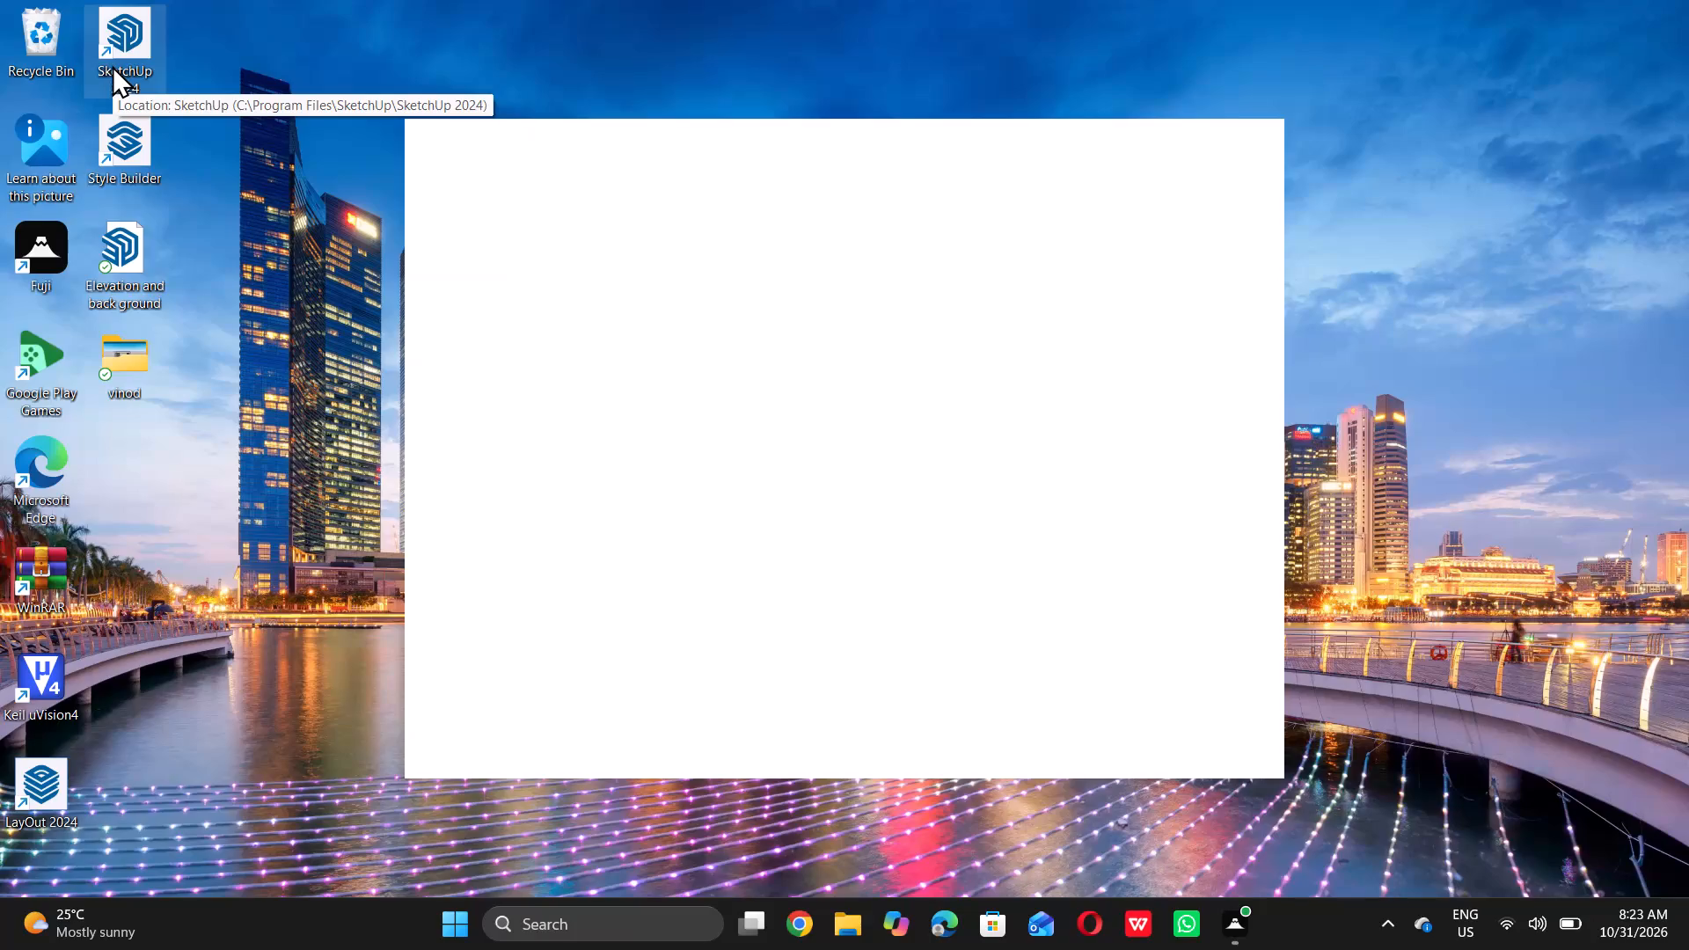
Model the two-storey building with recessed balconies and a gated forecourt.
Launch SketchUp 2024 from its desktop shortcut.
{"action": "left_click", "coordinate": [112, 65]}
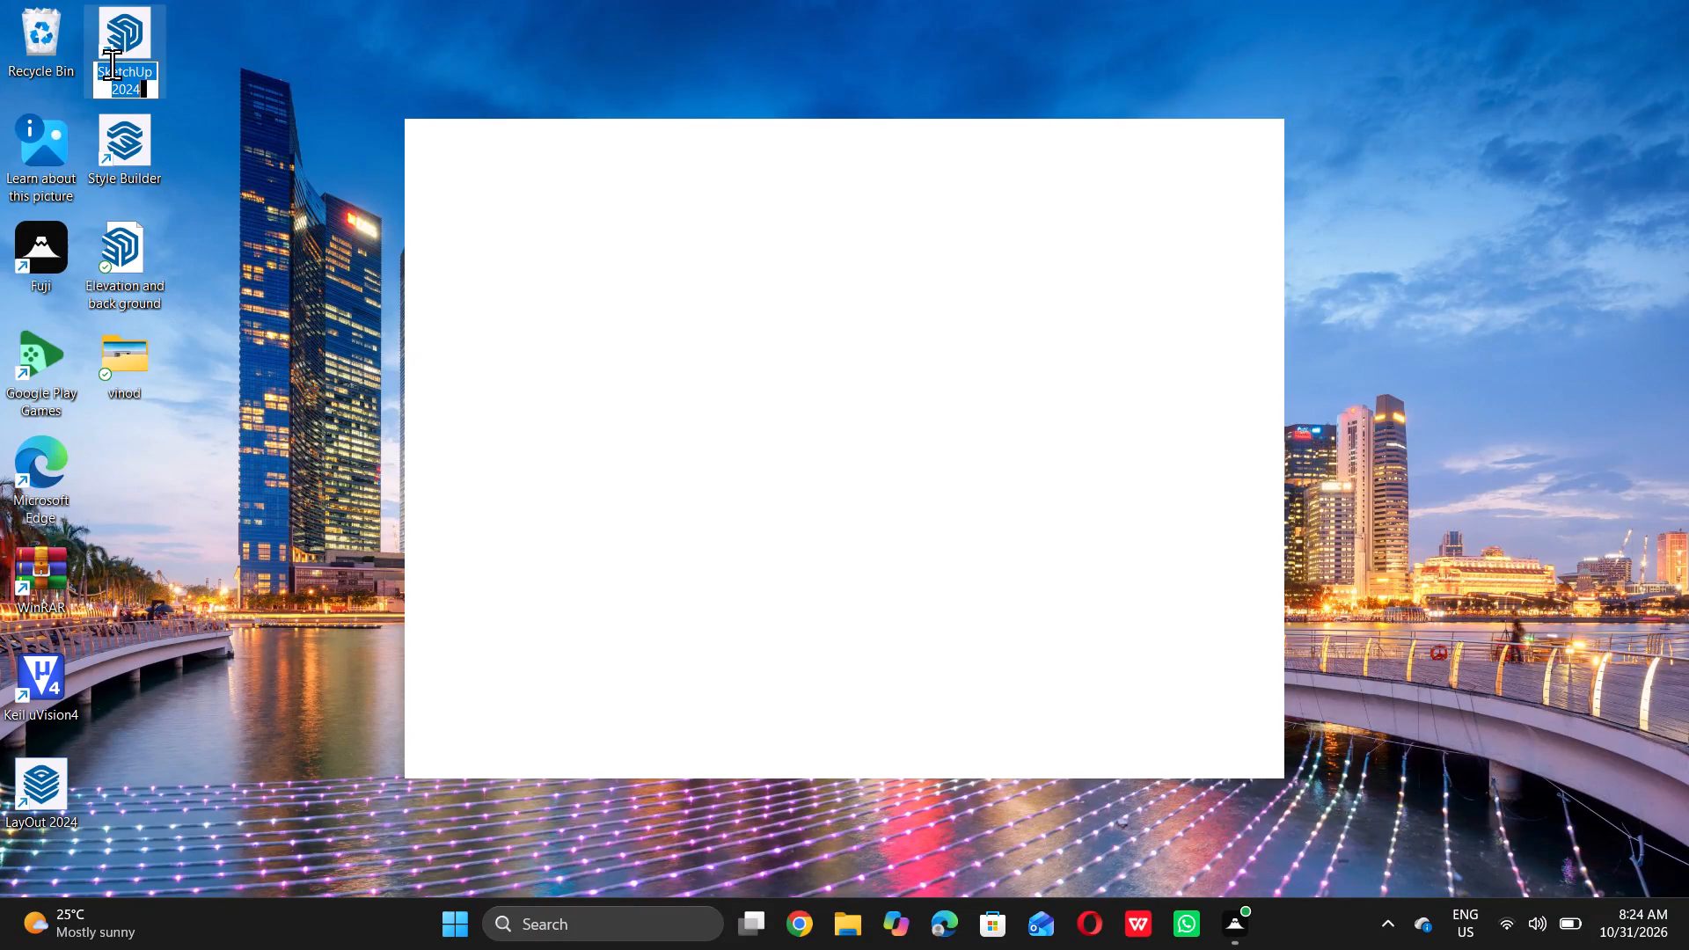
{"action": "triple_click", "coordinate": [120, 44]}
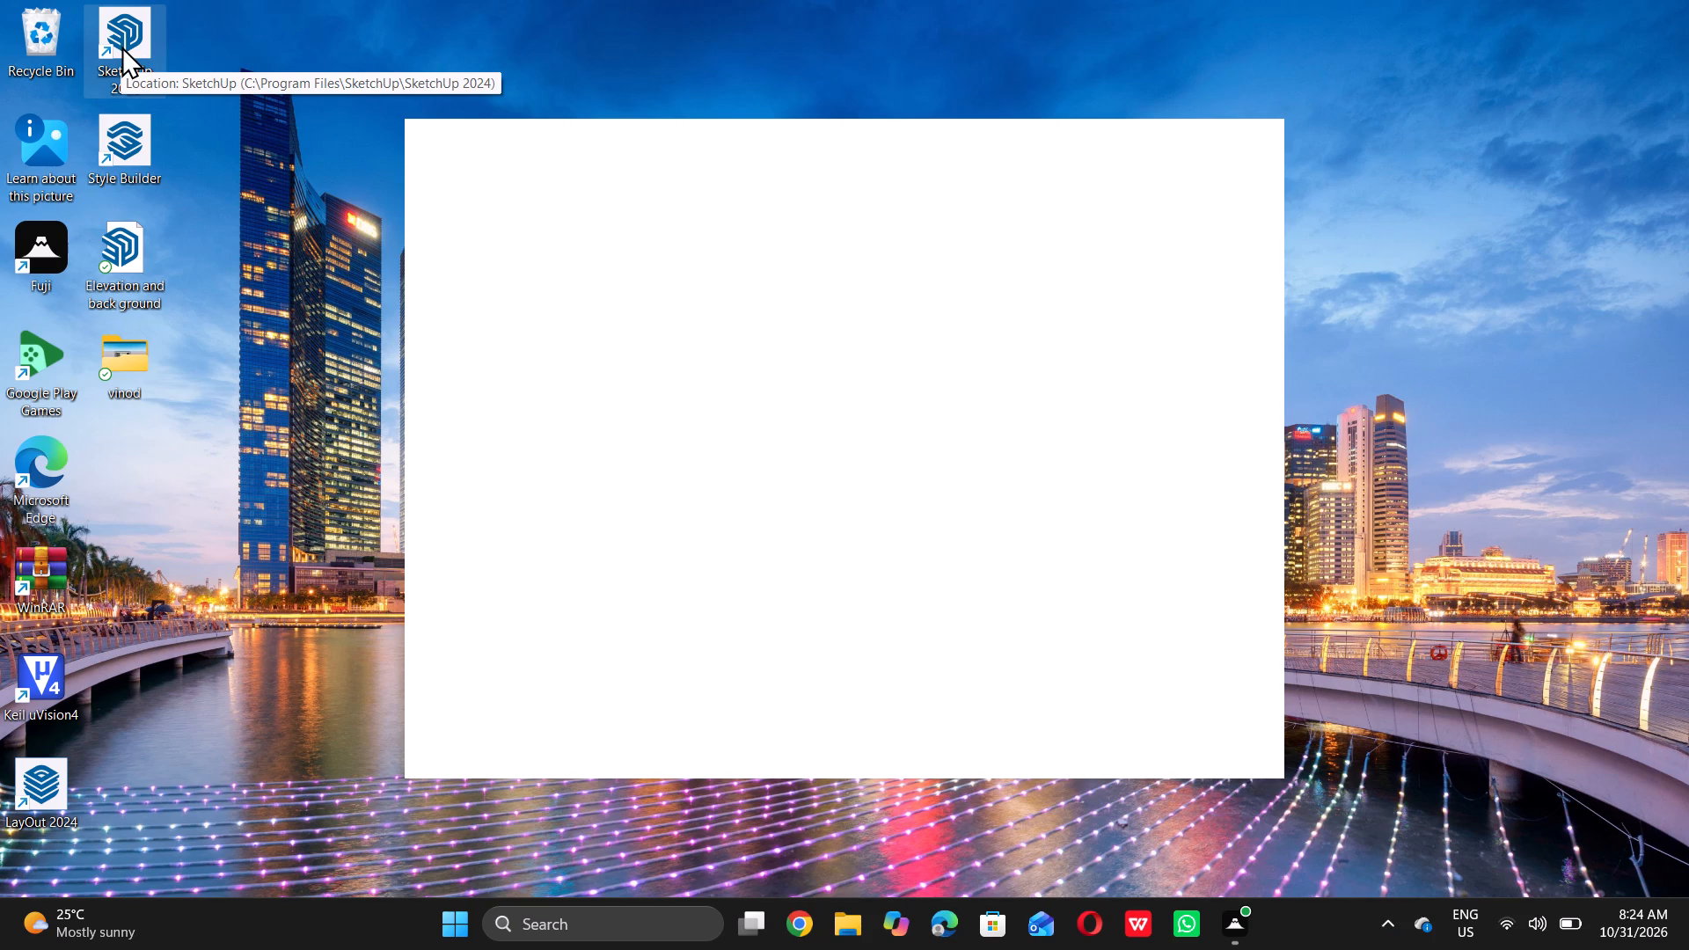
{"action": "triple_click", "coordinate": [121, 46]}
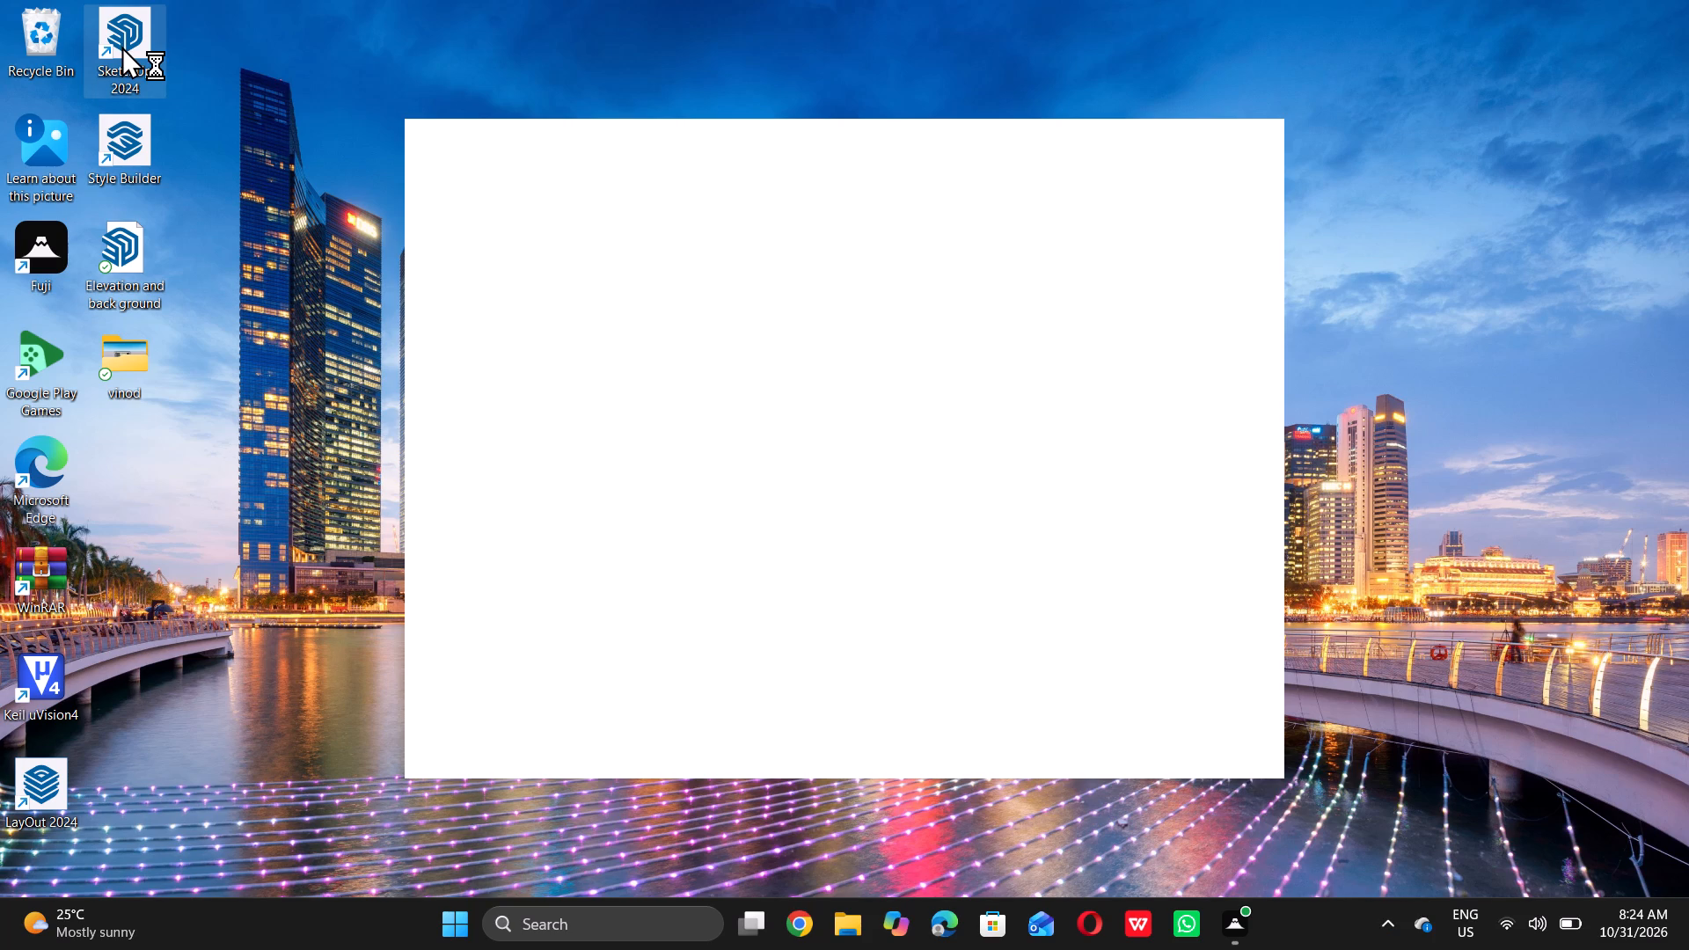
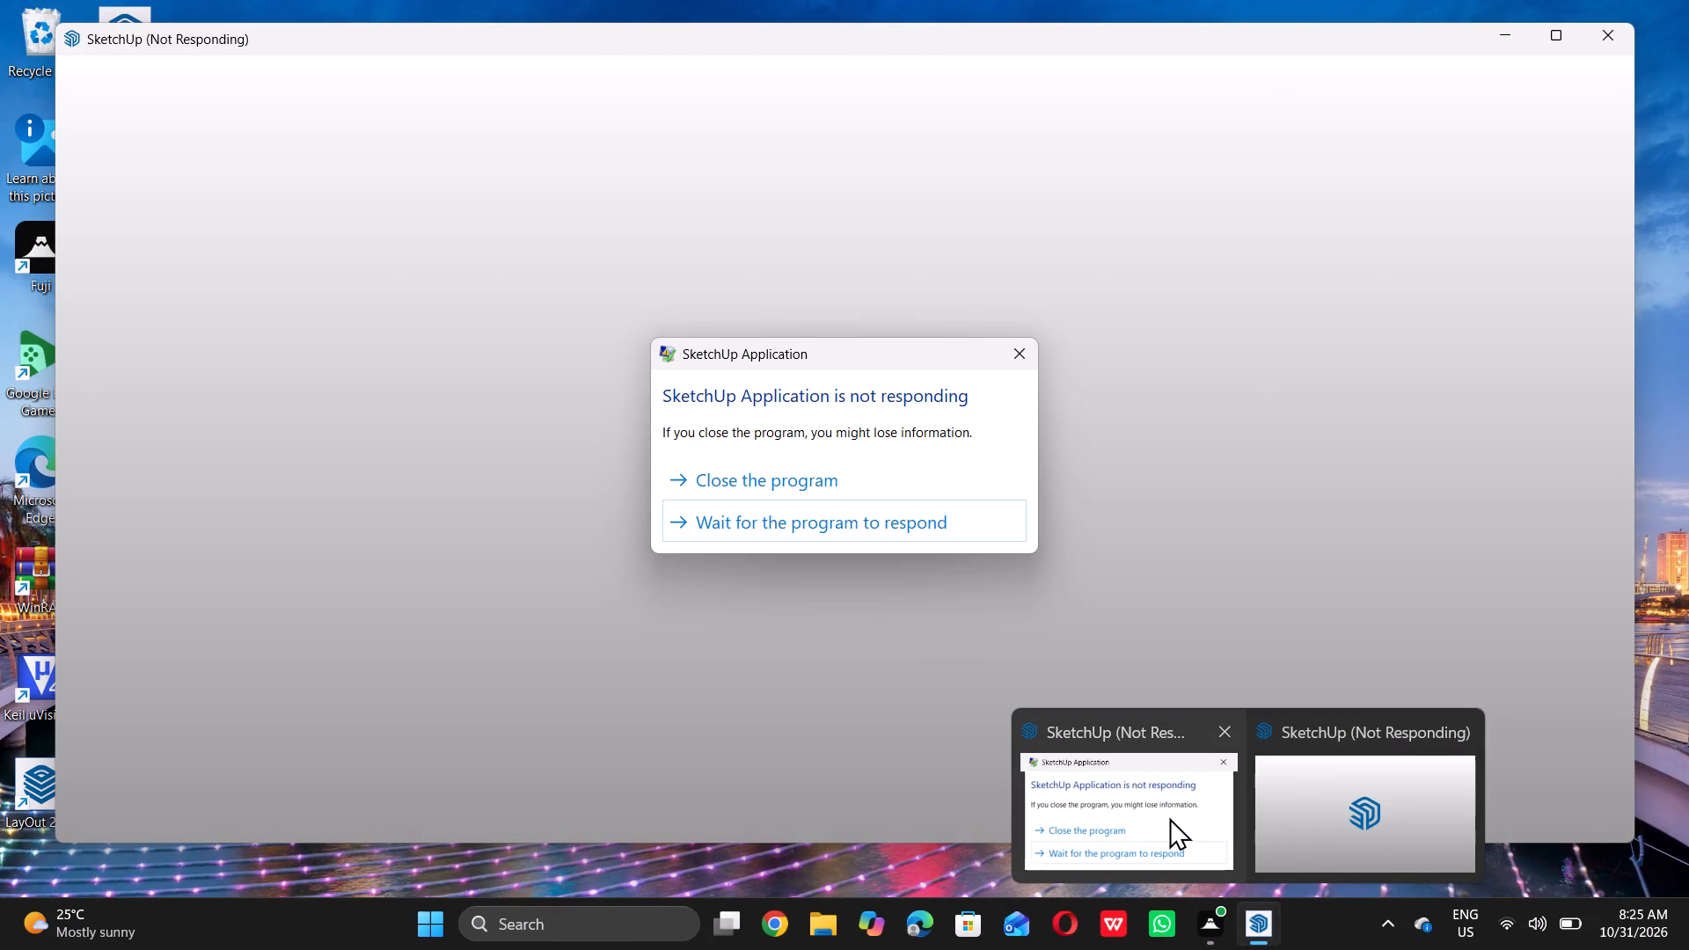
Switch from the unresponsive-program prompt to the Welcome to SketchUp window.
{"action": "left_click", "coordinate": [1171, 815]}
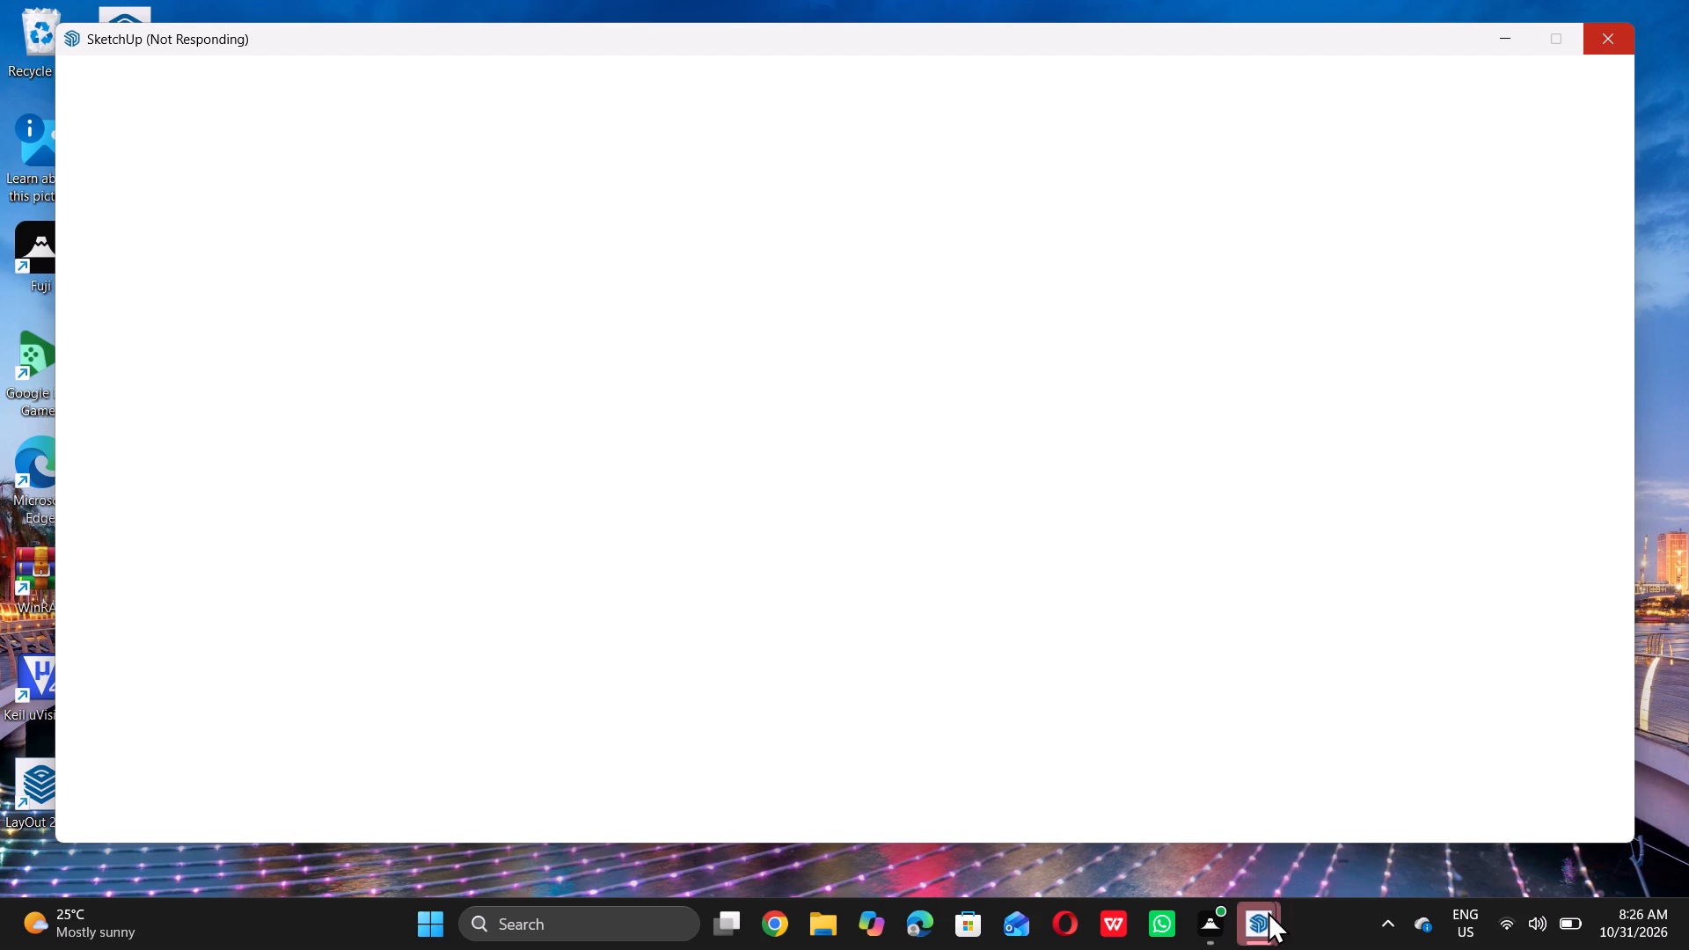
{"action": "double_click", "coordinate": [1466, 842]}
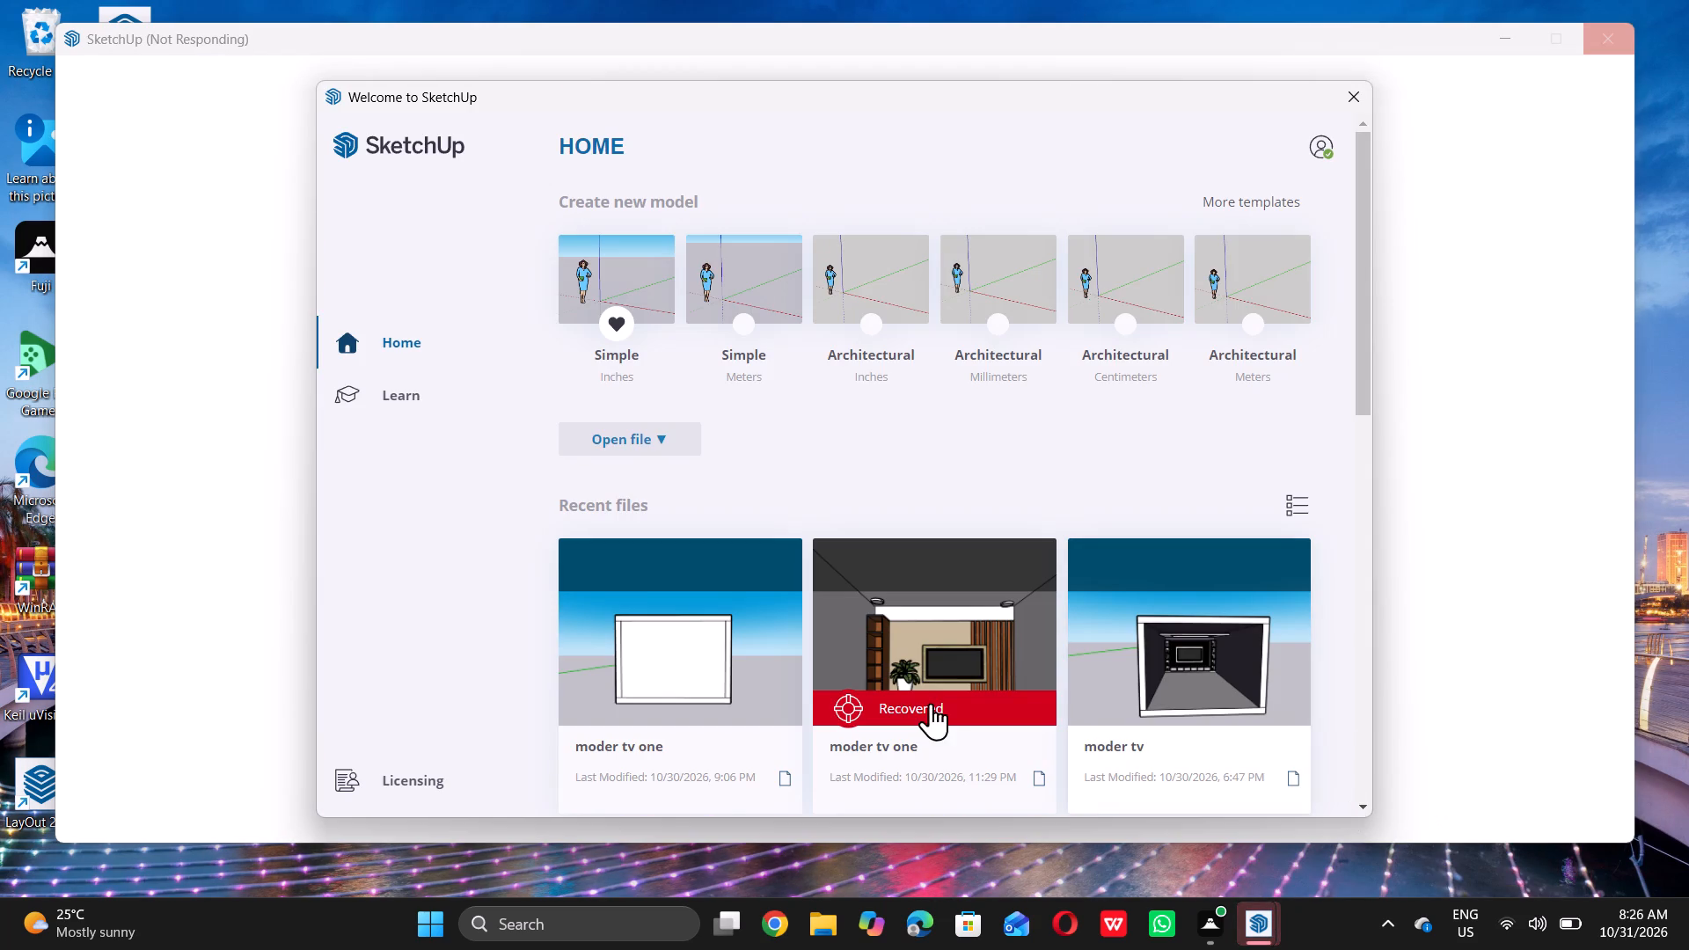
Create a new model from the Simple template in inches.
{"action": "left_click", "coordinate": [589, 308]}
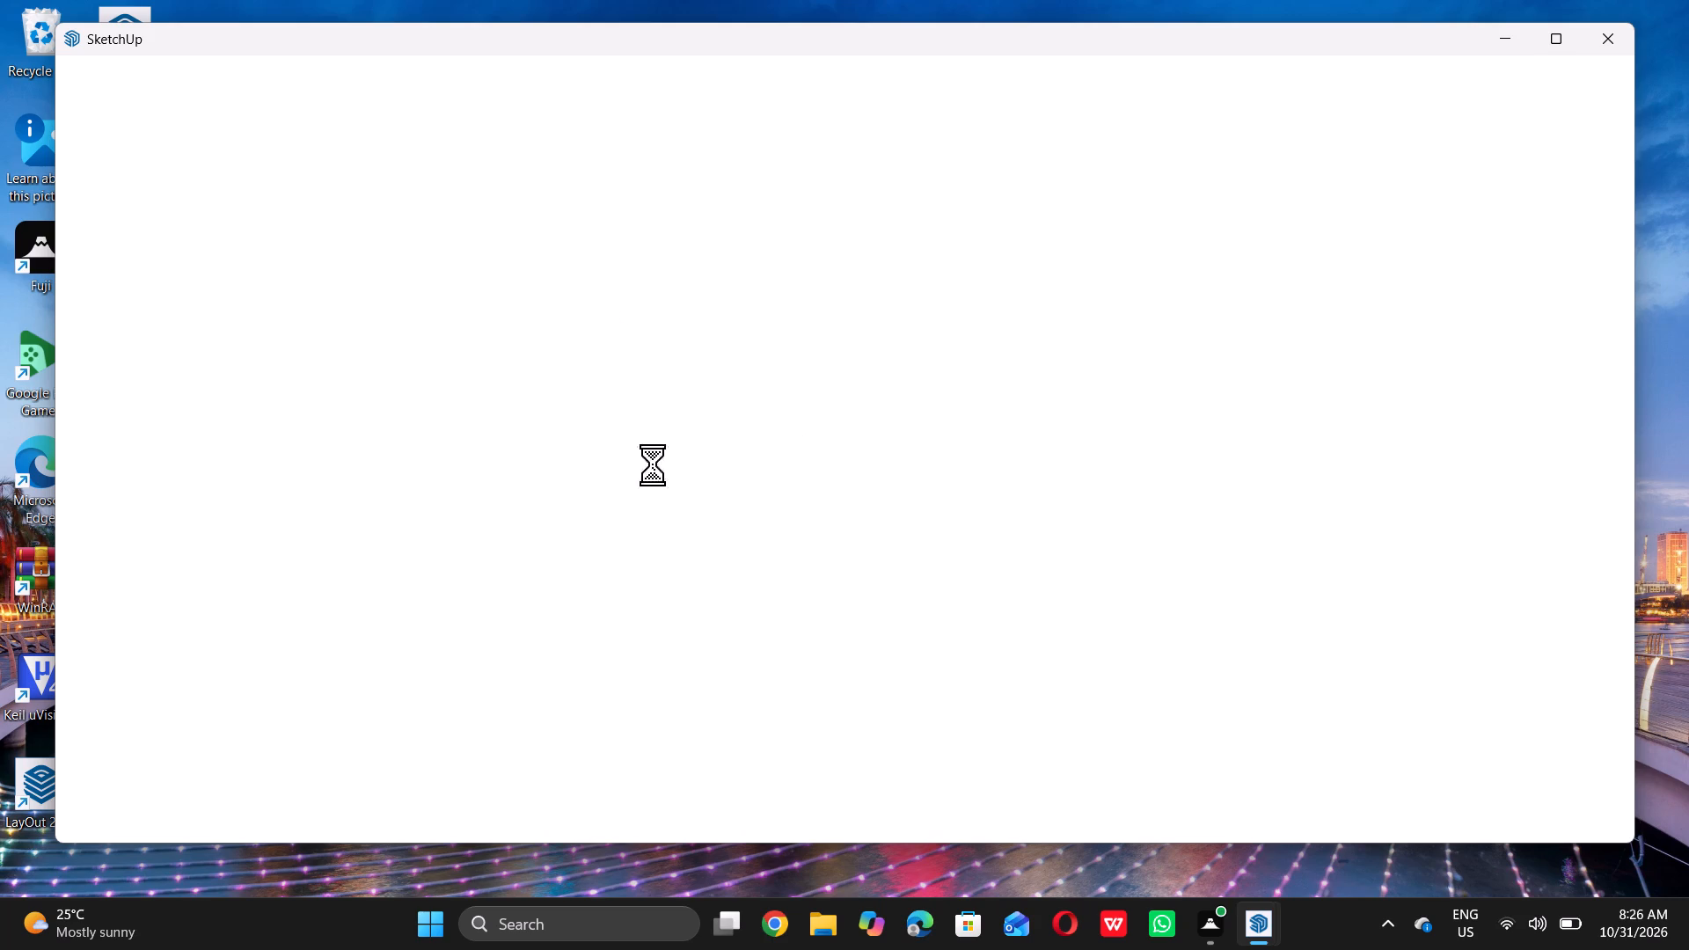
{"action": "scroll", "coordinate": [690, 439], "scroll_direction": "down", "scroll_amount": 6}
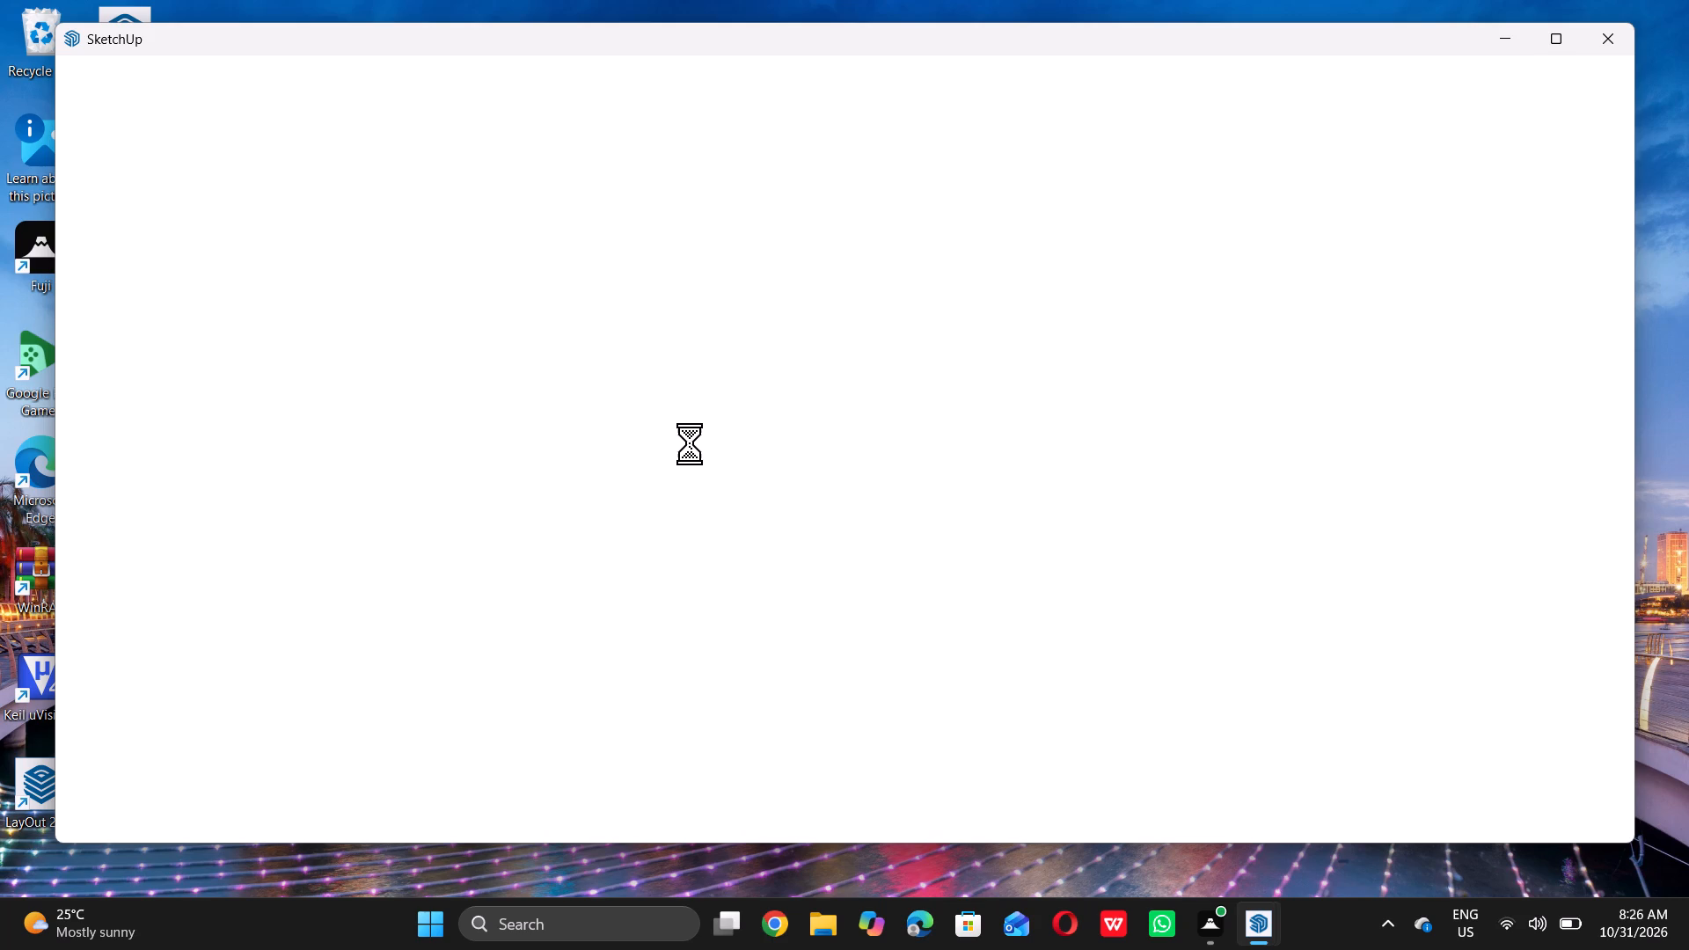
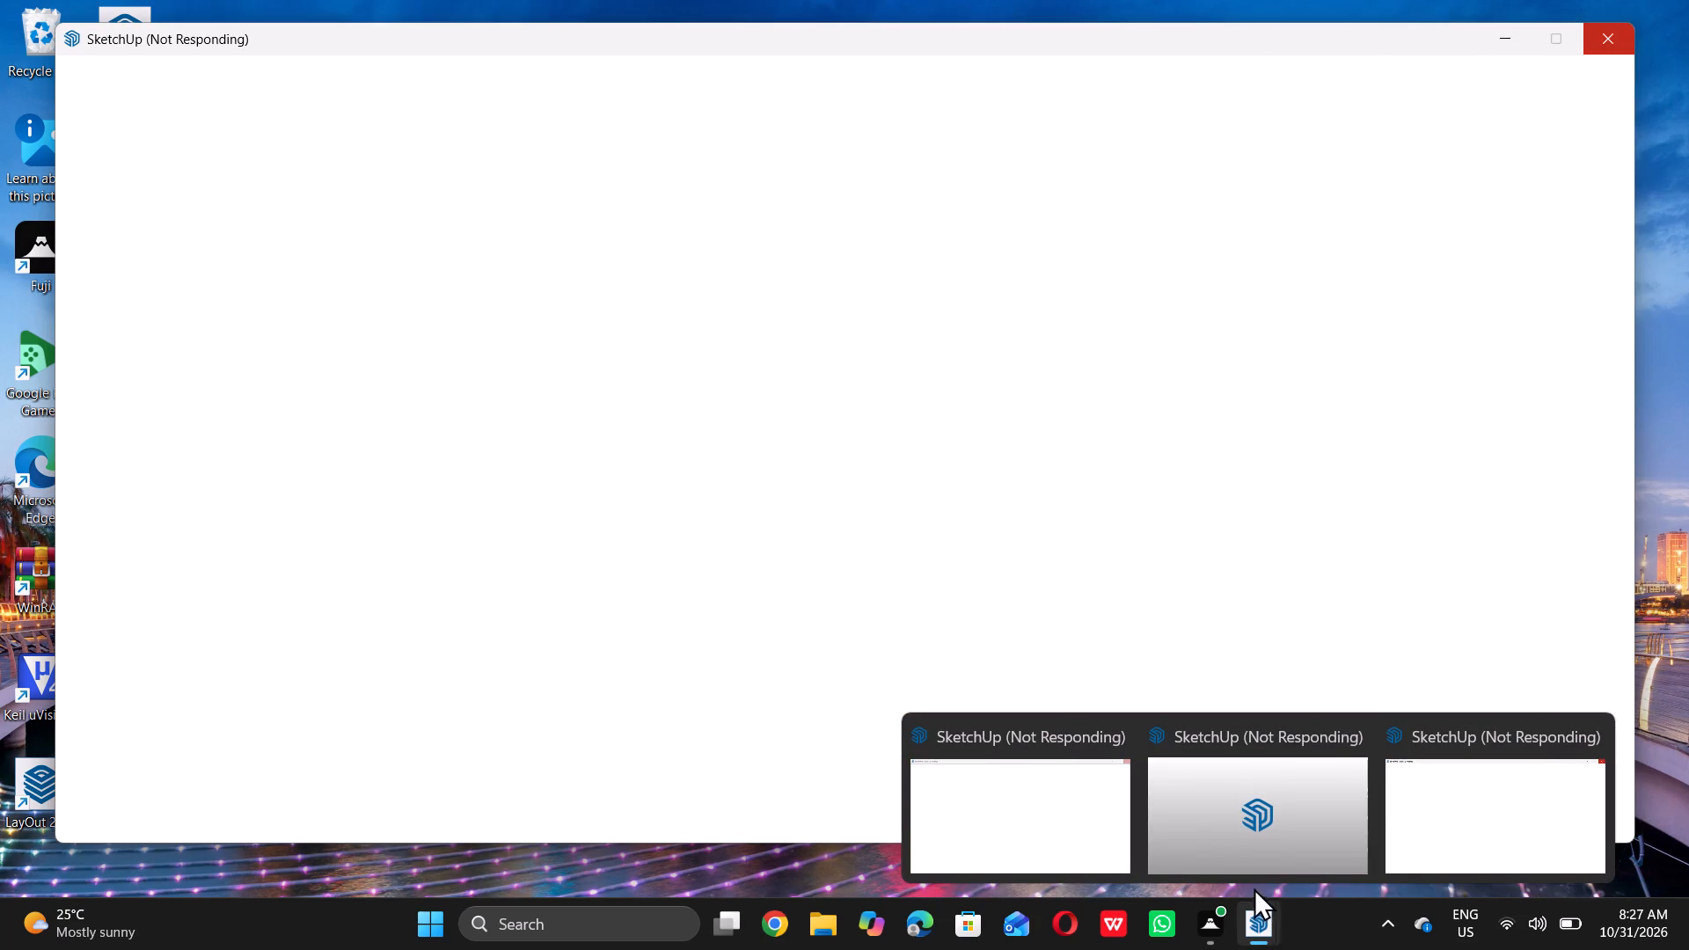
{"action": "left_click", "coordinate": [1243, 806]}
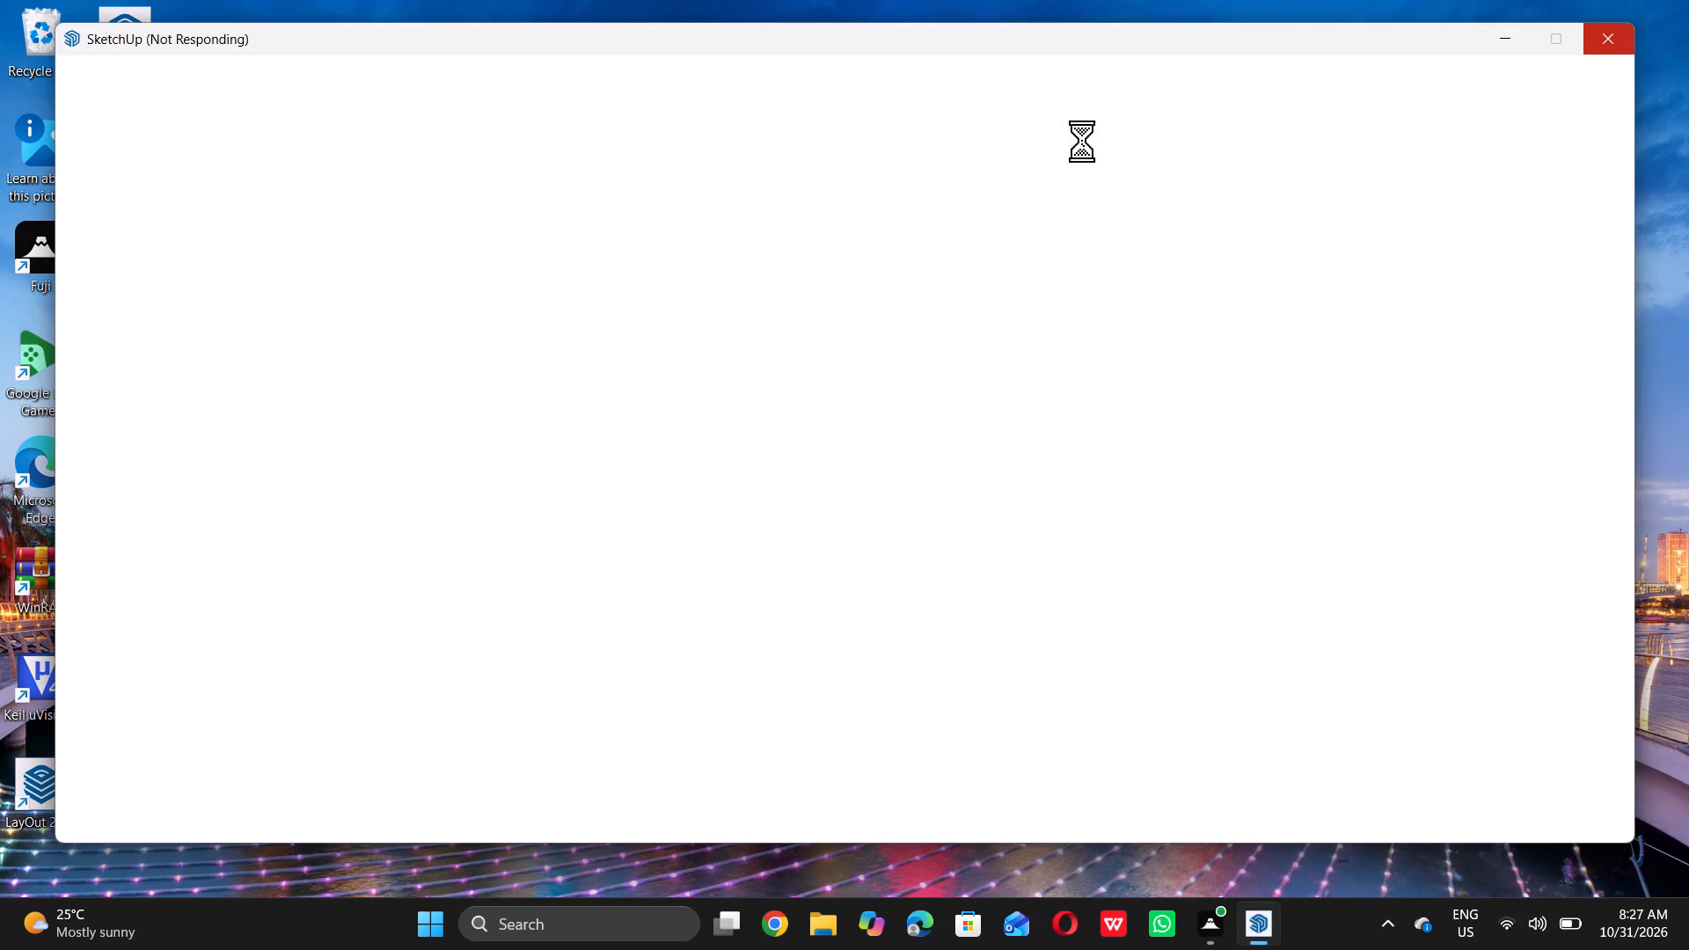
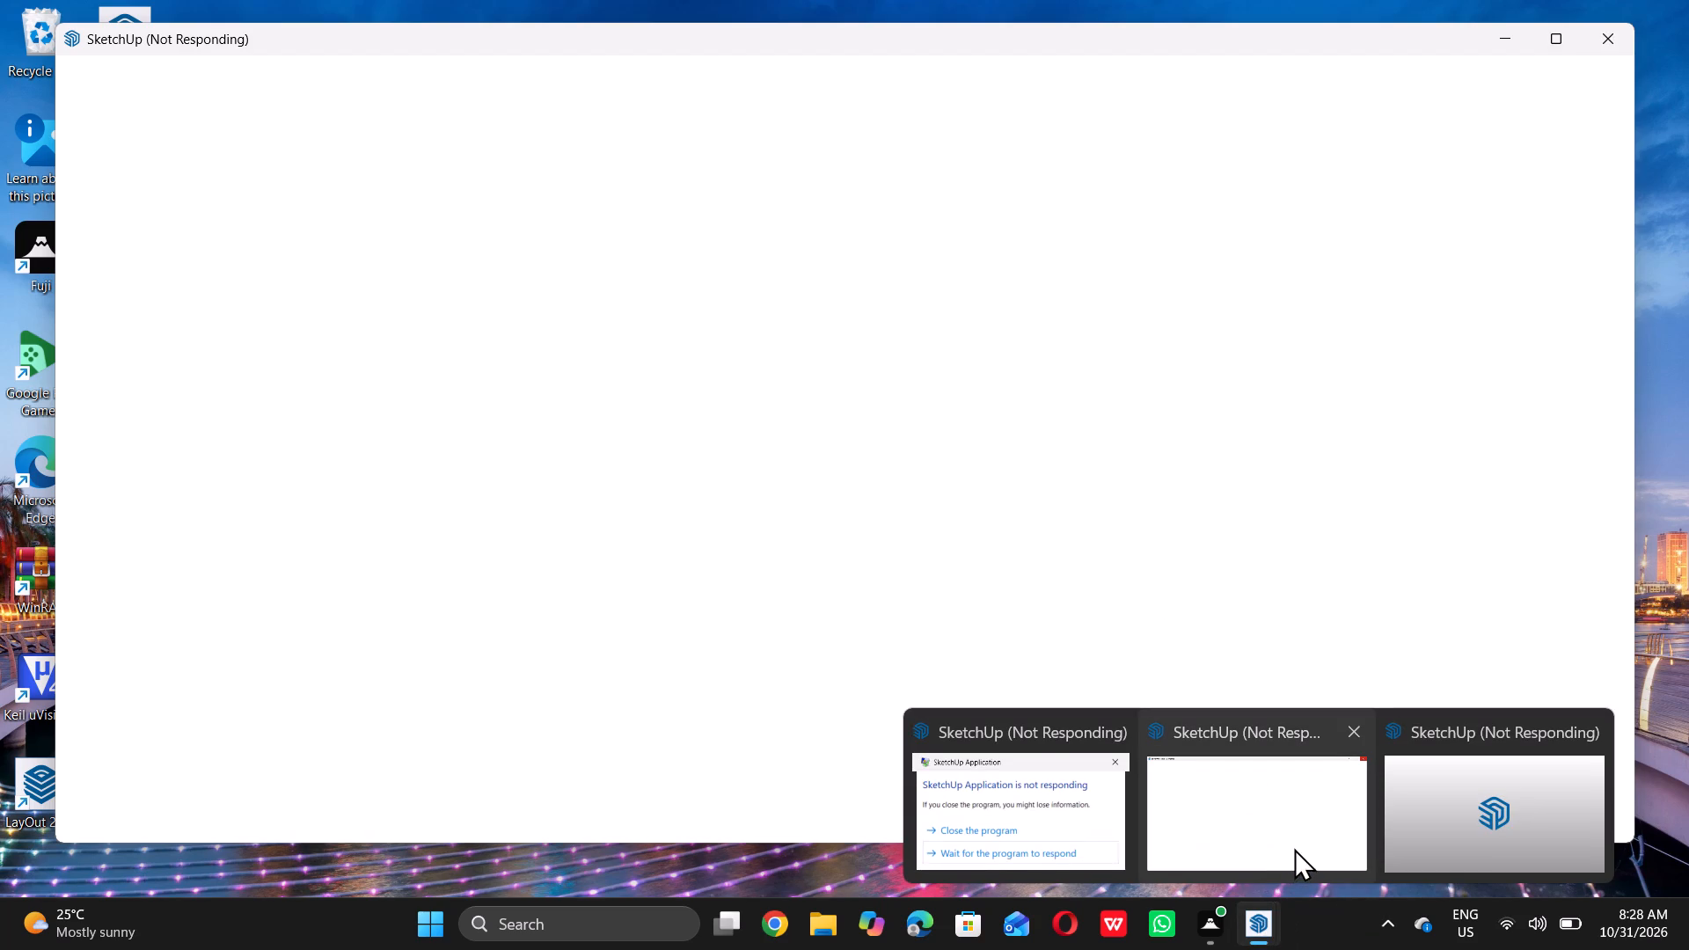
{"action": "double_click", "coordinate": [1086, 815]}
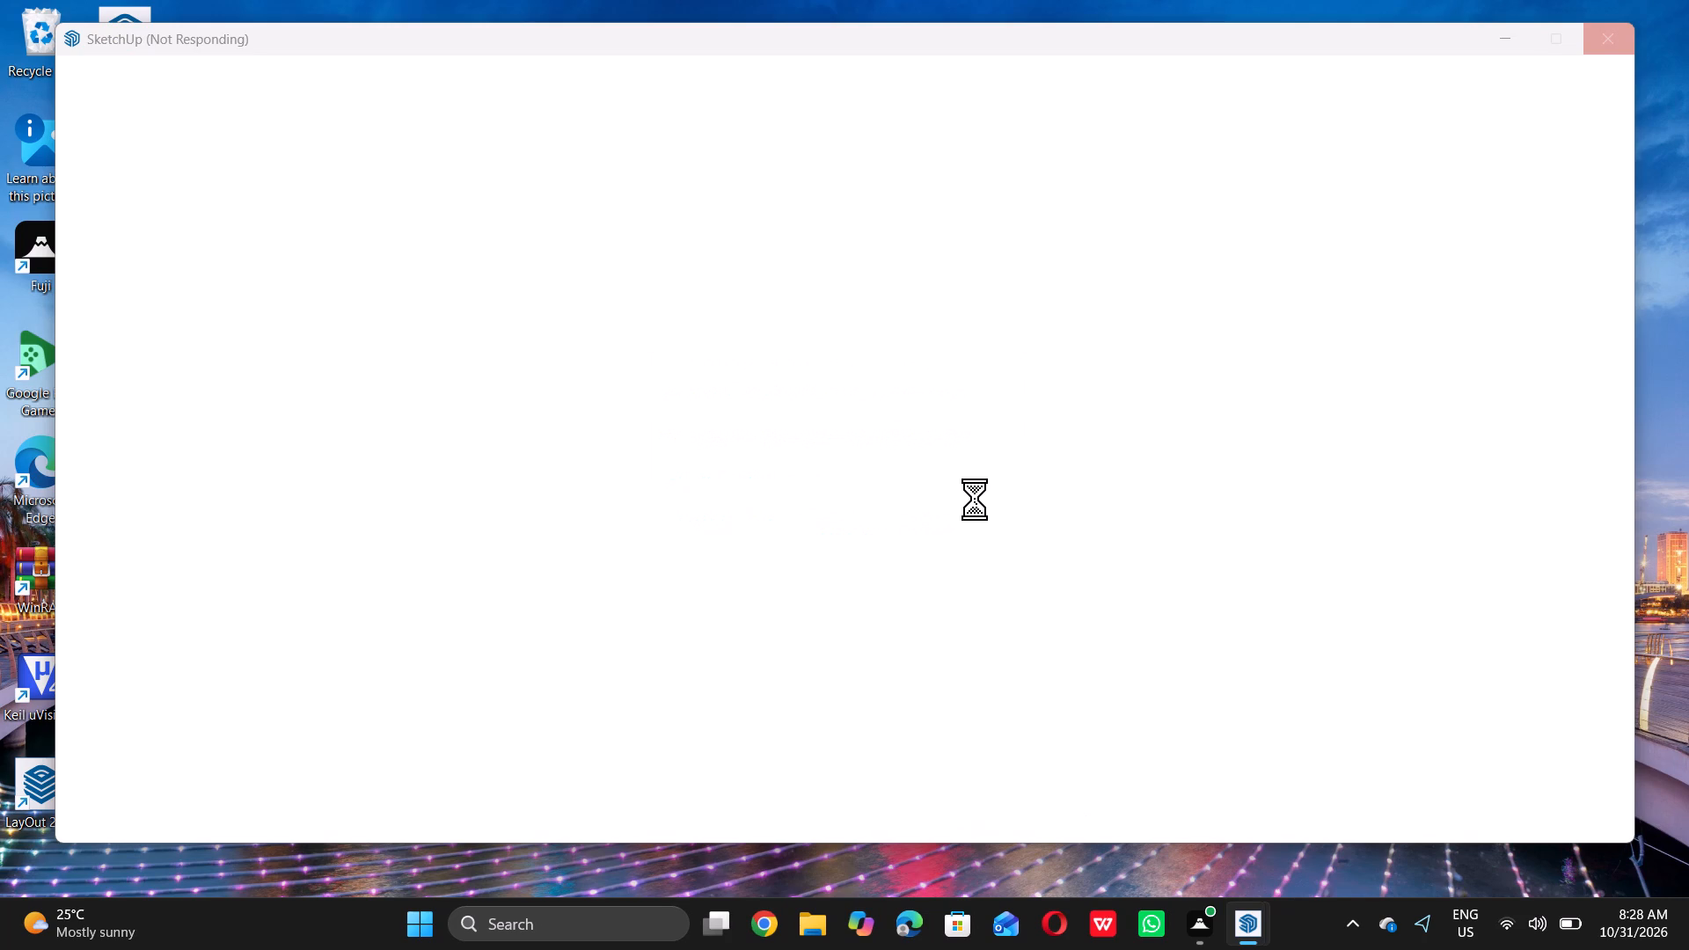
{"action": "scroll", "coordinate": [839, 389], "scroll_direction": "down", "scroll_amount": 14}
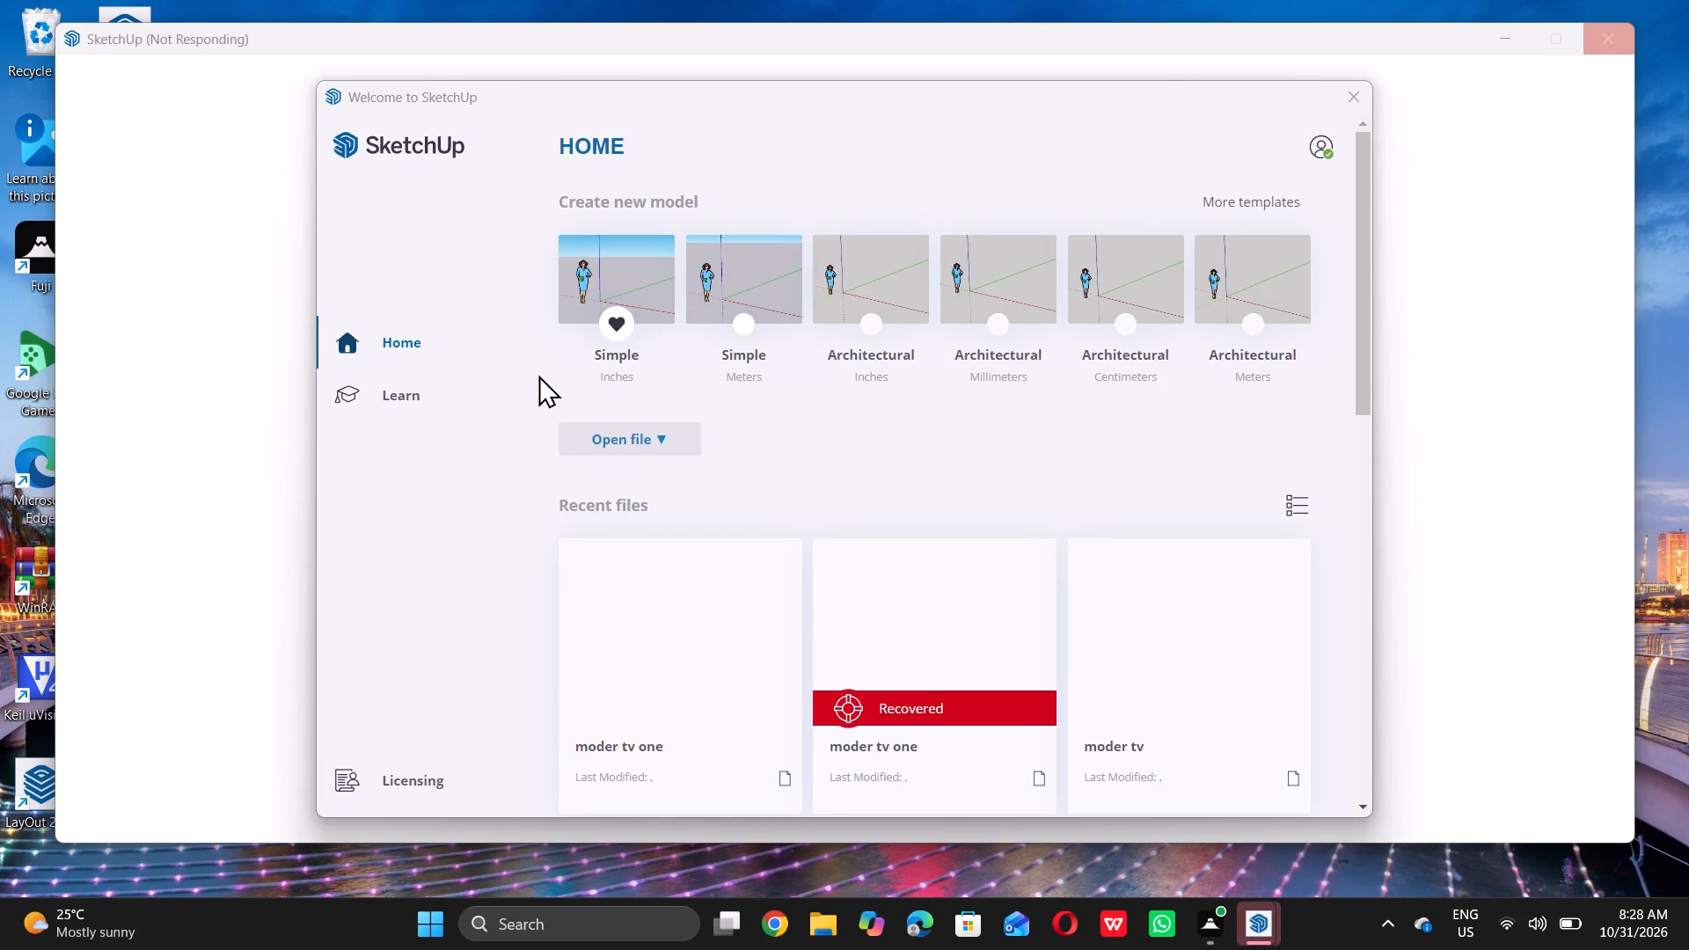
Create a new model from the Simple template in inches.
{"action": "left_click", "coordinate": [574, 316]}
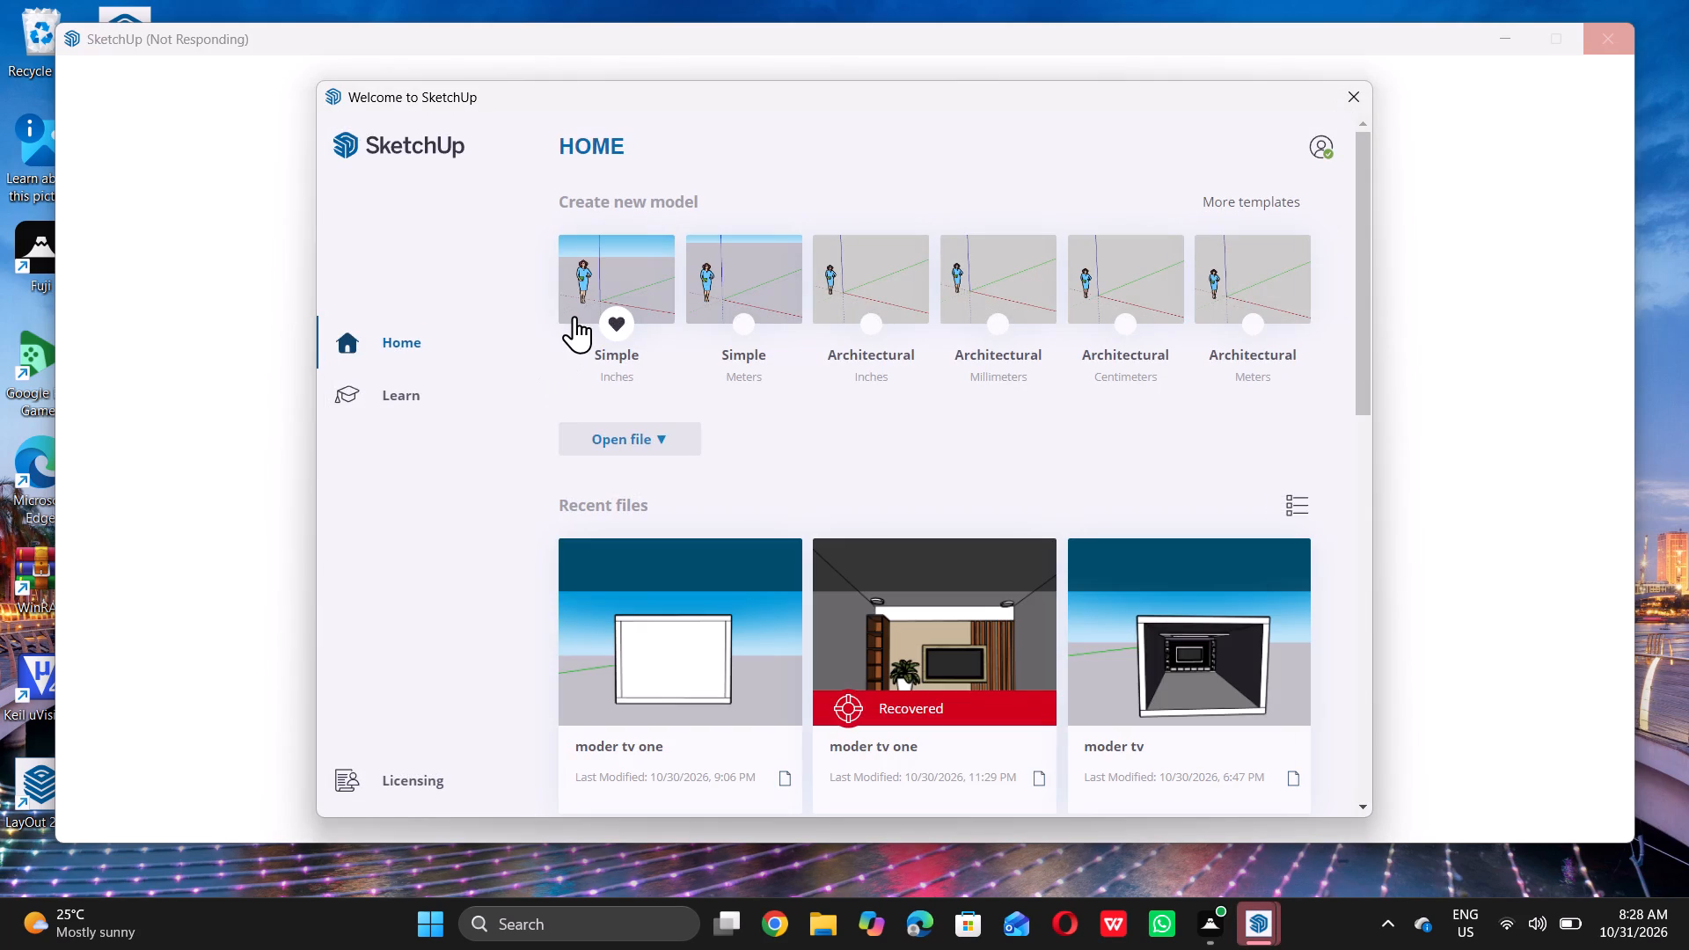
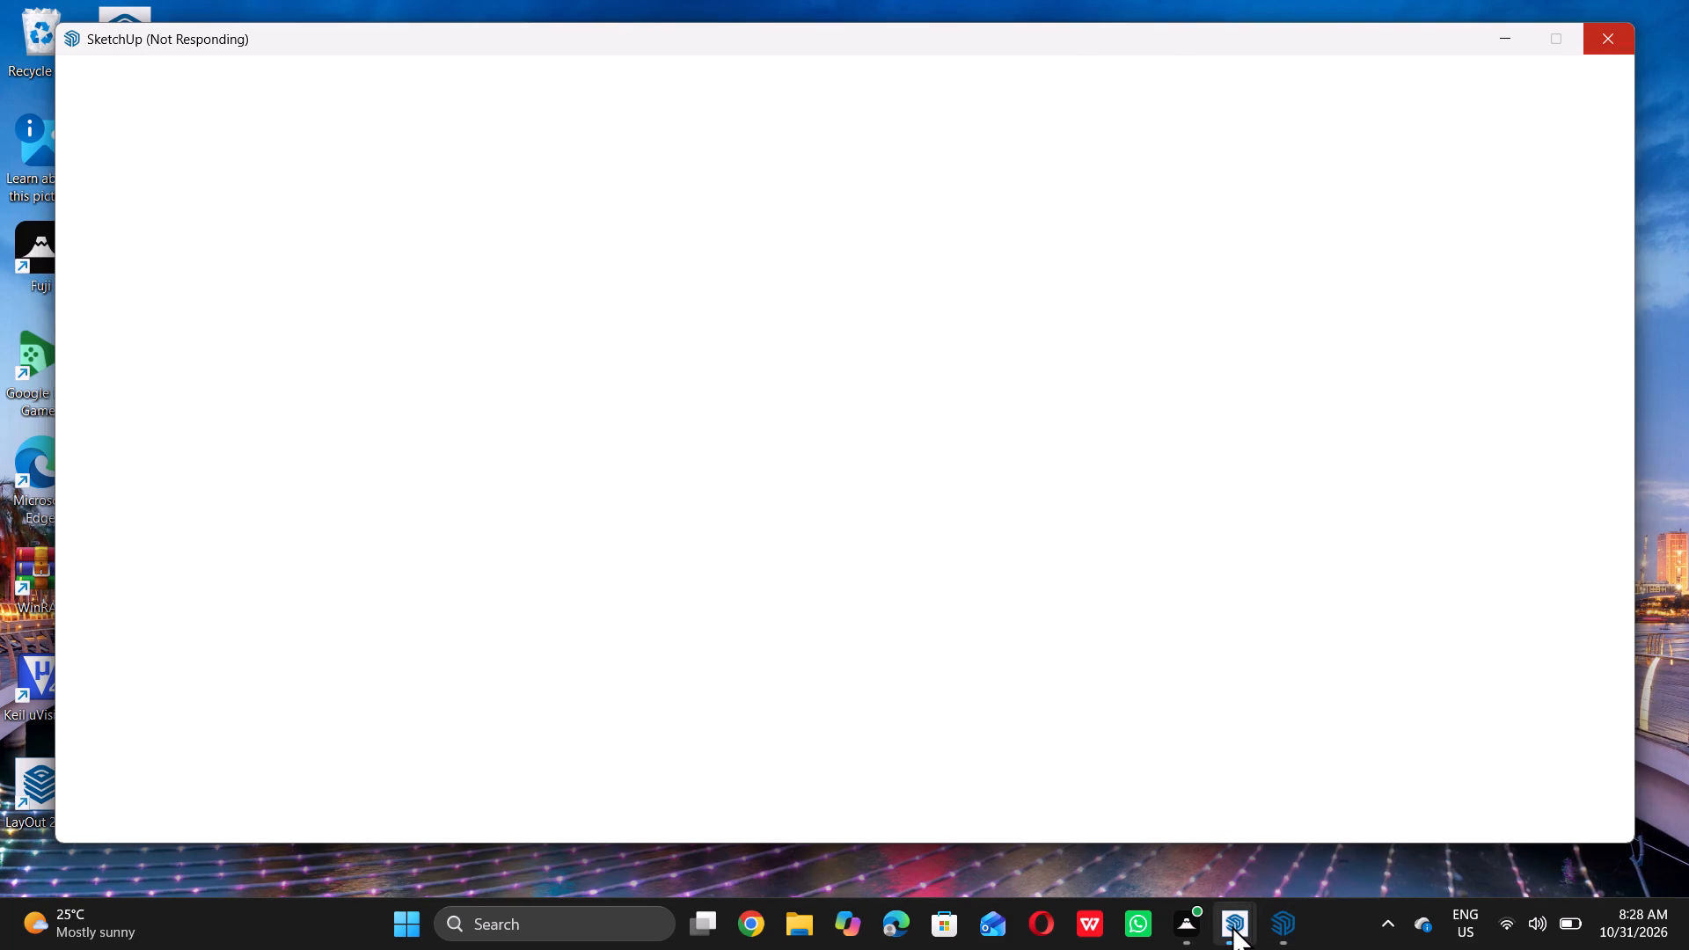
Open the recent file moder tv one, the non-recovered version last modified at 9:06 PM, and bring its SketchUp window forward.
{"action": "double_click", "coordinate": [1297, 831]}
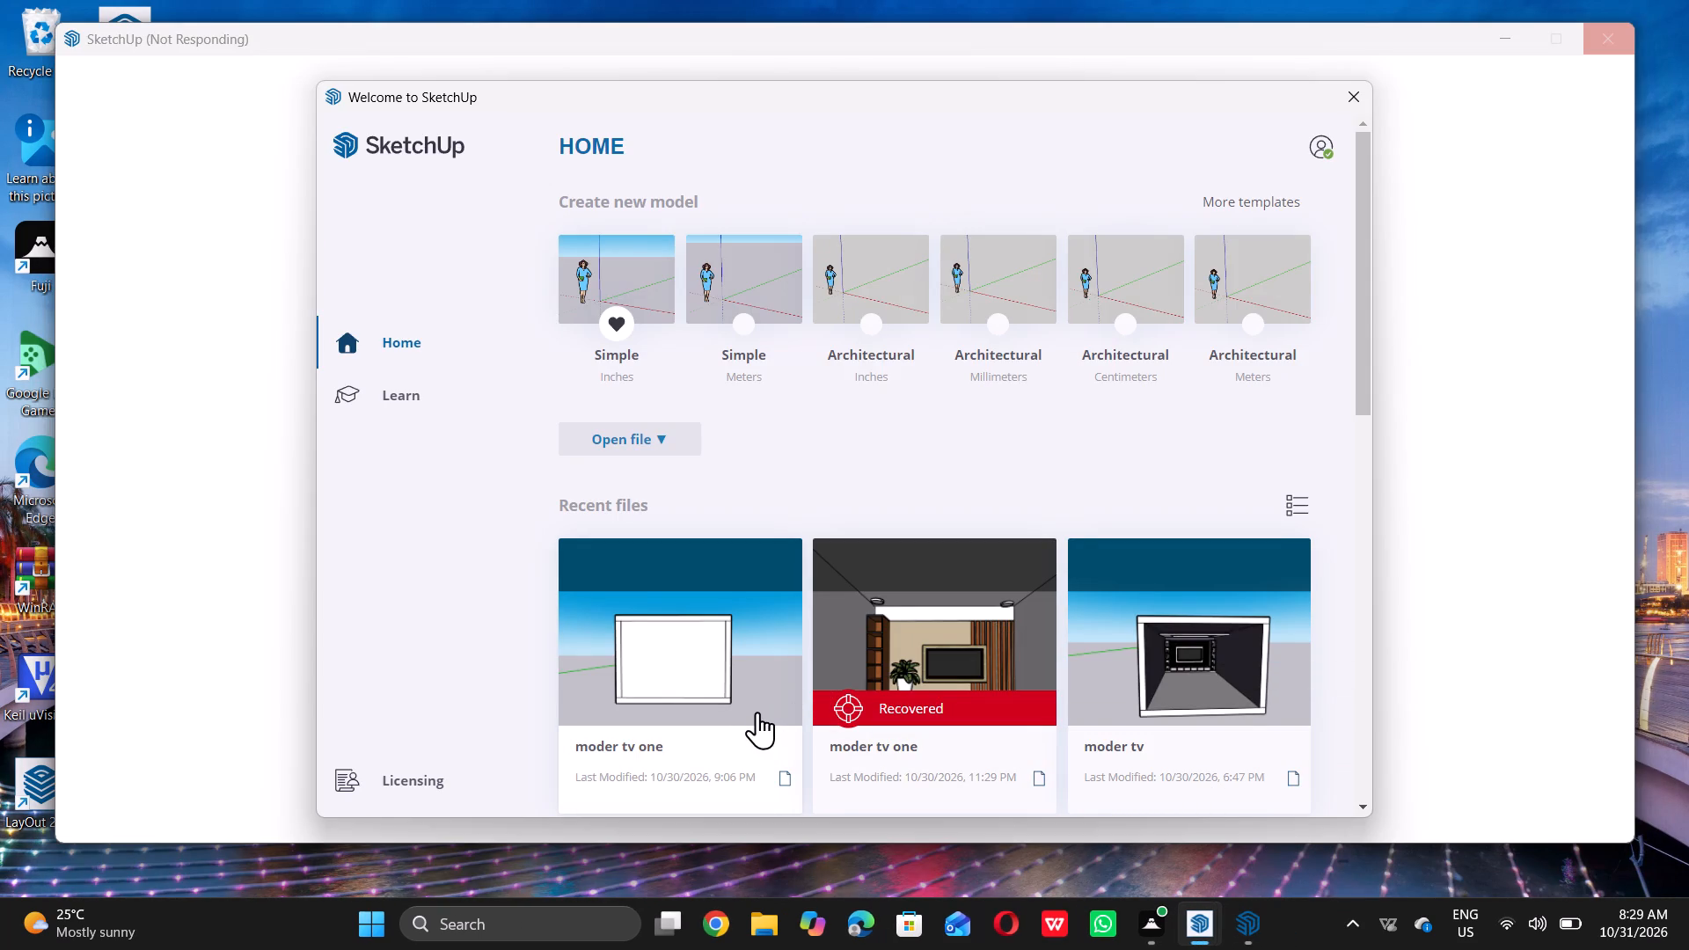
{"action": "left_click", "coordinate": [757, 712]}
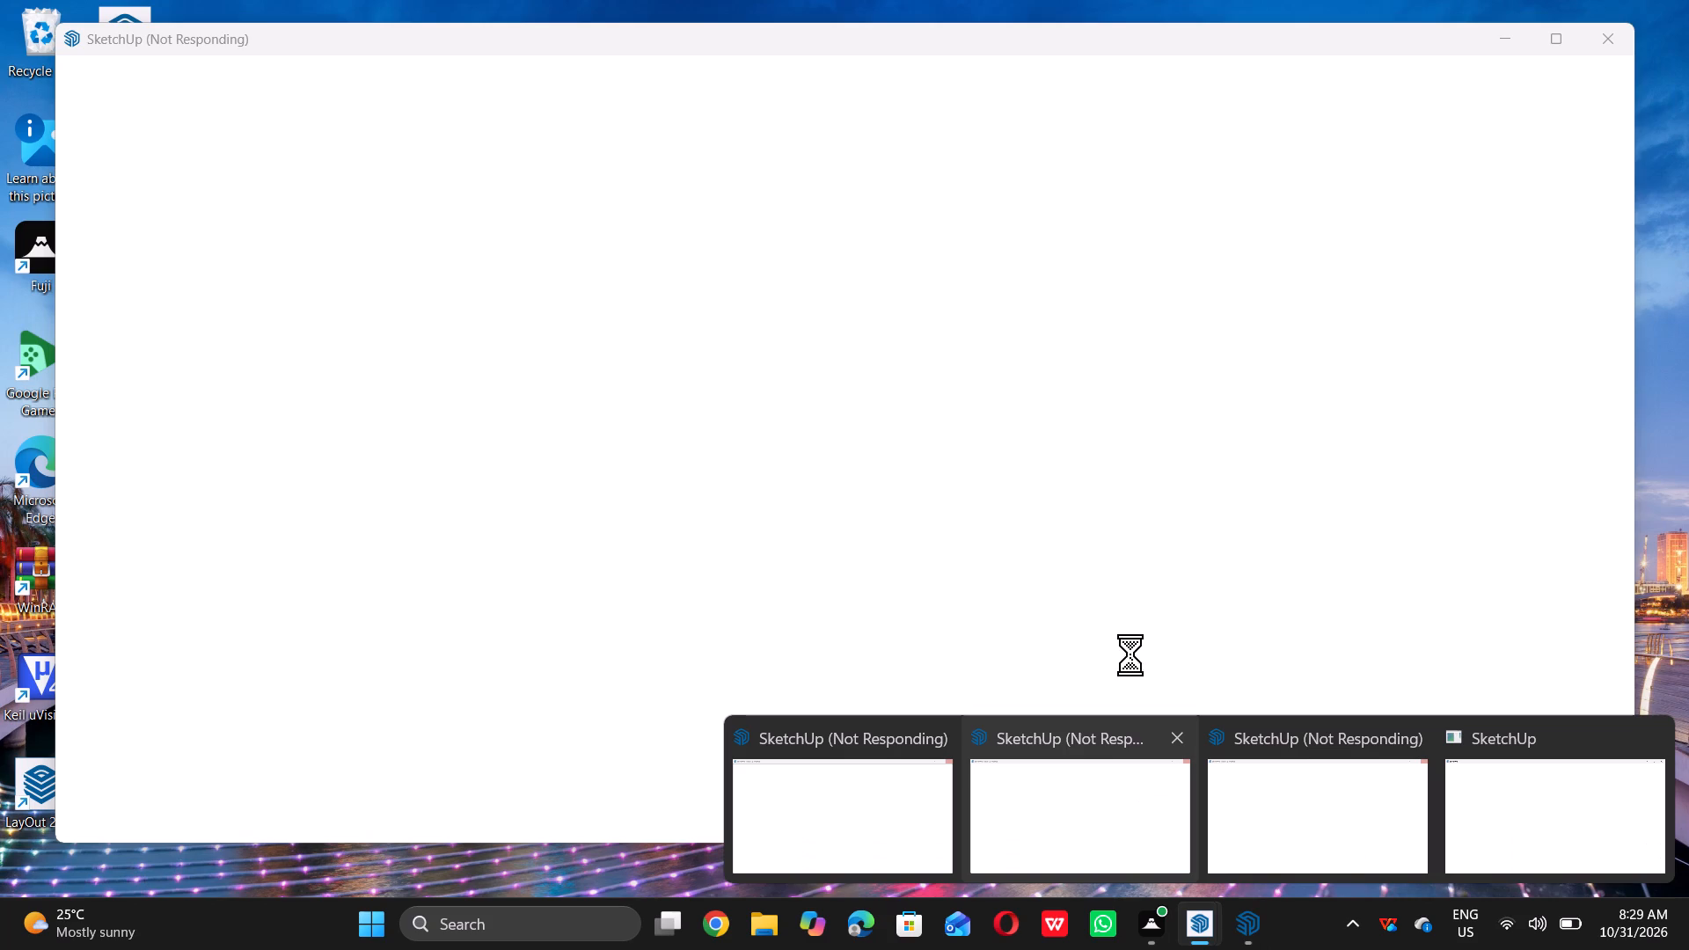
{"action": "double_click", "coordinate": [1521, 802]}
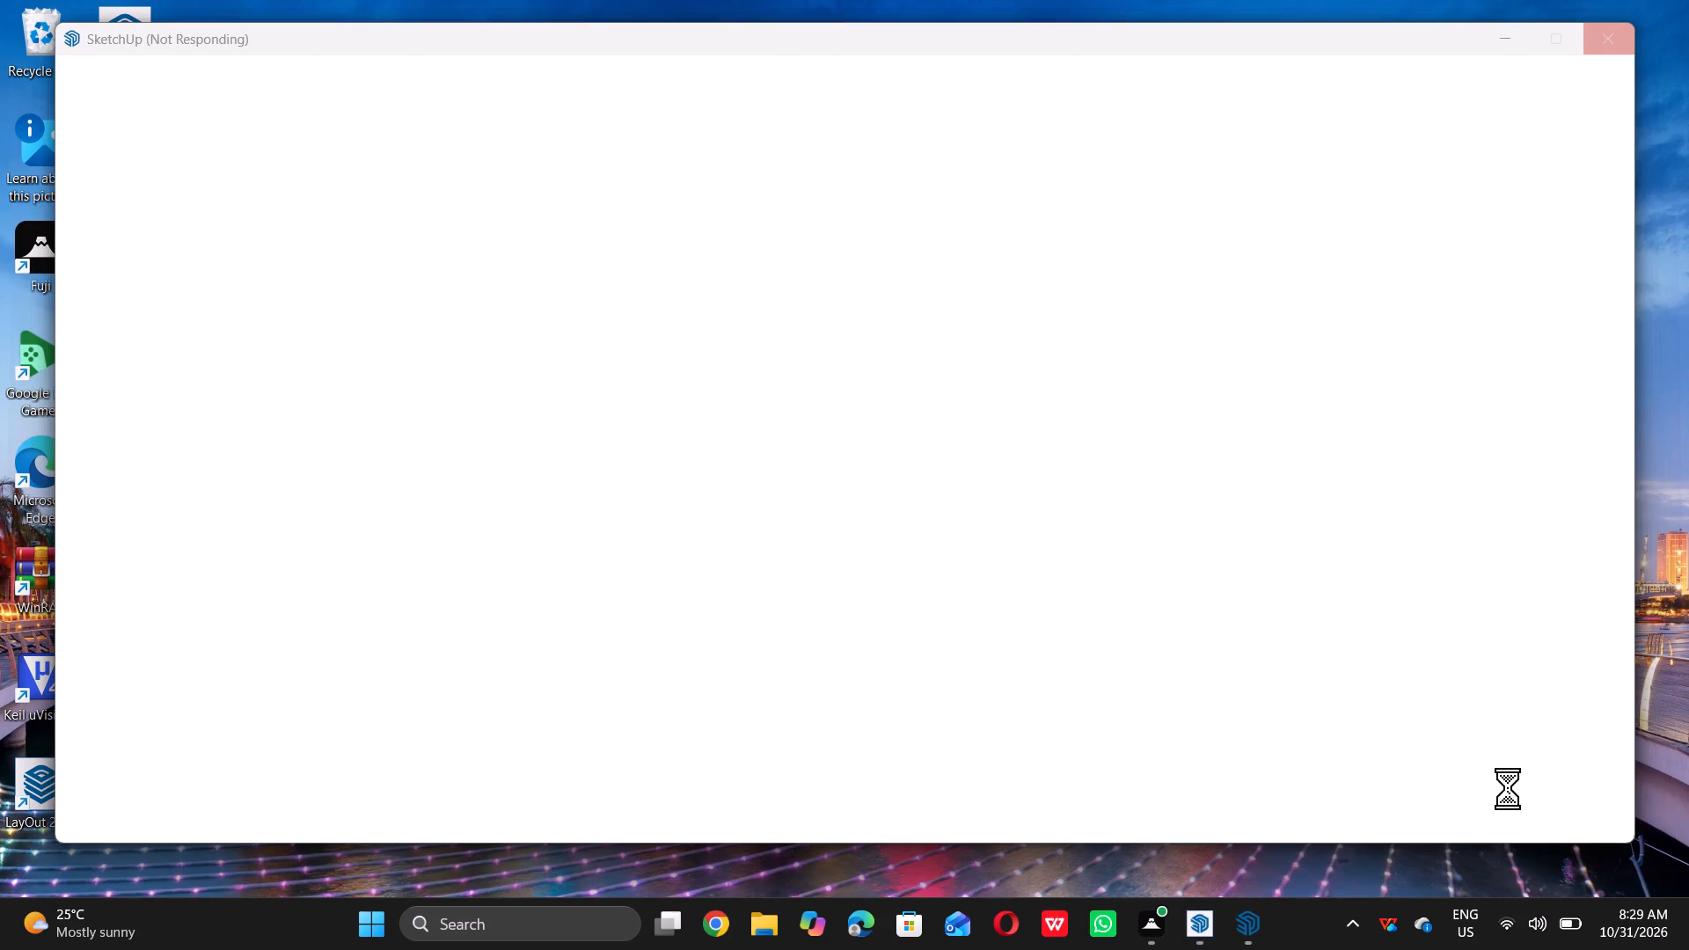
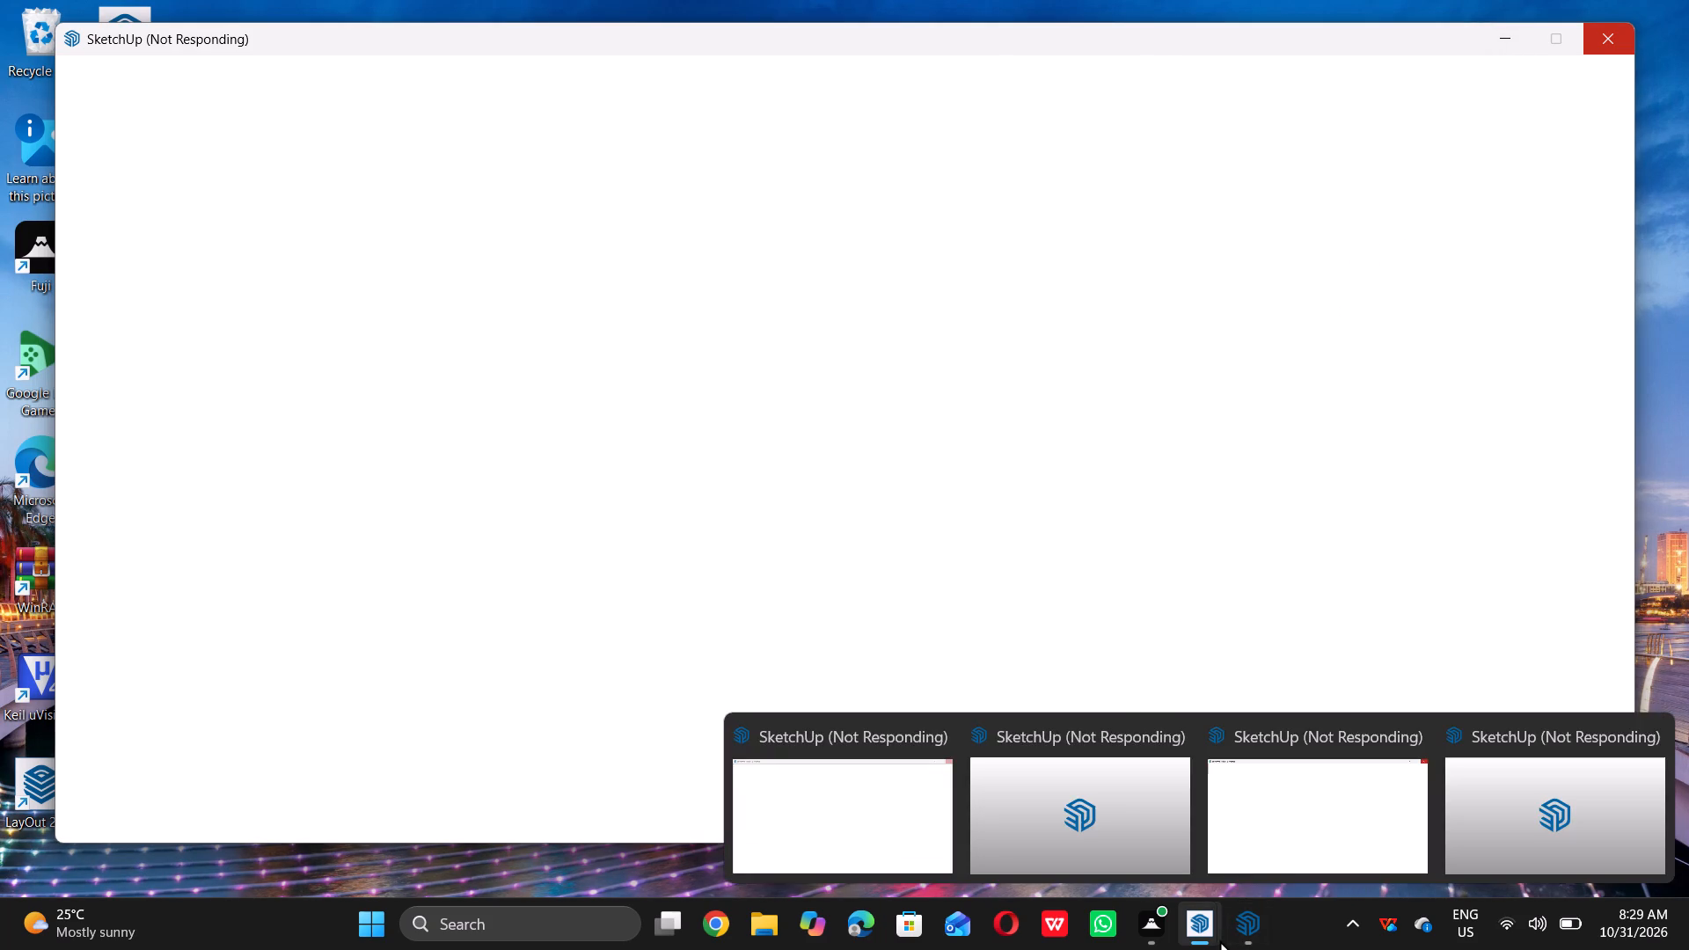
Bring the separate SketchUp window that shows only the logo to the front.
{"action": "double_click", "coordinate": [1196, 841]}
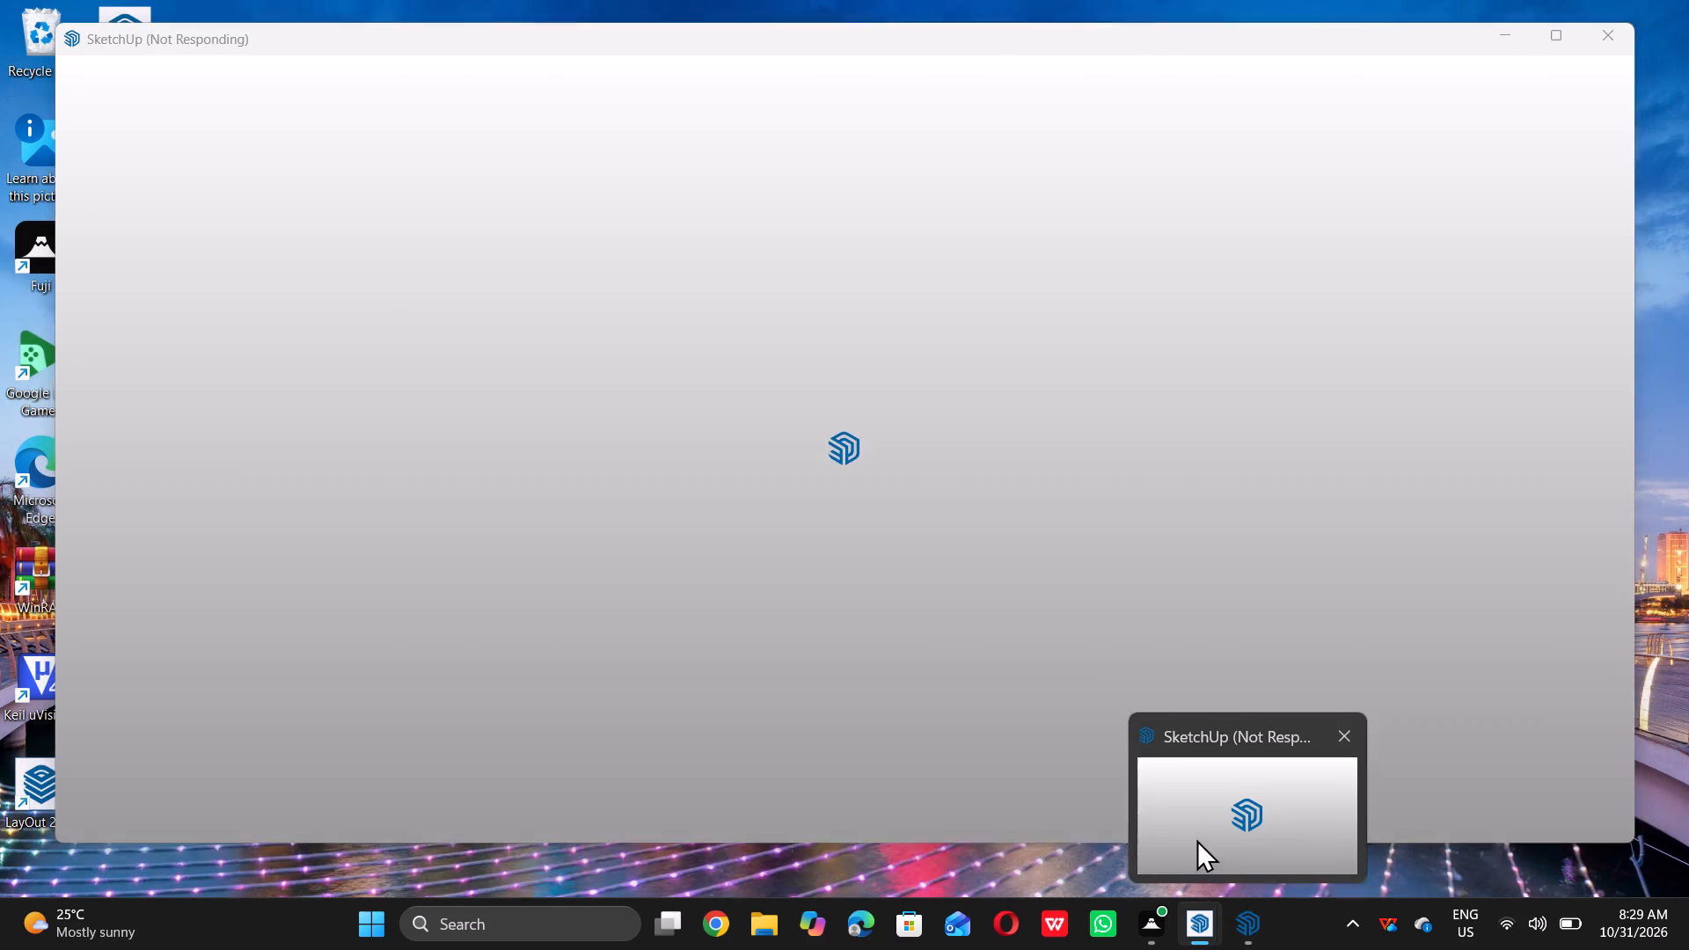
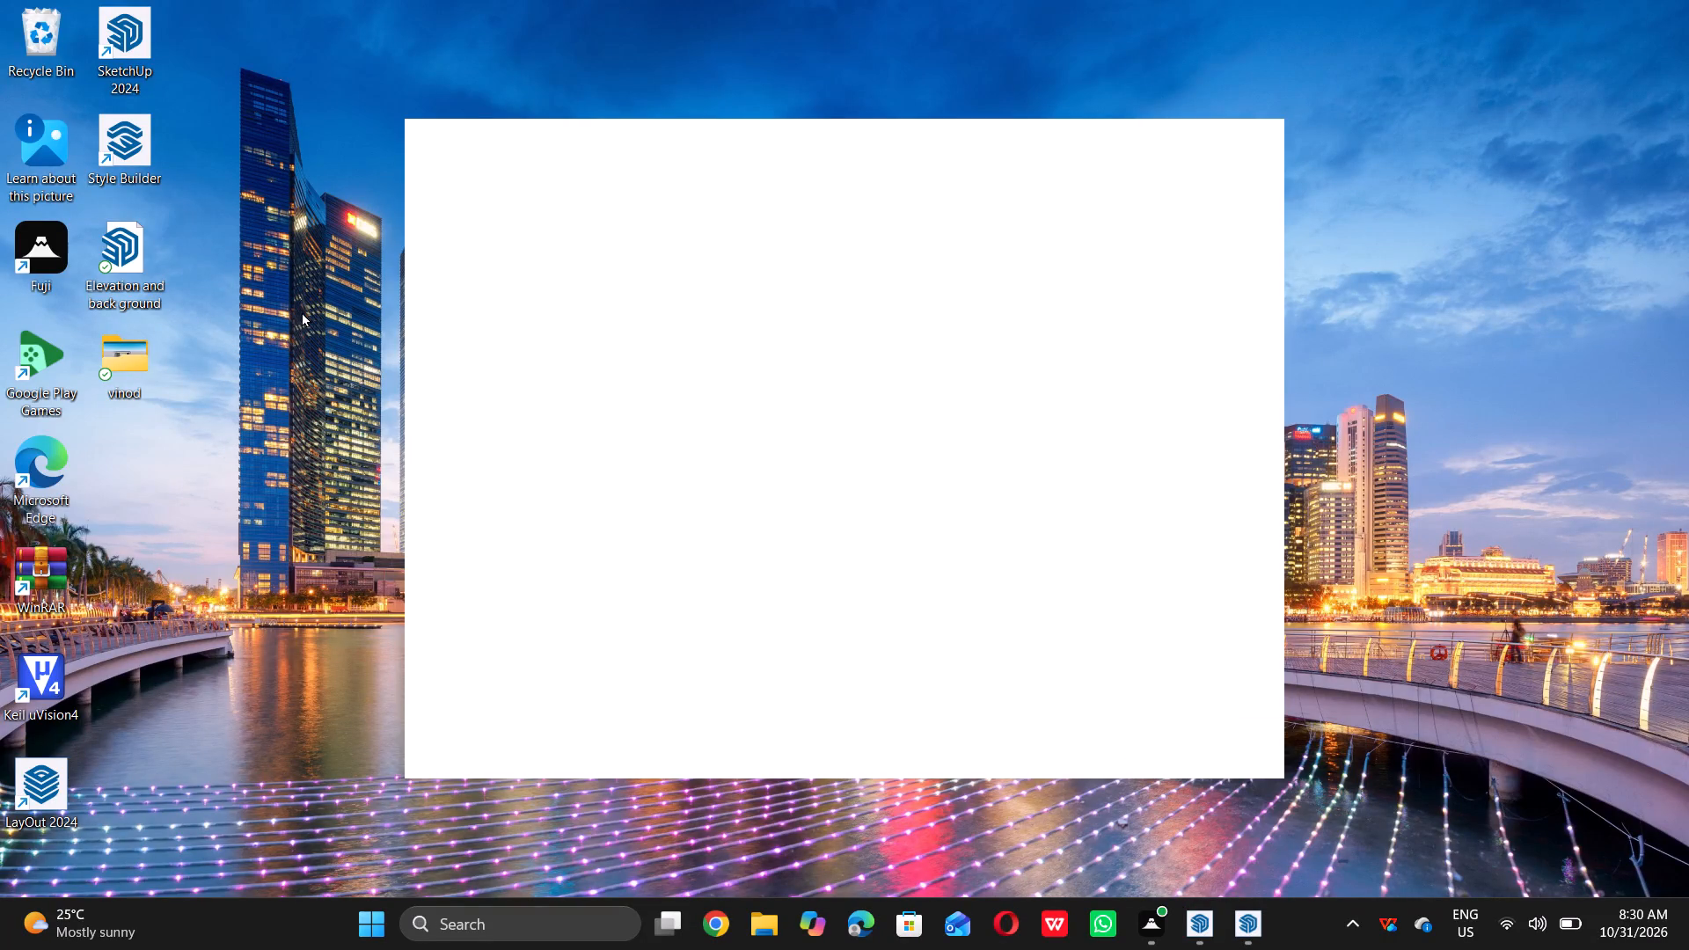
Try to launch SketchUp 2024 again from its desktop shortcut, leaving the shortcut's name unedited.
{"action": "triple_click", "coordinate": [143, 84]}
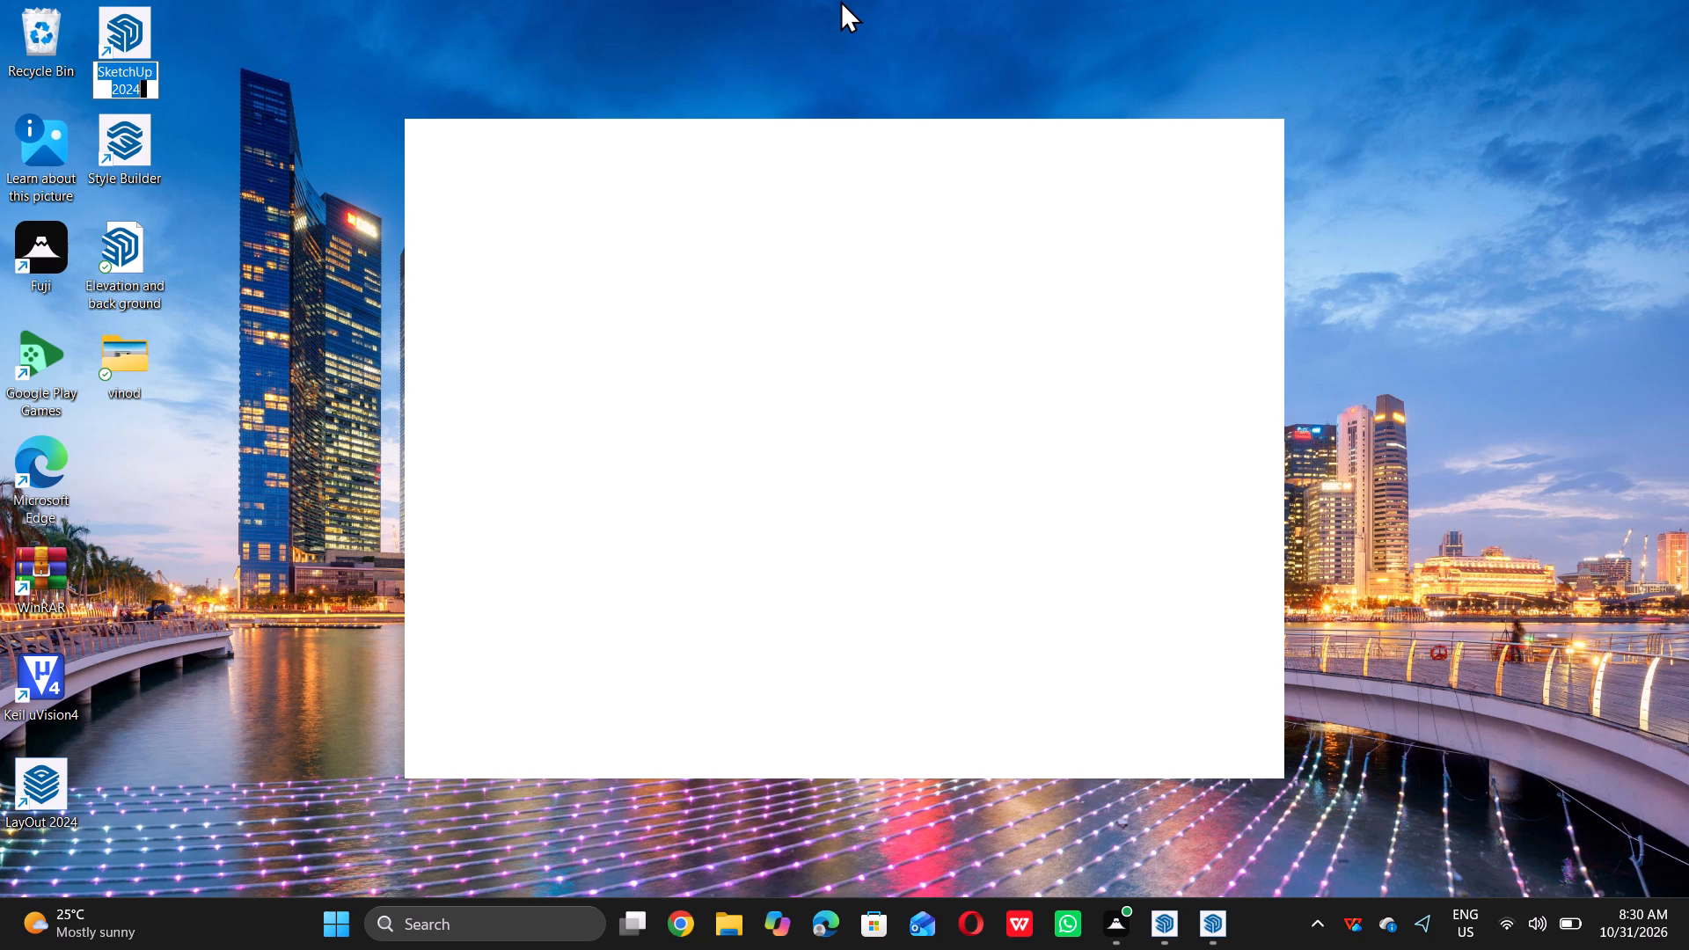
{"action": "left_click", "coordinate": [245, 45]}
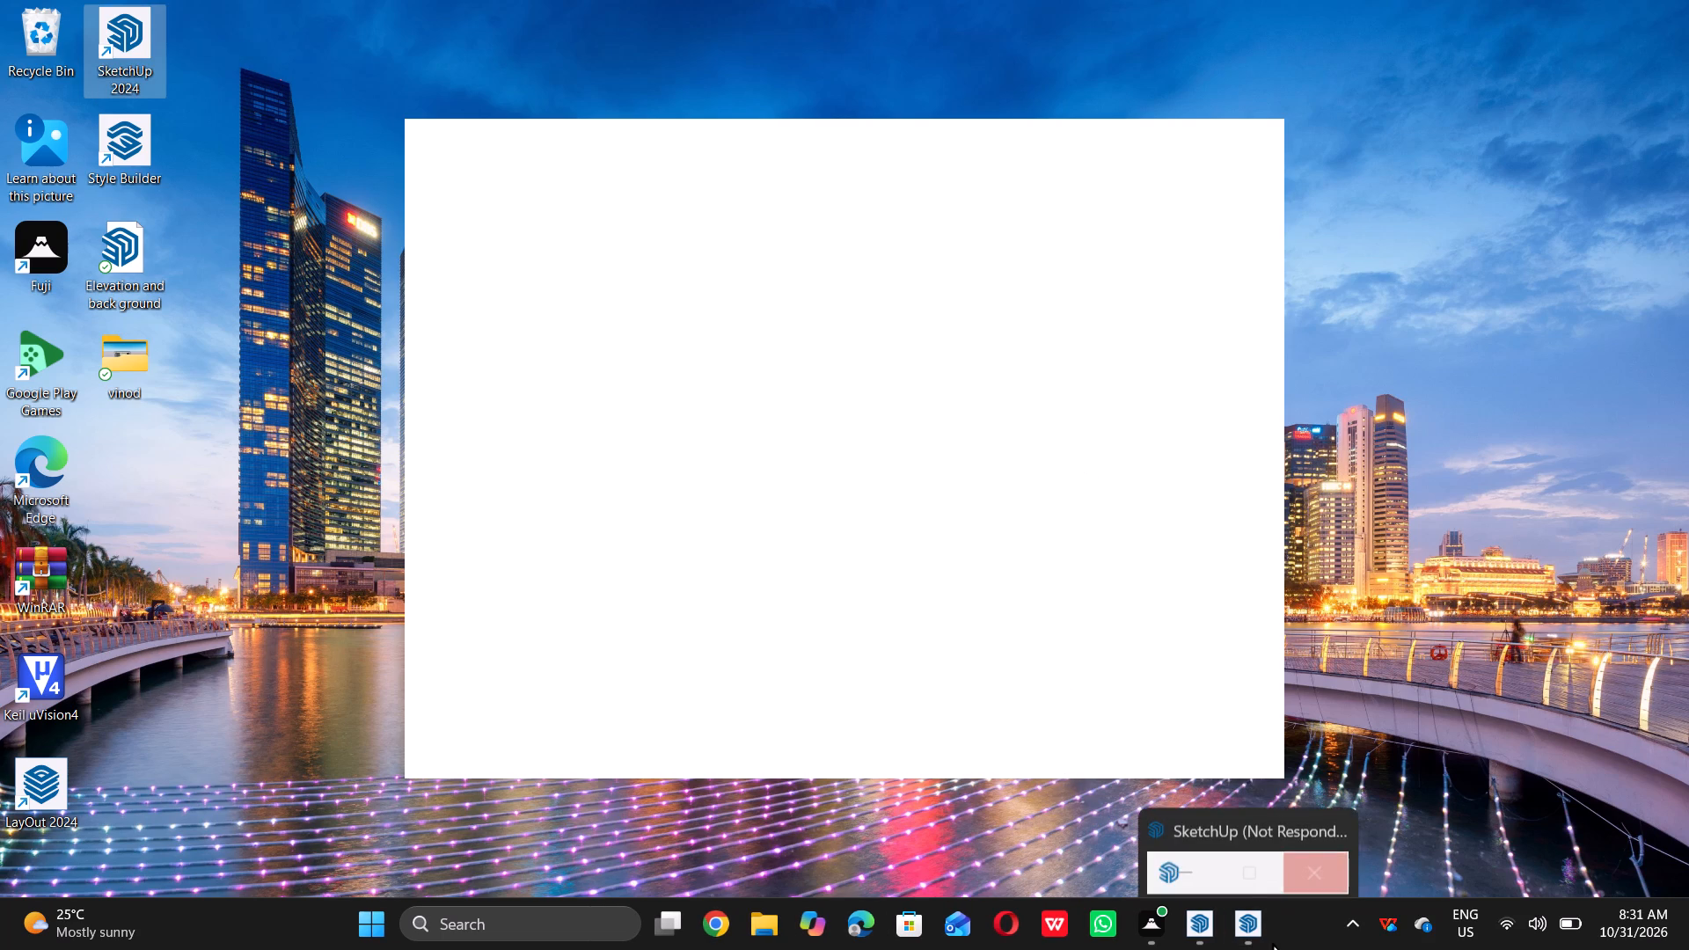
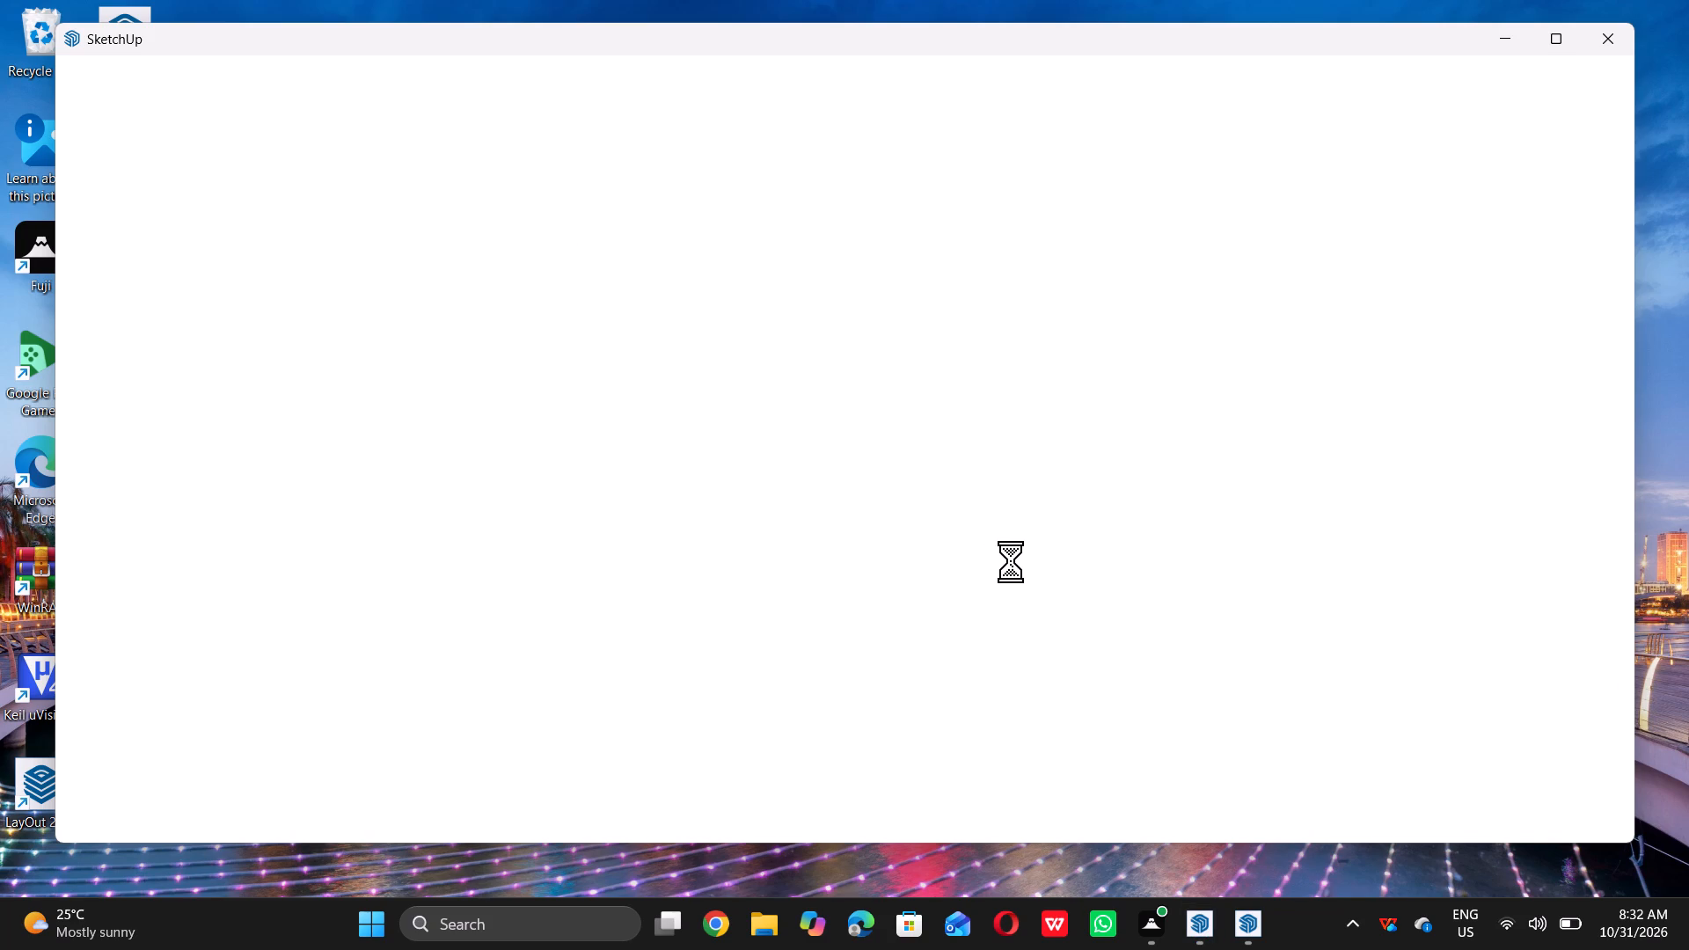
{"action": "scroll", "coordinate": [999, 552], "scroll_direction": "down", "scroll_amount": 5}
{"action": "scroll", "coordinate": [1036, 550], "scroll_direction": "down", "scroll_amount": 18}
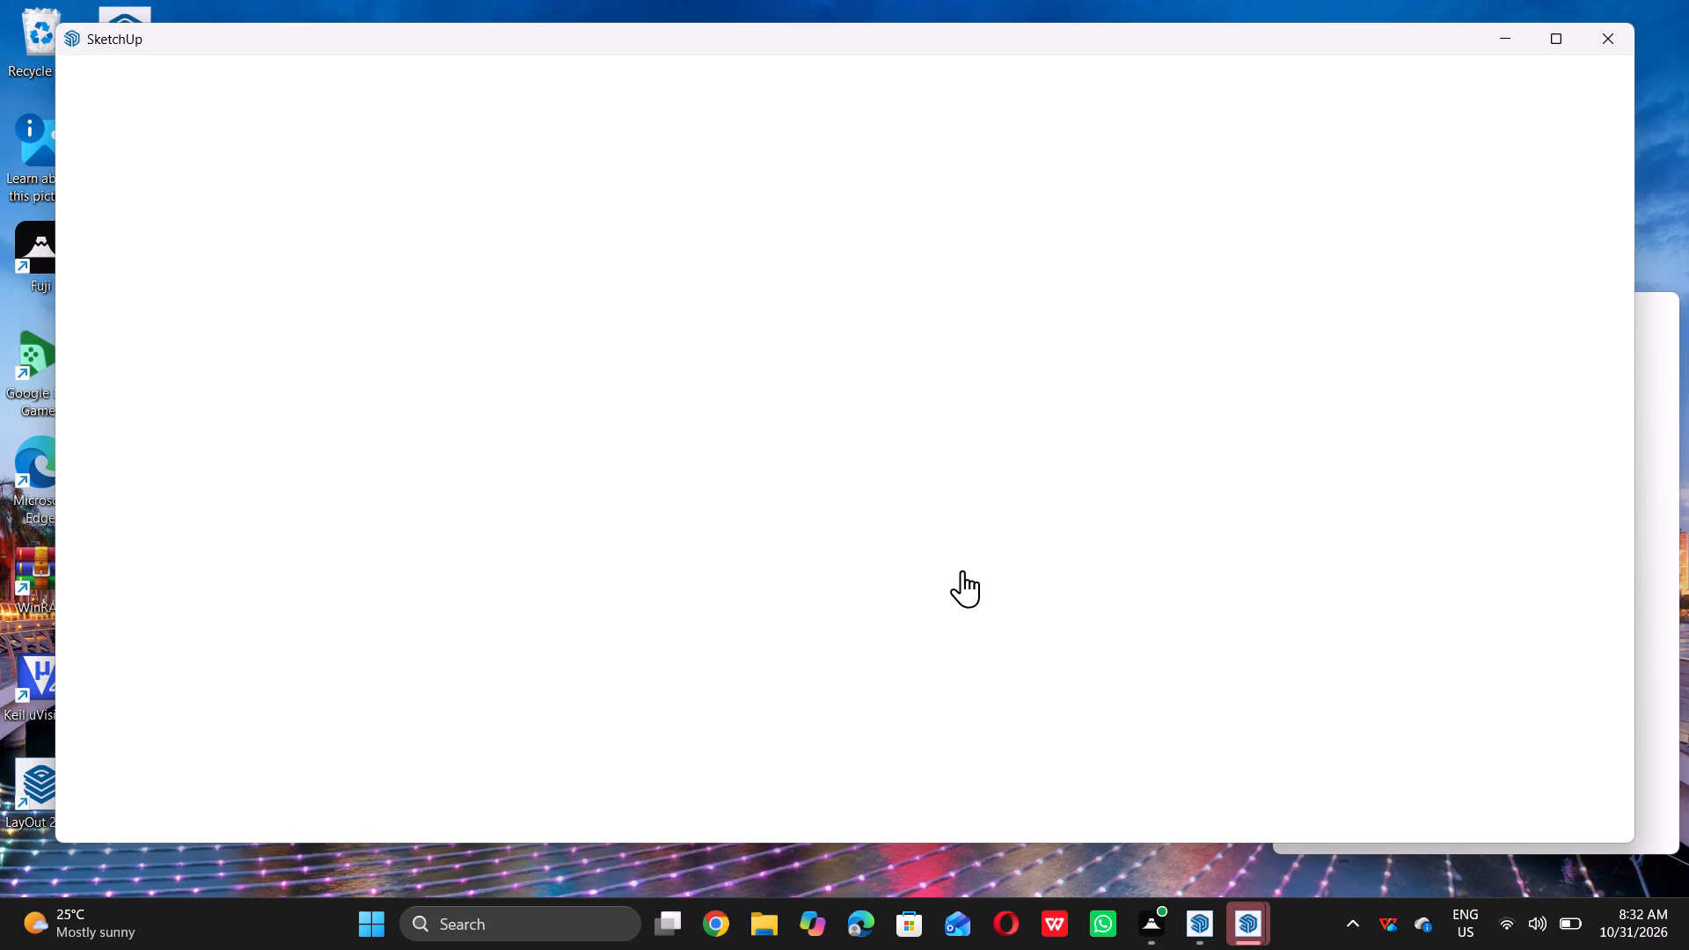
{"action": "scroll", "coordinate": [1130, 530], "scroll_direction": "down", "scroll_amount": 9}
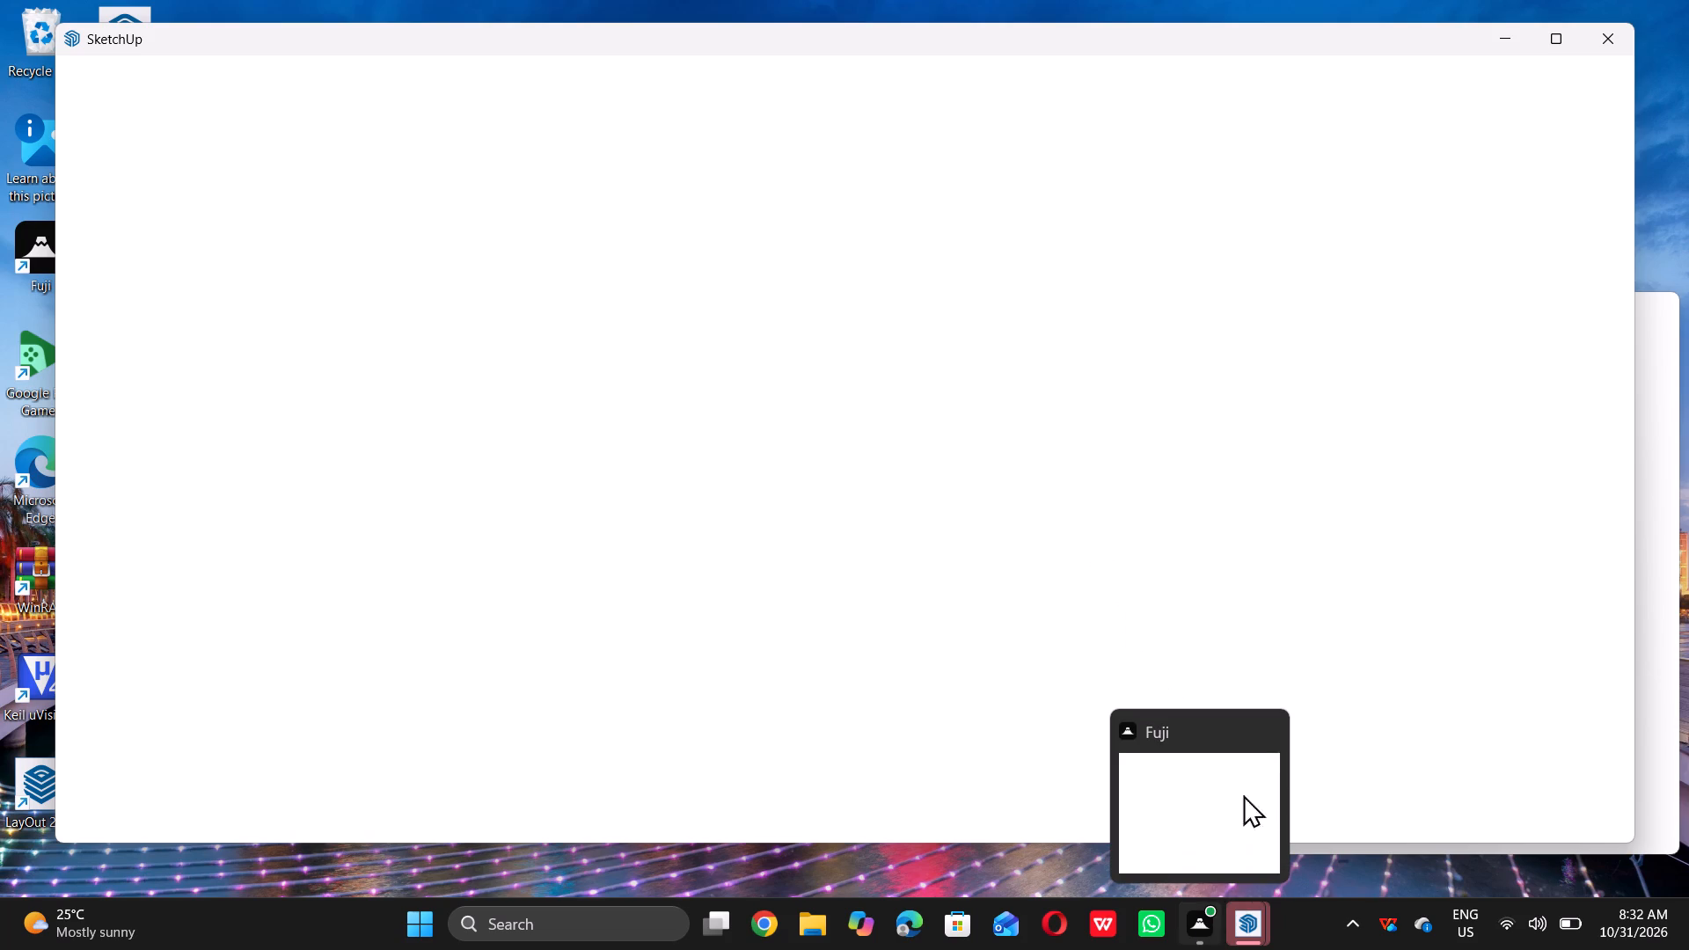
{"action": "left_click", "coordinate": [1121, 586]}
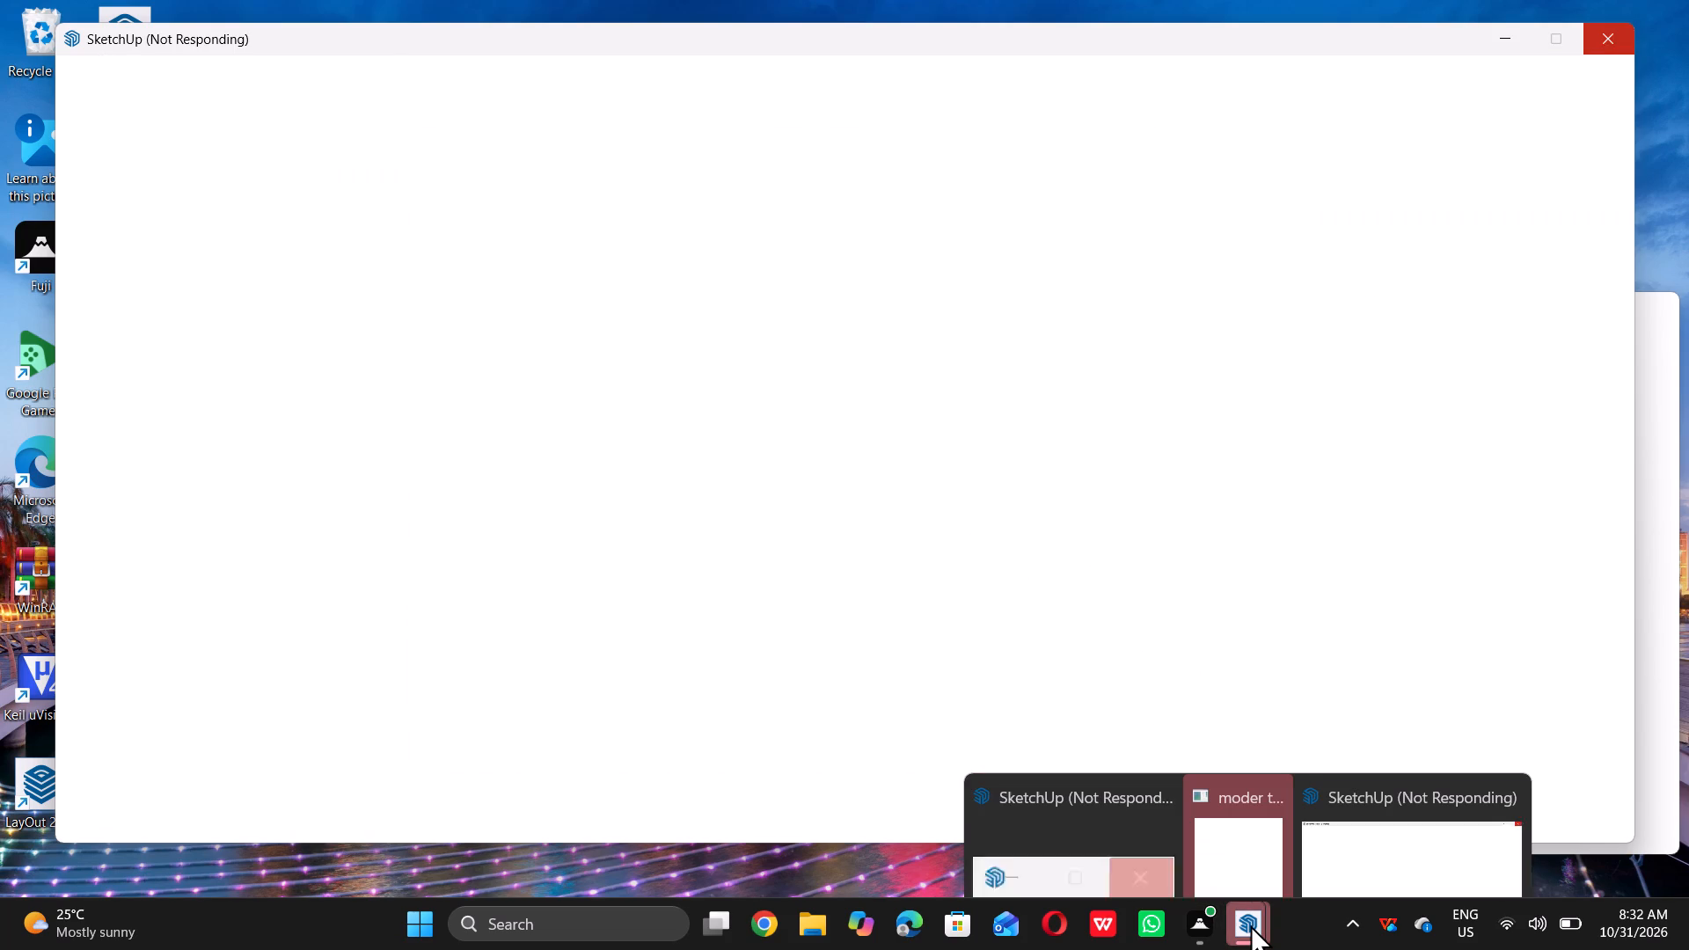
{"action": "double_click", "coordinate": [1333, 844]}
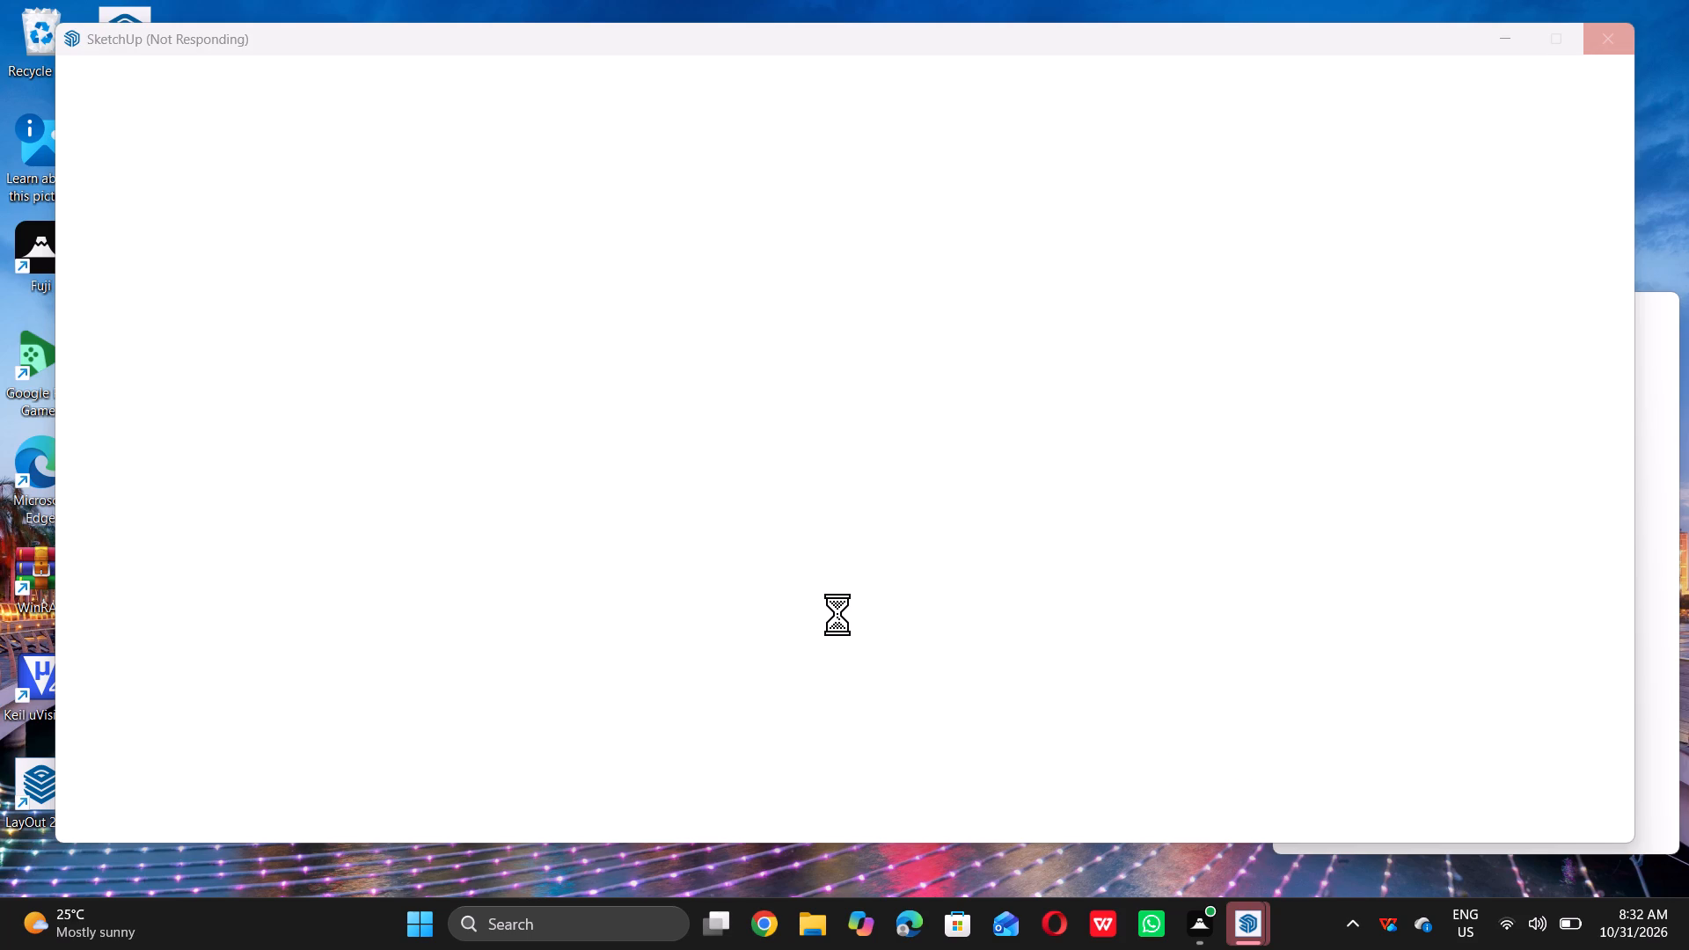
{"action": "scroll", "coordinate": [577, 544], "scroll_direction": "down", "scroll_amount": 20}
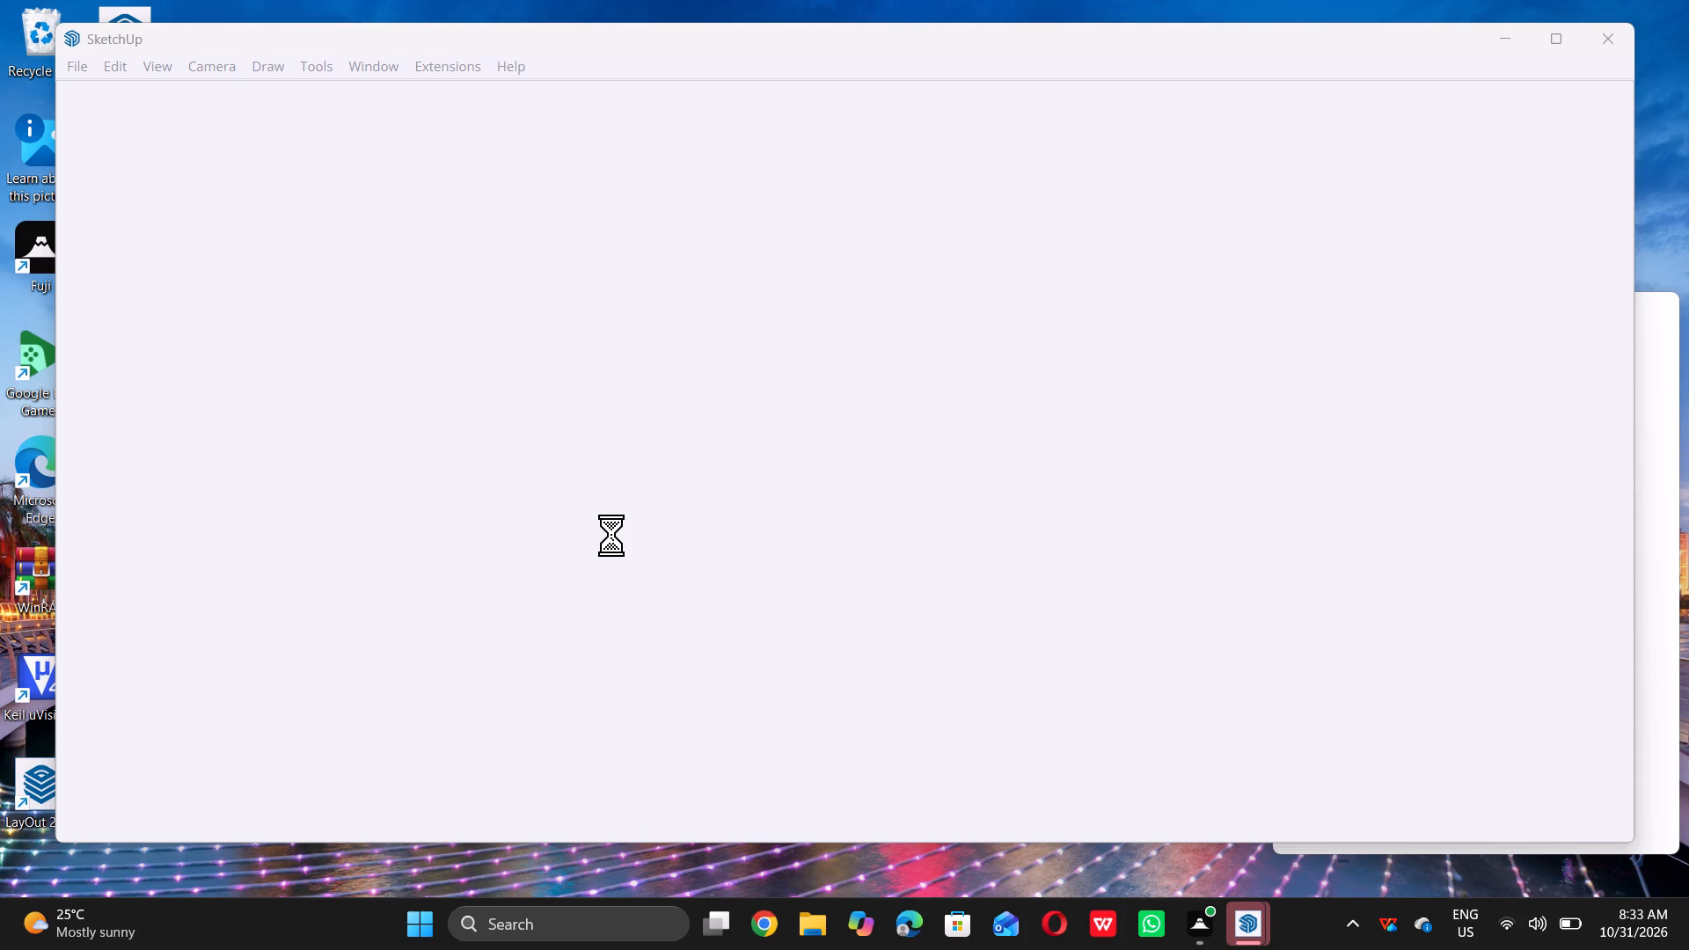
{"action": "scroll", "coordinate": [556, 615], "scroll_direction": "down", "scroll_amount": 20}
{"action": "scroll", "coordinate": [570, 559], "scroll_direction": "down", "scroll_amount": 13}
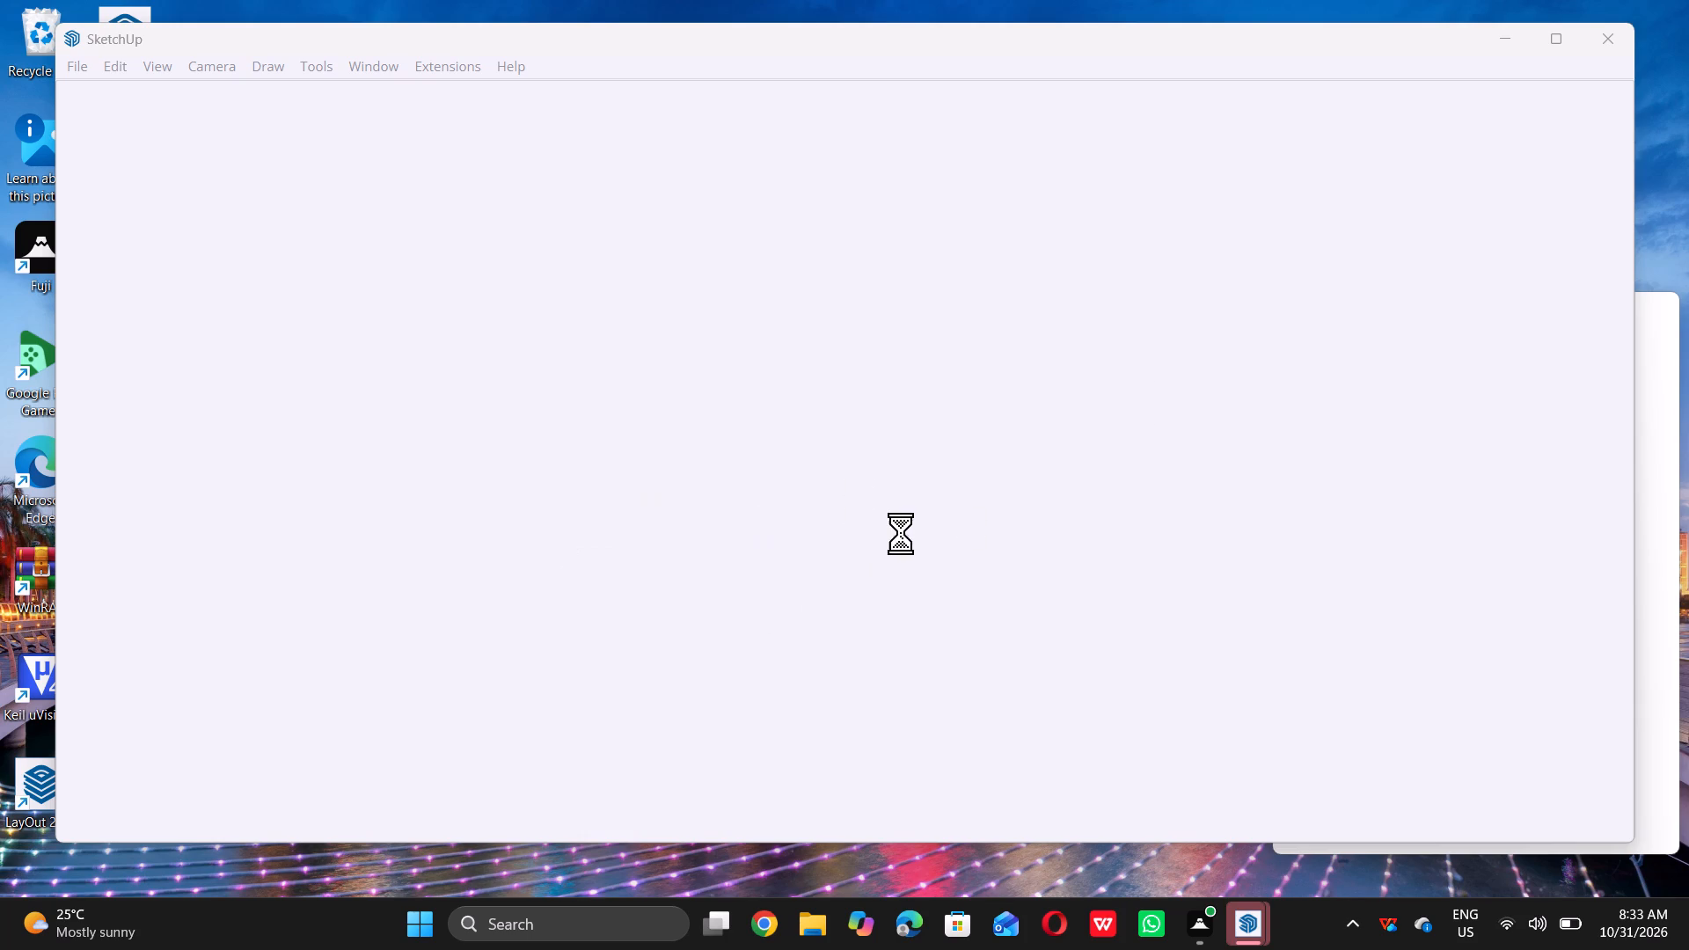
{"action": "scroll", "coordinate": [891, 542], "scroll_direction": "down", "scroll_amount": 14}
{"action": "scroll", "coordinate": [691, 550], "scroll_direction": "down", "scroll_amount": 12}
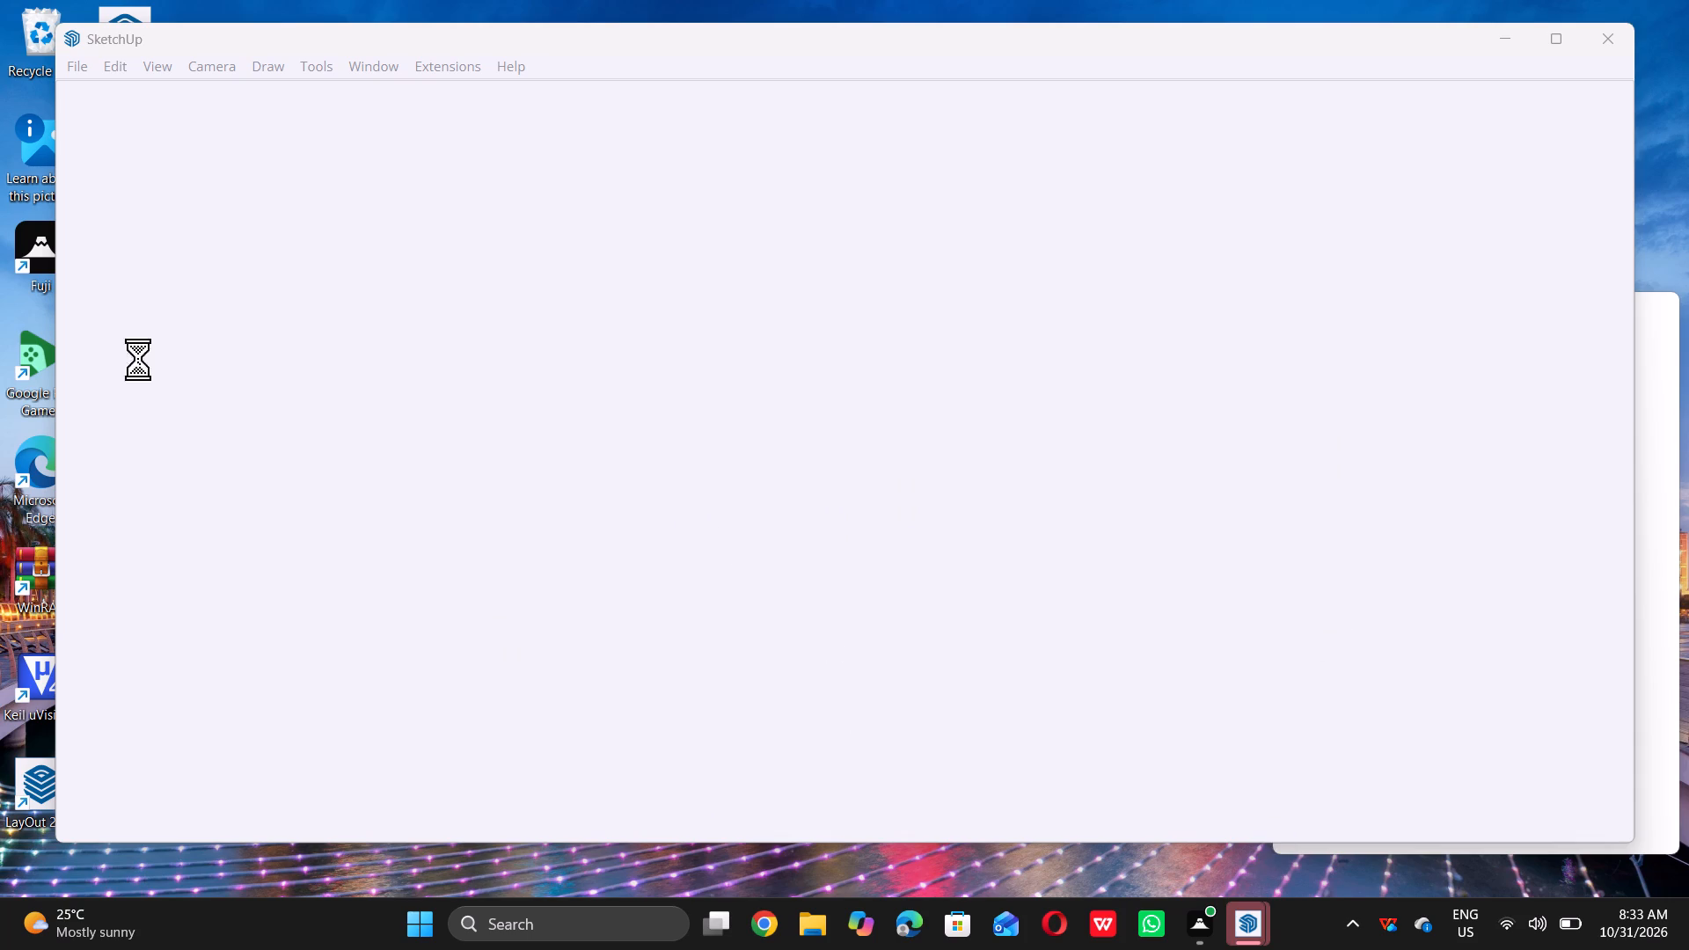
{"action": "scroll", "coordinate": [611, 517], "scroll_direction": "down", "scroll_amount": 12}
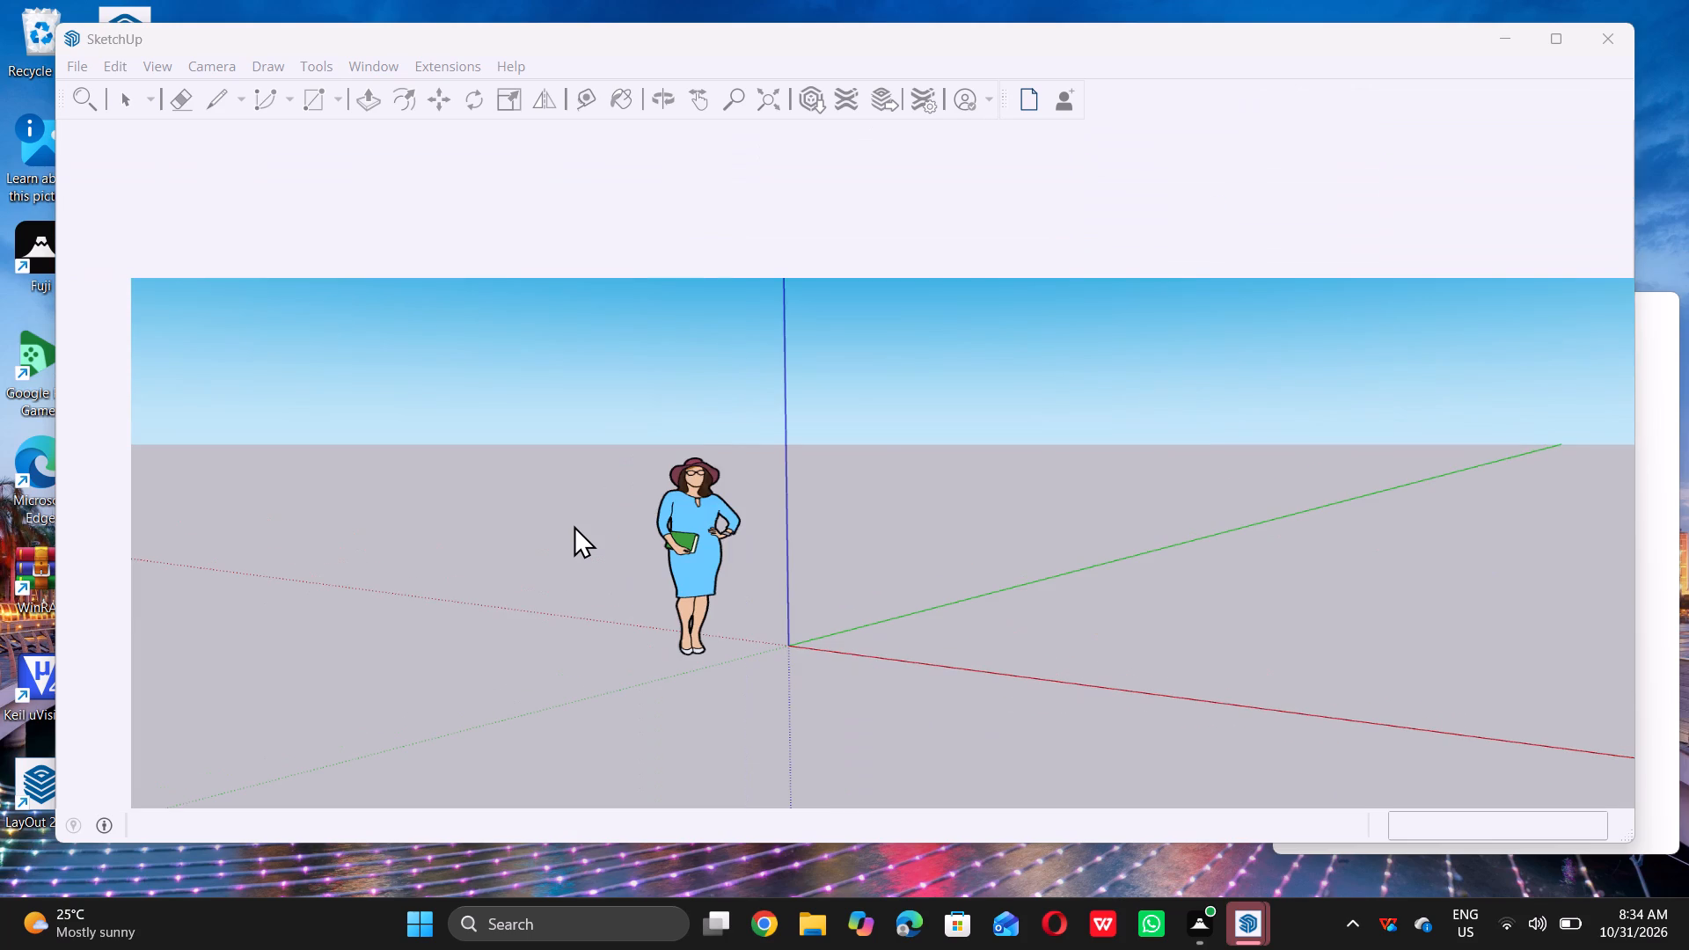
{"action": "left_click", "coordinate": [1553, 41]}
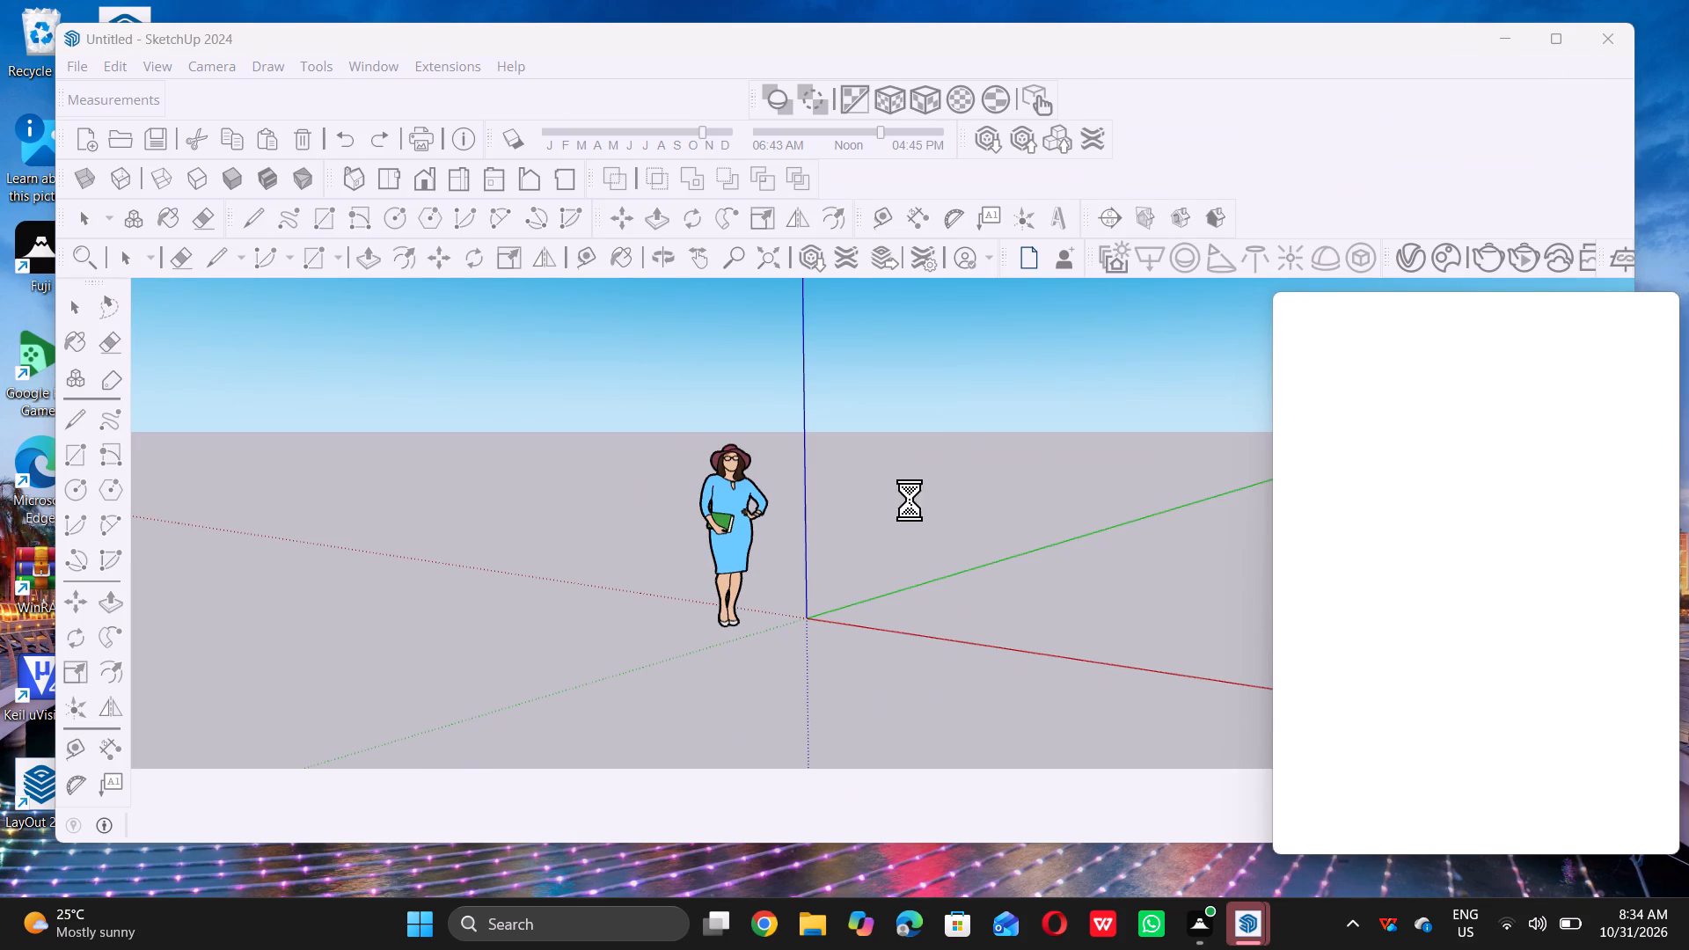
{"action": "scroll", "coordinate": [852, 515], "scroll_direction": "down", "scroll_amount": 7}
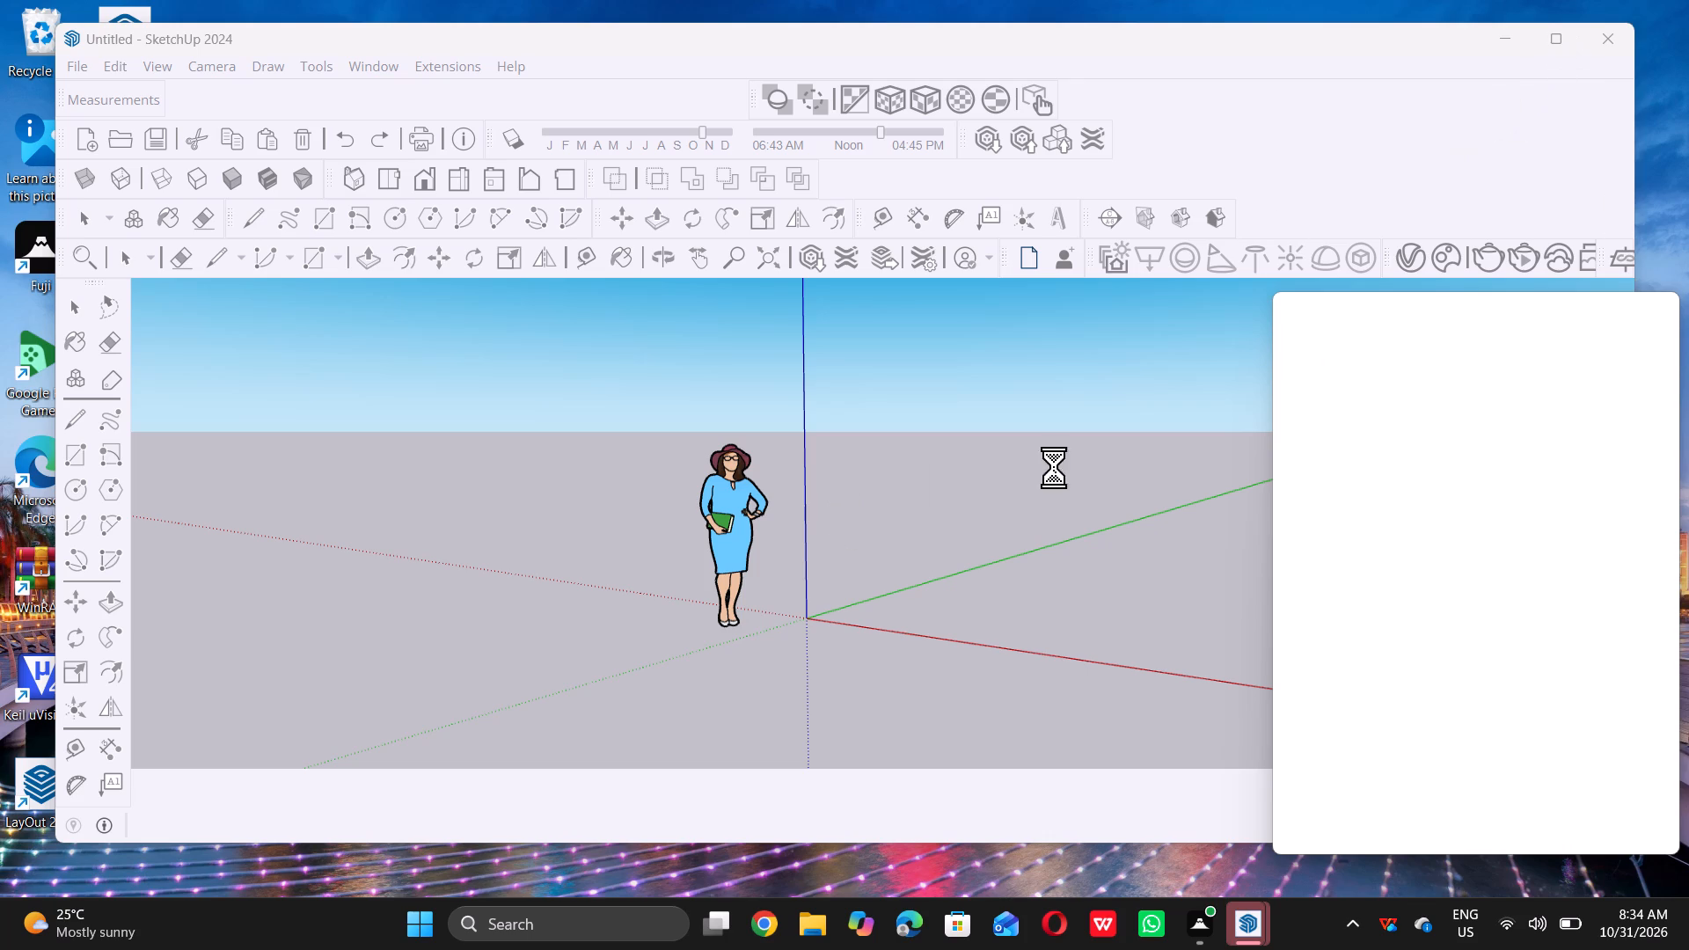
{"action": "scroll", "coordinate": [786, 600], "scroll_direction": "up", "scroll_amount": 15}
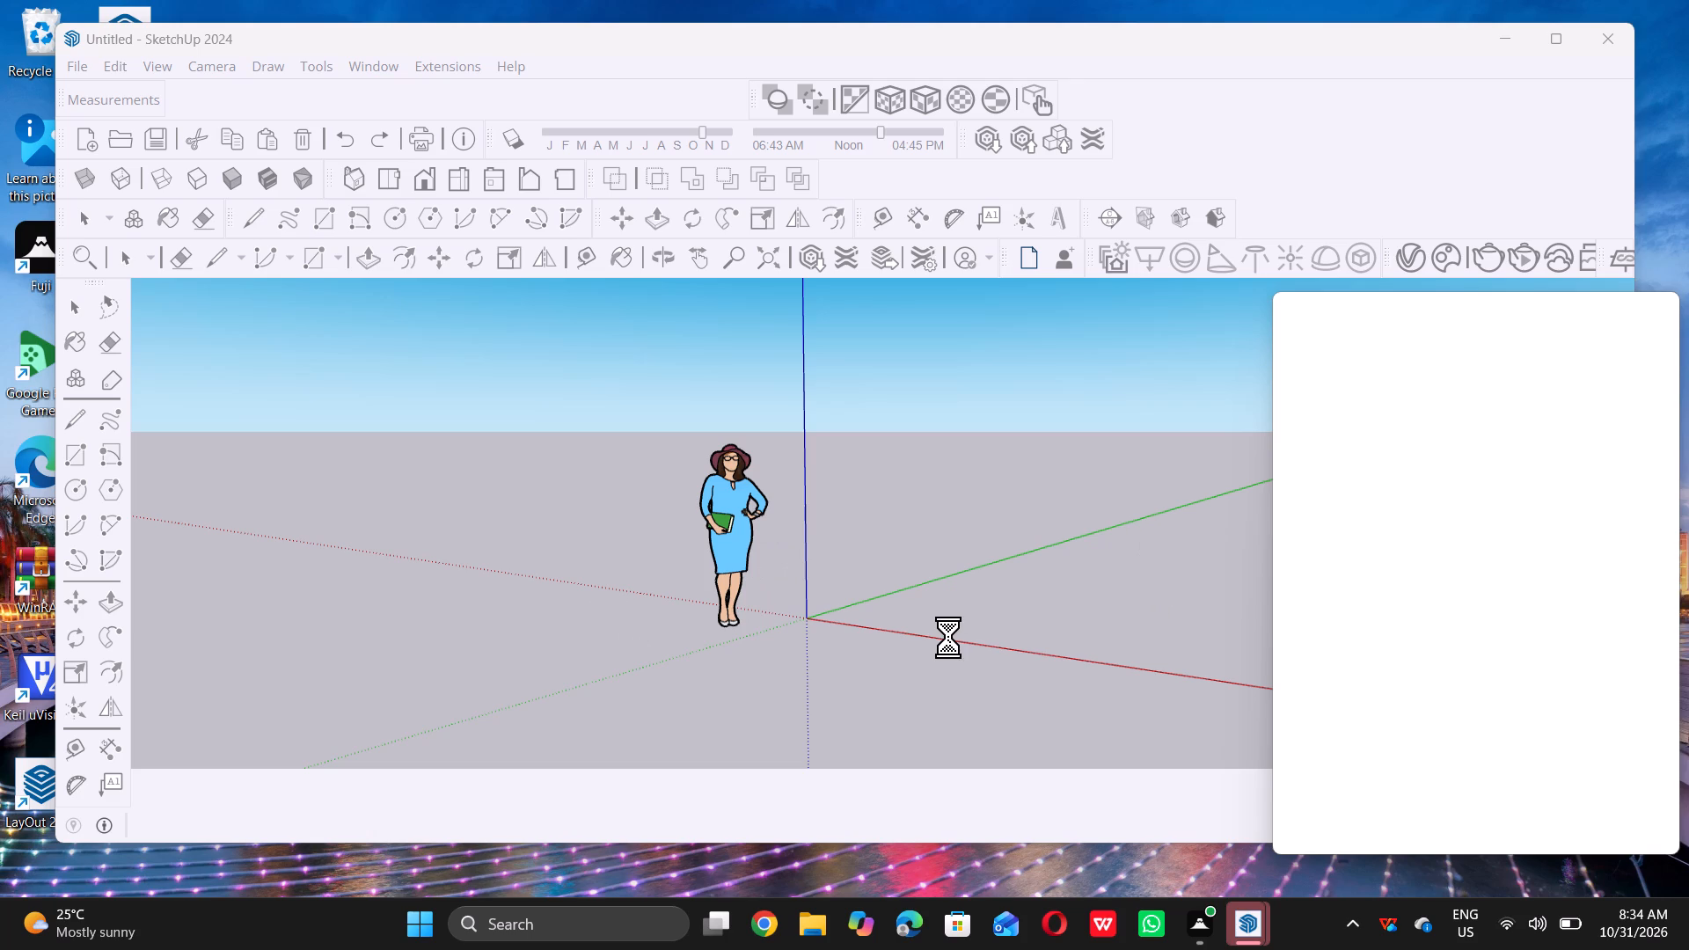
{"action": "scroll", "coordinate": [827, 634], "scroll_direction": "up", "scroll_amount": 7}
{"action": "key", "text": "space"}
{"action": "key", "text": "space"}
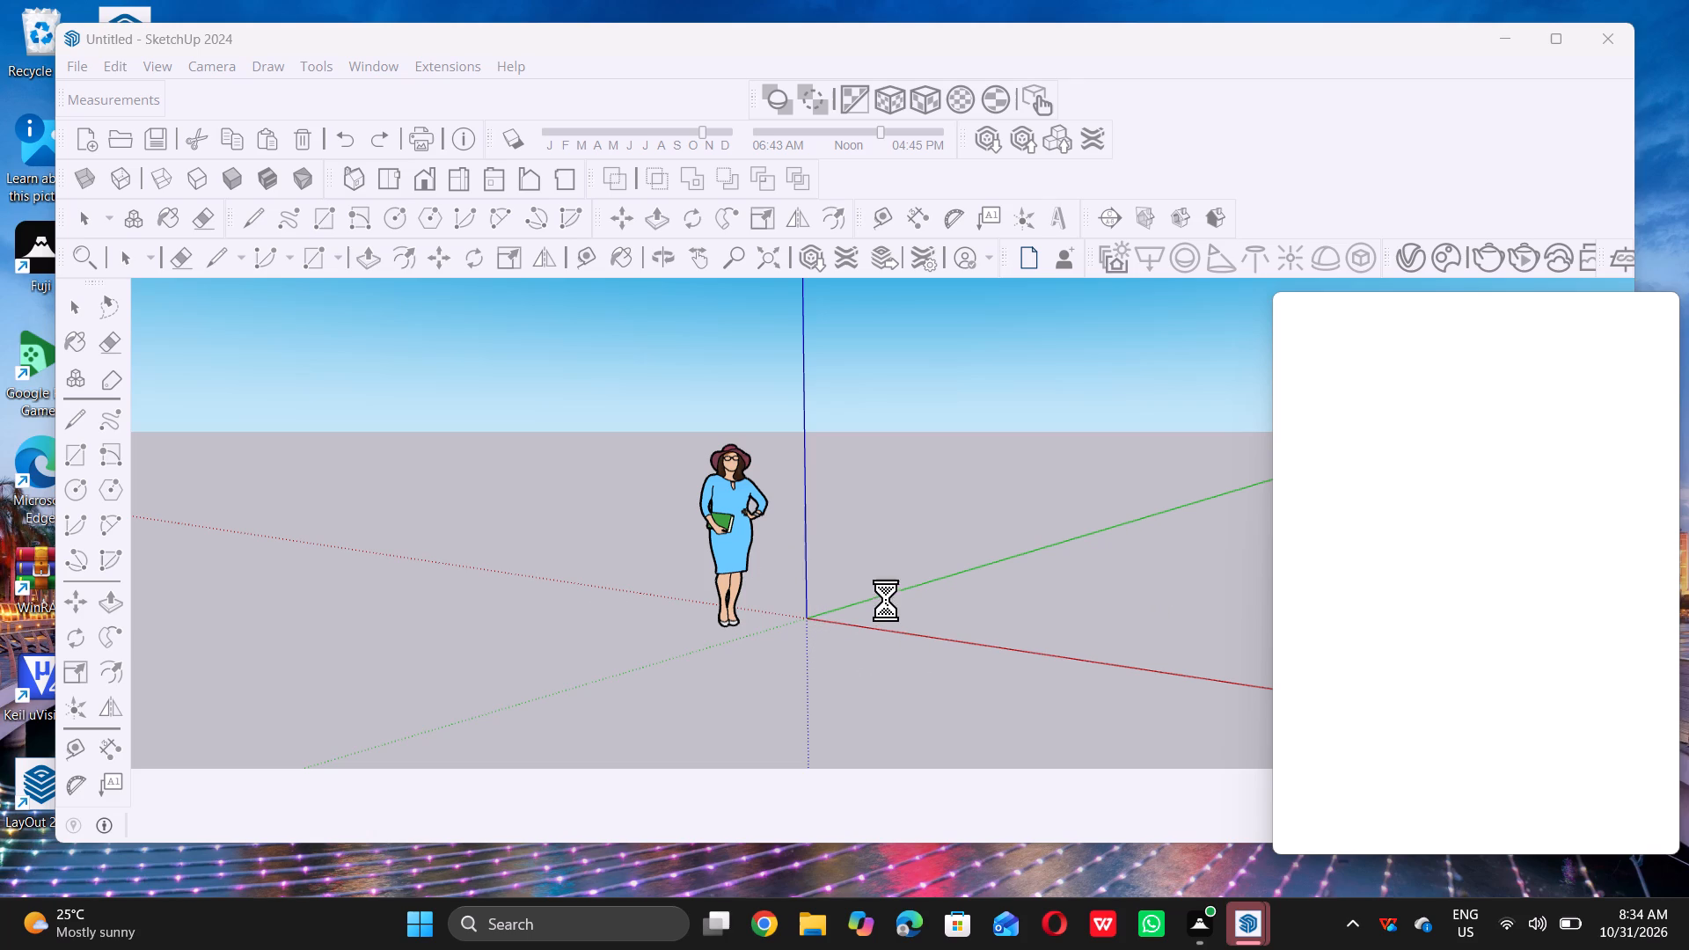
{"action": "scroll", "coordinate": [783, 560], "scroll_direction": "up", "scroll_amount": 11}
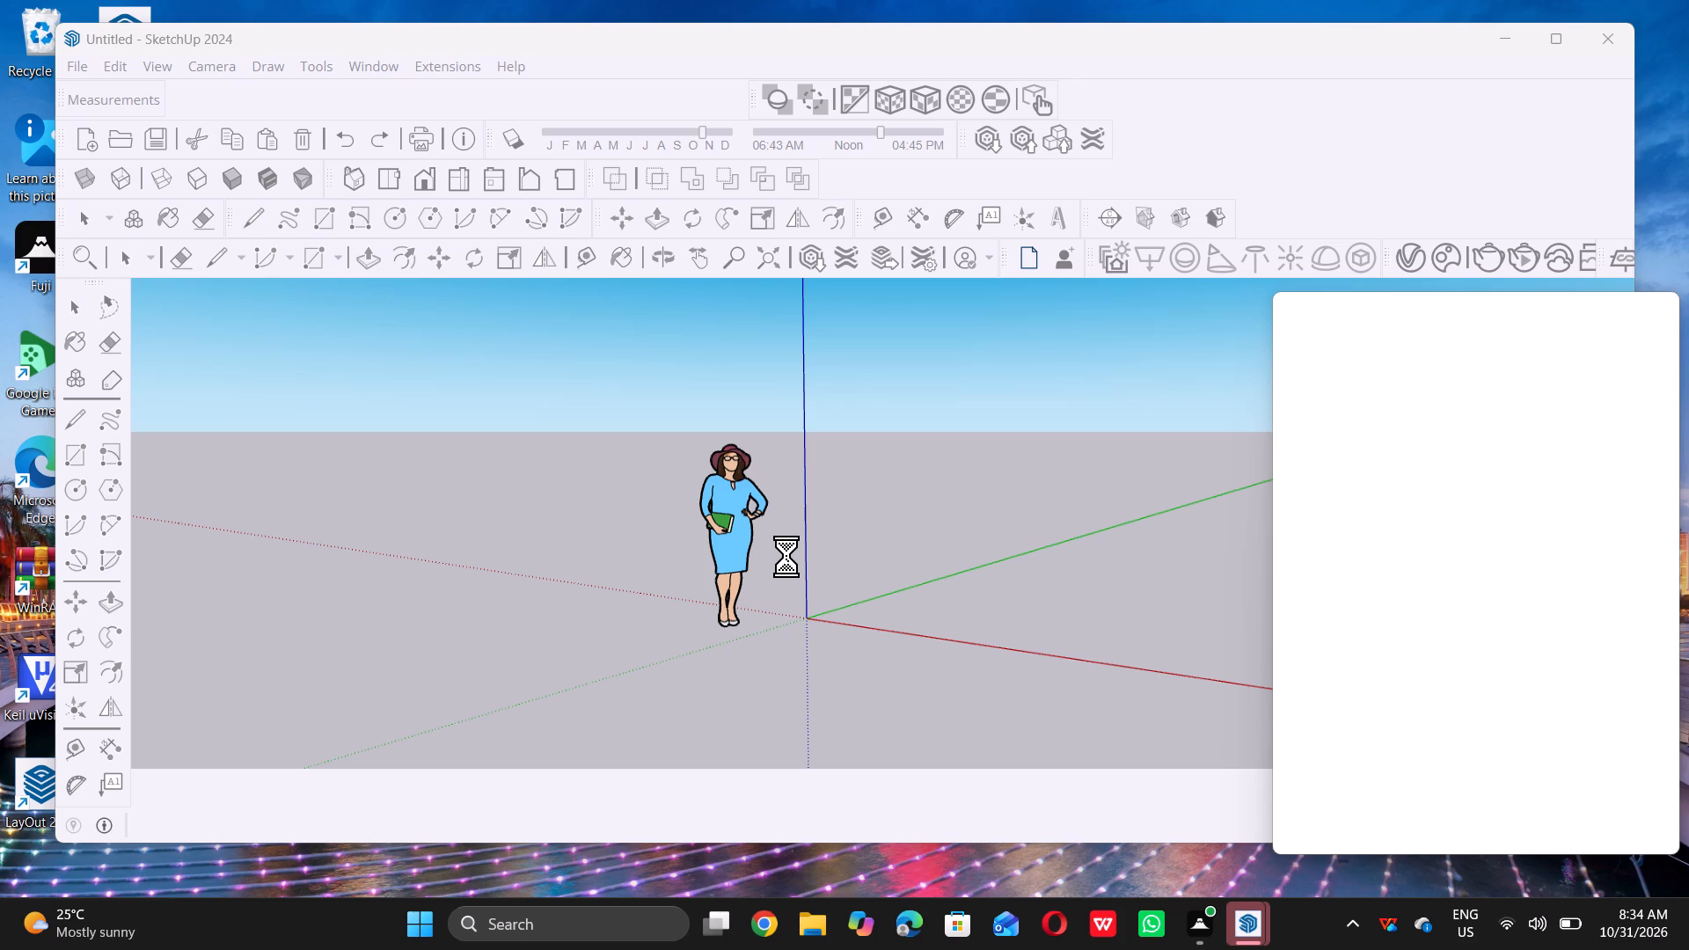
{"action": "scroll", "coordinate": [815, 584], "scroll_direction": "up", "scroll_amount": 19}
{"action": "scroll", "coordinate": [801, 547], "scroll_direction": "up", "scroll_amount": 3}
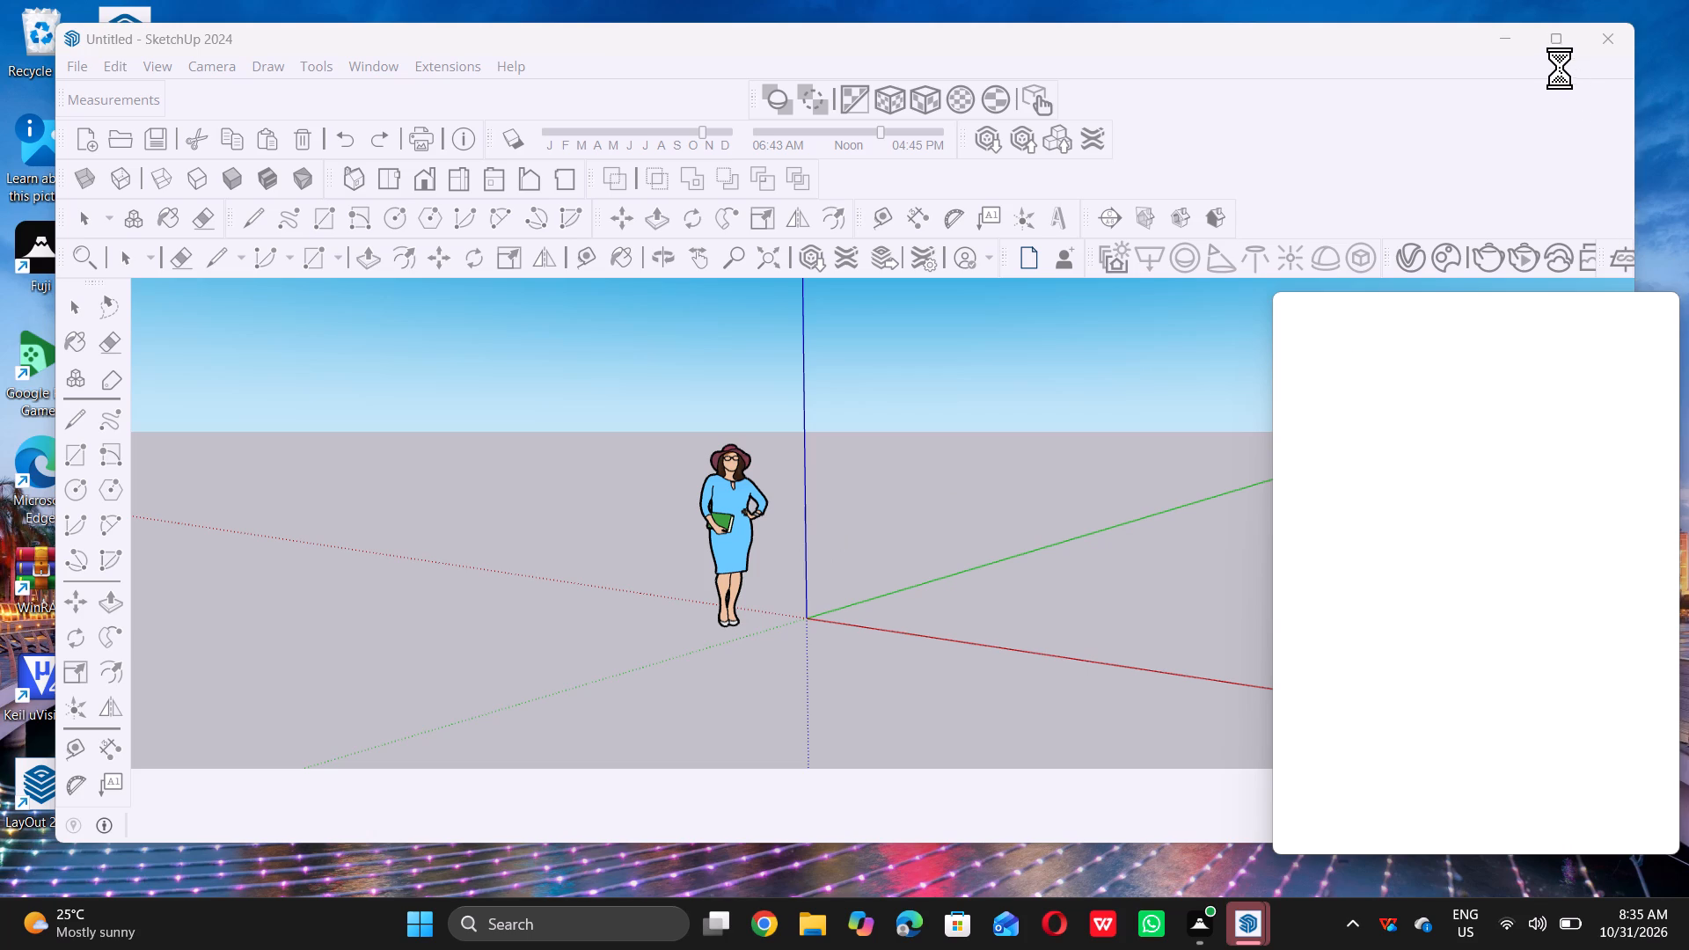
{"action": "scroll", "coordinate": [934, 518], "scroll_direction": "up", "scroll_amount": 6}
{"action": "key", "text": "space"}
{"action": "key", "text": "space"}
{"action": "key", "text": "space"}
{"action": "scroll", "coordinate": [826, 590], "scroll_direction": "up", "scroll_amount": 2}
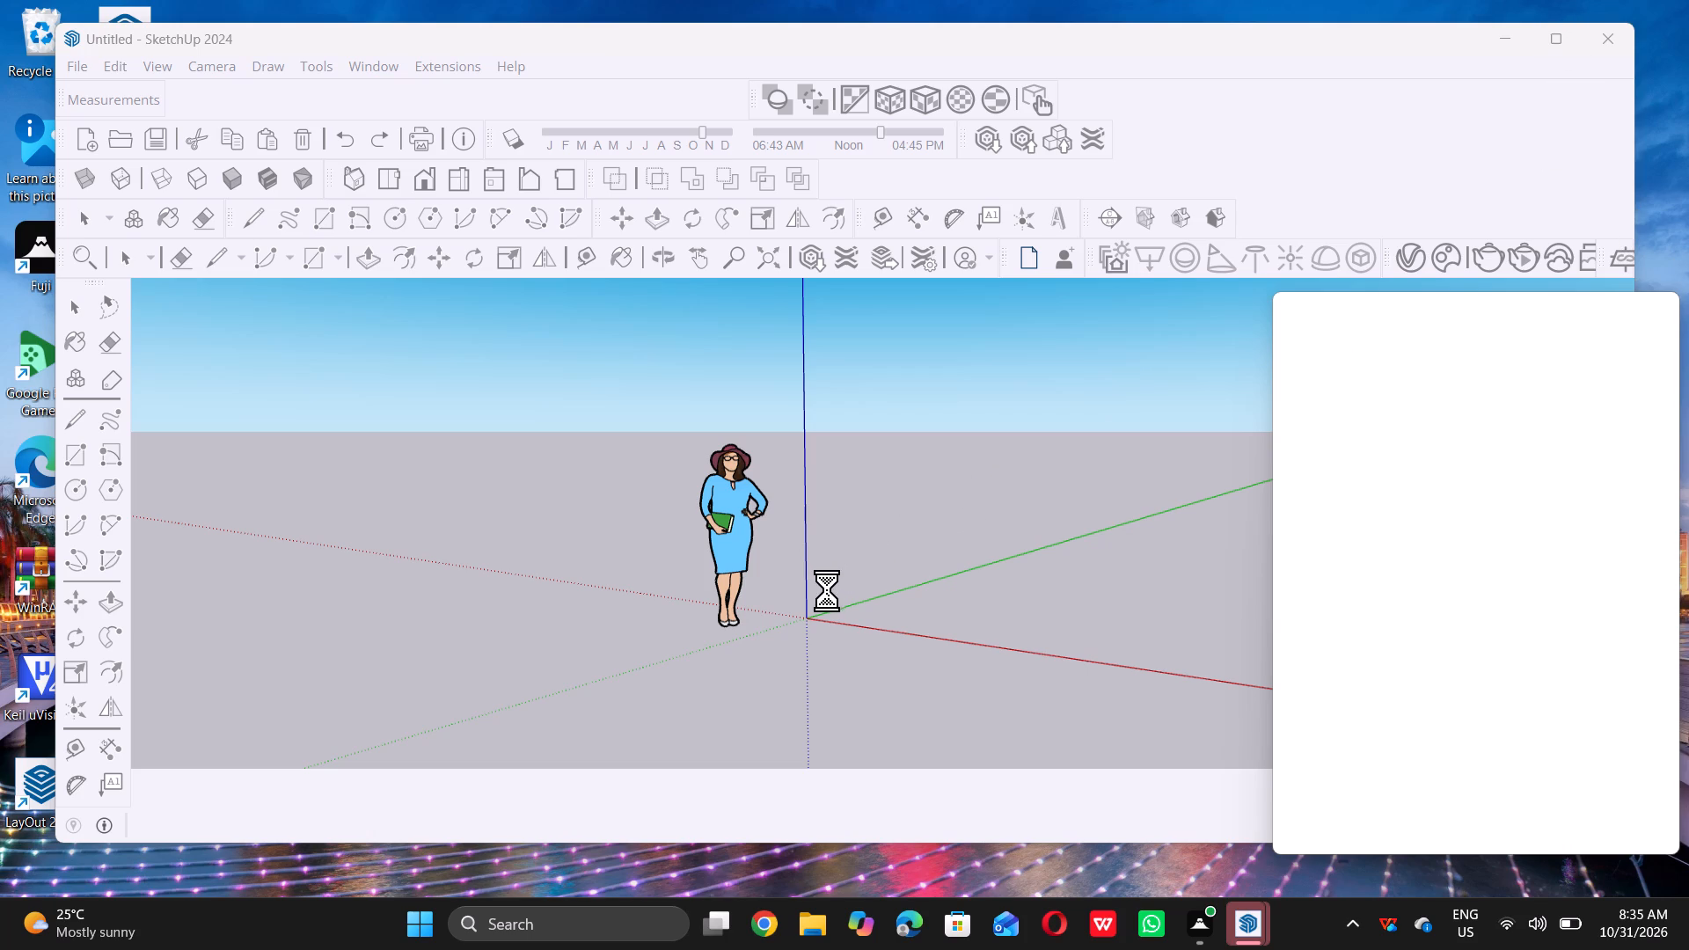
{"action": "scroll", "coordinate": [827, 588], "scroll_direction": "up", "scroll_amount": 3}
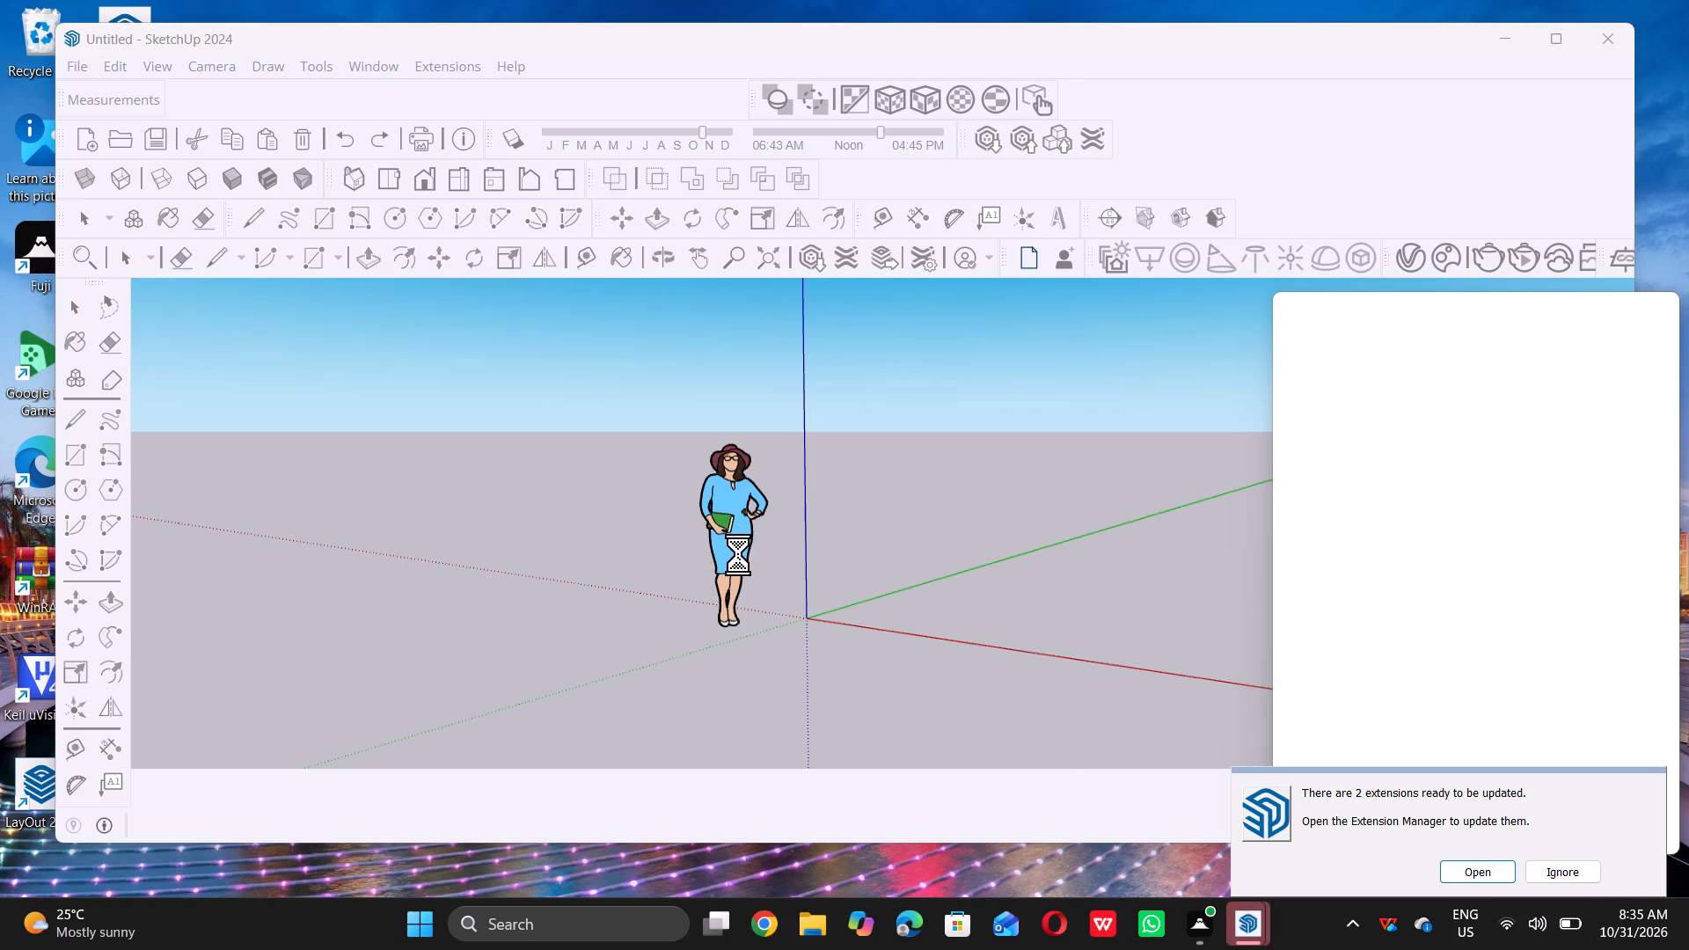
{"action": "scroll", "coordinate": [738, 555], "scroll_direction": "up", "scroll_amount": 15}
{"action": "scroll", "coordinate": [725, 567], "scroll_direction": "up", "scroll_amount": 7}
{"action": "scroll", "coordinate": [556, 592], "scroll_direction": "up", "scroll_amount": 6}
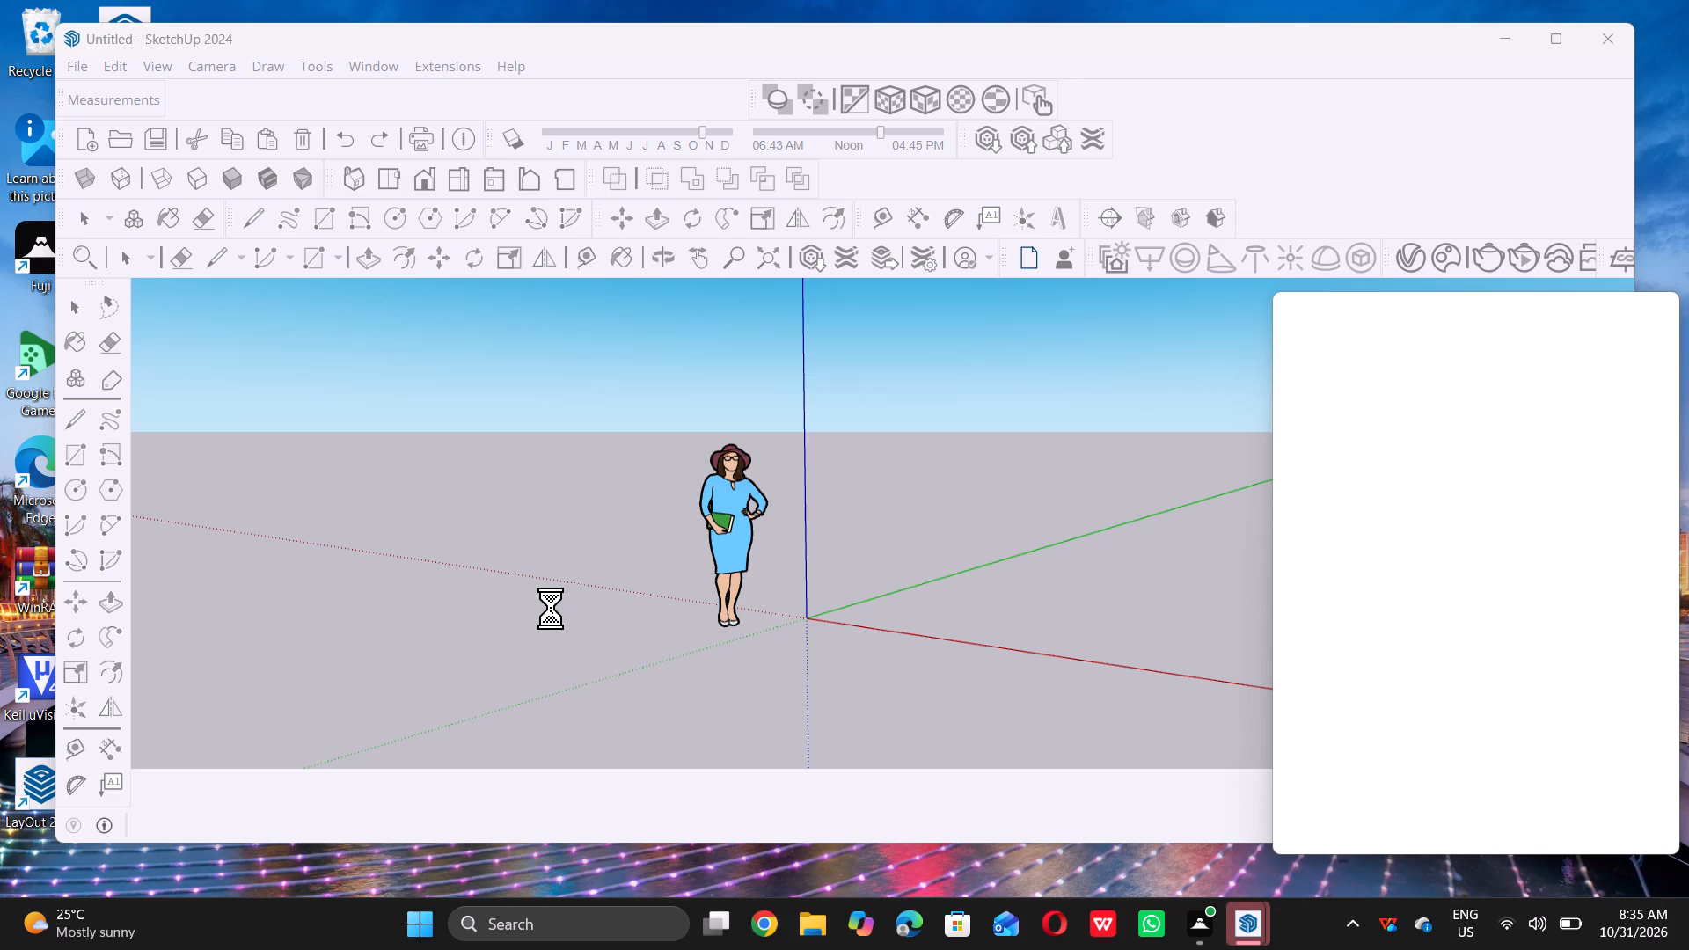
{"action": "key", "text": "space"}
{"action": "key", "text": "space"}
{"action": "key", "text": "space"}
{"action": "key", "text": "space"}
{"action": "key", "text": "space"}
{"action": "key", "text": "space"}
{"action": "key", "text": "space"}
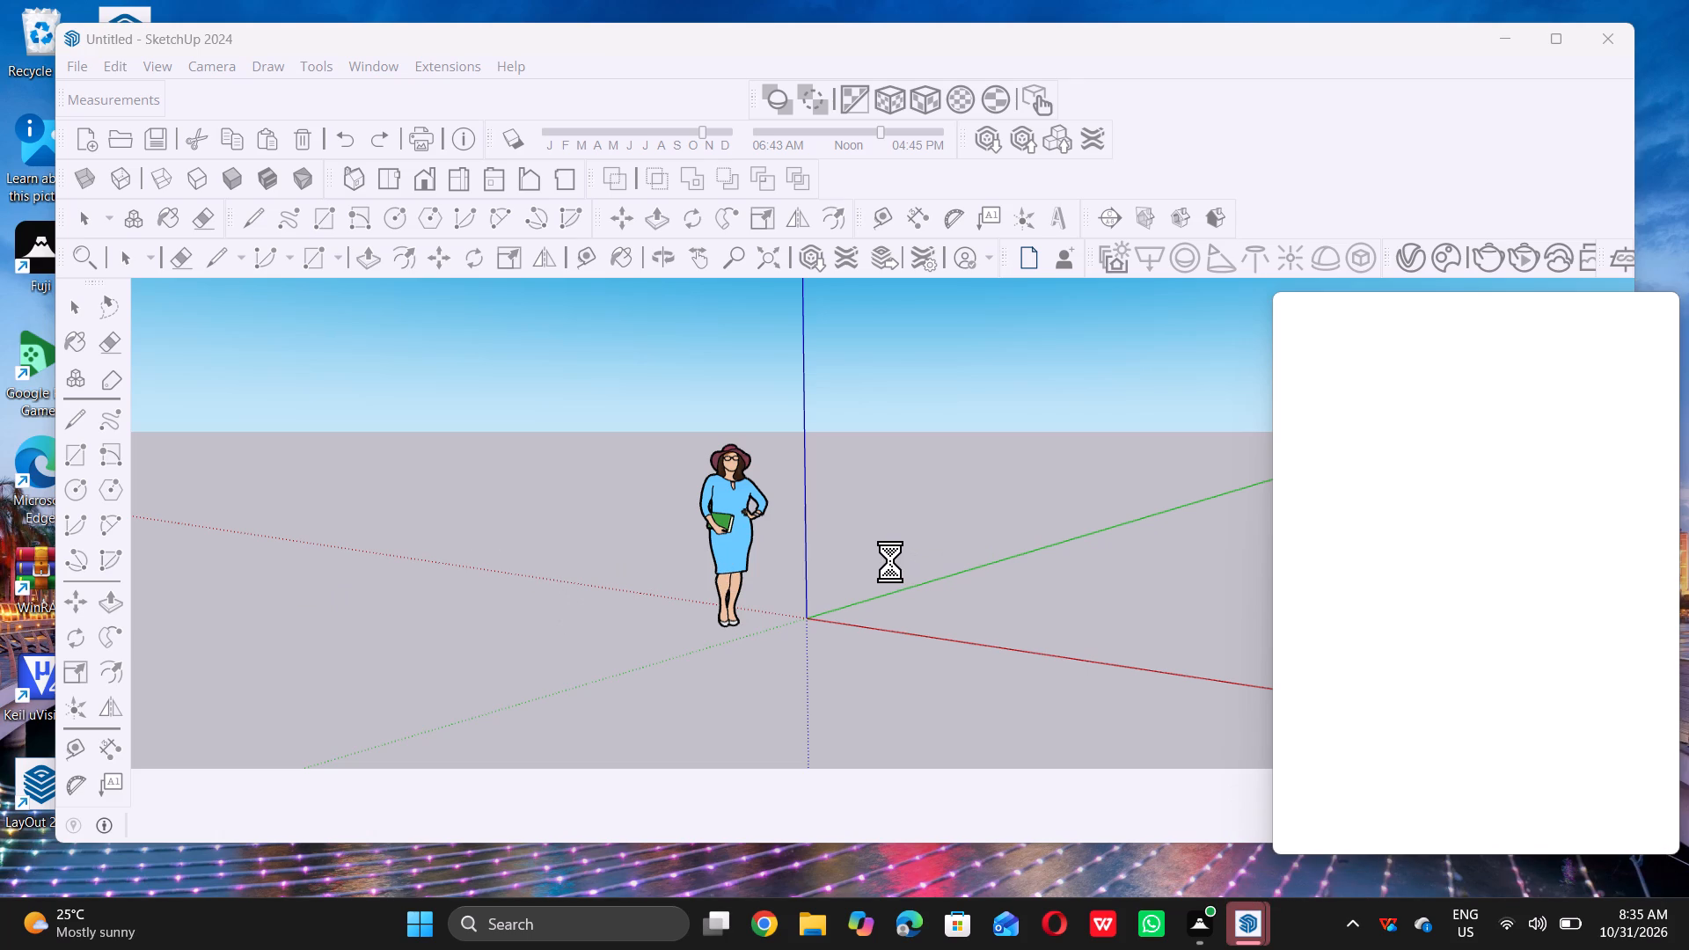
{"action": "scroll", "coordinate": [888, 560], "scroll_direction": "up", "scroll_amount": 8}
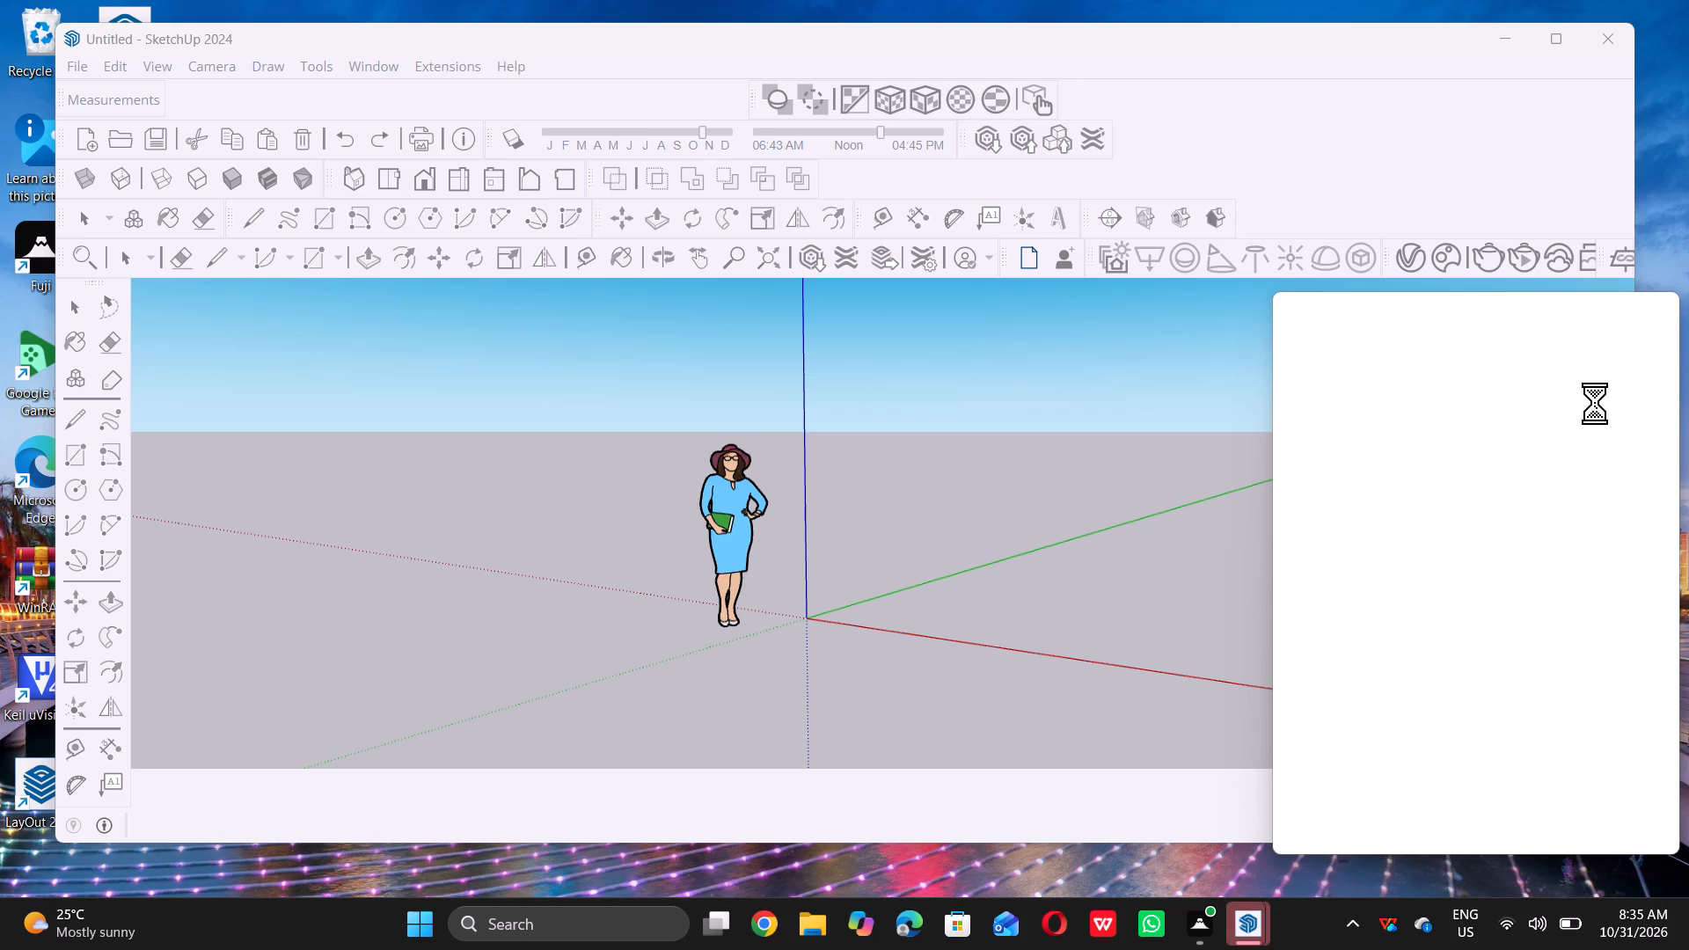
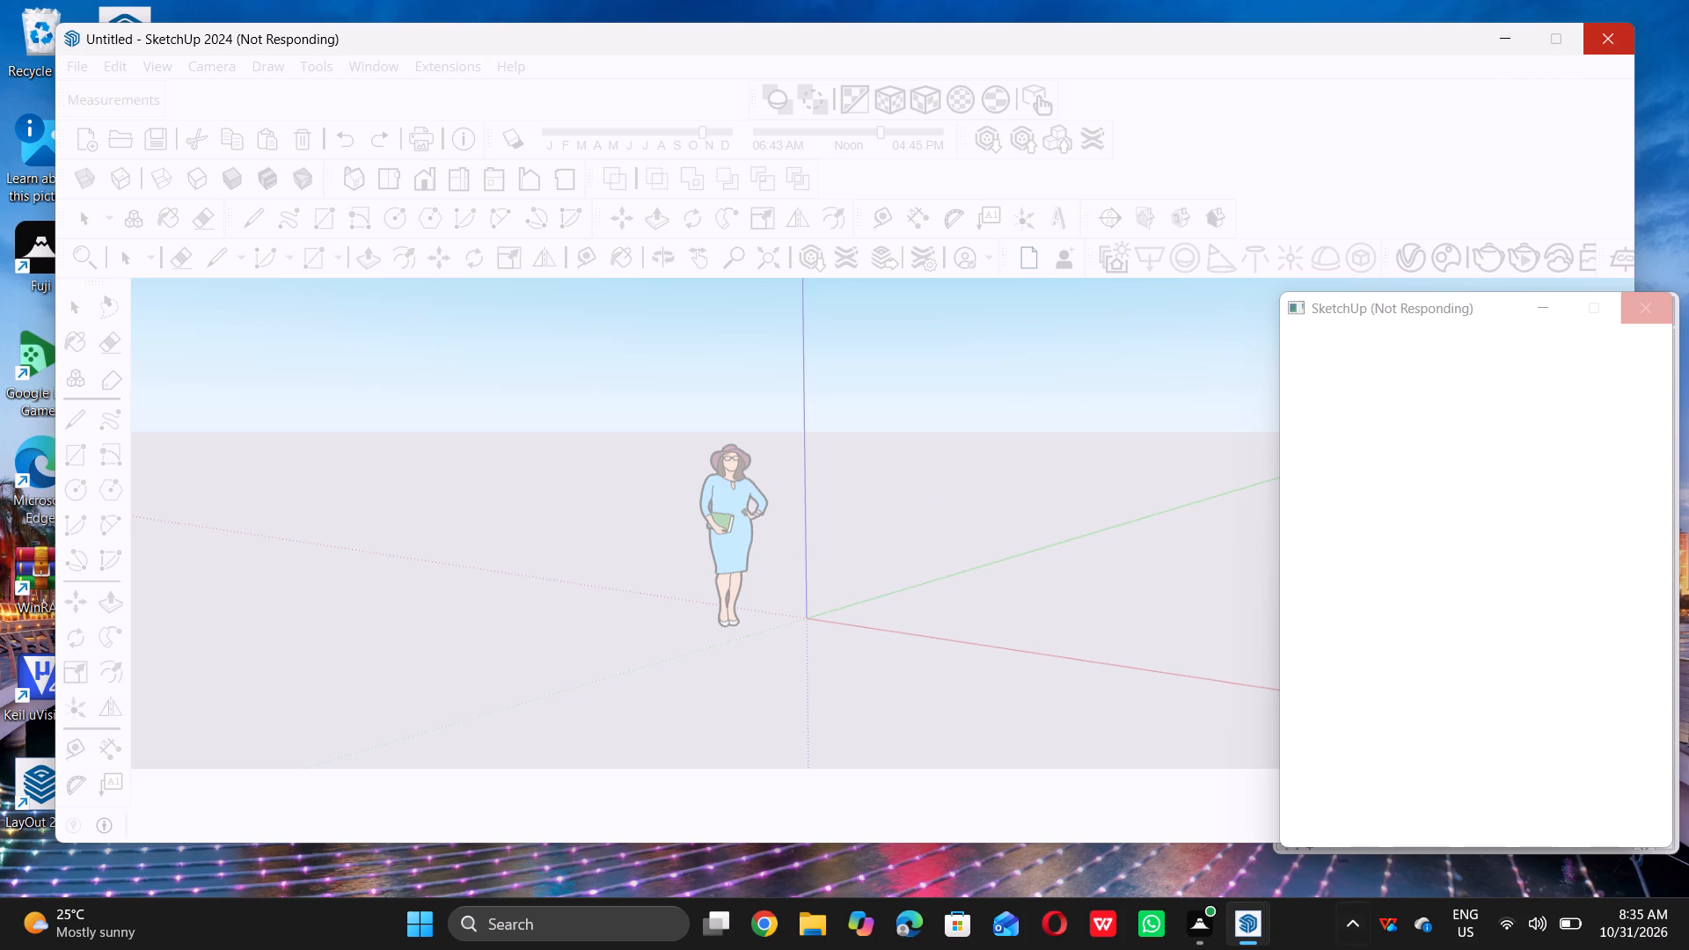
Switch to the open moder tv one model and maximize its window.
{"action": "left_click", "coordinate": [1232, 850]}
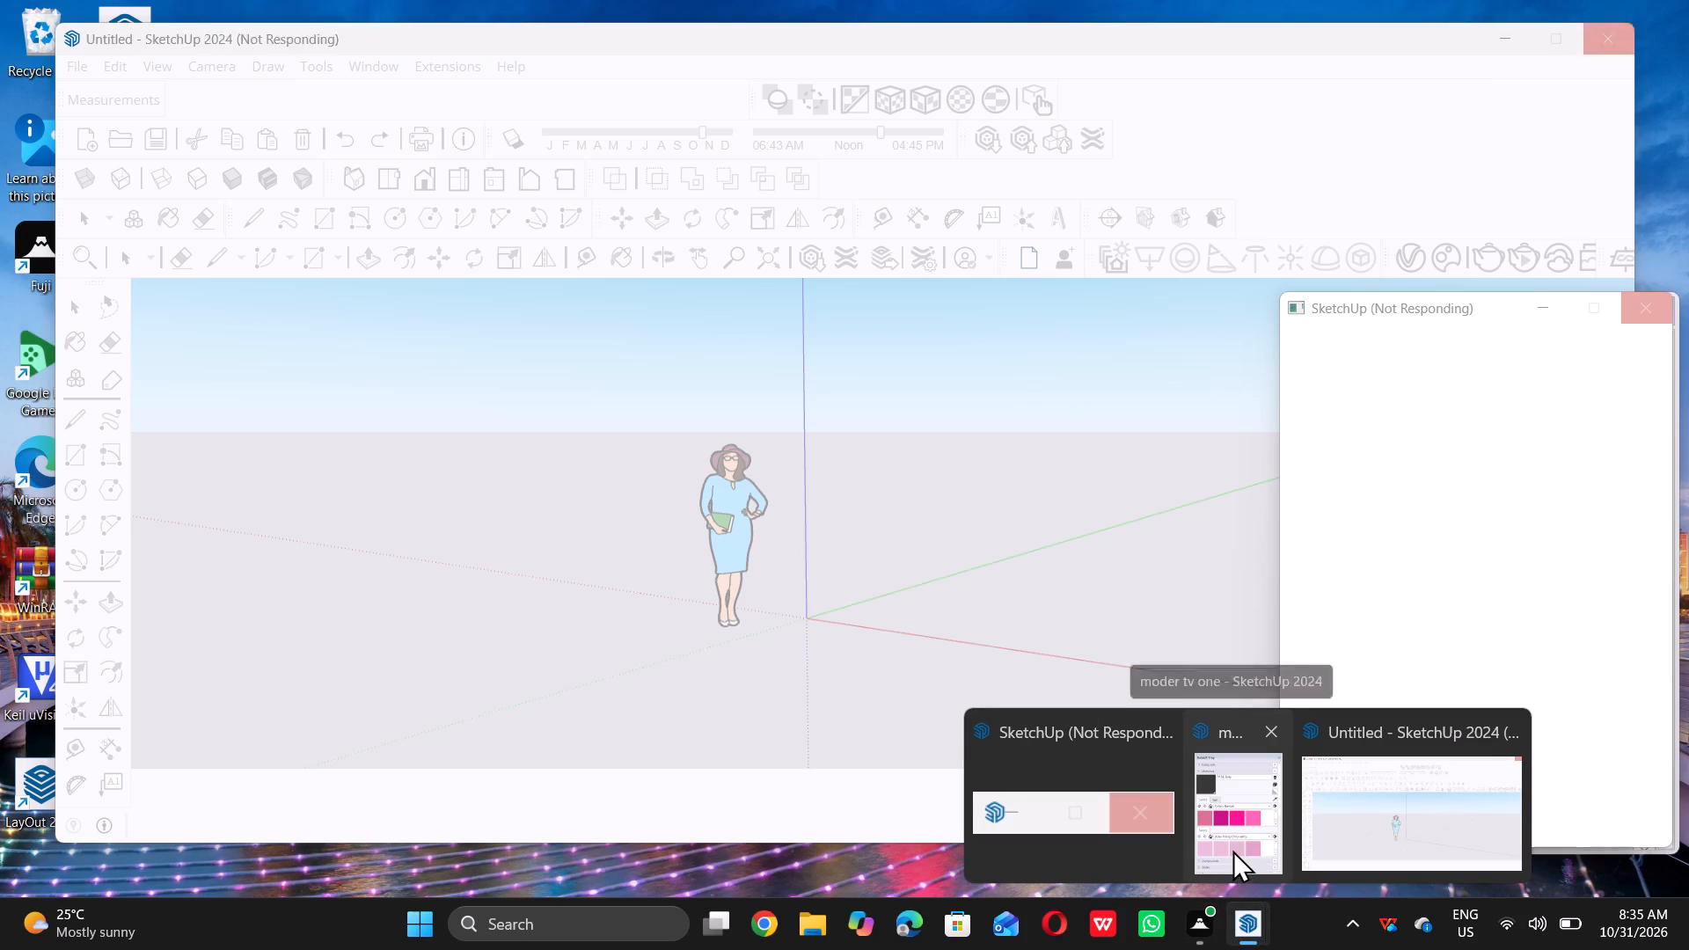
{"action": "scroll", "coordinate": [882, 603], "scroll_direction": "down", "scroll_amount": 7}
{"action": "scroll", "coordinate": [874, 552], "scroll_direction": "up", "scroll_amount": 3}
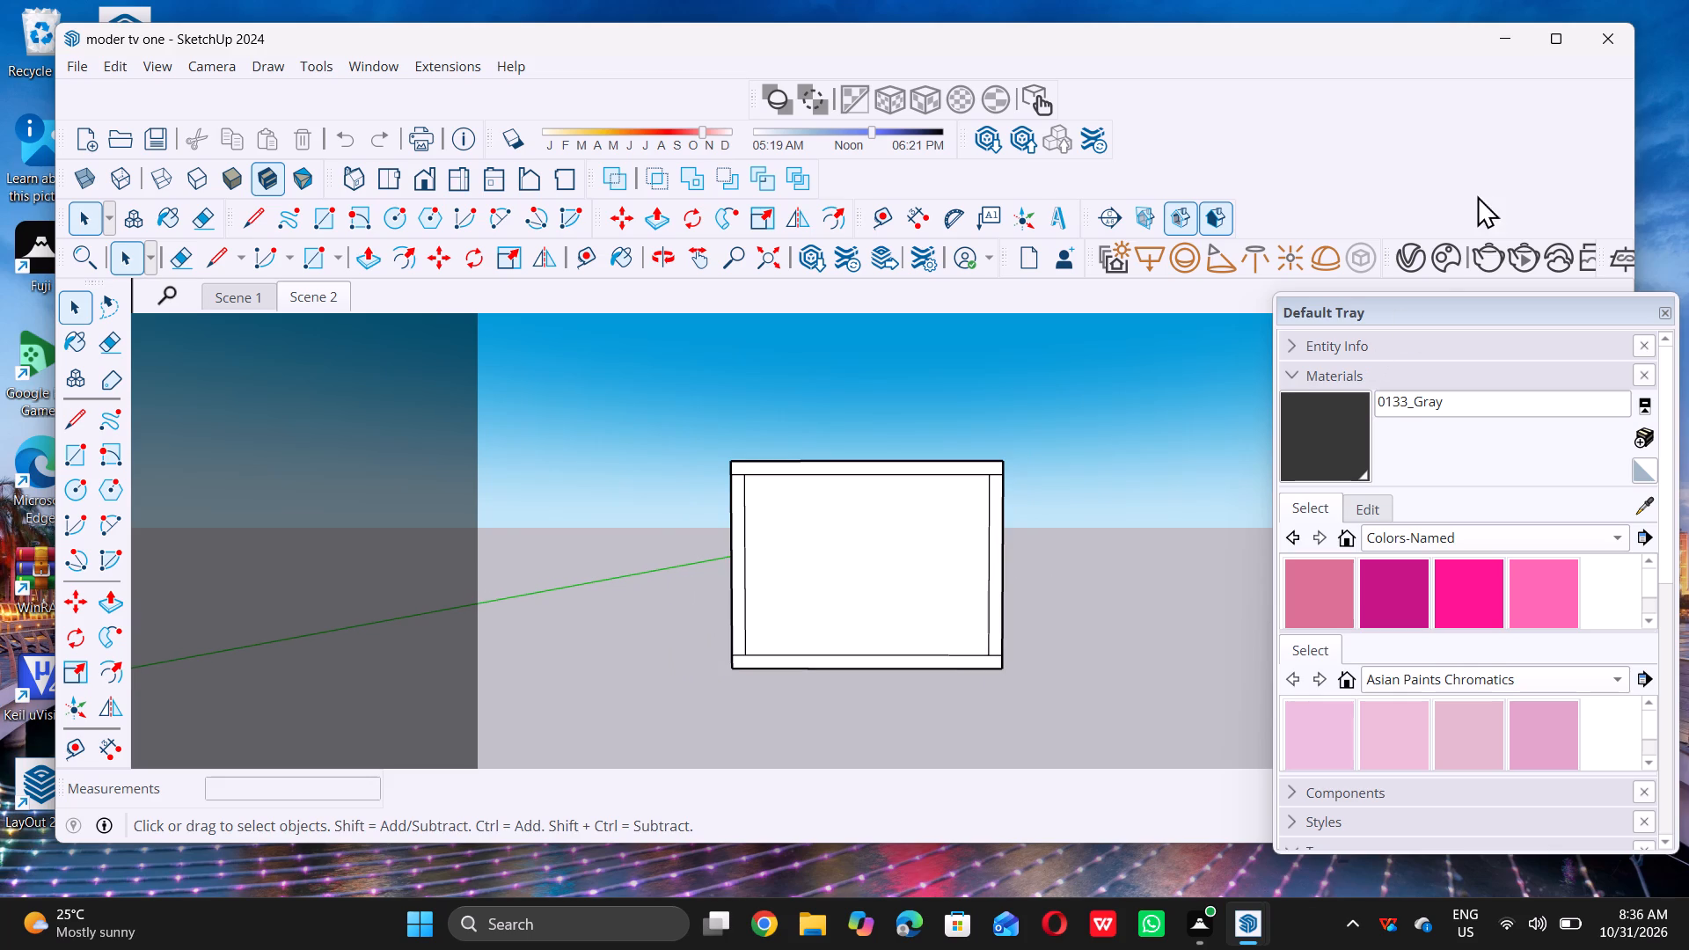
{"action": "left_click", "coordinate": [1553, 42]}
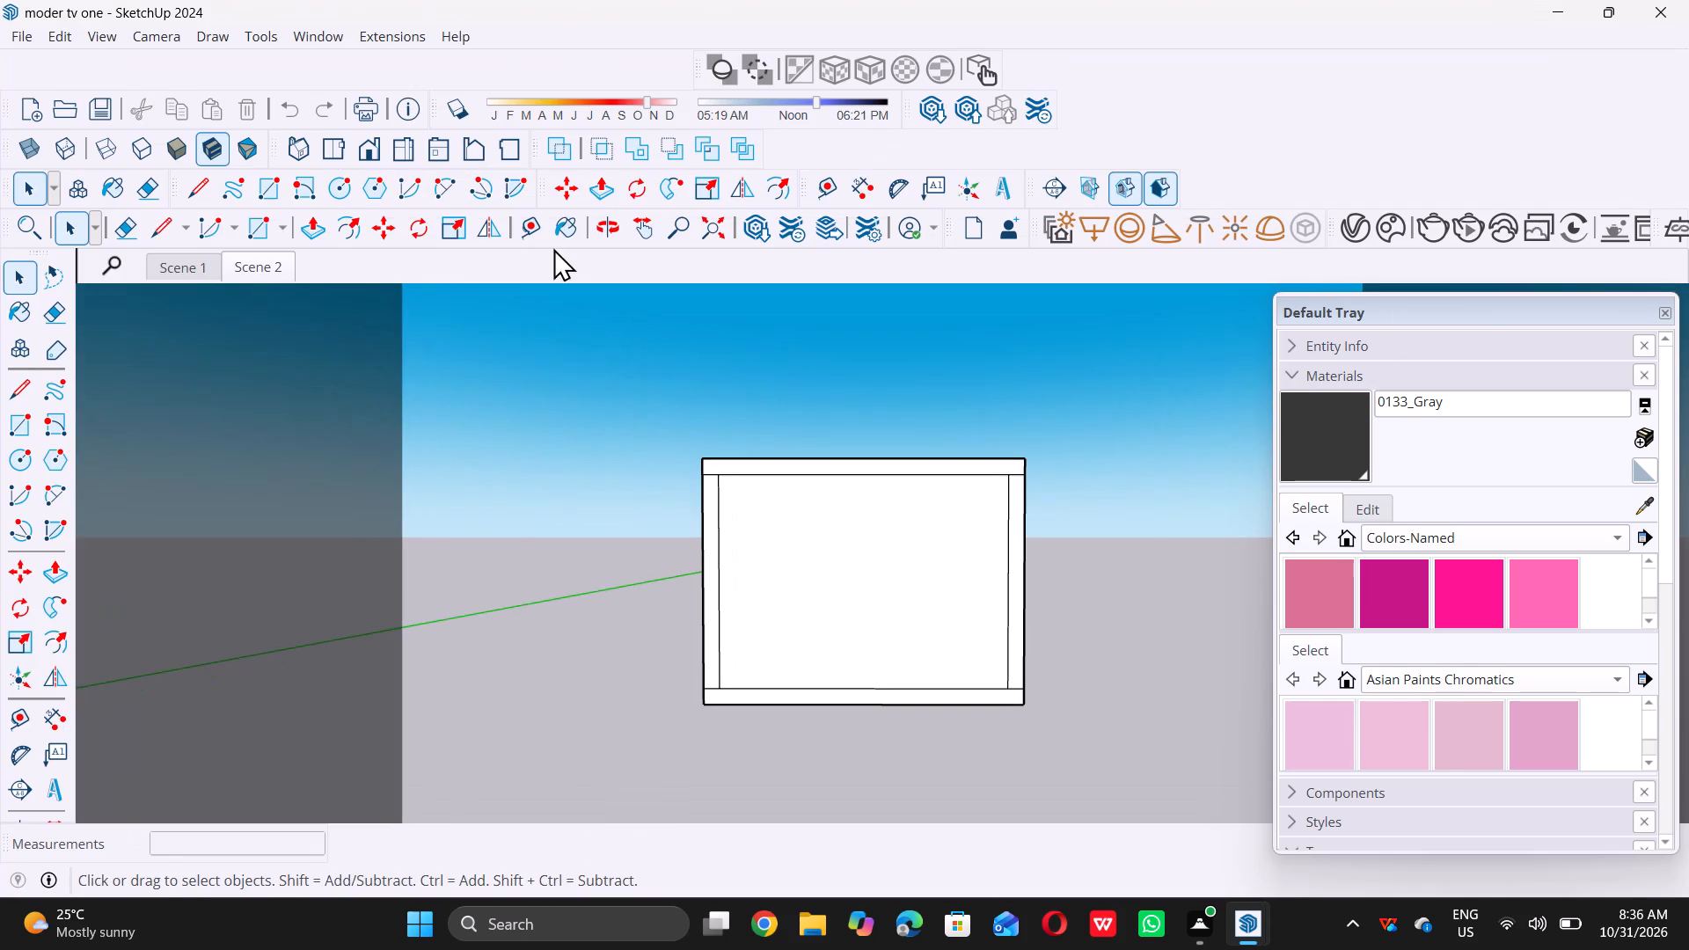
Create a new empty model from the moder tv one window.
{"action": "left_click", "coordinate": [25, 35]}
{"action": "left_click", "coordinate": [48, 58]}
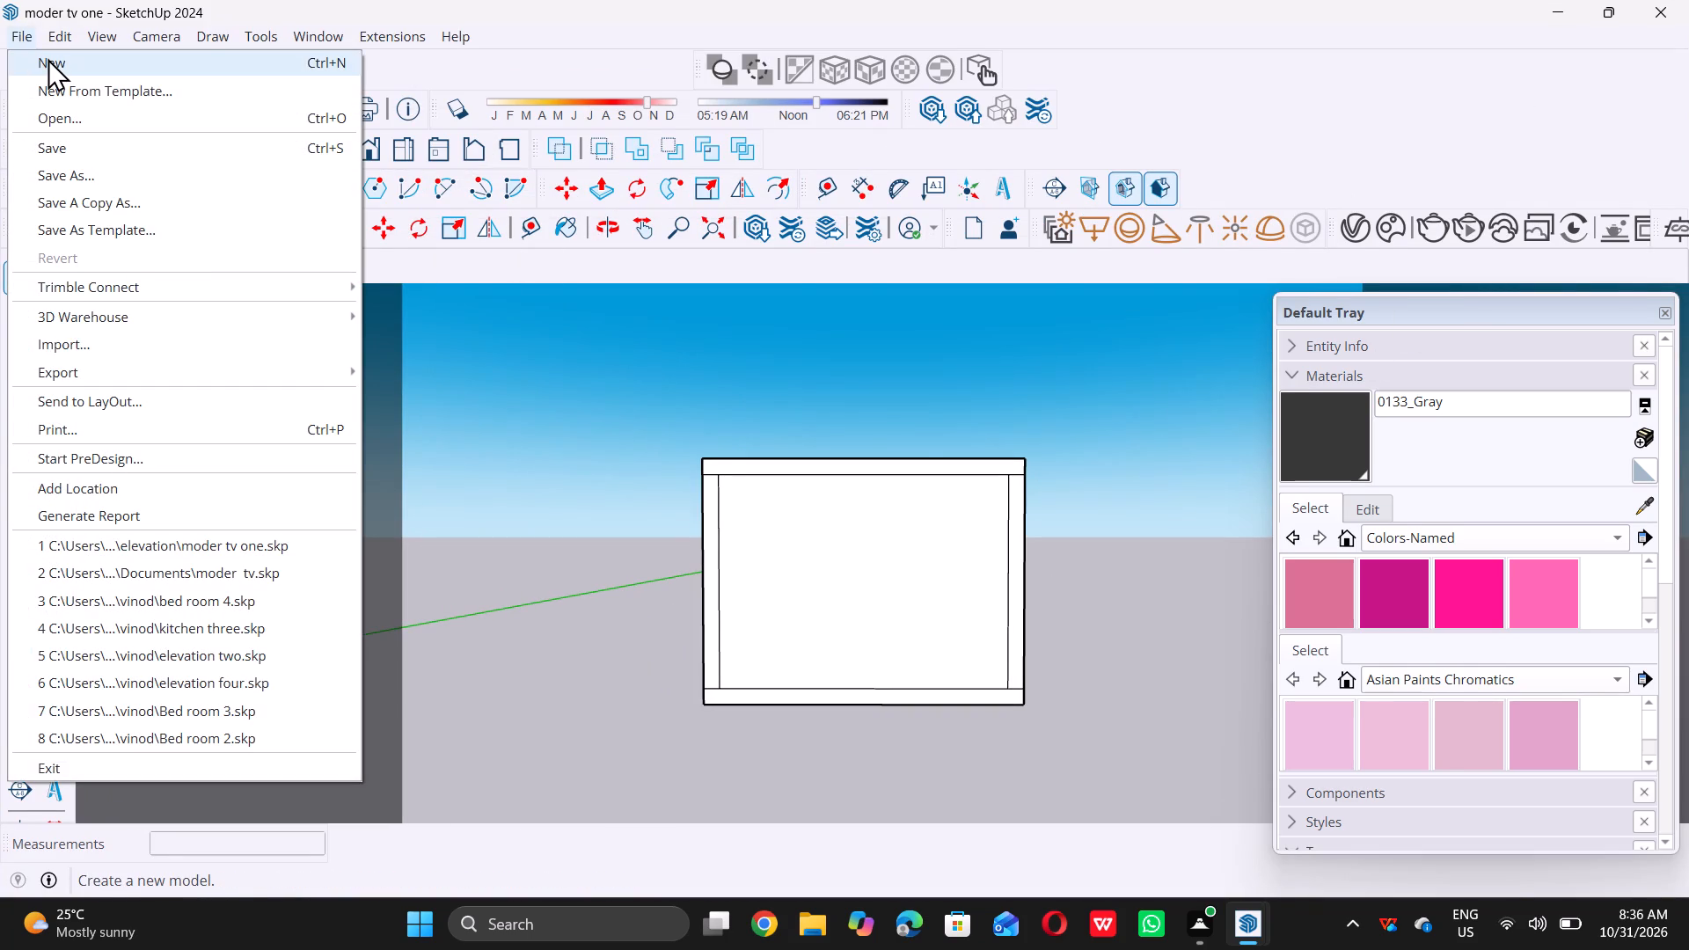
Delete the default human scale figure standing near the origin.
{"action": "scroll", "coordinate": [794, 574], "scroll_direction": "up", "scroll_amount": 2}
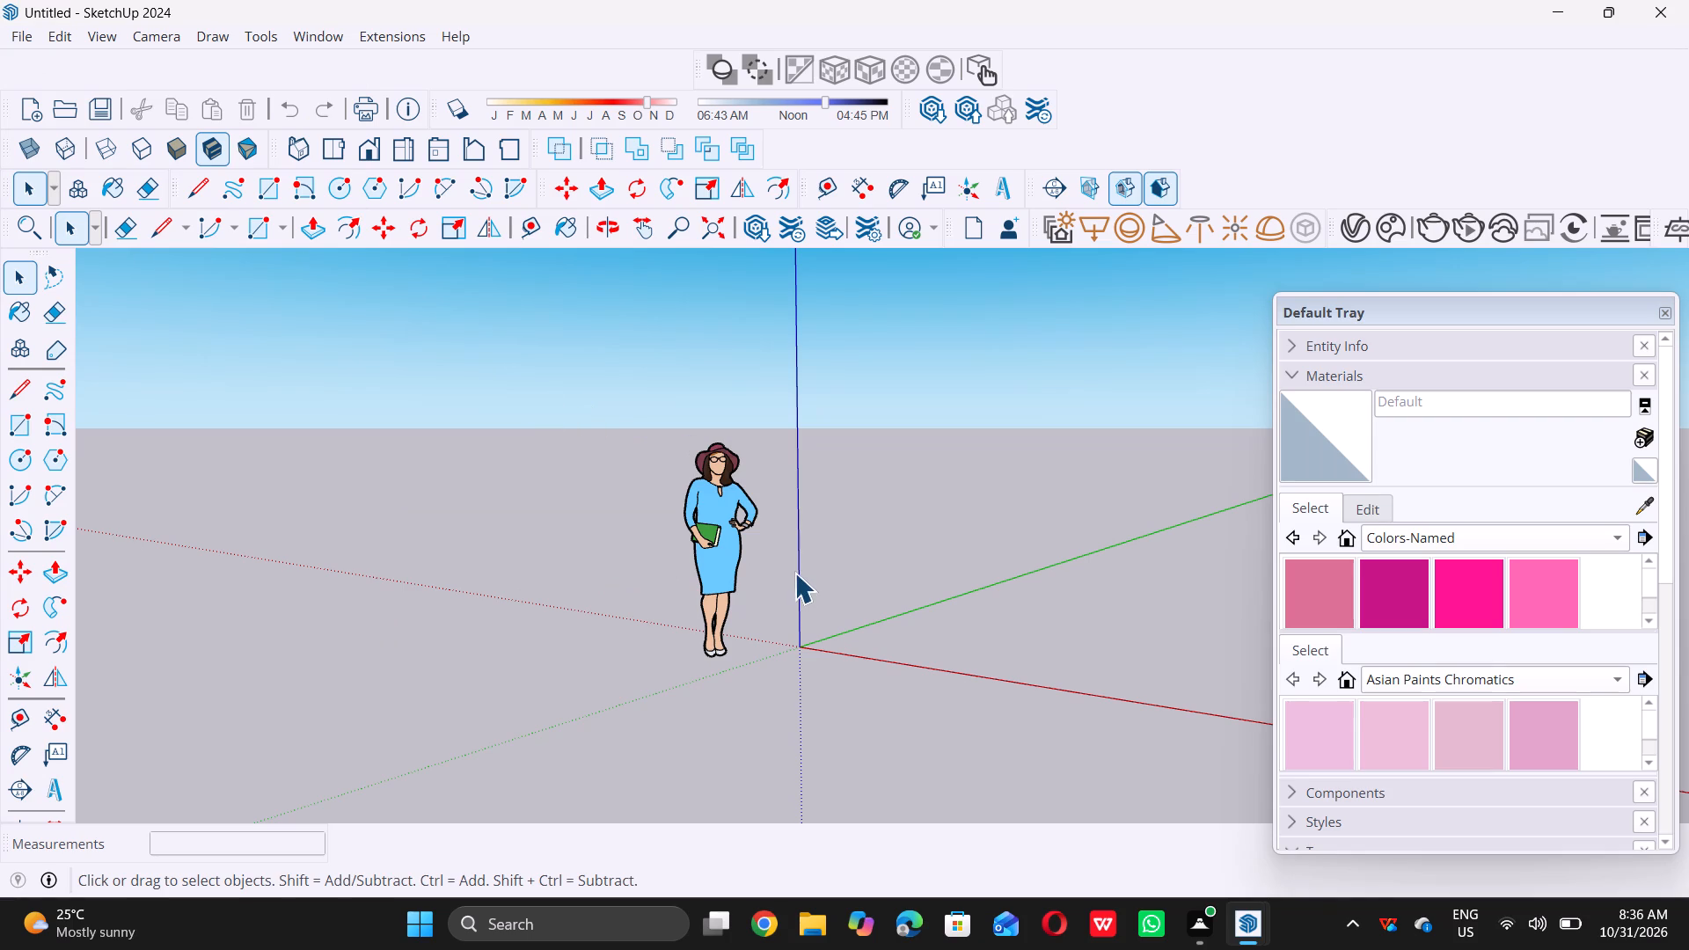
{"action": "scroll", "coordinate": [794, 573], "scroll_direction": "up", "scroll_amount": 3}
{"action": "left_click", "coordinate": [662, 534]}
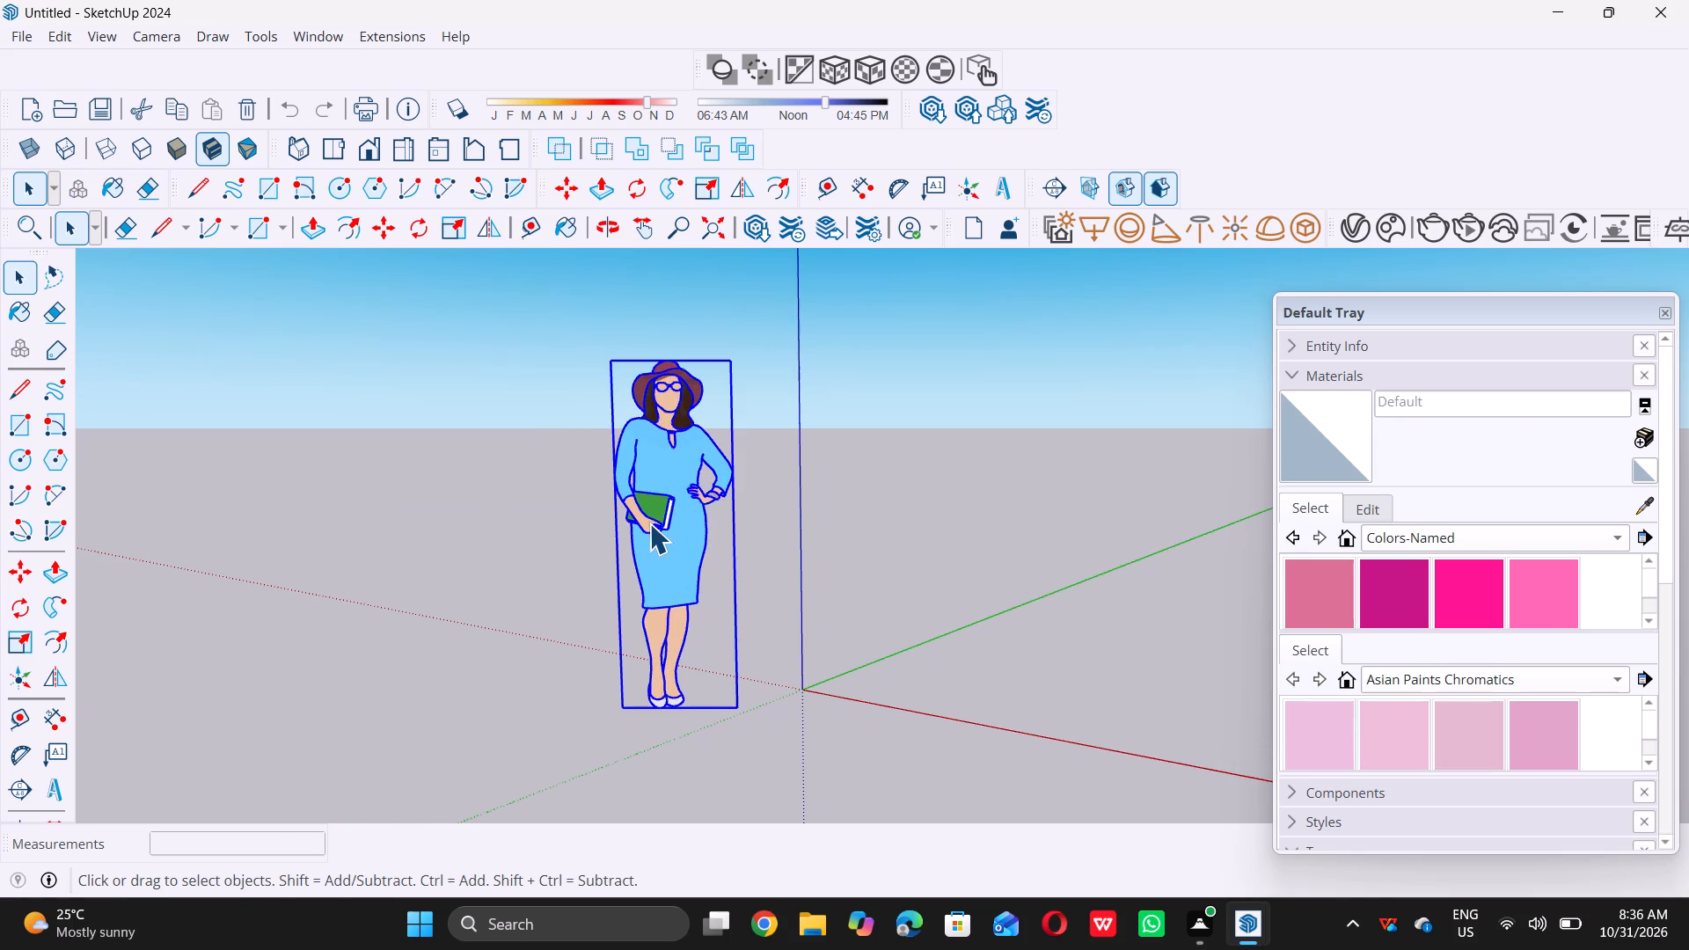
{"action": "key", "text": "Delete"}
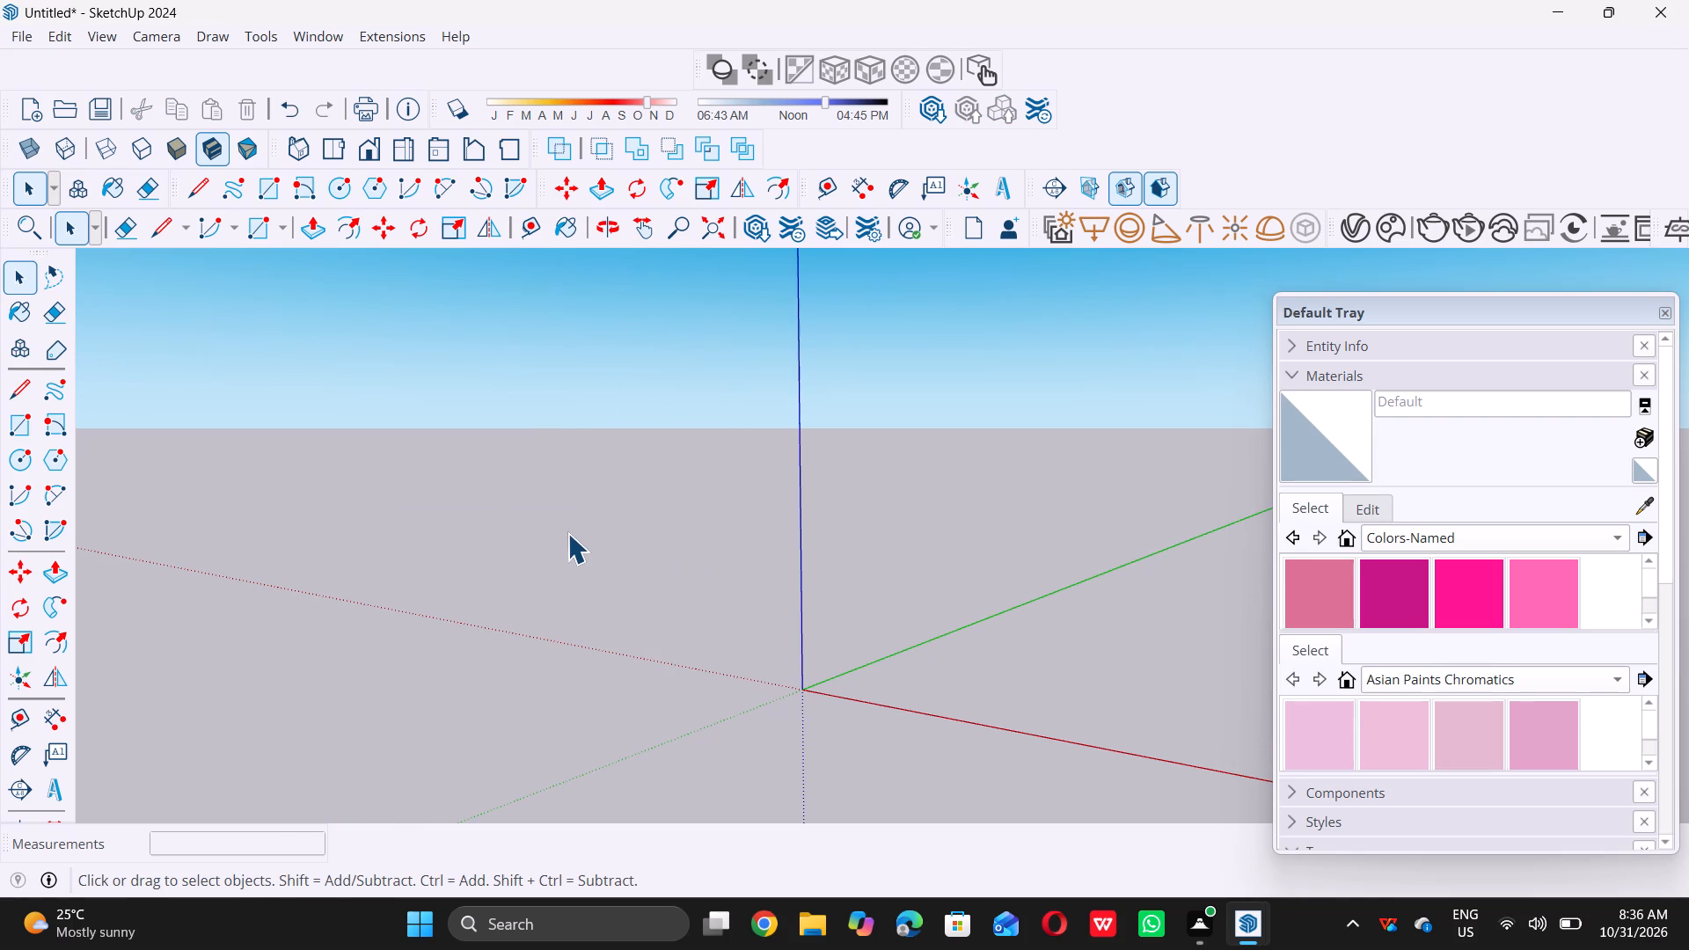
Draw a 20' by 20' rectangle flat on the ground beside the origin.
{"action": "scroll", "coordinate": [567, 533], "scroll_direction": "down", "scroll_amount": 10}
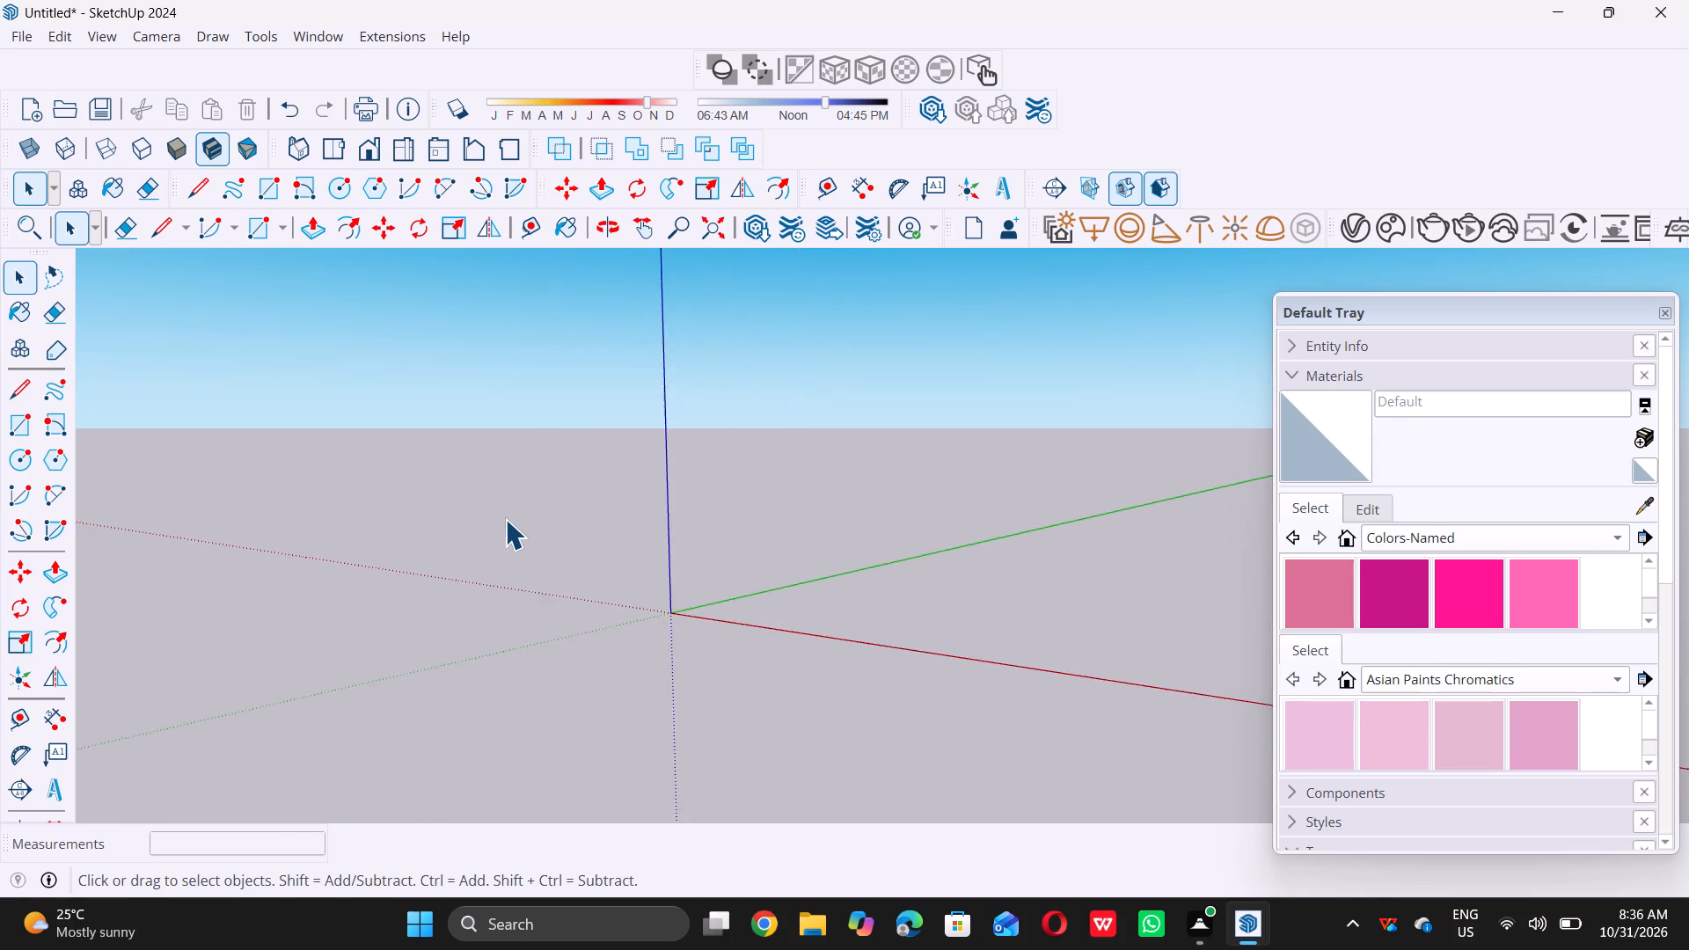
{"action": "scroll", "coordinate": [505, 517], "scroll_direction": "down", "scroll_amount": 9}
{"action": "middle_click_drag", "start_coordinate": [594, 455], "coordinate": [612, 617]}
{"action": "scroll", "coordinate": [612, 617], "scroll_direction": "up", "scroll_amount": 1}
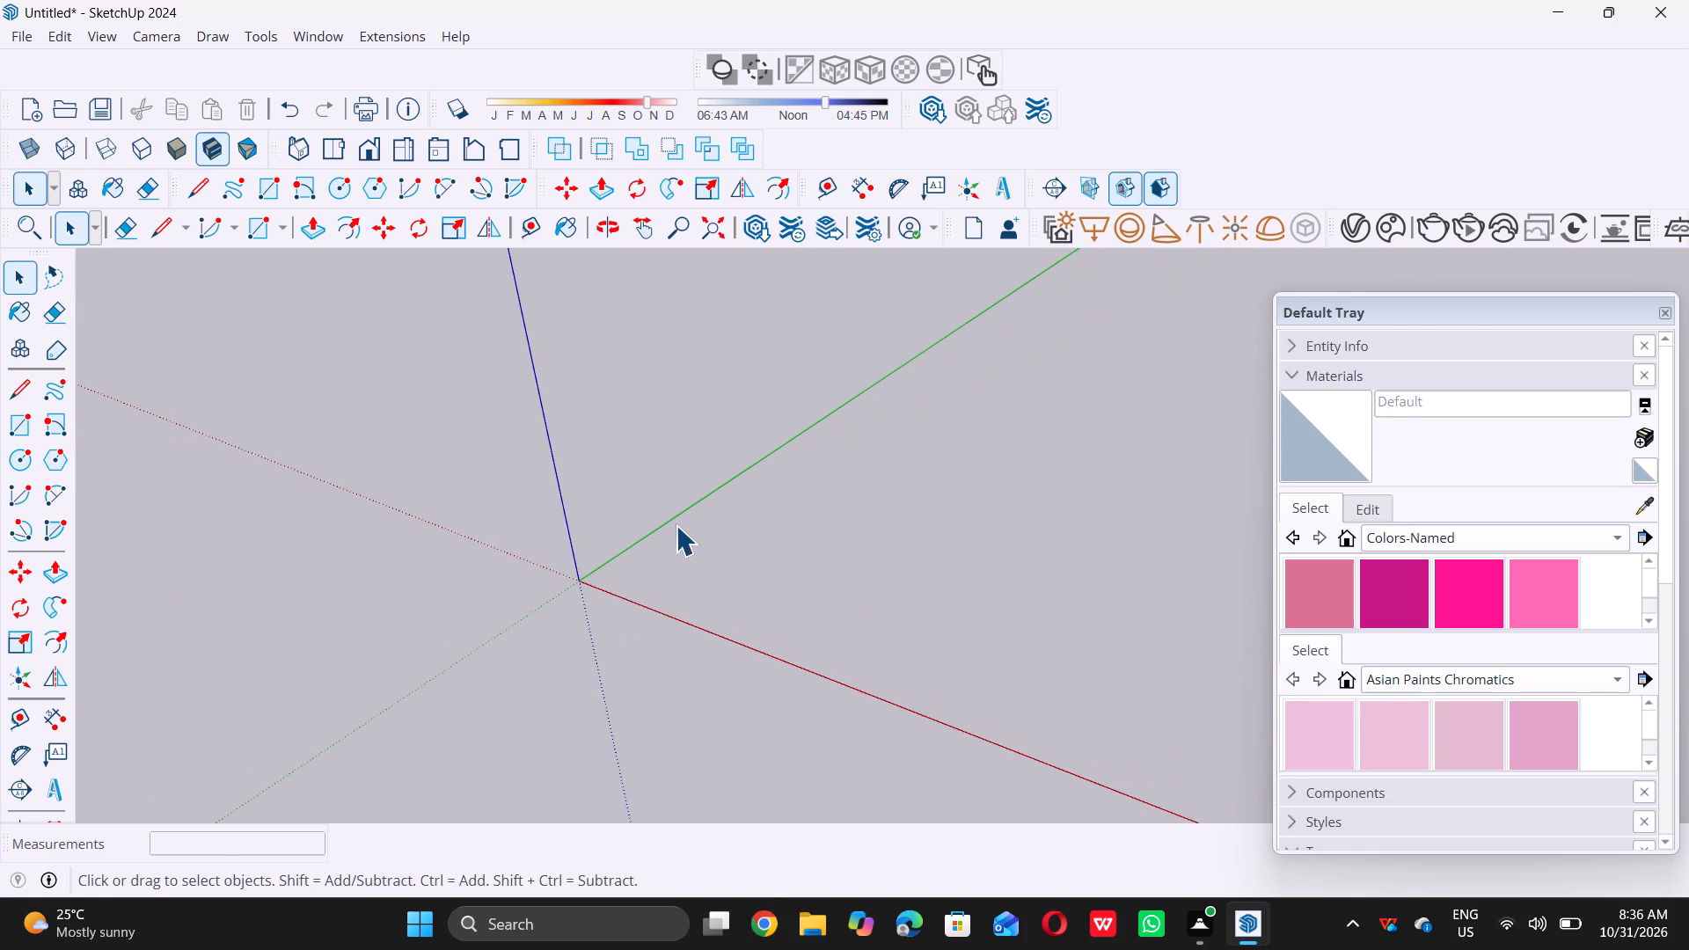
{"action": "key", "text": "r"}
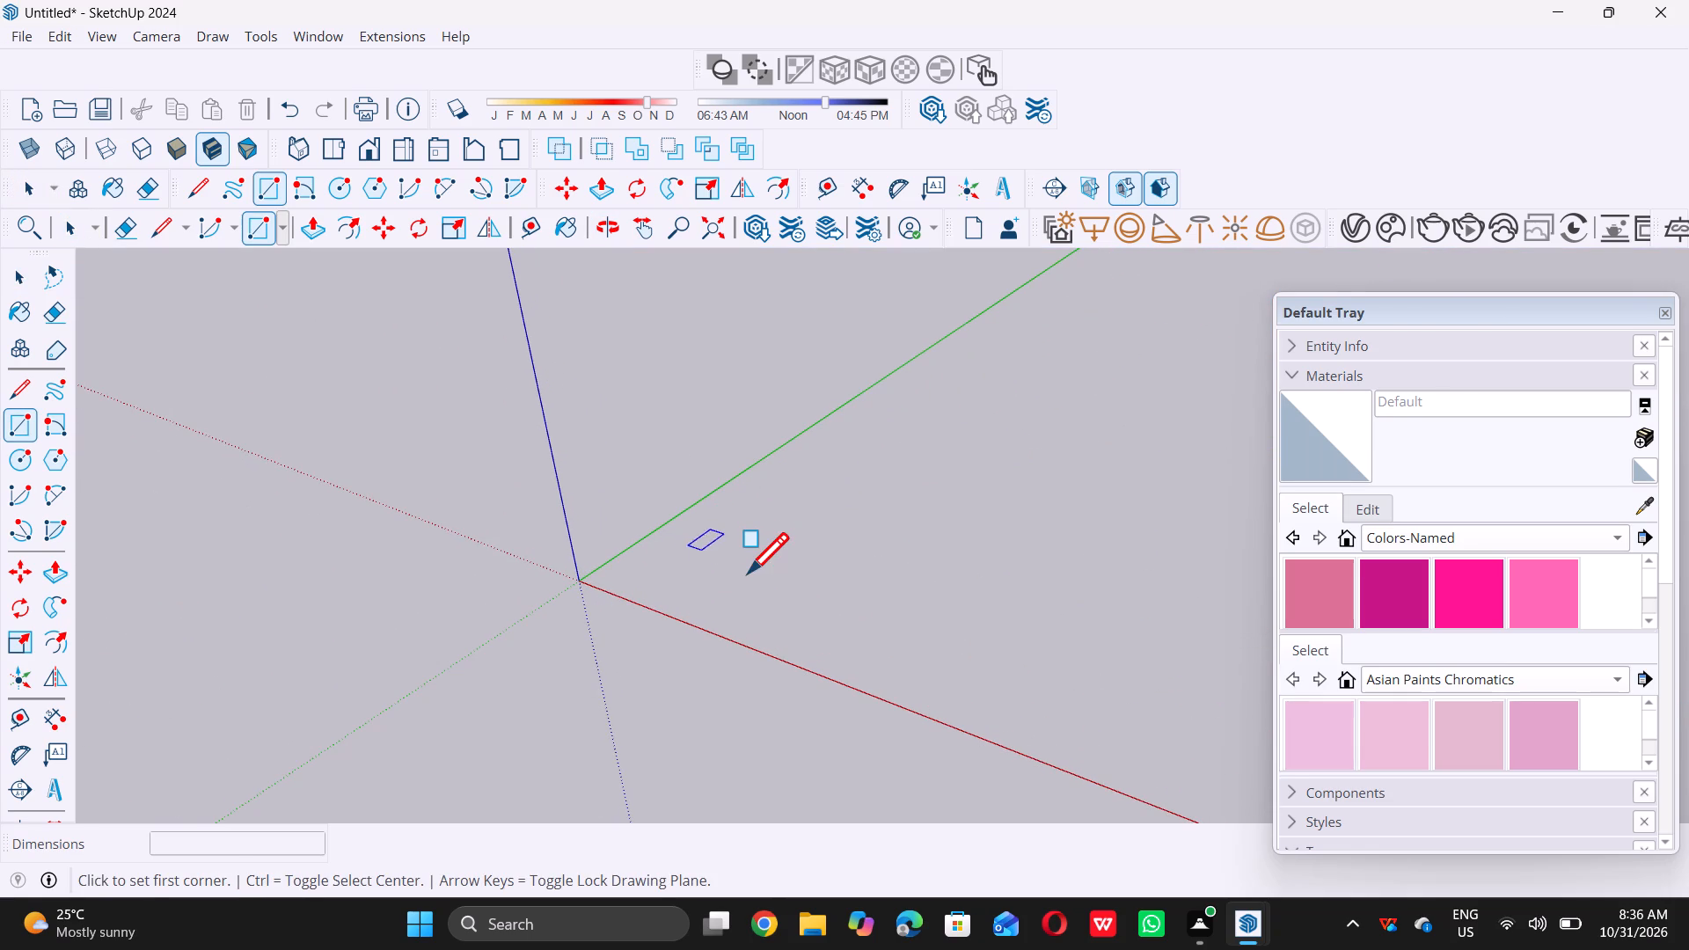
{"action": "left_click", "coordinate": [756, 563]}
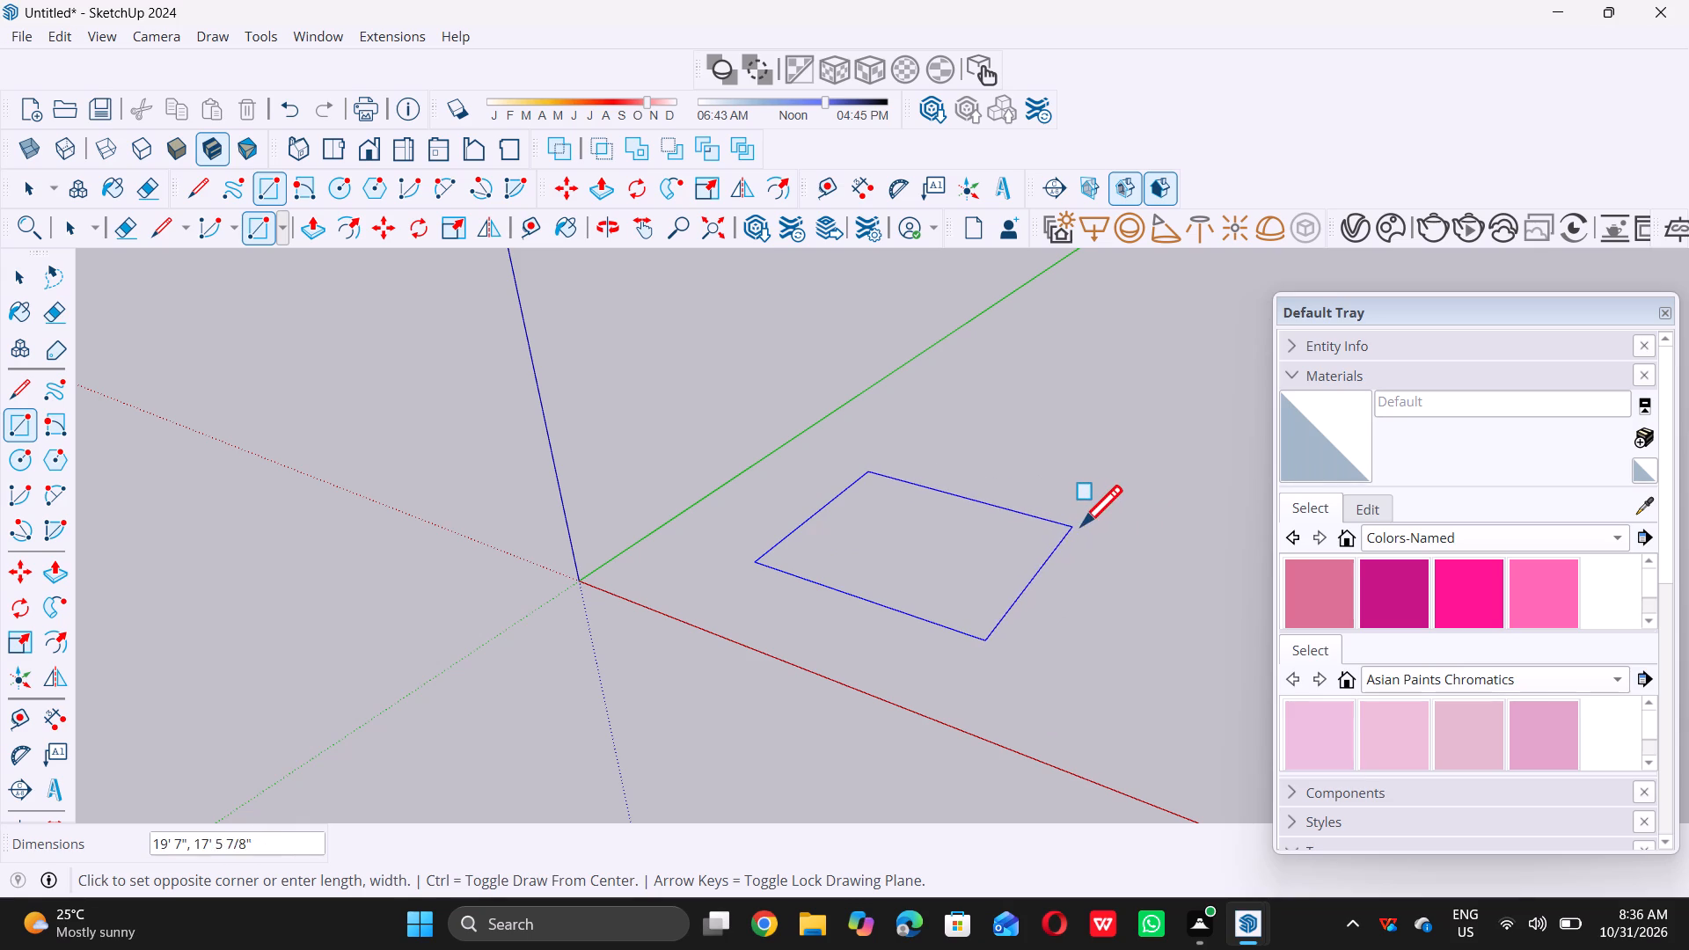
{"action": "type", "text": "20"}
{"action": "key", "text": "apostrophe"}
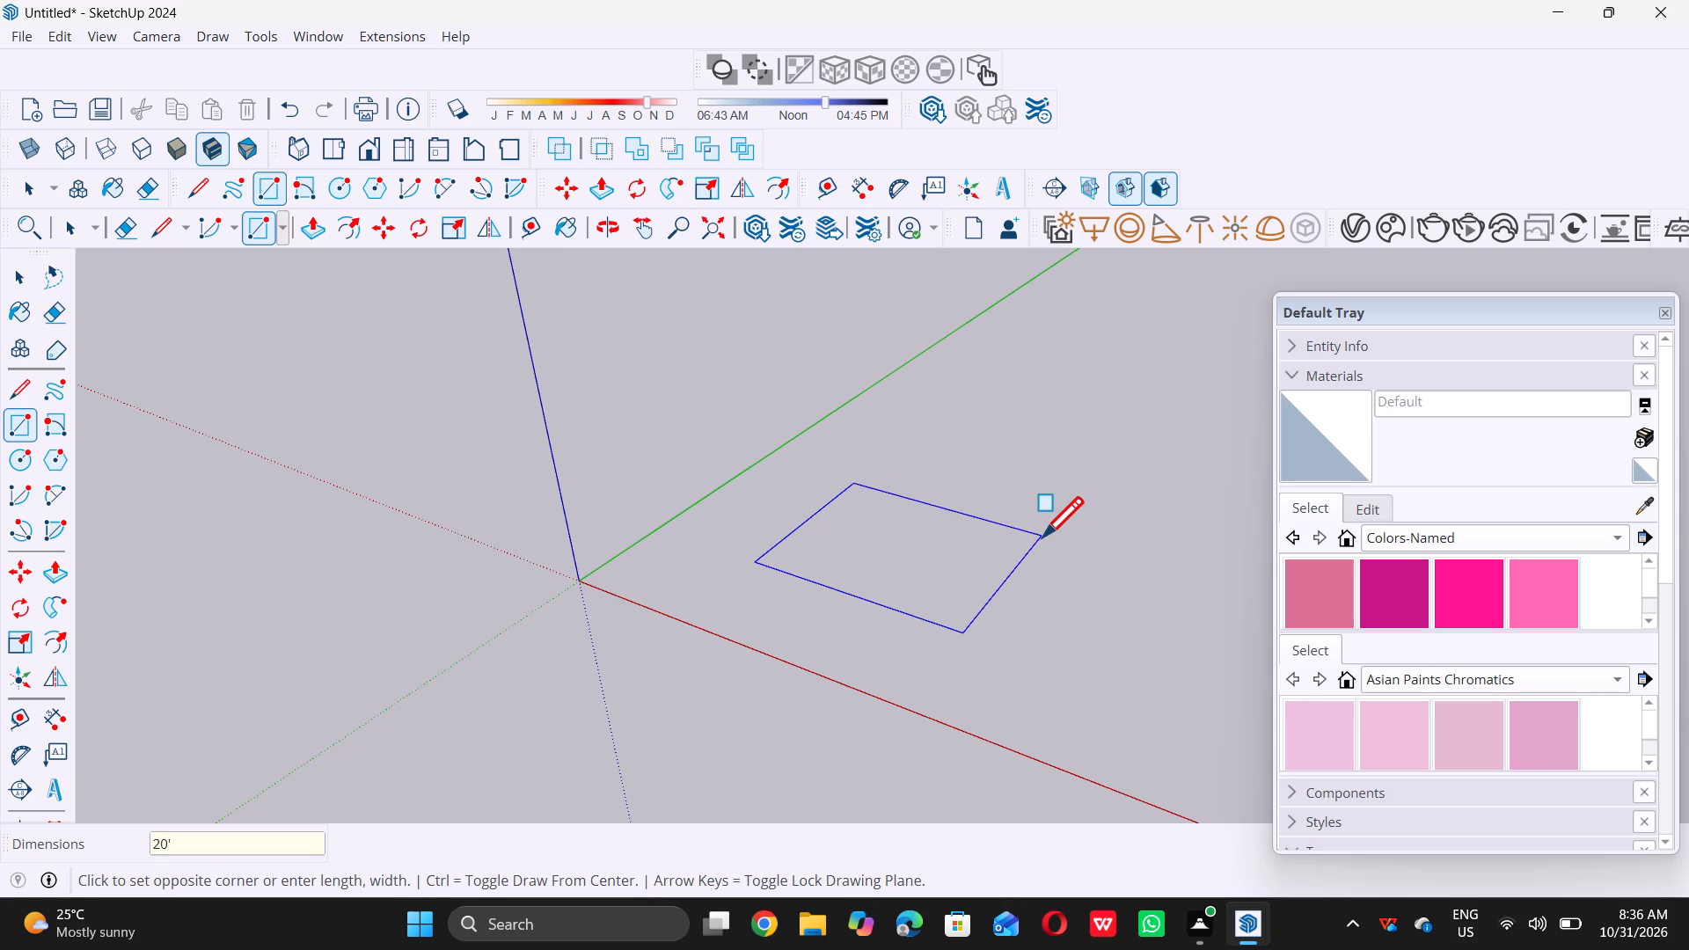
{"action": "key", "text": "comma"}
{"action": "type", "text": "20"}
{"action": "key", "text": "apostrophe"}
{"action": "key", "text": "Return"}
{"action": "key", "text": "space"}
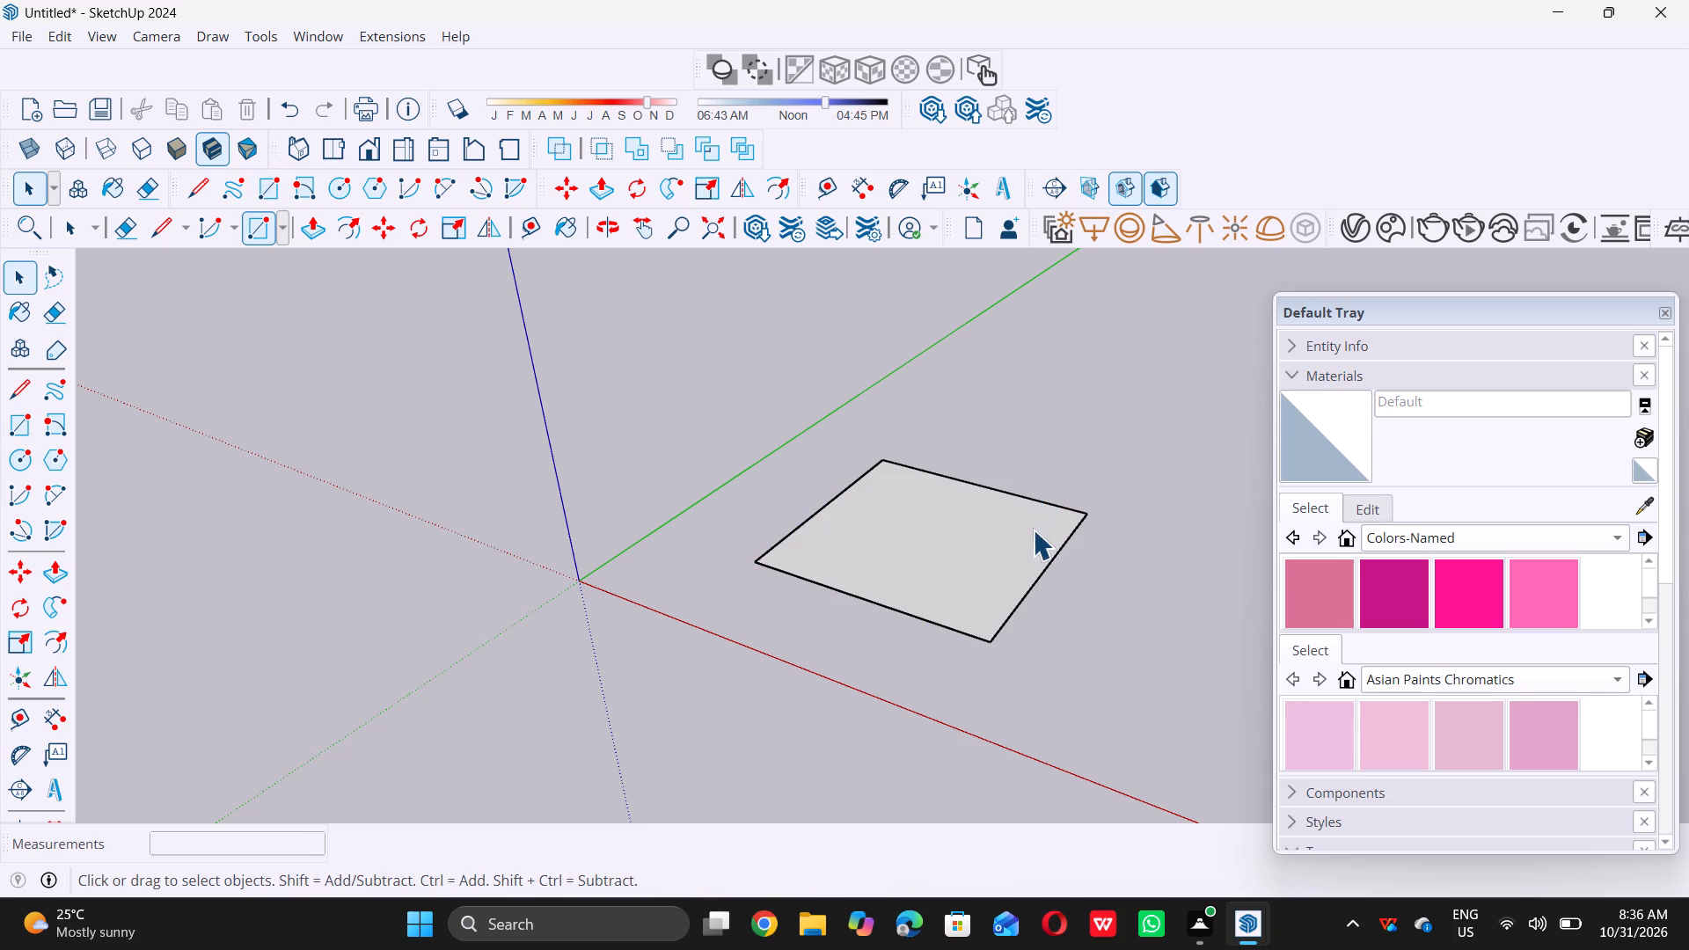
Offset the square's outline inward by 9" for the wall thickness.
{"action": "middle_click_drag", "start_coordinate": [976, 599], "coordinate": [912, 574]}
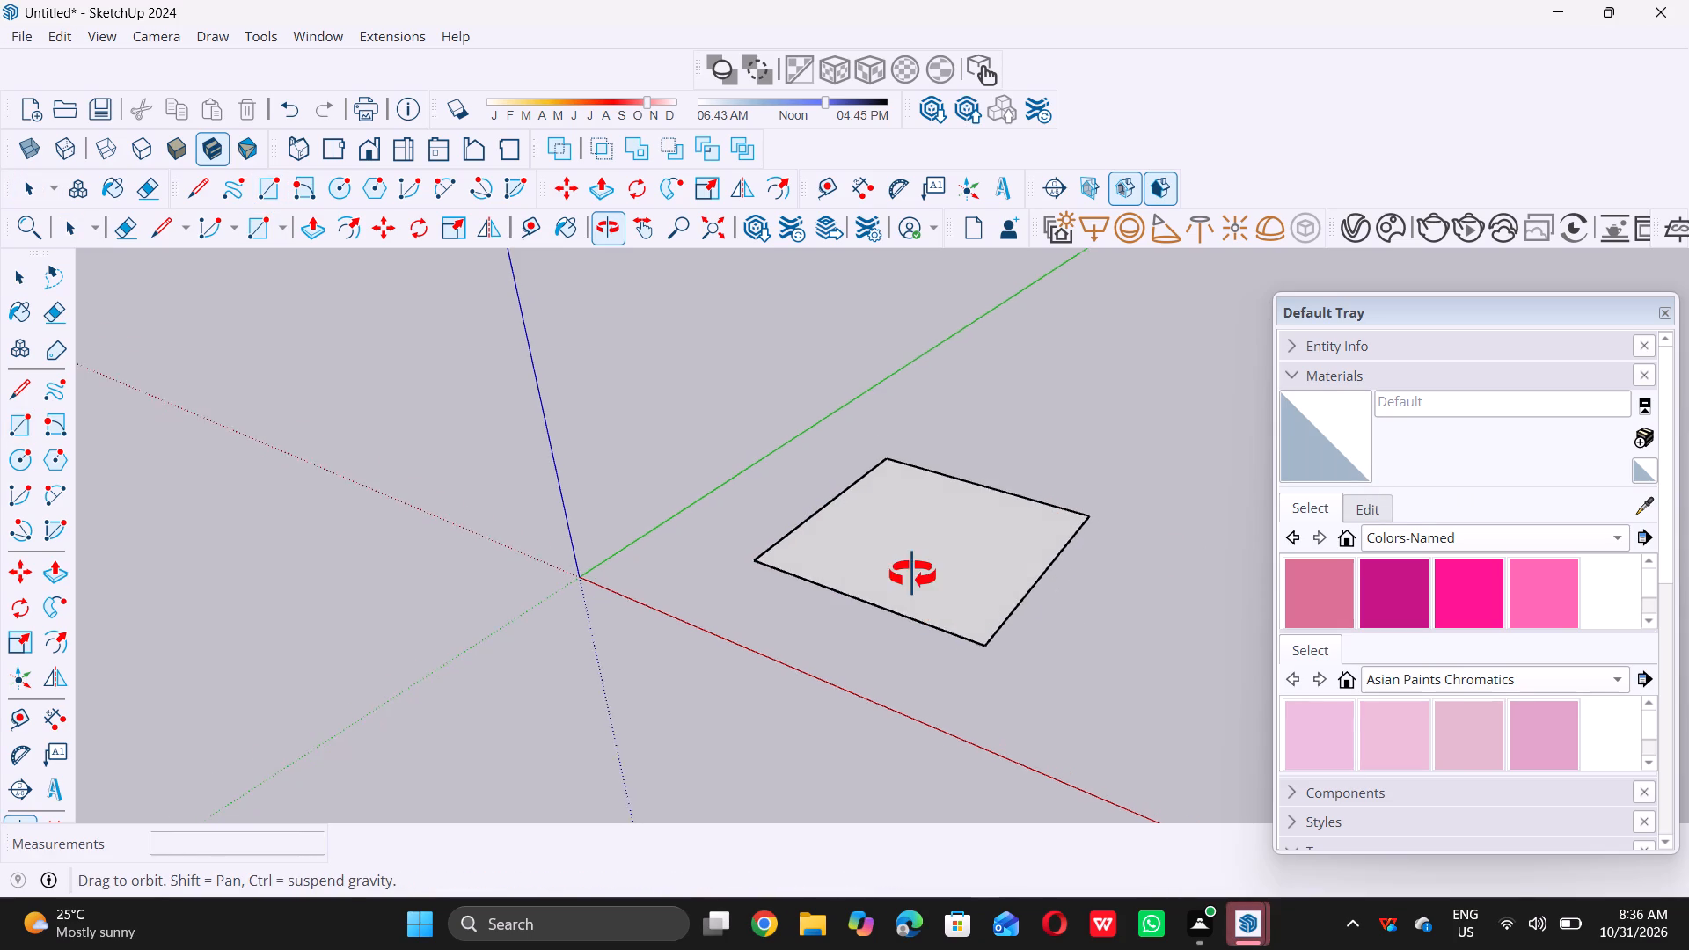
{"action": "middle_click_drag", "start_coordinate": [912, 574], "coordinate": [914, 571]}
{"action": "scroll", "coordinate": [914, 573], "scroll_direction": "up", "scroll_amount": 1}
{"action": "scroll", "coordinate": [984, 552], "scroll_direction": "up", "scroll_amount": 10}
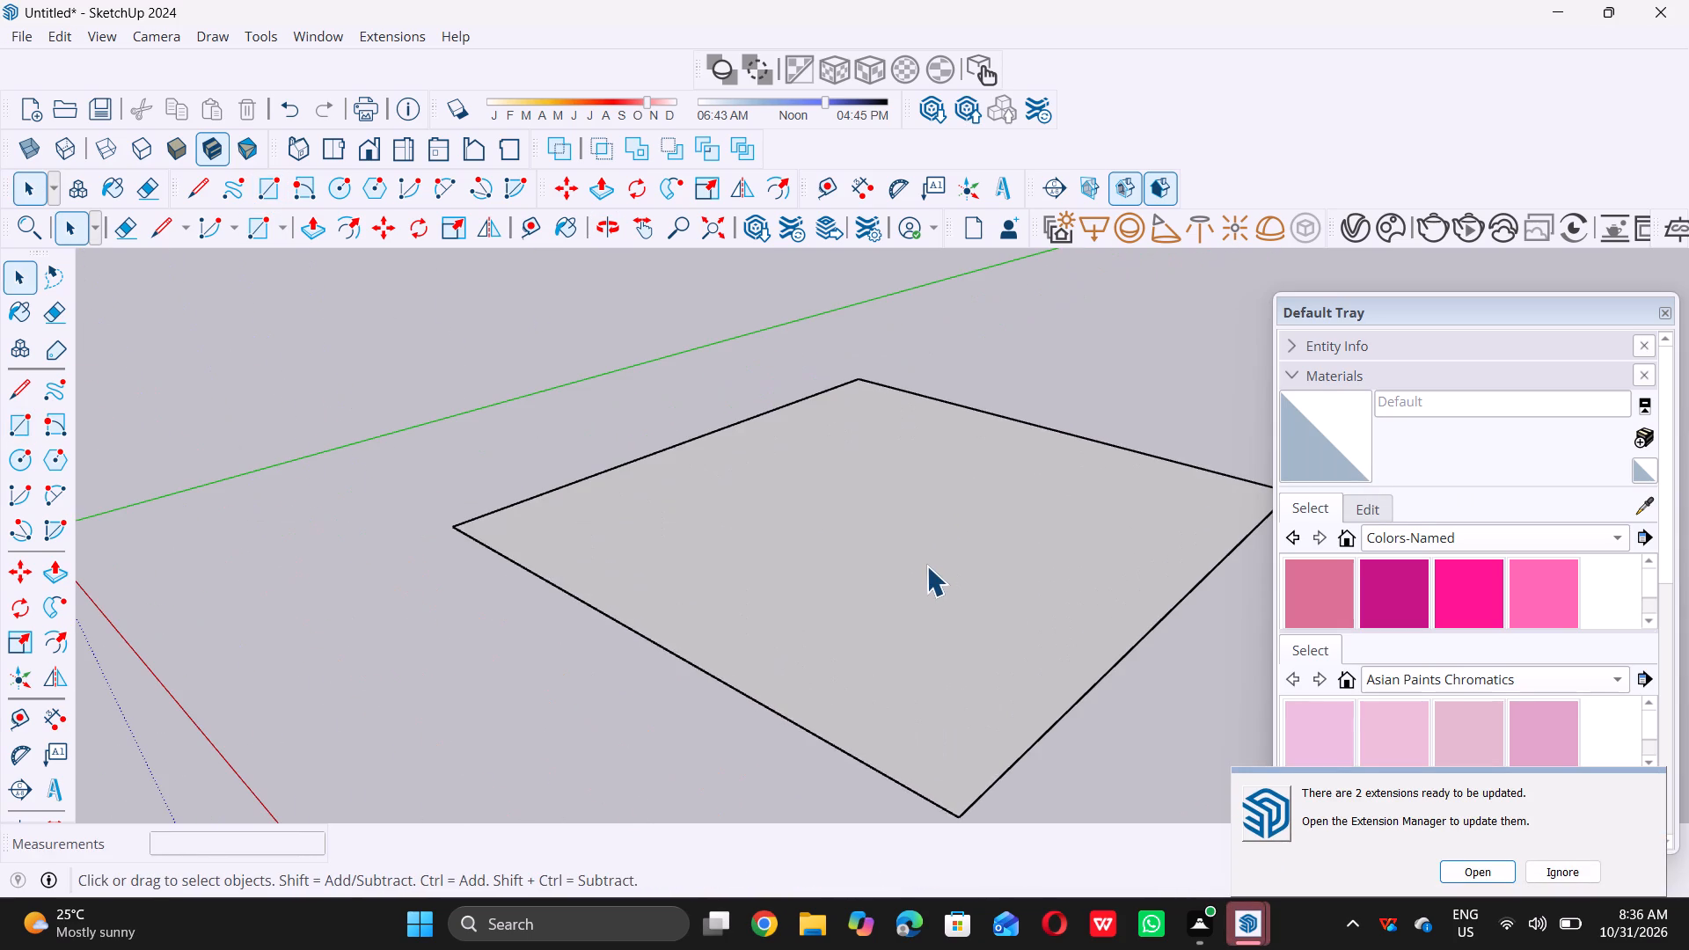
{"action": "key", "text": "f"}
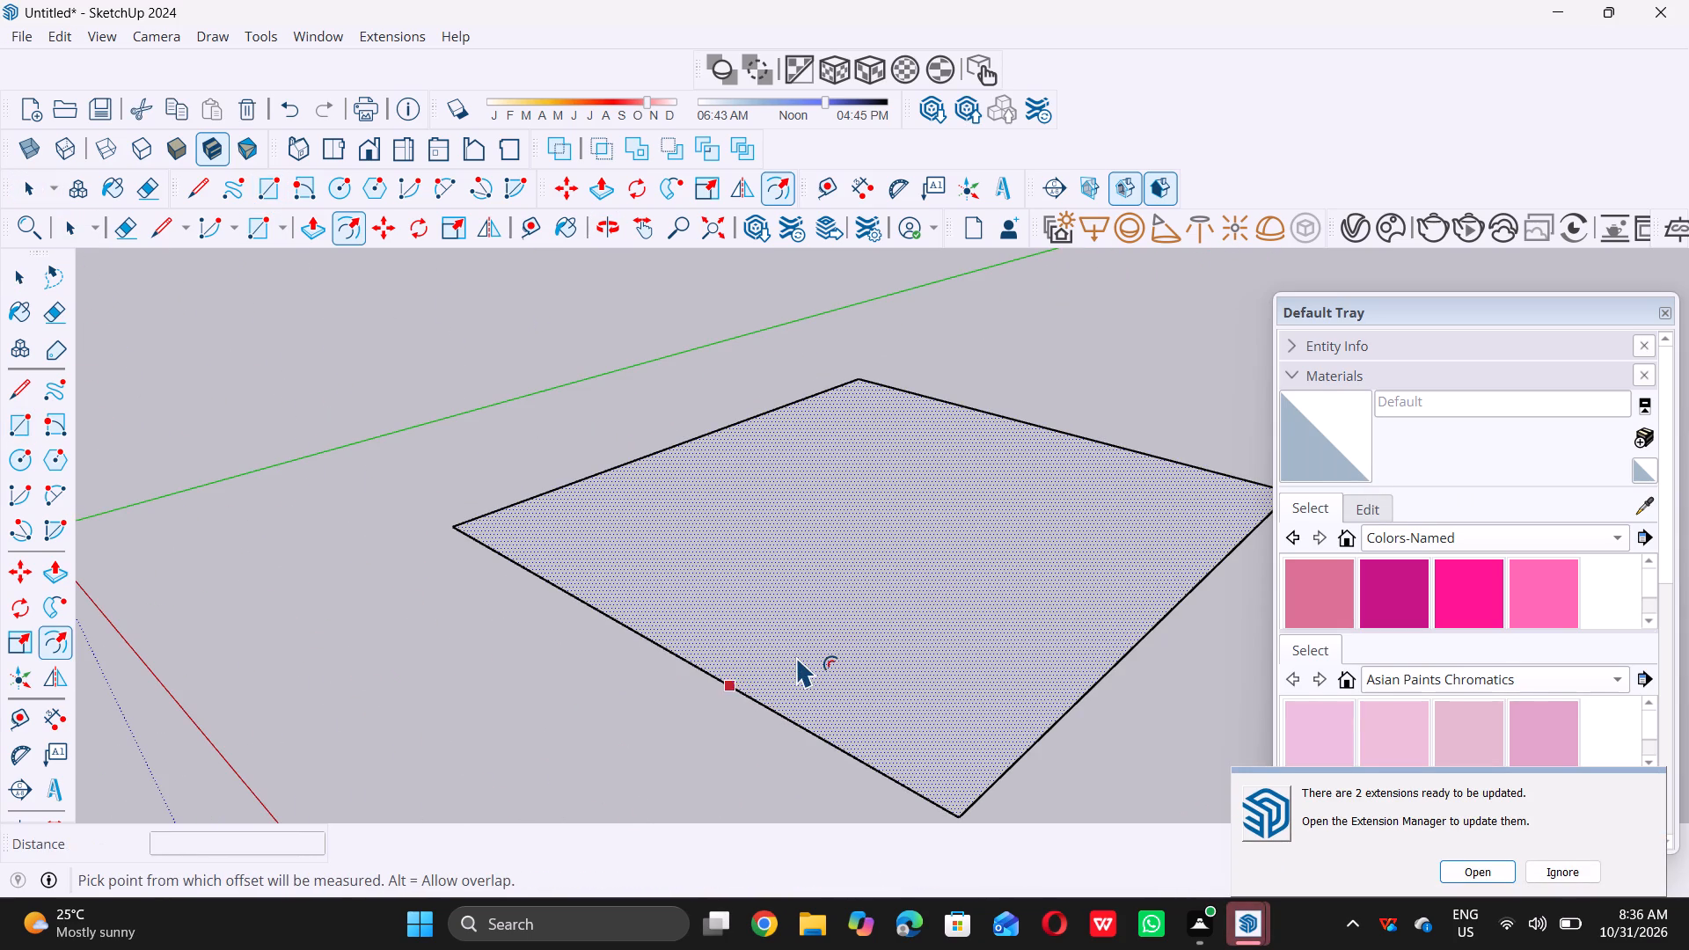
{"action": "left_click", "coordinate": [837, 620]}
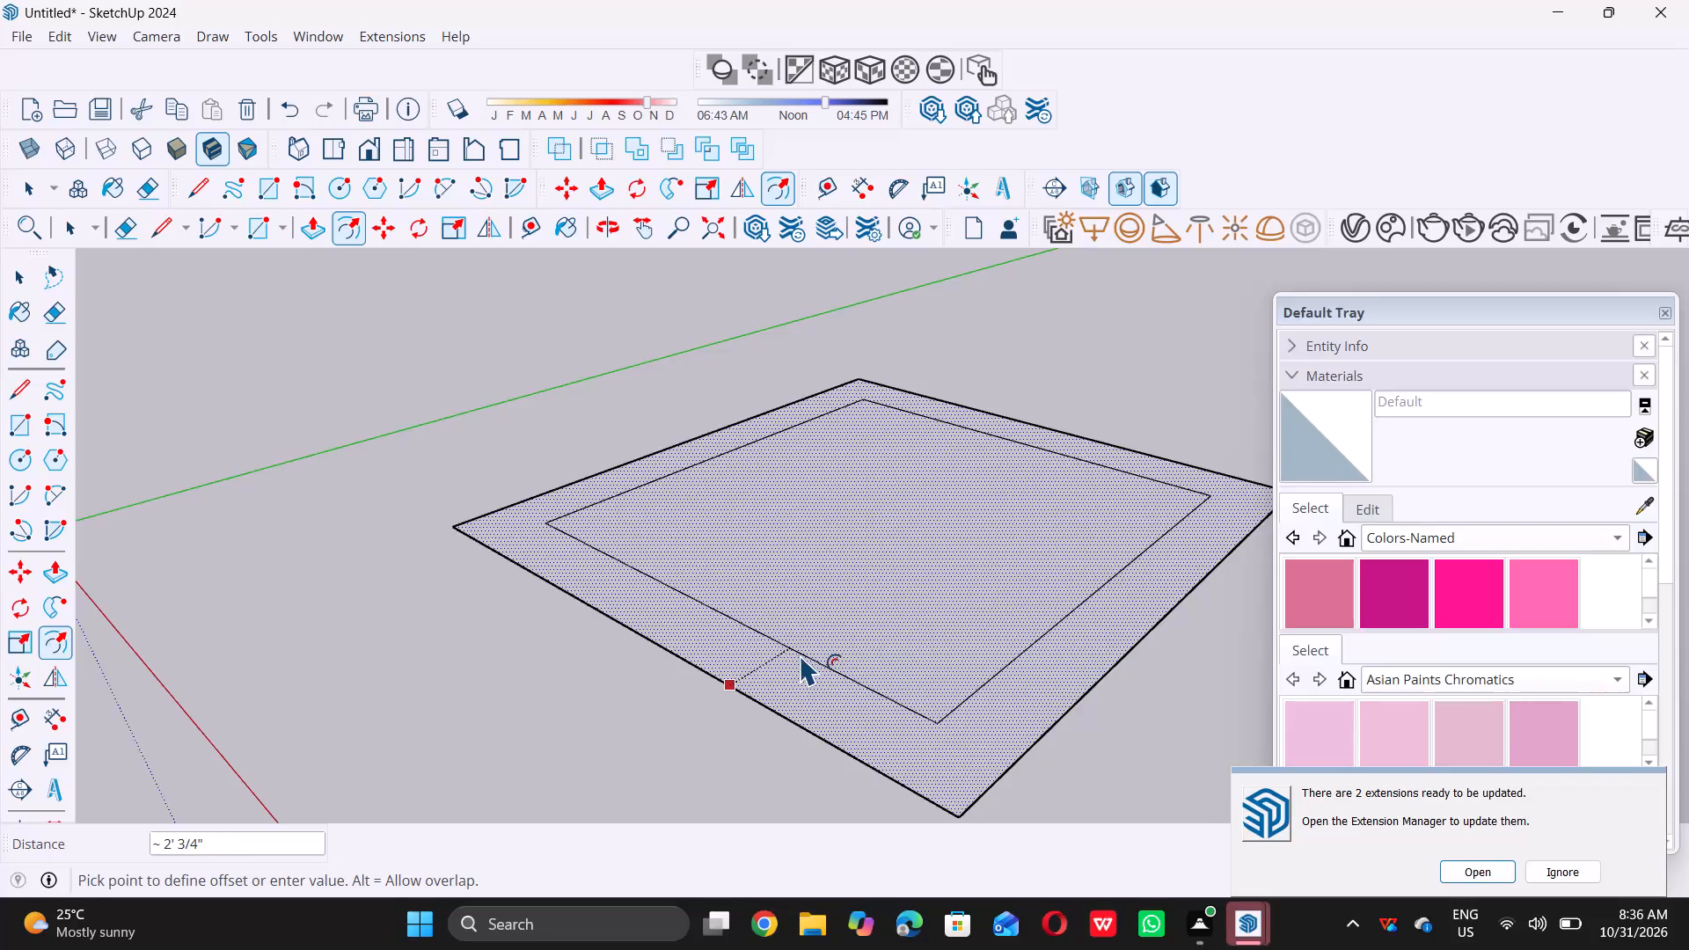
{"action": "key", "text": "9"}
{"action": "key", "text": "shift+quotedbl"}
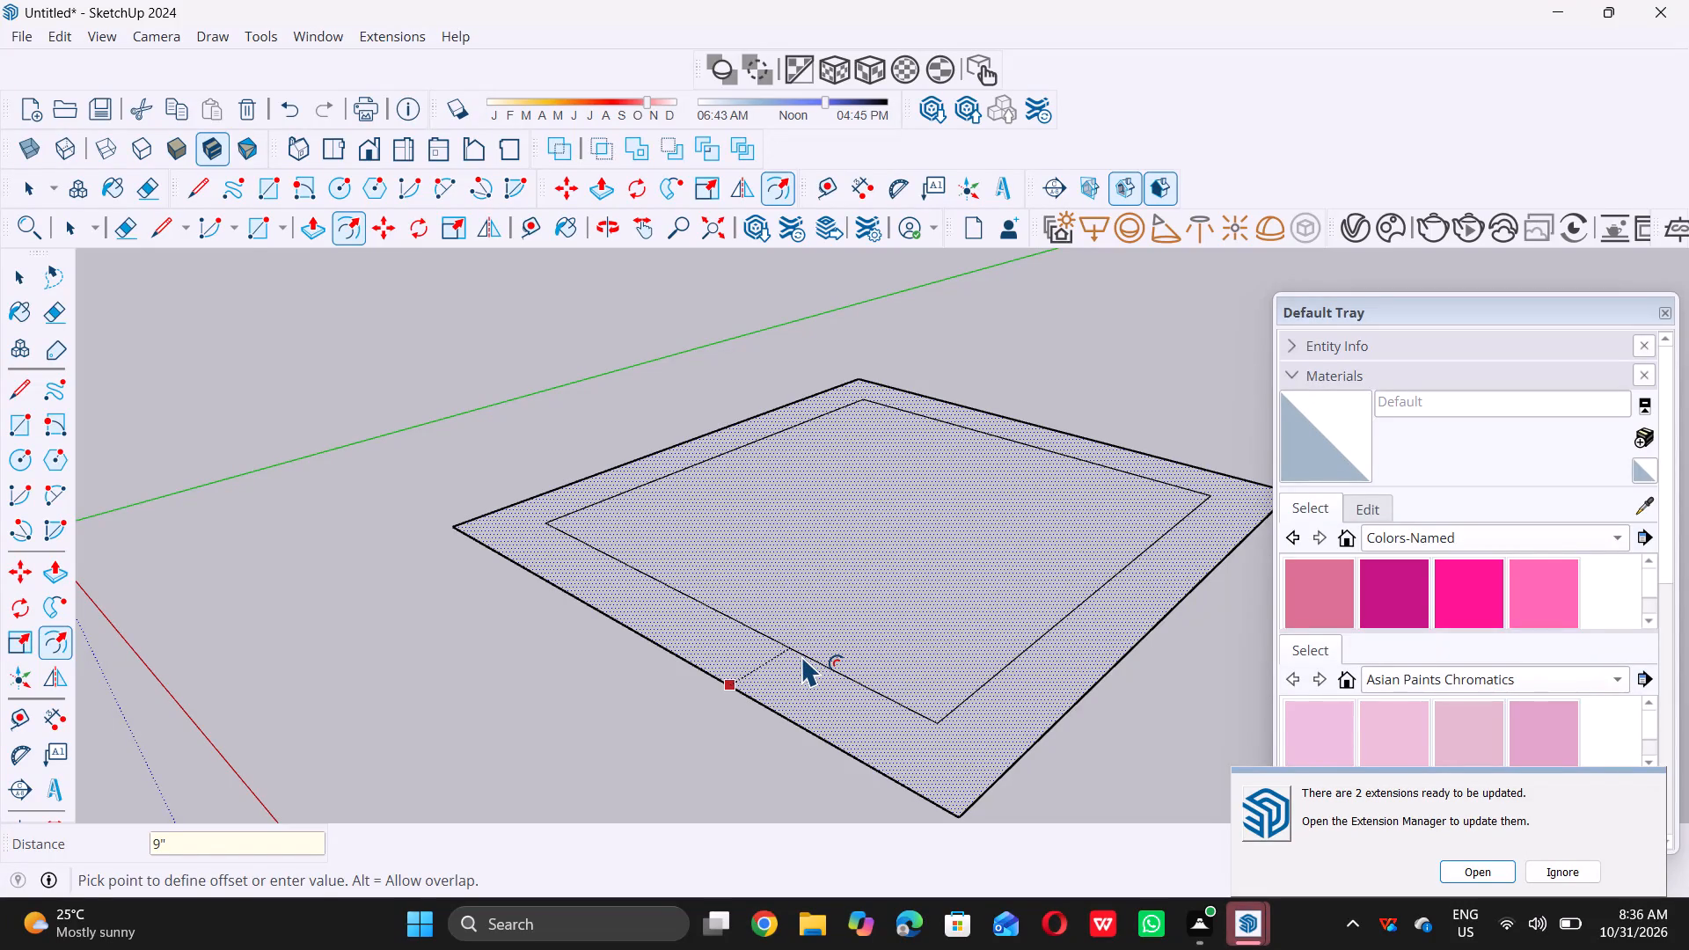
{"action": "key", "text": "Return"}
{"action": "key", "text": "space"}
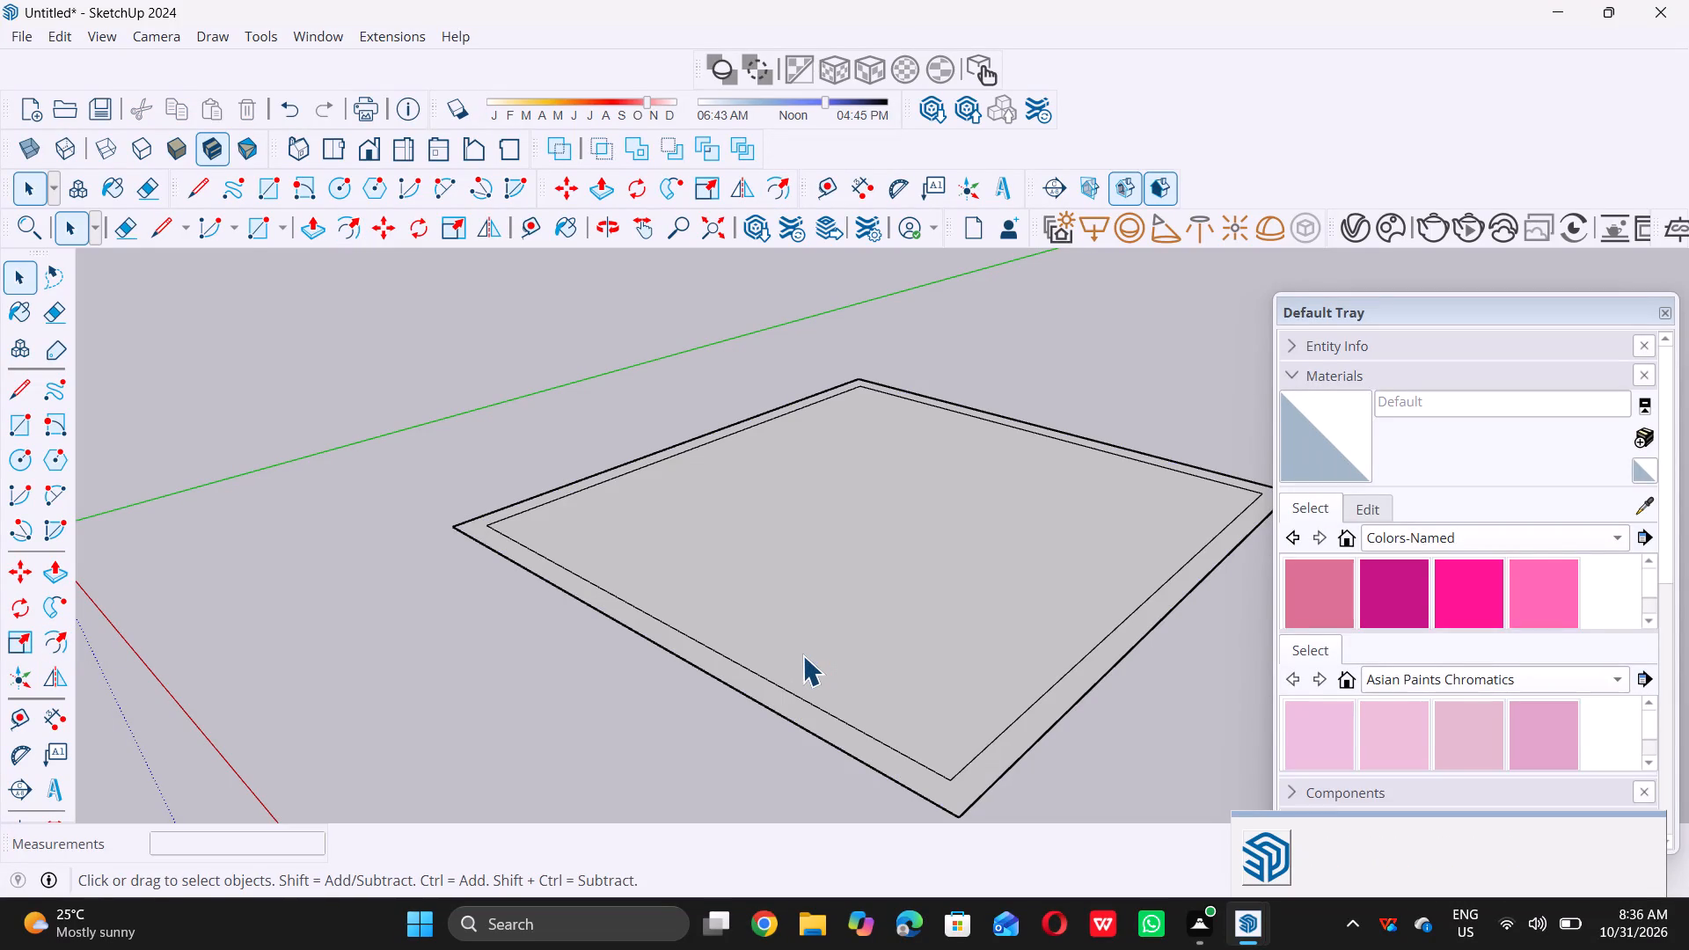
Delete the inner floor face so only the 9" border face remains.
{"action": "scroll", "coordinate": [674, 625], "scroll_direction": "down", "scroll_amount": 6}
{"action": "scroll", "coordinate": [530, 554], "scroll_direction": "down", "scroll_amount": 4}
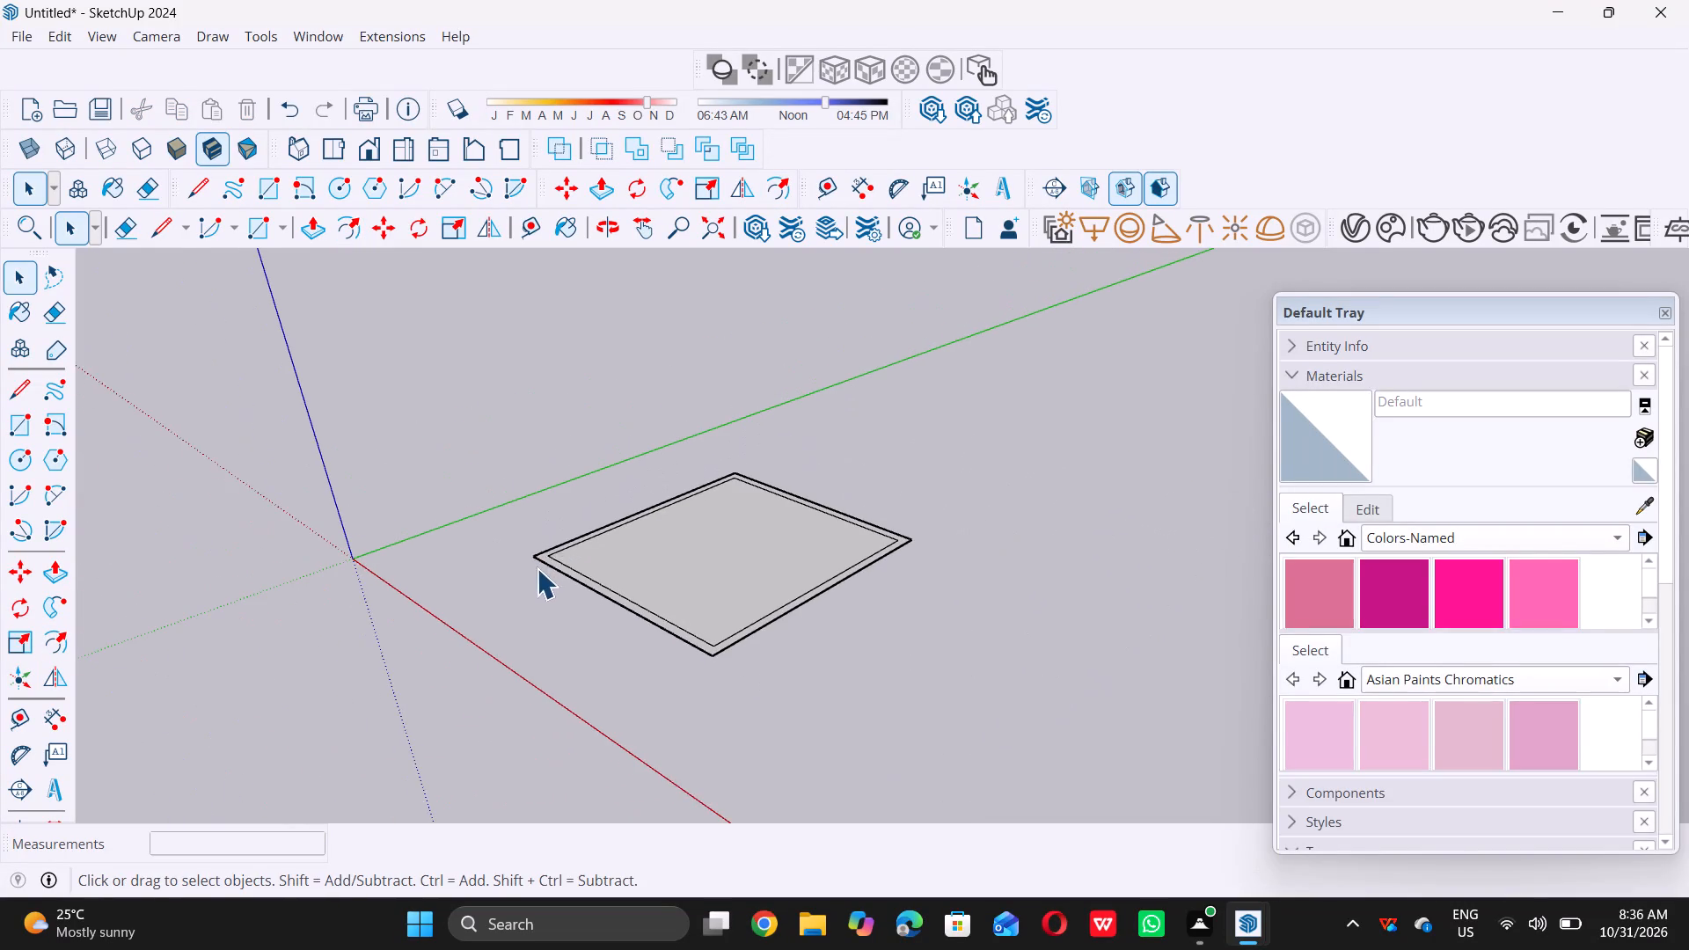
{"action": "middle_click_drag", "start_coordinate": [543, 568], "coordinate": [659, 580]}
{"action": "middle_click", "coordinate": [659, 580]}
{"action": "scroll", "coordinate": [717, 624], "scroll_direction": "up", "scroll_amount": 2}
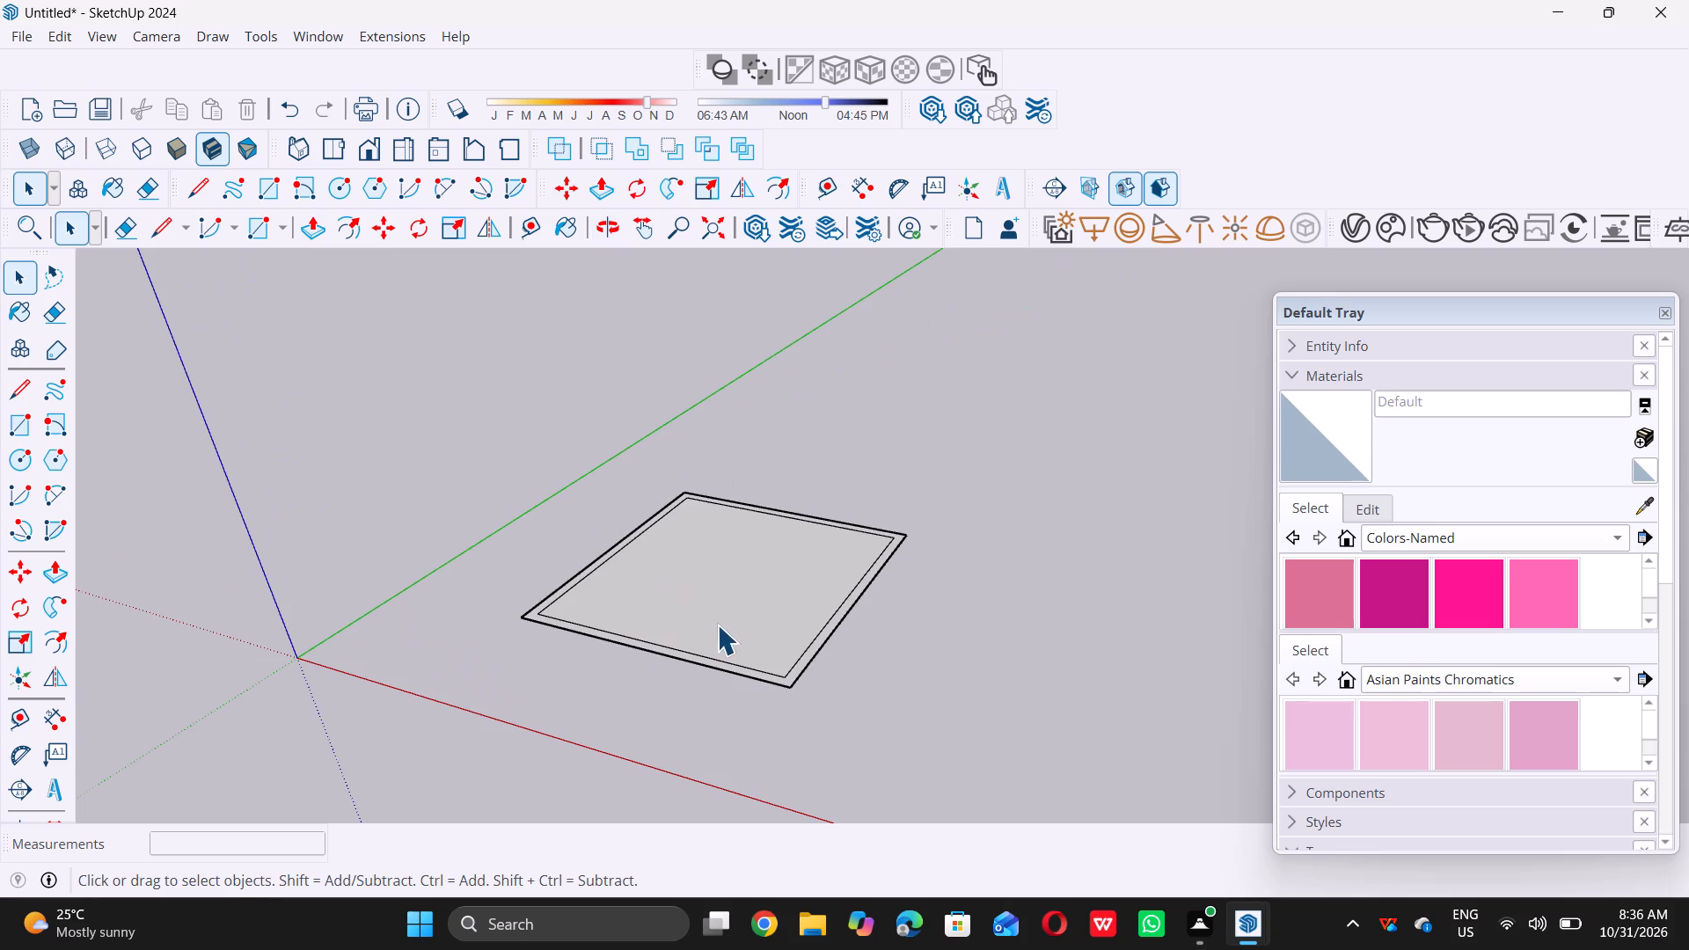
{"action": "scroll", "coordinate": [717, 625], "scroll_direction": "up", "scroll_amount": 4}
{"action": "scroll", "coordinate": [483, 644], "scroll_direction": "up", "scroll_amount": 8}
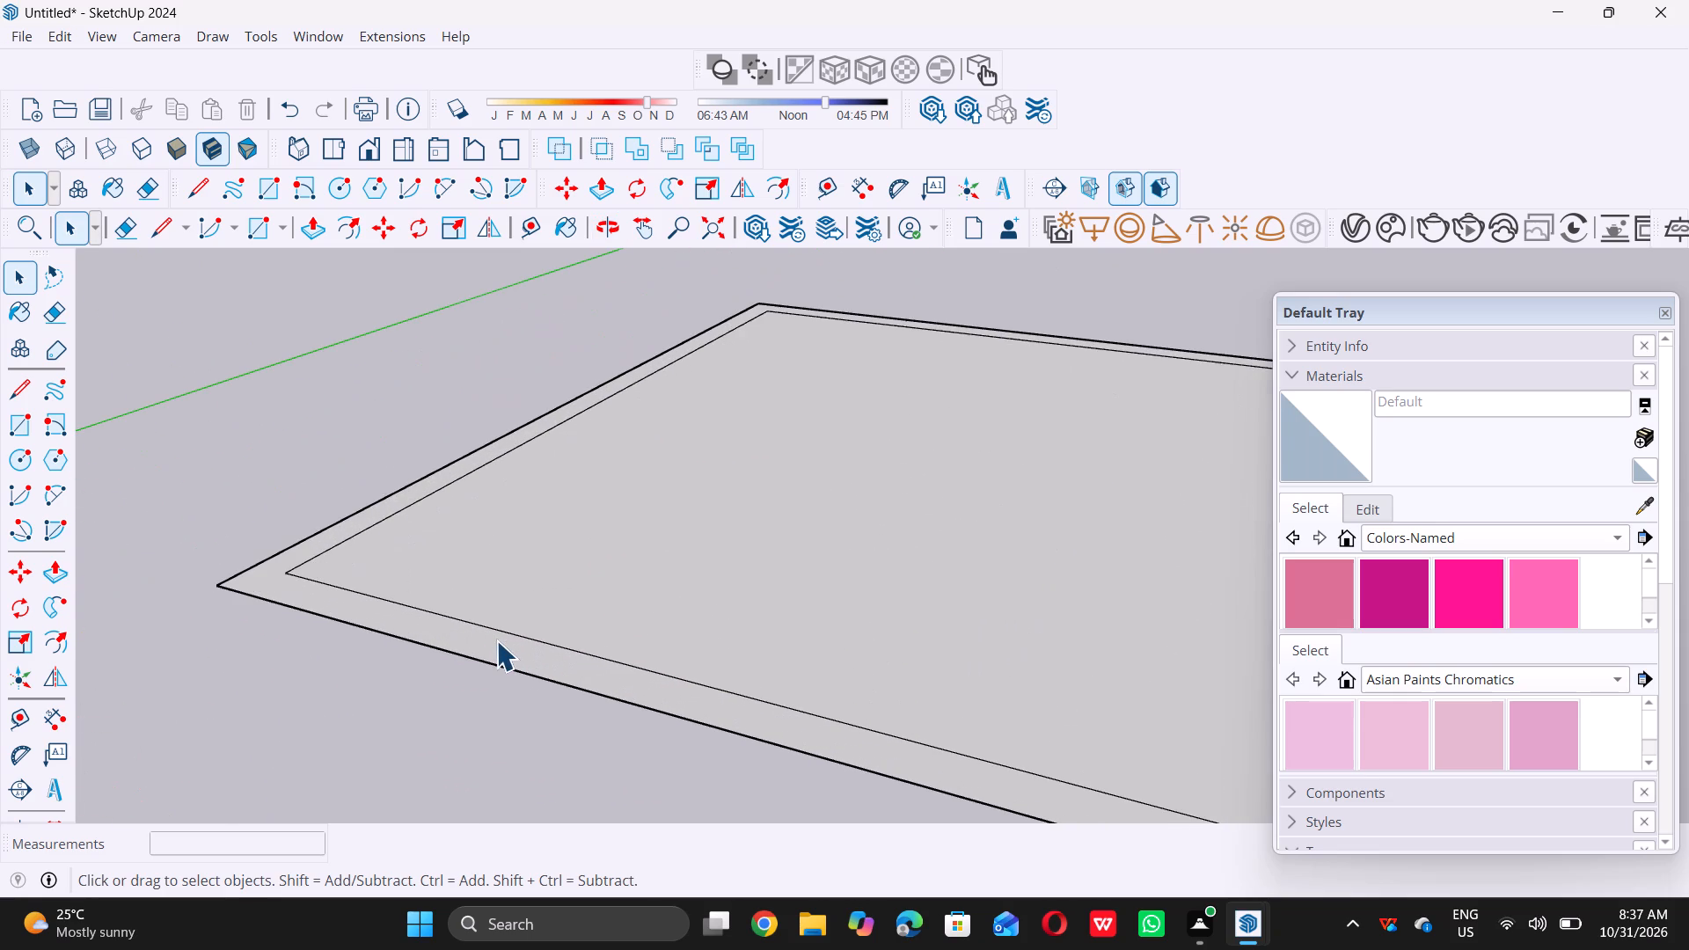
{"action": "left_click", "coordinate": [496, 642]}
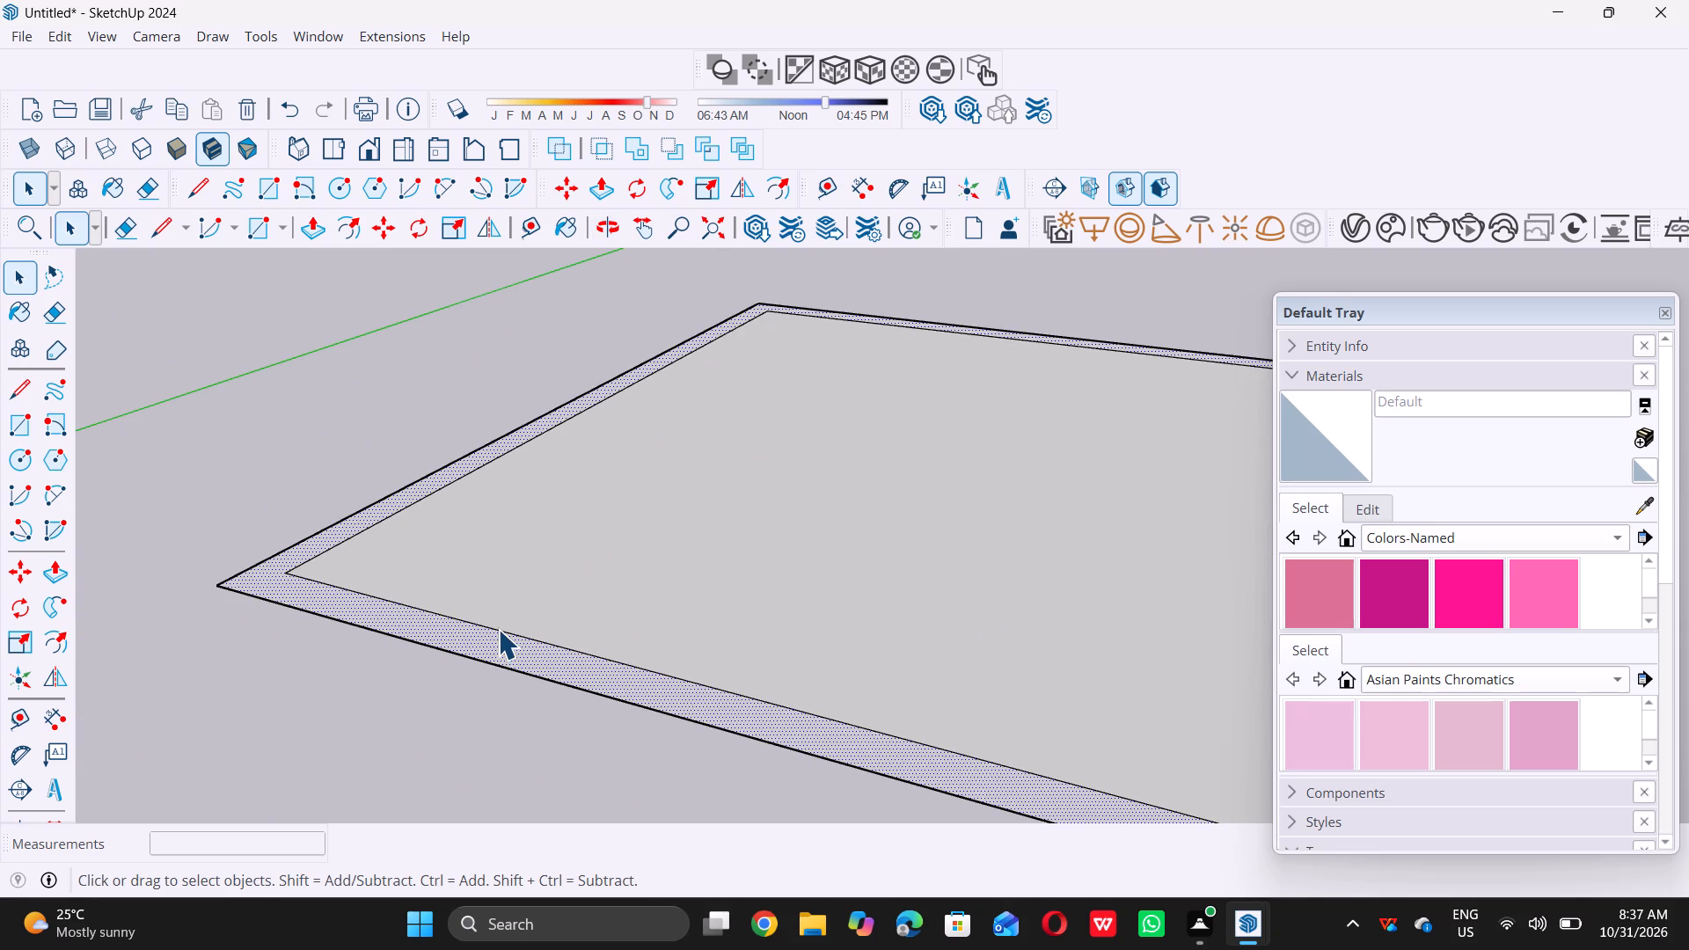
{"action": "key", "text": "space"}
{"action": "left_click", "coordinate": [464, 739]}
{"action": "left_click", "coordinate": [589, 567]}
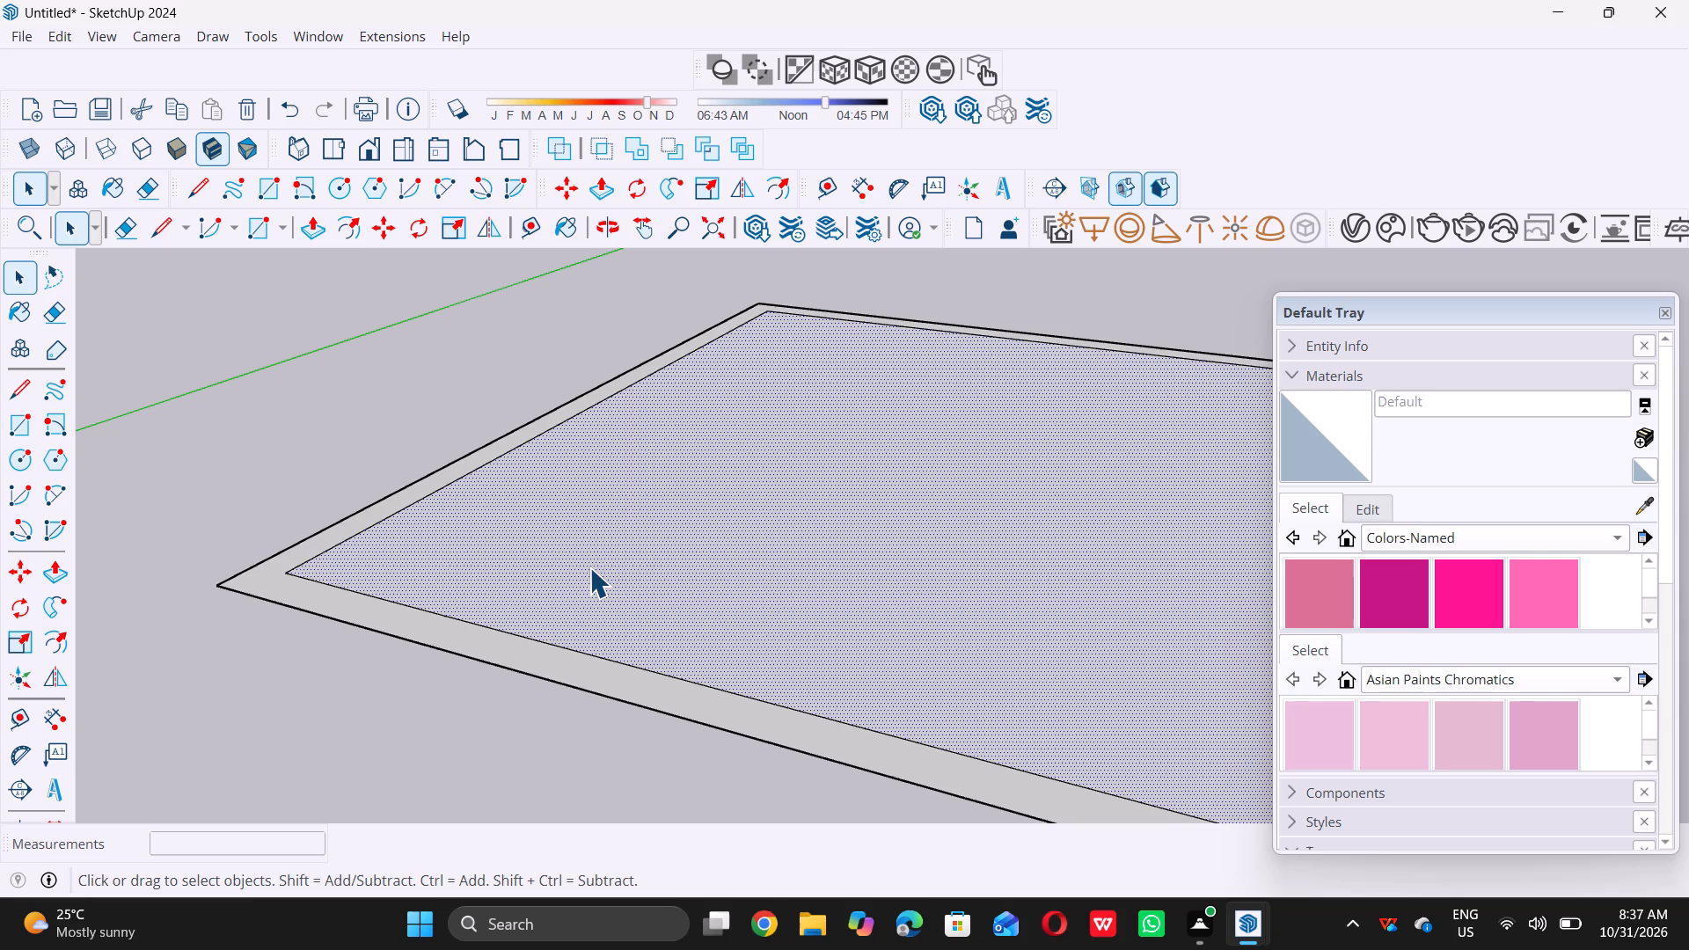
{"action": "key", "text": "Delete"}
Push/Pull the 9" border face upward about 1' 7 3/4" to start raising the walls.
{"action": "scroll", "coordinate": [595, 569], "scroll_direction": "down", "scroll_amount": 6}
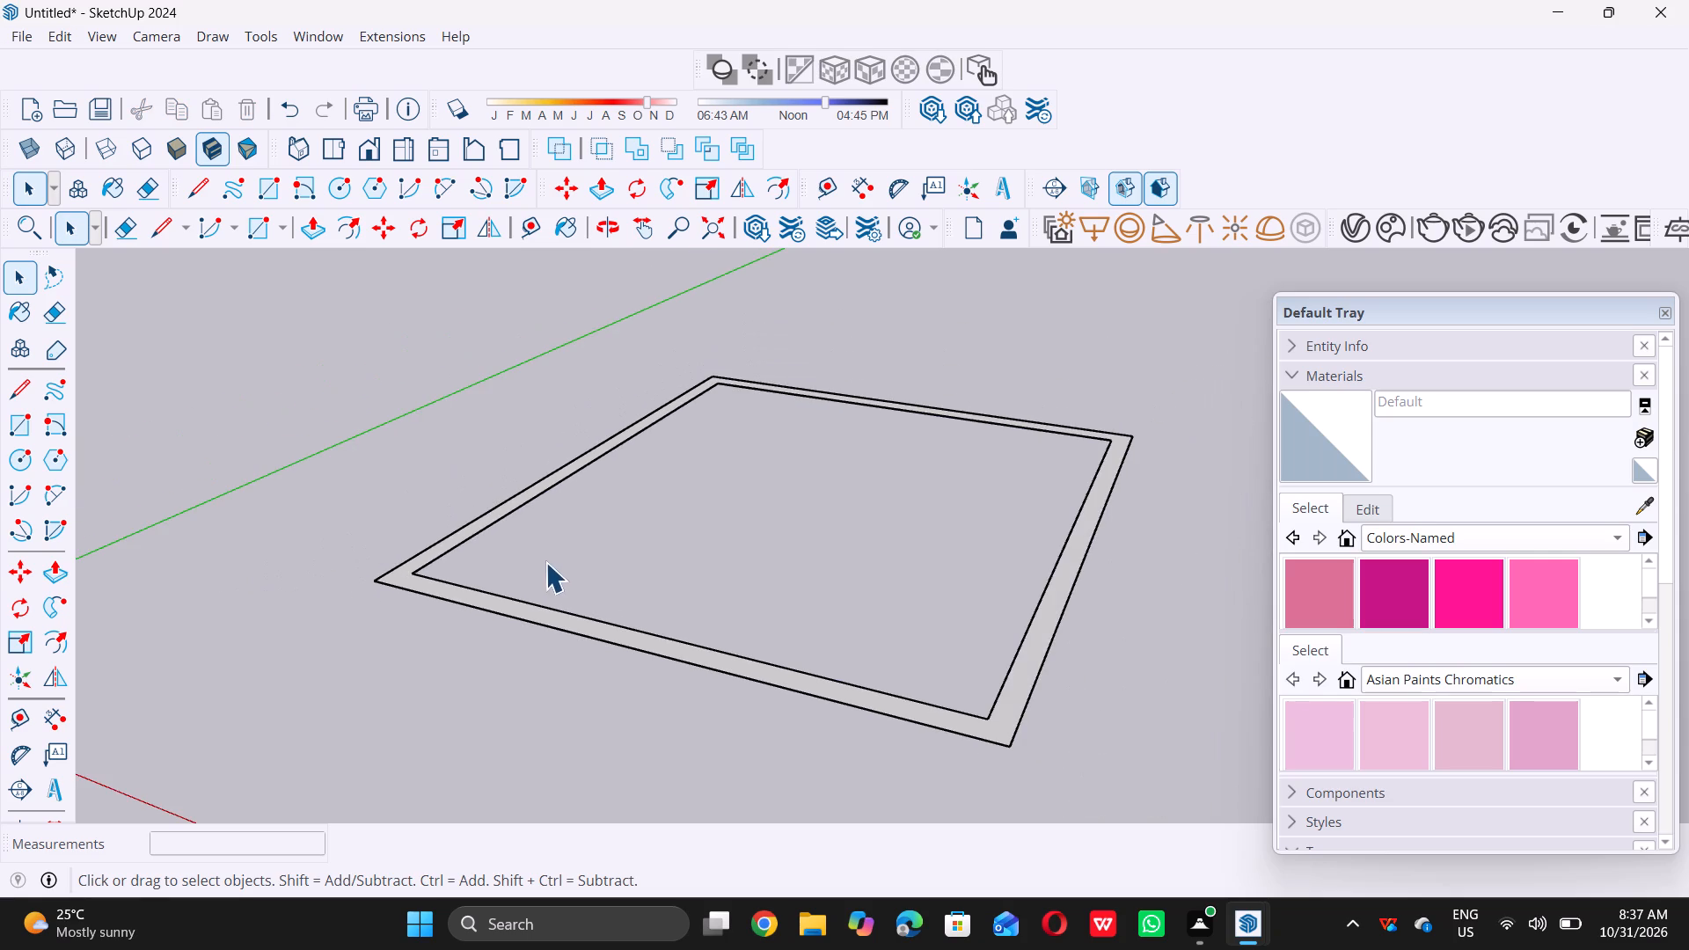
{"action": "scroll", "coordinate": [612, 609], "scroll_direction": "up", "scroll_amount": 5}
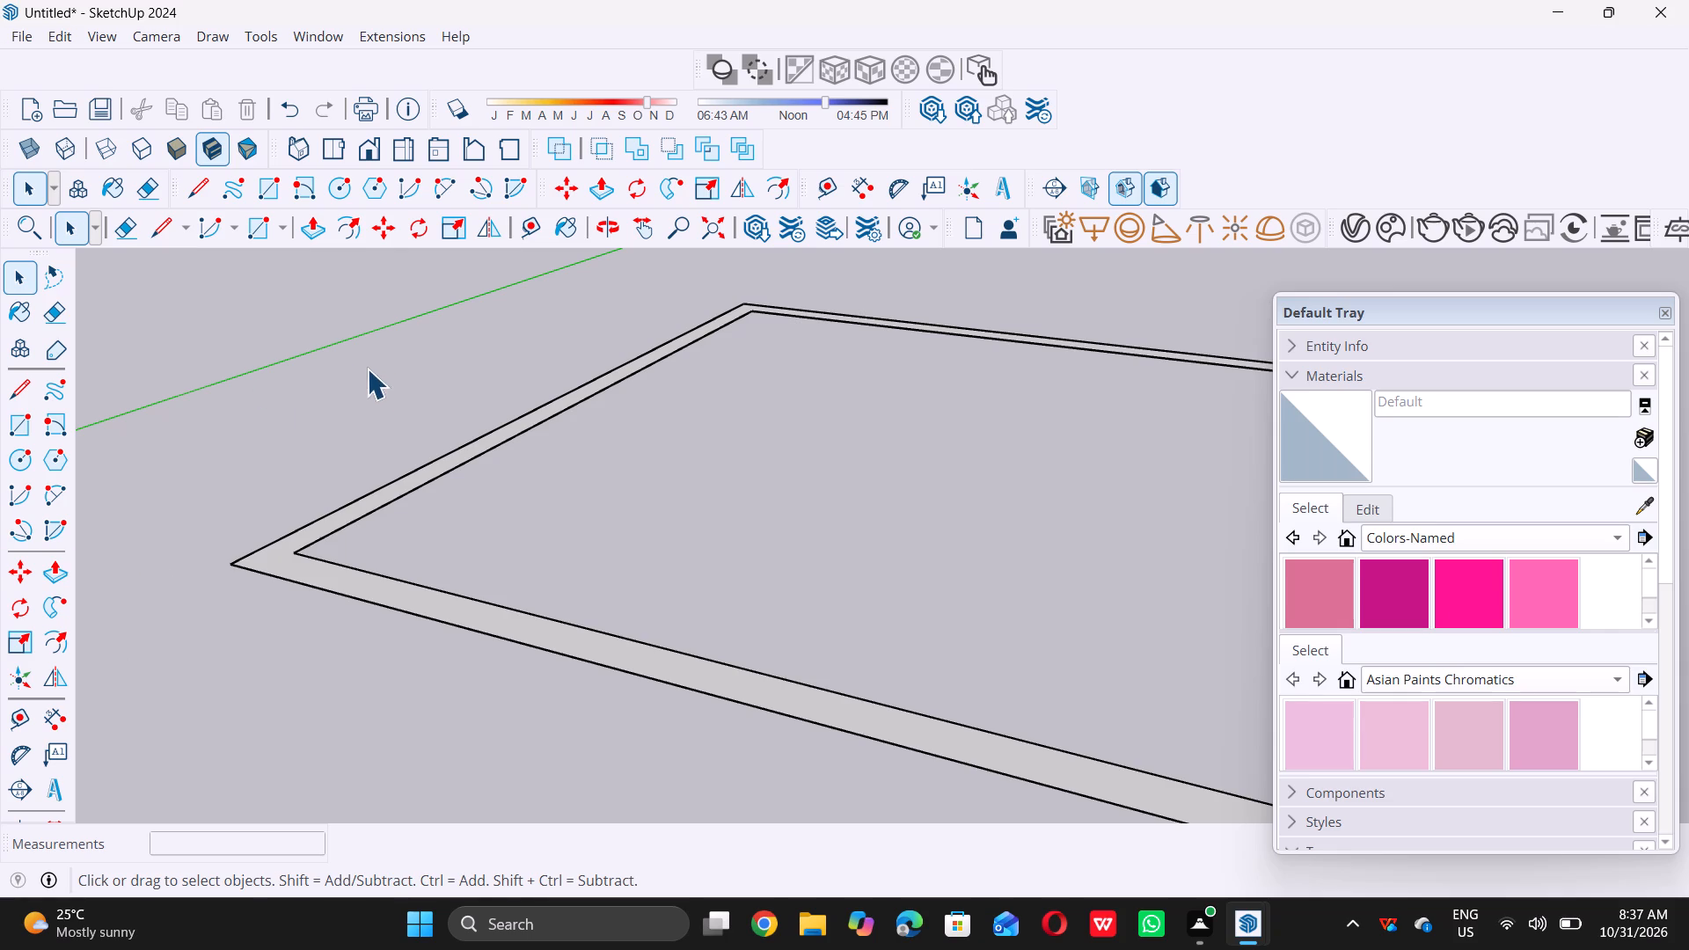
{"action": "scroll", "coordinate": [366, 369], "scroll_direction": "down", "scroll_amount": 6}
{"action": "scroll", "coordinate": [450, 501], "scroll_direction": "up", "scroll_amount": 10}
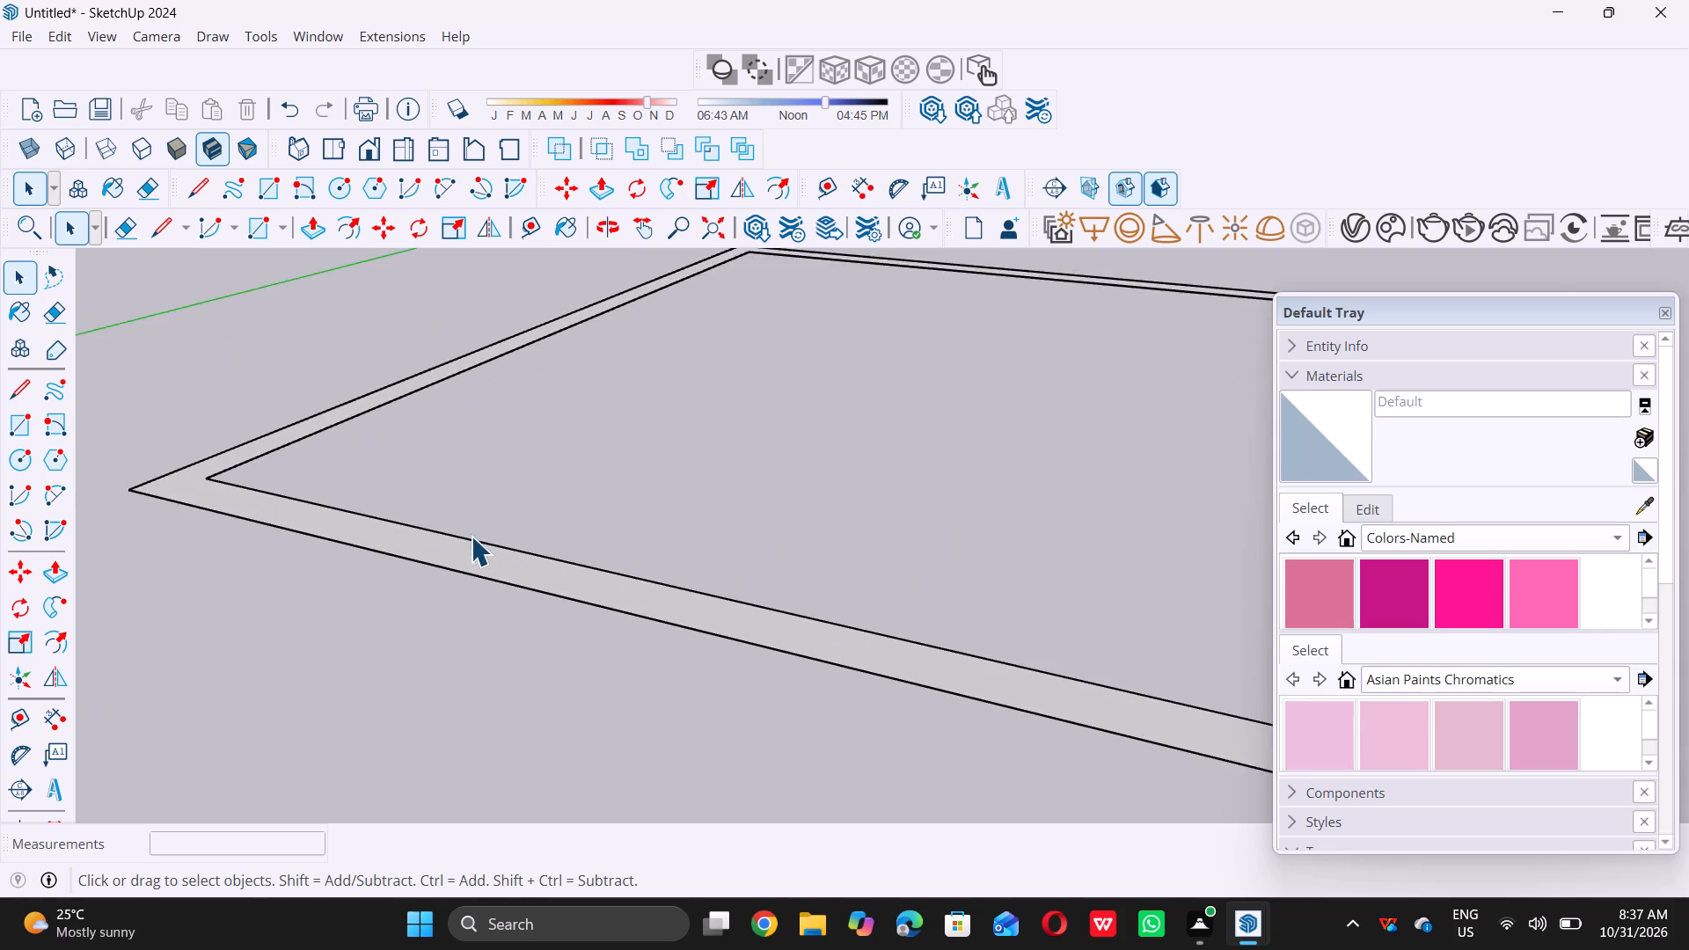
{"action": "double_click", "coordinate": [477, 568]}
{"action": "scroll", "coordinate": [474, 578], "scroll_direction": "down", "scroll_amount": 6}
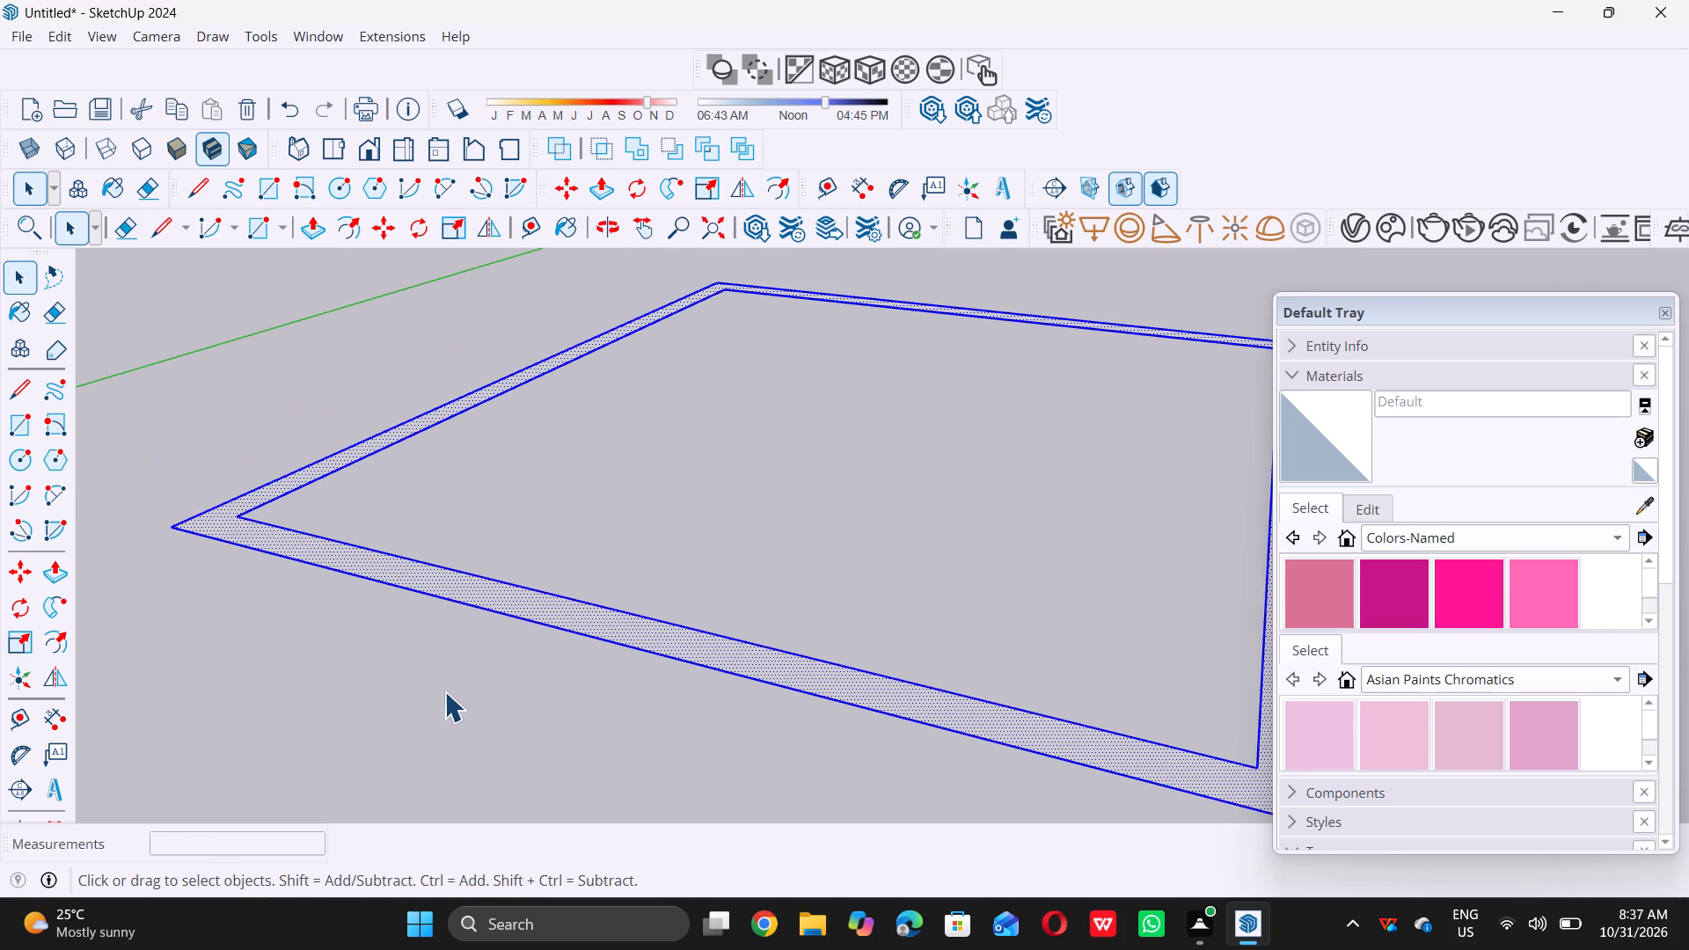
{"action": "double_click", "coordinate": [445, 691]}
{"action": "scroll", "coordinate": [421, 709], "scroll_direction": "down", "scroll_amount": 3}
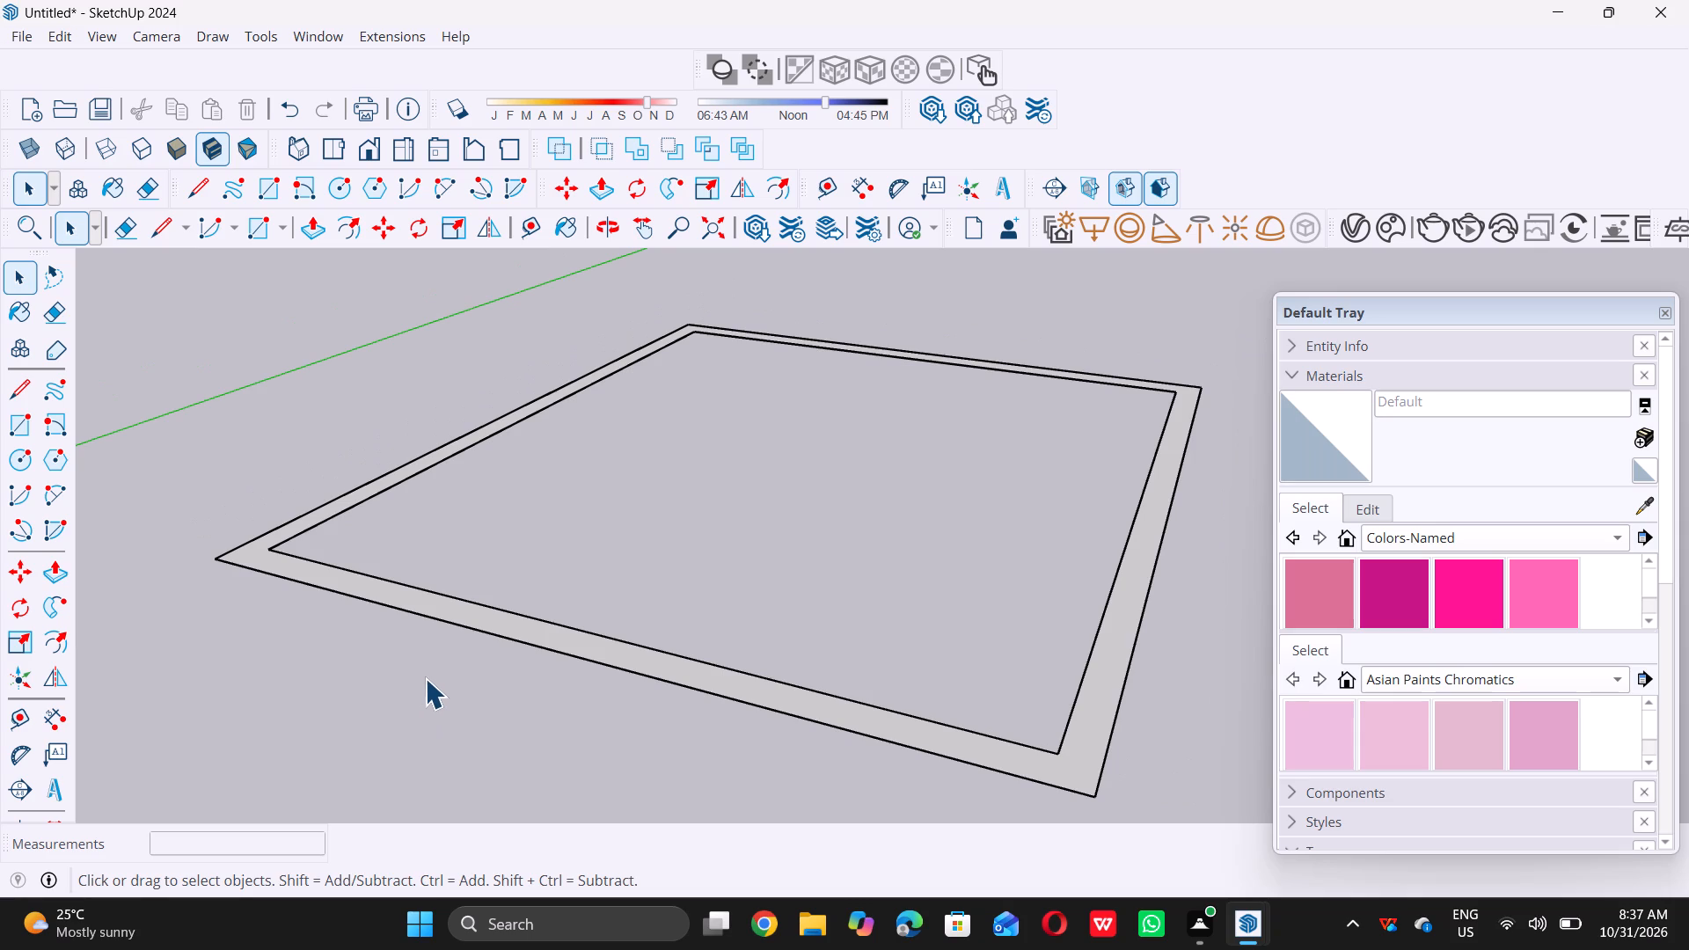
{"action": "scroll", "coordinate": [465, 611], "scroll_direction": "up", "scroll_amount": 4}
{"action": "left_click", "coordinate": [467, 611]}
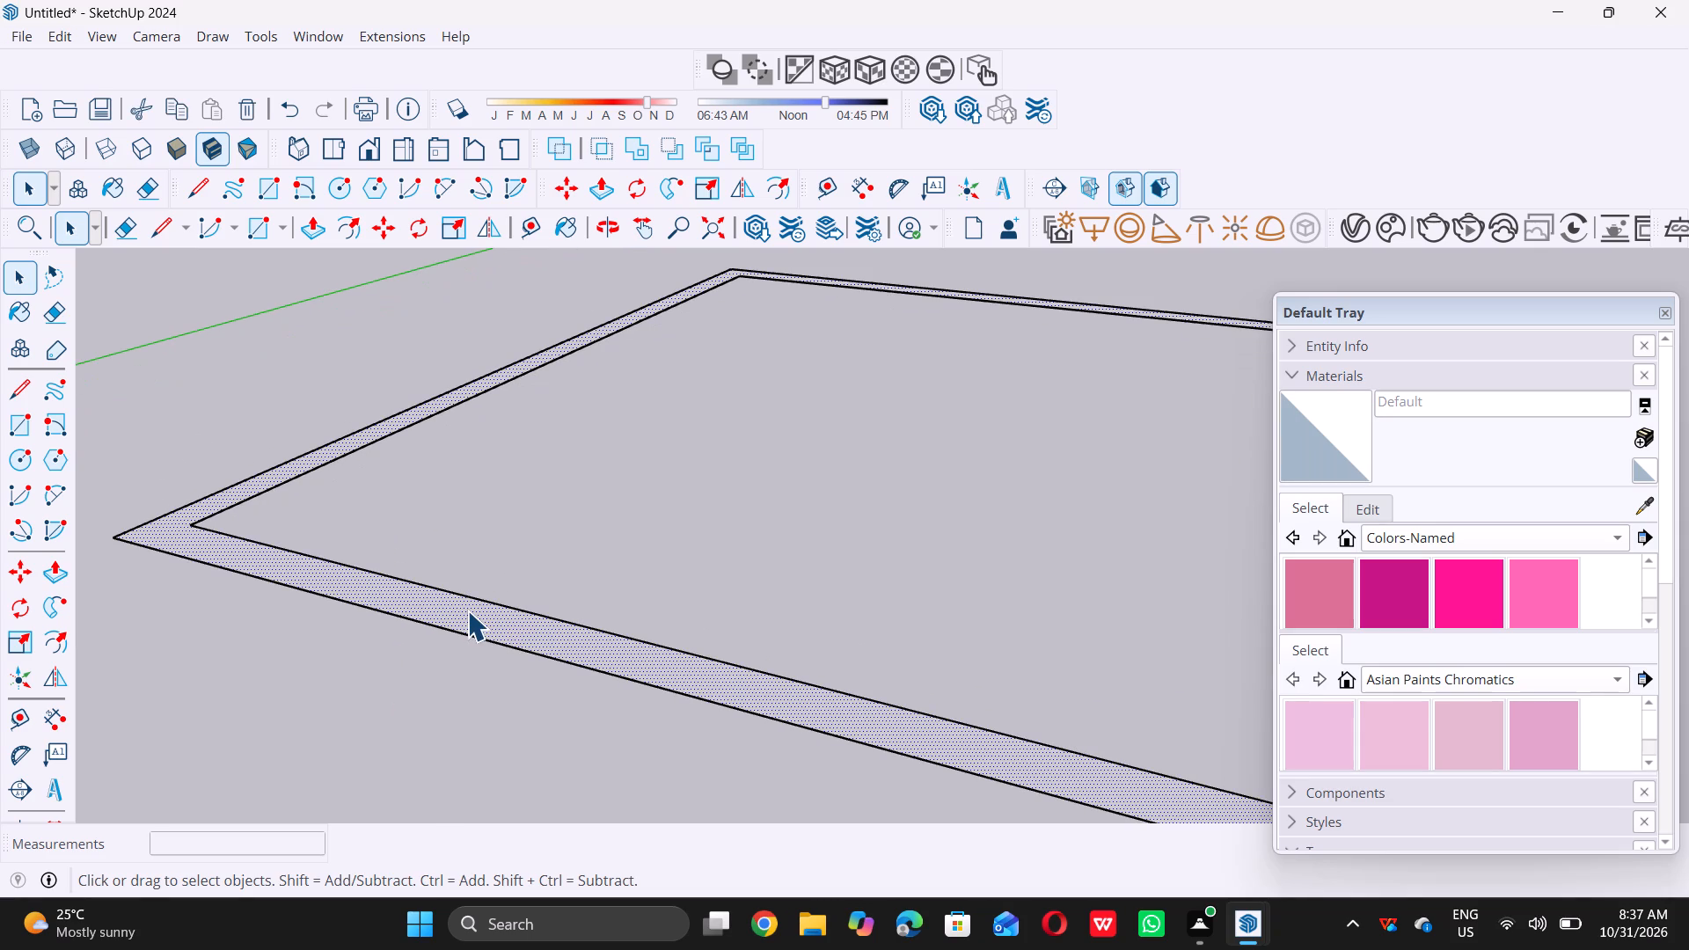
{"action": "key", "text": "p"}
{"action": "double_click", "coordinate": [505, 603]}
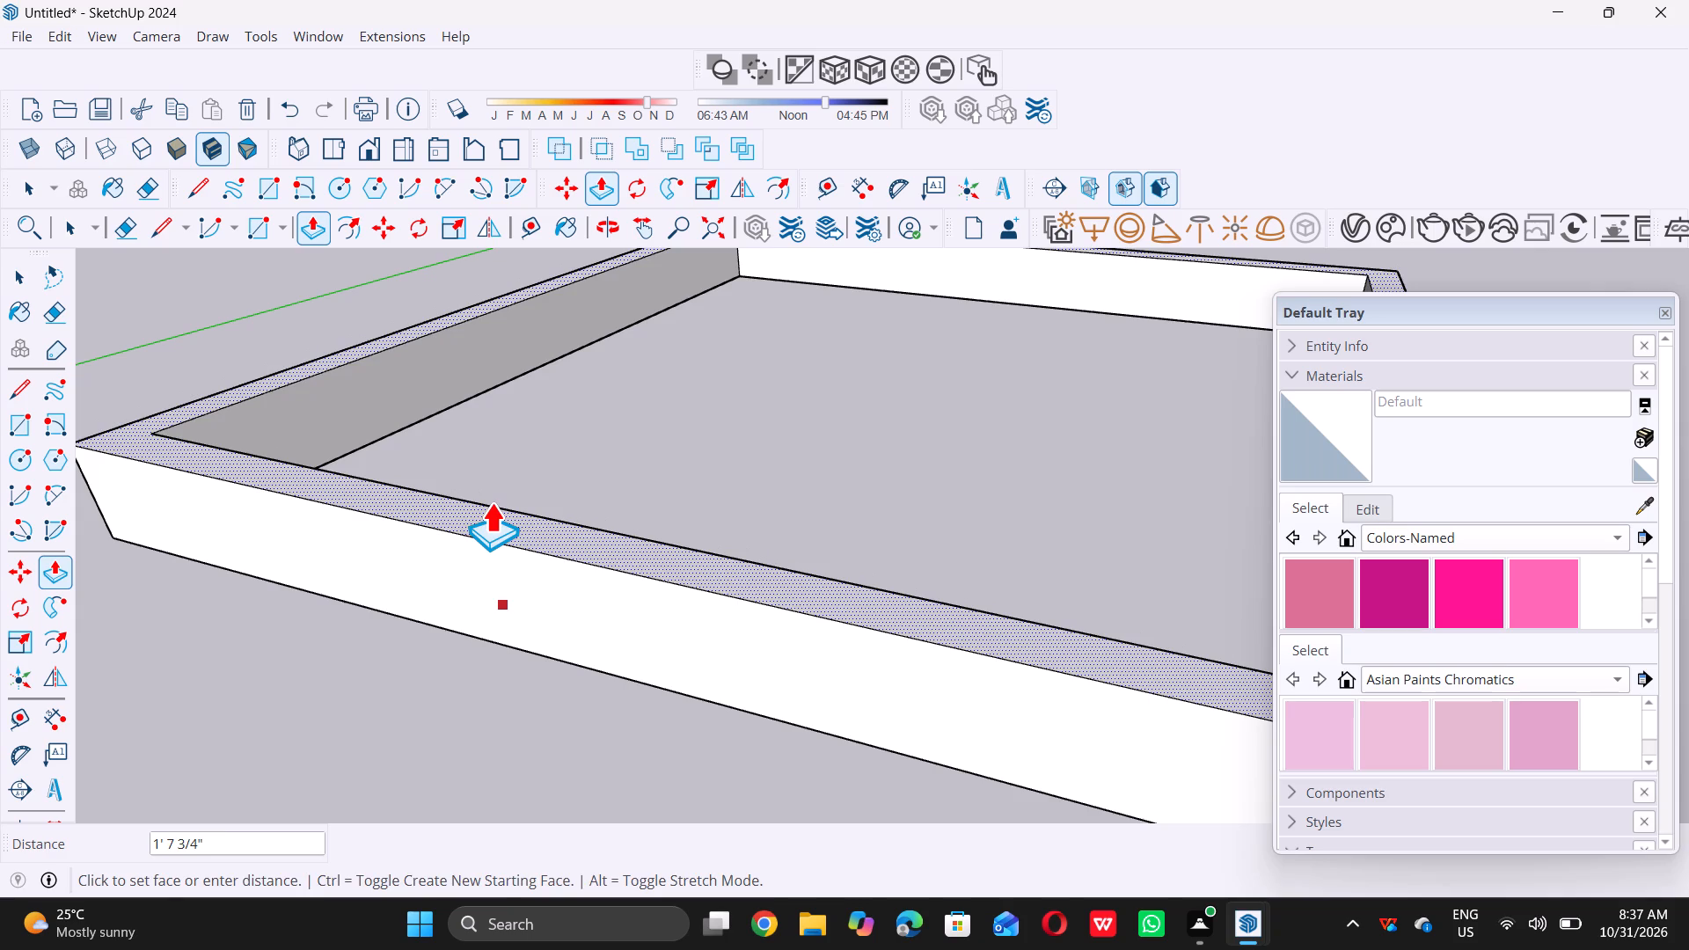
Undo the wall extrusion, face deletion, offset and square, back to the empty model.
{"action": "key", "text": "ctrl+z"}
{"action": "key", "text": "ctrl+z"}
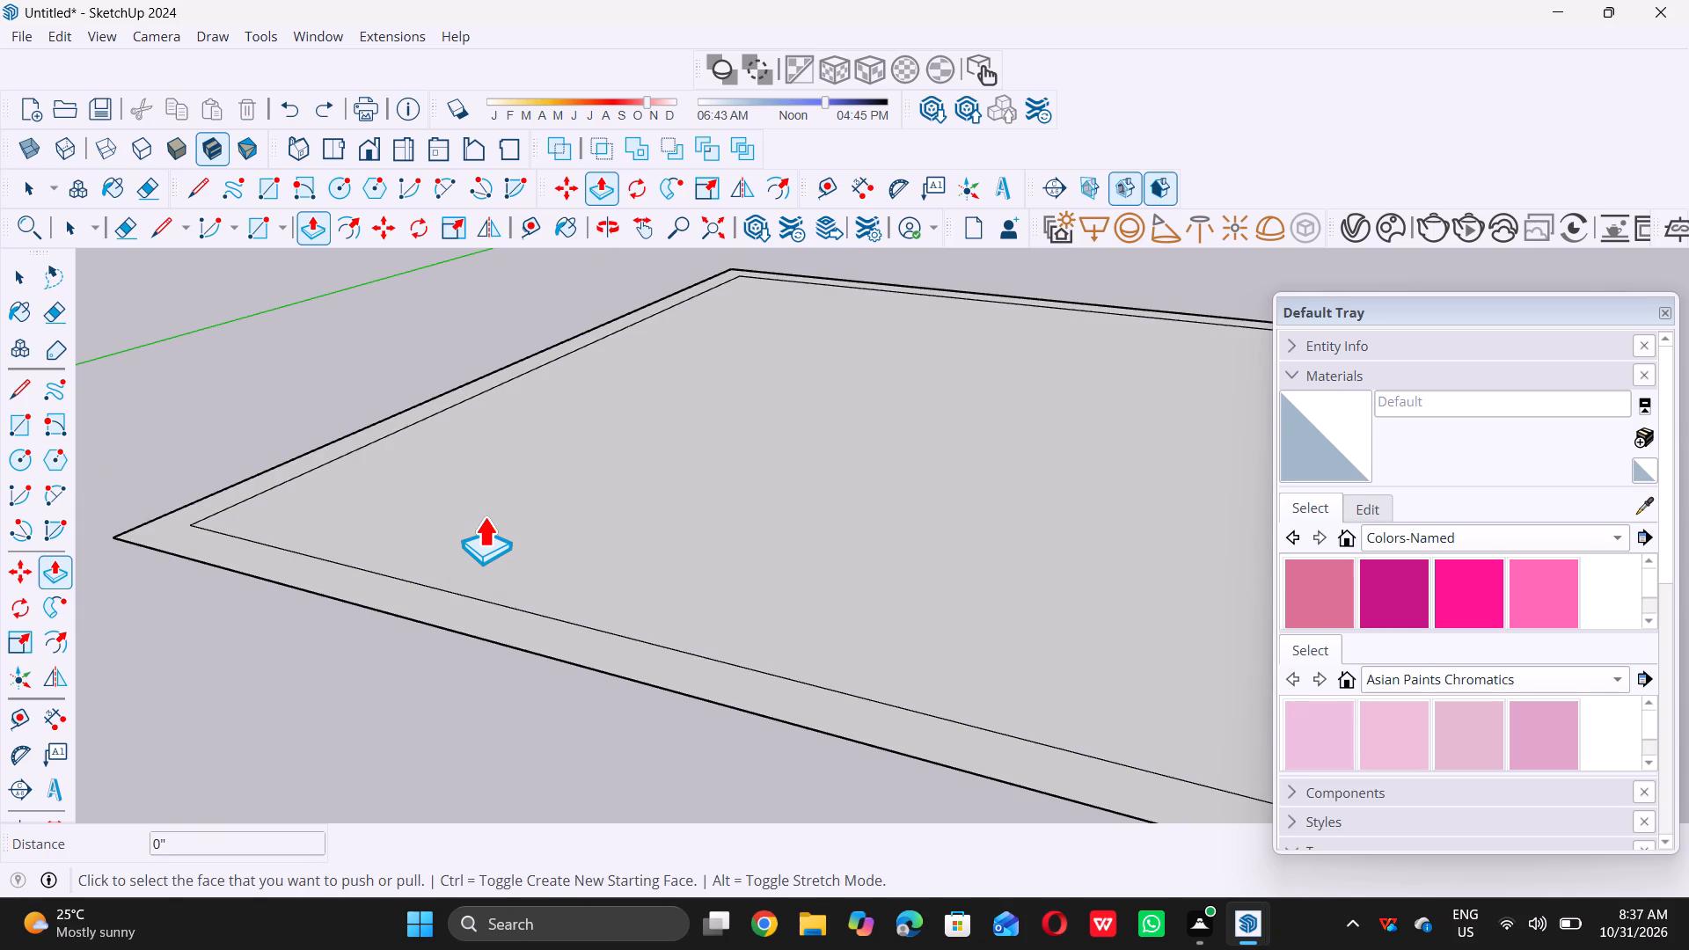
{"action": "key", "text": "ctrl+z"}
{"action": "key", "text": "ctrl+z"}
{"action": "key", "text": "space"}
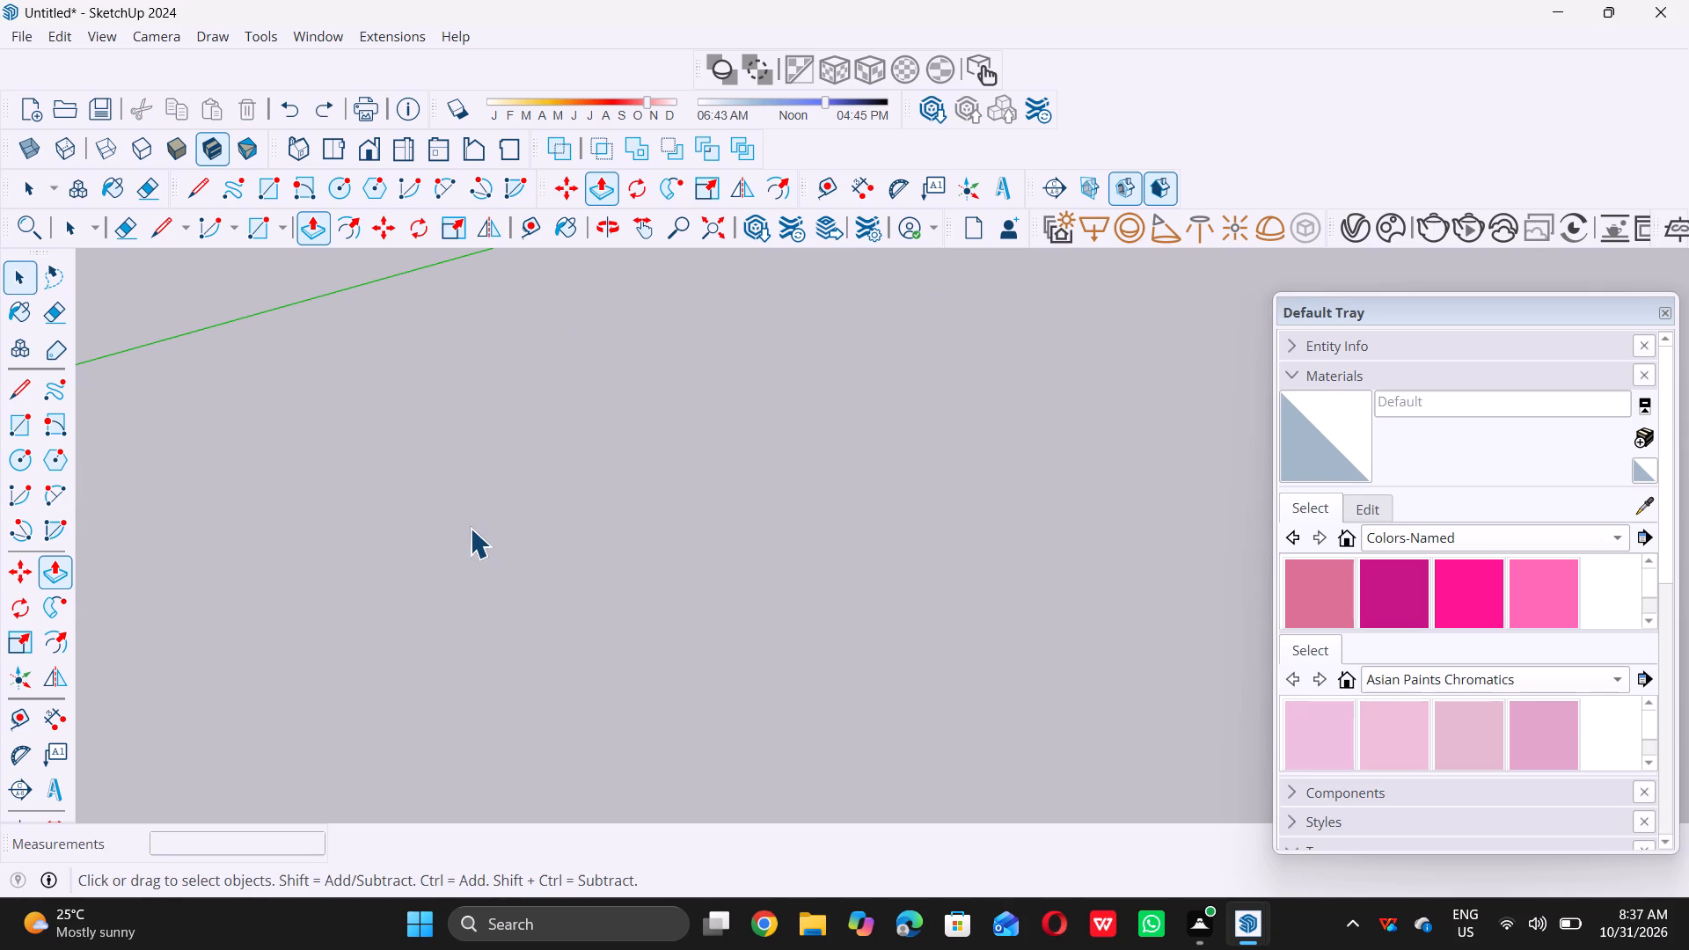
Draw a 10' by 10' square on the ground plane between the red and green axes.
{"action": "key", "text": "r"}
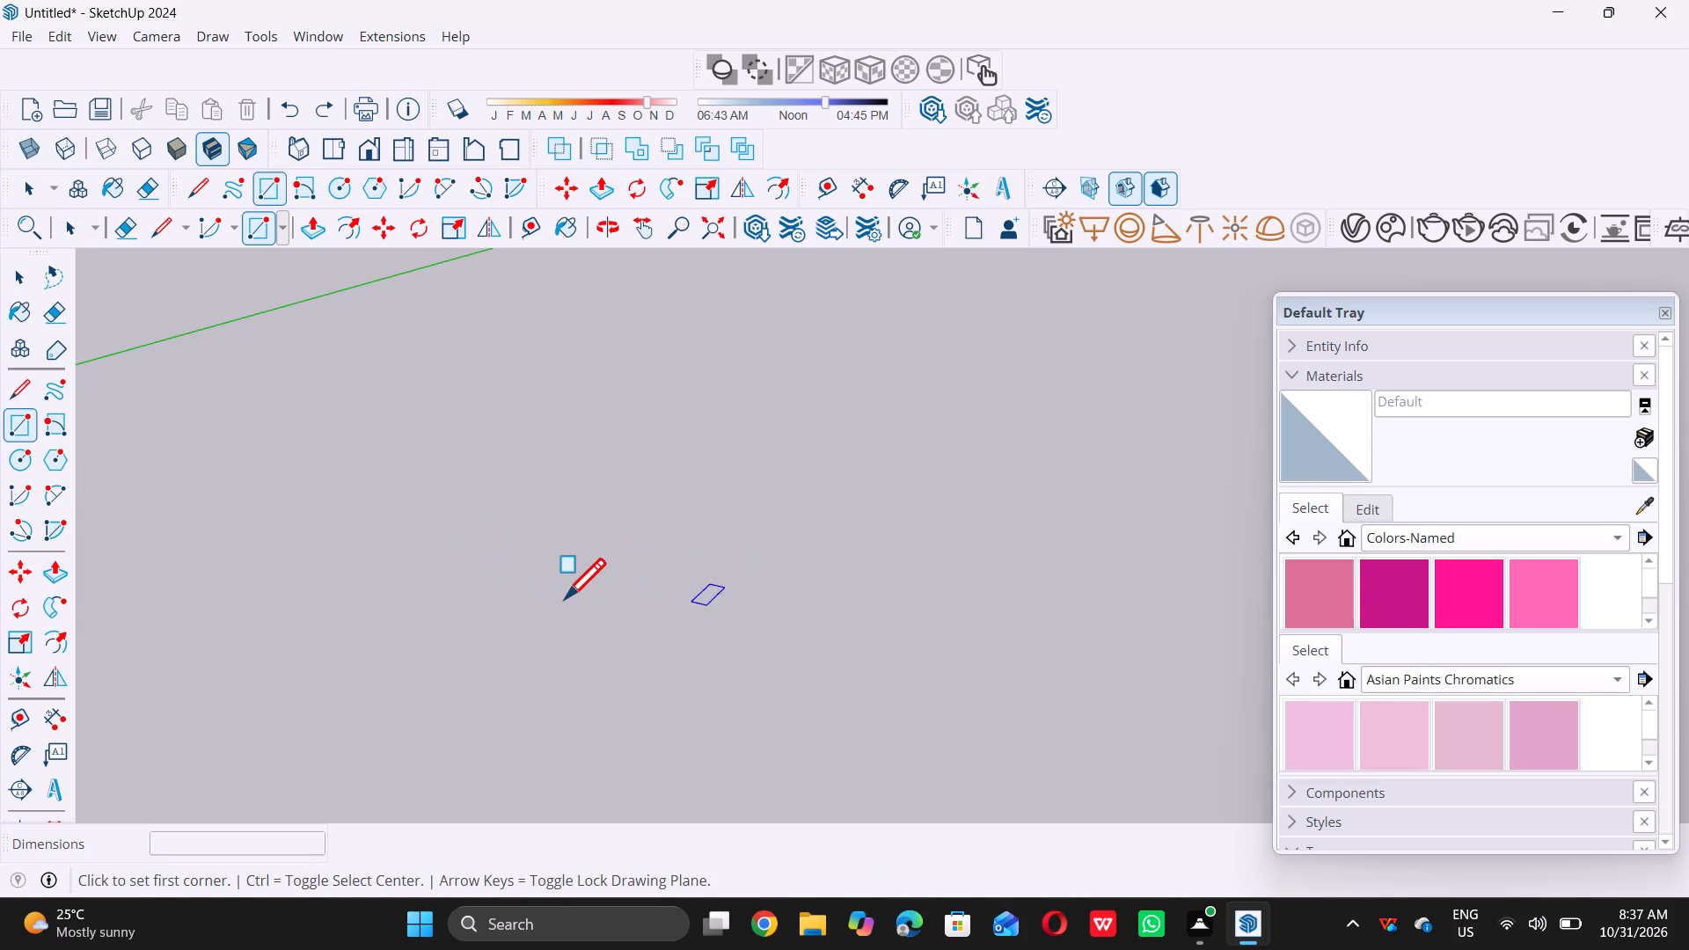
{"action": "scroll", "coordinate": [561, 600], "scroll_direction": "down", "scroll_amount": 20}
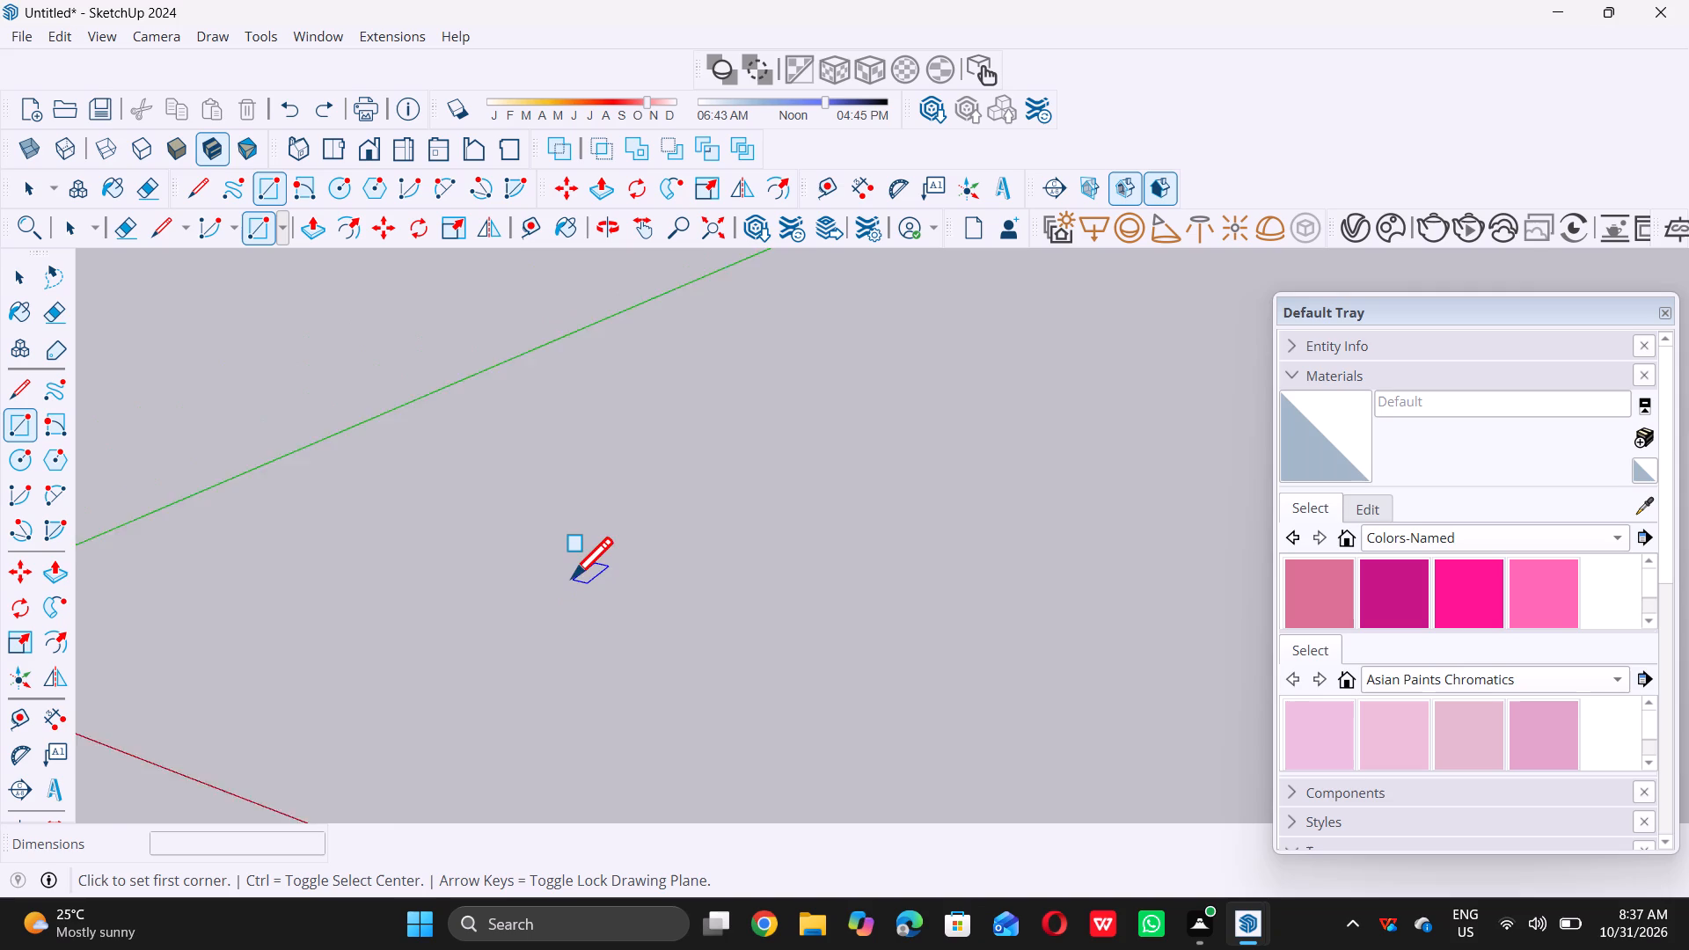
{"action": "scroll", "coordinate": [572, 577], "scroll_direction": "down", "scroll_amount": 6}
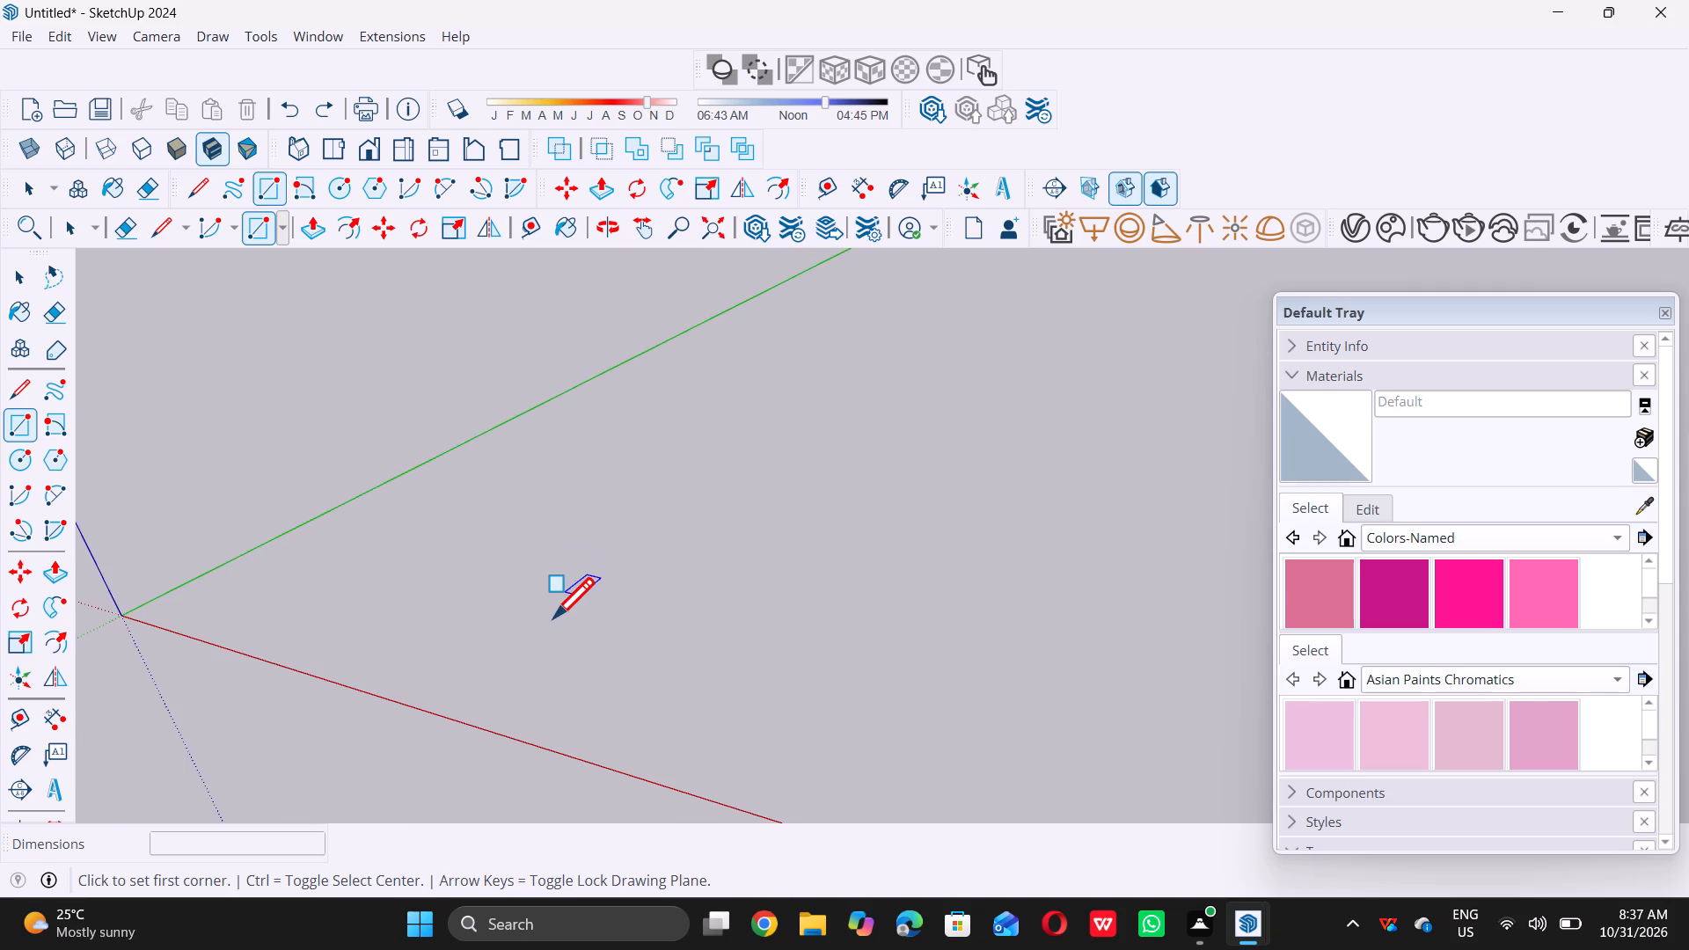
{"action": "double_click", "coordinate": [555, 610]}
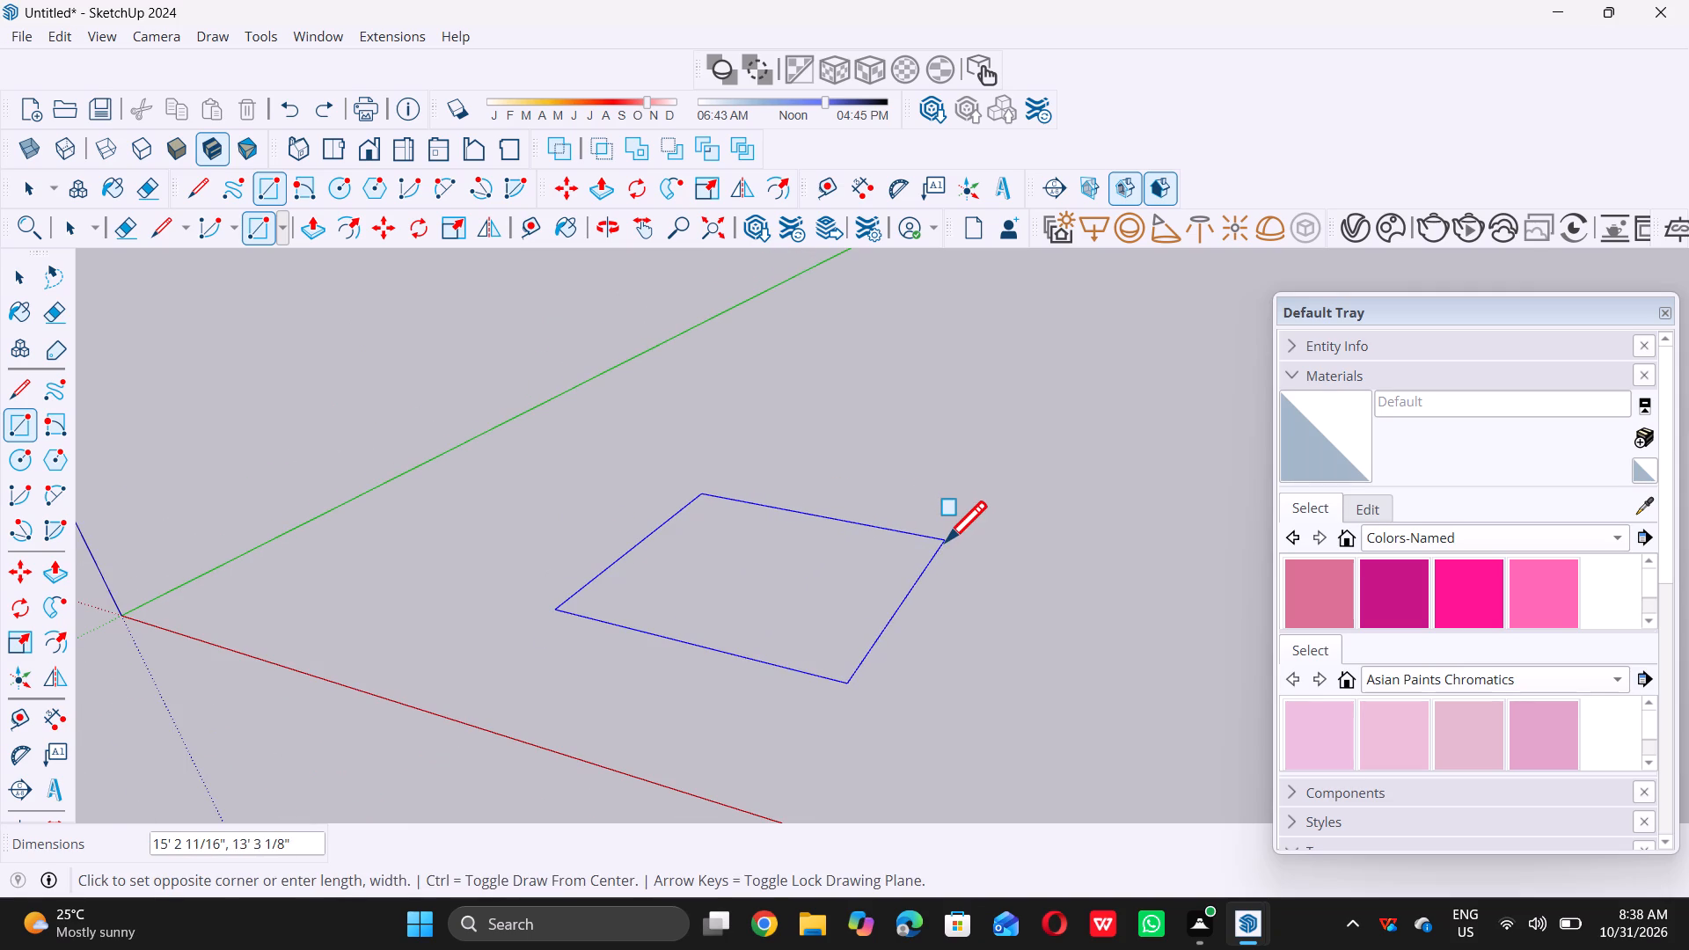
{"action": "type", "text": "10"}
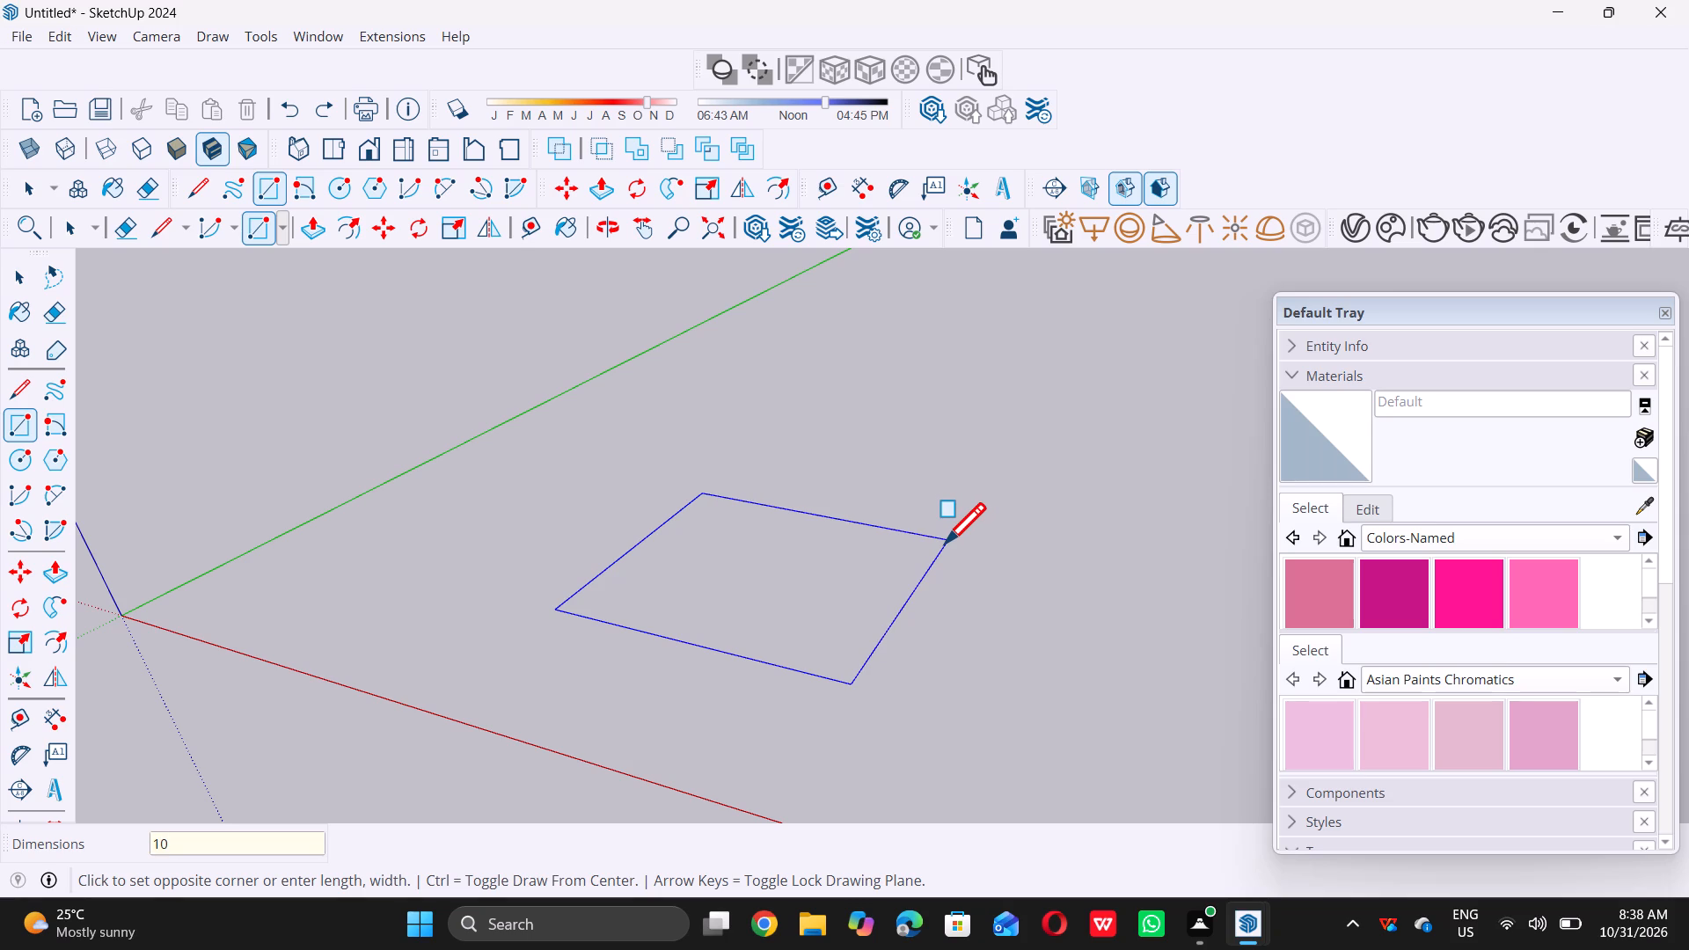
{"action": "key", "text": "apostrophe"}
{"action": "key", "text": "comma"}
{"action": "type", "text": "10"}
{"action": "key", "text": "apostrophe"}
{"action": "key", "text": "Return"}
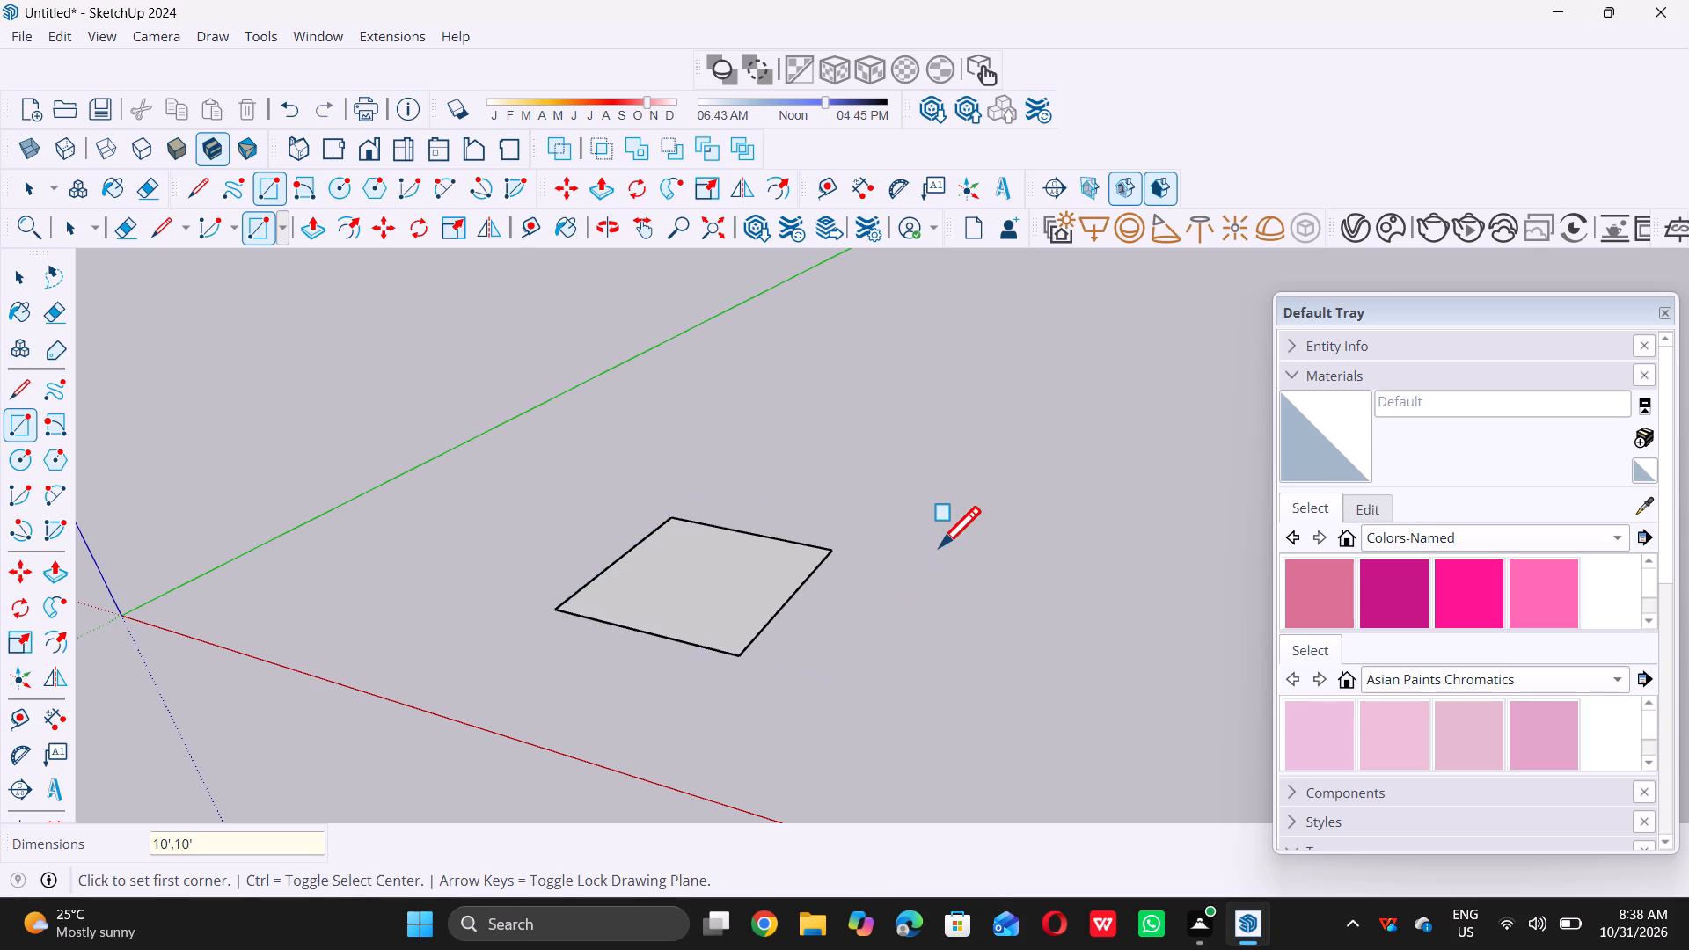
{"action": "key", "text": "space"}
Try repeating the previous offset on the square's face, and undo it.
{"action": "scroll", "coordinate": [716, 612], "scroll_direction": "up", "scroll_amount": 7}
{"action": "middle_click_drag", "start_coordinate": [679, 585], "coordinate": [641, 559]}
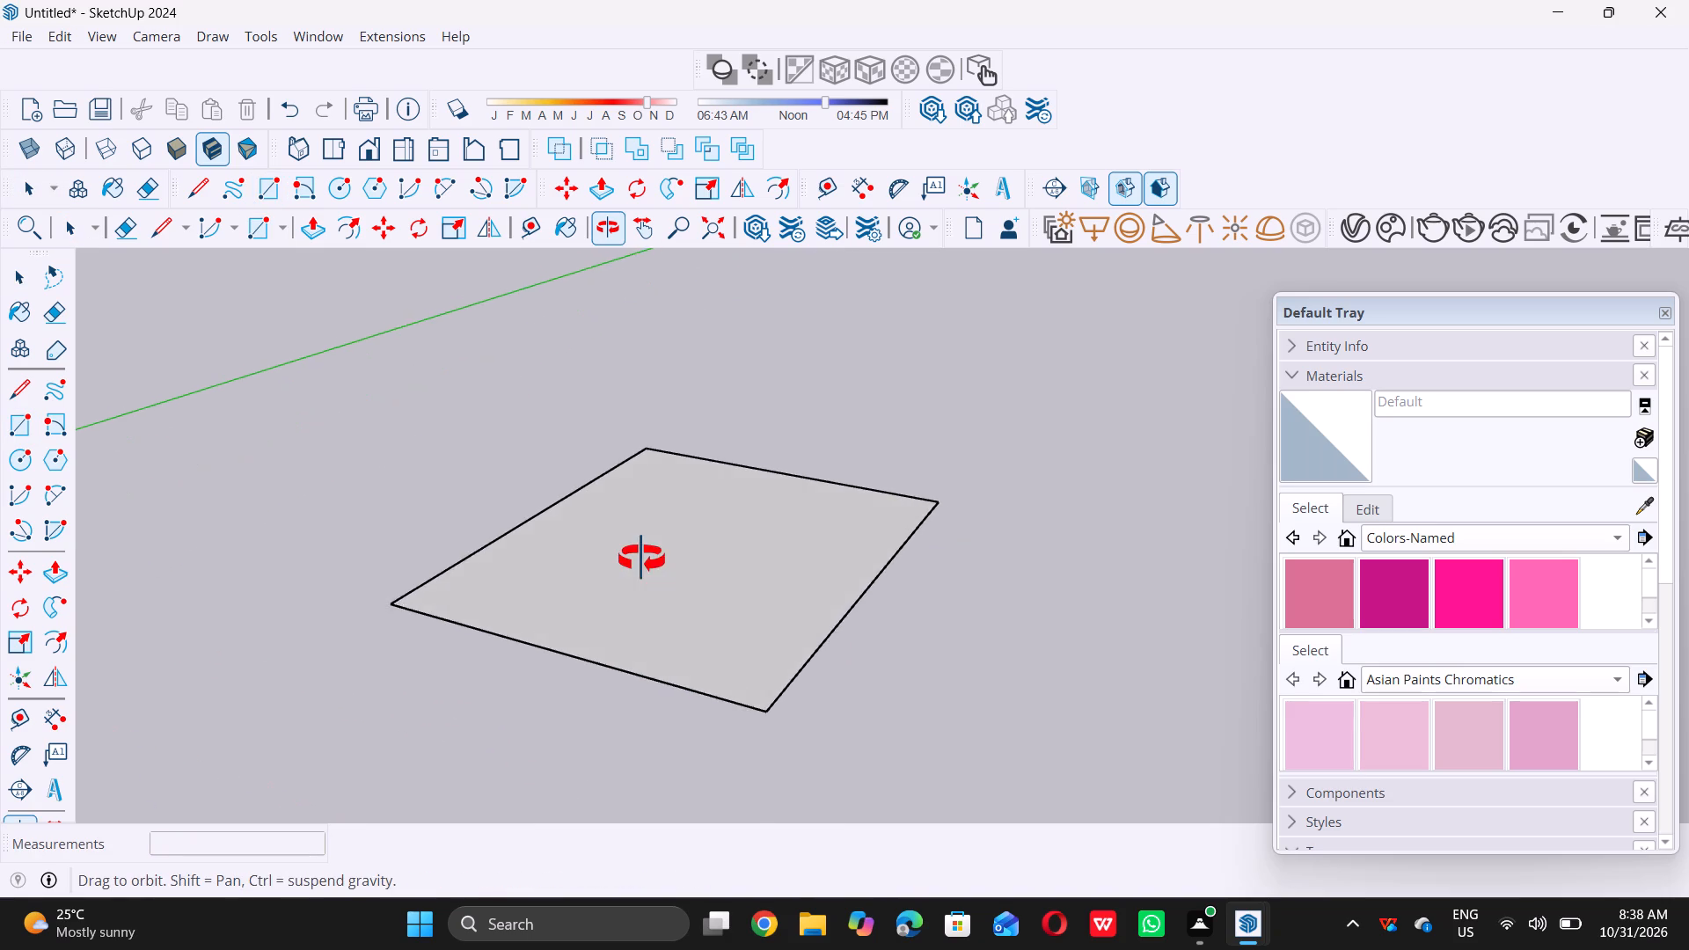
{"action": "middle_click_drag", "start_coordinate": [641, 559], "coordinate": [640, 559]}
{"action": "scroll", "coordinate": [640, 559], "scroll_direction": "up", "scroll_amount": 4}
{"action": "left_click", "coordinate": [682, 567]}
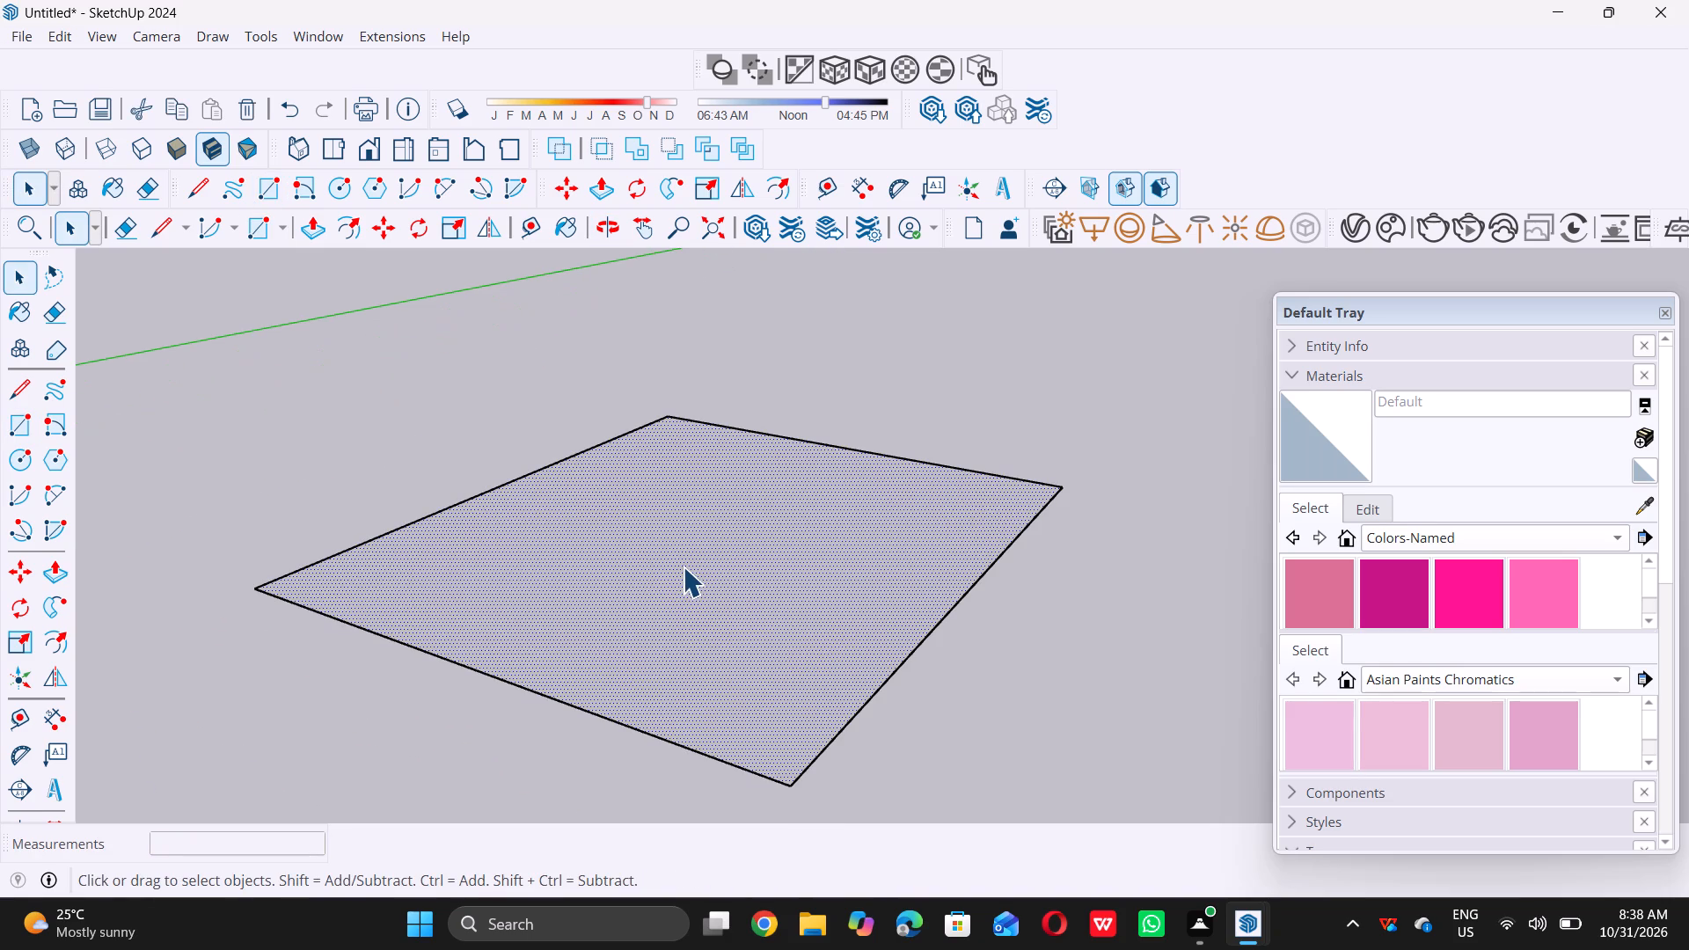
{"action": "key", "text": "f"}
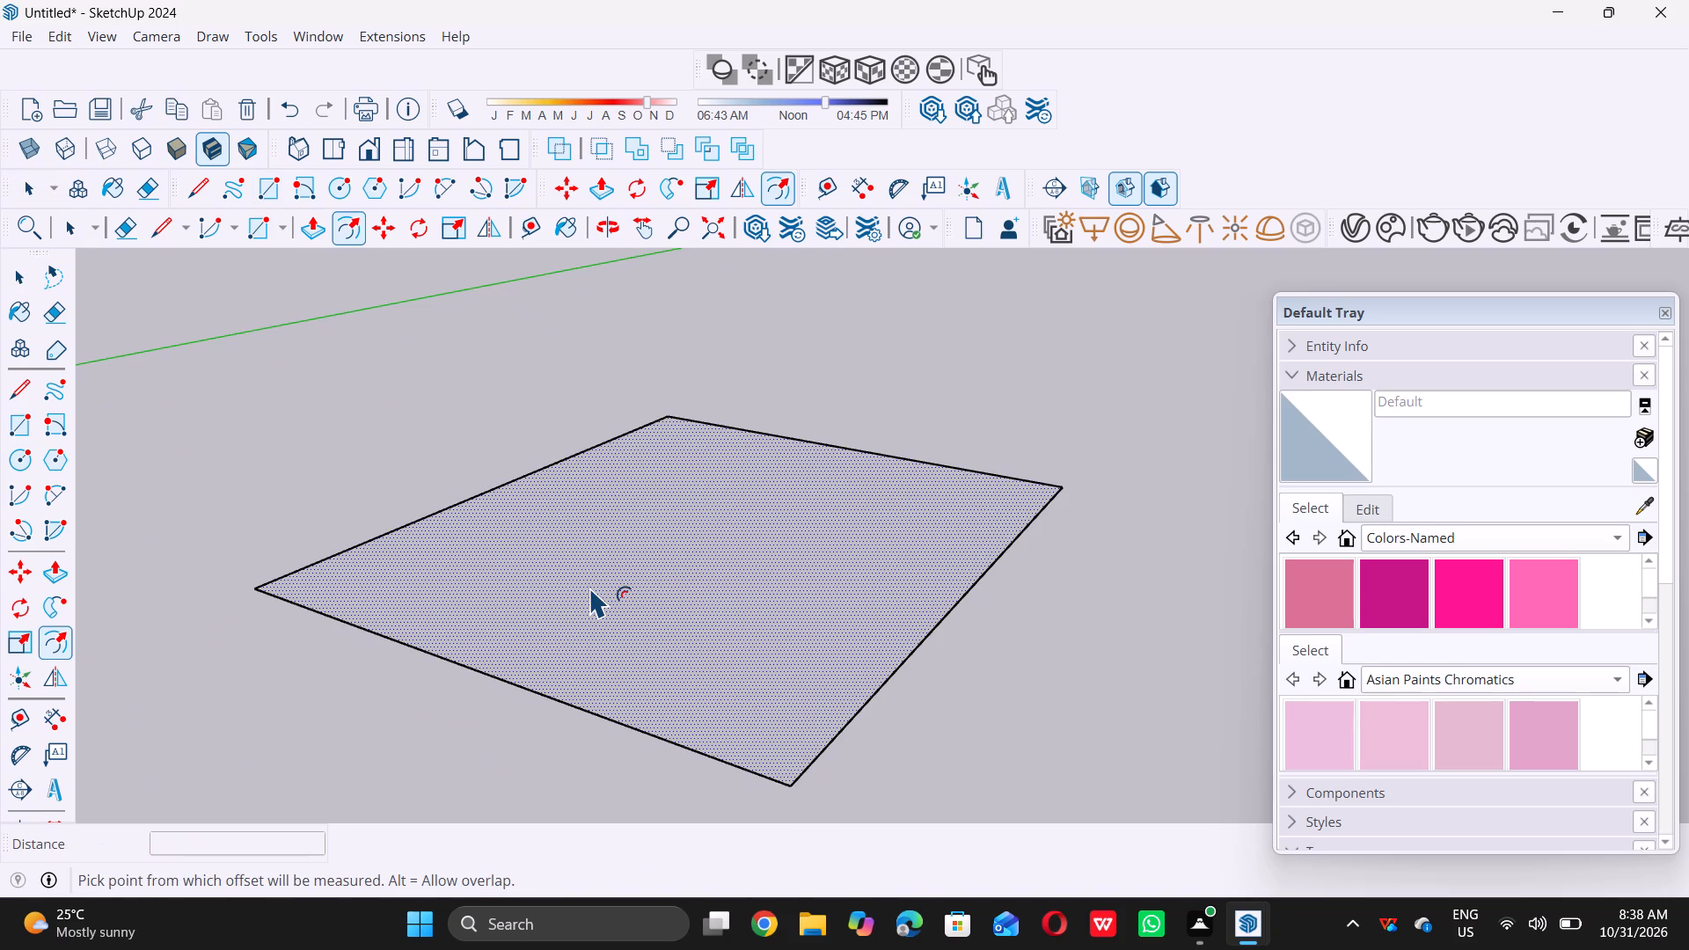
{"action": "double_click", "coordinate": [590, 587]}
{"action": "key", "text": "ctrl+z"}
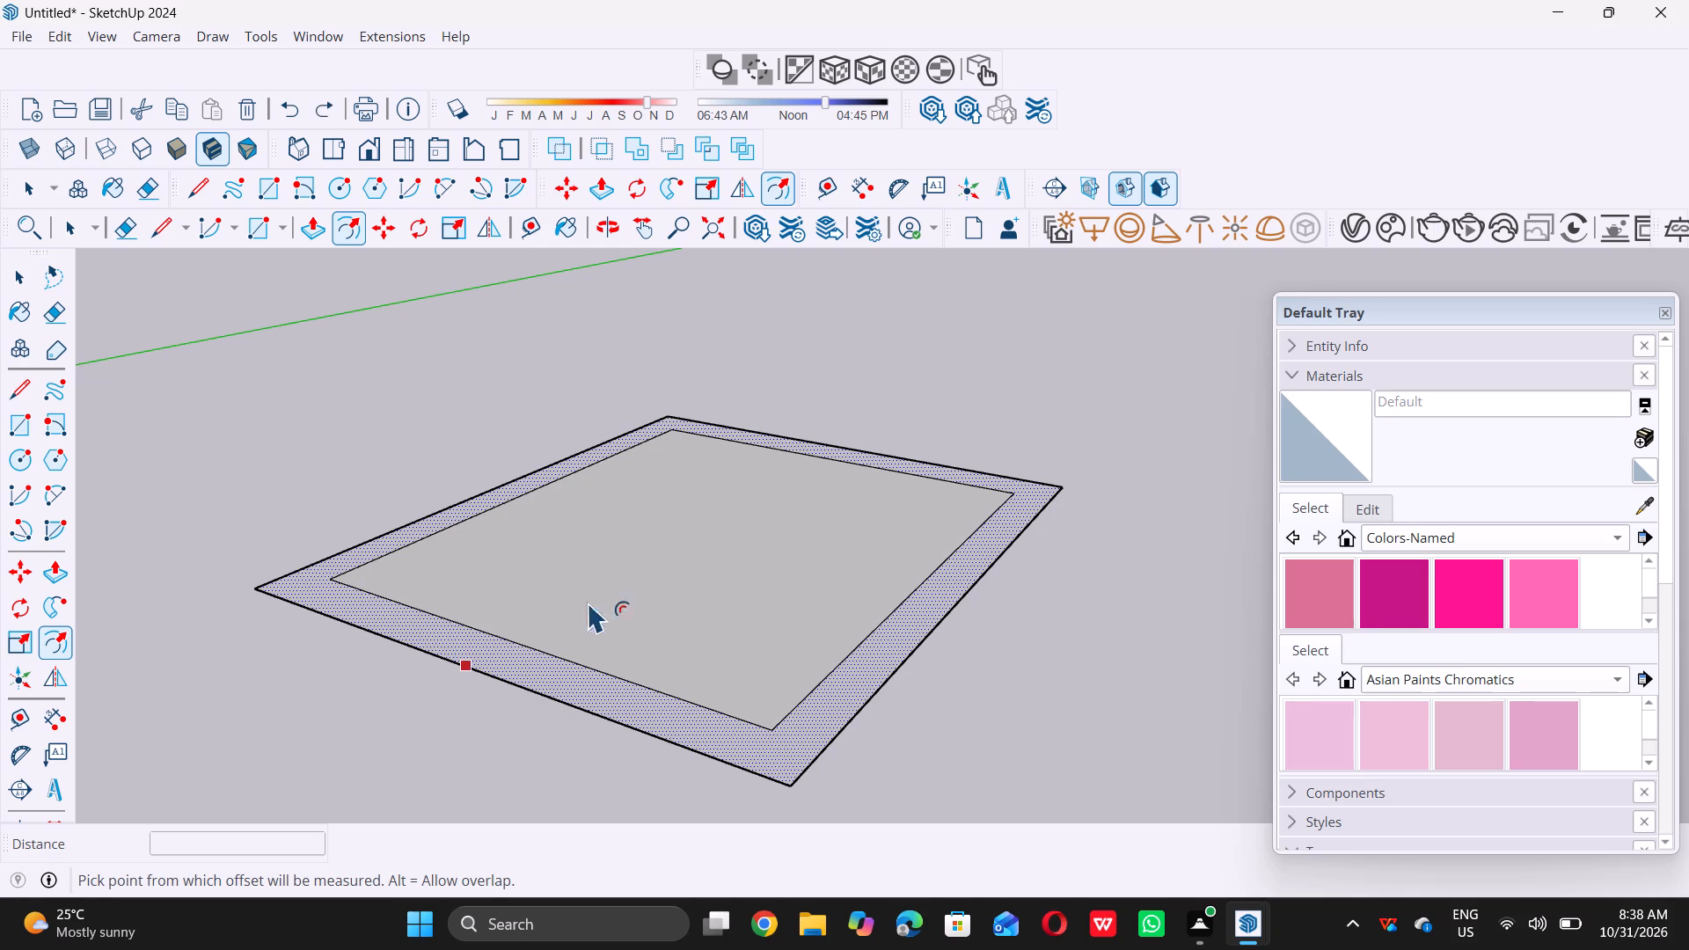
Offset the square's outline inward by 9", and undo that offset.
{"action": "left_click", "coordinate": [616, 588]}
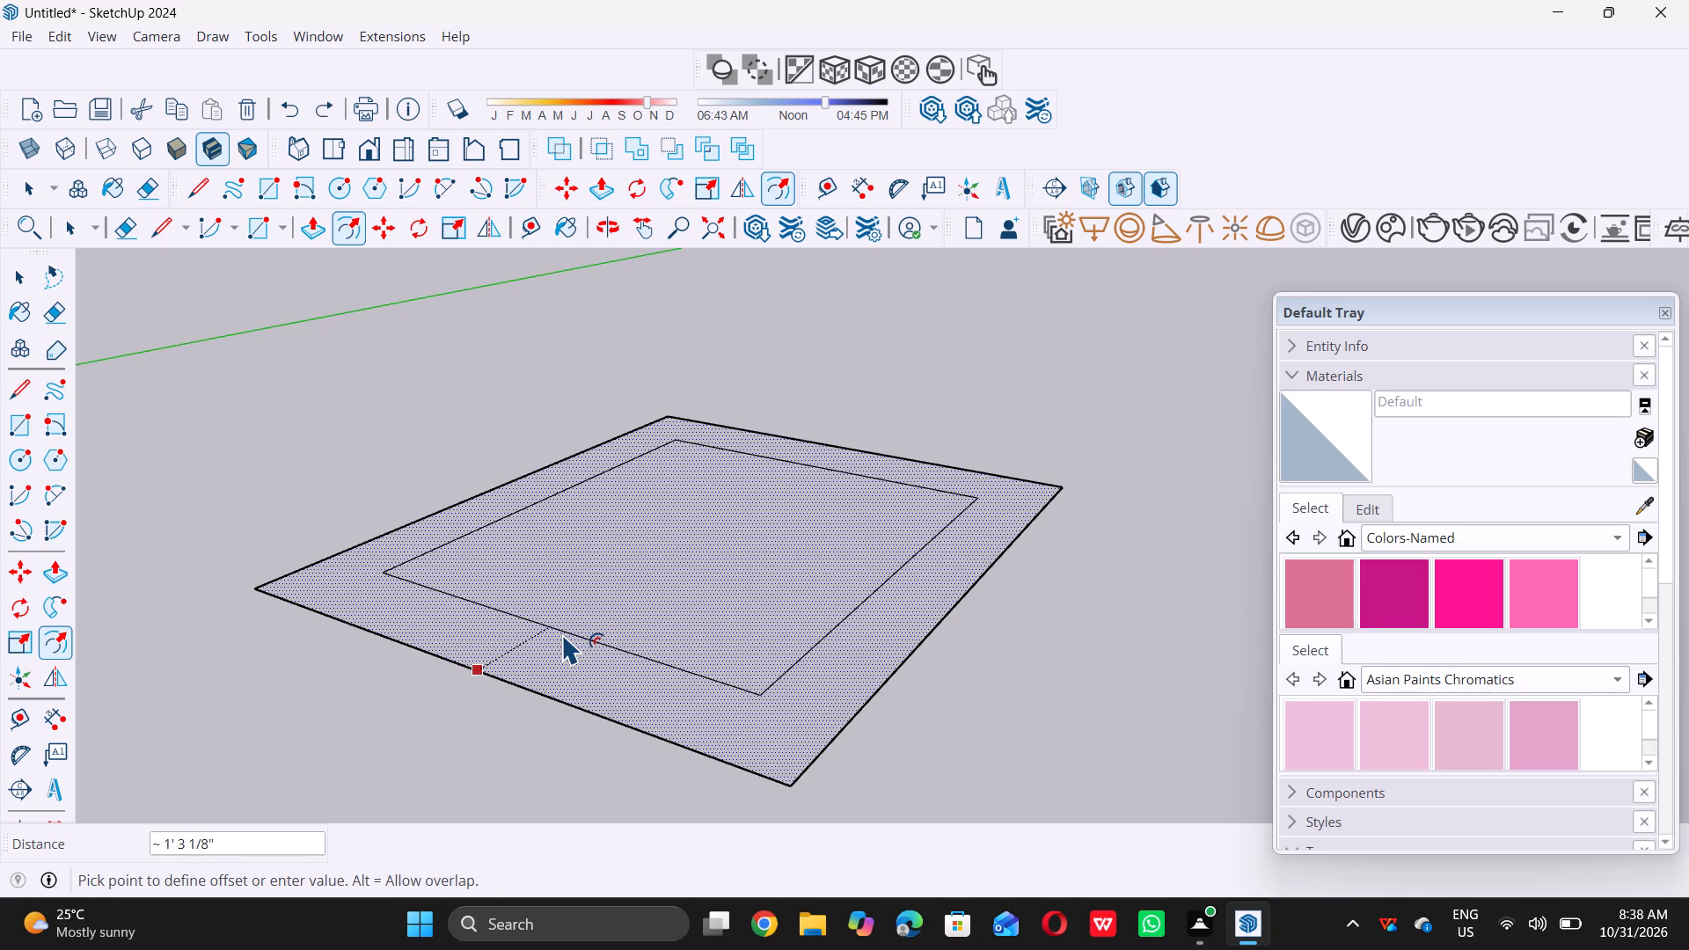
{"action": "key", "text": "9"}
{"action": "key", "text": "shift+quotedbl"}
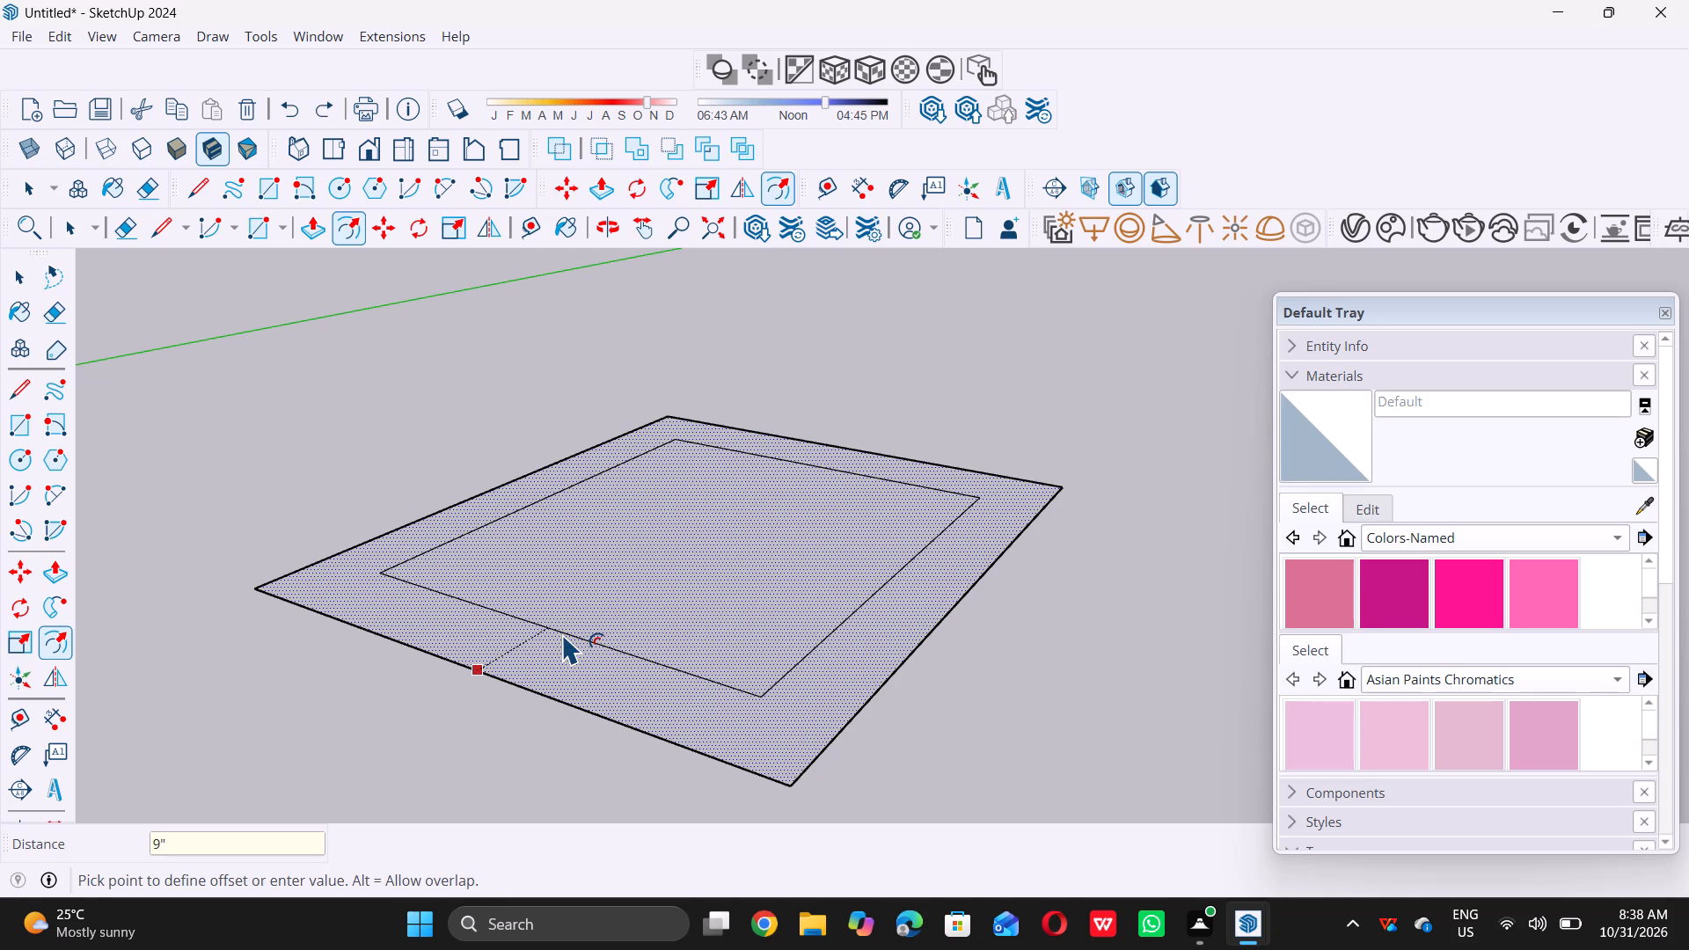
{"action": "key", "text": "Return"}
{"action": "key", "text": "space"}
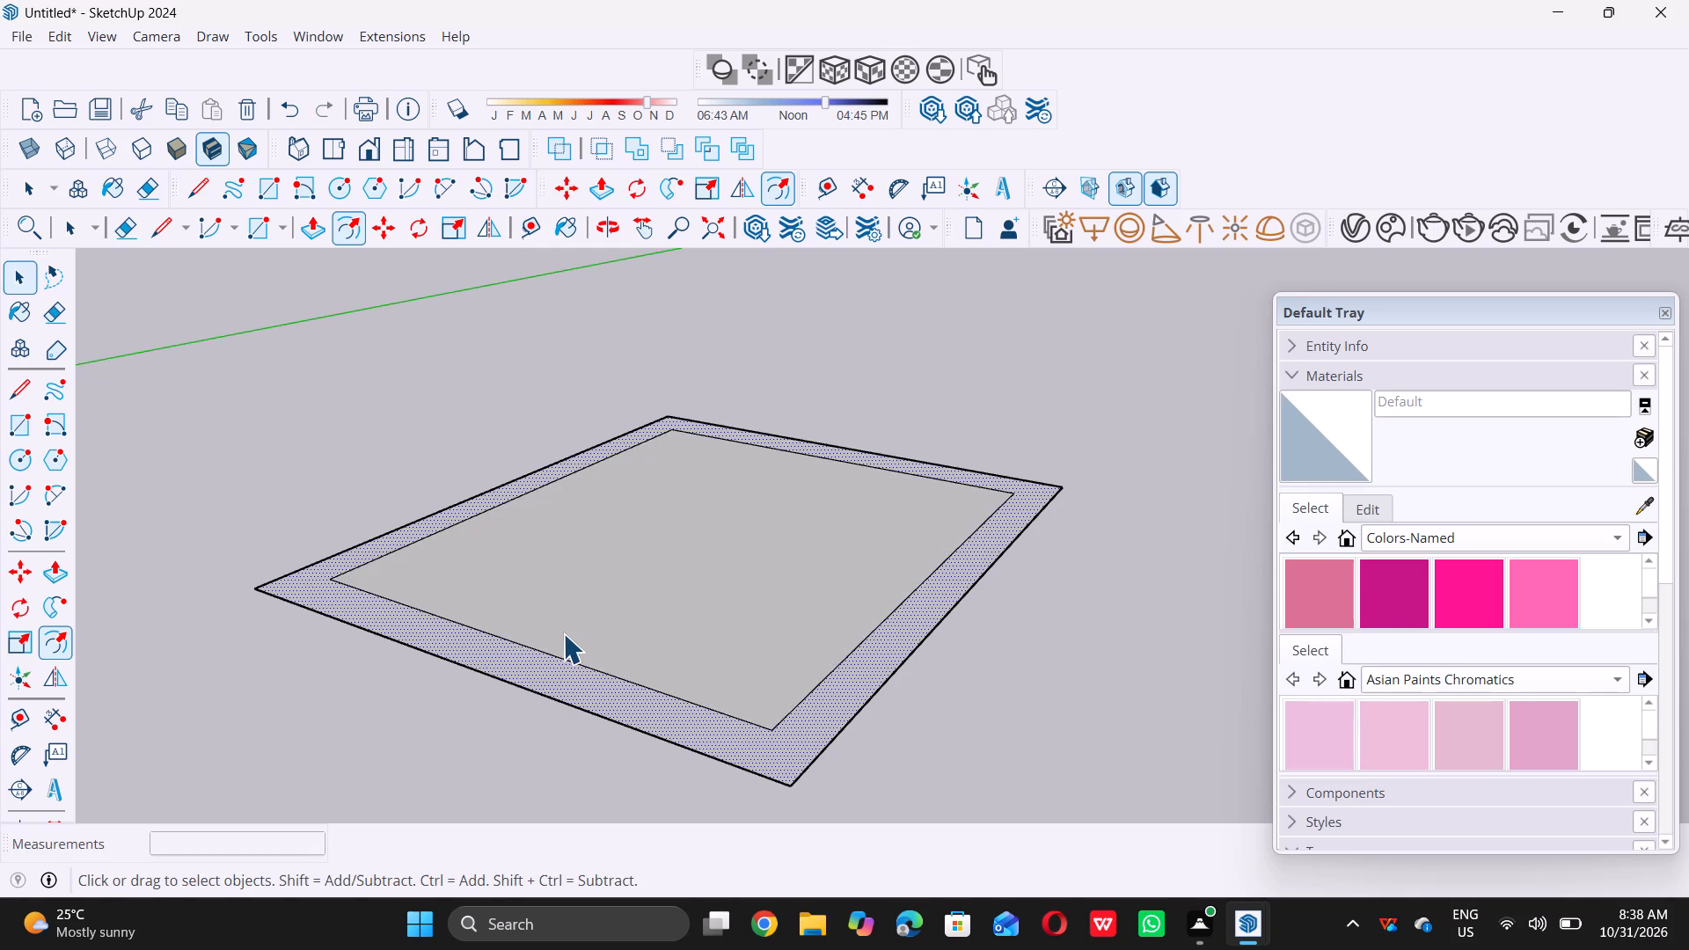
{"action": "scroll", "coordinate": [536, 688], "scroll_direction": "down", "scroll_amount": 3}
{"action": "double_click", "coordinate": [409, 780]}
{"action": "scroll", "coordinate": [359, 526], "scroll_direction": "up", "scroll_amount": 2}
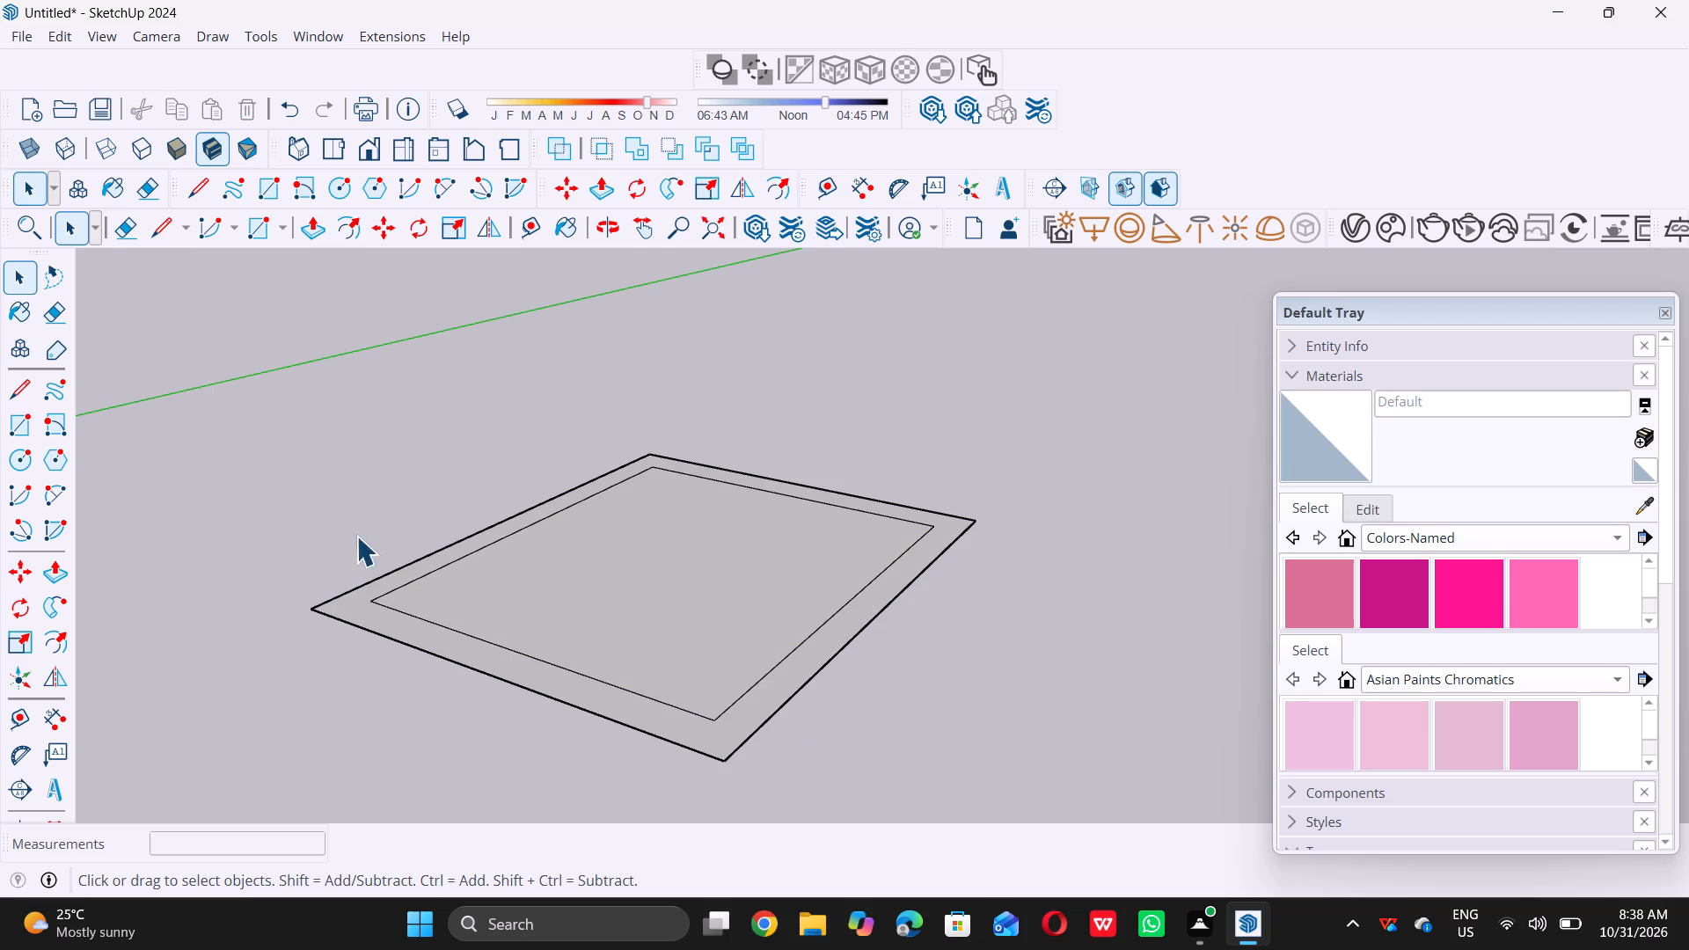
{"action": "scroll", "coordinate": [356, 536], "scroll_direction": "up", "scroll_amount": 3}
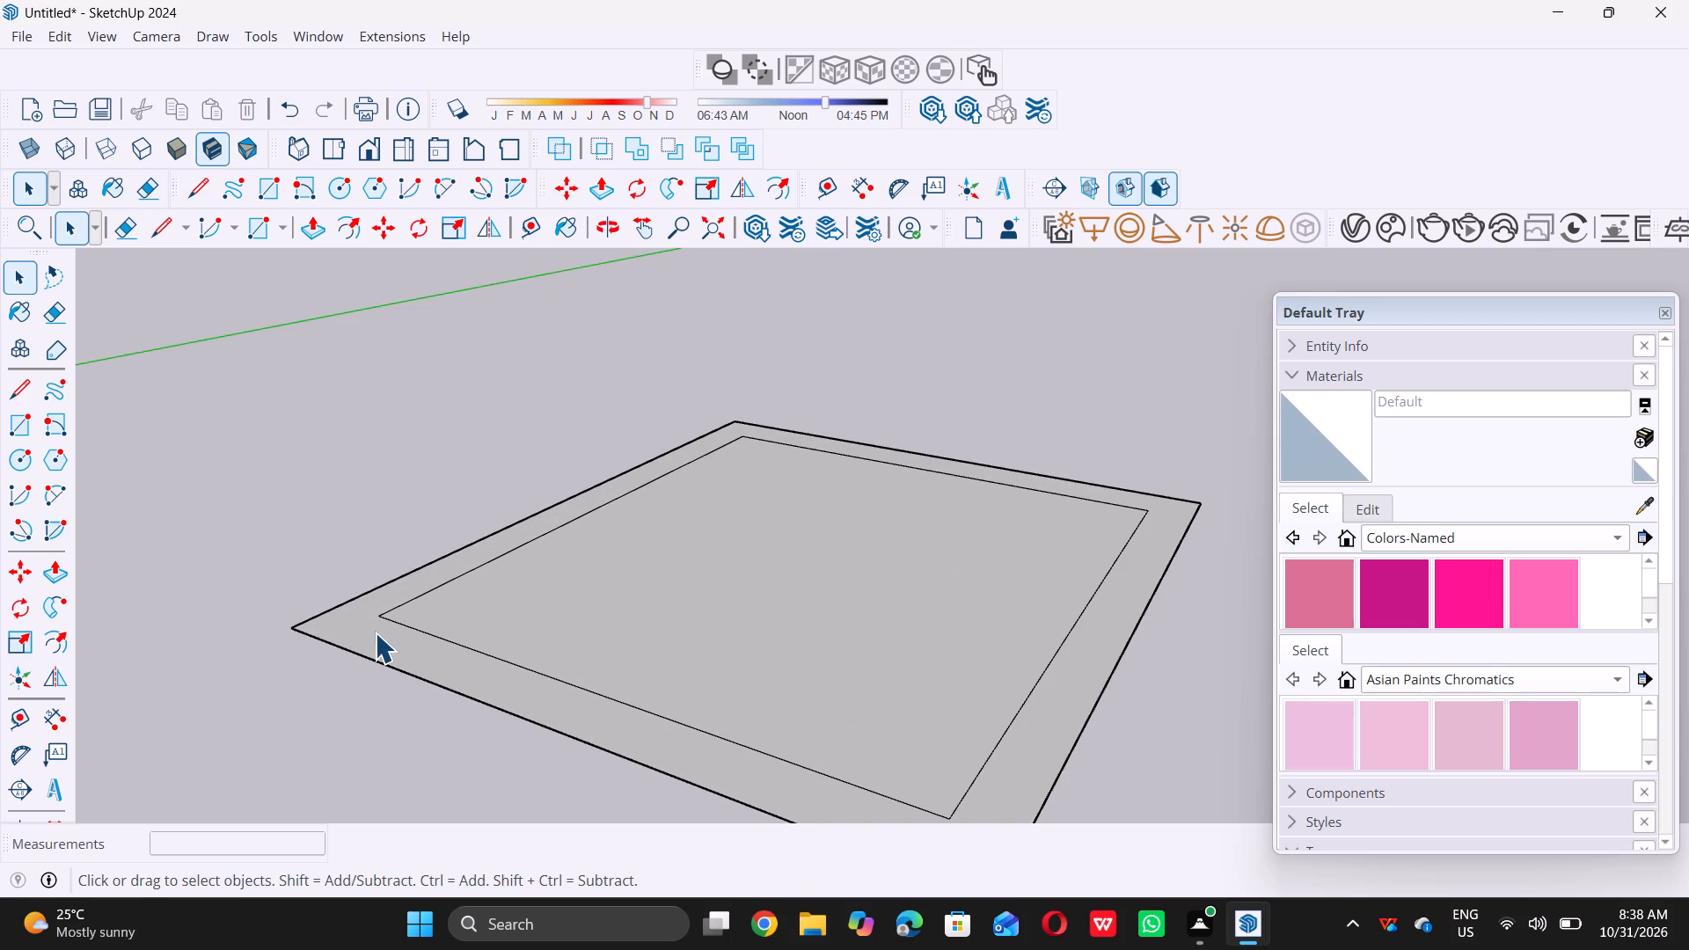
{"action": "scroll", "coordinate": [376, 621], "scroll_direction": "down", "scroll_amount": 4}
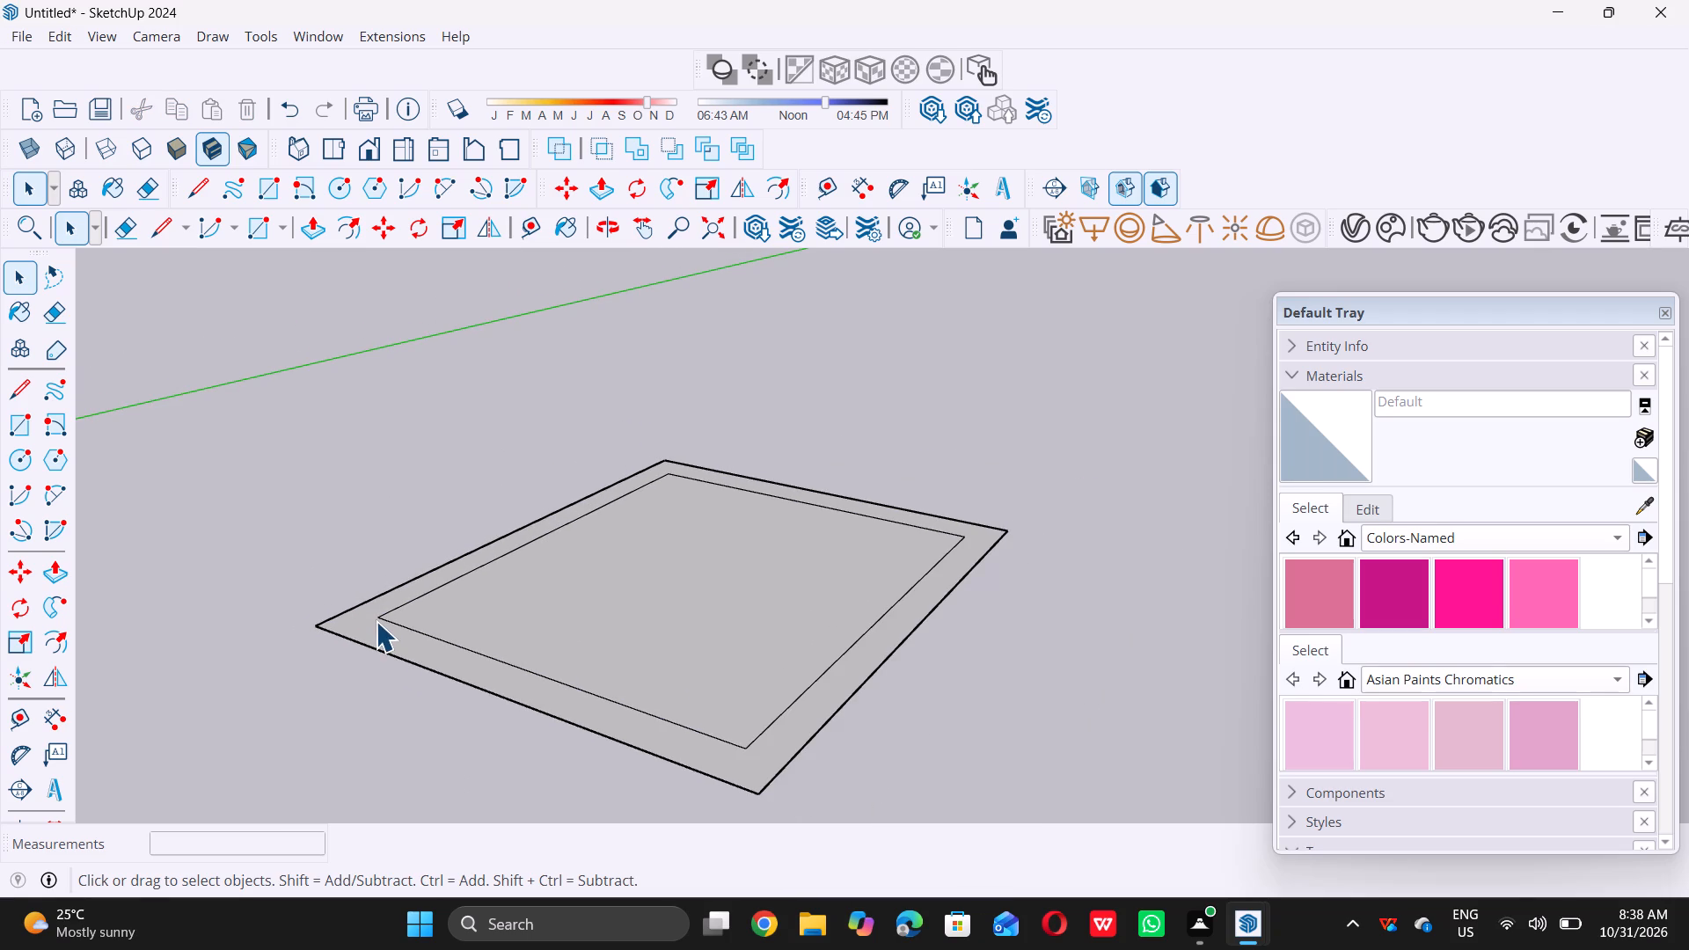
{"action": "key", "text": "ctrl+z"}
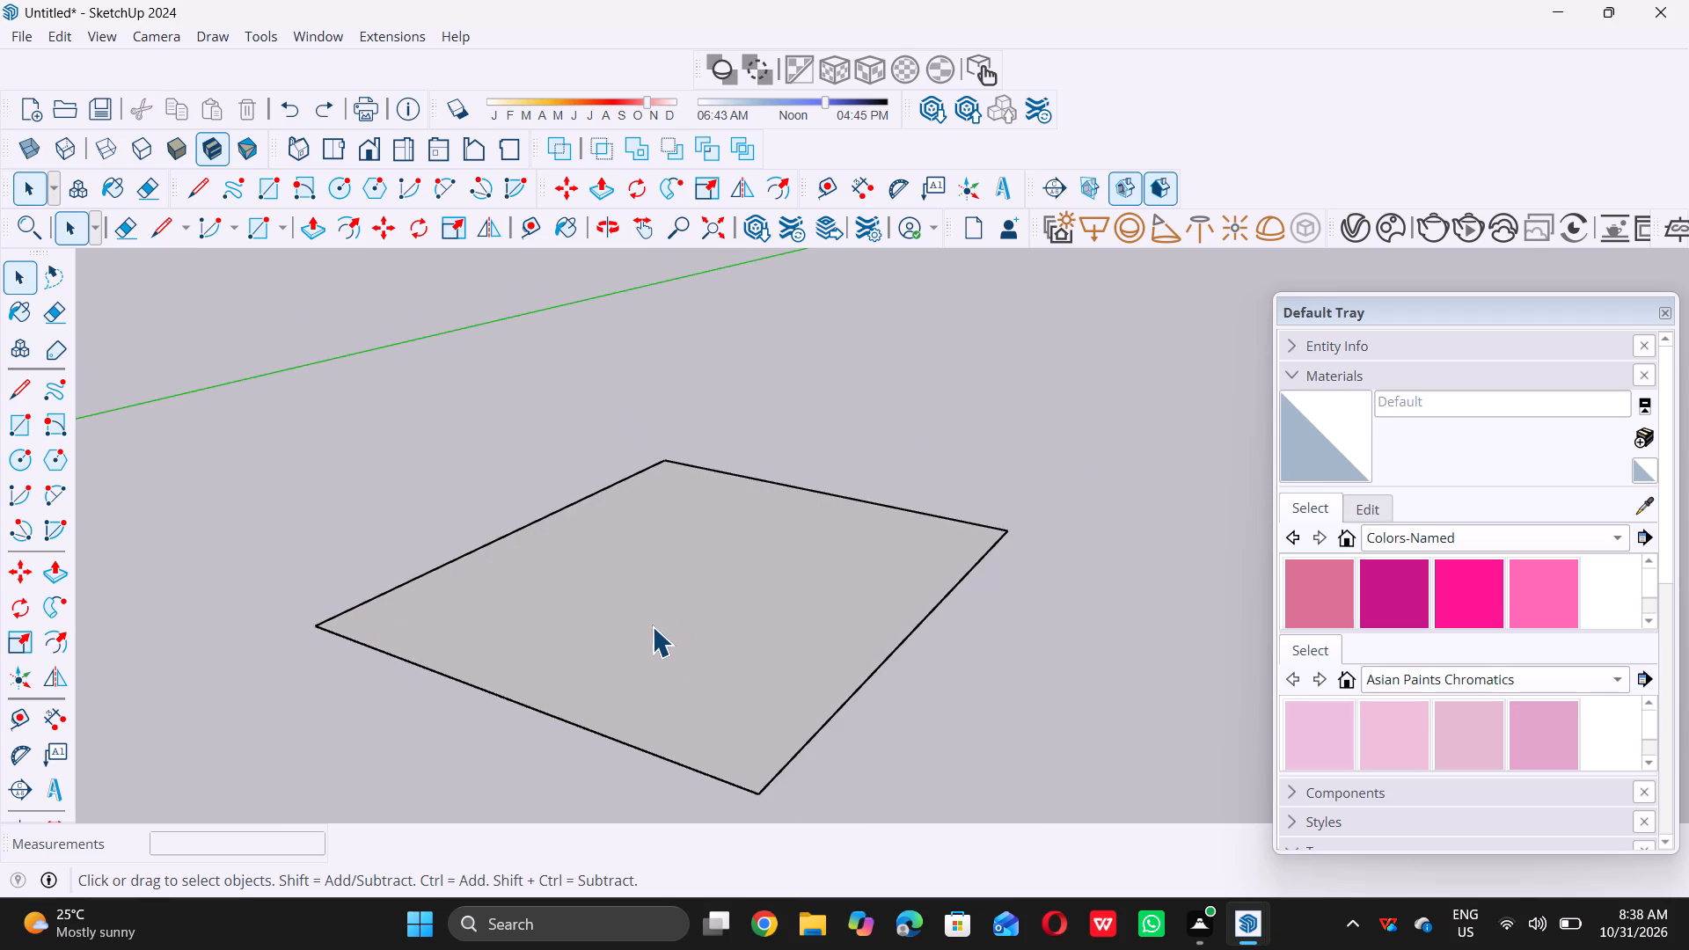
Offset the square's outline inward by 9" for the wall thickness.
{"action": "key", "text": "f"}
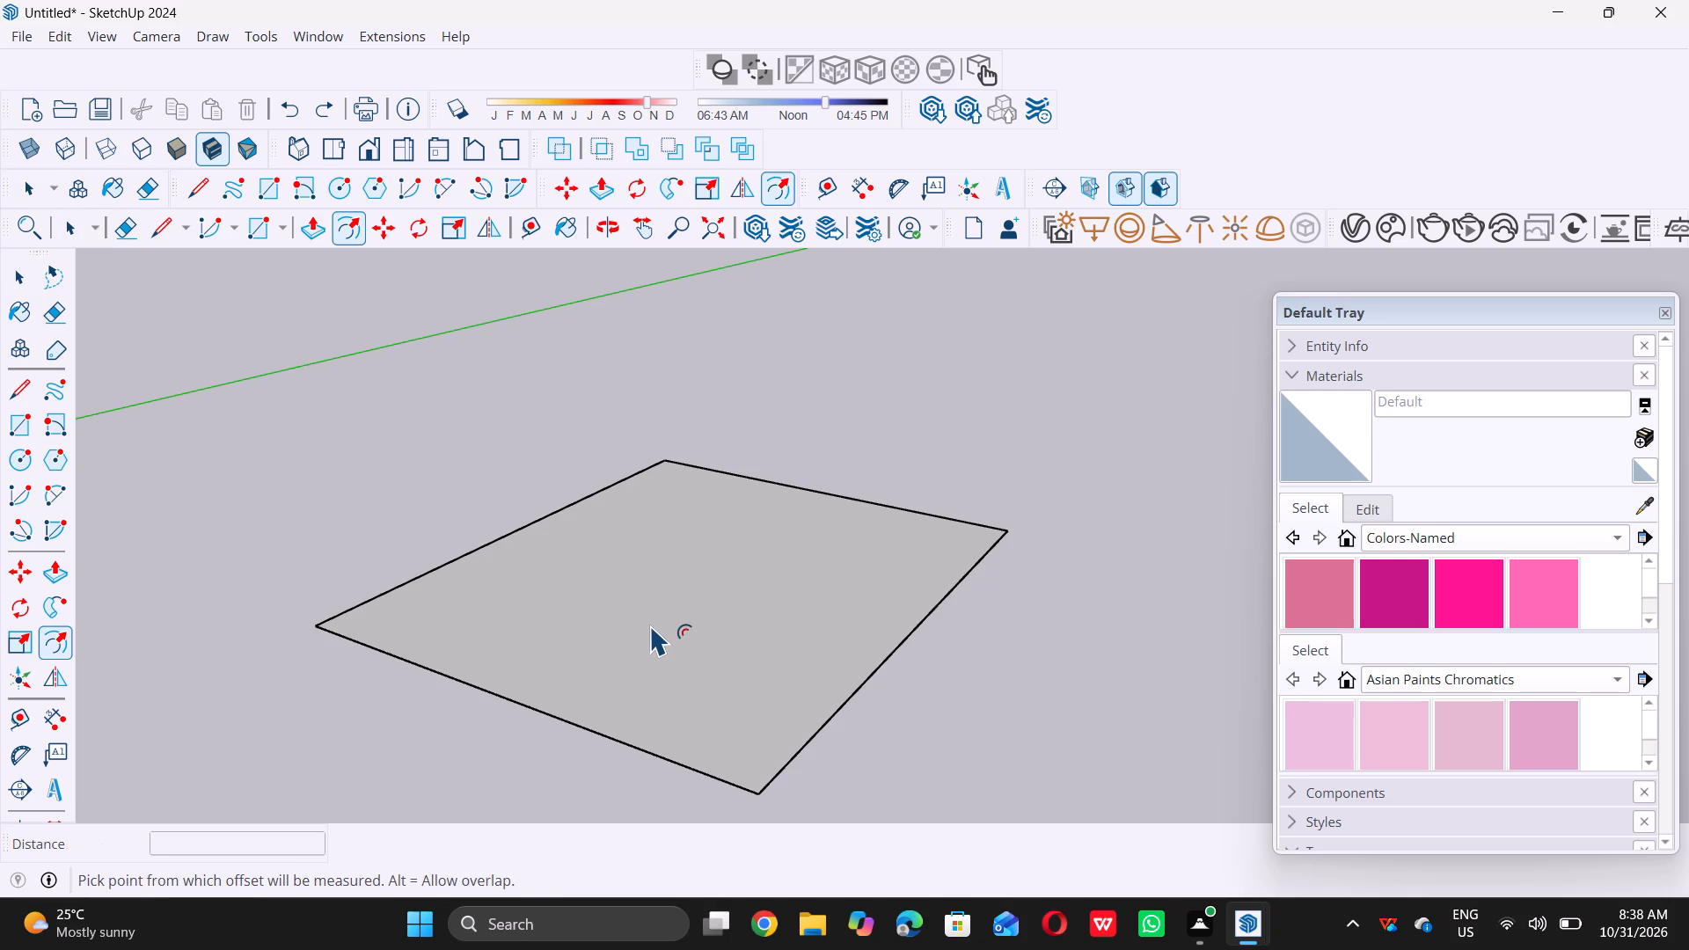
{"action": "left_click", "coordinate": [651, 625]}
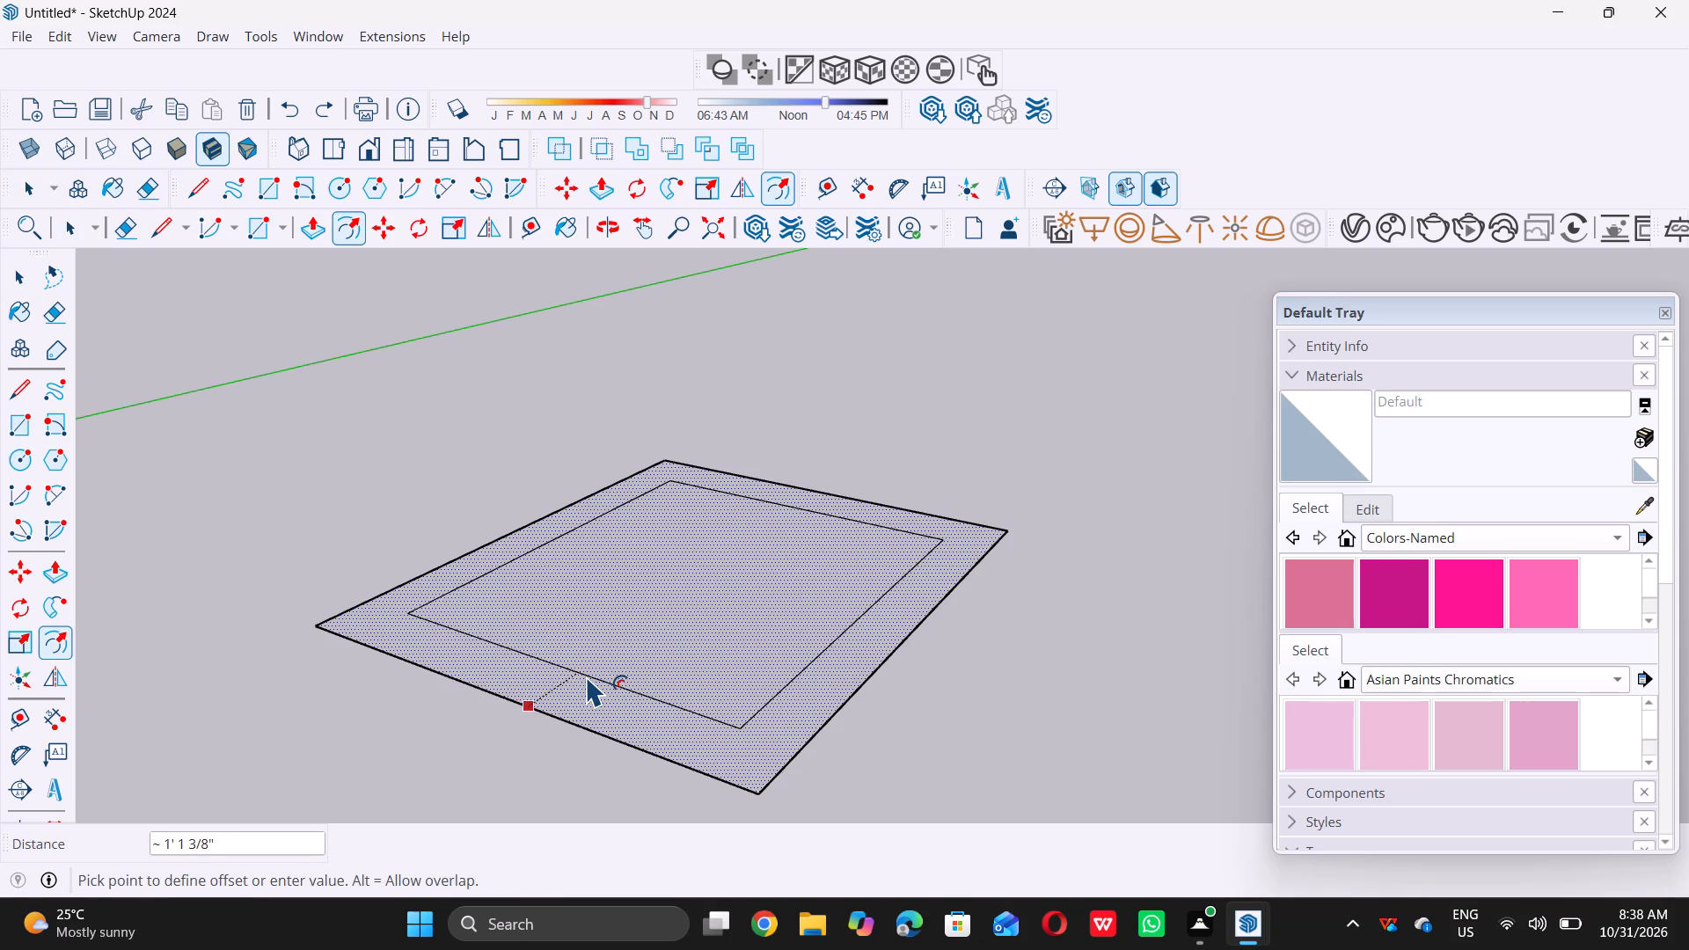
{"action": "key", "text": "9"}
{"action": "key", "text": "shift+quotedbl"}
{"action": "key", "text": "Return"}
{"action": "key", "text": "space"}
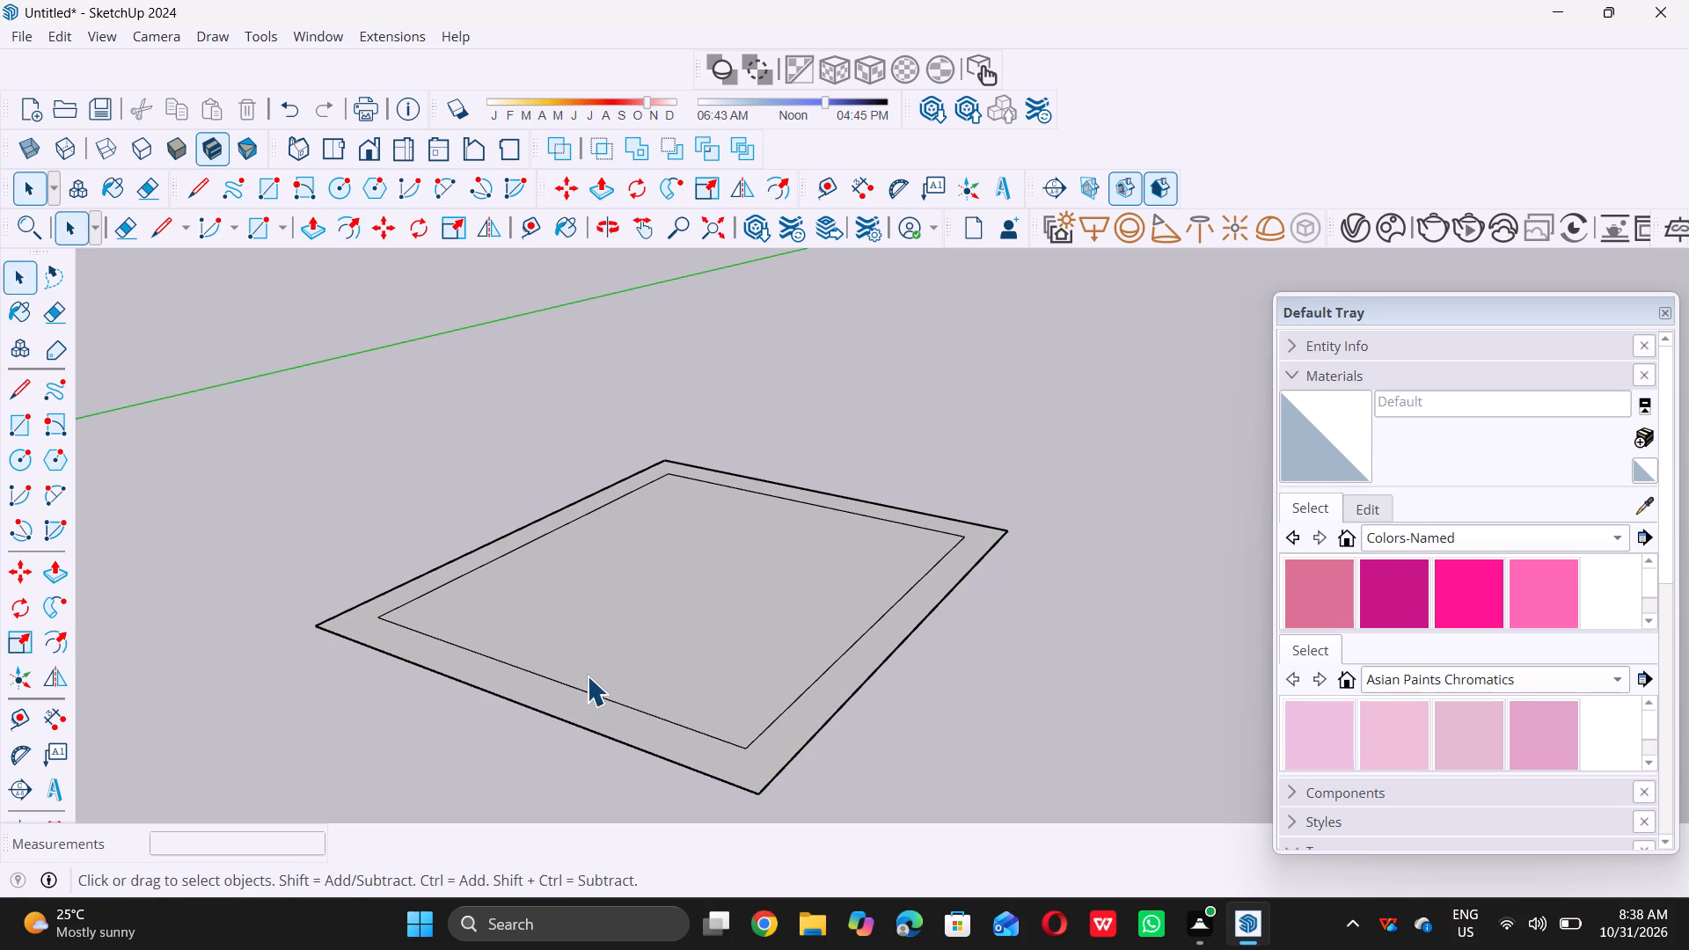
Push/Pull the 9" border face upward 10' to raise the walls.
{"action": "scroll", "coordinate": [567, 711], "scroll_direction": "up", "scroll_amount": 3}
{"action": "left_click", "coordinate": [567, 711]}
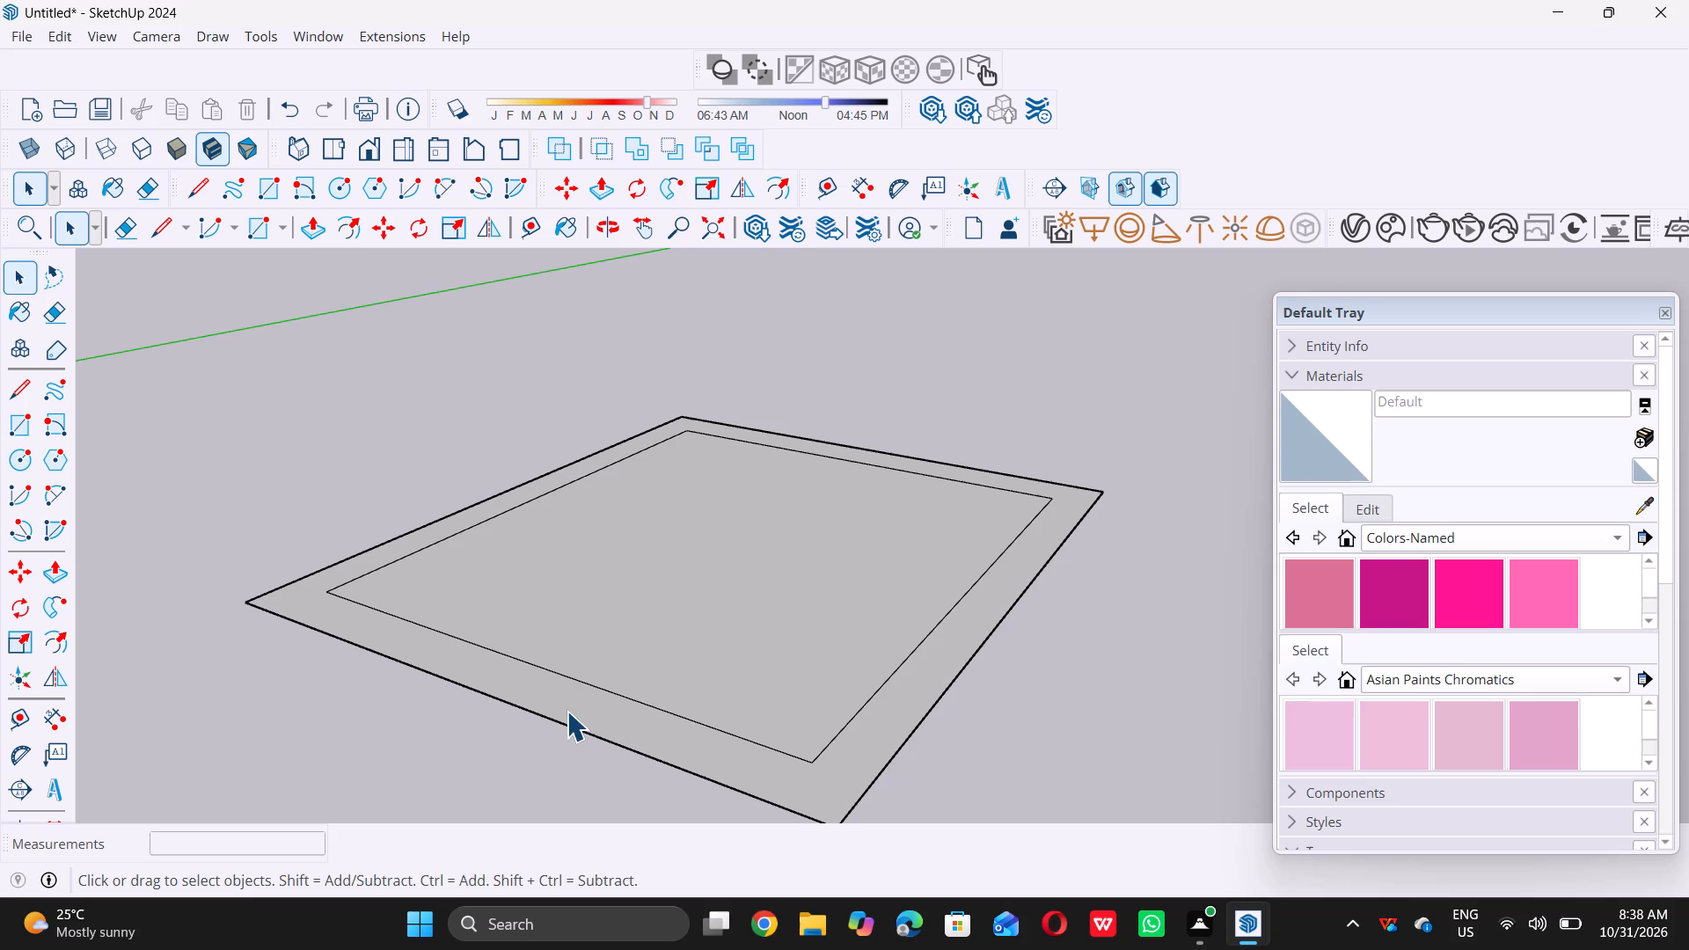
{"action": "key", "text": "p"}
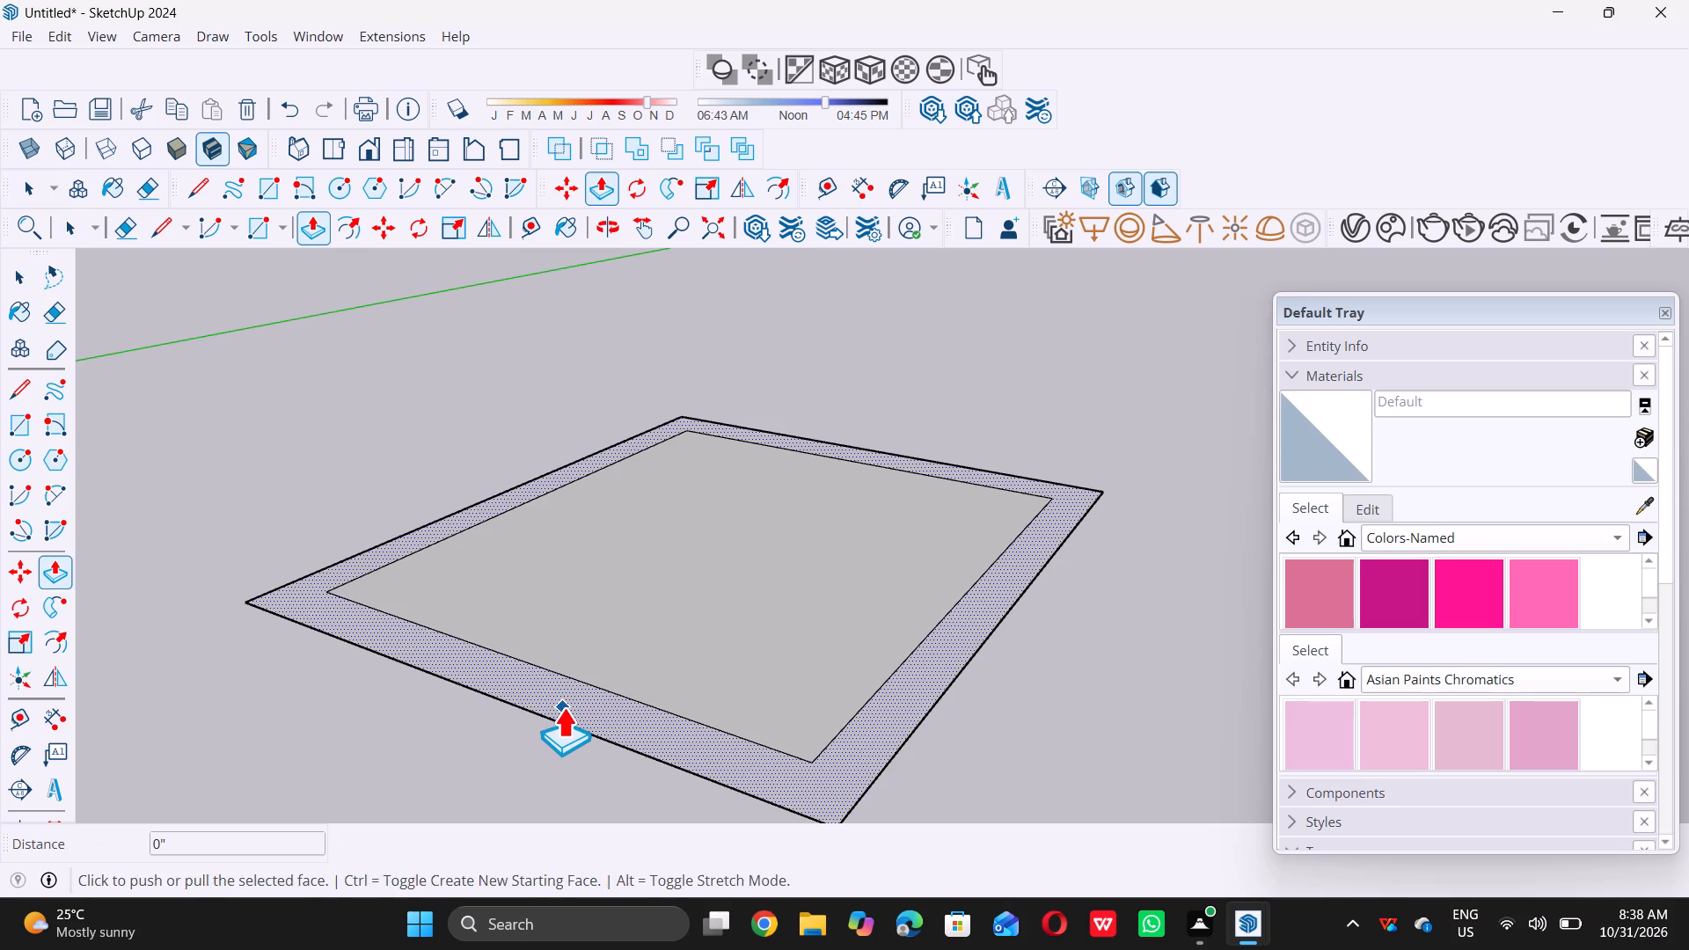
{"action": "left_click", "coordinate": [563, 707]}
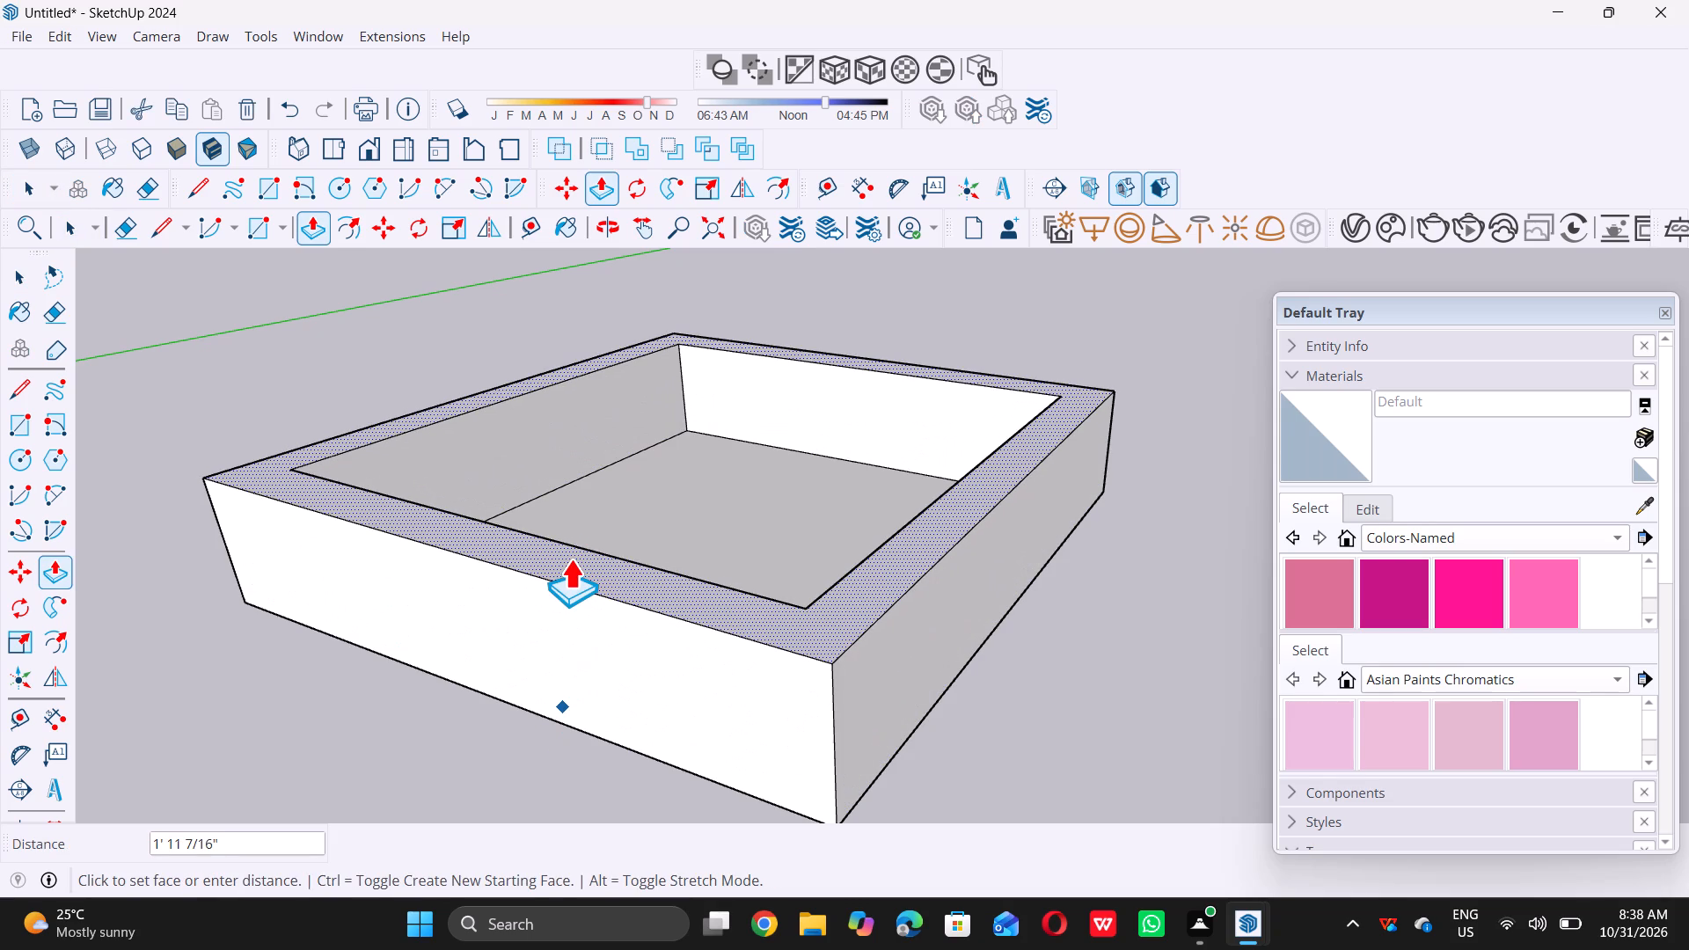
{"action": "type", "text": "10"}
{"action": "key", "text": "apostrophe"}
{"action": "key", "text": "Return"}
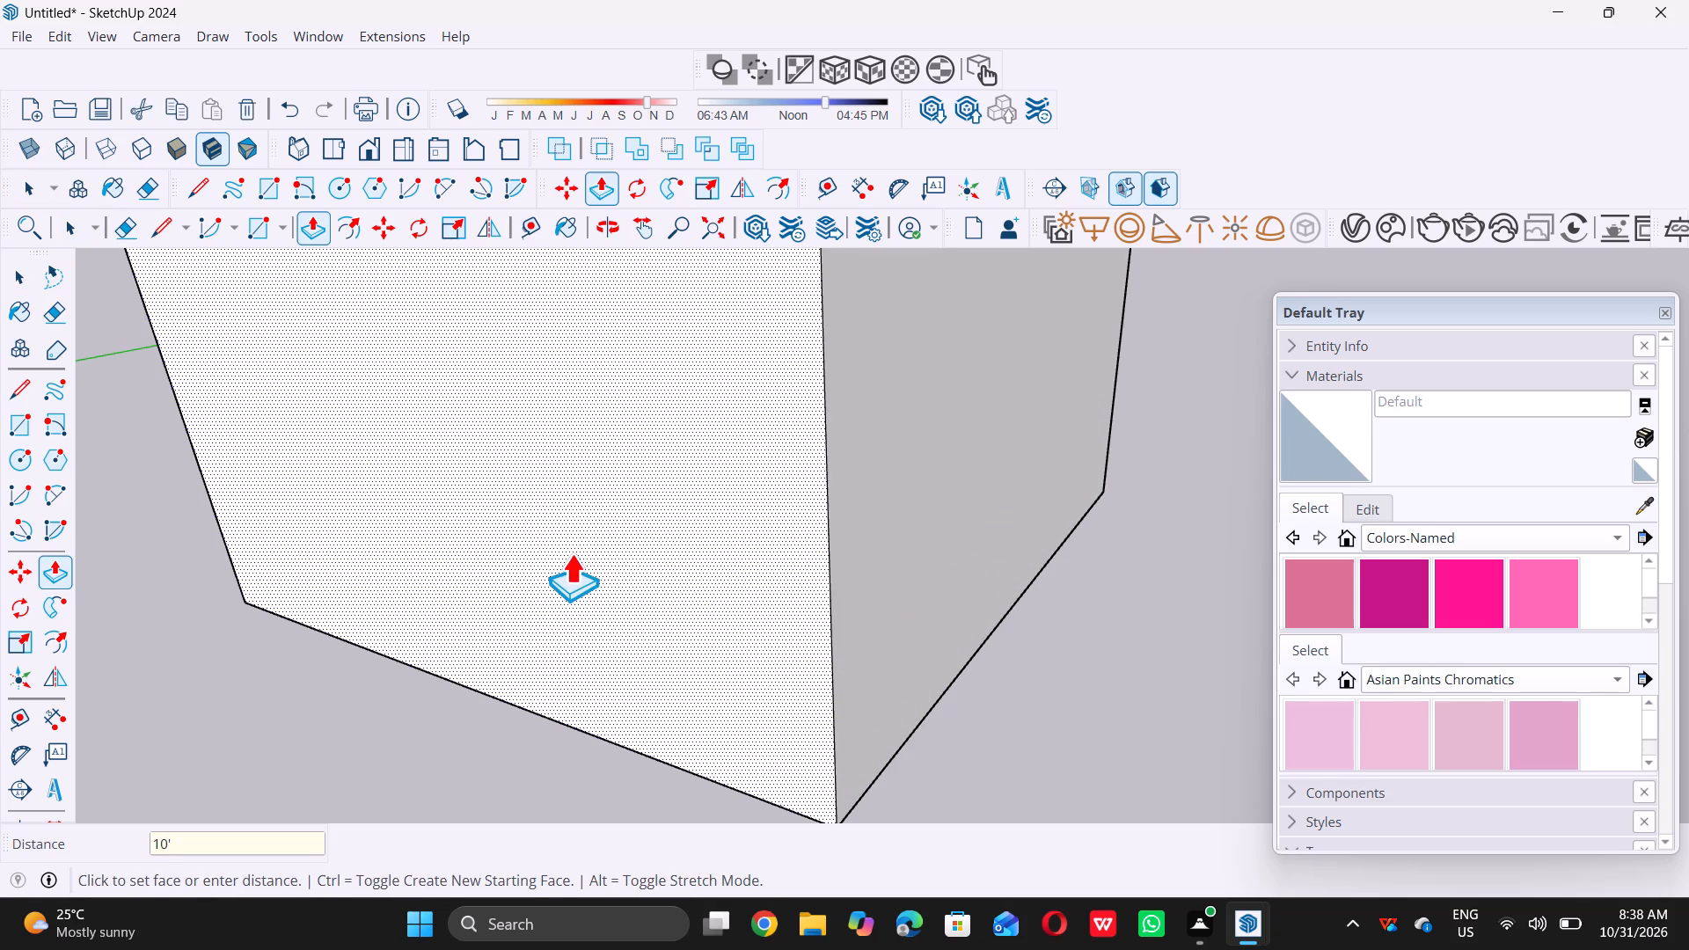
{"action": "key", "text": "space"}
Delete the inner floor face on the underside of the room.
{"action": "scroll", "coordinate": [703, 566], "scroll_direction": "down", "scroll_amount": 18}
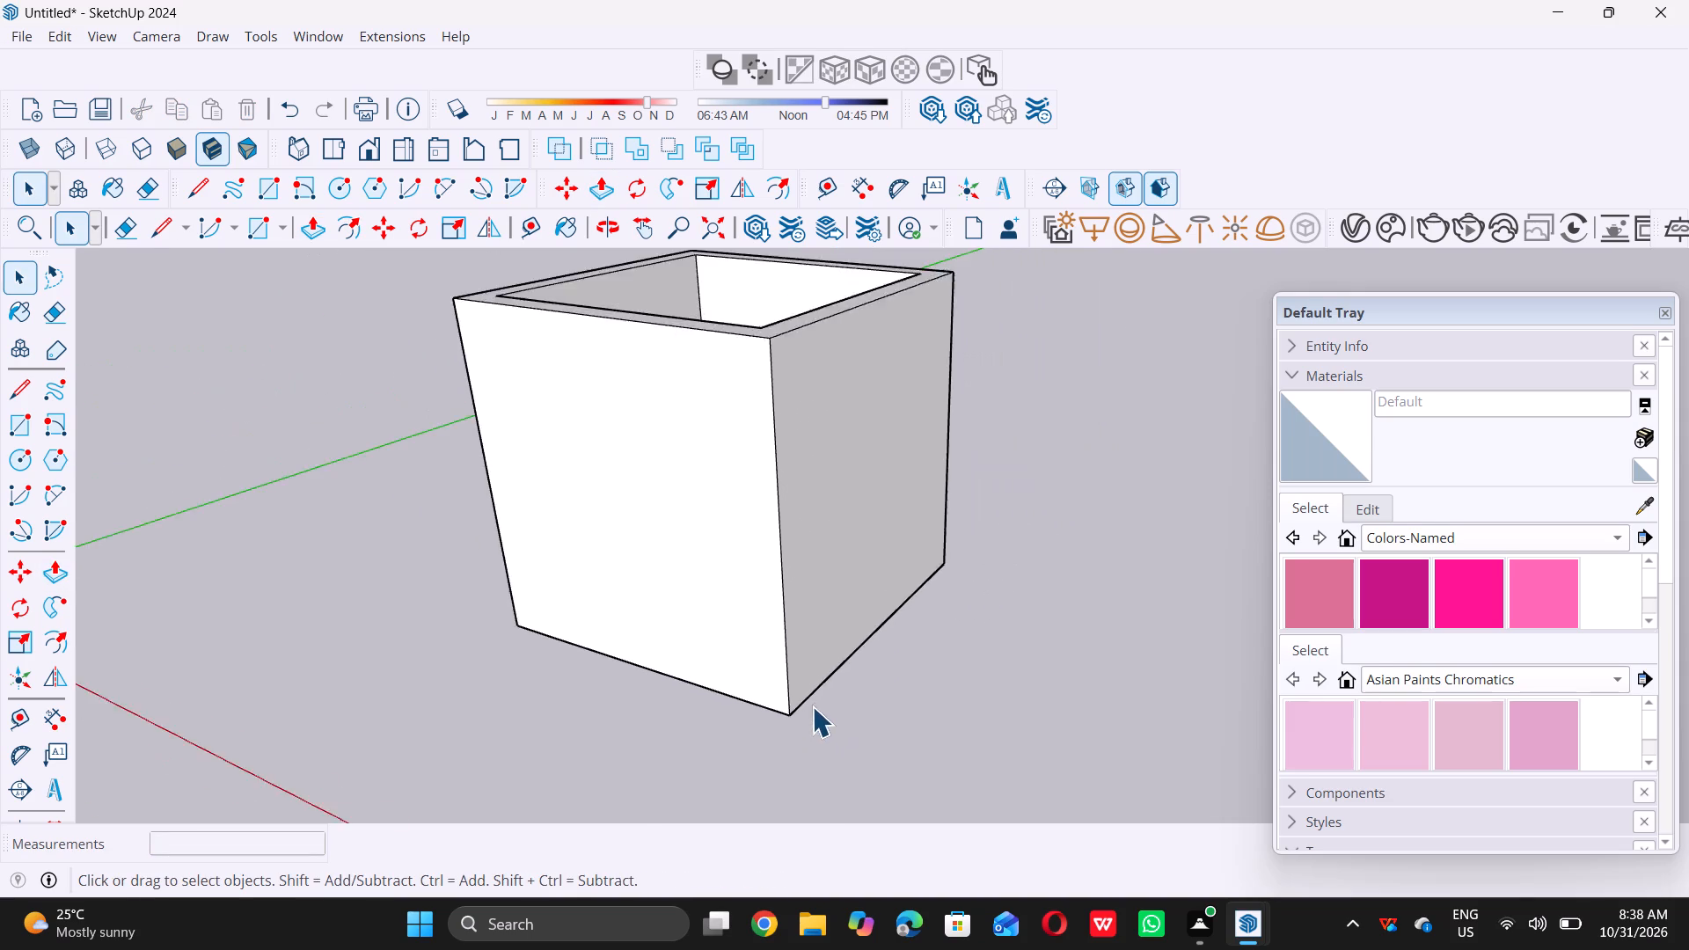
{"action": "scroll", "coordinate": [812, 706], "scroll_direction": "down", "scroll_amount": 7}
{"action": "middle_click_drag", "start_coordinate": [508, 658], "coordinate": [1304, 488]}
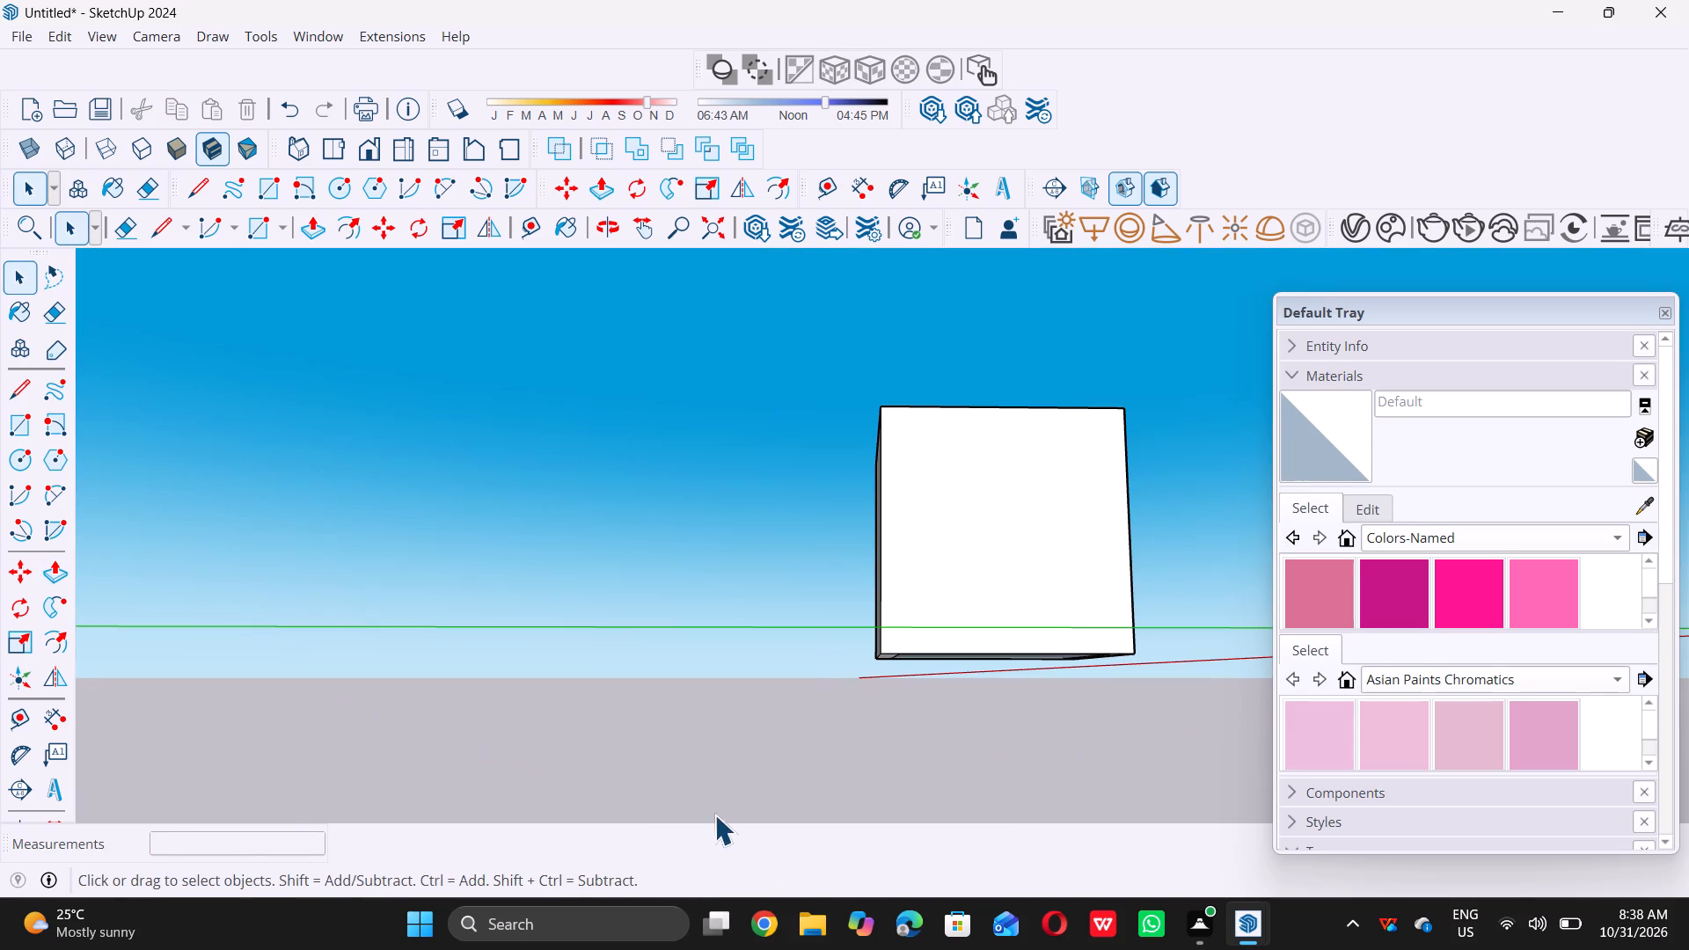
{"action": "middle_click_drag", "start_coordinate": [1050, 663], "coordinate": [839, 553]}
{"action": "scroll", "coordinate": [839, 553], "scroll_direction": "up", "scroll_amount": 1}
{"action": "scroll", "coordinate": [960, 661], "scroll_direction": "up", "scroll_amount": 3}
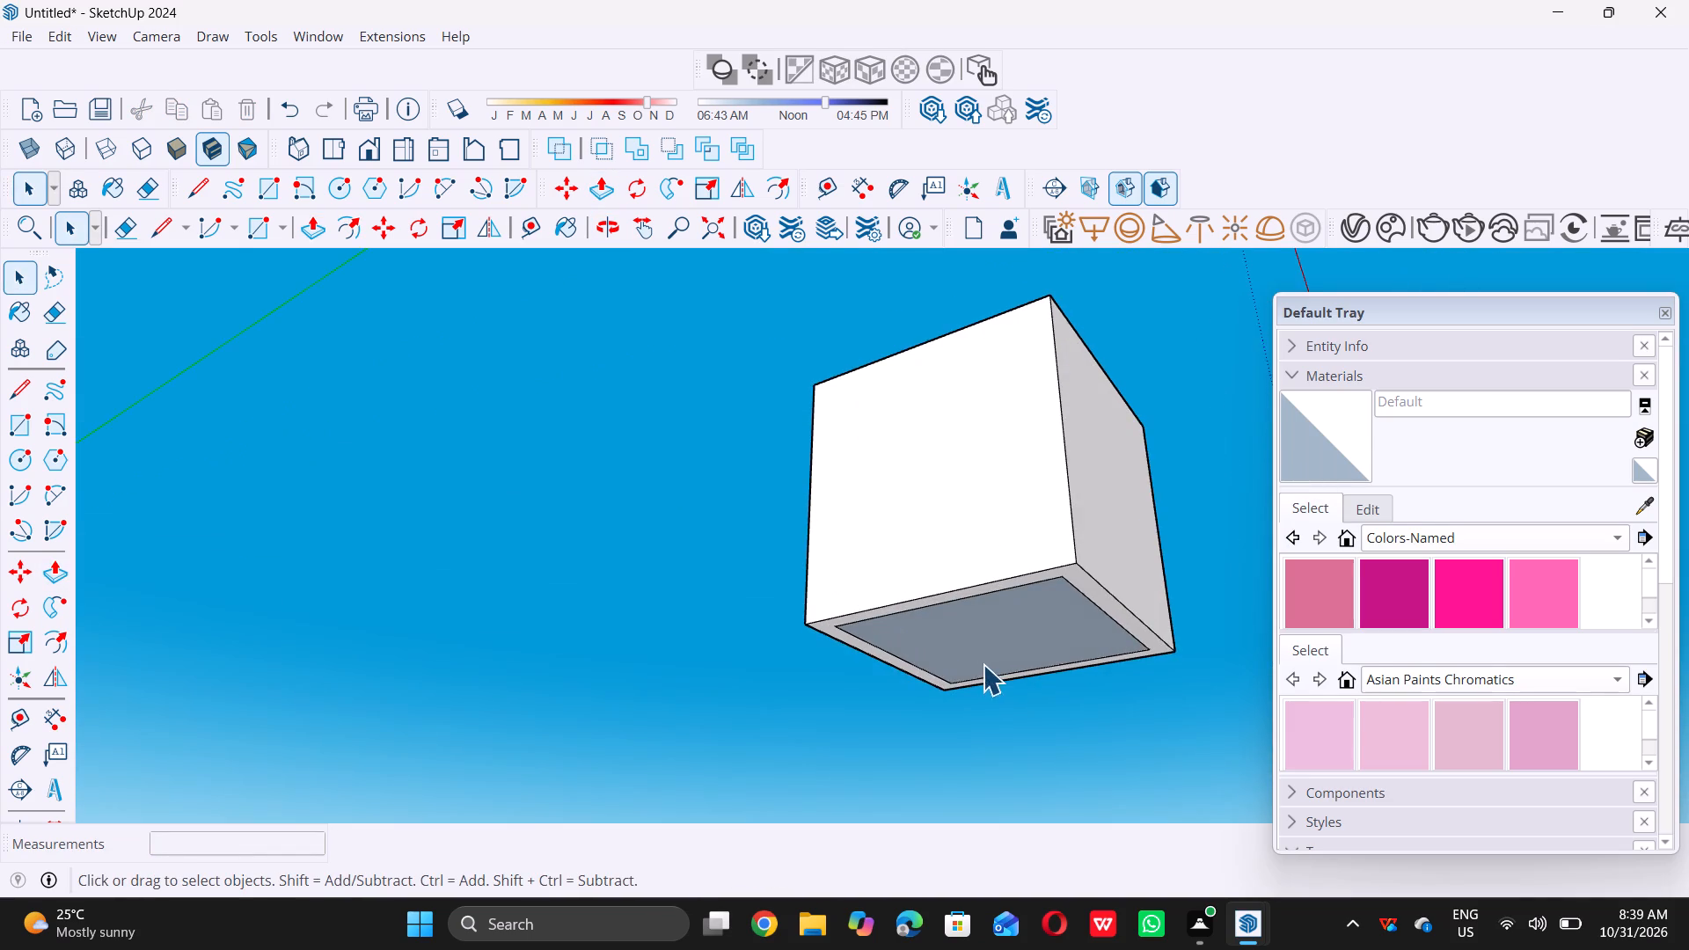
{"action": "scroll", "coordinate": [983, 664], "scroll_direction": "up", "scroll_amount": 6}
{"action": "left_click", "coordinate": [984, 635]}
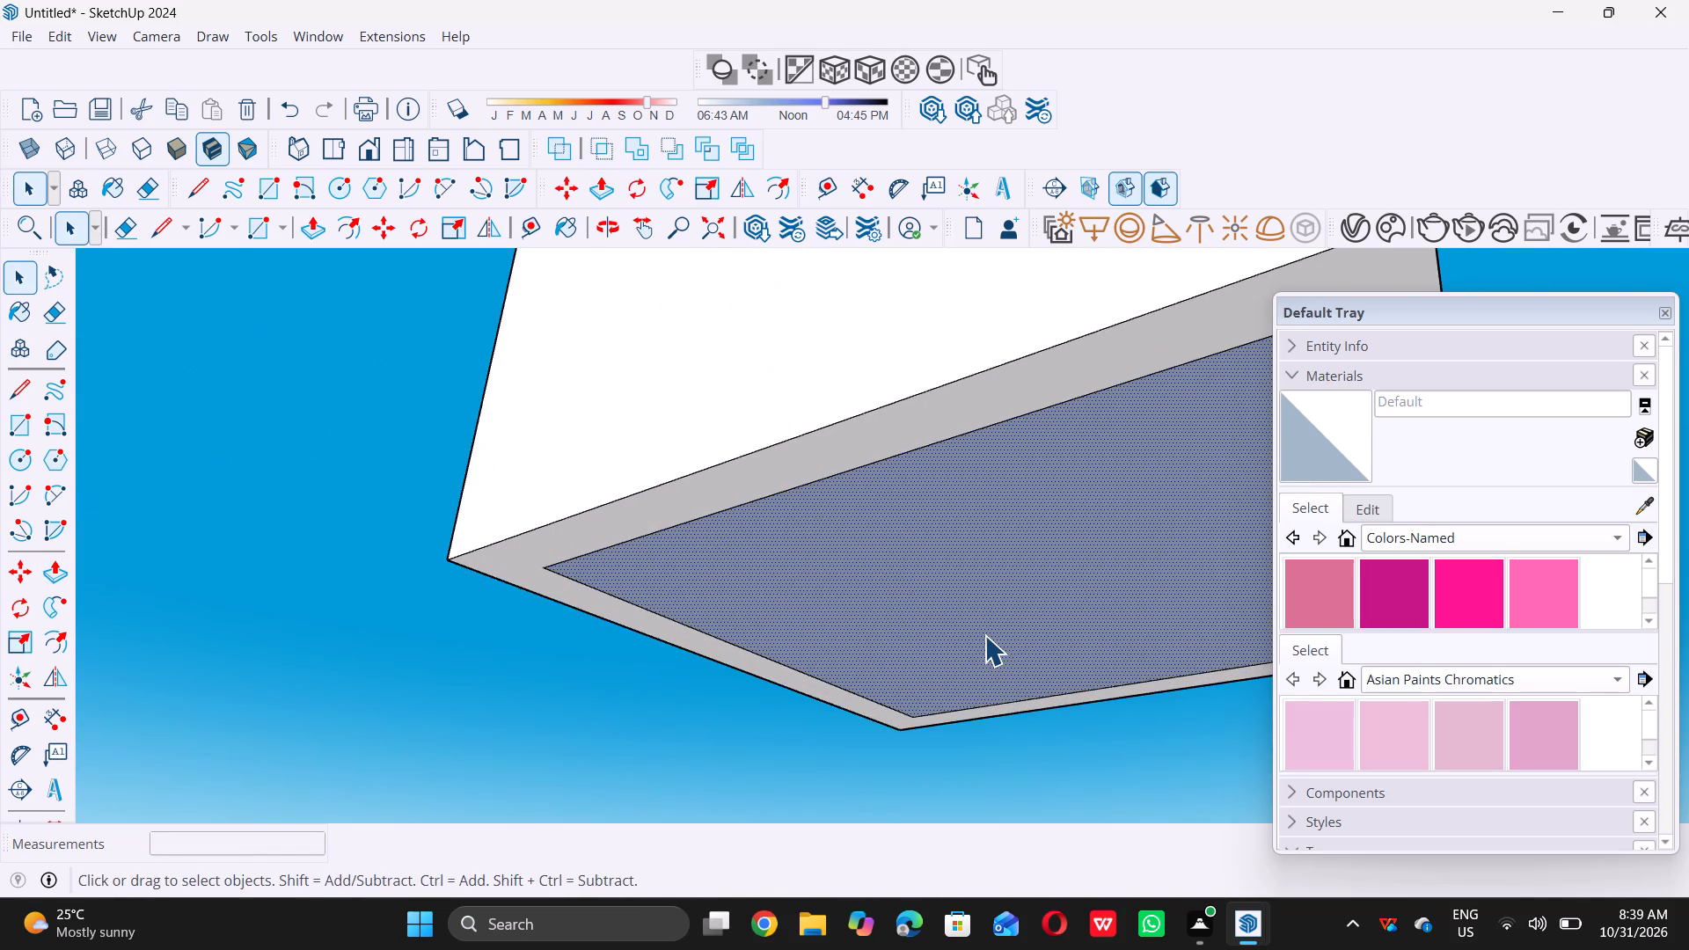
{"action": "key", "text": "Delete"}
Draw a vertical 10' by 9" rotated rectangle hanging below the outer bottom edge of one wall.
{"action": "scroll", "coordinate": [838, 635], "scroll_direction": "down", "scroll_amount": 3}
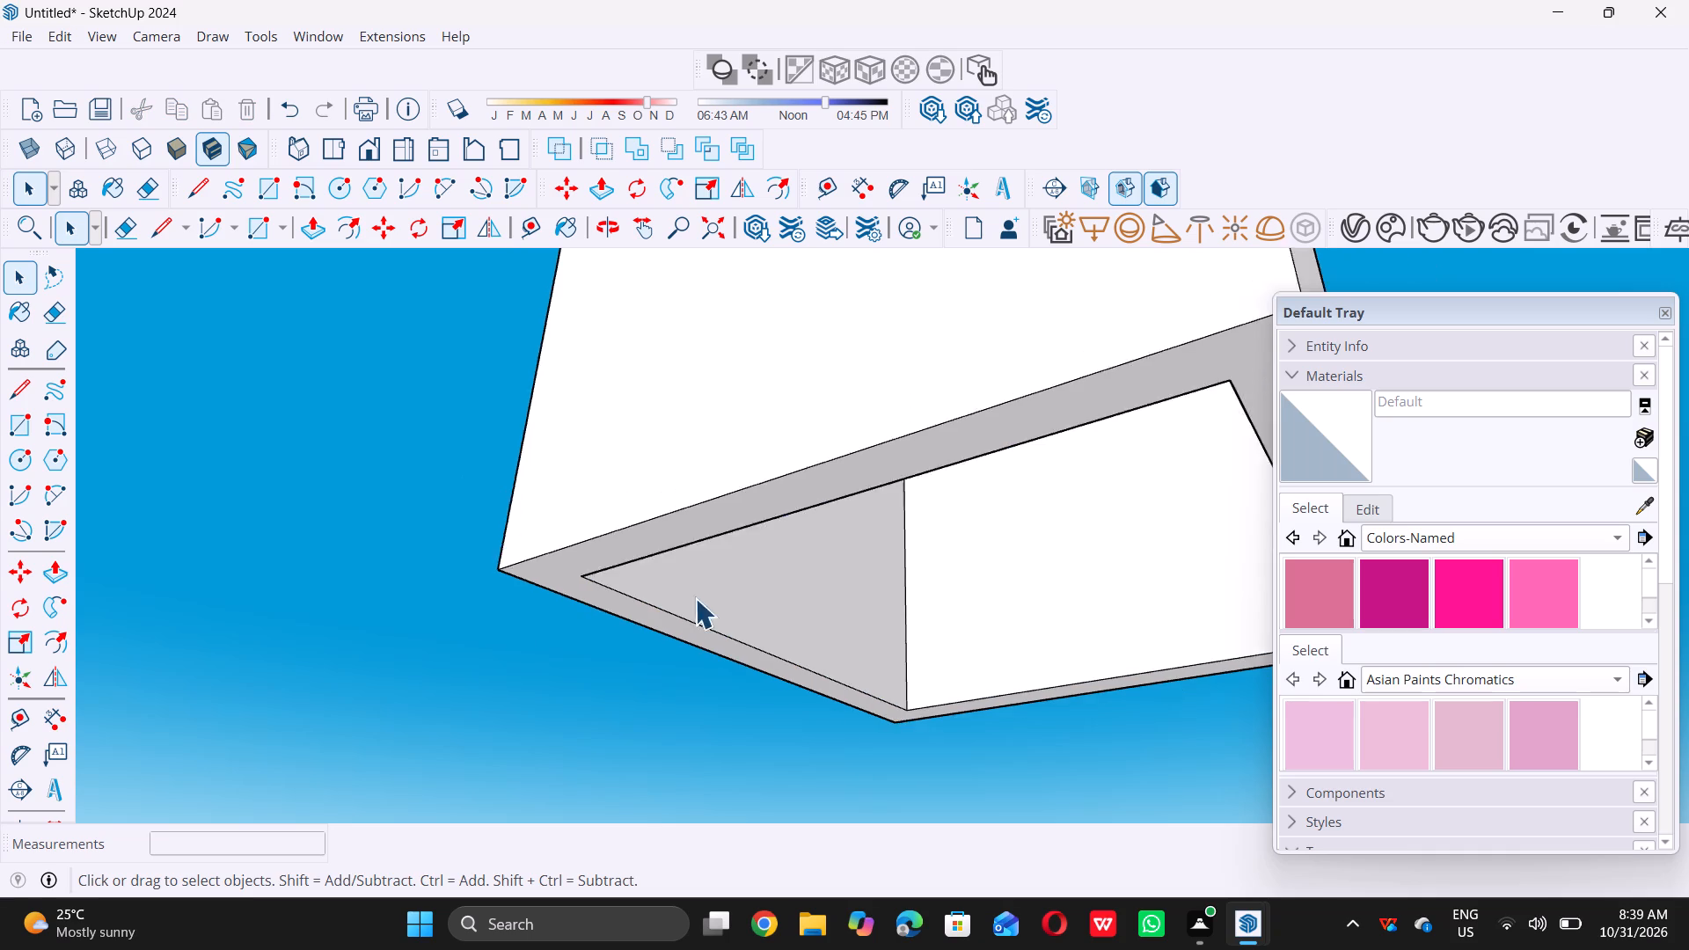
{"action": "scroll", "coordinate": [695, 598], "scroll_direction": "down", "scroll_amount": 13}
{"action": "scroll", "coordinate": [574, 588], "scroll_direction": "down", "scroll_amount": 5}
{"action": "middle_click_drag", "start_coordinate": [519, 633], "coordinate": [742, 614]}
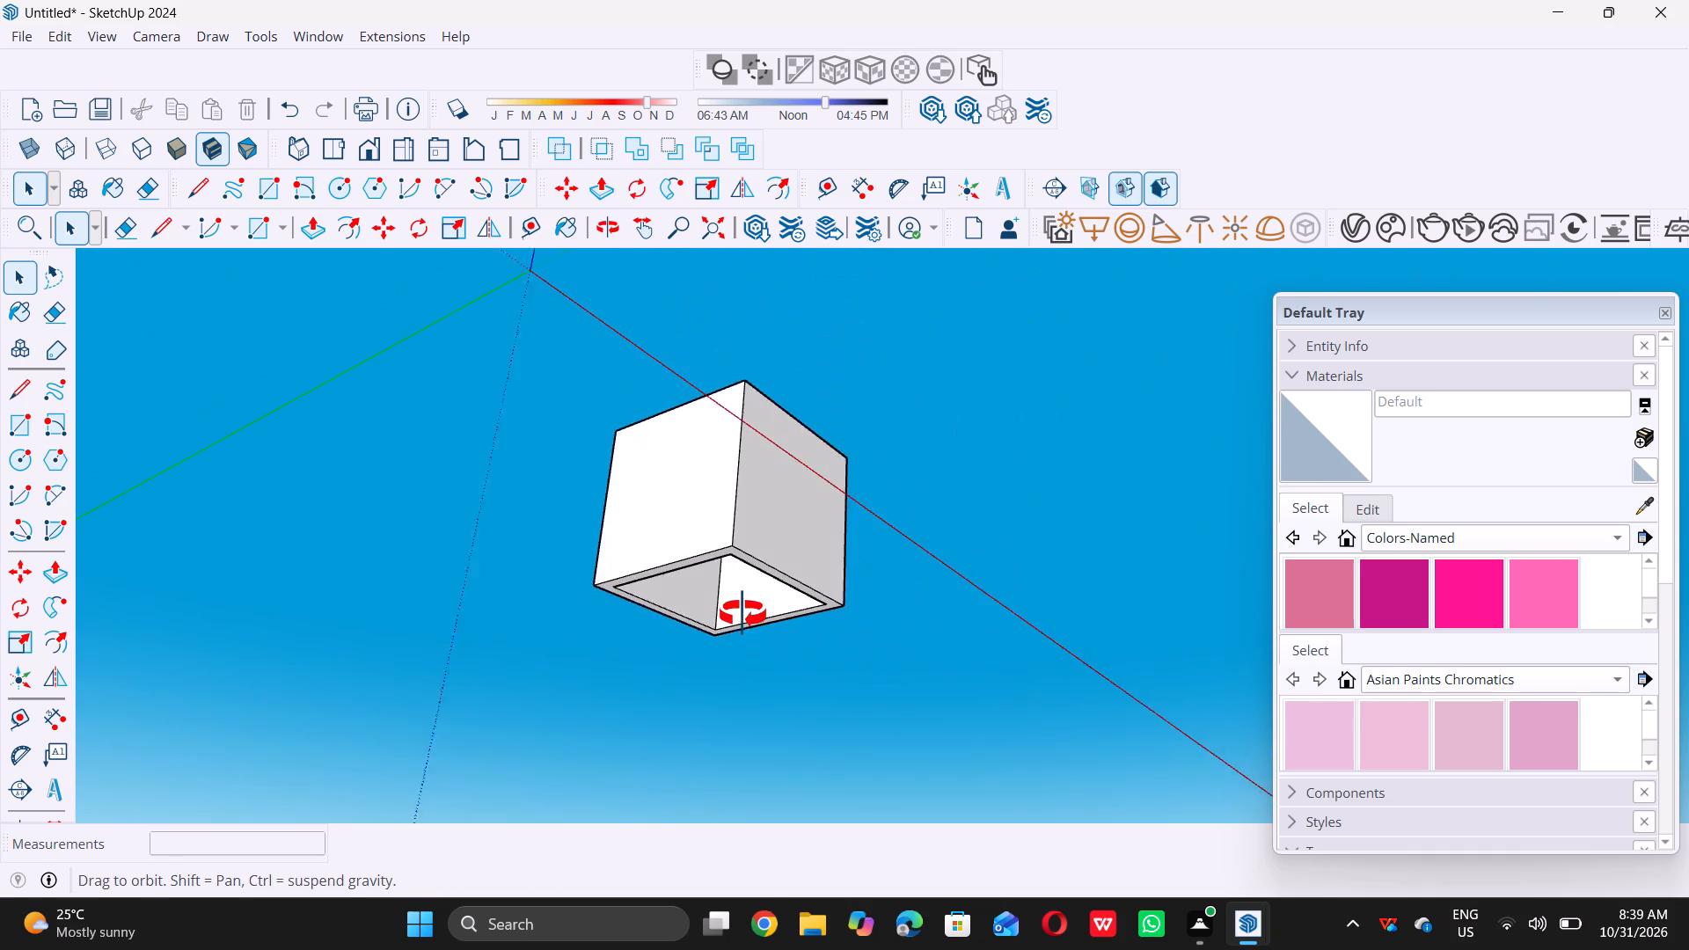
{"action": "middle_click_drag", "start_coordinate": [742, 614], "coordinate": [776, 603]}
{"action": "scroll", "coordinate": [683, 589], "scroll_direction": "up", "scroll_amount": 15}
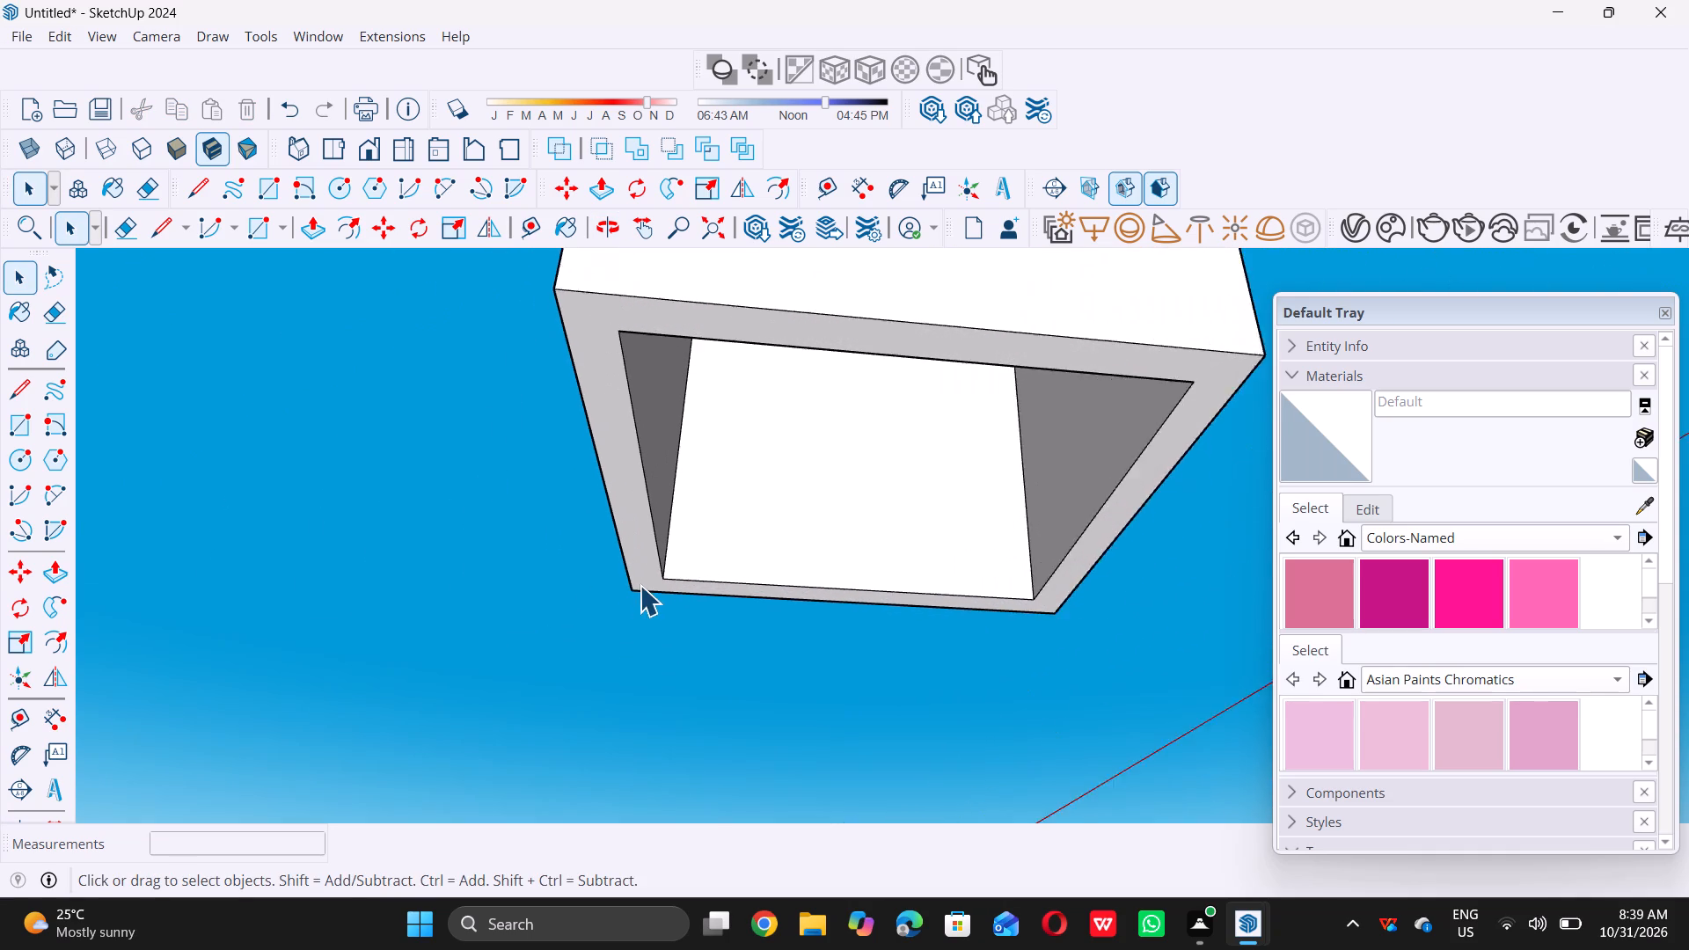
{"action": "scroll", "coordinate": [647, 581], "scroll_direction": "up", "scroll_amount": 6}
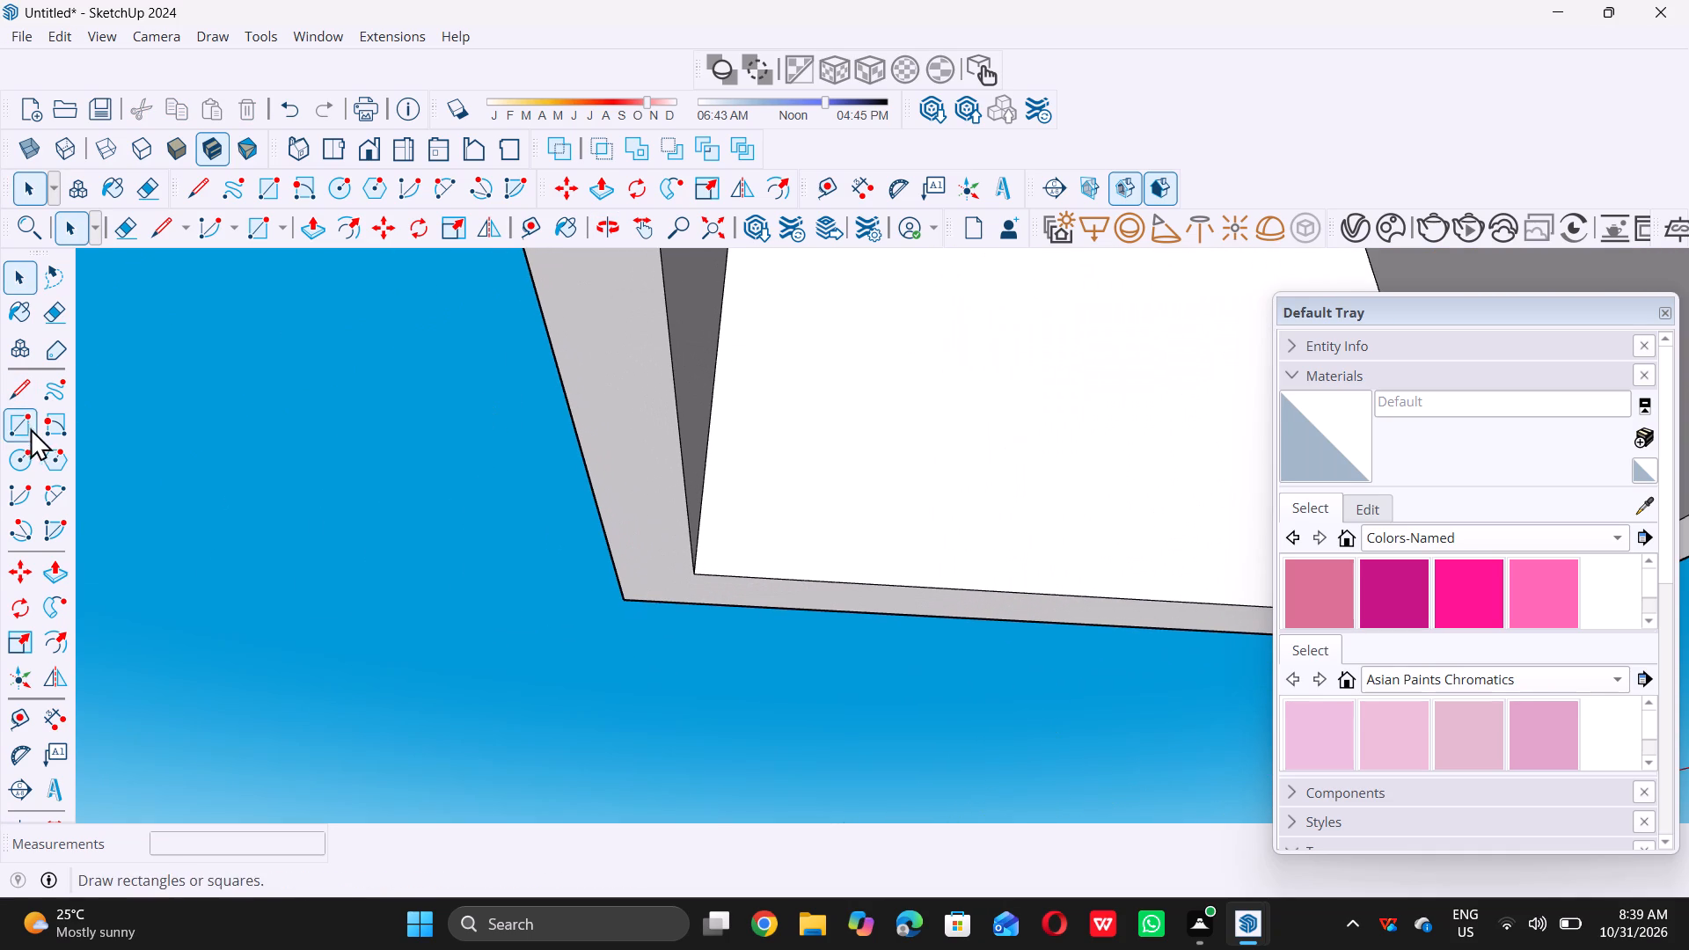
{"action": "left_click", "coordinate": [53, 426]}
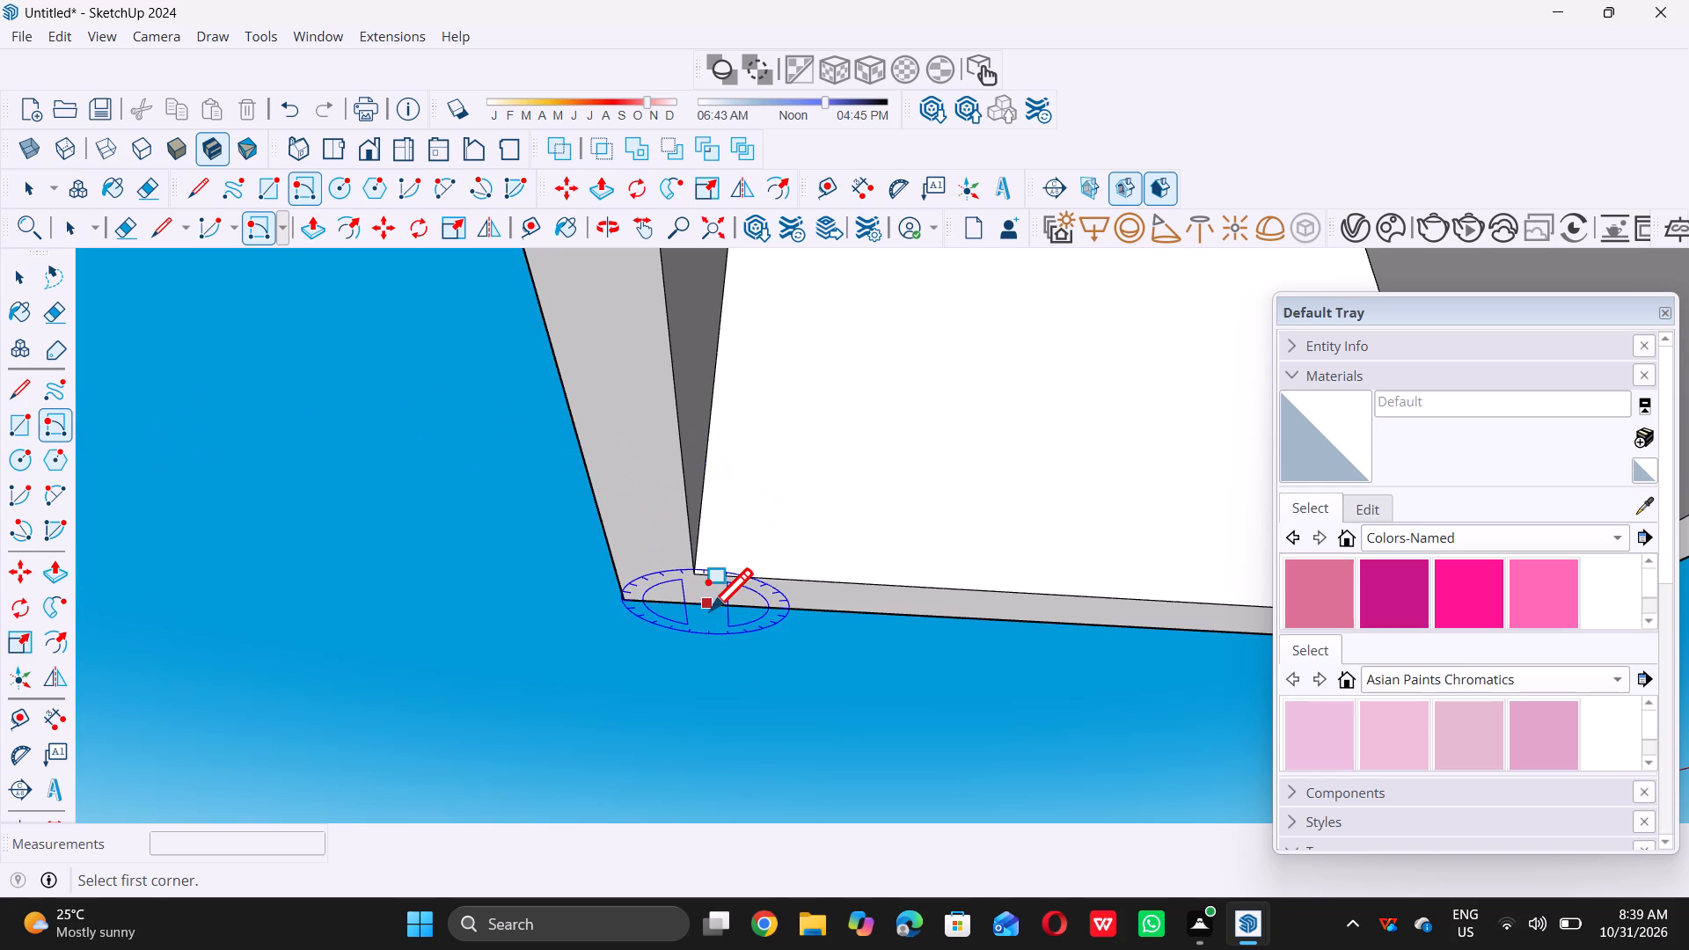
{"action": "scroll", "coordinate": [707, 612], "scroll_direction": "up", "scroll_amount": 5}
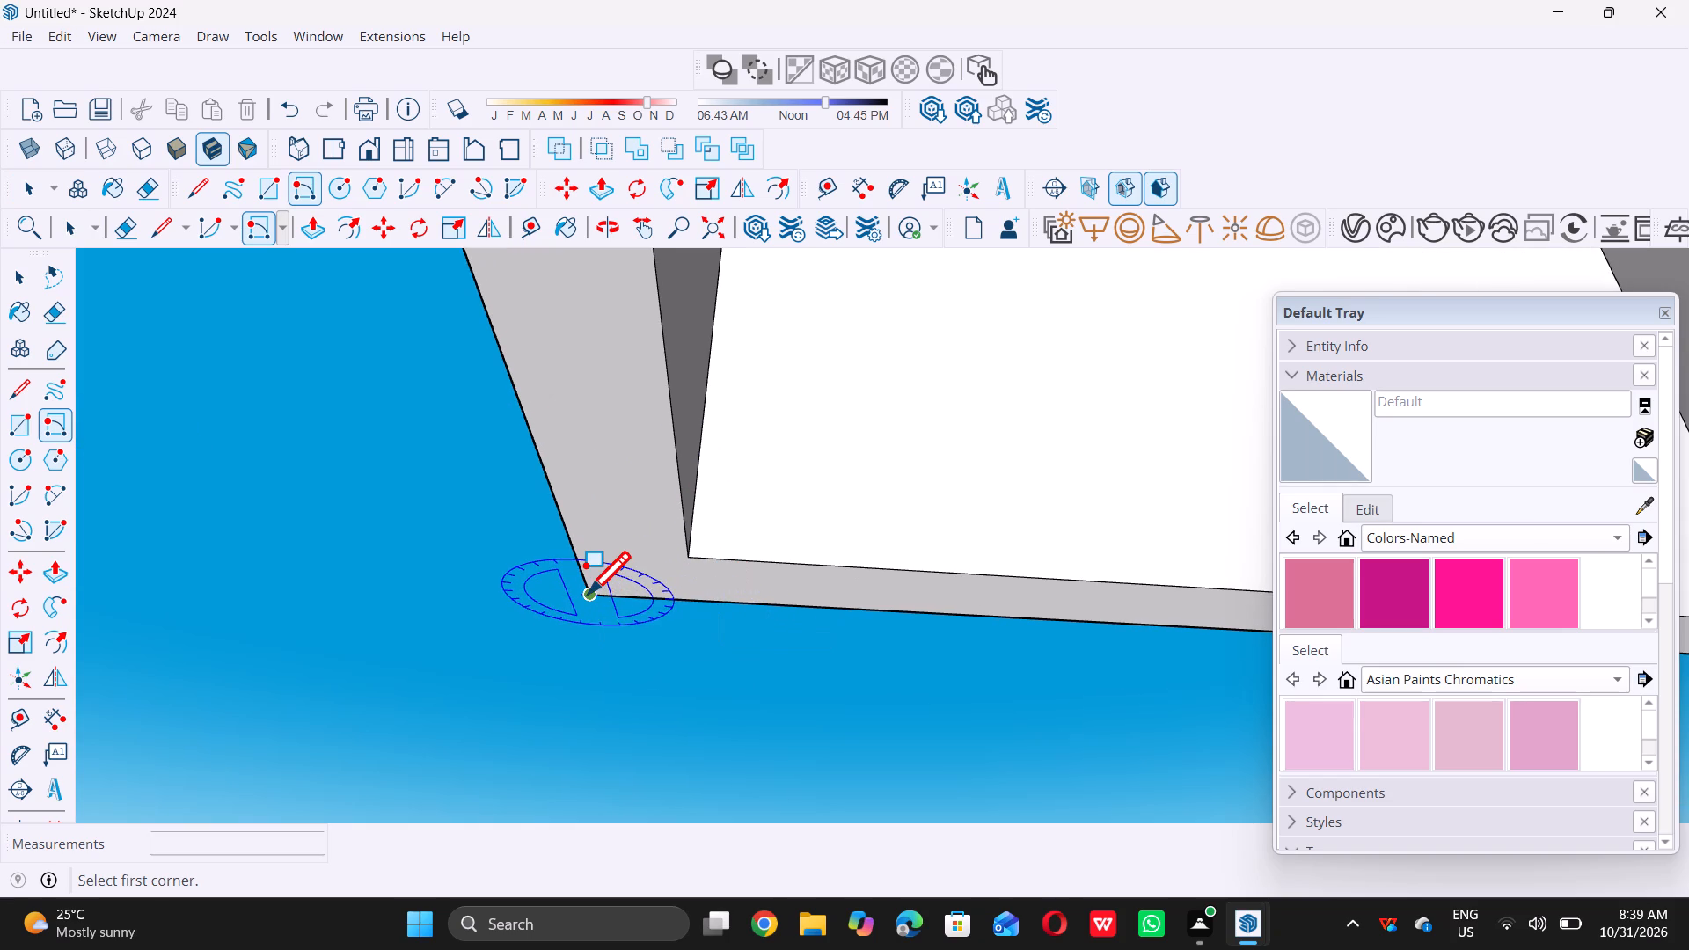
{"action": "double_click", "coordinate": [584, 592]}
{"action": "scroll", "coordinate": [584, 592], "scroll_direction": "down", "scroll_amount": 18}
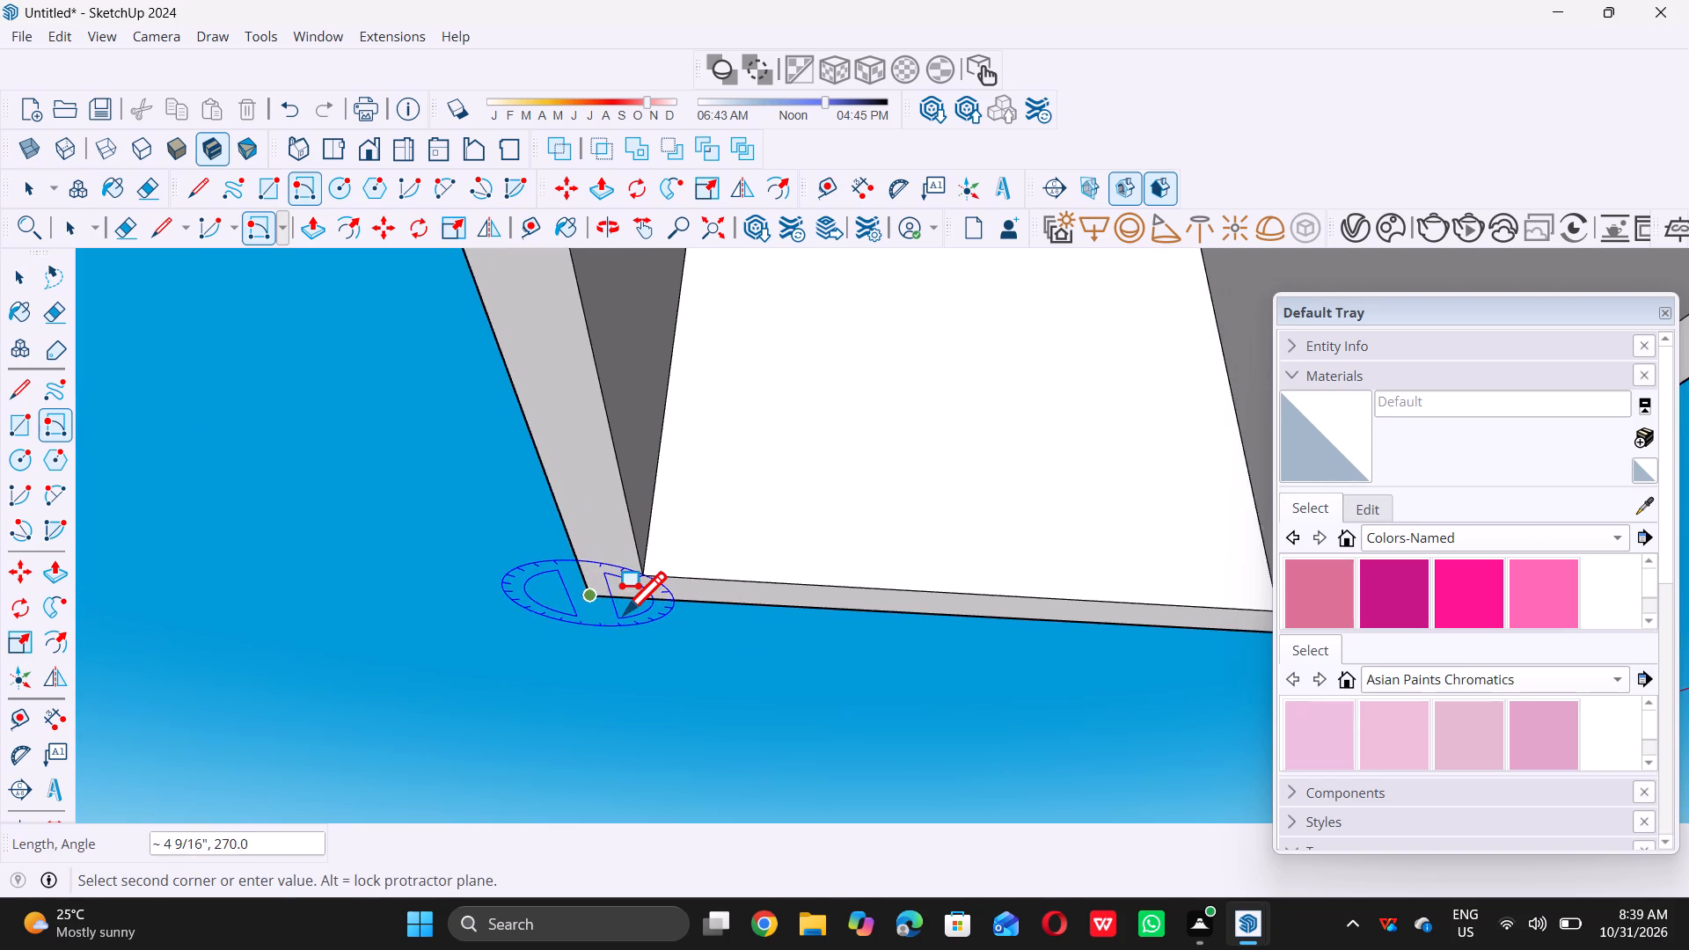
{"action": "scroll", "coordinate": [621, 614], "scroll_direction": "down", "scroll_amount": 14}
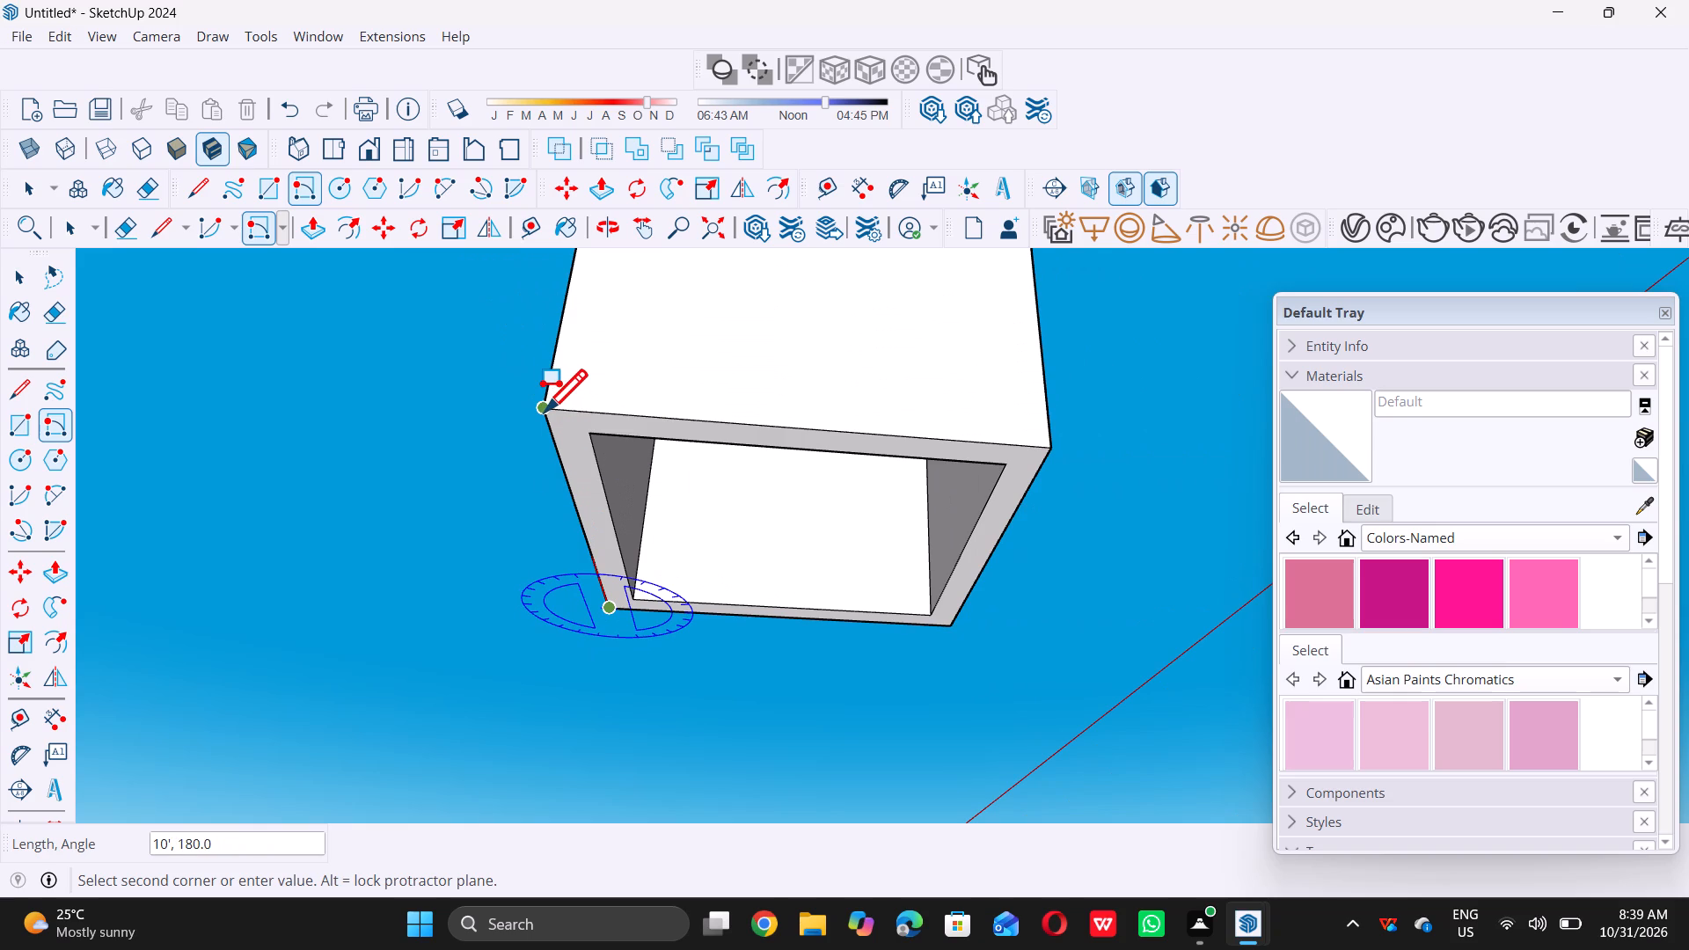
{"action": "left_click", "coordinate": [542, 412]}
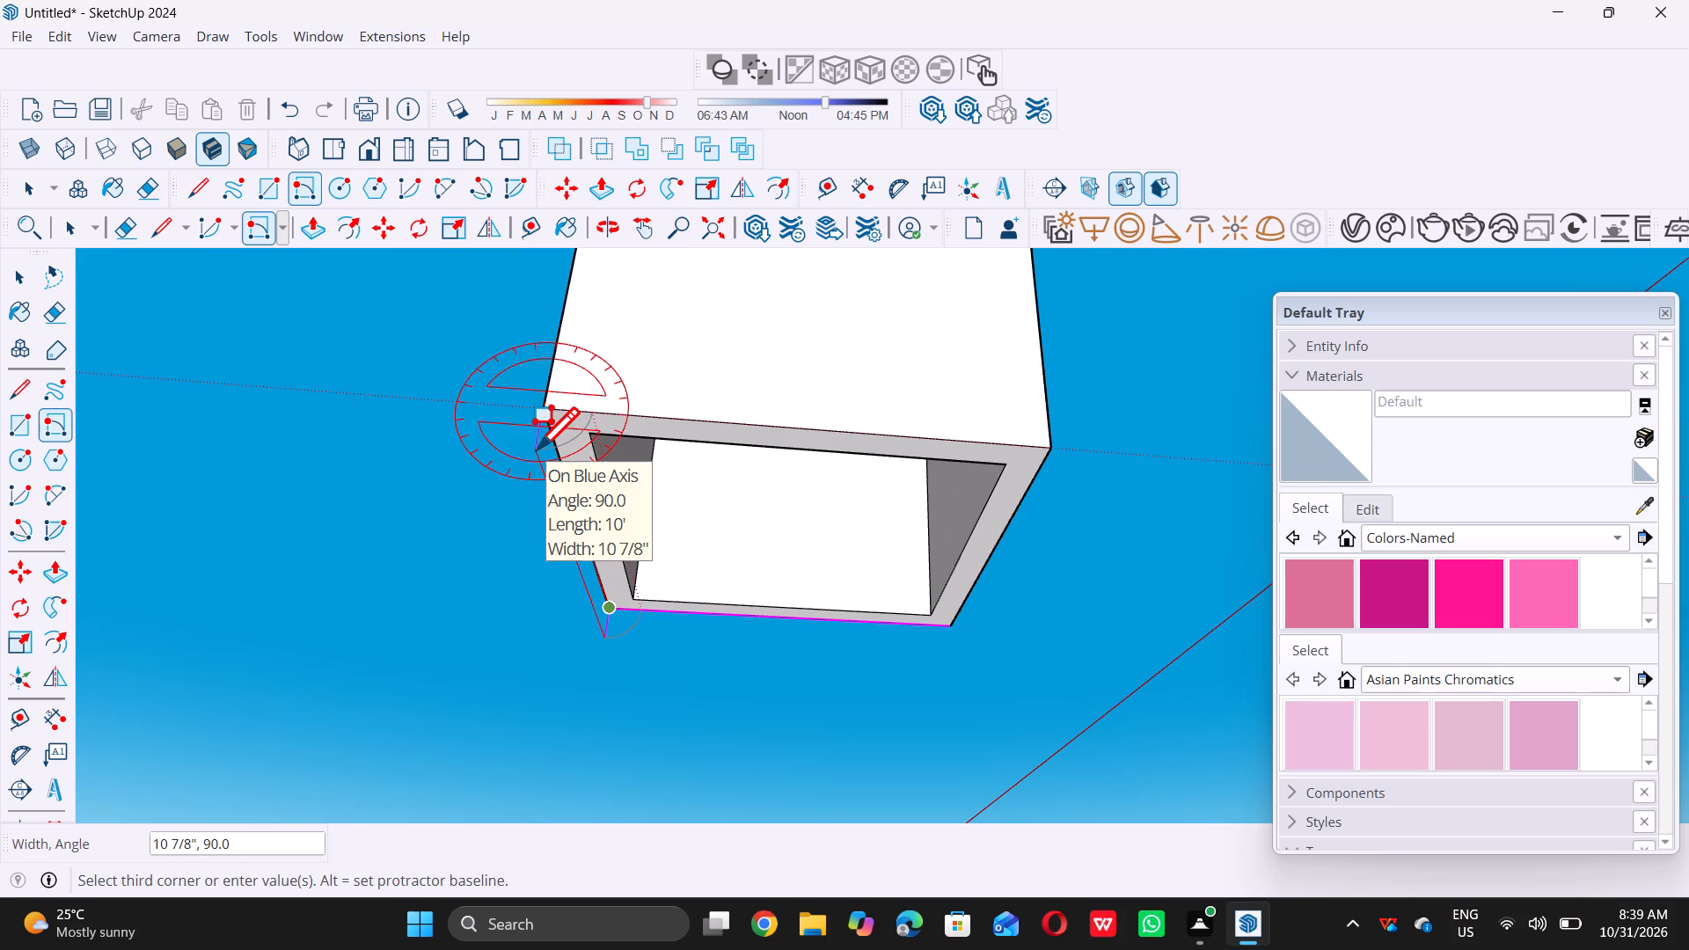
{"action": "key", "text": "9"}
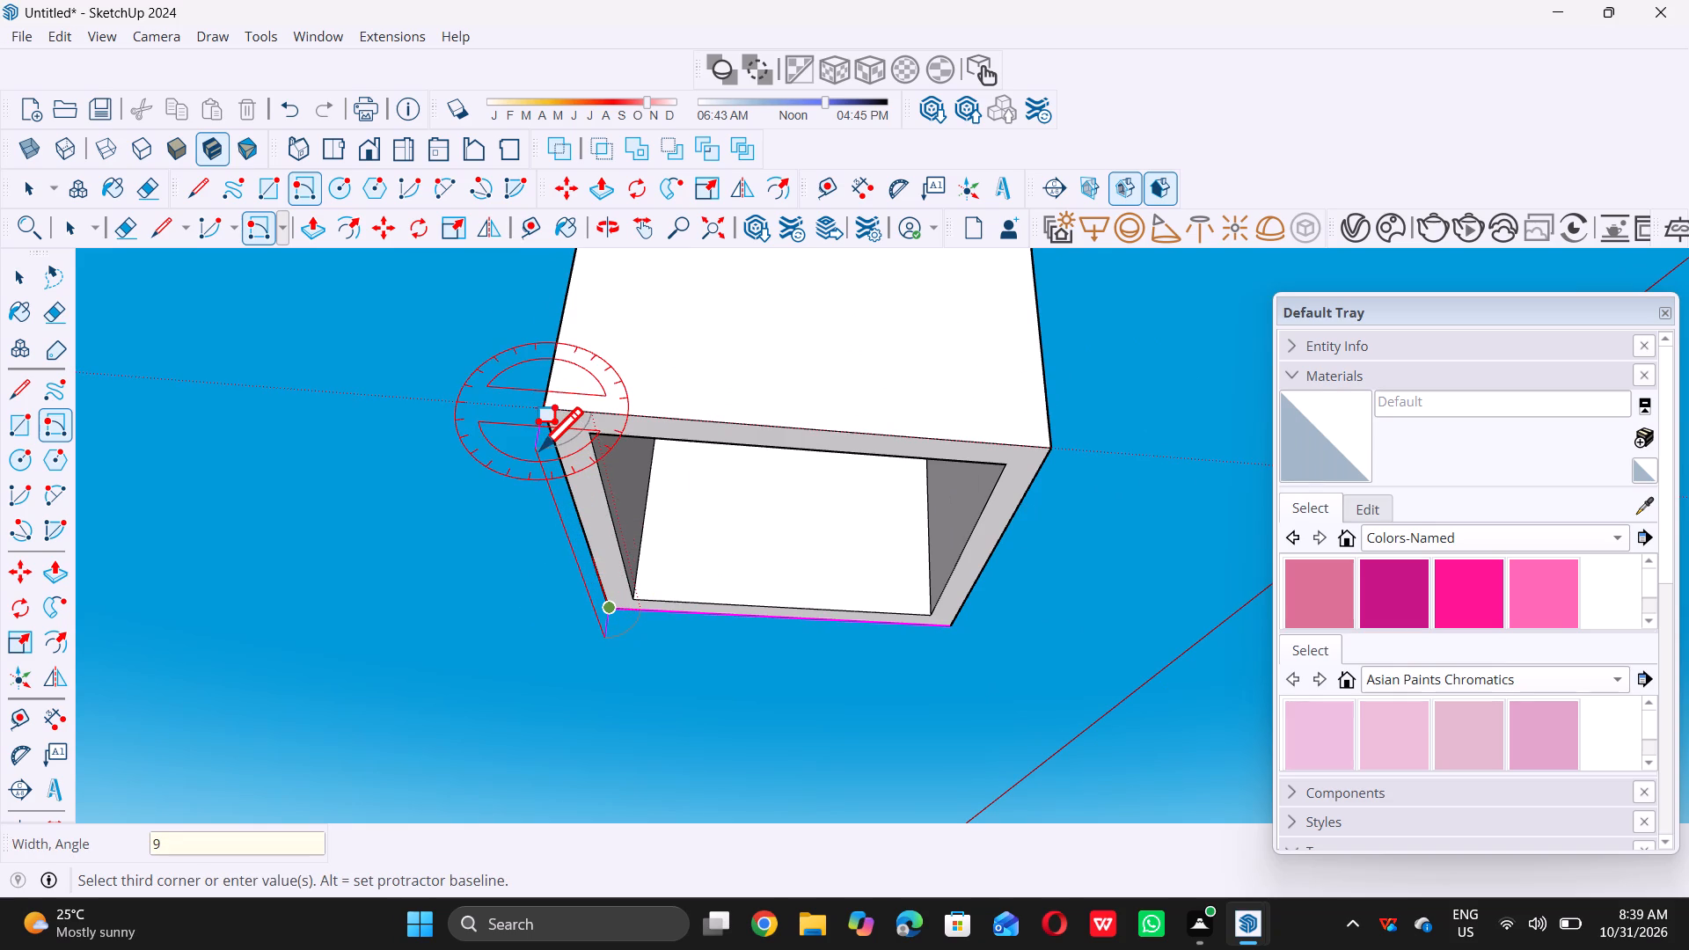
{"action": "key", "text": "shift+quotedbl"}
{"action": "key", "text": "Return"}
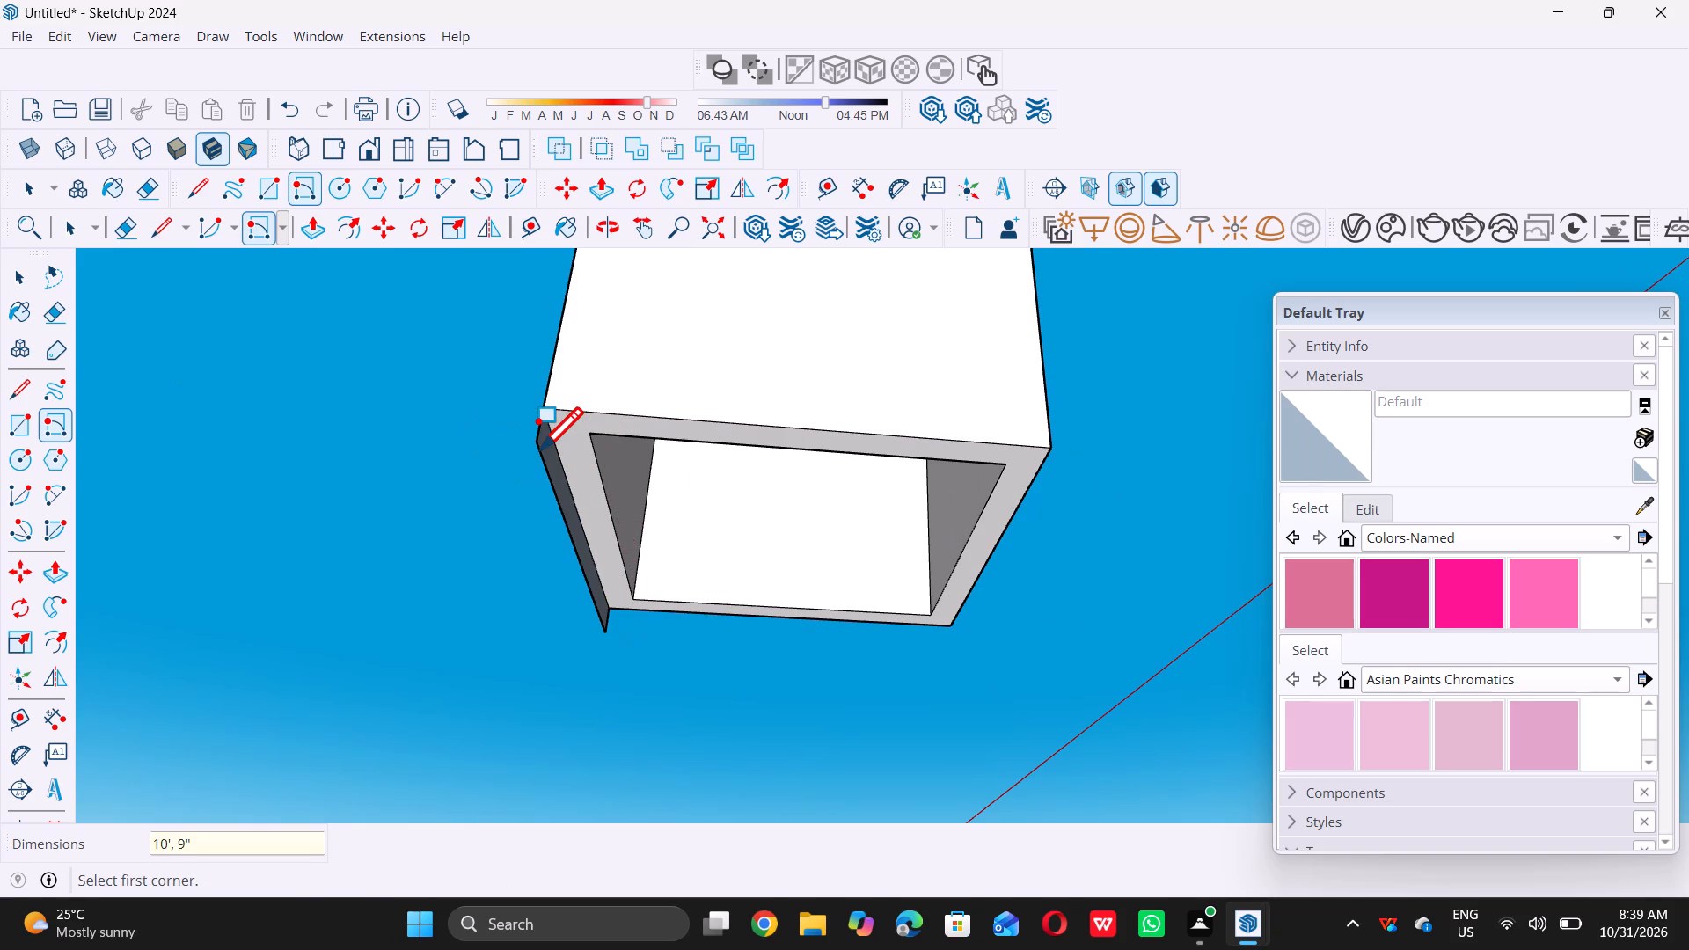
{"action": "key", "text": "space"}
Push/Pull the vertical strip below the wall 10' across the room's underside to form a solid base slab.
{"action": "scroll", "coordinate": [616, 442], "scroll_direction": "down", "scroll_amount": 4}
{"action": "middle_click_drag", "start_coordinate": [674, 528], "coordinate": [669, 537]}
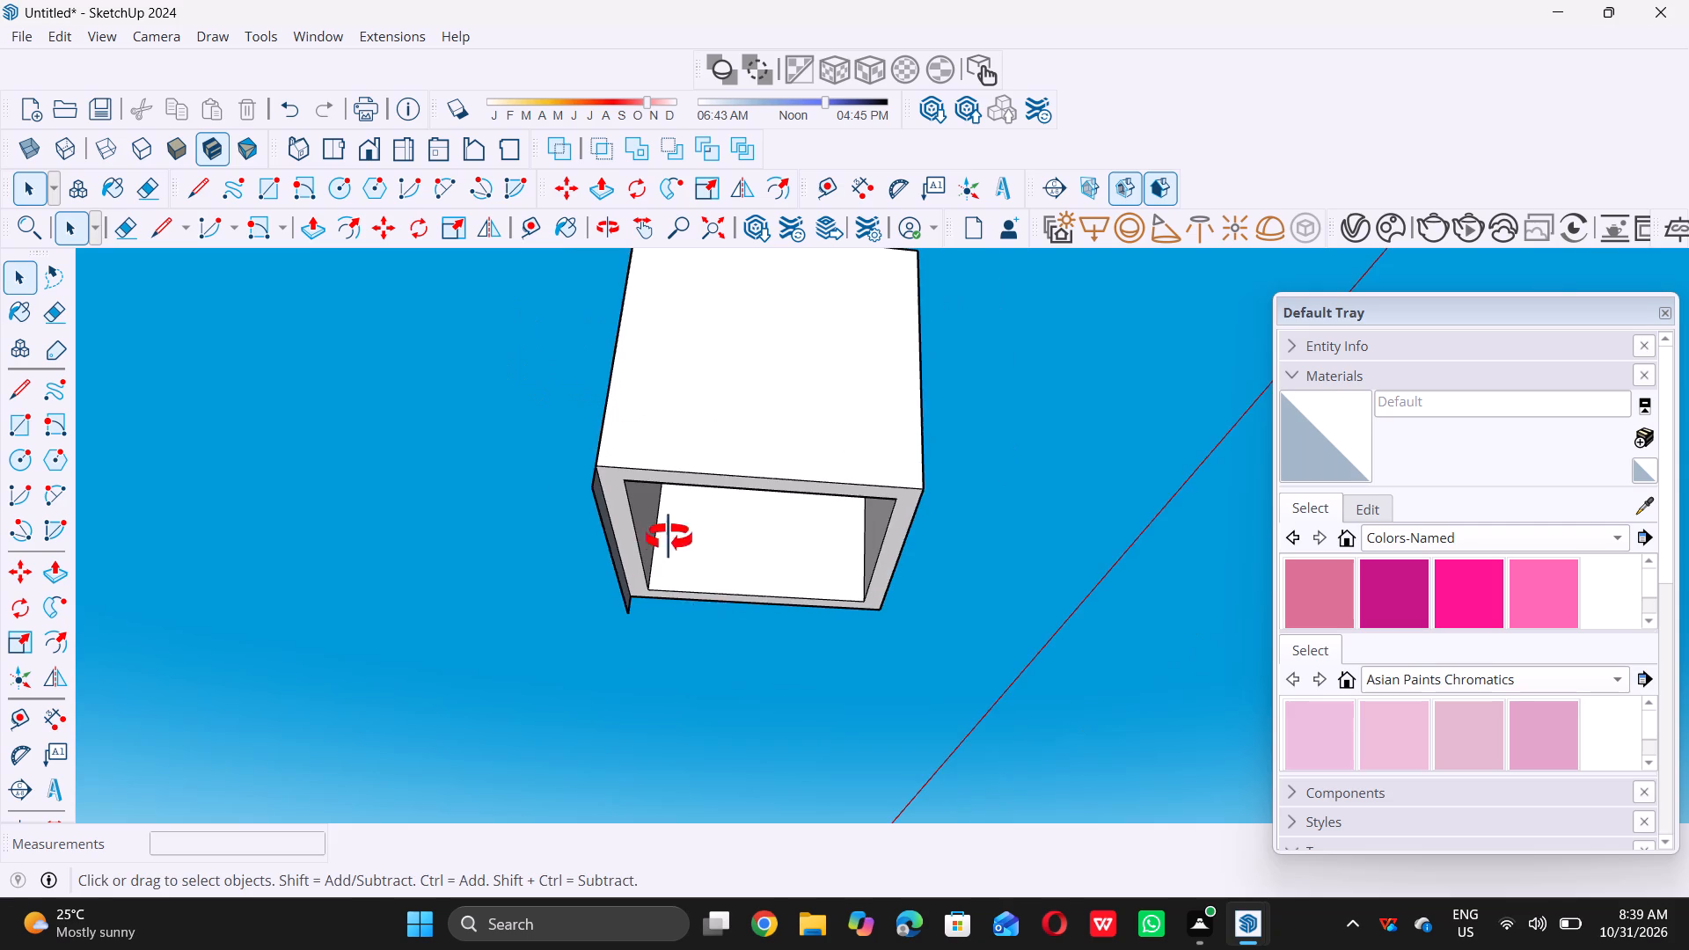
{"action": "middle_click_drag", "start_coordinate": [669, 537], "coordinate": [603, 654]}
{"action": "scroll", "coordinate": [616, 610], "scroll_direction": "up", "scroll_amount": 2}
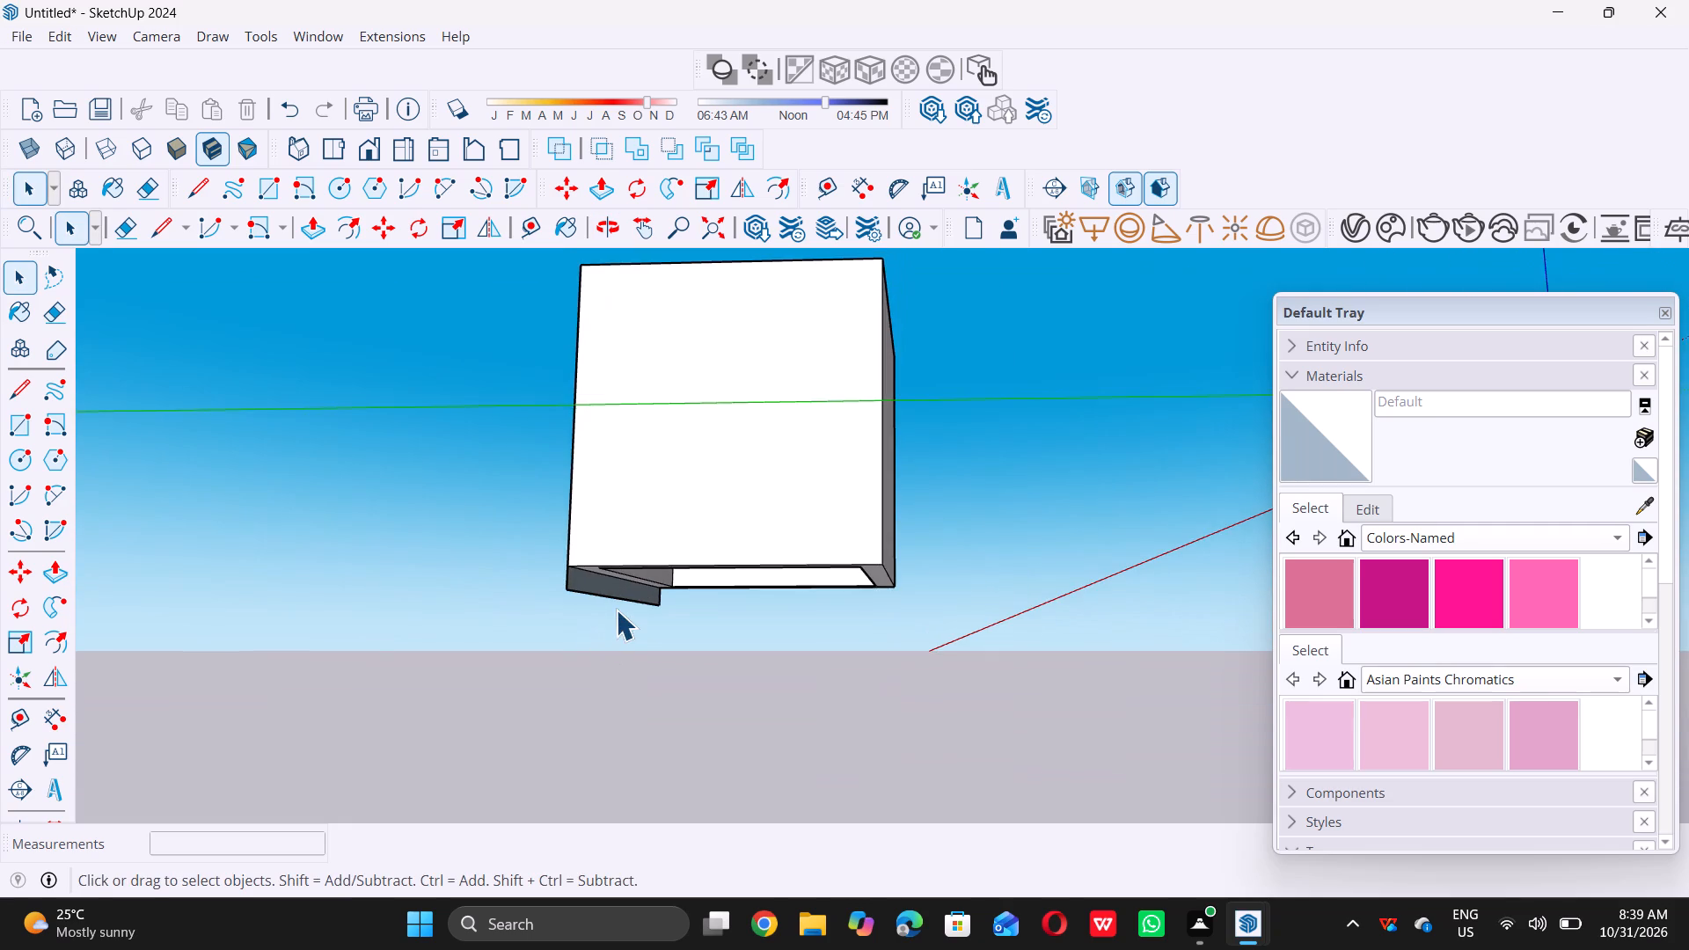
{"action": "scroll", "coordinate": [616, 610], "scroll_direction": "up", "scroll_amount": 6}
{"action": "double_click", "coordinate": [624, 587]}
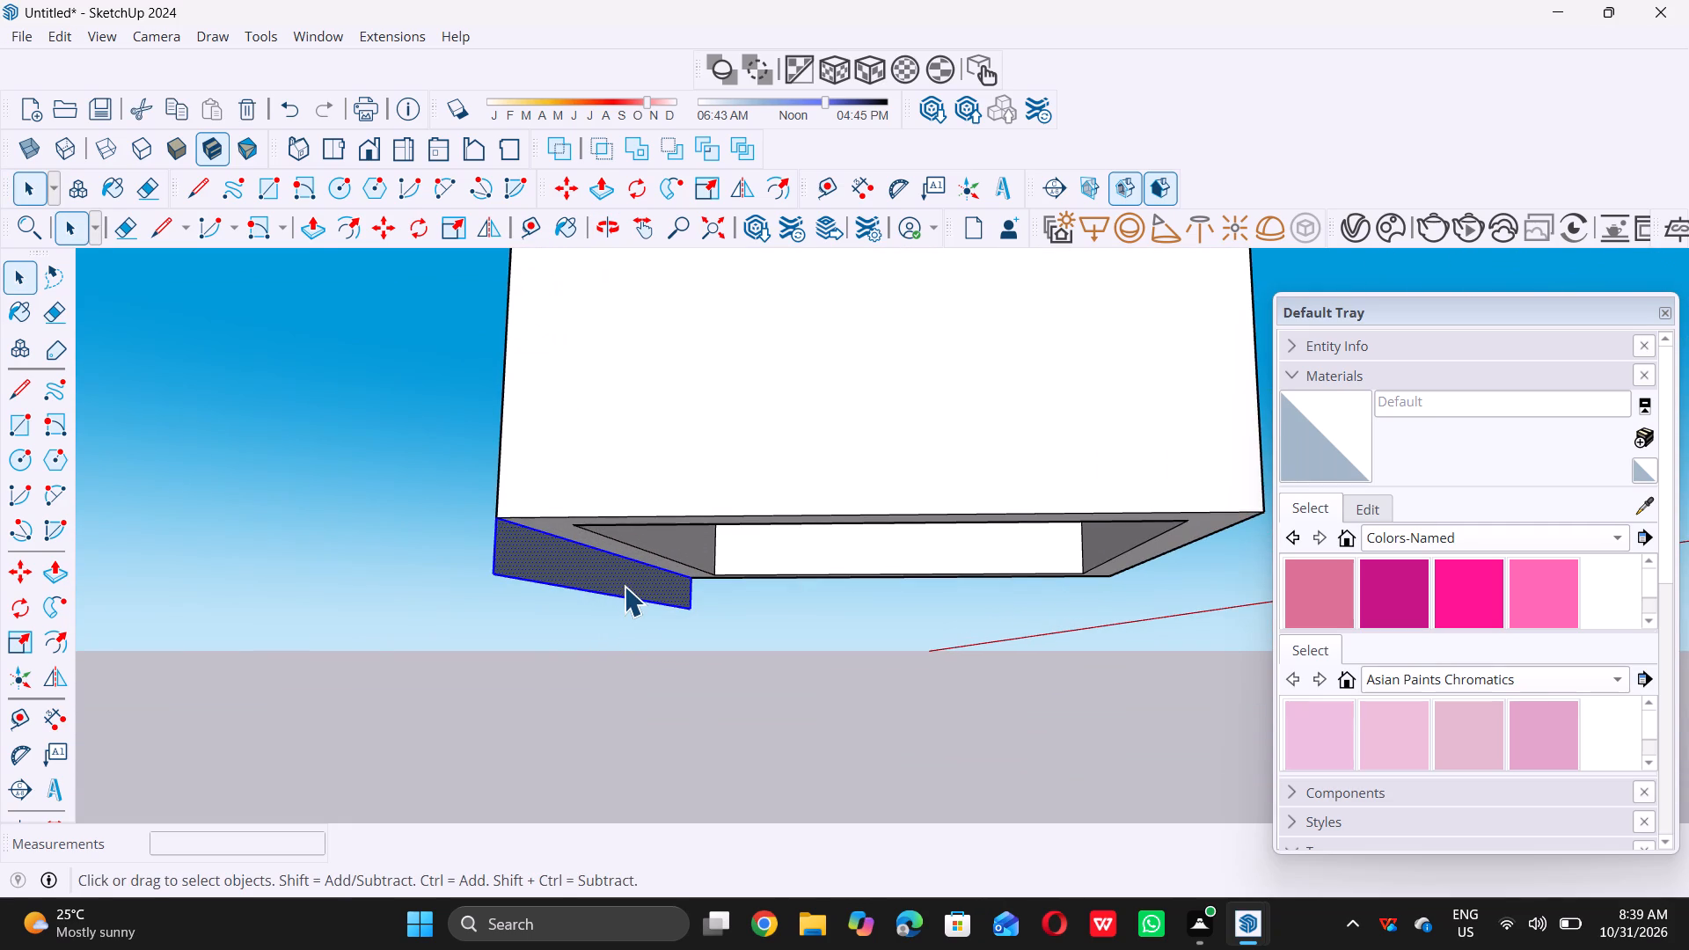
{"action": "key", "text": "p"}
{"action": "left_click", "coordinate": [625, 588]}
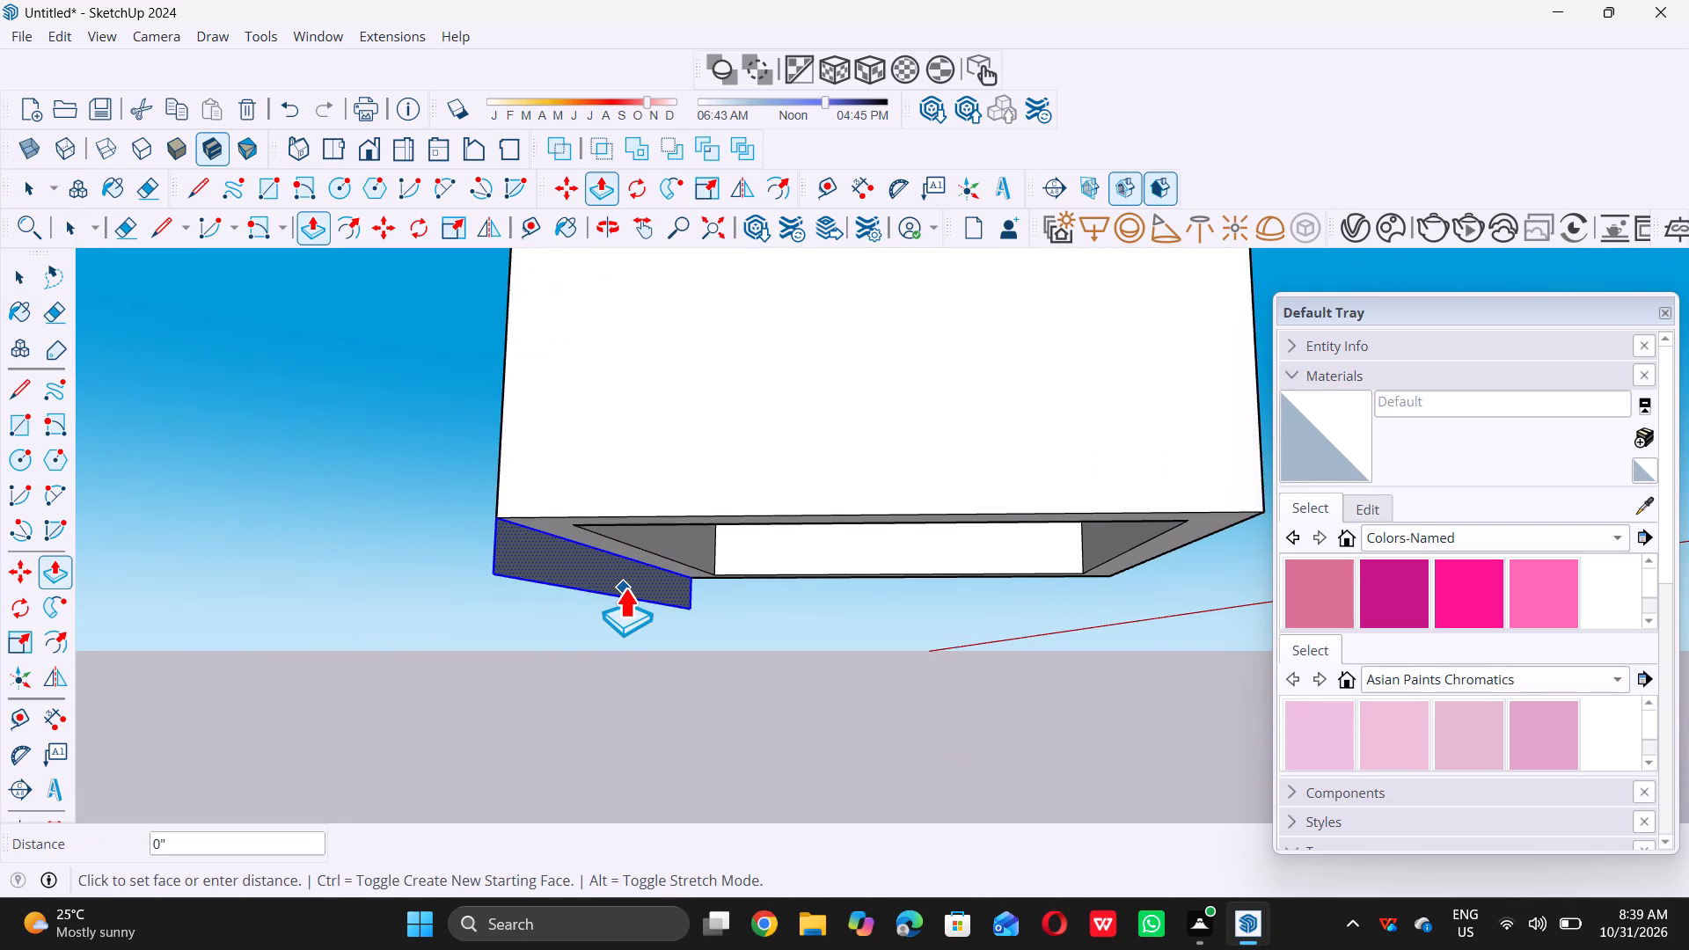
{"action": "scroll", "coordinate": [862, 610], "scroll_direction": "down", "scroll_amount": 10}
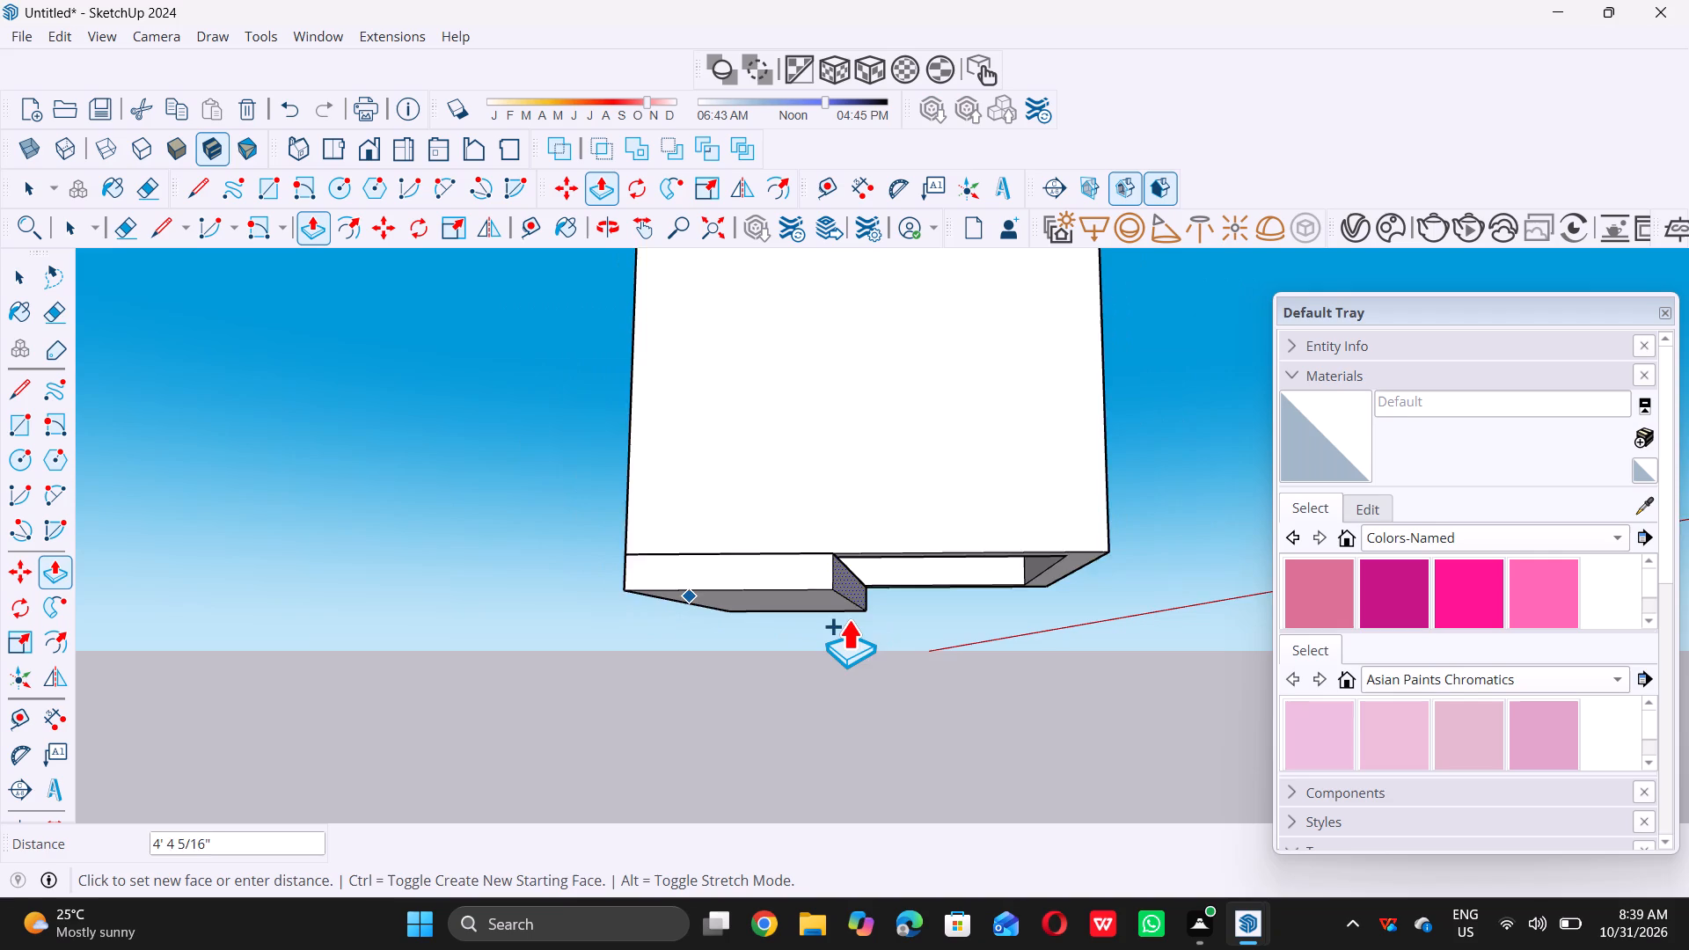
{"action": "scroll", "coordinate": [848, 619], "scroll_direction": "down", "scroll_amount": 2}
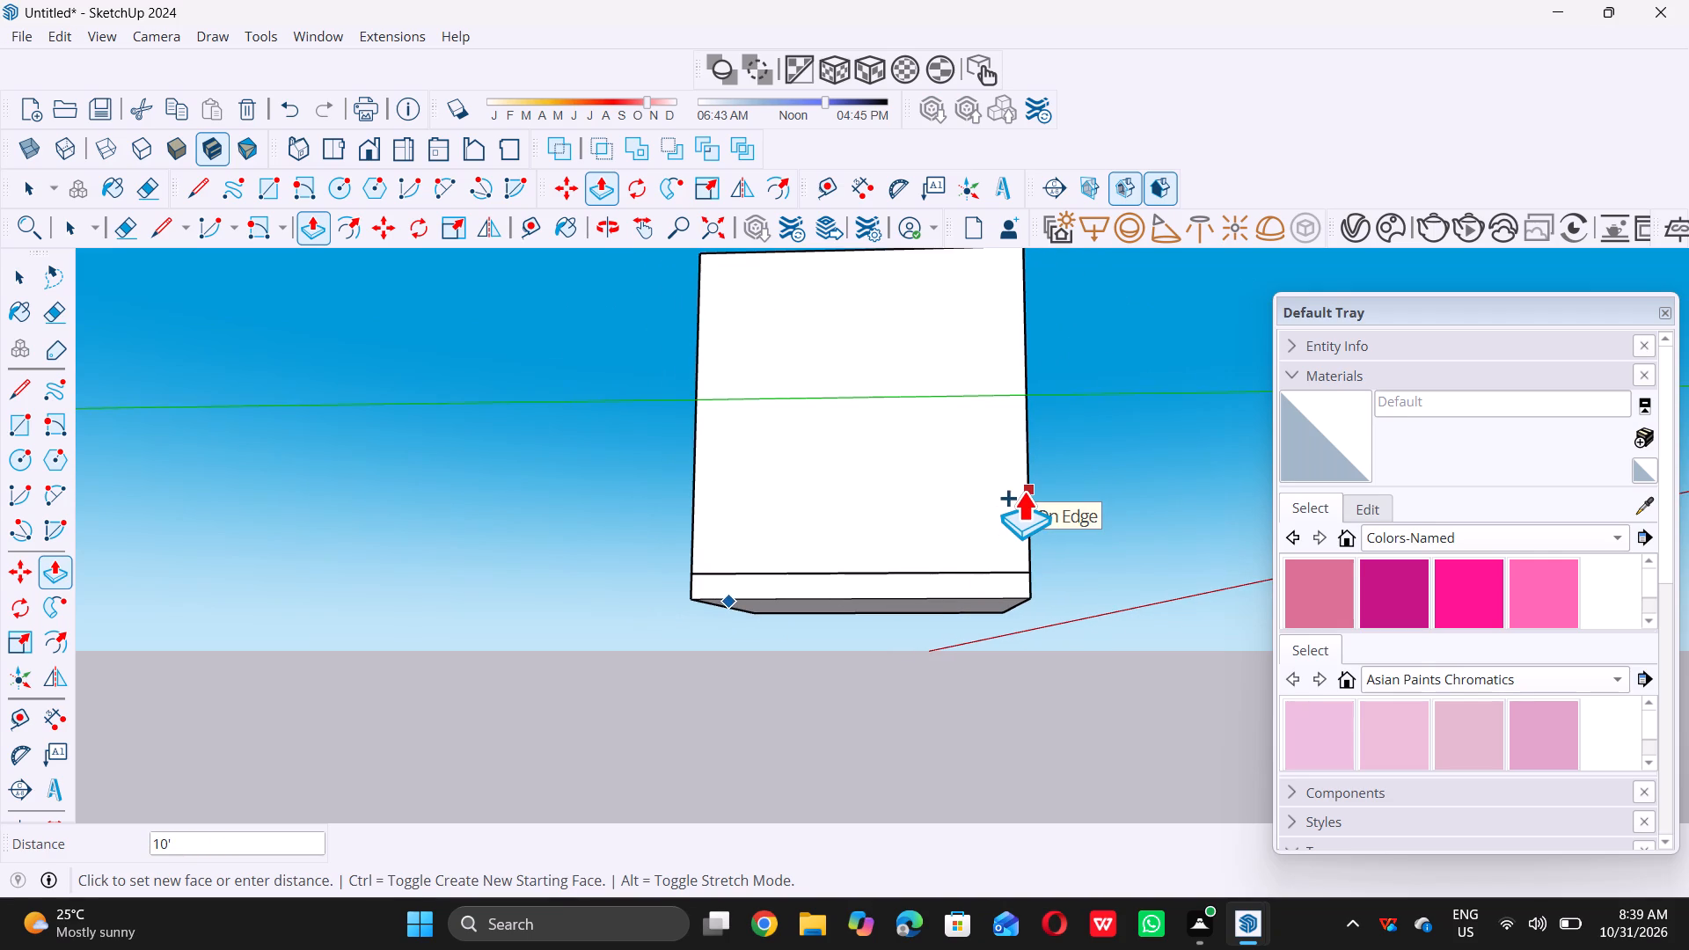
{"action": "double_click", "coordinate": [1023, 491]}
{"action": "key", "text": "space"}
{"action": "double_click", "coordinate": [1106, 639]}
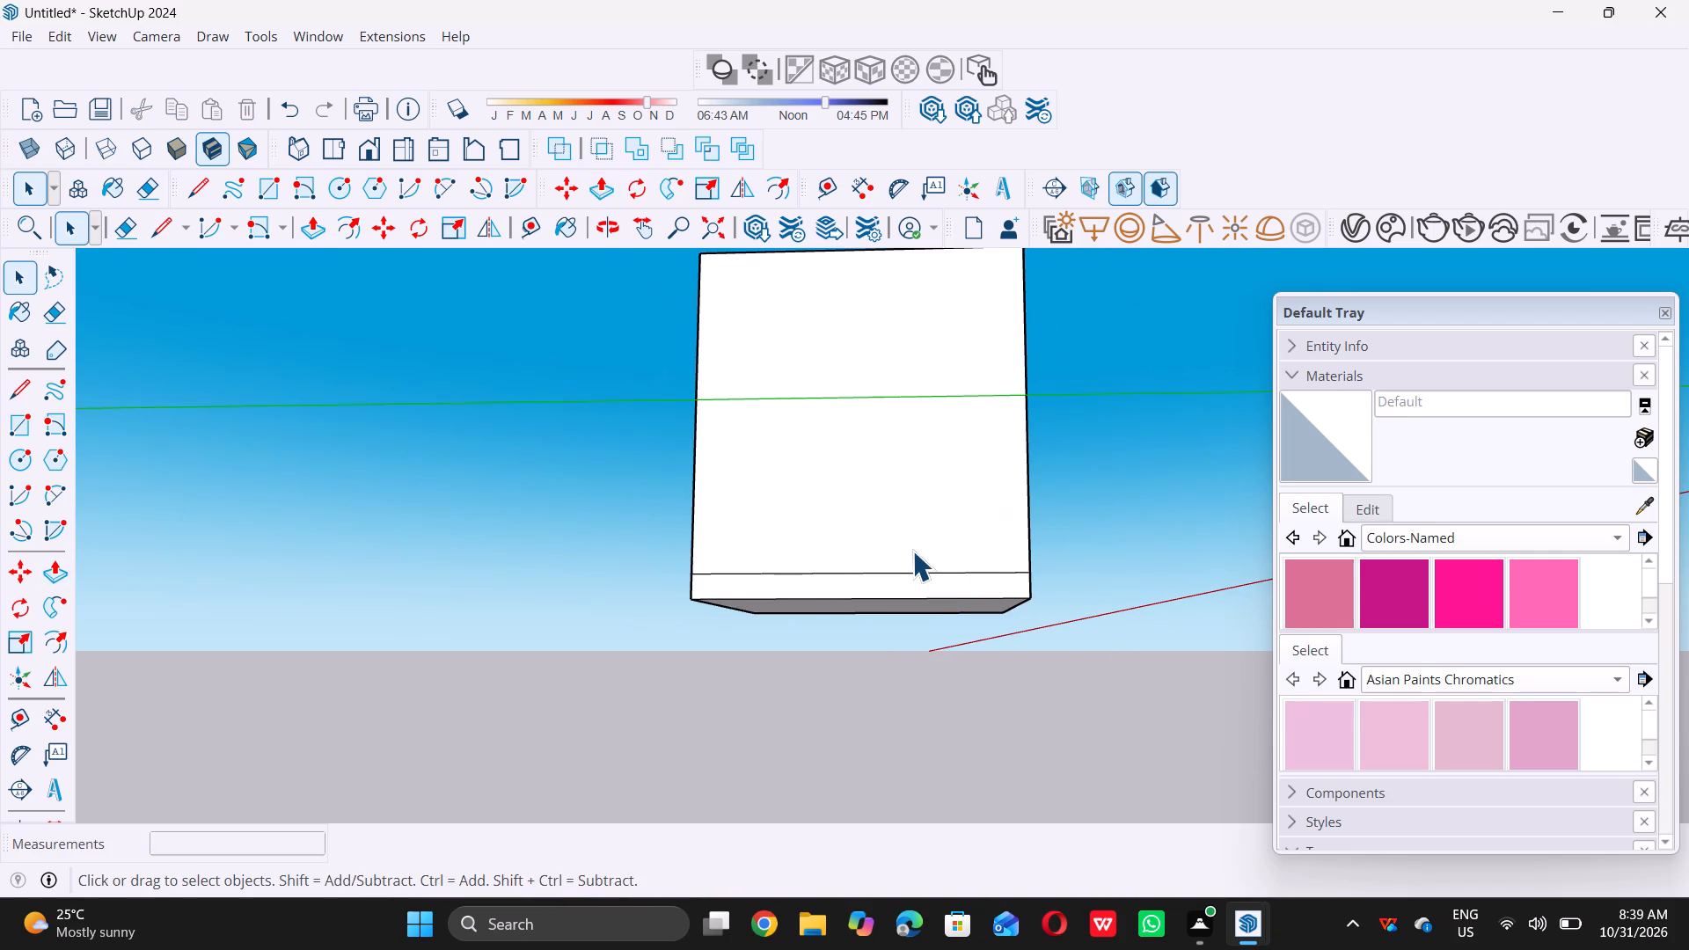
Examine the room and its base slab from outside, ending with a straight-on view of one outer wall.
{"action": "scroll", "coordinate": [805, 563], "scroll_direction": "down", "scroll_amount": 10}
{"action": "middle_click_drag", "start_coordinate": [859, 527], "coordinate": [427, 647]}
{"action": "middle_click", "coordinate": [427, 647]}
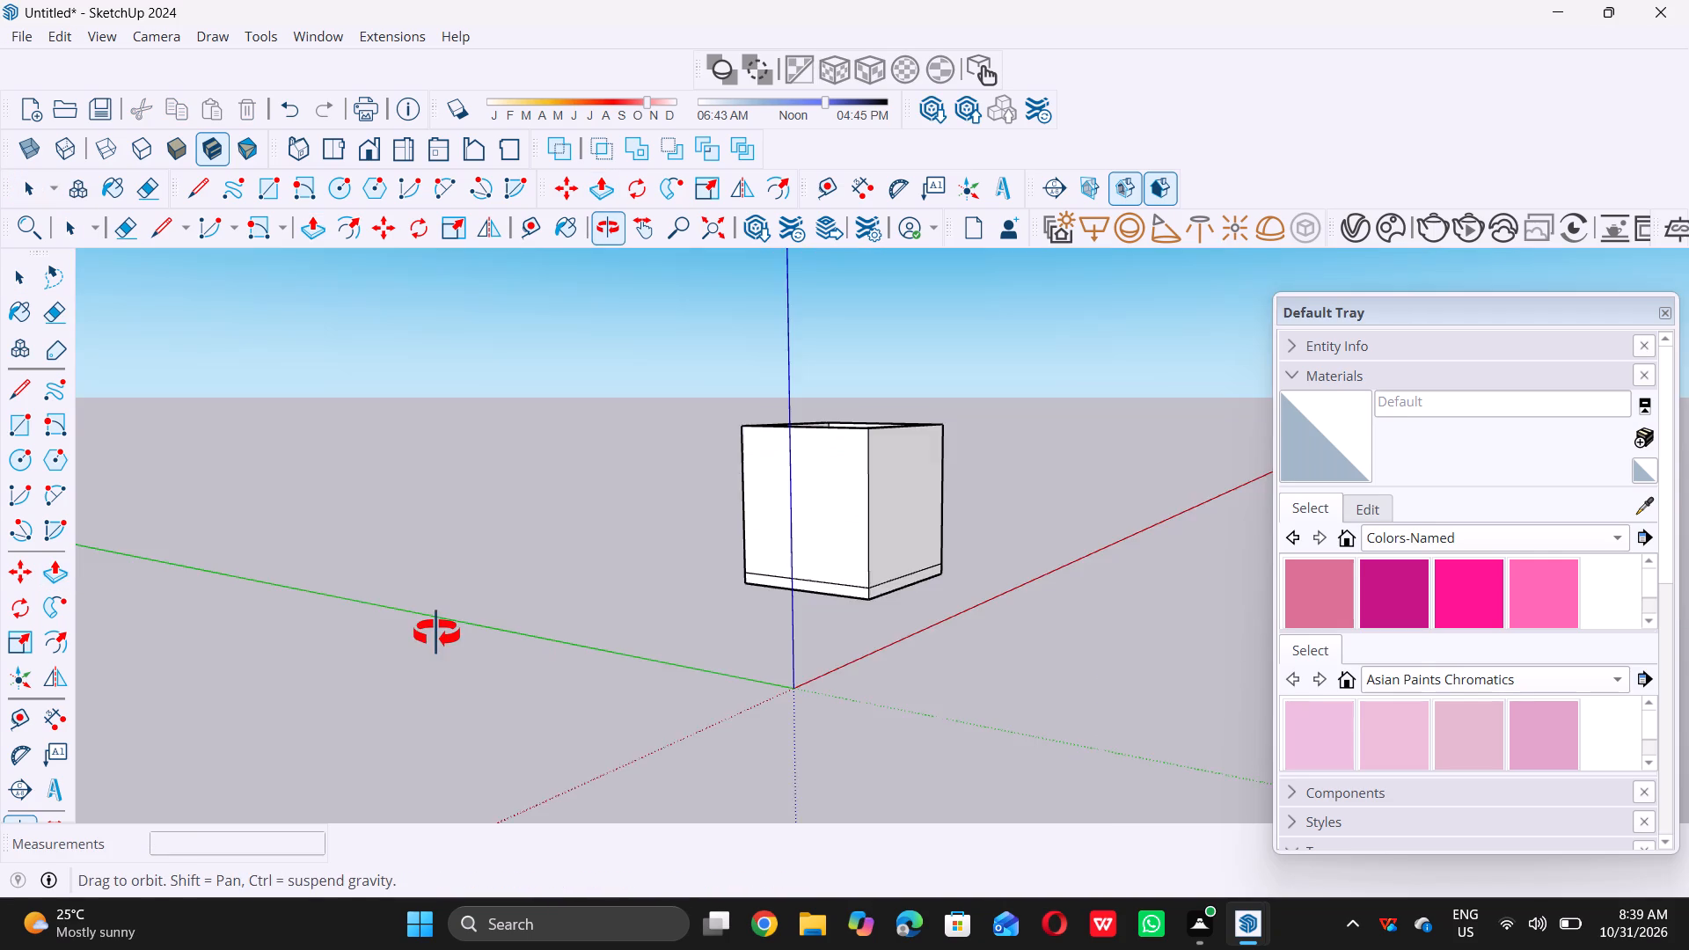
{"action": "middle_click_drag", "start_coordinate": [865, 581], "coordinate": [711, 544]}
{"action": "scroll", "coordinate": [711, 544], "scroll_direction": "up", "scroll_amount": 1}
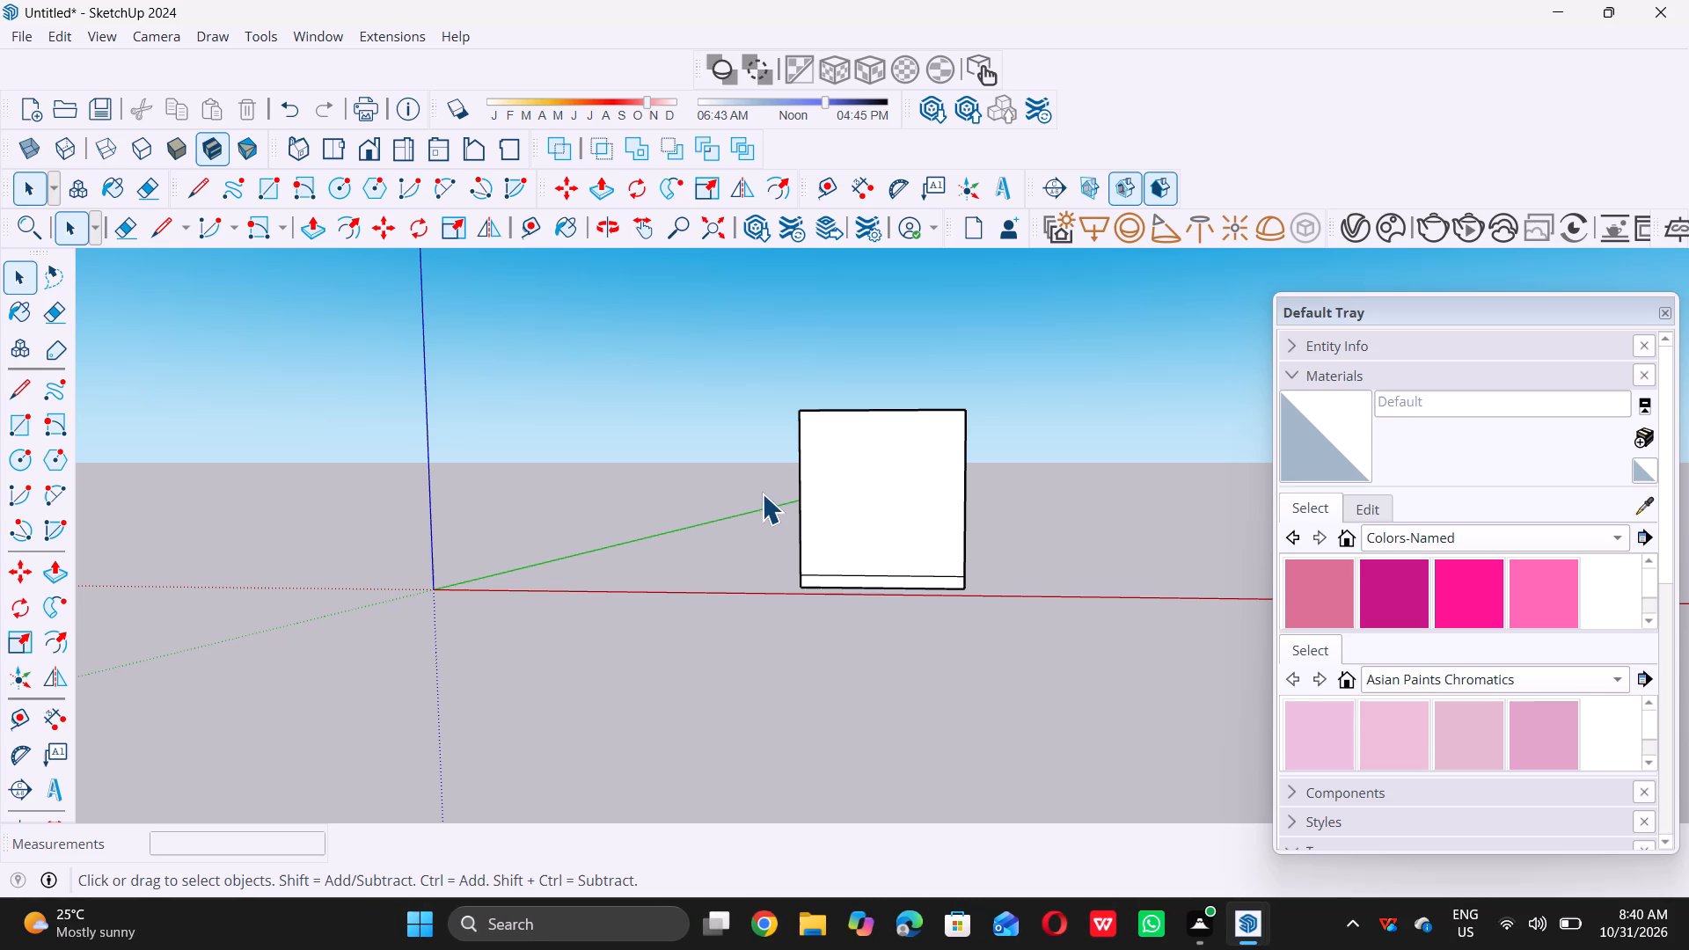
{"action": "scroll", "coordinate": [764, 490], "scroll_direction": "down", "scroll_amount": 3}
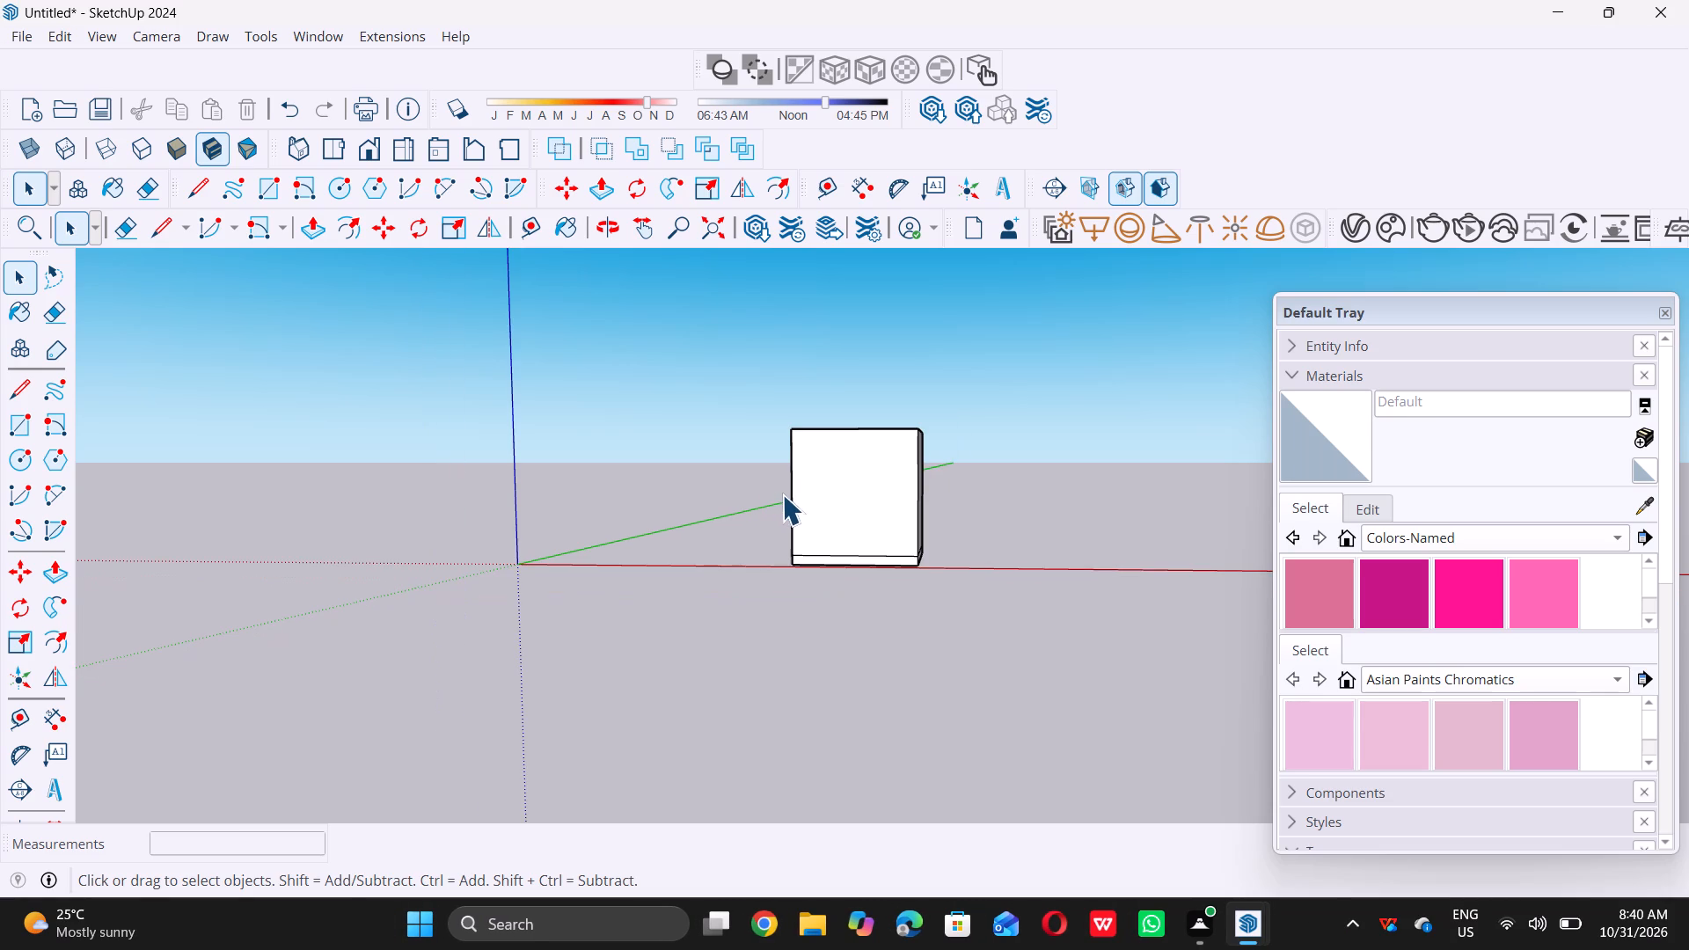
{"action": "middle_click_drag", "start_coordinate": [774, 499], "coordinate": [825, 487]}
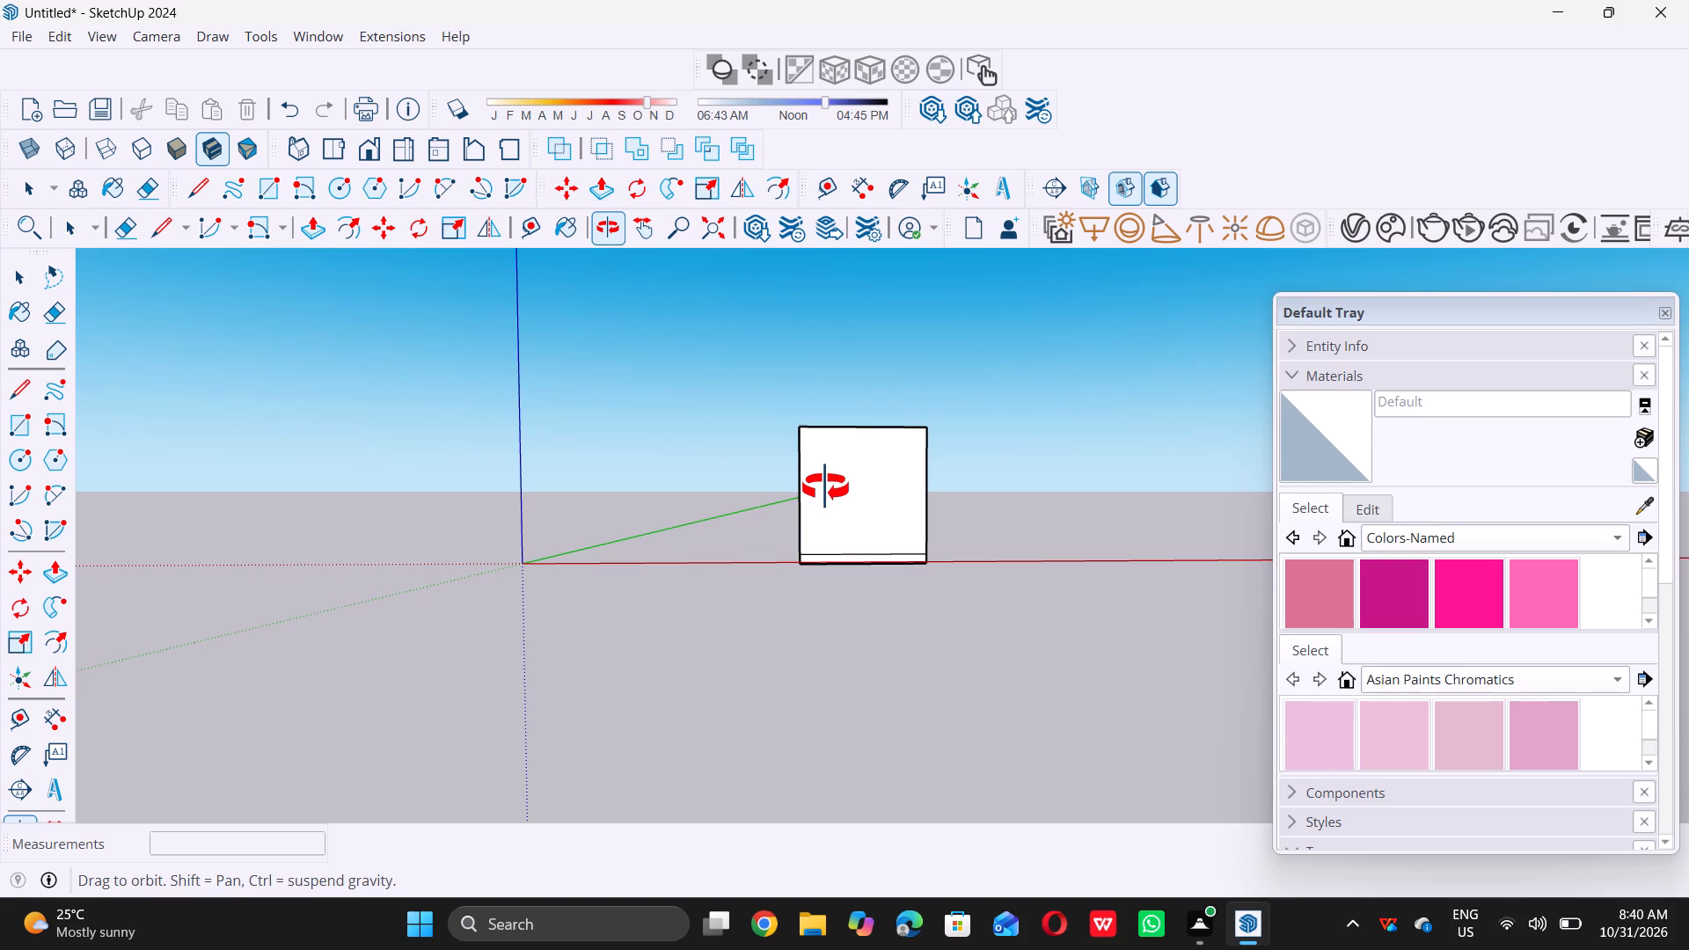
{"action": "middle_click_drag", "start_coordinate": [825, 487], "coordinate": [823, 487]}
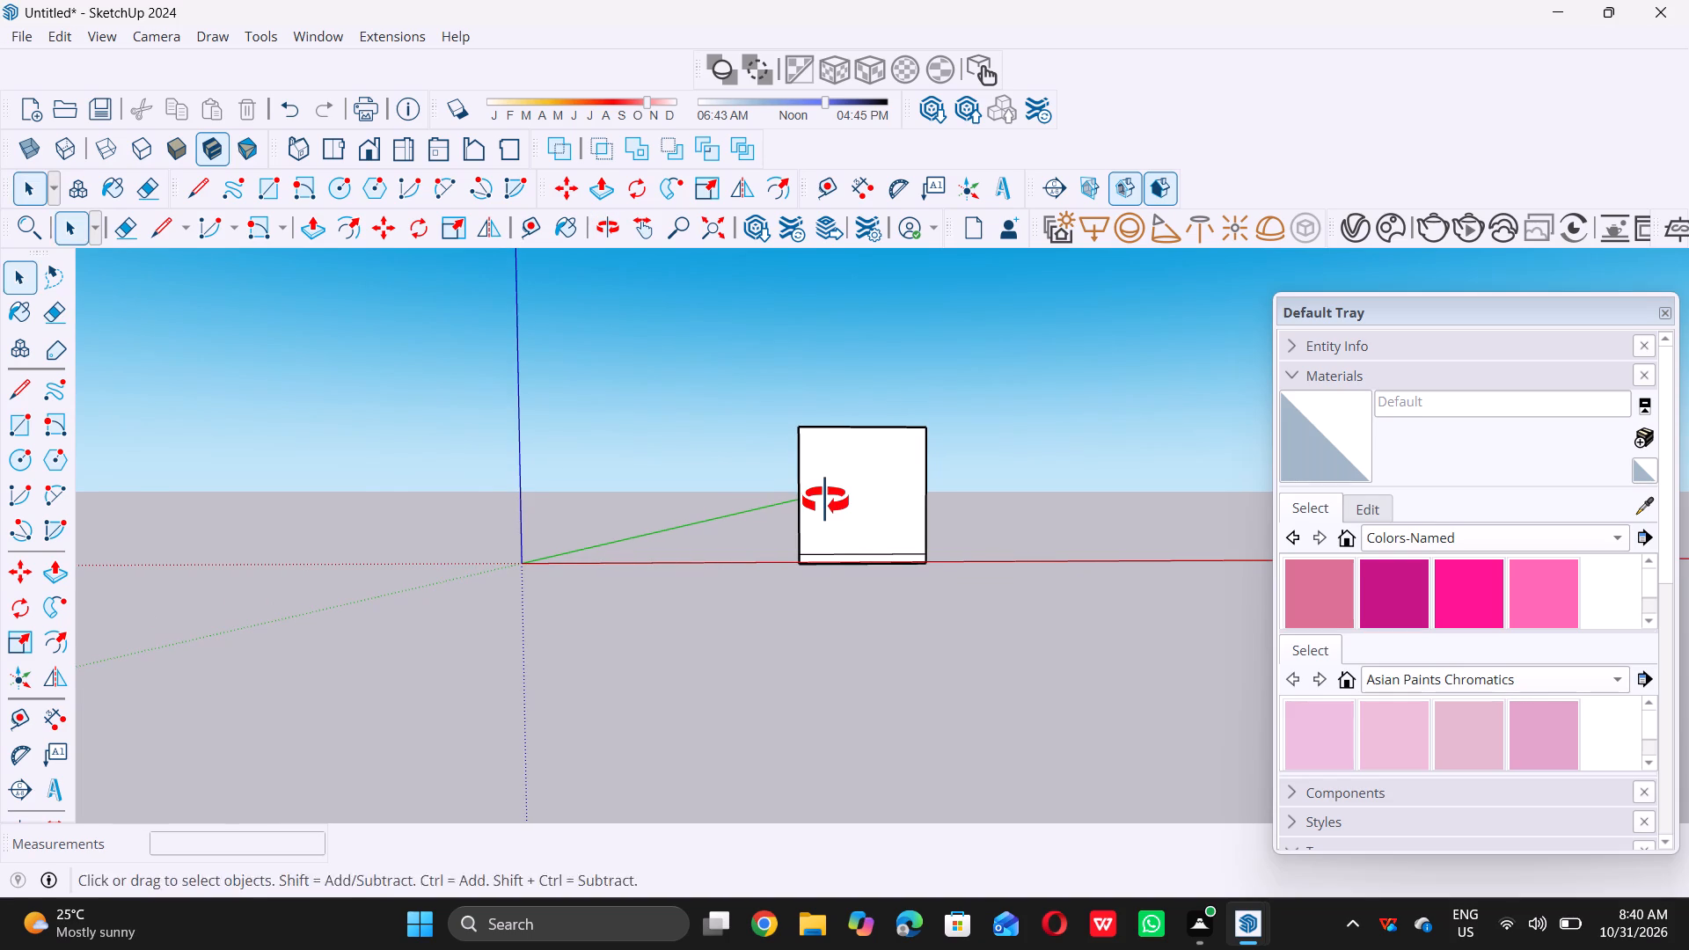
{"action": "middle_click_drag", "start_coordinate": [823, 493], "coordinate": [825, 508]}
{"action": "middle_click", "coordinate": [817, 515]}
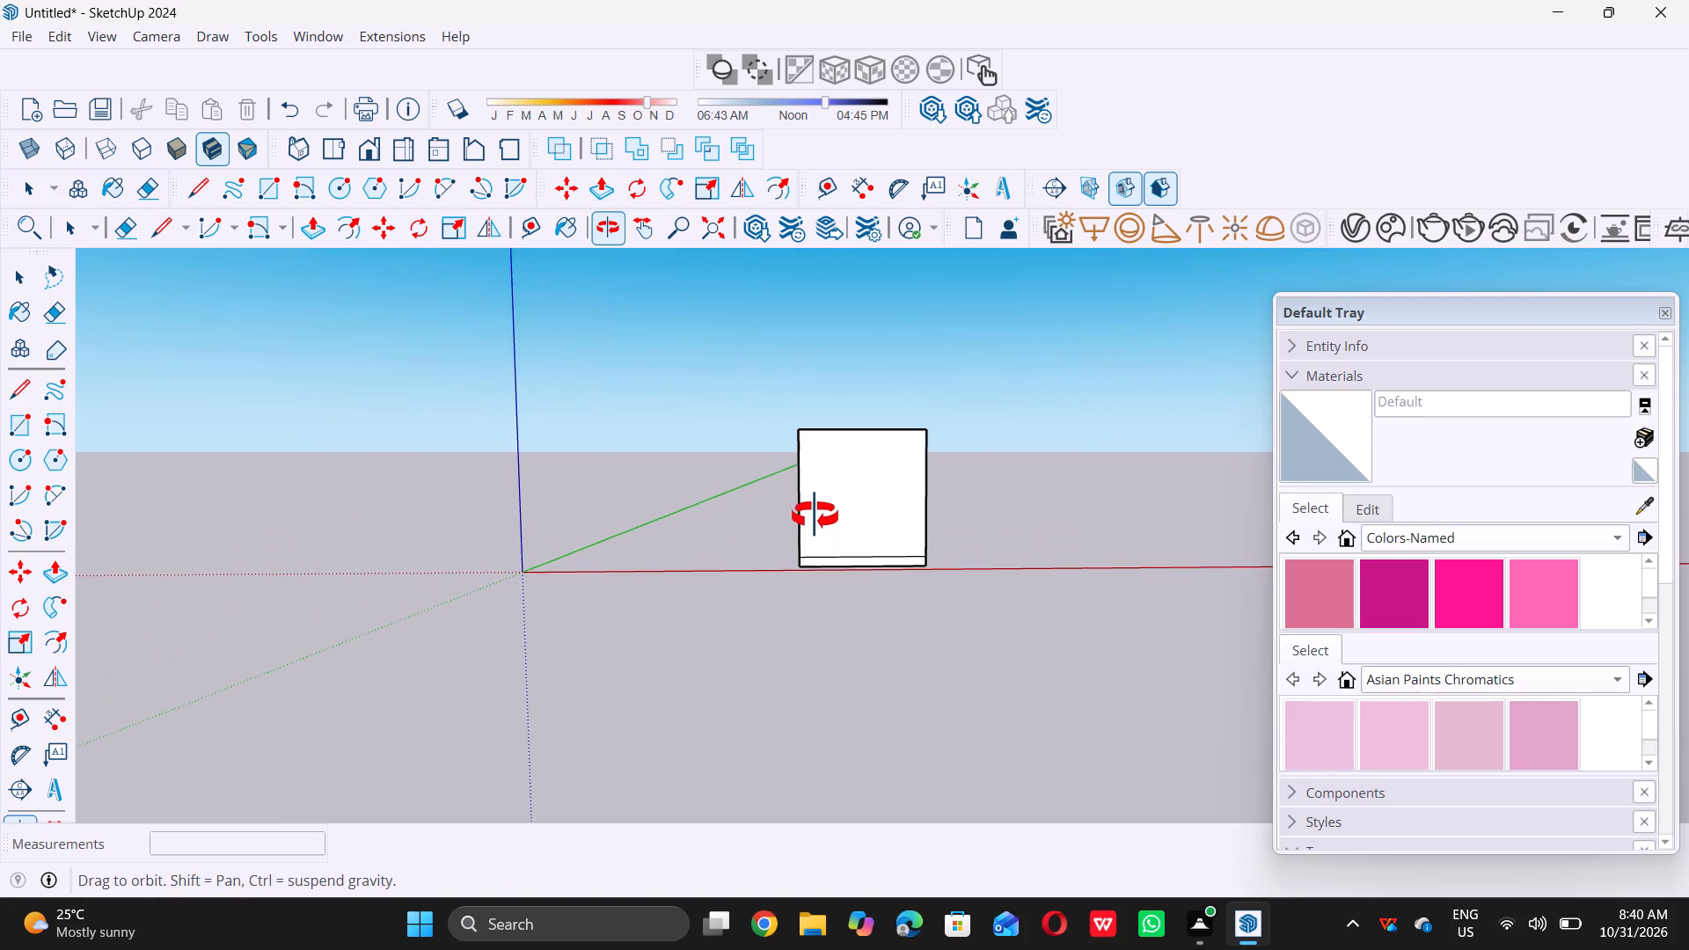
{"action": "scroll", "coordinate": [815, 514], "scroll_direction": "up", "scroll_amount": 8}
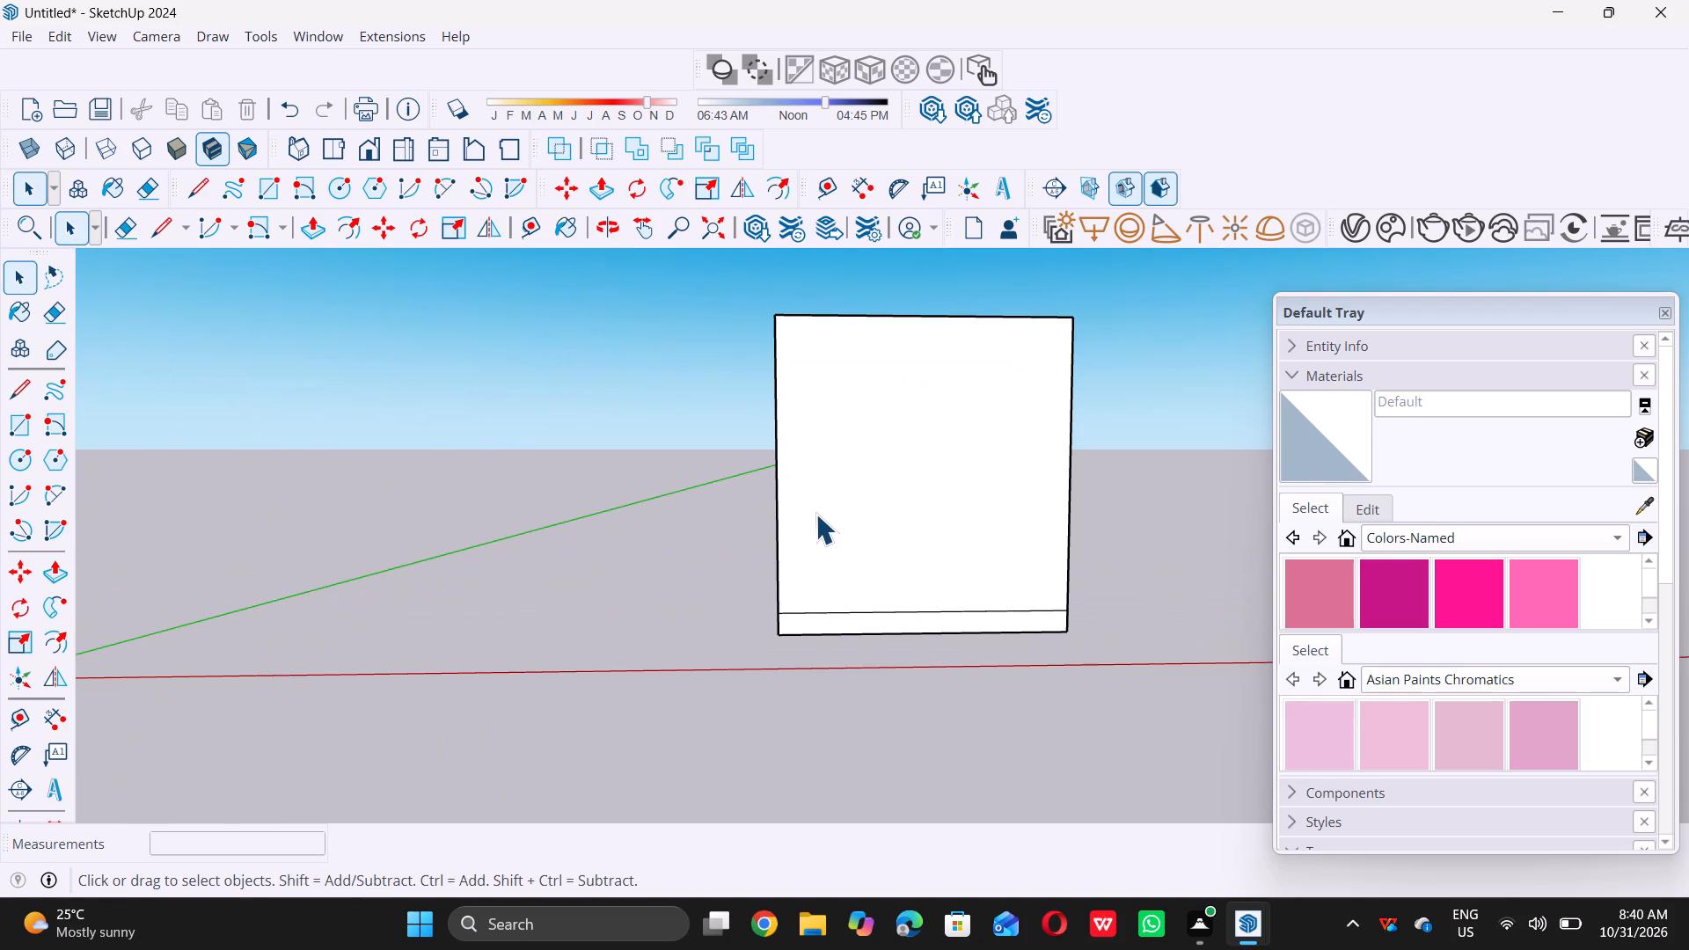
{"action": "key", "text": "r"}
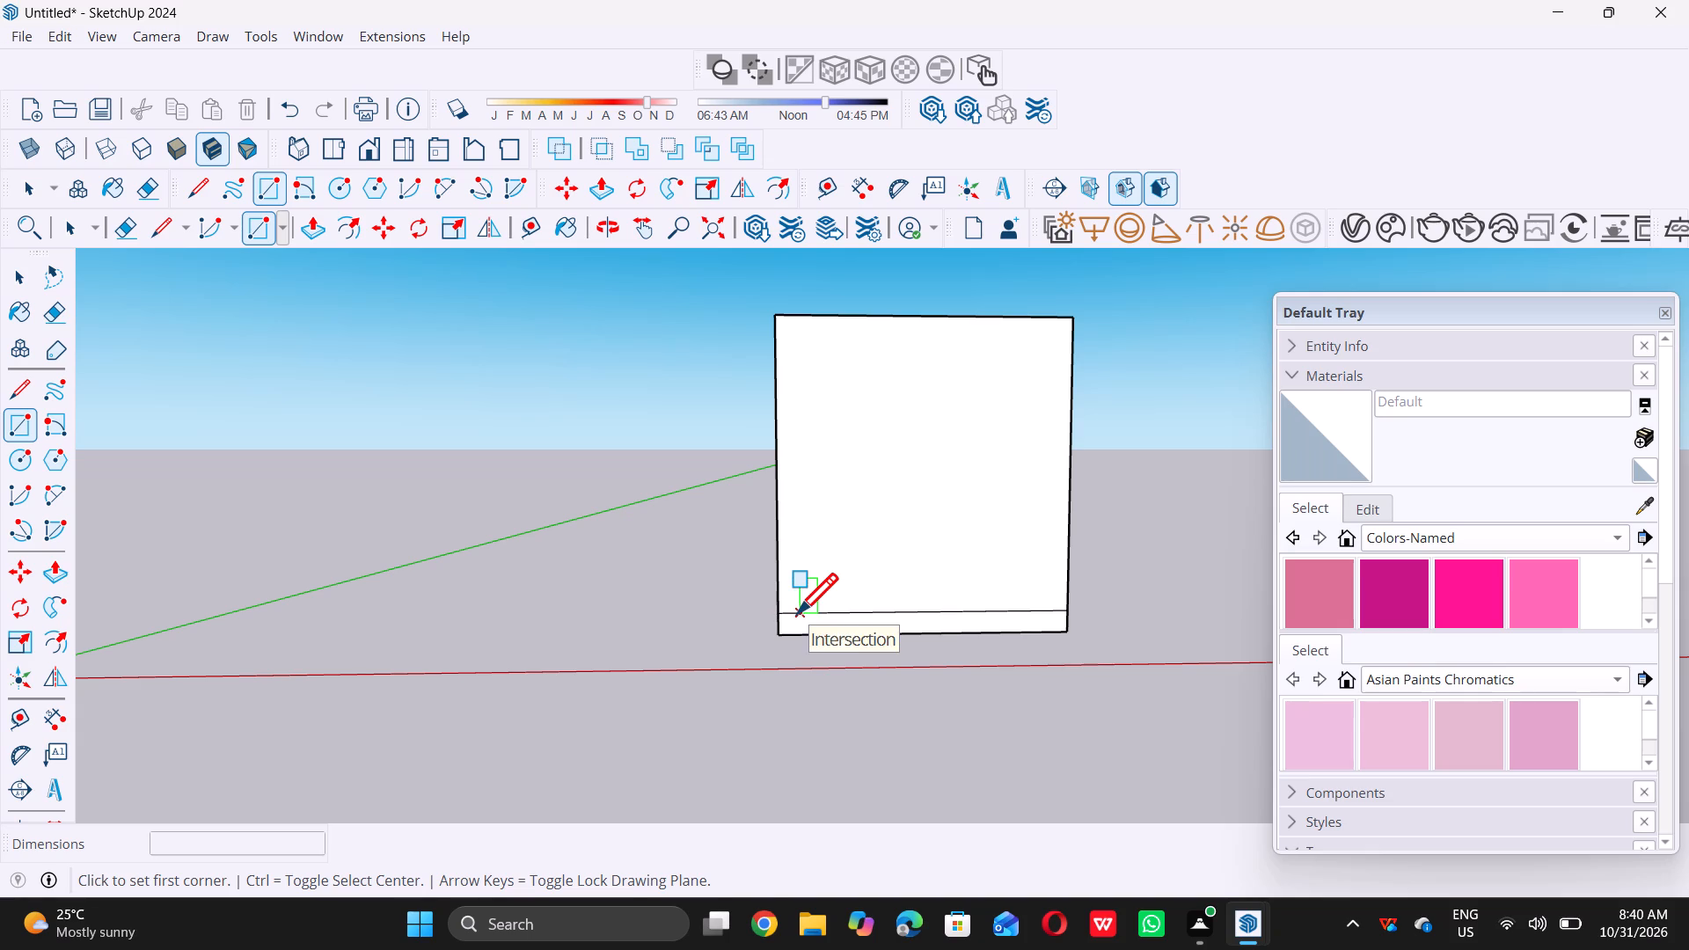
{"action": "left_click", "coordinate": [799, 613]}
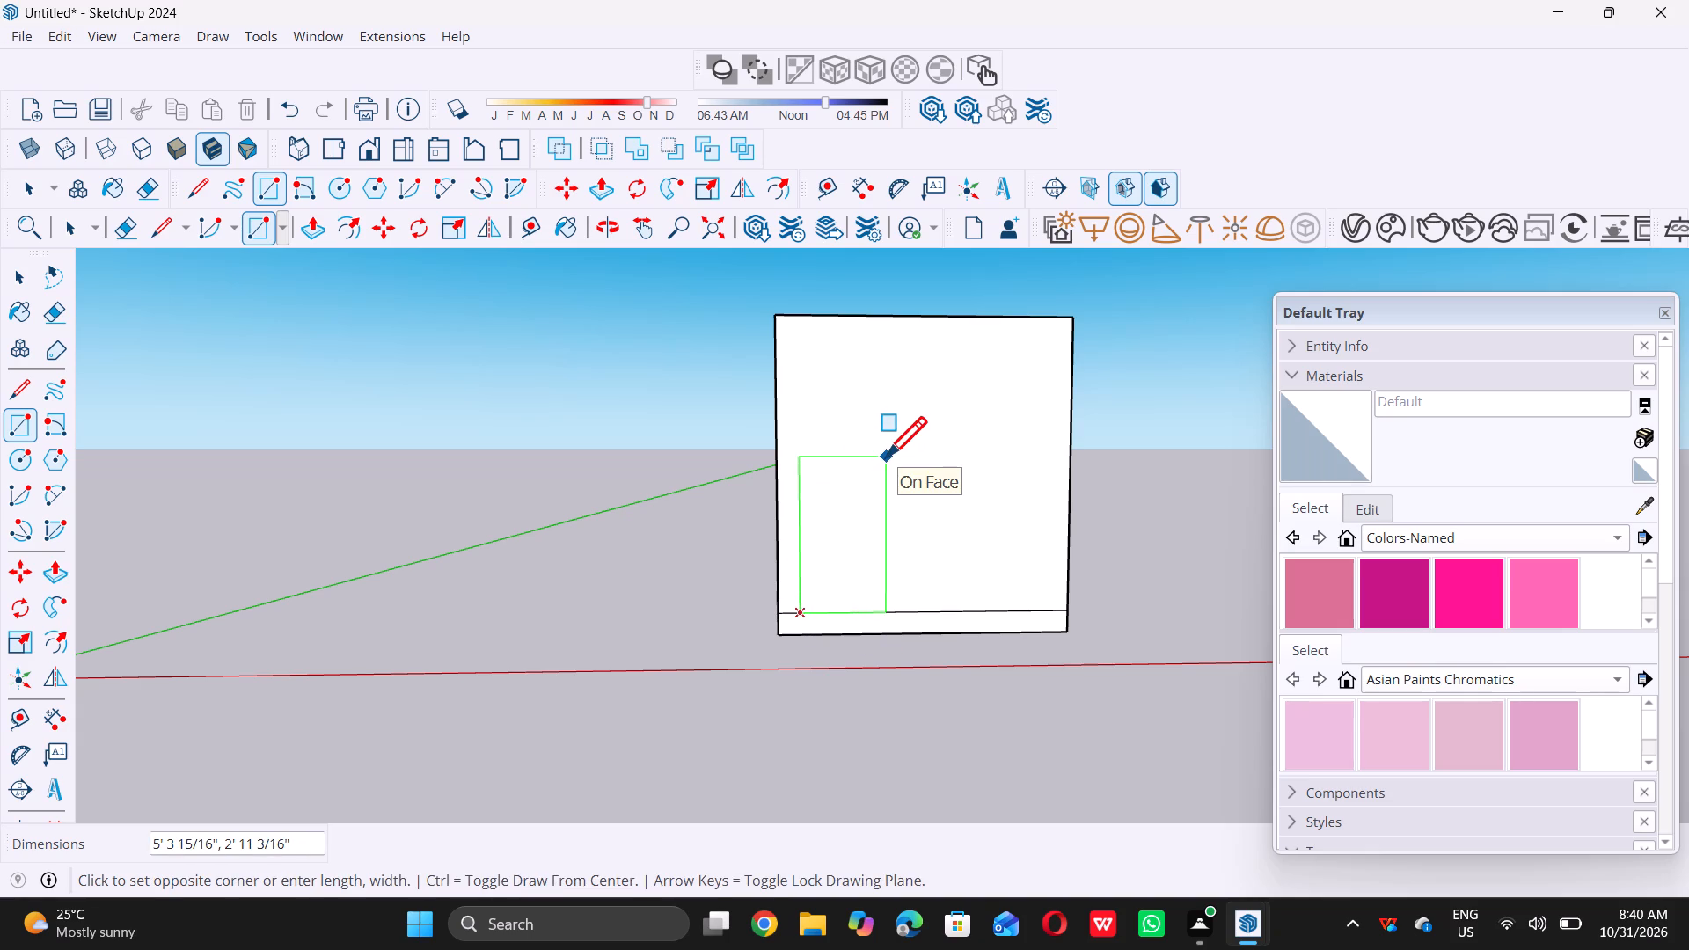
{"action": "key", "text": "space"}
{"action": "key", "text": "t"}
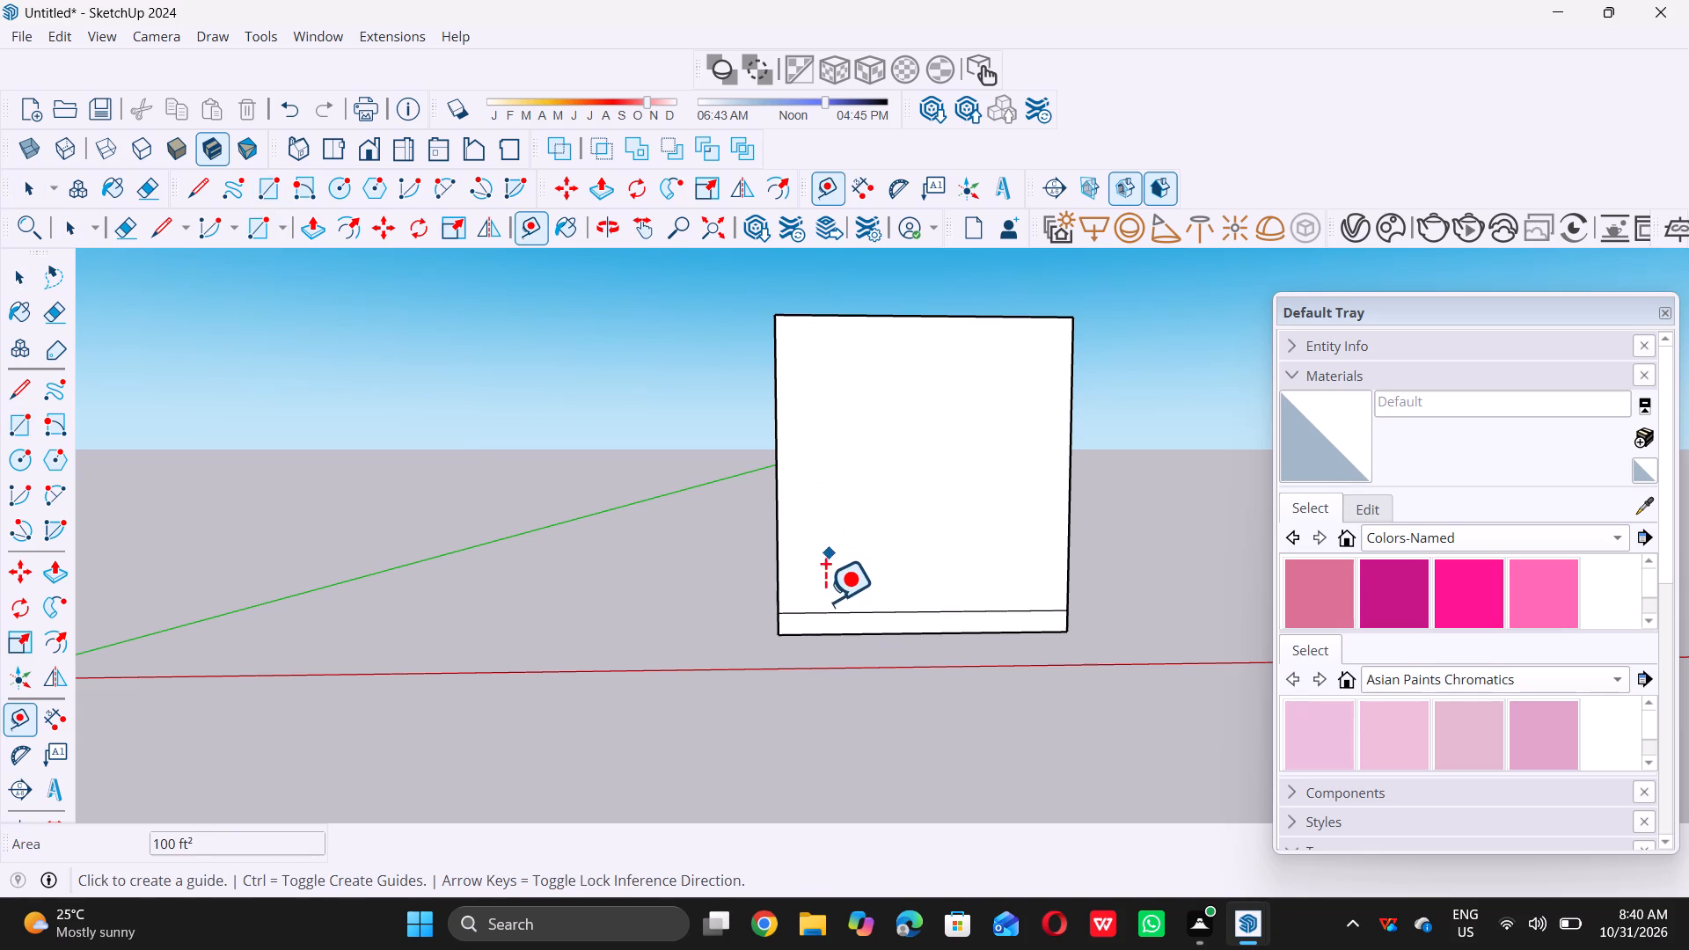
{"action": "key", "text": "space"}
Draw a 3' wide by 7' high door rectangle on the outer wall face, standing on the base slab's top line.
{"action": "key", "text": "r"}
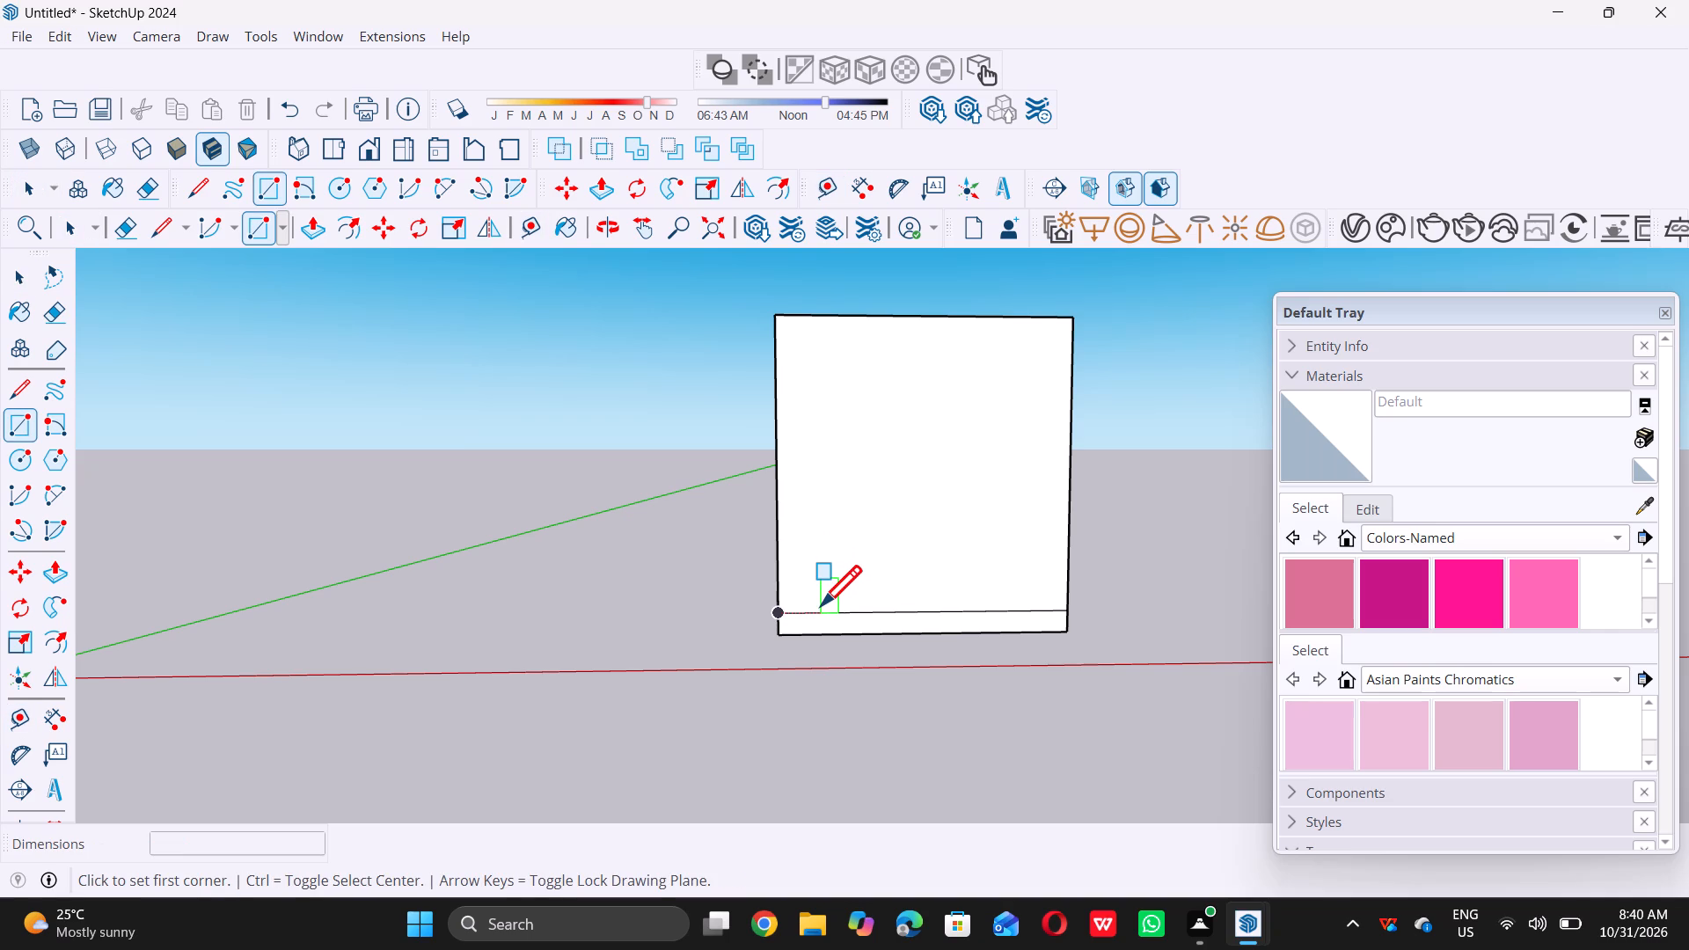
{"action": "left_click", "coordinate": [819, 610]}
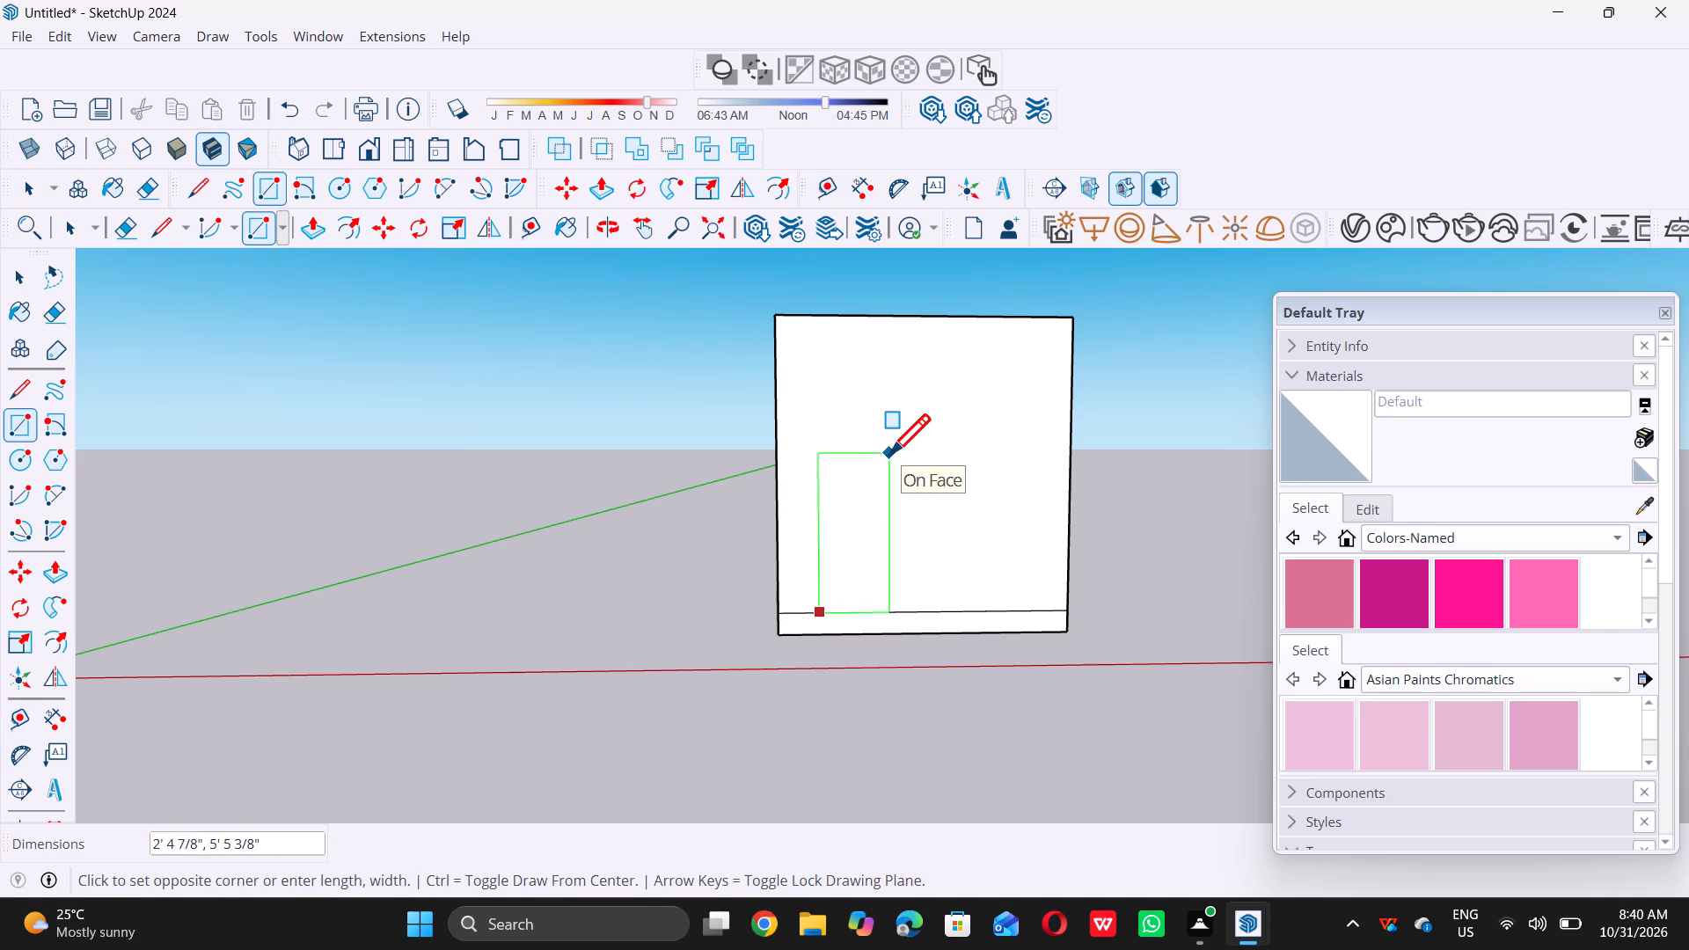
{"action": "key", "text": "3"}
{"action": "key", "text": "apostrophe"}
{"action": "key", "text": "comma"}
{"action": "key", "text": "7"}
{"action": "key", "text": "apostrophe"}
{"action": "key", "text": "Return"}
{"action": "key", "text": "space"}
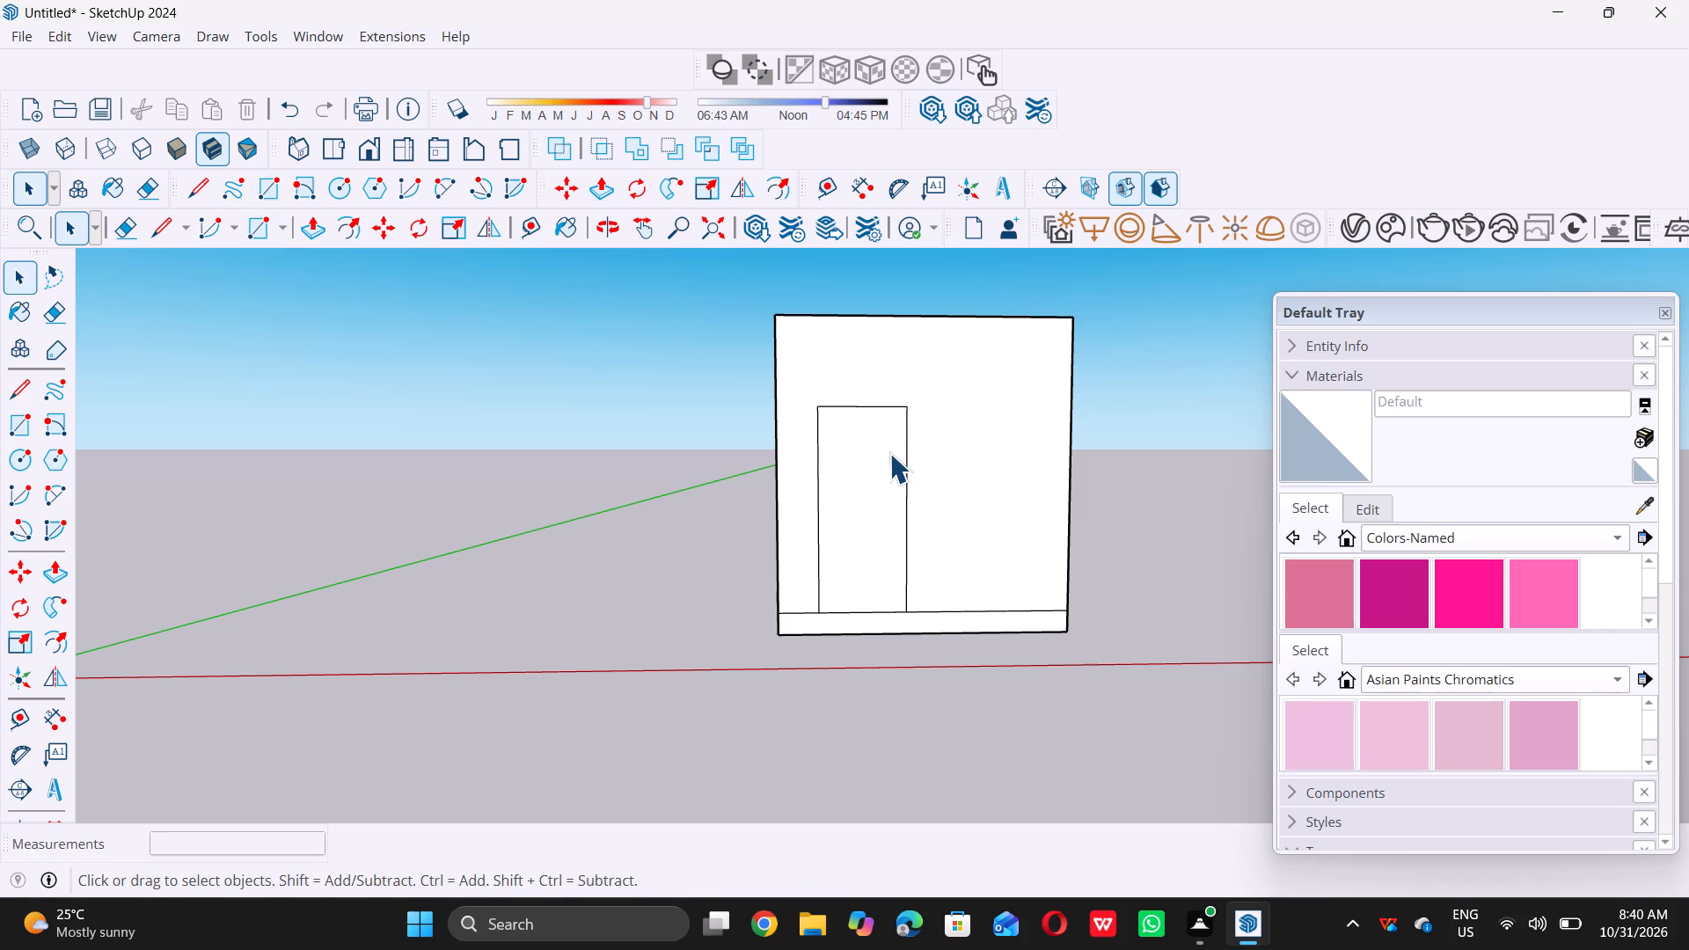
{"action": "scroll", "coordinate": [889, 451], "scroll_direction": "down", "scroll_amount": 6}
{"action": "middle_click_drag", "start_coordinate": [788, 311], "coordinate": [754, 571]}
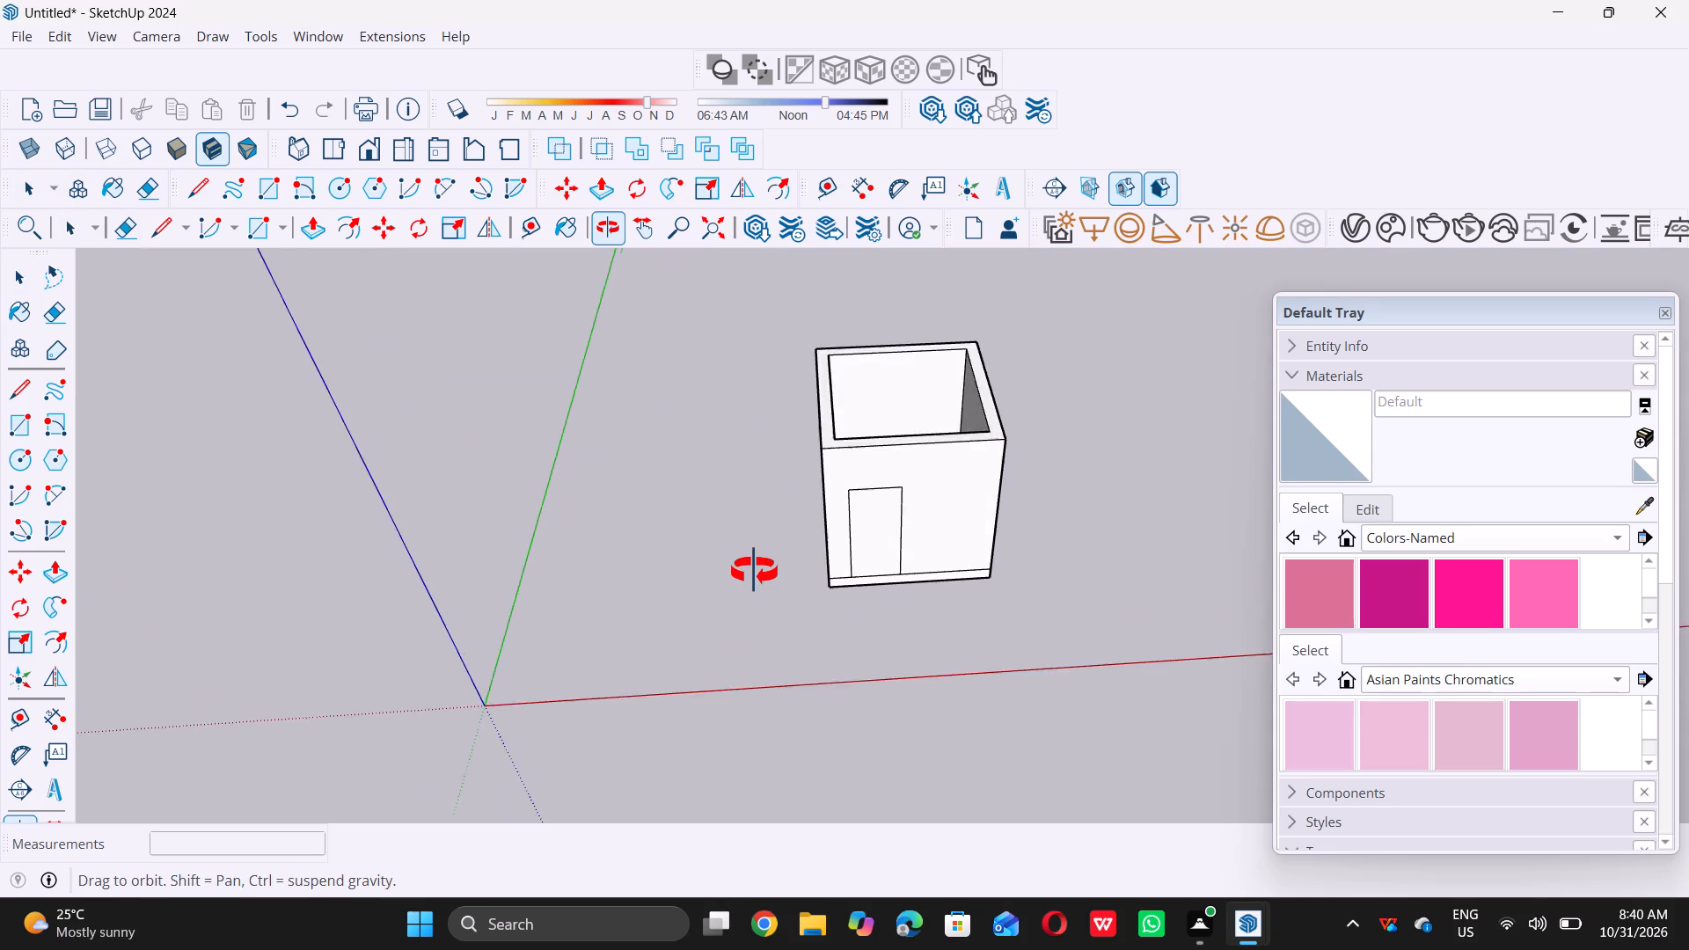
Push/Pull the door rectangle 9" inward through the wall thickness to cut the door opening.
{"action": "middle_click_drag", "start_coordinate": [754, 571], "coordinate": [735, 572]}
{"action": "scroll", "coordinate": [850, 557], "scroll_direction": "up", "scroll_amount": 5}
{"action": "left_click", "coordinate": [865, 511]}
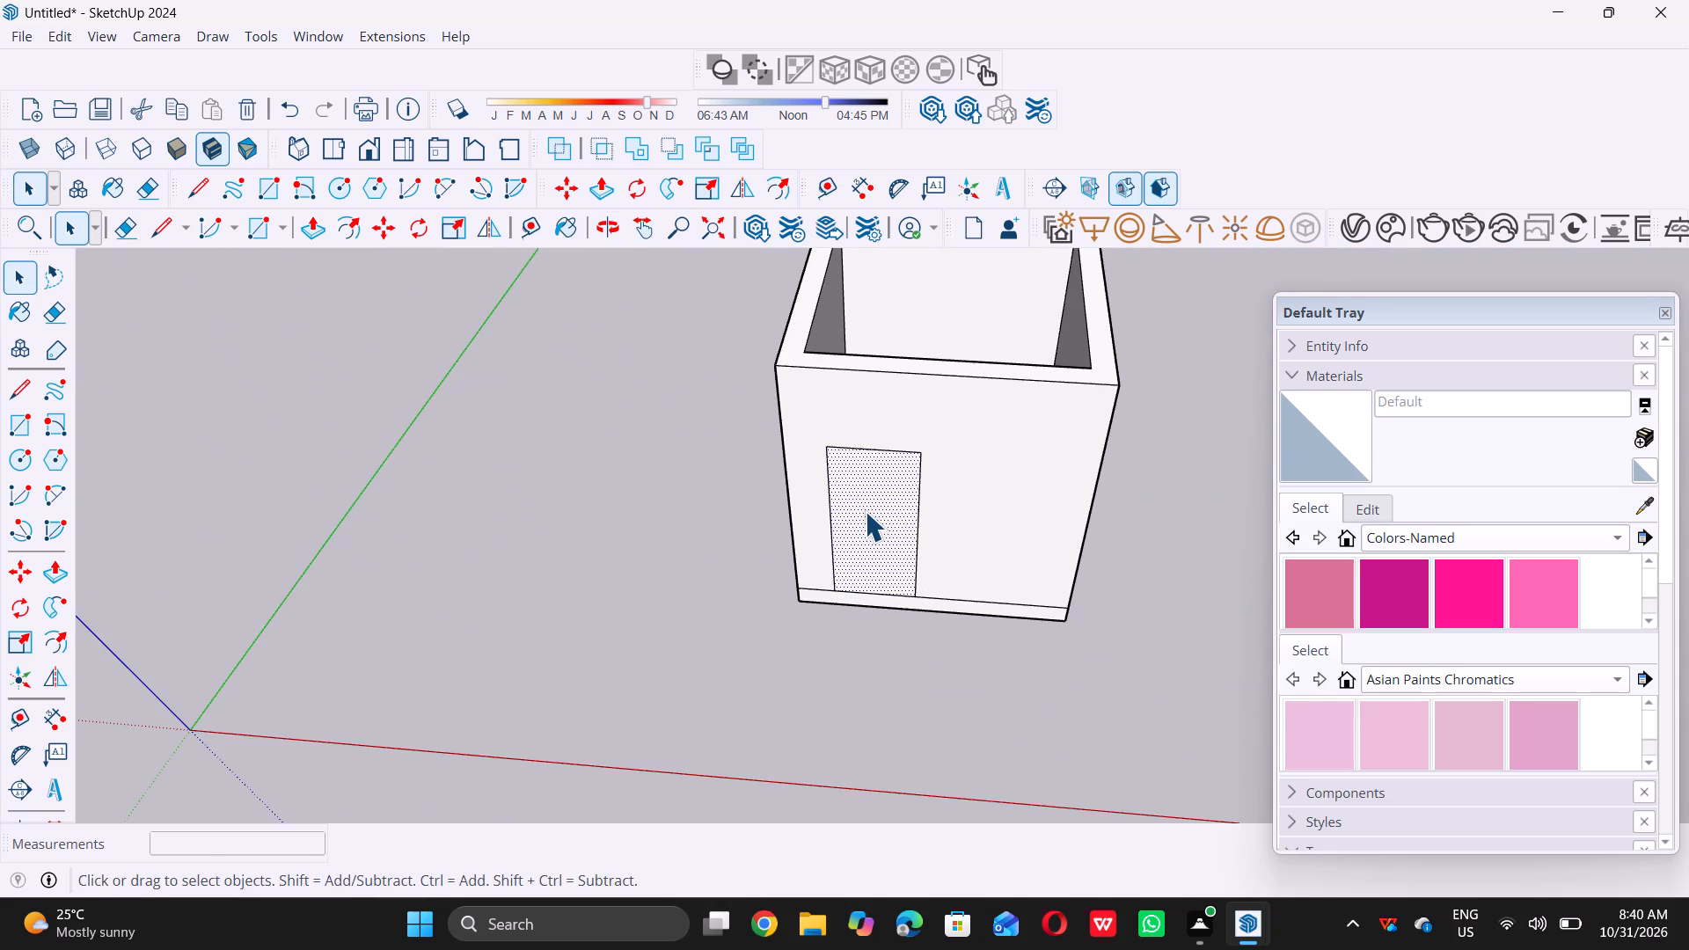
{"action": "key", "text": "p"}
{"action": "left_click", "coordinate": [864, 510]}
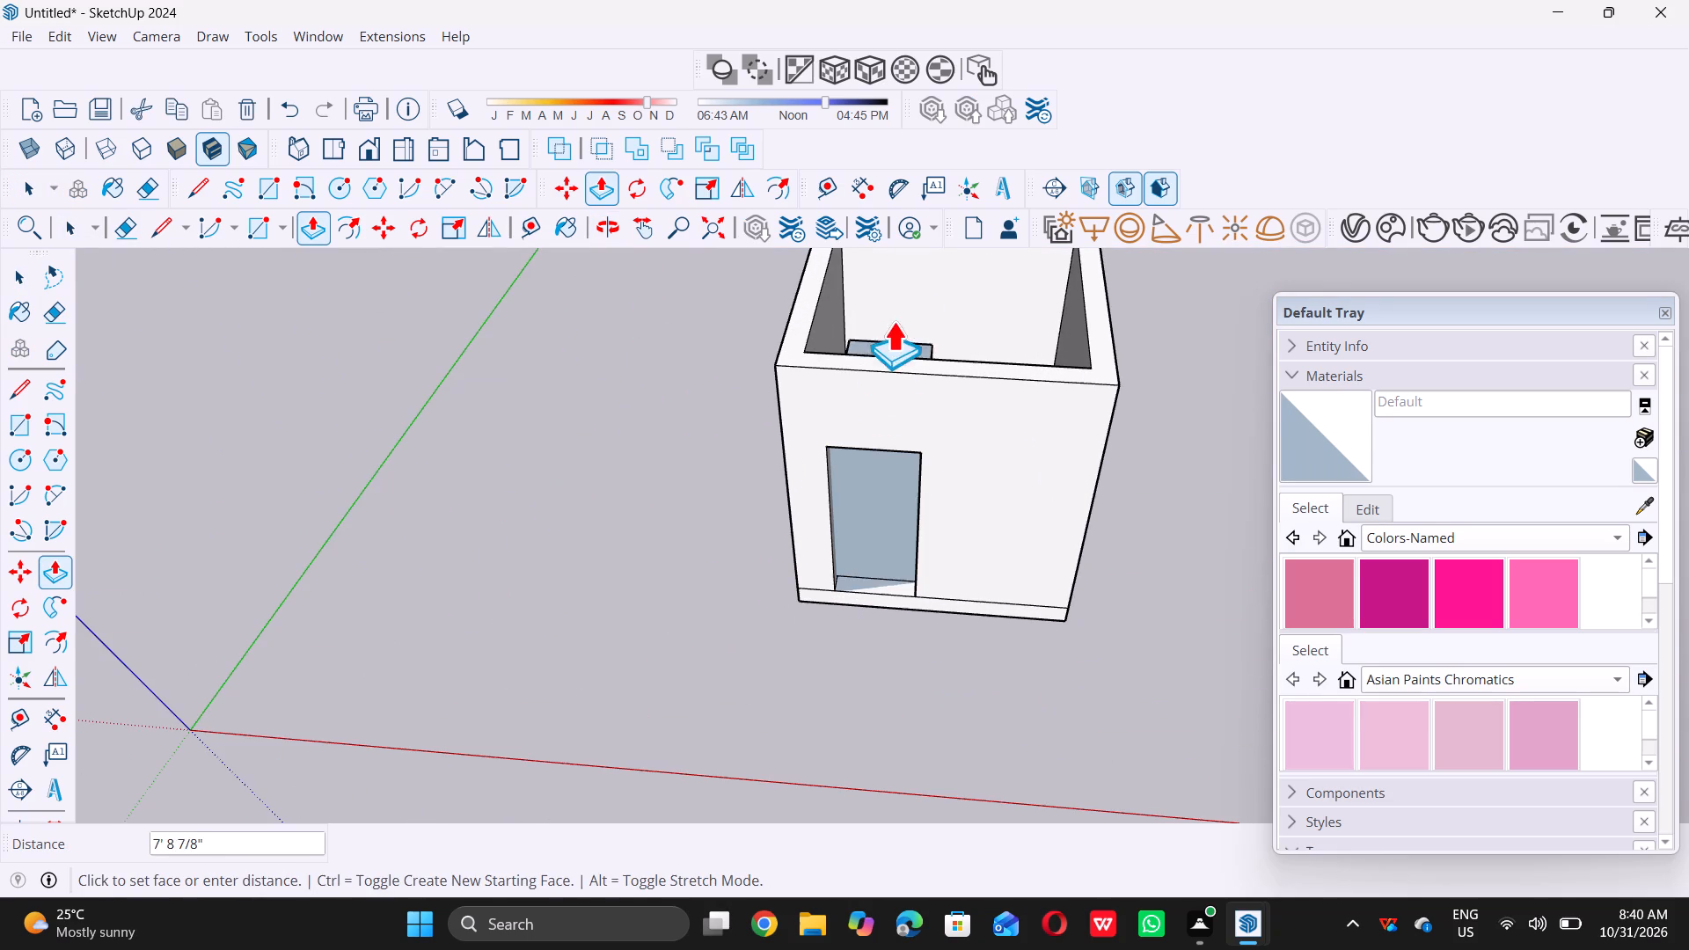
{"action": "scroll", "coordinate": [938, 352], "scroll_direction": "up", "scroll_amount": 6}
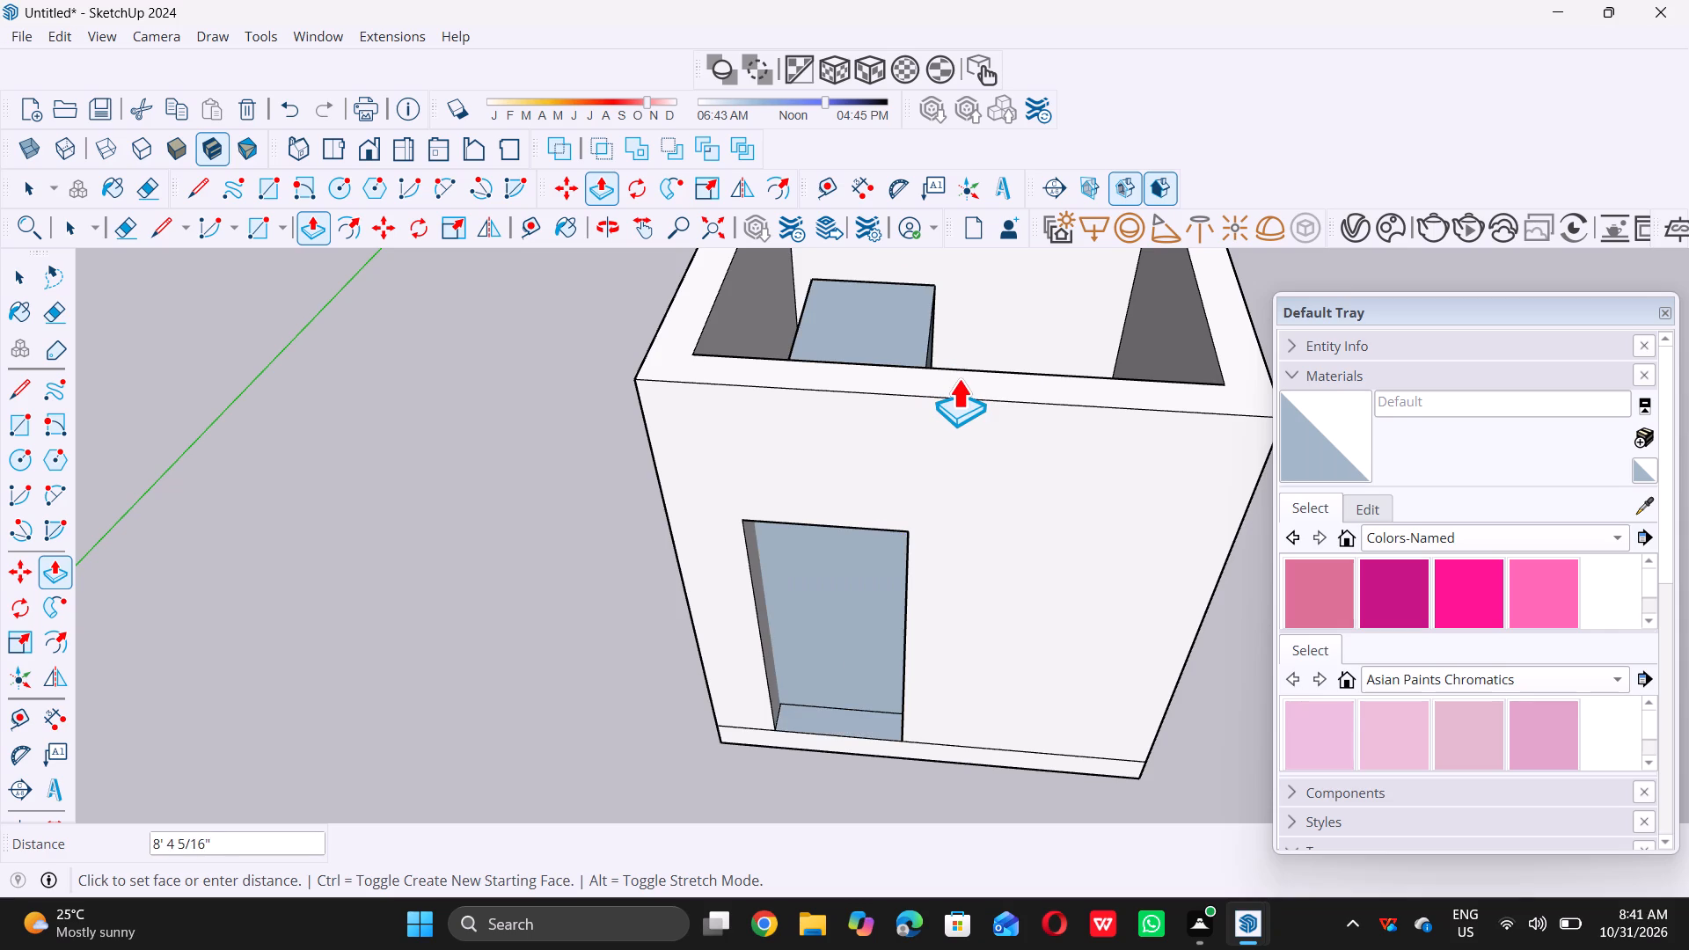
{"action": "middle_click_drag", "start_coordinate": [977, 365], "coordinate": [984, 407]}
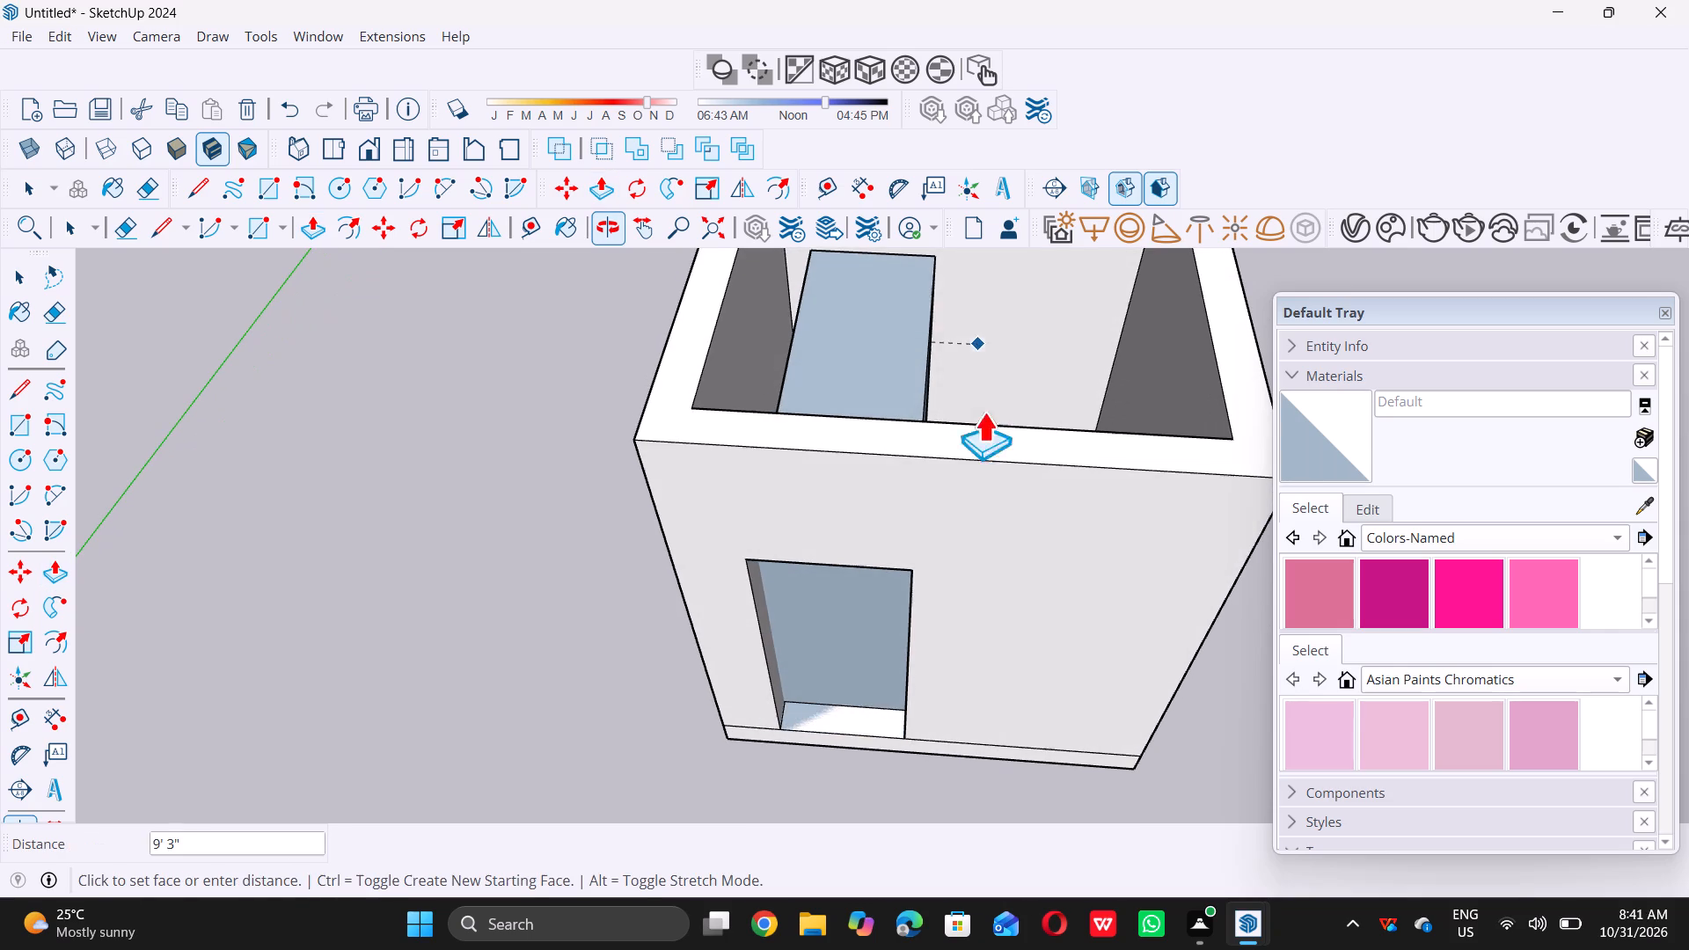
{"action": "left_click", "coordinate": [1034, 433]}
{"action": "key", "text": "space"}
Face the wall with the door opening, start a file import and browse to the Pictures folder.
{"action": "scroll", "coordinate": [810, 574], "scroll_direction": "down", "scroll_amount": 9}
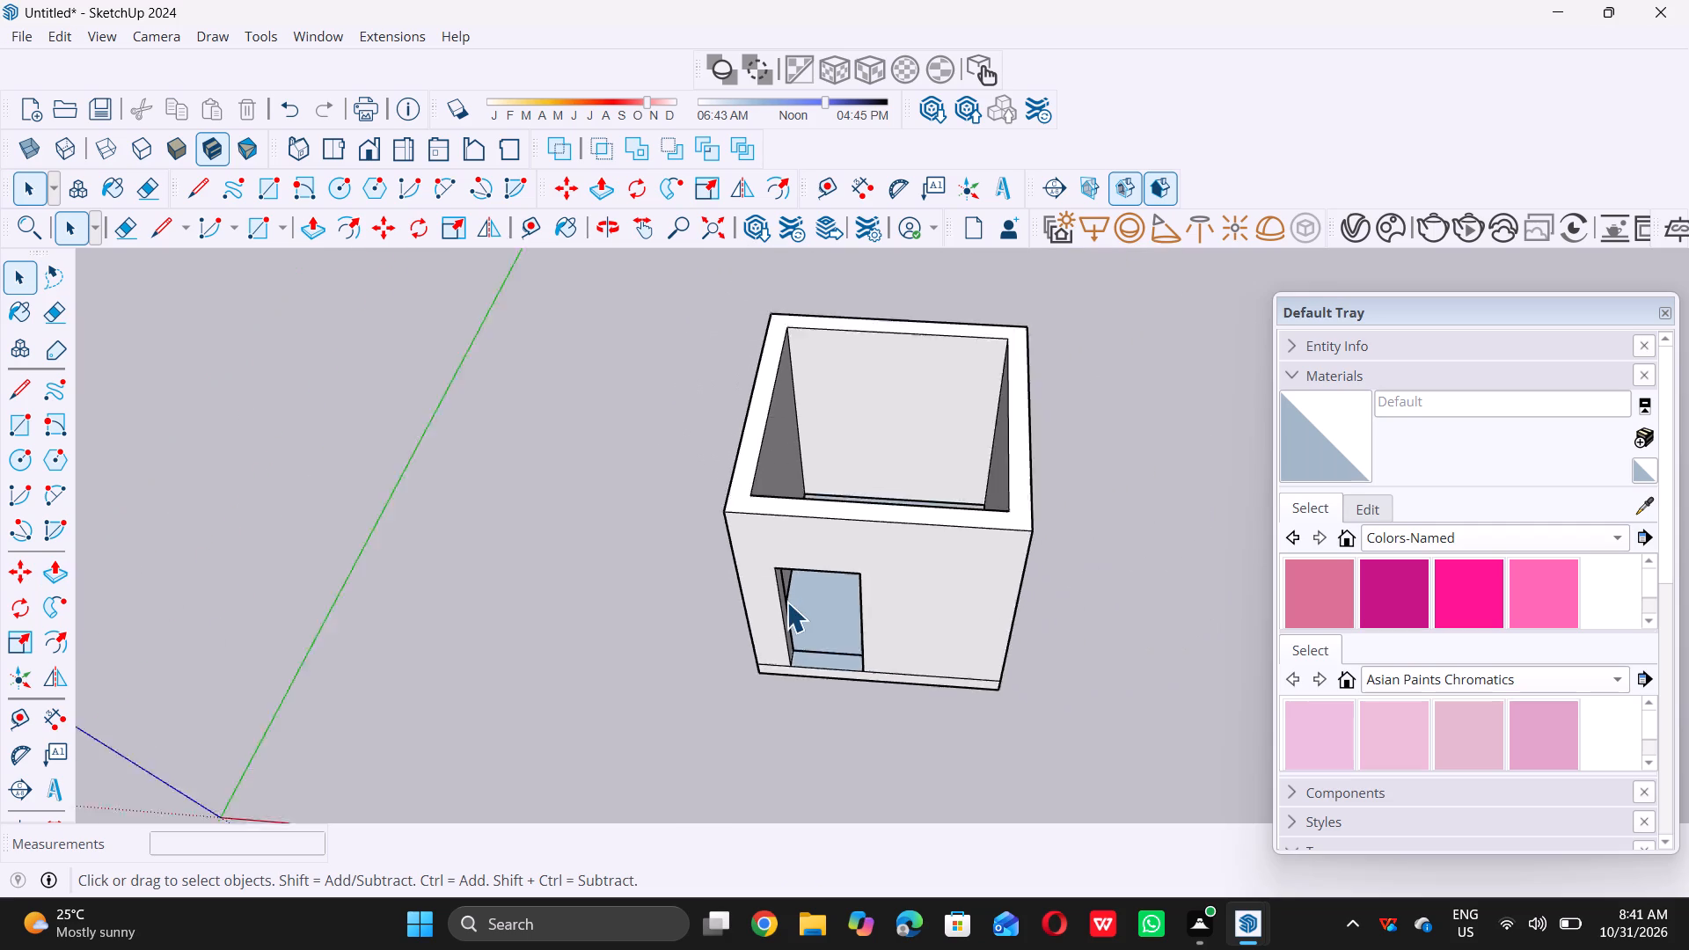
{"action": "scroll", "coordinate": [786, 602], "scroll_direction": "down", "scroll_amount": 11}
{"action": "middle_click_drag", "start_coordinate": [789, 646], "coordinate": [783, 408]}
{"action": "middle_click_drag", "start_coordinate": [788, 584], "coordinate": [840, 501]}
{"action": "scroll", "coordinate": [840, 501], "scroll_direction": "up", "scroll_amount": 1}
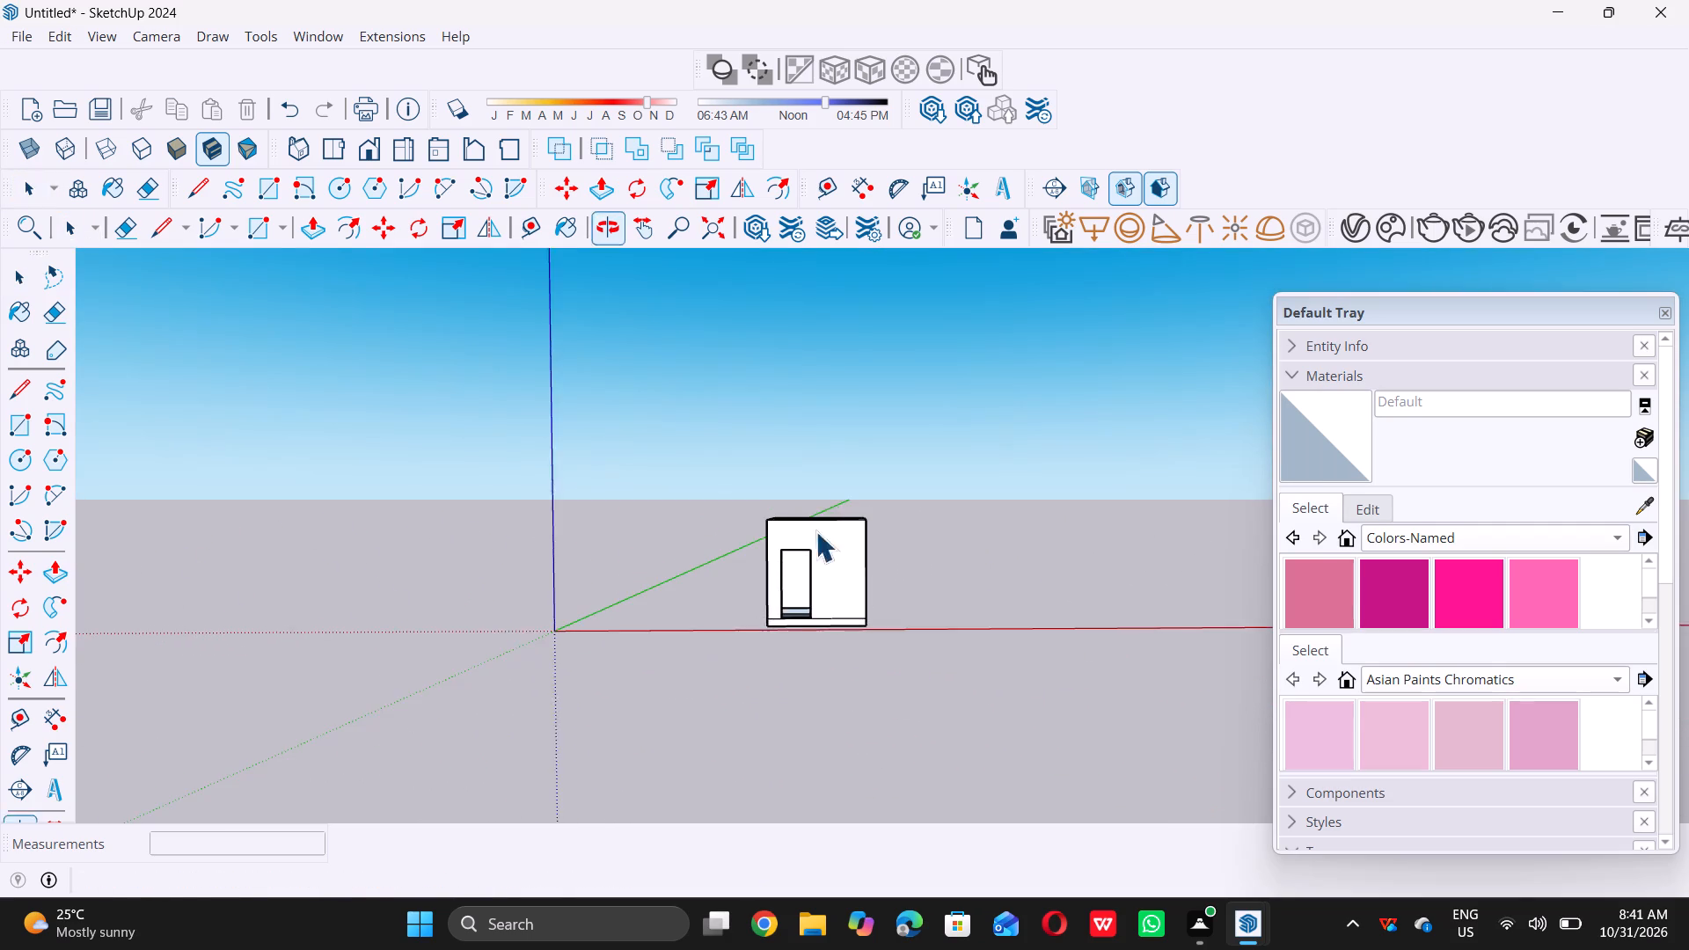
{"action": "scroll", "coordinate": [803, 546], "scroll_direction": "up", "scroll_amount": 4}
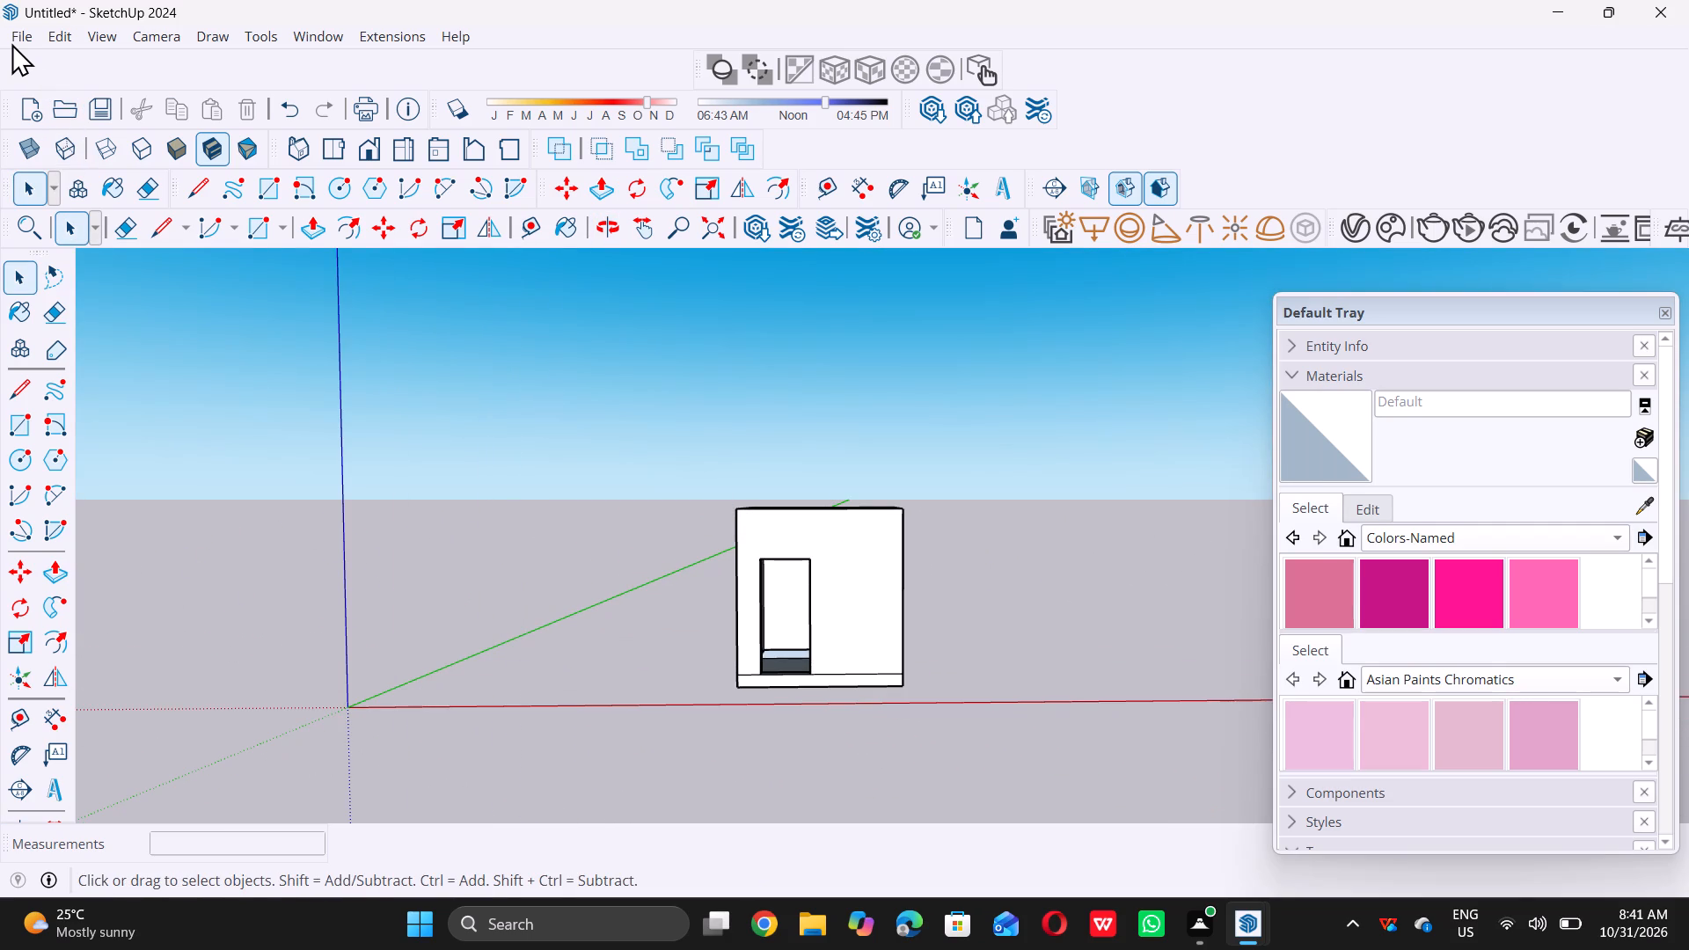
{"action": "left_click", "coordinate": [19, 43]}
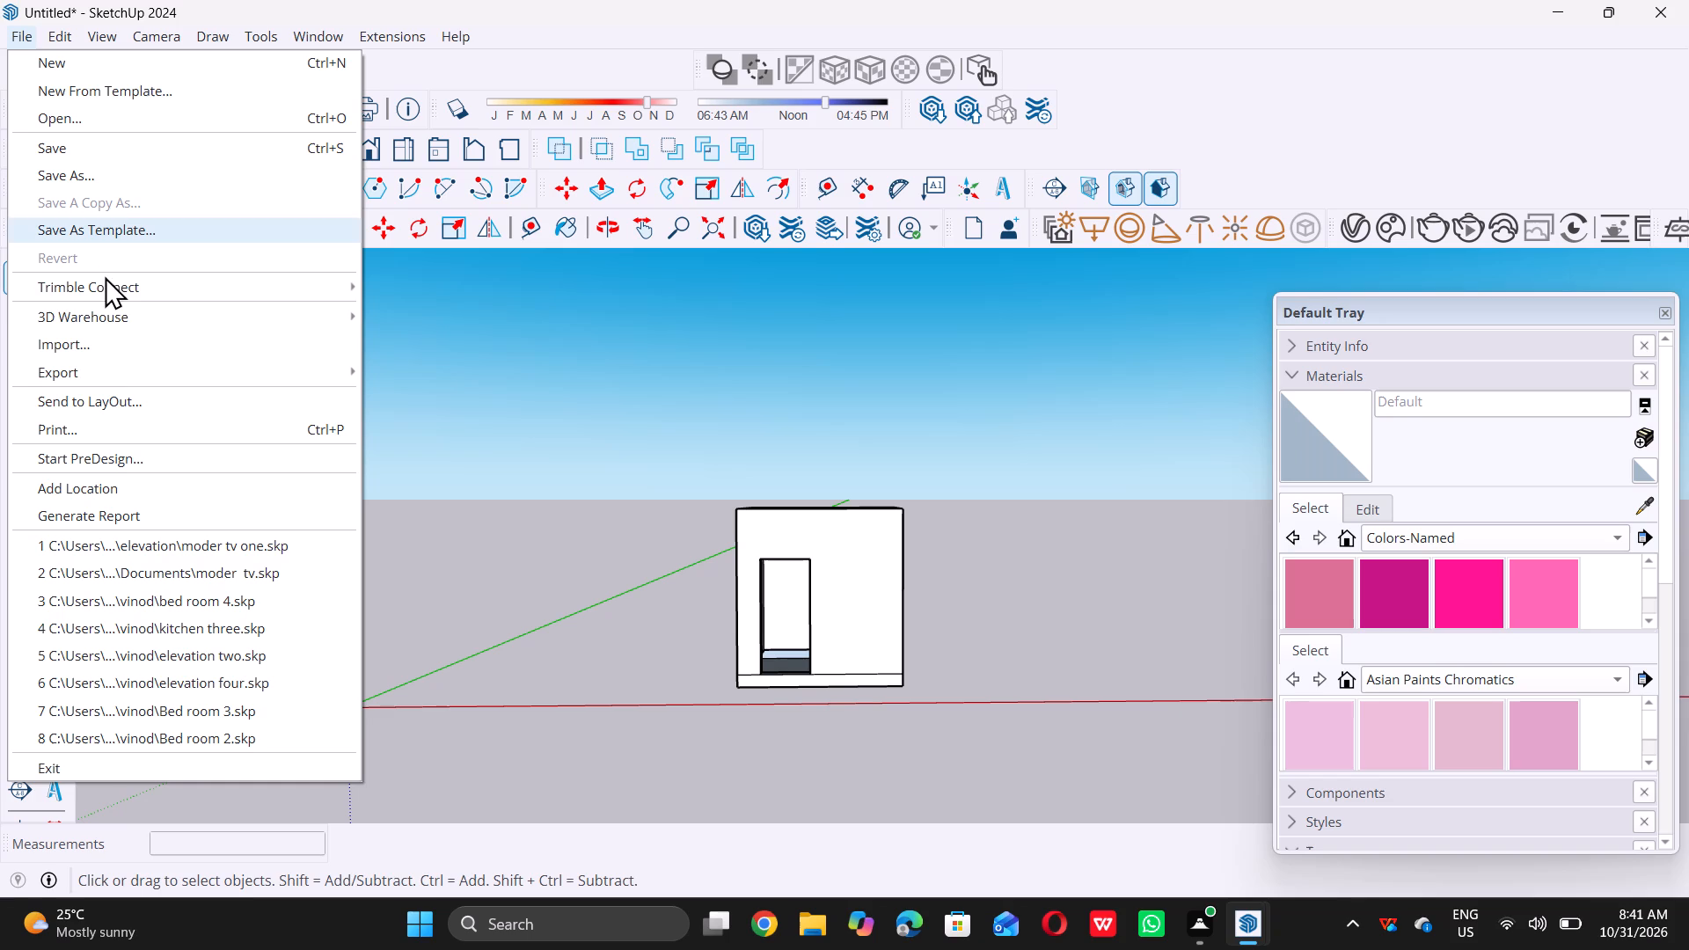
{"action": "double_click", "coordinate": [106, 355]}
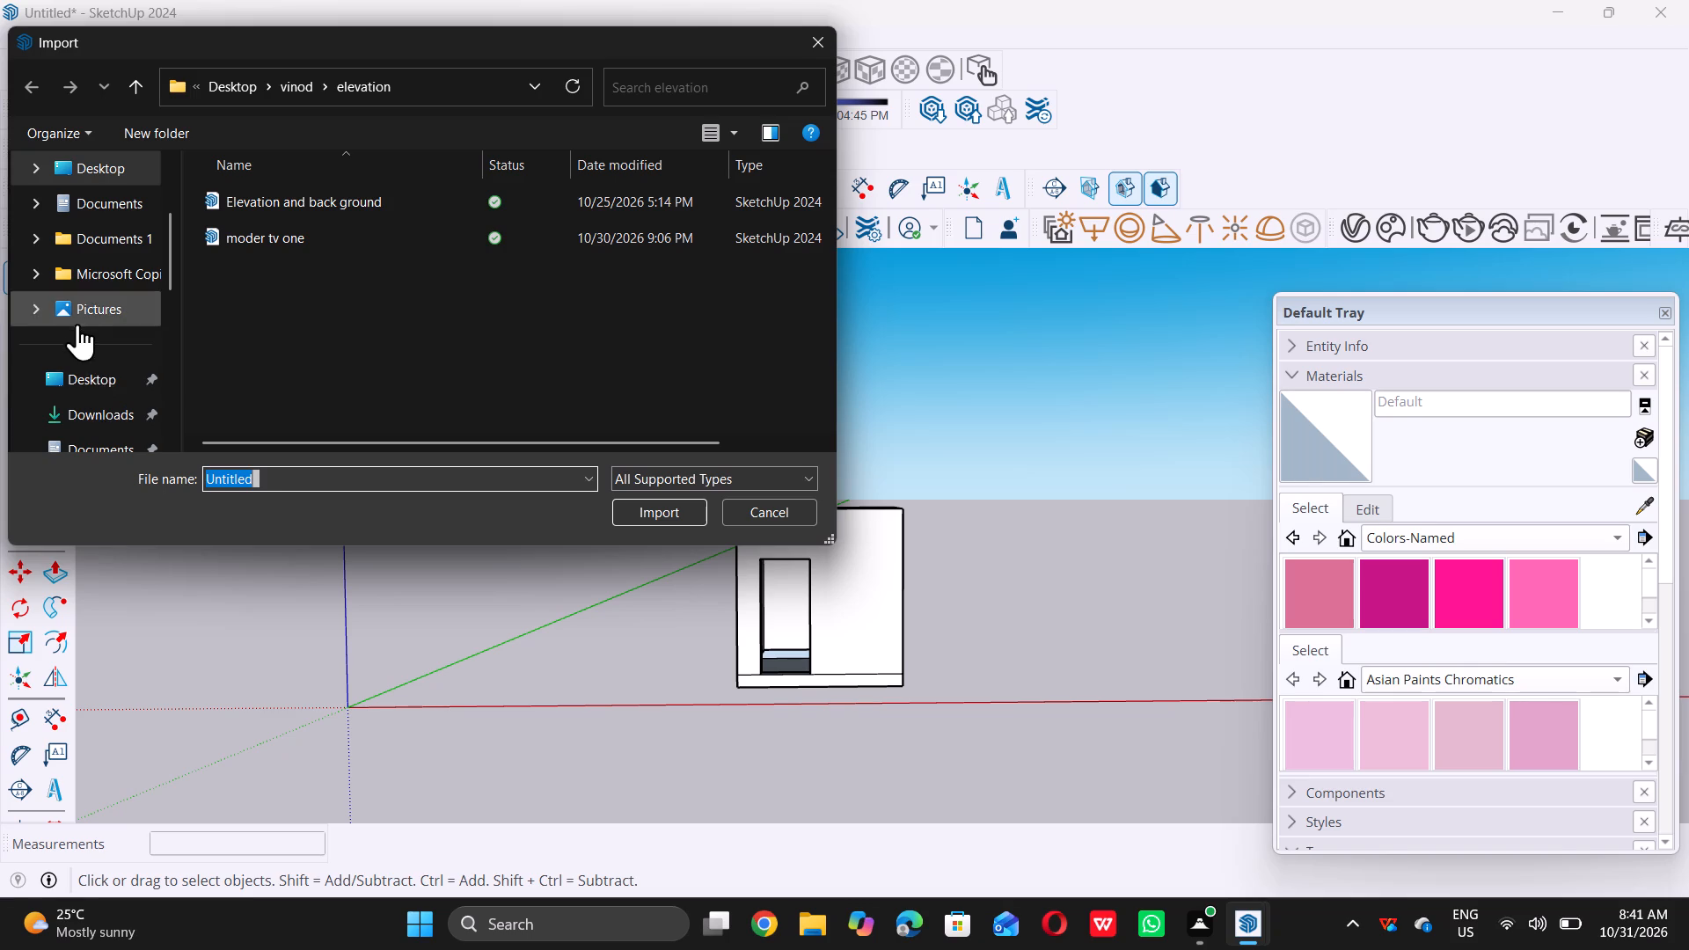
{"action": "scroll", "coordinate": [88, 395], "scroll_direction": "down", "scroll_amount": 1}
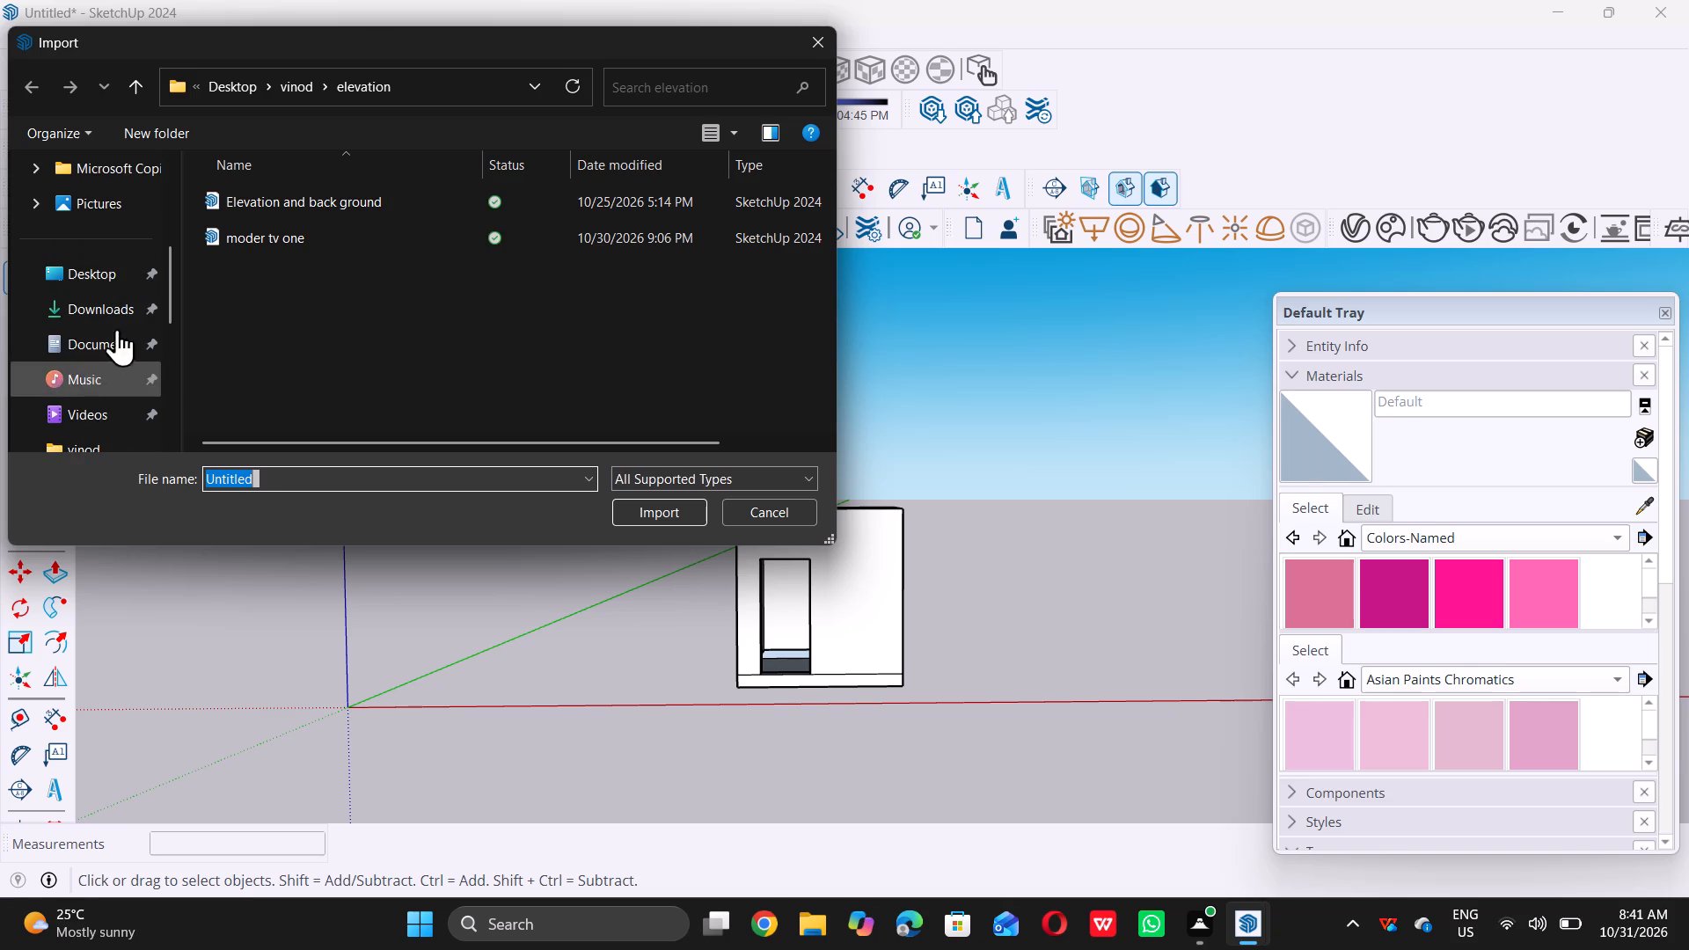
{"action": "left_click", "coordinate": [106, 271]}
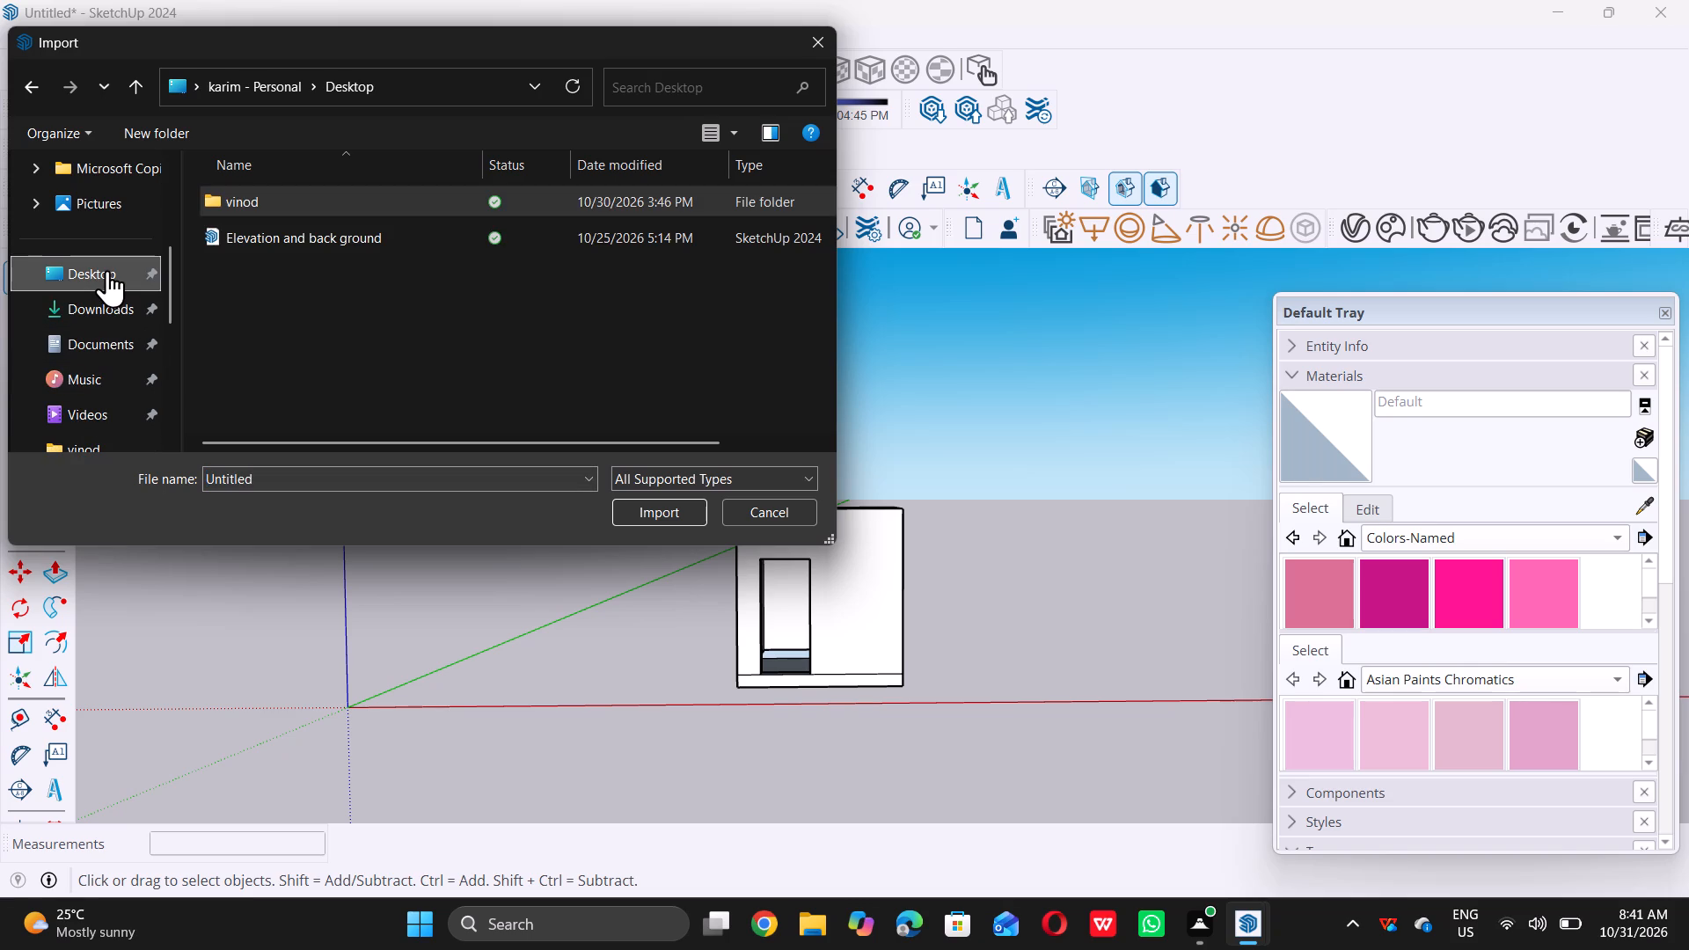
{"action": "triple_click", "coordinate": [107, 303]}
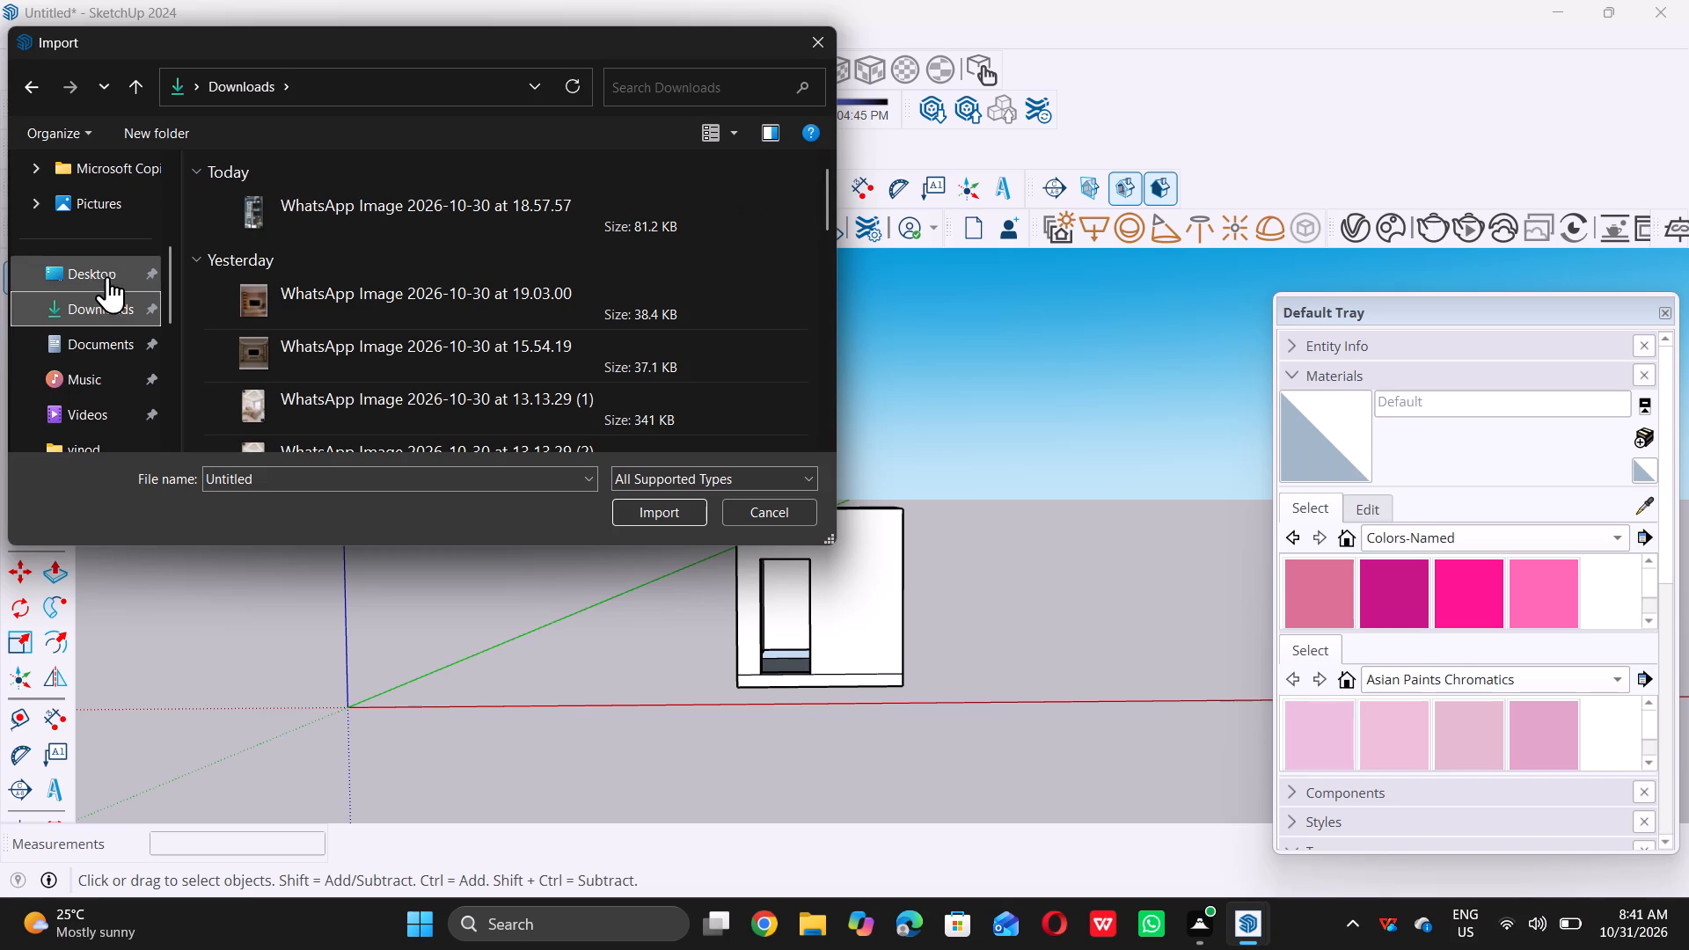
{"action": "scroll", "coordinate": [90, 252], "scroll_direction": "up", "scroll_amount": 3}
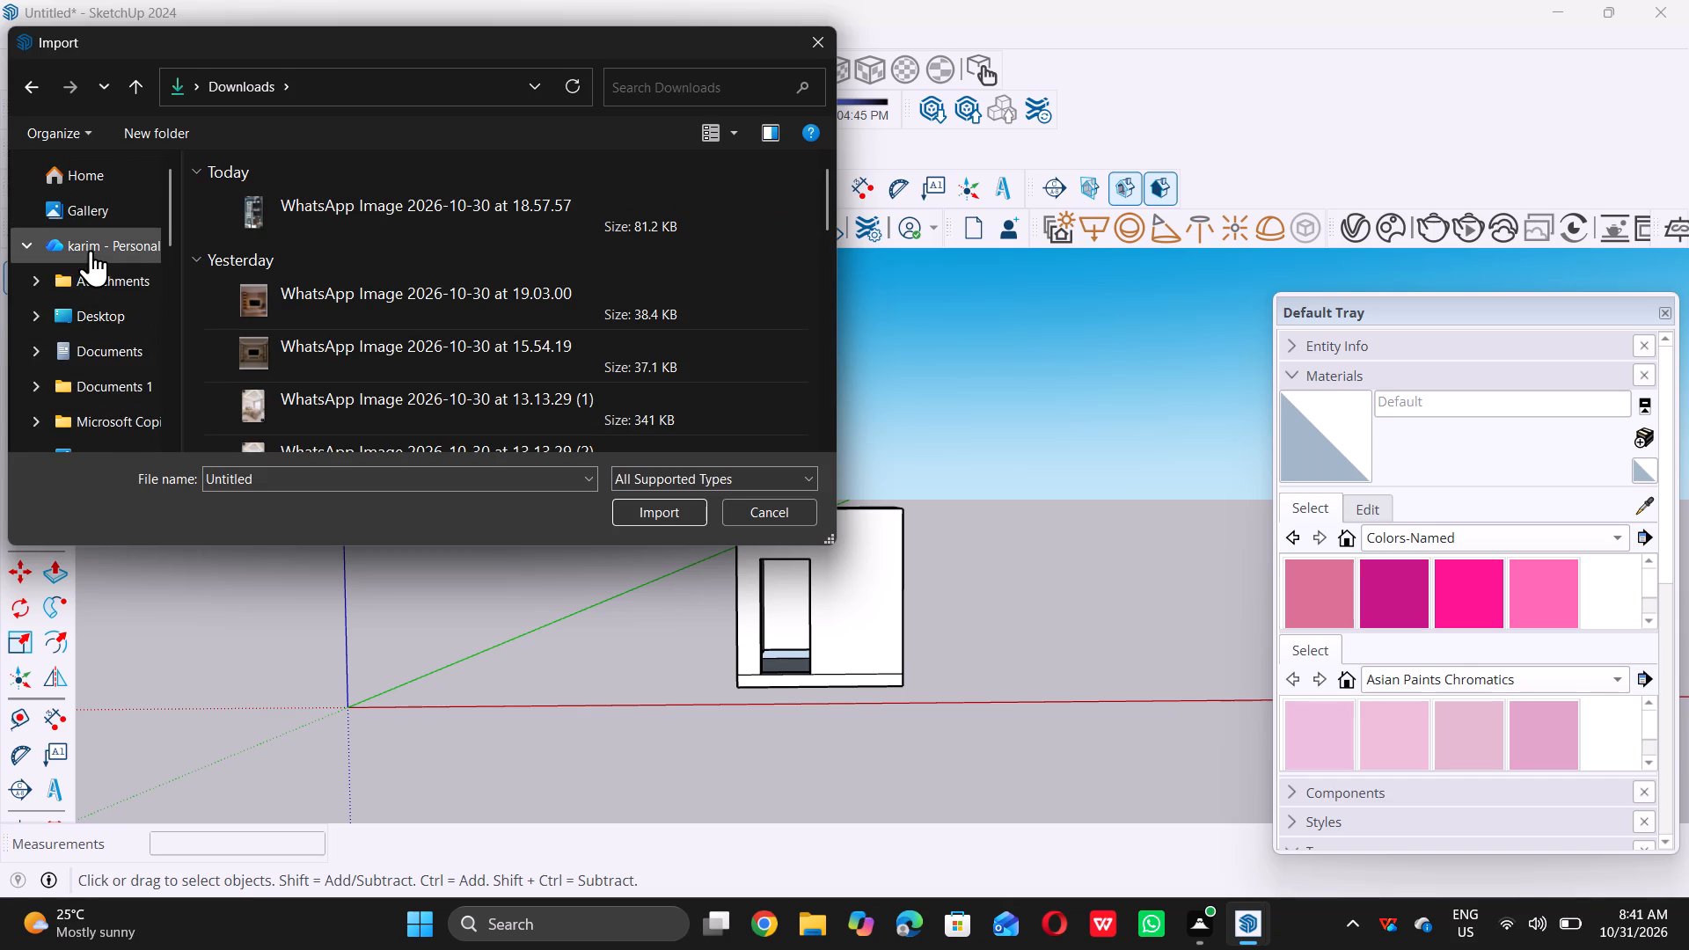
{"action": "scroll", "coordinate": [91, 248], "scroll_direction": "down", "scroll_amount": 1}
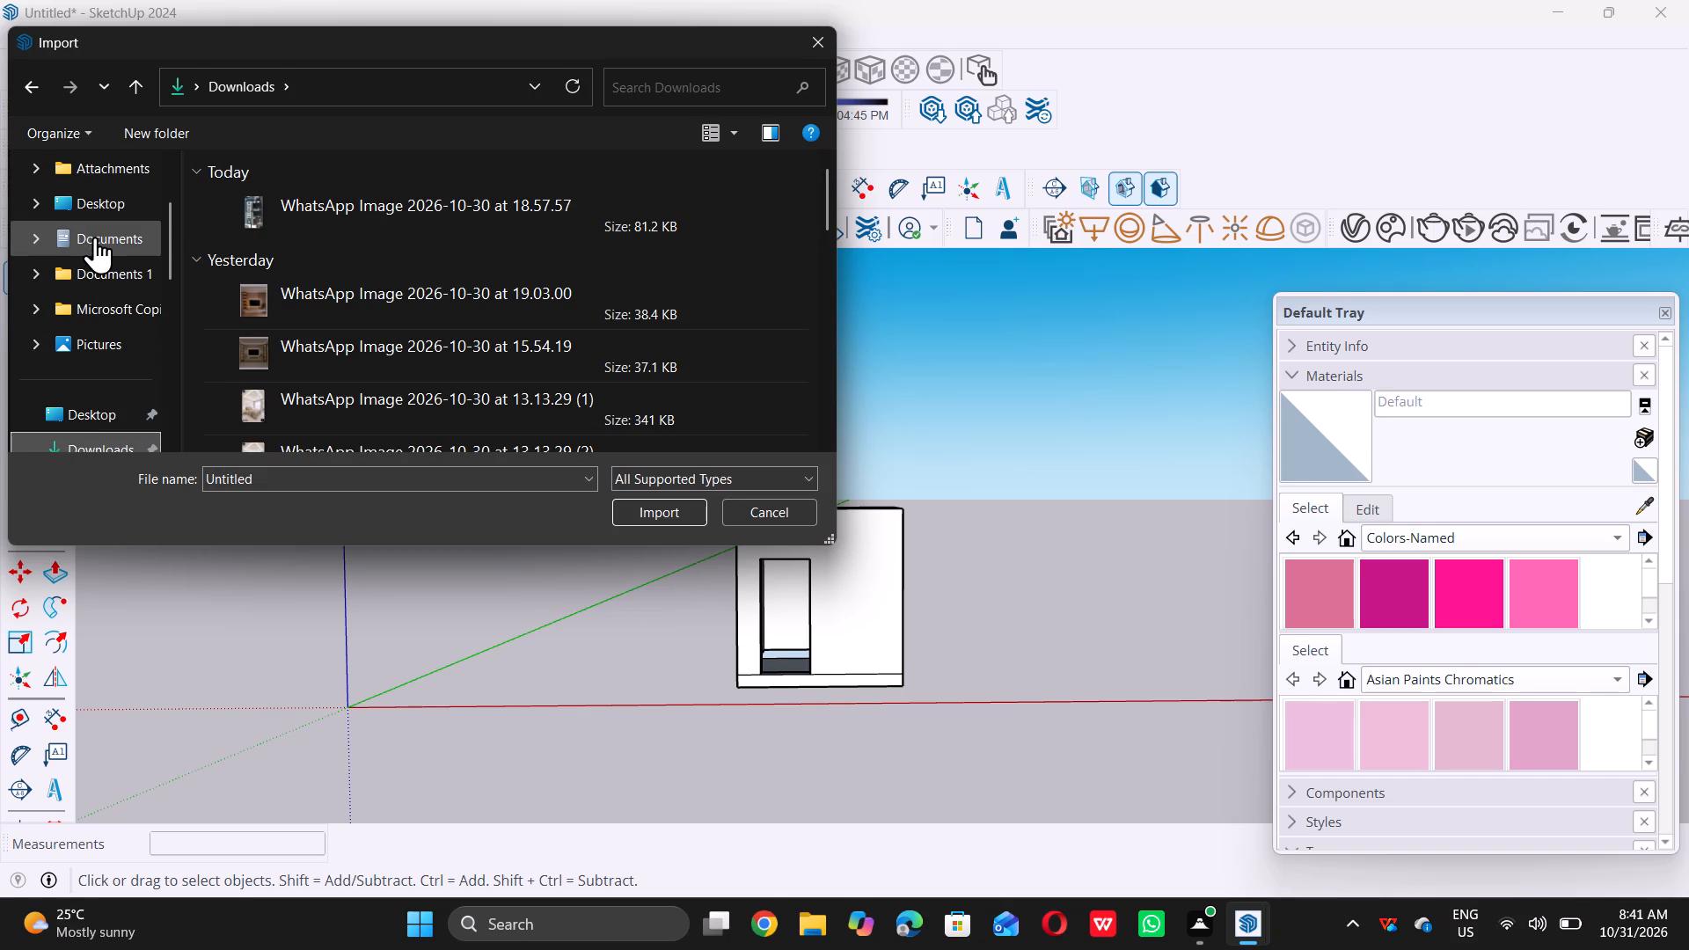
{"action": "left_click", "coordinate": [99, 215]}
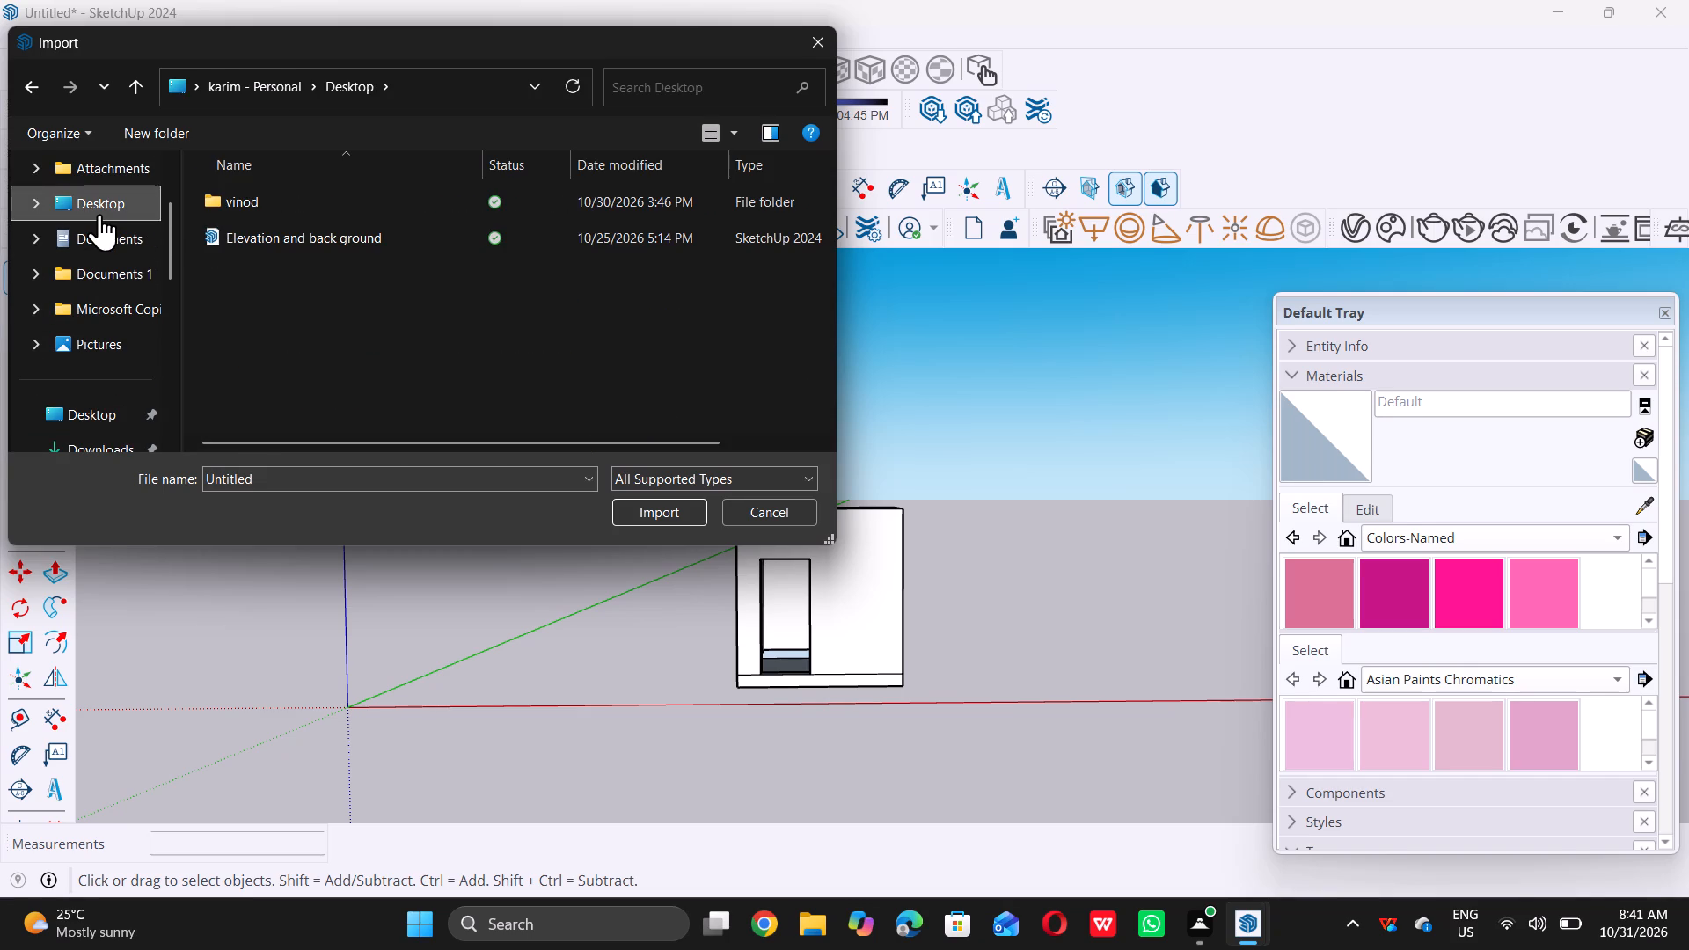
{"action": "left_click", "coordinate": [96, 240]}
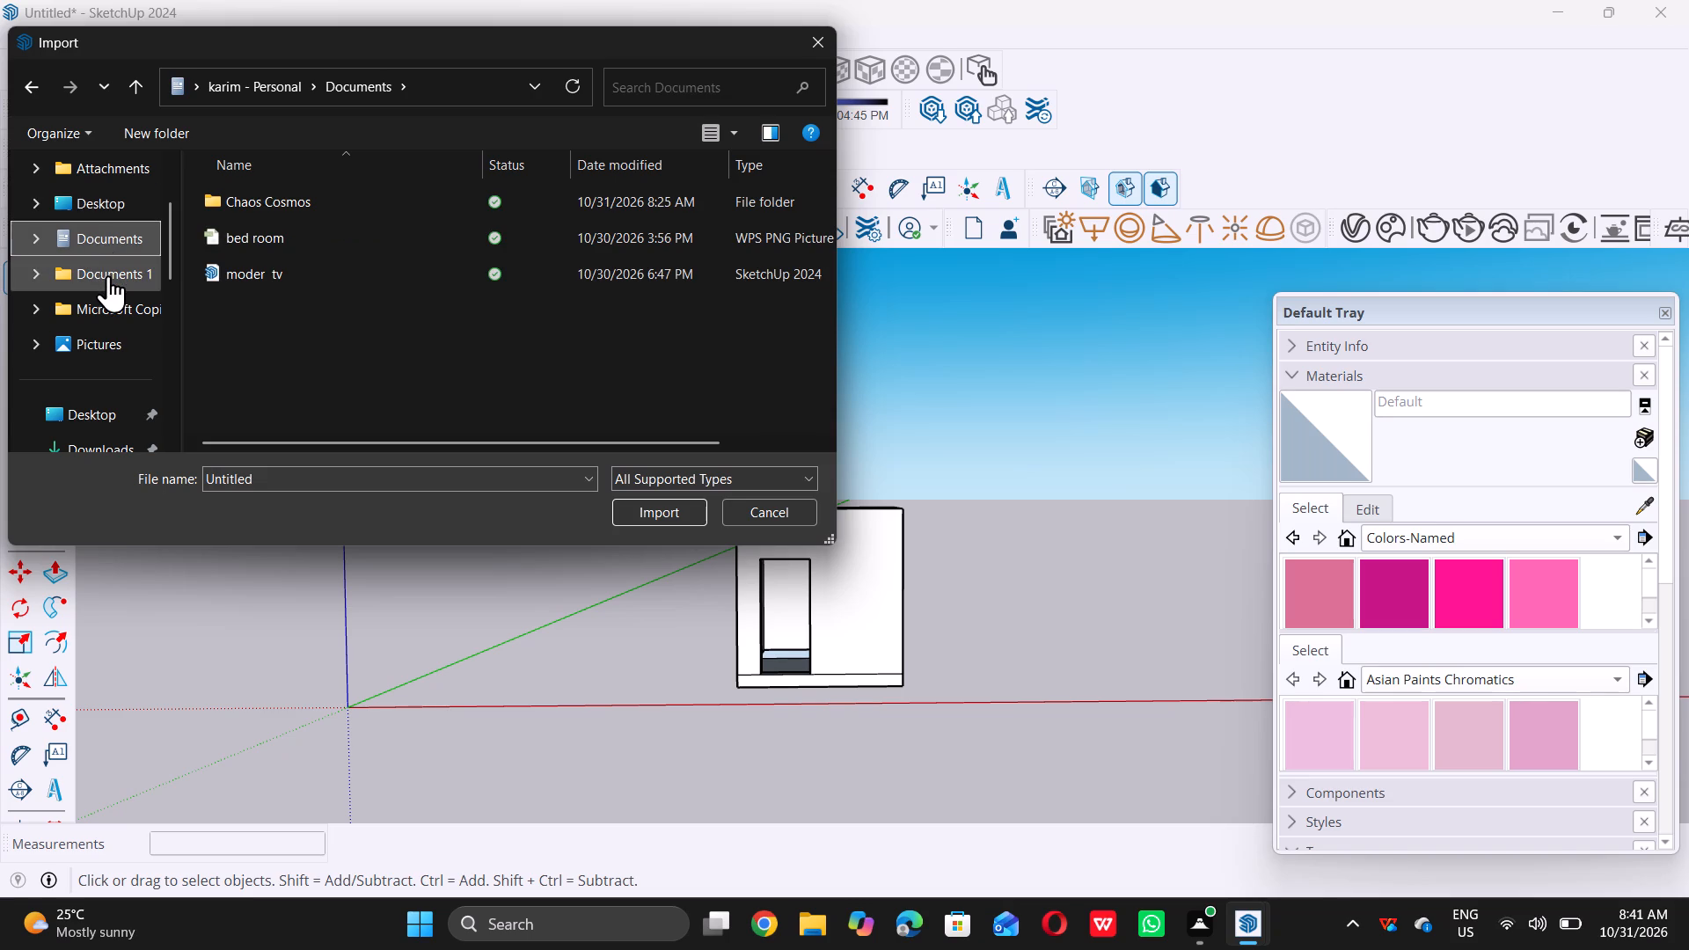
{"action": "left_click", "coordinate": [106, 277]}
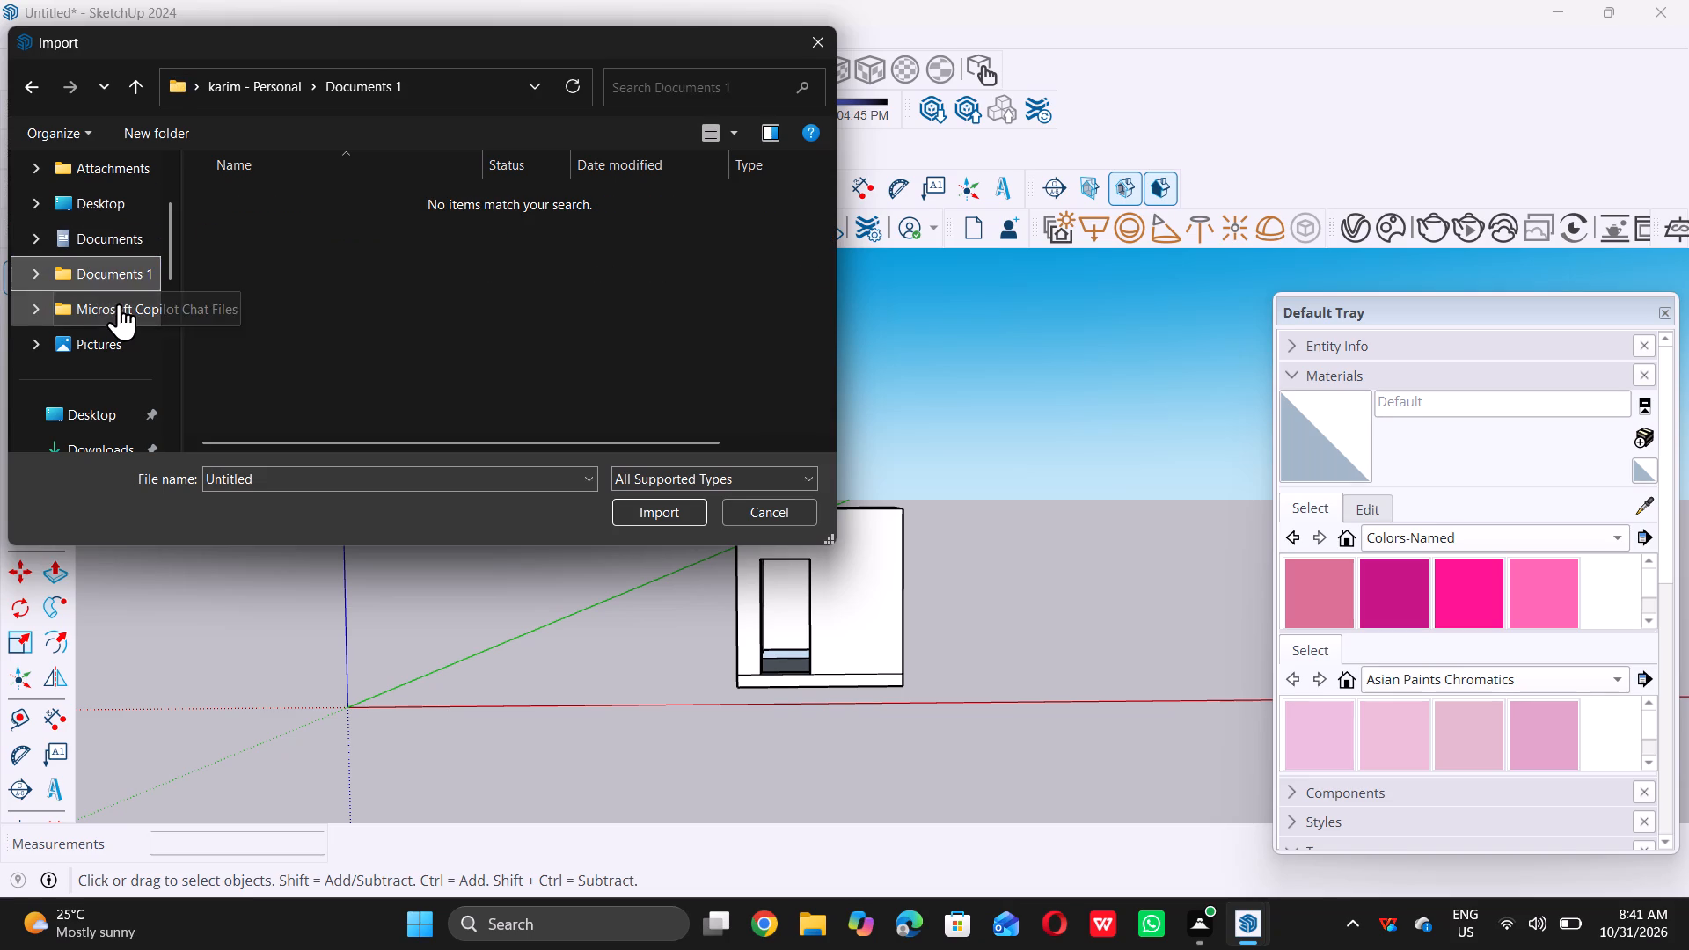
{"action": "left_click", "coordinate": [119, 294]}
{"action": "double_click", "coordinate": [113, 324]}
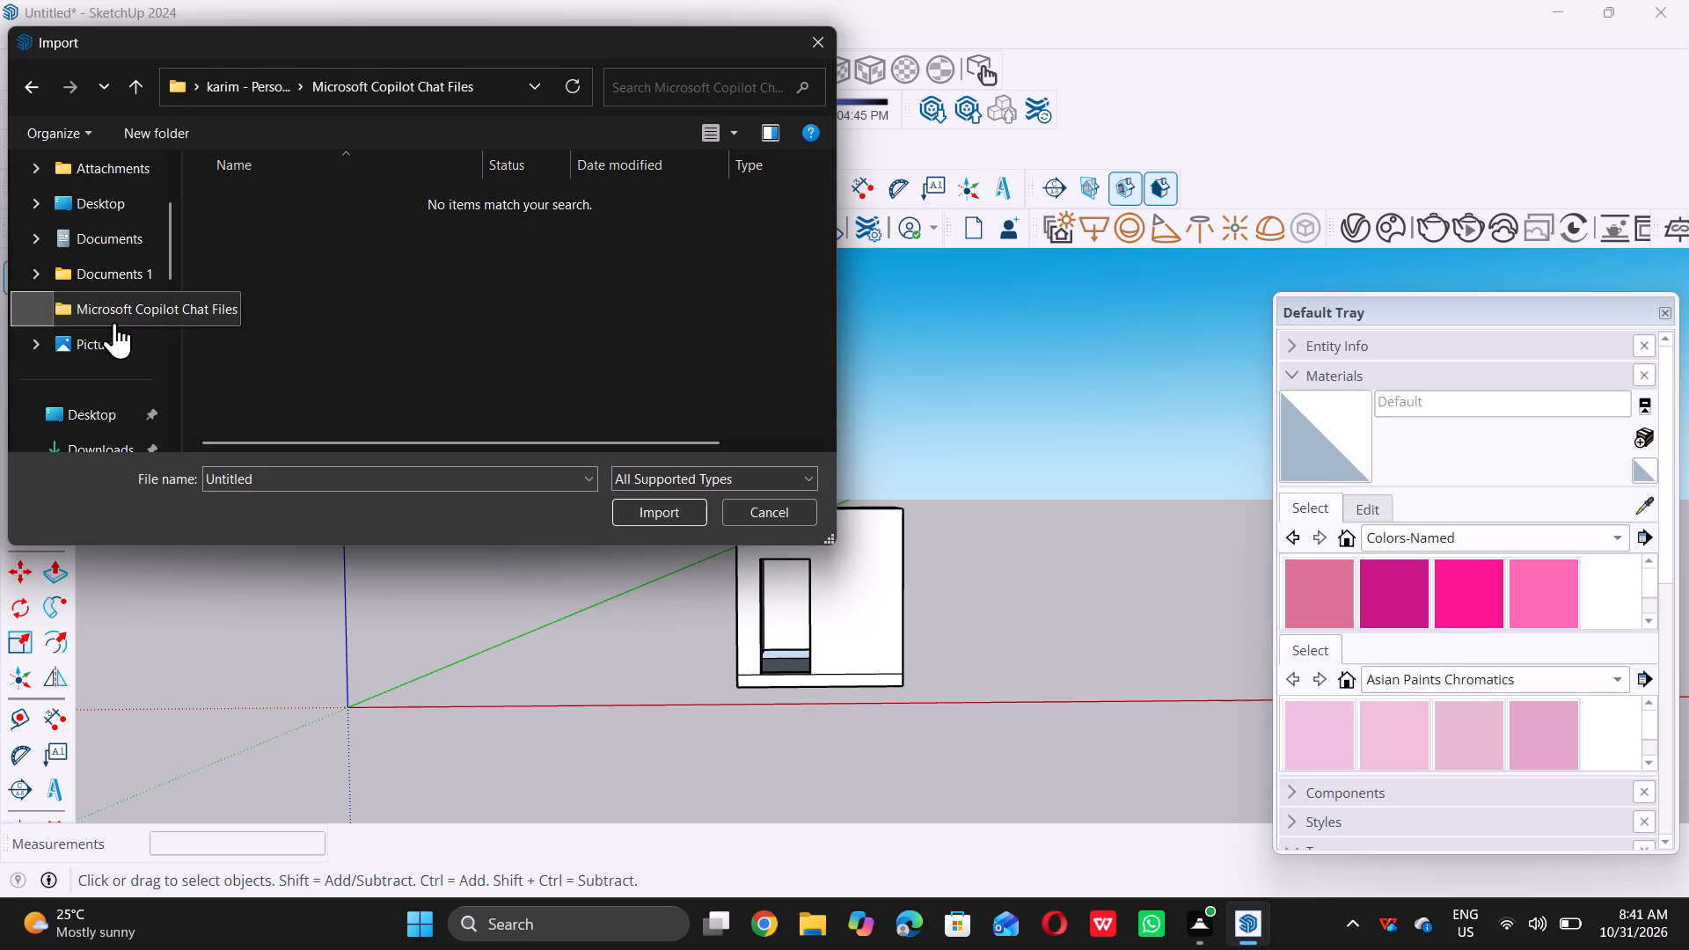
{"action": "double_click", "coordinate": [109, 339]}
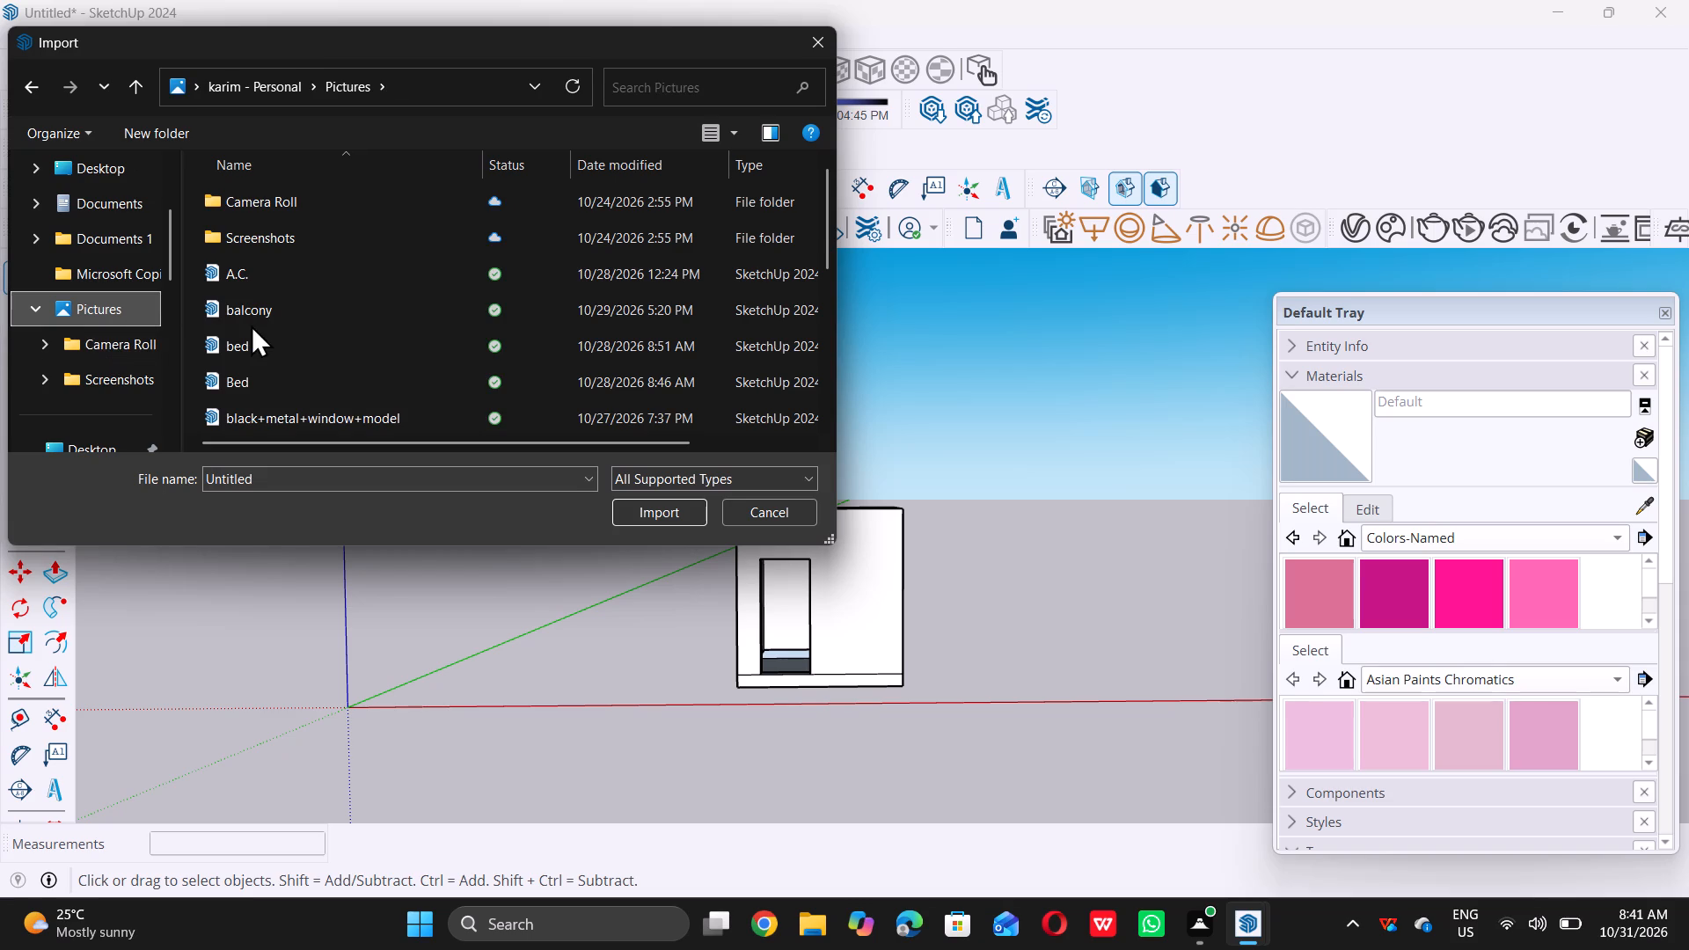
Import the "doors" SketchUp model and place it beside the room, in front of the red axis.
{"action": "scroll", "coordinate": [285, 325], "scroll_direction": "down", "scroll_amount": 2}
{"action": "scroll", "coordinate": [298, 316], "scroll_direction": "up", "scroll_amount": 4}
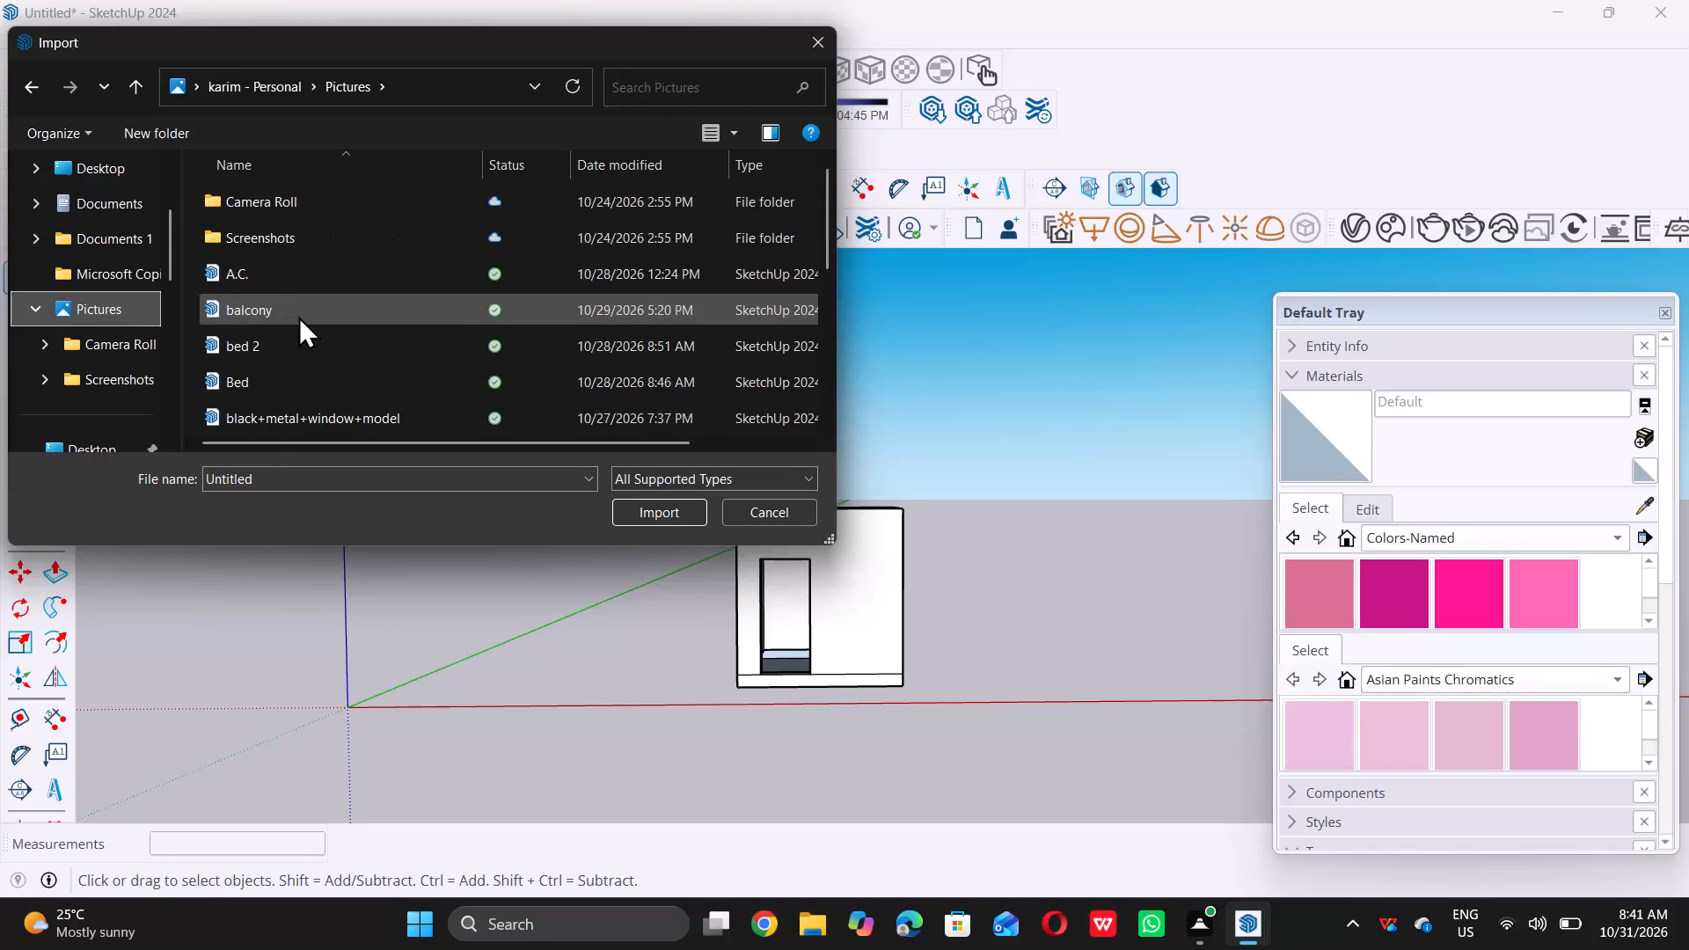
{"action": "scroll", "coordinate": [298, 316], "scroll_direction": "down", "scroll_amount": 5}
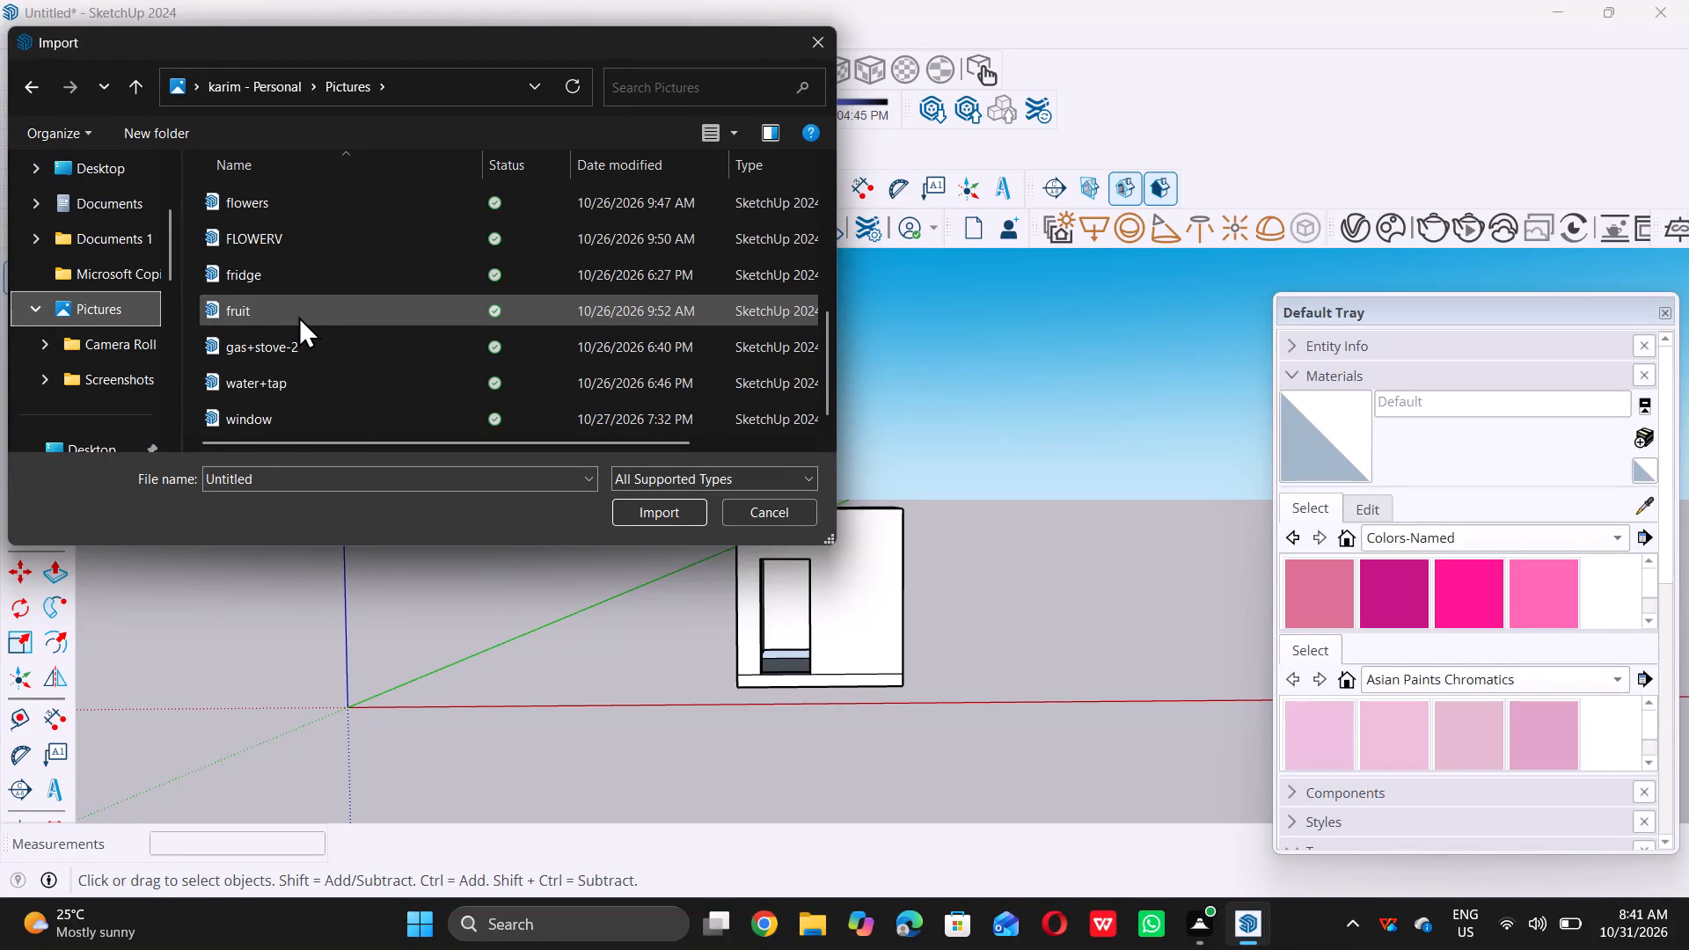
{"action": "scroll", "coordinate": [298, 316], "scroll_direction": "down", "scroll_amount": 1}
{"action": "scroll", "coordinate": [298, 316], "scroll_direction": "up", "scroll_amount": 1}
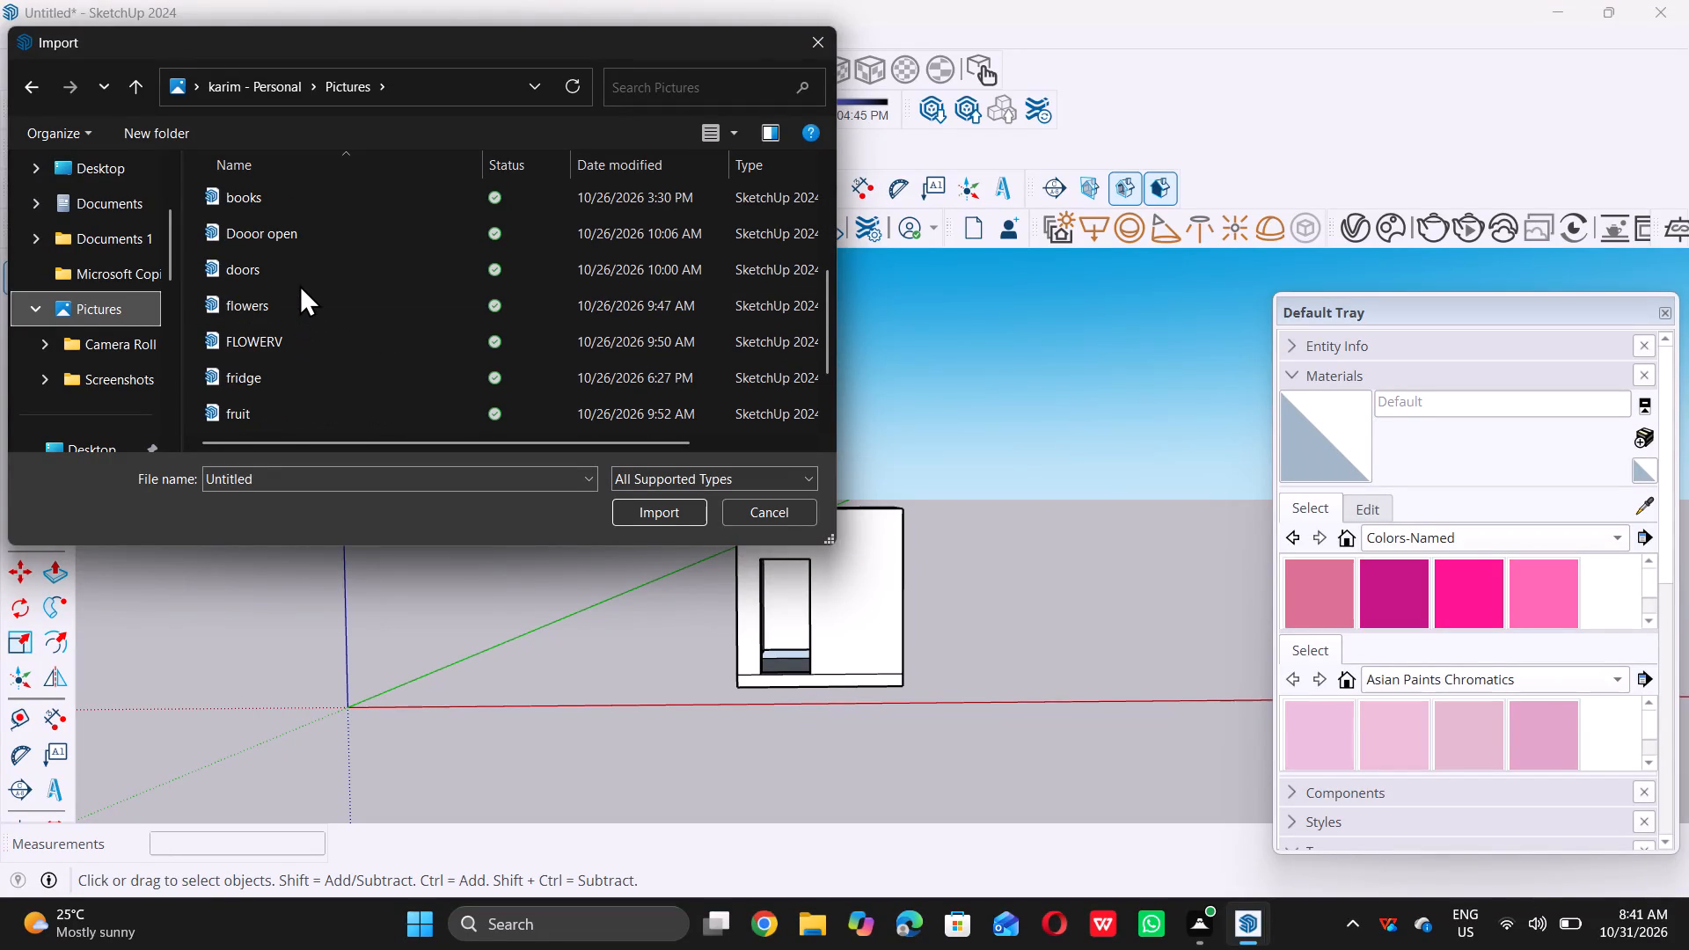
{"action": "double_click", "coordinate": [301, 265]}
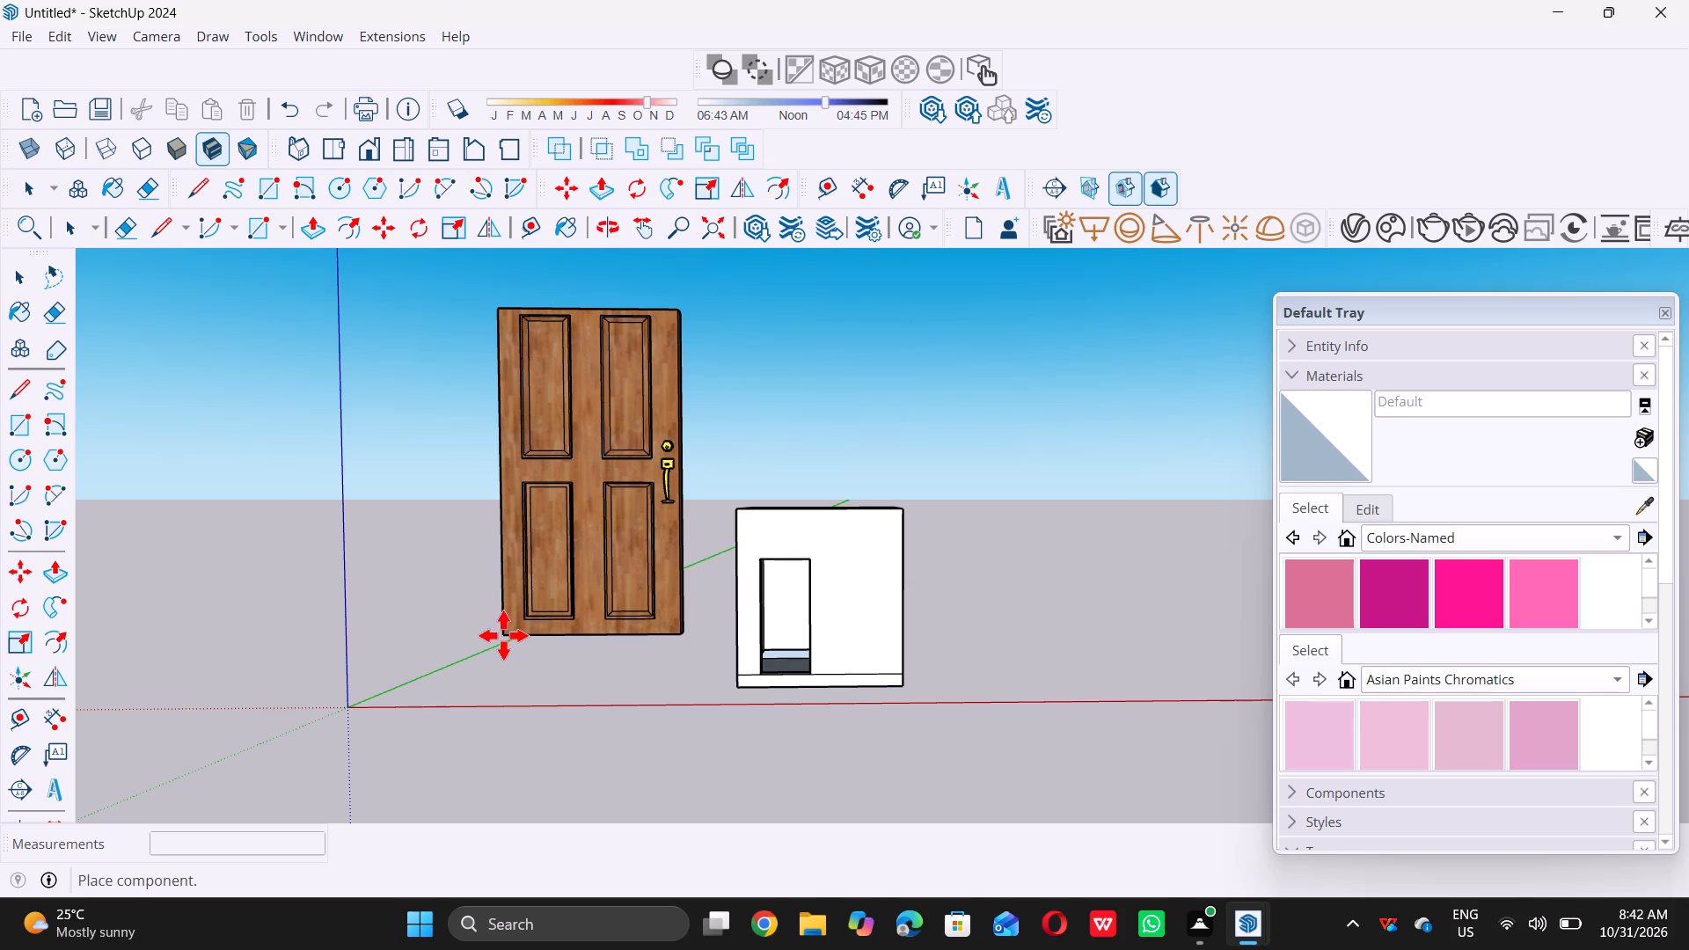
{"action": "scroll", "coordinate": [490, 590], "scroll_direction": "down", "scroll_amount": 3}
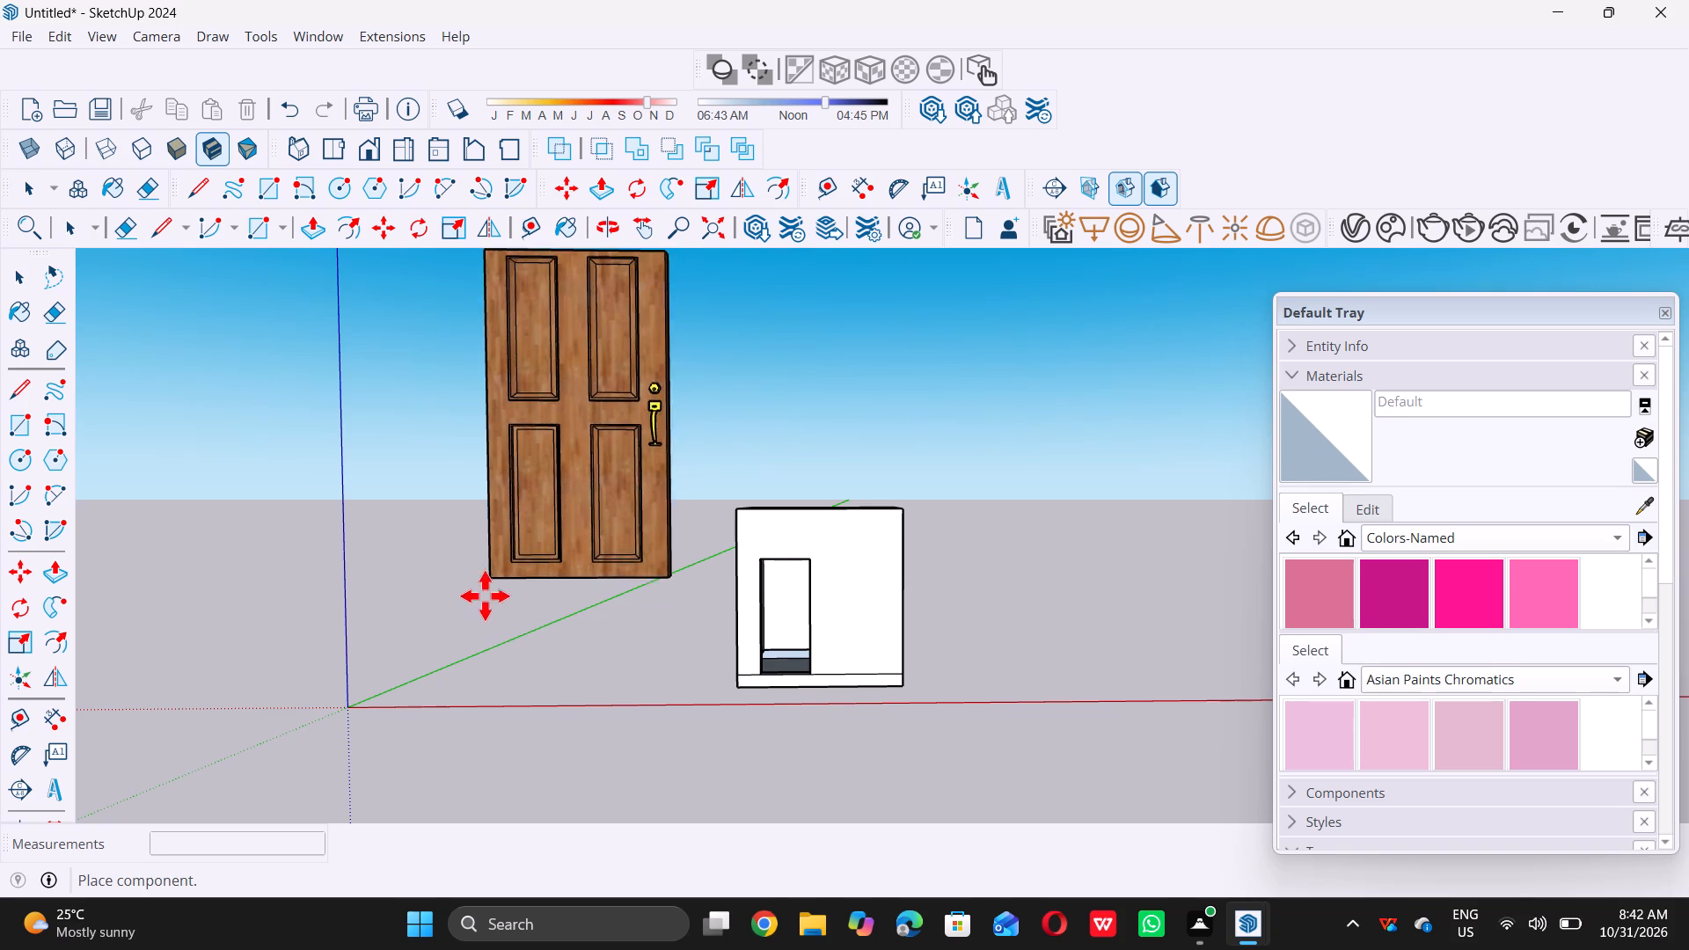
{"action": "scroll", "coordinate": [492, 618], "scroll_direction": "down", "scroll_amount": 6}
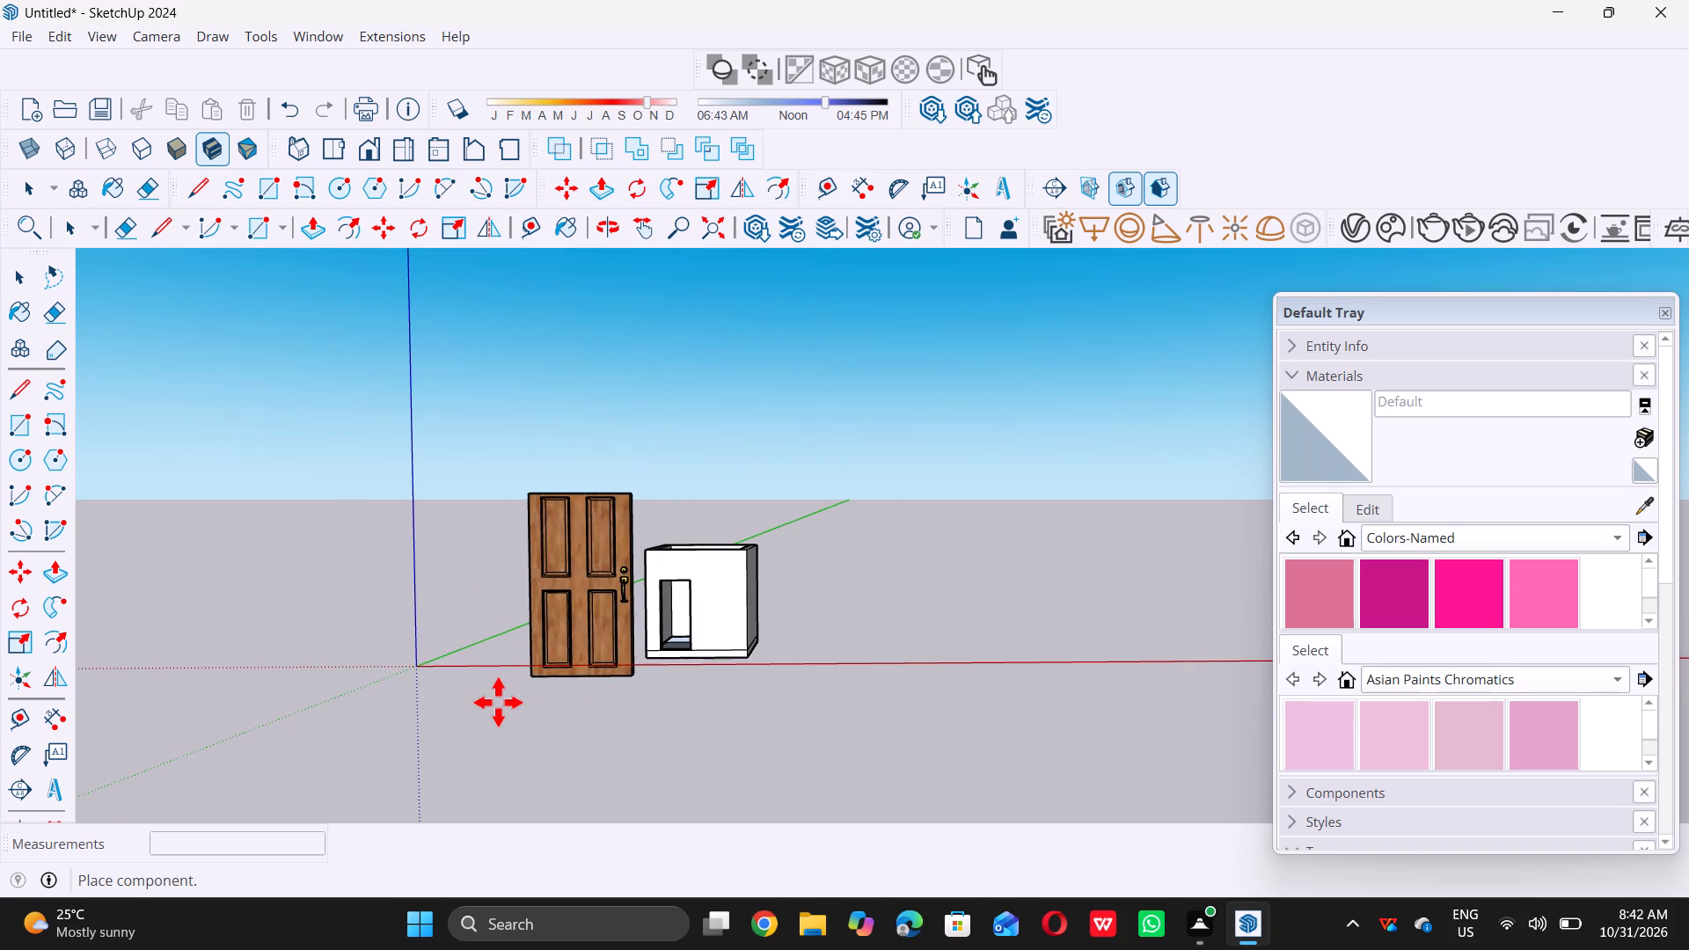
{"action": "left_click", "coordinate": [490, 706]}
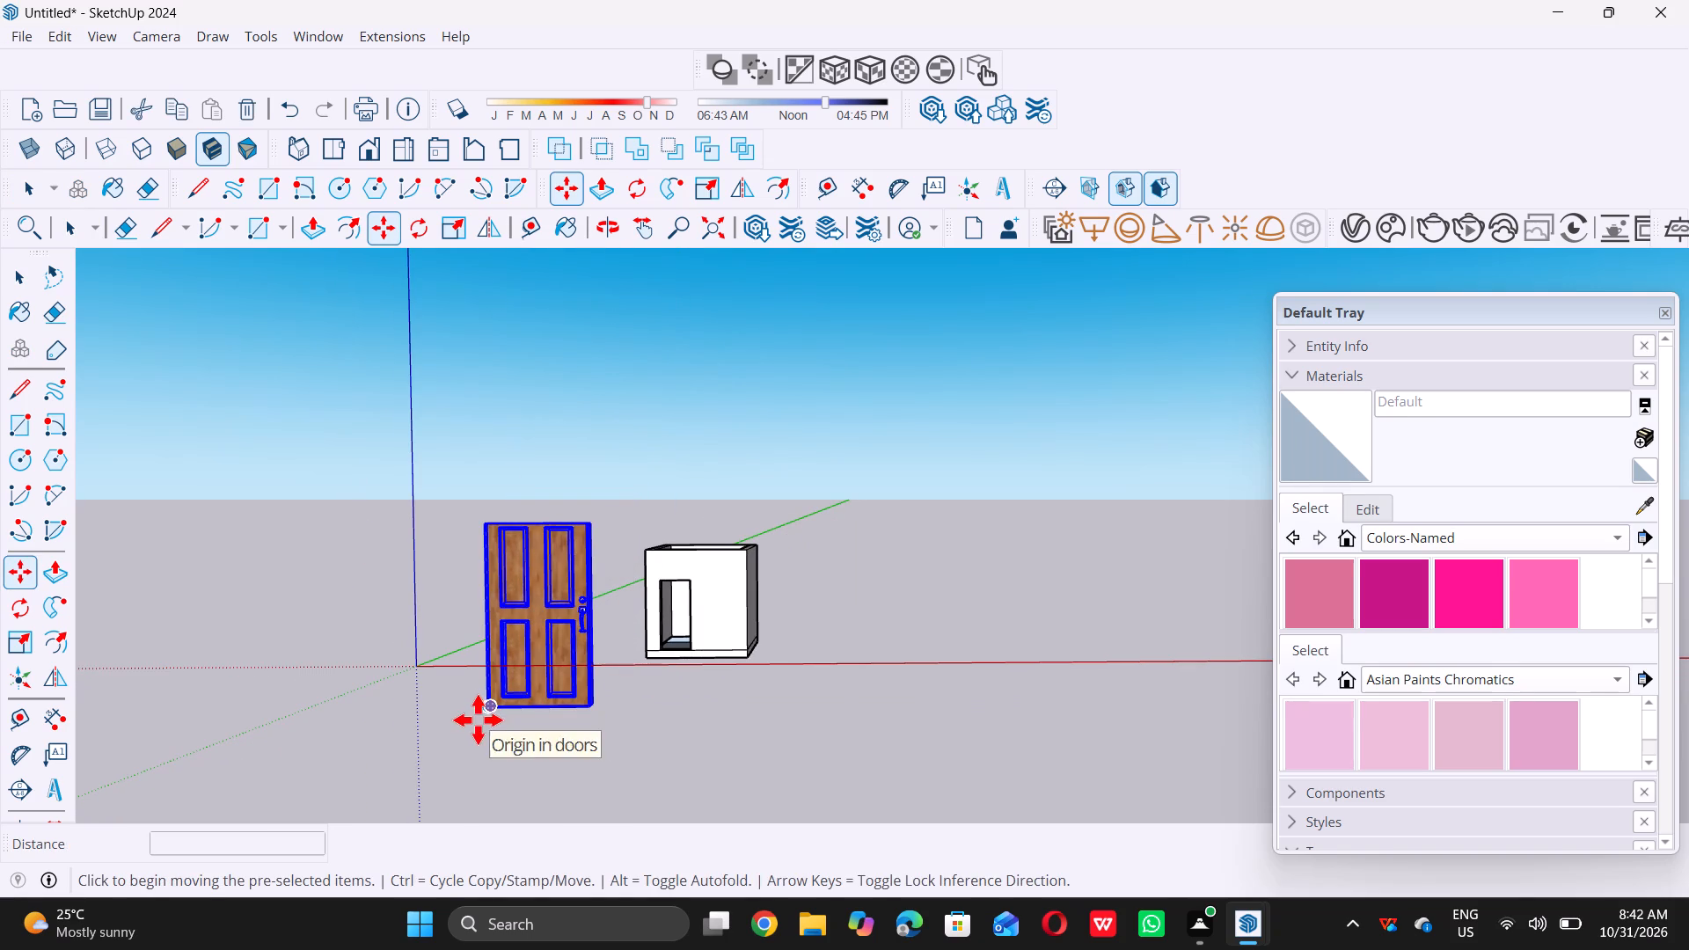
Scale the imported door down uniformly from its upper corner by a factor of about 0.17.
{"action": "key", "text": "space"}
{"action": "scroll", "coordinate": [478, 721], "scroll_direction": "down", "scroll_amount": 20}
{"action": "scroll", "coordinate": [478, 721], "scroll_direction": "down", "scroll_amount": 7}
{"action": "key", "text": "s"}
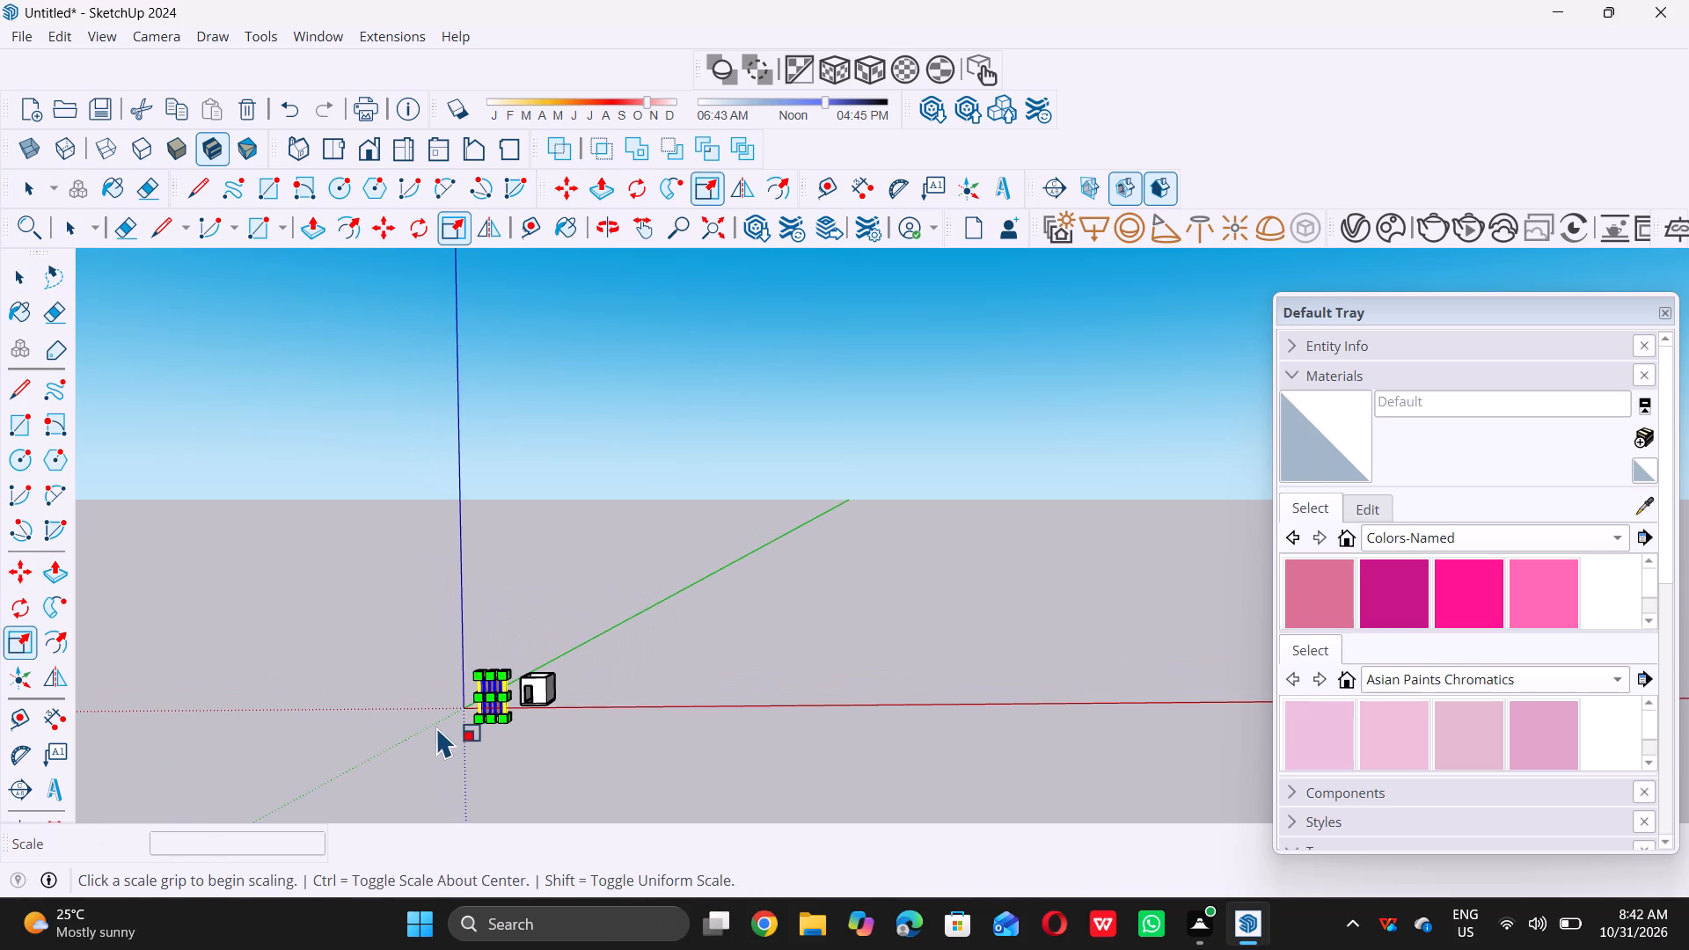
{"action": "scroll", "coordinate": [437, 715], "scroll_direction": "up", "scroll_amount": 11}
{"action": "scroll", "coordinate": [486, 739], "scroll_direction": "up", "scroll_amount": 11}
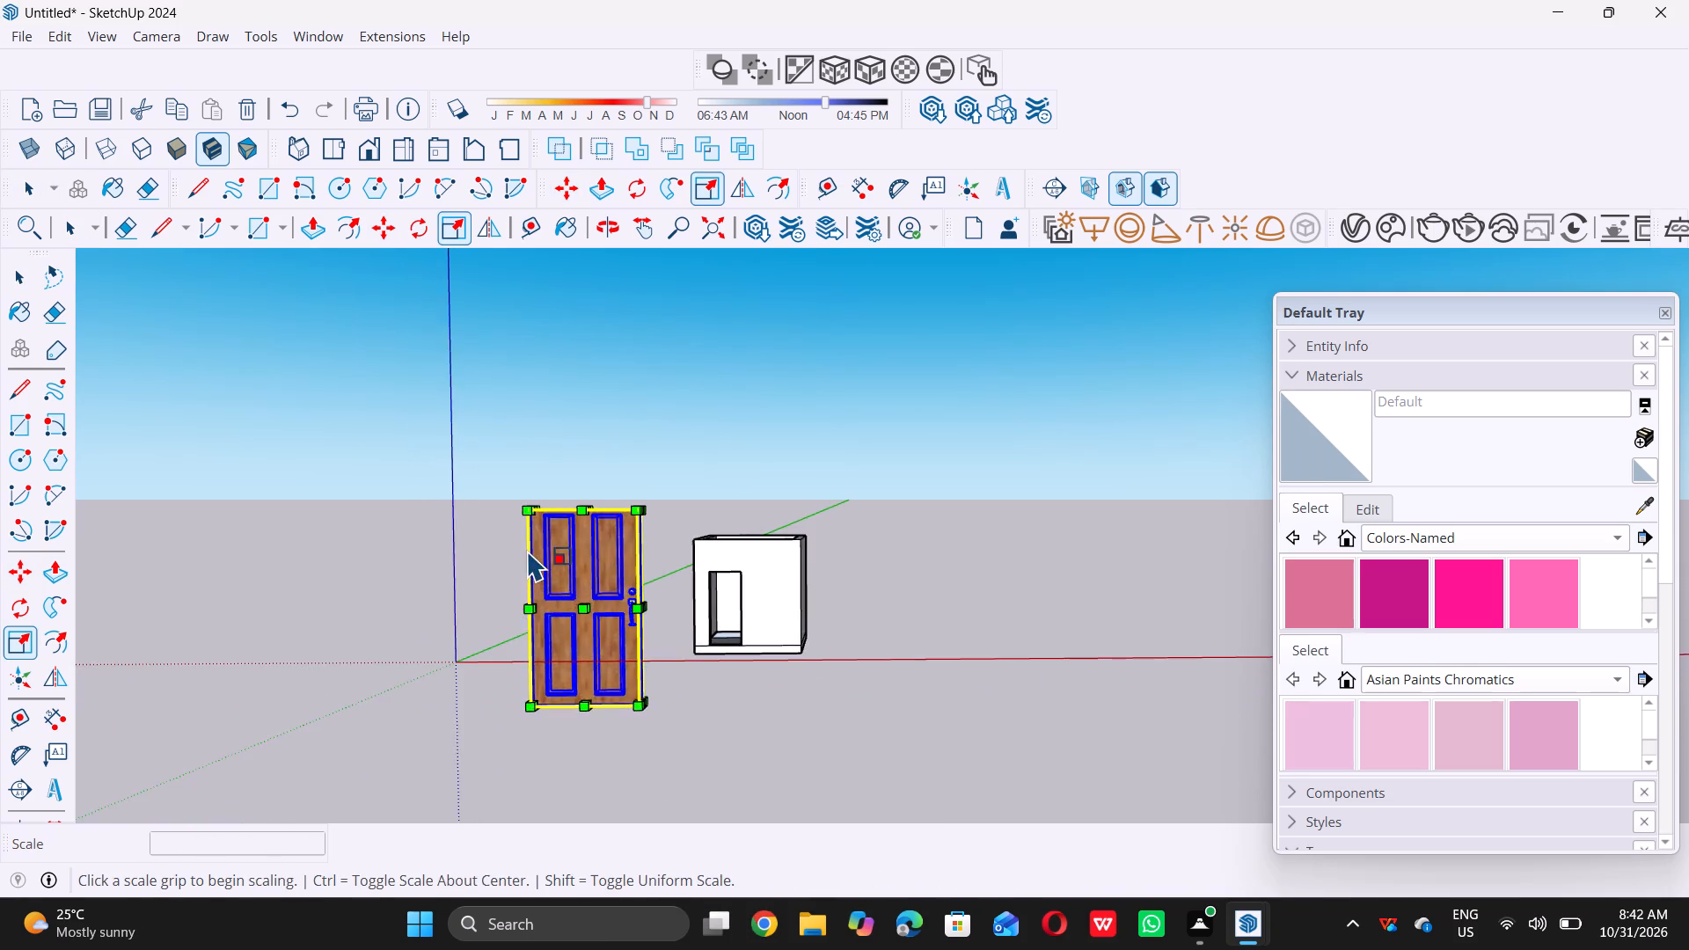
{"action": "scroll", "coordinate": [528, 550], "scroll_direction": "up", "scroll_amount": 1}
{"action": "left_click", "coordinate": [530, 479]}
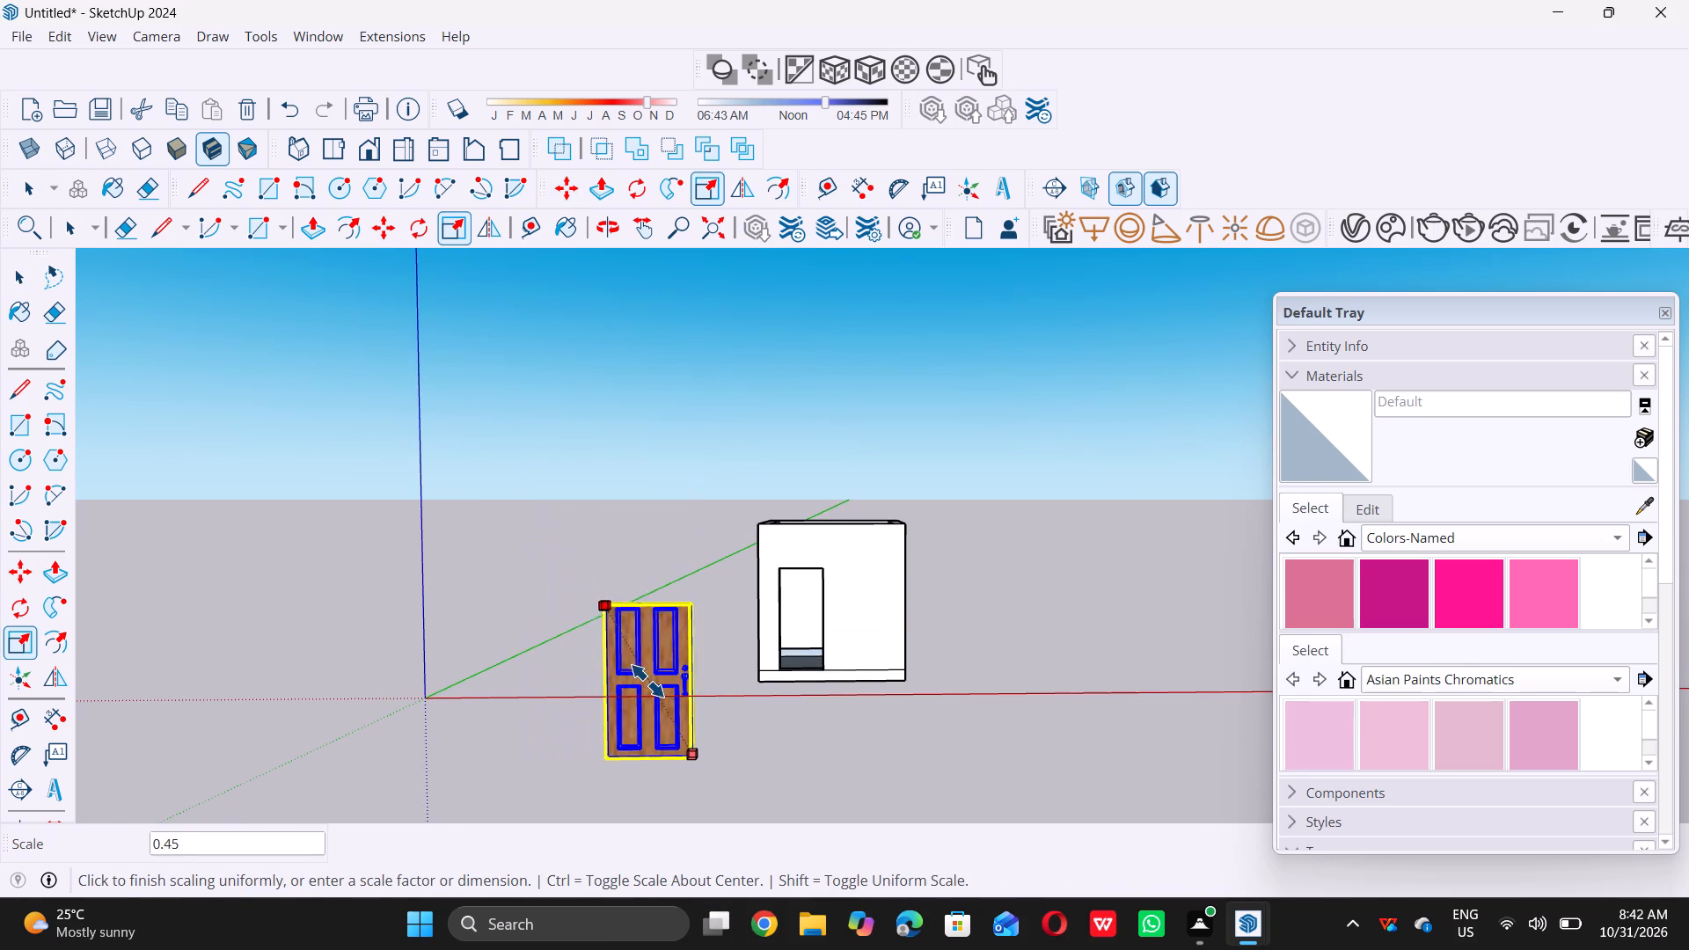
{"action": "double_click", "coordinate": [658, 715]}
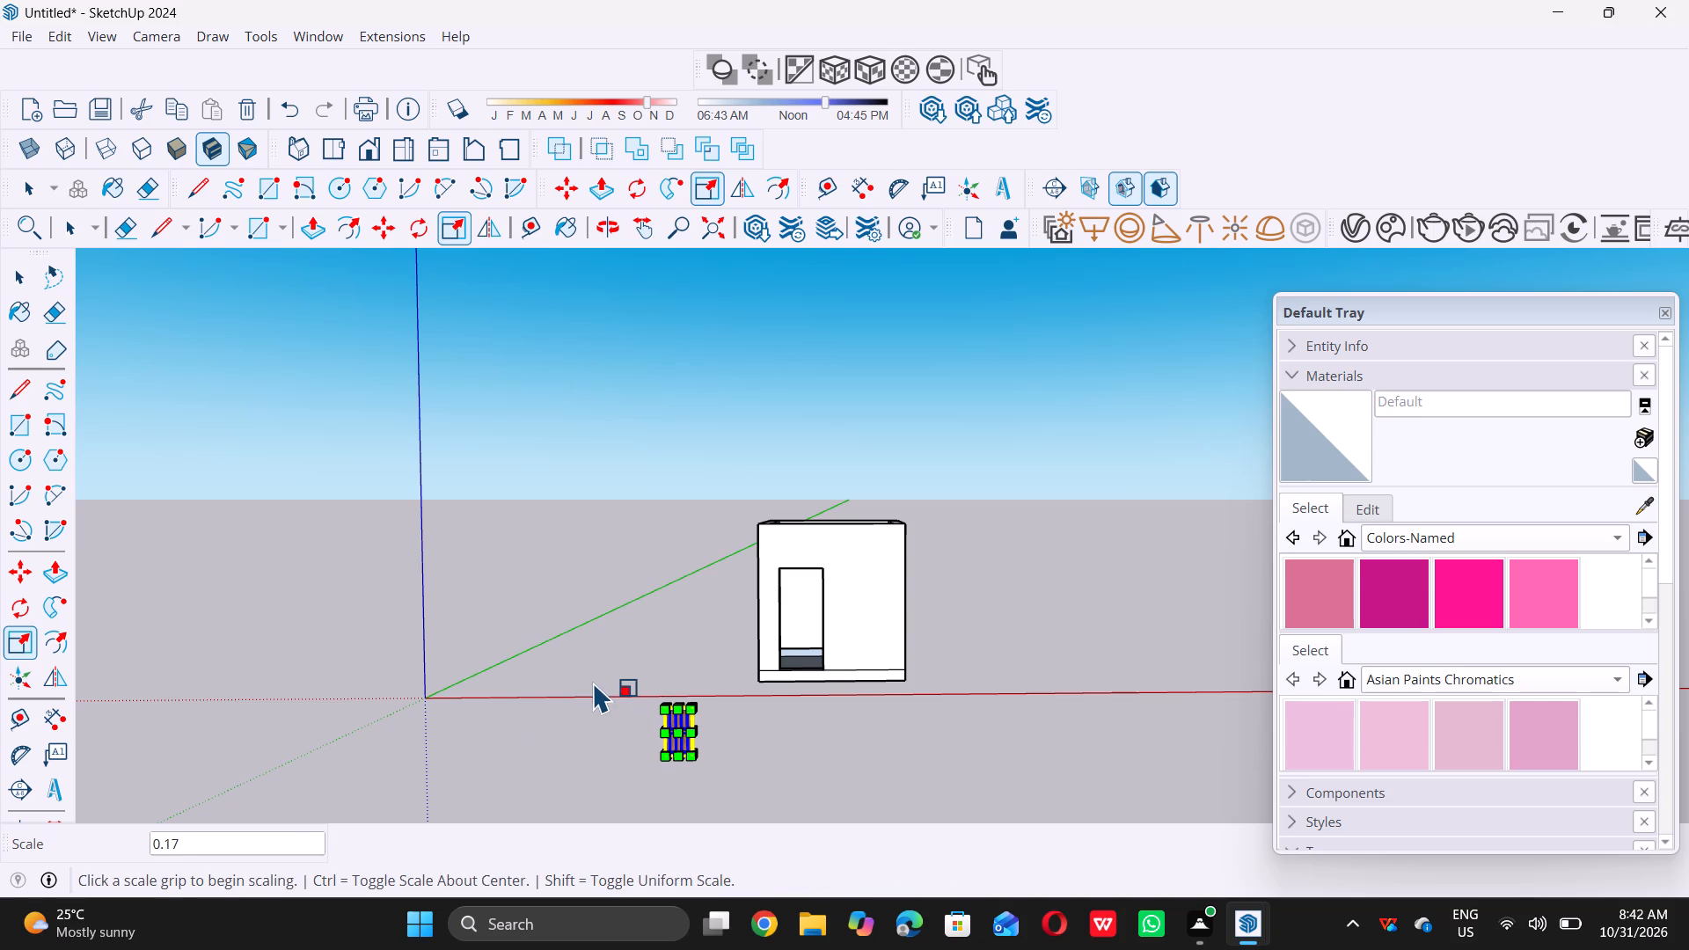
{"action": "key", "text": "space"}
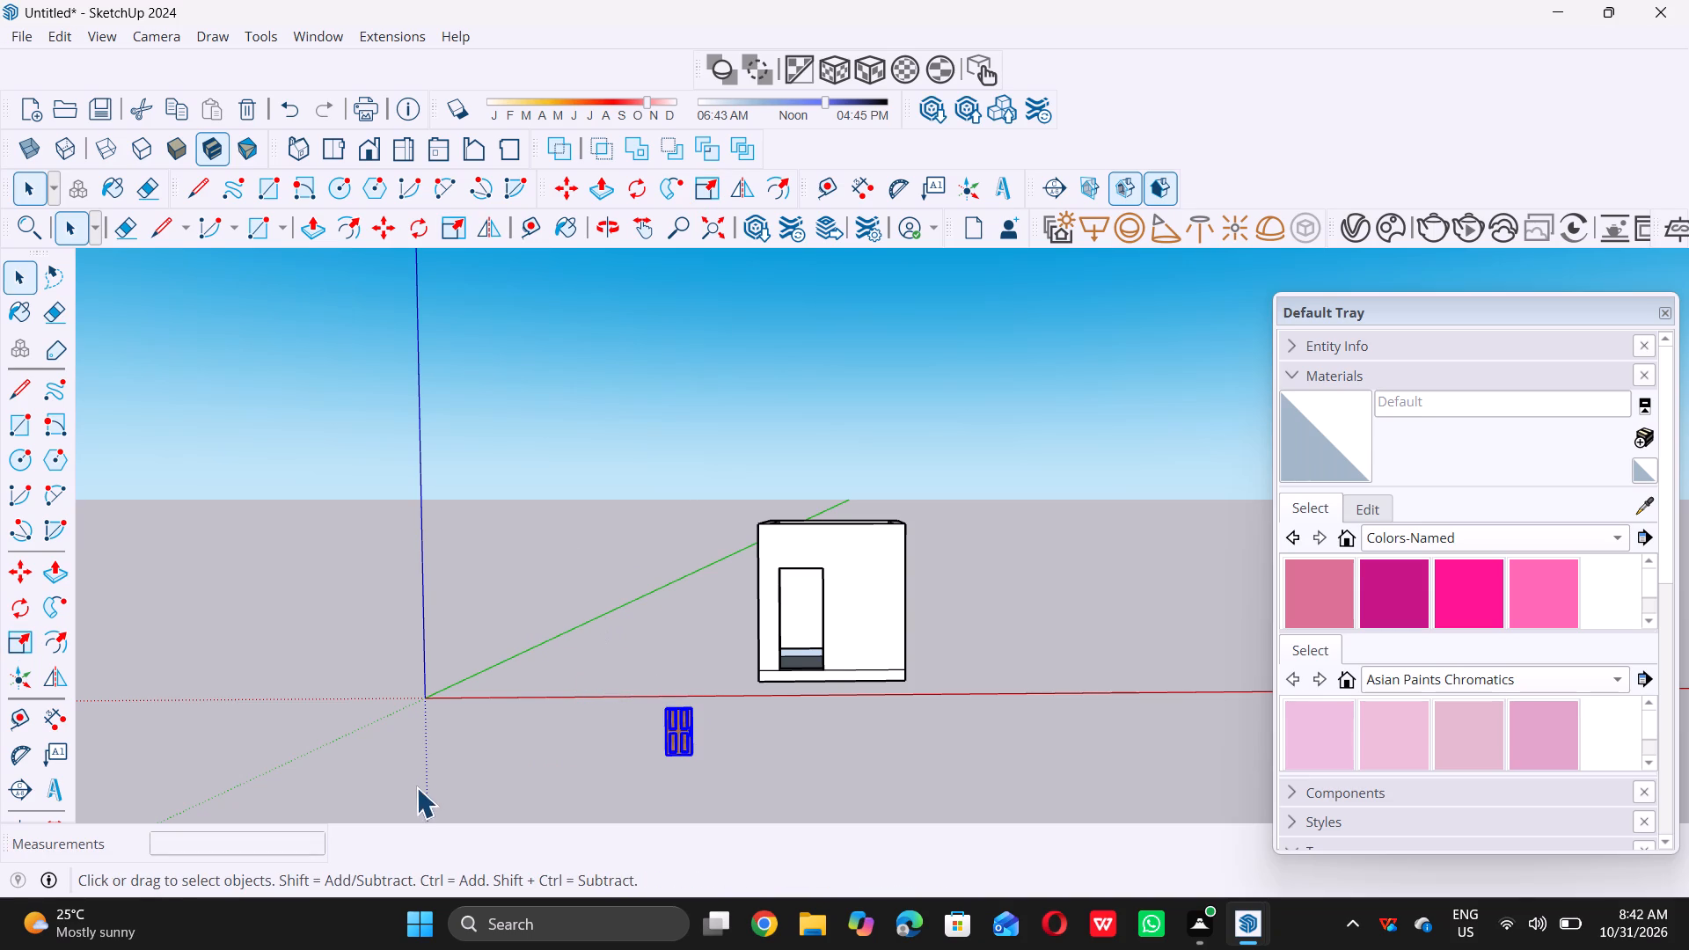
Examine the scaled-down door up close, including its bottom edge and its size relative to the room.
{"action": "scroll", "coordinate": [748, 821], "scroll_direction": "up", "scroll_amount": 4}
{"action": "scroll", "coordinate": [672, 748], "scroll_direction": "up", "scroll_amount": 3}
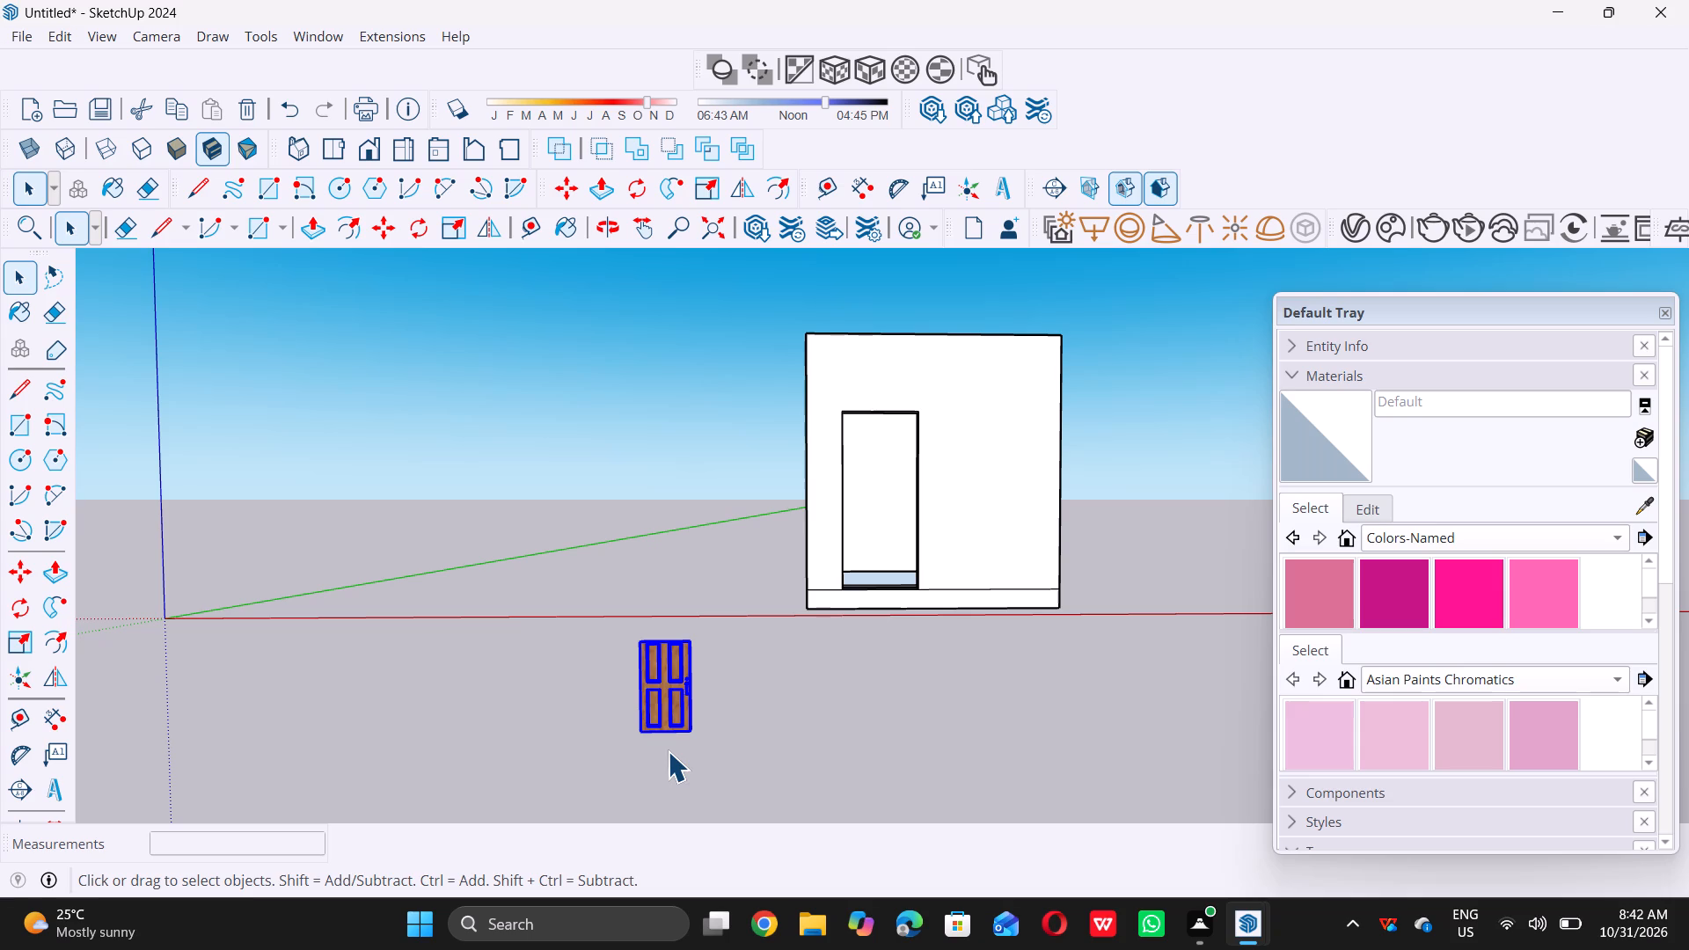
{"action": "scroll", "coordinate": [667, 755], "scroll_direction": "up", "scroll_amount": 9}
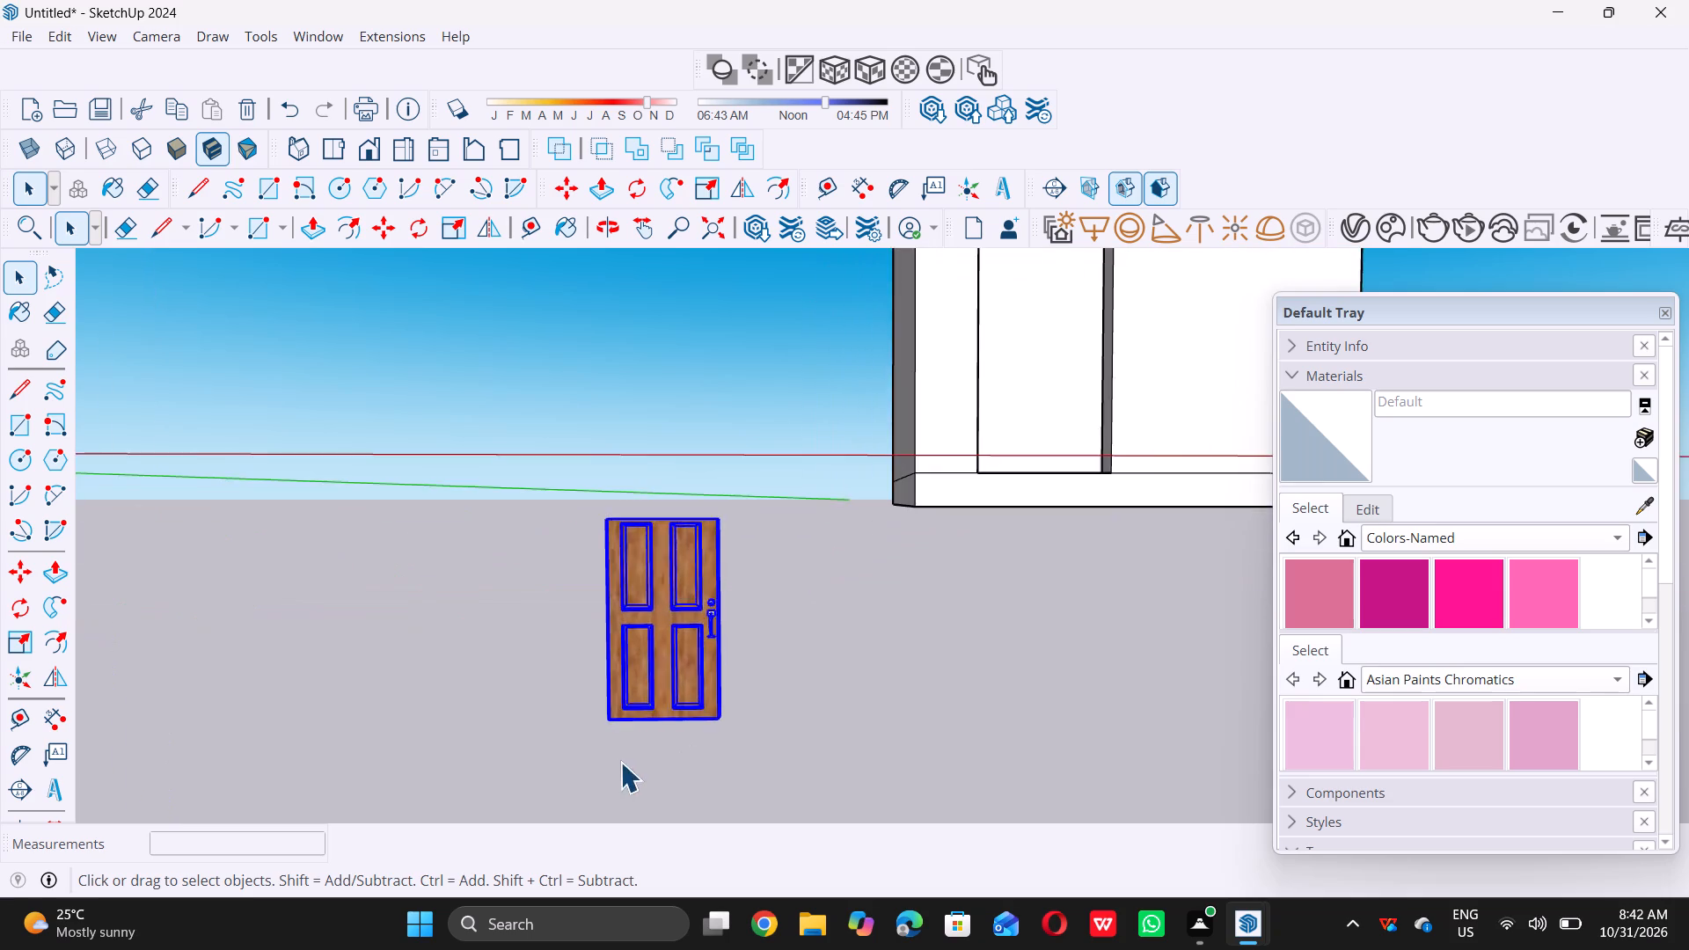
{"action": "scroll", "coordinate": [620, 762], "scroll_direction": "up", "scroll_amount": 6}
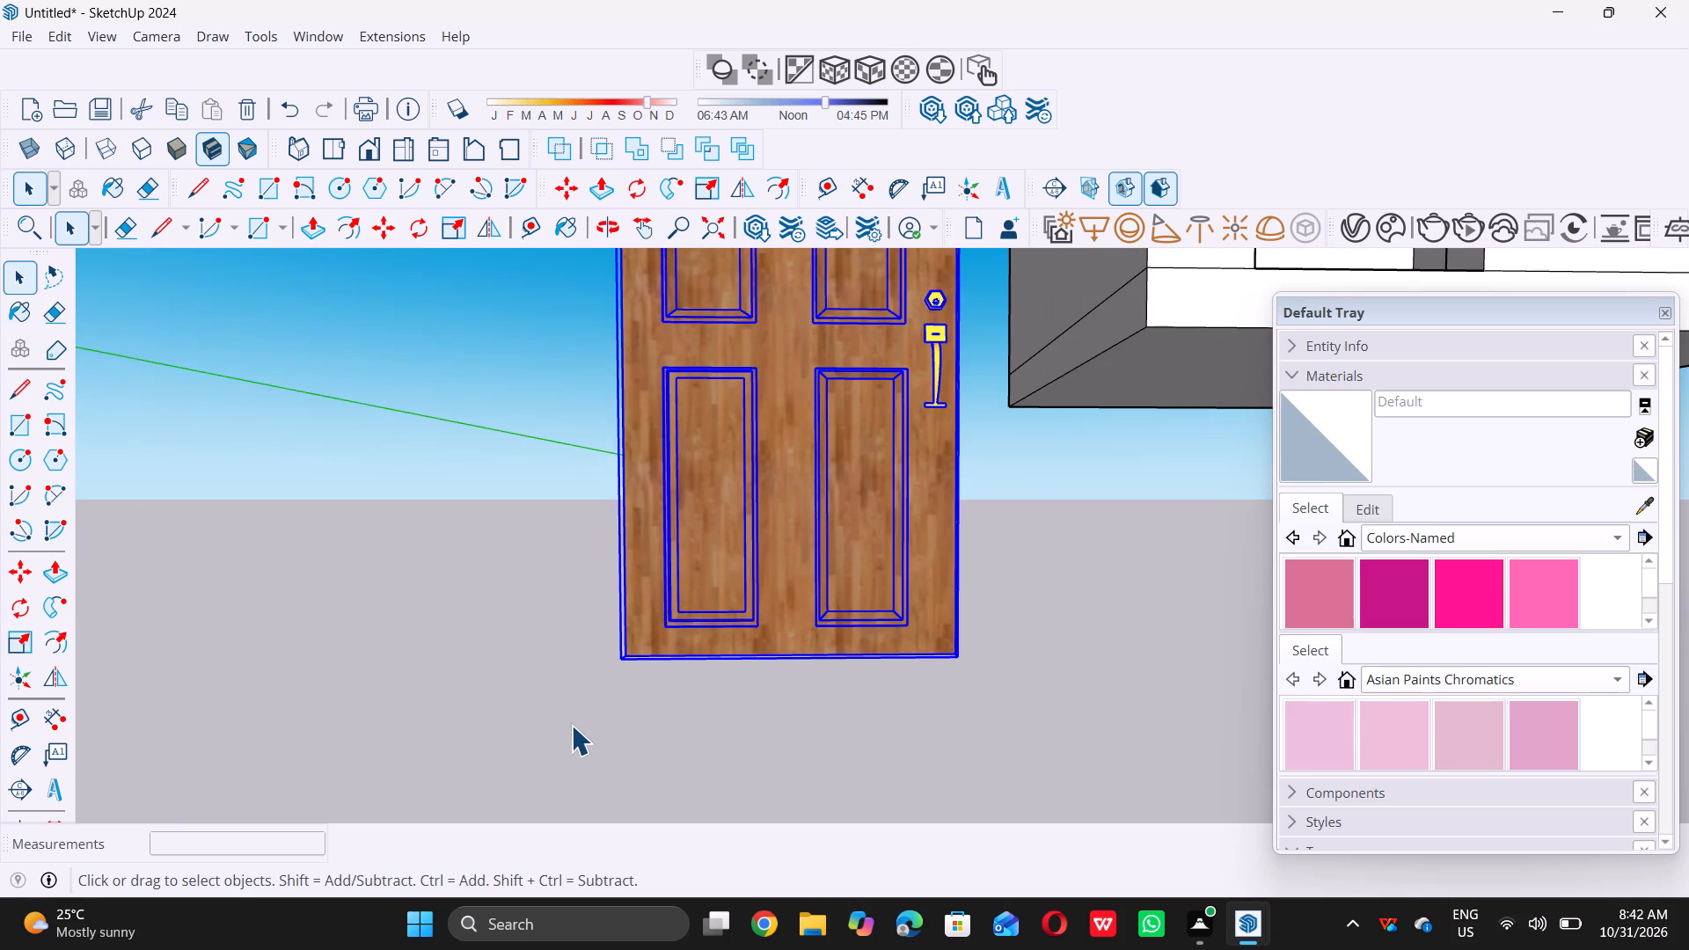
{"action": "scroll", "coordinate": [571, 721], "scroll_direction": "down", "scroll_amount": 1}
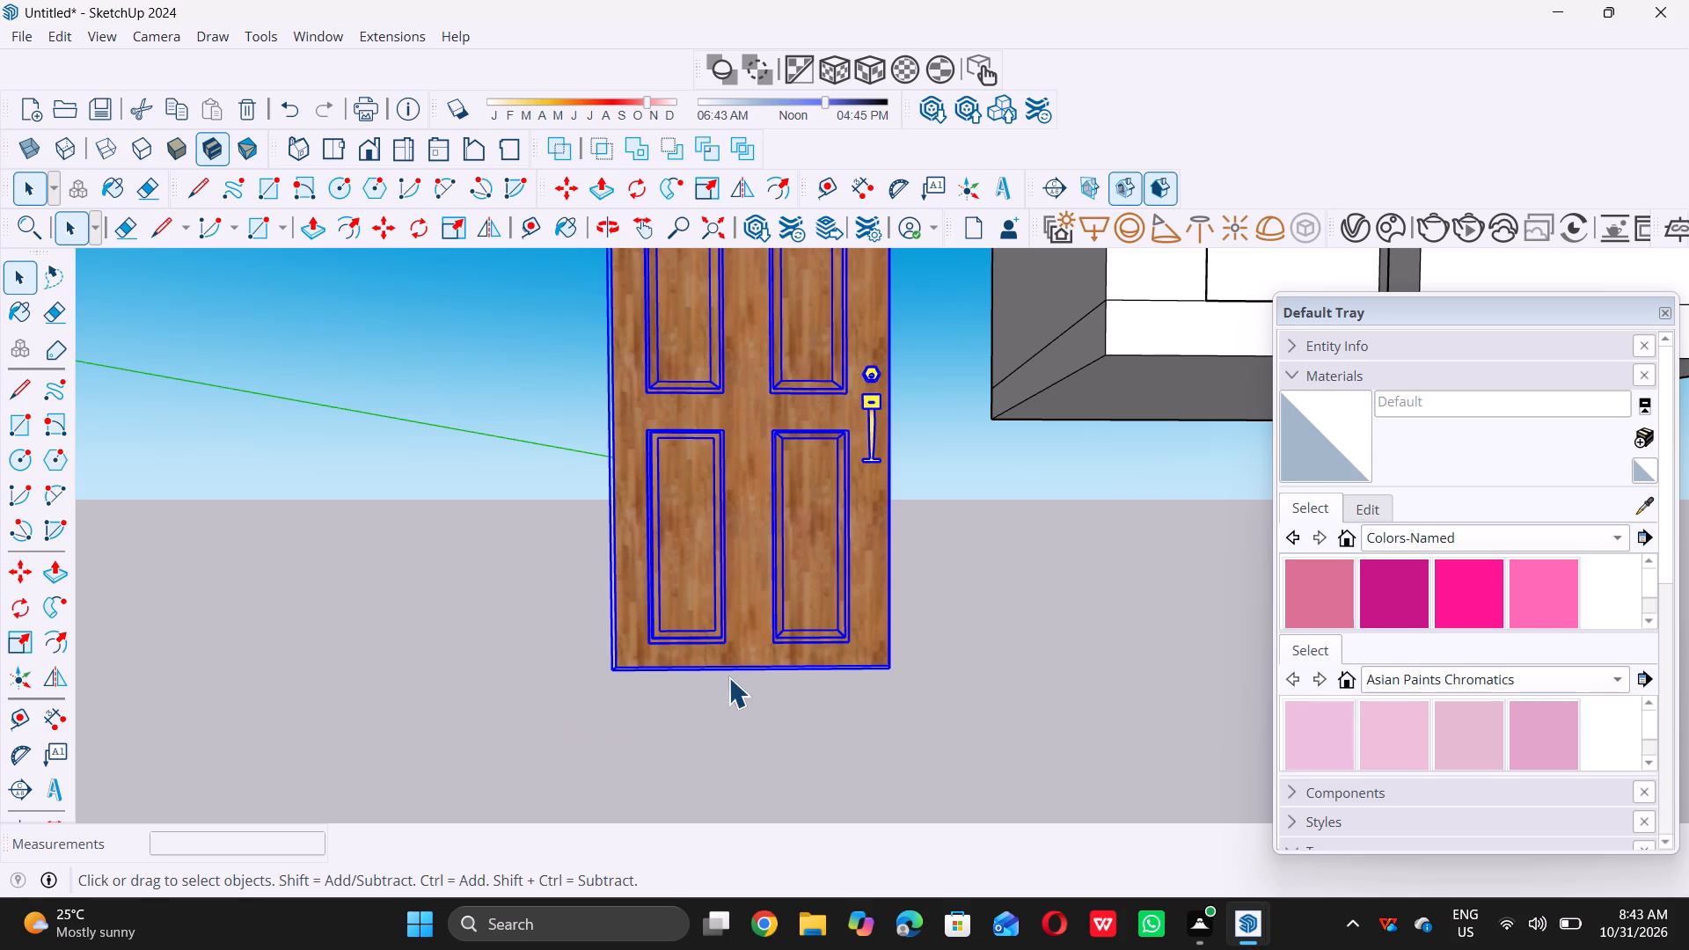
Move the door by its bottom corner opposite the handle into the wall opening, against the jamb and slightly behind the outer face.
{"action": "scroll", "coordinate": [709, 715], "scroll_direction": "down", "scroll_amount": 11}
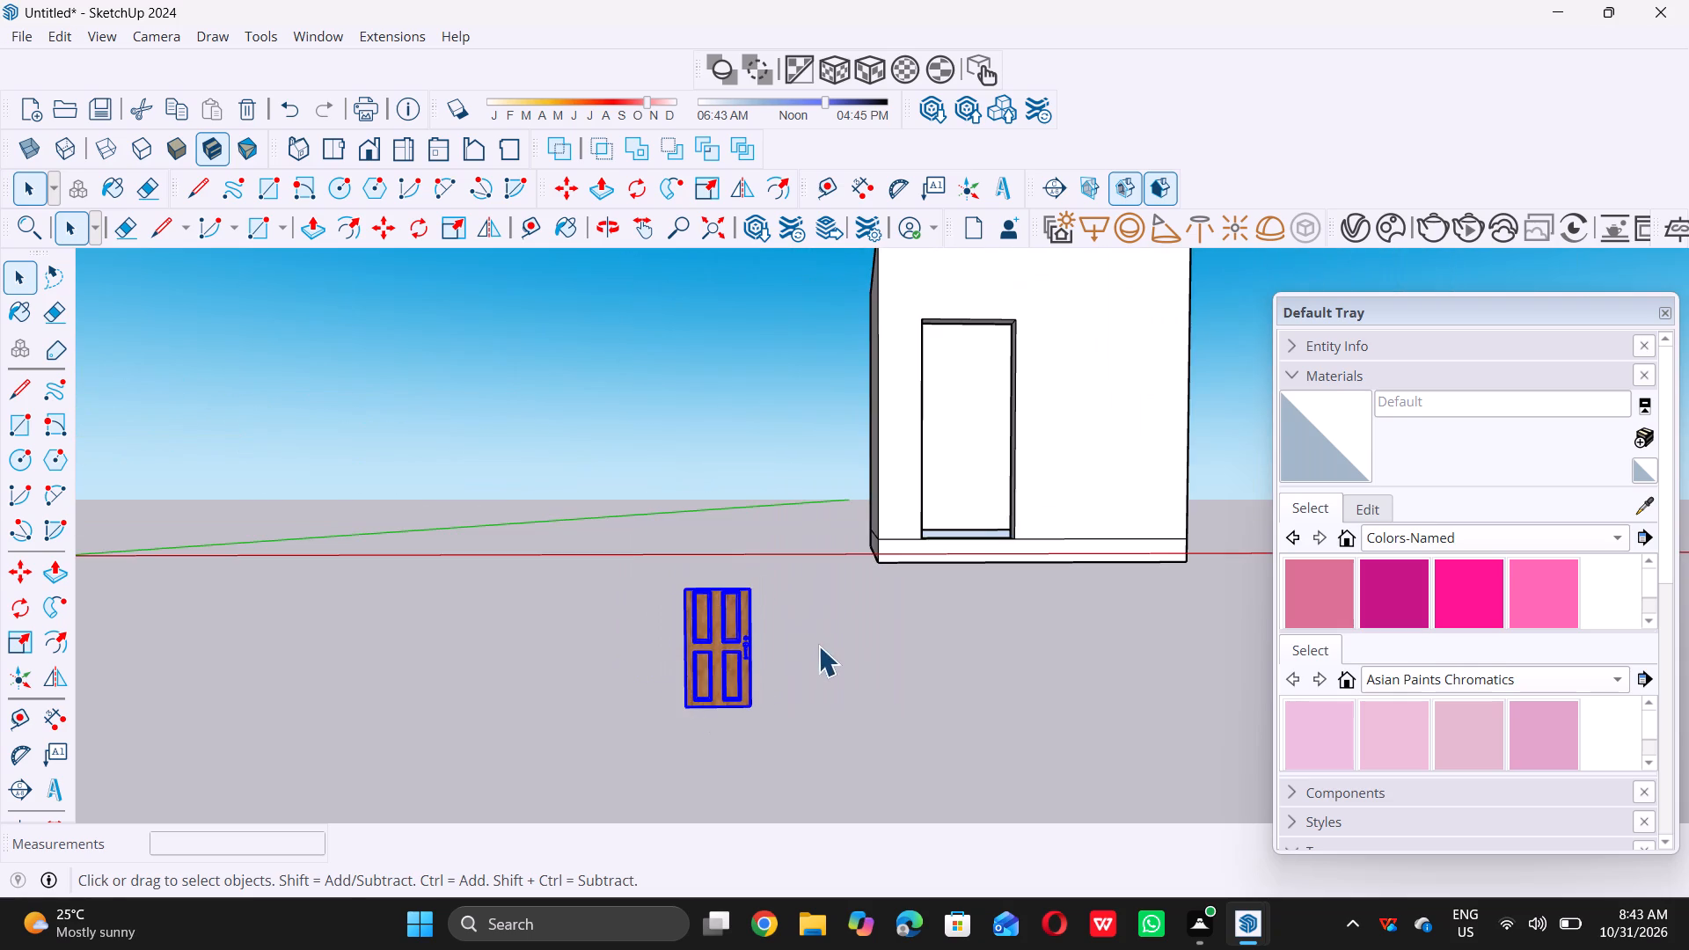
{"action": "middle_click_drag", "start_coordinate": [815, 647], "coordinate": [713, 712]}
{"action": "scroll", "coordinate": [713, 712], "scroll_direction": "up", "scroll_amount": 1}
{"action": "scroll", "coordinate": [736, 645], "scroll_direction": "down", "scroll_amount": 11}
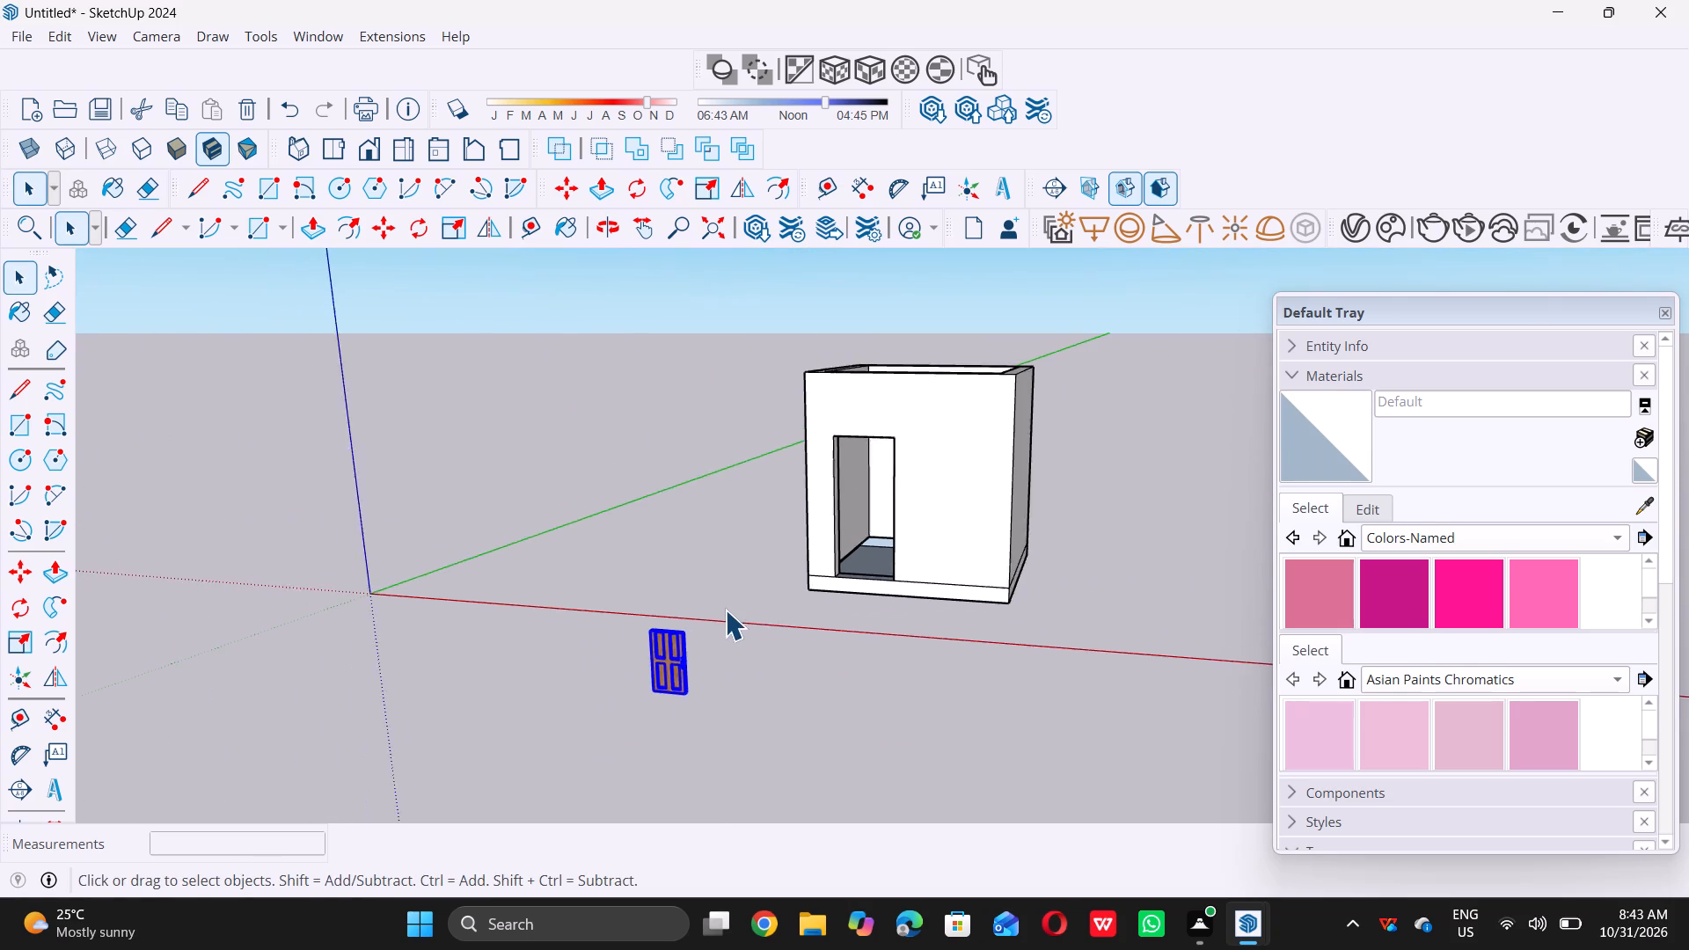
{"action": "scroll", "coordinate": [688, 675], "scroll_direction": "up", "scroll_amount": 20}
{"action": "scroll", "coordinate": [637, 680], "scroll_direction": "up", "scroll_amount": 3}
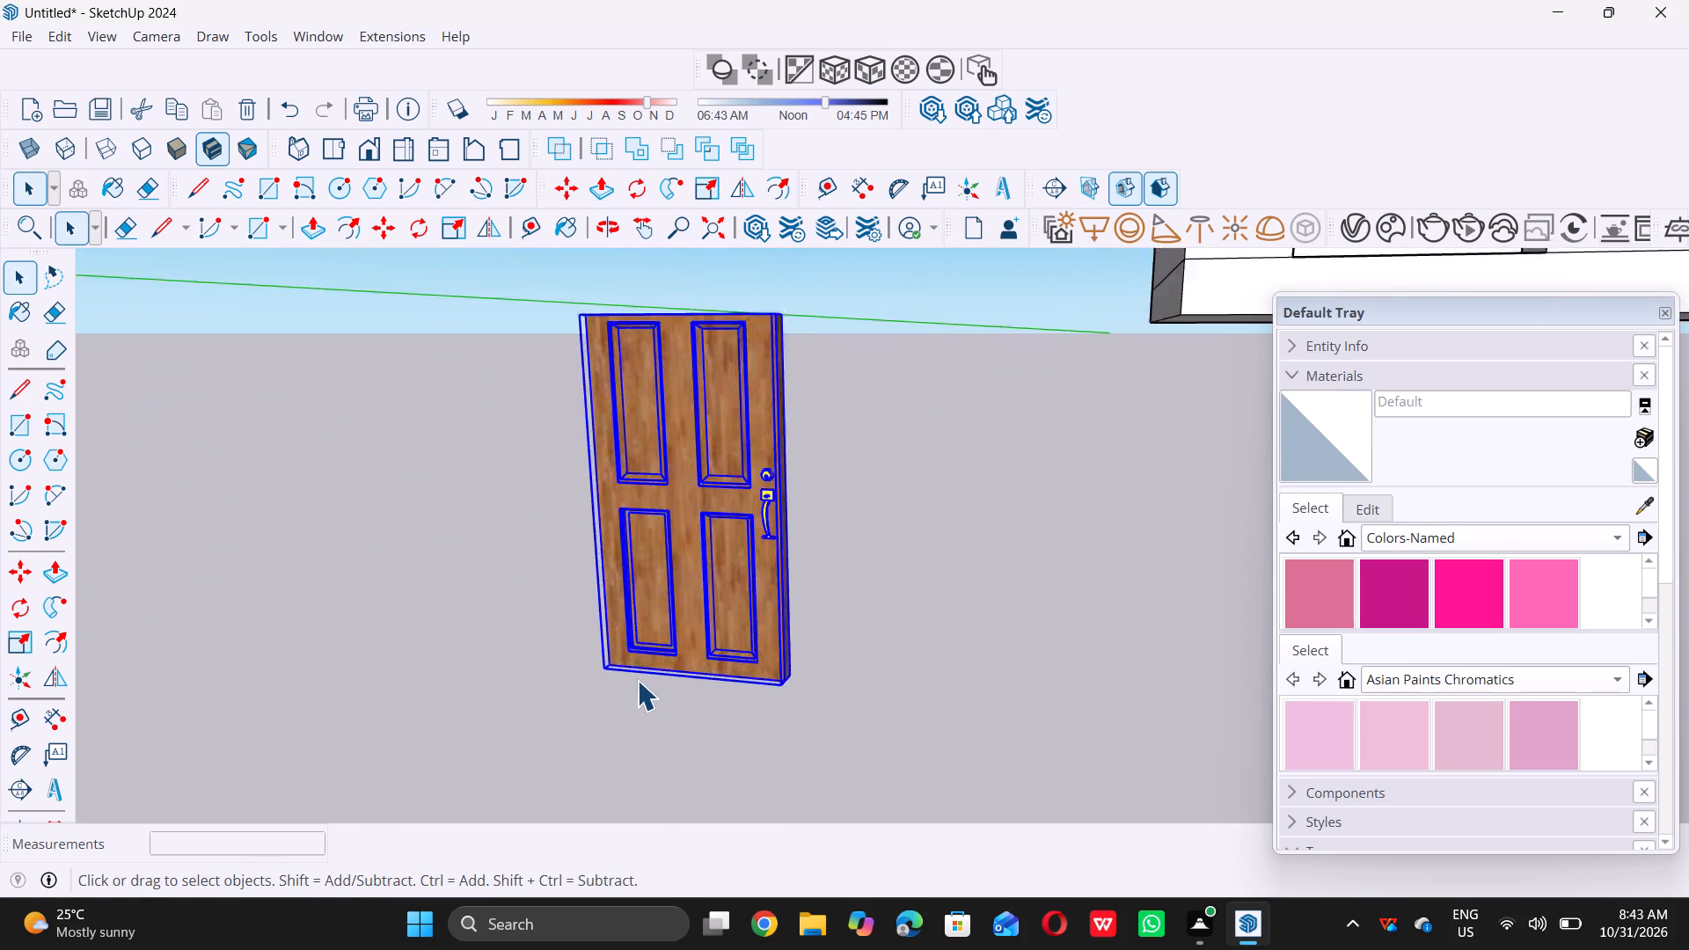
{"action": "scroll", "coordinate": [637, 680], "scroll_direction": "up", "scroll_amount": 2}
{"action": "scroll", "coordinate": [567, 627], "scroll_direction": "up", "scroll_amount": 4}
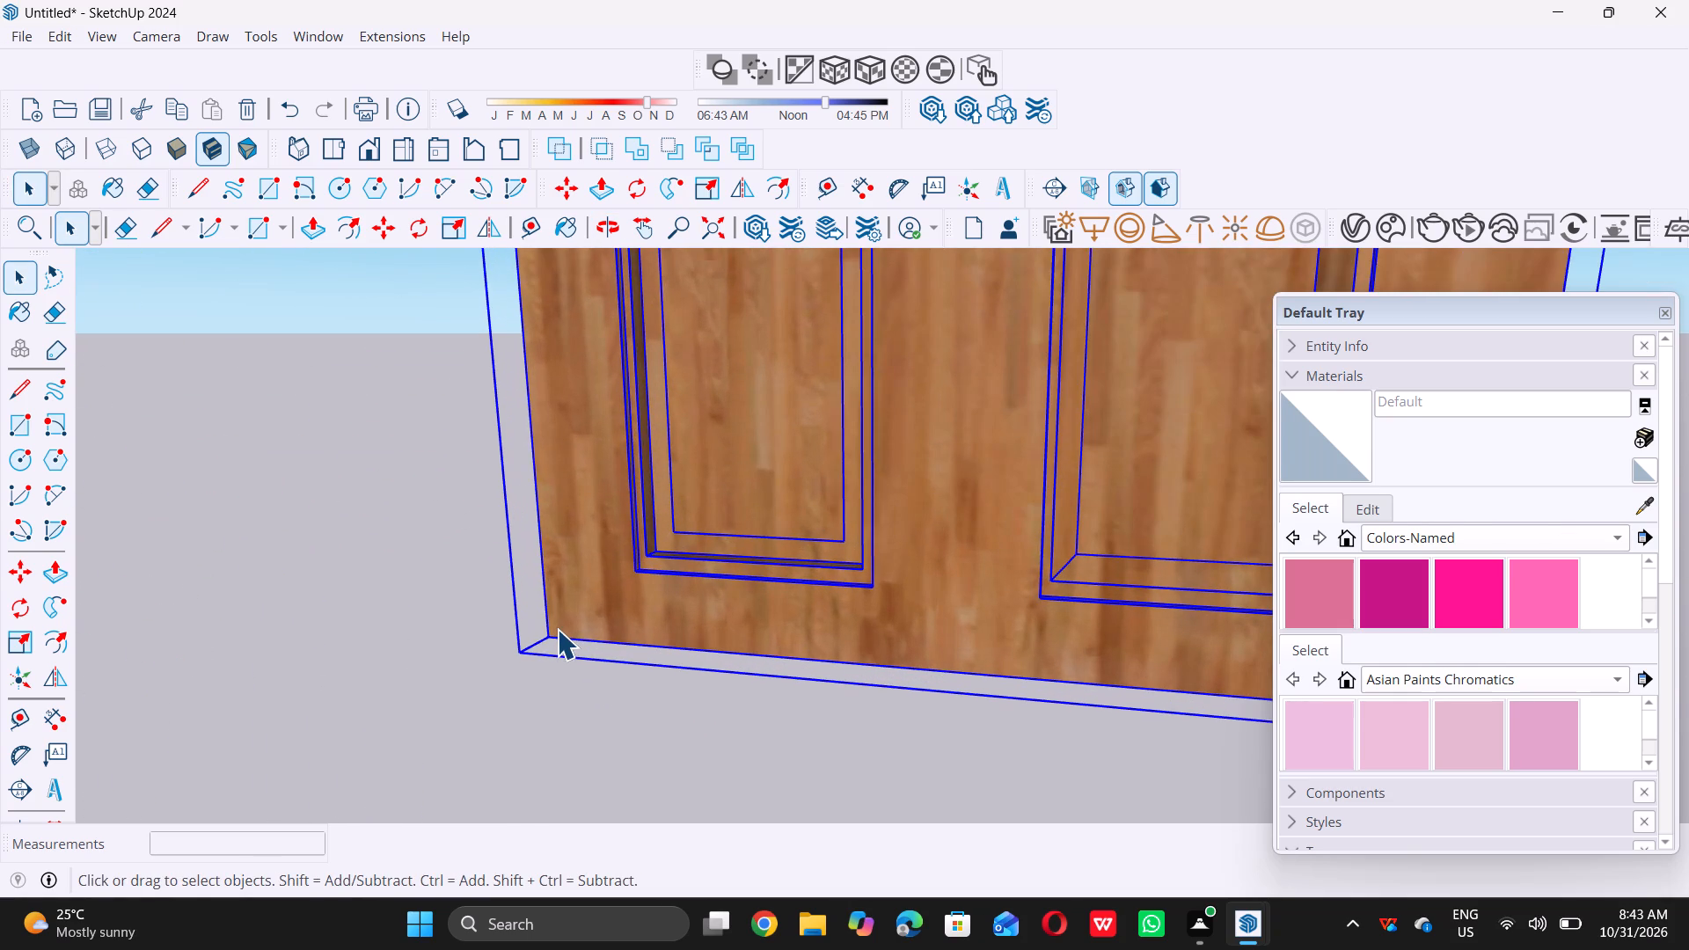
{"action": "key", "text": "m"}
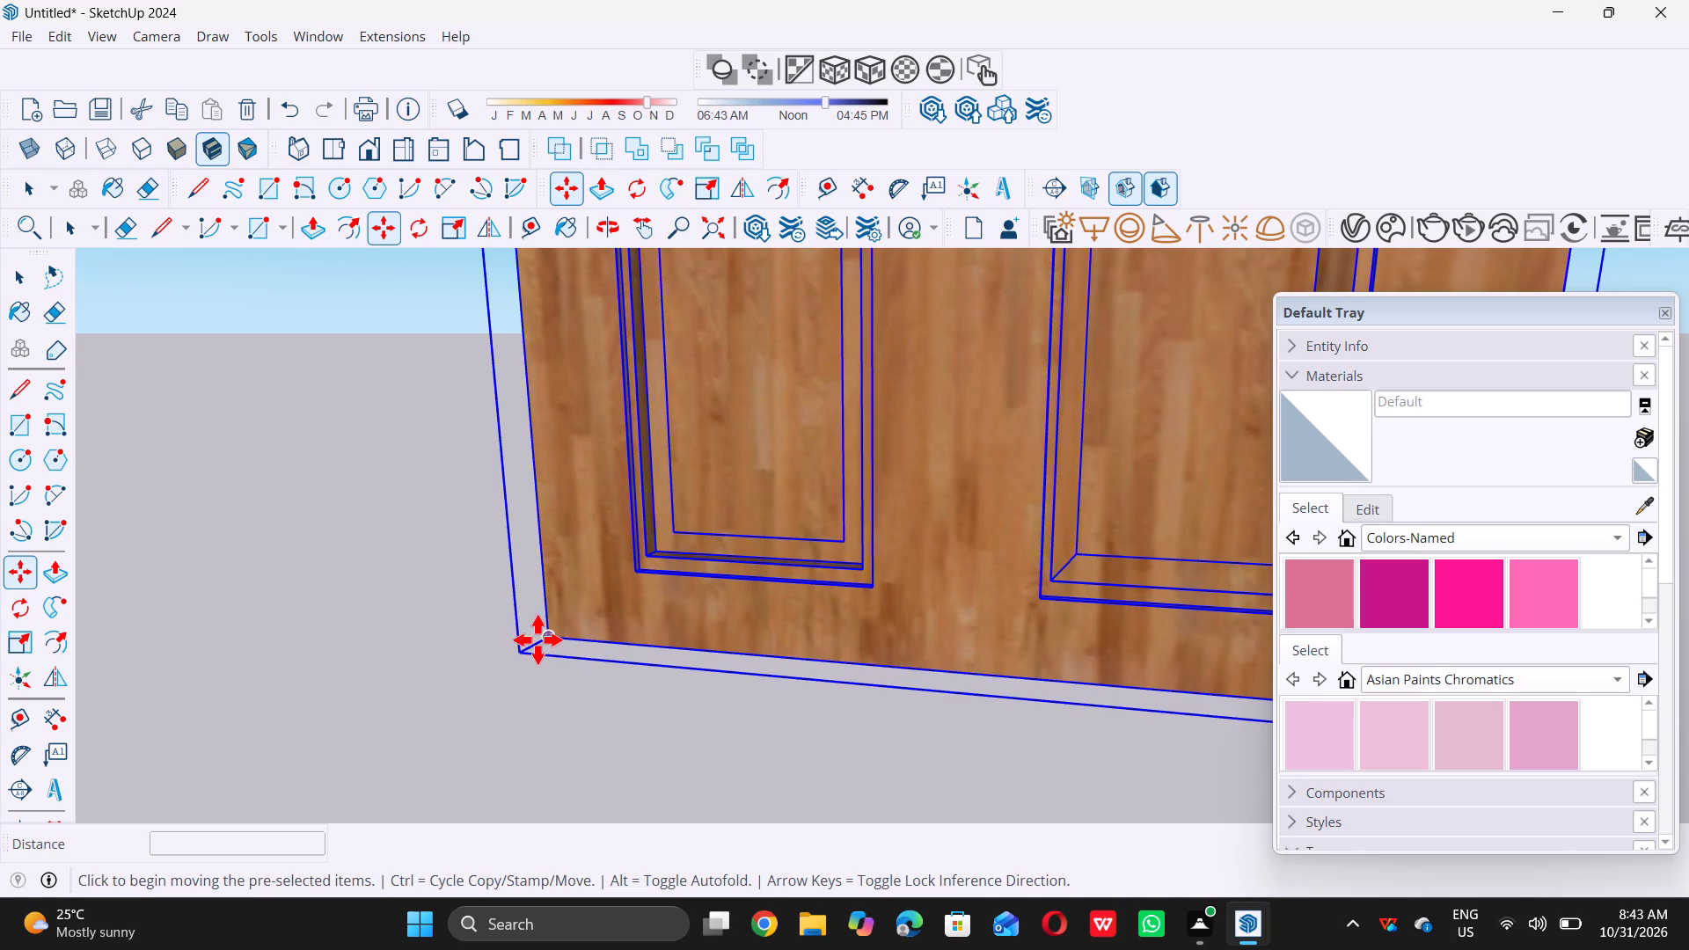
{"action": "left_click", "coordinate": [514, 650]}
{"action": "scroll", "coordinate": [512, 651], "scroll_direction": "down", "scroll_amount": 2}
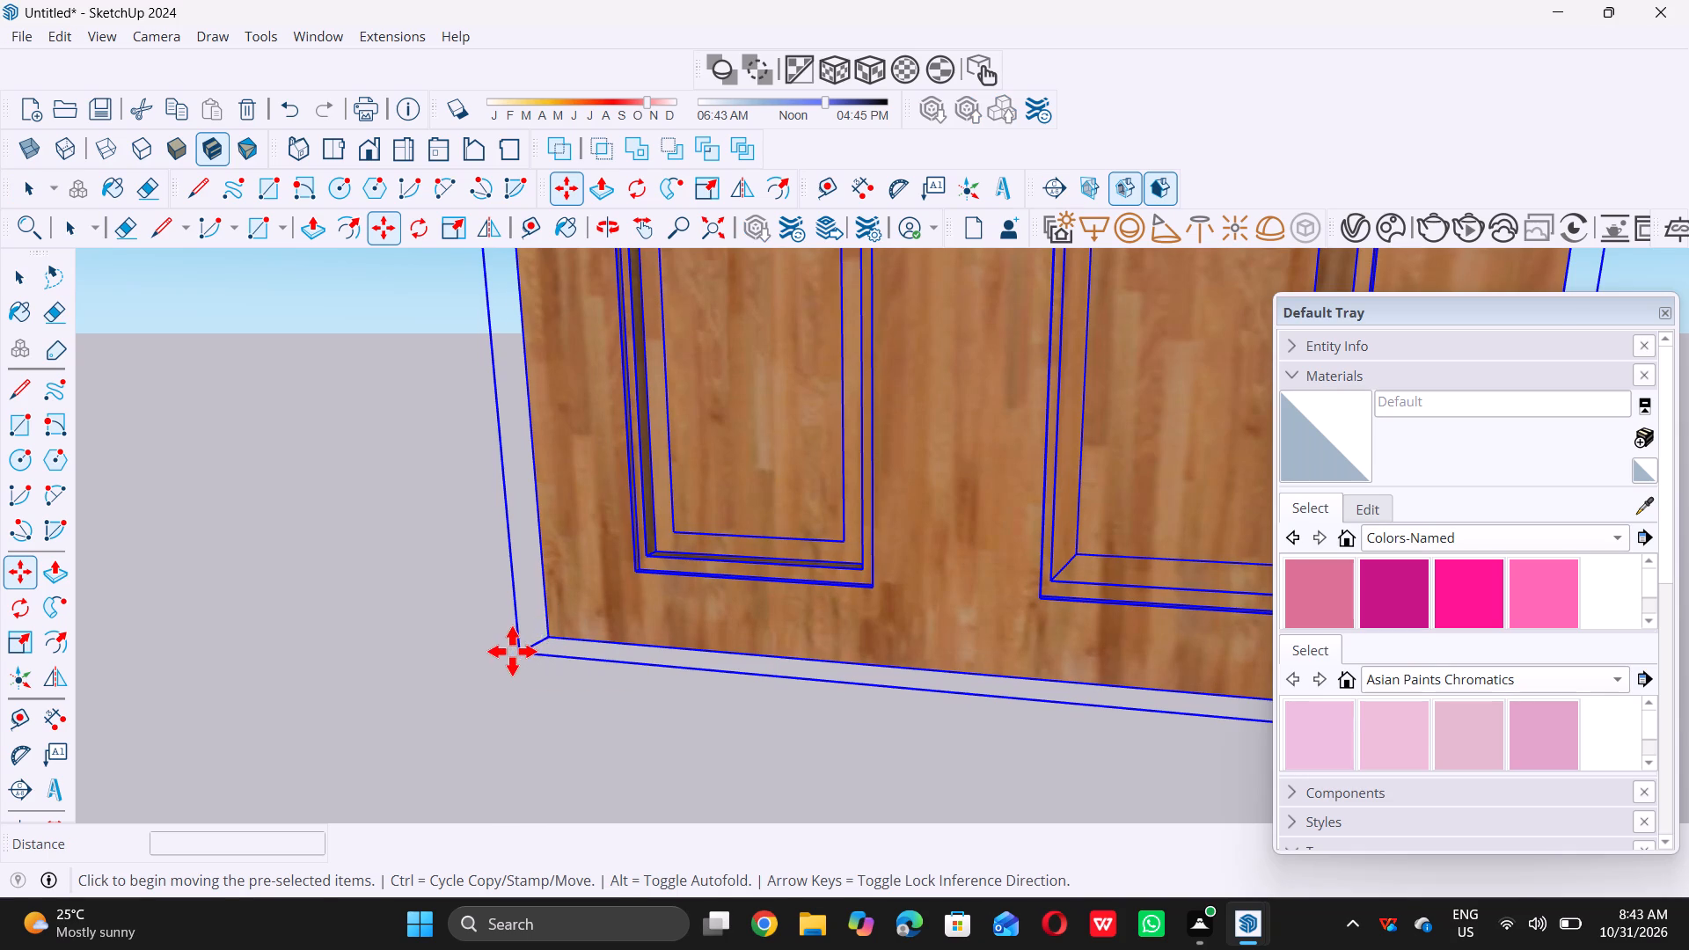
{"action": "scroll", "coordinate": [512, 651], "scroll_direction": "down", "scroll_amount": 20}
{"action": "scroll", "coordinate": [512, 651], "scroll_direction": "down", "scroll_amount": 7}
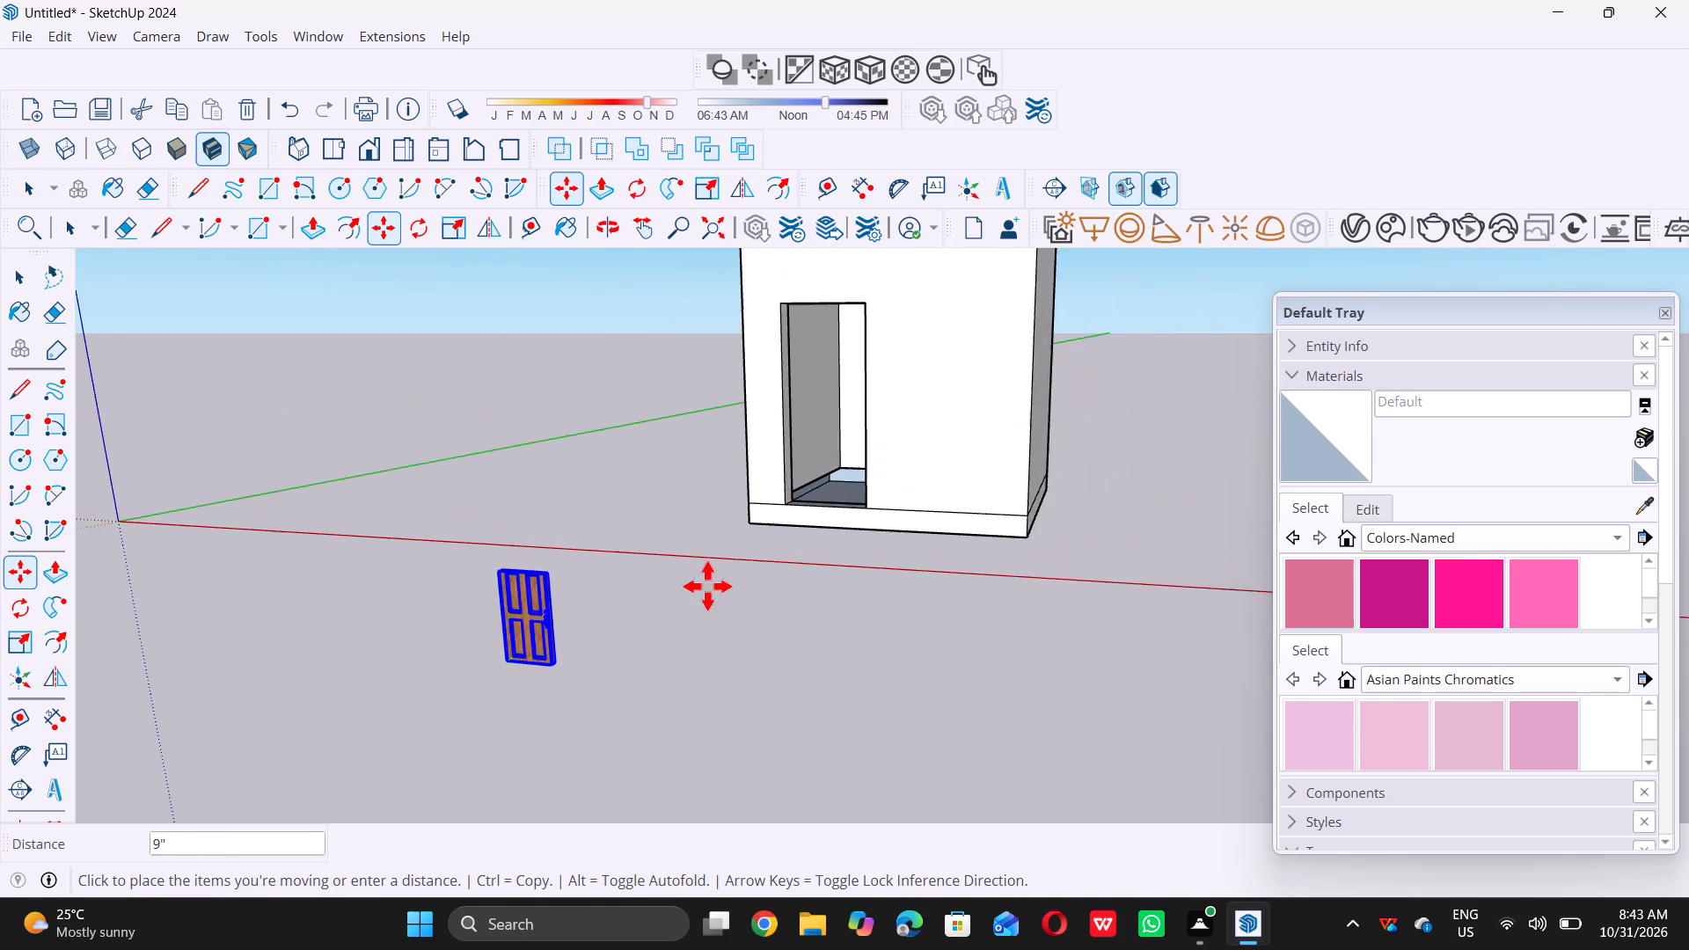
{"action": "scroll", "coordinate": [787, 461], "scroll_direction": "up", "scroll_amount": 6}
{"action": "middle_click_drag", "start_coordinate": [777, 505], "coordinate": [763, 539]}
{"action": "scroll", "coordinate": [763, 541], "scroll_direction": "up", "scroll_amount": 20}
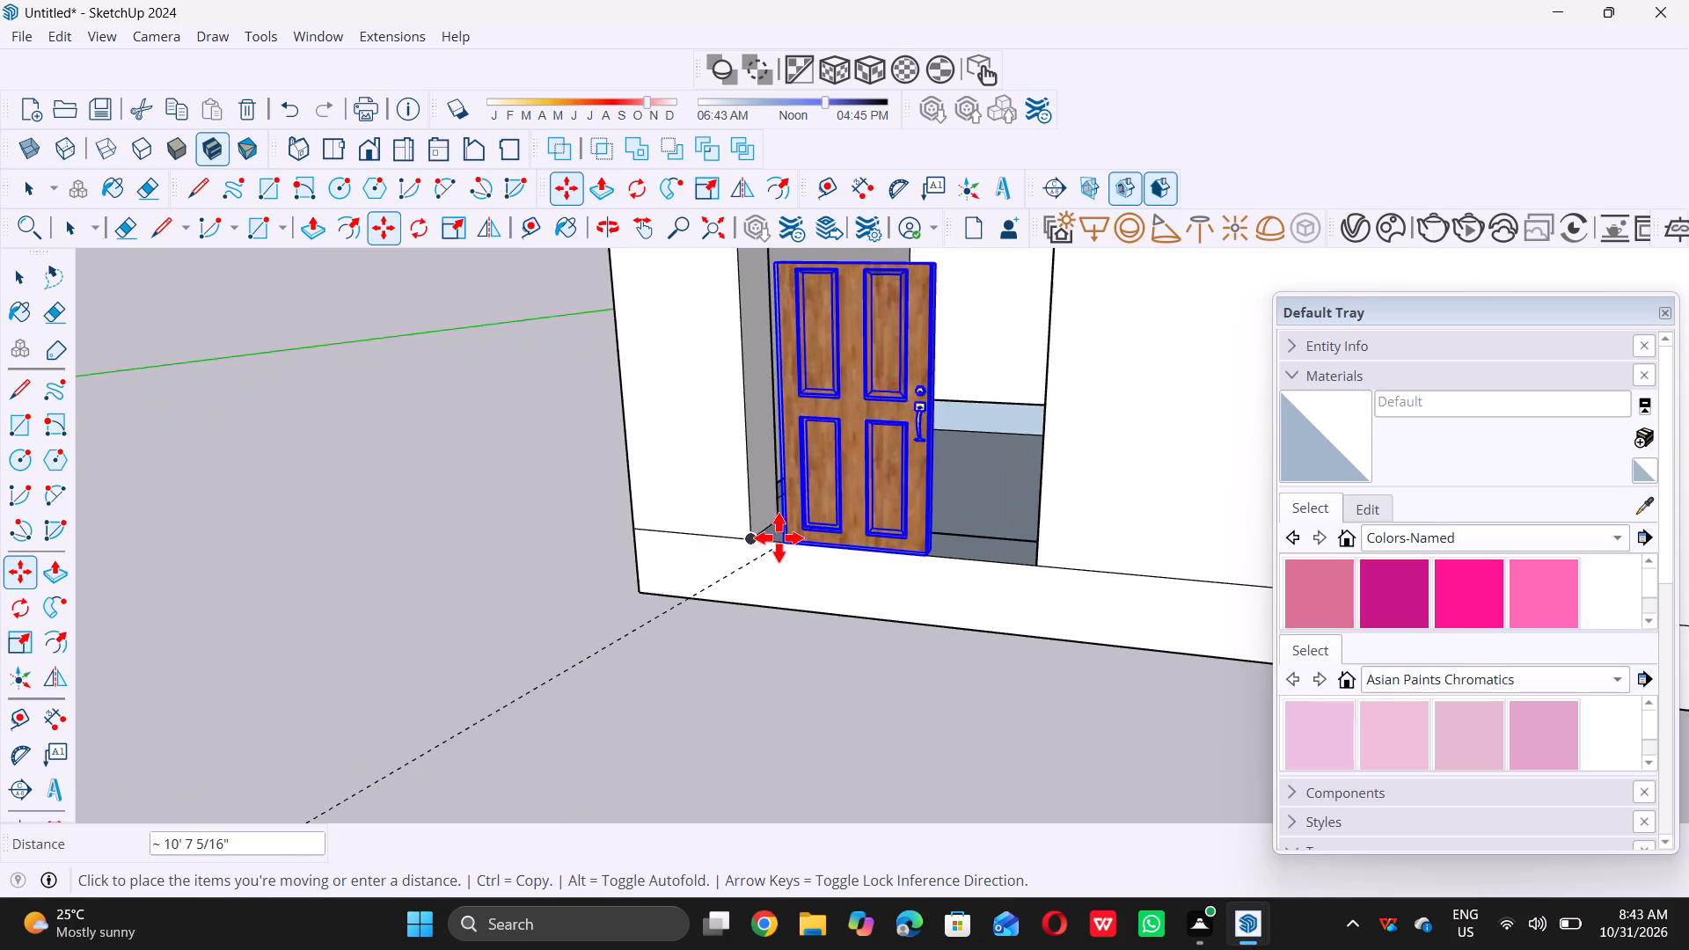
{"action": "scroll", "coordinate": [771, 533], "scroll_direction": "up", "scroll_amount": 11}
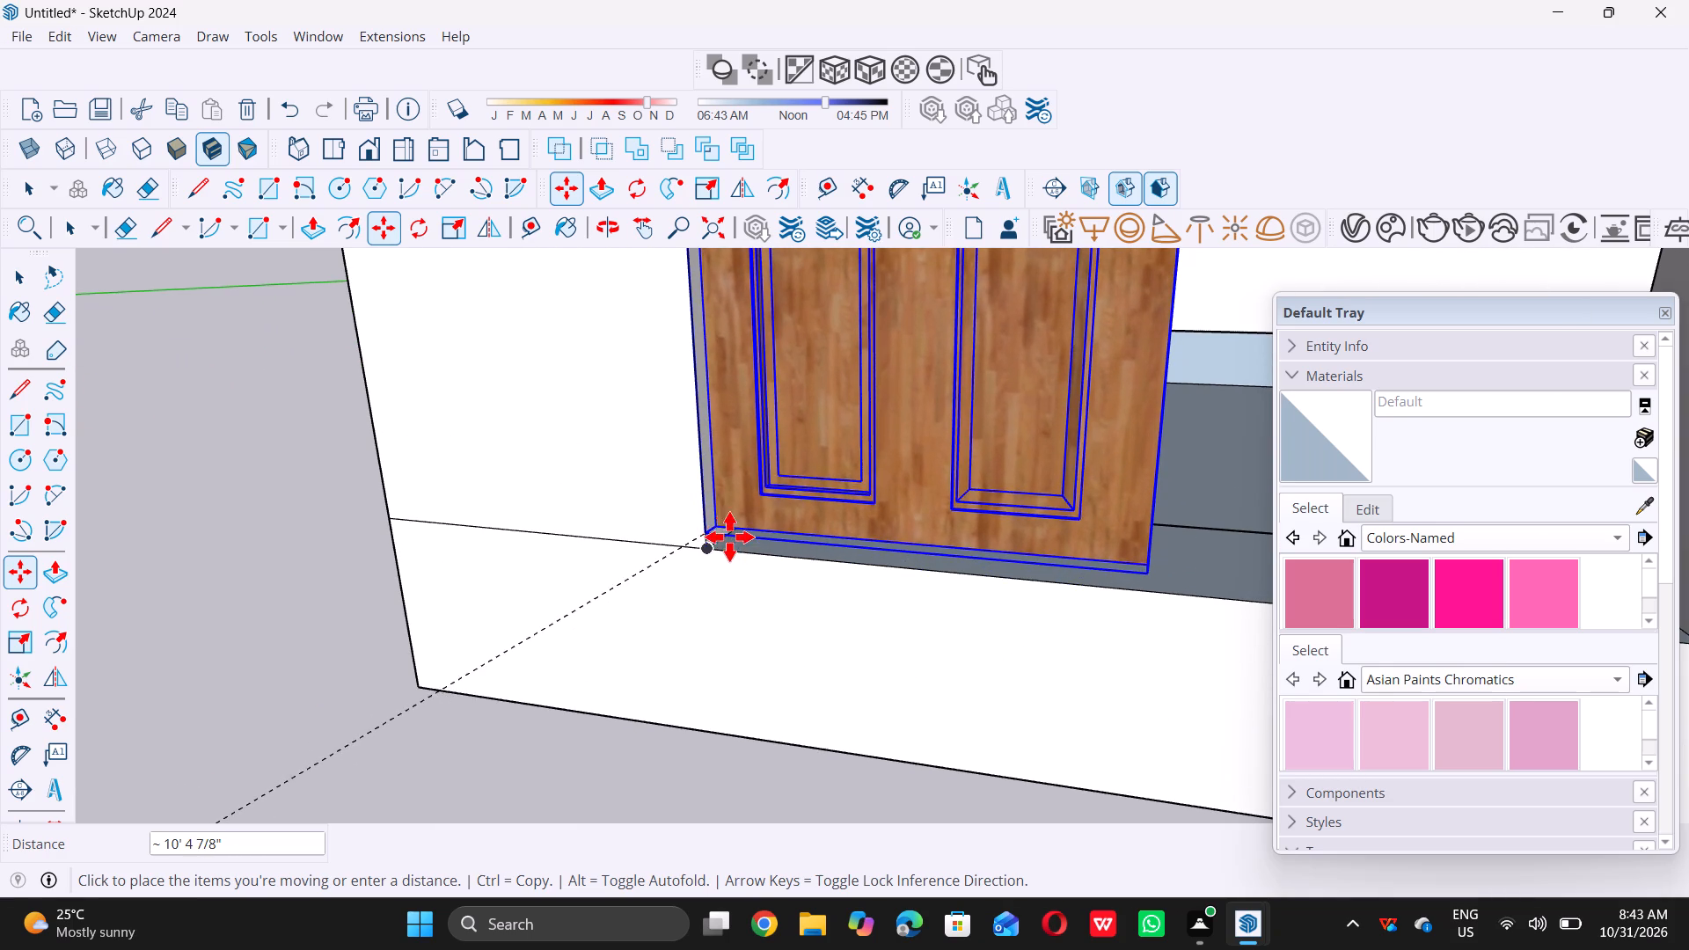
{"action": "left_click", "coordinate": [744, 520]}
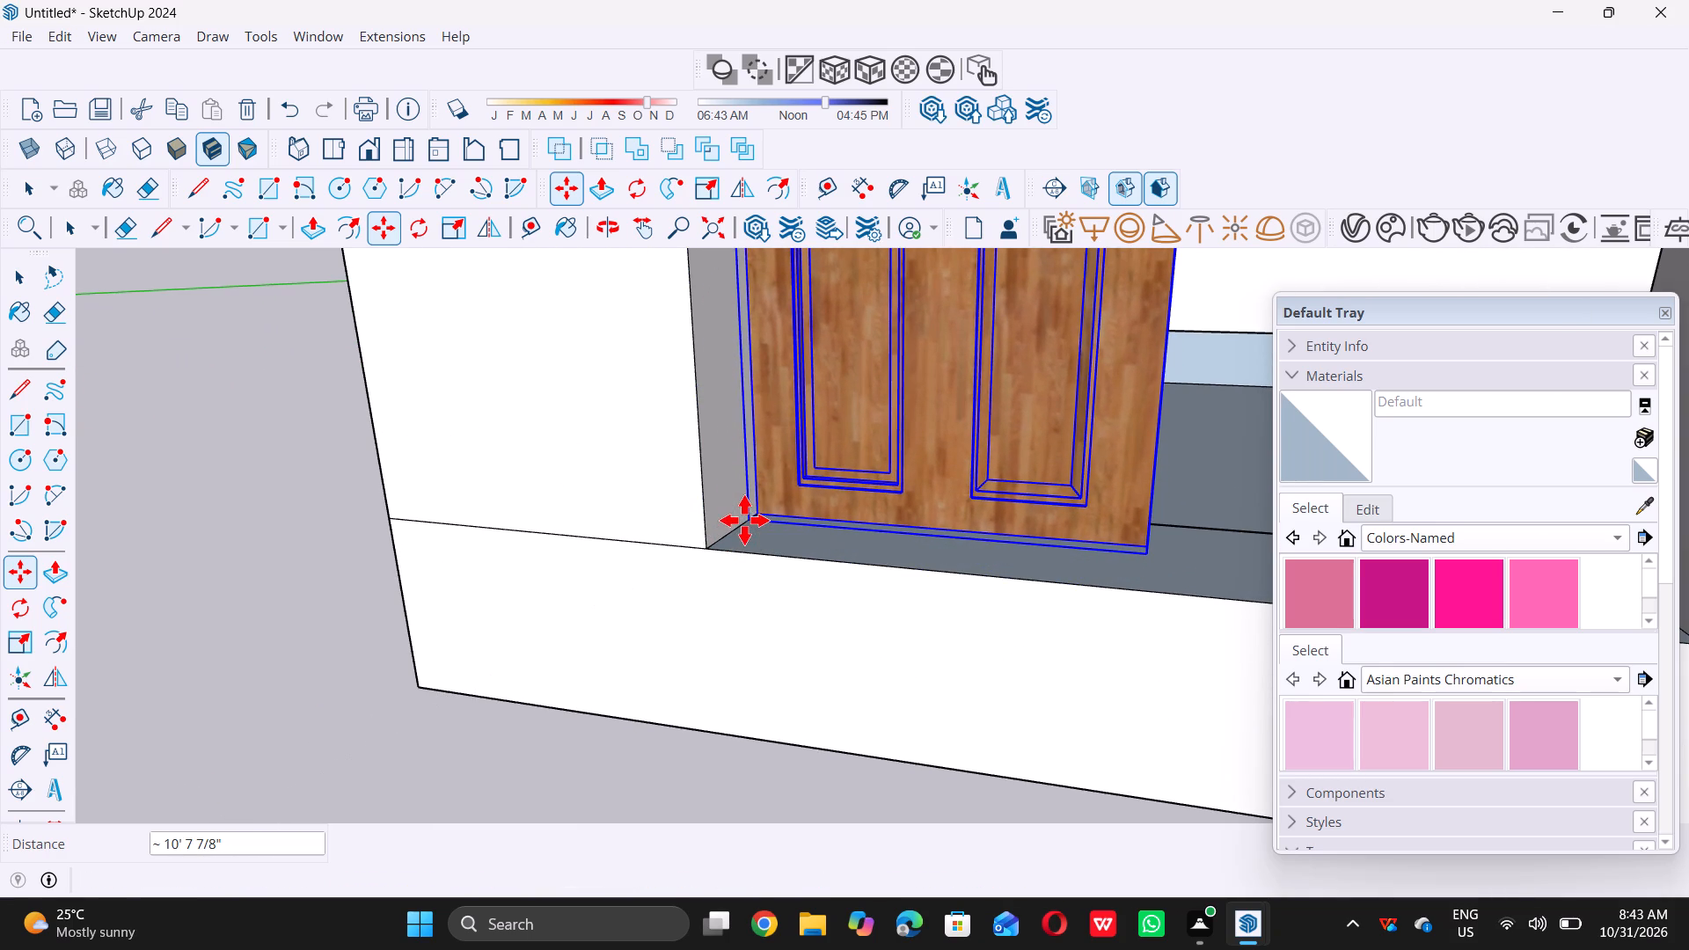
{"action": "key", "text": "space"}
{"action": "left_click", "coordinate": [565, 778]}
Scale the door up uniformly from its upper handle-side corner by a factor of about 1.84, nearly filling the opening's width.
{"action": "scroll", "coordinate": [562, 779], "scroll_direction": "down", "scroll_amount": 2}
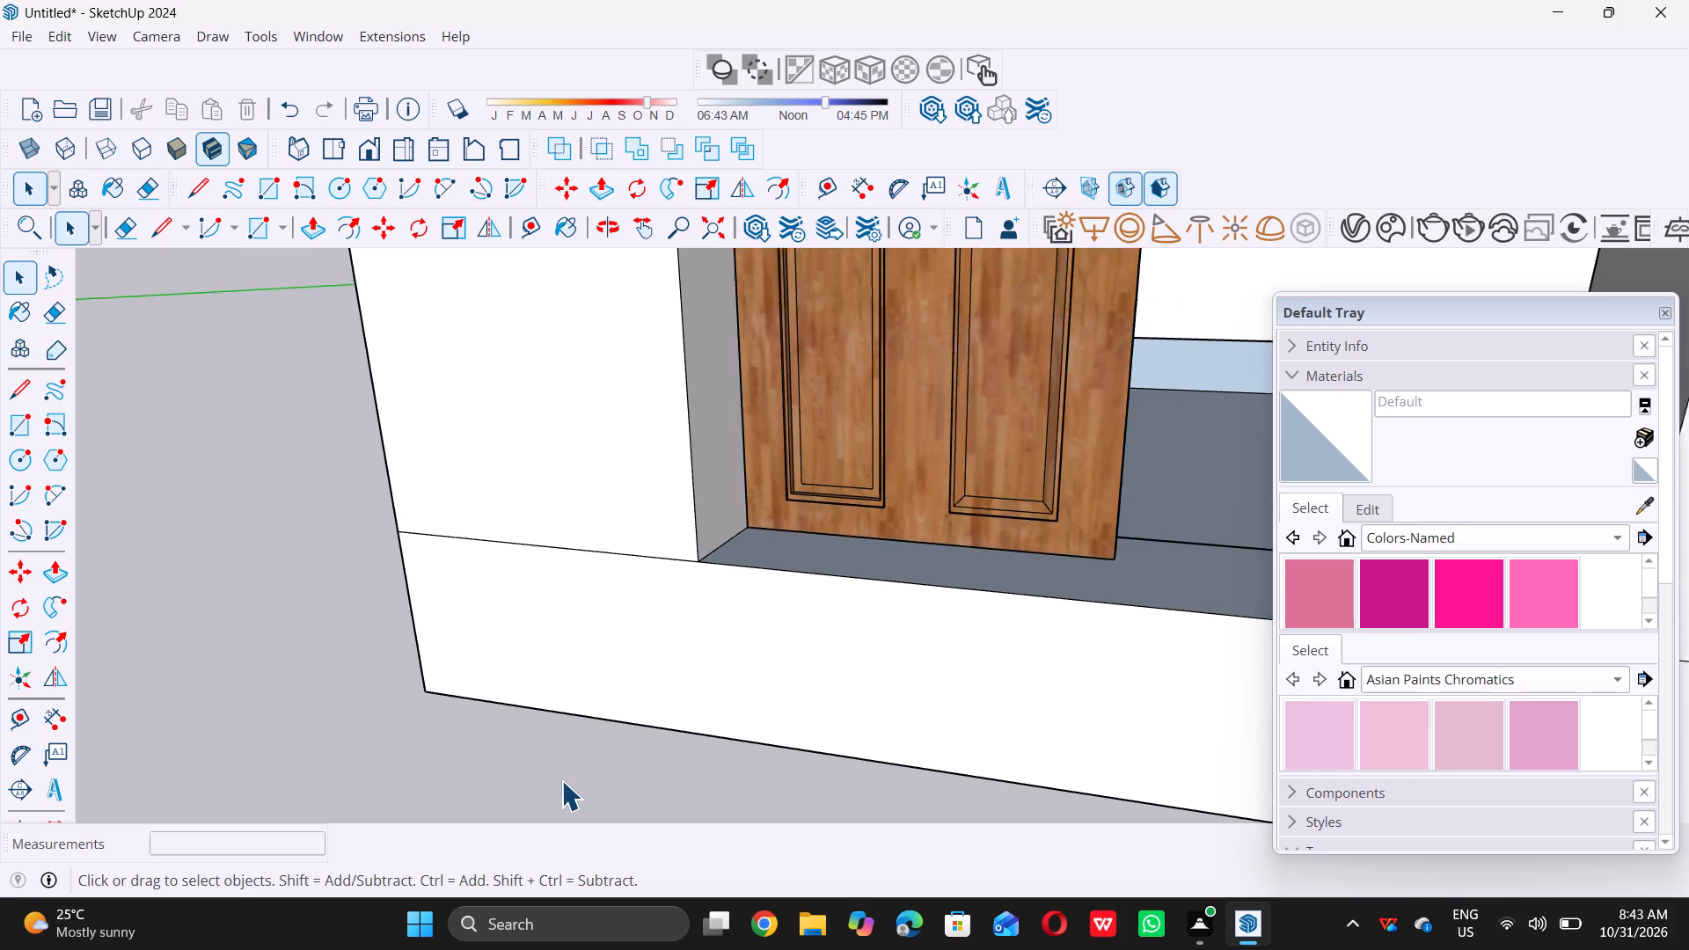
{"action": "scroll", "coordinate": [561, 780], "scroll_direction": "down", "scroll_amount": 20}
{"action": "scroll", "coordinate": [561, 780], "scroll_direction": "down", "scroll_amount": 1}
{"action": "scroll", "coordinate": [613, 709], "scroll_direction": "down", "scroll_amount": 3}
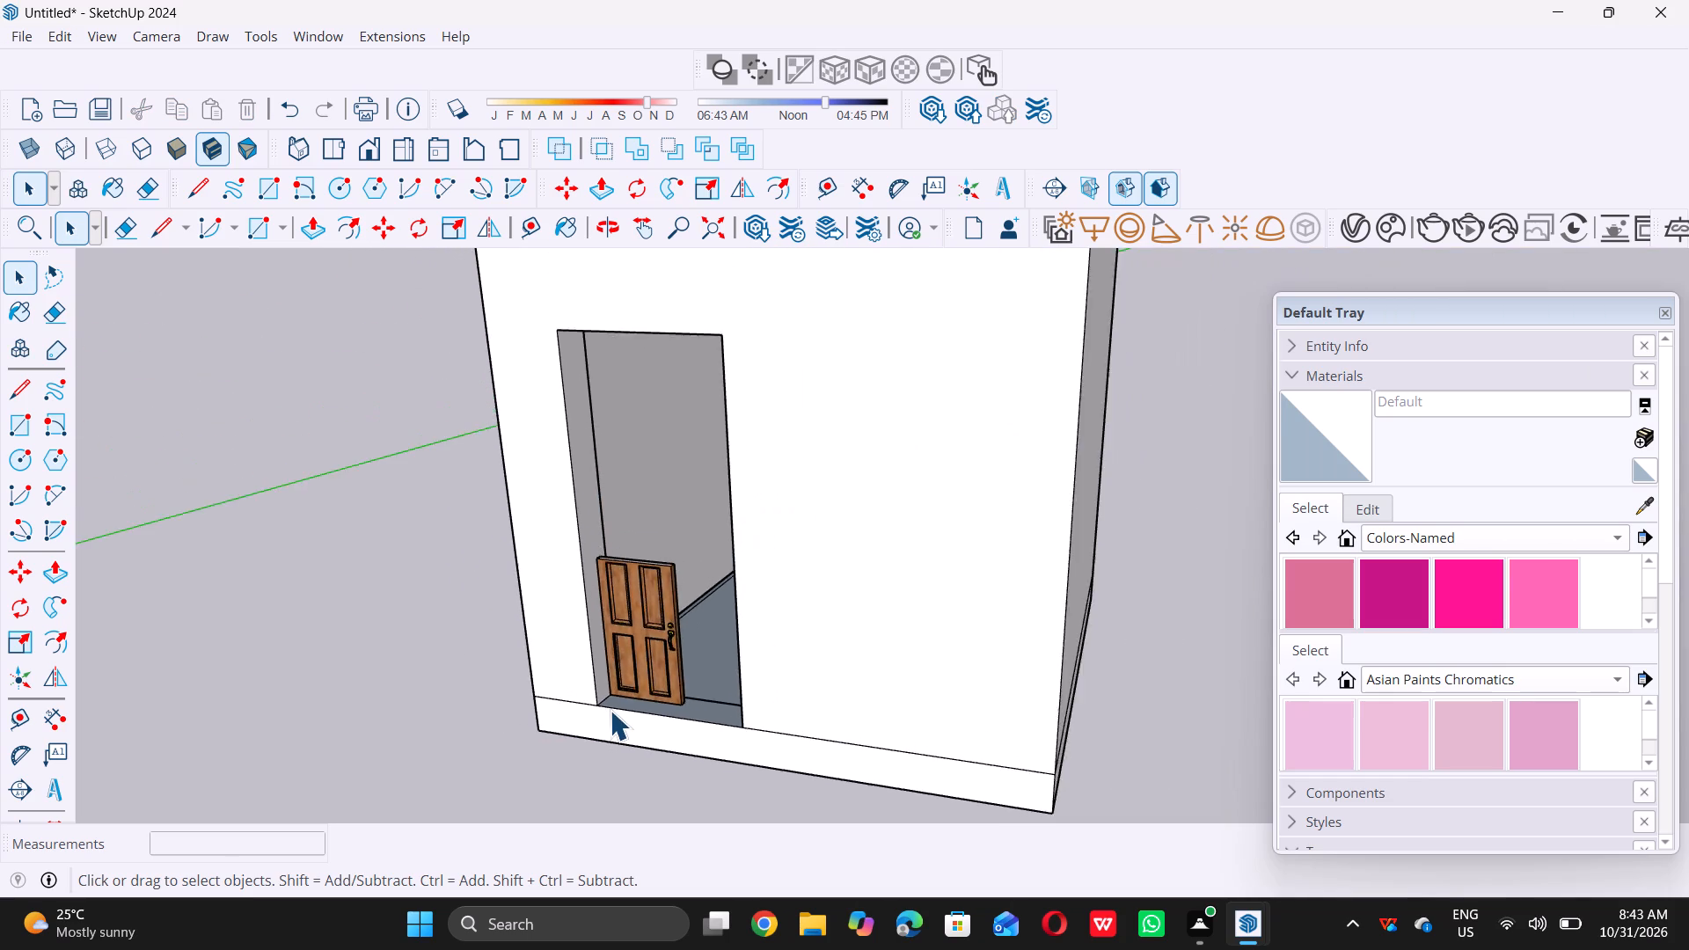
{"action": "scroll", "coordinate": [610, 710], "scroll_direction": "down", "scroll_amount": 3}
{"action": "middle_click_drag", "start_coordinate": [647, 689], "coordinate": [741, 567]}
{"action": "scroll", "coordinate": [643, 652], "scroll_direction": "up", "scroll_amount": 4}
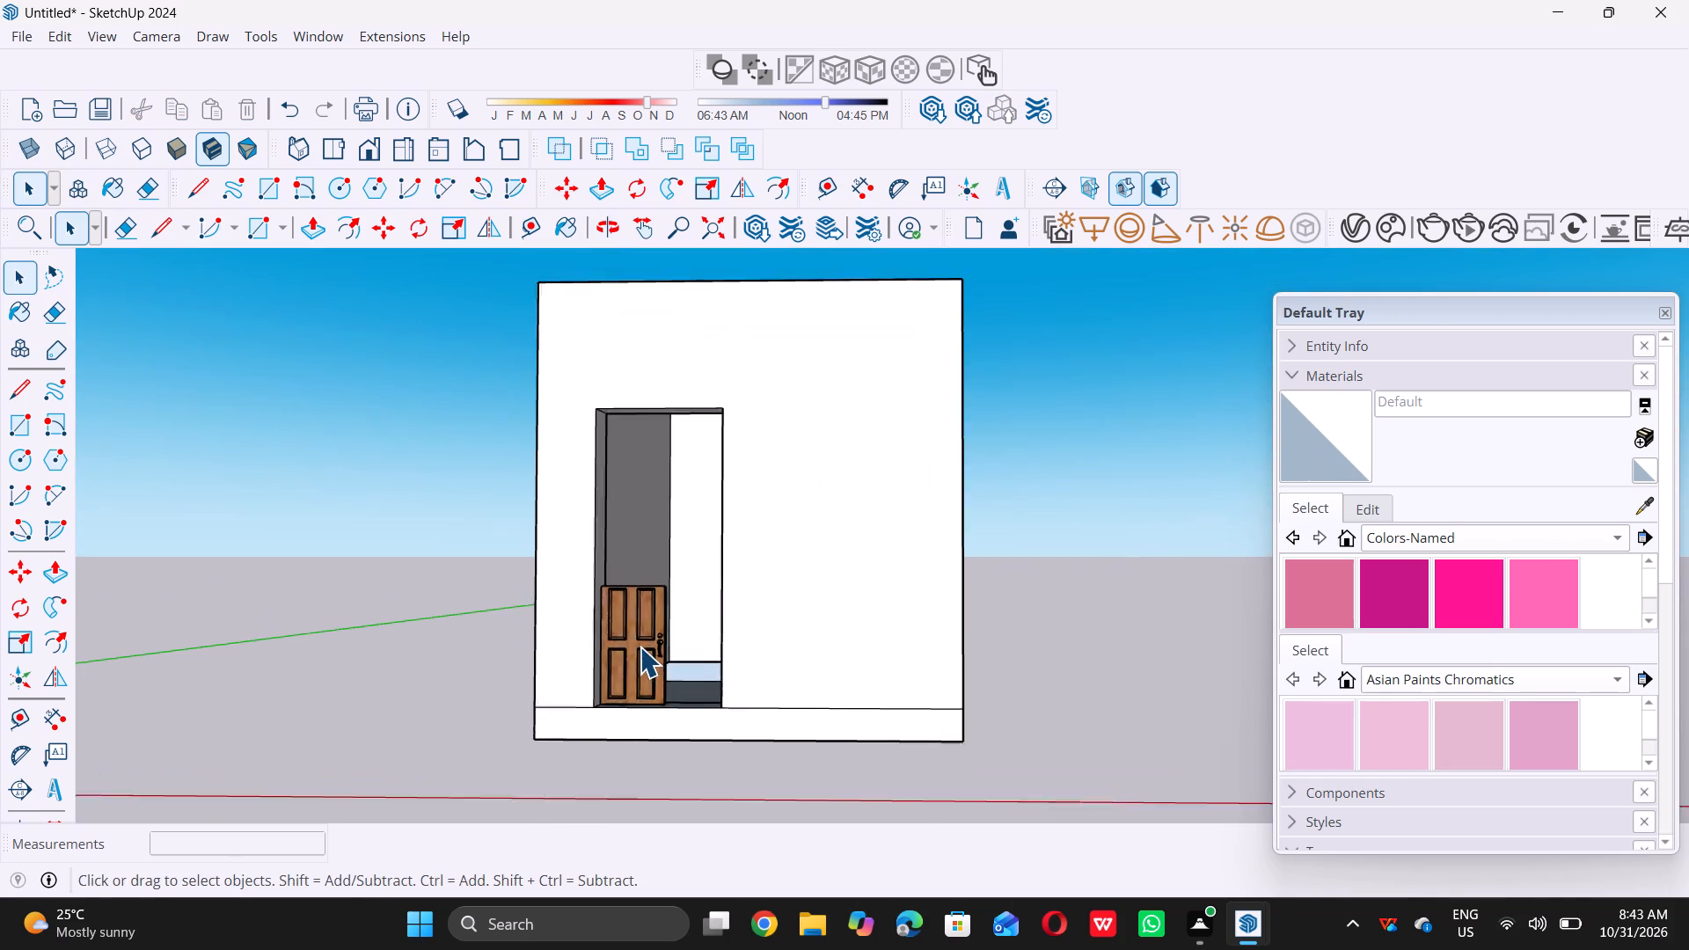
{"action": "scroll", "coordinate": [640, 647], "scroll_direction": "up", "scroll_amount": 4}
{"action": "left_click", "coordinate": [640, 643]}
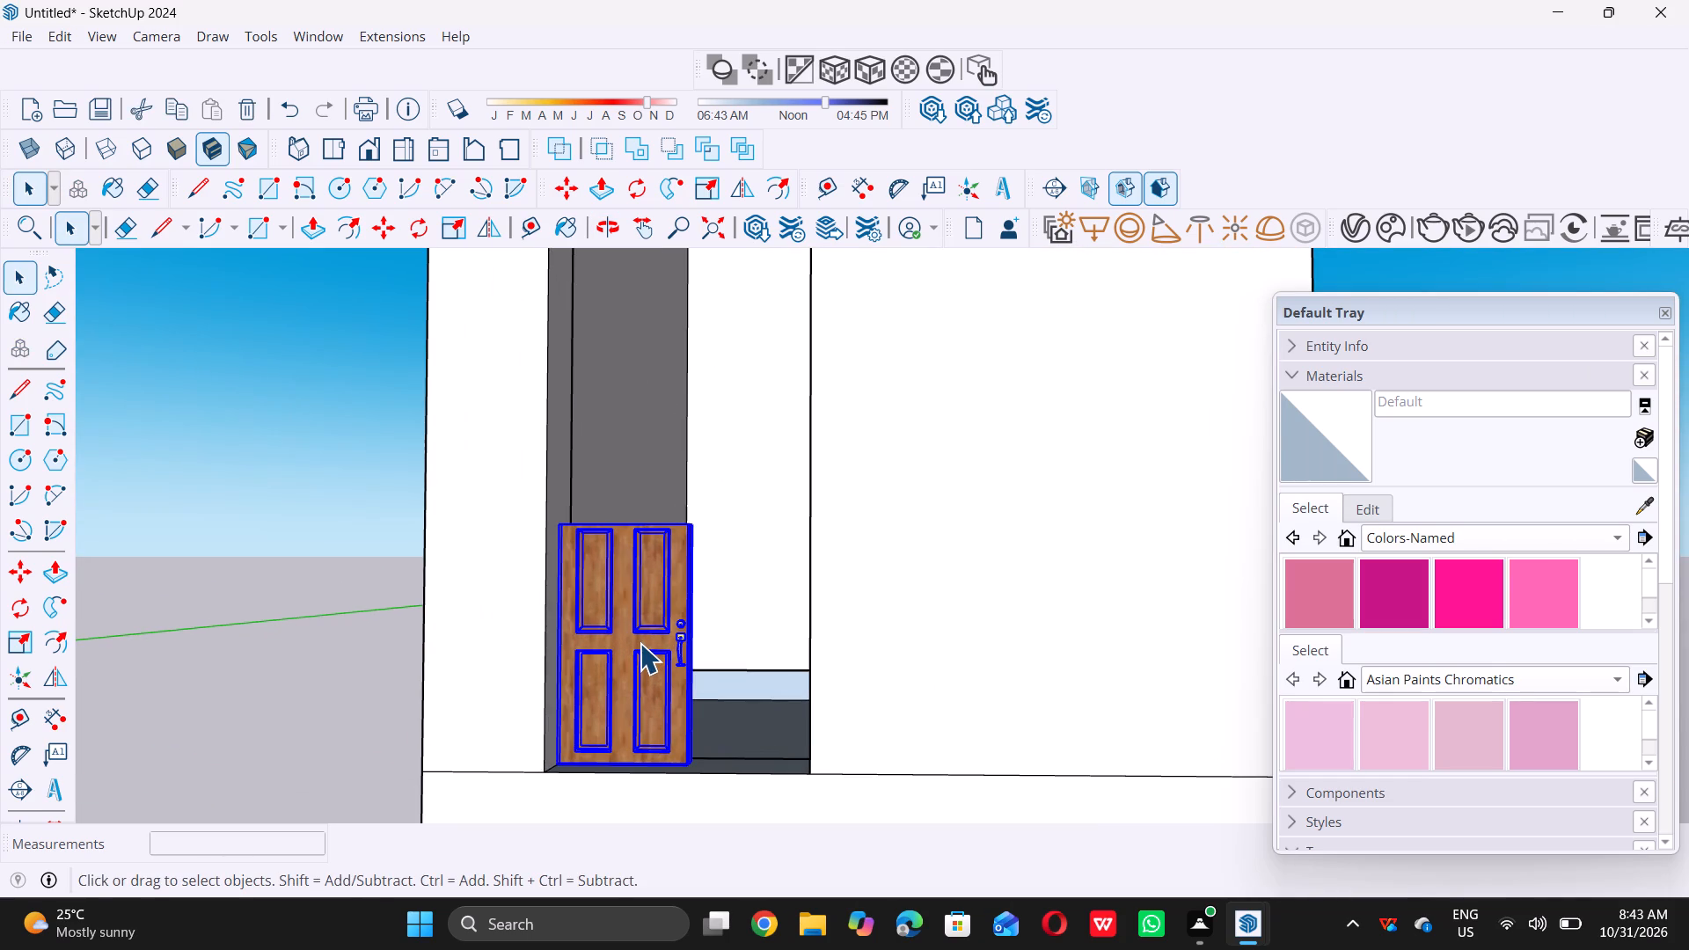
{"action": "key", "text": "s"}
{"action": "scroll", "coordinate": [686, 524], "scroll_direction": "down", "scroll_amount": 6}
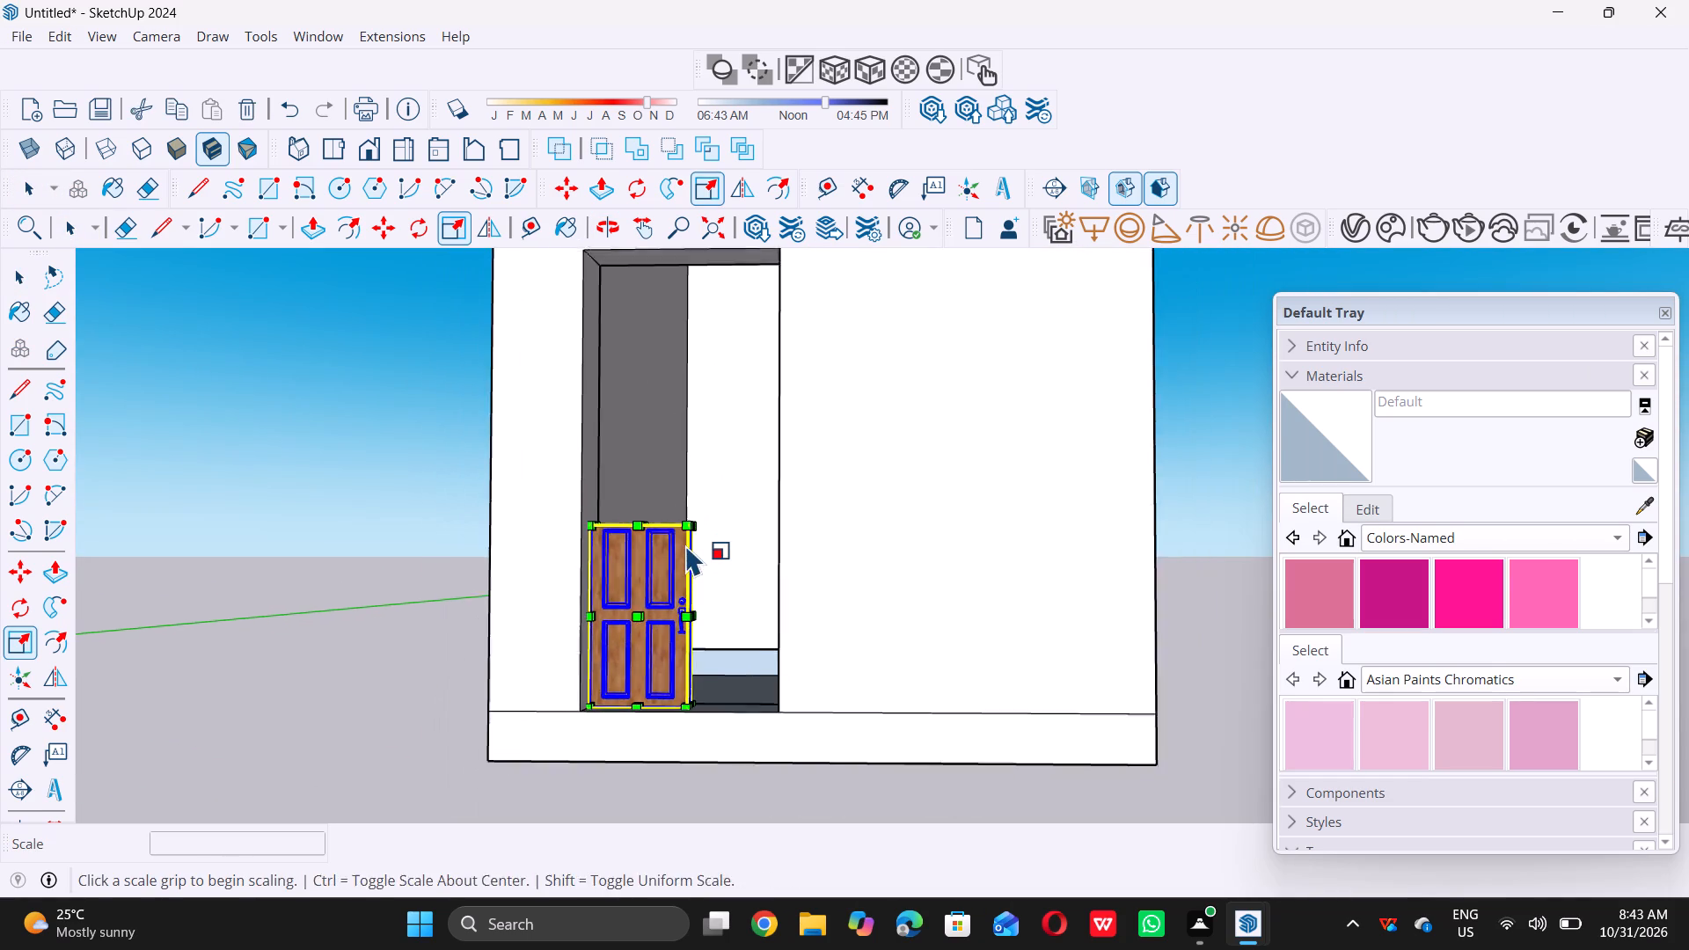
{"action": "scroll", "coordinate": [686, 544], "scroll_direction": "down", "scroll_amount": 1}
{"action": "middle_click_drag", "start_coordinate": [700, 559], "coordinate": [735, 538]}
{"action": "scroll", "coordinate": [721, 517], "scroll_direction": "up", "scroll_amount": 1}
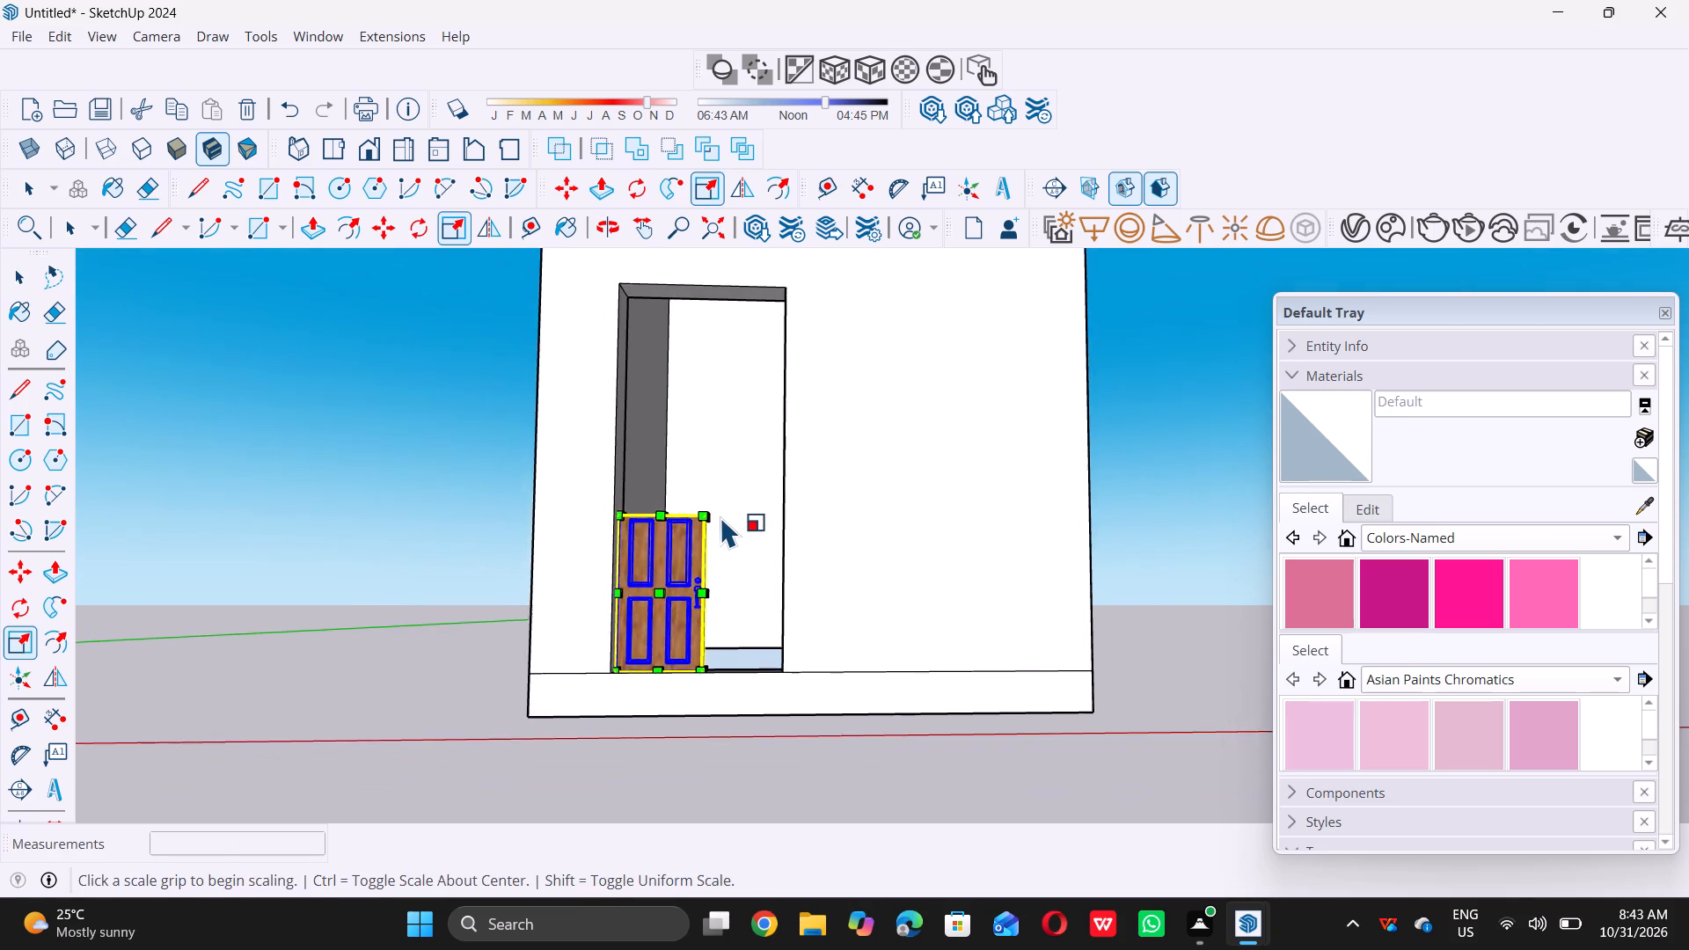
{"action": "scroll", "coordinate": [721, 516], "scroll_direction": "up", "scroll_amount": 4}
{"action": "scroll", "coordinate": [717, 514], "scroll_direction": "down", "scroll_amount": 10}
{"action": "scroll", "coordinate": [724, 501], "scroll_direction": "up", "scroll_amount": 4}
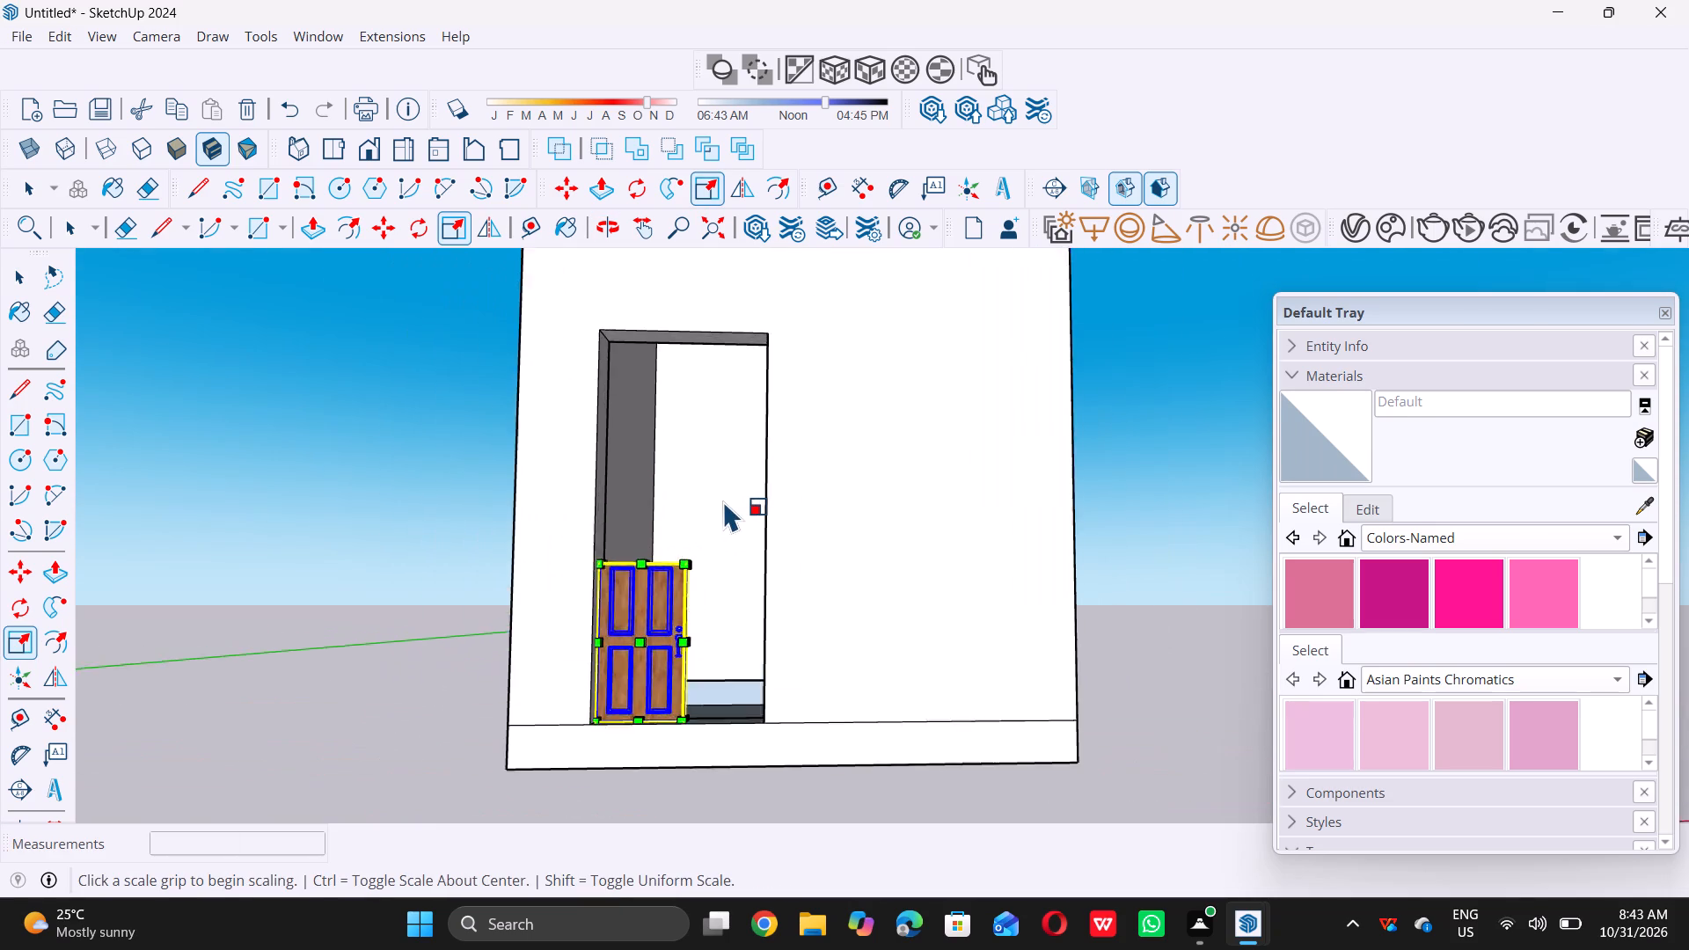
{"action": "scroll", "coordinate": [724, 501], "scroll_direction": "down", "scroll_amount": 2}
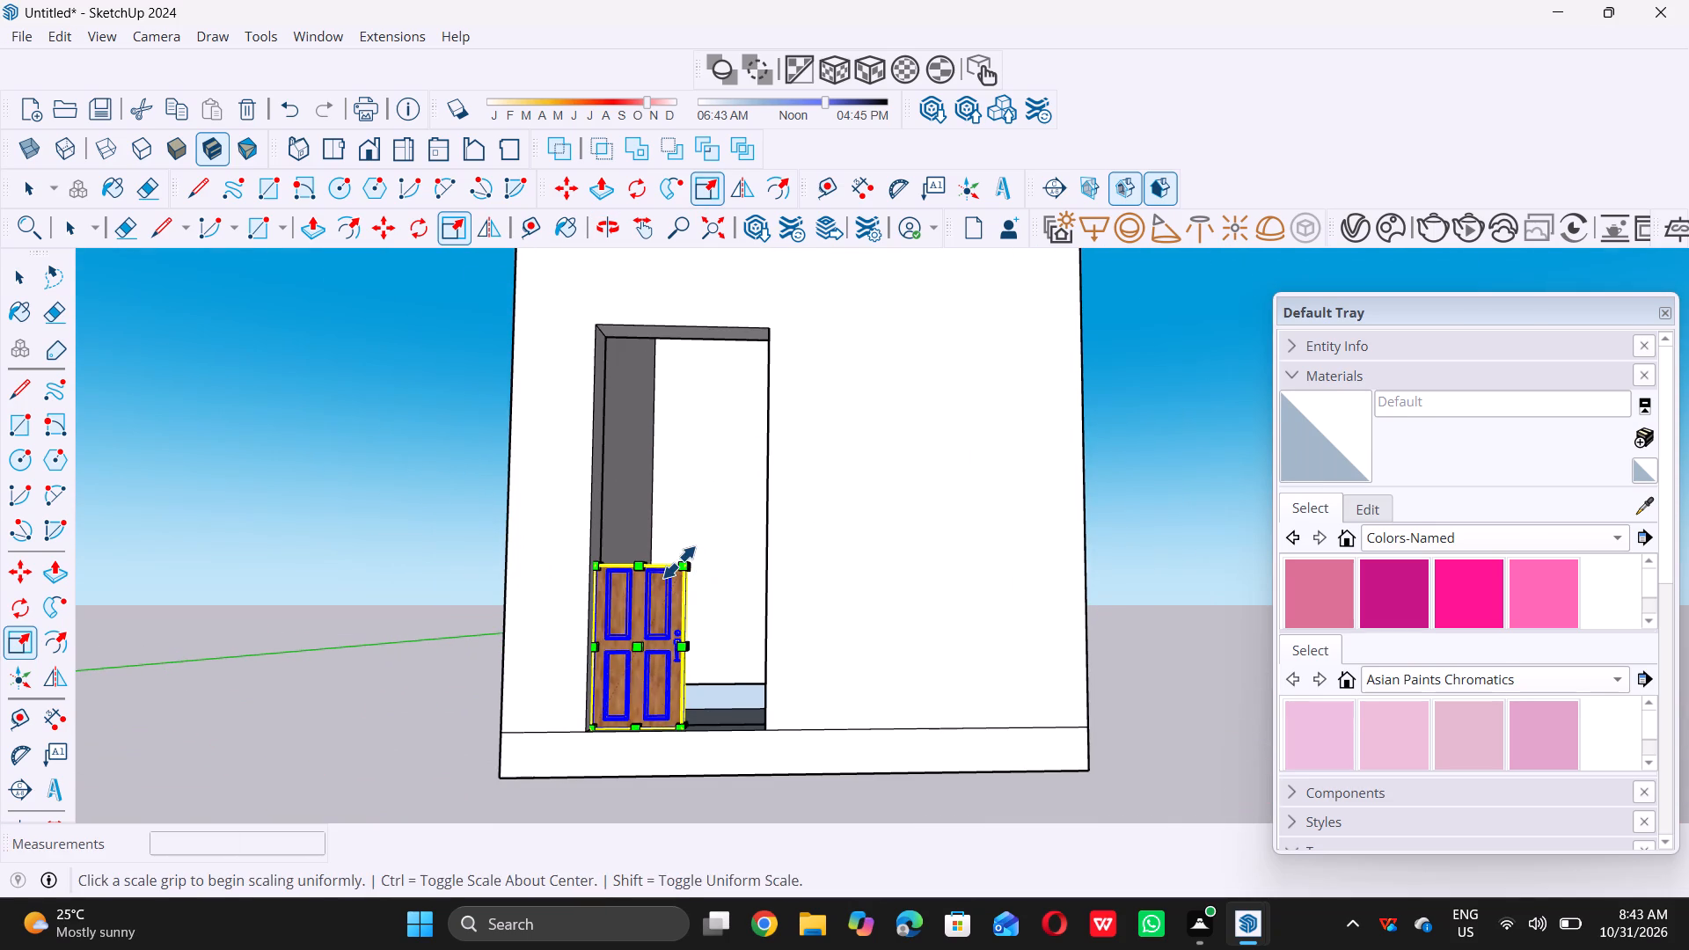
{"action": "left_click", "coordinate": [681, 560]}
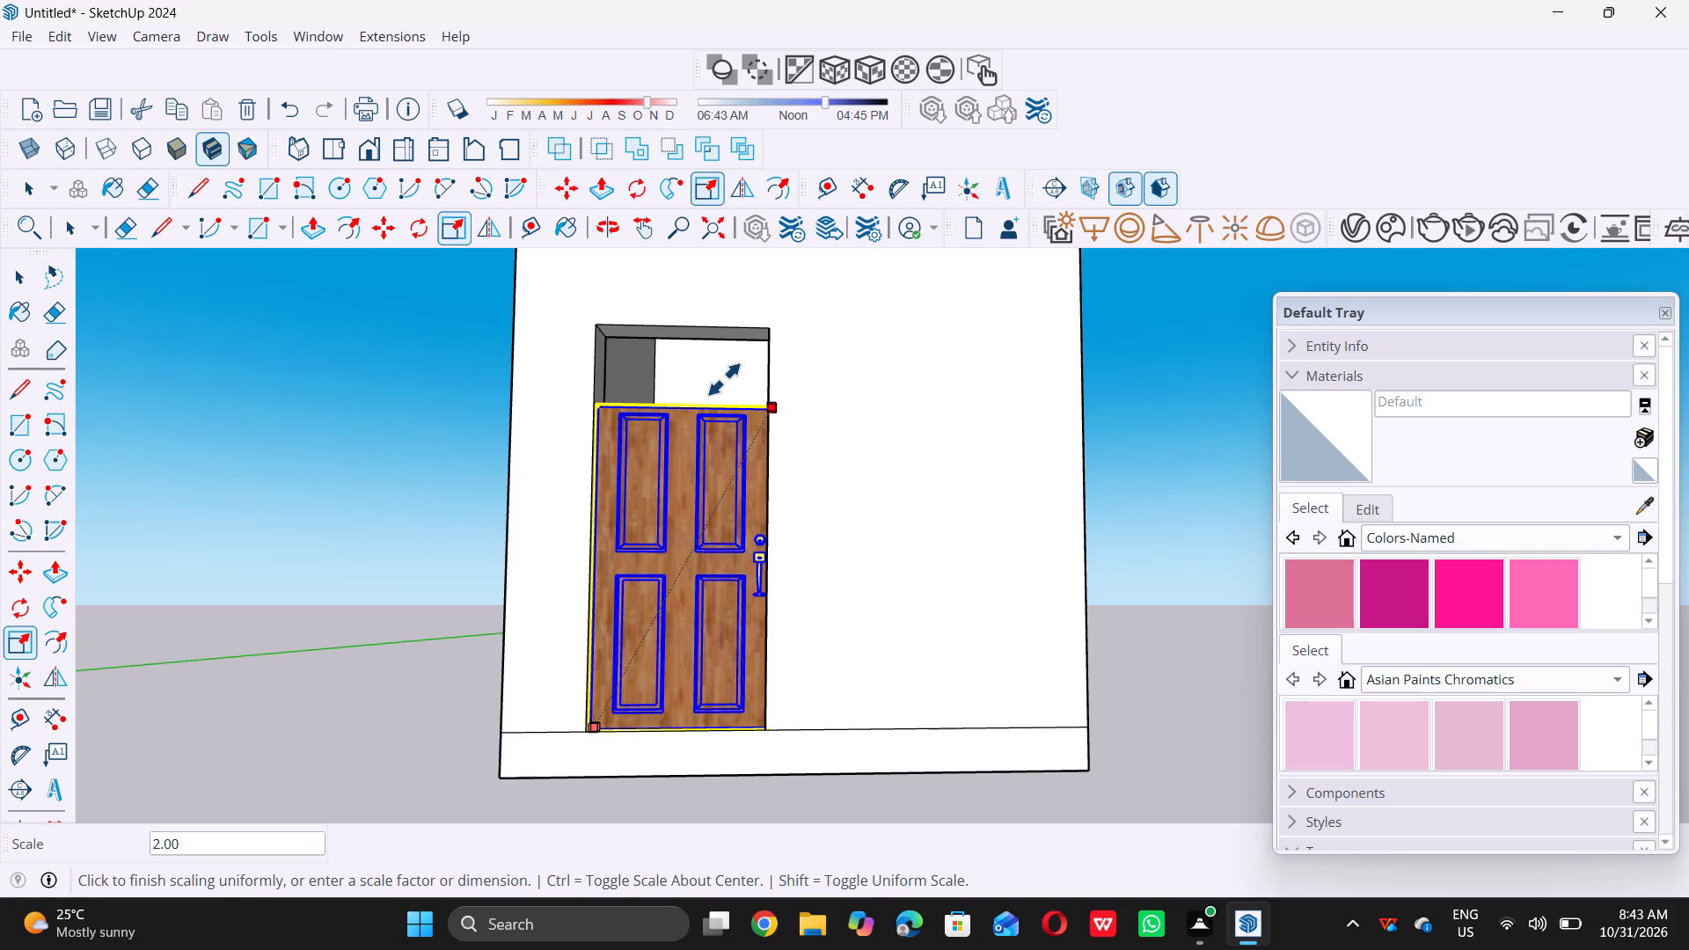
{"action": "double_click", "coordinate": [708, 404]}
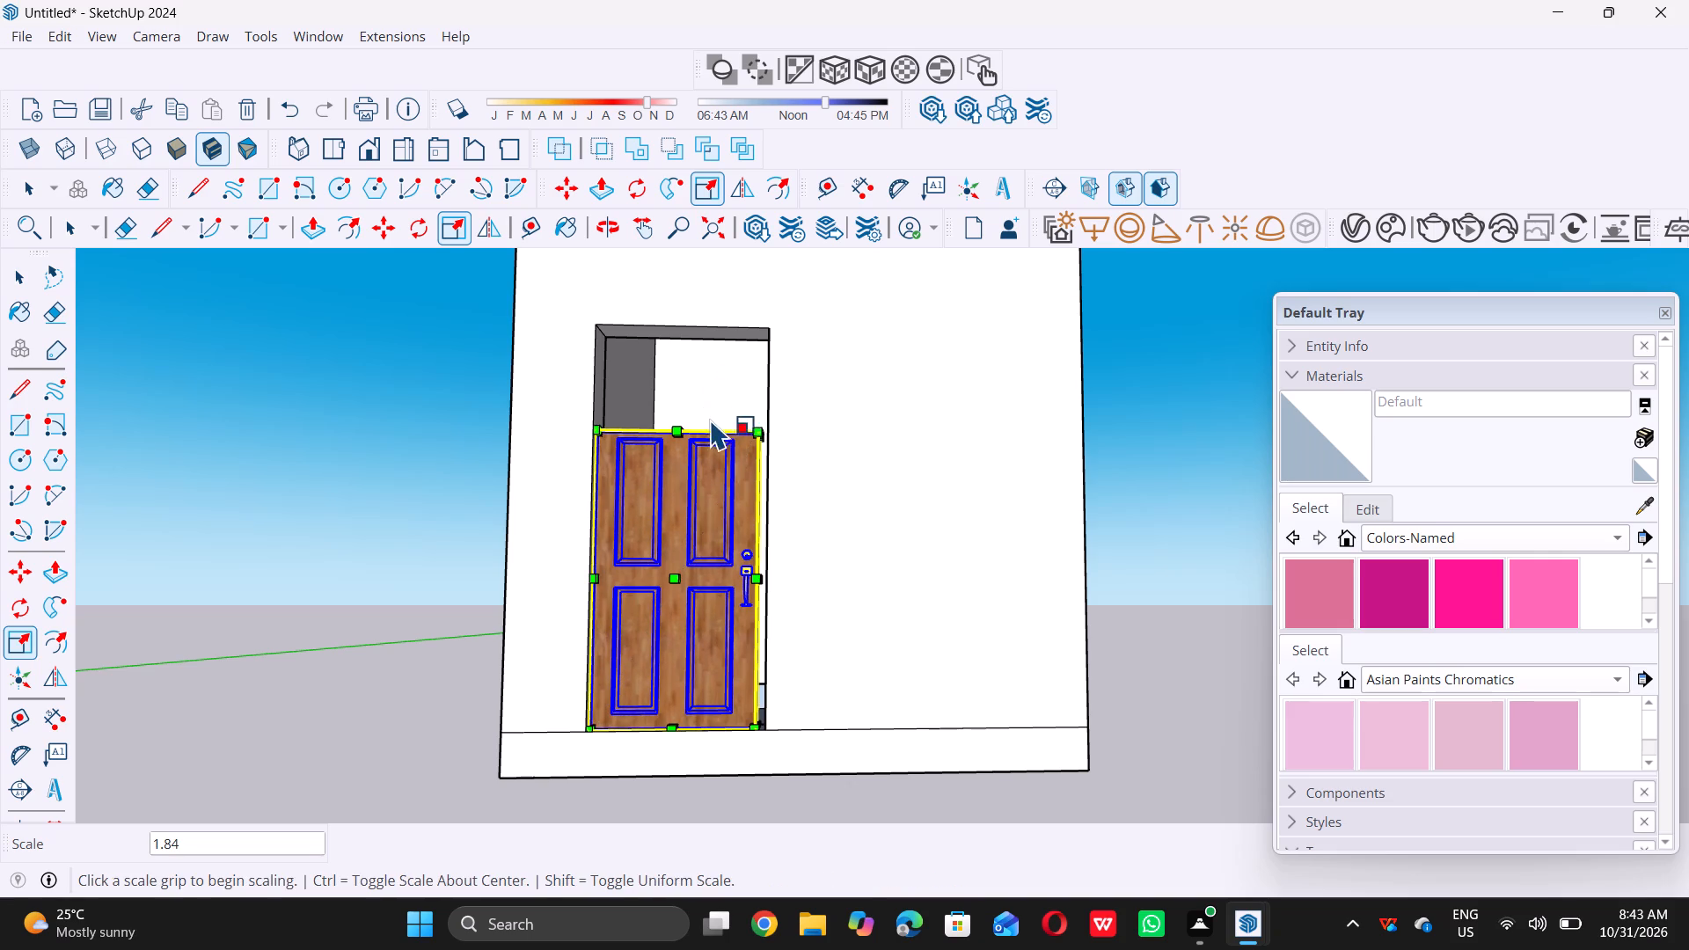
Stretch the door's width along the red axis until its handle side meets the opening's jamb.
{"action": "middle_click_drag", "start_coordinate": [799, 435], "coordinate": [754, 551]}
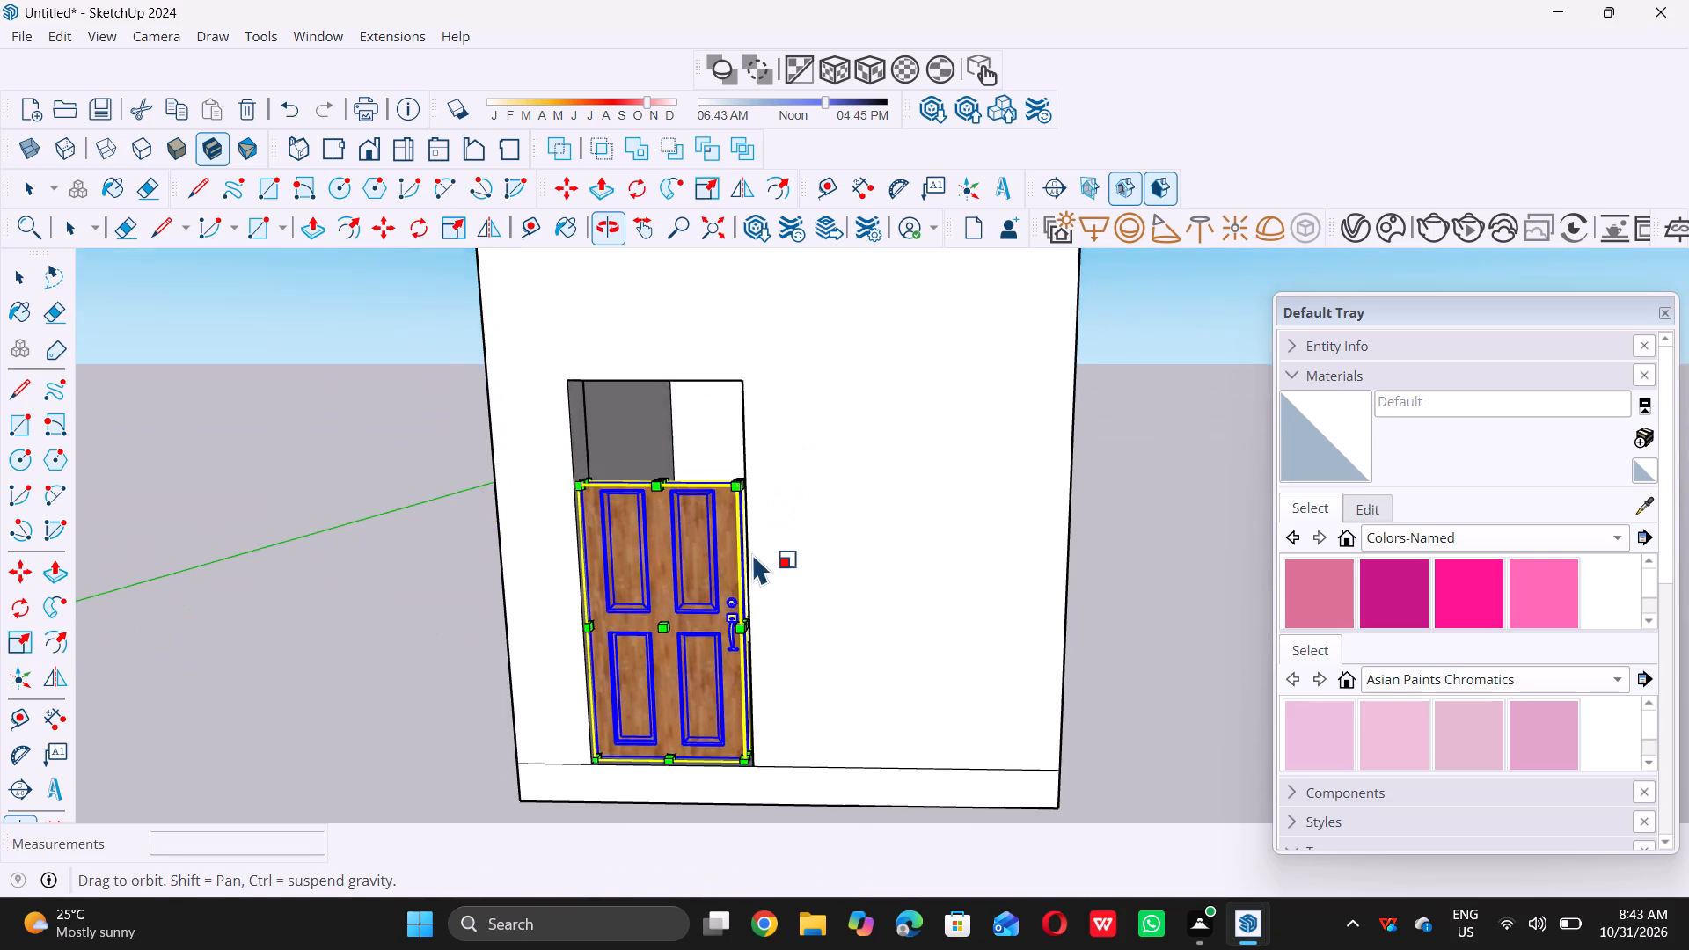
{"action": "scroll", "coordinate": [752, 615], "scroll_direction": "up", "scroll_amount": 20}
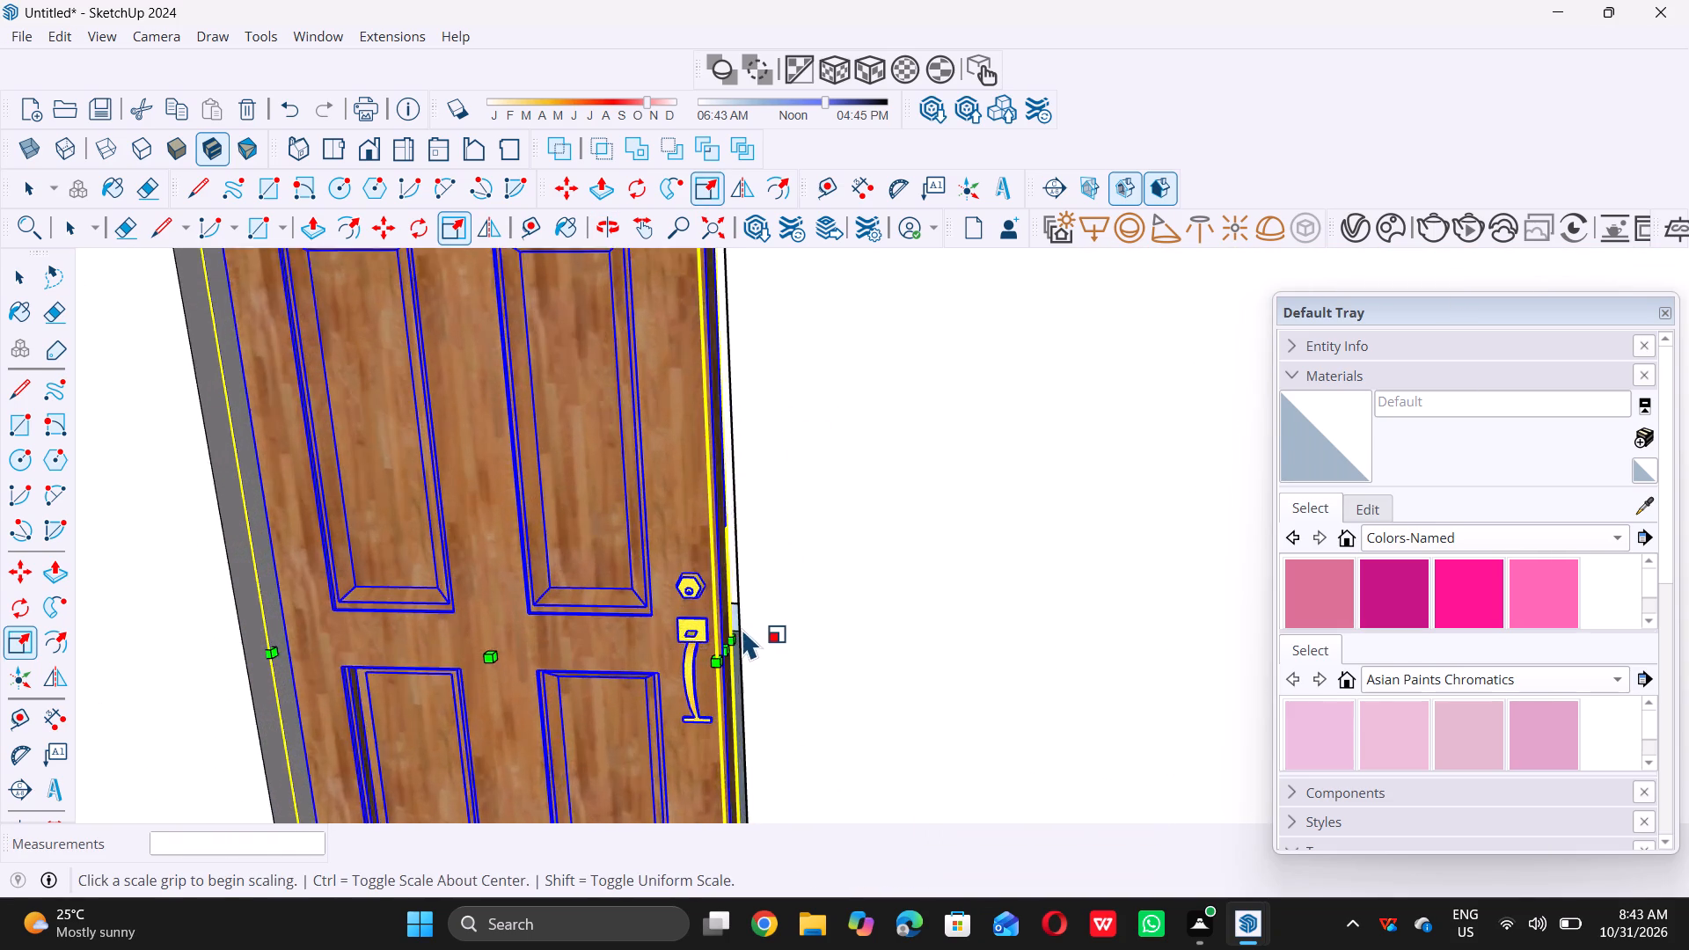
{"action": "left_click", "coordinate": [720, 661]}
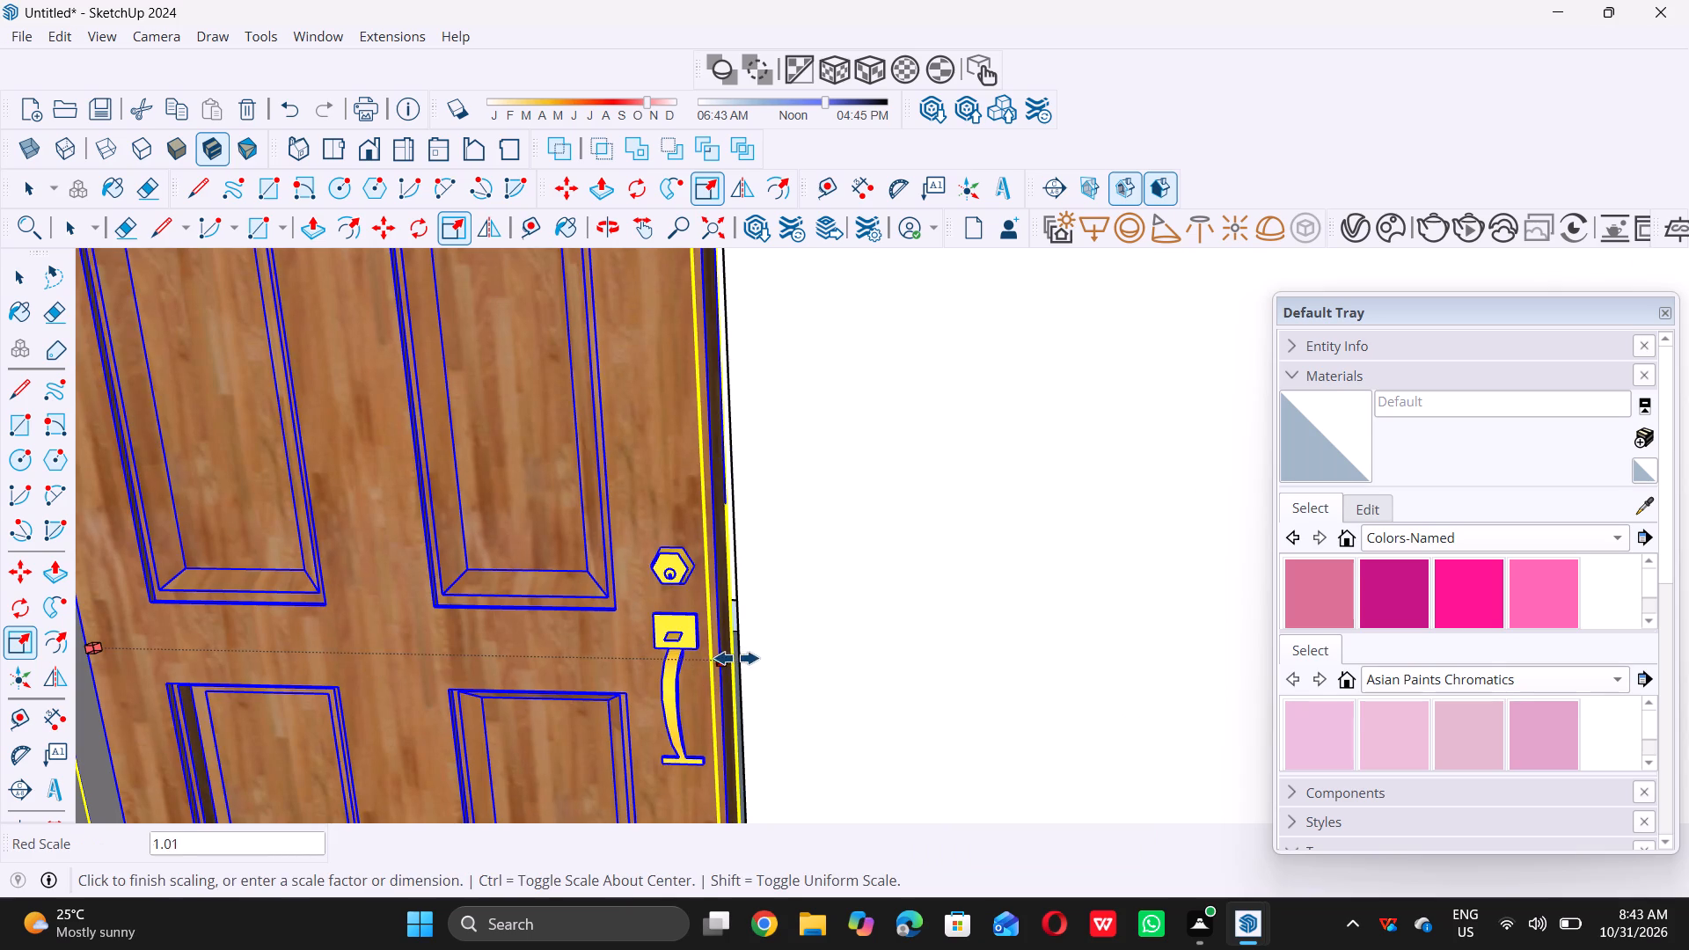
{"action": "triple_click", "coordinate": [744, 658]}
Stretch the door's height along the blue axis by about 1.35 to the midpoint of the opening's top edge, and deselect it.
{"action": "scroll", "coordinate": [735, 660], "scroll_direction": "down", "scroll_amount": 13}
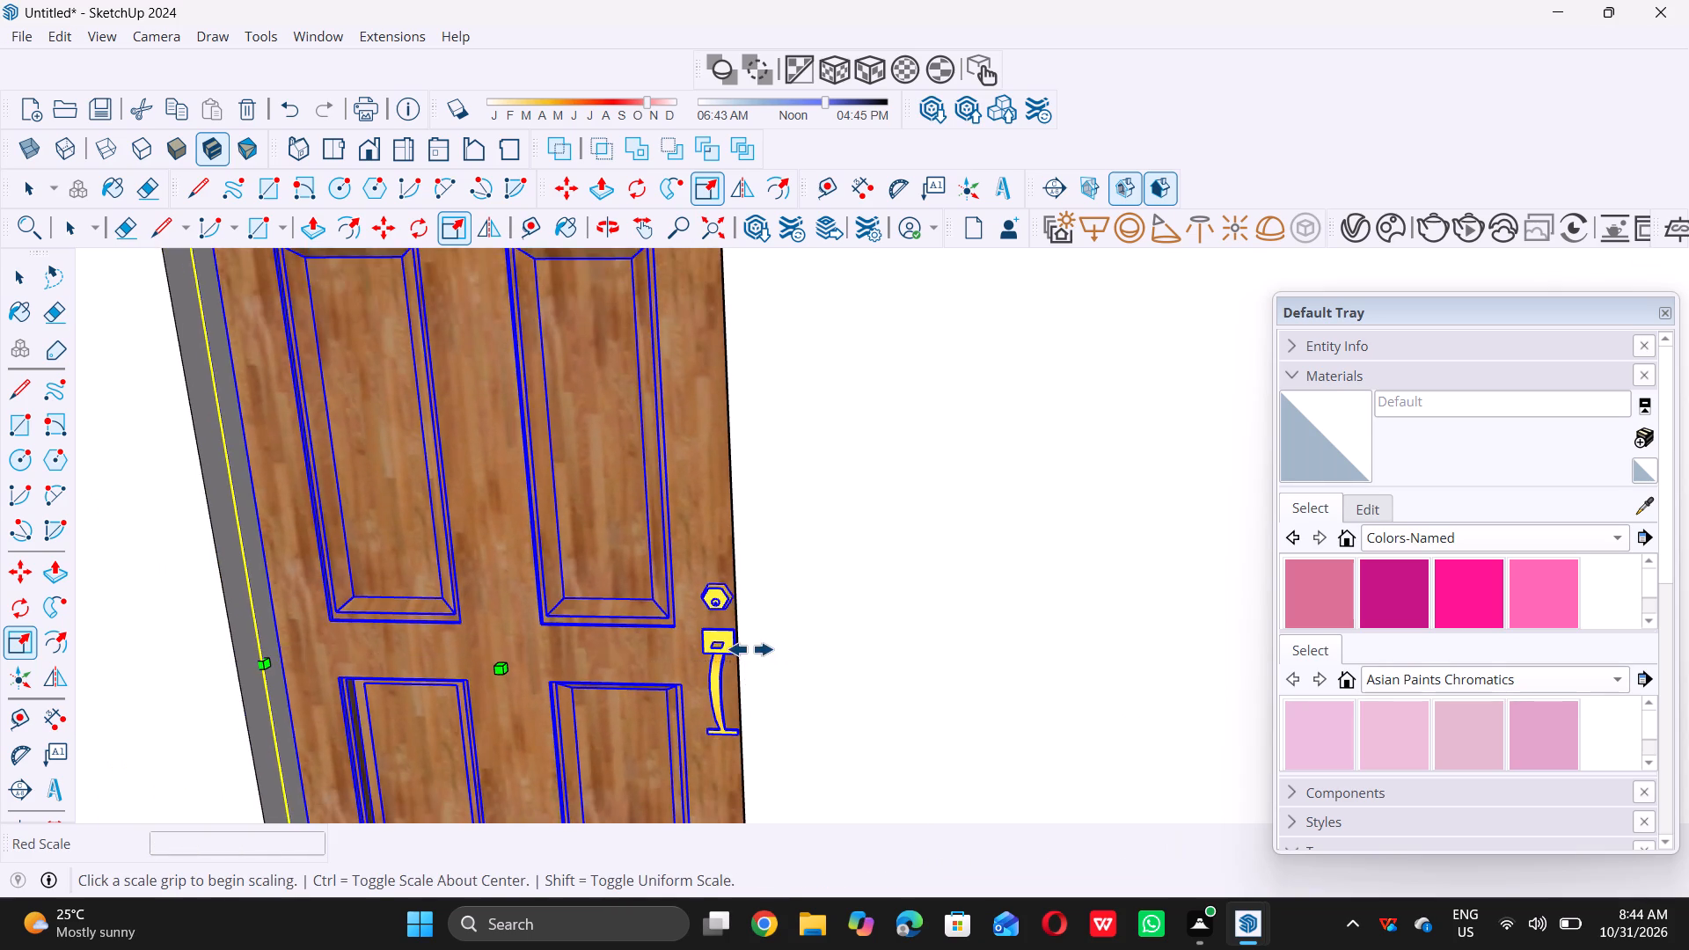
{"action": "scroll", "coordinate": [750, 649], "scroll_direction": "down", "scroll_amount": 4}
{"action": "scroll", "coordinate": [655, 516], "scroll_direction": "down", "scroll_amount": 1}
{"action": "scroll", "coordinate": [618, 449], "scroll_direction": "up", "scroll_amount": 6}
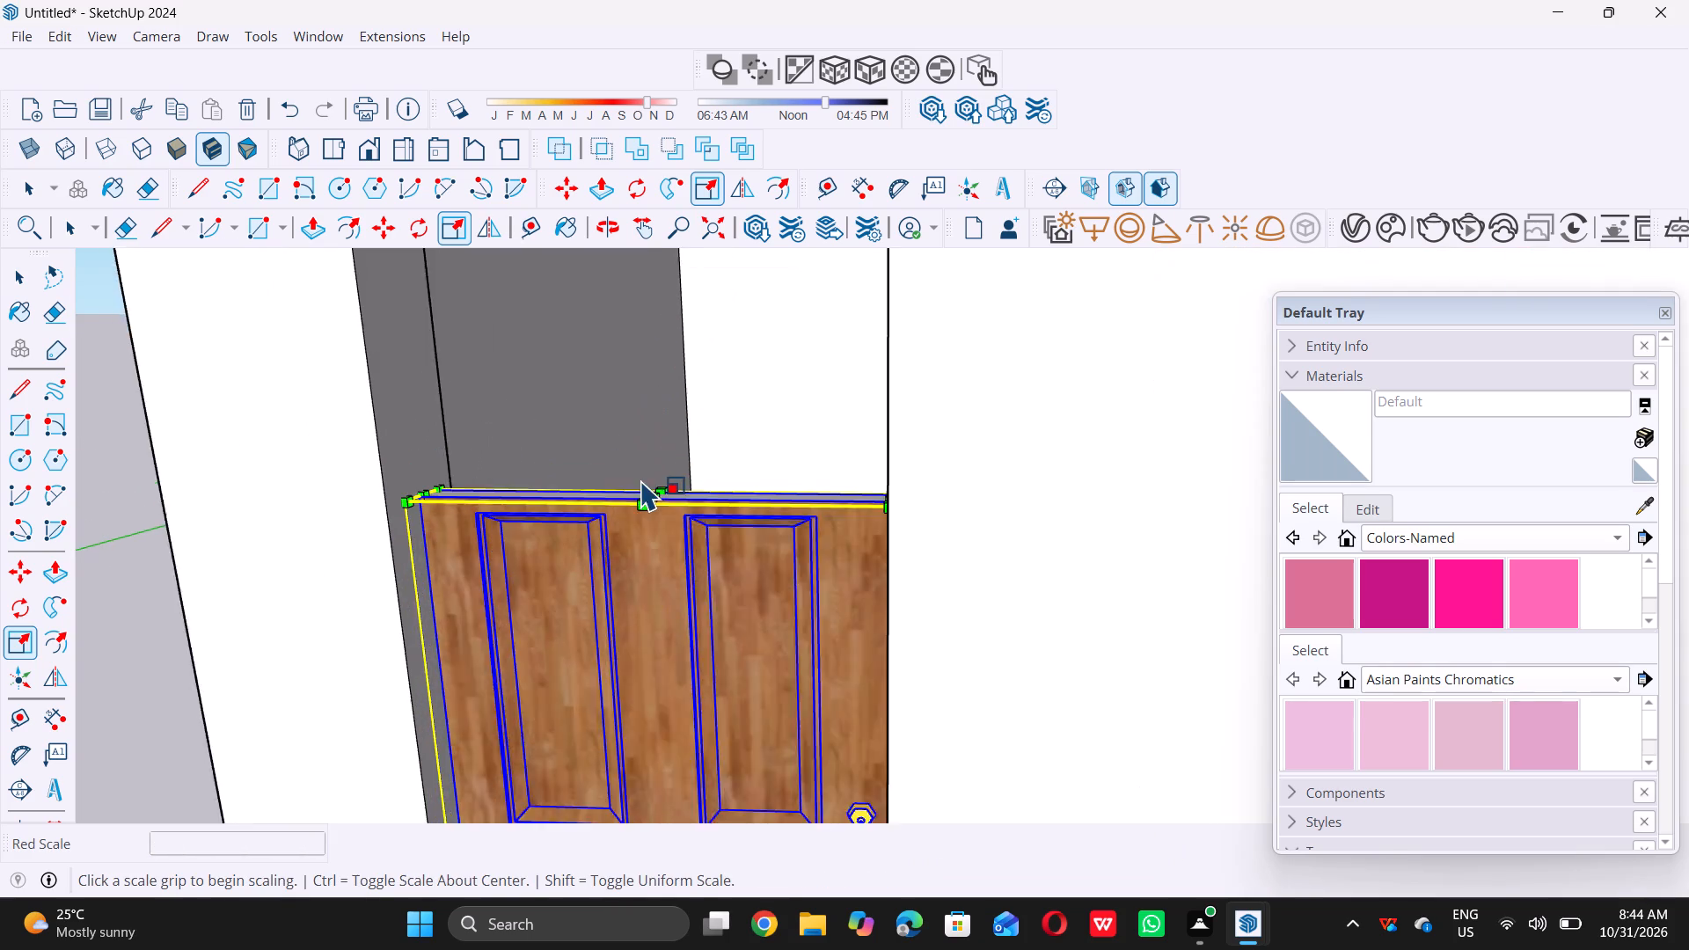
{"action": "scroll", "coordinate": [643, 486], "scroll_direction": "up", "scroll_amount": 1}
{"action": "left_click", "coordinate": [669, 514]}
{"action": "scroll", "coordinate": [668, 513], "scroll_direction": "down", "scroll_amount": 3}
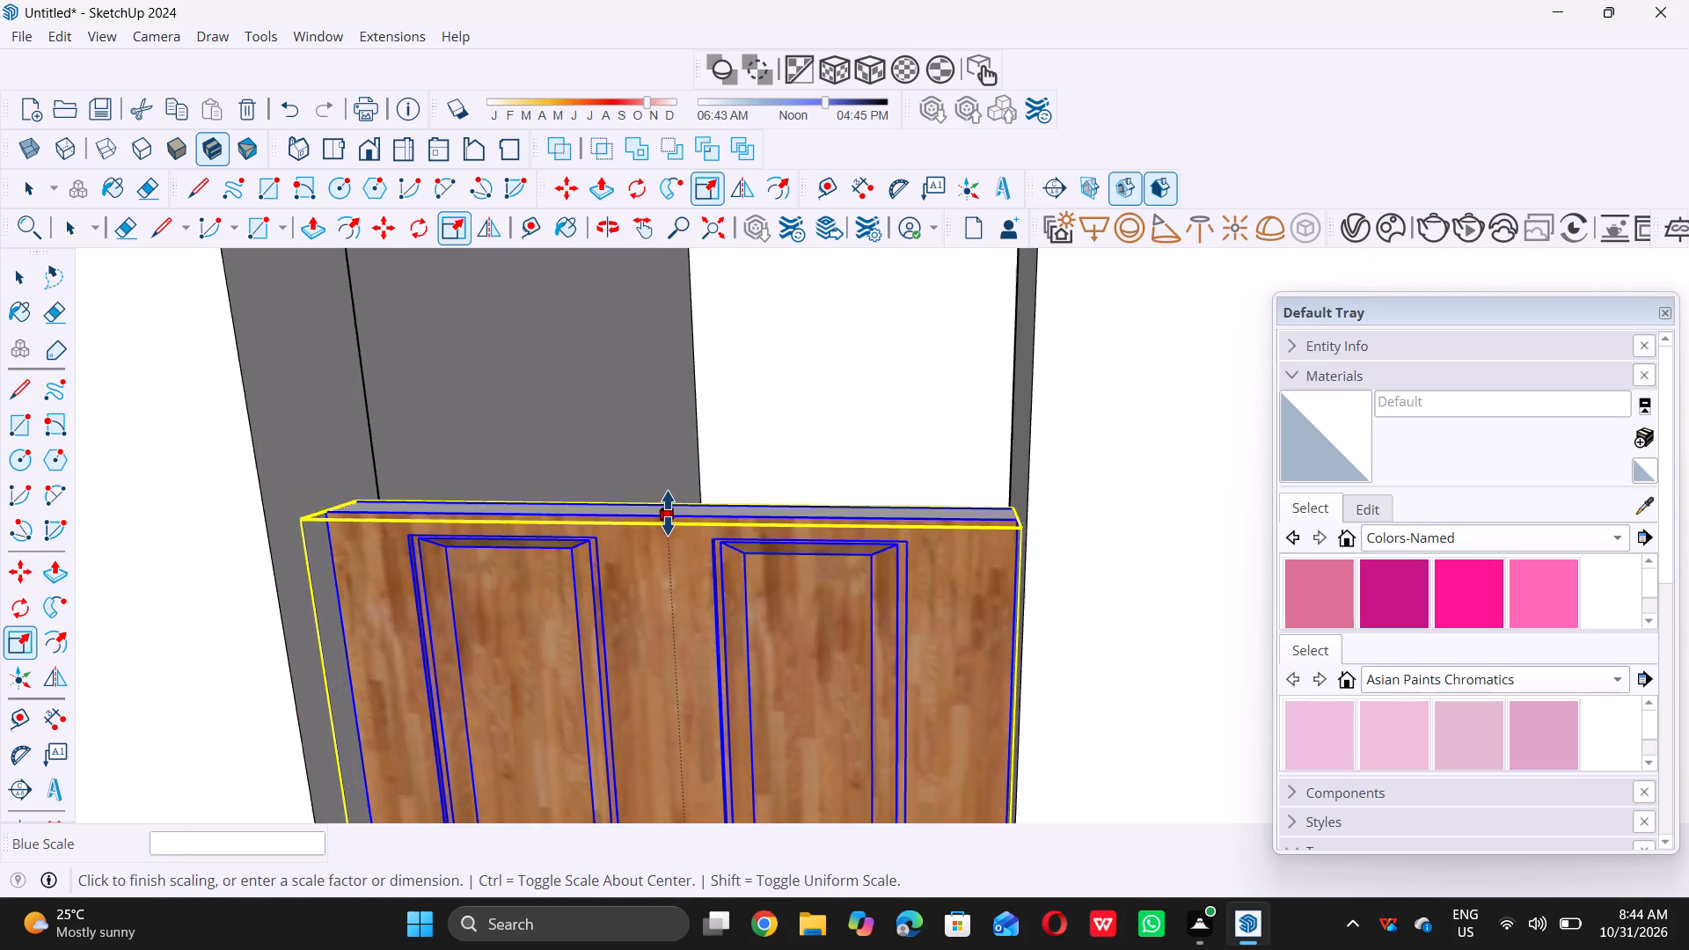
{"action": "scroll", "coordinate": [668, 513], "scroll_direction": "down", "scroll_amount": 9}
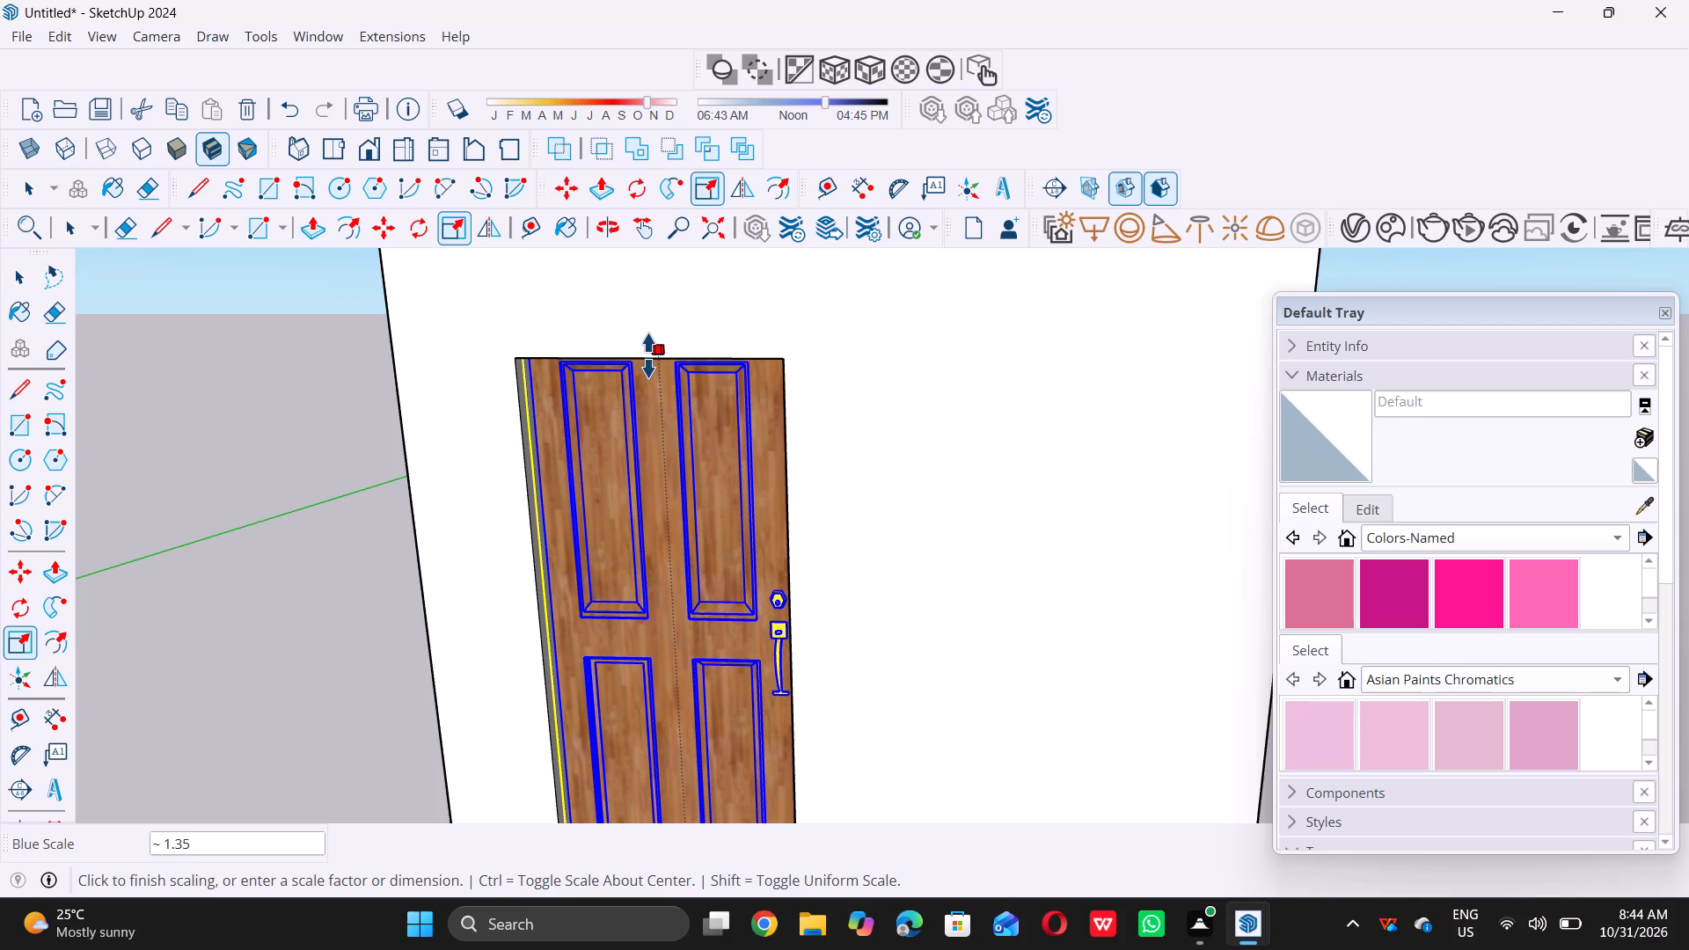
{"action": "middle_click_drag", "start_coordinate": [643, 356], "coordinate": [662, 289]}
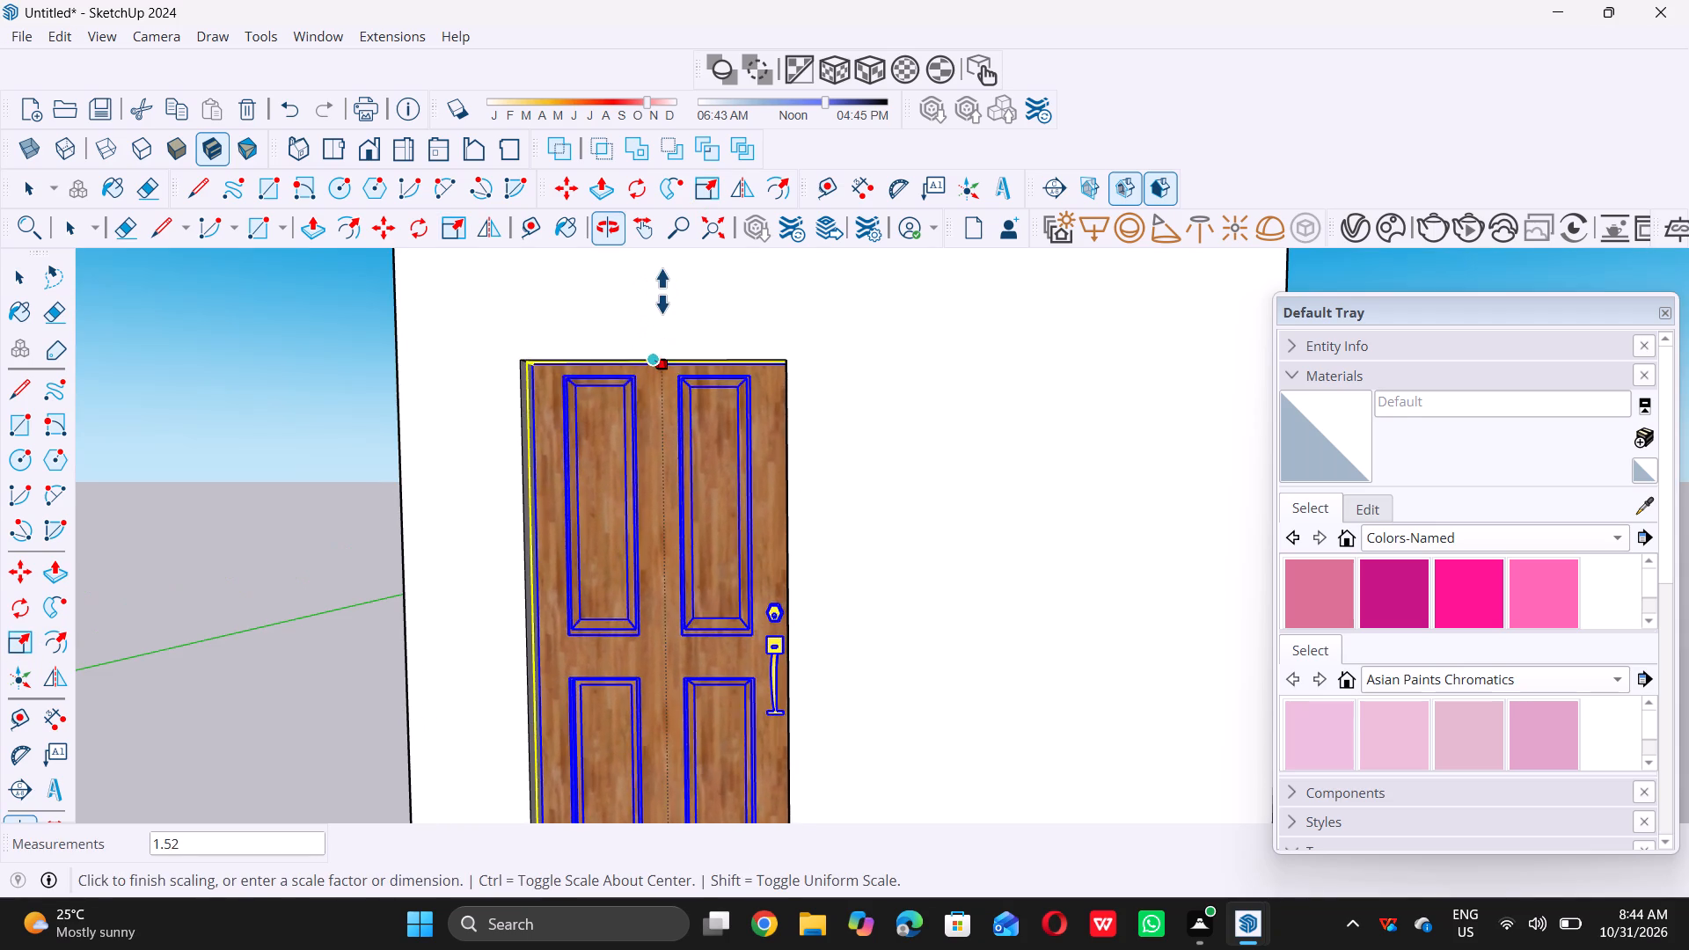
{"action": "left_click", "coordinate": [654, 357]}
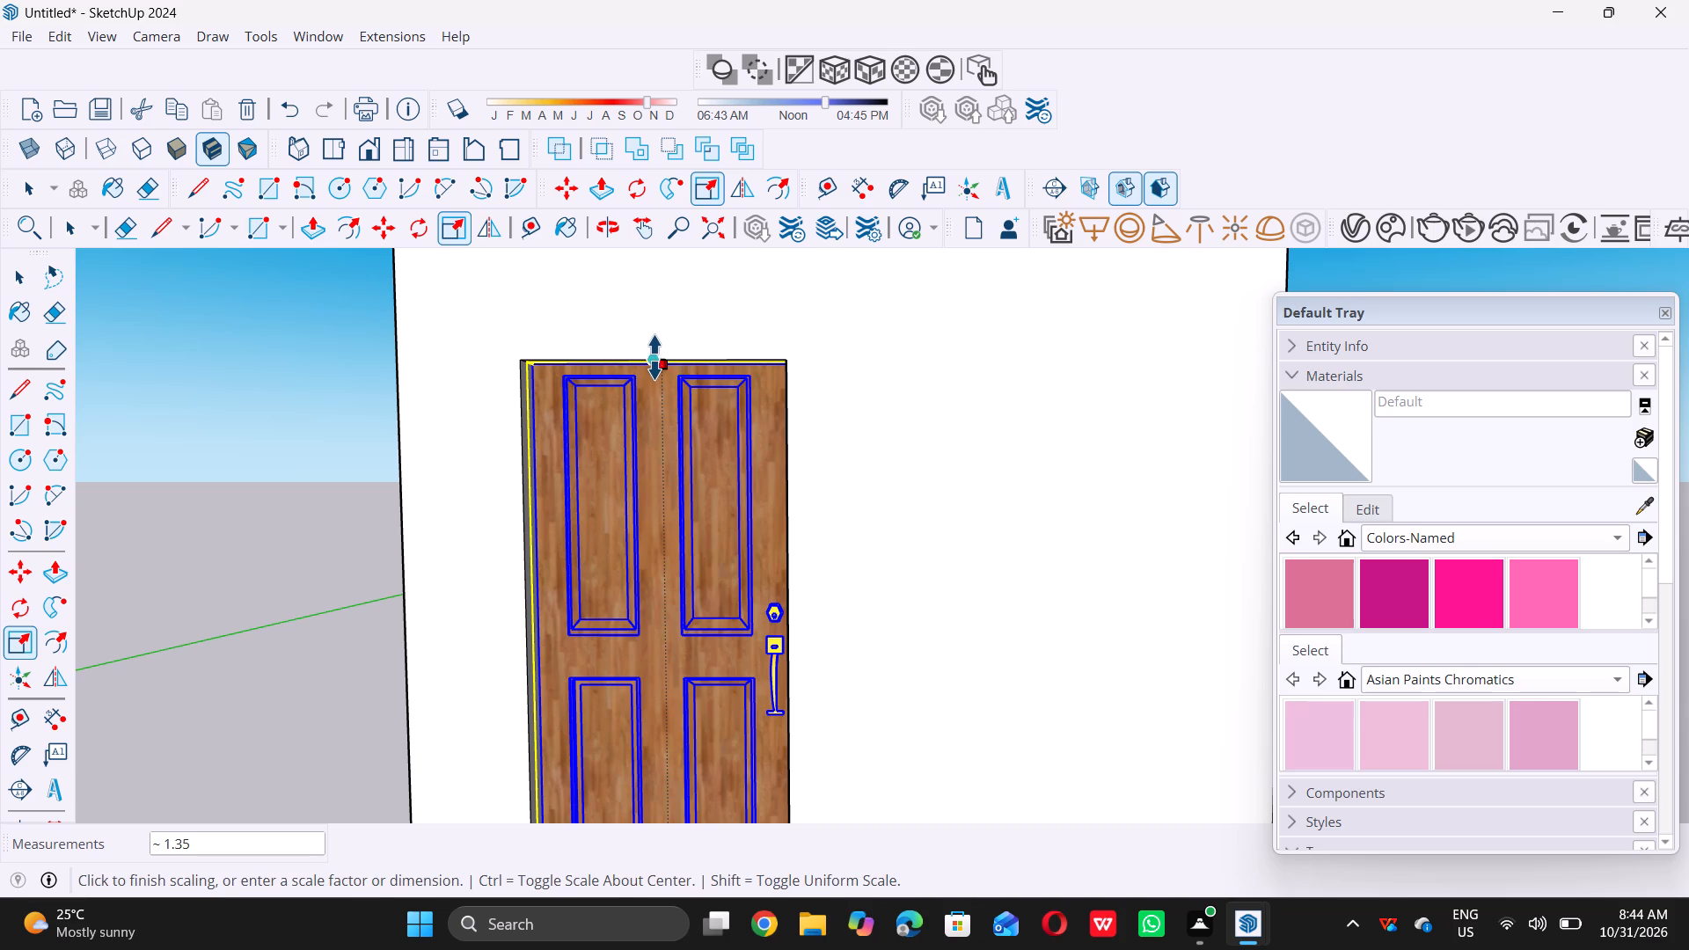
{"action": "key", "text": "space"}
{"action": "scroll", "coordinate": [691, 358], "scroll_direction": "down", "scroll_amount": 13}
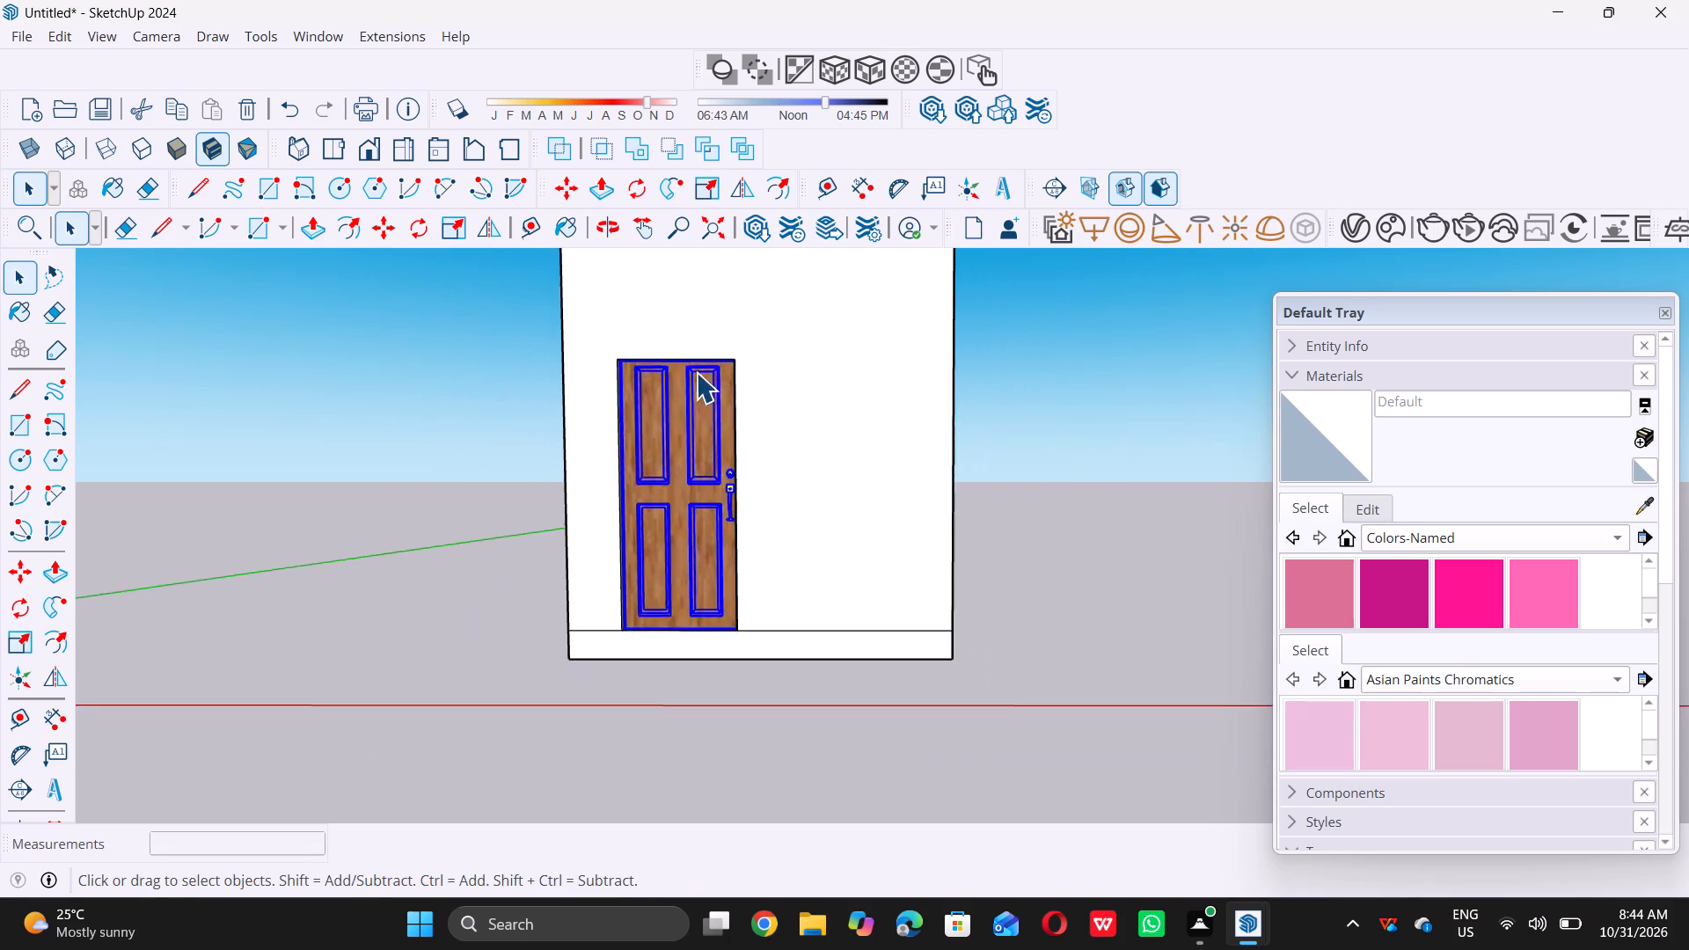
{"action": "scroll", "coordinate": [696, 372], "scroll_direction": "down", "scroll_amount": 2}
{"action": "double_click", "coordinate": [328, 544]}
Push/Pull the front face of the base slab below the door outward by 5'.
{"action": "scroll", "coordinate": [525, 463], "scroll_direction": "down", "scroll_amount": 1}
{"action": "middle_click_drag", "start_coordinate": [606, 406], "coordinate": [625, 475]}
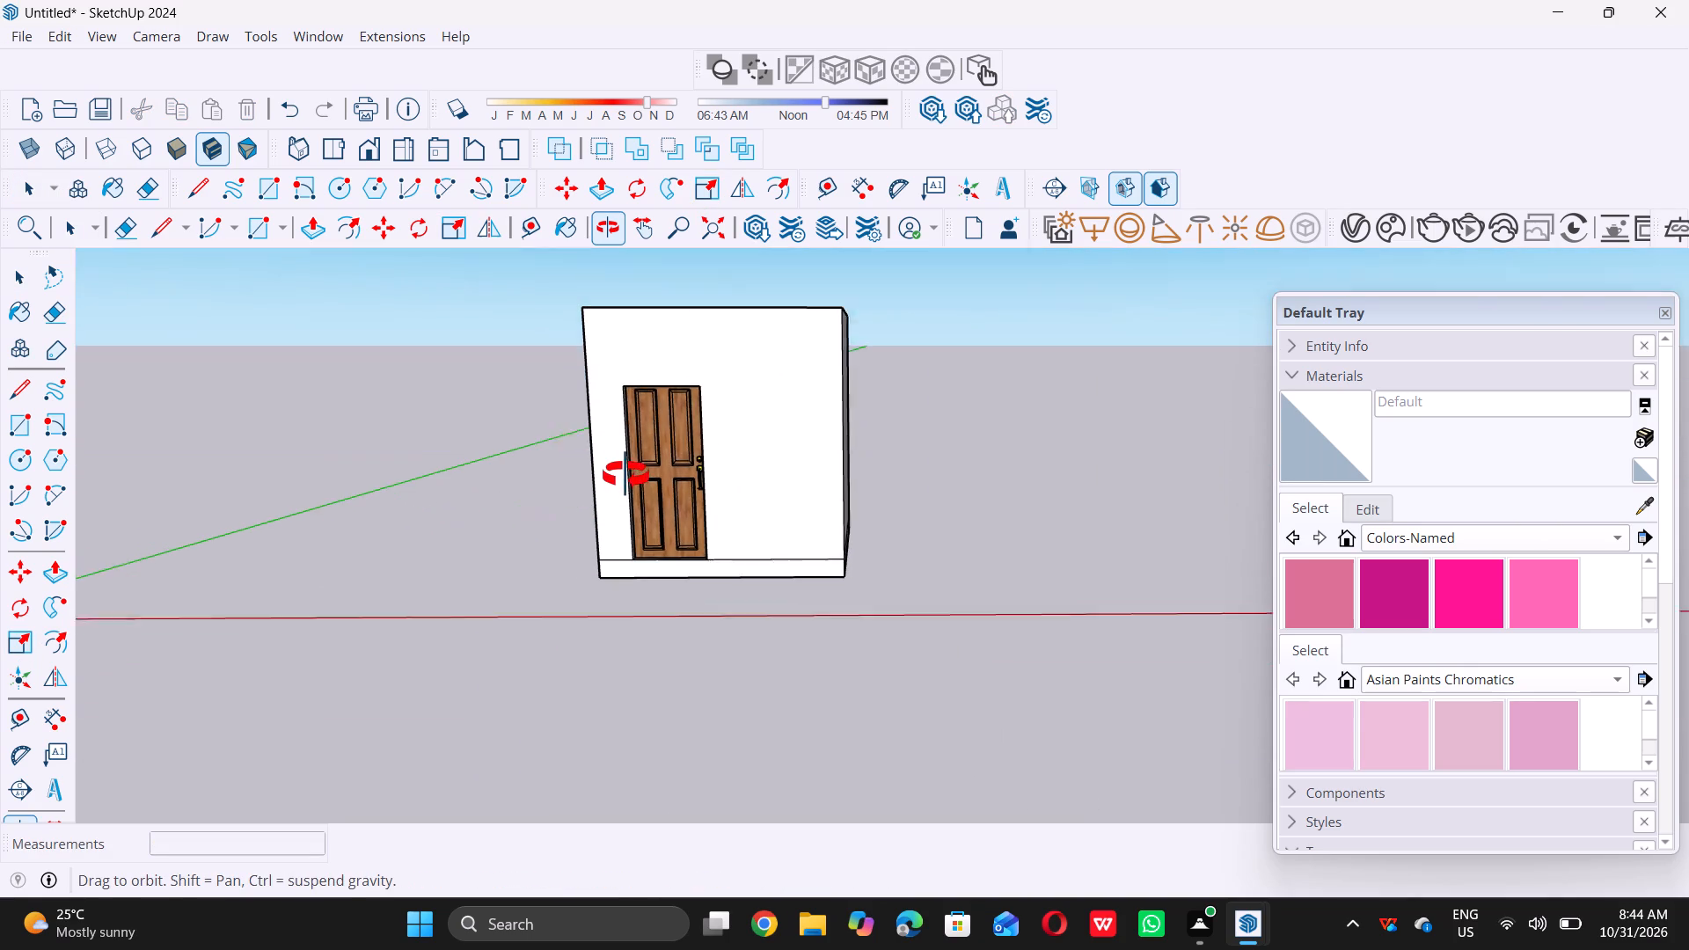
{"action": "middle_click_drag", "start_coordinate": [625, 475], "coordinate": [611, 472]}
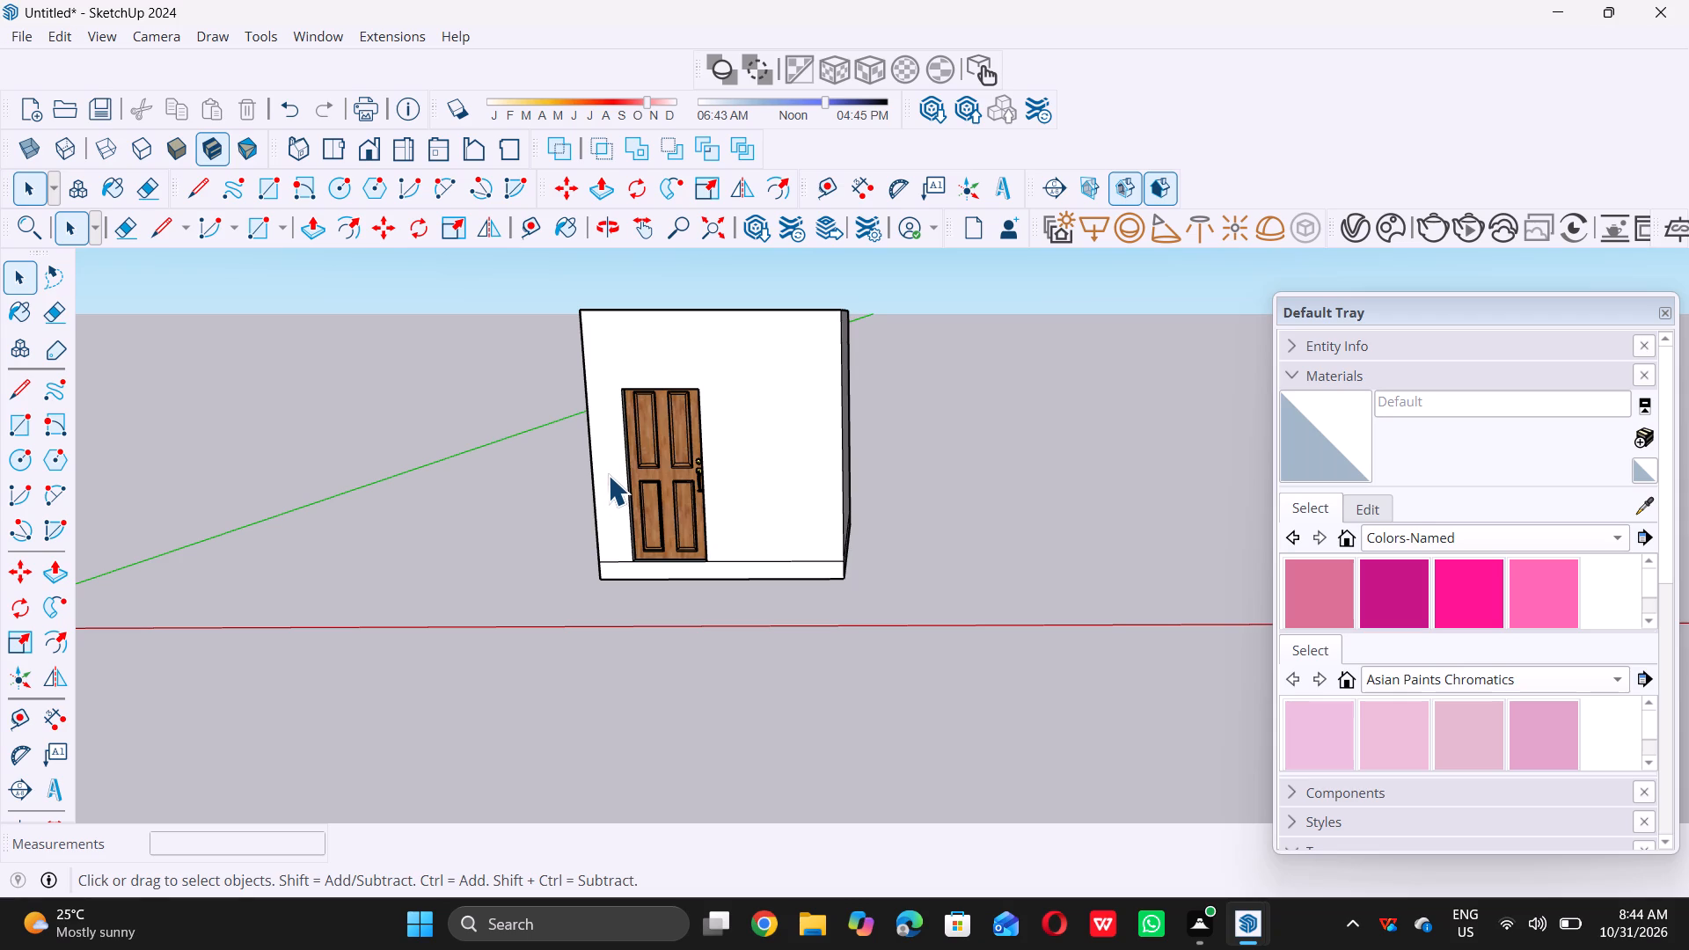
{"action": "scroll", "coordinate": [608, 435], "scroll_direction": "down", "scroll_amount": 4}
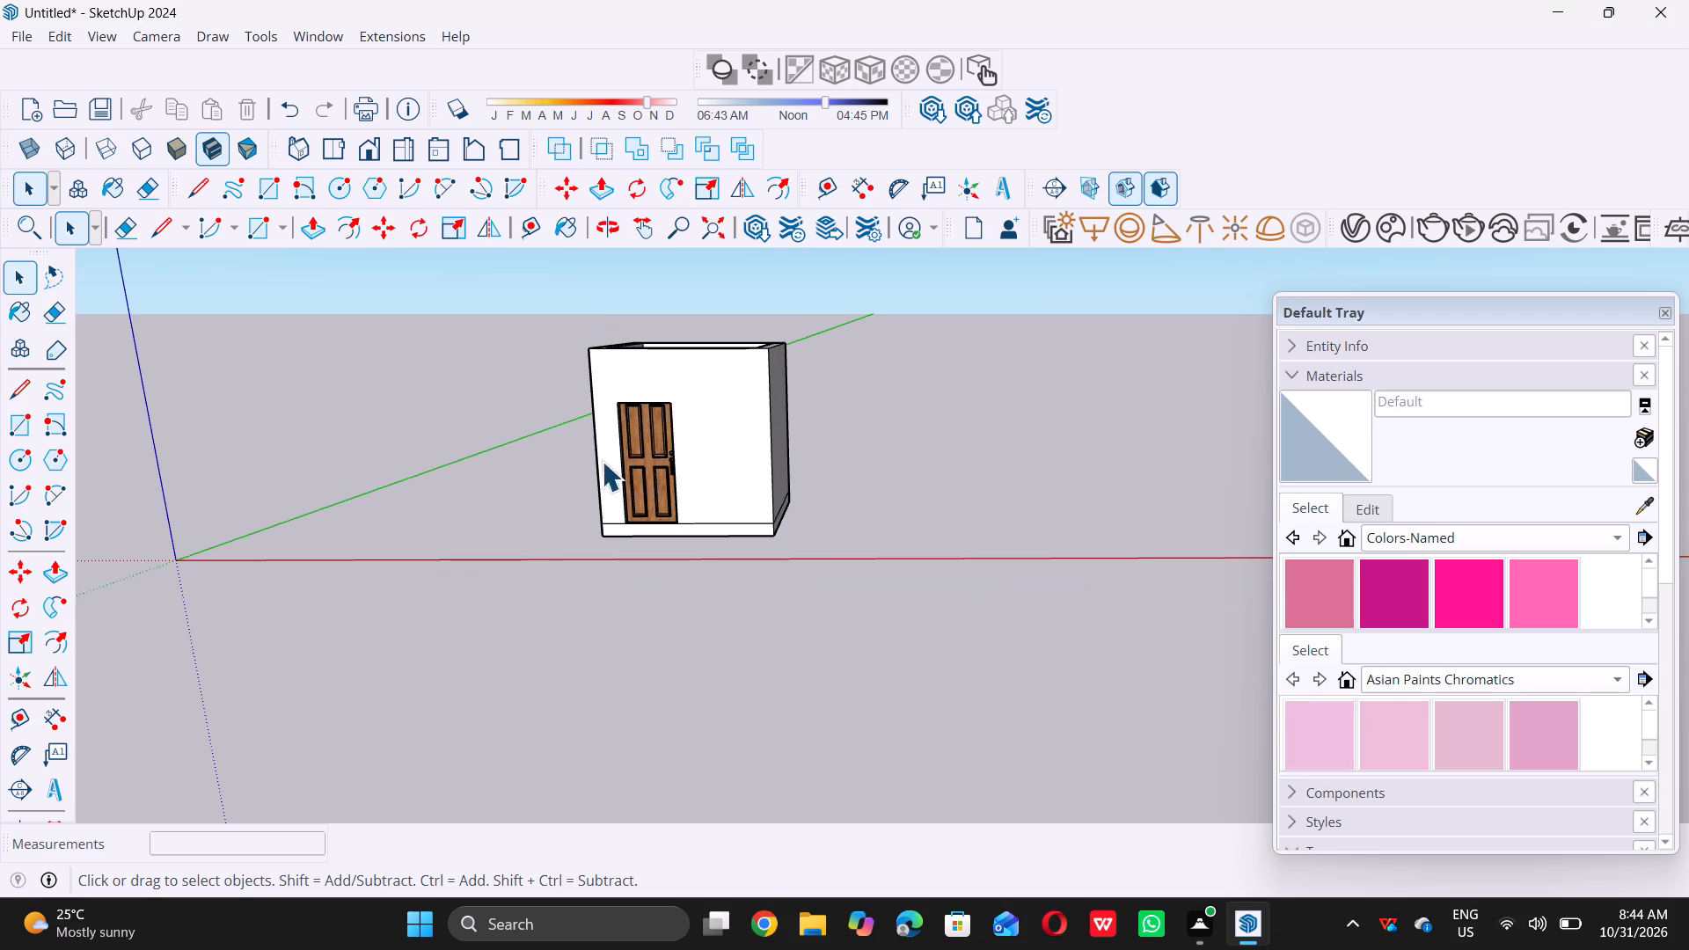
{"action": "middle_click_drag", "start_coordinate": [523, 559], "coordinate": [679, 568]}
{"action": "scroll", "coordinate": [643, 577], "scroll_direction": "up", "scroll_amount": 6}
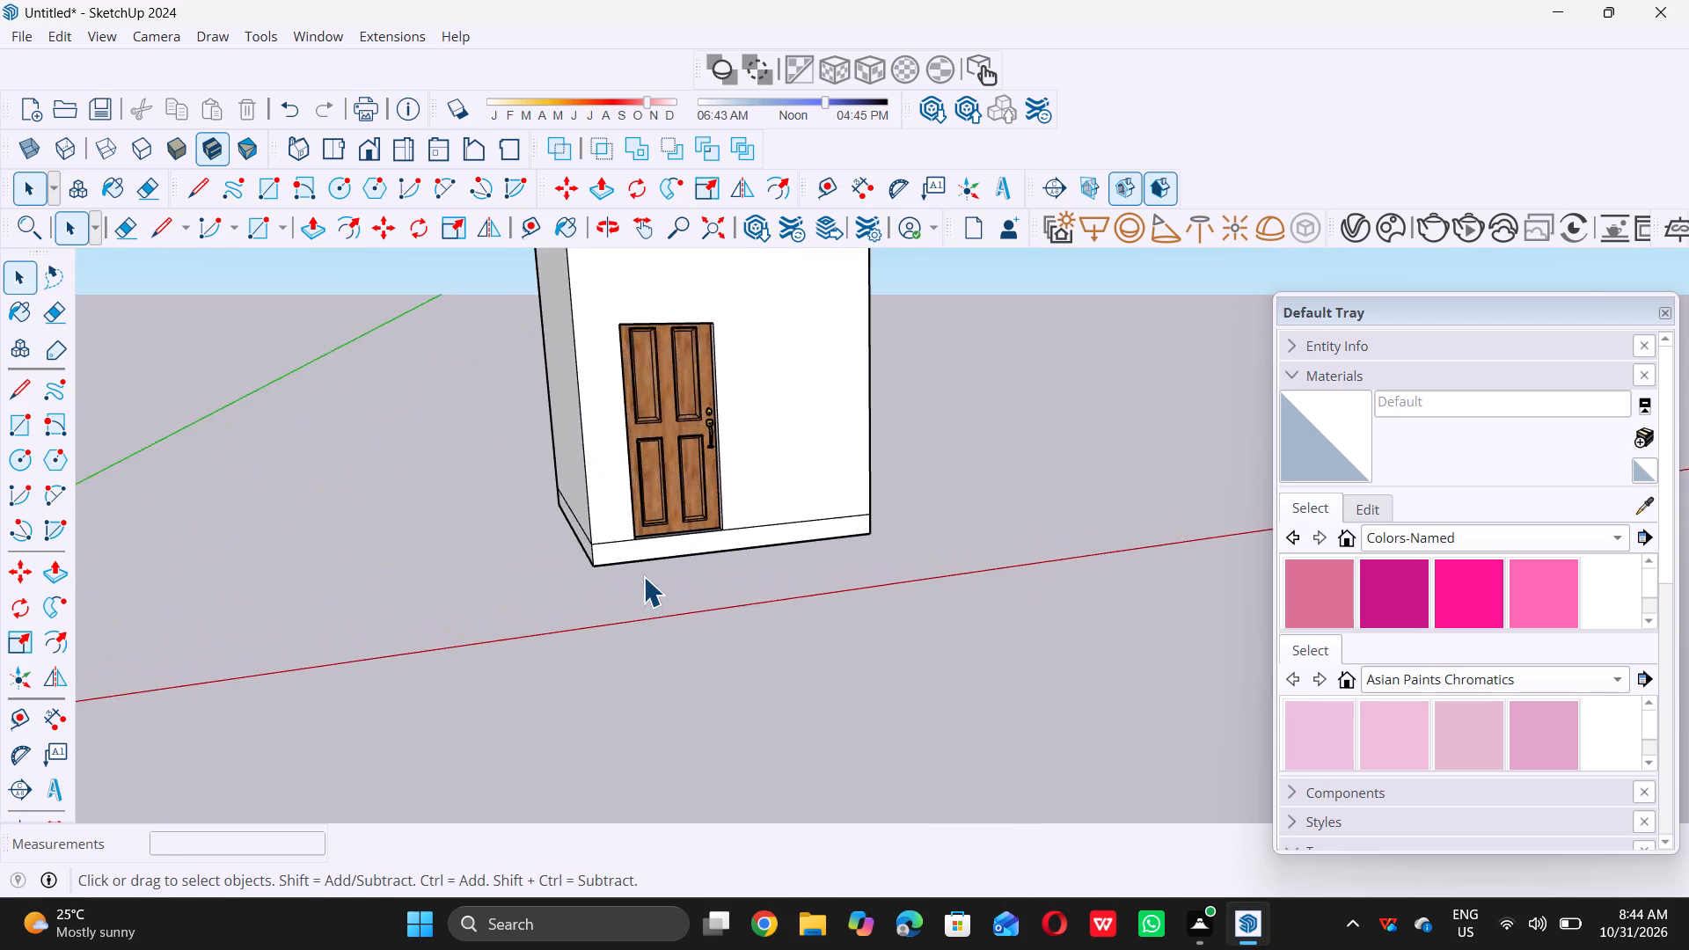
{"action": "scroll", "coordinate": [643, 576], "scroll_direction": "up", "scroll_amount": 6}
{"action": "left_click", "coordinate": [618, 550]}
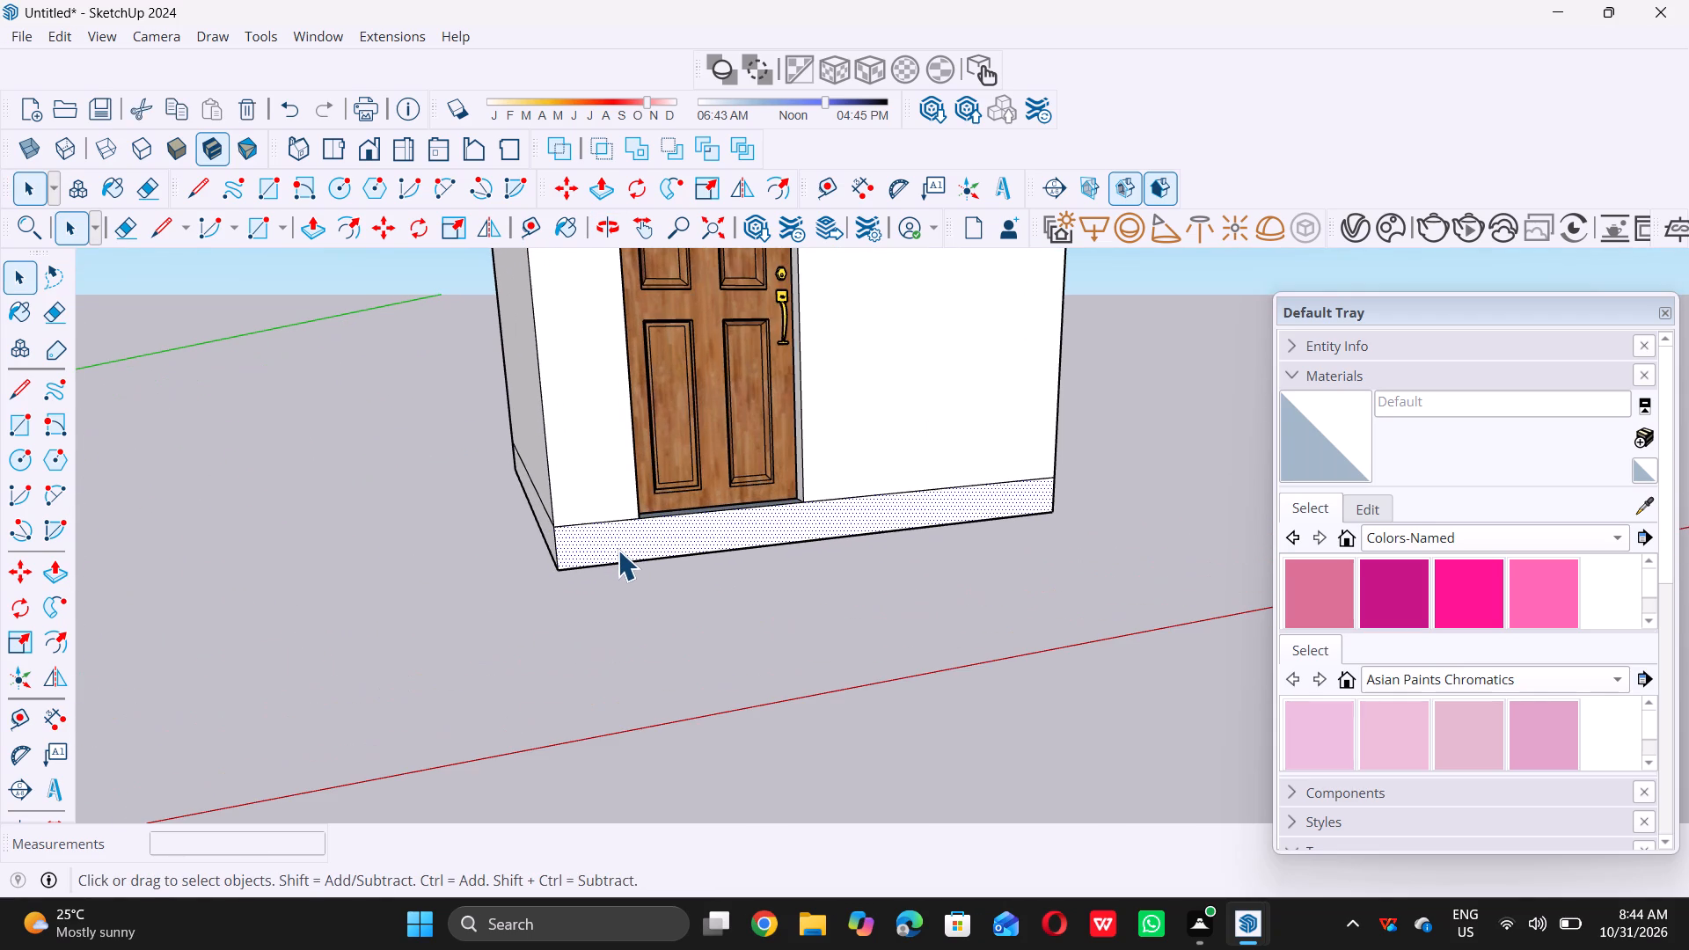
{"action": "key", "text": "p"}
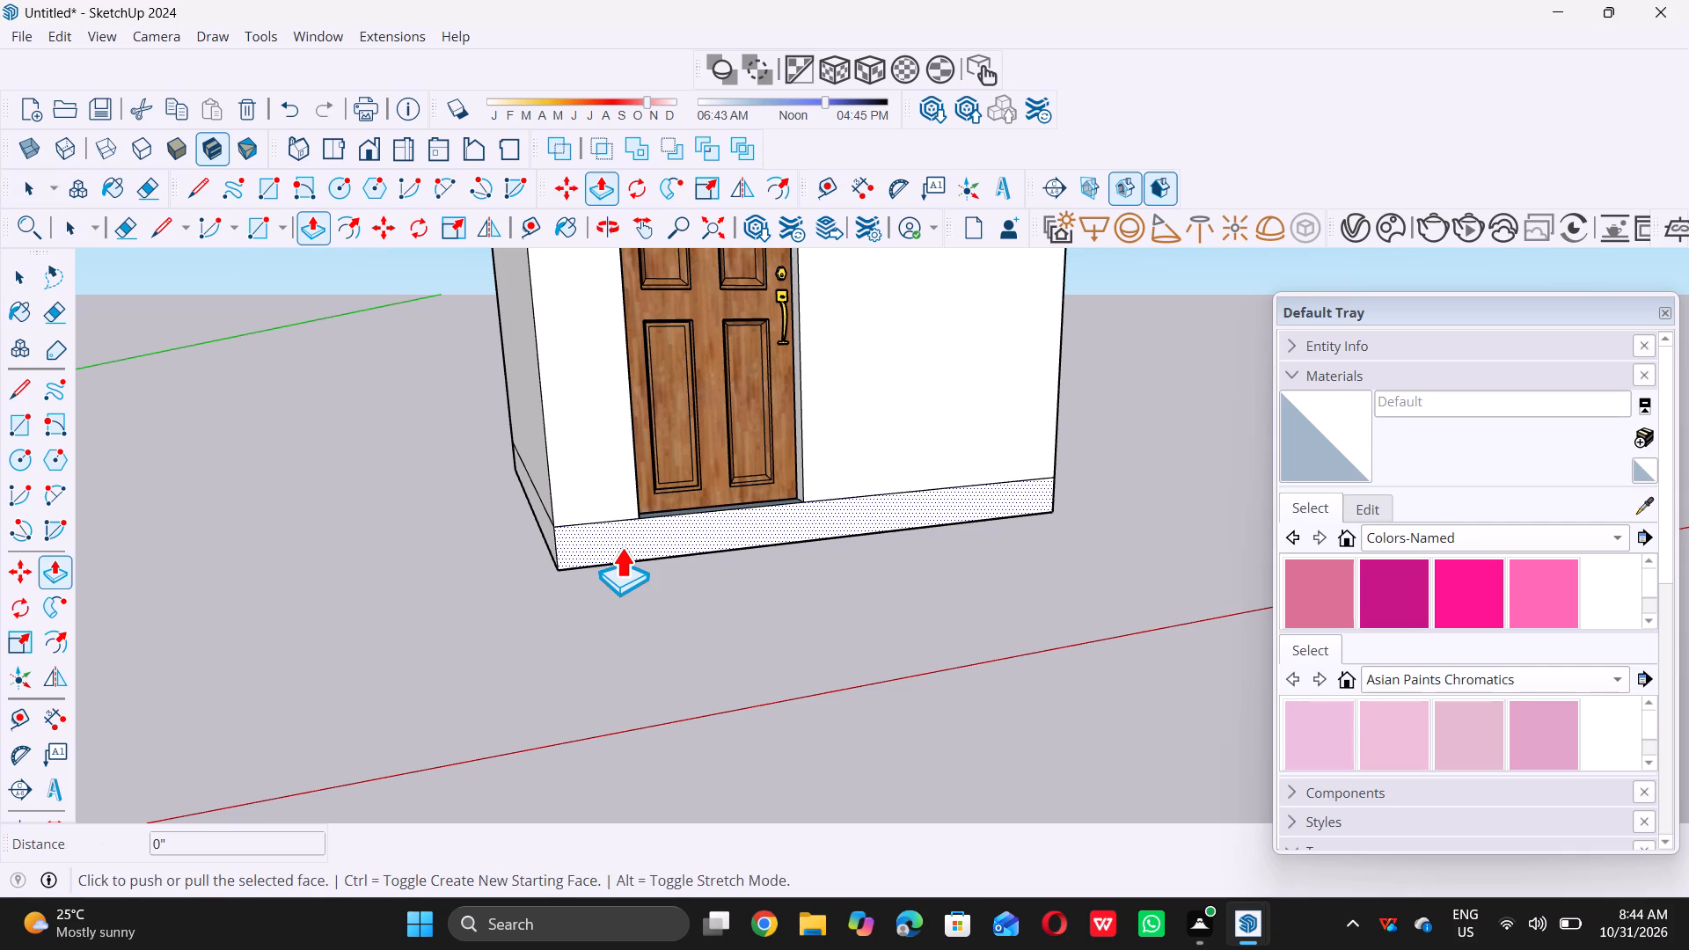
{"action": "left_click", "coordinate": [626, 530]}
{"action": "scroll", "coordinate": [626, 530], "scroll_direction": "down", "scroll_amount": 4}
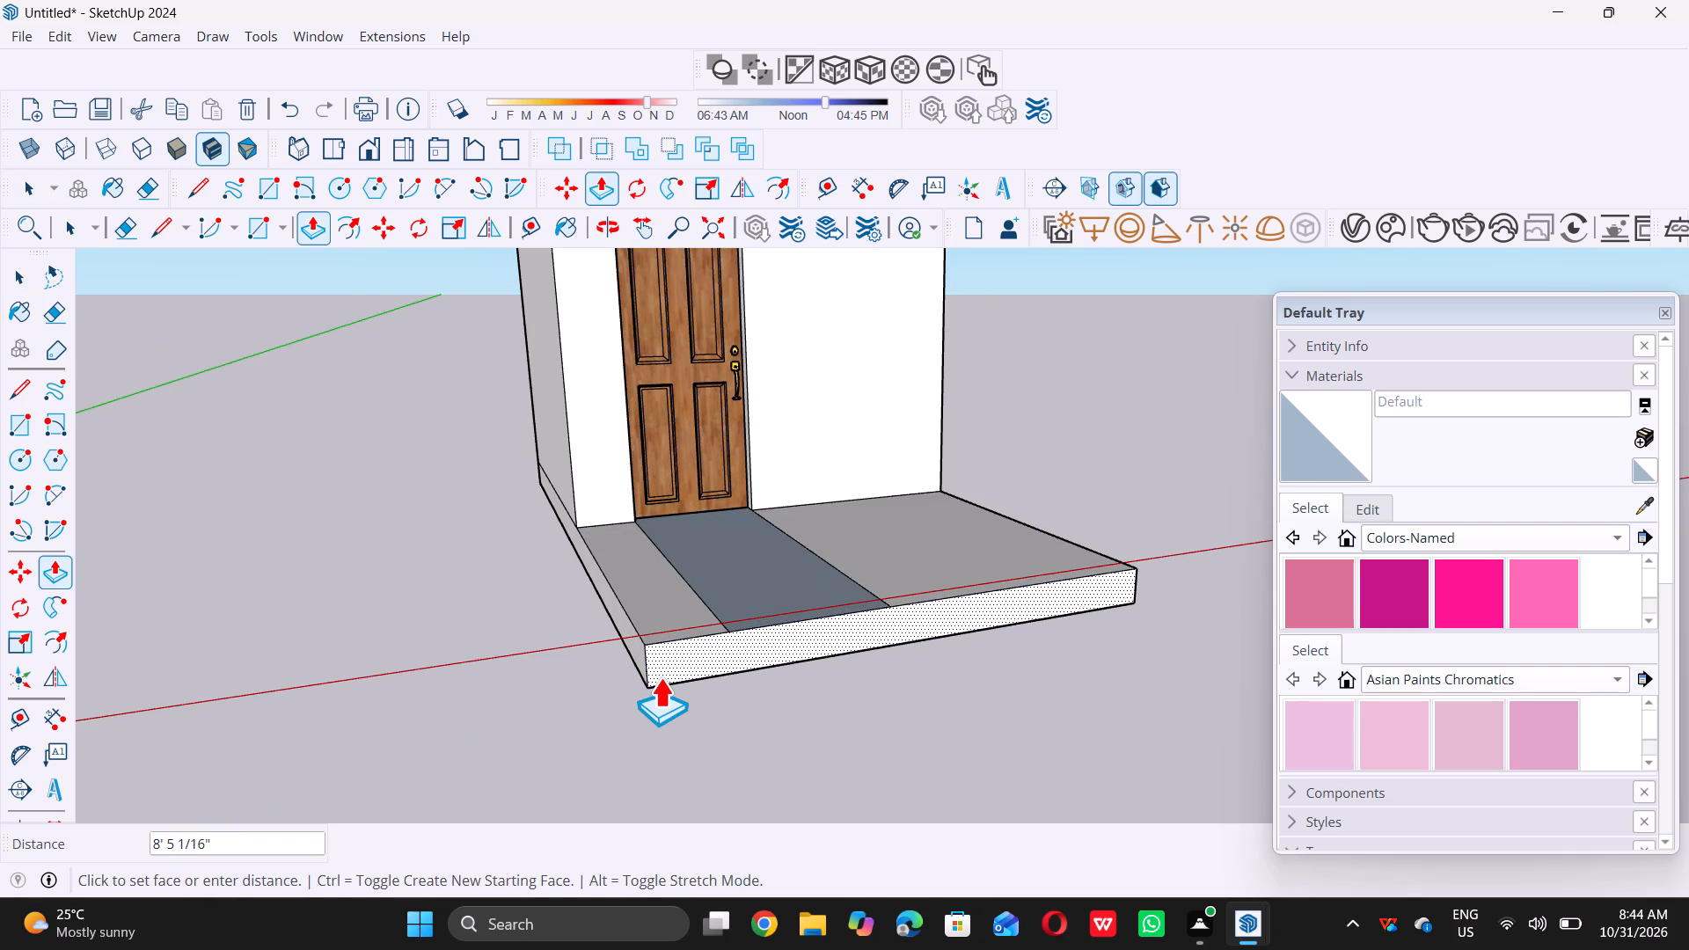
{"action": "key", "text": "5"}
{"action": "key", "text": "apostrophe"}
{"action": "key", "text": "Return"}
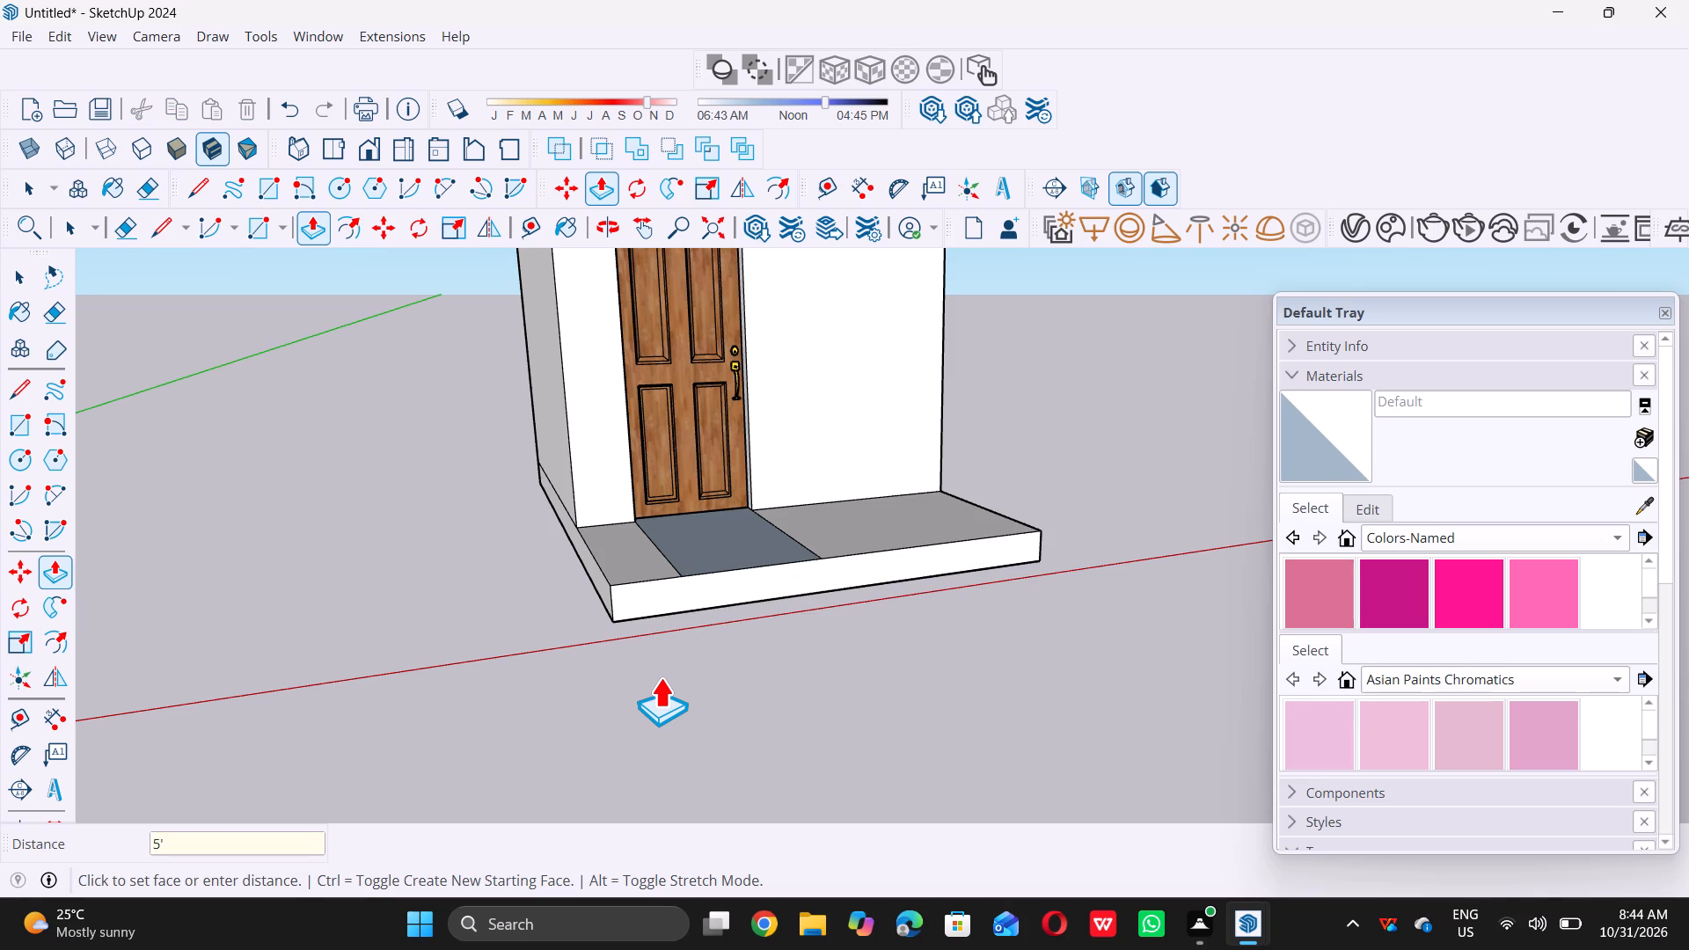
Extend the slab's front face outward by another 2' with Push/Pull.
{"action": "scroll", "coordinate": [696, 607], "scroll_direction": "up", "scroll_amount": 6}
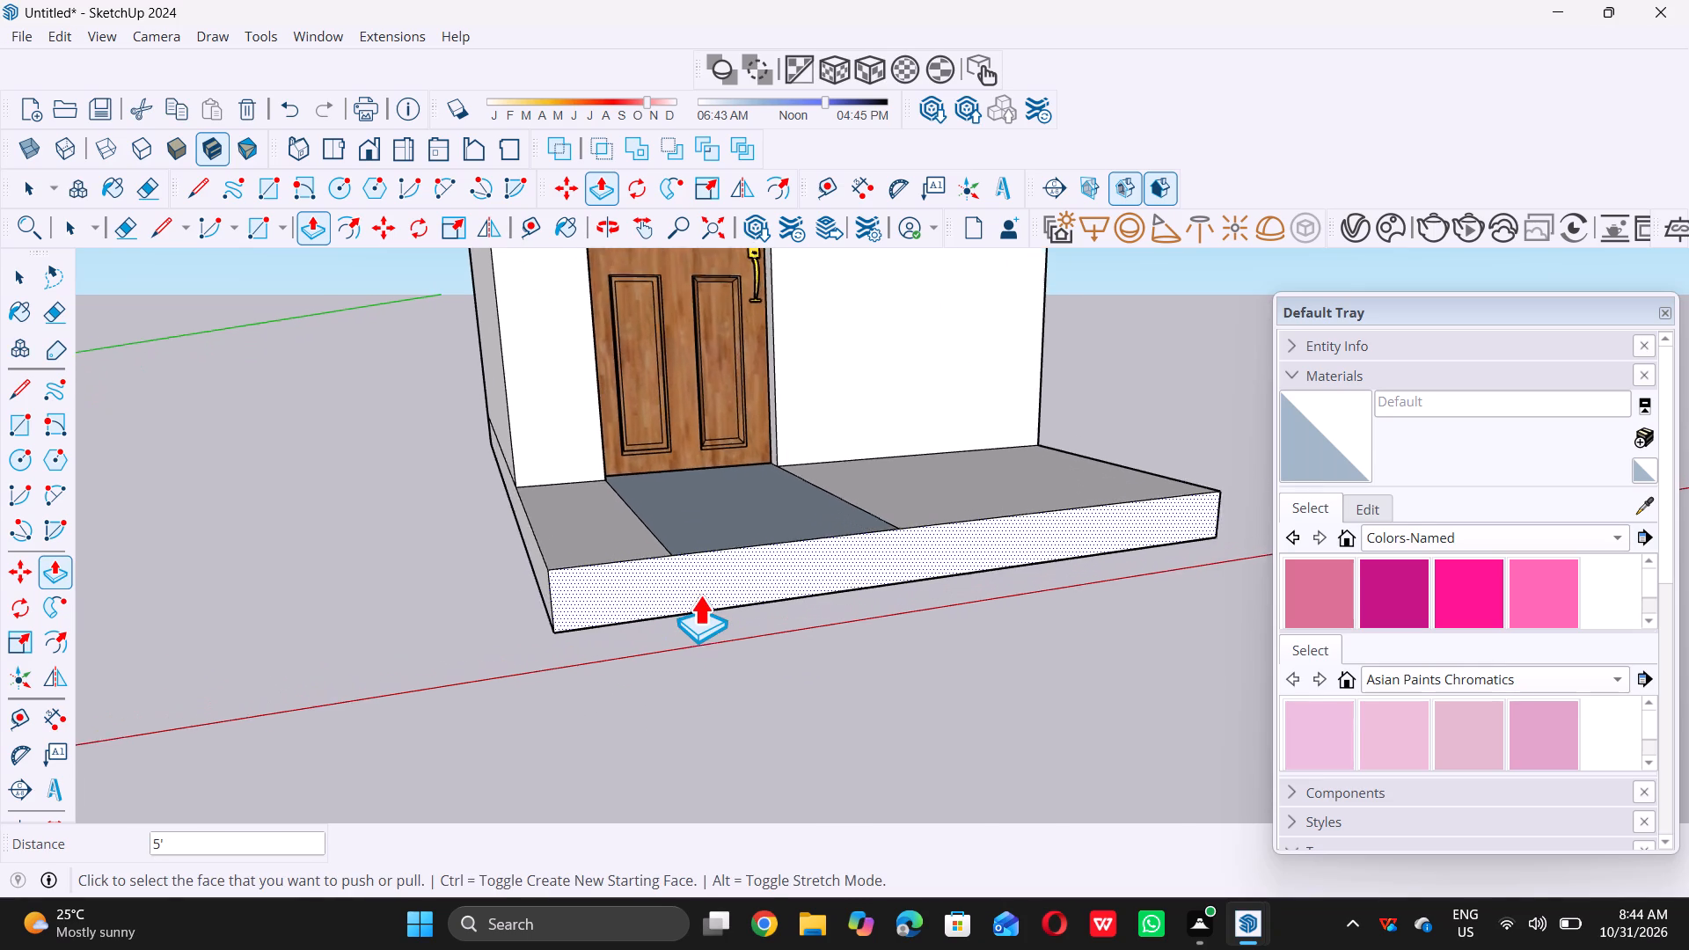
{"action": "left_click", "coordinate": [699, 580]}
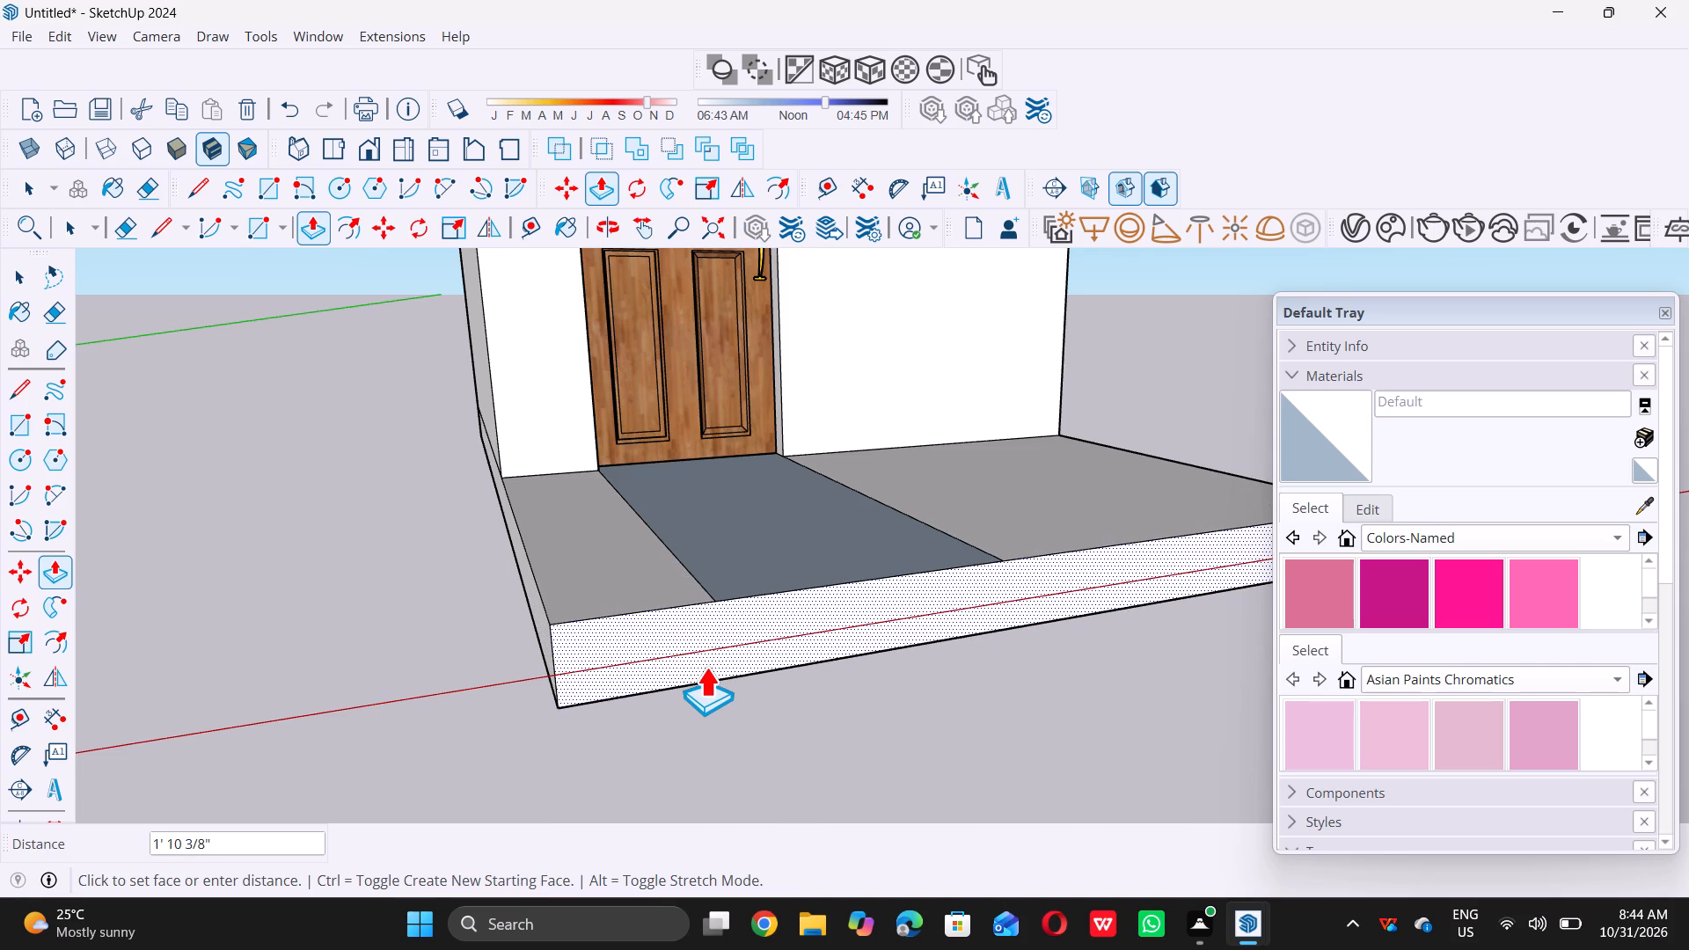
{"action": "key", "text": "2"}
{"action": "key", "text": "apostrophe"}
{"action": "key", "text": "Return"}
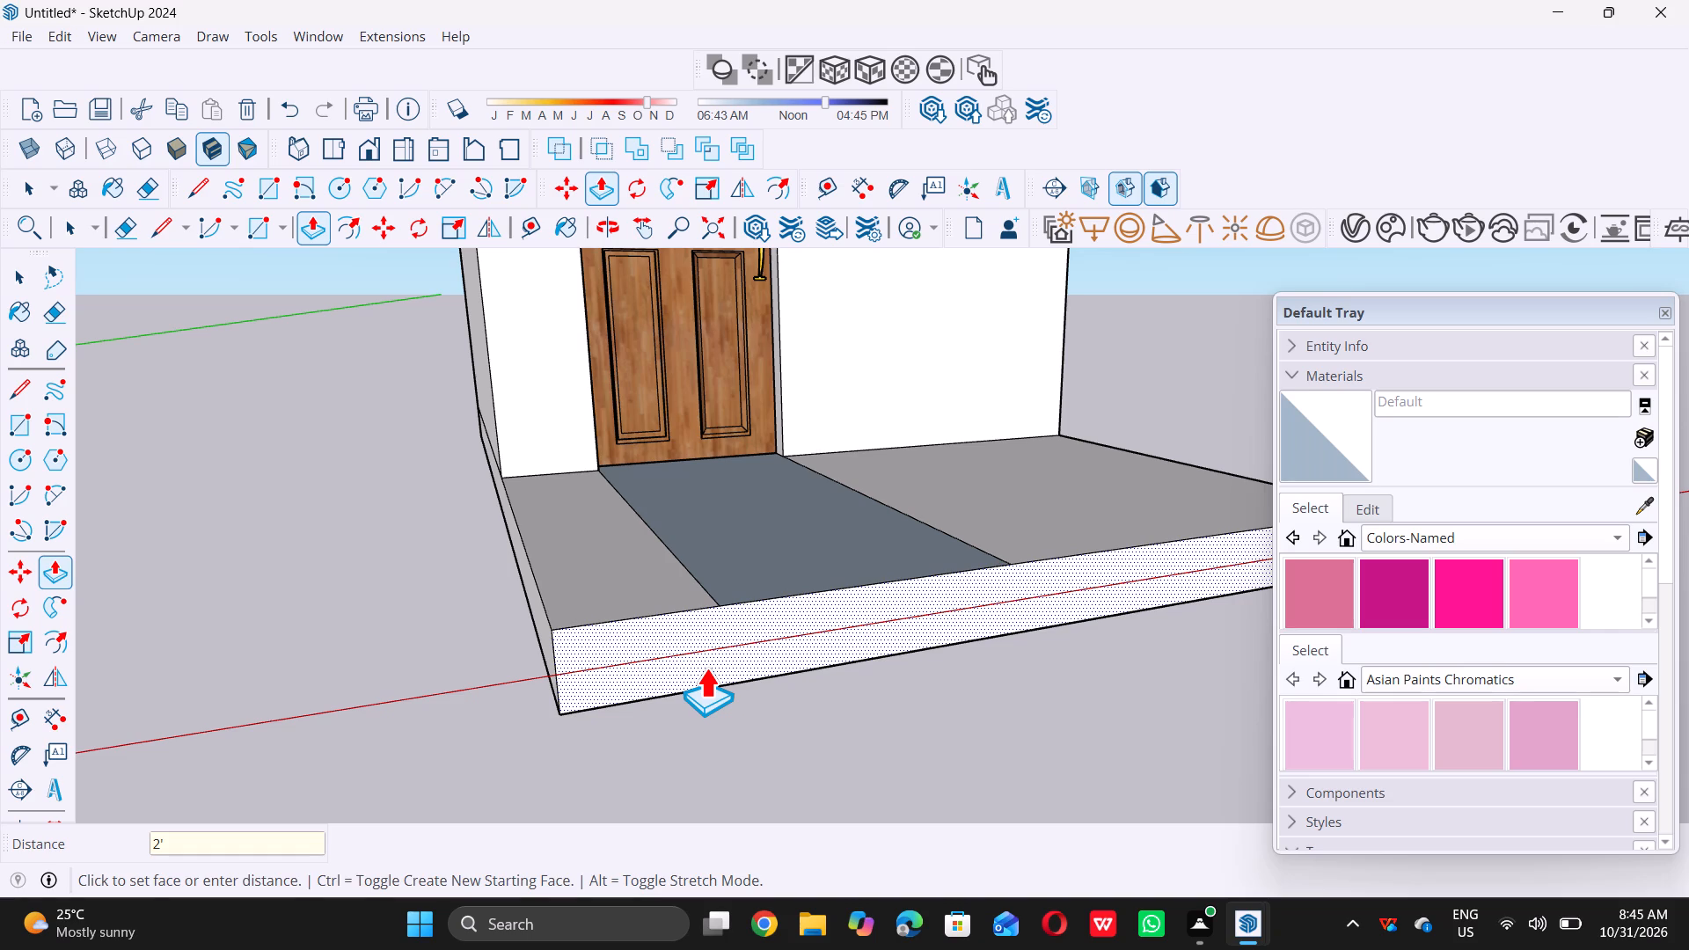
{"action": "key", "text": "space"}
Erase the two dividing lines running from the door opening's sides to the front edge on the extended slab's top.
{"action": "scroll", "coordinate": [632, 625], "scroll_direction": "down", "scroll_amount": 19}
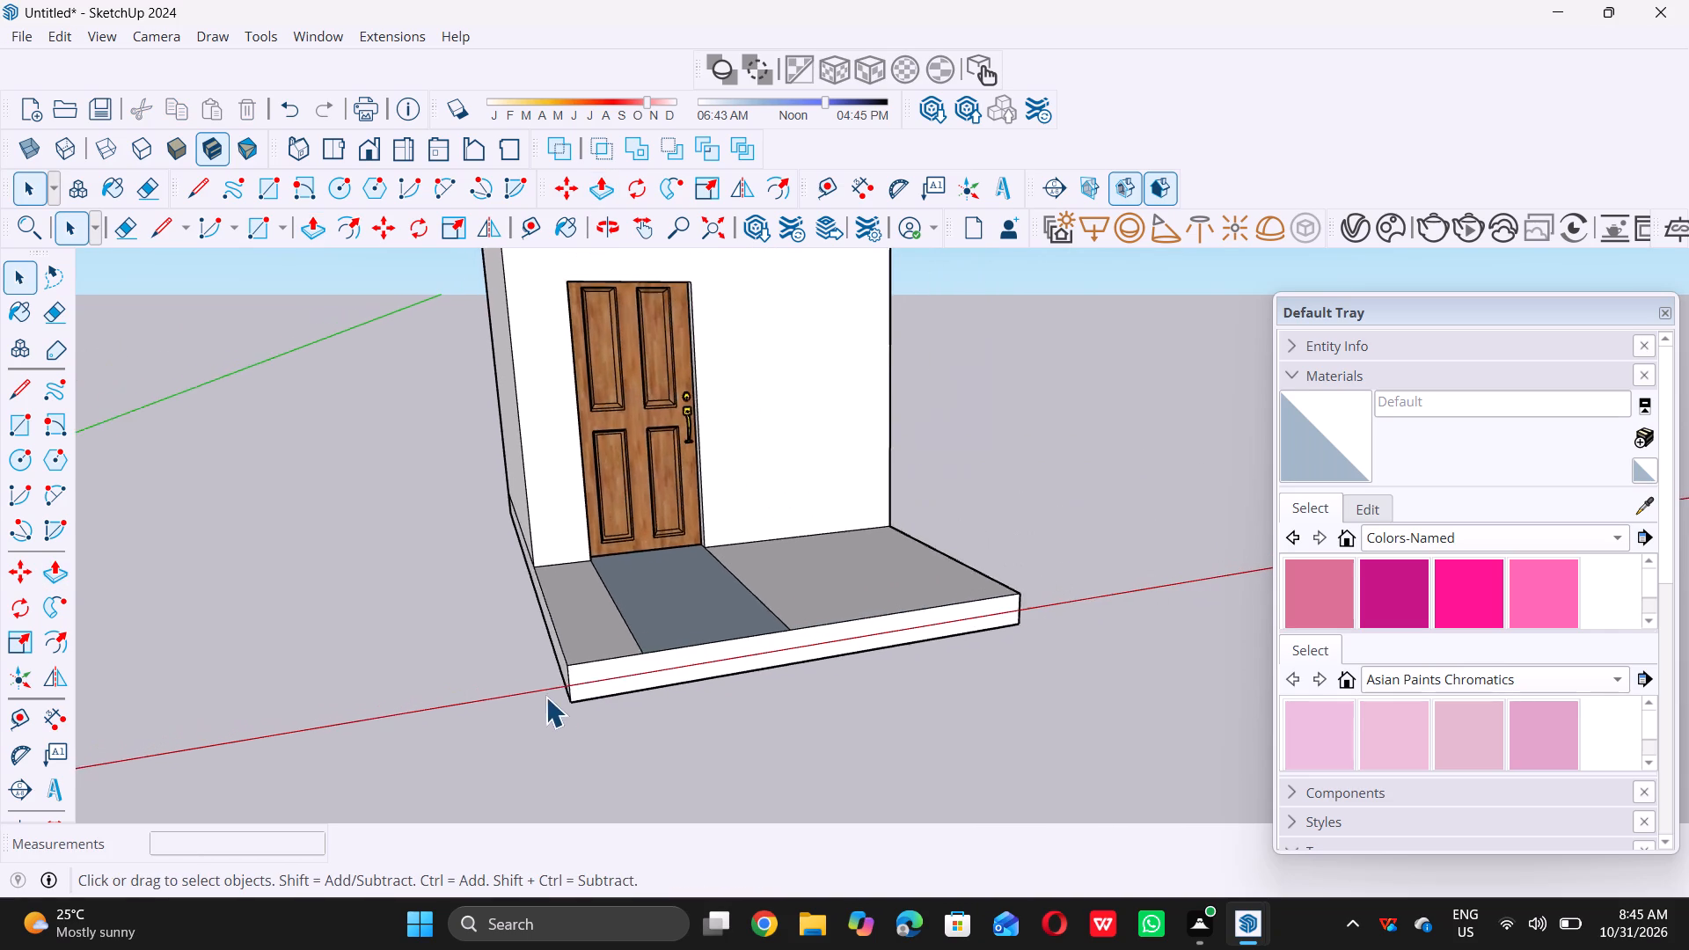
{"action": "scroll", "coordinate": [551, 677], "scroll_direction": "down", "scroll_amount": 2}
{"action": "middle_click_drag", "start_coordinate": [698, 673], "coordinate": [631, 727]}
{"action": "scroll", "coordinate": [632, 676], "scroll_direction": "up", "scroll_amount": 8}
{"action": "key", "text": "e"}
{"action": "scroll", "coordinate": [581, 640], "scroll_direction": "up", "scroll_amount": 3}
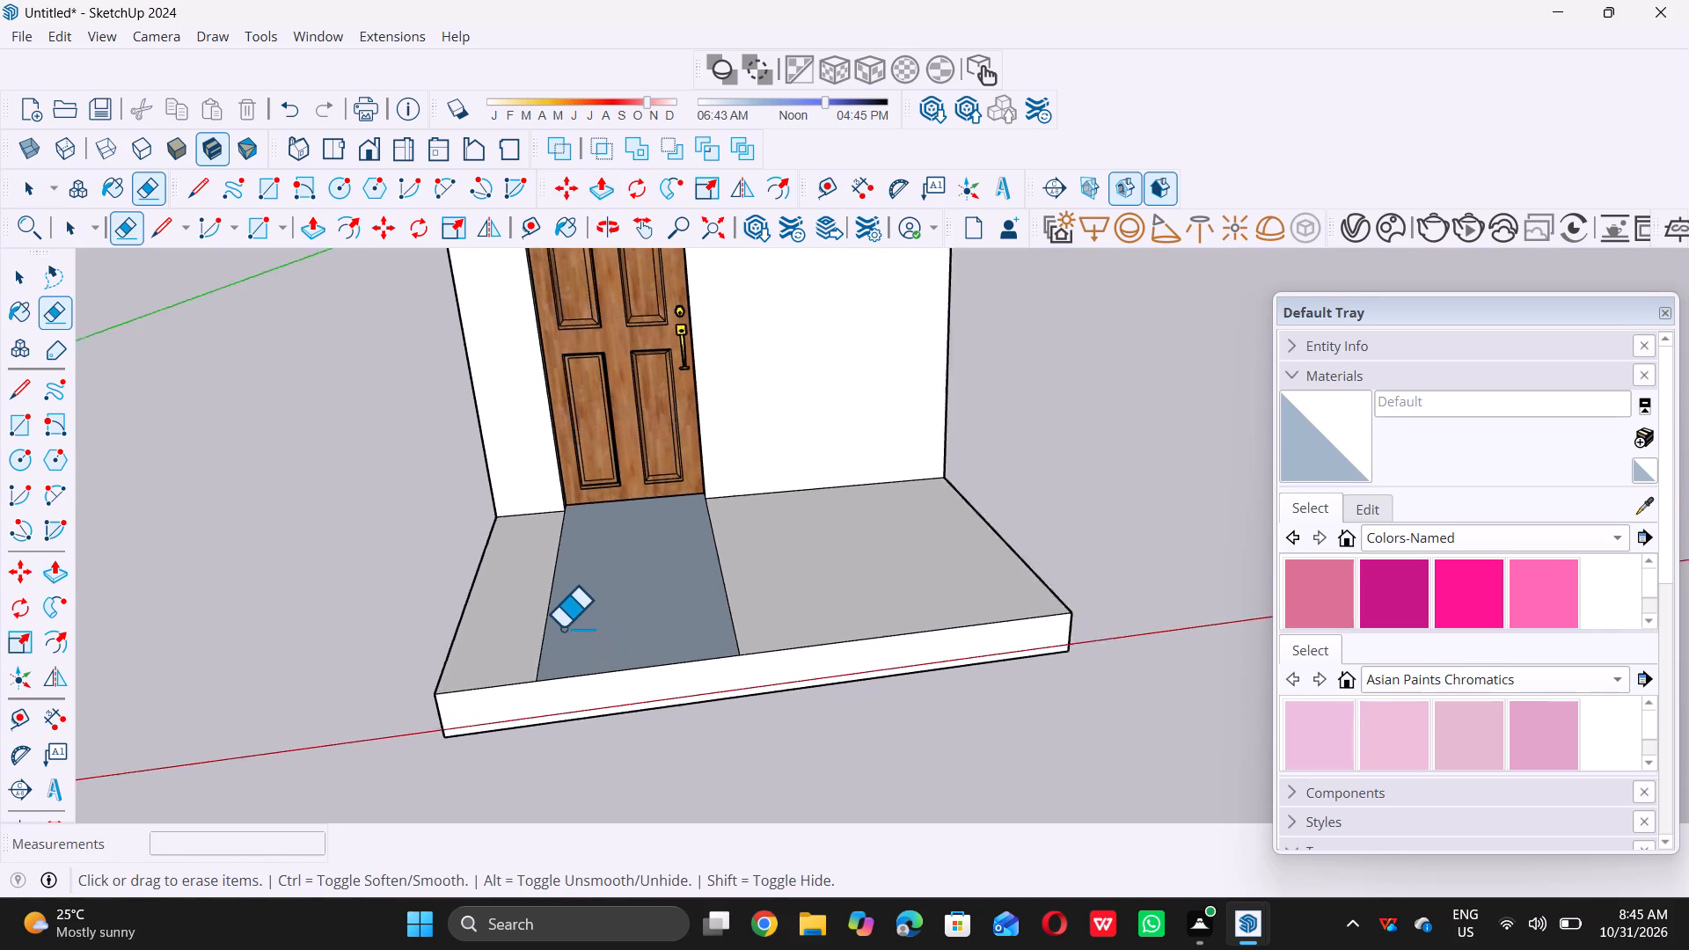
{"action": "scroll", "coordinate": [562, 627], "scroll_direction": "up", "scroll_amount": 1}
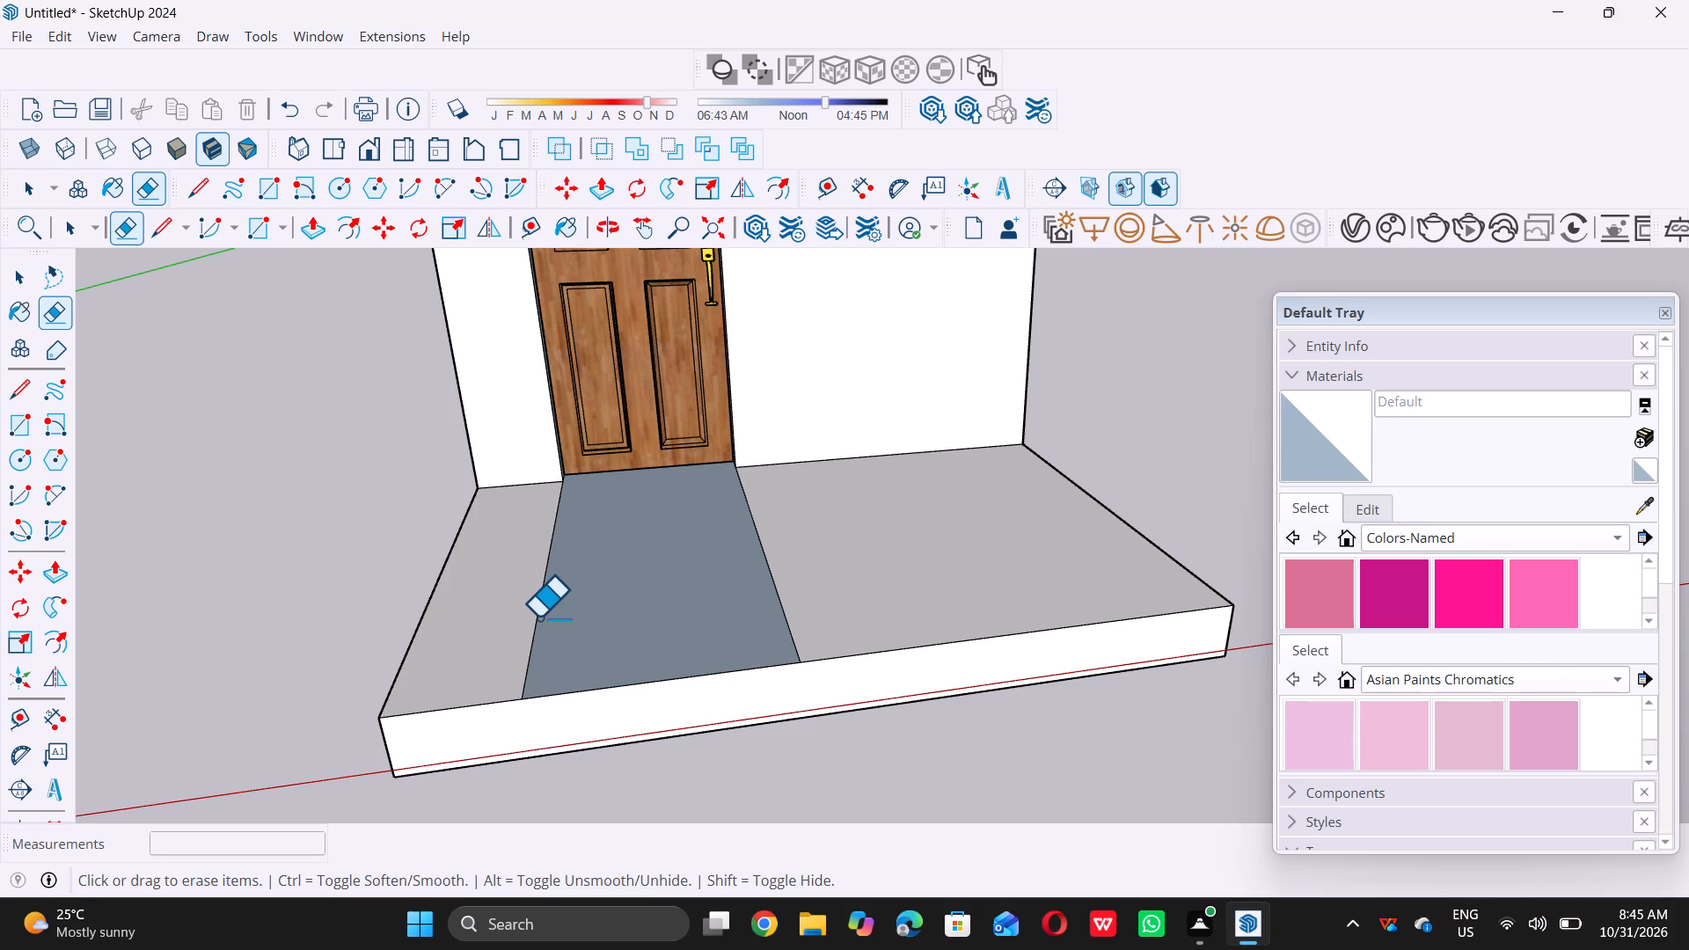
{"action": "left_click", "coordinate": [539, 617]}
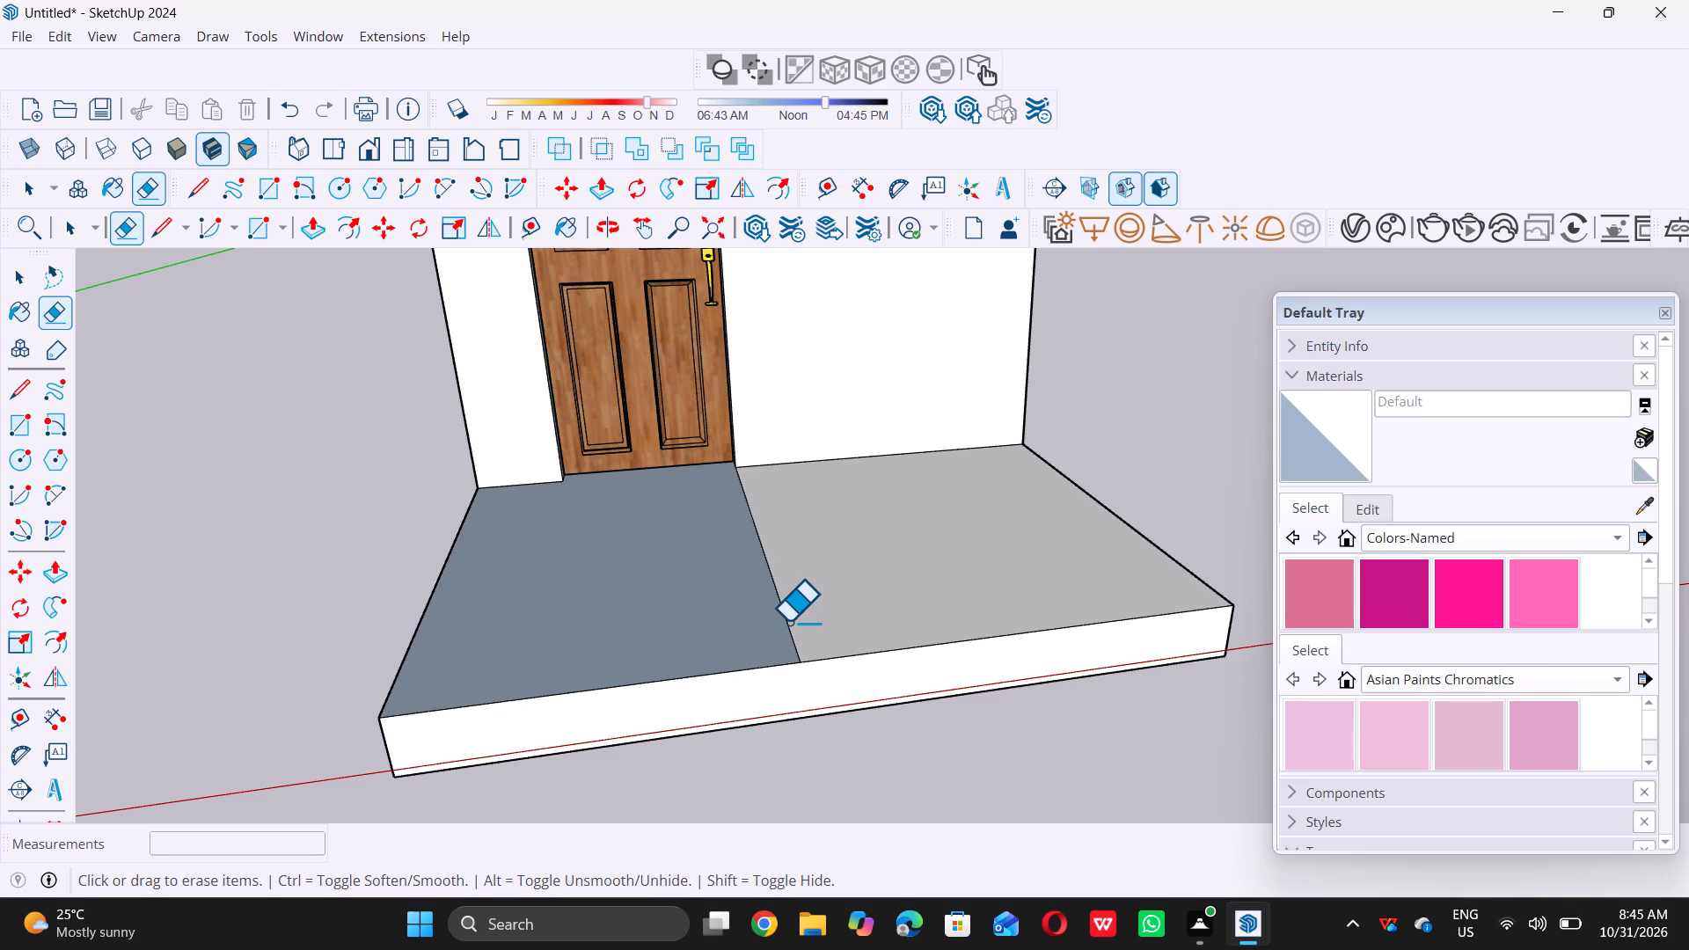
{"action": "left_click", "coordinate": [789, 619]}
{"action": "key", "text": "space"}
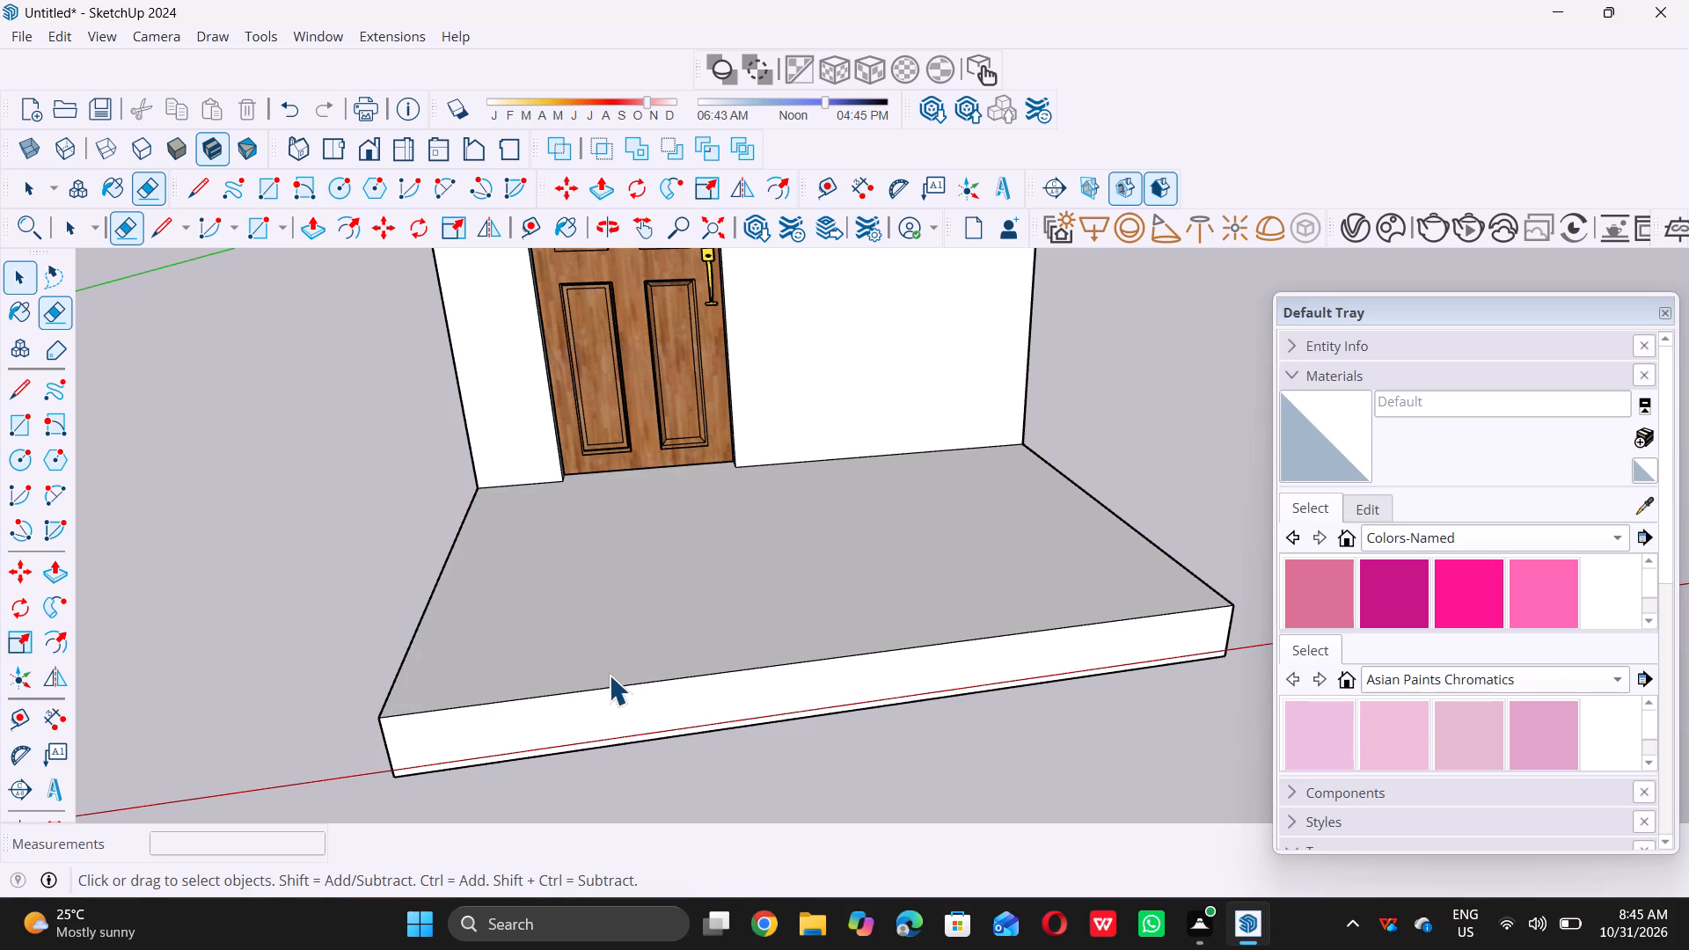
Examine the room and its extended front slab from above and from the front.
{"action": "scroll", "coordinate": [609, 675], "scroll_direction": "down", "scroll_amount": 16}
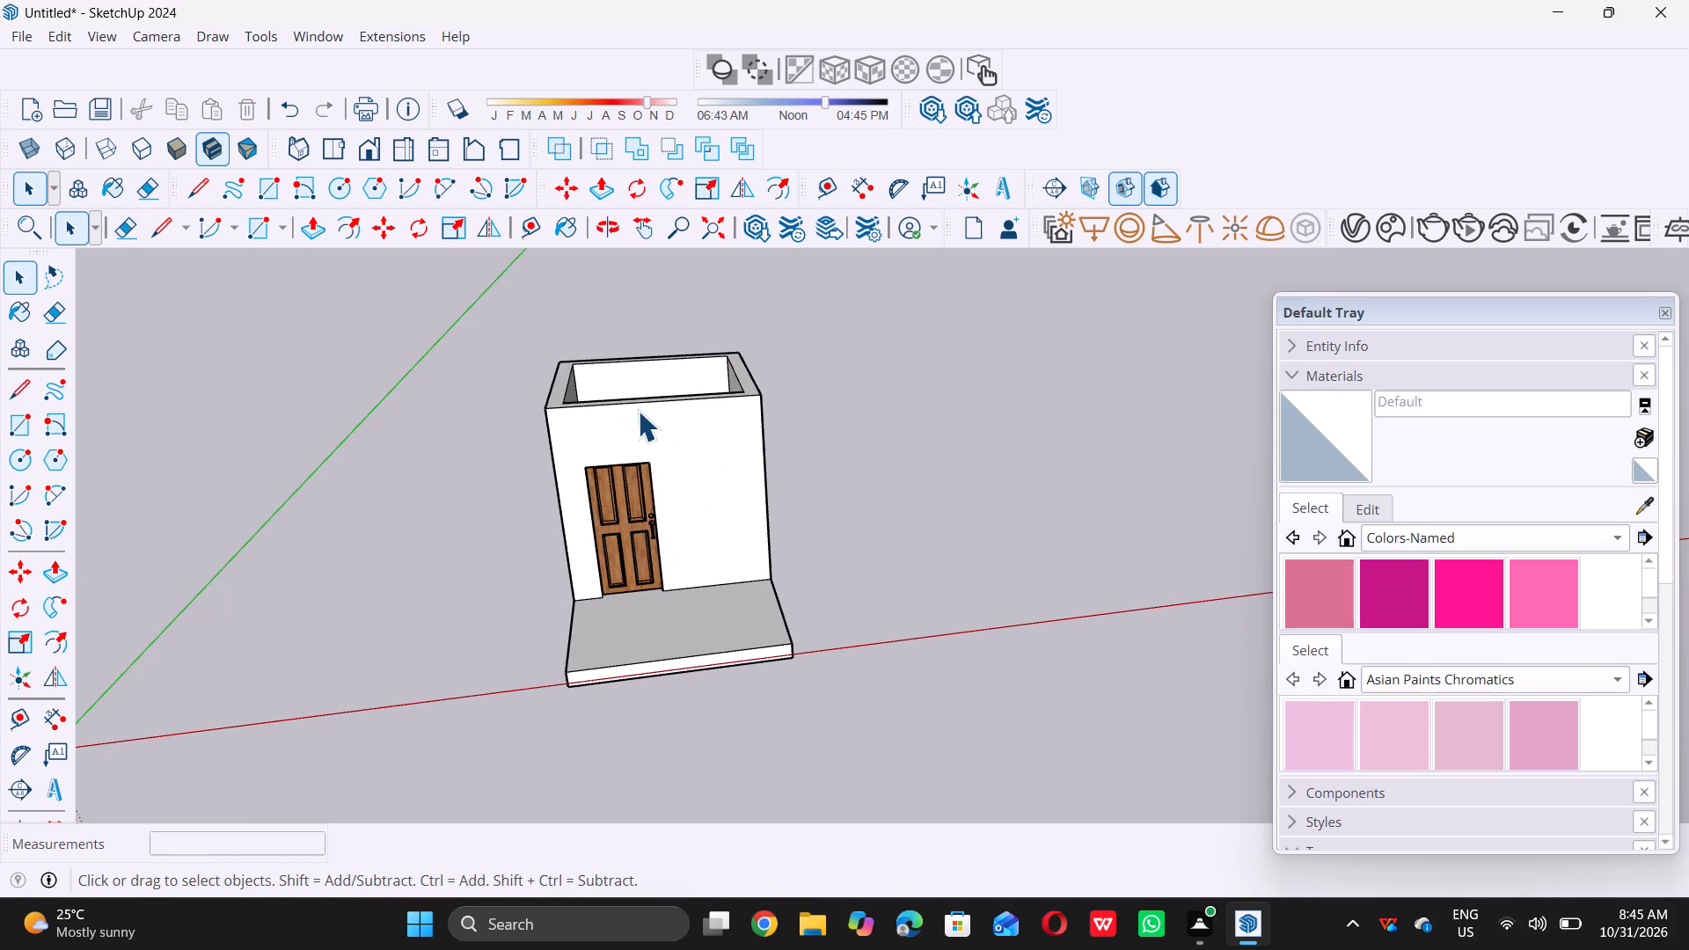
{"action": "middle_click_drag", "start_coordinate": [637, 400], "coordinate": [640, 812]}
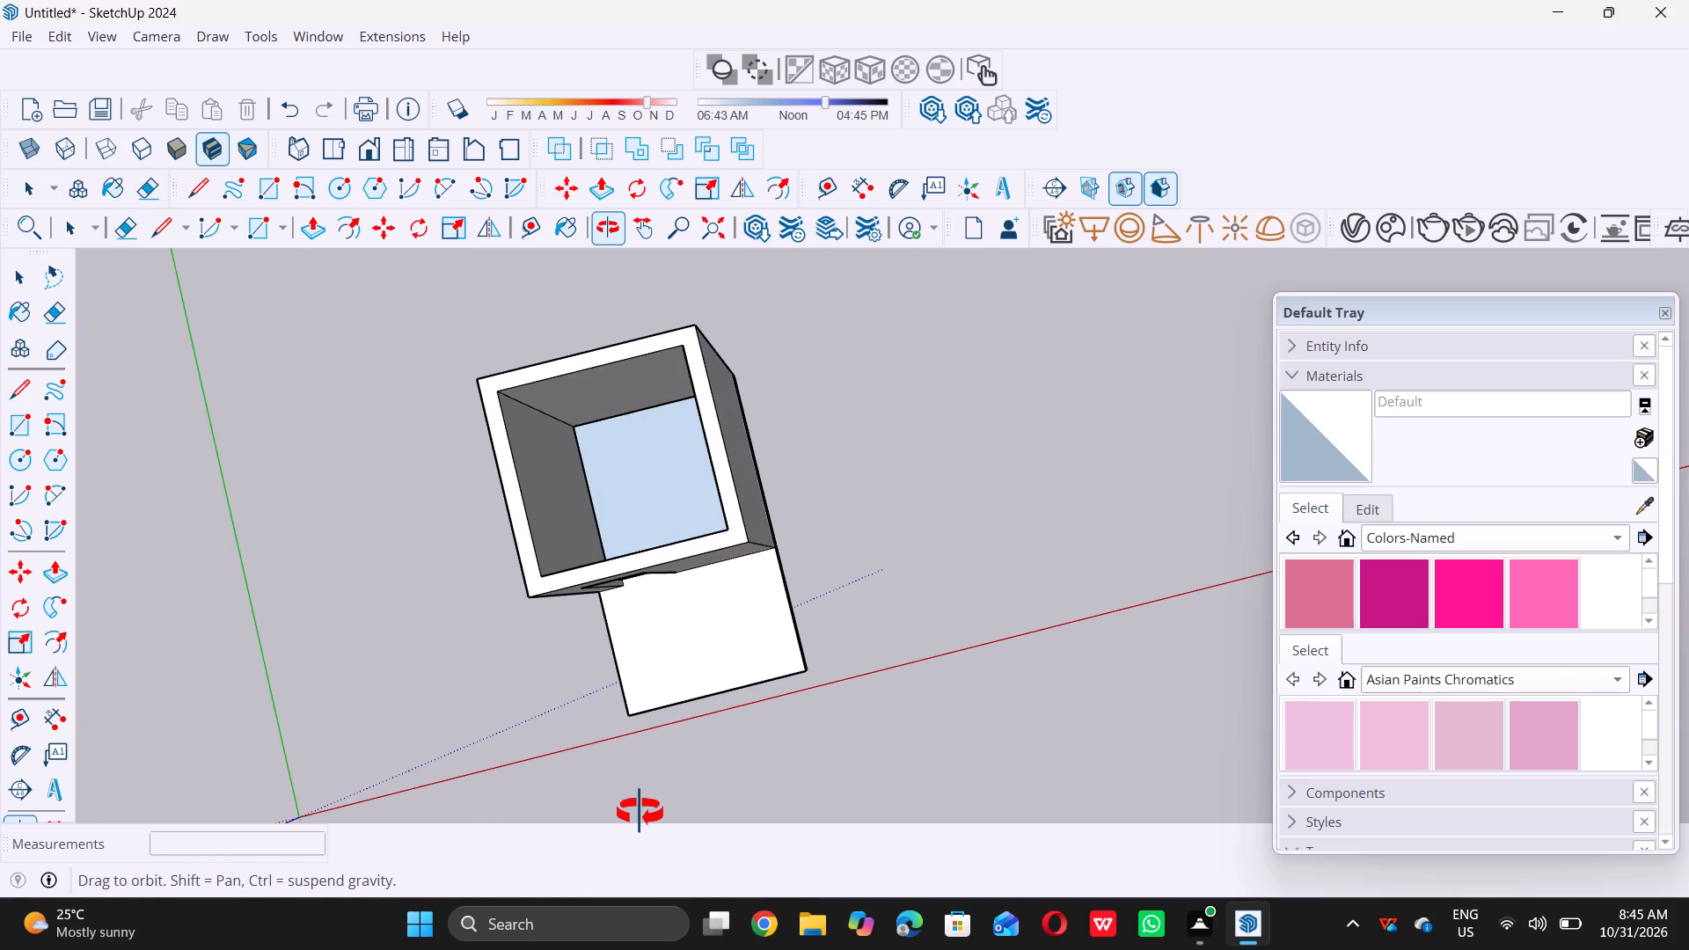
{"action": "middle_click_drag", "start_coordinate": [640, 812], "coordinate": [597, 420]}
{"action": "middle_click", "coordinate": [597, 419]}
{"action": "middle_click_drag", "start_coordinate": [699, 674], "coordinate": [669, 620]}
{"action": "middle_click", "coordinate": [669, 620]}
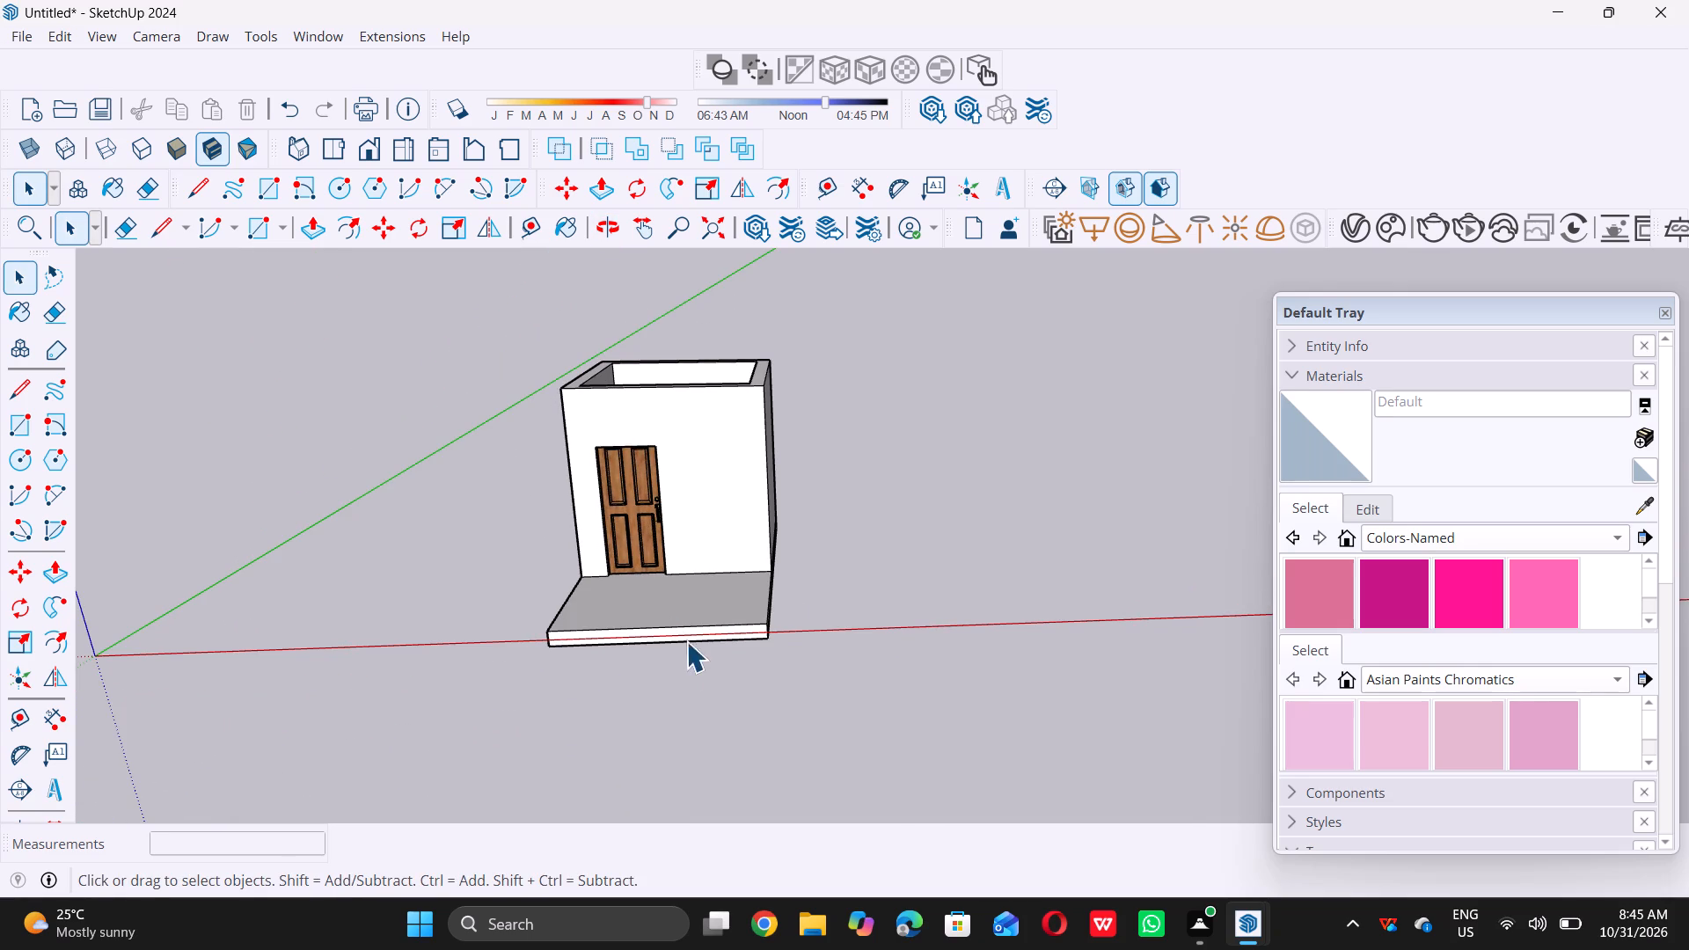
{"action": "scroll", "coordinate": [640, 647], "scroll_direction": "down", "scroll_amount": 3}
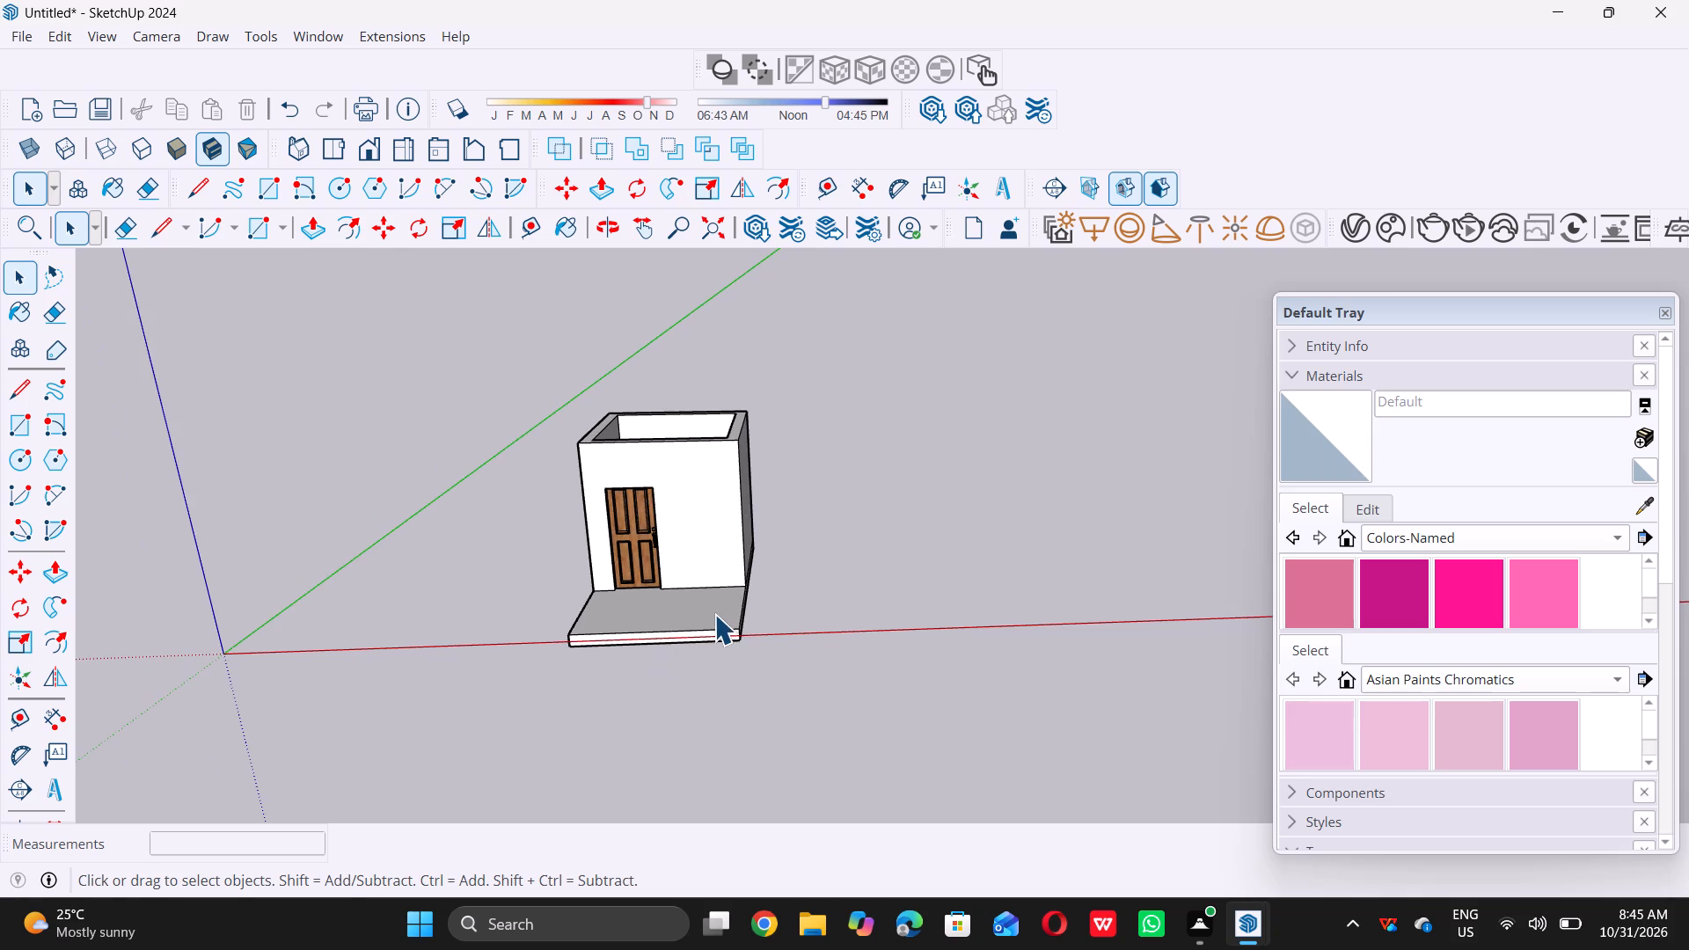
{"action": "middle_click_drag", "start_coordinate": [710, 615], "coordinate": [686, 627]}
Place a guide line on the front slab's top, 1' inward from the side edge on the door's handle side.
{"action": "scroll", "coordinate": [699, 629], "scroll_direction": "up", "scroll_amount": 13}
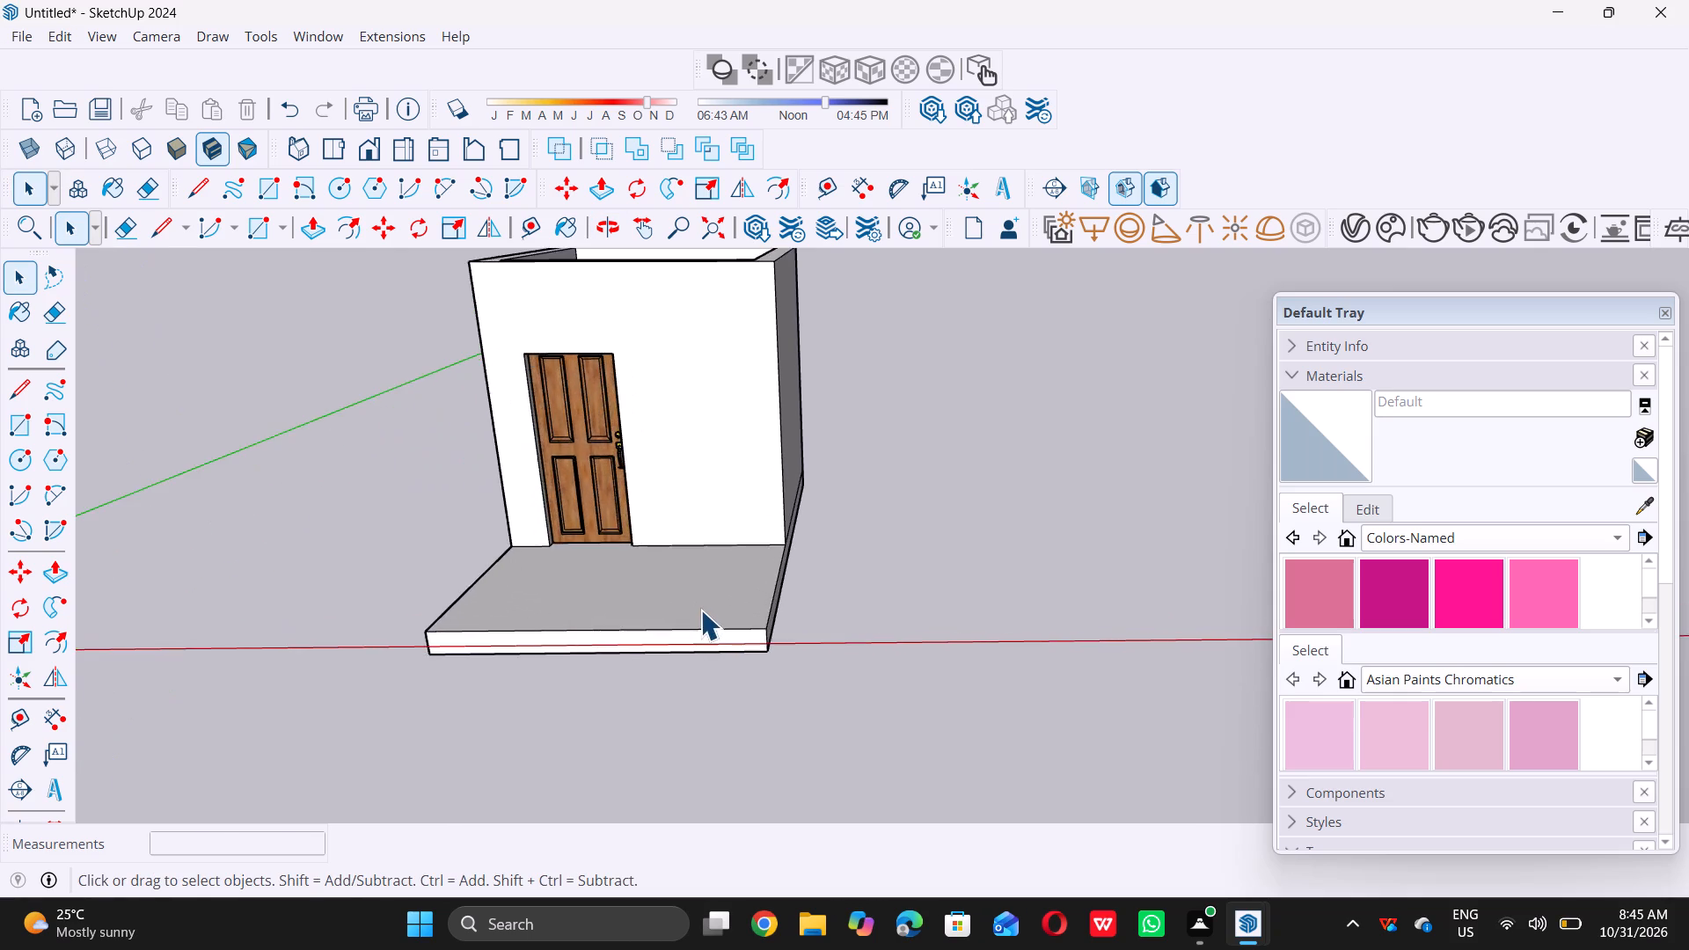
{"action": "scroll", "coordinate": [700, 610], "scroll_direction": "up", "scroll_amount": 3}
{"action": "middle_click_drag", "start_coordinate": [711, 588], "coordinate": [734, 662]}
{"action": "scroll", "coordinate": [830, 748], "scroll_direction": "up", "scroll_amount": 5}
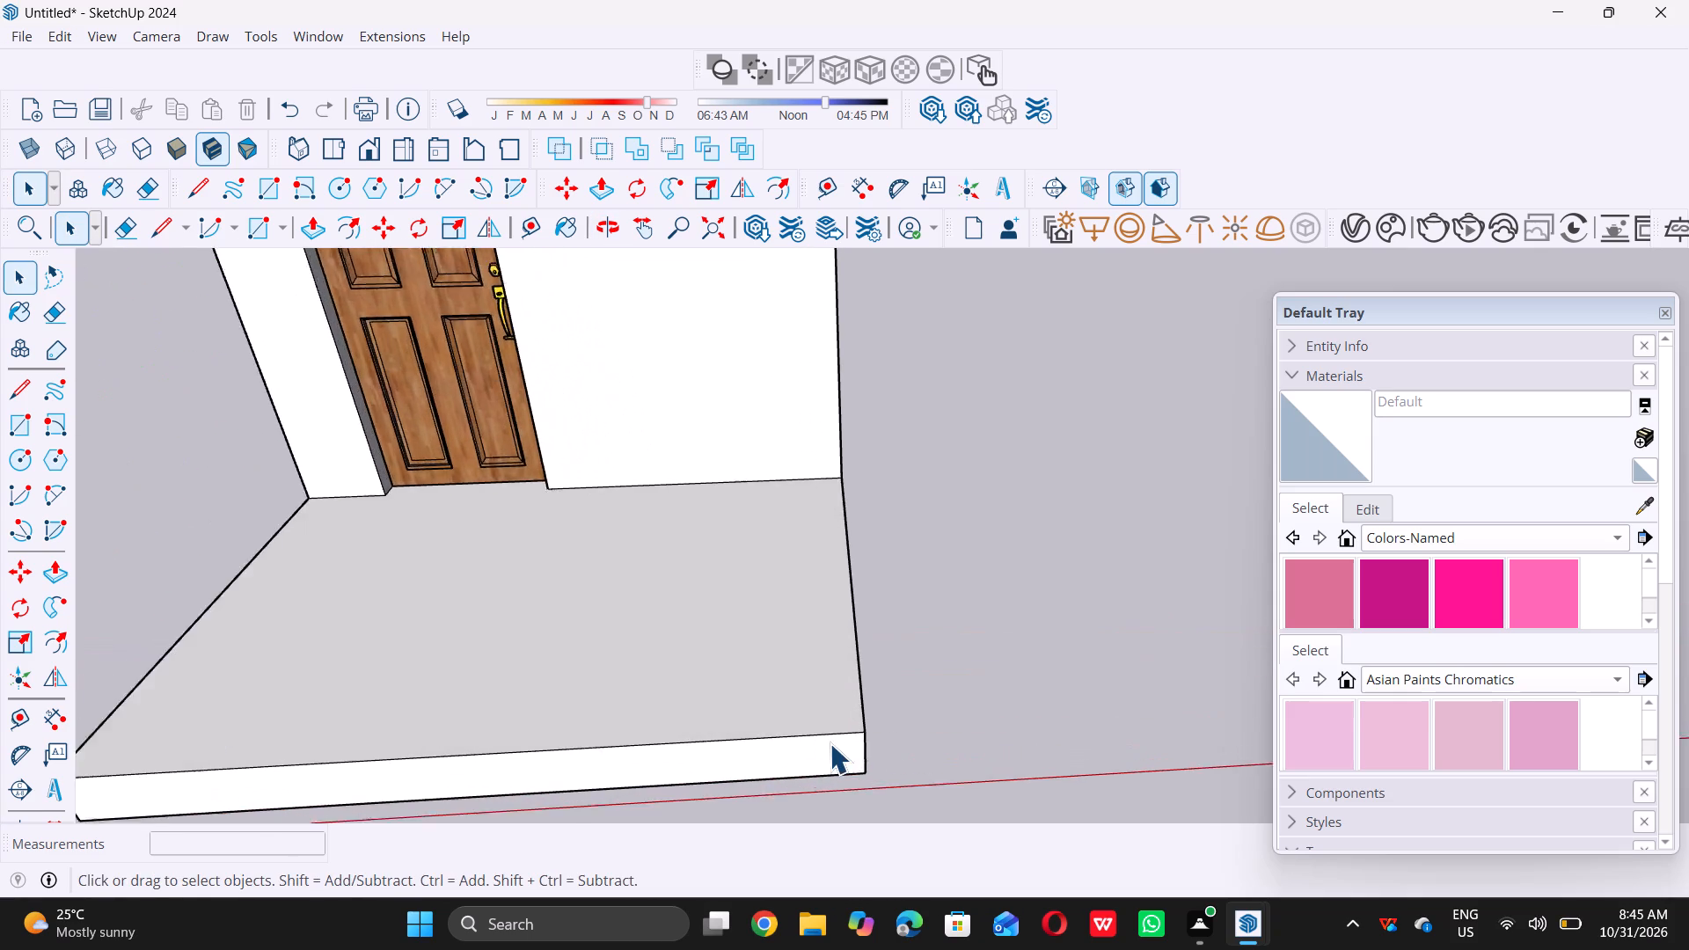
{"action": "scroll", "coordinate": [830, 743], "scroll_direction": "up", "scroll_amount": 7}
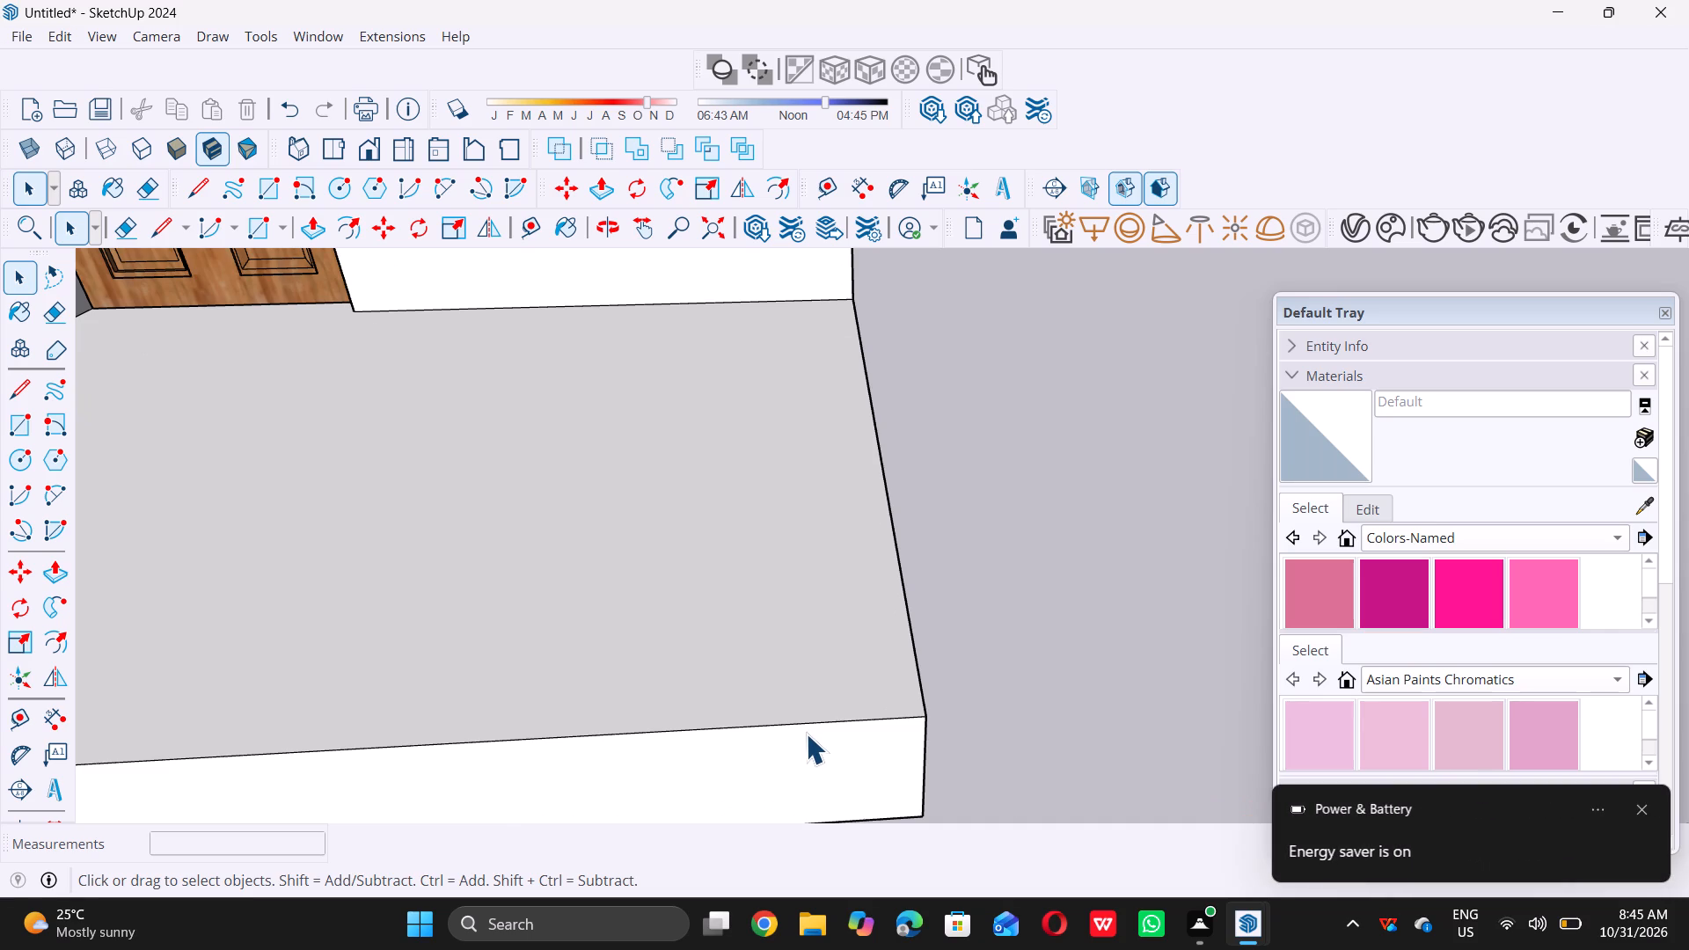
{"action": "key", "text": "t"}
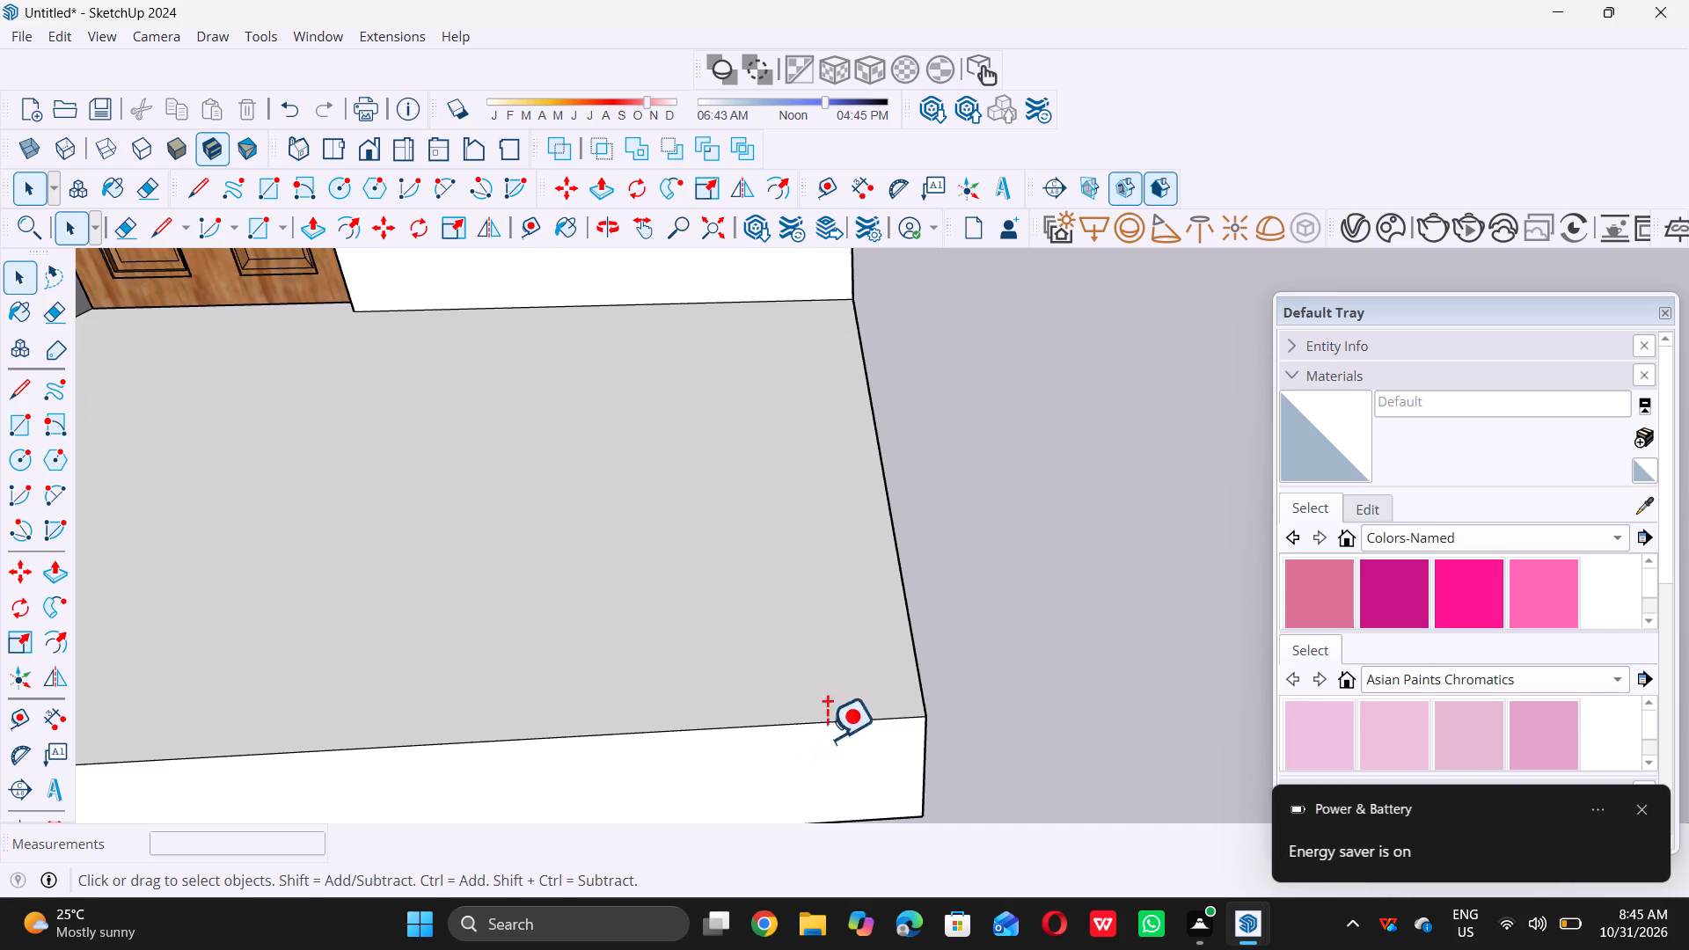
{"action": "left_click", "coordinate": [914, 644]}
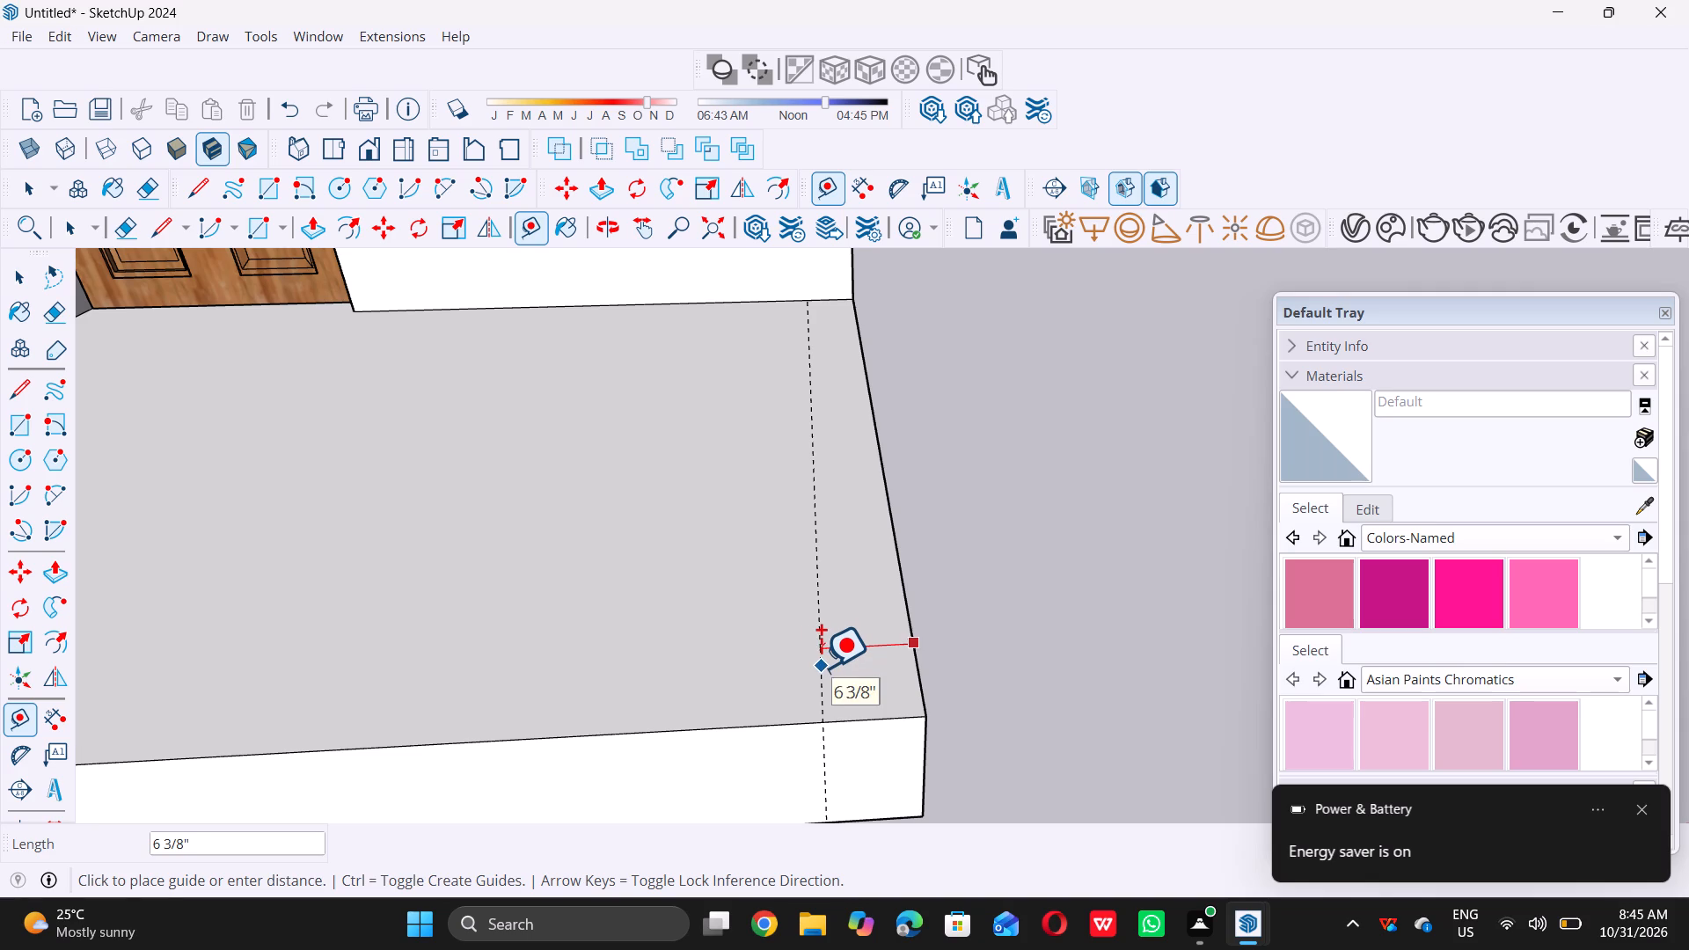
{"action": "key", "text": "1"}
{"action": "key", "text": "apostrophe"}
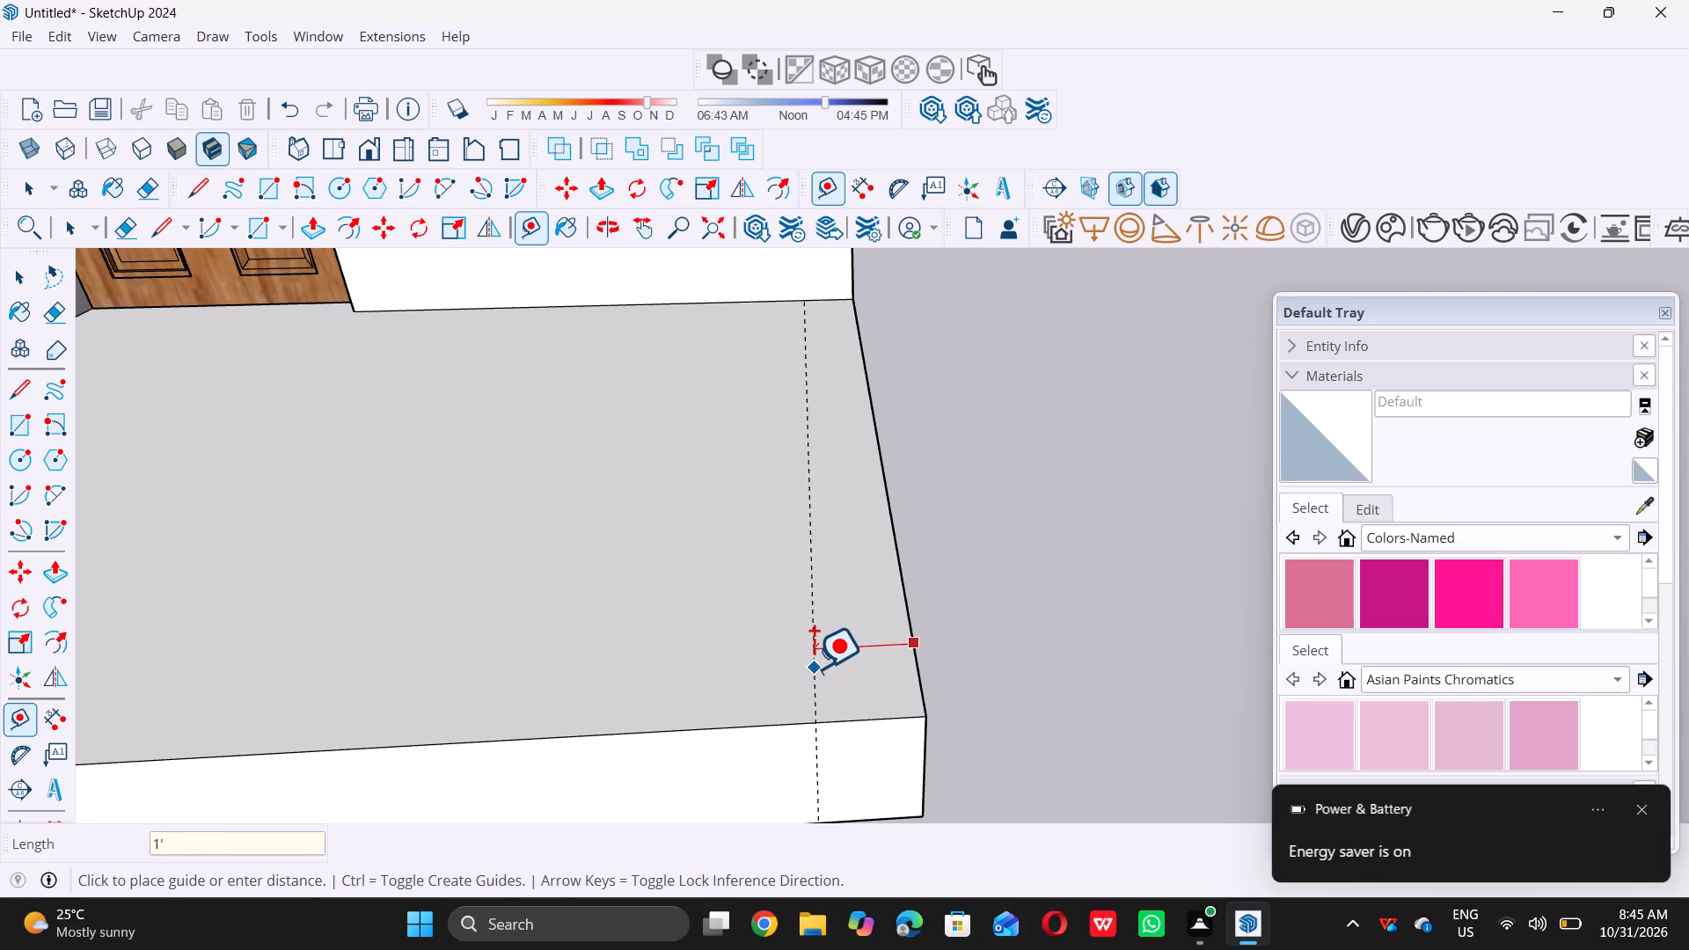
{"action": "key", "text": "Return"}
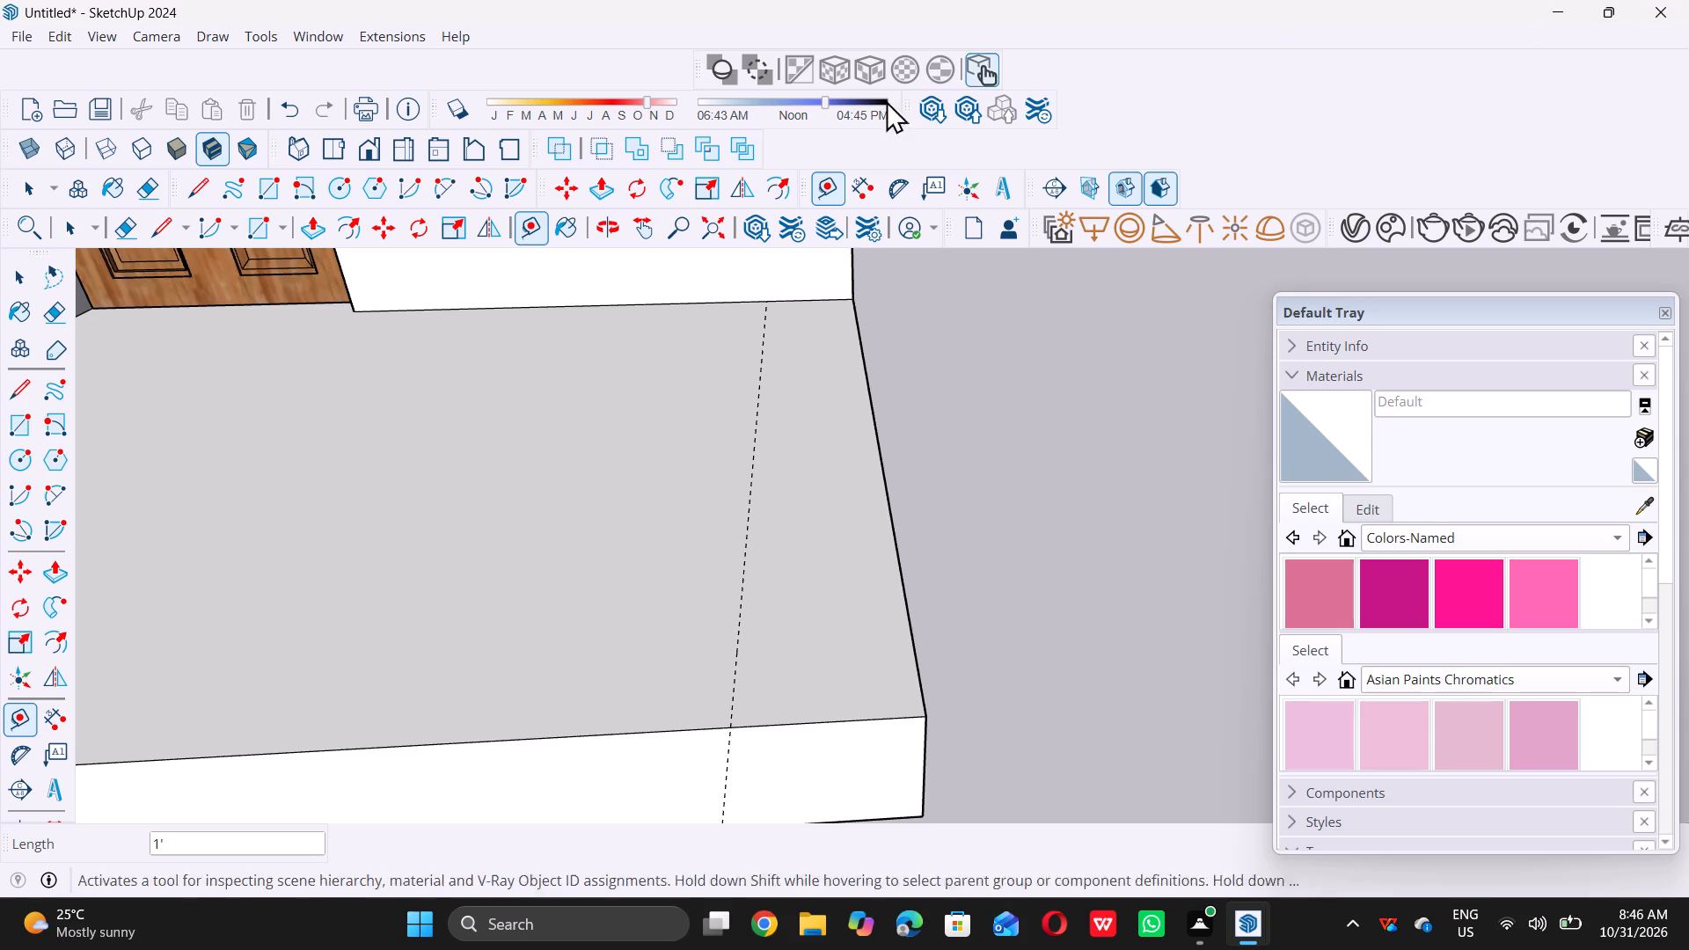
Place a second guide line on the slab's top, 1' inward from its front edge.
{"action": "scroll", "coordinate": [1134, 549], "scroll_direction": "down", "scroll_amount": 4}
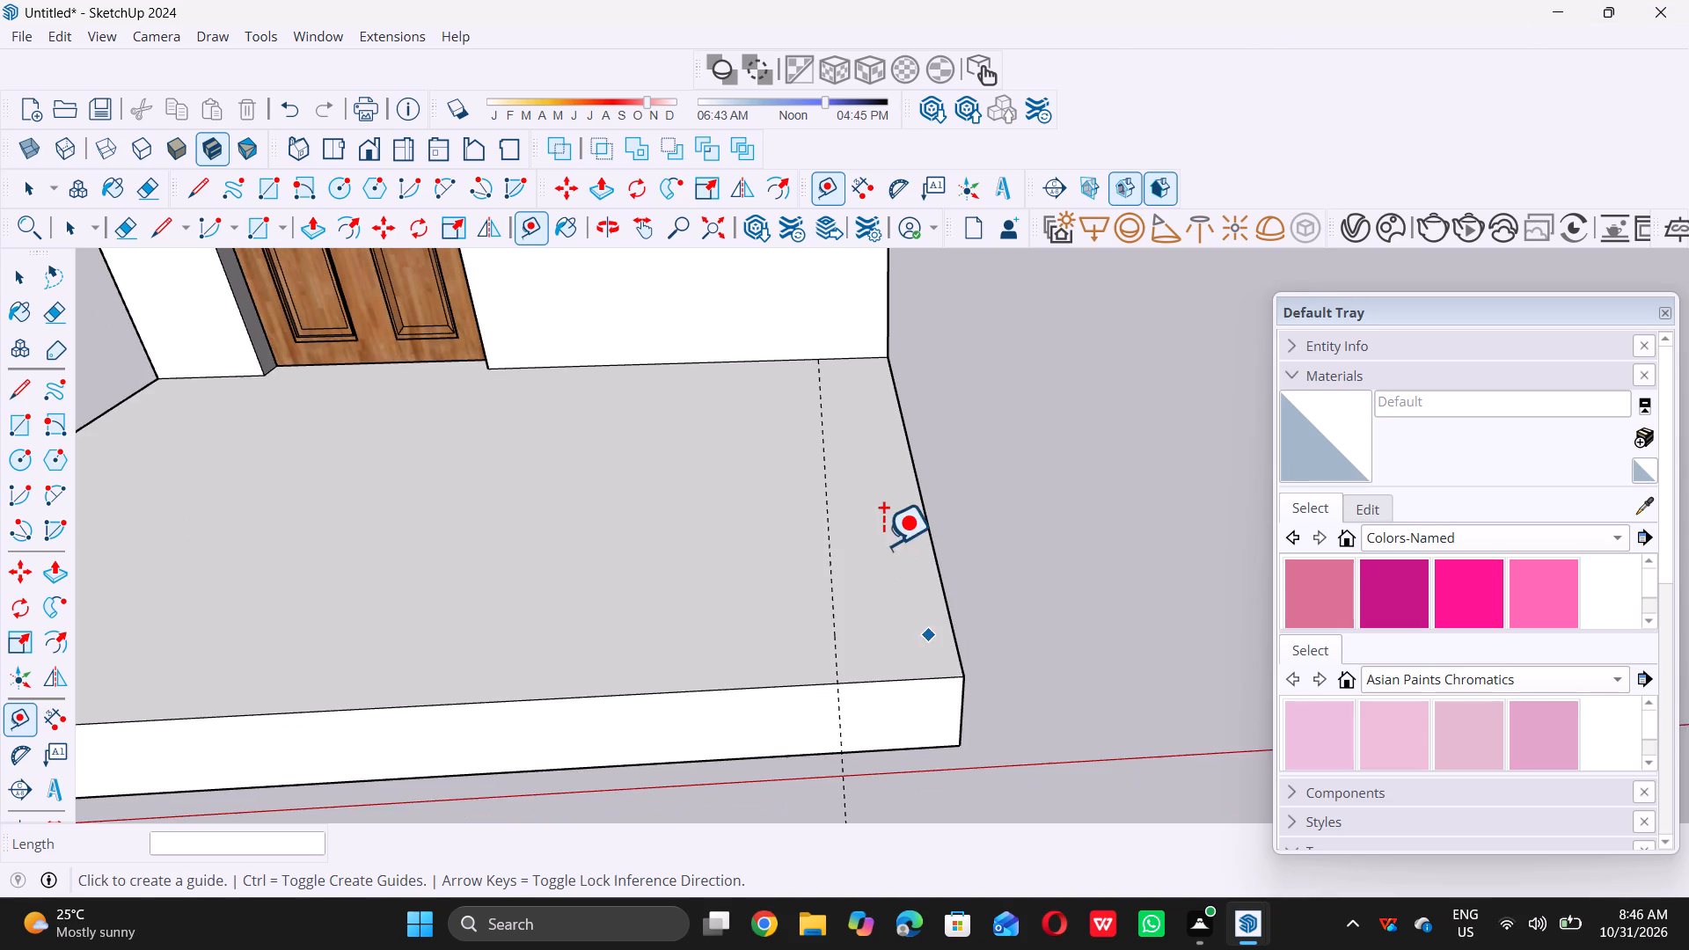
{"action": "scroll", "coordinate": [873, 548], "scroll_direction": "down", "scroll_amount": 1}
{"action": "middle_click_drag", "start_coordinate": [887, 571], "coordinate": [809, 641]}
{"action": "scroll", "coordinate": [781, 748], "scroll_direction": "up", "scroll_amount": 4}
{"action": "left_click", "coordinate": [777, 751]}
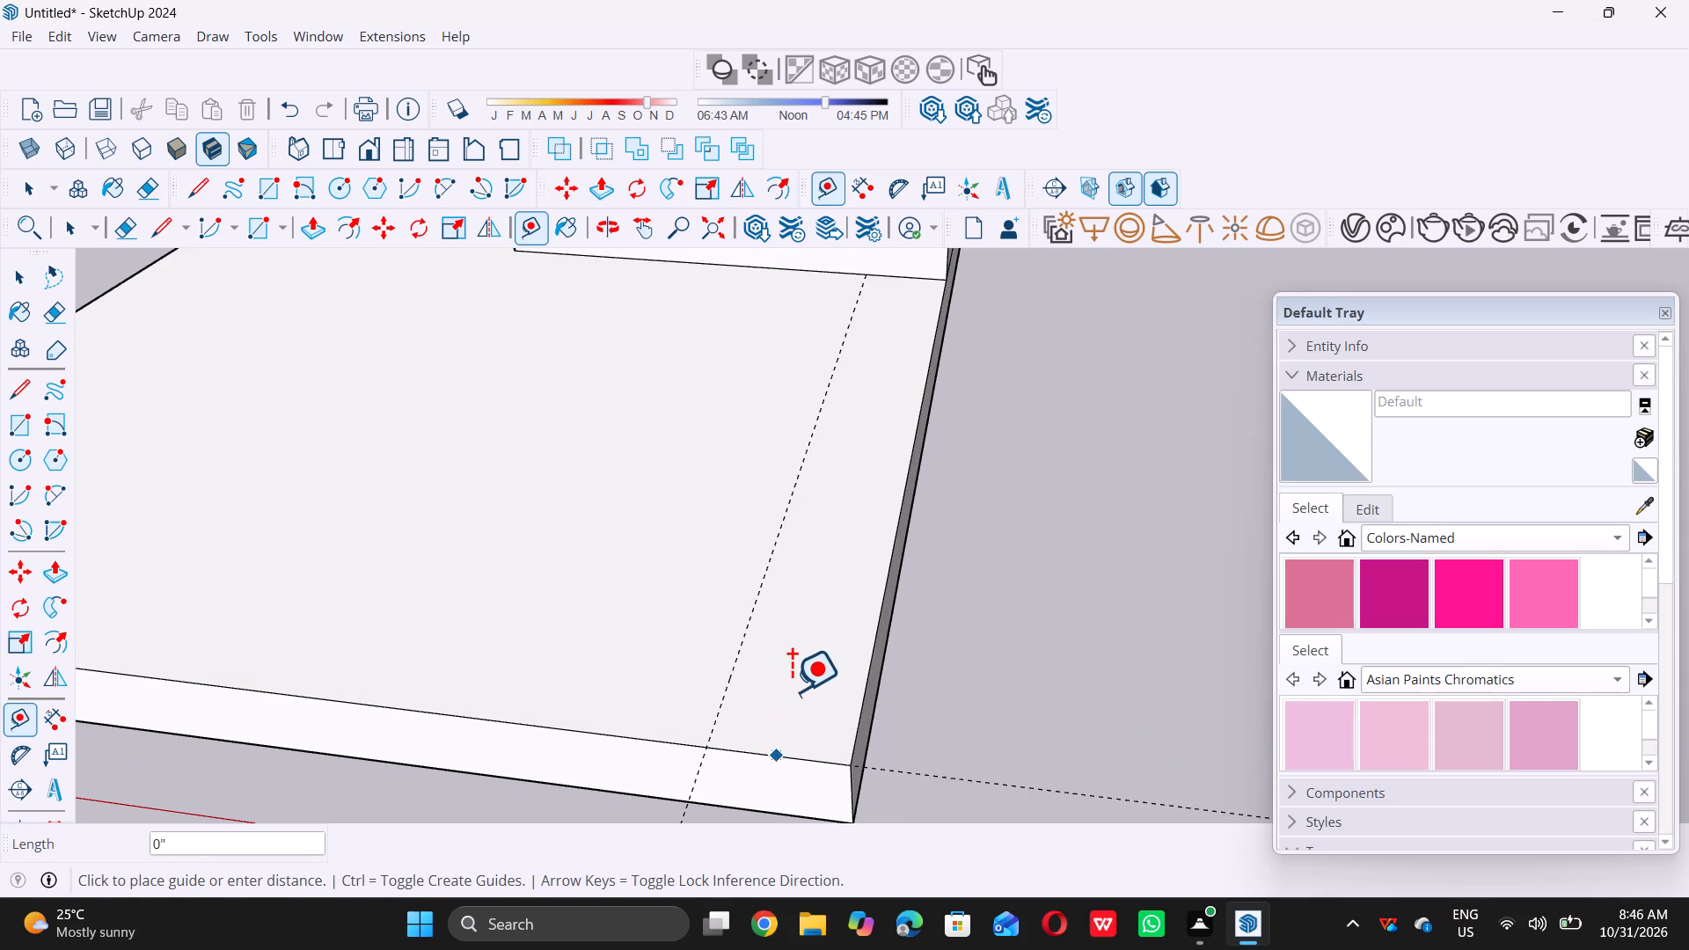
{"action": "type", "text": "1'"}
{"action": "key", "text": "Return"}
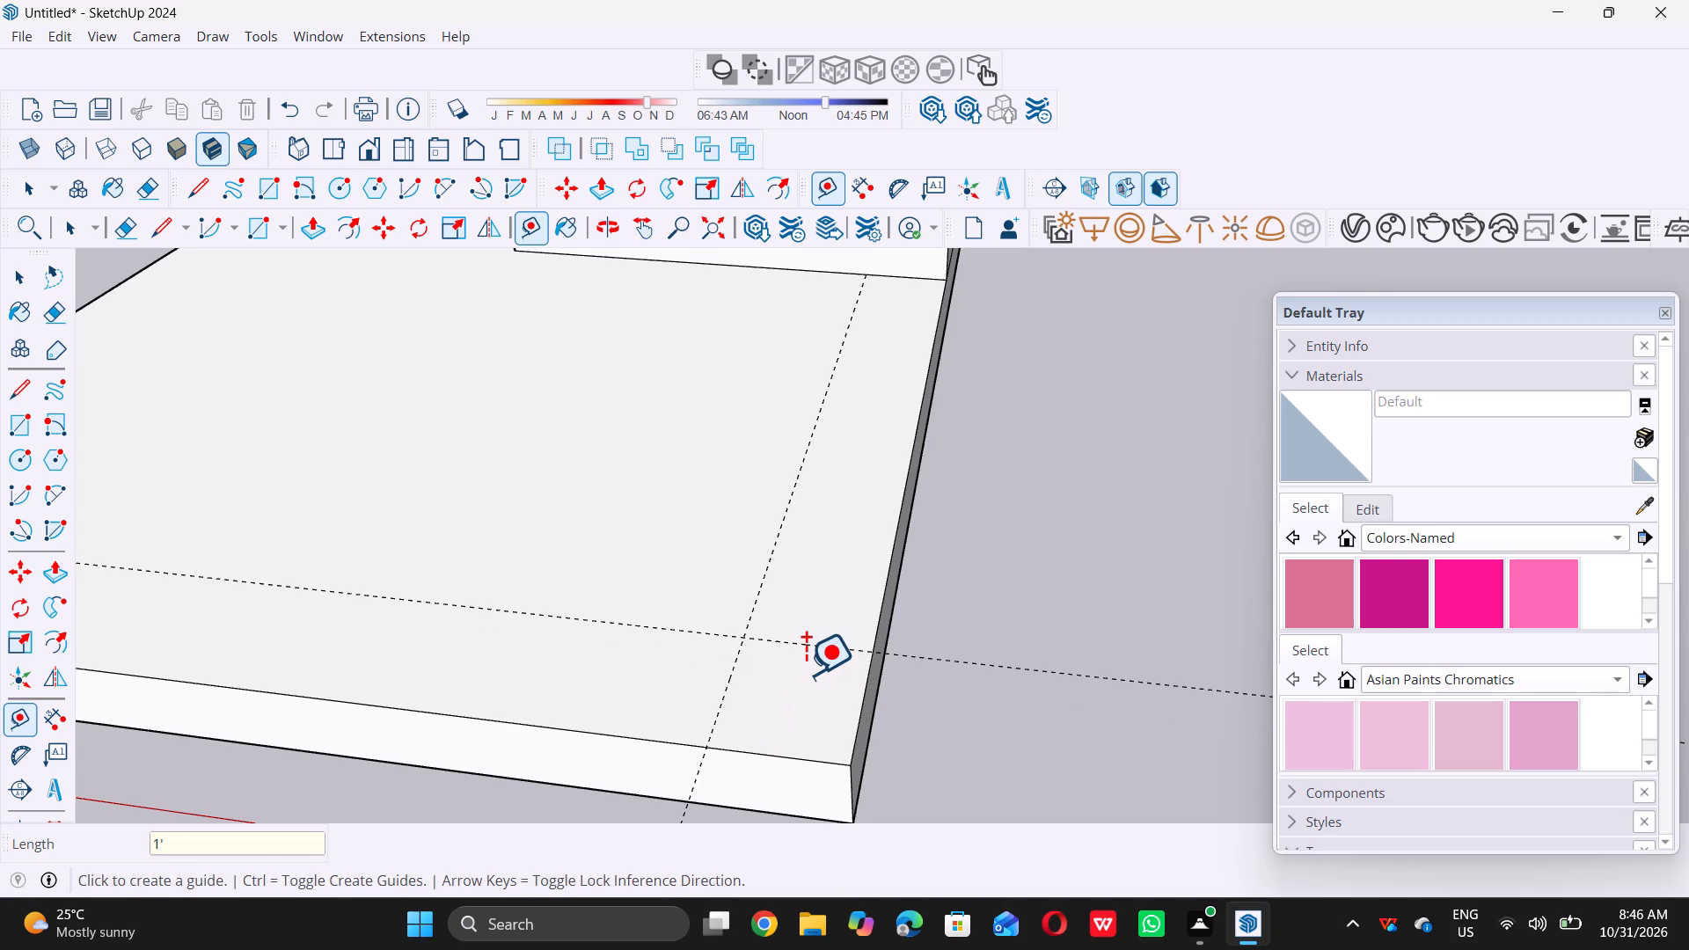
{"action": "key", "text": "space"}
Draw a 1' by 1' rectangle from the slab's front corner on the handle side to the intersection of the guides.
{"action": "key", "text": "r"}
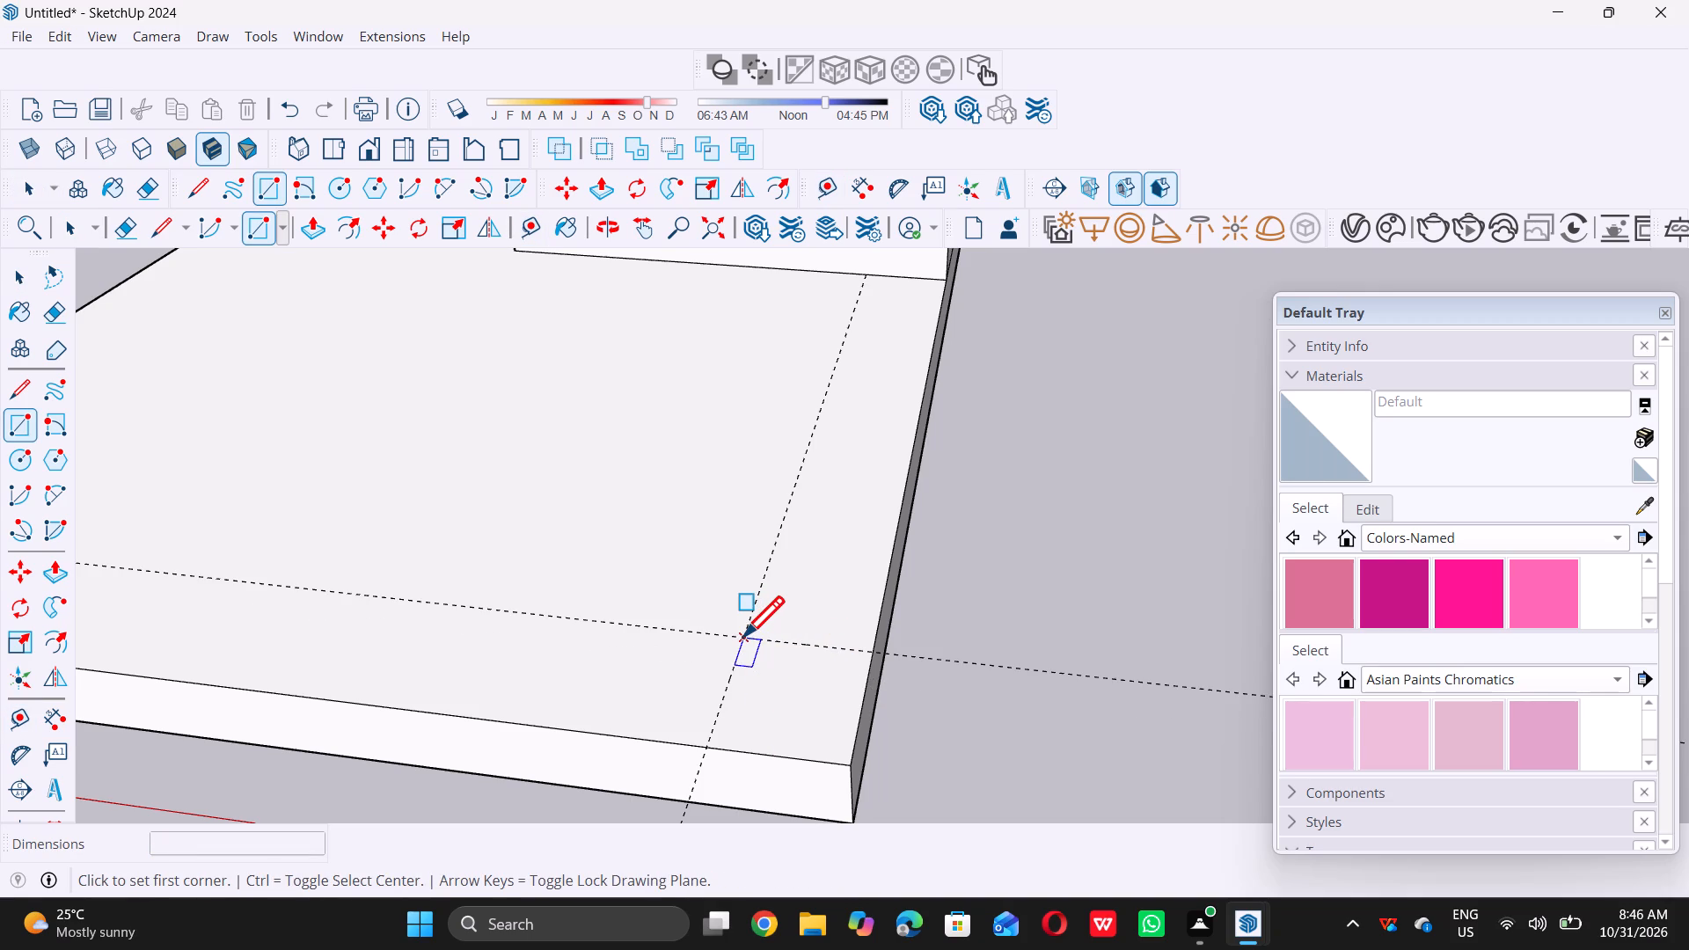
{"action": "left_click", "coordinate": [848, 764]}
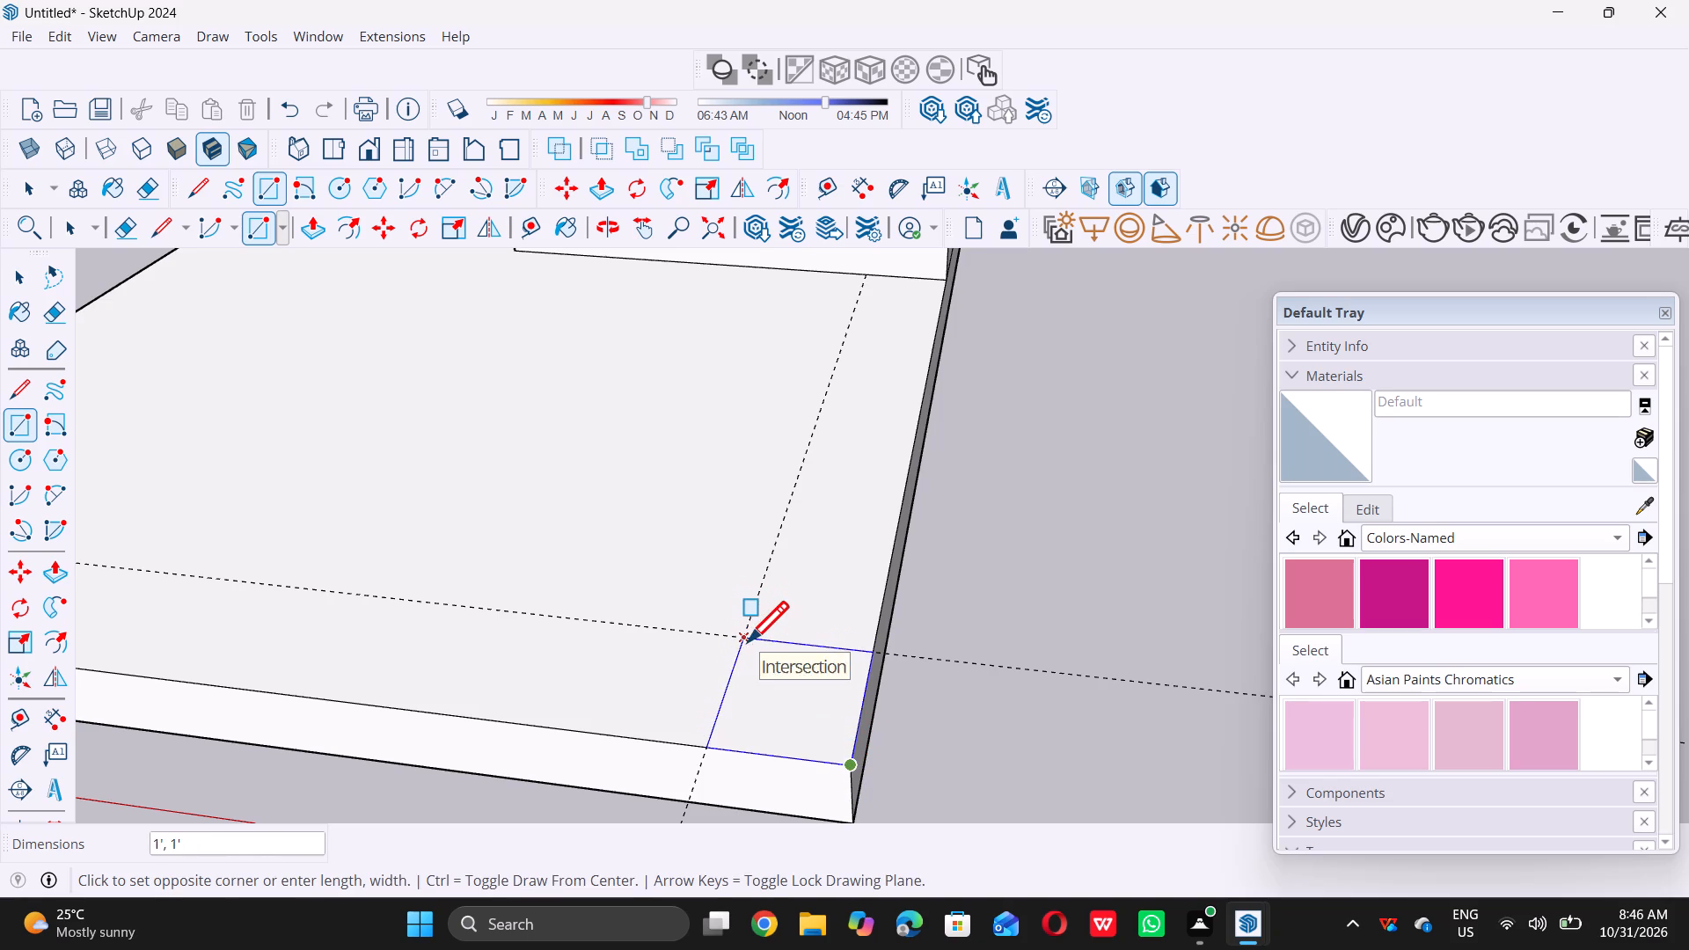
{"action": "triple_click", "coordinate": [749, 641]}
{"action": "left_click", "coordinate": [749, 641]}
{"action": "key", "text": "space"}
{"action": "scroll", "coordinate": [818, 665], "scroll_direction": "down", "scroll_amount": 9}
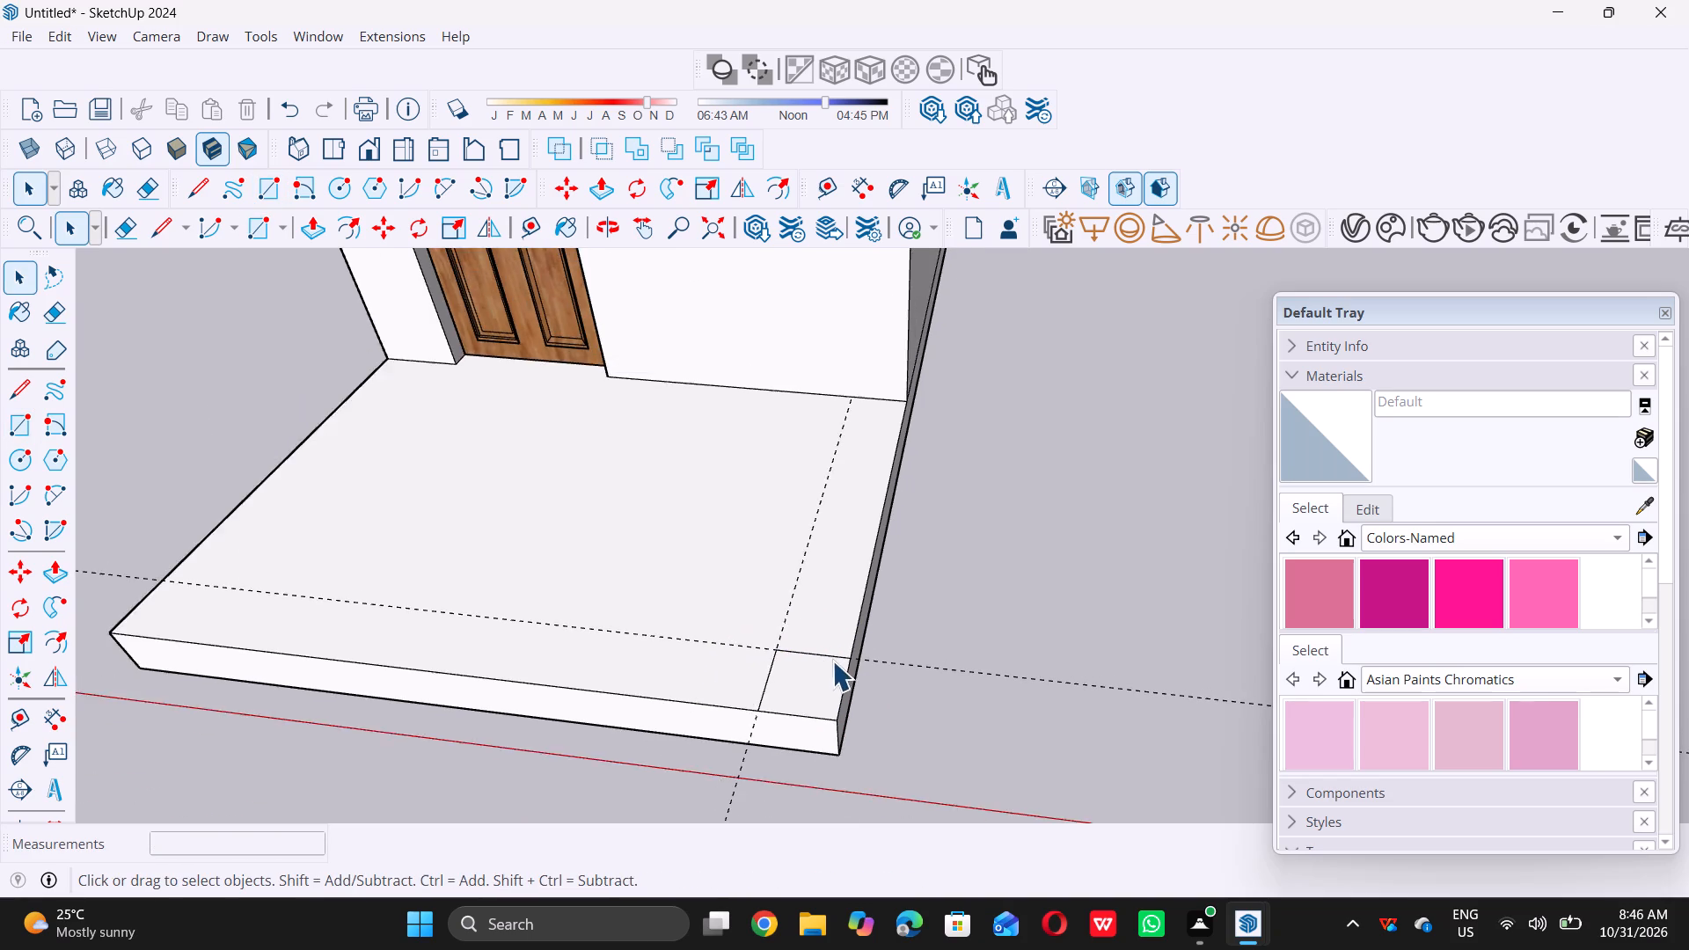
Push/Pull the 1' by 1' corner square on the front slab up 10' to the top of the room's front wall.
{"action": "middle_click_drag", "start_coordinate": [778, 677], "coordinate": [881, 683]}
{"action": "scroll", "coordinate": [888, 683], "scroll_direction": "up", "scroll_amount": 5}
{"action": "left_click", "coordinate": [888, 683]}
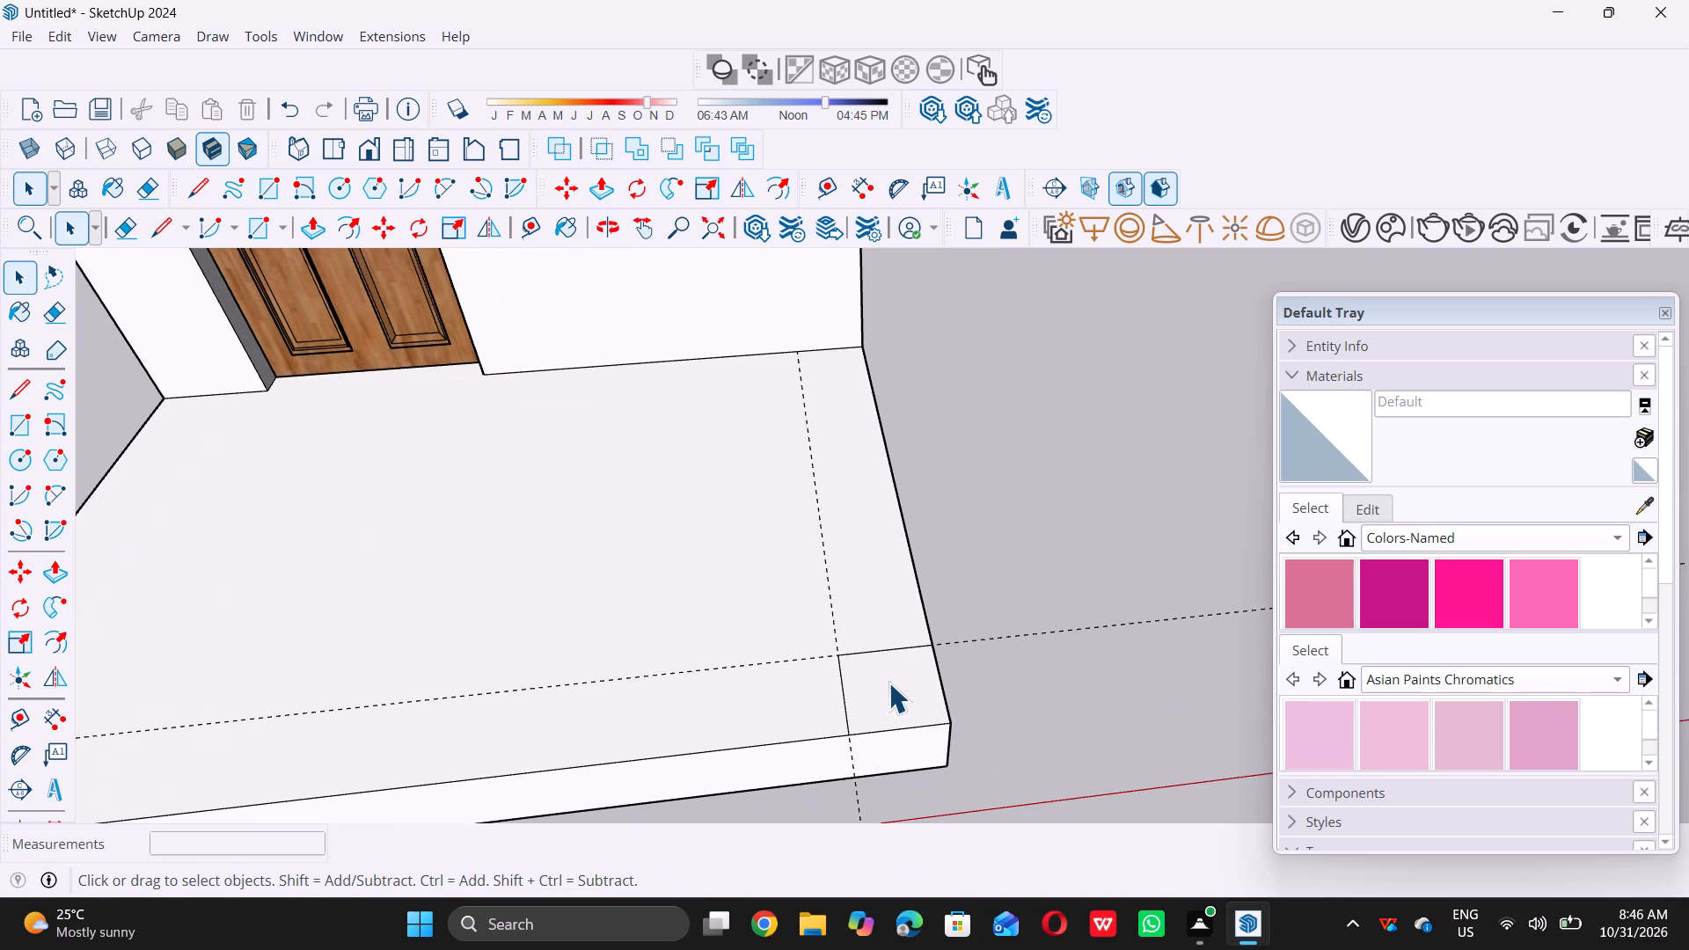
{"action": "key", "text": "p"}
{"action": "left_click", "coordinate": [888, 680]}
{"action": "scroll", "coordinate": [888, 680], "scroll_direction": "down", "scroll_amount": 4}
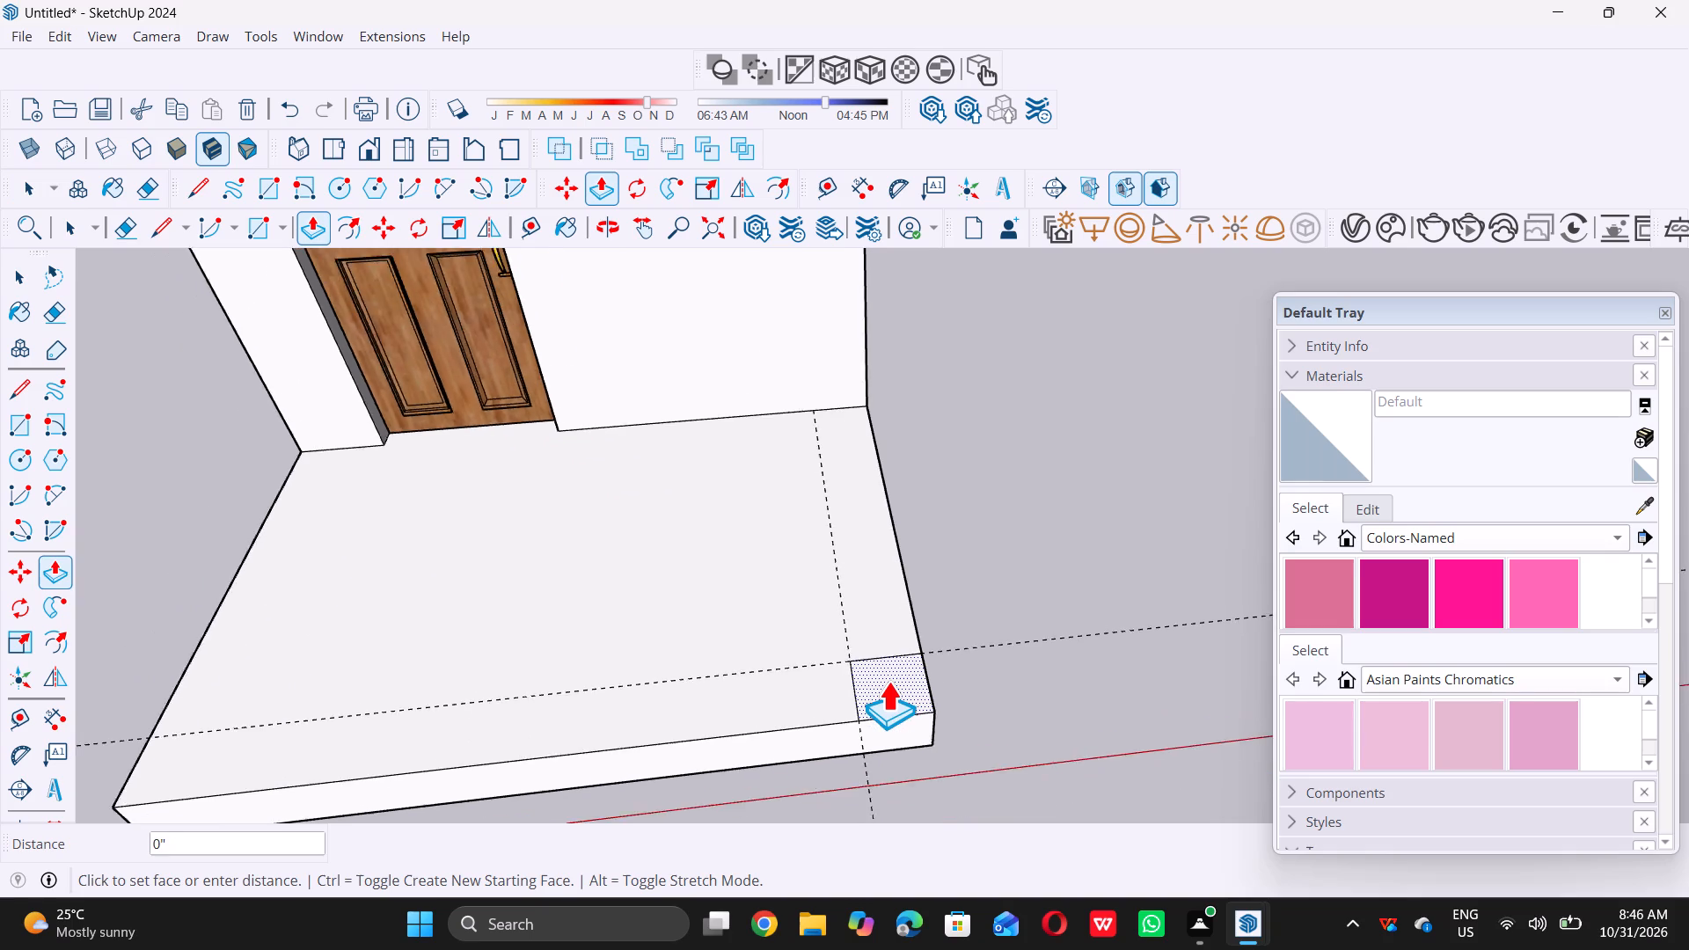
{"action": "scroll", "coordinate": [888, 681], "scroll_direction": "down", "scroll_amount": 9}
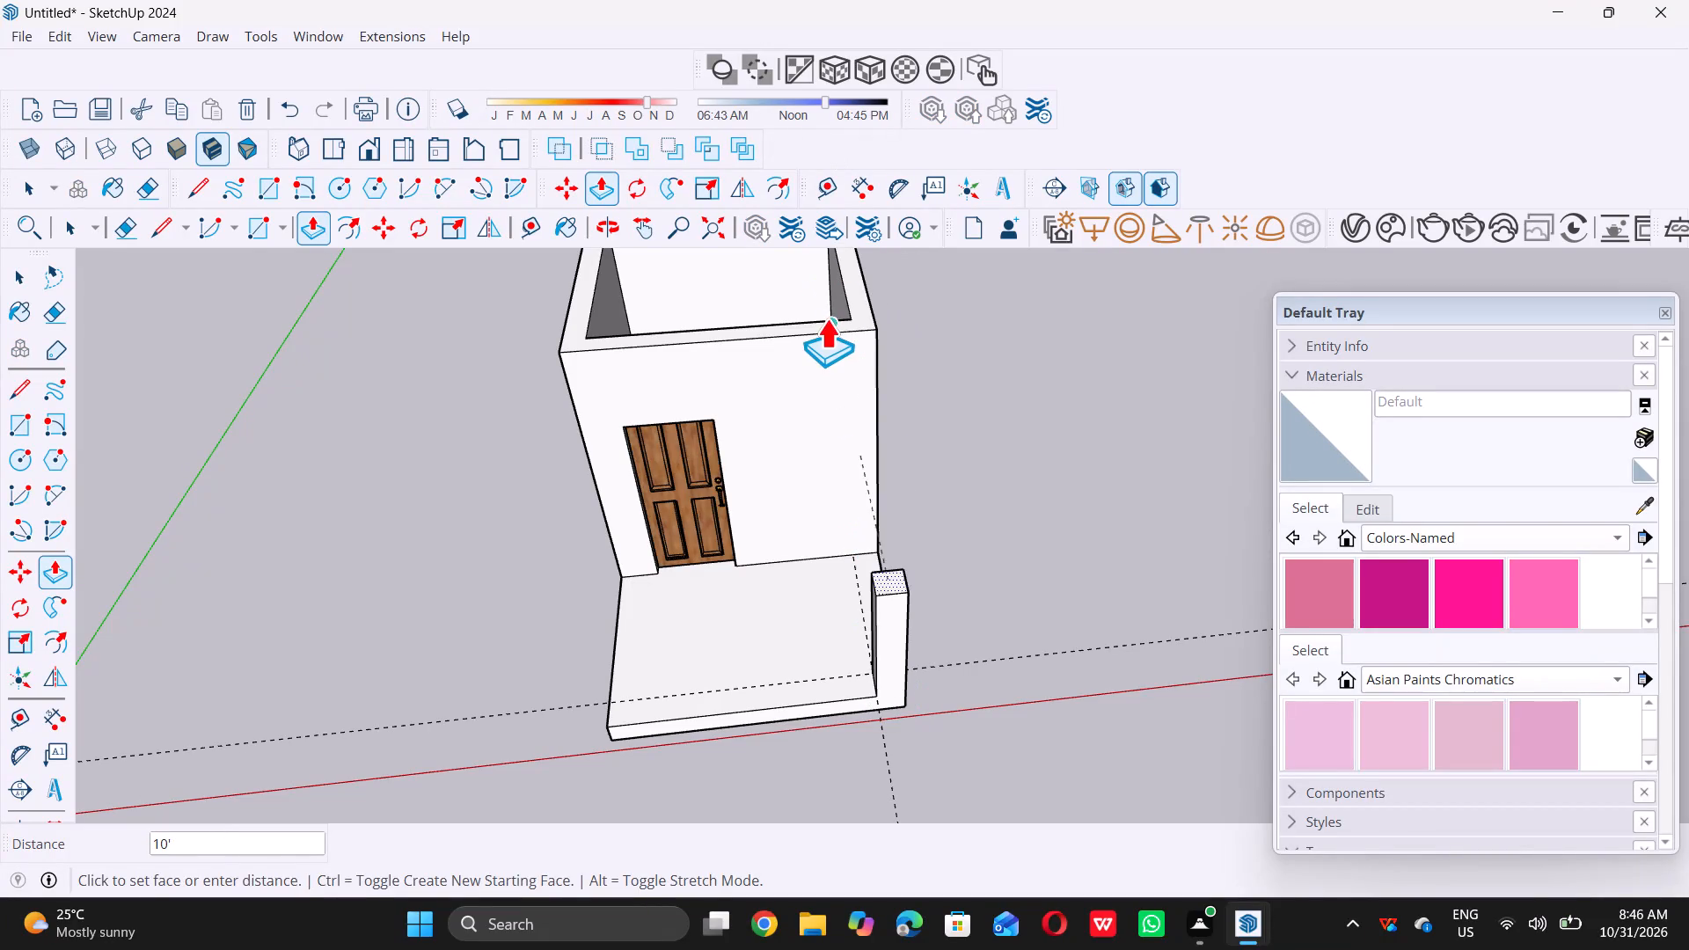
{"action": "left_click", "coordinate": [812, 331]}
{"action": "key", "text": "space"}
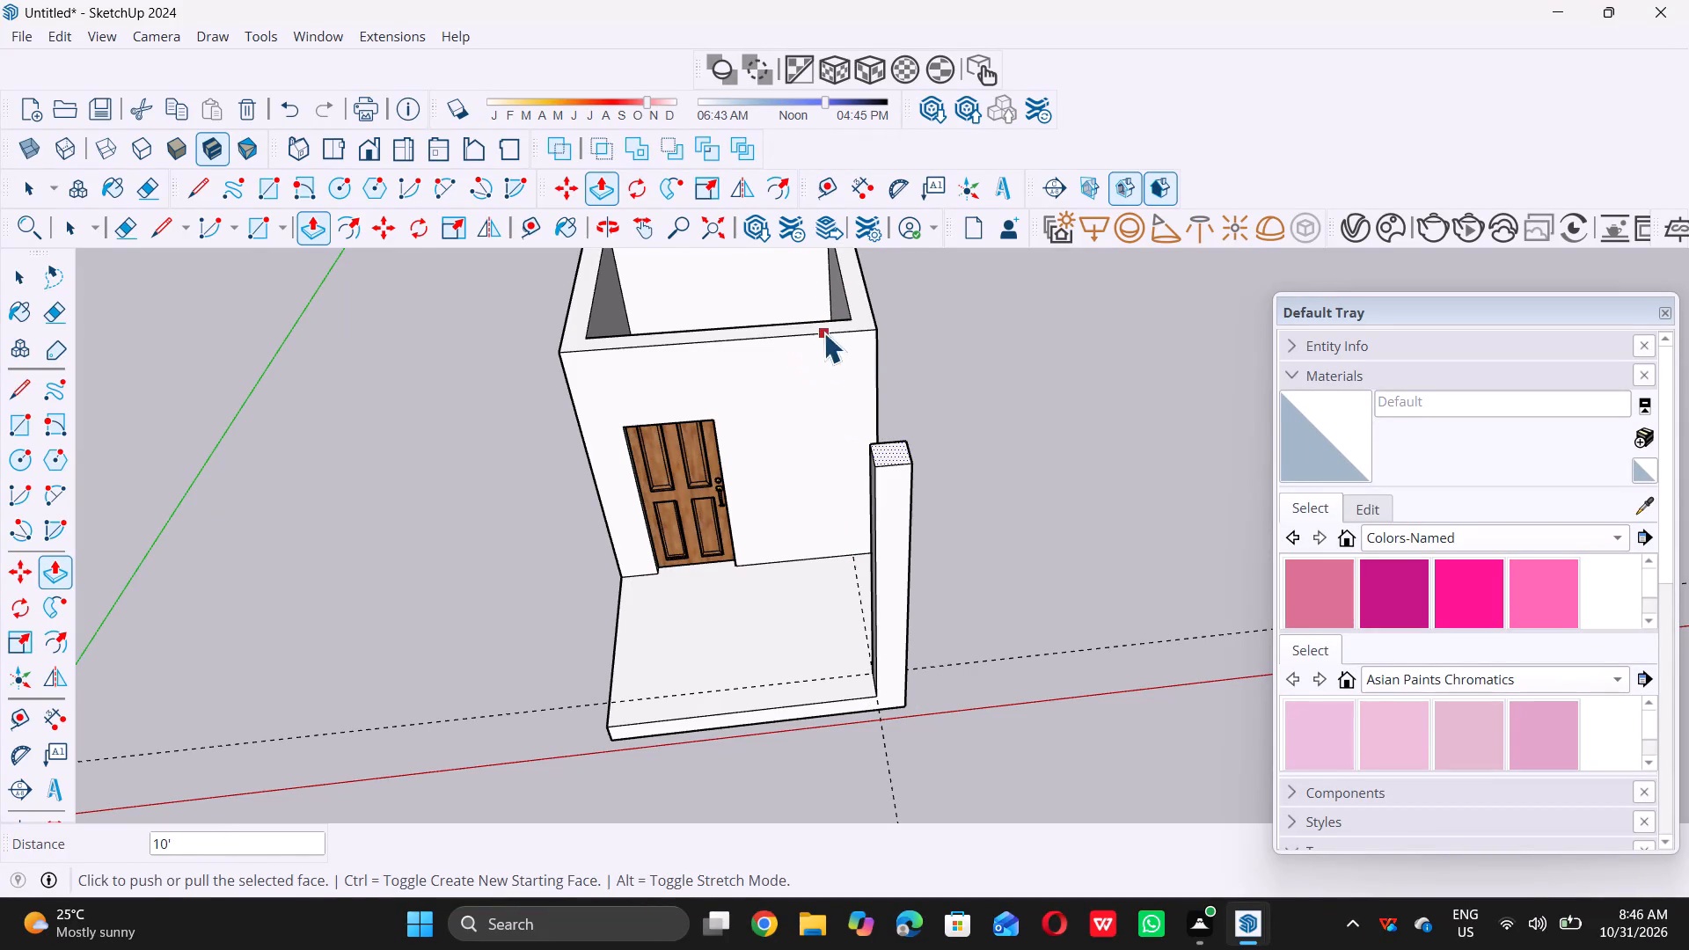
Delete all guide lines from the model.
{"action": "scroll", "coordinate": [738, 807], "scroll_direction": "down", "scroll_amount": 6}
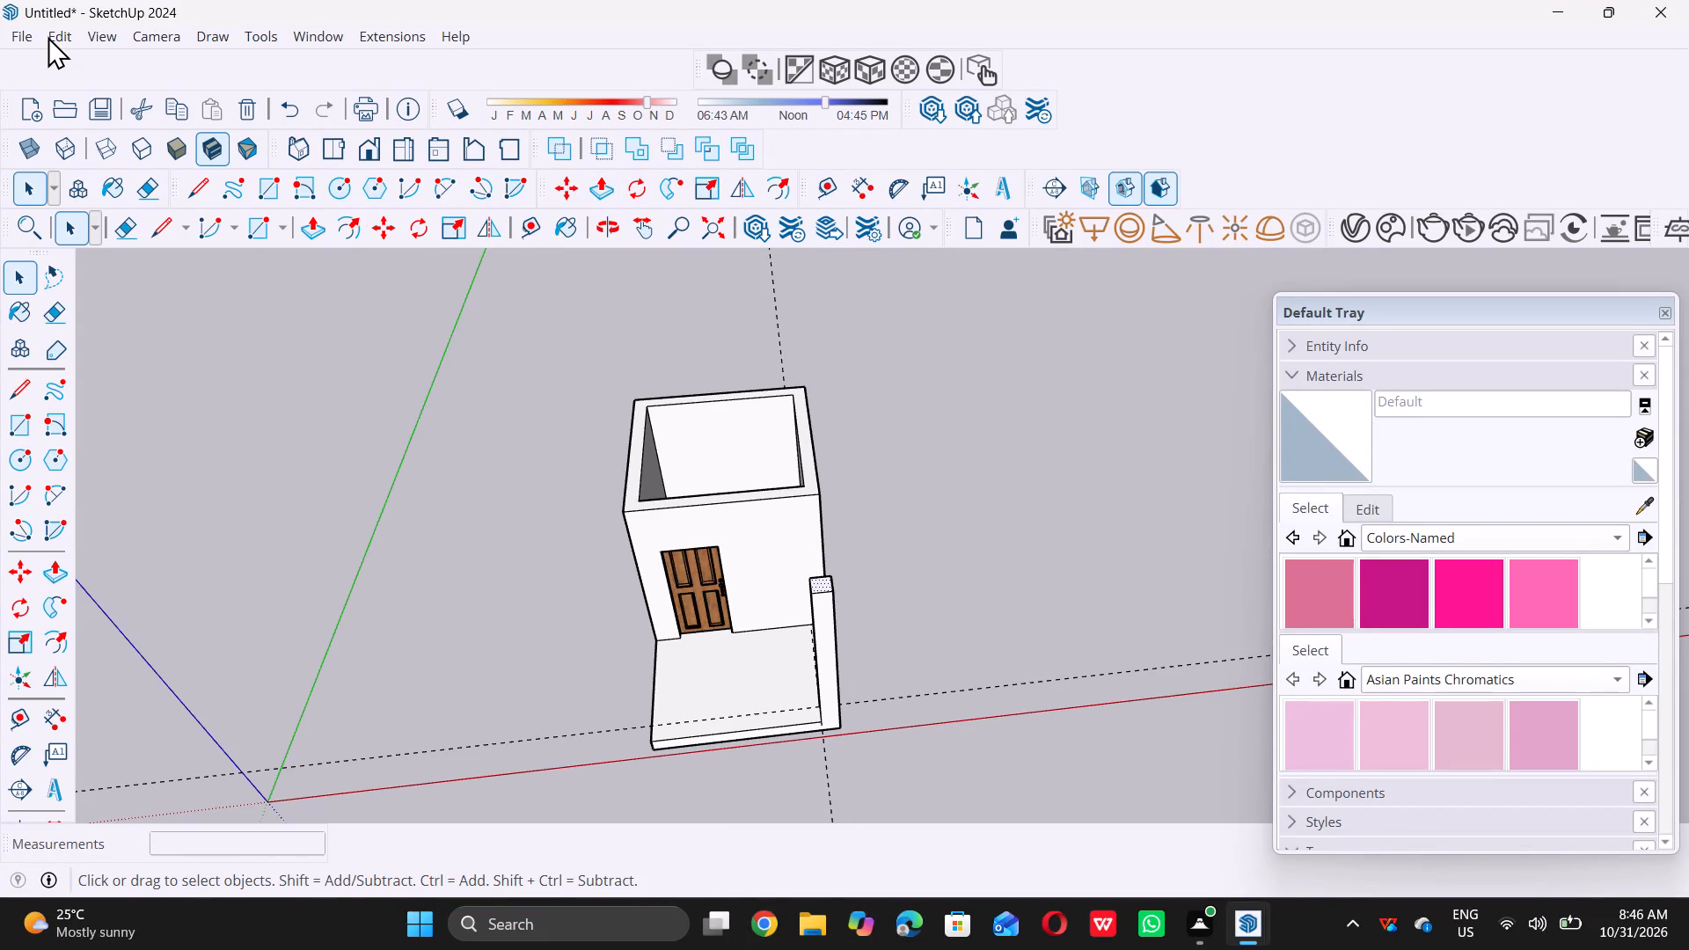
{"action": "left_click", "coordinate": [60, 33]}
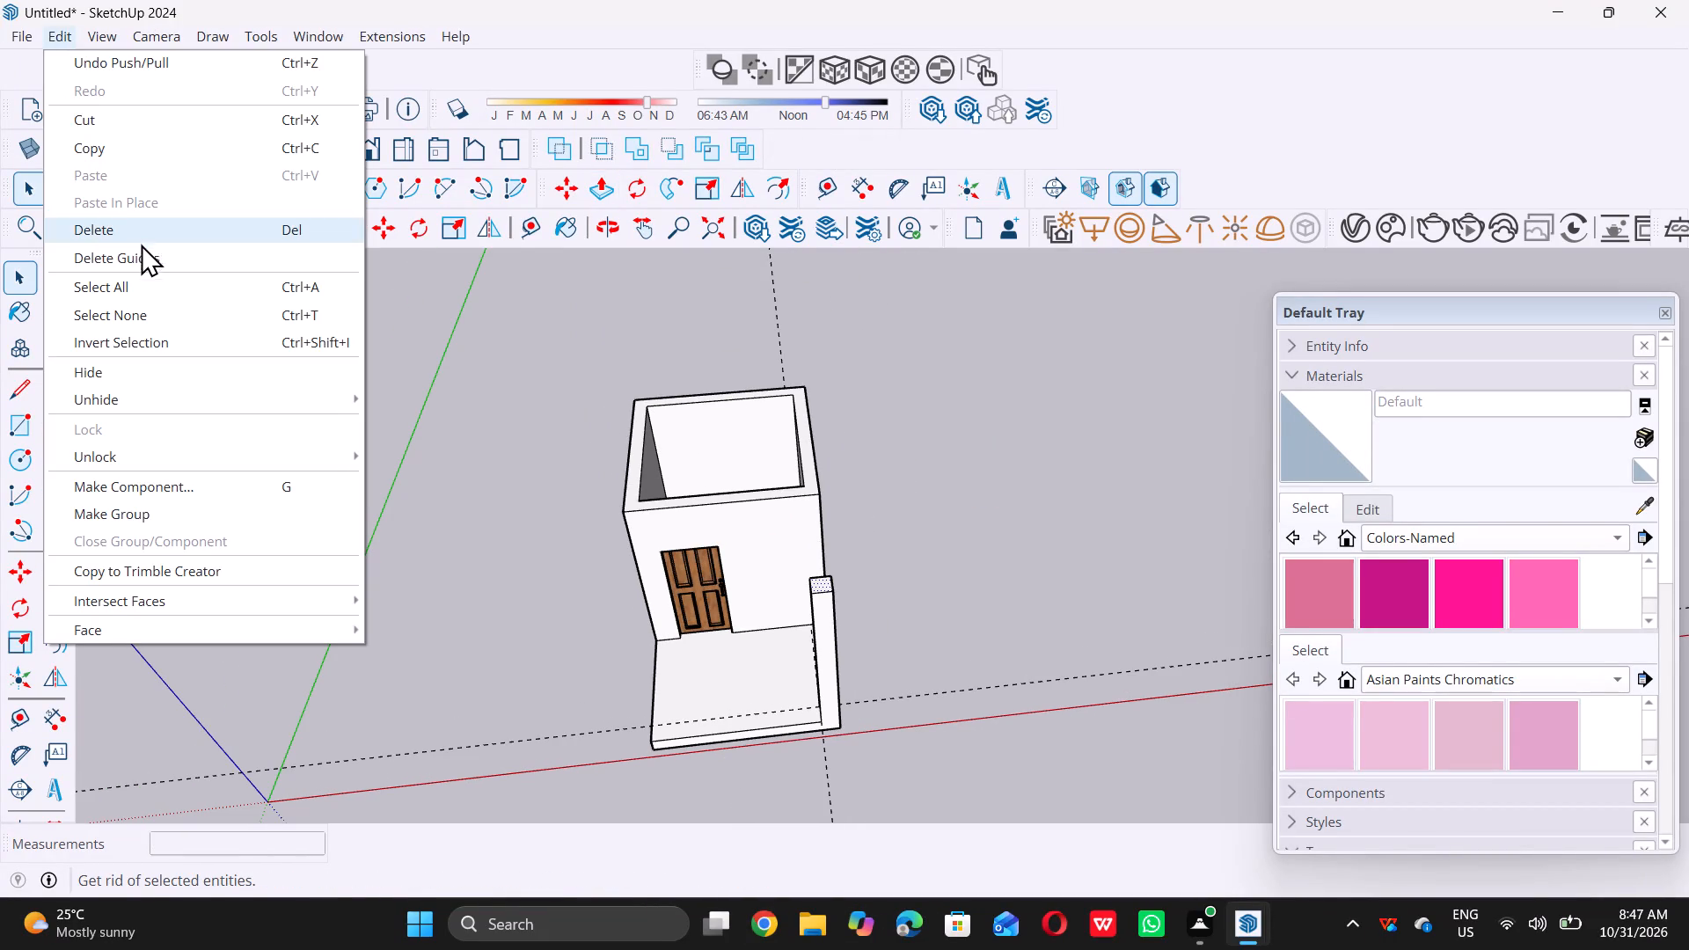
{"action": "double_click", "coordinate": [167, 259]}
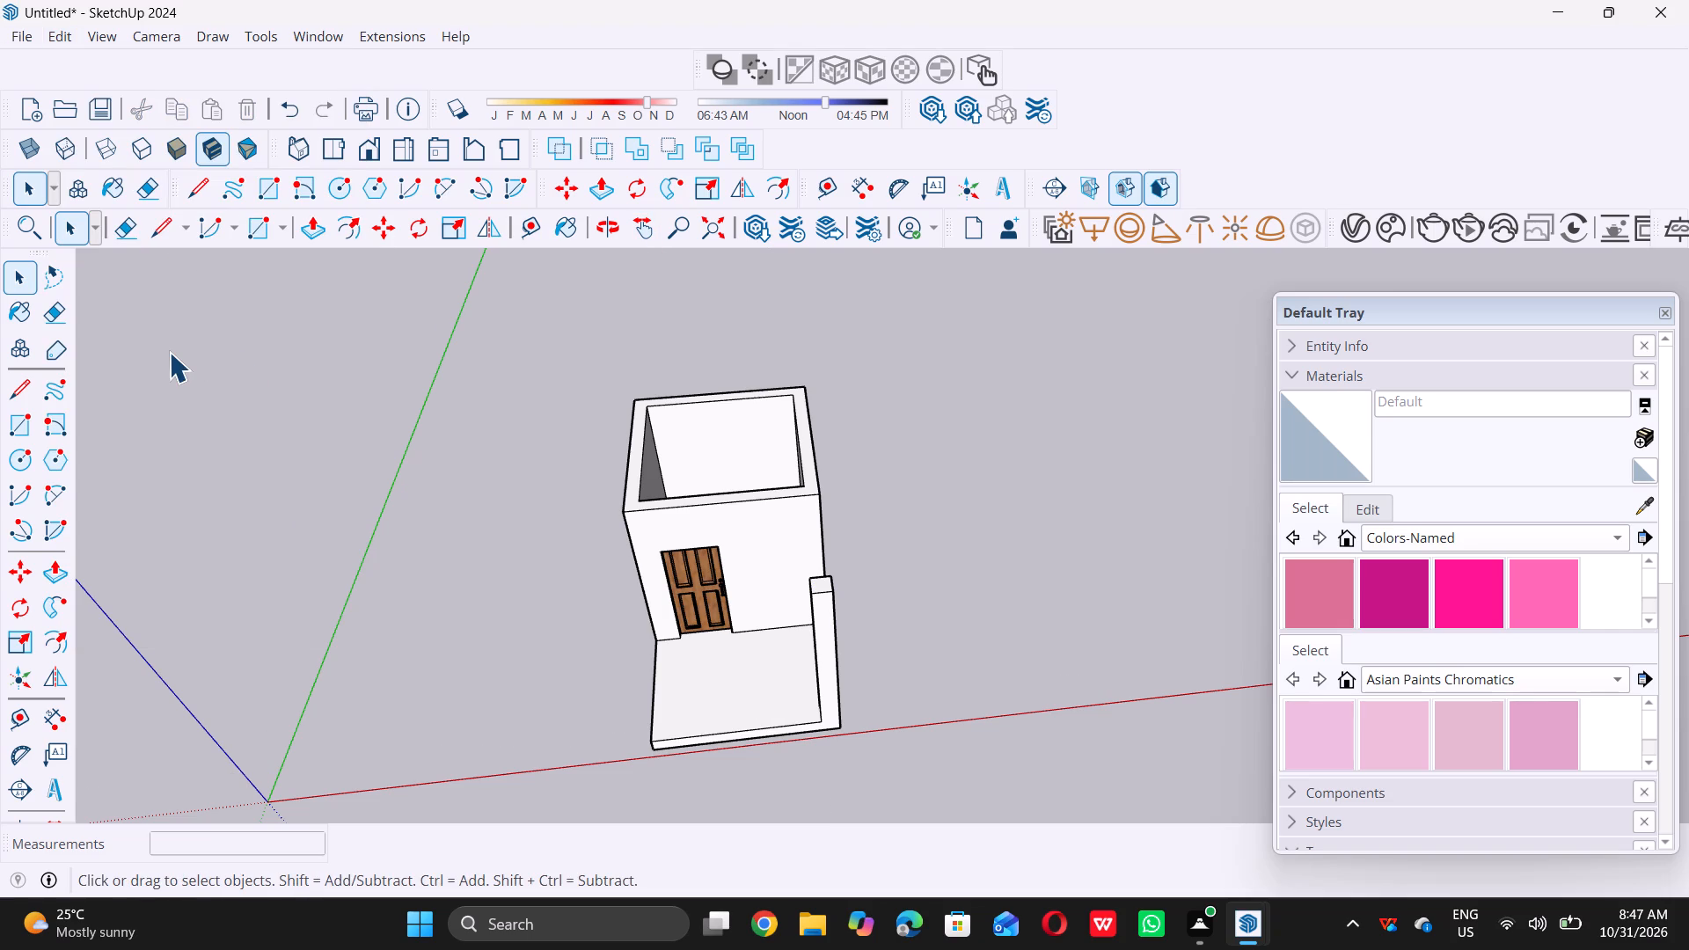
Examine the room, front slab and new corner column from the front at several heights and distances.
{"action": "scroll", "coordinate": [514, 650], "scroll_direction": "down", "scroll_amount": 5}
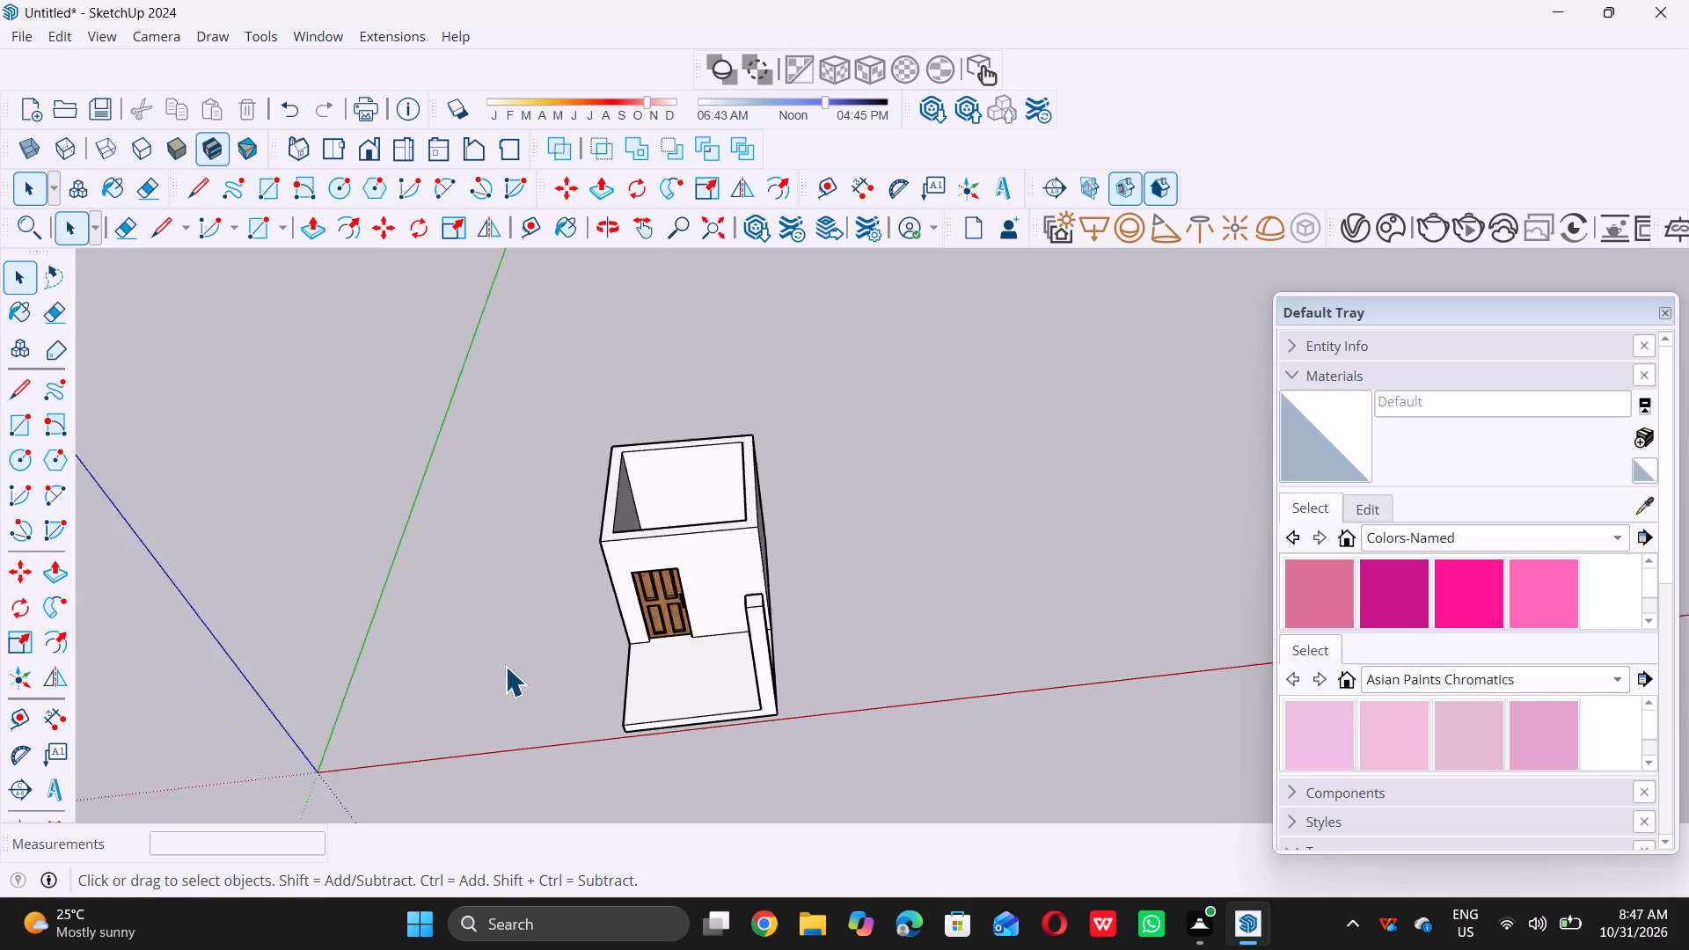
{"action": "scroll", "coordinate": [505, 666], "scroll_direction": "down", "scroll_amount": 2}
{"action": "middle_click_drag", "start_coordinate": [514, 629], "coordinate": [550, 413]}
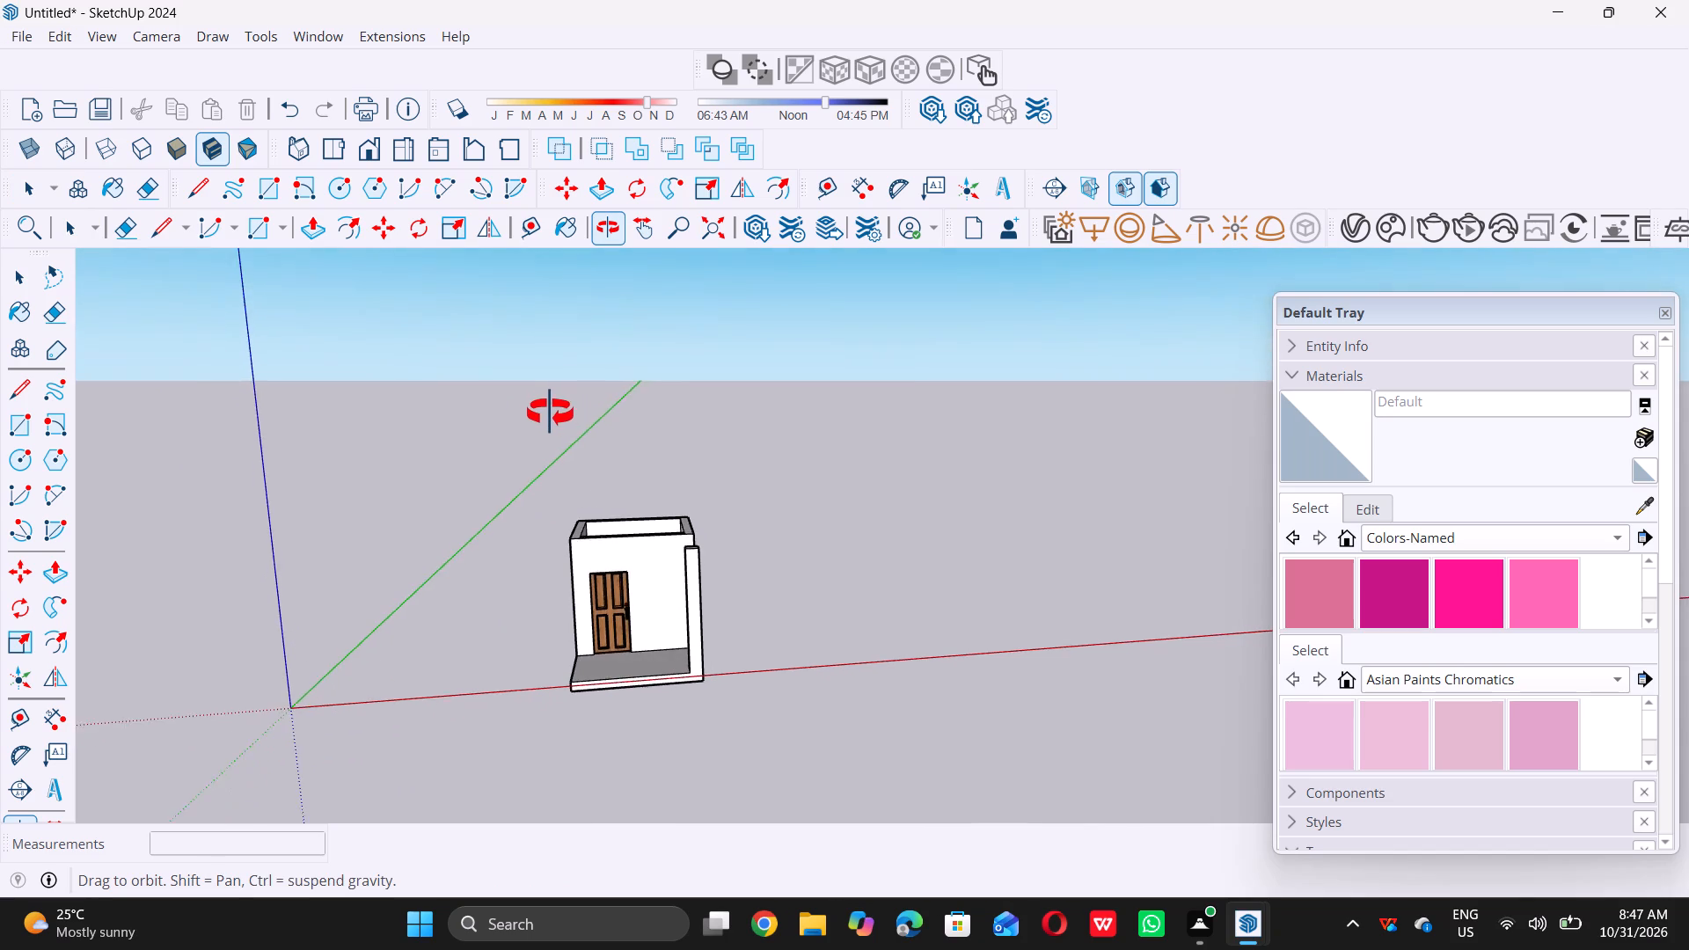
{"action": "middle_click_drag", "start_coordinate": [550, 413], "coordinate": [539, 413]}
{"action": "scroll", "coordinate": [557, 525], "scroll_direction": "up", "scroll_amount": 8}
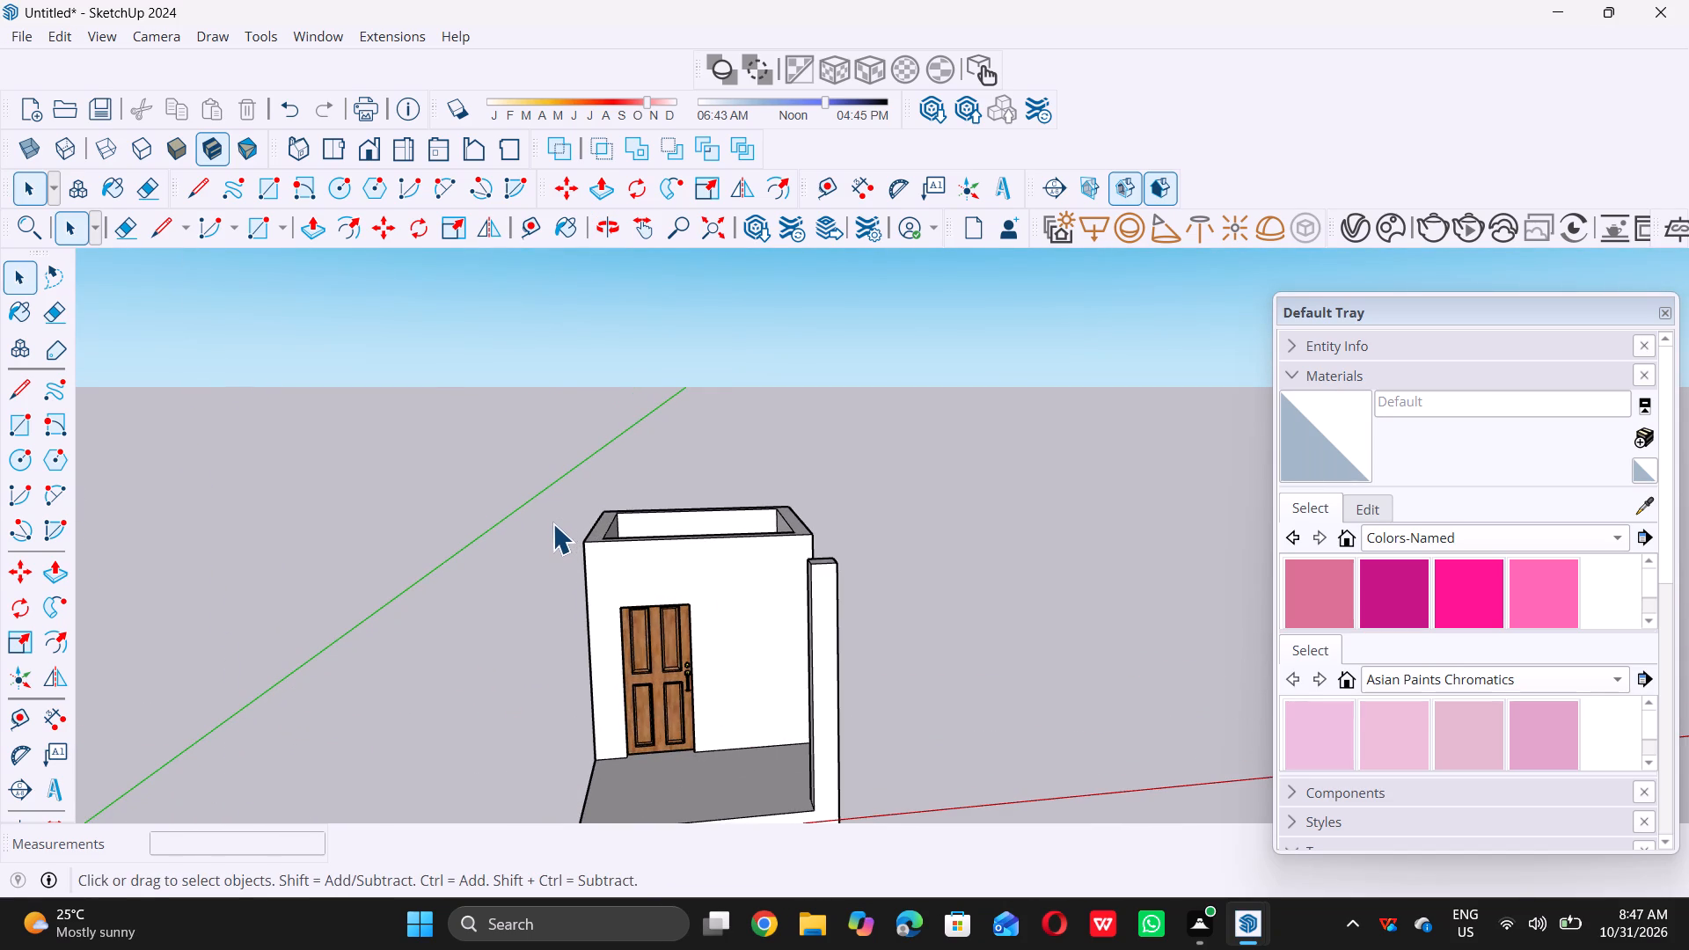
{"action": "scroll", "coordinate": [552, 523], "scroll_direction": "down", "scroll_amount": 4}
{"action": "middle_click_drag", "start_coordinate": [593, 638], "coordinate": [544, 542]}
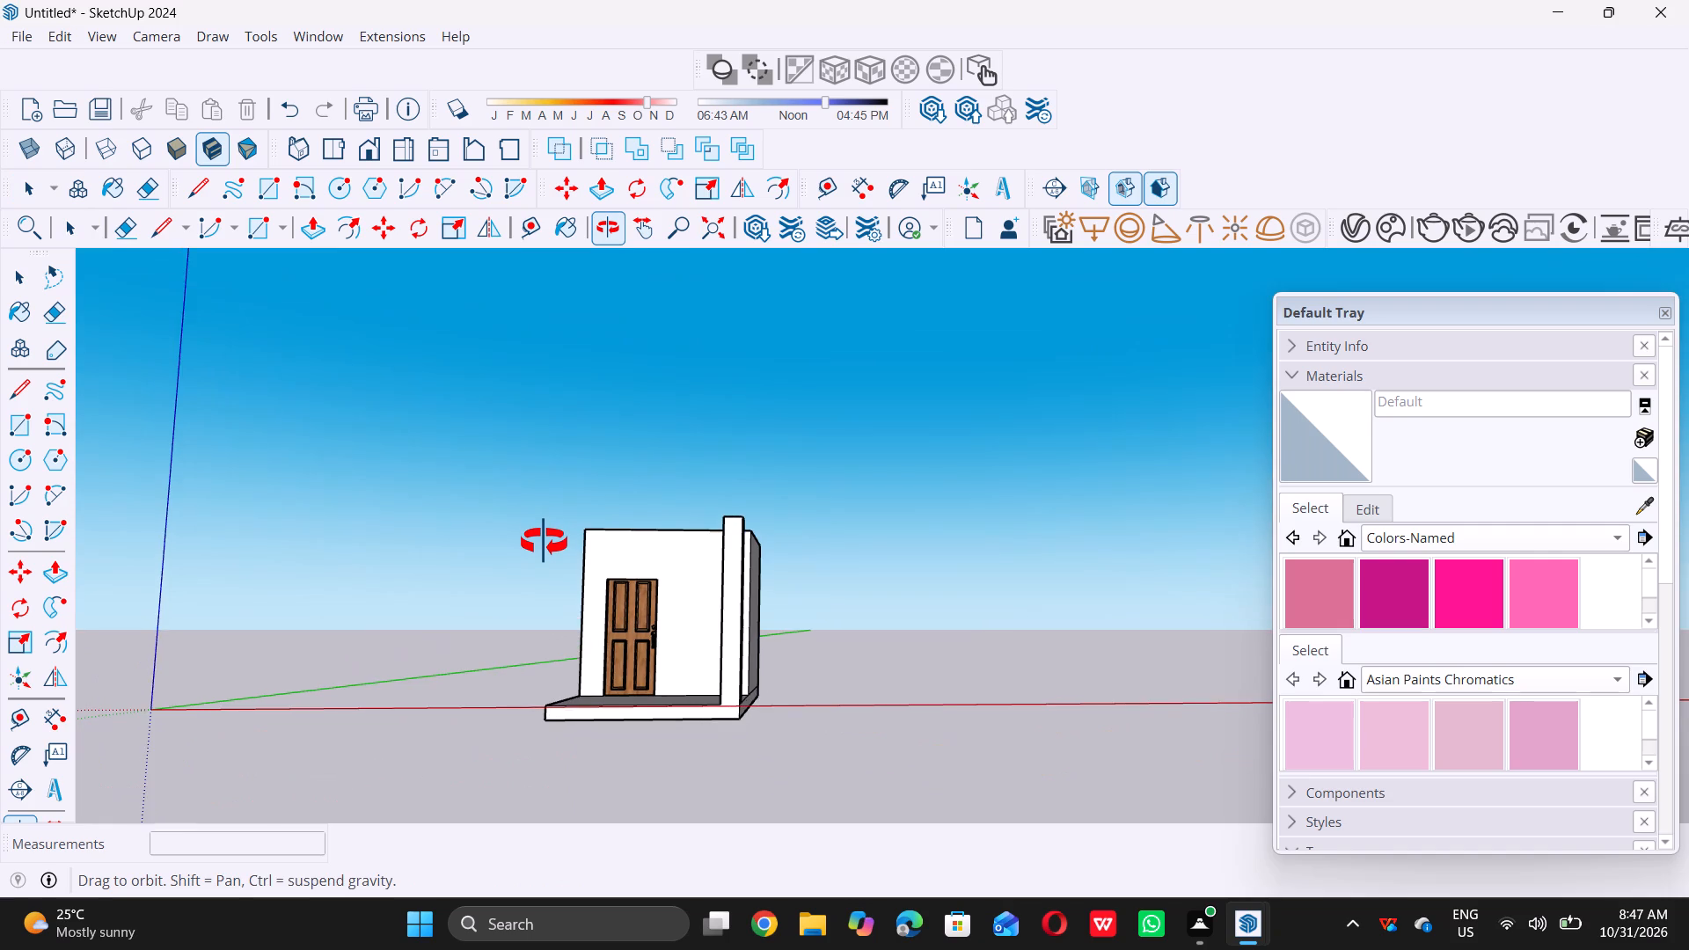
{"action": "middle_click_drag", "start_coordinate": [544, 542], "coordinate": [545, 544]}
{"action": "middle_click_drag", "start_coordinate": [545, 544], "coordinate": [565, 566]}
{"action": "middle_click", "coordinate": [565, 566]}
{"action": "scroll", "coordinate": [583, 595], "scroll_direction": "up", "scroll_amount": 1}
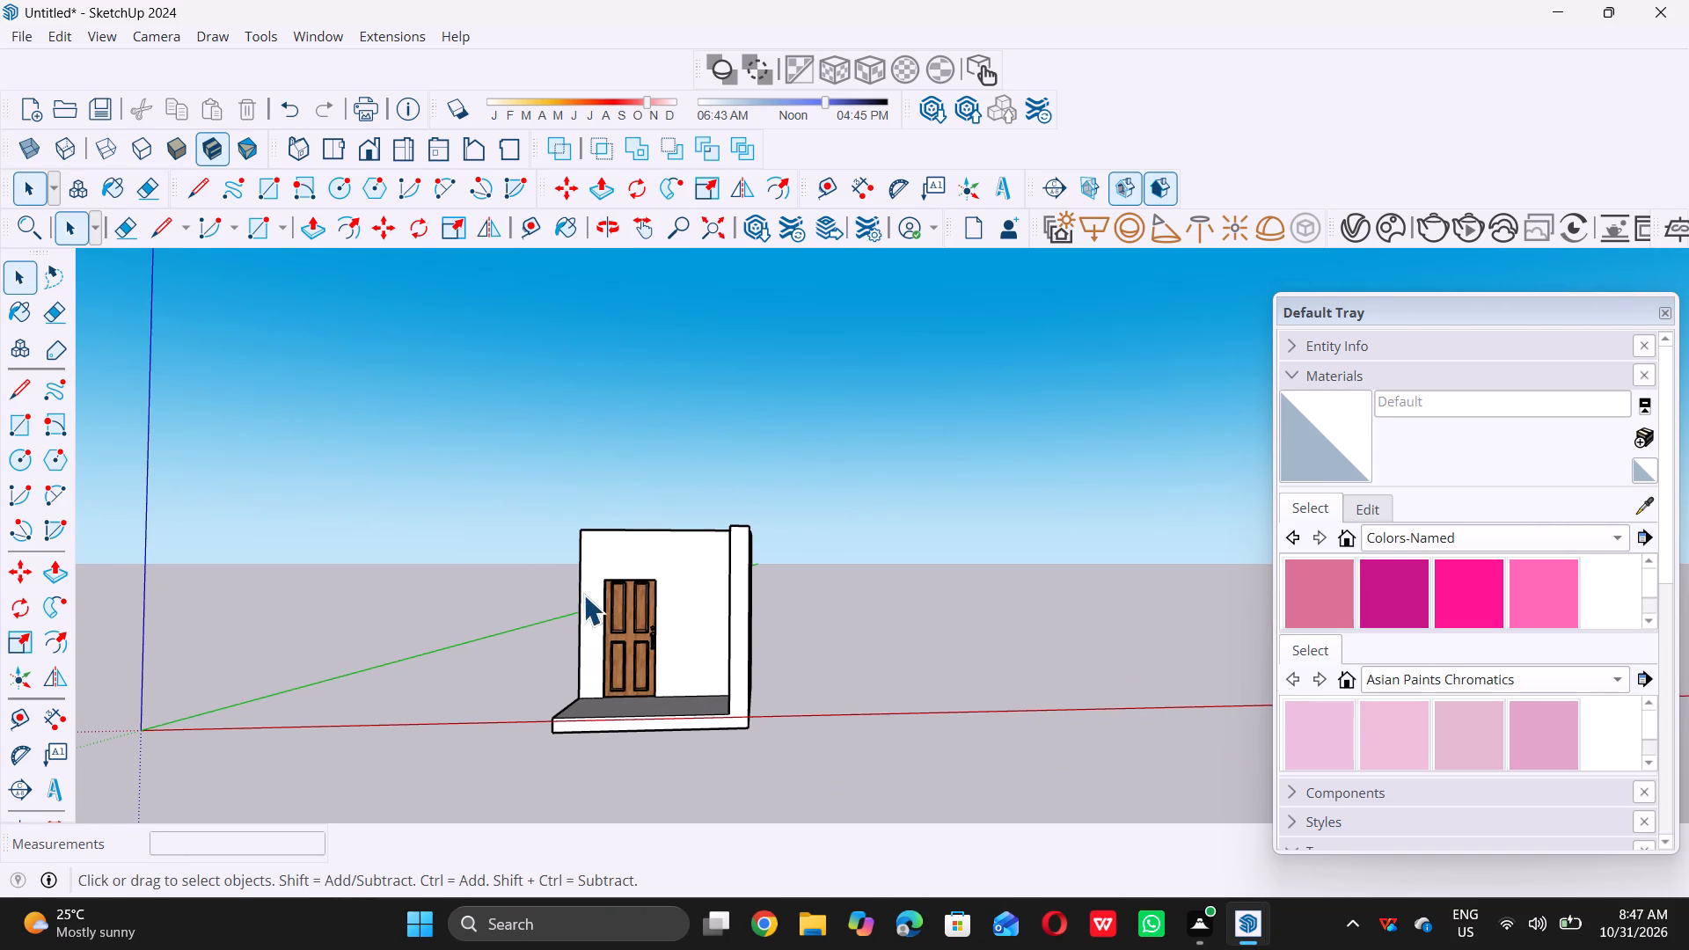
{"action": "scroll", "coordinate": [583, 595], "scroll_direction": "up", "scroll_amount": 2}
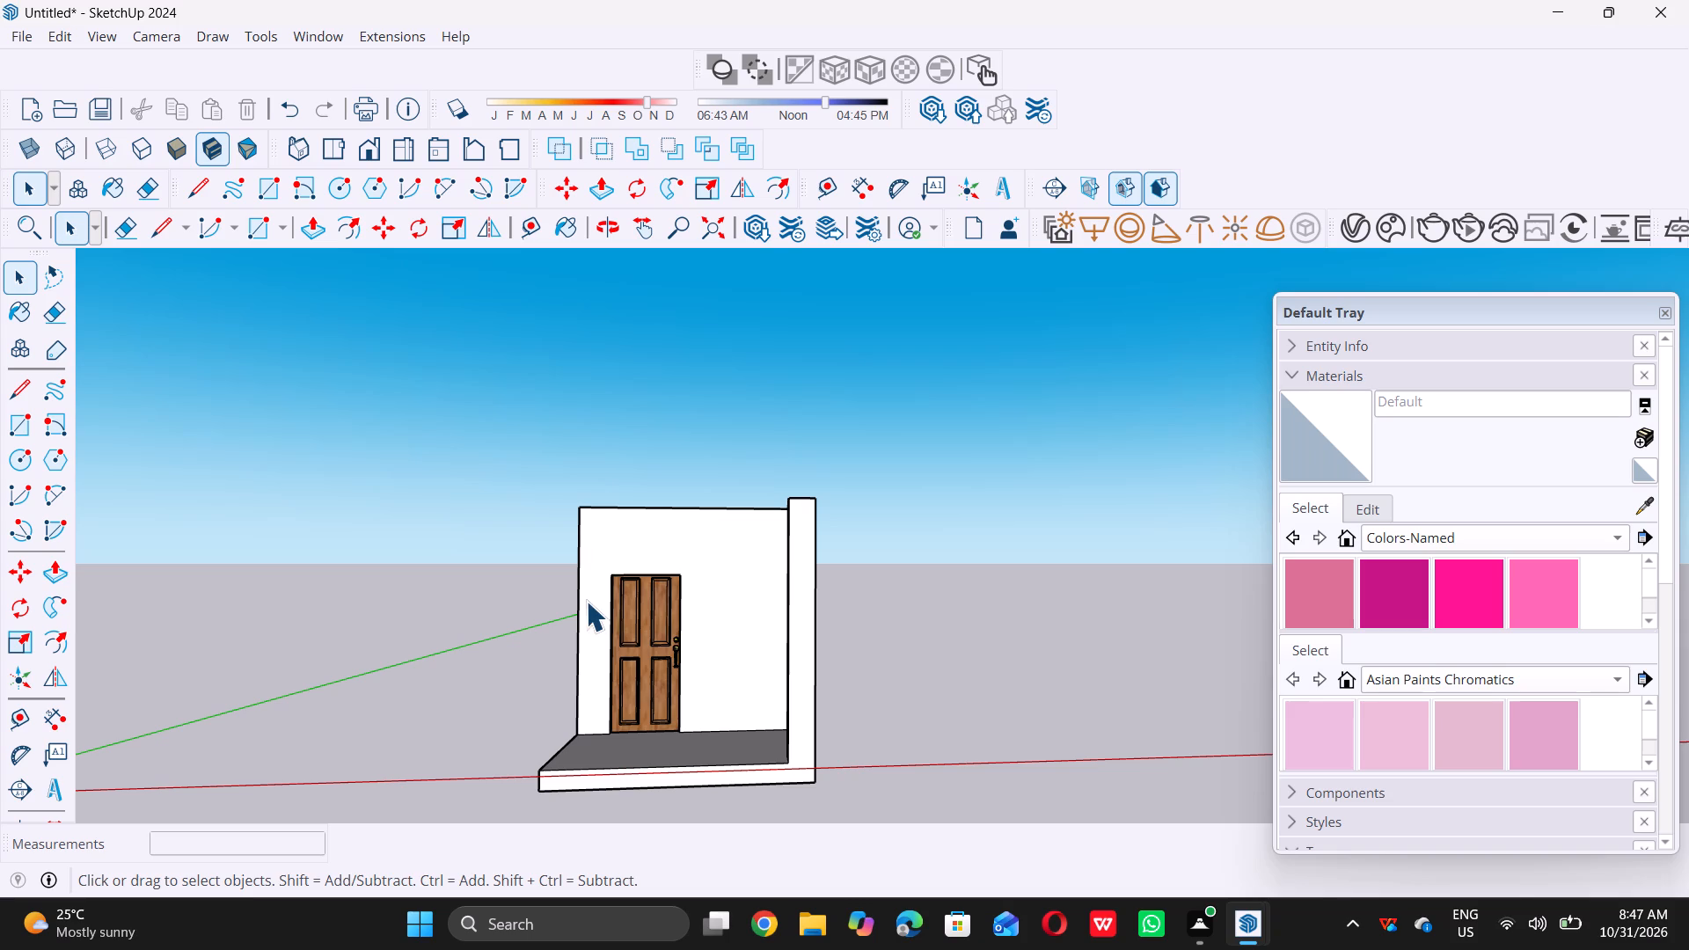
{"action": "scroll", "coordinate": [577, 563], "scroll_direction": "up", "scroll_amount": 1}
{"action": "middle_click_drag", "start_coordinate": [579, 574], "coordinate": [583, 611]}
{"action": "middle_click", "coordinate": [582, 612]}
{"action": "scroll", "coordinate": [672, 568], "scroll_direction": "down", "scroll_amount": 6}
{"action": "middle_click_drag", "start_coordinate": [662, 513], "coordinate": [668, 545]}
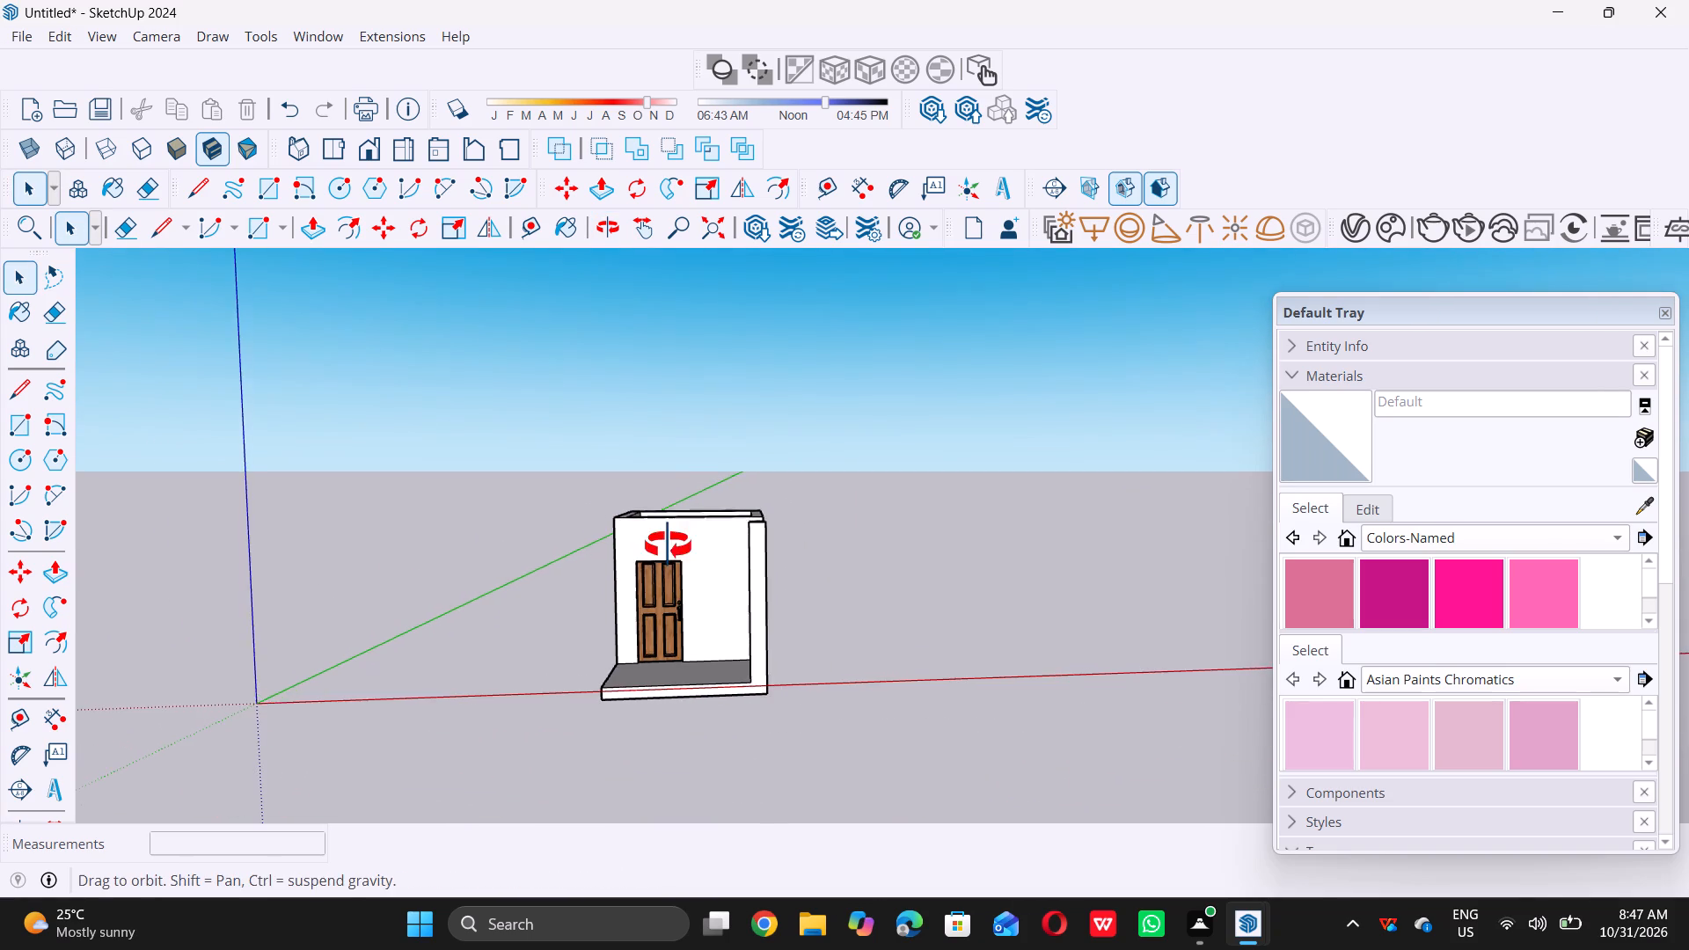
{"action": "middle_click_drag", "start_coordinate": [668, 545], "coordinate": [633, 587]}
{"action": "middle_click", "coordinate": [632, 587]}
Place a guide line on the front slab's top, 9" inward from the side edge opposite the column.
{"action": "scroll", "coordinate": [599, 674], "scroll_direction": "up", "scroll_amount": 14}
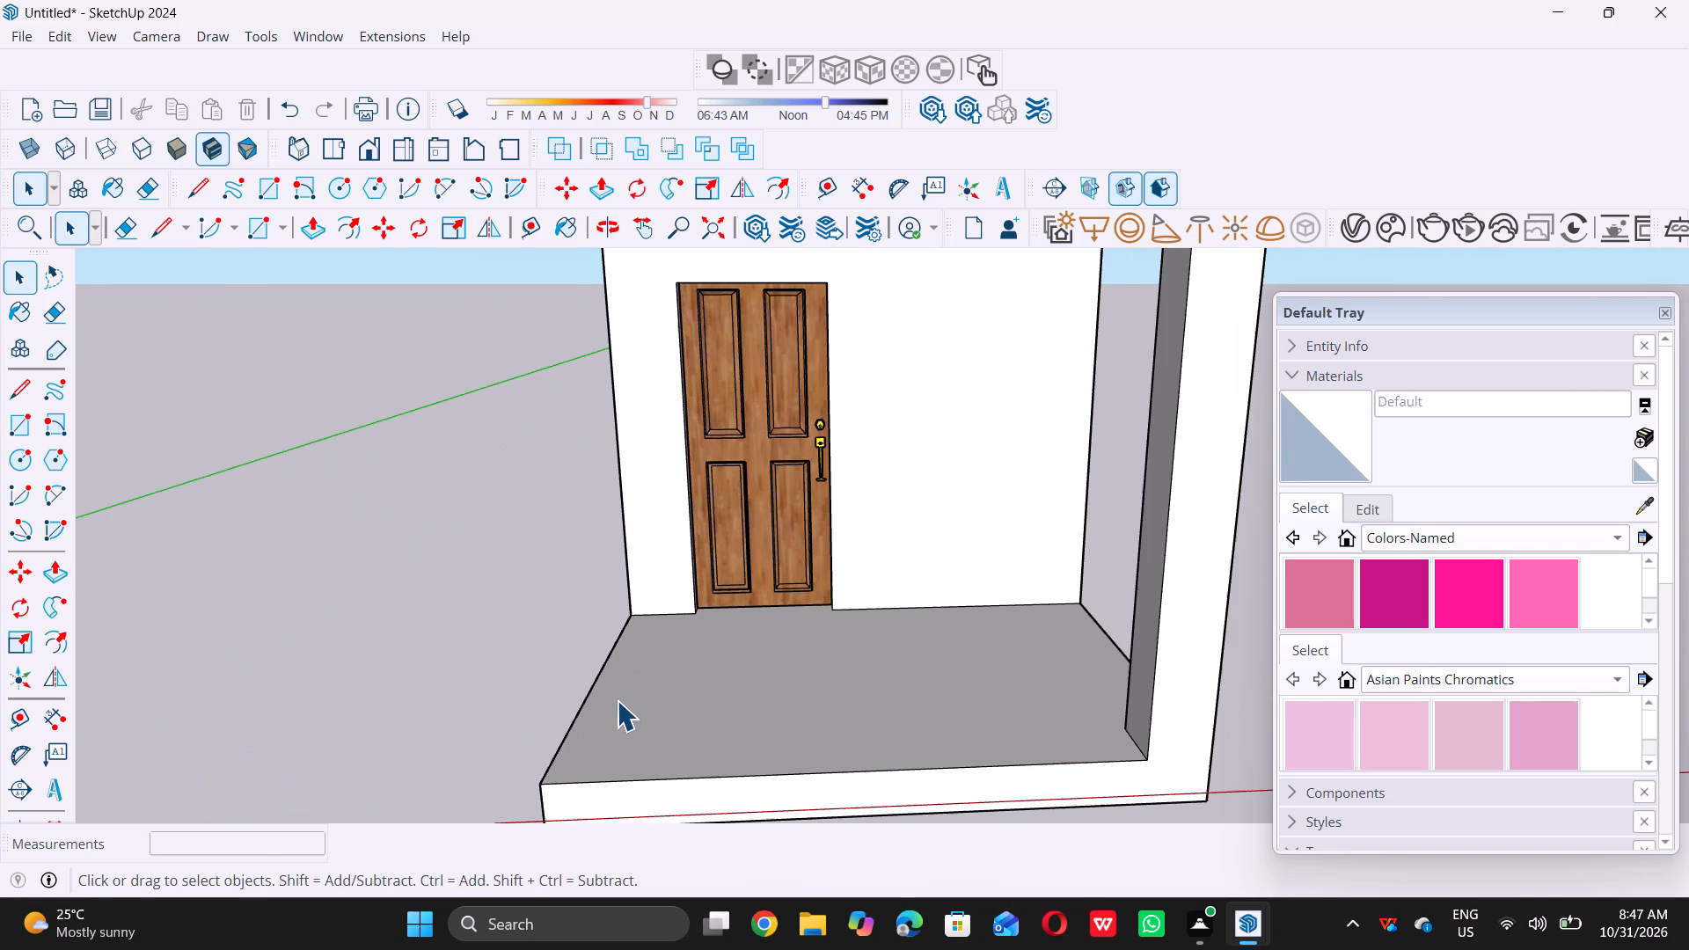
{"action": "key", "text": "t"}
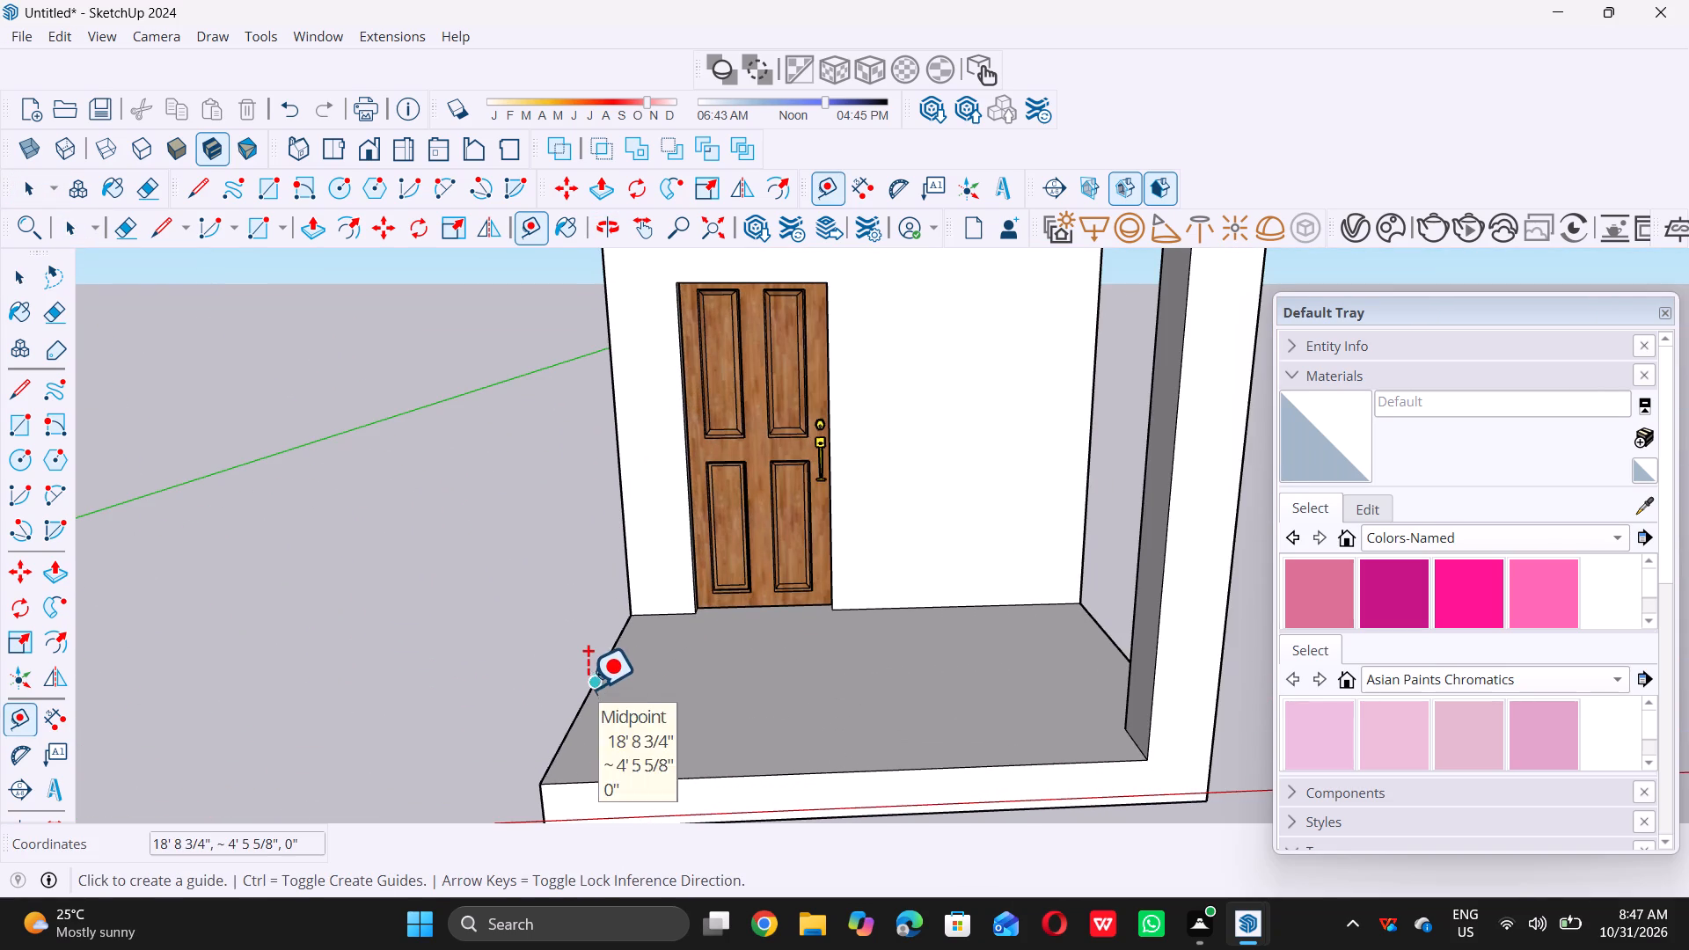
{"action": "left_click", "coordinate": [598, 687]}
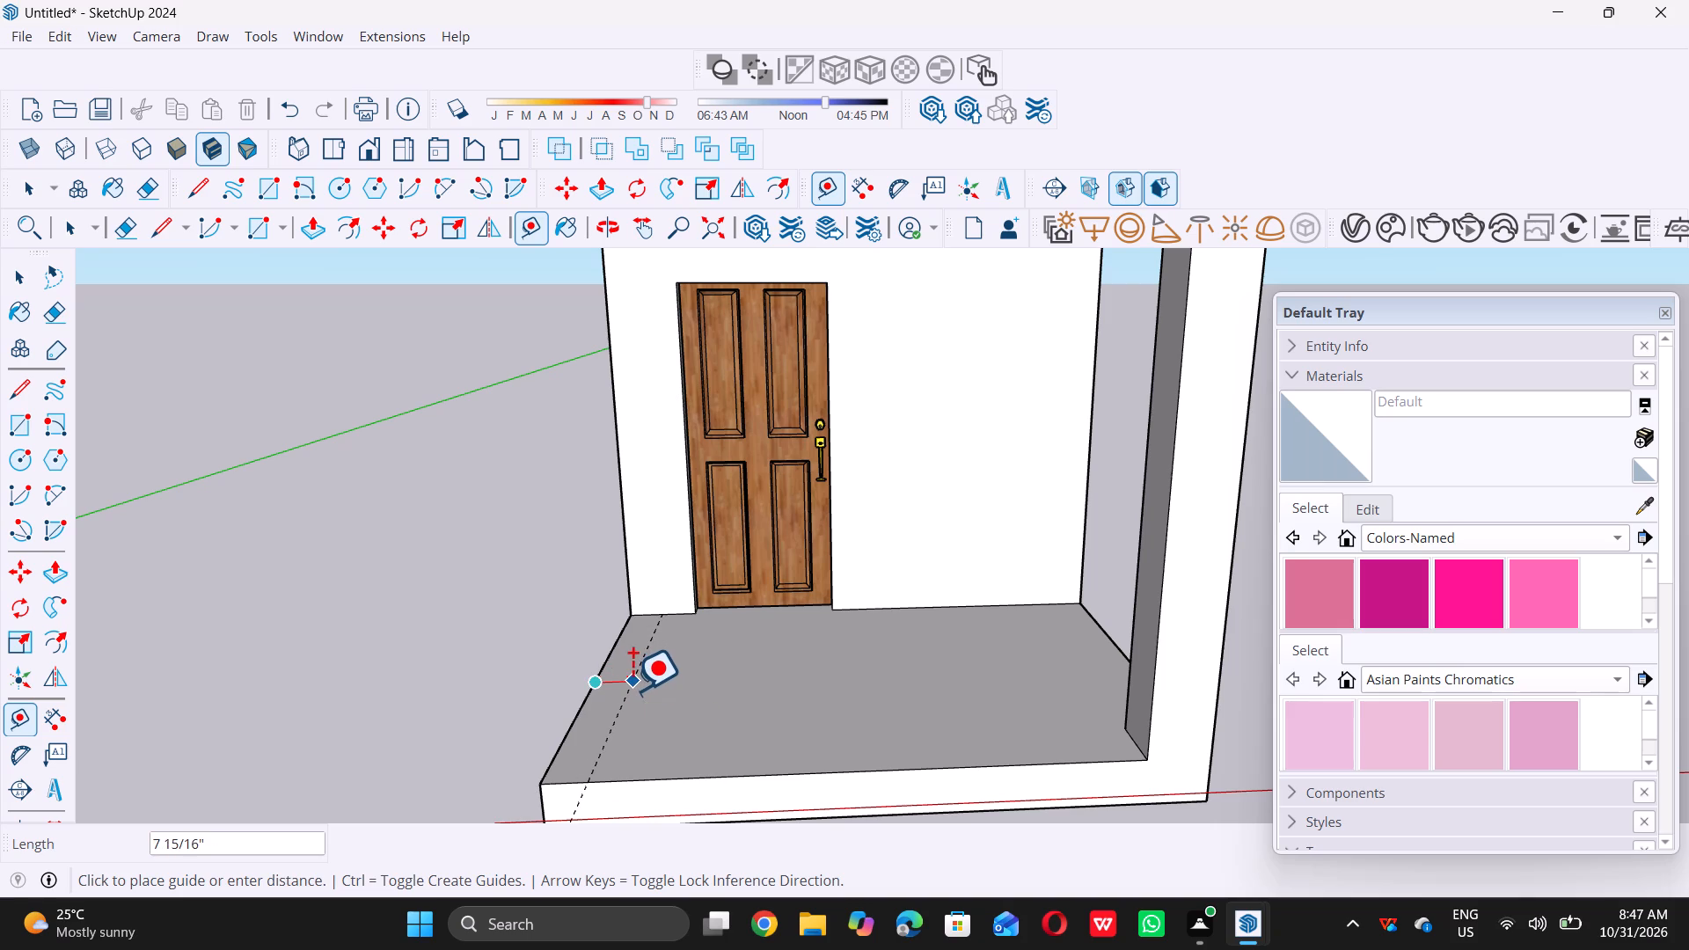
{"action": "key", "text": "9"}
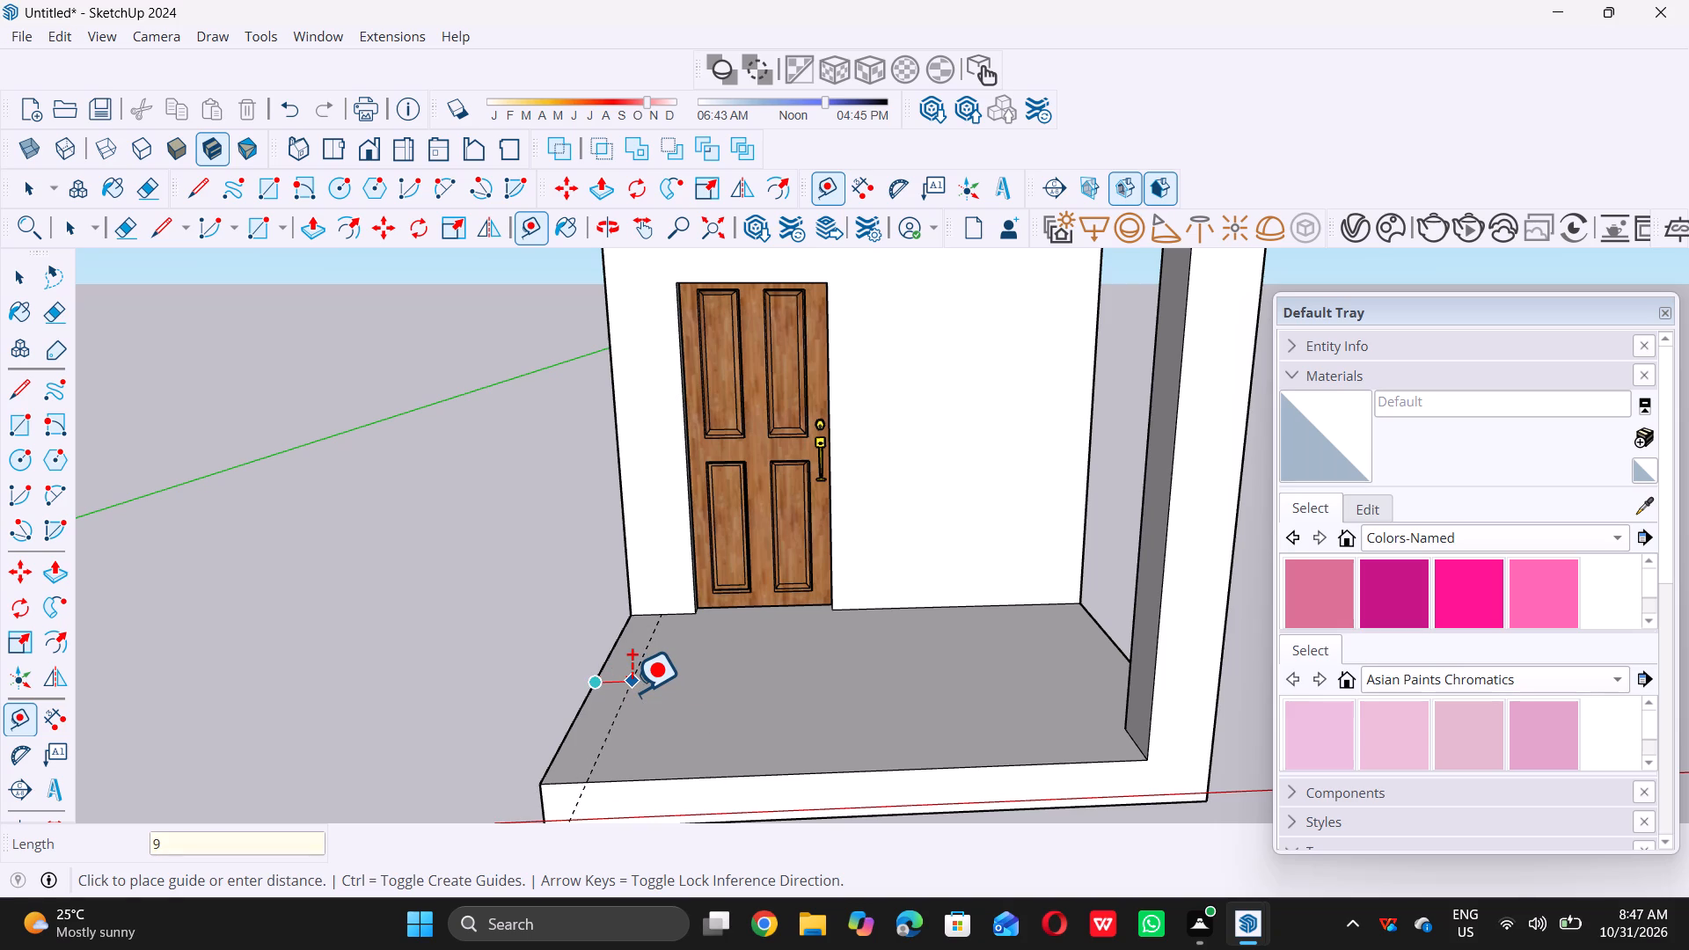
{"action": "key", "text": "shift+quotedbl"}
{"action": "key", "text": "Return"}
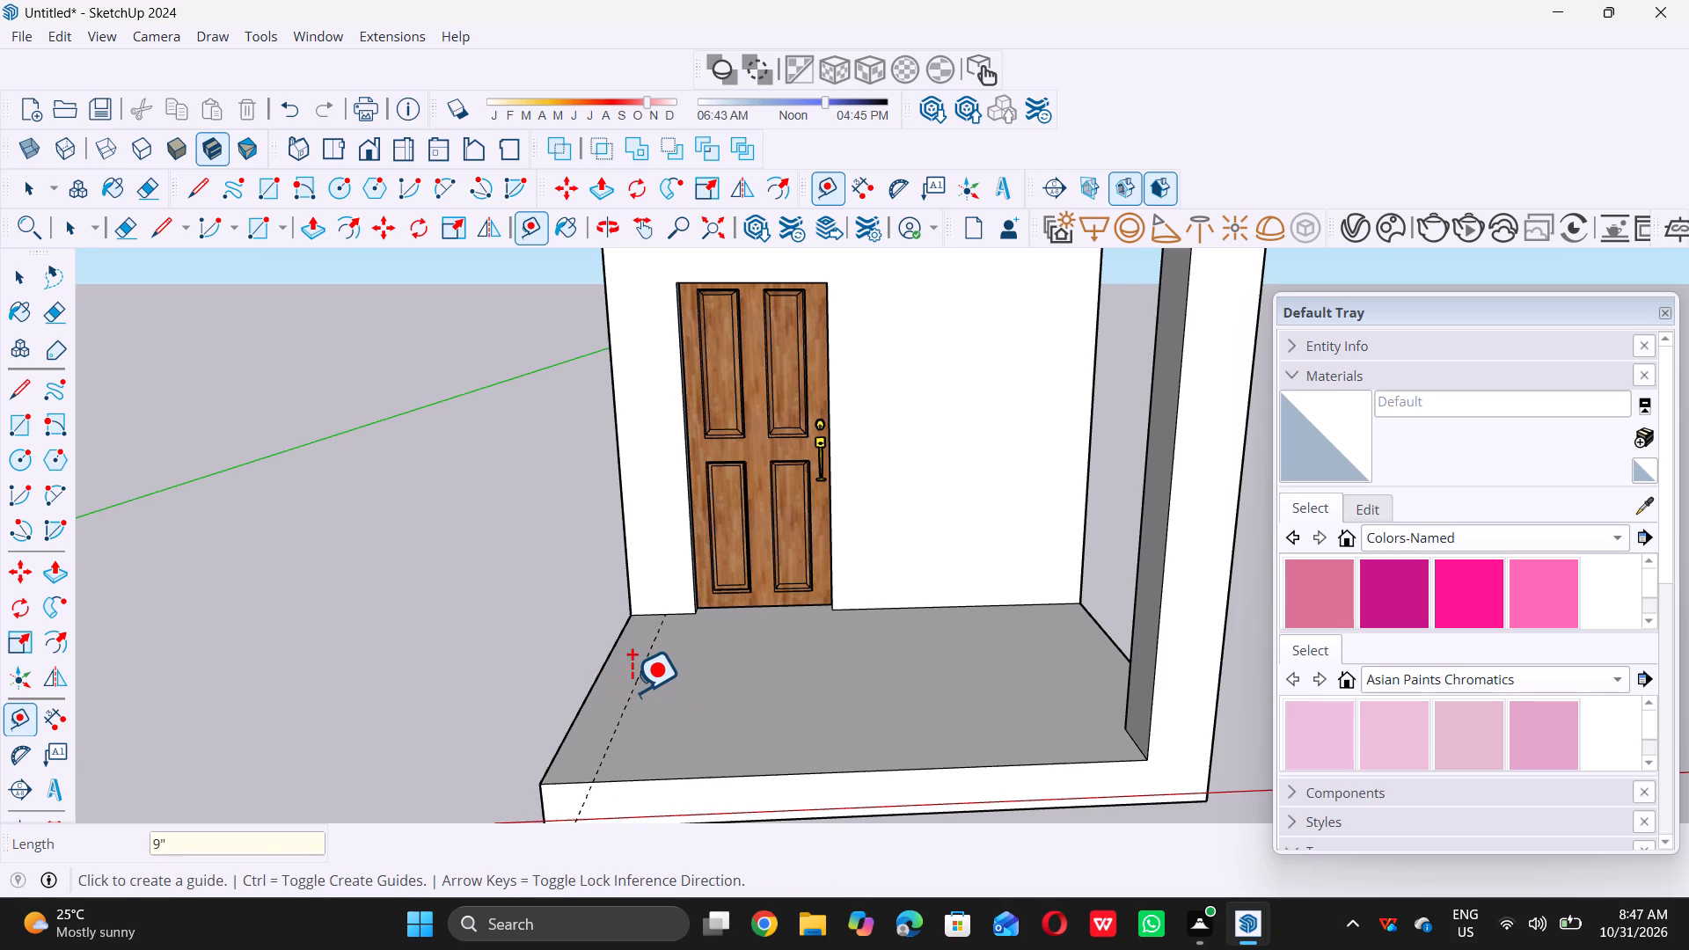
{"action": "key", "text": "space"}
Draw a 9" by 7' rectangle on the slab from the guide's meeting point with the front wall to the outer front corner.
{"action": "scroll", "coordinate": [639, 693], "scroll_direction": "down", "scroll_amount": 4}
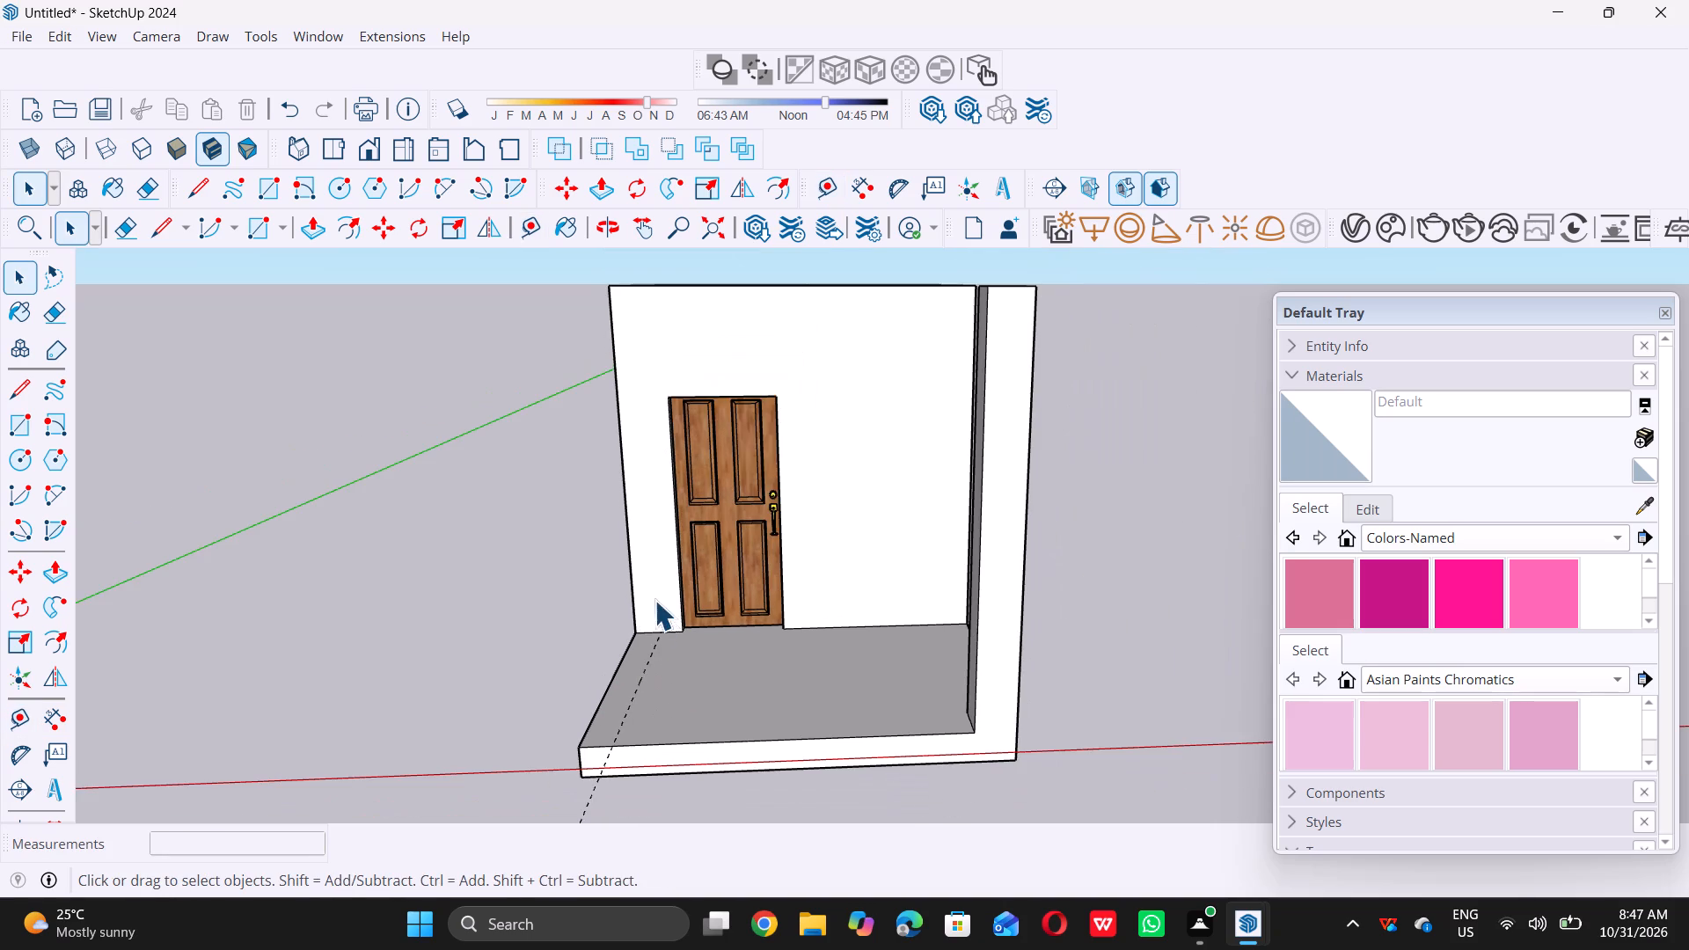
{"action": "middle_click_drag", "start_coordinate": [657, 616], "coordinate": [647, 728]}
{"action": "scroll", "coordinate": [647, 728], "scroll_direction": "up", "scroll_amount": 1}
{"action": "scroll", "coordinate": [640, 691], "scroll_direction": "down", "scroll_amount": 5}
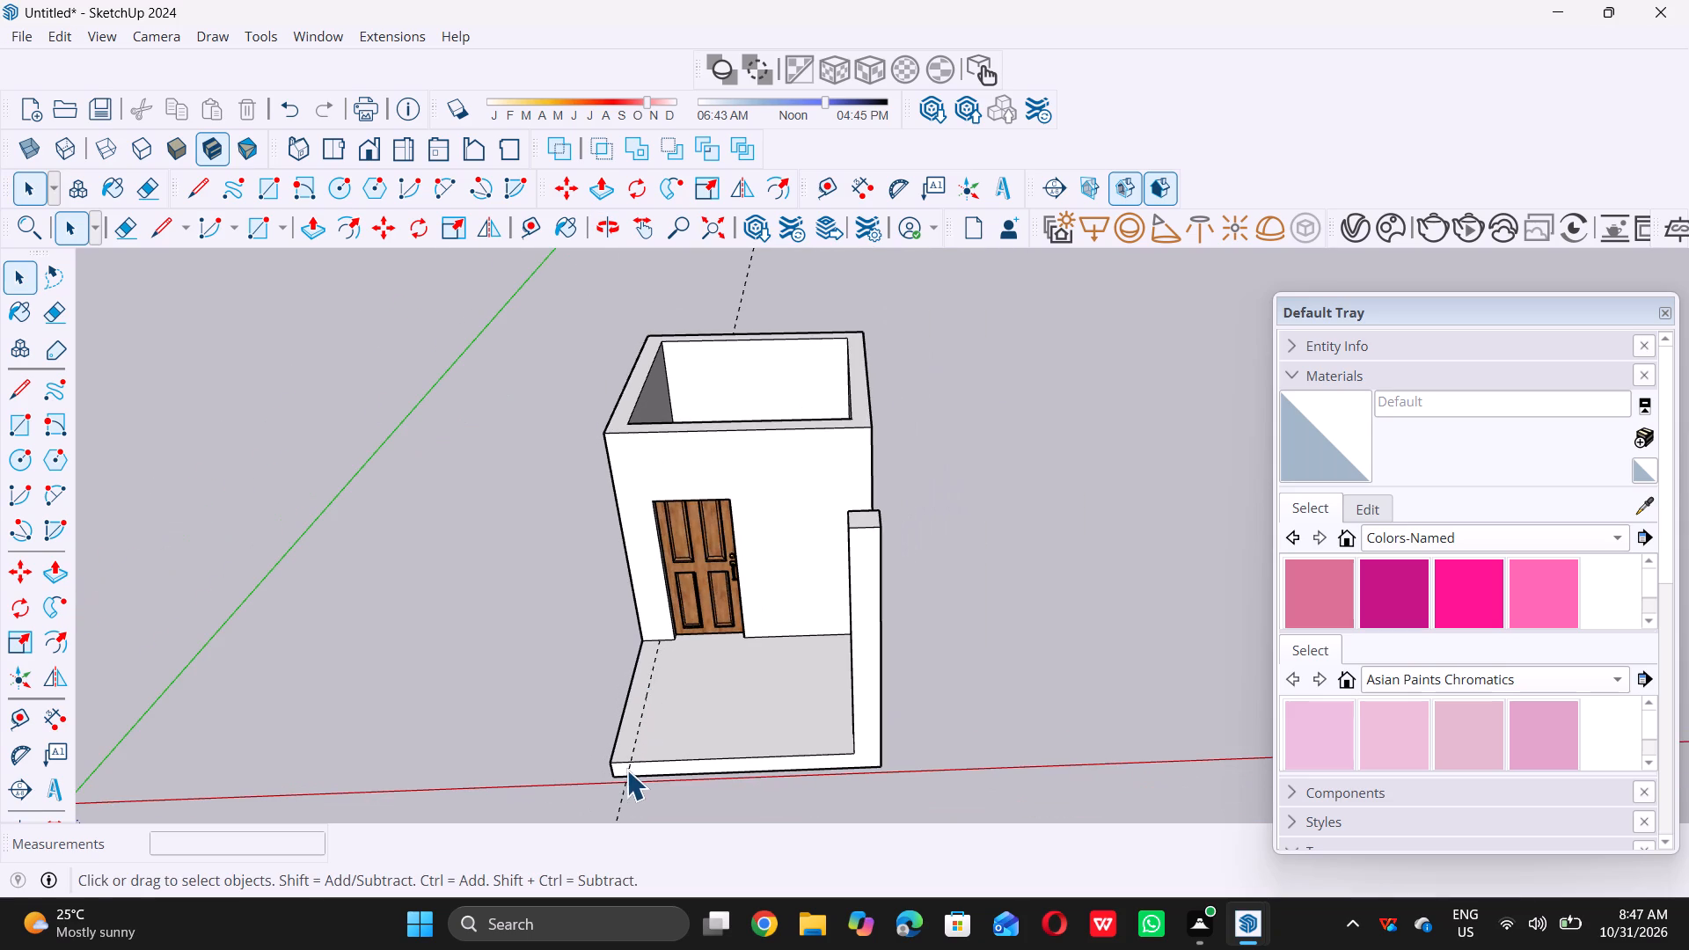
{"action": "scroll", "coordinate": [616, 754], "scroll_direction": "up", "scroll_amount": 7}
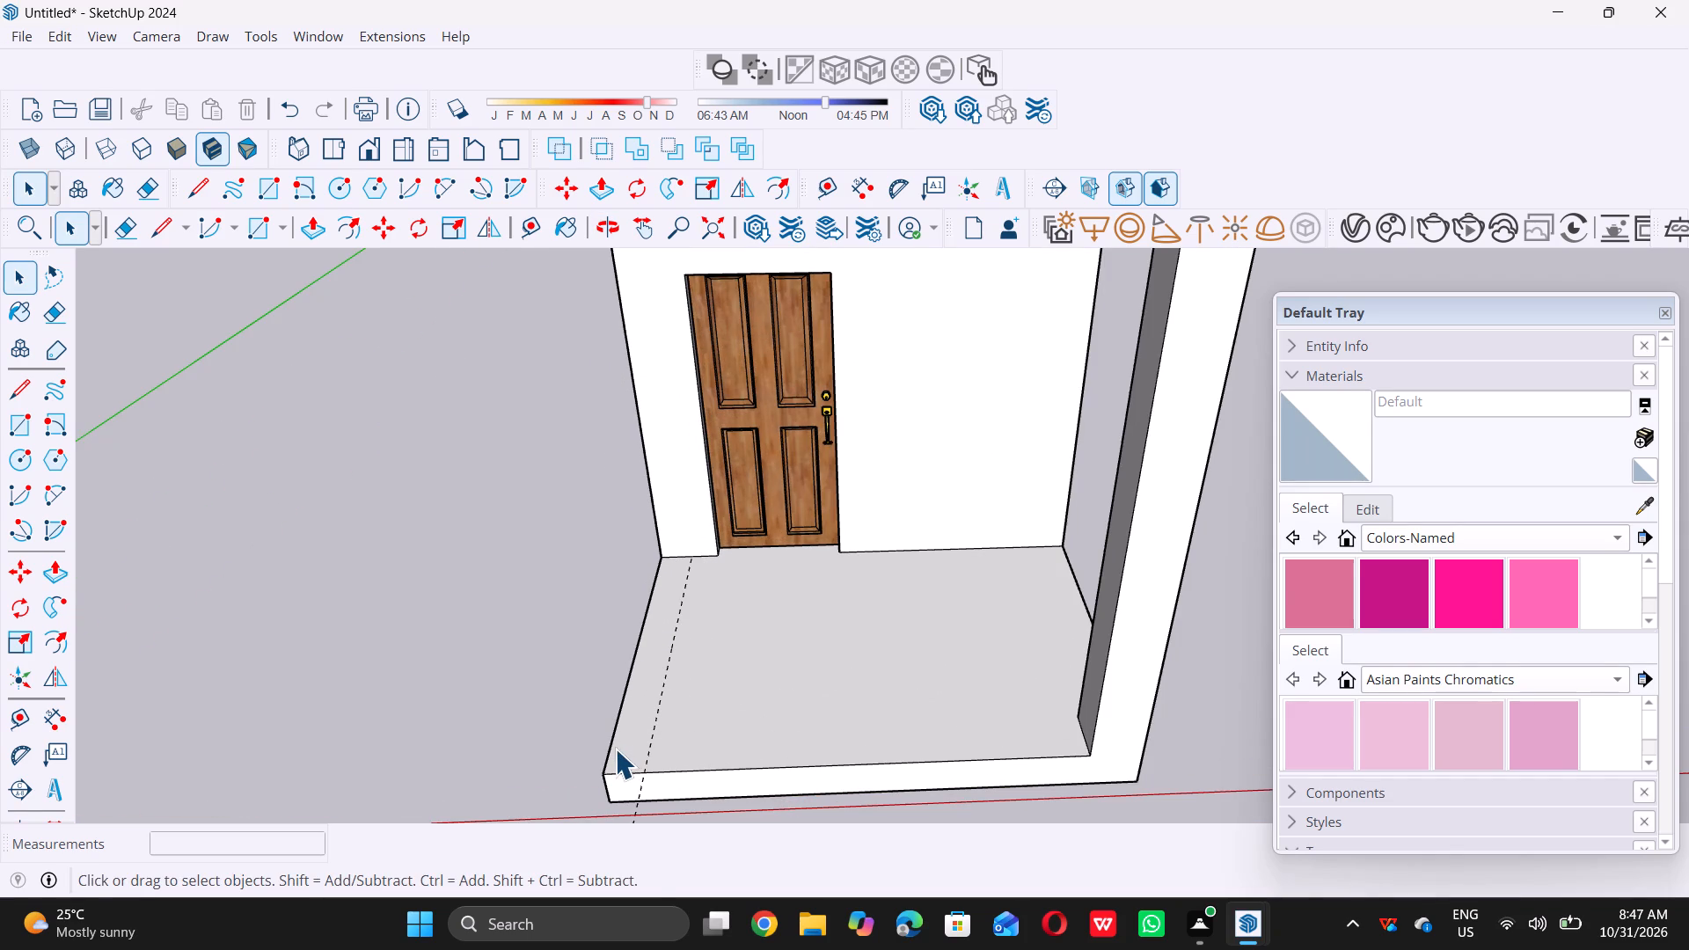
{"action": "key", "text": "r"}
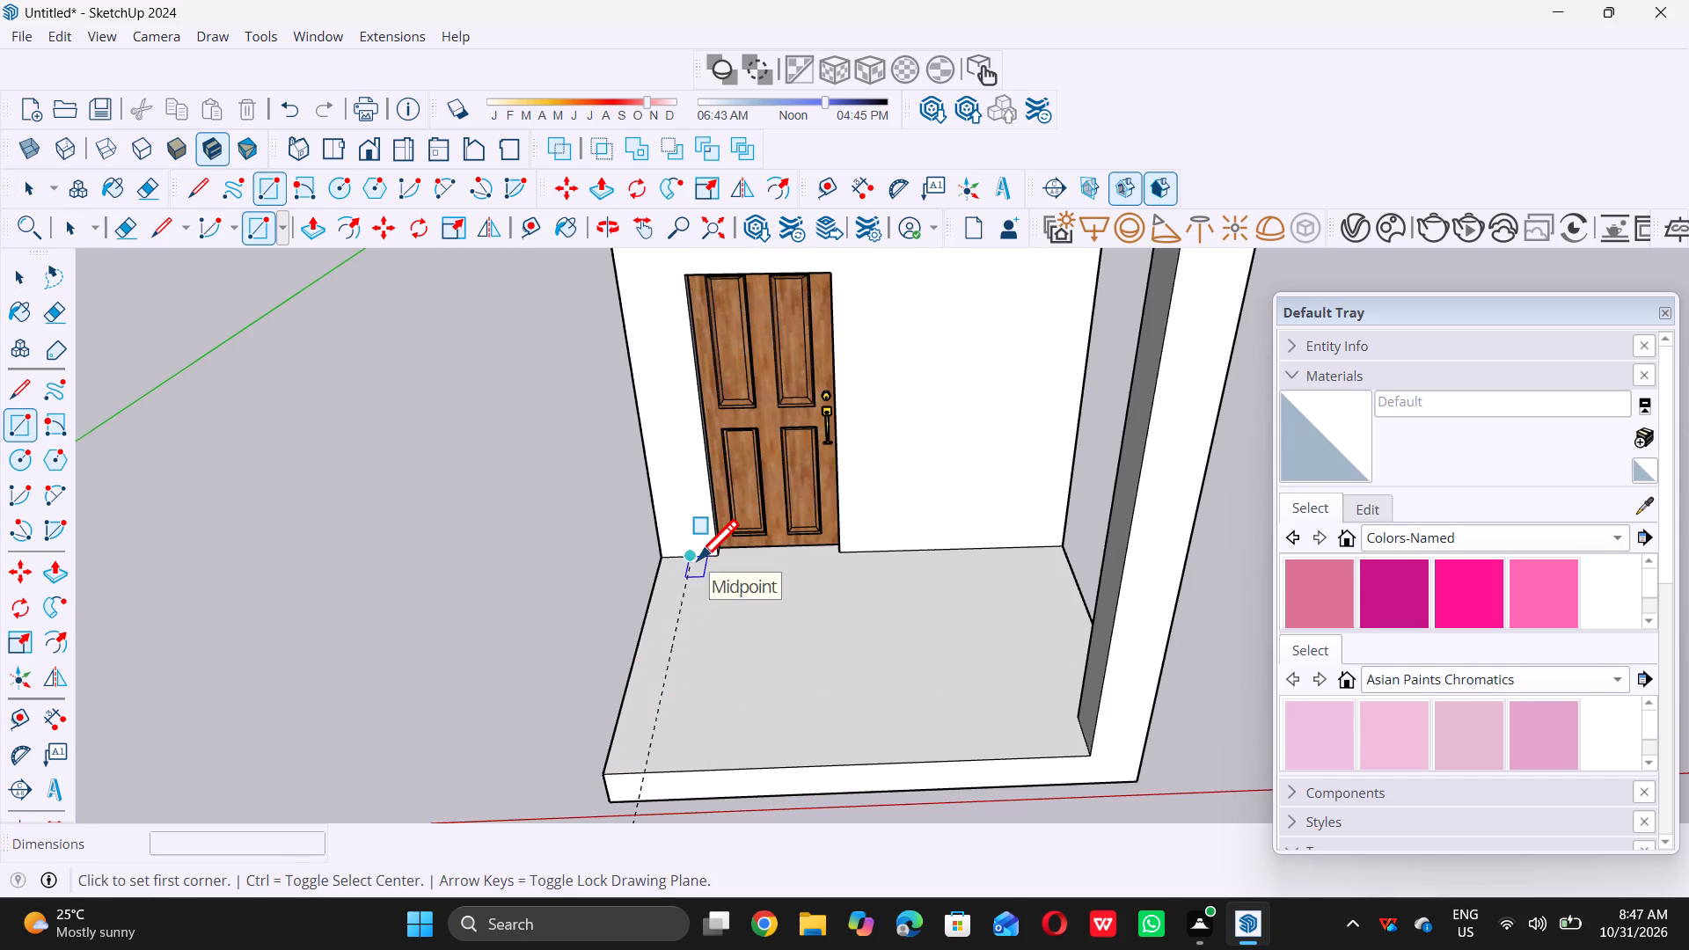
{"action": "left_click", "coordinate": [697, 557]}
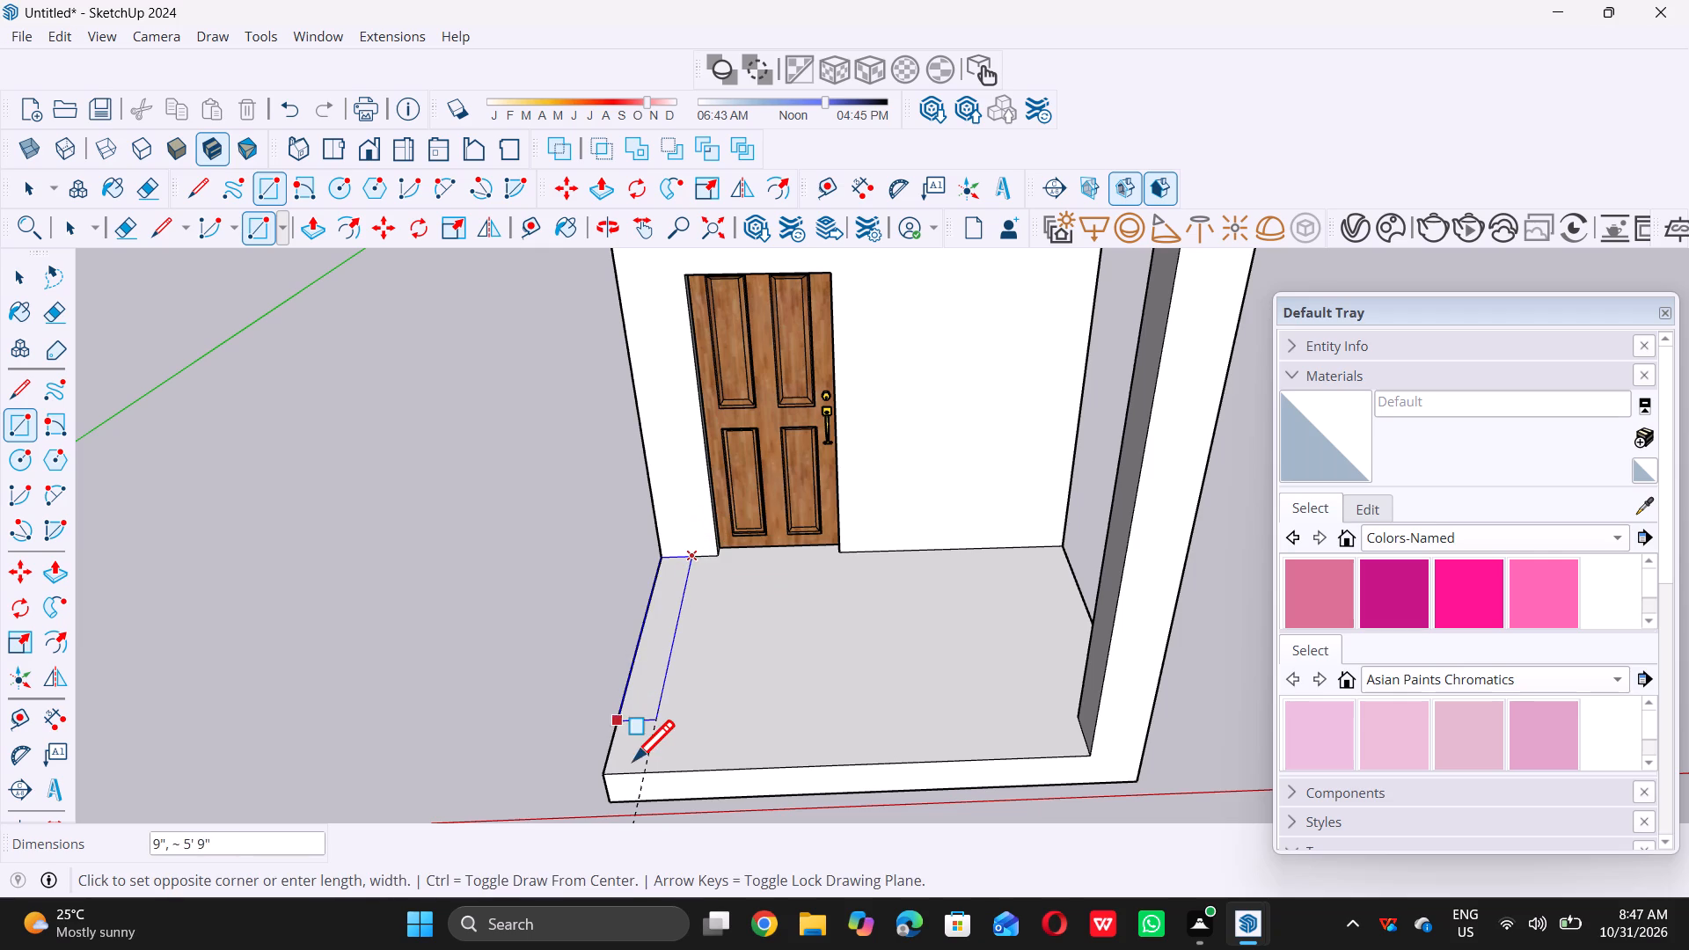
{"action": "left_click", "coordinate": [650, 767]}
{"action": "left_click", "coordinate": [656, 770]}
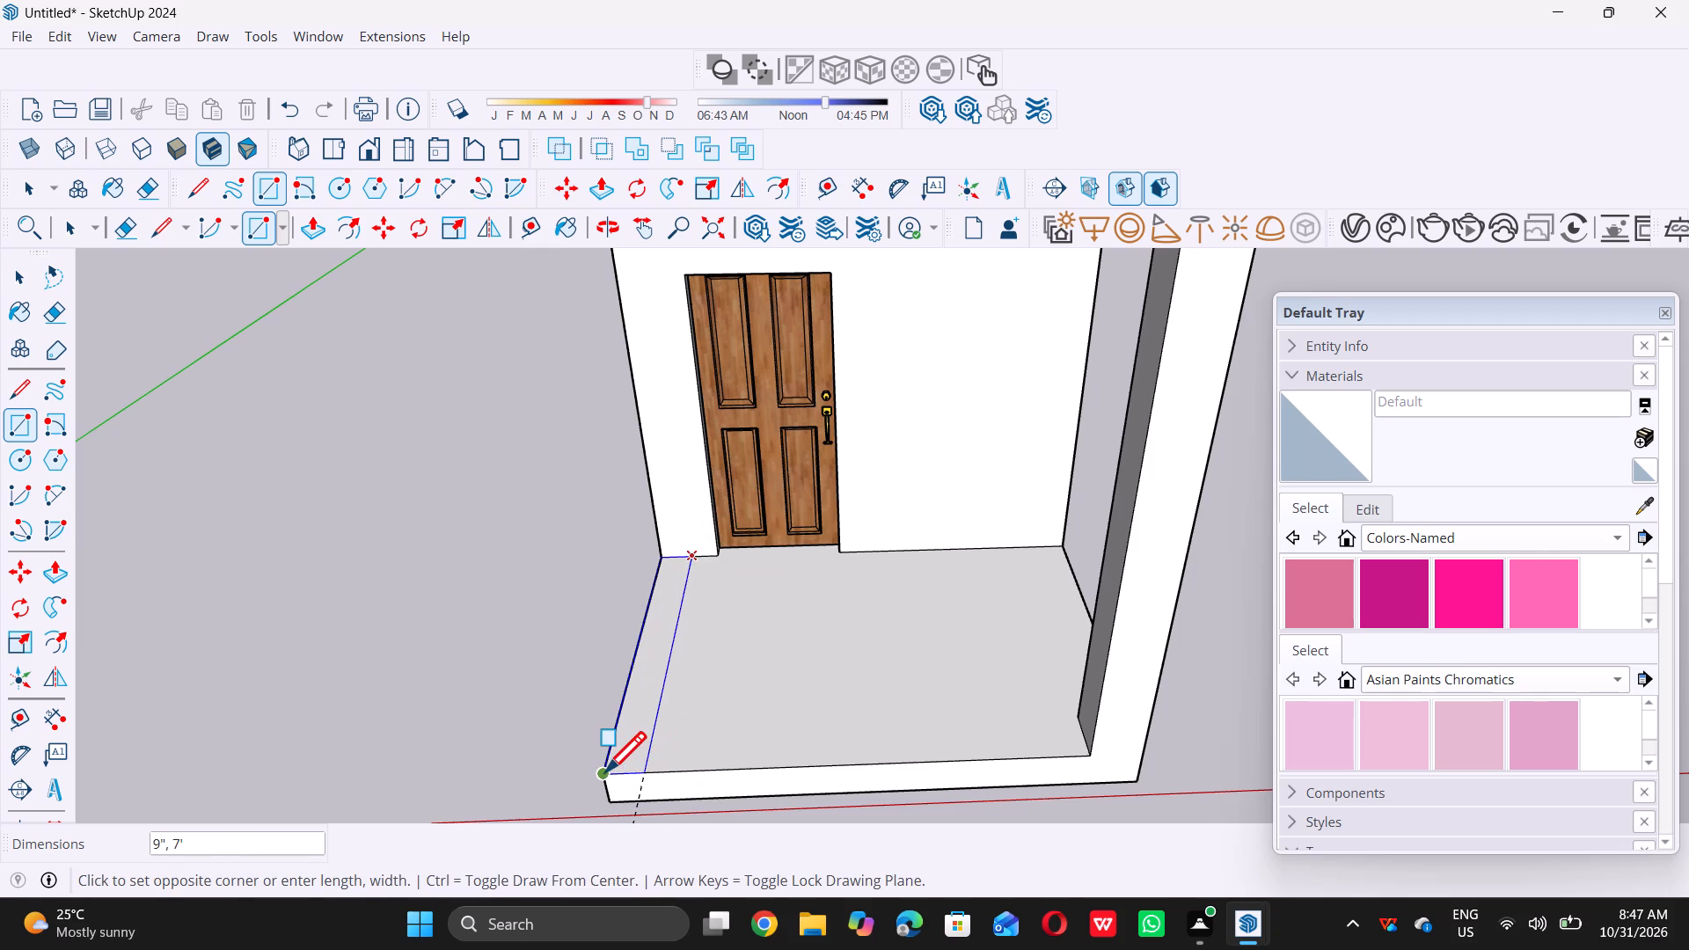
{"action": "double_click", "coordinate": [605, 771]}
{"action": "key", "text": "space"}
Push/Pull the 9" wide strip along the slab's side up to the top of the room's front wall.
{"action": "scroll", "coordinate": [669, 789], "scroll_direction": "down", "scroll_amount": 11}
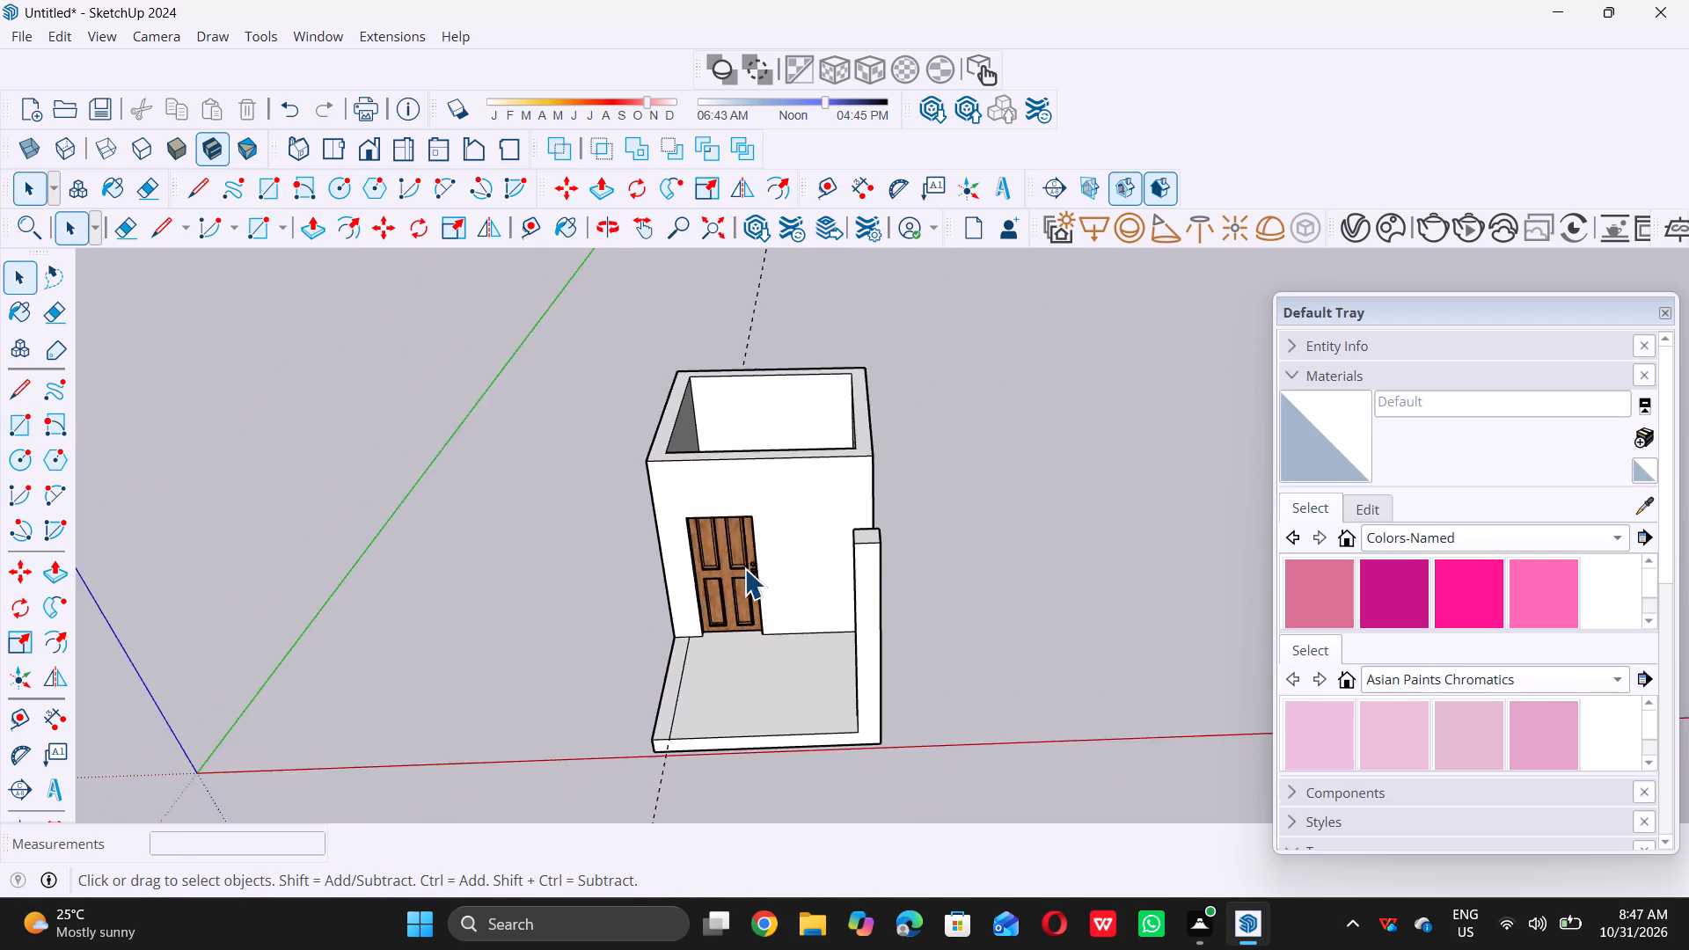
{"action": "scroll", "coordinate": [744, 568], "scroll_direction": "down", "scroll_amount": 4}
{"action": "middle_click_drag", "start_coordinate": [695, 722], "coordinate": [715, 655]}
{"action": "scroll", "coordinate": [715, 655], "scroll_direction": "up", "scroll_amount": 4}
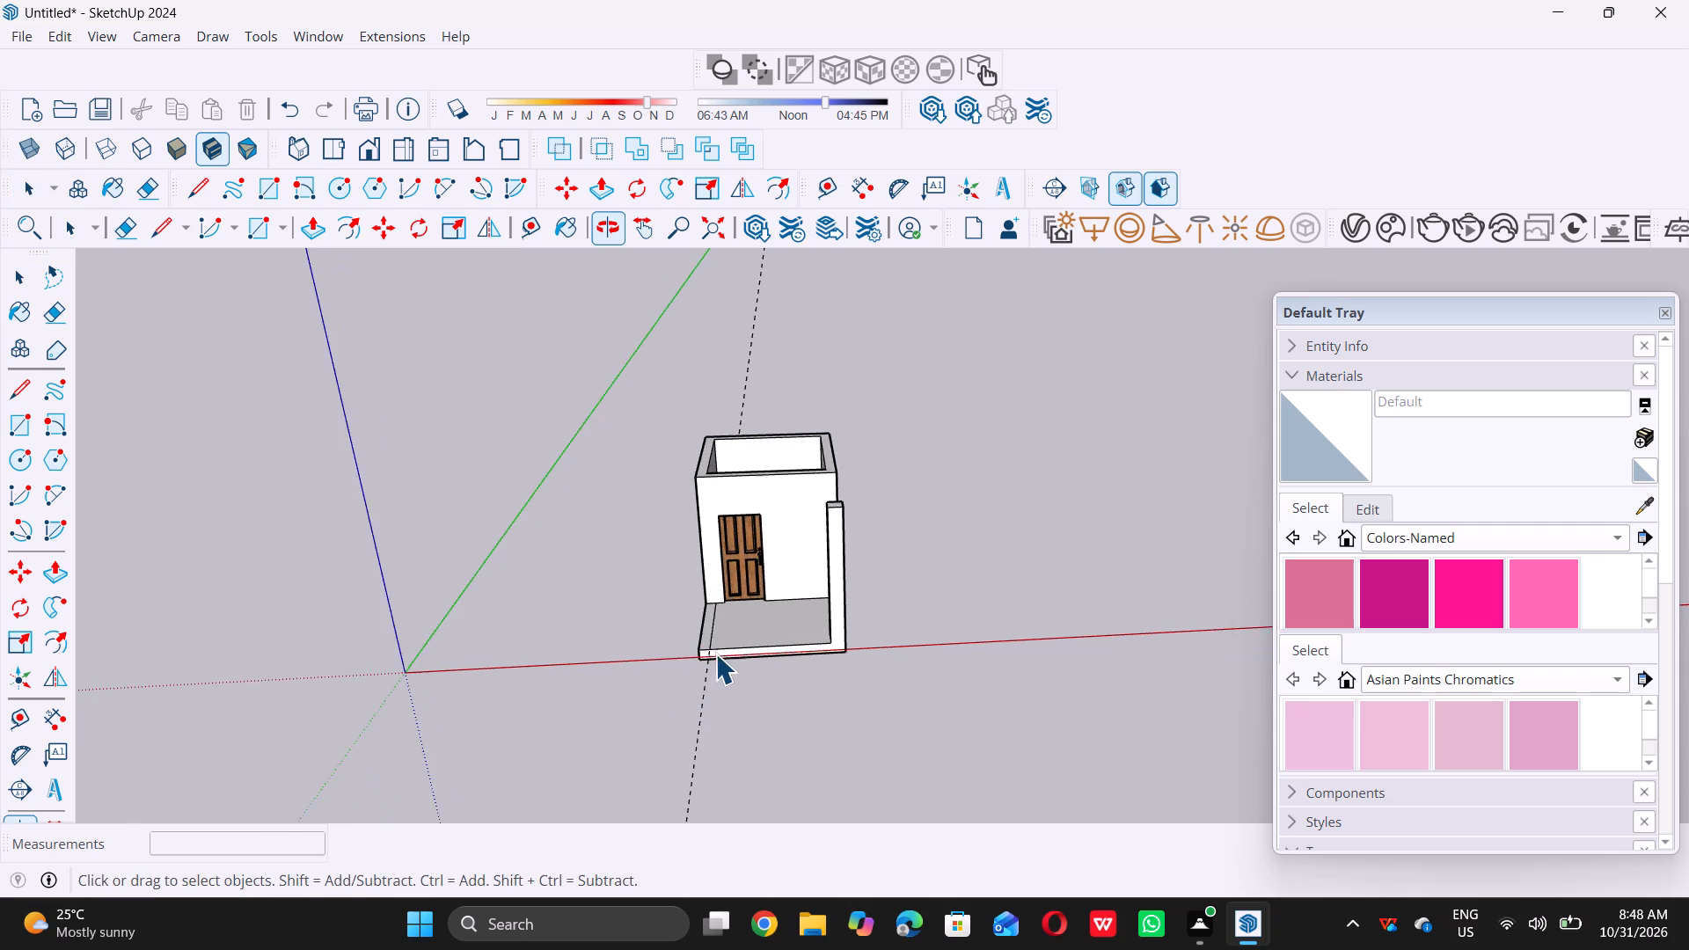
{"action": "scroll", "coordinate": [715, 654], "scroll_direction": "up", "scroll_amount": 10}
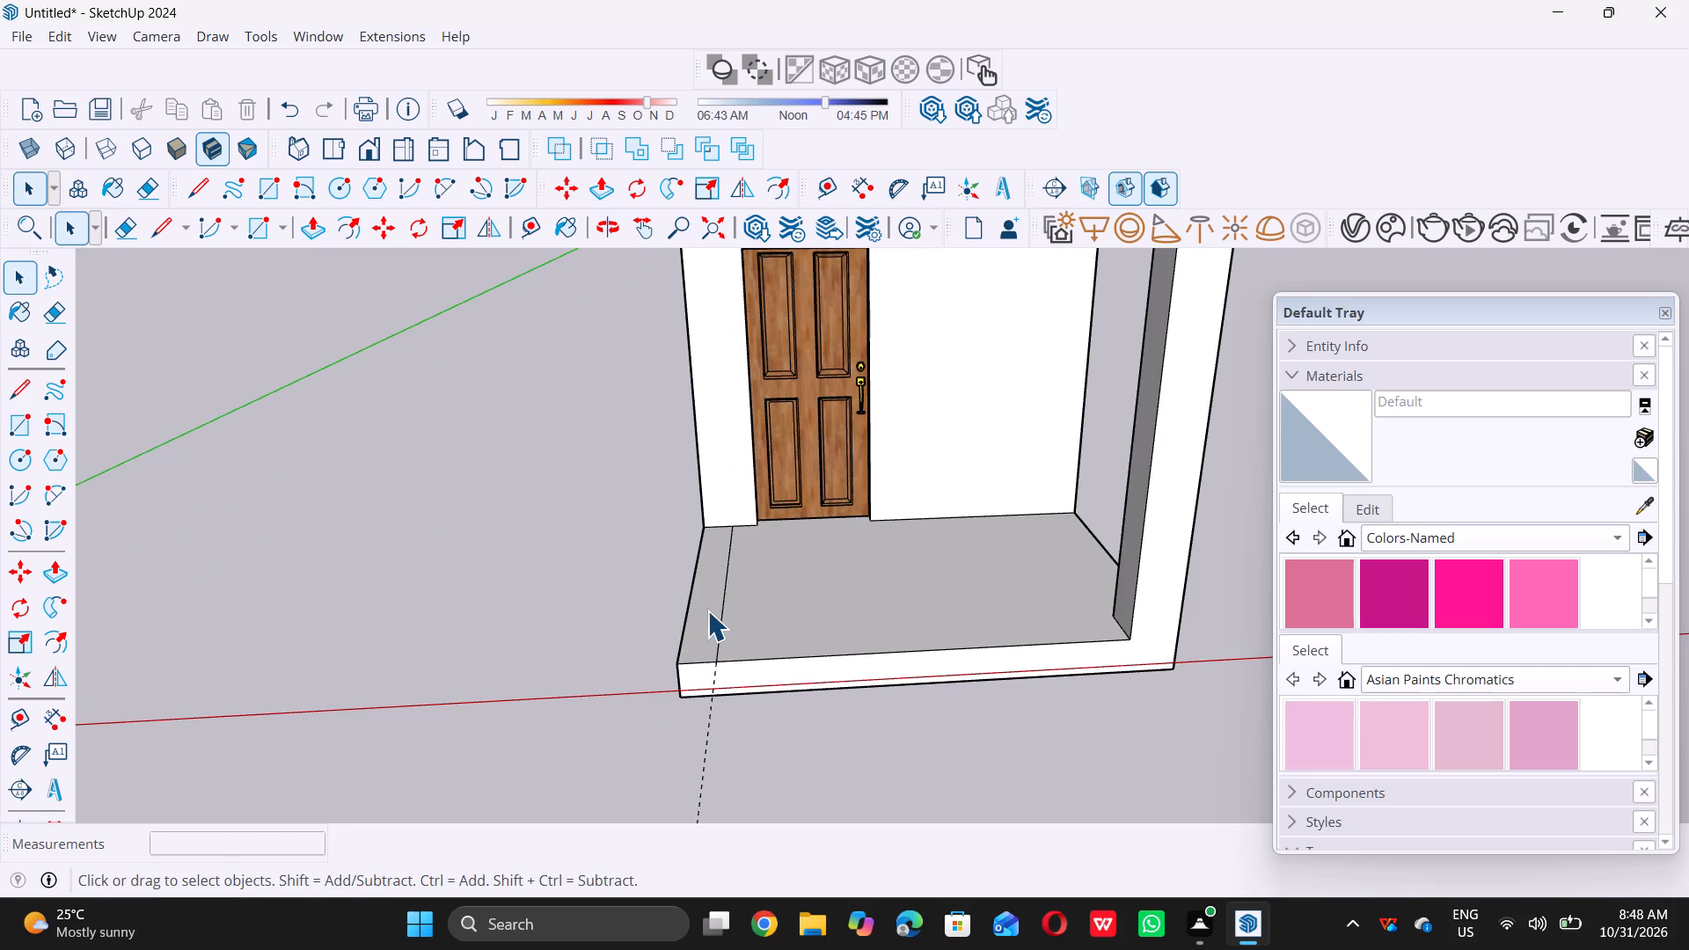
{"action": "left_click", "coordinate": [706, 610]}
{"action": "key", "text": "p"}
{"action": "double_click", "coordinate": [718, 614]}
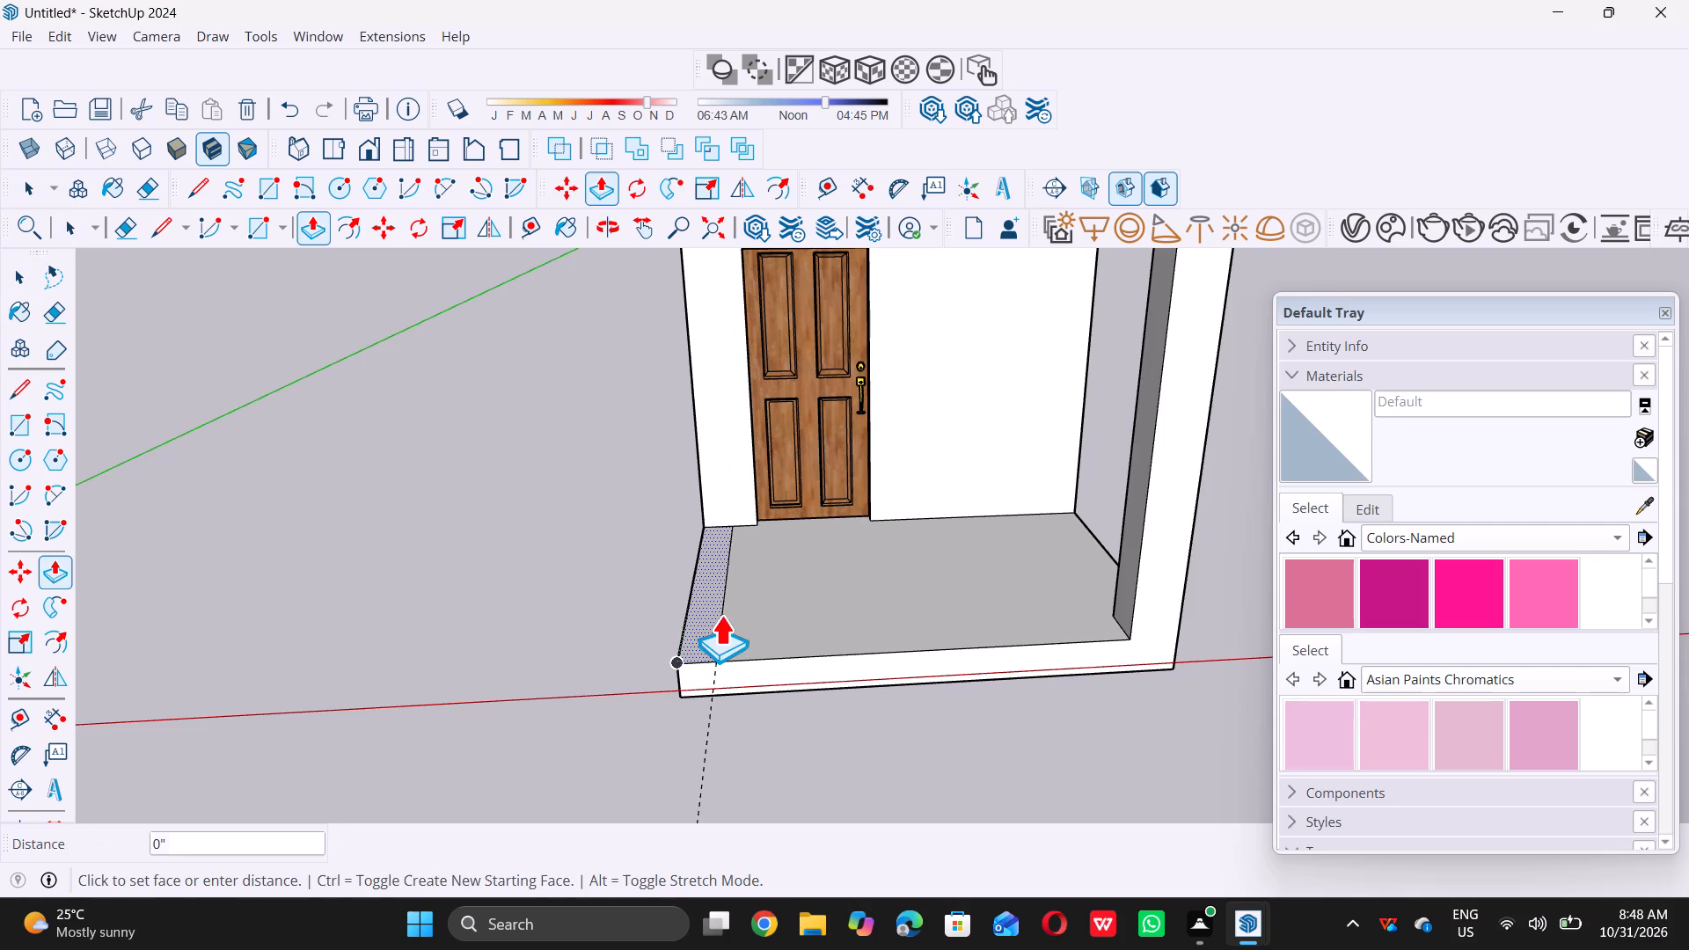
{"action": "scroll", "coordinate": [712, 615], "scroll_direction": "down", "scroll_amount": 8}
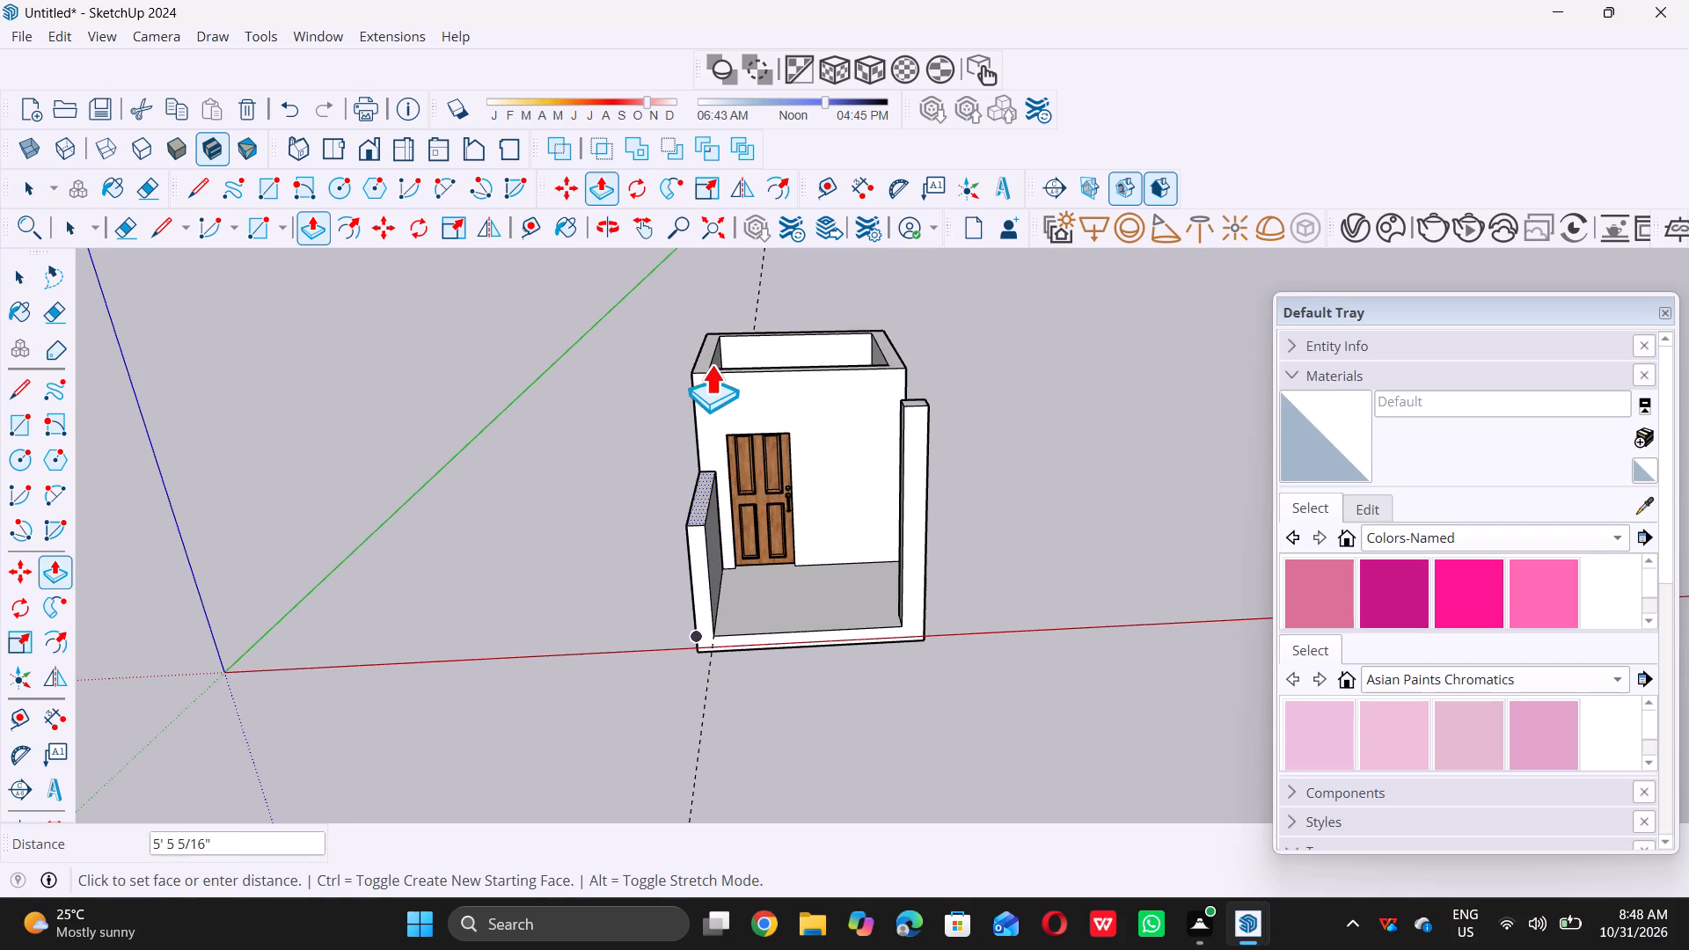
{"action": "double_click", "coordinate": [717, 369]}
{"action": "key", "text": "space"}
Delete the remaining guide line from the model.
{"action": "scroll", "coordinate": [703, 399], "scroll_direction": "down", "scroll_amount": 2}
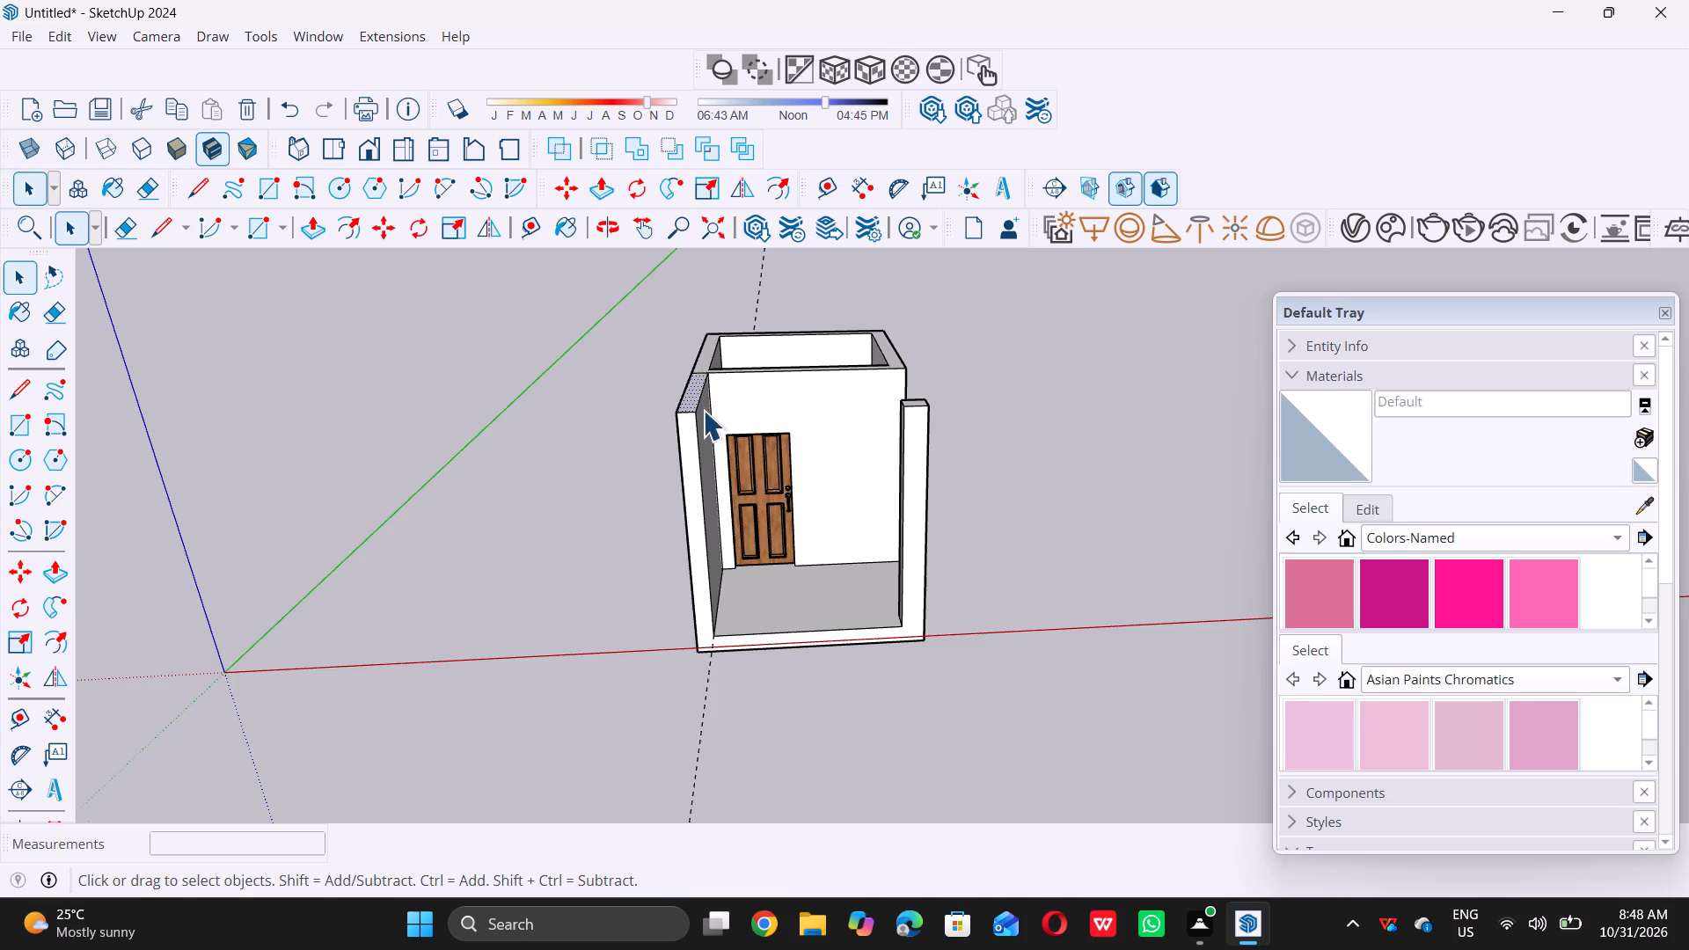
{"action": "scroll", "coordinate": [703, 410], "scroll_direction": "down", "scroll_amount": 7}
{"action": "middle_click_drag", "start_coordinate": [729, 523], "coordinate": [696, 453]}
{"action": "scroll", "coordinate": [696, 453], "scroll_direction": "up", "scroll_amount": 1}
{"action": "middle_click_drag", "start_coordinate": [696, 453], "coordinate": [697, 452]}
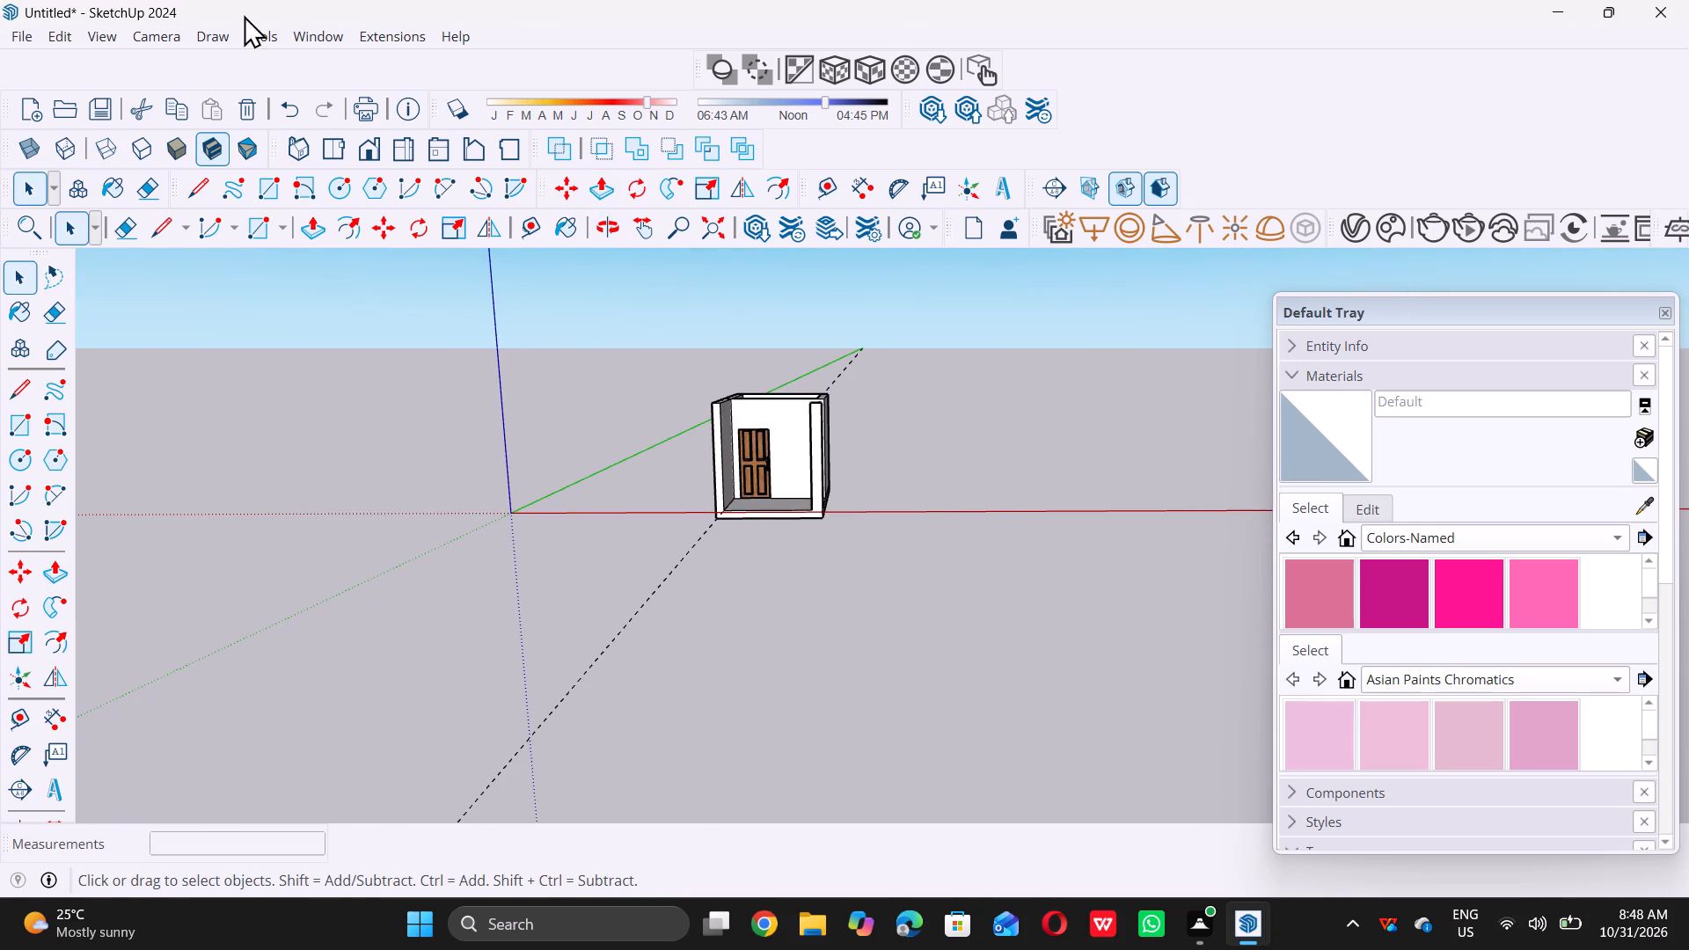
{"action": "left_click", "coordinate": [54, 41]}
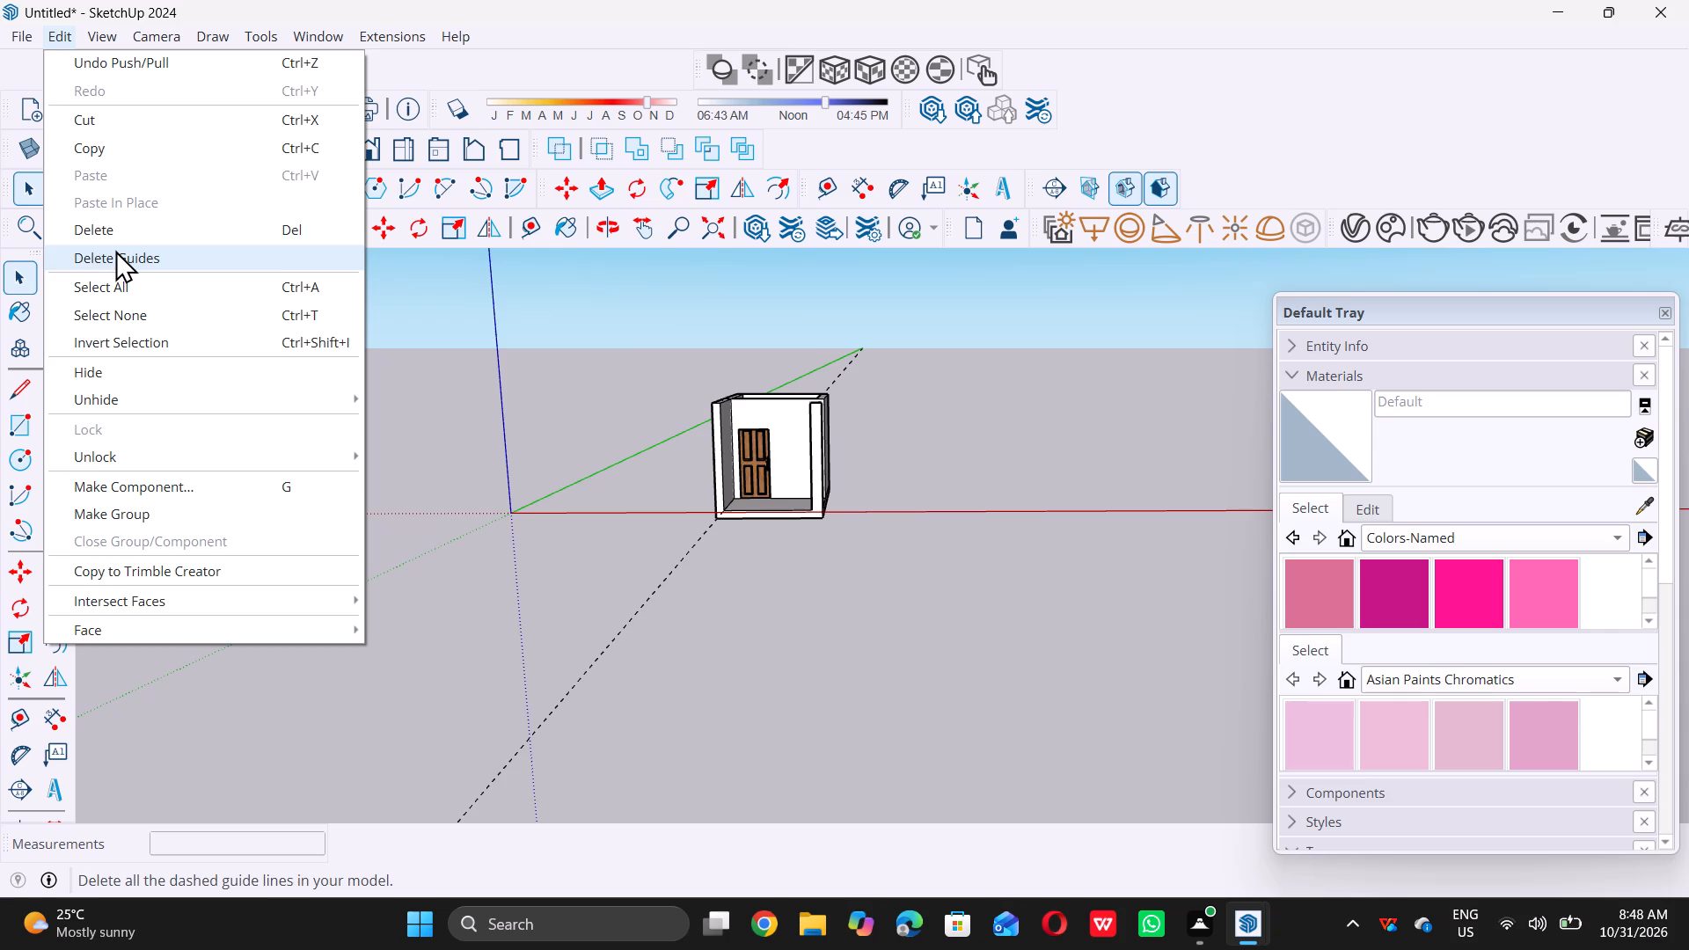
{"action": "double_click", "coordinate": [115, 251]}
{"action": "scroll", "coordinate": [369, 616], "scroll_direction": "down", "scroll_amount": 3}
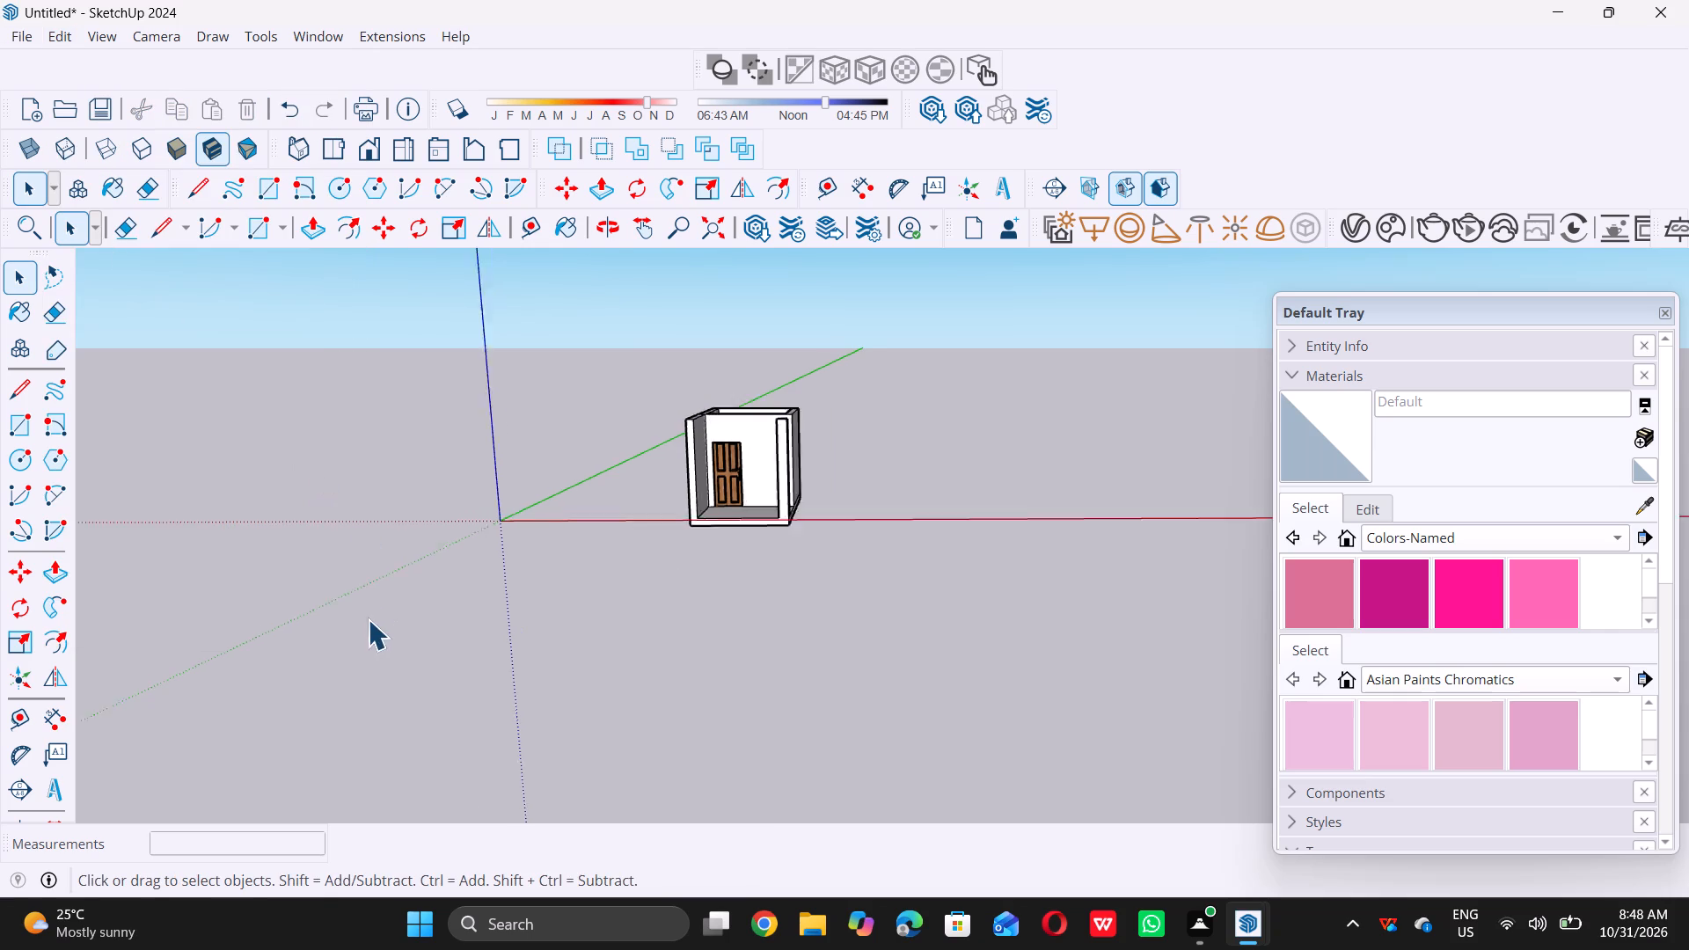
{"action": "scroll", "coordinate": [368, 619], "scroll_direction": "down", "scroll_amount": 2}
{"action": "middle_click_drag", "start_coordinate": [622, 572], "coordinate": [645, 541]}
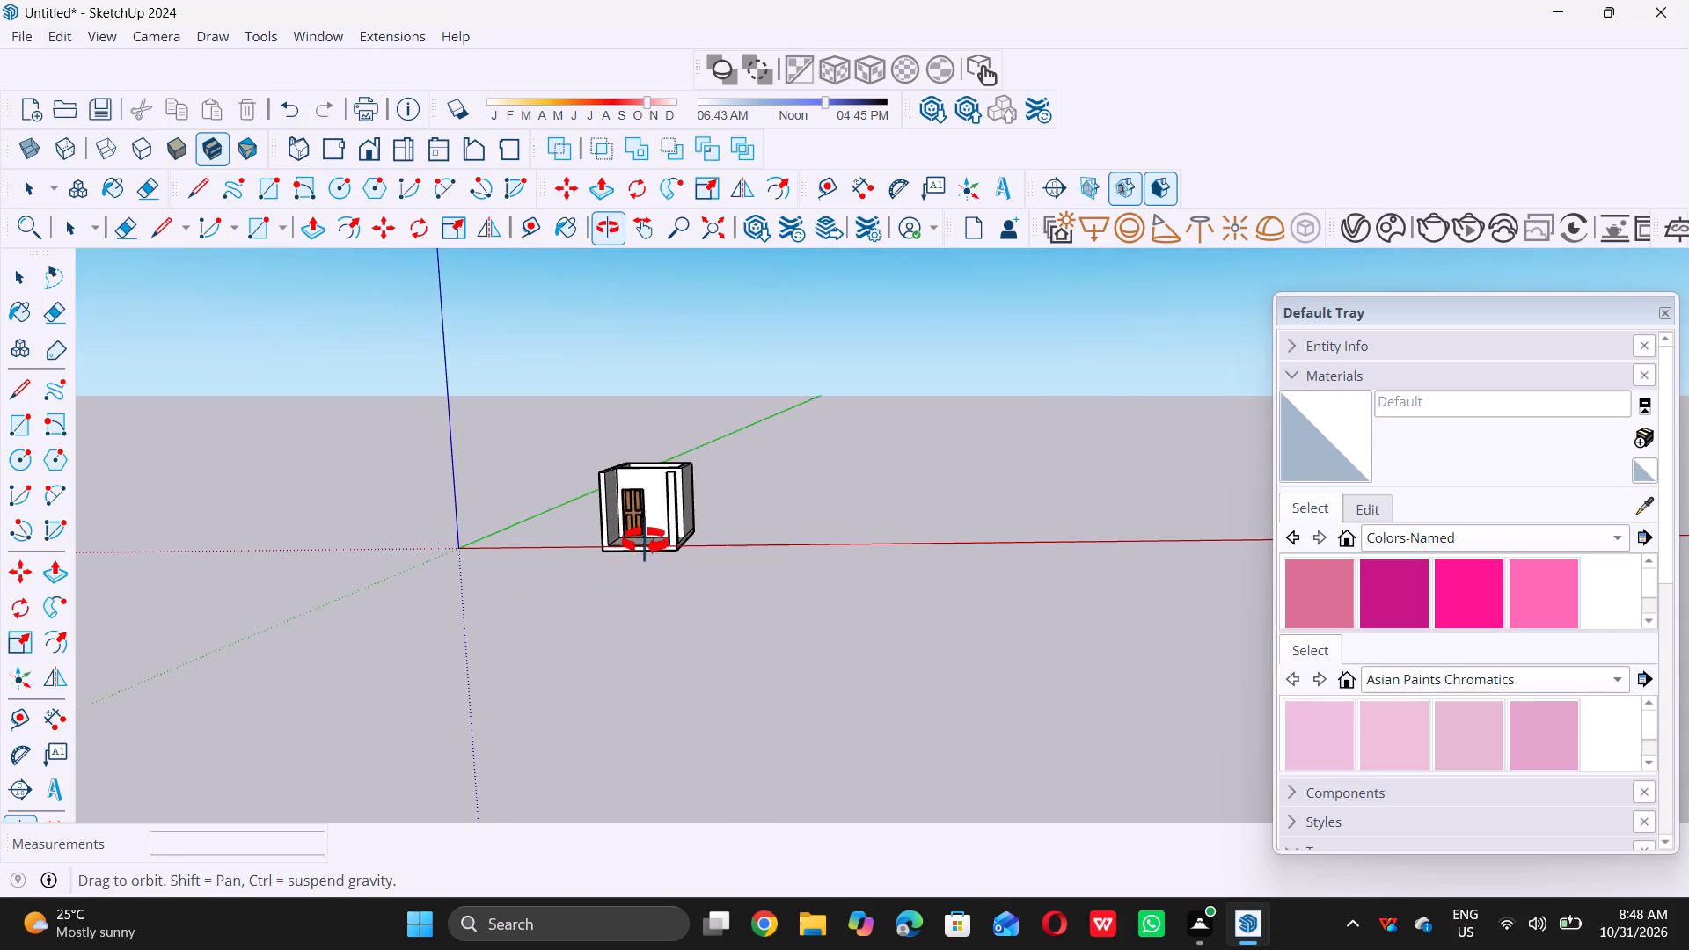
Look over the porch, its corner column and side wall from the front and from an angled view.
{"action": "middle_click_drag", "start_coordinate": [645, 541], "coordinate": [653, 523]}
{"action": "scroll", "coordinate": [652, 526], "scroll_direction": "up", "scroll_amount": 7}
{"action": "scroll", "coordinate": [563, 478], "scroll_direction": "up", "scroll_amount": 5}
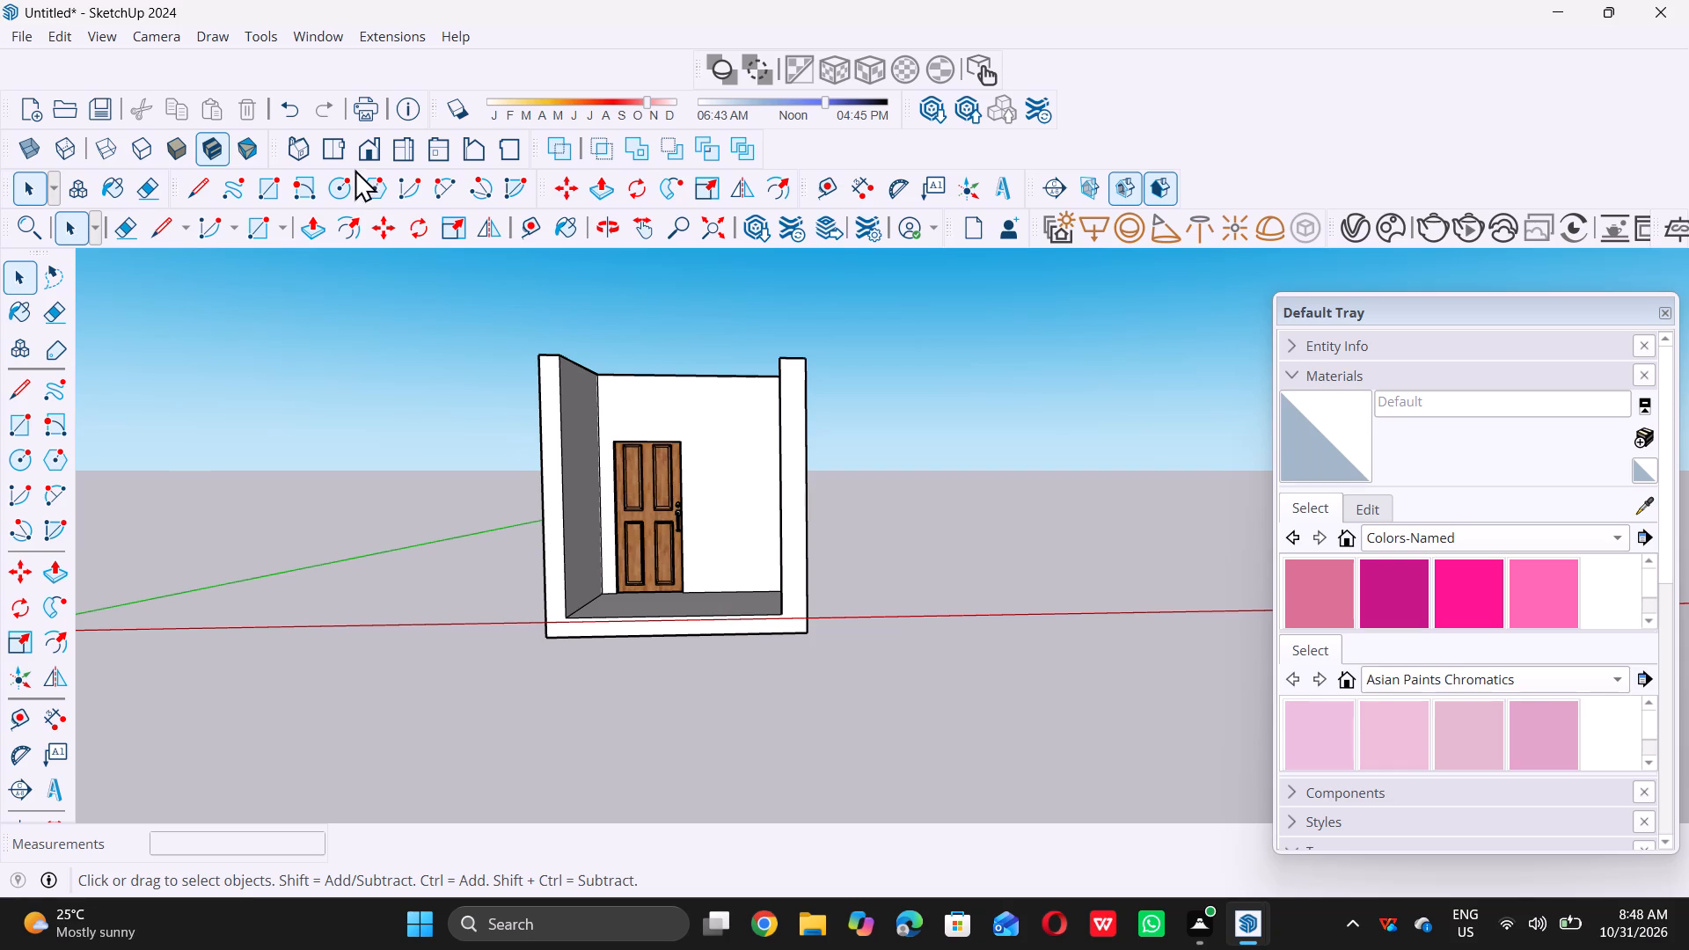
{"action": "scroll", "coordinate": [338, 213], "scroll_direction": "down", "scroll_amount": 3}
{"action": "scroll", "coordinate": [576, 554], "scroll_direction": "down", "scroll_amount": 4}
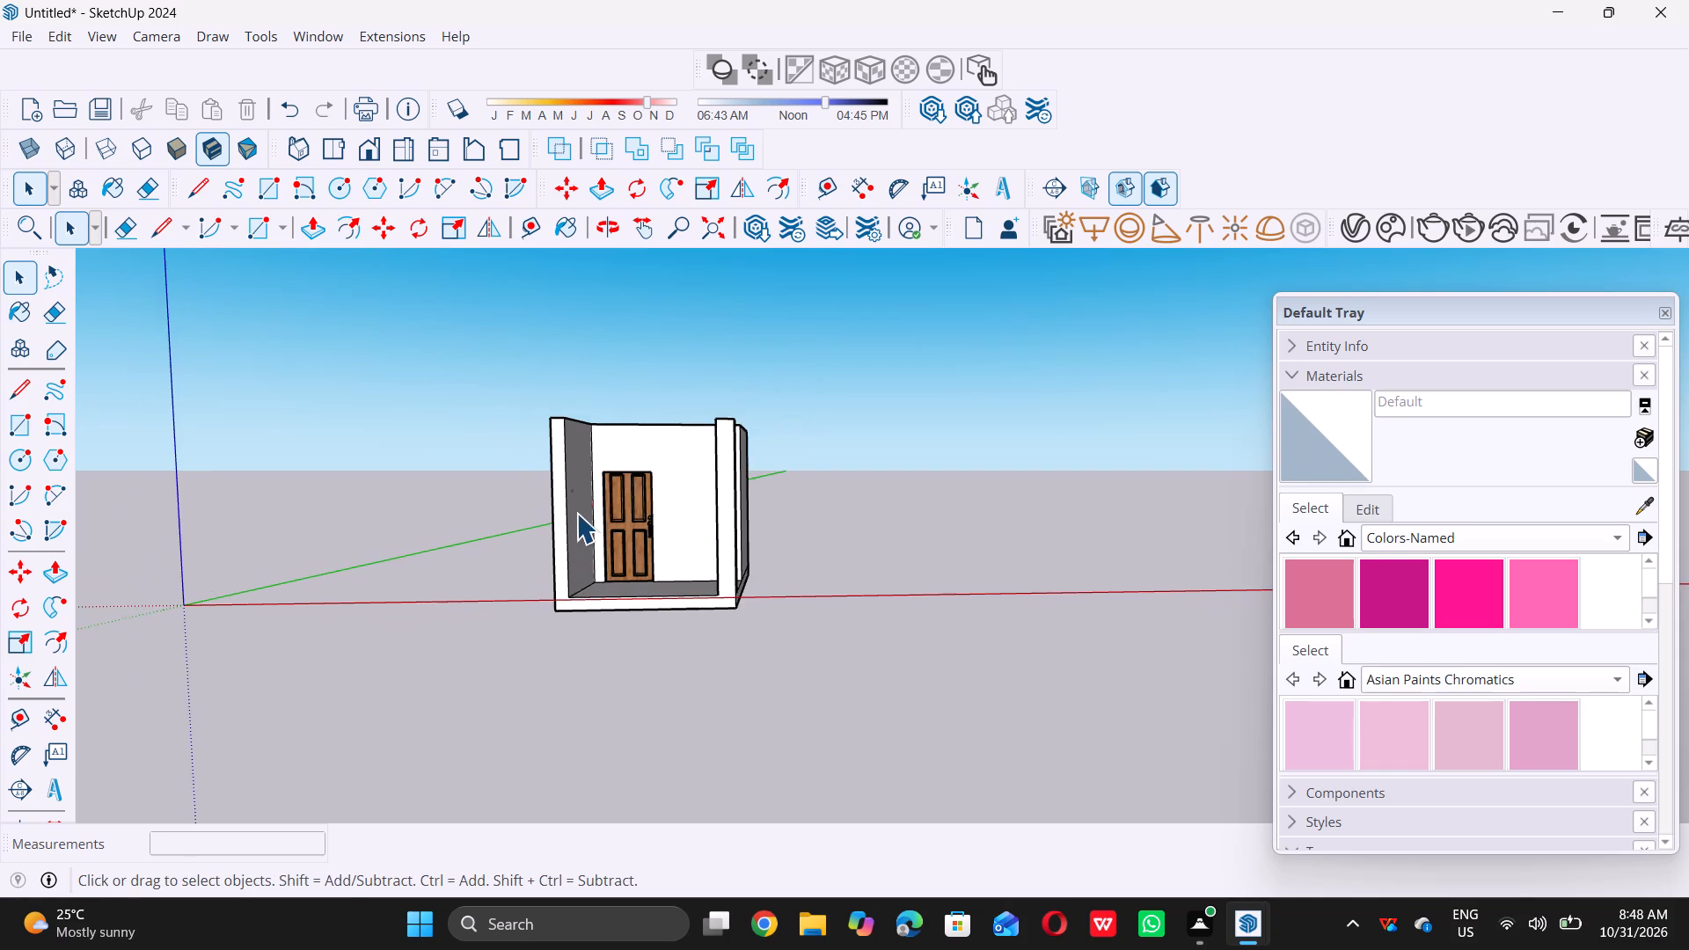
{"action": "middle_click_drag", "start_coordinate": [576, 513], "coordinate": [417, 605]}
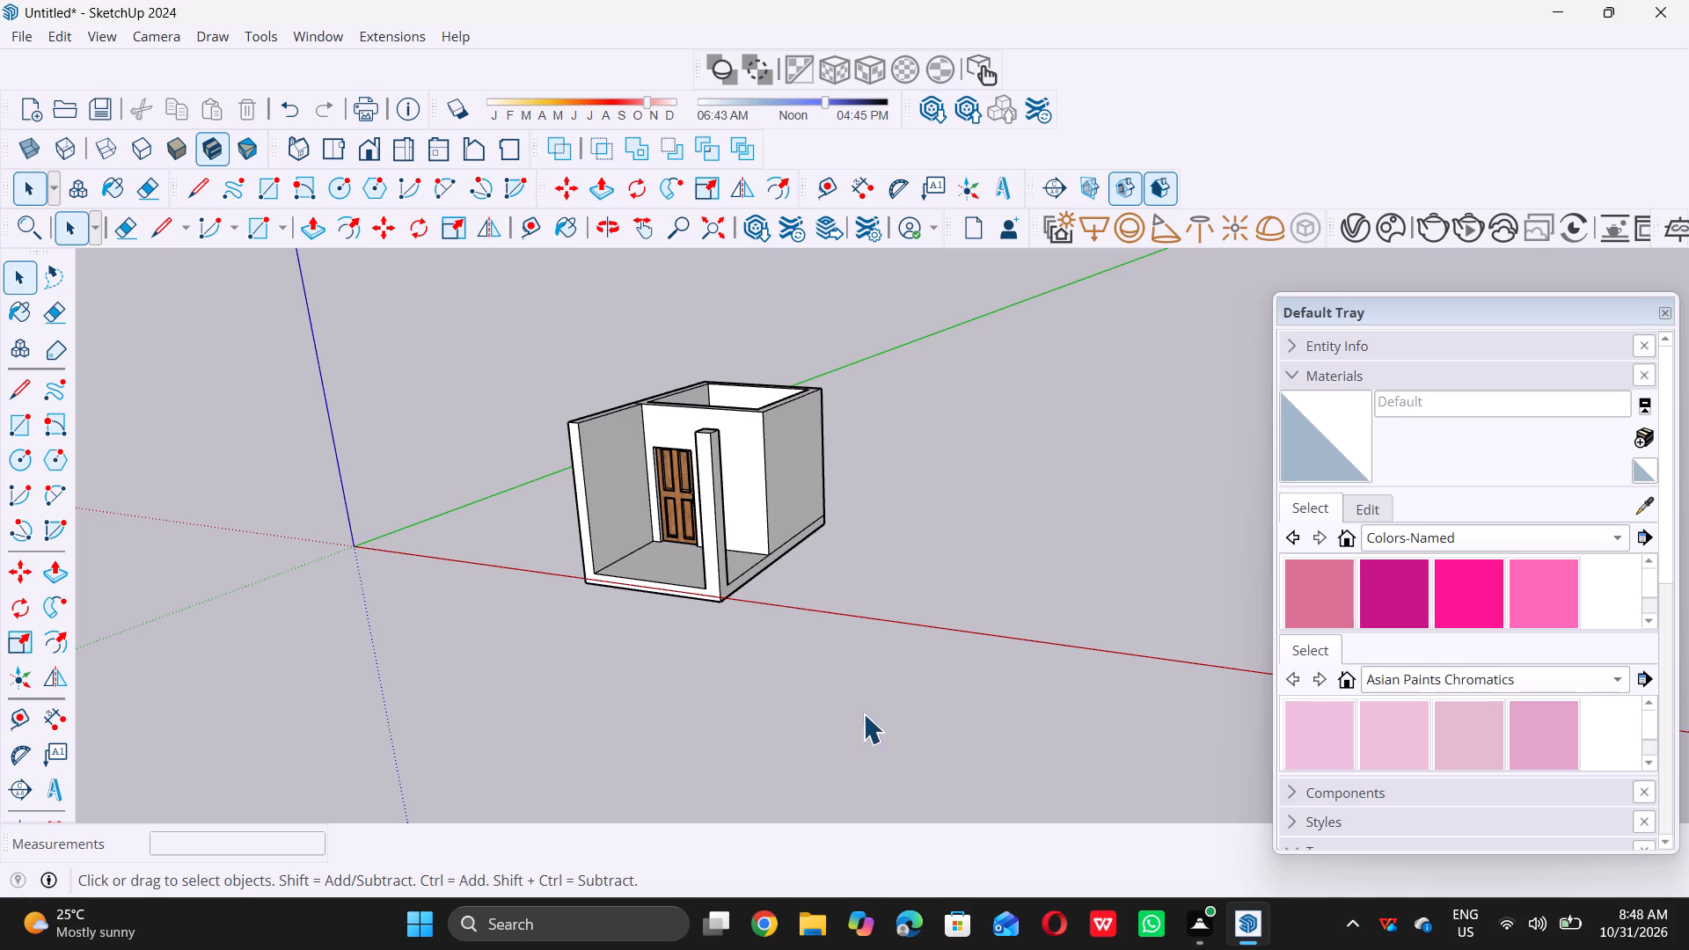
{"action": "middle_click_drag", "start_coordinate": [619, 493], "coordinate": [561, 499]}
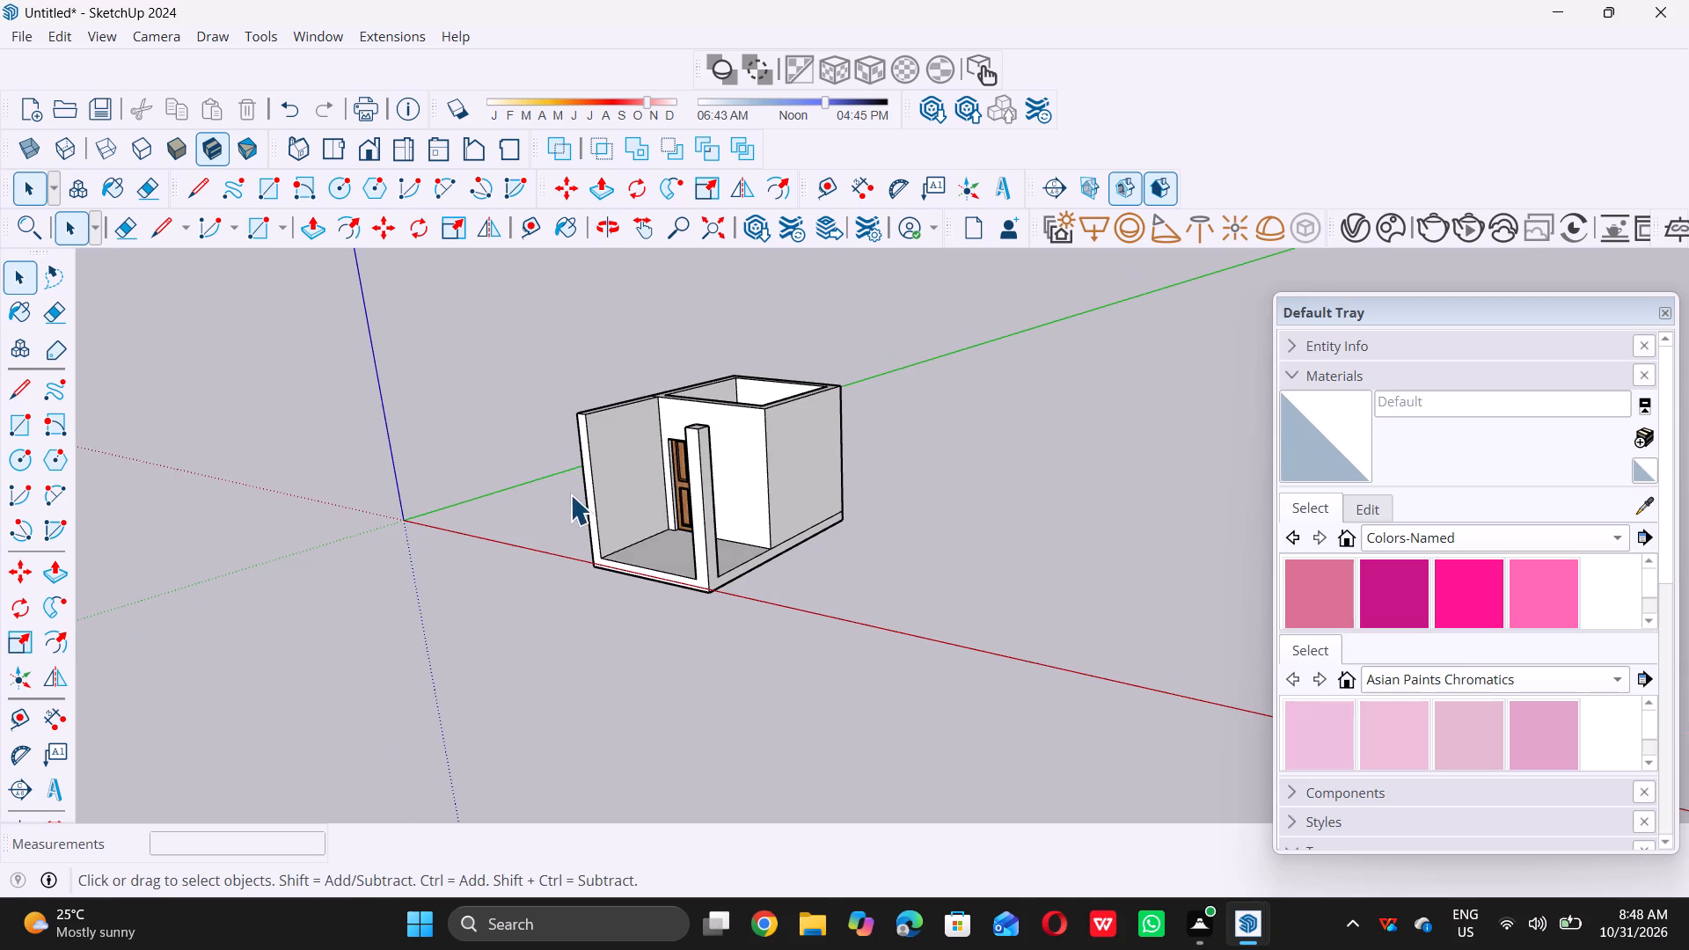
{"action": "scroll", "coordinate": [574, 494], "scroll_direction": "up", "scroll_amount": 7}
{"action": "scroll", "coordinate": [603, 498], "scroll_direction": "down", "scroll_amount": 6}
Place a horizontal guide on the porch side wall's inner face, 3' above the slab.
{"action": "middle_click_drag", "start_coordinate": [594, 526], "coordinate": [595, 525]}
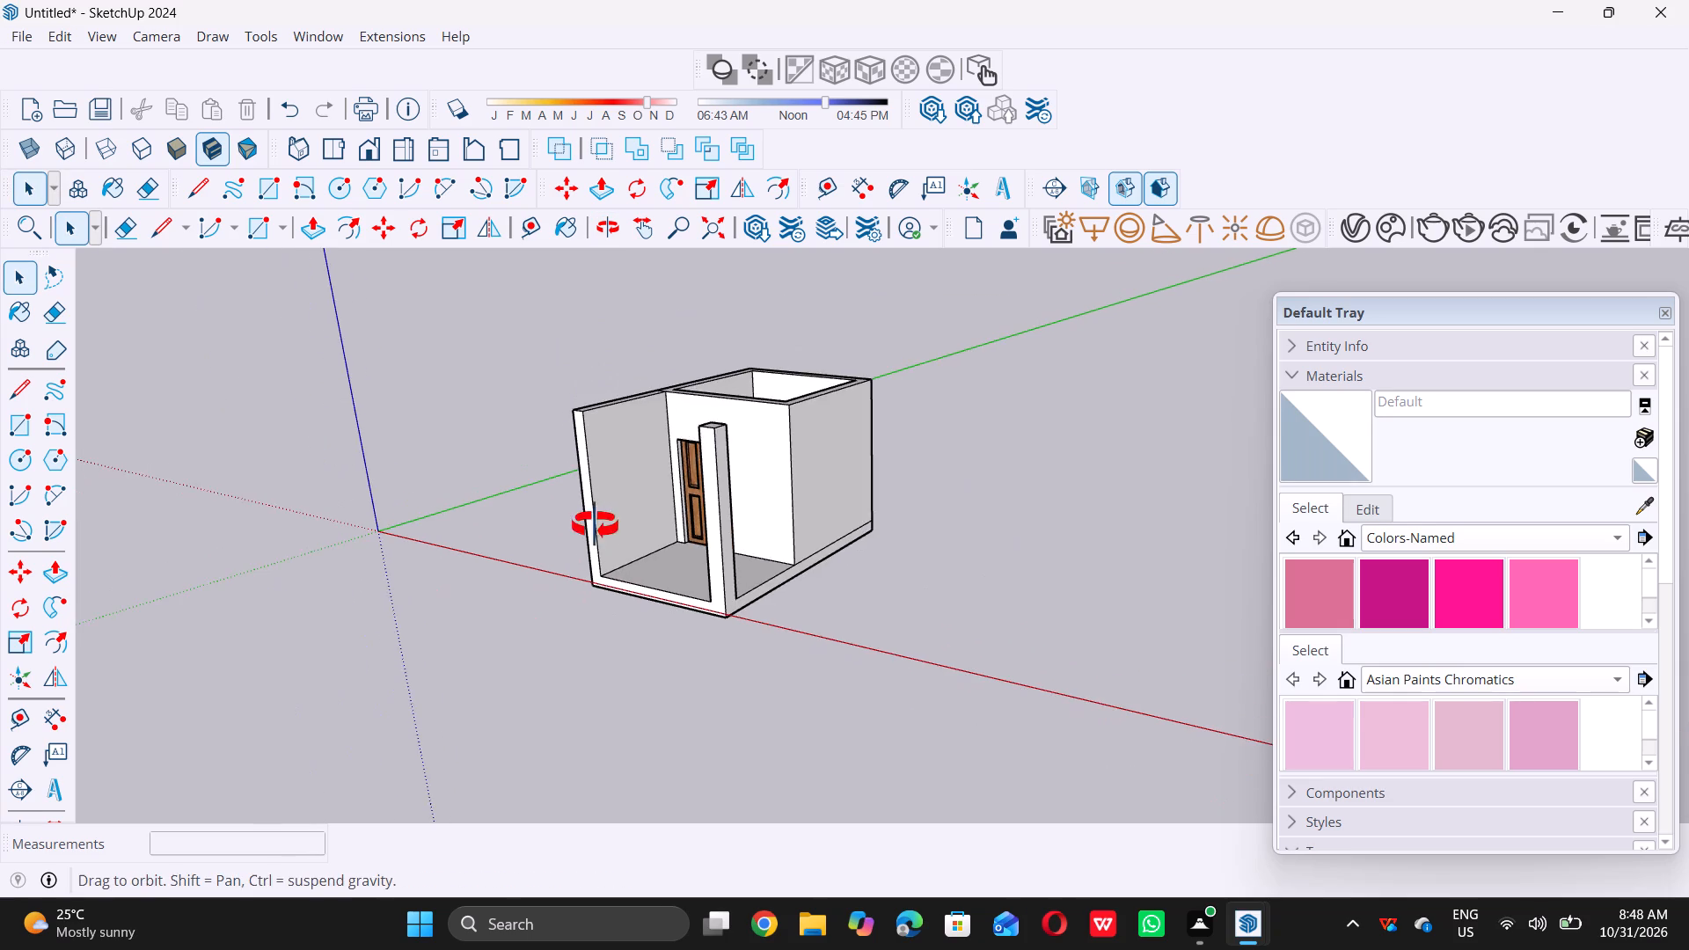
{"action": "middle_click_drag", "start_coordinate": [595, 525], "coordinate": [662, 472]}
{"action": "scroll", "coordinate": [660, 472], "scroll_direction": "up", "scroll_amount": 6}
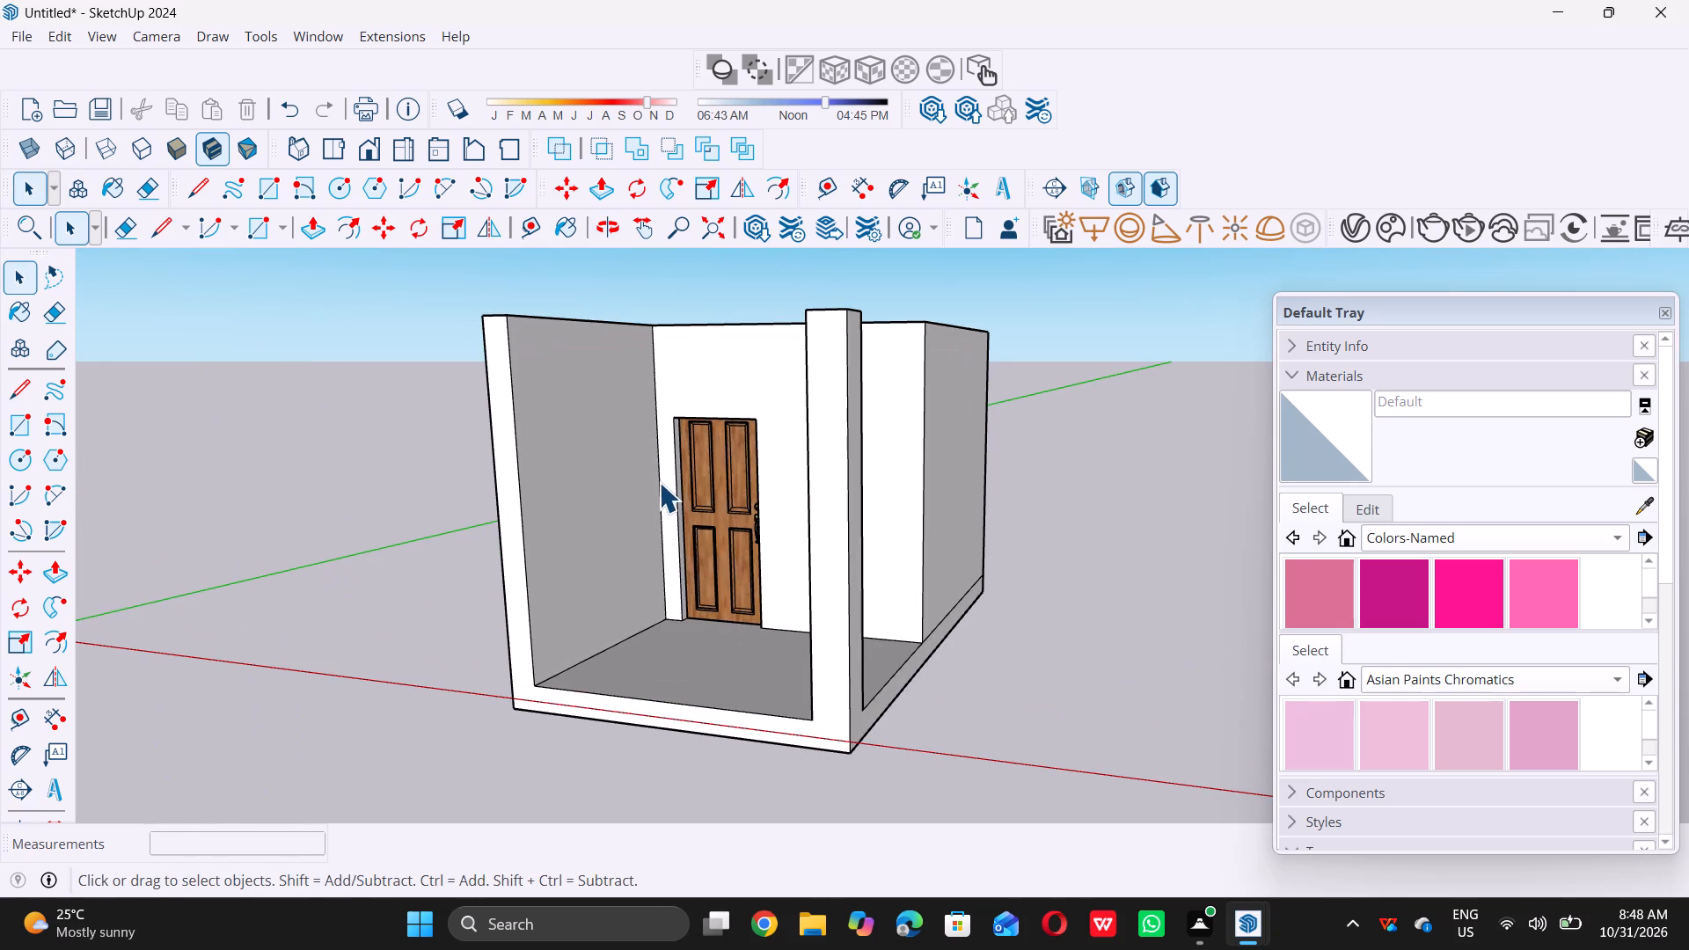
{"action": "key", "text": "t"}
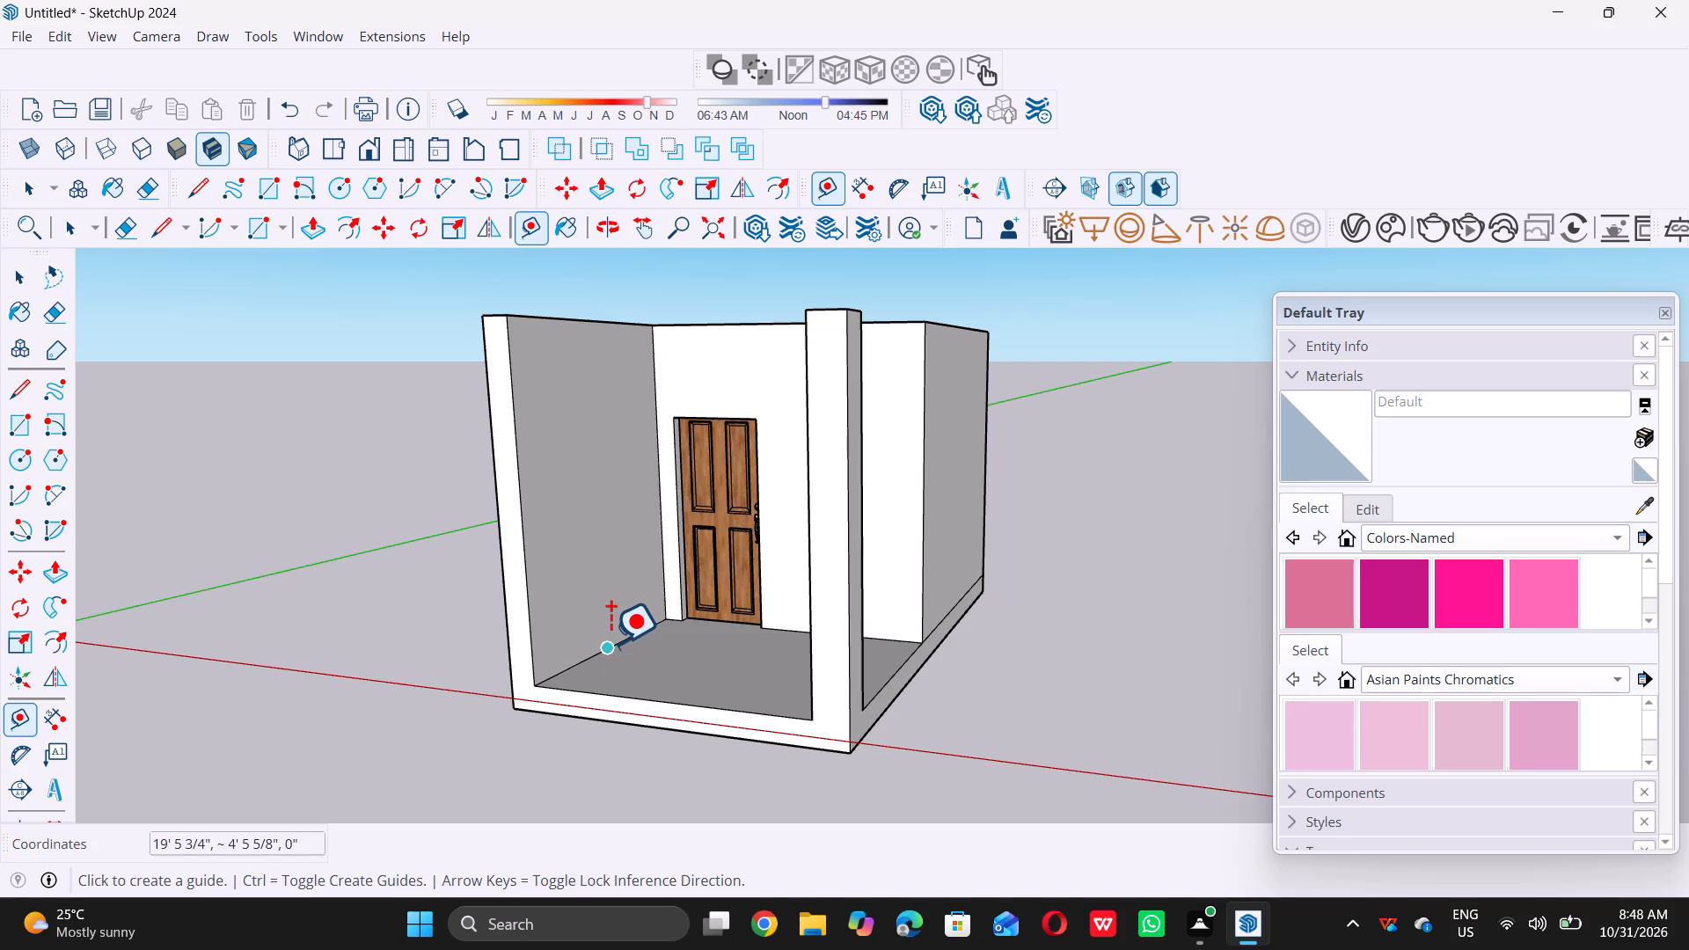
{"action": "double_click", "coordinate": [587, 649]}
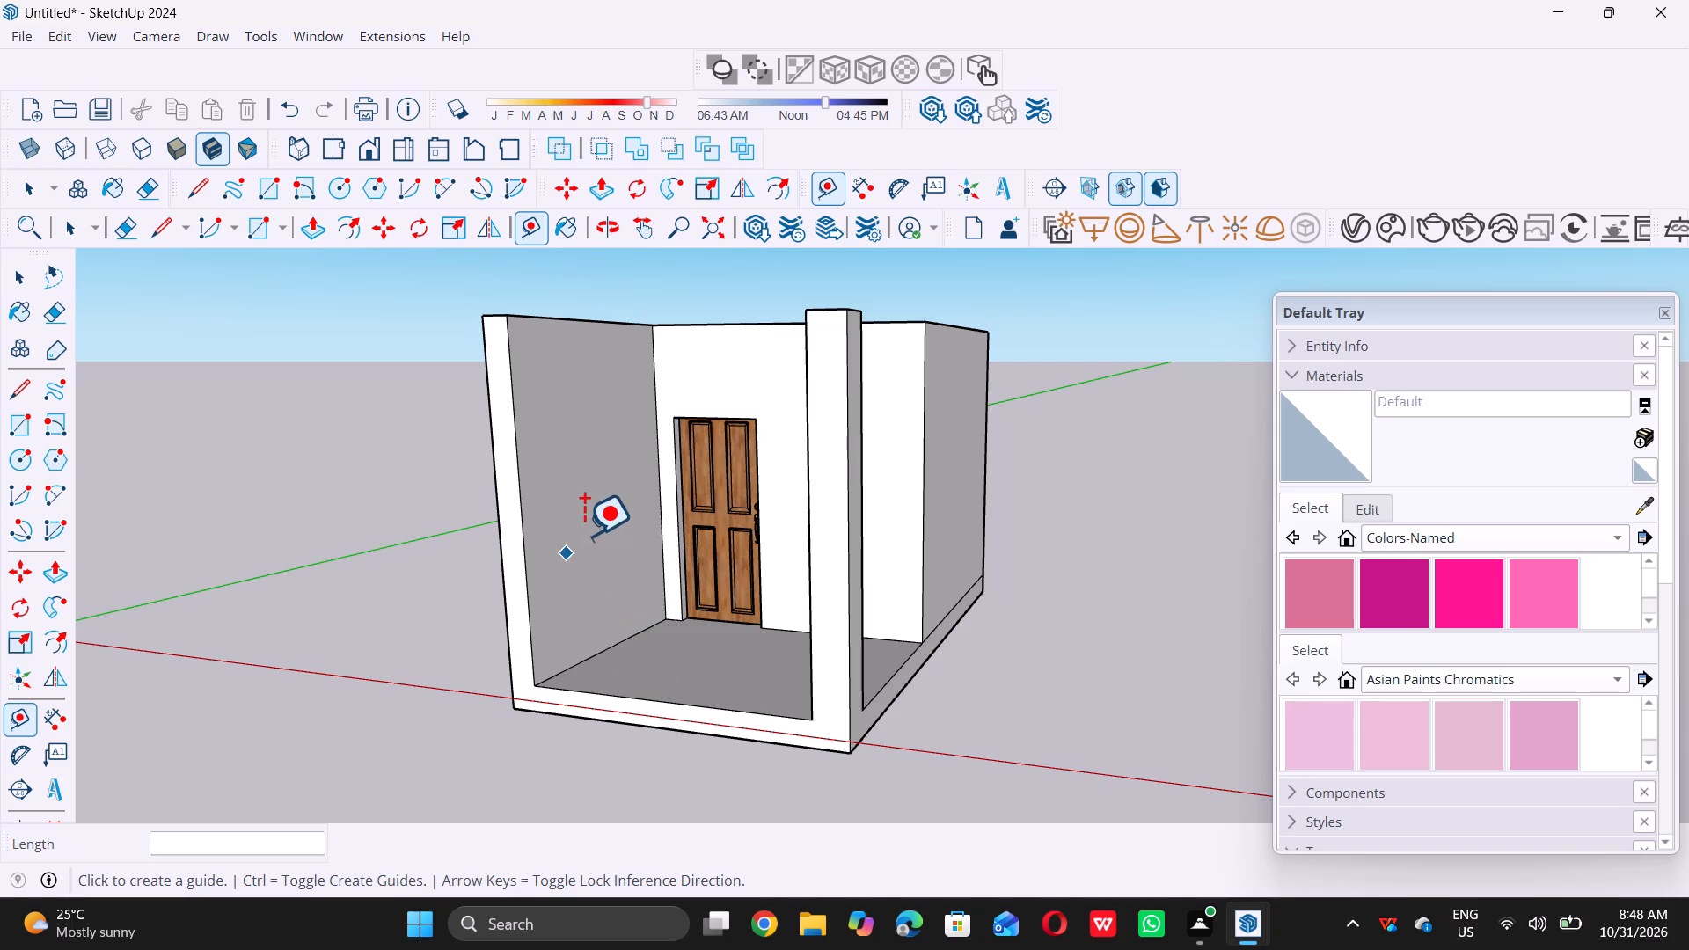
{"action": "key", "text": "space"}
{"action": "key", "text": "t"}
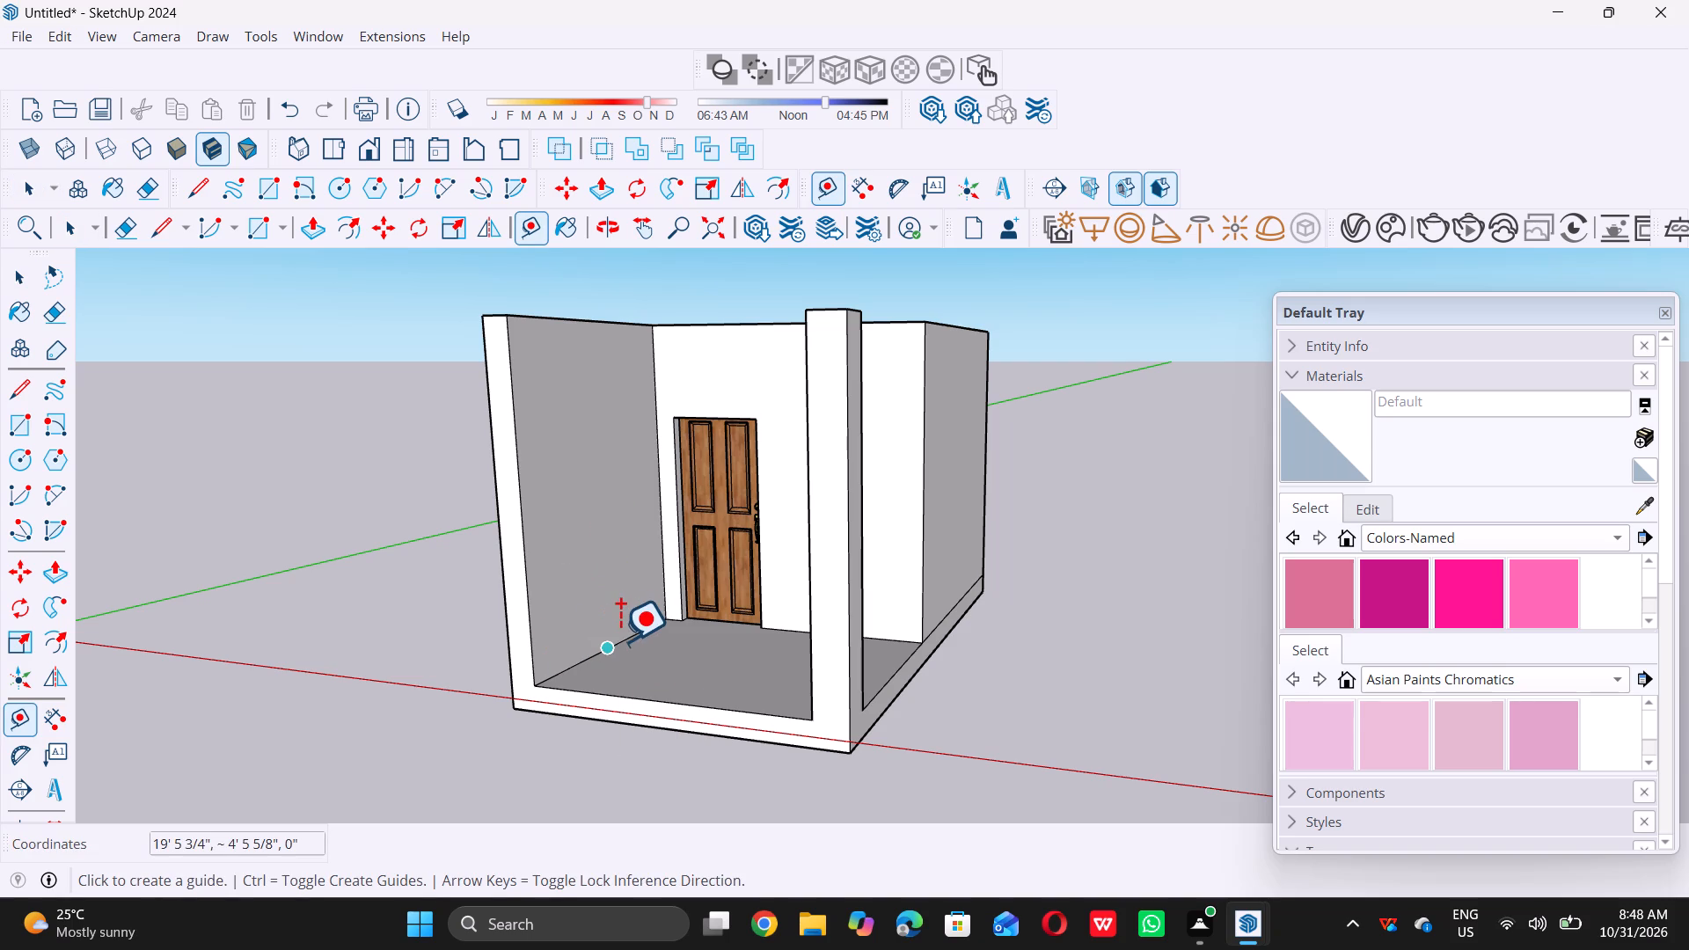
{"action": "left_click", "coordinate": [620, 637]}
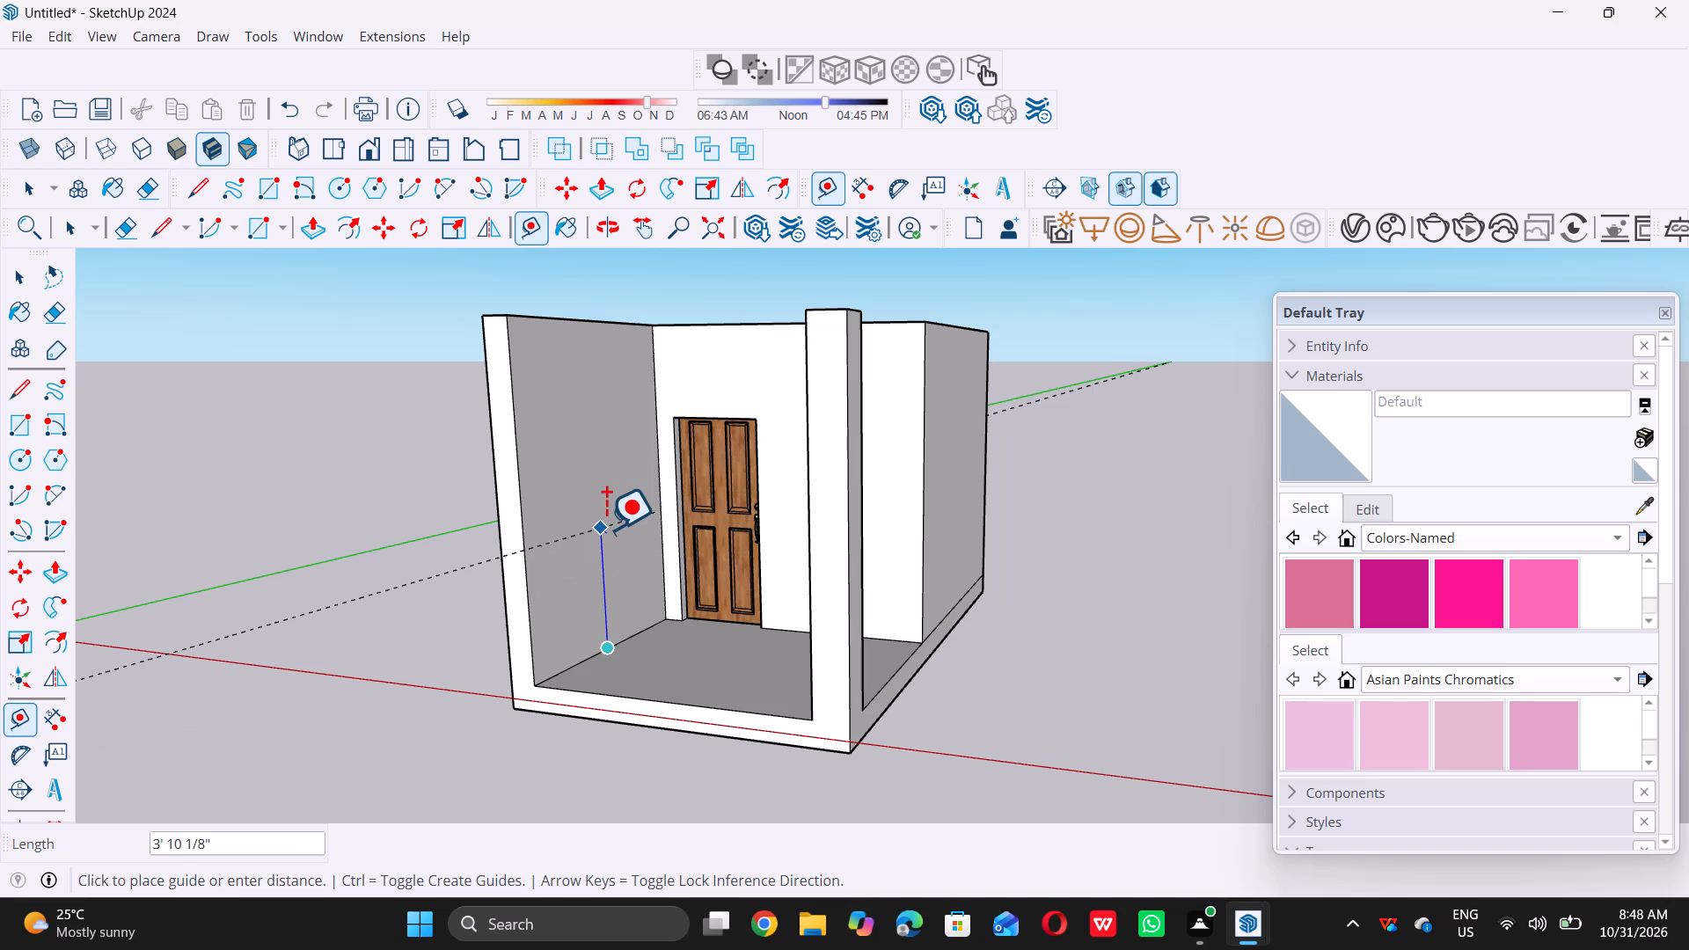
{"action": "key", "text": "3"}
{"action": "key", "text": "apostrophe"}
{"action": "key", "text": "Return"}
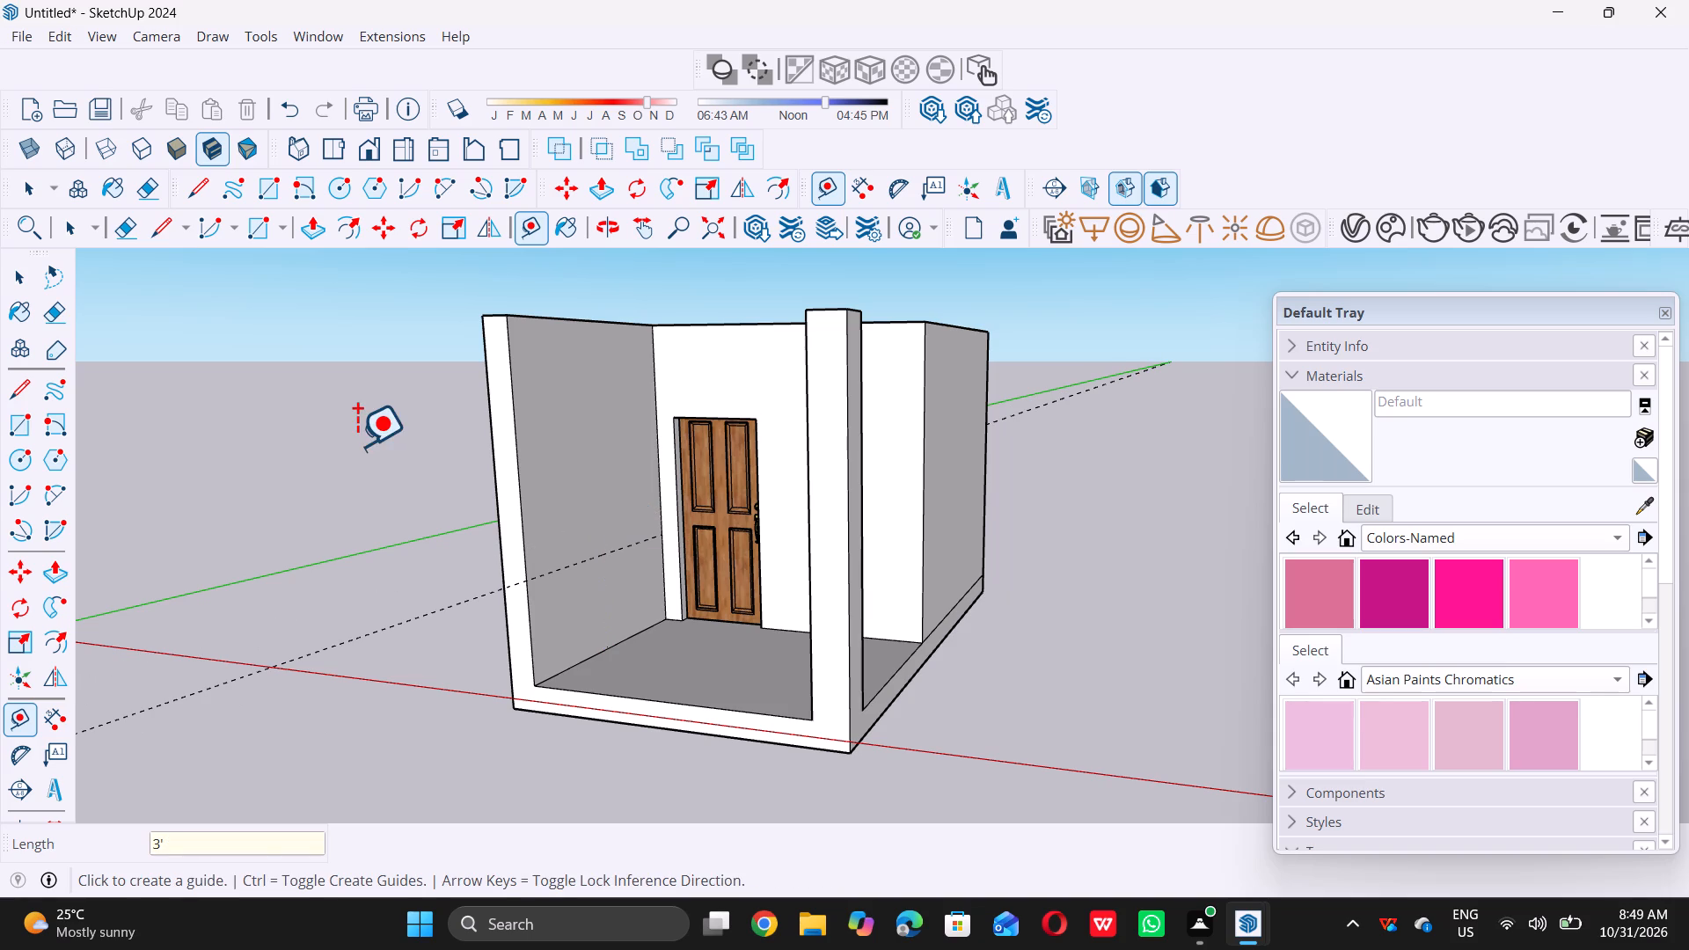
Place a second horizontal guide on the side wall's inner face, 4' above the first guide.
{"action": "left_click", "coordinate": [586, 561]}
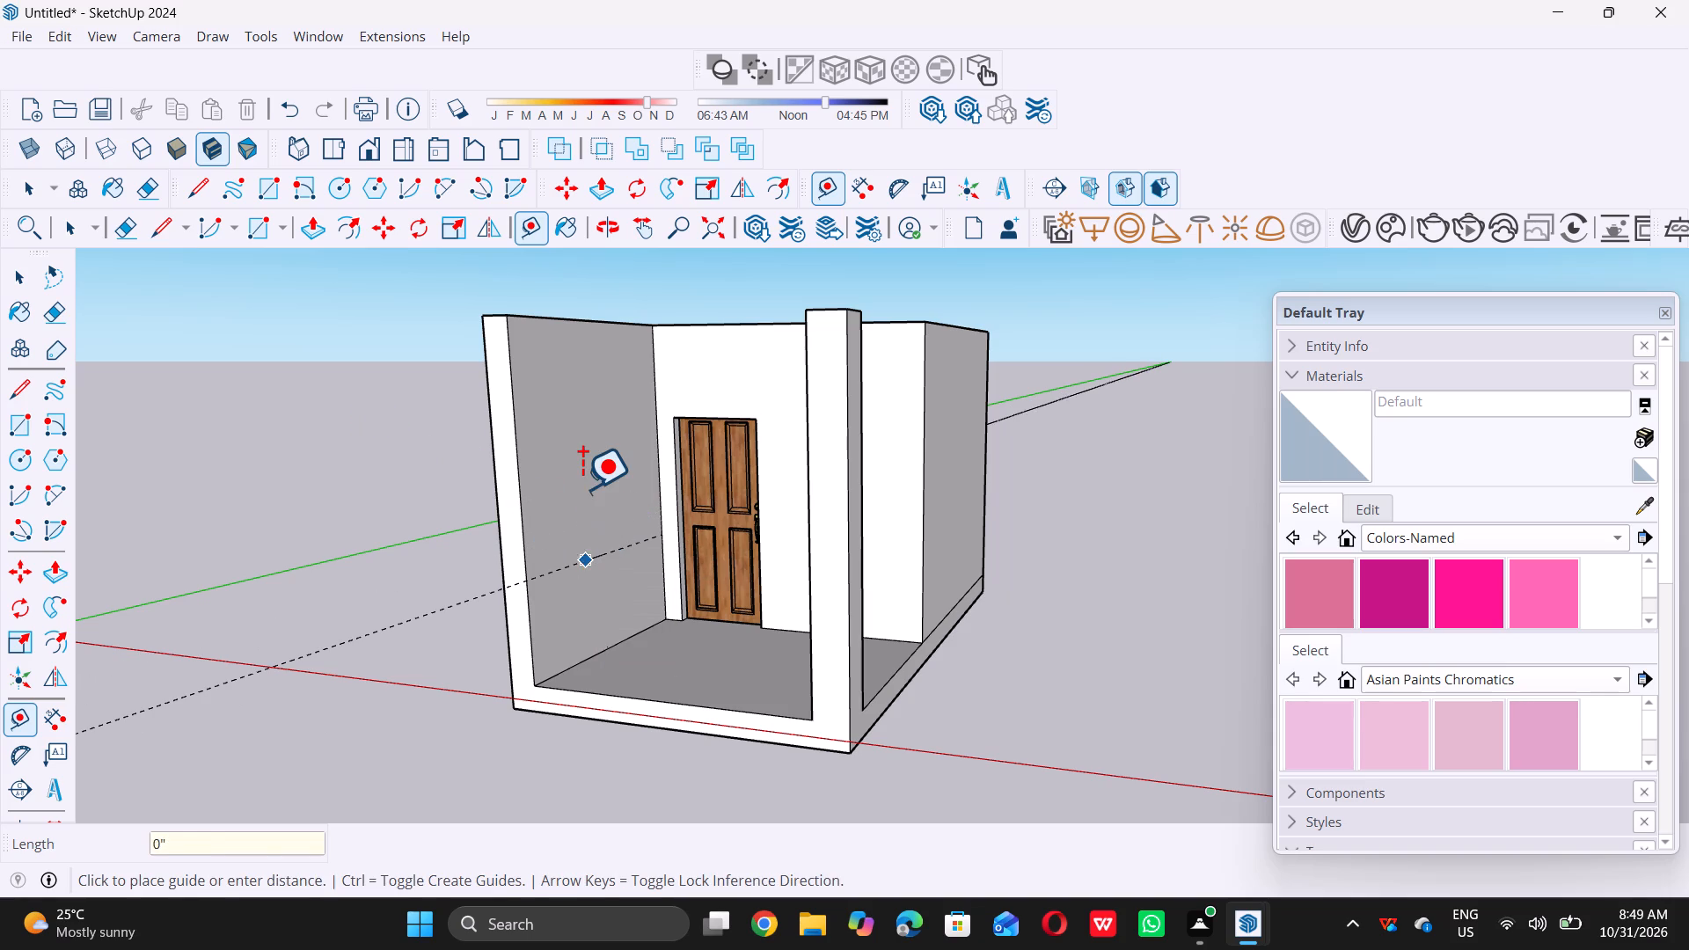
{"action": "key", "text": "4"}
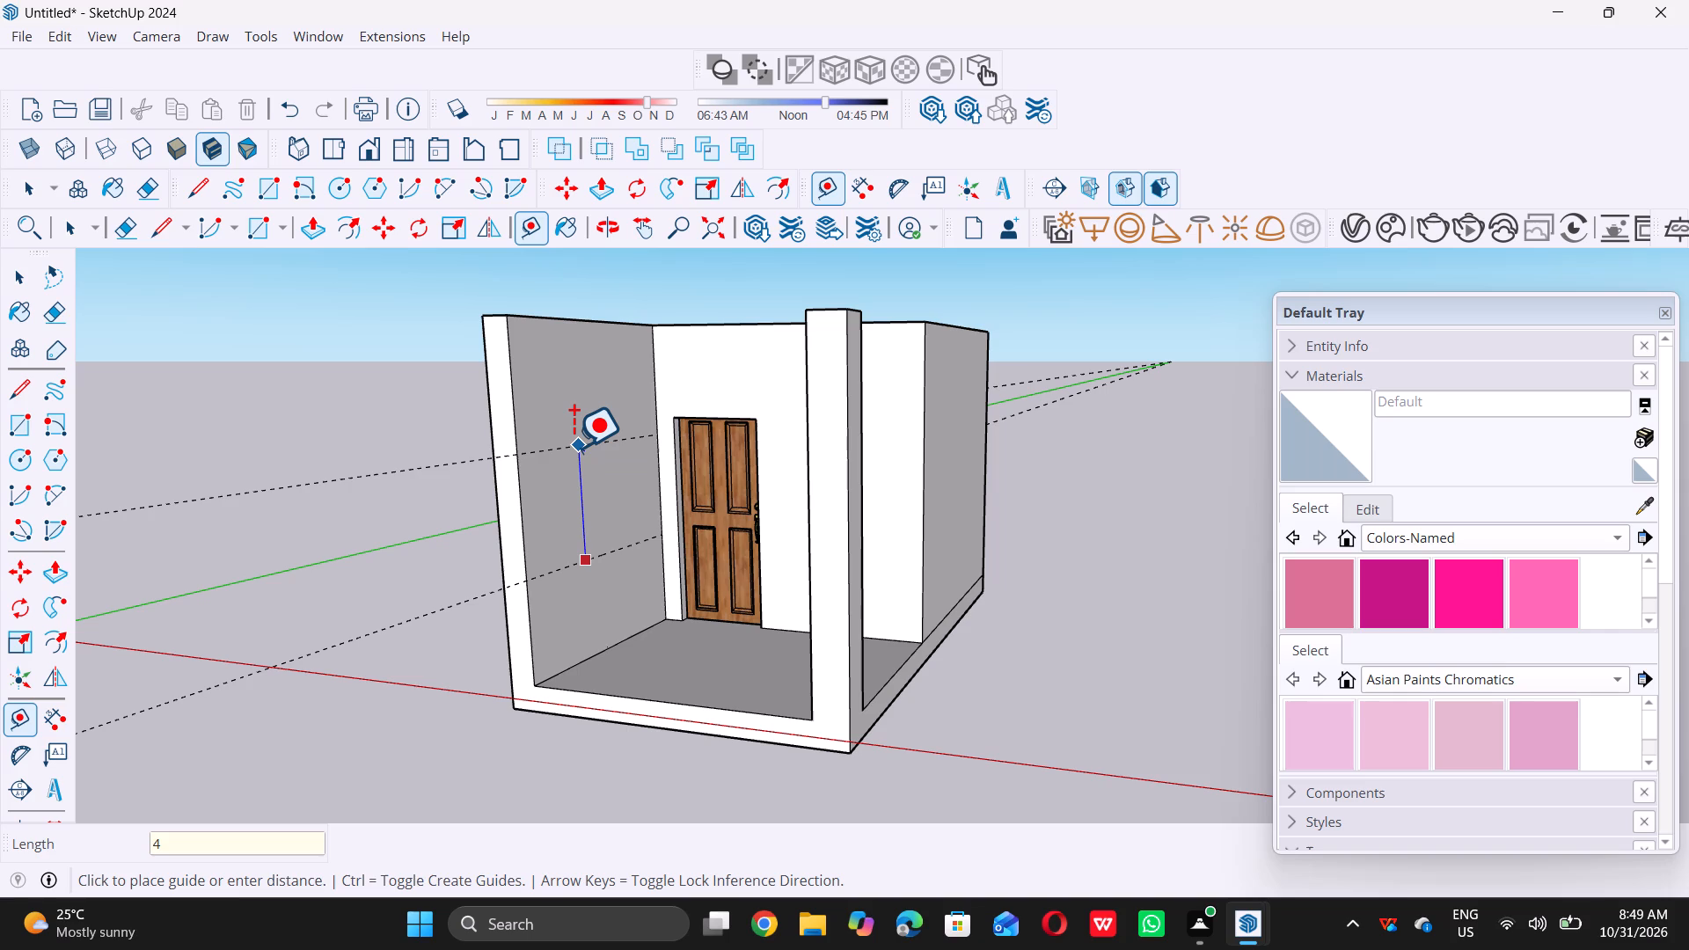
{"action": "key", "text": "apostrophe"}
{"action": "key", "text": "Return"}
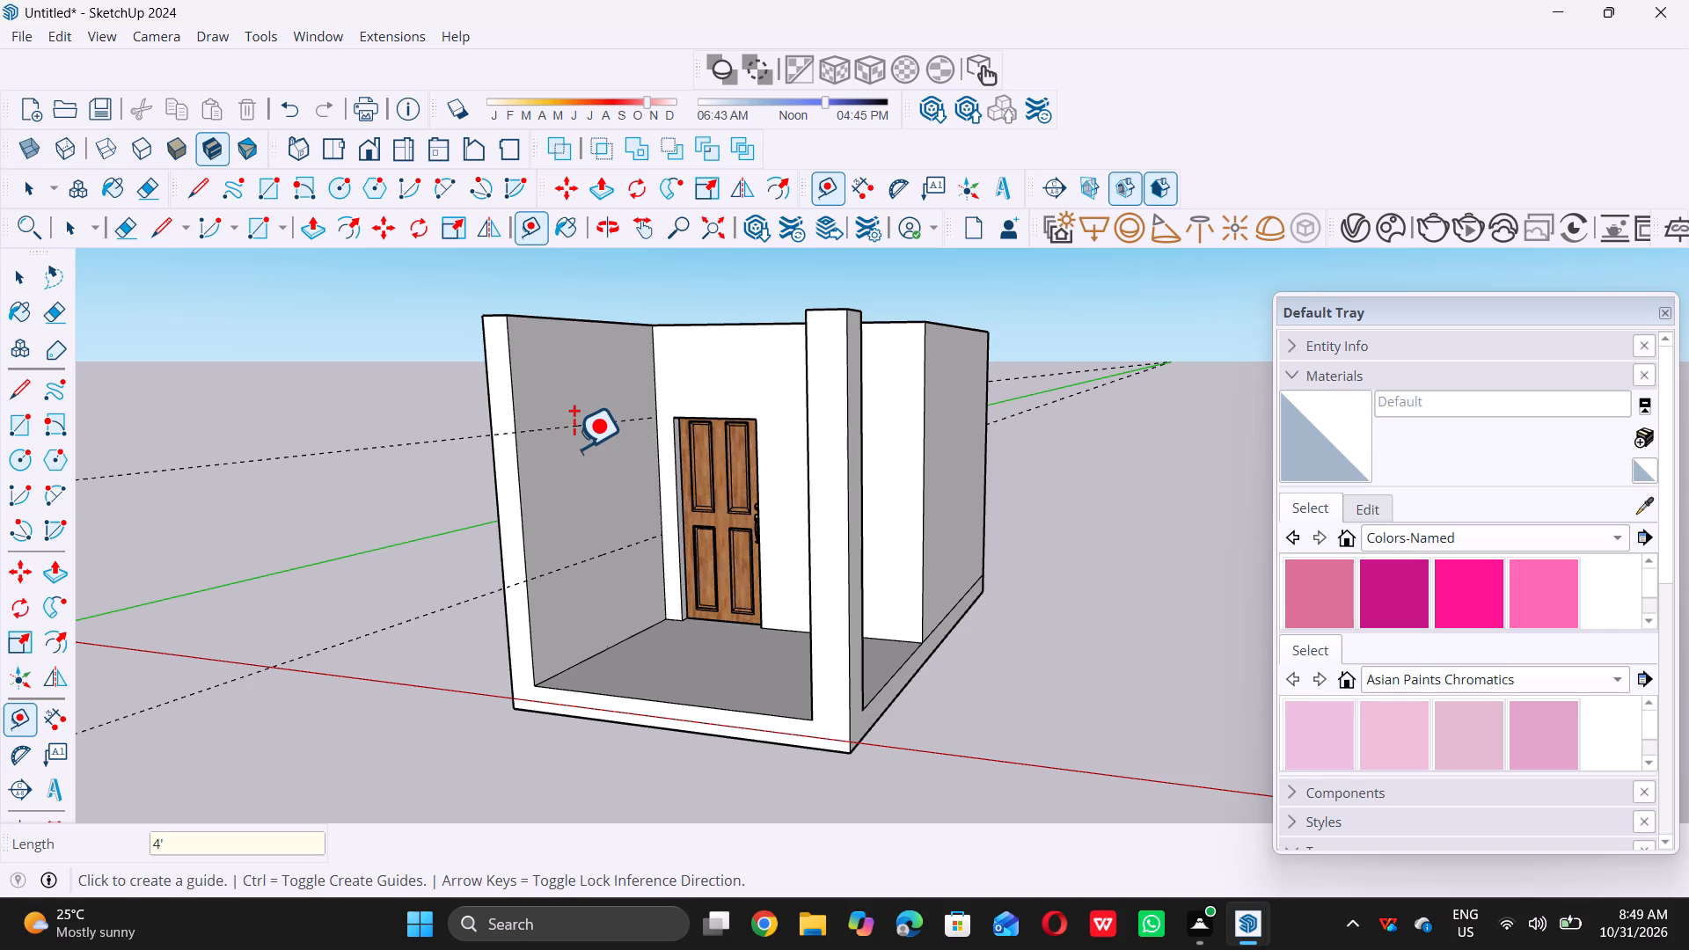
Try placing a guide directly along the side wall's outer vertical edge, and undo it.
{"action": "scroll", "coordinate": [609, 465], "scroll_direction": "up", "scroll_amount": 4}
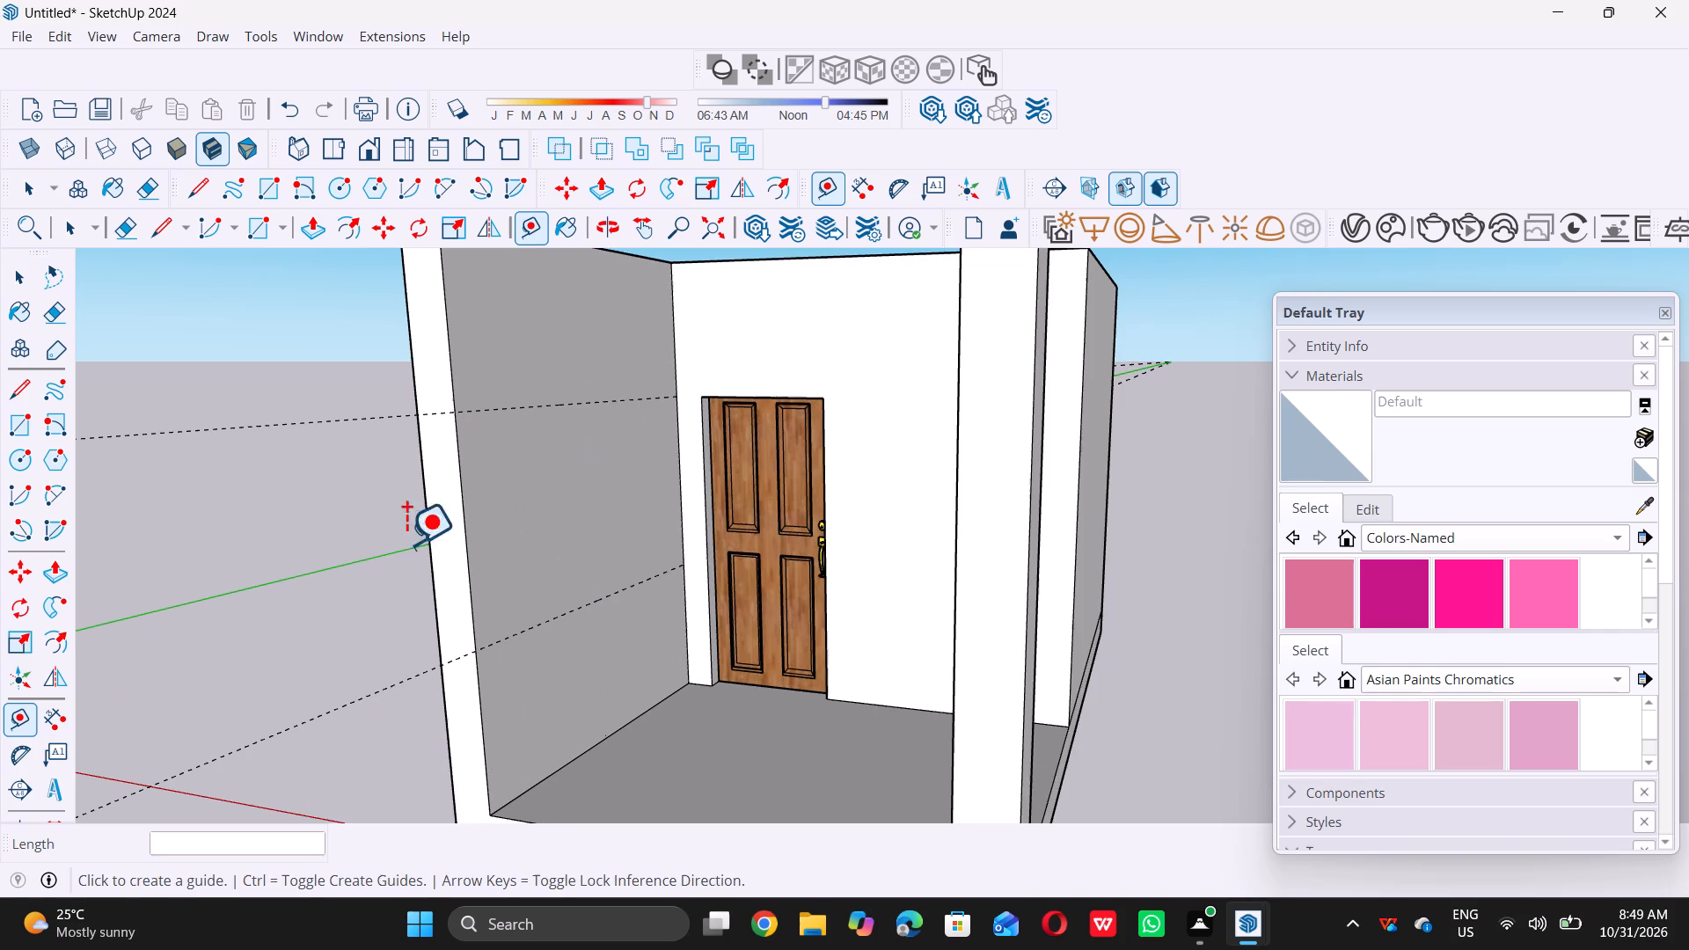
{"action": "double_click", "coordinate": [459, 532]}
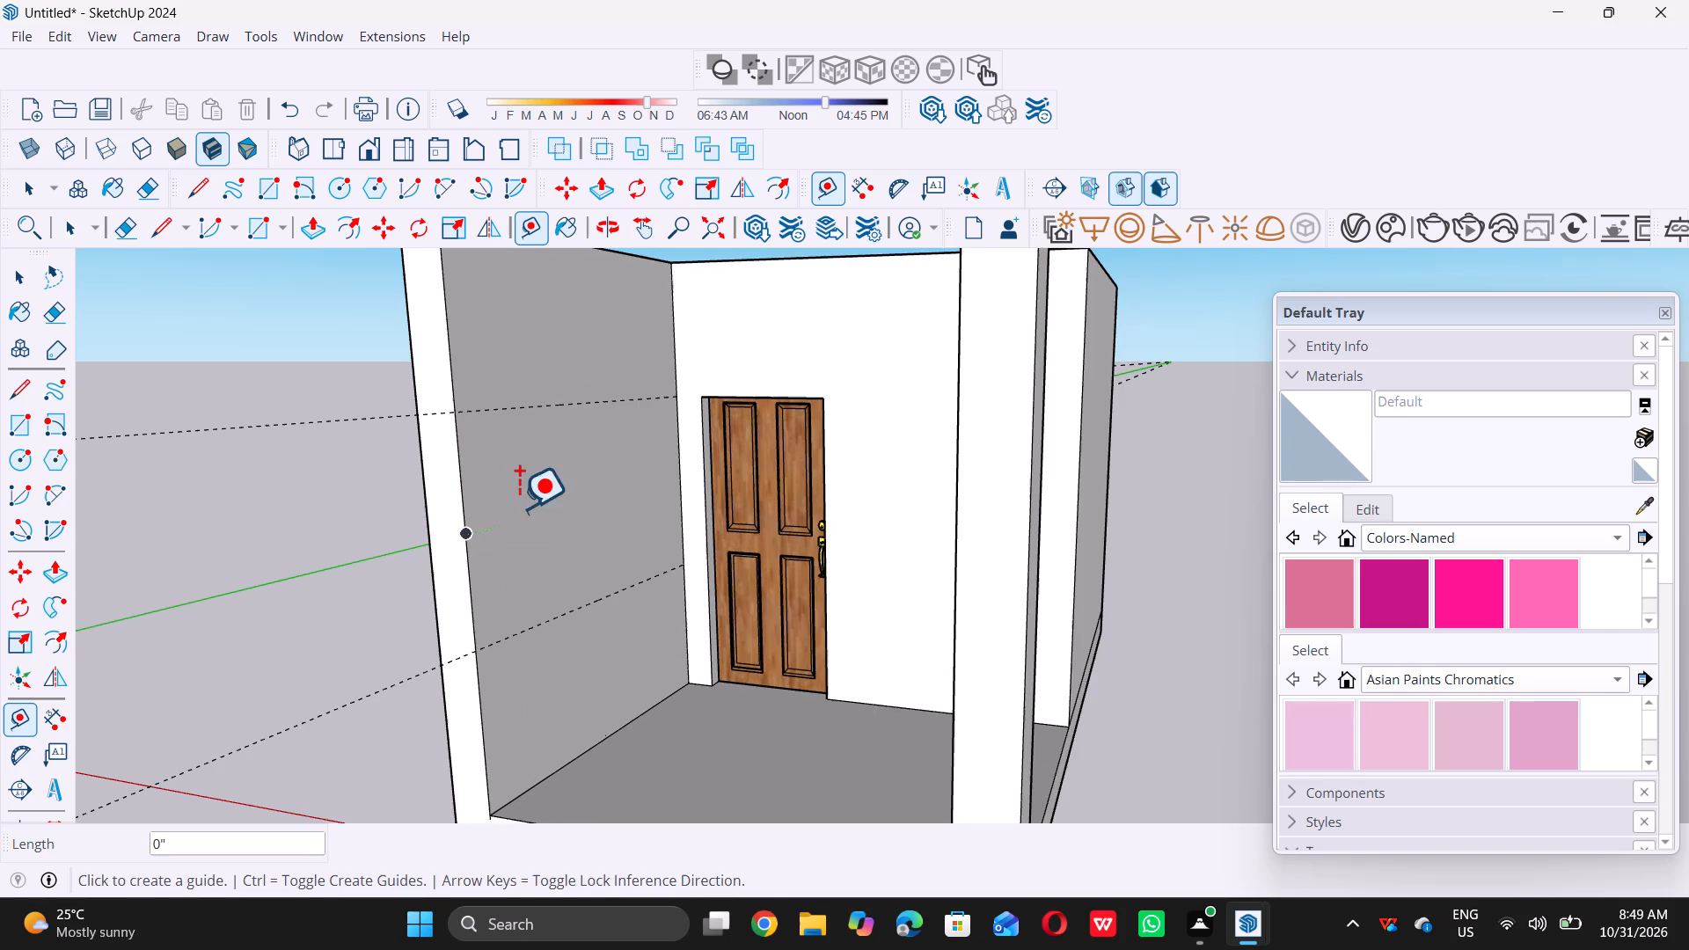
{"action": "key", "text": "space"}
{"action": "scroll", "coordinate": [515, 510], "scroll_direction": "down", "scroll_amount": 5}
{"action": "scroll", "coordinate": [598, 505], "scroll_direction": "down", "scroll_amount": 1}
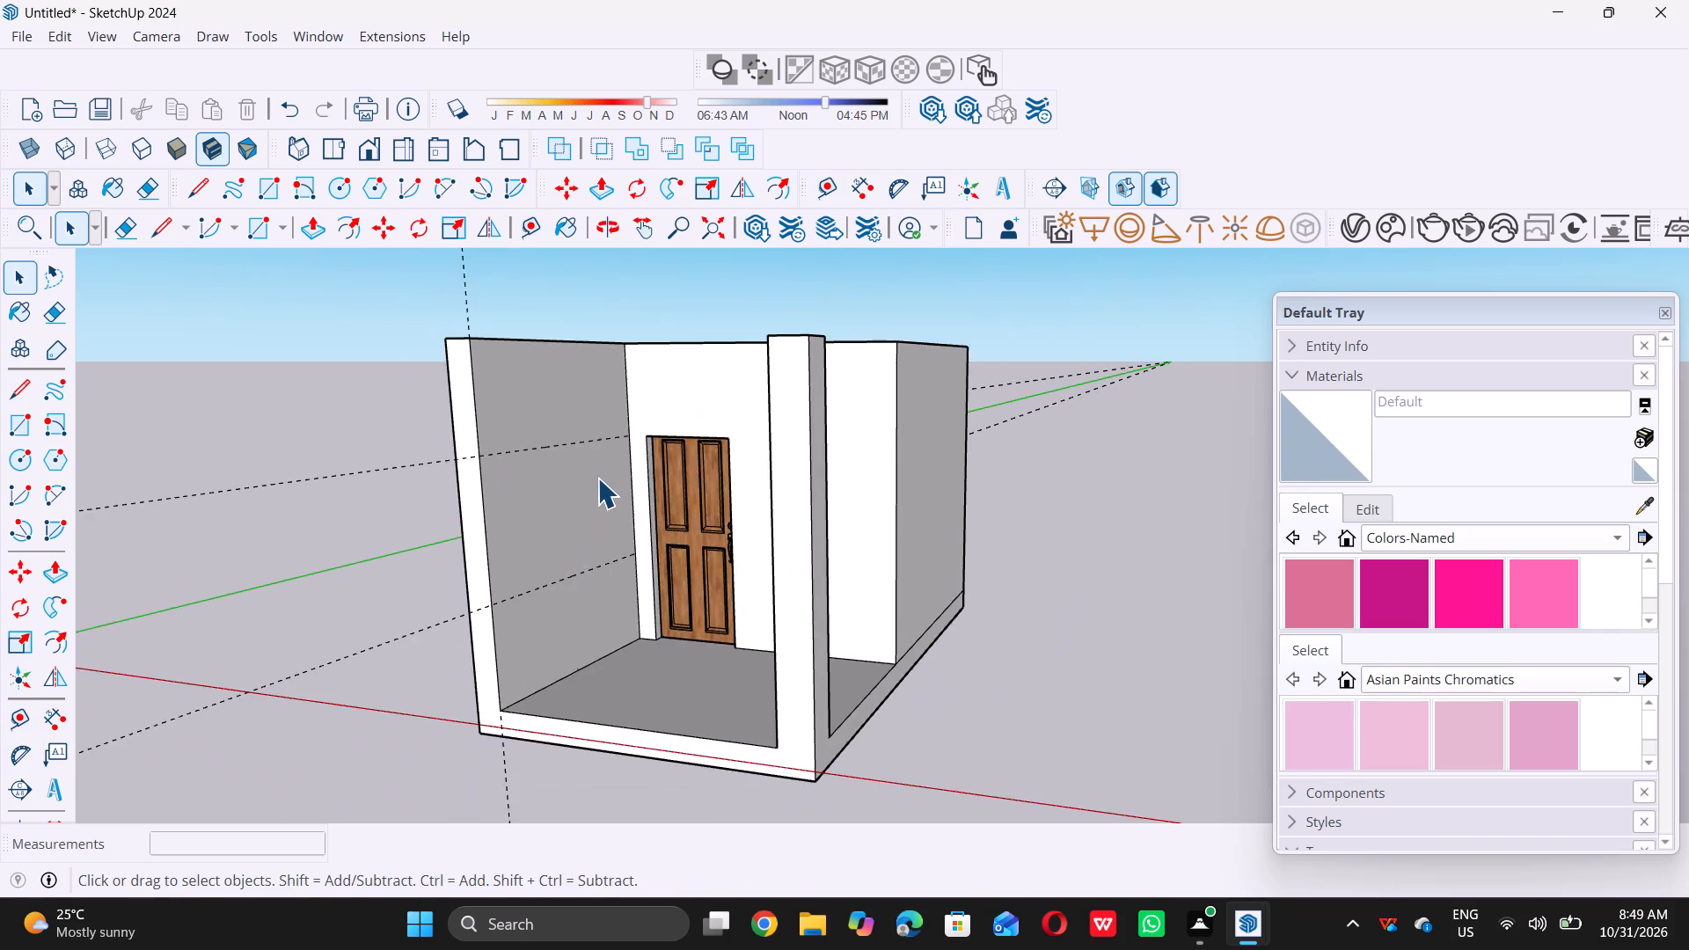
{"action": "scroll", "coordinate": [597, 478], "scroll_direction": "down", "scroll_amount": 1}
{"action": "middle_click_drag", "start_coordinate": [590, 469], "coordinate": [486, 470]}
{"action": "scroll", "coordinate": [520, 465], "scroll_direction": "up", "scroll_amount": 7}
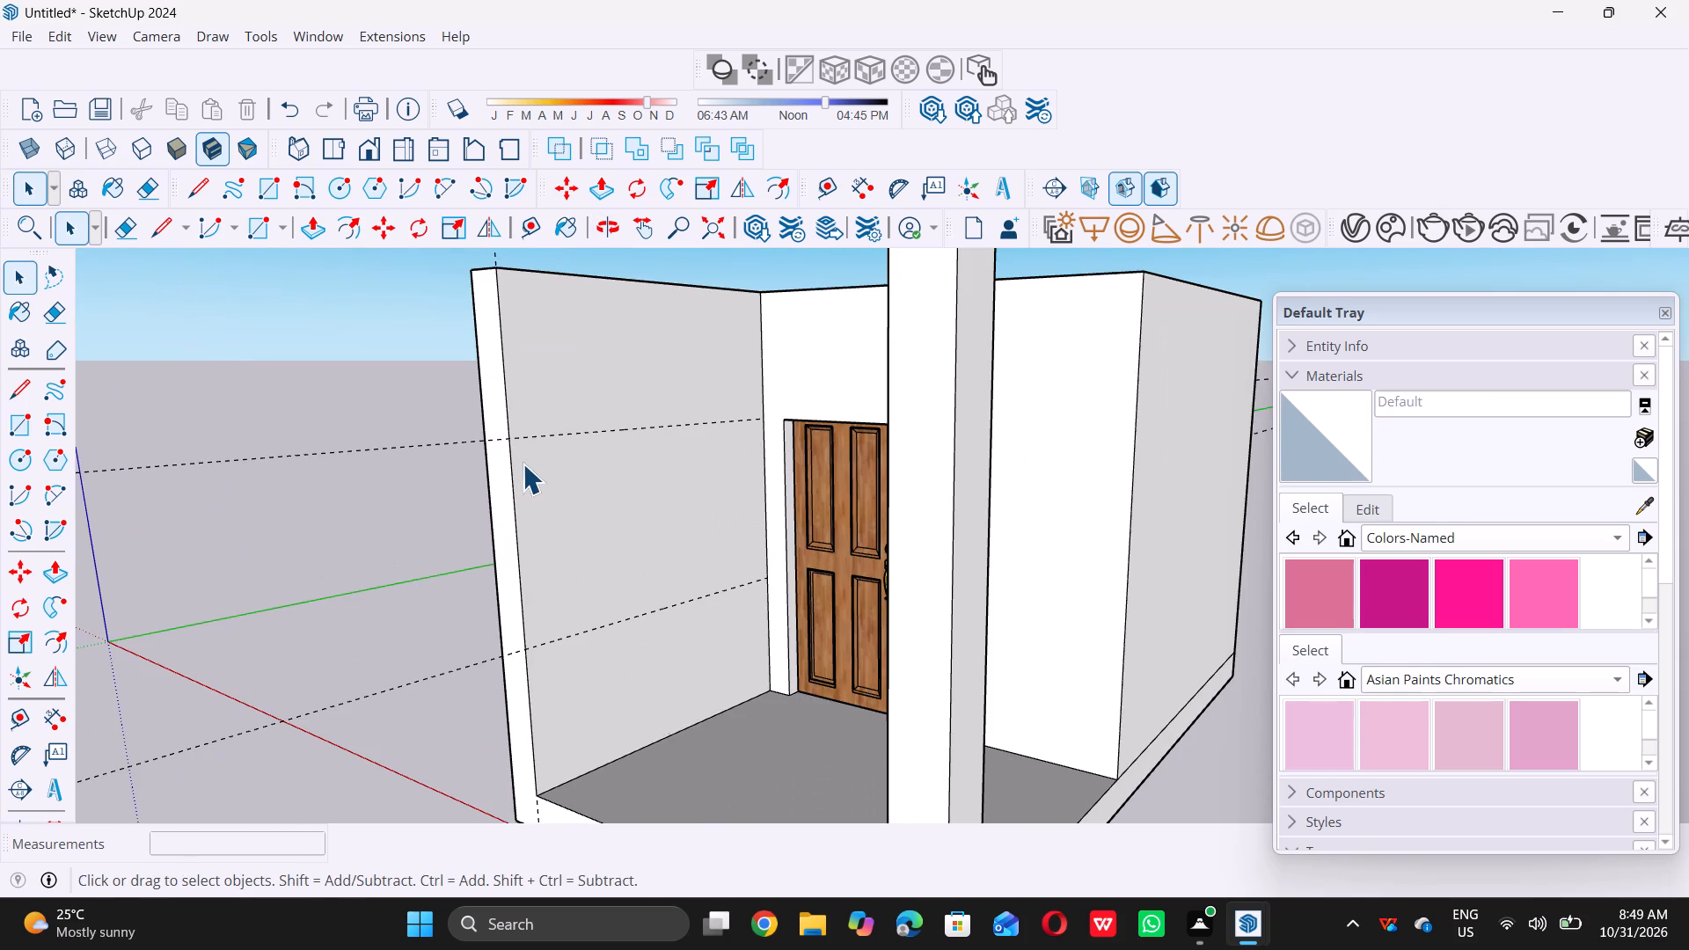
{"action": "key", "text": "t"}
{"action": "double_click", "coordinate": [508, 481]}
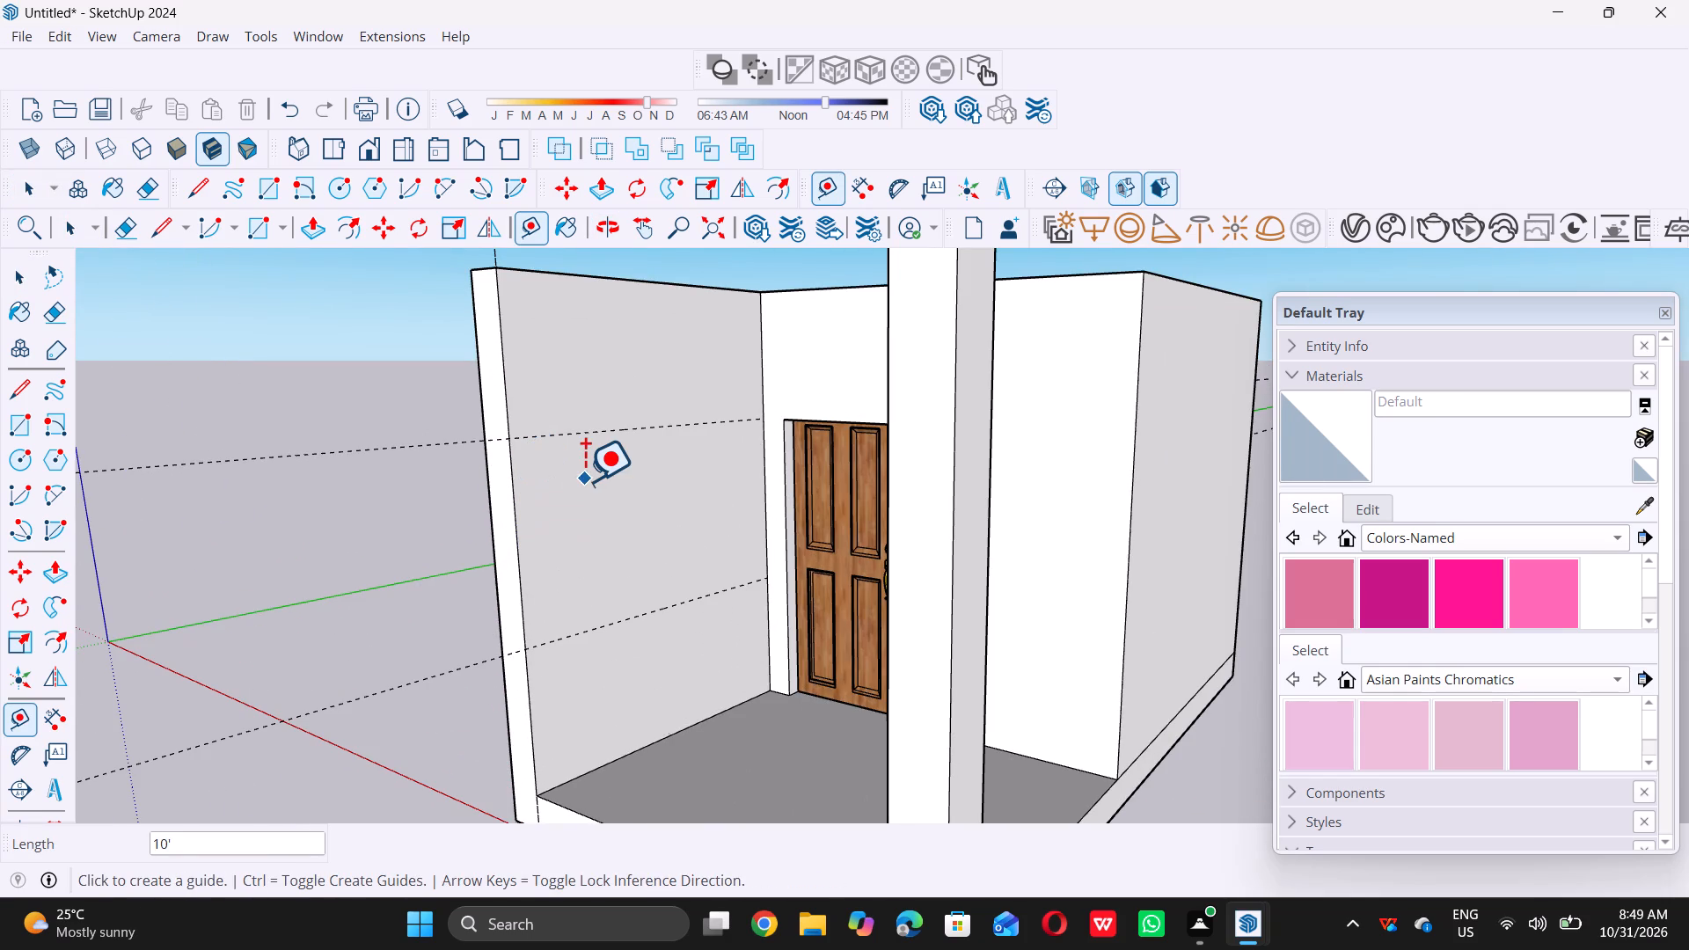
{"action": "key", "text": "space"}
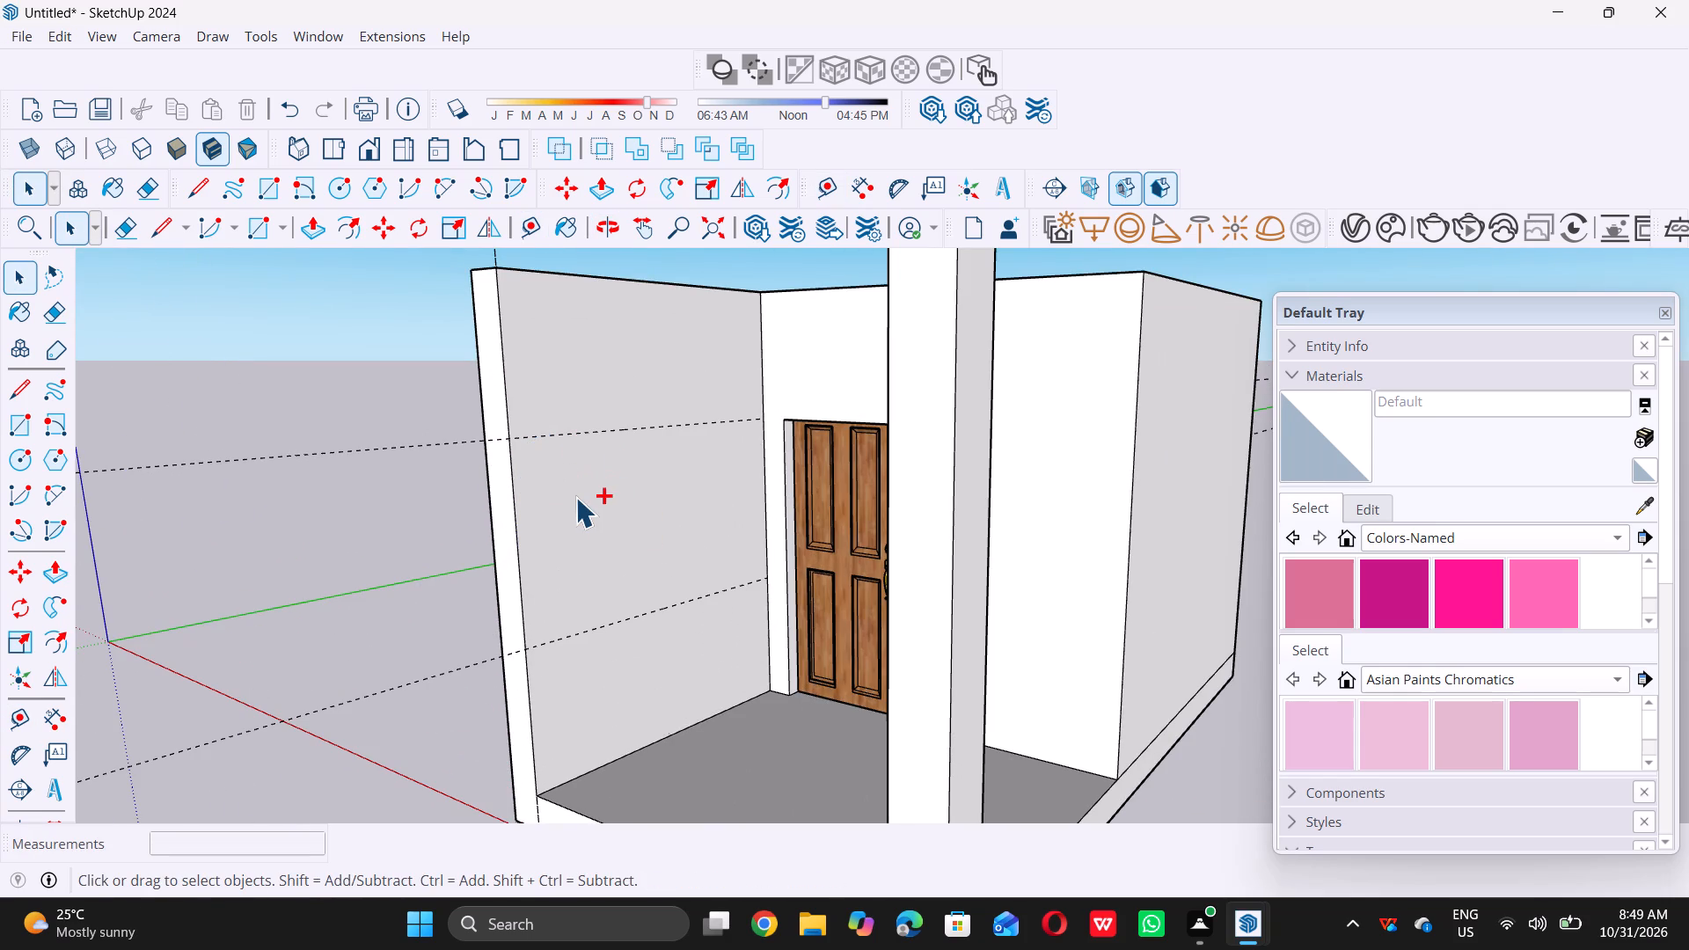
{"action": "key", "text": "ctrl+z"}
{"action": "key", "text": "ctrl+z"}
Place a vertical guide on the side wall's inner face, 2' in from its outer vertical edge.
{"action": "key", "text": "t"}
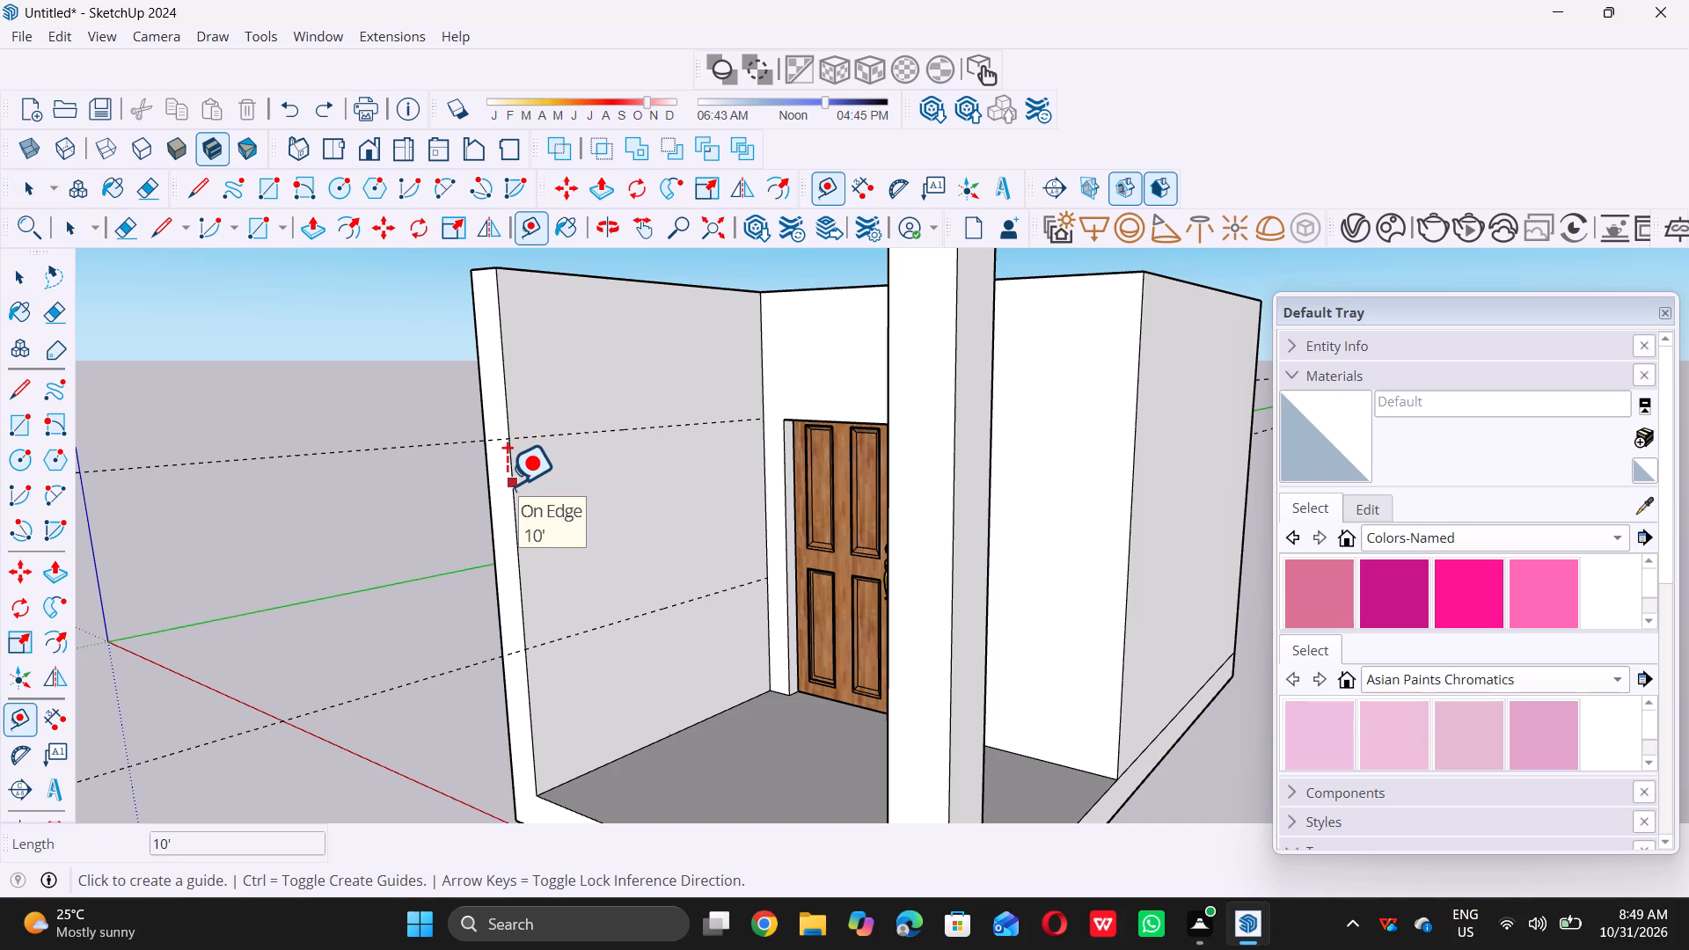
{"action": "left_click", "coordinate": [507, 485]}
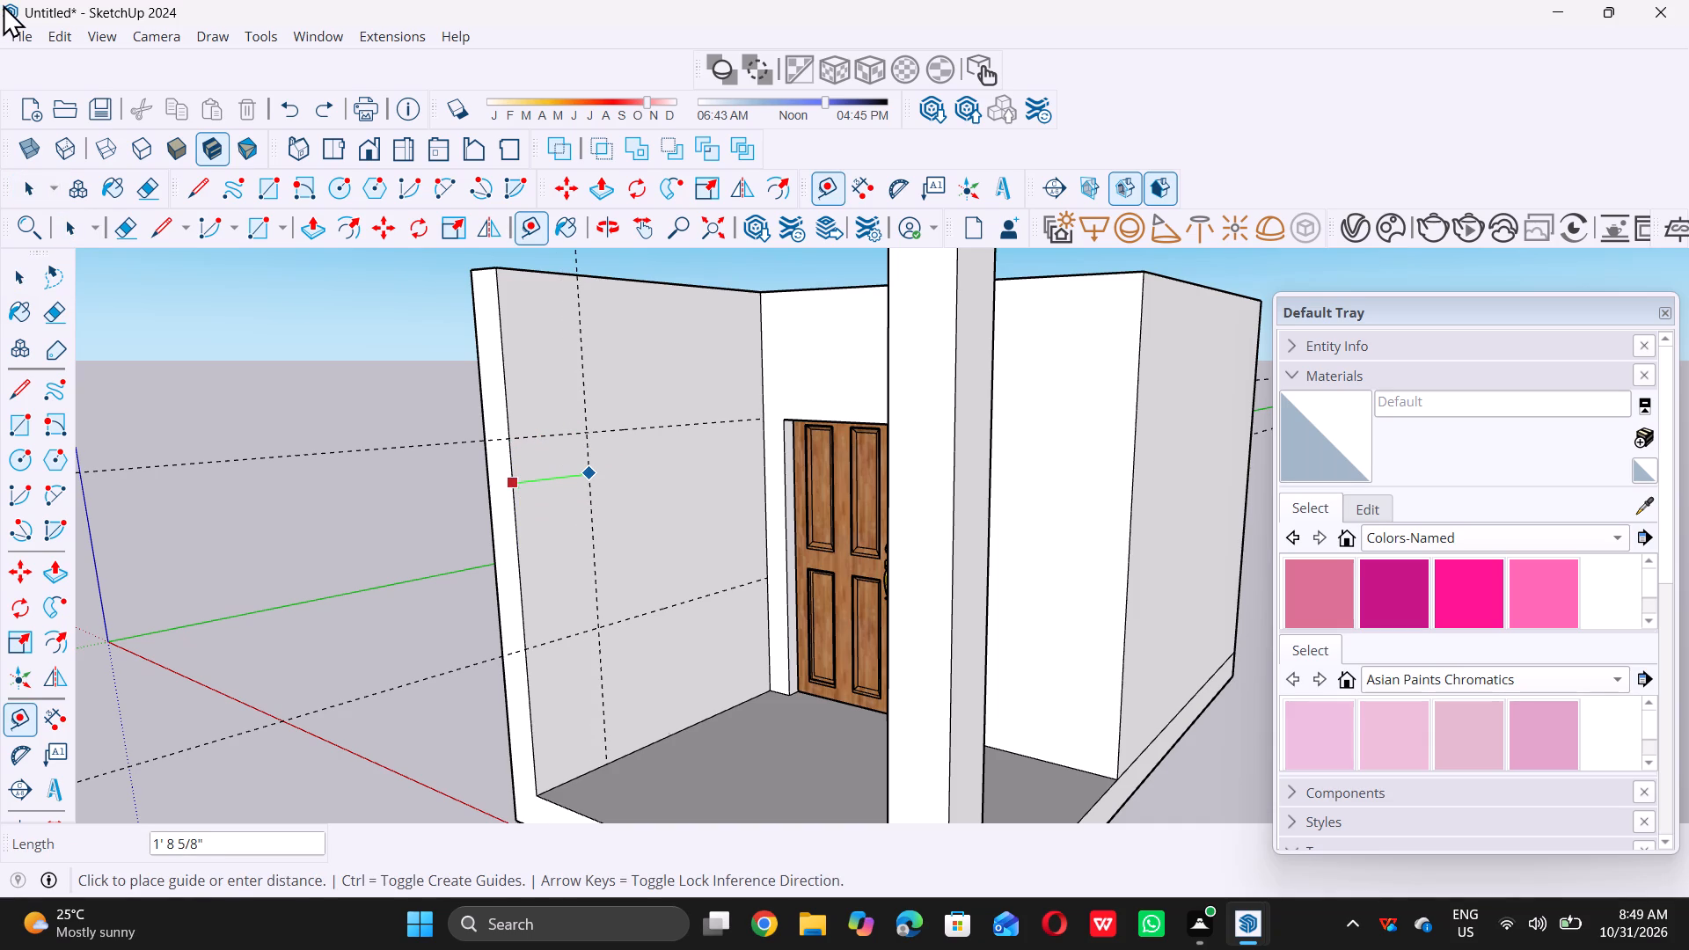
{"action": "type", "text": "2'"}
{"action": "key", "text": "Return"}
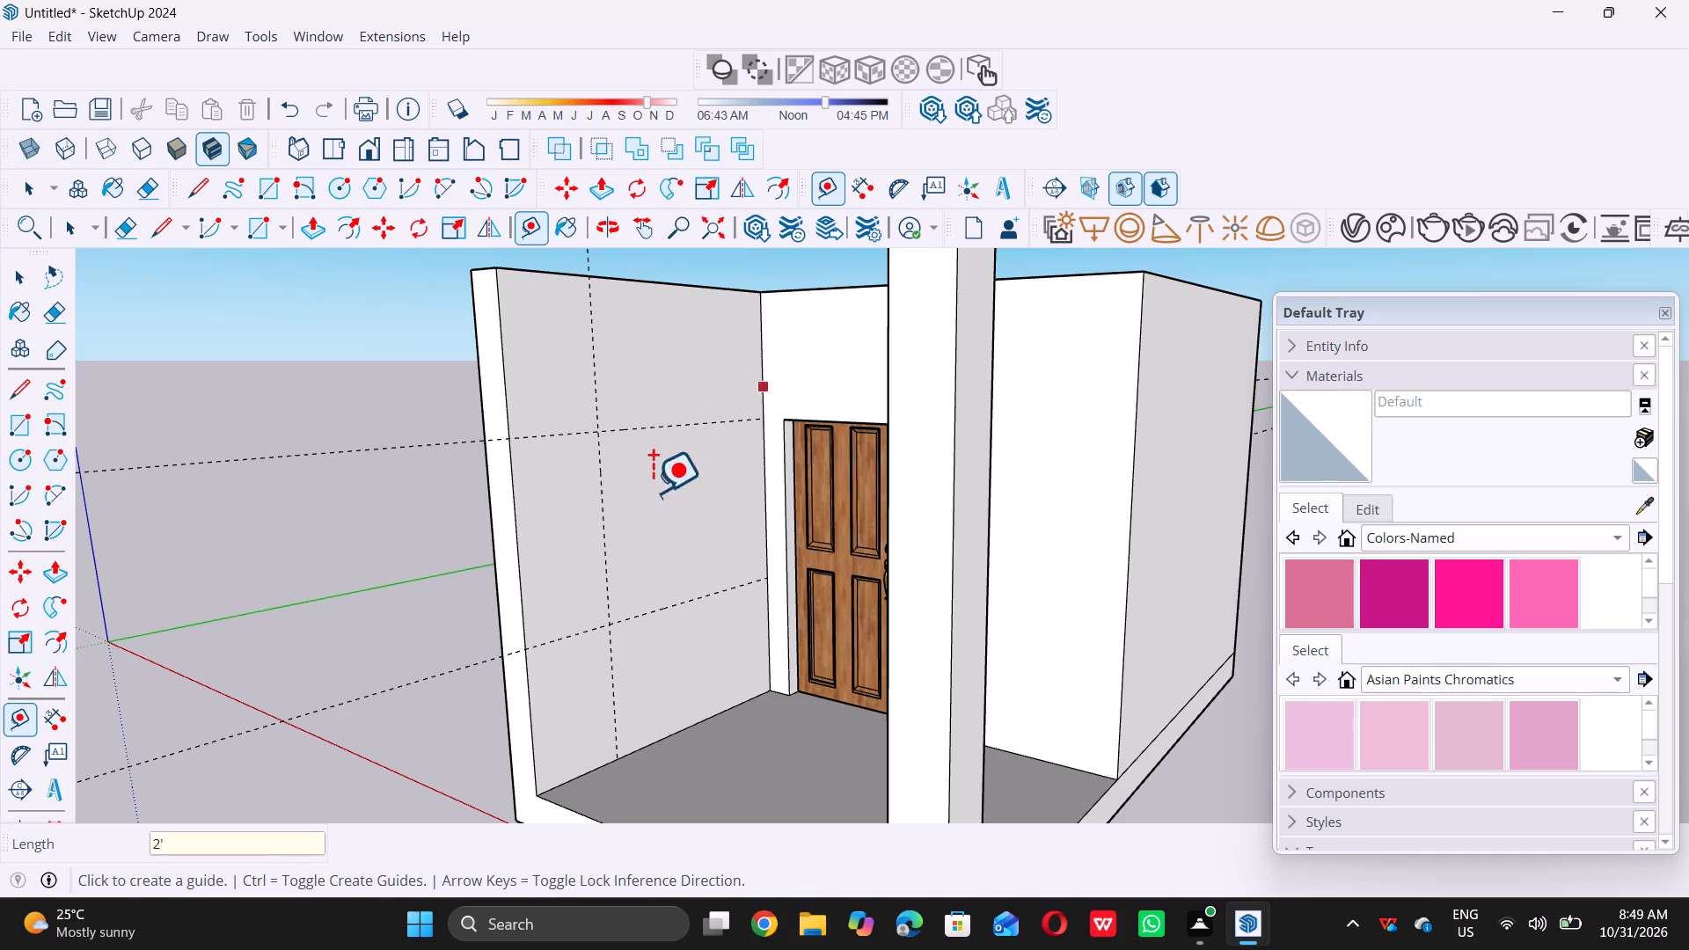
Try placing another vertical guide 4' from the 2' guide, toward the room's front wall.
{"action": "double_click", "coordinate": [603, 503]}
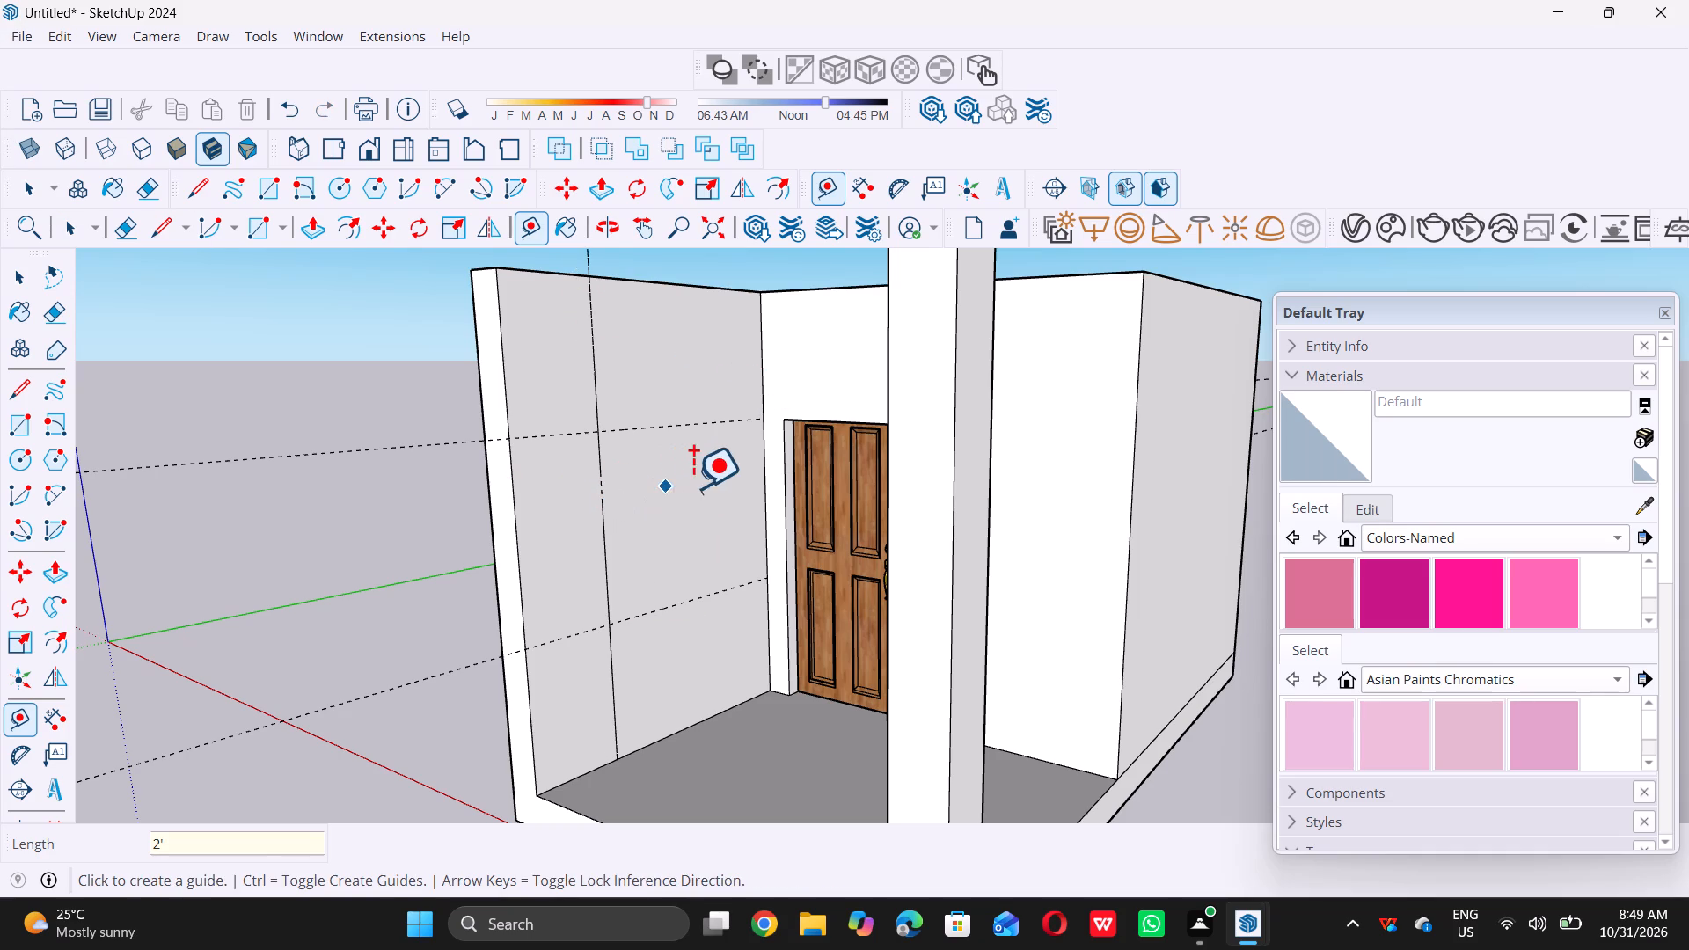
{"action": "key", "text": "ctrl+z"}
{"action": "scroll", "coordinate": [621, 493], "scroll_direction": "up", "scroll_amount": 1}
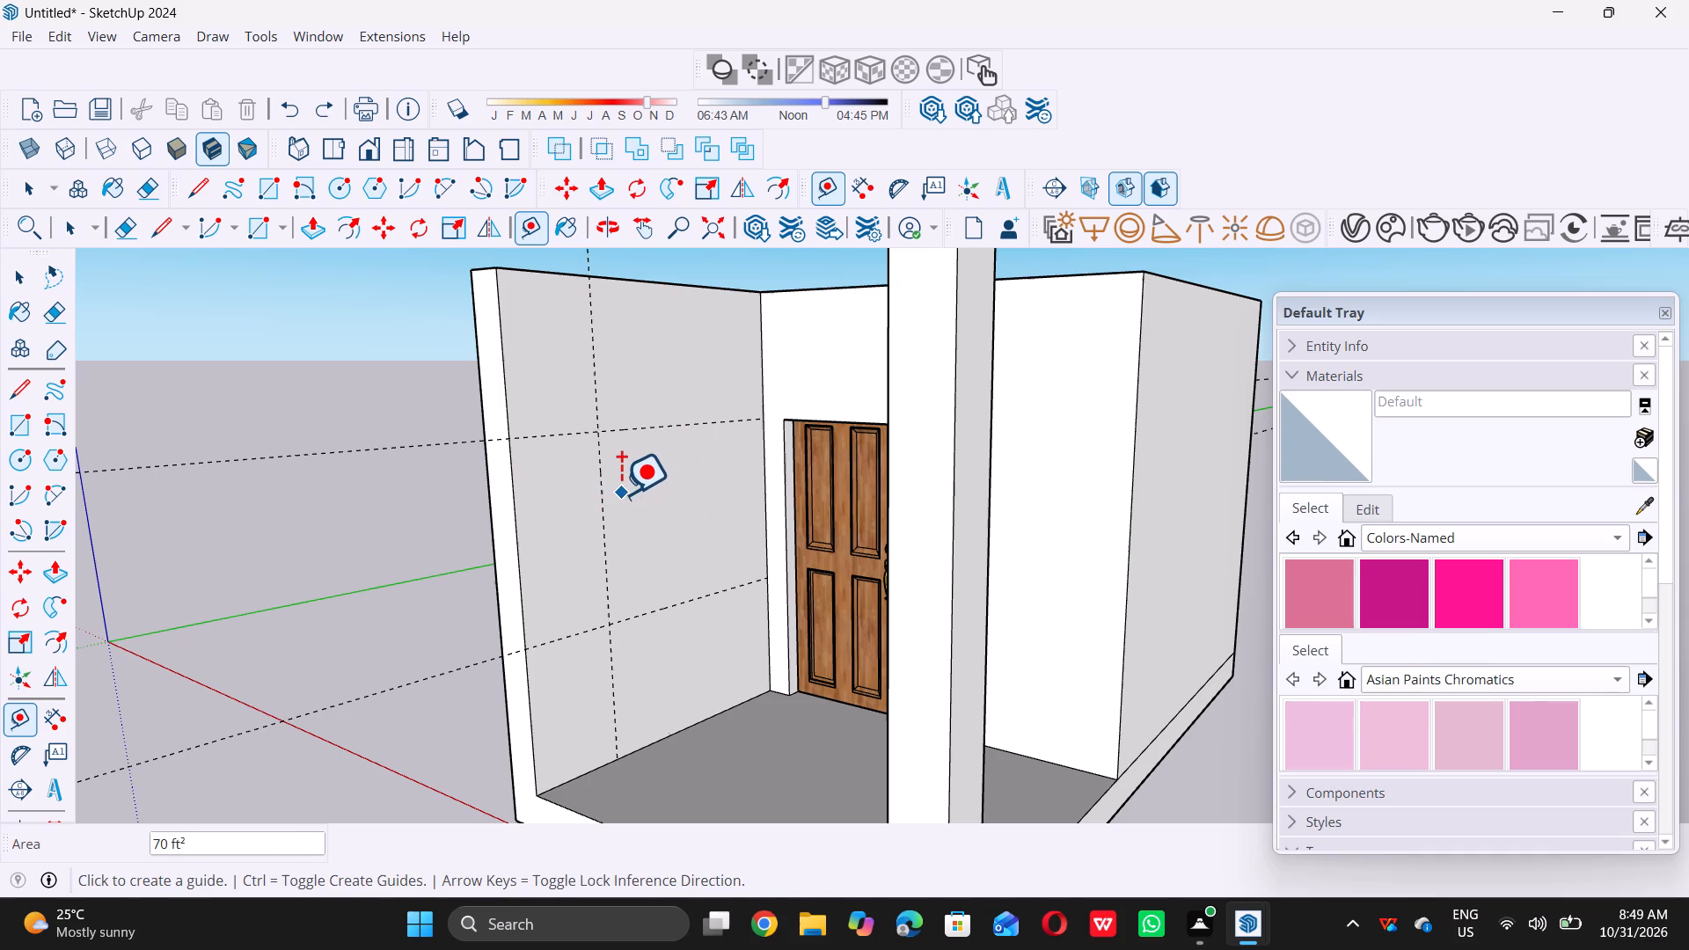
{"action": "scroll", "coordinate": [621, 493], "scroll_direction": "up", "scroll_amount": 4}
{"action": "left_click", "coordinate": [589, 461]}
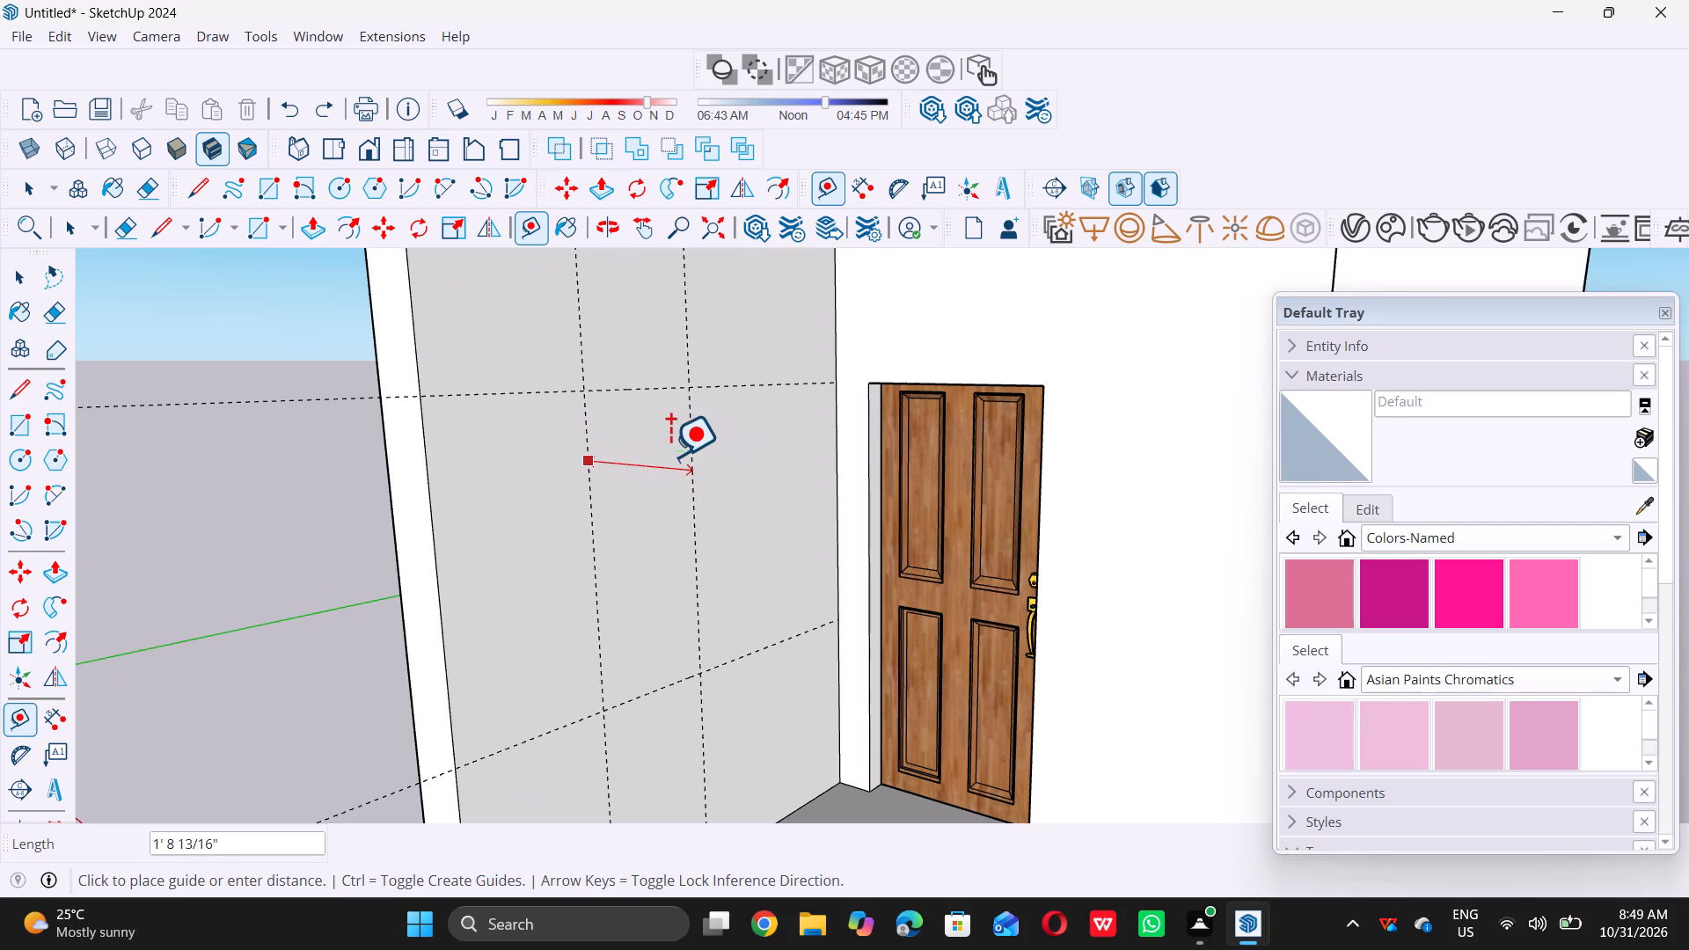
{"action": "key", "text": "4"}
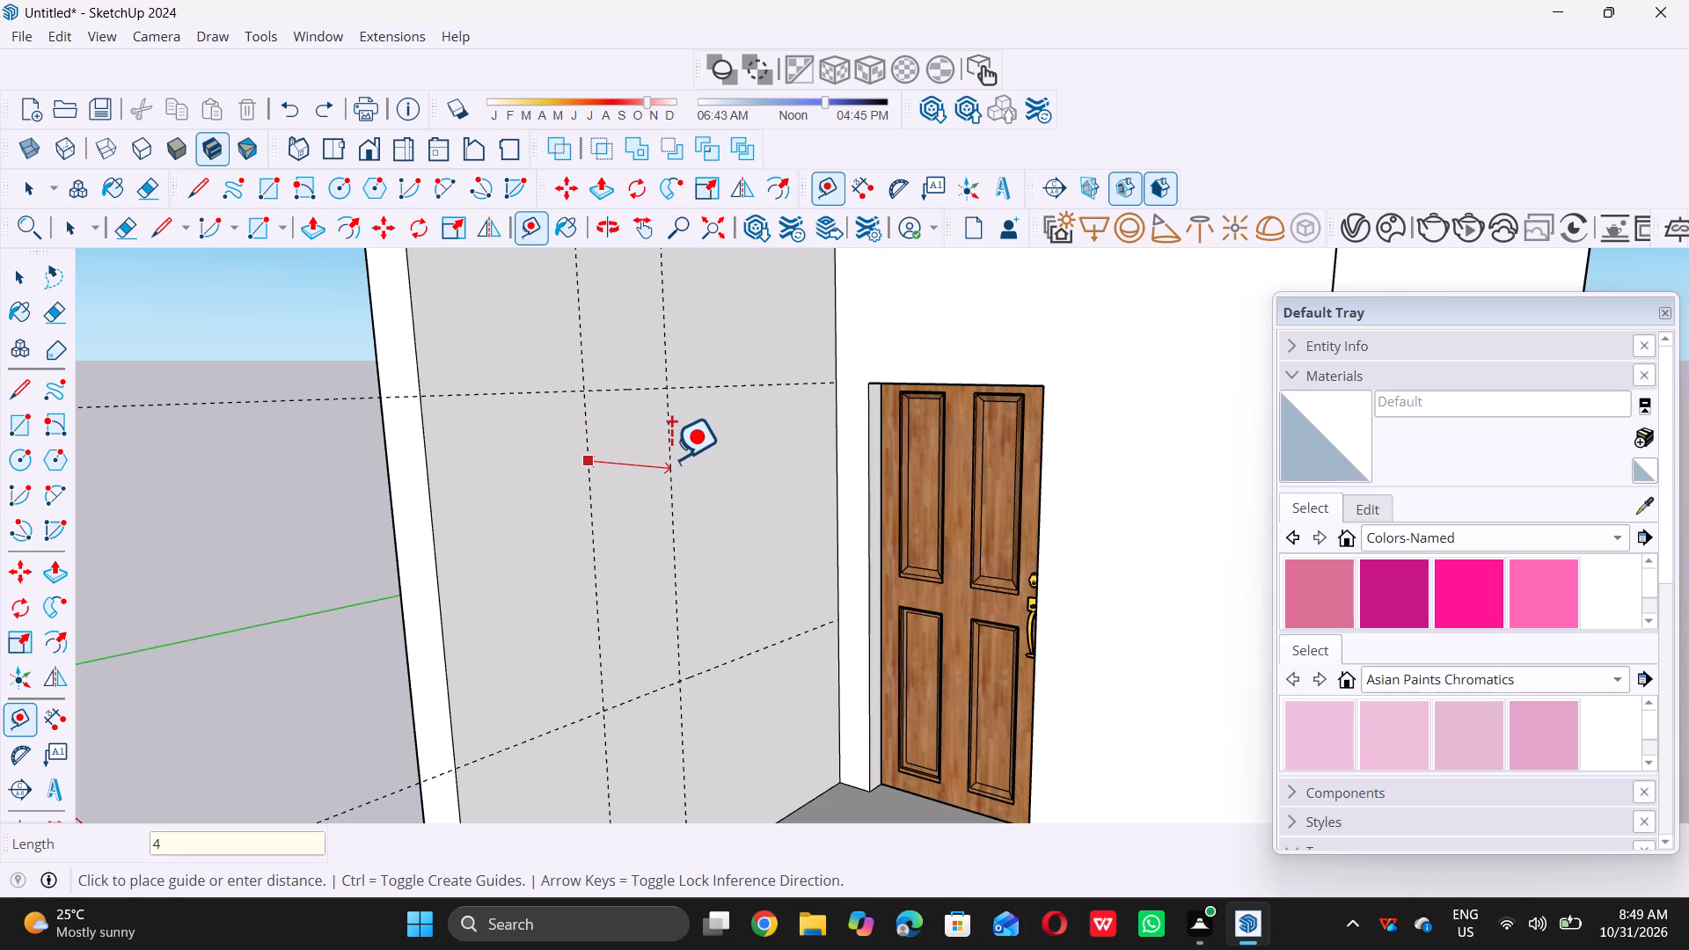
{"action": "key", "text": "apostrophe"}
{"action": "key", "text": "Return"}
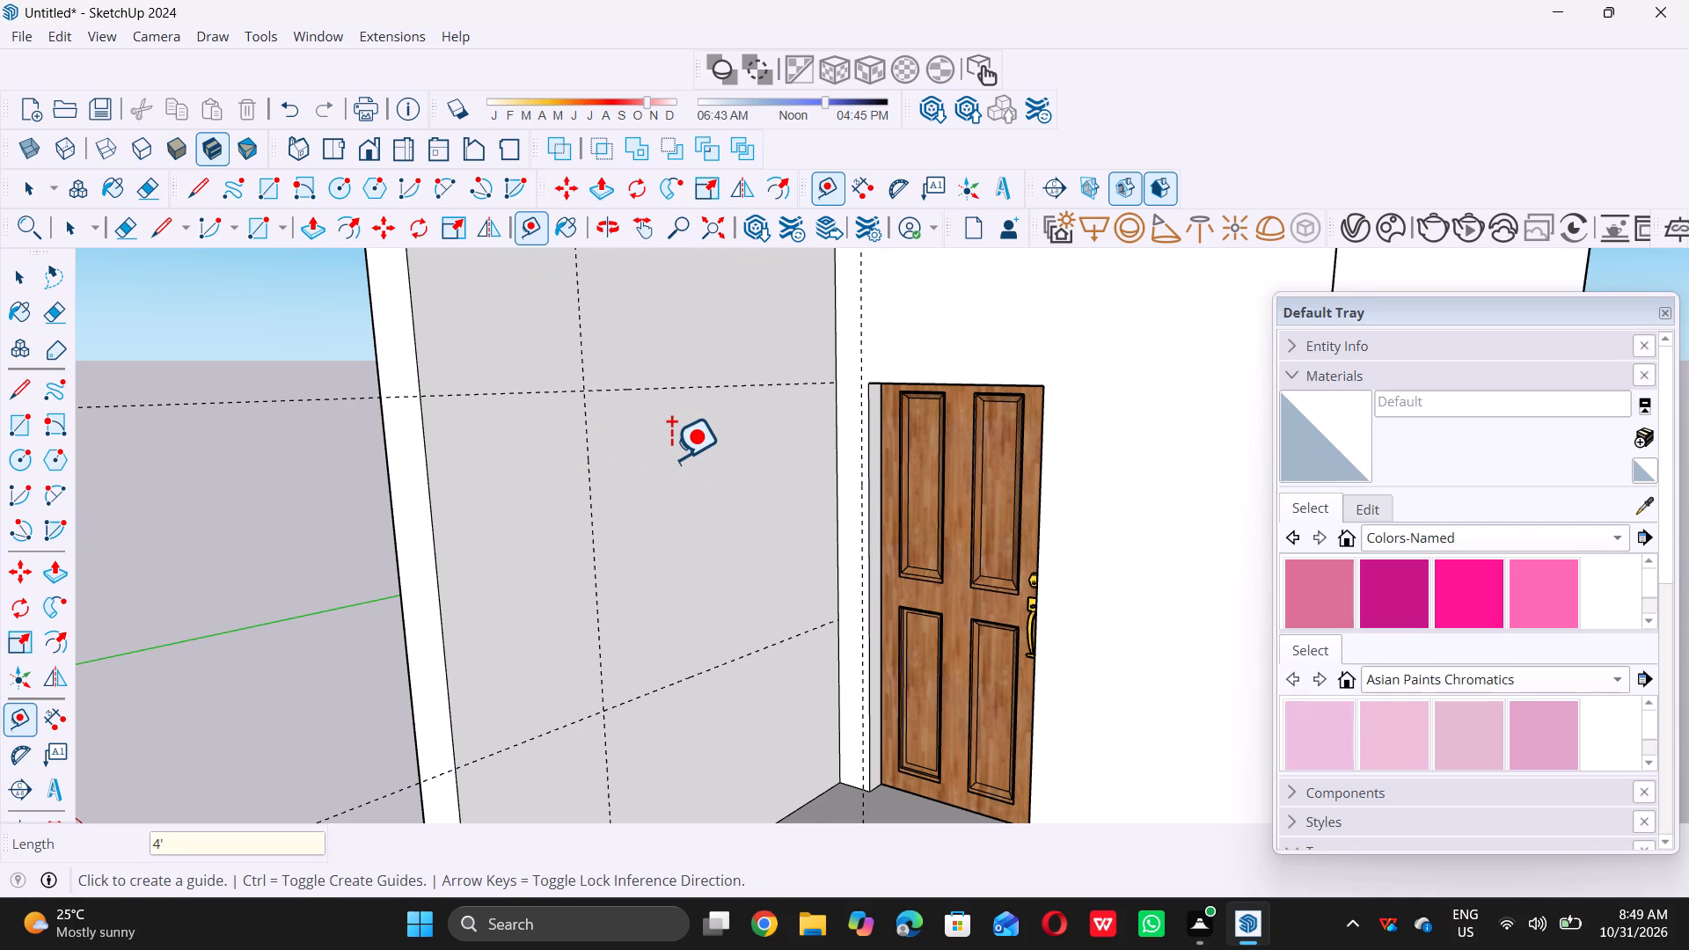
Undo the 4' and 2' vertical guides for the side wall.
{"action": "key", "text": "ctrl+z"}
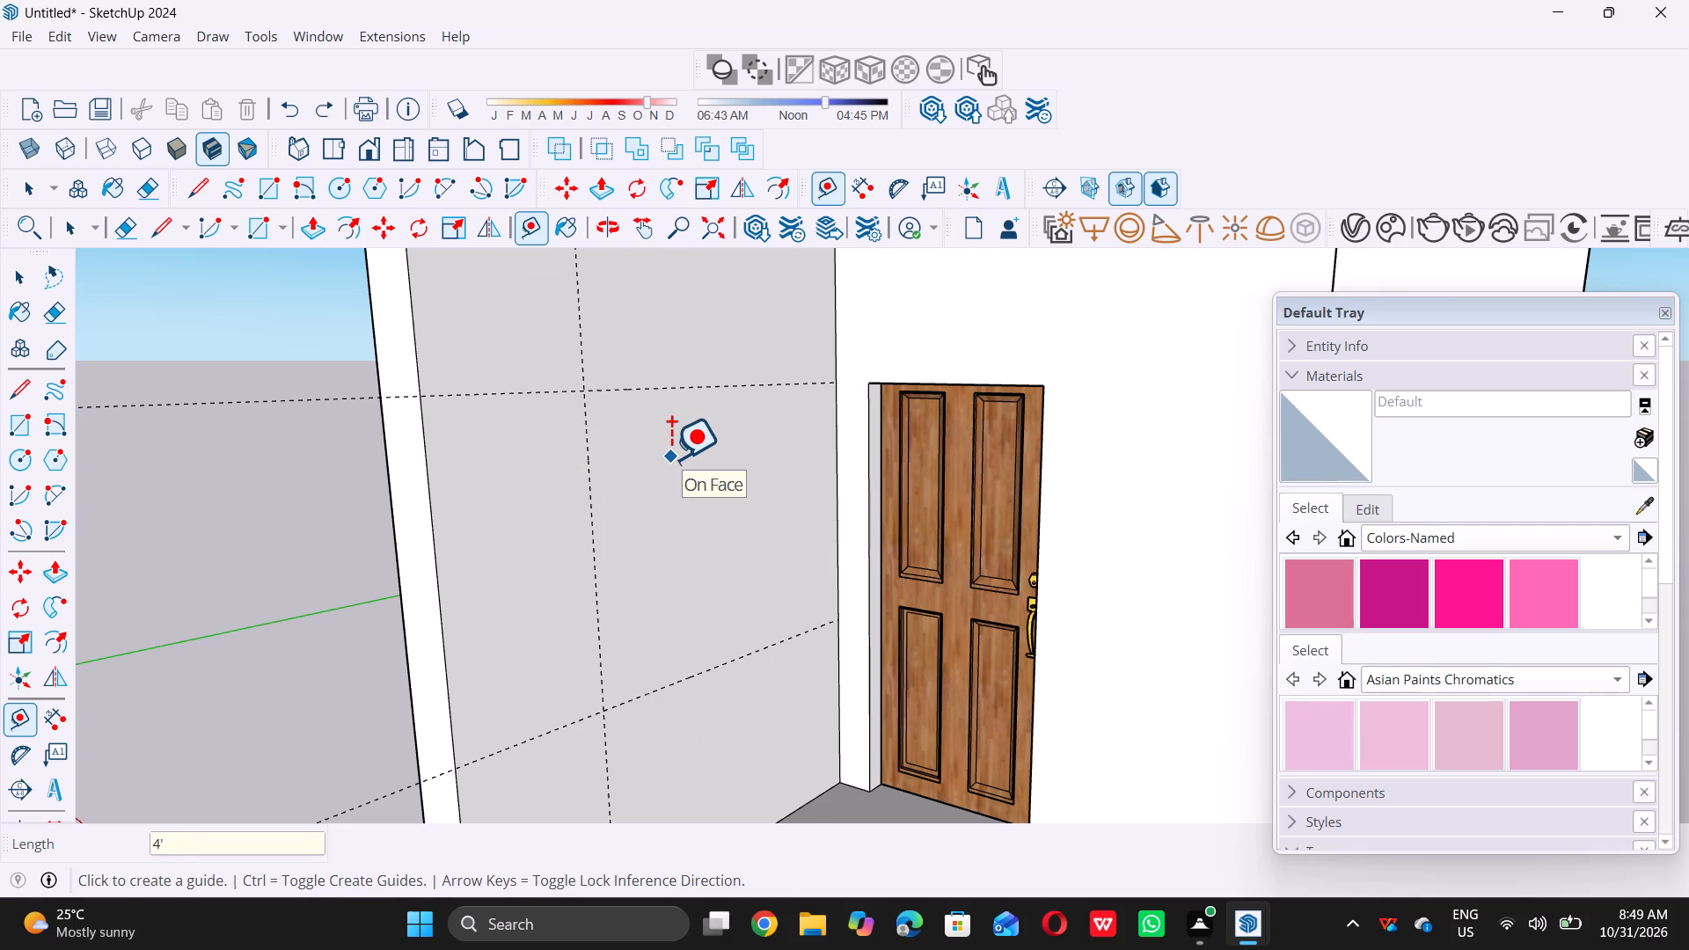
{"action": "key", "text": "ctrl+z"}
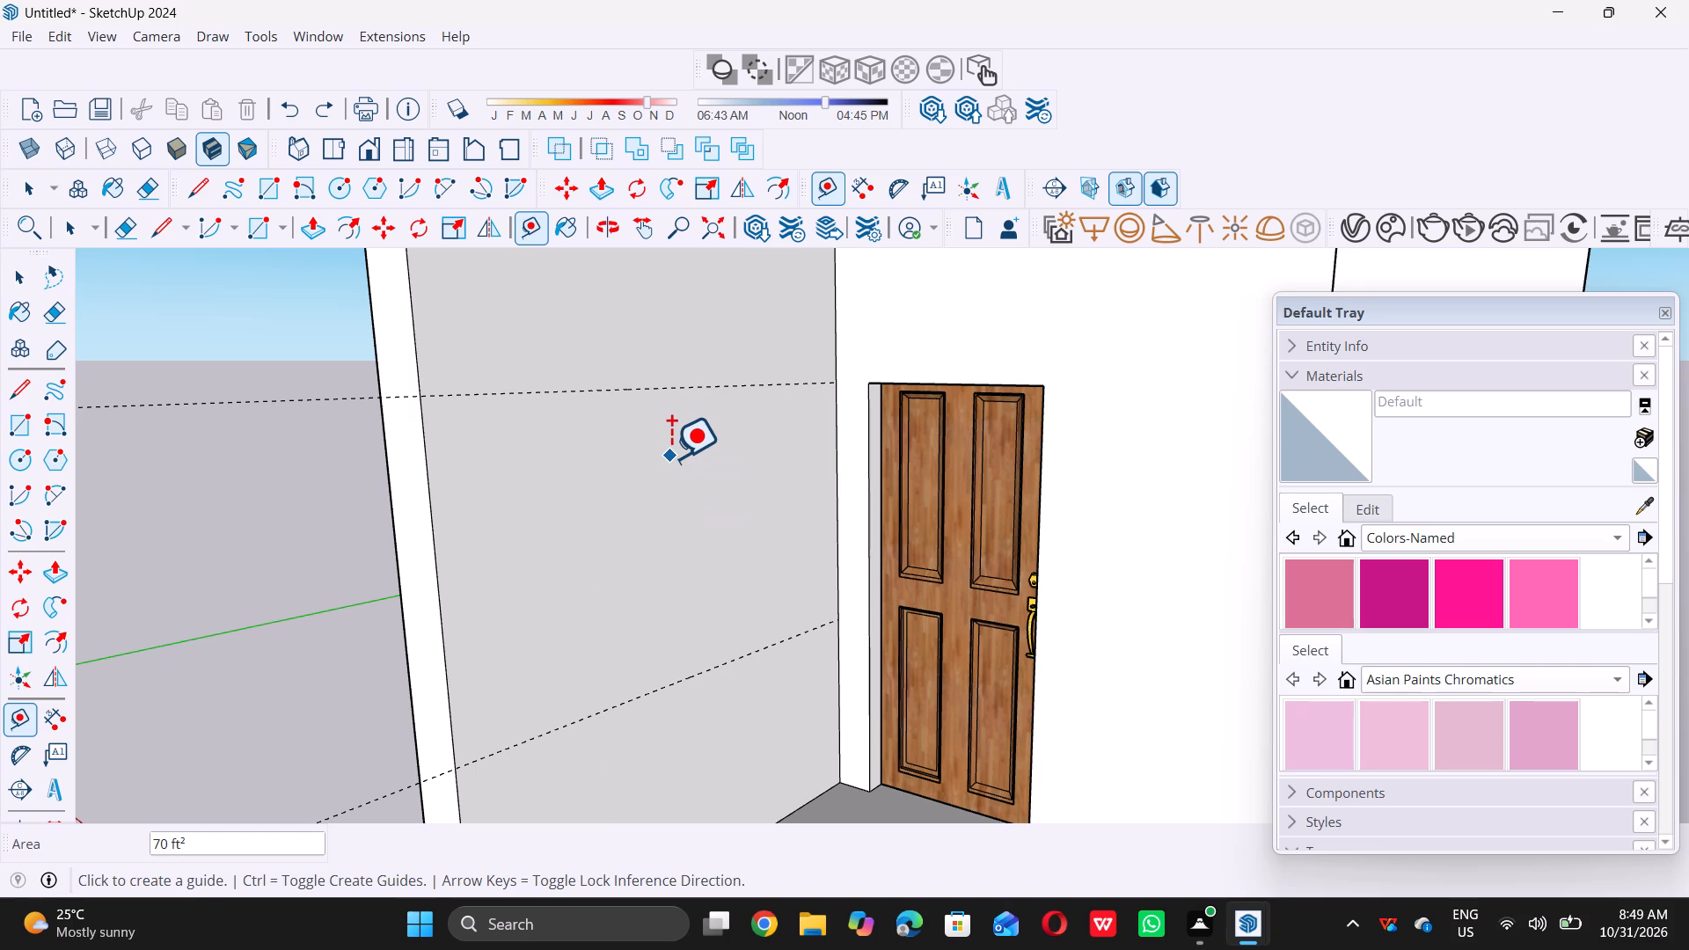
Place a vertical guide on the side wall's inner face, 1' in from its outer vertical edge.
{"action": "left_click", "coordinate": [429, 526]}
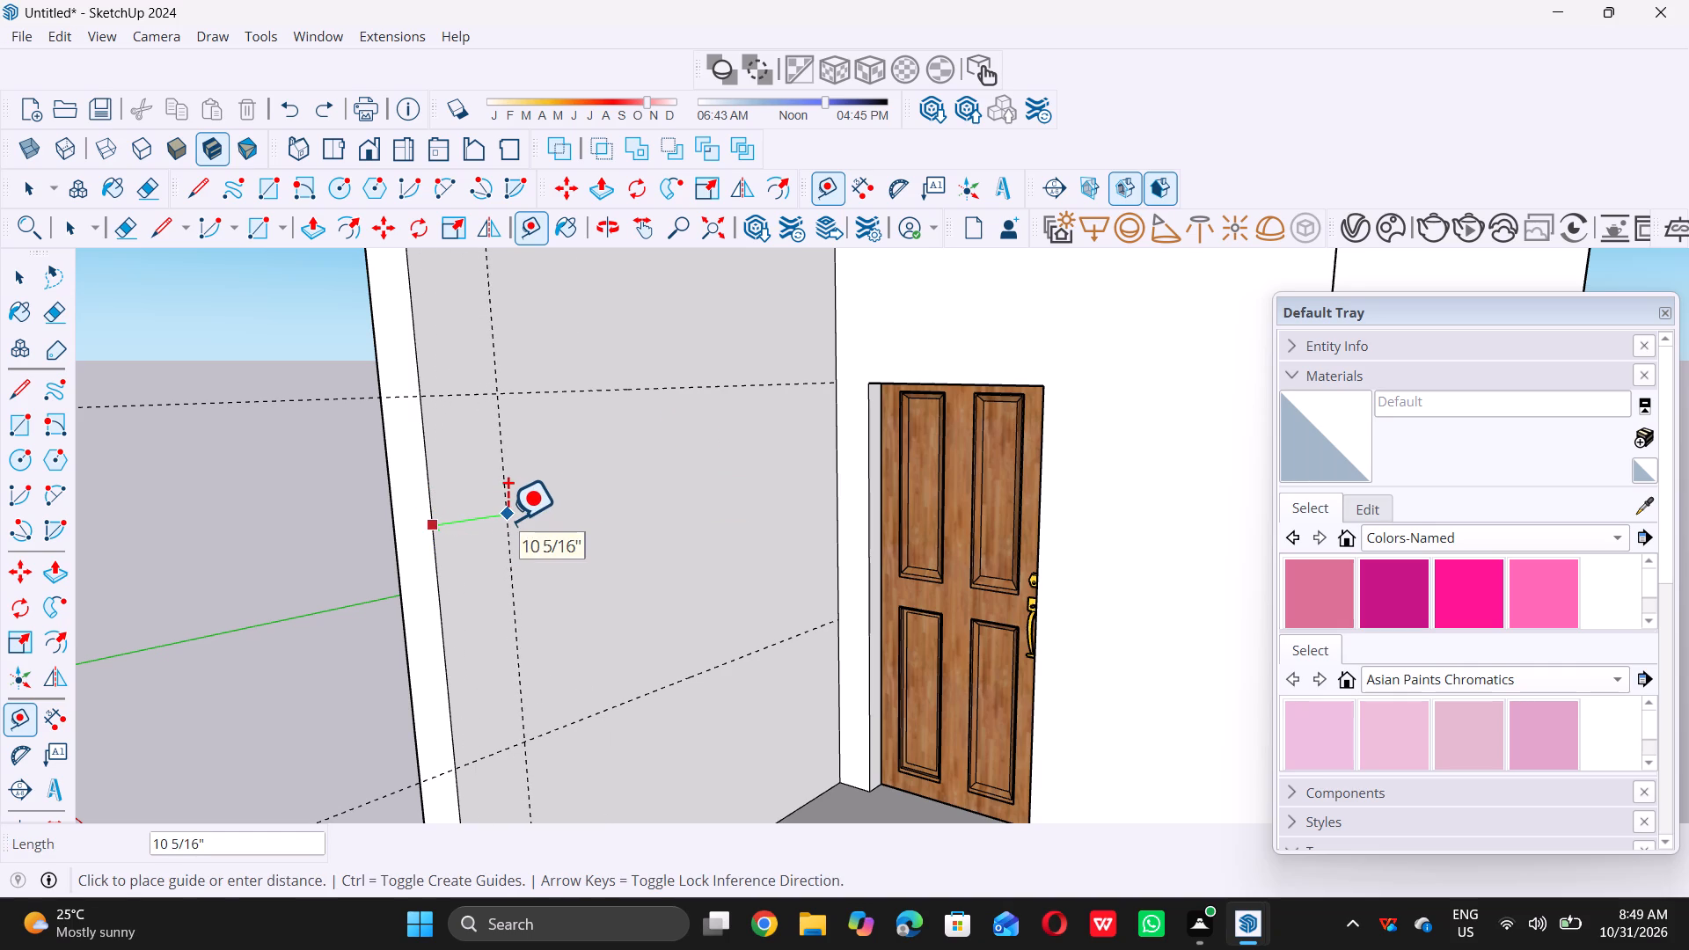
{"action": "key", "text": "1"}
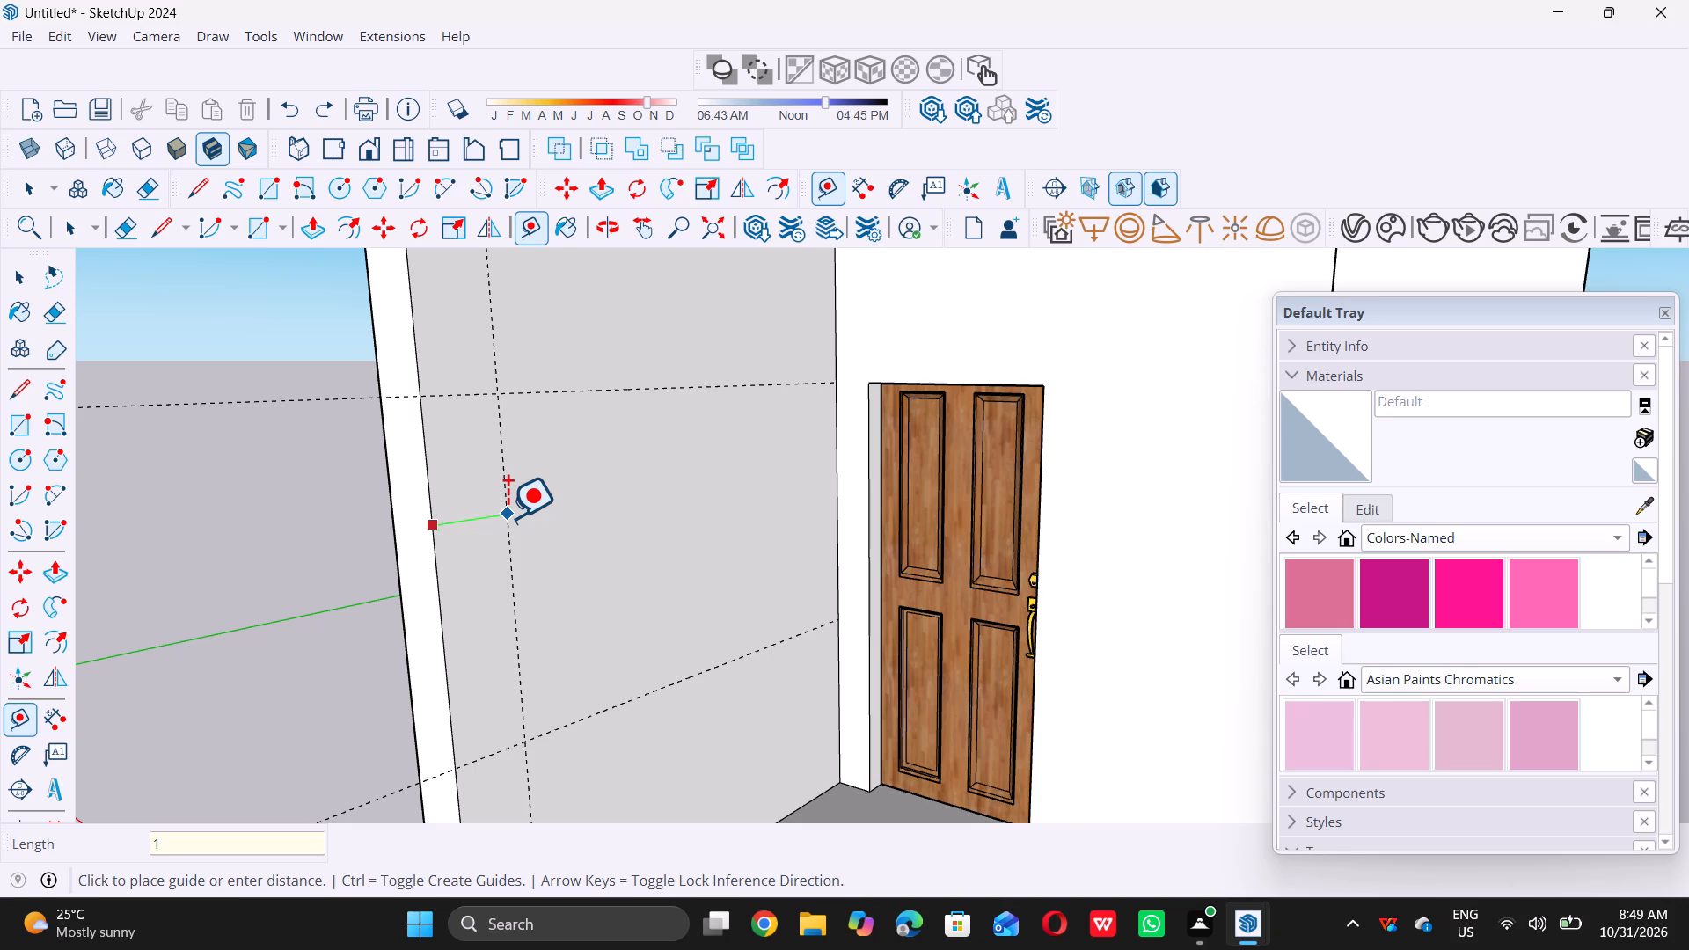
{"action": "key", "text": "apostrophe"}
{"action": "key", "text": "Return"}
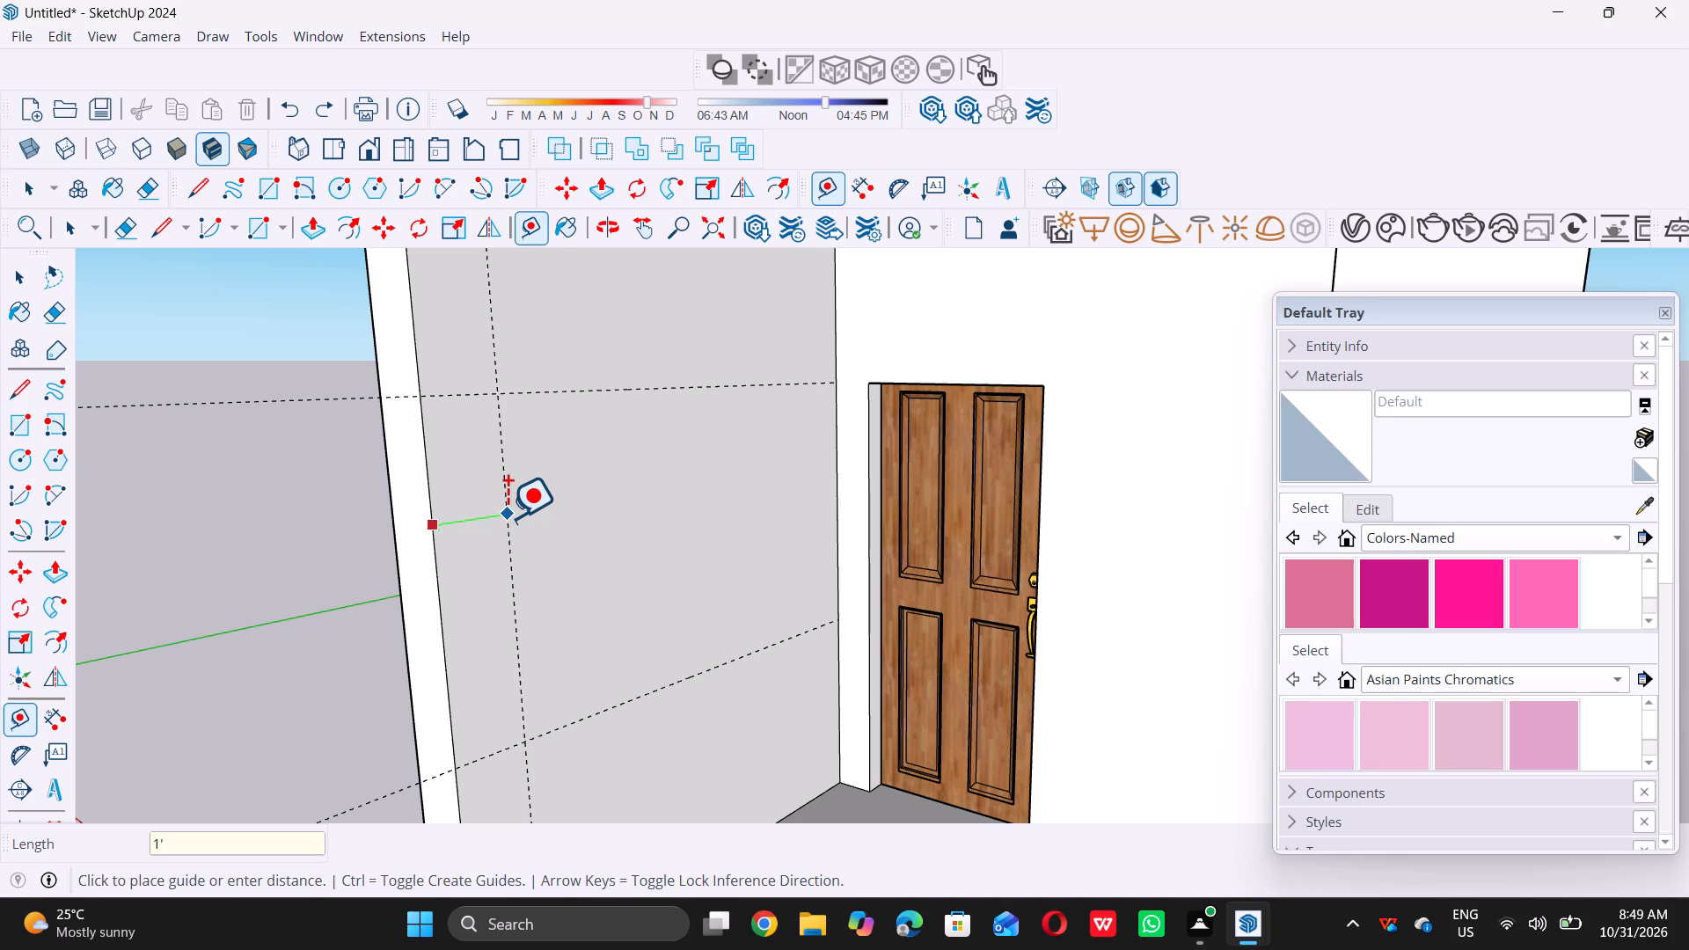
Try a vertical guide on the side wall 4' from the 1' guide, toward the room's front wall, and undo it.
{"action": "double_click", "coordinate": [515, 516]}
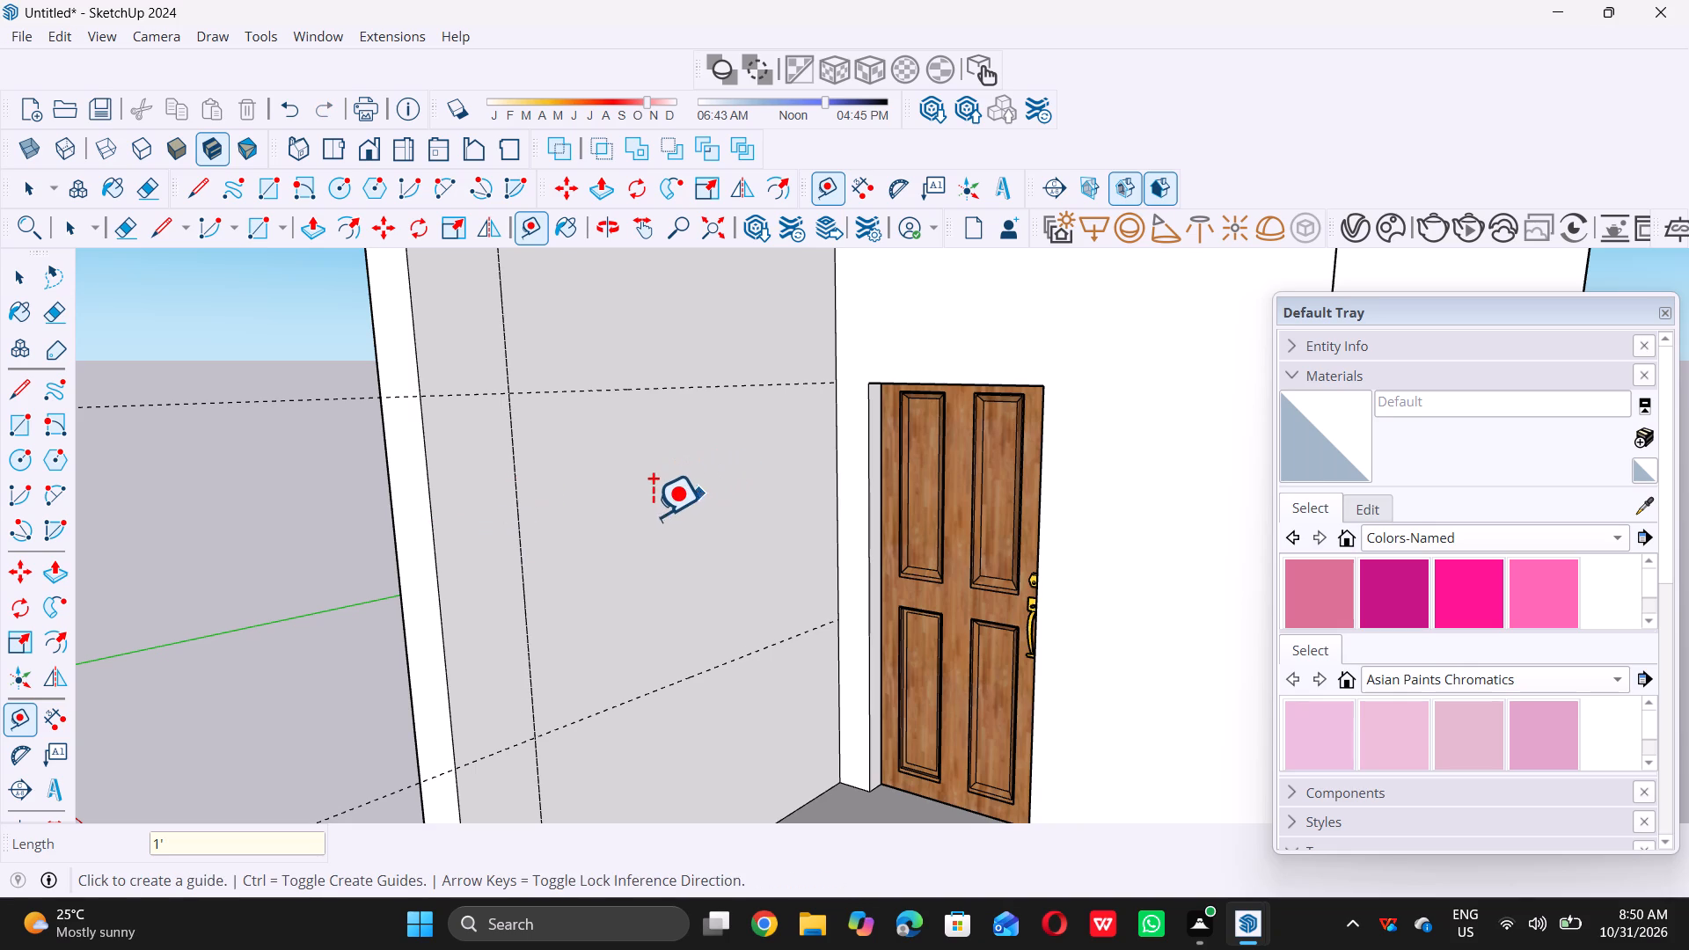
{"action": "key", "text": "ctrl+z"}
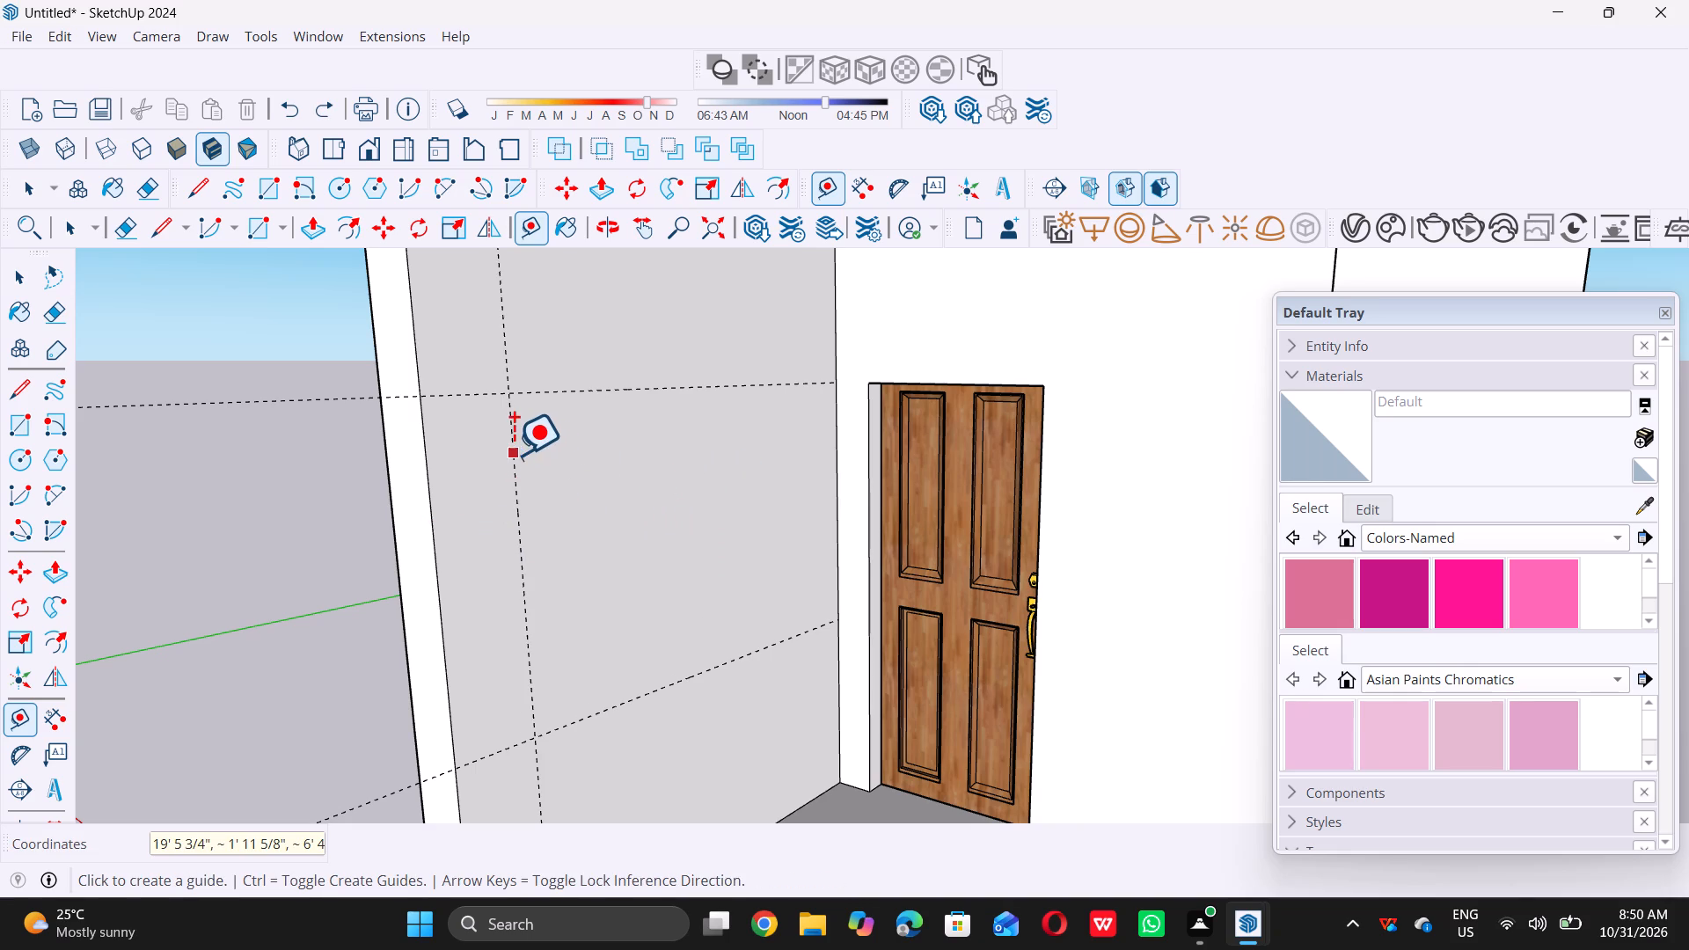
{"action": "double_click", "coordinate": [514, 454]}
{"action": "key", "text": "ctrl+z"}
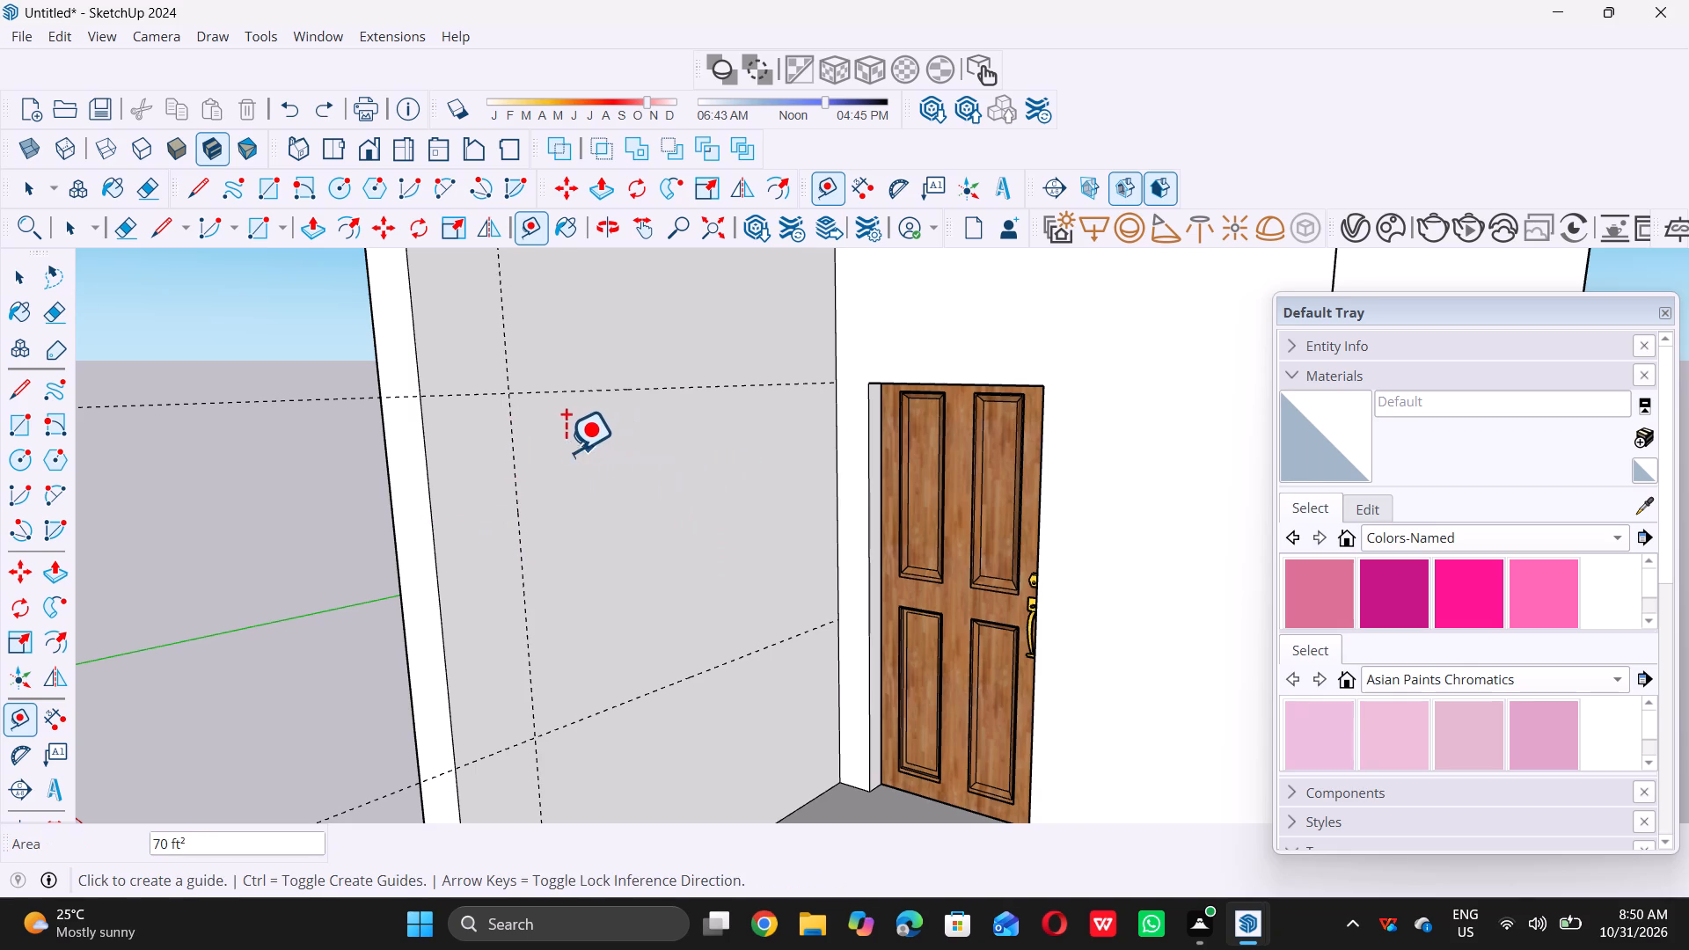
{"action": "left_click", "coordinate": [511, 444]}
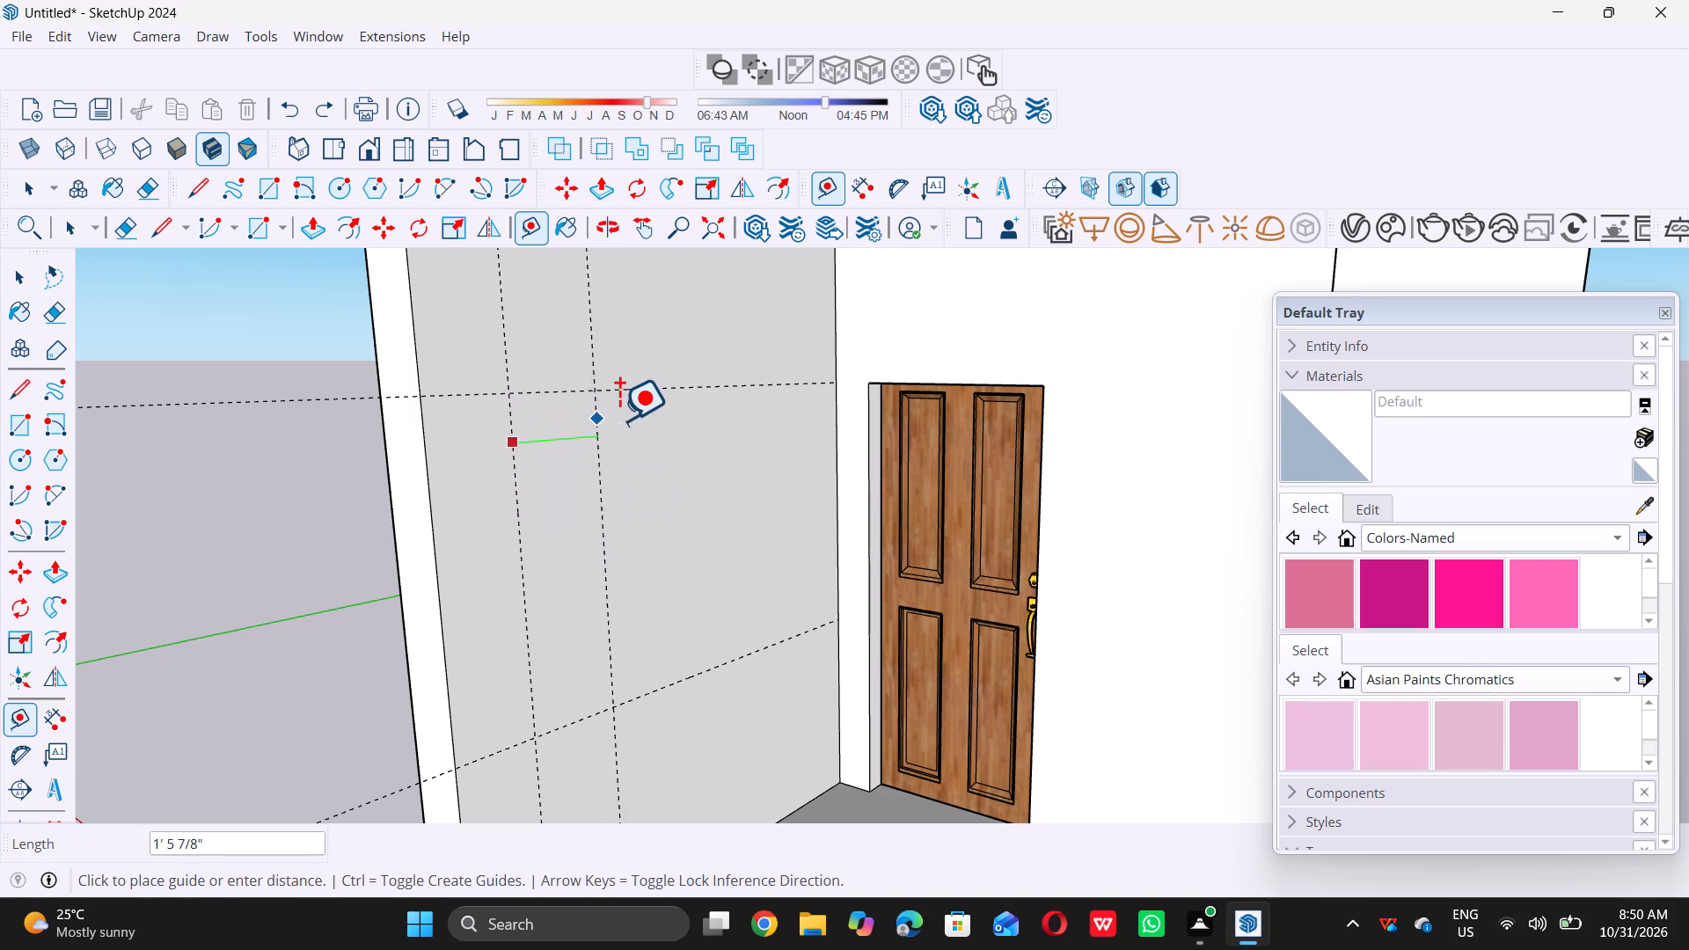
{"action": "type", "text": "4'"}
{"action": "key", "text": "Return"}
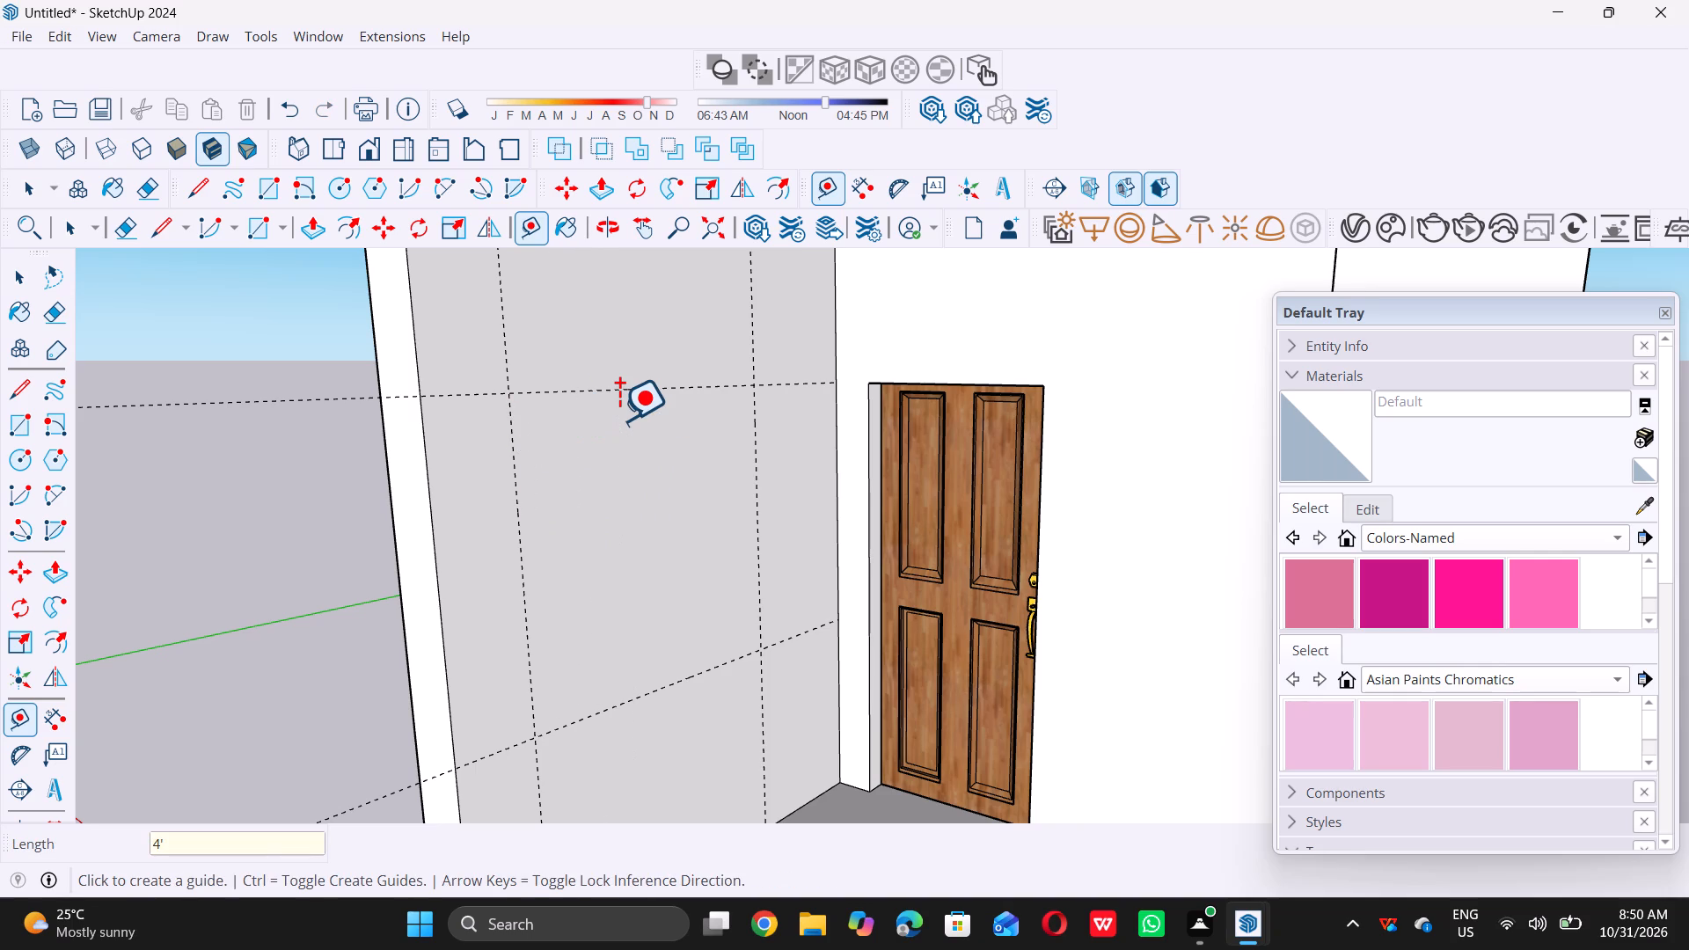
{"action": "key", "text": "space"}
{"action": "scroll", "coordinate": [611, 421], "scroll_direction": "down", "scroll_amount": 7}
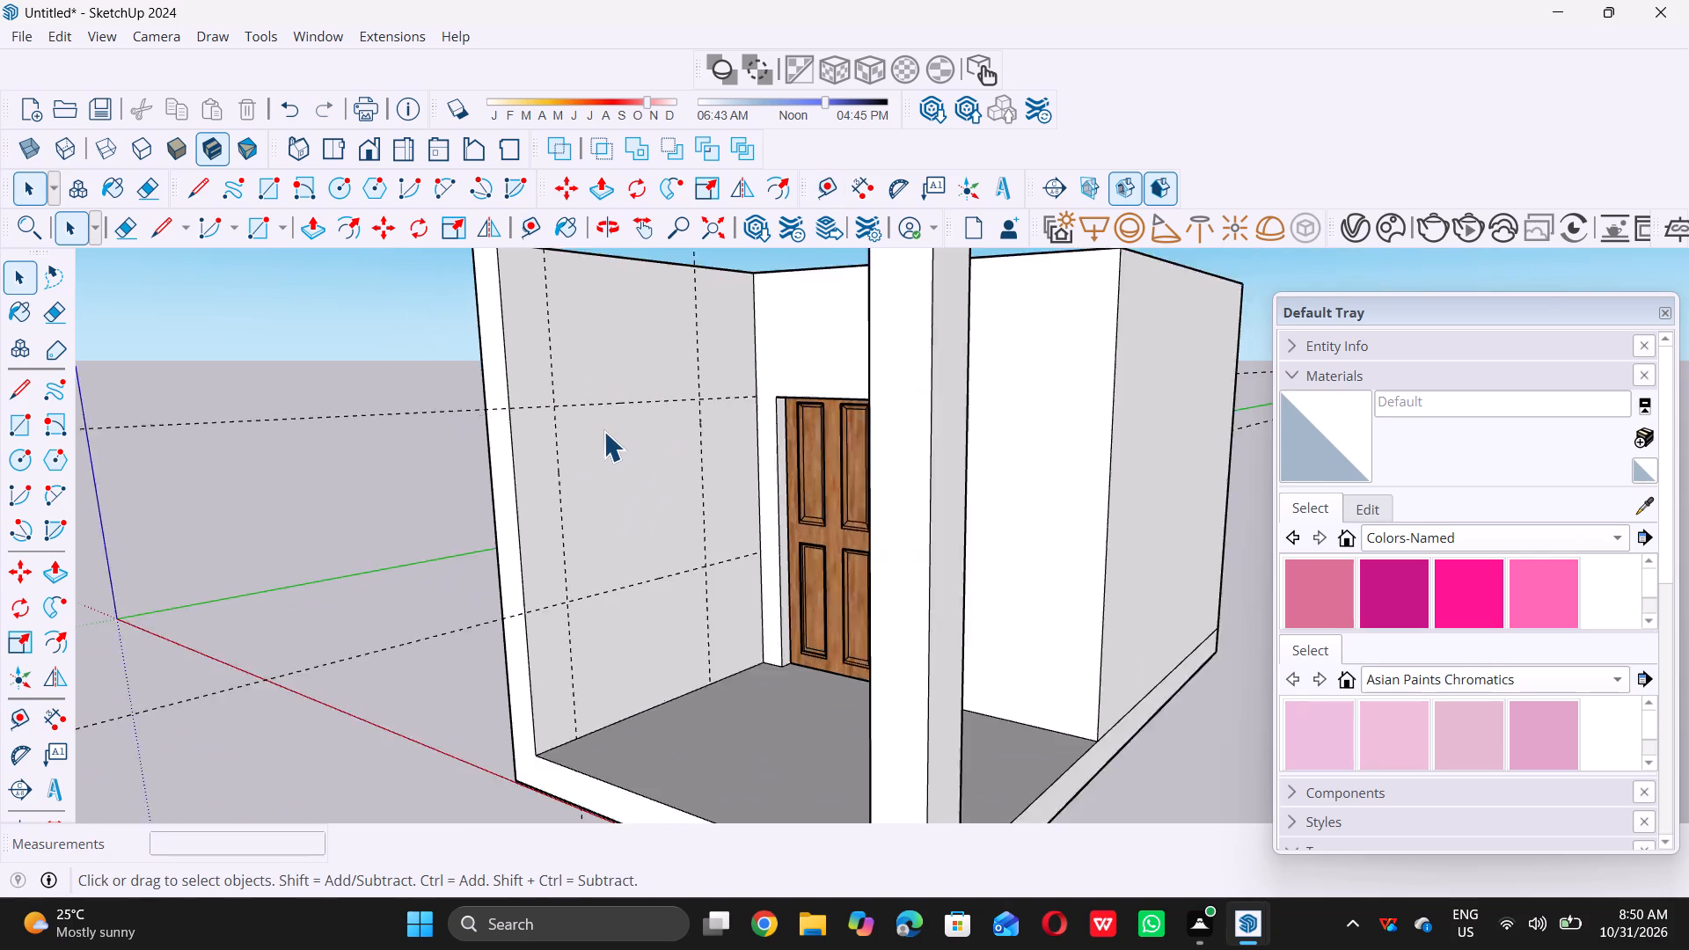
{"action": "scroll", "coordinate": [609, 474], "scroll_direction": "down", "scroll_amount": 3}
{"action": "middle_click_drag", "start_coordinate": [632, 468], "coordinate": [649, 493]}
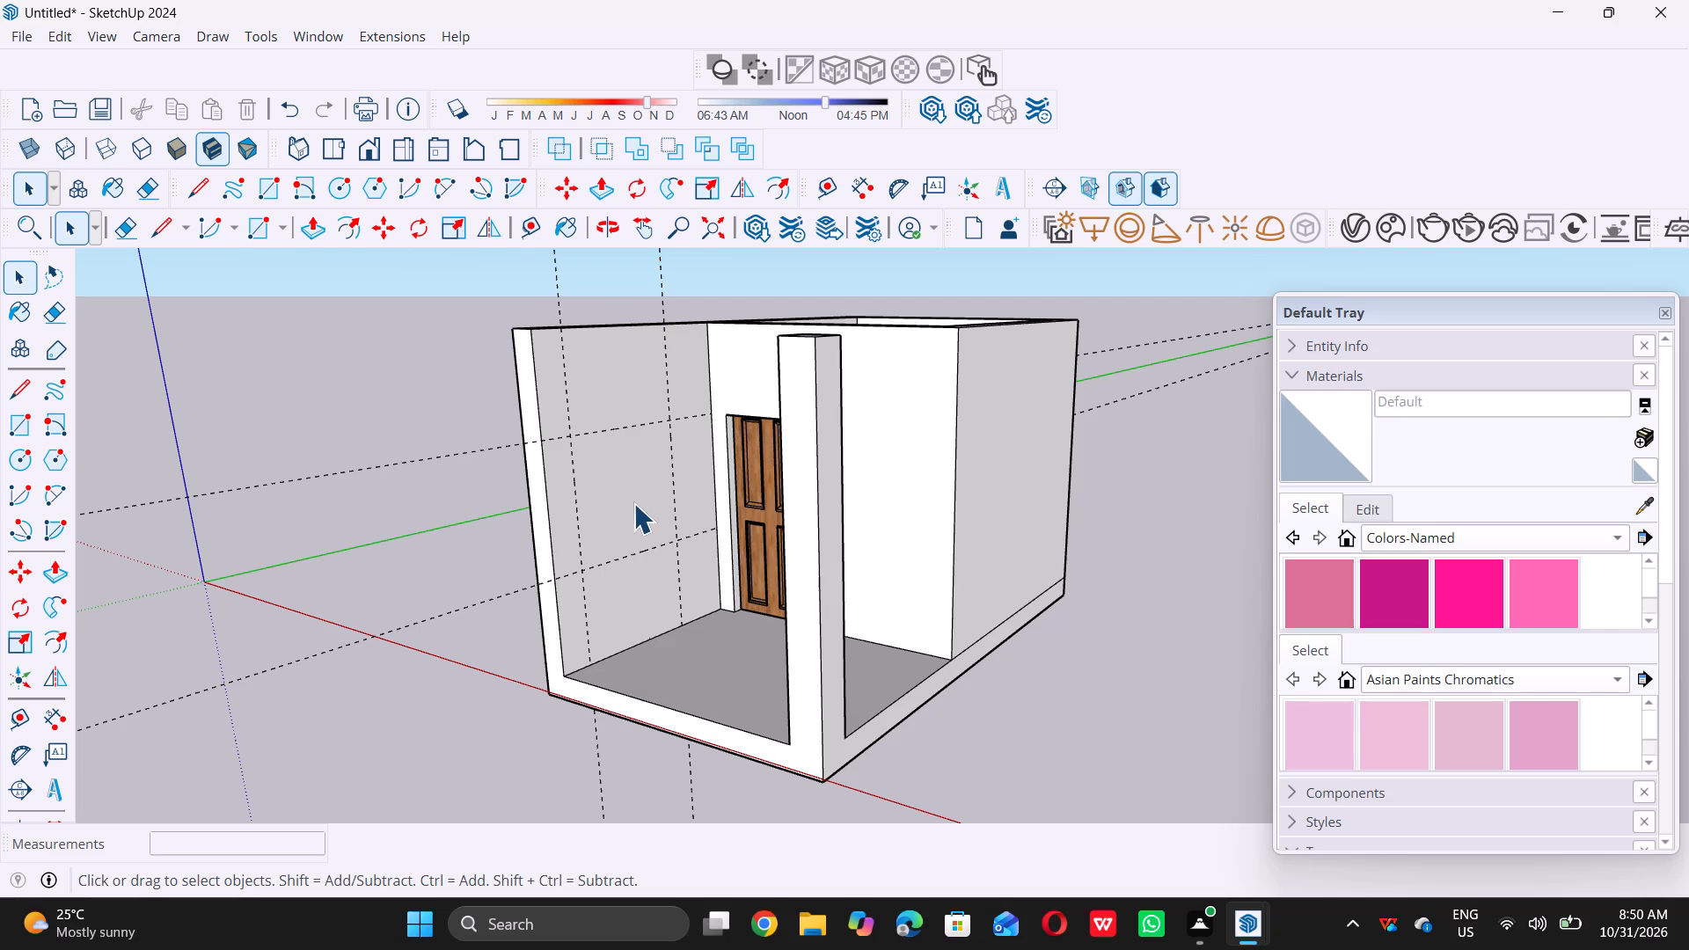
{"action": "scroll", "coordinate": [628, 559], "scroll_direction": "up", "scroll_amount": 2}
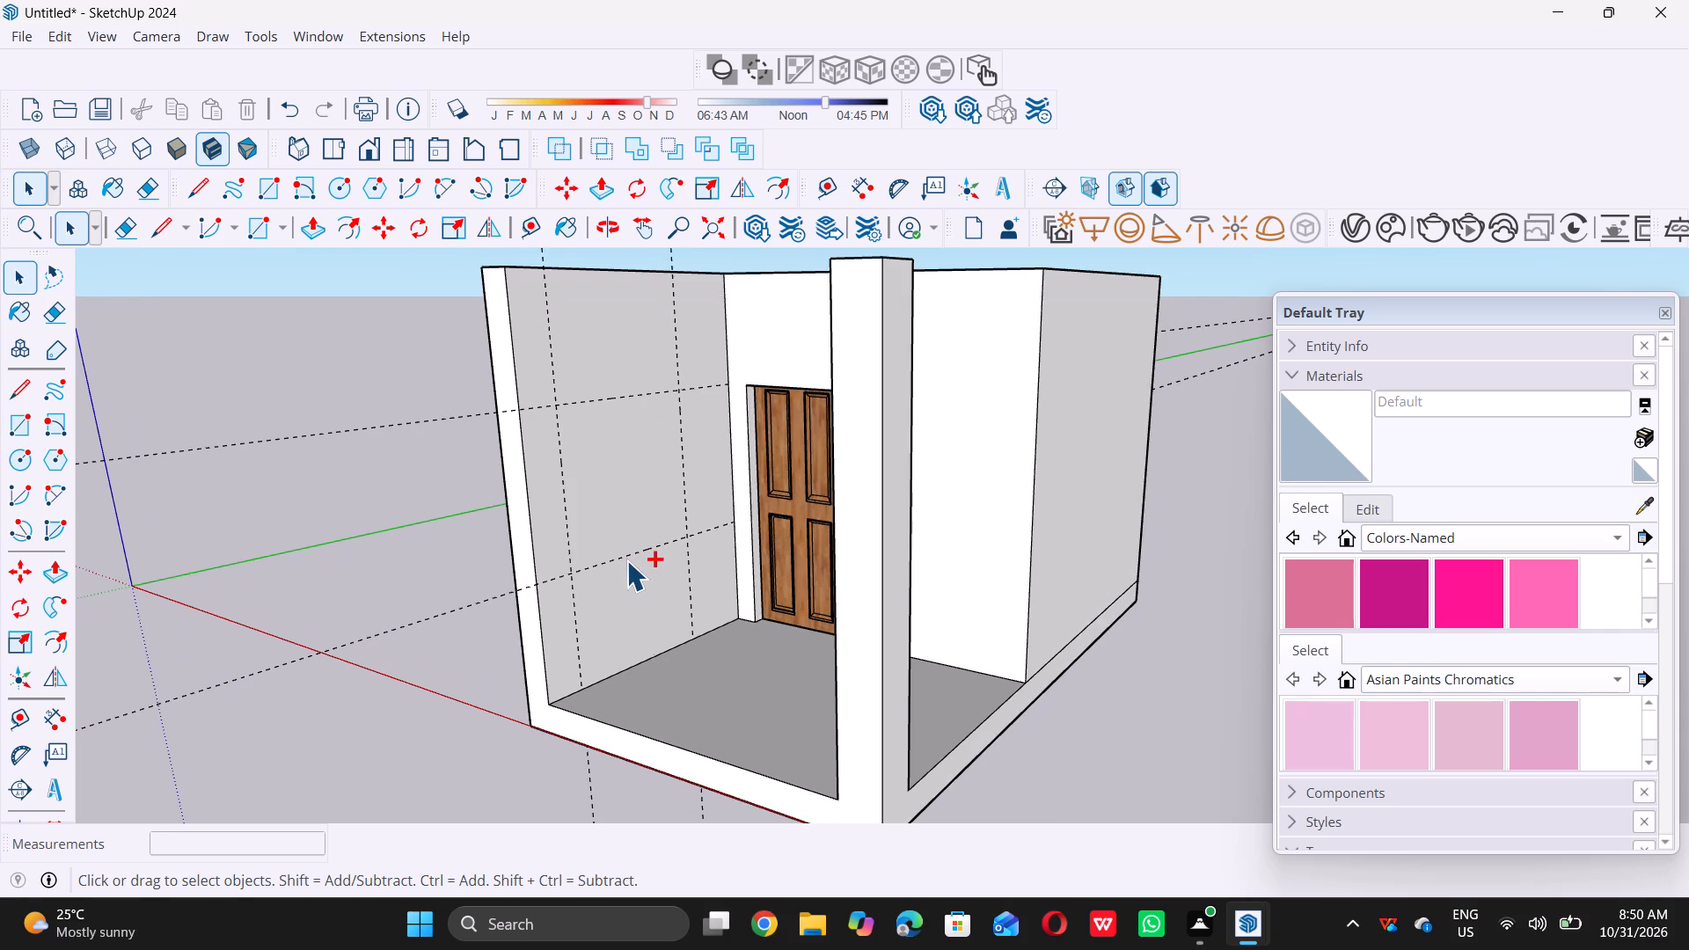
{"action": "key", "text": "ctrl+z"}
Place a vertical guide on the side wall's inner face, 2'5" from the 1' guide toward the room's front wall.
{"action": "key", "text": "t"}
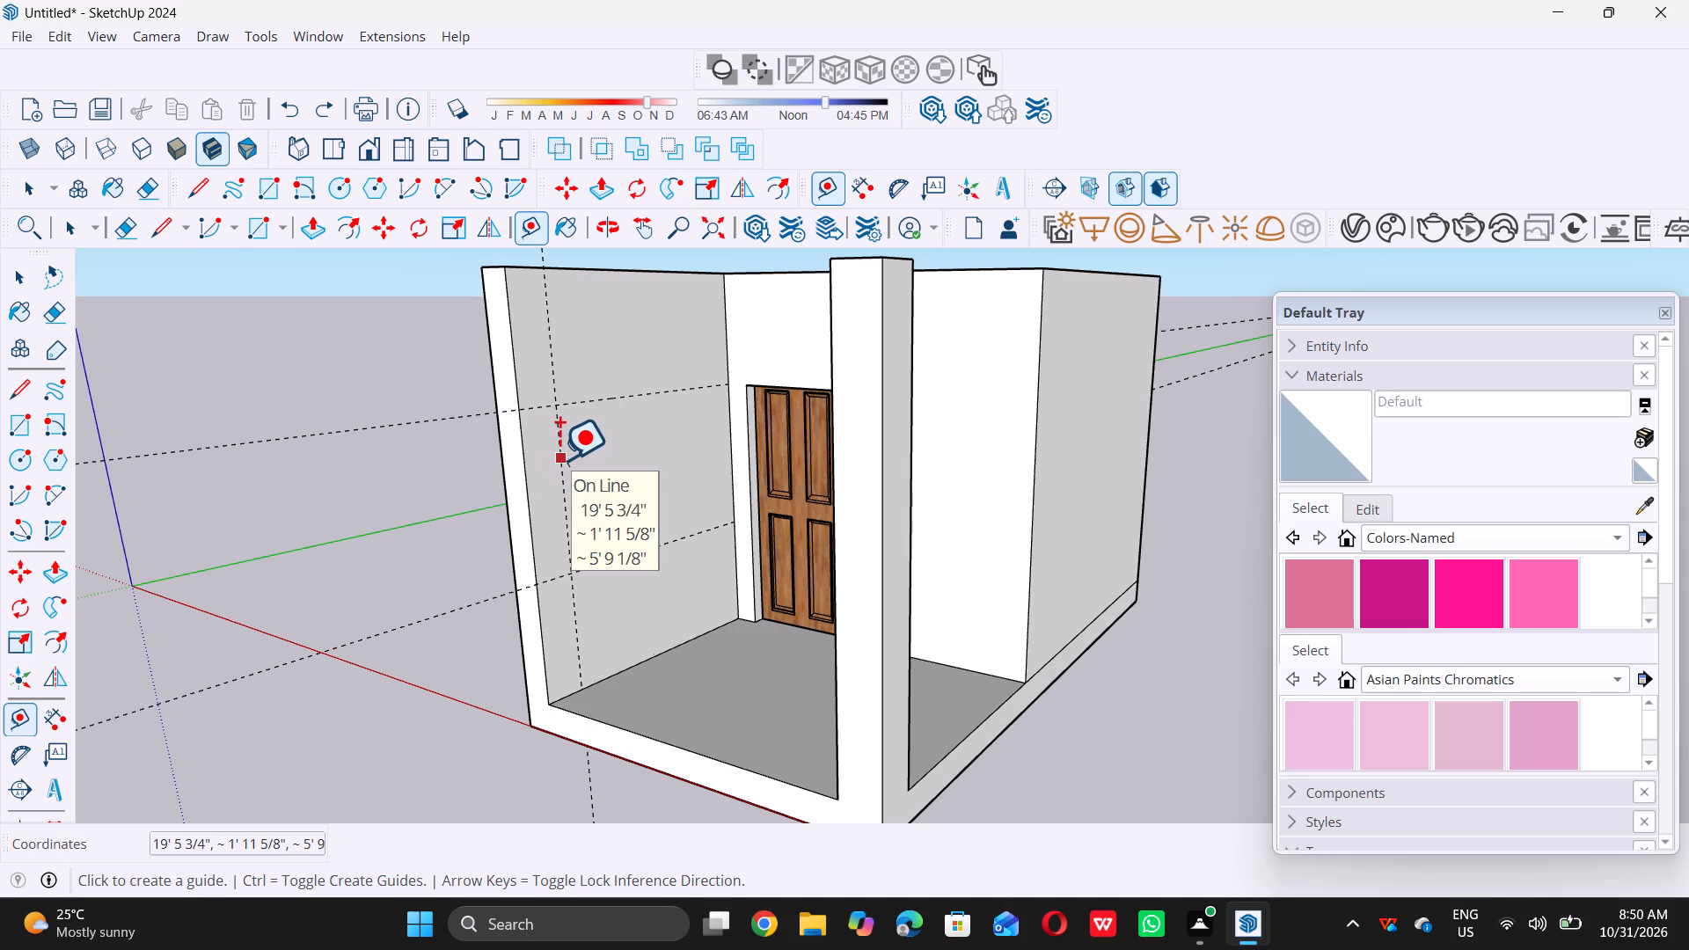
{"action": "double_click", "coordinate": [559, 459]}
{"action": "key", "text": "ctrl+z"}
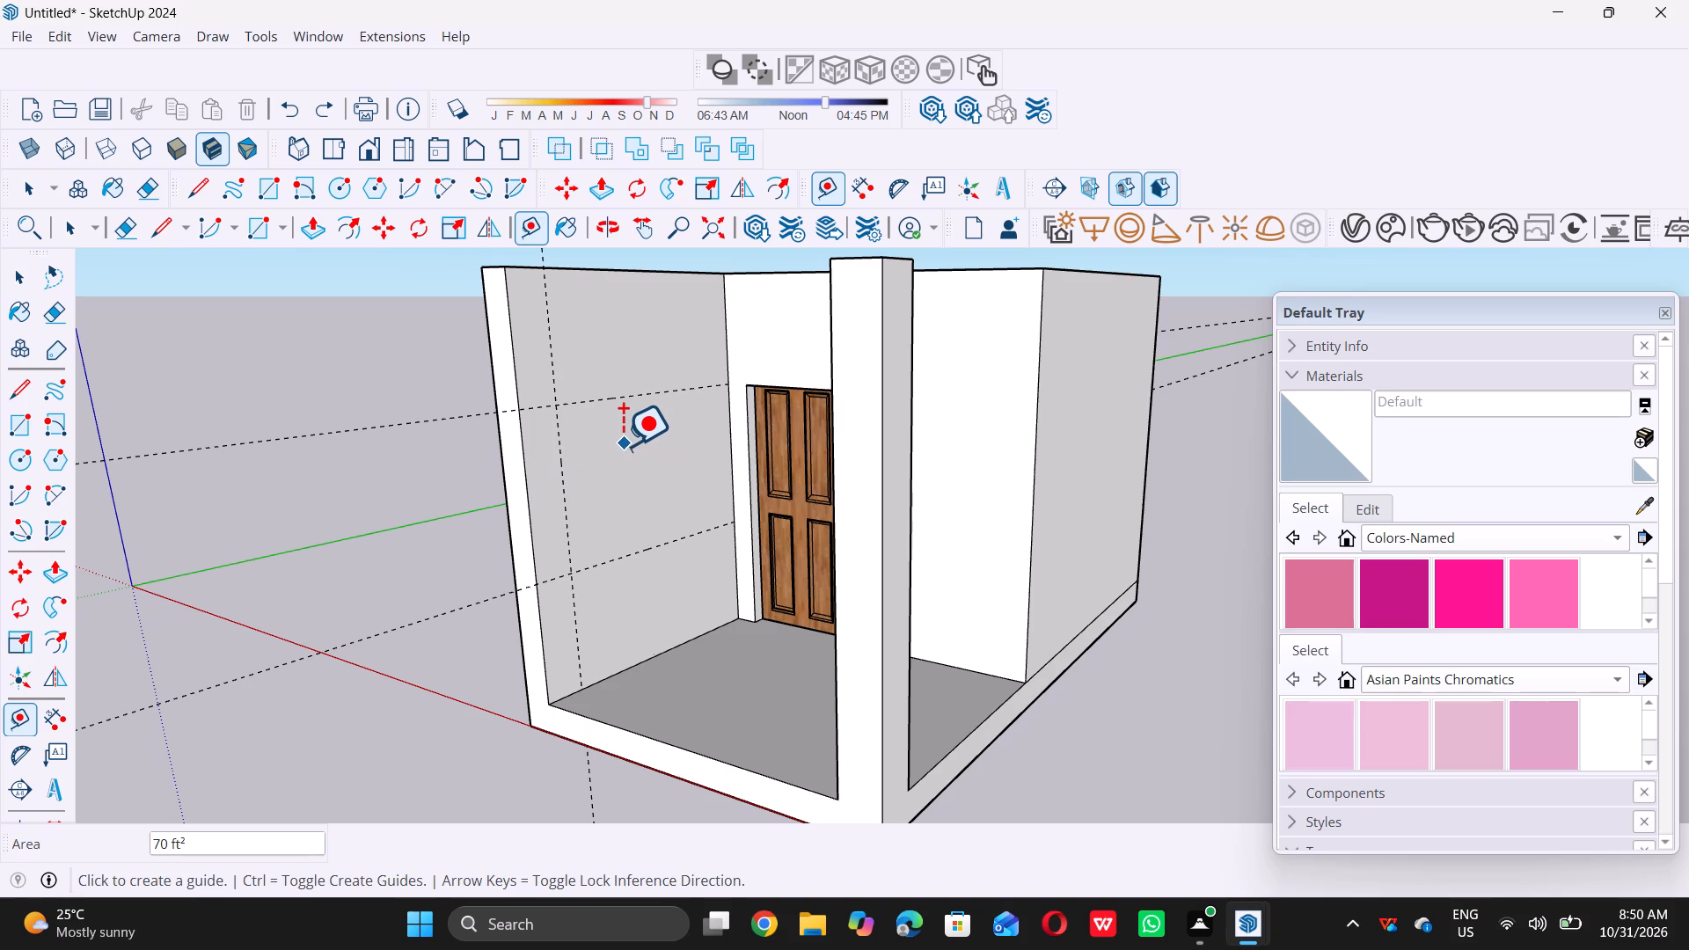
{"action": "double_click", "coordinate": [561, 471]}
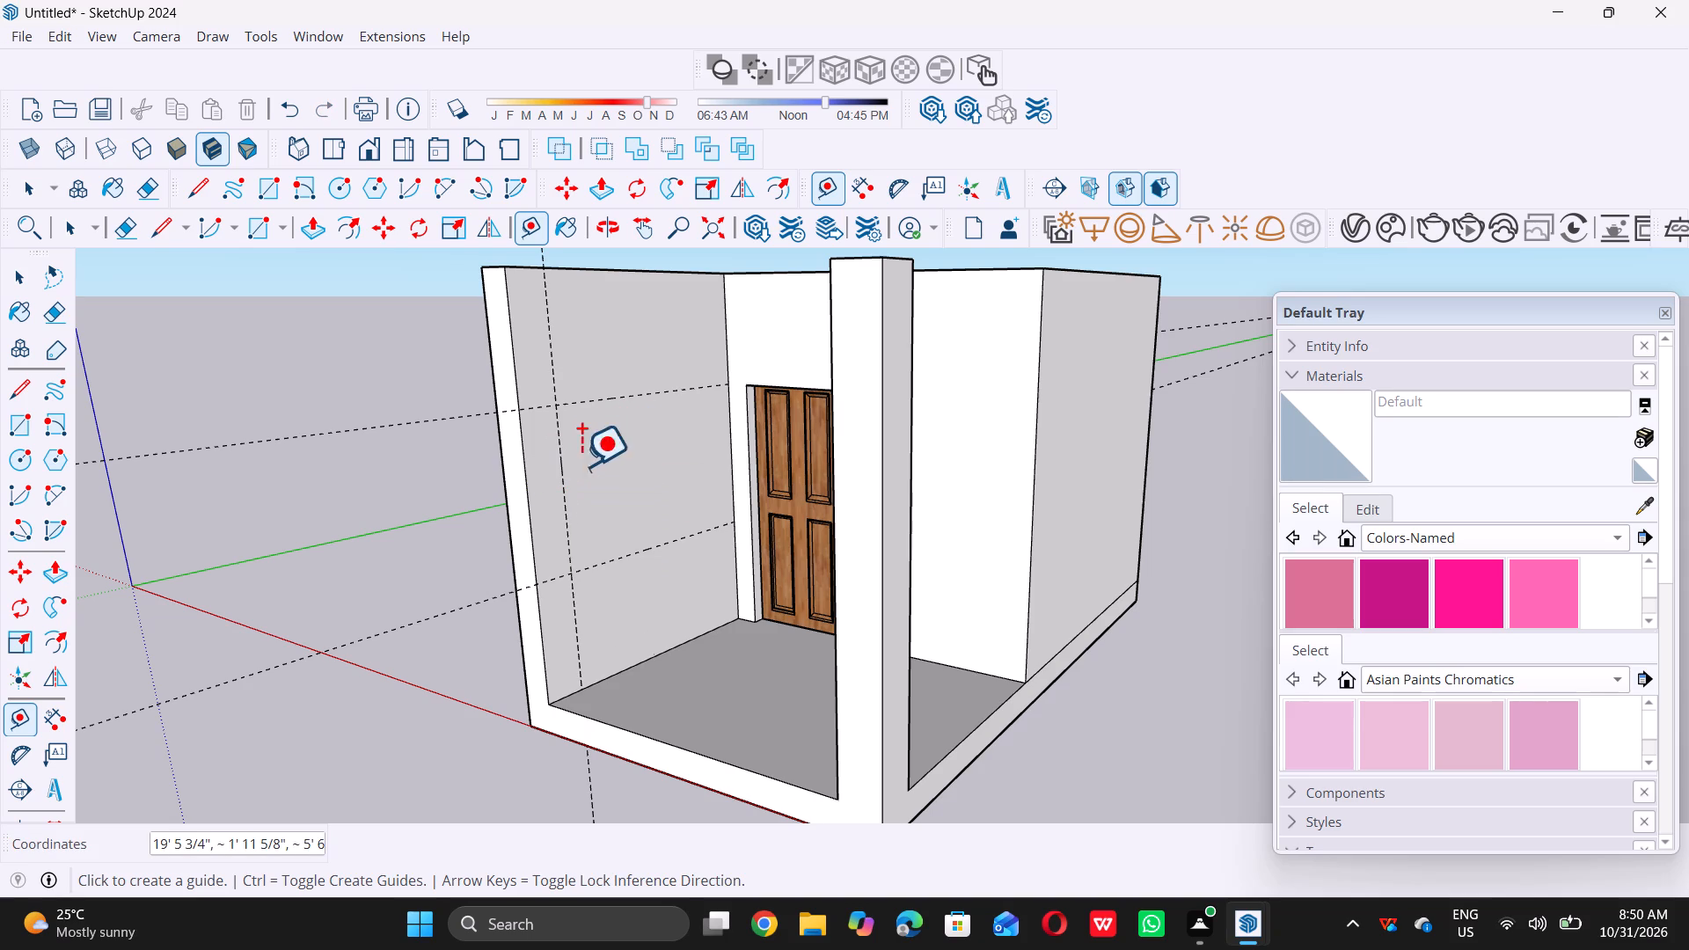
{"action": "key", "text": "ctrl+z"}
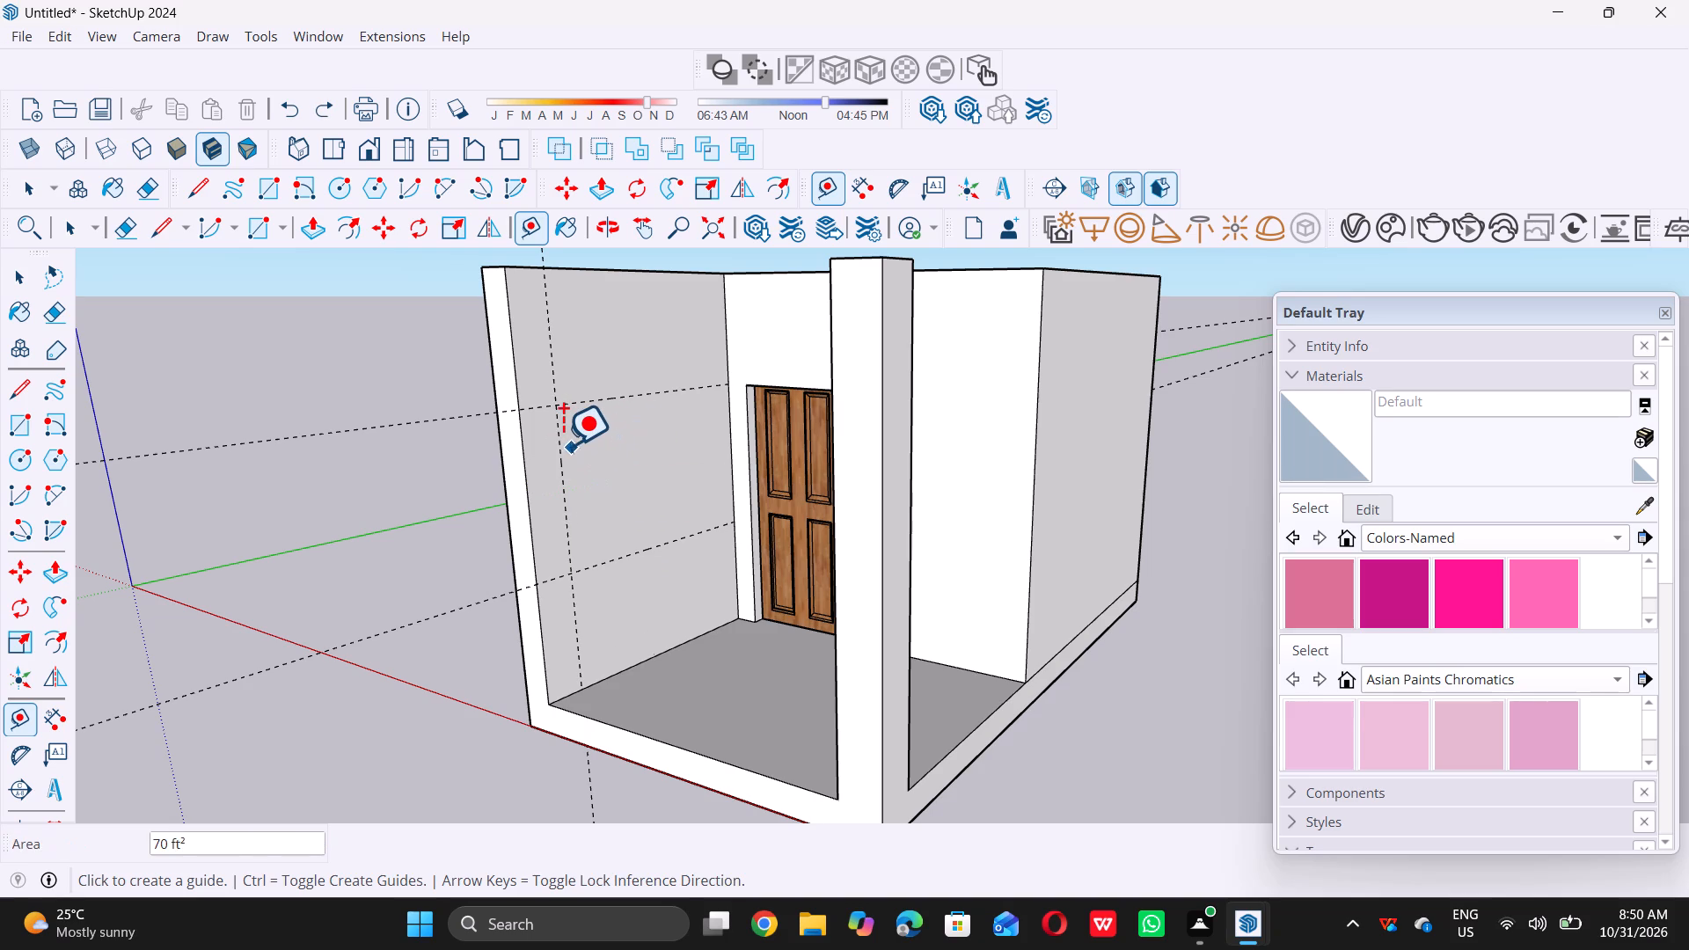
{"action": "left_click", "coordinate": [563, 444]}
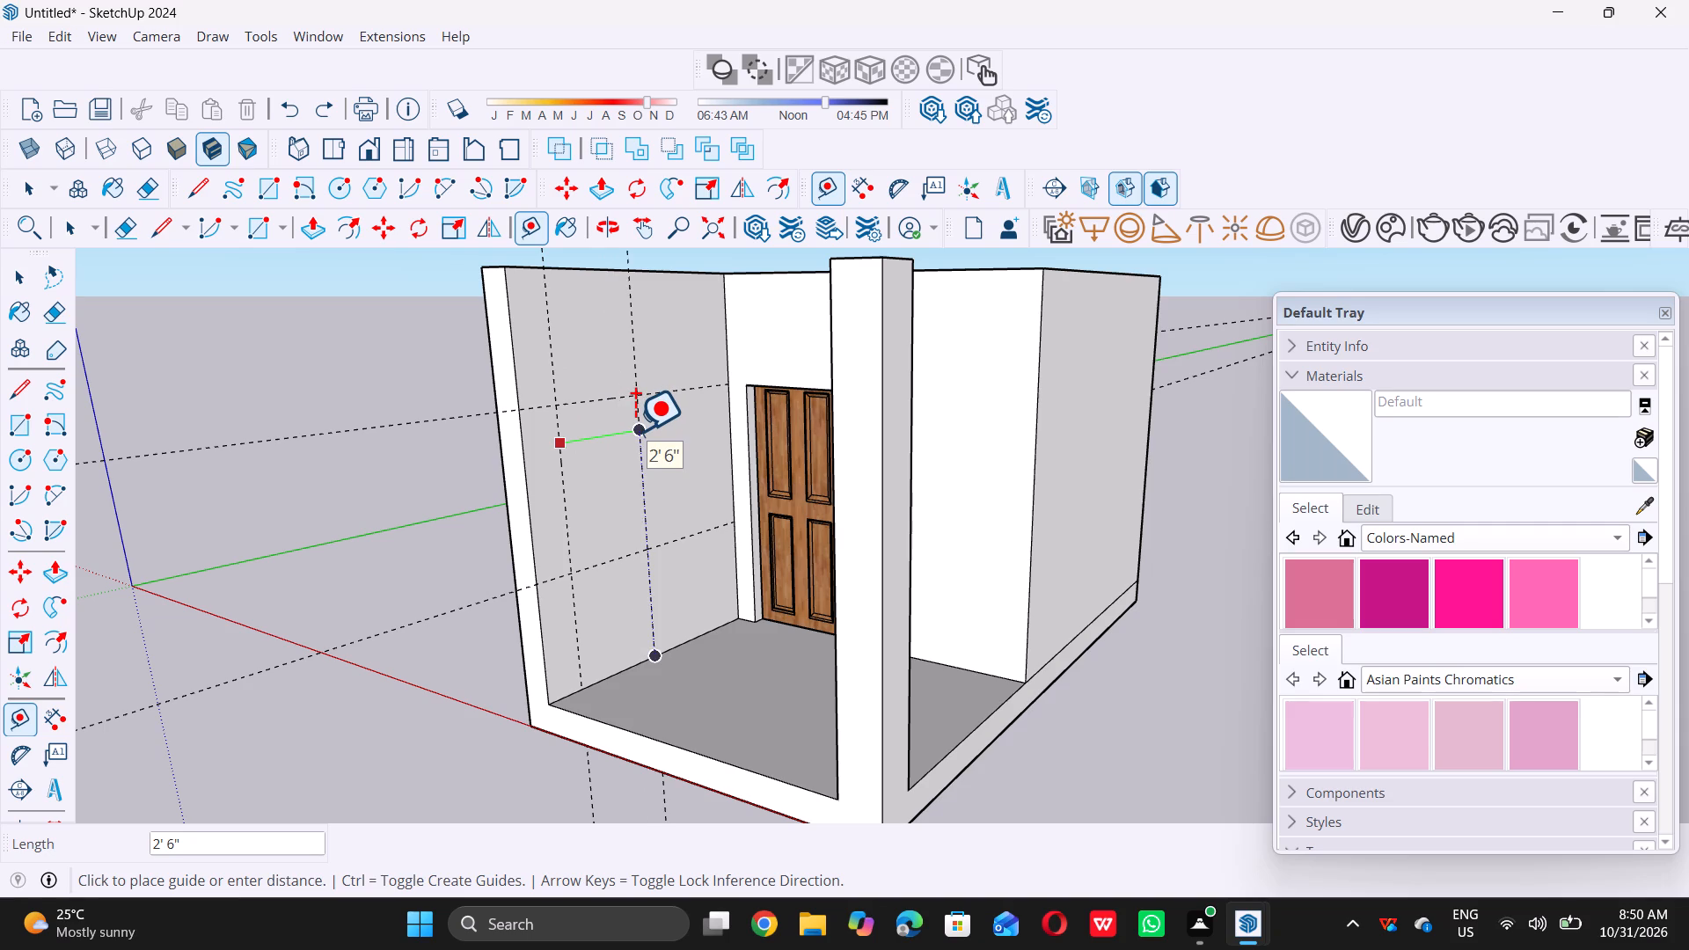
{"action": "key", "text": "2"}
{"action": "key", "text": "apostrophe"}
{"action": "key", "text": "5"}
{"action": "key", "text": "shift+quotedbl"}
{"action": "key", "text": "Return"}
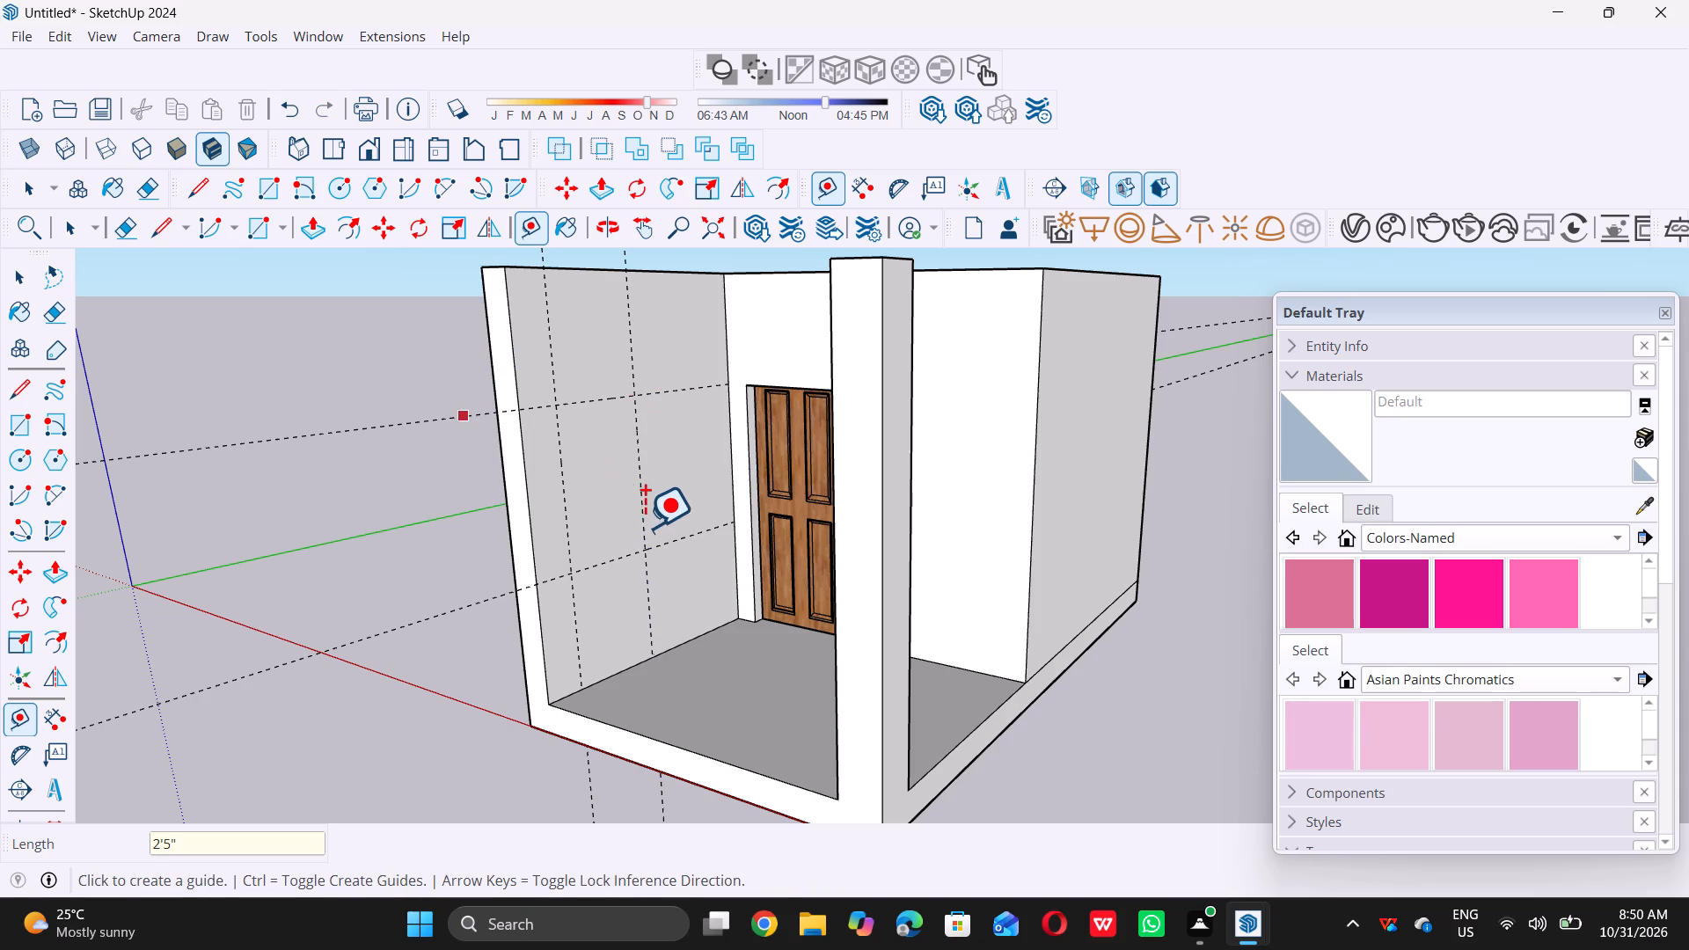
{"action": "scroll", "coordinate": [635, 511], "scroll_direction": "up", "scroll_amount": 3}
{"action": "key", "text": "space"}
Draw a 4' by 2'5" rectangle on the side wall's inner face between the guide intersections.
{"action": "scroll", "coordinate": [578, 441], "scroll_direction": "up", "scroll_amount": 2}
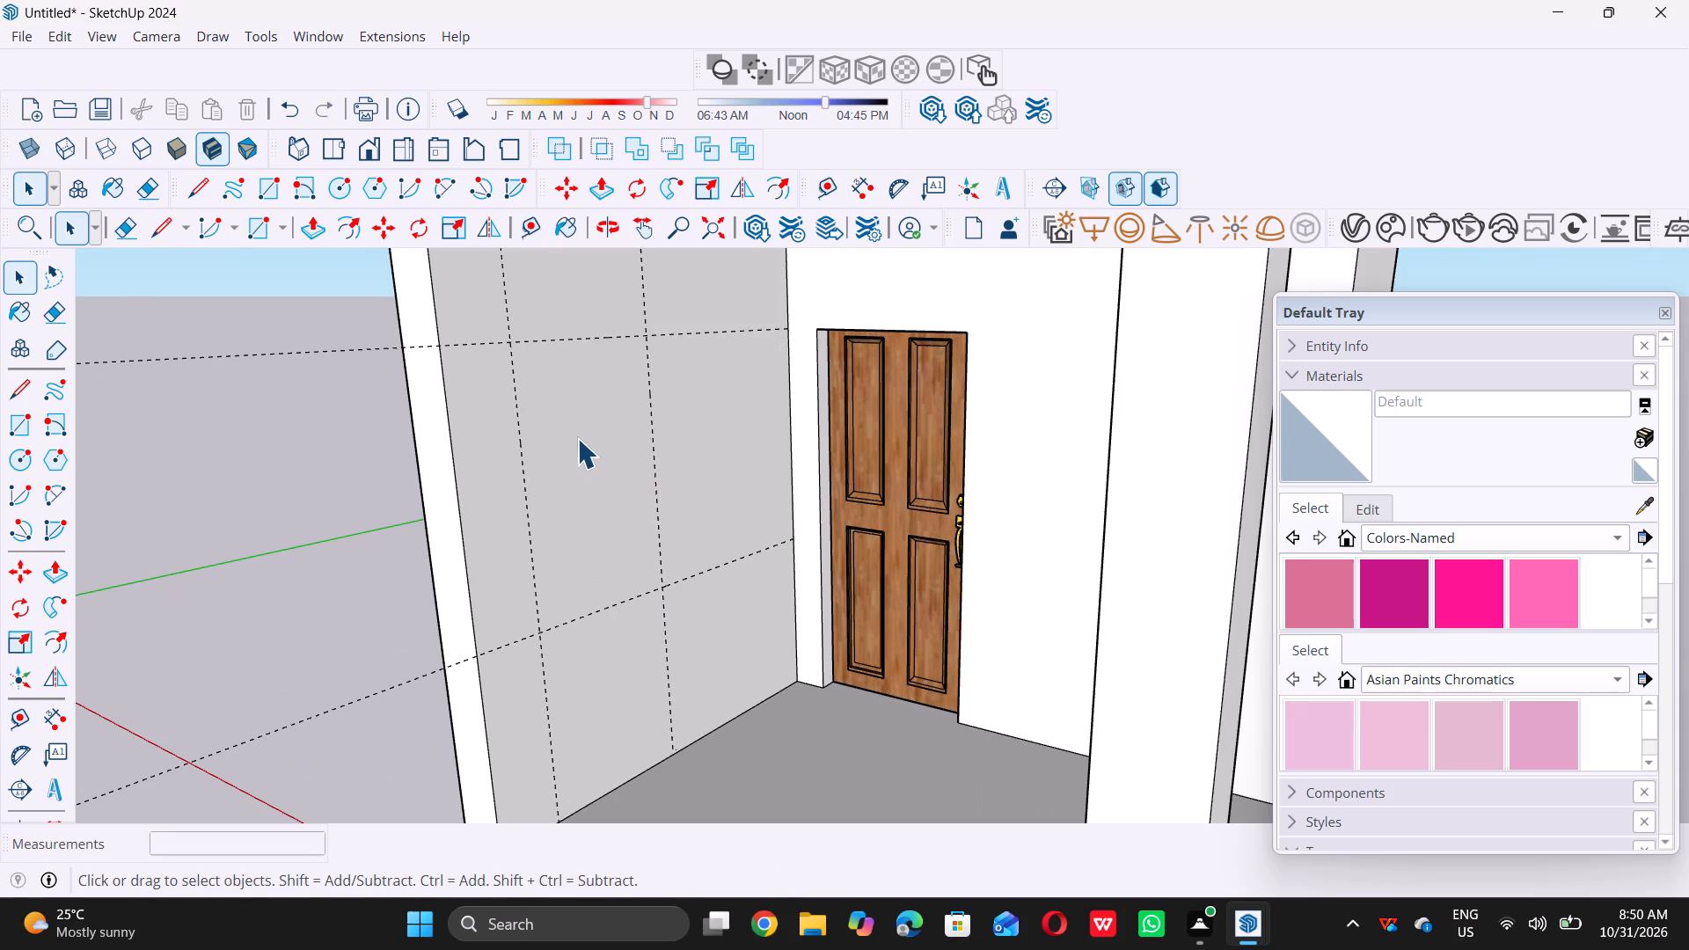
{"action": "key", "text": "r"}
{"action": "left_click", "coordinate": [509, 342]}
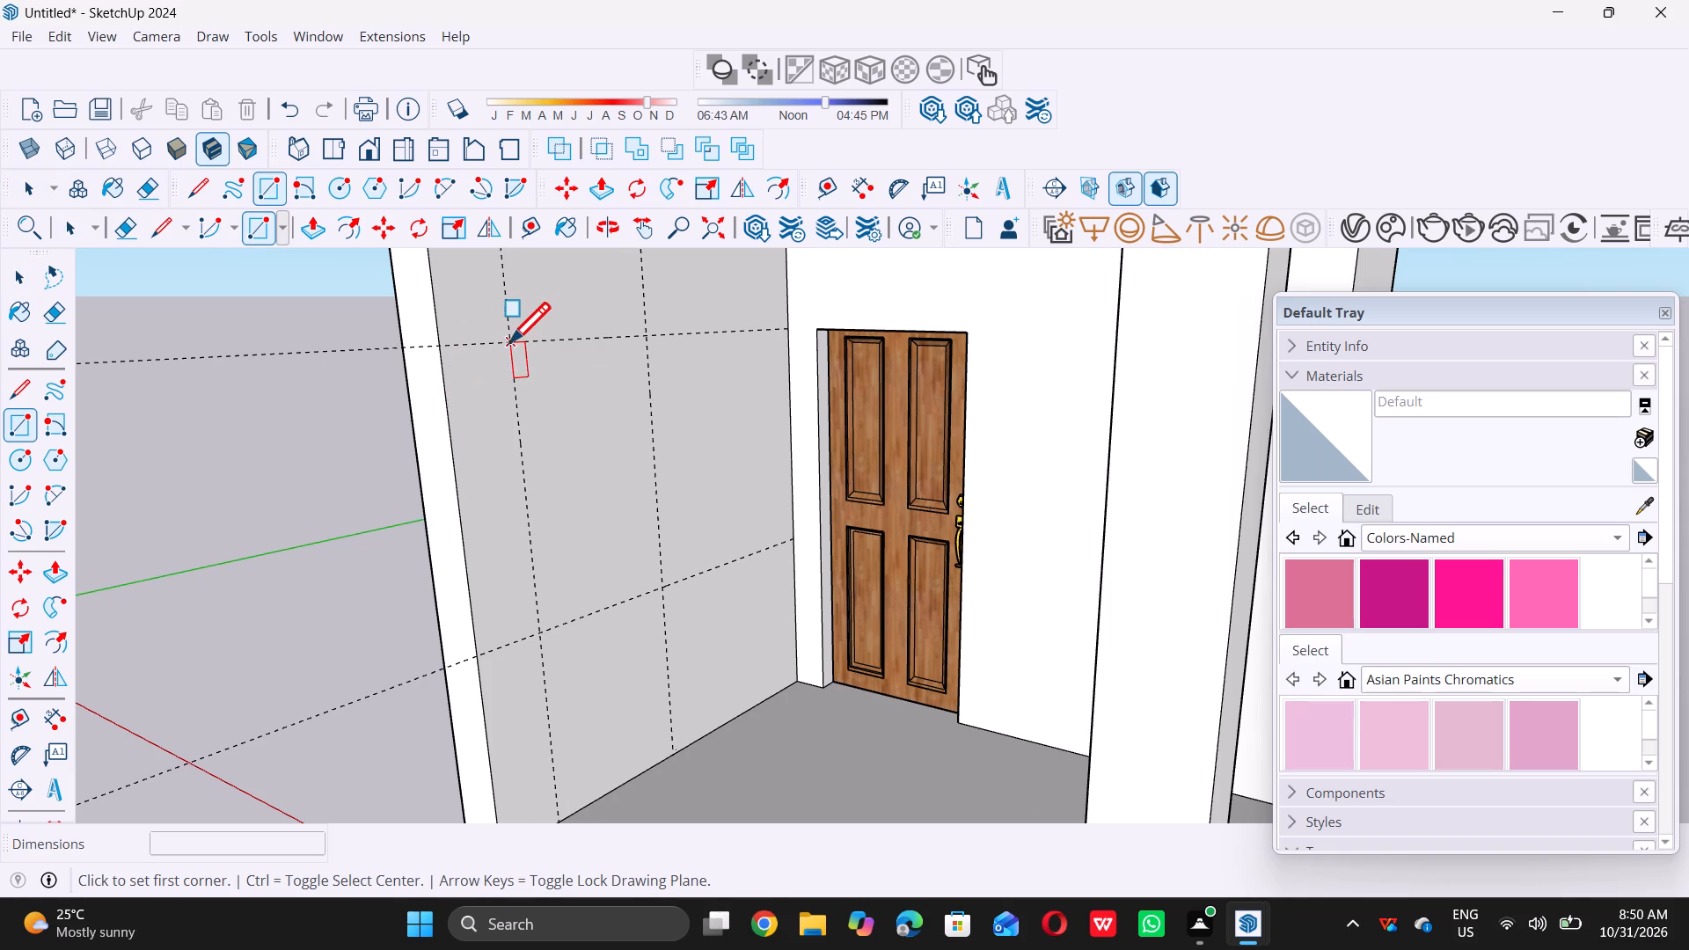
{"action": "left_click", "coordinate": [662, 586]}
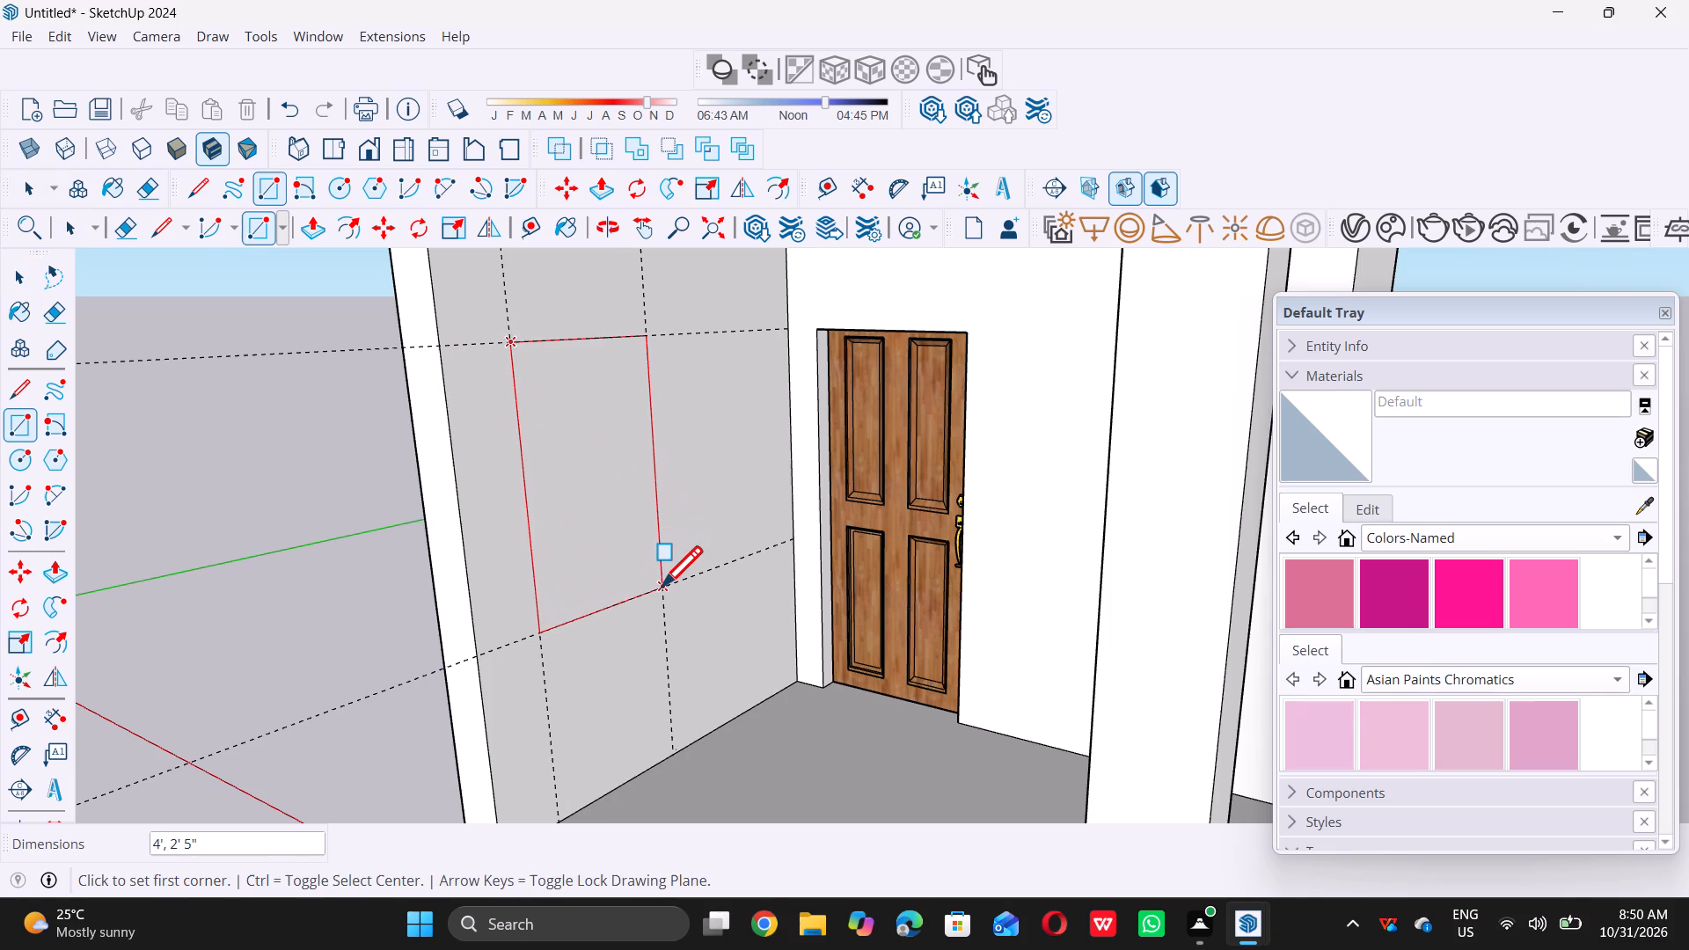
{"action": "key", "text": "space"}
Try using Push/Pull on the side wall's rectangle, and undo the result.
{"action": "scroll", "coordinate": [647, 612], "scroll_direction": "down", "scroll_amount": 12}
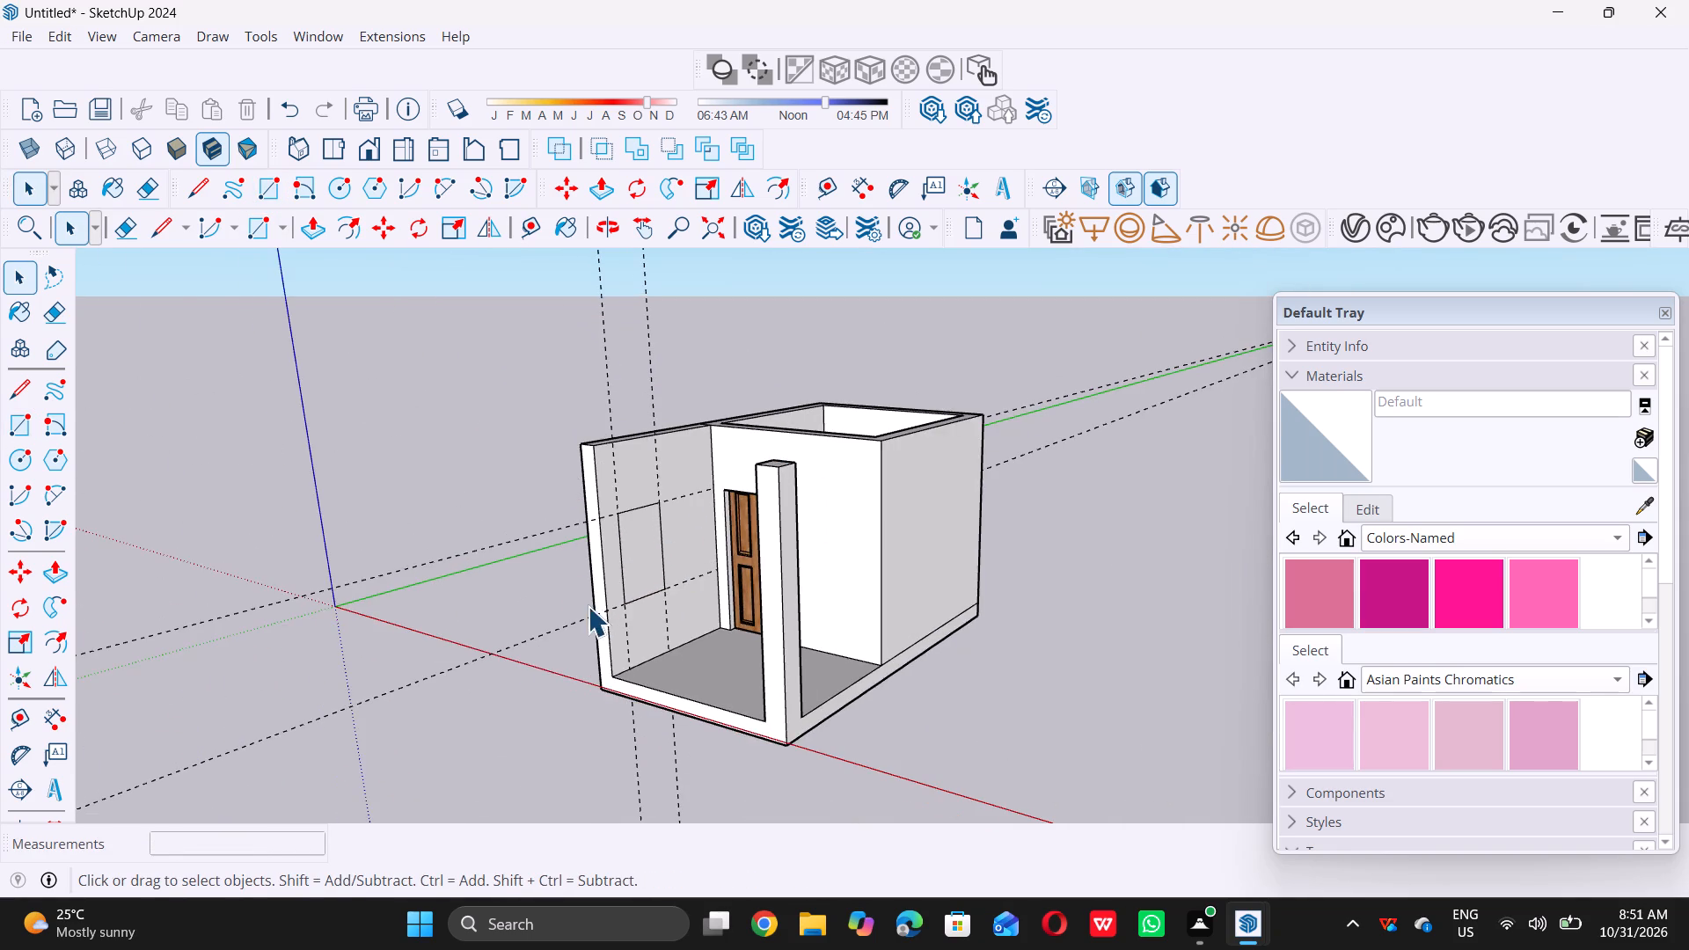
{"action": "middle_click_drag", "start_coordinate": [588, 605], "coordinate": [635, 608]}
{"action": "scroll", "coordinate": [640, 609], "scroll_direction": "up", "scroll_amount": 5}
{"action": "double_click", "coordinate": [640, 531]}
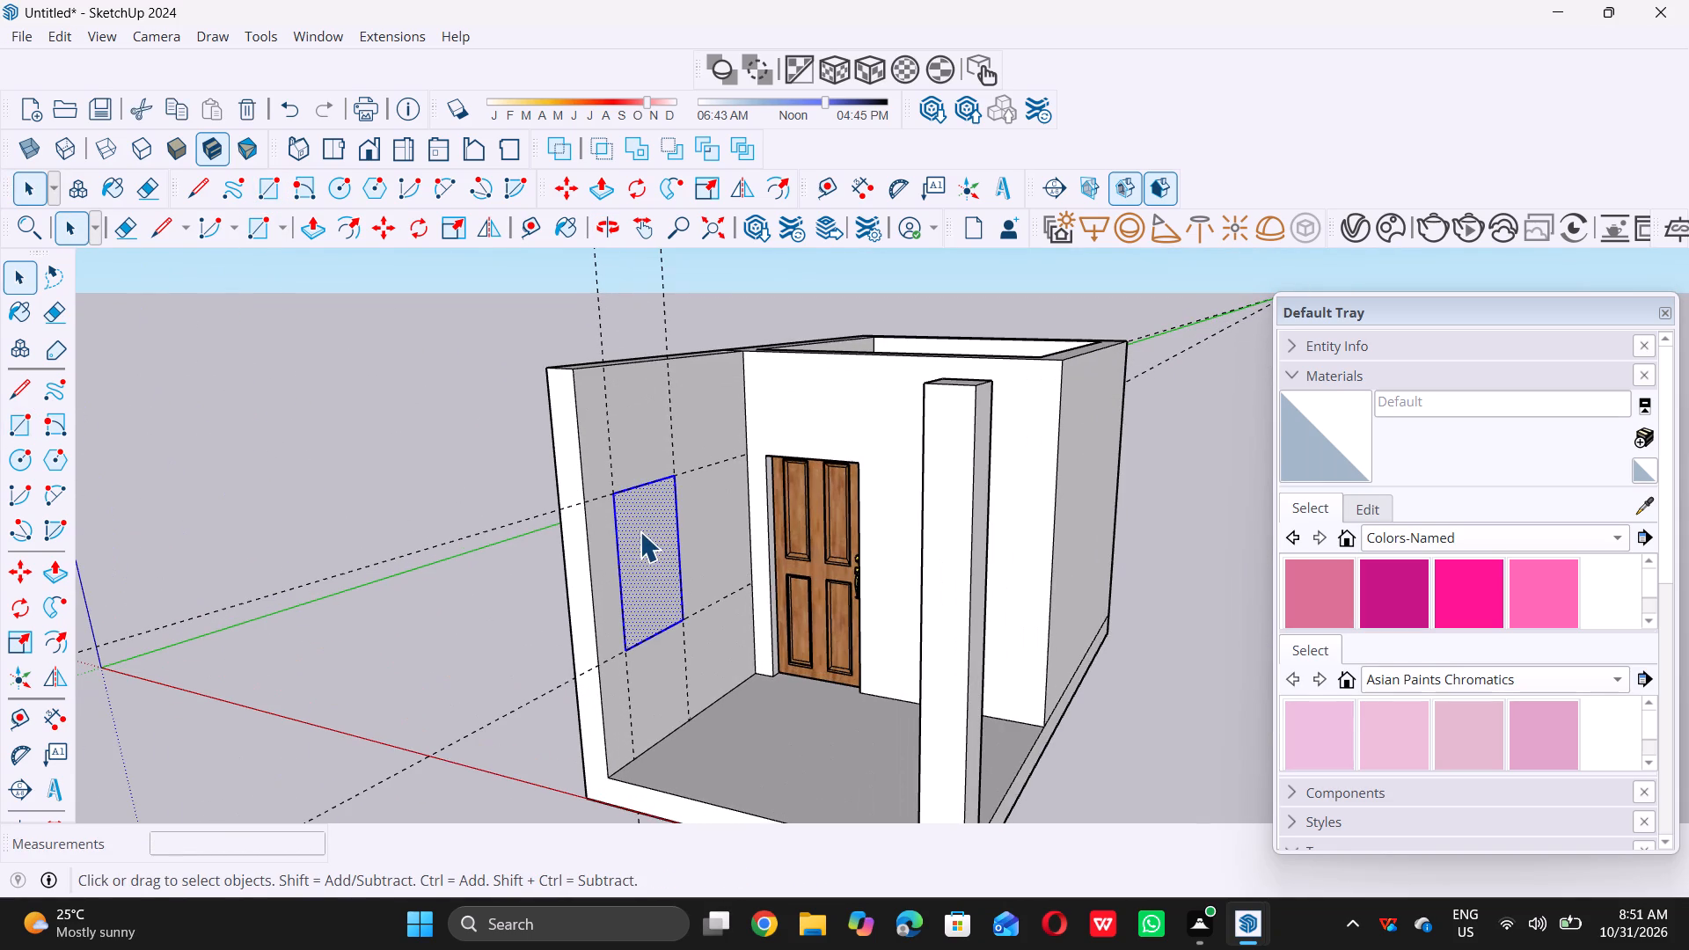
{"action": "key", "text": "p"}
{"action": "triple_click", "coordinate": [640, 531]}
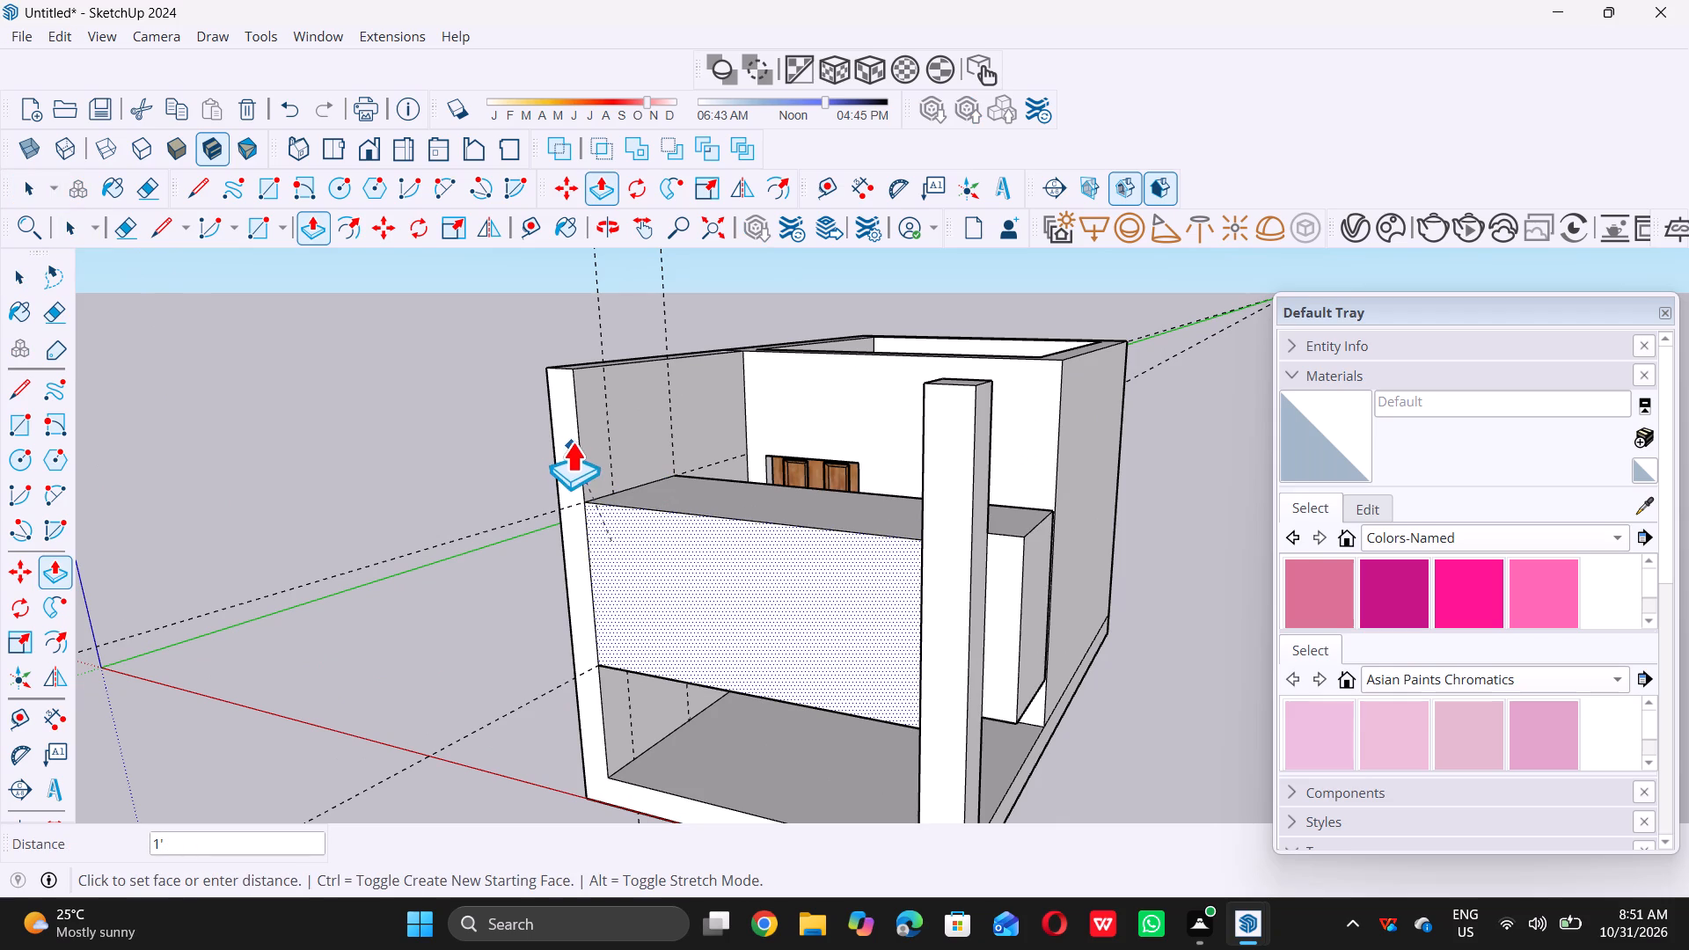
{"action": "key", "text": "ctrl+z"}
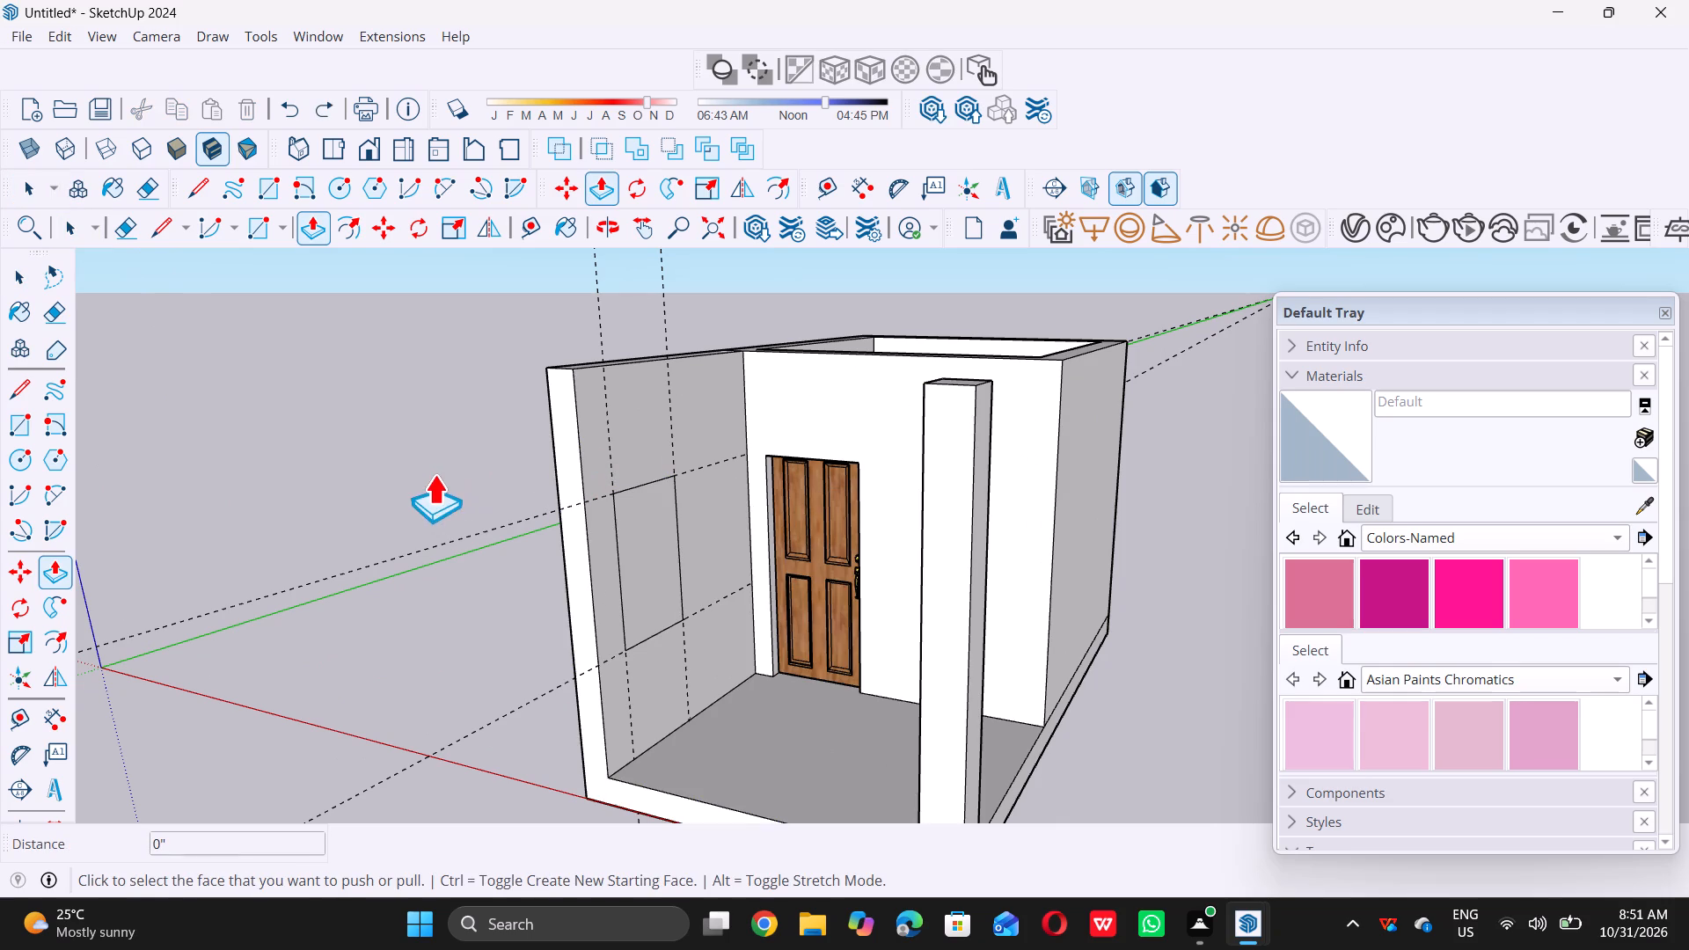
Push the rectangle 9" through the porch side wall to cut the window opening.
{"action": "scroll", "coordinate": [414, 457], "scroll_direction": "up", "scroll_amount": 1}
{"action": "middle_click_drag", "start_coordinate": [414, 456], "coordinate": [481, 566]}
{"action": "scroll", "coordinate": [481, 566], "scroll_direction": "up", "scroll_amount": 1}
{"action": "scroll", "coordinate": [767, 645], "scroll_direction": "up", "scroll_amount": 3}
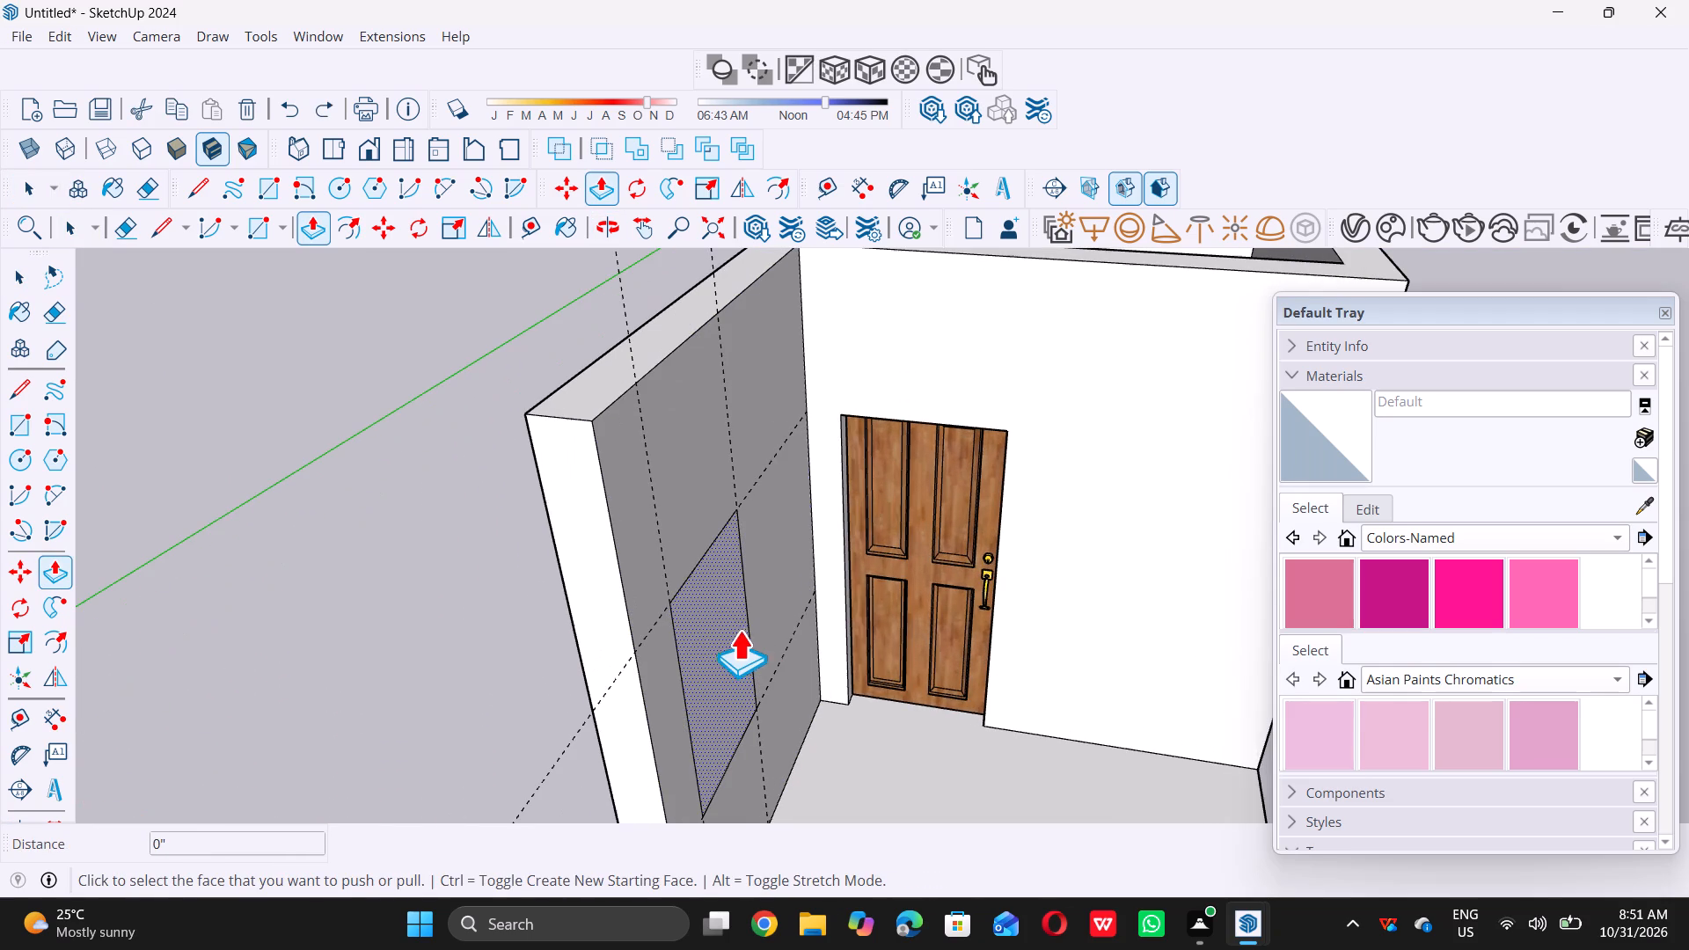
{"action": "left_click", "coordinate": [726, 624]}
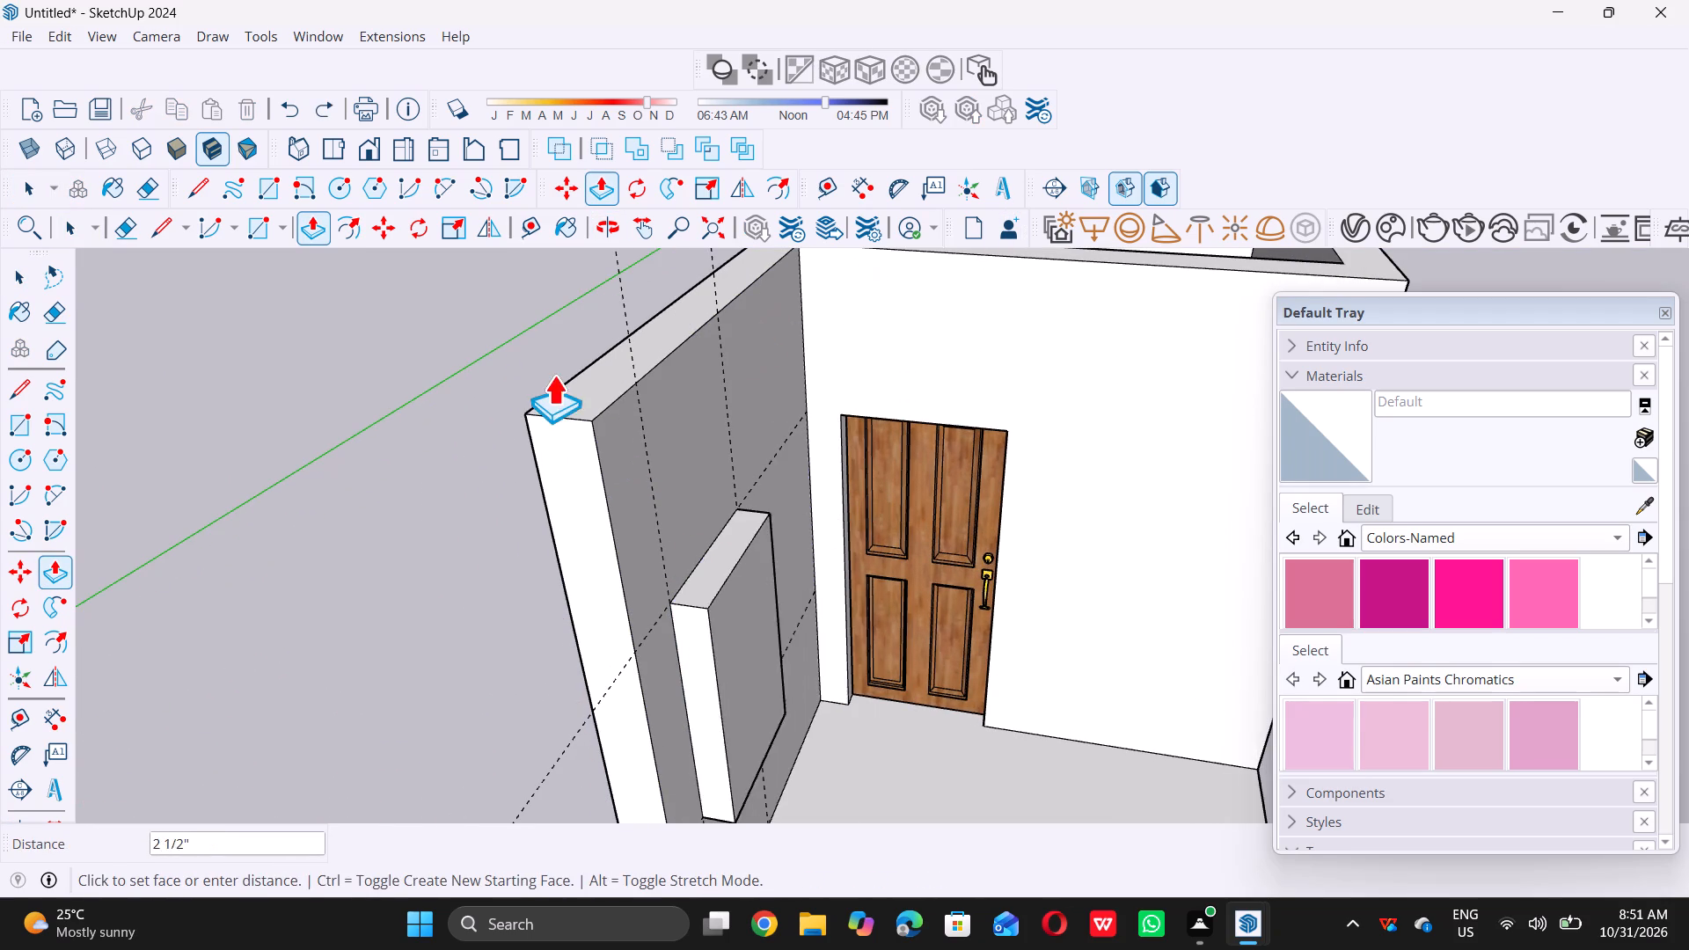
{"action": "left_click", "coordinate": [587, 363]}
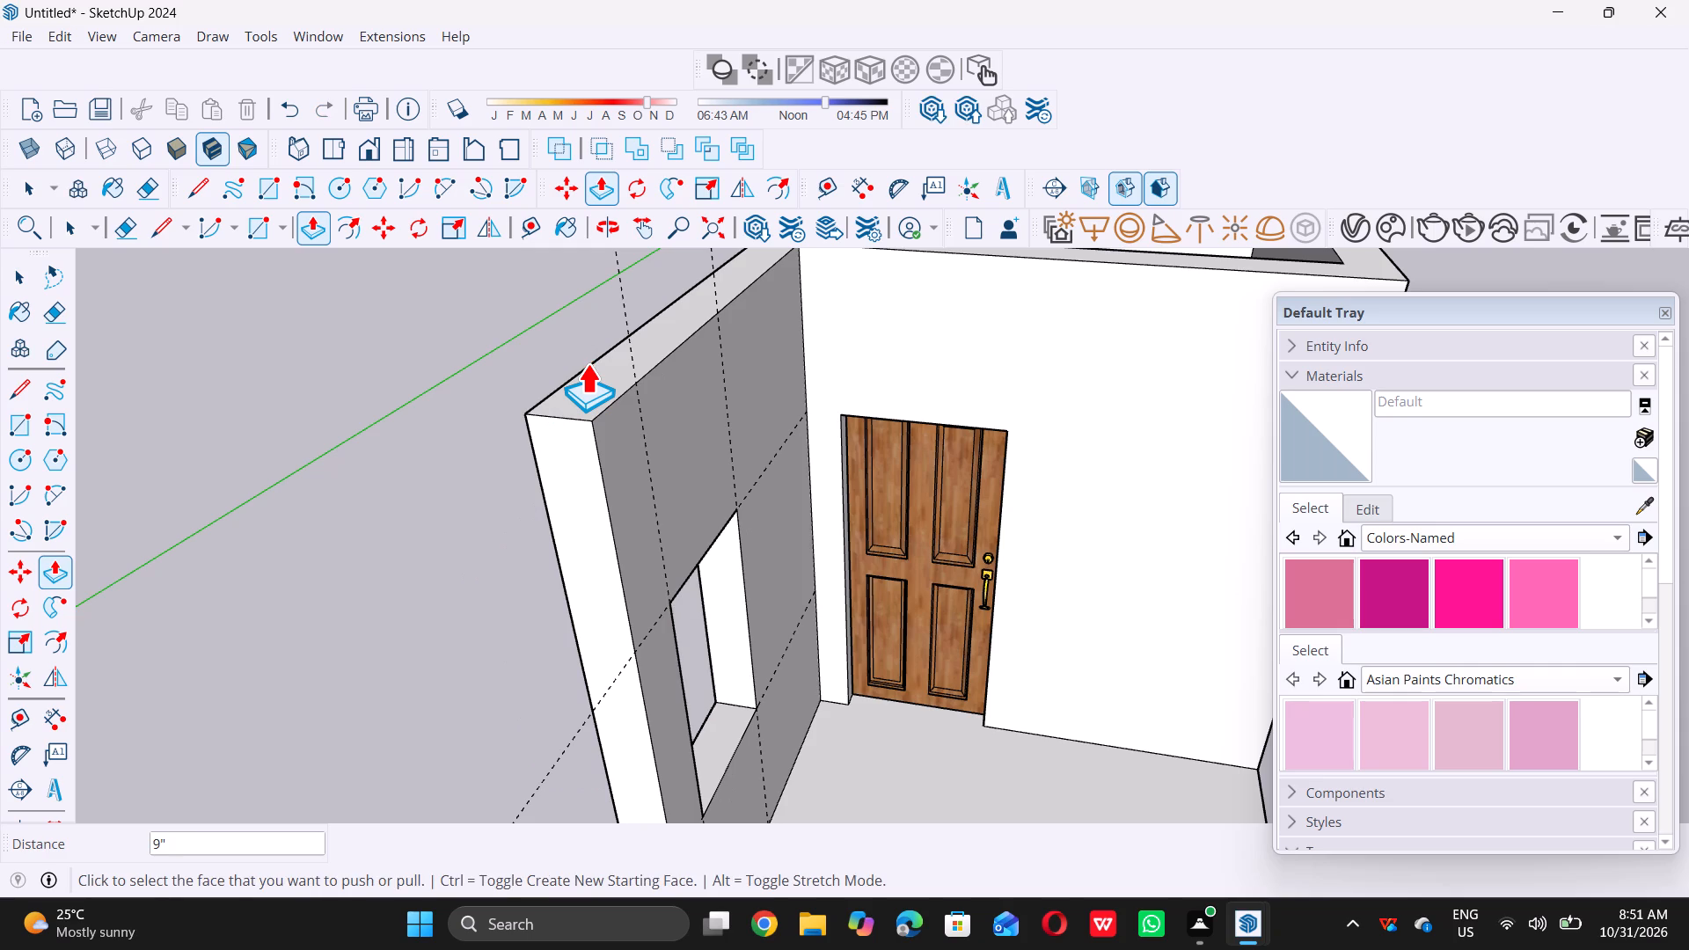
{"action": "key", "text": "space"}
Delete all guides in the model.
{"action": "scroll", "coordinate": [603, 373], "scroll_direction": "down", "scroll_amount": 11}
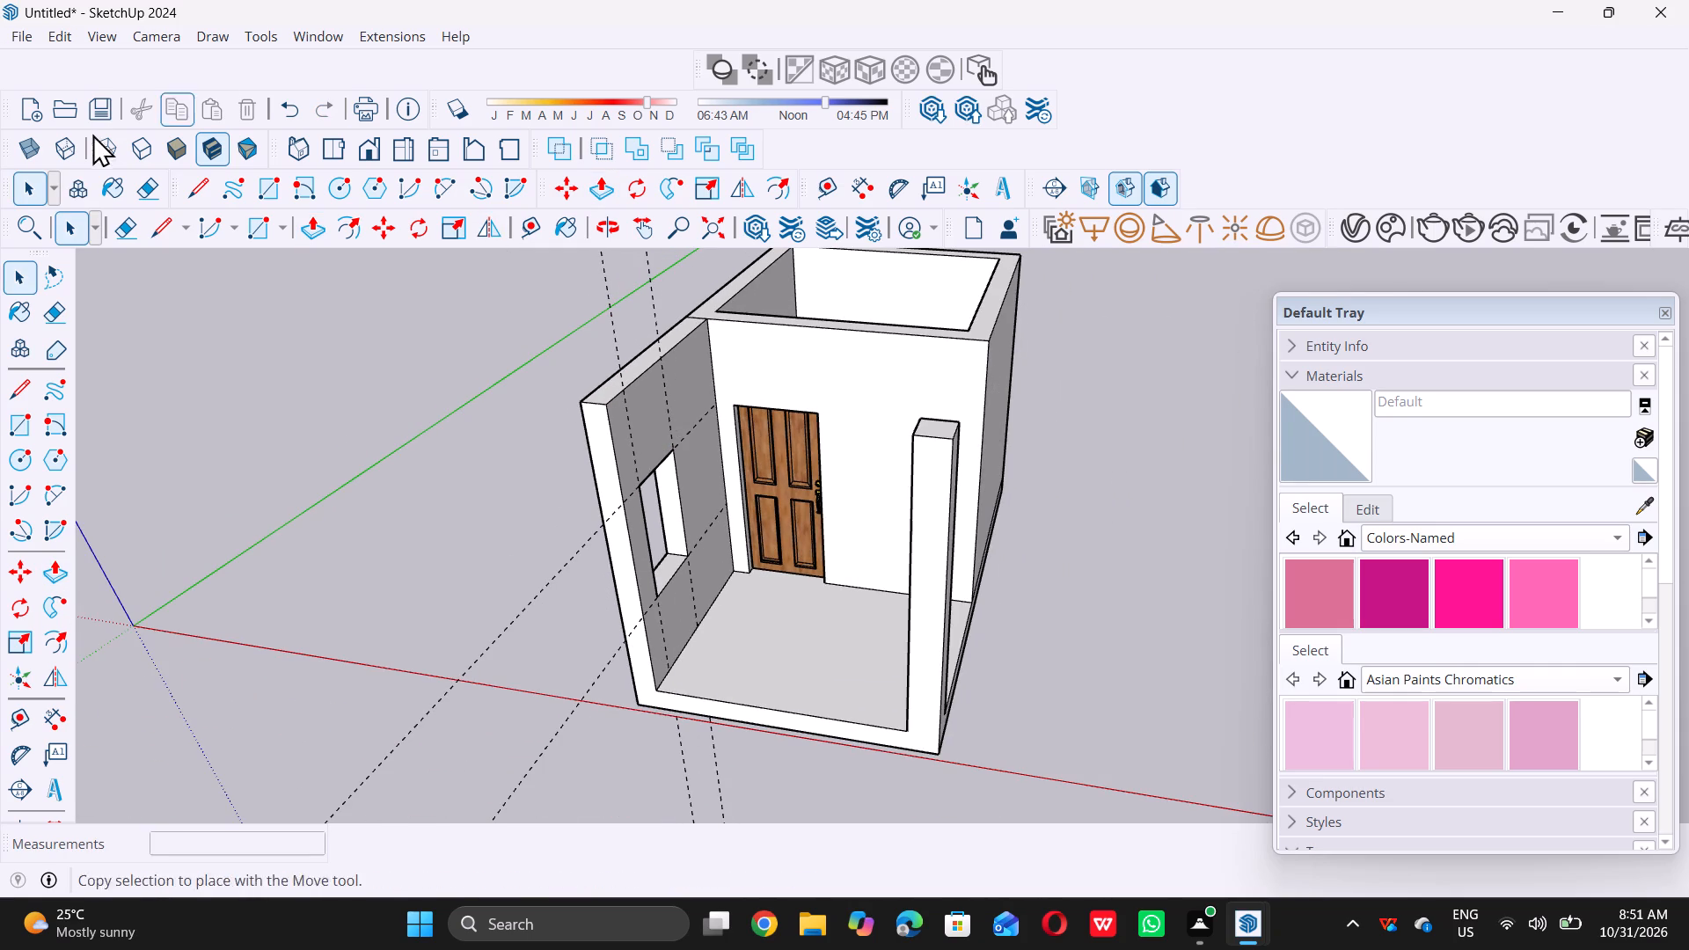
{"action": "double_click", "coordinate": [59, 39]}
{"action": "triple_click", "coordinate": [60, 39]}
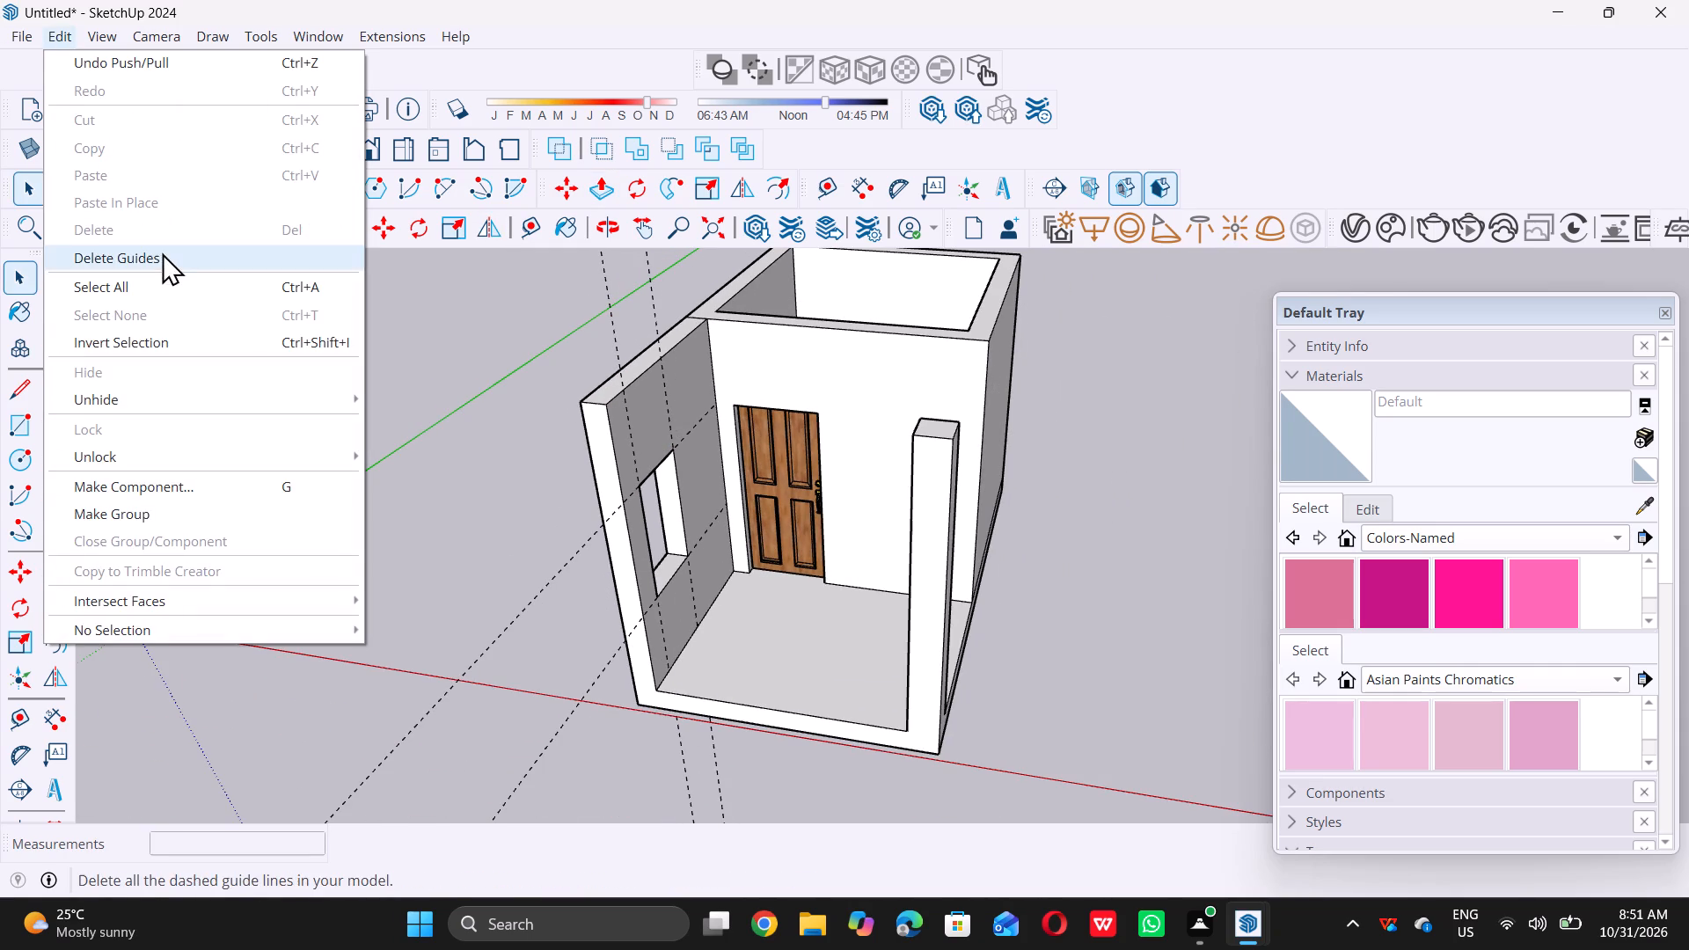
{"action": "left_click", "coordinate": [159, 263]}
Open 3D Warehouse and search its models for "window".
{"action": "scroll", "coordinate": [550, 538], "scroll_direction": "down", "scroll_amount": 5}
{"action": "middle_click_drag", "start_coordinate": [603, 543], "coordinate": [641, 428]}
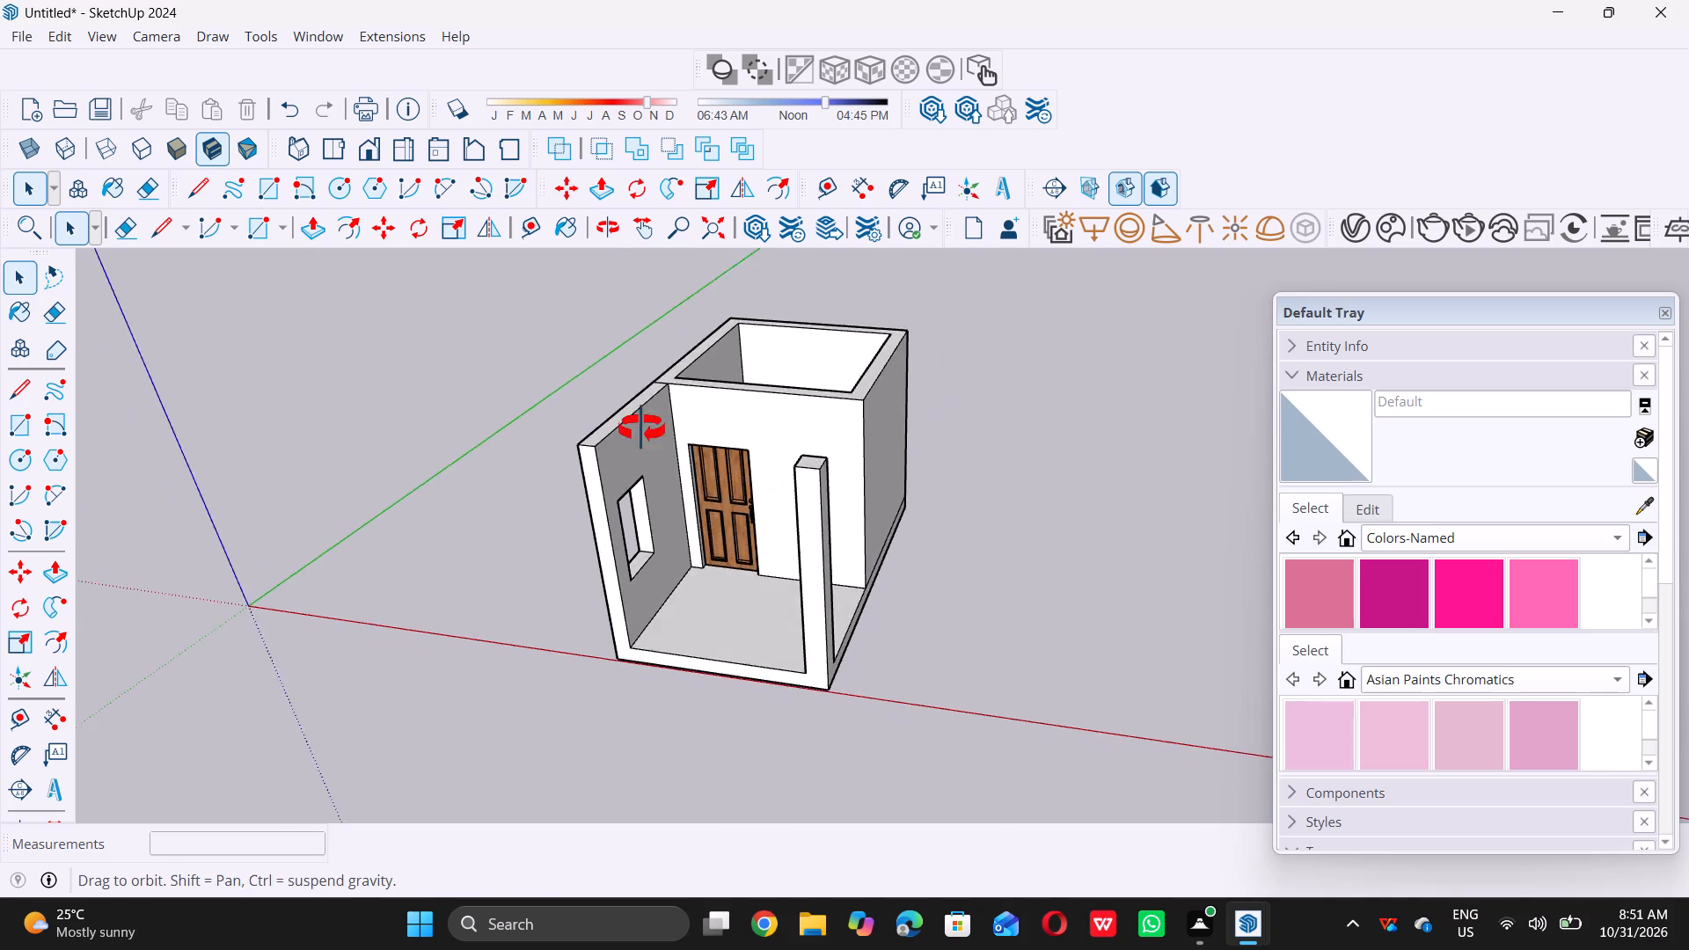
{"action": "middle_click_drag", "start_coordinate": [641, 428], "coordinate": [567, 384]}
{"action": "scroll", "coordinate": [567, 384], "scroll_direction": "up", "scroll_amount": 1}
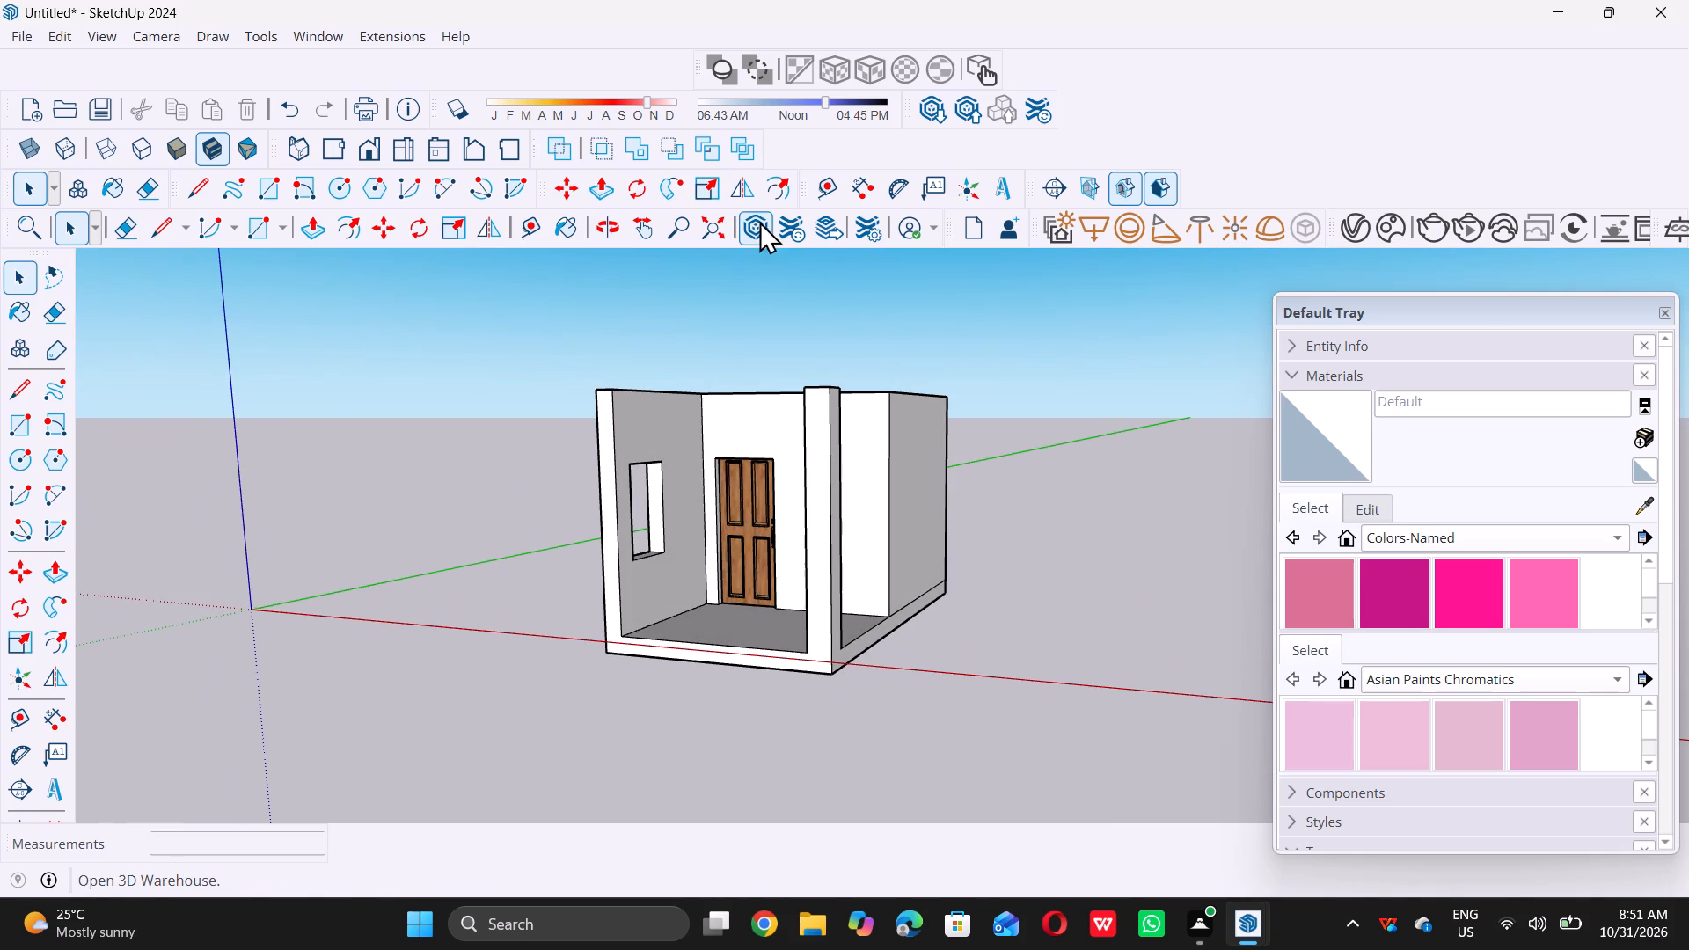
{"action": "double_click", "coordinate": [762, 230]}
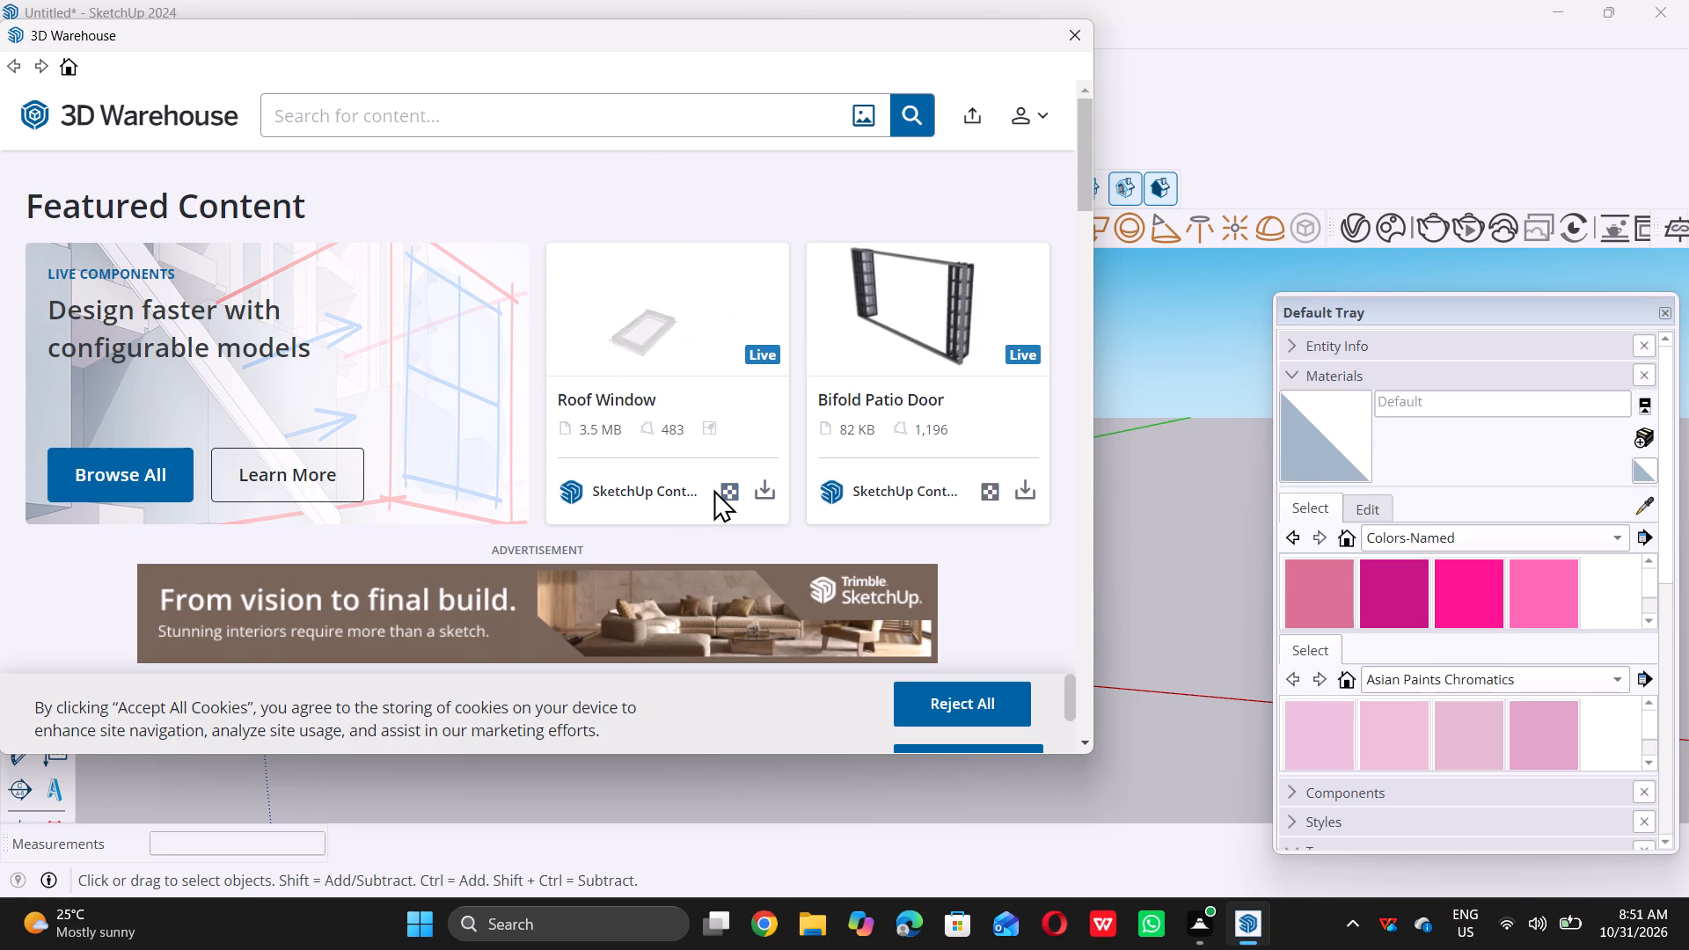
{"action": "scroll", "coordinate": [720, 489], "scroll_direction": "down", "scroll_amount": 6}
{"action": "scroll", "coordinate": [720, 489], "scroll_direction": "up", "scroll_amount": 8}
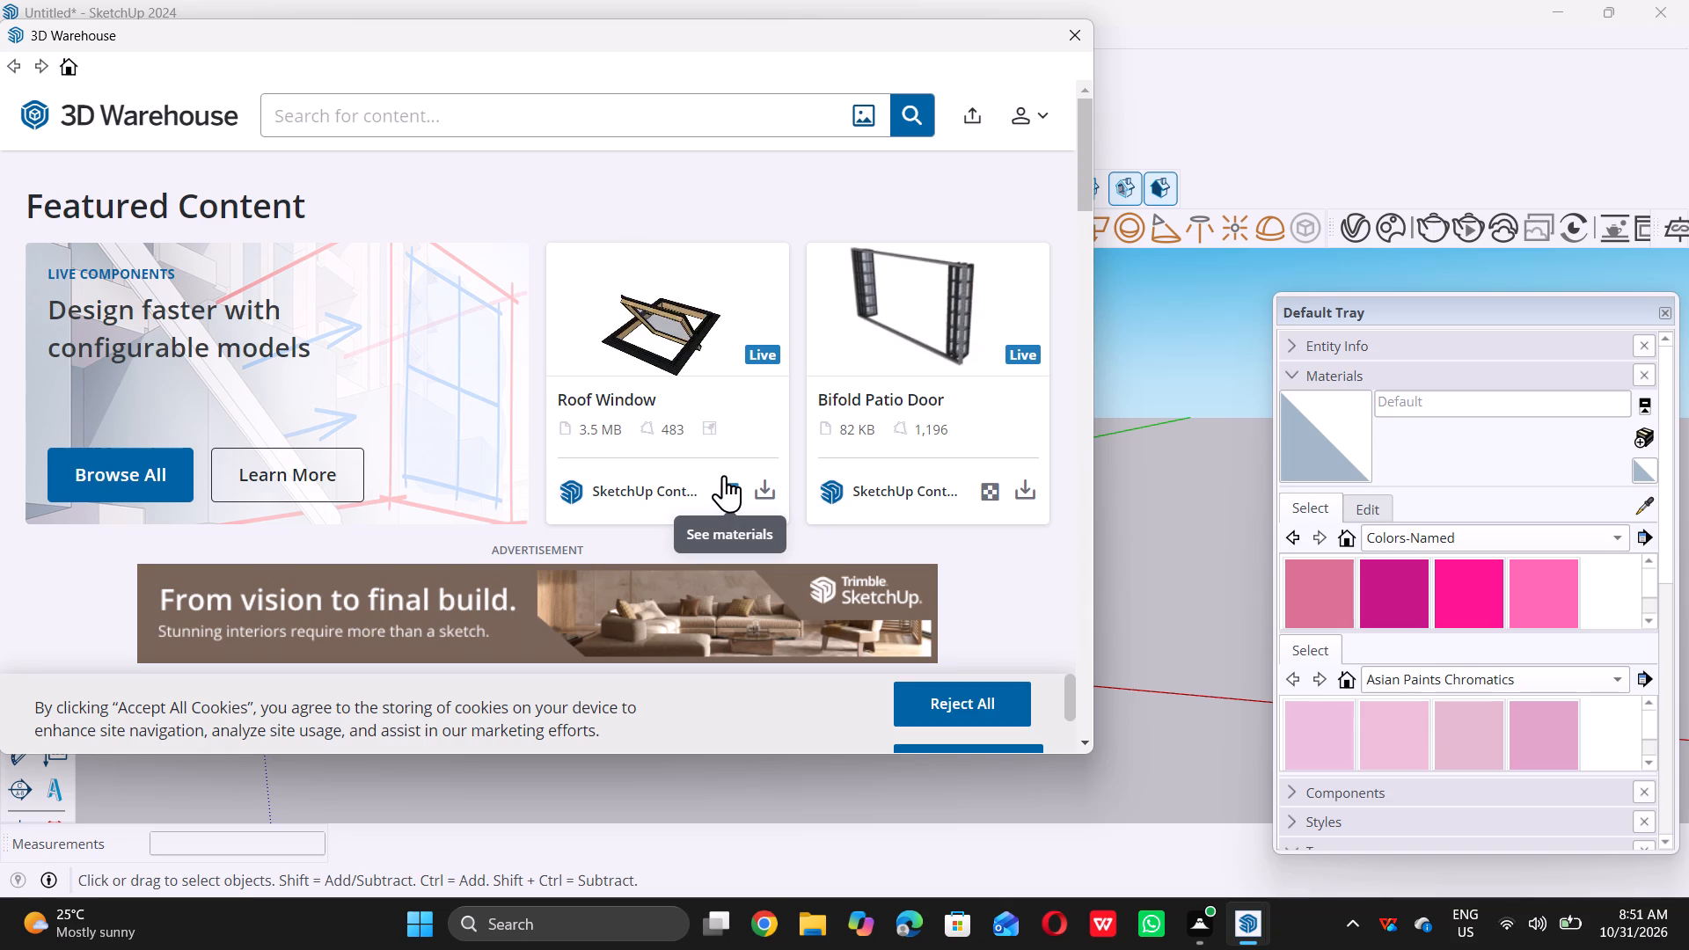
{"action": "scroll", "coordinate": [724, 475], "scroll_direction": "down", "scroll_amount": 10}
{"action": "scroll", "coordinate": [724, 477], "scroll_direction": "up", "scroll_amount": 2}
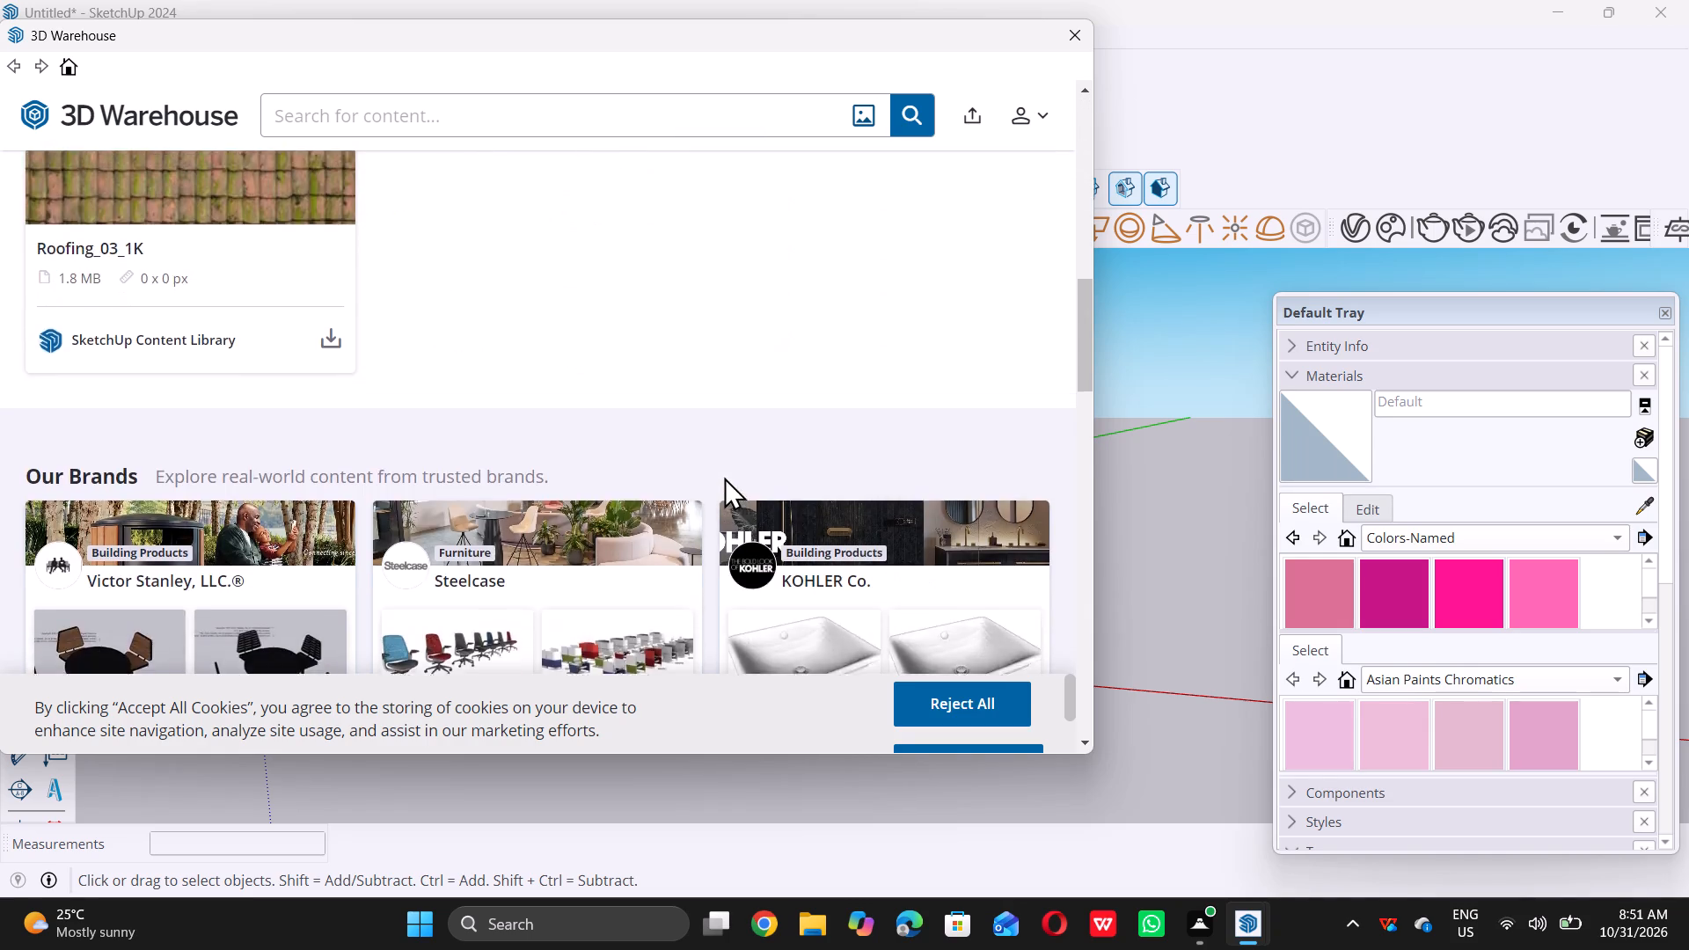
{"action": "scroll", "coordinate": [724, 477], "scroll_direction": "up", "scroll_amount": 4}
{"action": "double_click", "coordinate": [477, 120]}
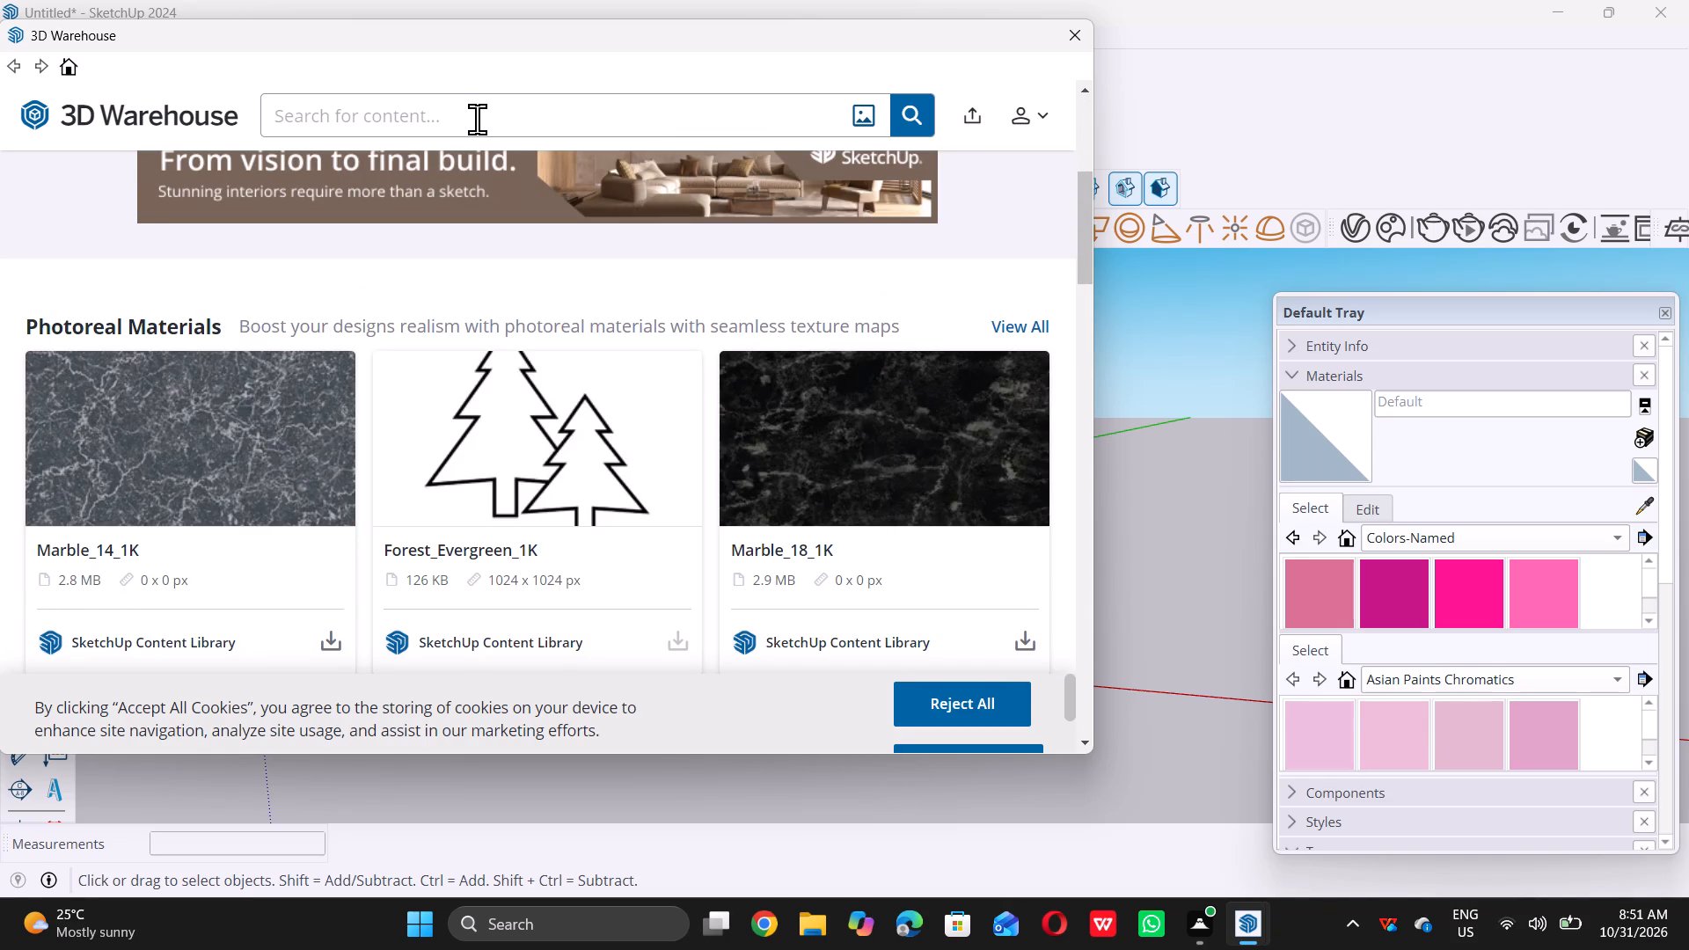
{"action": "key", "text": "w"}
{"action": "key", "text": "i"}
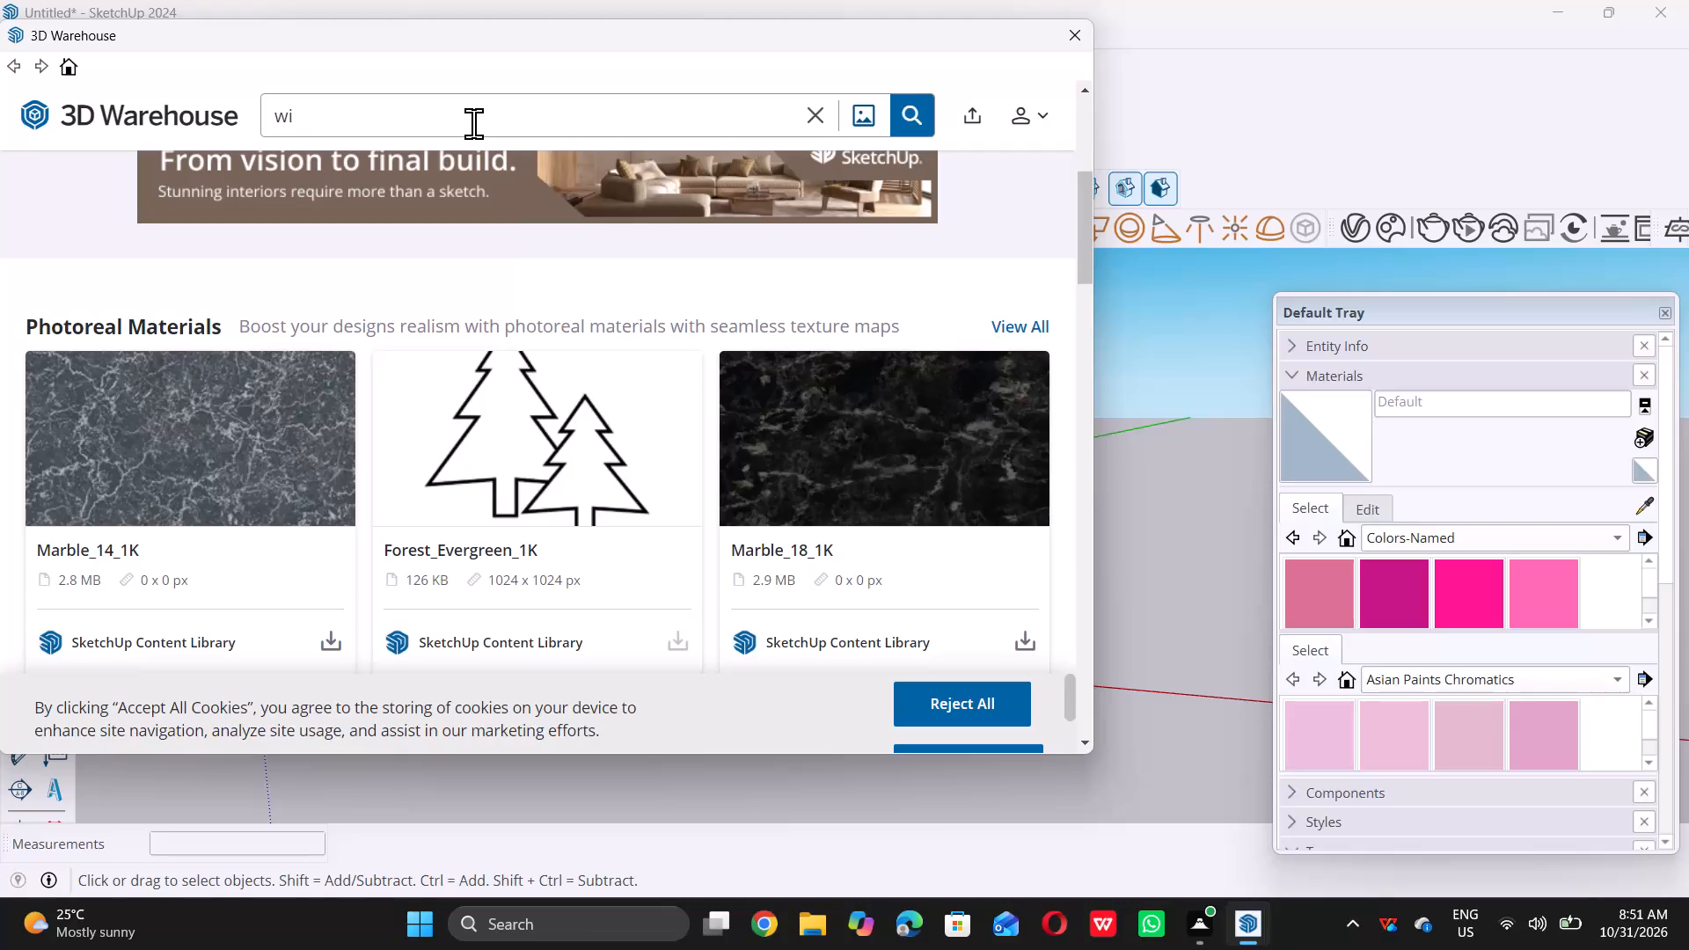
{"action": "type", "text": "ndo"}
{"action": "key", "text": "w"}
{"action": "key", "text": "Return"}
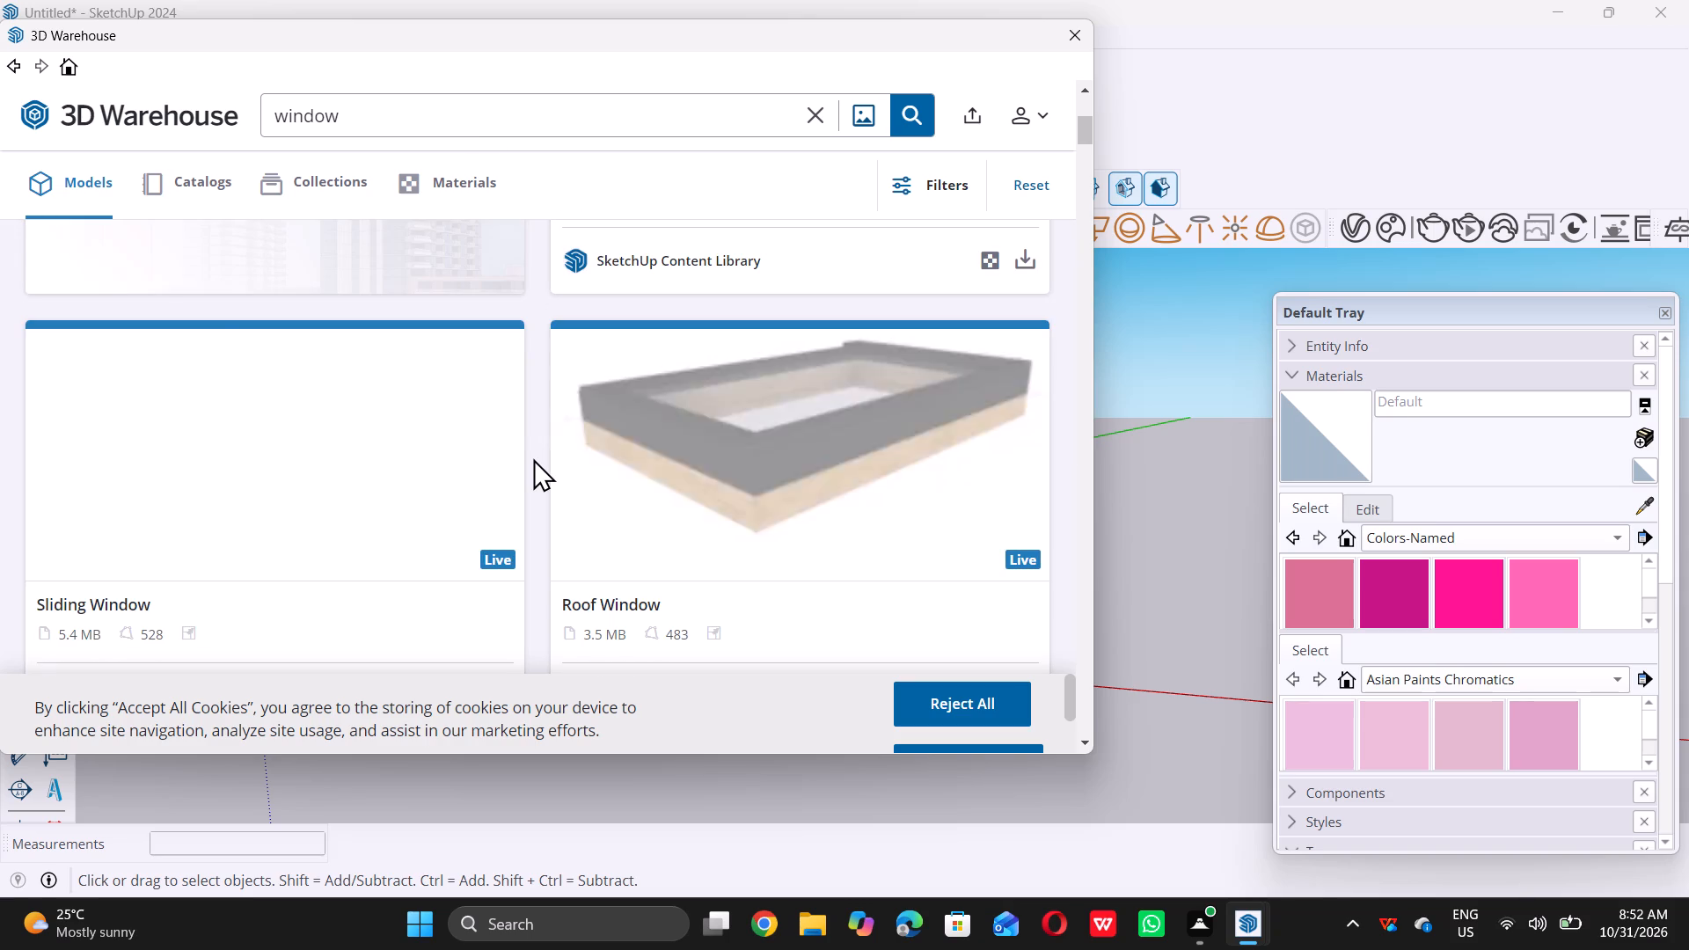
Examine the window models in the search results for one that suits the porch side wall opening.
{"action": "scroll", "coordinate": [532, 461], "scroll_direction": "up", "scroll_amount": 8}
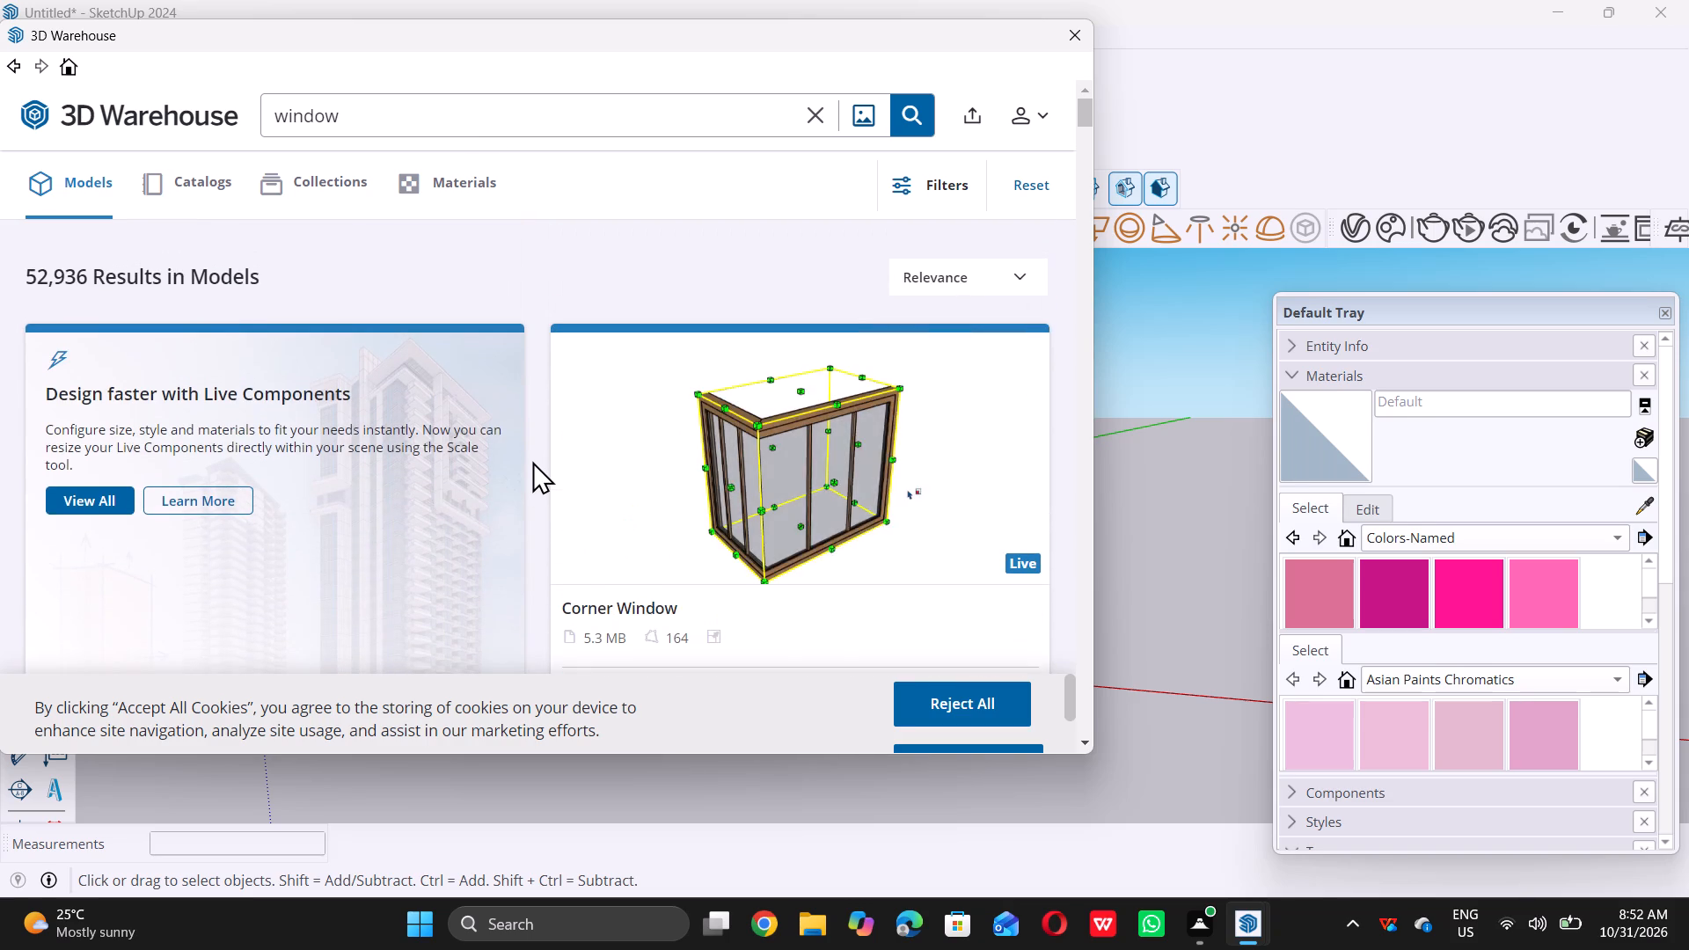
{"action": "scroll", "coordinate": [532, 461], "scroll_direction": "down", "scroll_amount": 6}
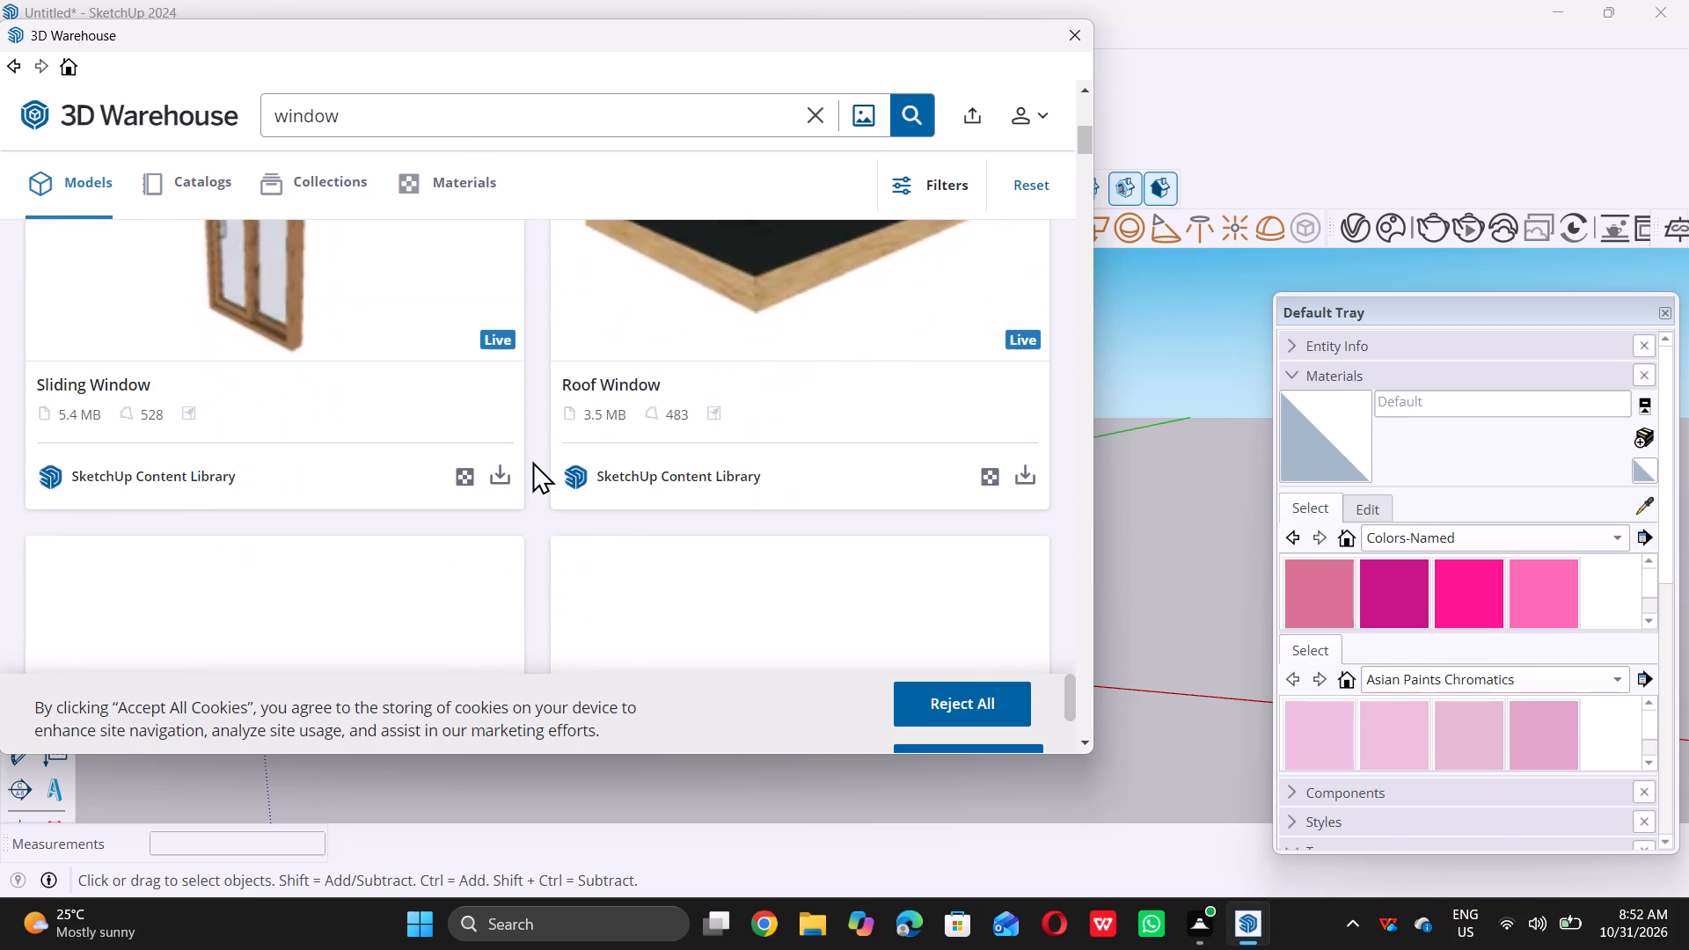
{"action": "scroll", "coordinate": [532, 456], "scroll_direction": "down", "scroll_amount": 1}
{"action": "scroll", "coordinate": [532, 456], "scroll_direction": "up", "scroll_amount": 4}
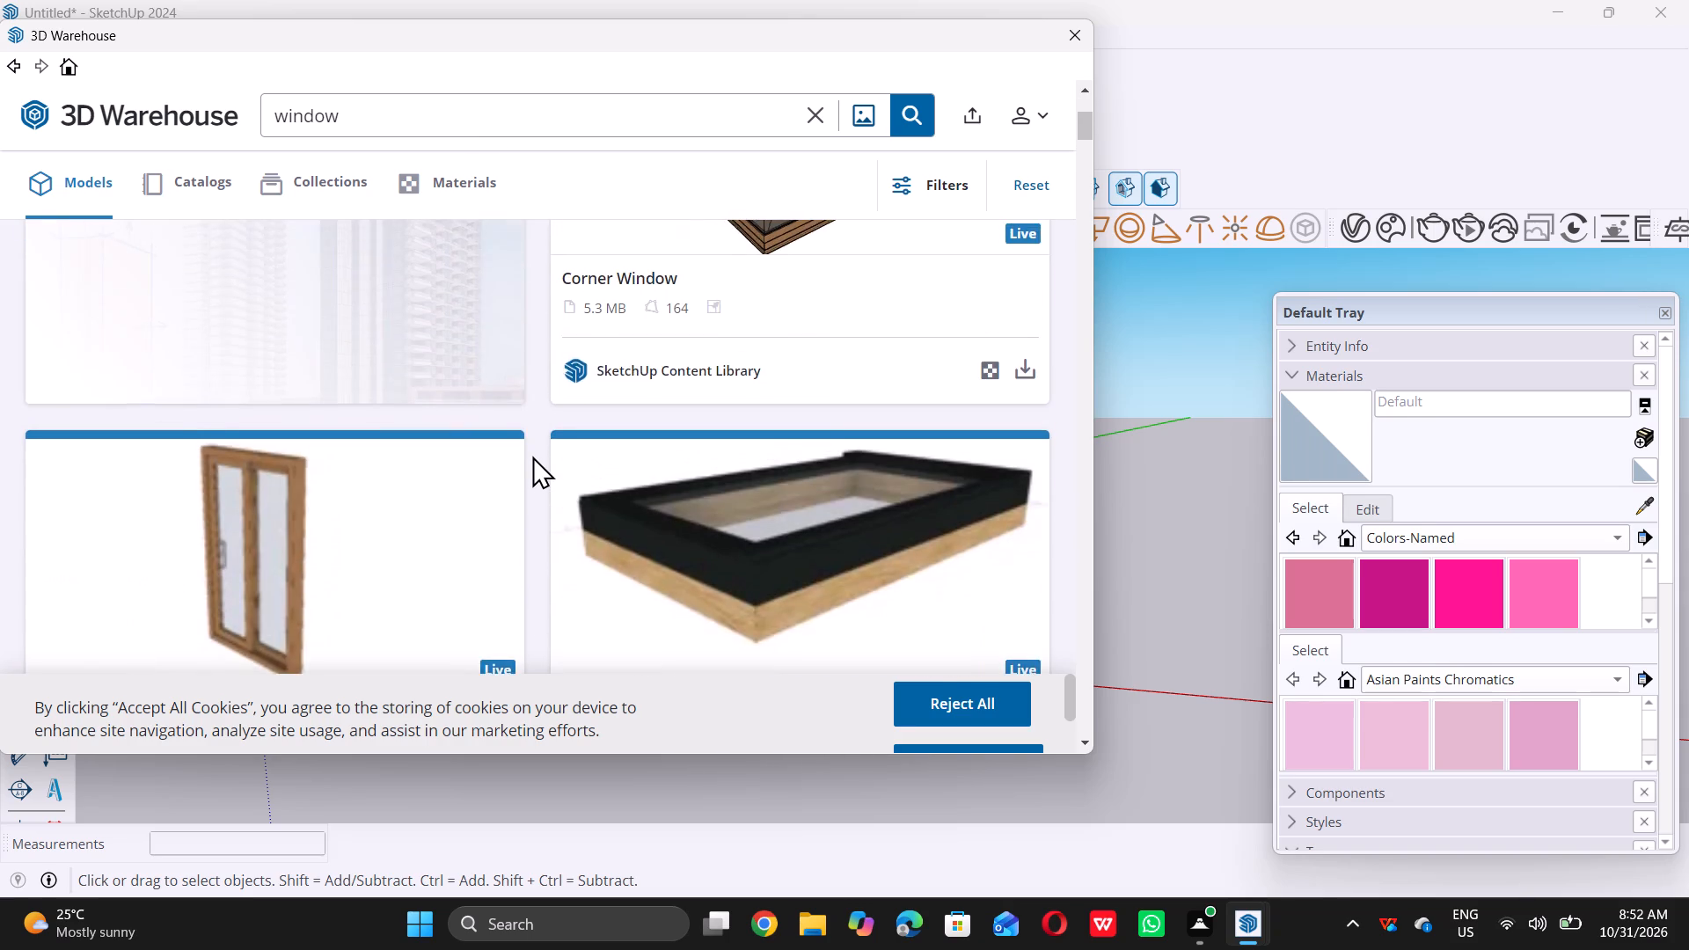
{"action": "scroll", "coordinate": [532, 456], "scroll_direction": "down", "scroll_amount": 12}
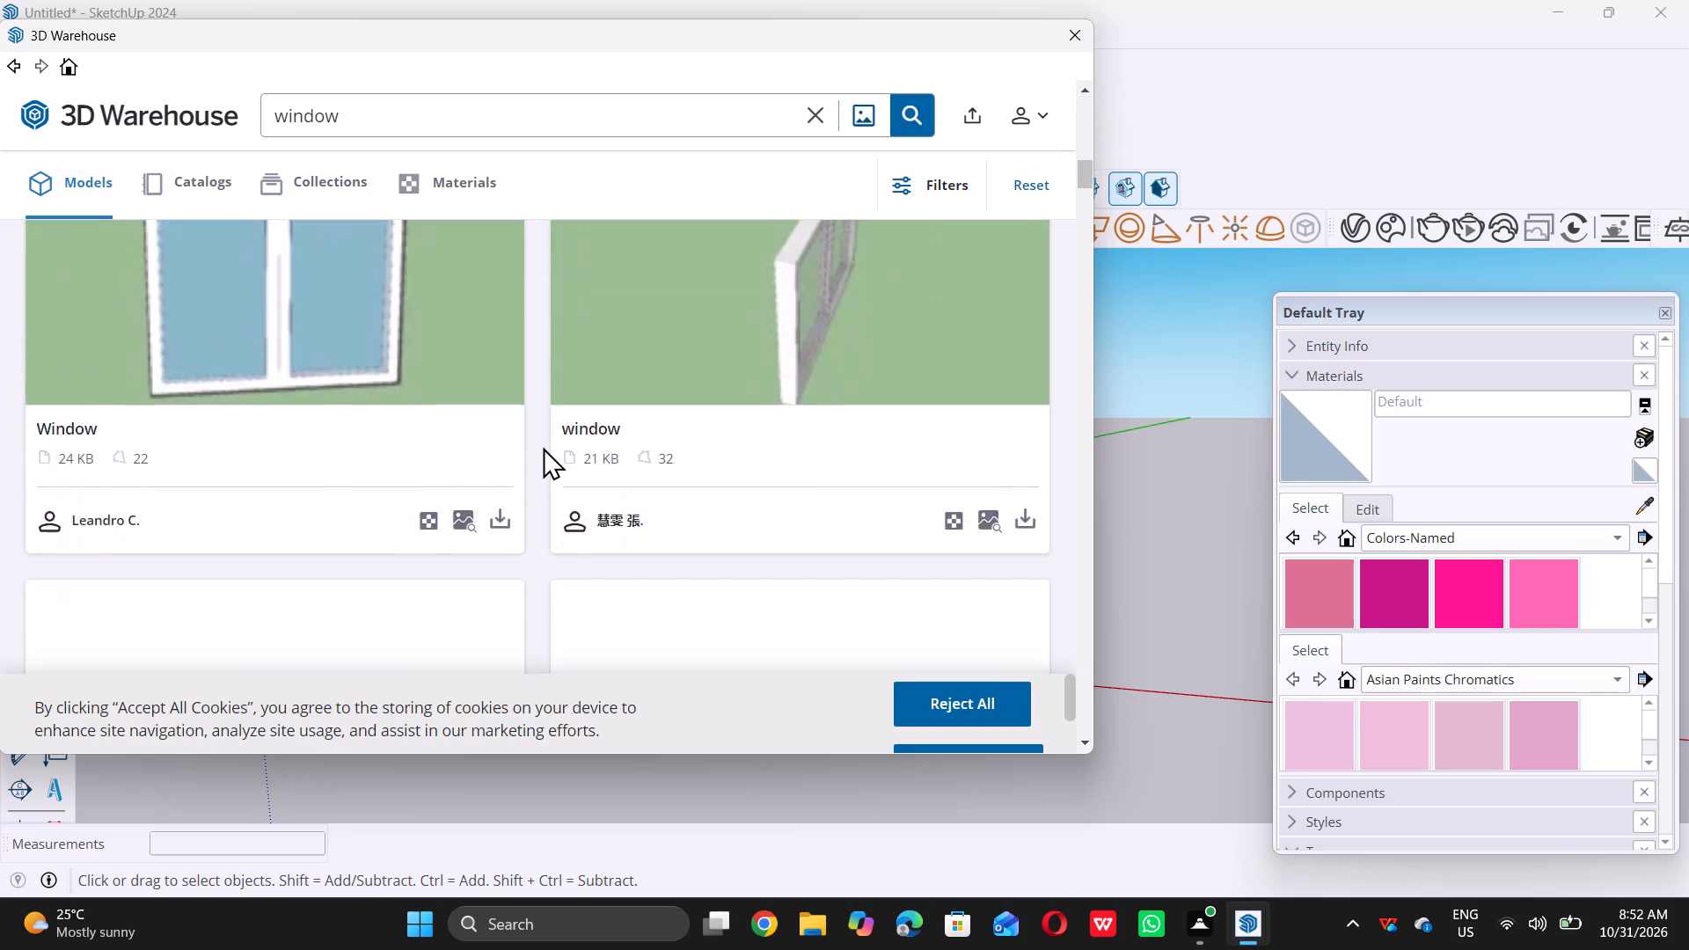
{"action": "scroll", "coordinate": [543, 447], "scroll_direction": "down", "scroll_amount": 8}
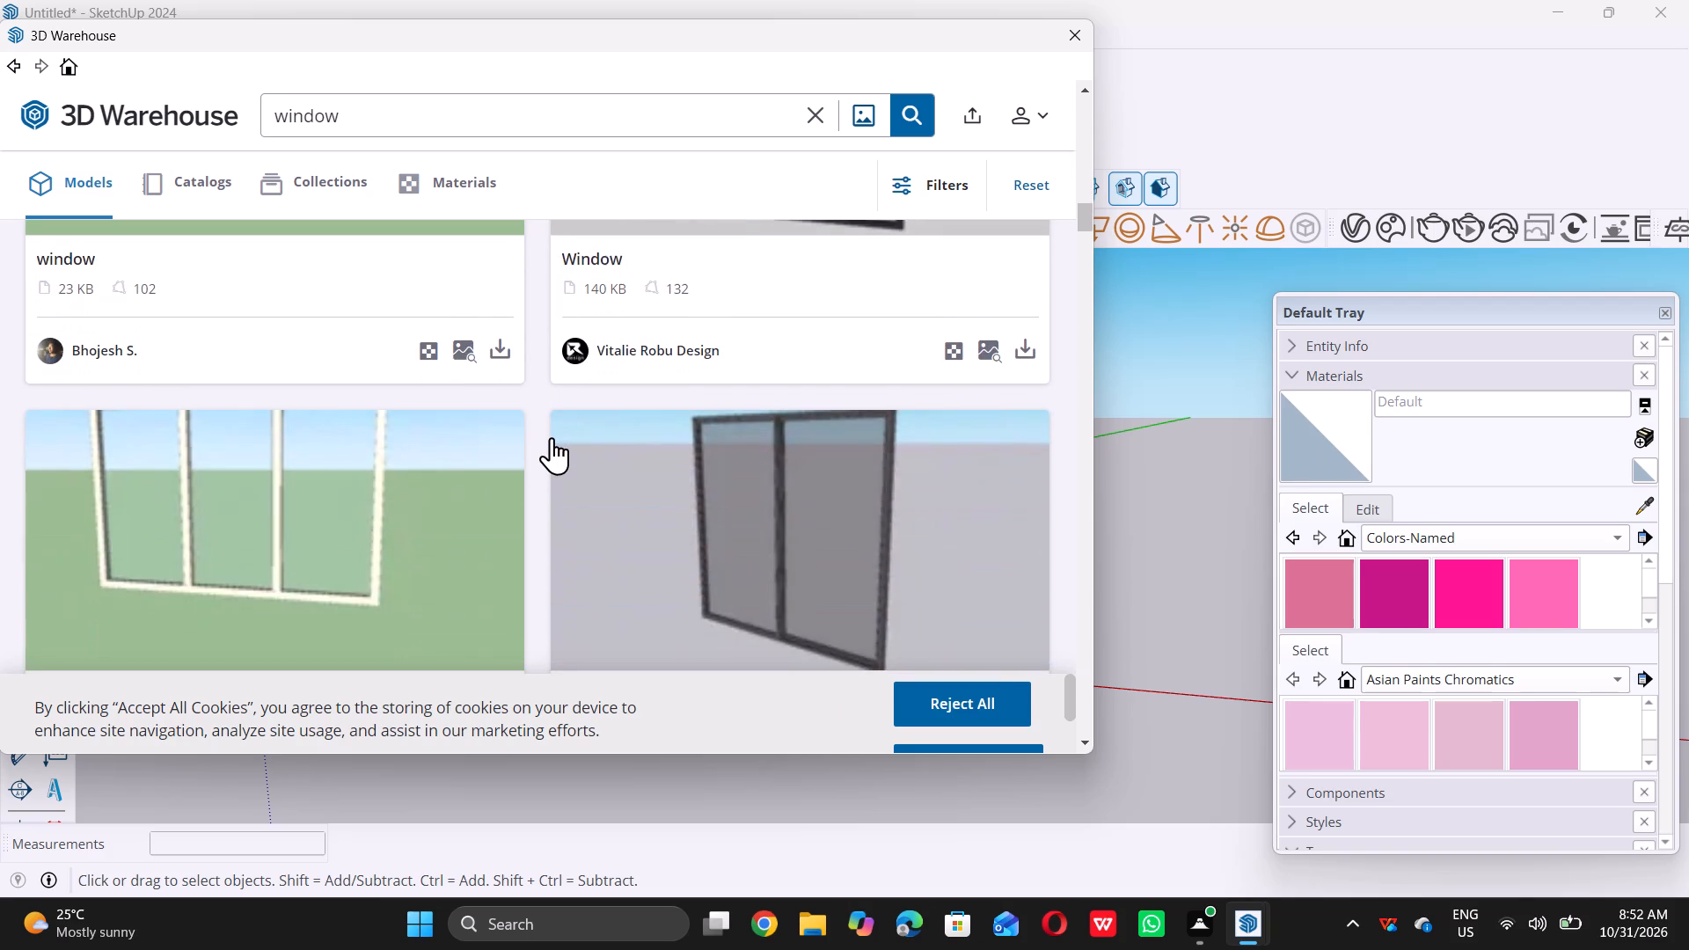
{"action": "scroll", "coordinate": [552, 437], "scroll_direction": "down", "scroll_amount": 9}
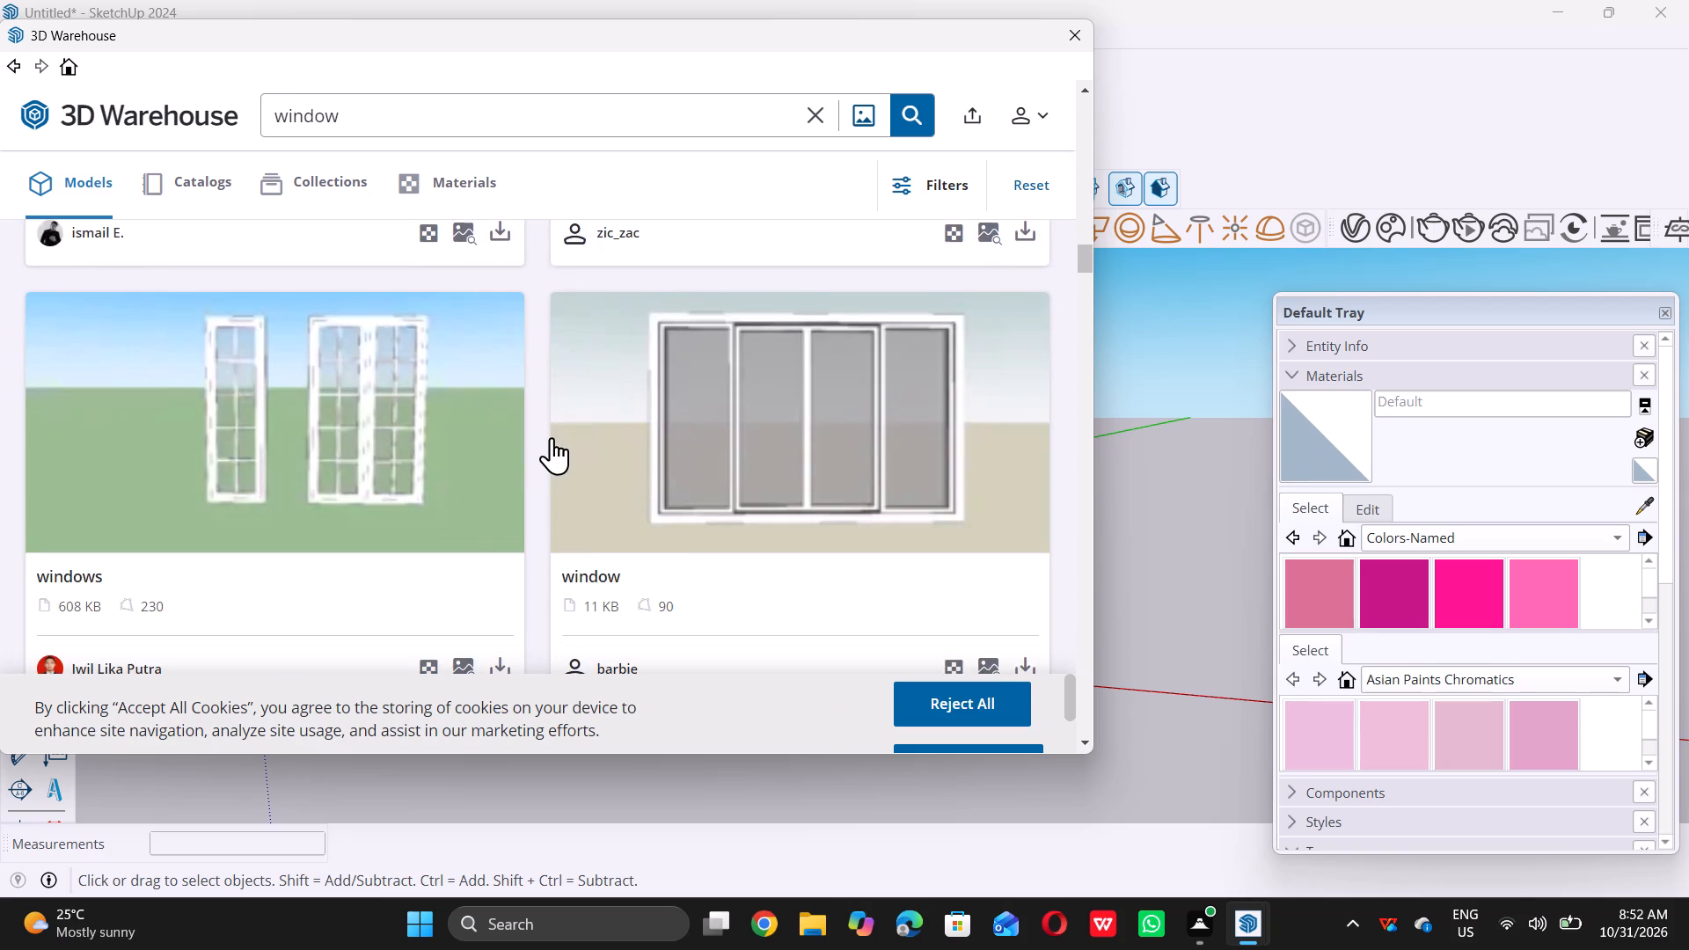
{"action": "scroll", "coordinate": [552, 437], "scroll_direction": "down", "scroll_amount": 8}
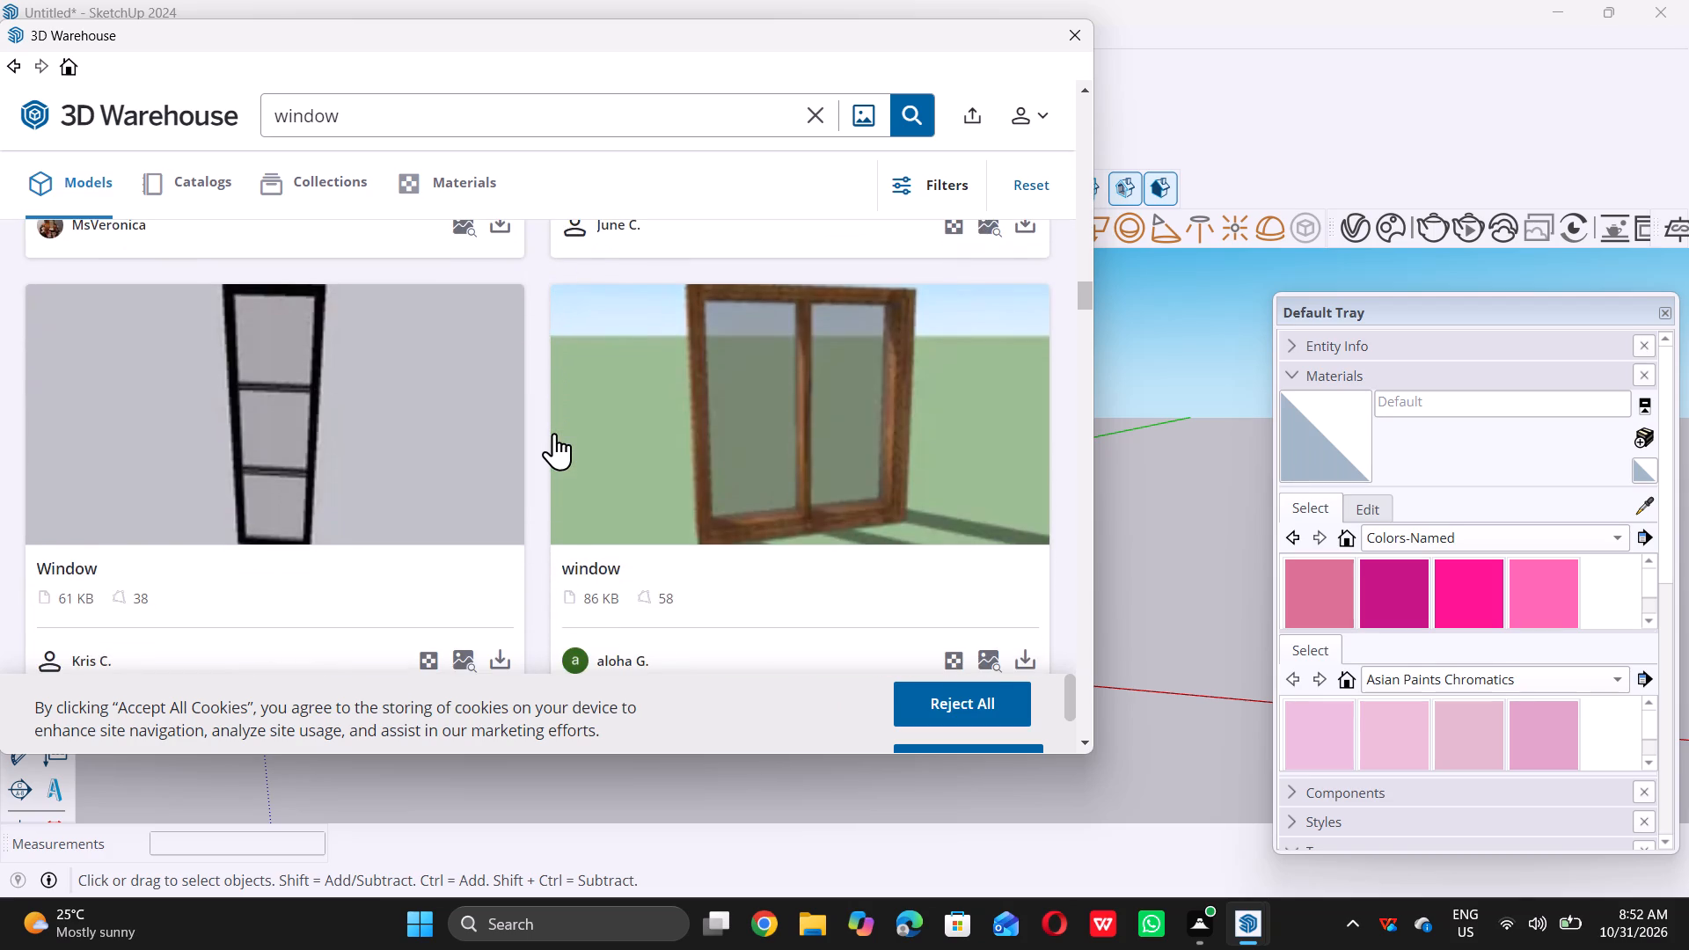
{"action": "scroll", "coordinate": [554, 433], "scroll_direction": "down", "scroll_amount": 8}
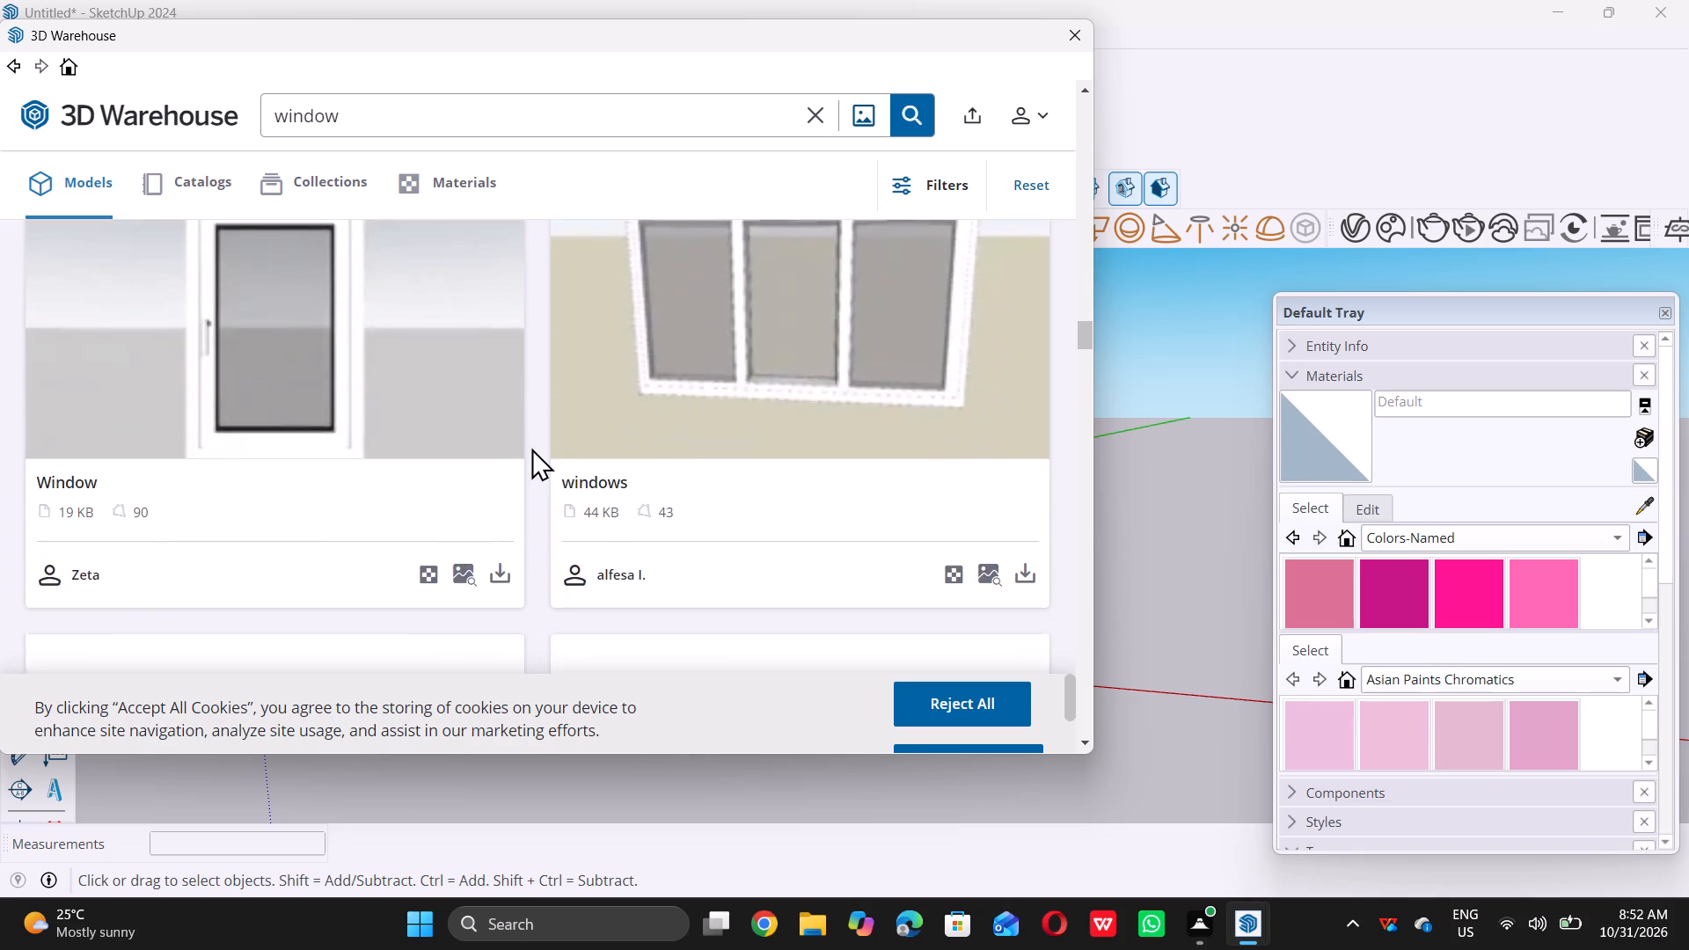
{"action": "scroll", "coordinate": [531, 448], "scroll_direction": "down", "scroll_amount": 8}
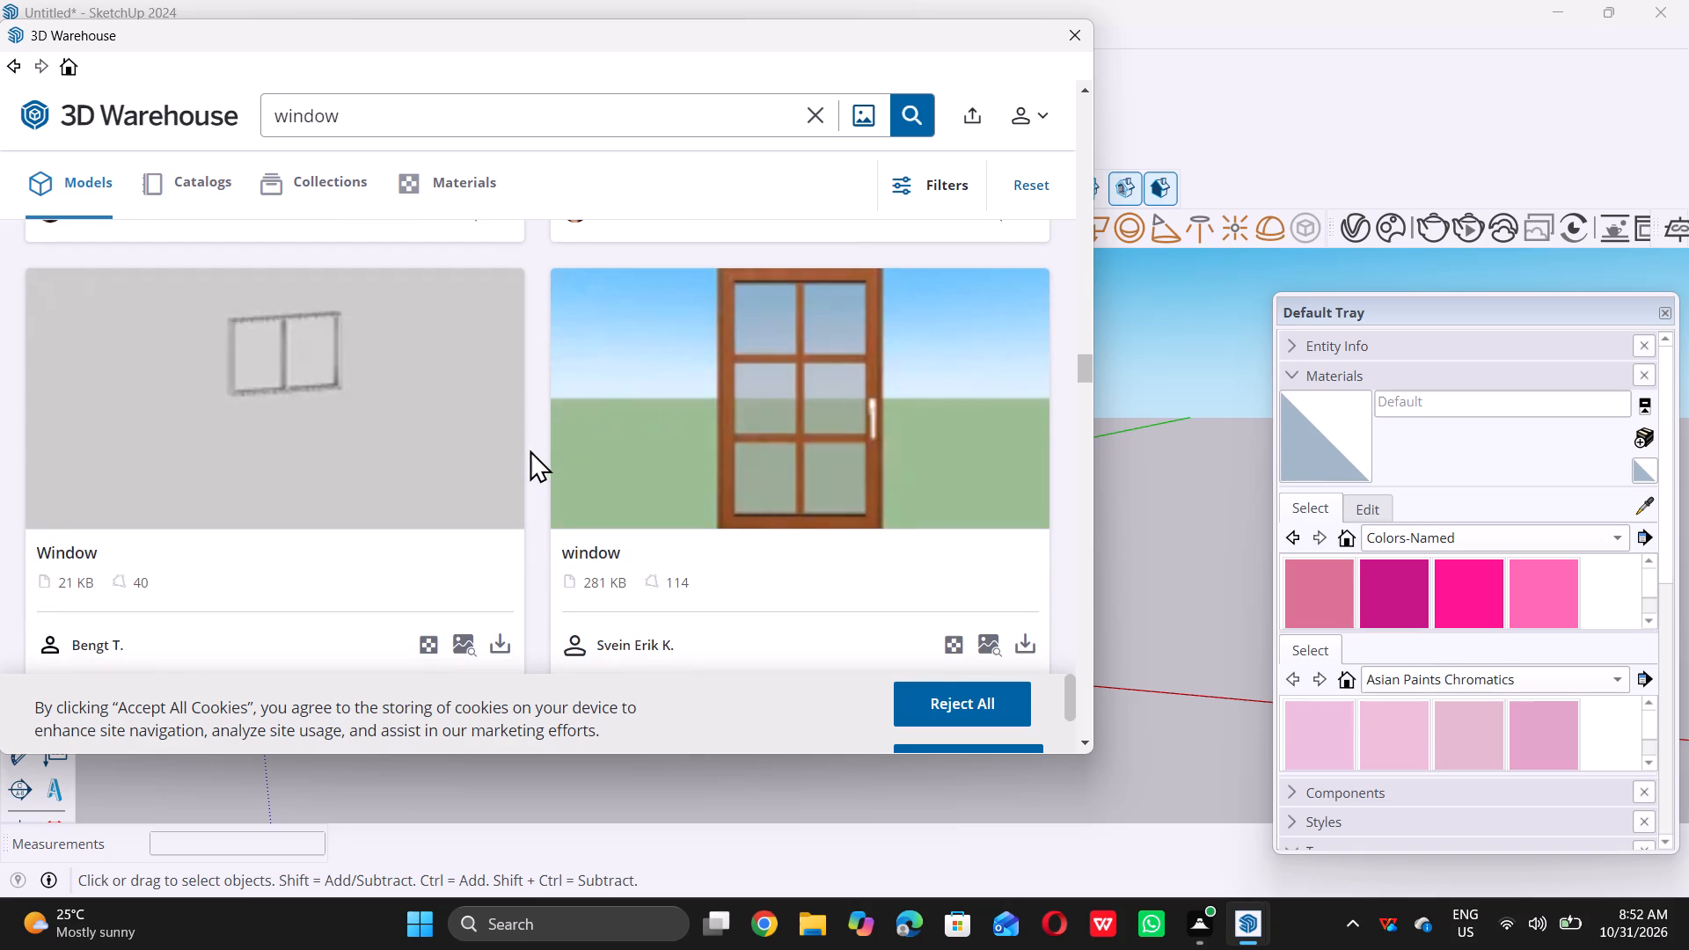
{"action": "scroll", "coordinate": [530, 449], "scroll_direction": "down", "scroll_amount": 10}
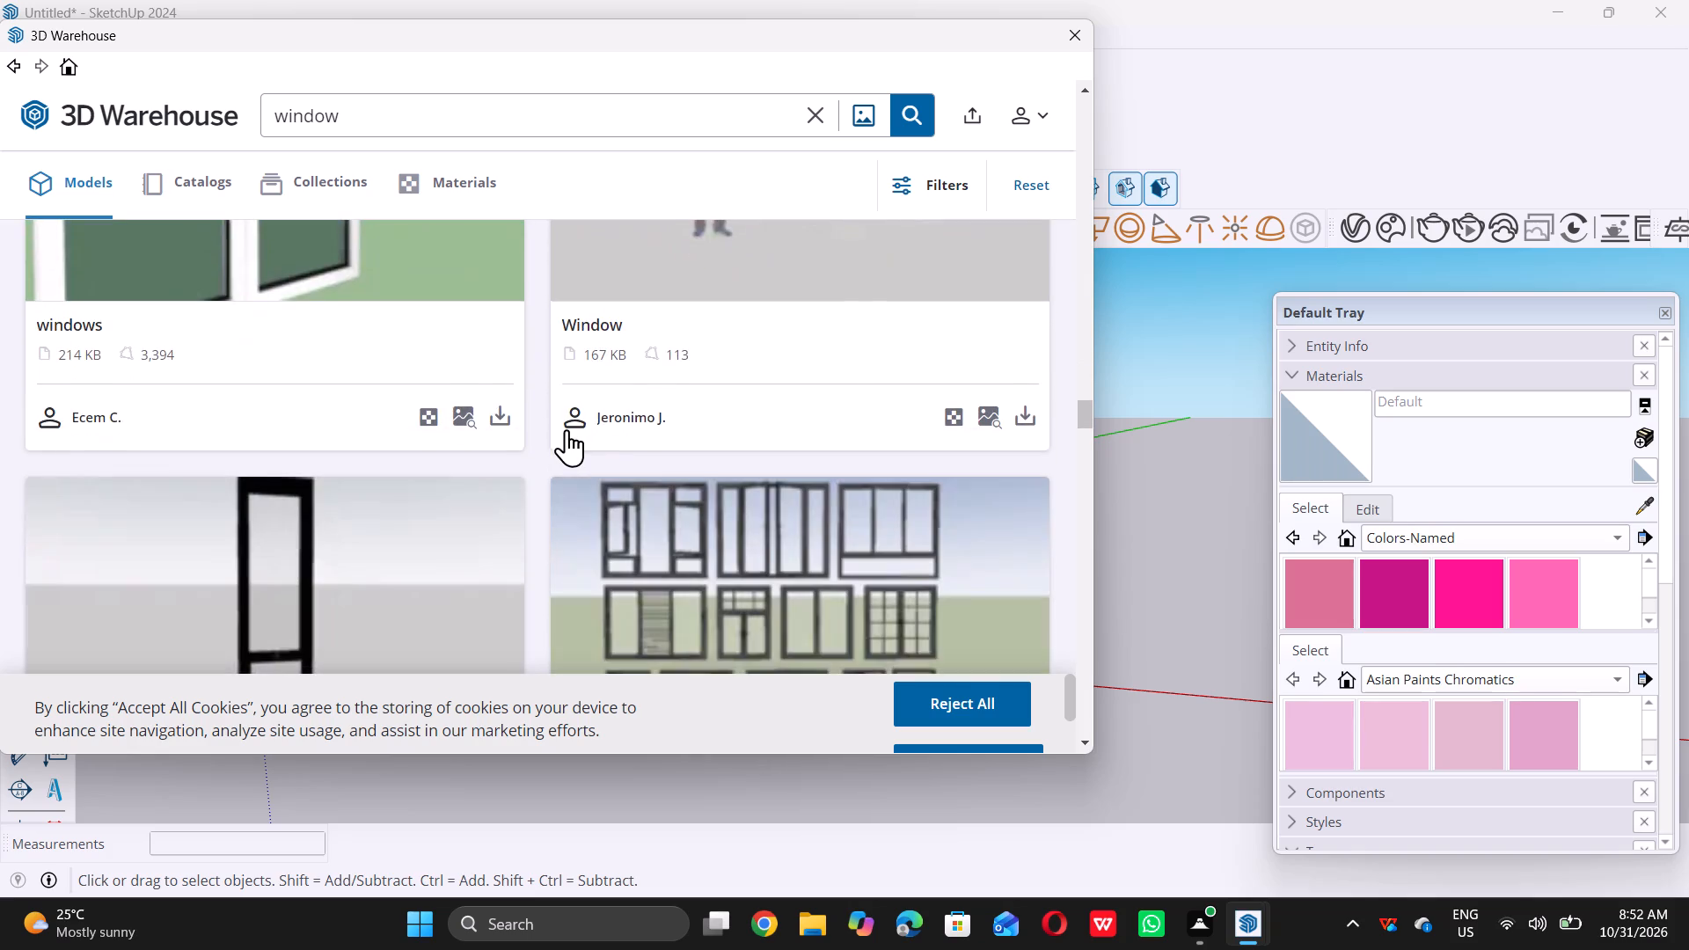
{"action": "scroll", "coordinate": [567, 429], "scroll_direction": "down", "scroll_amount": 9}
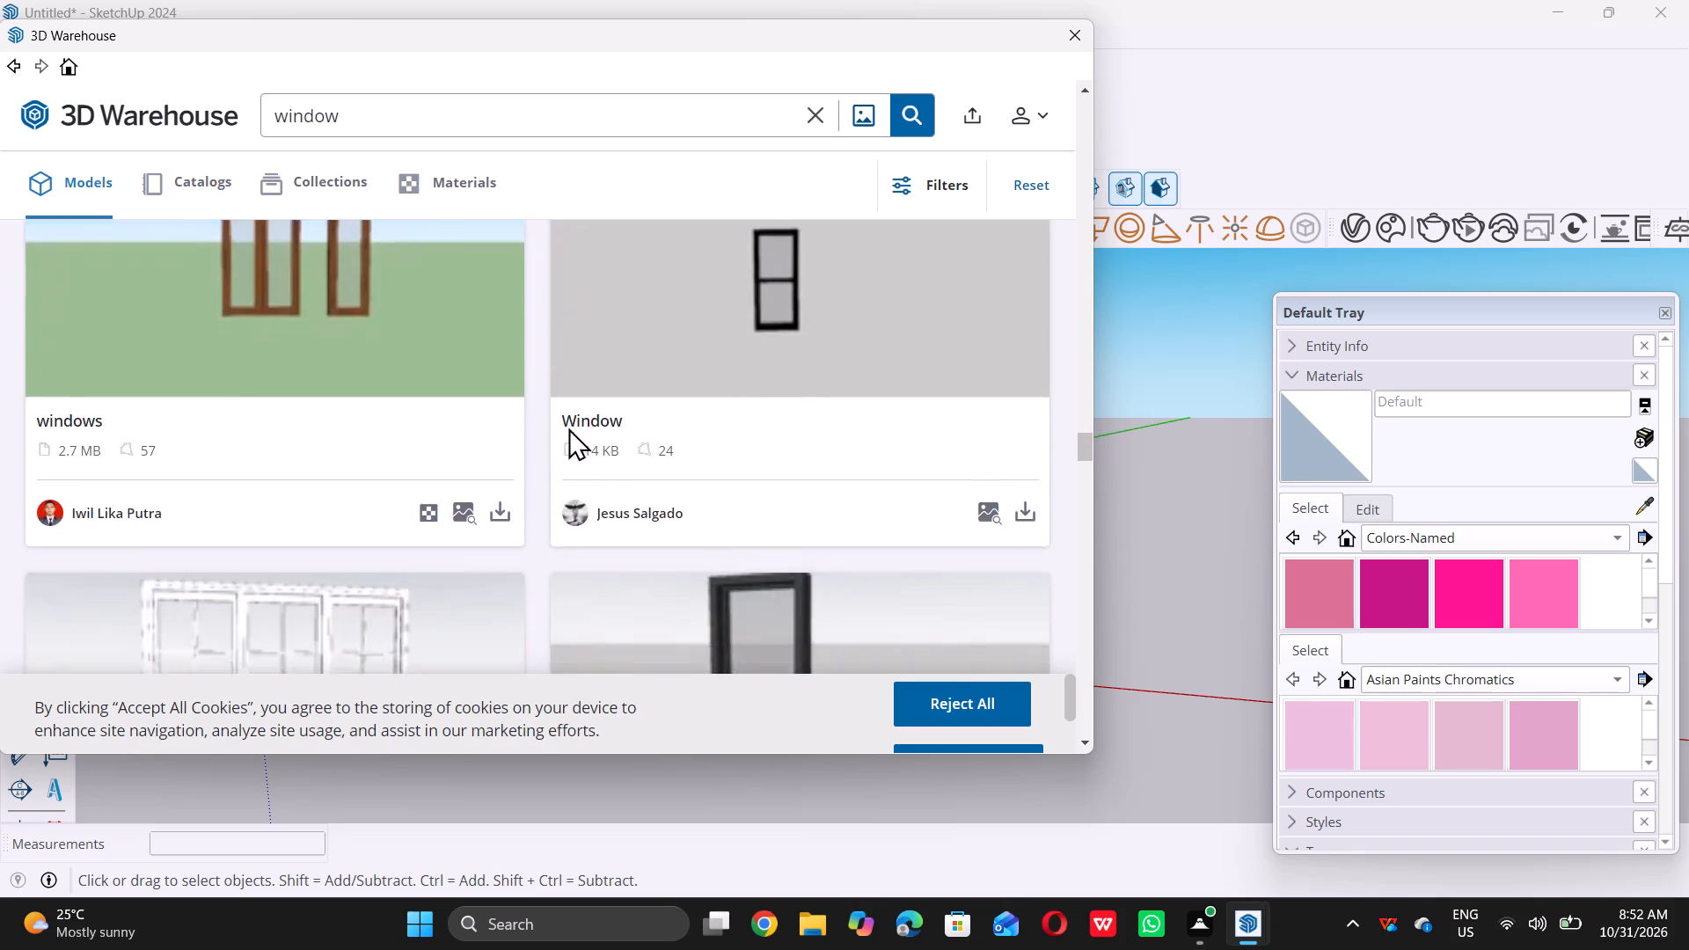
{"action": "scroll", "coordinate": [568, 427], "scroll_direction": "down", "scroll_amount": 8}
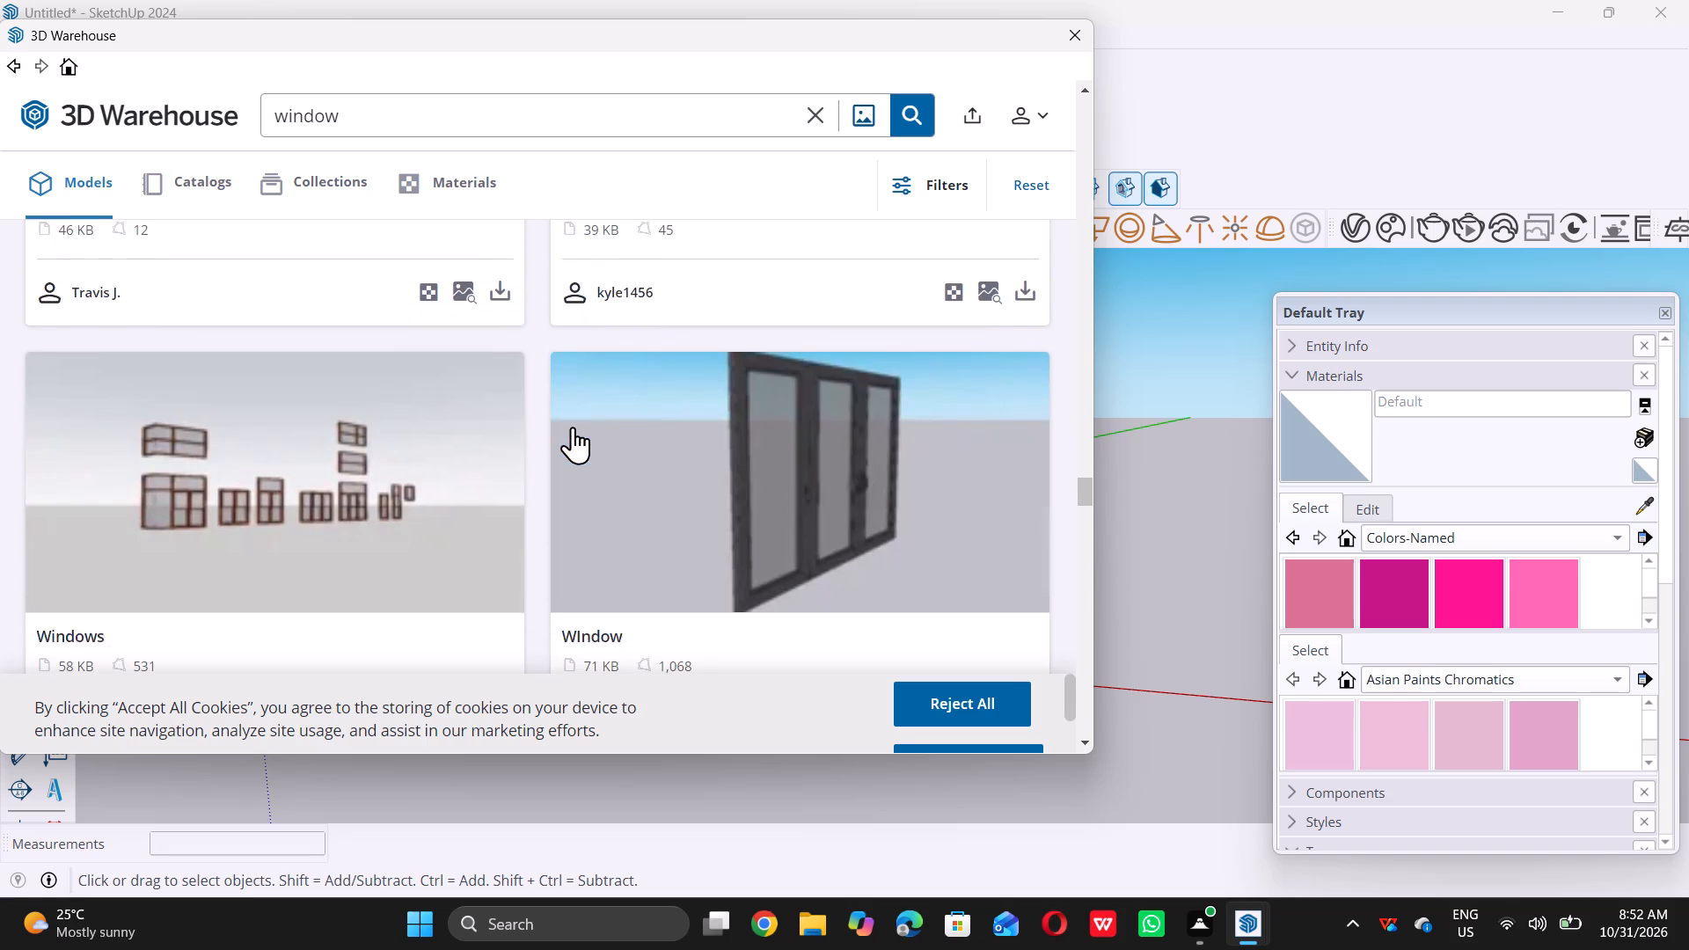
{"action": "scroll", "coordinate": [563, 433], "scroll_direction": "down", "scroll_amount": 5}
{"action": "scroll", "coordinate": [706, 359], "scroll_direction": "down", "scroll_amount": 5}
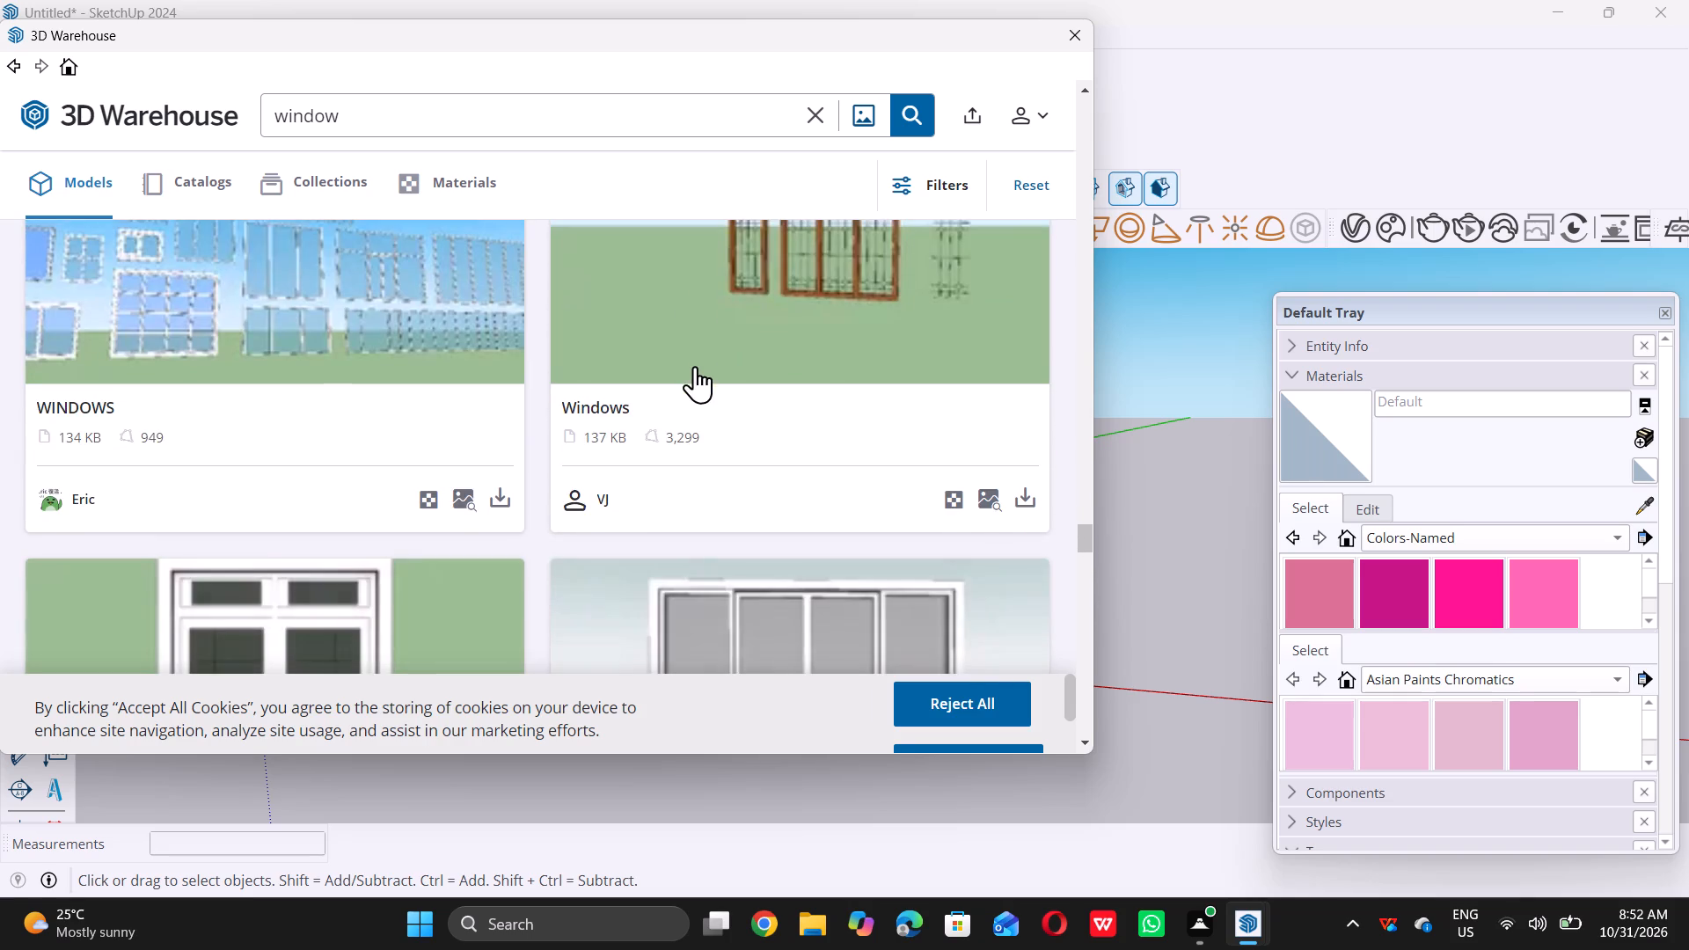
{"action": "scroll", "coordinate": [708, 359], "scroll_direction": "down", "scroll_amount": 13}
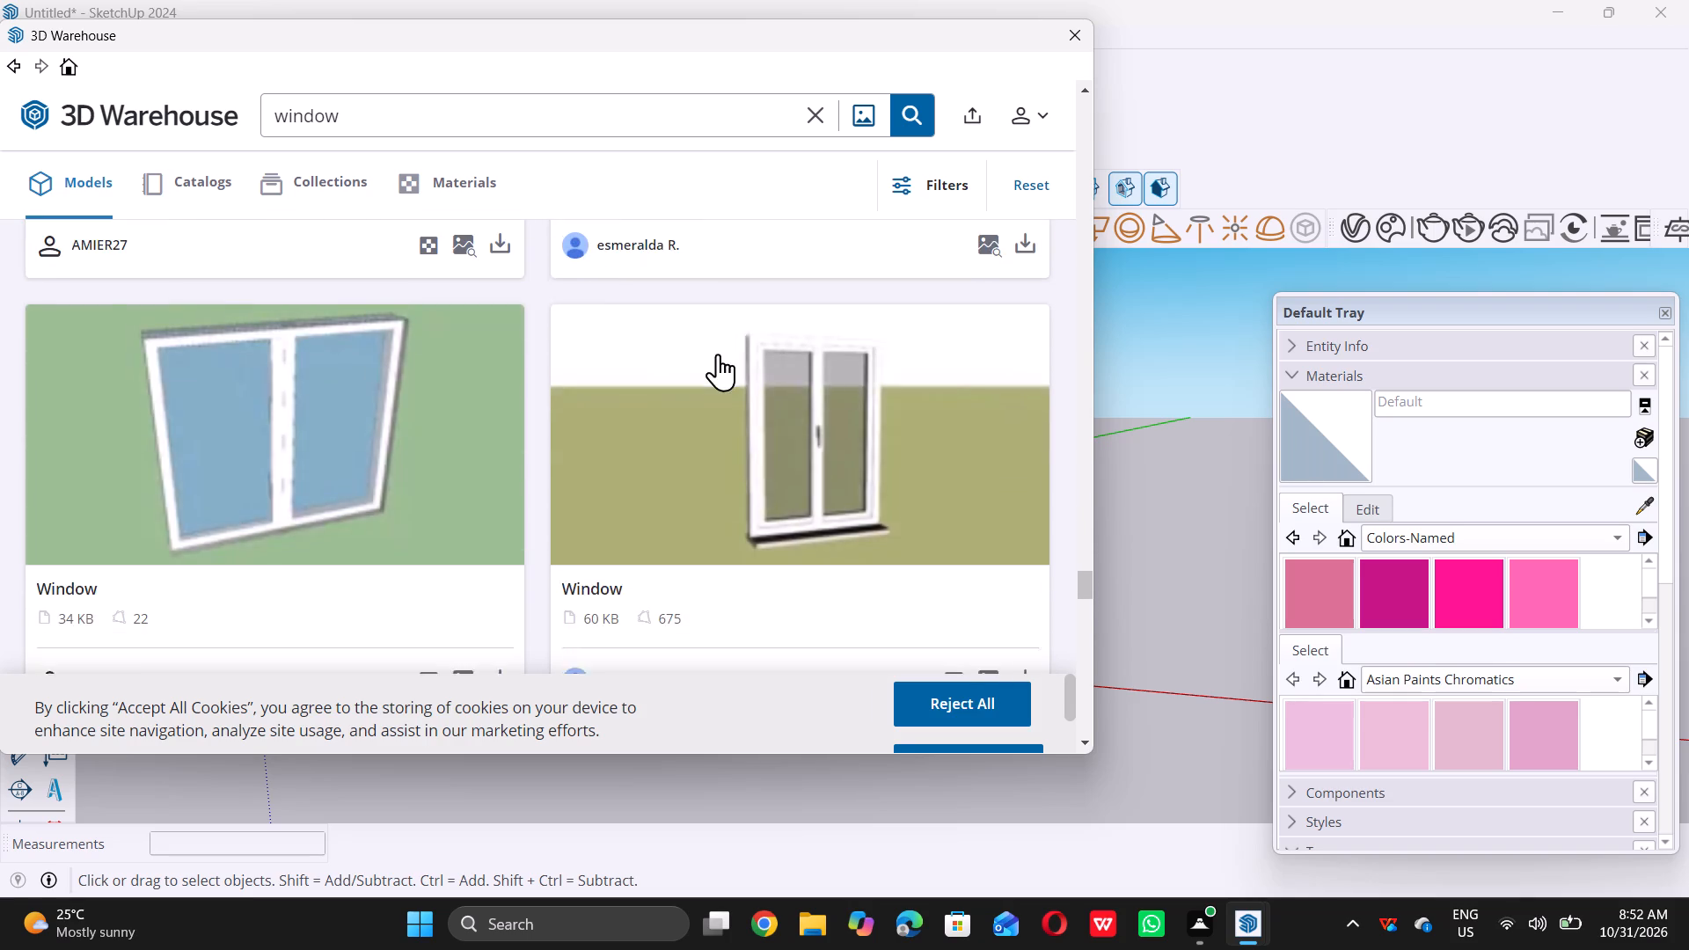
{"action": "scroll", "coordinate": [718, 354], "scroll_direction": "down", "scroll_amount": 10}
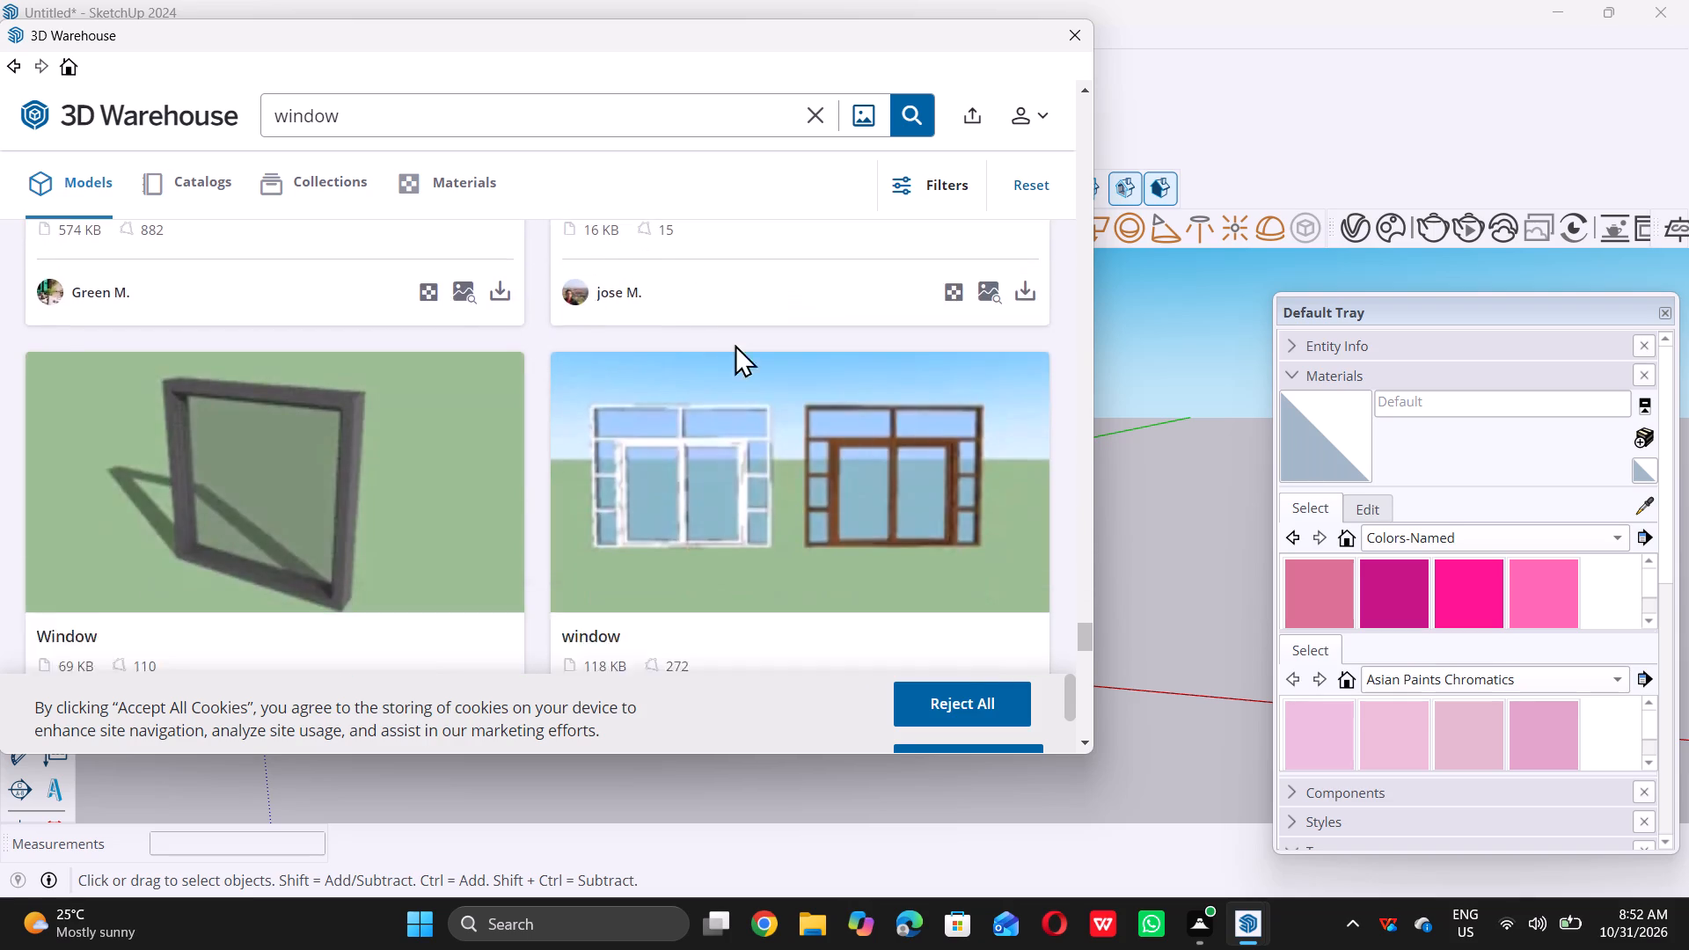
{"action": "scroll", "coordinate": [735, 344], "scroll_direction": "down", "scroll_amount": 12}
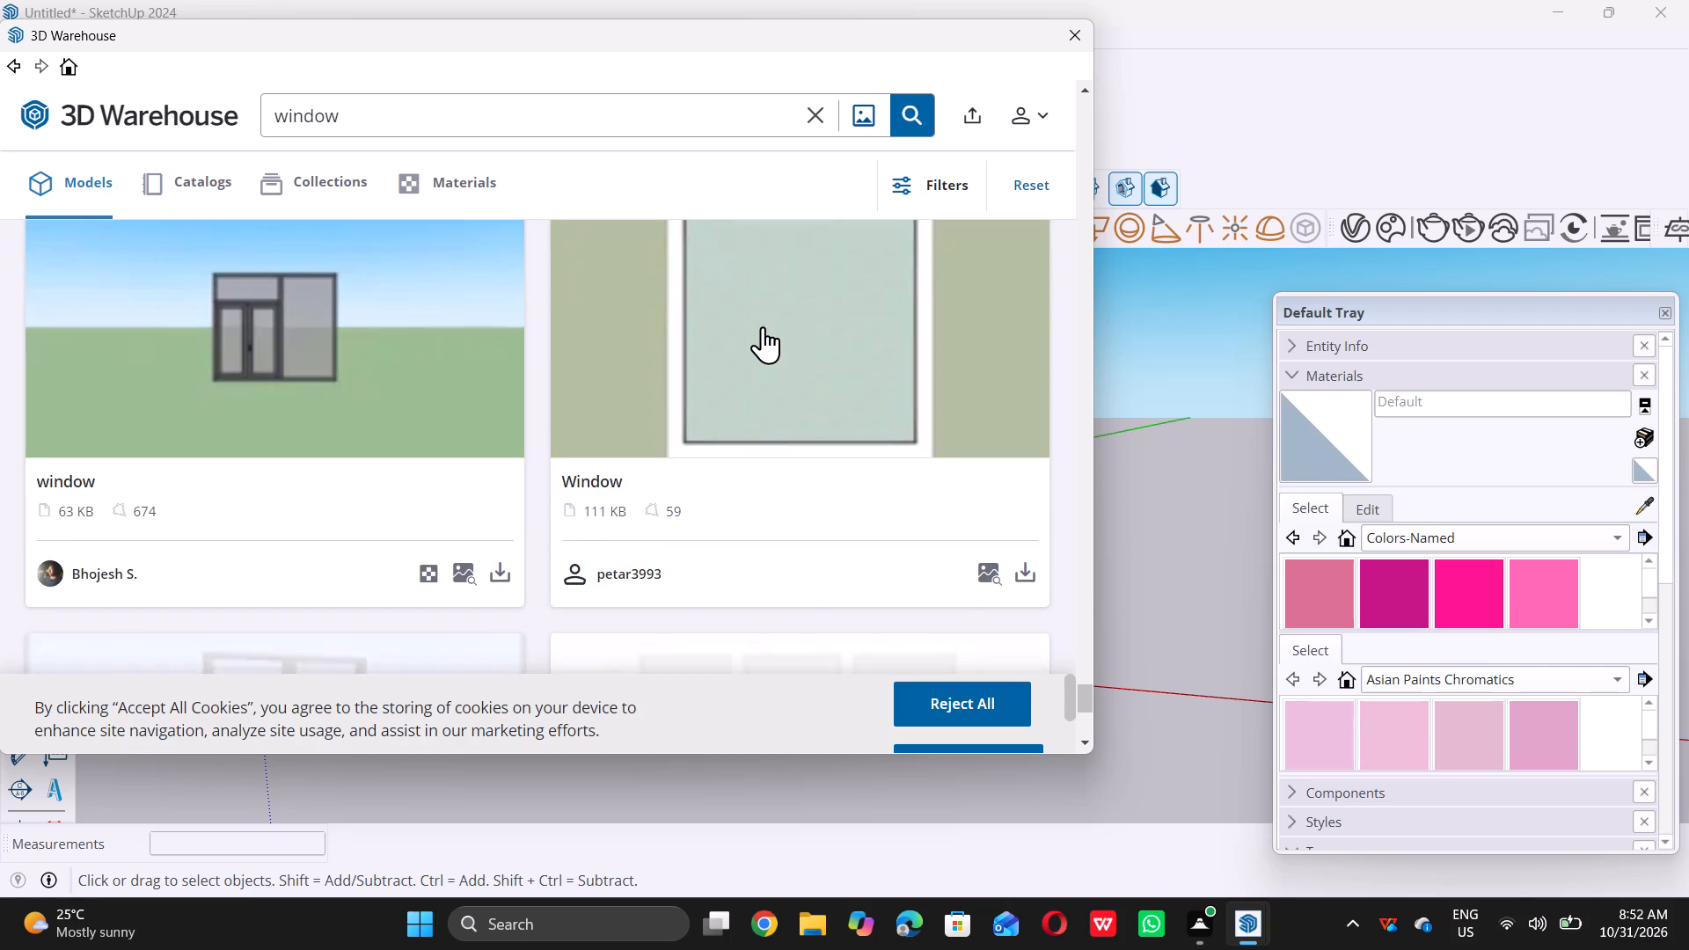
{"action": "scroll", "coordinate": [763, 326], "scroll_direction": "down", "scroll_amount": 8}
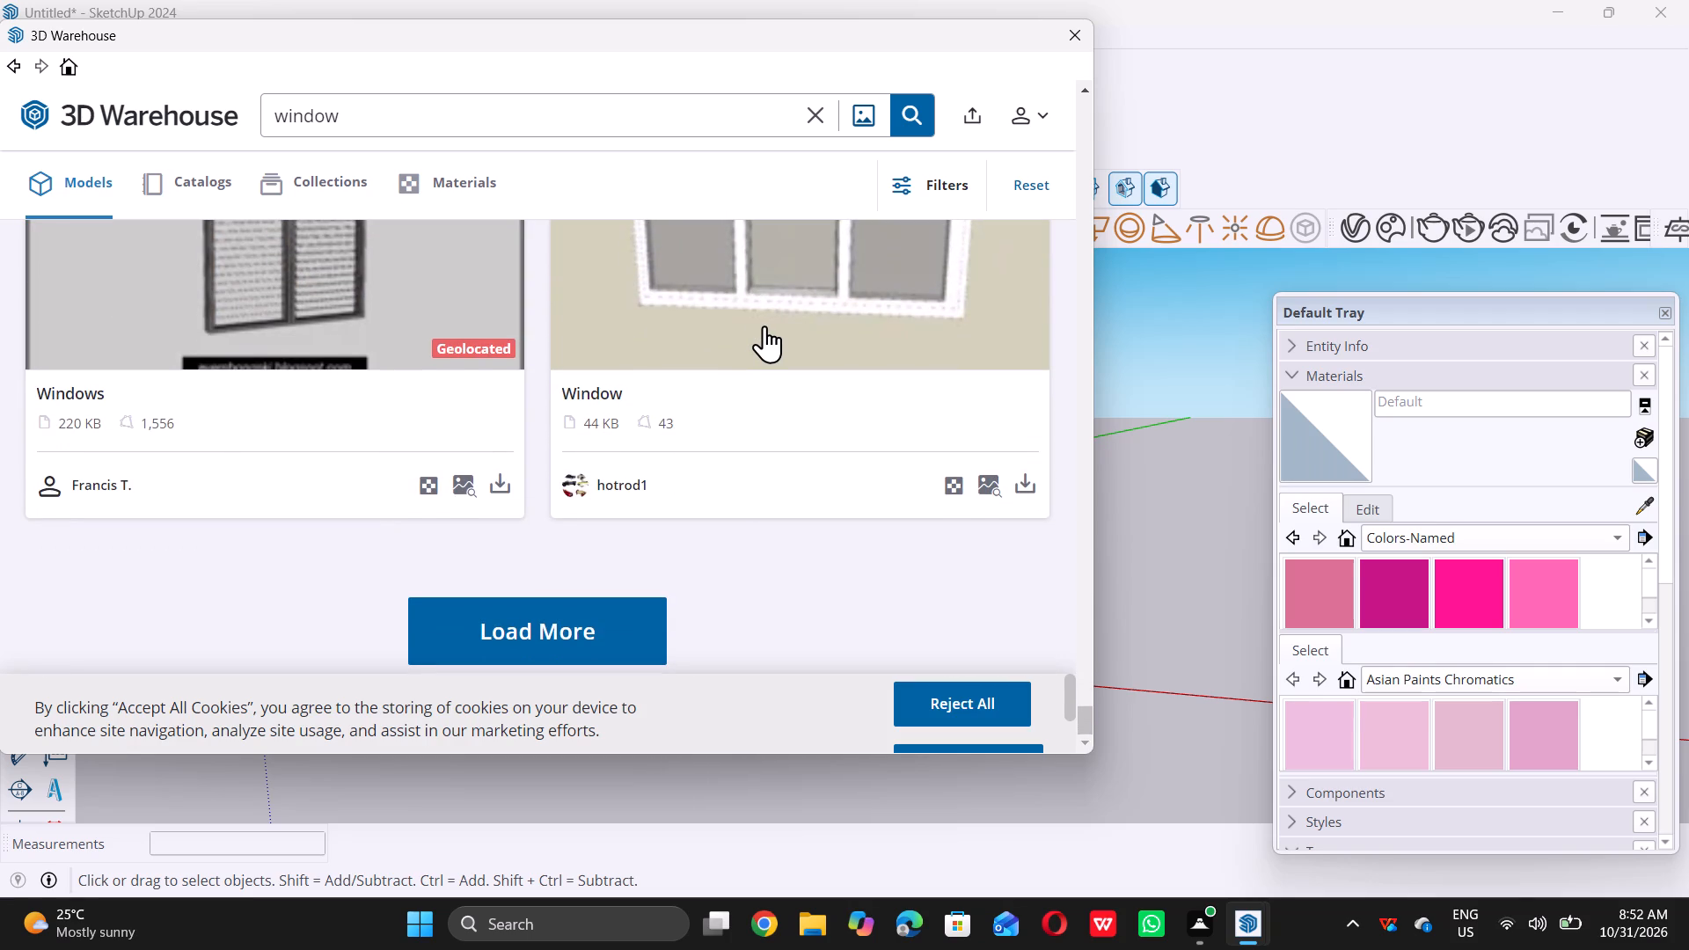
Load more "window" results and examine the models for one that suits the porch side wall opening.
{"action": "left_click", "coordinate": [599, 640]}
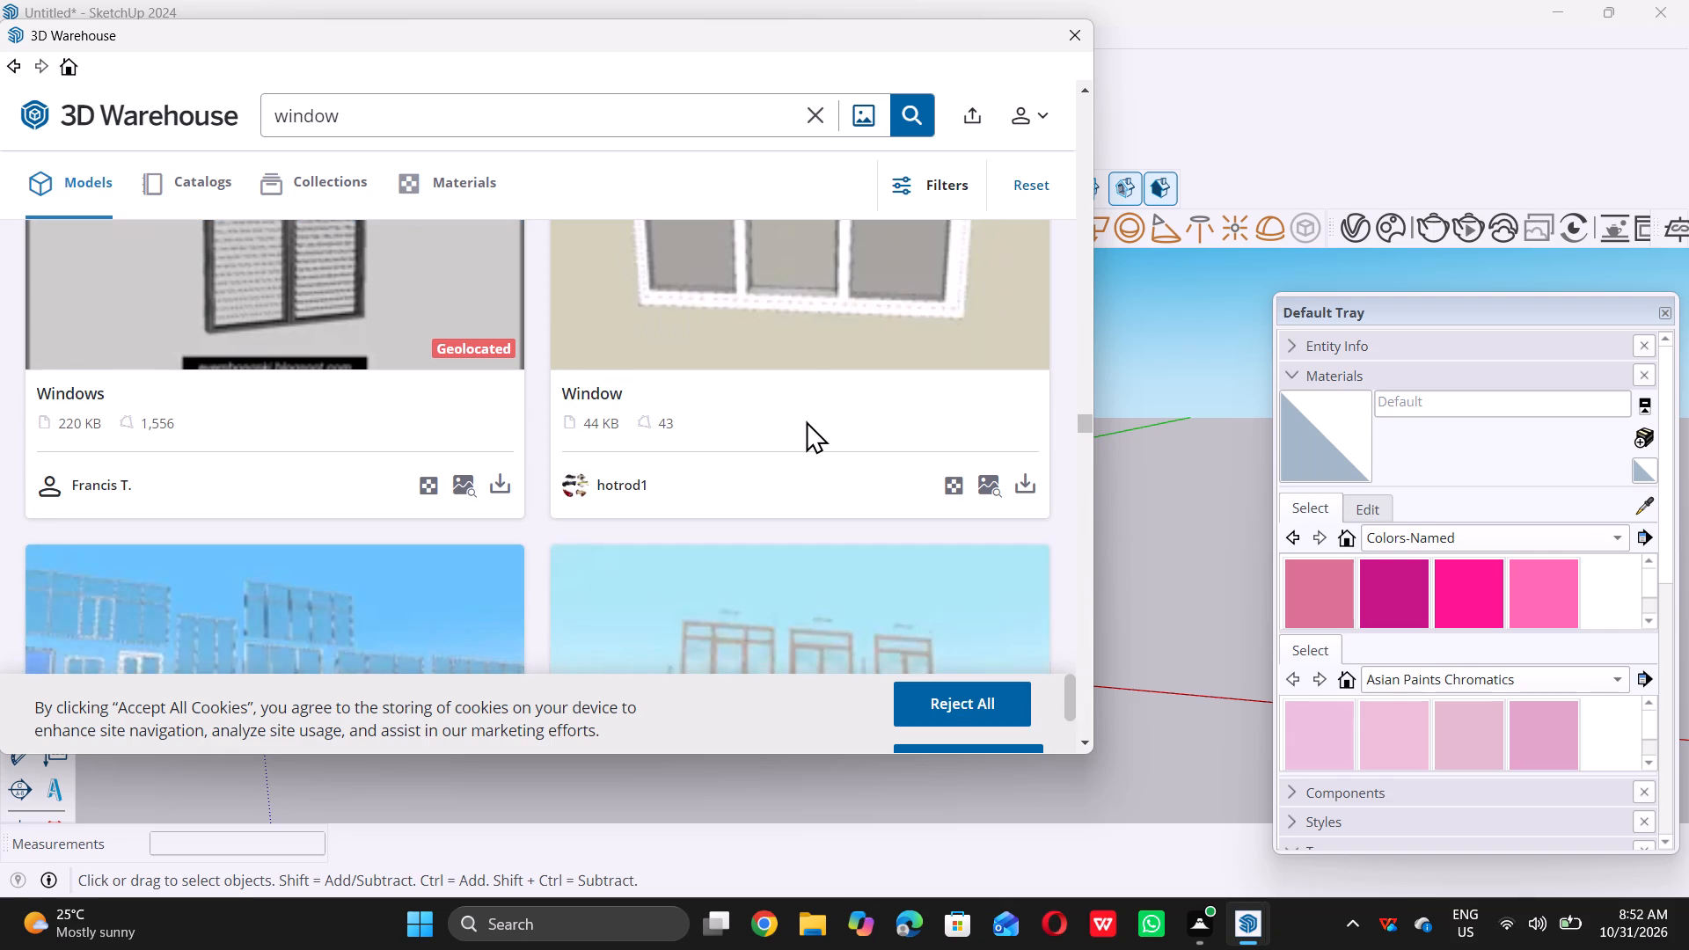
{"action": "scroll", "coordinate": [806, 420], "scroll_direction": "down", "scroll_amount": 5}
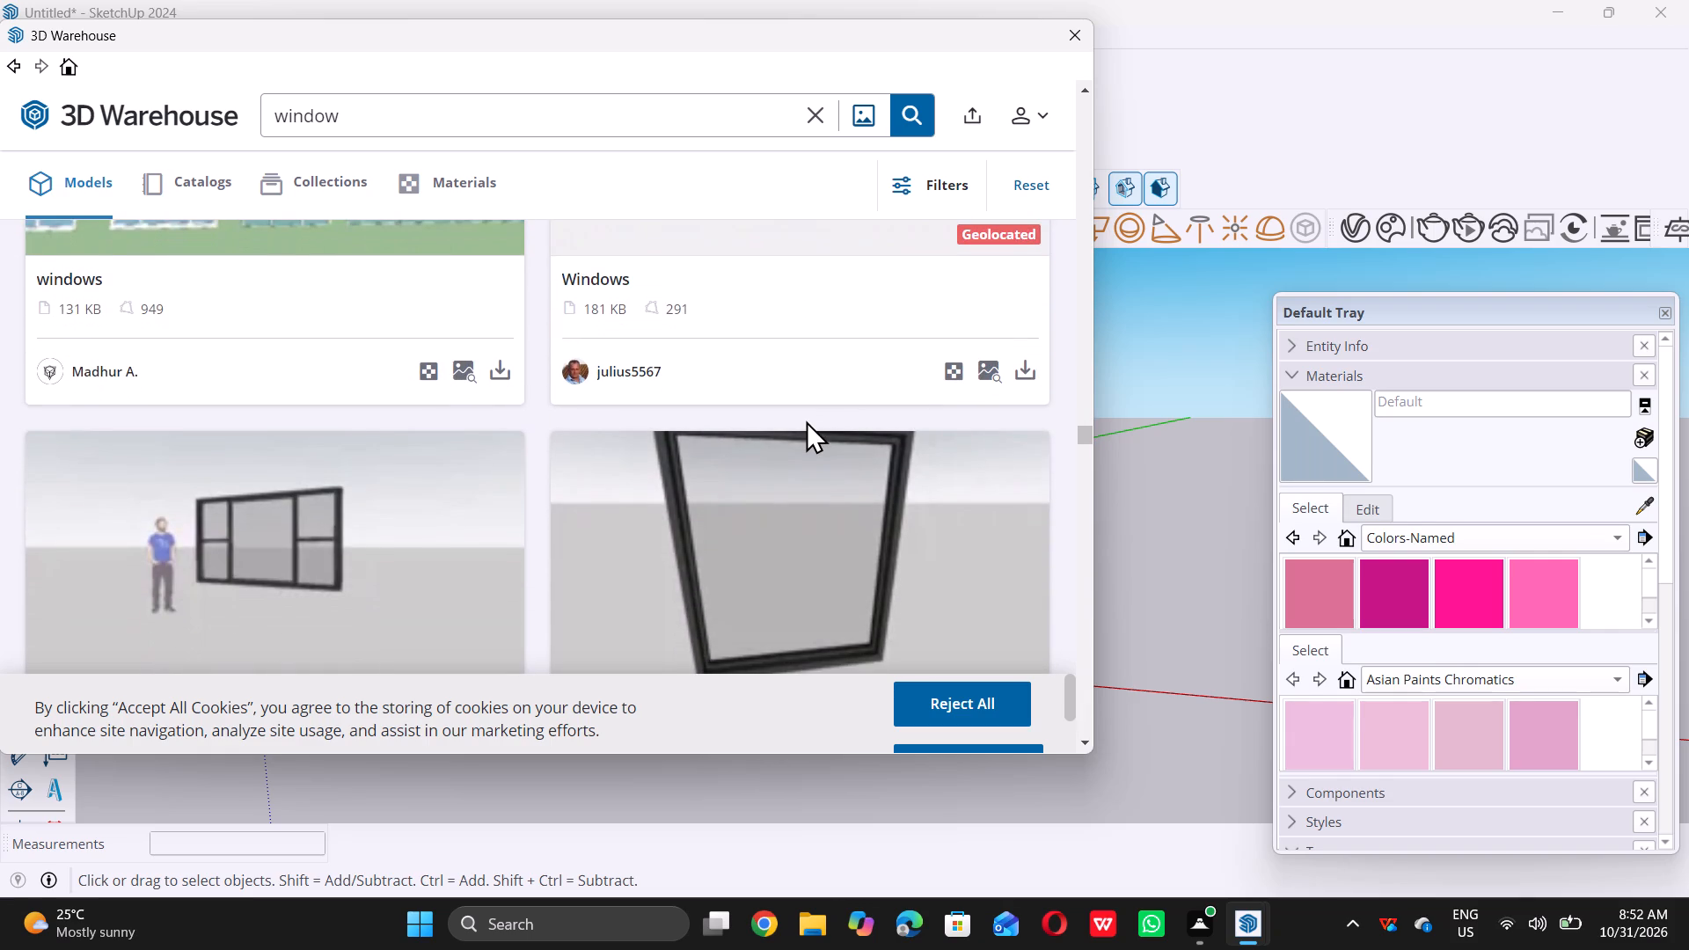
{"action": "scroll", "coordinate": [806, 420], "scroll_direction": "down", "scroll_amount": 2}
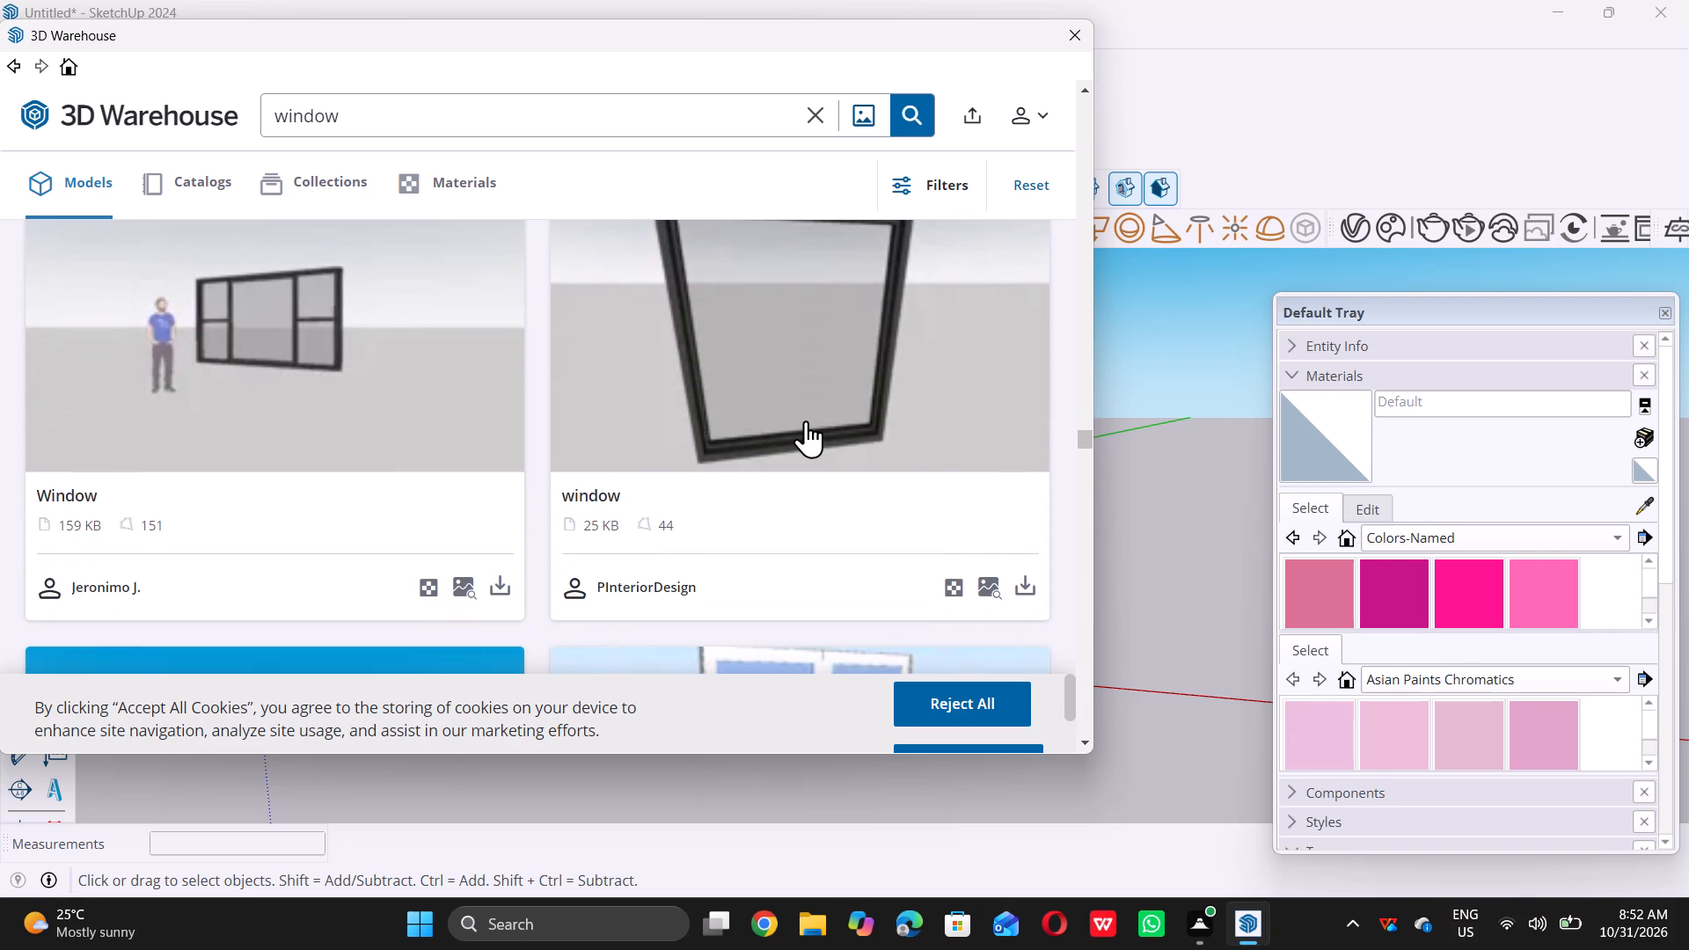
{"action": "scroll", "coordinate": [806, 420], "scroll_direction": "down", "scroll_amount": 3}
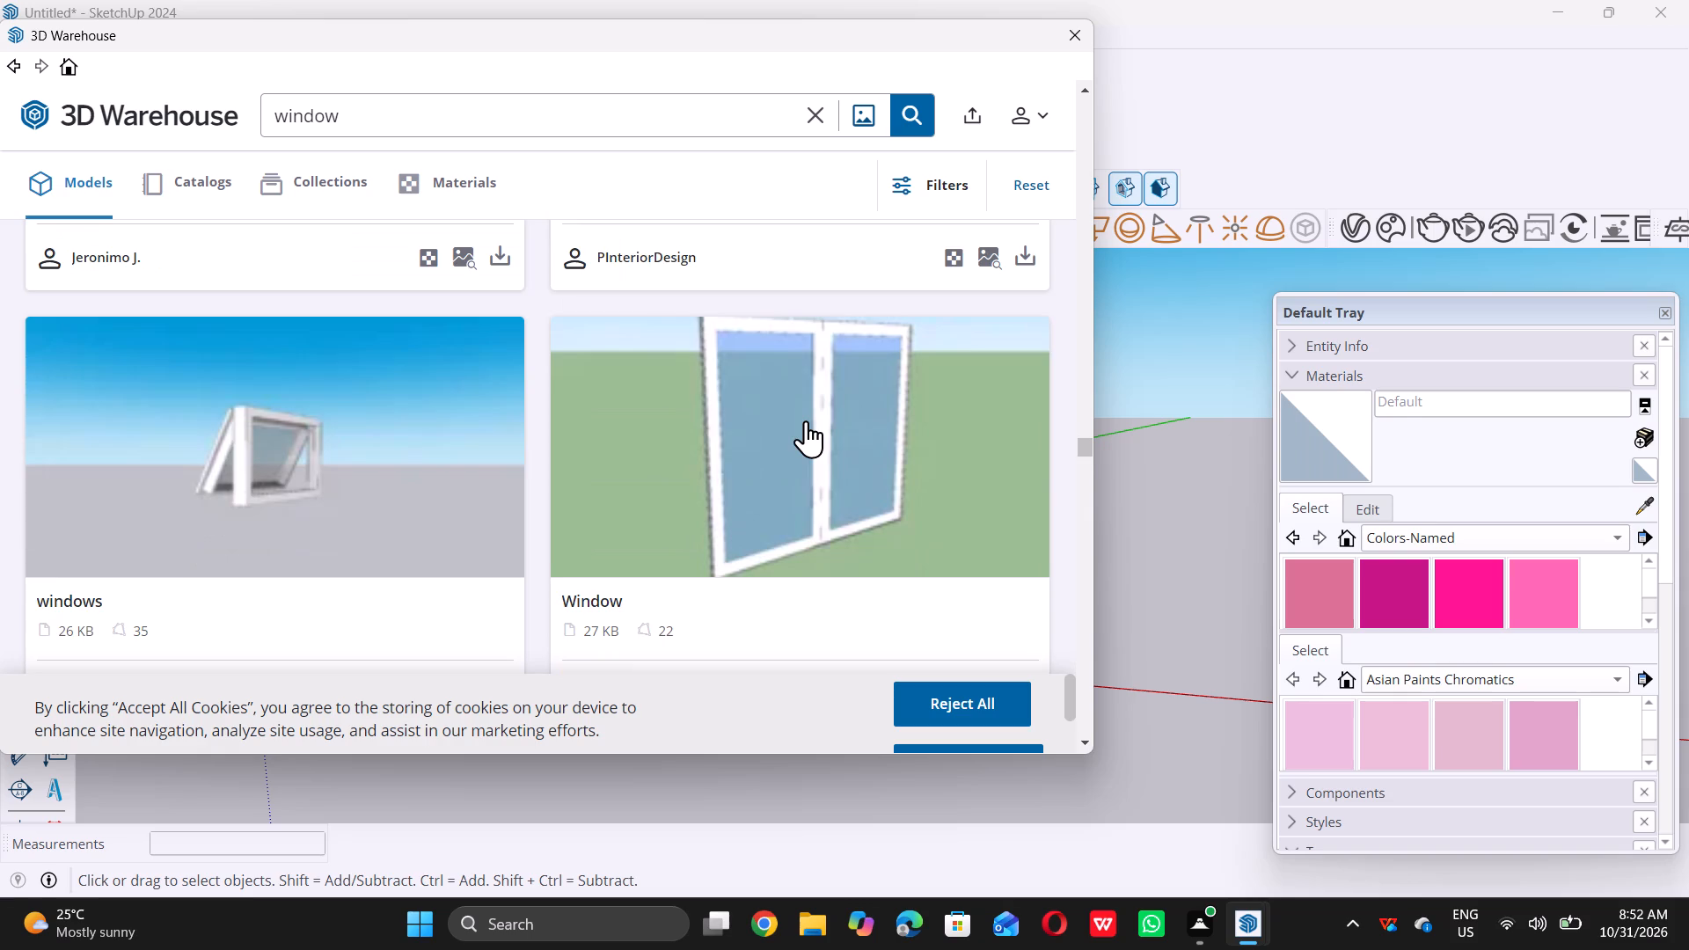
{"action": "scroll", "coordinate": [806, 420], "scroll_direction": "down", "scroll_amount": 10}
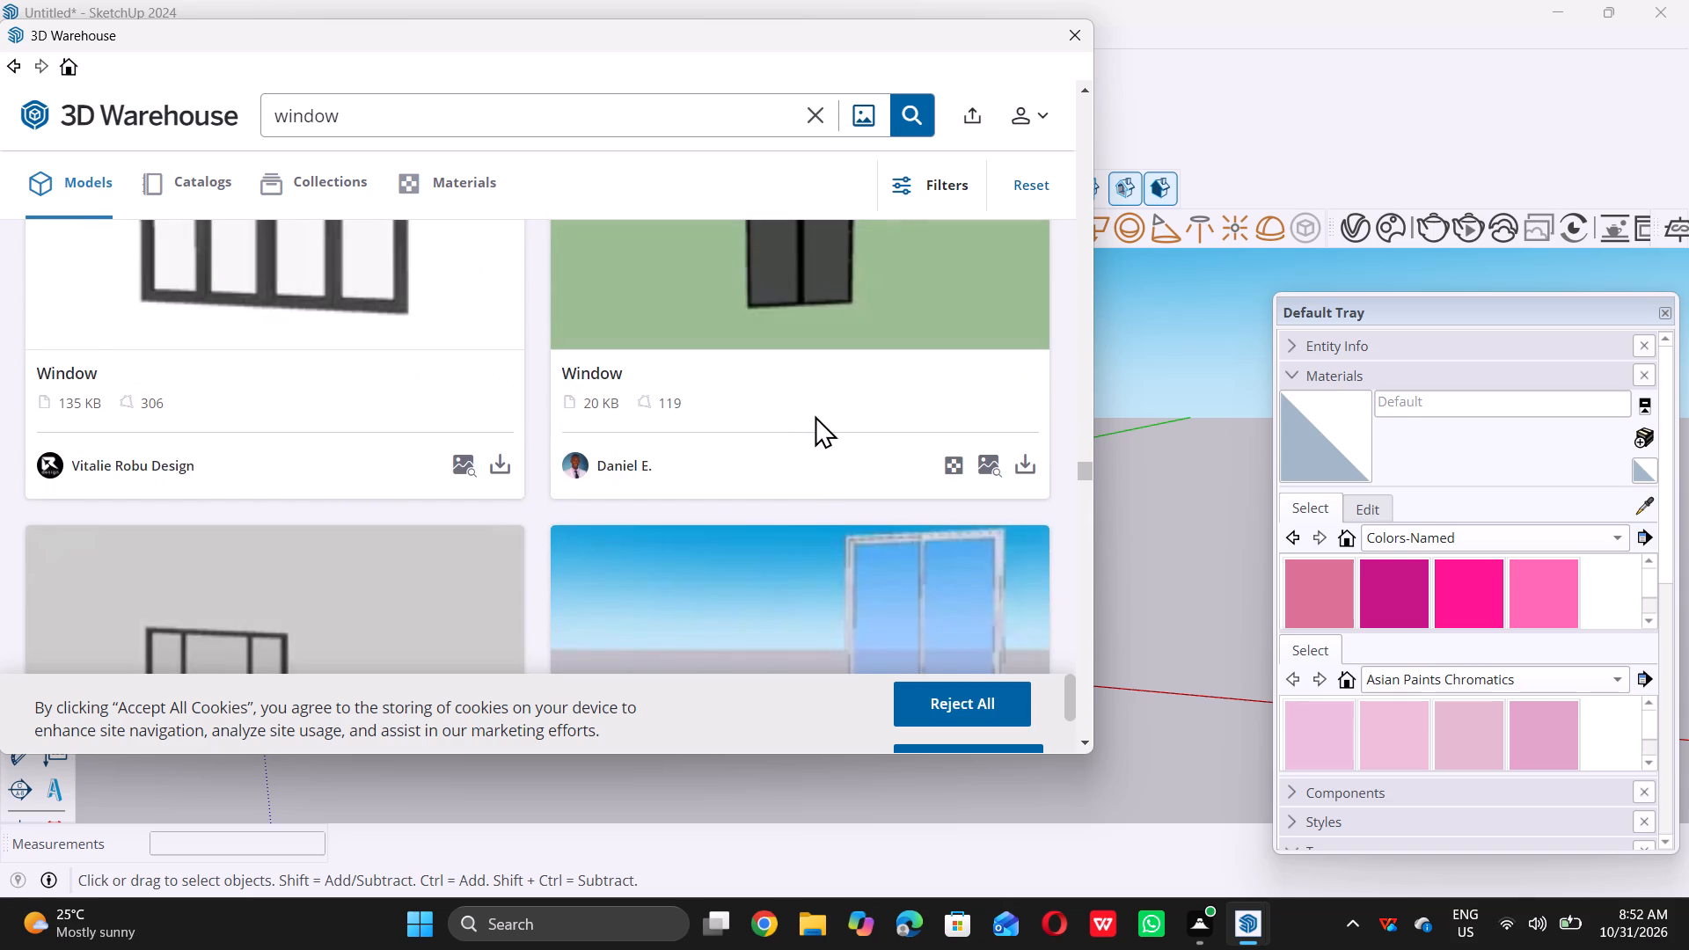
{"action": "scroll", "coordinate": [815, 415], "scroll_direction": "down", "scroll_amount": 13}
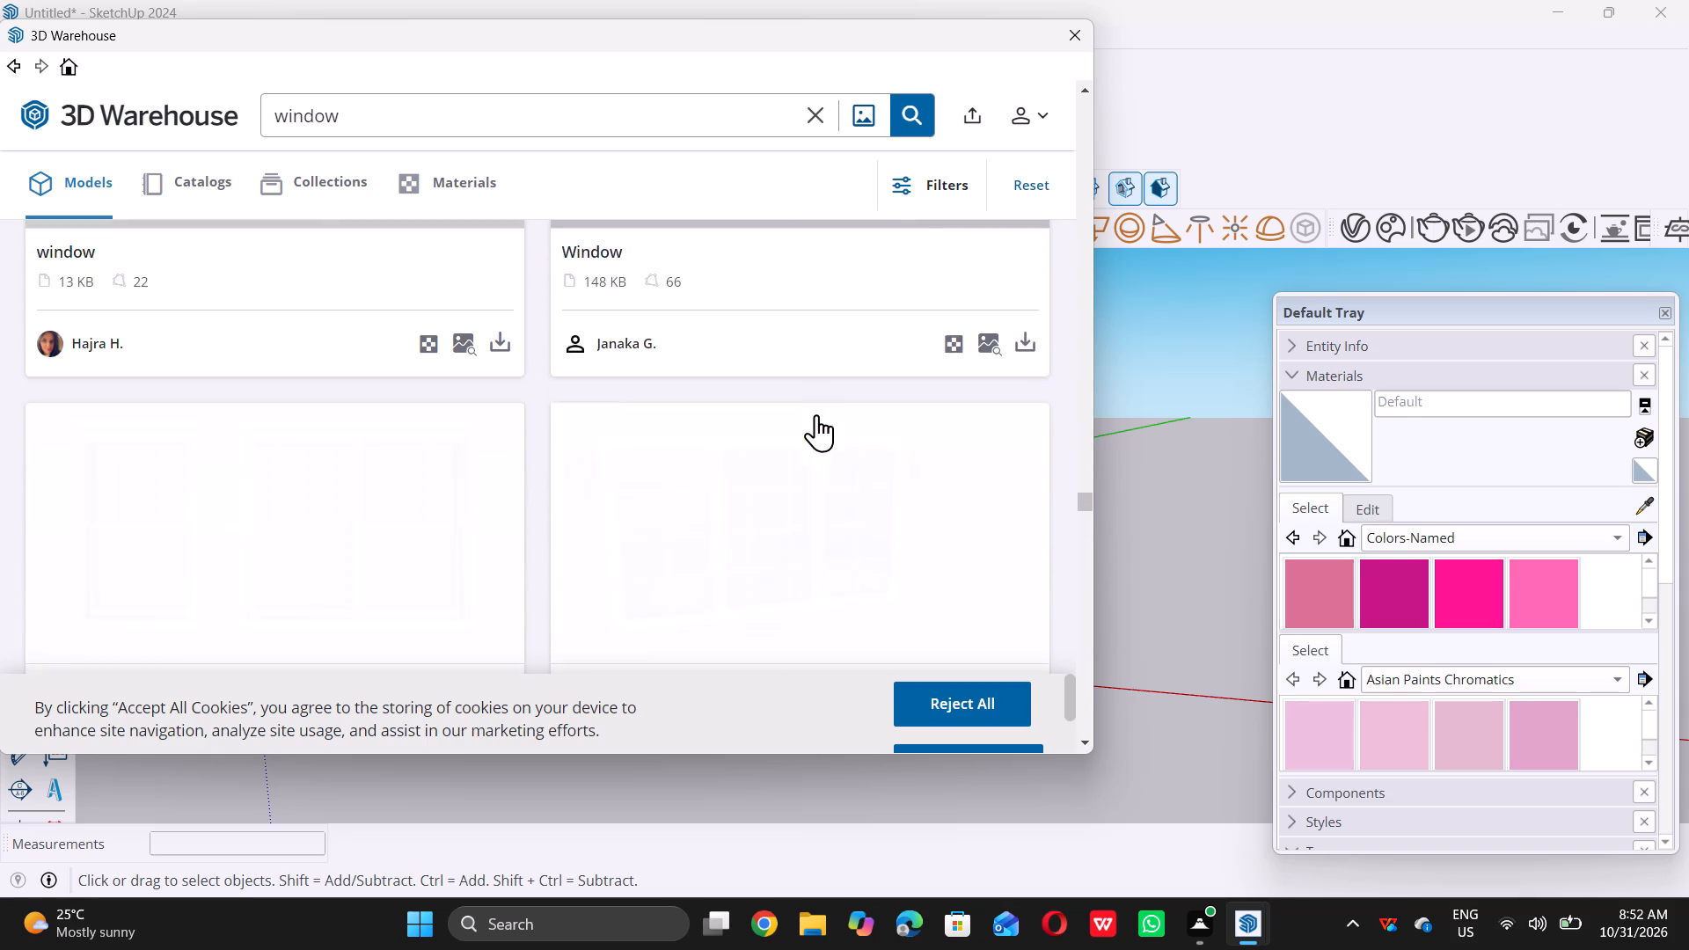
{"action": "scroll", "coordinate": [816, 414], "scroll_direction": "up", "scroll_amount": 4}
{"action": "scroll", "coordinate": [816, 414], "scroll_direction": "down", "scroll_amount": 9}
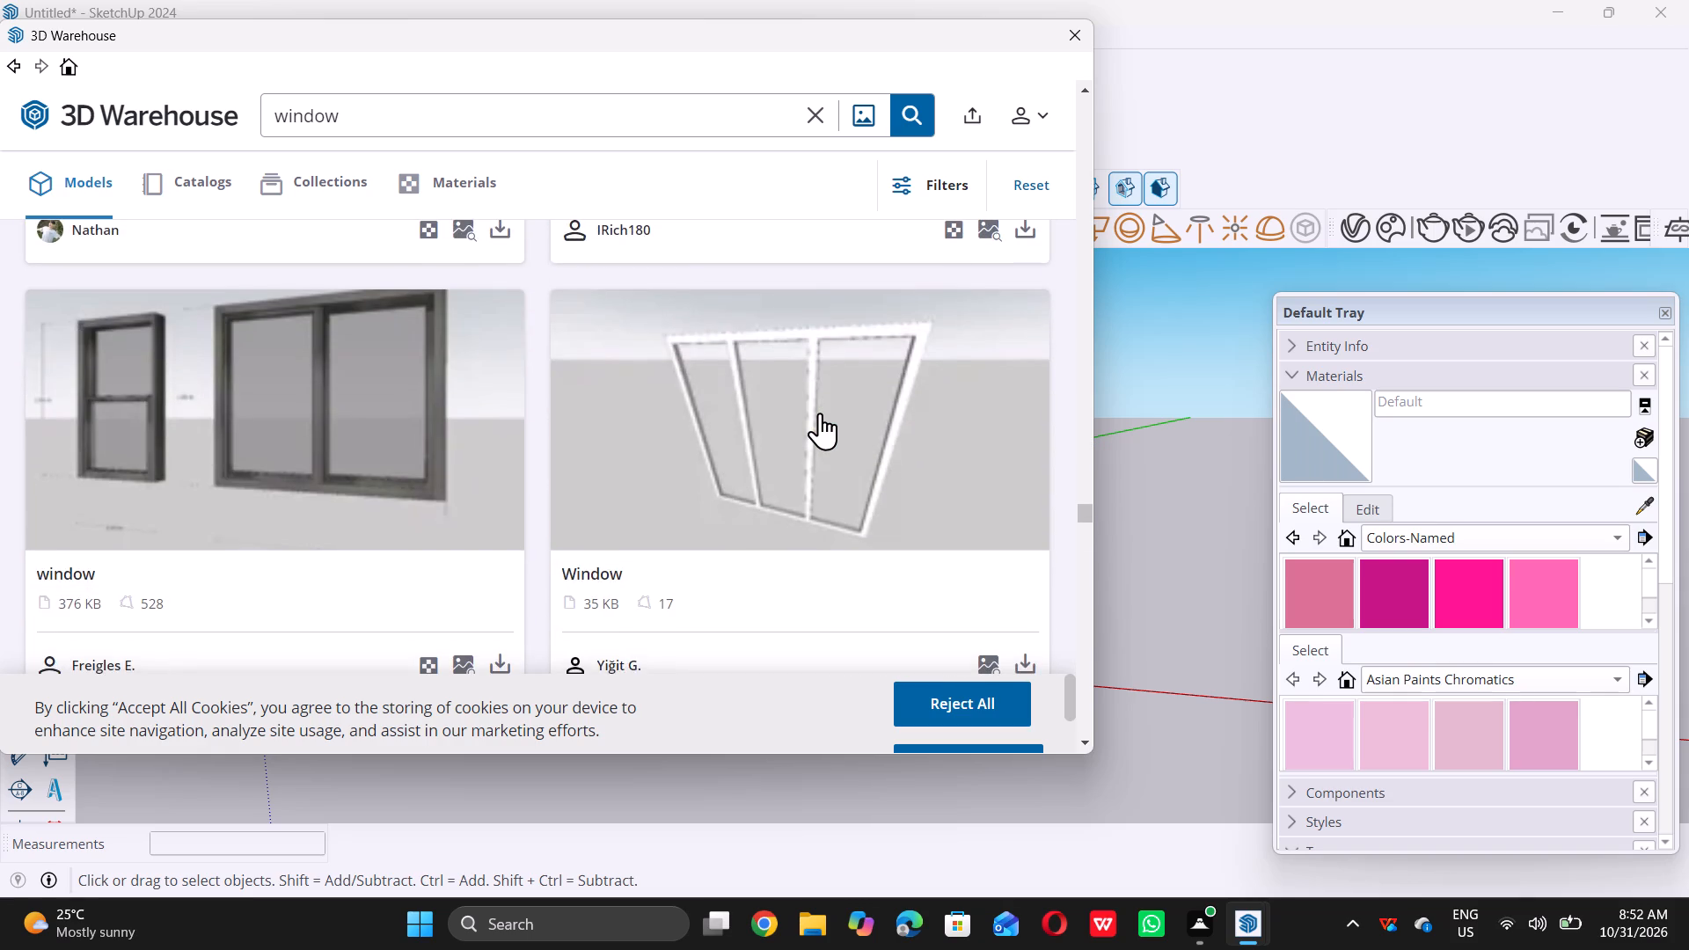
{"action": "scroll", "coordinate": [820, 413], "scroll_direction": "down", "scroll_amount": 2}
{"action": "scroll", "coordinate": [820, 413], "scroll_direction": "up", "scroll_amount": 1}
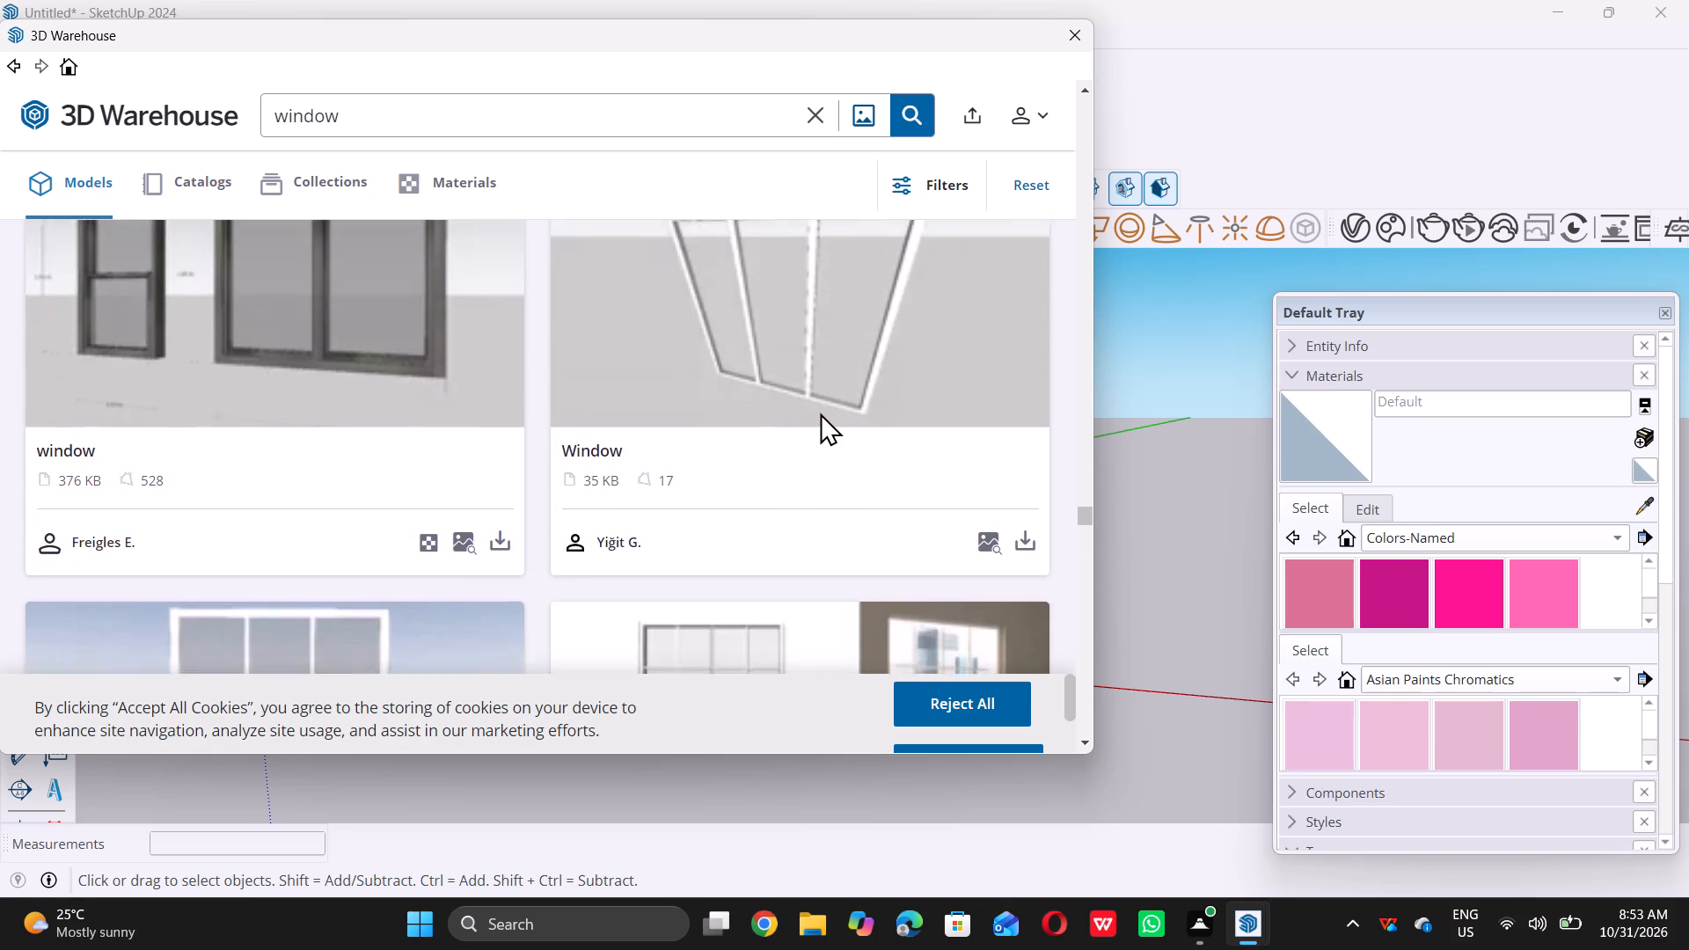
{"action": "scroll", "coordinate": [820, 413], "scroll_direction": "up", "scroll_amount": 1}
{"action": "scroll", "coordinate": [822, 411], "scroll_direction": "down", "scroll_amount": 7}
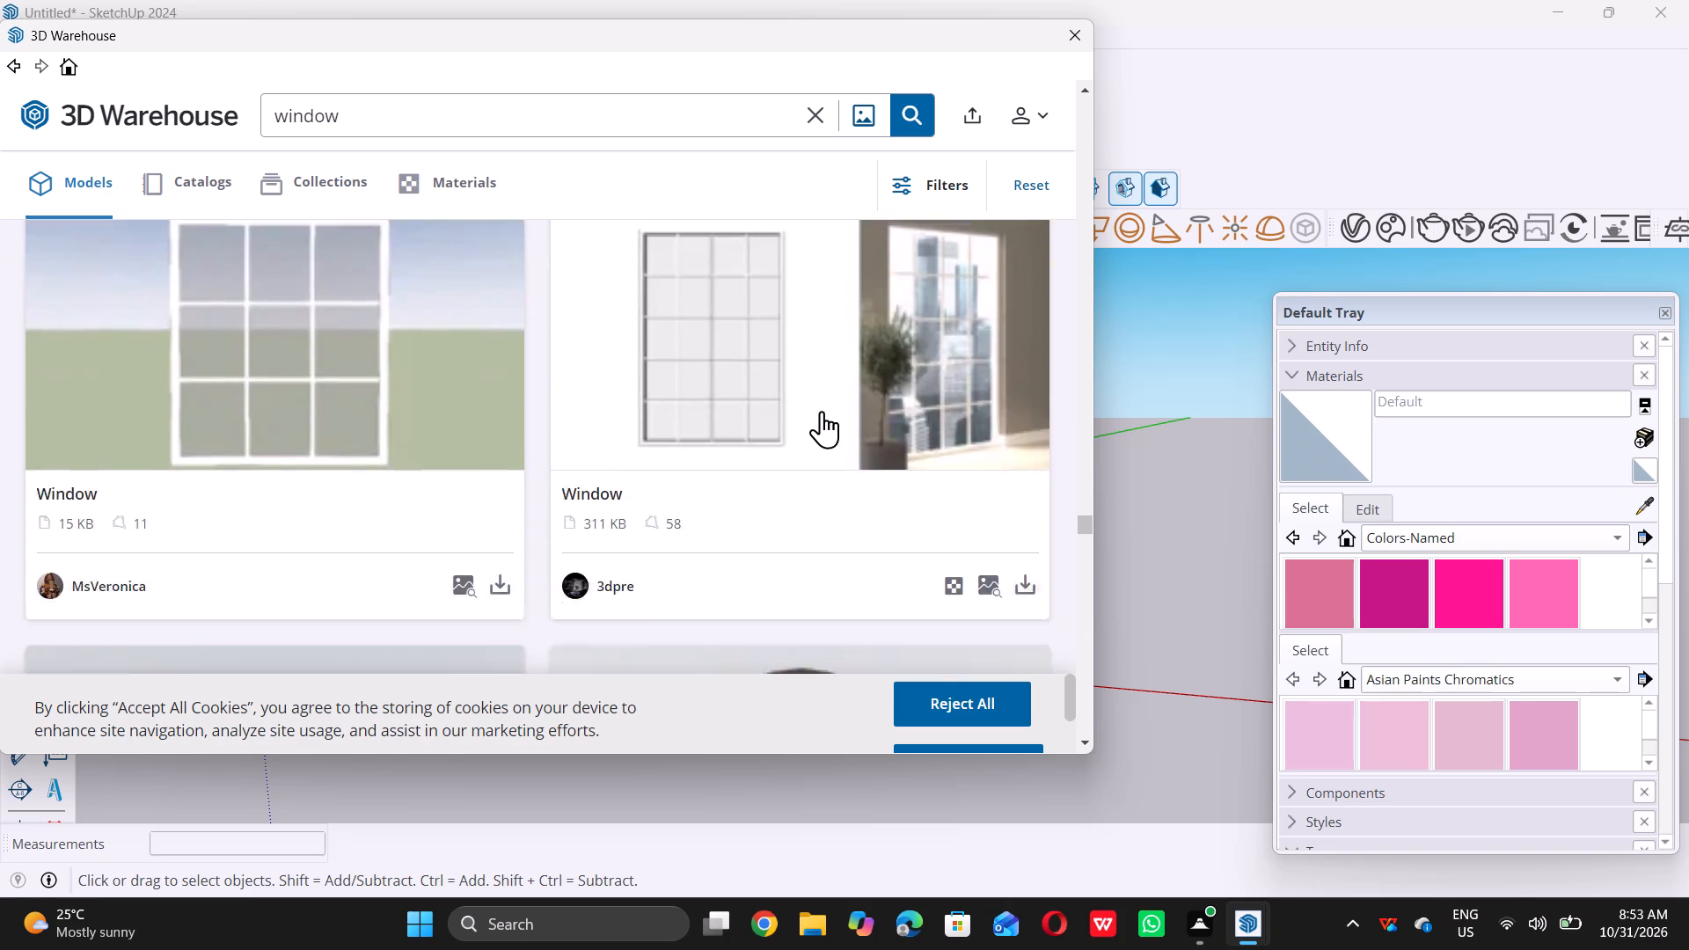
{"action": "scroll", "coordinate": [822, 411], "scroll_direction": "down", "scroll_amount": 9}
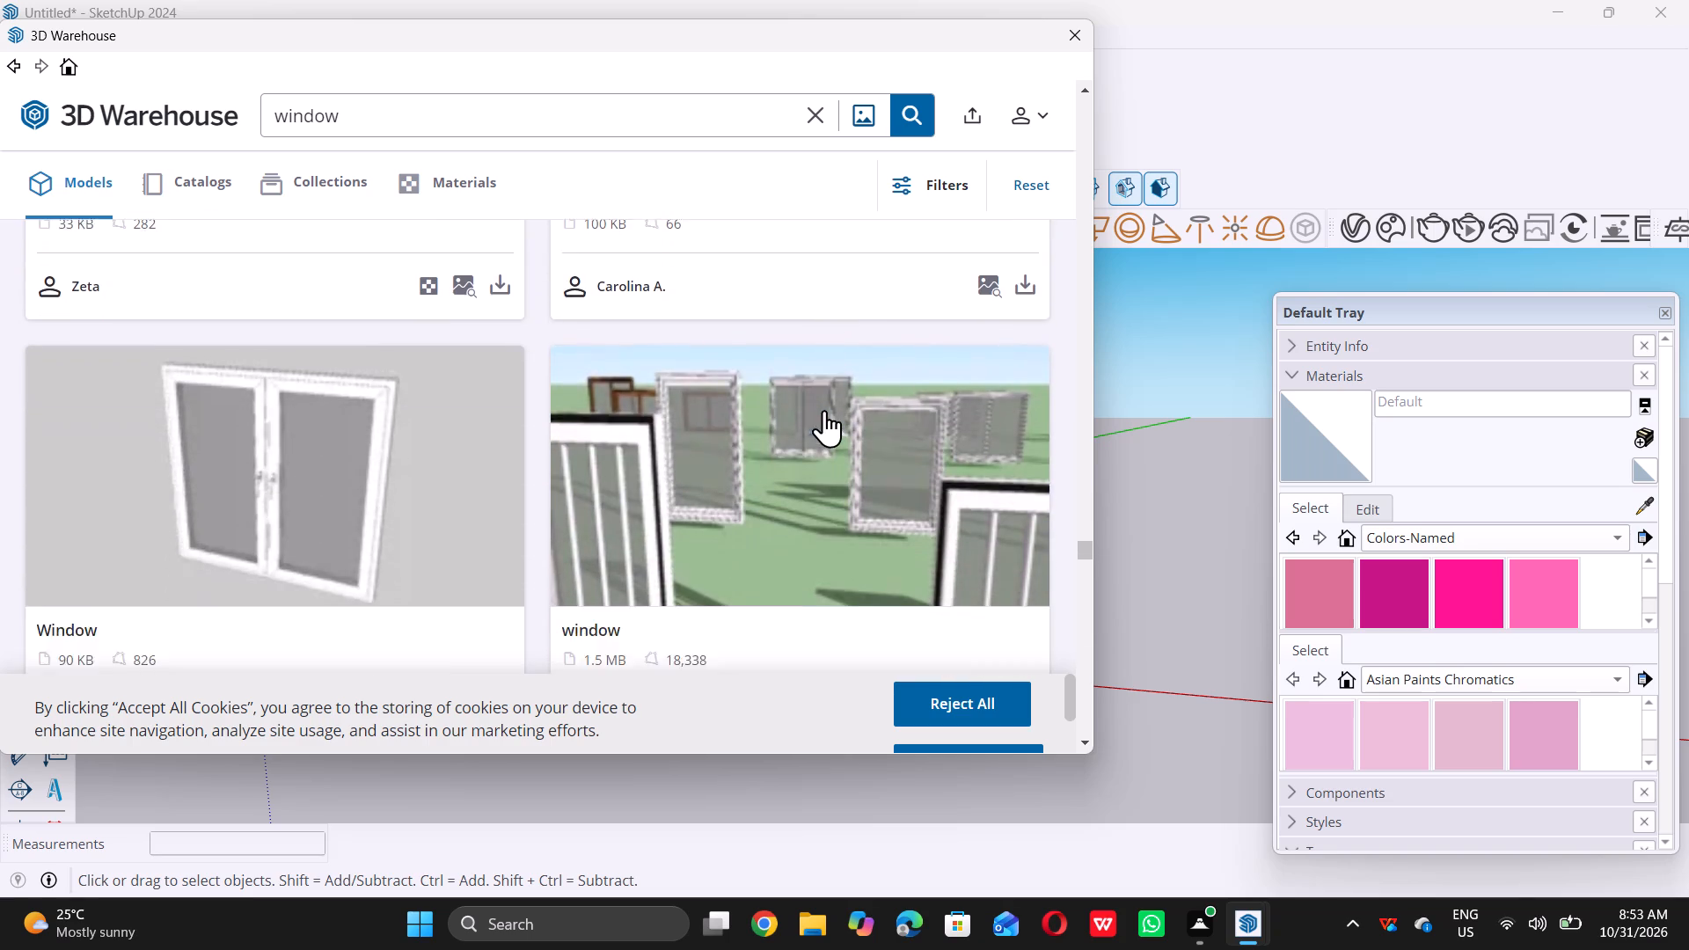
{"action": "scroll", "coordinate": [824, 410], "scroll_direction": "down", "scroll_amount": 12}
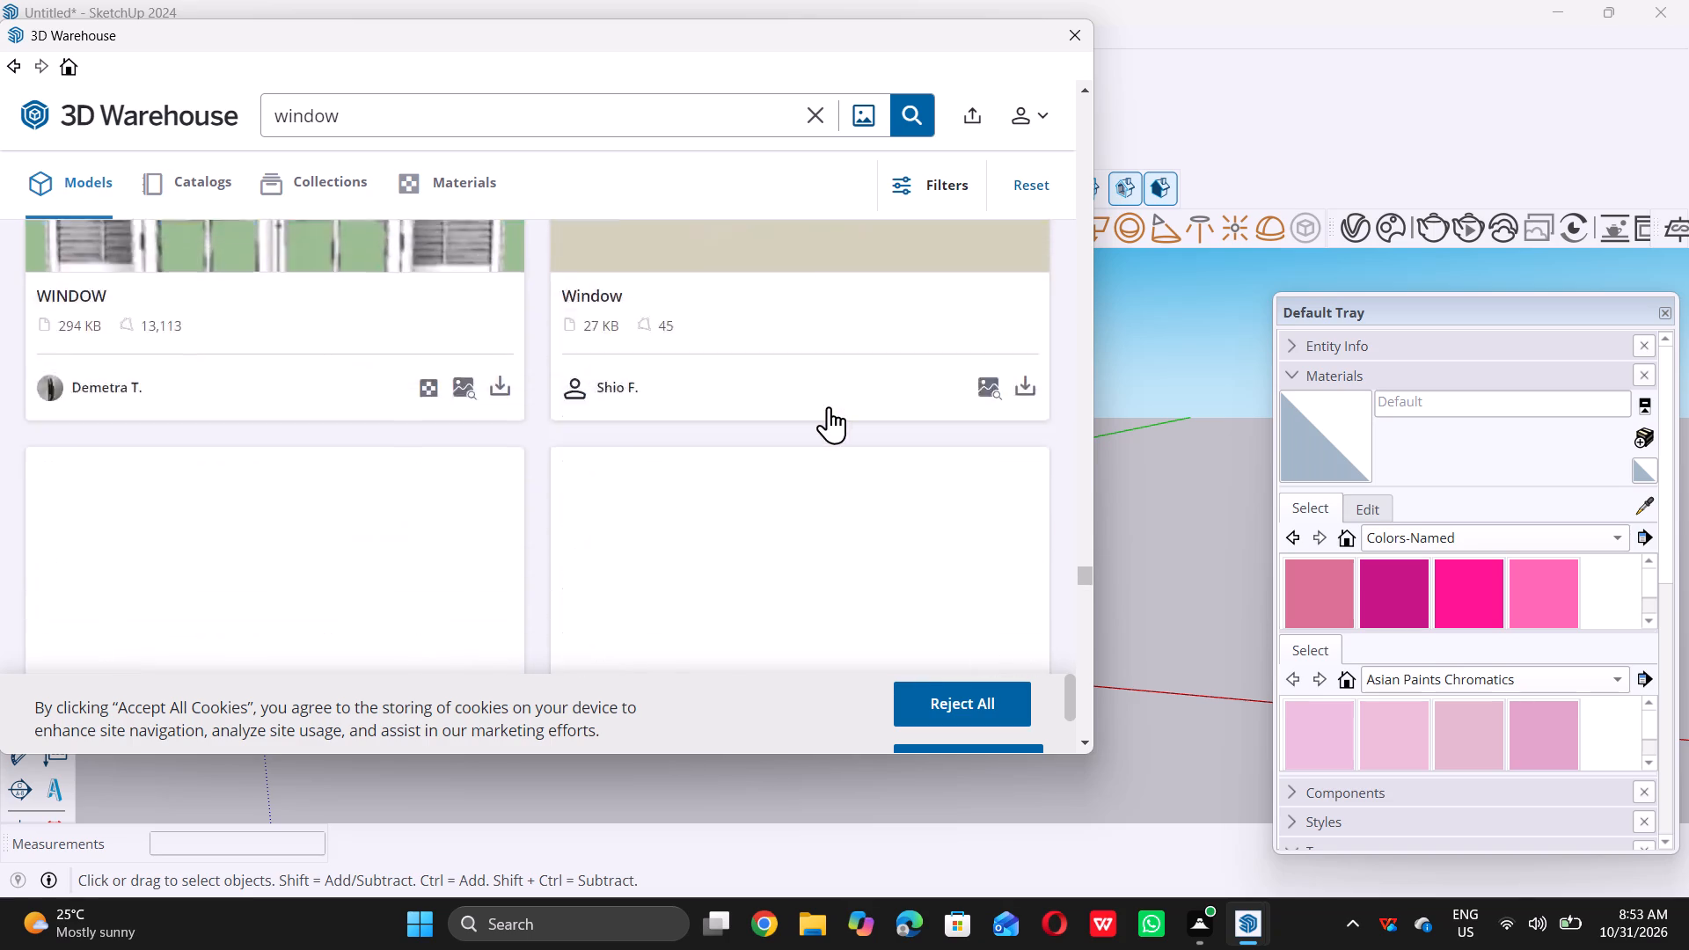
{"action": "scroll", "coordinate": [829, 406], "scroll_direction": "down", "scroll_amount": 7}
{"action": "scroll", "coordinate": [829, 406], "scroll_direction": "up", "scroll_amount": 1}
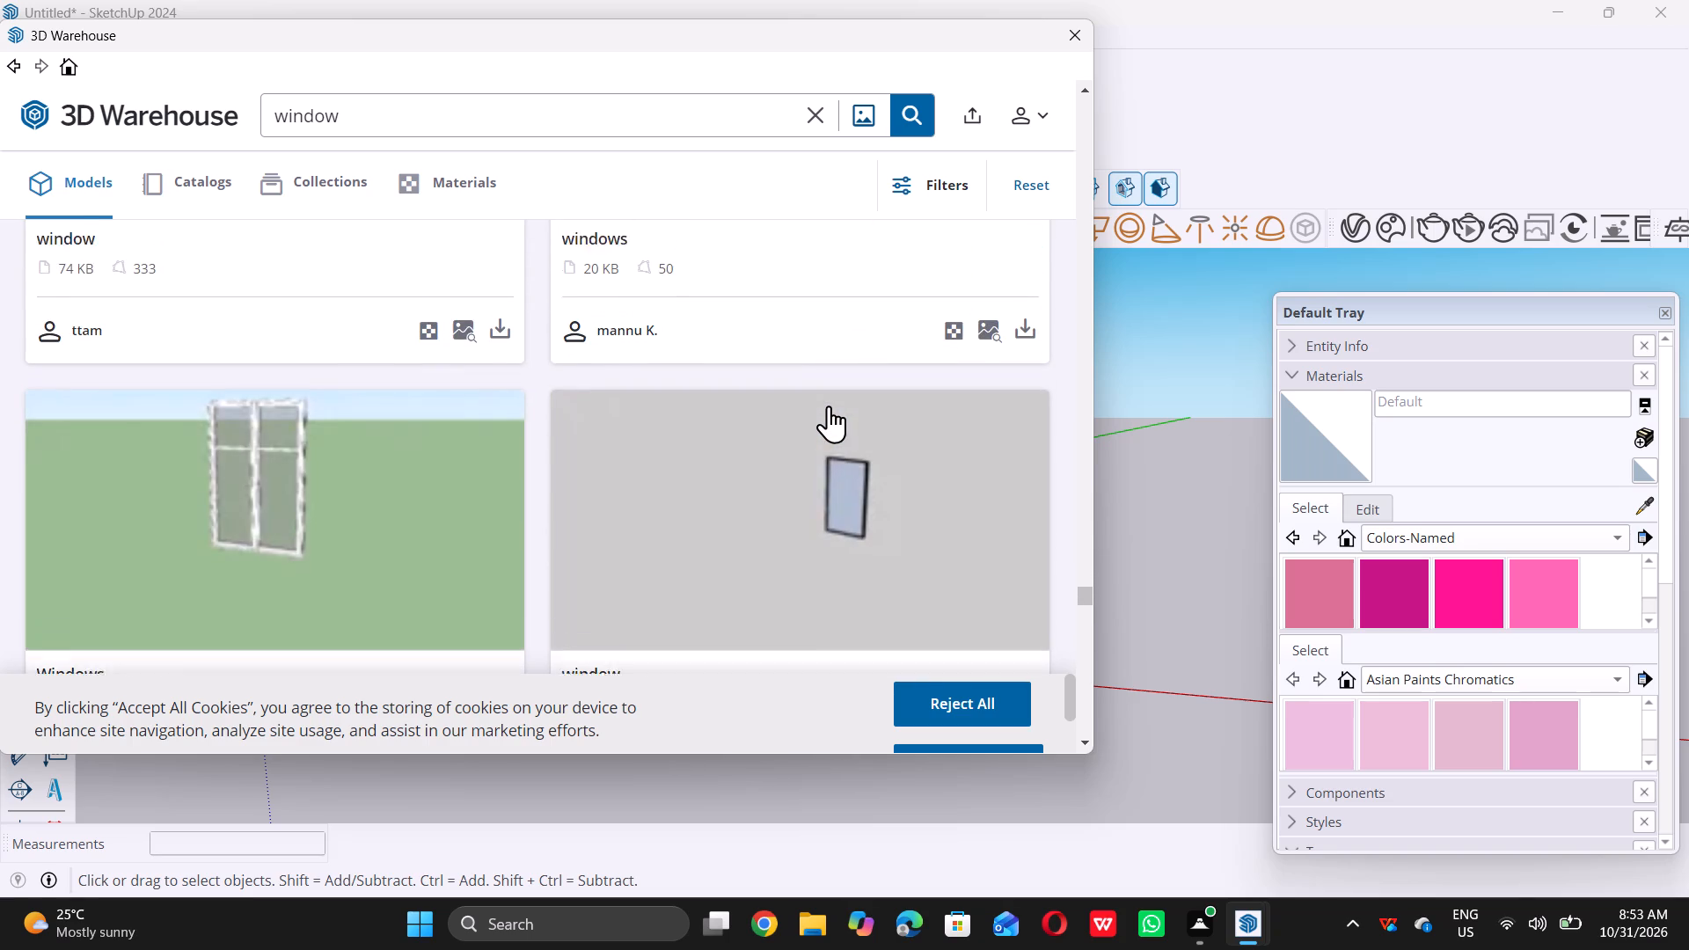
{"action": "scroll", "coordinate": [829, 406], "scroll_direction": "up", "scroll_amount": 1}
{"action": "scroll", "coordinate": [829, 406], "scroll_direction": "down", "scroll_amount": 7}
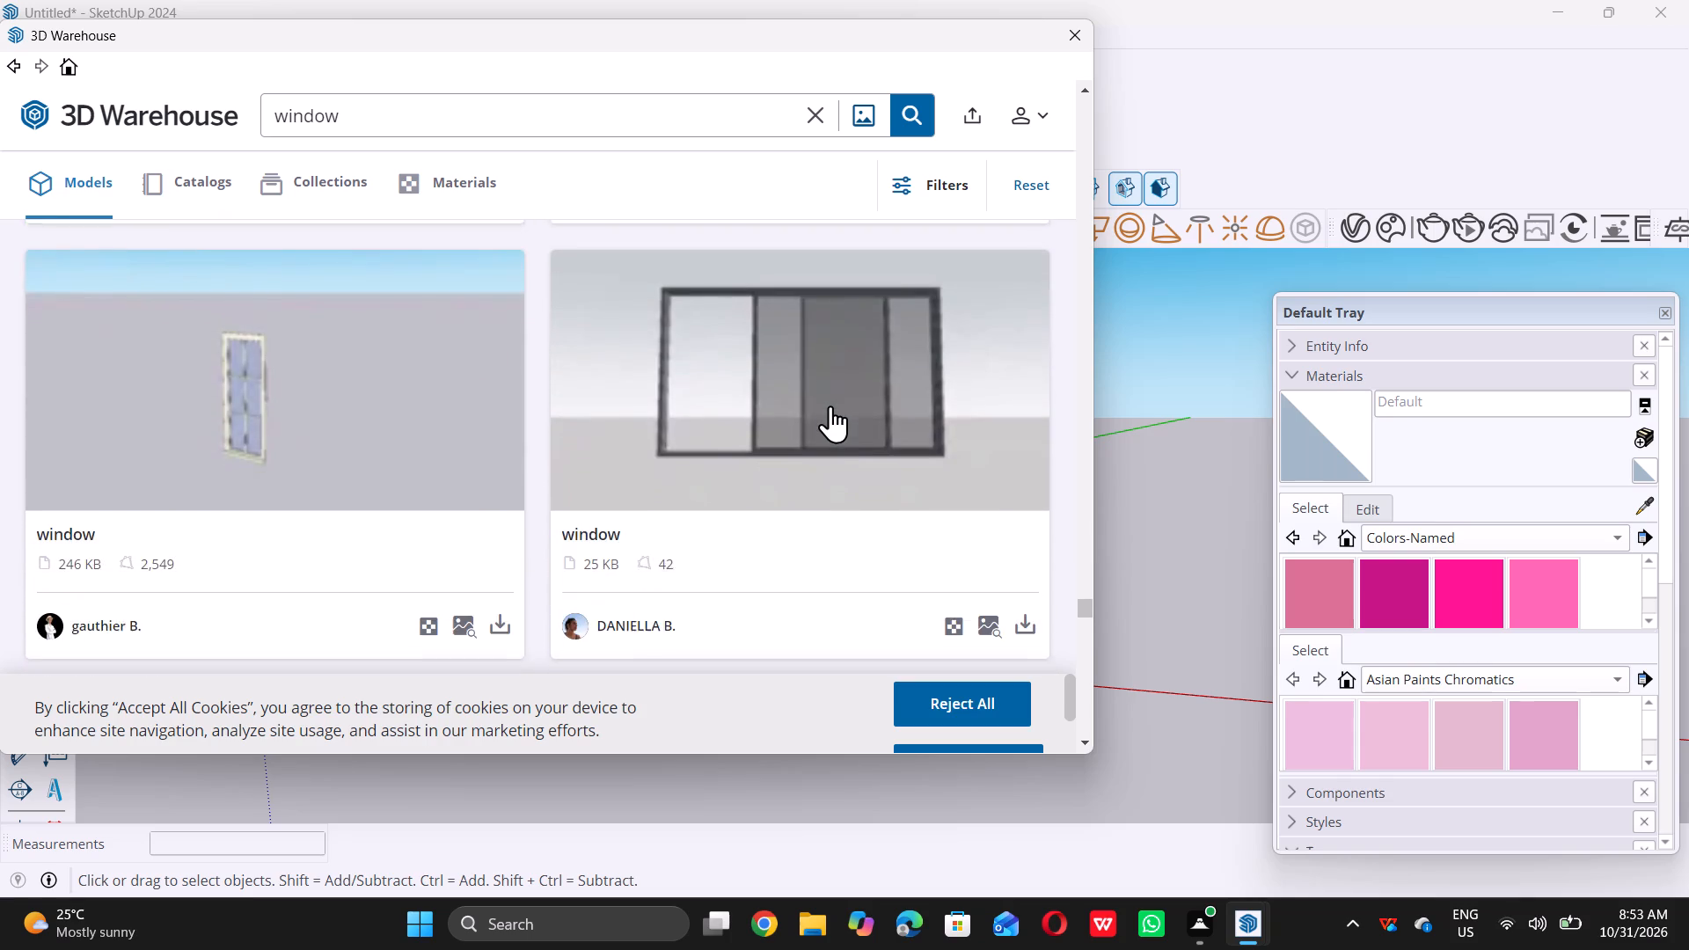
{"action": "scroll", "coordinate": [830, 406], "scroll_direction": "down", "scroll_amount": 7}
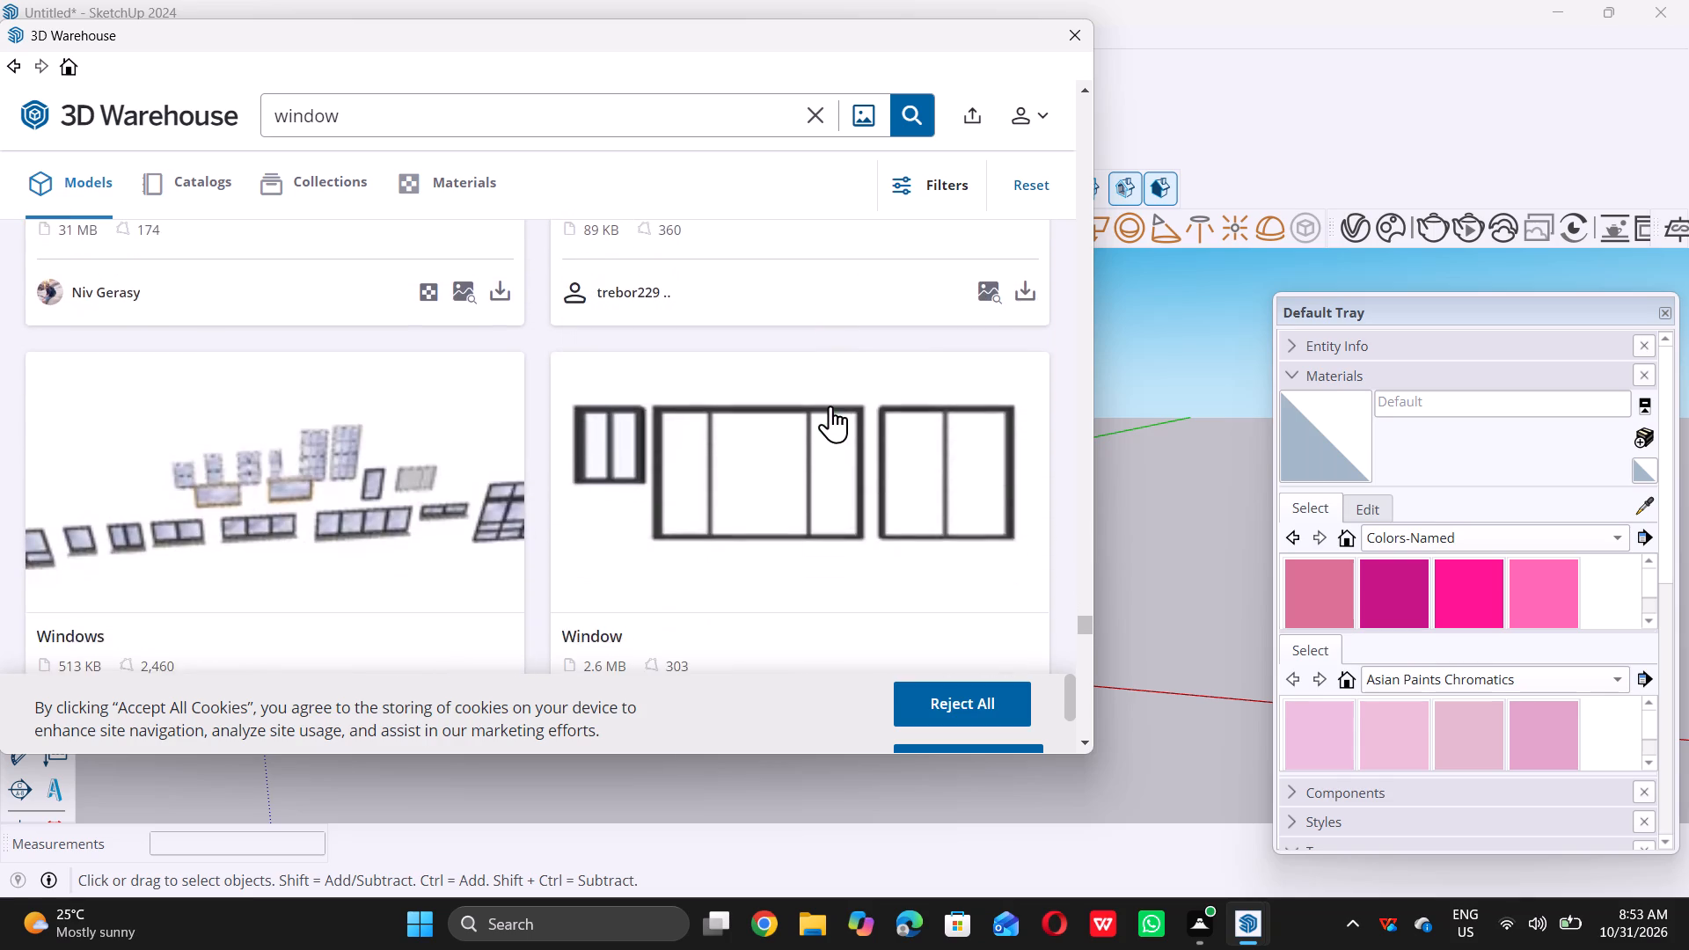
{"action": "scroll", "coordinate": [830, 406], "scroll_direction": "down", "scroll_amount": 11}
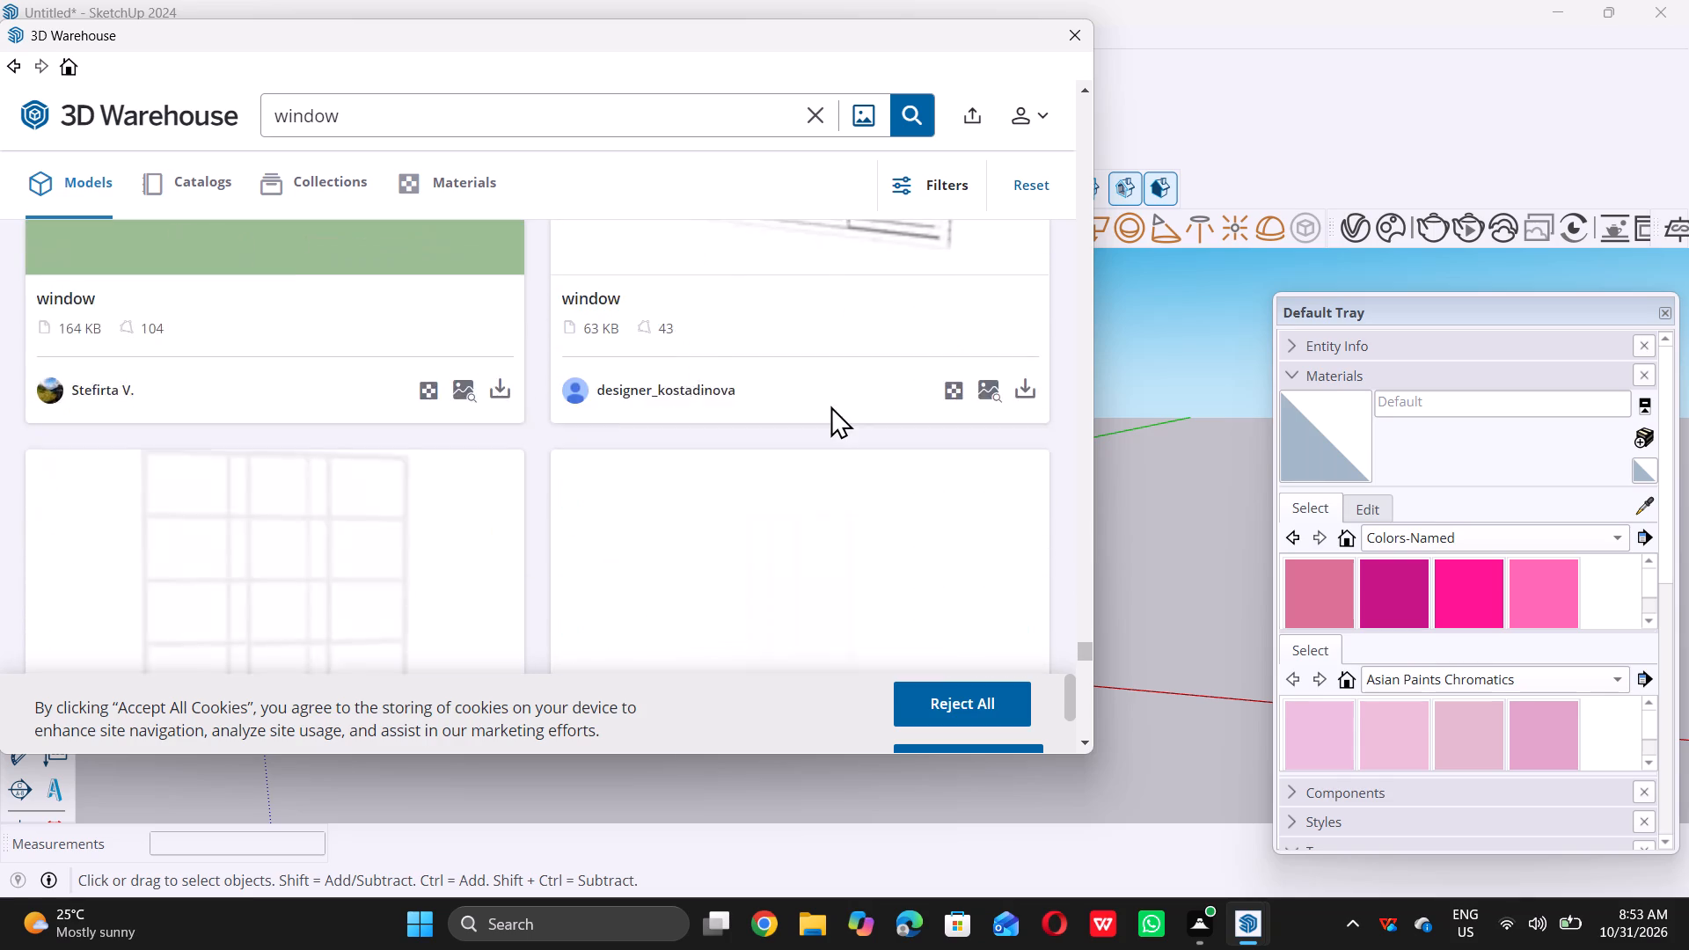
{"action": "scroll", "coordinate": [830, 406], "scroll_direction": "down", "scroll_amount": 12}
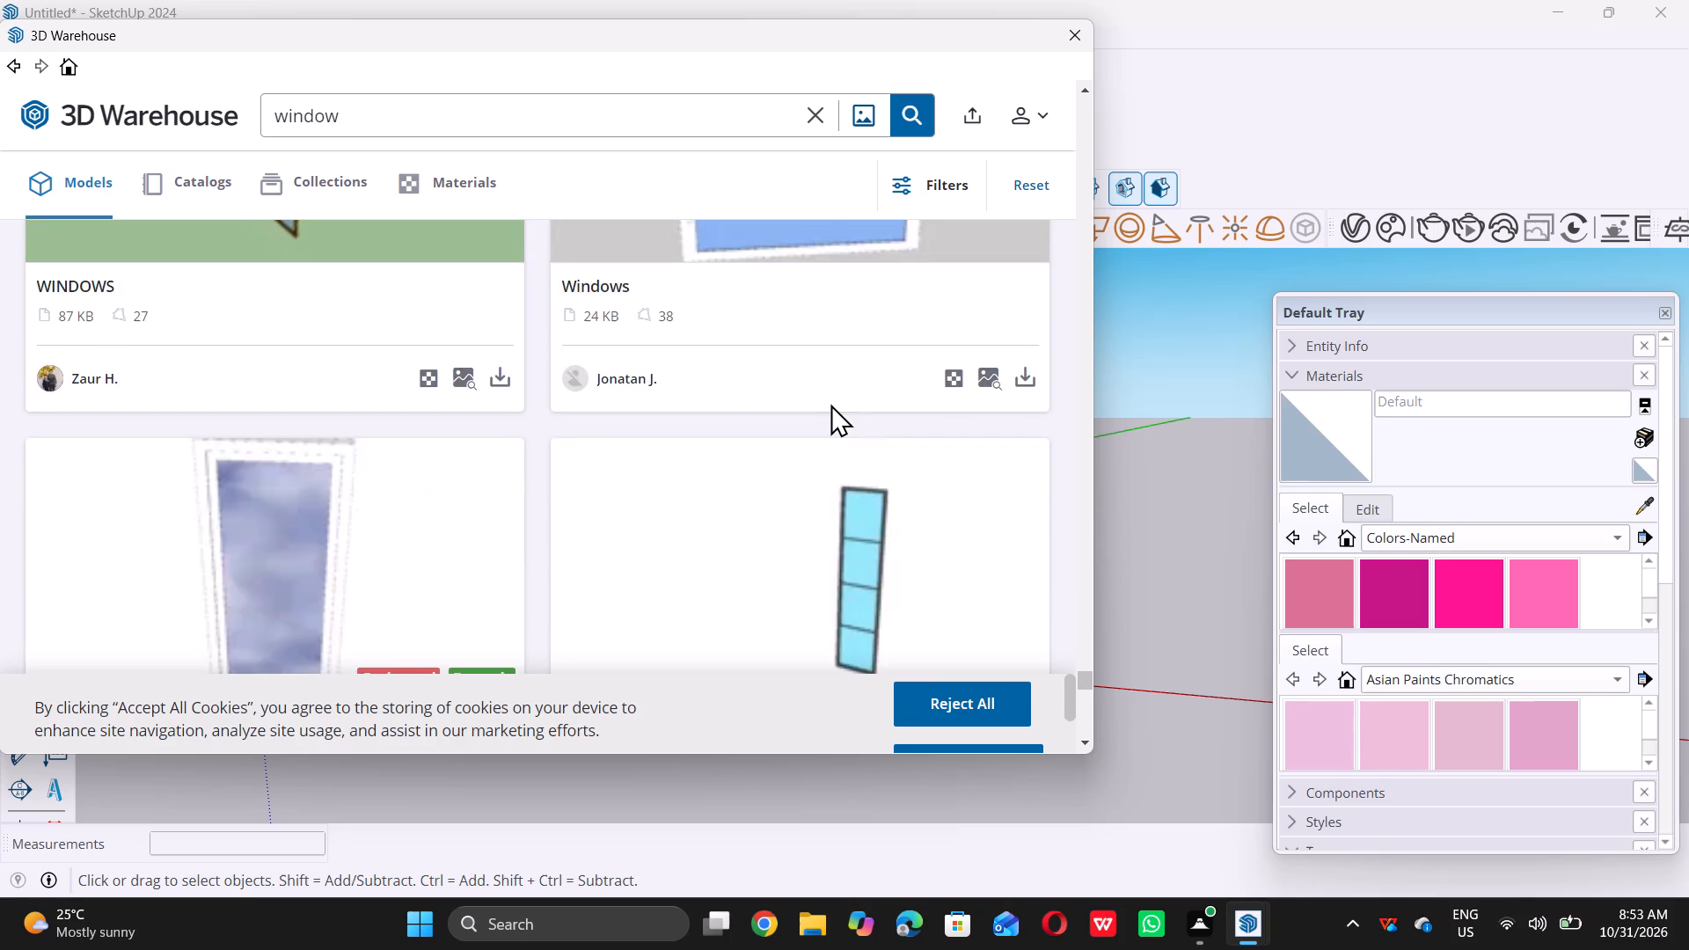
{"action": "scroll", "coordinate": [830, 404], "scroll_direction": "down", "scroll_amount": 13}
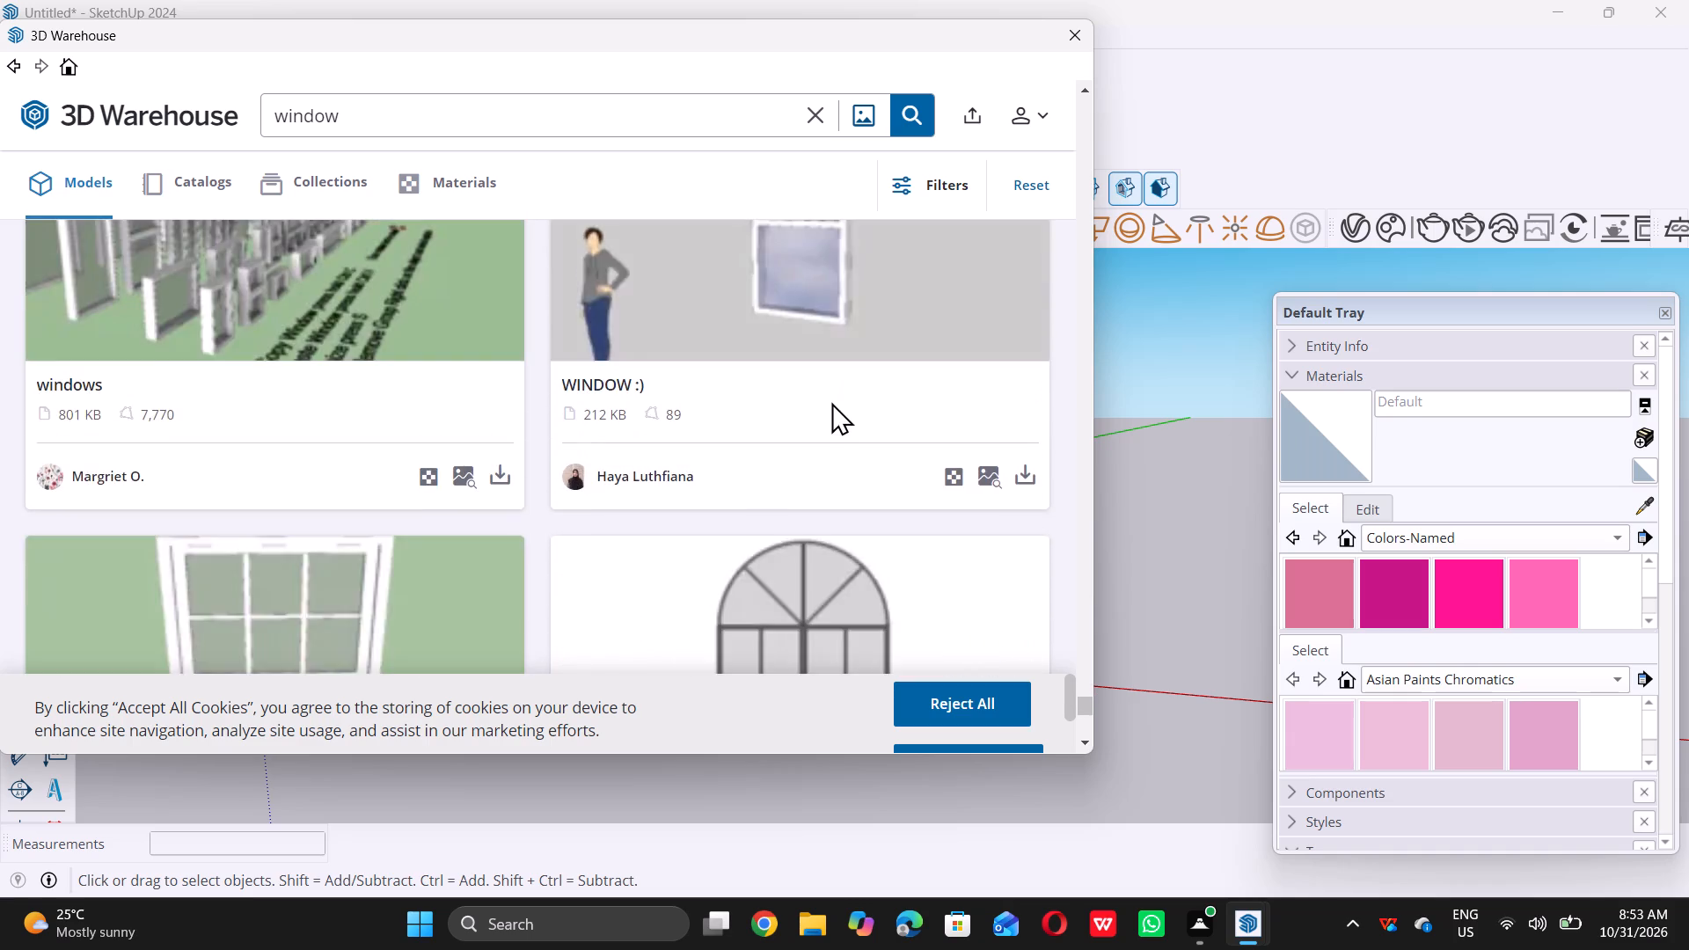
{"action": "scroll", "coordinate": [831, 402], "scroll_direction": "down", "scroll_amount": 12}
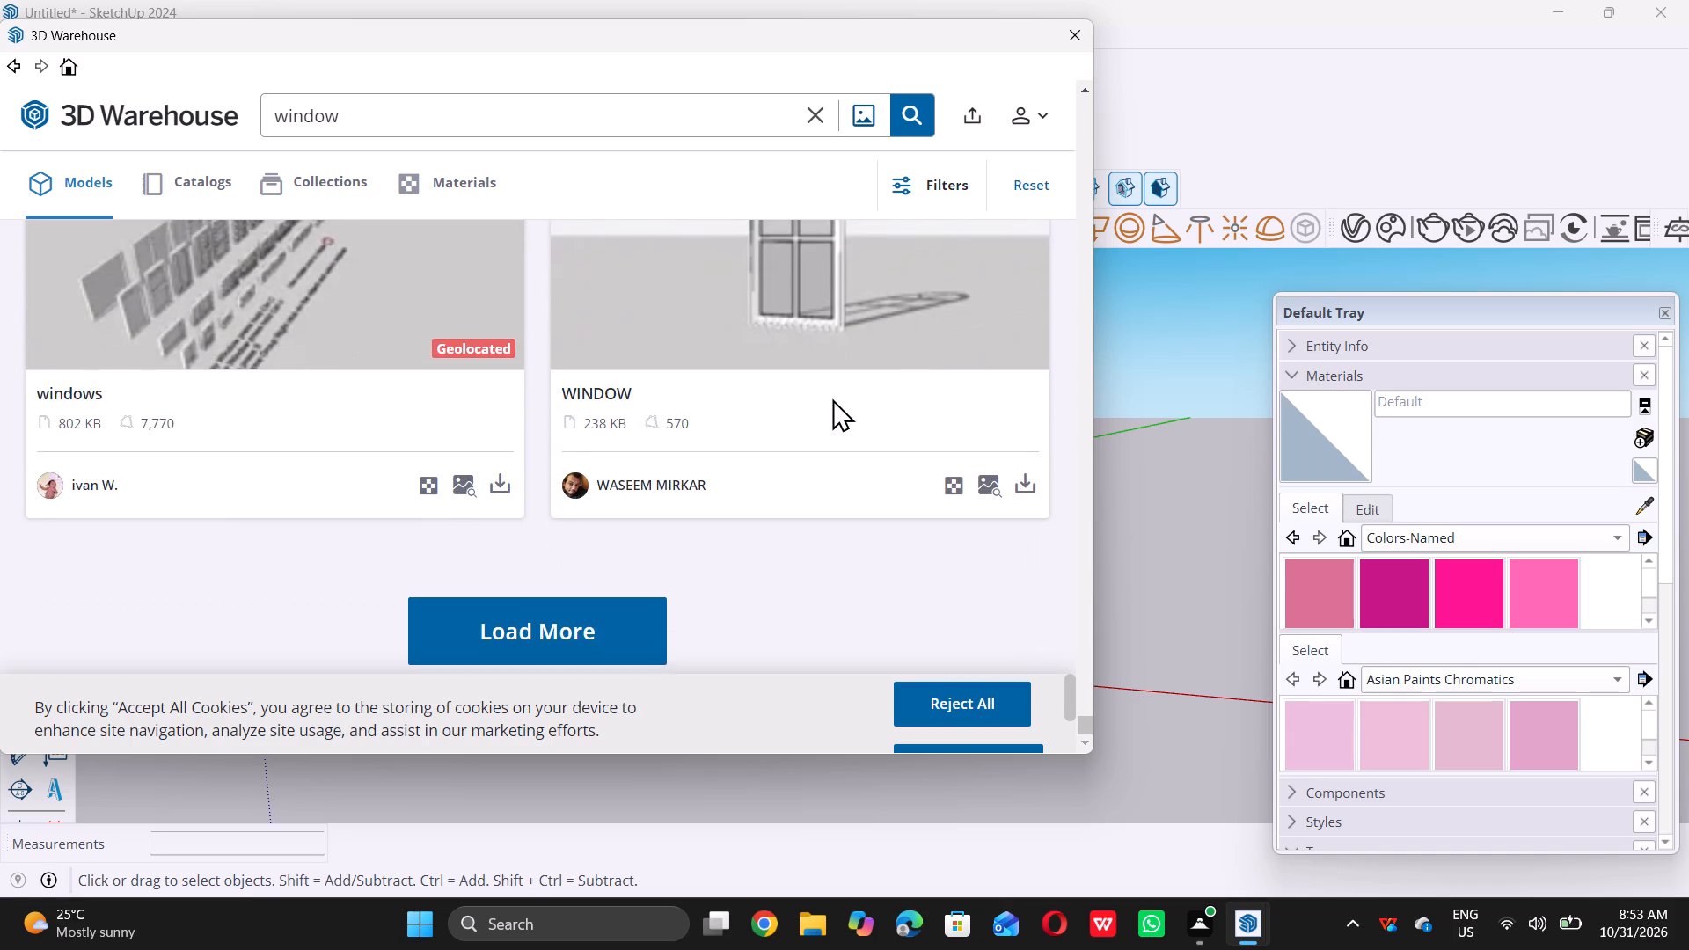
{"action": "scroll", "coordinate": [832, 398], "scroll_direction": "down", "scroll_amount": 1}
Load the Roof Window by SketchUp Content Library from the first results directly into the model, placing it beside the room.
{"action": "left_click_drag", "start_coordinate": [1087, 727], "coordinate": [1108, 669]}
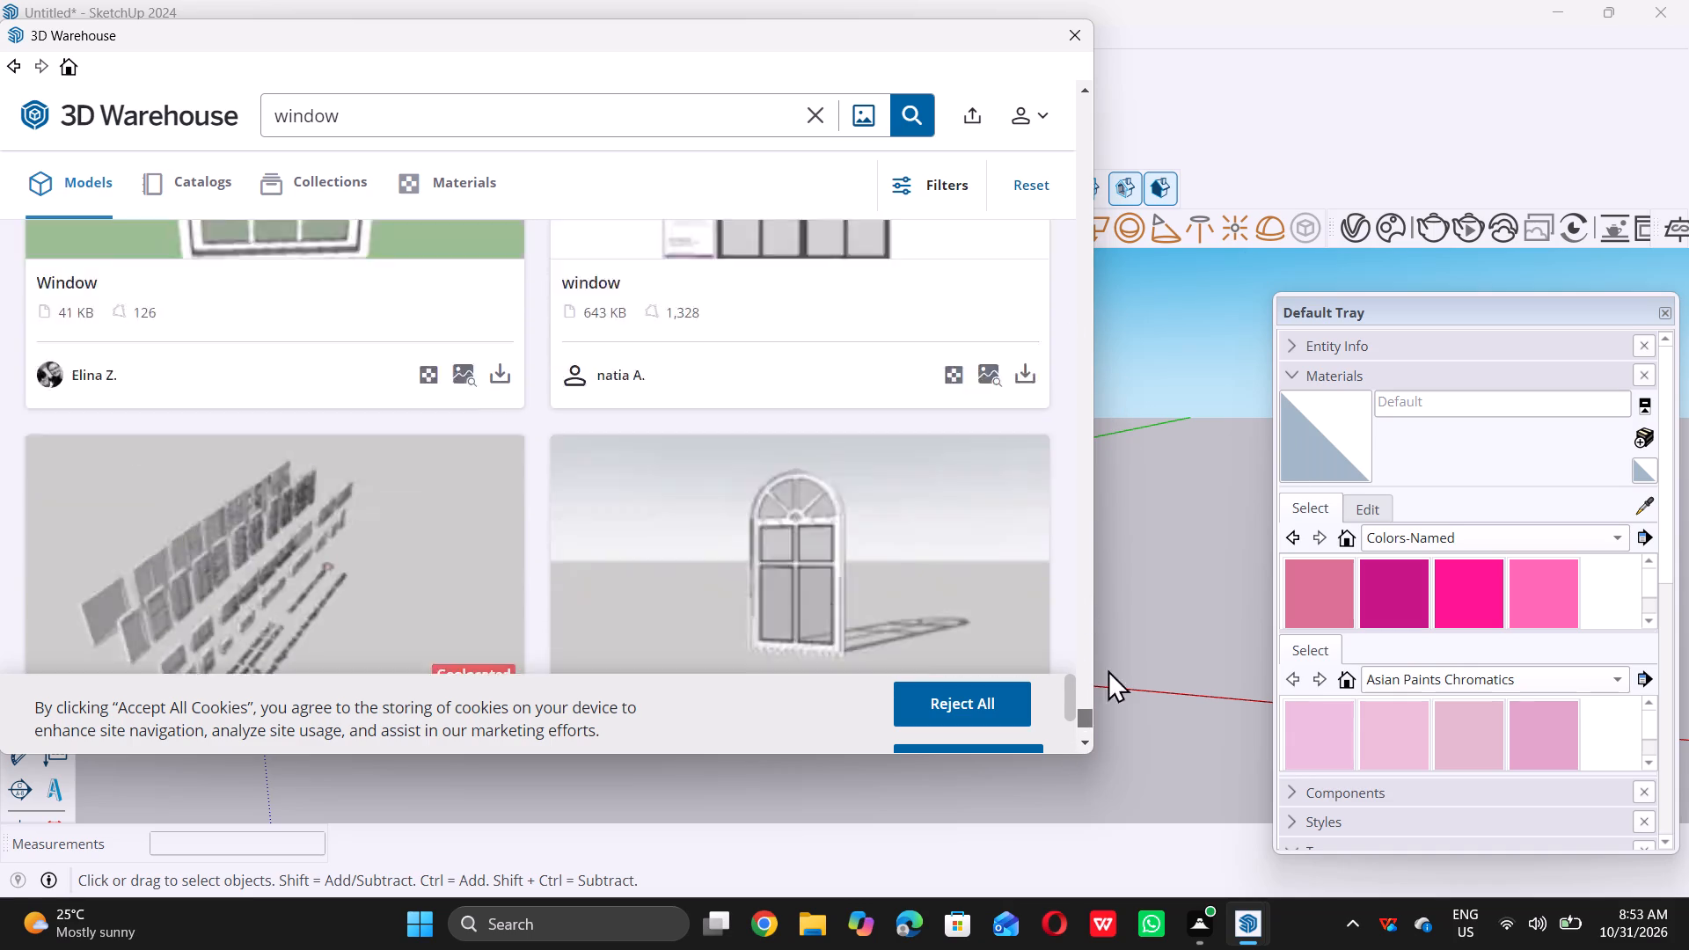
{"action": "left_click_drag", "start_coordinate": [1108, 669], "coordinate": [1090, 154]}
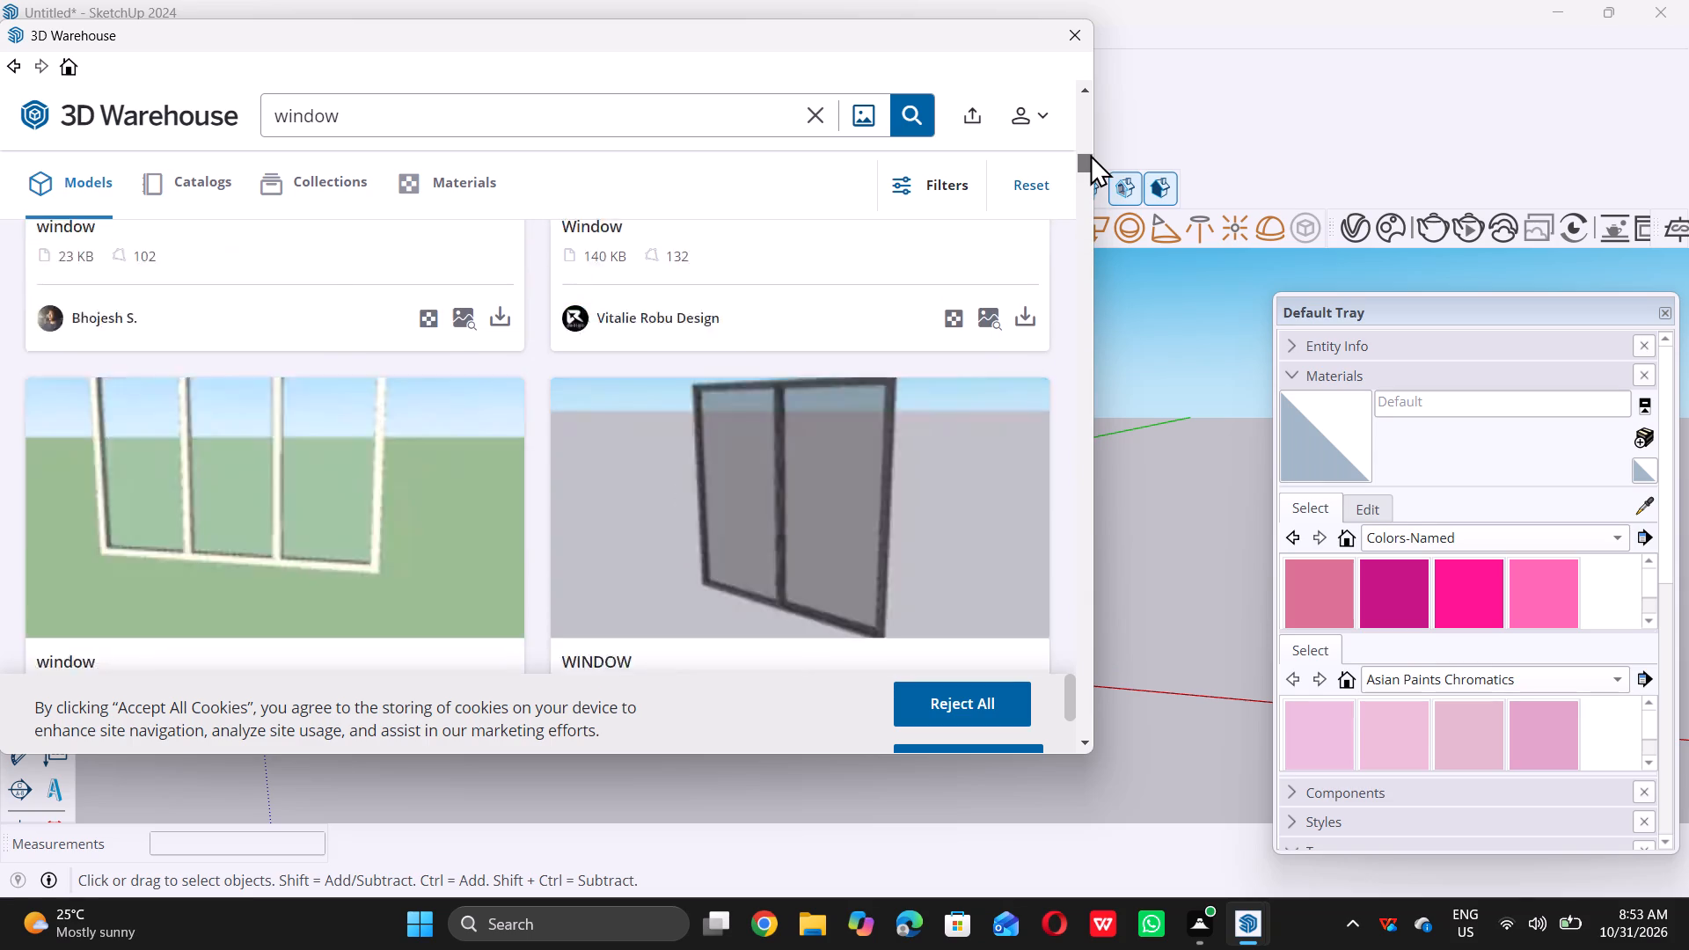
{"action": "left_click_drag", "start_coordinate": [1090, 154], "coordinate": [1090, 130]}
{"action": "triple_click", "coordinate": [1090, 130]}
{"action": "left_click_drag", "start_coordinate": [1089, 126], "coordinate": [1087, 114]}
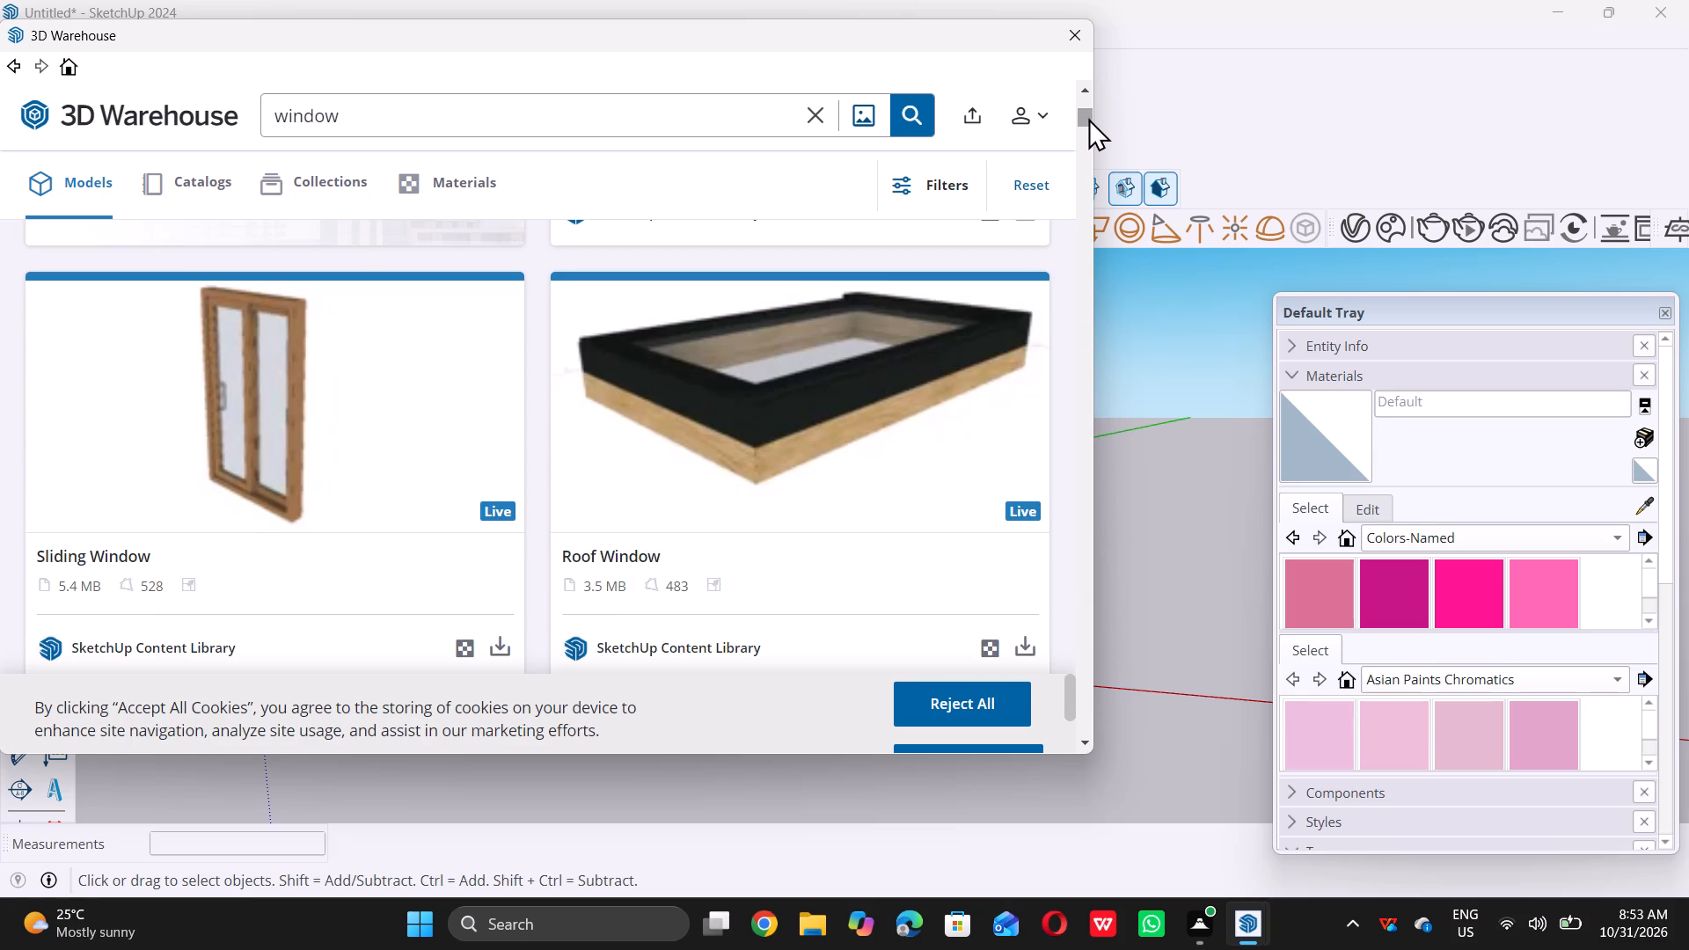
{"action": "scroll", "coordinate": [986, 400], "scroll_direction": "down", "scroll_amount": 1}
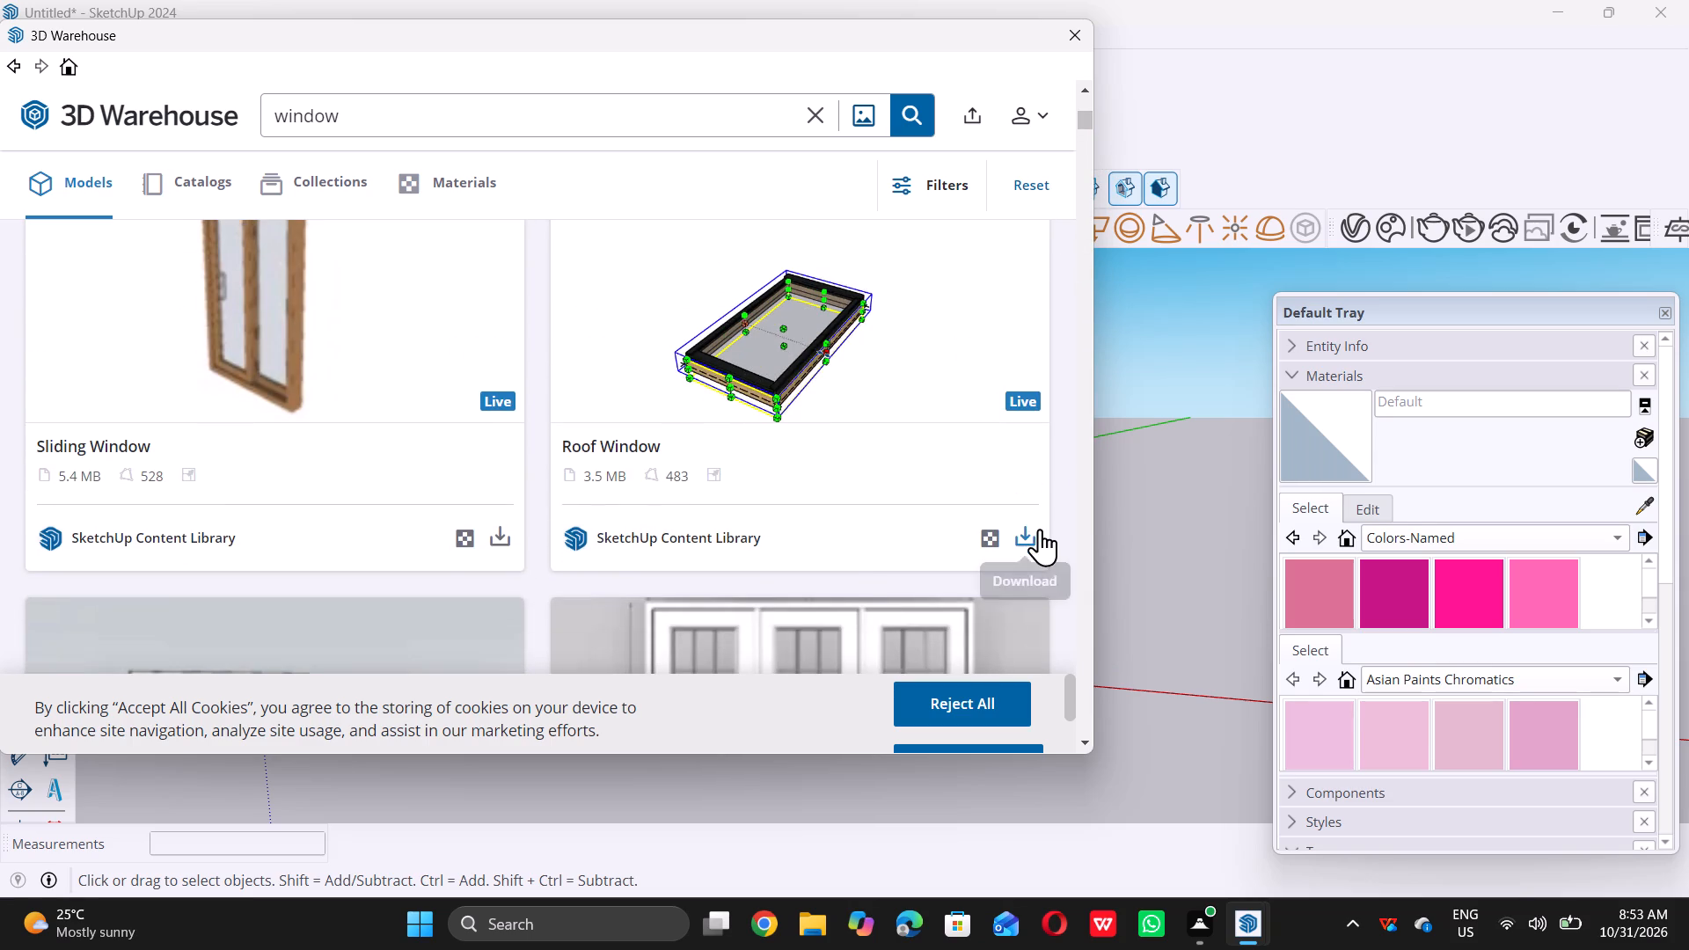
{"action": "double_click", "coordinate": [1029, 535]}
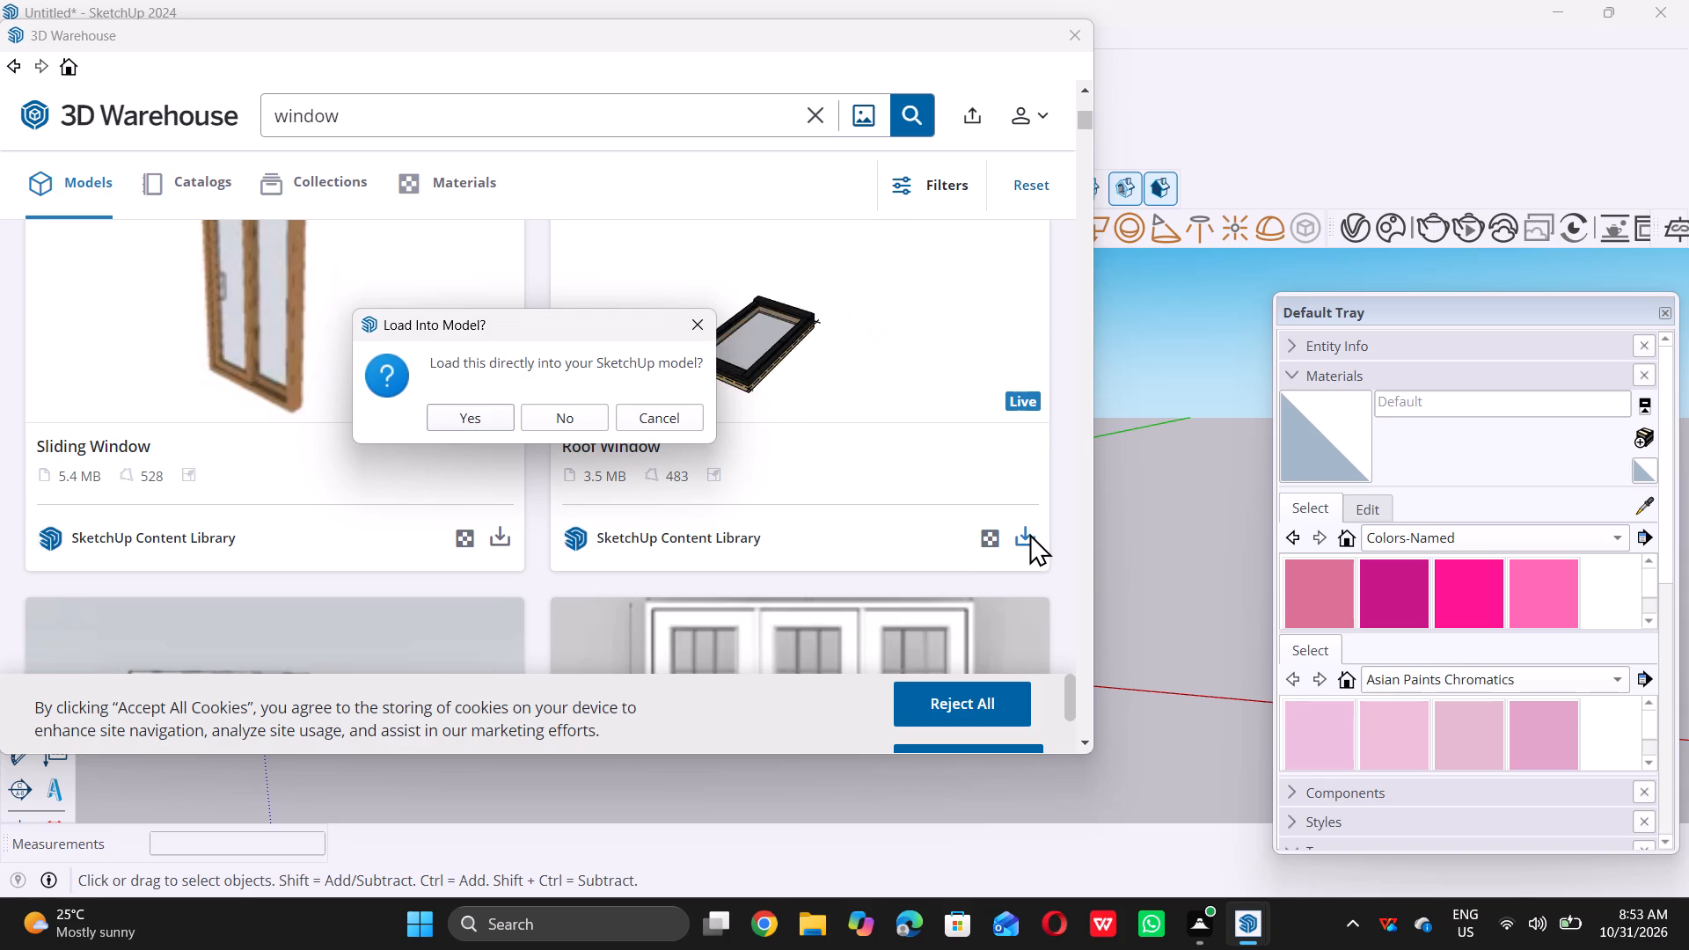
{"action": "double_click", "coordinate": [485, 418]}
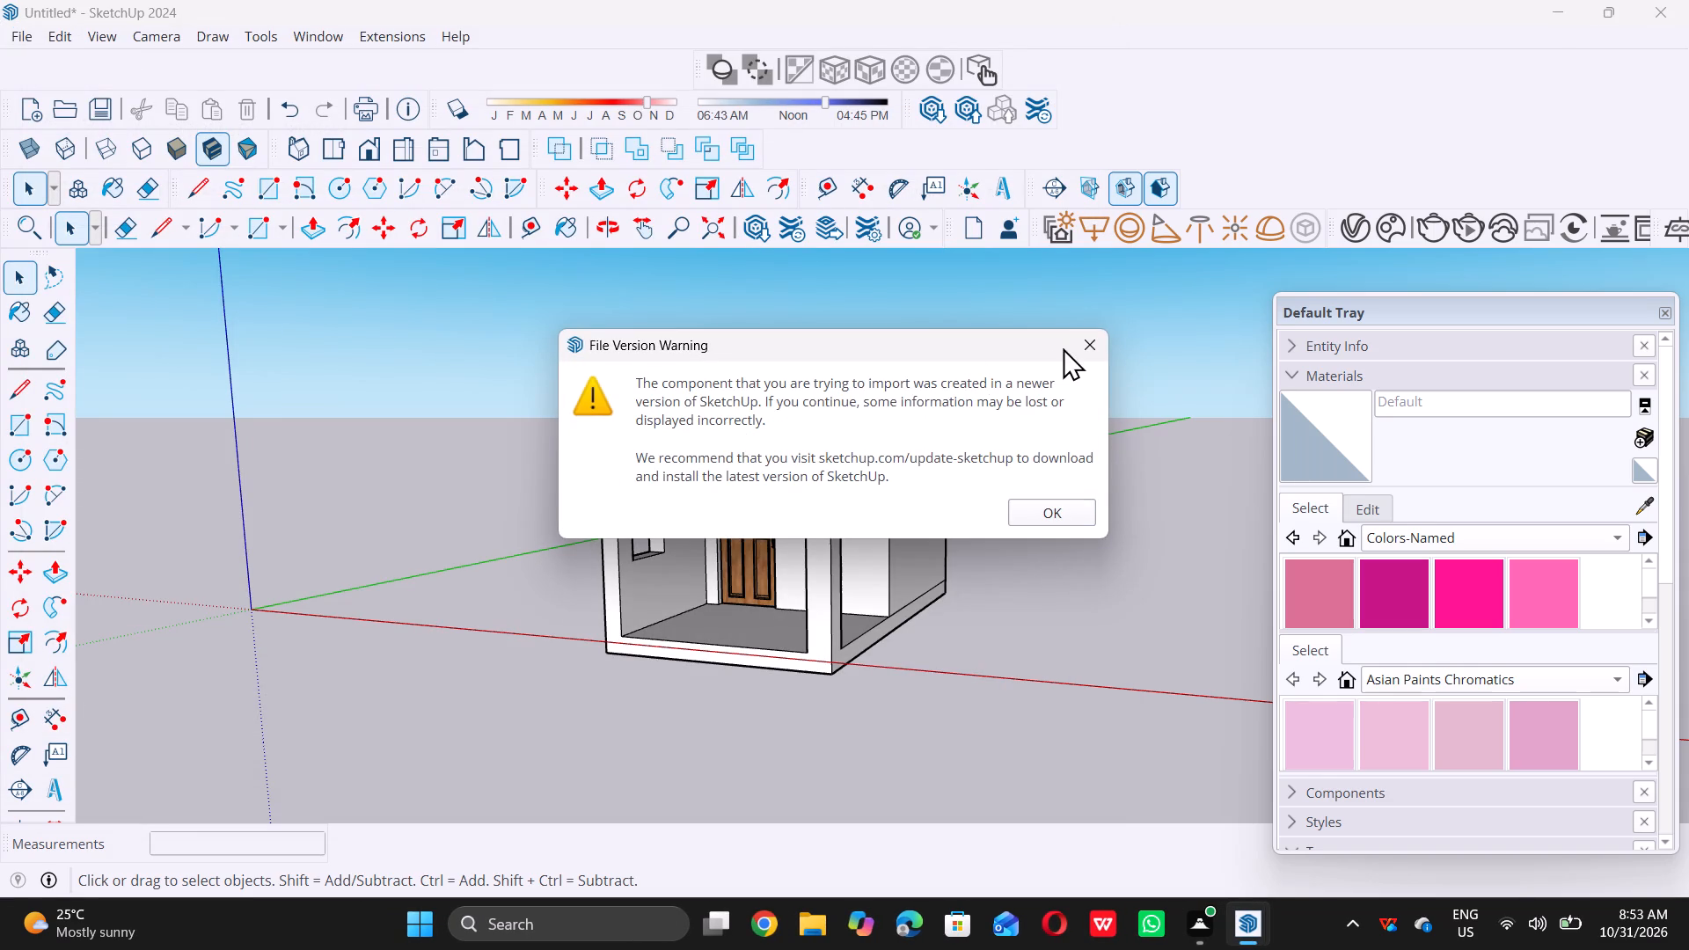
{"action": "double_click", "coordinate": [1079, 345]}
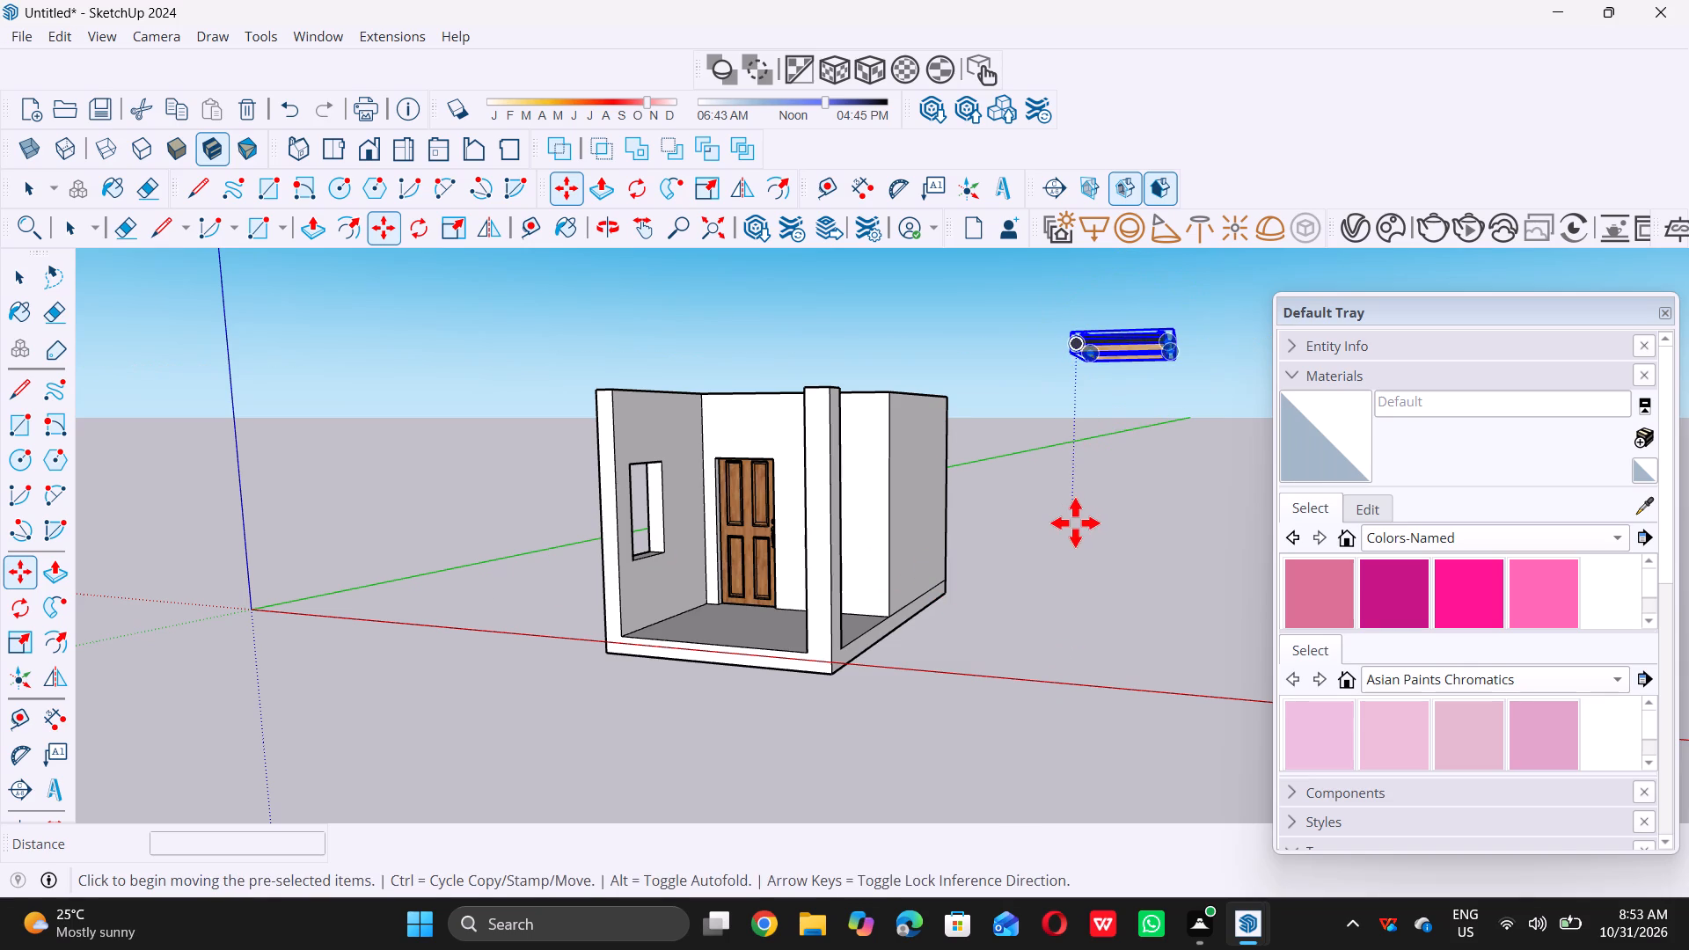
{"action": "key", "text": "space"}
{"action": "double_click", "coordinate": [1071, 430]}
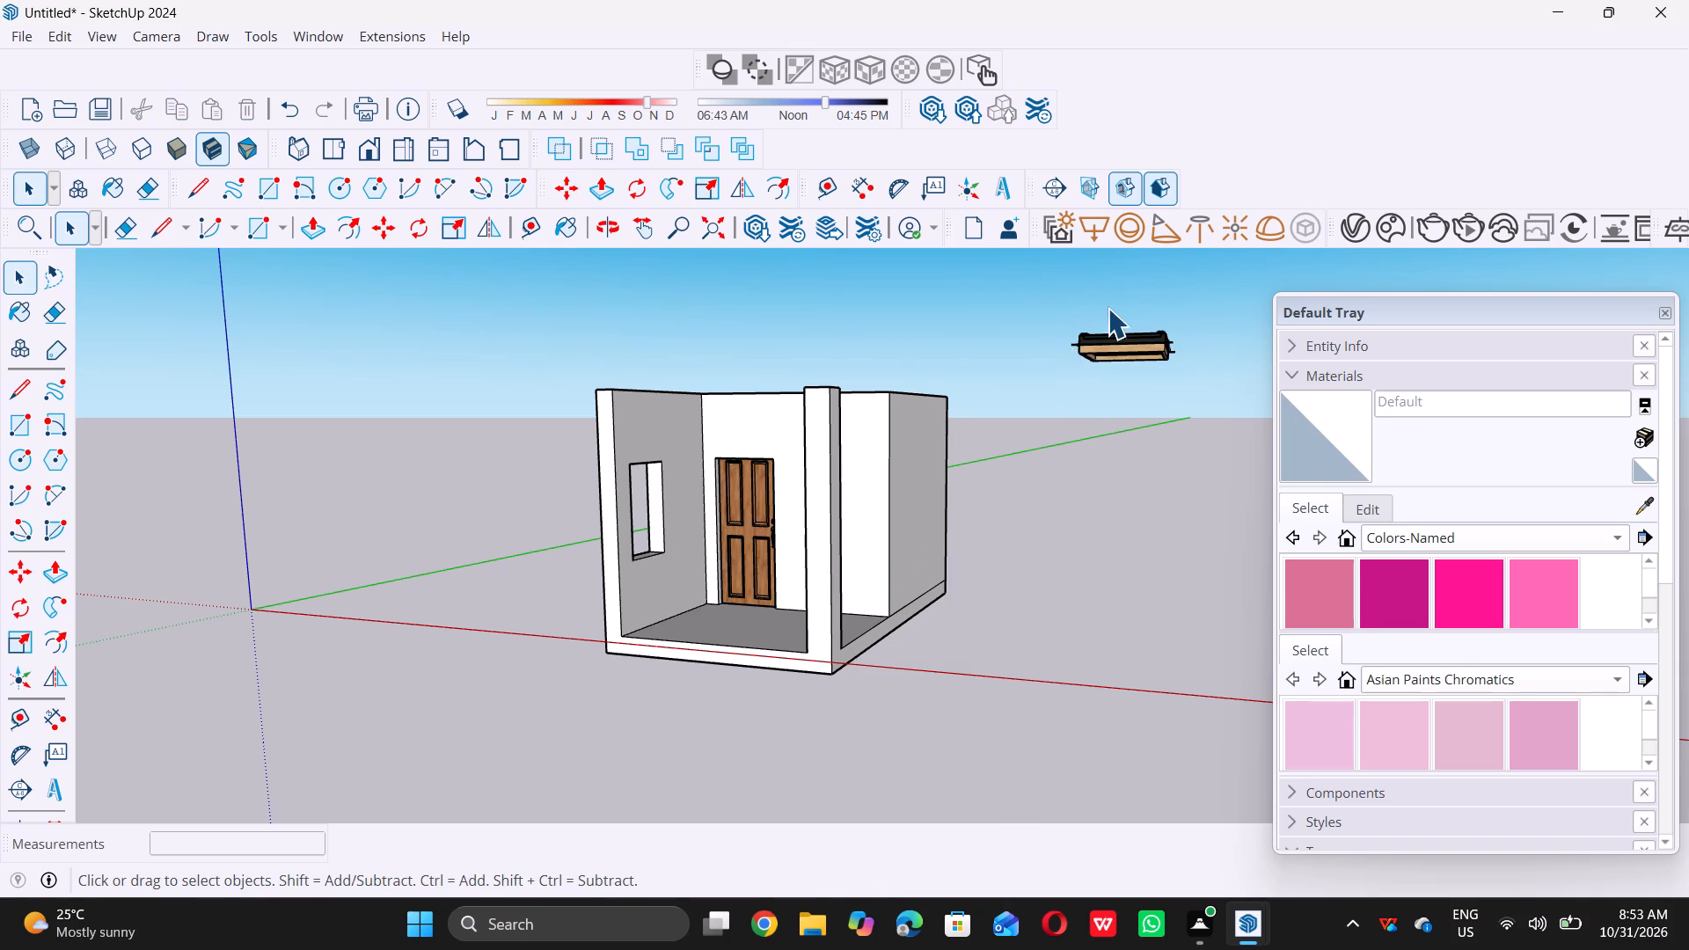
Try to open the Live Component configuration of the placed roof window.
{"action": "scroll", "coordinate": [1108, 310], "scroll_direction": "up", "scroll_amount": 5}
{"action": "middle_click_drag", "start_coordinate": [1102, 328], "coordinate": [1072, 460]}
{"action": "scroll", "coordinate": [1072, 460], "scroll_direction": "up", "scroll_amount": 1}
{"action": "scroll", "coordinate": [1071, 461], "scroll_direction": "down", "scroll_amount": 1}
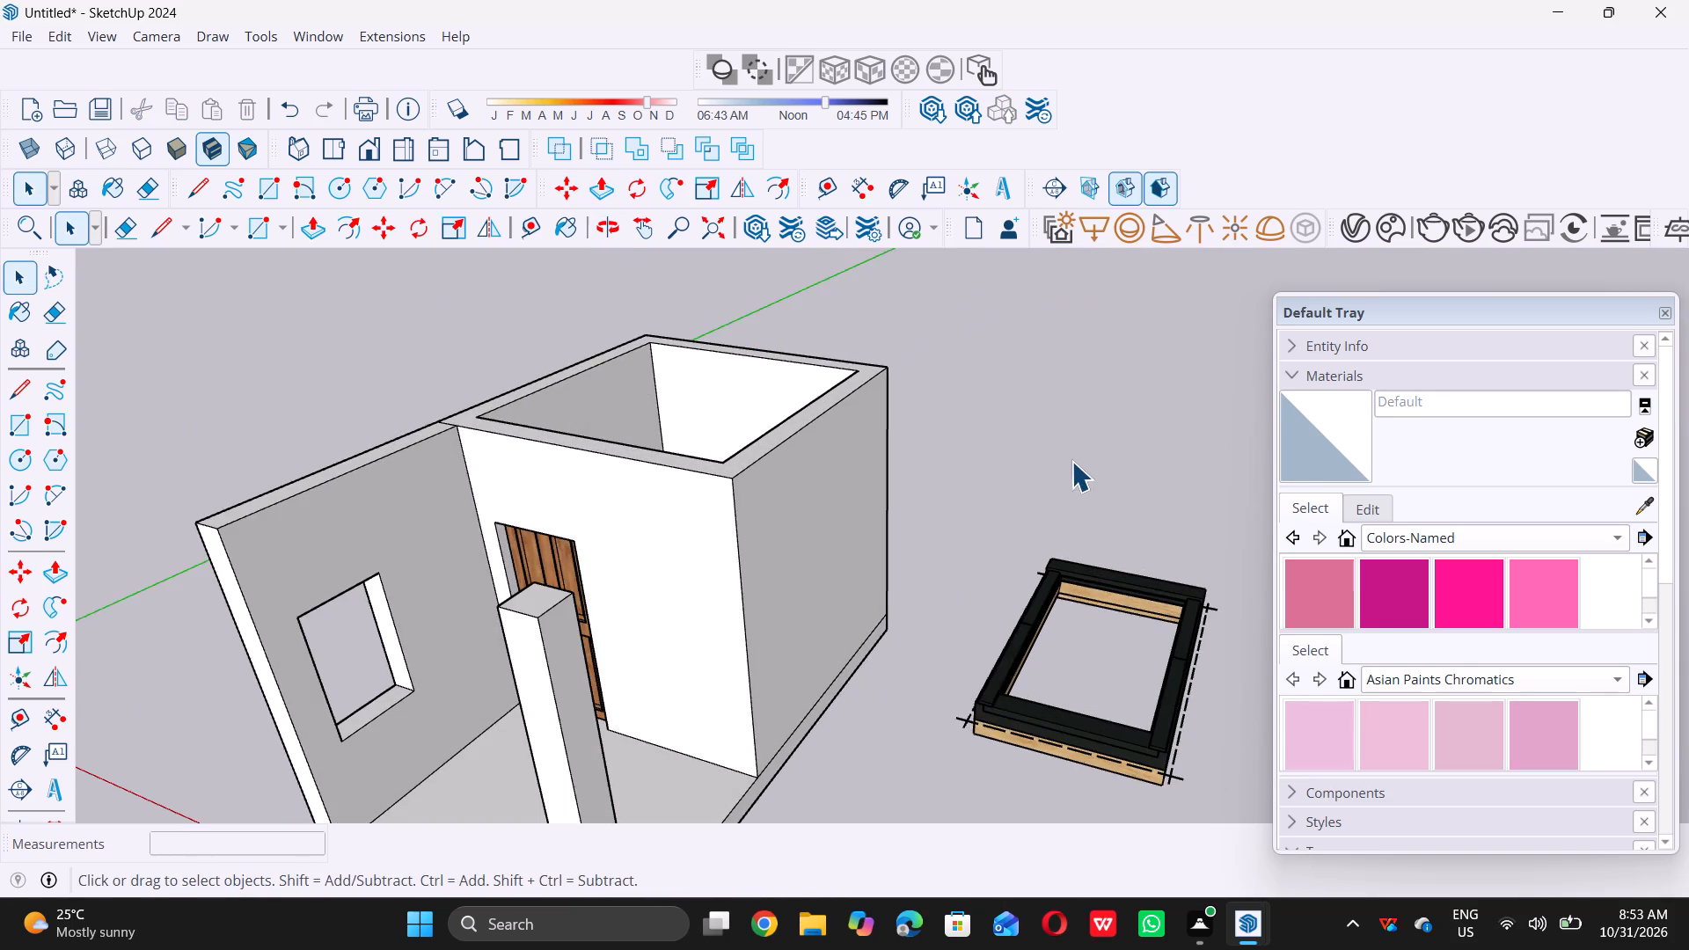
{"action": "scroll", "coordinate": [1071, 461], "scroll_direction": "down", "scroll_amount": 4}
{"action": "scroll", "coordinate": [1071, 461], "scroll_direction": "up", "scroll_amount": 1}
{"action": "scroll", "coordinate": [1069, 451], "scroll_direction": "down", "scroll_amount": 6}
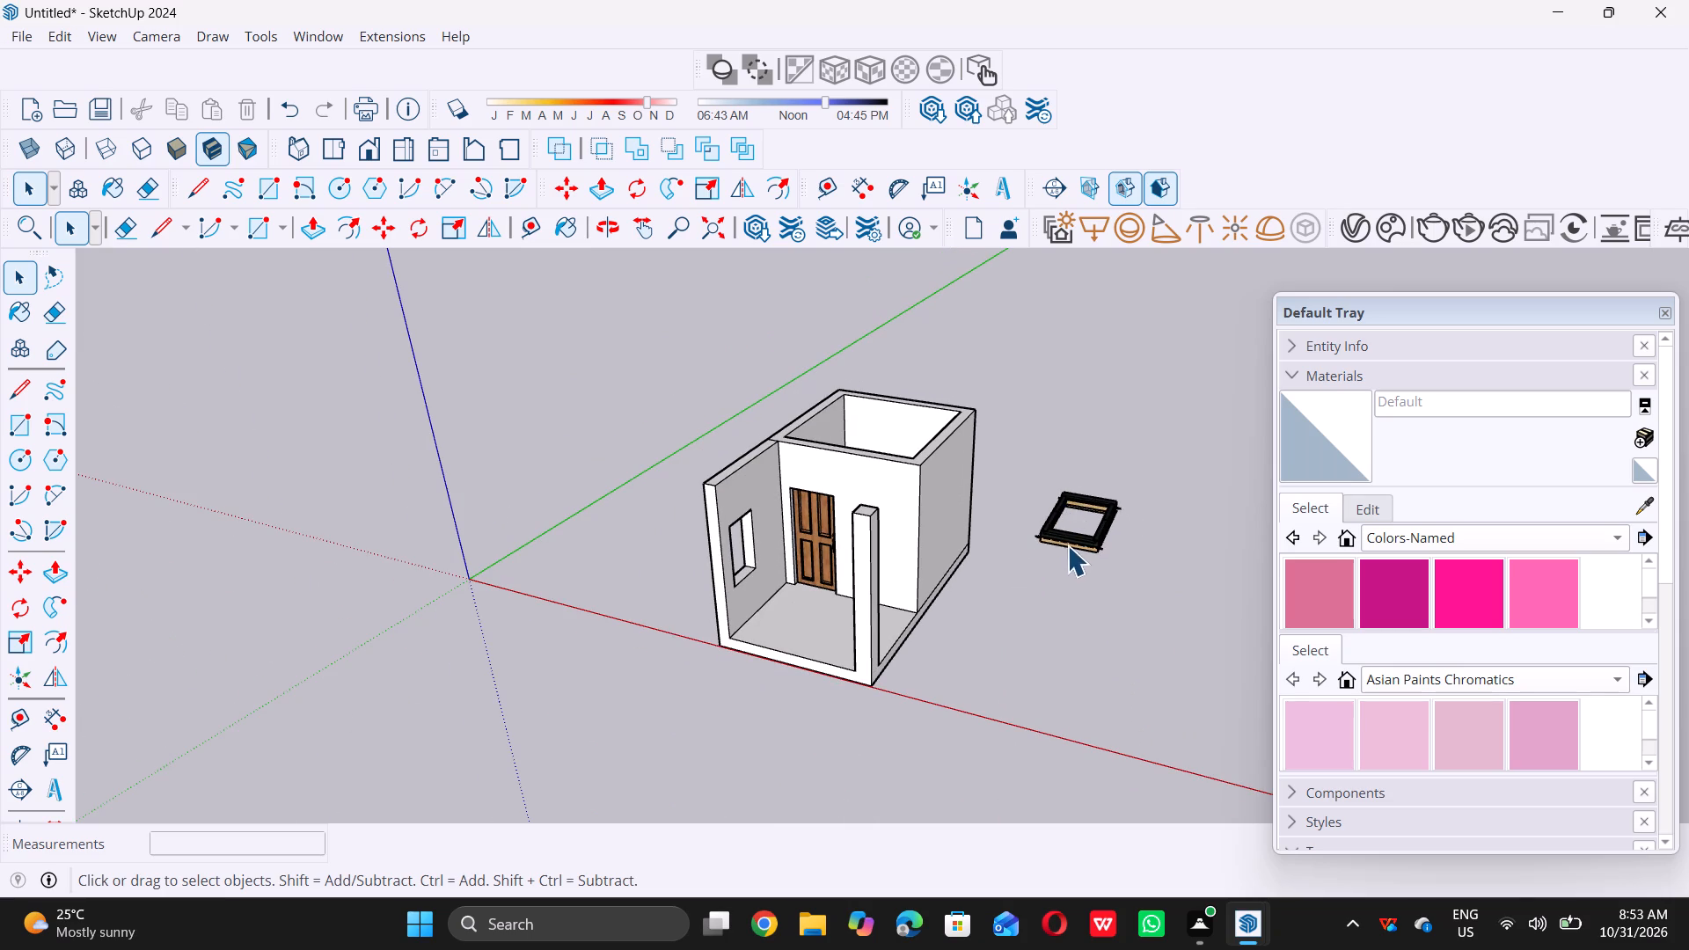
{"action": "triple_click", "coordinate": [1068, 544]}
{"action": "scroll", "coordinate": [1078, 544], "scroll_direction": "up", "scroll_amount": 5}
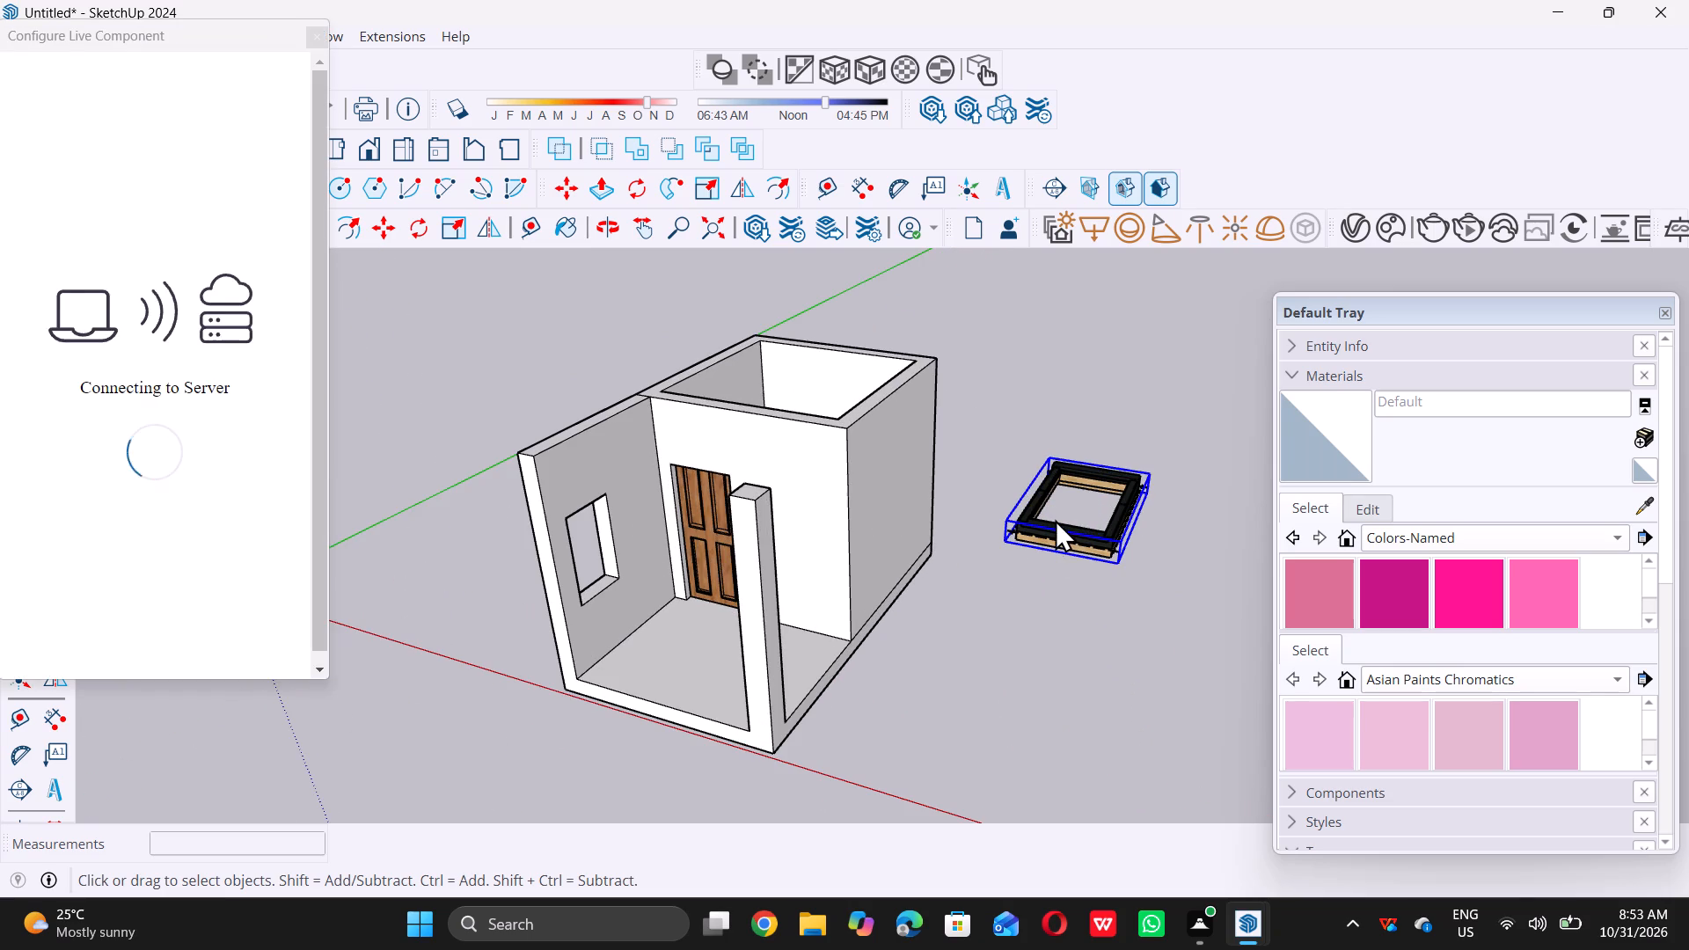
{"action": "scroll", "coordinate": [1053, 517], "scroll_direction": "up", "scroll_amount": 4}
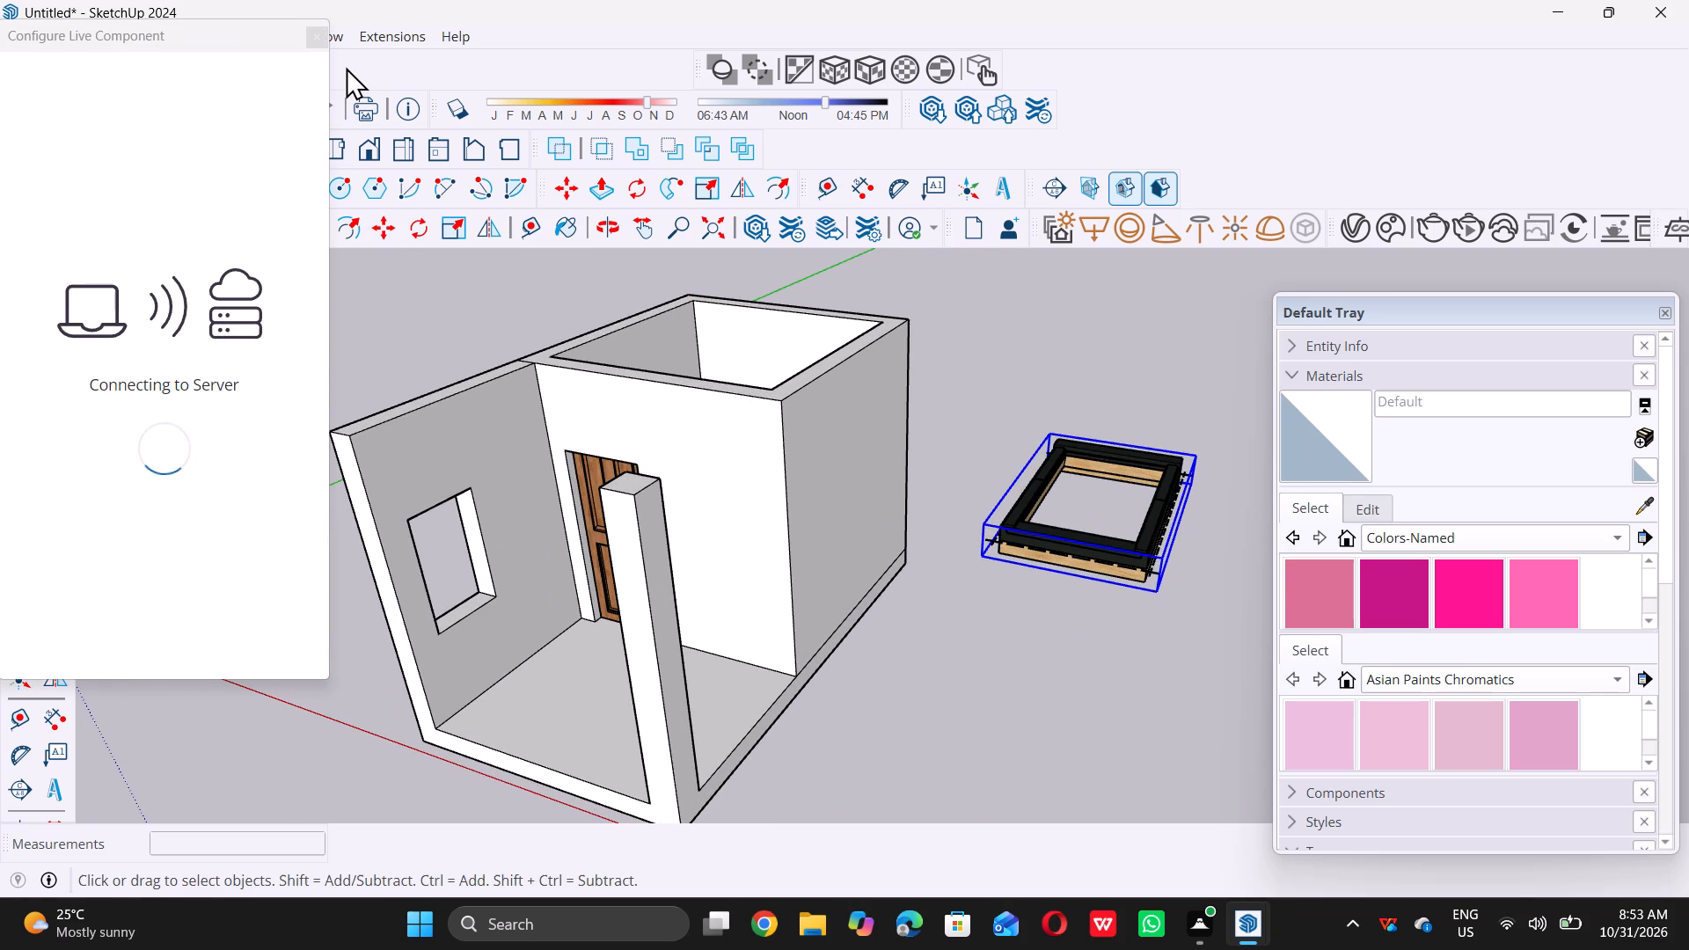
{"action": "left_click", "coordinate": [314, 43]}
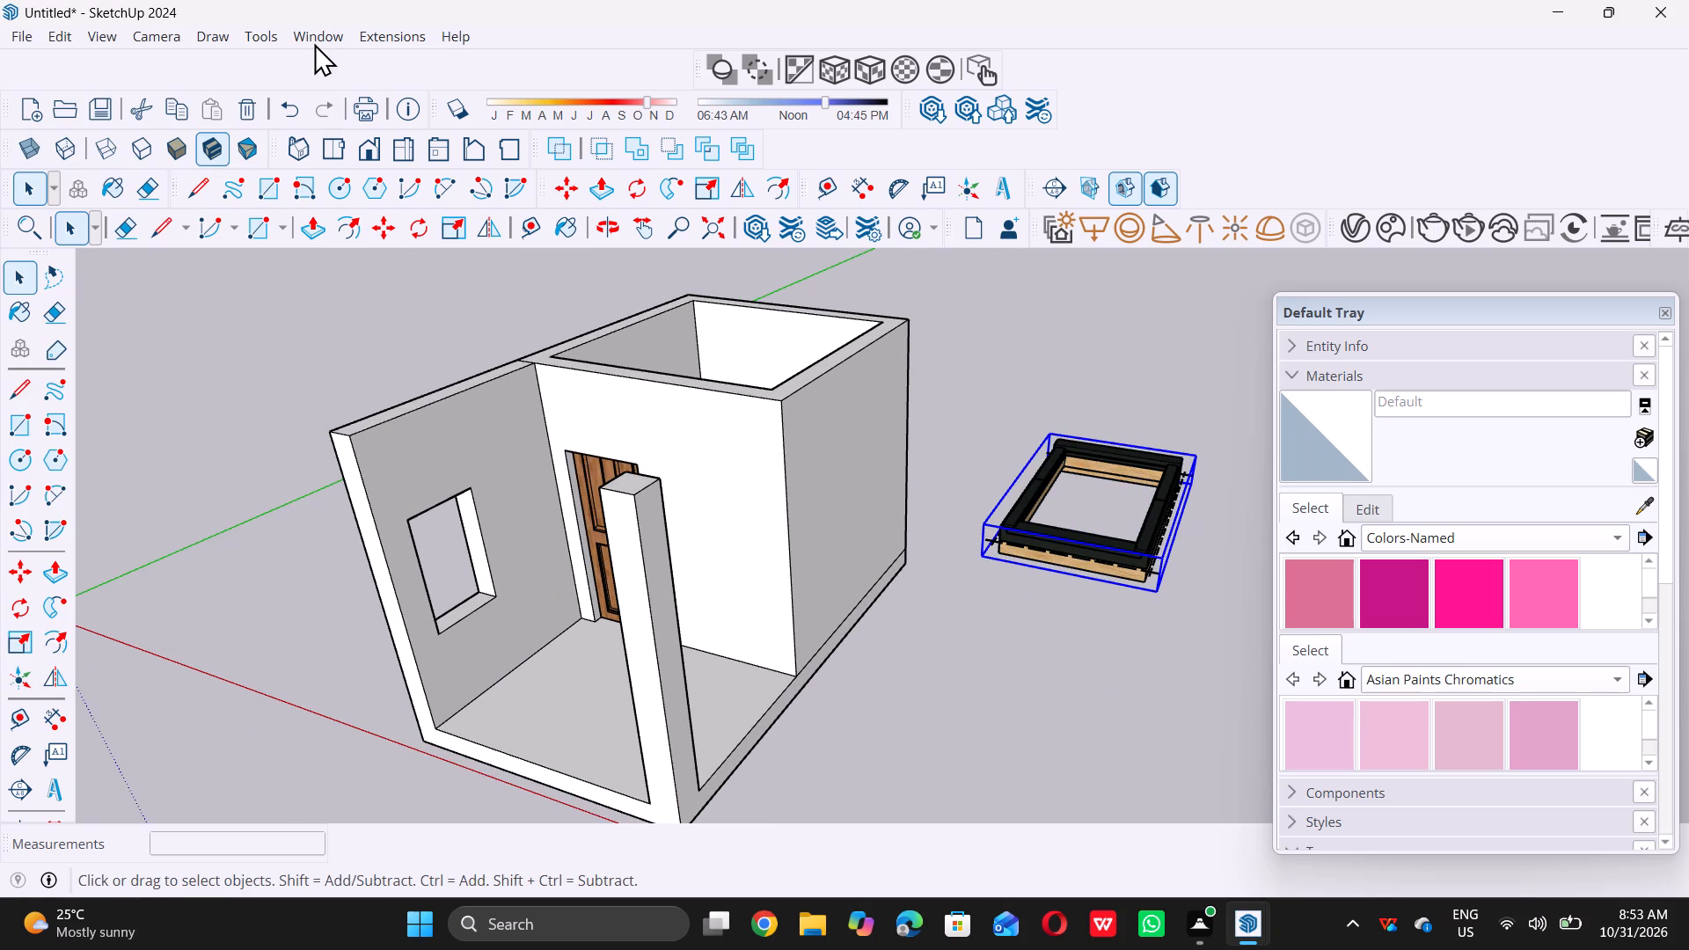
Examine the placed roof window against the room and the porch side wall opening from a higher viewpoint.
{"action": "scroll", "coordinate": [446, 351], "scroll_direction": "down", "scroll_amount": 7}
{"action": "middle_click_drag", "start_coordinate": [649, 478], "coordinate": [652, 479]}
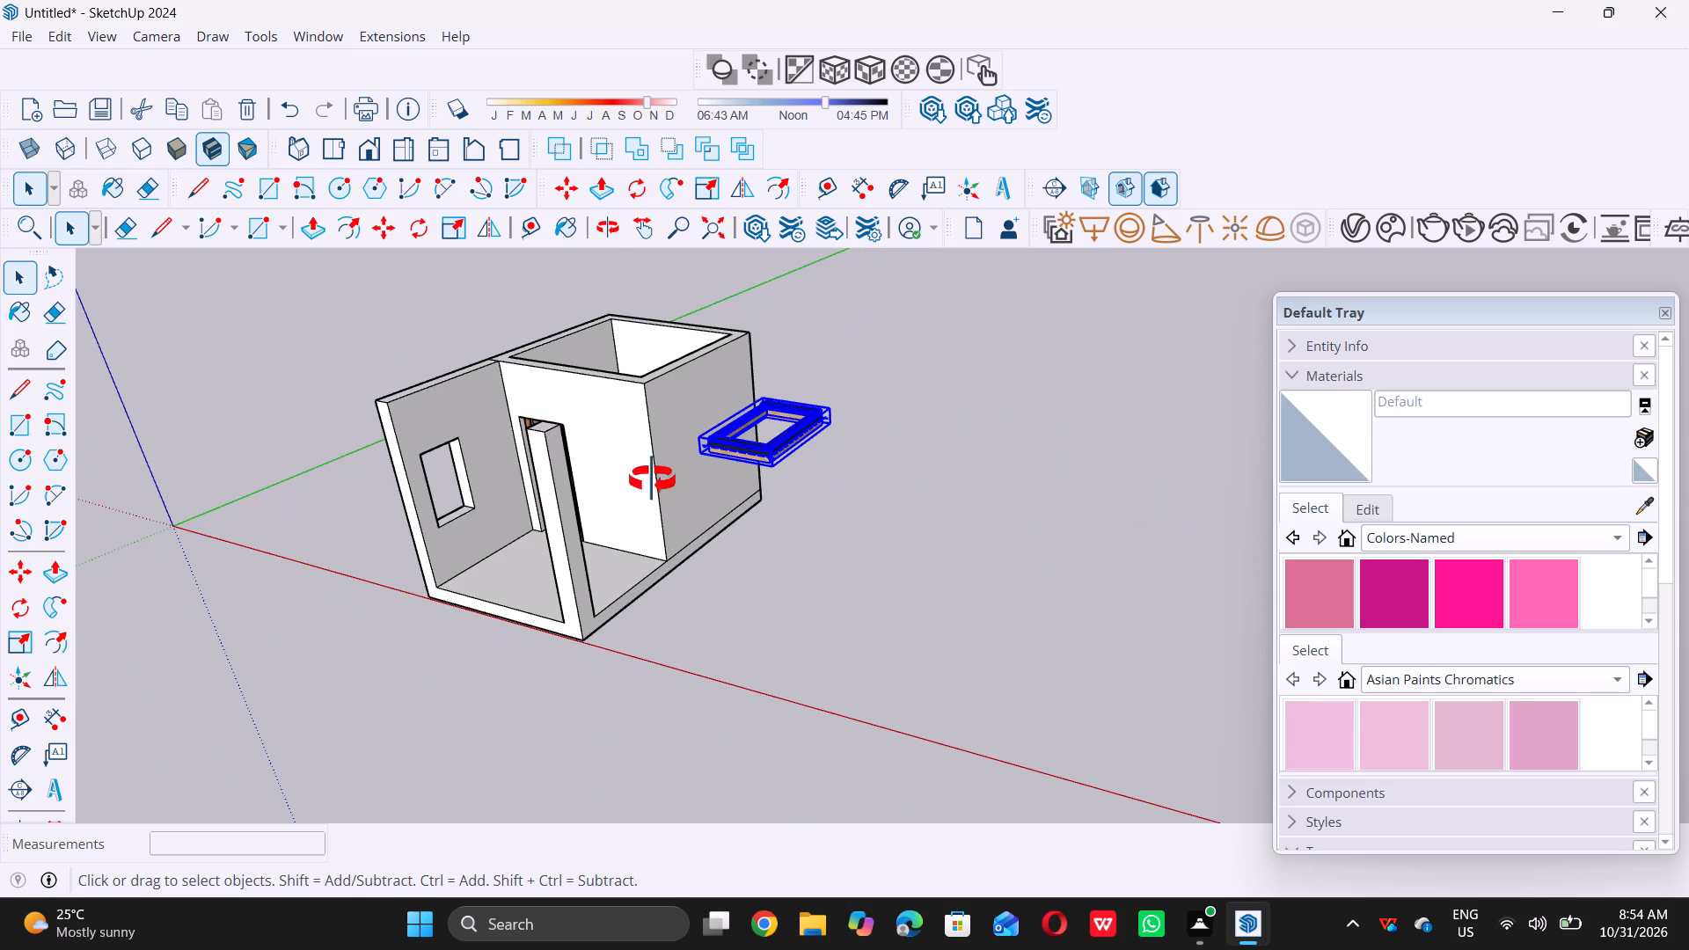
{"action": "middle_click_drag", "start_coordinate": [652, 479], "coordinate": [720, 571]}
{"action": "middle_click", "coordinate": [720, 571]}
{"action": "scroll", "coordinate": [767, 600], "scroll_direction": "down", "scroll_amount": 10}
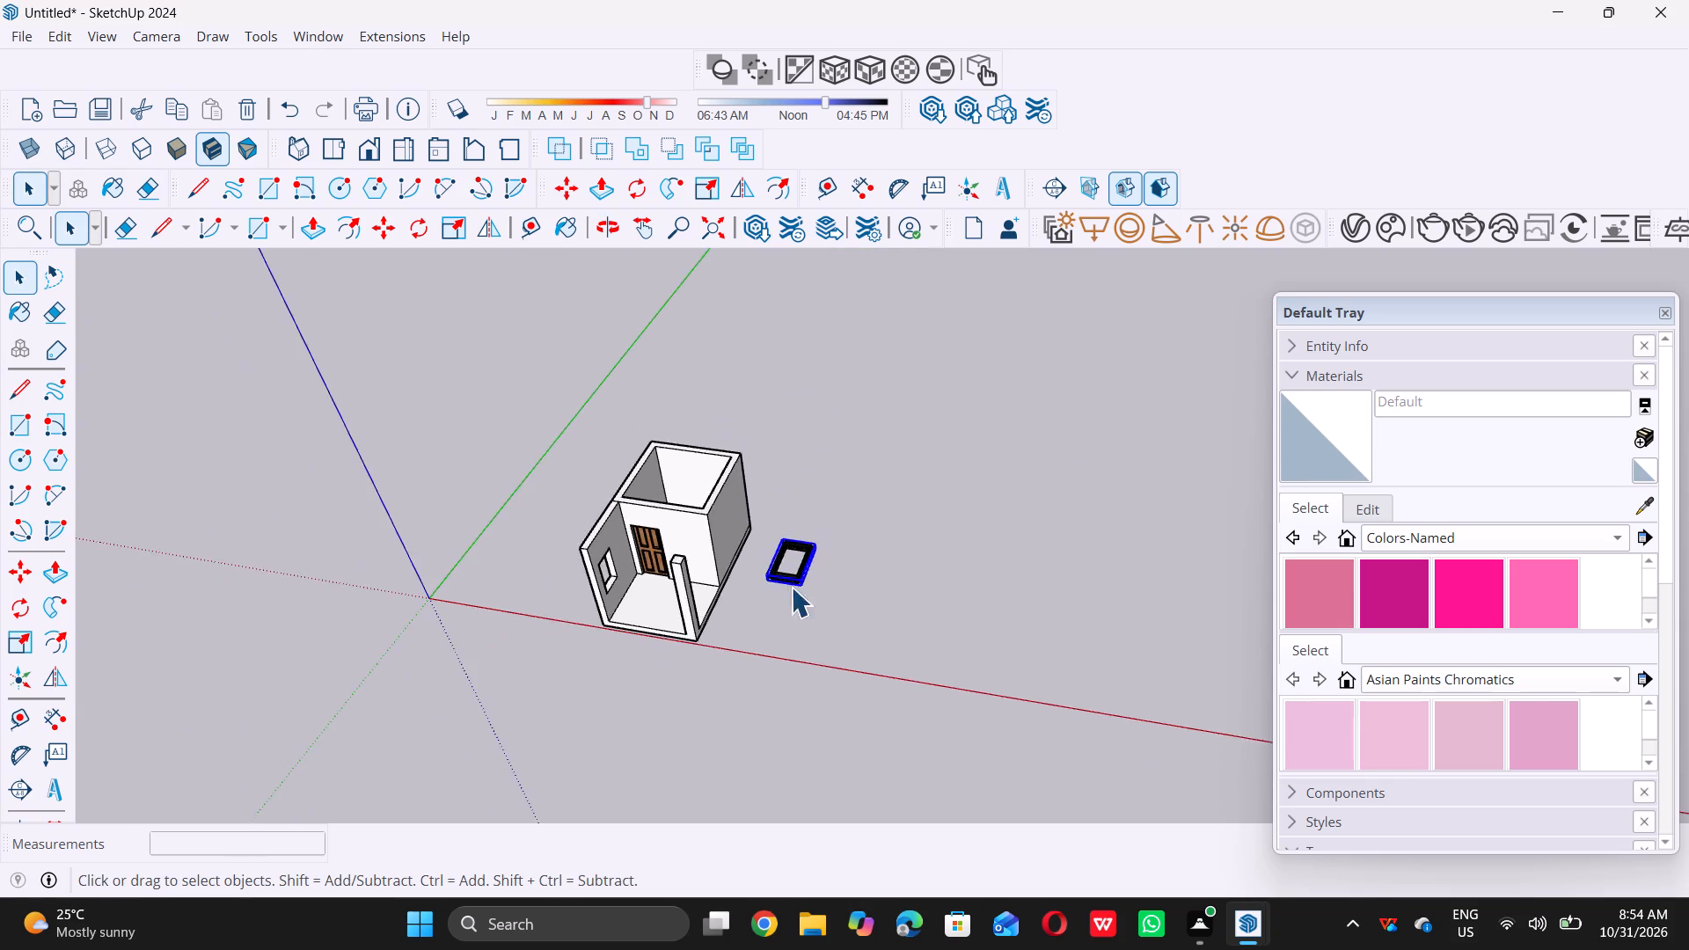
{"action": "scroll", "coordinate": [808, 610], "scroll_direction": "up", "scroll_amount": 10}
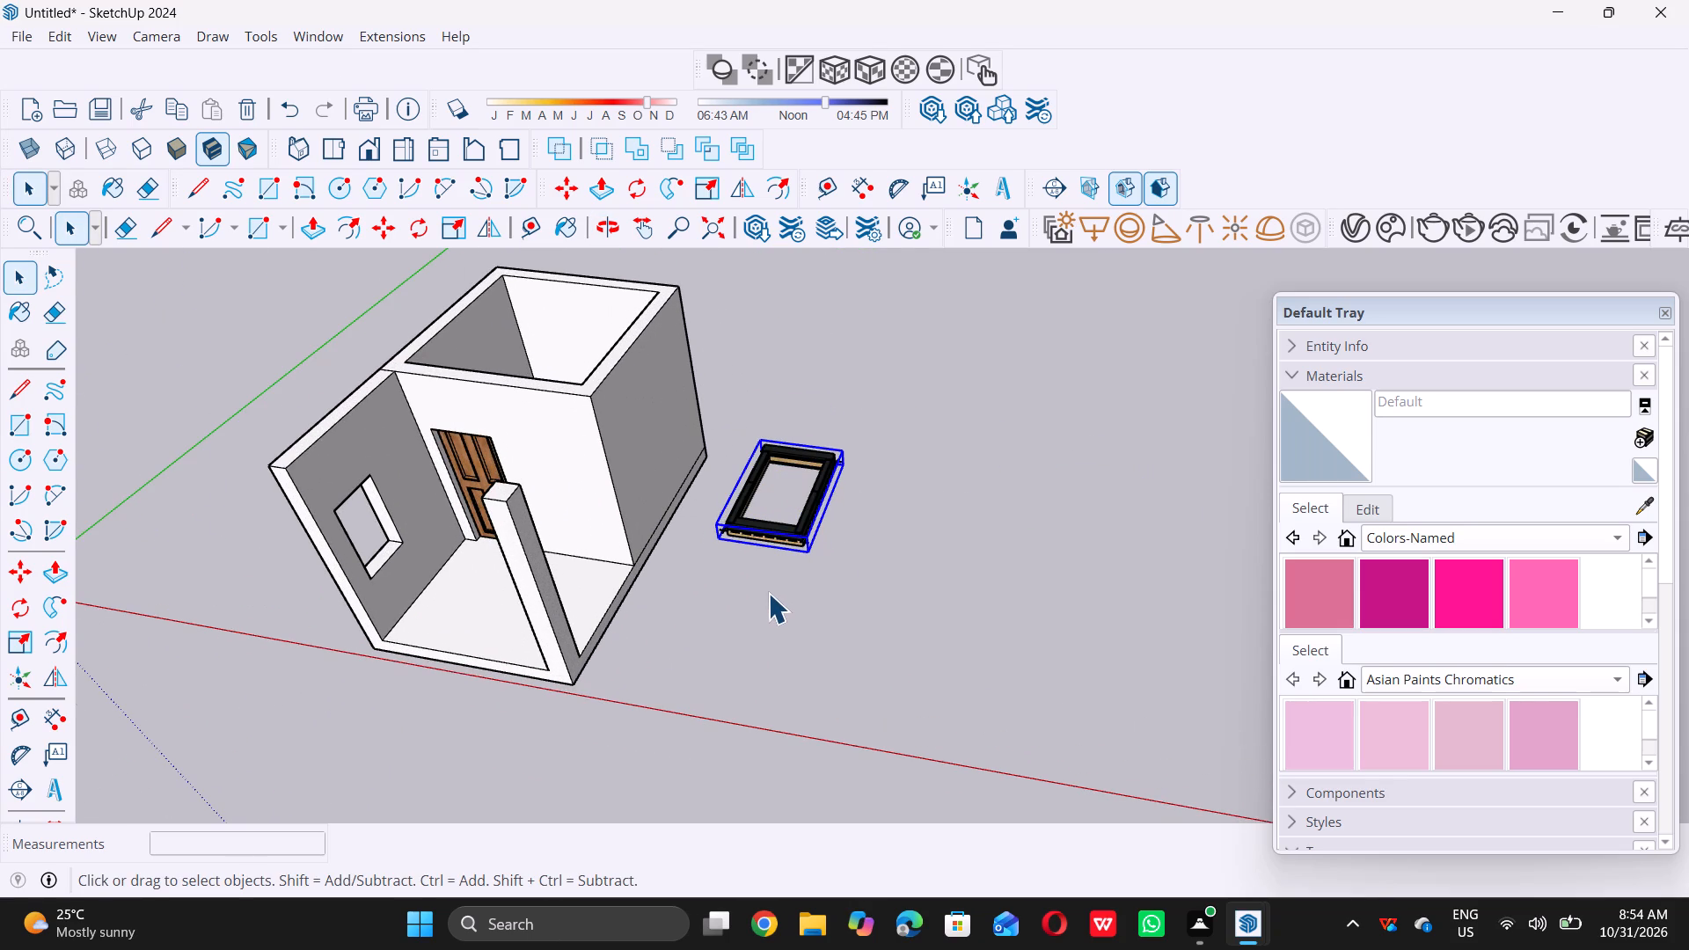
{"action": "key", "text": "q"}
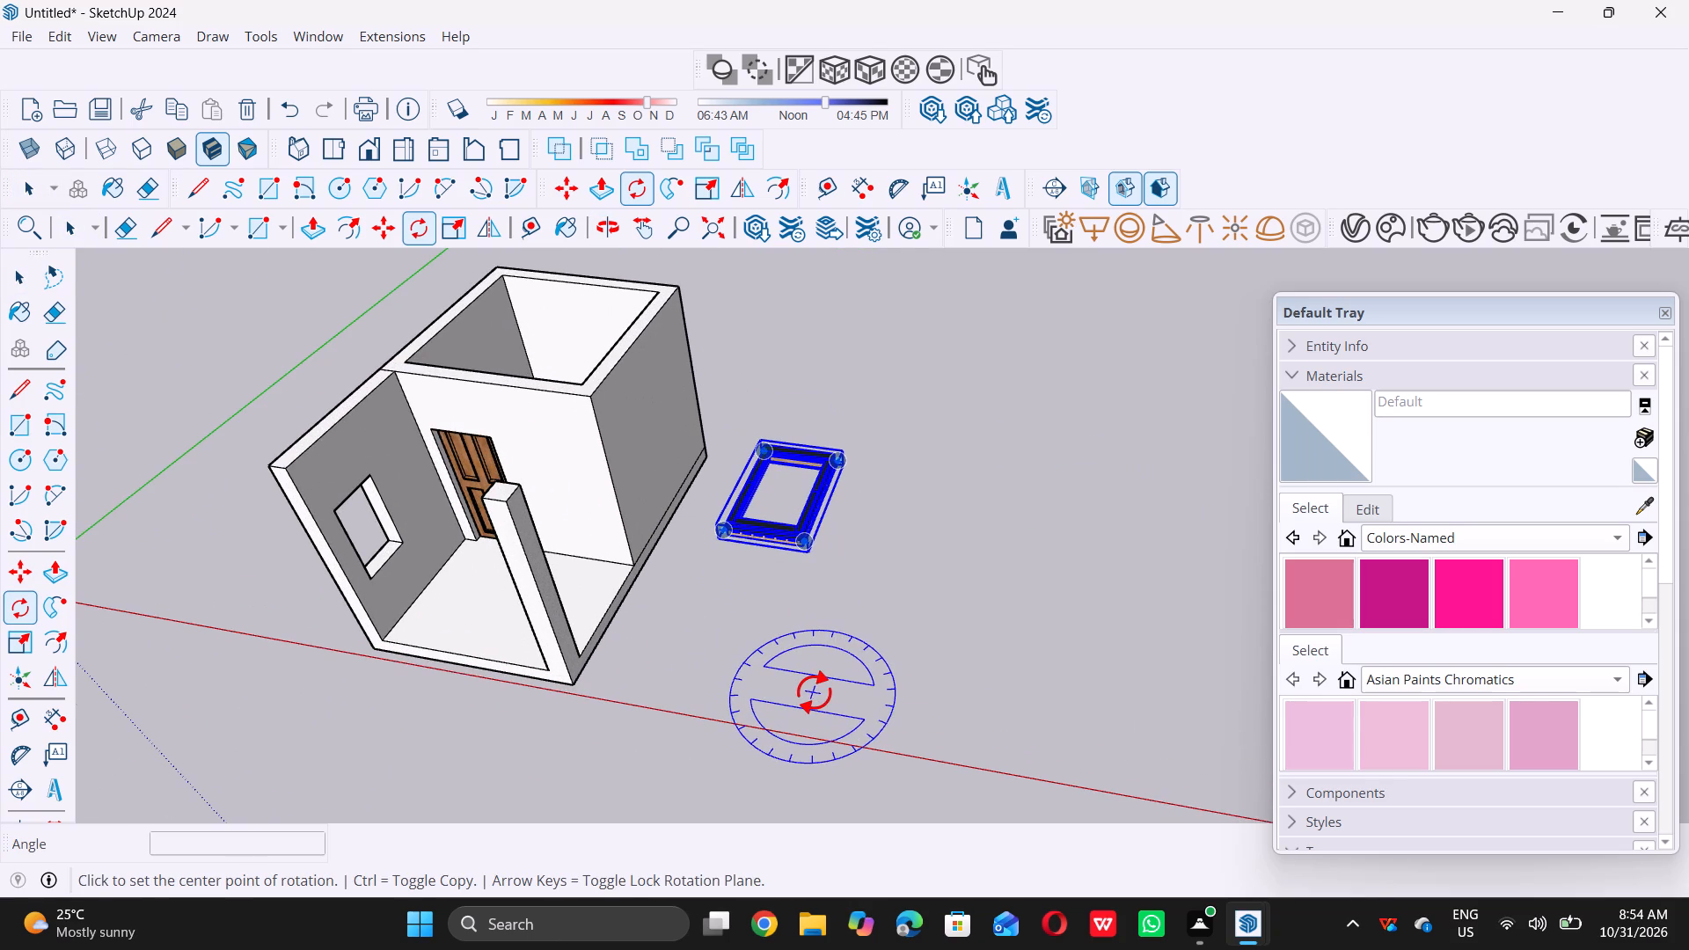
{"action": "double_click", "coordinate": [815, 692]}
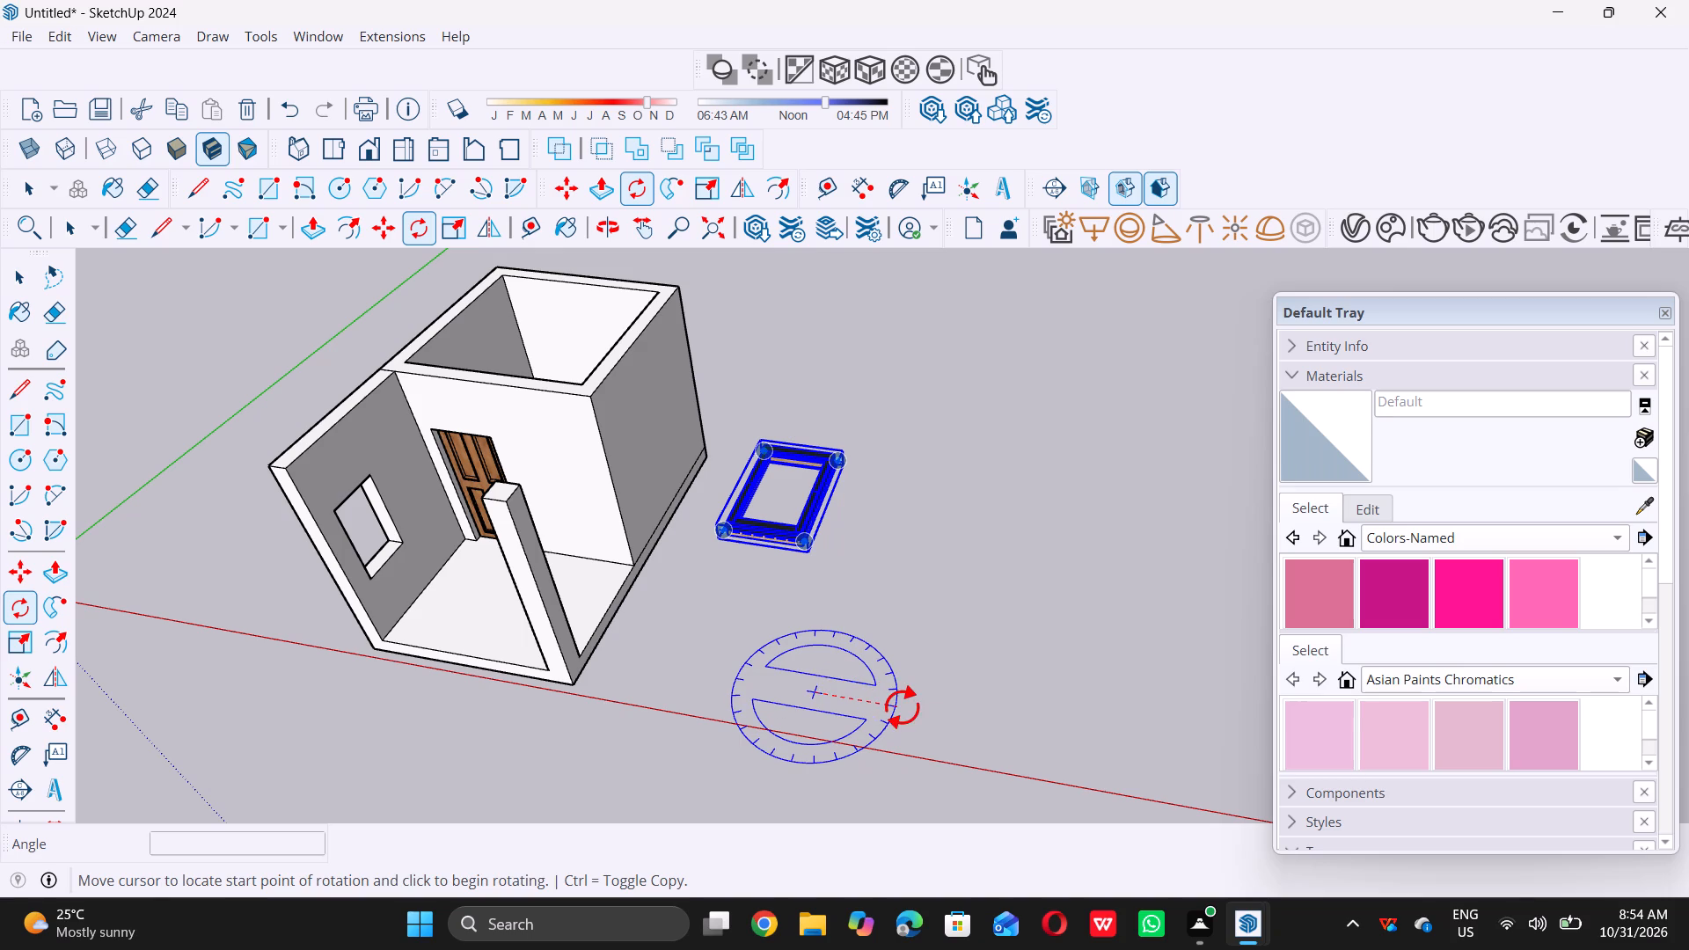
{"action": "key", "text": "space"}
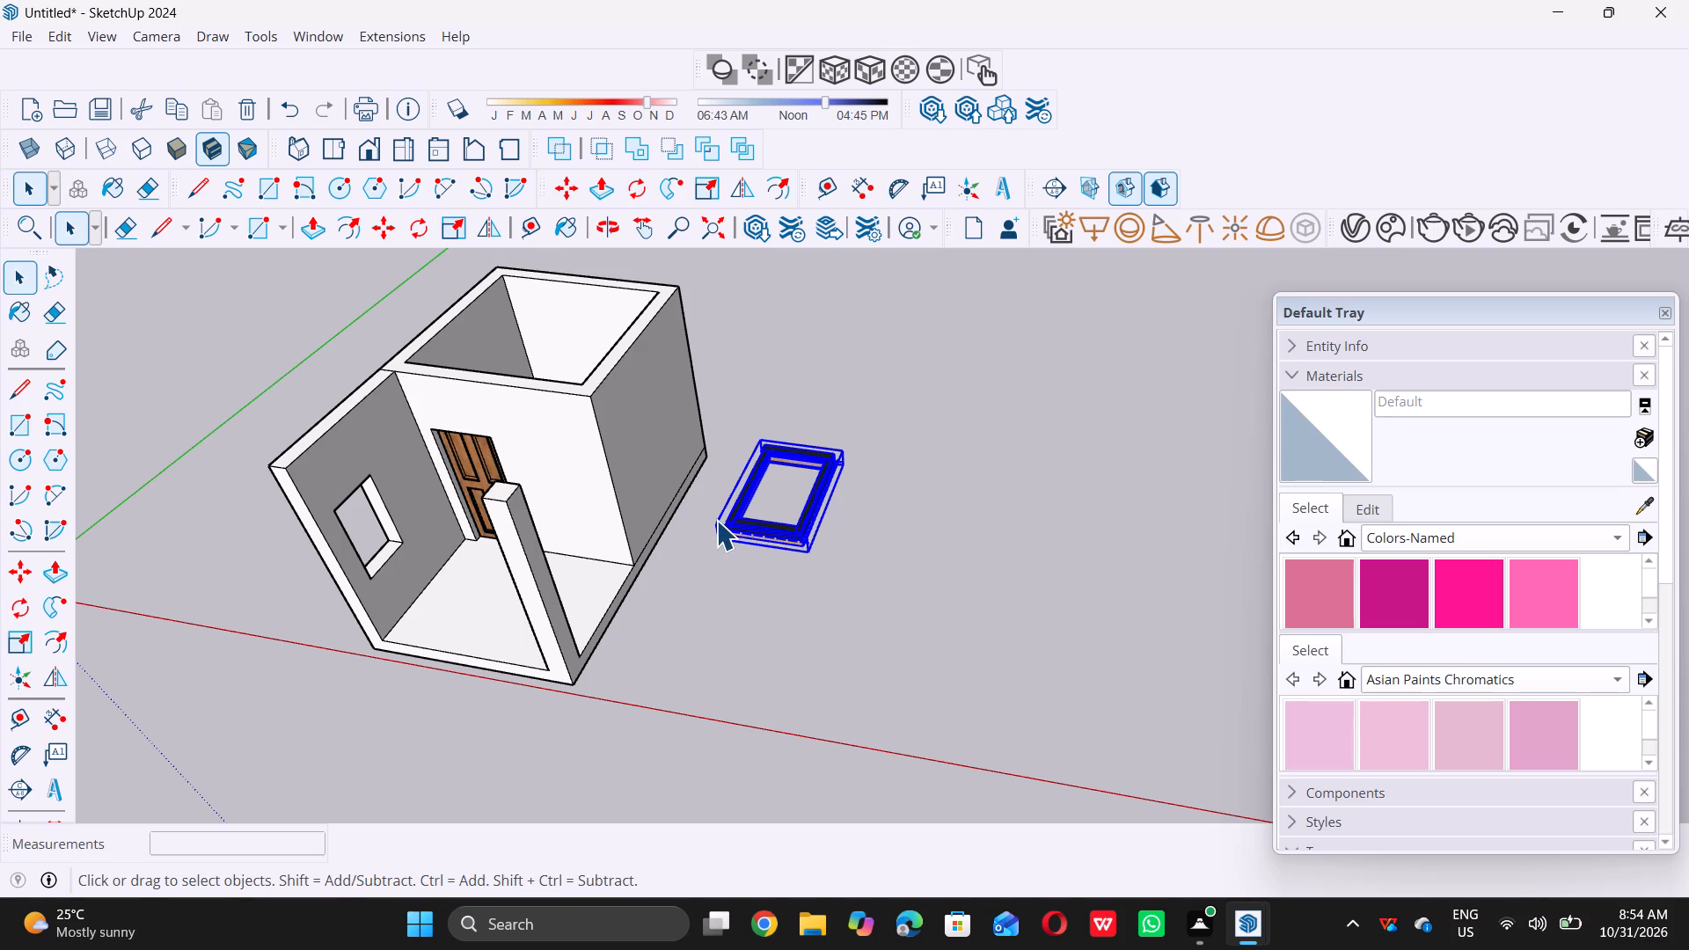
Rotate the roof window 270° about the red axis at its lower corner so that it stands upright.
{"action": "key", "text": "q"}
{"action": "scroll", "coordinate": [711, 527], "scroll_direction": "up", "scroll_amount": 3}
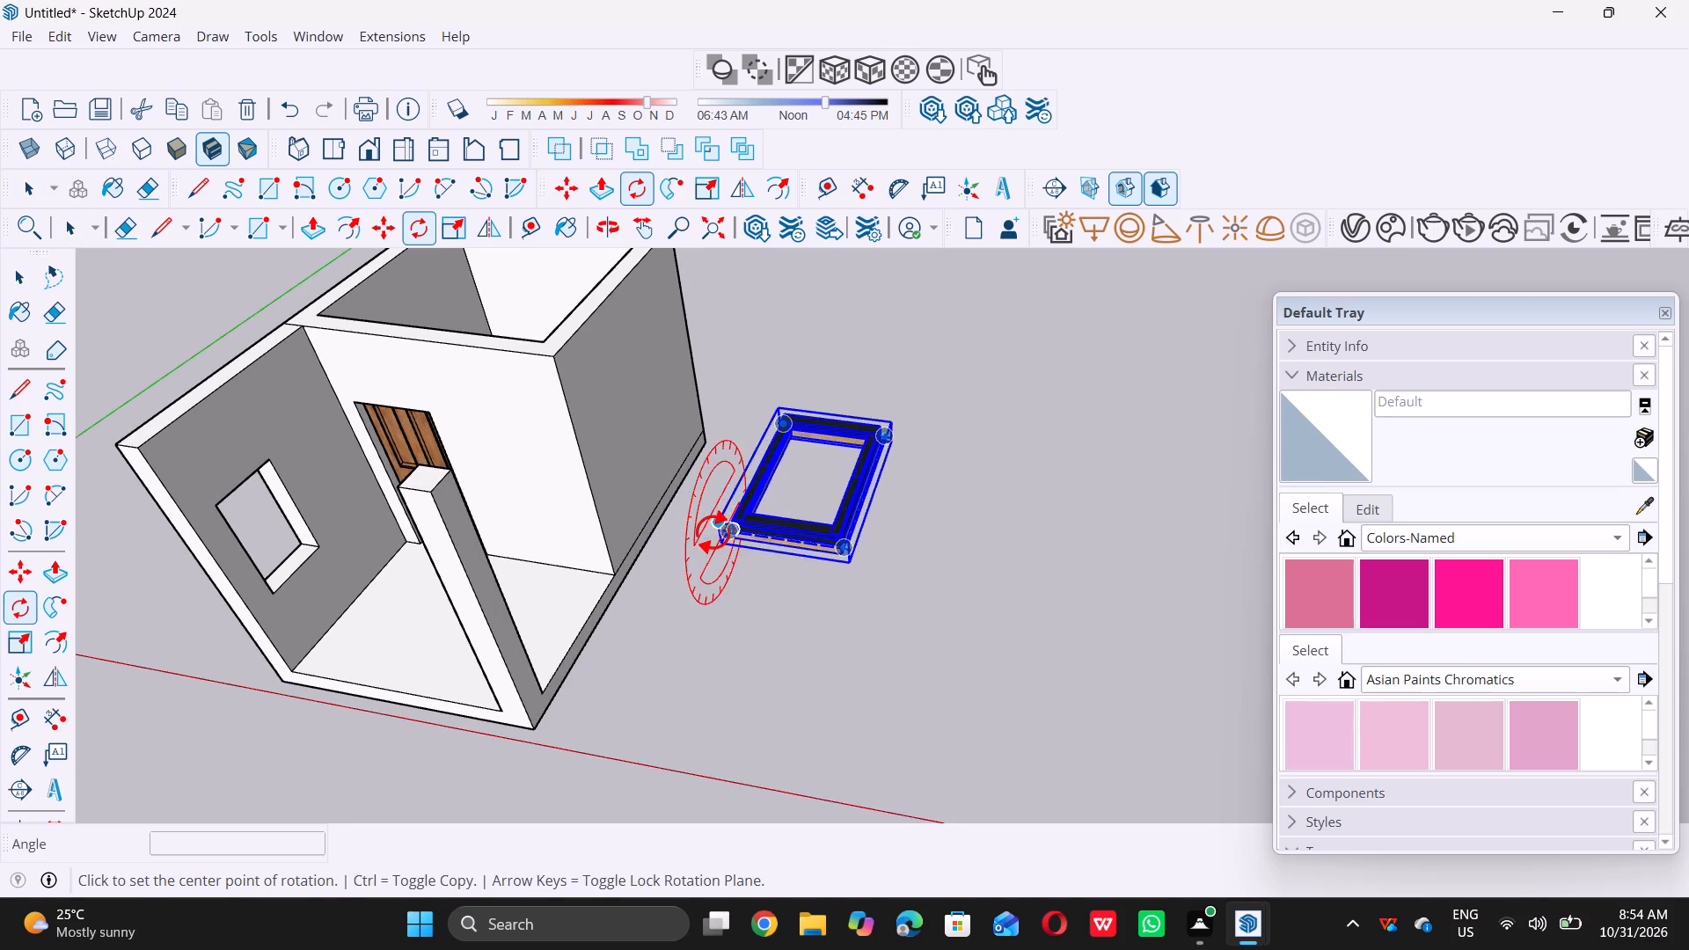
{"action": "scroll", "coordinate": [713, 532], "scroll_direction": "up", "scroll_amount": 9}
{"action": "scroll", "coordinate": [722, 497], "scroll_direction": "down", "scroll_amount": 3}
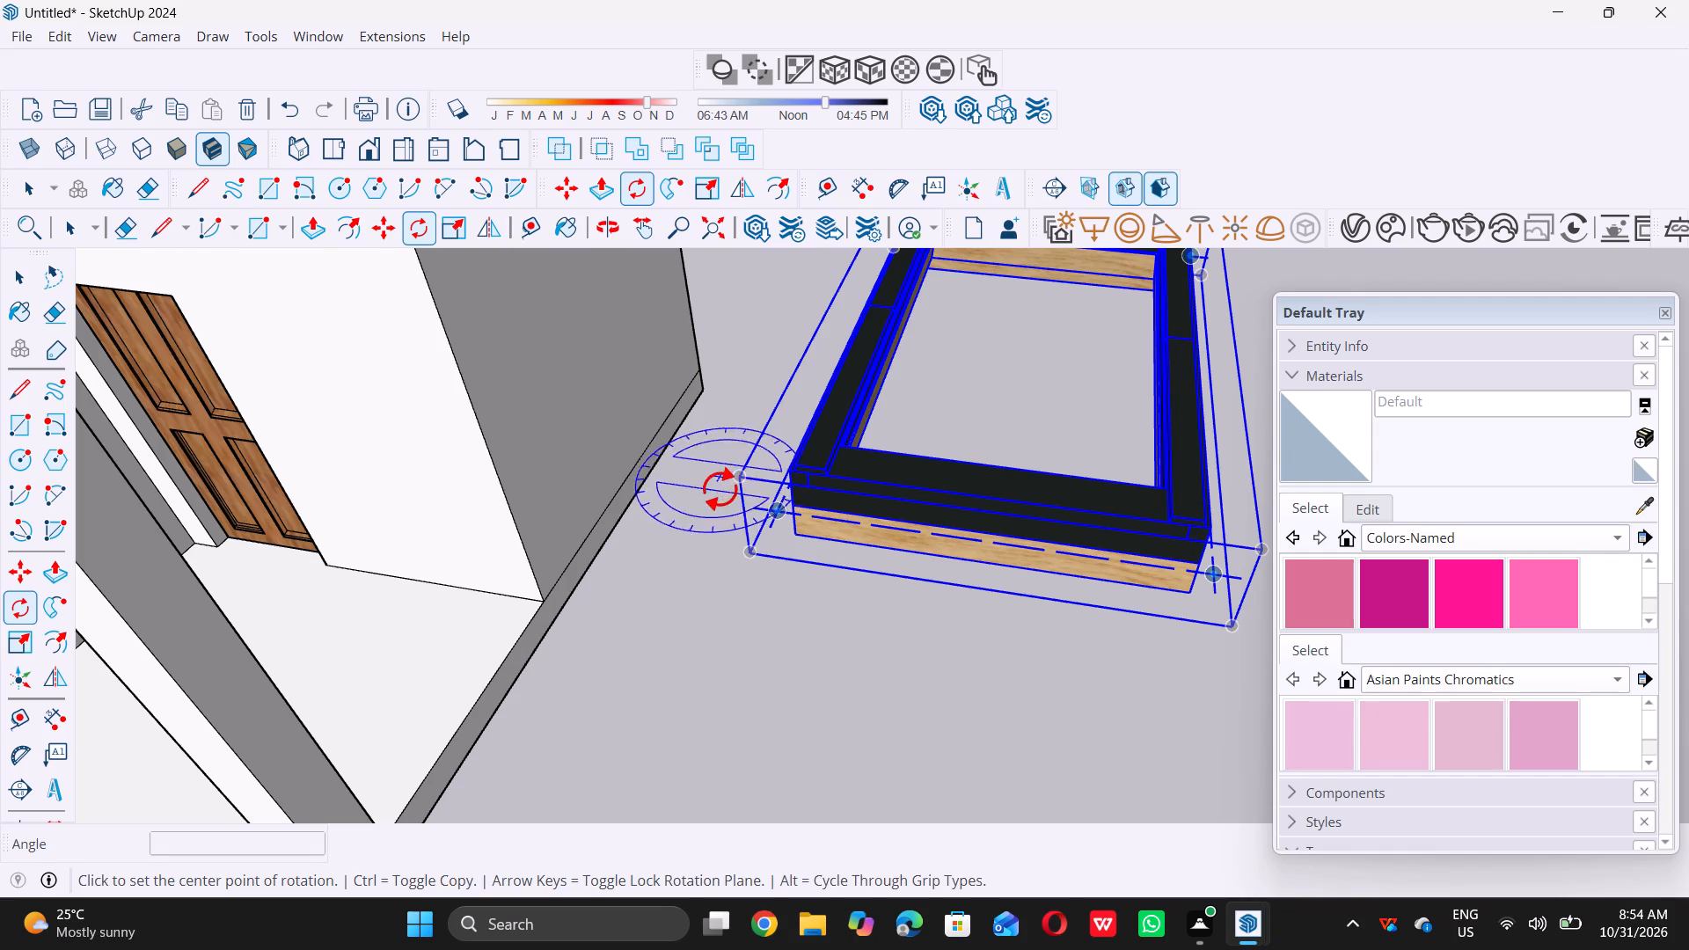
{"action": "left_click", "coordinate": [734, 486]}
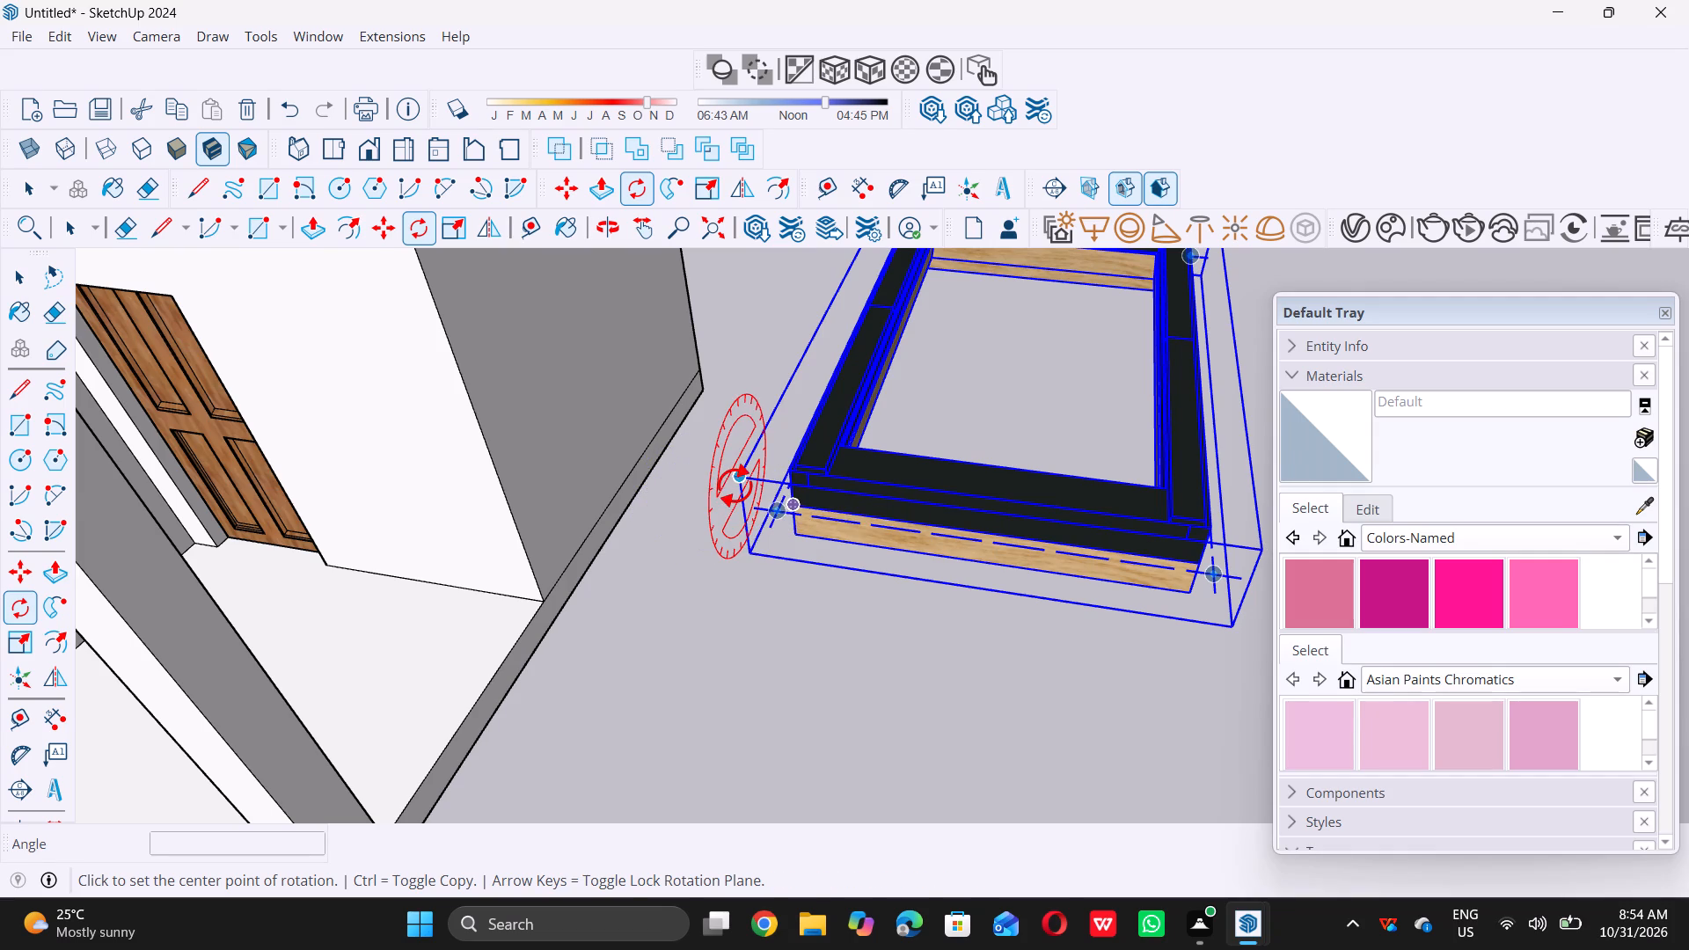
{"action": "scroll", "coordinate": [735, 486], "scroll_direction": "down", "scroll_amount": 4}
{"action": "double_click", "coordinate": [929, 510]}
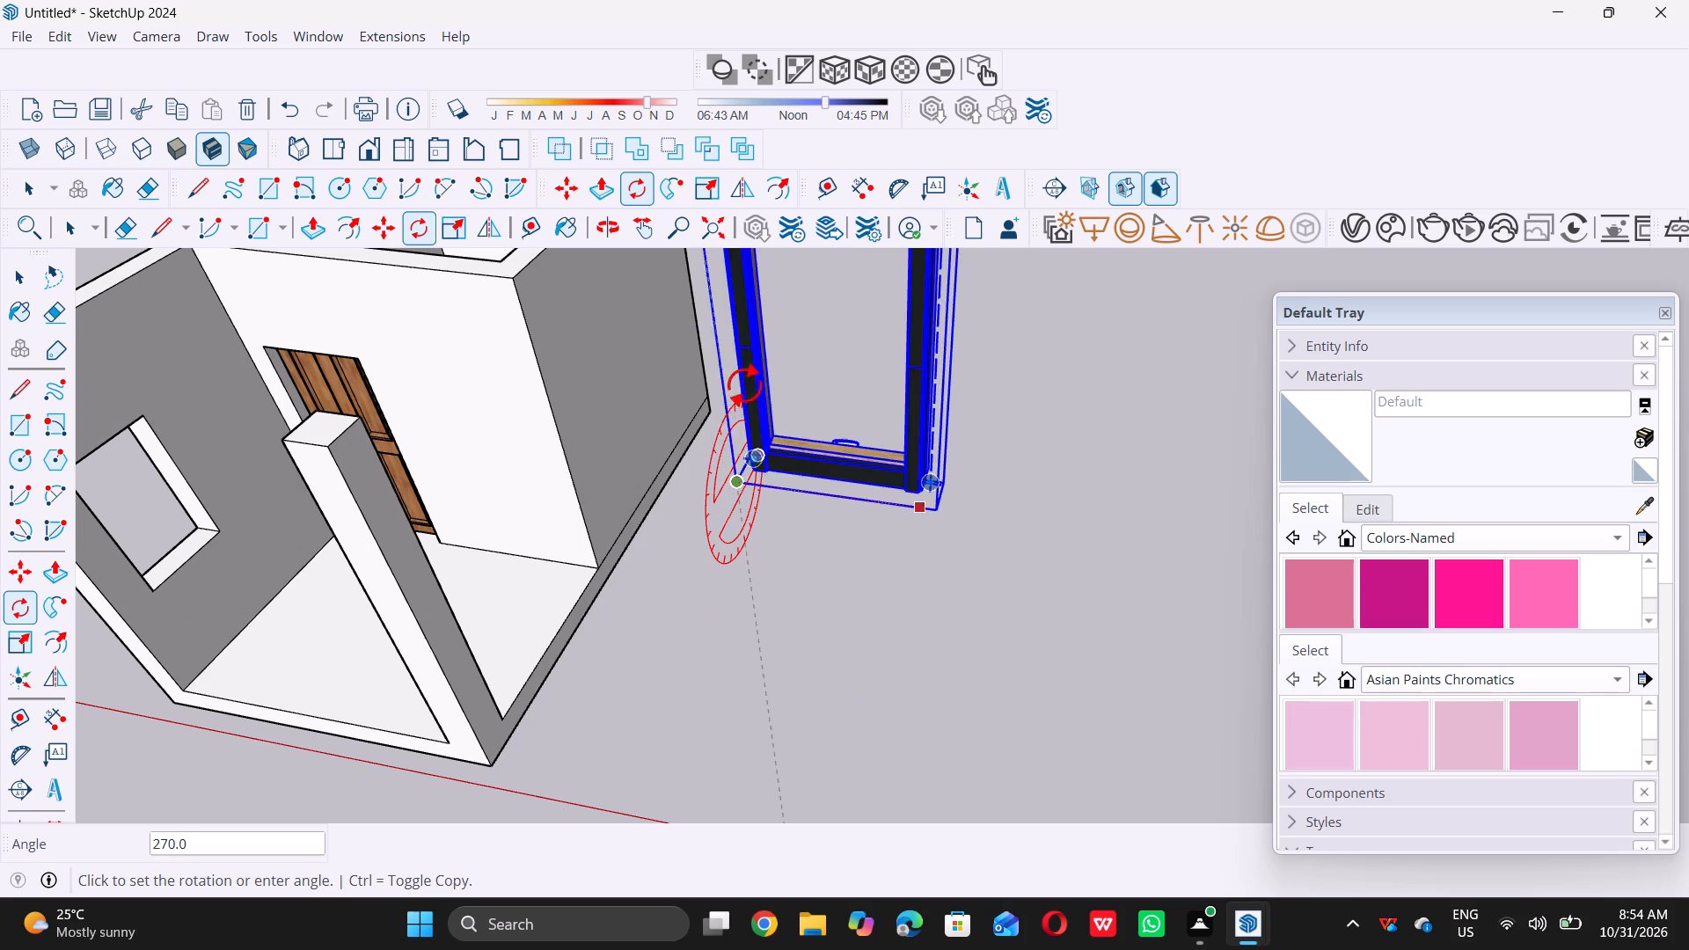
{"action": "left_click", "coordinate": [728, 418]}
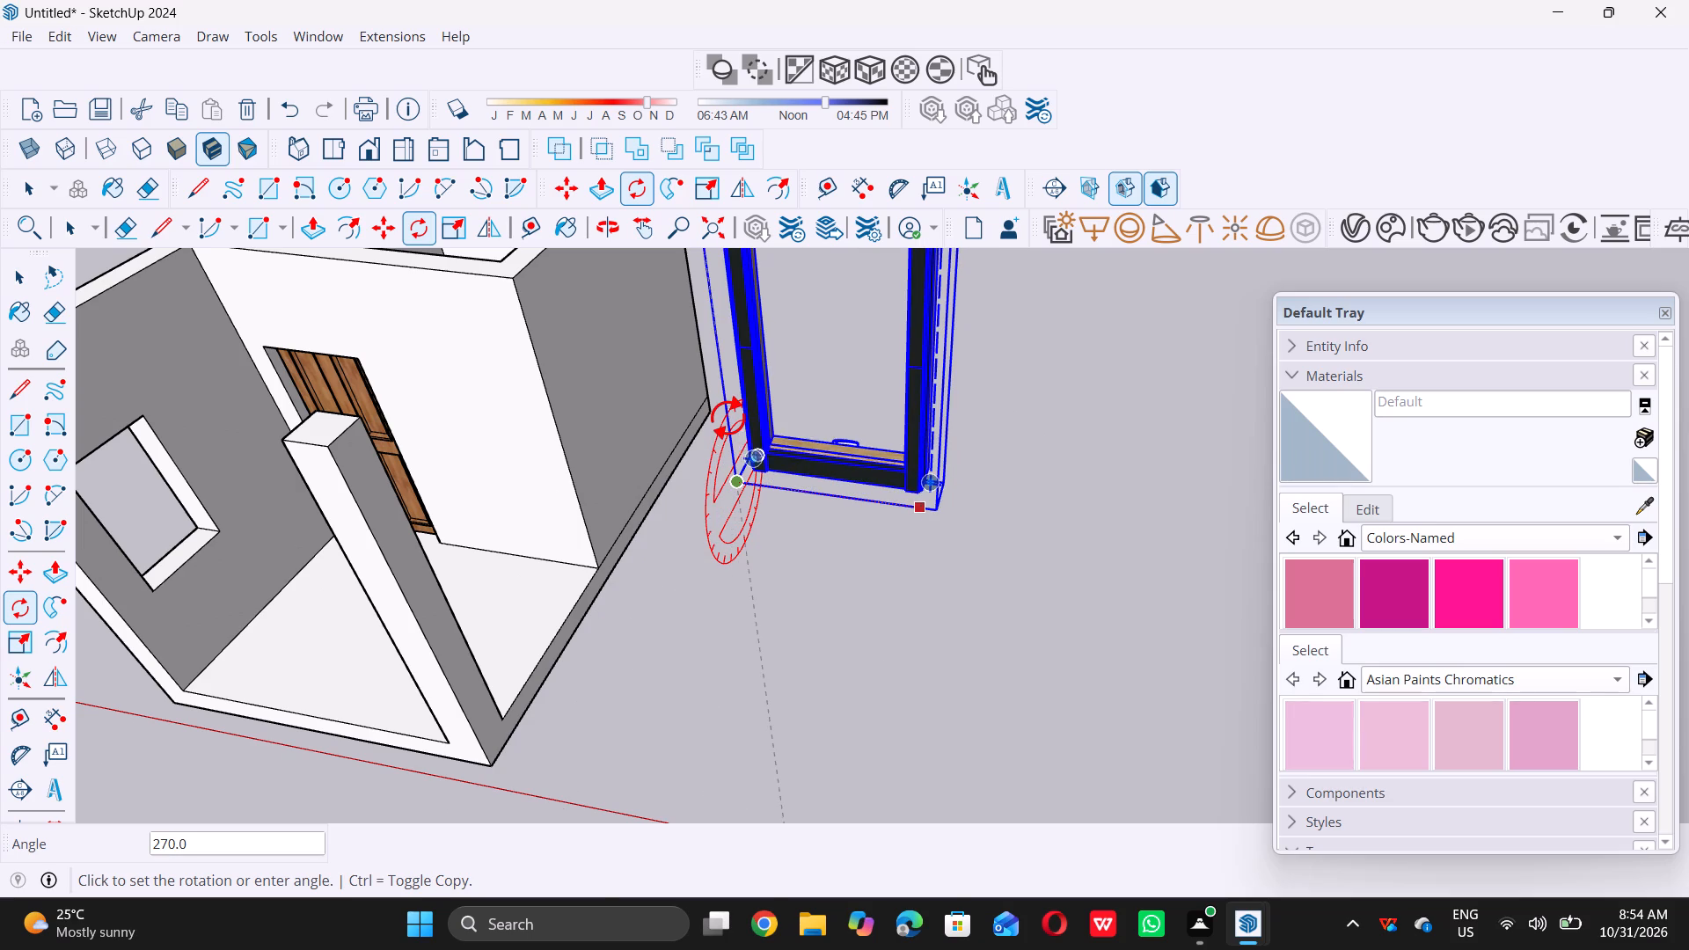
{"action": "key", "text": "space"}
Rotate the upright window 90° in plan, from the red to the green axis, to run parallel to the porch side wall.
{"action": "scroll", "coordinate": [786, 548], "scroll_direction": "down", "scroll_amount": 9}
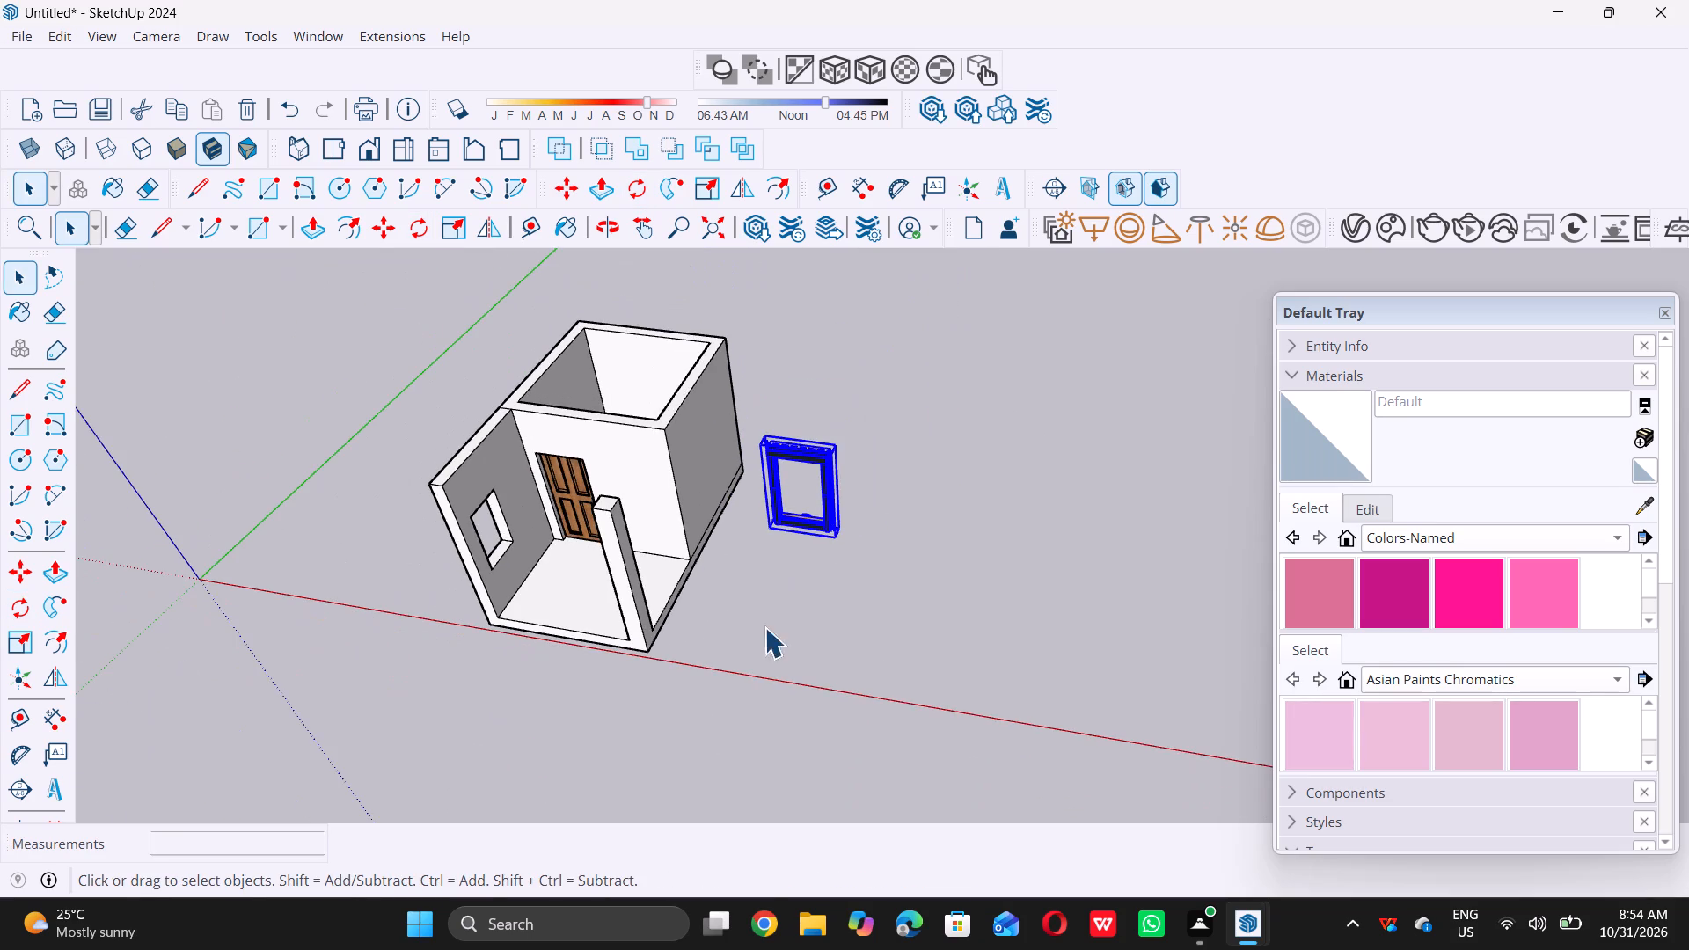
{"action": "middle_click_drag", "start_coordinate": [763, 639], "coordinate": [813, 506]}
{"action": "scroll", "coordinate": [813, 506], "scroll_direction": "up", "scroll_amount": 1}
{"action": "scroll", "coordinate": [820, 559], "scroll_direction": "down", "scroll_amount": 2}
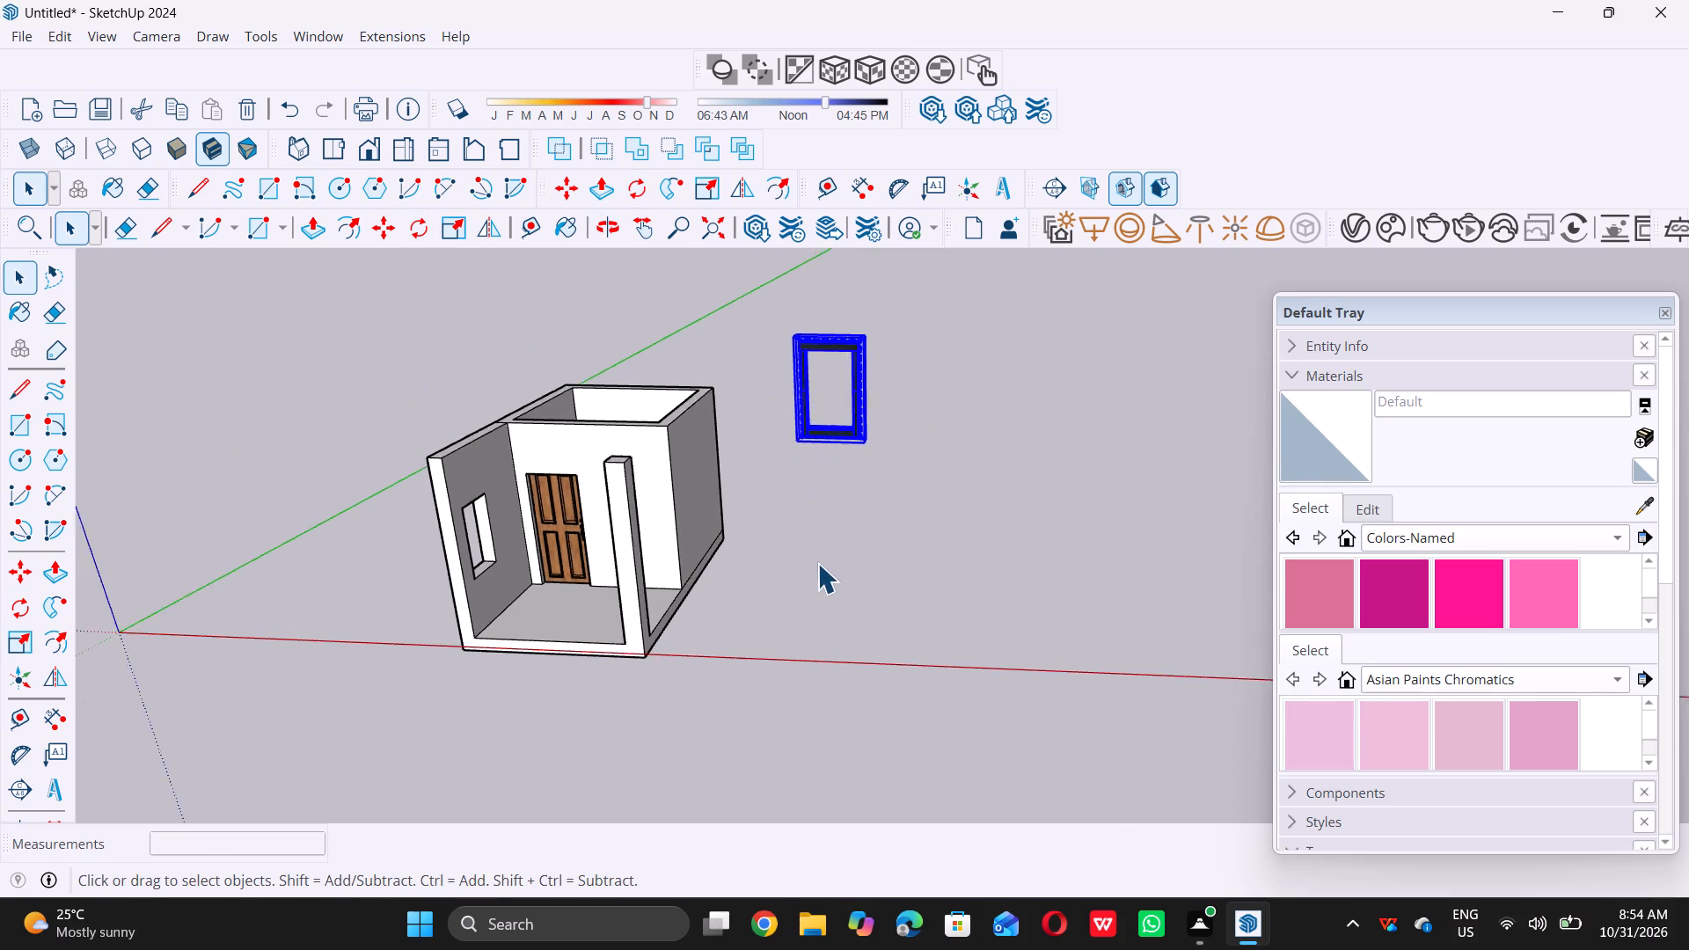
{"action": "scroll", "coordinate": [817, 563], "scroll_direction": "down", "scroll_amount": 6}
{"action": "middle_click_drag", "start_coordinate": [808, 551], "coordinate": [781, 621]}
{"action": "scroll", "coordinate": [776, 621], "scroll_direction": "up", "scroll_amount": 4}
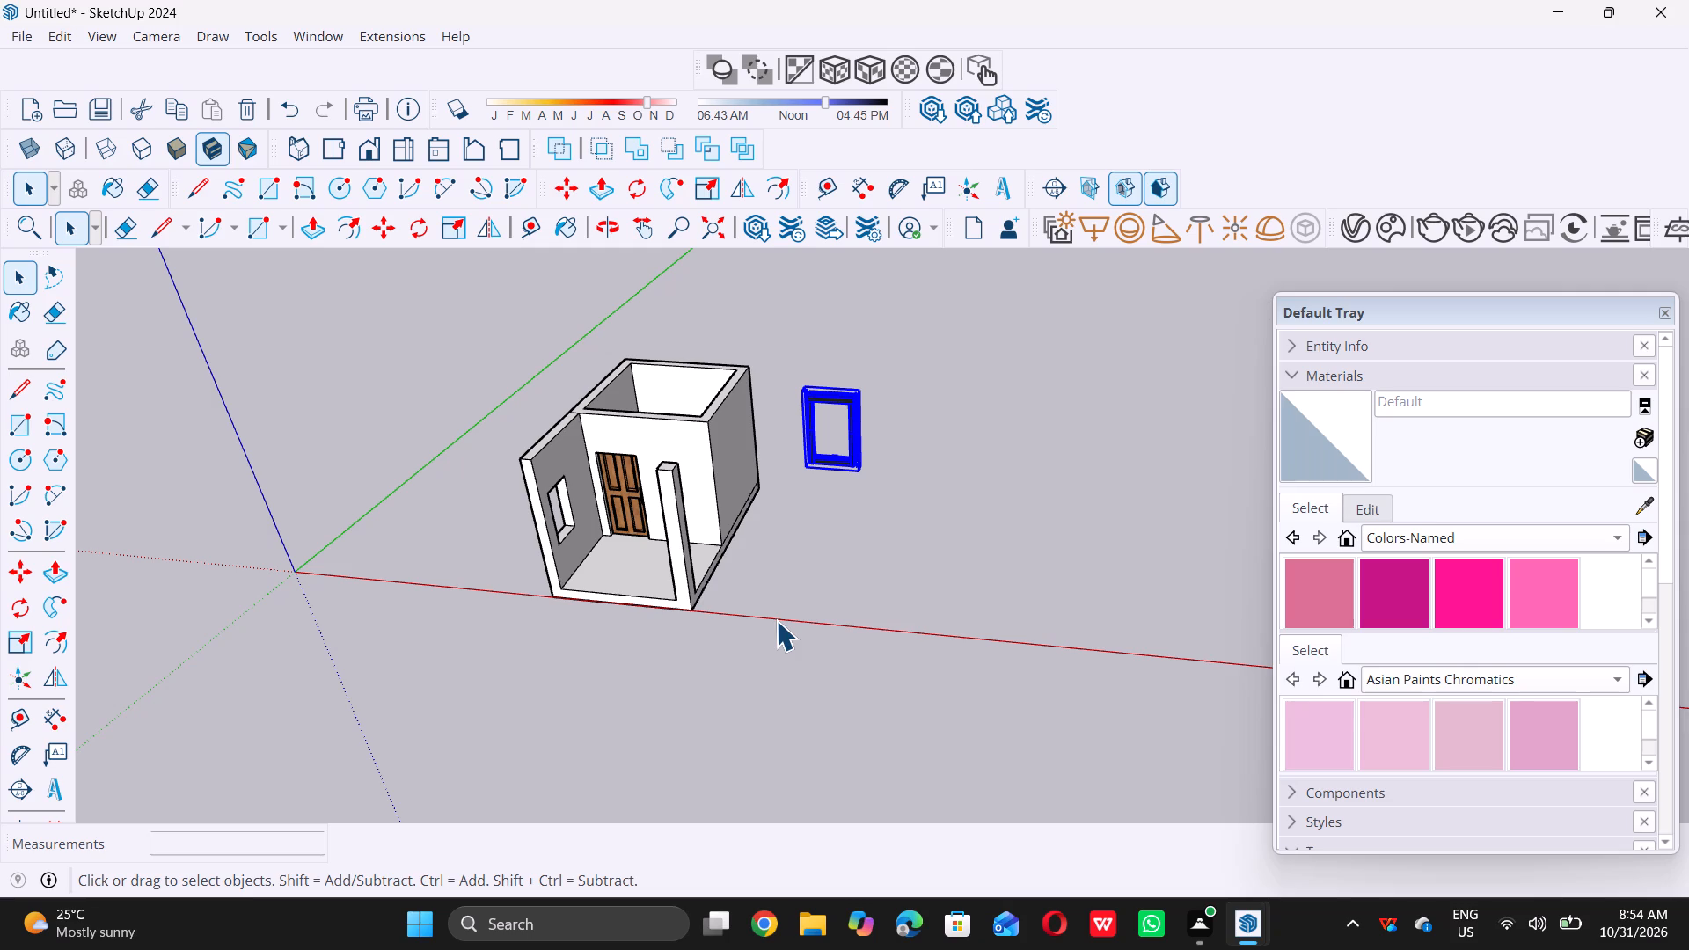
{"action": "key", "text": "q"}
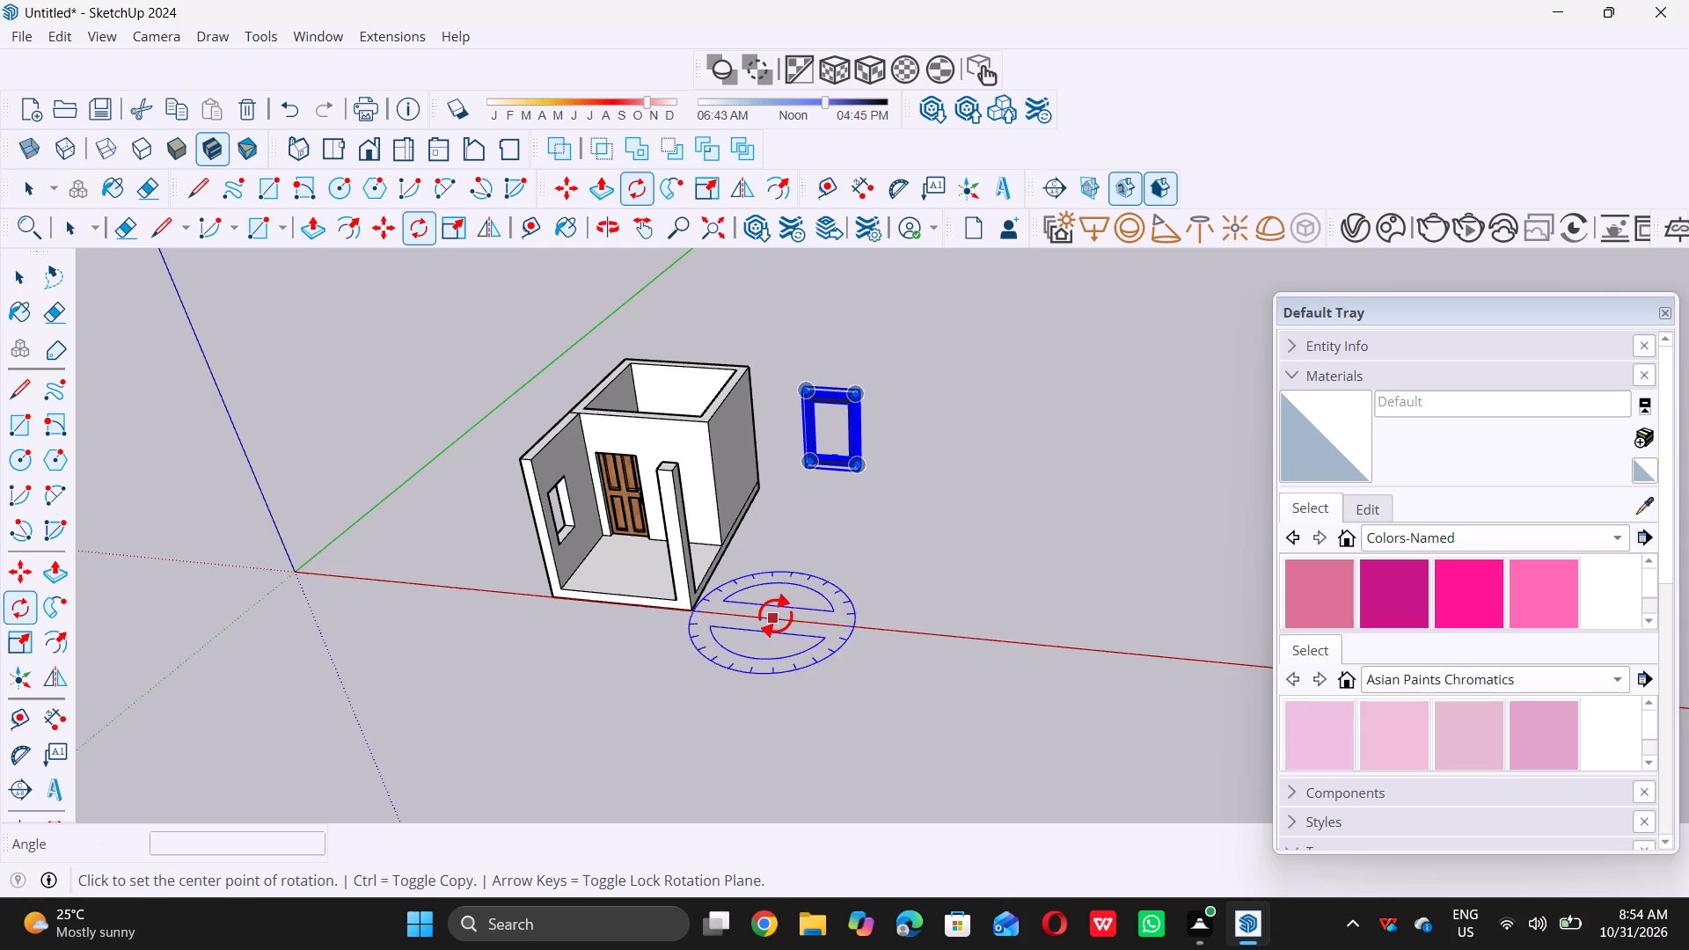
{"action": "double_click", "coordinate": [857, 623]}
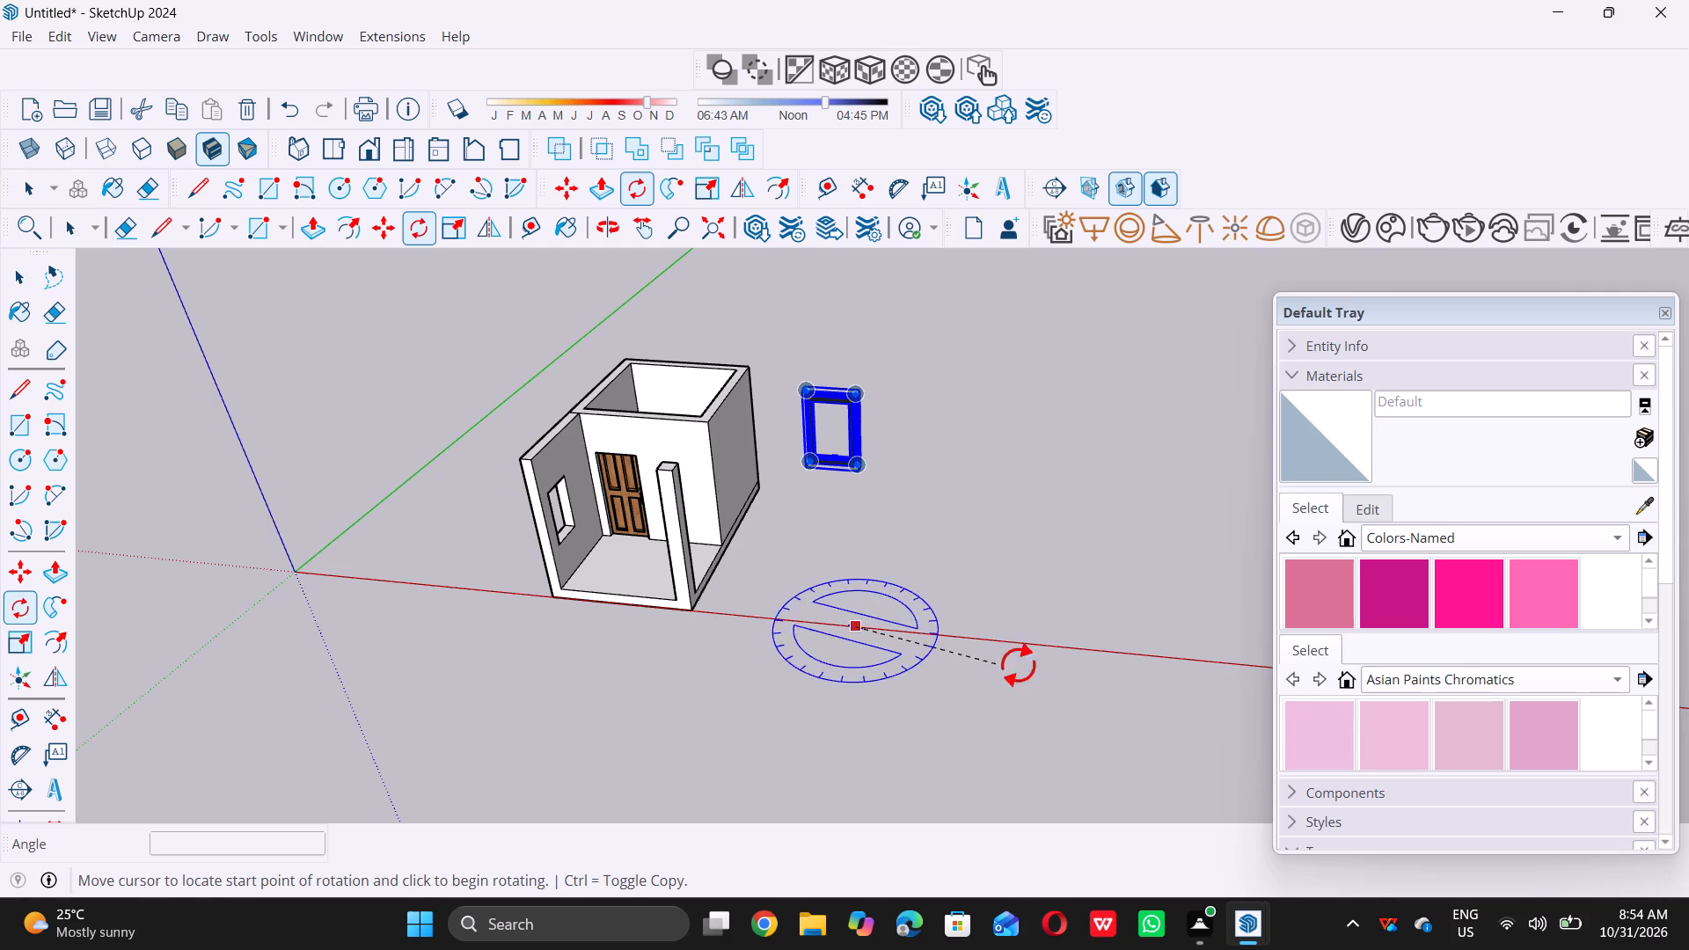
{"action": "left_click", "coordinate": [1096, 651]}
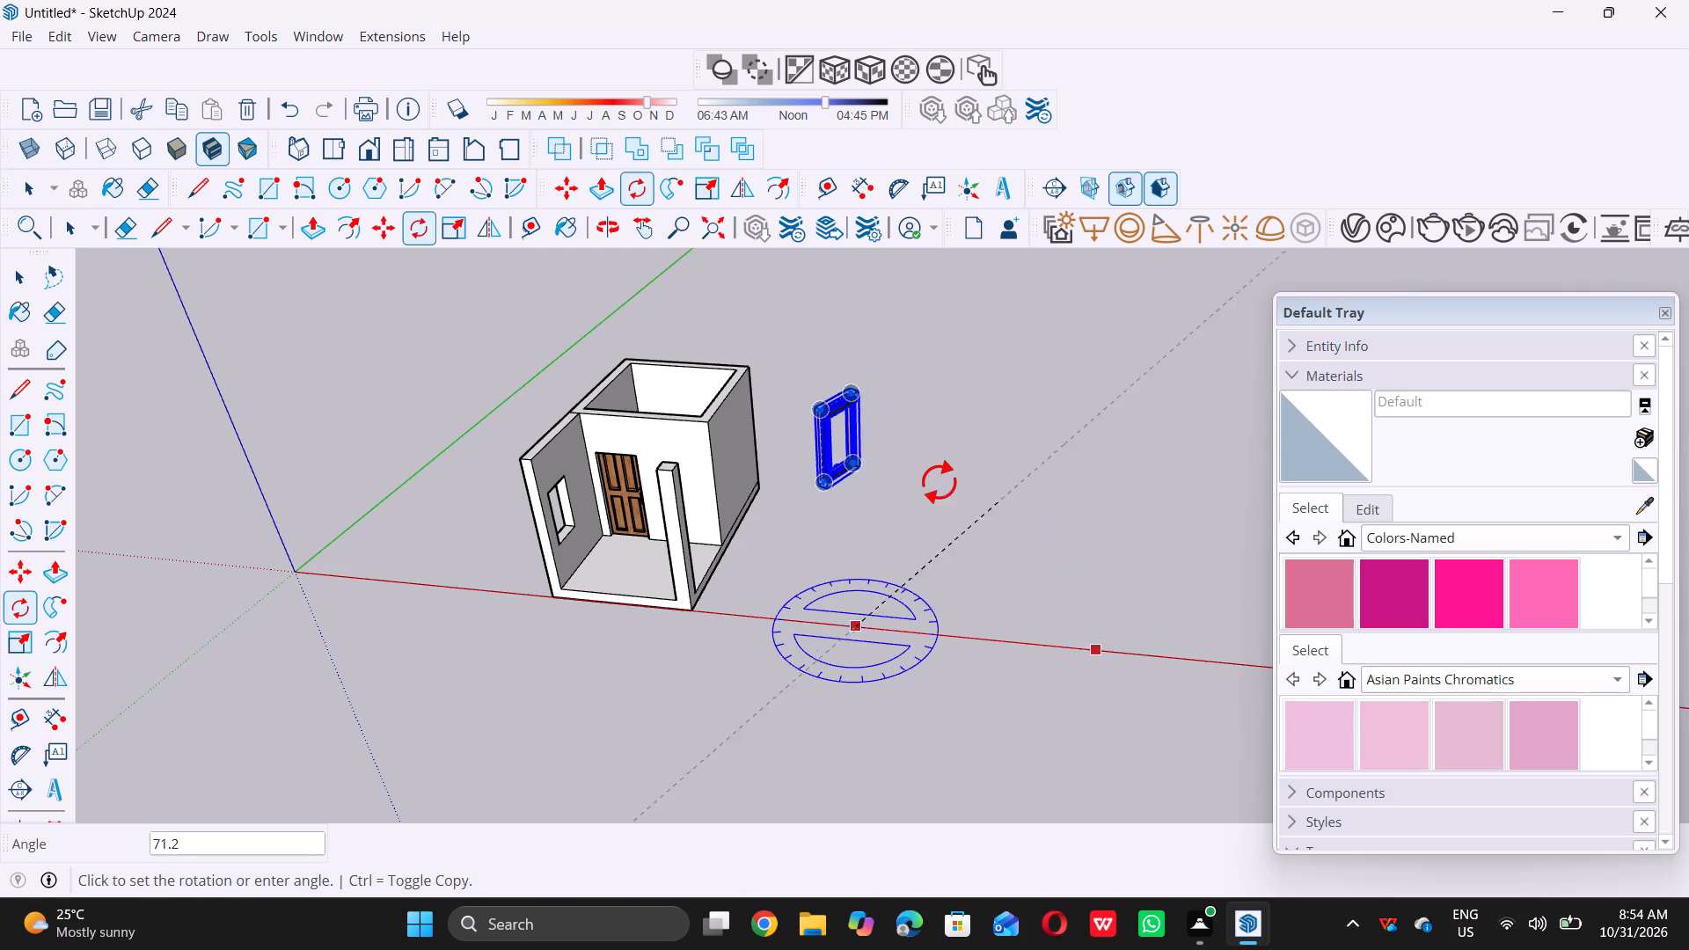
{"action": "left_click", "coordinate": [888, 492]}
{"action": "key", "text": "space"}
Move the window by its bottom frame corner onto the lower front corner of the porch side wall opening.
{"action": "scroll", "coordinate": [860, 489], "scroll_direction": "up", "scroll_amount": 9}
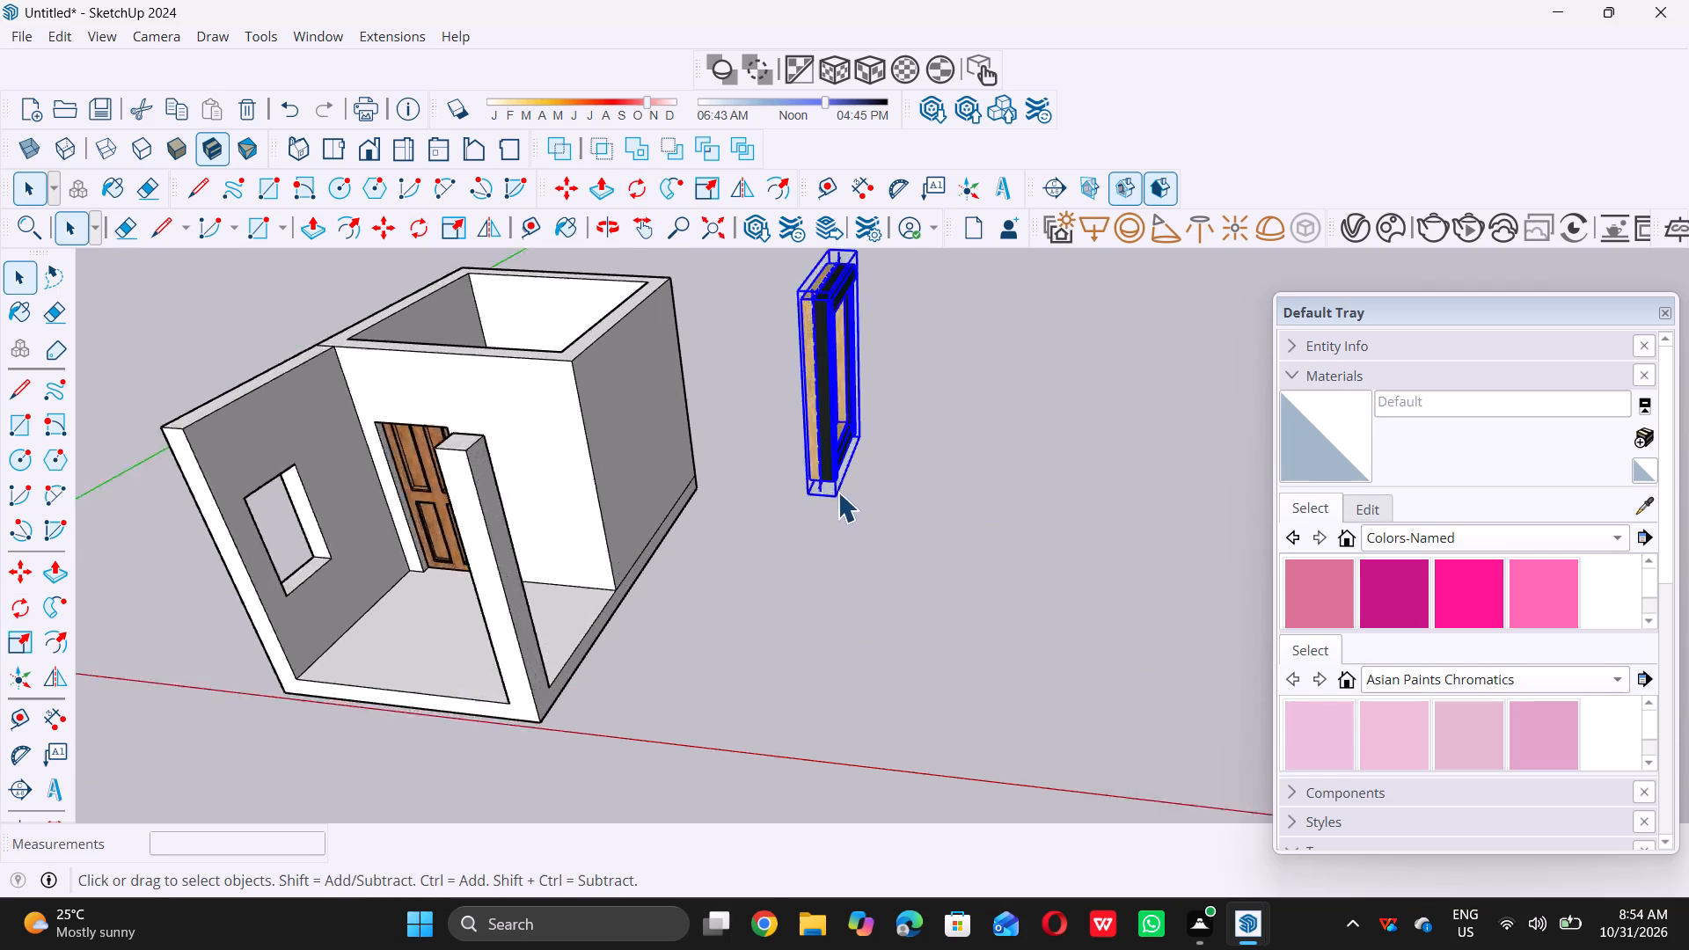
{"action": "scroll", "coordinate": [837, 492], "scroll_direction": "up", "scroll_amount": 4}
{"action": "key", "text": "m"}
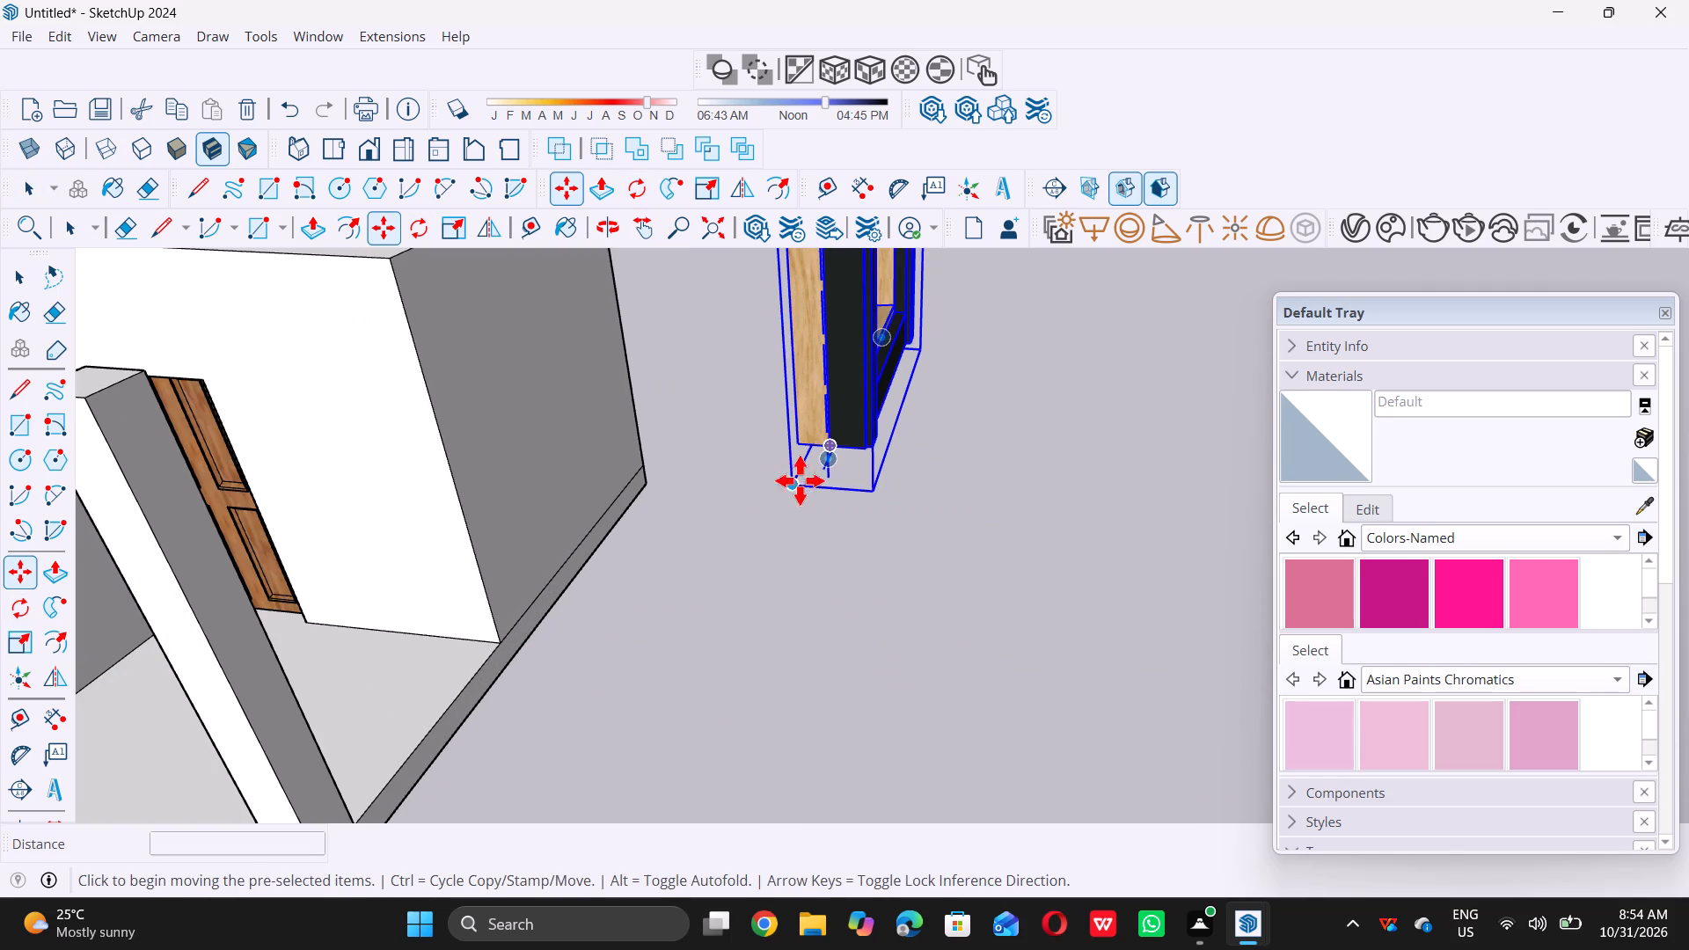
{"action": "double_click", "coordinate": [873, 443]}
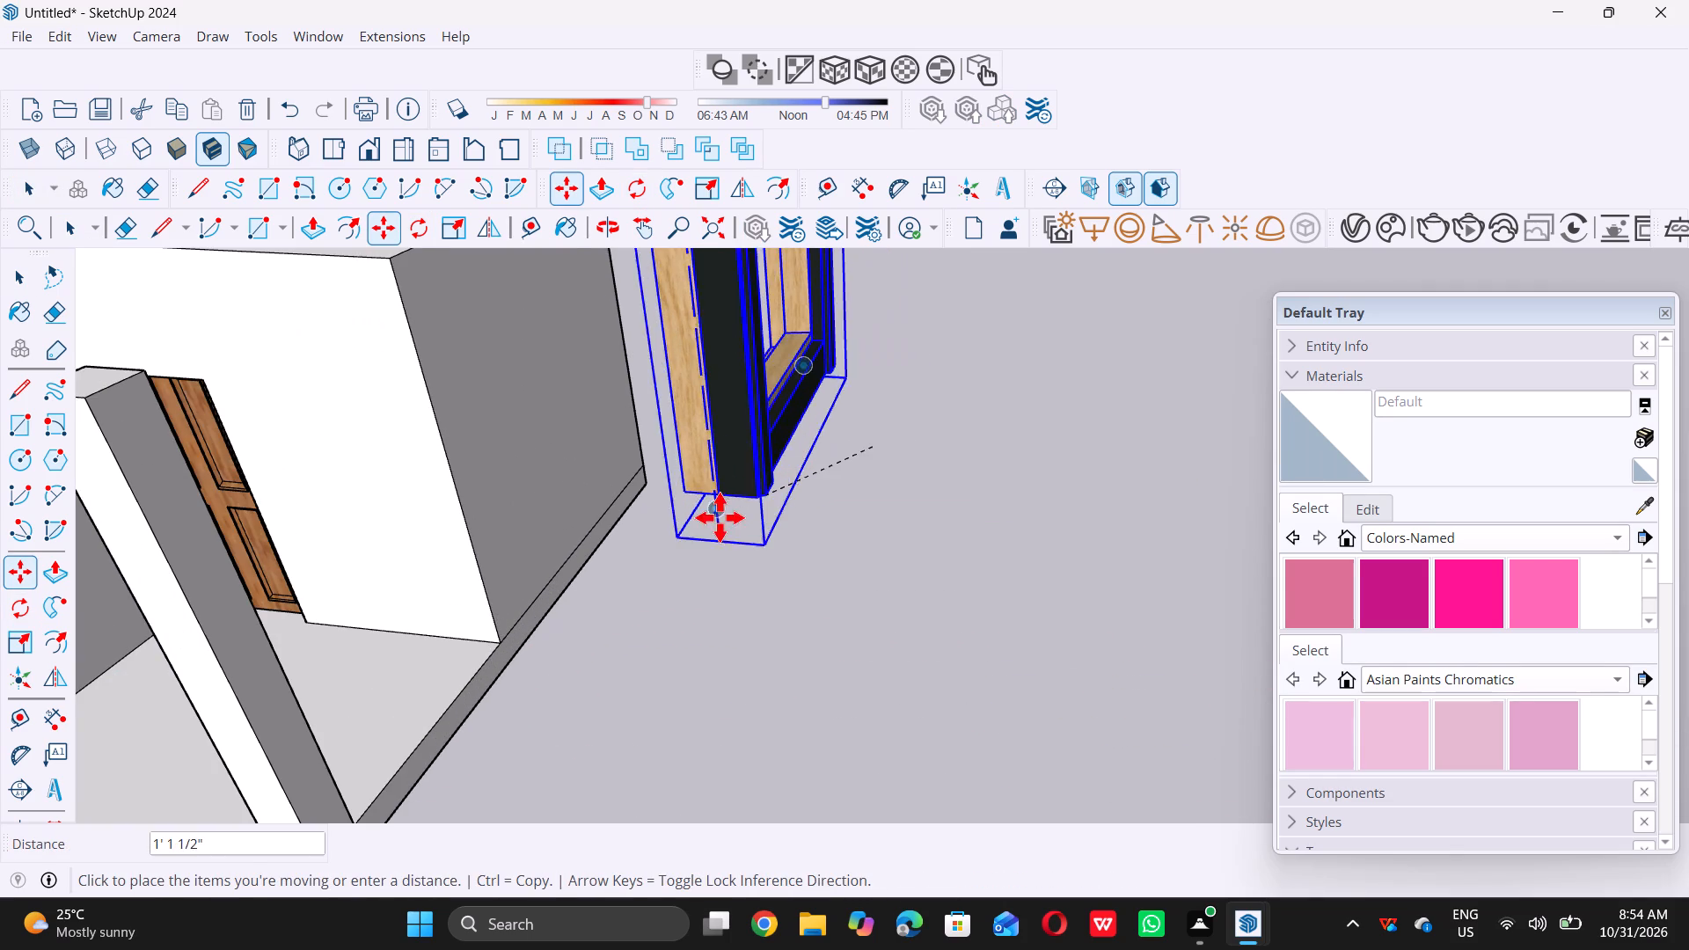
{"action": "scroll", "coordinate": [723, 517], "scroll_direction": "down", "scroll_amount": 19}
{"action": "scroll", "coordinate": [765, 504], "scroll_direction": "down", "scroll_amount": 4}
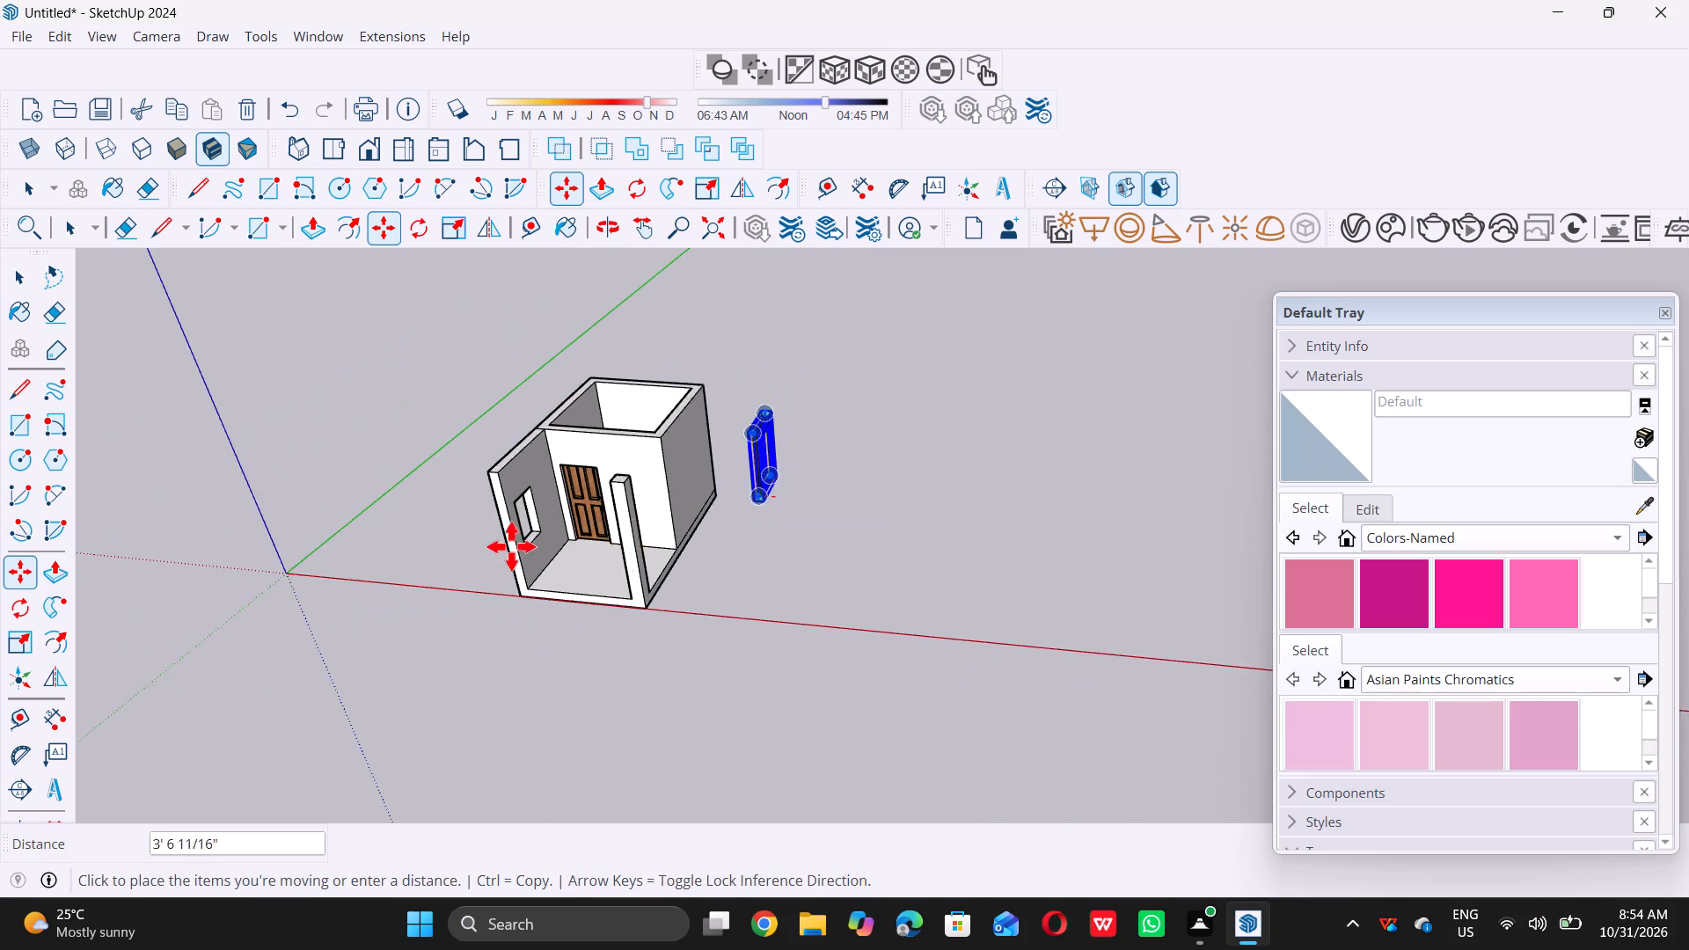
{"action": "middle_click_drag", "start_coordinate": [559, 530], "coordinate": [427, 587]}
{"action": "middle_click", "coordinate": [427, 587]}
{"action": "scroll", "coordinate": [608, 504], "scroll_direction": "up", "scroll_amount": 2}
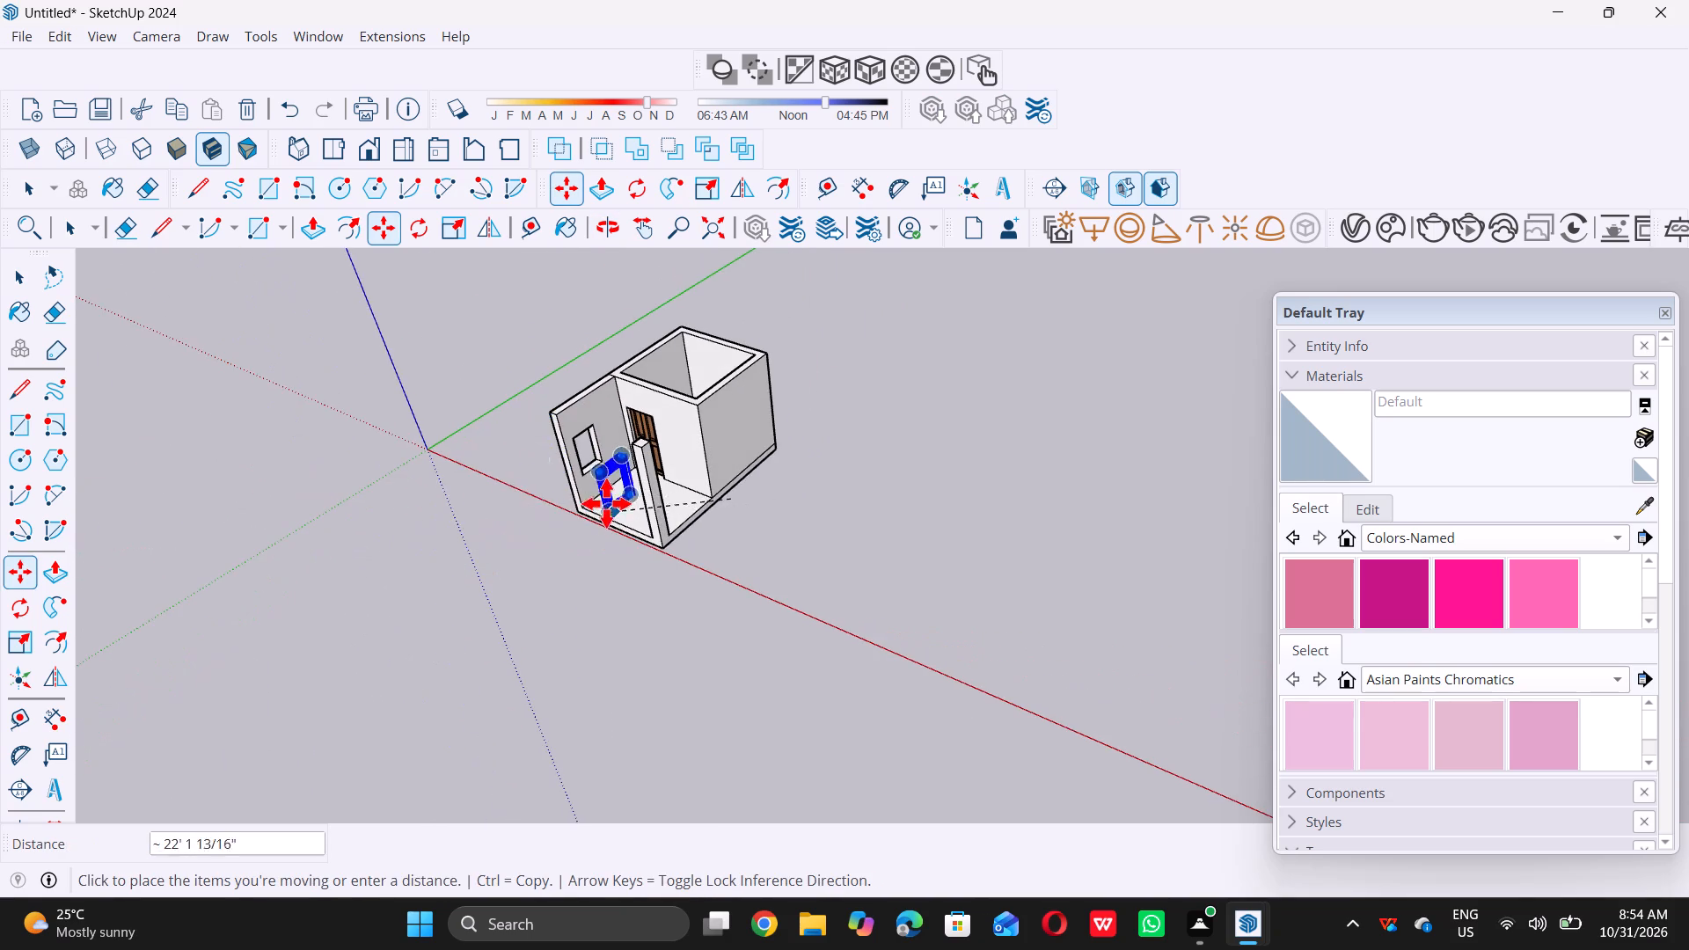
{"action": "scroll", "coordinate": [606, 503], "scroll_direction": "up", "scroll_amount": 4}
{"action": "scroll", "coordinate": [577, 474], "scroll_direction": "up", "scroll_amount": 20}
{"action": "scroll", "coordinate": [601, 441], "scroll_direction": "up", "scroll_amount": 3}
{"action": "scroll", "coordinate": [603, 439], "scroll_direction": "up", "scroll_amount": 20}
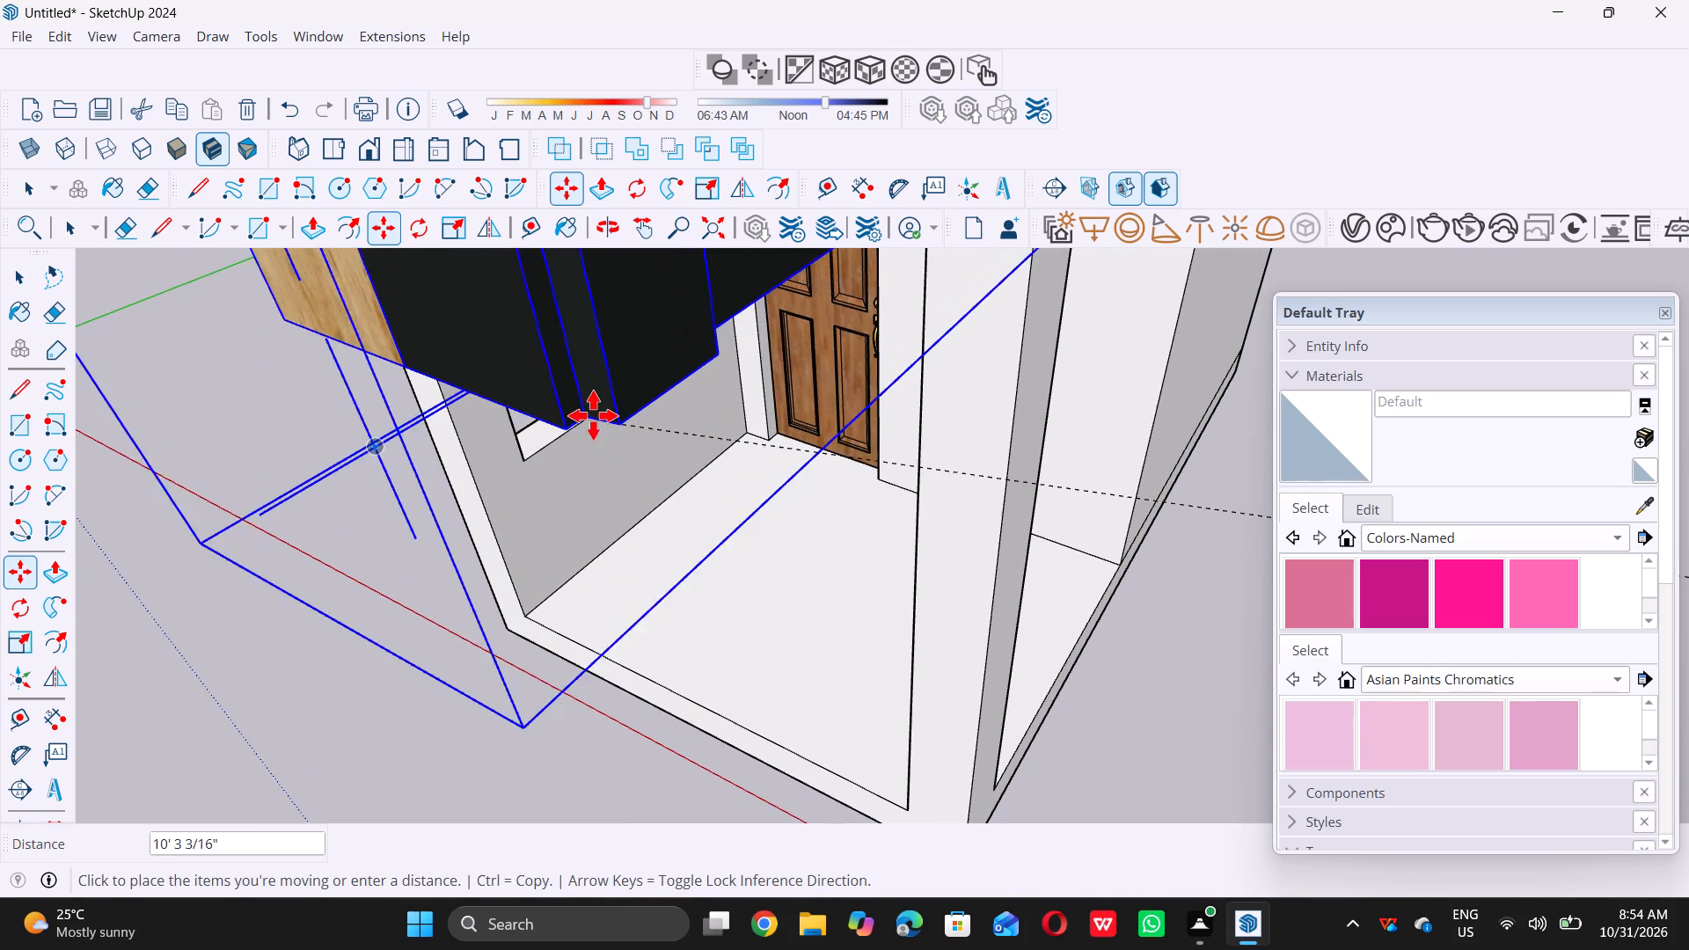
{"action": "scroll", "coordinate": [567, 414], "scroll_direction": "up", "scroll_amount": 10}
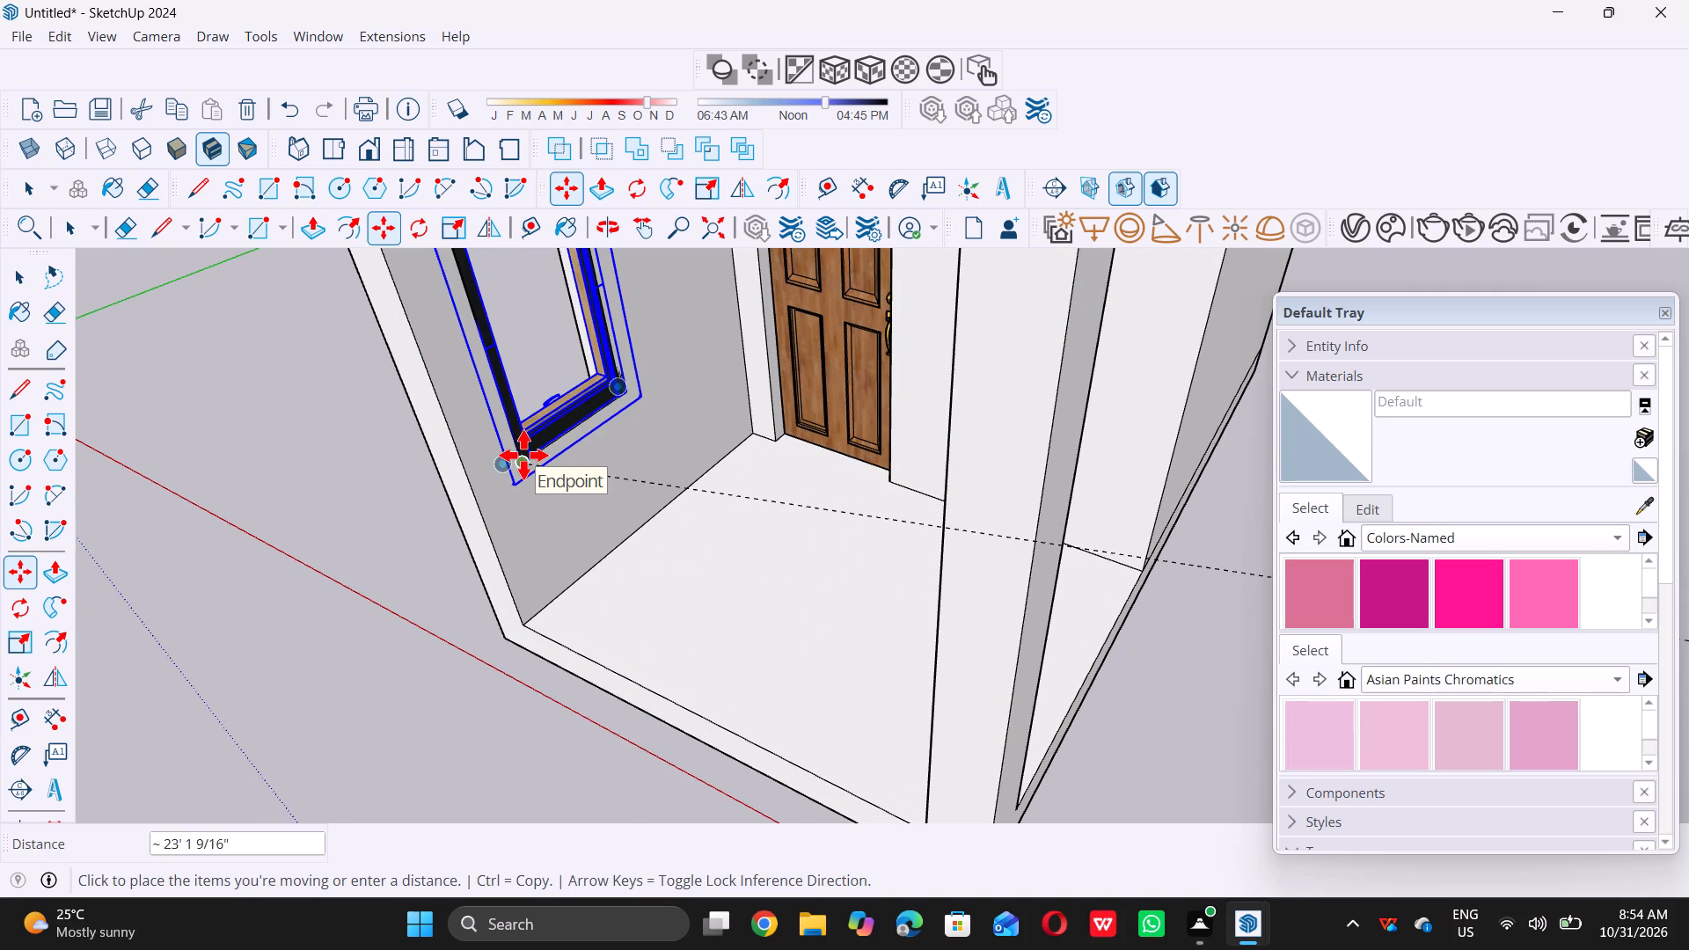
{"action": "middle_click_drag", "start_coordinate": [606, 469], "coordinate": [445, 478]}
{"action": "scroll", "coordinate": [445, 478], "scroll_direction": "up", "scroll_amount": 1}
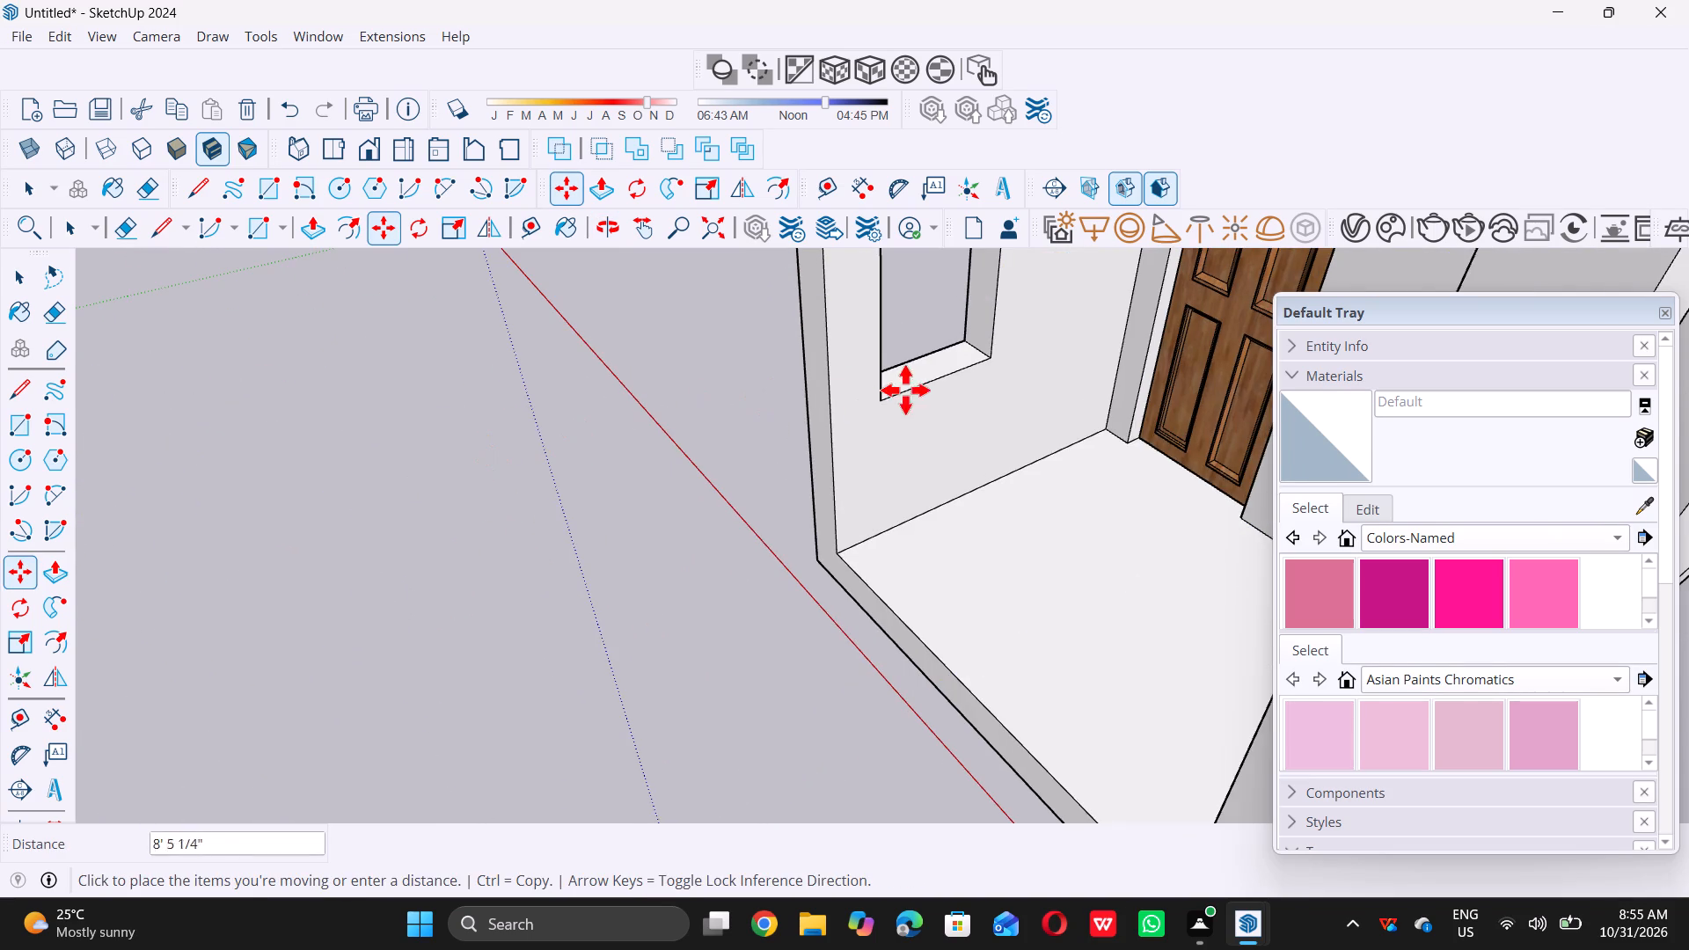
{"action": "scroll", "coordinate": [905, 390], "scroll_direction": "up", "scroll_amount": 13}
{"action": "scroll", "coordinate": [797, 378], "scroll_direction": "up", "scroll_amount": 10}
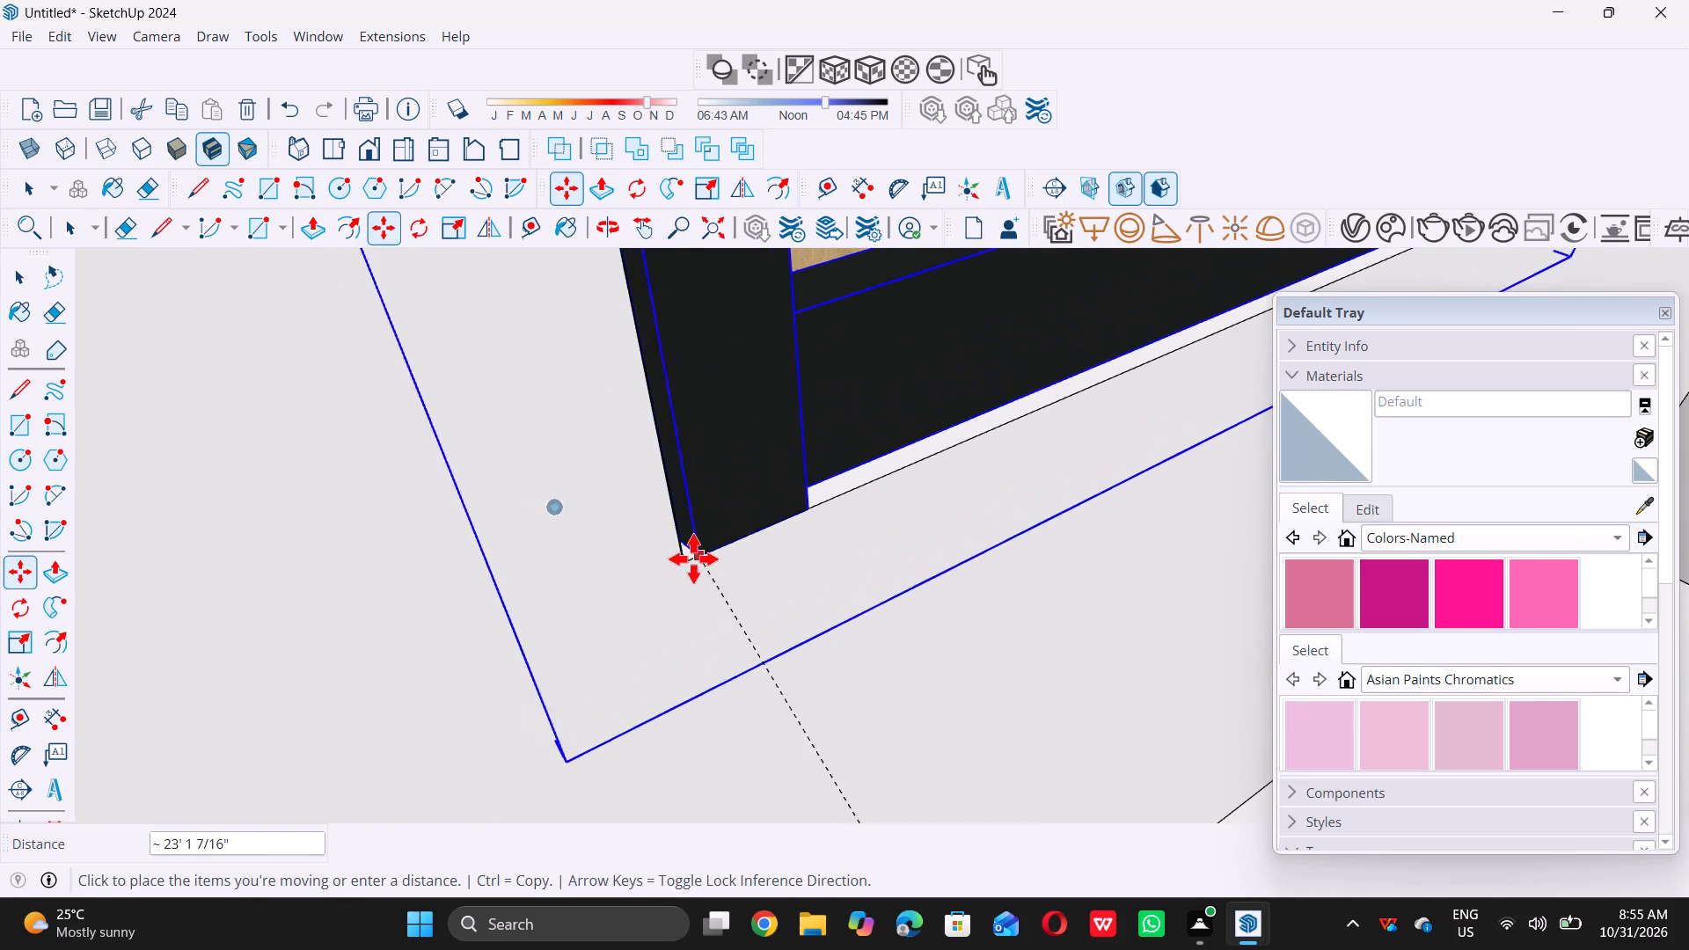
{"action": "left_click", "coordinate": [689, 563]}
{"action": "key", "text": "space"}
Examine from both sides of the porch side wall how the placed window fits its opening.
{"action": "scroll", "coordinate": [673, 566], "scroll_direction": "down", "scroll_amount": 2}
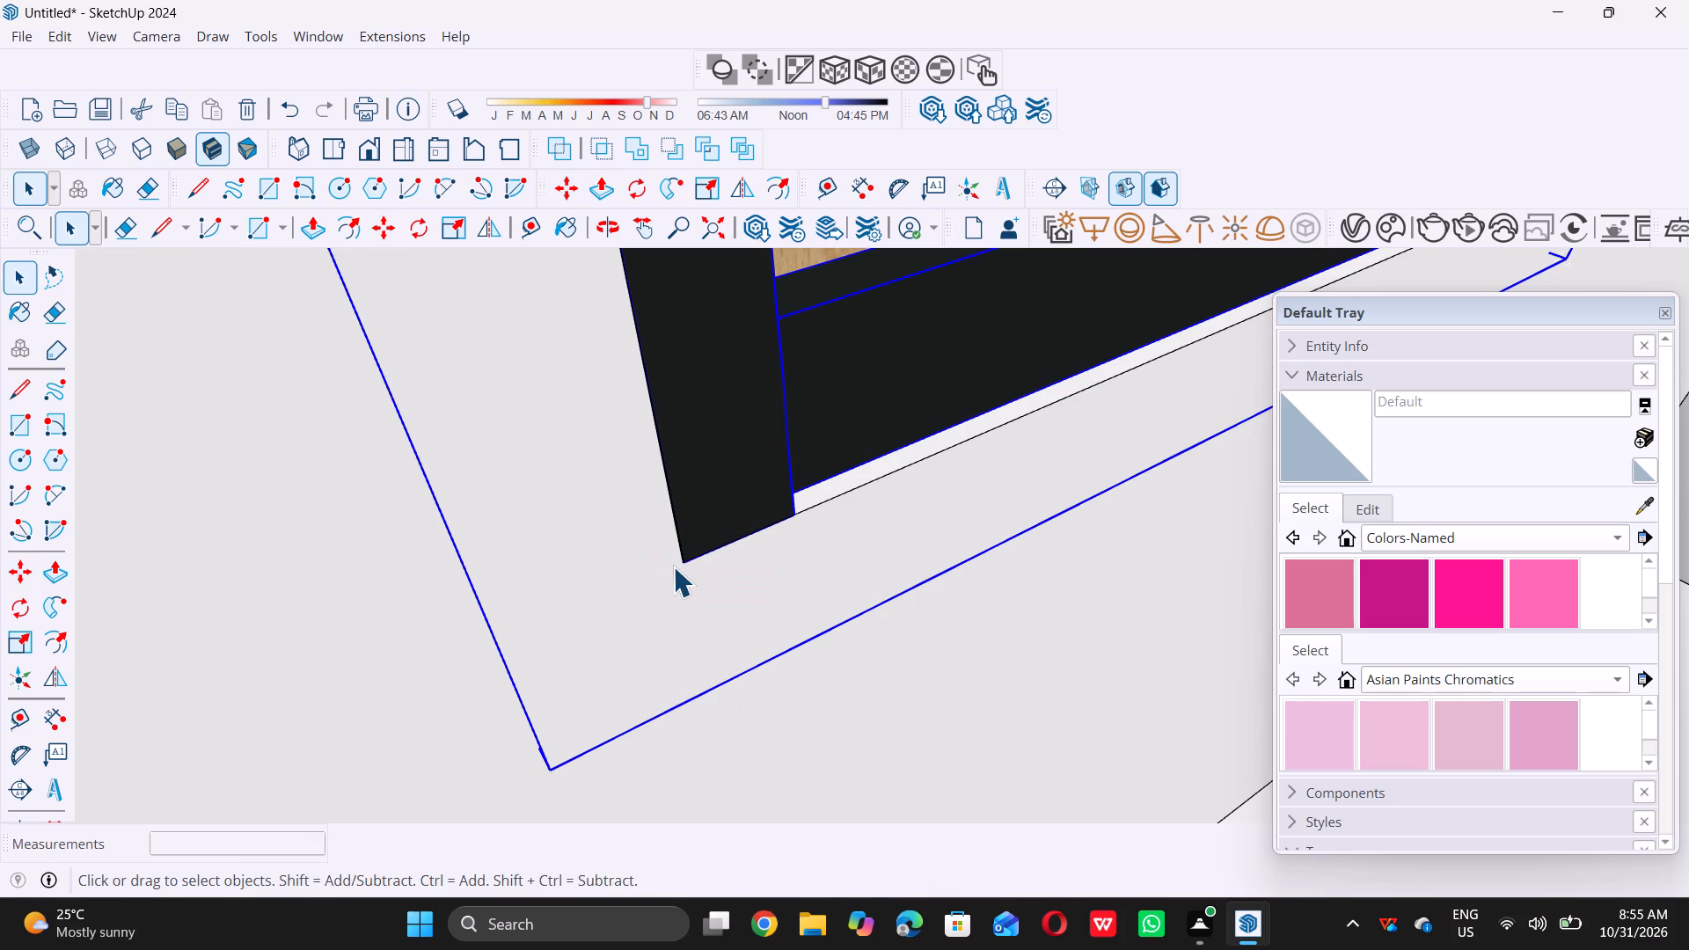
{"action": "scroll", "coordinate": [673, 566], "scroll_direction": "down", "scroll_amount": 20}
{"action": "scroll", "coordinate": [673, 566], "scroll_direction": "down", "scroll_amount": 12}
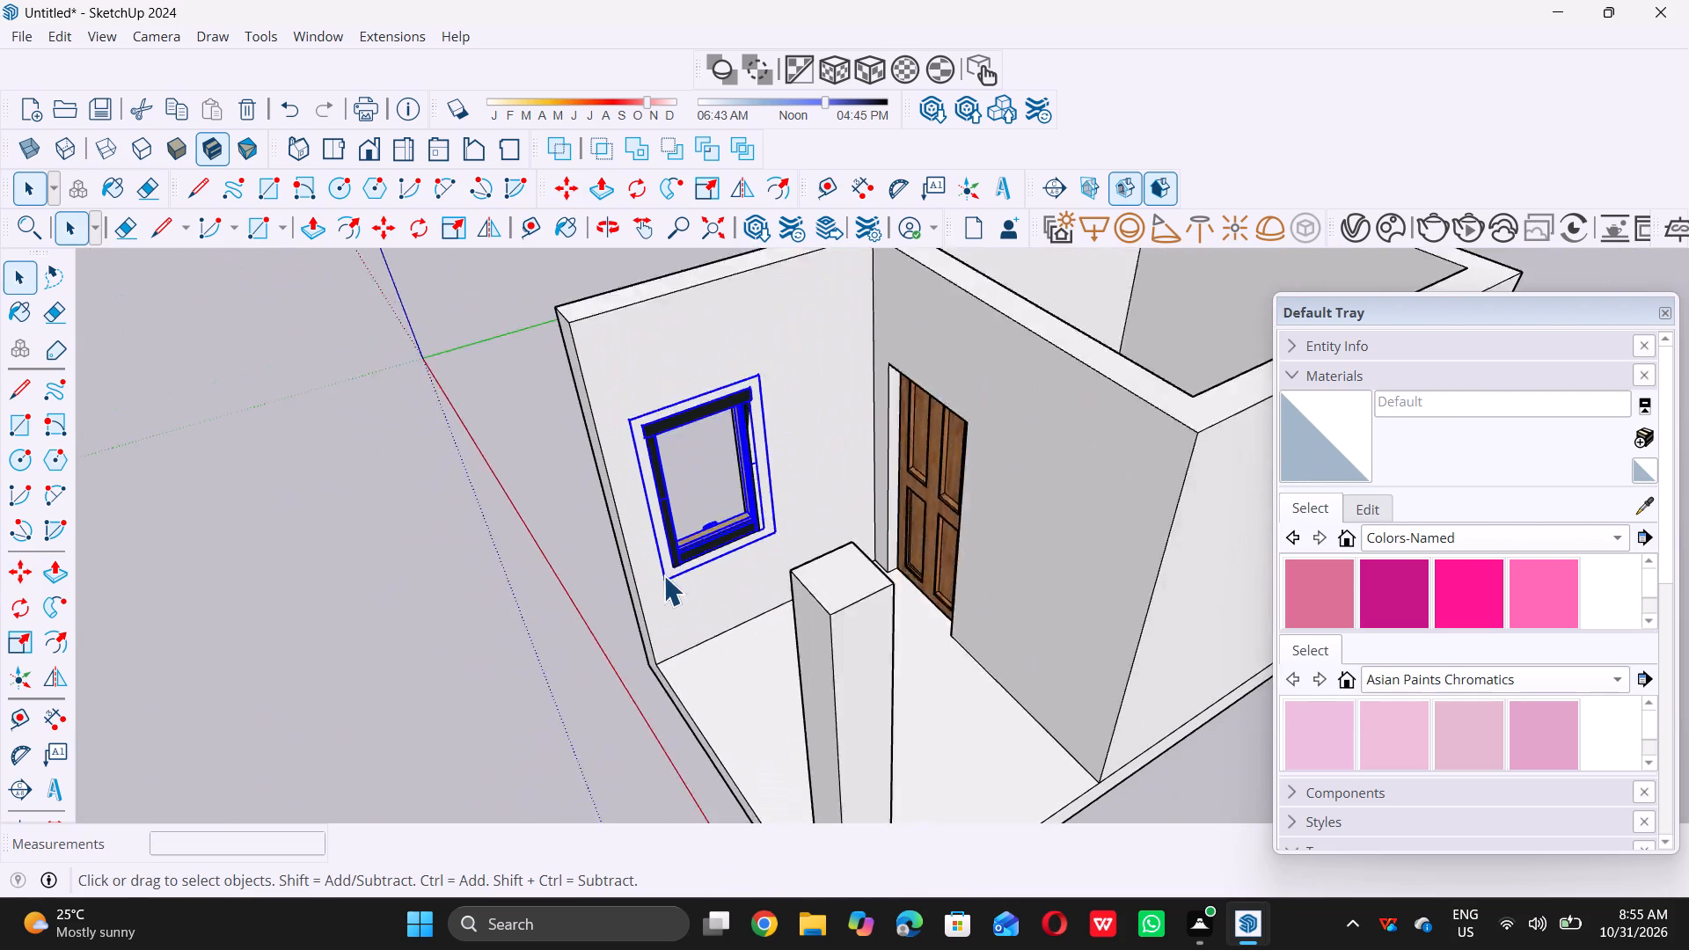
{"action": "scroll", "coordinate": [663, 575], "scroll_direction": "down", "scroll_amount": 2}
{"action": "left_click", "coordinate": [326, 634]}
{"action": "middle_click_drag", "start_coordinate": [492, 598], "coordinate": [547, 588]}
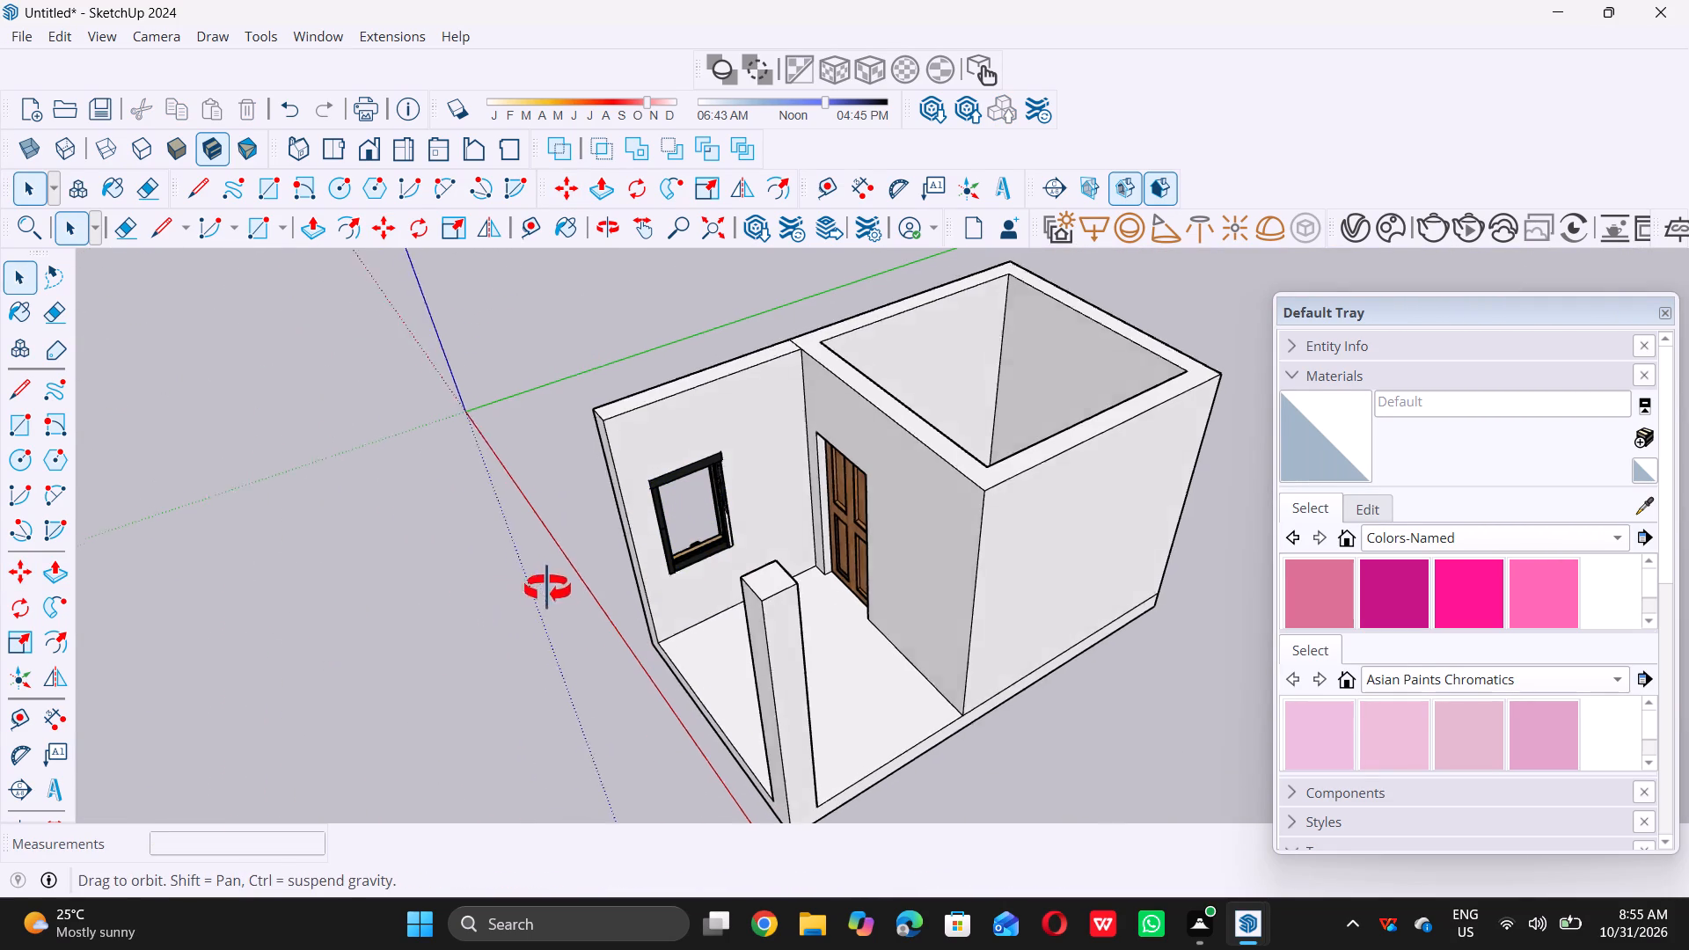
{"action": "middle_click_drag", "start_coordinate": [547, 588], "coordinate": [947, 617]}
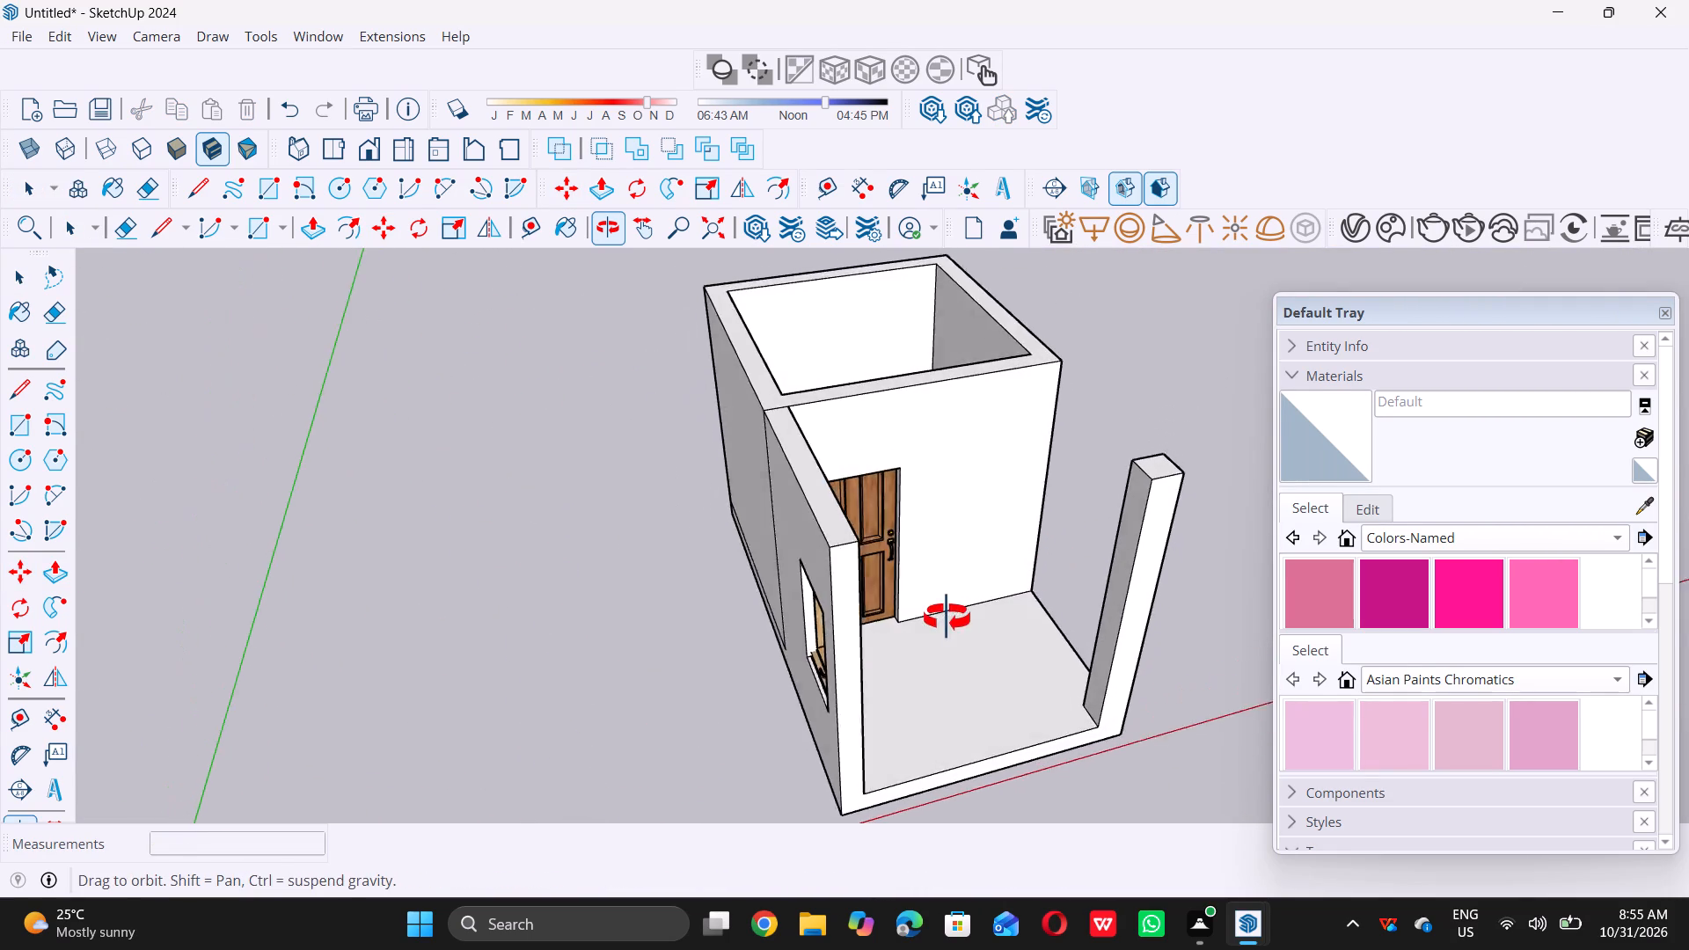
{"action": "middle_click_drag", "start_coordinate": [947, 617], "coordinate": [484, 715]}
{"action": "scroll", "coordinate": [701, 570], "scroll_direction": "up", "scroll_amount": 6}
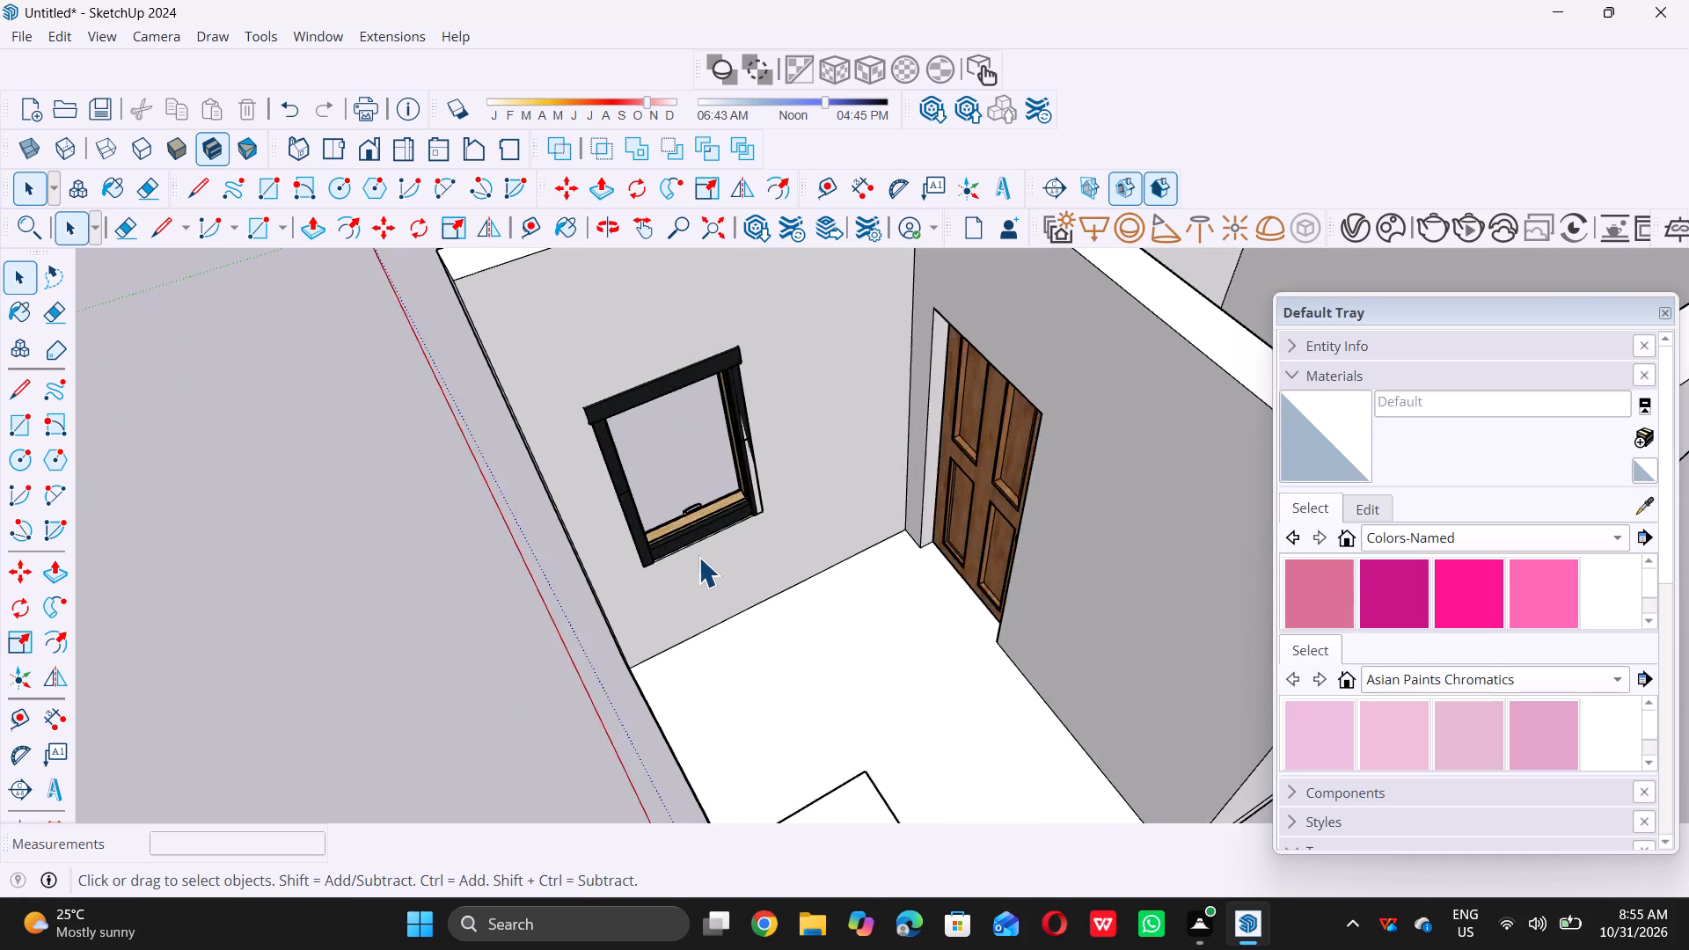
{"action": "scroll", "coordinate": [694, 551], "scroll_direction": "up", "scroll_amount": 11}
{"action": "middle_click_drag", "start_coordinate": [713, 479], "coordinate": [732, 448]}
{"action": "middle_click", "coordinate": [733, 447]}
{"action": "middle_click_drag", "start_coordinate": [734, 442], "coordinate": [732, 433]}
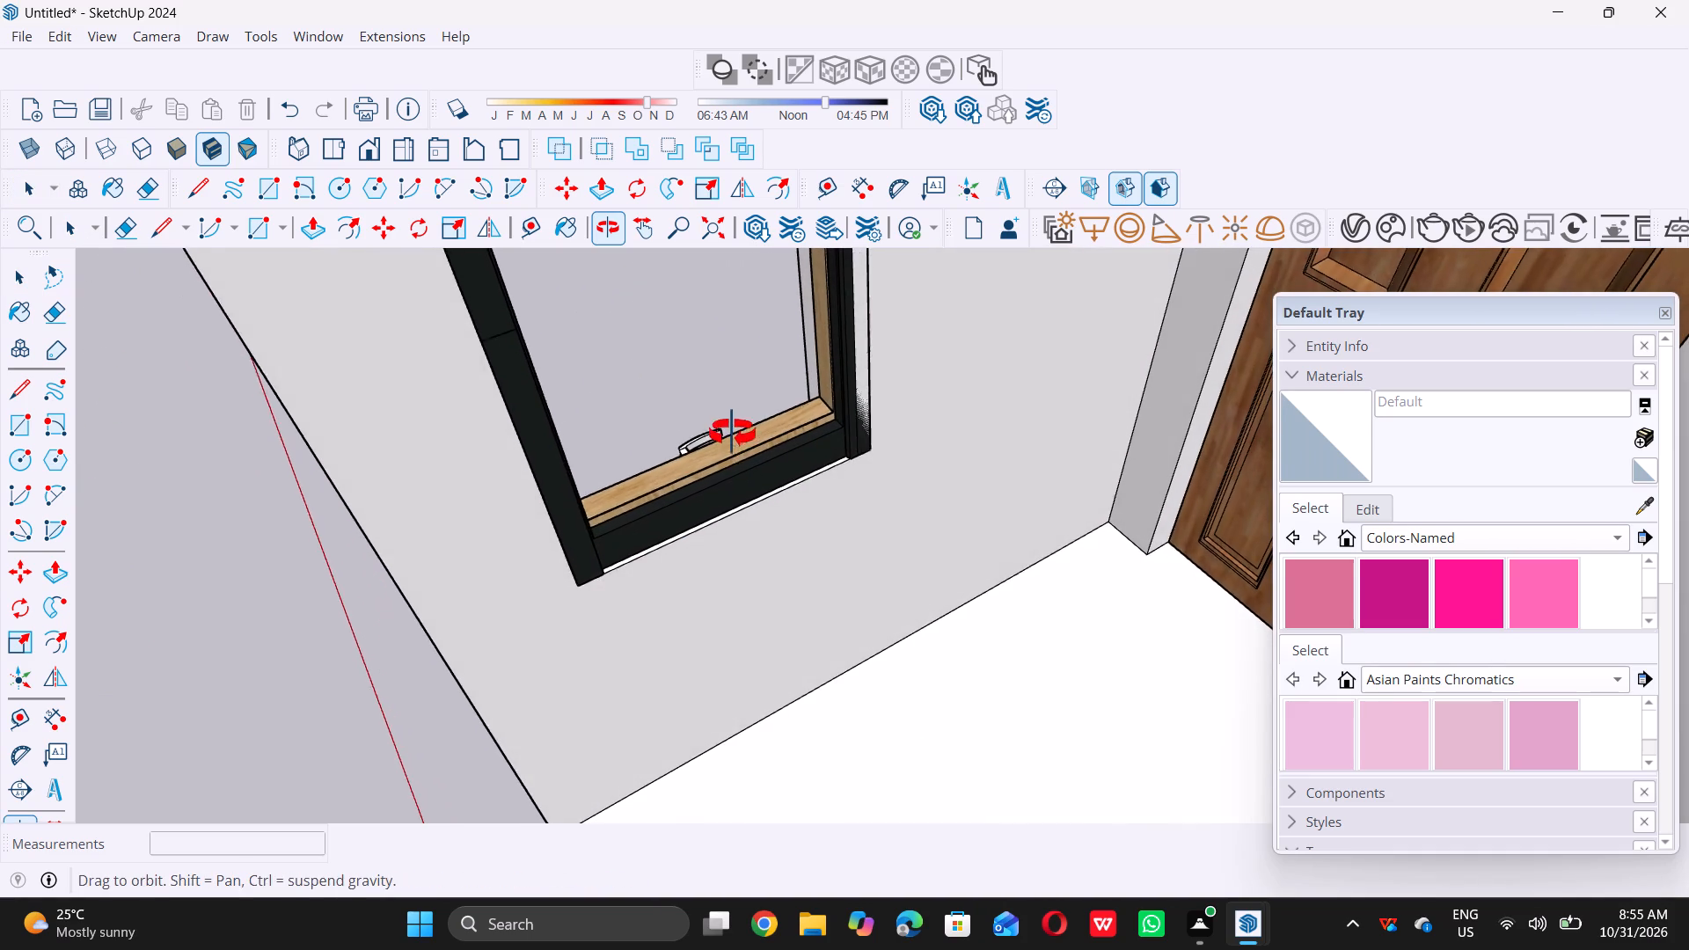
{"action": "middle_click_drag", "start_coordinate": [732, 433], "coordinate": [732, 431]}
{"action": "scroll", "coordinate": [617, 580], "scroll_direction": "down", "scroll_amount": 9}
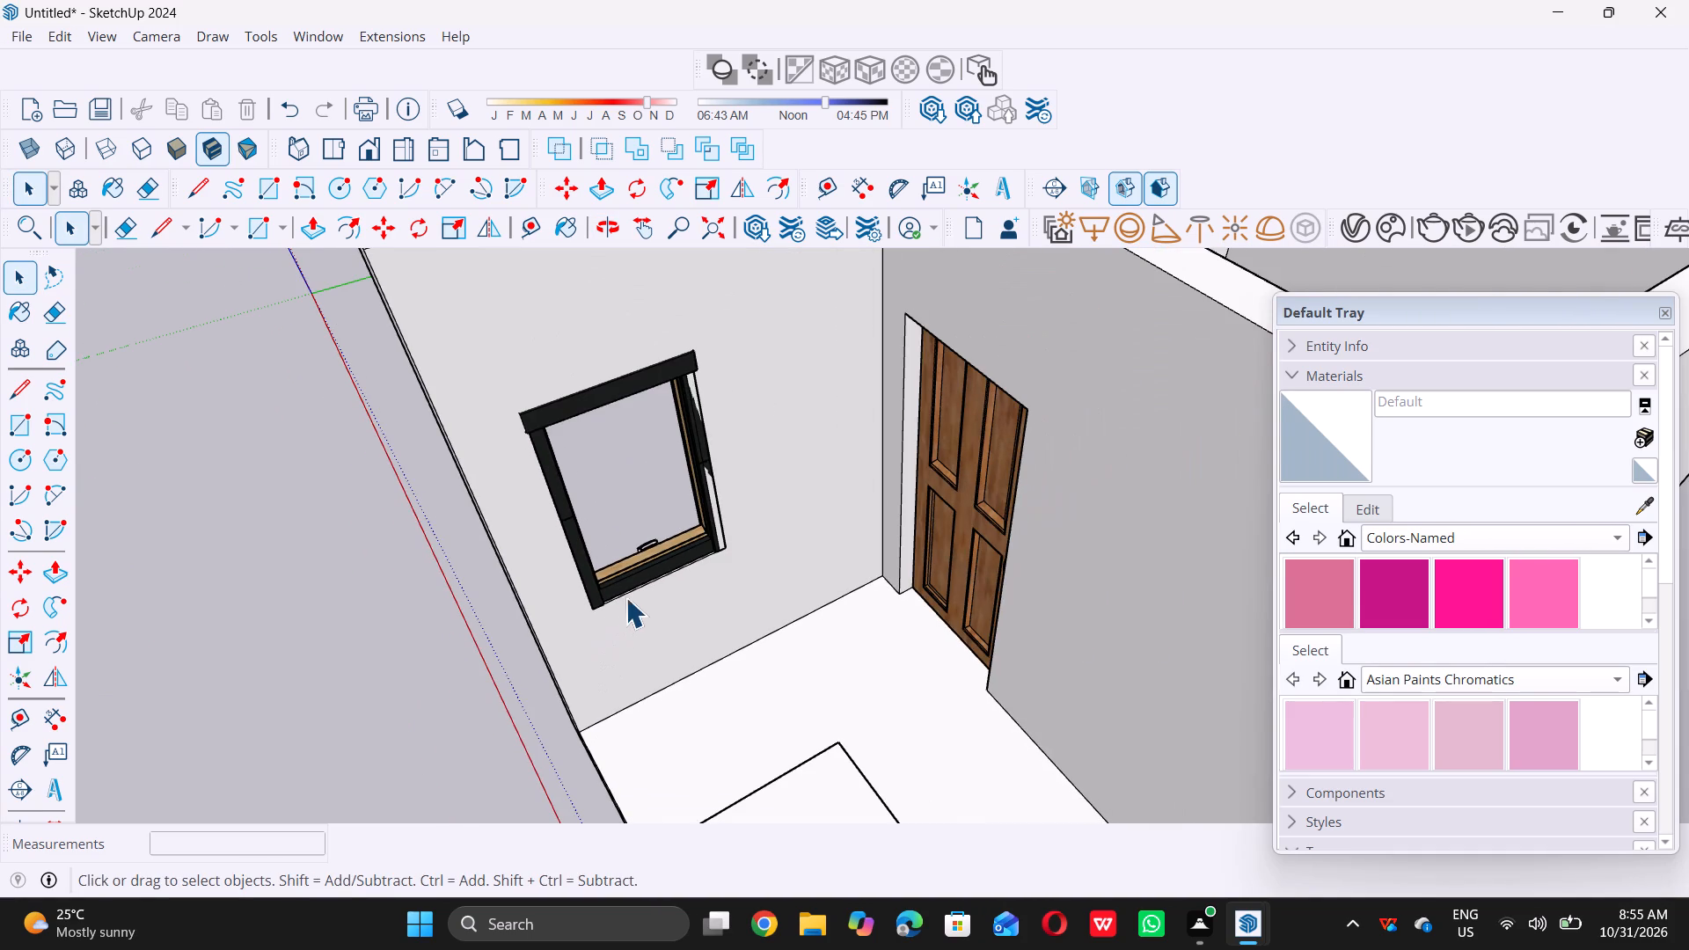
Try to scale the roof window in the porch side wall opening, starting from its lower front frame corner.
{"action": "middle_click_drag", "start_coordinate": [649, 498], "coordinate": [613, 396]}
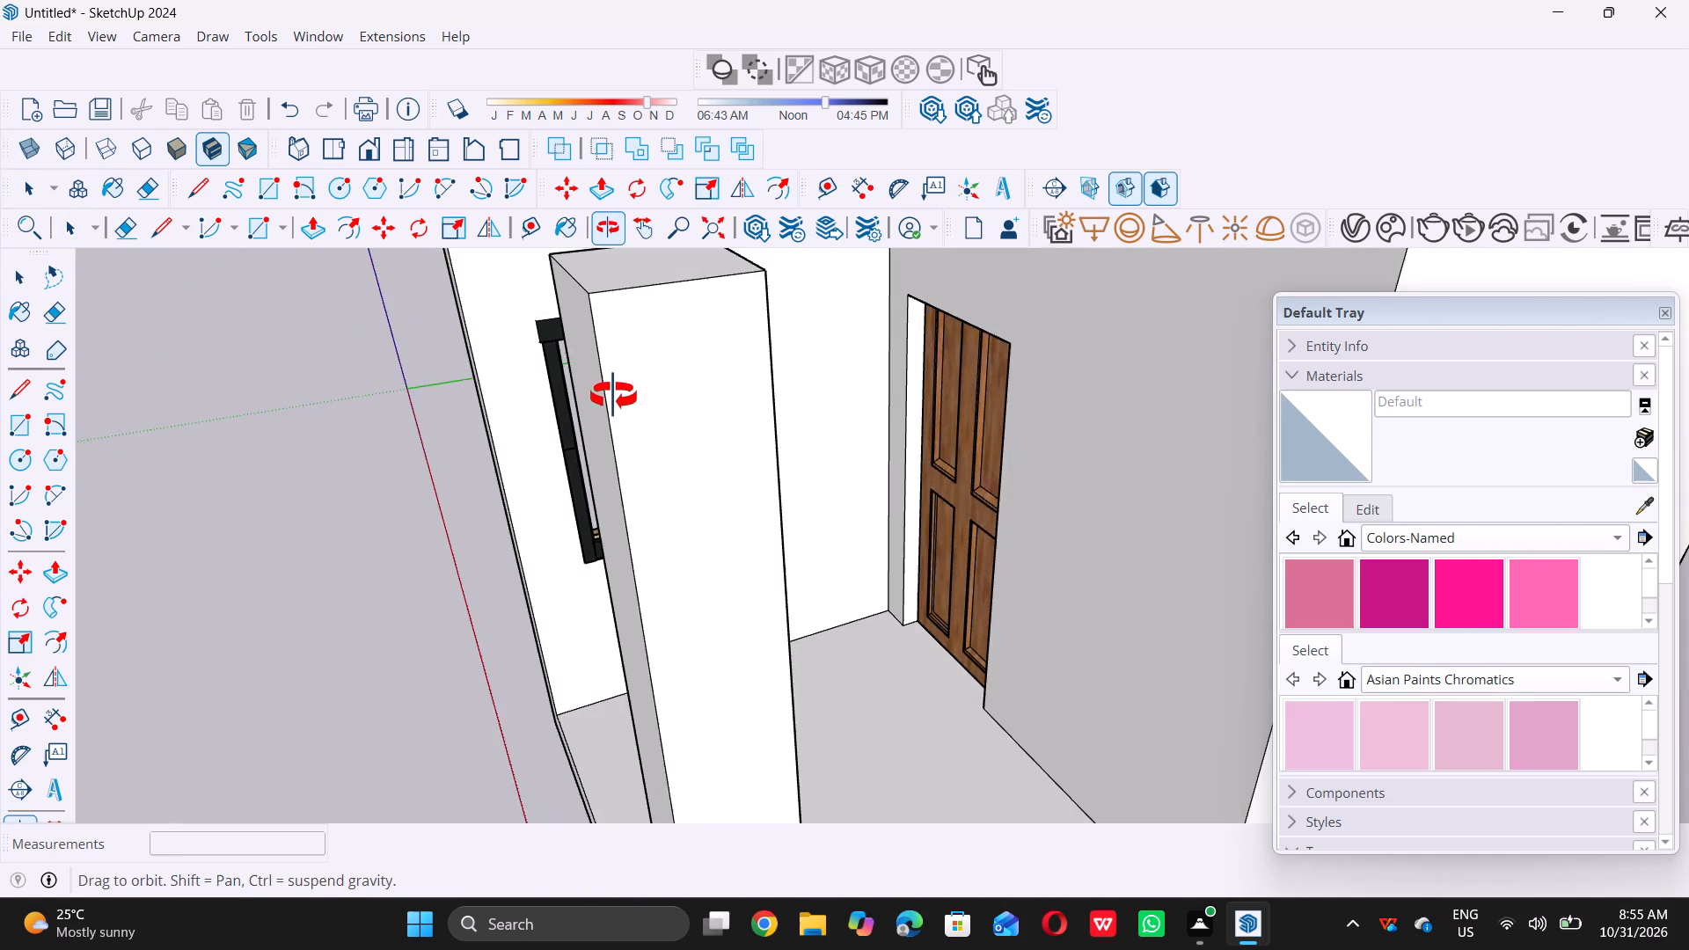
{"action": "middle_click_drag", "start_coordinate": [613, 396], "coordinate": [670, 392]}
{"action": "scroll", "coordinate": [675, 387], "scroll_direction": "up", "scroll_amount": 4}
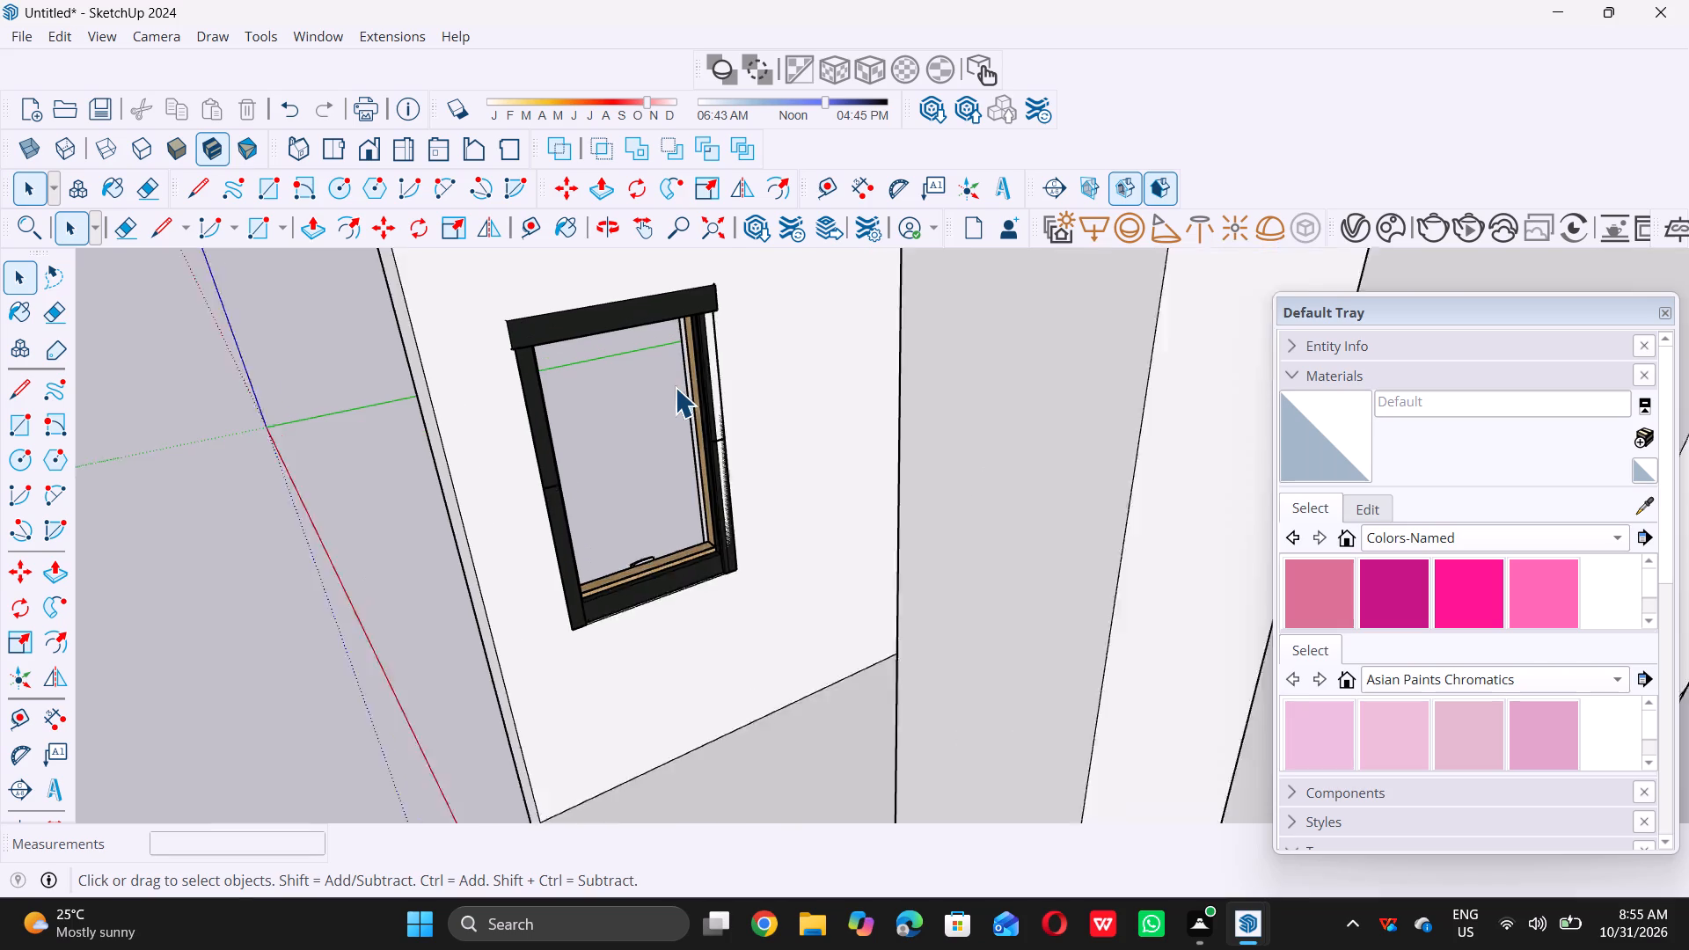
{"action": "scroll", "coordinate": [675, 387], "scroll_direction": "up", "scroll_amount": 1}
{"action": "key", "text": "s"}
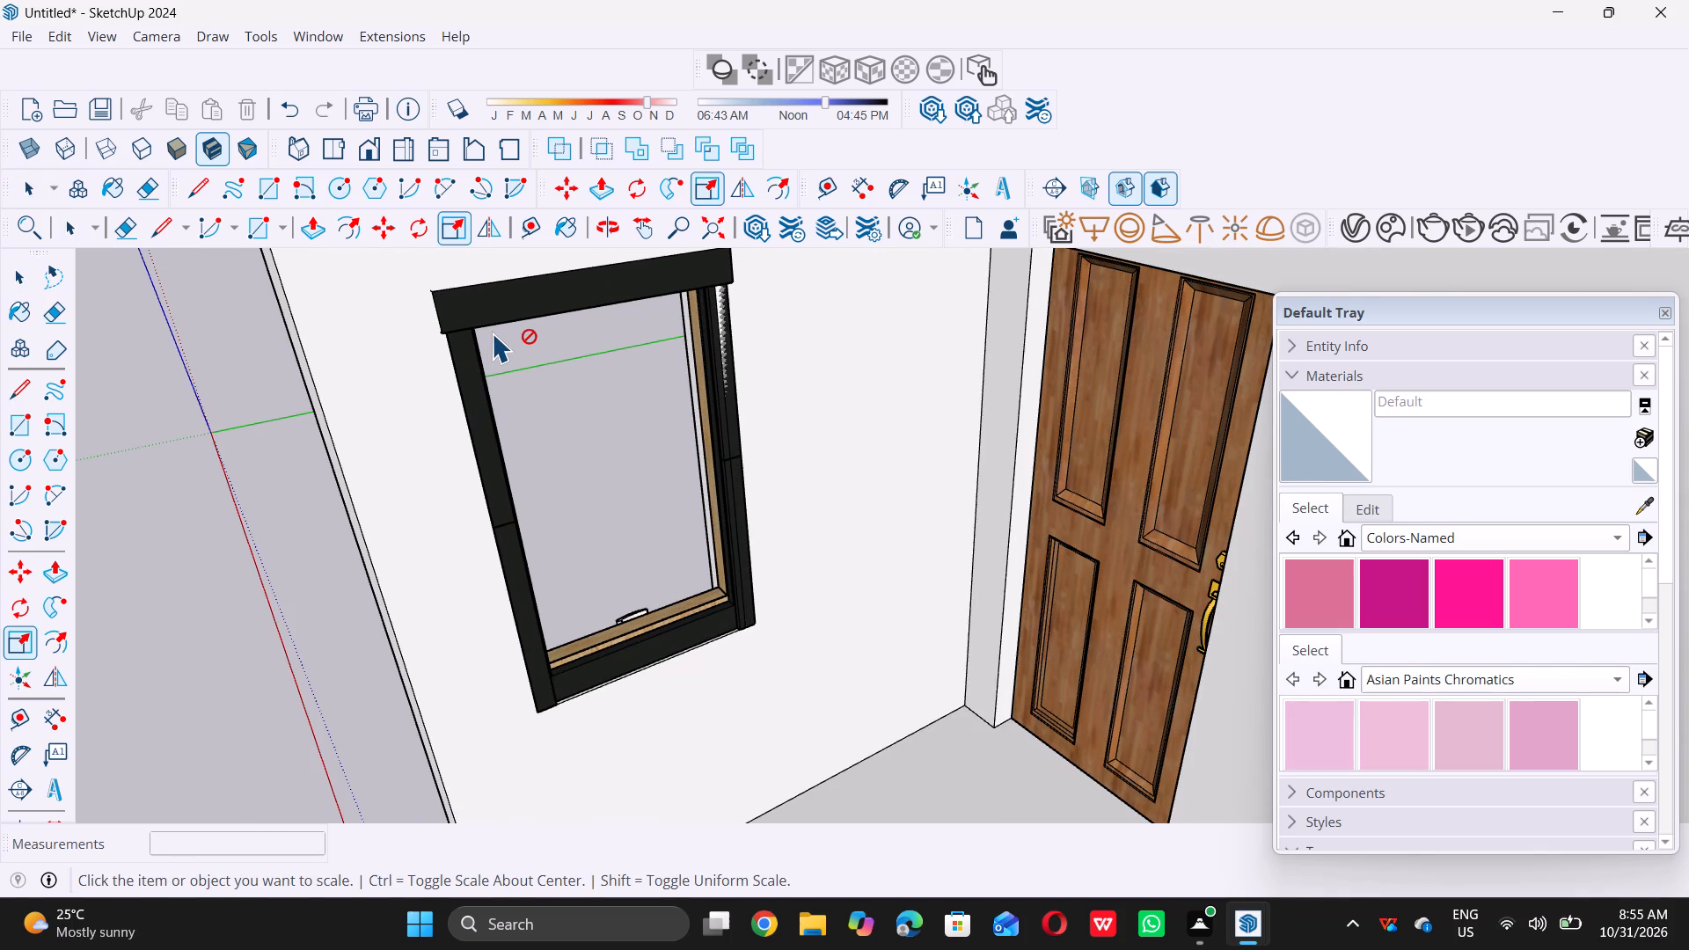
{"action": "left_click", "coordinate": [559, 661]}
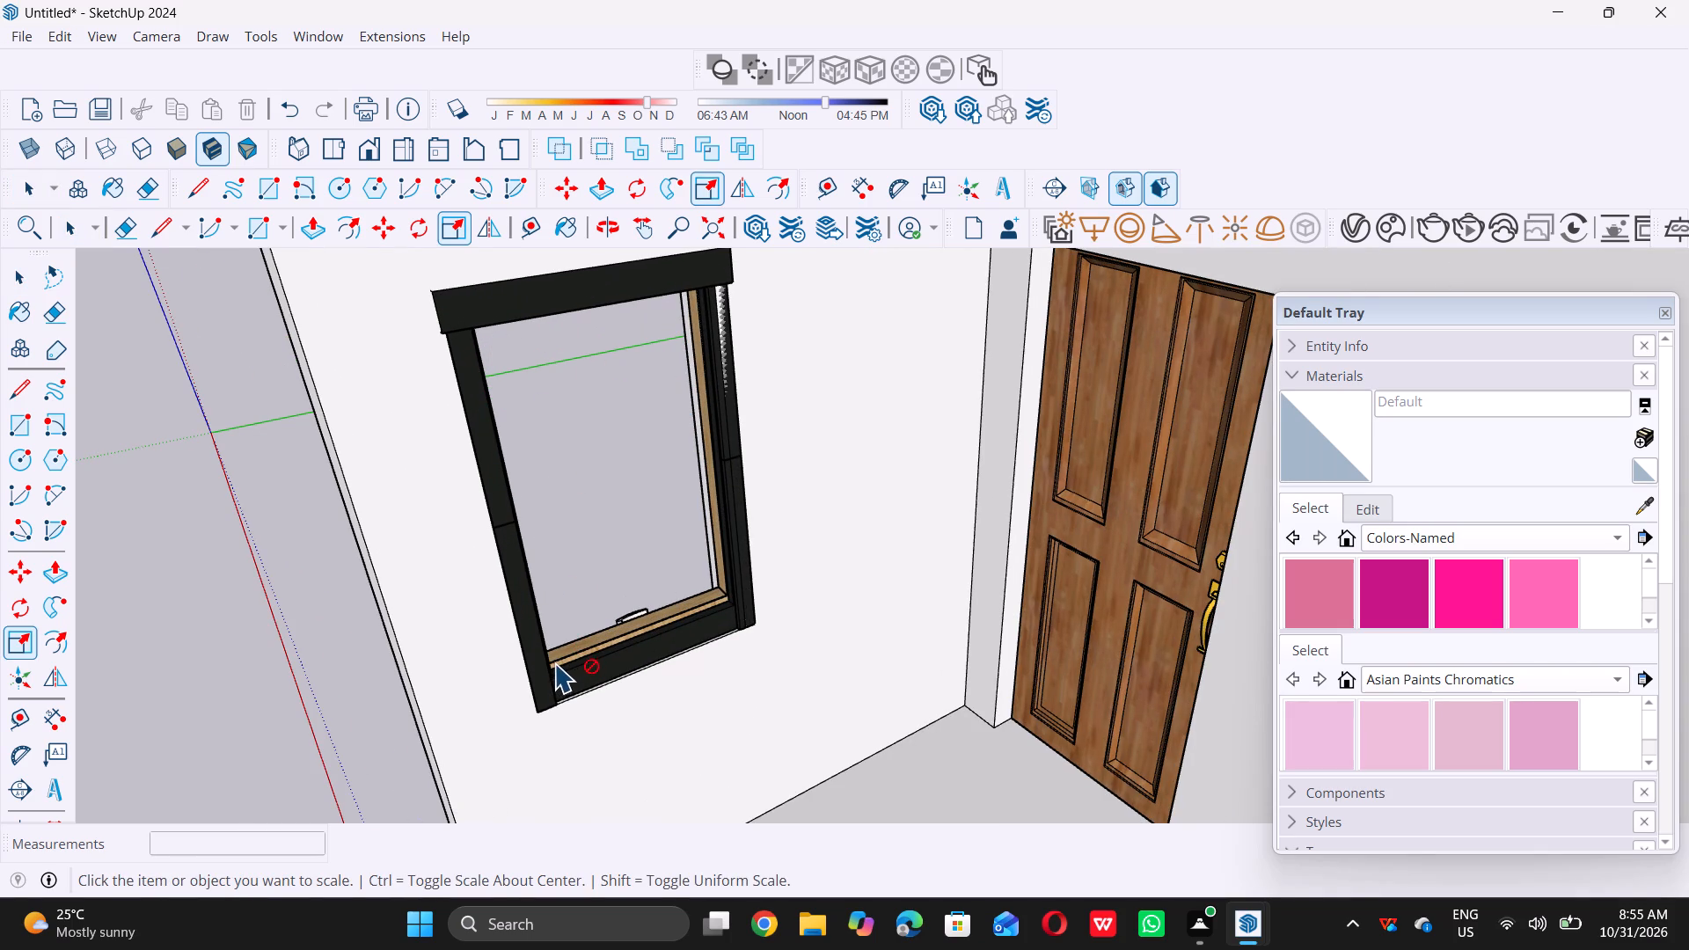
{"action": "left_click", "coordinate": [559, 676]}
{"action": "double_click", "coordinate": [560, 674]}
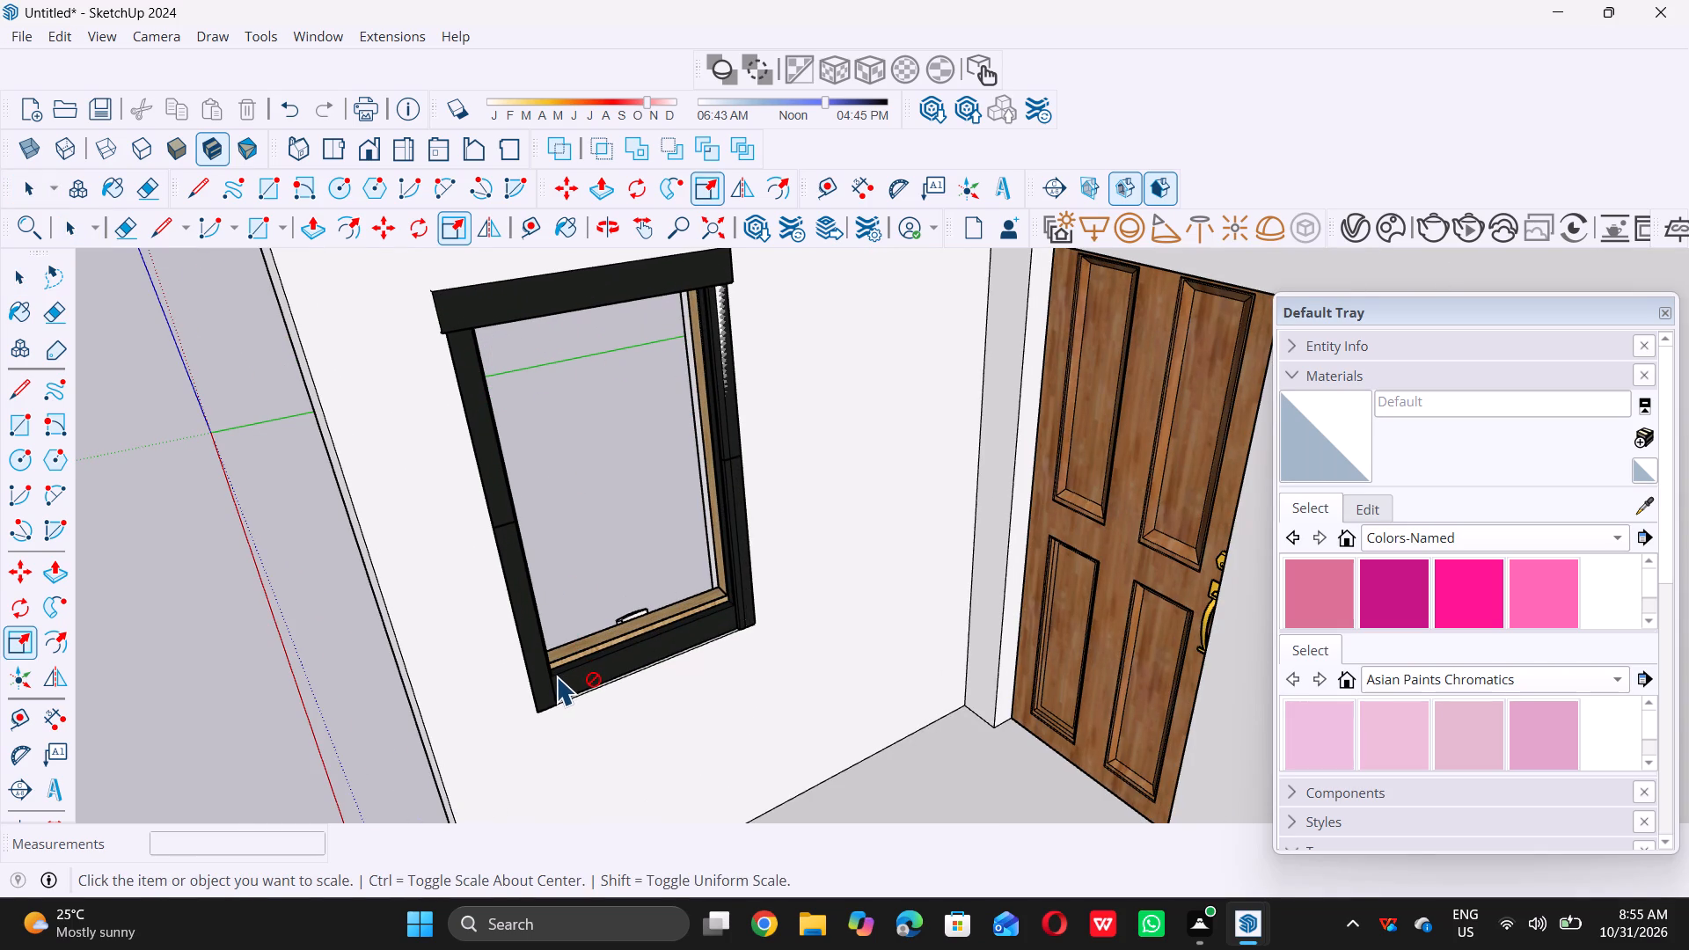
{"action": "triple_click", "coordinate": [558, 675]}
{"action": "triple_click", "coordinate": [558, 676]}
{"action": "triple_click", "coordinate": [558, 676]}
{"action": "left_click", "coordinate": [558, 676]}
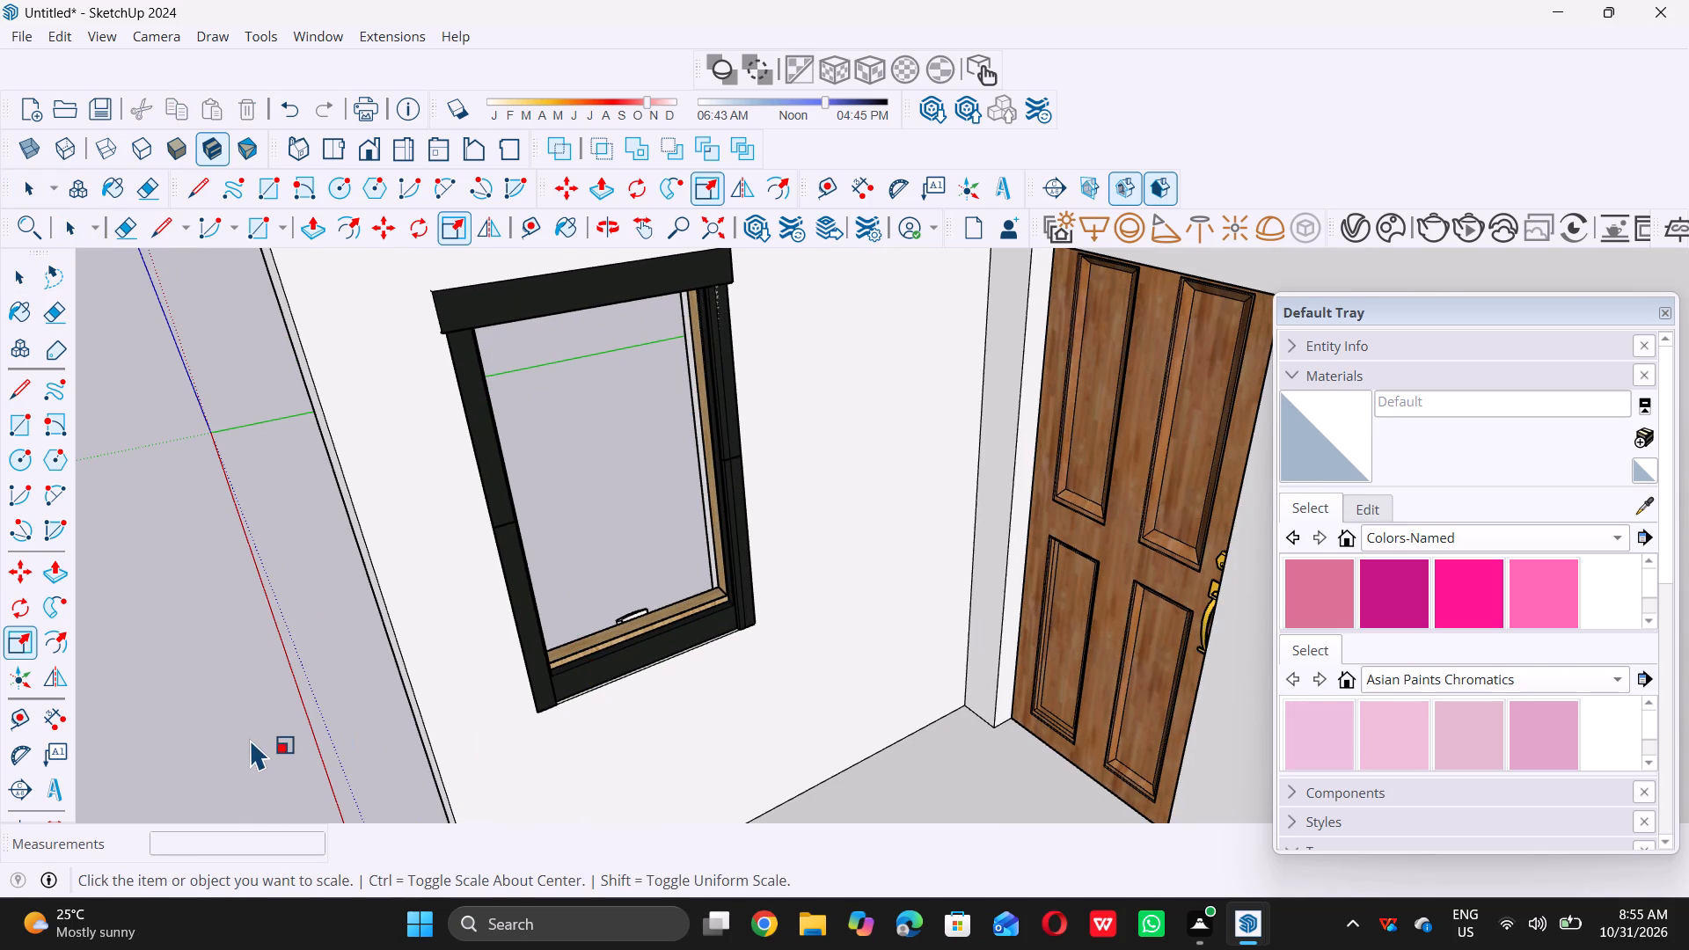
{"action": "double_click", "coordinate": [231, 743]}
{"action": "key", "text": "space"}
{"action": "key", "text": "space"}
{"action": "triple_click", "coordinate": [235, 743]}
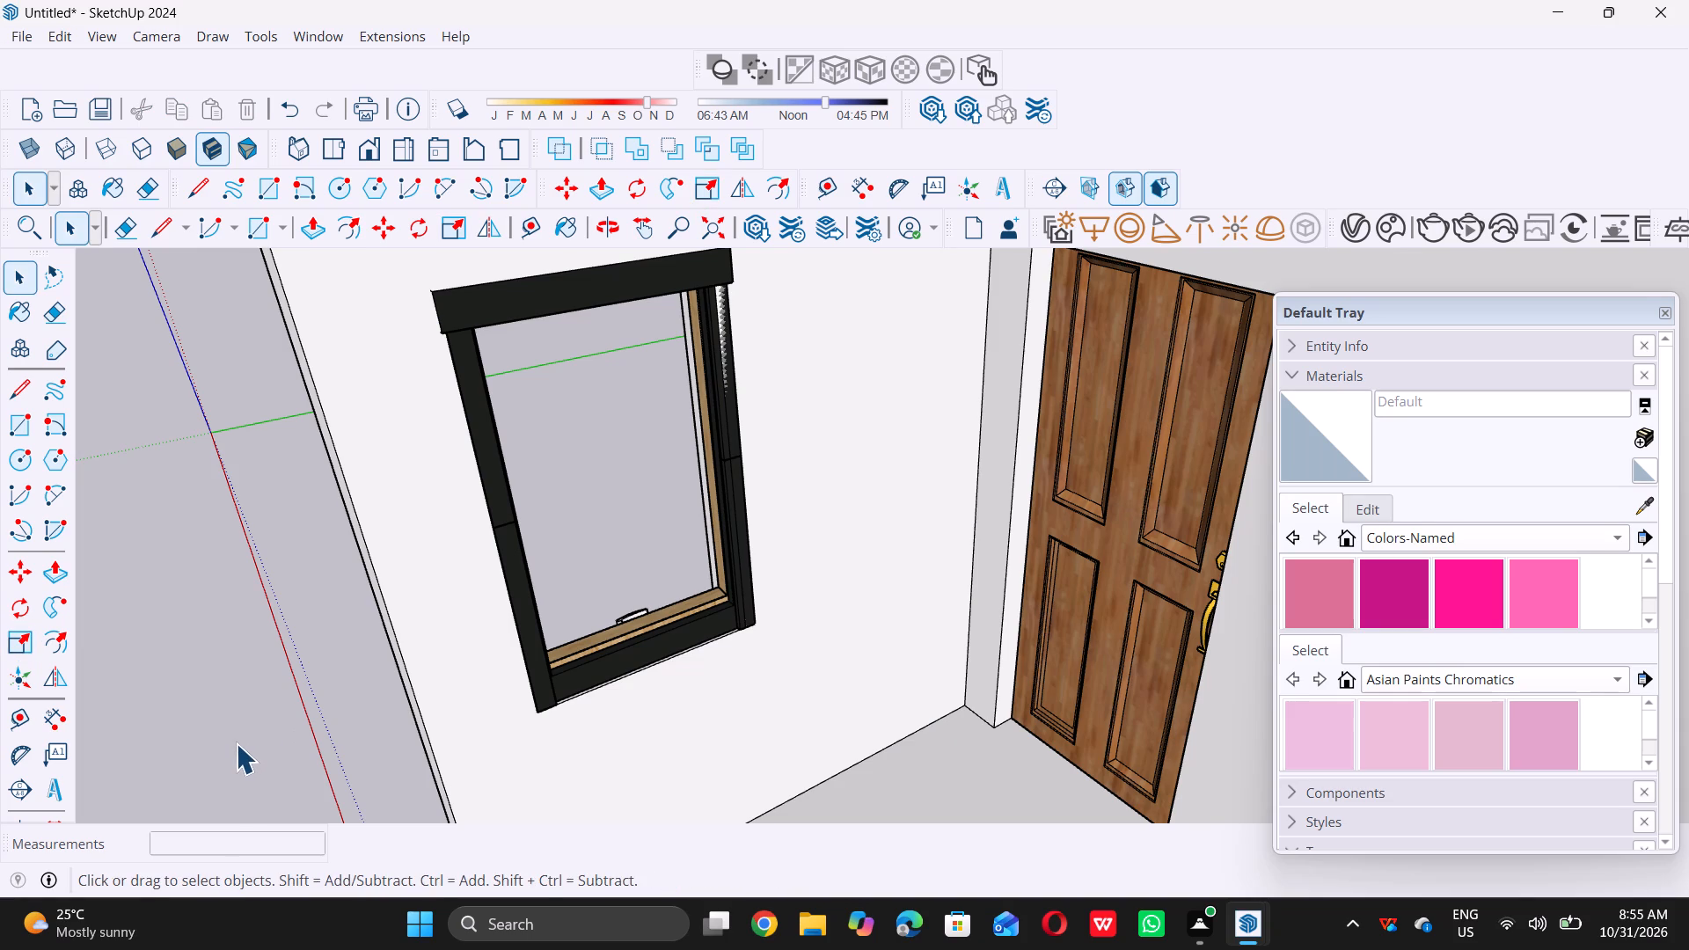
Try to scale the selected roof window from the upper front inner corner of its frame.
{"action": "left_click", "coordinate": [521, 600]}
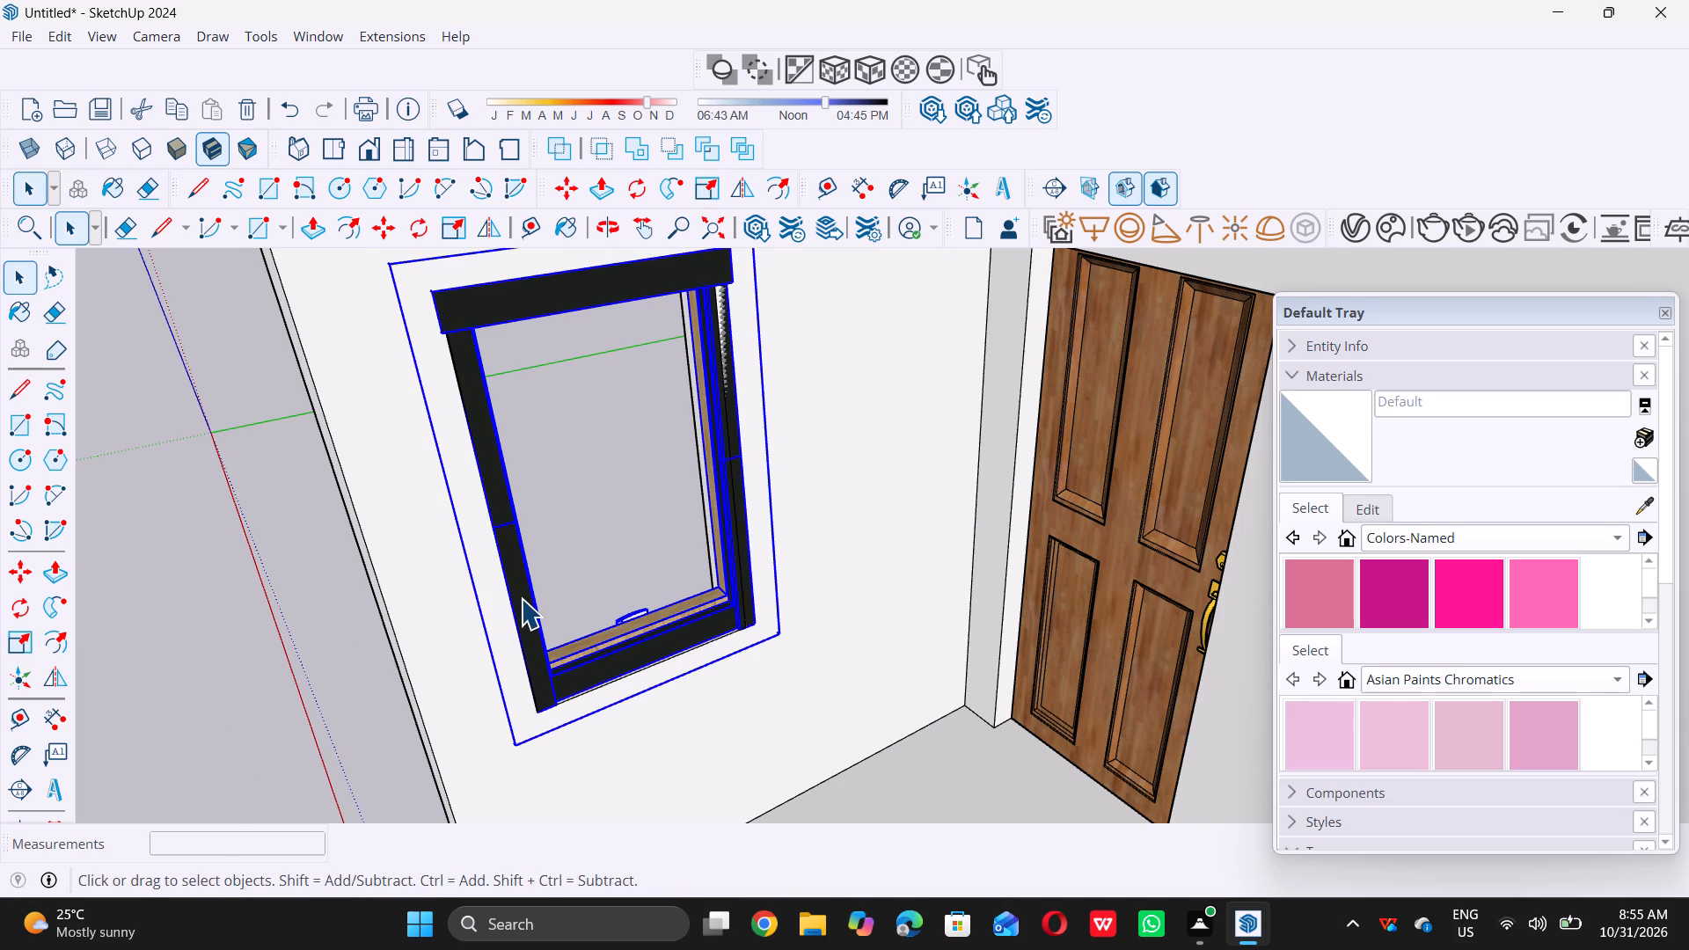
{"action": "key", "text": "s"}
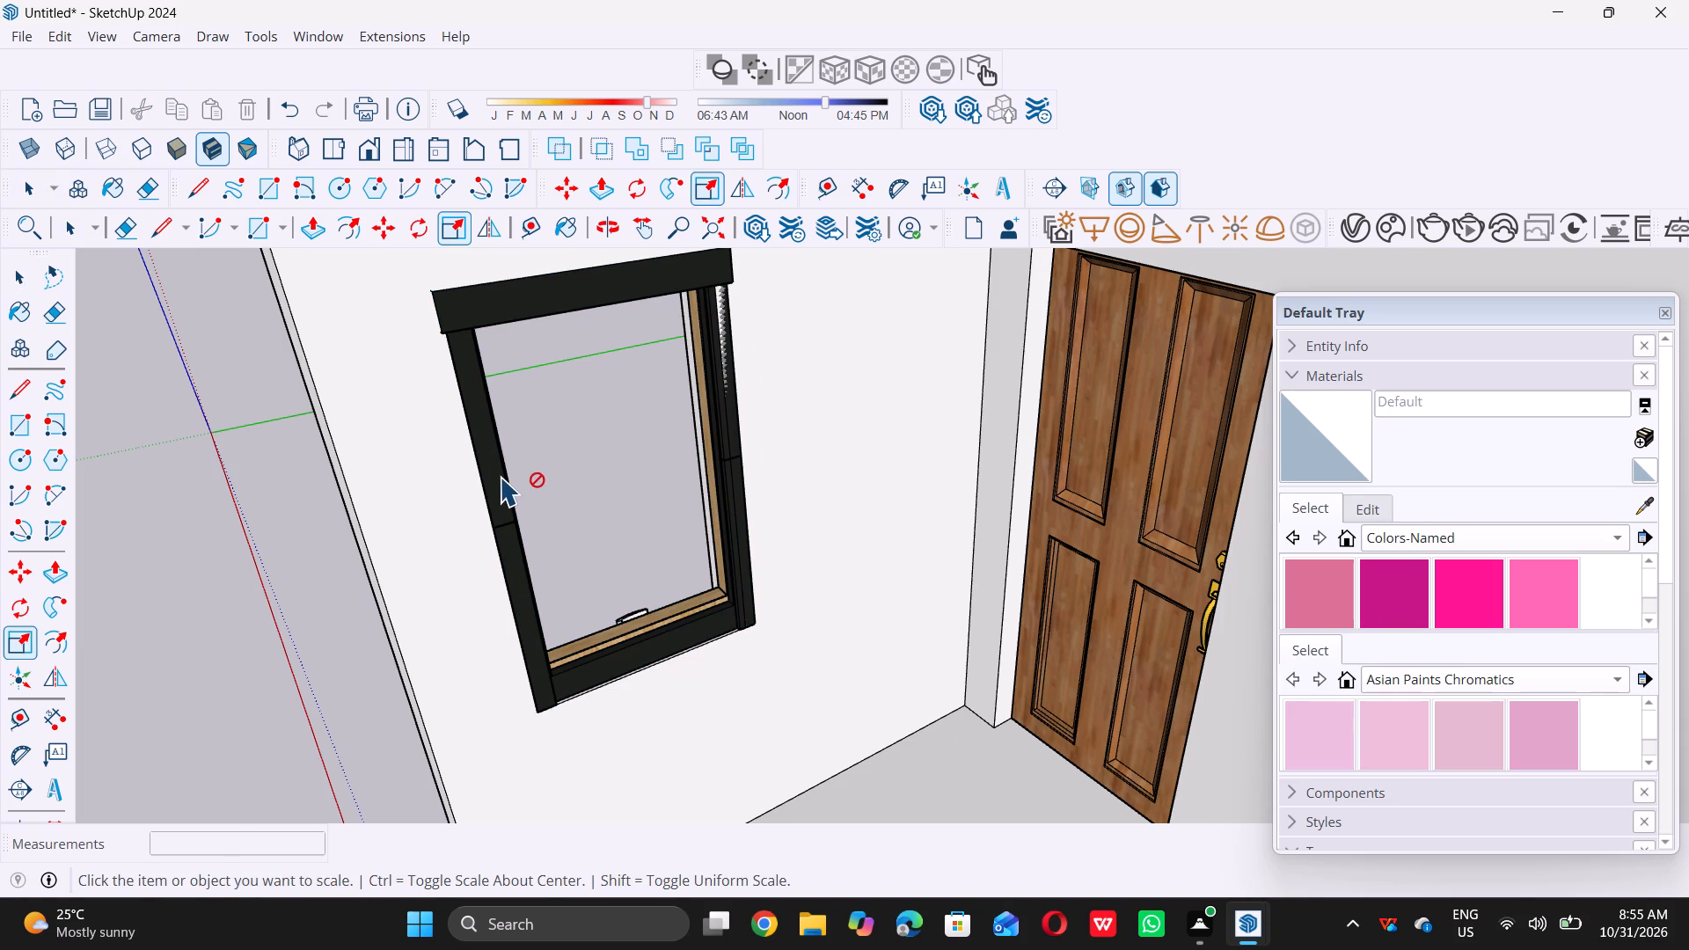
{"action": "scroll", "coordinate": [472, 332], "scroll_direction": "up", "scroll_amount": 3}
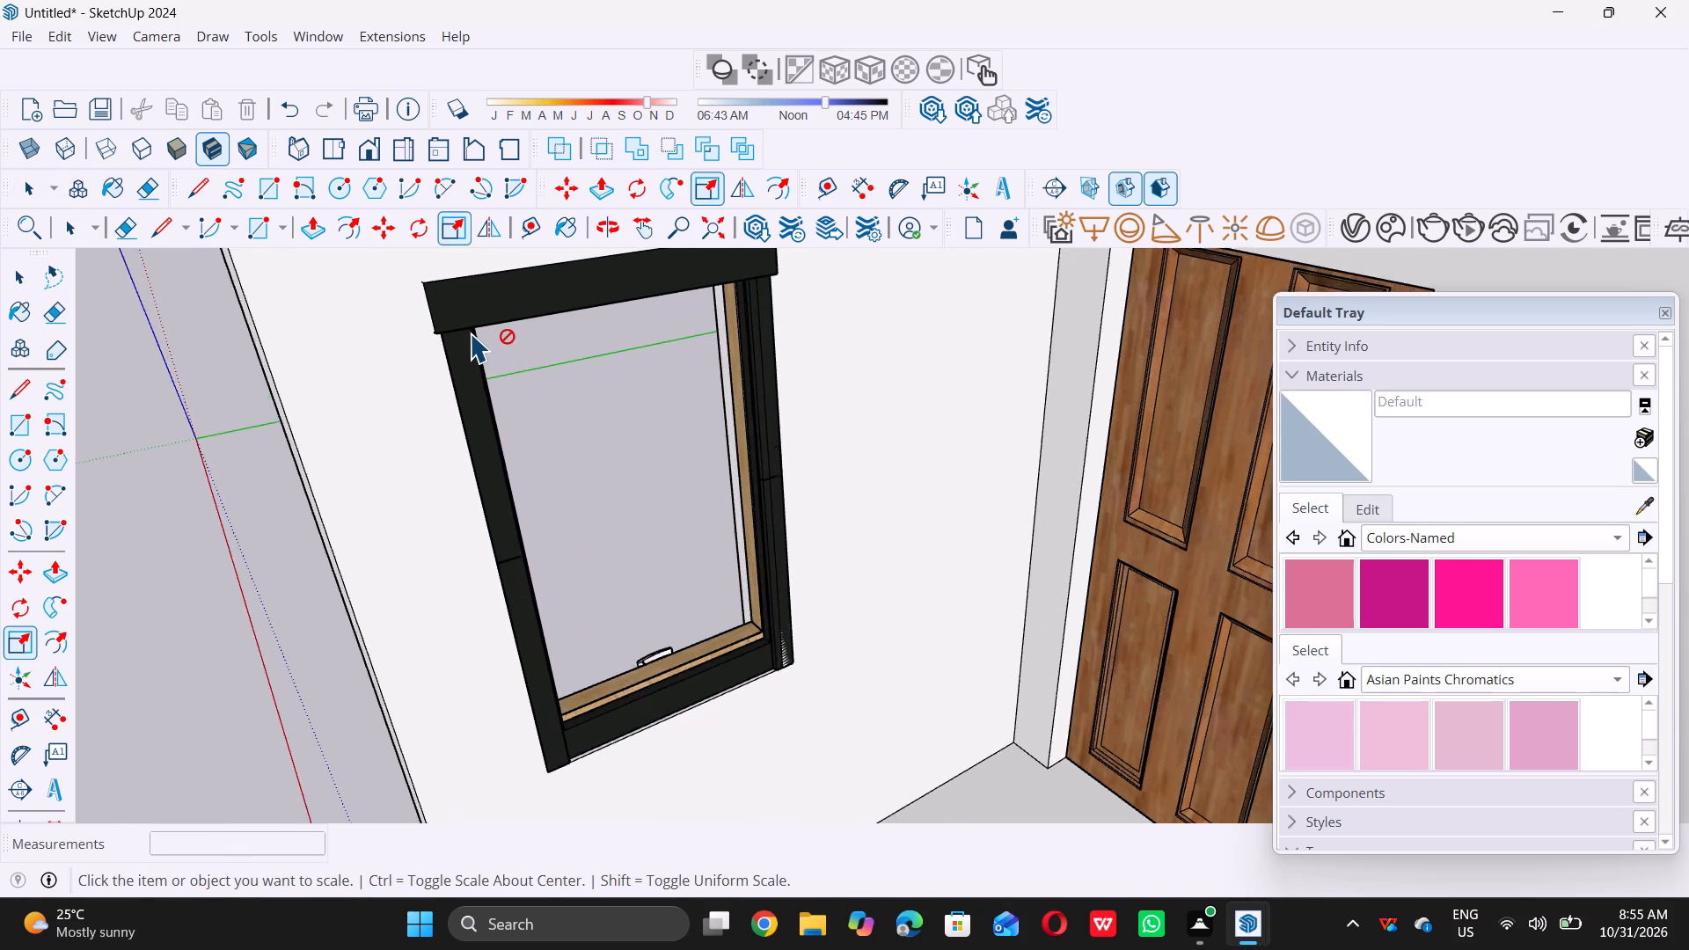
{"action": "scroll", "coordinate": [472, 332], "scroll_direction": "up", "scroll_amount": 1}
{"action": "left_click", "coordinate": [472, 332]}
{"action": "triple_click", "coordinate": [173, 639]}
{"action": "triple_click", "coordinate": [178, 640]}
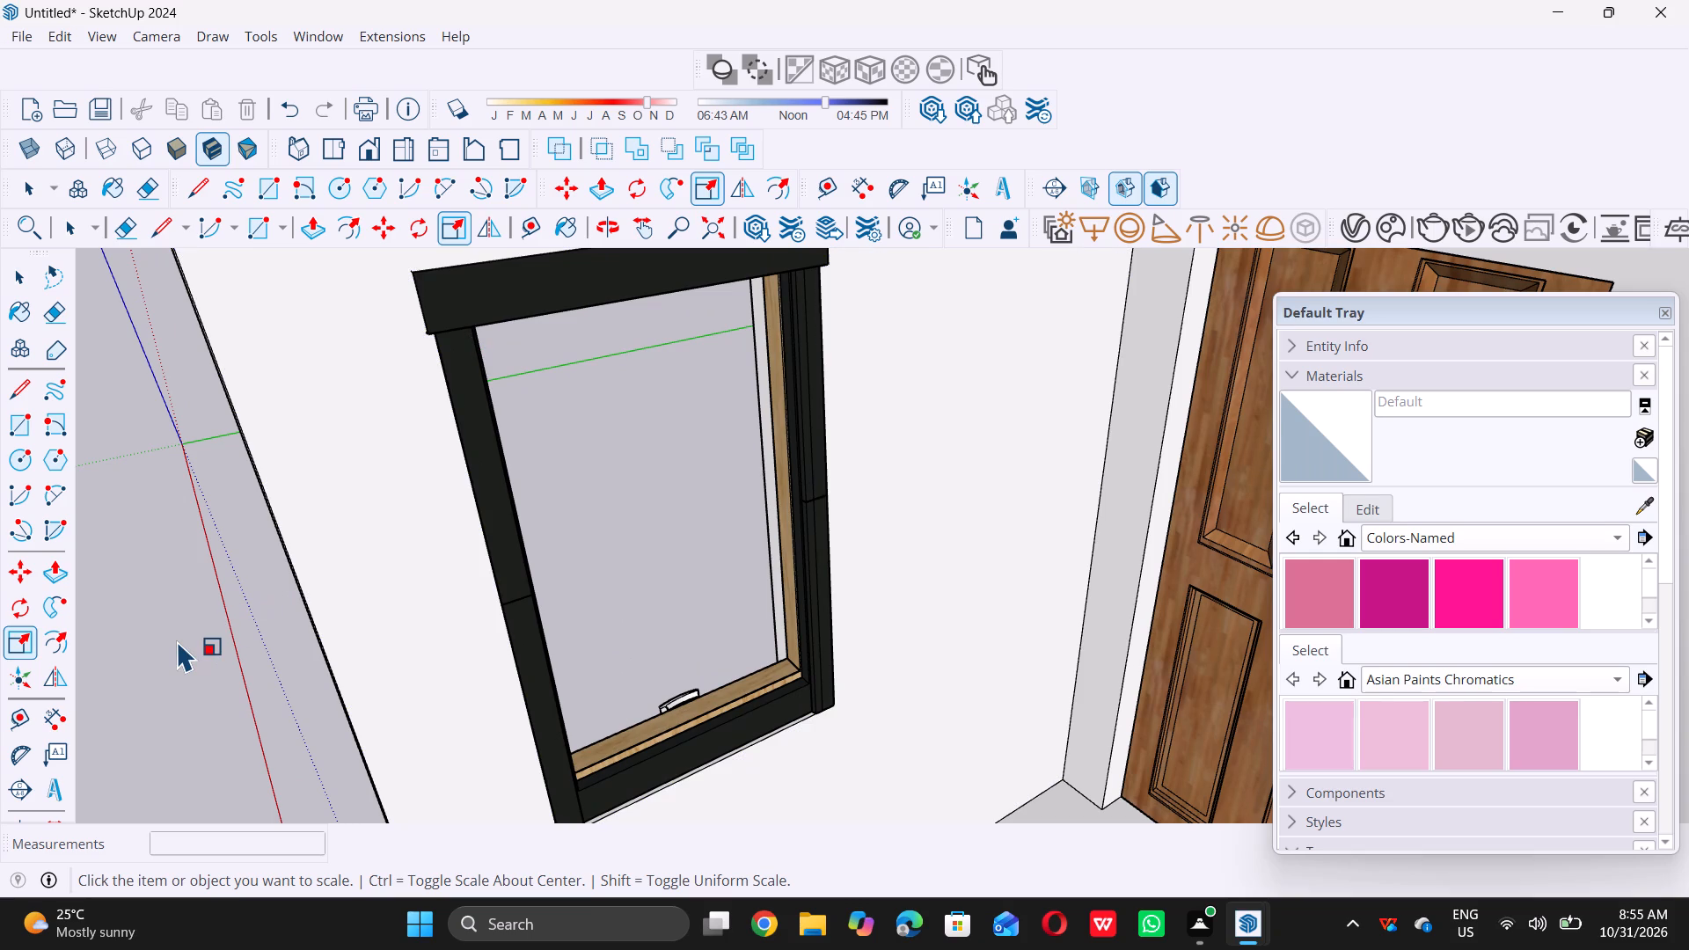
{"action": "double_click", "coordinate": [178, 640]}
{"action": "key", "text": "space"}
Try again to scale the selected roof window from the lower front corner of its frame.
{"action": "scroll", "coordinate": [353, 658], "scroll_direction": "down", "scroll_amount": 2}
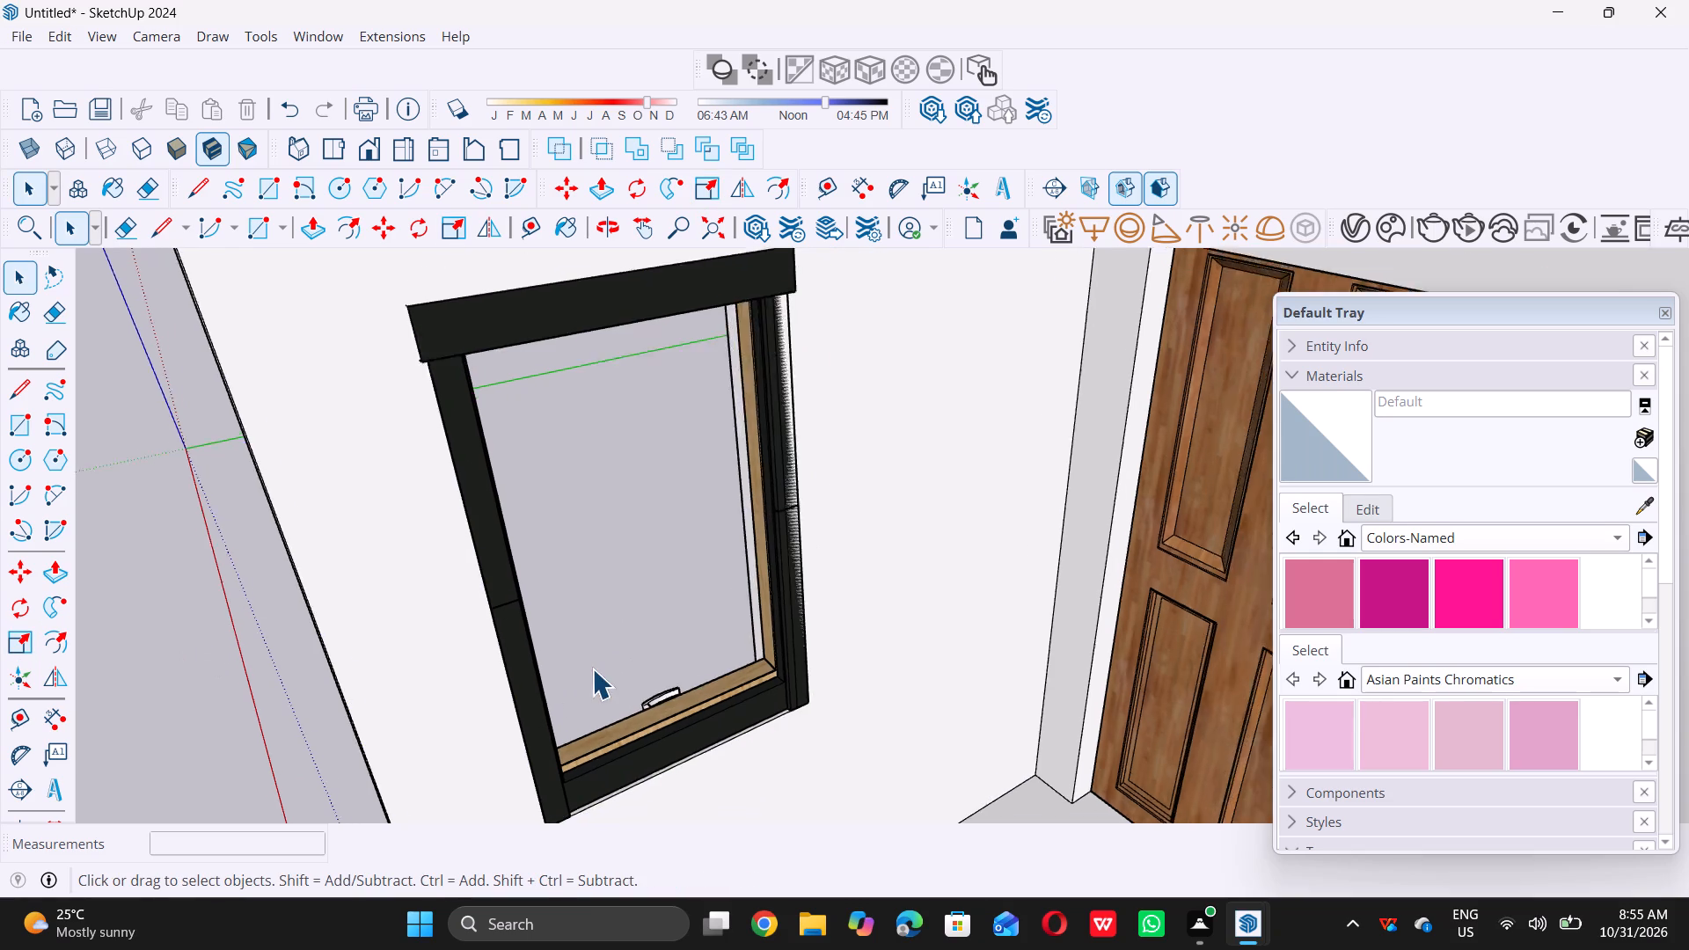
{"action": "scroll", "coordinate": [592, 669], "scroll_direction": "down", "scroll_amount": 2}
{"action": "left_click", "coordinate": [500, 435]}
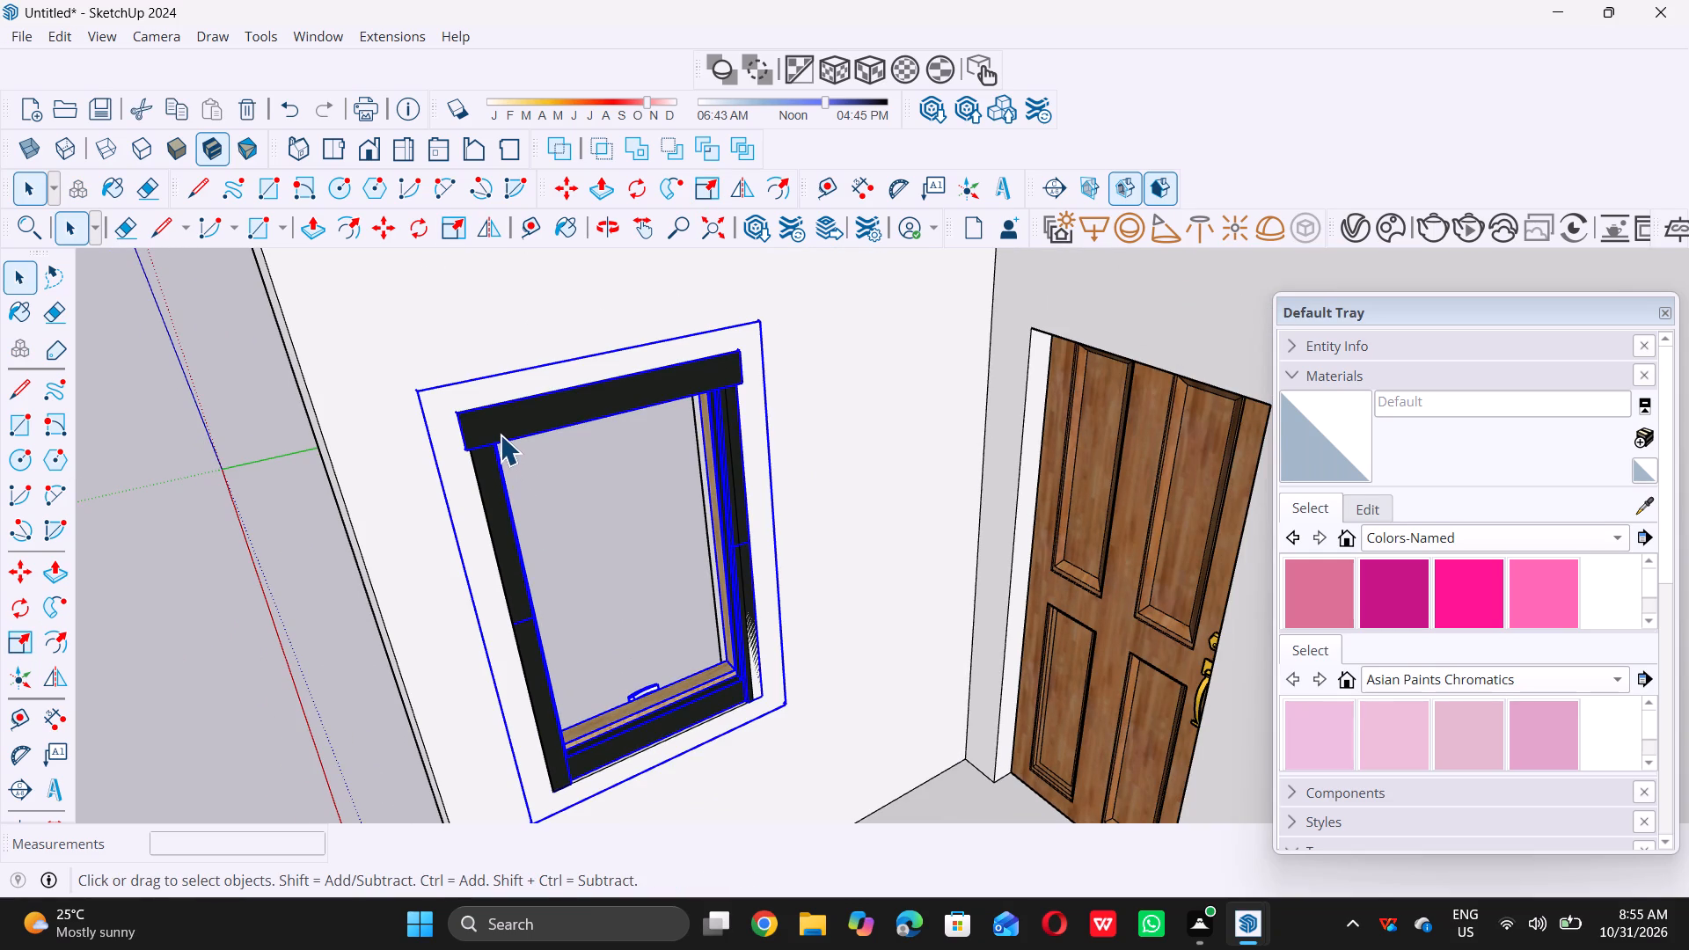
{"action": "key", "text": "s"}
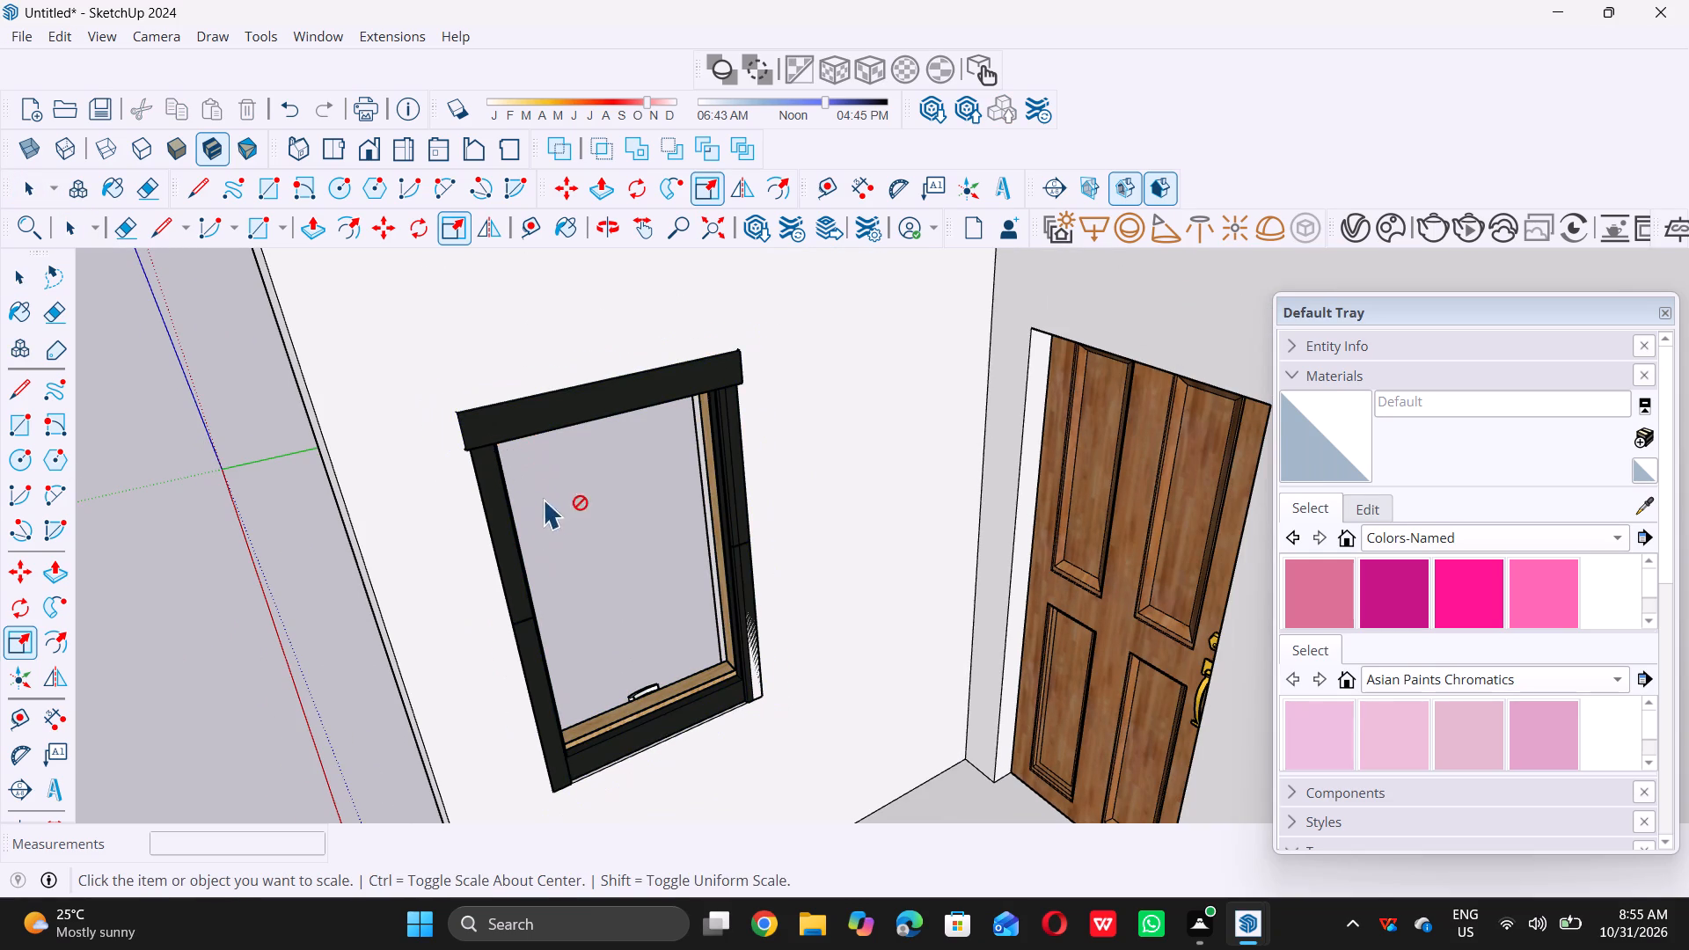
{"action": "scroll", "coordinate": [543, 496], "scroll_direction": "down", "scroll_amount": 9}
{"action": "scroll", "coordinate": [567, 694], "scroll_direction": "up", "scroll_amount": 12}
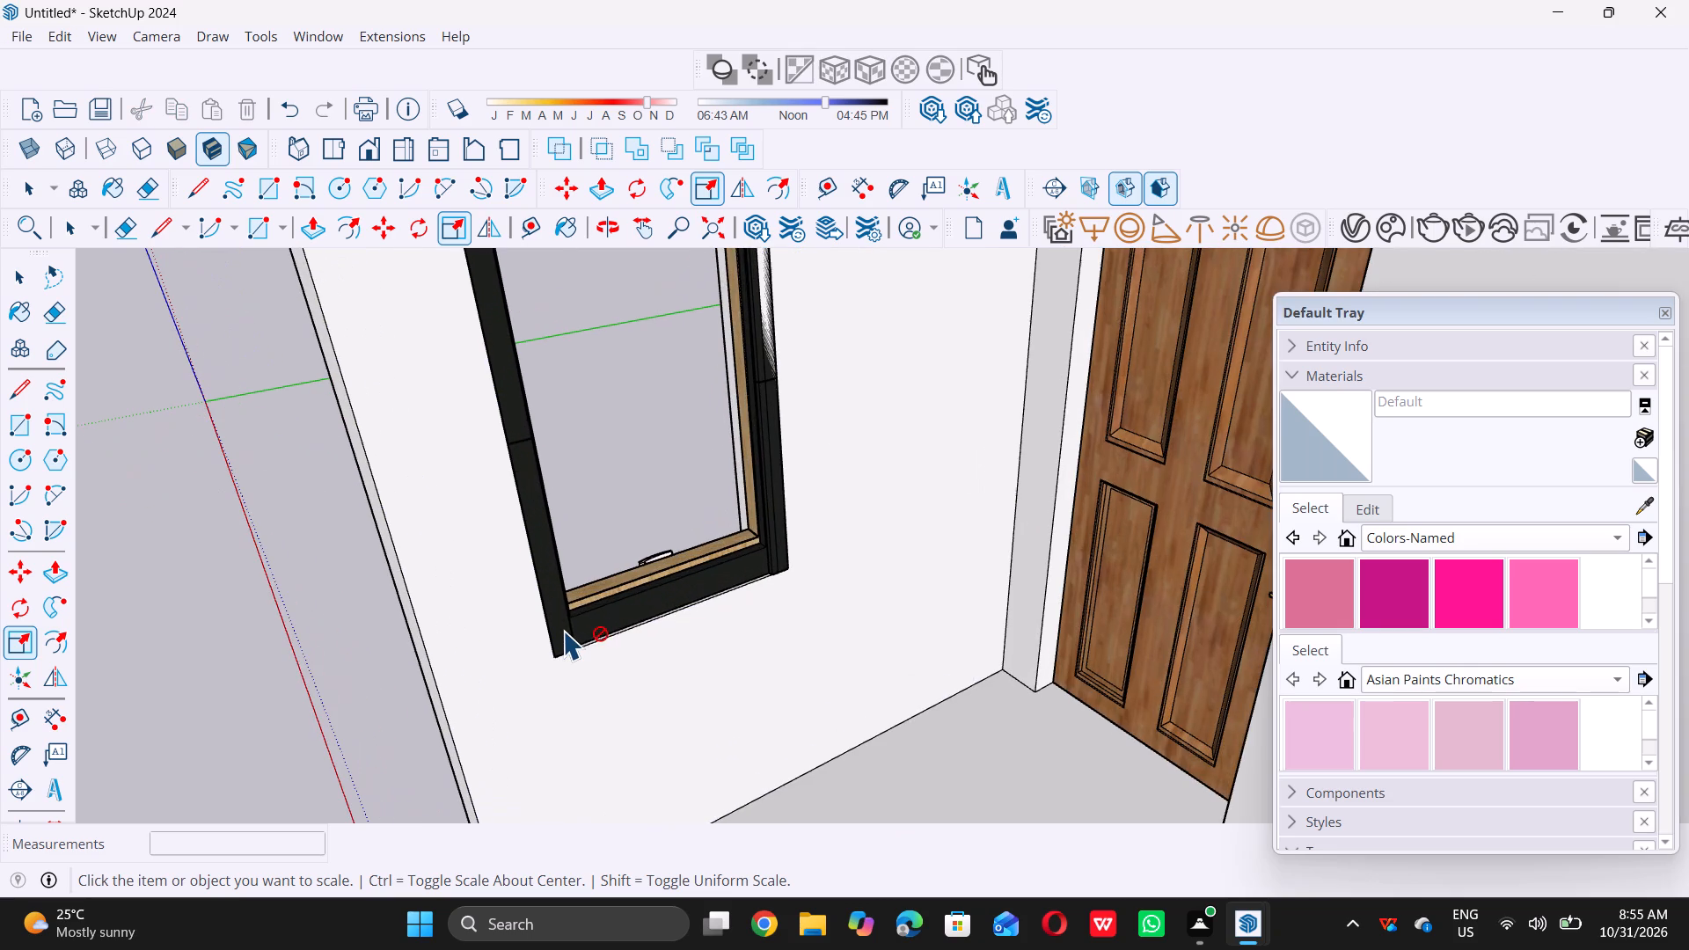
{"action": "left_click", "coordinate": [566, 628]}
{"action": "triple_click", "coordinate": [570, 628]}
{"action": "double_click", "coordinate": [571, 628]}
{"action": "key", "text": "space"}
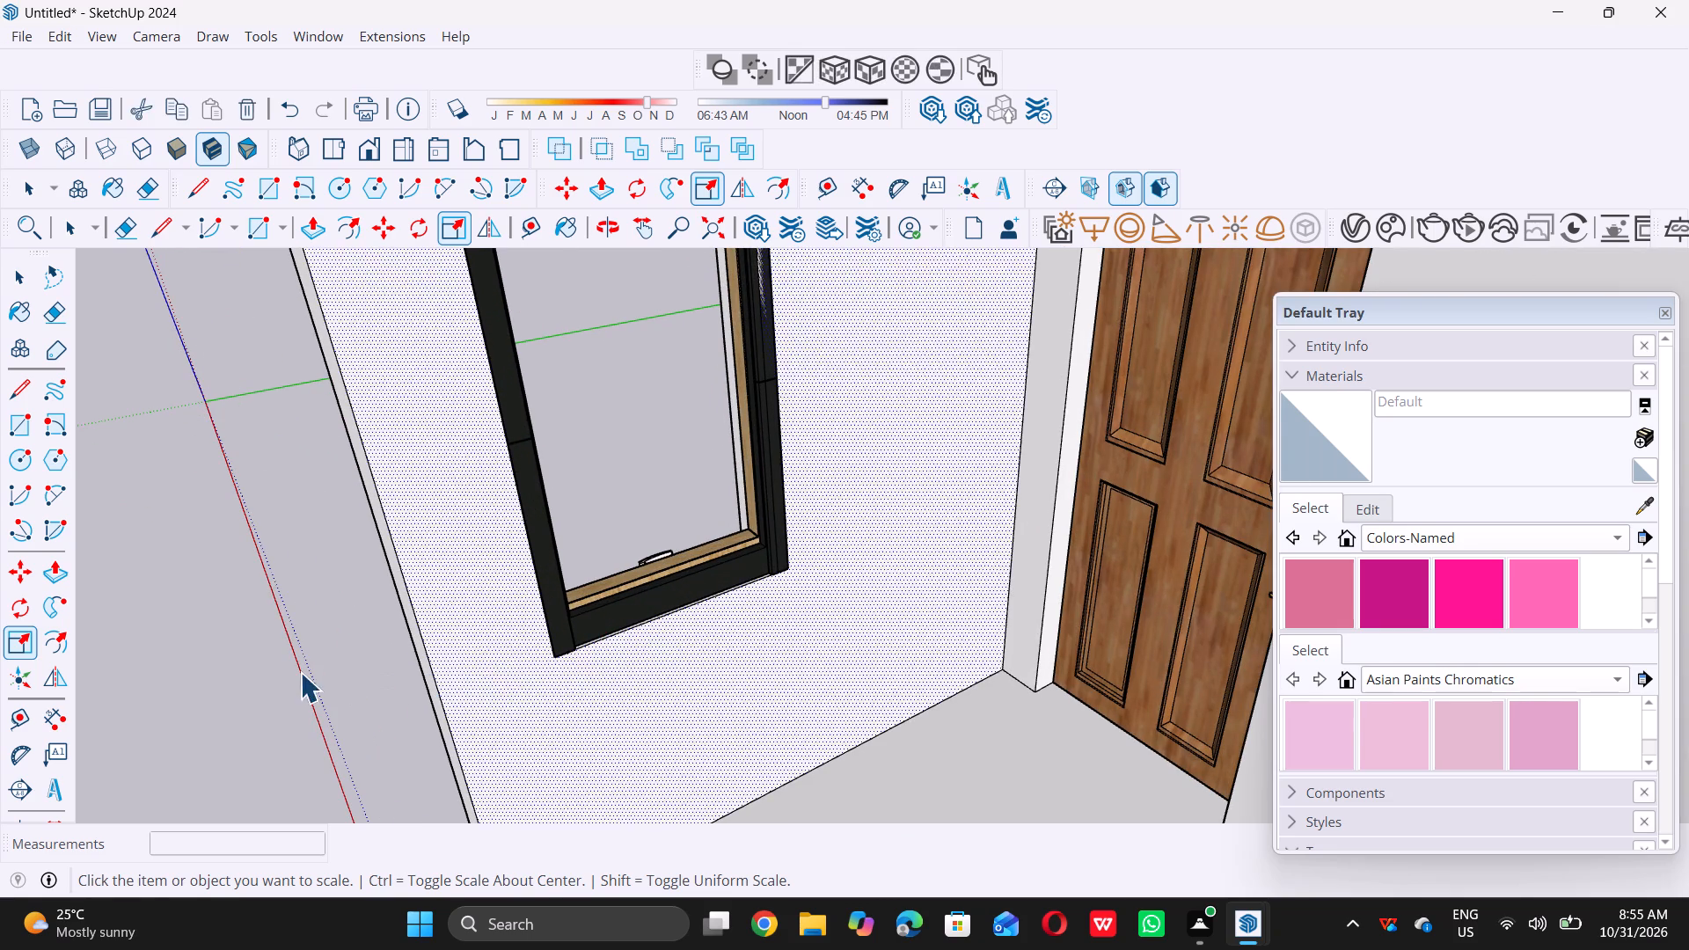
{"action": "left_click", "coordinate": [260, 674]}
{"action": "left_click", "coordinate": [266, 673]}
Move the roof window by the lower front corner of its outer boundary outline.
{"action": "double_click", "coordinate": [573, 618]}
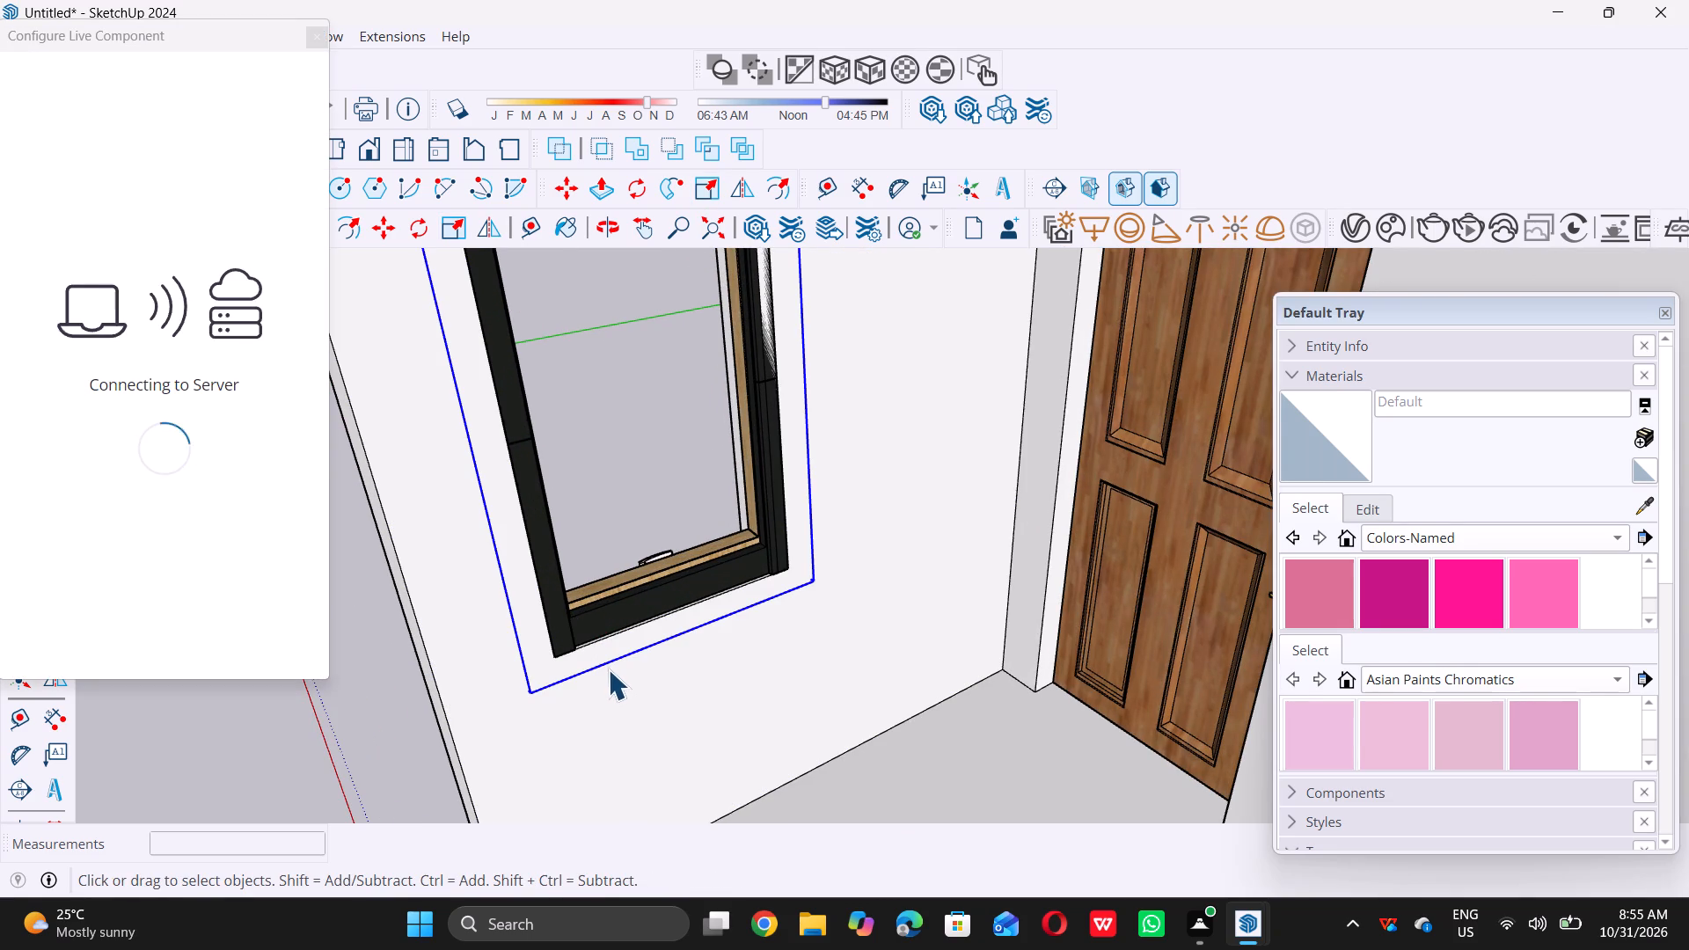
{"action": "key", "text": "m"}
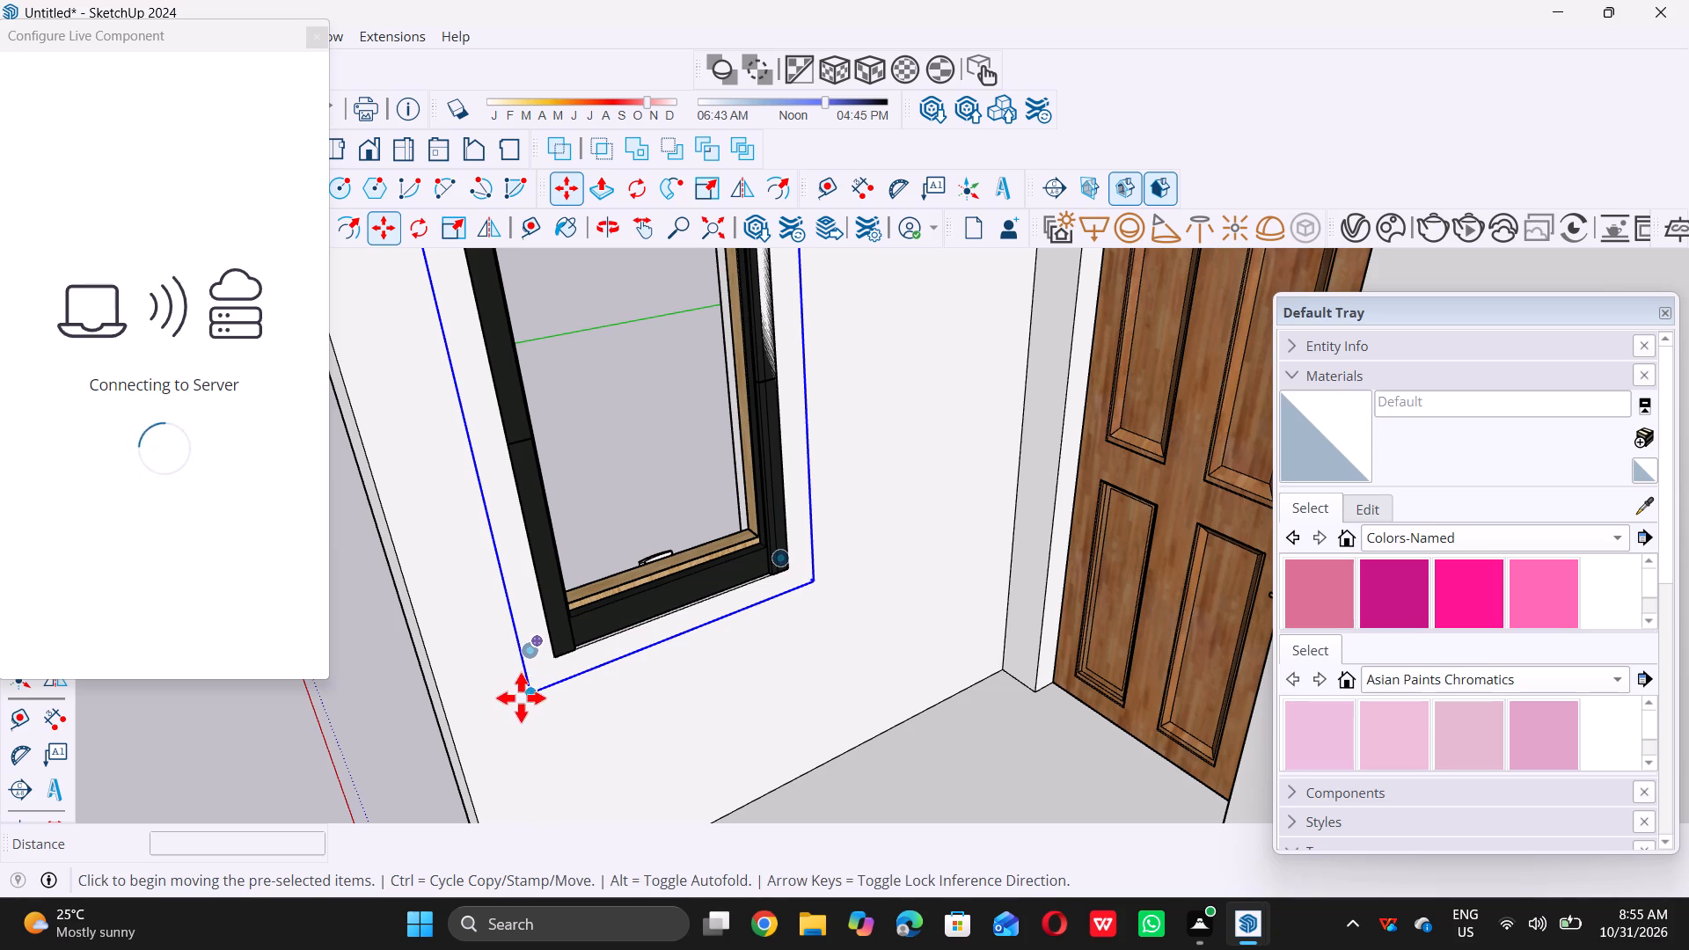
{"action": "left_click", "coordinate": [533, 698]}
{"action": "scroll", "coordinate": [534, 697], "scroll_direction": "down", "scroll_amount": 15}
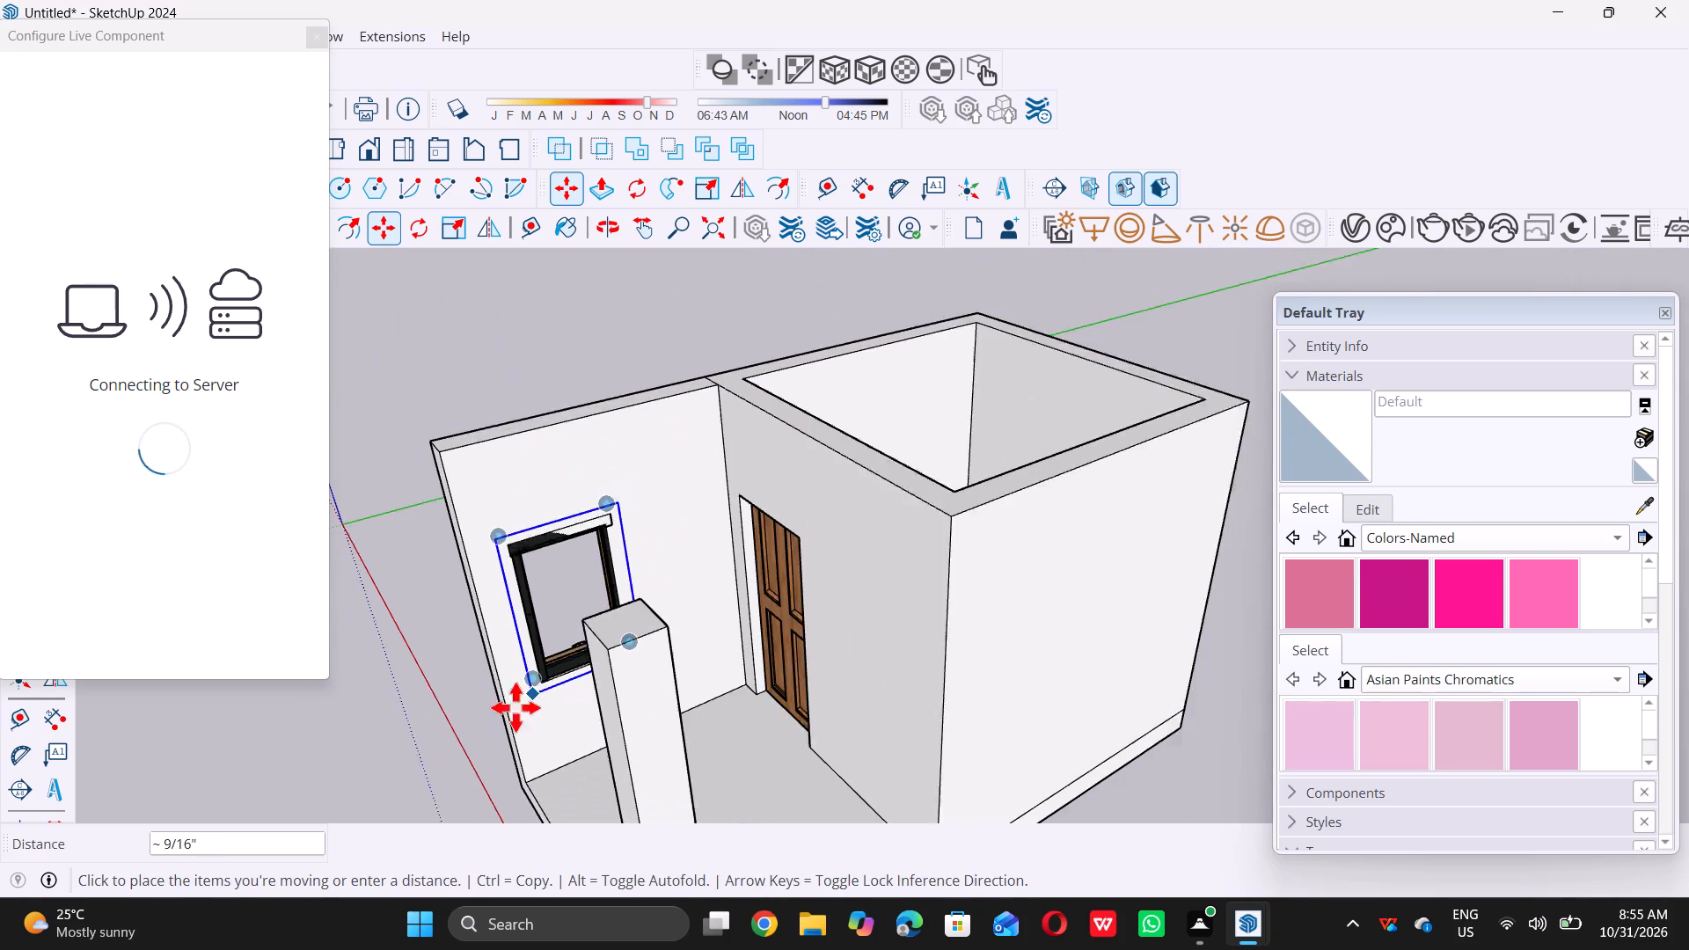
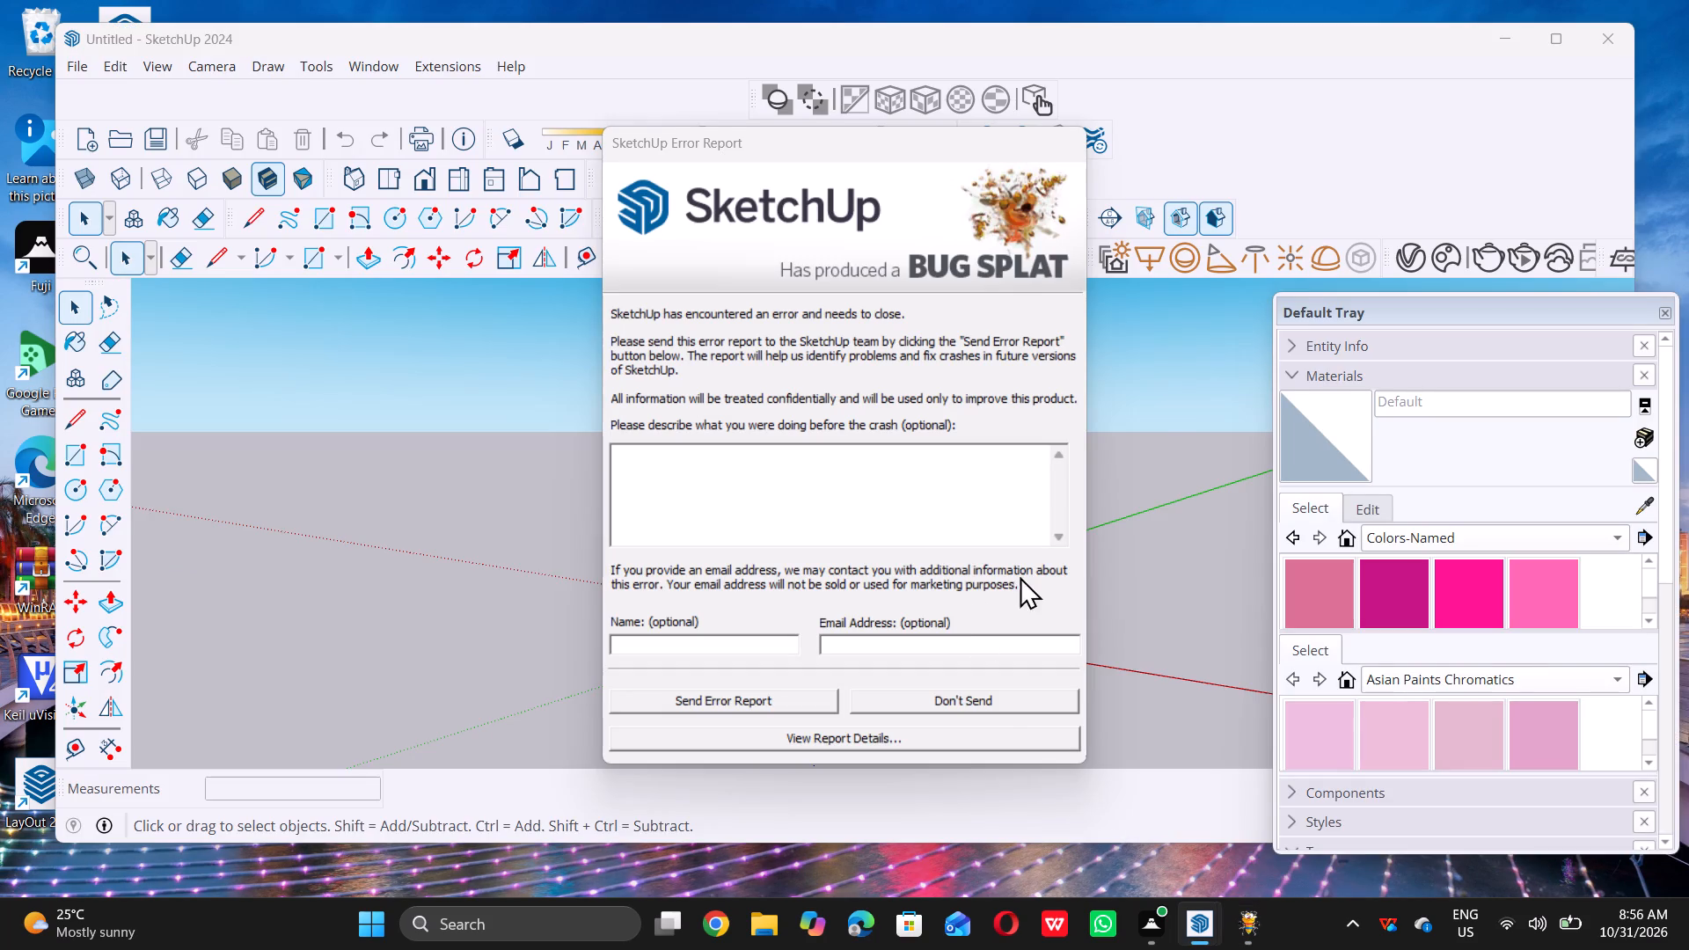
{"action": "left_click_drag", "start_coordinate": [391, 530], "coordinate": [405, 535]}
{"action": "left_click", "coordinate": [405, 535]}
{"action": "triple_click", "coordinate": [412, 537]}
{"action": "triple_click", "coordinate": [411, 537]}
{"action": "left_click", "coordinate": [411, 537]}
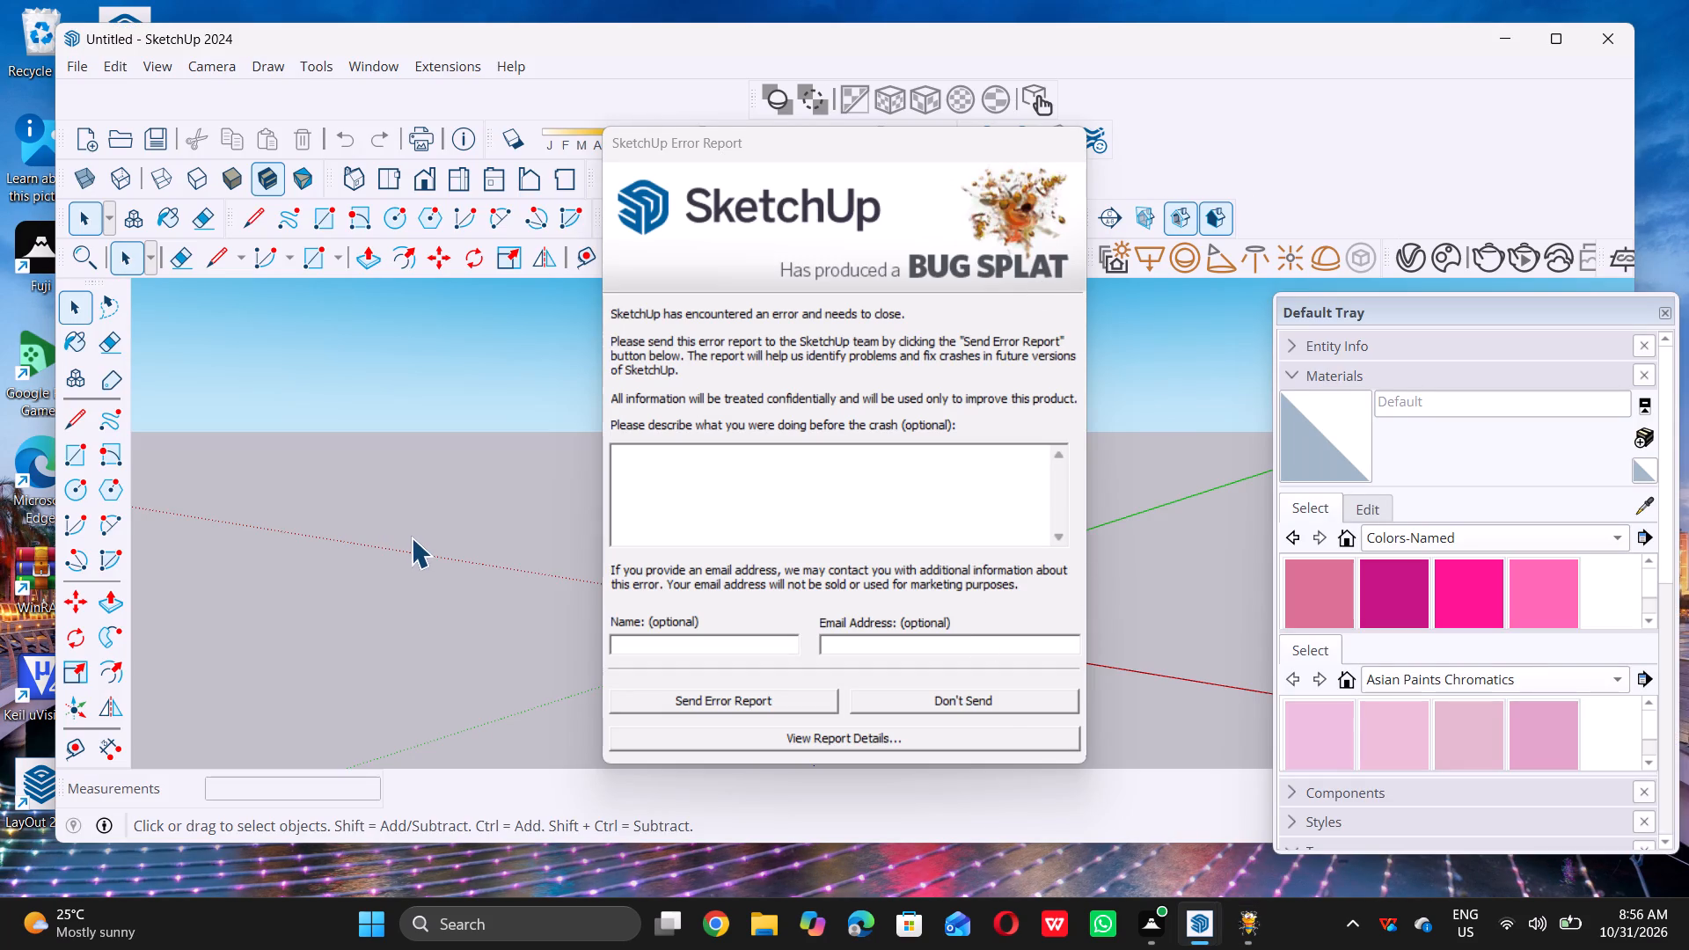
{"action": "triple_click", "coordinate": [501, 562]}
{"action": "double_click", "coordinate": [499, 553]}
Send the SketchUp crash error report with the optional fields left blank and close the sending progress window.
{"action": "left_click", "coordinate": [1054, 148]}
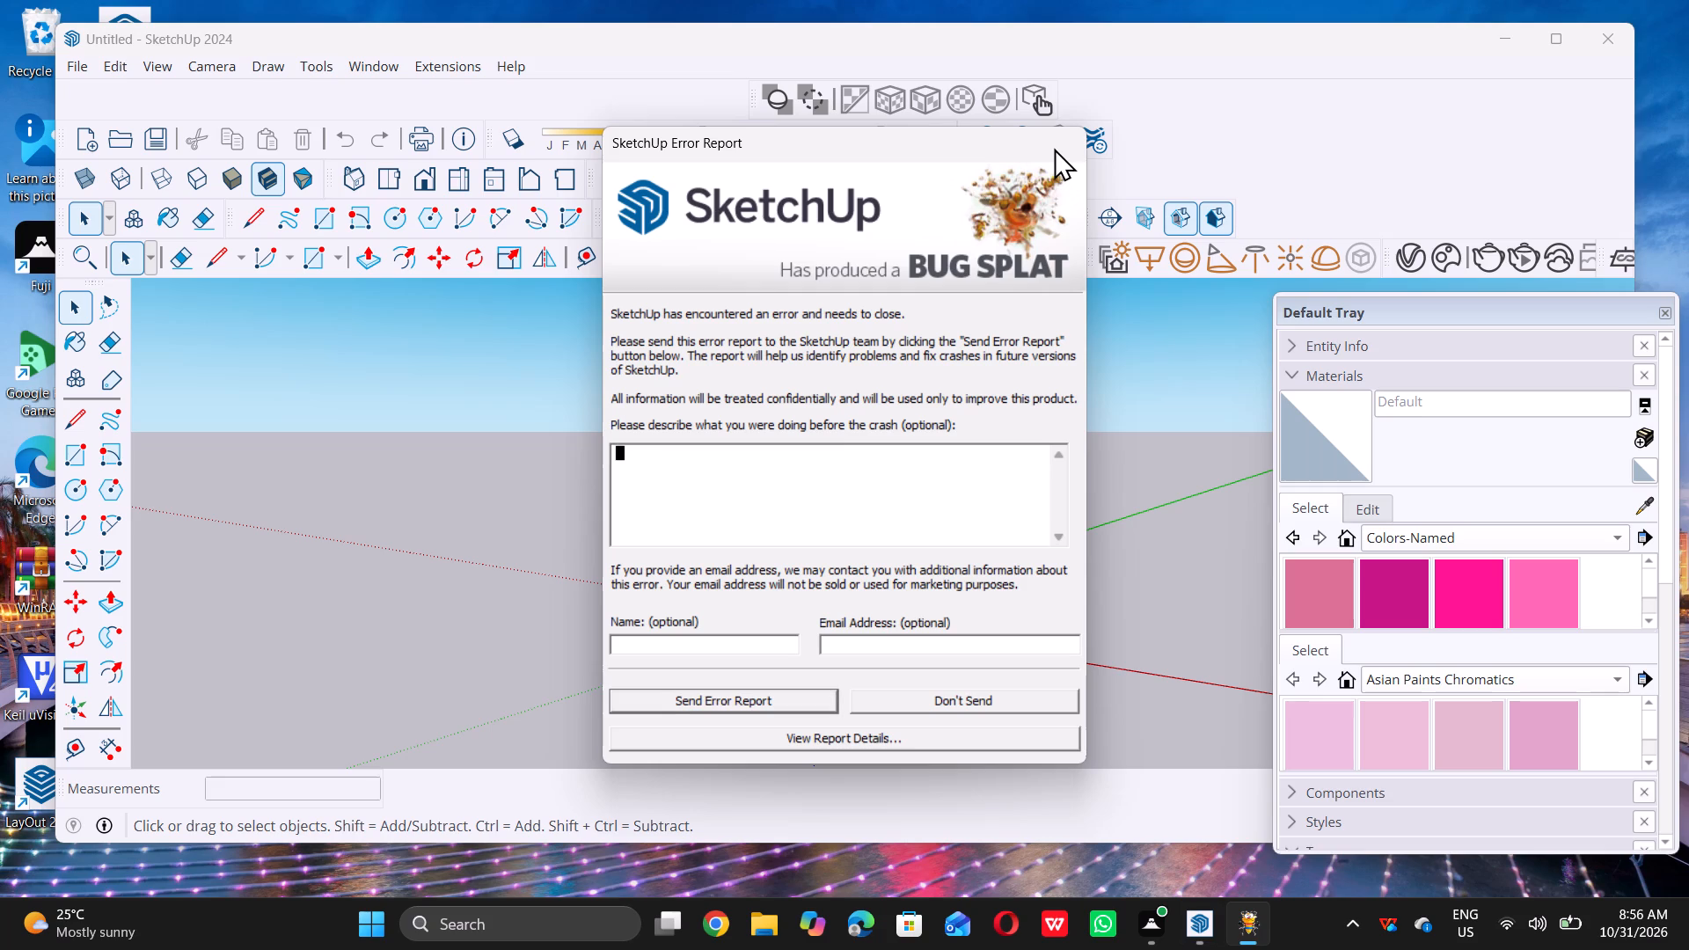
{"action": "left_click", "coordinate": [1047, 150]}
{"action": "triple_click", "coordinate": [1114, 428]}
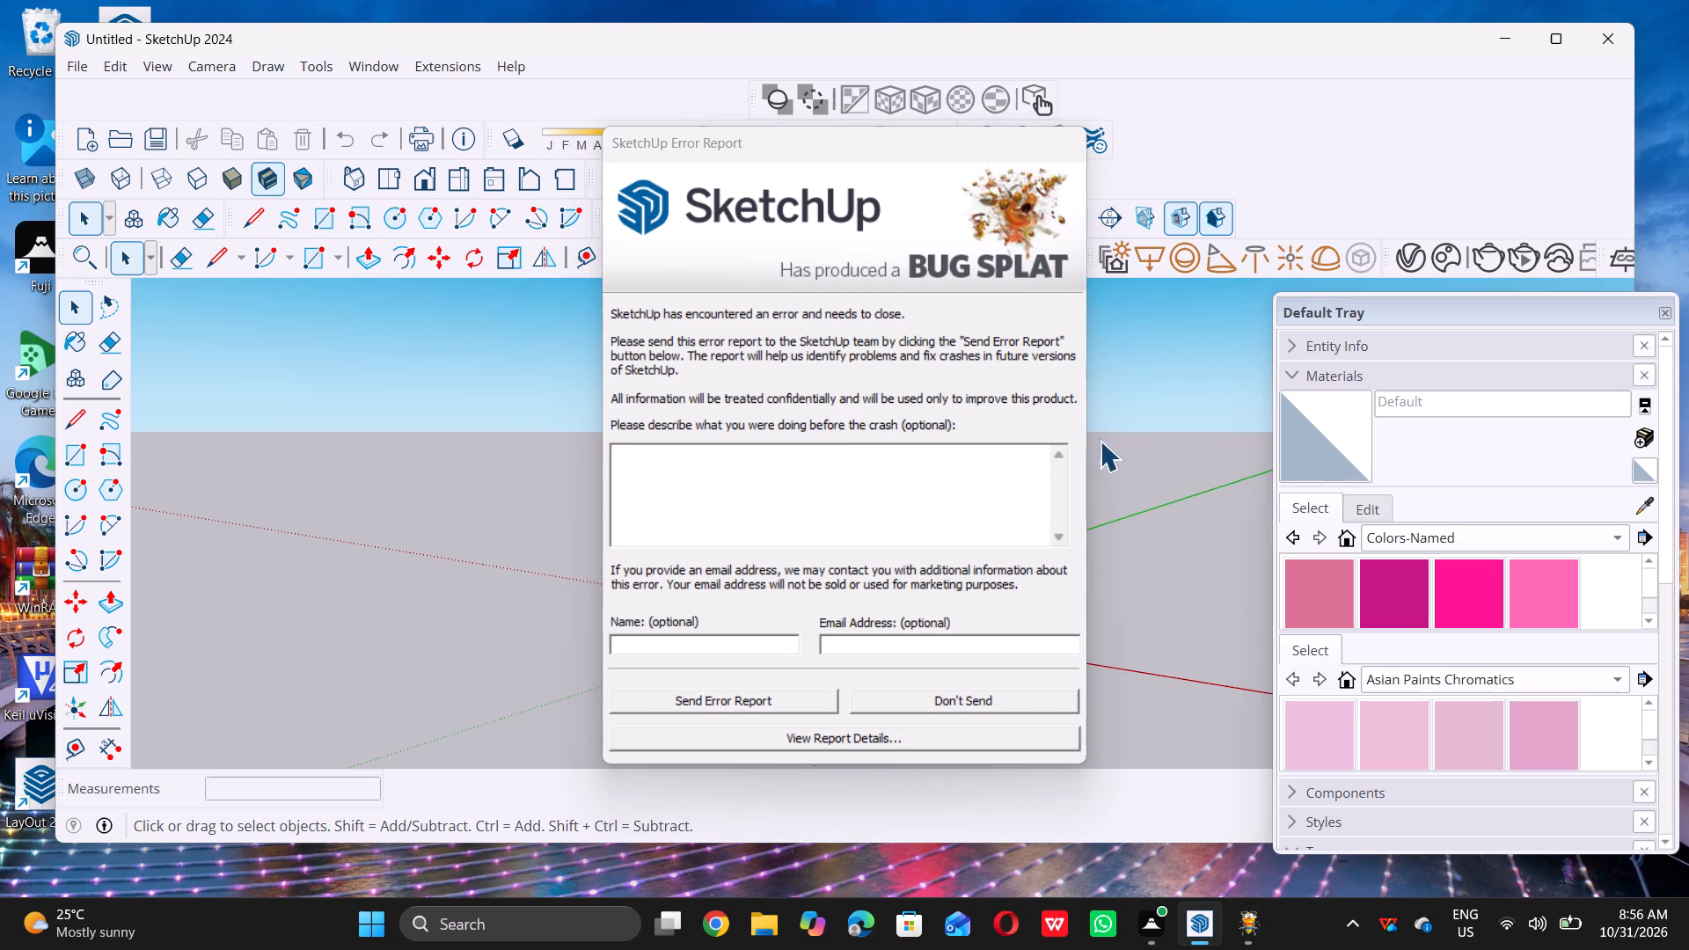
{"action": "left_click", "coordinate": [731, 708]}
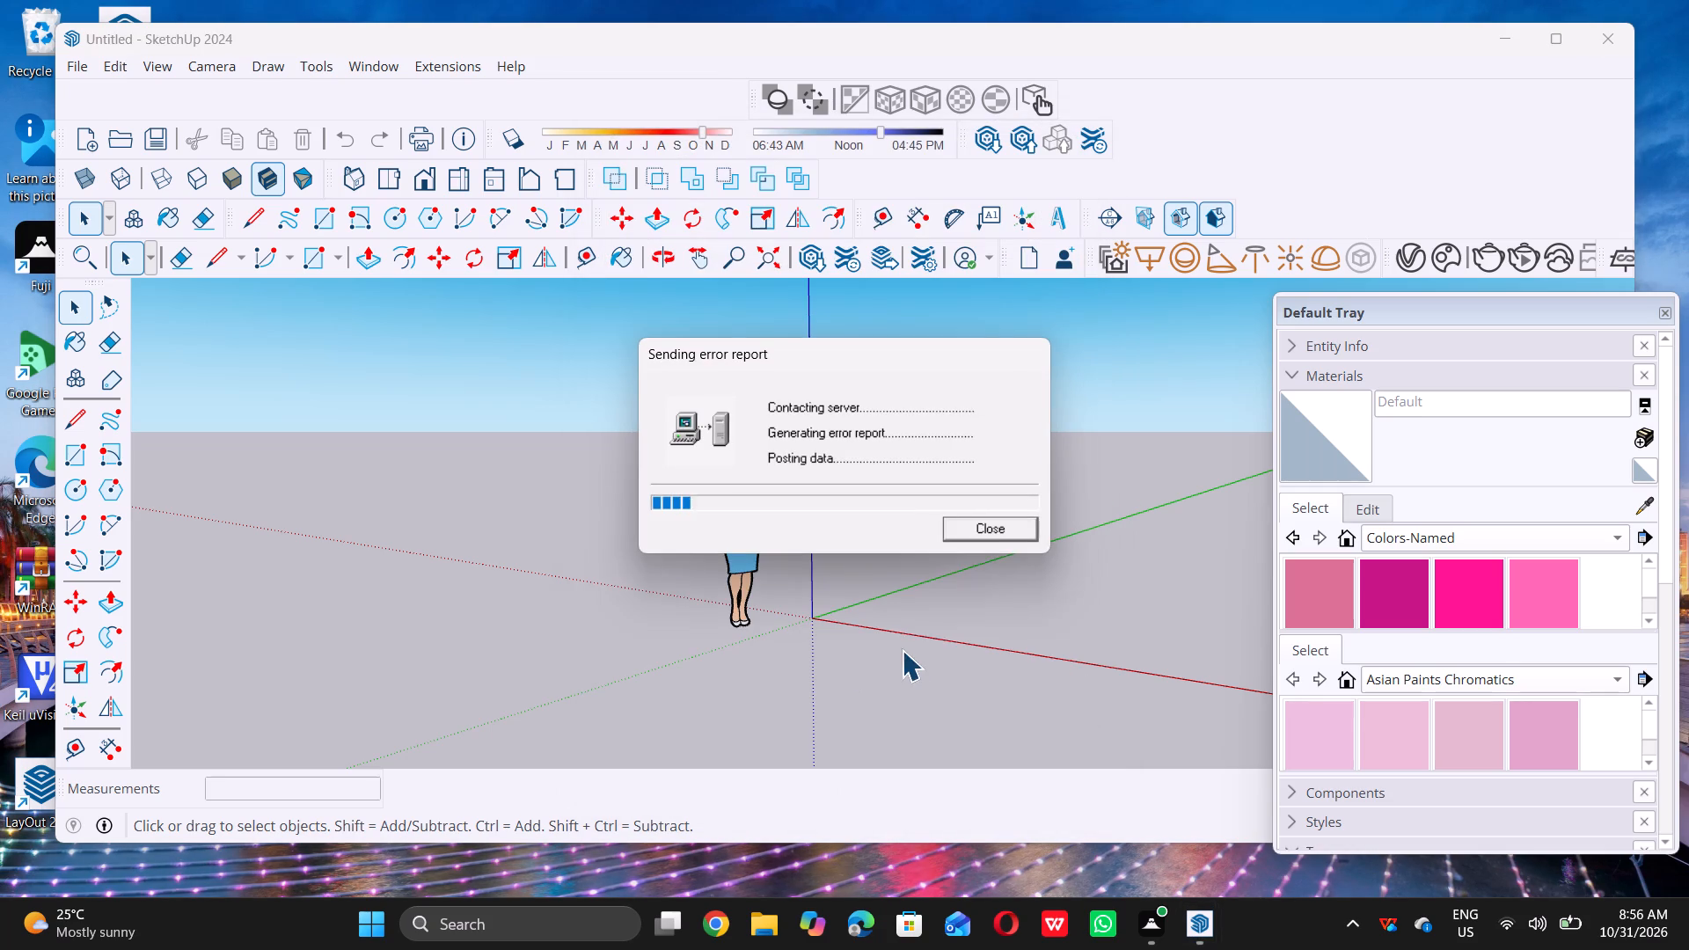
{"action": "left_click", "coordinate": [986, 526]}
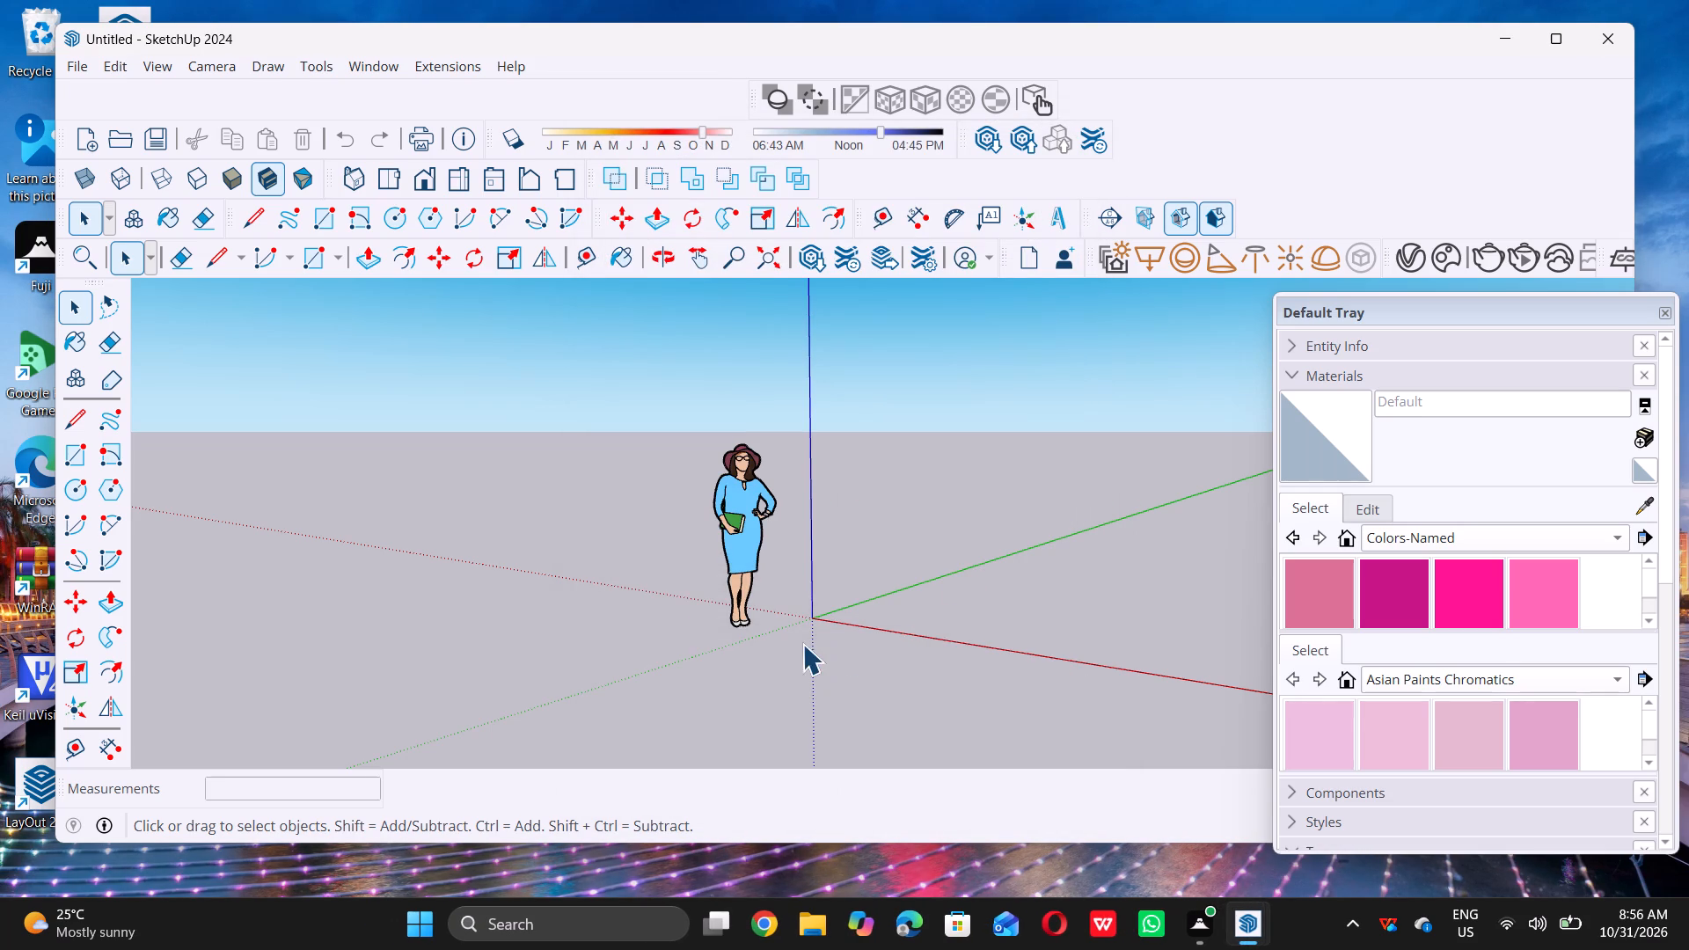
Check the open SketchUp windows, including the unresponsive one and the Untitled one, for the room model.
{"action": "scroll", "coordinate": [857, 574], "scroll_direction": "down", "scroll_amount": 5}
{"action": "scroll", "coordinate": [856, 572], "scroll_direction": "up", "scroll_amount": 8}
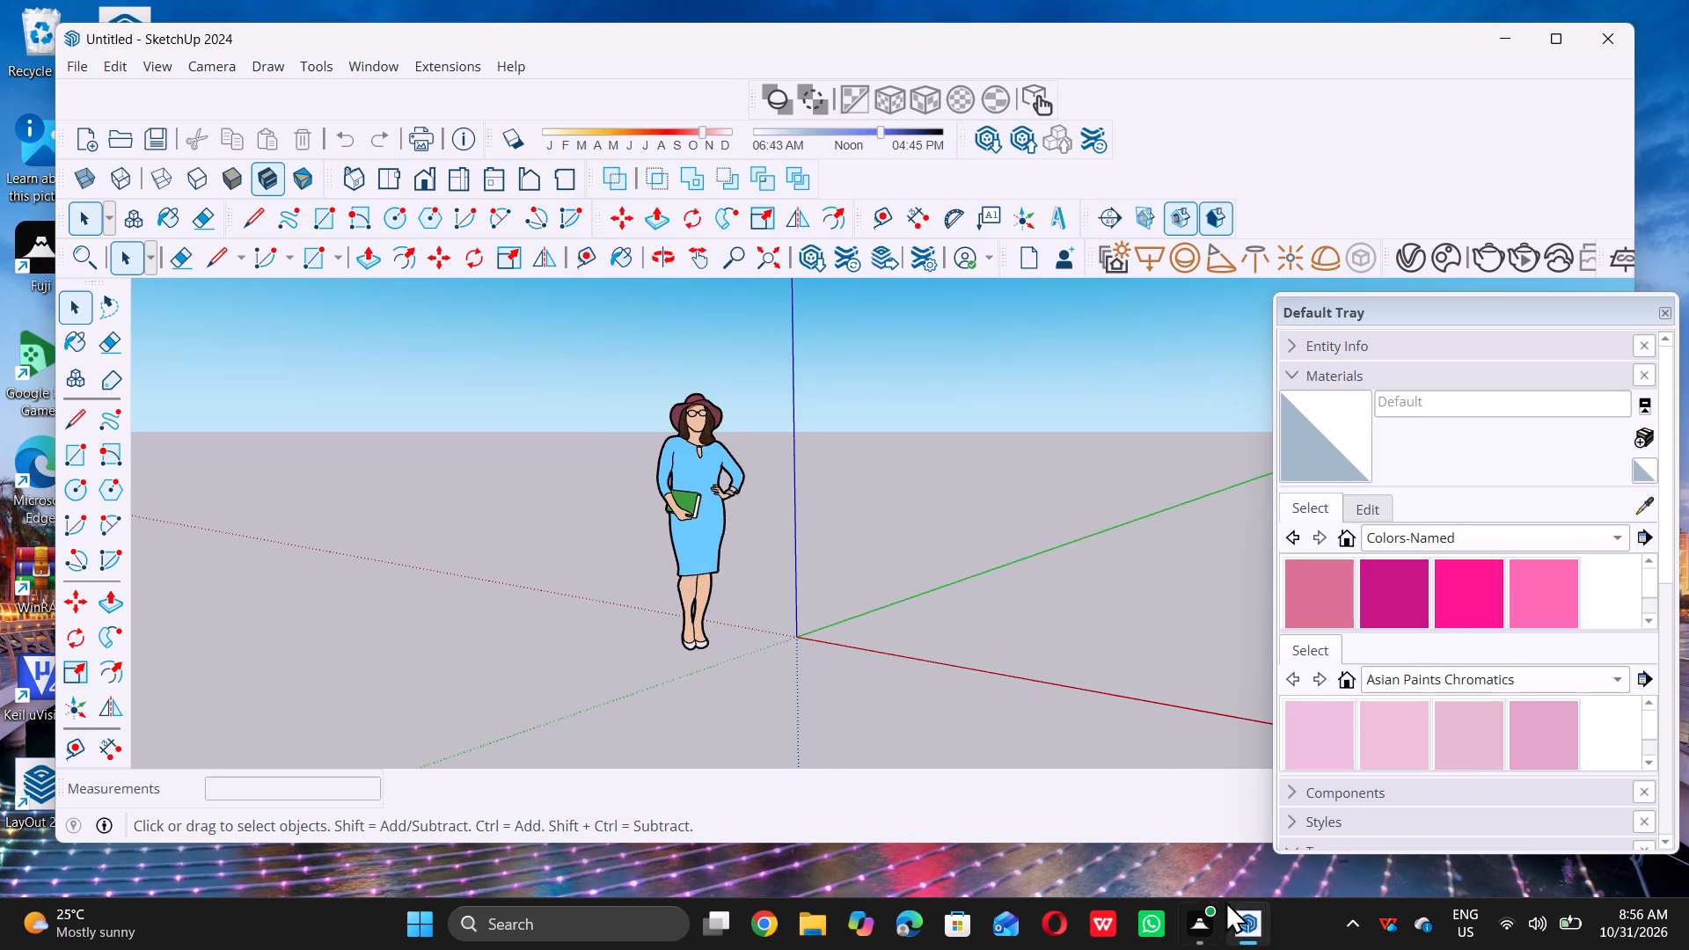
{"action": "left_click", "coordinate": [1301, 829]}
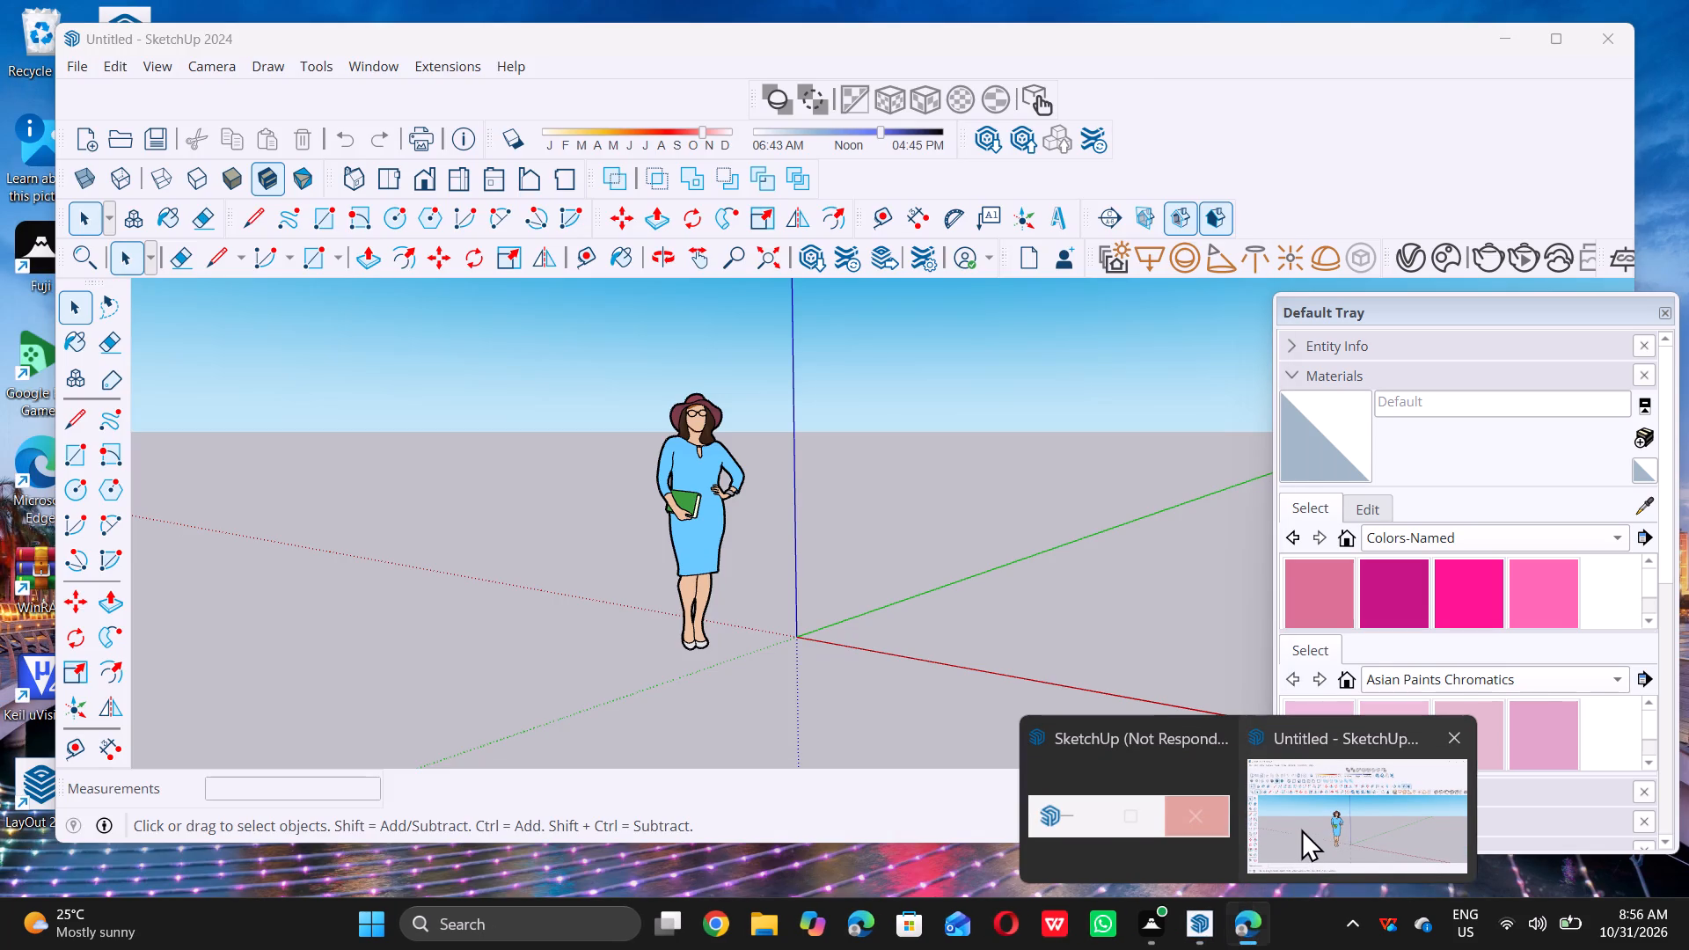
{"action": "scroll", "coordinate": [722, 478], "scroll_direction": "up", "scroll_amount": 7}
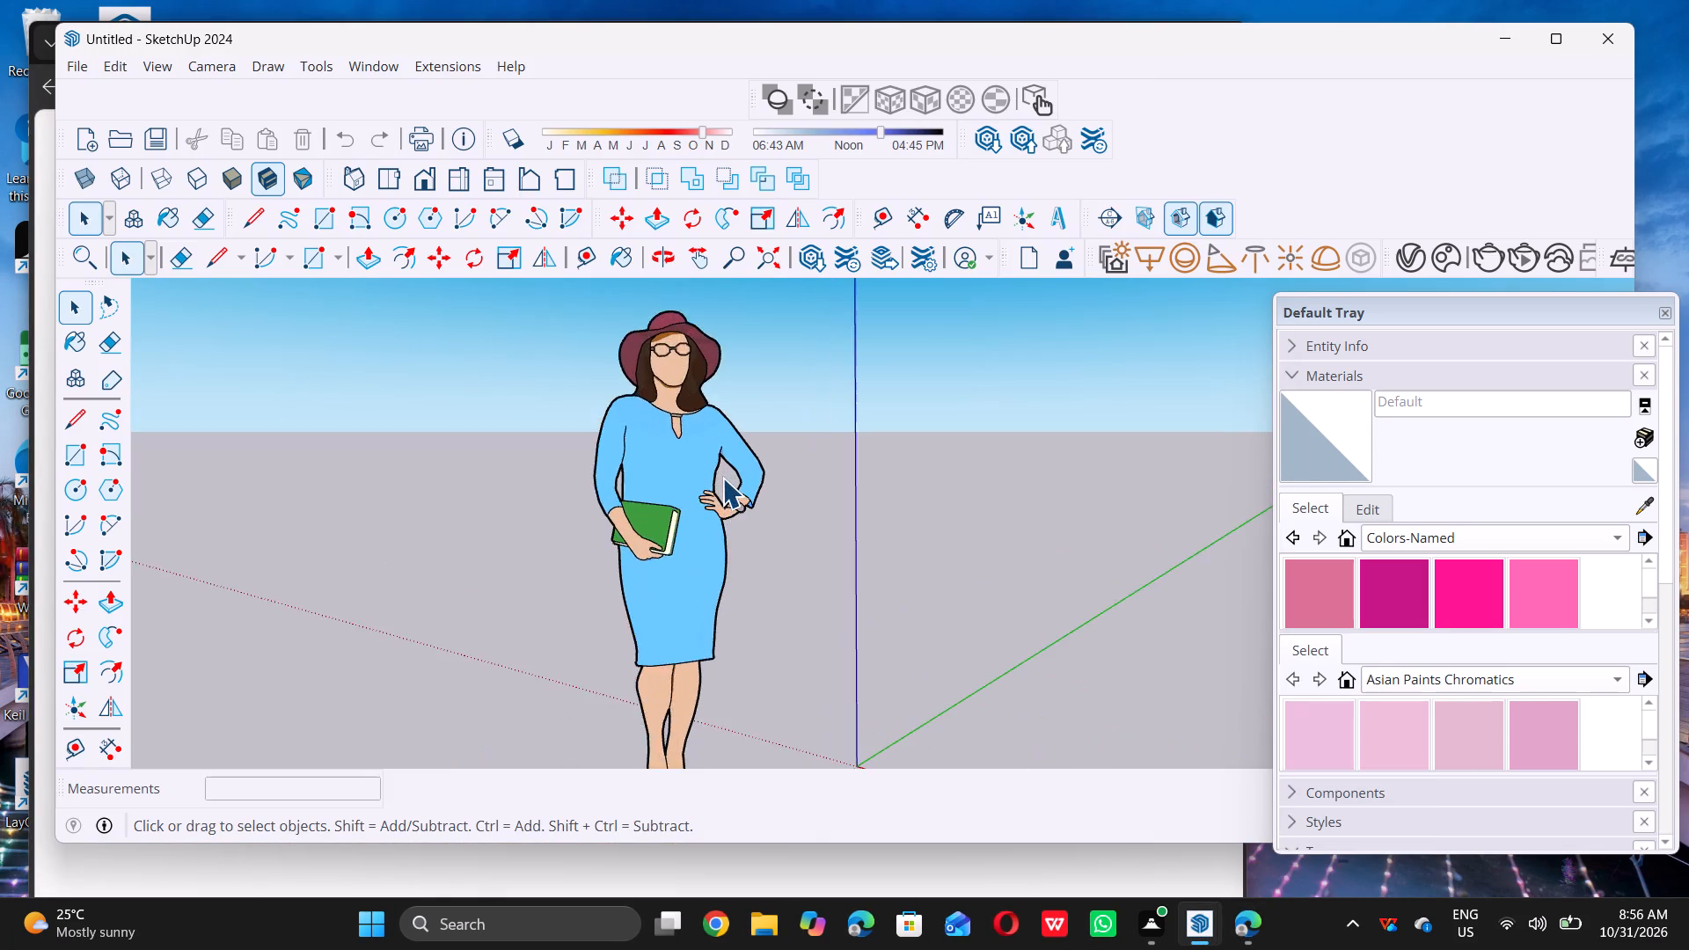
{"action": "scroll", "coordinate": [722, 478], "scroll_direction": "down", "scroll_amount": 11}
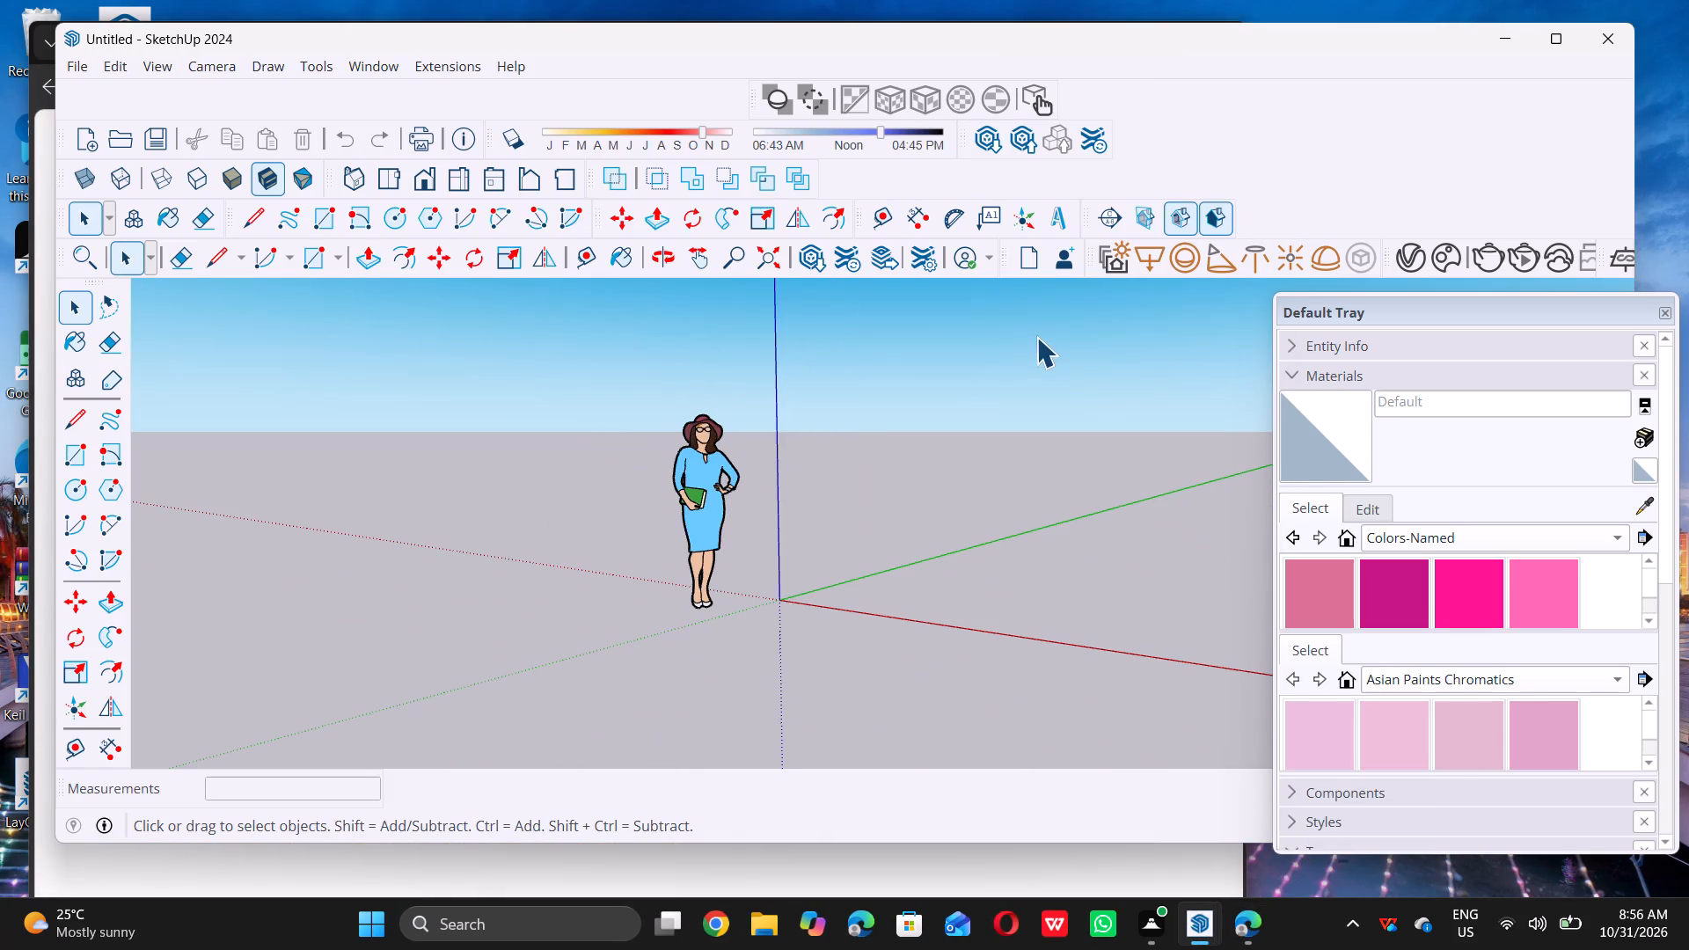
{"action": "double_click", "coordinate": [1310, 723]}
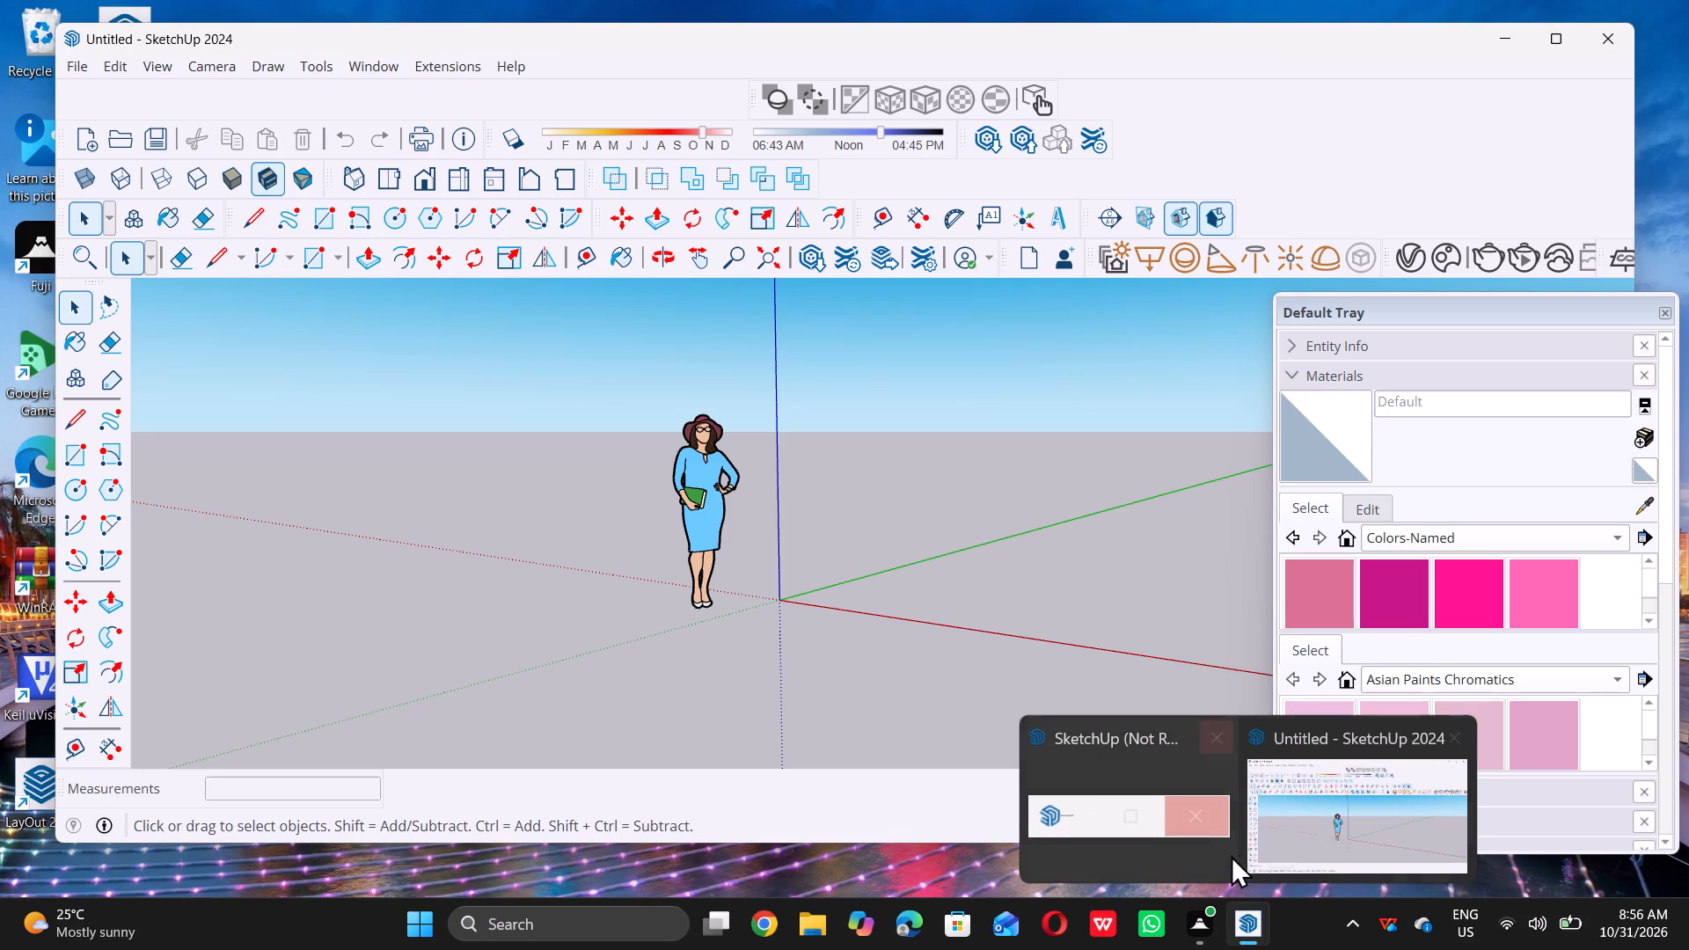
{"action": "left_click", "coordinate": [1179, 806]}
{"action": "scroll", "coordinate": [771, 550], "scroll_direction": "down", "scroll_amount": 6}
{"action": "scroll", "coordinate": [701, 464], "scroll_direction": "down", "scroll_amount": 3}
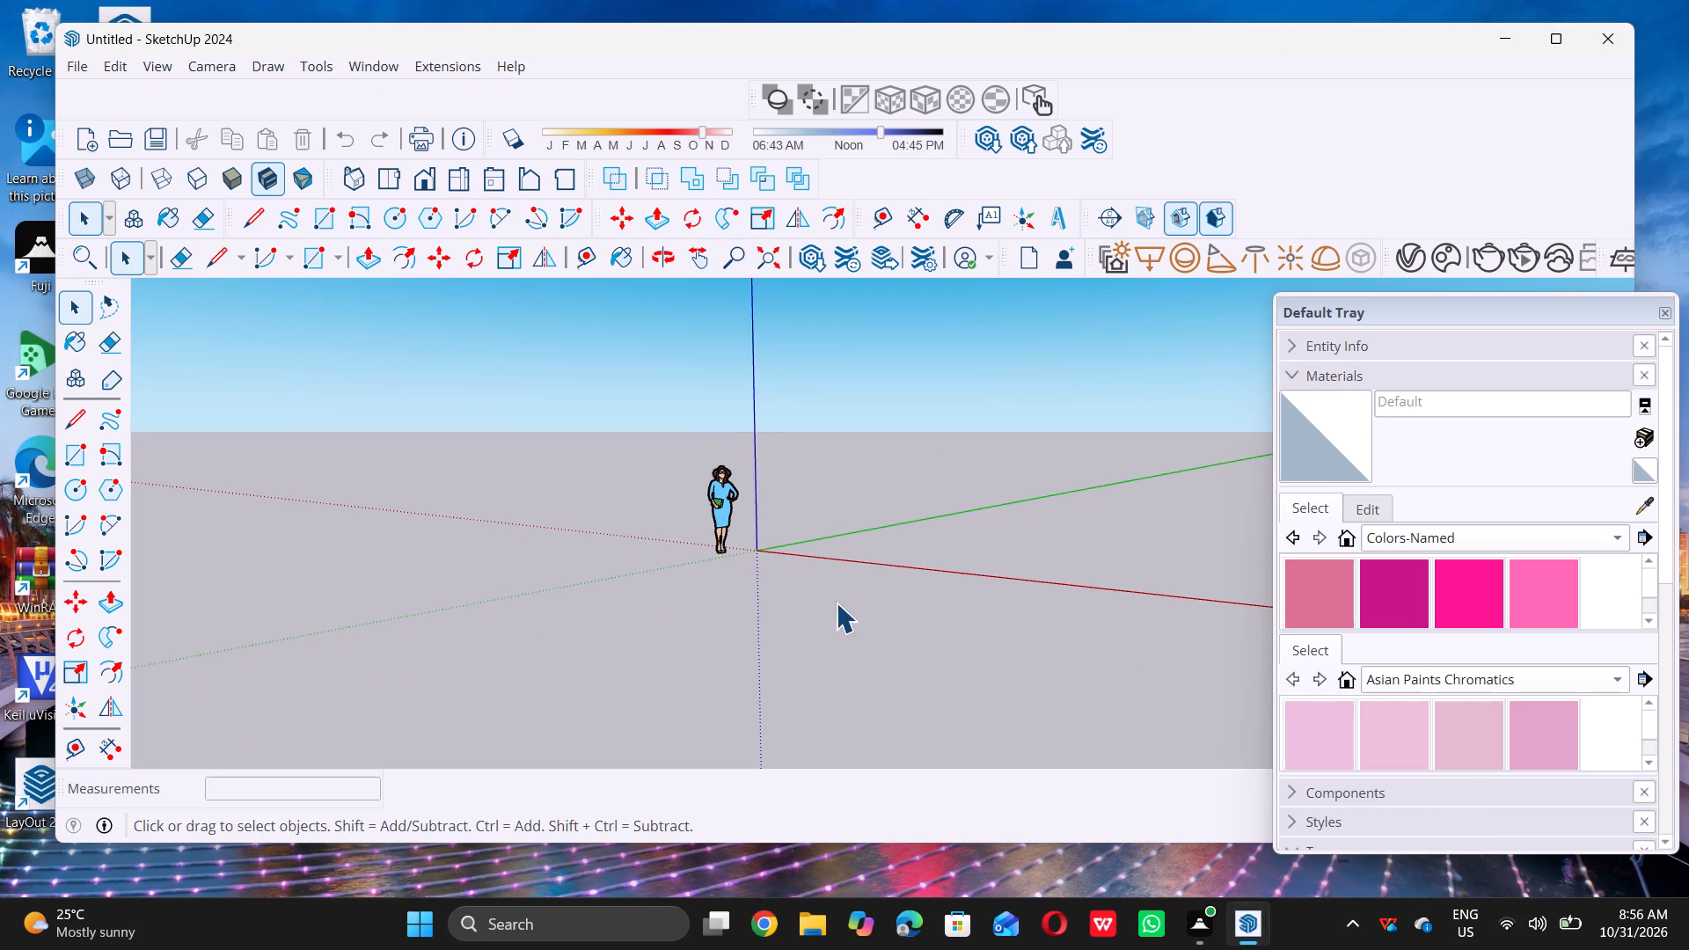
{"action": "left_click", "coordinate": [1294, 826]}
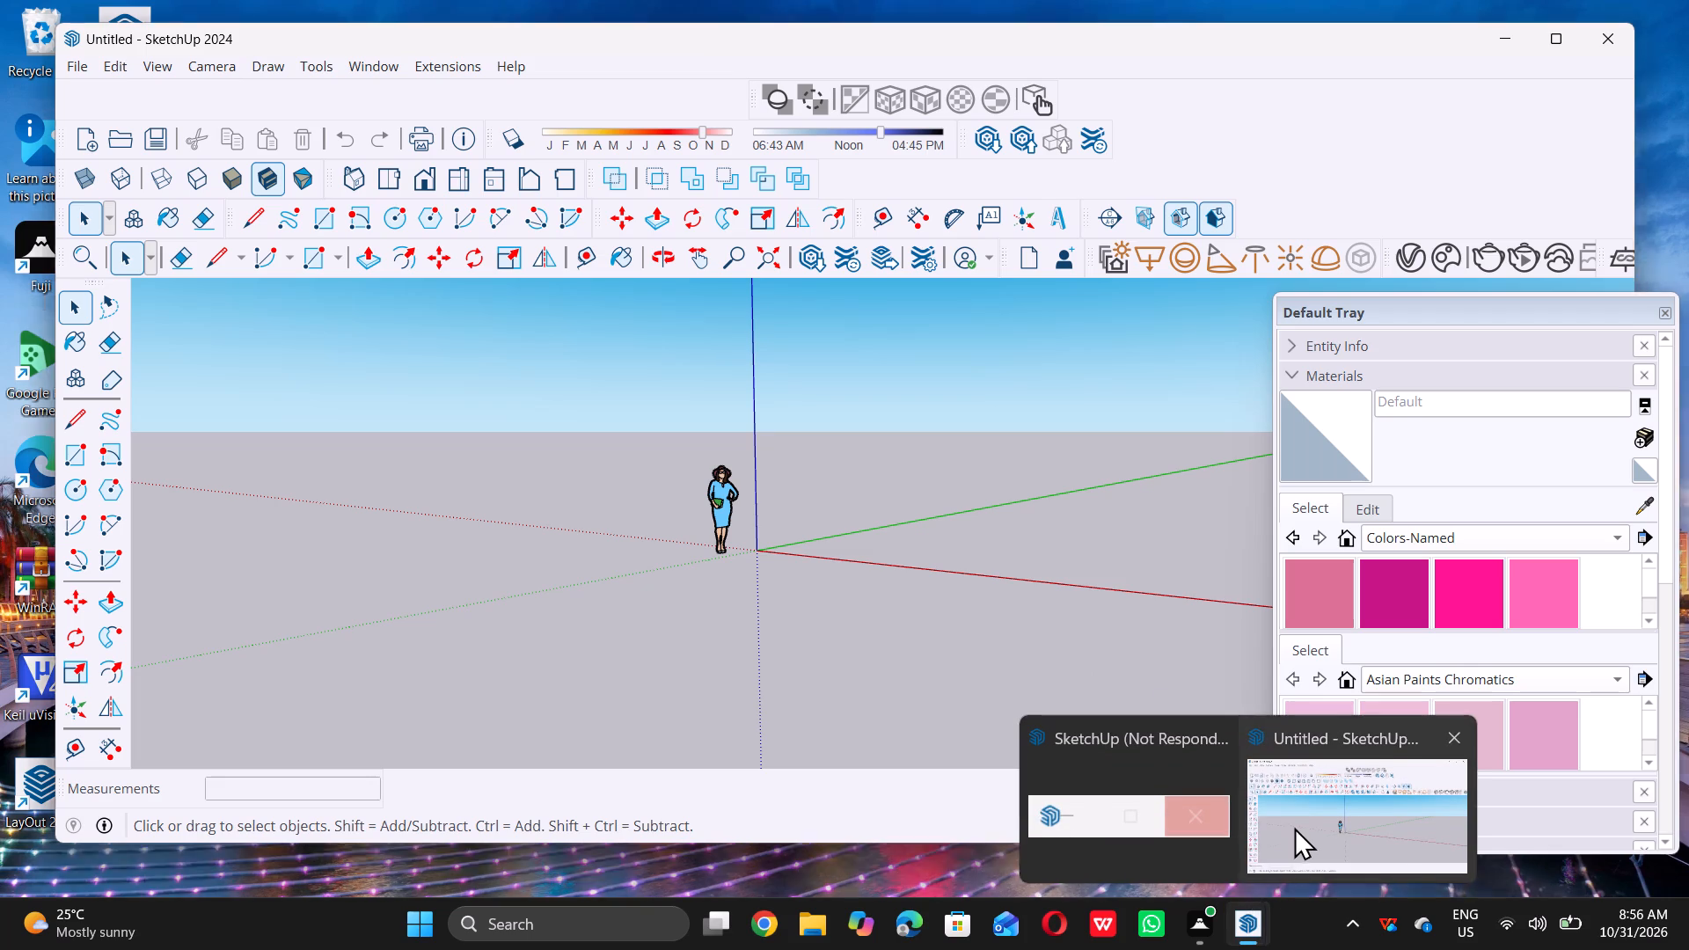
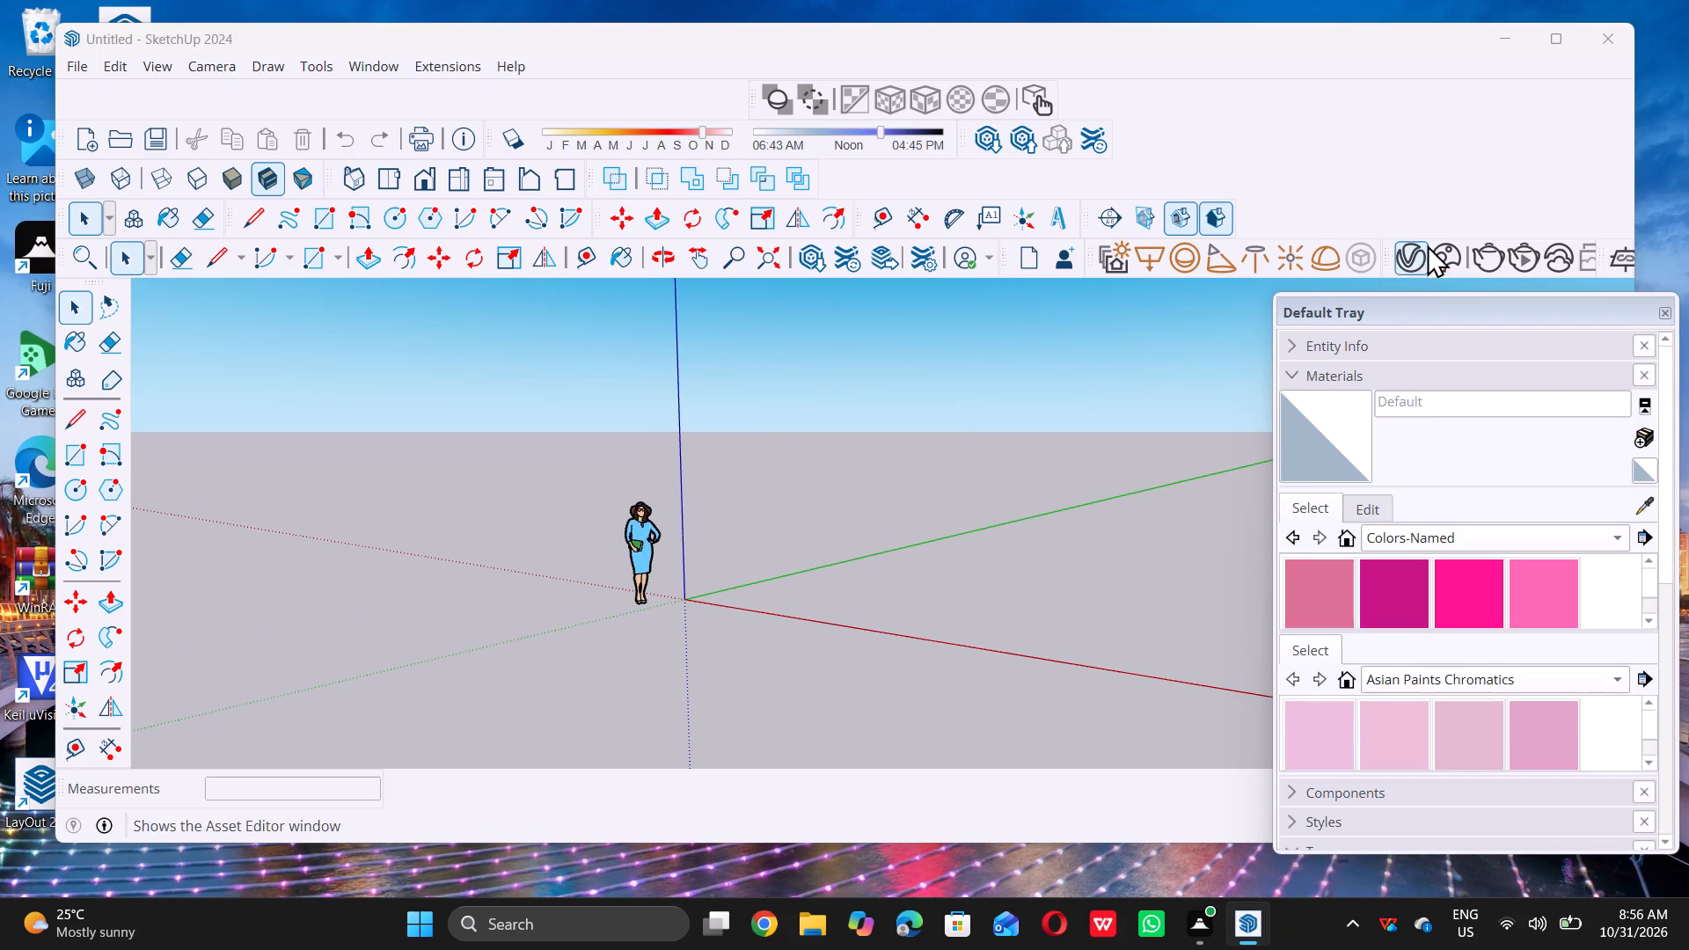
Minimize the Untitled SketchUp window and launch SketchUp 2024 again from the desktop.
{"action": "left_click", "coordinate": [1501, 39]}
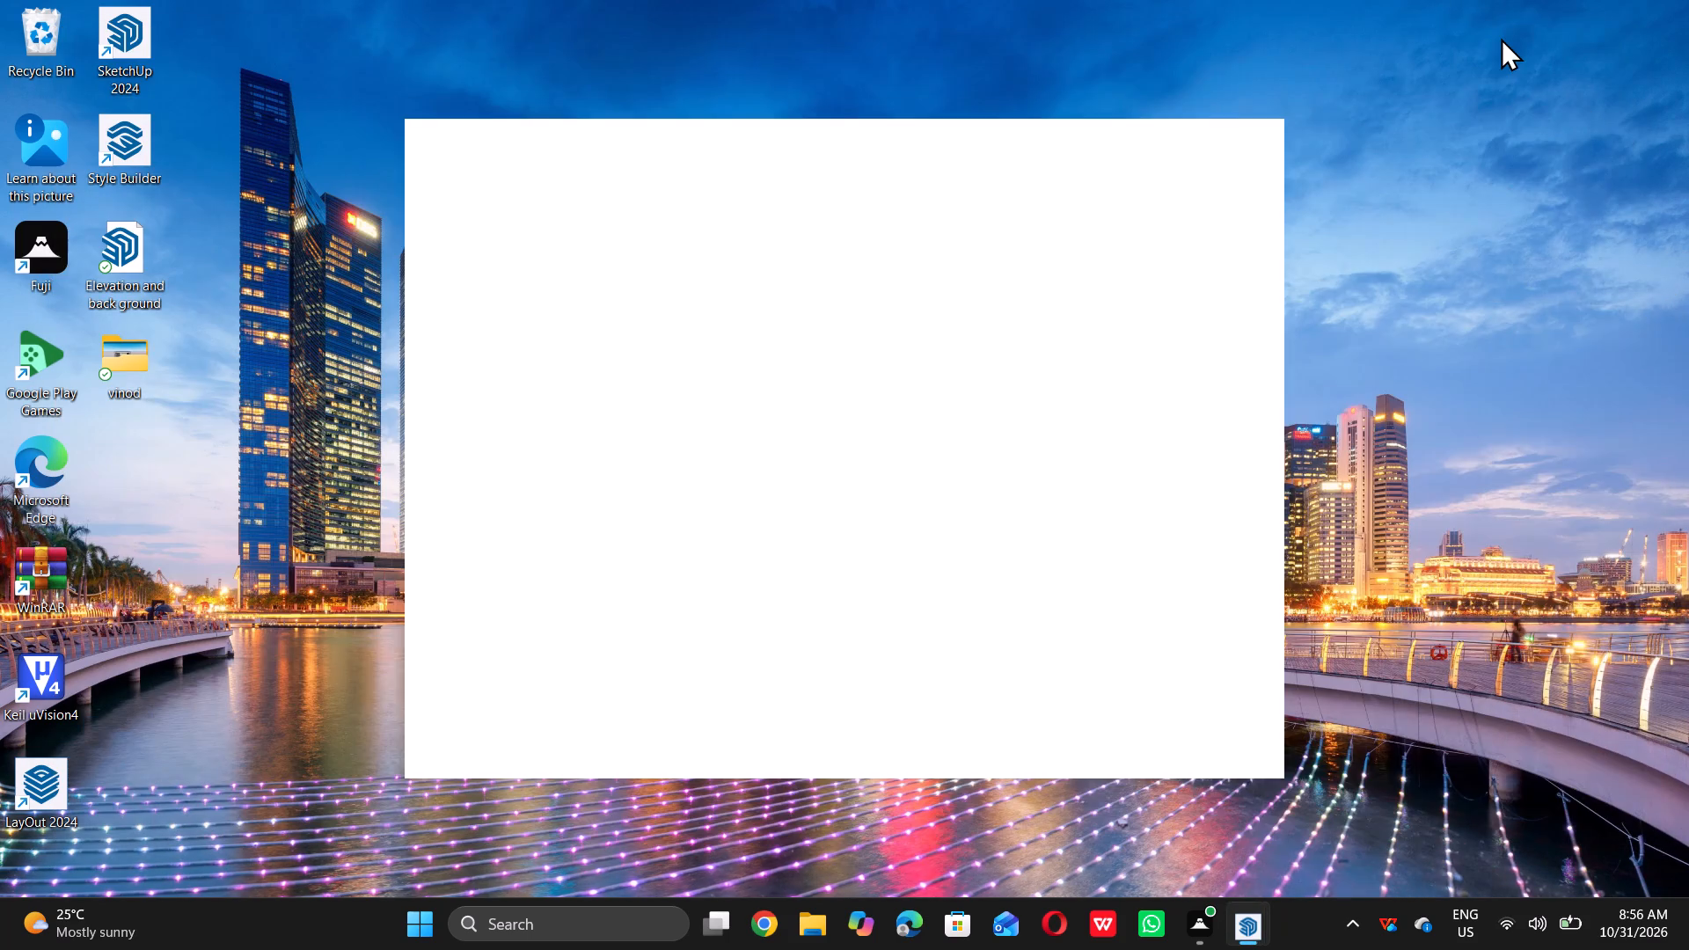
{"action": "double_click", "coordinate": [121, 80]}
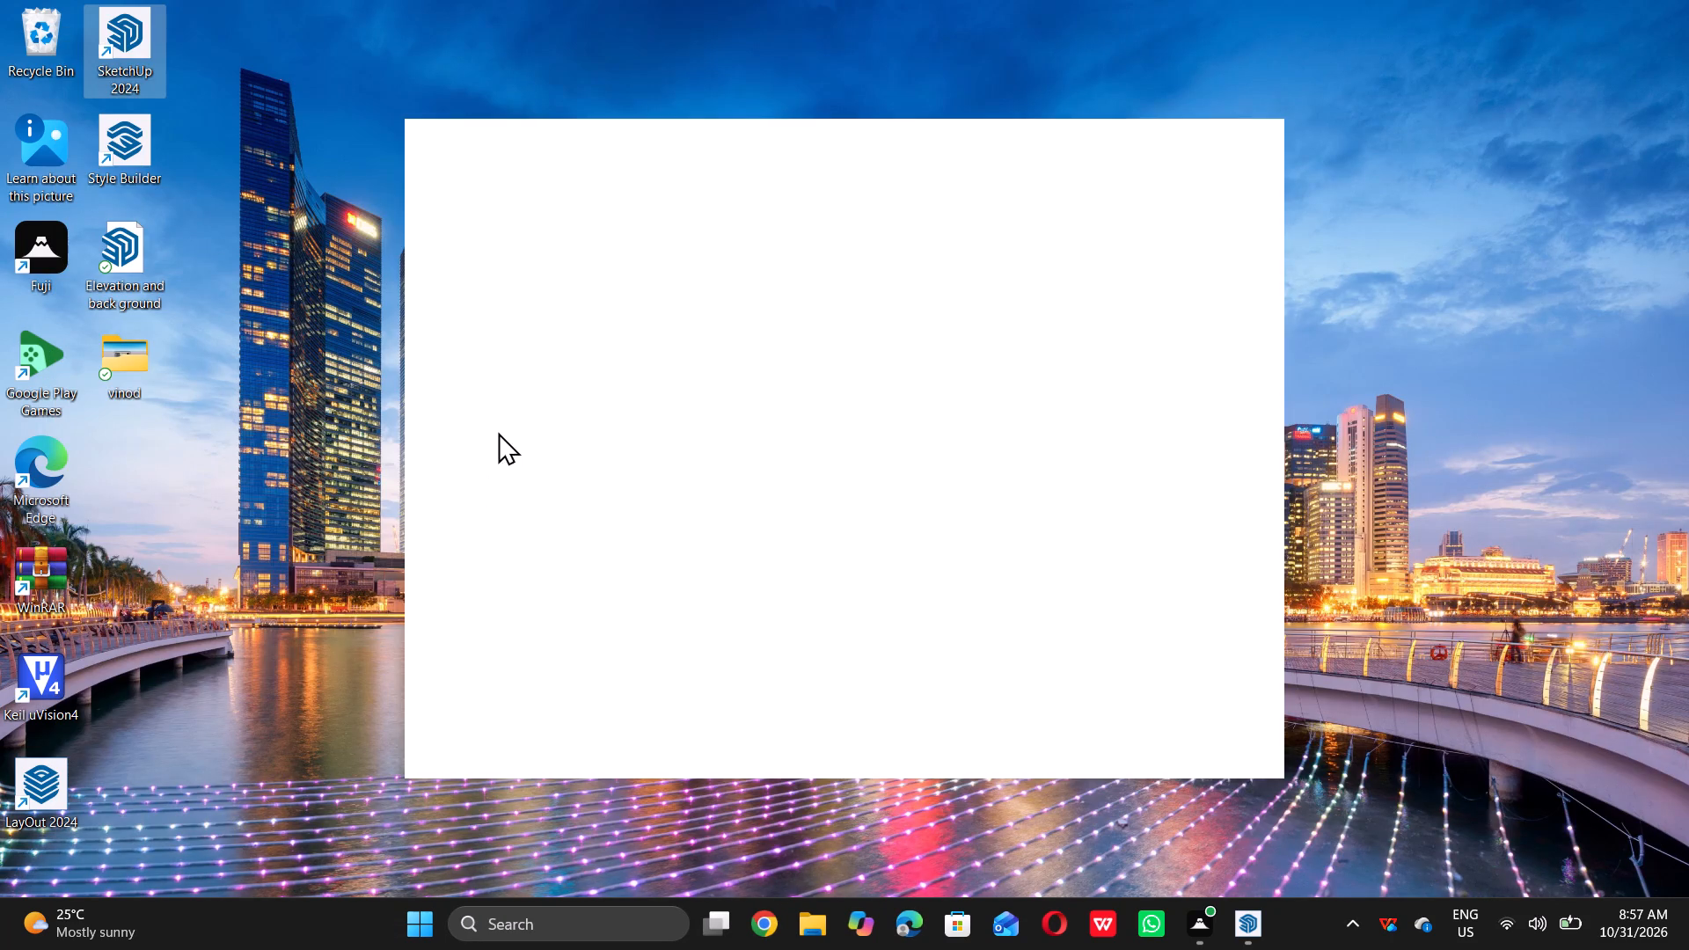
{"action": "triple_click", "coordinate": [113, 56]}
{"action": "double_click", "coordinate": [113, 55]}
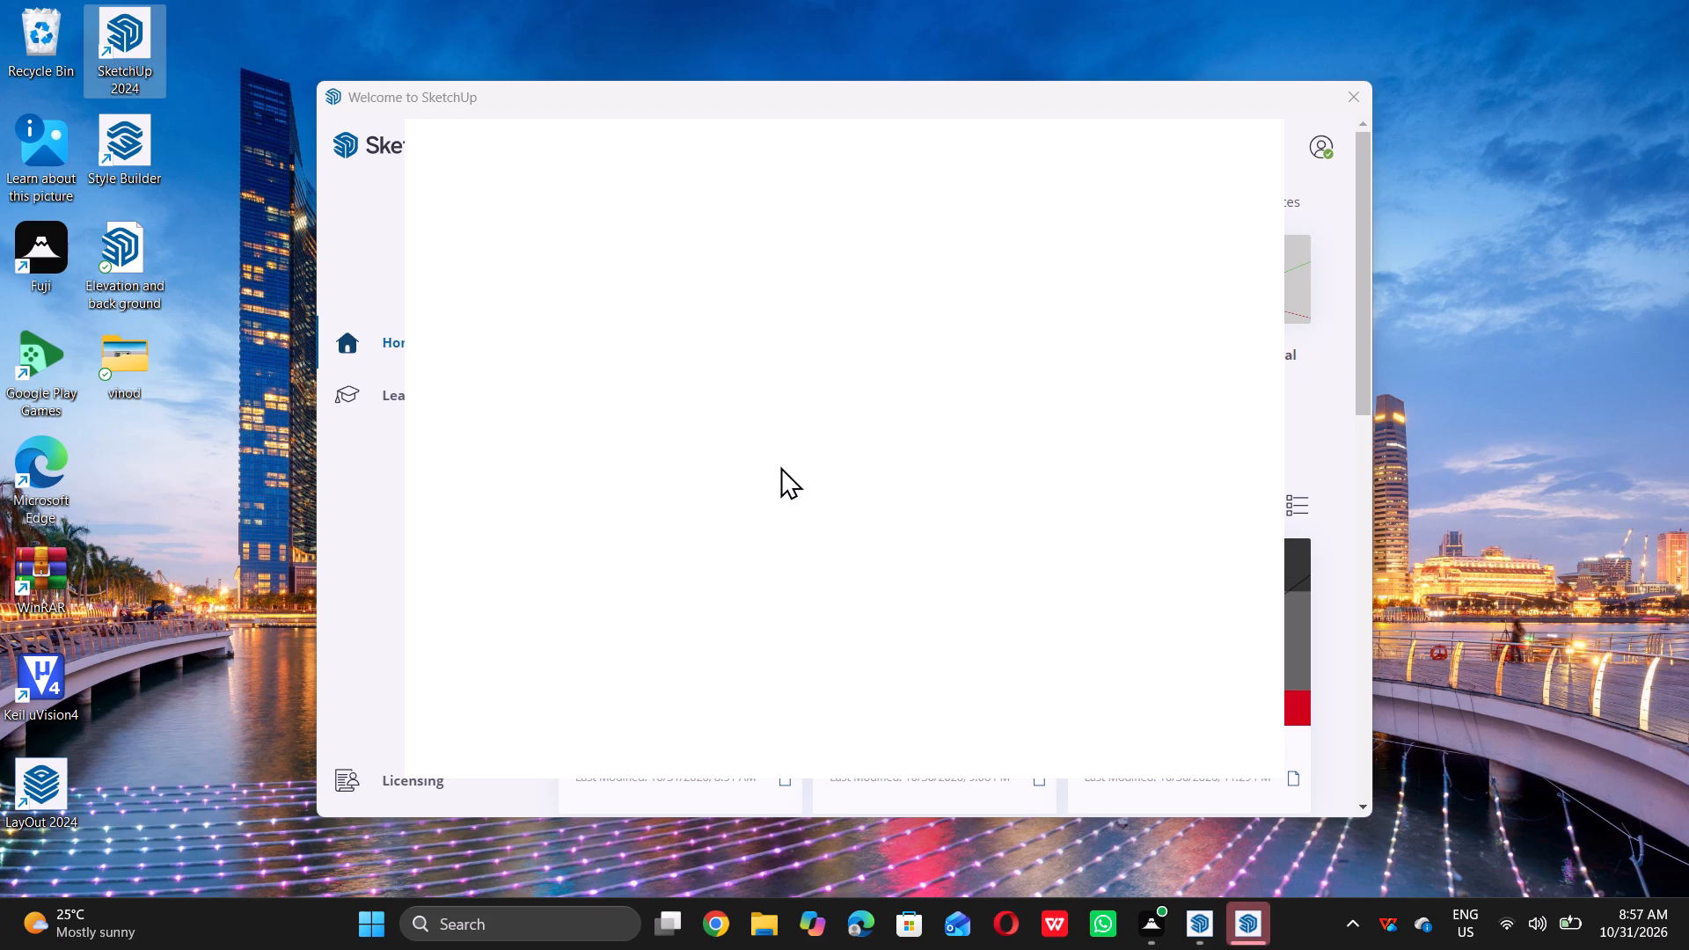
Open the recovered Untitled model, last modified 10/31/2026 at 8:51 AM, from the recent files.
{"action": "scroll", "coordinate": [780, 466], "scroll_direction": "down", "scroll_amount": 4}
{"action": "scroll", "coordinate": [779, 466], "scroll_direction": "up", "scroll_amount": 6}
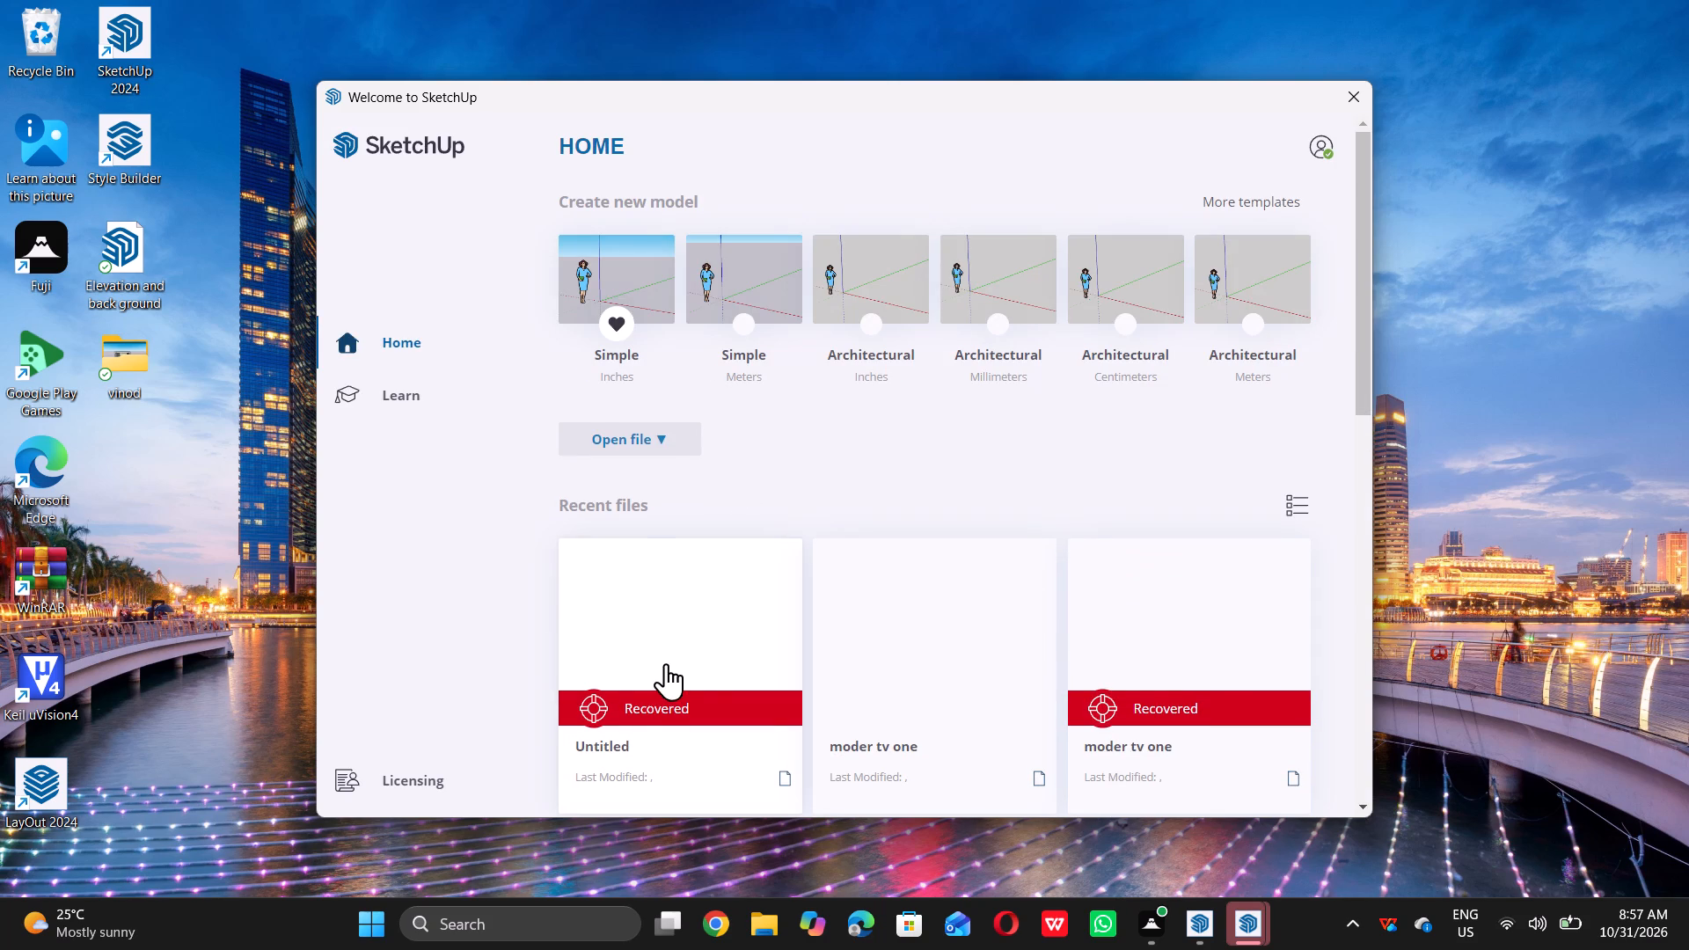
{"action": "left_click", "coordinate": [646, 704]}
{"action": "double_click", "coordinate": [969, 678]}
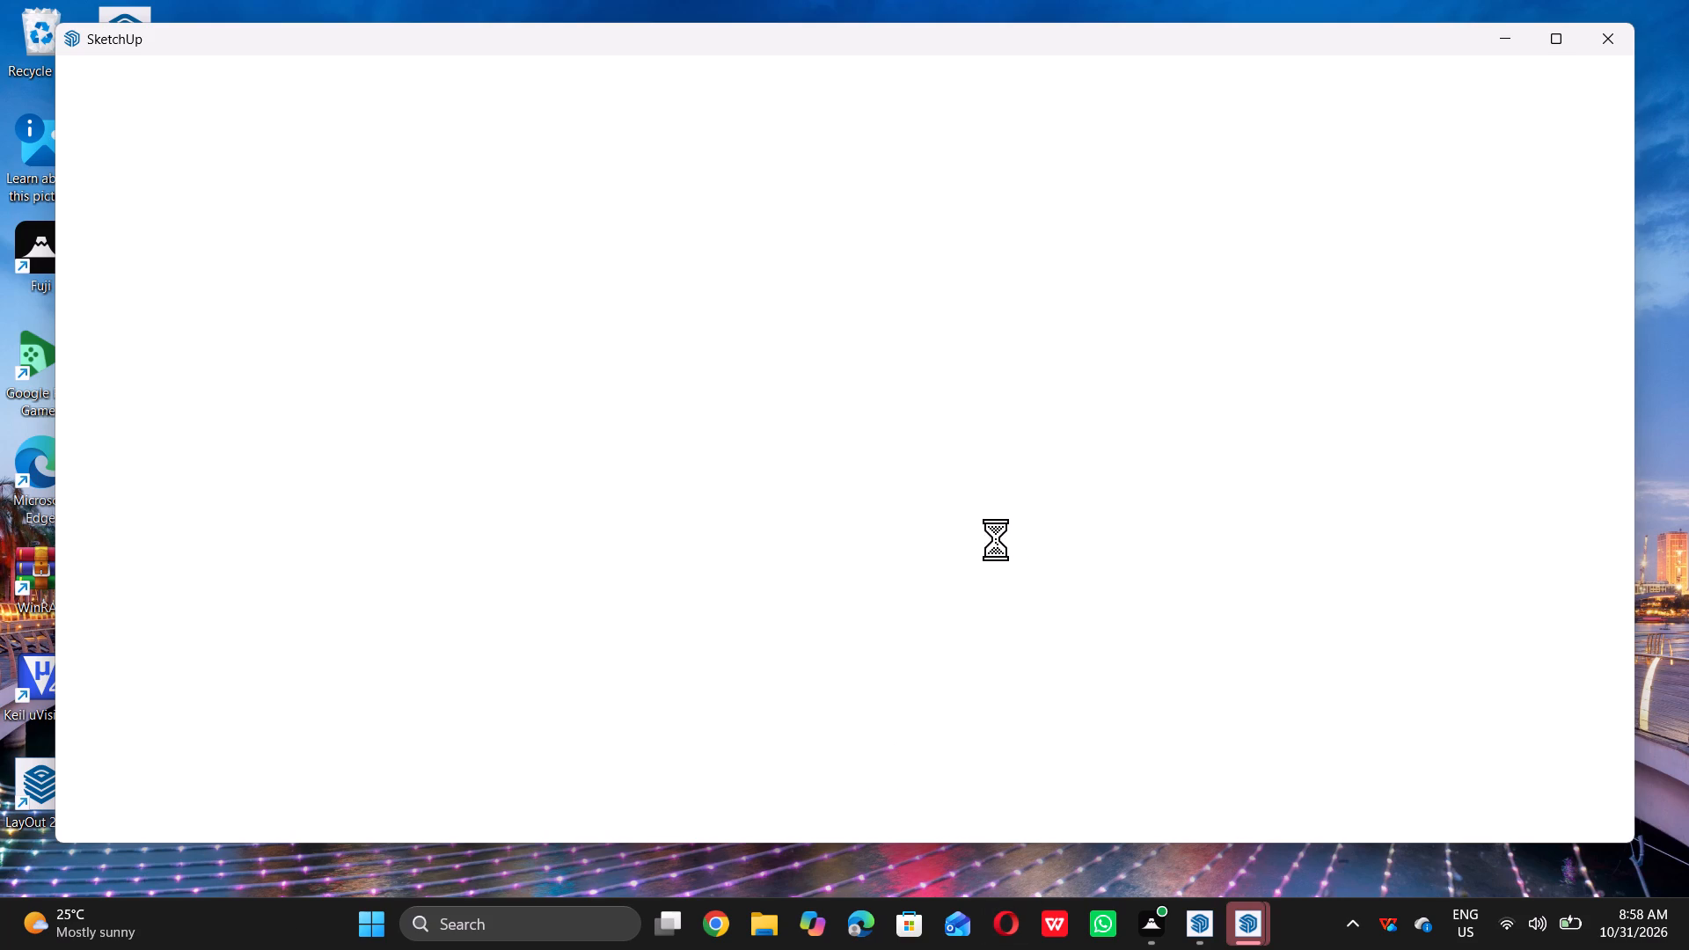
{"action": "scroll", "coordinate": [947, 544], "scroll_direction": "down", "scroll_amount": 10}
{"action": "scroll", "coordinate": [757, 531], "scroll_direction": "up", "scroll_amount": 5}
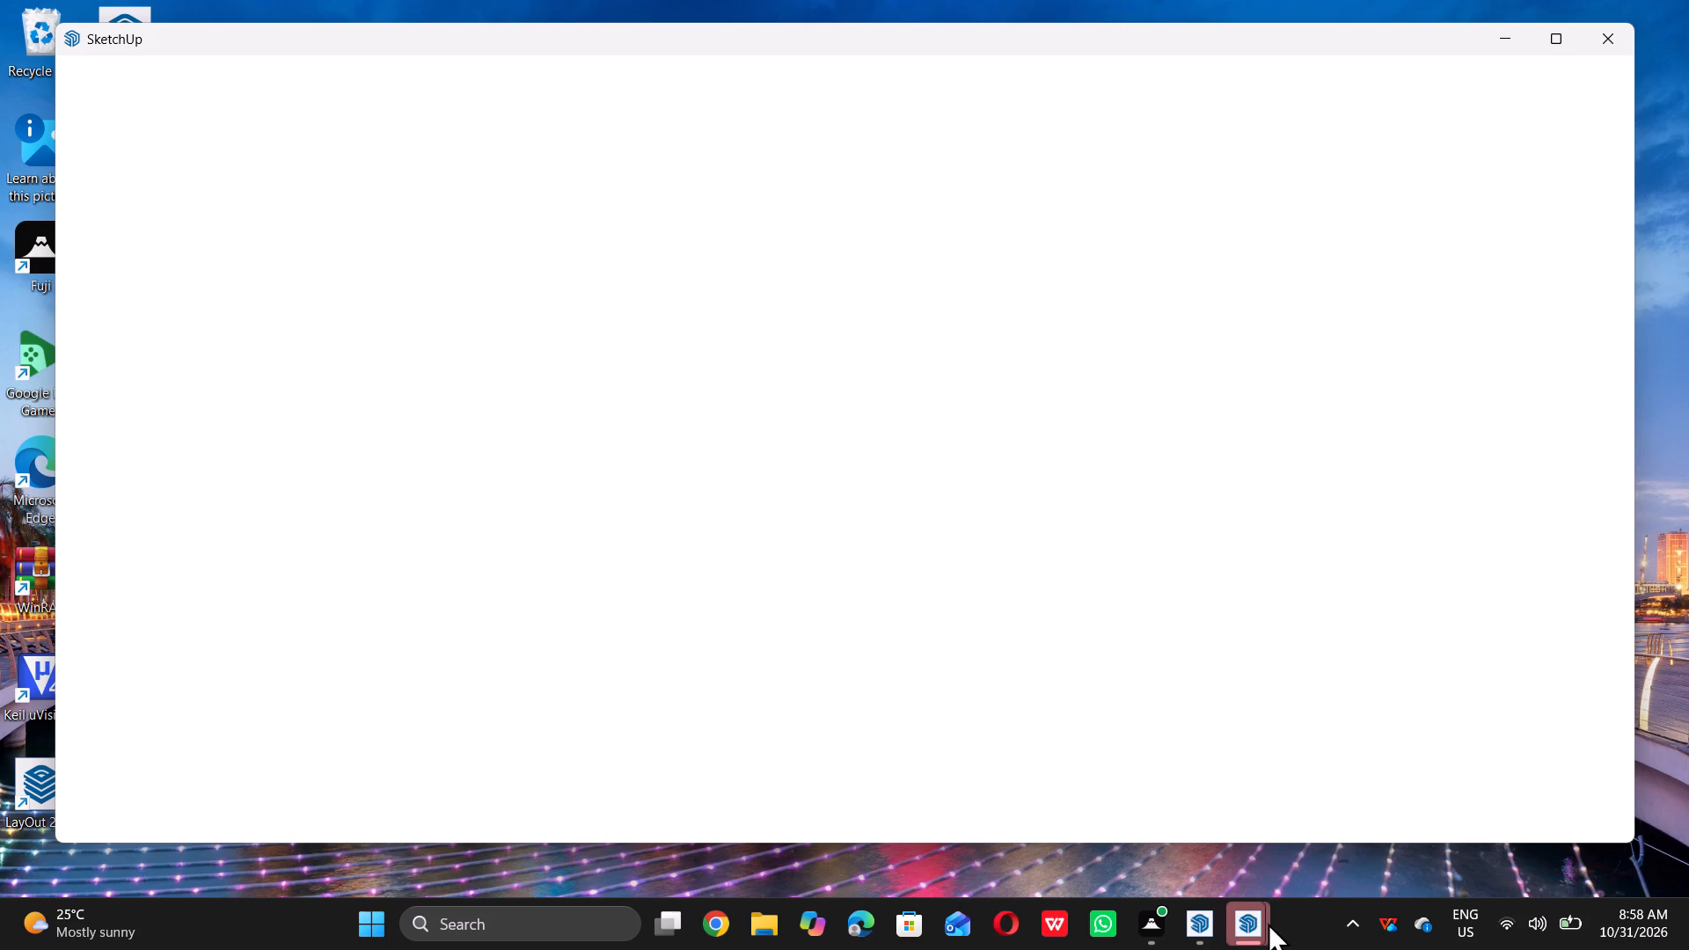
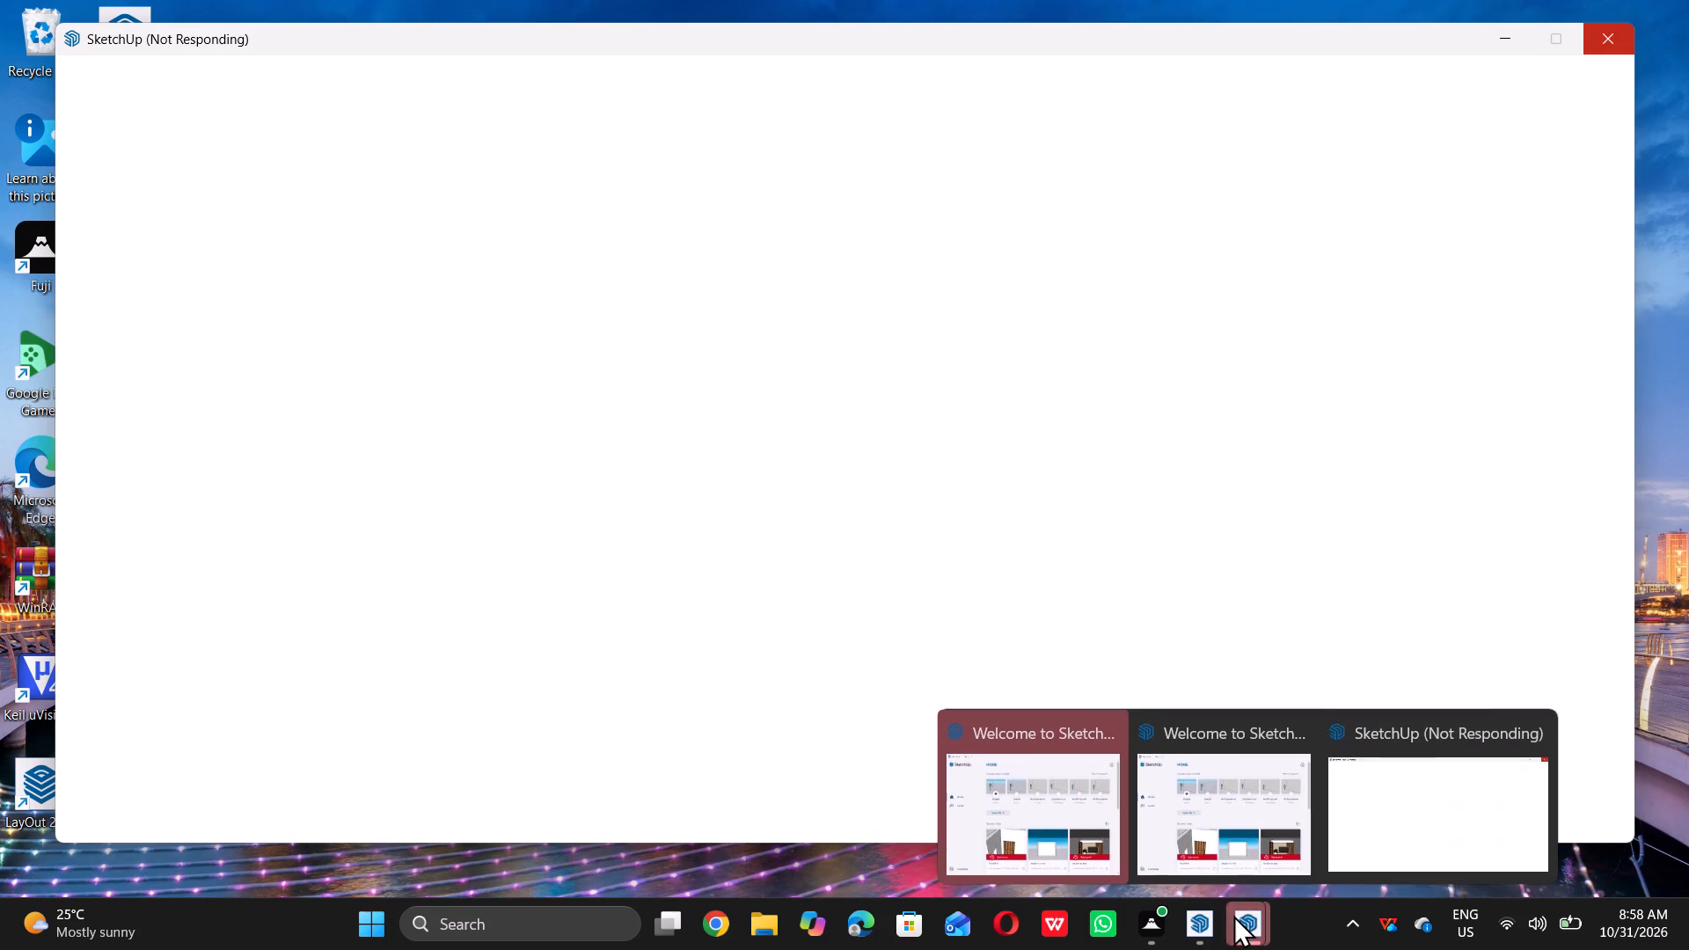
Switch to another Welcome to SketchUp window and open the recovered Untitled model, last modified 10/31/2026 at 8:51 AM.
{"action": "double_click", "coordinate": [1215, 849]}
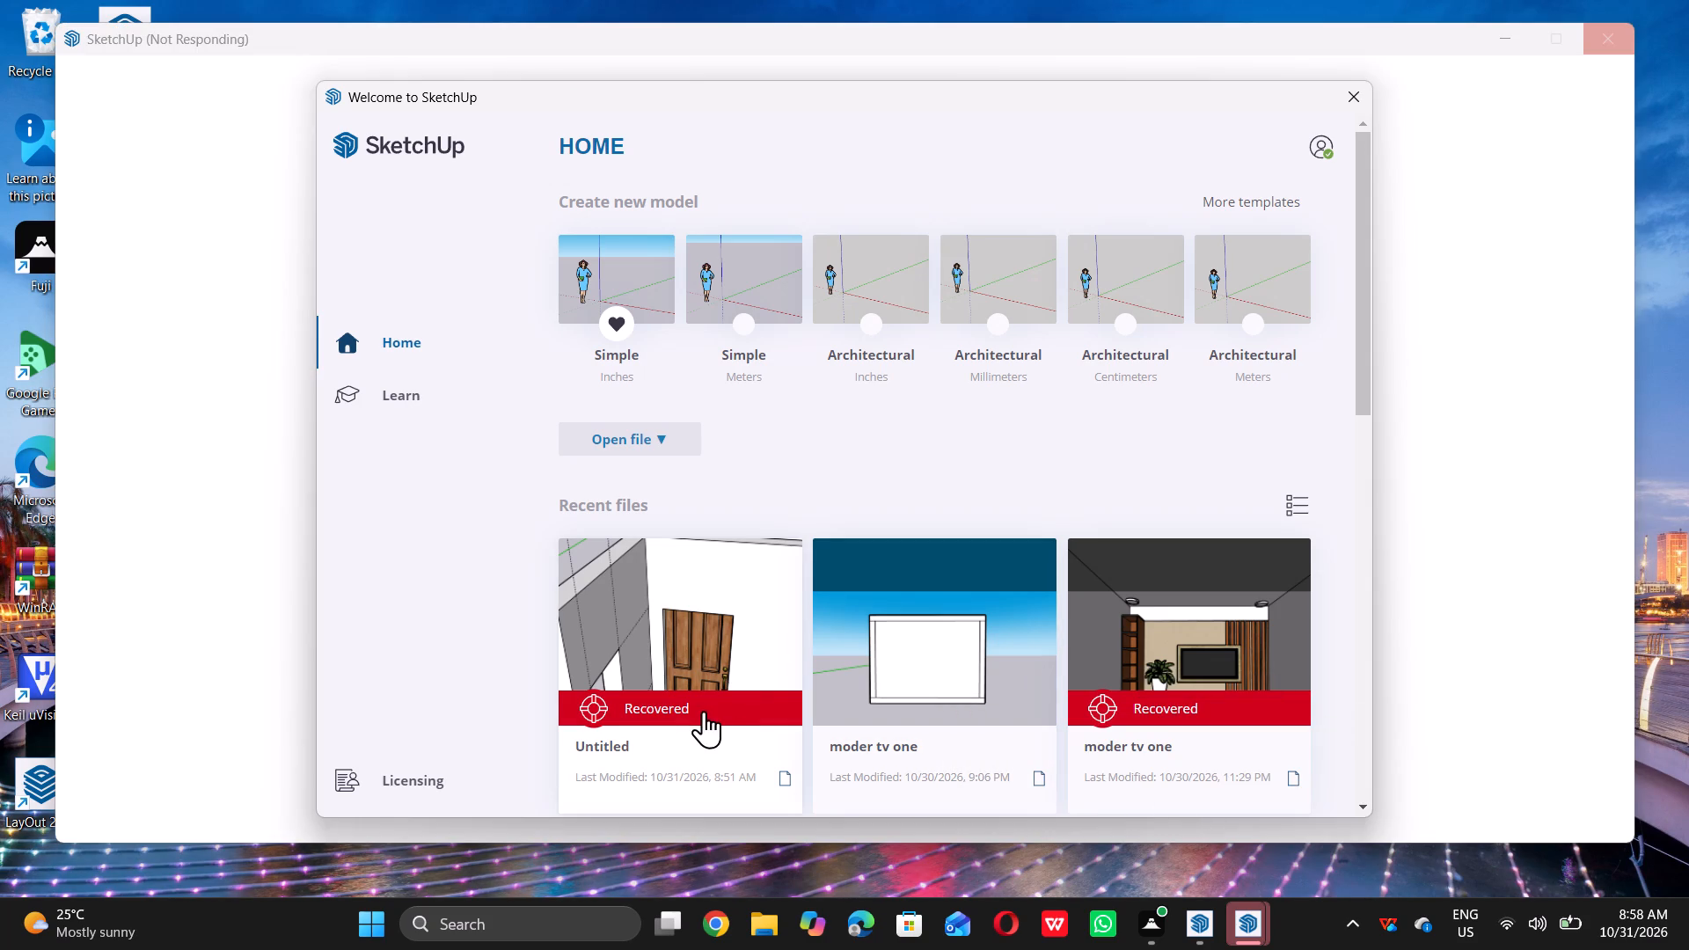
{"action": "double_click", "coordinate": [704, 711]}
{"action": "left_click", "coordinate": [973, 683]}
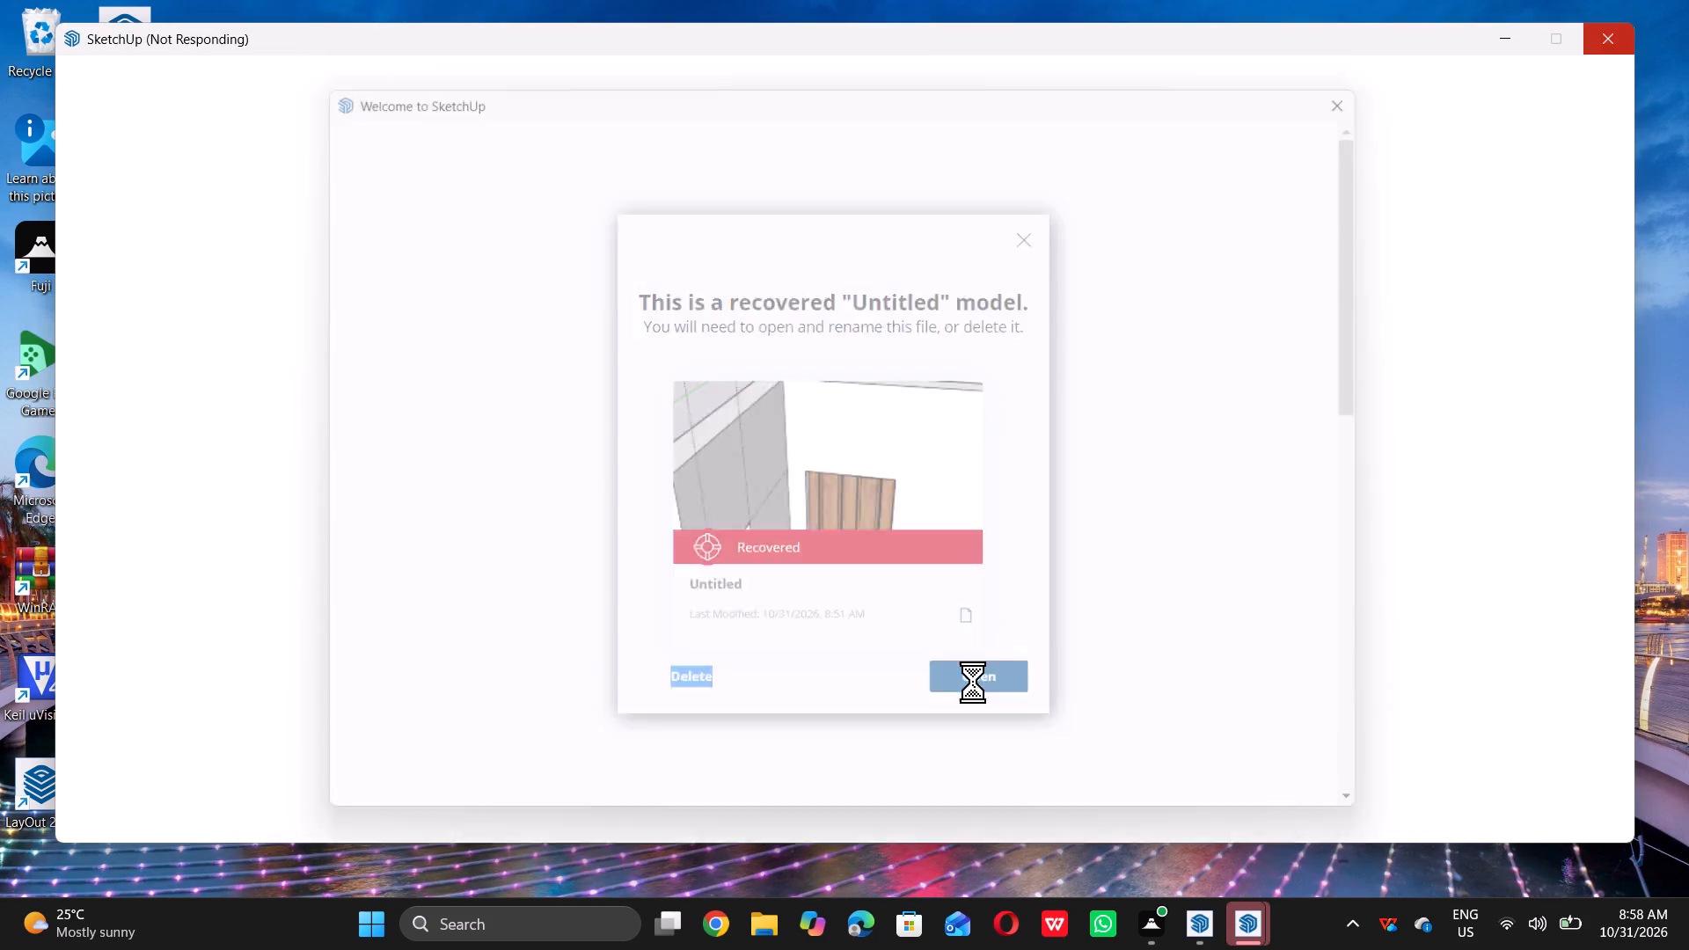
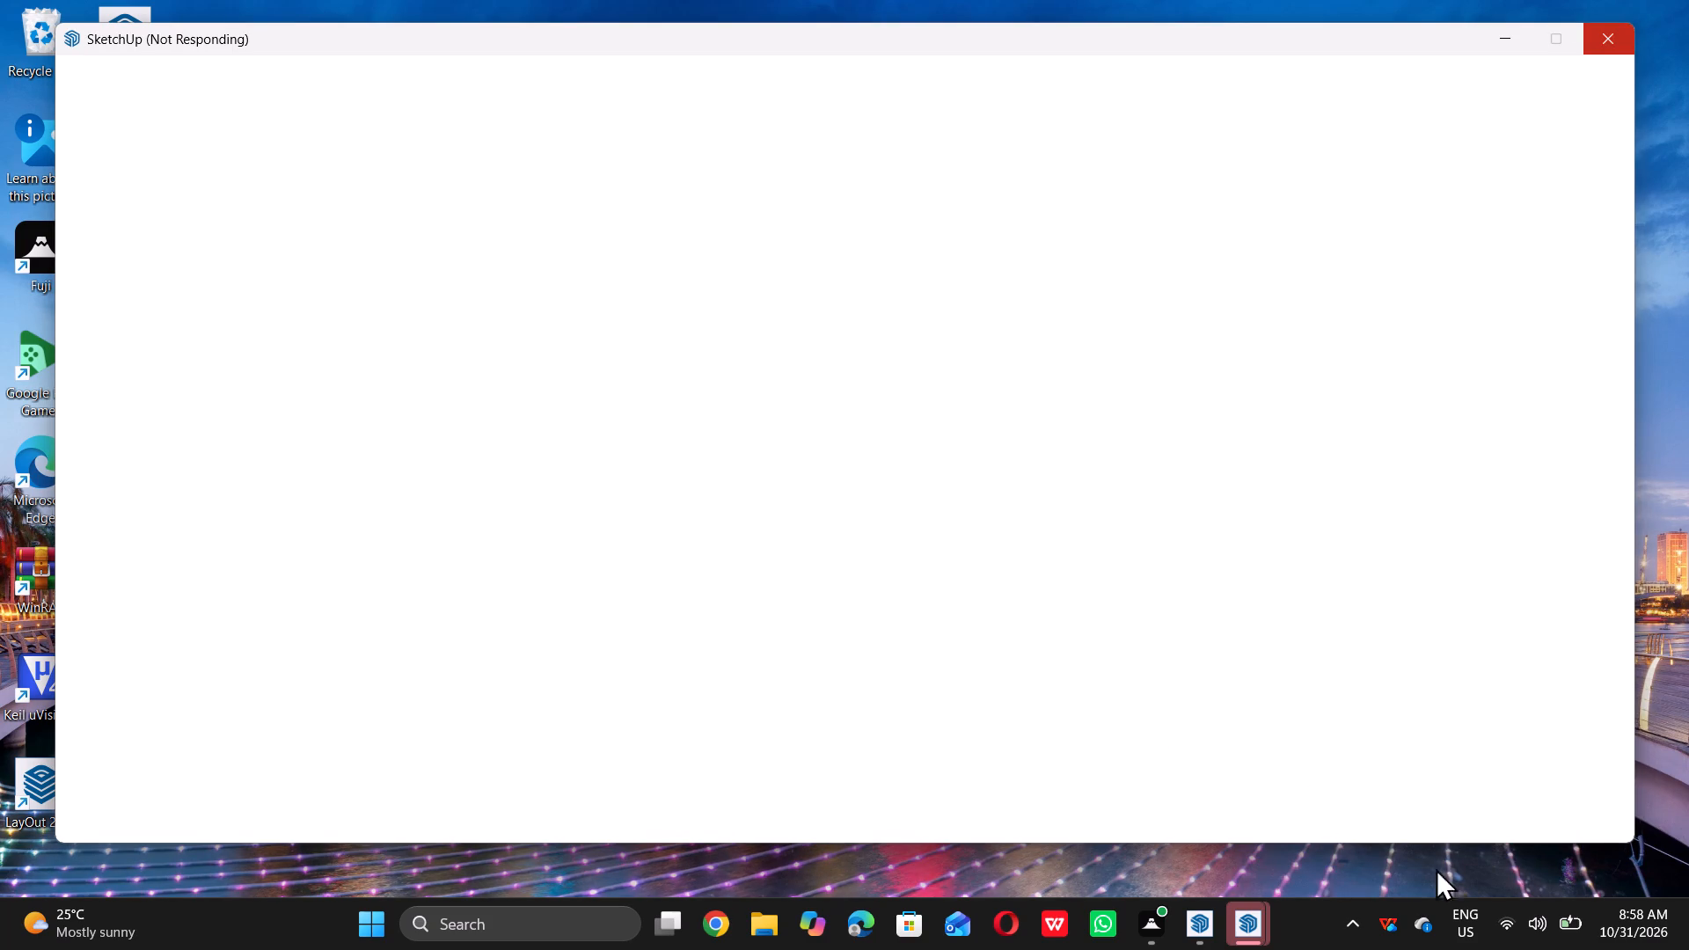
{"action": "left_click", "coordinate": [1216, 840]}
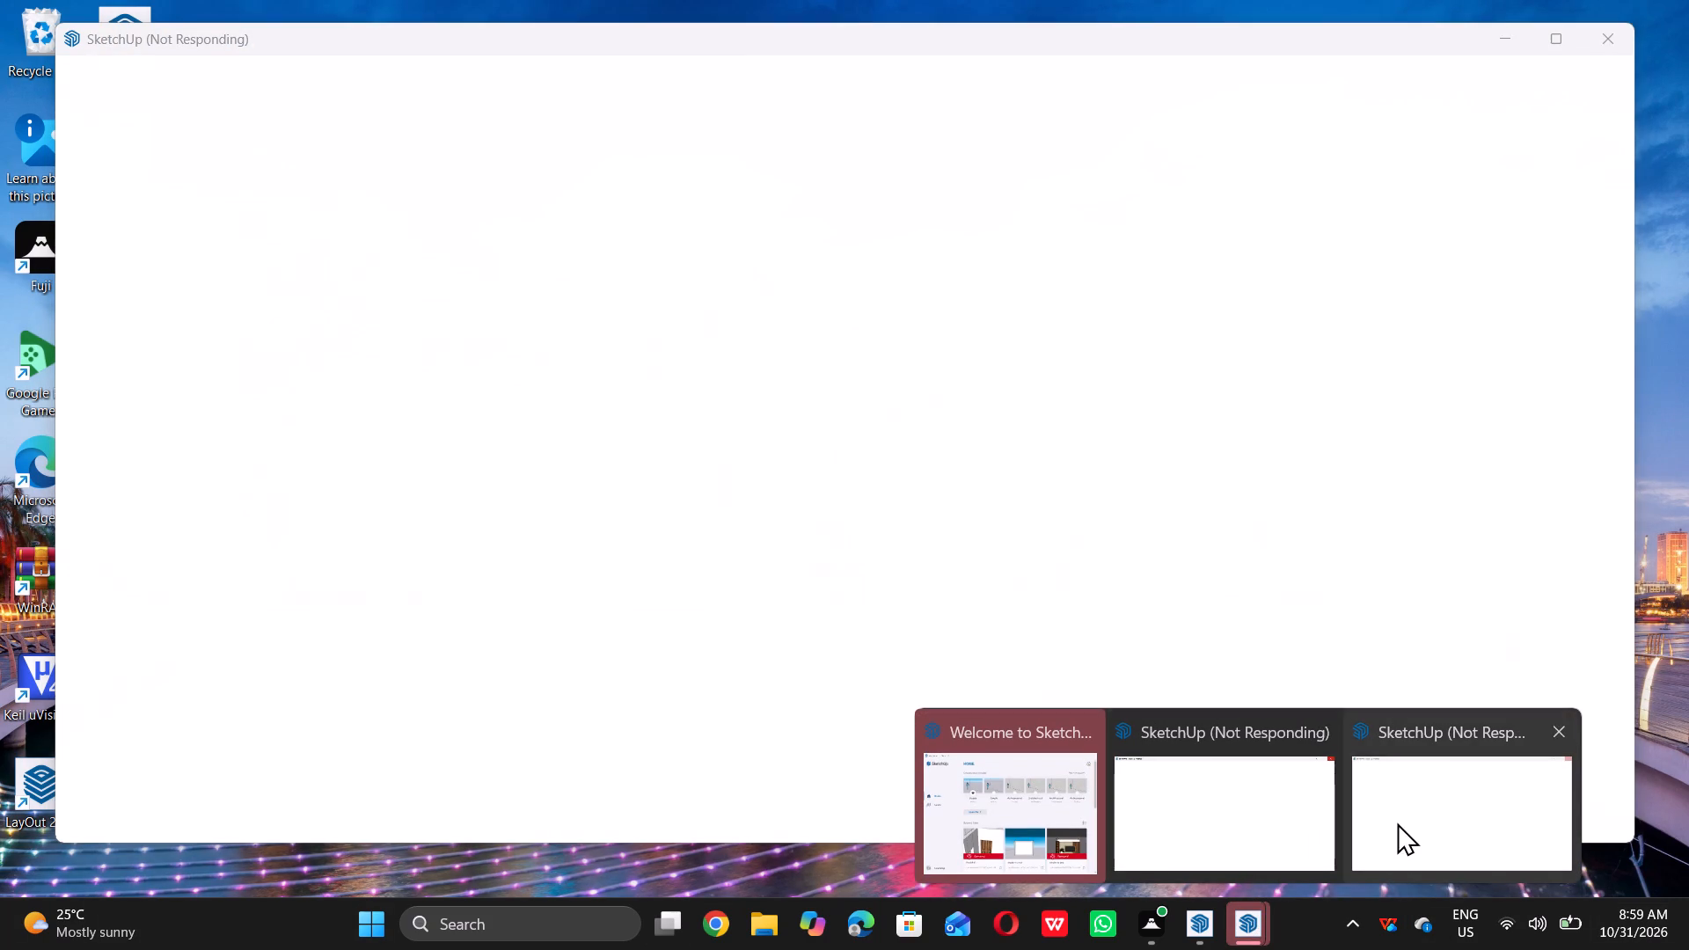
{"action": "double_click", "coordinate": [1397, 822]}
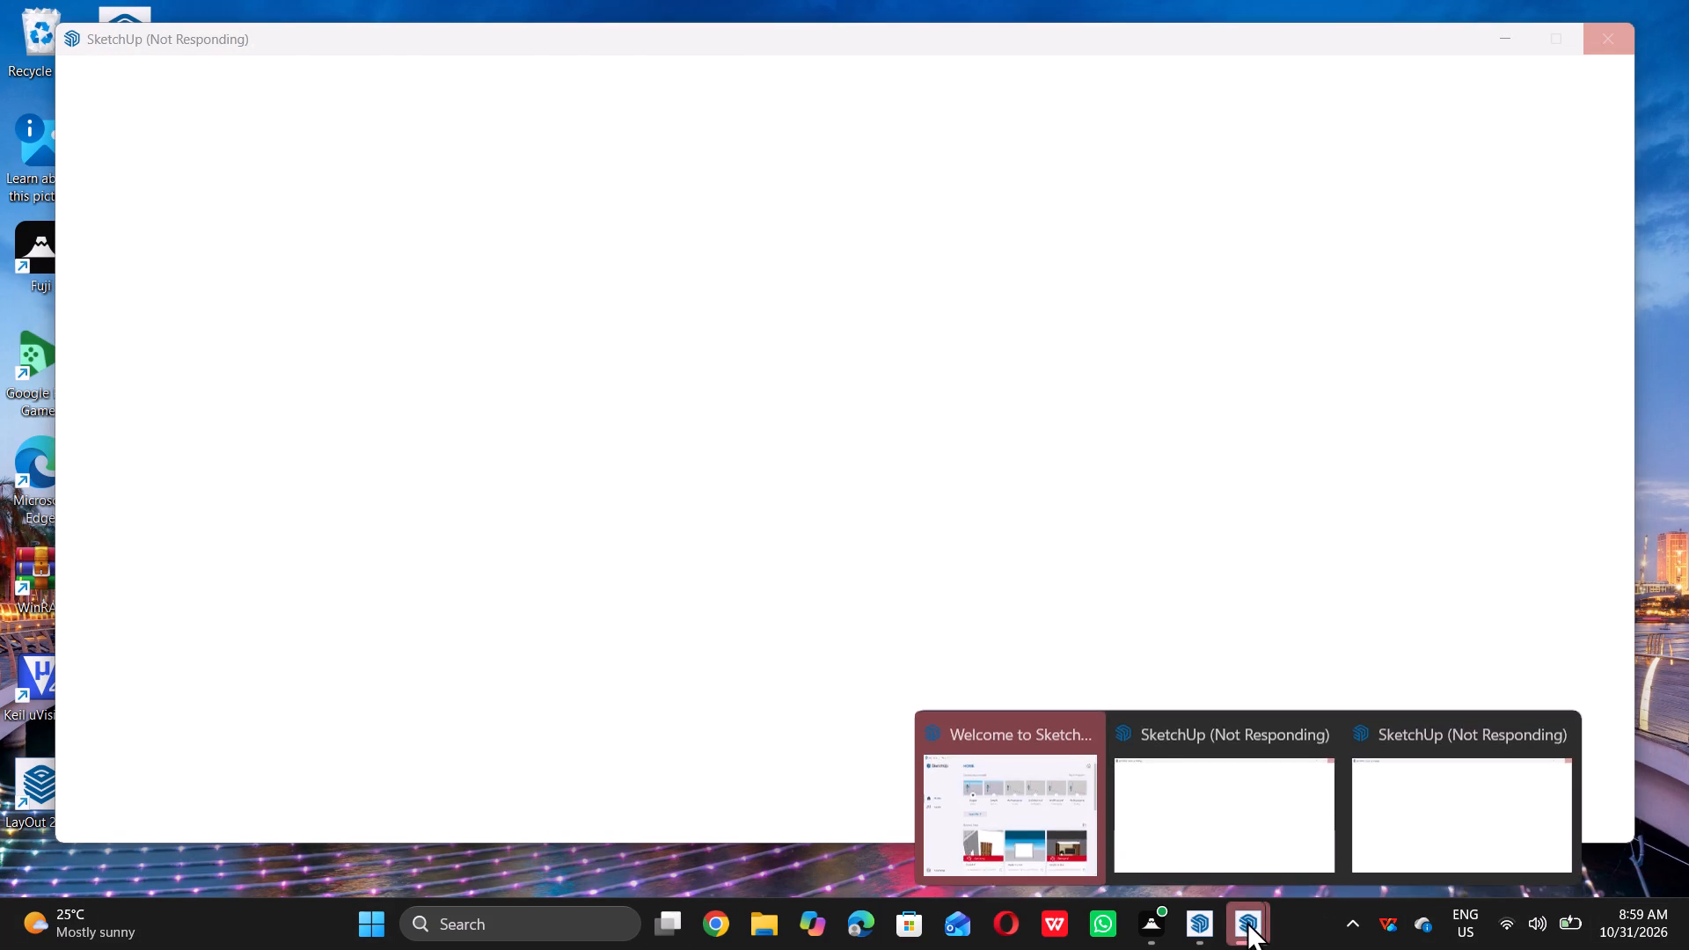
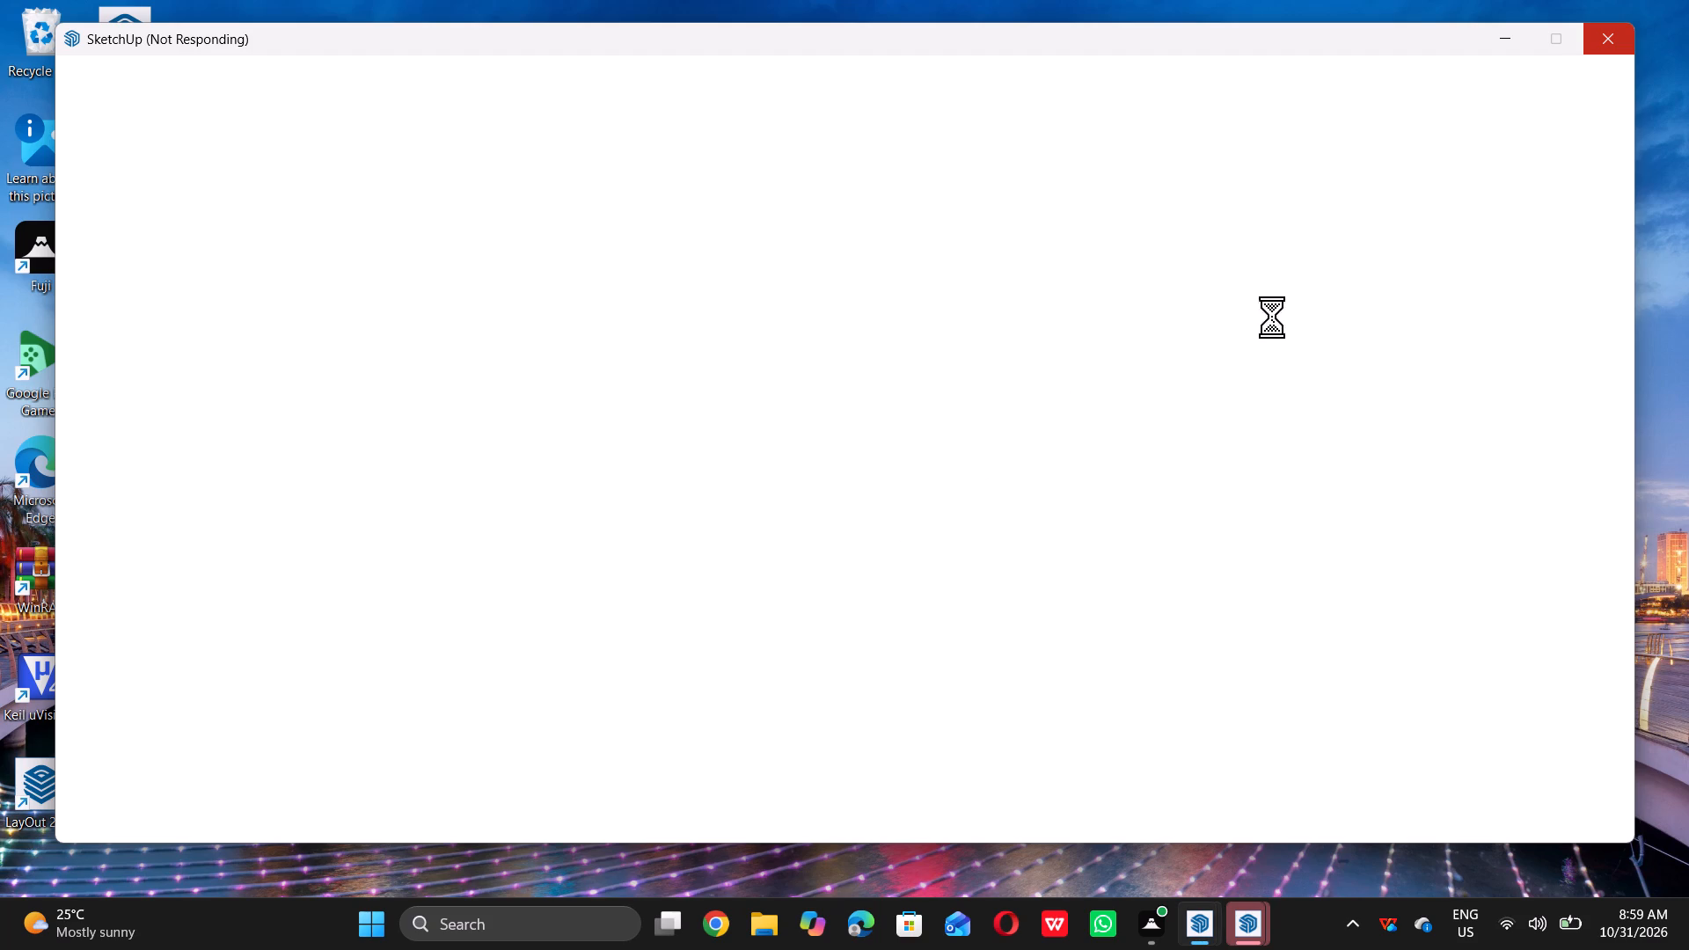
Set aside the unresponsive window and open the recovered "Untitled" model from the recent files in the SketchUp welcome window.
{"action": "left_click", "coordinate": [1501, 39]}
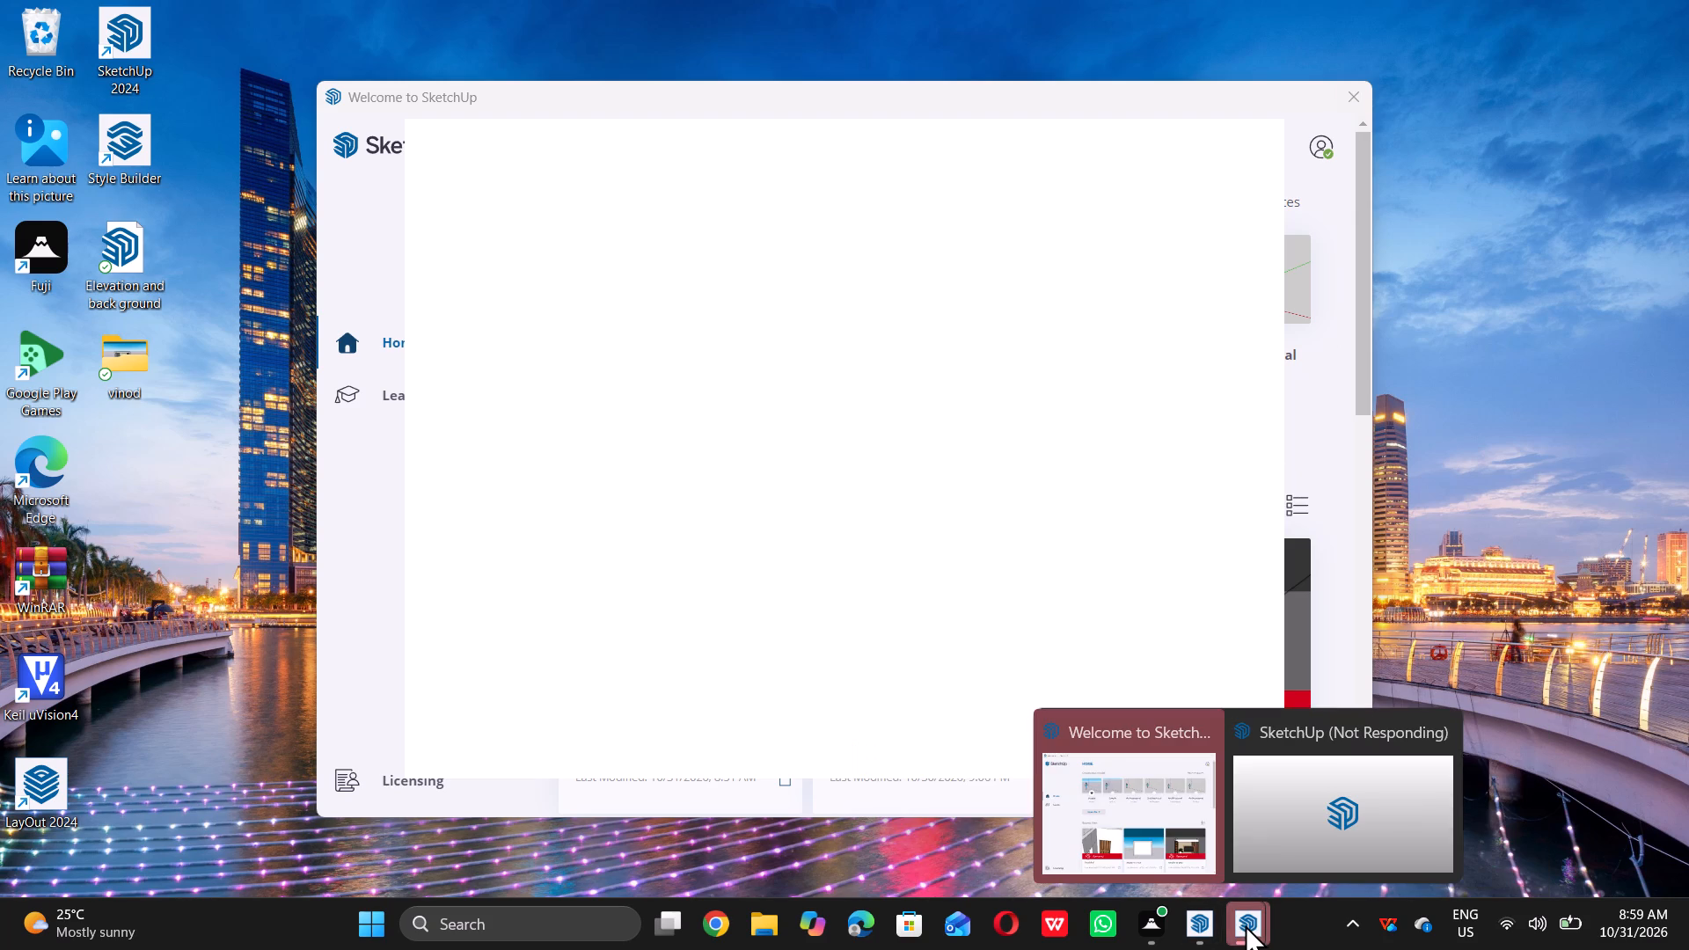
{"action": "double_click", "coordinate": [1180, 835]}
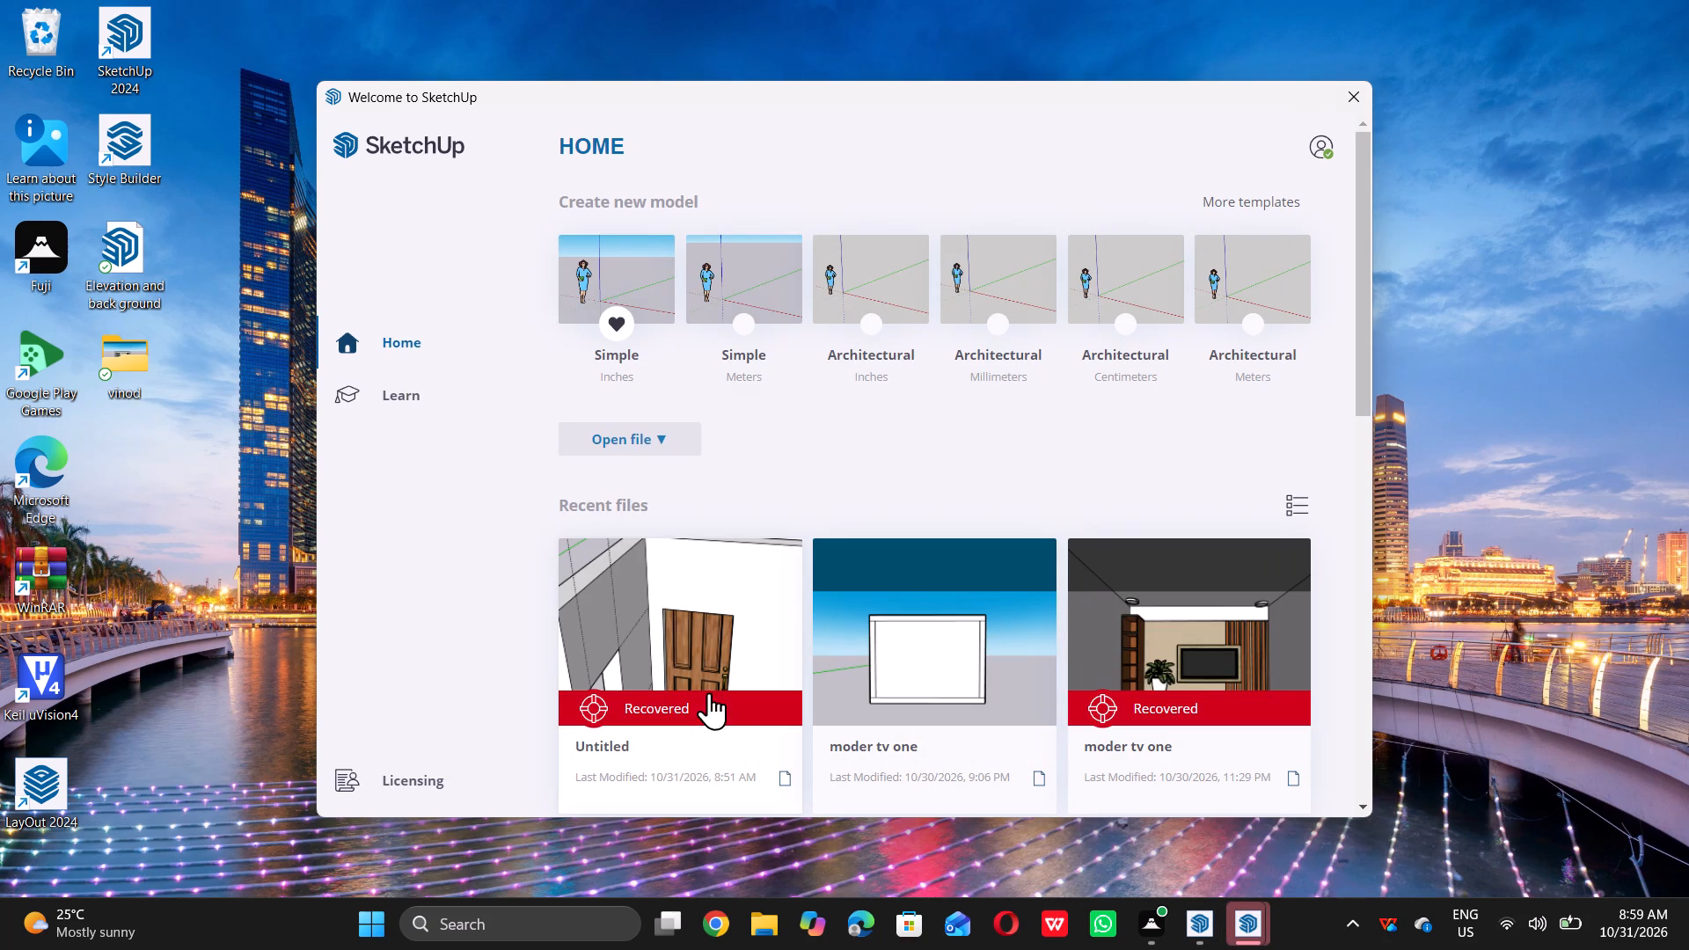
{"action": "left_click", "coordinate": [703, 706]}
{"action": "double_click", "coordinate": [708, 708]}
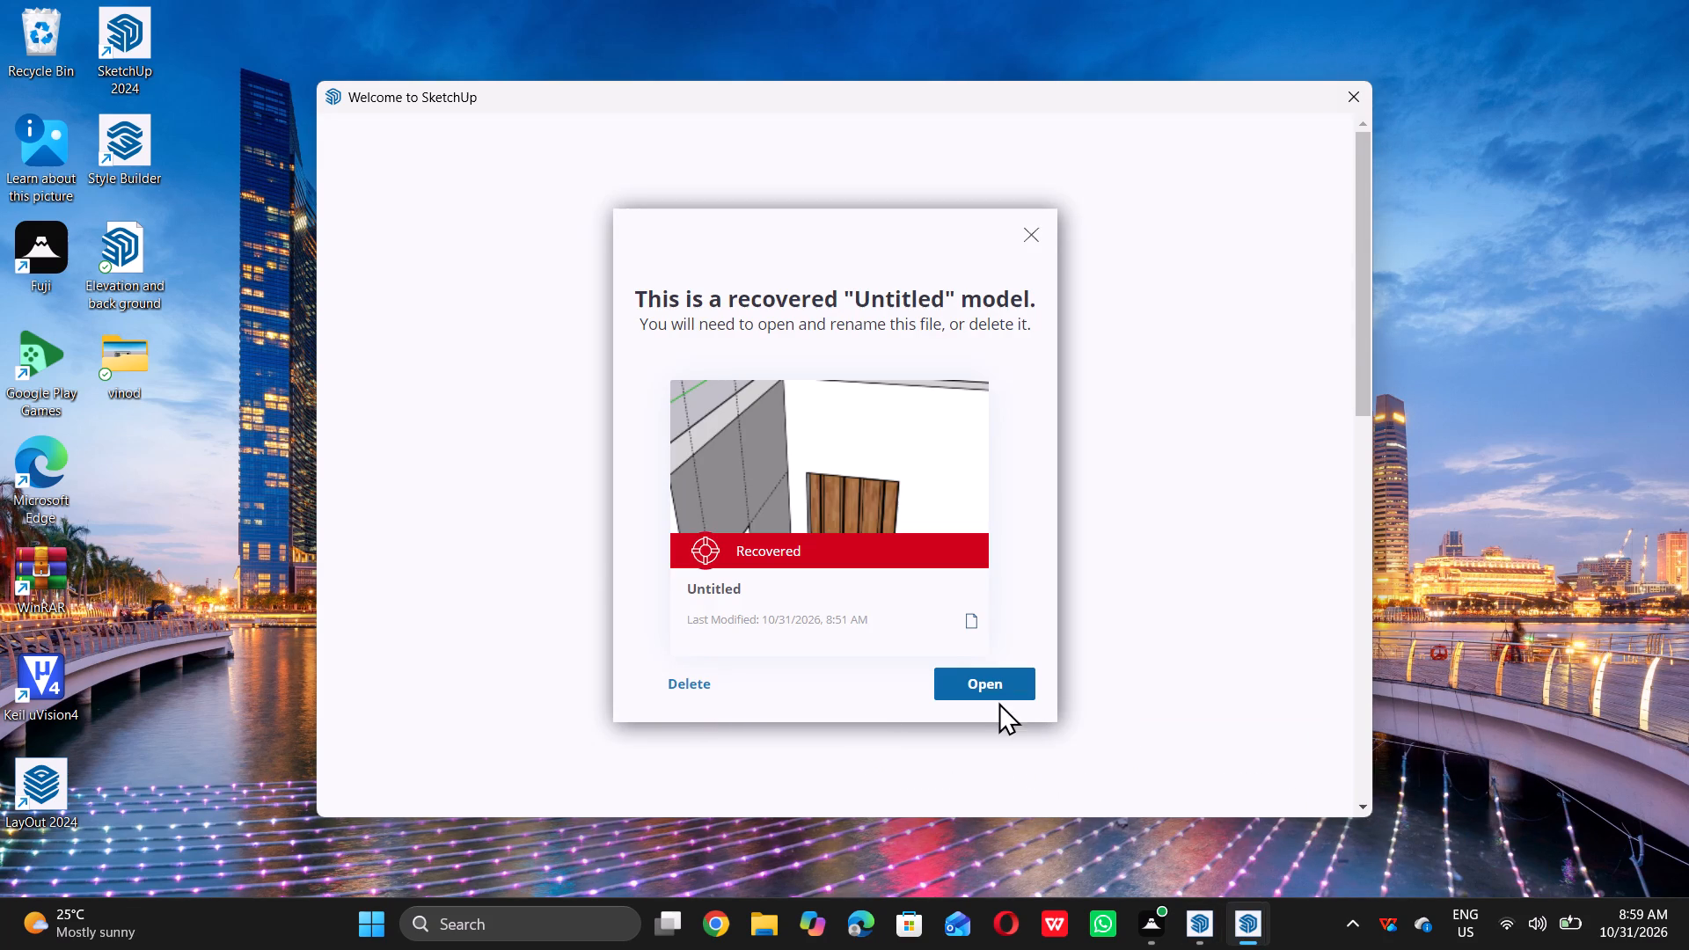
{"action": "double_click", "coordinate": [990, 687]}
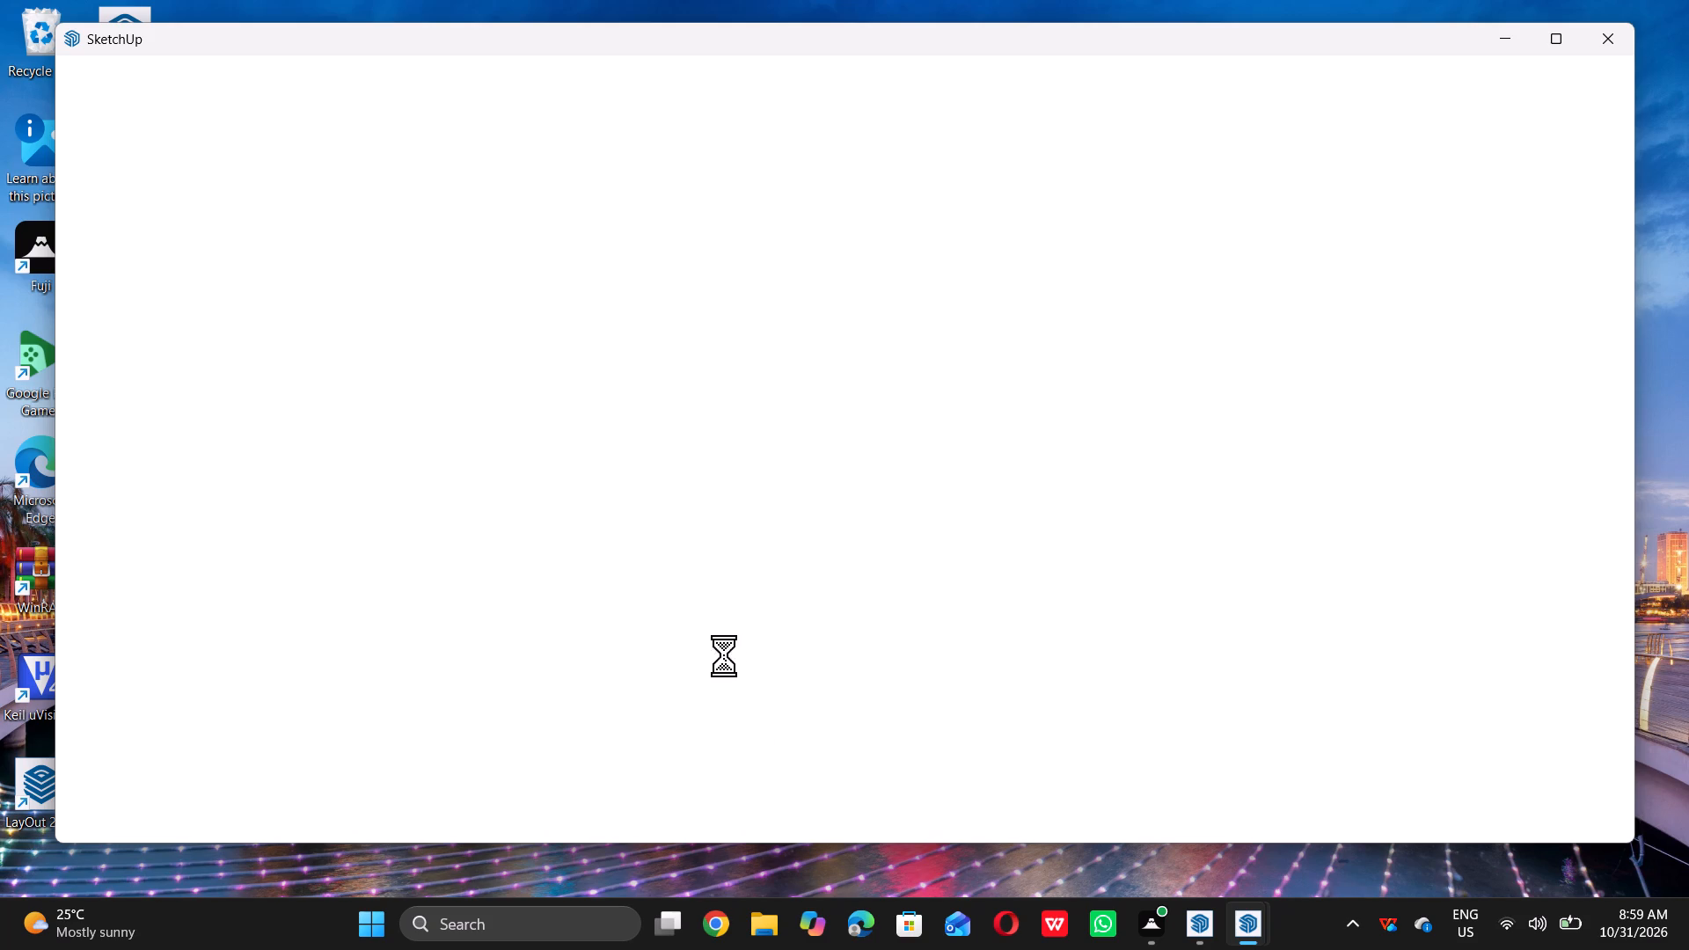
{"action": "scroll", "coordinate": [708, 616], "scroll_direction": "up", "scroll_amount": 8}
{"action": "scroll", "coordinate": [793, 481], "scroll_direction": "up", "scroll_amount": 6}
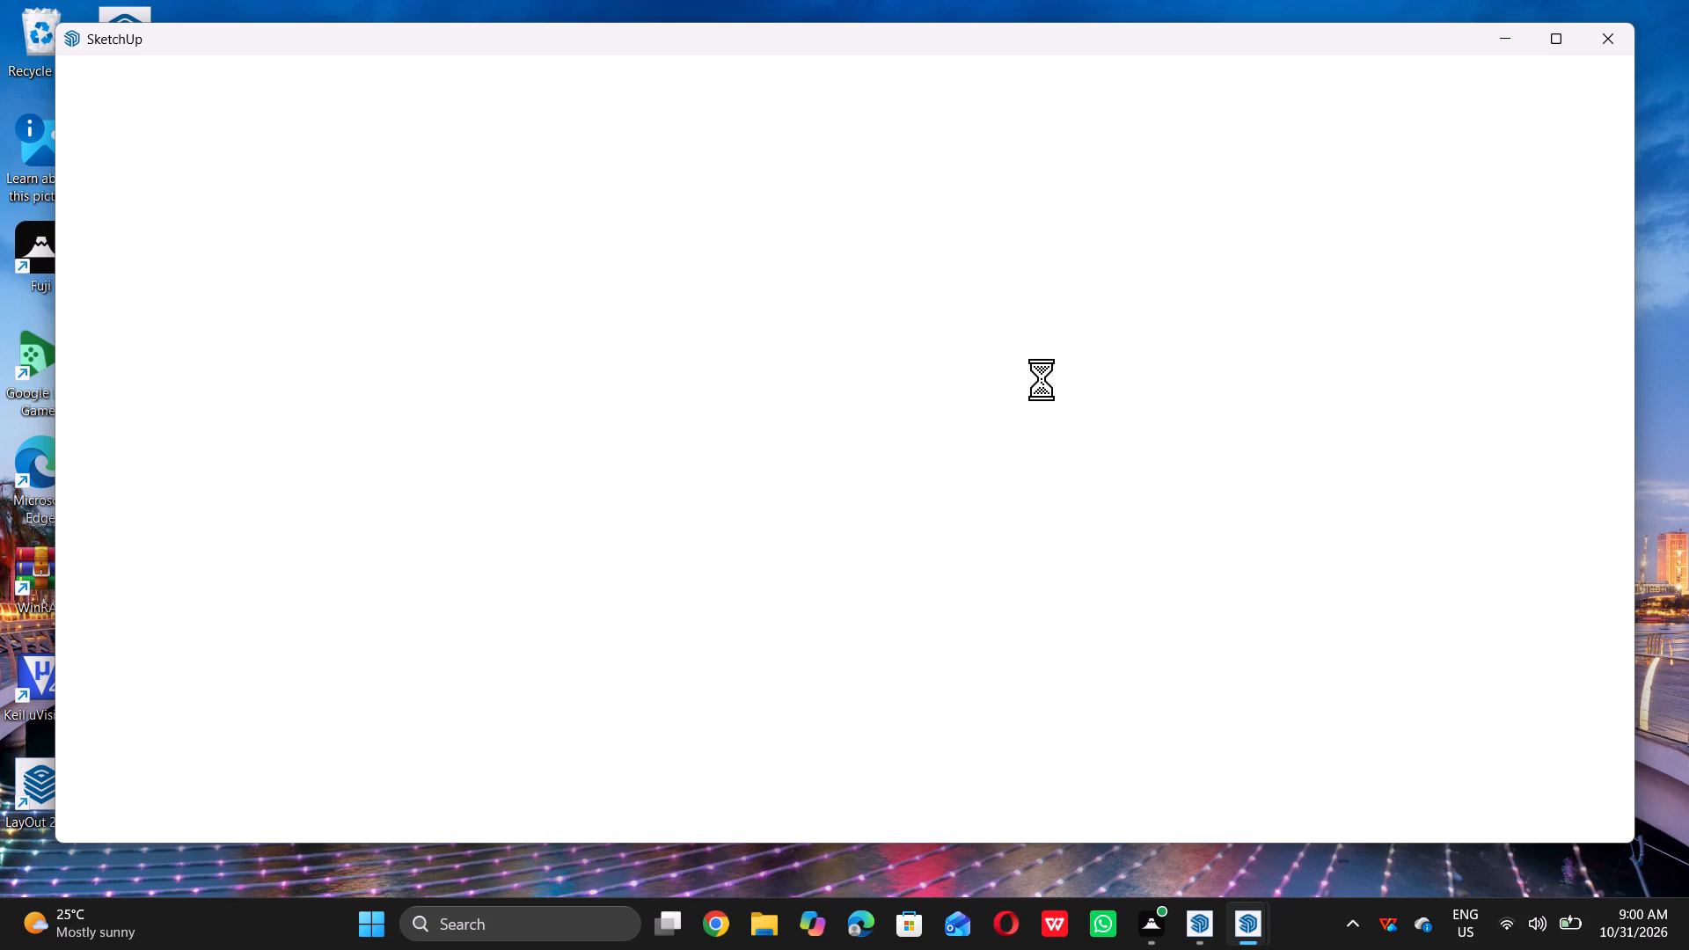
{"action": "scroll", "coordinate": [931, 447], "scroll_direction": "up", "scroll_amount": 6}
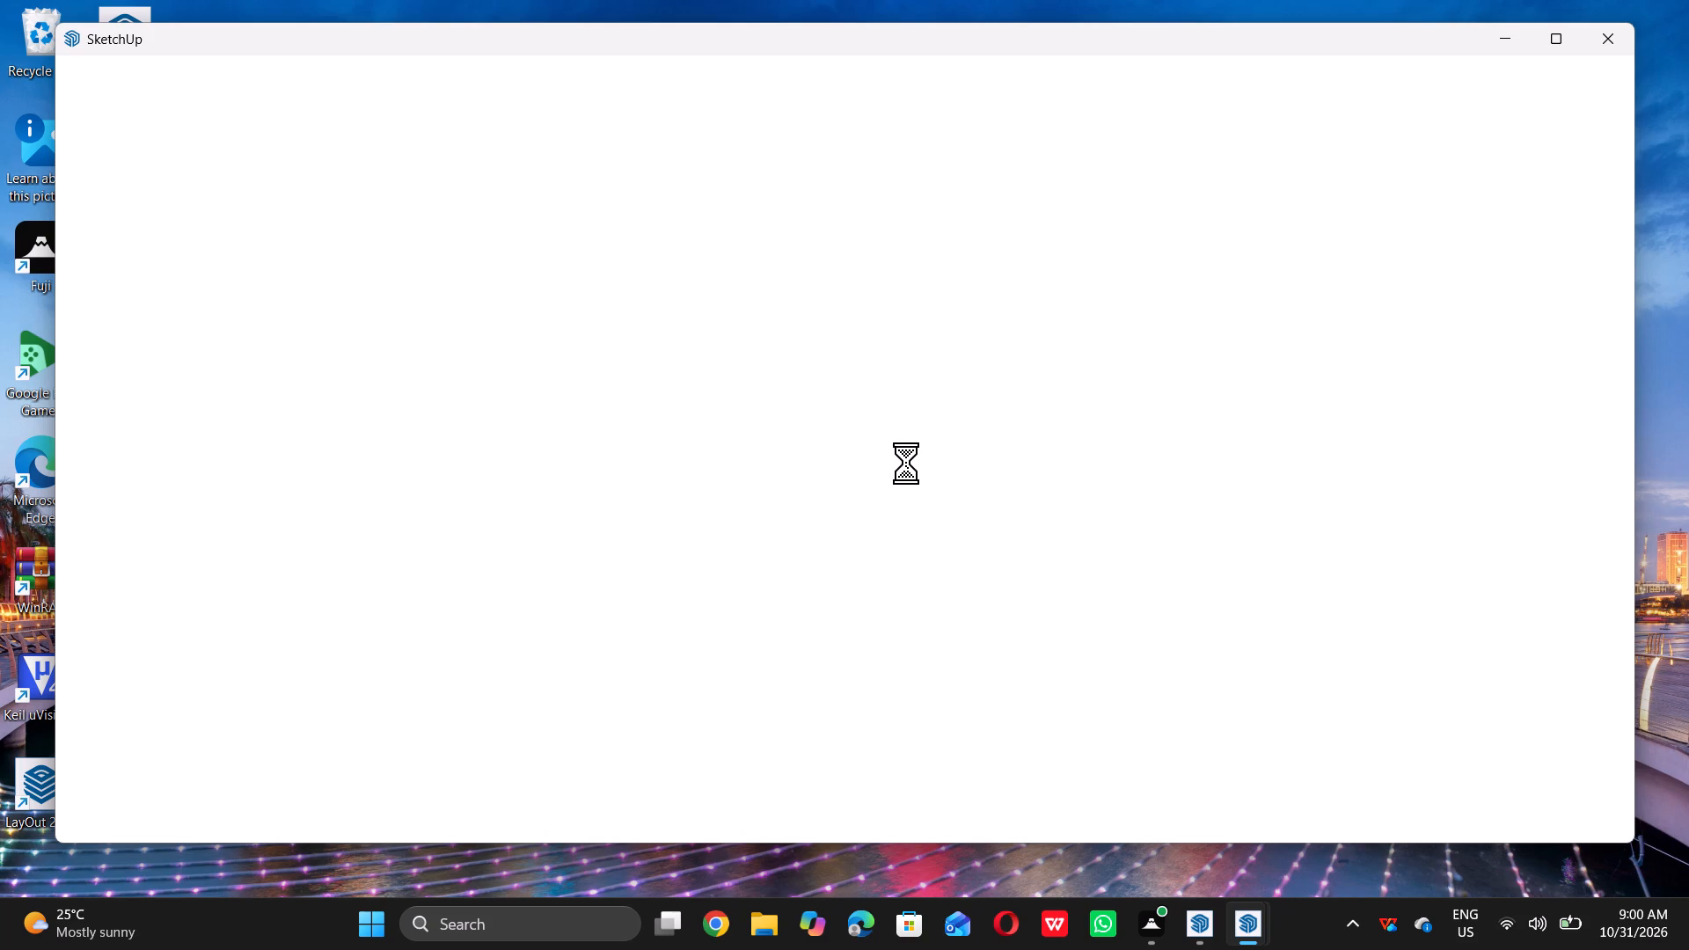
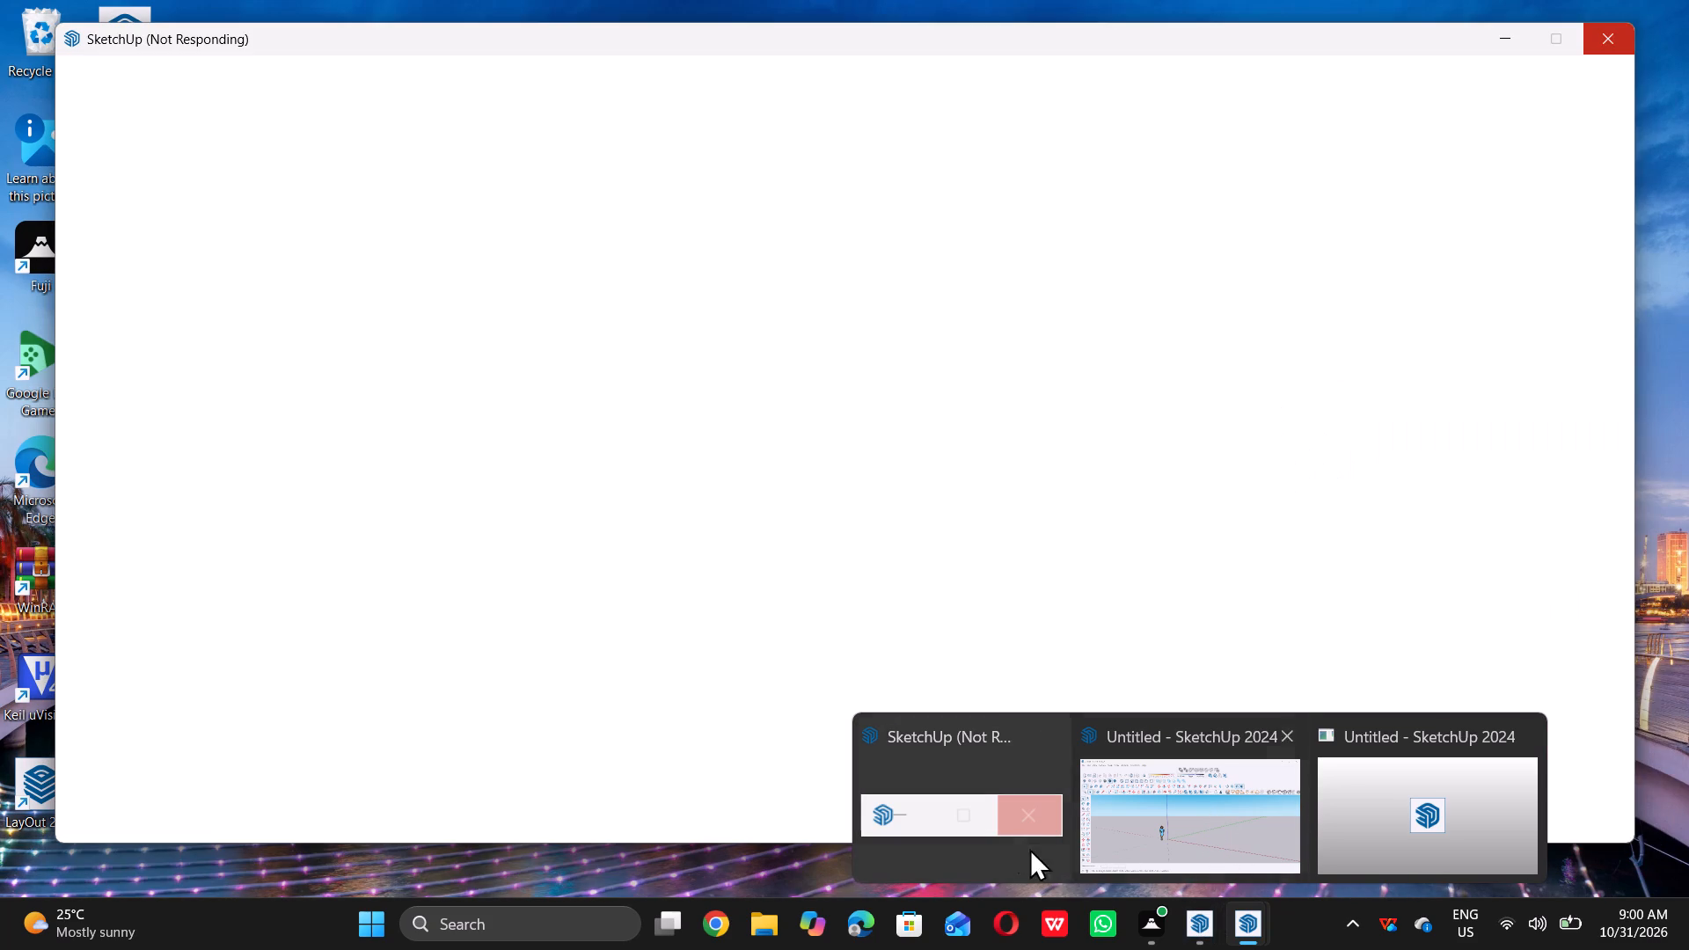
Switch to the unresponsive SketchUp window.
{"action": "left_click", "coordinate": [1007, 815]}
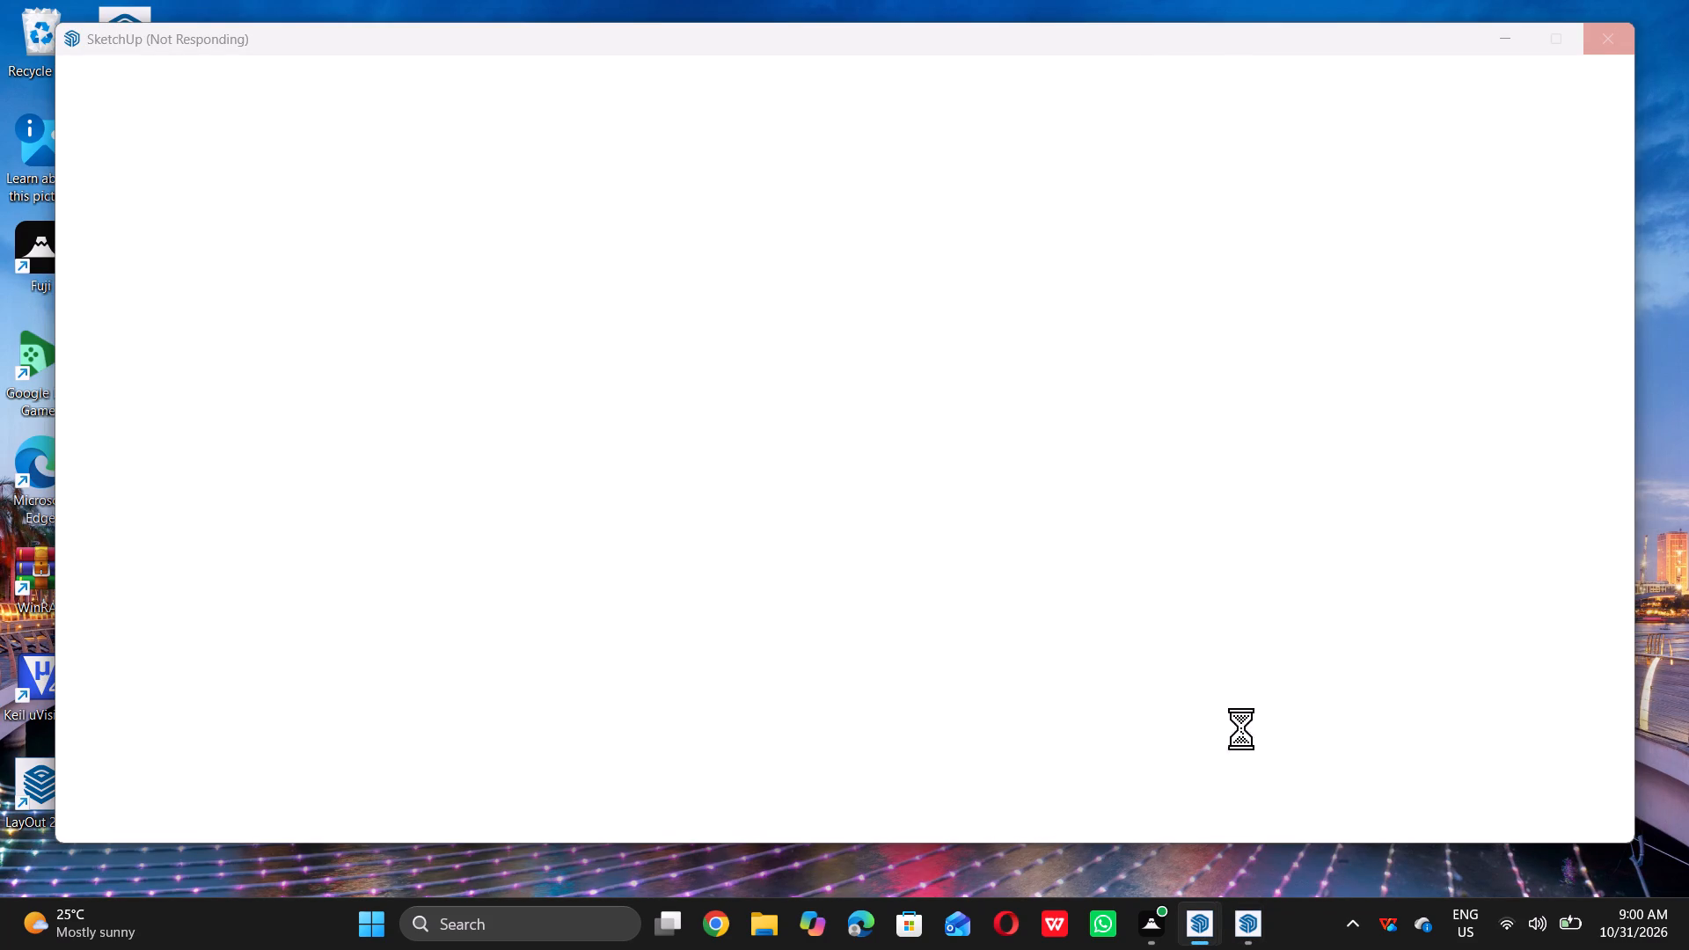
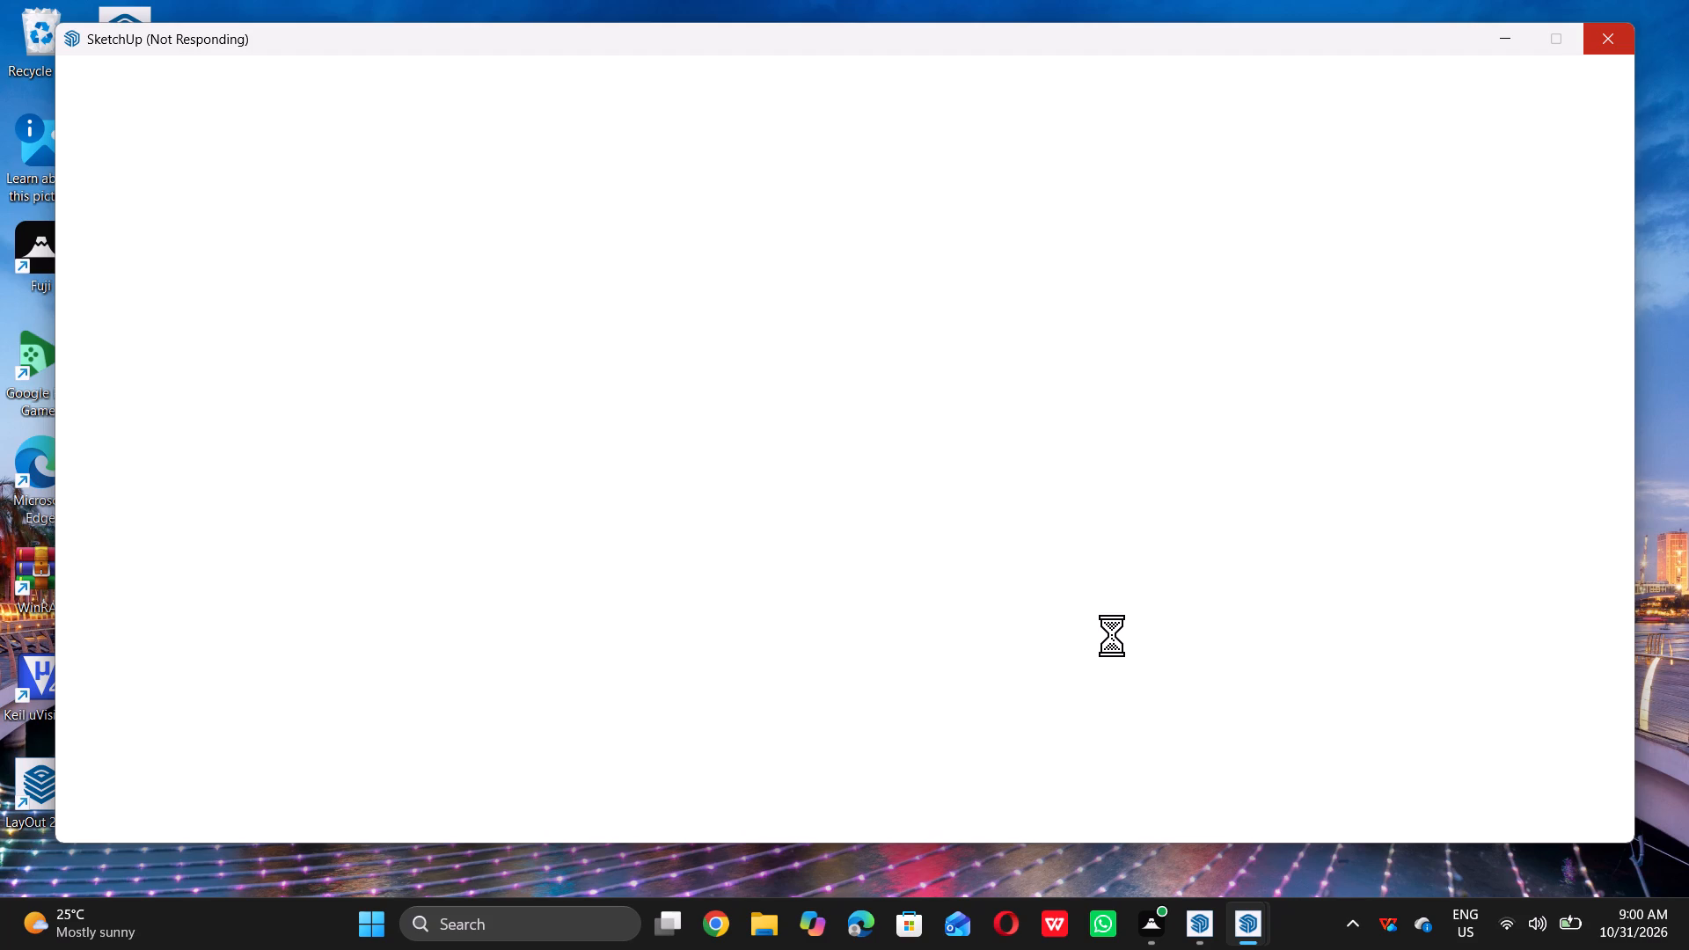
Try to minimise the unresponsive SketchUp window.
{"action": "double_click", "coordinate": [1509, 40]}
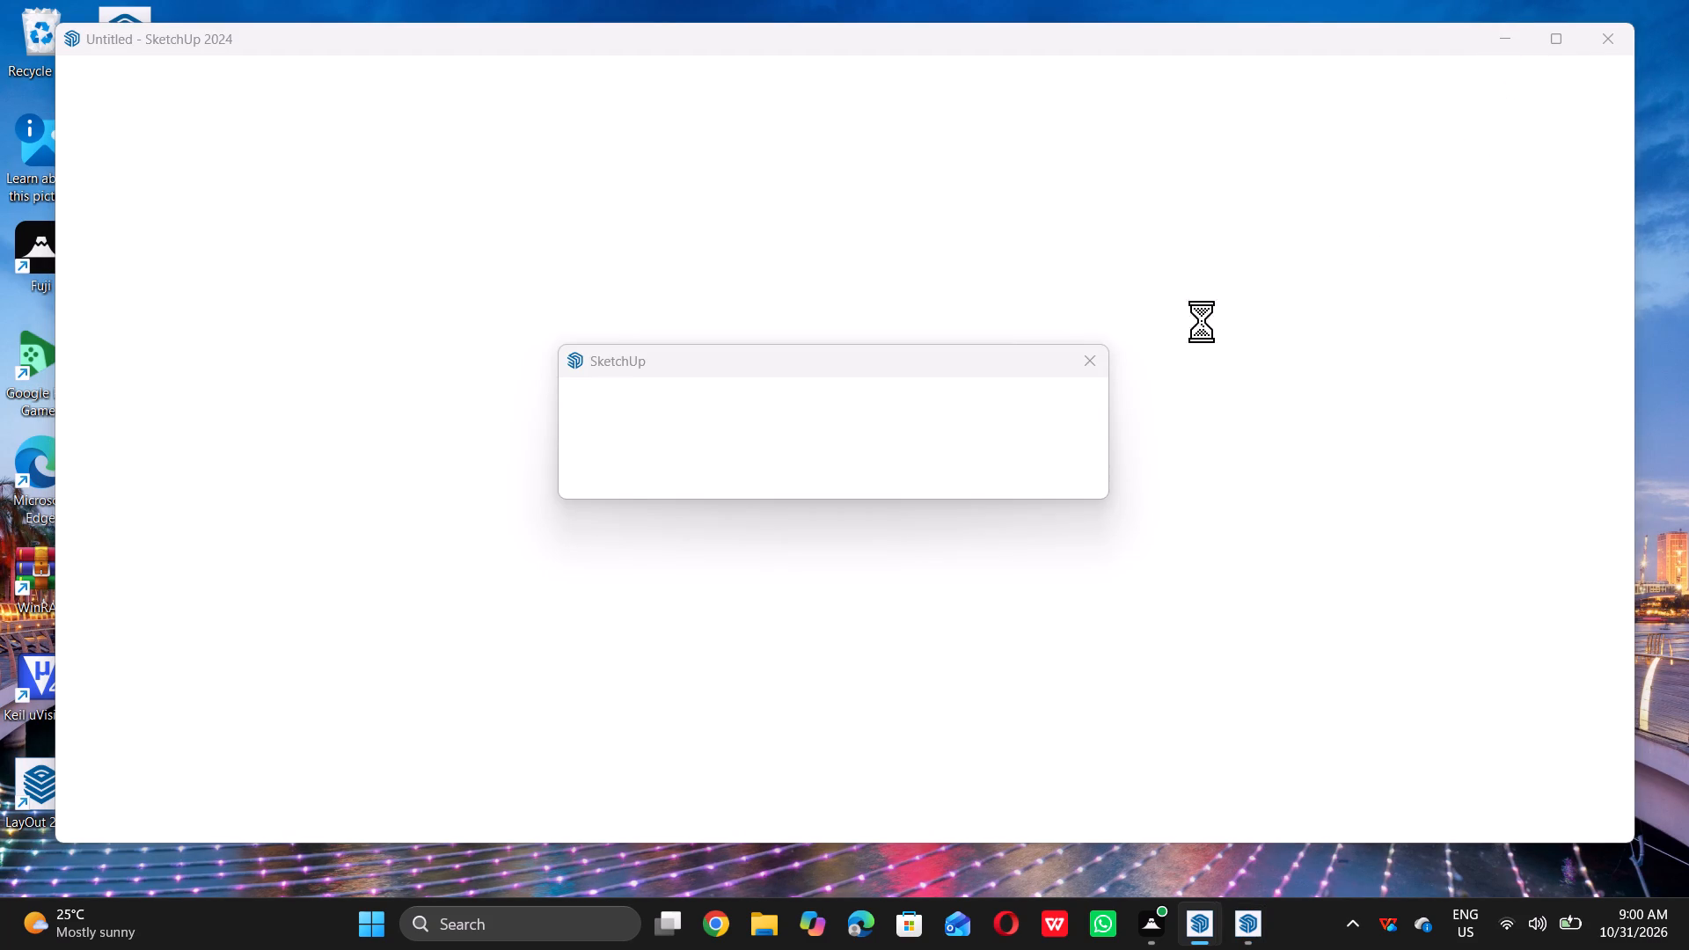
Try to close the blank SketchUp dialog in front of the Untitled model window.
{"action": "left_click_drag", "start_coordinate": [1092, 367], "coordinate": [1093, 359]}
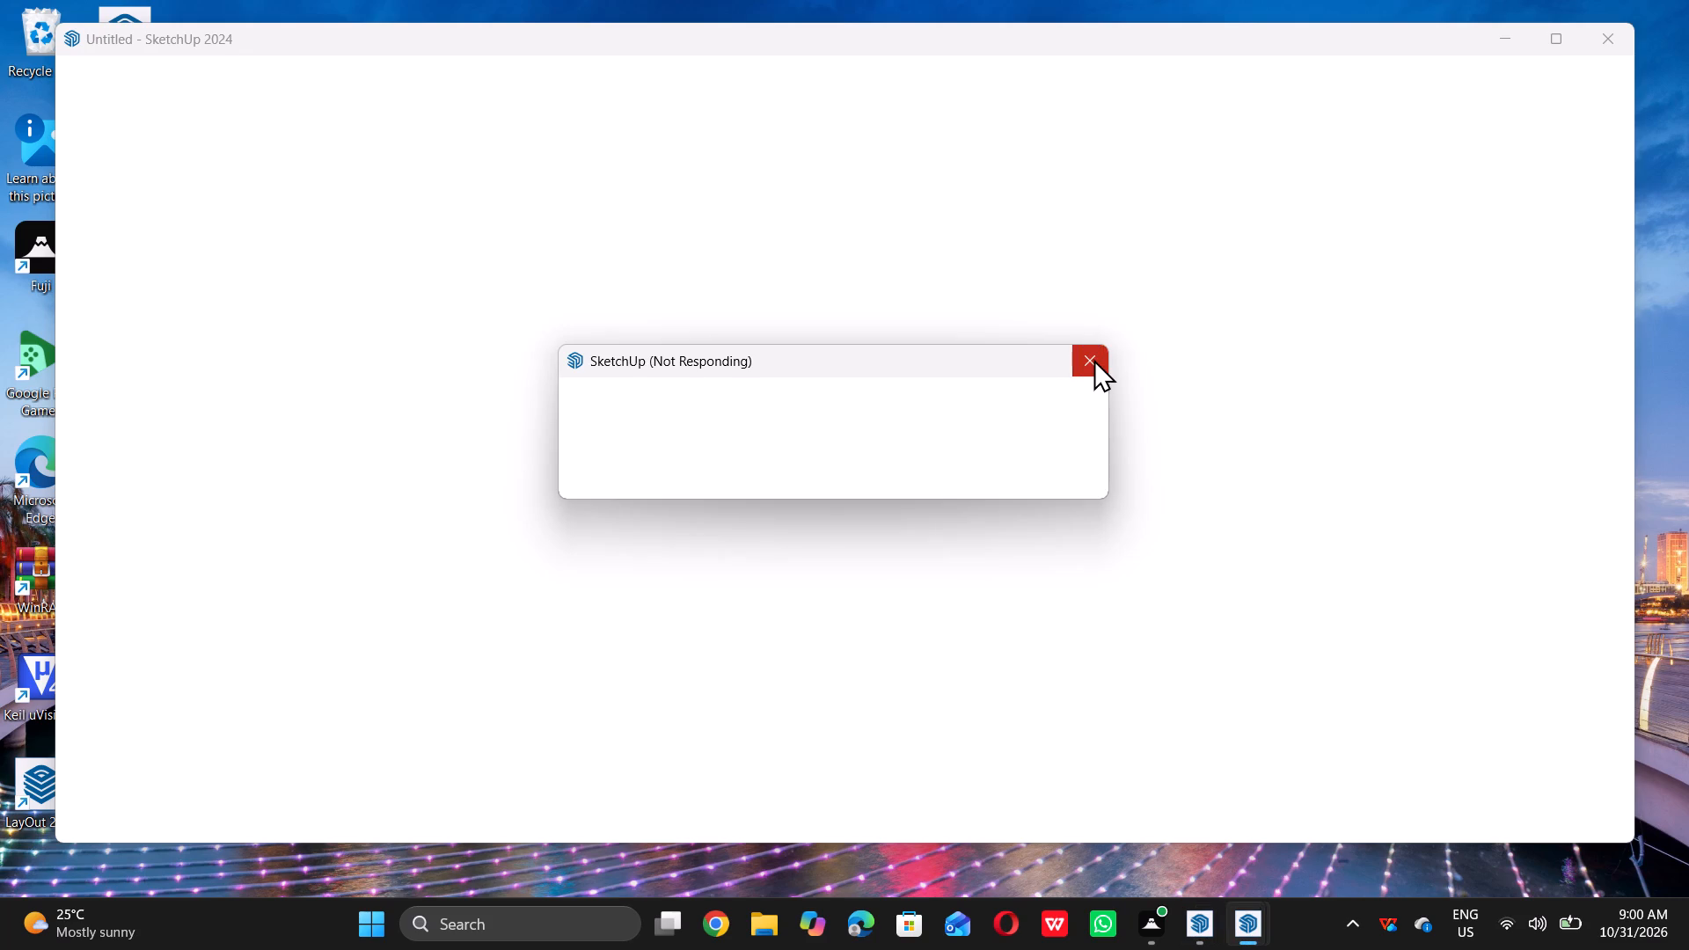
{"action": "left_click_drag", "start_coordinate": [1093, 359], "coordinate": [1092, 357]}
{"action": "left_click_drag", "start_coordinate": [1092, 357], "coordinate": [1110, 343]}
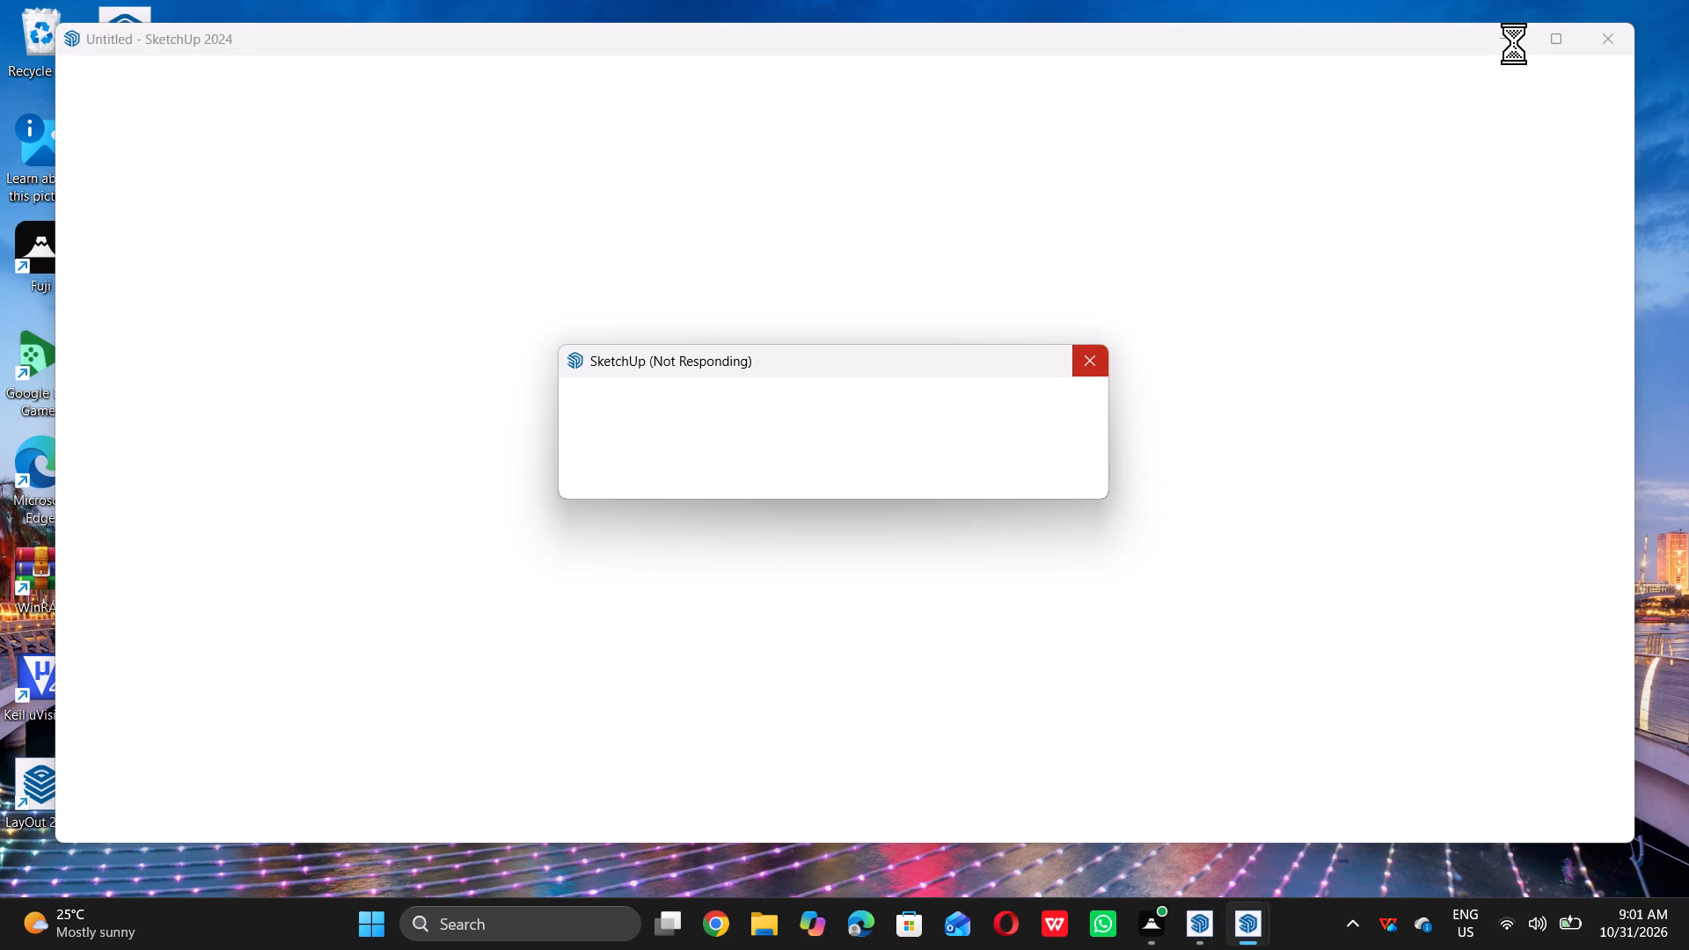
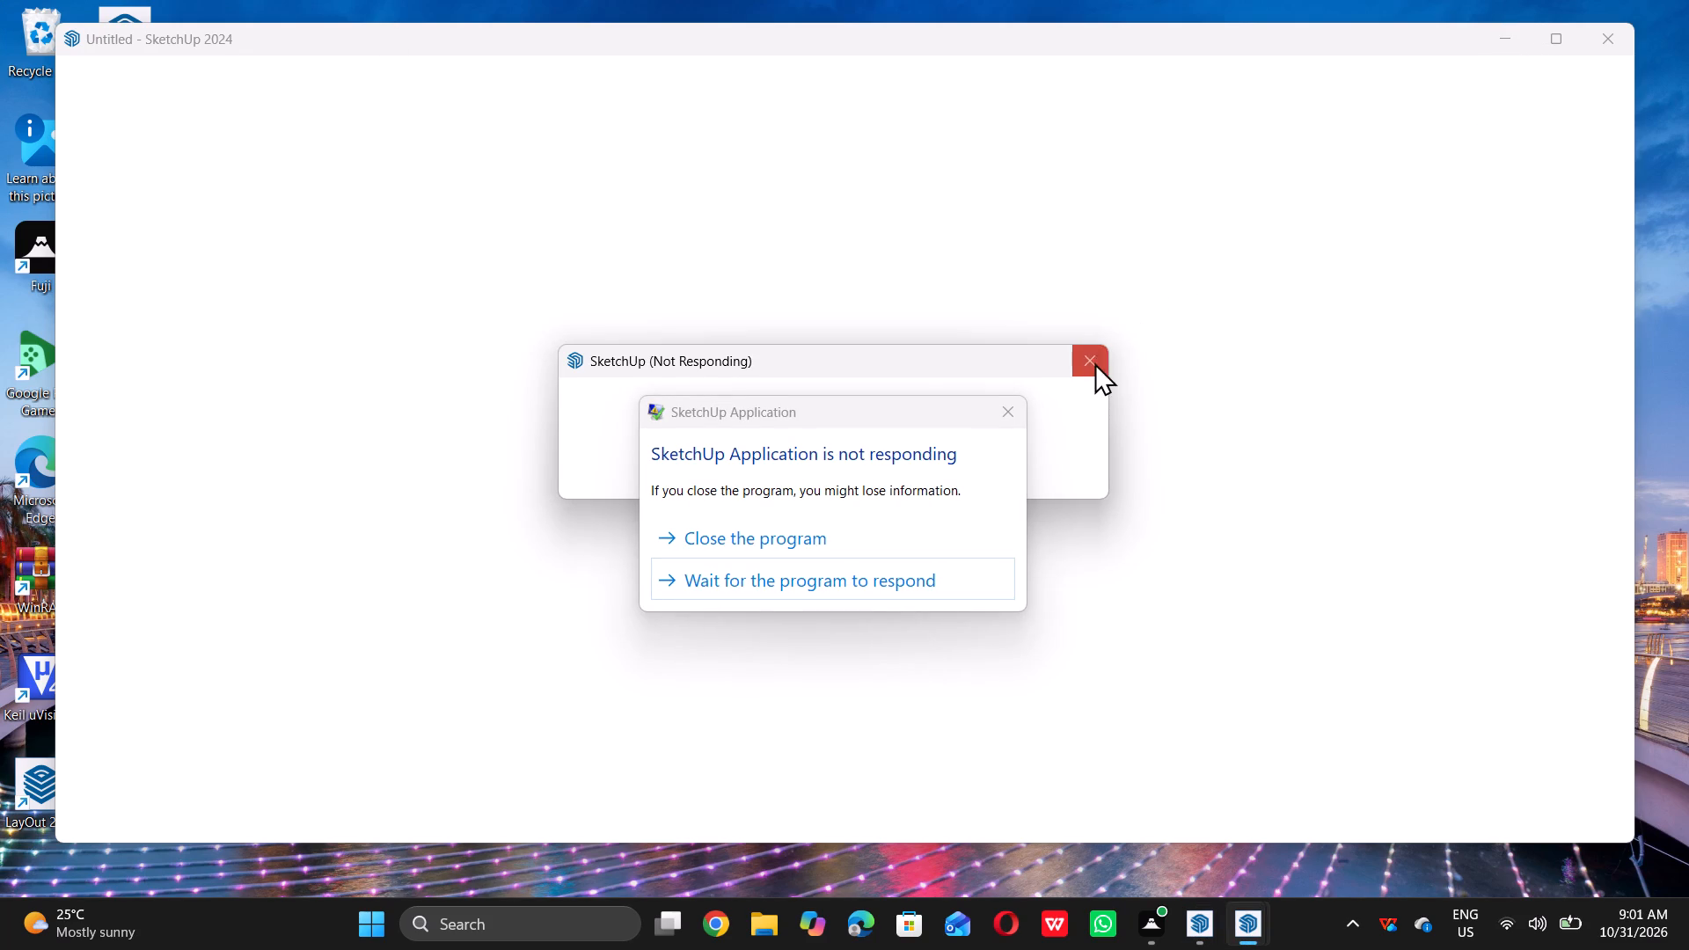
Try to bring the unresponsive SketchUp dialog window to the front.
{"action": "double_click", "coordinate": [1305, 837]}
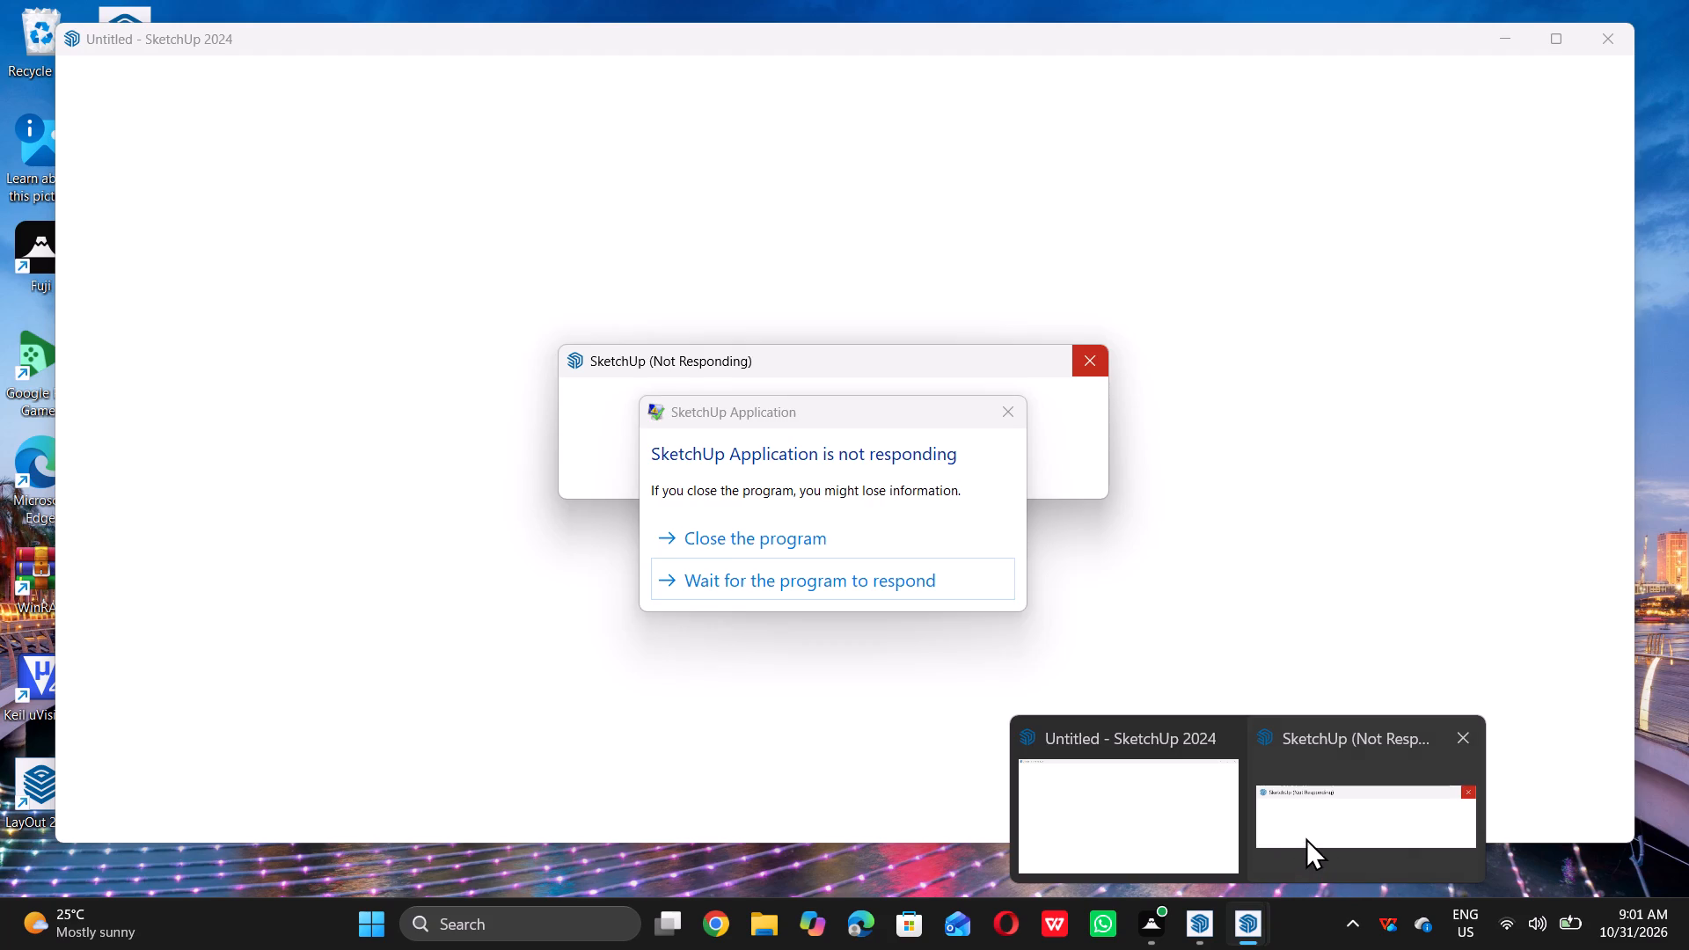
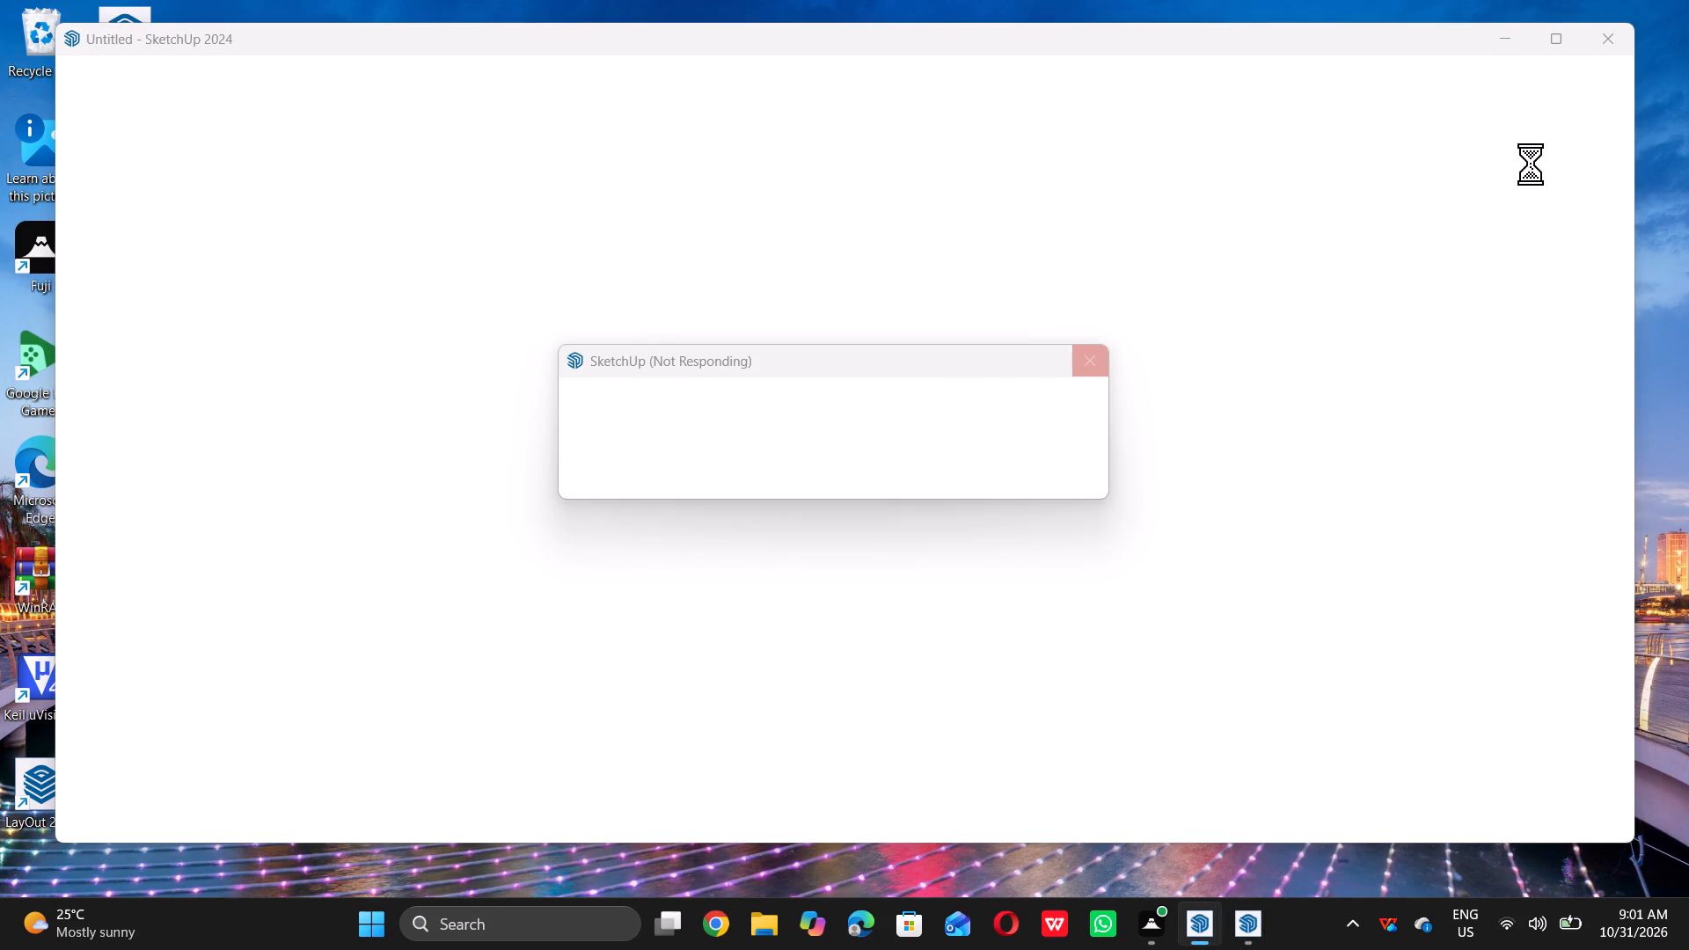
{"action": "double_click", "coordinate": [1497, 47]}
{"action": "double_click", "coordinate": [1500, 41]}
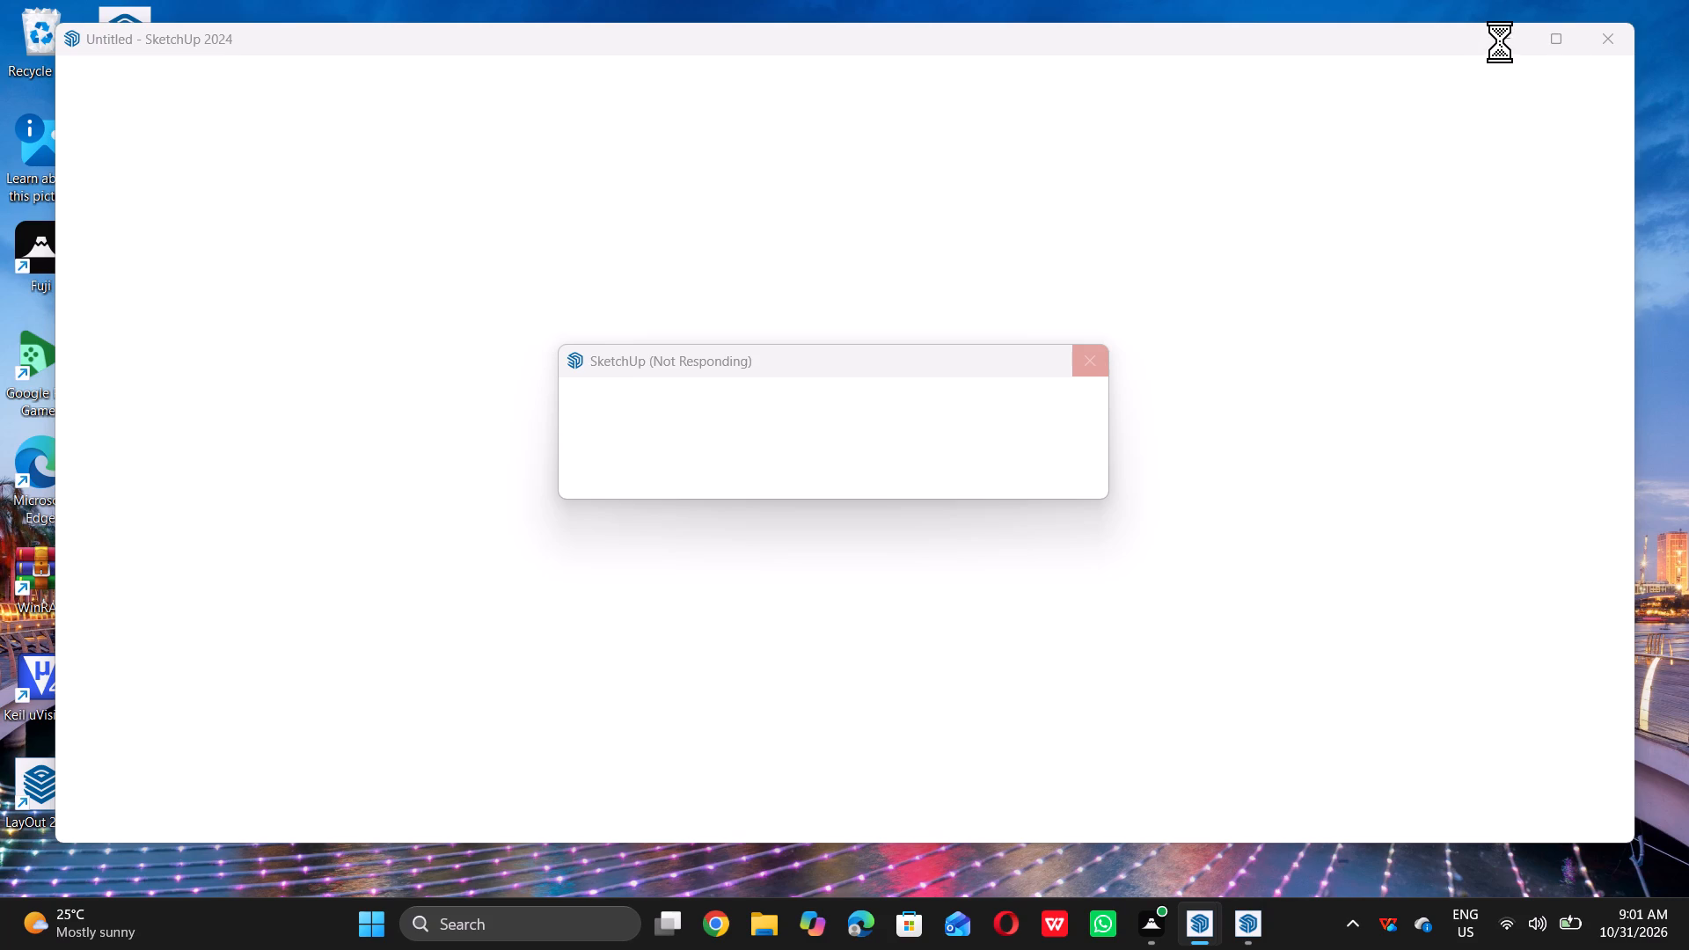
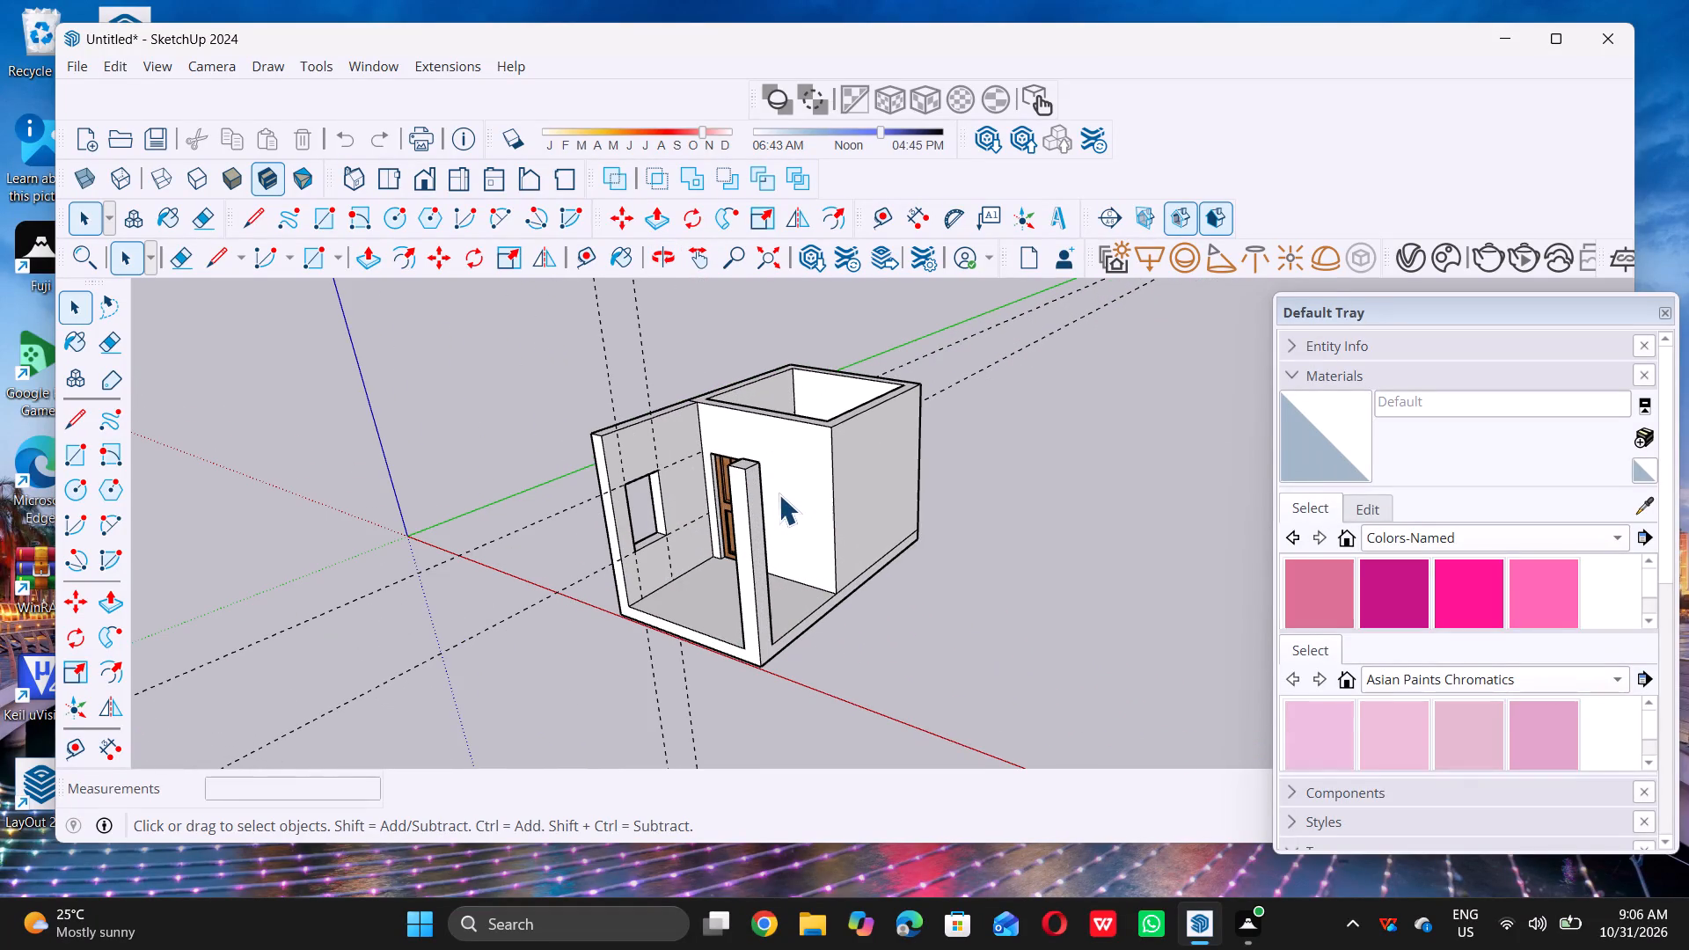
Delete all construction guides from the model.
{"action": "double_click", "coordinate": [118, 63]}
{"action": "left_click", "coordinate": [117, 62]}
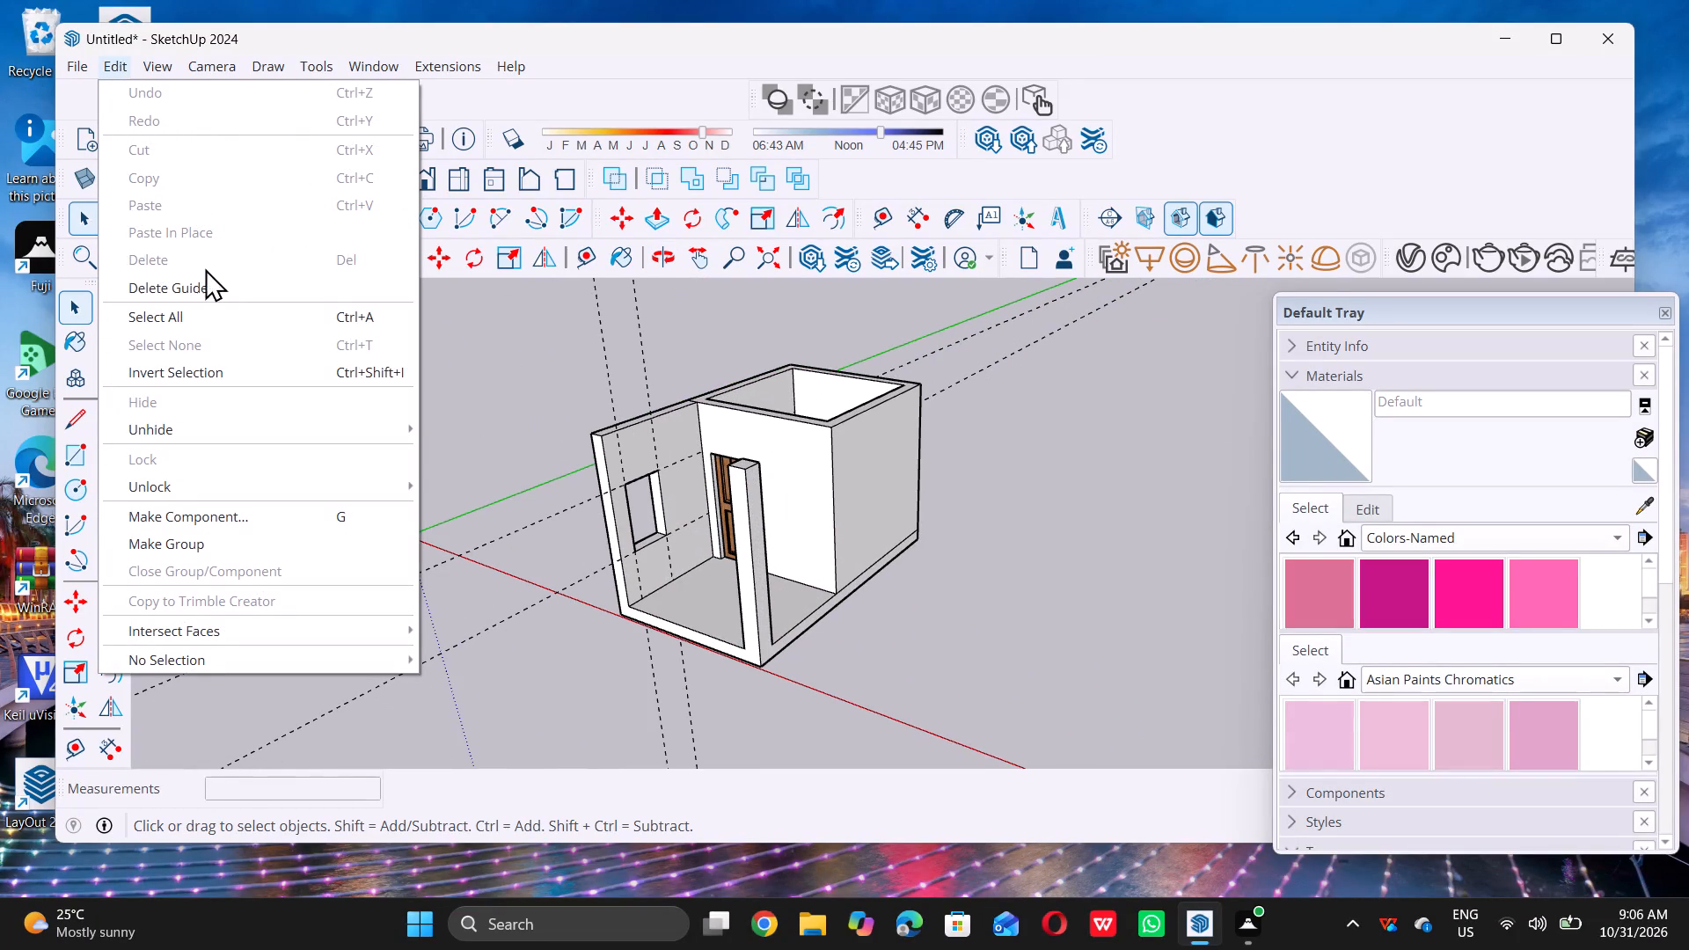
{"action": "left_click", "coordinate": [216, 288]}
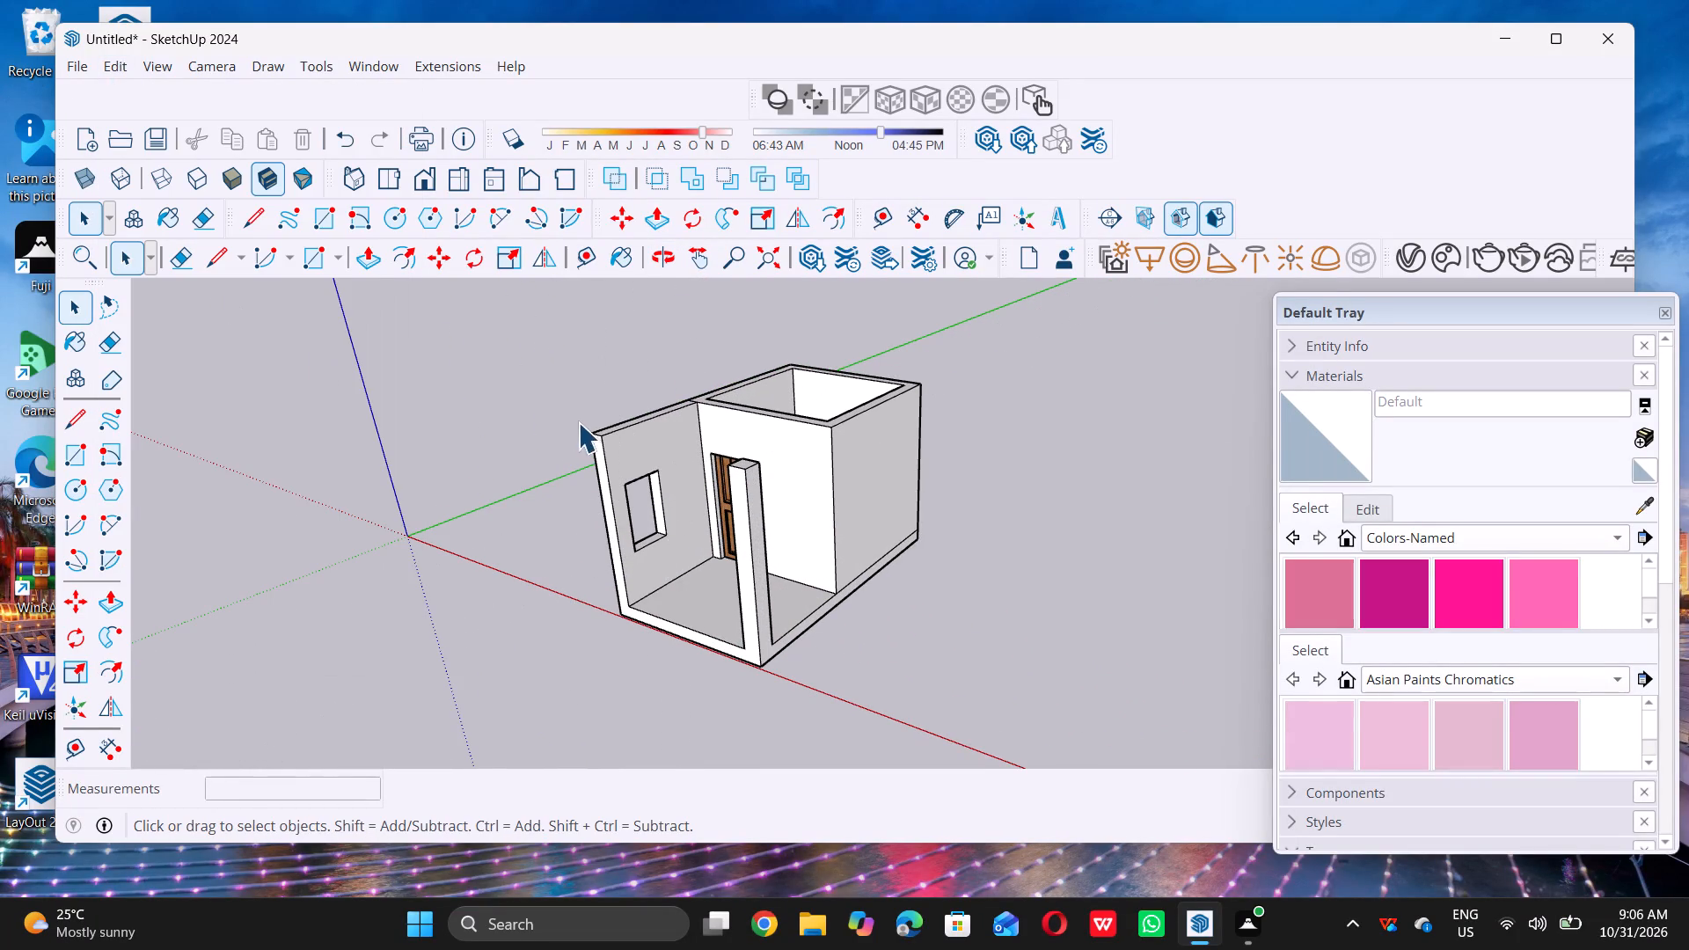
Open 3D Warehouse and search its models for "window".
{"action": "middle_click_drag", "start_coordinate": [578, 422], "coordinate": [604, 413]}
{"action": "scroll", "coordinate": [604, 413], "scroll_direction": "up", "scroll_amount": 1}
{"action": "left_click", "coordinate": [819, 274]}
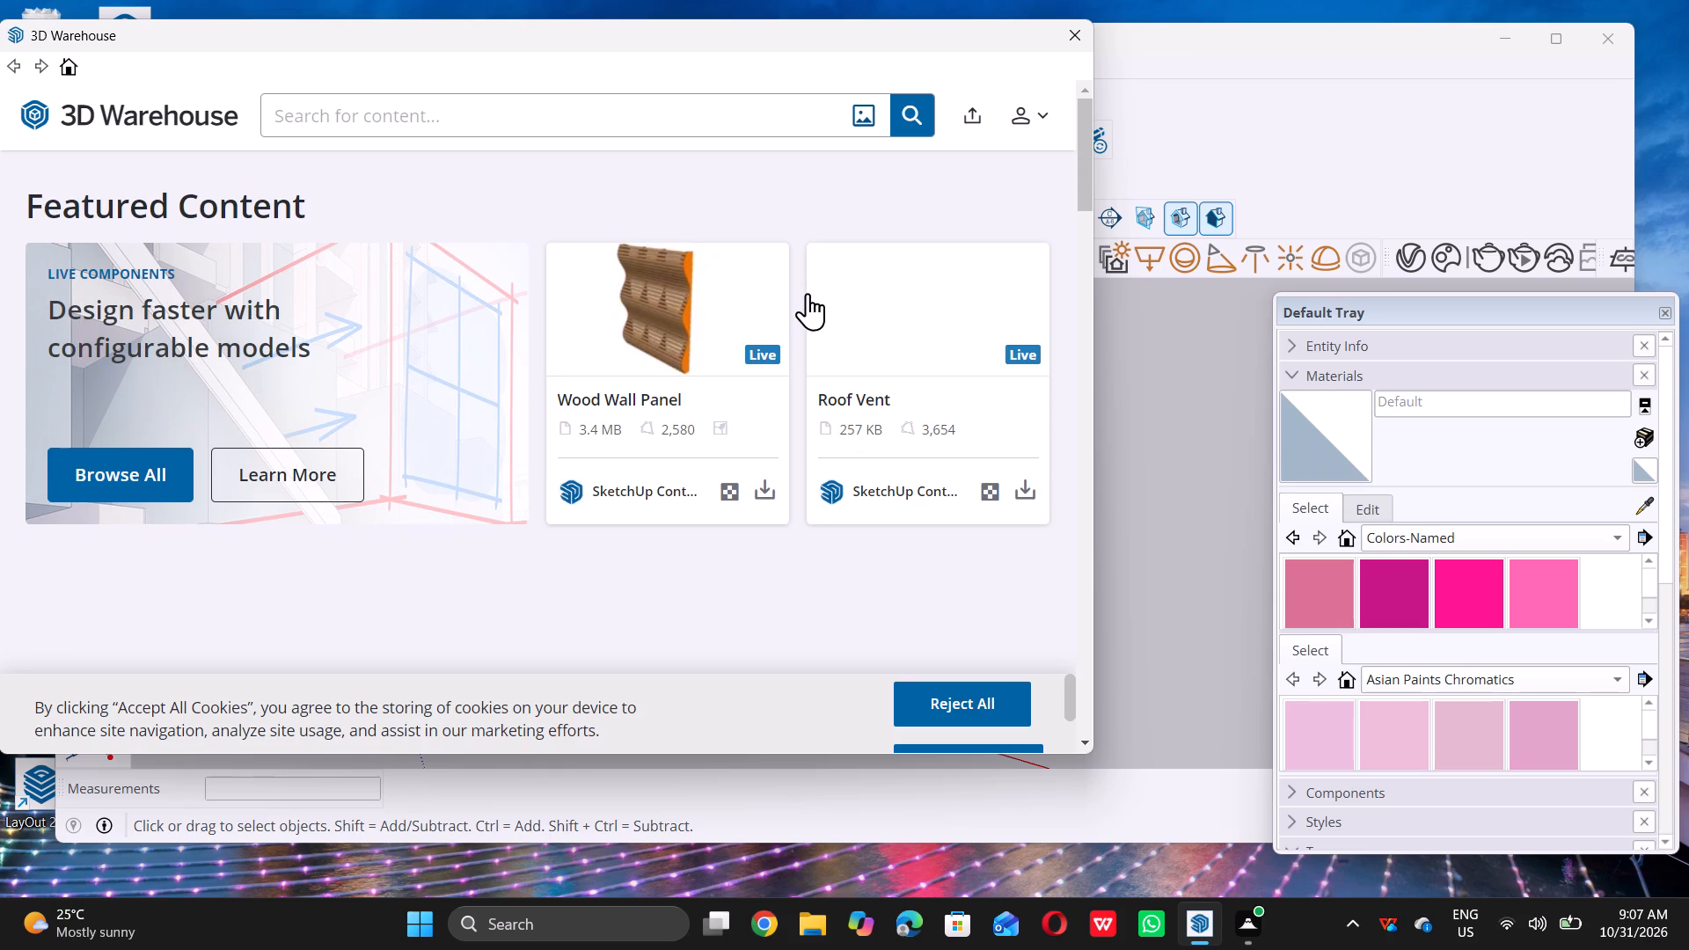
{"action": "left_click", "coordinate": [467, 121]}
{"action": "type", "text": "wi"}
{"action": "key", "text": "n"}
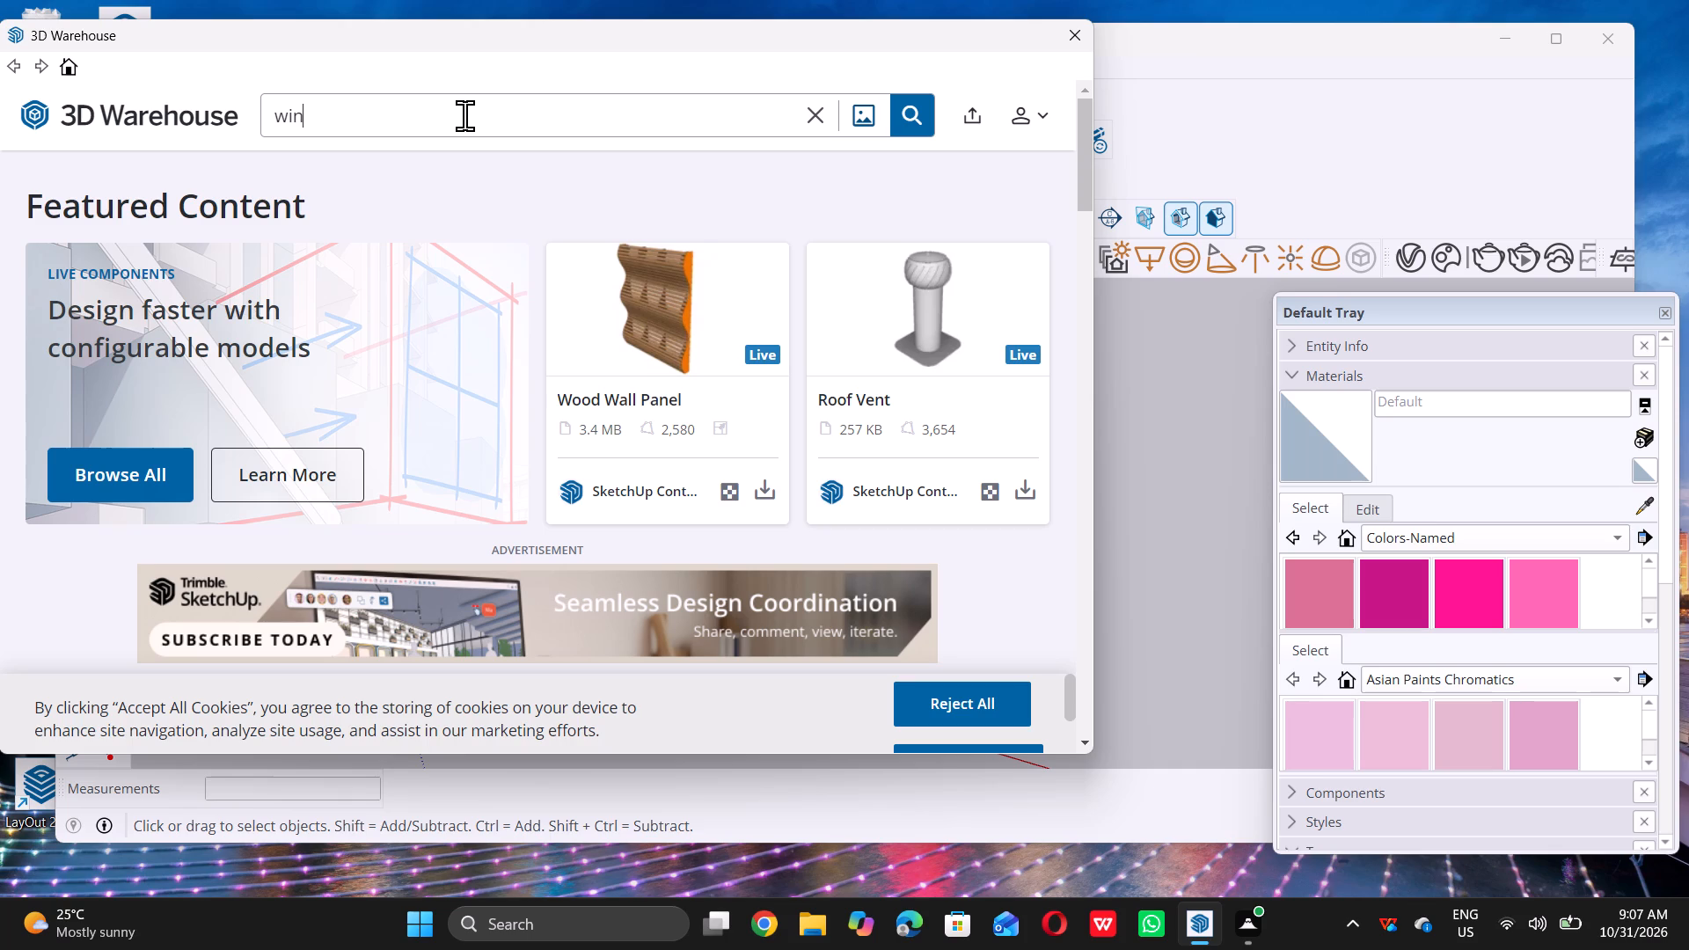
{"action": "type", "text": "do"}
{"action": "key", "text": "w"}
{"action": "key", "text": "Return"}
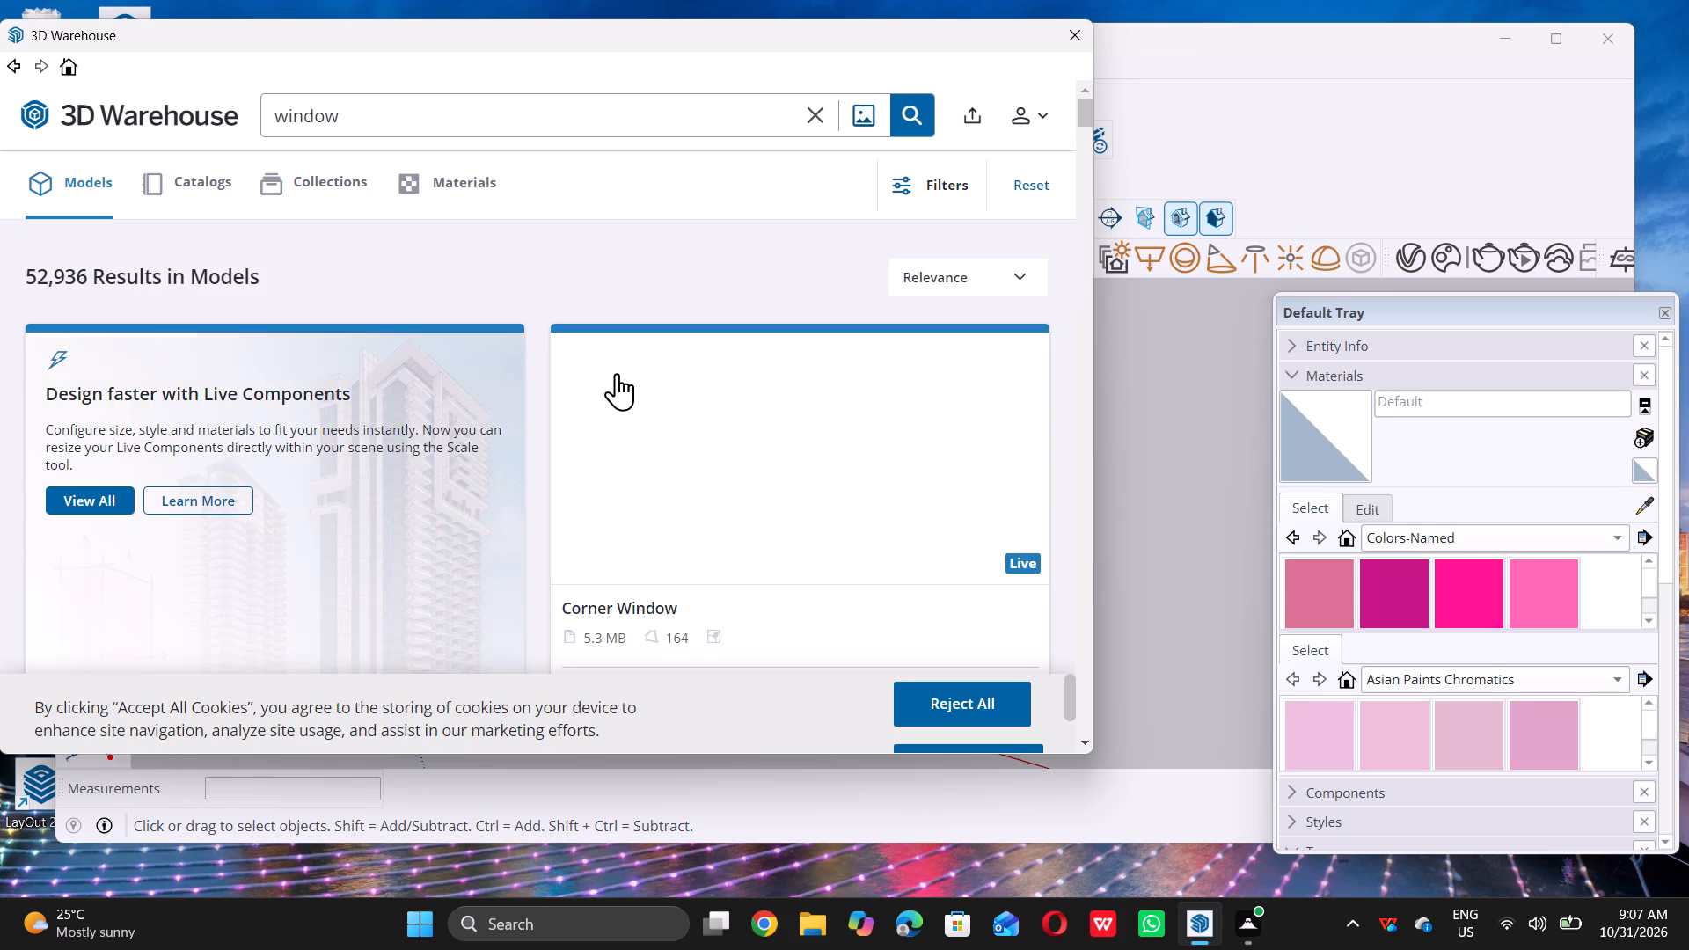
Browse the 3D Warehouse window results for a single-sash model suited to the porch side wall opening.
{"action": "scroll", "coordinate": [702, 456], "scroll_direction": "down", "scroll_amount": 3}
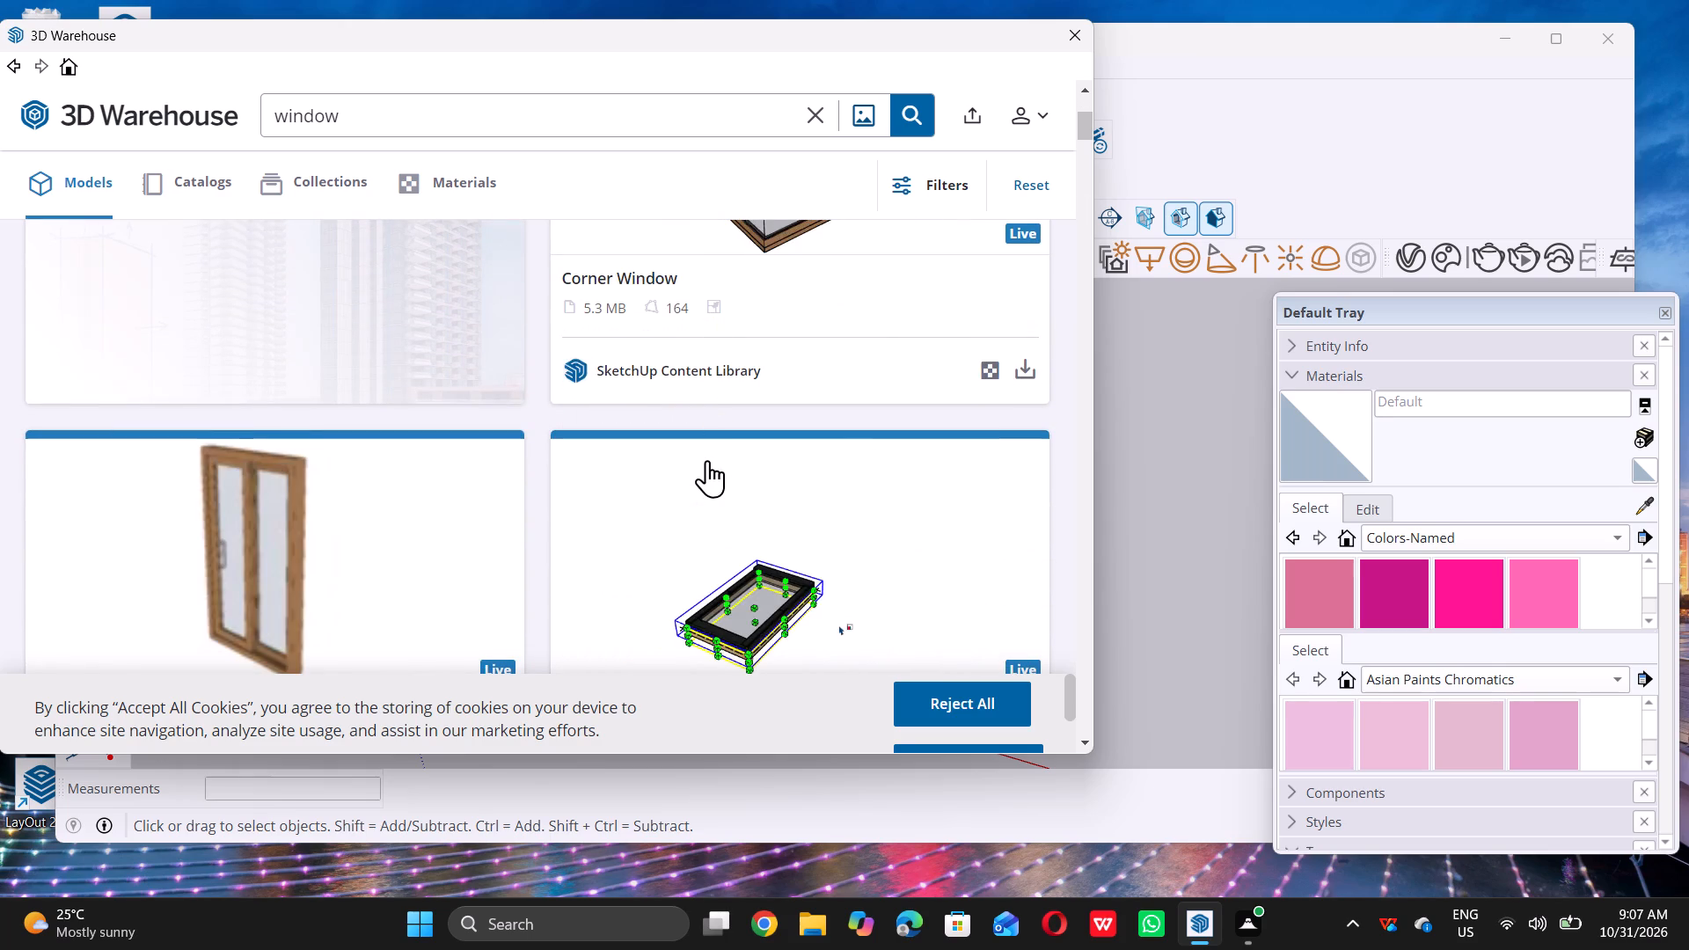
{"action": "scroll", "coordinate": [721, 447], "scroll_direction": "down", "scroll_amount": 3}
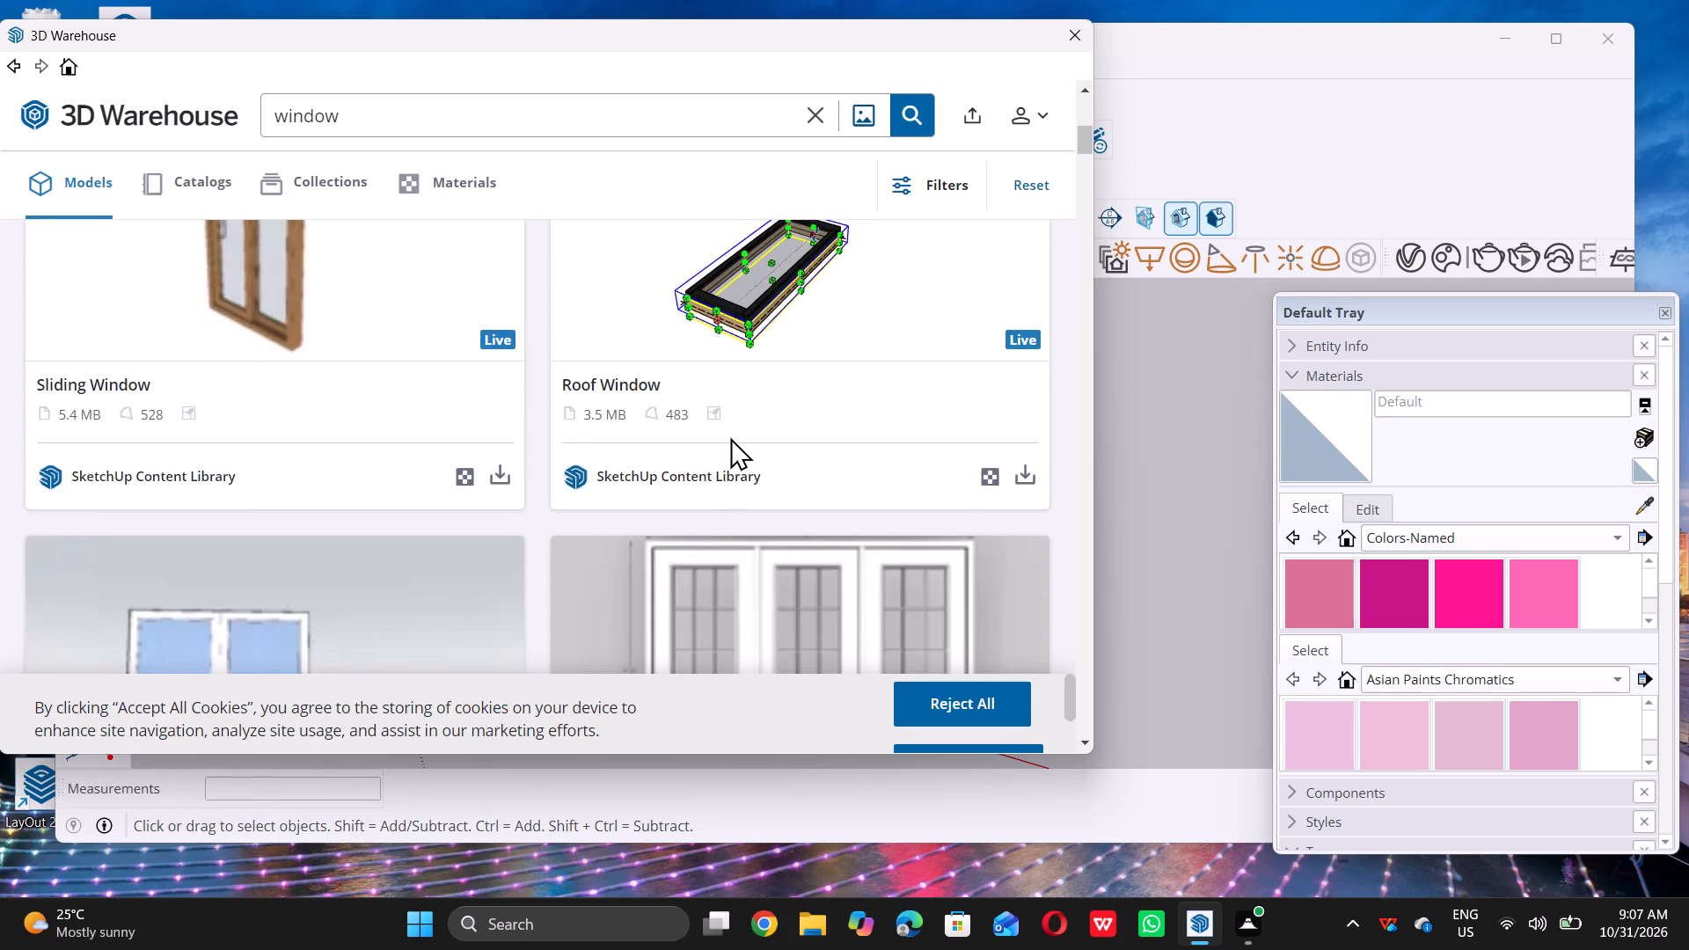
{"action": "scroll", "coordinate": [730, 437], "scroll_direction": "down", "scroll_amount": 19}
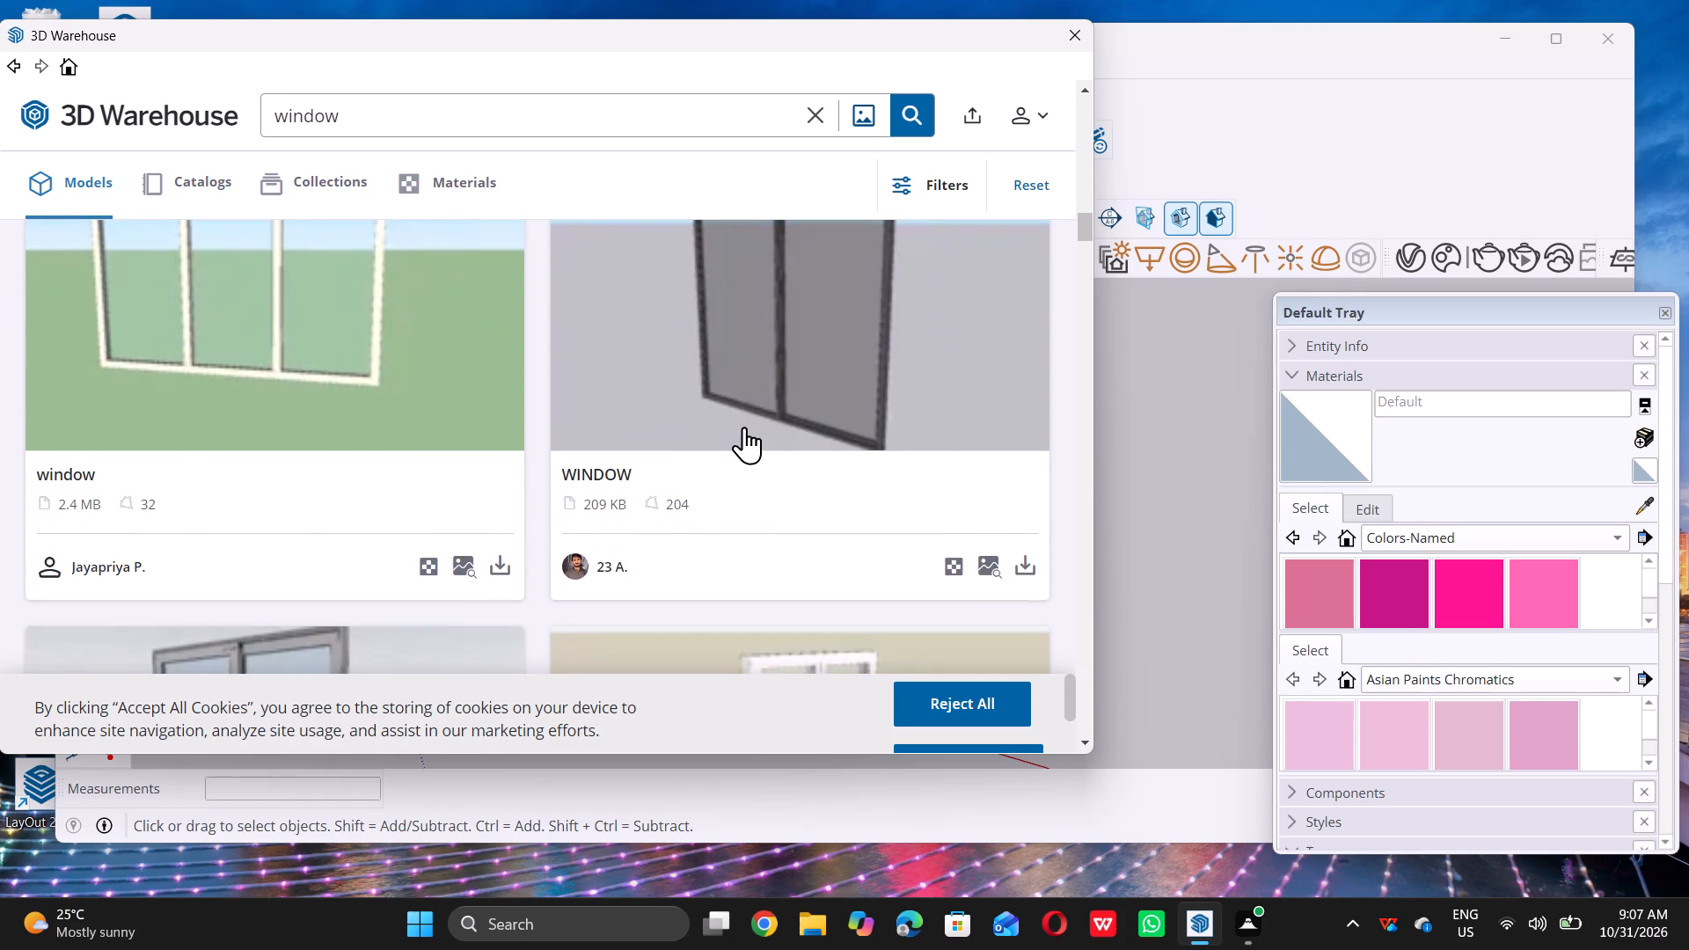
{"action": "scroll", "coordinate": [744, 427], "scroll_direction": "down", "scroll_amount": 4}
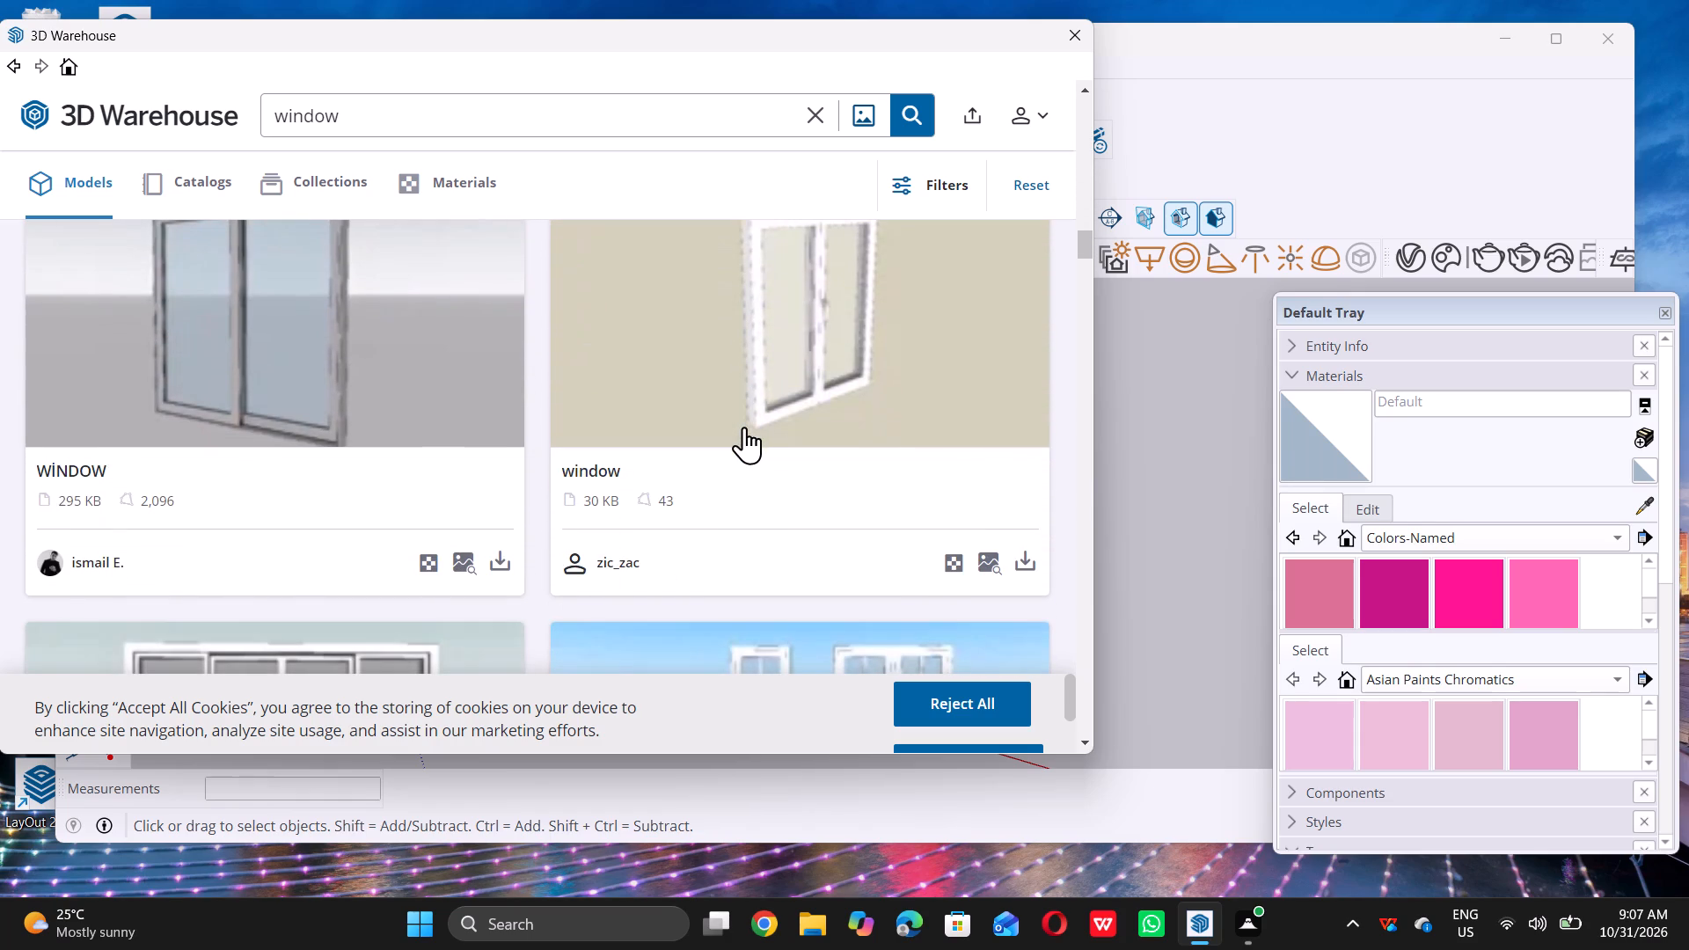
{"action": "scroll", "coordinate": [744, 427], "scroll_direction": "up", "scroll_amount": 1}
{"action": "scroll", "coordinate": [744, 427], "scroll_direction": "down", "scroll_amount": 3}
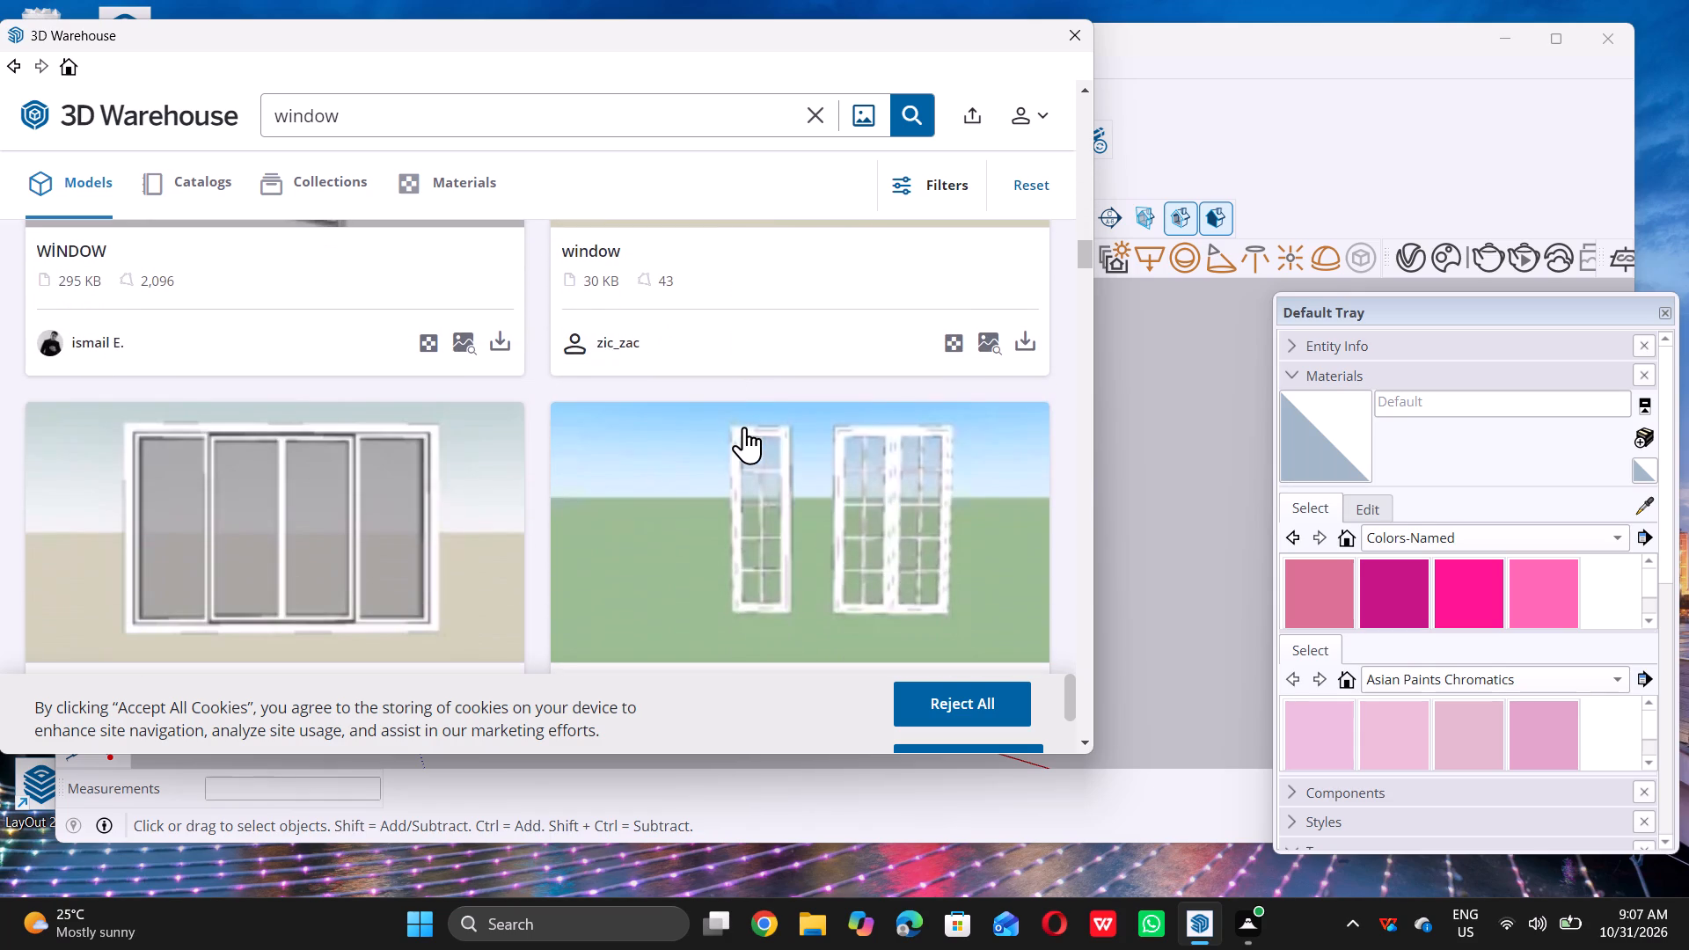
{"action": "scroll", "coordinate": [749, 422], "scroll_direction": "down", "scroll_amount": 7}
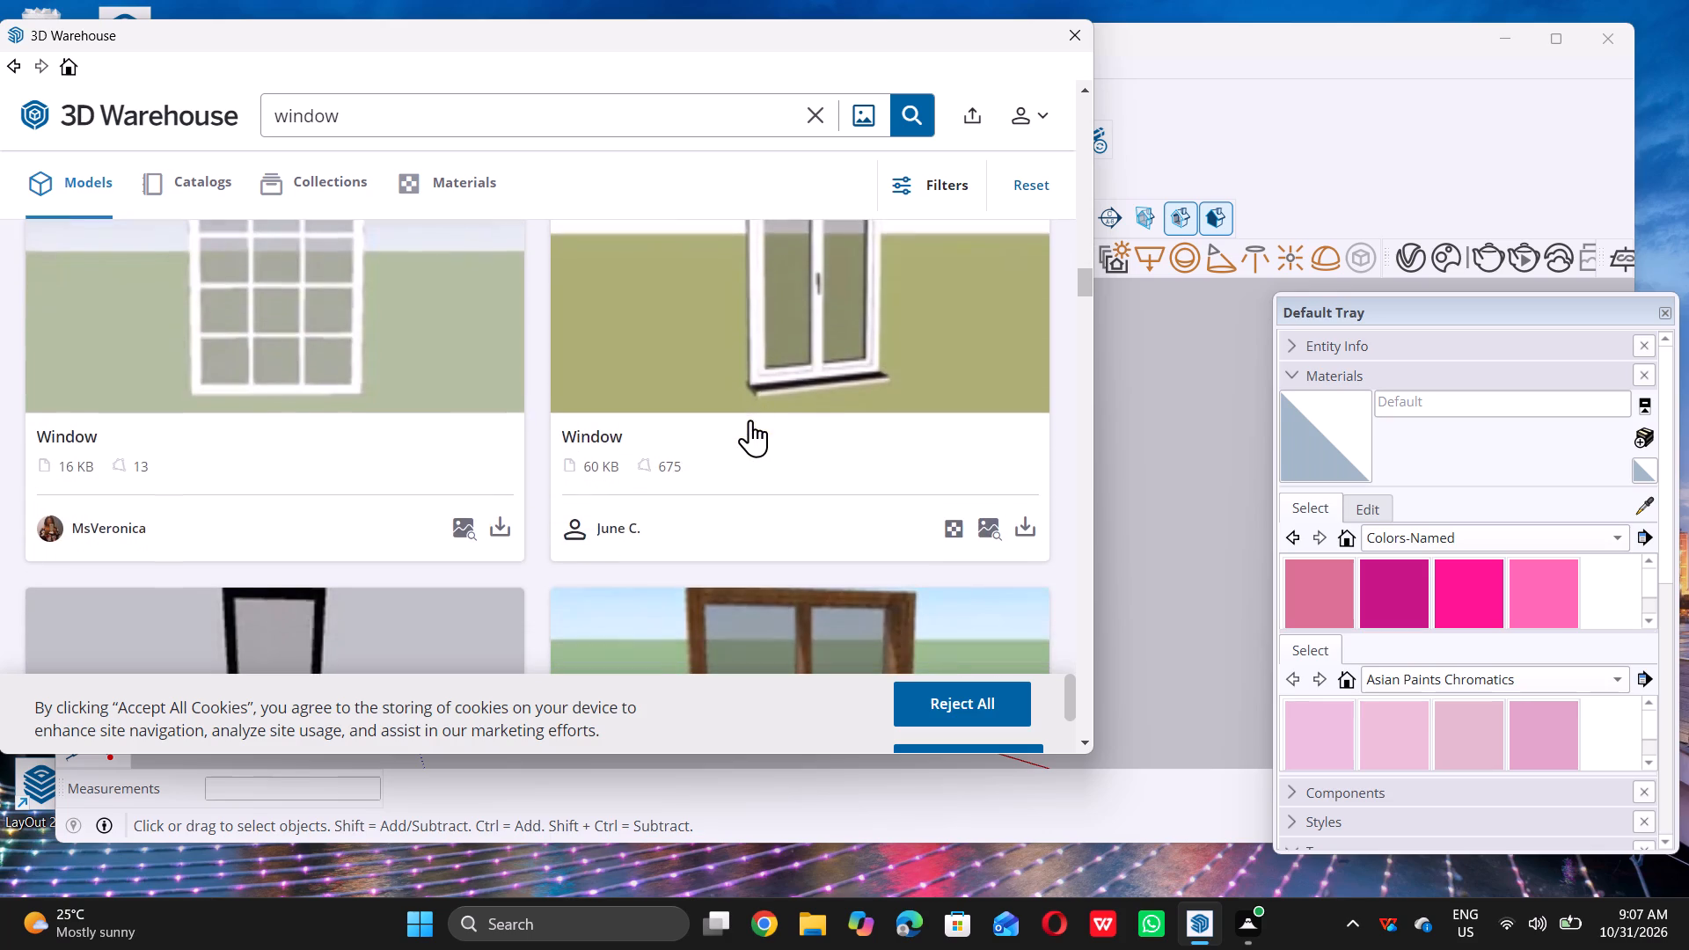
{"action": "scroll", "coordinate": [750, 420], "scroll_direction": "down", "scroll_amount": 9}
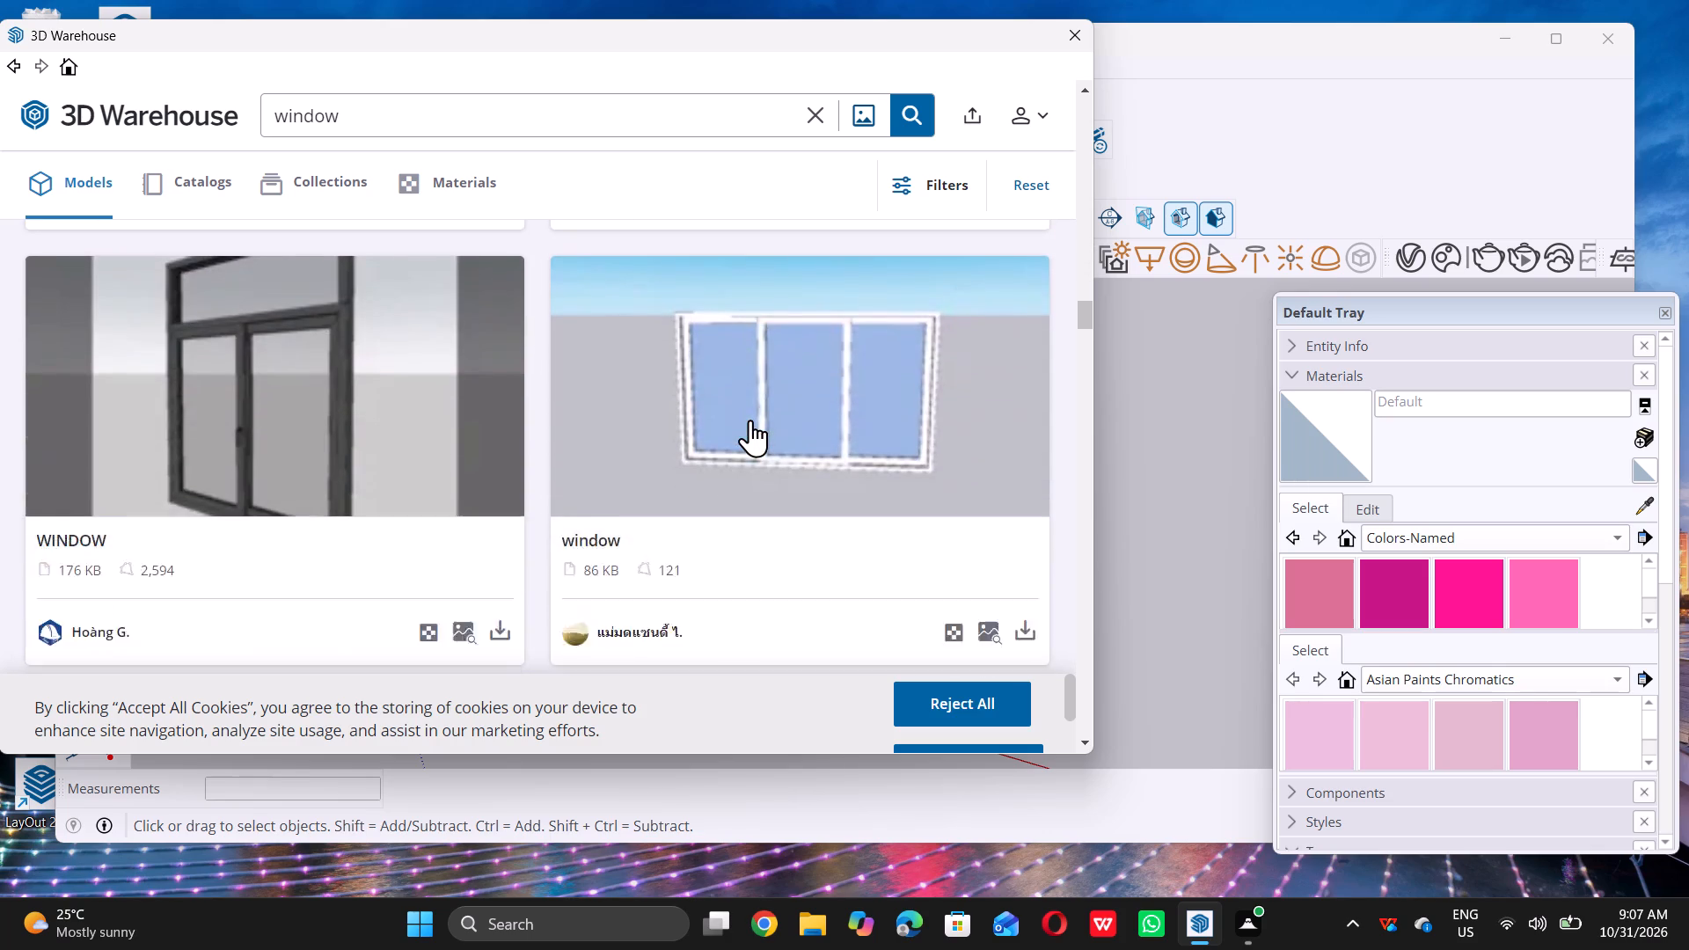
{"action": "scroll", "coordinate": [750, 420], "scroll_direction": "down", "scroll_amount": 3}
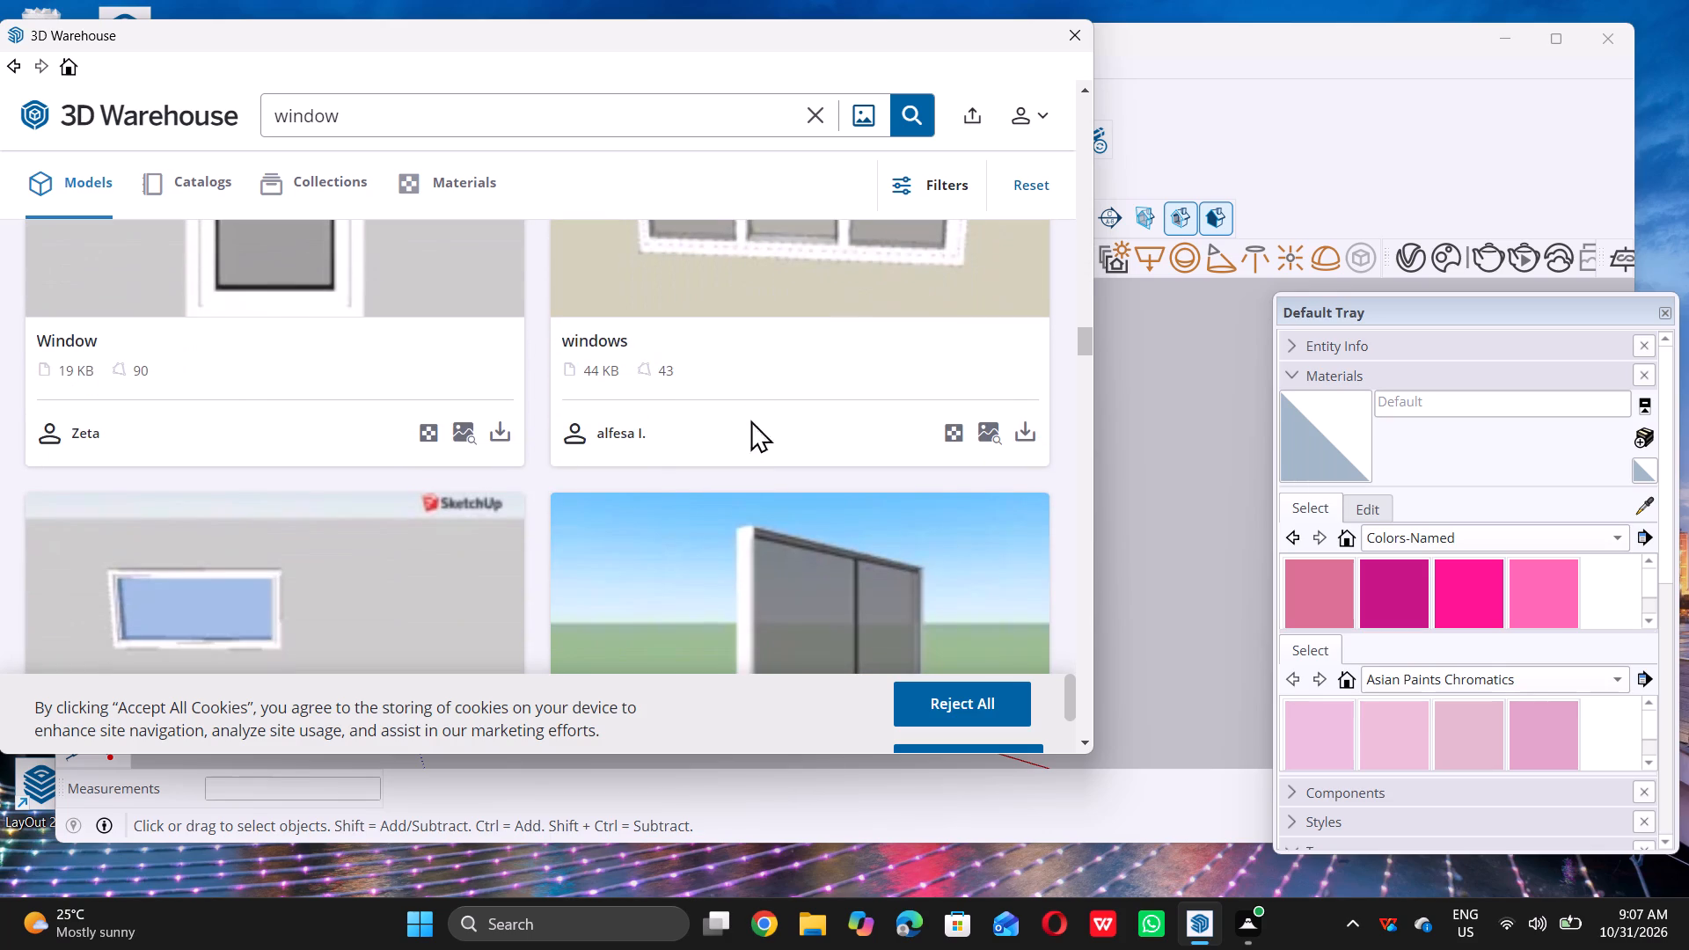
Download the 19 KB white-framed Window model and place it on the ground outside the porch, near the origin.
{"action": "left_click", "coordinate": [510, 428]}
{"action": "left_click", "coordinate": [488, 430]}
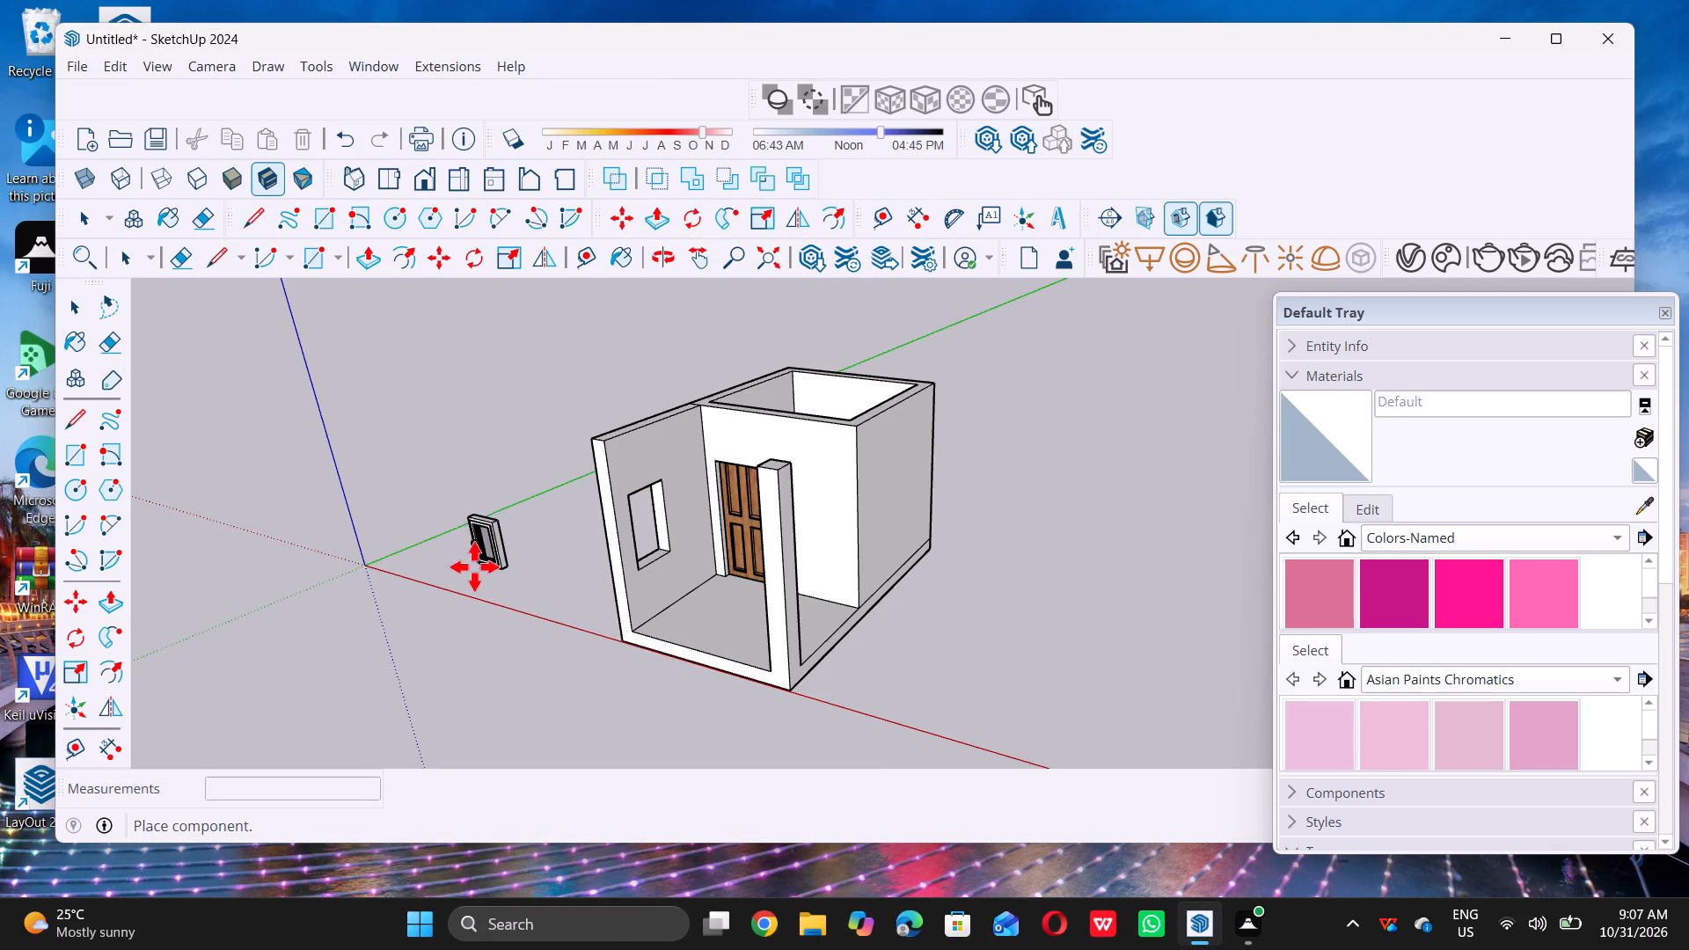
{"action": "left_click", "coordinate": [464, 577]}
Scale the placed window's depth along the green axis by about 0.36 to make its frame thinner.
{"action": "middle_click_drag", "start_coordinate": [432, 633], "coordinate": [556, 574]}
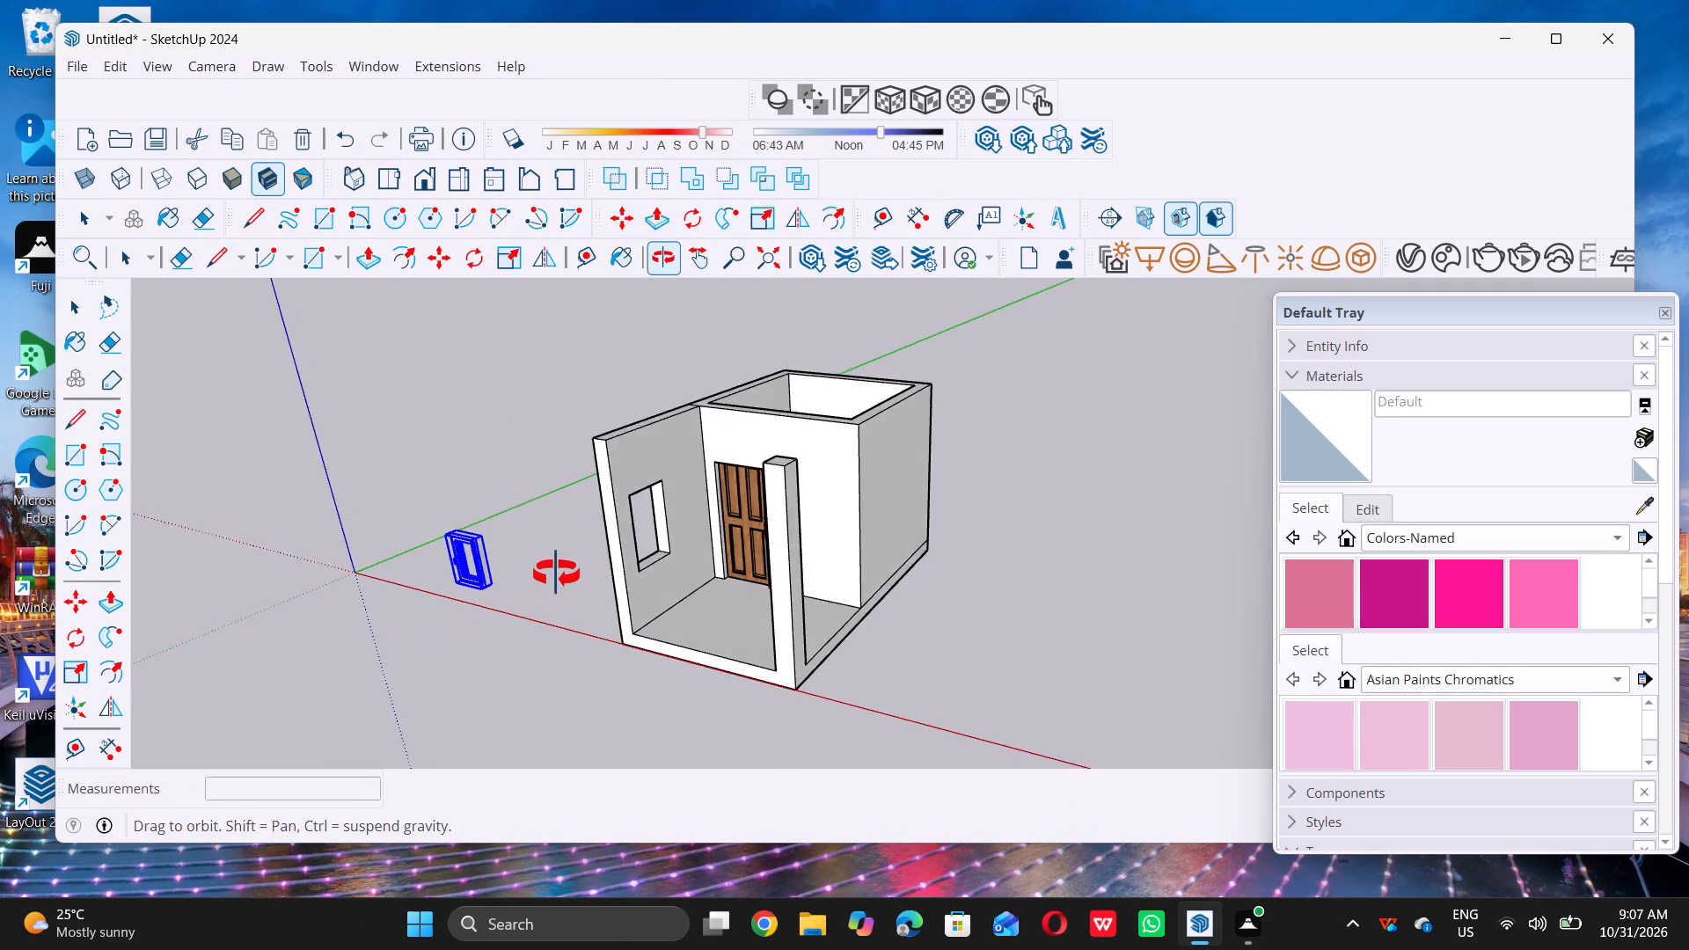
{"action": "middle_click_drag", "start_coordinate": [556, 574], "coordinate": [596, 537]}
{"action": "scroll", "coordinate": [432, 628], "scroll_direction": "up", "scroll_amount": 6}
{"action": "scroll", "coordinate": [464, 554], "scroll_direction": "up", "scroll_amount": 5}
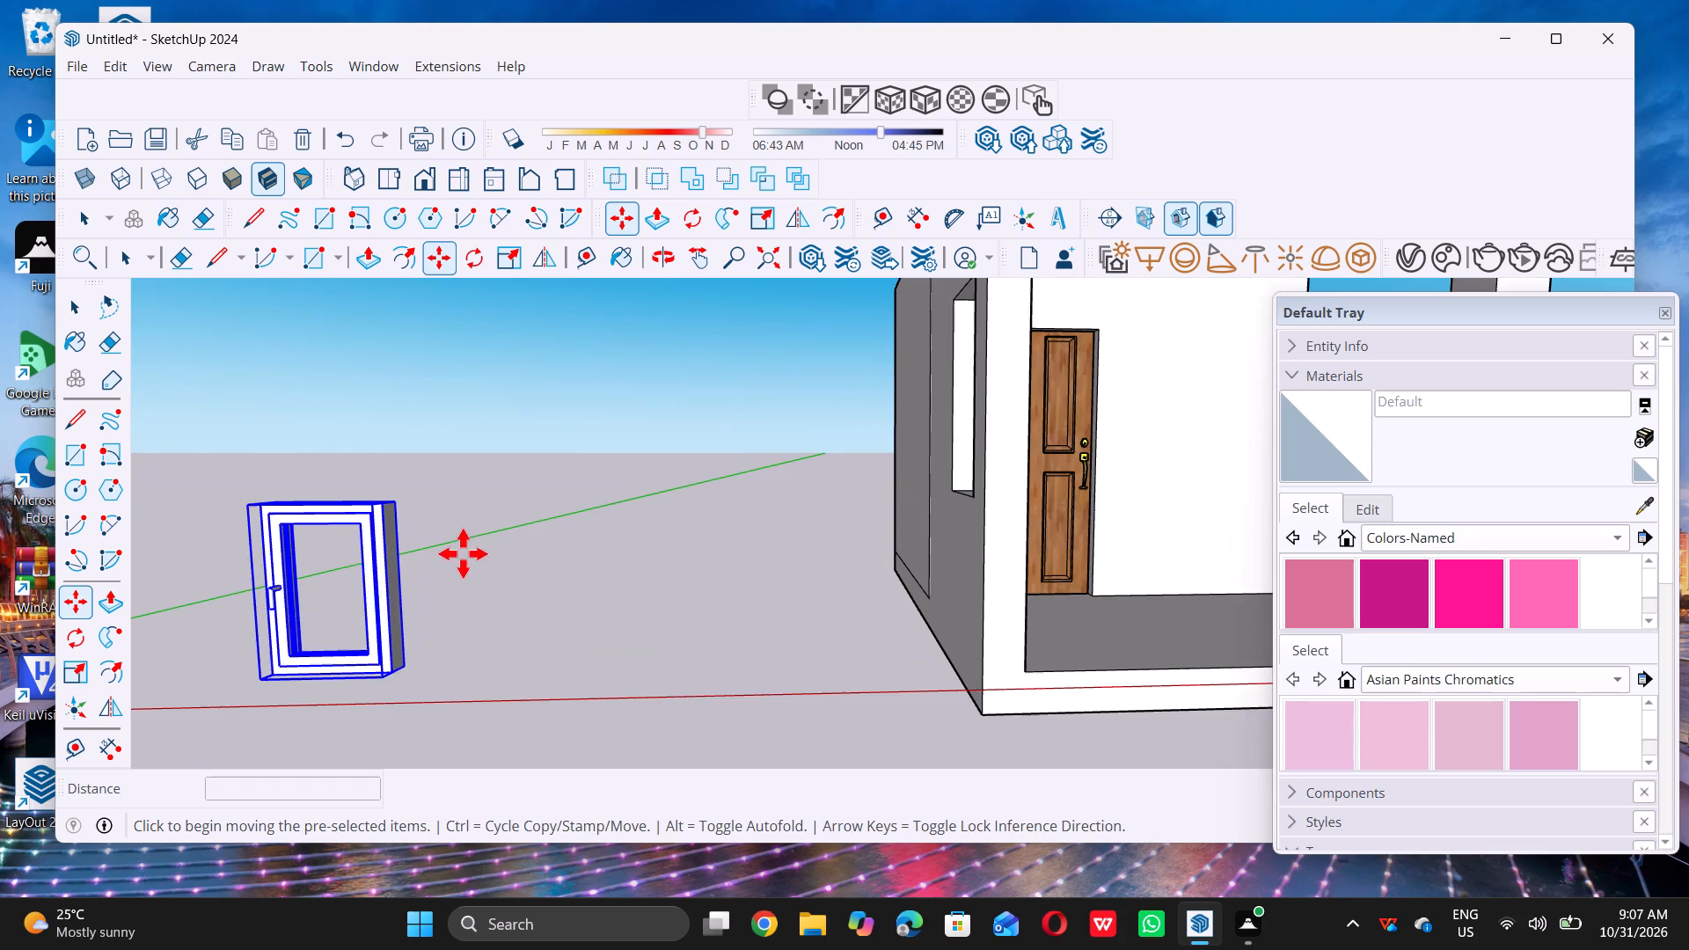
{"action": "scroll", "coordinate": [424, 614], "scroll_direction": "down", "scroll_amount": 5}
{"action": "scroll", "coordinate": [413, 644], "scroll_direction": "up", "scroll_amount": 6}
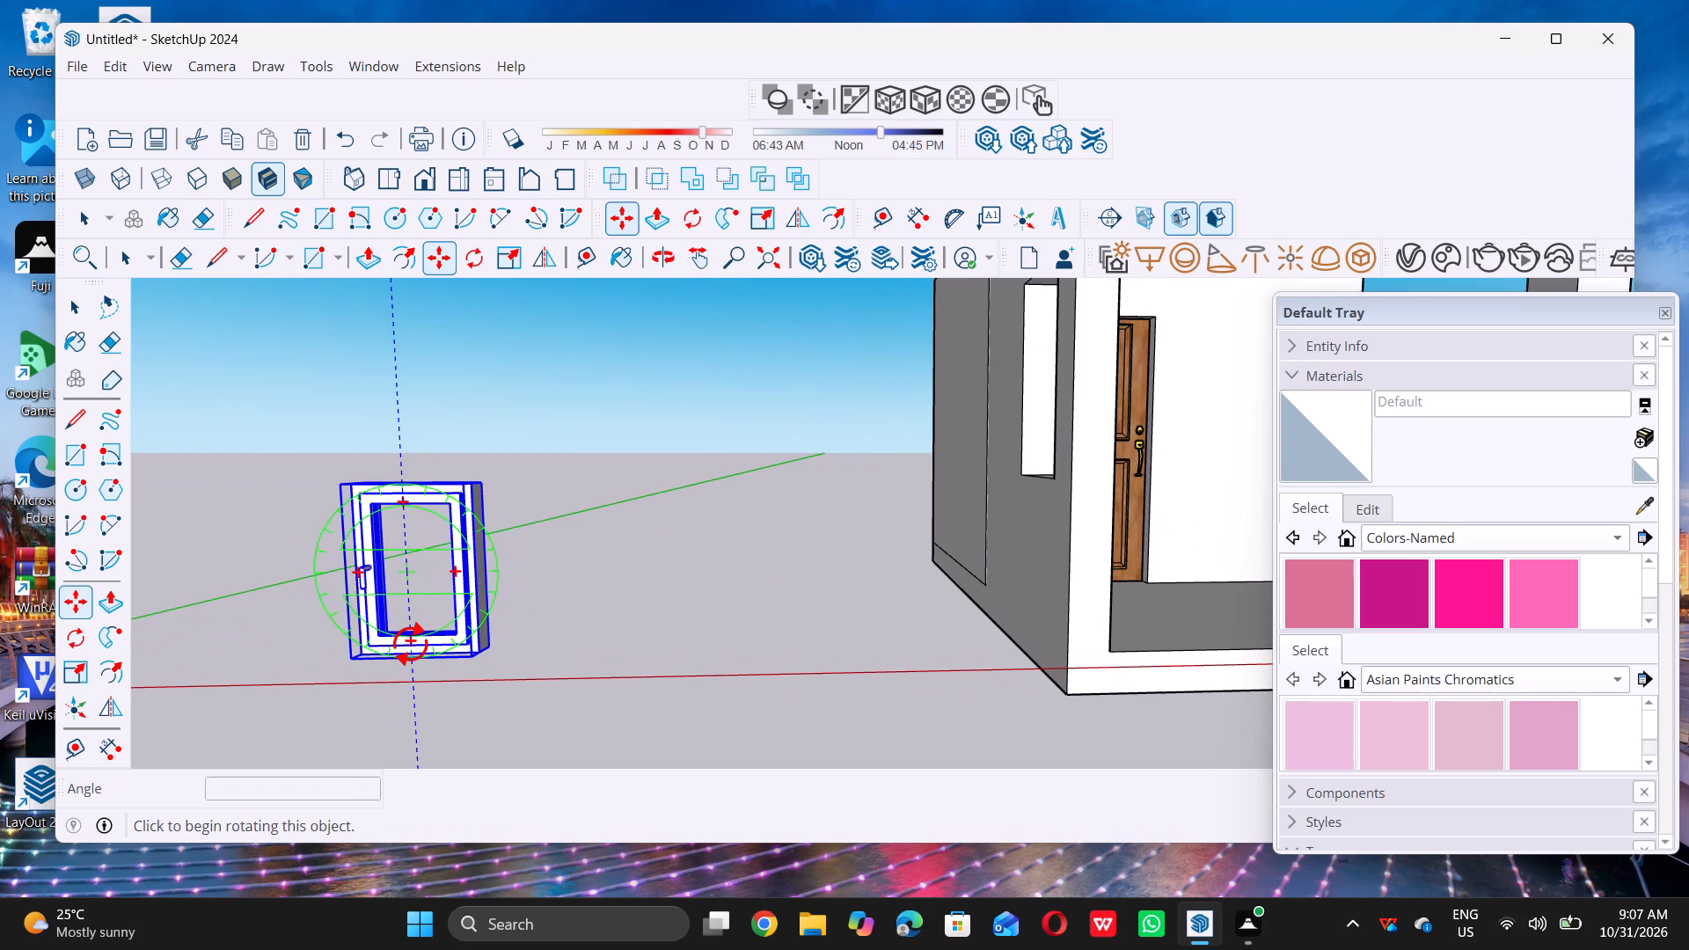
{"action": "key", "text": "s"}
{"action": "middle_click_drag", "start_coordinate": [476, 523], "coordinate": [444, 622]}
{"action": "scroll", "coordinate": [405, 573], "scroll_direction": "up", "scroll_amount": 9}
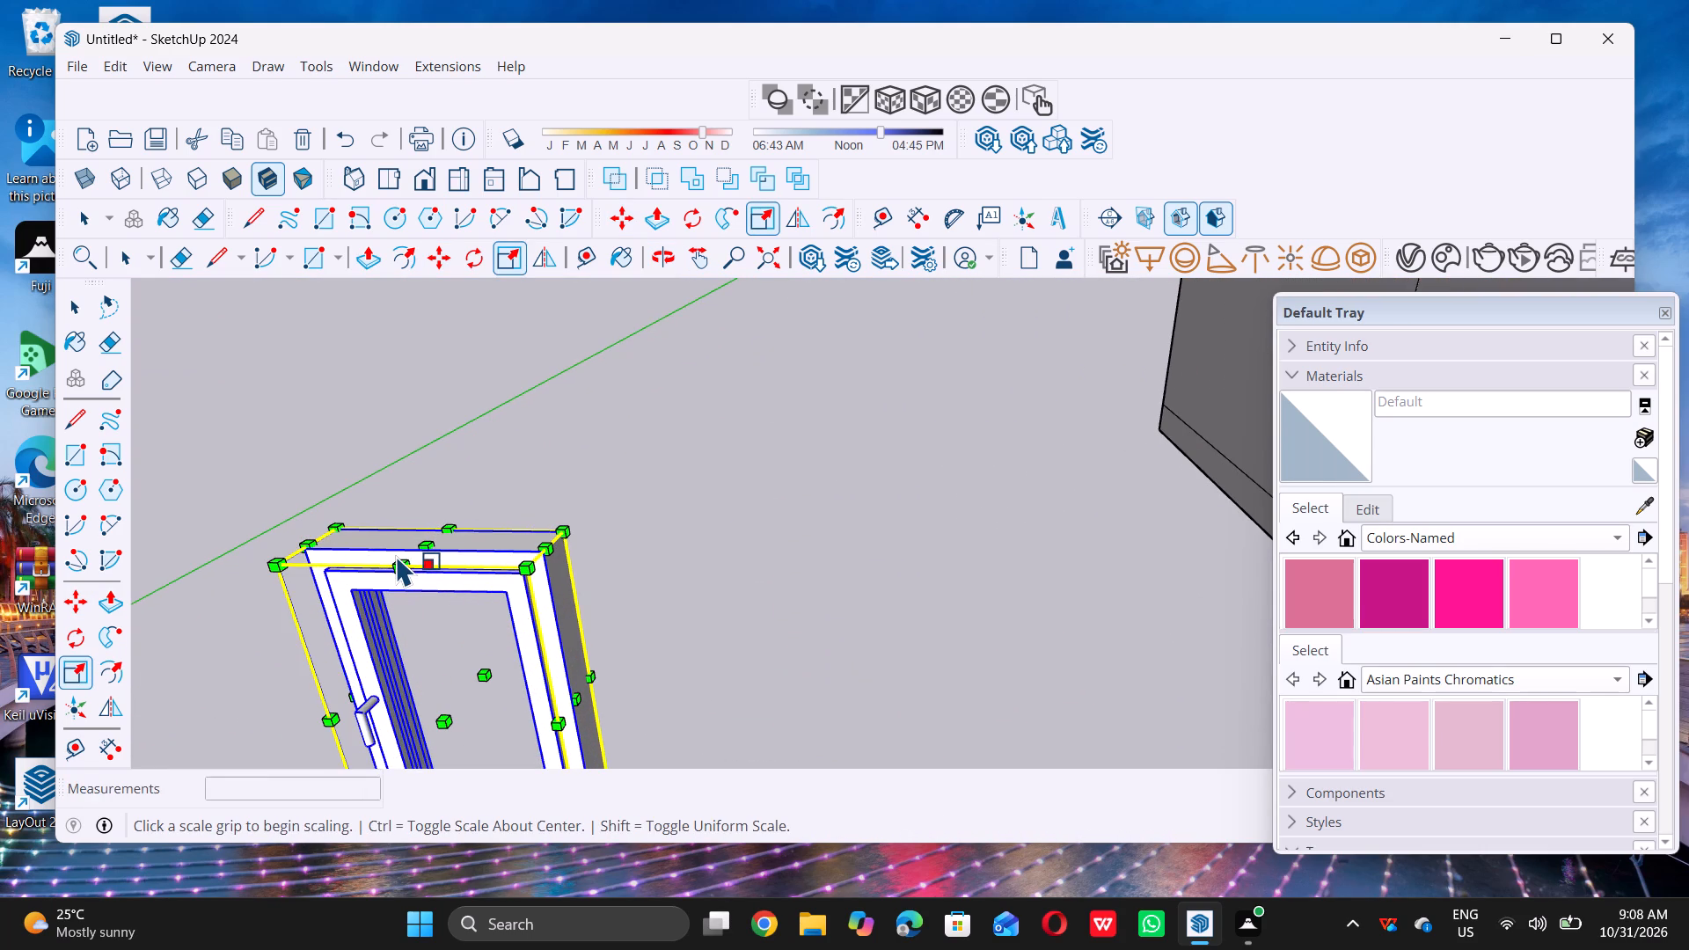
{"action": "double_click", "coordinate": [397, 555]}
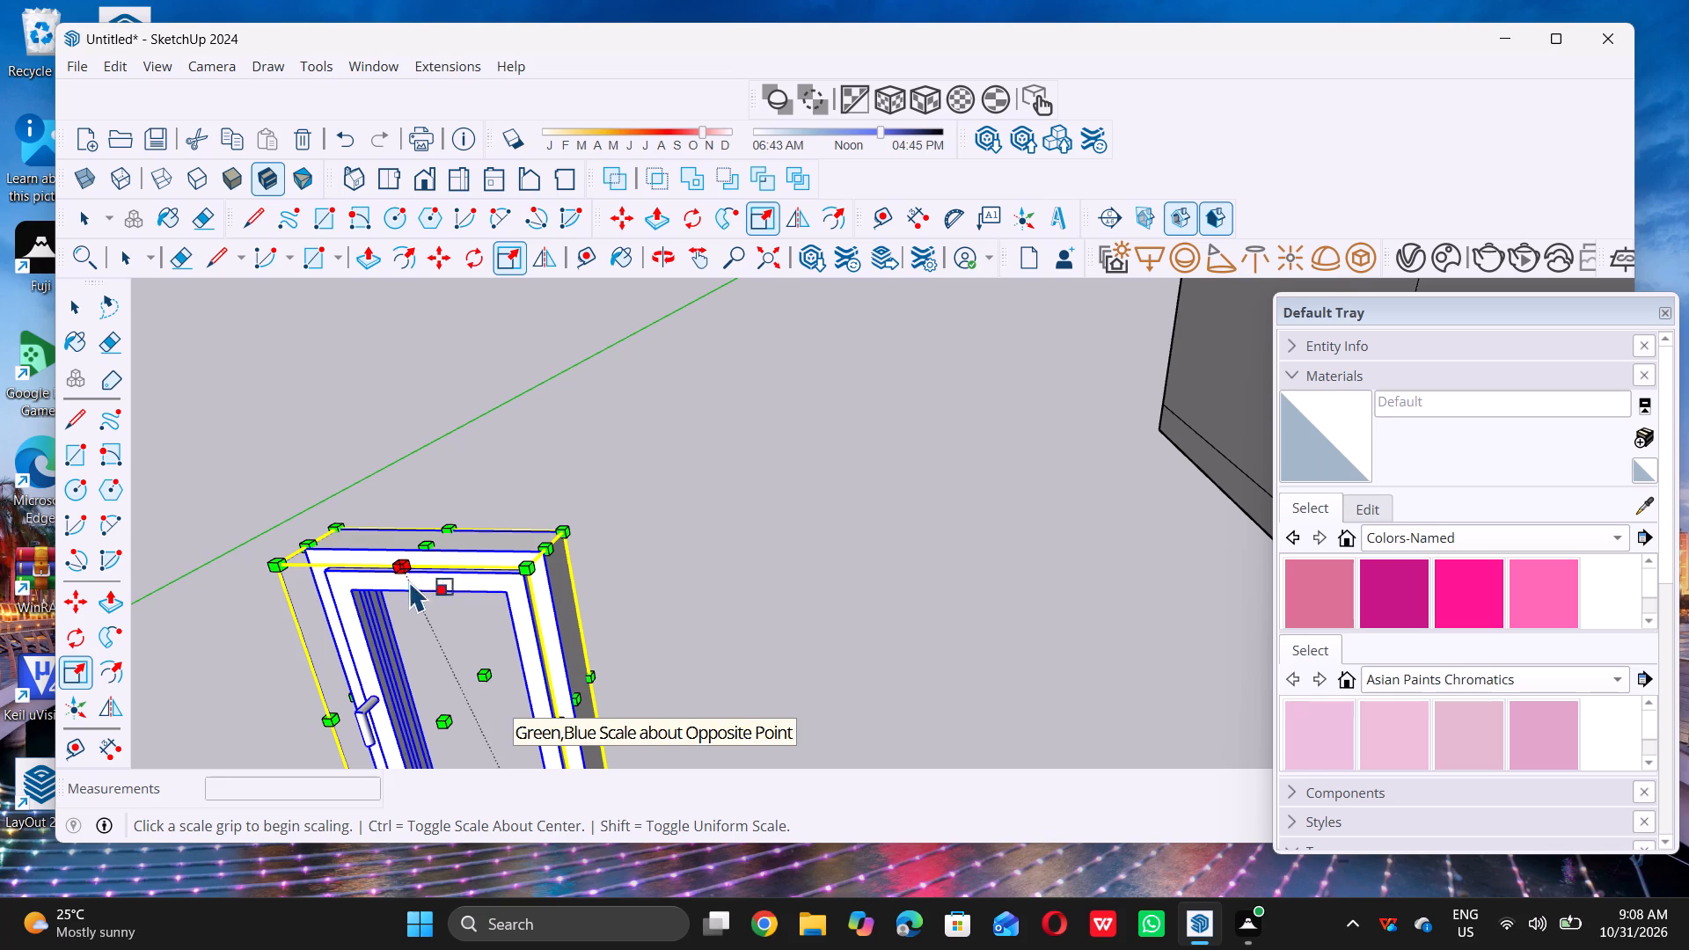
{"action": "left_click", "coordinate": [445, 725]}
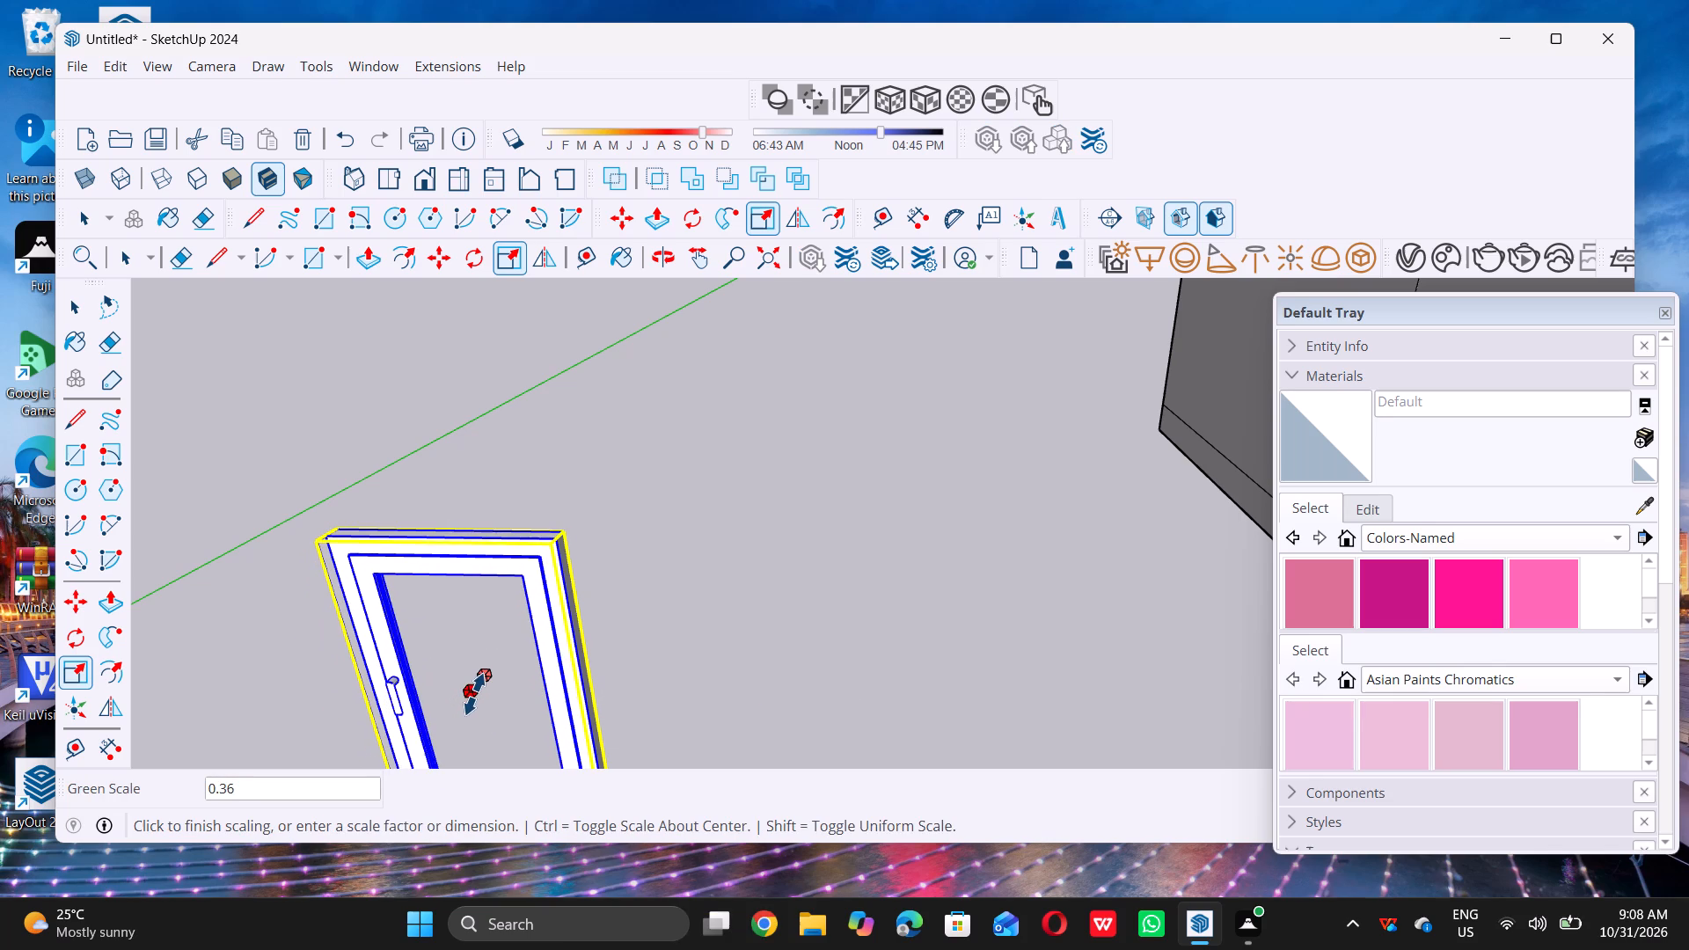
{"action": "triple_click", "coordinate": [474, 694]}
{"action": "key", "text": "space"}
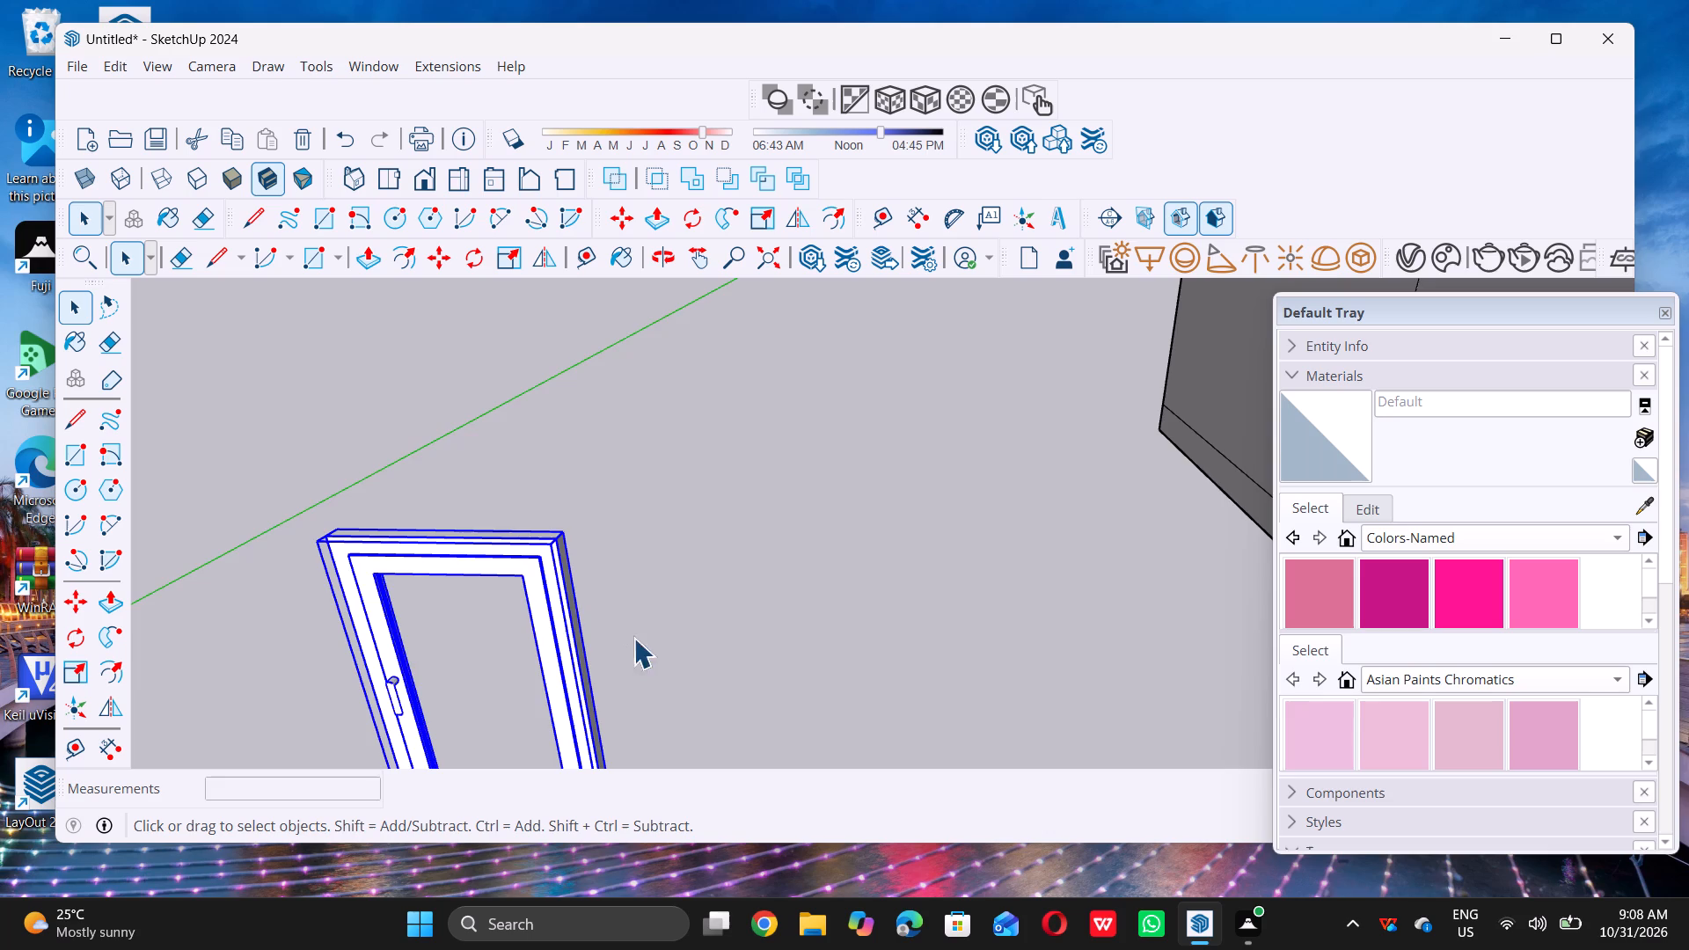
Scale the thinned window down uniformly from its upper corner toward the opposite lower corner, then deselect it.
{"action": "scroll", "coordinate": [669, 610], "scroll_direction": "down", "scroll_amount": 10}
{"action": "middle_click_drag", "start_coordinate": [634, 666], "coordinate": [634, 581]}
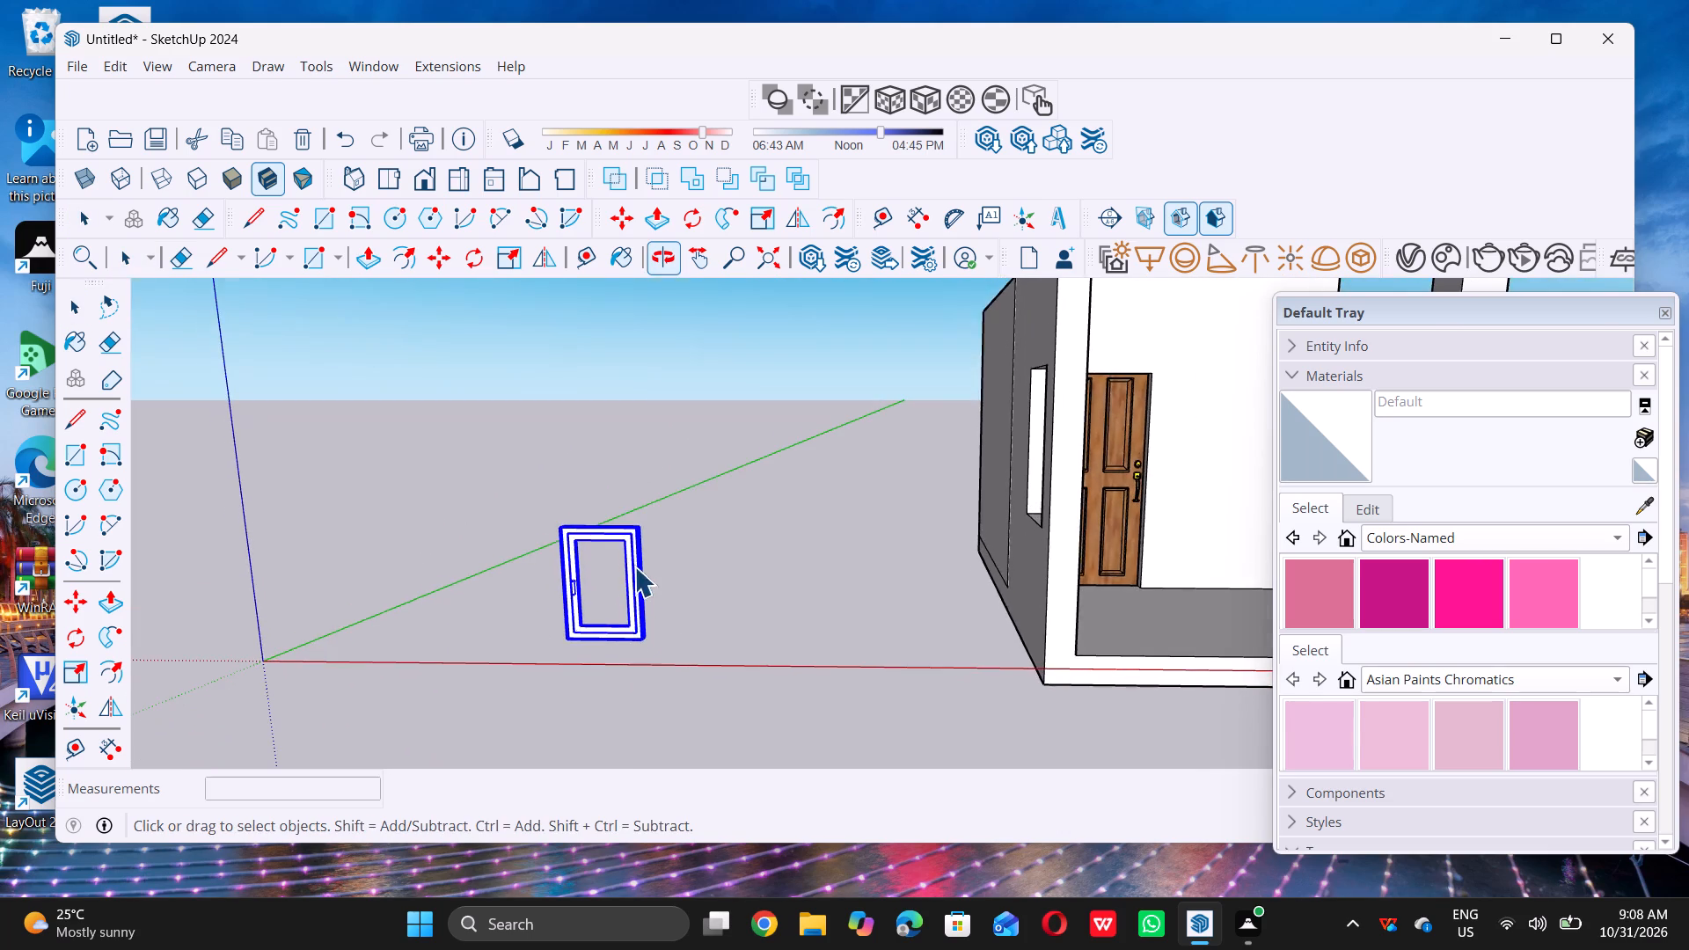
{"action": "scroll", "coordinate": [625, 566], "scroll_direction": "up", "scroll_amount": 6}
{"action": "key", "text": "s"}
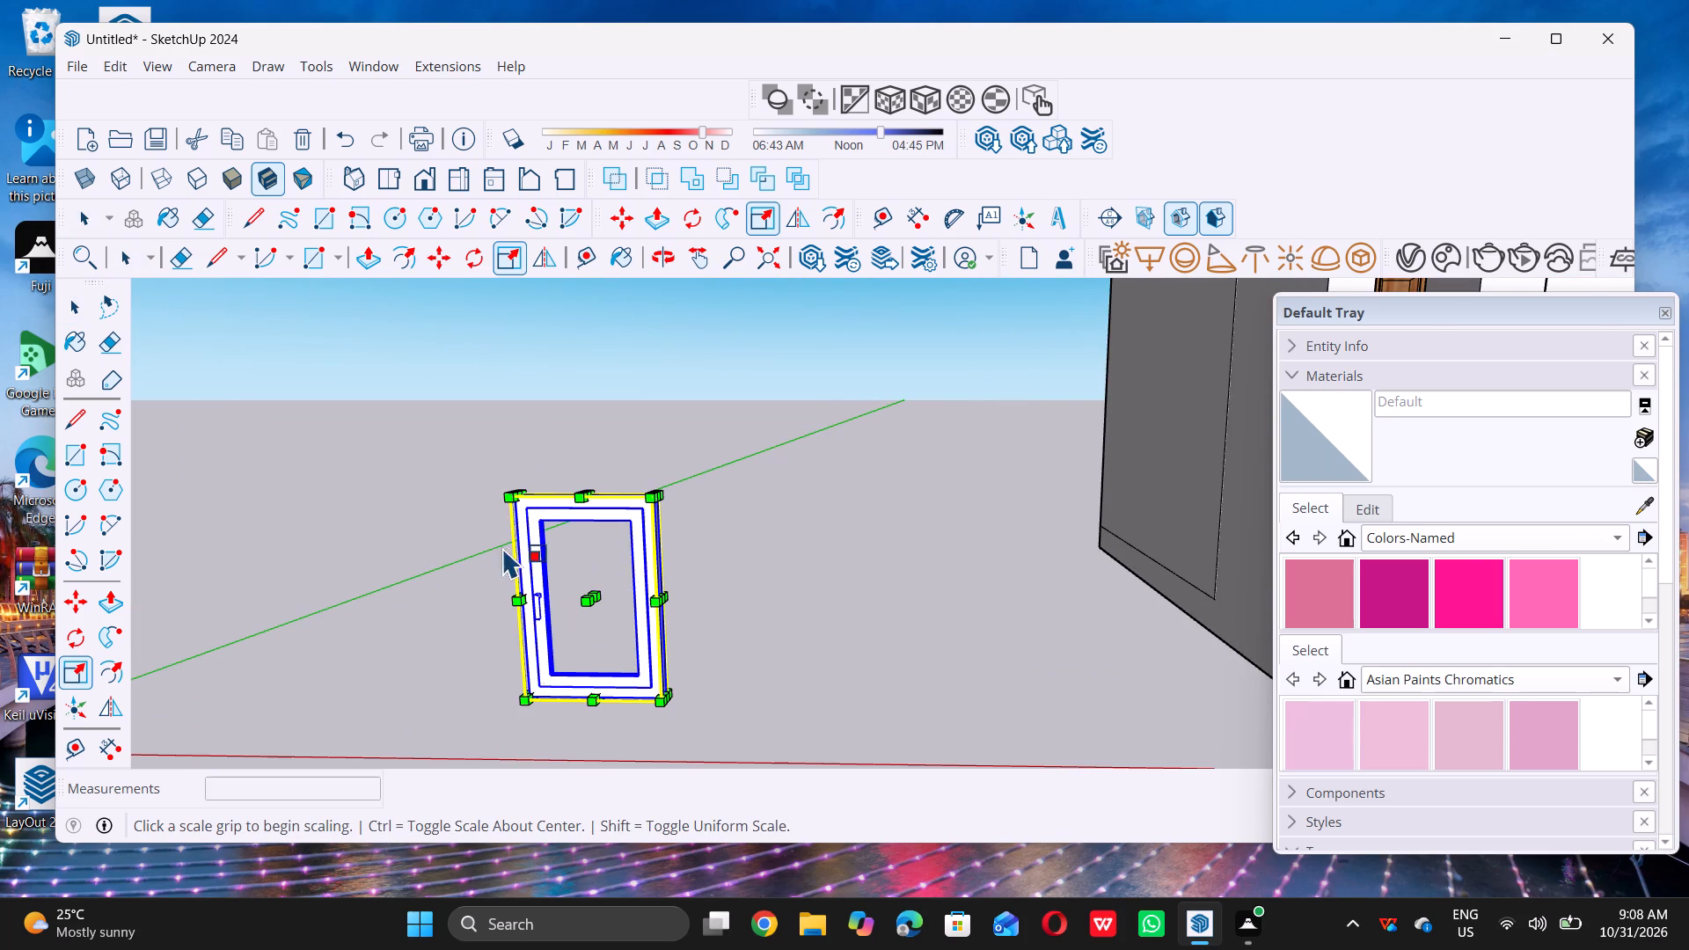
{"action": "left_click", "coordinate": [507, 503]}
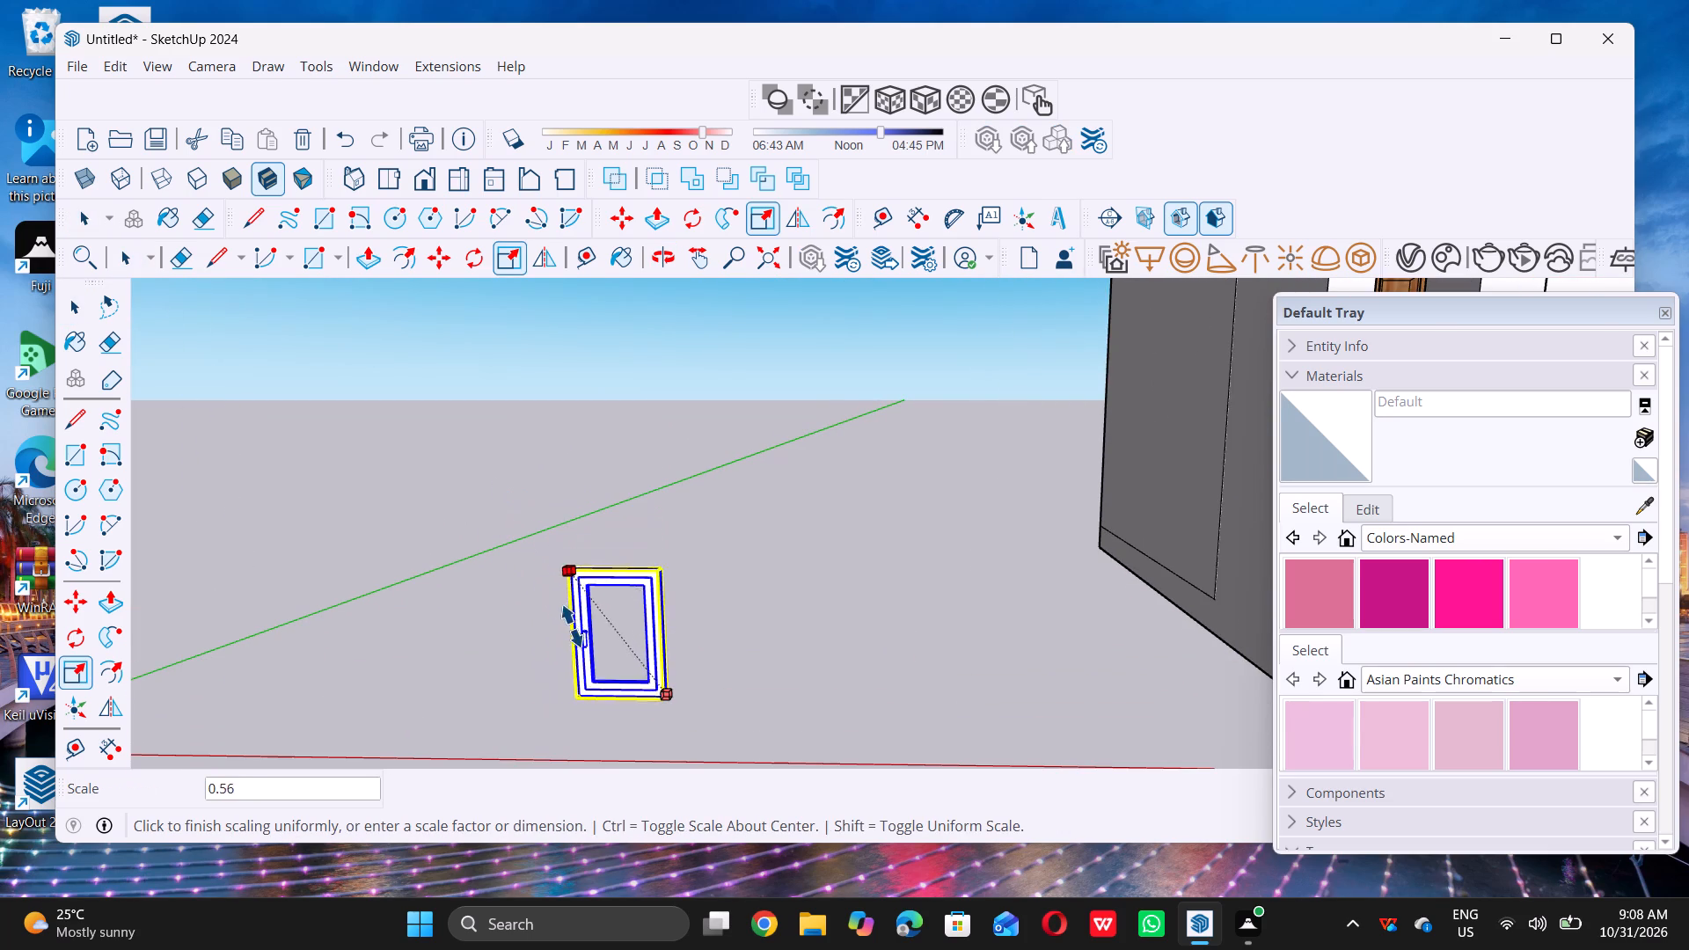
{"action": "triple_click", "coordinate": [590, 645]}
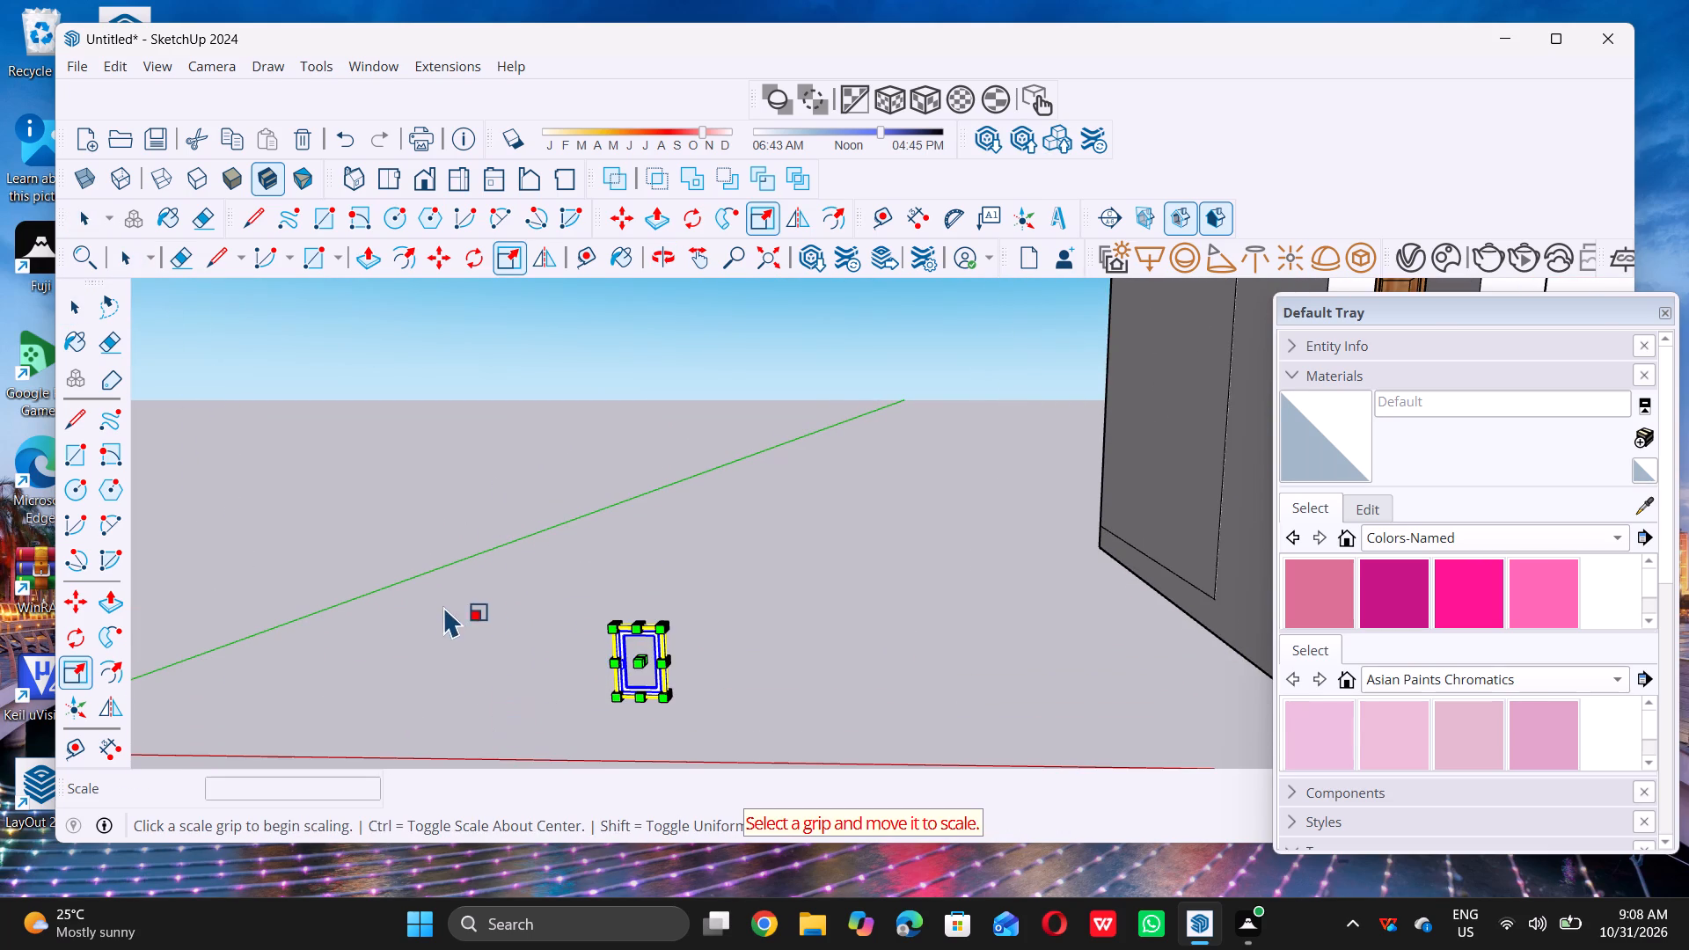
{"action": "scroll", "coordinate": [445, 601], "scroll_direction": "down", "scroll_amount": 7}
{"action": "scroll", "coordinate": [454, 601], "scroll_direction": "up", "scroll_amount": 5}
{"action": "double_click", "coordinate": [454, 601]}
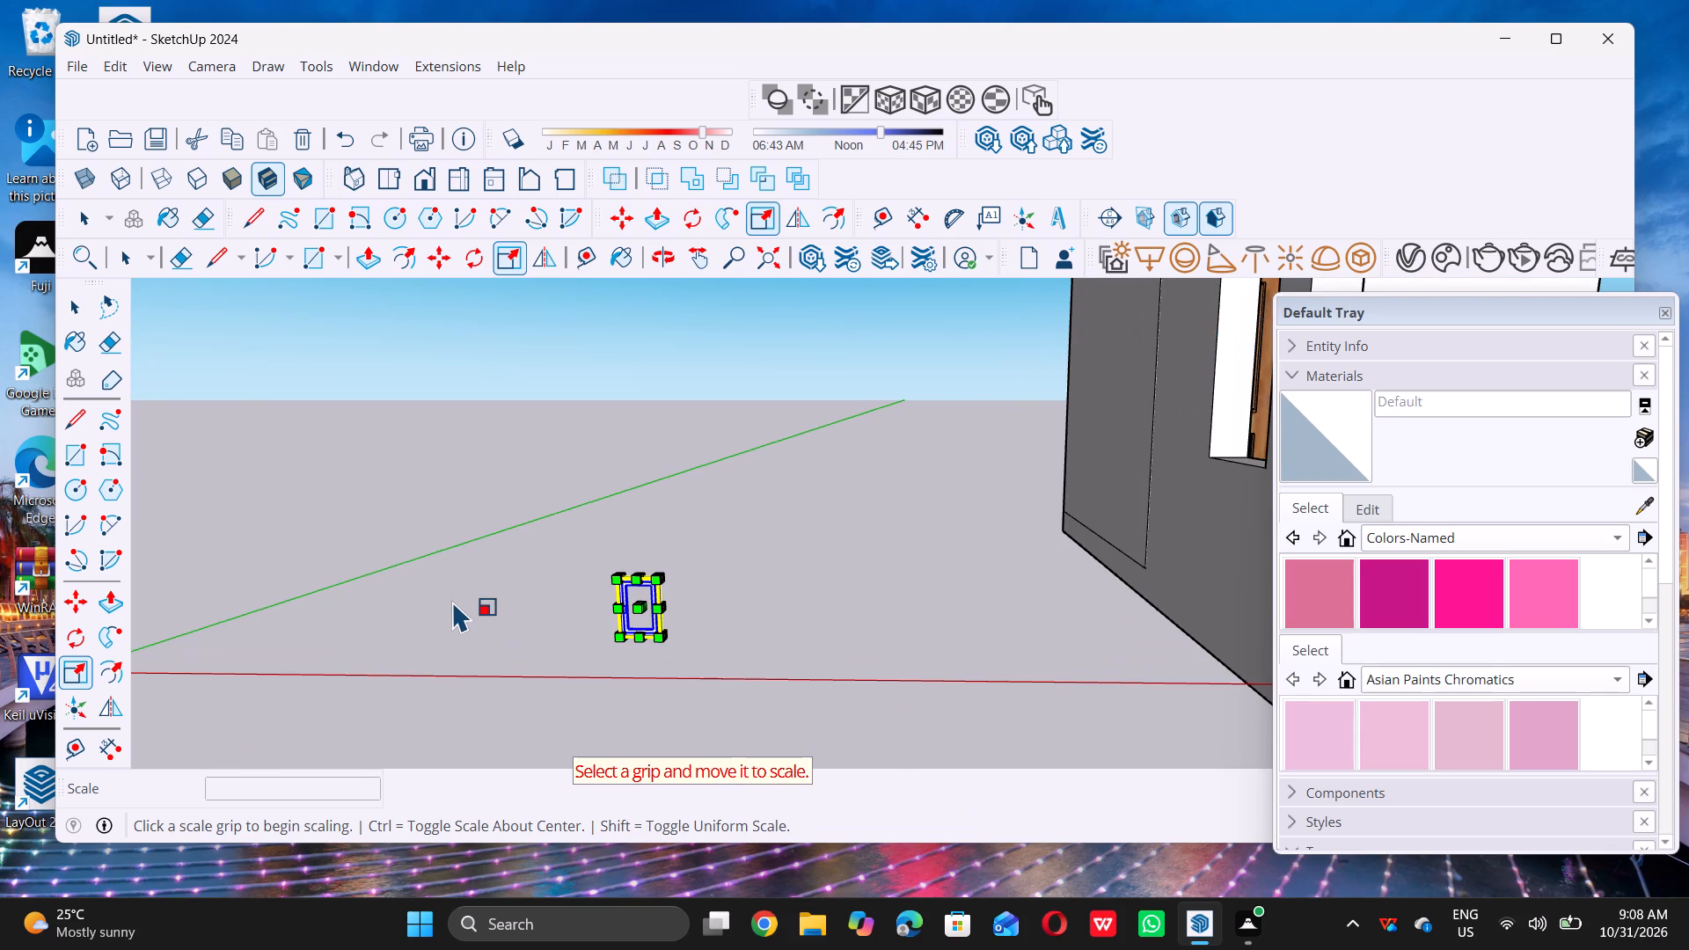
{"action": "key", "text": "space"}
{"action": "double_click", "coordinate": [445, 618]}
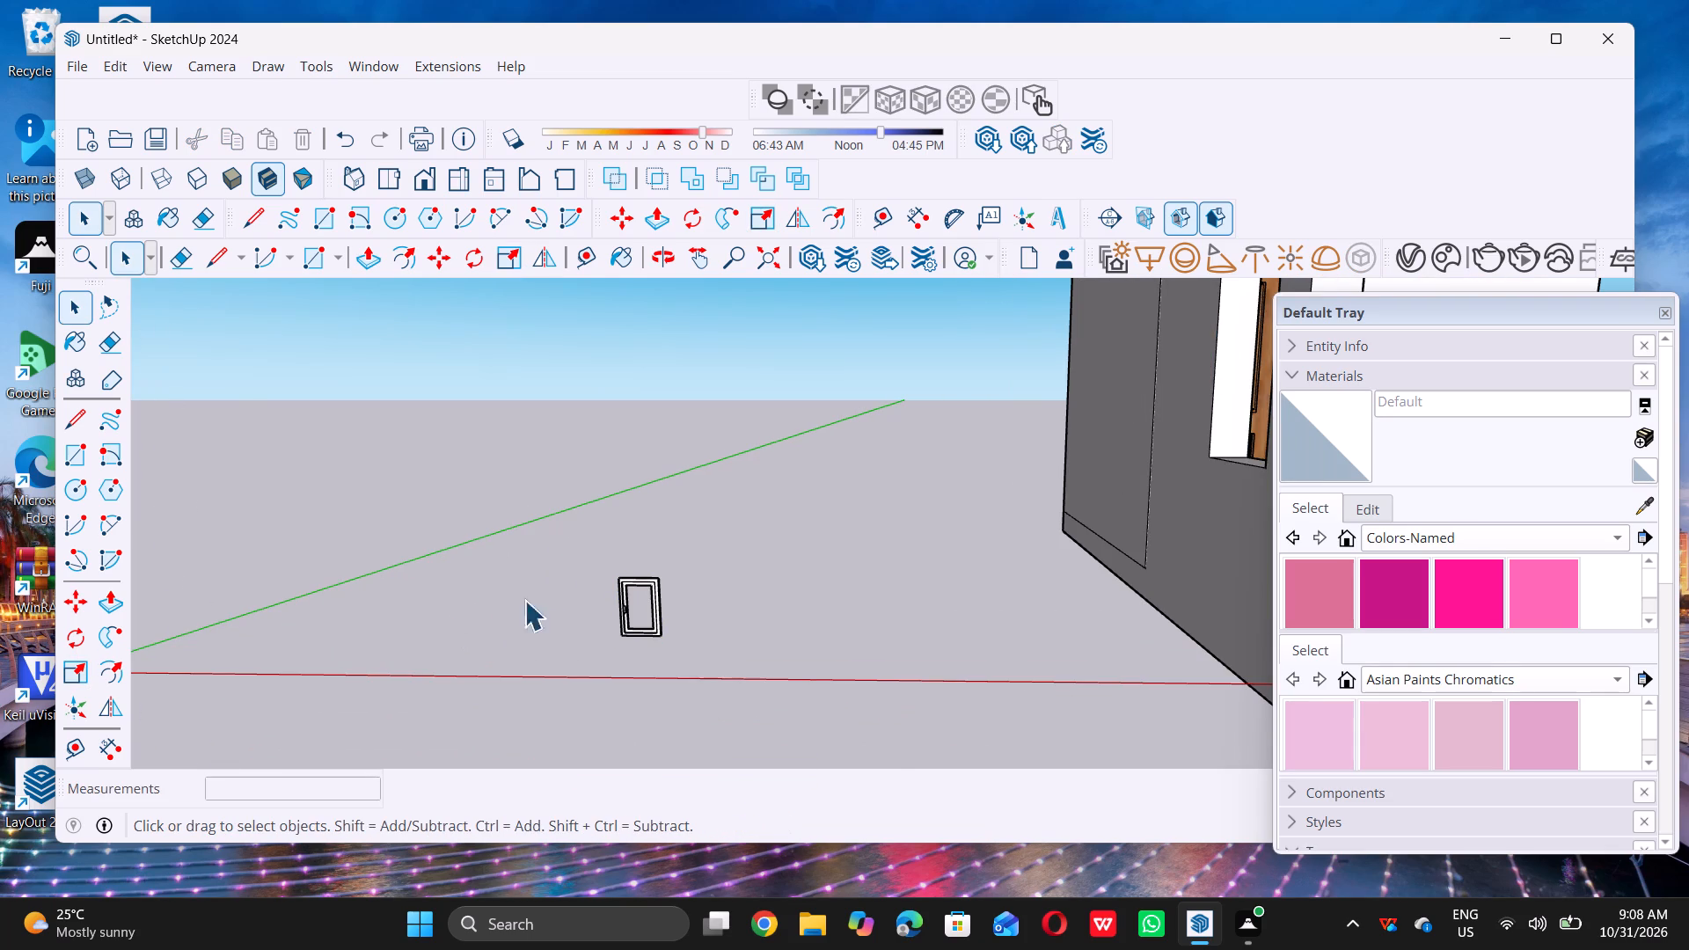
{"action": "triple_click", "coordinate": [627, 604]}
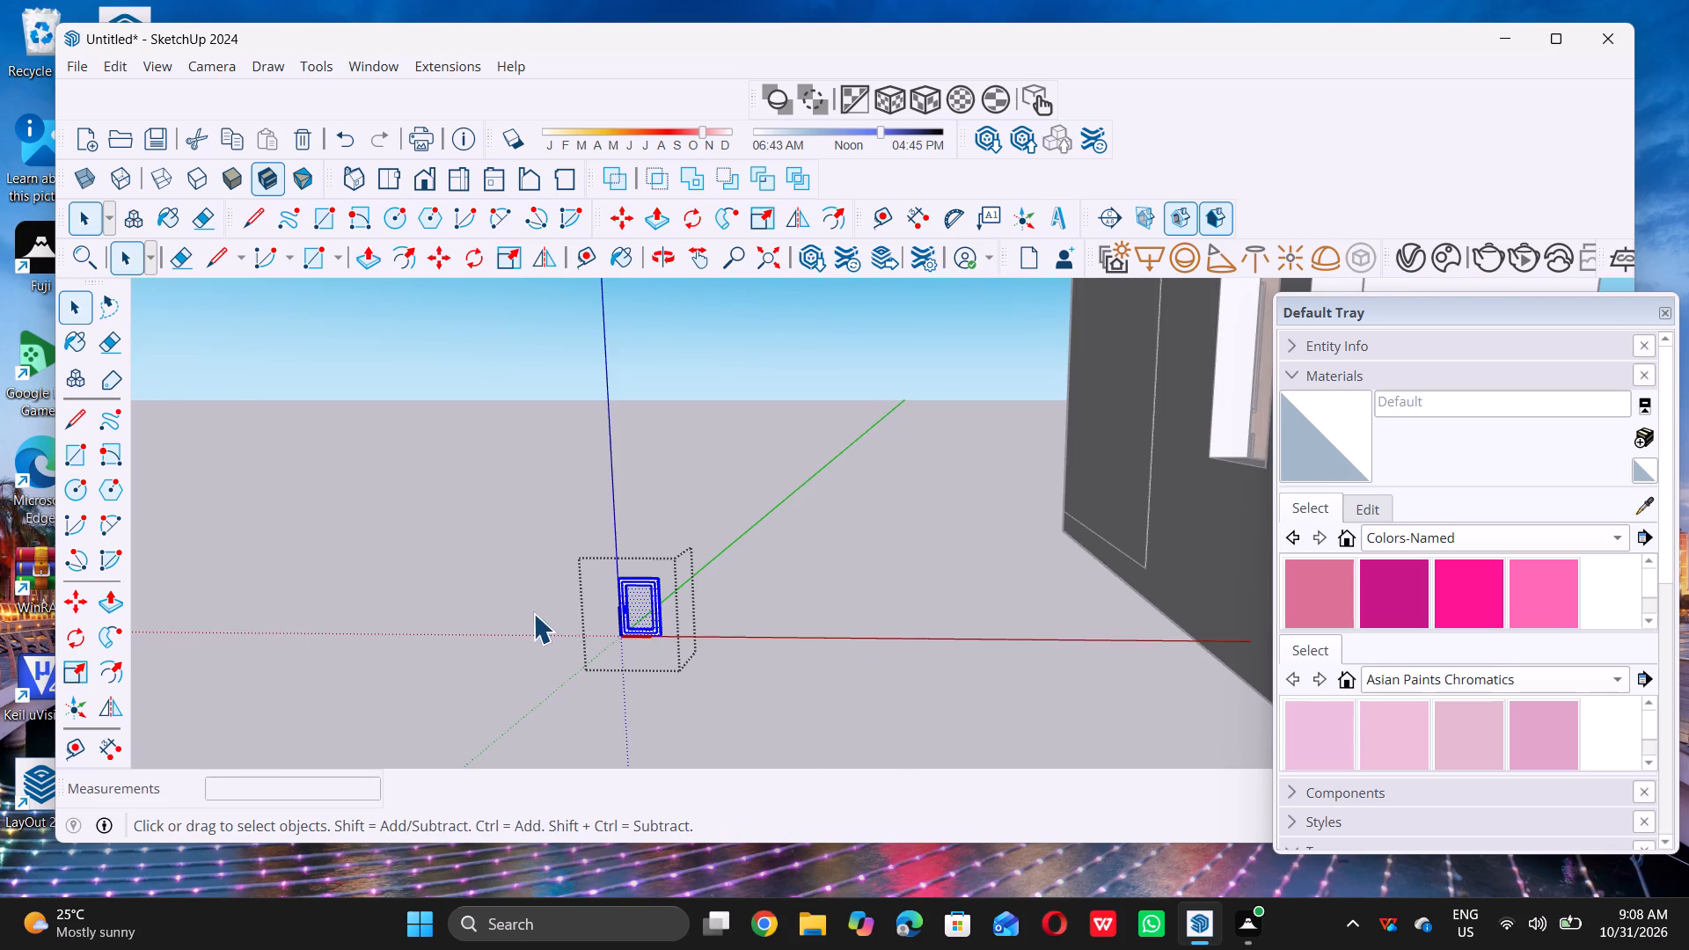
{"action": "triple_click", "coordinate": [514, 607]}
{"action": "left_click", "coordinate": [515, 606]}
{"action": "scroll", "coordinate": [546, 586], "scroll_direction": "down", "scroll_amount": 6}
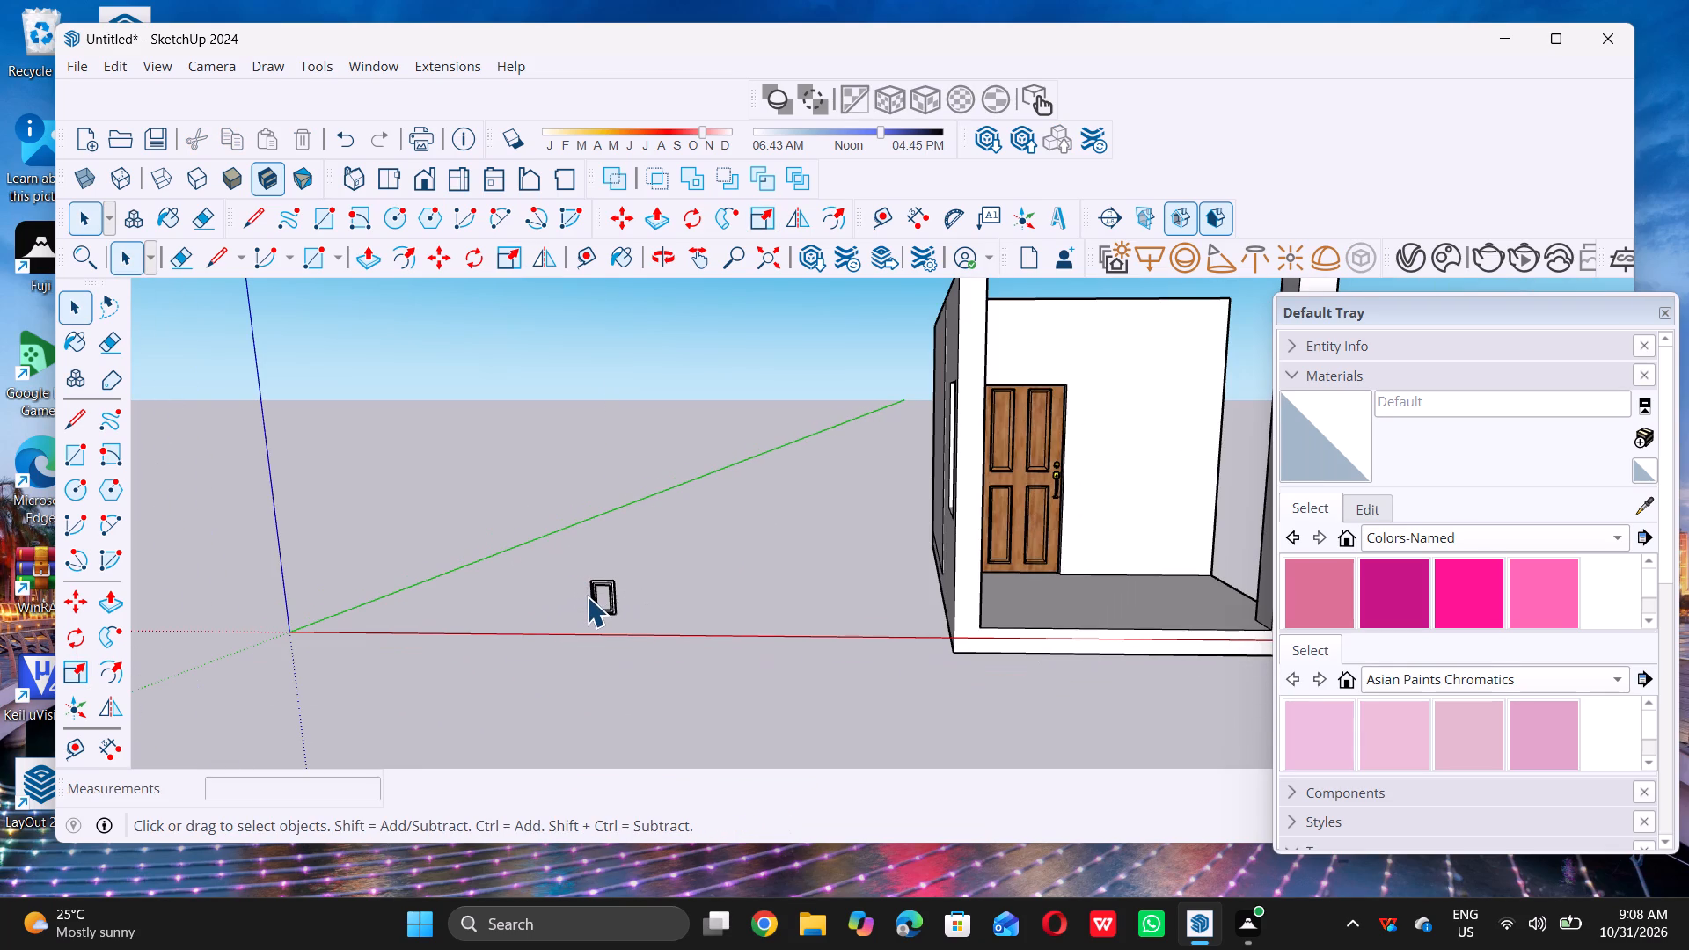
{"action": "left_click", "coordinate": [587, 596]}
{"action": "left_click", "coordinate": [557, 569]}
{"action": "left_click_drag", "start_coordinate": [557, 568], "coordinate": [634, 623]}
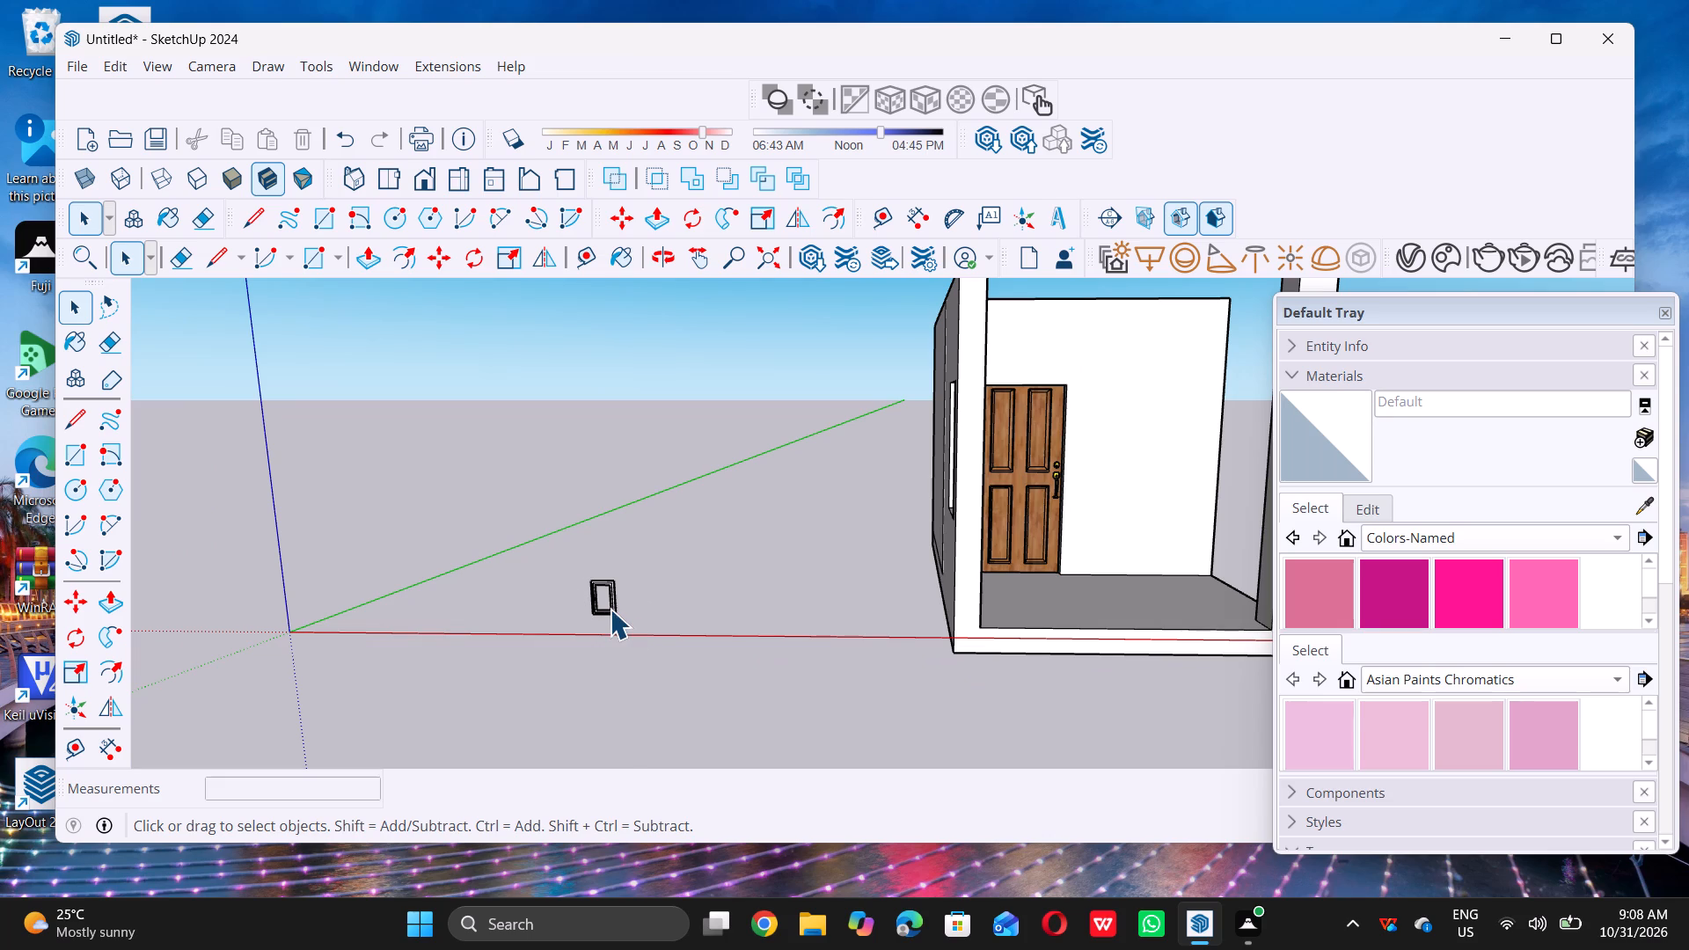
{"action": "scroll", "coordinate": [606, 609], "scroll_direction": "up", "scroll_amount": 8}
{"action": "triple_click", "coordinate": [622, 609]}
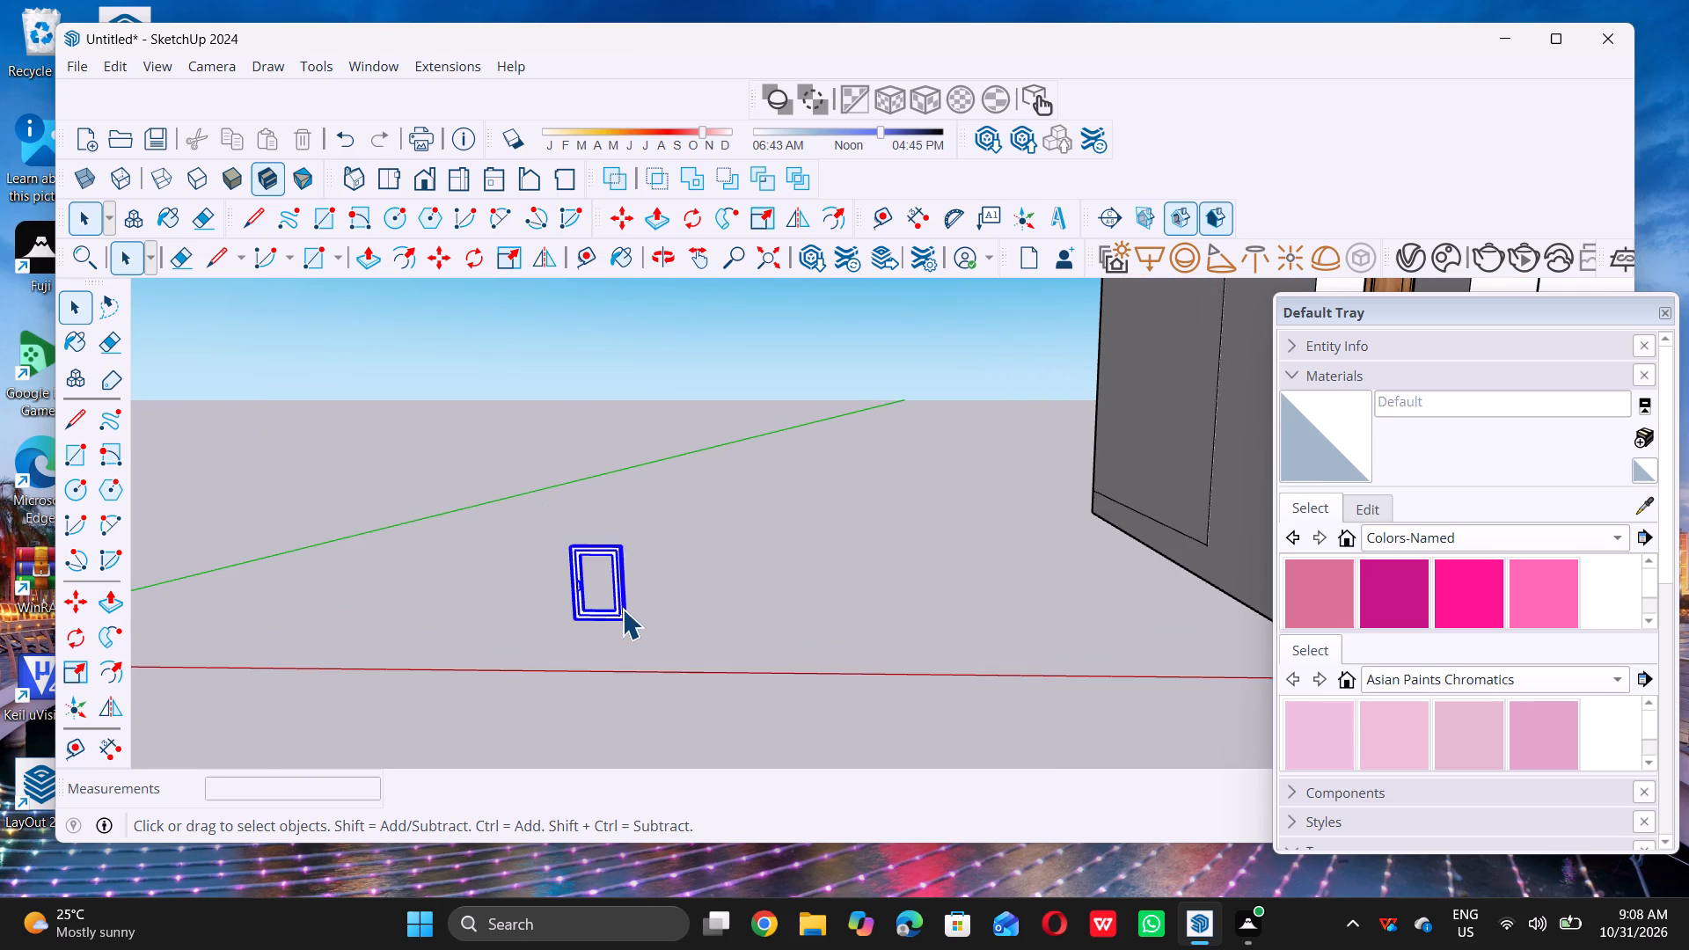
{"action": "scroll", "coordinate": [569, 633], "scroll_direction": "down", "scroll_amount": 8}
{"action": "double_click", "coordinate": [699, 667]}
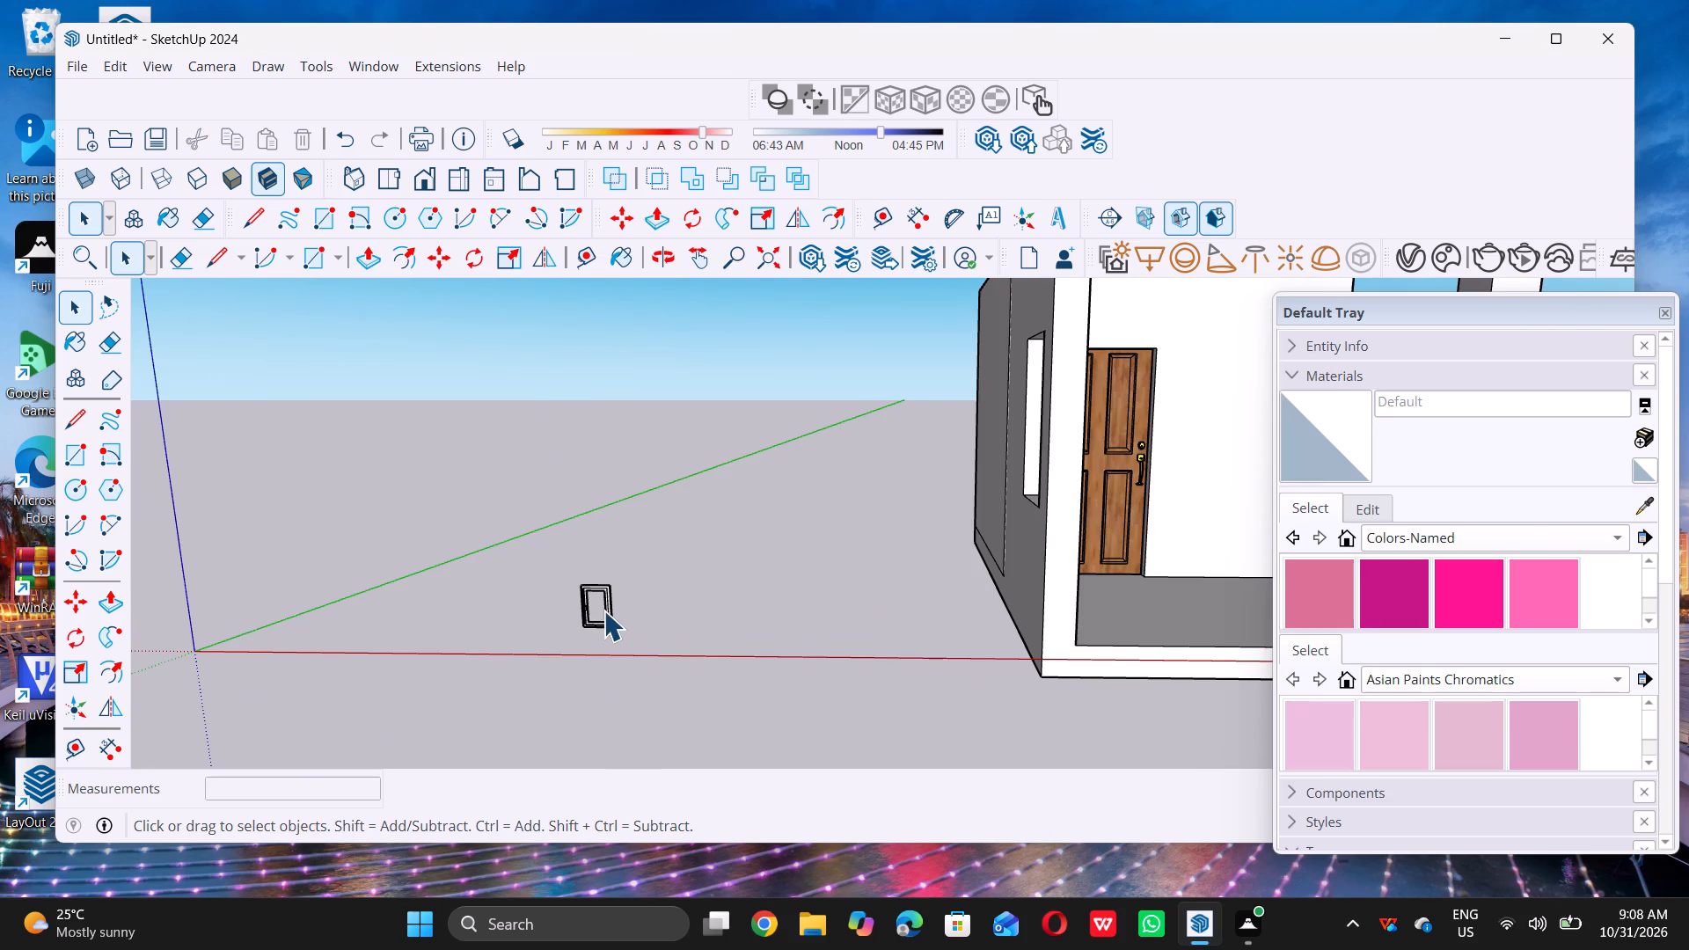
Rotate the scaled window 90 degrees on the ground plane so it stands parallel to the porch side wall.
{"action": "left_click", "coordinate": [608, 610]}
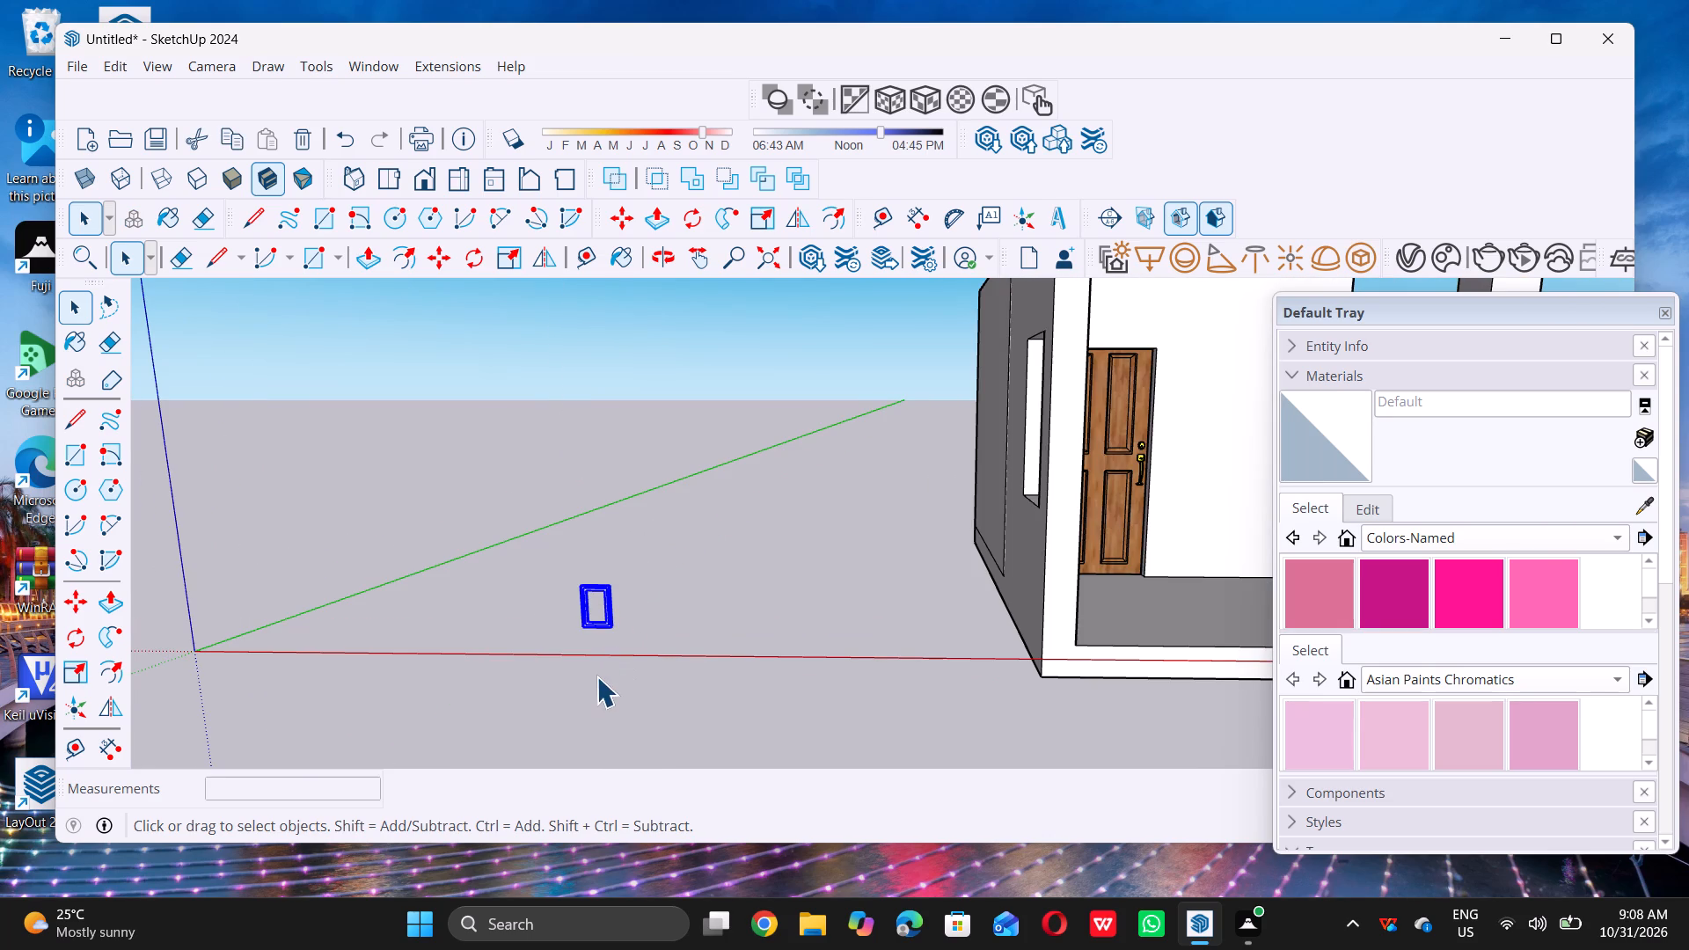
{"action": "key", "text": "q"}
{"action": "scroll", "coordinate": [402, 673], "scroll_direction": "up", "scroll_amount": 1}
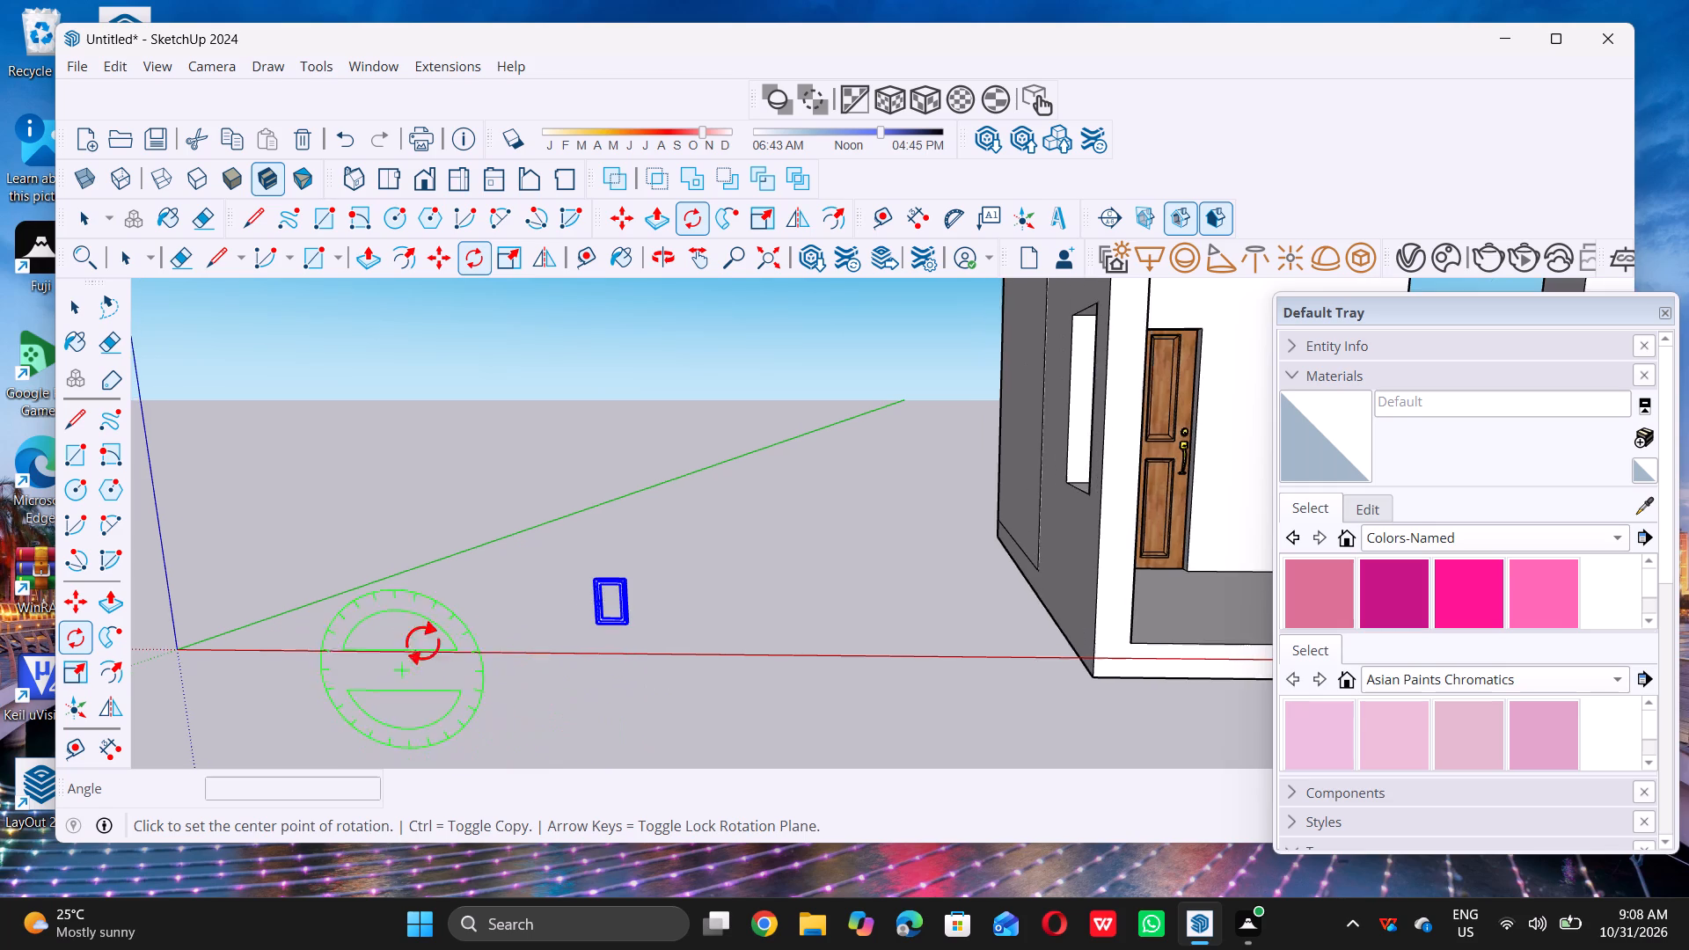
{"action": "scroll", "coordinate": [496, 604], "scroll_direction": "down", "scroll_amount": 13}
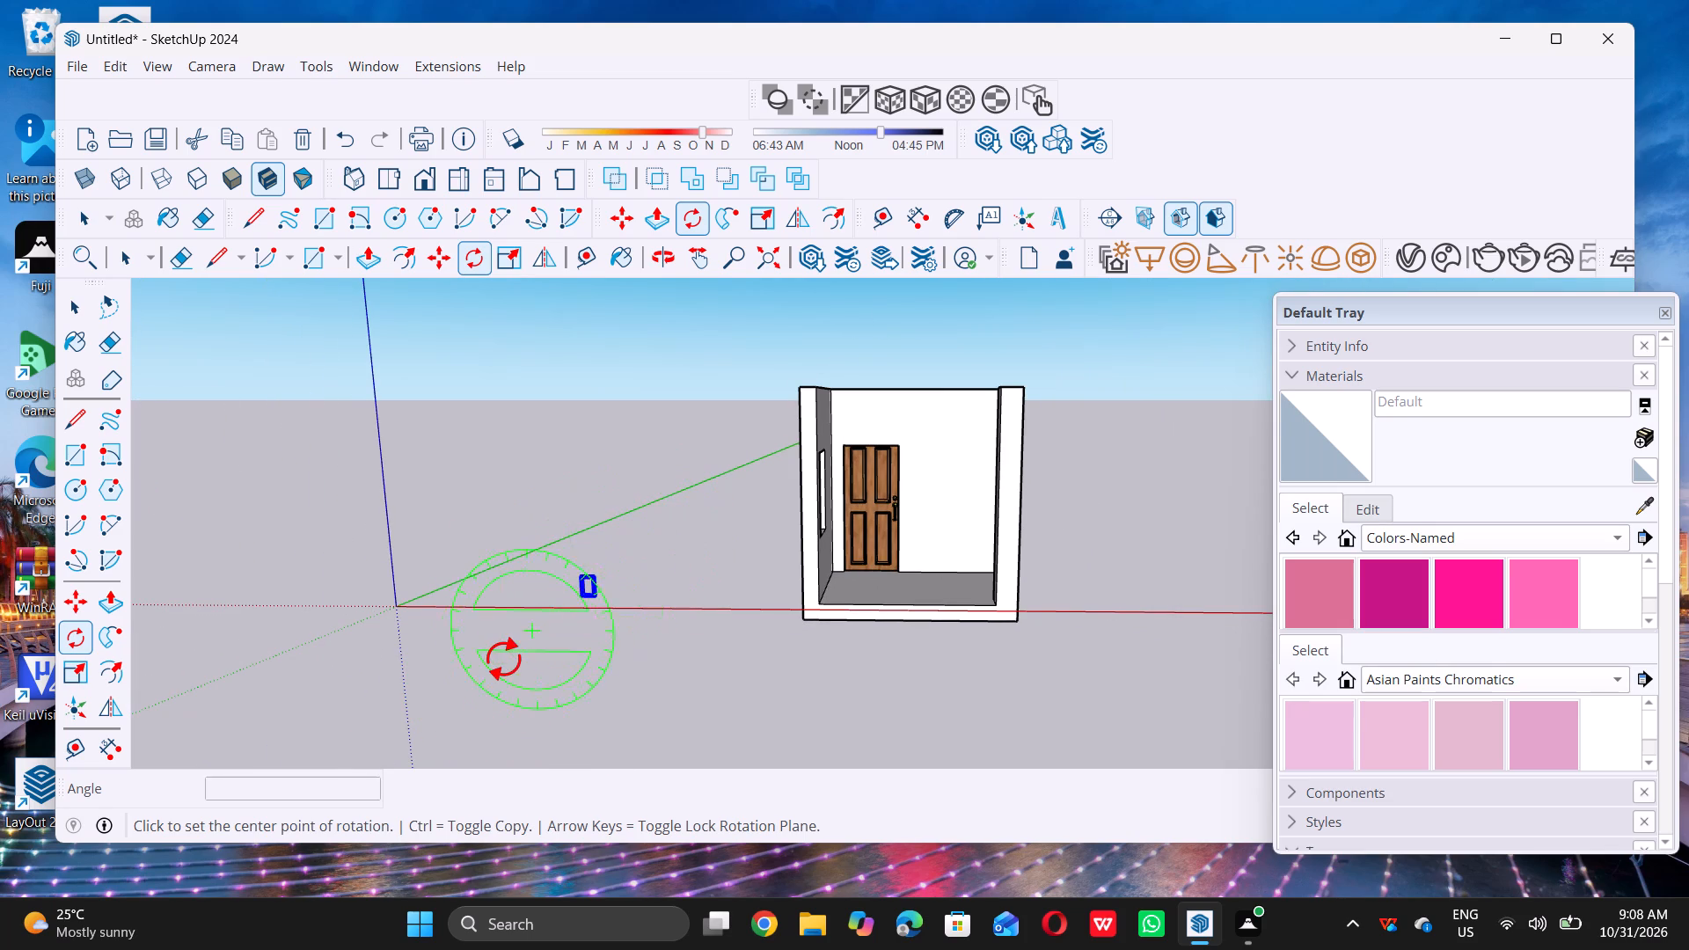
{"action": "scroll", "coordinate": [503, 659], "scroll_direction": "up", "scroll_amount": 20}
{"action": "scroll", "coordinate": [503, 659], "scroll_direction": "up", "scroll_amount": 2}
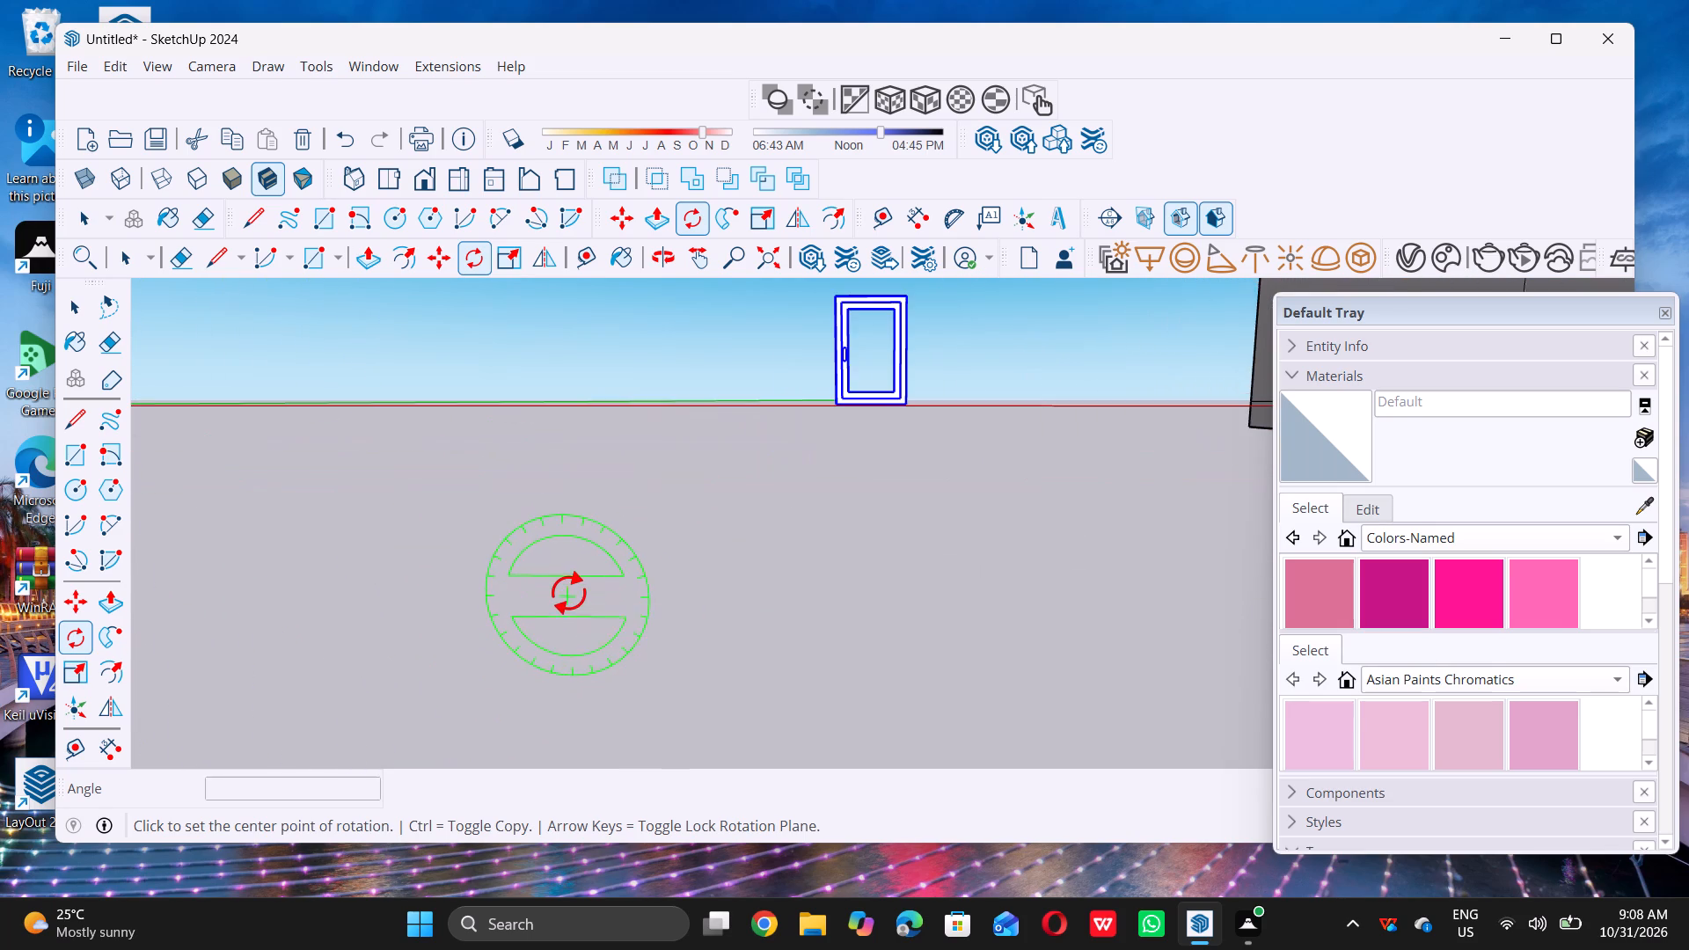
{"action": "scroll", "coordinate": [568, 593], "scroll_direction": "down", "scroll_amount": 6}
{"action": "middle_click_drag", "start_coordinate": [662, 549], "coordinate": [630, 658]}
{"action": "scroll", "coordinate": [586, 655], "scroll_direction": "up", "scroll_amount": 1}
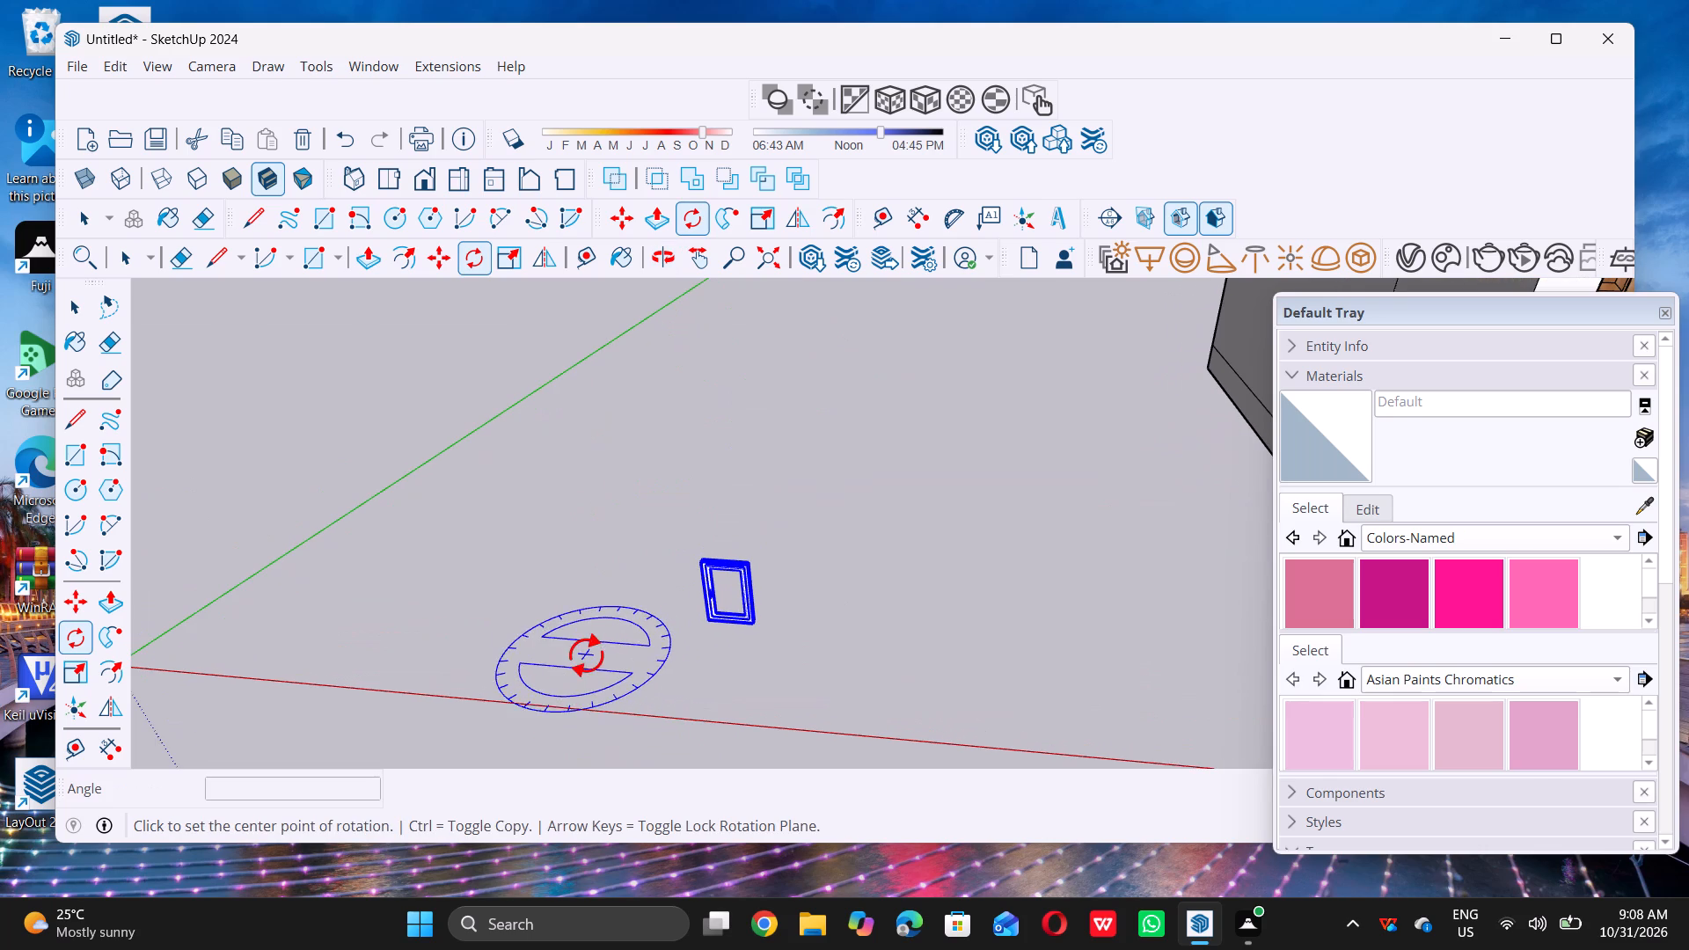
{"action": "left_click", "coordinate": [514, 674]}
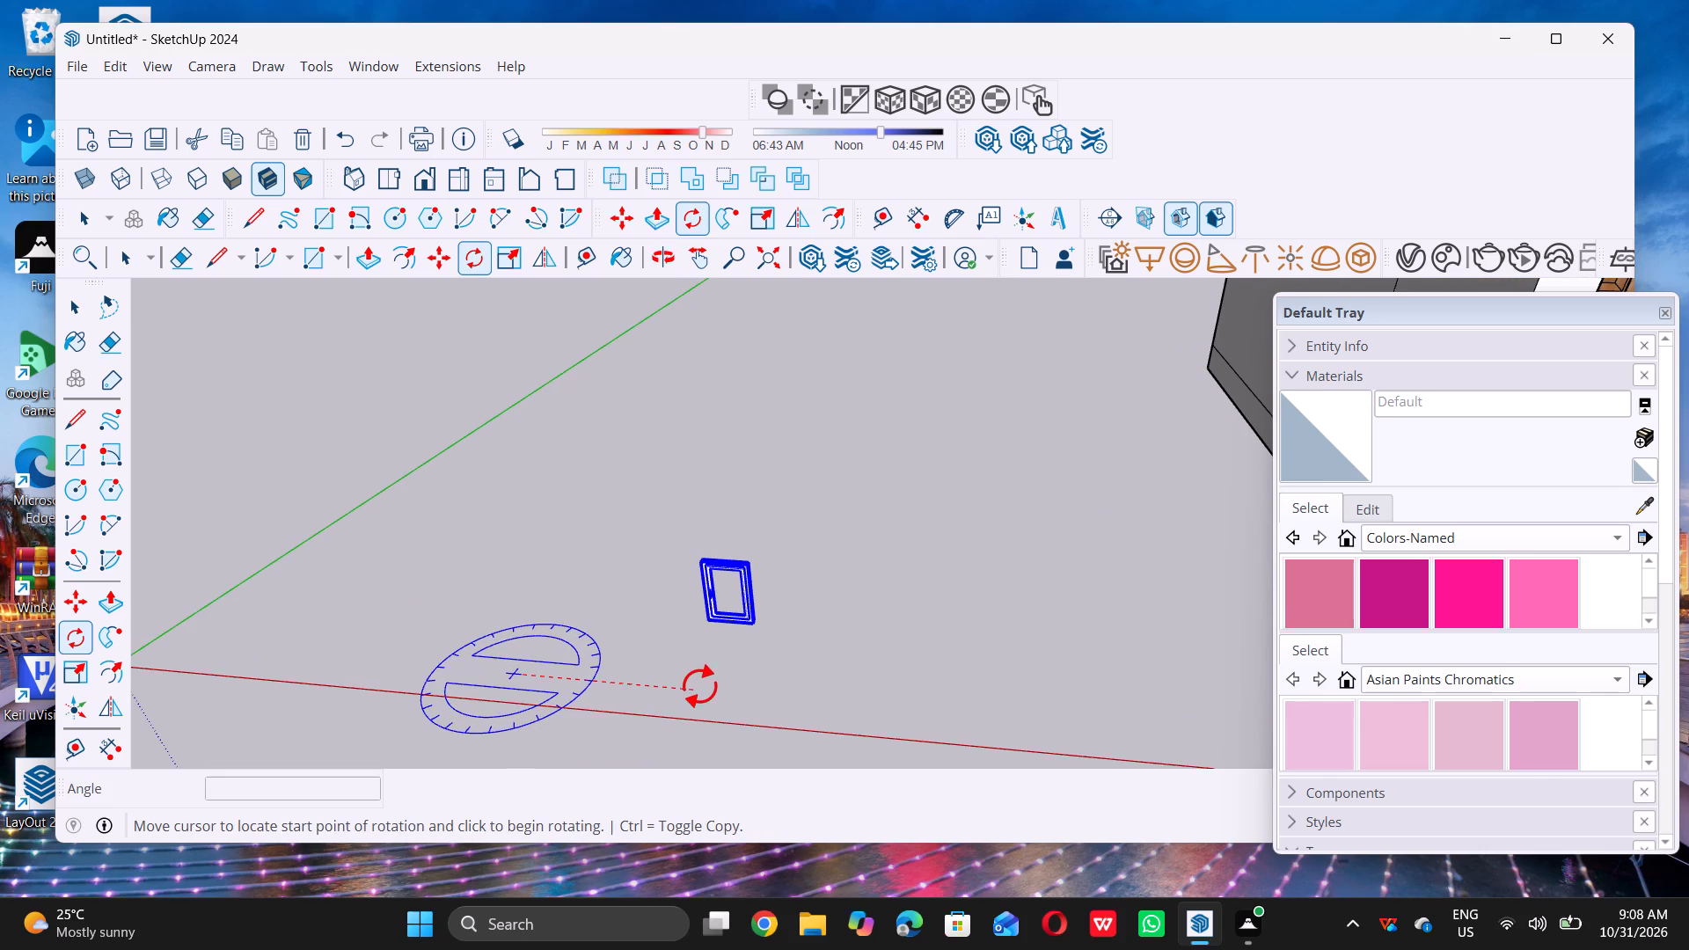
{"action": "double_click", "coordinate": [699, 686]}
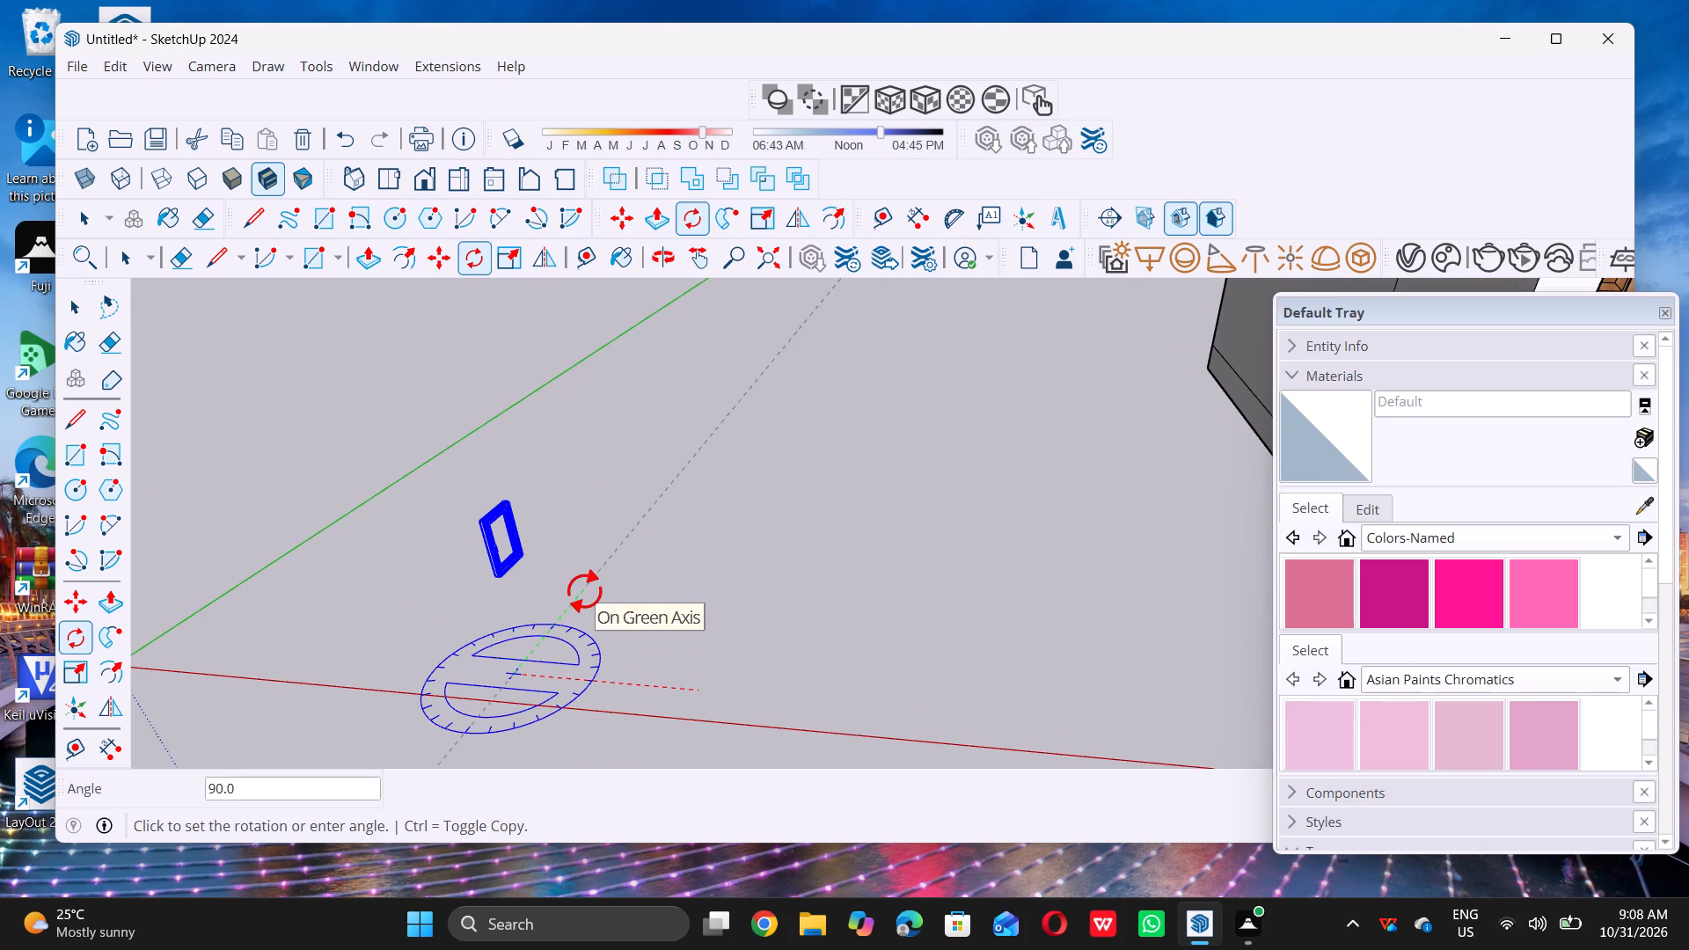
{"action": "left_click", "coordinate": [584, 591]}
{"action": "key", "text": "space"}
Move the rotated window by its bottom corner onto the bottom corner of the porch side wall opening, at the side away from the door.
{"action": "scroll", "coordinate": [584, 590], "scroll_direction": "down", "scroll_amount": 11}
{"action": "middle_click_drag", "start_coordinate": [590, 570], "coordinate": [496, 586]}
{"action": "middle_click", "coordinate": [496, 586]}
{"action": "scroll", "coordinate": [567, 540], "scroll_direction": "up", "scroll_amount": 13}
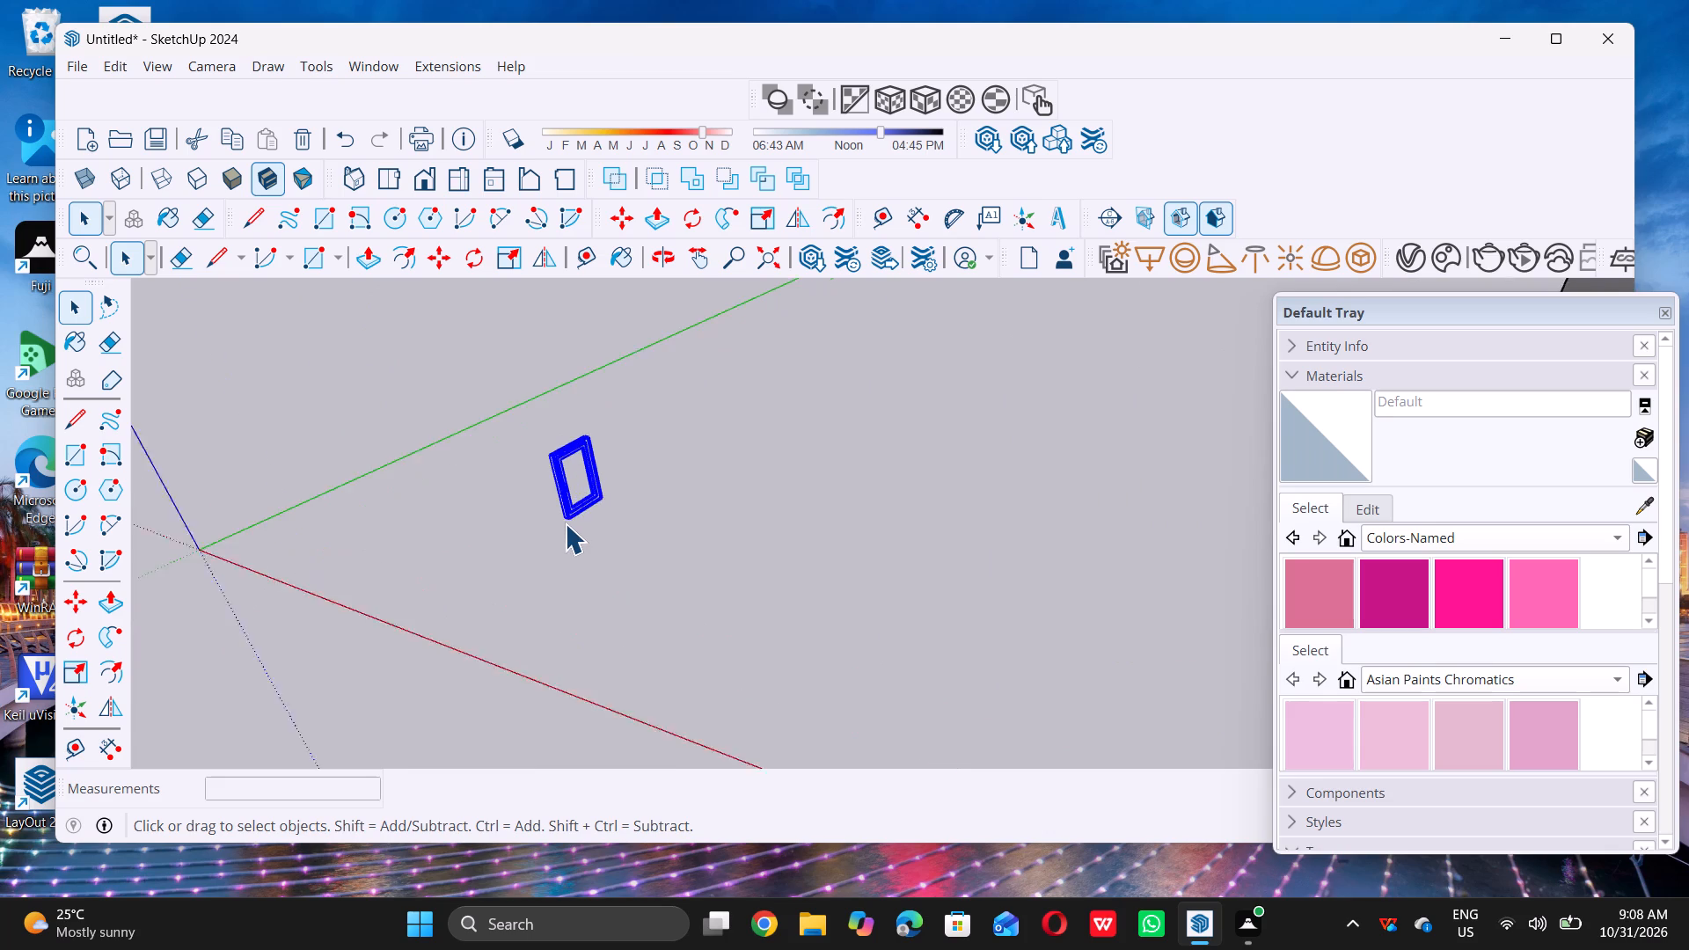
{"action": "scroll", "coordinate": [565, 523], "scroll_direction": "up", "scroll_amount": 9}
{"action": "key", "text": "m"}
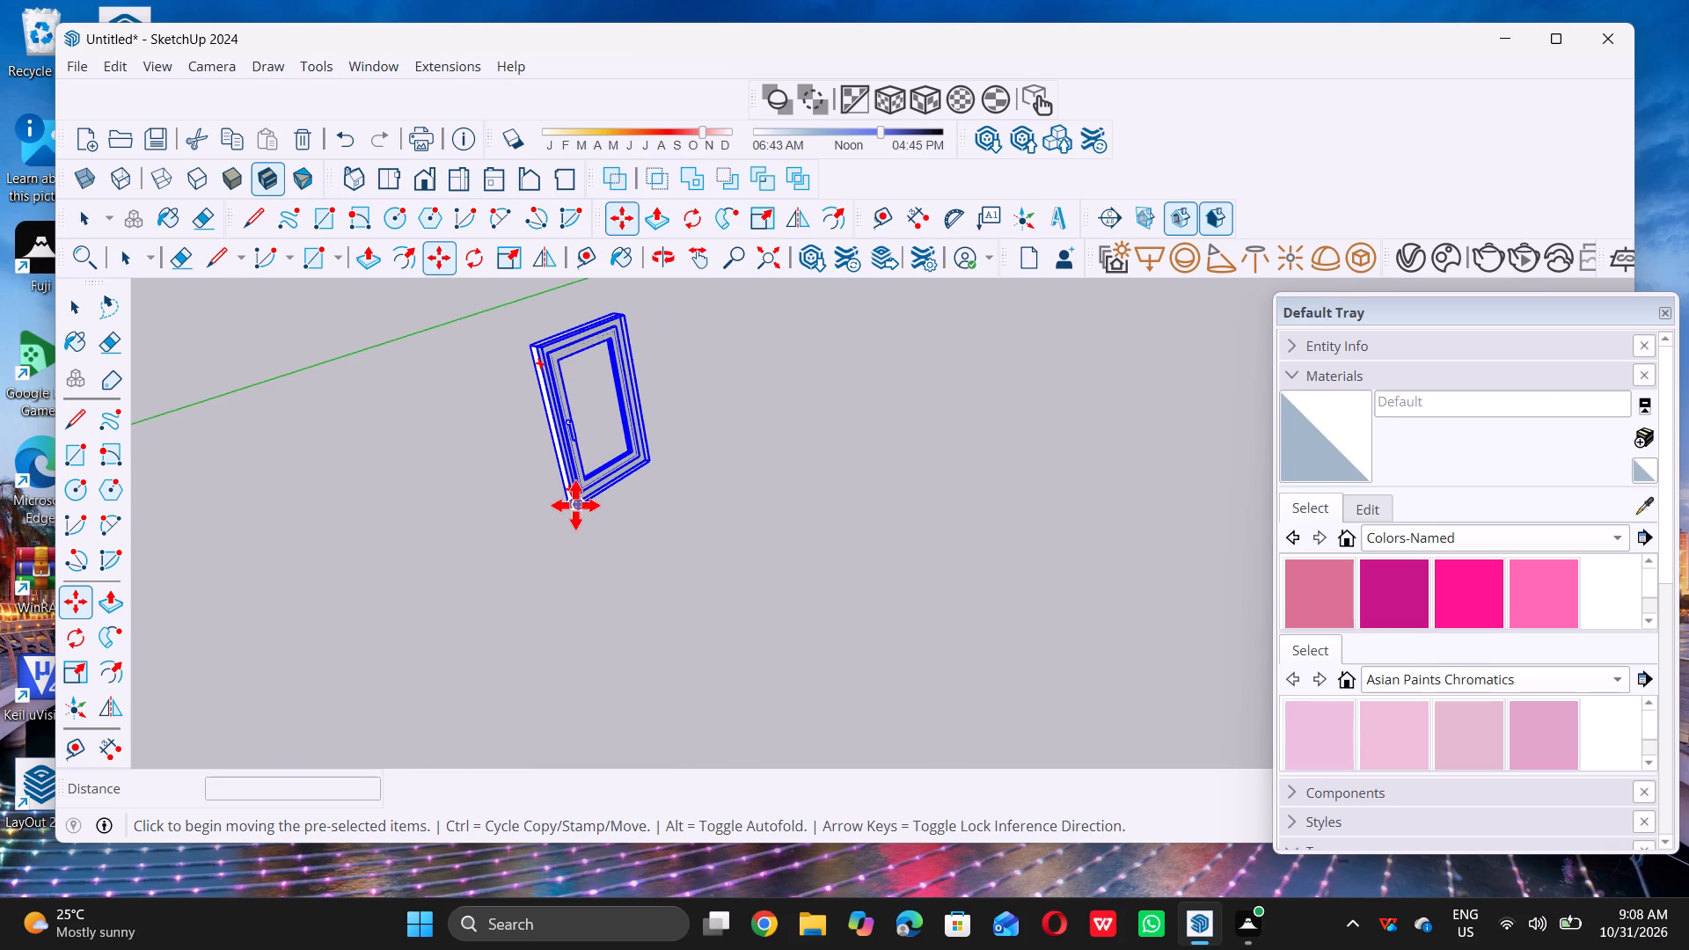
{"action": "left_click", "coordinate": [574, 504]}
{"action": "scroll", "coordinate": [574, 504], "scroll_direction": "down", "scroll_amount": 6}
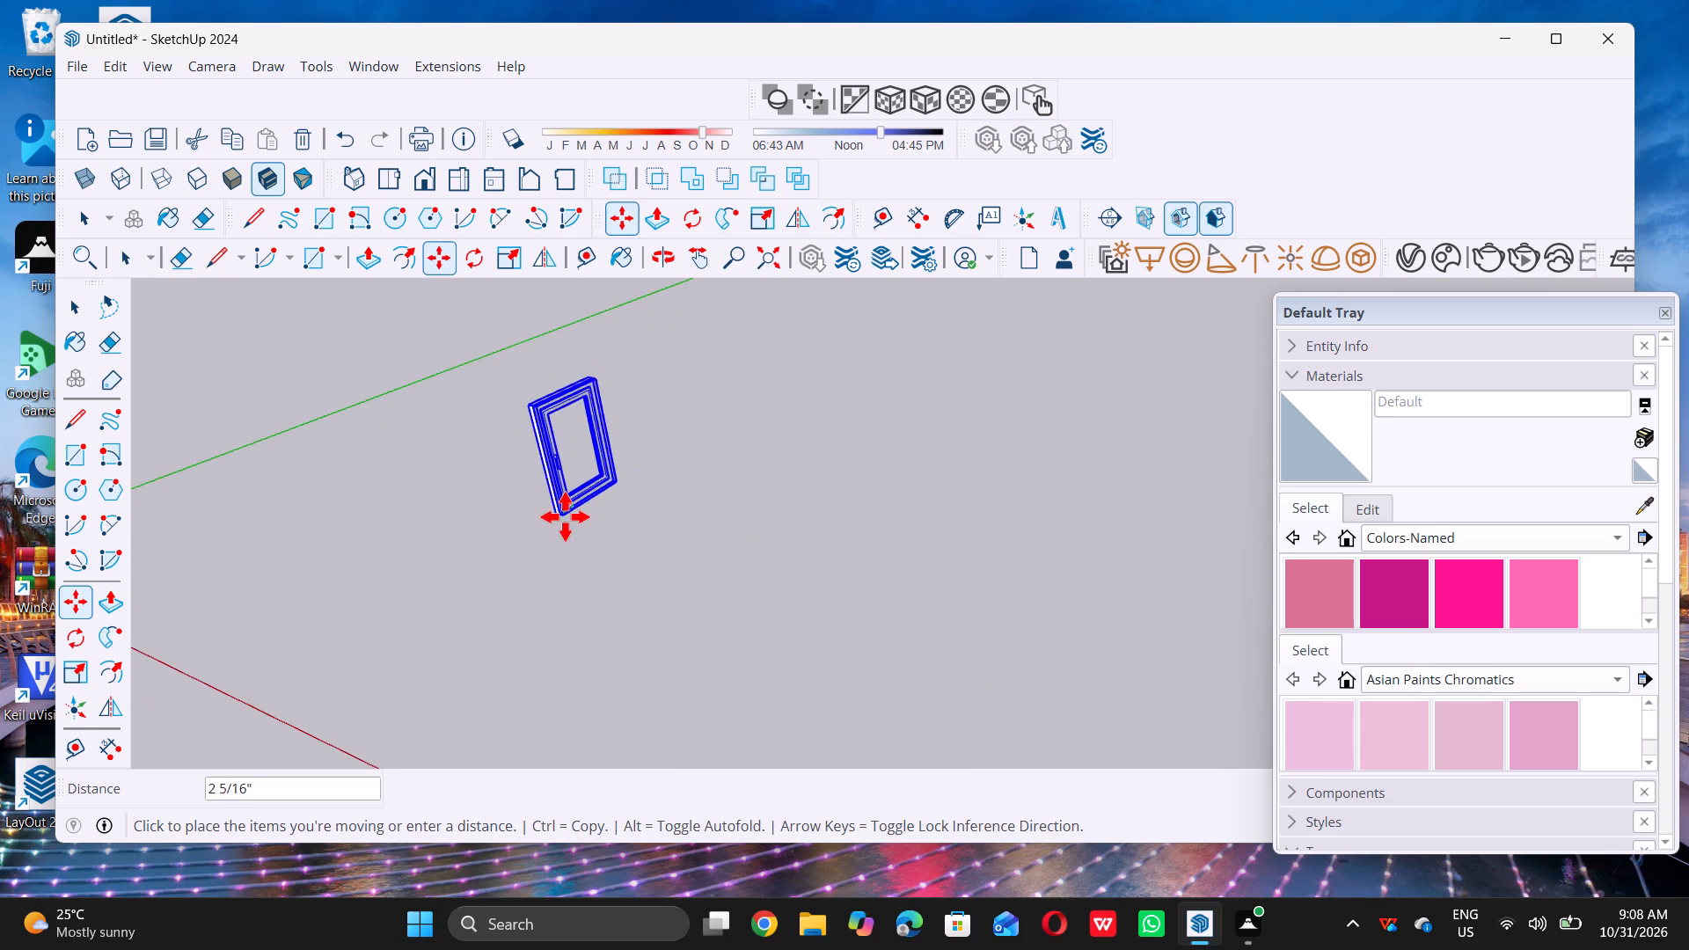
{"action": "scroll", "coordinate": [565, 516], "scroll_direction": "down", "scroll_amount": 13}
{"action": "scroll", "coordinate": [587, 556], "scroll_direction": "down", "scroll_amount": 13}
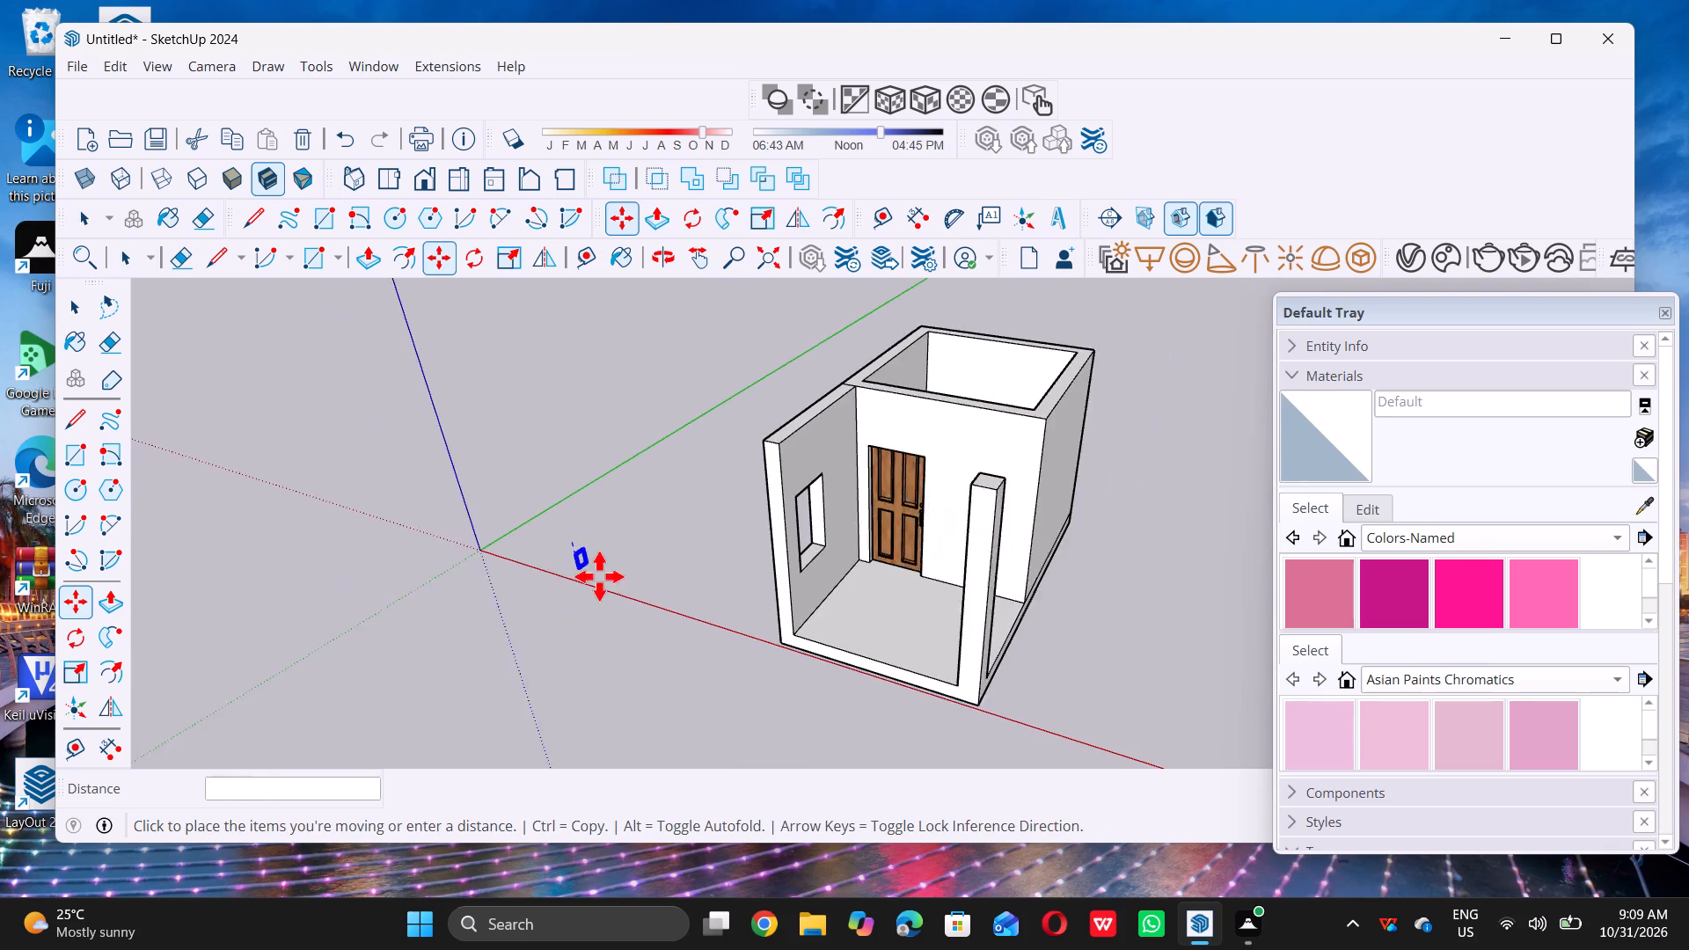
{"action": "scroll", "coordinate": [599, 576], "scroll_direction": "down", "scroll_amount": 1}
{"action": "middle_click_drag", "start_coordinate": [791, 569], "coordinate": [487, 625]}
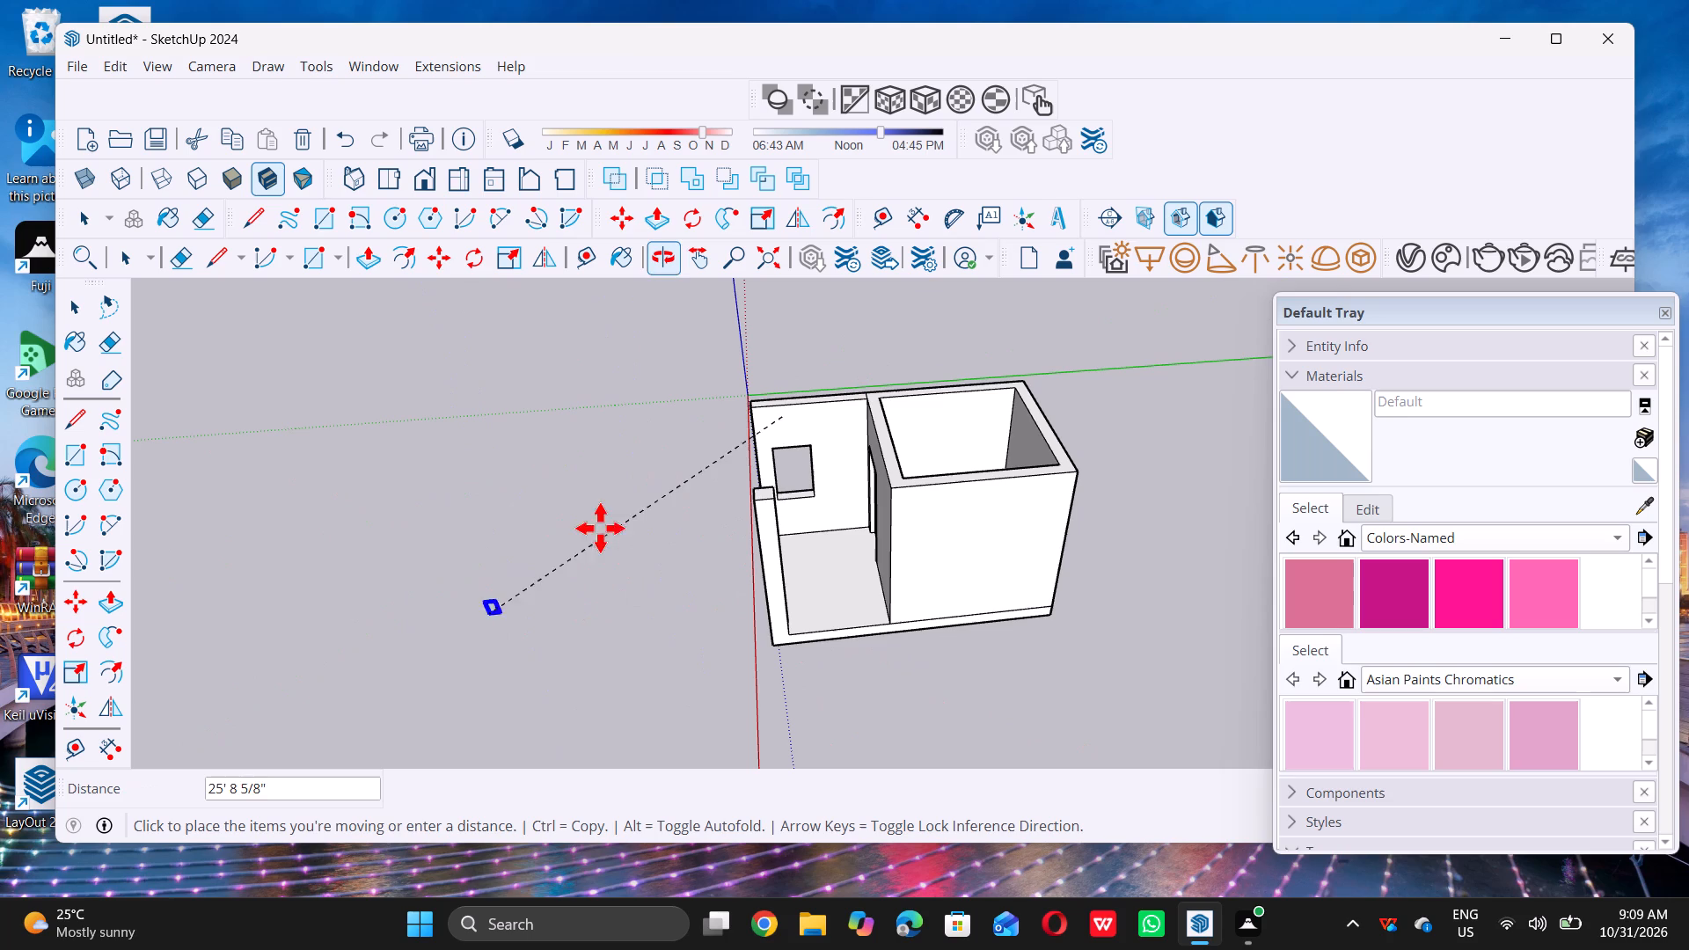
{"action": "scroll", "coordinate": [771, 507], "scroll_direction": "up", "scroll_amount": 17}
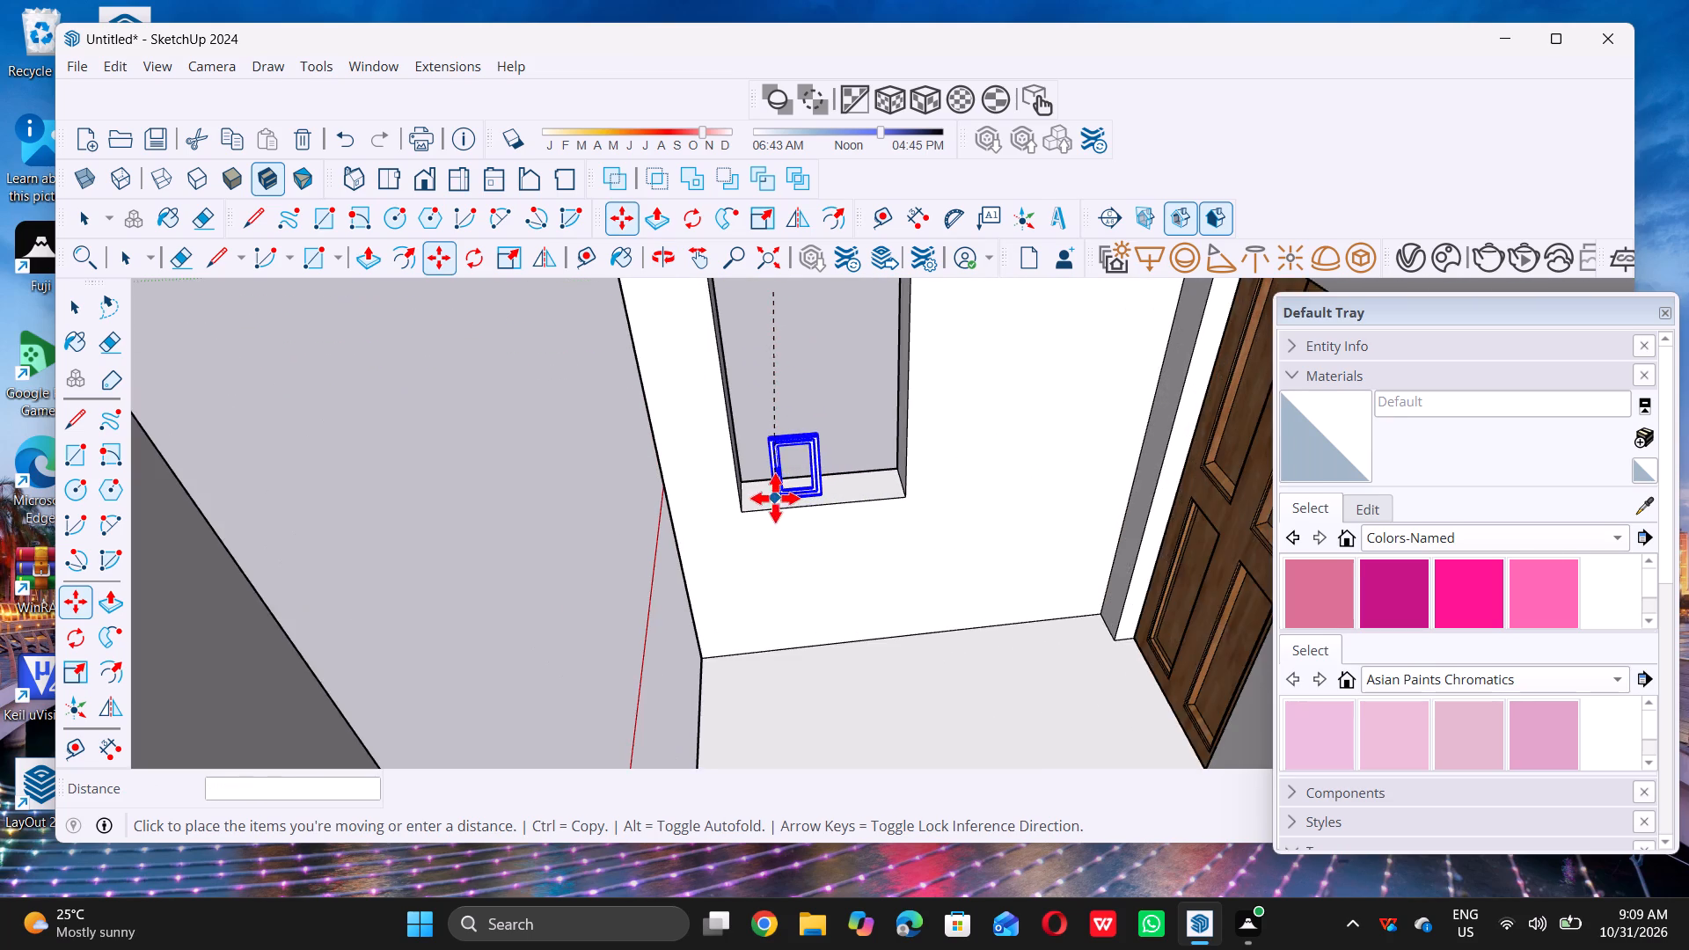
{"action": "scroll", "coordinate": [775, 498], "scroll_direction": "up", "scroll_amount": 16}
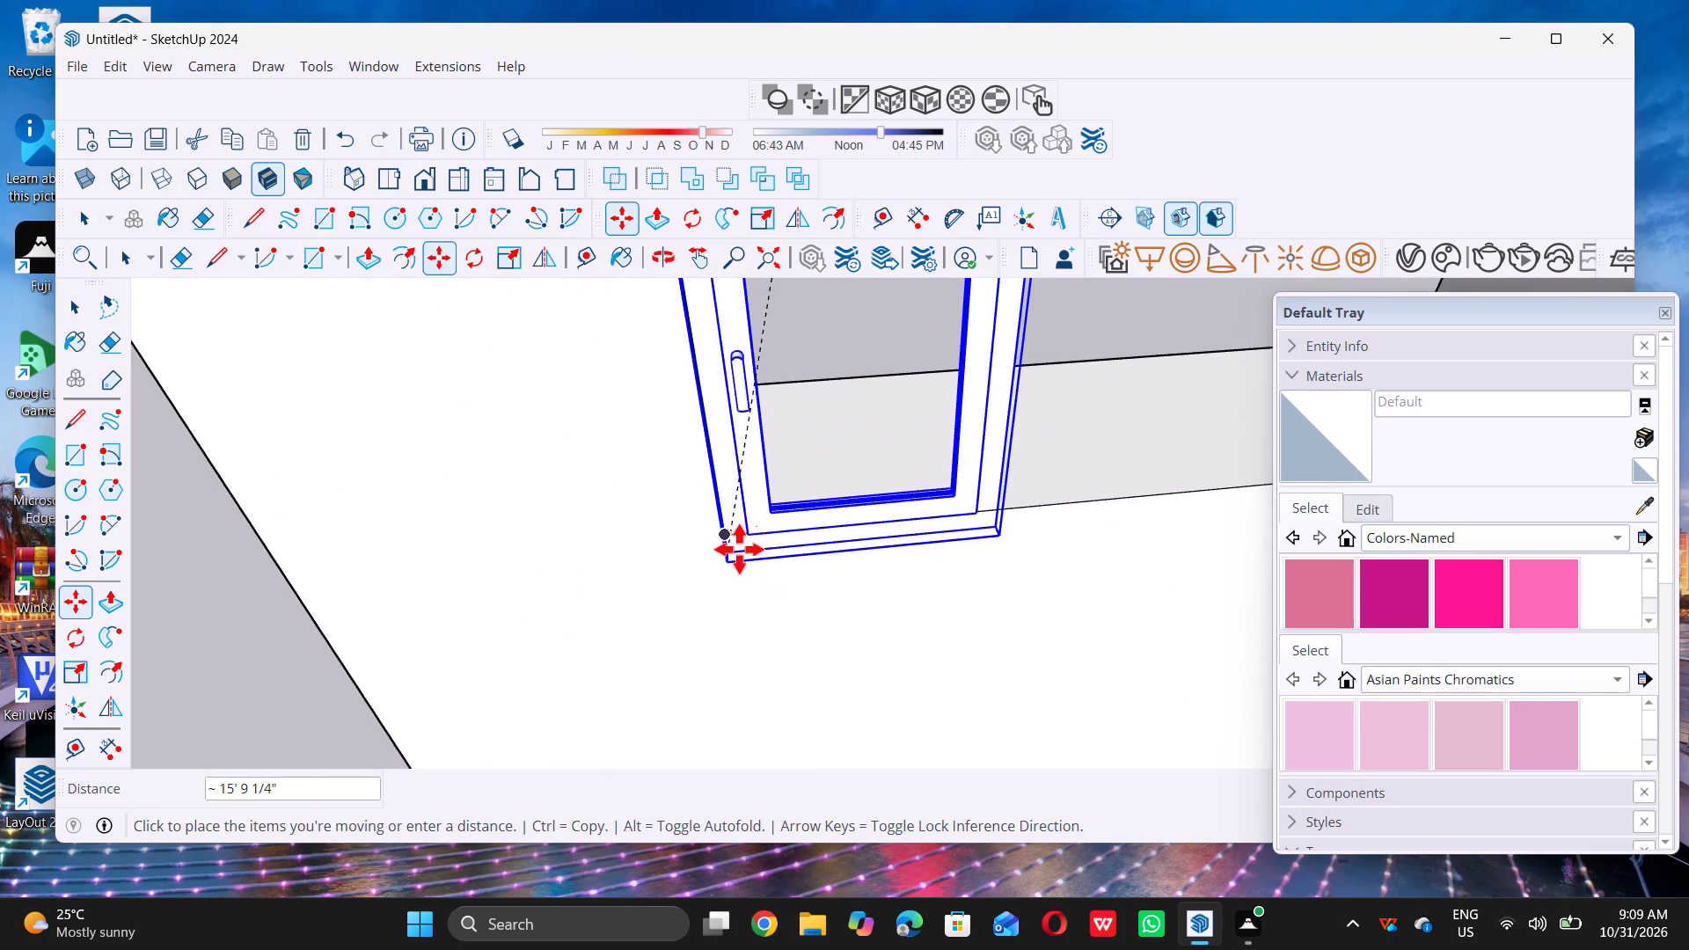
{"action": "left_click", "coordinate": [731, 540]}
Move the window 4 1/2" inward from the wall's porch face to the middle of the wall thickness, then deselect it.
{"action": "middle_click_drag", "start_coordinate": [764, 607], "coordinate": [660, 495]}
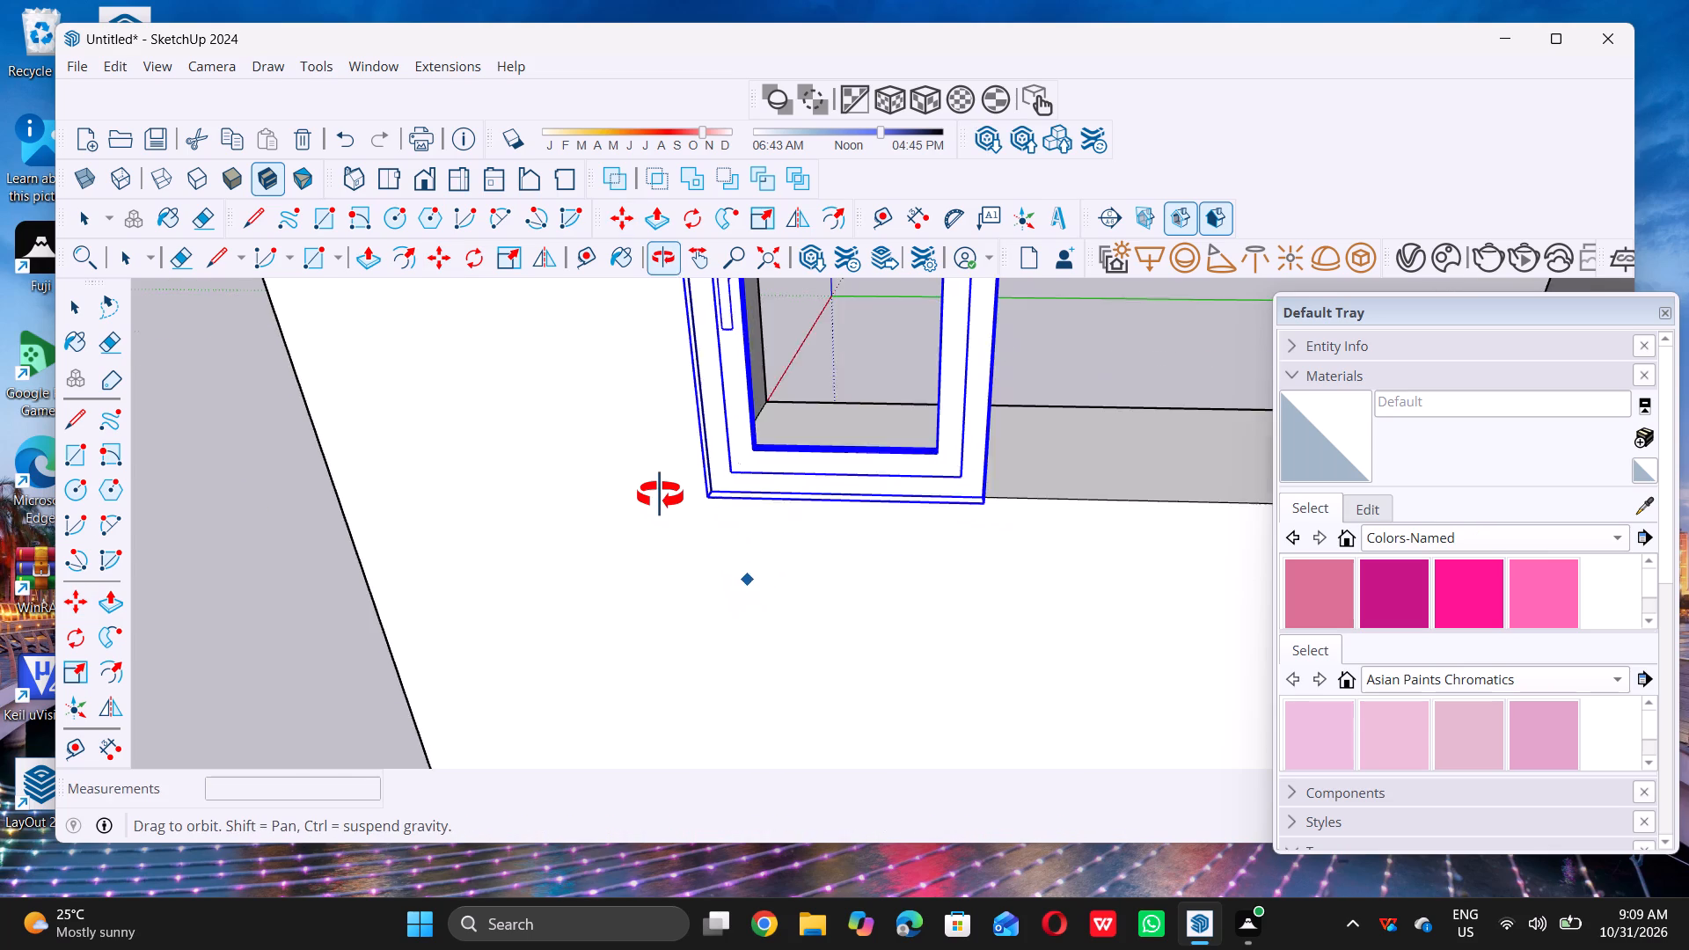
{"action": "middle_click_drag", "start_coordinate": [660, 495], "coordinate": [650, 471]}
{"action": "middle_click", "coordinate": [648, 468]}
{"action": "scroll", "coordinate": [701, 443], "scroll_direction": "up", "scroll_amount": 12}
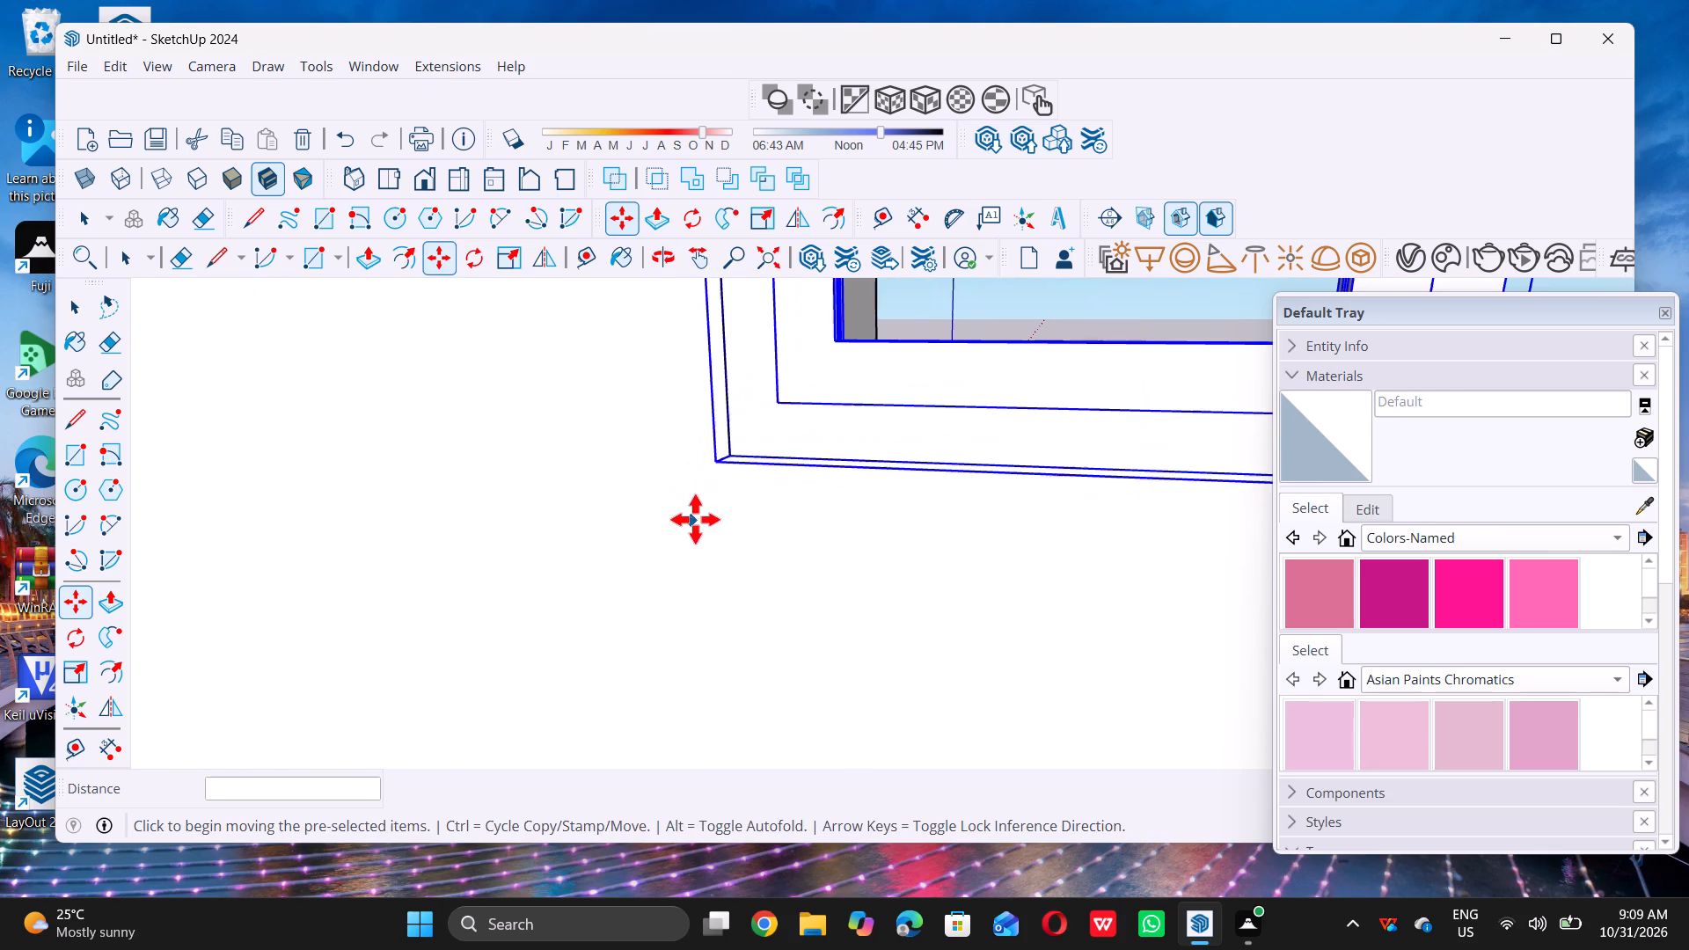
{"action": "scroll", "coordinate": [733, 450], "scroll_direction": "up", "scroll_amount": 5}
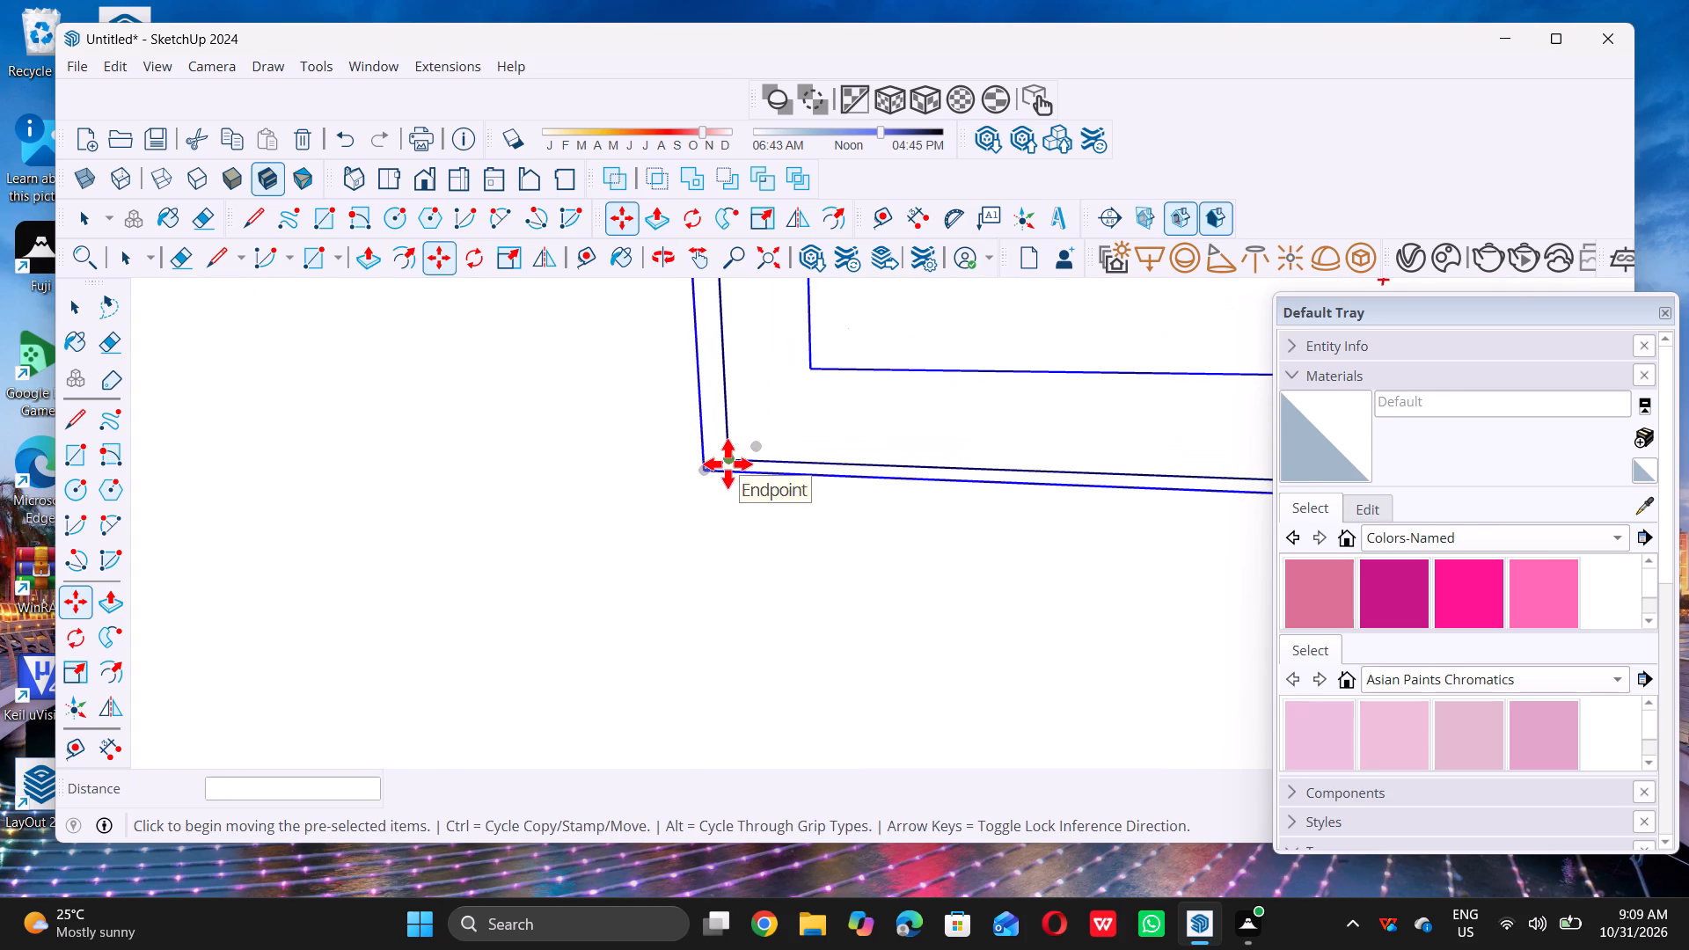
{"action": "left_click", "coordinate": [729, 461]}
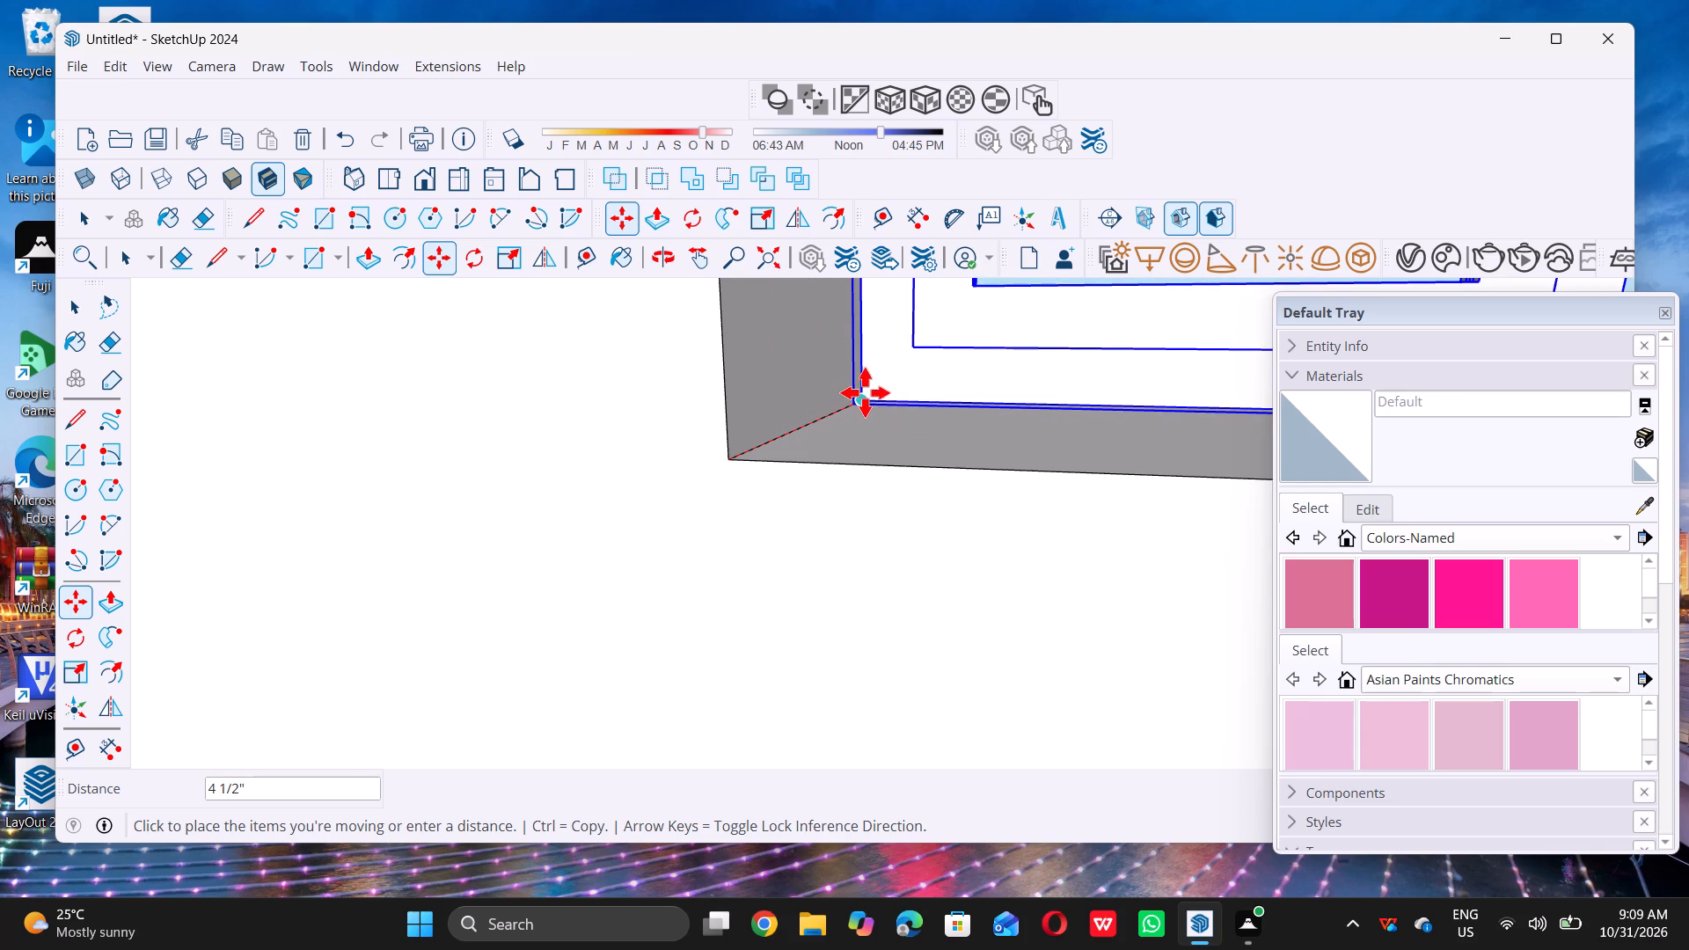
{"action": "triple_click", "coordinate": [865, 389]}
{"action": "double_click", "coordinate": [865, 391]}
{"action": "scroll", "coordinate": [794, 448], "scroll_direction": "down", "scroll_amount": 2}
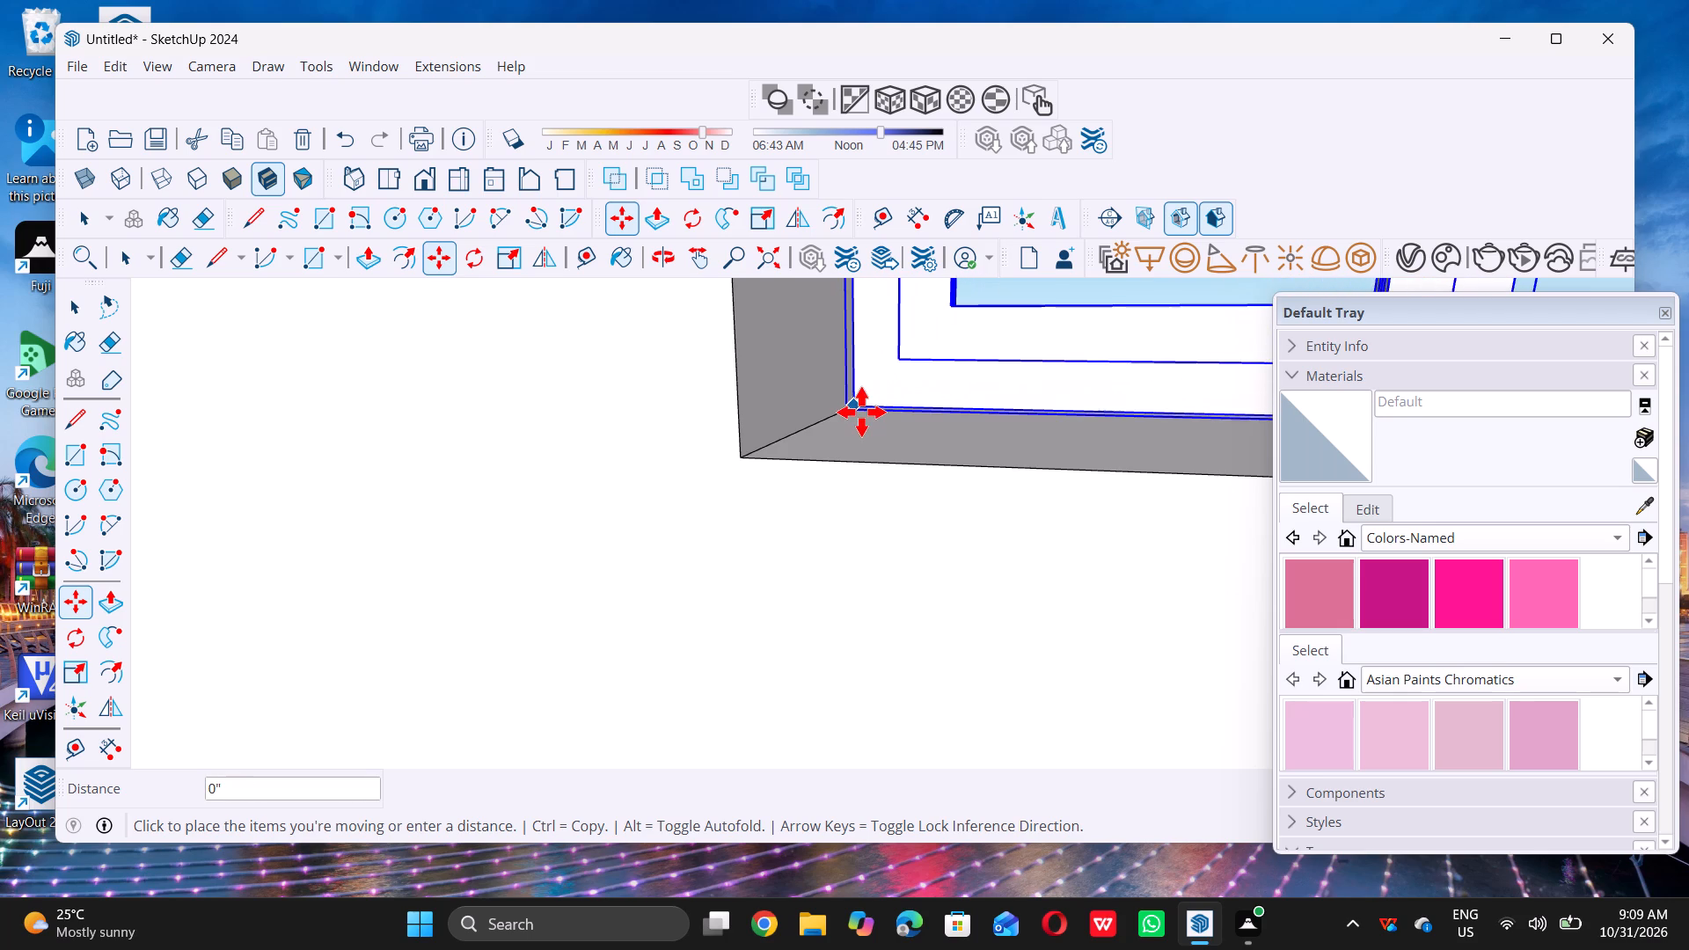
{"action": "triple_click", "coordinate": [861, 412]}
{"action": "left_click", "coordinate": [860, 412]}
{"action": "key", "text": "space"}
{"action": "scroll", "coordinate": [859, 413], "scroll_direction": "down", "scroll_amount": 3}
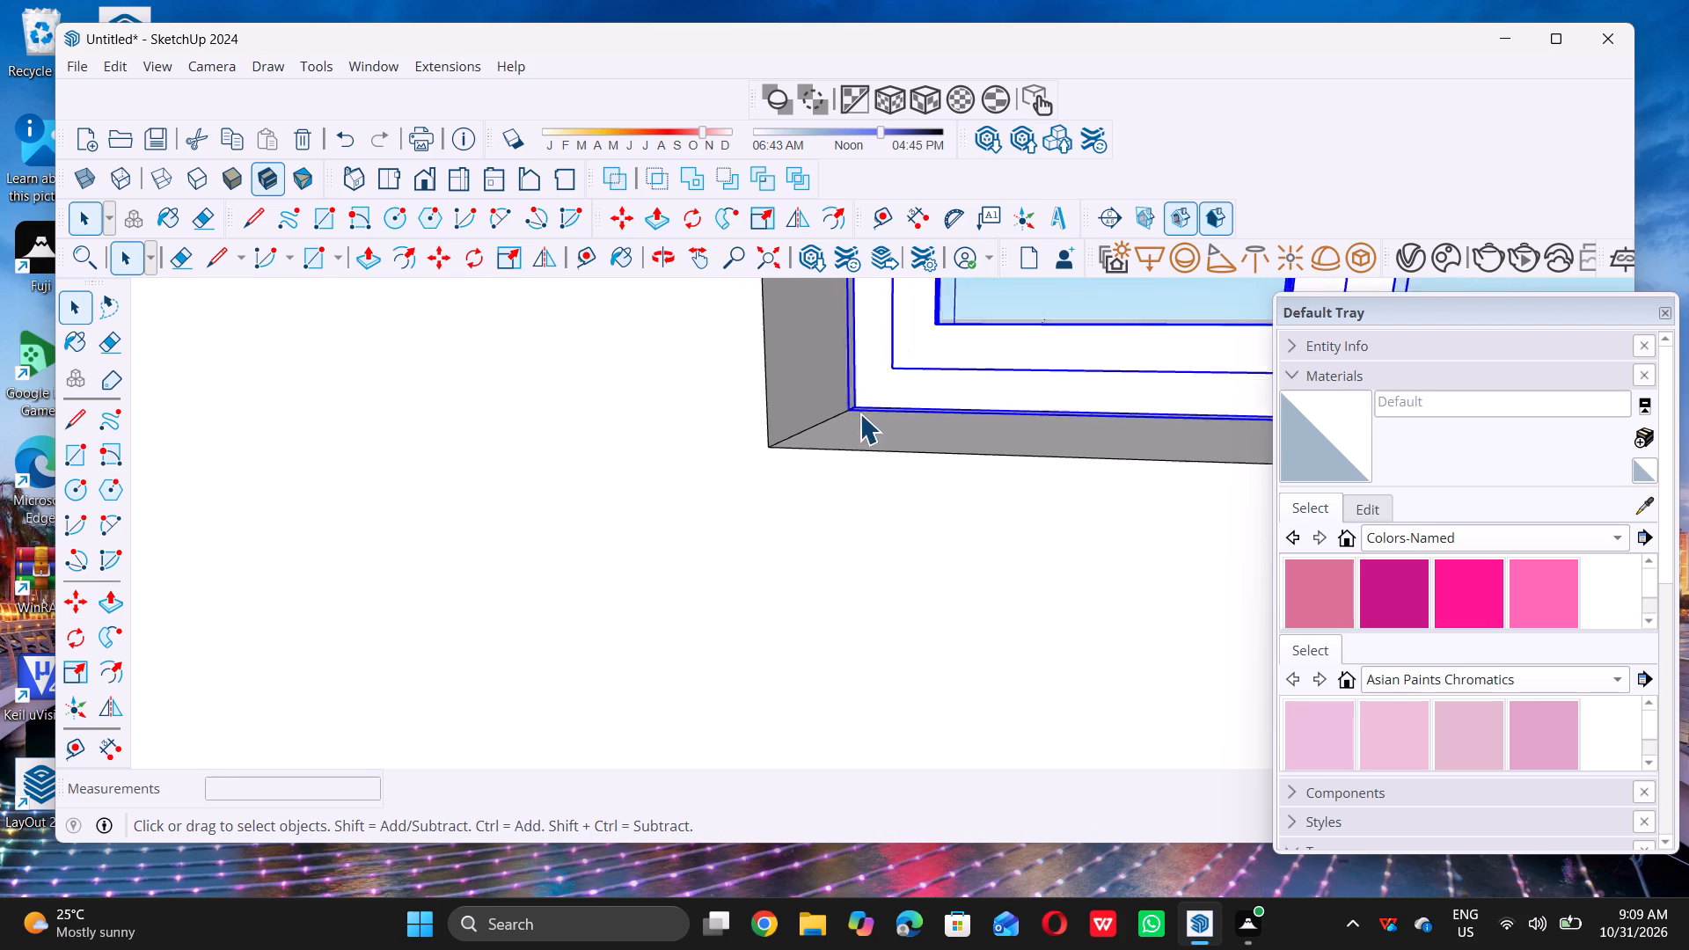
{"action": "scroll", "coordinate": [859, 413], "scroll_direction": "down", "scroll_amount": 16}
{"action": "double_click", "coordinate": [422, 549]}
Examine the window's size and position in the side wall opening from outside and inside the porch.
{"action": "scroll", "coordinate": [410, 588], "scroll_direction": "down", "scroll_amount": 3}
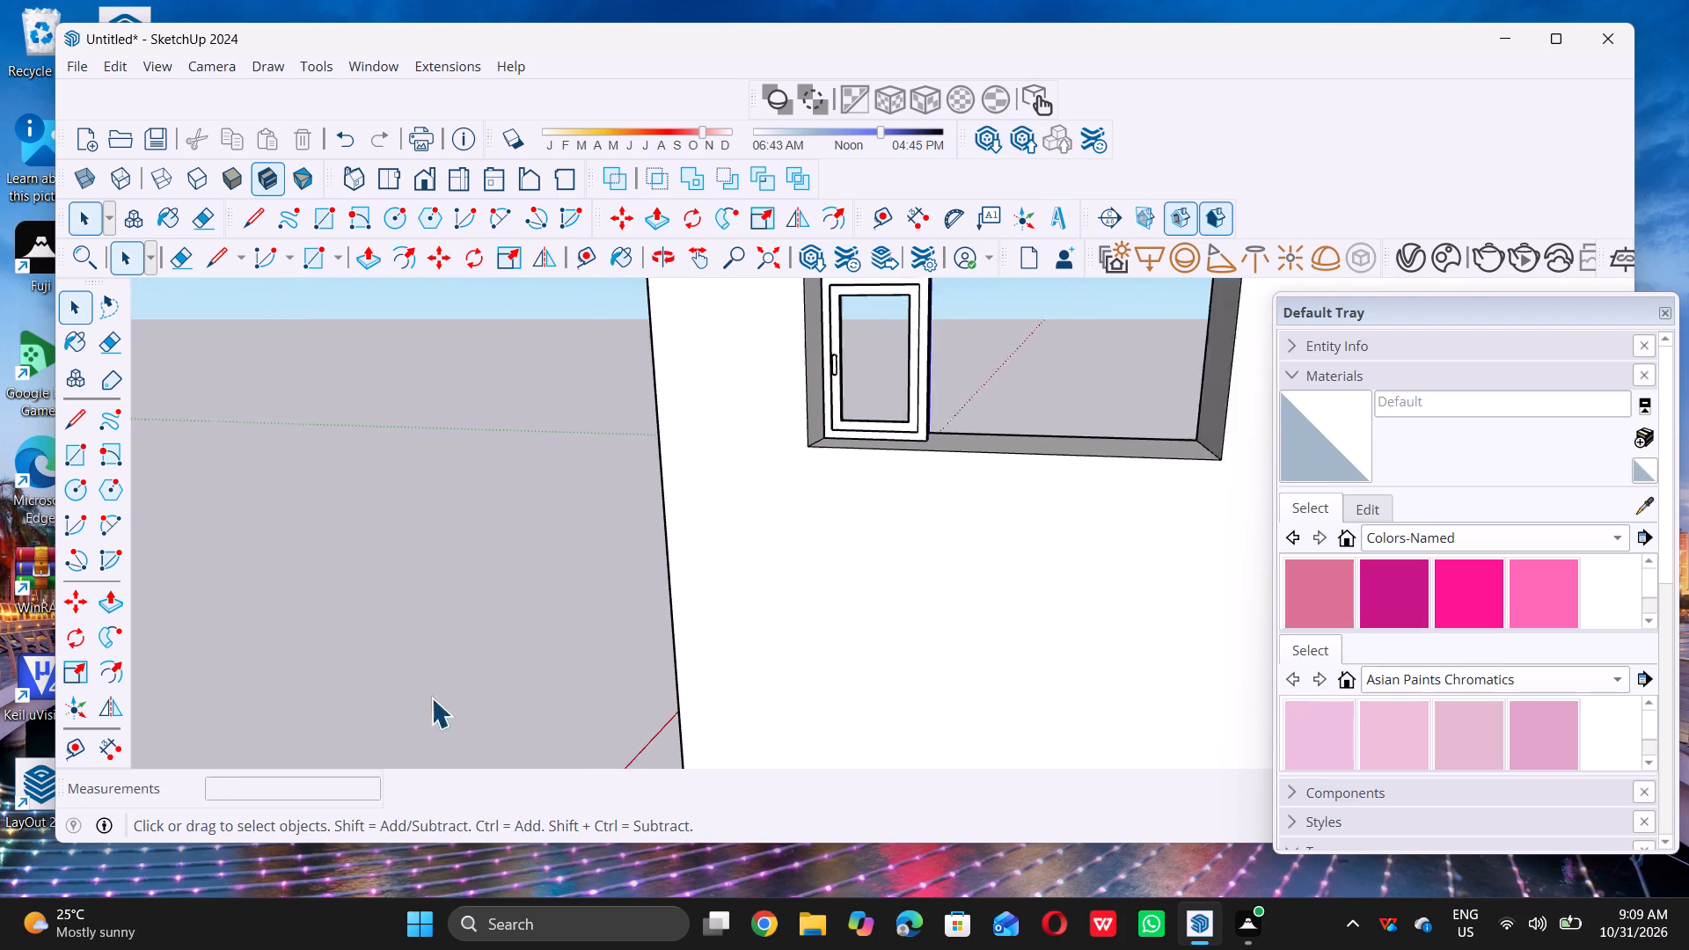
{"action": "scroll", "coordinate": [431, 698], "scroll_direction": "down", "scroll_amount": 15}
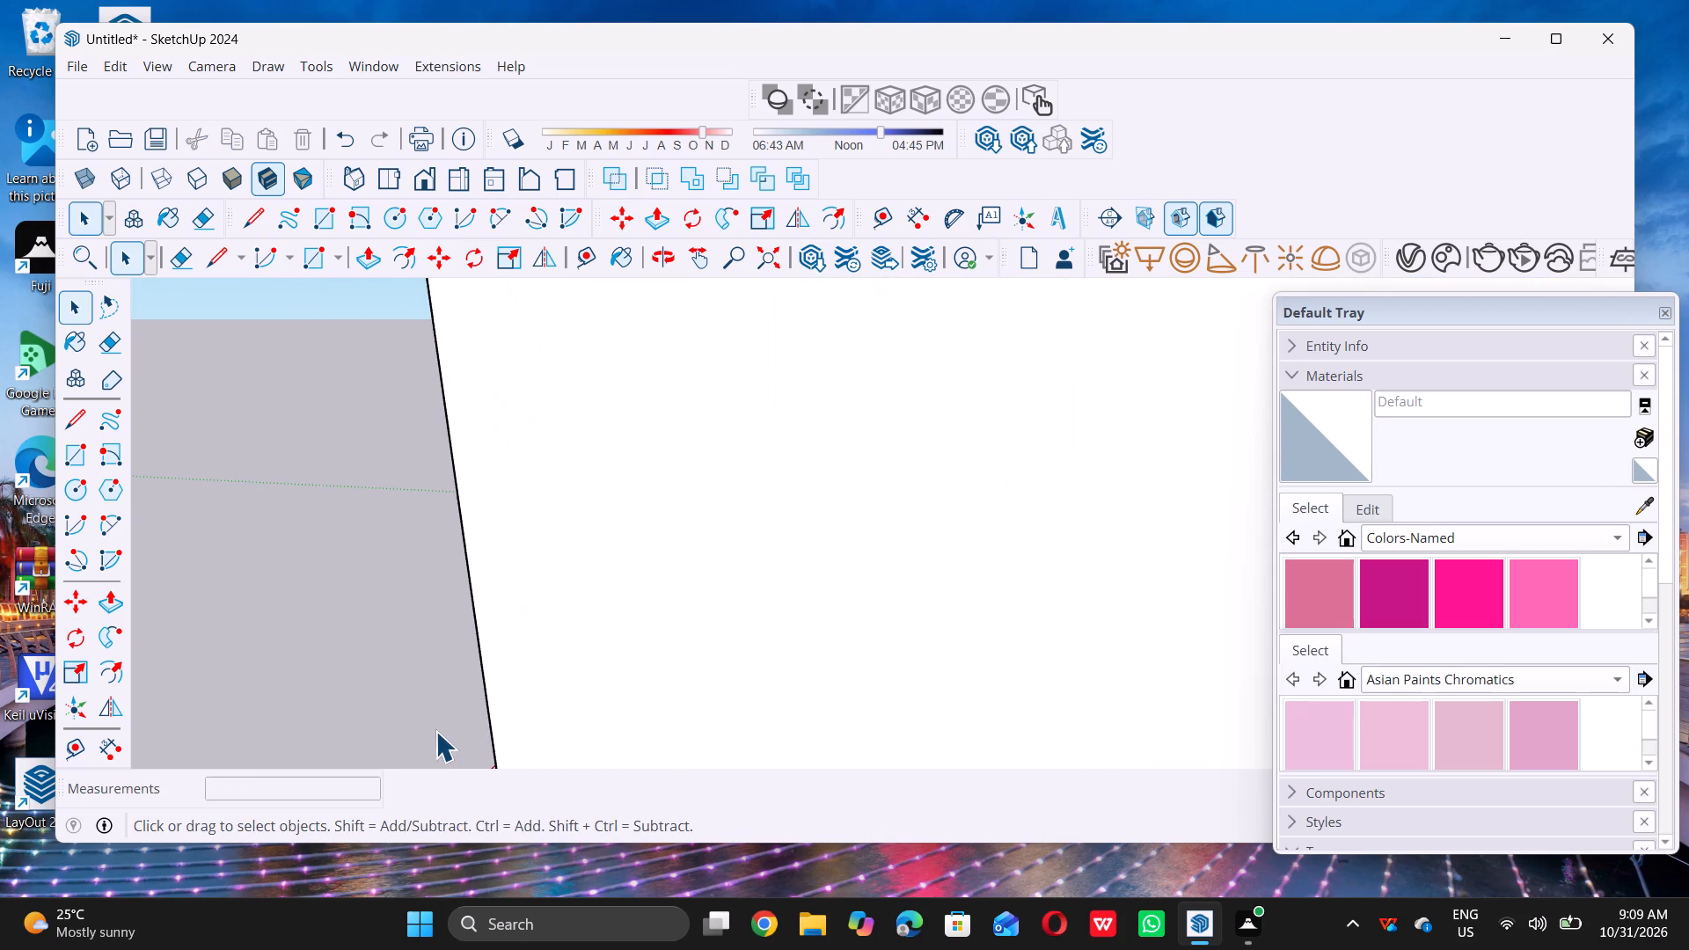
{"action": "middle_click_drag", "start_coordinate": [377, 732], "coordinate": [710, 594]}
{"action": "scroll", "coordinate": [712, 595], "scroll_direction": "down", "scroll_amount": 4}
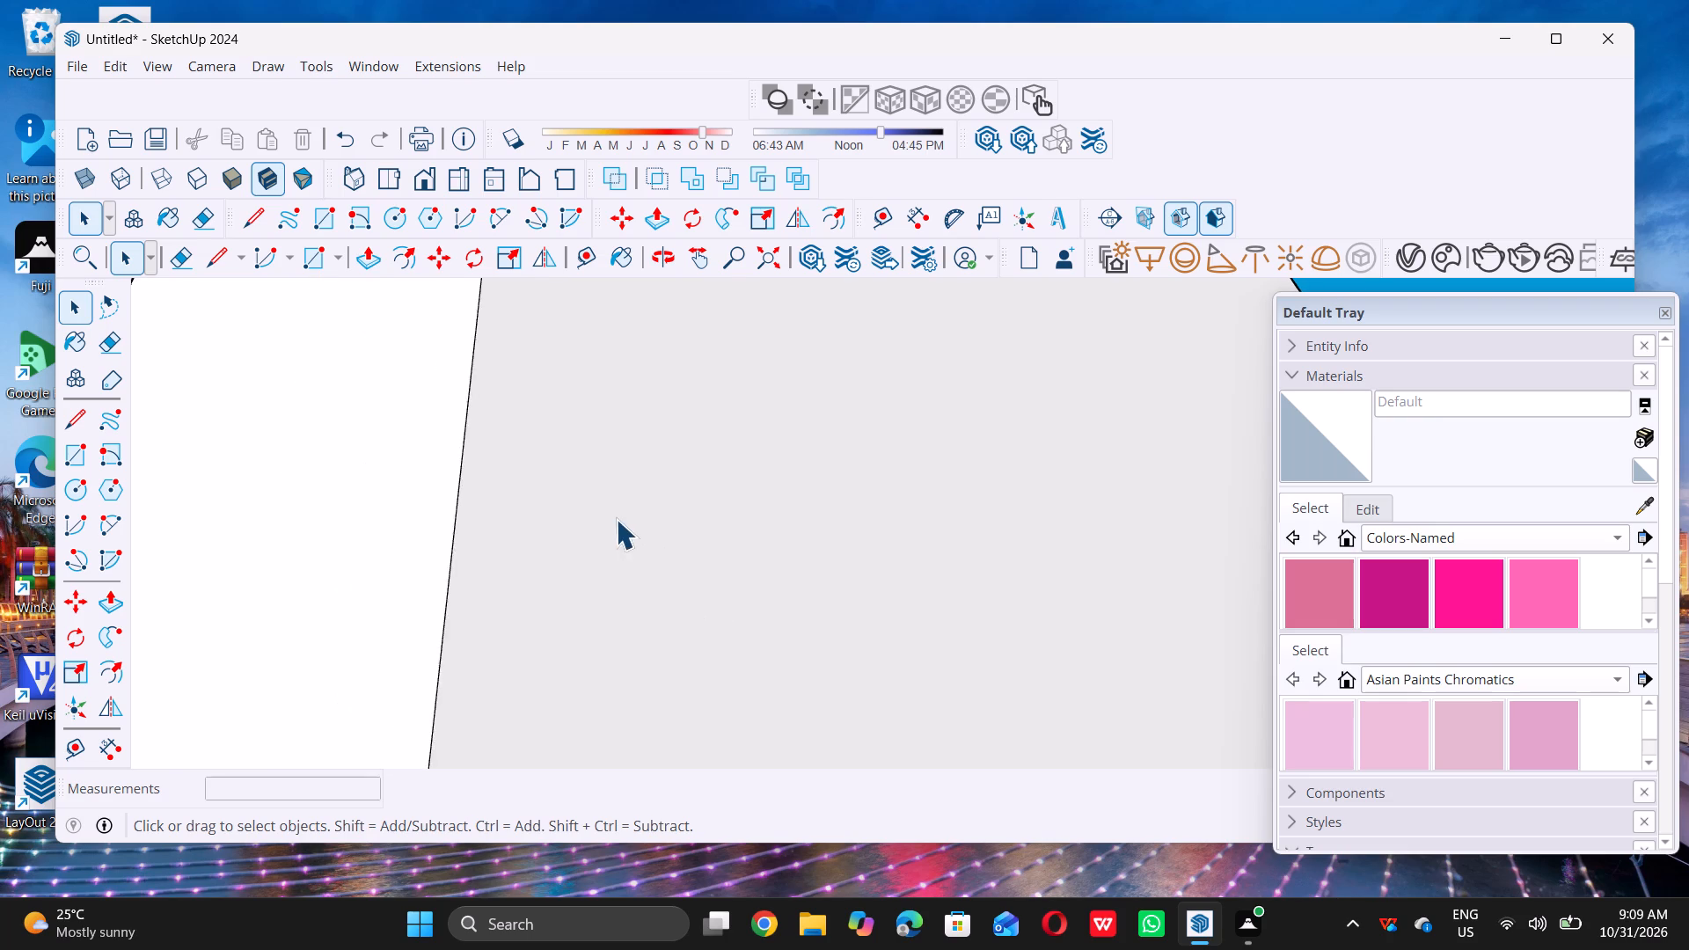
{"action": "scroll", "coordinate": [616, 519], "scroll_direction": "down", "scroll_amount": 20}
{"action": "scroll", "coordinate": [616, 519], "scroll_direction": "down", "scroll_amount": 8}
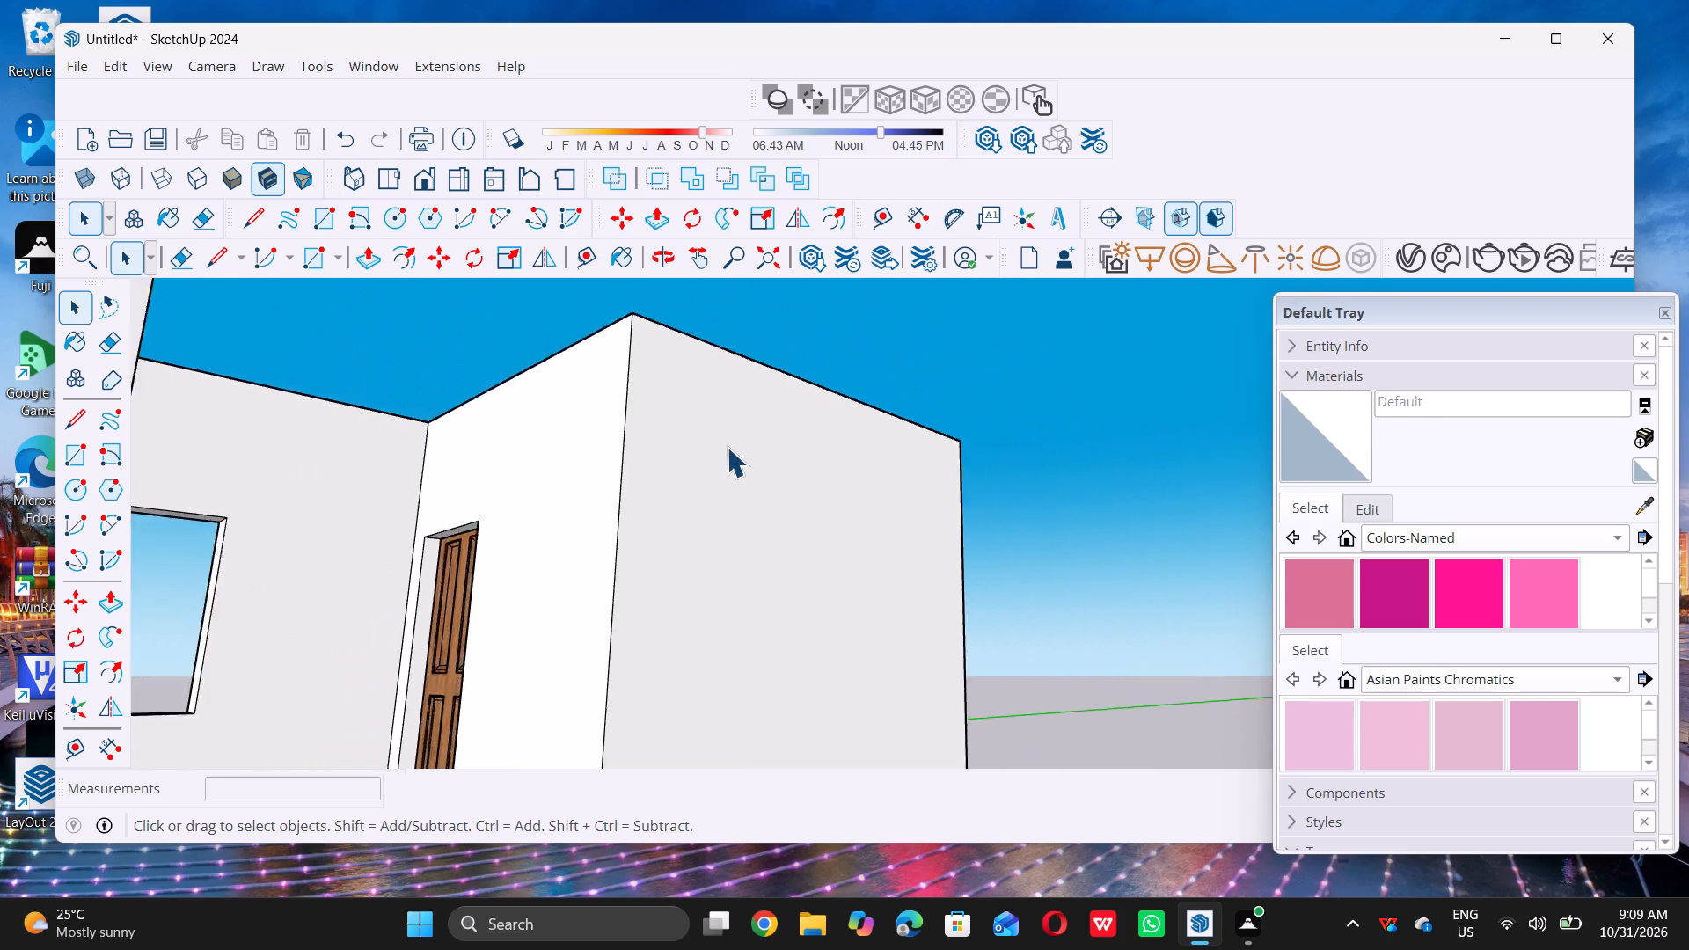
{"action": "scroll", "coordinate": [727, 447], "scroll_direction": "down", "scroll_amount": 1}
{"action": "scroll", "coordinate": [516, 484], "scroll_direction": "down", "scroll_amount": 1}
{"action": "middle_click_drag", "start_coordinate": [515, 481], "coordinate": [349, 560]}
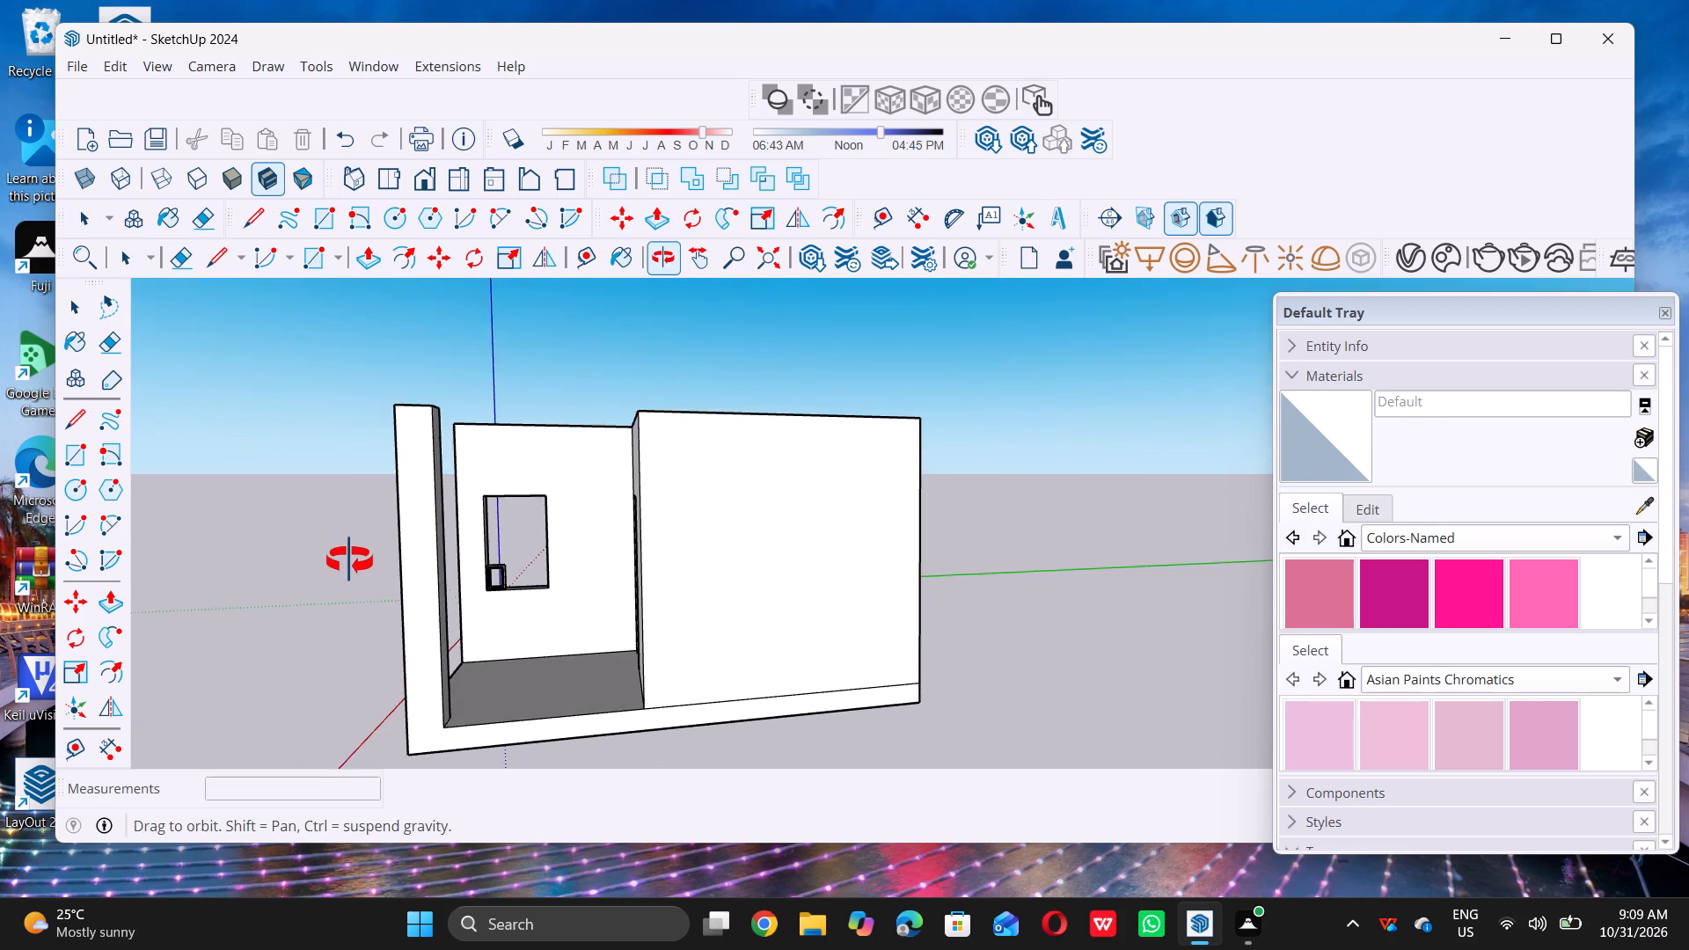
{"action": "middle_click_drag", "start_coordinate": [349, 560], "coordinate": [333, 537]}
{"action": "scroll", "coordinate": [578, 482], "scroll_direction": "up", "scroll_amount": 6}
{"action": "scroll", "coordinate": [580, 471], "scroll_direction": "down", "scroll_amount": 2}
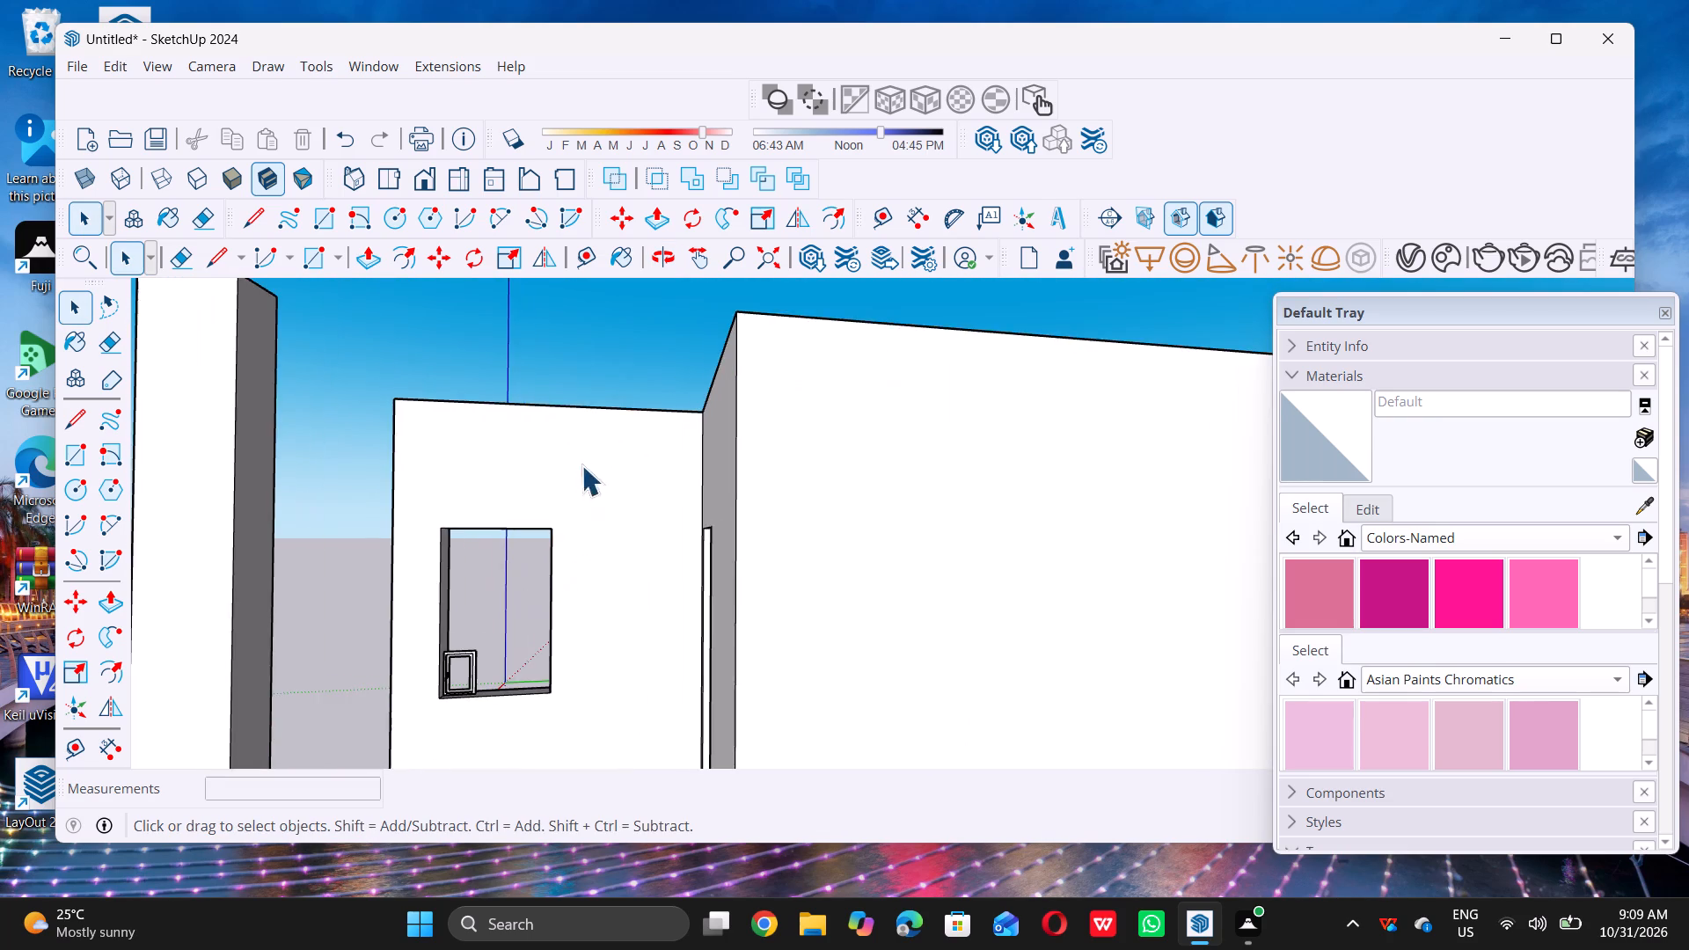
{"action": "scroll", "coordinate": [581, 465], "scroll_direction": "down", "scroll_amount": 4}
{"action": "middle_click_drag", "start_coordinate": [598, 431], "coordinate": [573, 510]}
{"action": "scroll", "coordinate": [506, 614], "scroll_direction": "up", "scroll_amount": 7}
{"action": "middle_click_drag", "start_coordinate": [525, 560], "coordinate": [549, 501]}
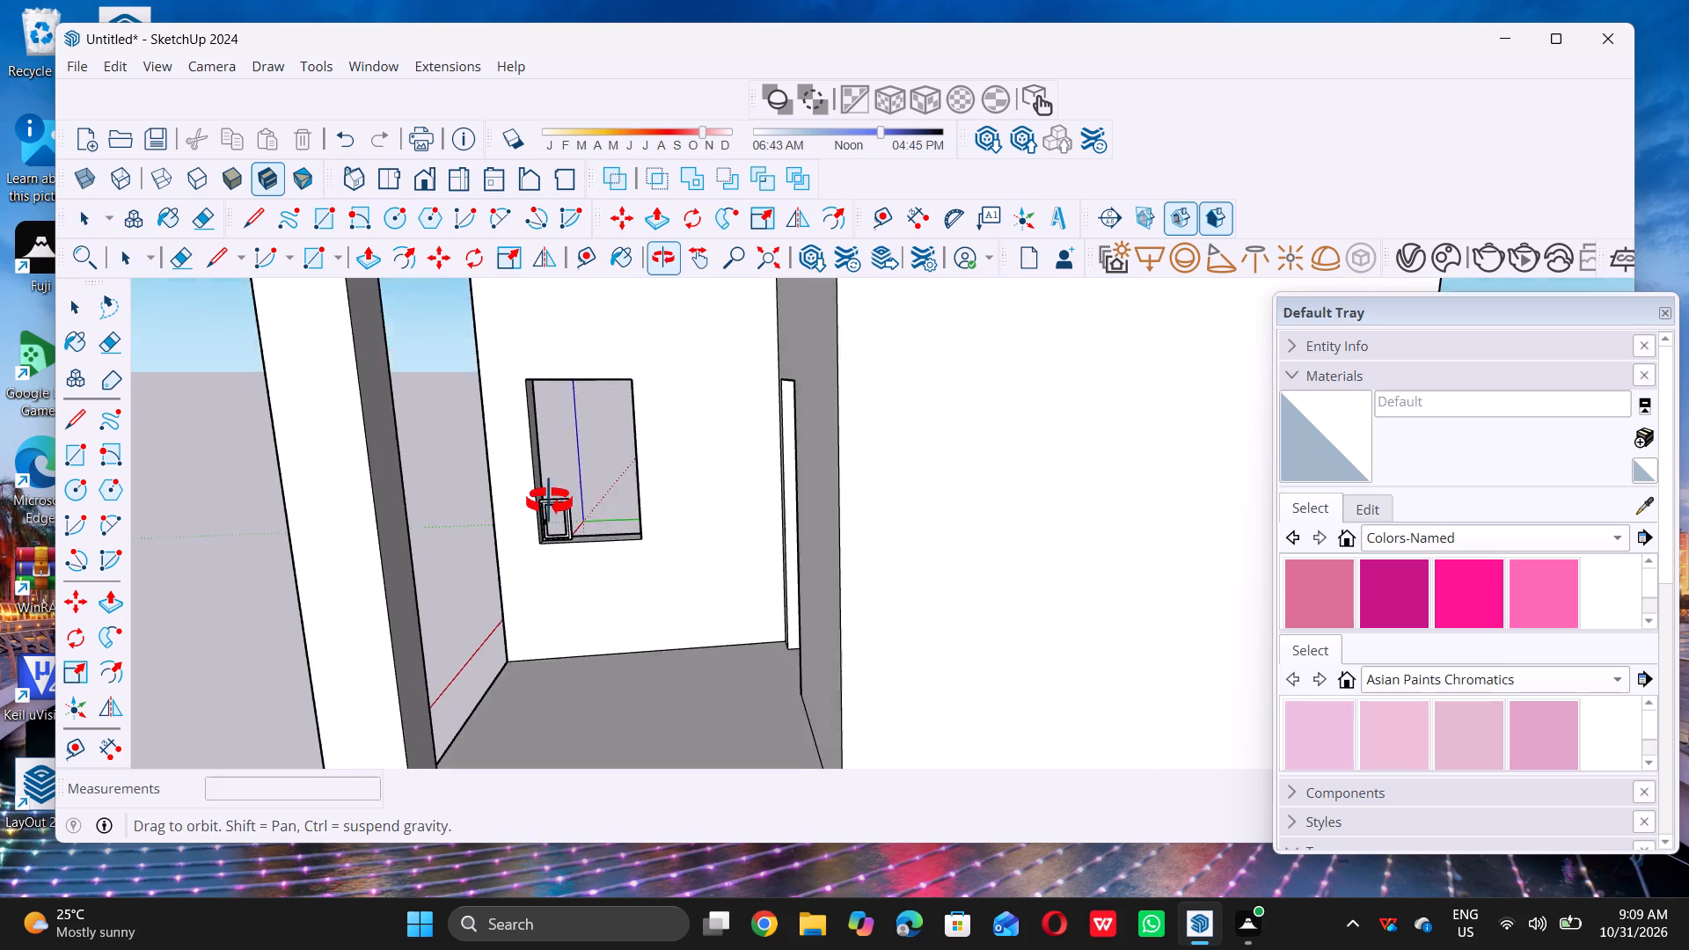
{"action": "middle_click_drag", "start_coordinate": [549, 501], "coordinate": [549, 481]}
{"action": "scroll", "coordinate": [551, 501], "scroll_direction": "up", "scroll_amount": 9}
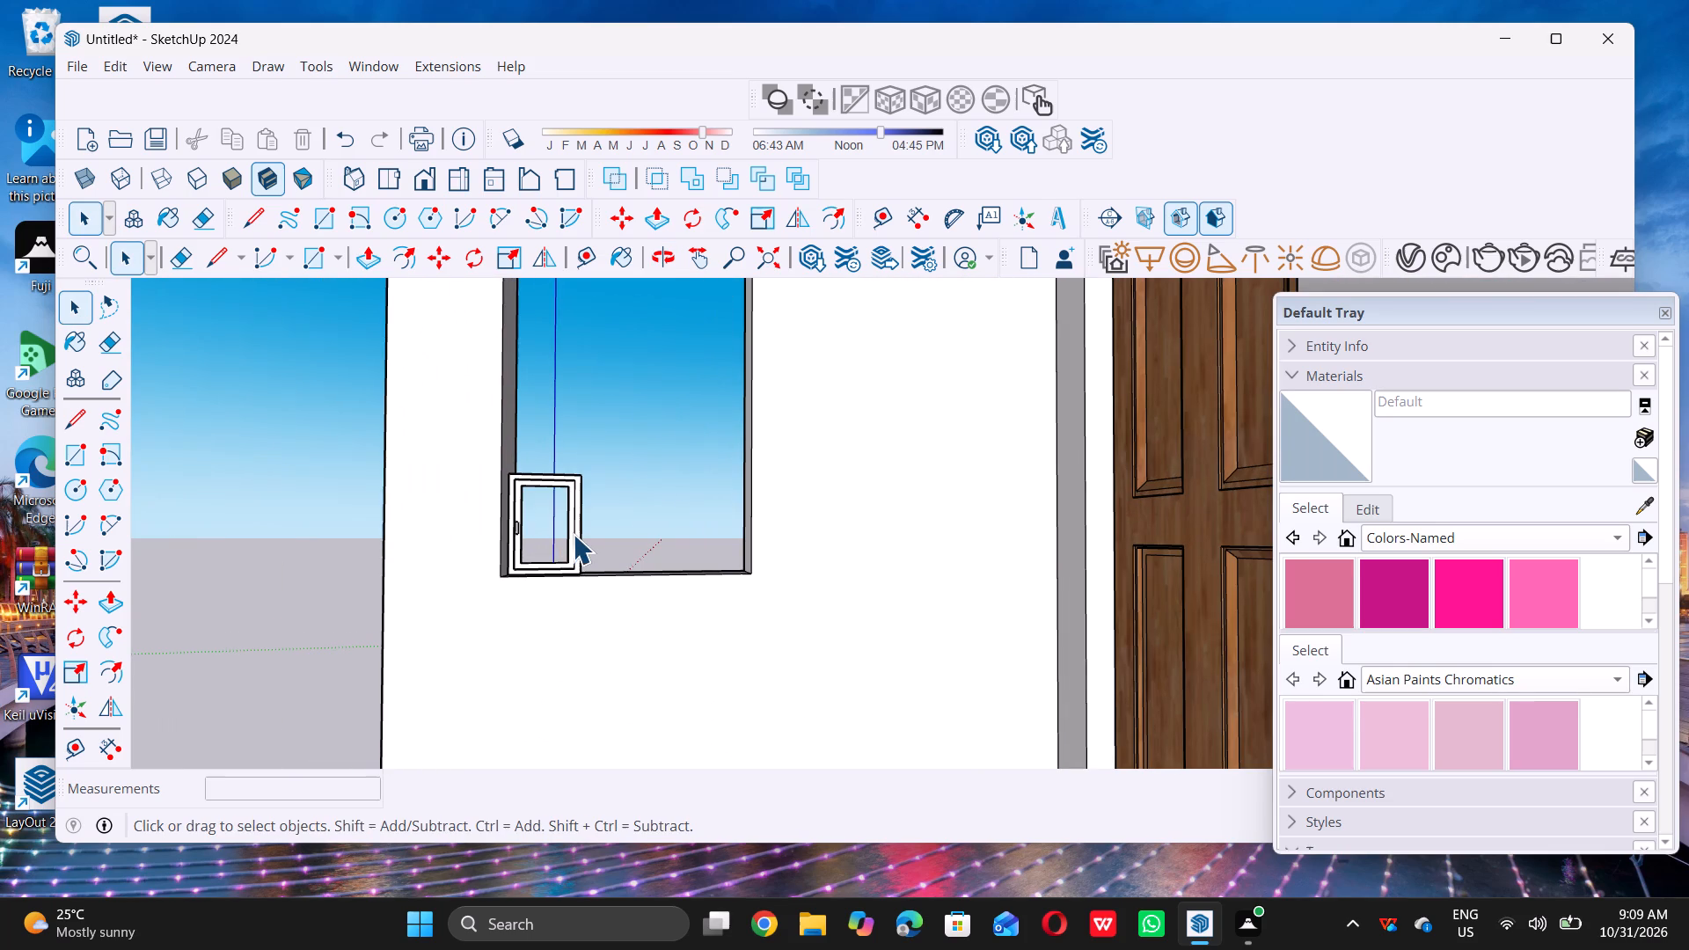
Scale the window up uniformly from its upper corner by about 3.27 so it fills most of the opening.
{"action": "left_click", "coordinate": [574, 534]}
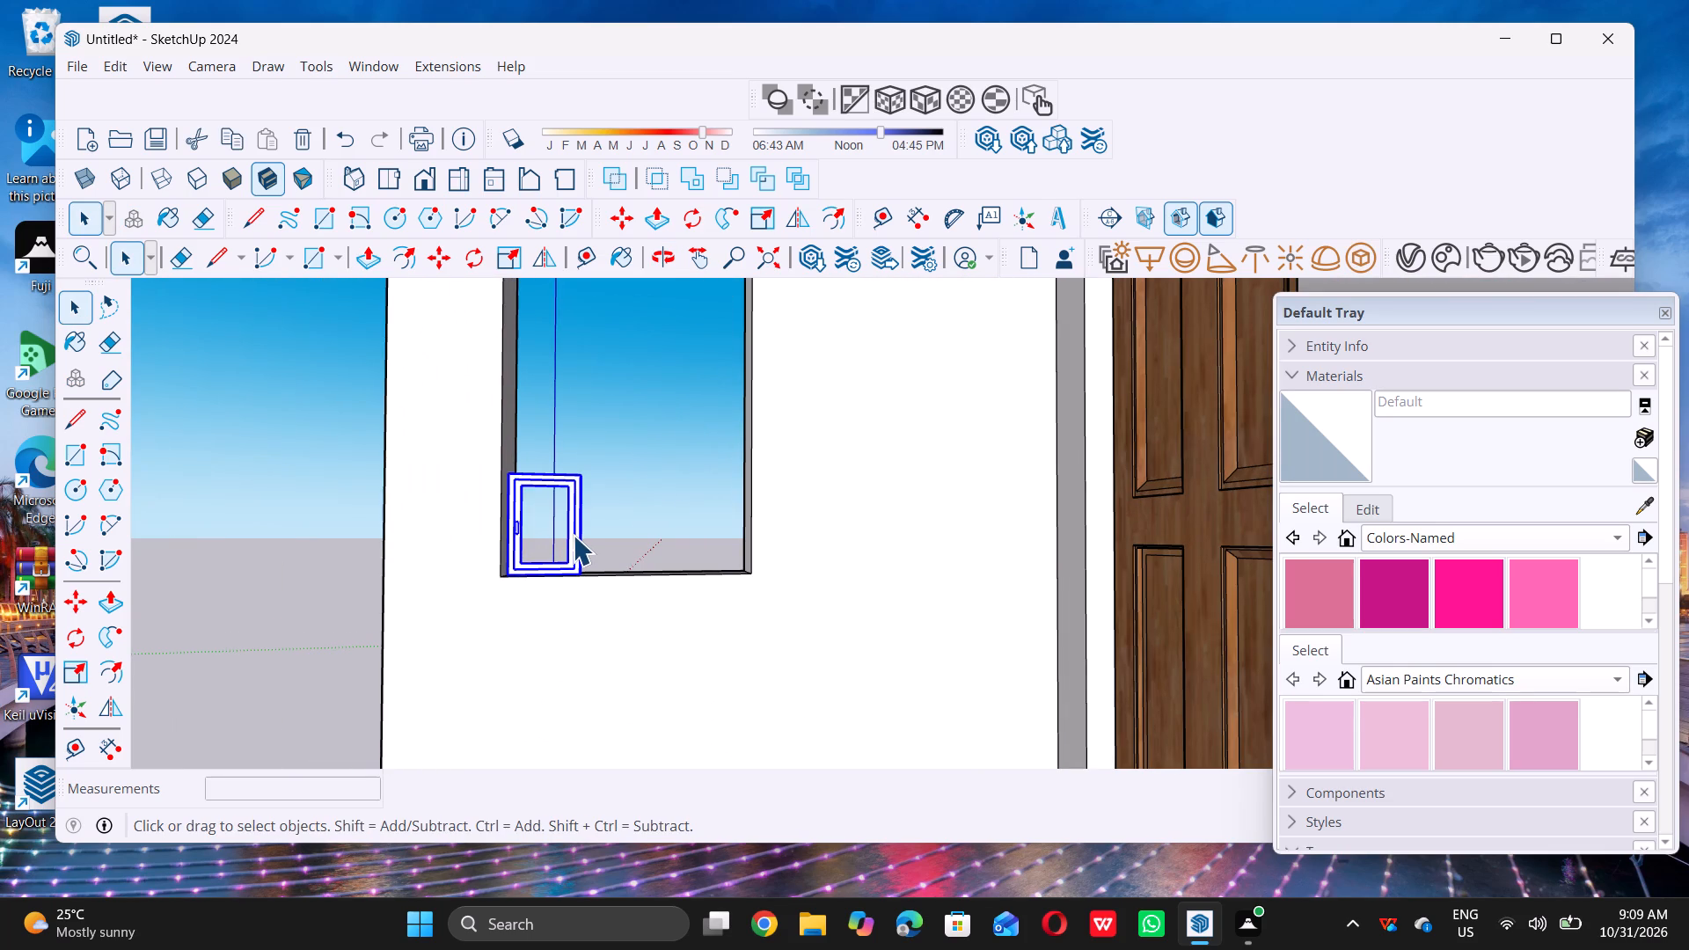
{"action": "key", "text": "s"}
{"action": "scroll", "coordinate": [571, 537], "scroll_direction": "down", "scroll_amount": 6}
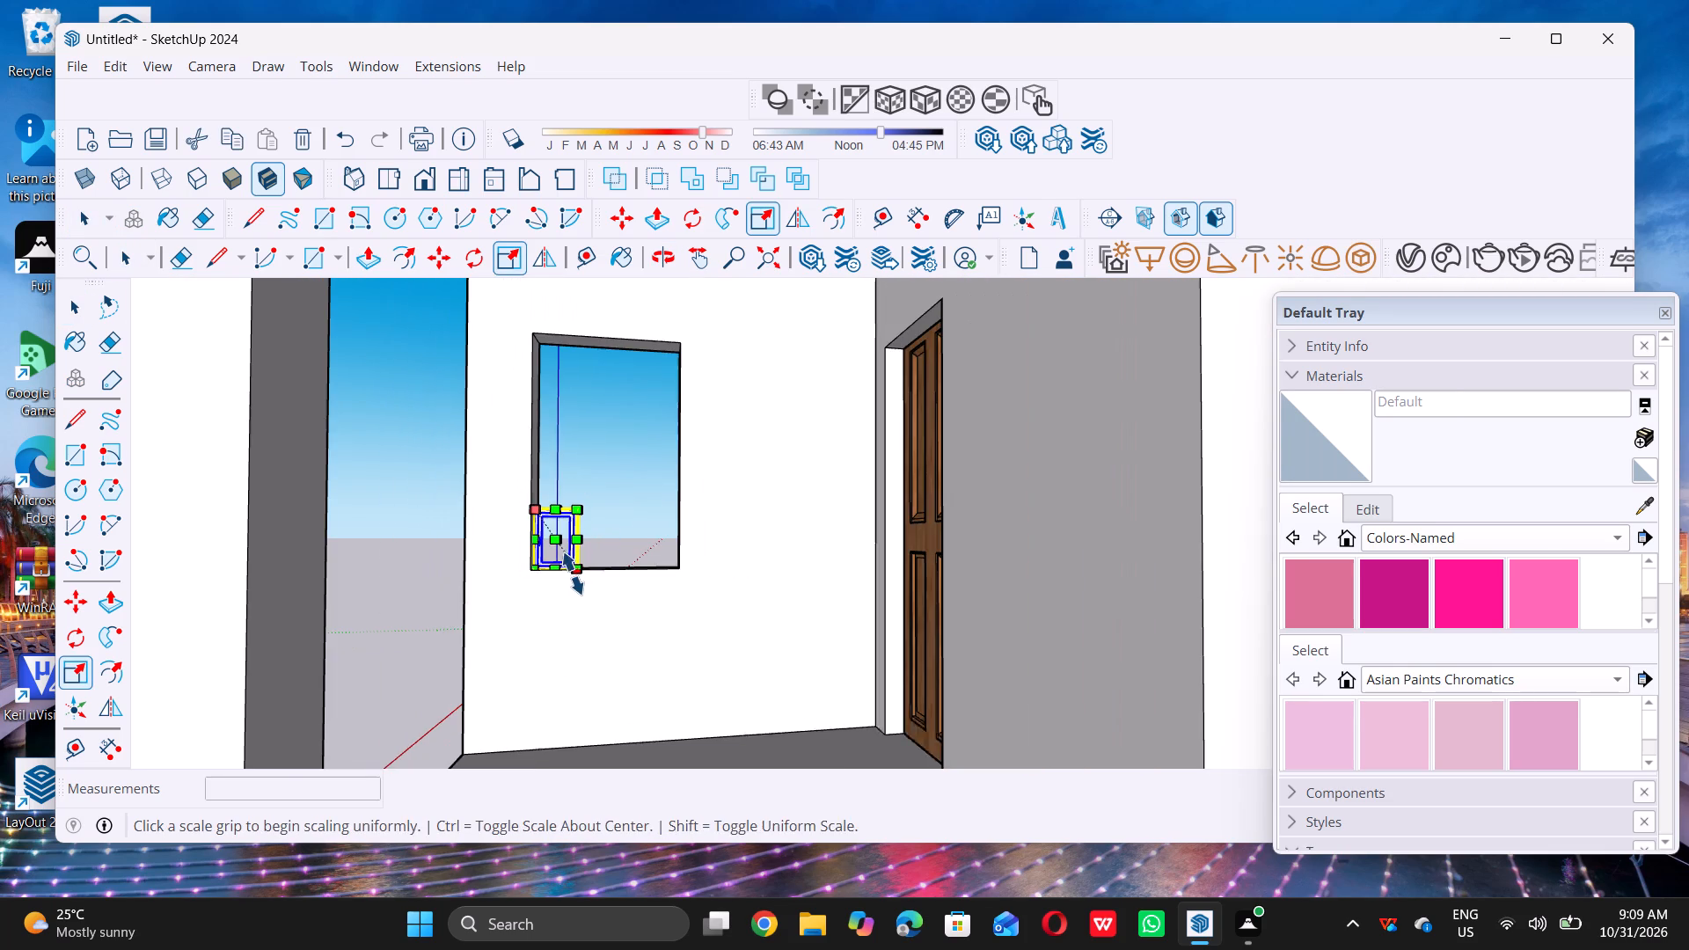
{"action": "middle_click_drag", "start_coordinate": [541, 405], "coordinate": [526, 483]}
{"action": "scroll", "coordinate": [534, 494], "scroll_direction": "up", "scroll_amount": 7}
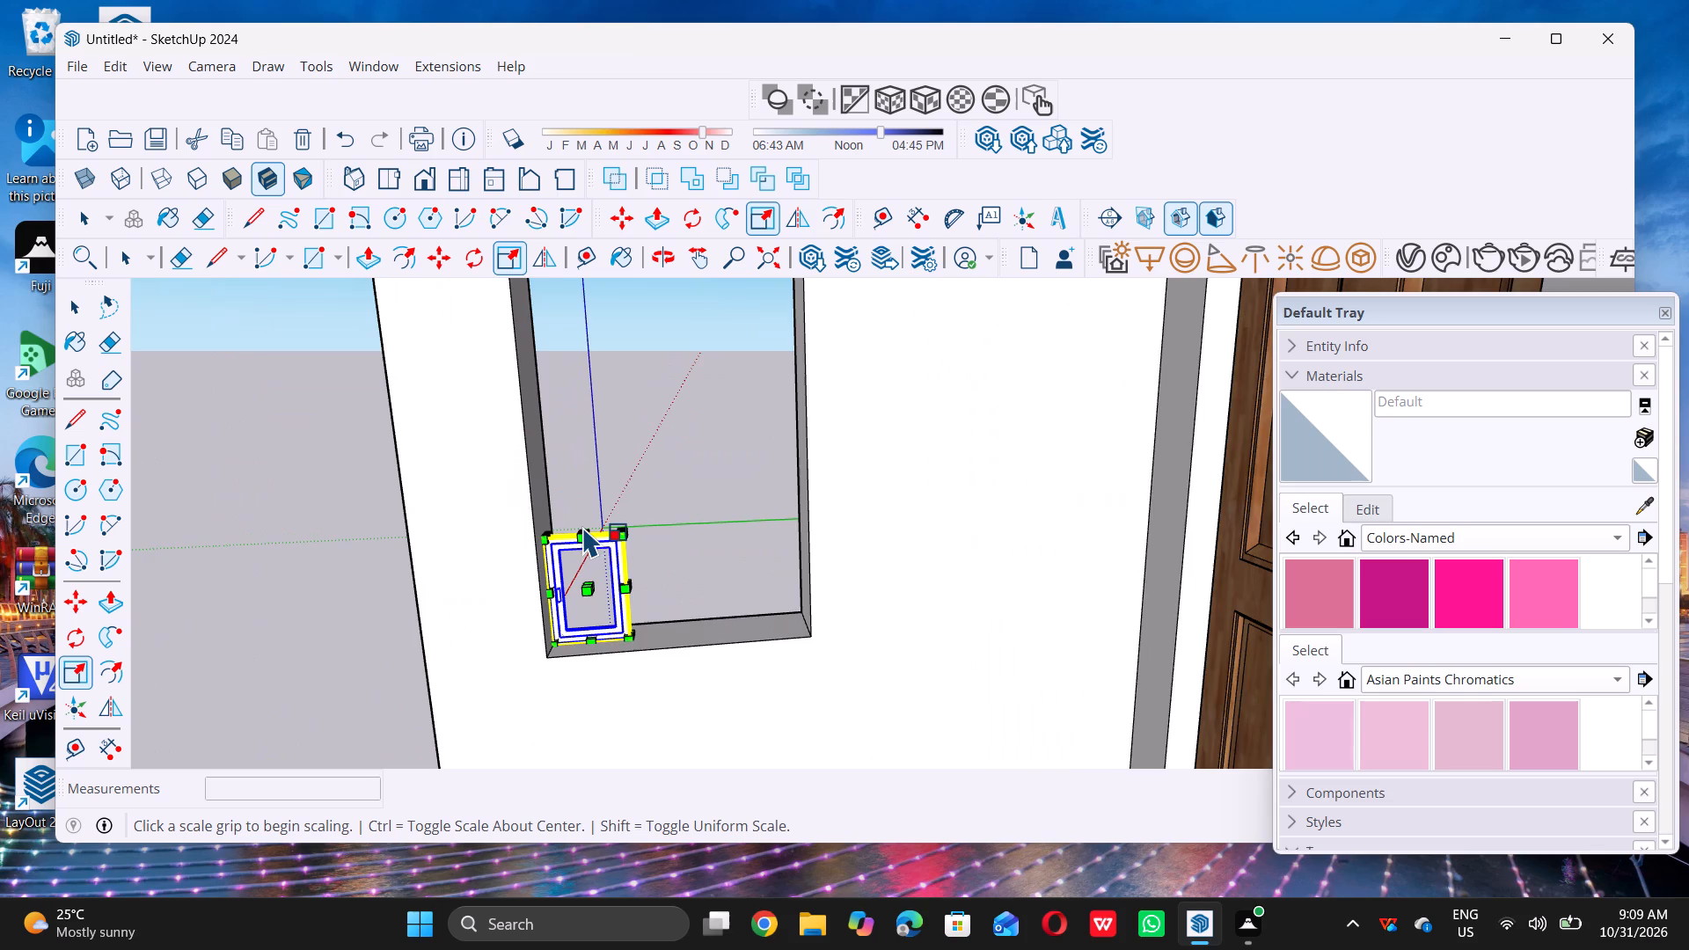
{"action": "scroll", "coordinate": [582, 540], "scroll_direction": "up", "scroll_amount": 6}
{"action": "triple_click", "coordinate": [654, 522]}
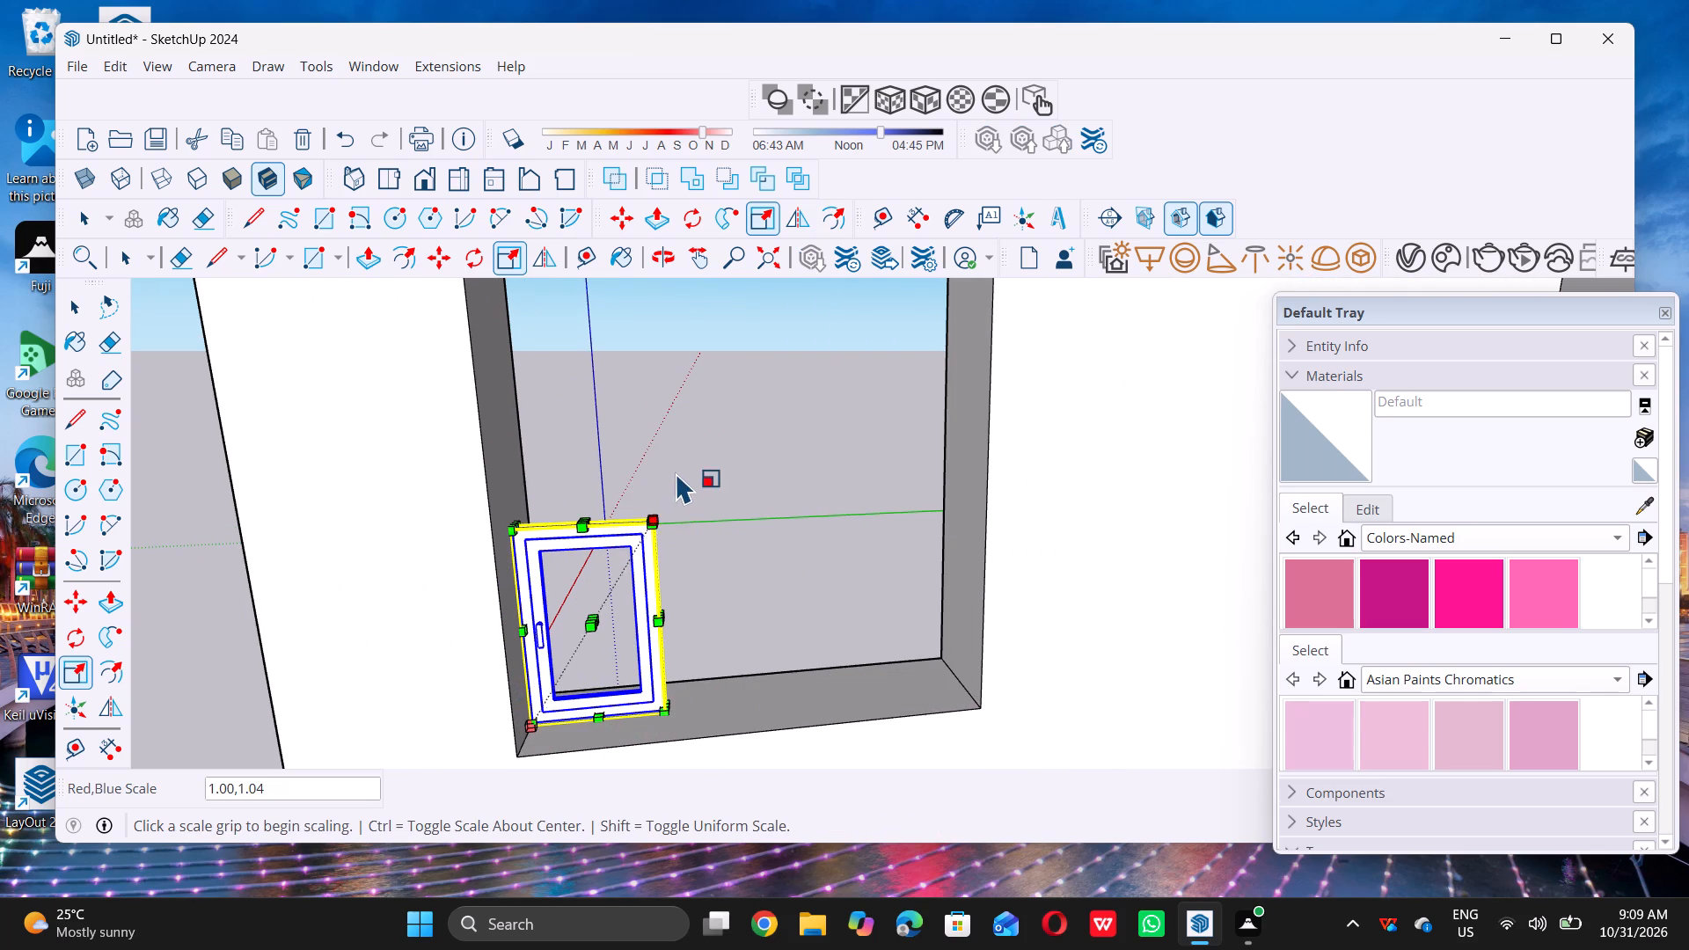
{"action": "double_click", "coordinate": [653, 519]}
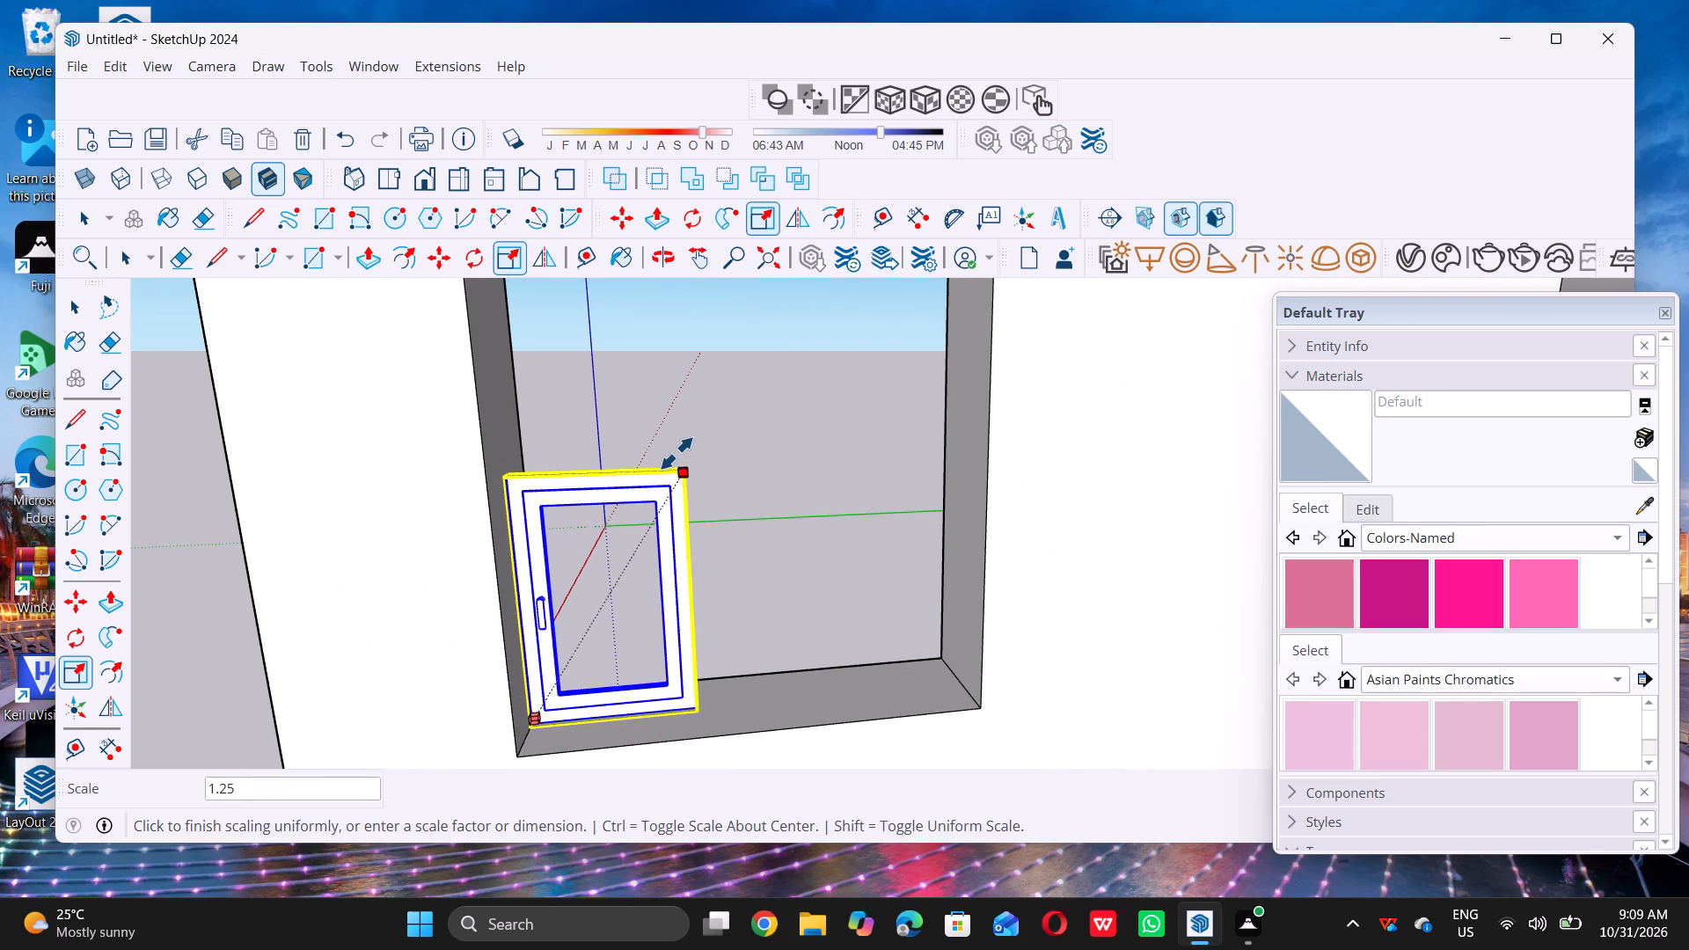
{"action": "scroll", "coordinate": [676, 453], "scroll_direction": "down", "scroll_amount": 16}
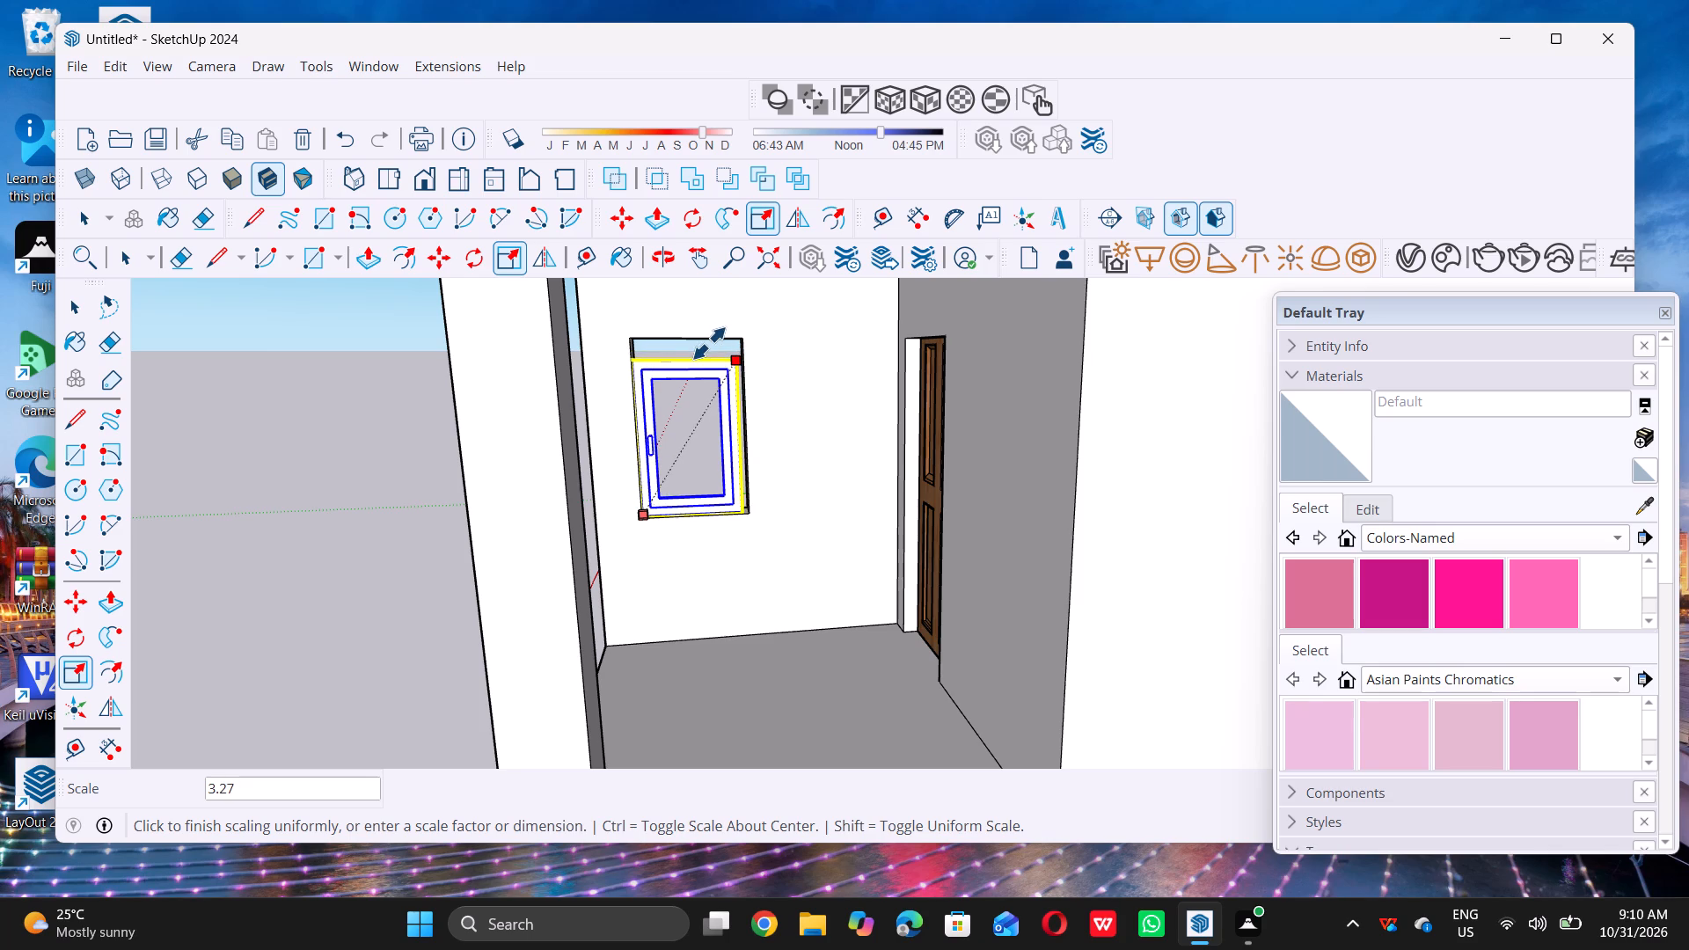
{"action": "left_click", "coordinate": [699, 348]}
Stretch the window's width along the red scale axis until it meets the opening's side edge nearest the door.
{"action": "middle_click_drag", "start_coordinate": [741, 422], "coordinate": [697, 449]}
{"action": "scroll", "coordinate": [695, 443], "scroll_direction": "up", "scroll_amount": 12}
{"action": "scroll", "coordinate": [793, 433], "scroll_direction": "up", "scroll_amount": 11}
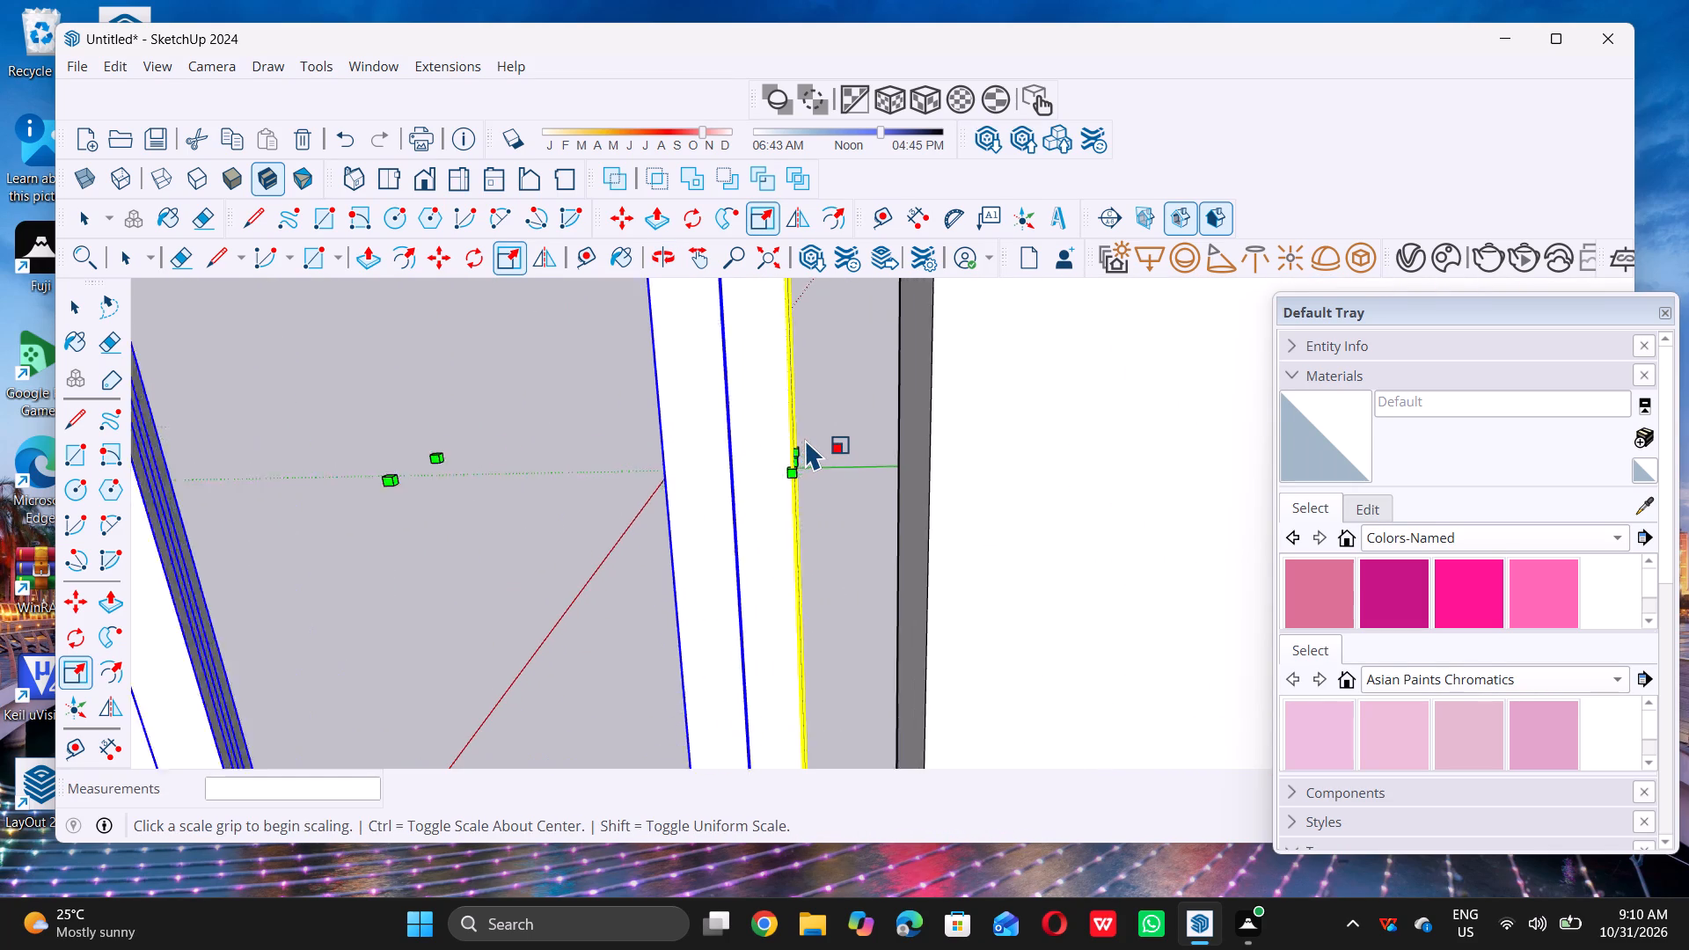
{"action": "double_click", "coordinate": [793, 469]}
{"action": "scroll", "coordinate": [793, 469], "scroll_direction": "down", "scroll_amount": 6}
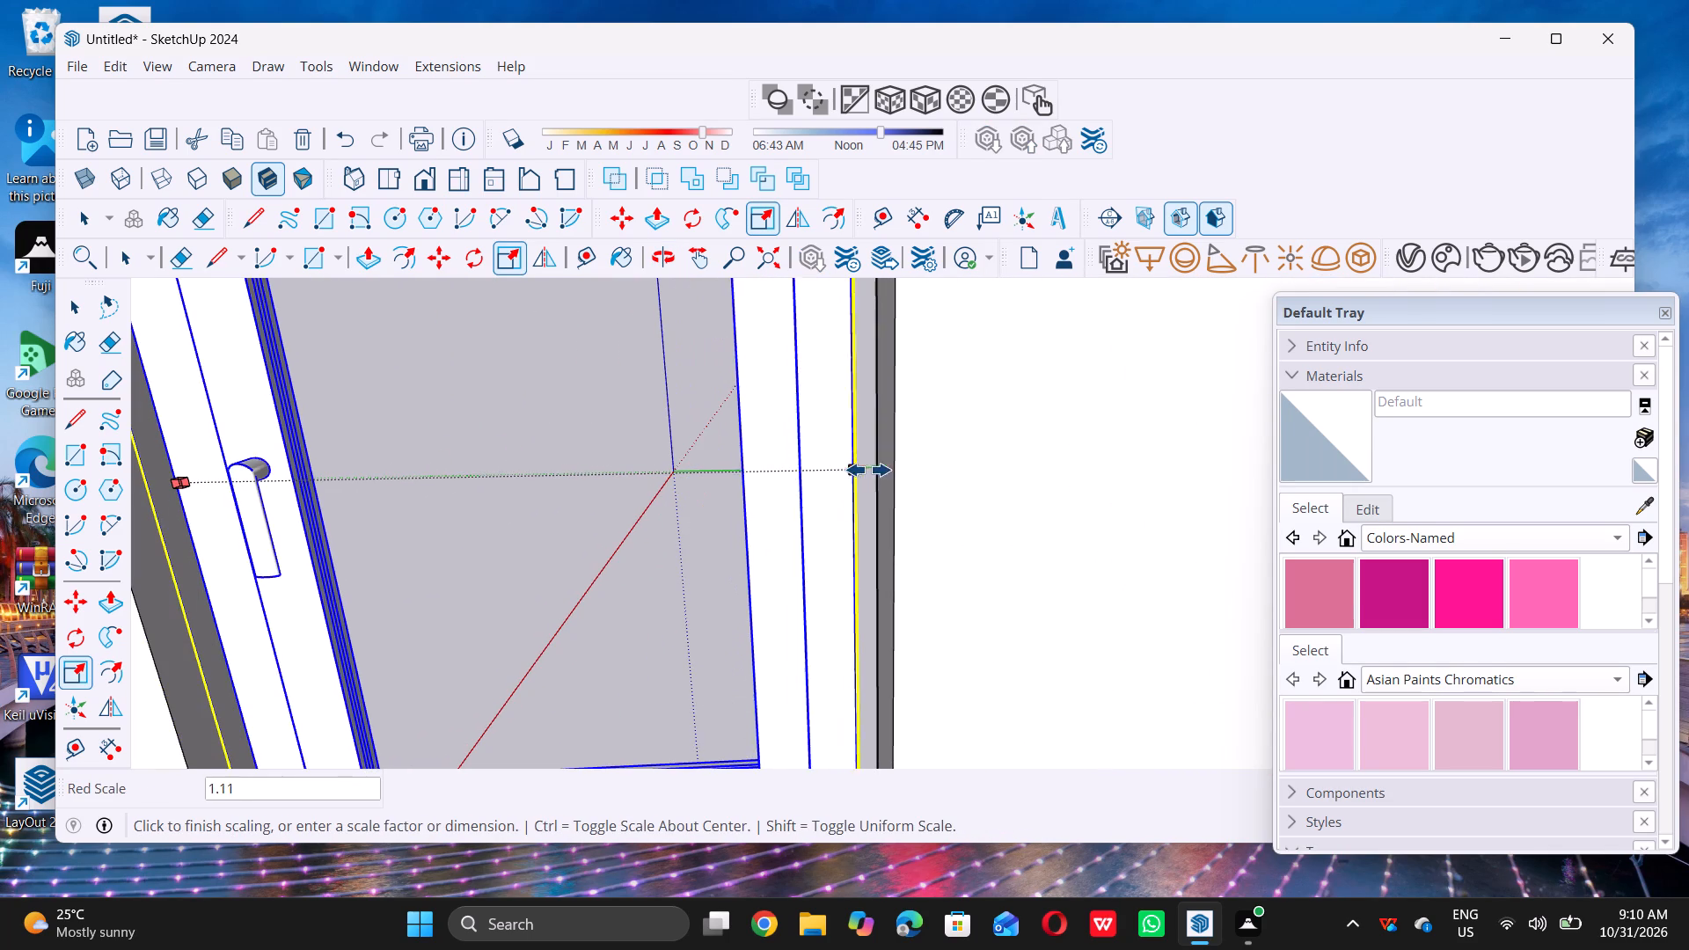
{"action": "triple_click", "coordinate": [896, 464]}
{"action": "left_click", "coordinate": [896, 464]}
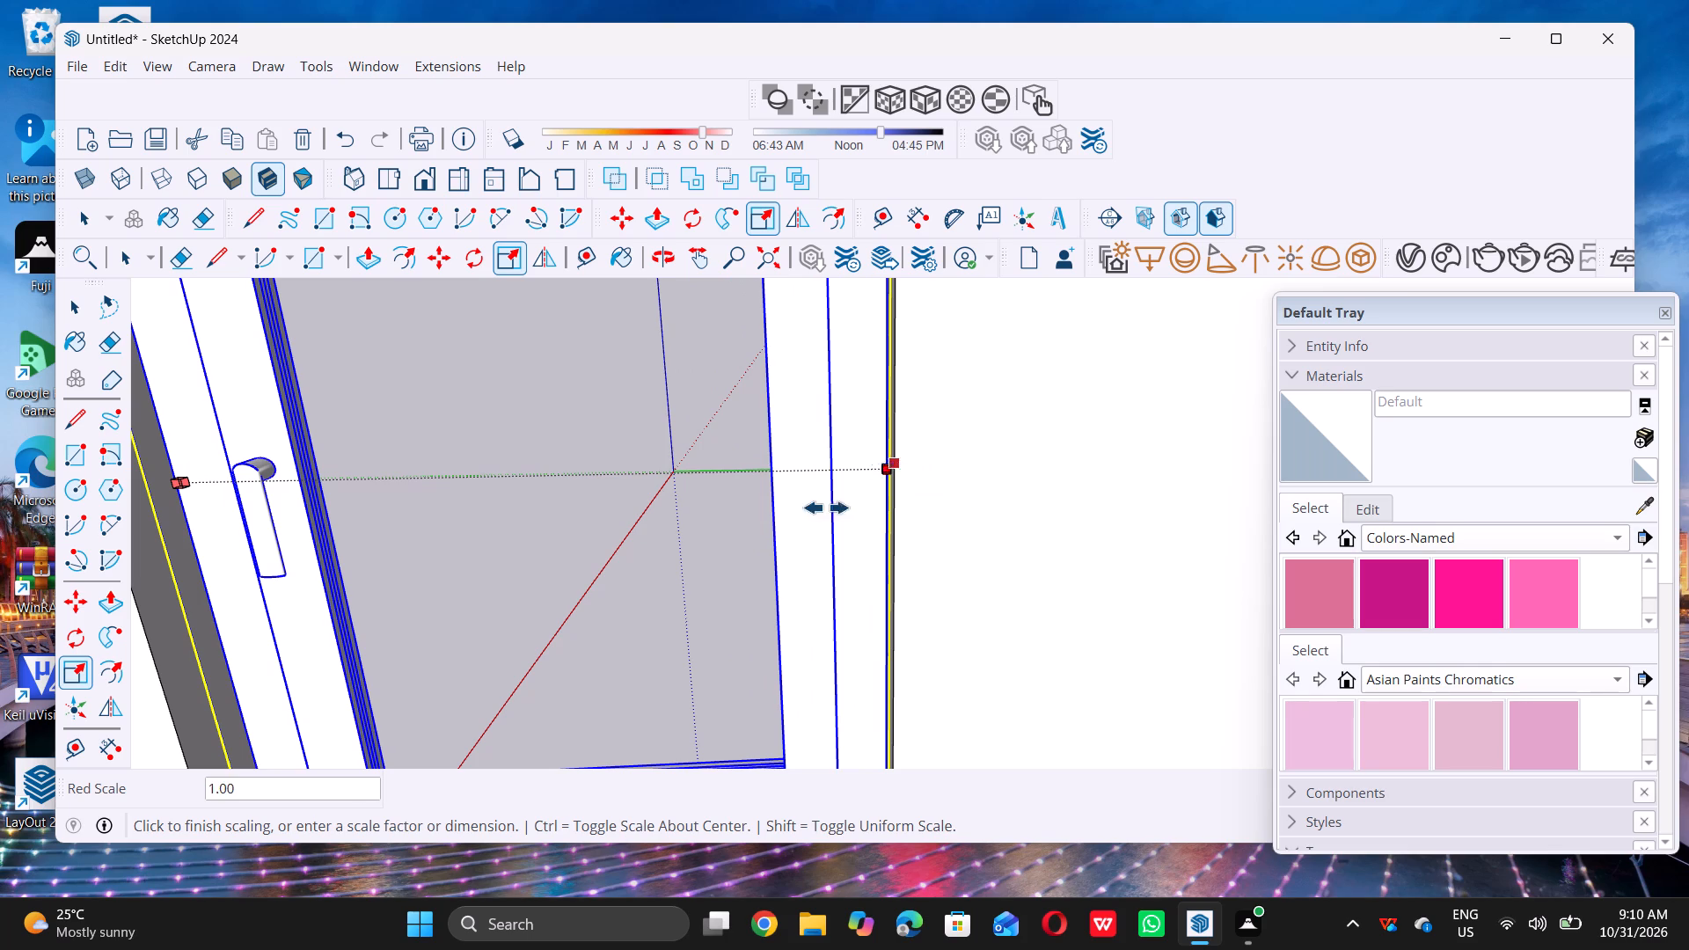
{"action": "scroll", "coordinate": [810, 515], "scroll_direction": "down", "scroll_amount": 4}
{"action": "double_click", "coordinate": [891, 474]}
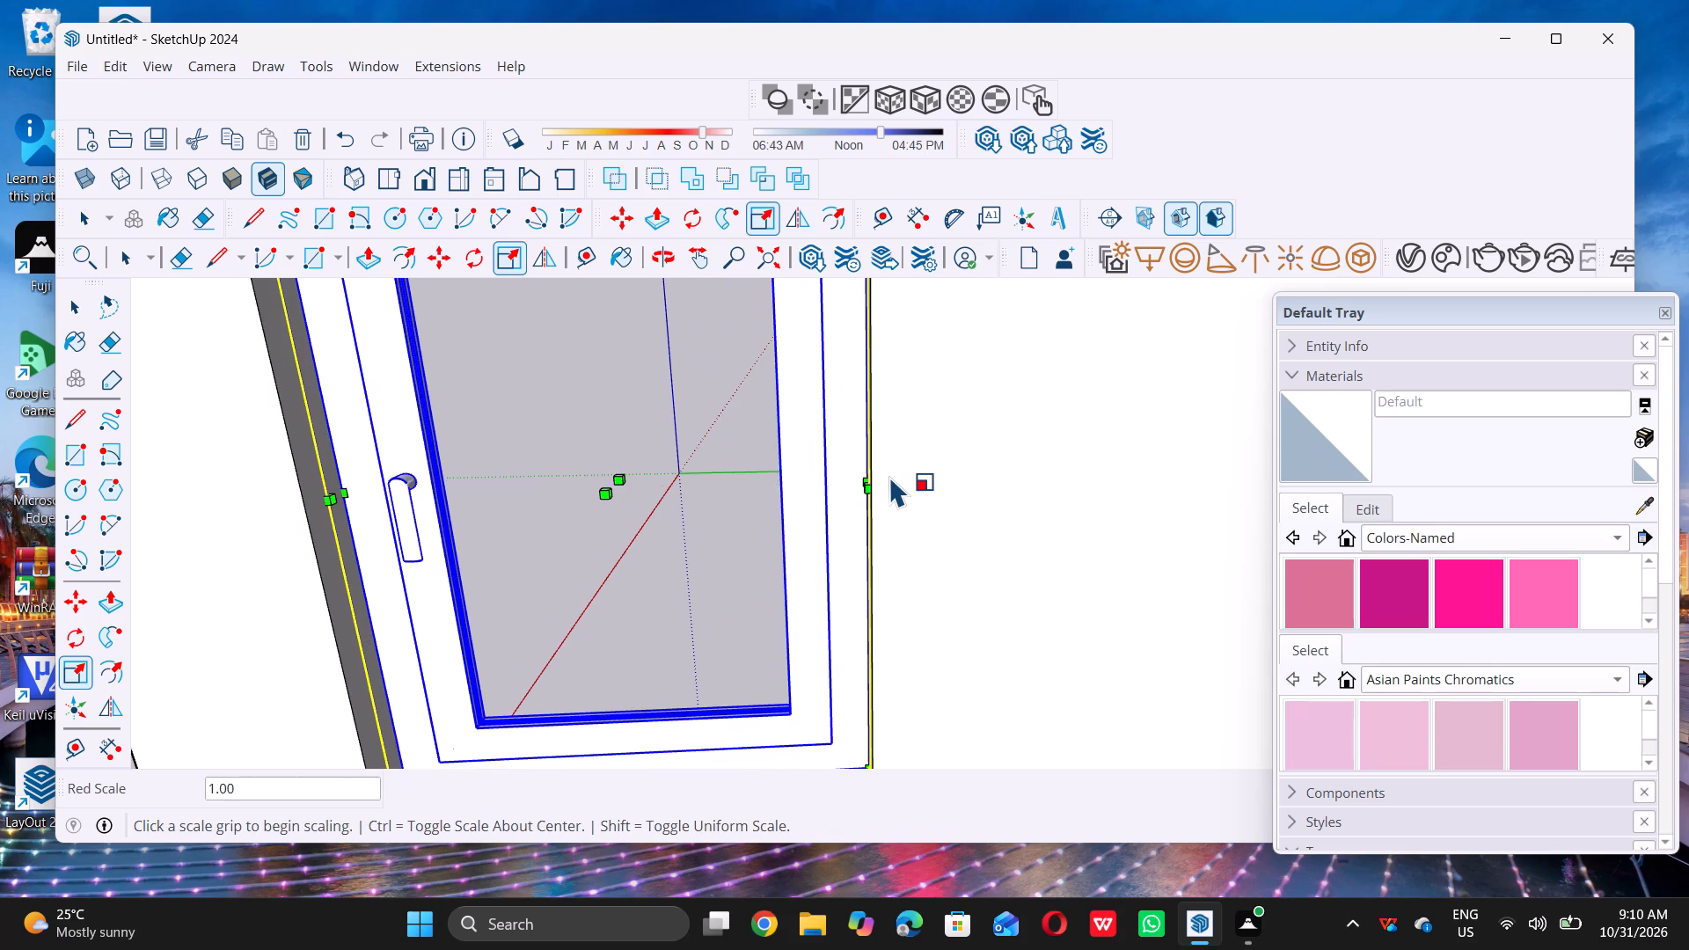
{"action": "scroll", "coordinate": [808, 530], "scroll_direction": "down", "scroll_amount": 11}
Stretch the window's height by a blue-axis factor of about 1.25 to the opening's top edge, and deselect it.
{"action": "middle_click_drag", "start_coordinate": [729, 359], "coordinate": [719, 384]}
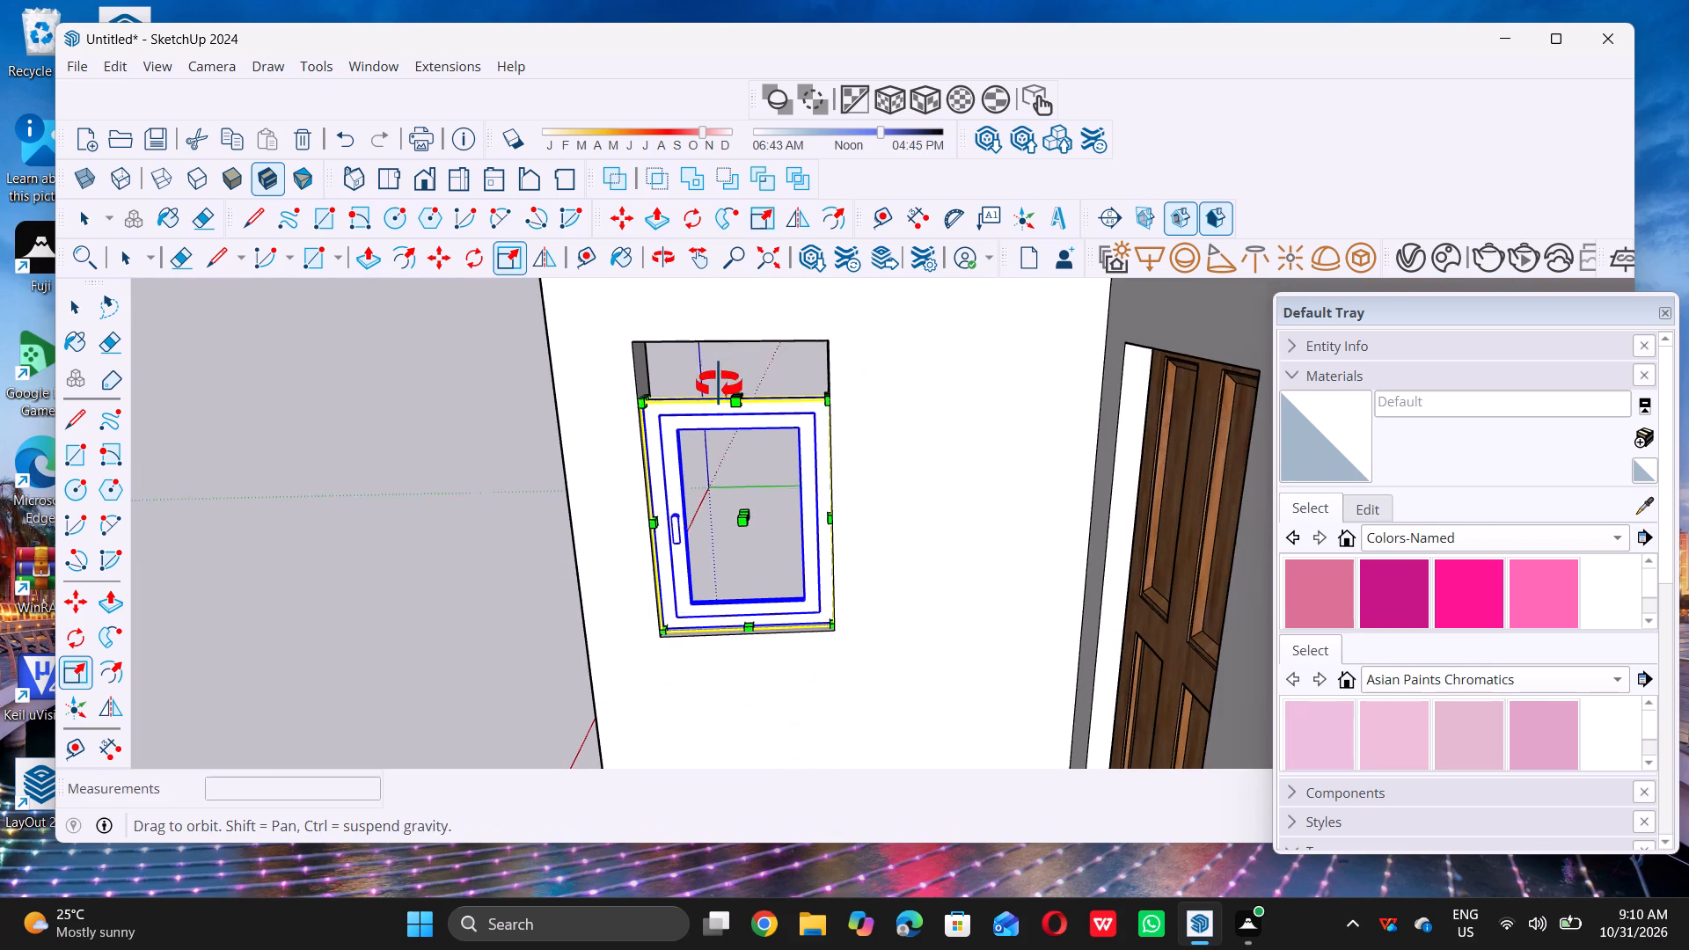
{"action": "middle_click_drag", "start_coordinate": [719, 384], "coordinate": [716, 421]}
{"action": "scroll", "coordinate": [735, 404], "scroll_direction": "up", "scroll_amount": 14}
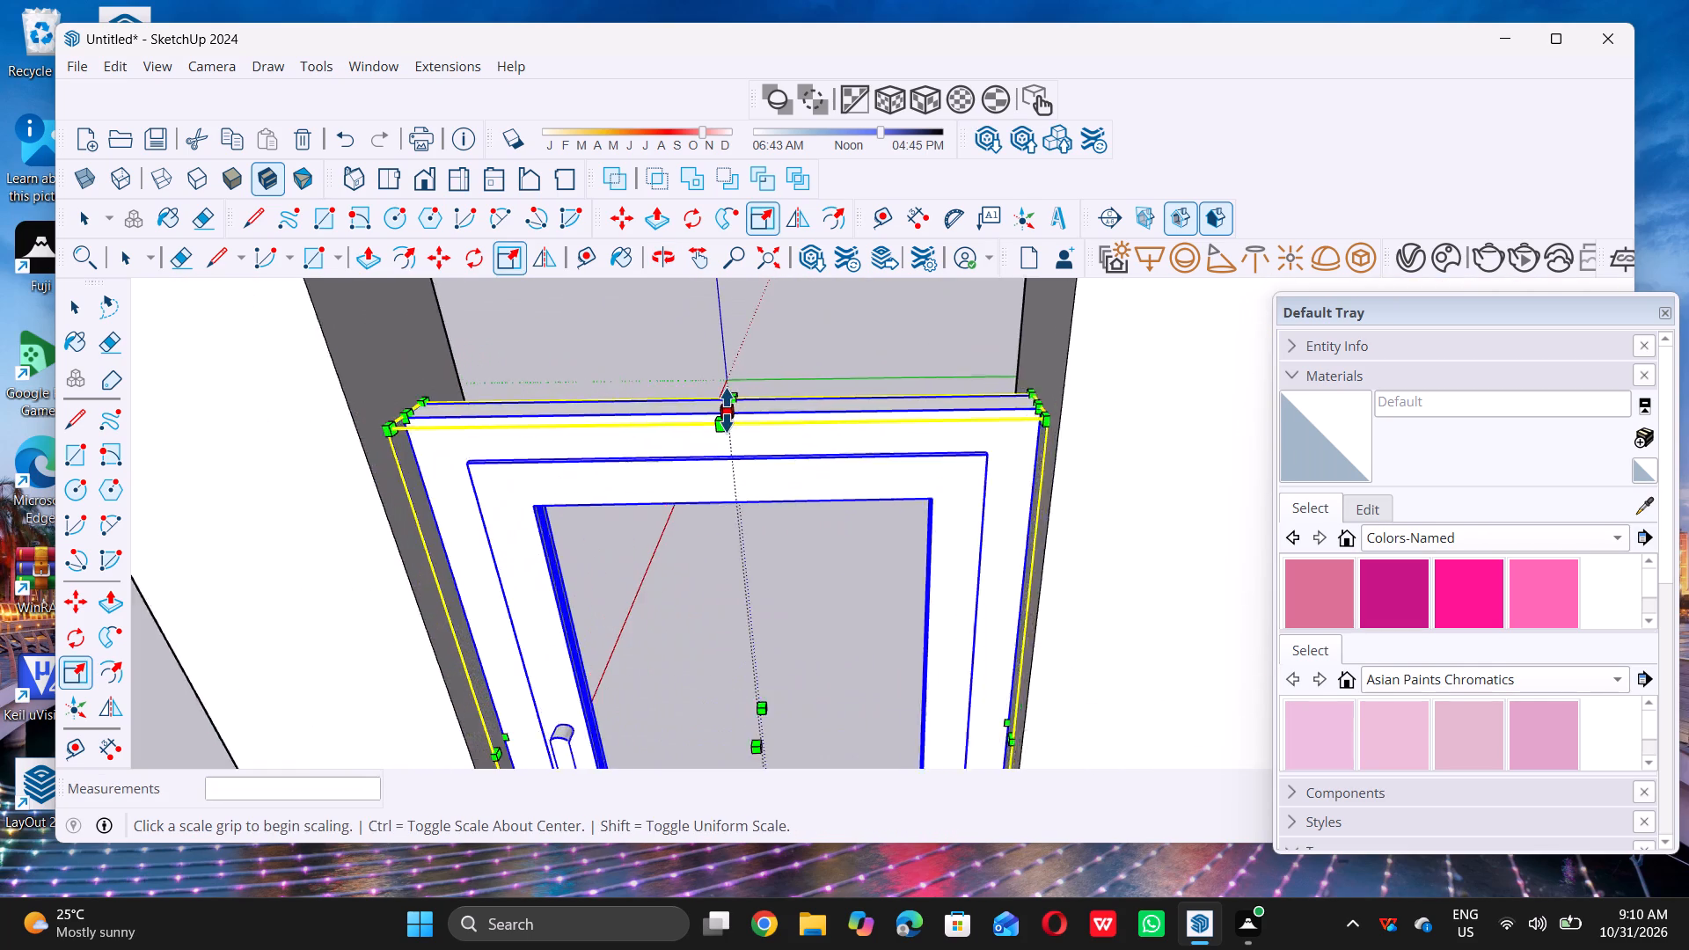
{"action": "scroll", "coordinate": [727, 410], "scroll_direction": "up", "scroll_amount": 6}
{"action": "left_click", "coordinate": [728, 410]}
{"action": "scroll", "coordinate": [728, 410], "scroll_direction": "down", "scroll_amount": 10}
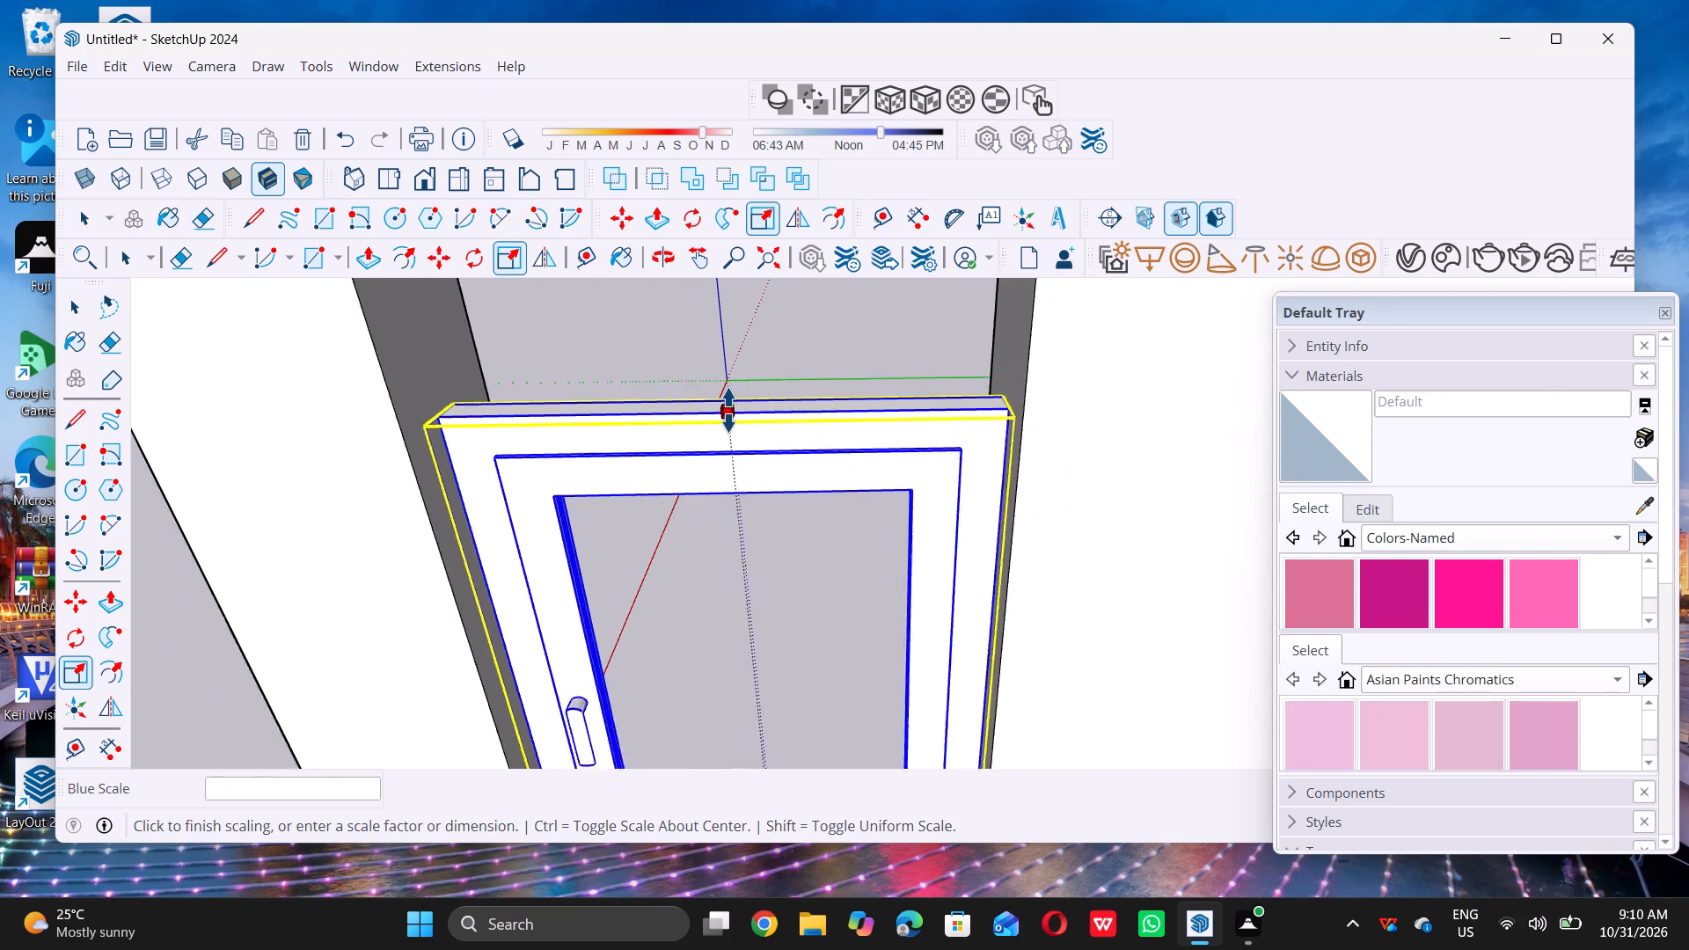
{"action": "scroll", "coordinate": [728, 410], "scroll_direction": "down", "scroll_amount": 8}
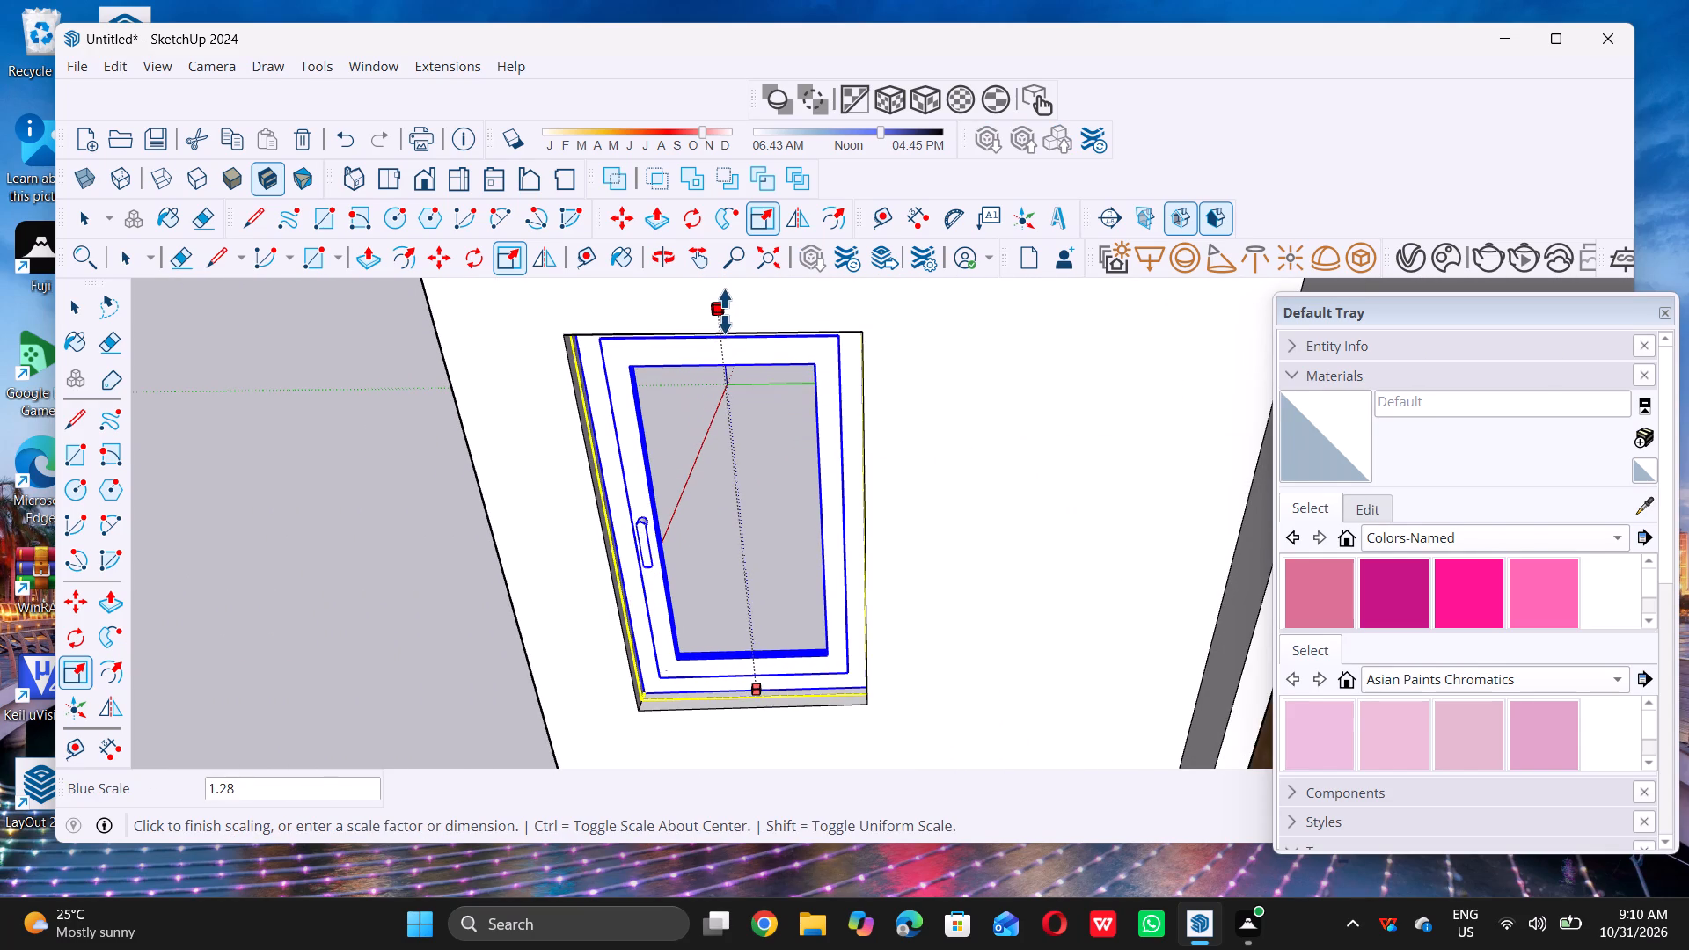
{"action": "scroll", "coordinate": [728, 333], "scroll_direction": "down", "scroll_amount": 1}
{"action": "middle_click_drag", "start_coordinate": [728, 332], "coordinate": [741, 284]}
{"action": "scroll", "coordinate": [741, 284], "scroll_direction": "up", "scroll_amount": 1}
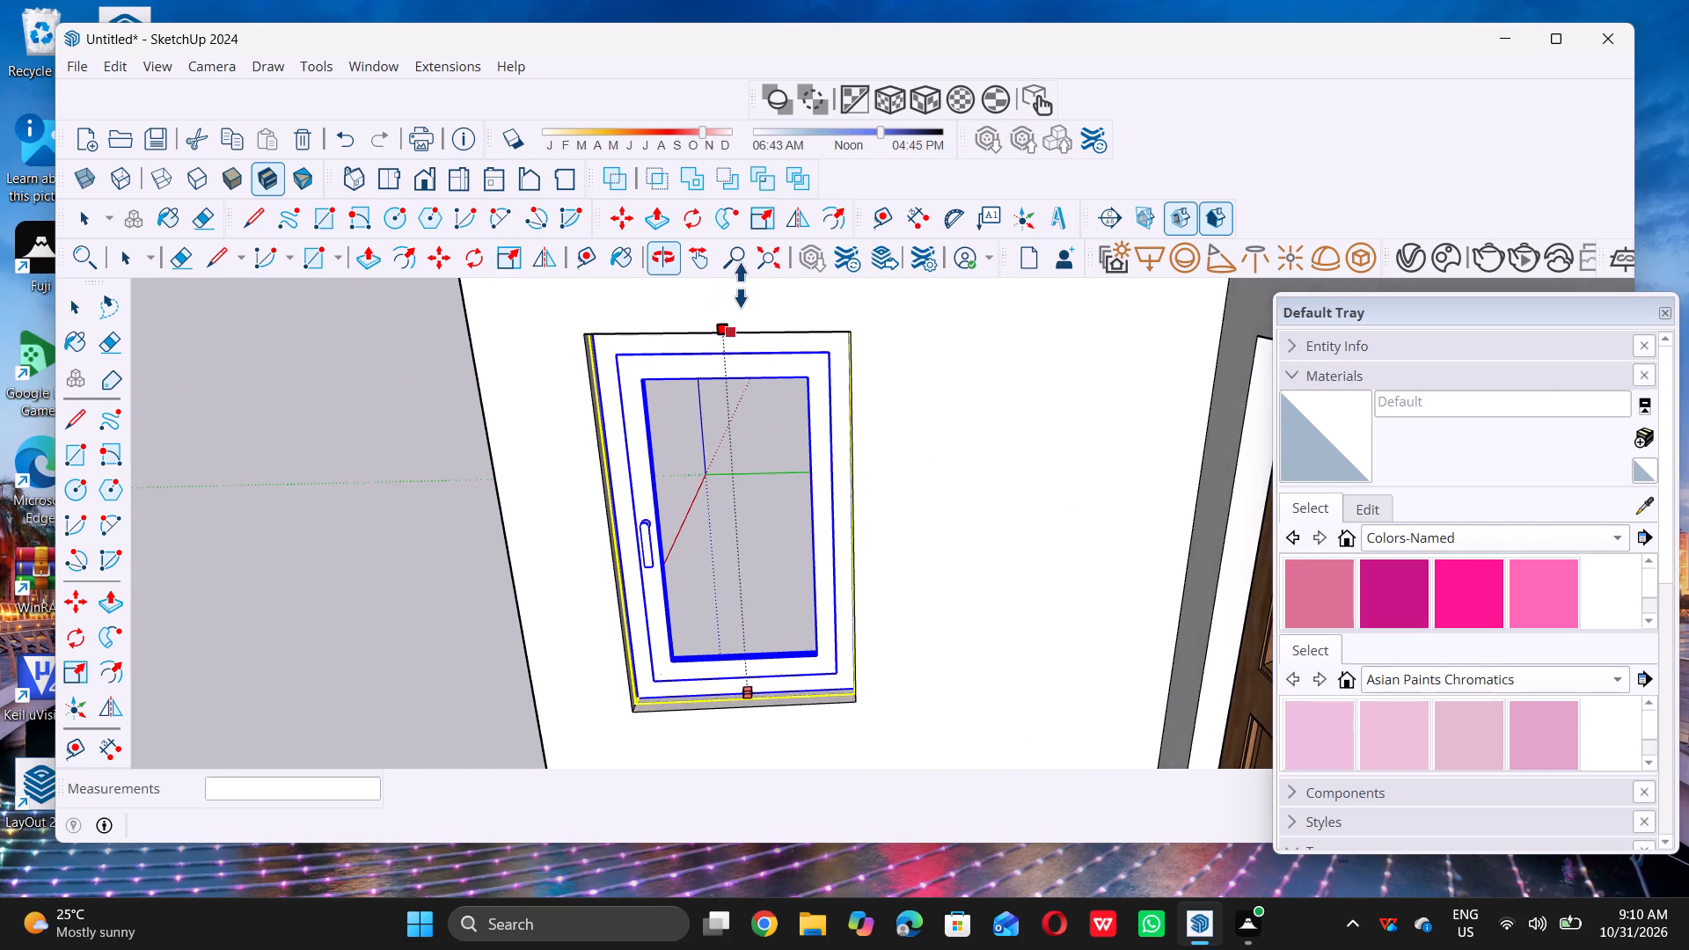
{"action": "double_click", "coordinate": [719, 331]}
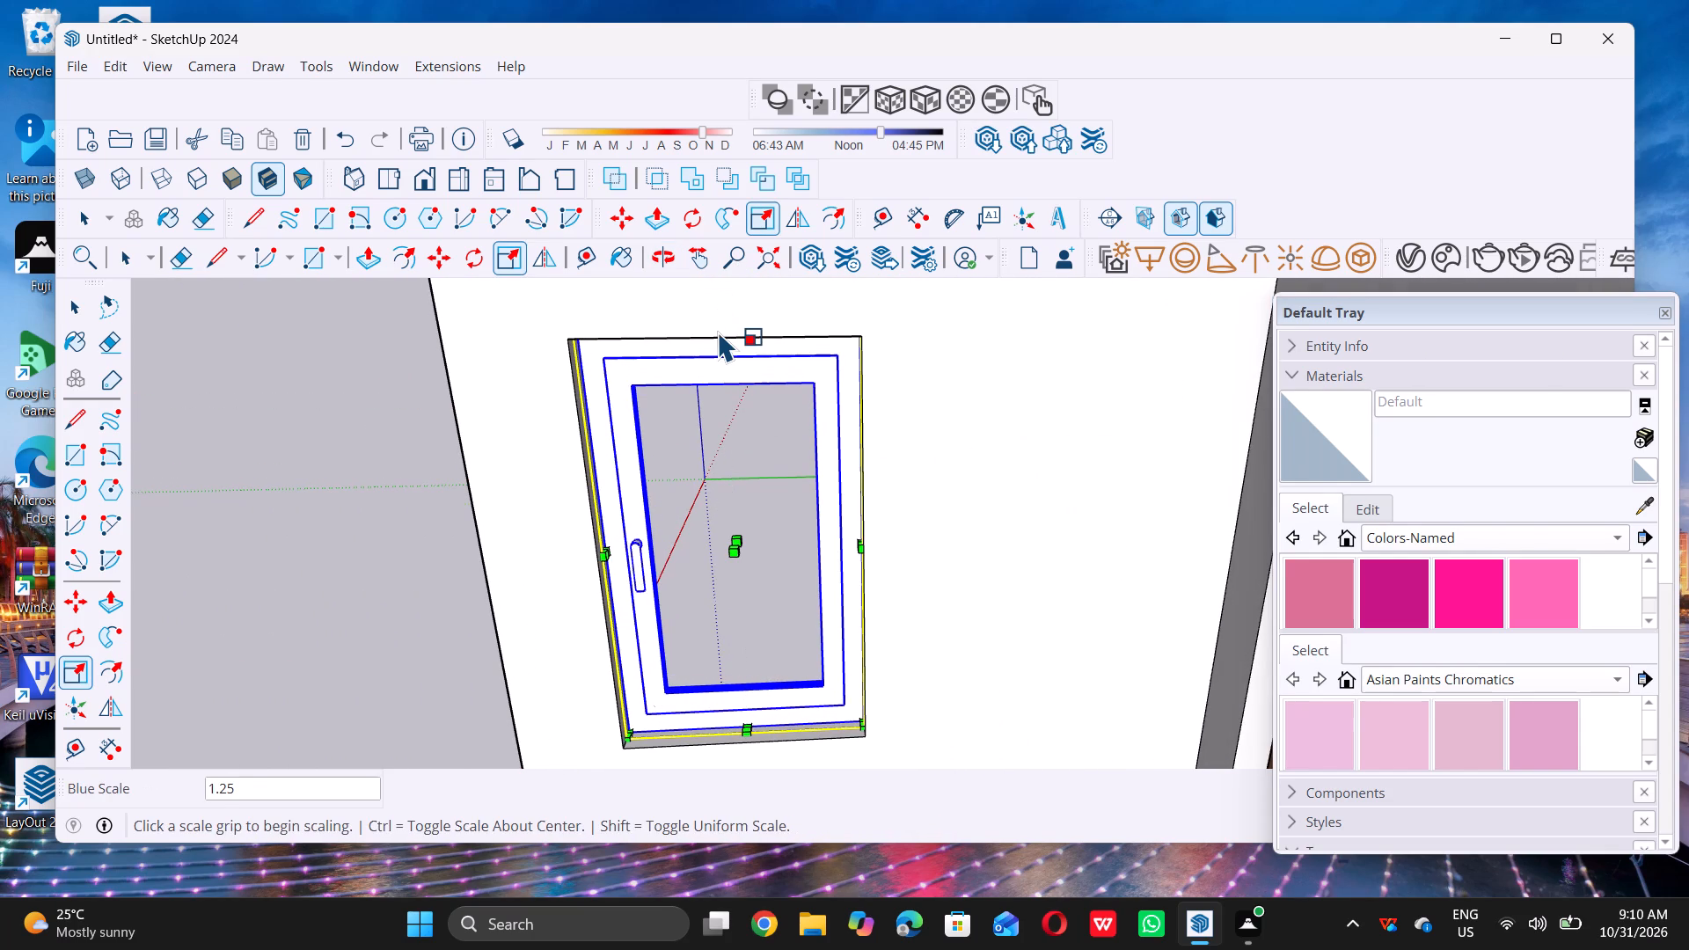
{"action": "key", "text": "space"}
{"action": "scroll", "coordinate": [725, 331], "scroll_direction": "down", "scroll_amount": 15}
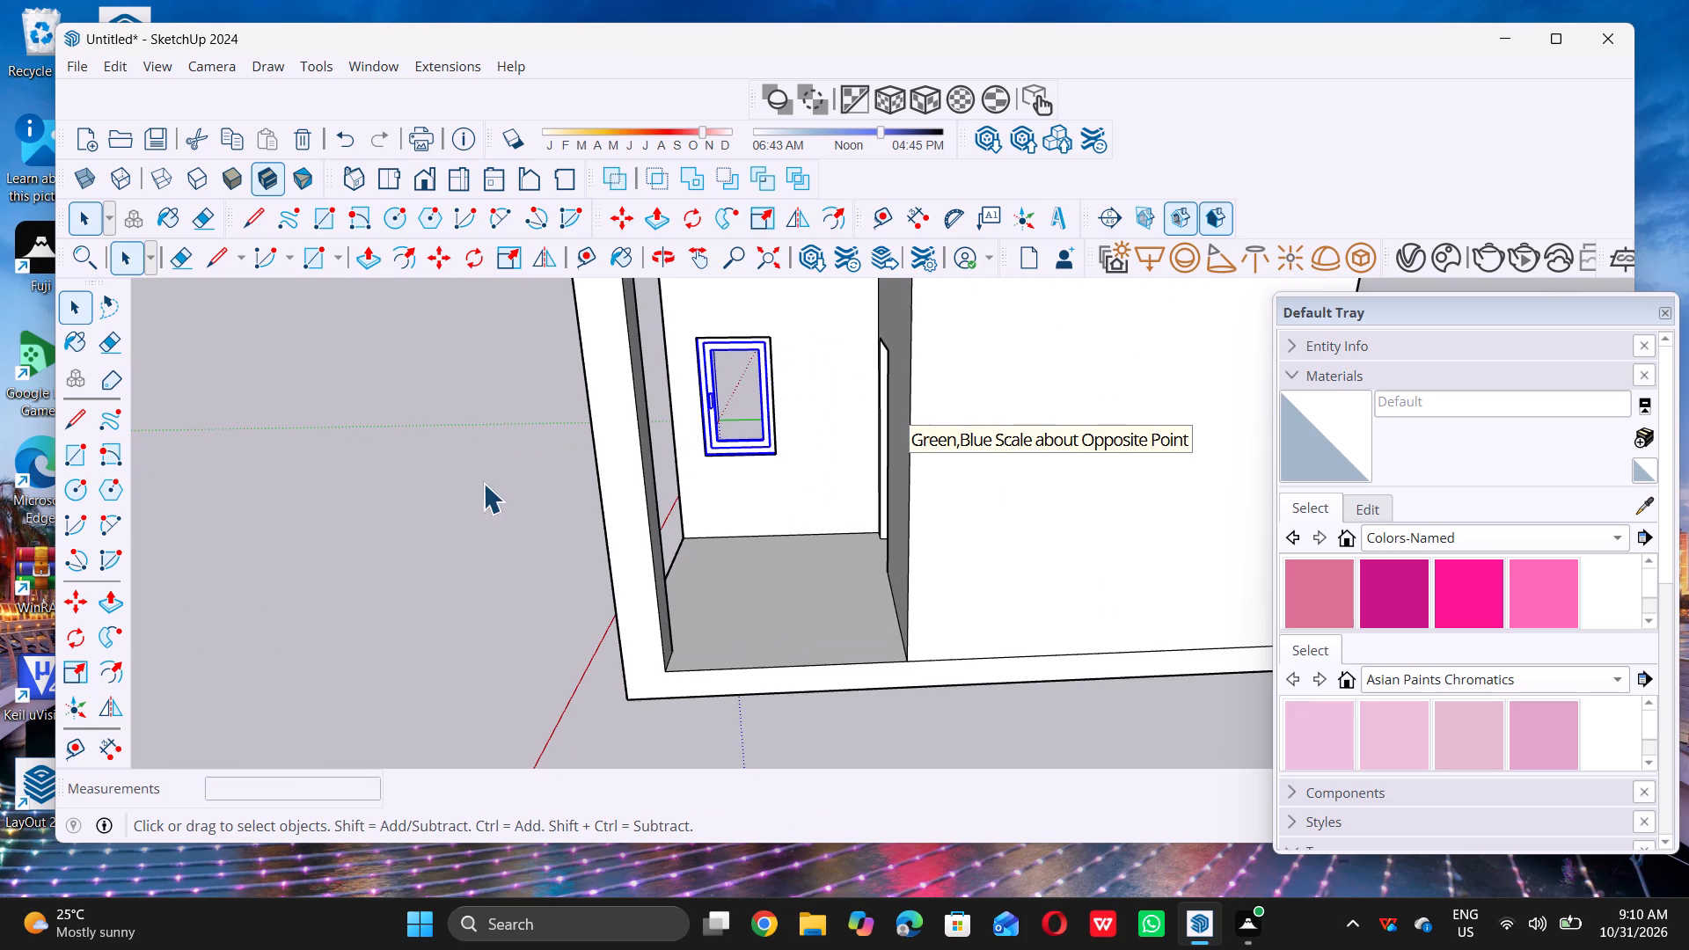
{"action": "double_click", "coordinate": [461, 467]}
Examine the window's fit in the porch side wall opening beside the door.
{"action": "scroll", "coordinate": [461, 467], "scroll_direction": "down", "scroll_amount": 5}
{"action": "middle_click_drag", "start_coordinate": [452, 490], "coordinate": [691, 440]}
{"action": "middle_click_drag", "start_coordinate": [609, 405], "coordinate": [631, 443]}
{"action": "scroll", "coordinate": [631, 443], "scroll_direction": "up", "scroll_amount": 6}
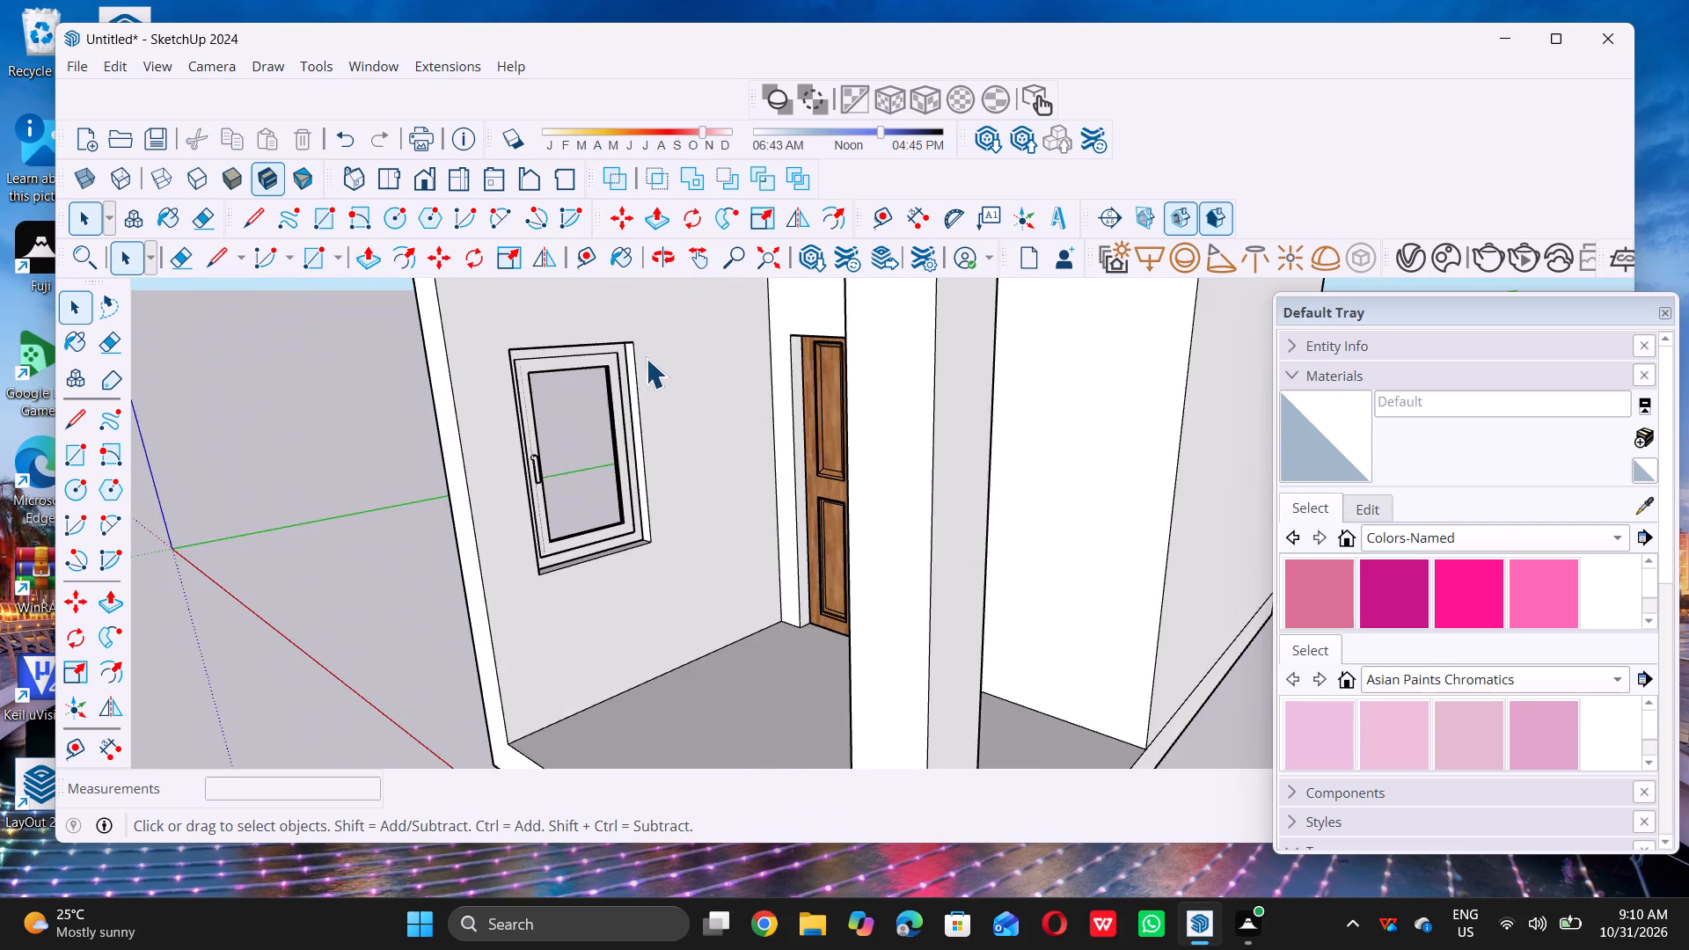
{"action": "scroll", "coordinate": [646, 354], "scroll_direction": "up", "scroll_amount": 7}
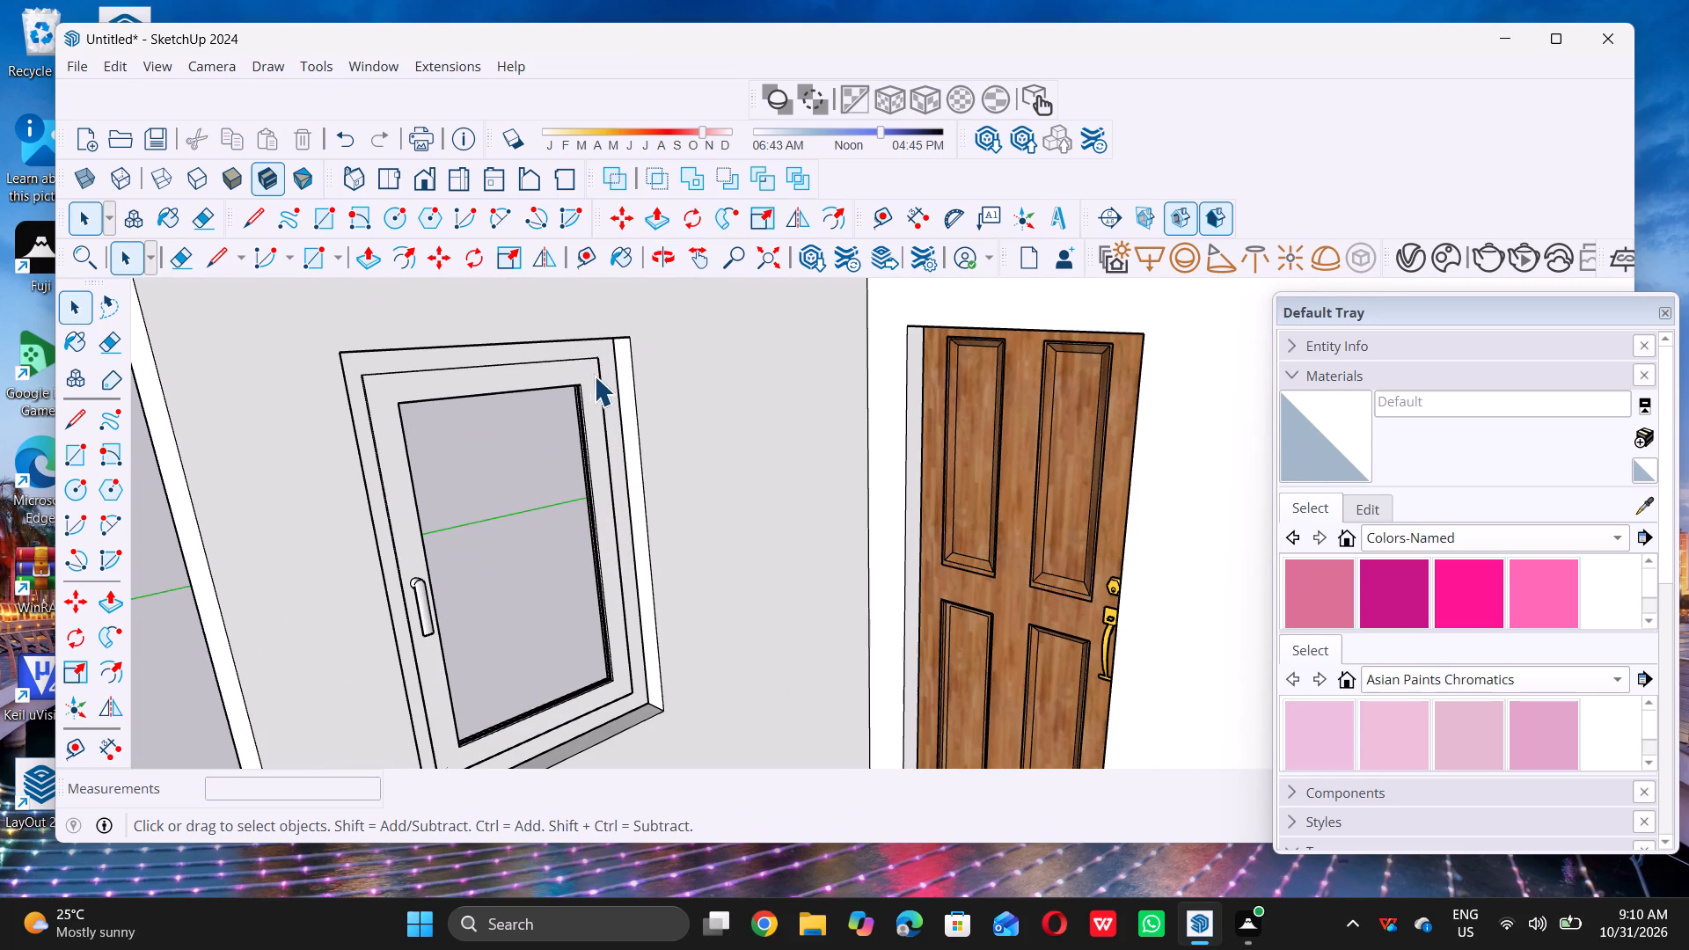
{"action": "scroll", "coordinate": [604, 364], "scroll_direction": "down", "scroll_amount": 1}
Browse the material swatches, switch to the Wood collection and choose Wood Cherry Original for painting.
{"action": "scroll", "coordinate": [1503, 643], "scroll_direction": "down", "scroll_amount": 4}
{"action": "scroll", "coordinate": [1501, 631], "scroll_direction": "up", "scroll_amount": 6}
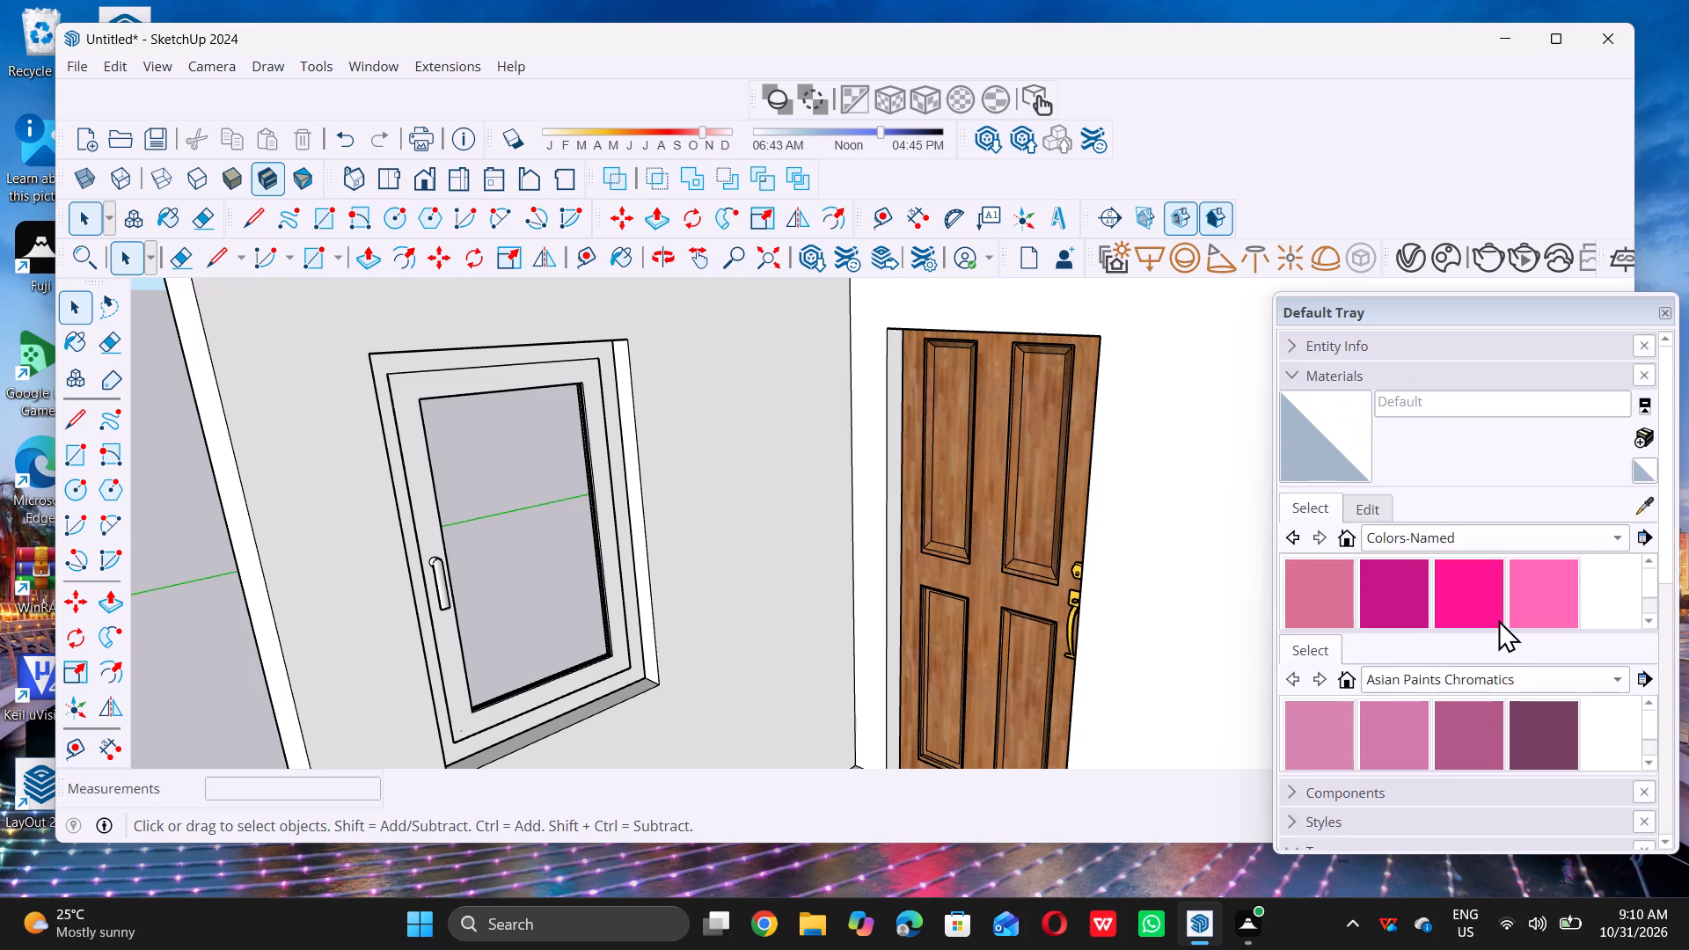
{"action": "scroll", "coordinate": [1498, 619], "scroll_direction": "down", "scroll_amount": 8}
{"action": "scroll", "coordinate": [1490, 599], "scroll_direction": "up", "scroll_amount": 5}
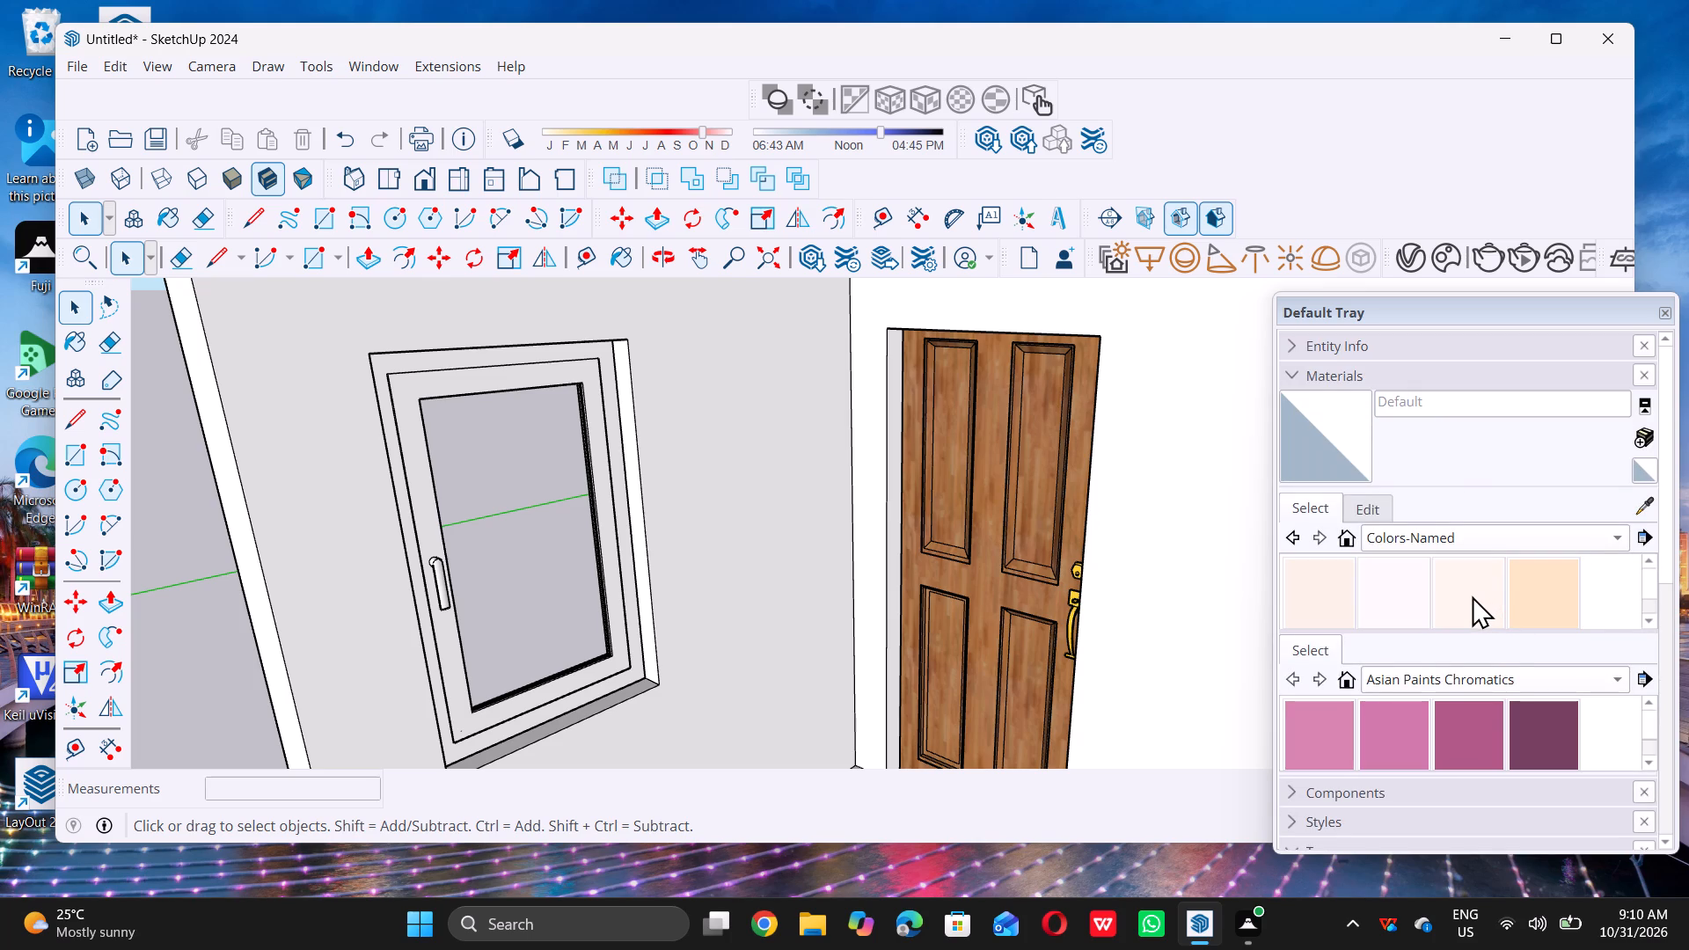
{"action": "scroll", "coordinate": [1471, 598], "scroll_direction": "down", "scroll_amount": 19}
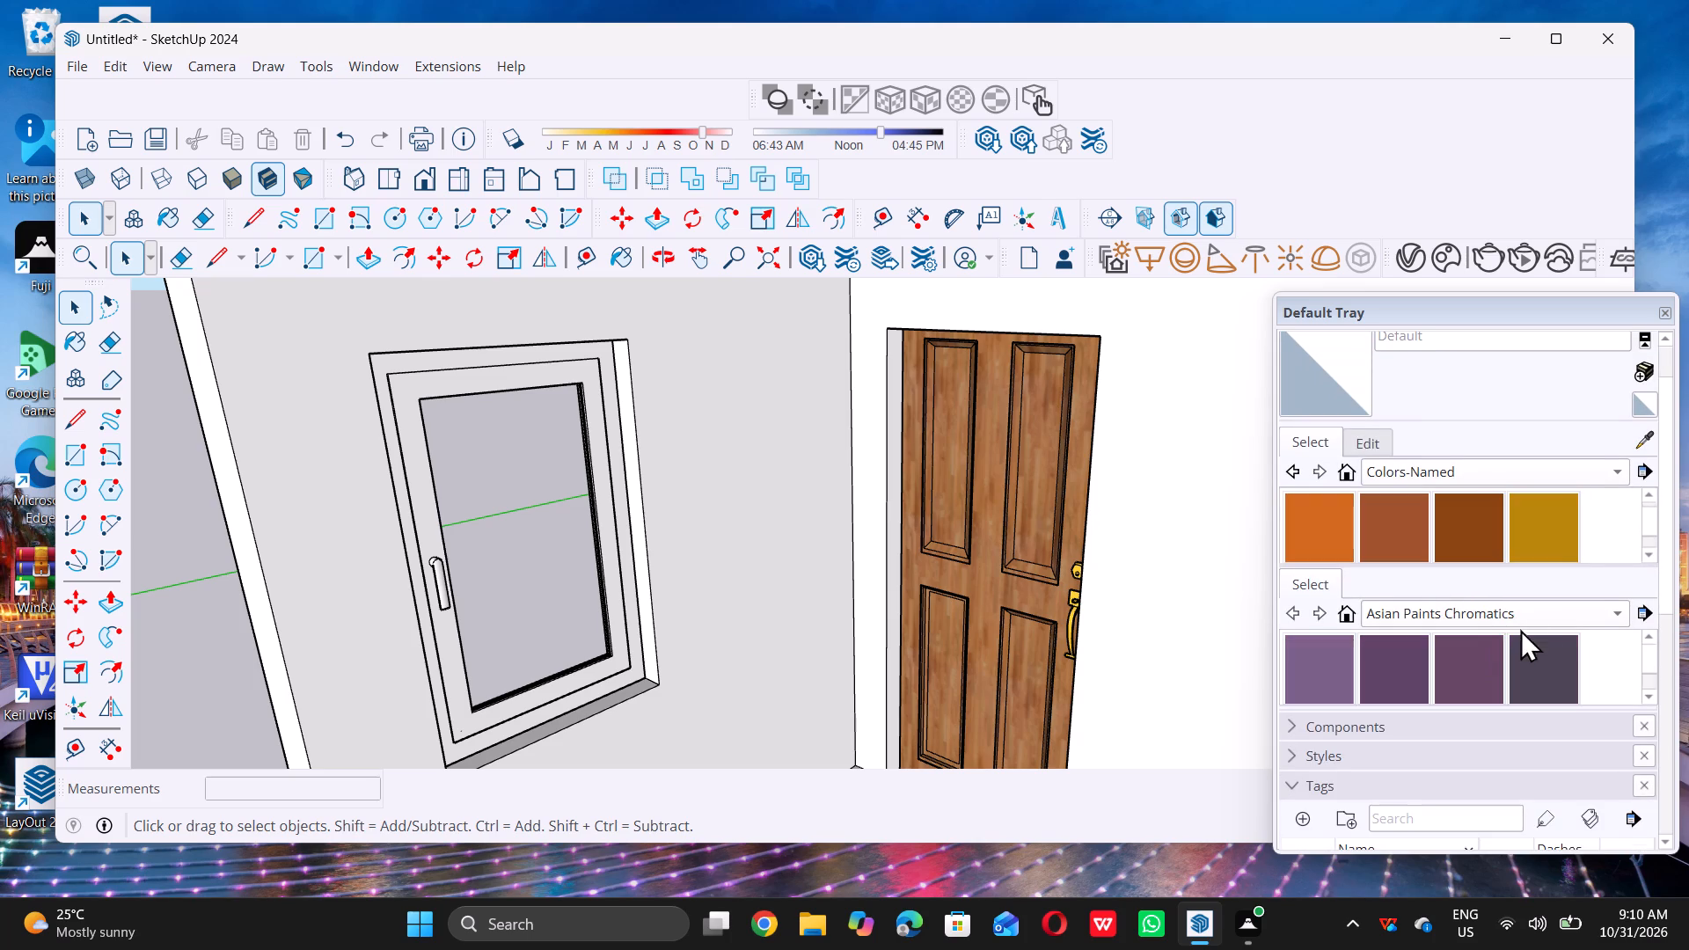
{"action": "triple_click", "coordinate": [1620, 473]}
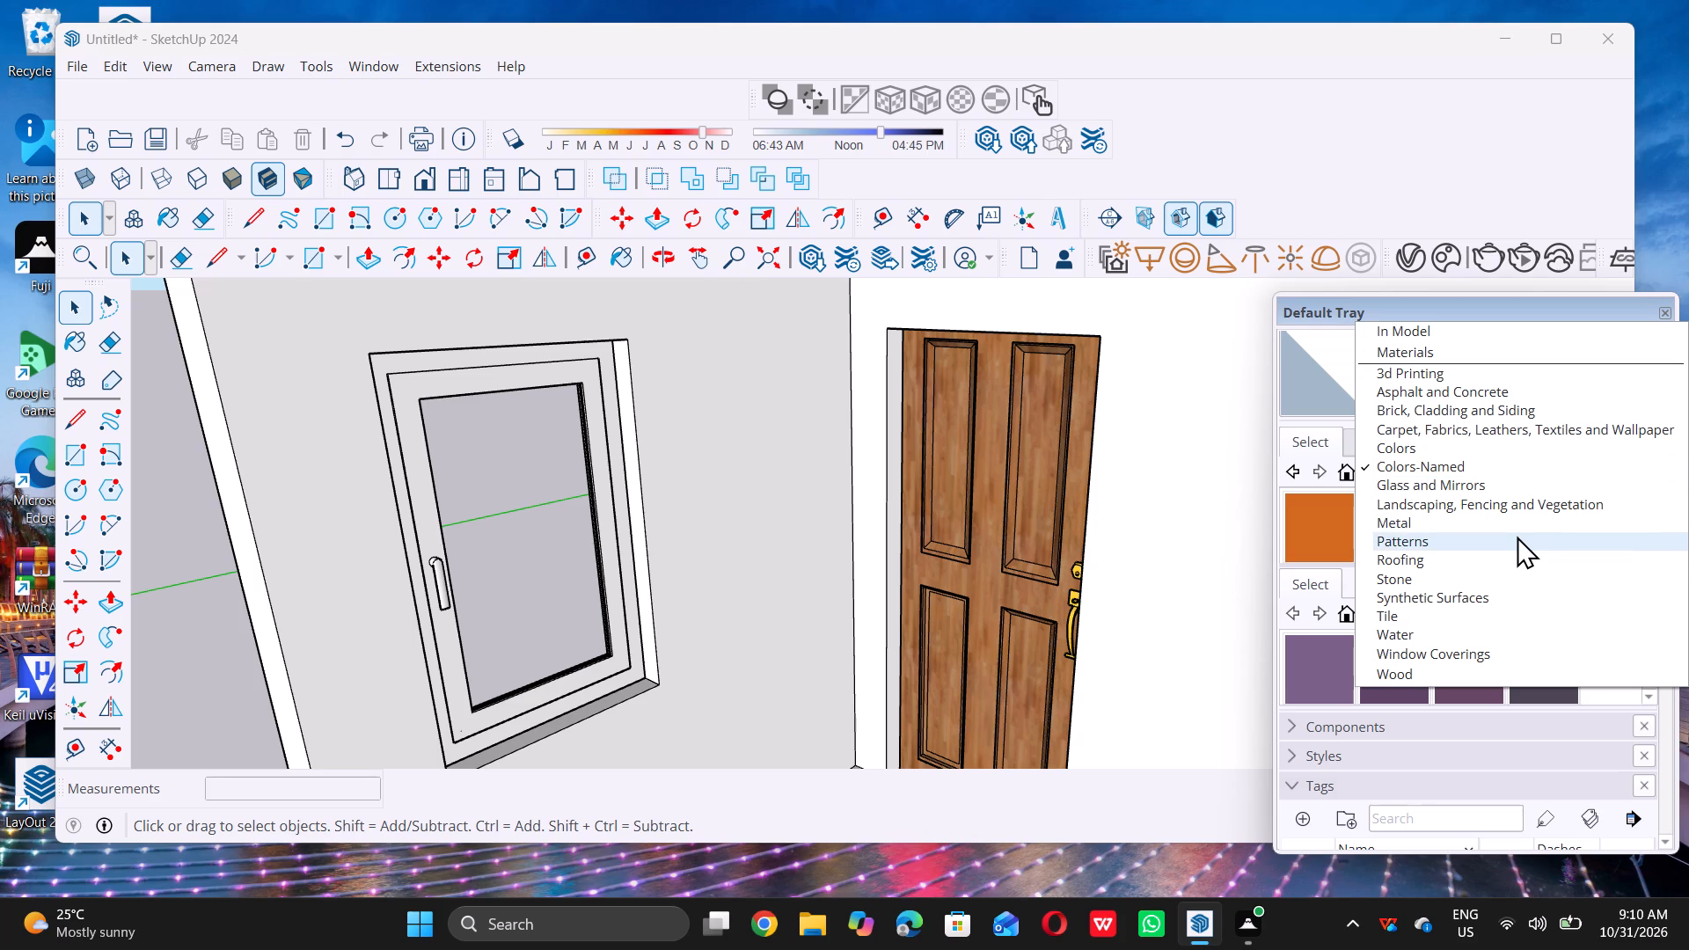
{"action": "double_click", "coordinate": [1461, 671]}
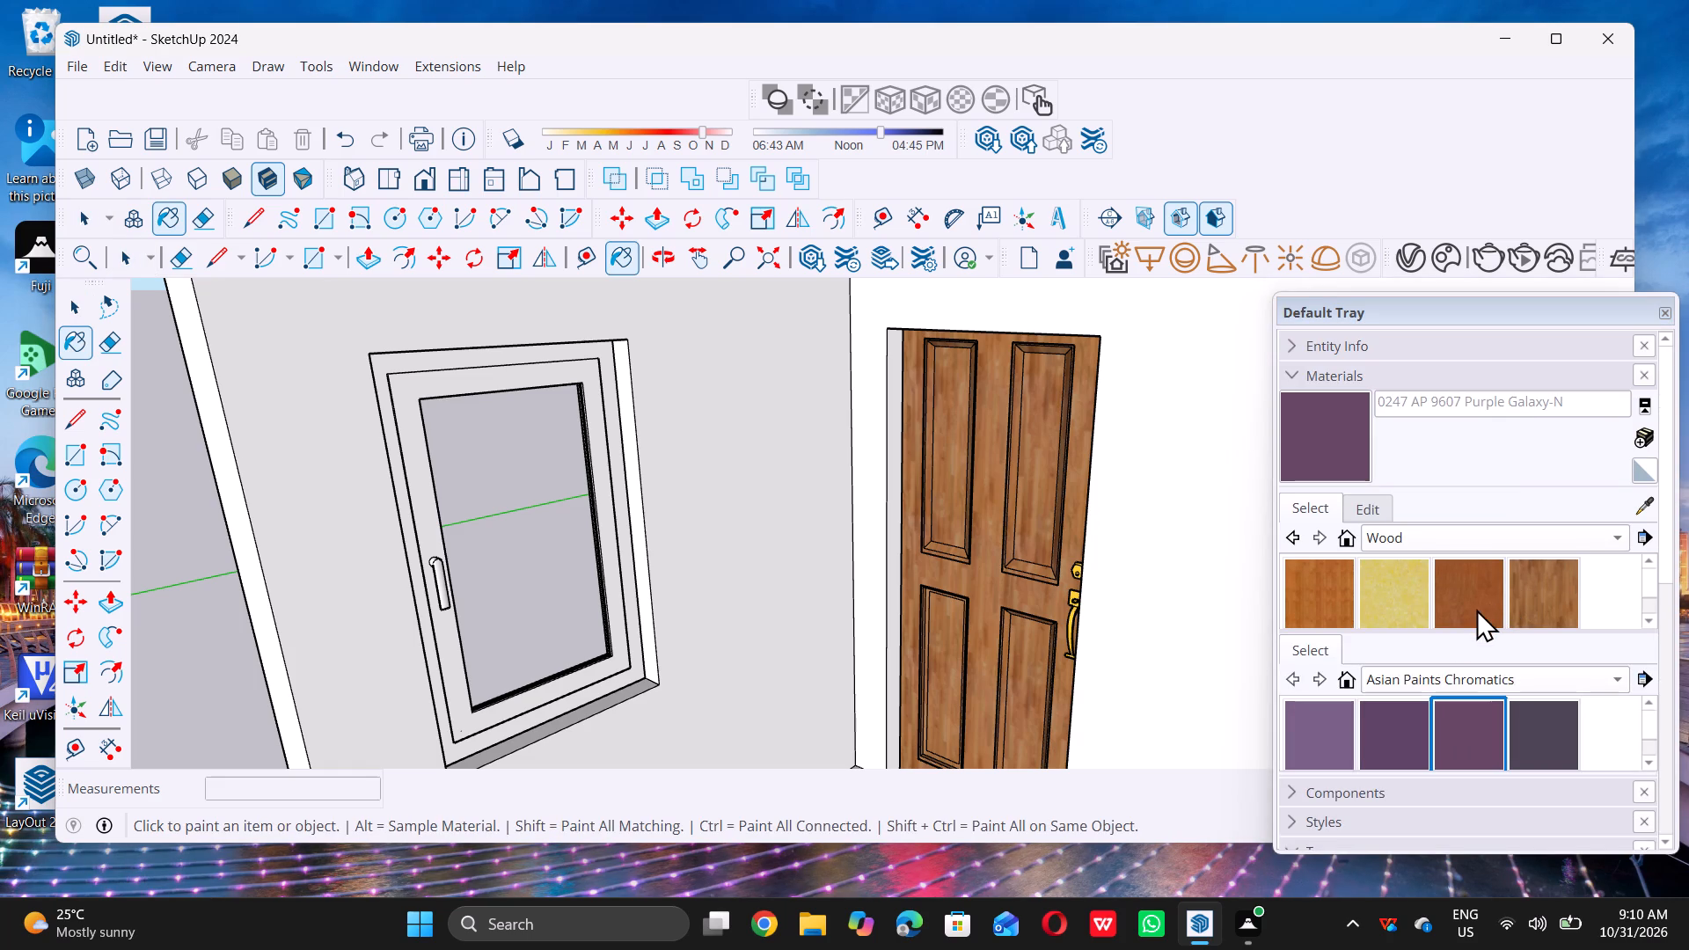
{"action": "double_click", "coordinate": [1474, 605]}
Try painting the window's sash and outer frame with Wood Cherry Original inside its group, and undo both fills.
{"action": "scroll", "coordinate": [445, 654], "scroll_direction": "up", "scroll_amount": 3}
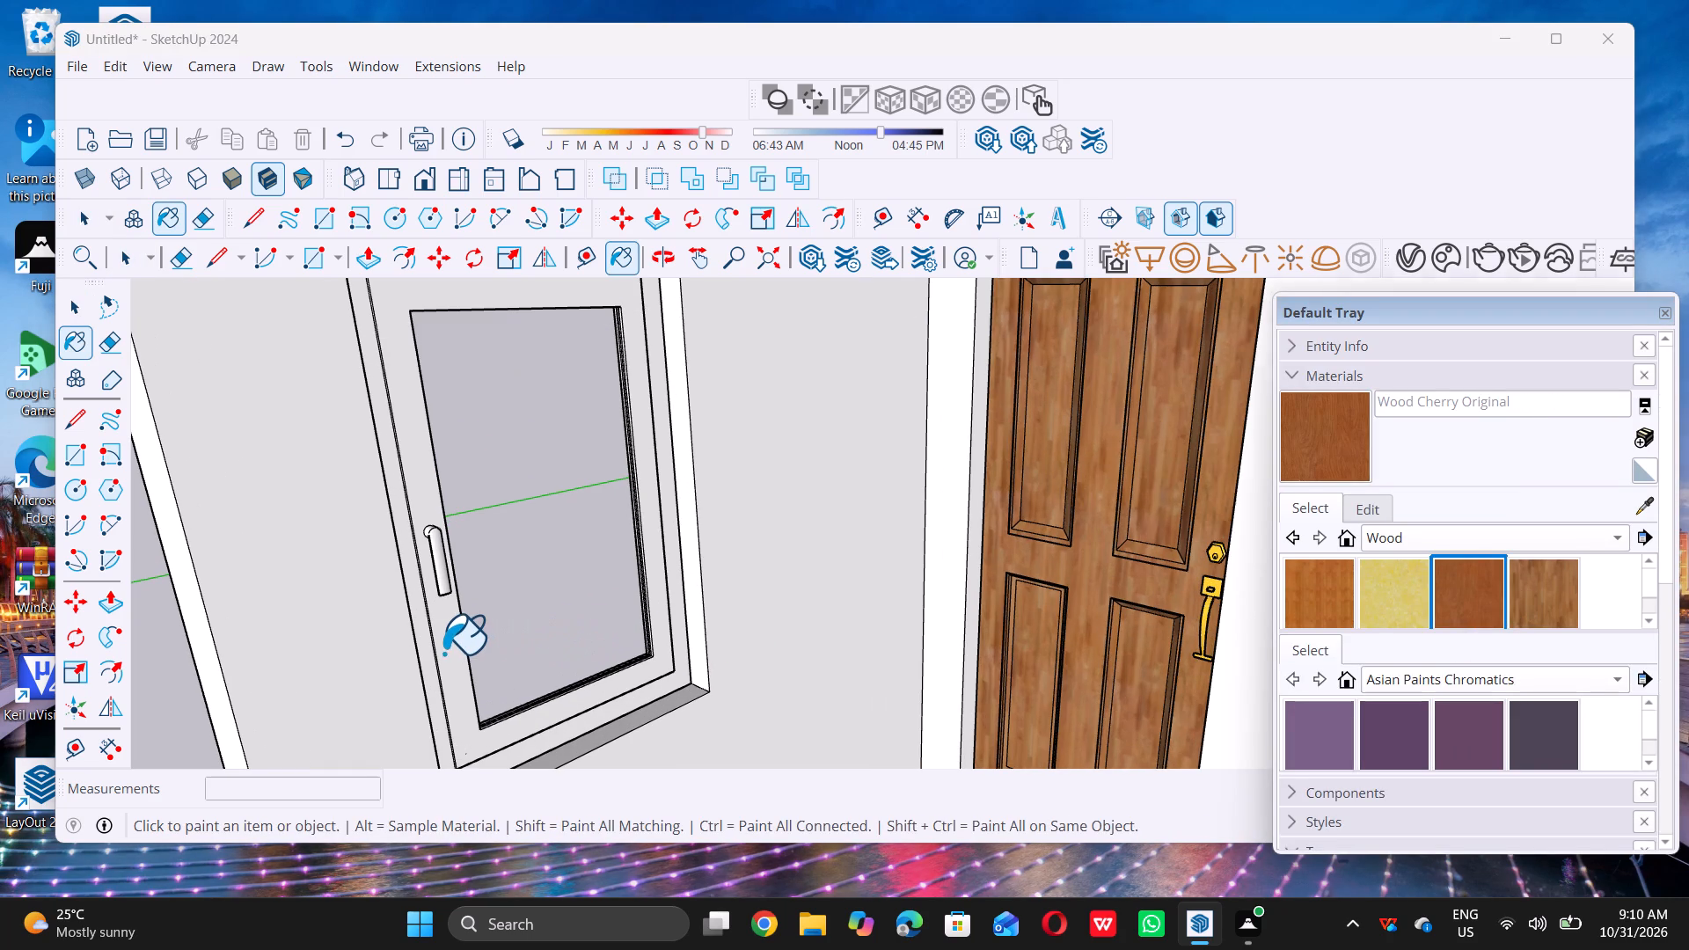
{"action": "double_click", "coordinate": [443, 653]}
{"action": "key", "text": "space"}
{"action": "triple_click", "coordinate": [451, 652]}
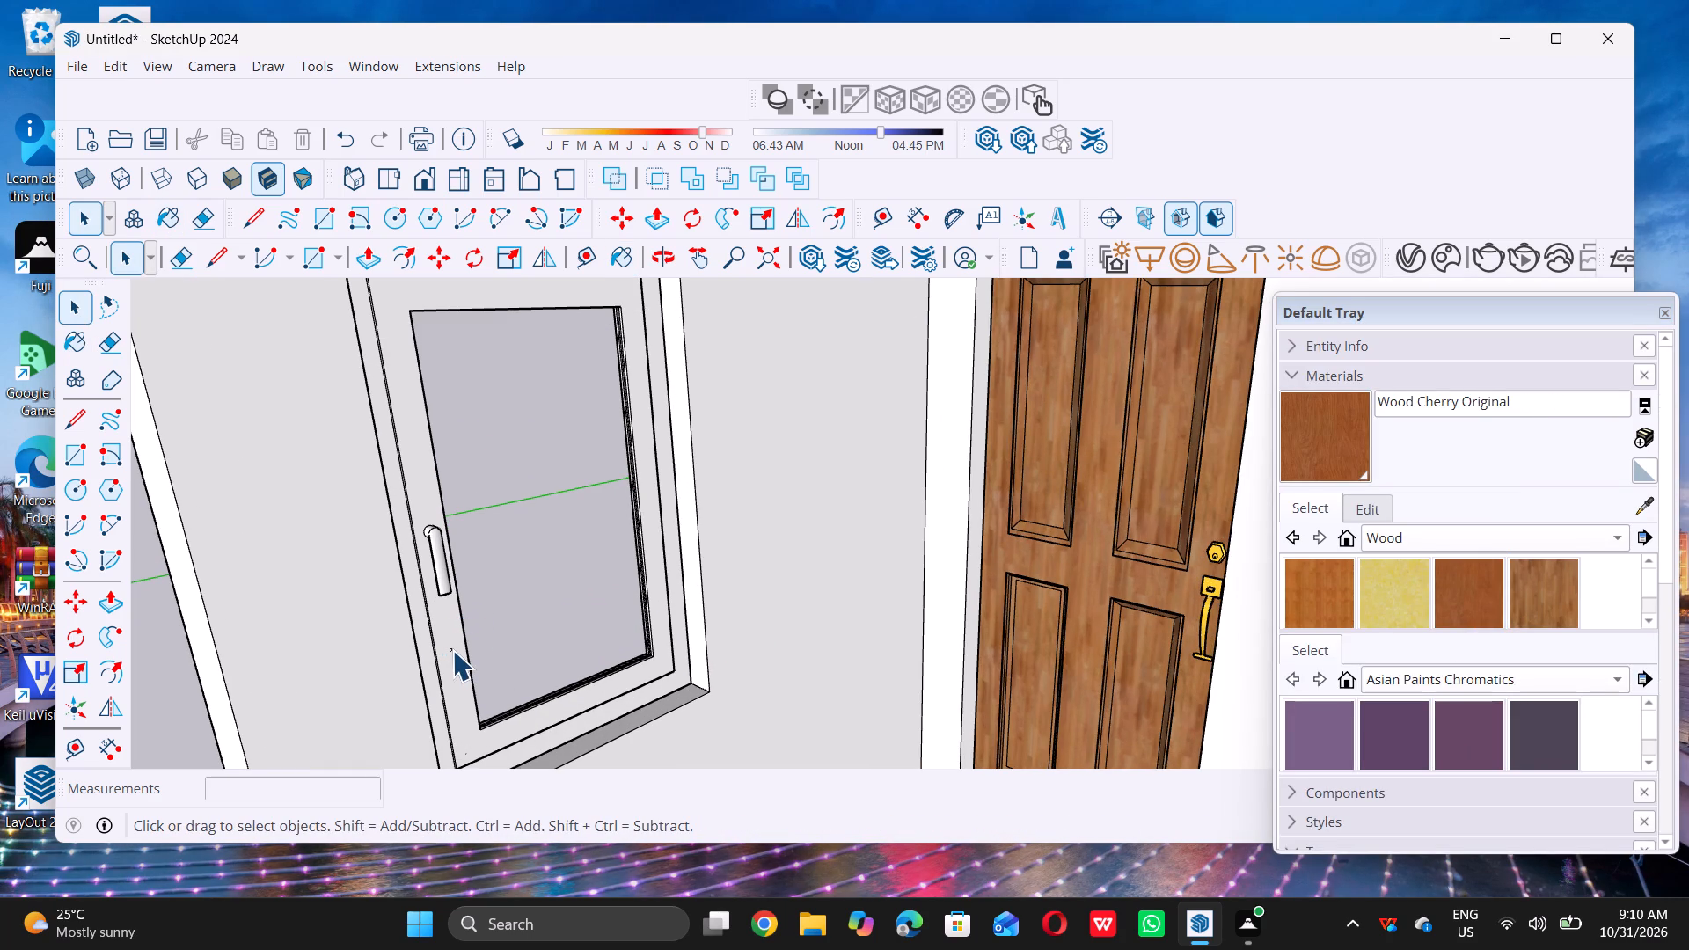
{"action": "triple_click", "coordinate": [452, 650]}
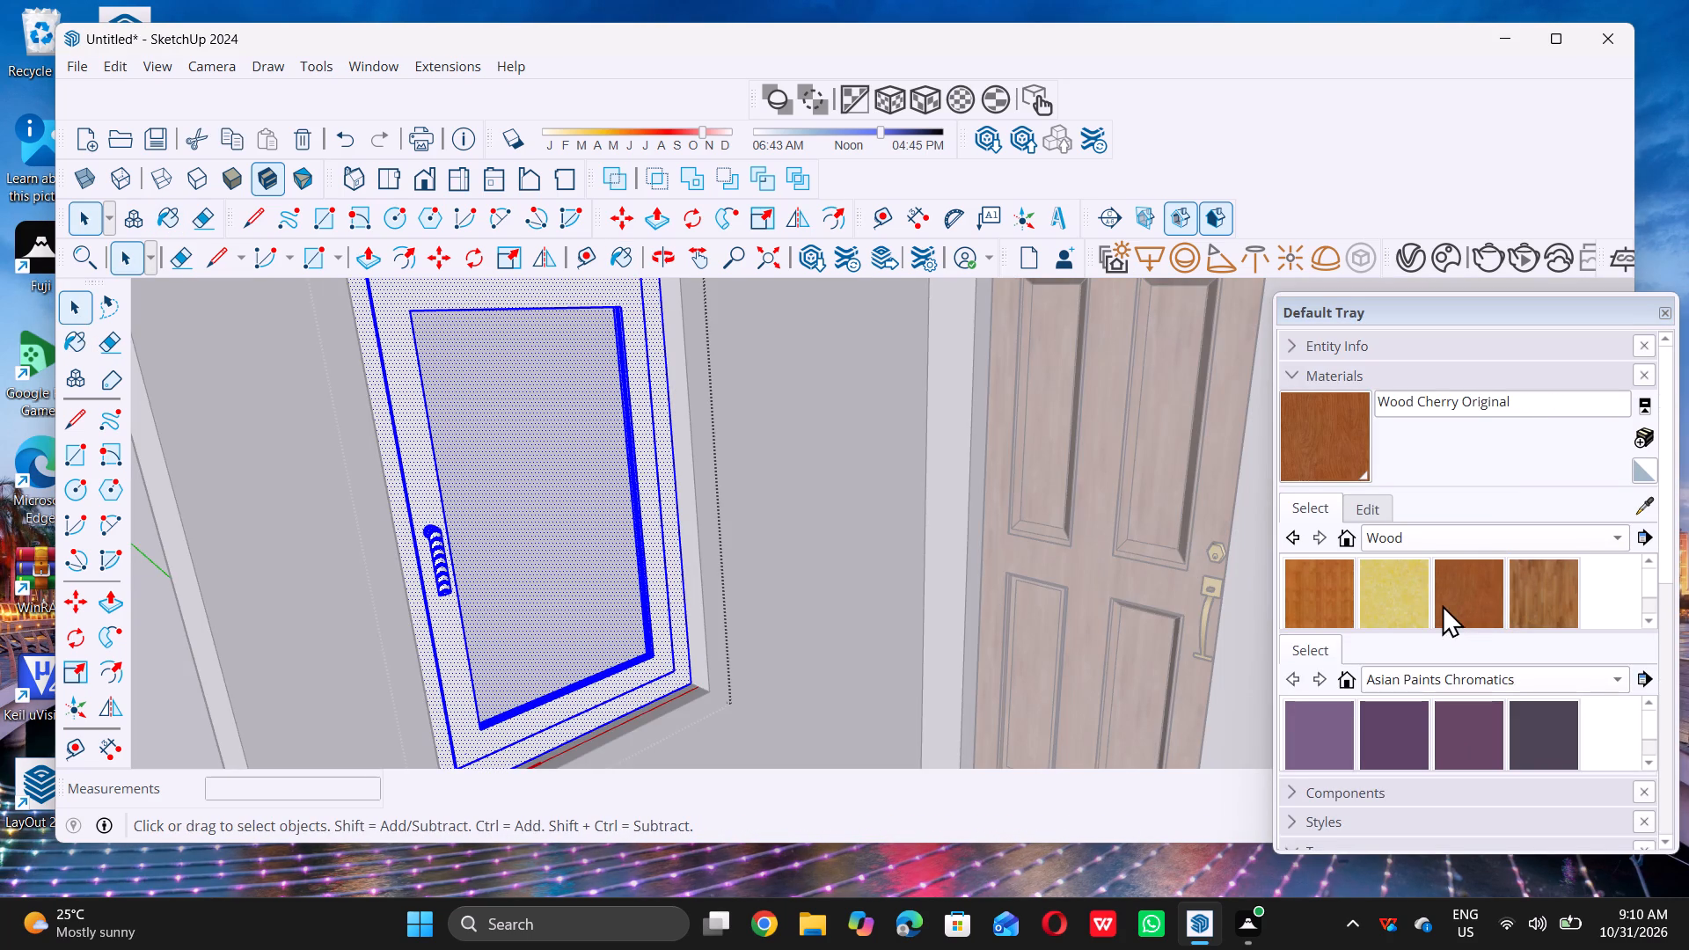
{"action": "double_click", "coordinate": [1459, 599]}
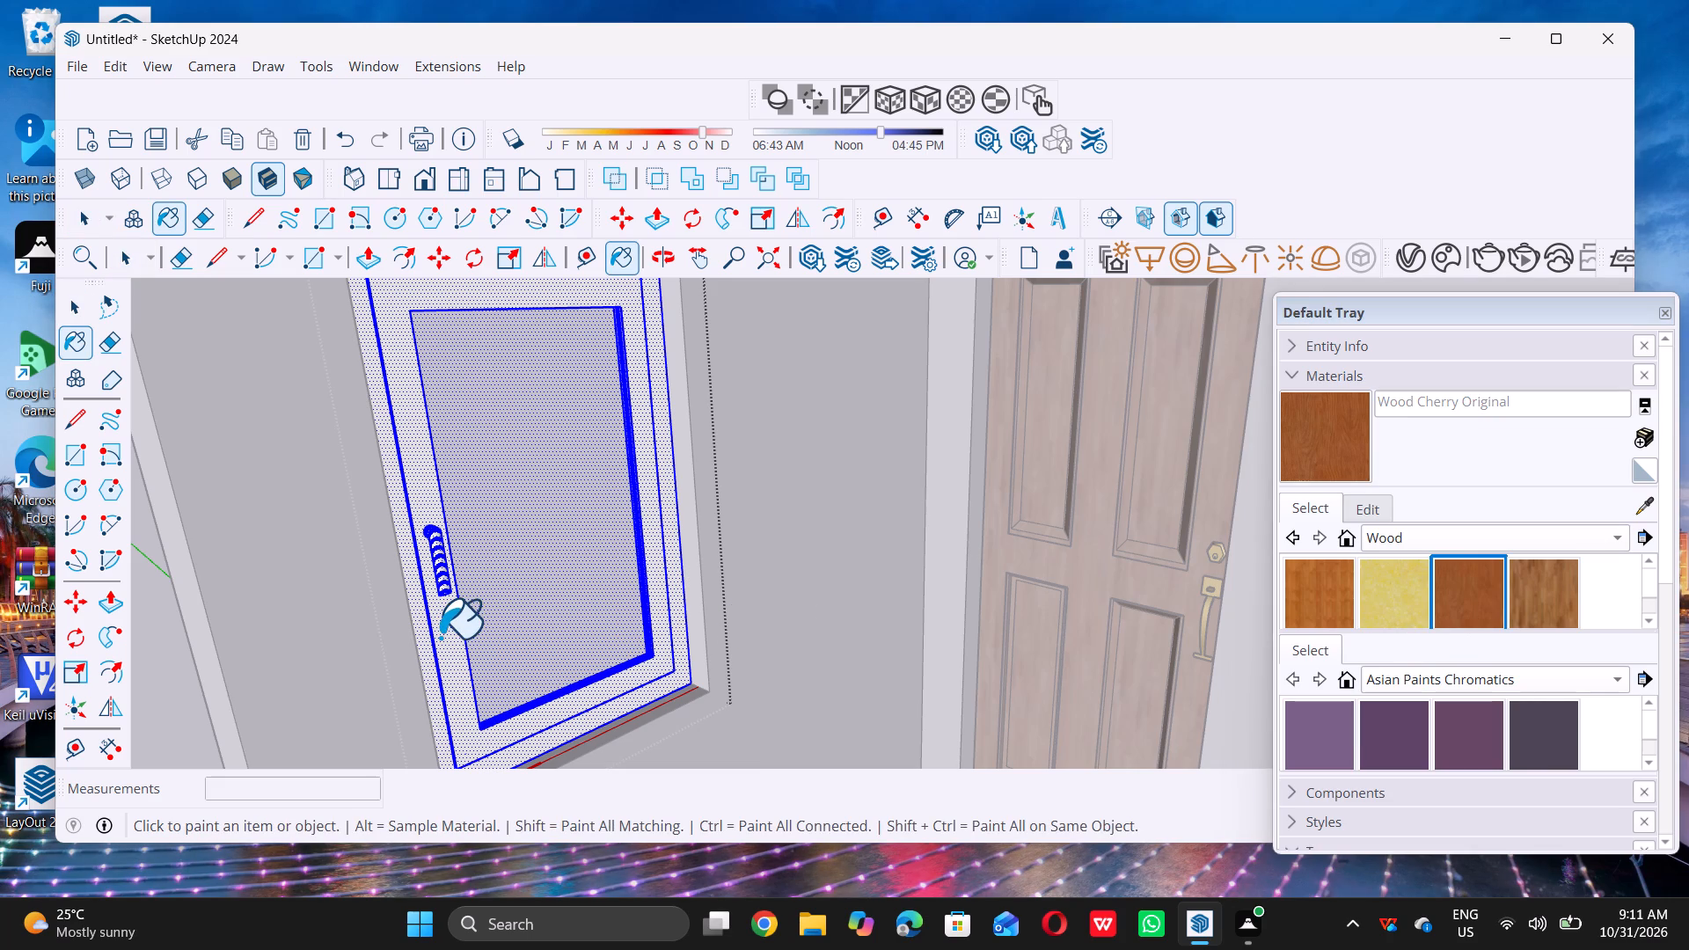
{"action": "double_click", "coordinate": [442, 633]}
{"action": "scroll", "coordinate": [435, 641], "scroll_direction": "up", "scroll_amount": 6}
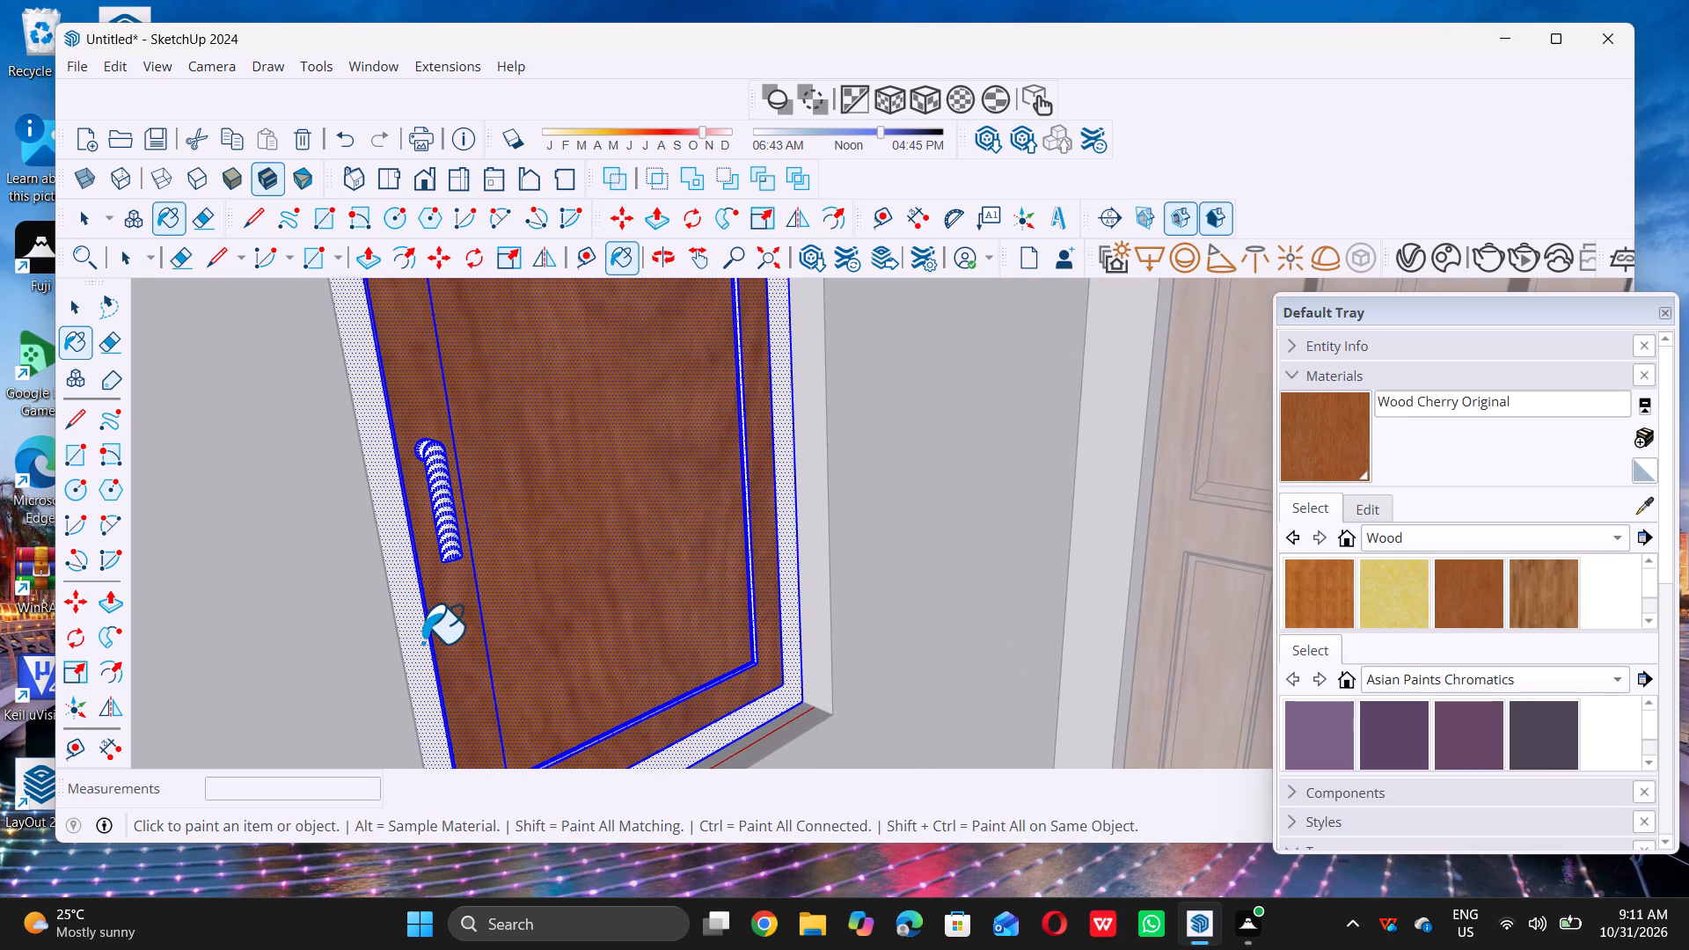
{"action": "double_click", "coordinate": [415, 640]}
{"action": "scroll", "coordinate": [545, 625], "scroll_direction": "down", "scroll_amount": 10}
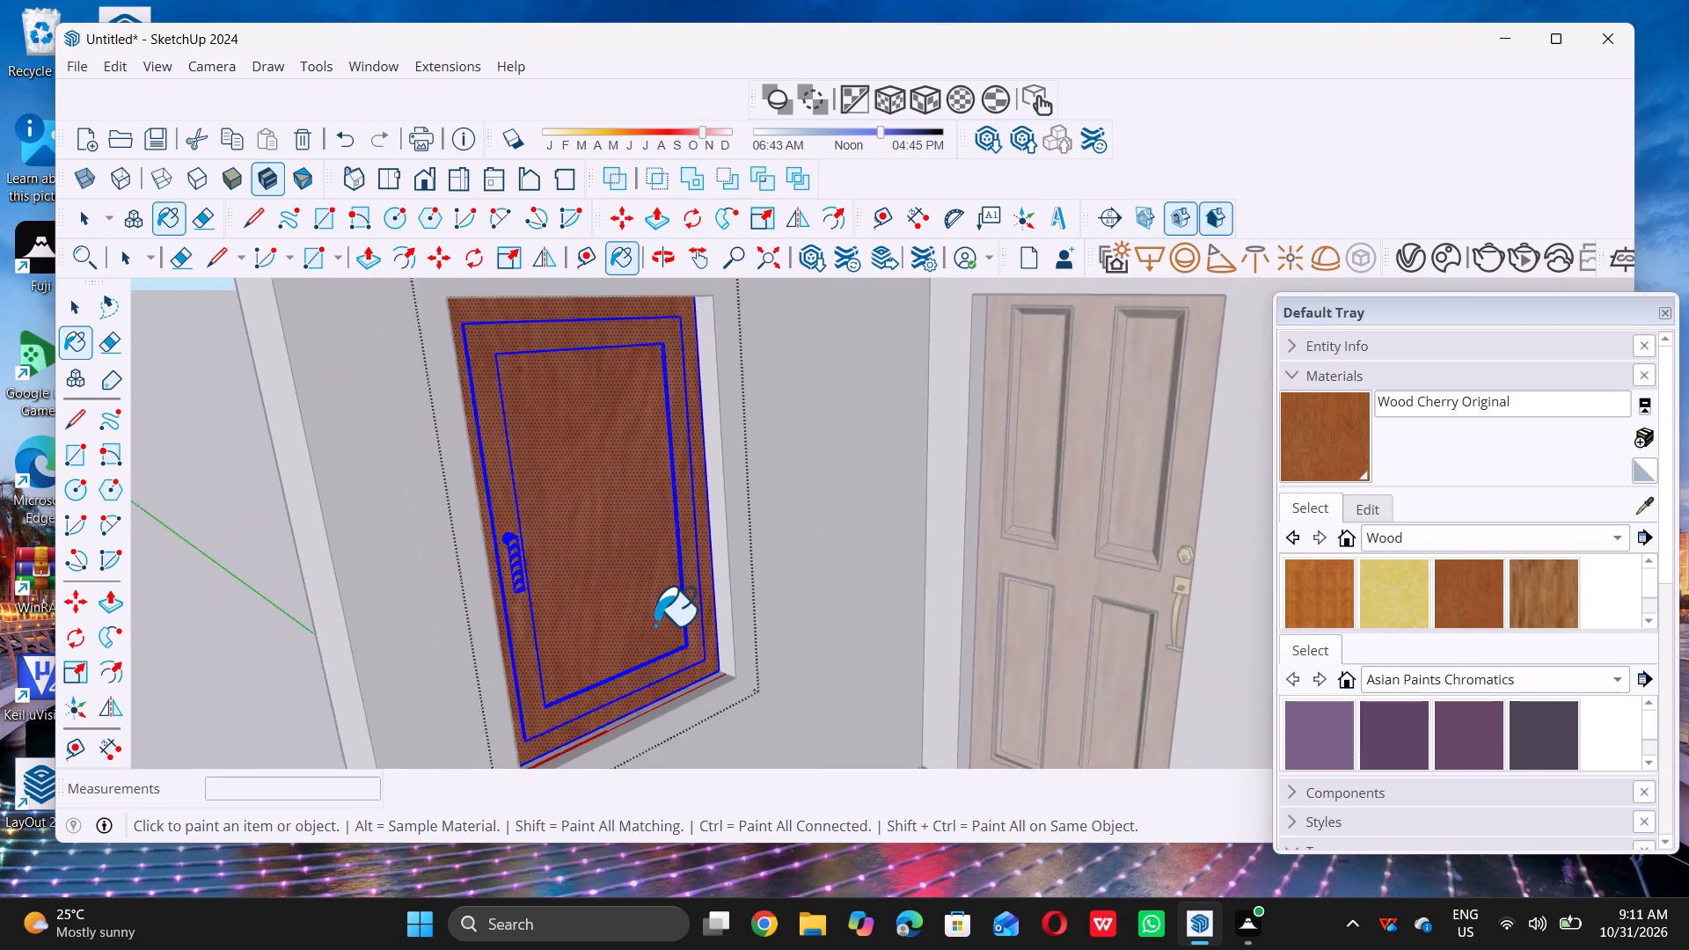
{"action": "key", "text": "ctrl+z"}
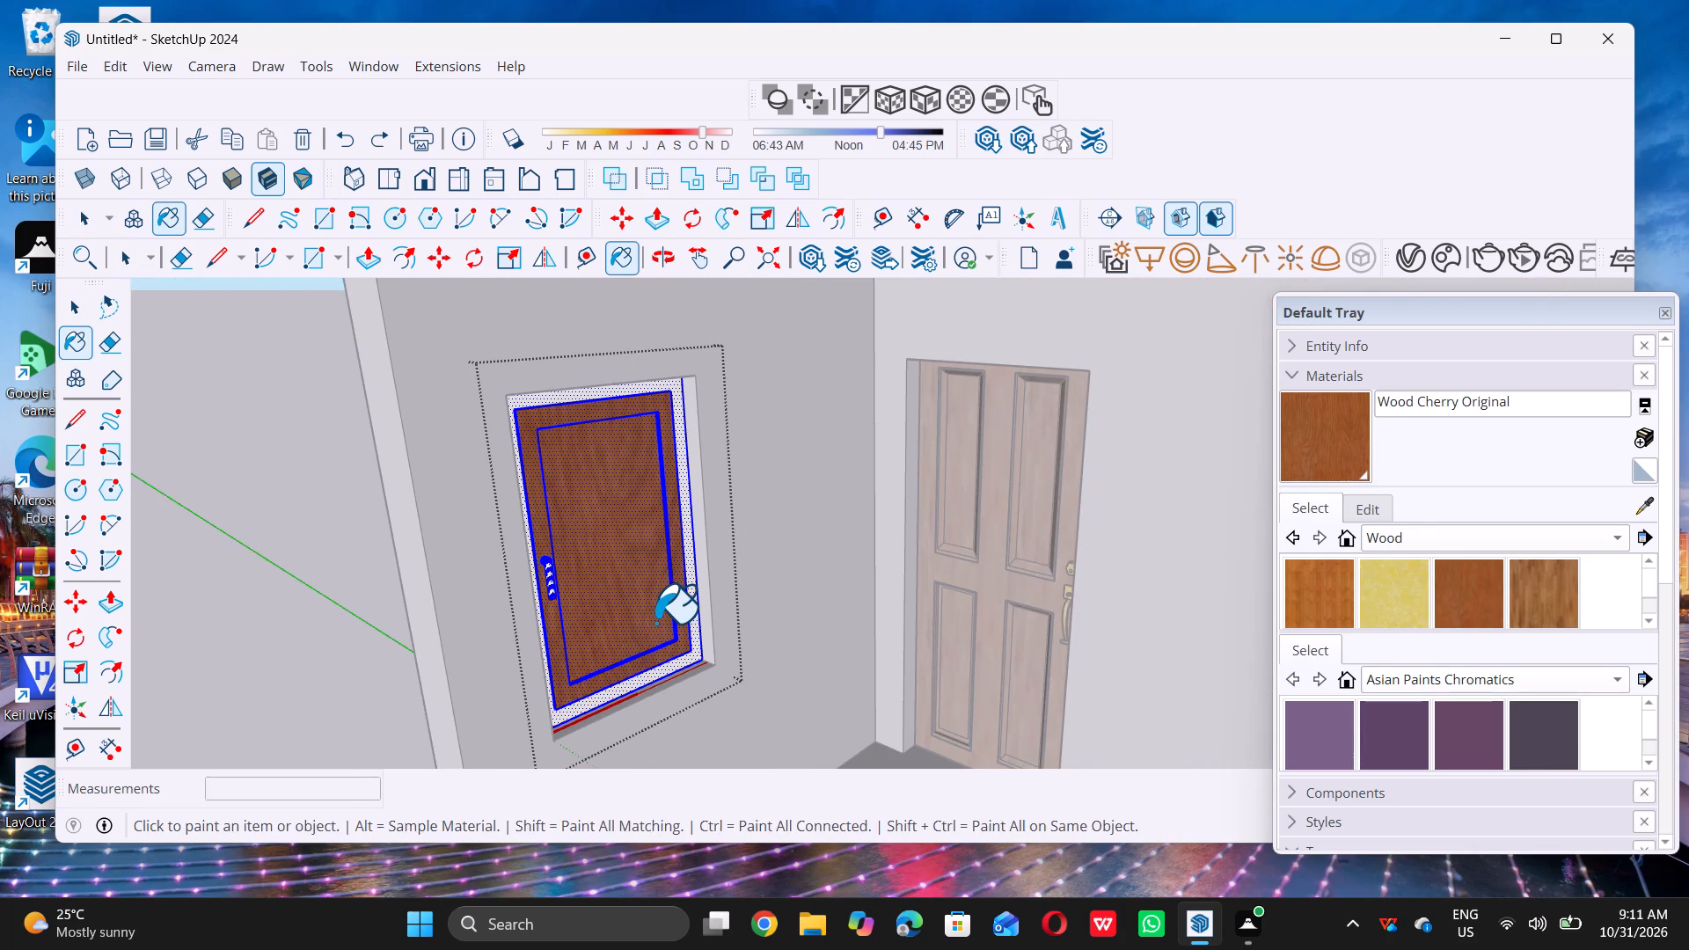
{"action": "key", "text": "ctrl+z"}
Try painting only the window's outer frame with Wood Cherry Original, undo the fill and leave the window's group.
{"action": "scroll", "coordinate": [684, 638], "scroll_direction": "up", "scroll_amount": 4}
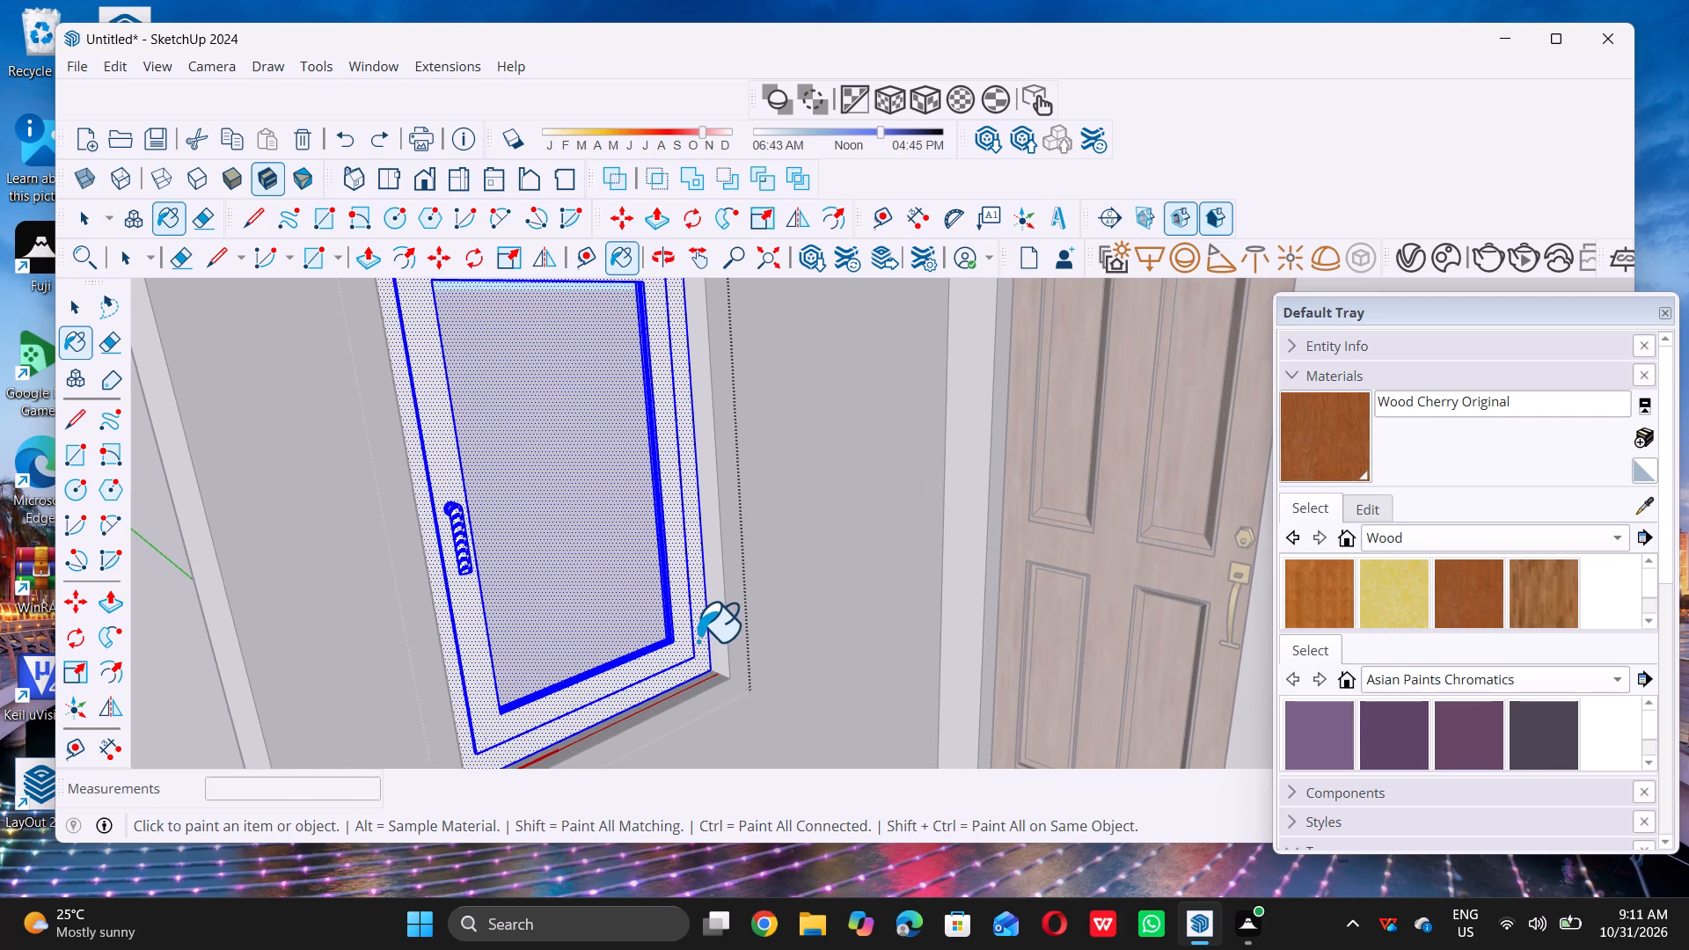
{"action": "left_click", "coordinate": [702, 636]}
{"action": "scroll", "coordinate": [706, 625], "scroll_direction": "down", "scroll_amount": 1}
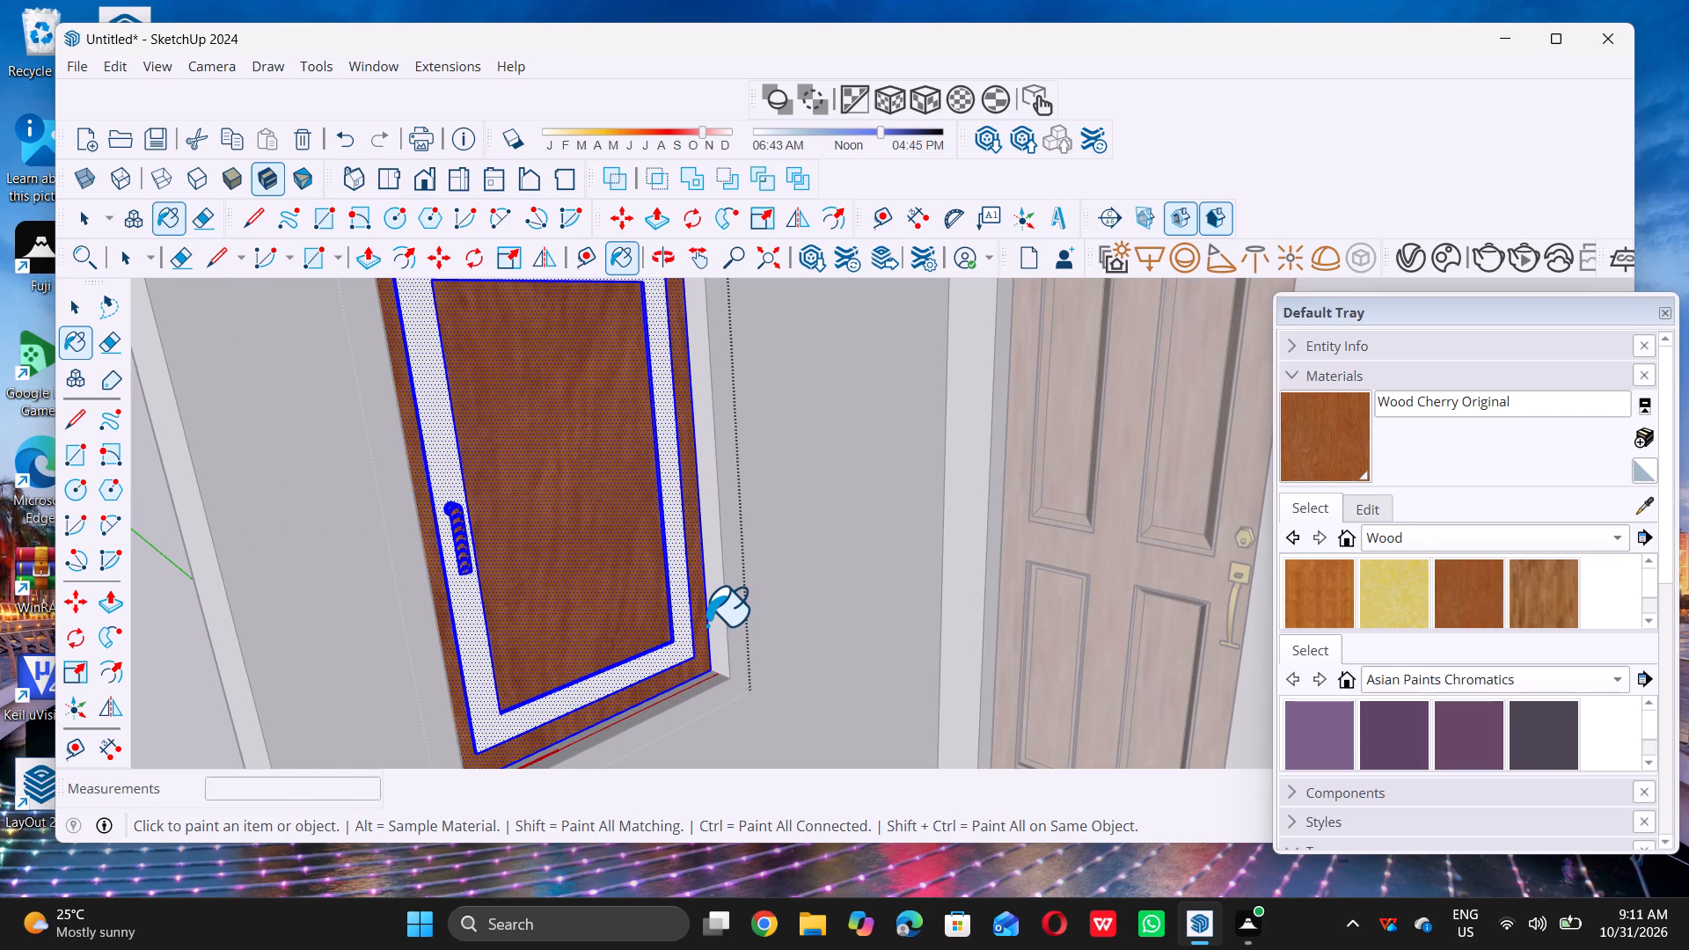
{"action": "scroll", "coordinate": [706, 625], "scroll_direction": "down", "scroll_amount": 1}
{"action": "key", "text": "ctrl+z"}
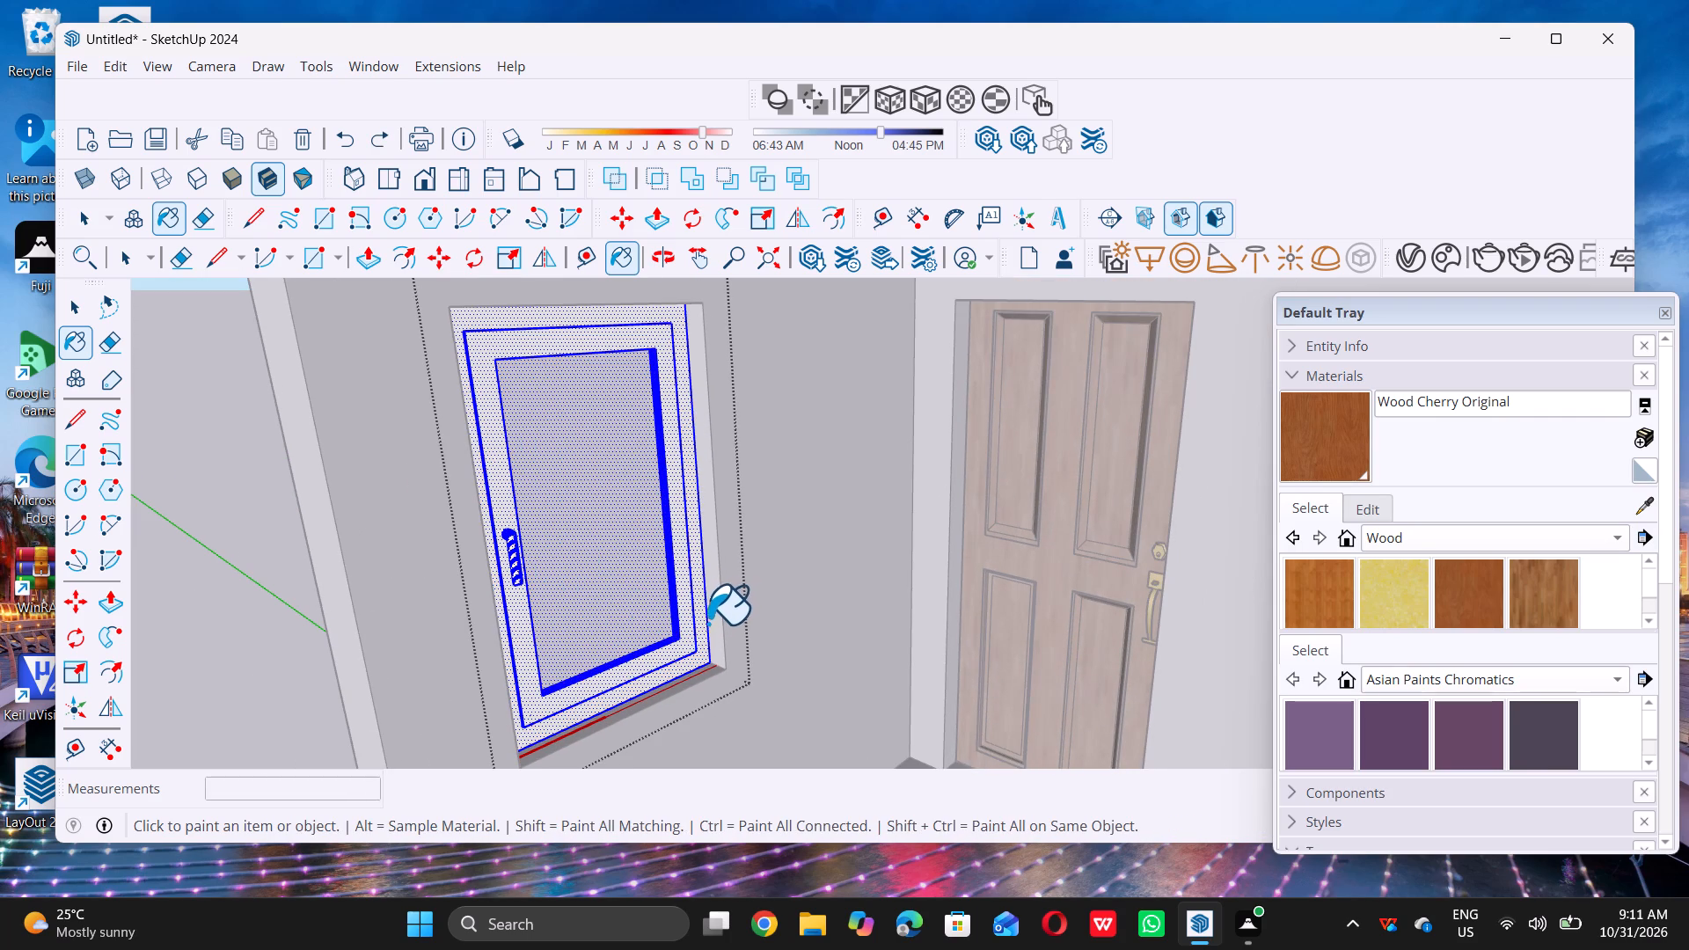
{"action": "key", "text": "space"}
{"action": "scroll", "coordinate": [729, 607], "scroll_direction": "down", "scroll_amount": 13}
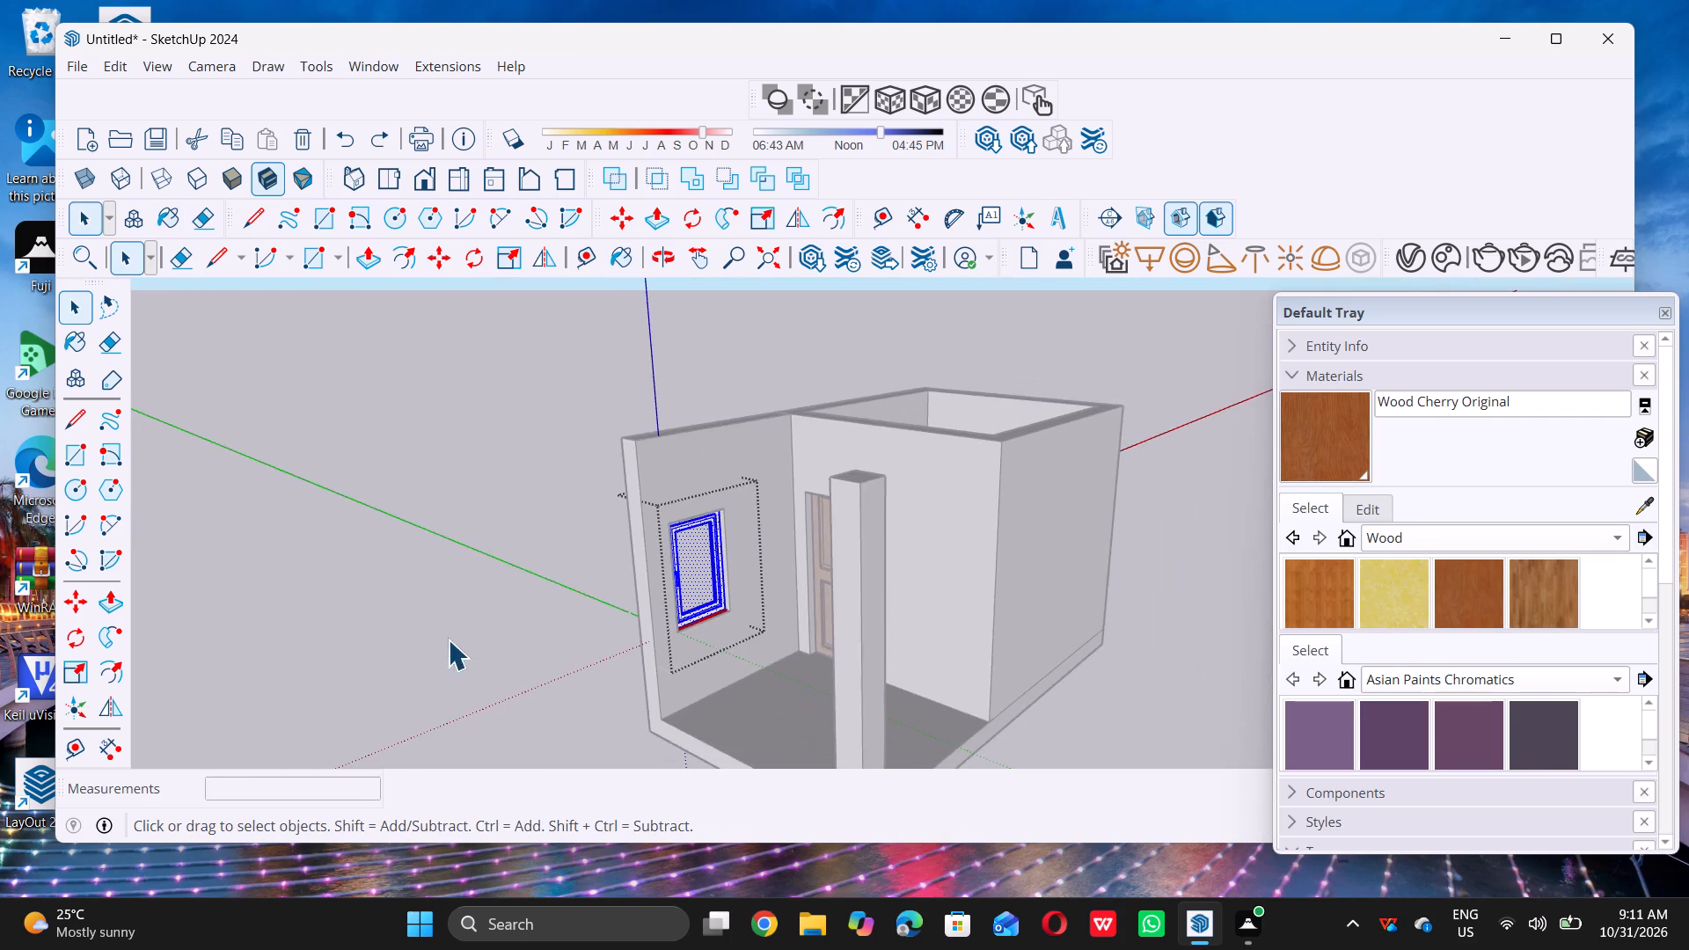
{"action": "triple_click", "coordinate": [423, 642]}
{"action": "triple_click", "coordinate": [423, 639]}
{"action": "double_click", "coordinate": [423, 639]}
Open the window's group, select all its geometry, and paint the sash and outer frame with Wood Cherry Original.
{"action": "scroll", "coordinate": [716, 562], "scroll_direction": "up", "scroll_amount": 10}
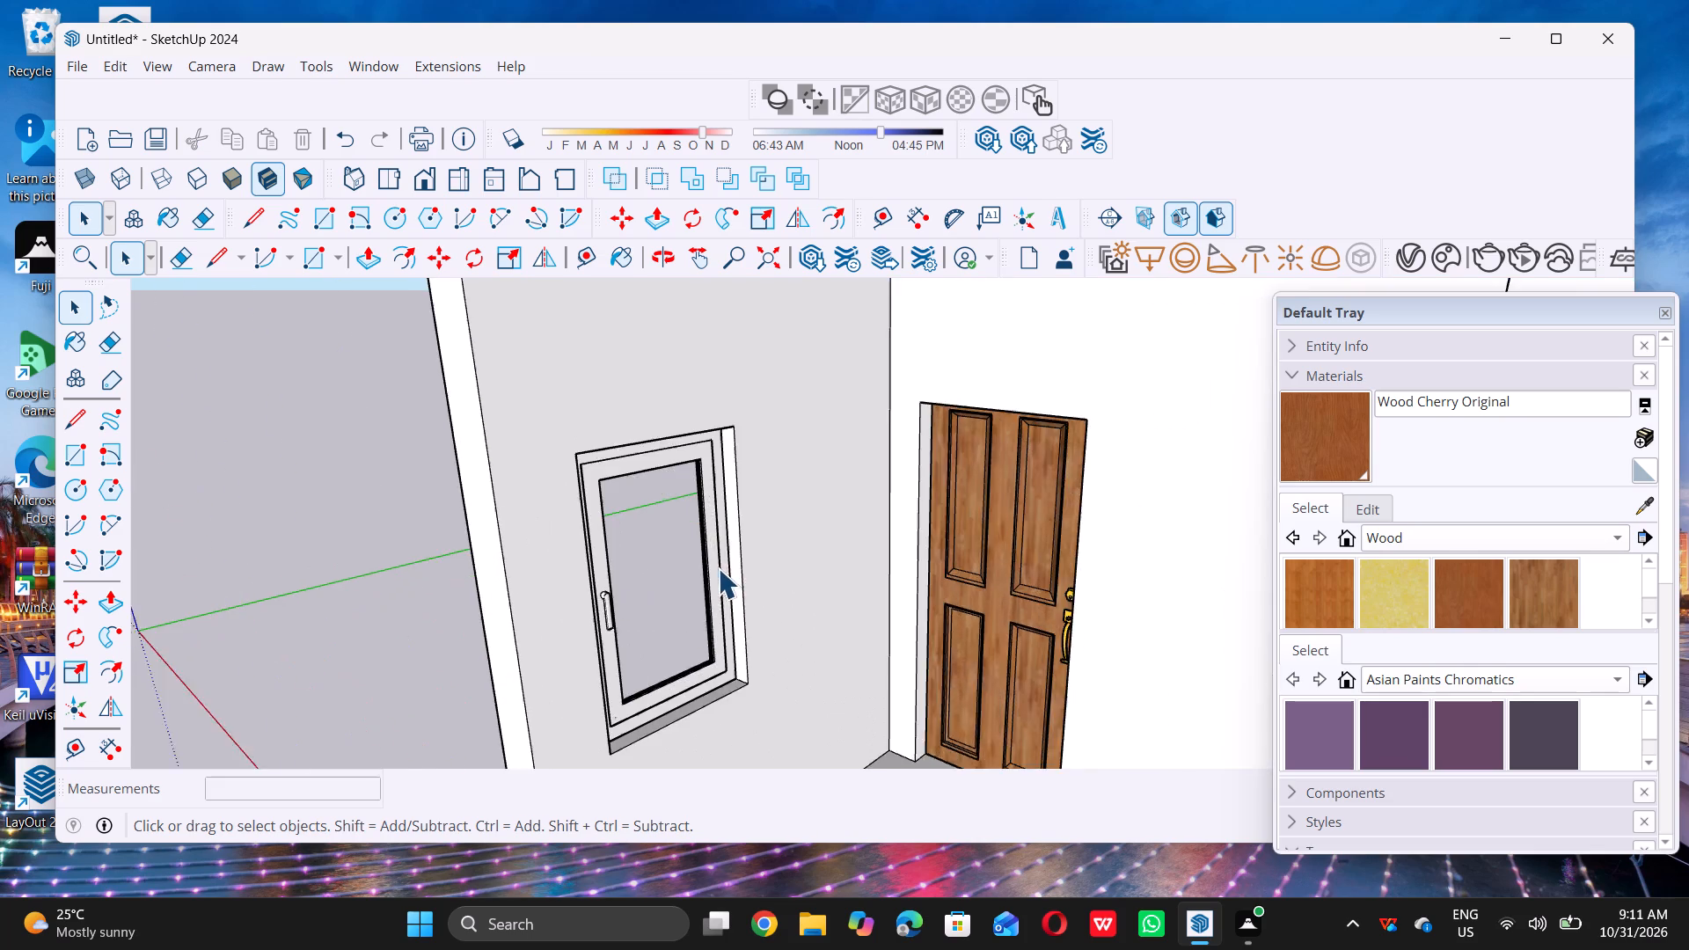
{"action": "scroll", "coordinate": [708, 592], "scroll_direction": "up", "scroll_amount": 6}
{"action": "scroll", "coordinate": [713, 579], "scroll_direction": "down", "scroll_amount": 1}
{"action": "triple_click", "coordinate": [713, 574]}
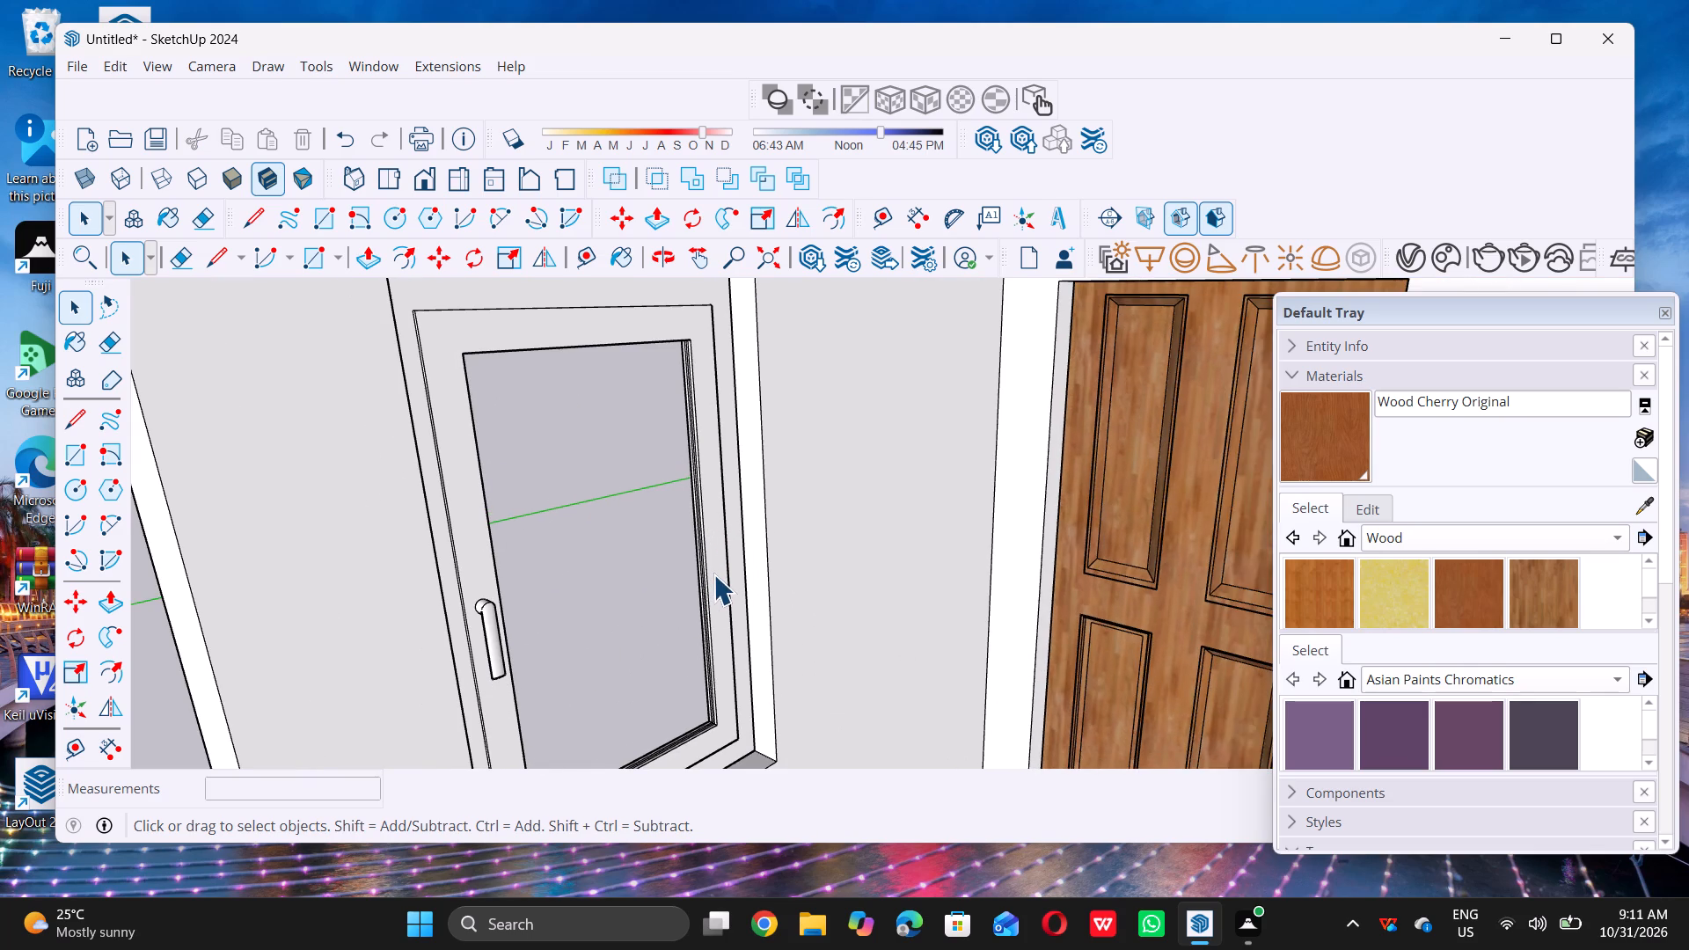
{"action": "triple_click", "coordinate": [713, 574]}
{"action": "triple_click", "coordinate": [713, 574]}
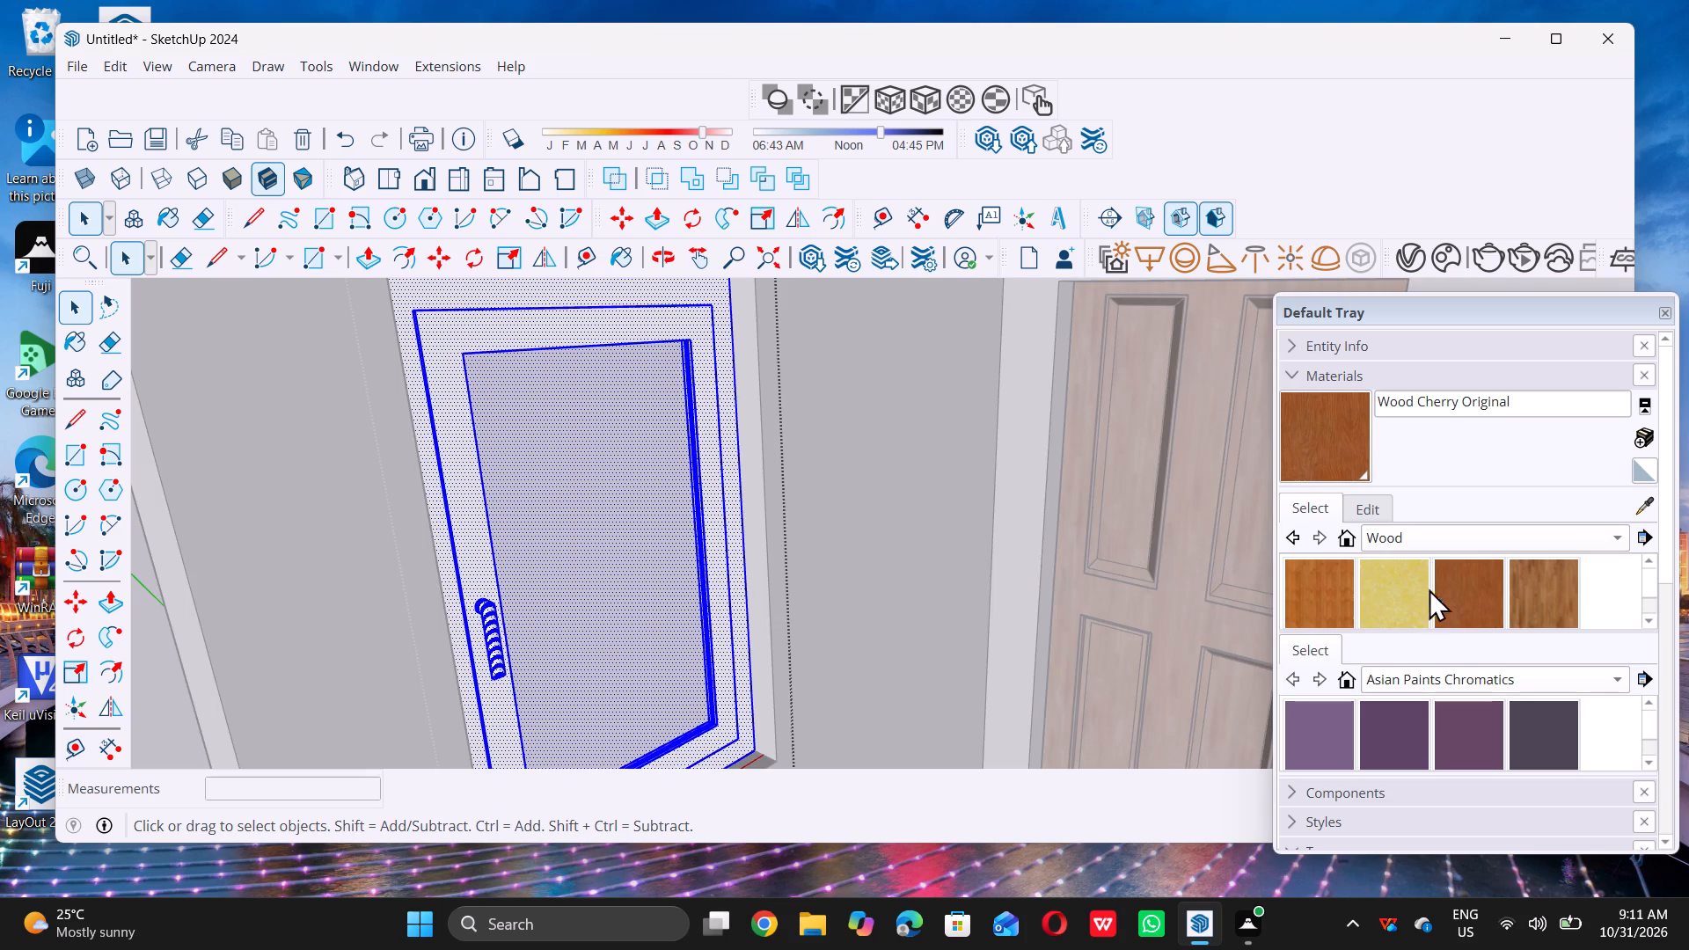
{"action": "double_click", "coordinate": [1469, 589]}
{"action": "scroll", "coordinate": [725, 593], "scroll_direction": "down", "scroll_amount": 8}
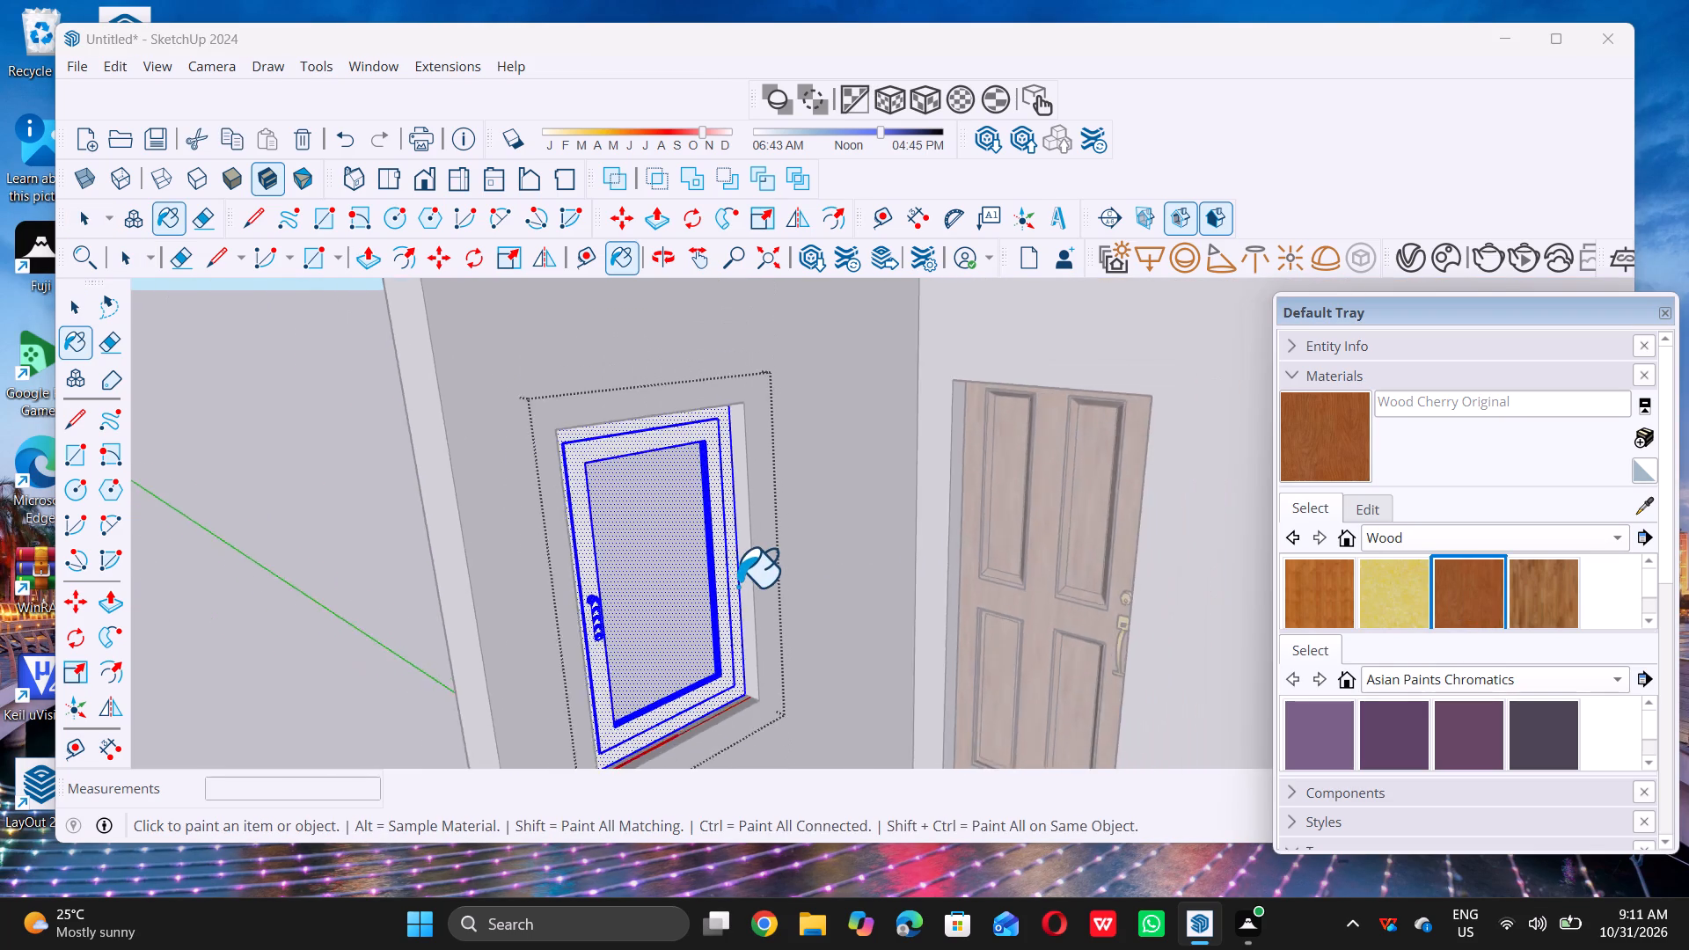
{"action": "left_click", "coordinate": [724, 588]}
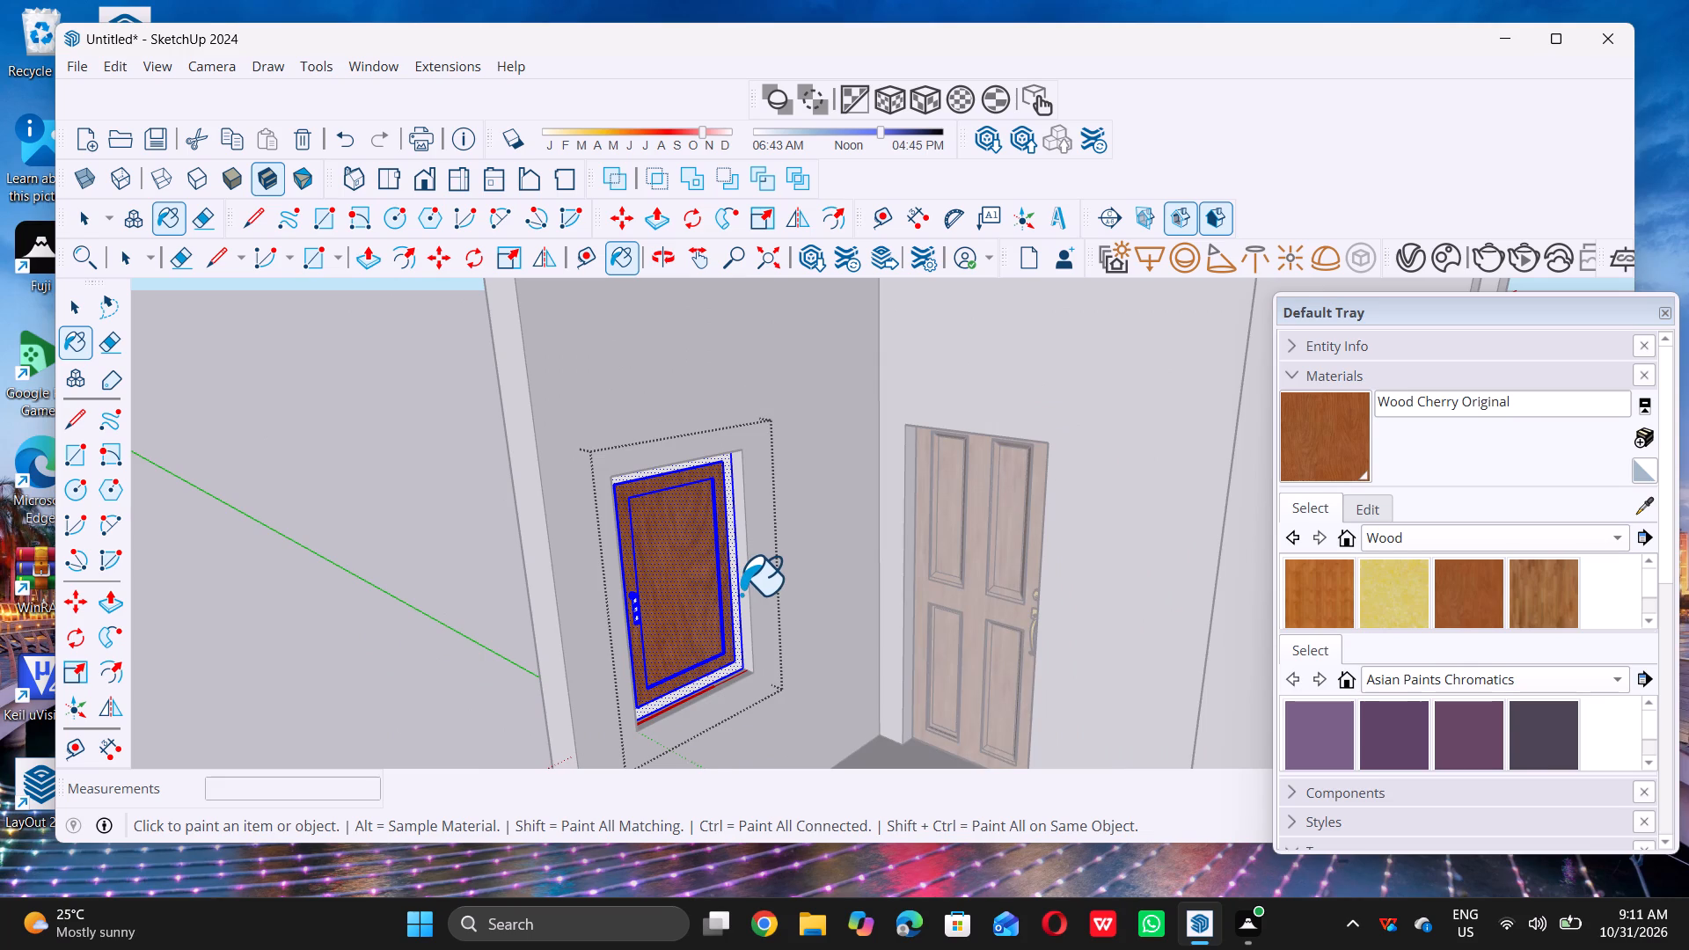
{"action": "scroll", "coordinate": [741, 594], "scroll_direction": "up", "scroll_amount": 4}
{"action": "double_click", "coordinate": [734, 596]}
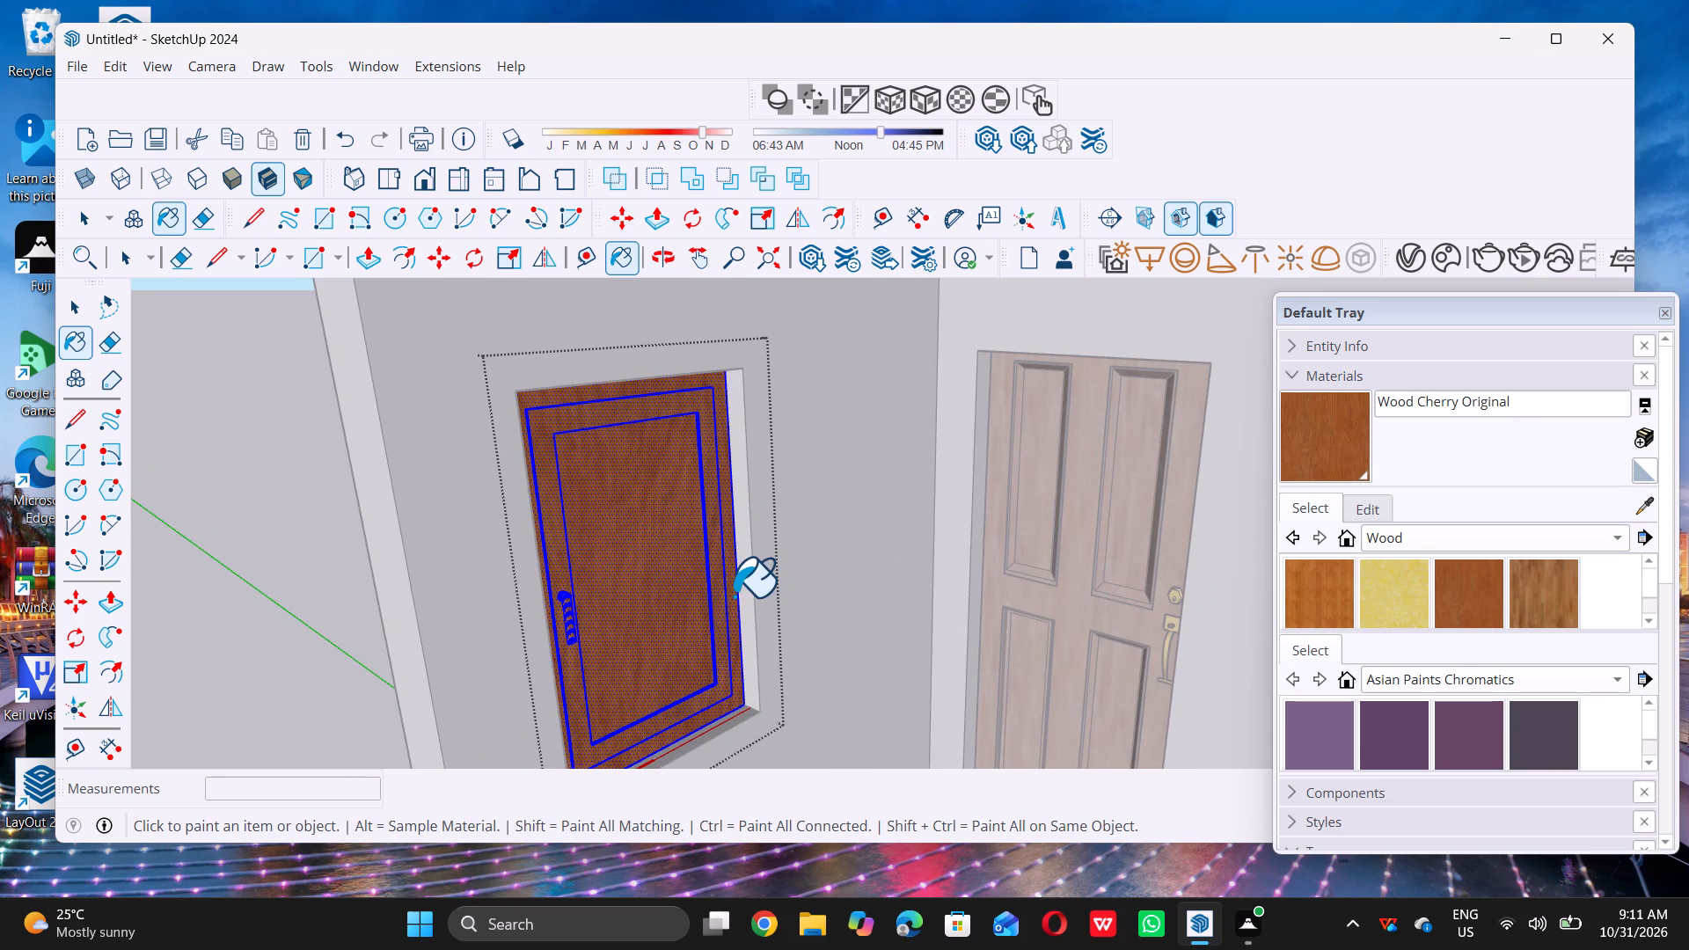
Inspect the painted window from the porch side and from outside the wall, and leave the window's group.
{"action": "scroll", "coordinate": [732, 596], "scroll_direction": "down", "scroll_amount": 9}
{"action": "key", "text": "space"}
{"action": "scroll", "coordinate": [739, 590], "scroll_direction": "down", "scroll_amount": 3}
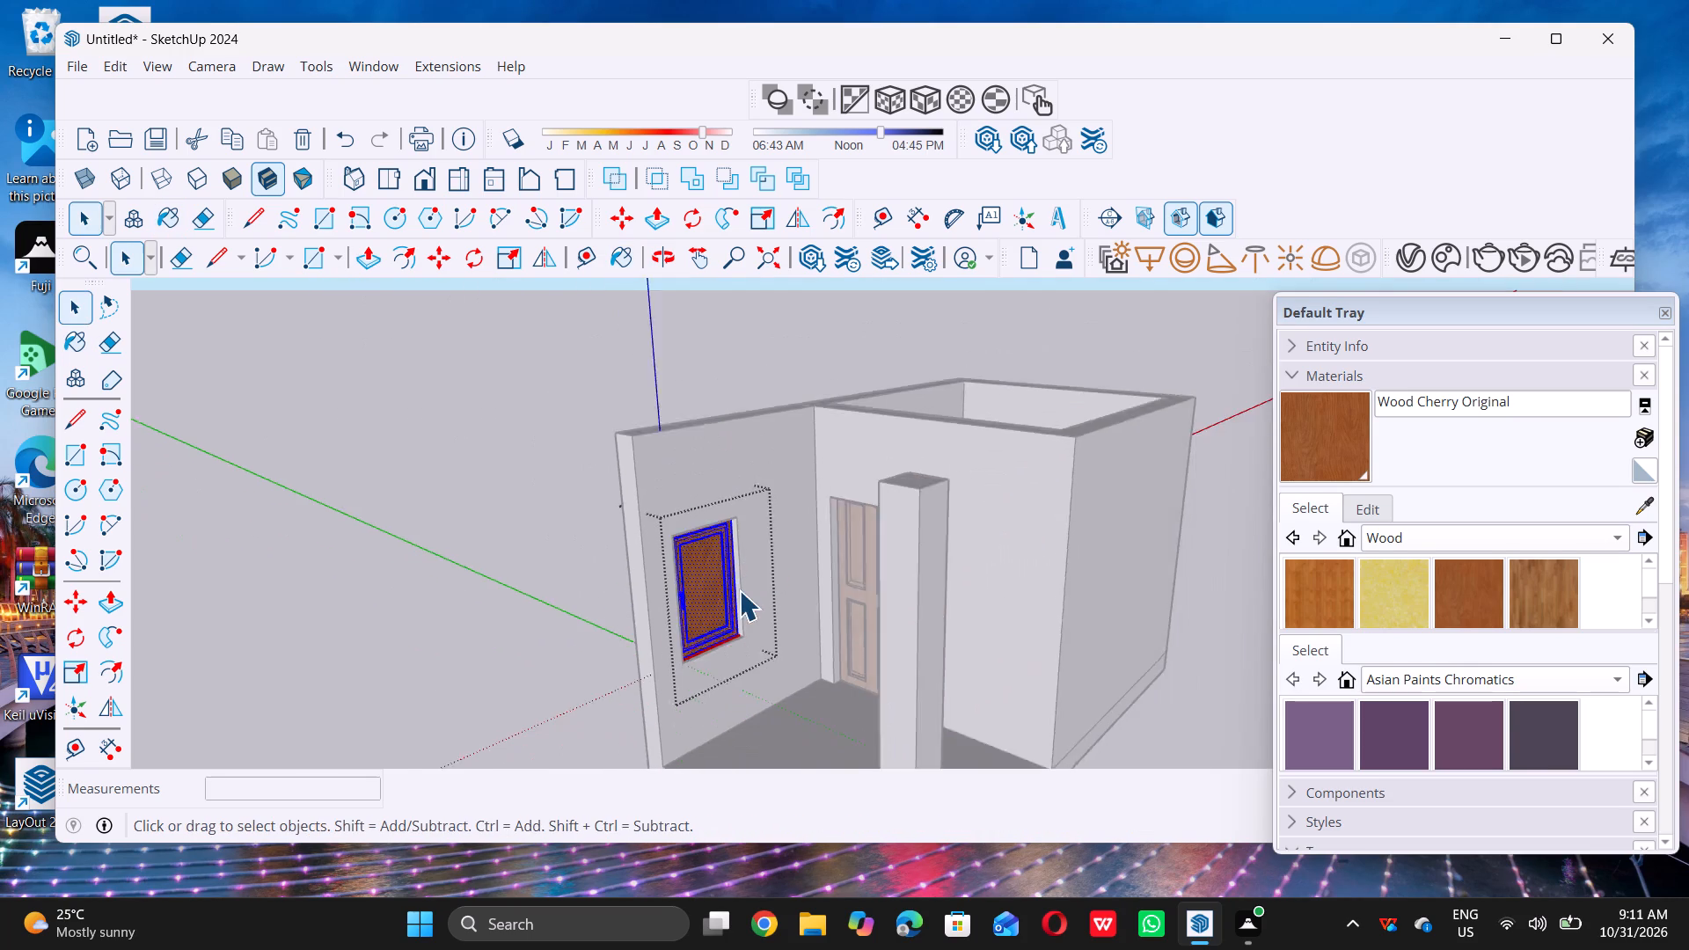
{"action": "scroll", "coordinate": [739, 590], "scroll_direction": "down", "scroll_amount": 3}
{"action": "middle_click_drag", "start_coordinate": [505, 655], "coordinate": [976, 570]}
{"action": "scroll", "coordinate": [967, 573], "scroll_direction": "up", "scroll_amount": 7}
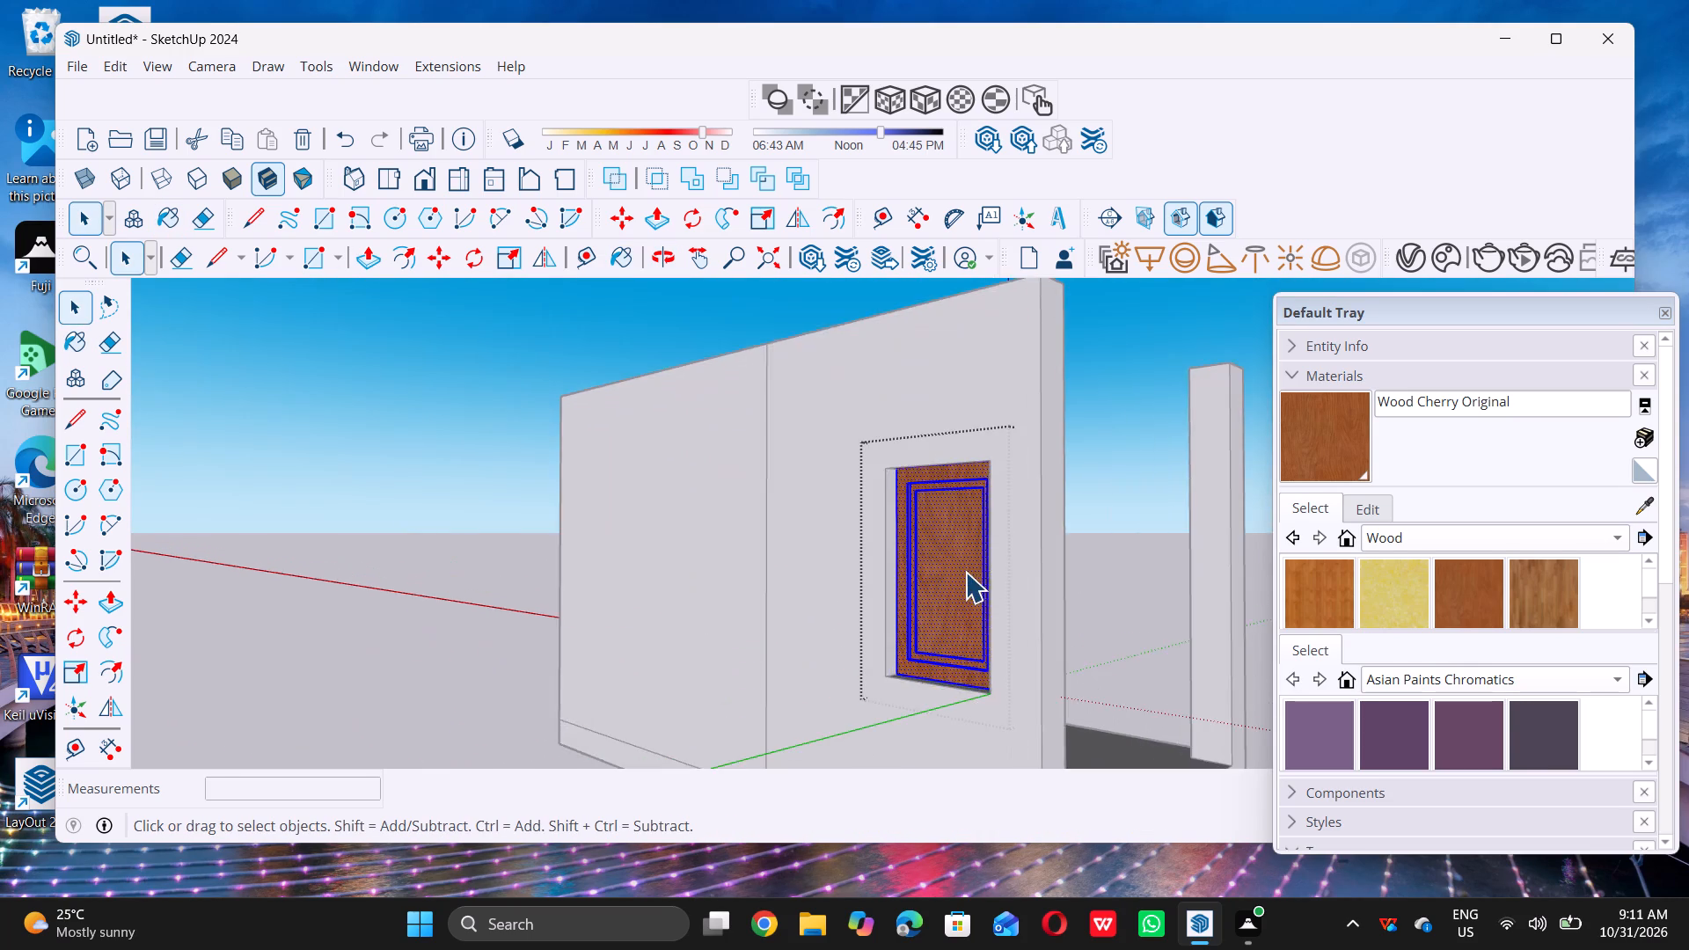
{"action": "scroll", "coordinate": [953, 572], "scroll_direction": "down", "scroll_amount": 7}
{"action": "triple_click", "coordinate": [528, 588]}
{"action": "triple_click", "coordinate": [528, 586]}
{"action": "left_click", "coordinate": [528, 584]}
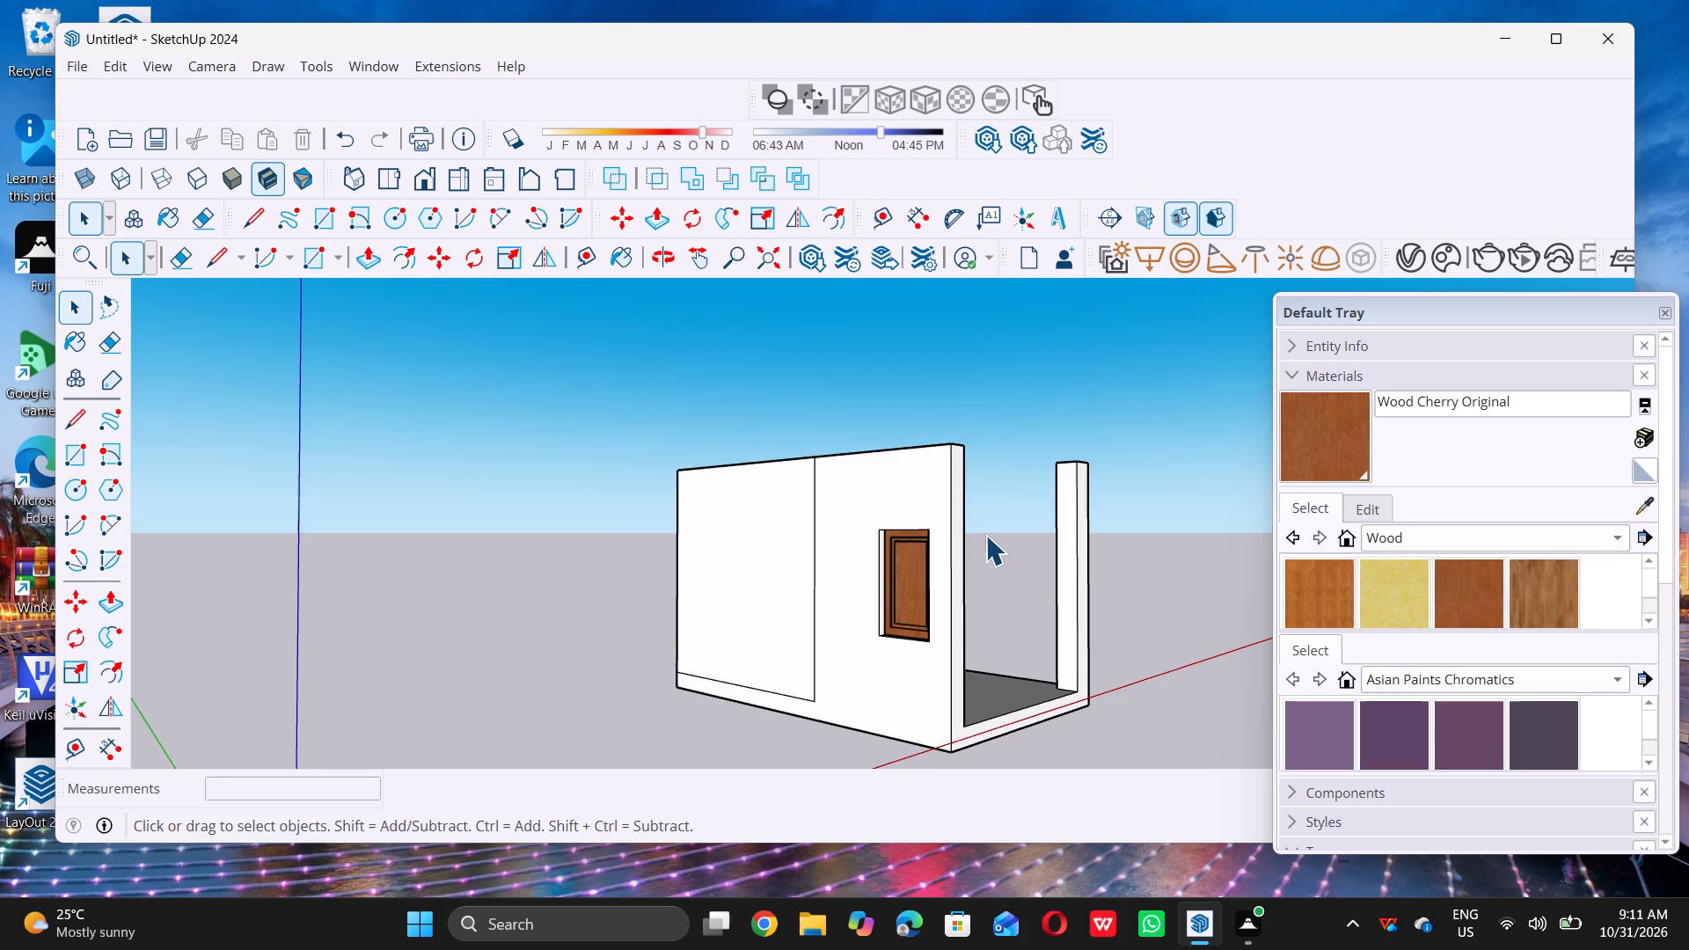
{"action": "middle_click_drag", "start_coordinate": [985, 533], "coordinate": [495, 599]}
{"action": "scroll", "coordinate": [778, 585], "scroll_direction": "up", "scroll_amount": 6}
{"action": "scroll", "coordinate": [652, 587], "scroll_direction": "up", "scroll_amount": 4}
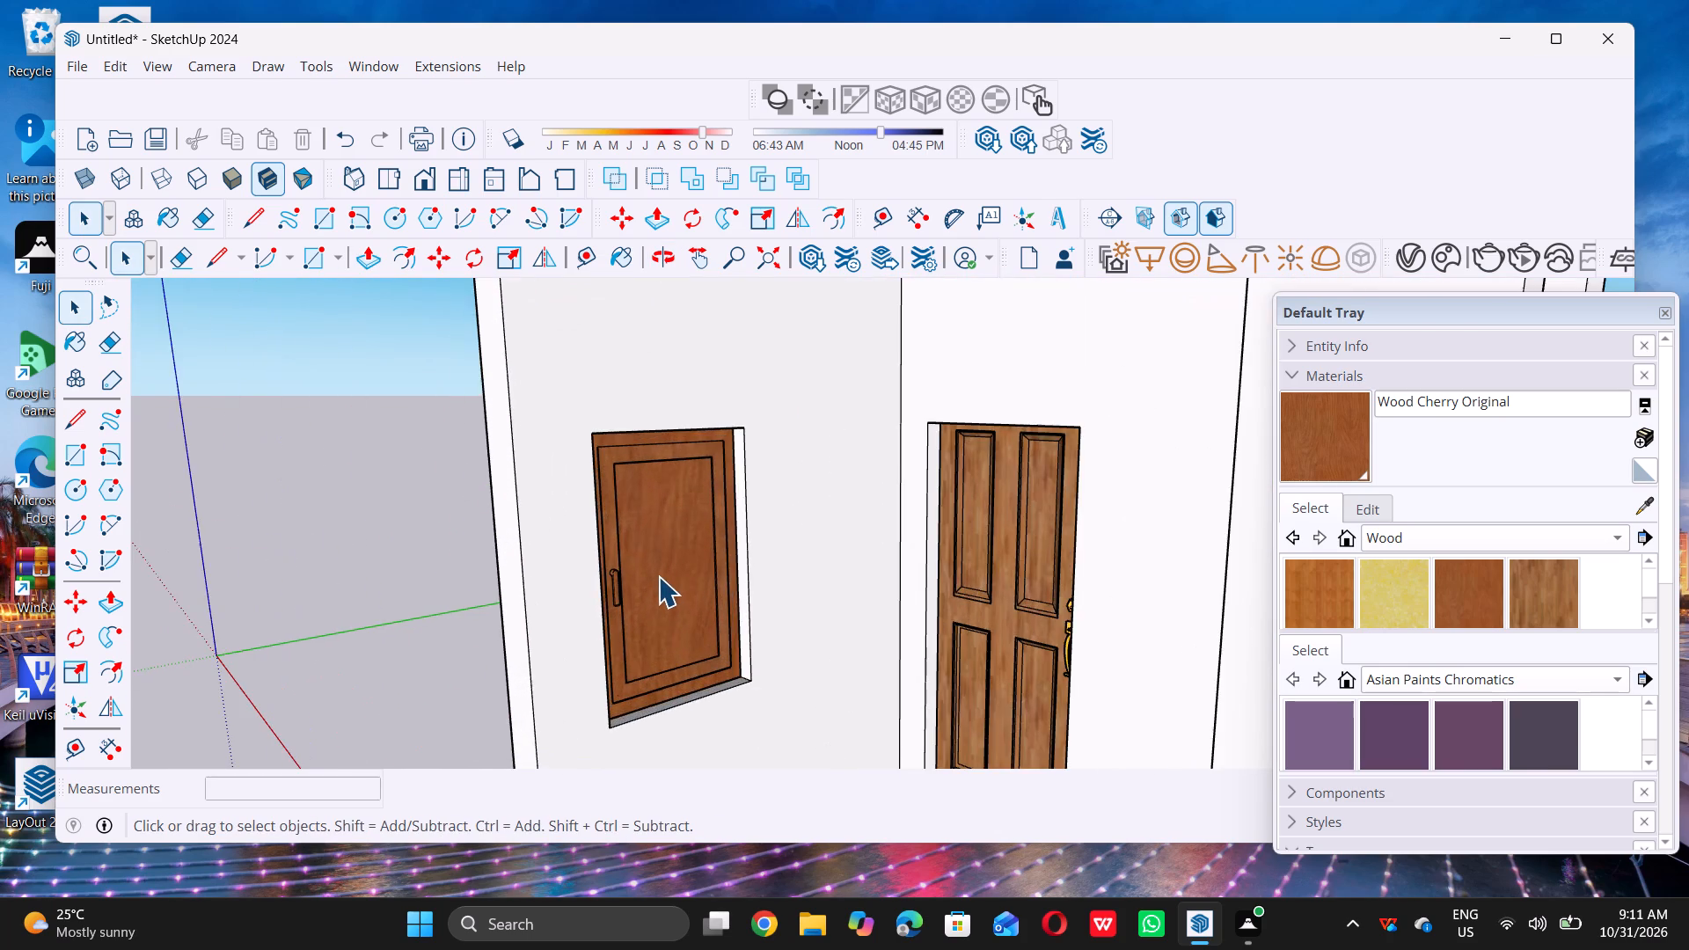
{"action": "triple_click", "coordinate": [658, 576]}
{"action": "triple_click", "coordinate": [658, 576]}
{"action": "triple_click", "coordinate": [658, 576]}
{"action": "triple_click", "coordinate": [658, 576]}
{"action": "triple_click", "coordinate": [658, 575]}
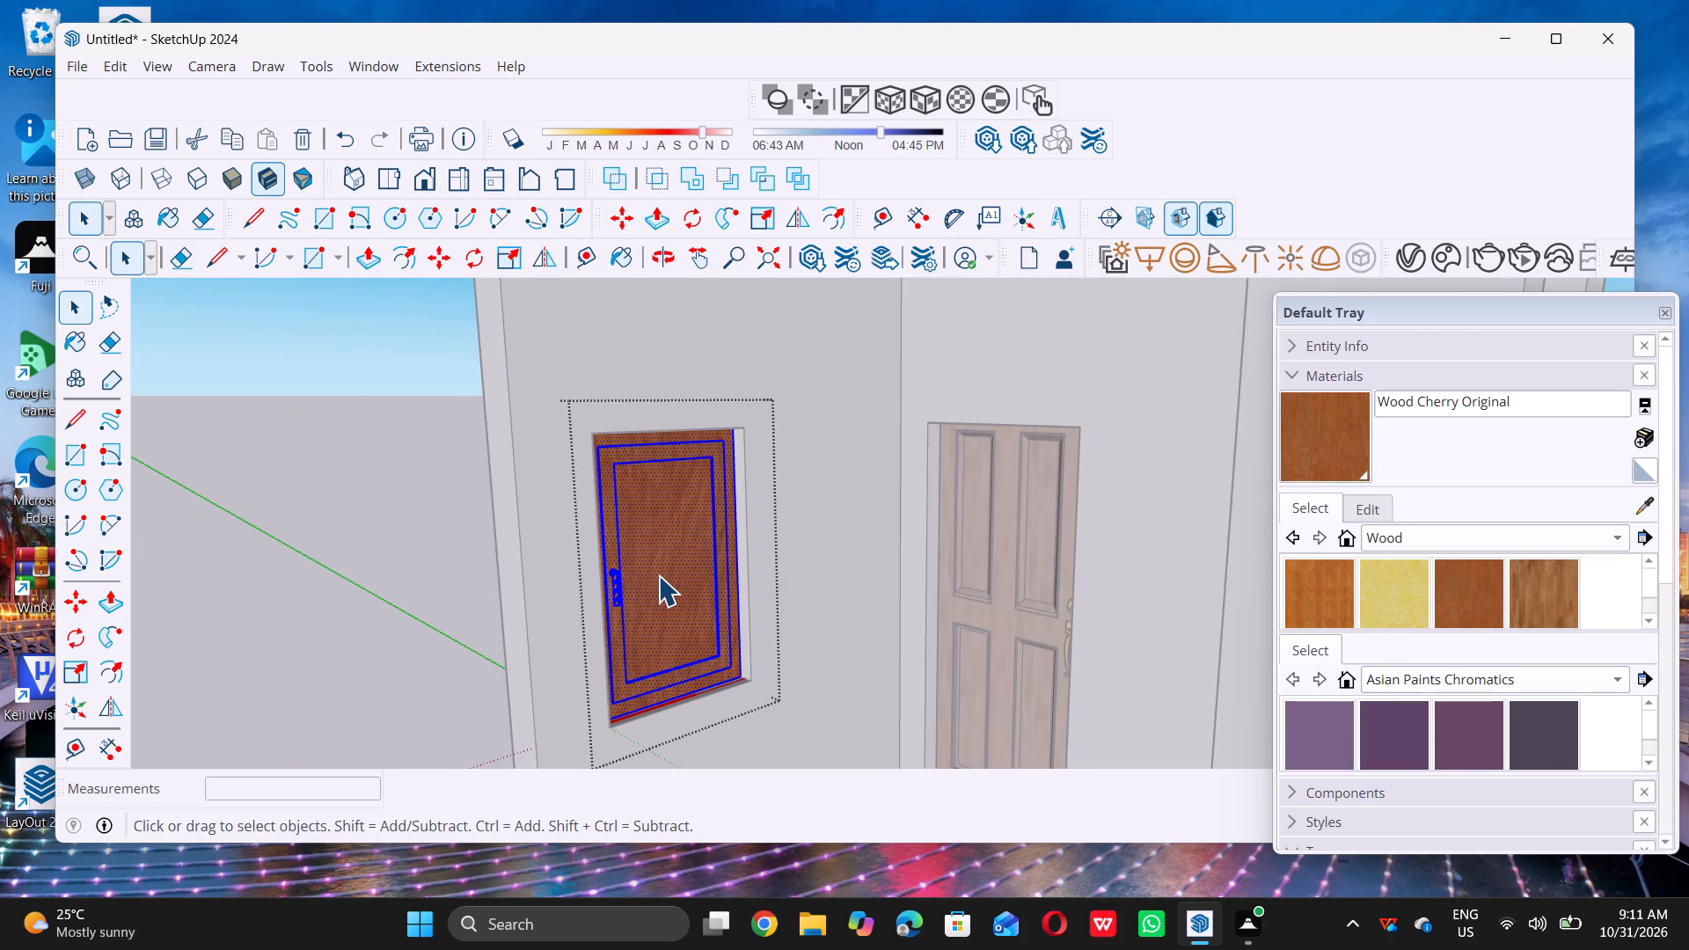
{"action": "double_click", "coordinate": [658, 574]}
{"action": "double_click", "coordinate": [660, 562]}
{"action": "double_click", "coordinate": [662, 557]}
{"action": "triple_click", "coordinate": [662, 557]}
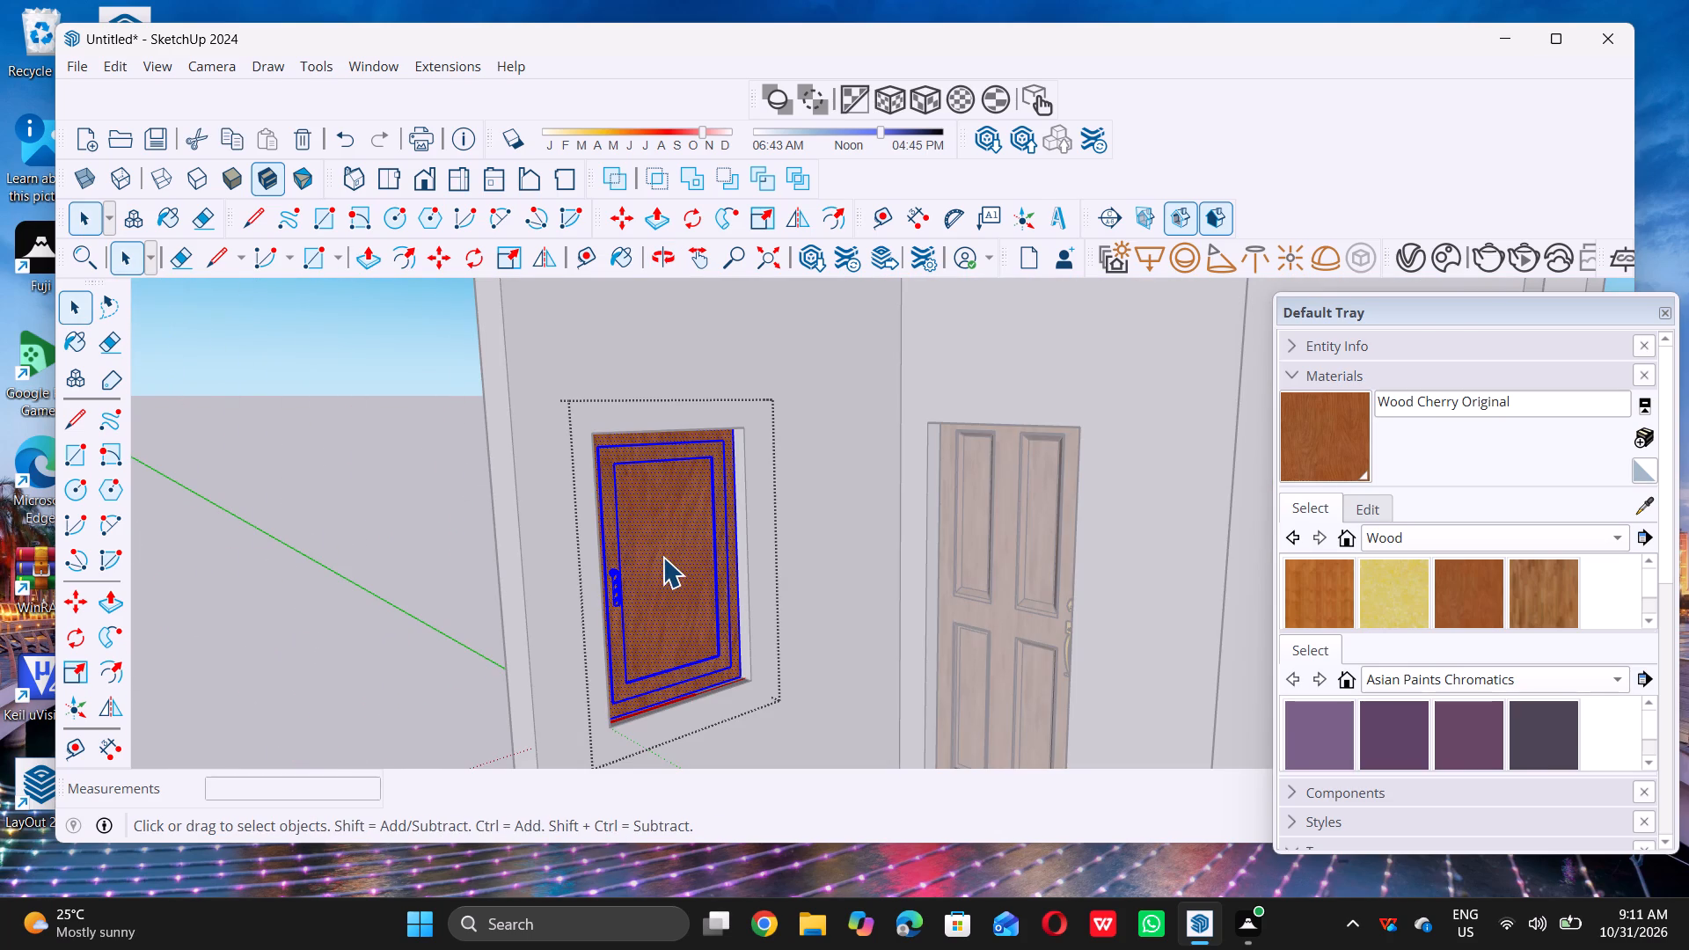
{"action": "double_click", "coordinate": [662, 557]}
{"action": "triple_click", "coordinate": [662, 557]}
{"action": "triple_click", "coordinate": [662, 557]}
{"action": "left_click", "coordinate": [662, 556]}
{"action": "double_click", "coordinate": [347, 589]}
Explode the window component in the porch side wall.
{"action": "scroll", "coordinate": [652, 537], "scroll_direction": "up", "scroll_amount": 3}
{"action": "left_click", "coordinate": [665, 539]}
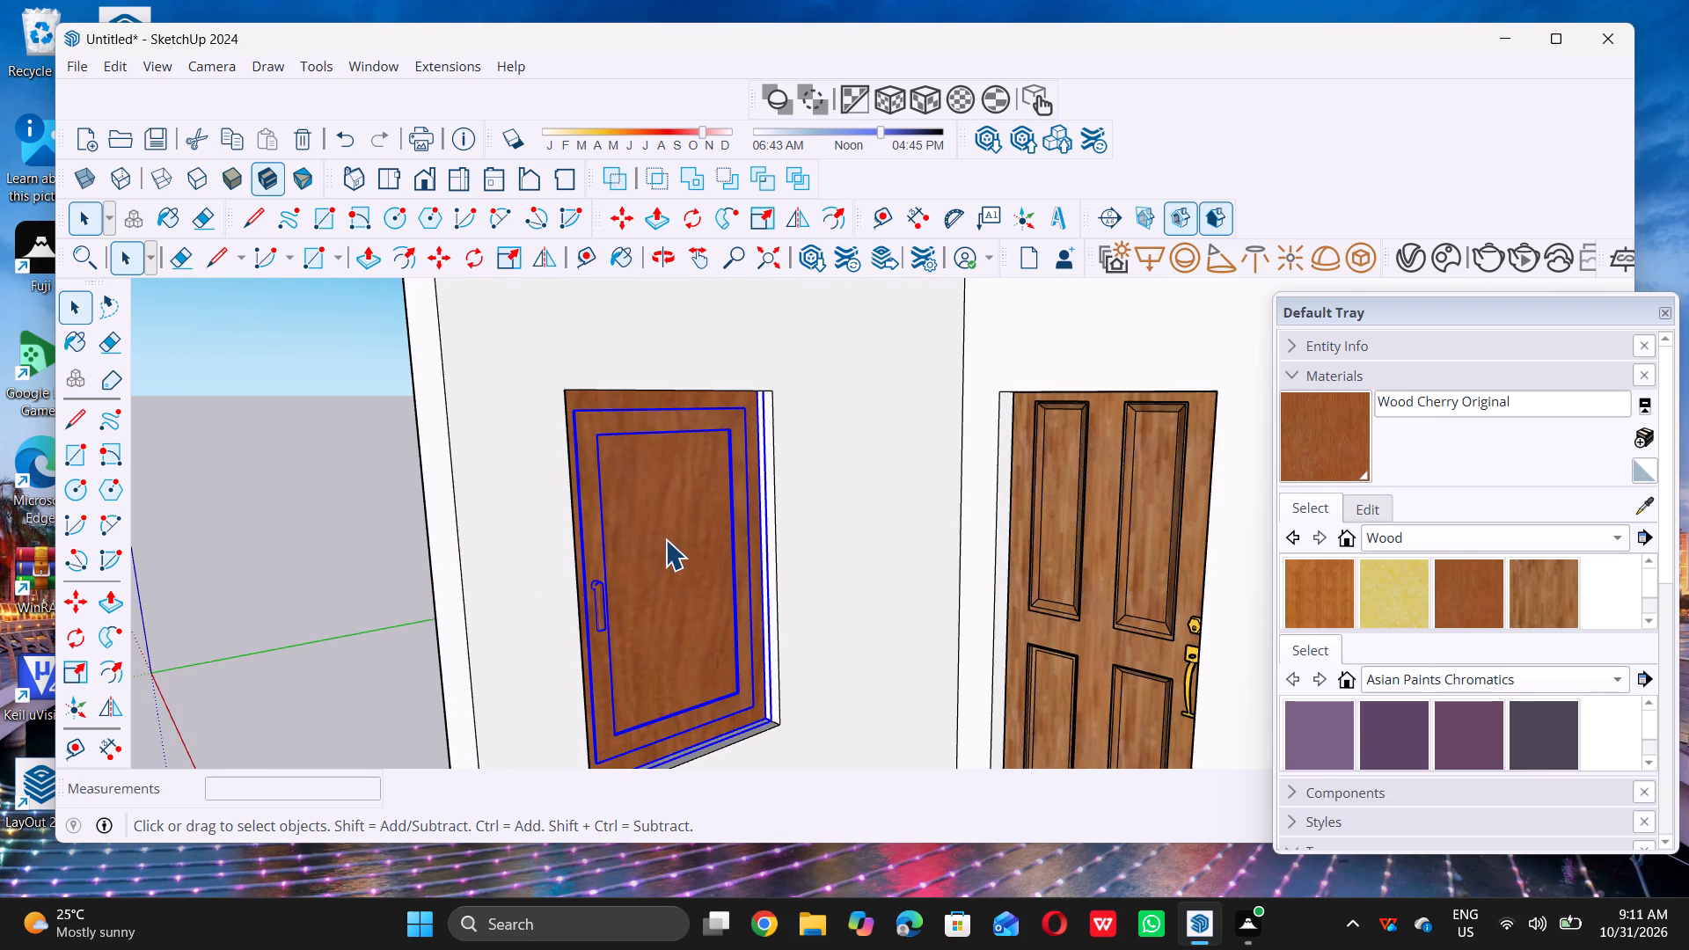
{"action": "right_click", "coordinate": [664, 539]}
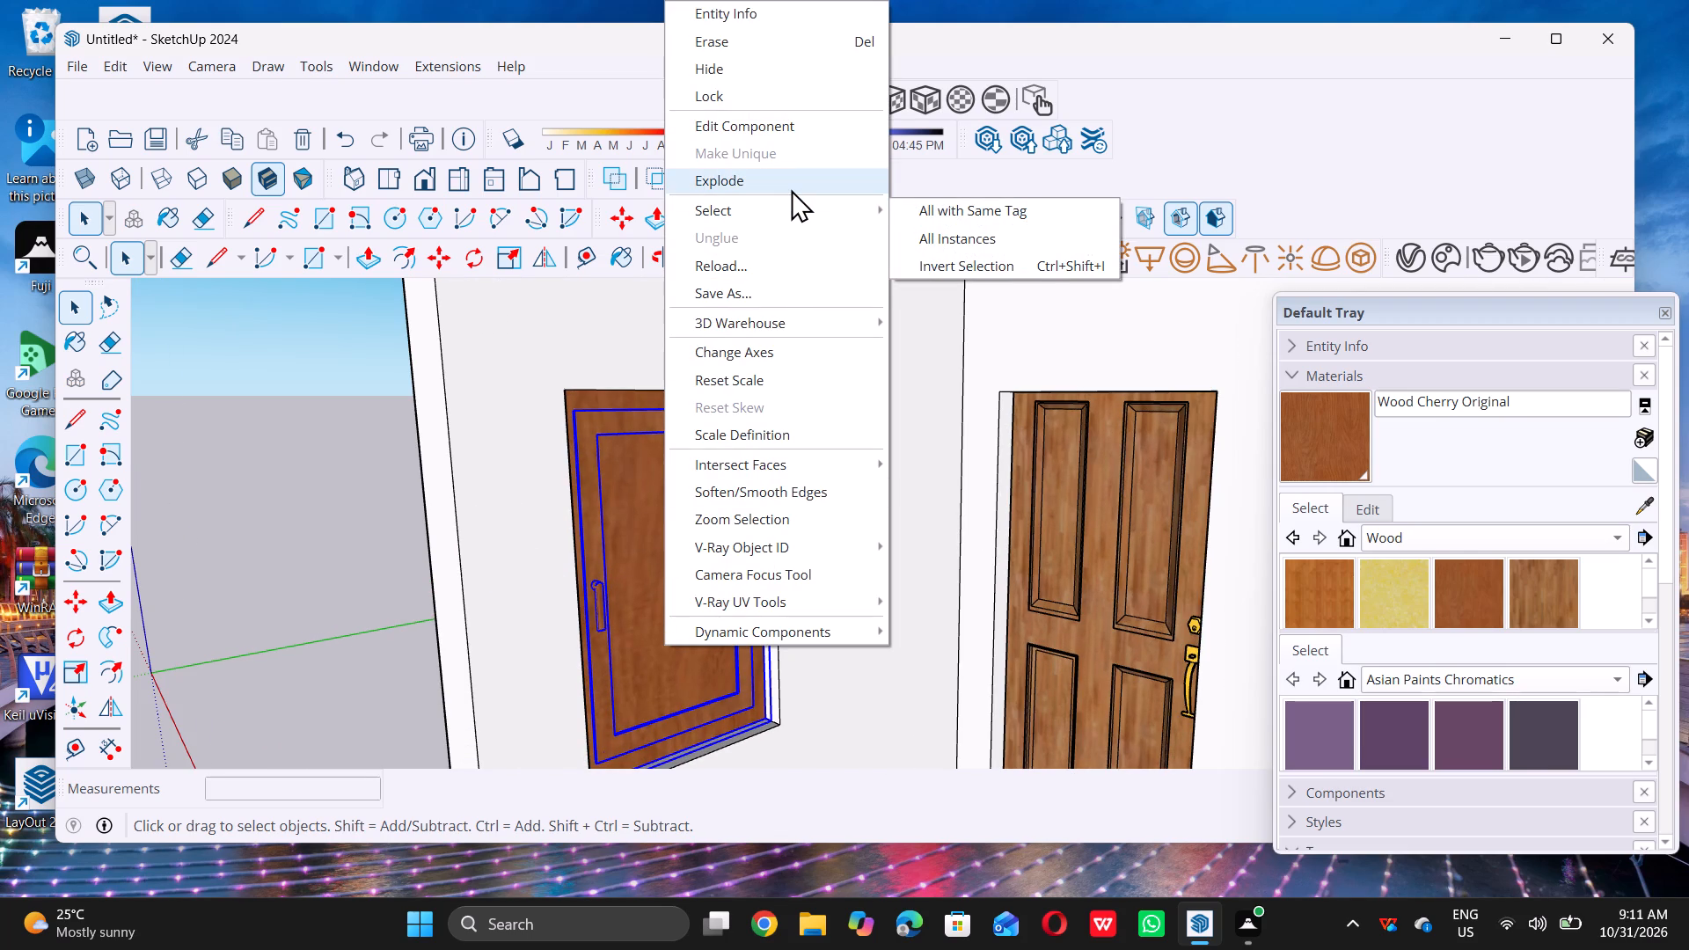
{"action": "left_click", "coordinate": [789, 188]}
{"action": "double_click", "coordinate": [268, 581]}
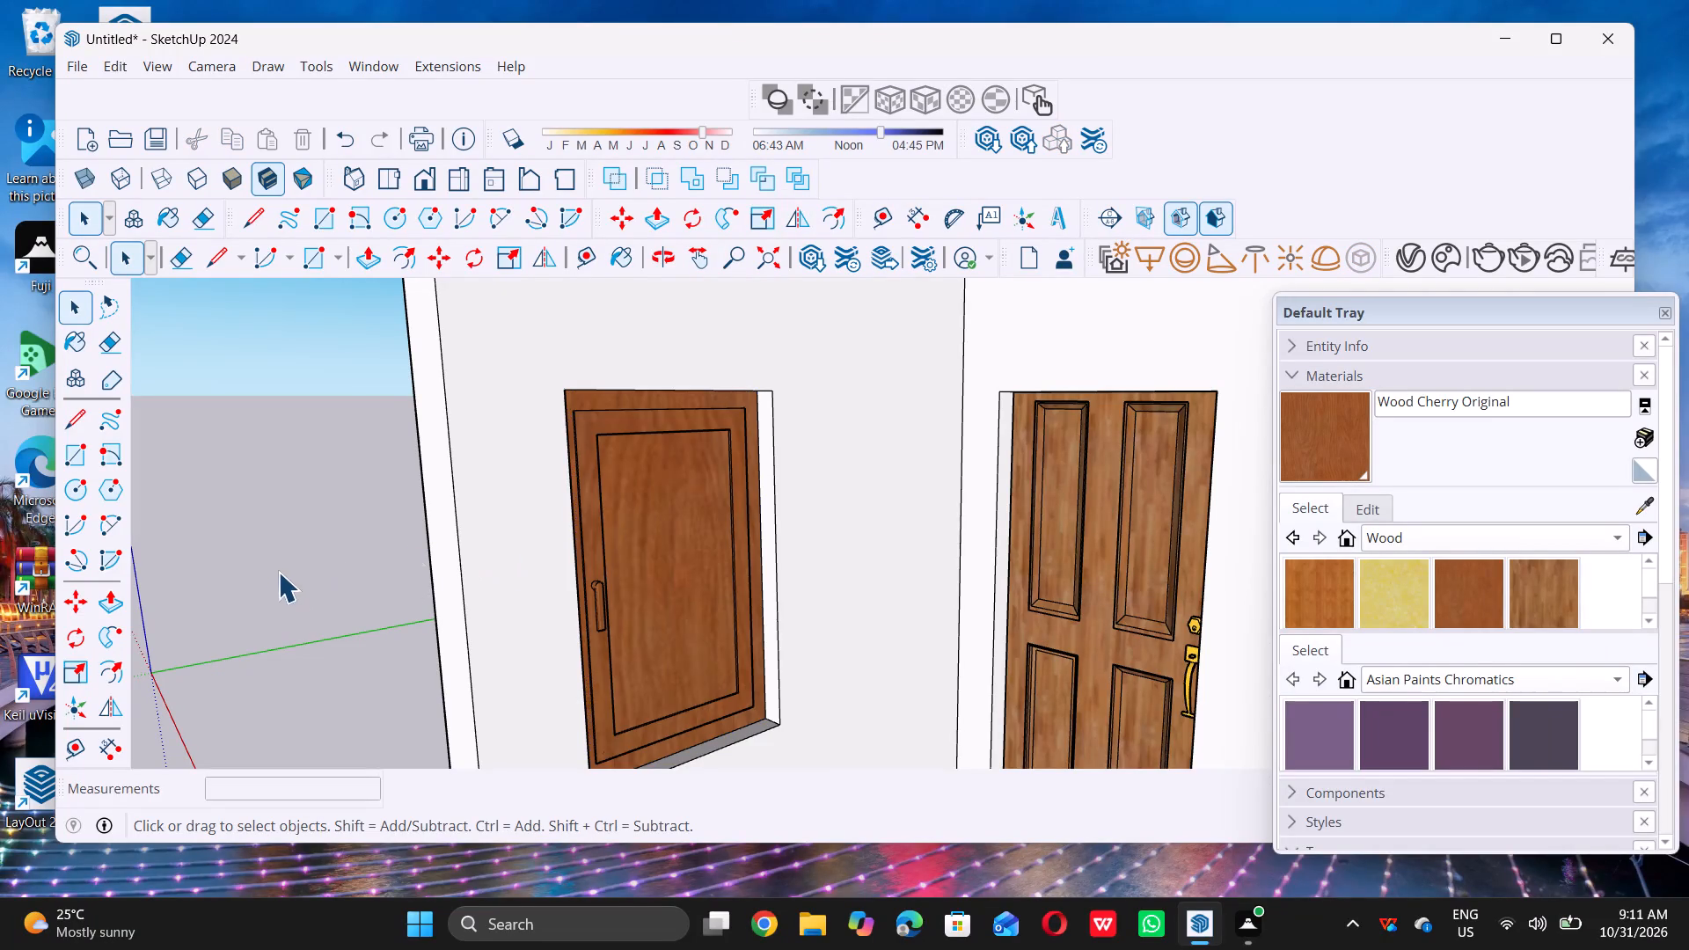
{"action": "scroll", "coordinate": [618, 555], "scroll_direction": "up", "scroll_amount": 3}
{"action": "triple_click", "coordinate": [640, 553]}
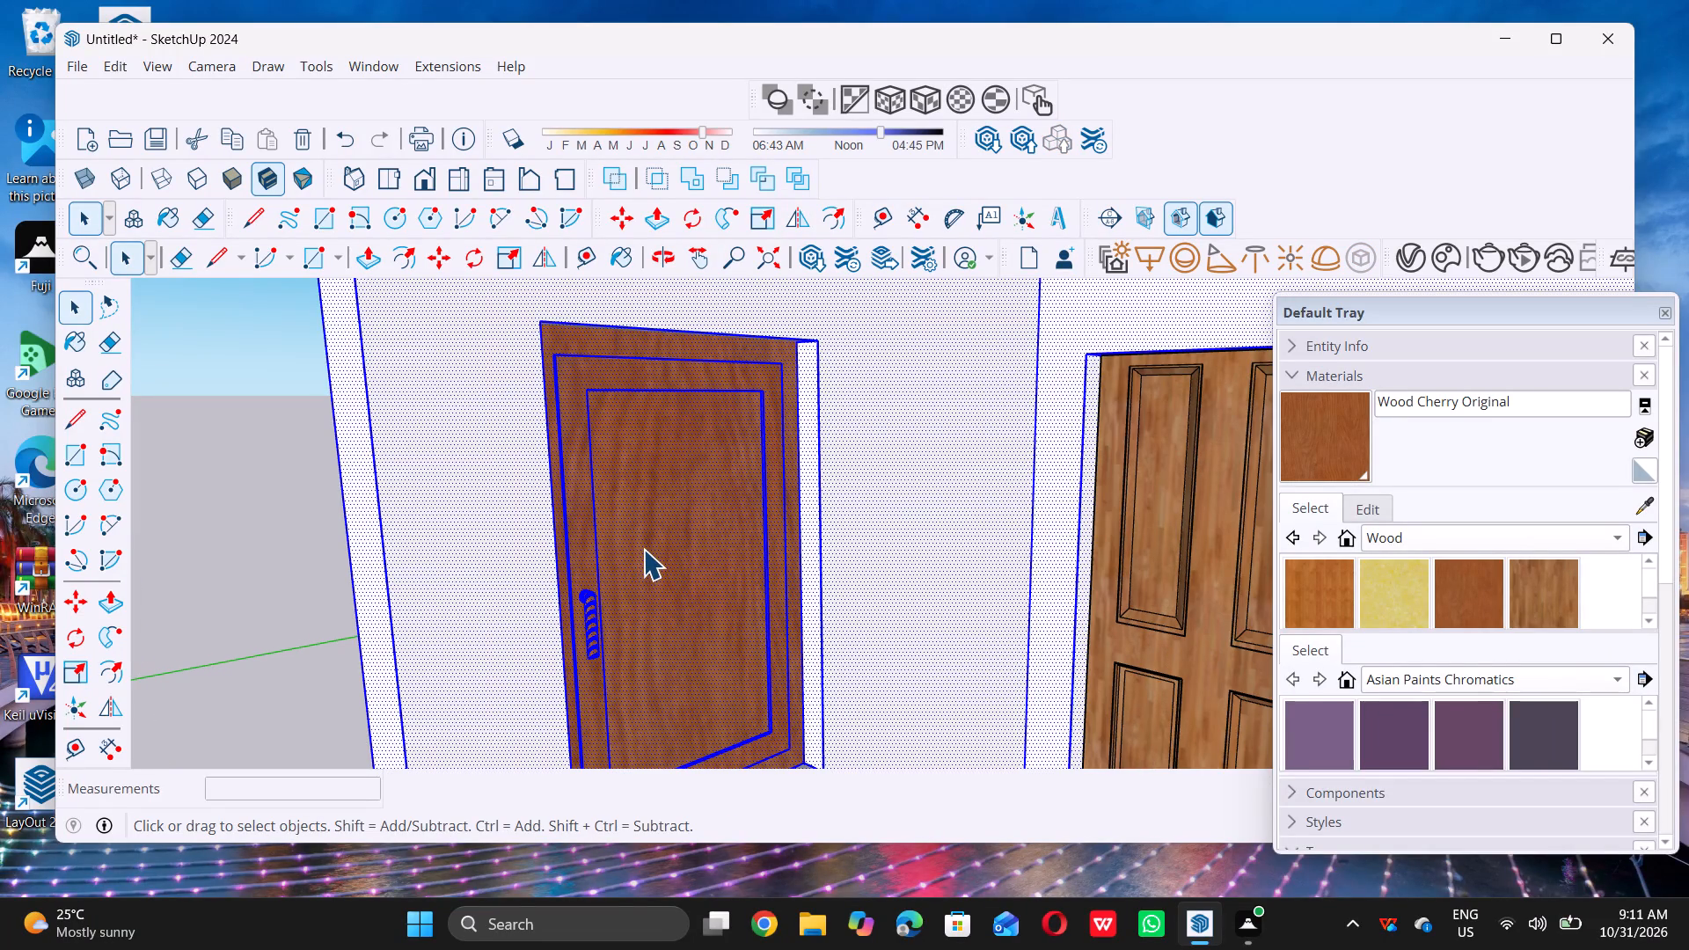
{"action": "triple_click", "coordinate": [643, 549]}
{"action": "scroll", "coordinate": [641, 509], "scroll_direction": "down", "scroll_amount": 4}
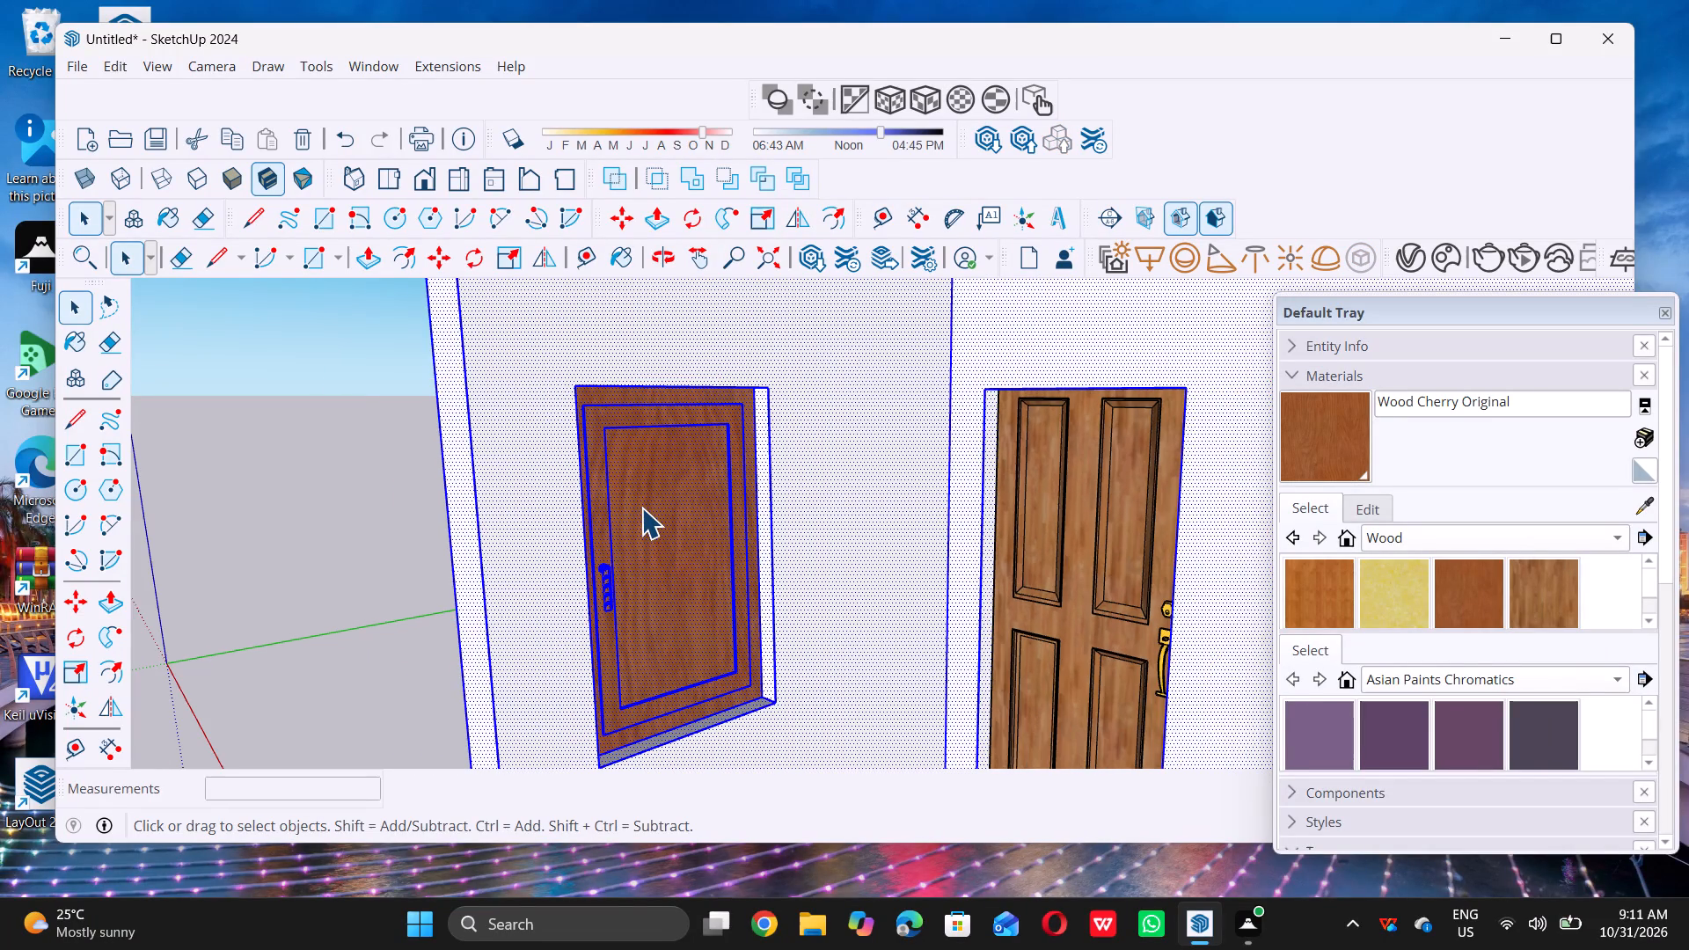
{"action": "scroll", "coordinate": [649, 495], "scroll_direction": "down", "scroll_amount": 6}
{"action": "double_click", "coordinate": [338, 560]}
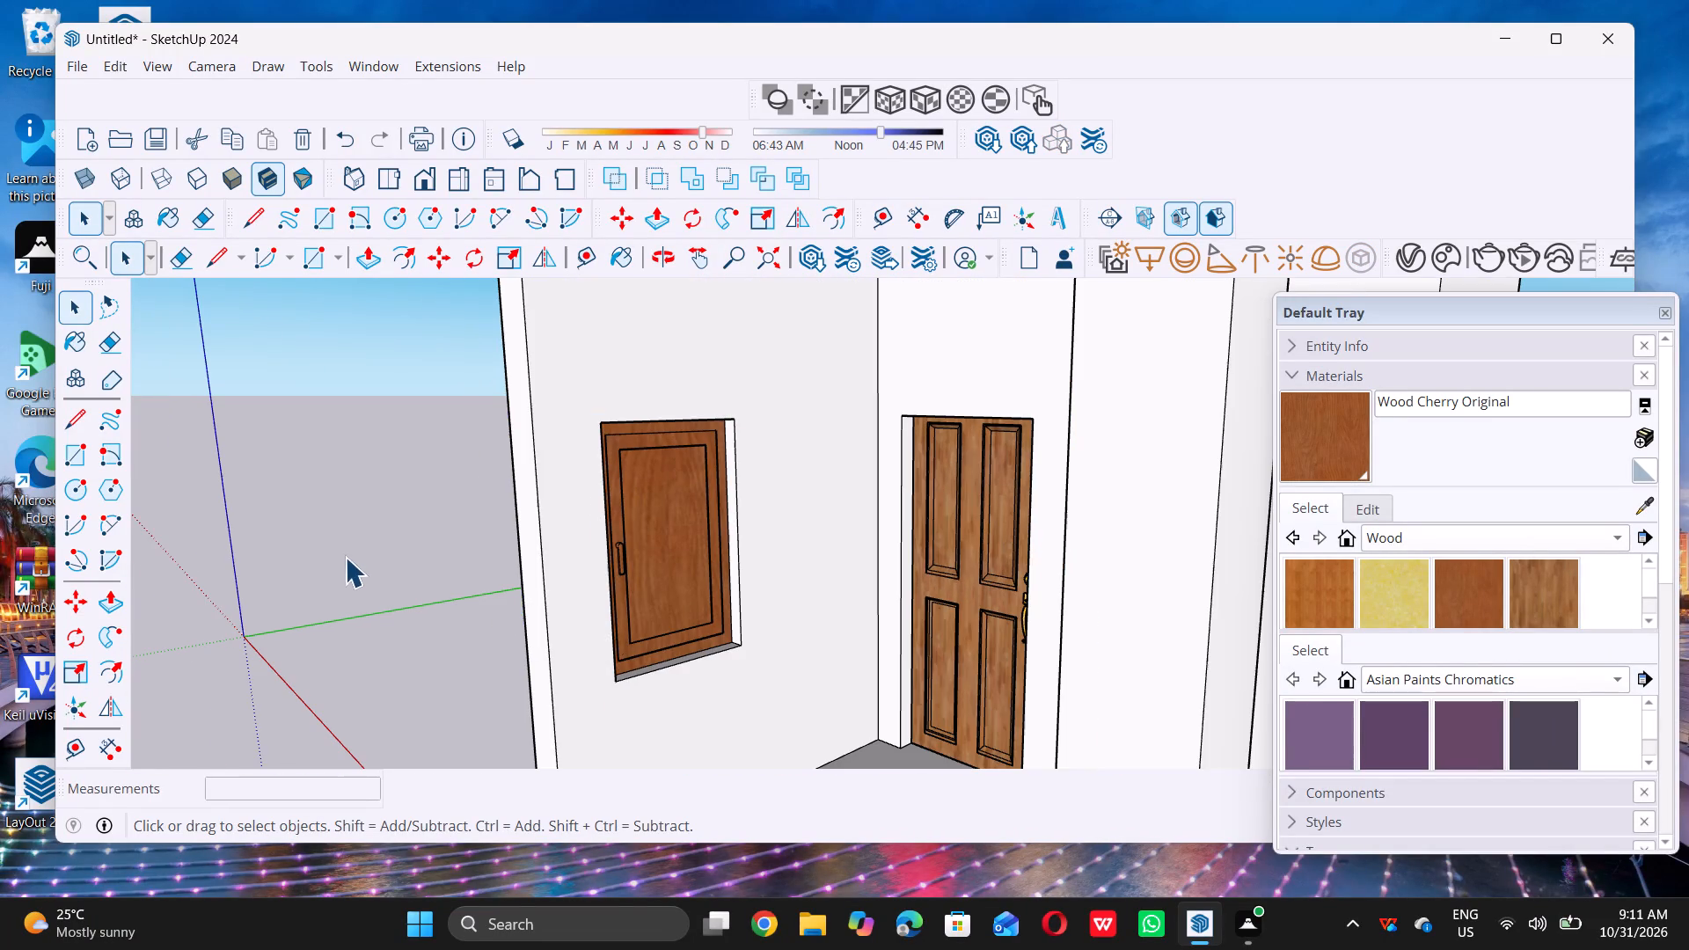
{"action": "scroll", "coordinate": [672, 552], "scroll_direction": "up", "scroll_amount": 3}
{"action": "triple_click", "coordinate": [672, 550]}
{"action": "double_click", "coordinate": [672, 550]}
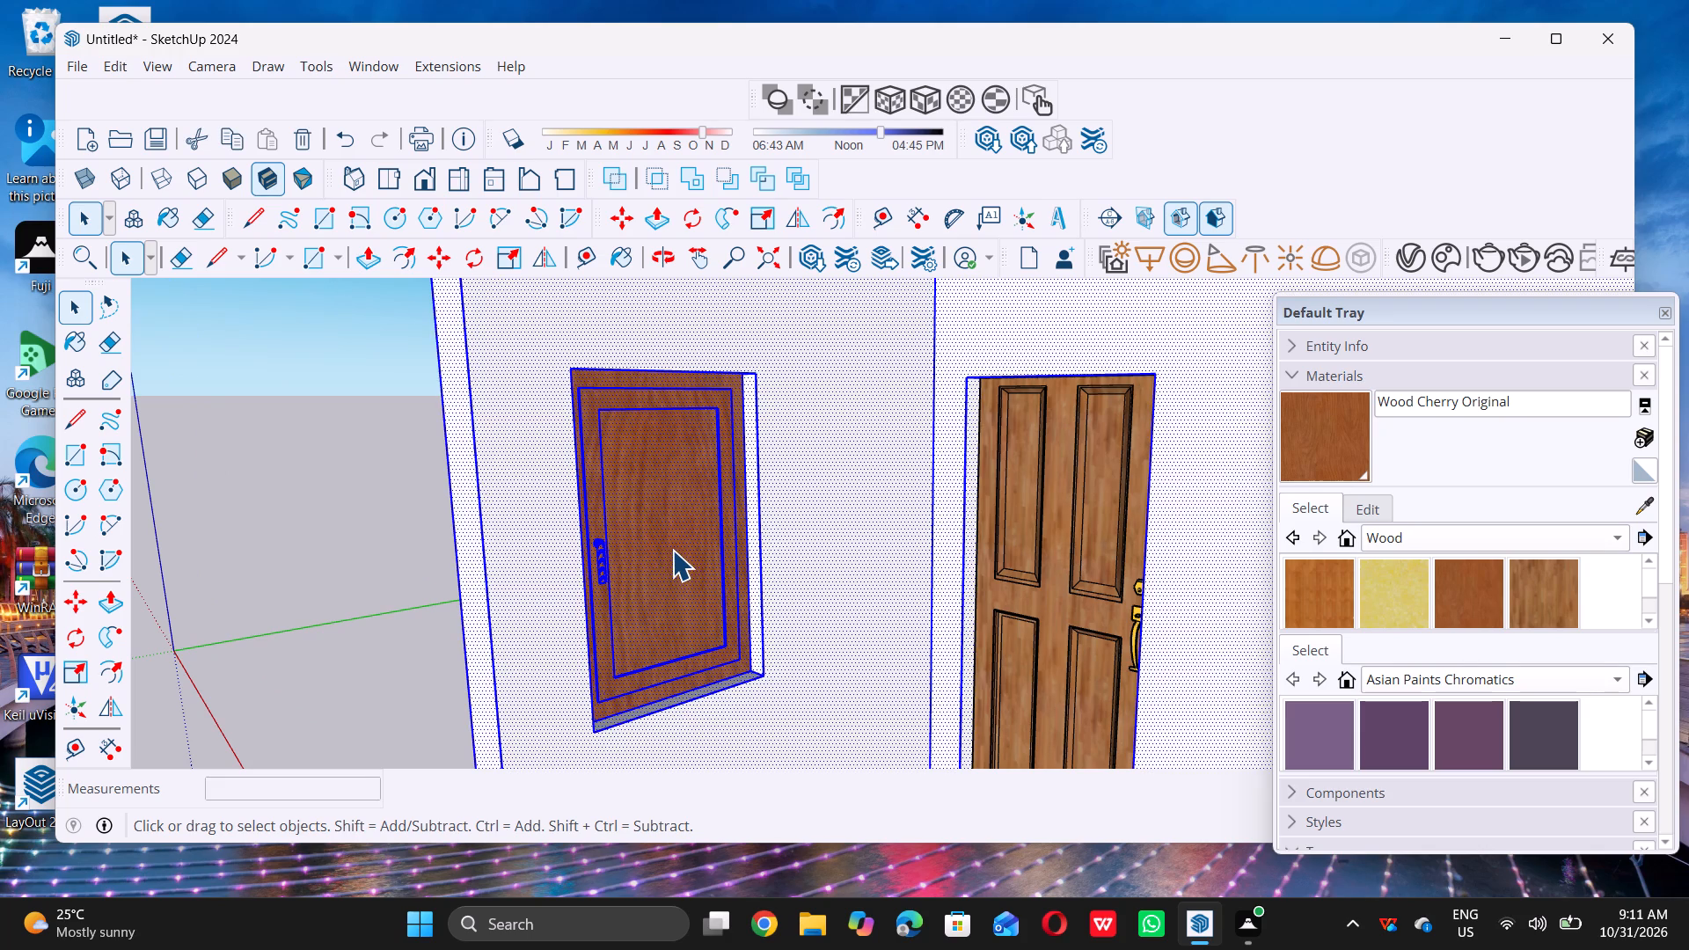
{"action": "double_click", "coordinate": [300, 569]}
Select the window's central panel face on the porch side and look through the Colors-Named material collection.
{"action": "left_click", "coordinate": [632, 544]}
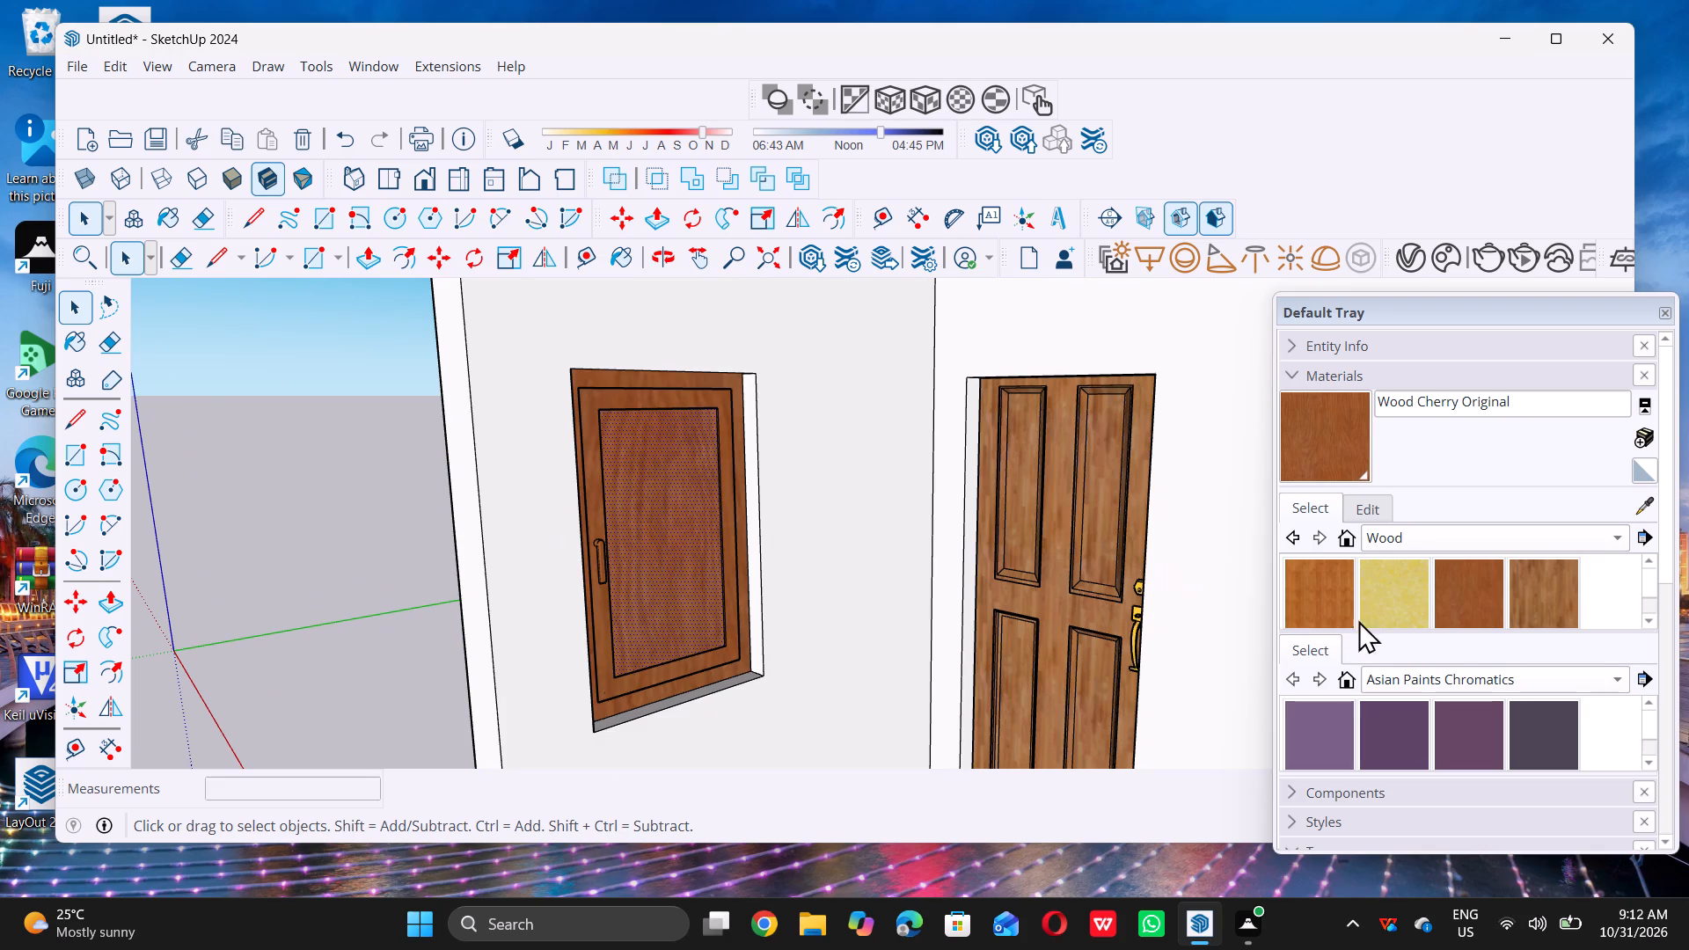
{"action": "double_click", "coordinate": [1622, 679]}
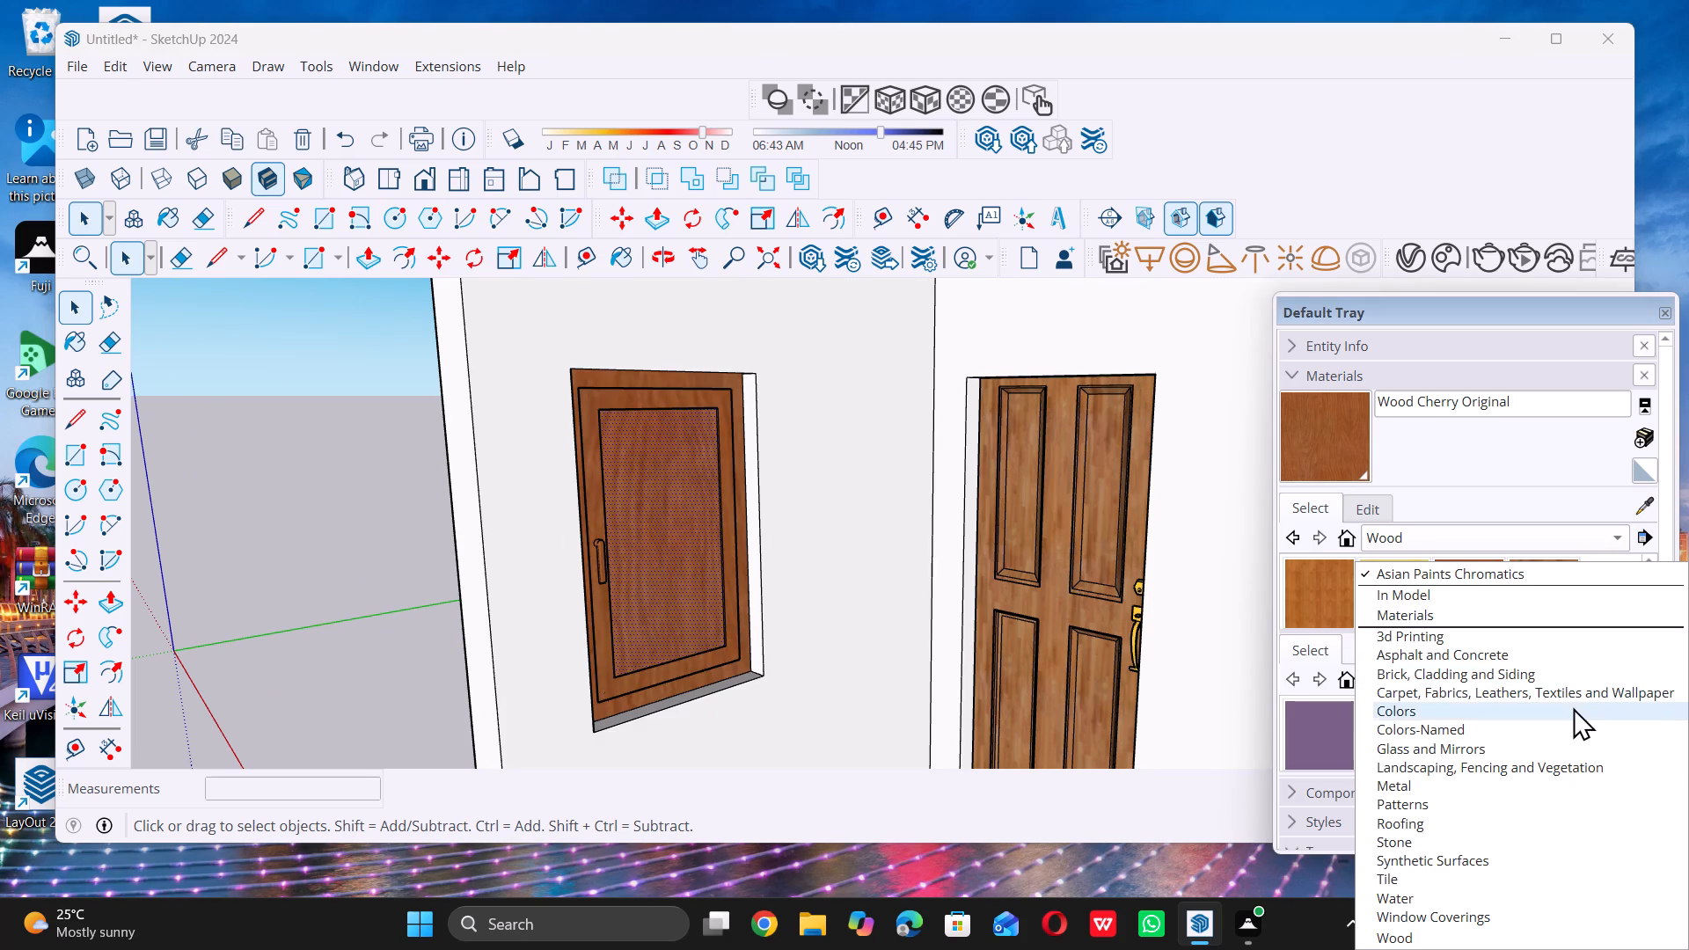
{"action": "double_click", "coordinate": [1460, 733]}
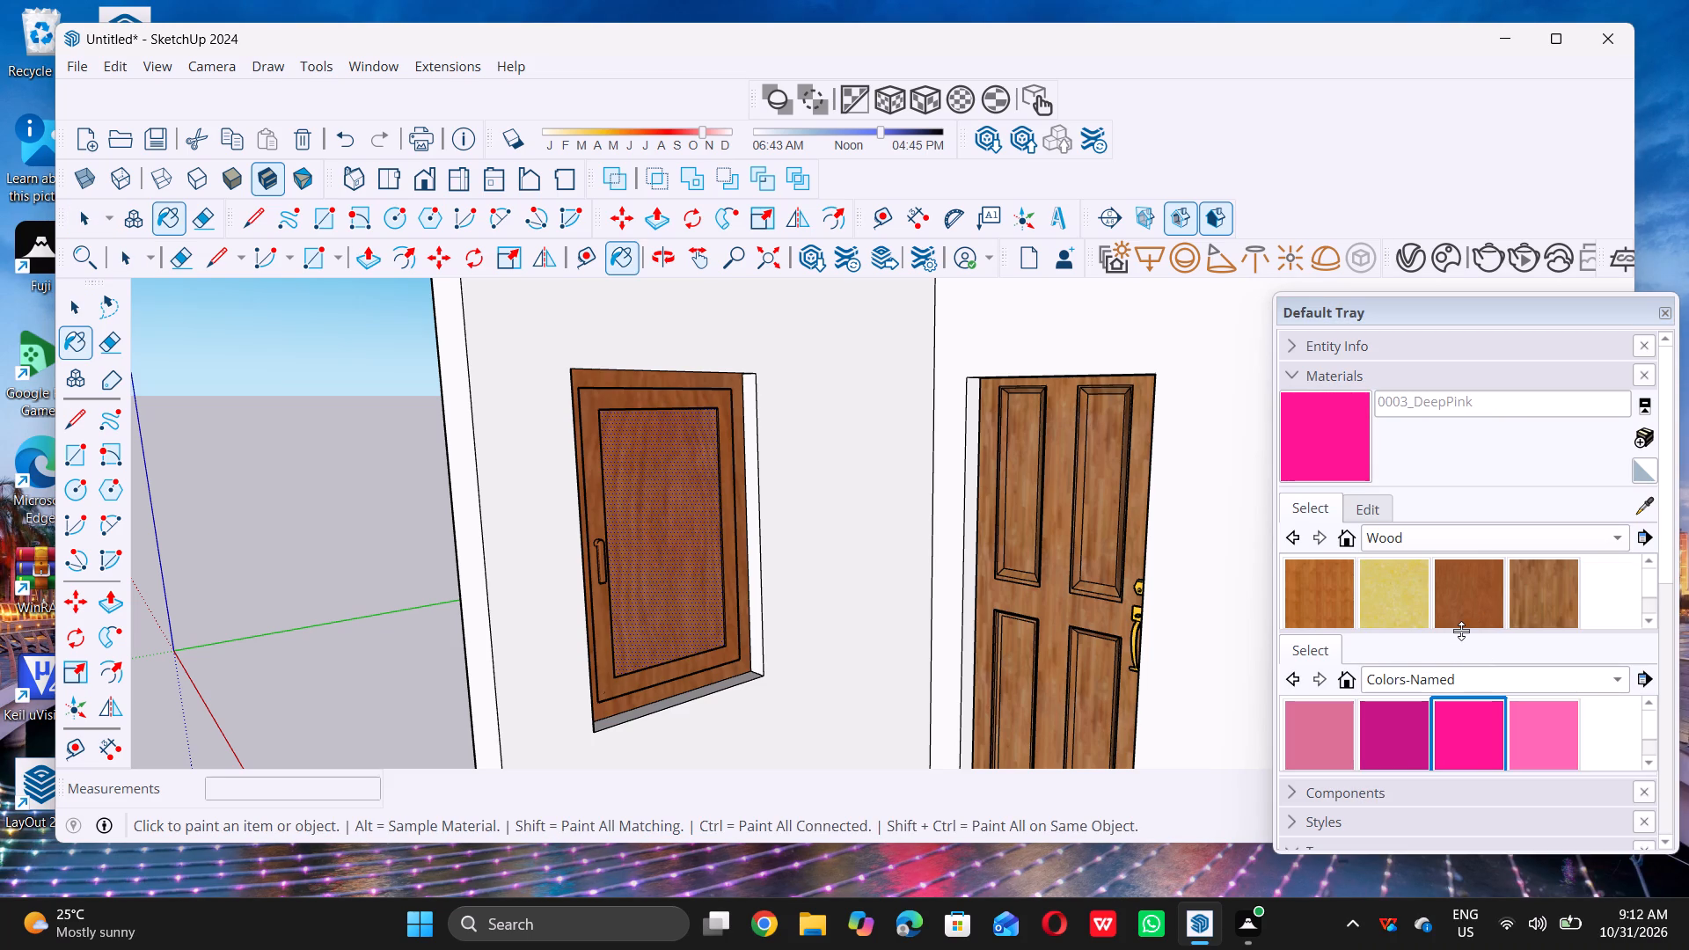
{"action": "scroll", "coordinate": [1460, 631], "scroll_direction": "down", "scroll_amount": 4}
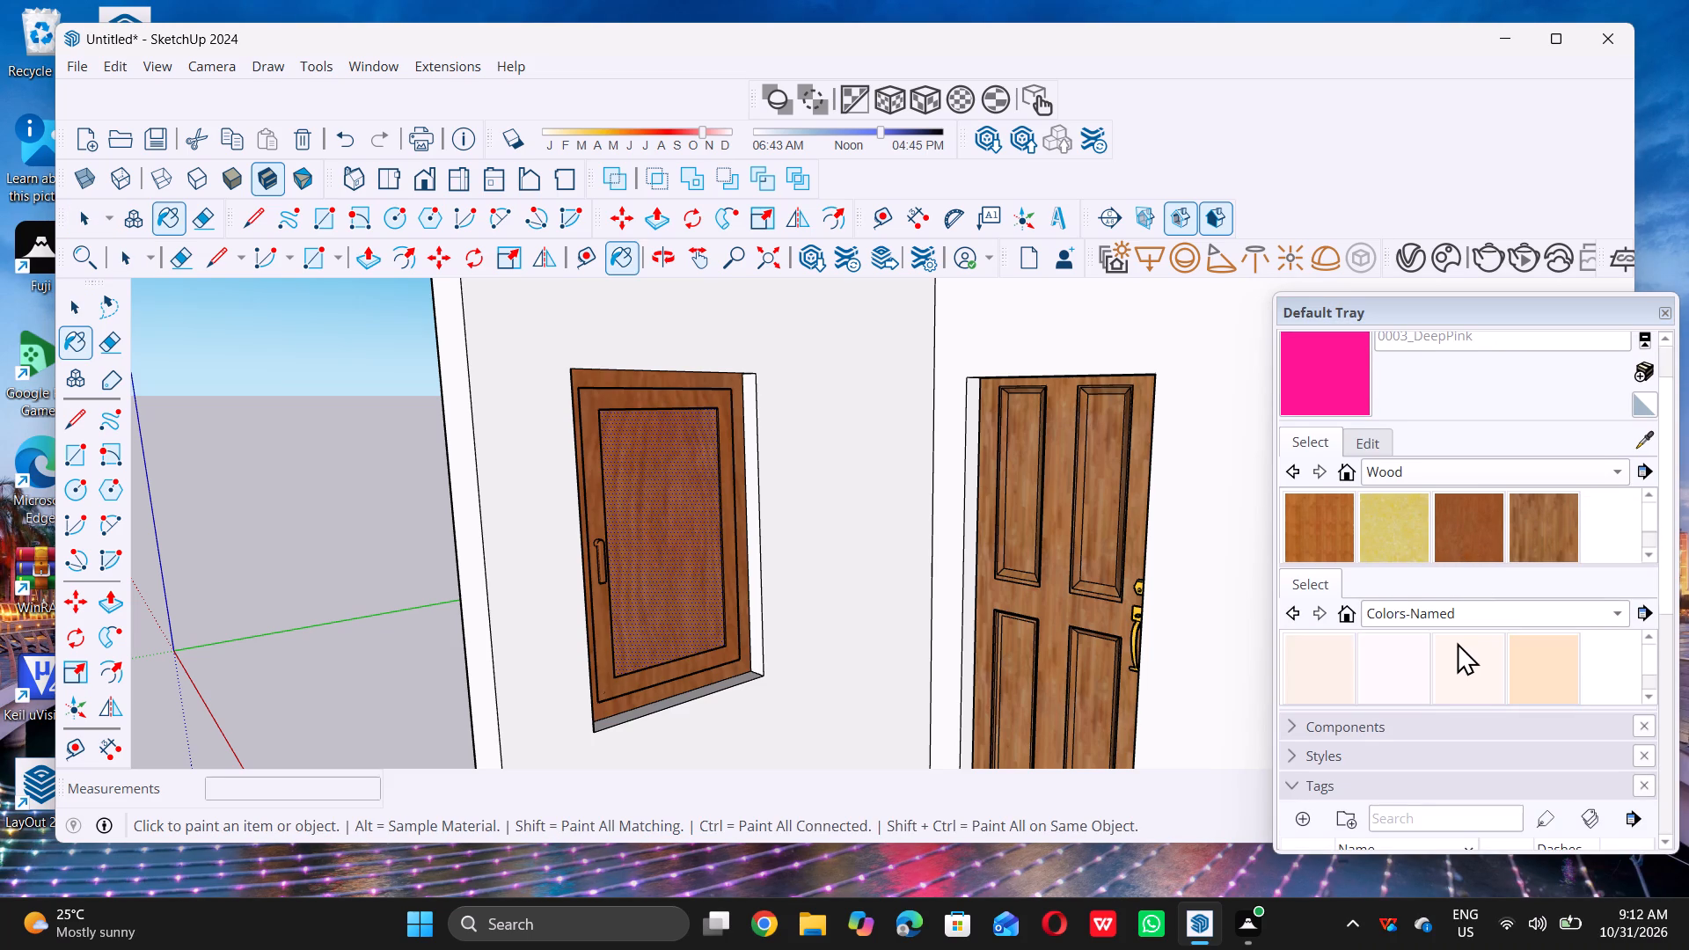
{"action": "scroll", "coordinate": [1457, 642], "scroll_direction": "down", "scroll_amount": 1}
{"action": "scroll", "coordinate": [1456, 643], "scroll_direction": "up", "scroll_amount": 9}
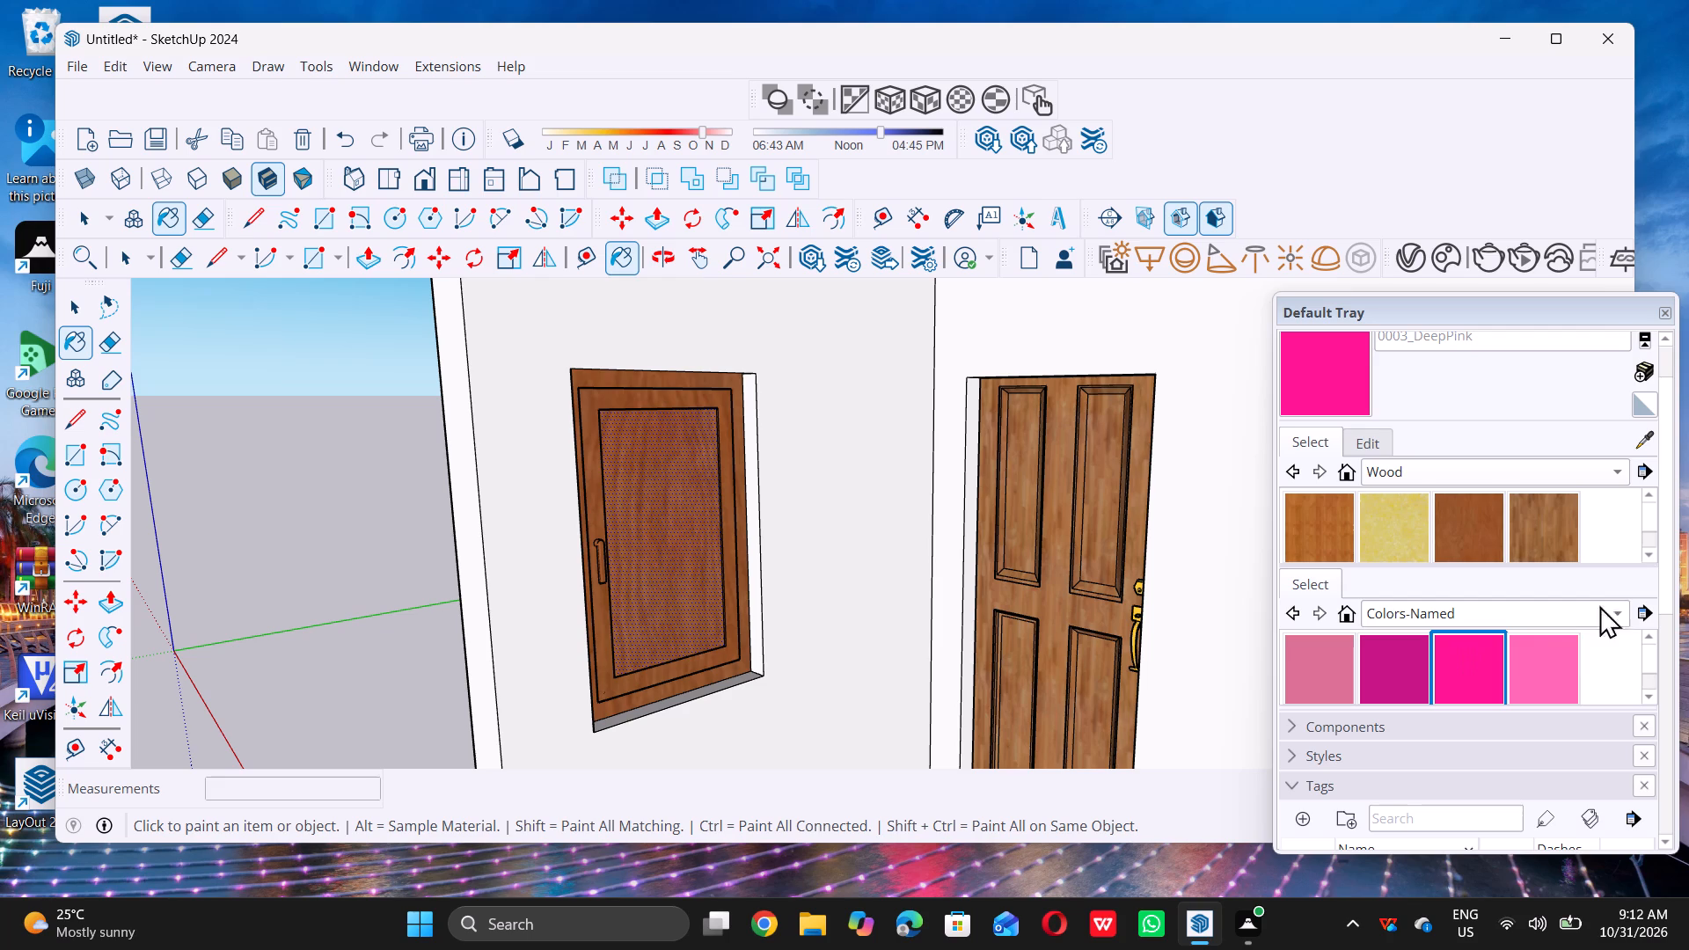
Switch the material collection to Glass and Mirrors and look through its glass swatches.
{"action": "double_click", "coordinate": [1621, 608]}
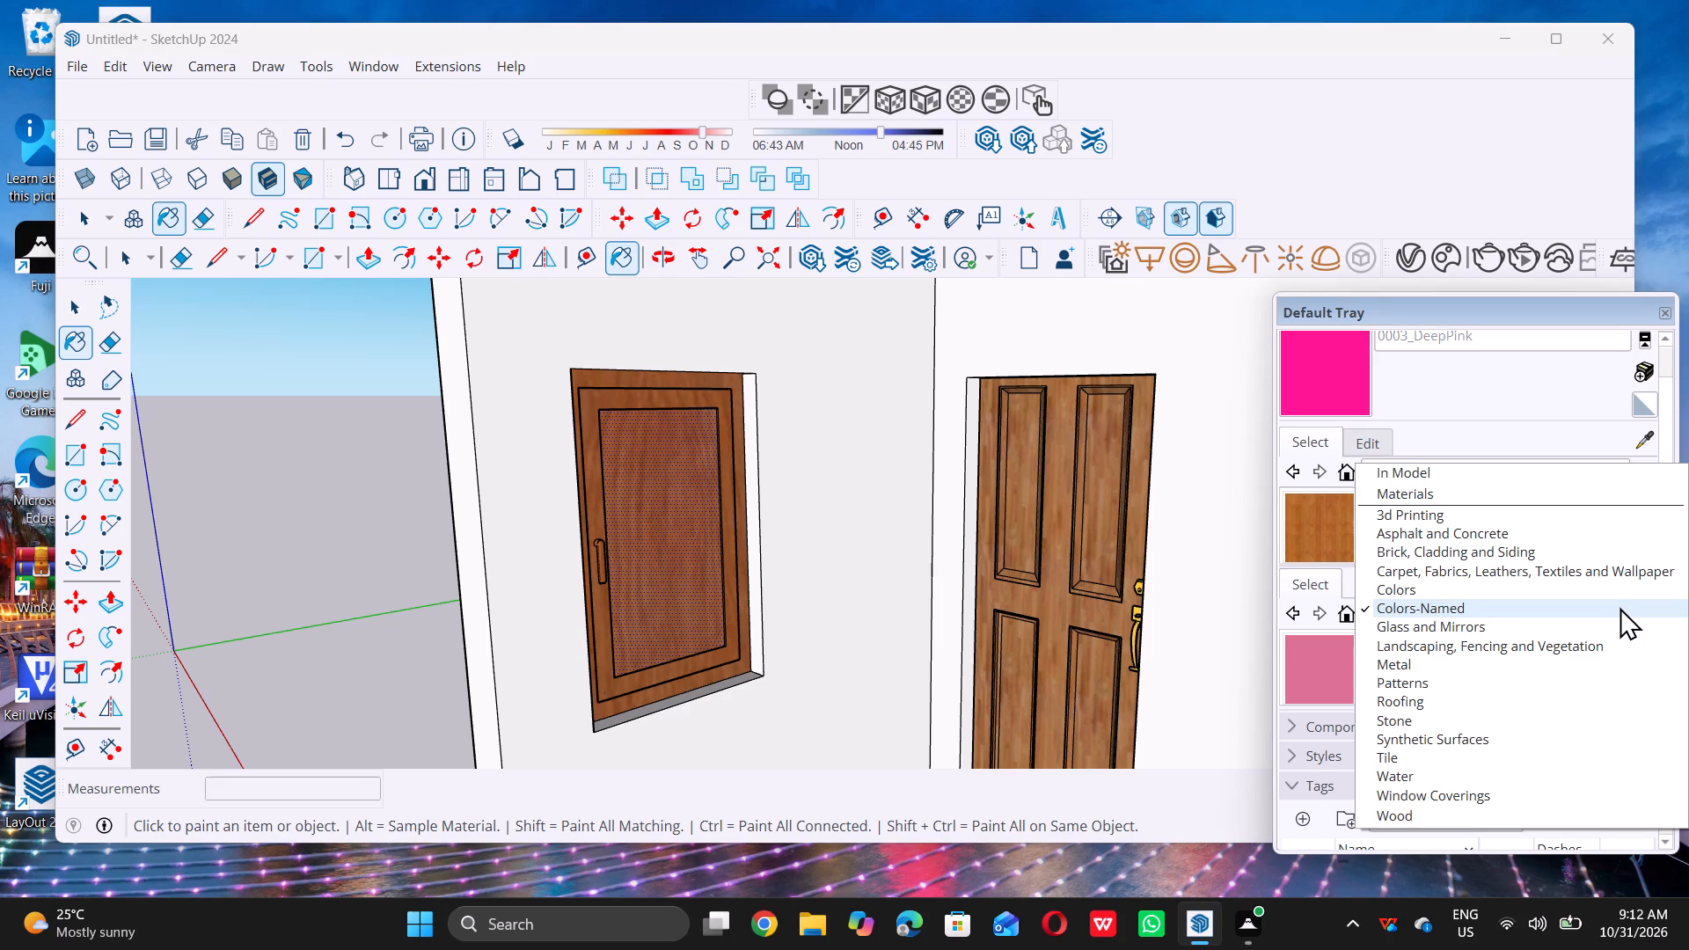
{"action": "double_click", "coordinate": [1549, 617]}
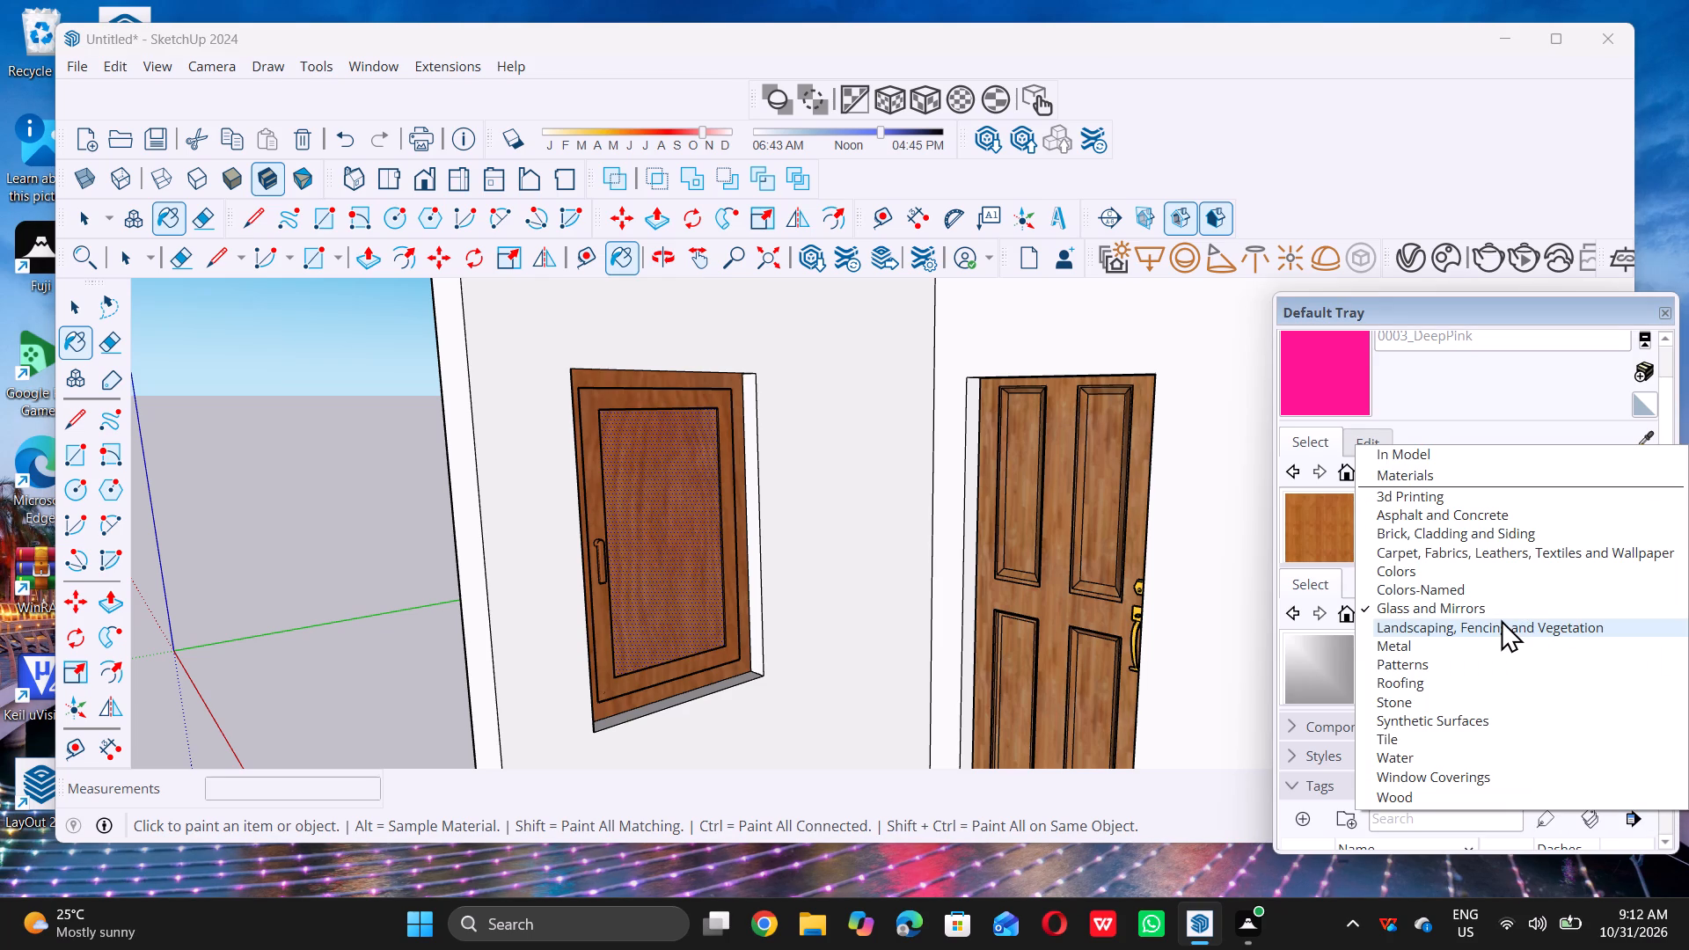
{"action": "double_click", "coordinate": [1461, 600]}
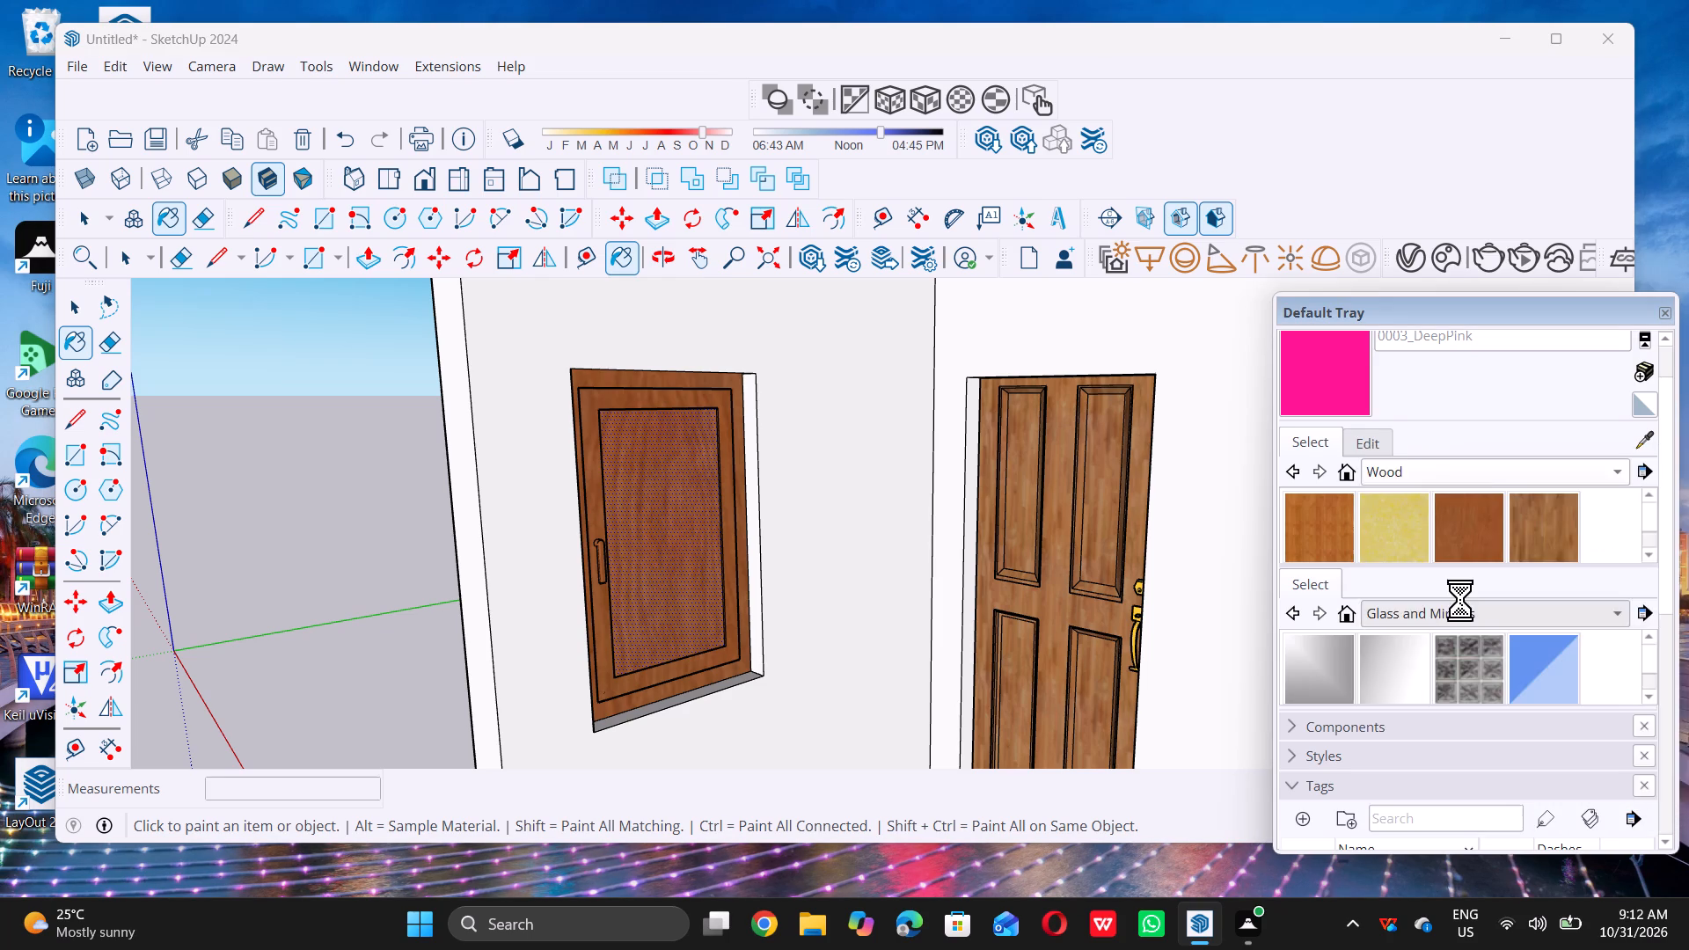
{"action": "left_click", "coordinate": [1328, 644]}
{"action": "scroll", "coordinate": [1441, 659], "scroll_direction": "down", "scroll_amount": 4}
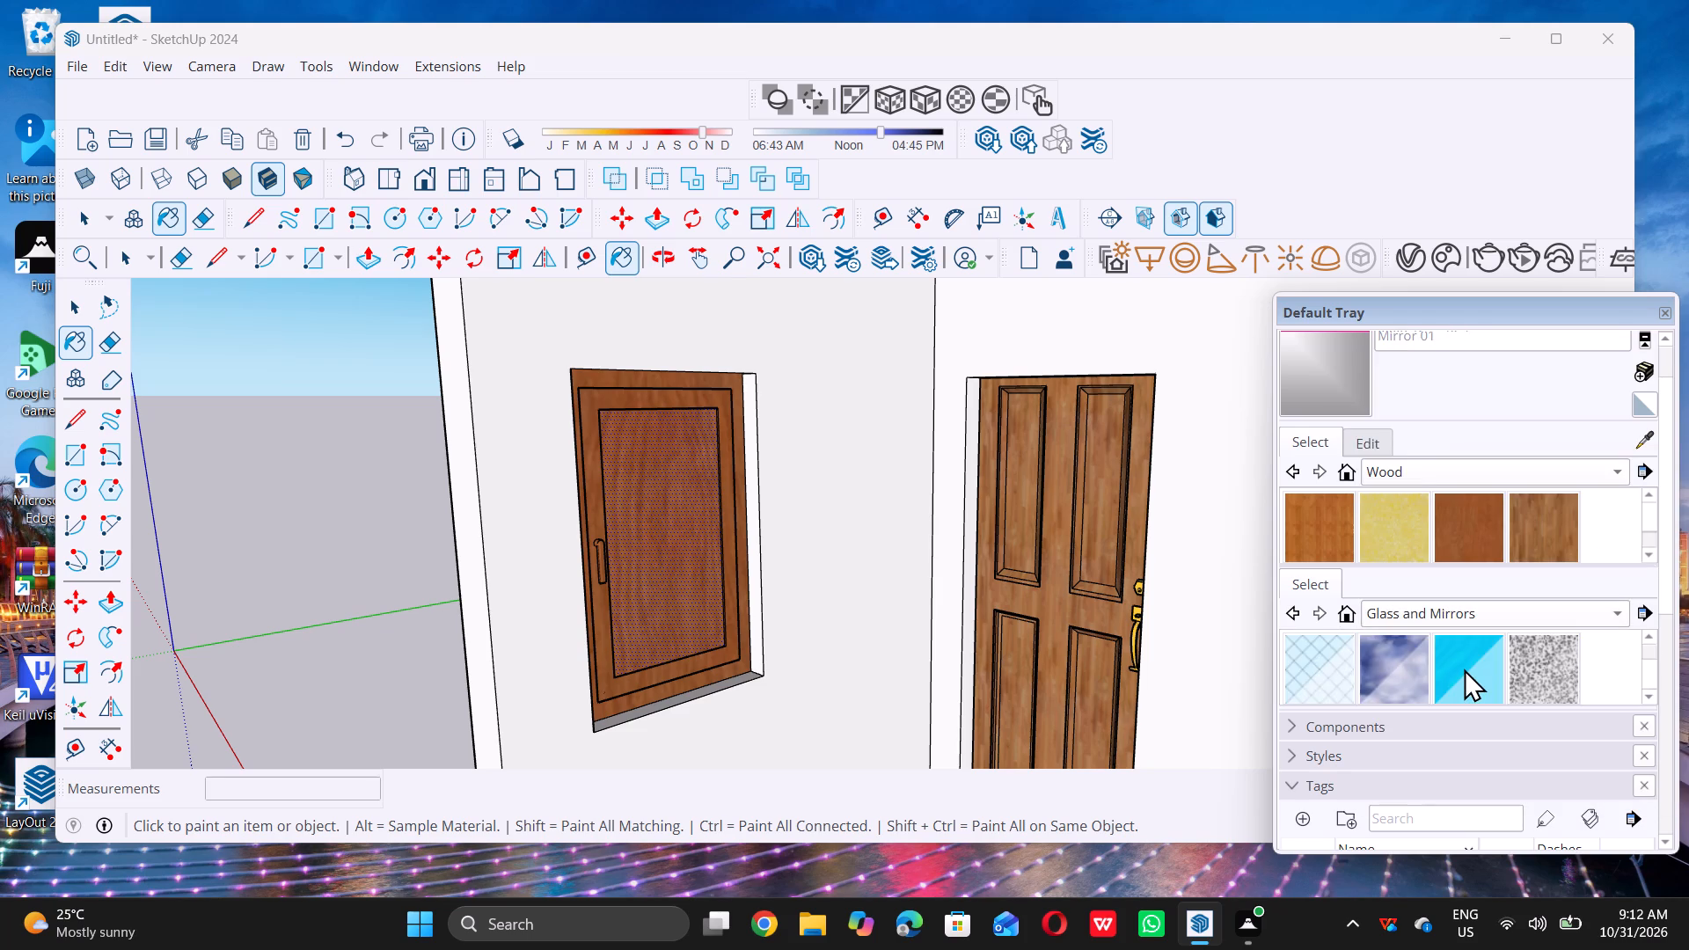
{"action": "scroll", "coordinate": [1464, 669], "scroll_direction": "up", "scroll_amount": 3}
{"action": "scroll", "coordinate": [1554, 683], "scroll_direction": "down", "scroll_amount": 2}
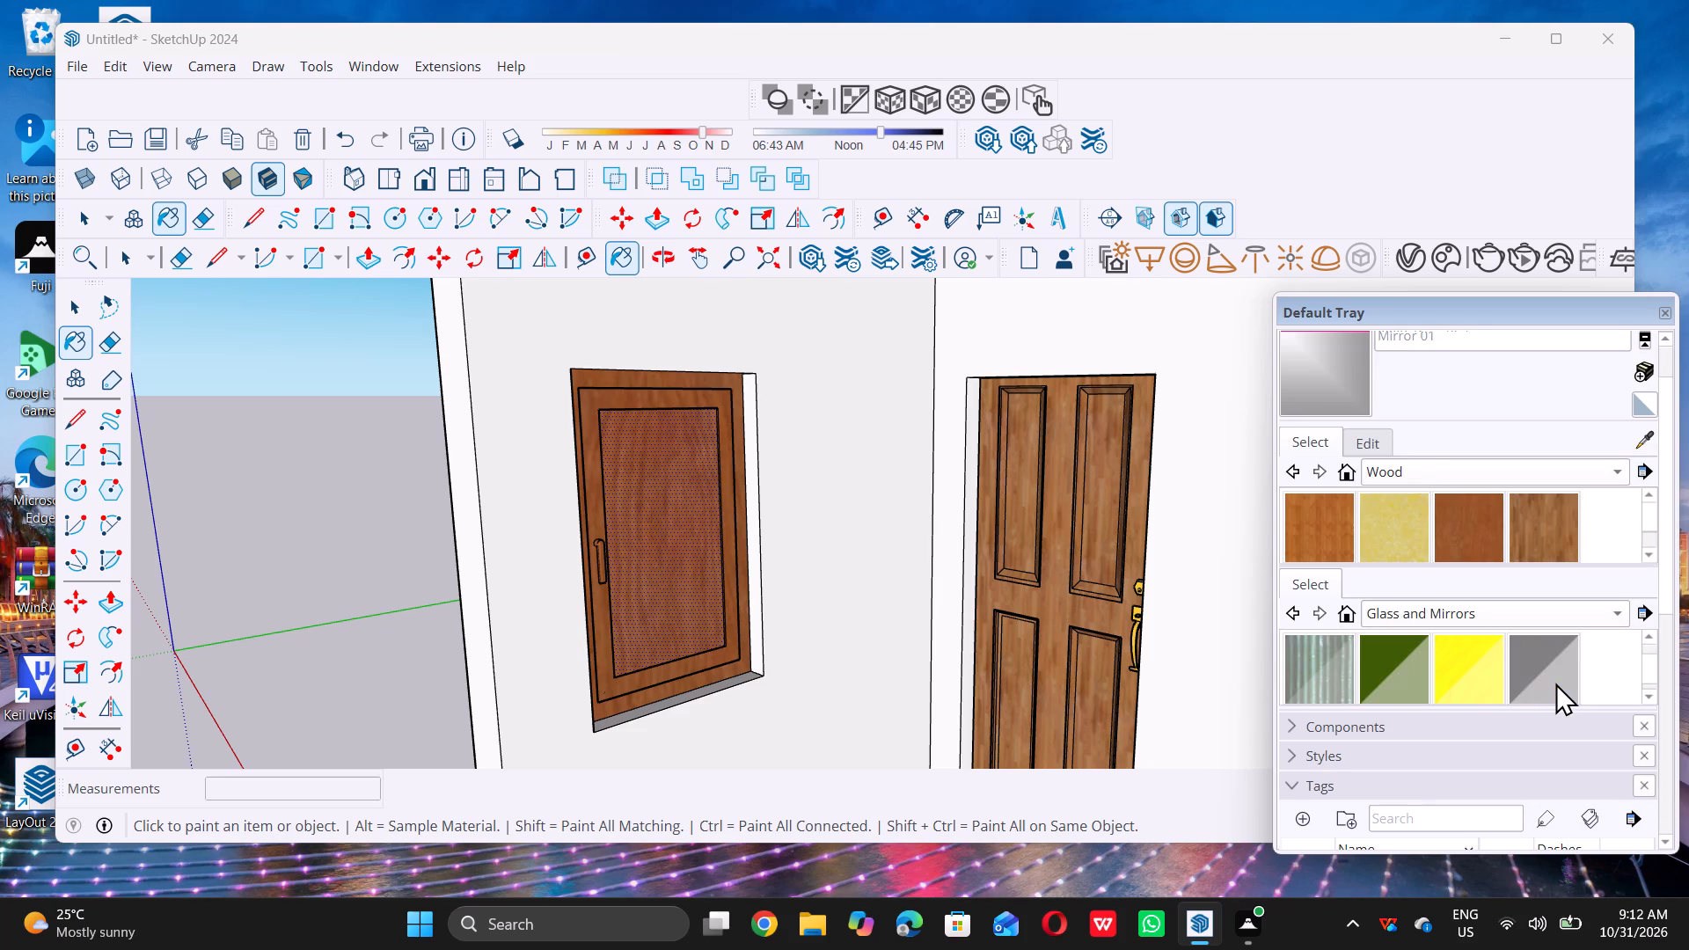
{"action": "scroll", "coordinate": [1555, 683], "scroll_direction": "down", "scroll_amount": 3}
{"action": "scroll", "coordinate": [1554, 681], "scroll_direction": "up", "scroll_amount": 2}
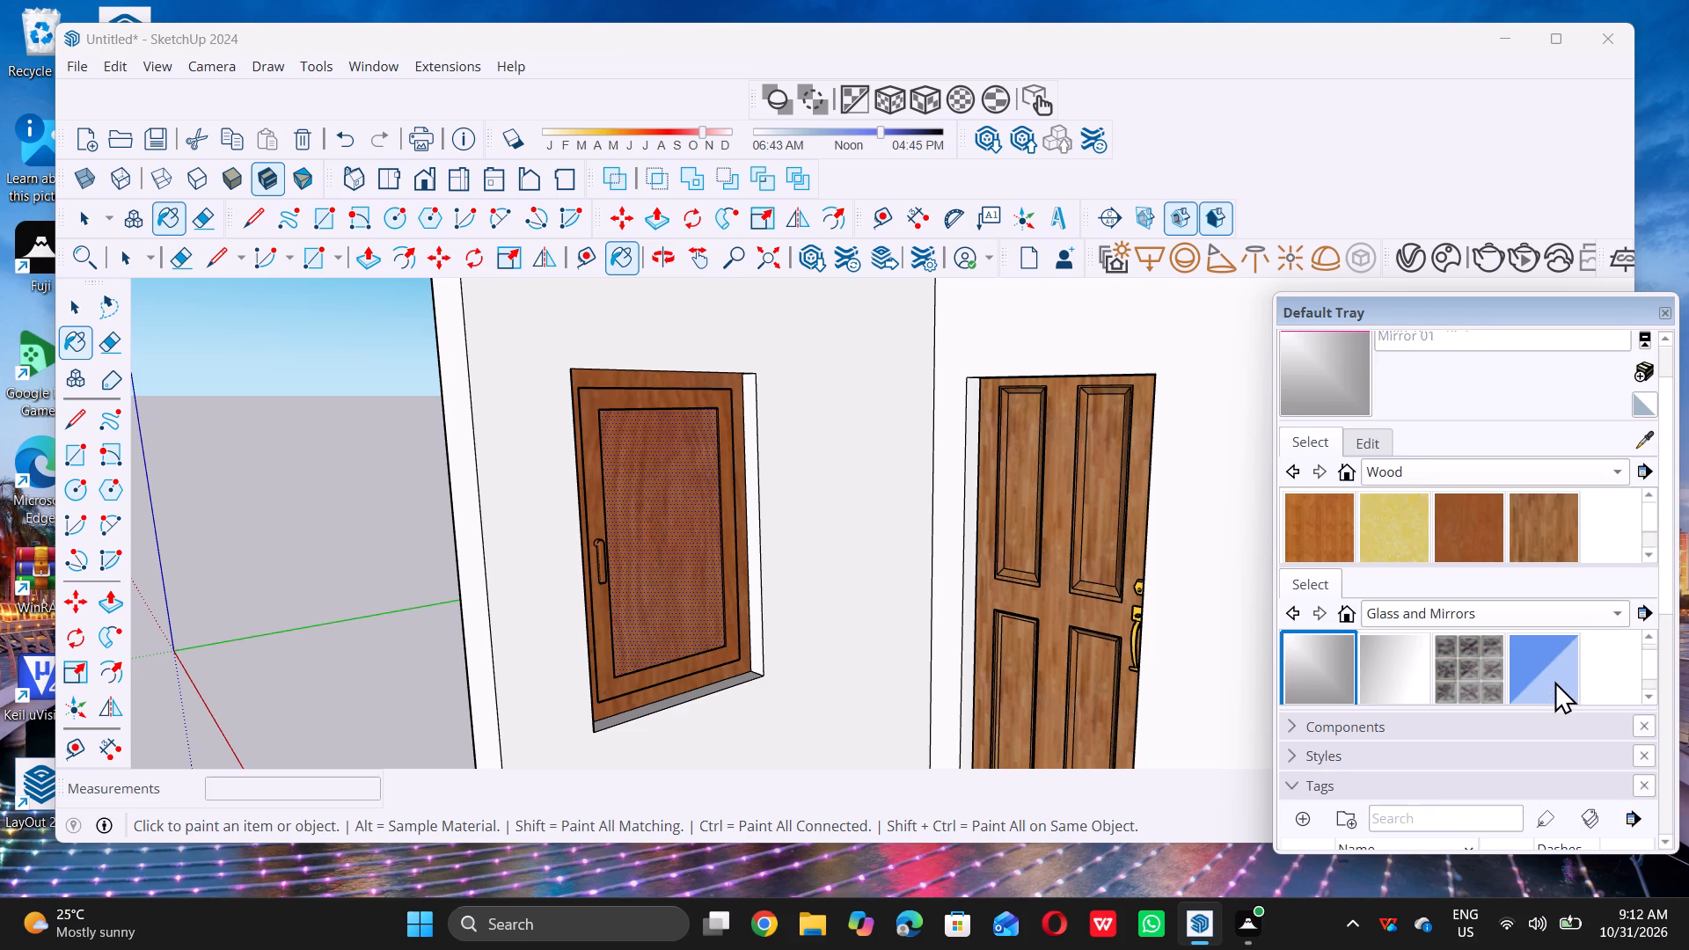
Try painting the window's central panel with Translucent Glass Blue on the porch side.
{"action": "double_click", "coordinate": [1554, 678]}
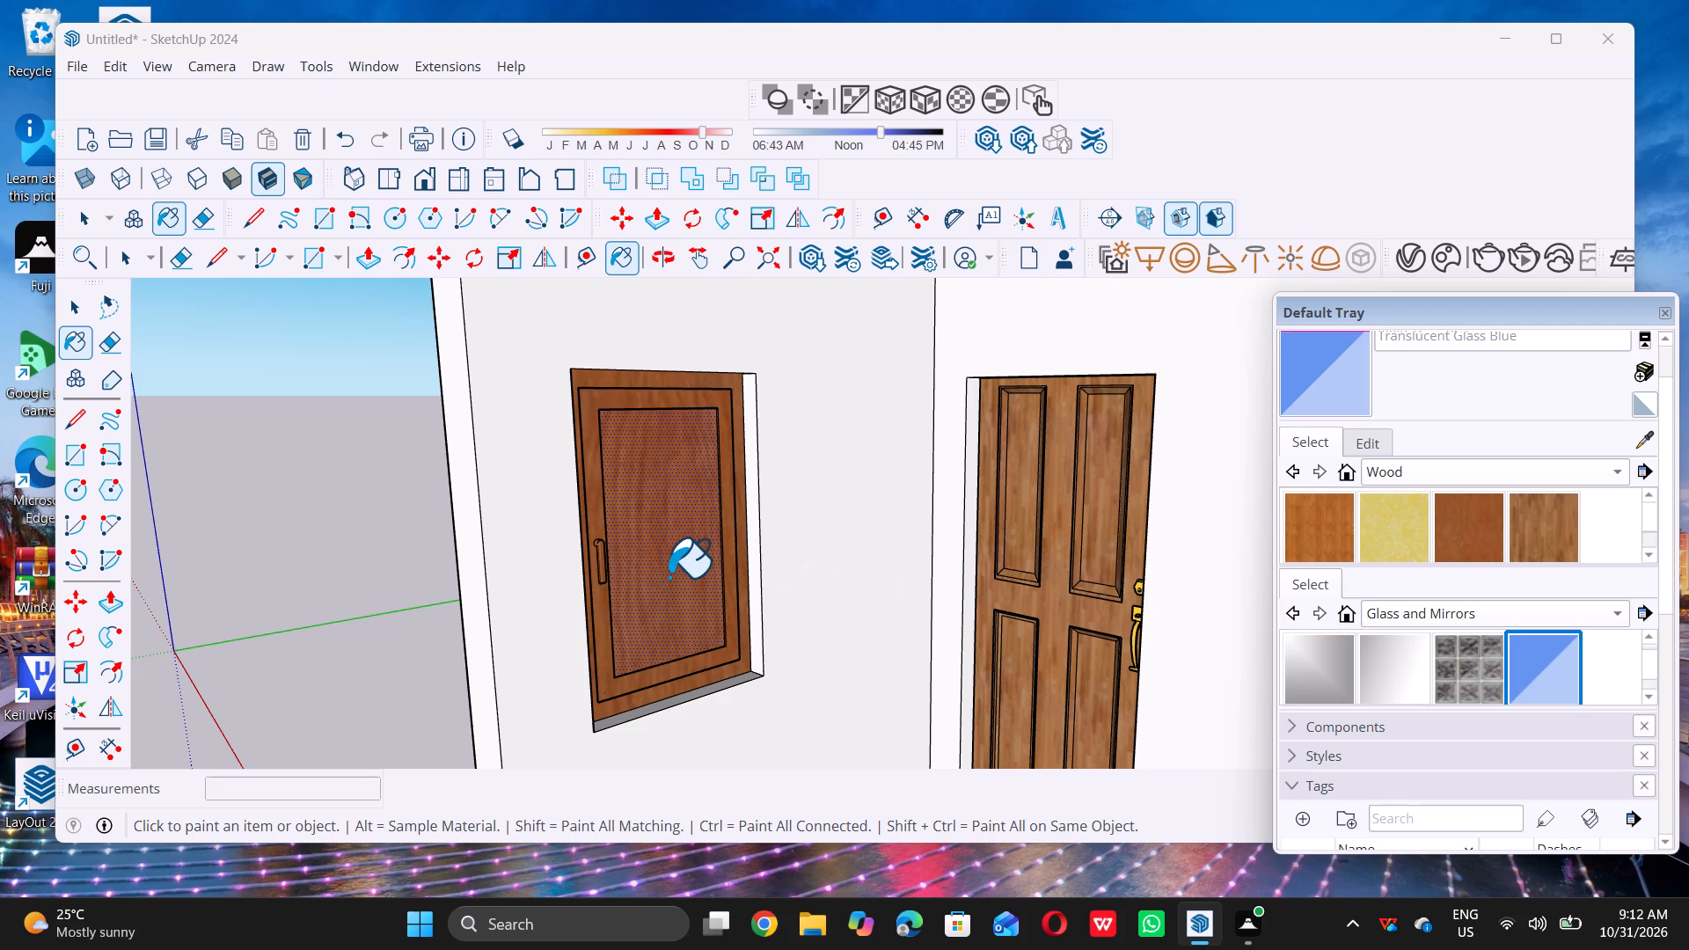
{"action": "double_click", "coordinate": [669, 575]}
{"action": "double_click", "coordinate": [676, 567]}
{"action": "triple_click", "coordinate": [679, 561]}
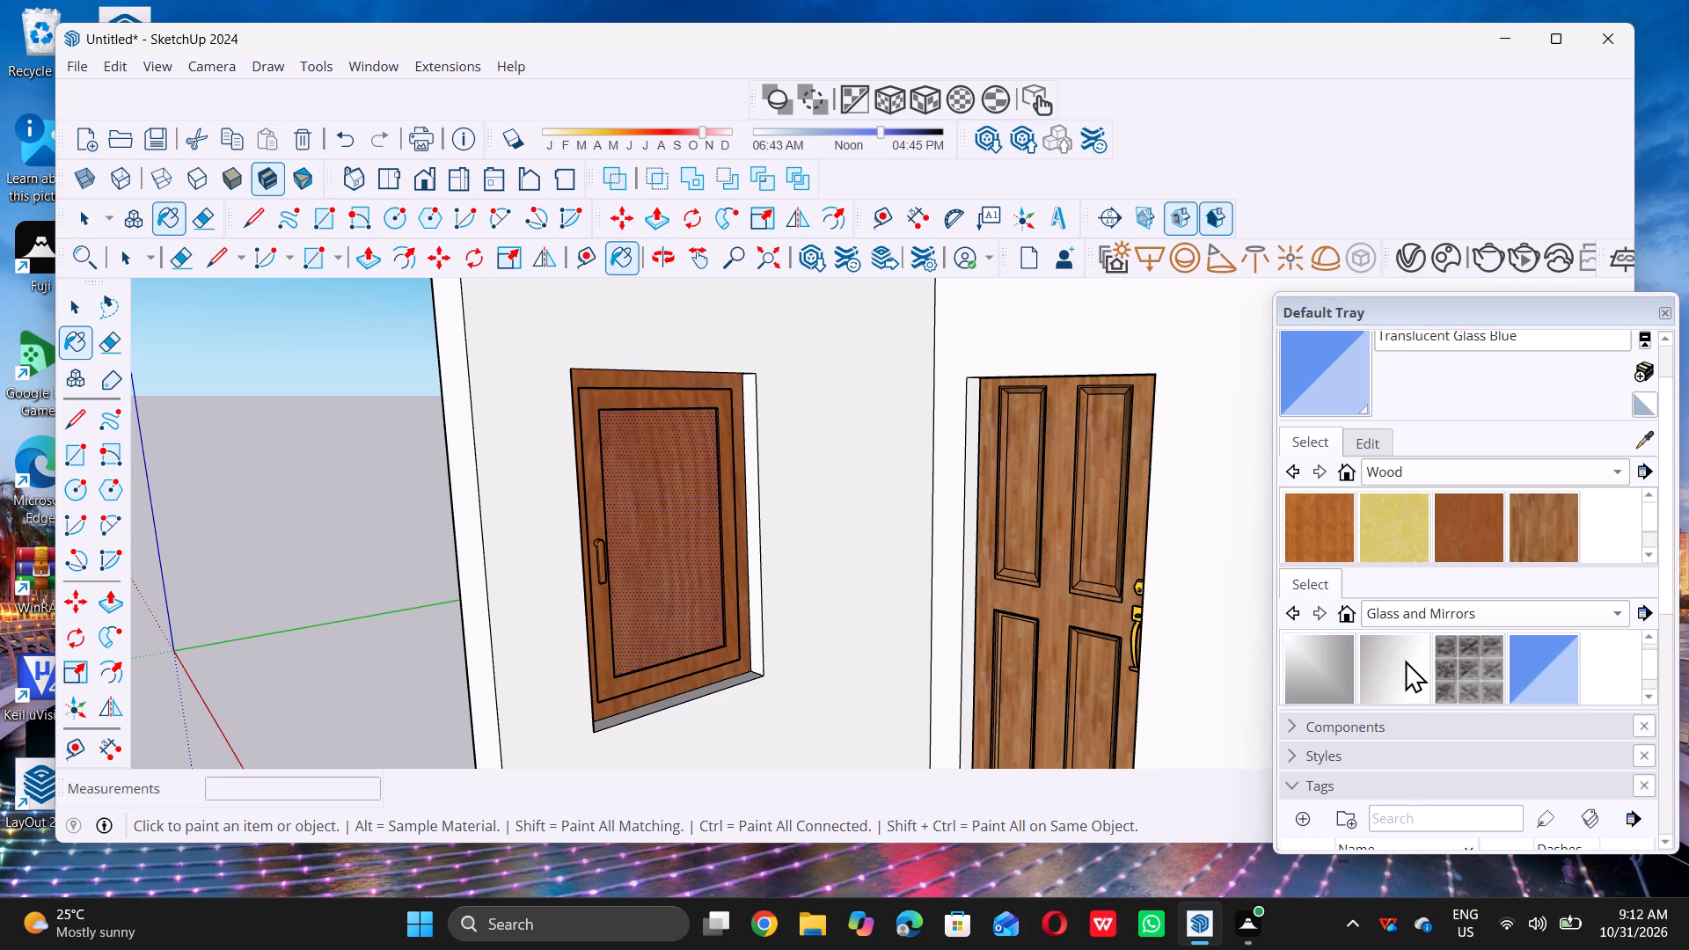
Paint the window's central panel on the porch side with Translucent Glass Tinted, and clear the selection.
{"action": "scroll", "coordinate": [1421, 661], "scroll_direction": "down", "scroll_amount": 2}
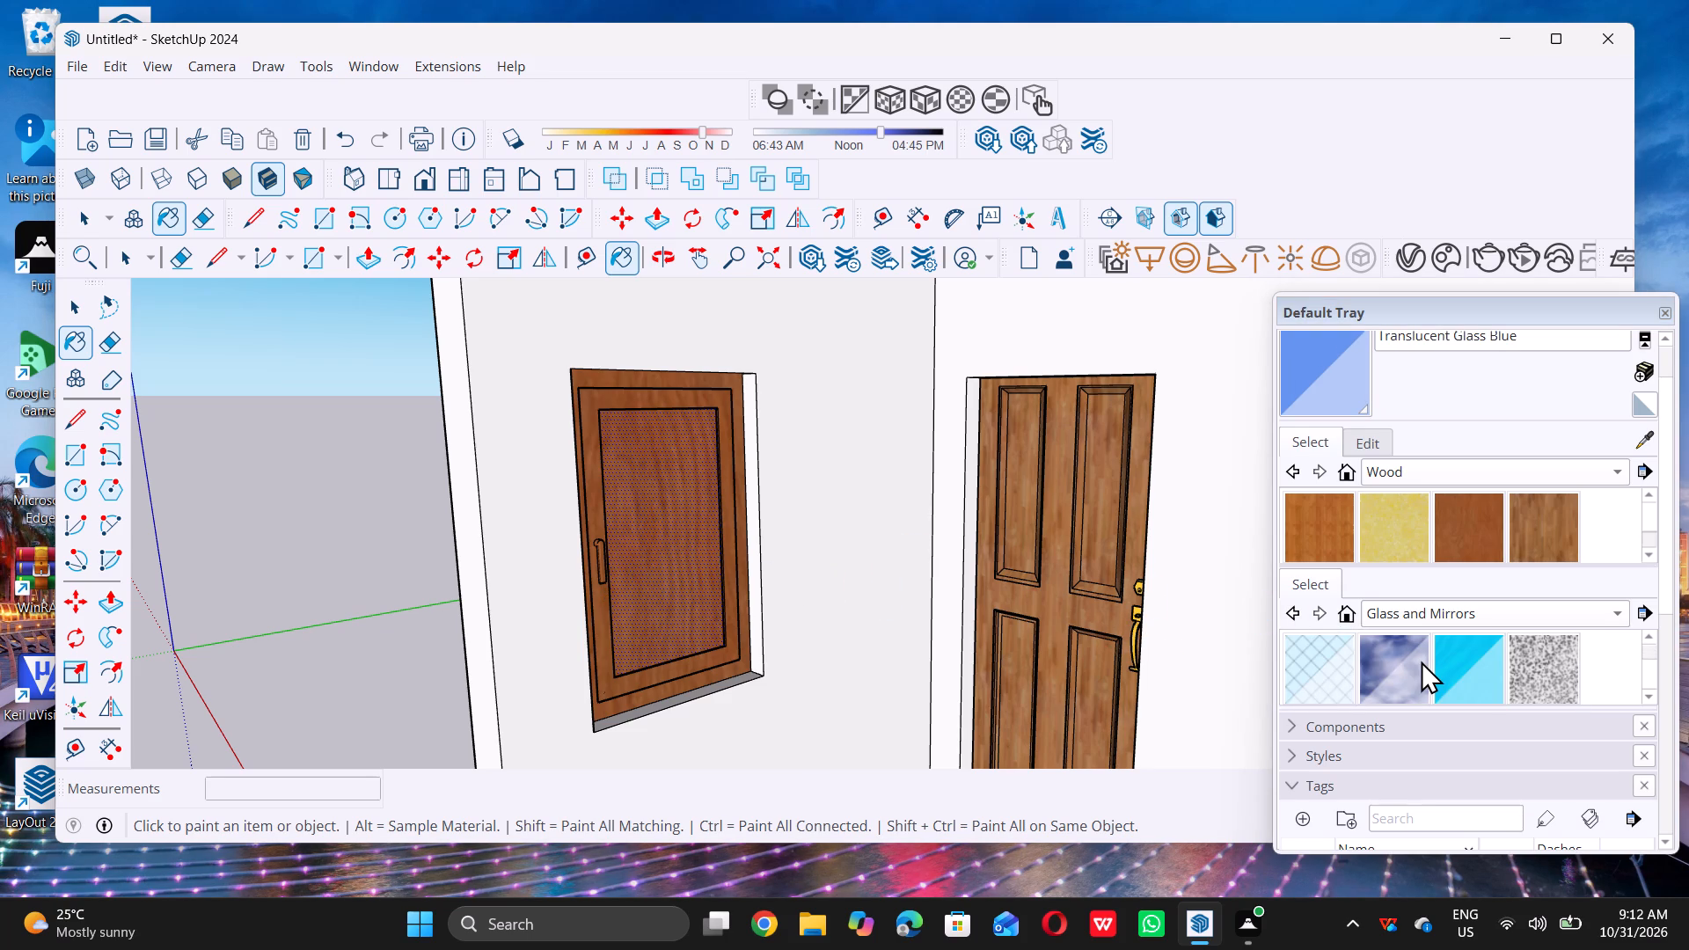
{"action": "left_click", "coordinate": [1473, 670]}
{"action": "triple_click", "coordinate": [655, 550]}
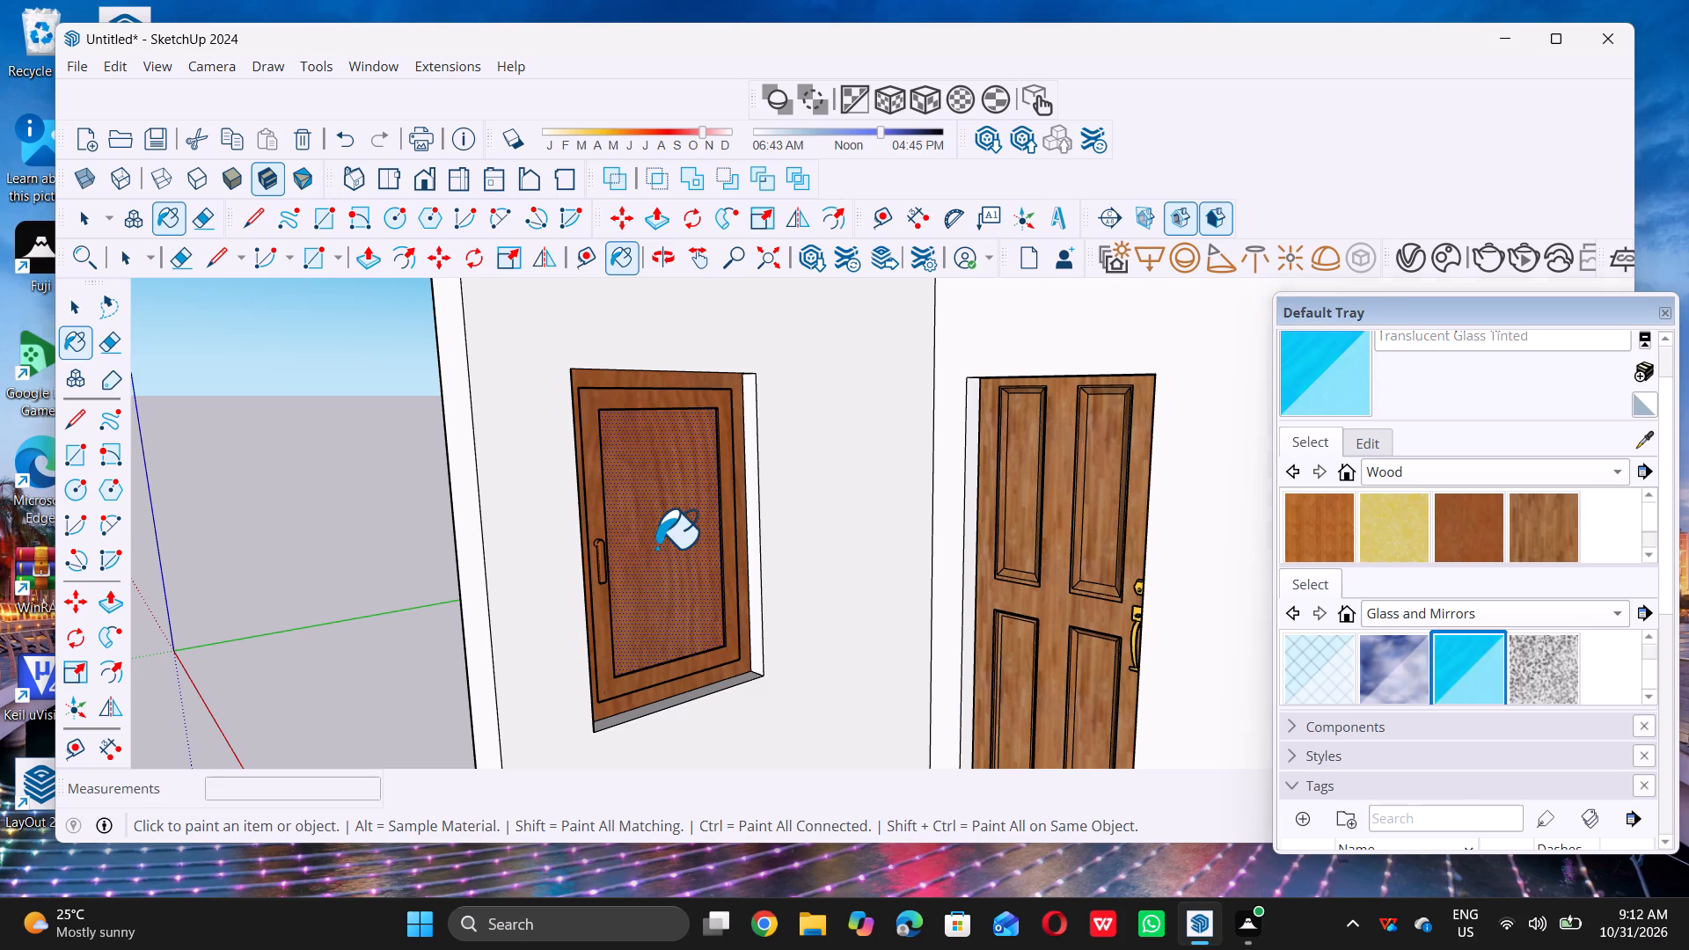
{"action": "left_click", "coordinate": [656, 547]}
{"action": "key", "text": "space"}
{"action": "triple_click", "coordinate": [277, 601]}
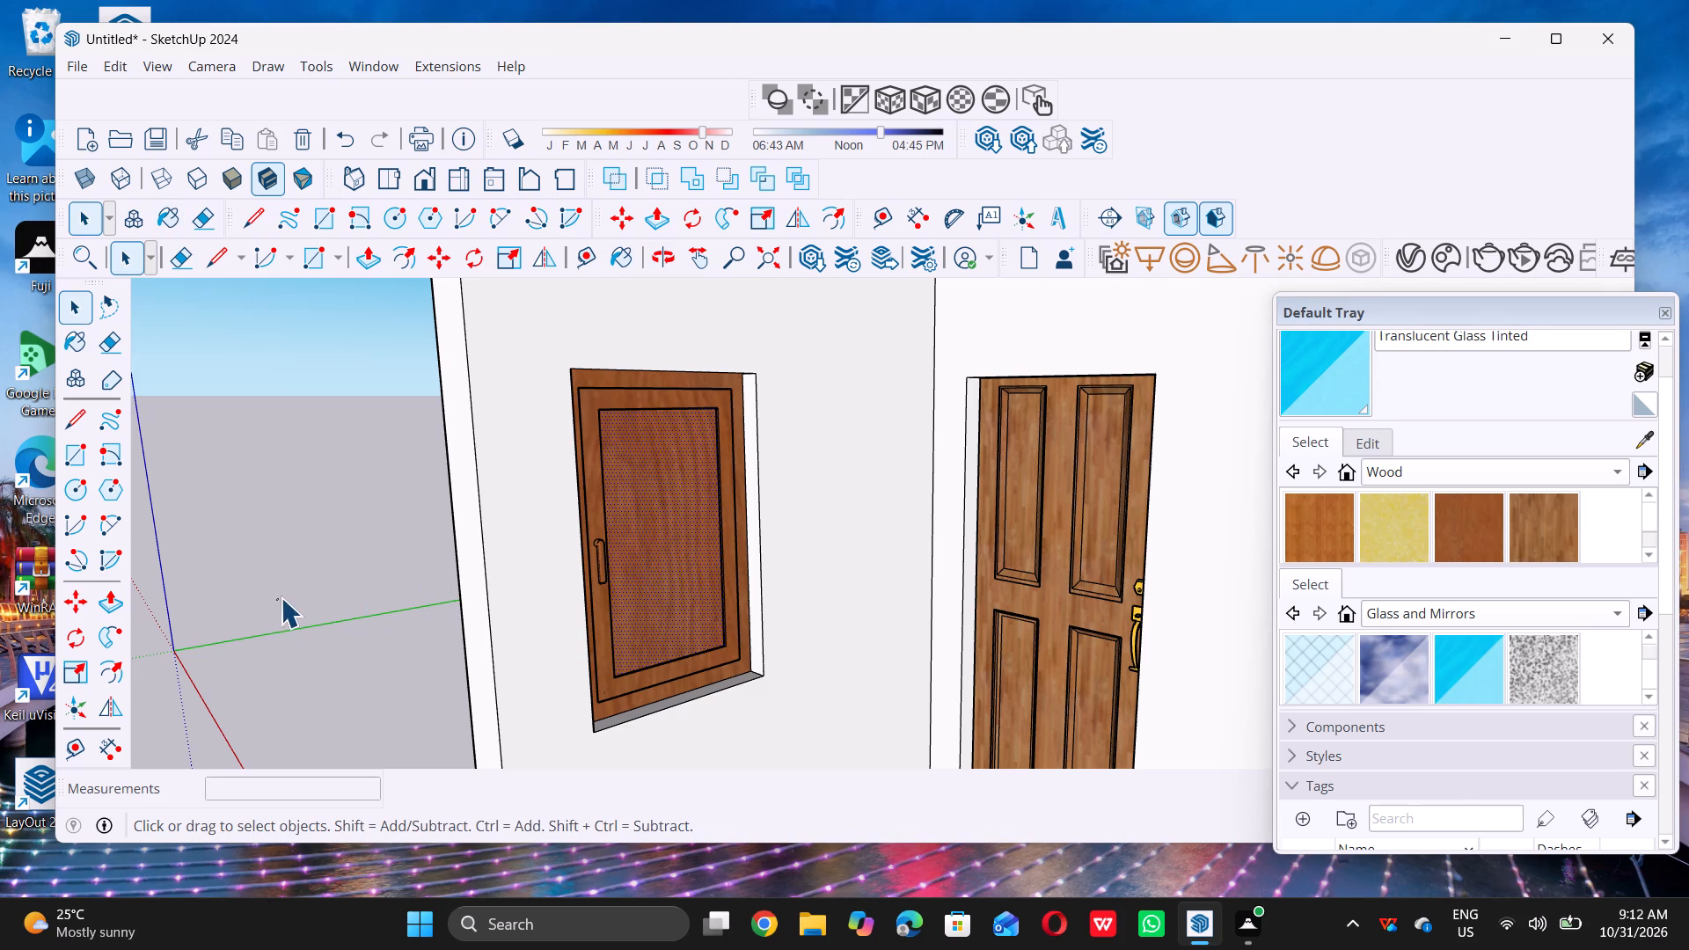
{"action": "triple_click", "coordinate": [280, 596]}
{"action": "double_click", "coordinate": [277, 598]}
Select the window's central panel on the outer side of the wall and paint it with Translucent Glass Tinted.
{"action": "middle_click_drag", "start_coordinate": [441, 549], "coordinate": [953, 566]}
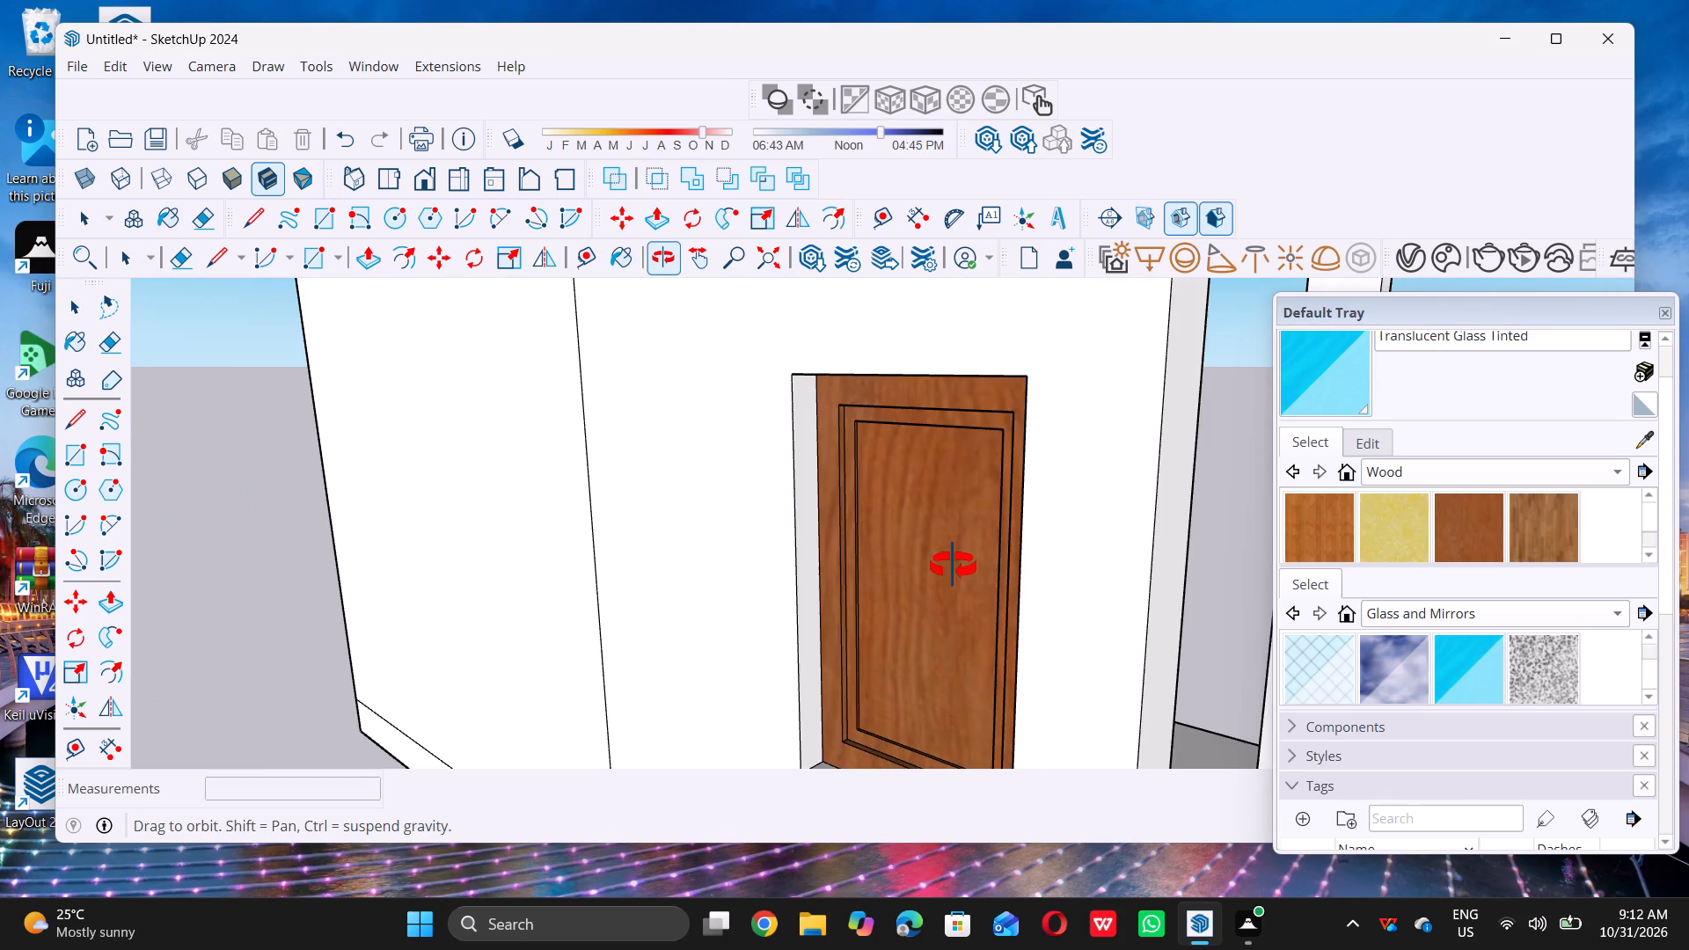
{"action": "middle_click_drag", "start_coordinate": [953, 566], "coordinate": [996, 561]}
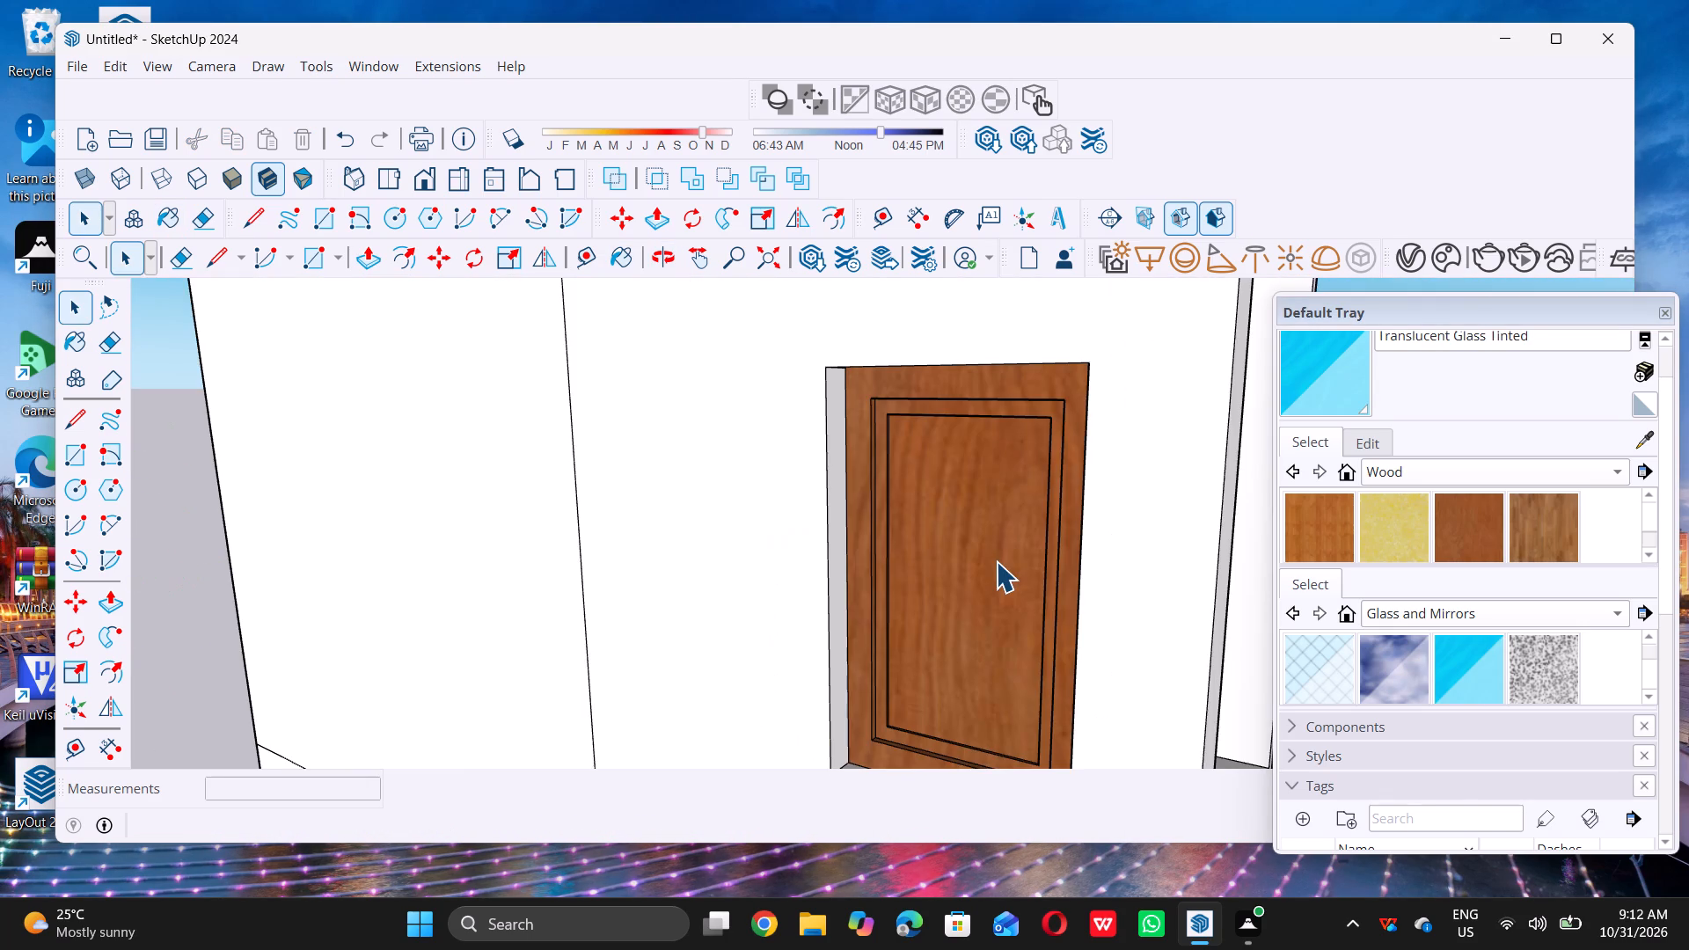
{"action": "scroll", "coordinate": [996, 561], "scroll_direction": "up", "scroll_amount": 2}
{"action": "left_click", "coordinate": [996, 561]}
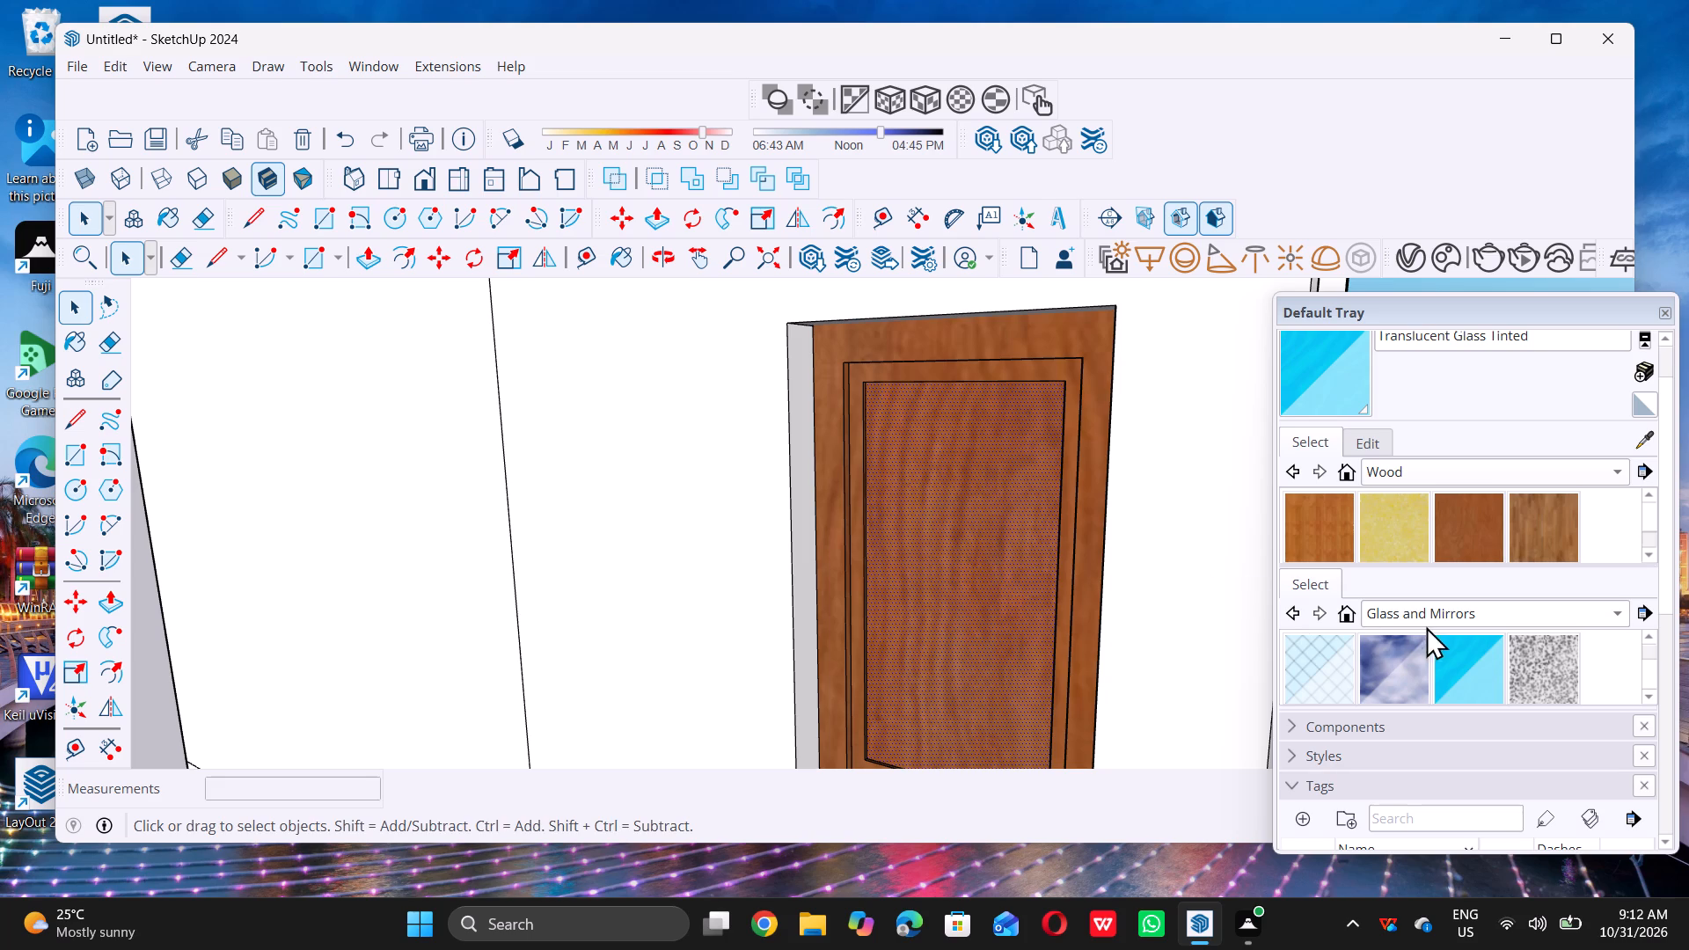
{"action": "double_click", "coordinate": [1479, 657]}
{"action": "double_click", "coordinate": [973, 583]}
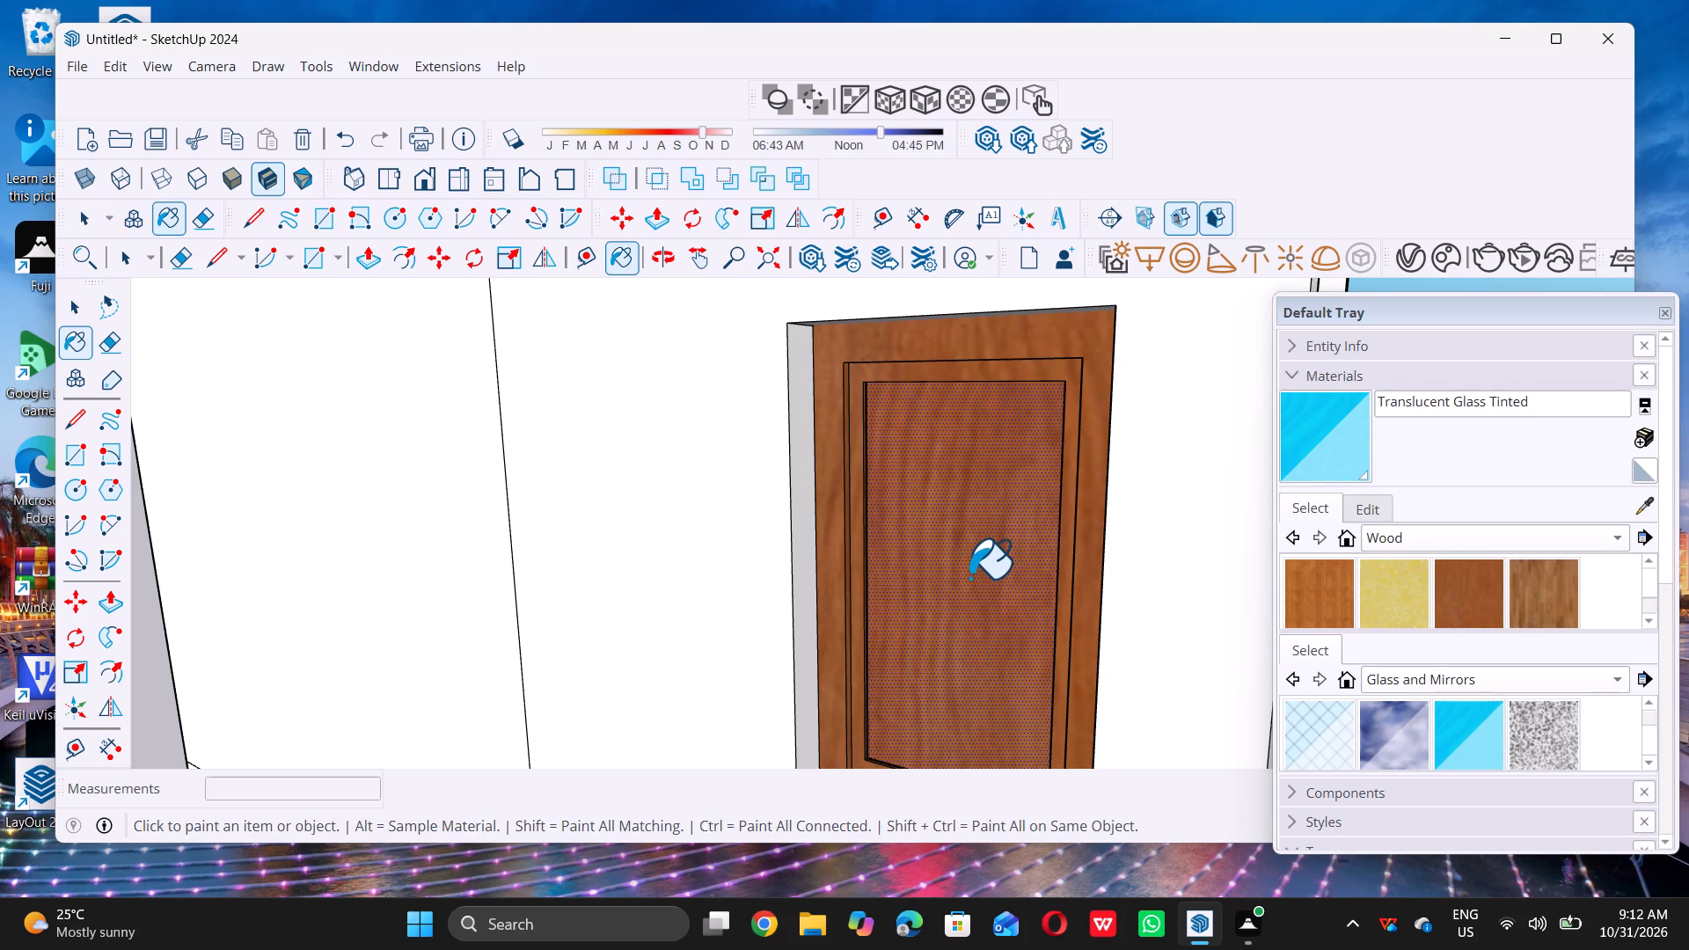
{"action": "left_click", "coordinate": [965, 564]}
{"action": "triple_click", "coordinate": [963, 559]}
{"action": "double_click", "coordinate": [963, 558]}
{"action": "key", "text": "space"}
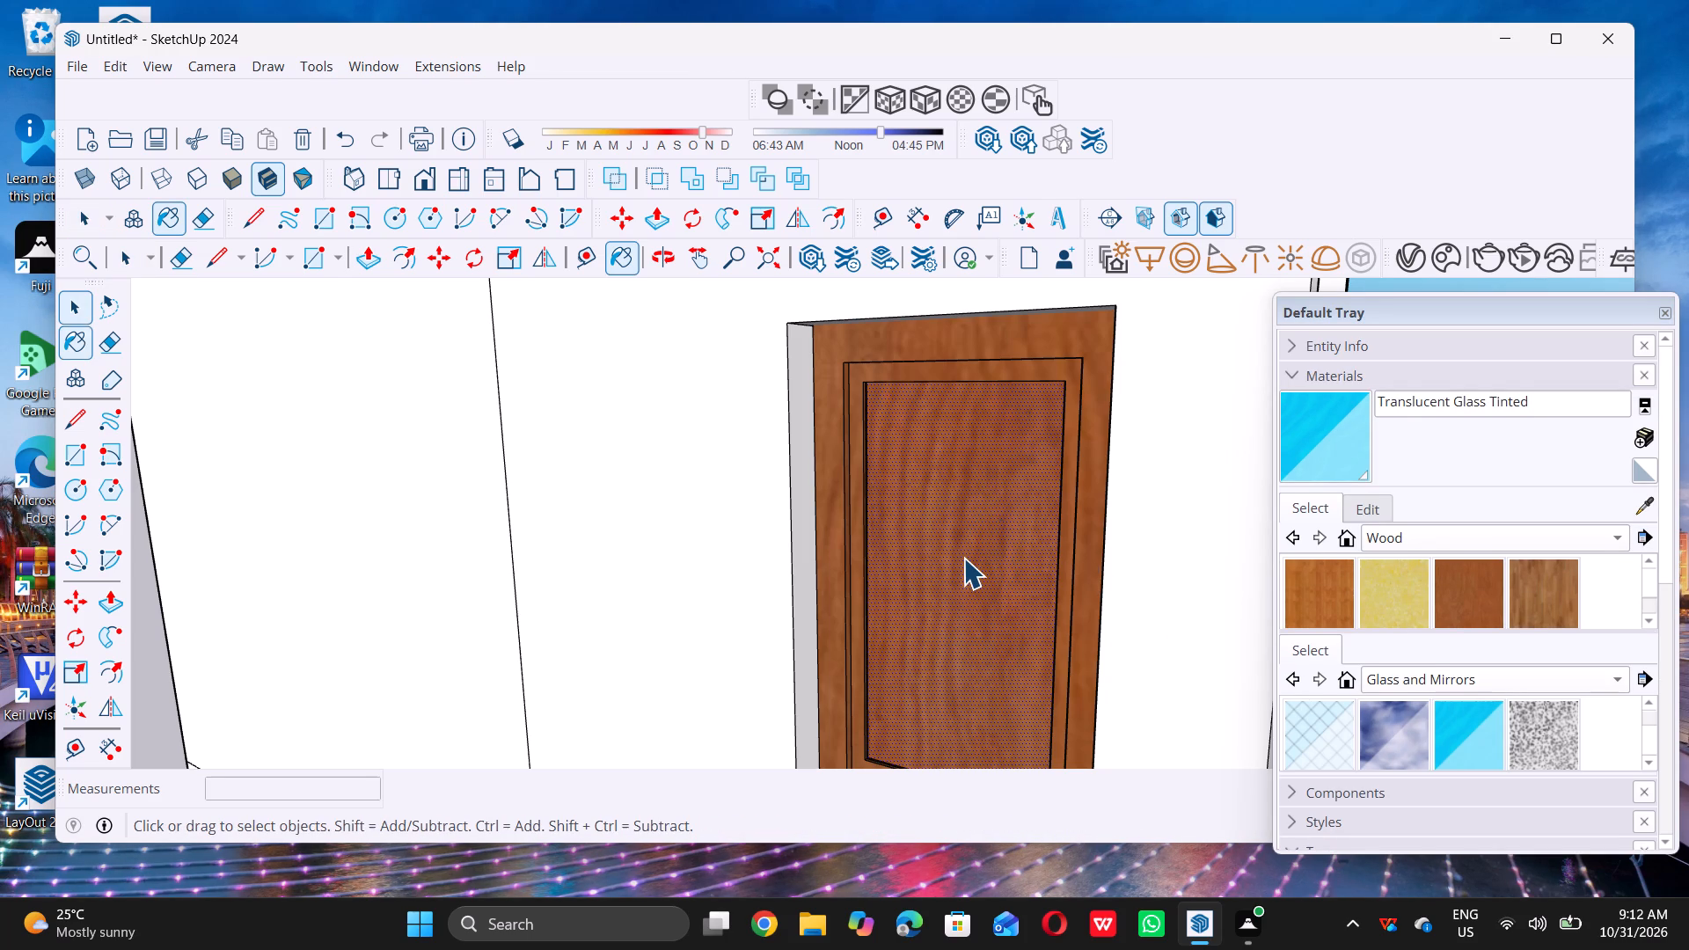
Undo the glass and wood finishes on the window back to its unpainted state, and leave the window's editing context.
{"action": "key", "text": "ctrl+z"}
{"action": "key", "text": "ctrl+z"}
{"action": "key", "text": "ctrl+z"}
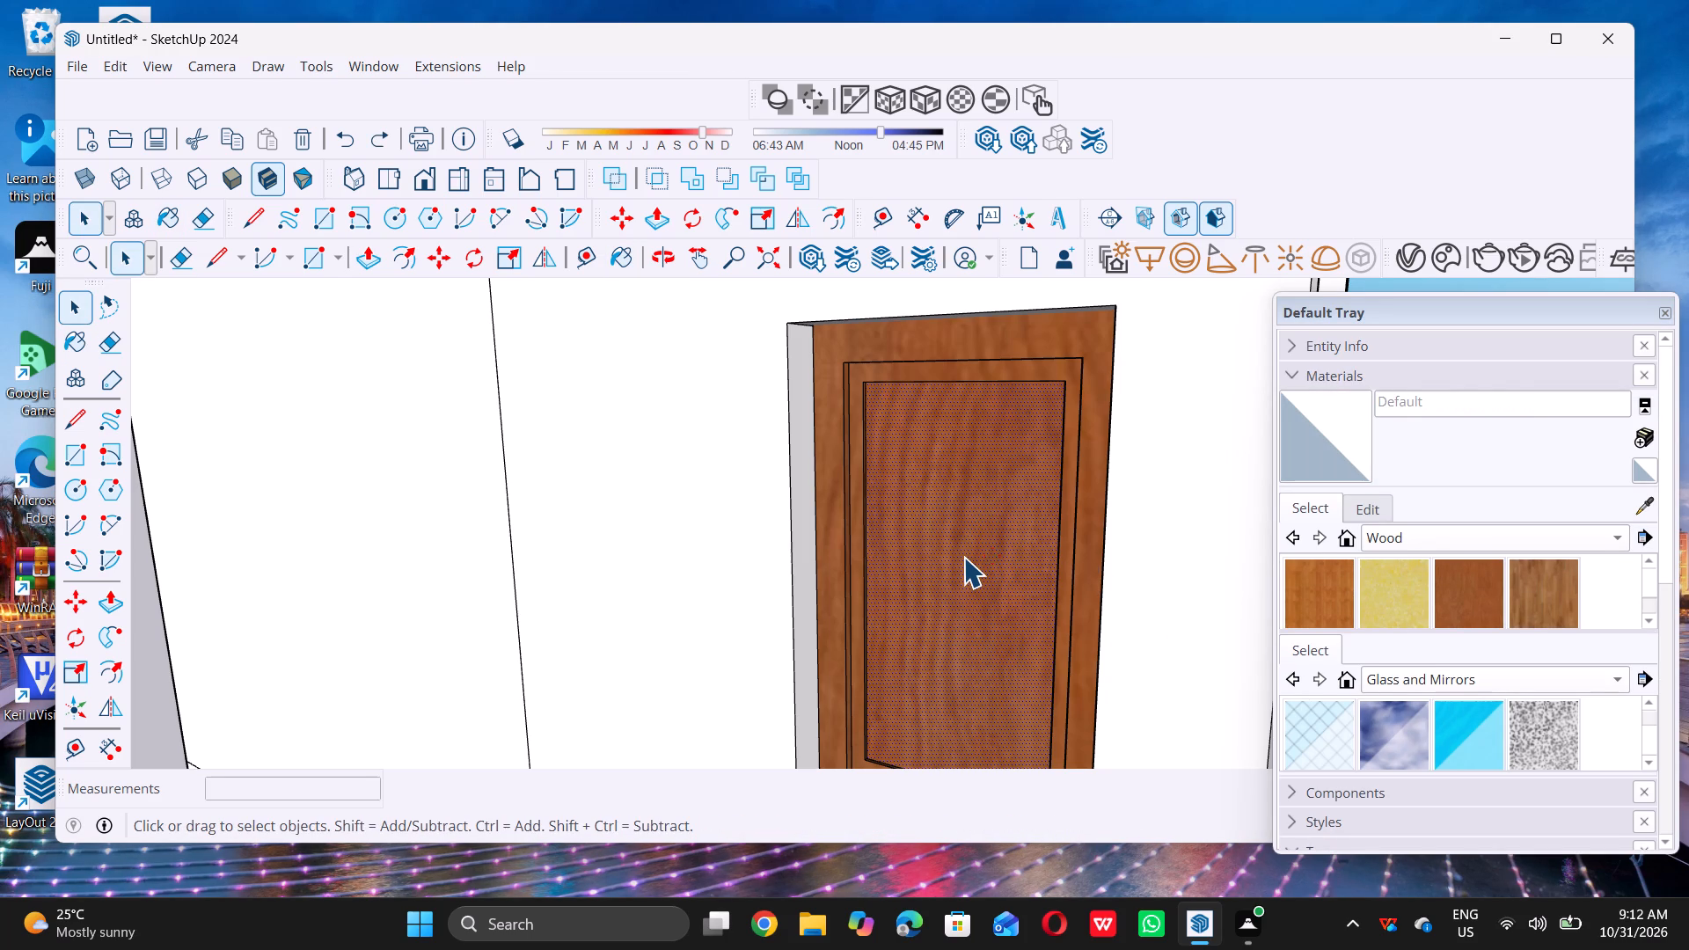
{"action": "key", "text": "ctrl+z"}
{"action": "key", "text": "ctrl+z"}
{"action": "key", "text": "ctrl+z"}
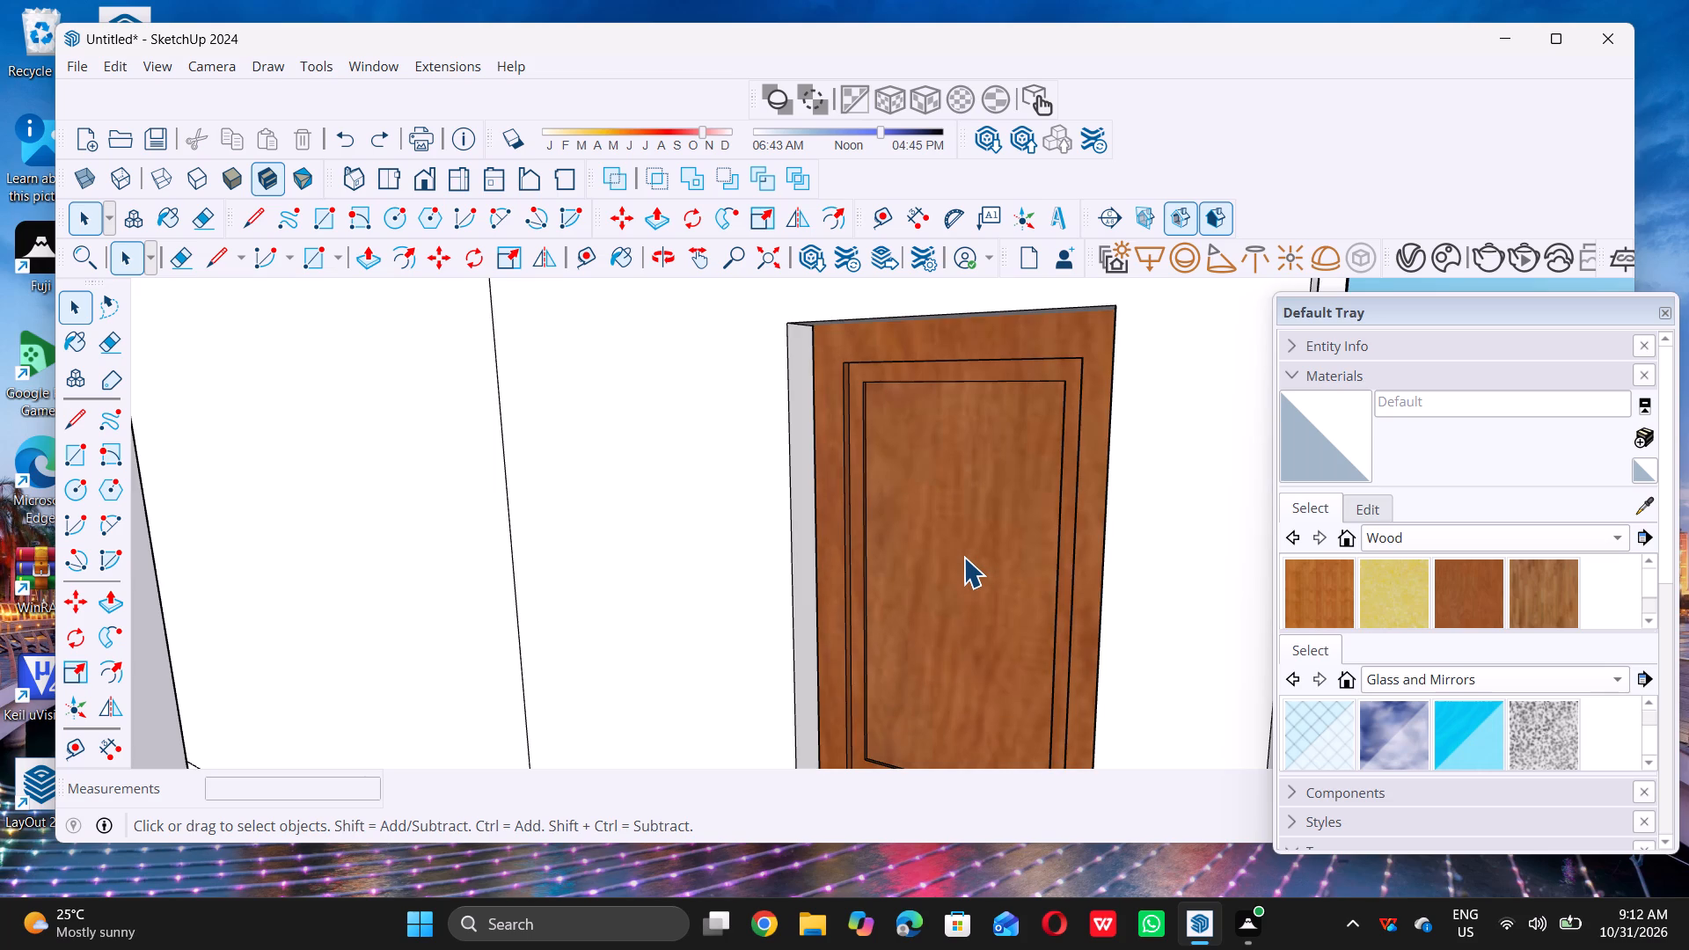
{"action": "key", "text": "ctrl+z"}
{"action": "key", "text": "ctrl+z"}
{"action": "key", "text": "ctrl+z"}
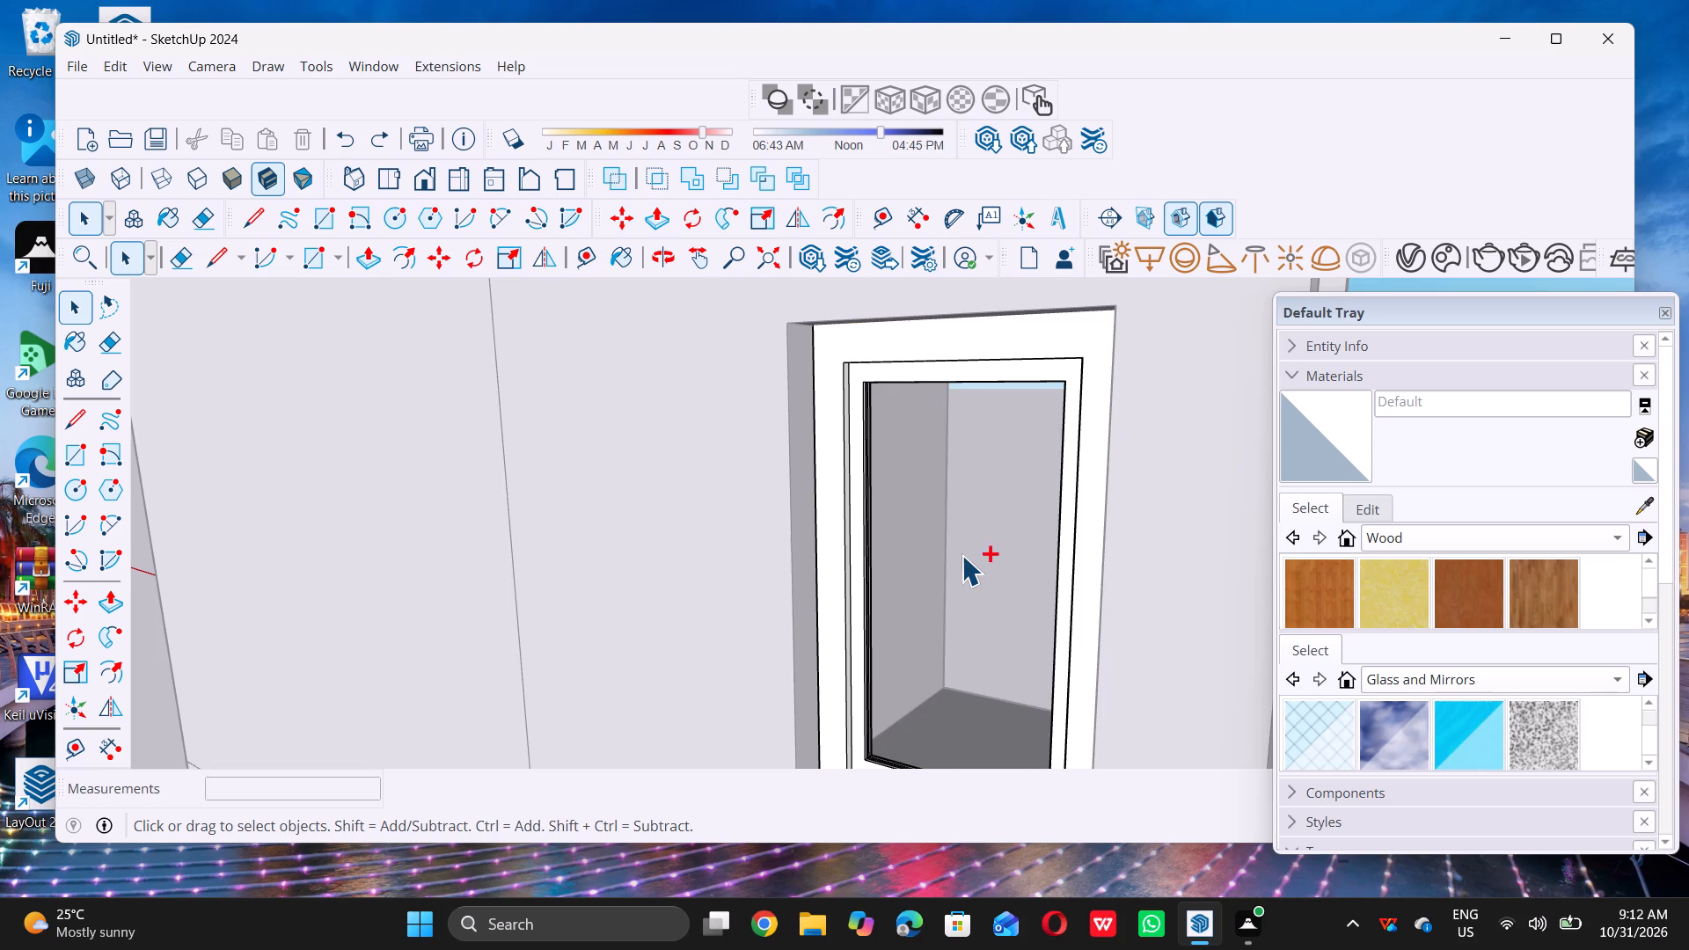
{"action": "scroll", "coordinate": [739, 498], "scroll_direction": "down", "scroll_amount": 16}
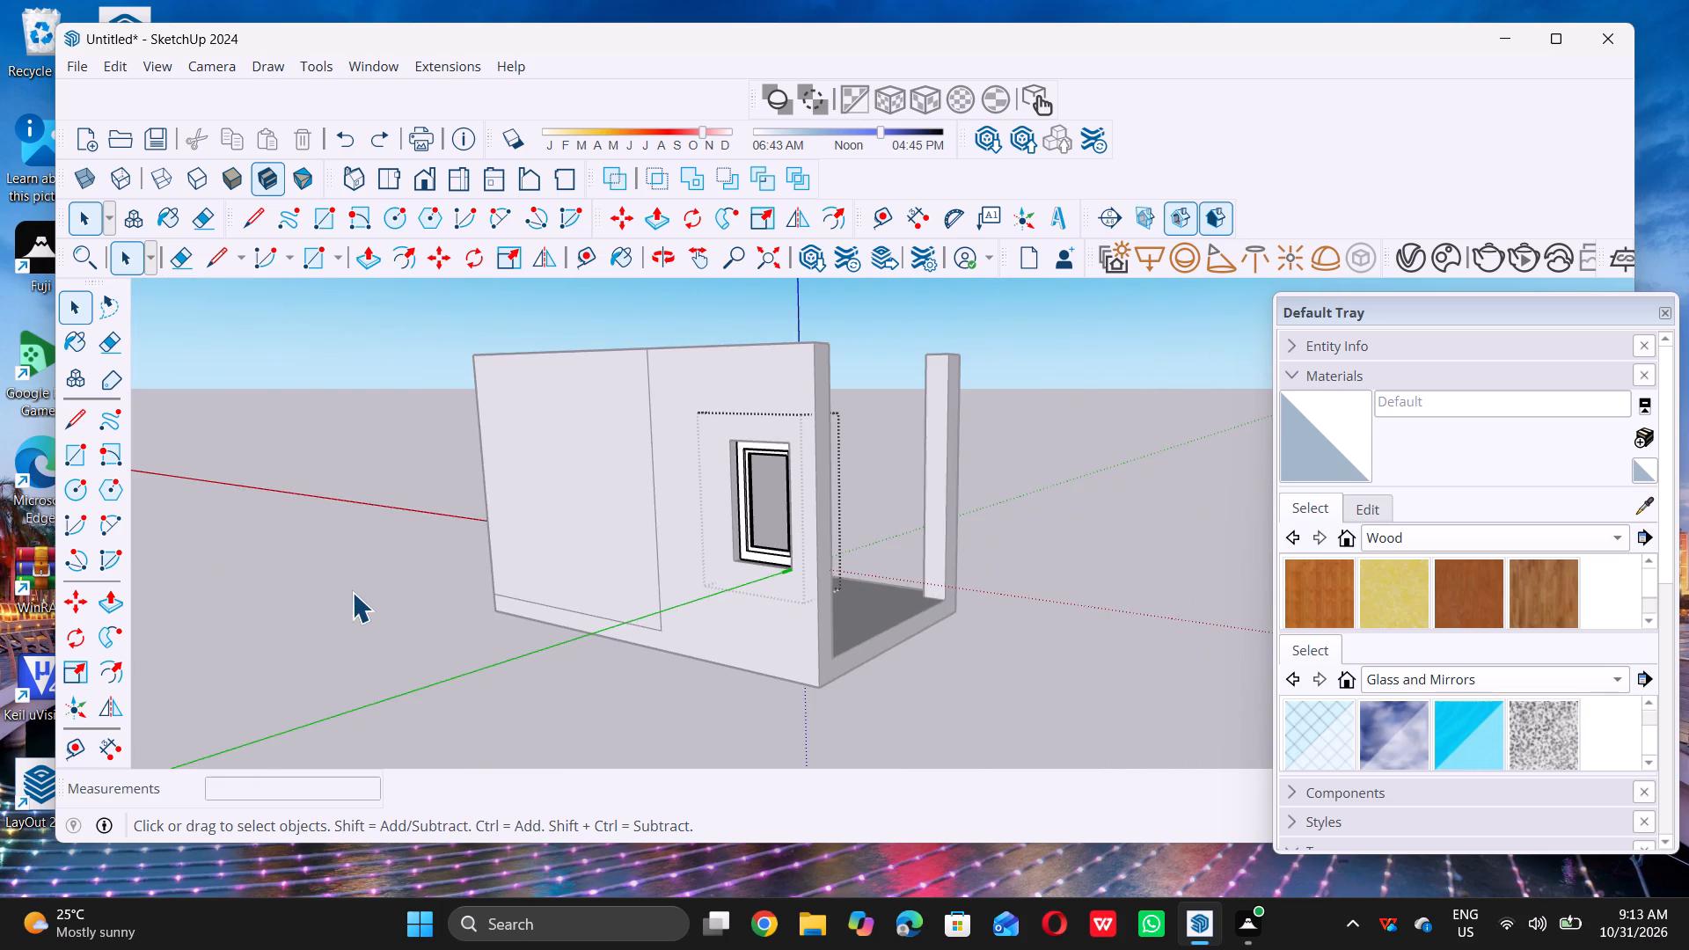
{"action": "triple_click", "coordinate": [350, 594]}
{"action": "triple_click", "coordinate": [355, 590]}
{"action": "triple_click", "coordinate": [355, 588]}
Undo the earlier window edits and its placement until the opening in the porch side wall is empty.
{"action": "middle_click_drag", "start_coordinate": [908, 589], "coordinate": [293, 617]}
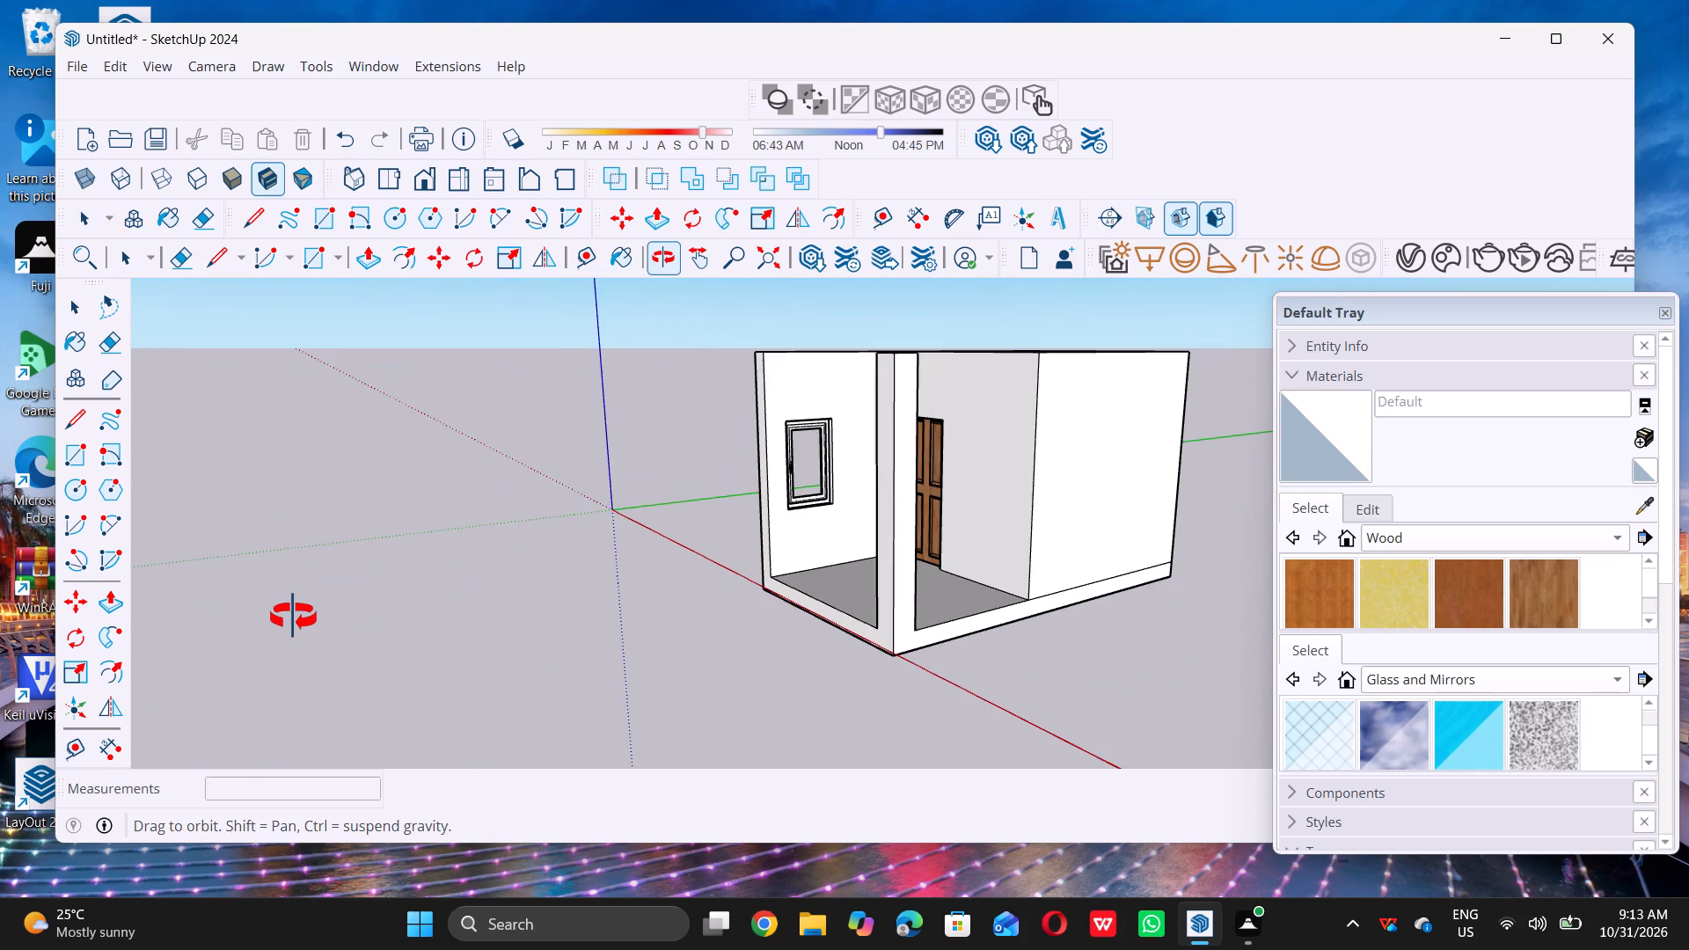
{"action": "middle_click_drag", "start_coordinate": [293, 617], "coordinate": [355, 603]}
{"action": "scroll", "coordinate": [793, 503], "scroll_direction": "up", "scroll_amount": 6}
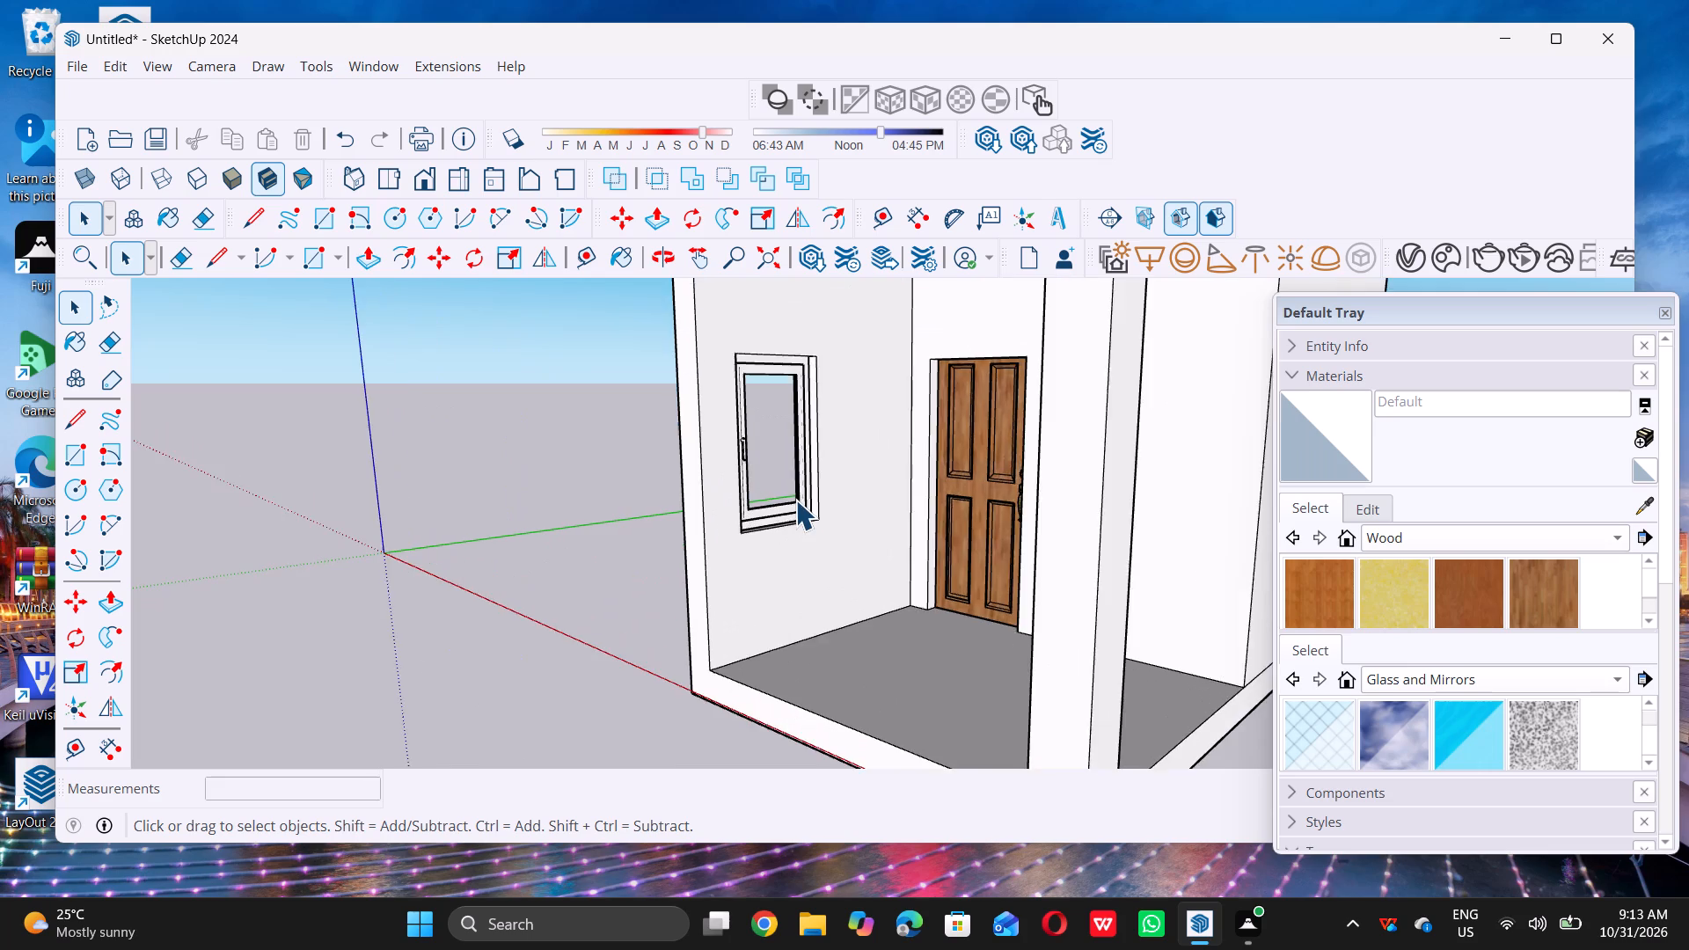
{"action": "scroll", "coordinate": [790, 499], "scroll_direction": "down", "scroll_amount": 11}
{"action": "middle_click_drag", "start_coordinate": [557, 542], "coordinate": [698, 620]}
{"action": "scroll", "coordinate": [715, 581], "scroll_direction": "up", "scroll_amount": 5}
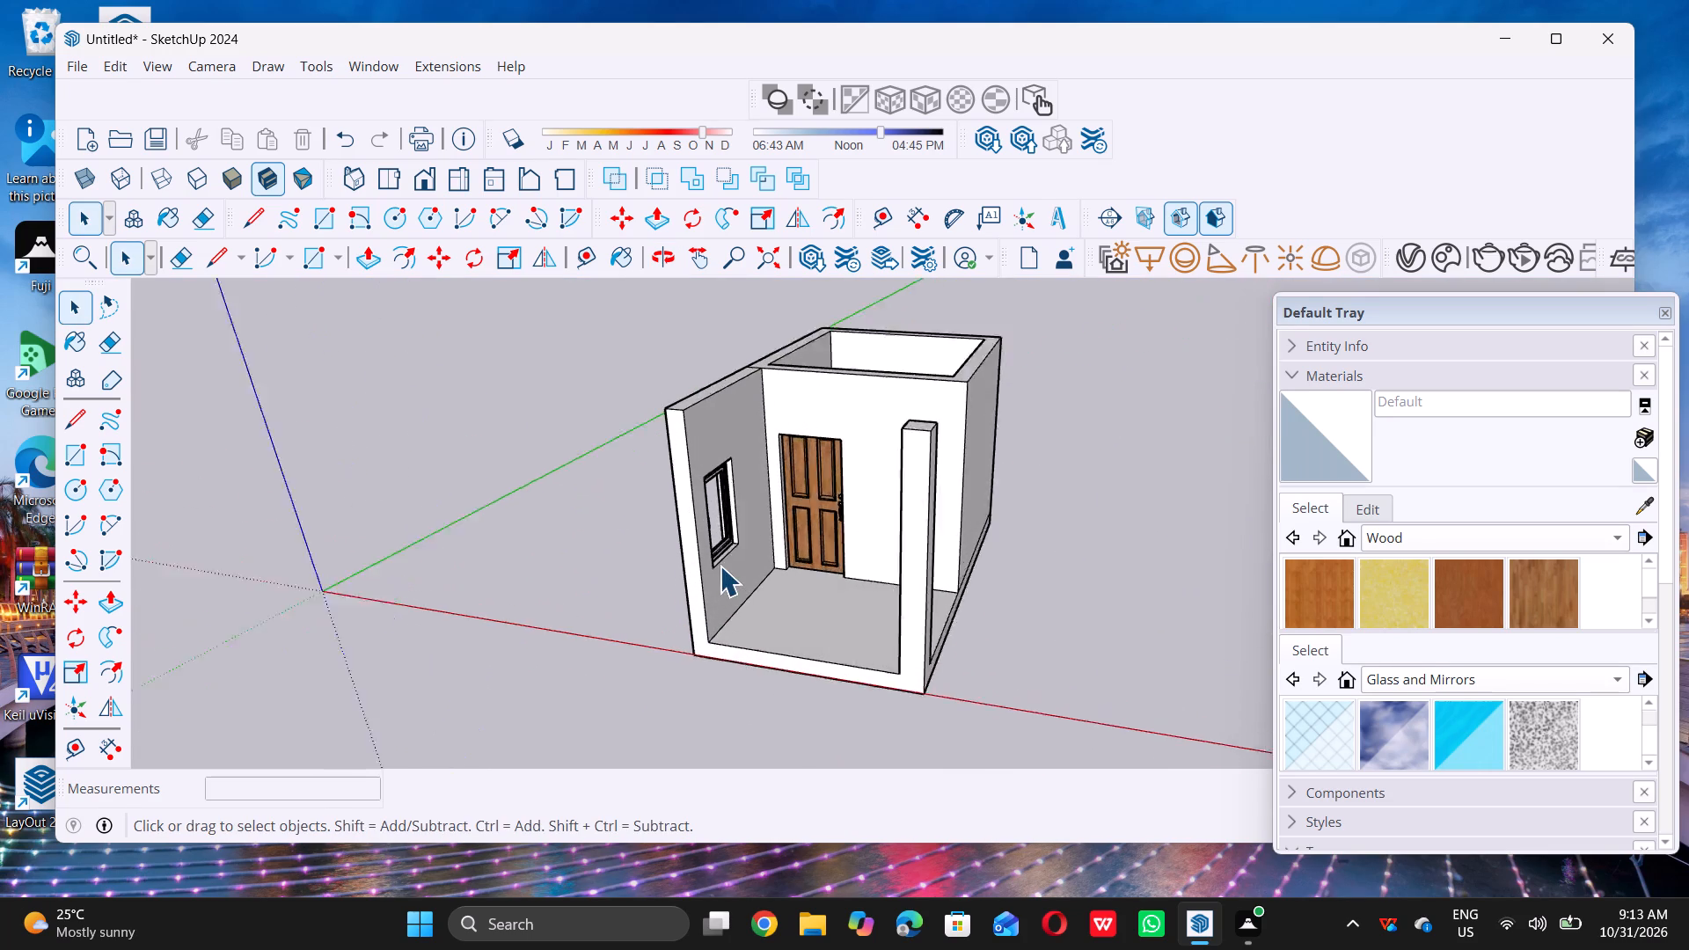
{"action": "scroll", "coordinate": [720, 566], "scroll_direction": "up", "scroll_amount": 2}
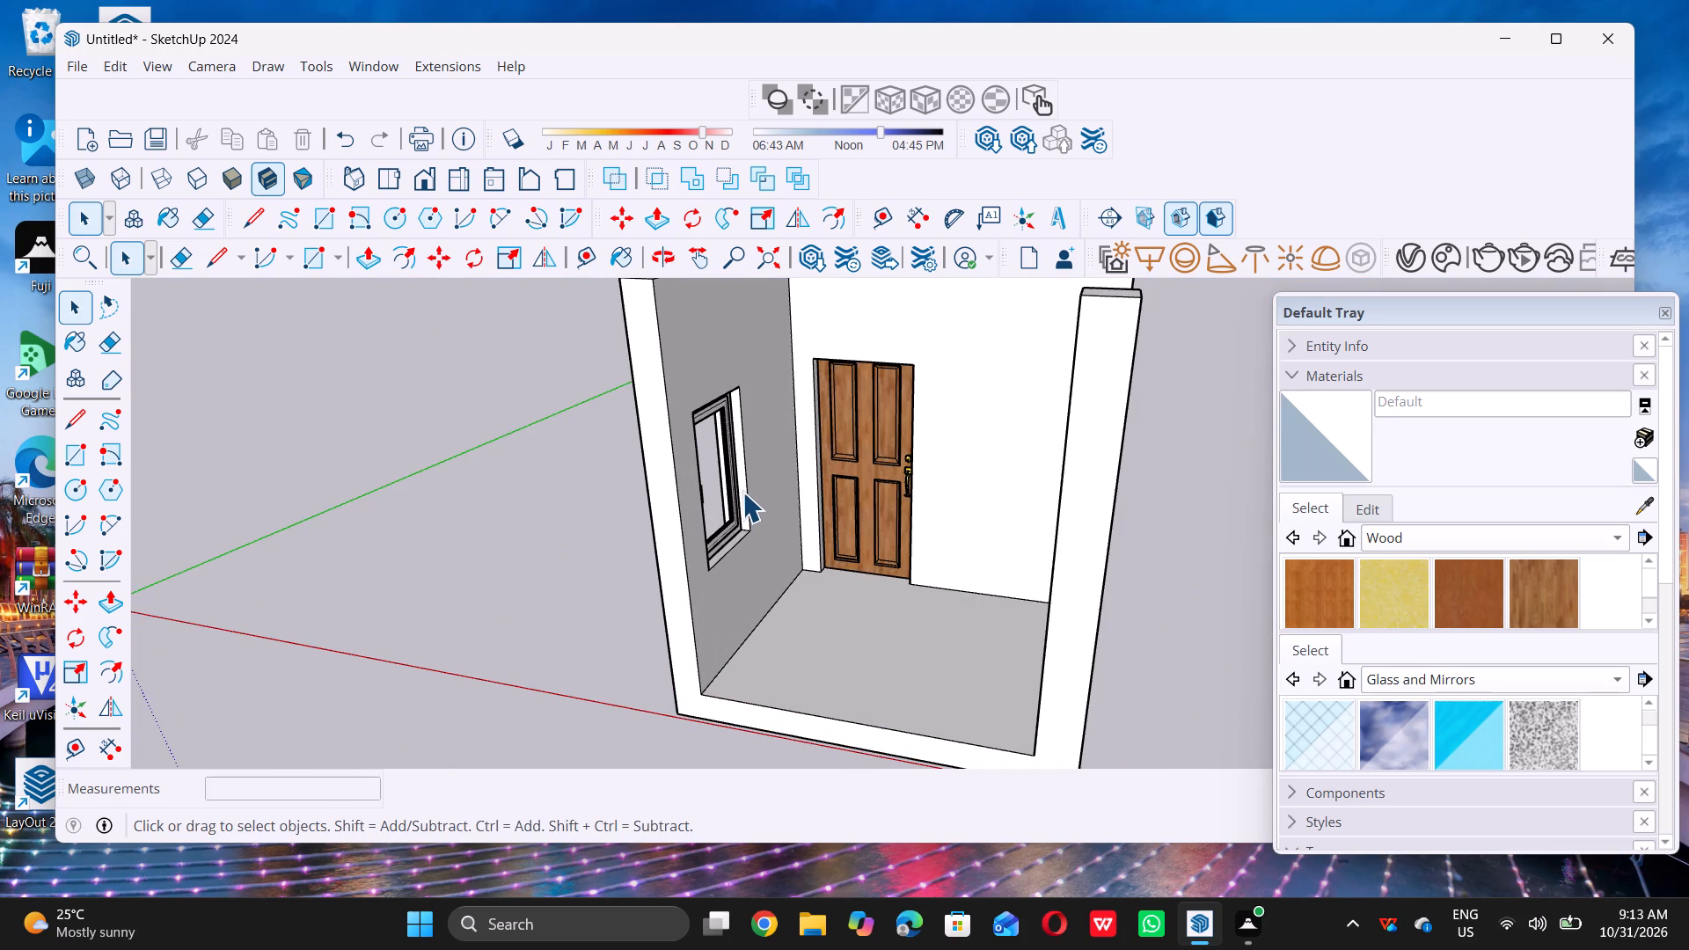
{"action": "key", "text": "ctrl+z"}
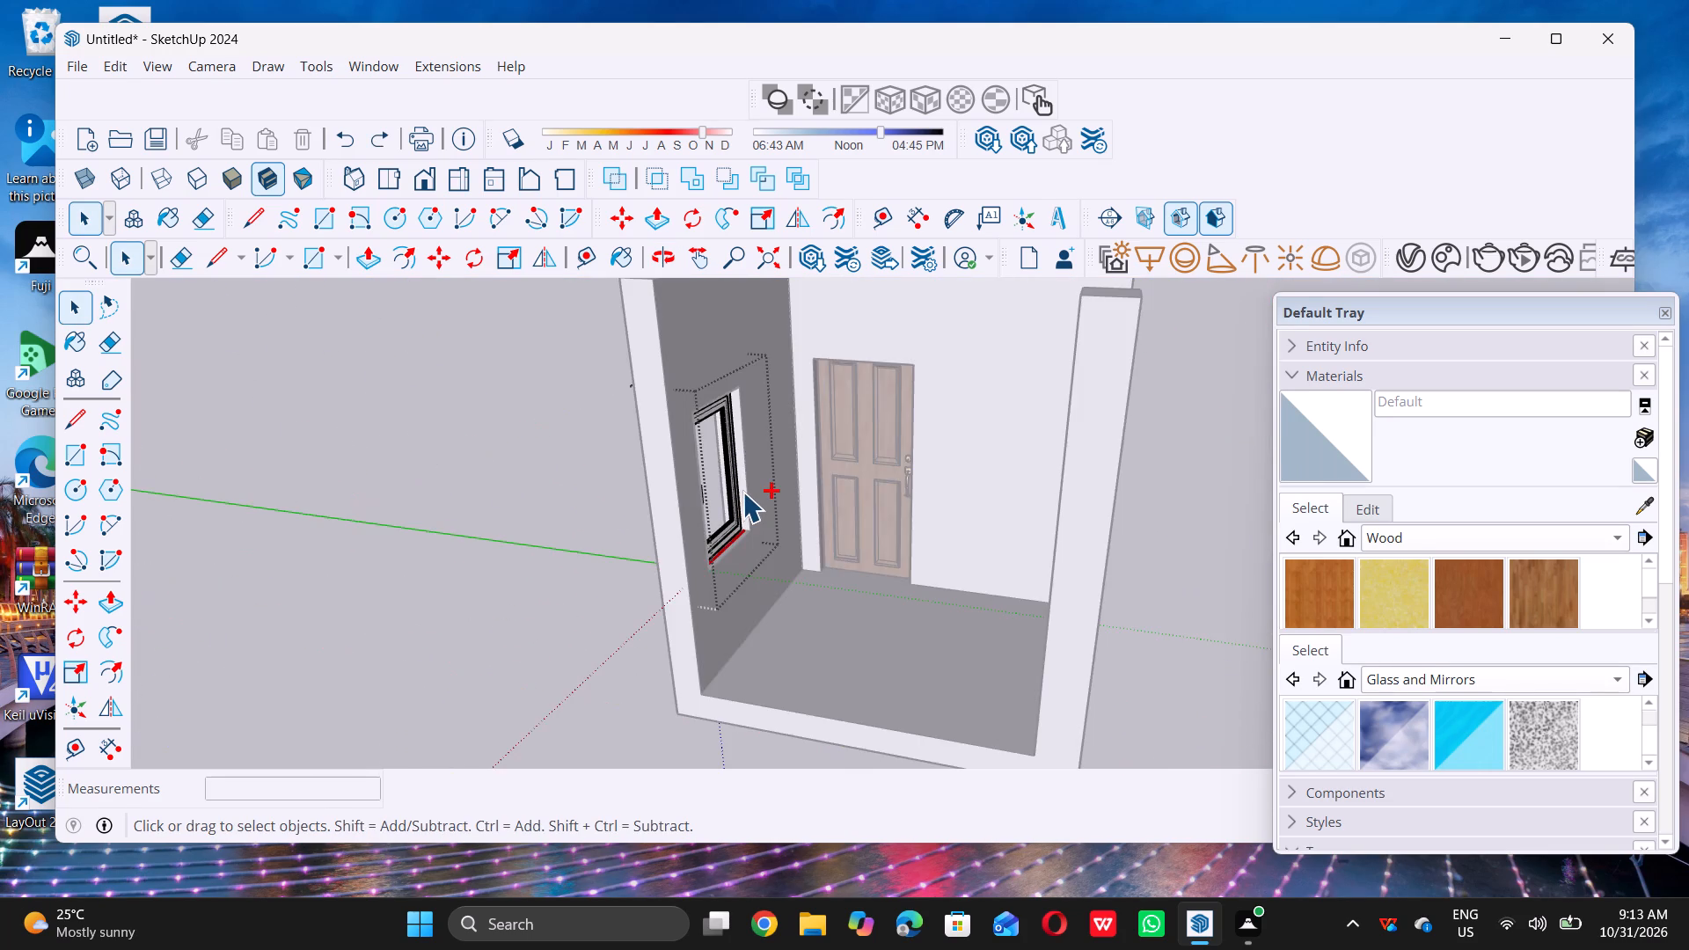
{"action": "key", "text": "ctrl+z"}
{"action": "key", "text": "ctrl+z"}
{"action": "key", "text": "ctrl+z"}
{"action": "key", "text": "ctrl+z"}
{"action": "key", "text": "ctrl+z"}
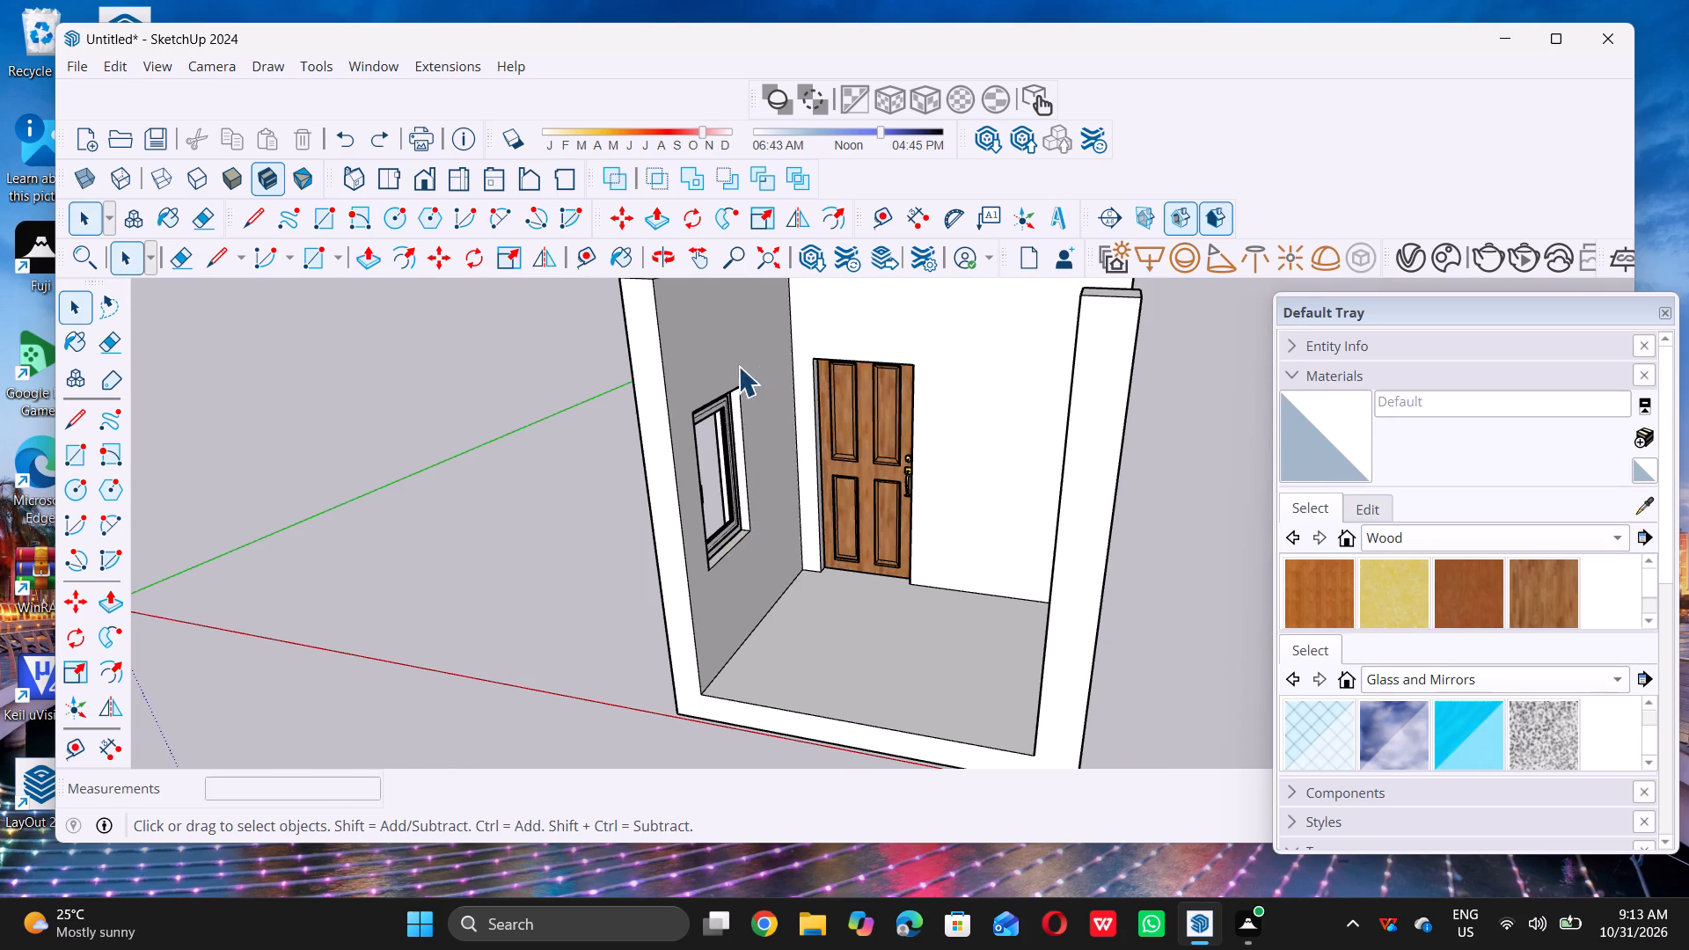
{"action": "key", "text": "ctrl+z"}
{"action": "key", "text": "ctrl+z"}
{"action": "key", "text": "ctrl+z"}
{"action": "key", "text": "ctrl+z"}
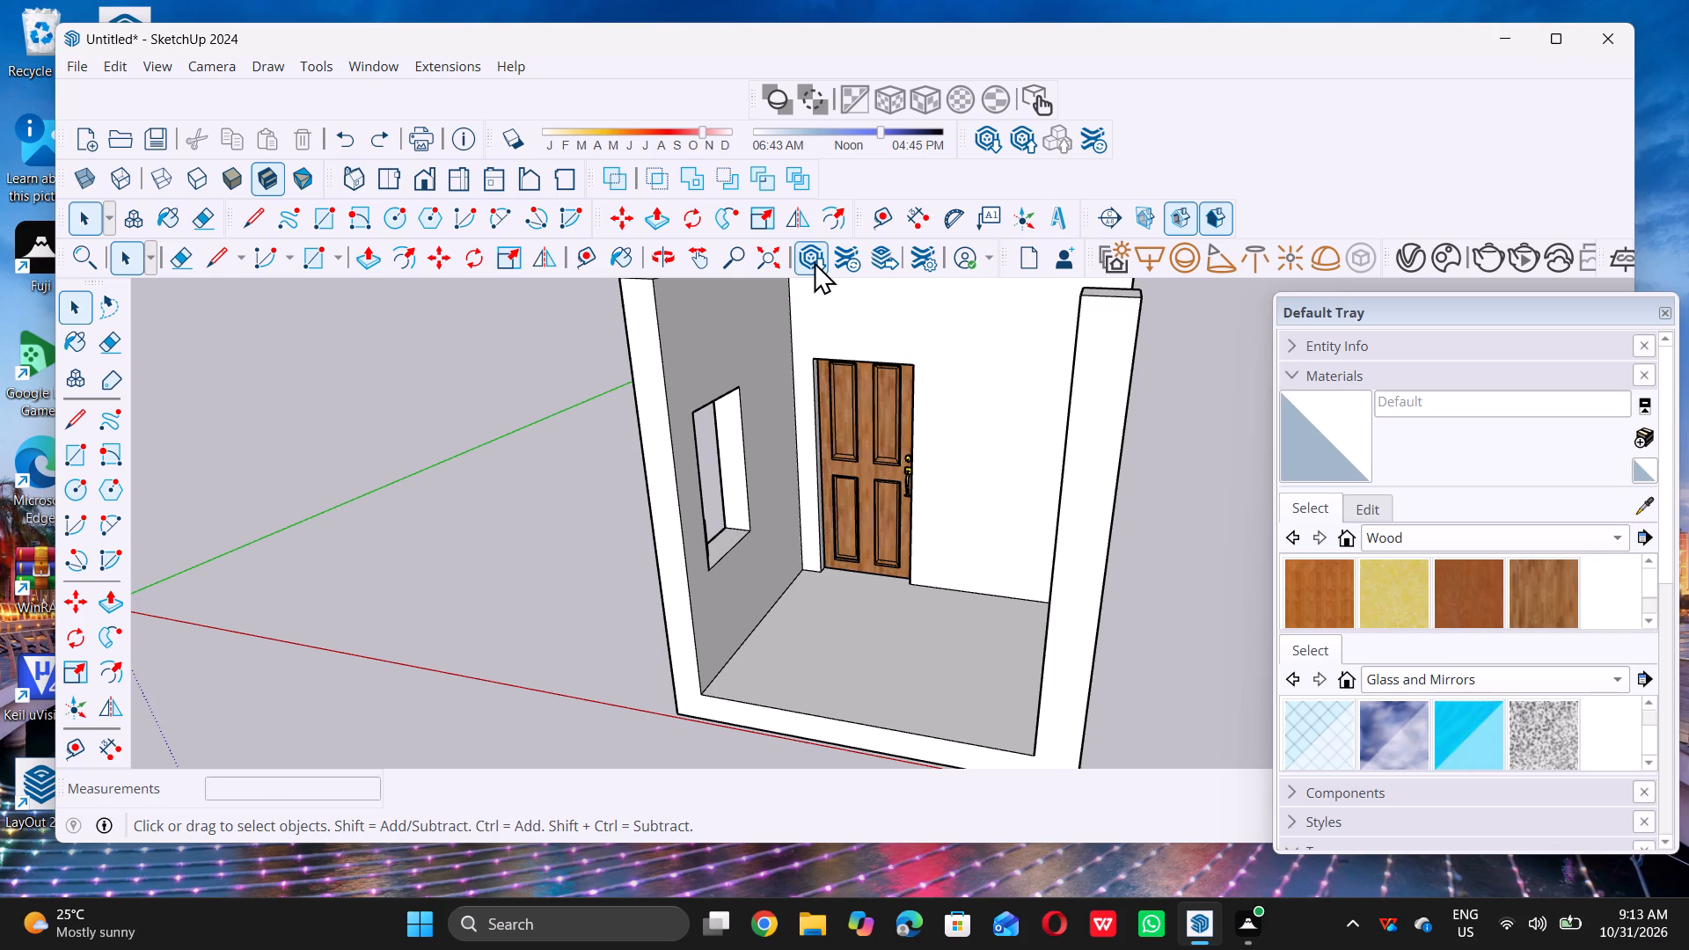
{"action": "key", "text": "z"}
{"action": "key", "text": "ctrl+z"}
Open 3D Warehouse and search its models for "window".
{"action": "triple_click", "coordinate": [814, 261]}
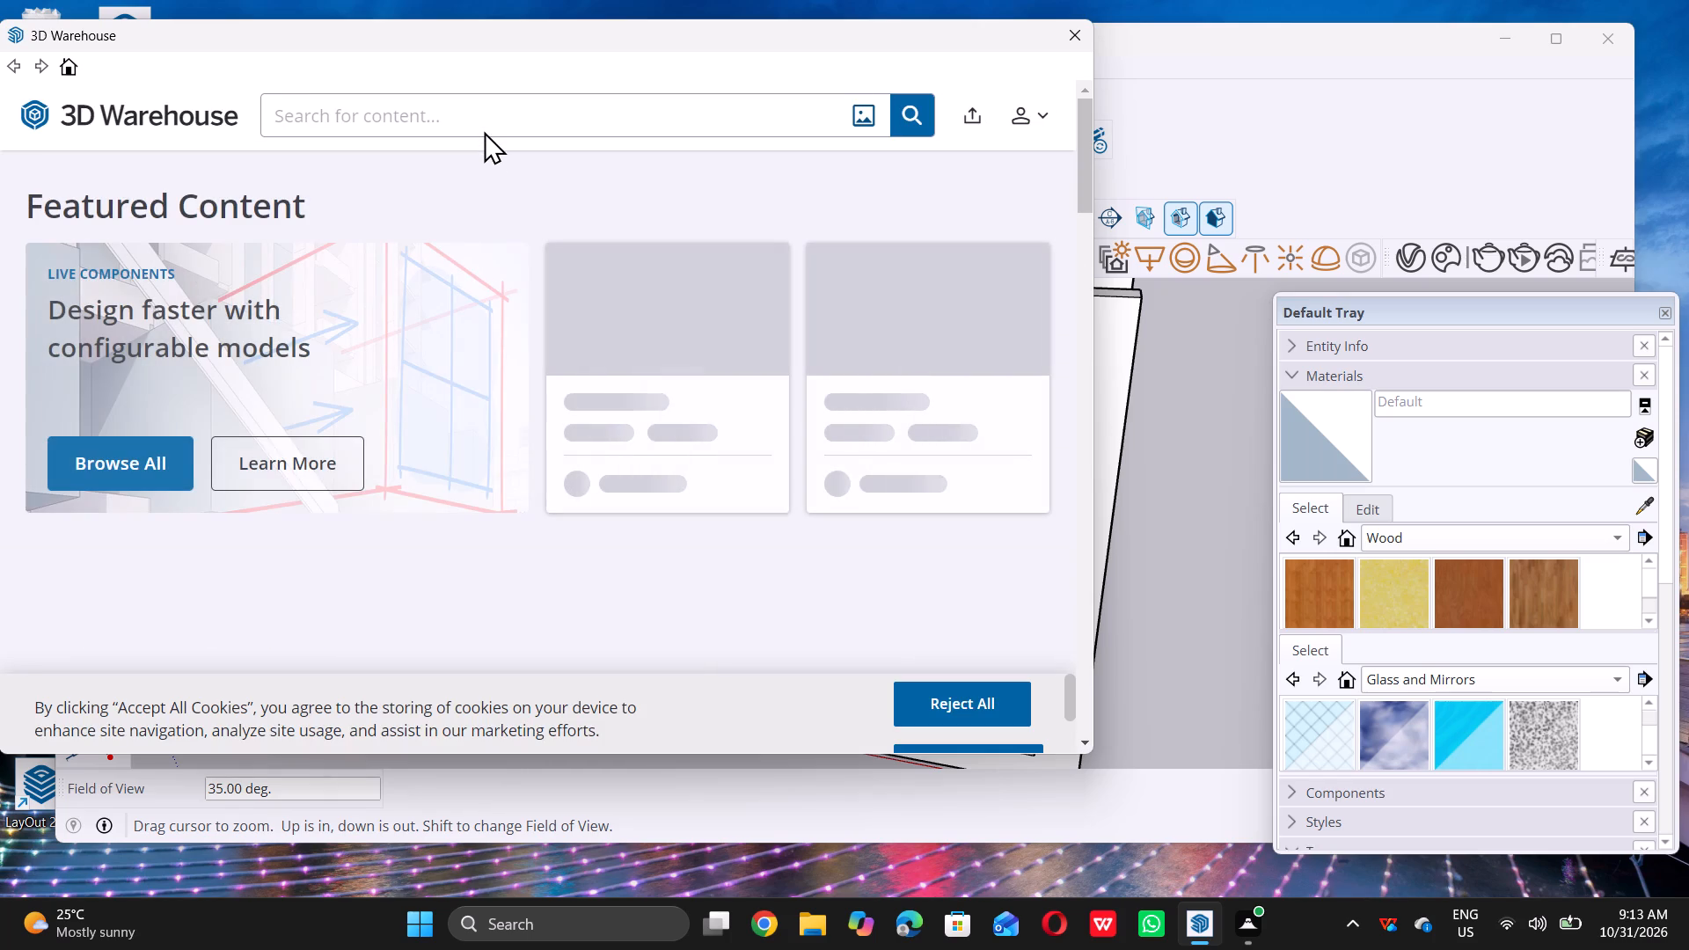
{"action": "double_click", "coordinate": [487, 106]}
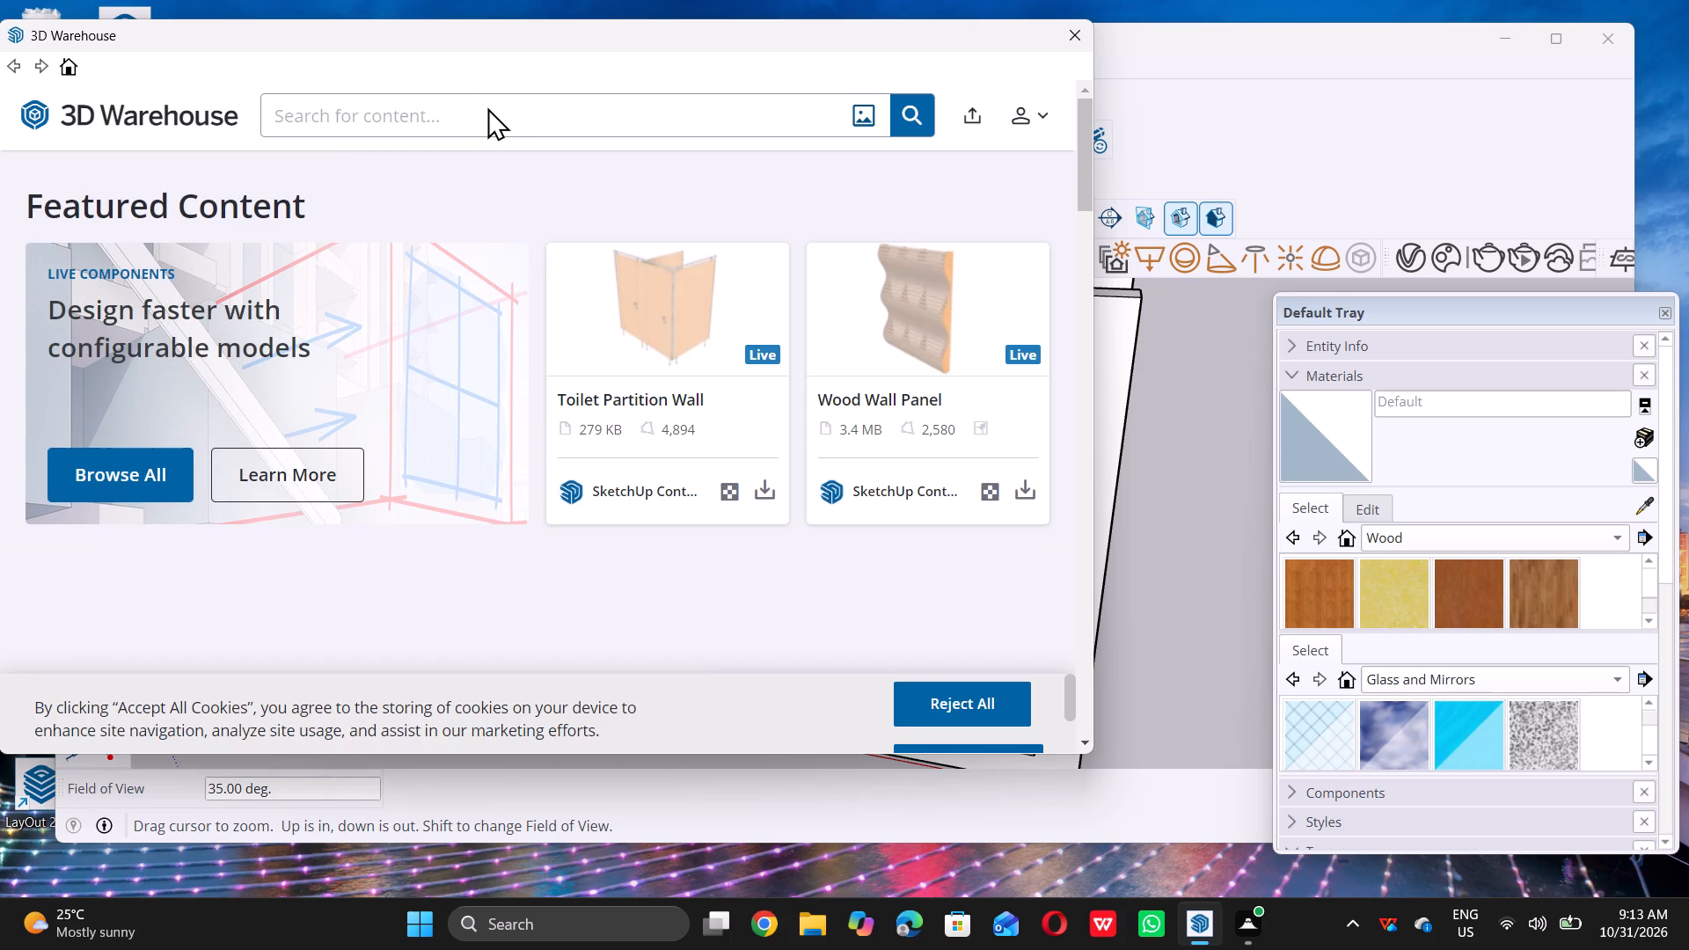
{"action": "type", "text": "wi"}
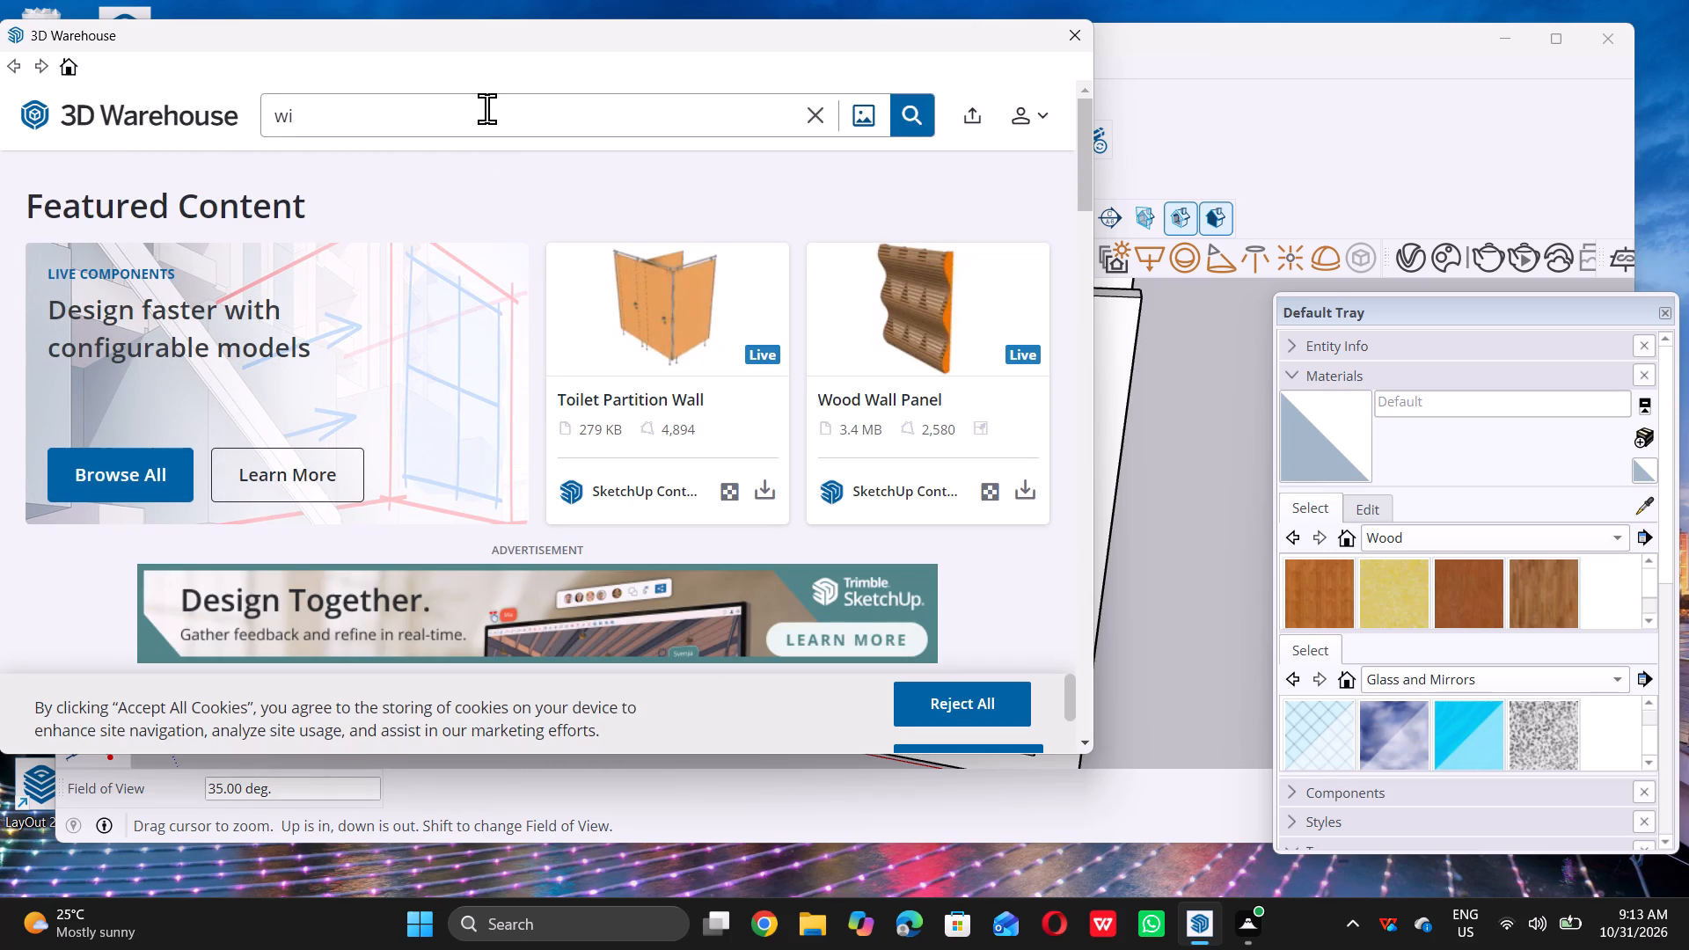
{"action": "key", "text": "n"}
{"action": "type", "text": "do"}
{"action": "key", "text": "w"}
{"action": "key", "text": "Return"}
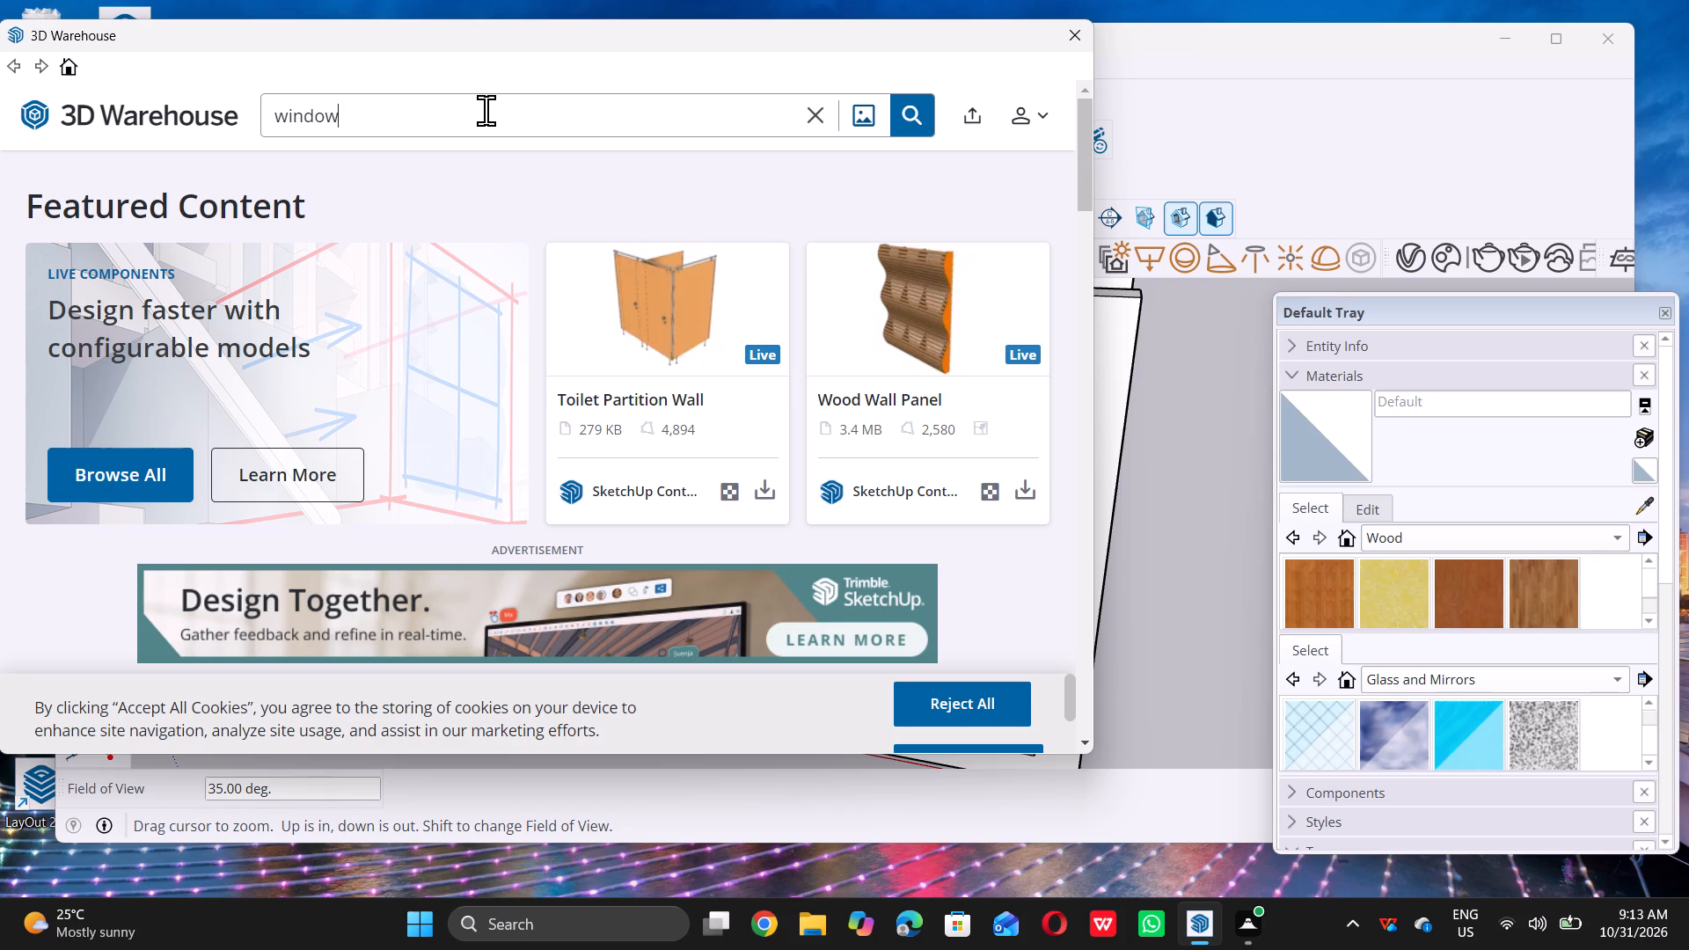
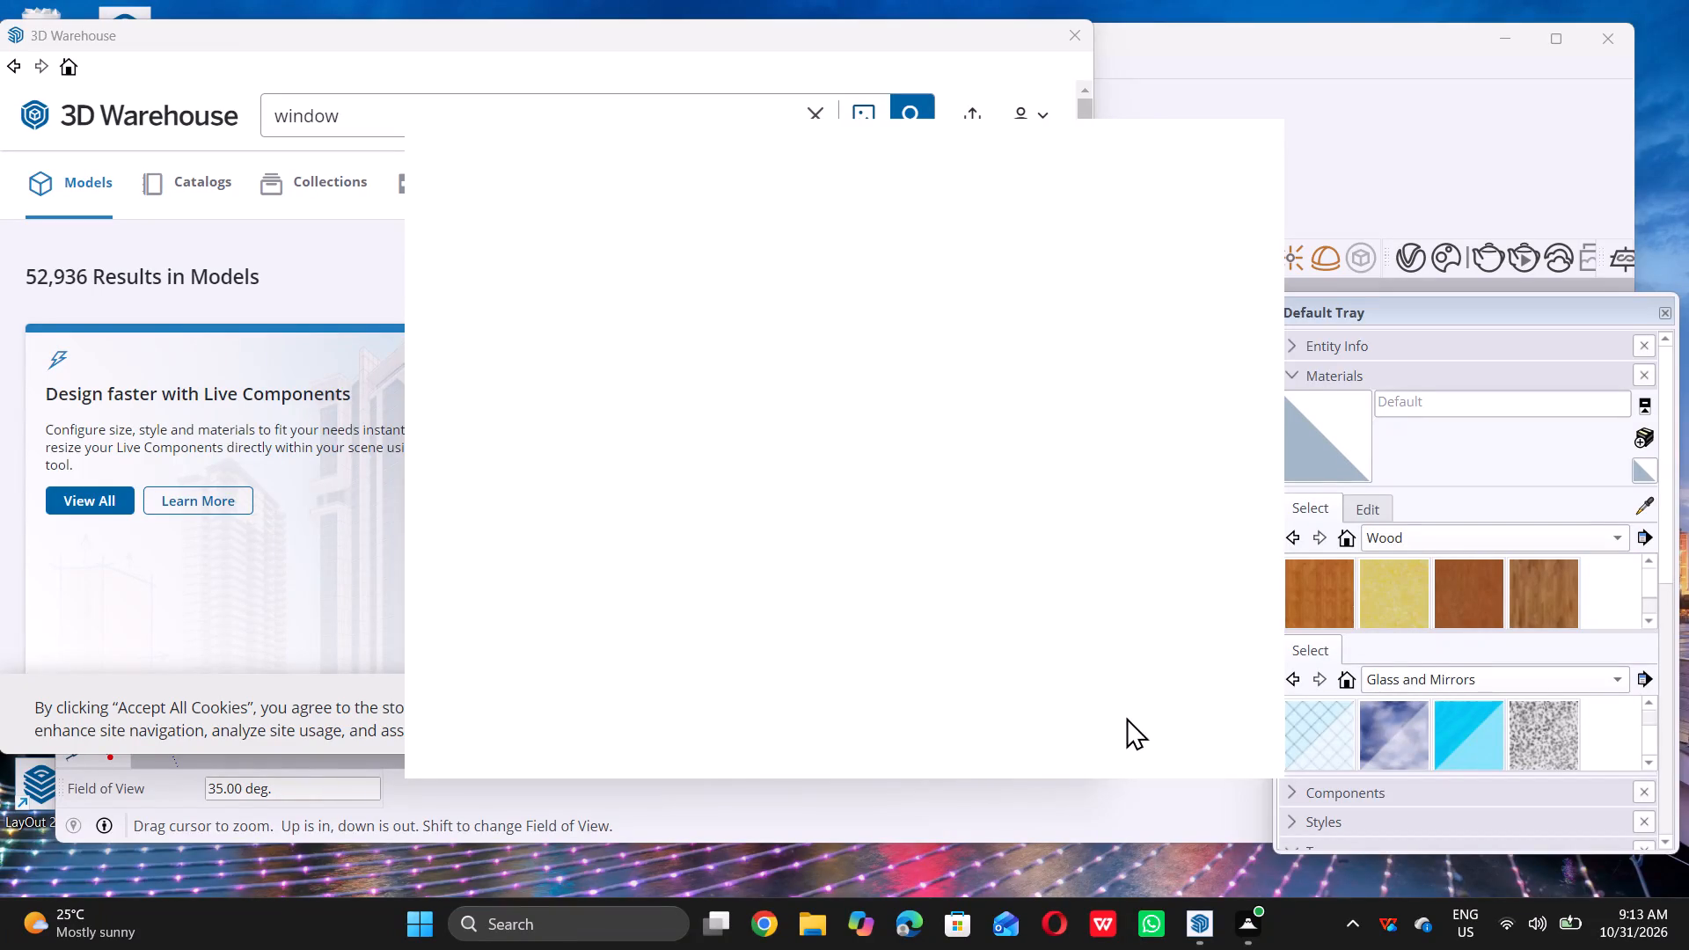
Bring the untitled SketchUp model window back to the front.
{"action": "double_click", "coordinate": [1197, 874]}
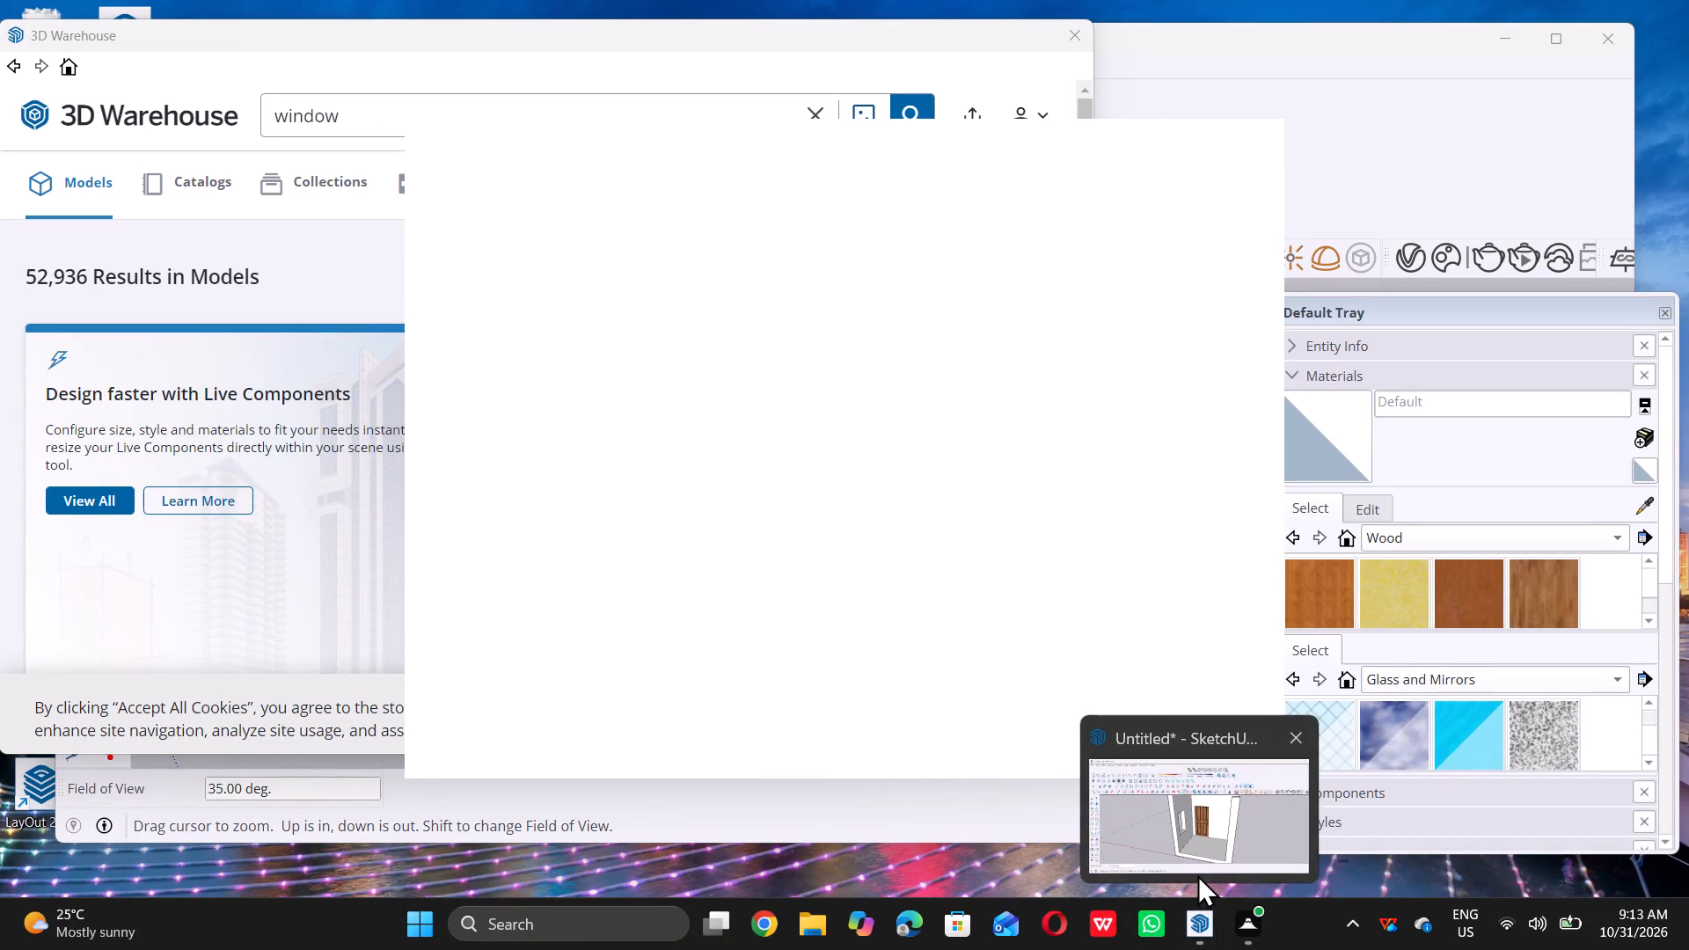
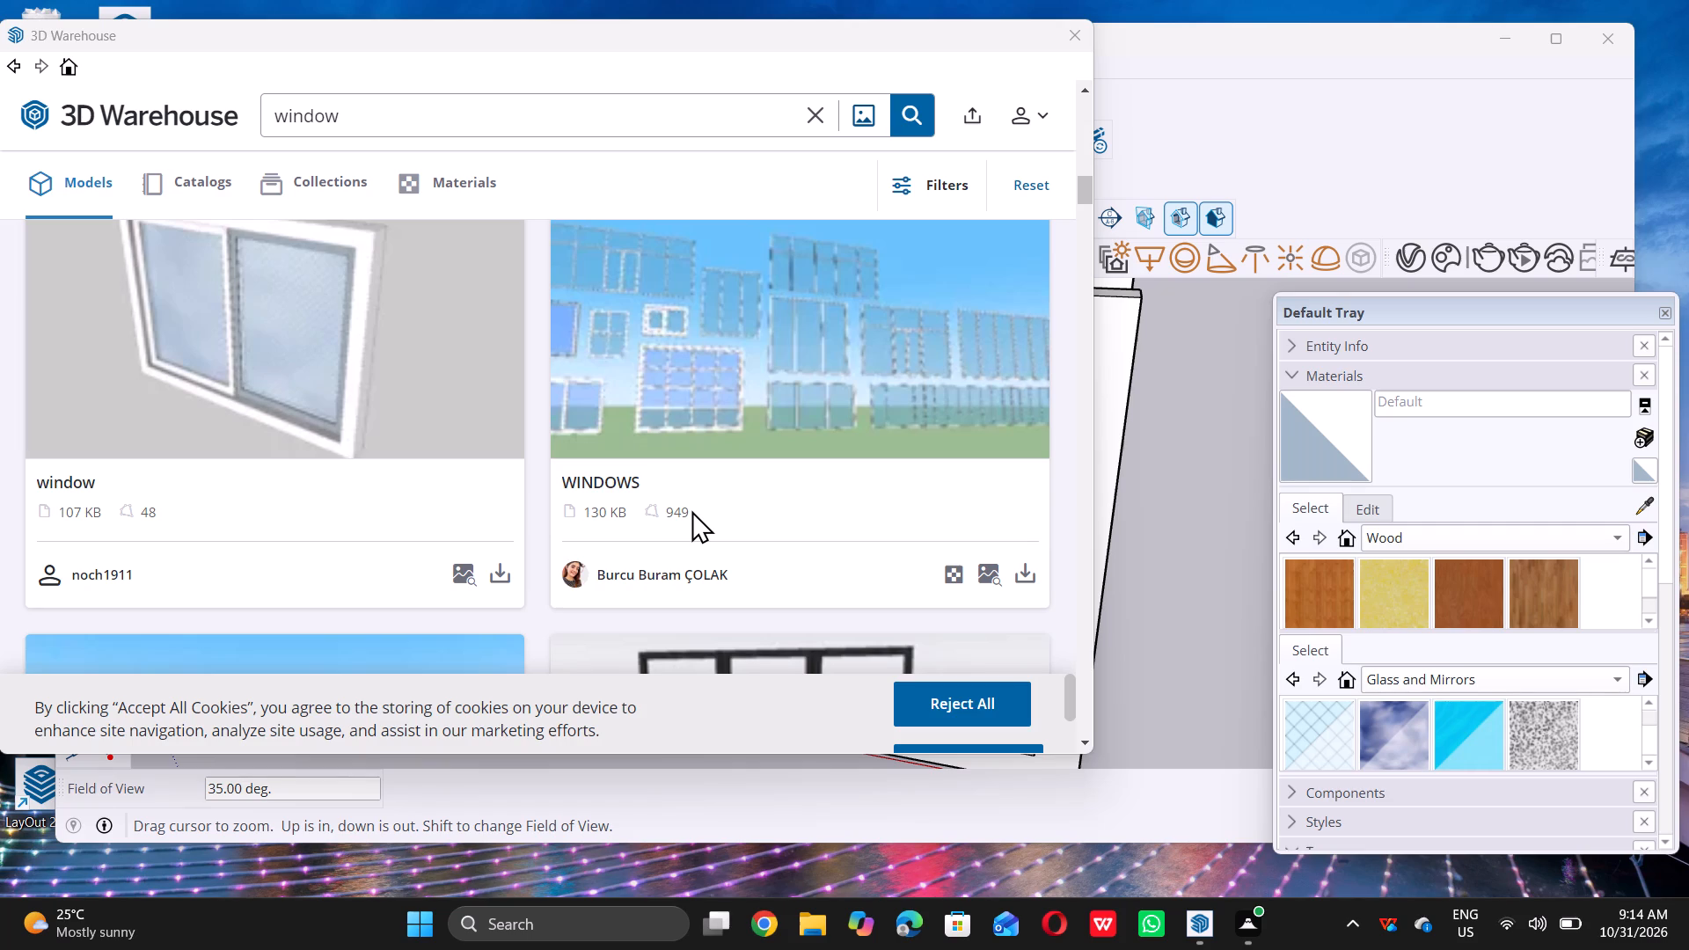
Browse the 3D Warehouse window search results for a suitable replacement window model.
{"action": "scroll", "coordinate": [691, 510], "scroll_direction": "down", "scroll_amount": 7}
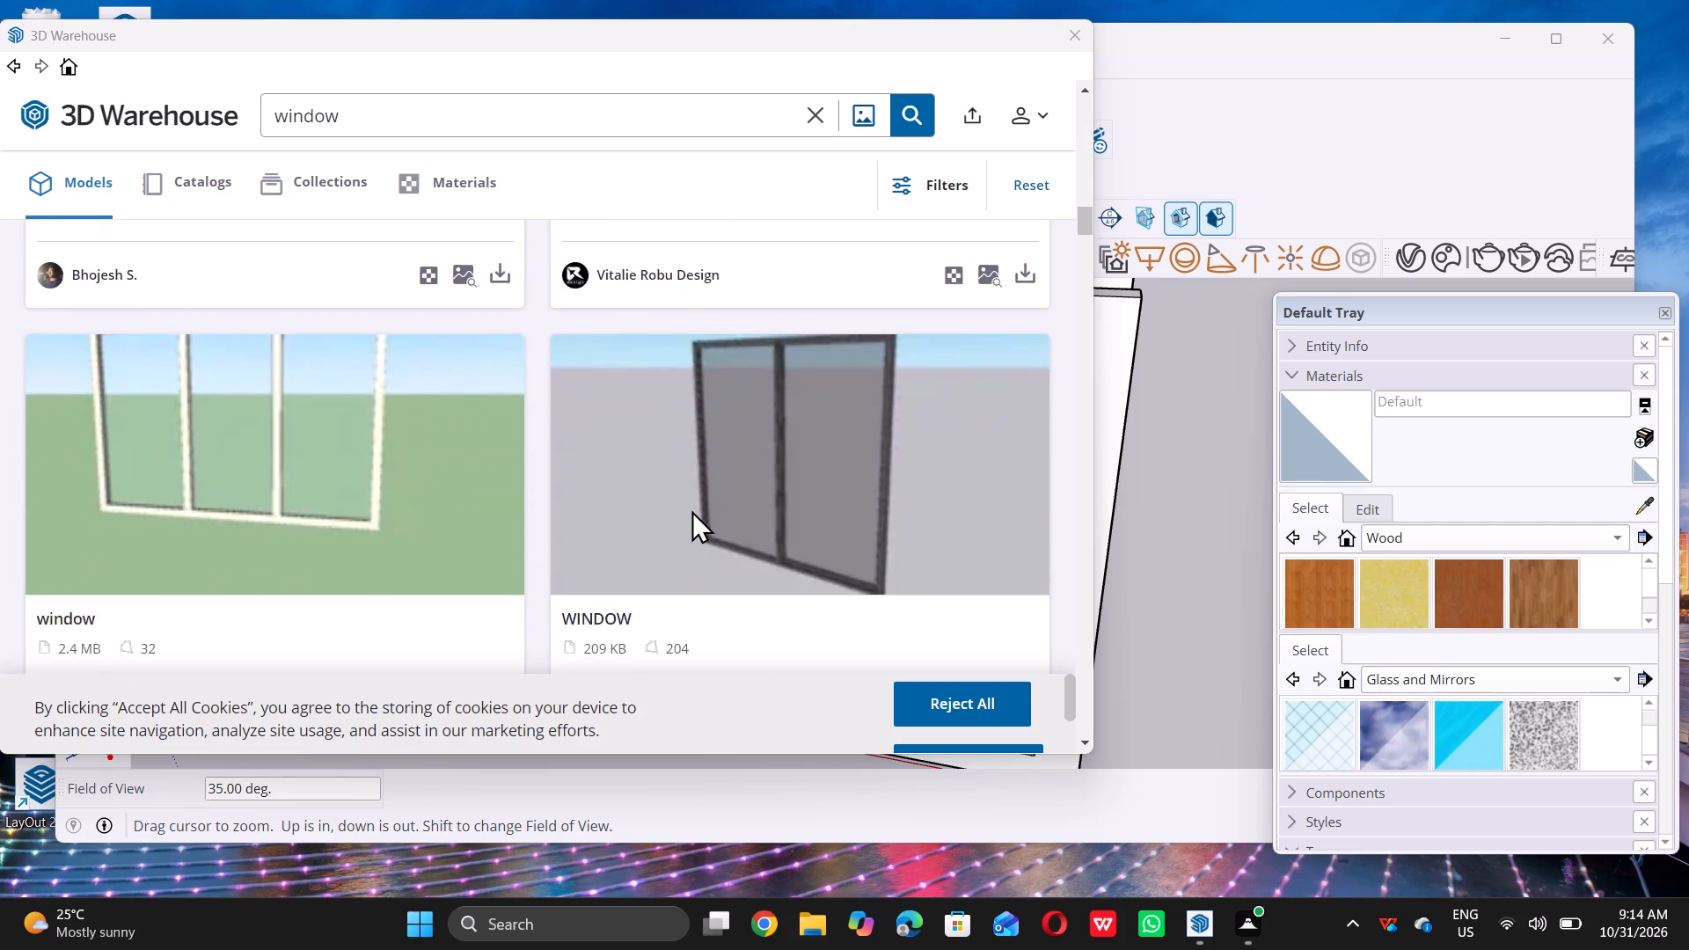
{"action": "scroll", "coordinate": [691, 510], "scroll_direction": "down", "scroll_amount": 12}
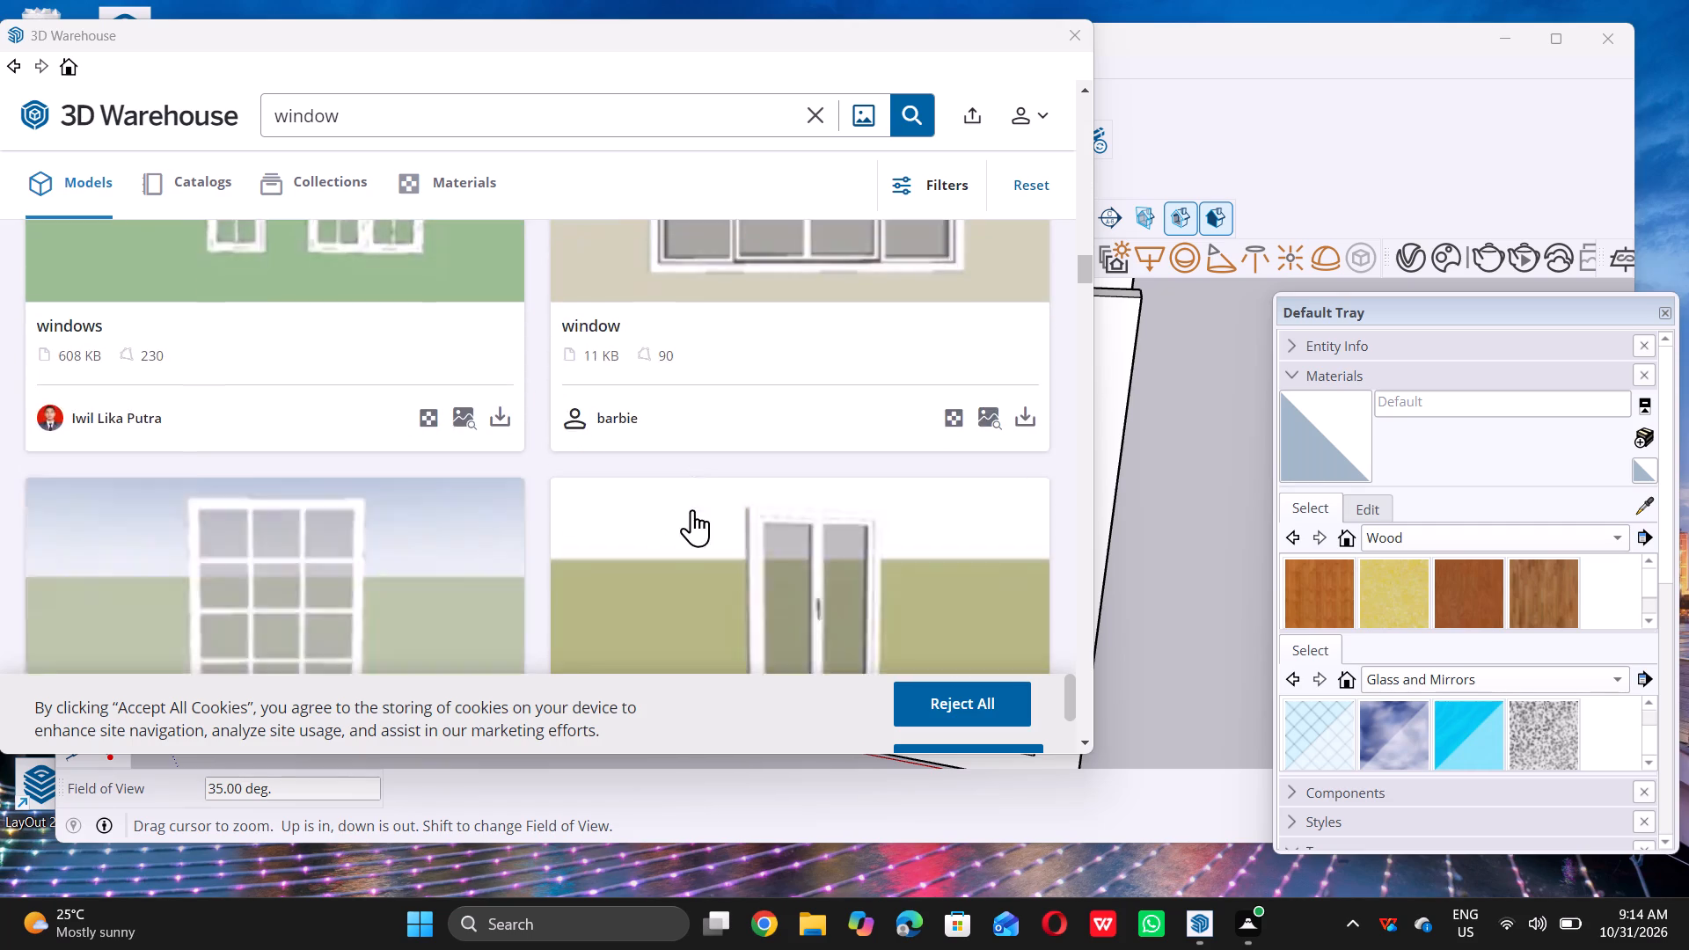
{"action": "scroll", "coordinate": [692, 509], "scroll_direction": "down", "scroll_amount": 11}
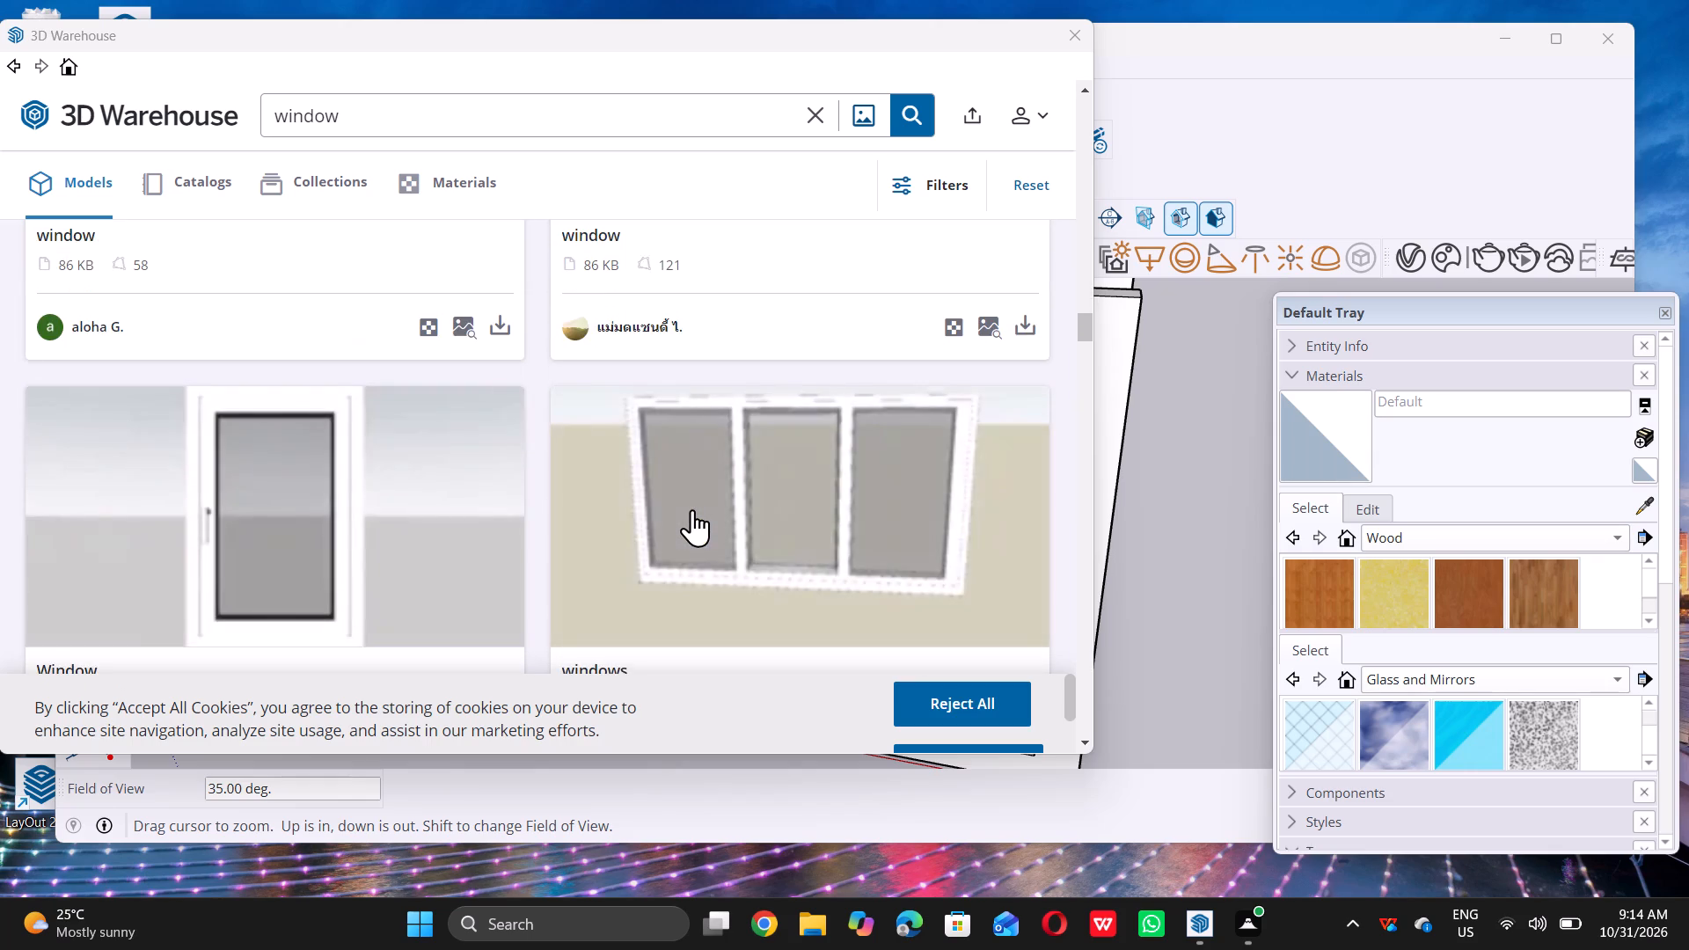
{"action": "scroll", "coordinate": [692, 509], "scroll_direction": "down", "scroll_amount": 20}
{"action": "scroll", "coordinate": [692, 509], "scroll_direction": "down", "scroll_amount": 5}
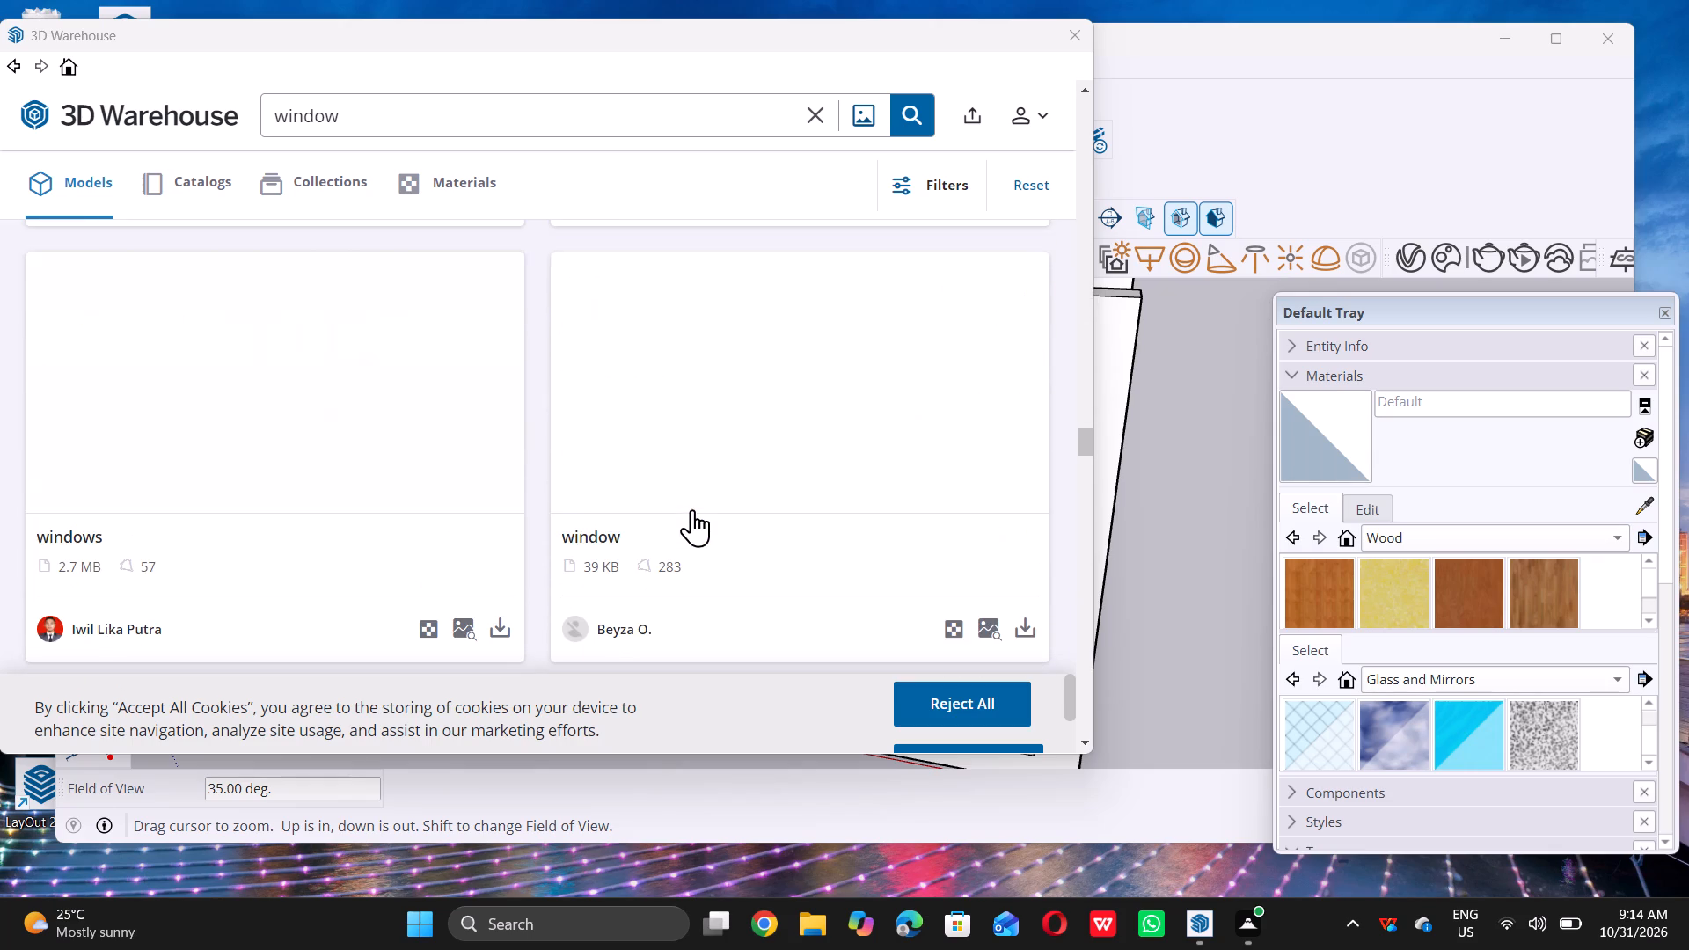
{"action": "scroll", "coordinate": [692, 509], "scroll_direction": "up", "scroll_amount": 1}
{"action": "scroll", "coordinate": [692, 507], "scroll_direction": "down", "scroll_amount": 1}
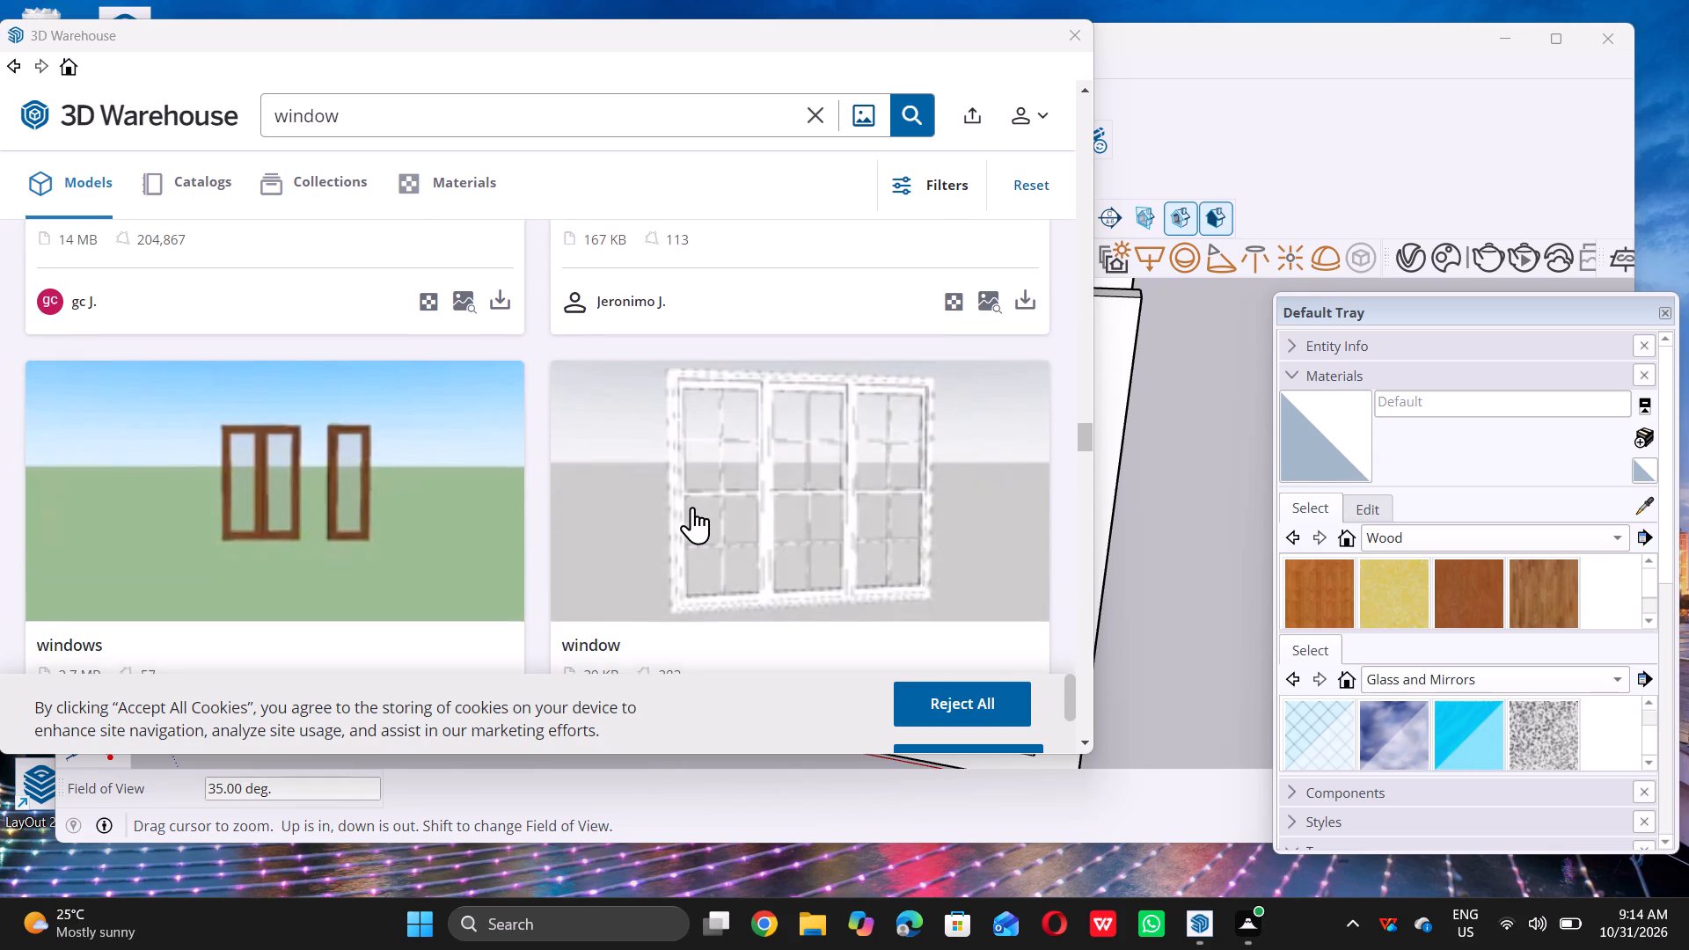
{"action": "scroll", "coordinate": [692, 507], "scroll_direction": "down", "scroll_amount": 3}
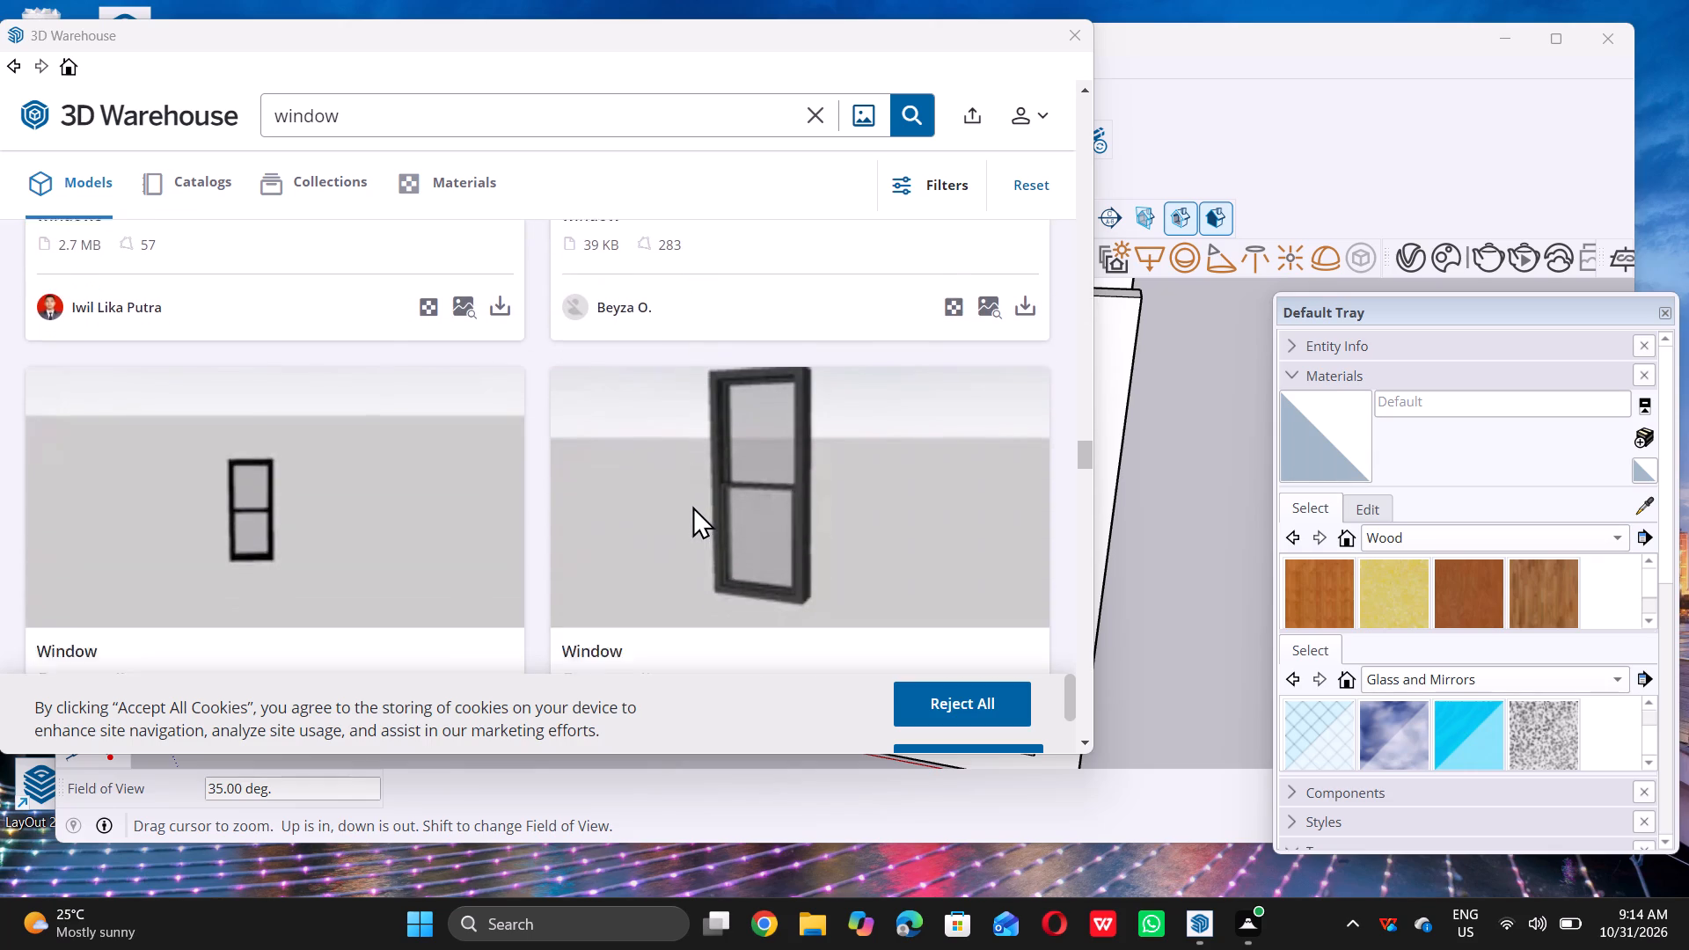
{"action": "scroll", "coordinate": [692, 506], "scroll_direction": "down", "scroll_amount": 7}
{"action": "scroll", "coordinate": [692, 506], "scroll_direction": "up", "scroll_amount": 1}
{"action": "scroll", "coordinate": [692, 506], "scroll_direction": "down", "scroll_amount": 6}
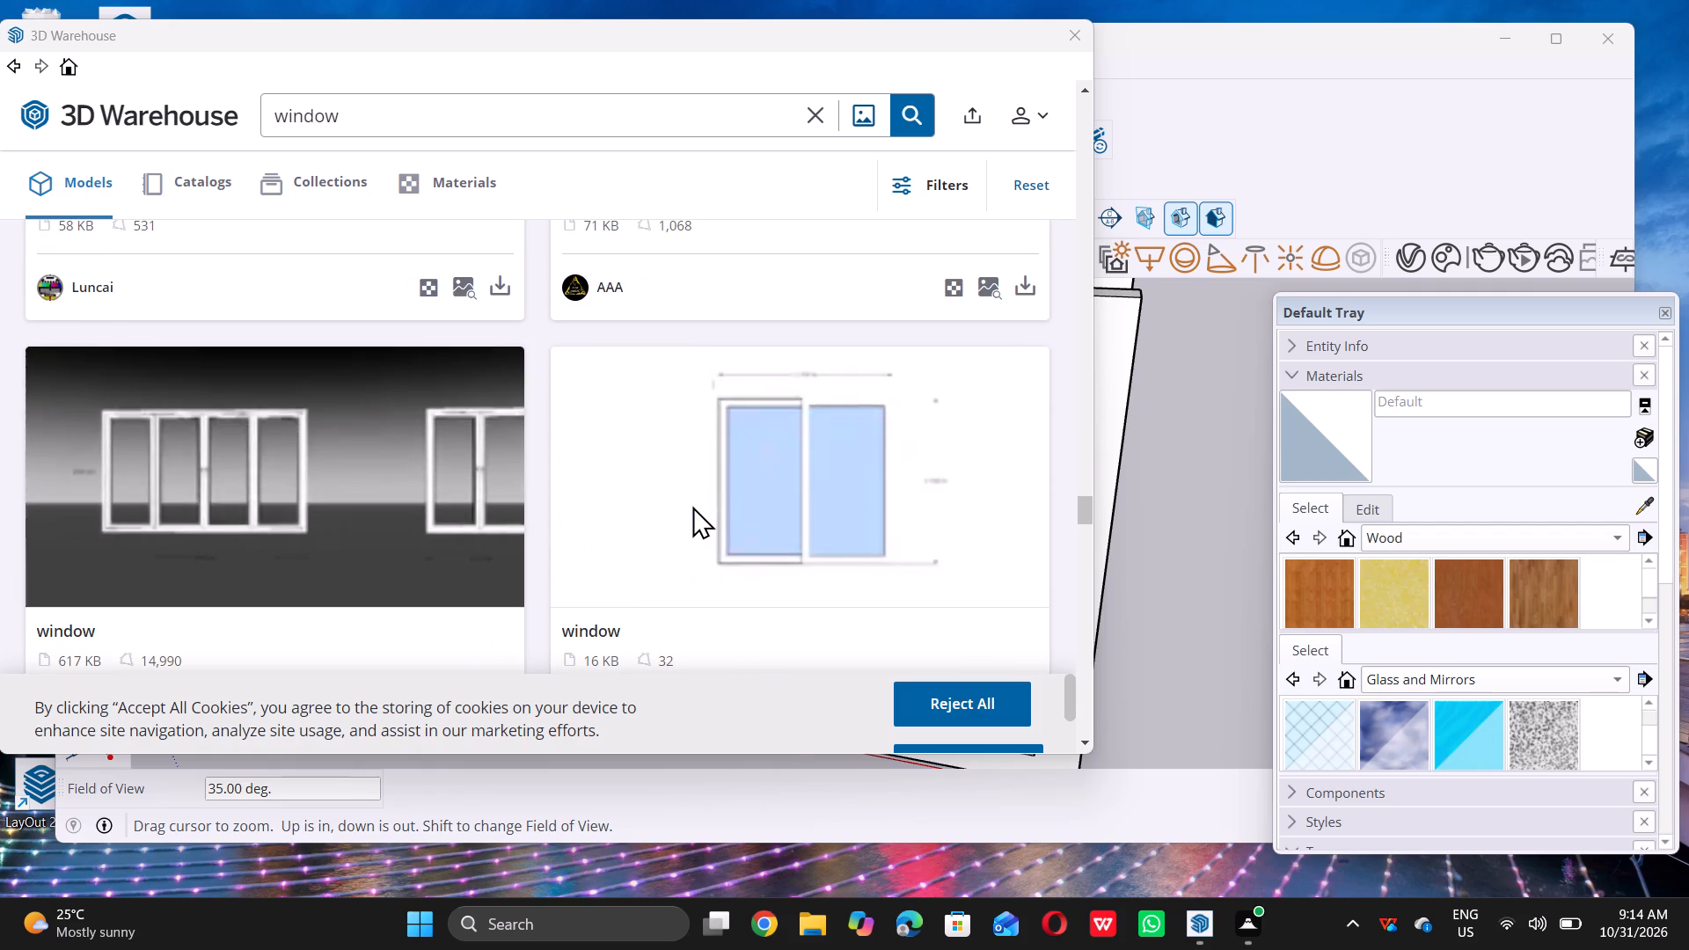
{"action": "scroll", "coordinate": [692, 506], "scroll_direction": "up", "scroll_amount": 7}
{"action": "scroll", "coordinate": [692, 506], "scroll_direction": "down", "scroll_amount": 8}
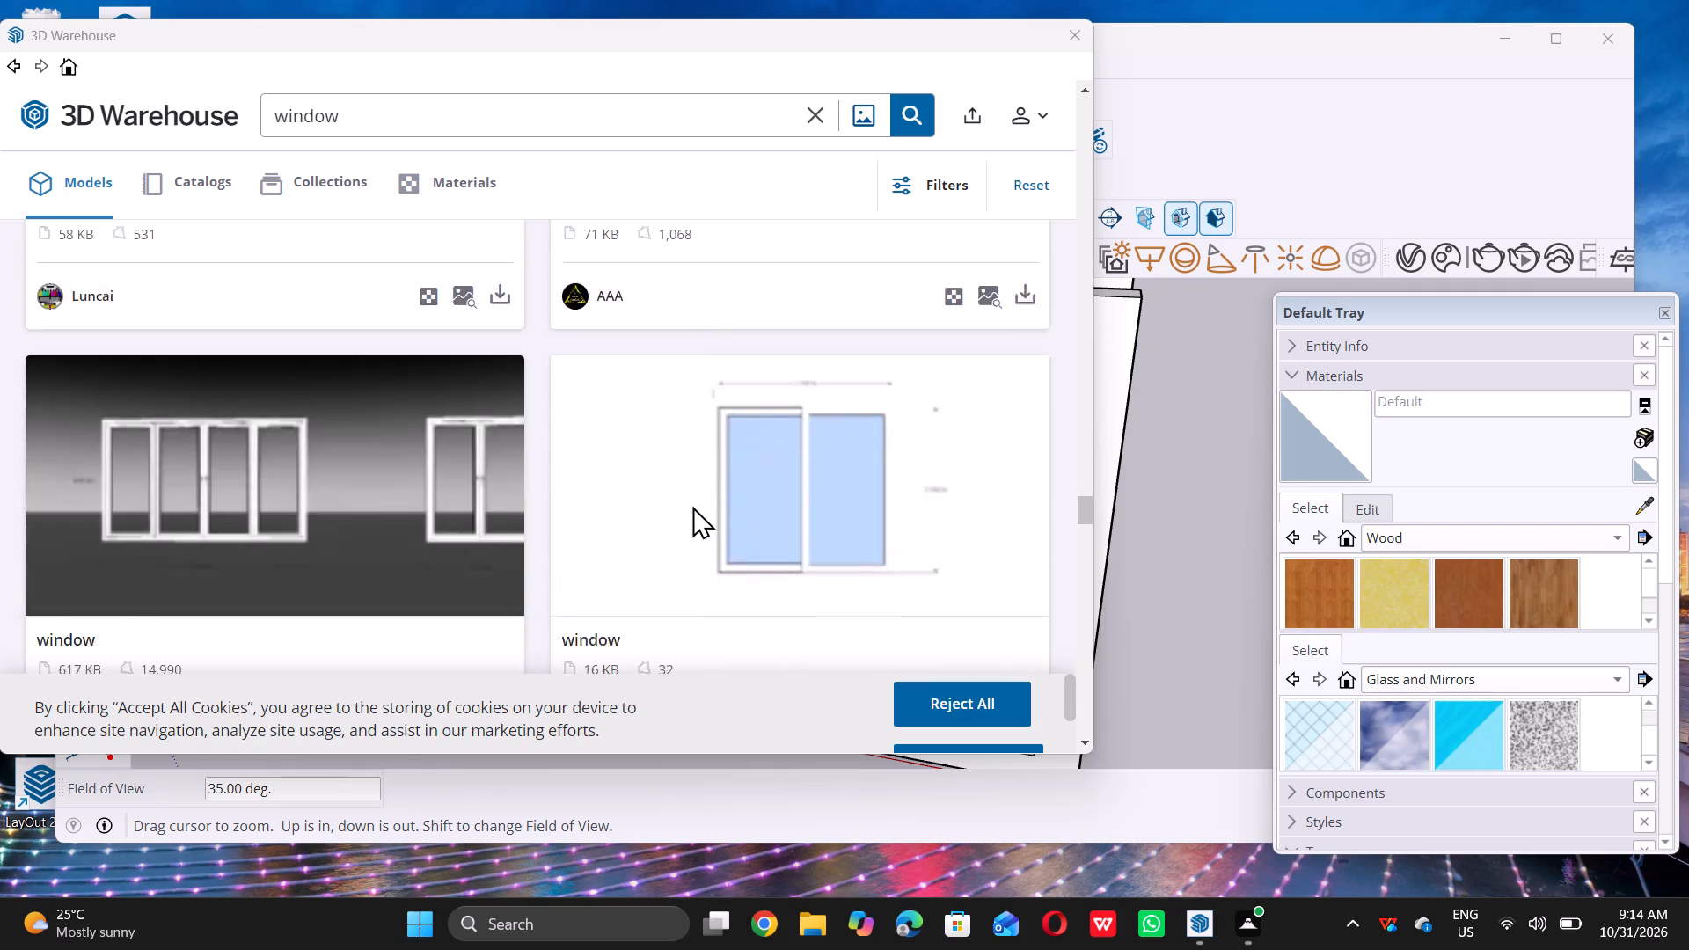
{"action": "scroll", "coordinate": [692, 506], "scroll_direction": "down", "scroll_amount": 1}
{"action": "scroll", "coordinate": [692, 506], "scroll_direction": "up", "scroll_amount": 7}
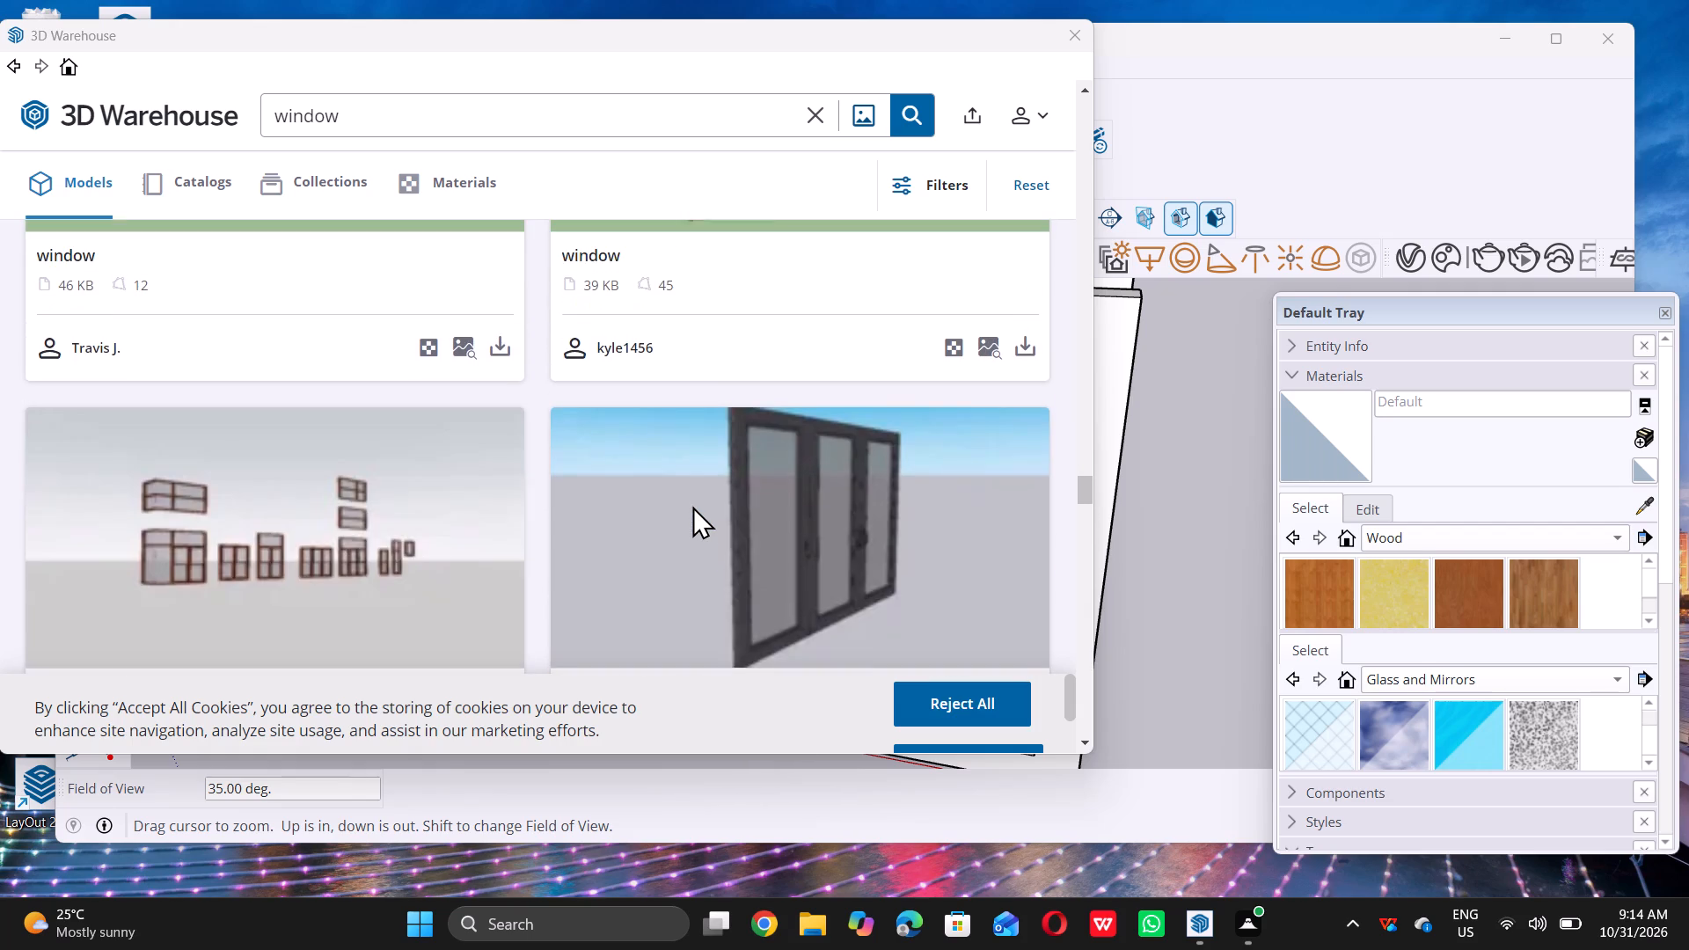
{"action": "scroll", "coordinate": [692, 506], "scroll_direction": "up", "scroll_amount": 3}
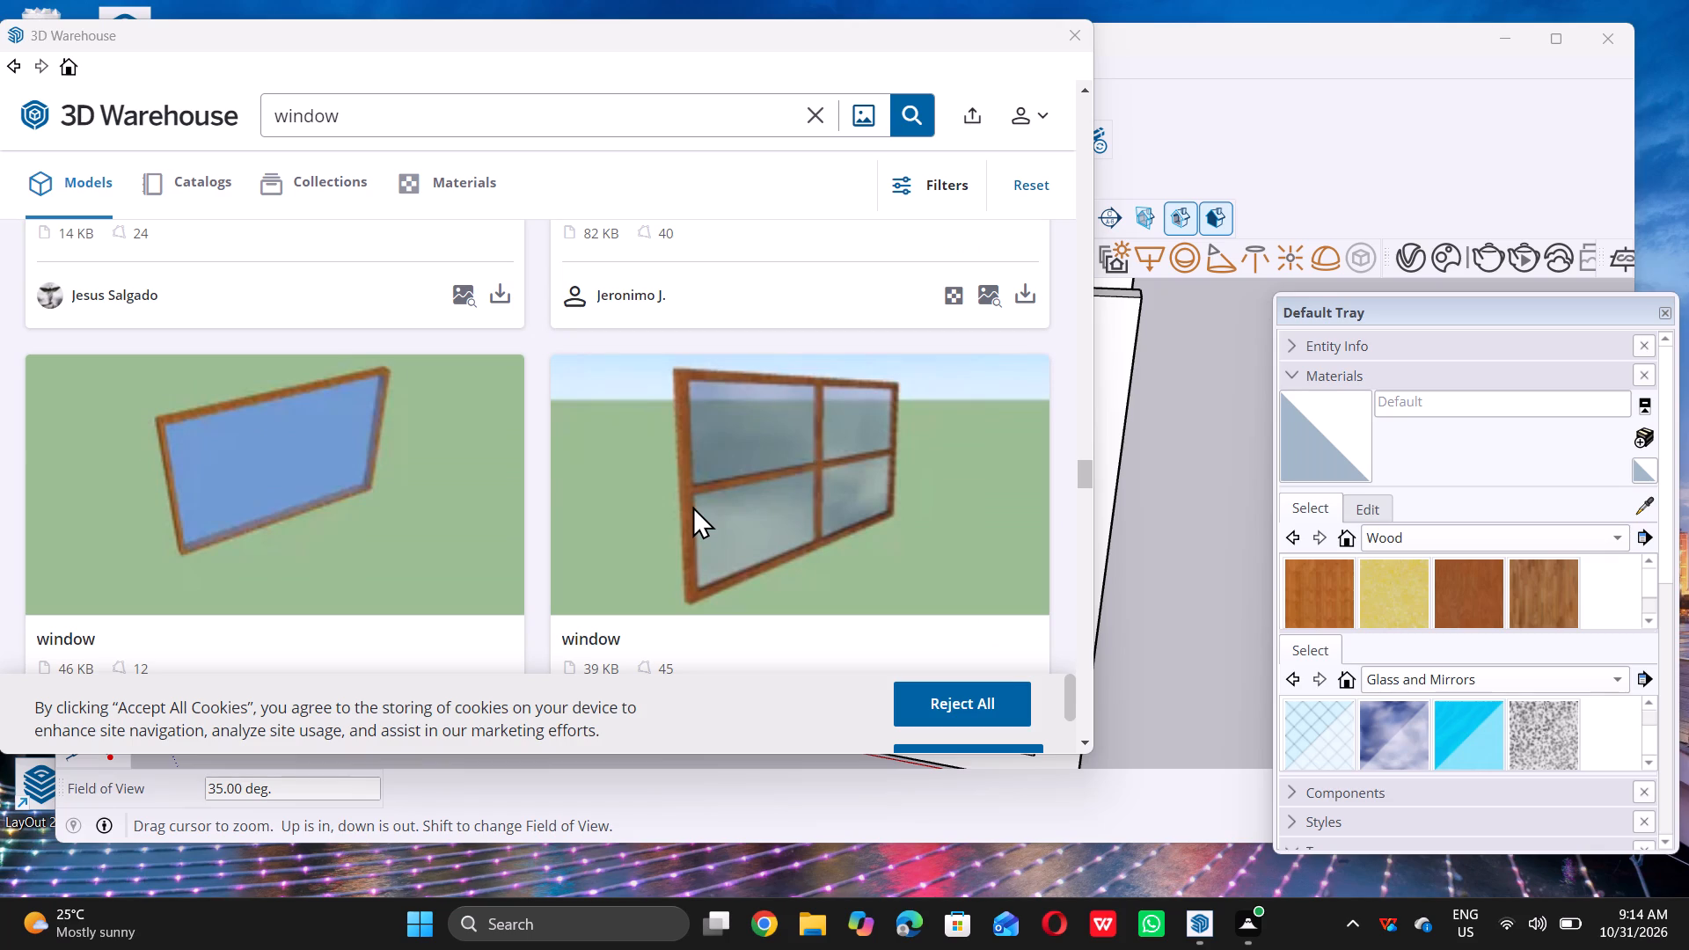
{"action": "scroll", "coordinate": [692, 506], "scroll_direction": "down", "scroll_amount": 1}
Load the 46 KB wooden-framed window with a single blue pane directly into the SketchUp model.
{"action": "double_click", "coordinate": [507, 616]}
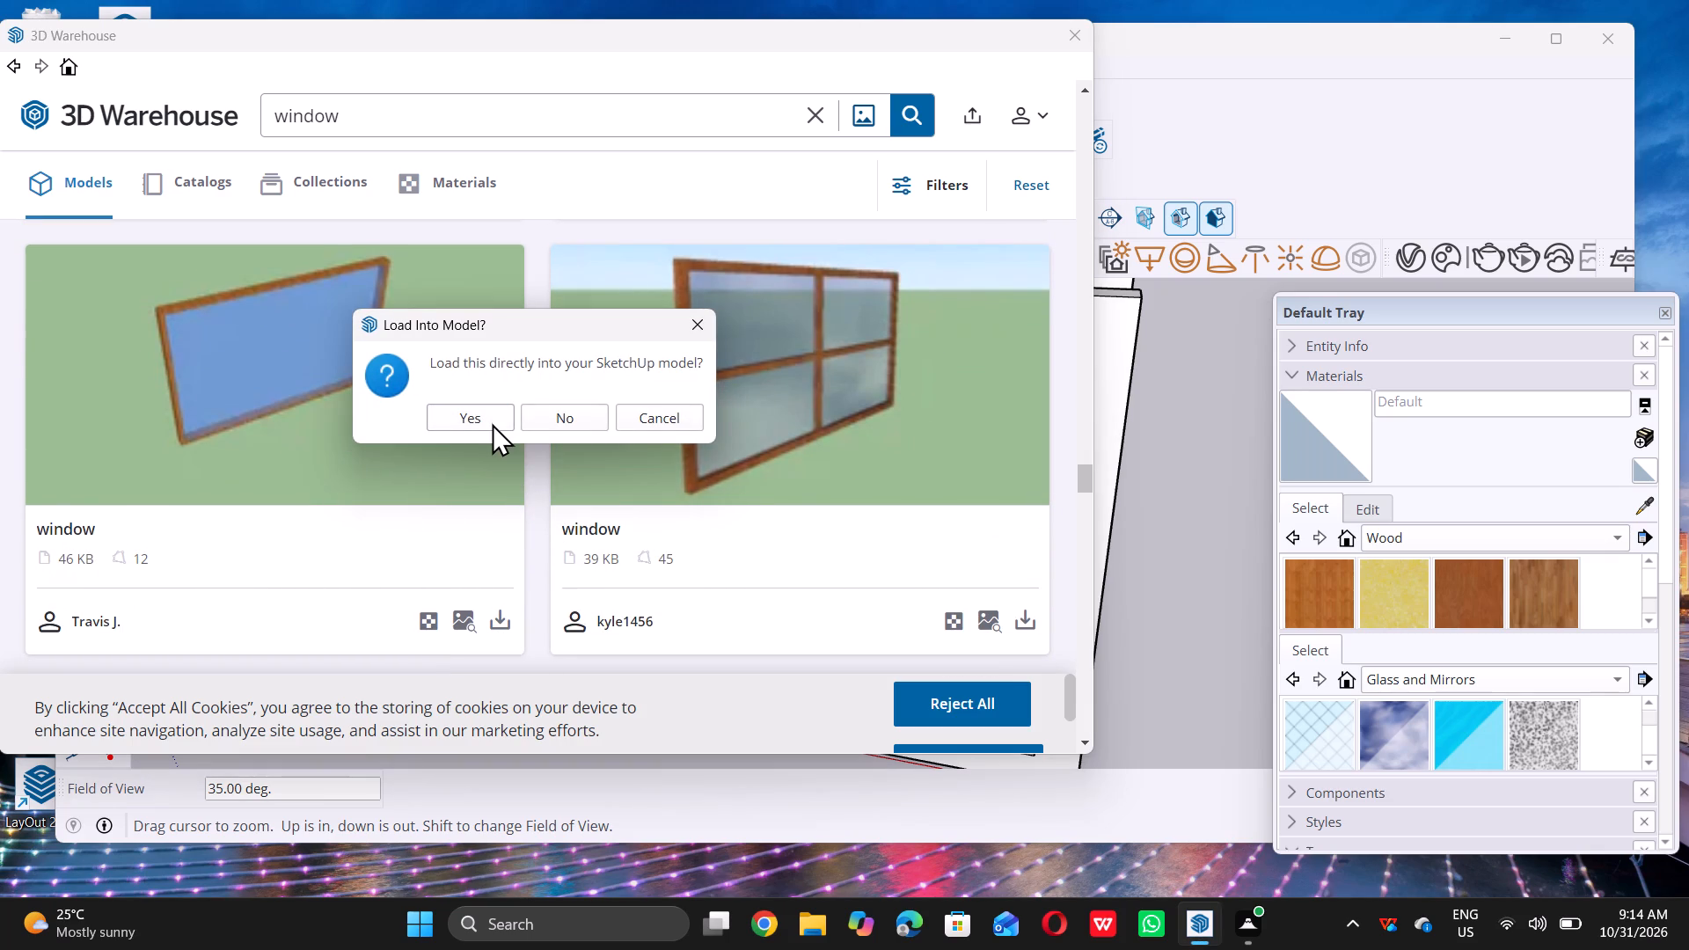
{"action": "left_click", "coordinate": [489, 420]}
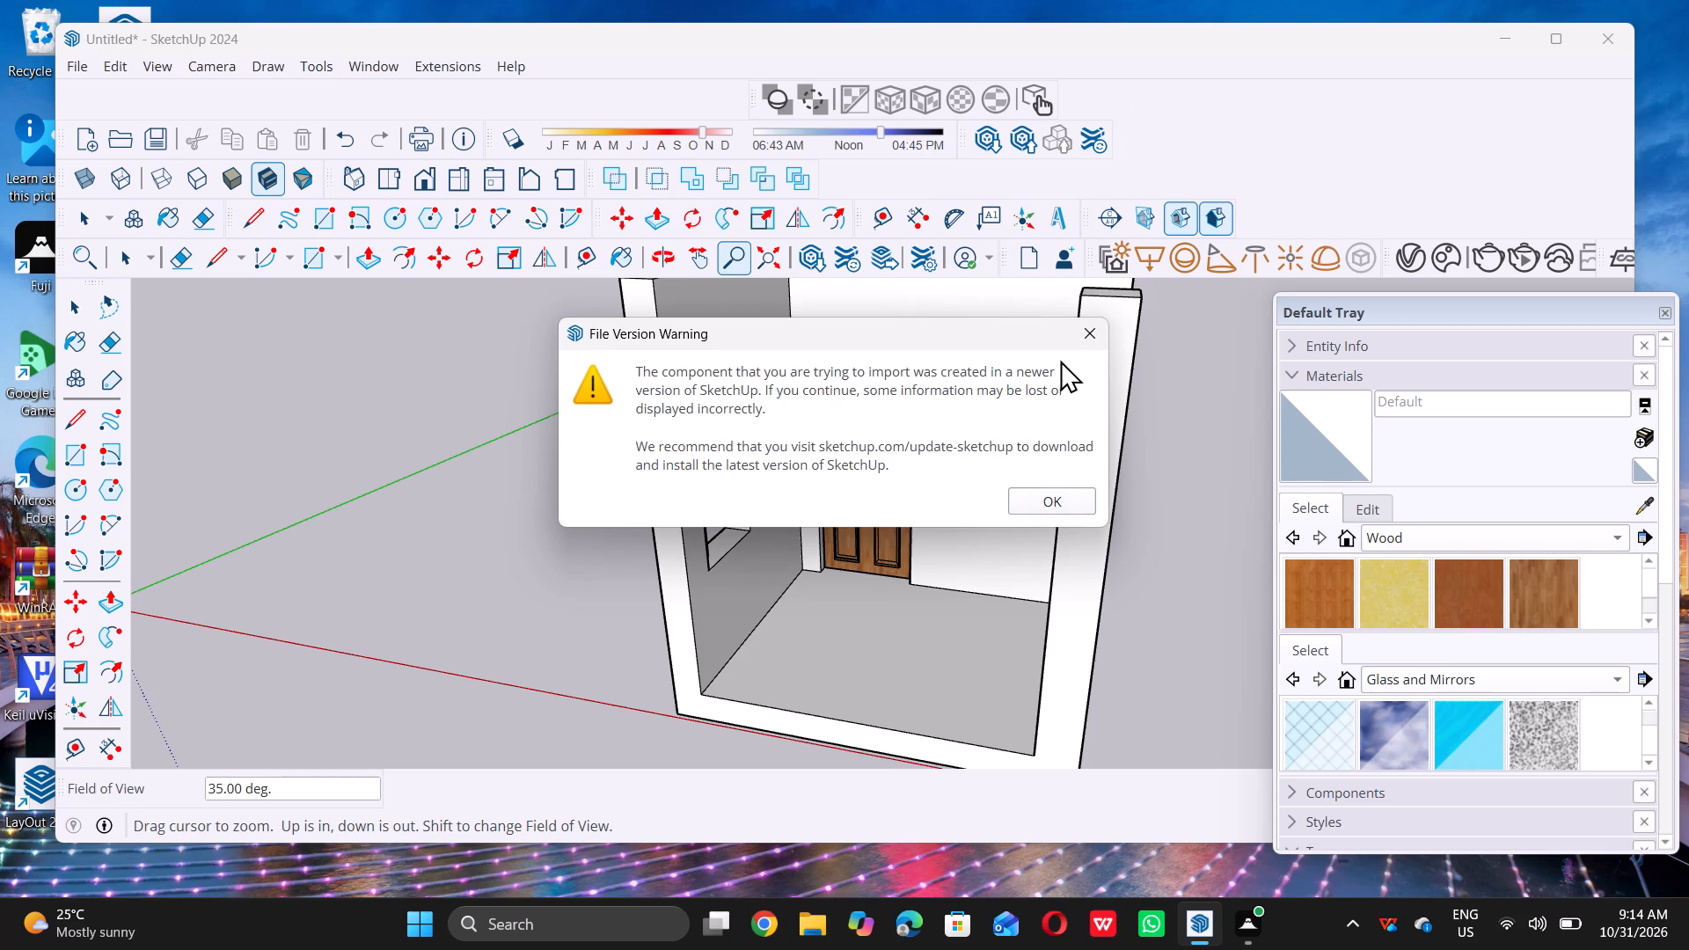
{"action": "double_click", "coordinate": [1077, 333]}
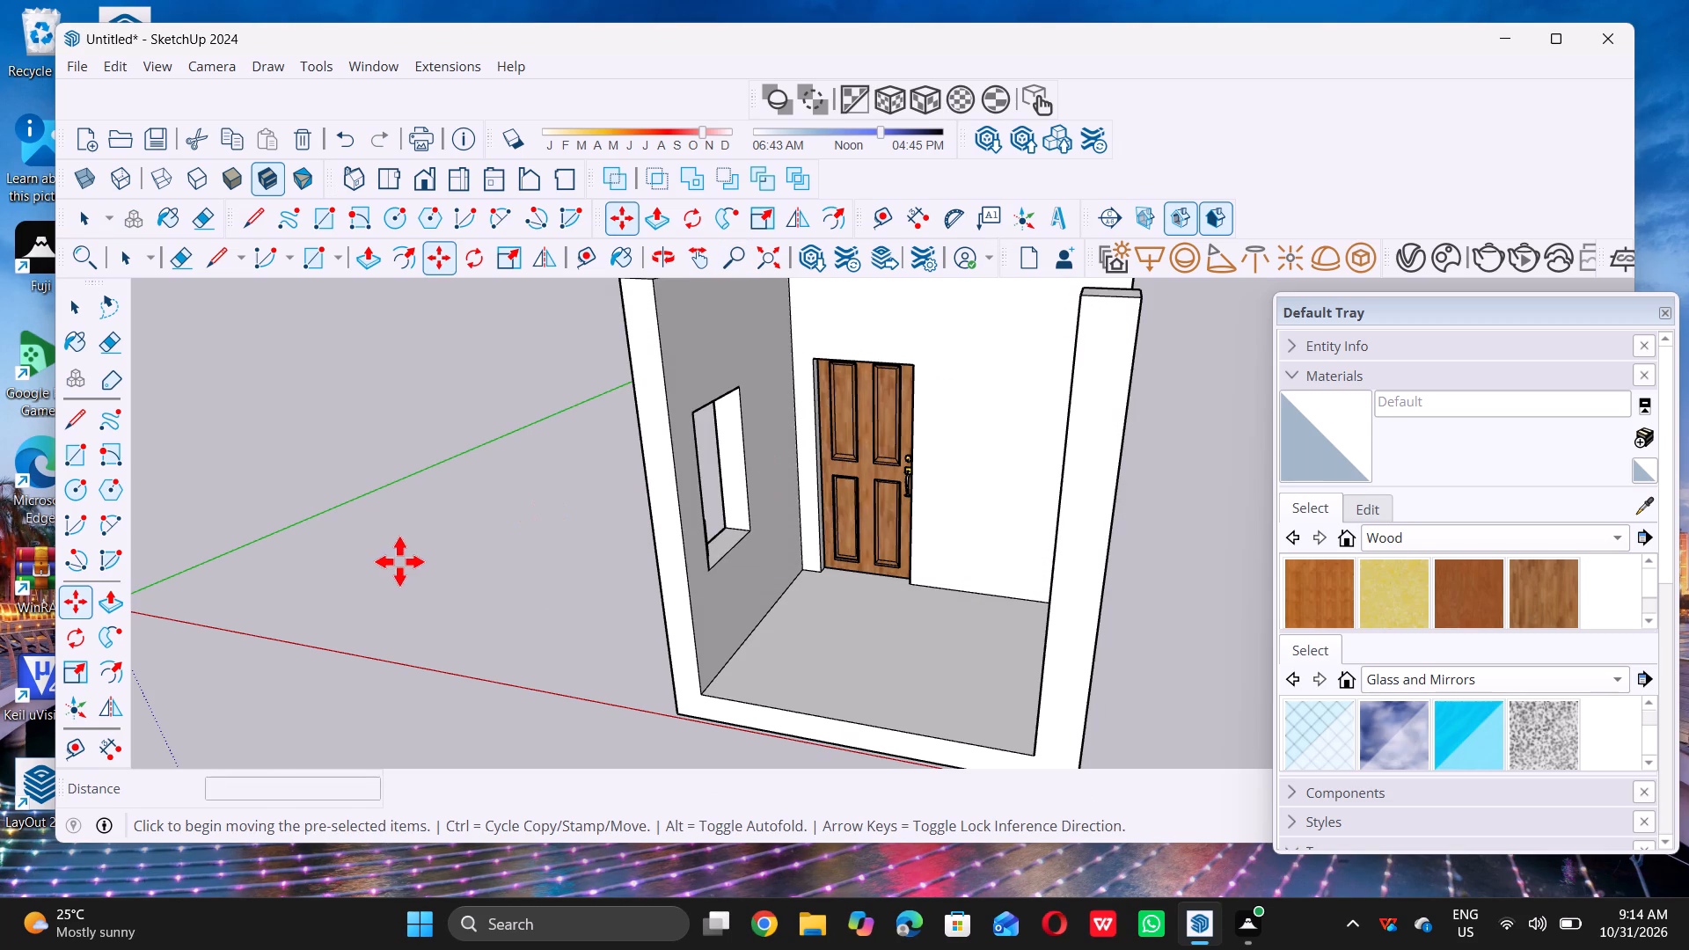
Move the loaded window about 16' into the clear space beside the room.
{"action": "scroll", "coordinate": [326, 558], "scroll_direction": "down", "scroll_amount": 15}
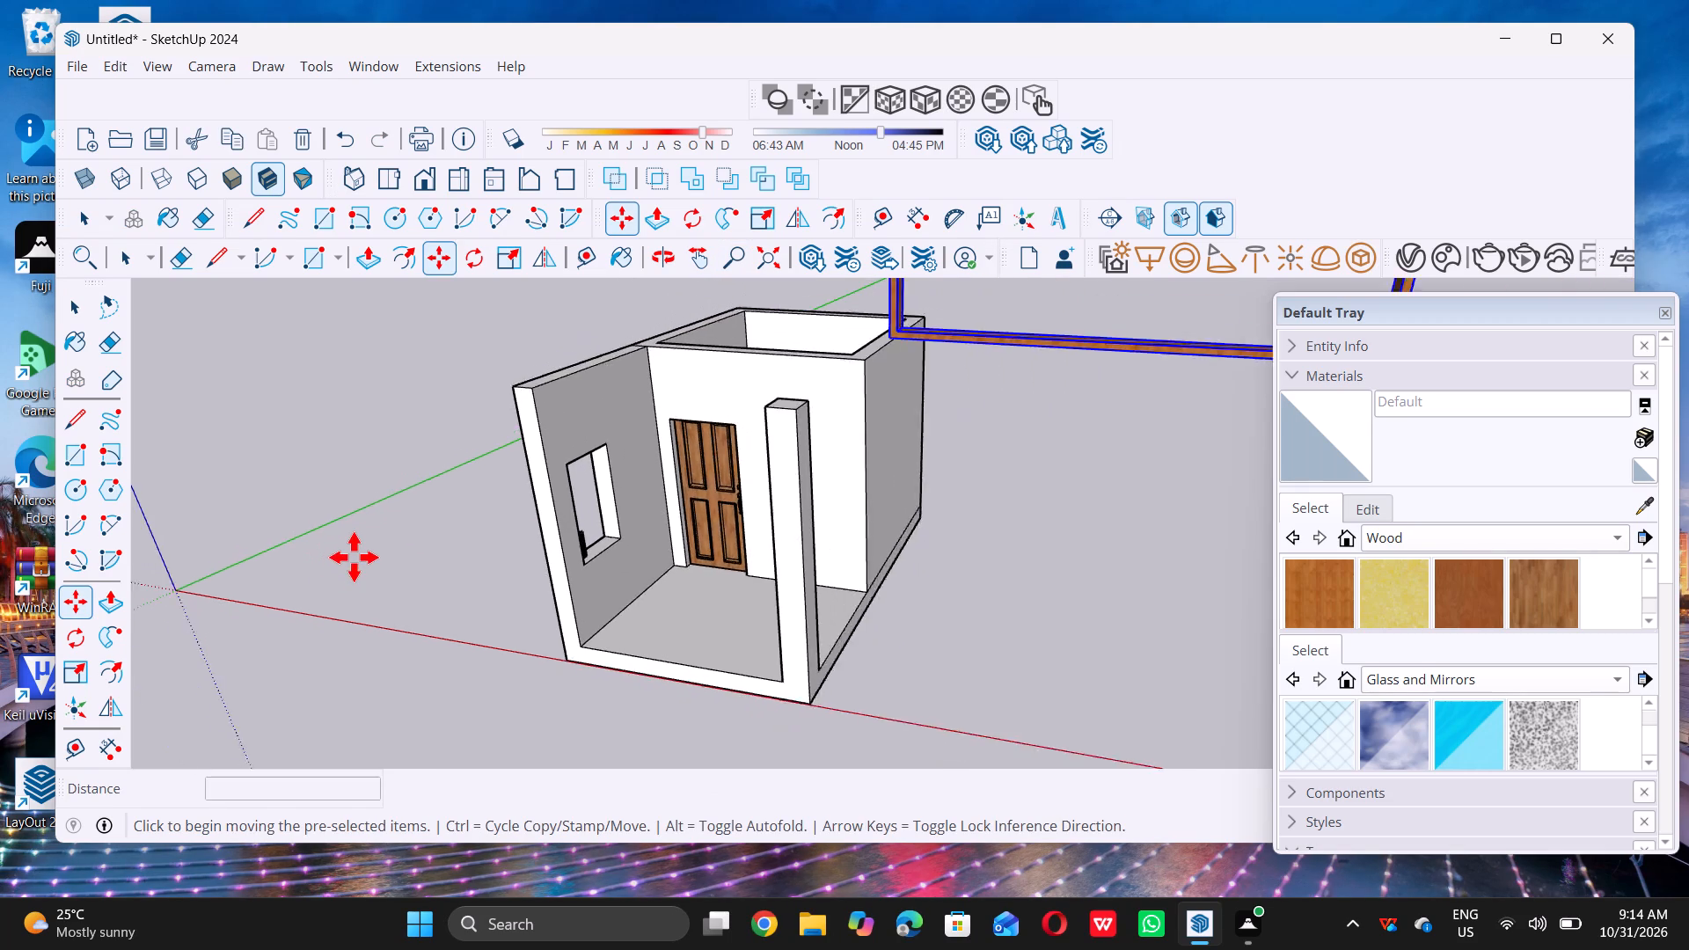
{"action": "scroll", "coordinate": [354, 557], "scroll_direction": "down", "scroll_amount": 3}
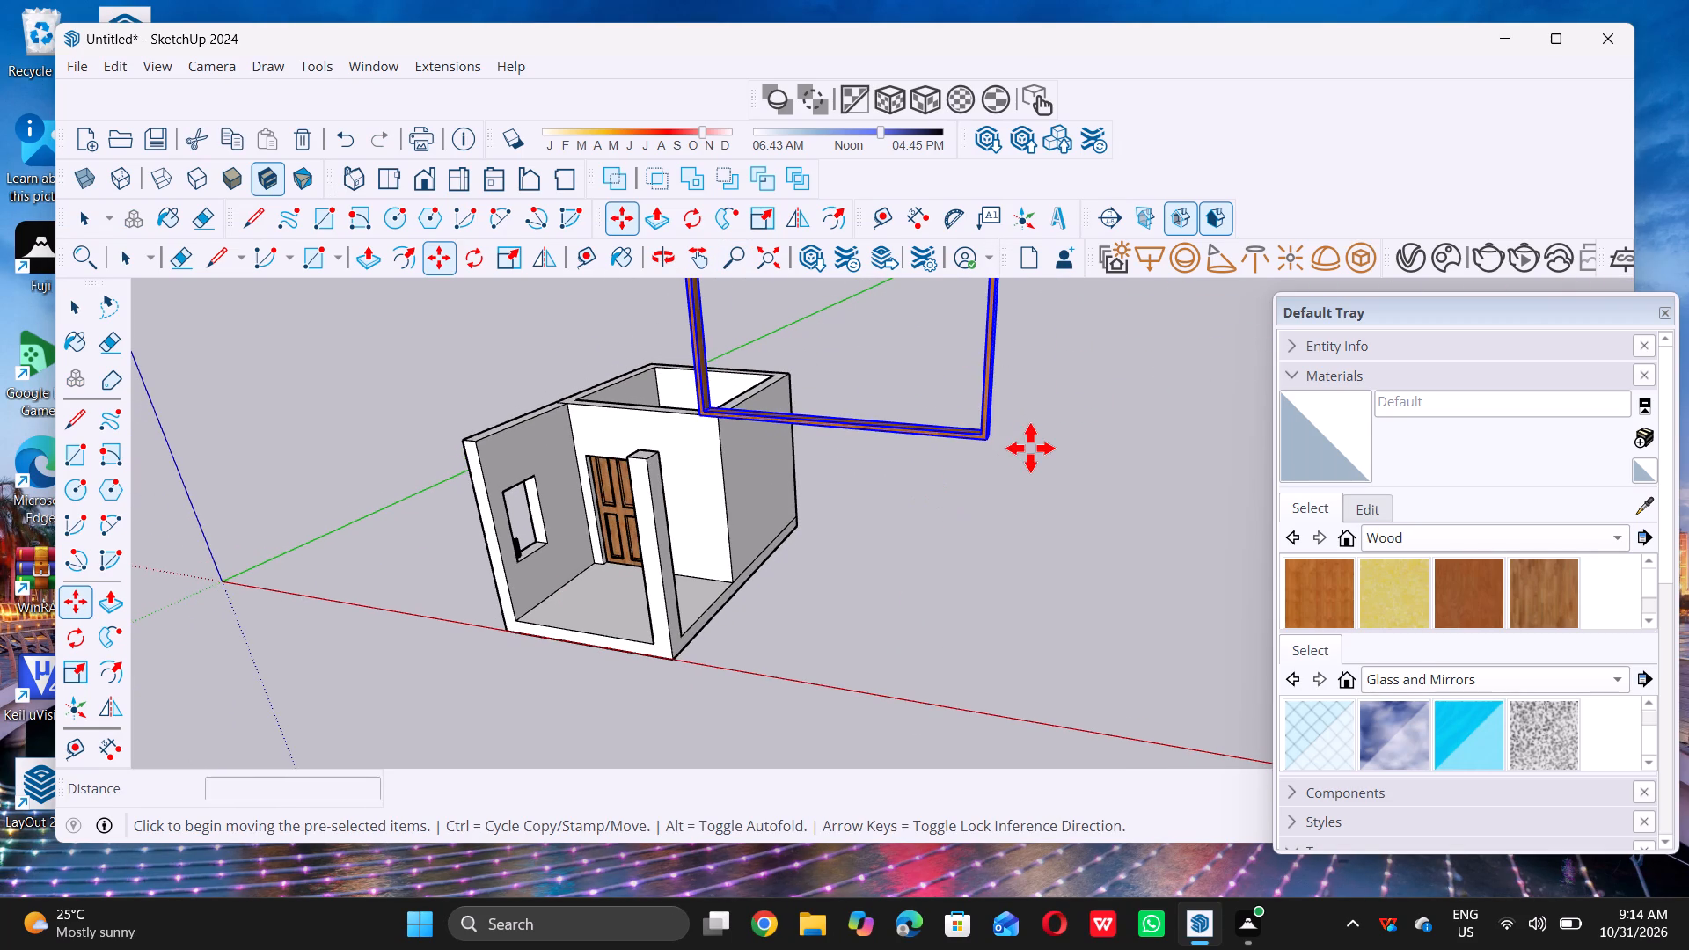
{"action": "double_click", "coordinate": [991, 435]}
{"action": "scroll", "coordinate": [1099, 594], "scroll_direction": "down", "scroll_amount": 8}
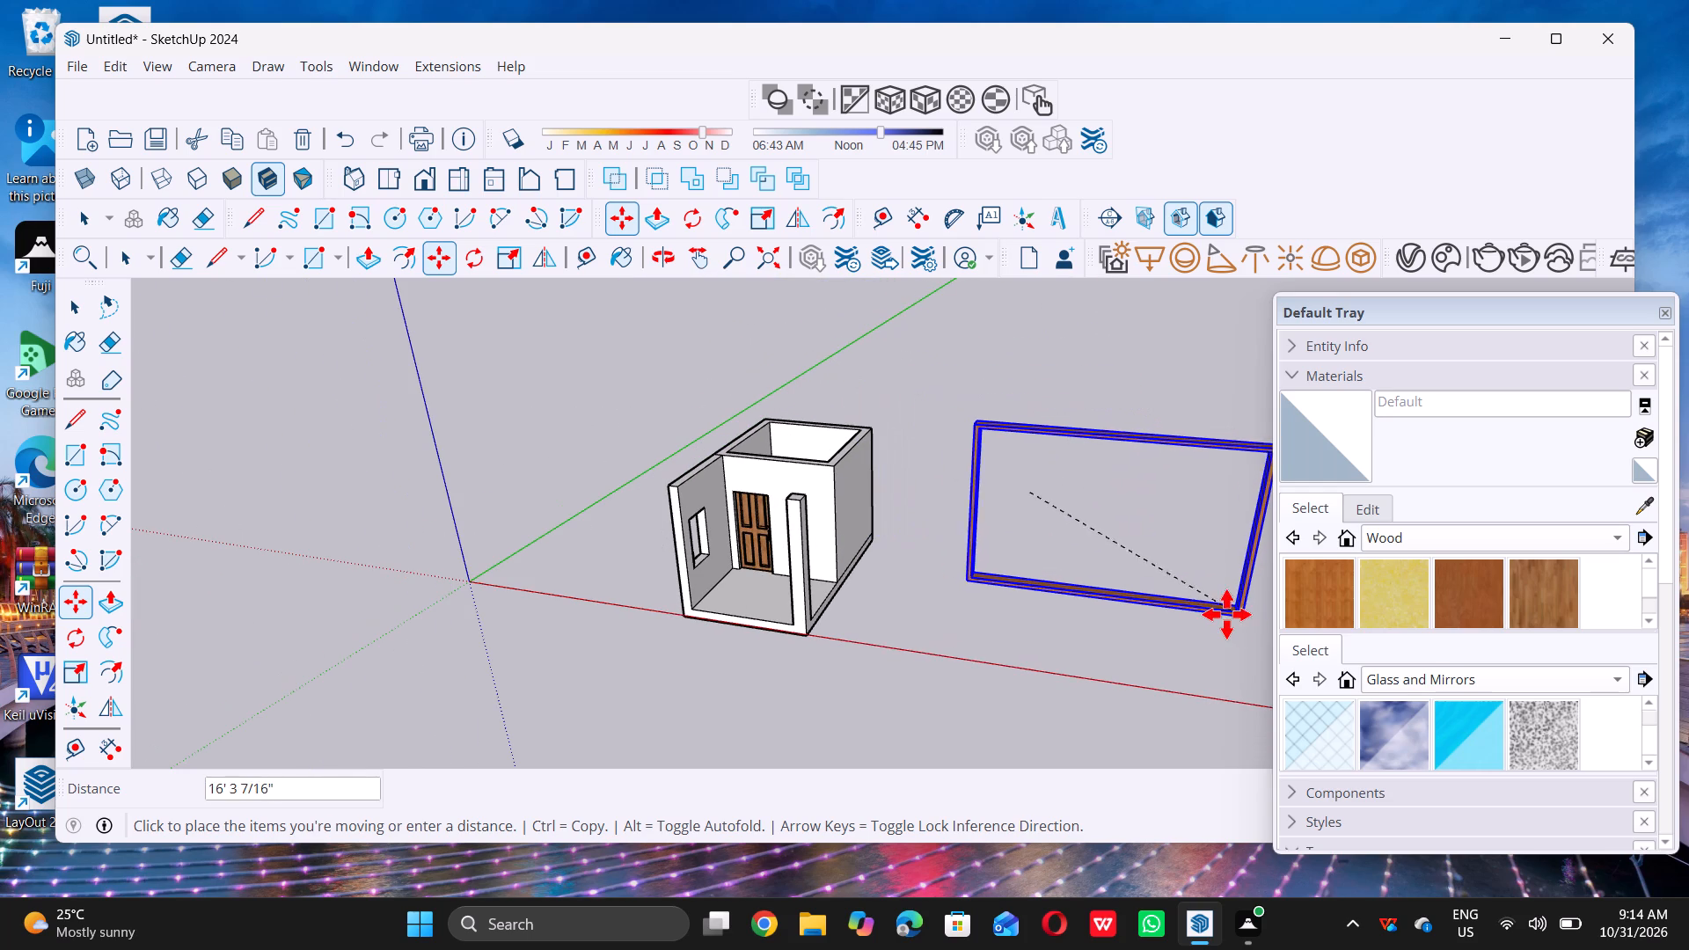
{"action": "double_click", "coordinate": [1226, 614]}
{"action": "key", "text": "space"}
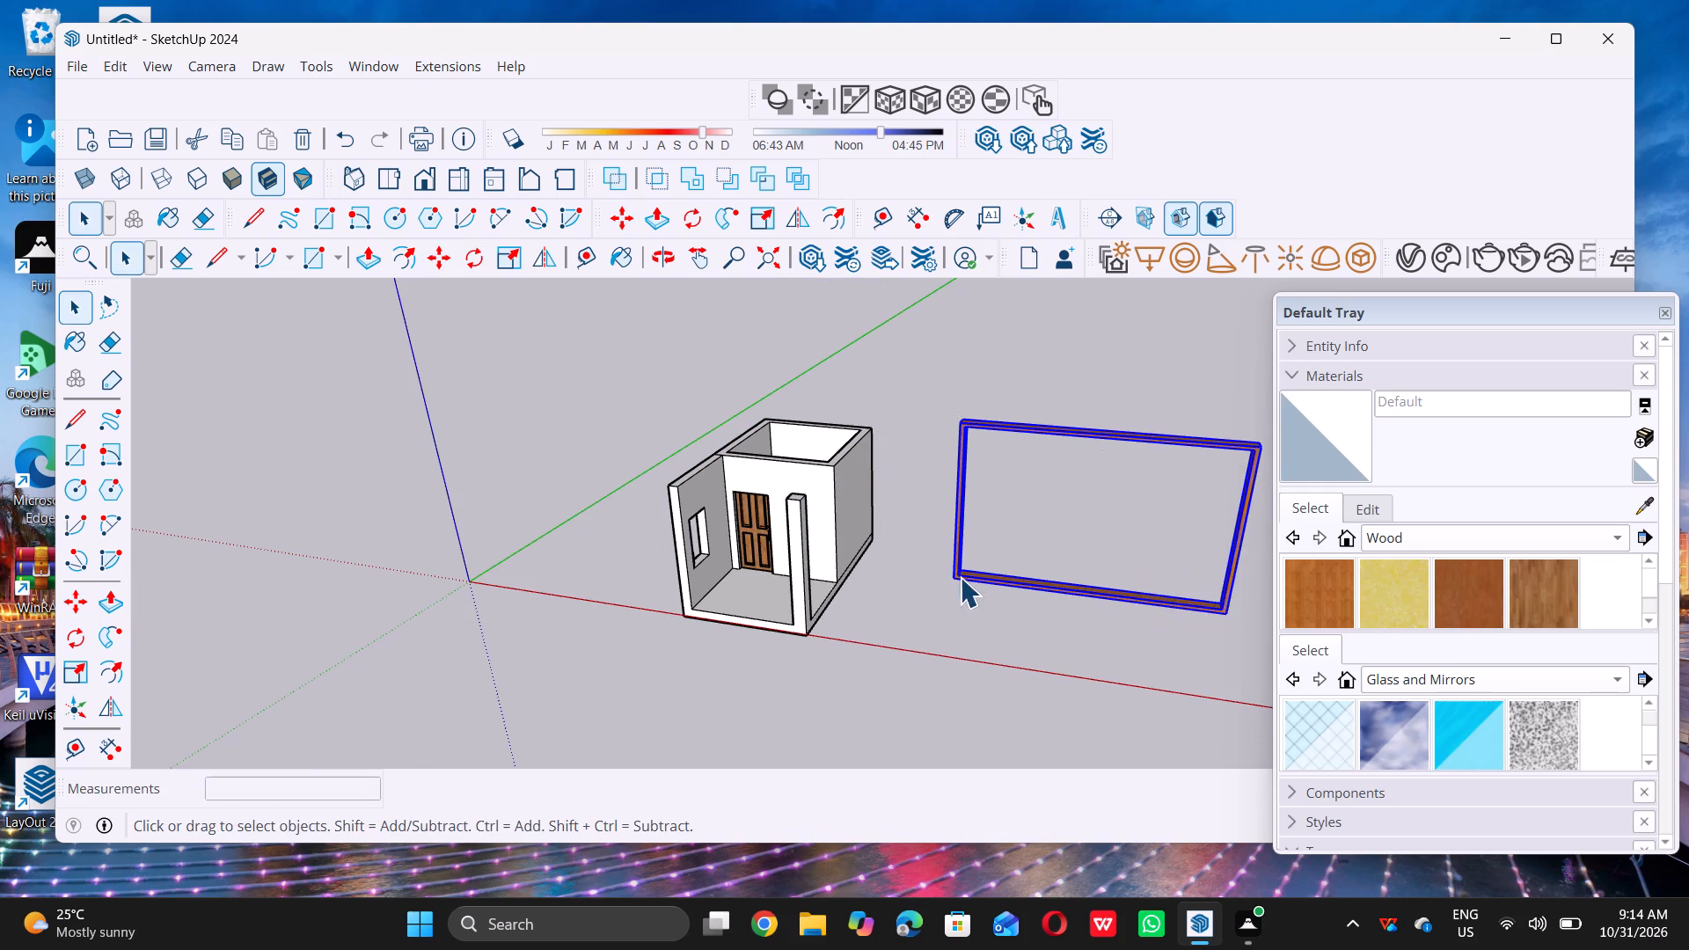
Rotate the window a quarter turn about its lower corner so its long side stands vertical.
{"action": "scroll", "coordinate": [870, 537], "scroll_direction": "down", "scroll_amount": 5}
{"action": "scroll", "coordinate": [769, 458], "scroll_direction": "down", "scroll_amount": 5}
{"action": "scroll", "coordinate": [859, 611], "scroll_direction": "up", "scroll_amount": 7}
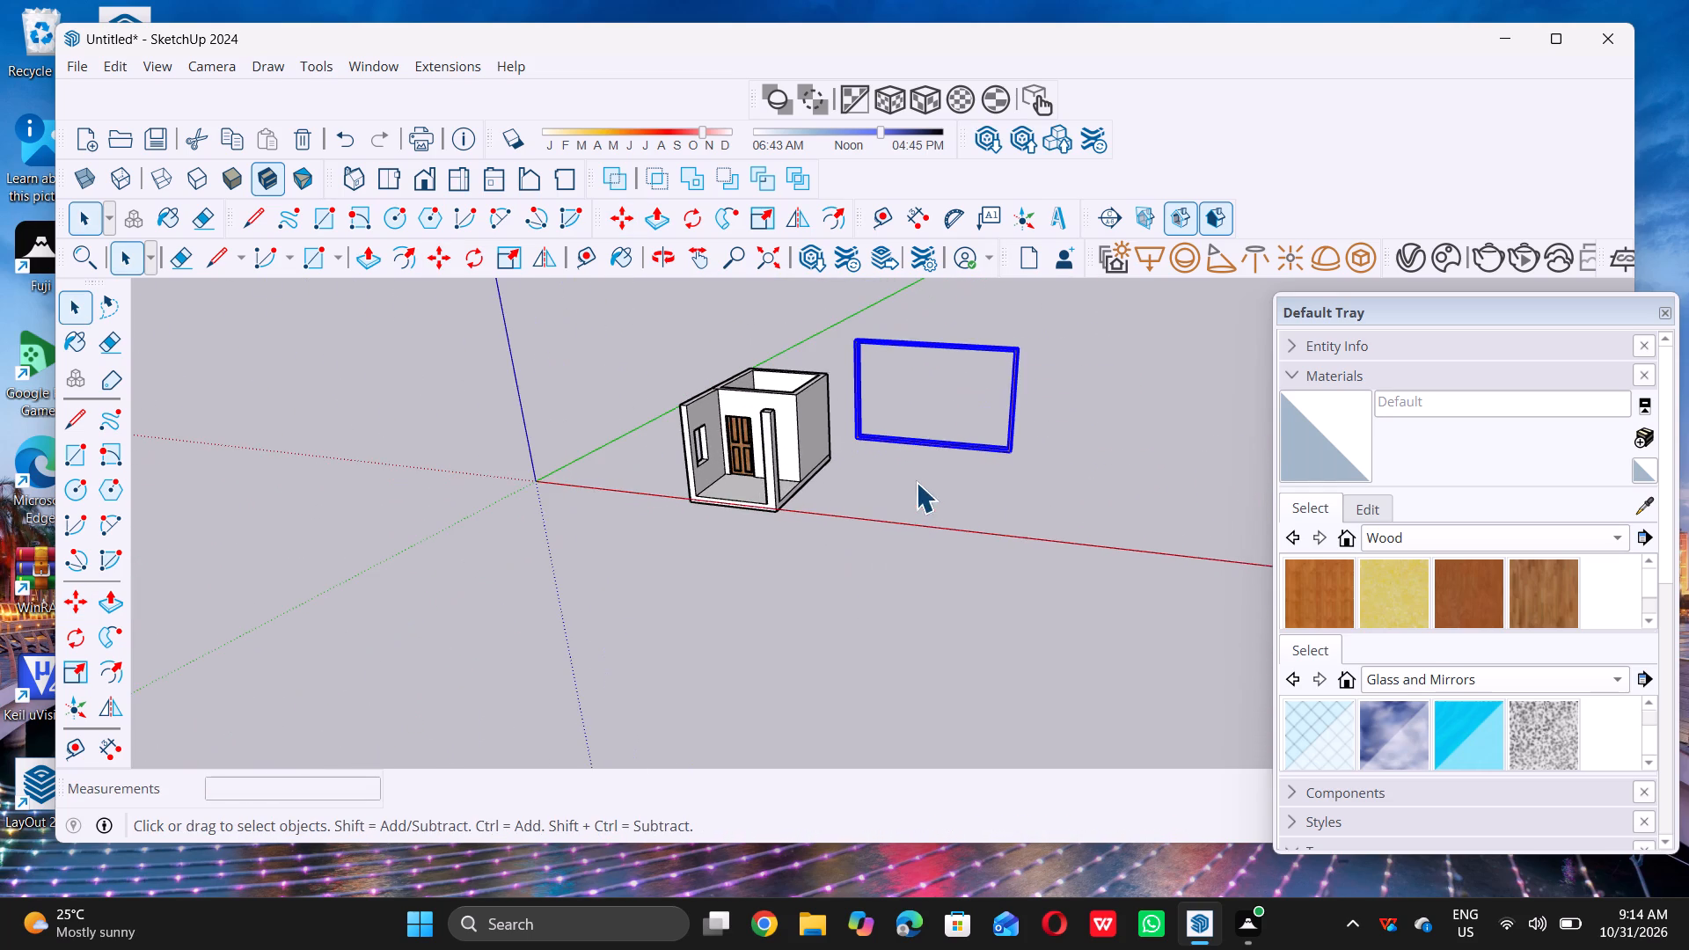
{"action": "scroll", "coordinate": [886, 552], "scroll_direction": "down", "scroll_amount": 5}
{"action": "middle_click_drag", "start_coordinate": [872, 595], "coordinate": [940, 479]}
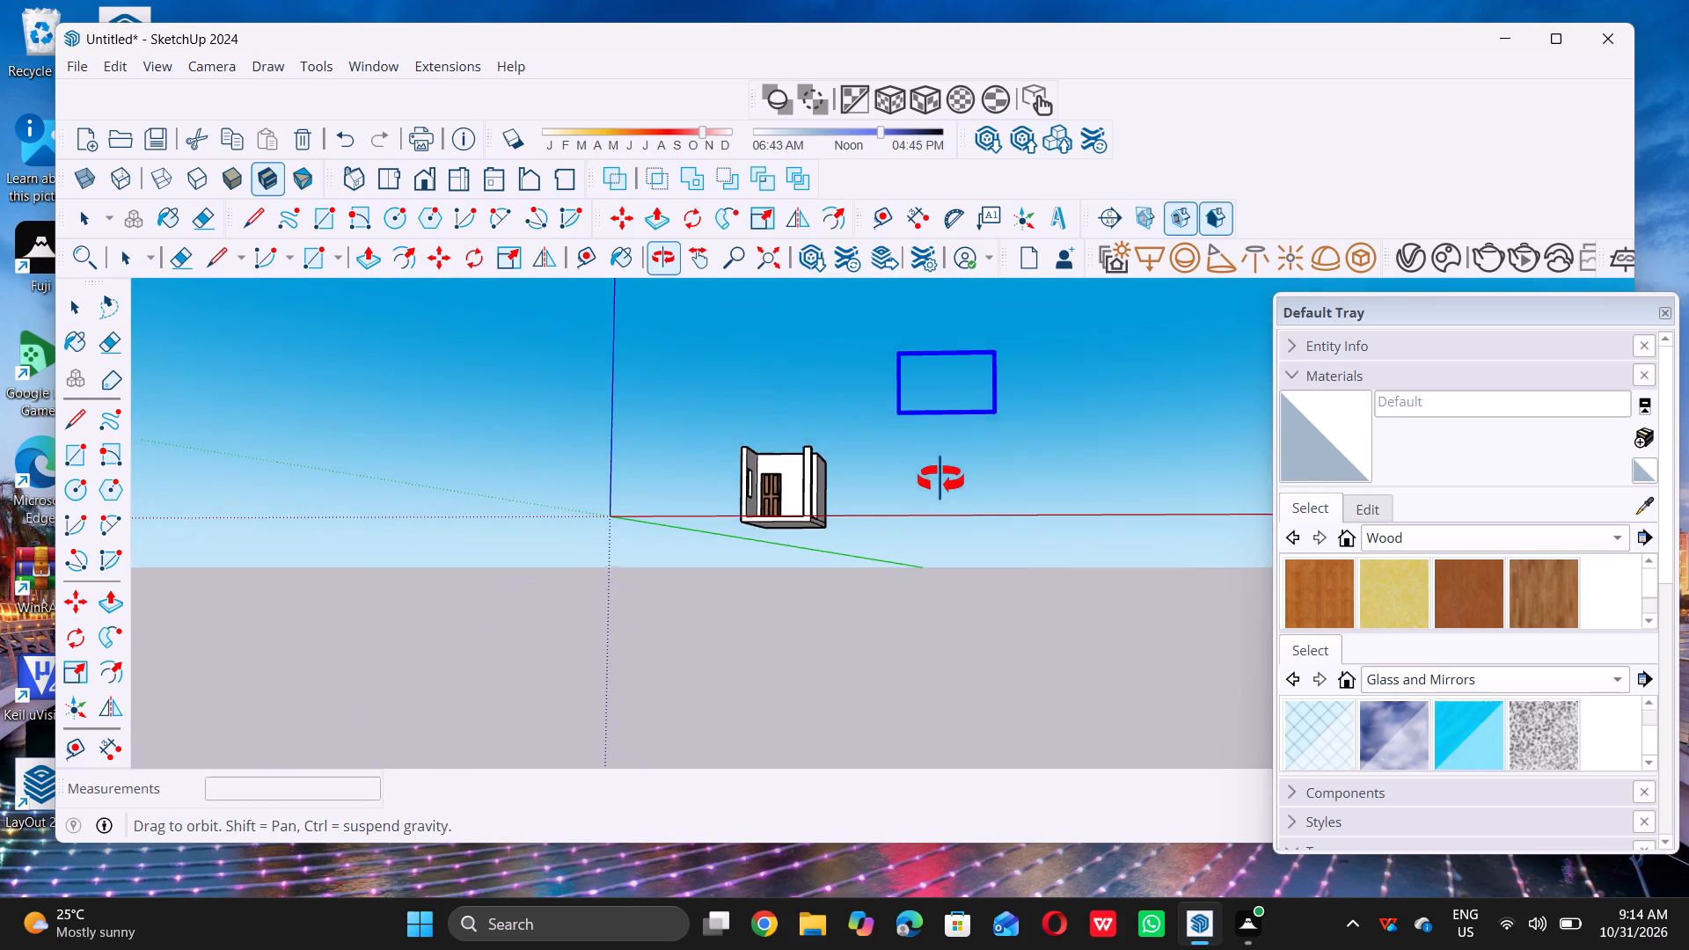
{"action": "middle_click_drag", "start_coordinate": [940, 479], "coordinate": [927, 602]}
{"action": "scroll", "coordinate": [959, 487], "scroll_direction": "up", "scroll_amount": 6}
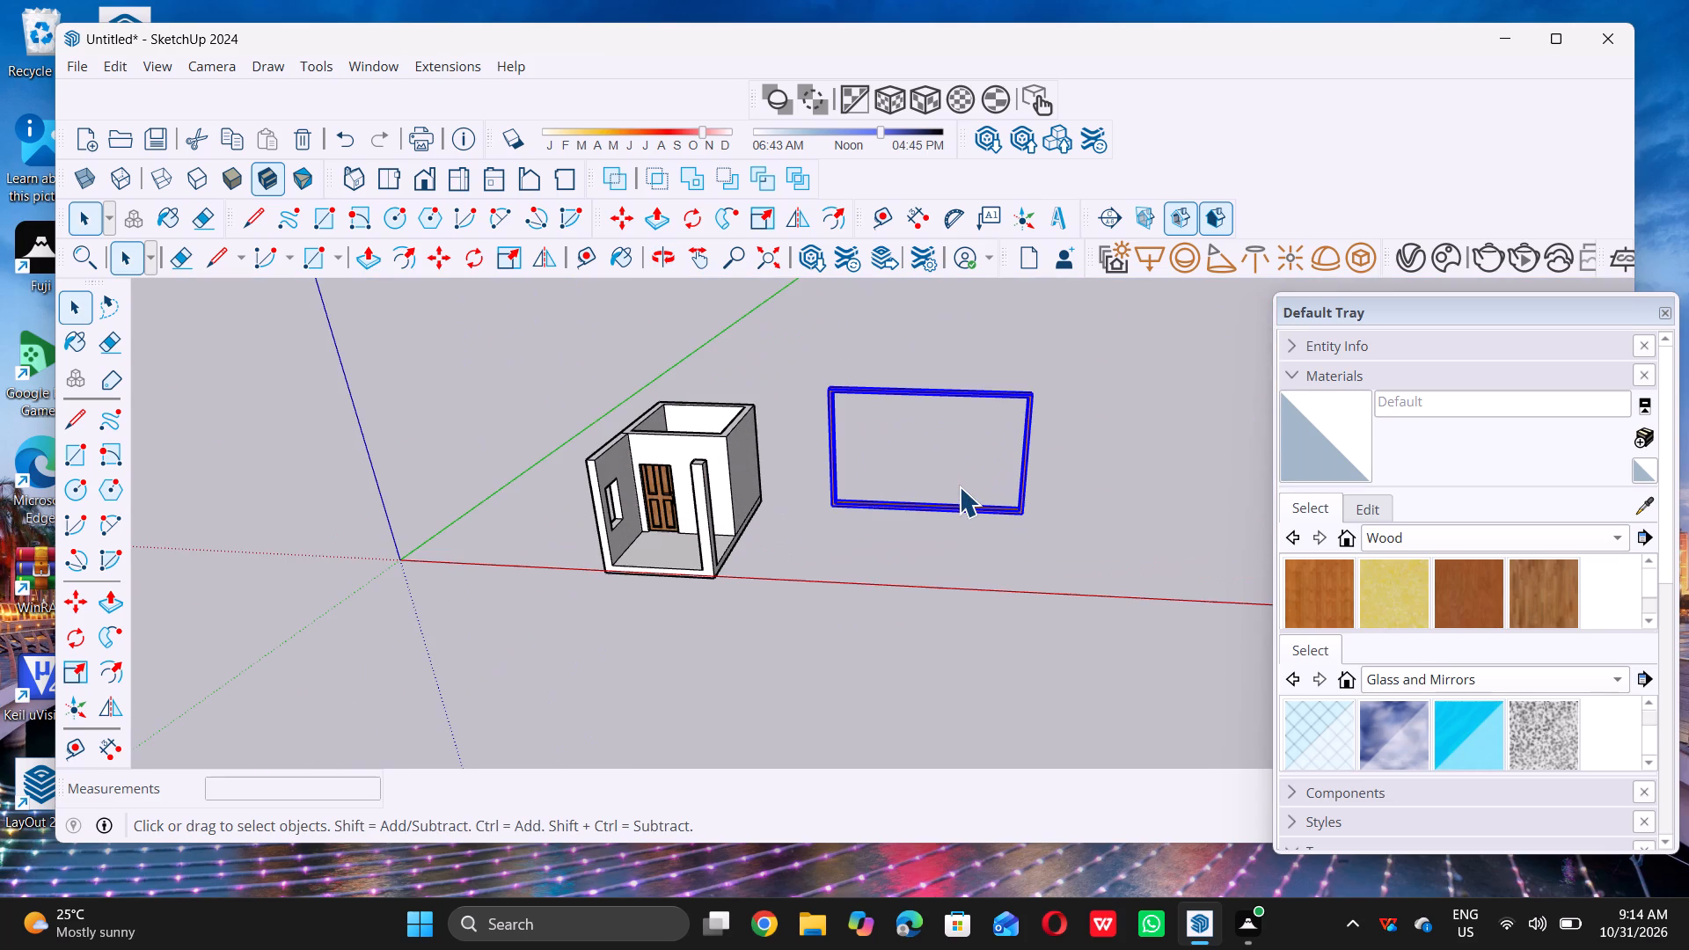
{"action": "scroll", "coordinate": [920, 555], "scroll_direction": "up", "scroll_amount": 1}
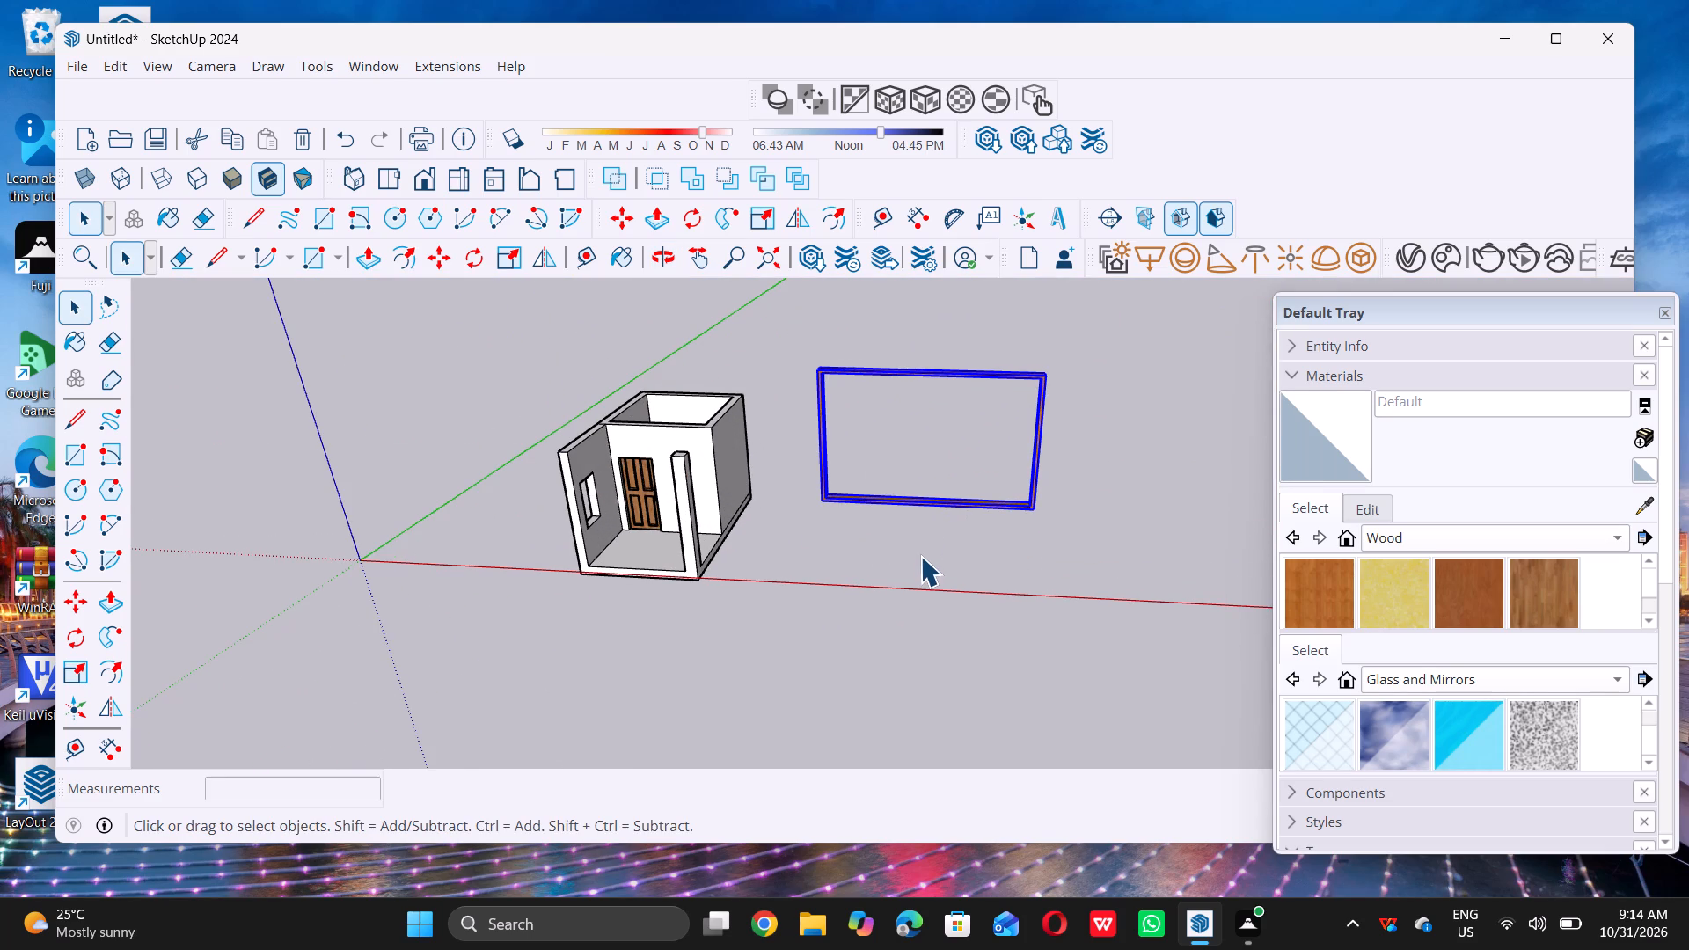
{"action": "key", "text": "q"}
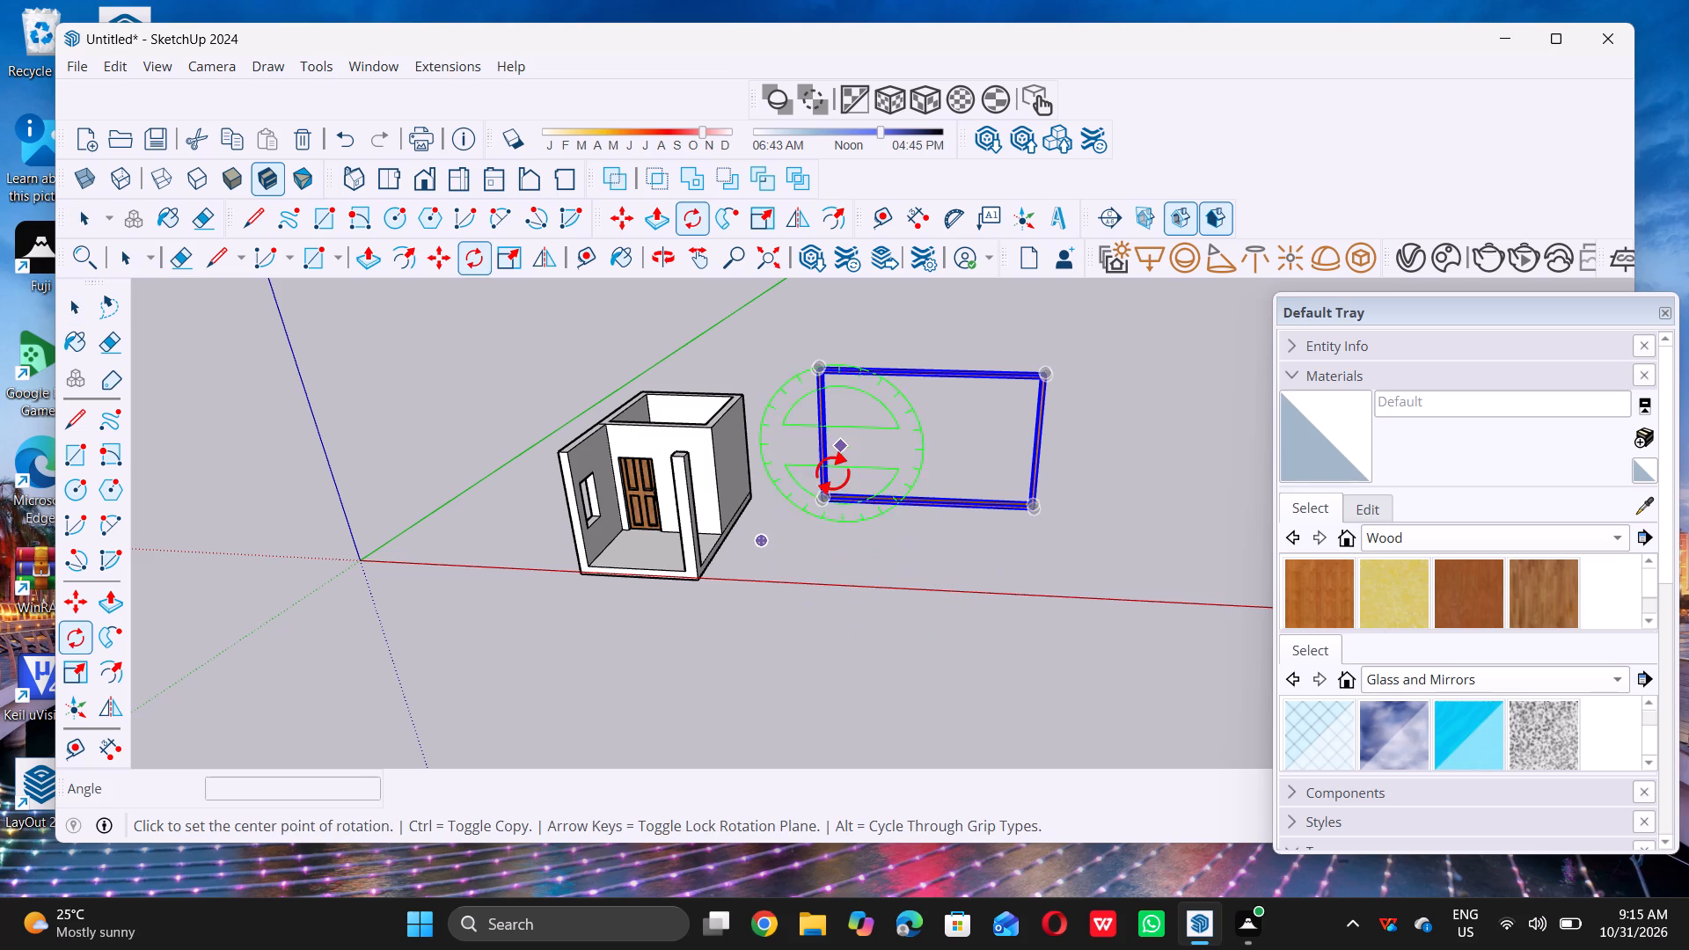
{"action": "double_click", "coordinate": [825, 501]}
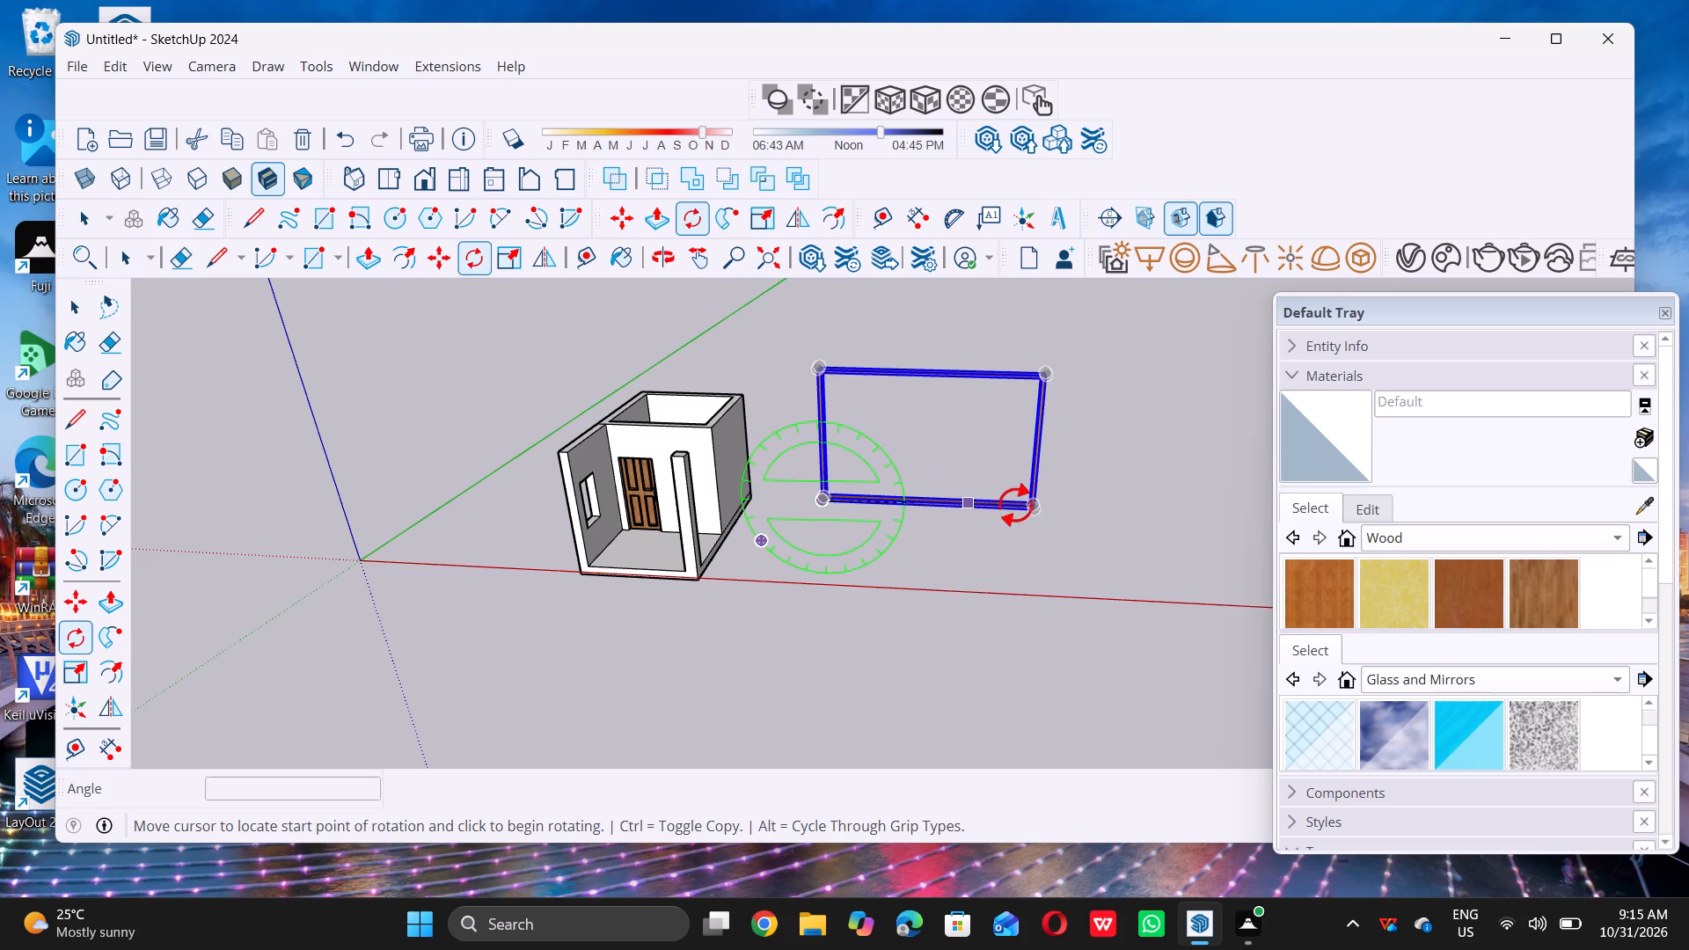
{"action": "double_click", "coordinate": [1035, 508]}
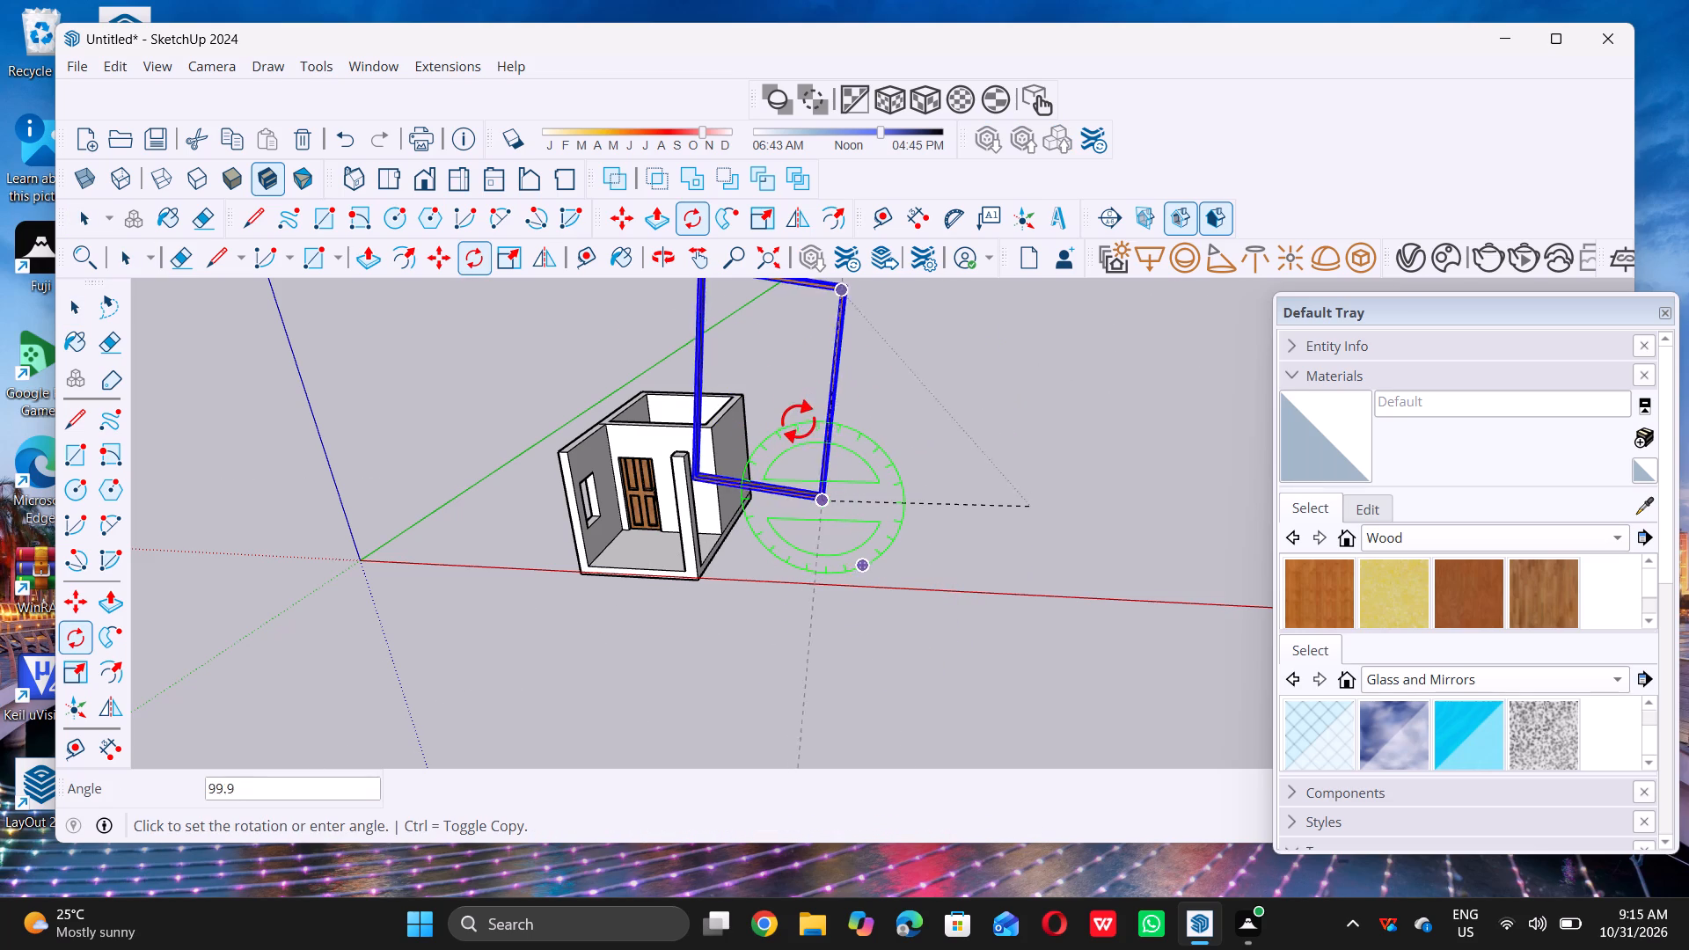
{"action": "triple_click", "coordinate": [823, 434]}
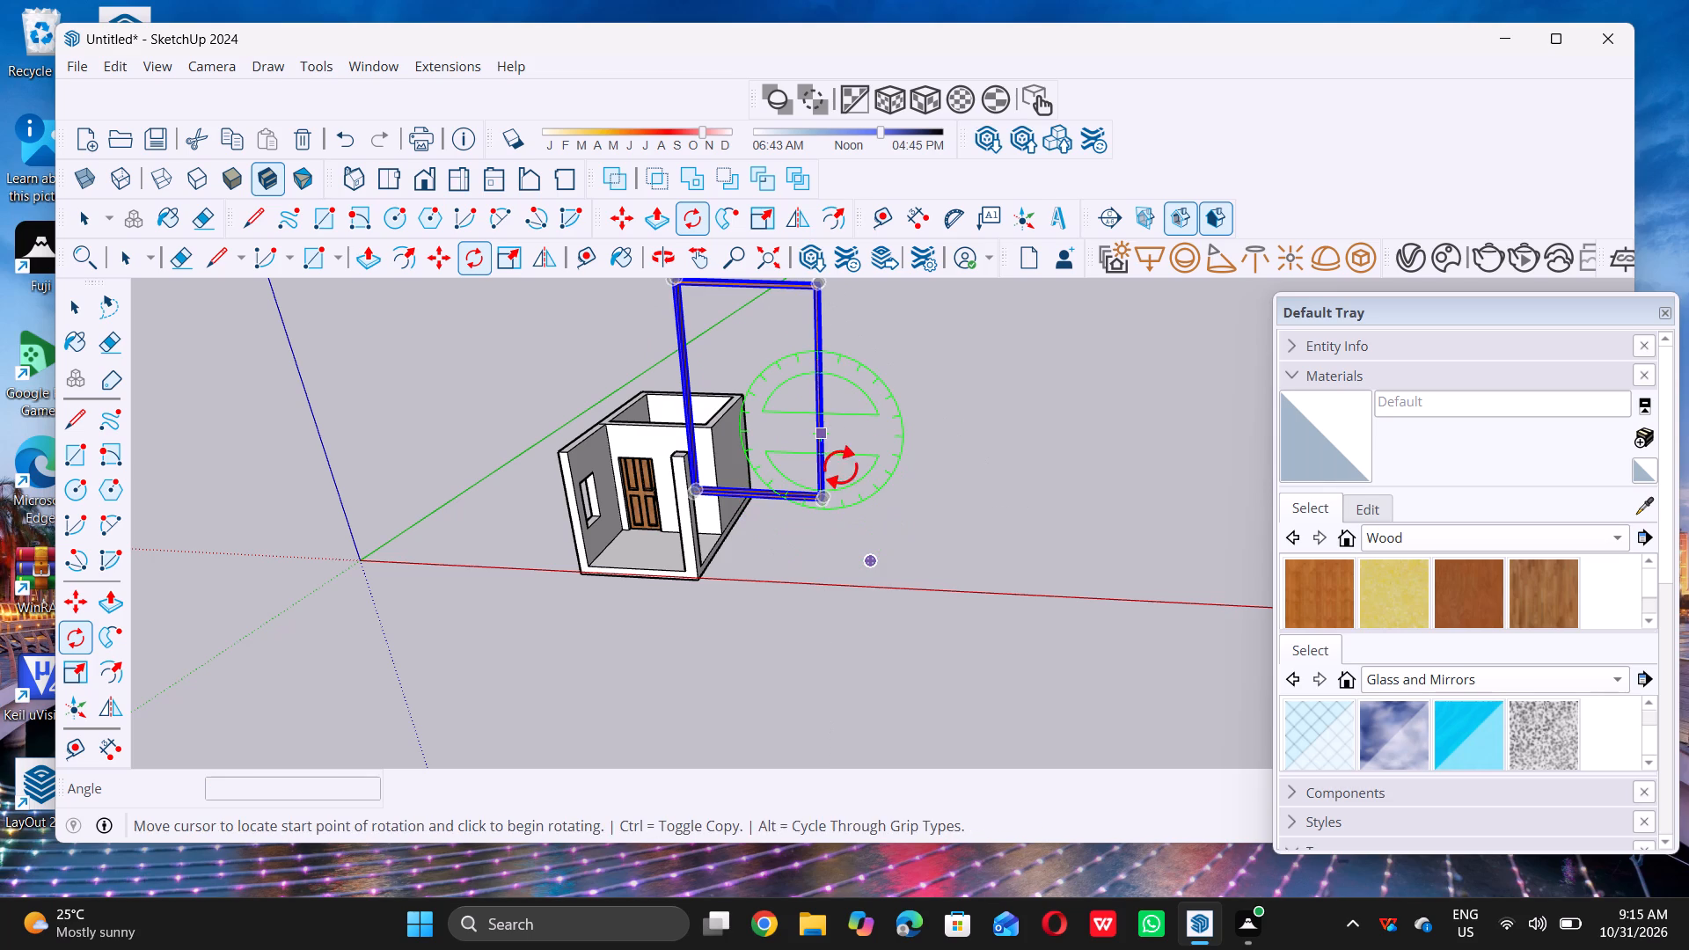
{"action": "key", "text": "space"}
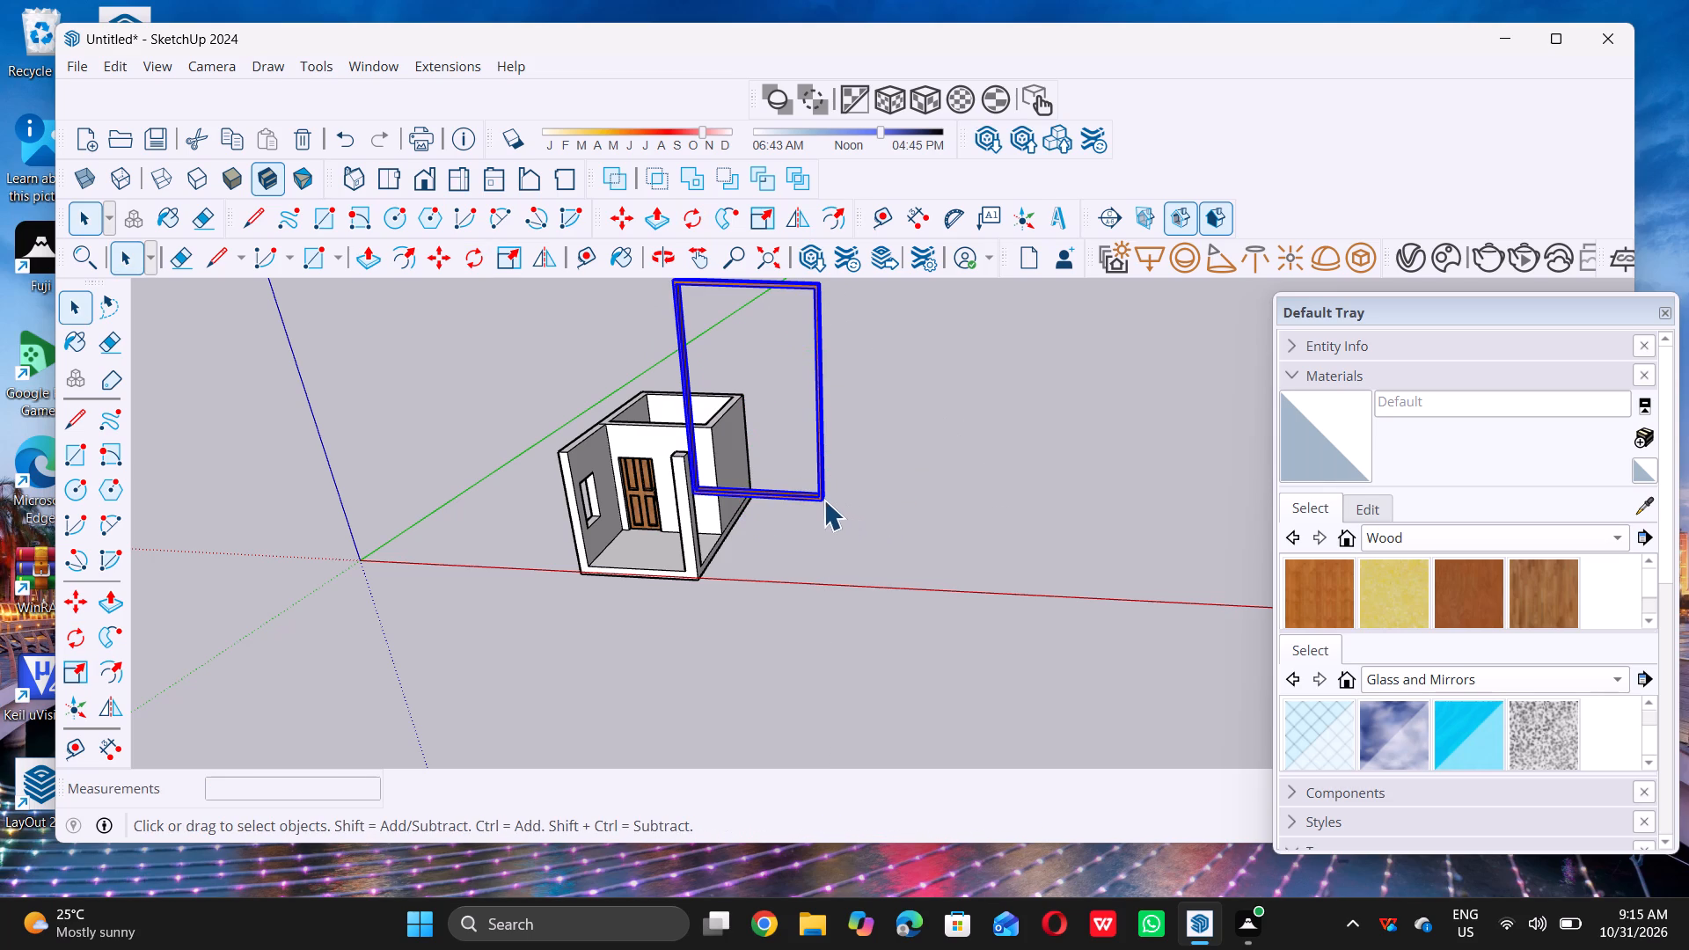
Scale the window down uniformly from its upper corner to about 0.2 of its size and deselect it.
{"action": "key", "text": "s"}
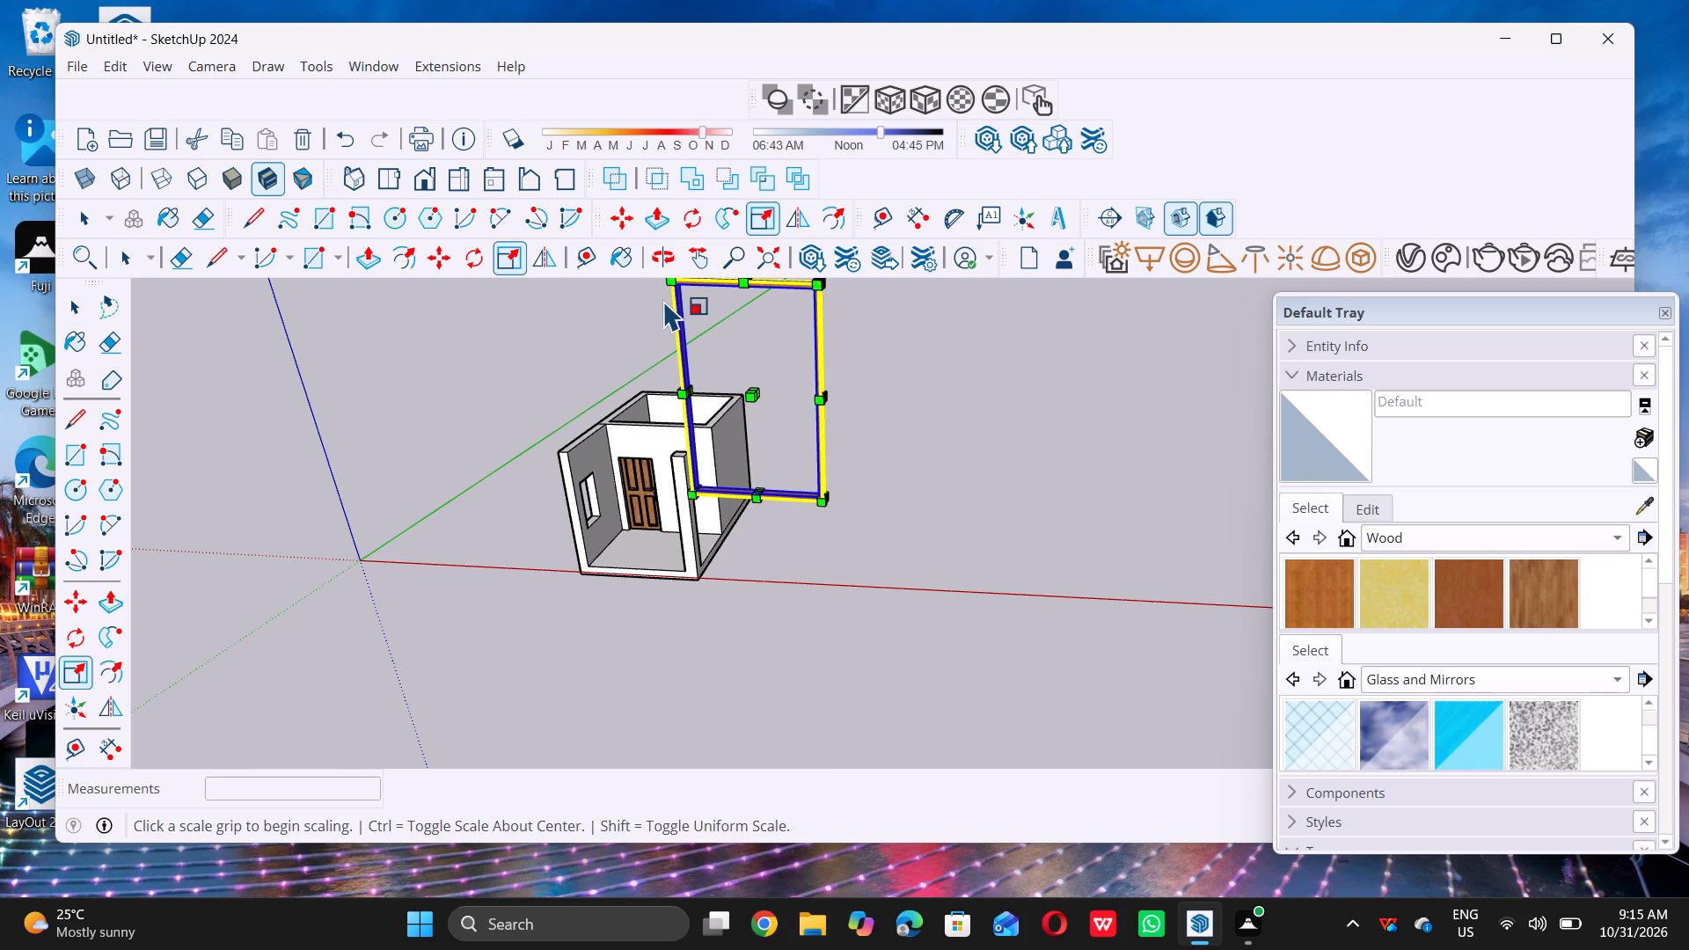
{"action": "triple_click", "coordinate": [672, 288]}
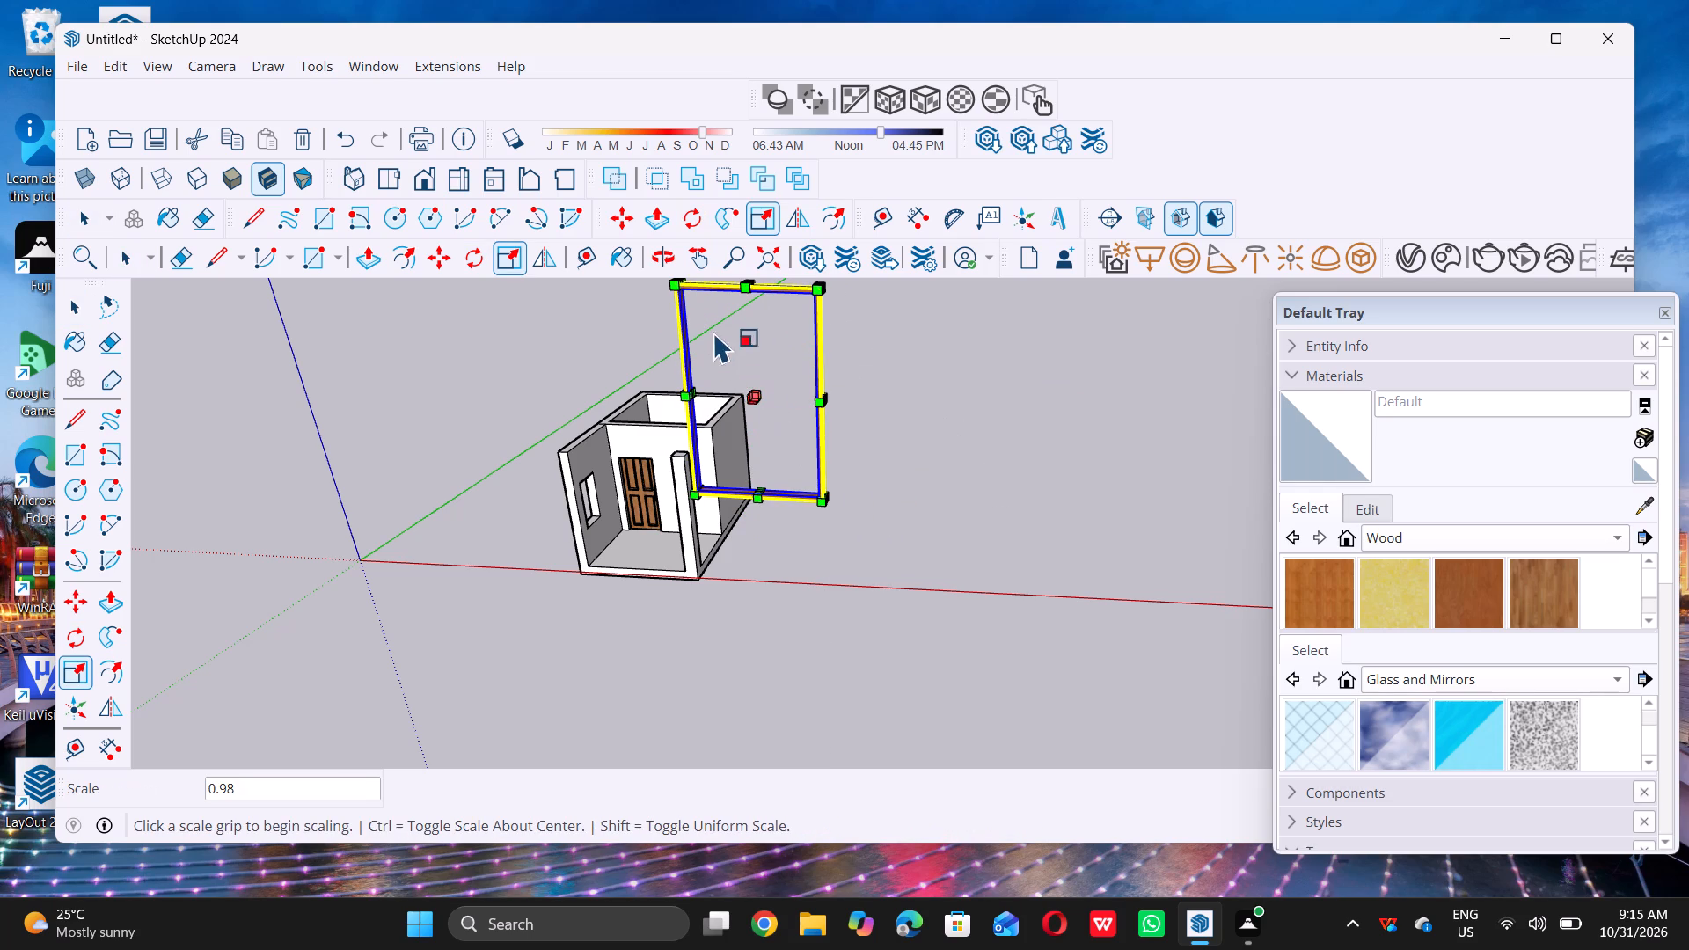
{"action": "left_click", "coordinate": [671, 288]}
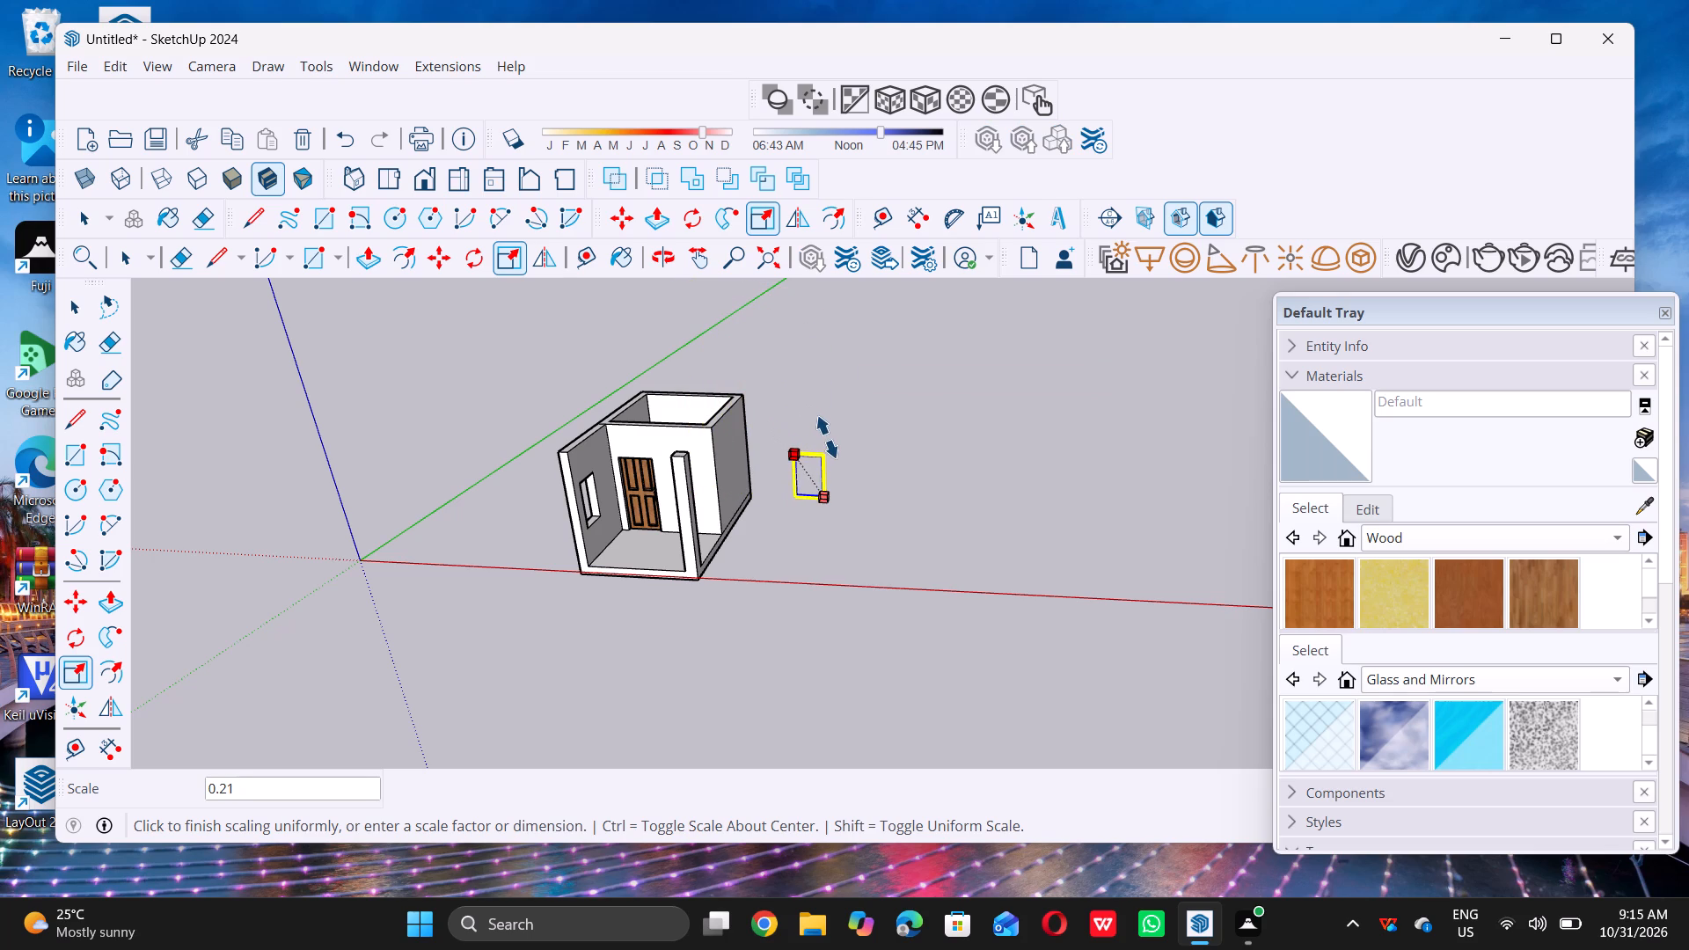
{"action": "triple_click", "coordinate": [827, 437]}
{"action": "key", "text": "space"}
{"action": "double_click", "coordinate": [1013, 422]}
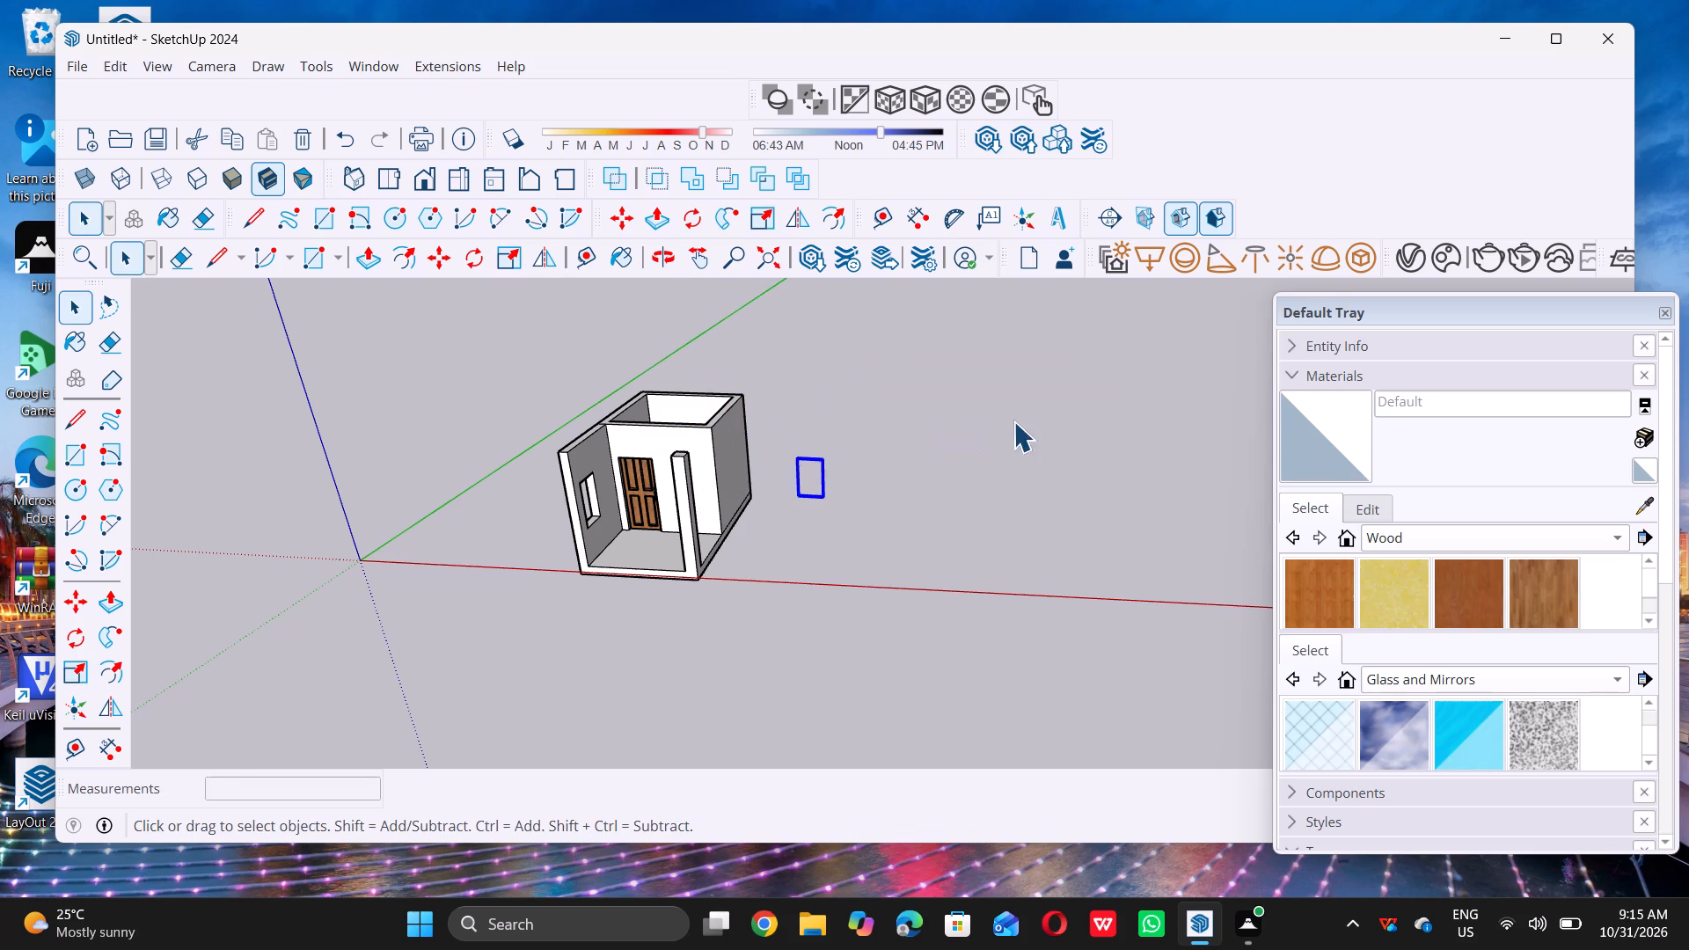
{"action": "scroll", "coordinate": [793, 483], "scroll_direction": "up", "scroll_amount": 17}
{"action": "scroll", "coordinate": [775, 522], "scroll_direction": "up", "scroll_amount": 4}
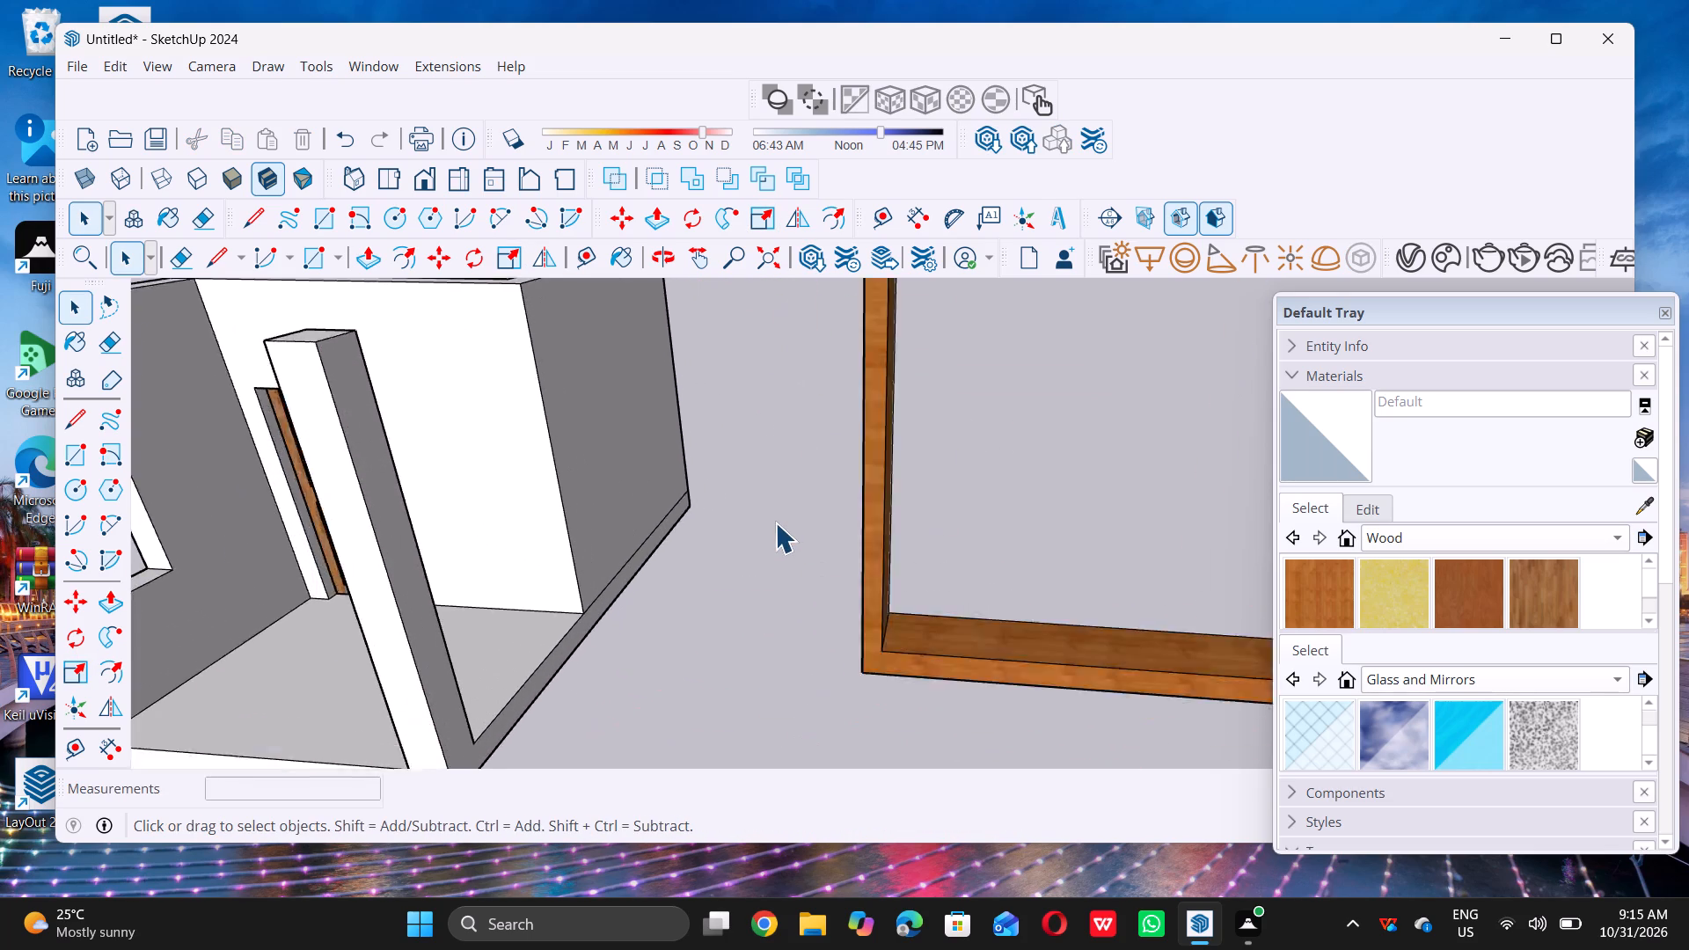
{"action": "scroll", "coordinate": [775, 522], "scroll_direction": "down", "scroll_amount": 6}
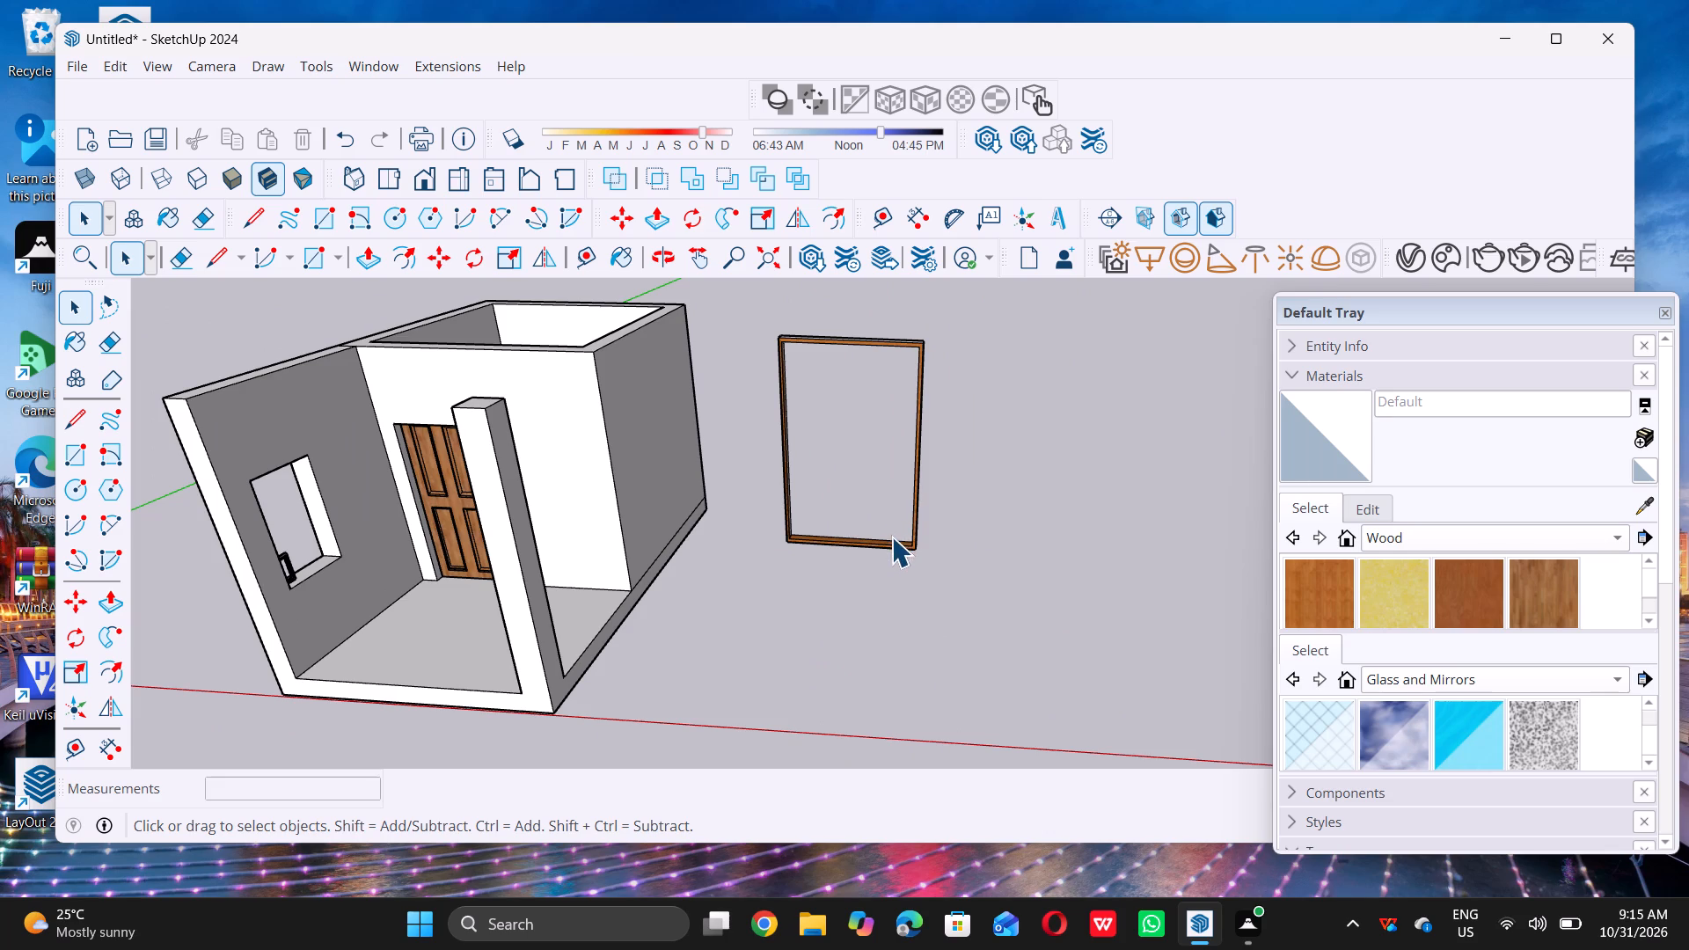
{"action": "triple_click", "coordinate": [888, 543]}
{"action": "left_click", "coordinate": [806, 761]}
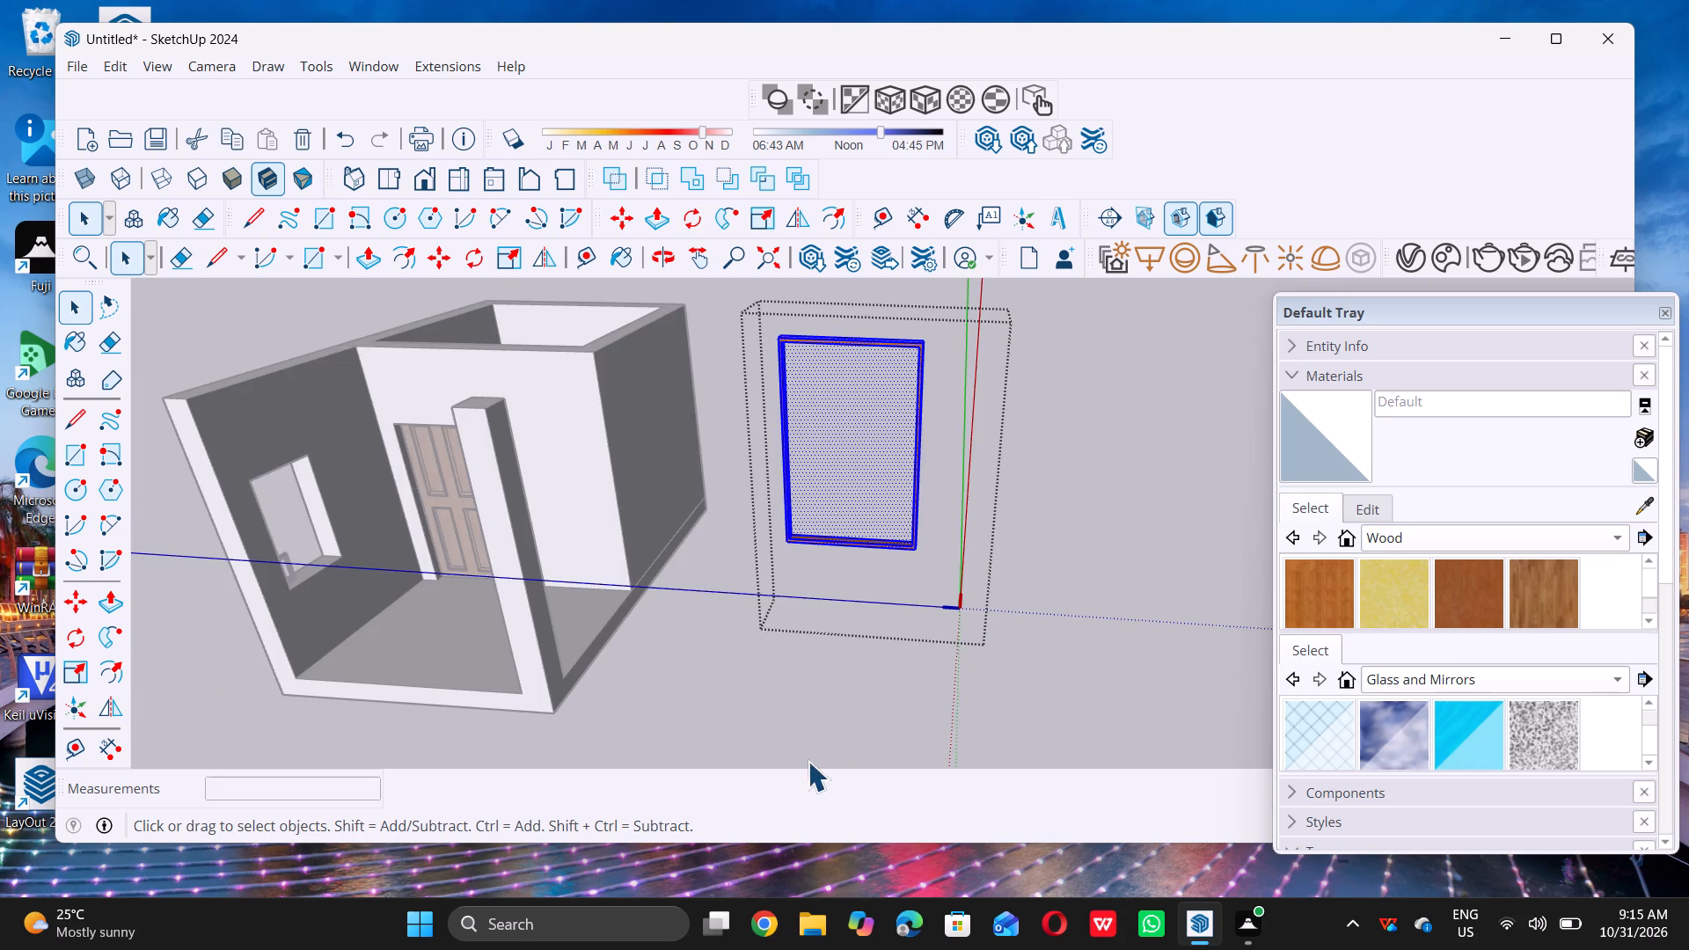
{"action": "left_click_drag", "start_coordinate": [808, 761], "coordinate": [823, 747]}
Rotate the wooden-framed window 90° about the vertical axis so it is parallel to the porch wall containing the opening.
{"action": "left_click", "coordinate": [898, 548]}
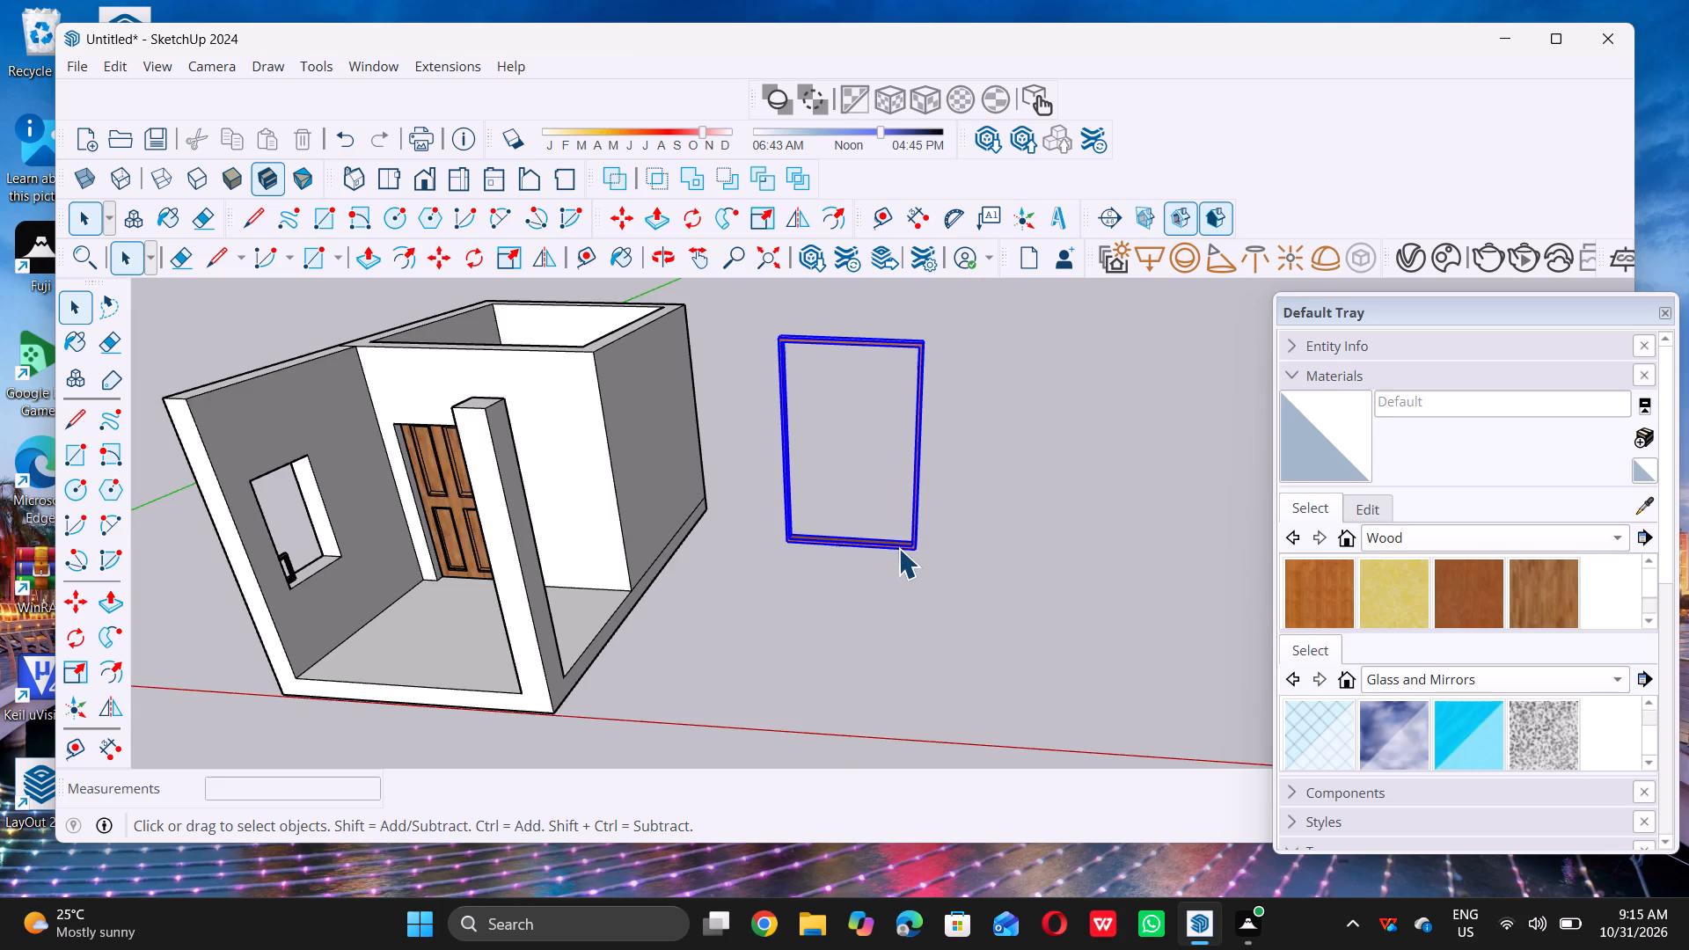
{"action": "key", "text": "m"}
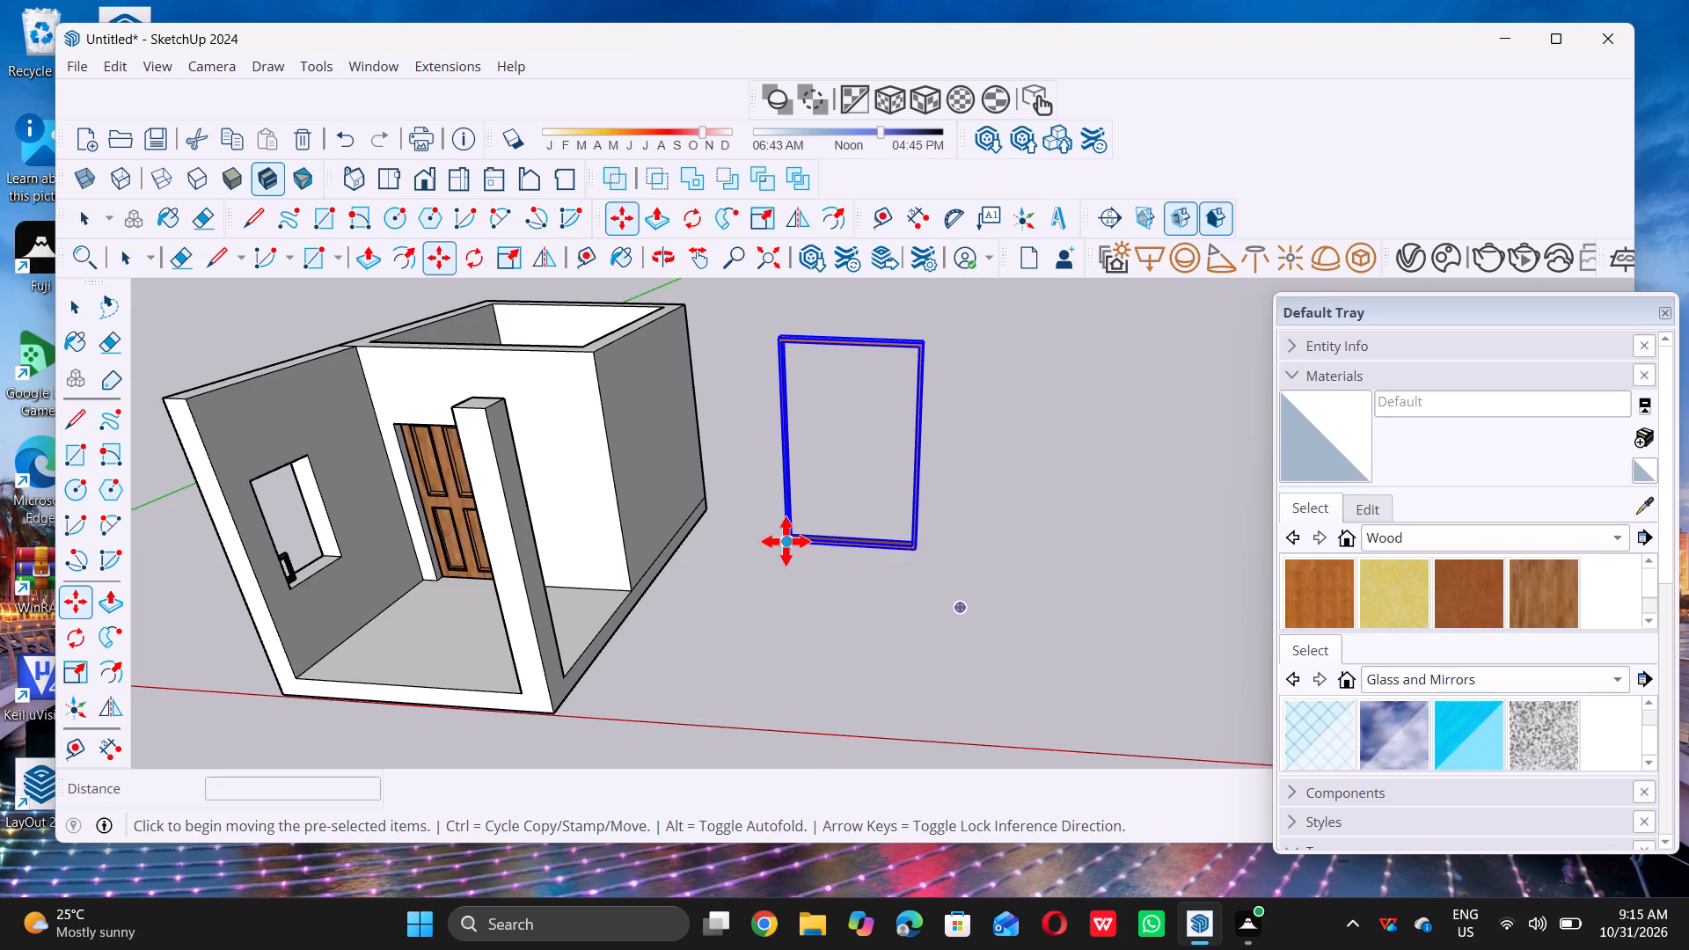
{"action": "key", "text": "space"}
{"action": "key", "text": "q"}
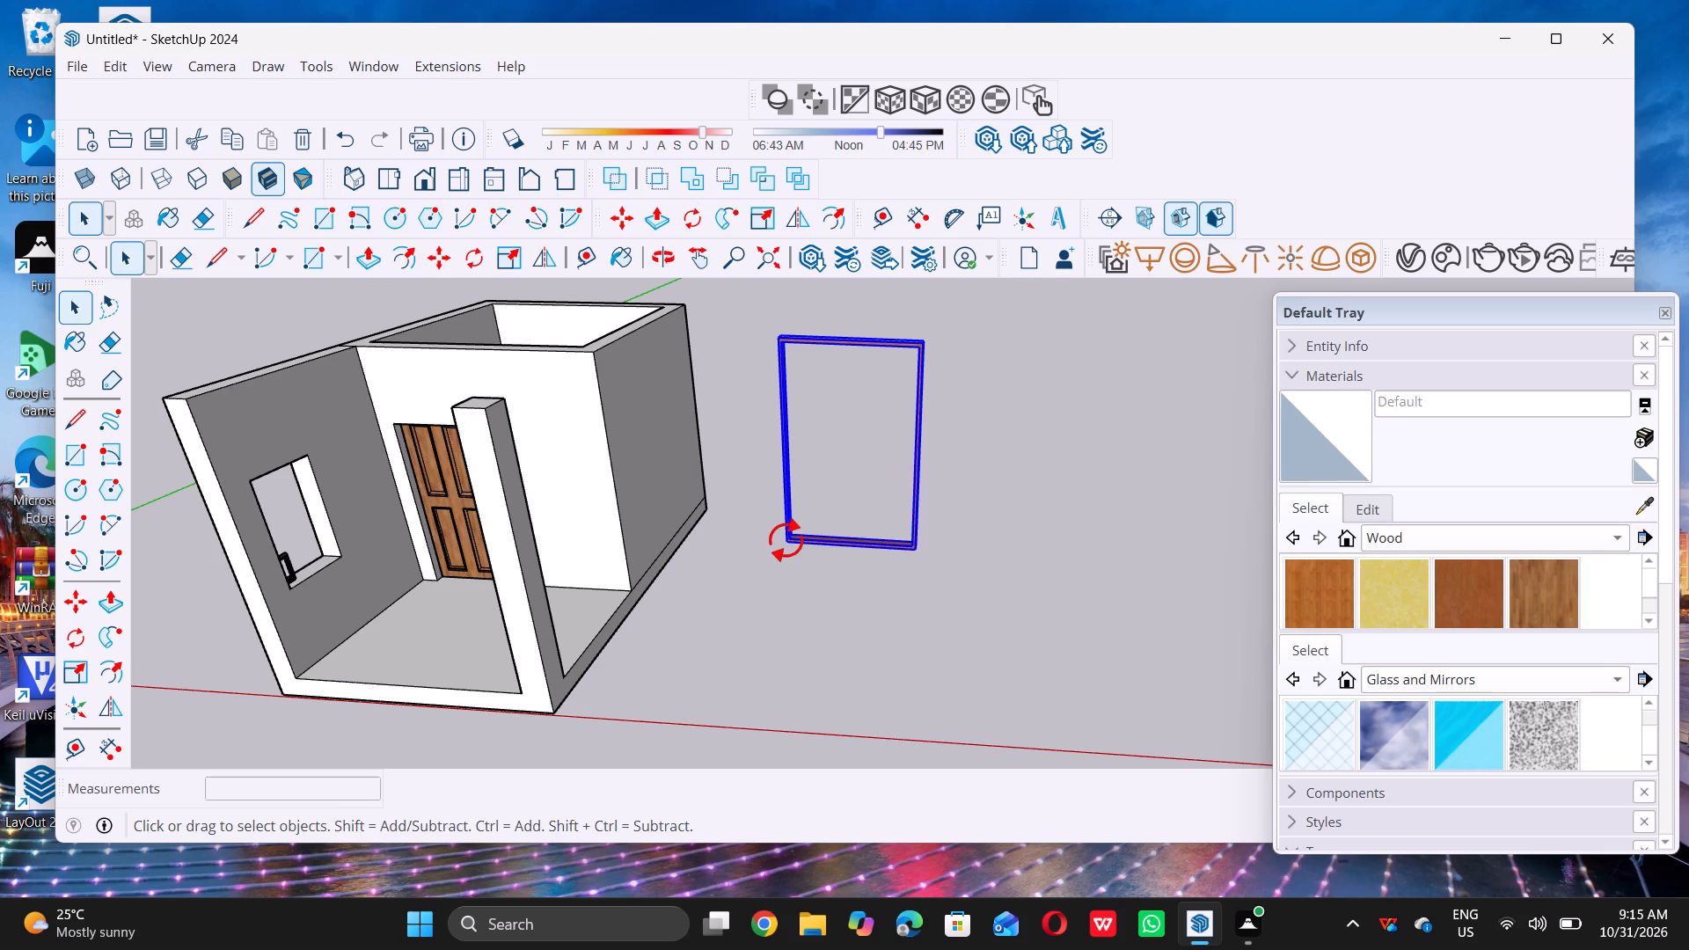
{"action": "double_click", "coordinate": [821, 667]}
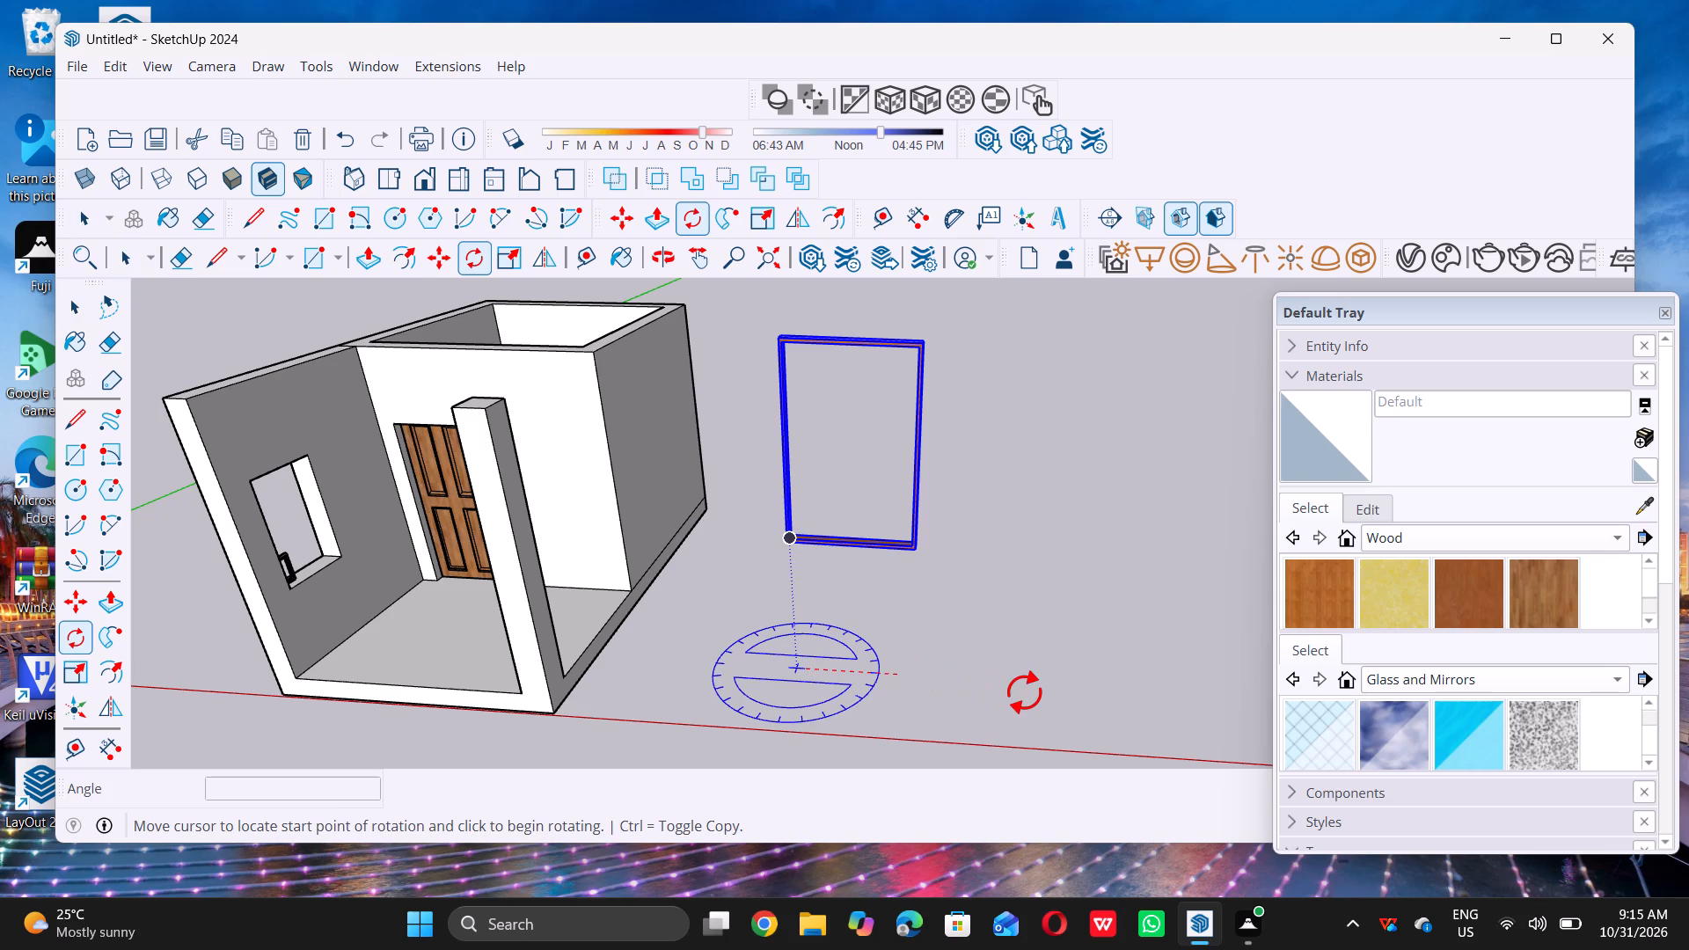
{"action": "triple_click", "coordinate": [1024, 691]}
{"action": "left_click_drag", "start_coordinate": [1025, 687], "coordinate": [1022, 666]}
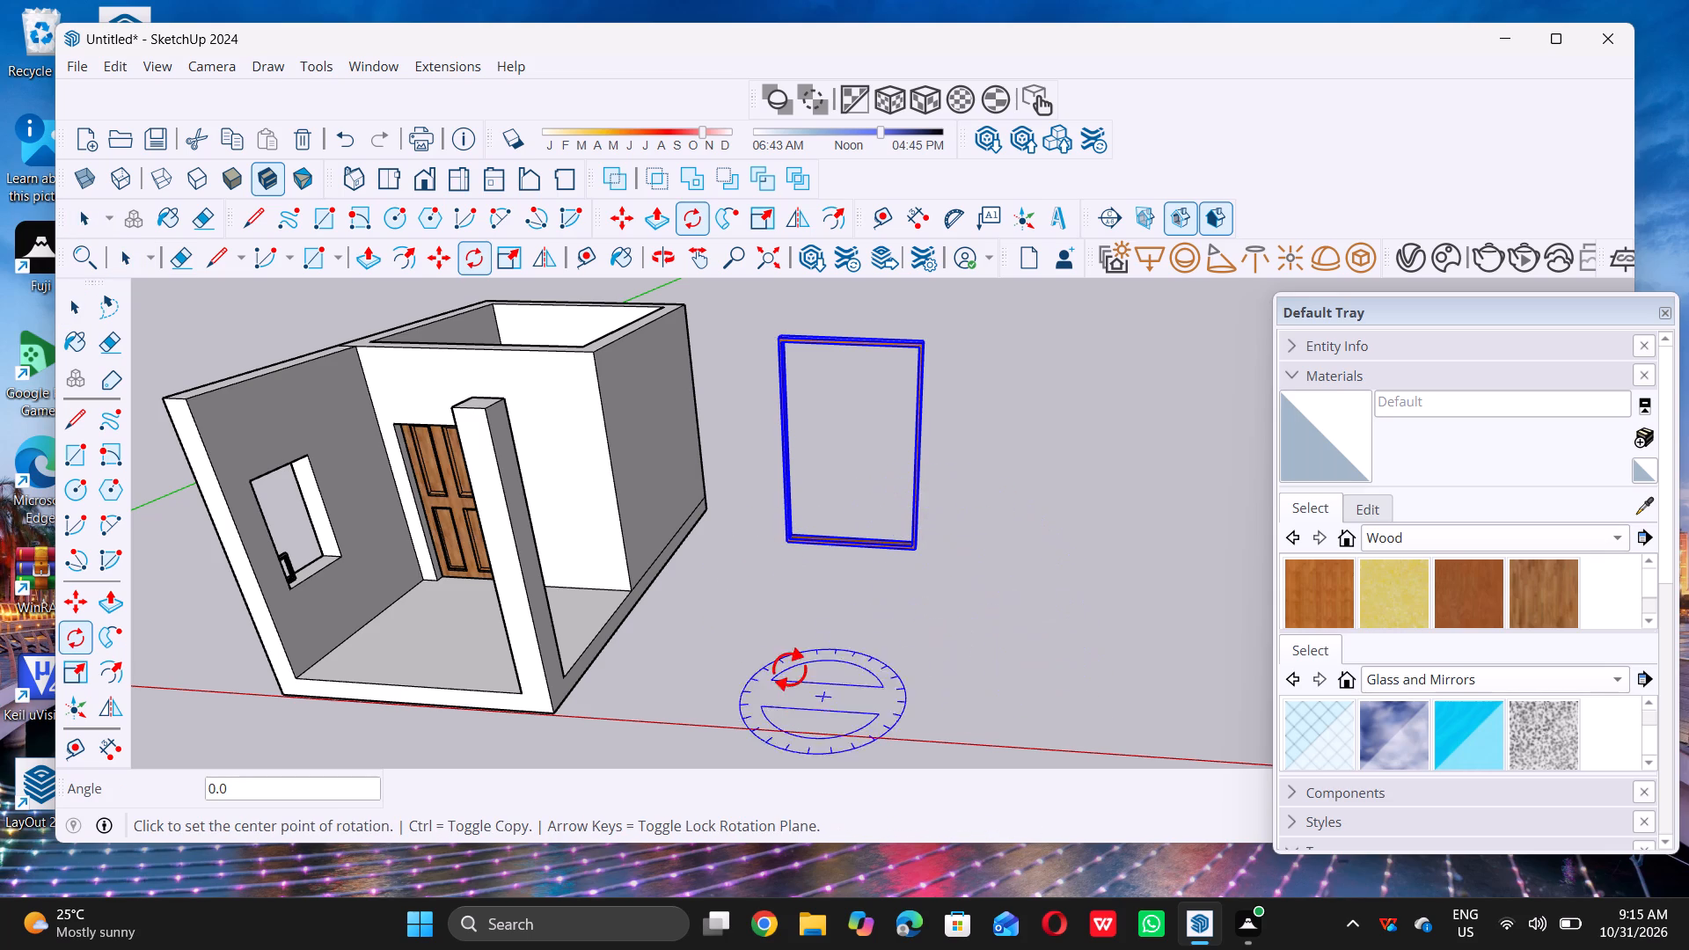
{"action": "double_click", "coordinate": [793, 652]}
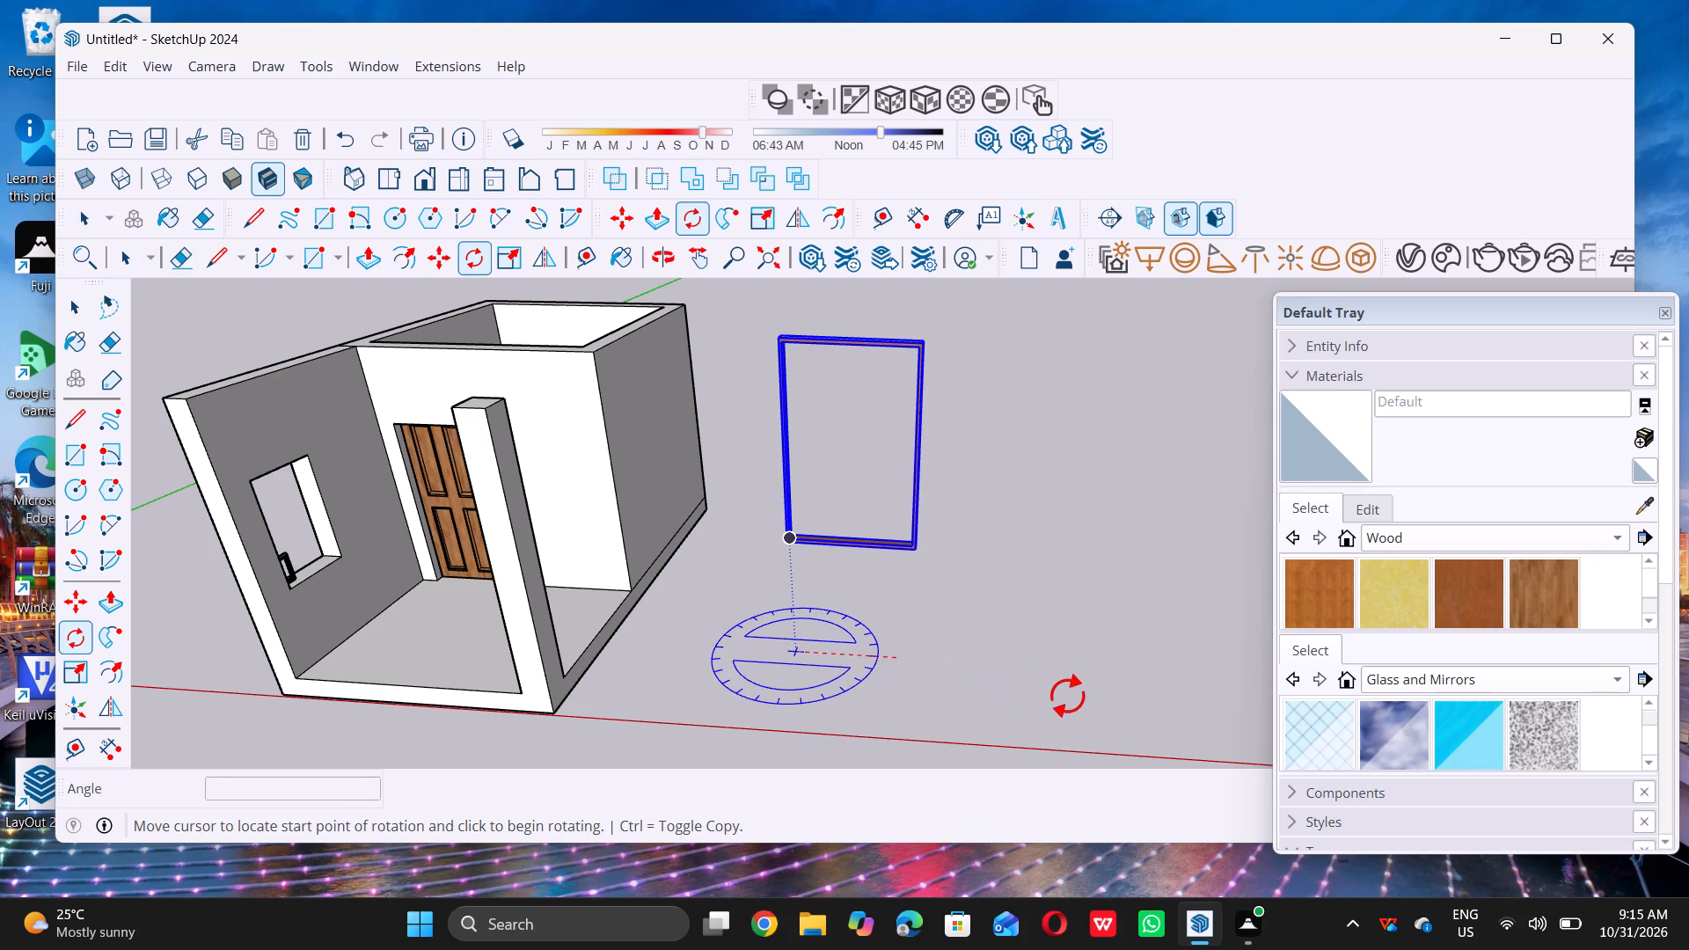
{"action": "double_click", "coordinate": [1078, 664]}
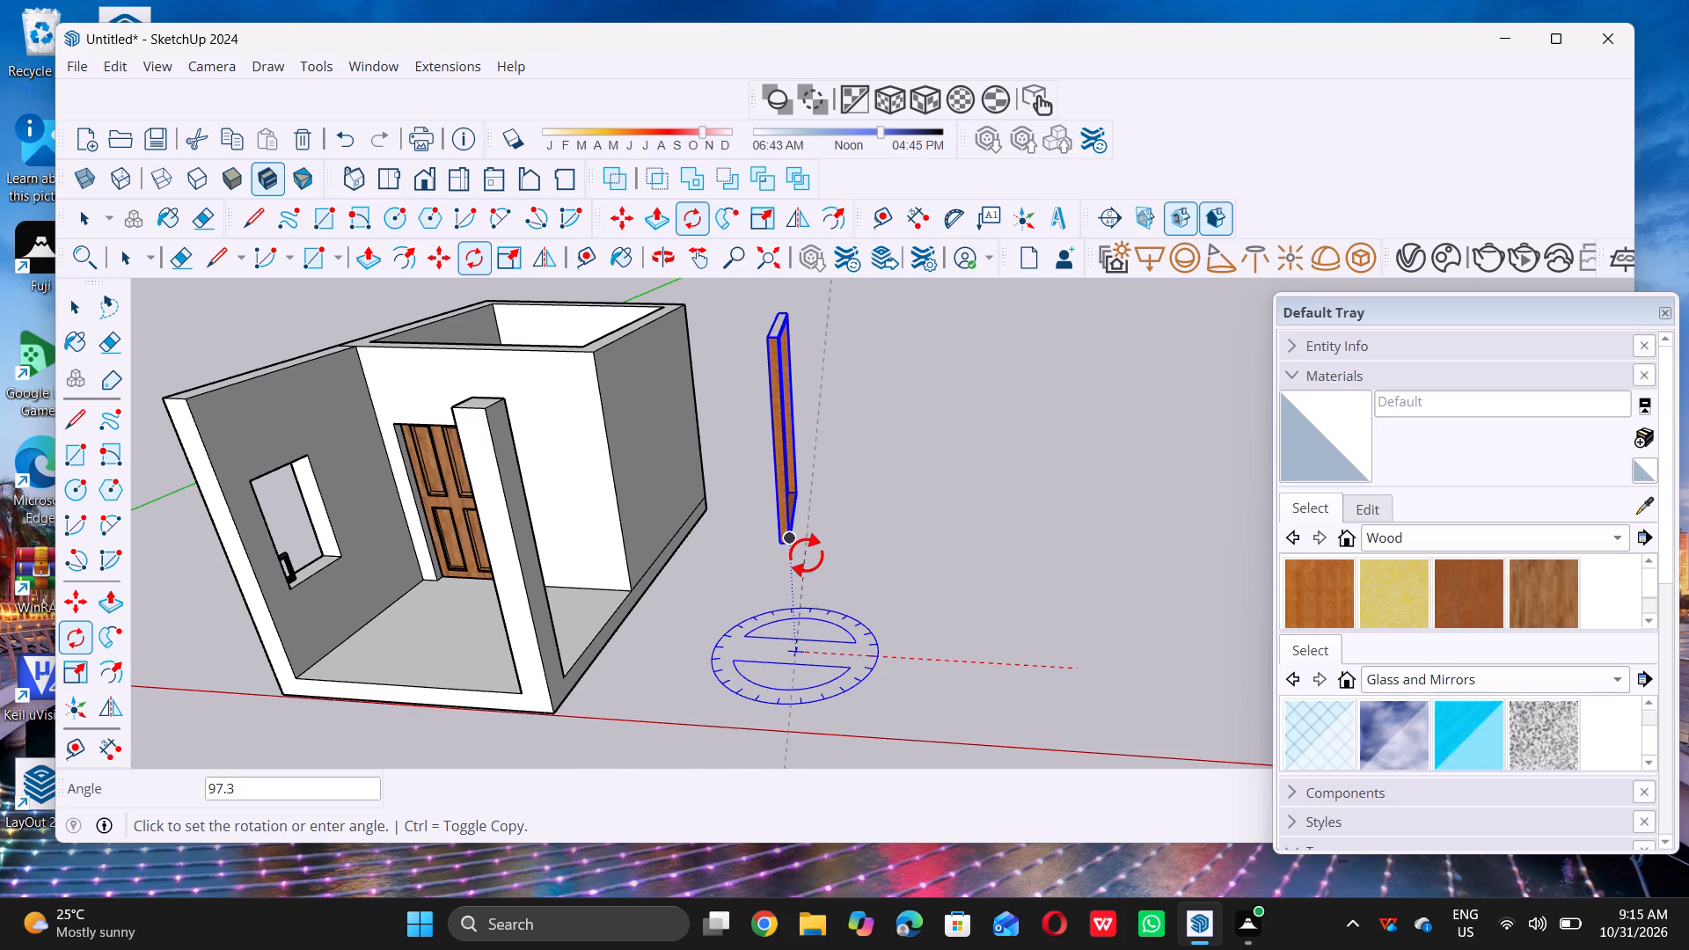
{"action": "left_click", "coordinate": [835, 563]}
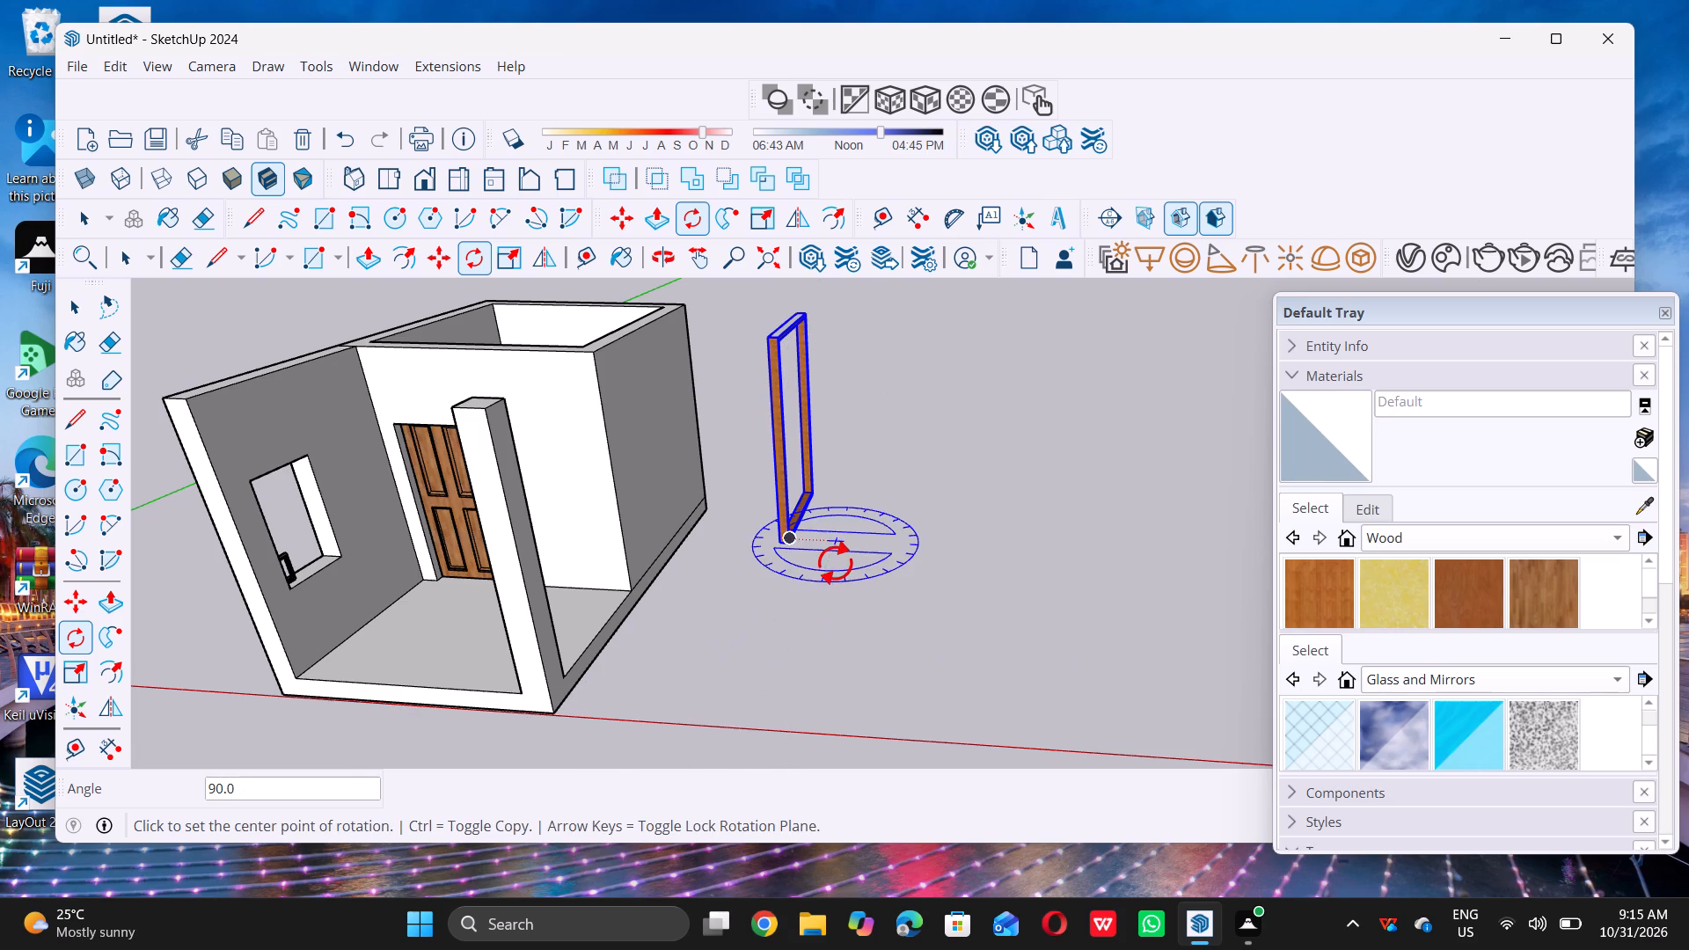
{"action": "key", "text": "space"}
Move the window by its lower corner about 7' 2" to the outer side of the porch, near the wall opening.
{"action": "scroll", "coordinate": [732, 474], "scroll_direction": "up", "scroll_amount": 6}
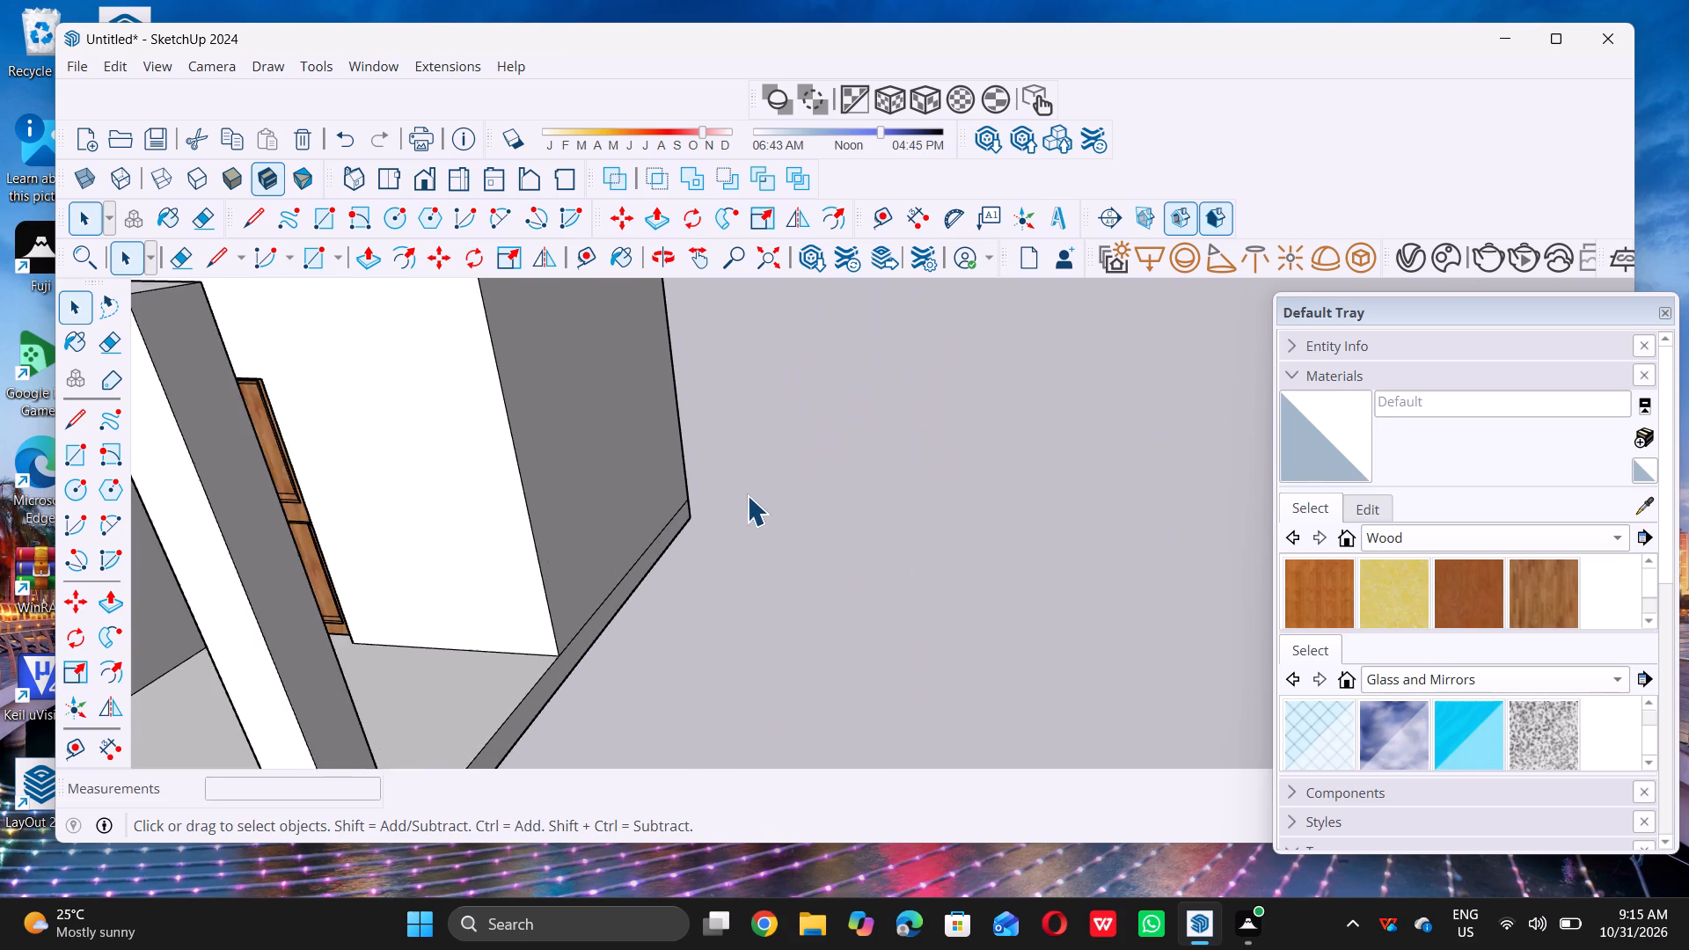
{"action": "scroll", "coordinate": [742, 484], "scroll_direction": "down", "scroll_amount": 3}
{"action": "key", "text": "m"}
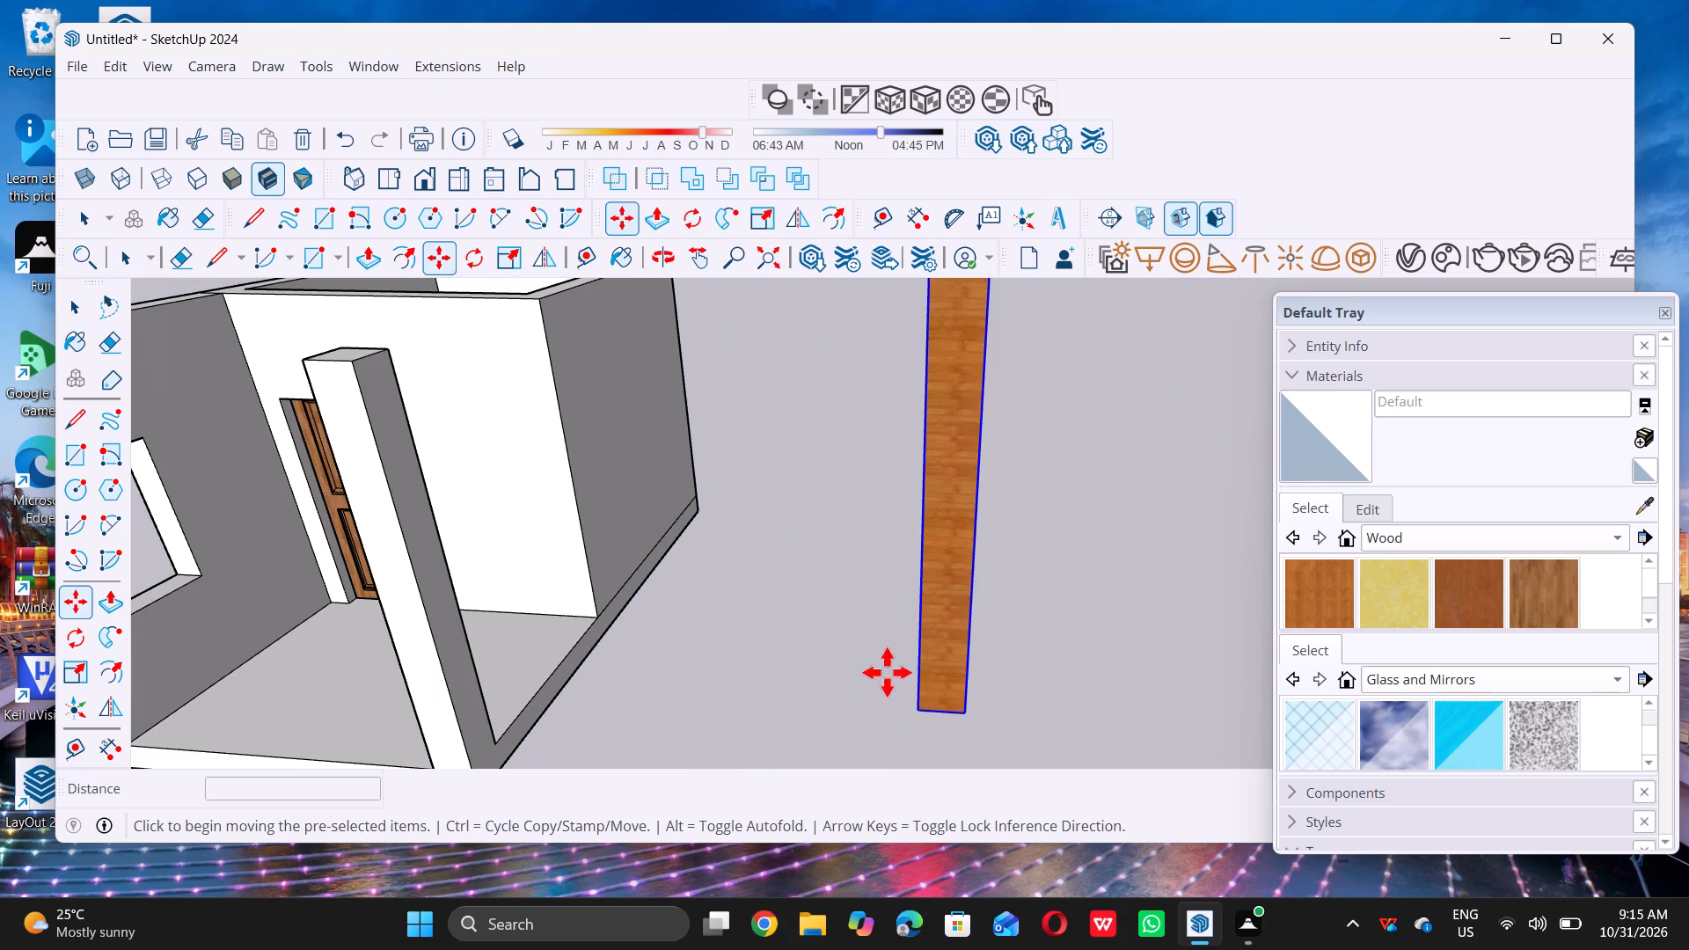
{"action": "triple_click", "coordinate": [969, 711]}
{"action": "triple_click", "coordinate": [969, 711]}
{"action": "scroll", "coordinate": [961, 706], "scroll_direction": "down", "scroll_amount": 3}
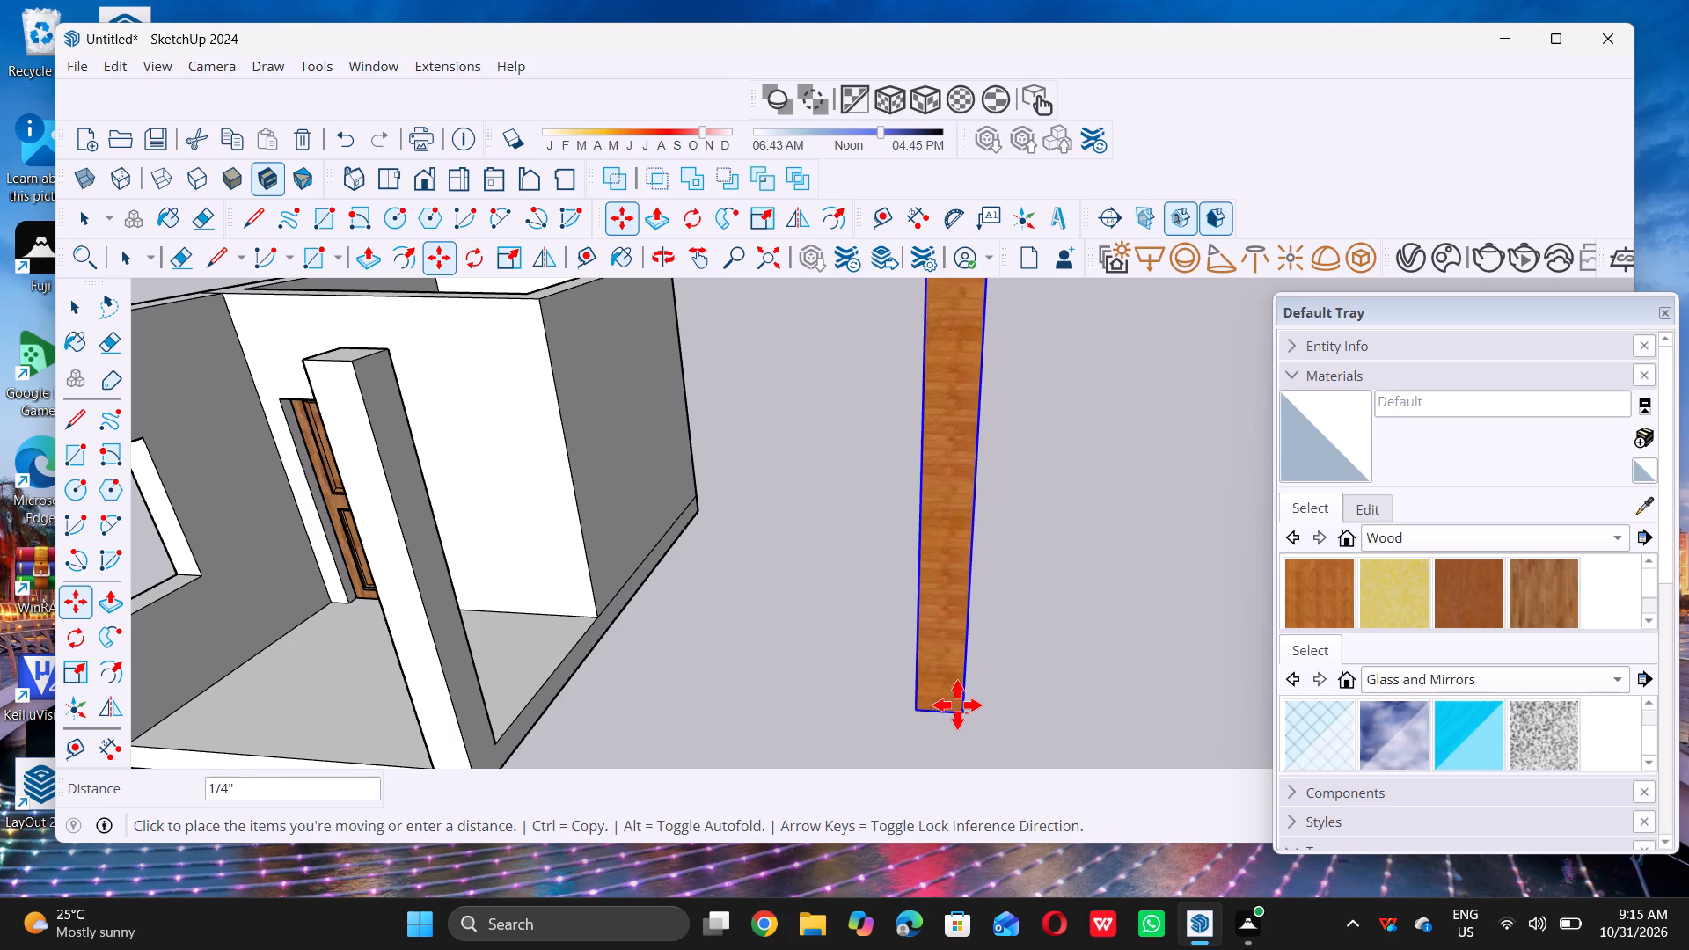
{"action": "scroll", "coordinate": [957, 705], "scroll_direction": "down", "scroll_amount": 7}
{"action": "scroll", "coordinate": [567, 546], "scroll_direction": "down", "scroll_amount": 2}
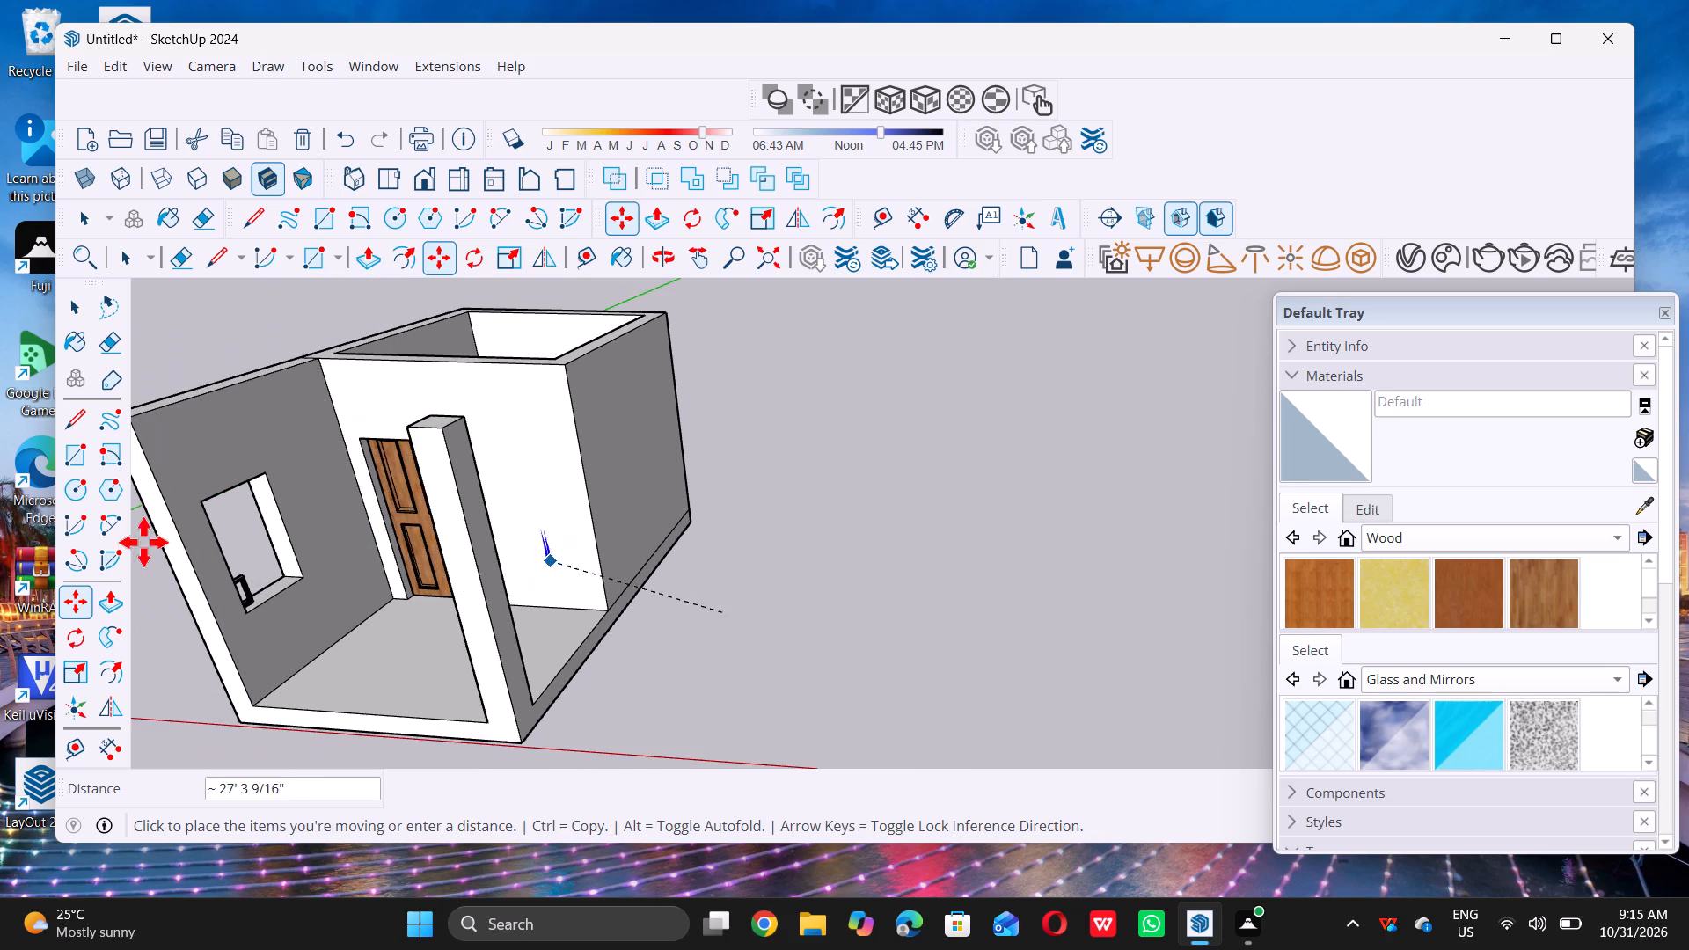
{"action": "middle_click_drag", "start_coordinate": [306, 556], "coordinate": [197, 638]}
{"action": "scroll", "coordinate": [197, 636], "scroll_direction": "up", "scroll_amount": 1}
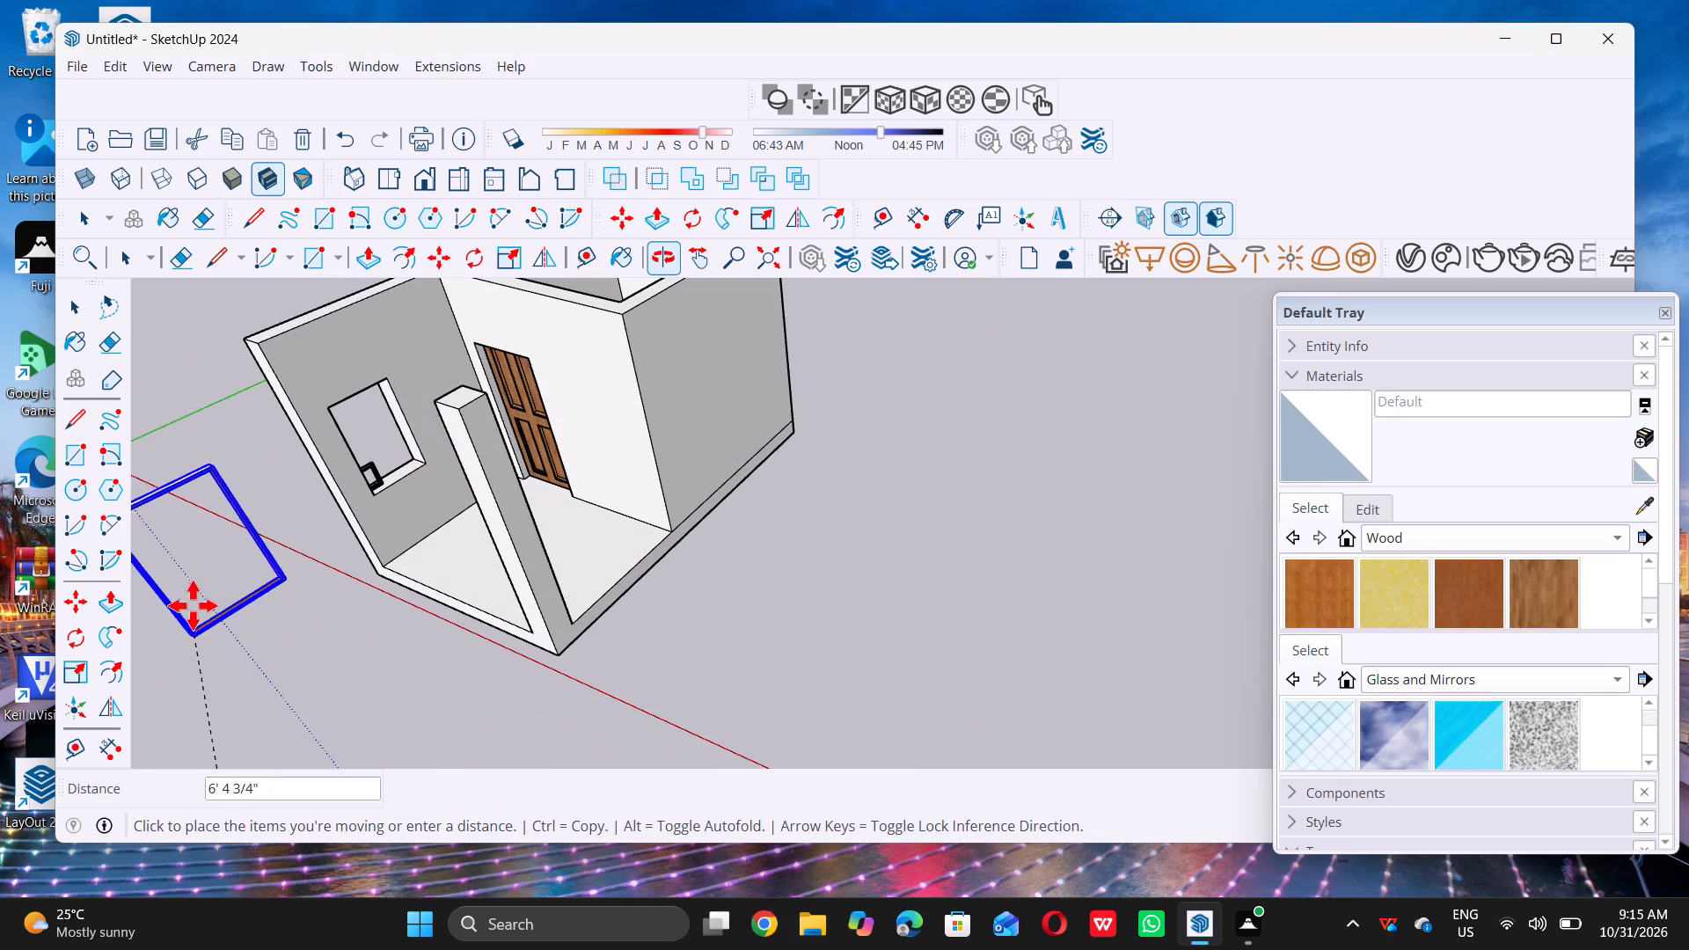
{"action": "double_click", "coordinate": [208, 601]}
Delete the small leftover window frame from the lower corner of the porch wall opening.
{"action": "scroll", "coordinate": [380, 491], "scroll_direction": "up", "scroll_amount": 4}
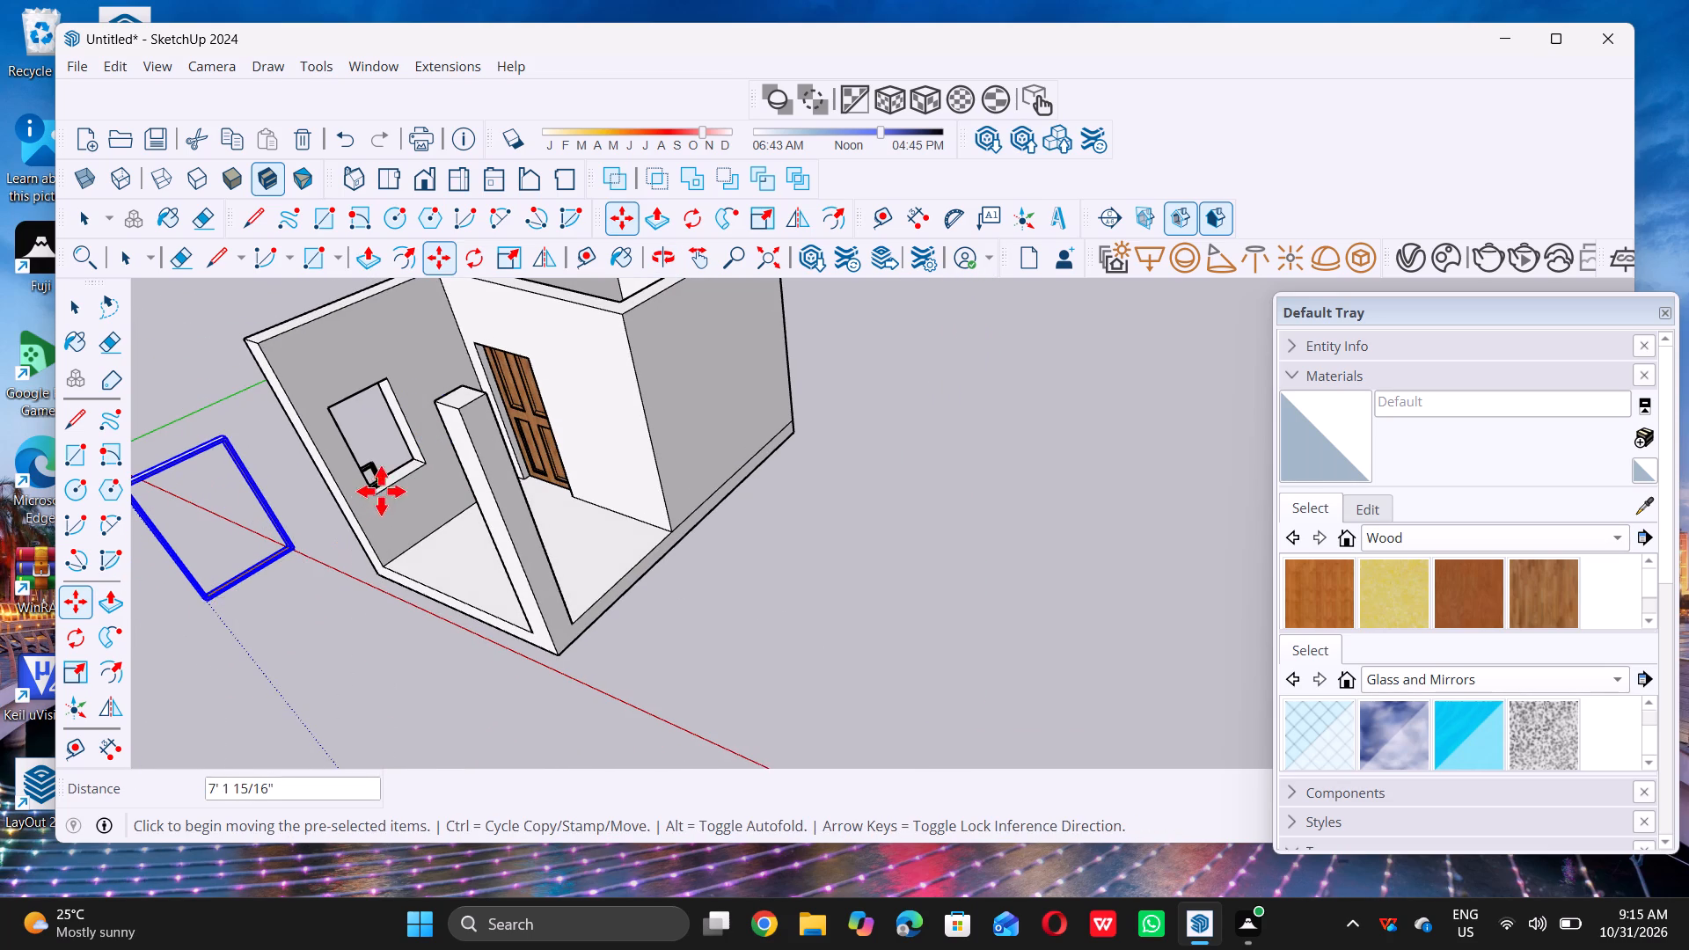
{"action": "scroll", "coordinate": [381, 491], "scroll_direction": "up", "scroll_amount": 7}
{"action": "key", "text": "space"}
{"action": "scroll", "coordinate": [365, 473], "scroll_direction": "up", "scroll_amount": 6}
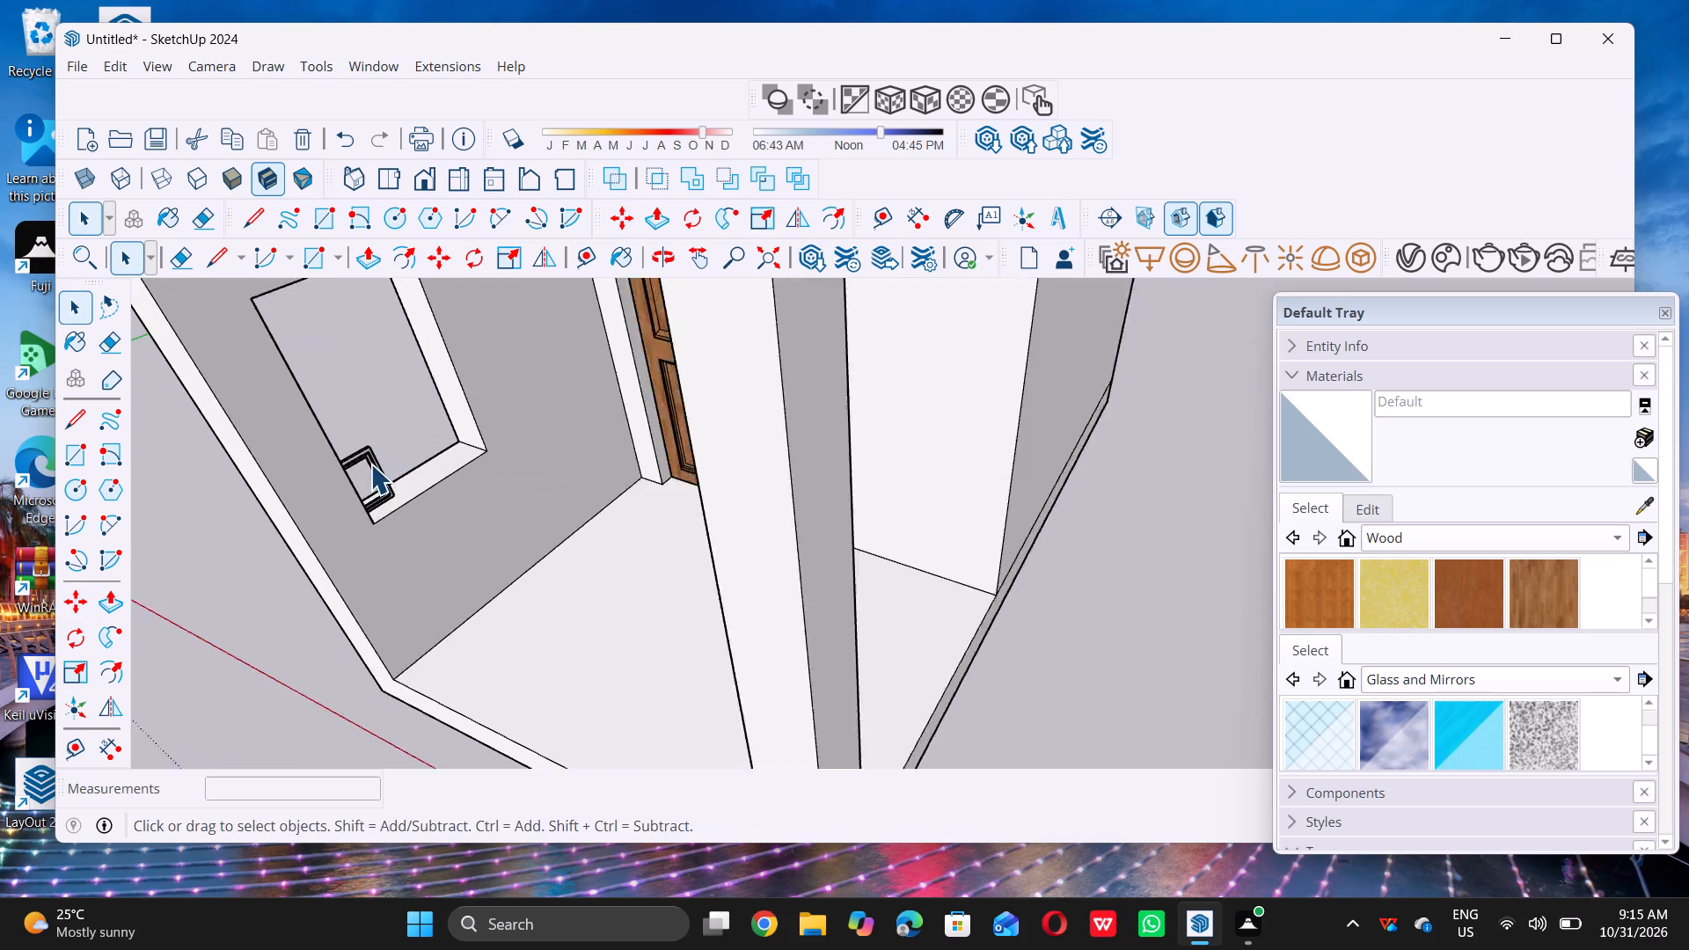
{"action": "scroll", "coordinate": [371, 461], "scroll_direction": "up", "scroll_amount": 9}
{"action": "double_click", "coordinate": [371, 460]}
{"action": "double_click", "coordinate": [427, 375]}
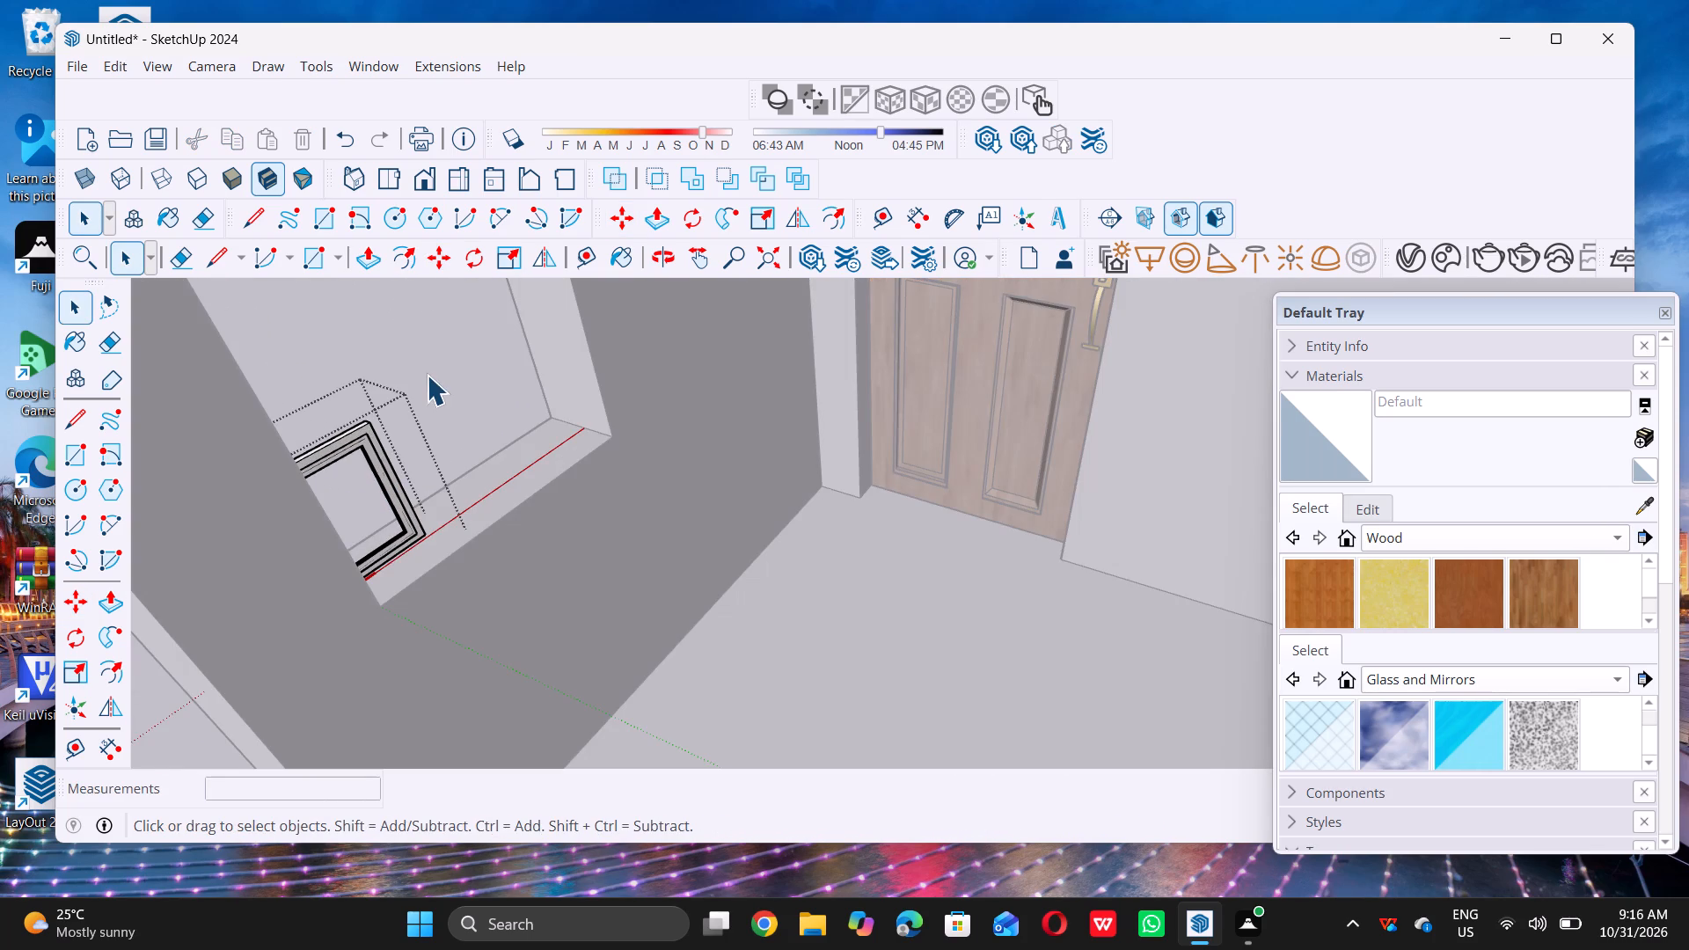
{"action": "double_click", "coordinate": [377, 462]}
{"action": "double_click", "coordinate": [407, 378]}
{"action": "left_click", "coordinate": [369, 448]}
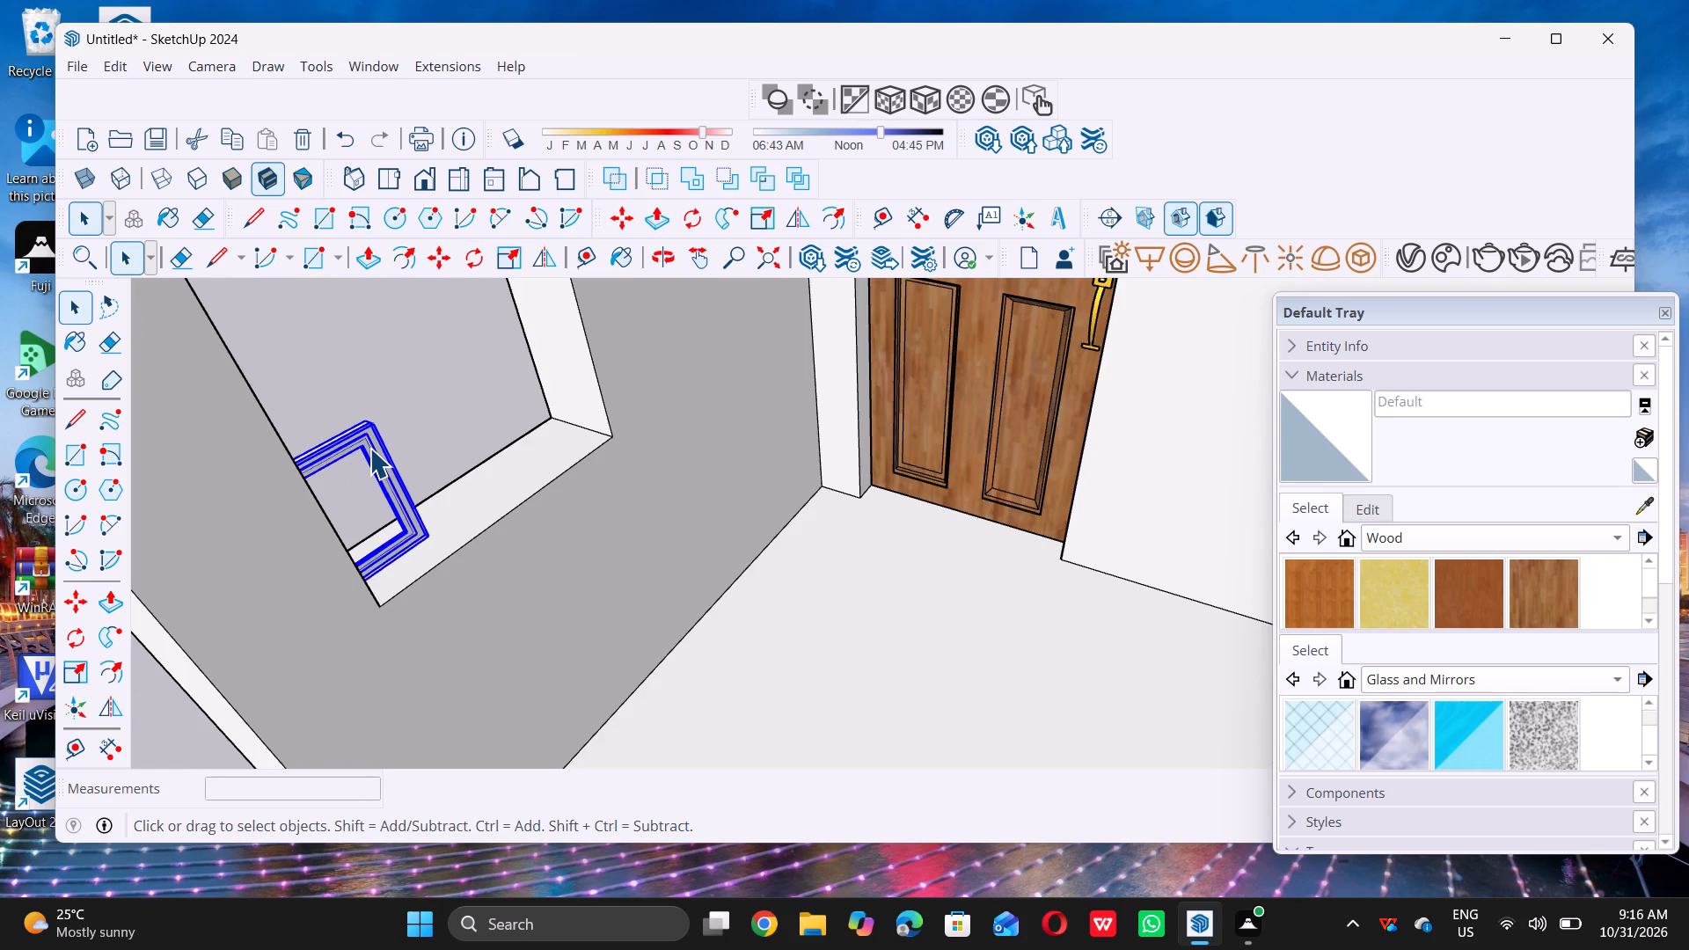
{"action": "key", "text": "Delete"}
Move the window by its lower corner about 23' 4" through the porch wall opening to a point near the axes origin.
{"action": "scroll", "coordinate": [389, 443], "scroll_direction": "down", "scroll_amount": 12}
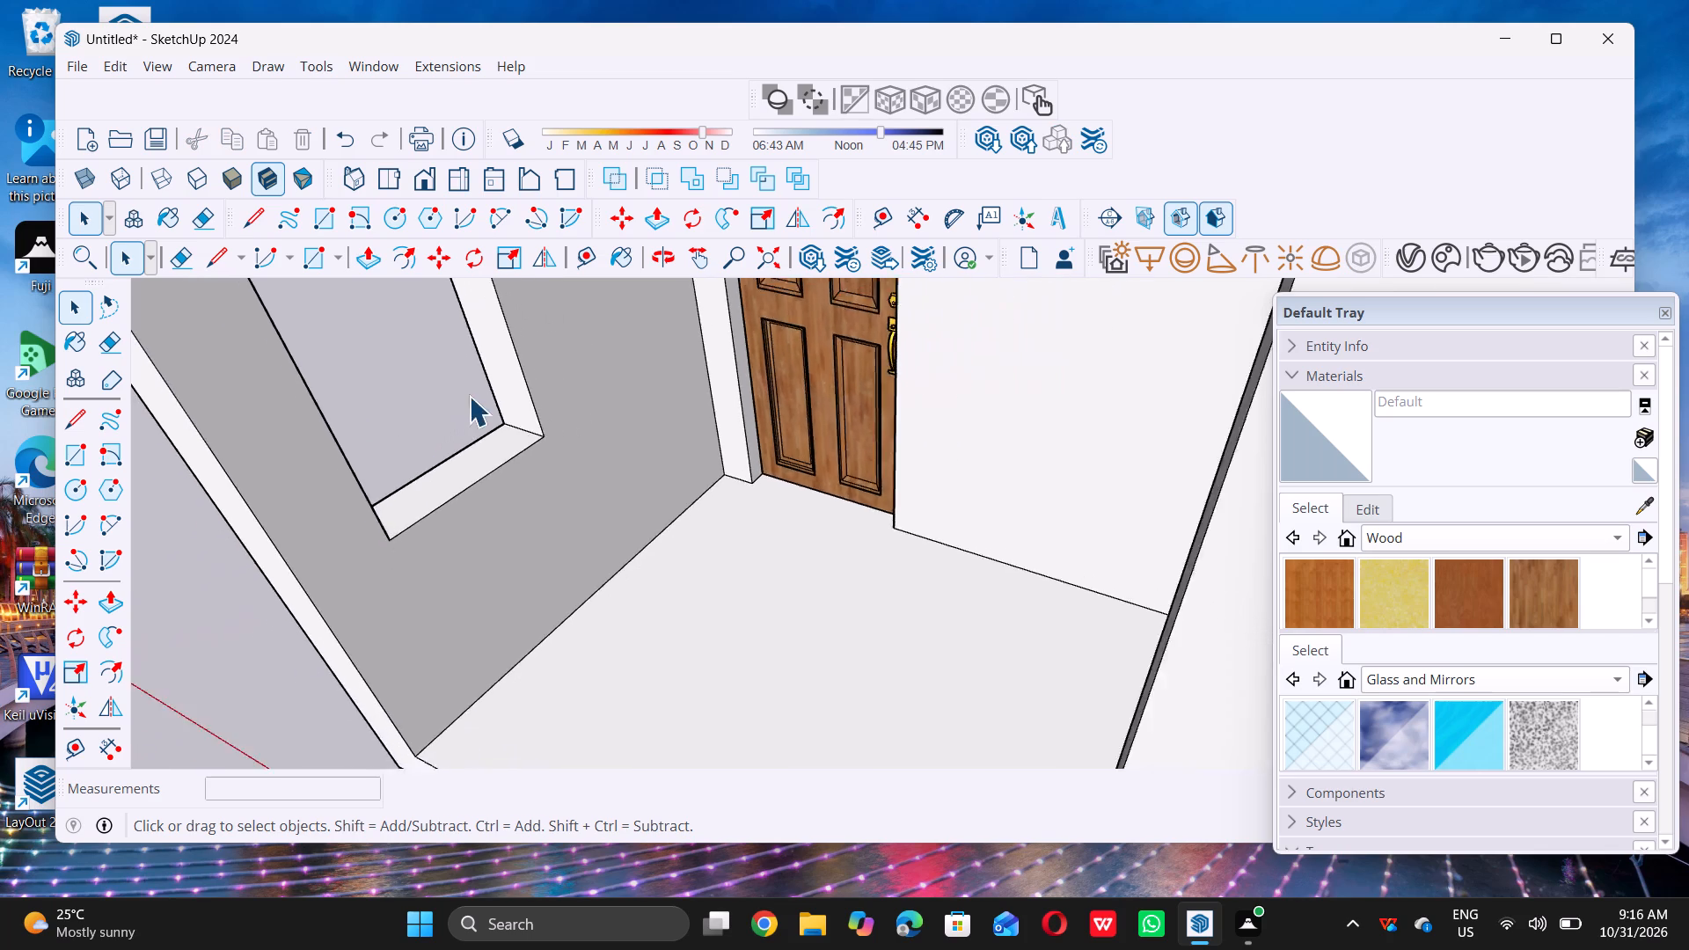
{"action": "scroll", "coordinate": [469, 396], "scroll_direction": "down", "scroll_amount": 13}
{"action": "scroll", "coordinate": [444, 405], "scroll_direction": "up", "scroll_amount": 5}
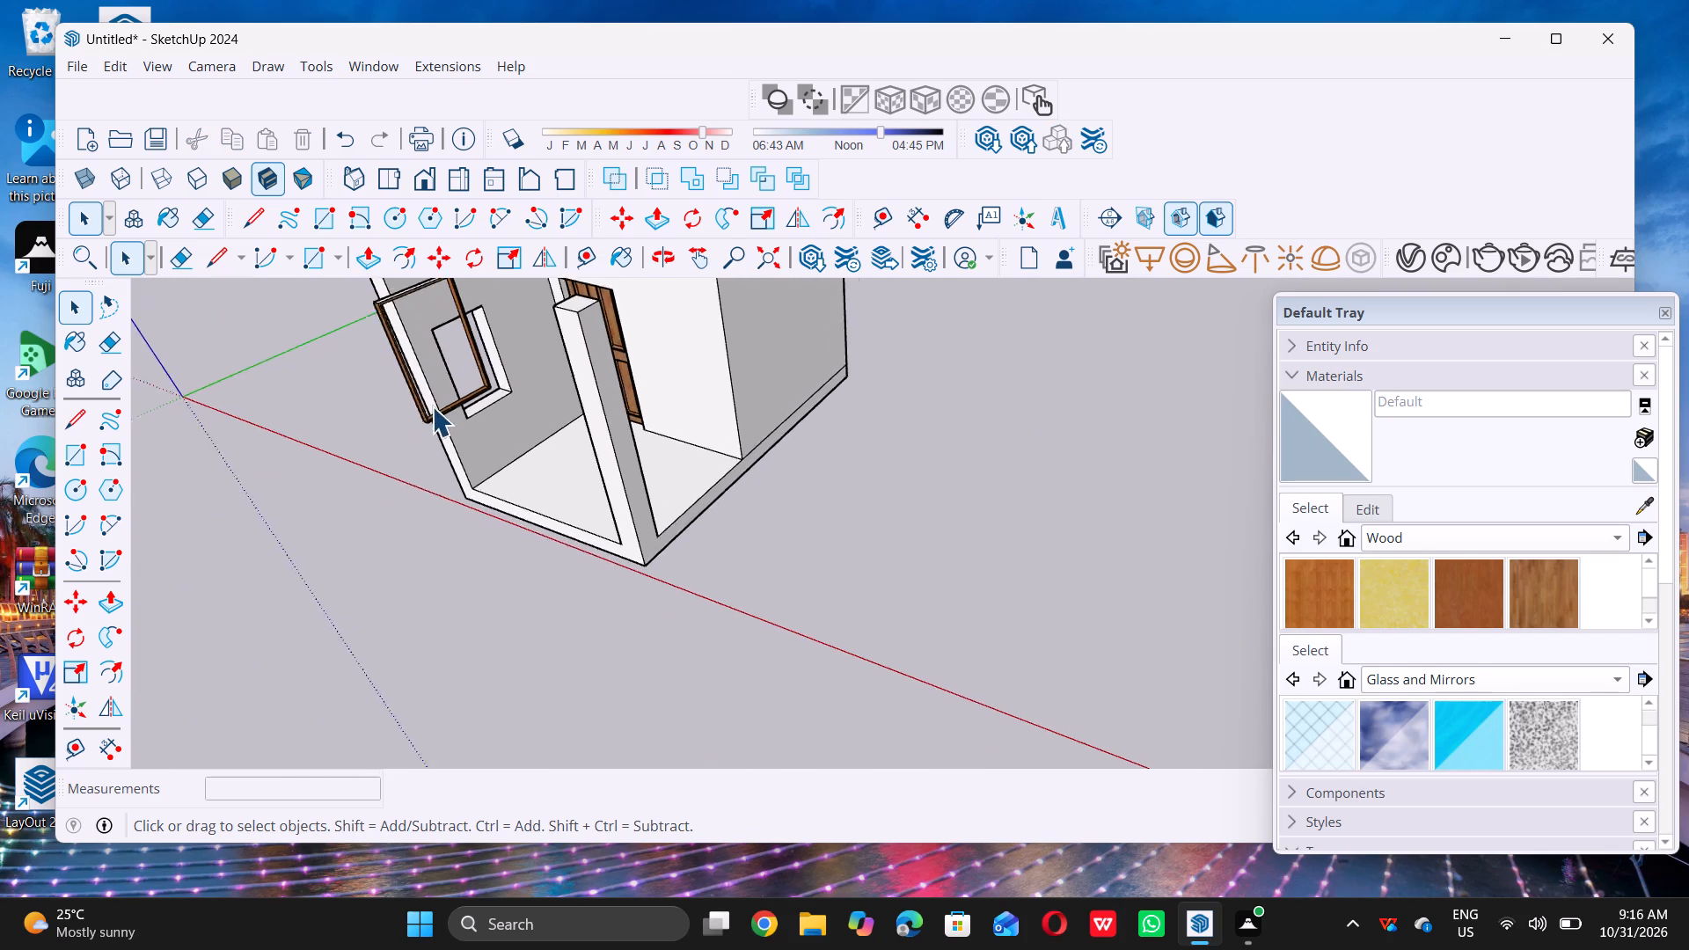
{"action": "scroll", "coordinate": [432, 406], "scroll_direction": "up", "scroll_amount": 8}
{"action": "key", "text": "m"}
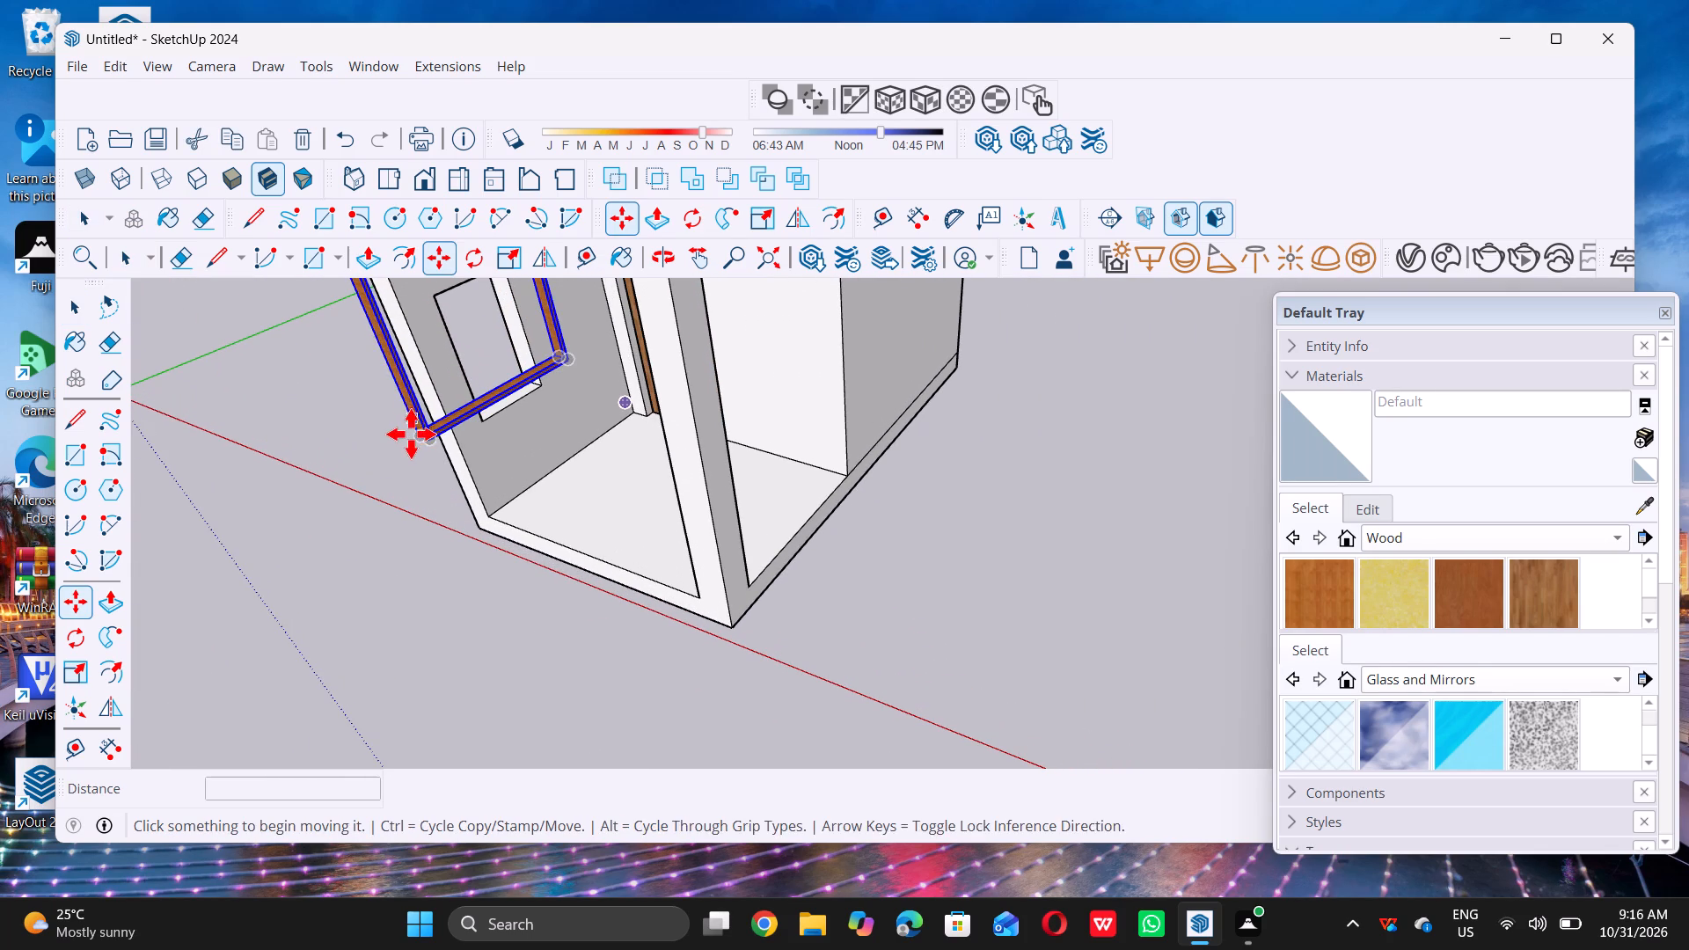
{"action": "left_click", "coordinate": [423, 439]}
{"action": "scroll", "coordinate": [424, 441], "scroll_direction": "down", "scroll_amount": 3}
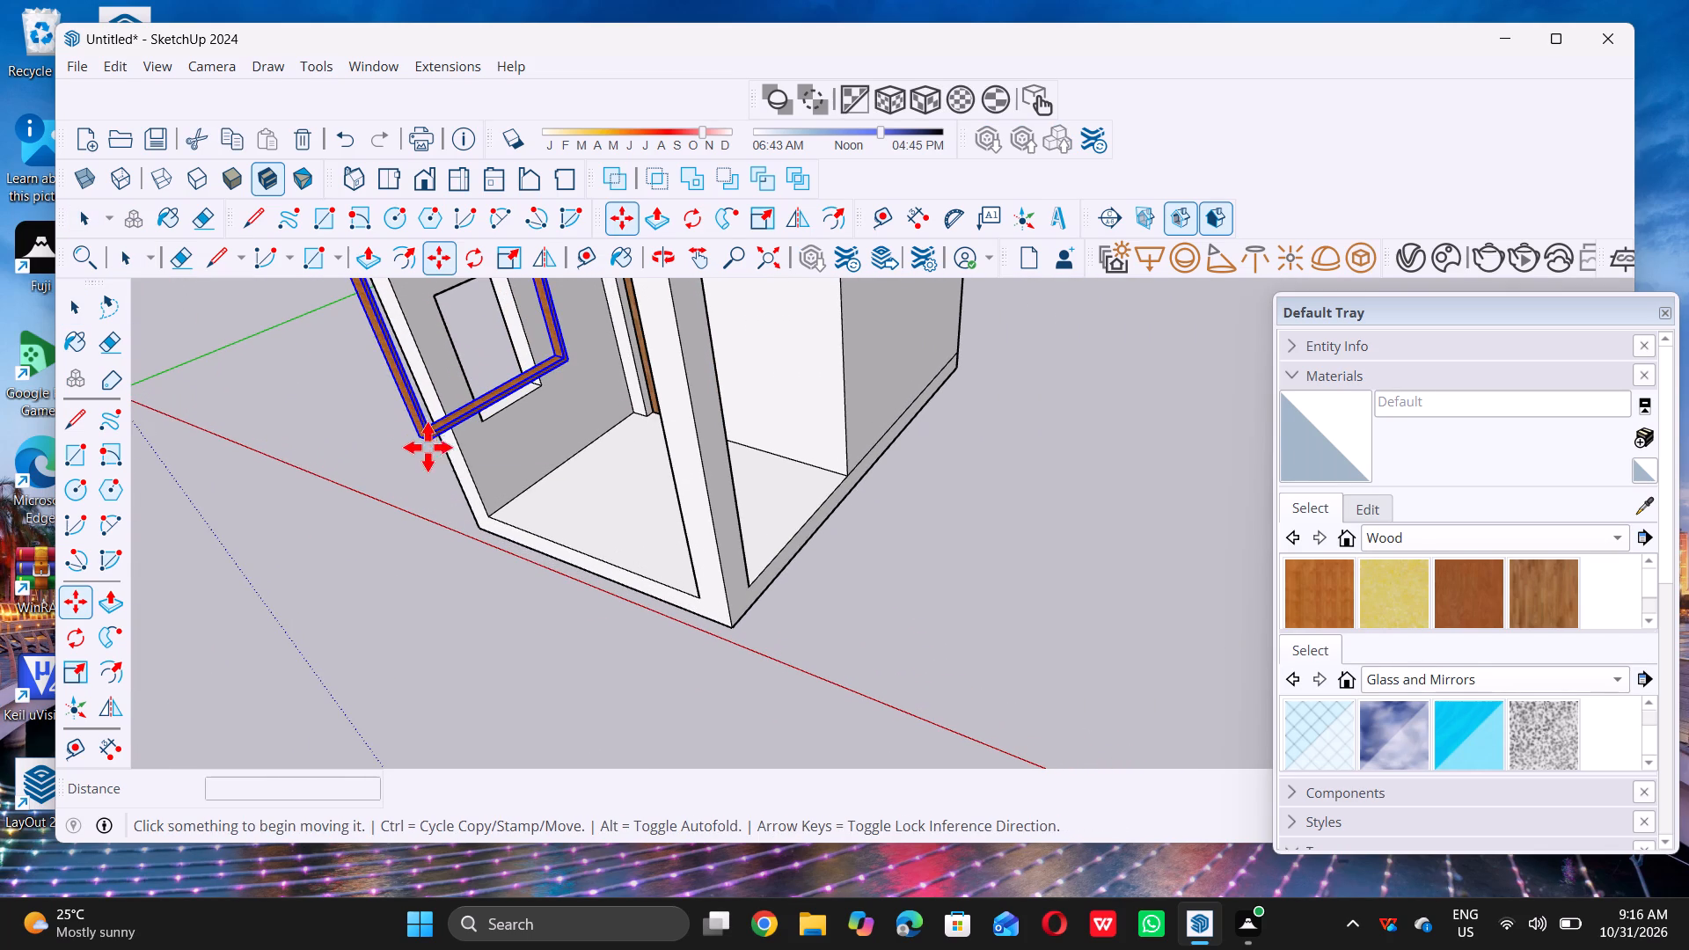
{"action": "scroll", "coordinate": [428, 447], "scroll_direction": "down", "scroll_amount": 3}
{"action": "scroll", "coordinate": [487, 398], "scroll_direction": "up", "scroll_amount": 18}
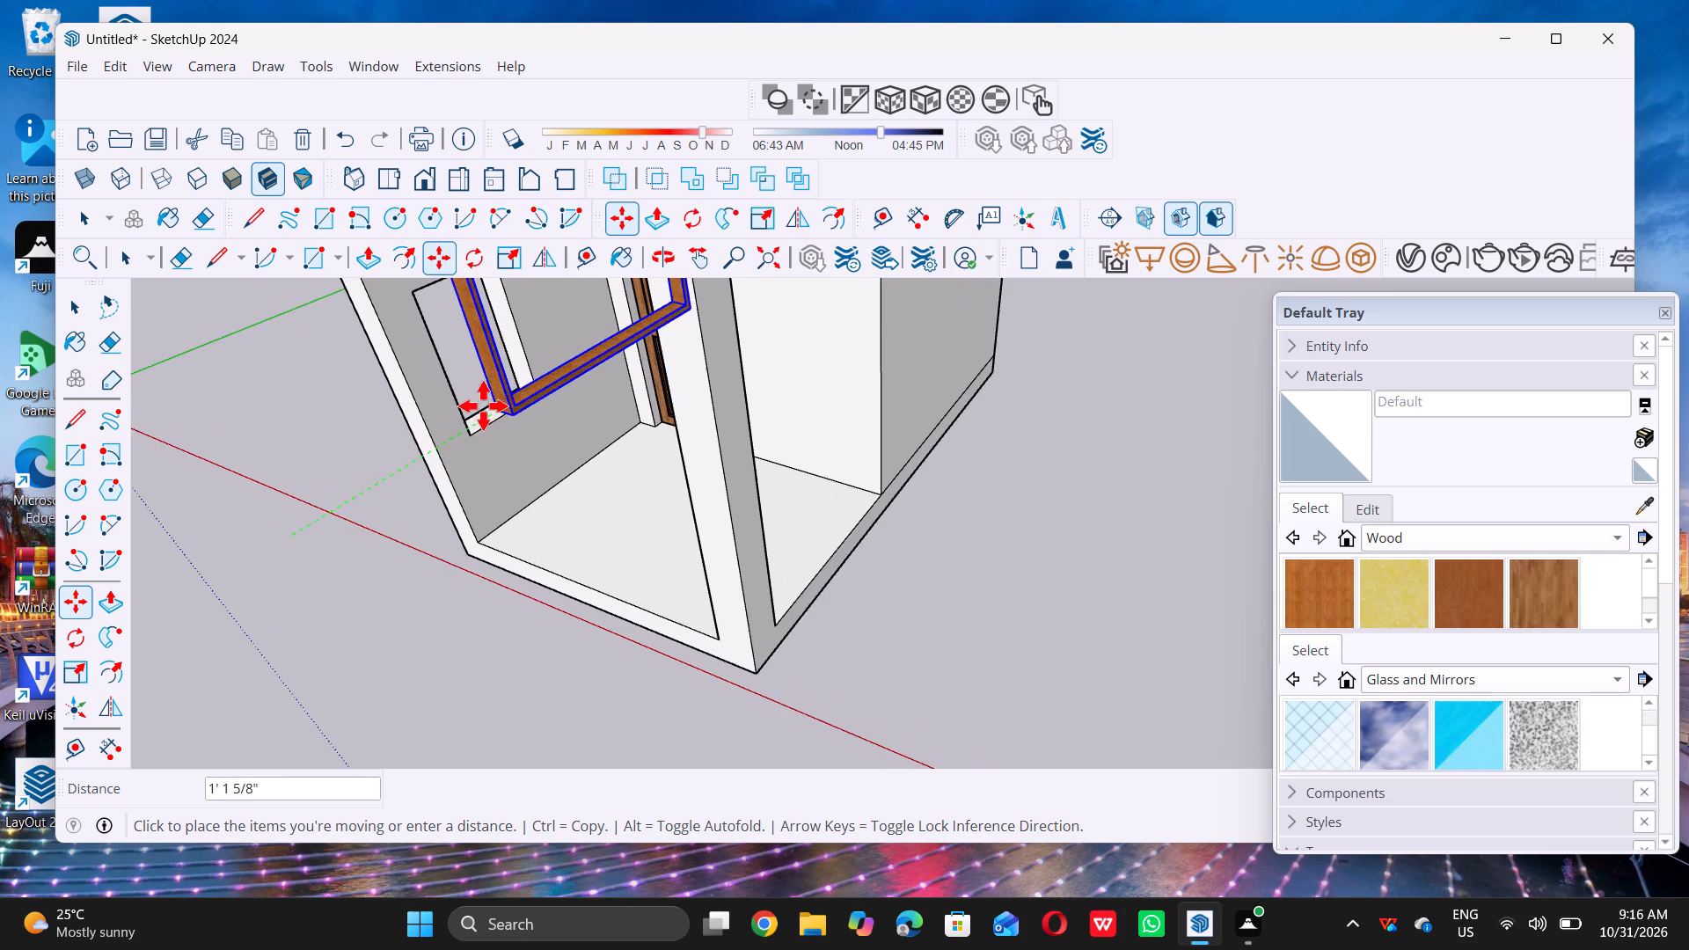
{"action": "scroll", "coordinate": [483, 406], "scroll_direction": "up", "scroll_amount": 20}
{"action": "scroll", "coordinate": [483, 406], "scroll_direction": "up", "scroll_amount": 5}
{"action": "middle_click_drag", "start_coordinate": [477, 428], "coordinate": [422, 533]}
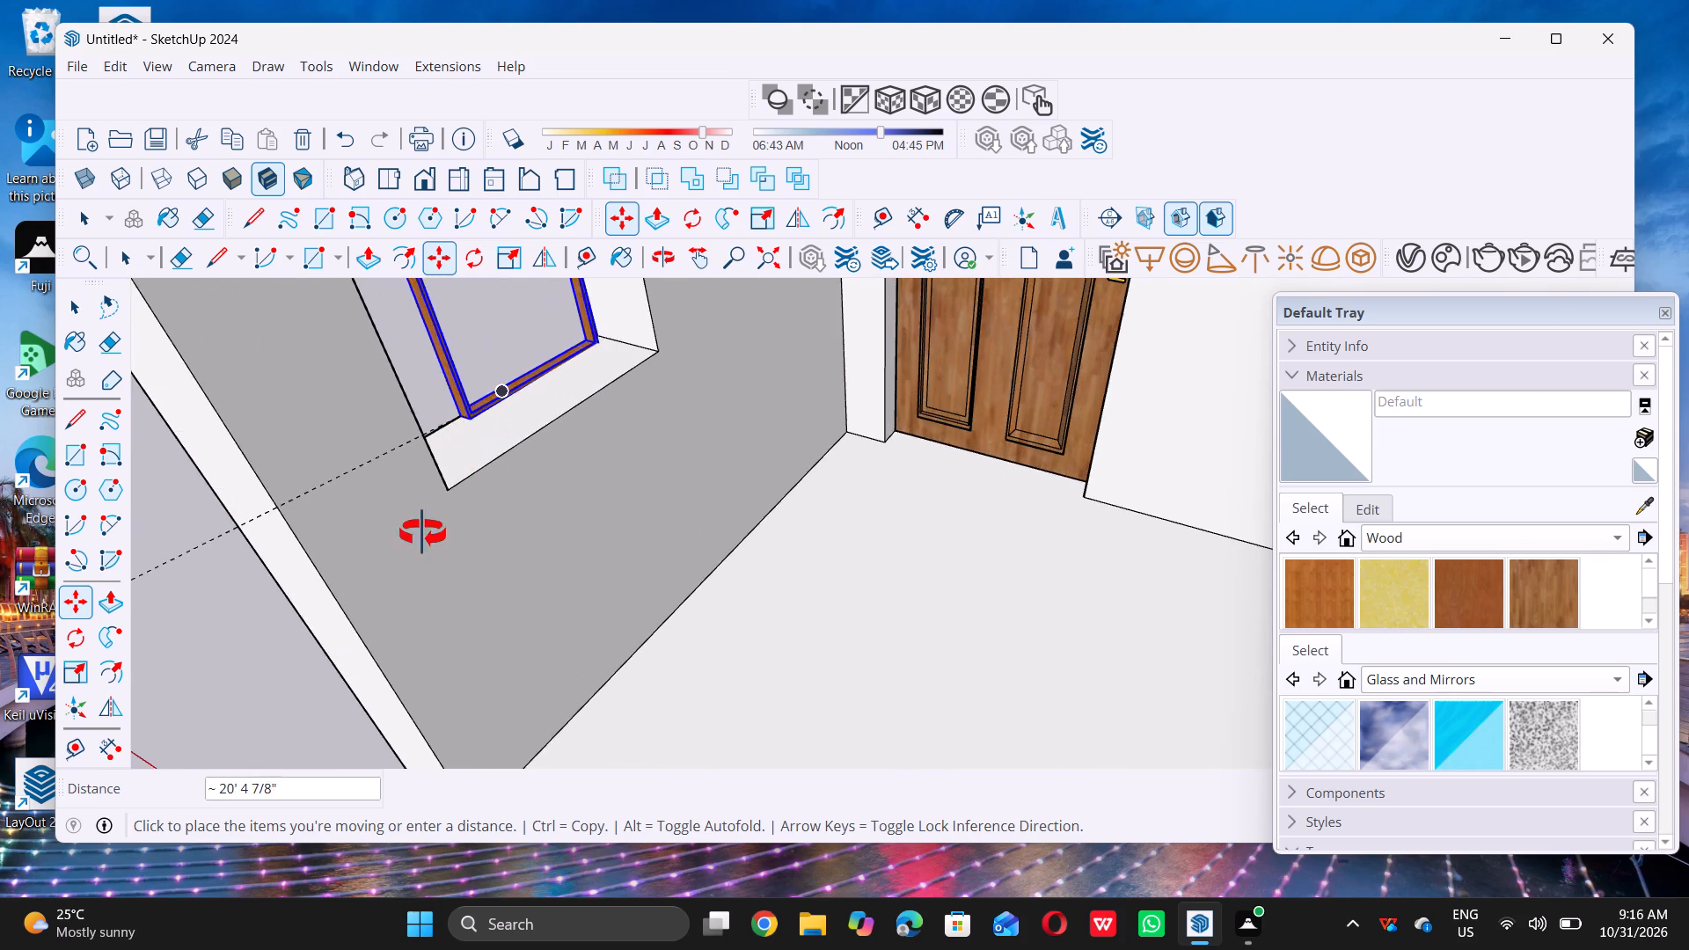
{"action": "middle_click_drag", "start_coordinate": [422, 533], "coordinate": [340, 555]}
{"action": "scroll", "coordinate": [415, 489], "scroll_direction": "up", "scroll_amount": 6}
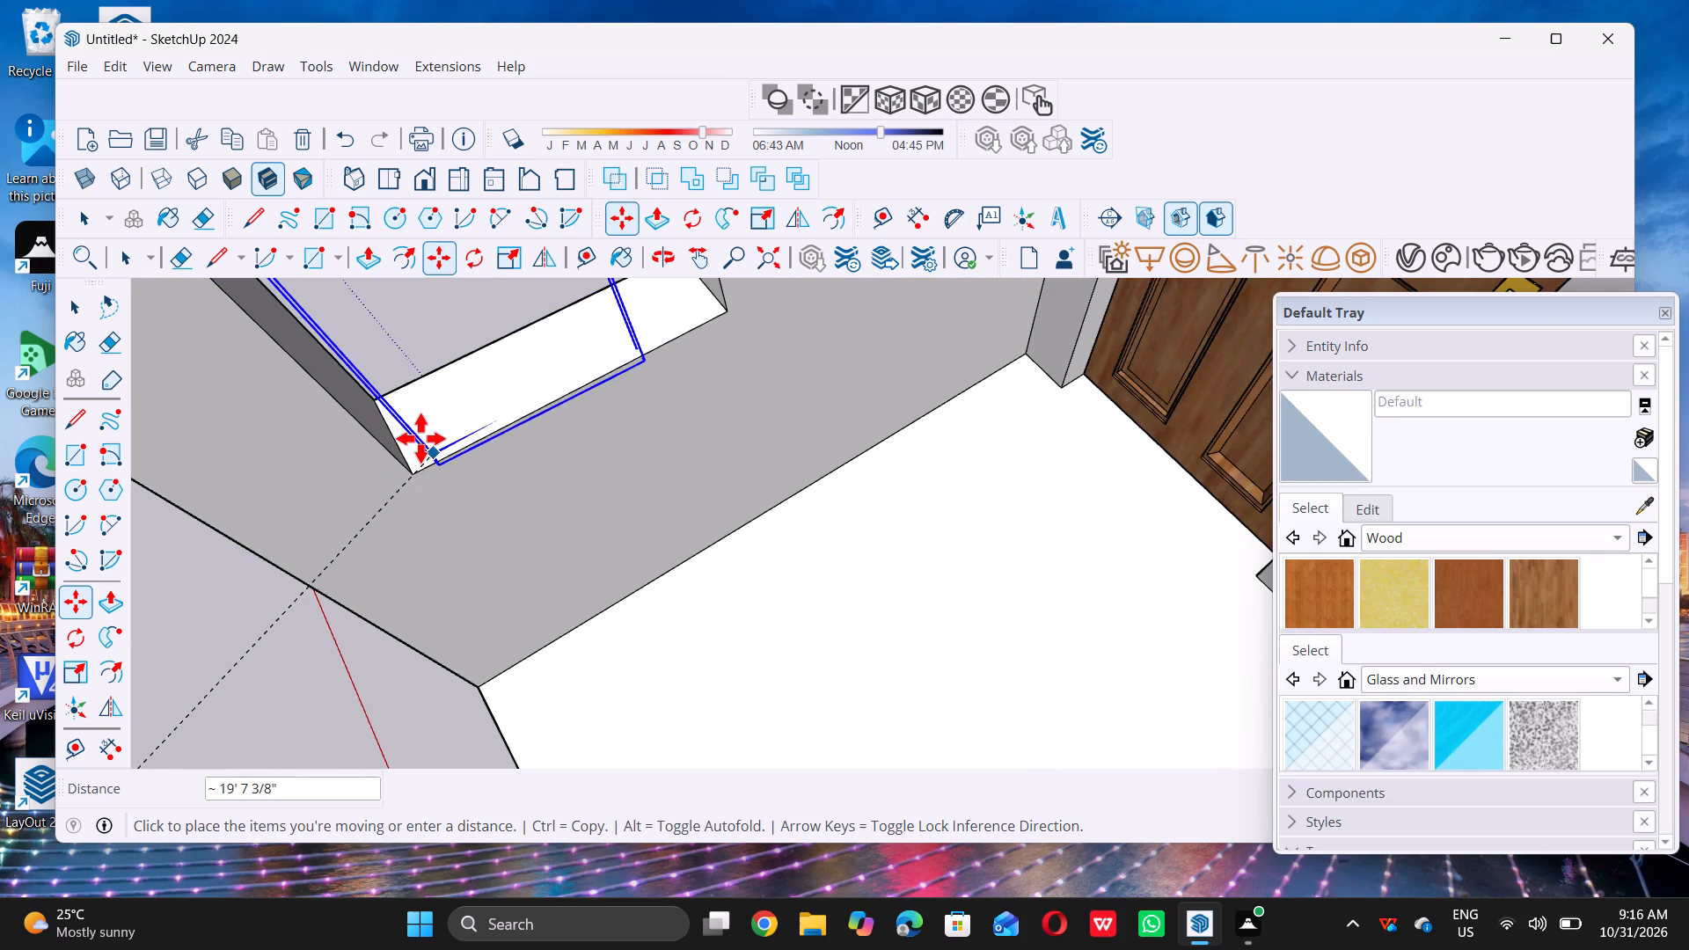
{"action": "scroll", "coordinate": [416, 449], "scroll_direction": "up", "scroll_amount": 20}
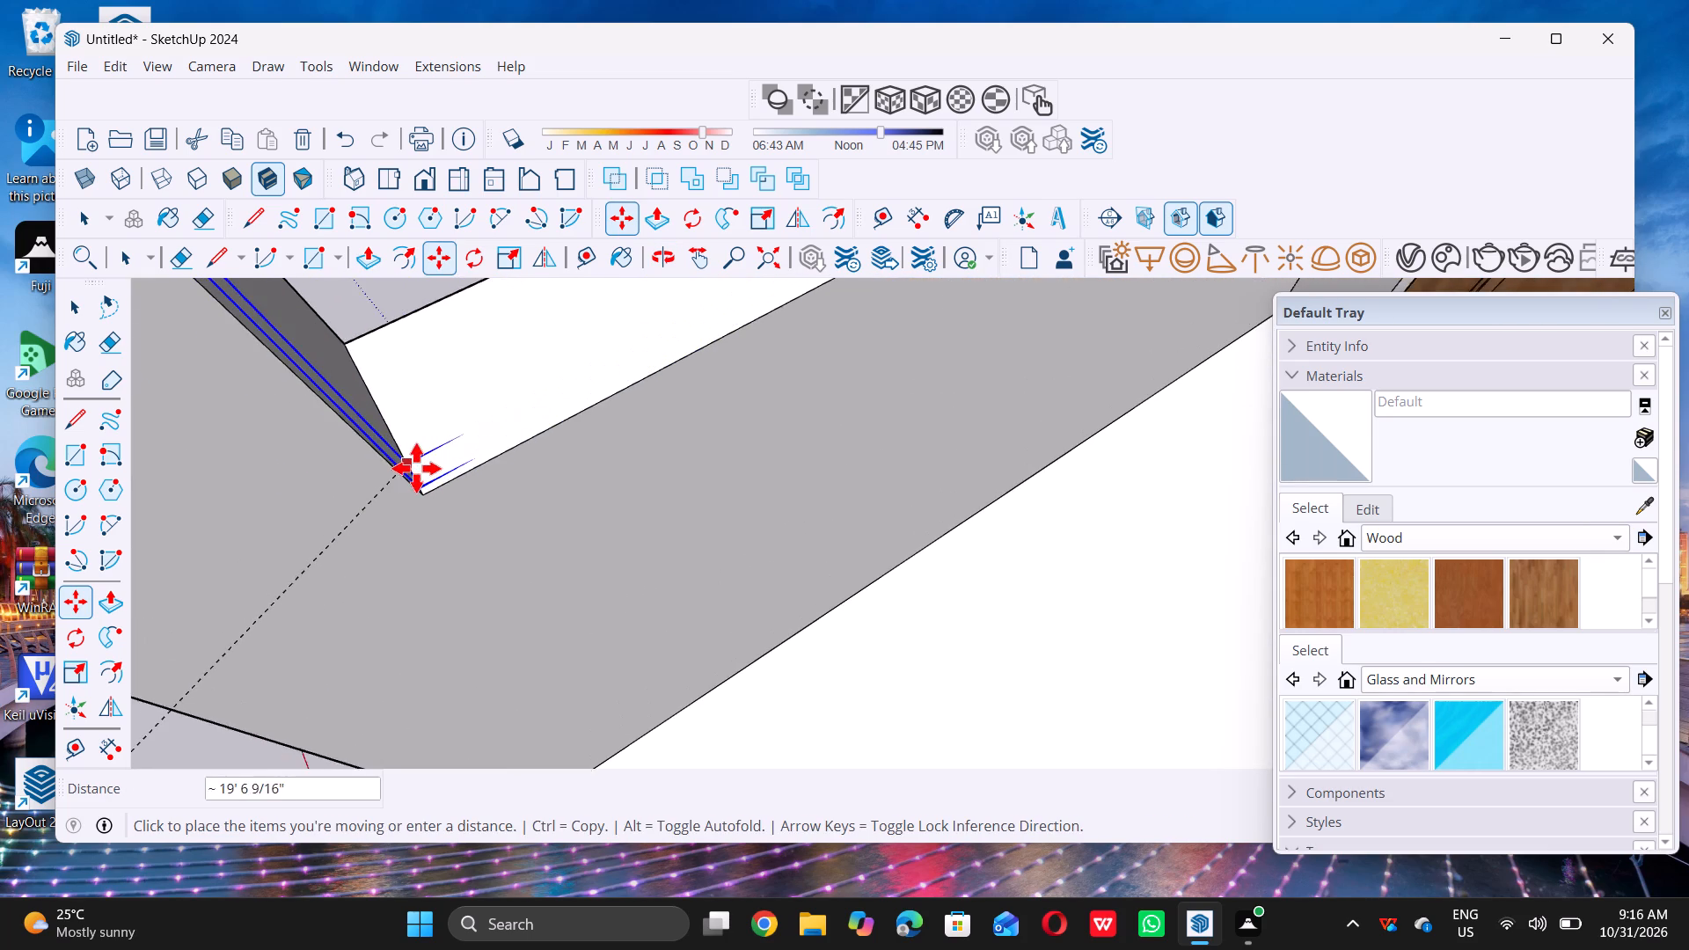
{"action": "scroll", "coordinate": [416, 468], "scroll_direction": "up", "scroll_amount": 4}
{"action": "scroll", "coordinate": [420, 507], "scroll_direction": "down", "scroll_amount": 6}
{"action": "middle_click_drag", "start_coordinate": [421, 505], "coordinate": [387, 388]}
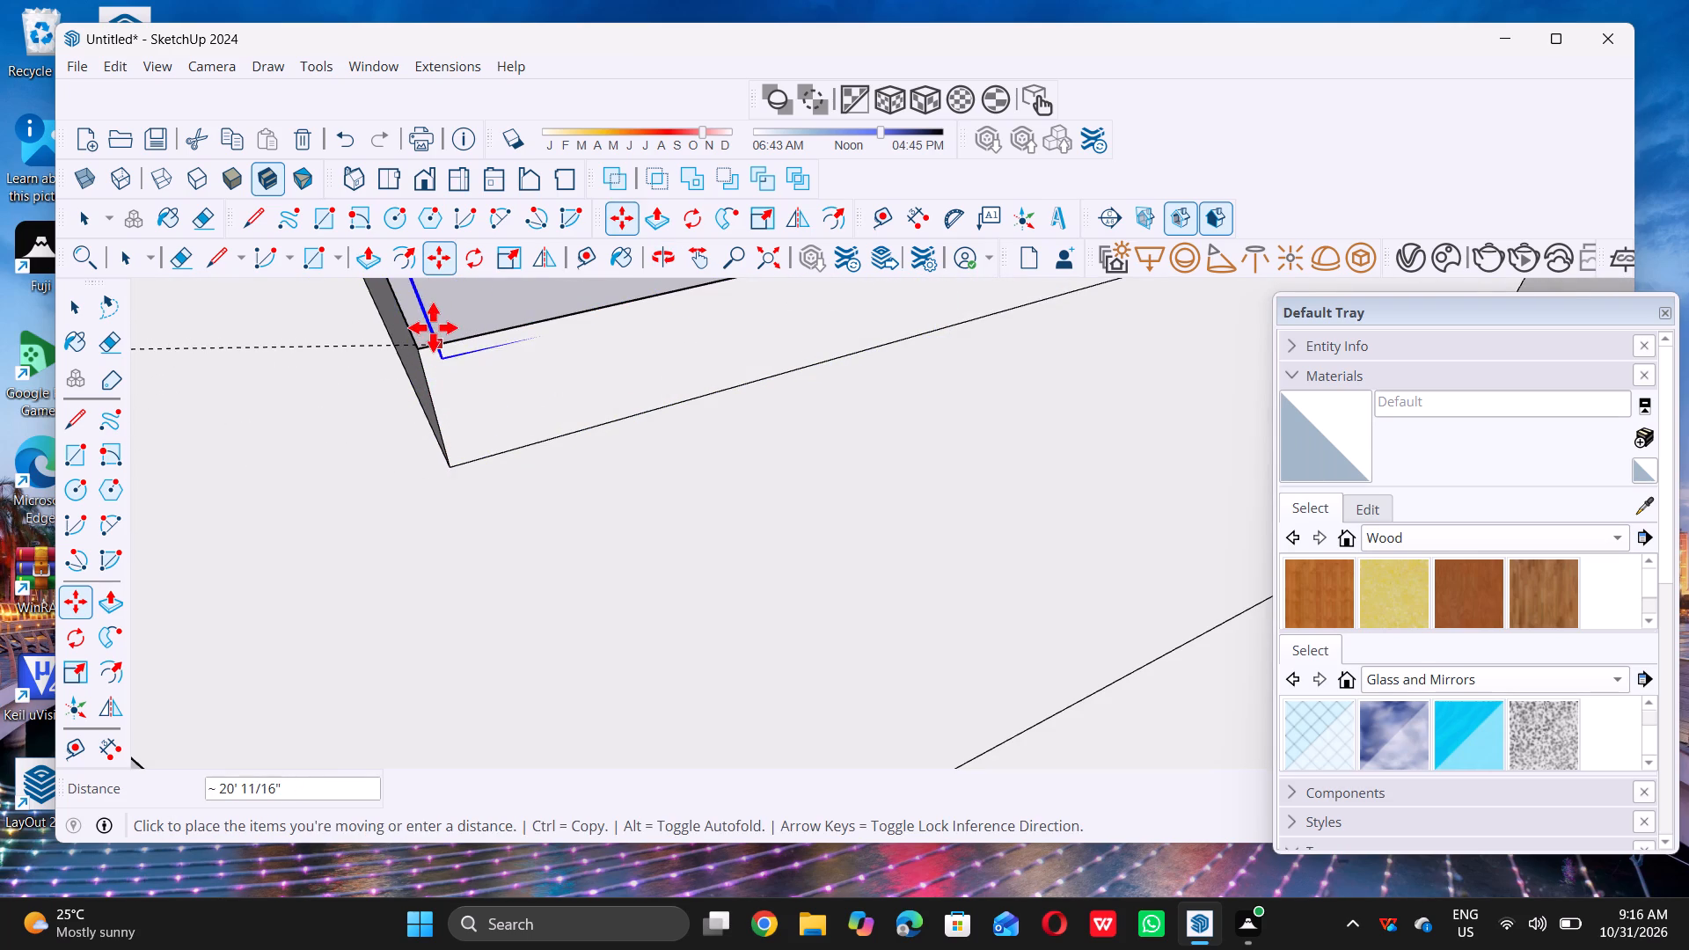
{"action": "scroll", "coordinate": [433, 327], "scroll_direction": "down", "scroll_amount": 16}
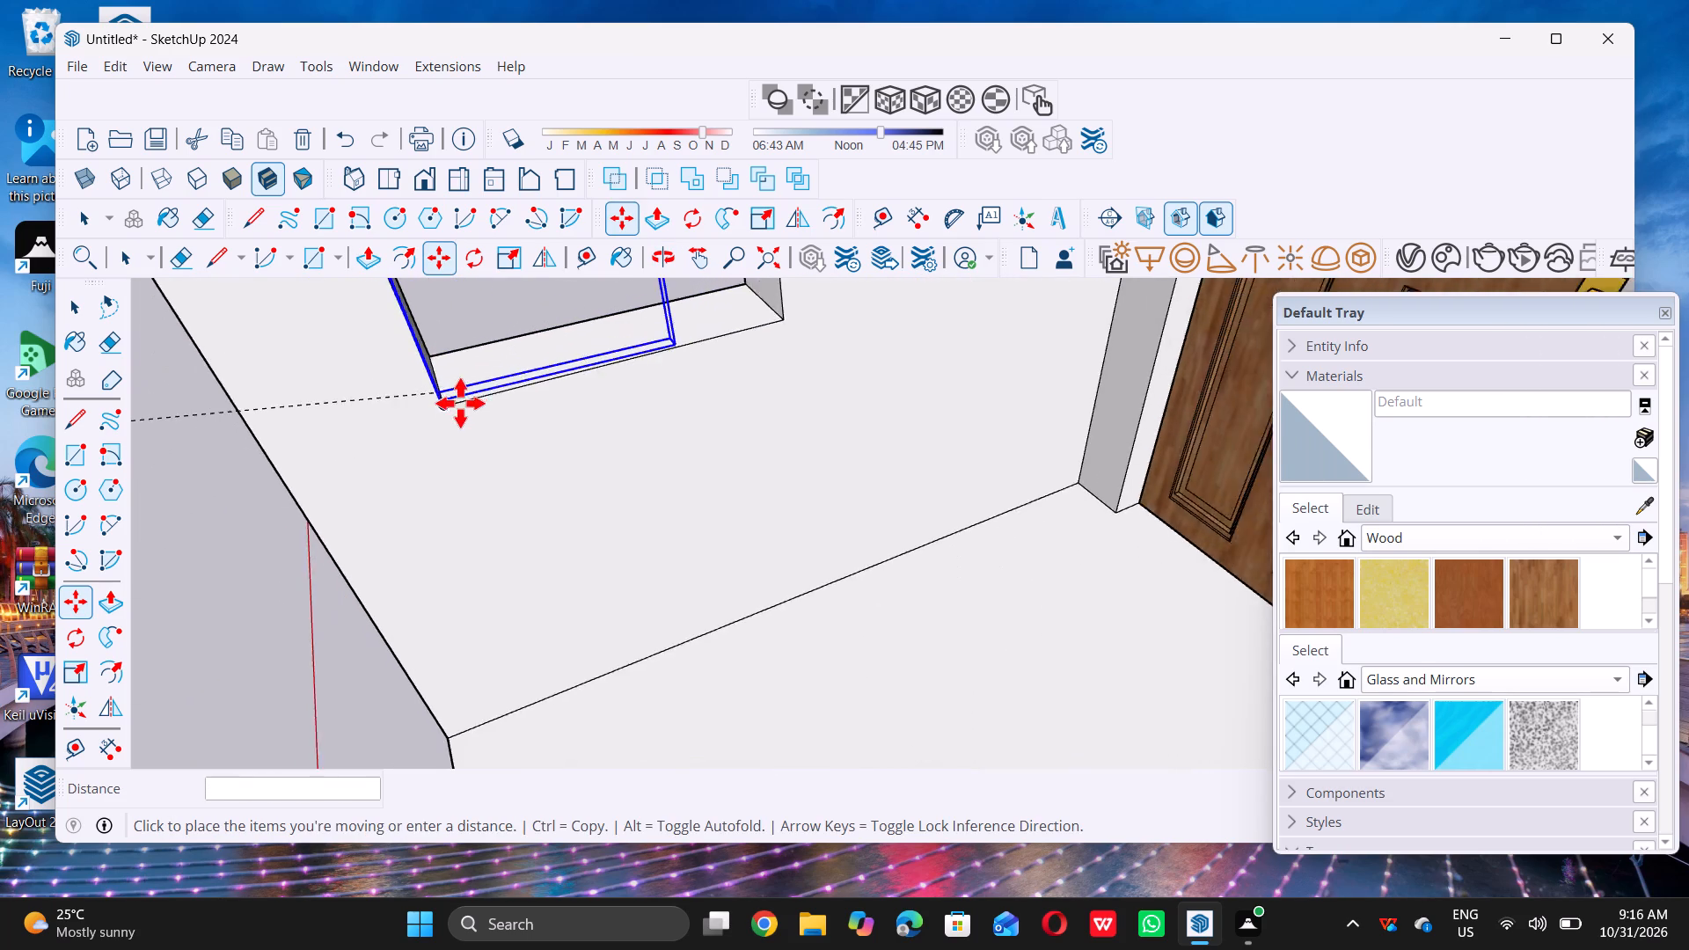
{"action": "scroll", "coordinate": [460, 403], "scroll_direction": "down", "scroll_amount": 7}
{"action": "middle_click_drag", "start_coordinate": [490, 450], "coordinate": [472, 329]}
{"action": "middle_click_drag", "start_coordinate": [472, 329], "coordinate": [400, 345]}
{"action": "scroll", "coordinate": [413, 372], "scroll_direction": "down", "scroll_amount": 13}
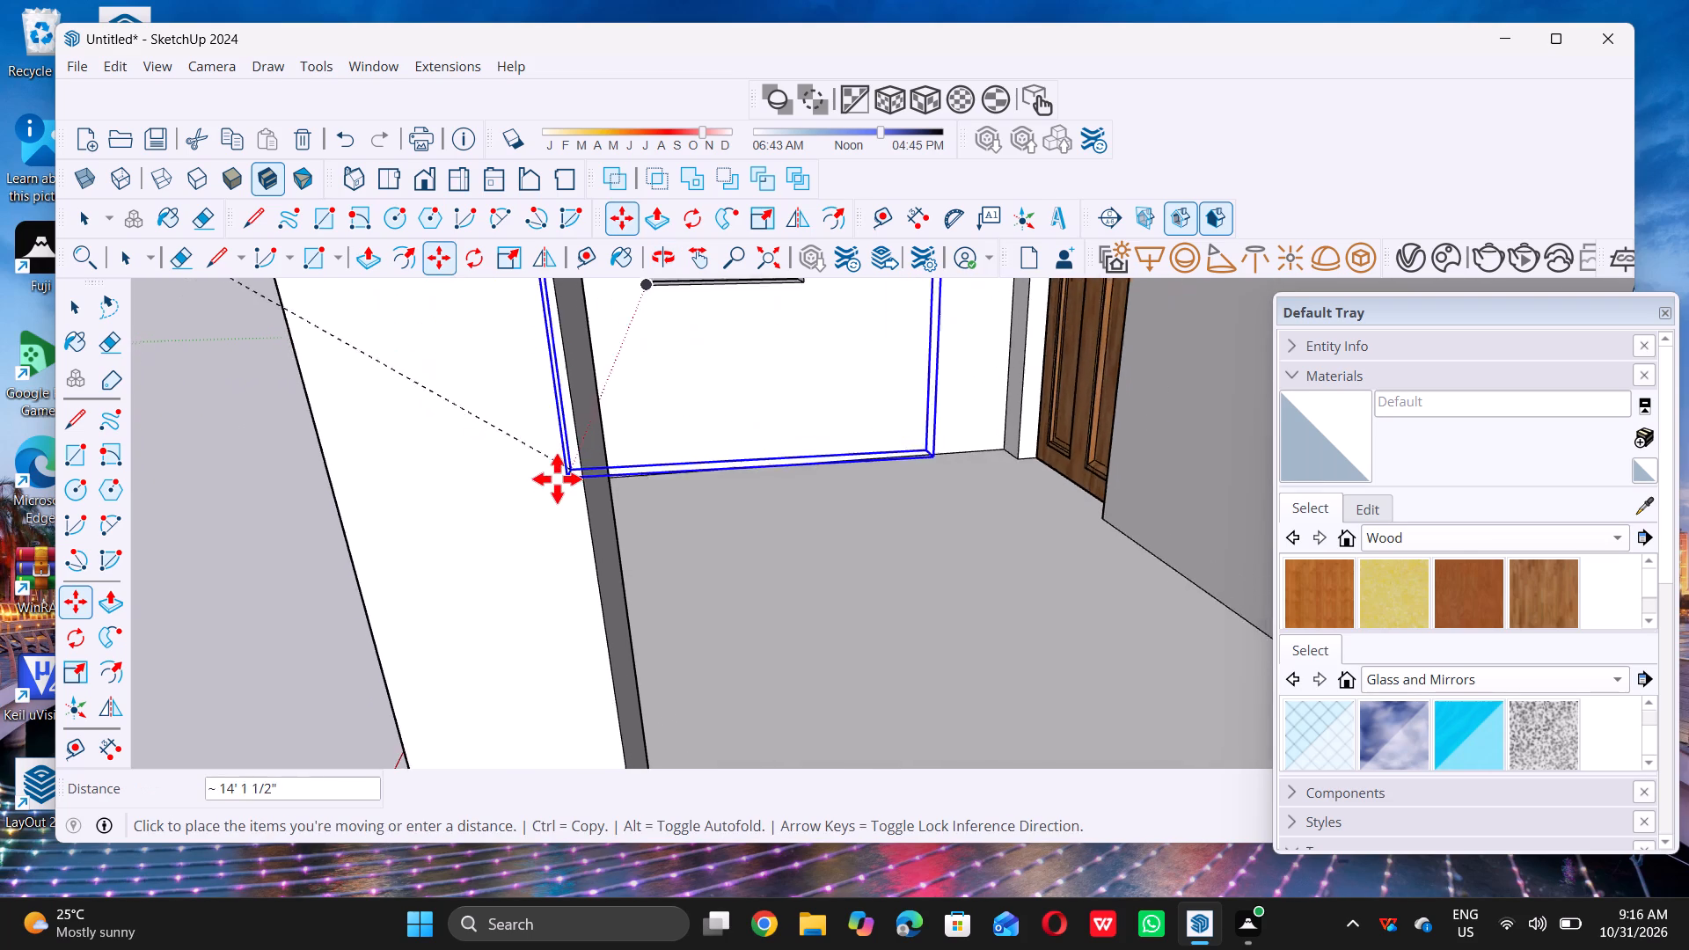
{"action": "scroll", "coordinate": [557, 479], "scroll_direction": "down", "scroll_amount": 20}
{"action": "scroll", "coordinate": [557, 479], "scroll_direction": "down", "scroll_amount": 4}
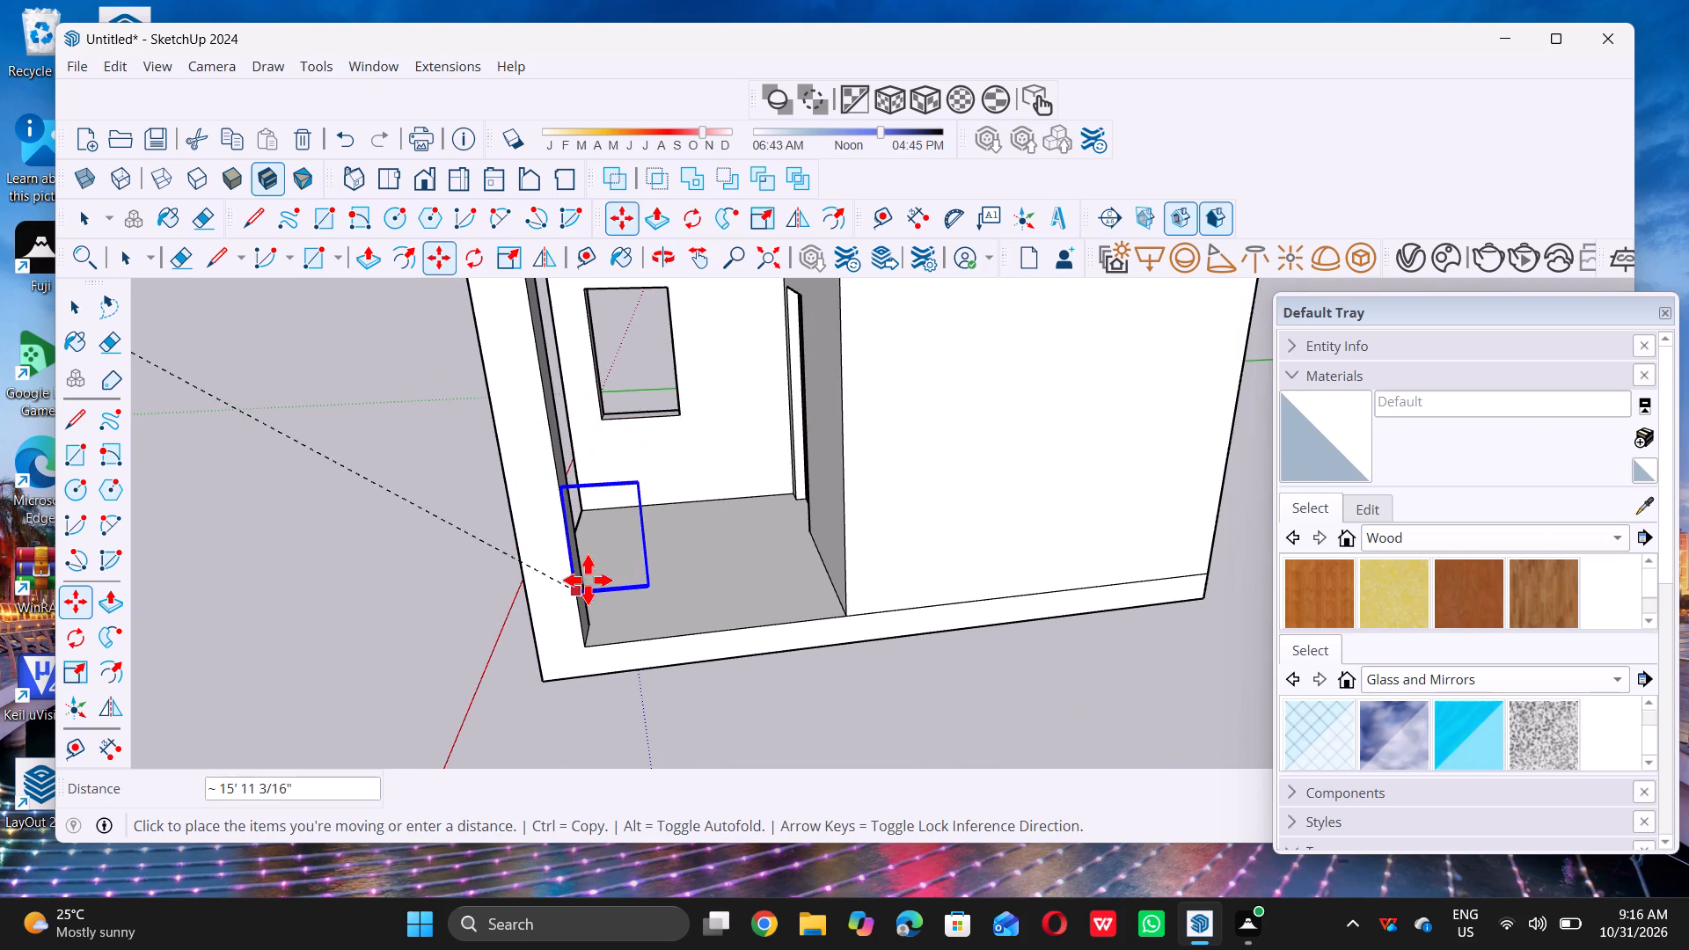
{"action": "scroll", "coordinate": [619, 387], "scroll_direction": "up", "scroll_amount": 11}
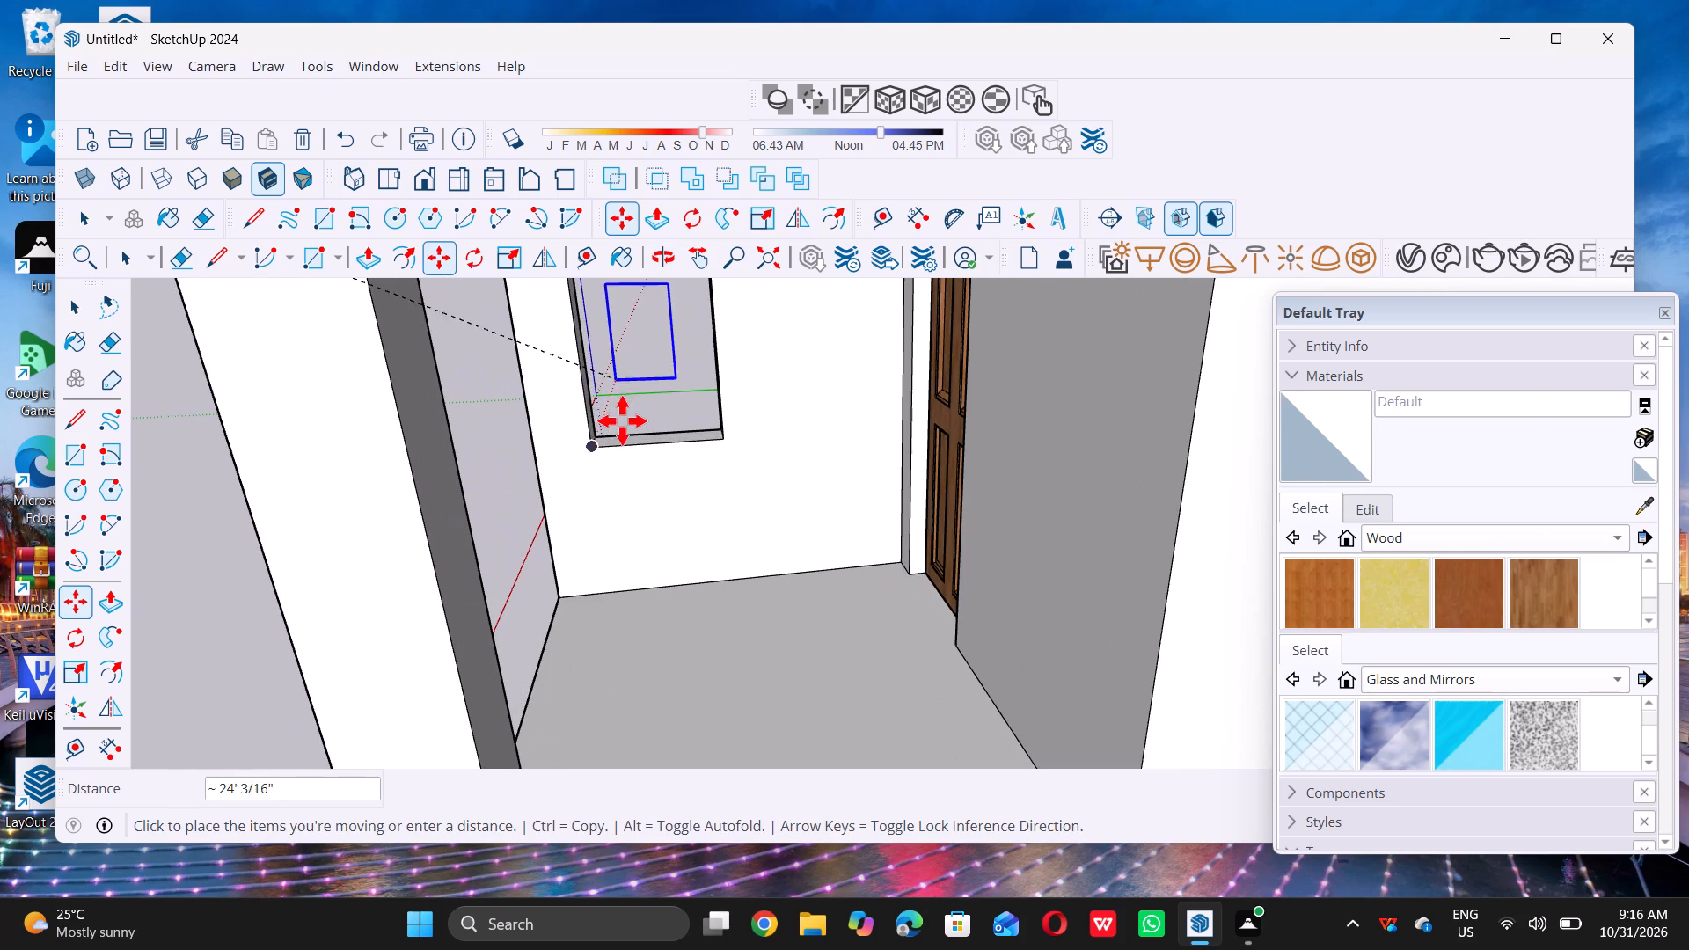
{"action": "double_click", "coordinate": [626, 397]}
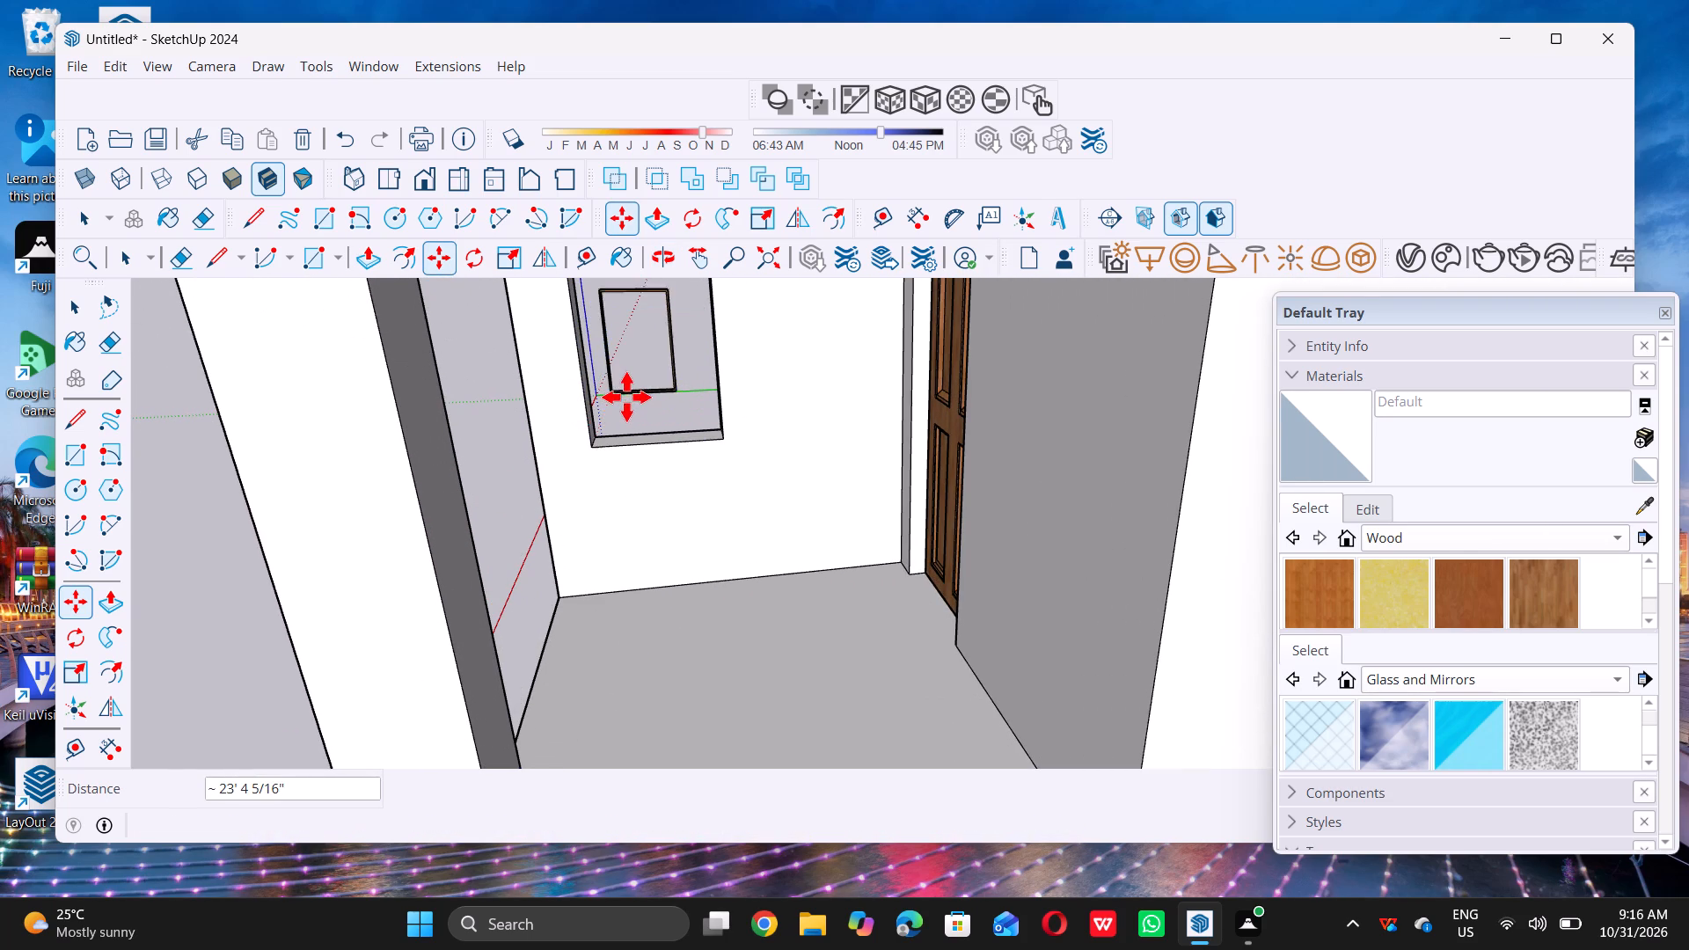
Start moving the window by its lower corner toward the lower corner of the porch wall opening.
{"action": "scroll", "coordinate": [618, 394], "scroll_direction": "up", "scroll_amount": 18}
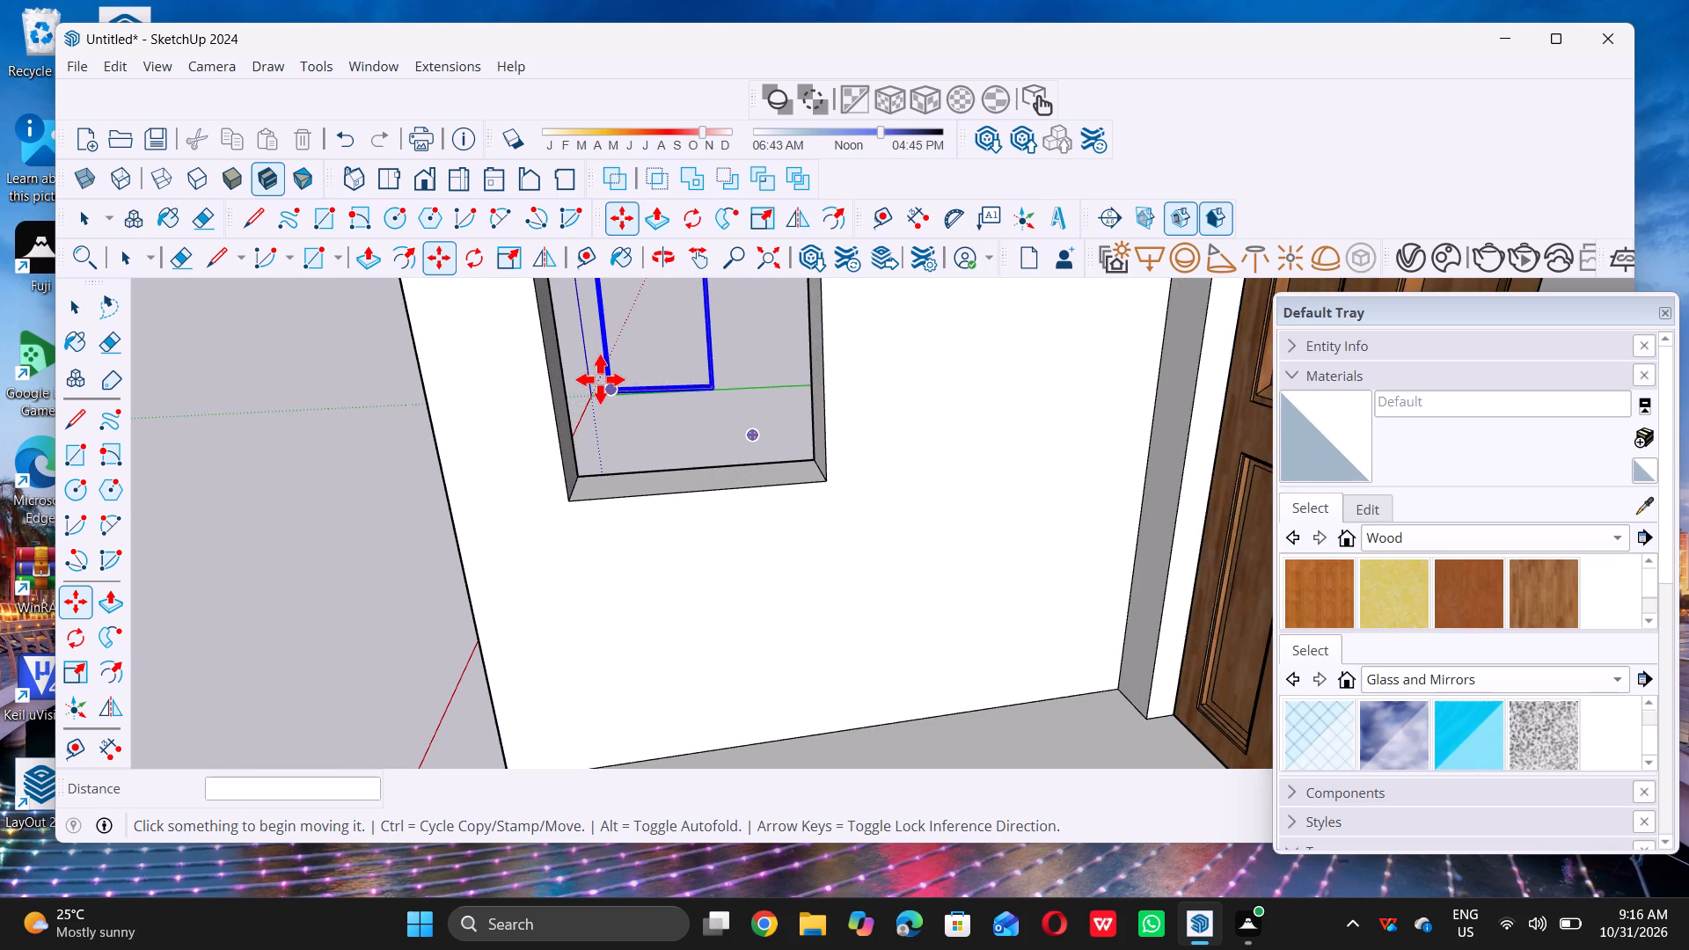
{"action": "scroll", "coordinate": [600, 379], "scroll_direction": "up", "scroll_amount": 1}
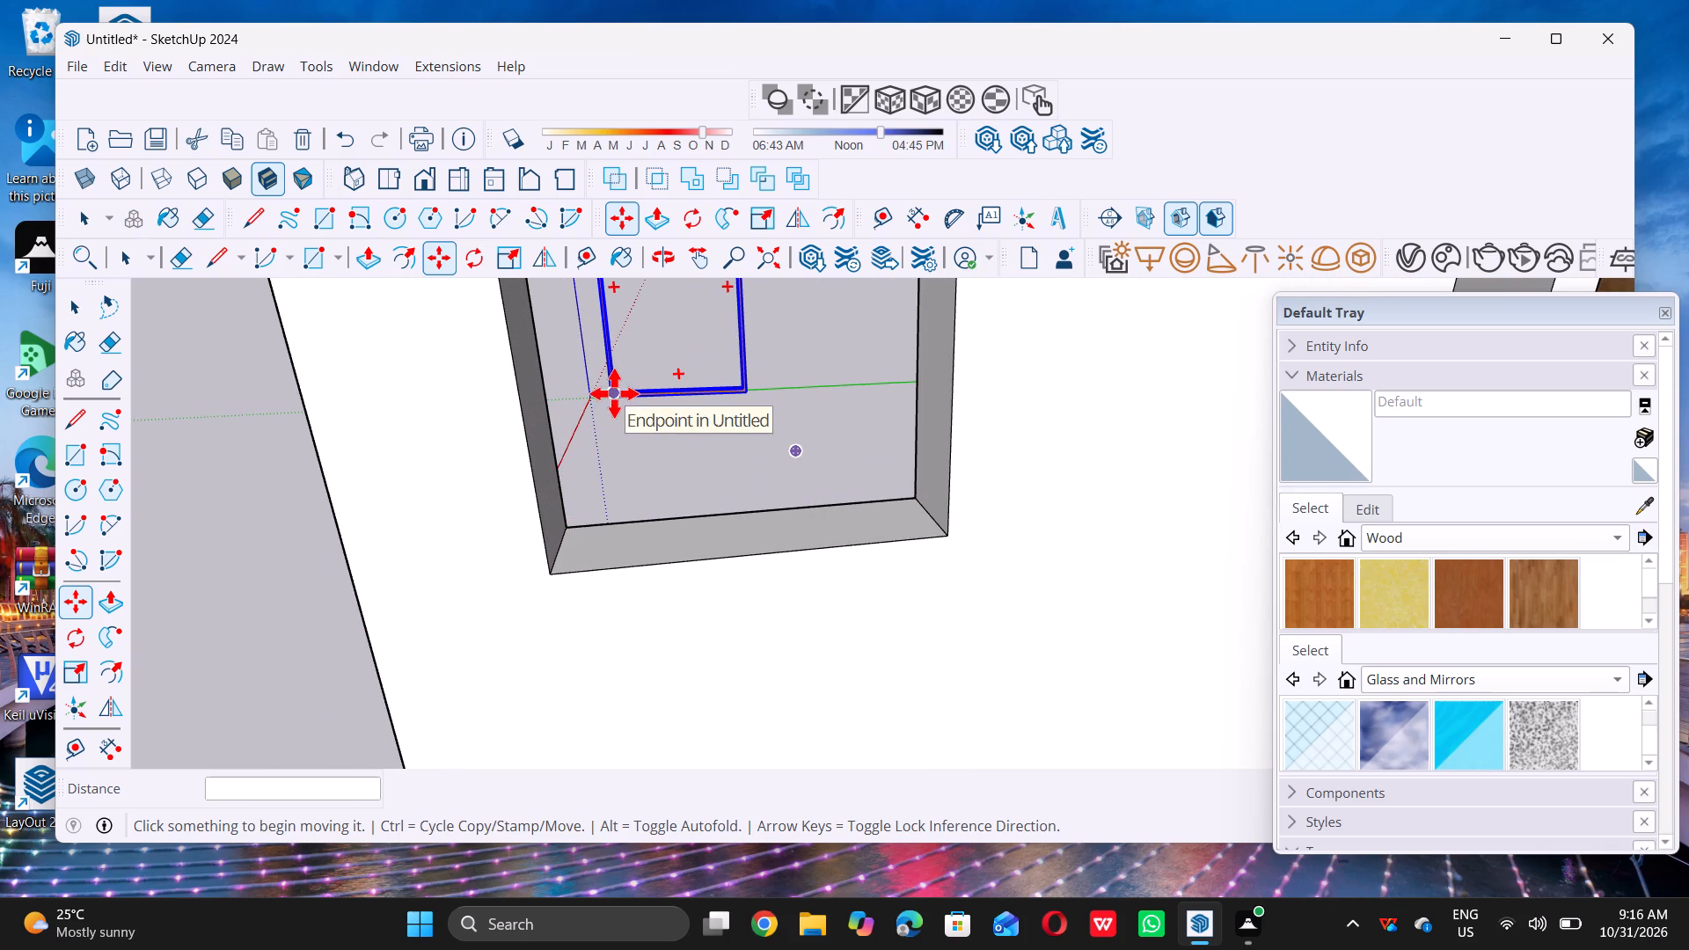
{"action": "left_click", "coordinate": [614, 390]}
{"action": "middle_click", "coordinate": [614, 390]}
{"action": "double_click", "coordinate": [614, 390]}
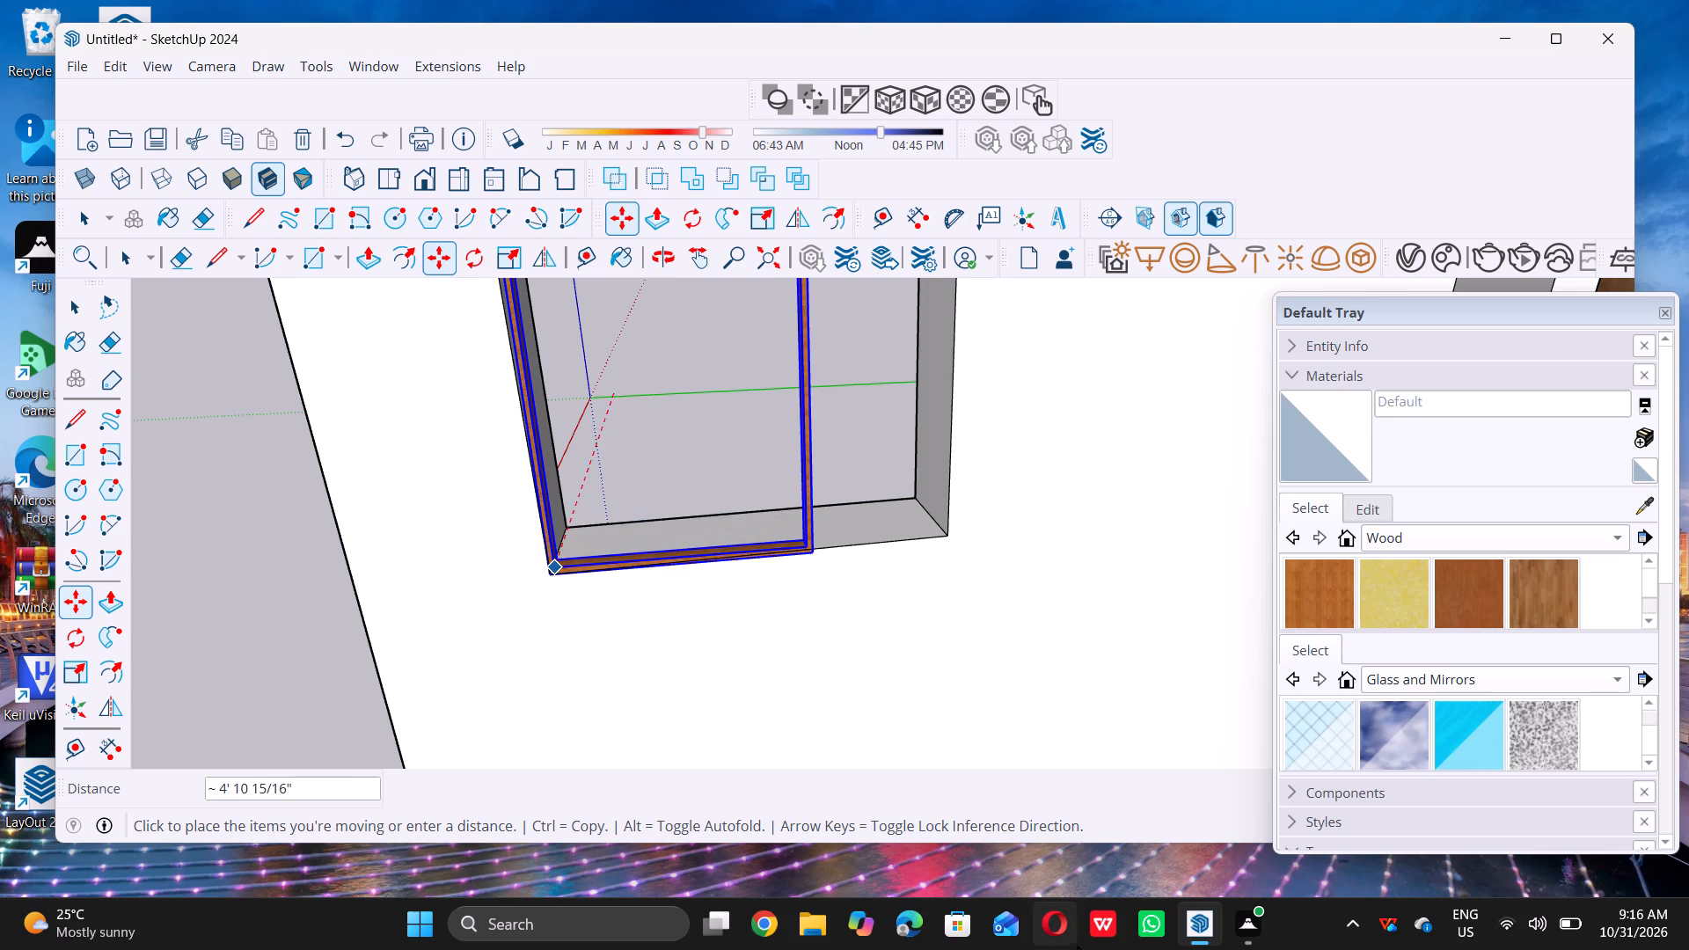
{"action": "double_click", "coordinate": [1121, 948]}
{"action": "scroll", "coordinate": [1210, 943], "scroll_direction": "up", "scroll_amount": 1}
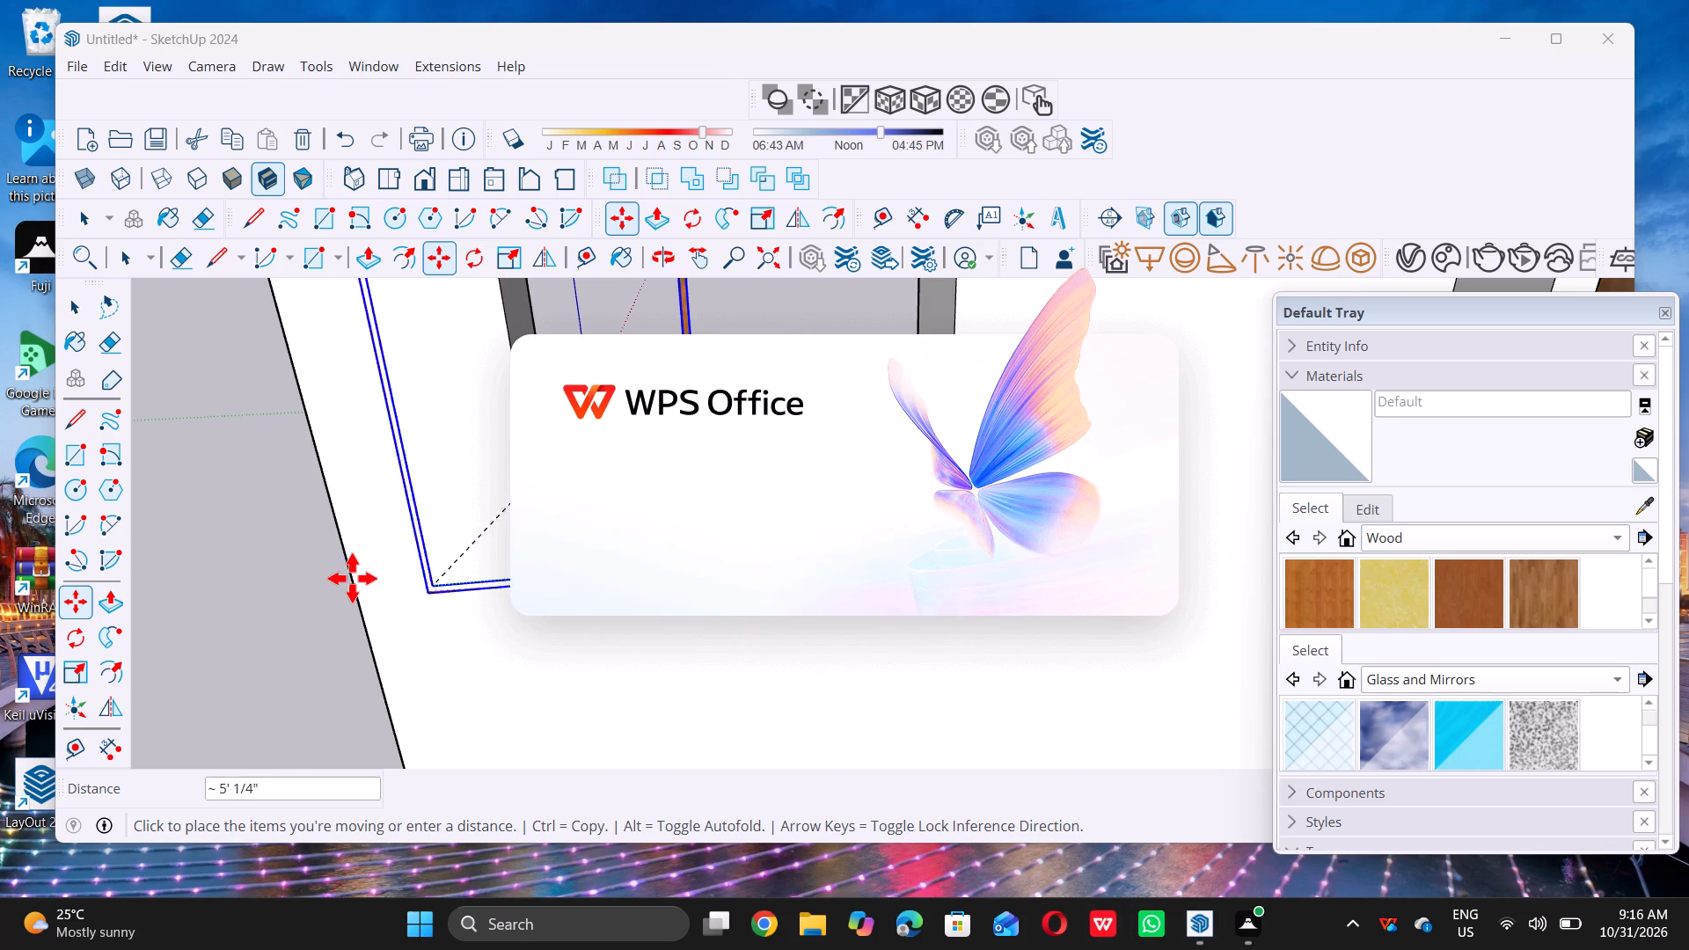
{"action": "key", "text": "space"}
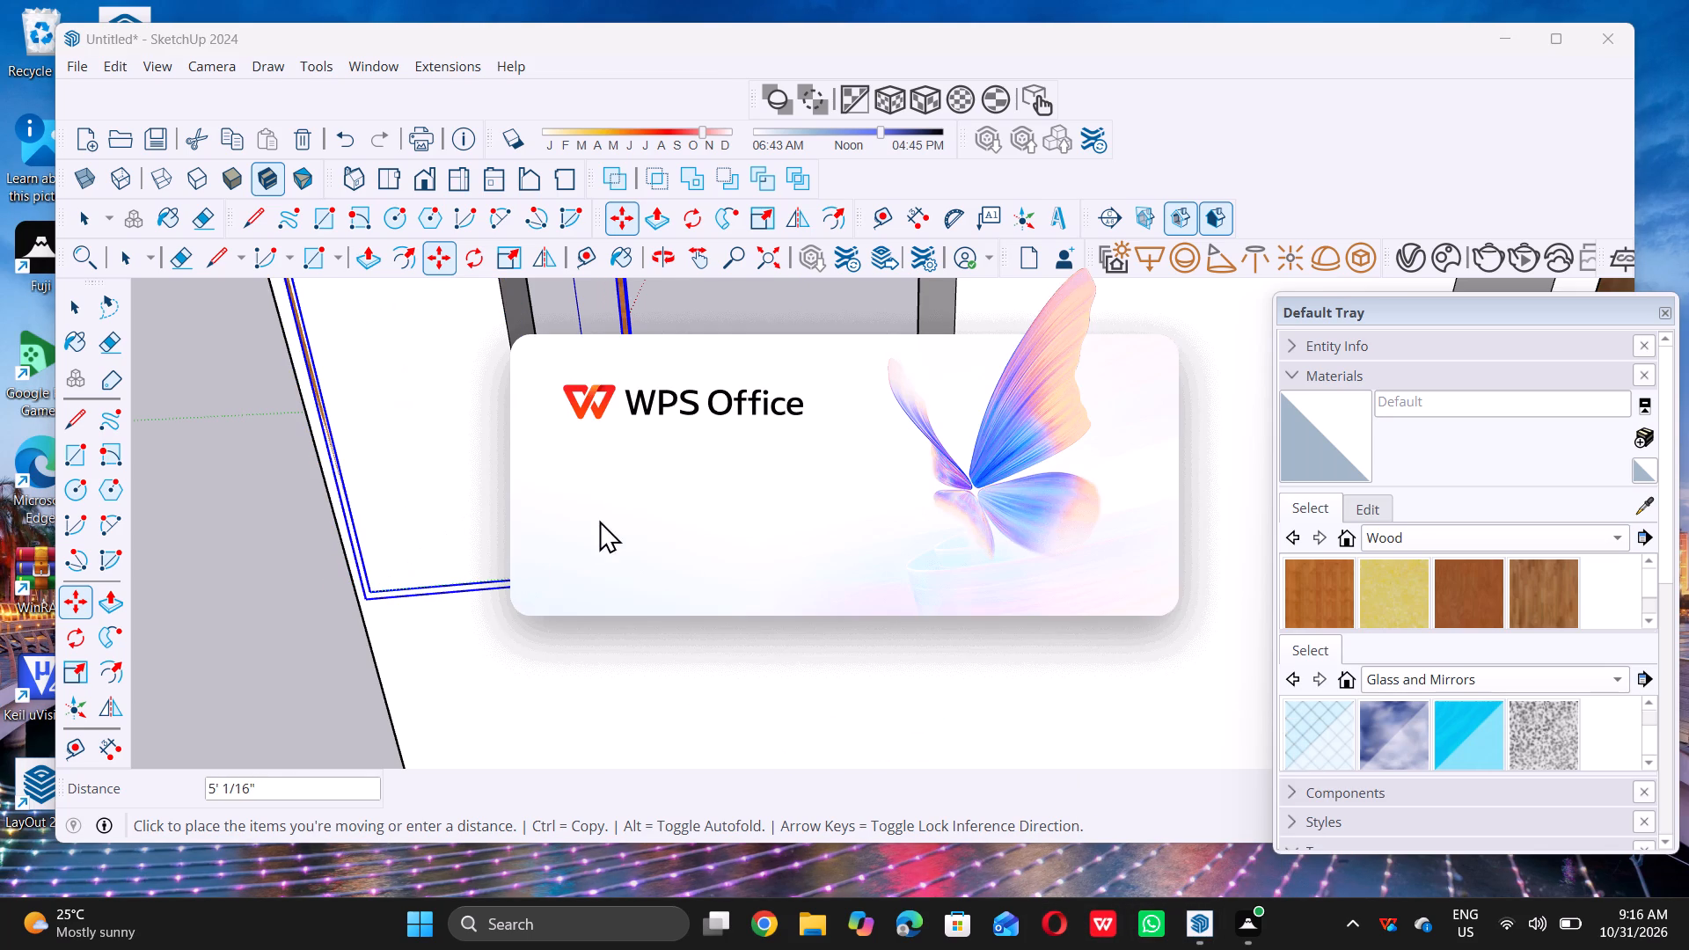
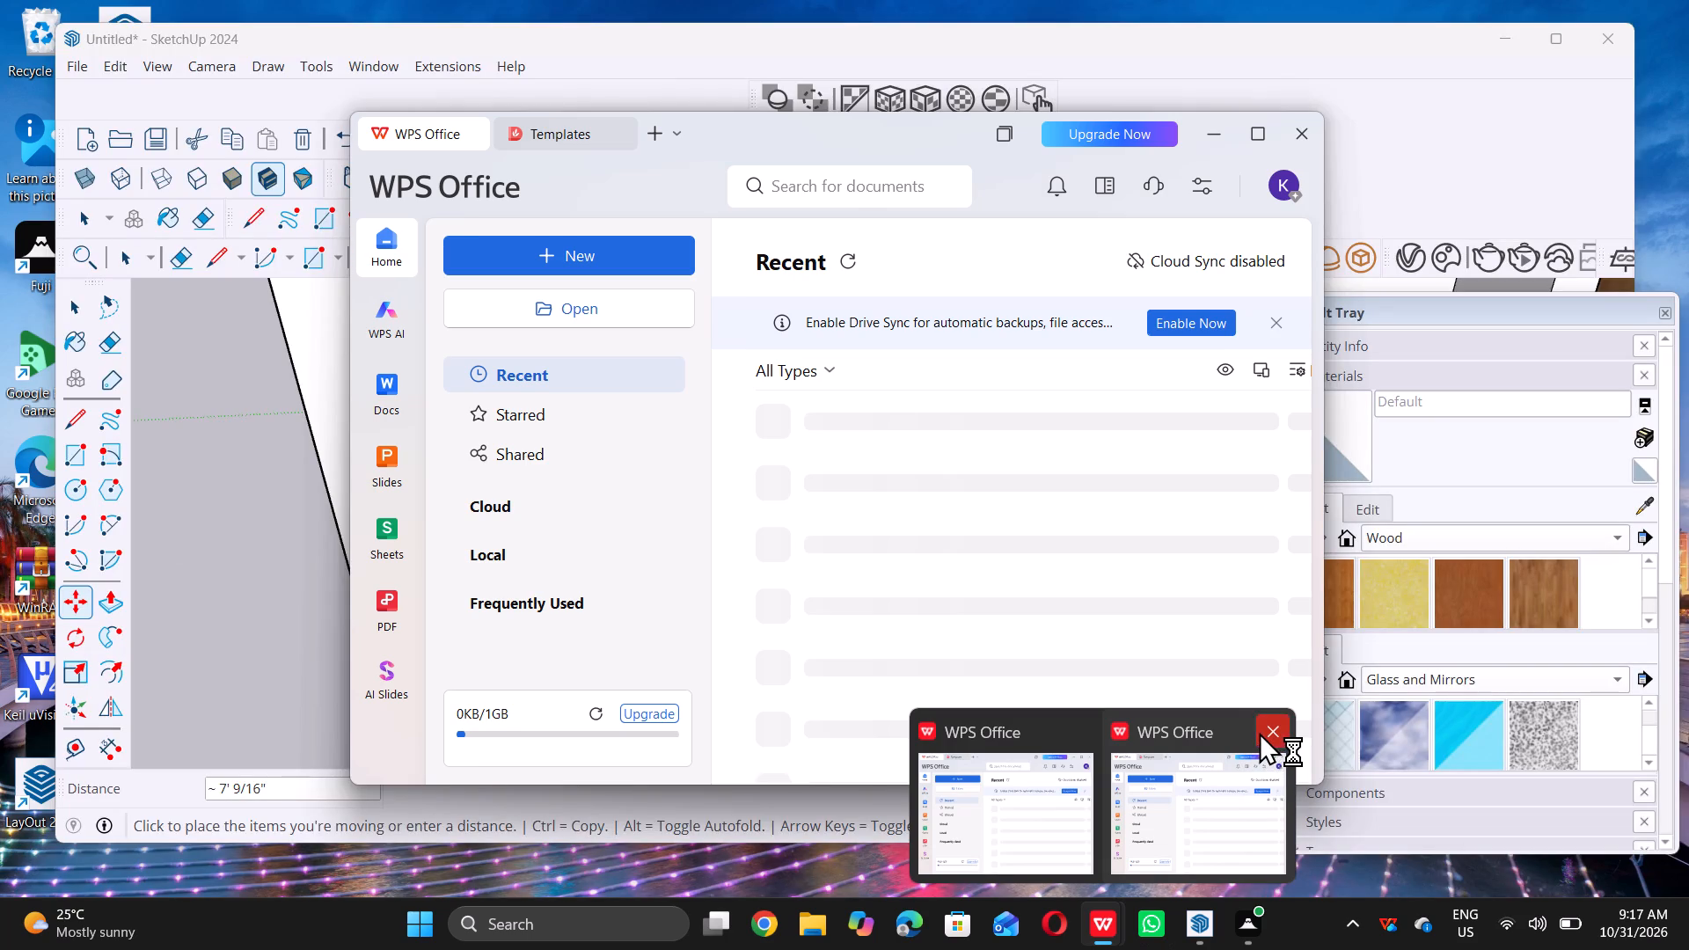
Close the stray WPS Office windows covering the SketchUp model.
{"action": "double_click", "coordinate": [1259, 732]}
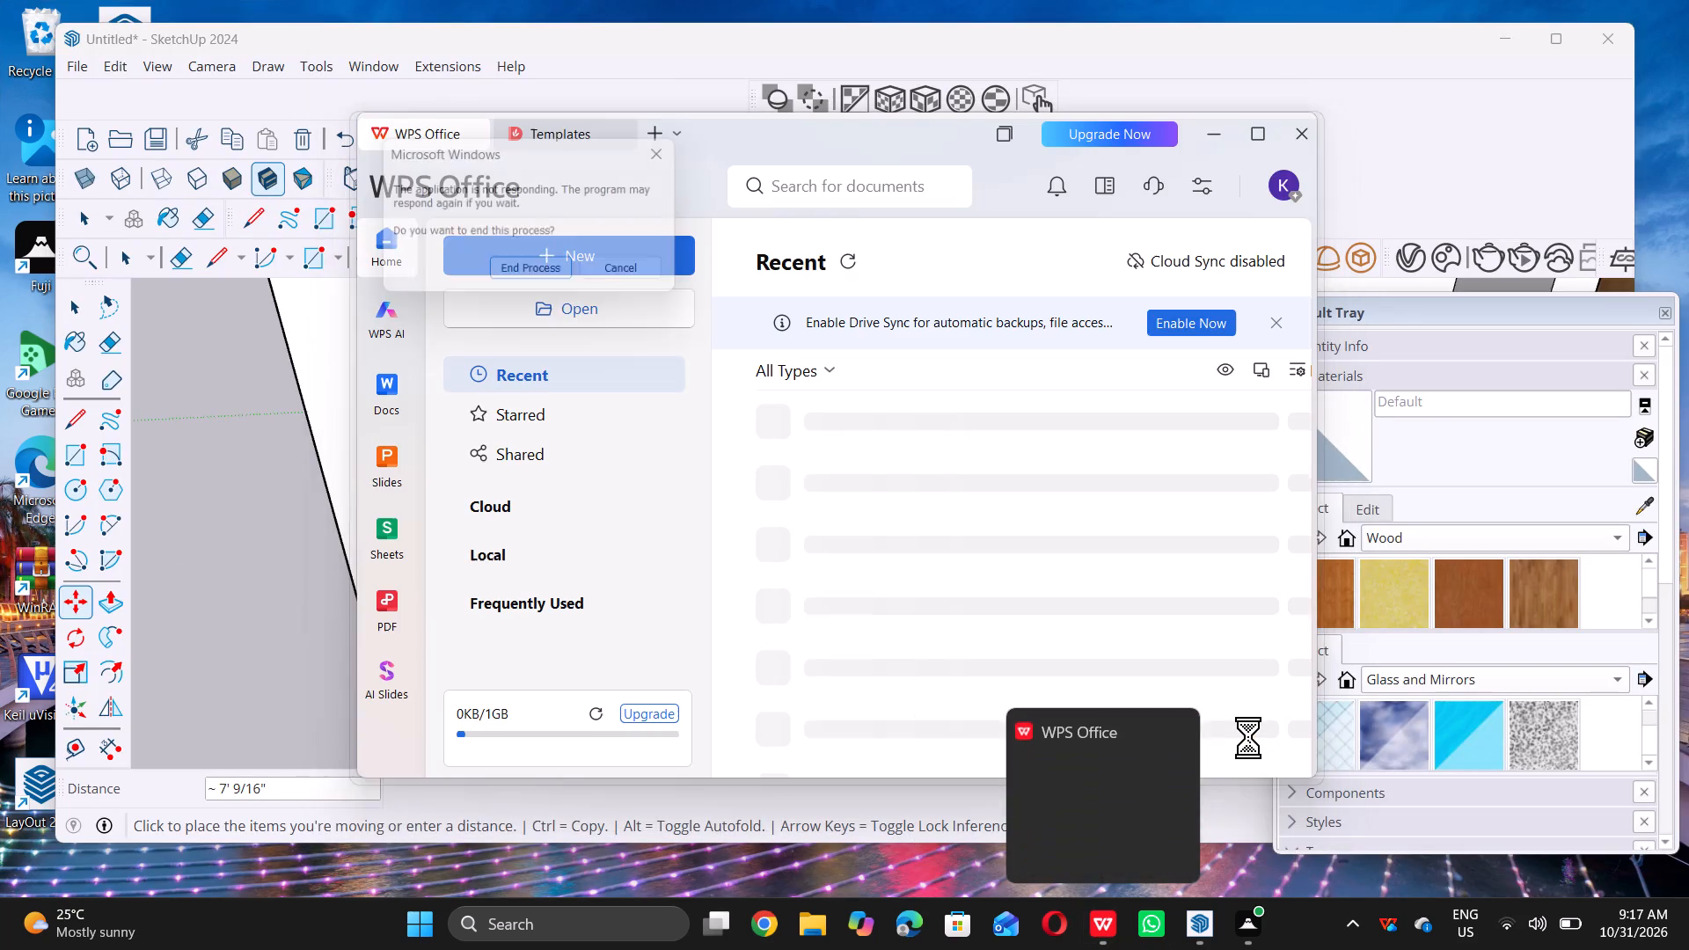
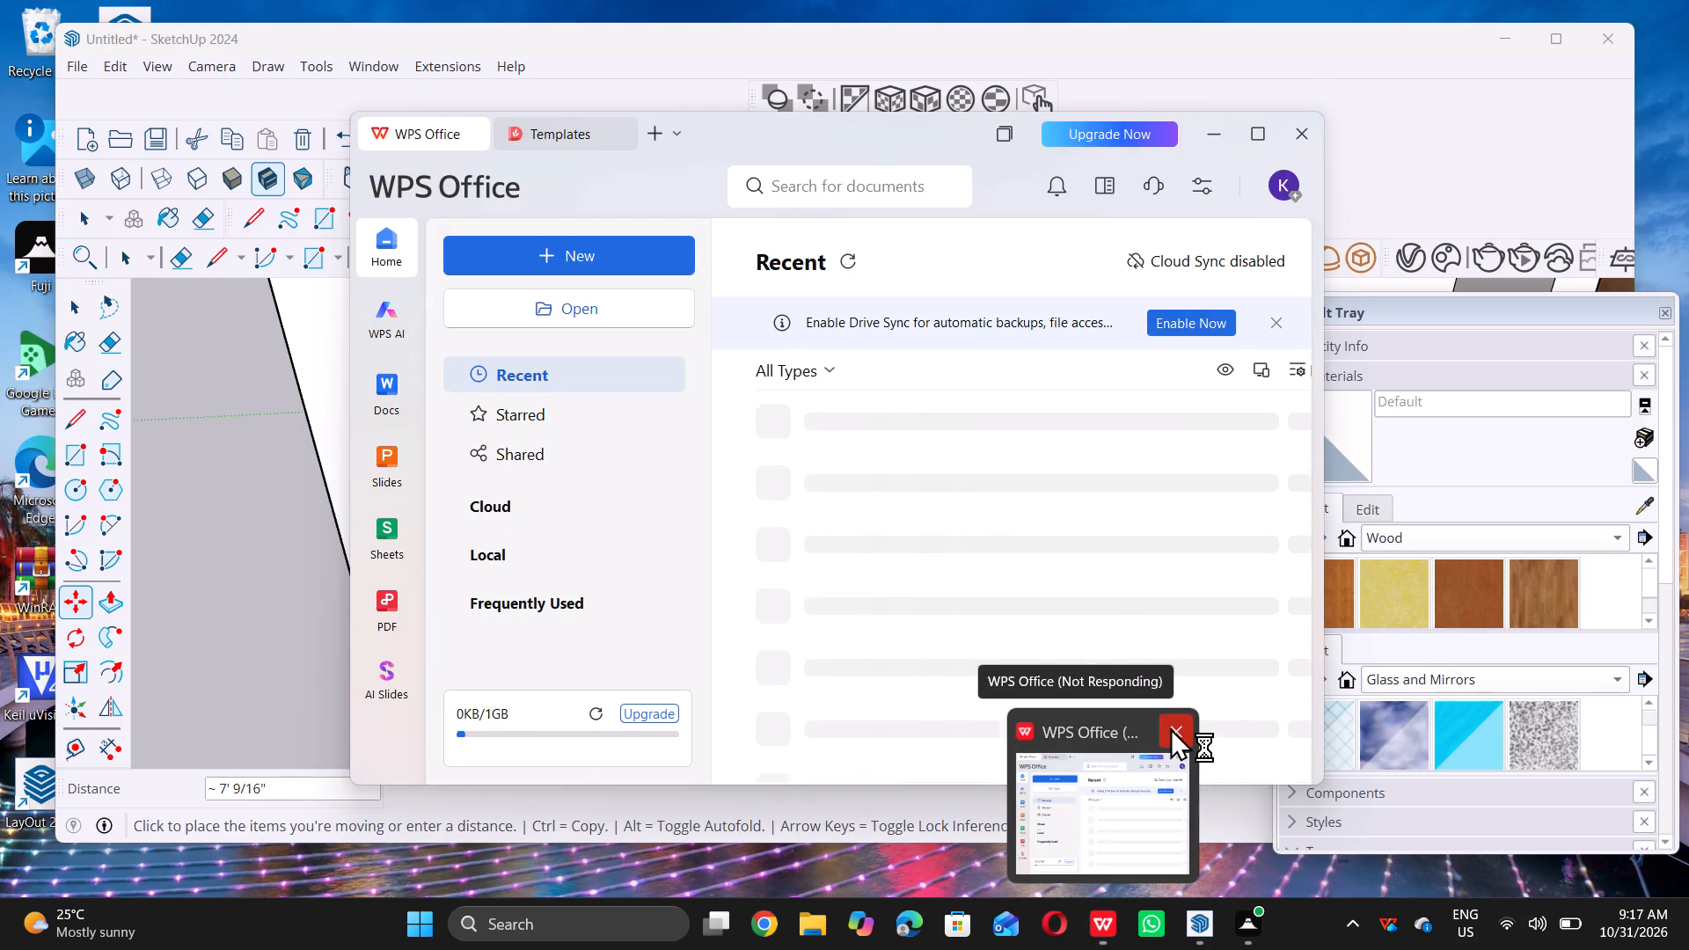
Close the unresponsive WPS Office window covering the model.
{"action": "double_click", "coordinate": [1170, 727]}
{"action": "triple_click", "coordinate": [1176, 727]}
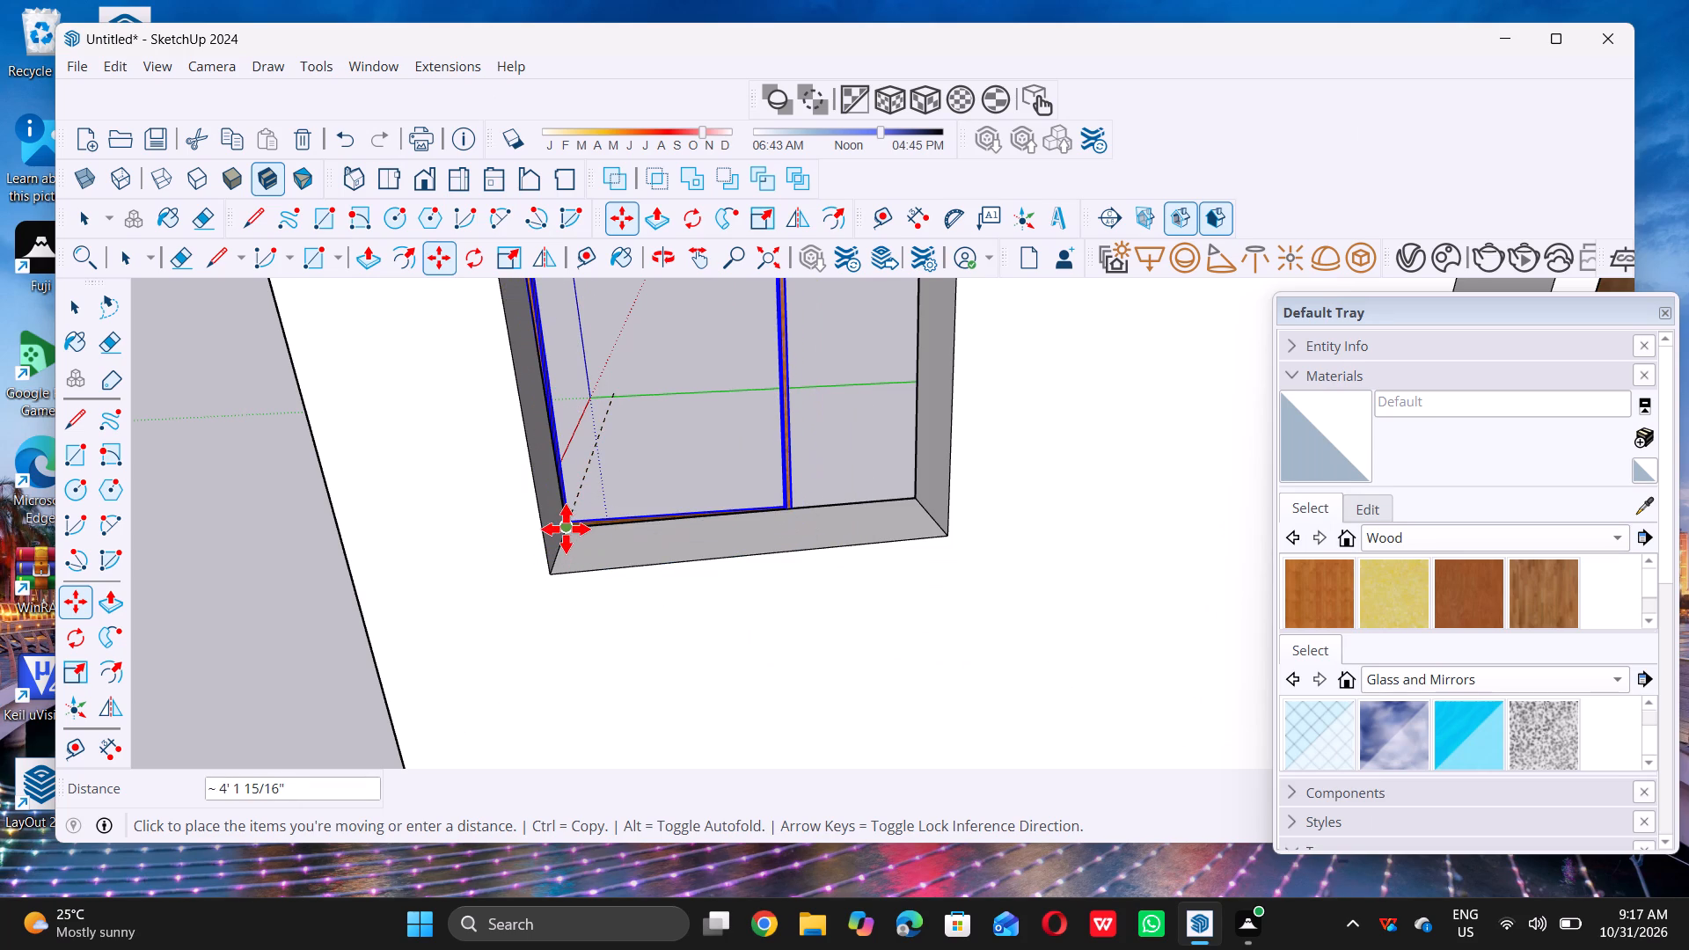
Abandon the window move in progress and undo the last placement of the window at the porch wall opening.
{"action": "key", "text": "space"}
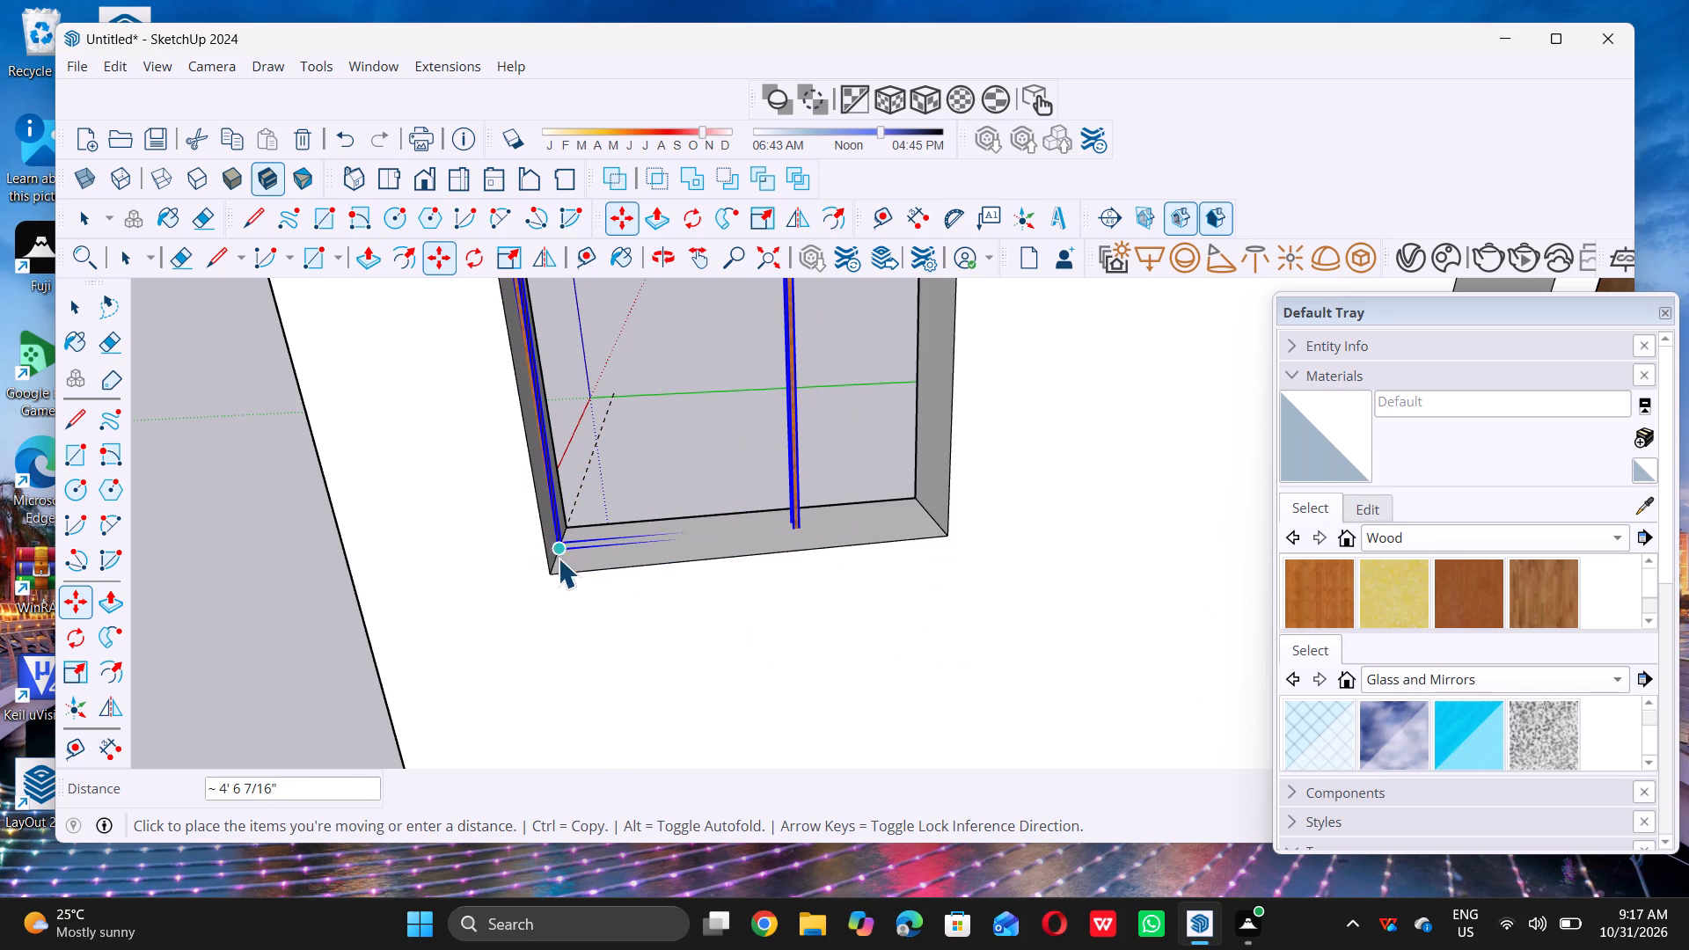
{"action": "scroll", "coordinate": [573, 540], "scroll_direction": "down", "scroll_amount": 17}
{"action": "key", "text": "ctrl+z"}
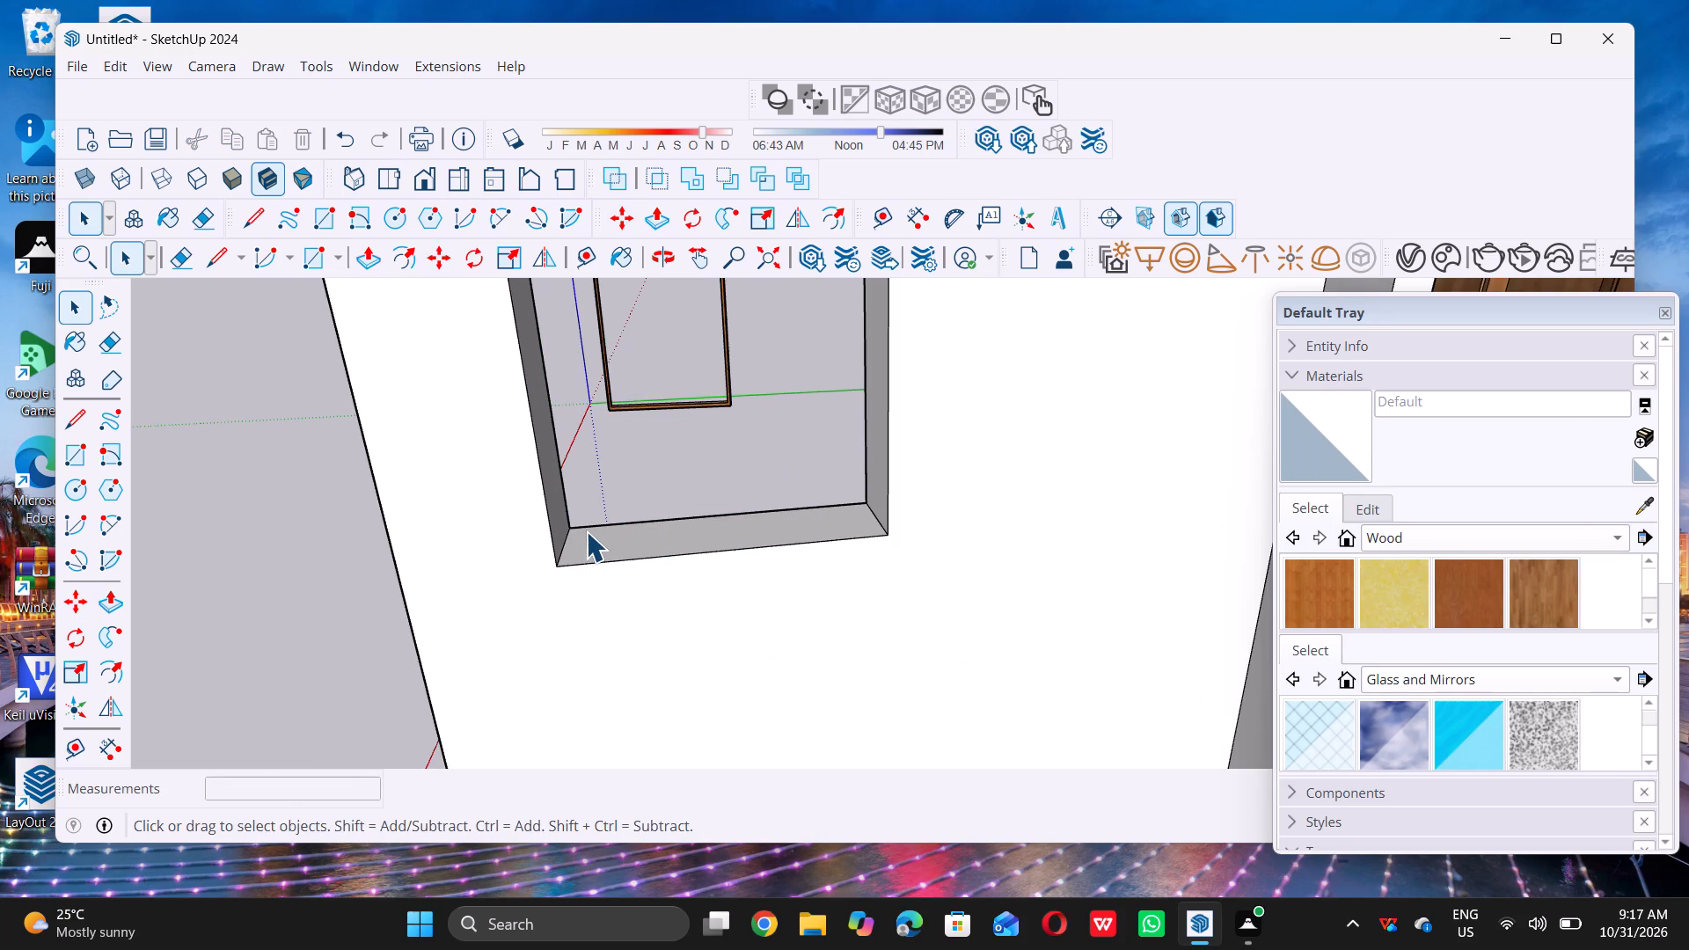
Examine the room, the porch wall opening and the detached window's position relative to them from several angles.
{"action": "scroll", "coordinate": [586, 531], "scroll_direction": "down", "scroll_amount": 20}
{"action": "scroll", "coordinate": [586, 531], "scroll_direction": "down", "scroll_amount": 10}
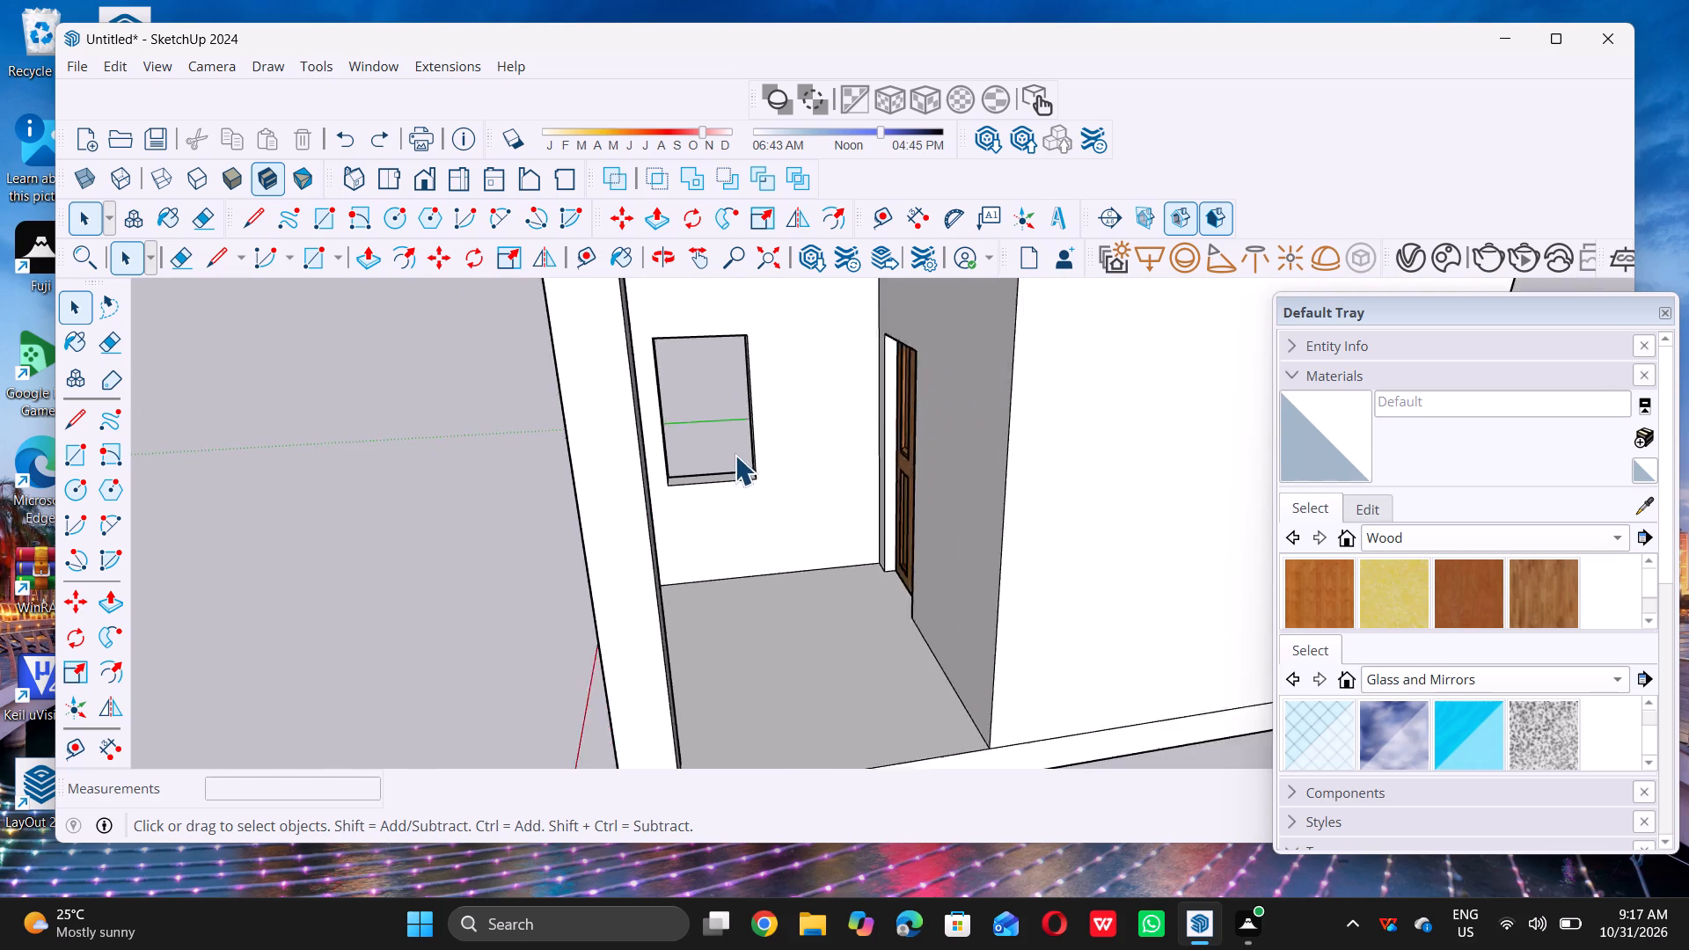
{"action": "scroll", "coordinate": [735, 455], "scroll_direction": "down", "scroll_amount": 13}
{"action": "middle_click_drag", "start_coordinate": [507, 591], "coordinate": [1071, 533]}
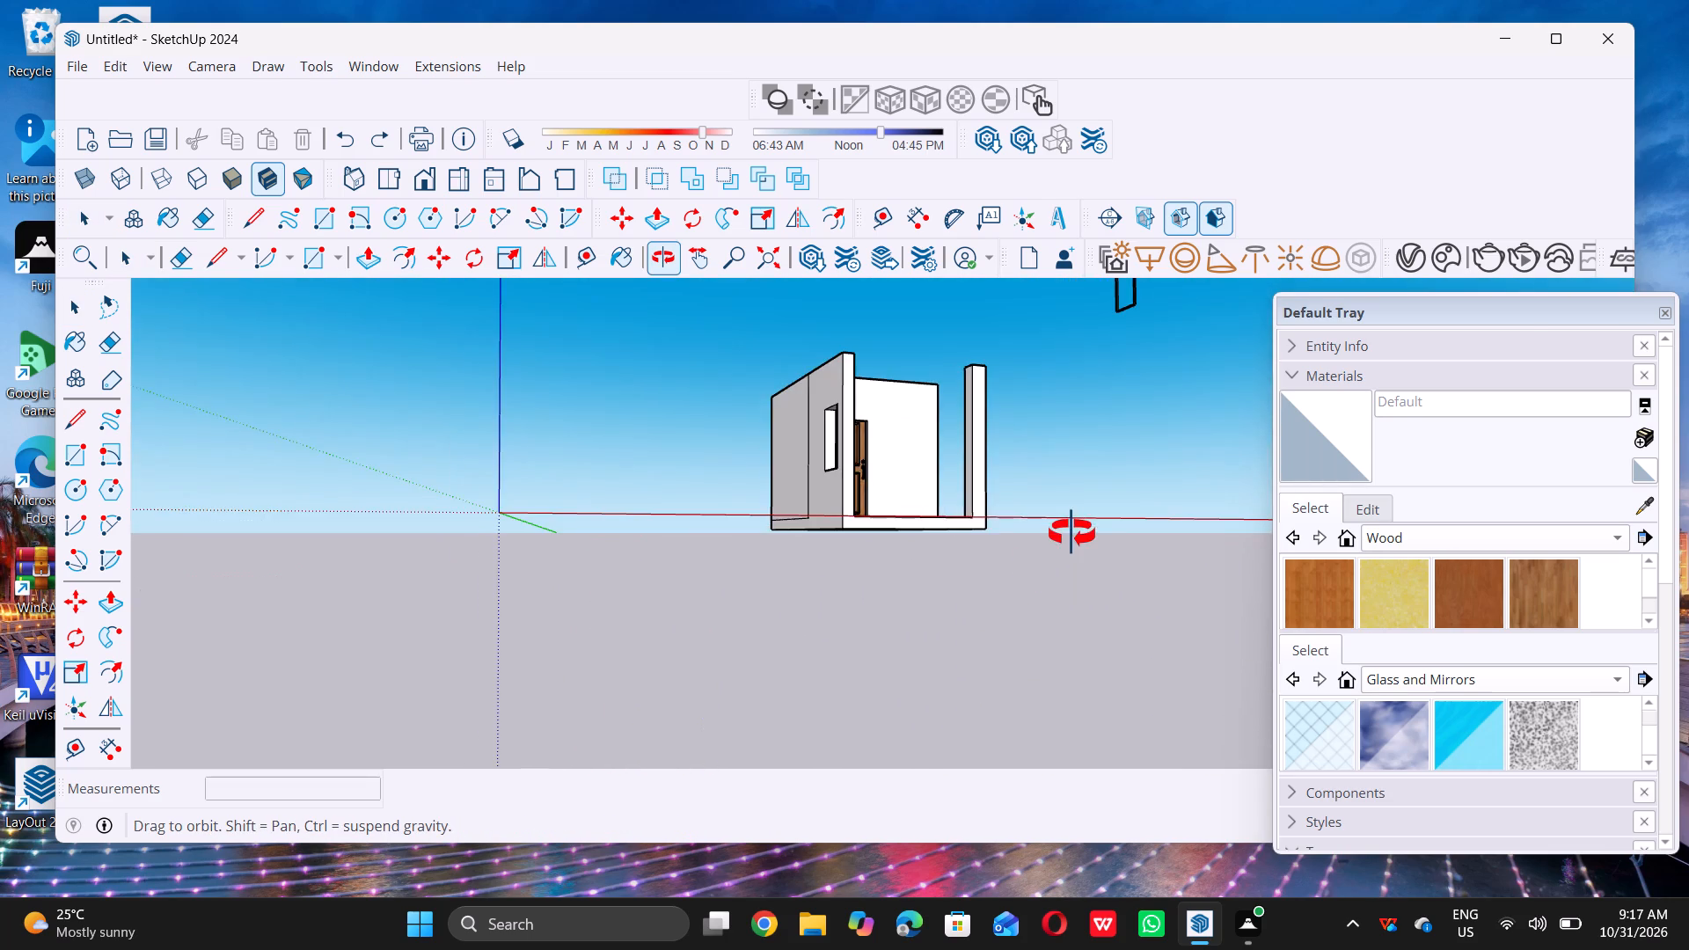
{"action": "middle_click_drag", "start_coordinate": [1071, 533], "coordinate": [975, 605]}
{"action": "scroll", "coordinate": [966, 426], "scroll_direction": "up", "scroll_amount": 1}
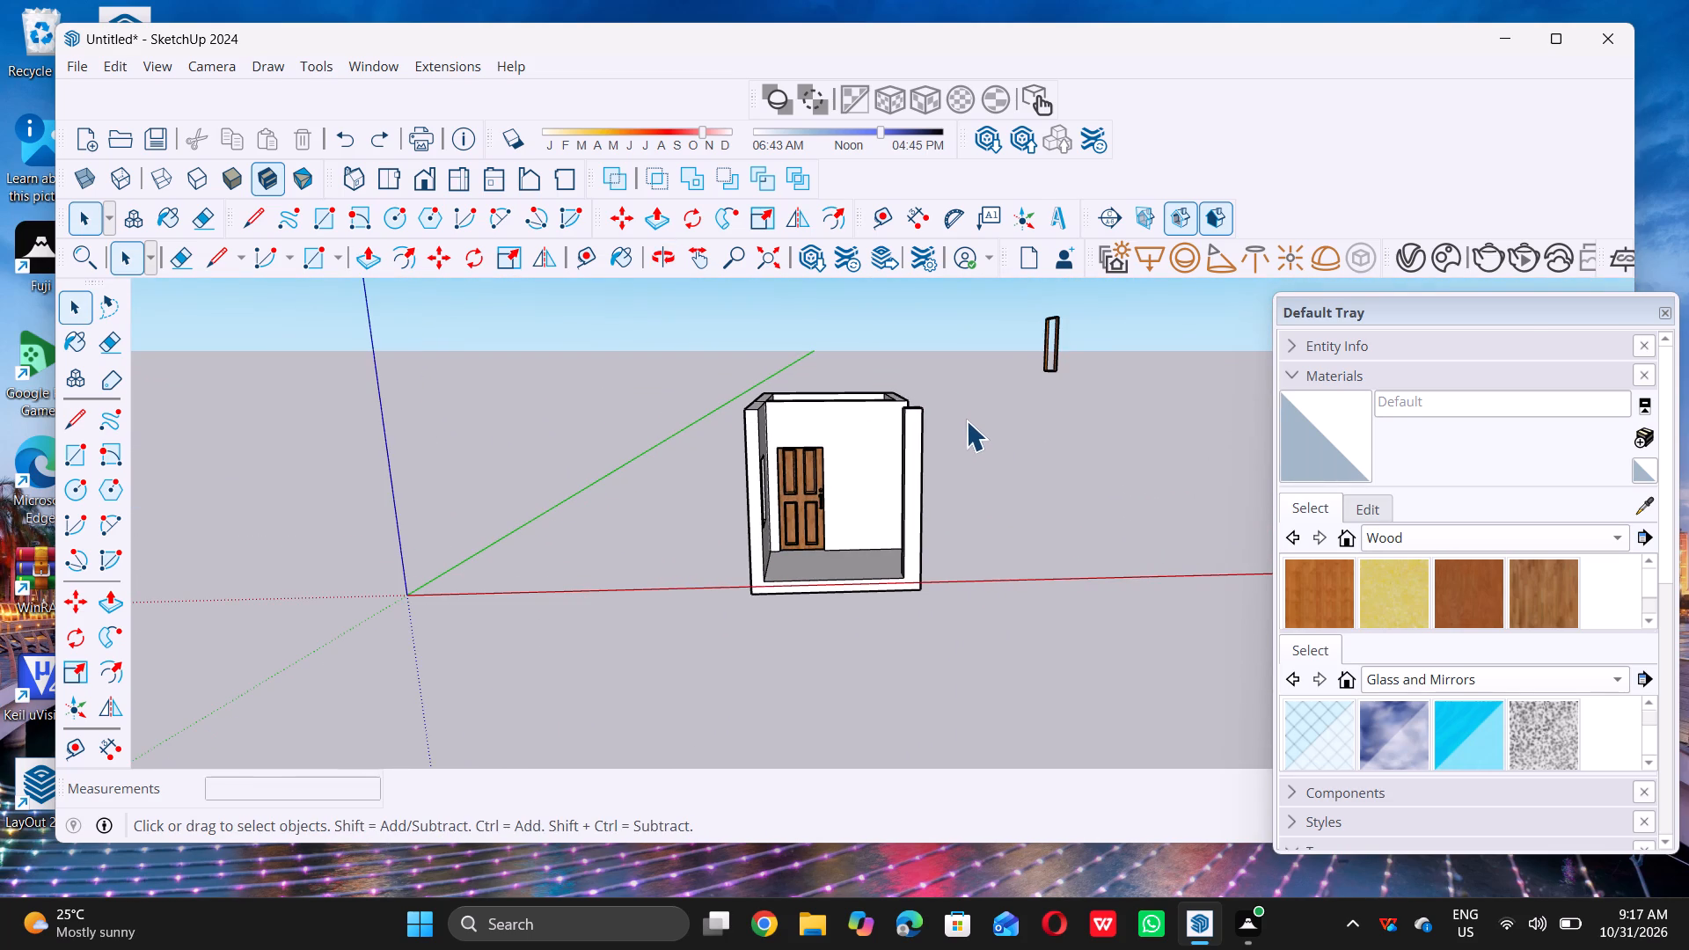
{"action": "scroll", "coordinate": [792, 457], "scroll_direction": "down", "scroll_amount": 4}
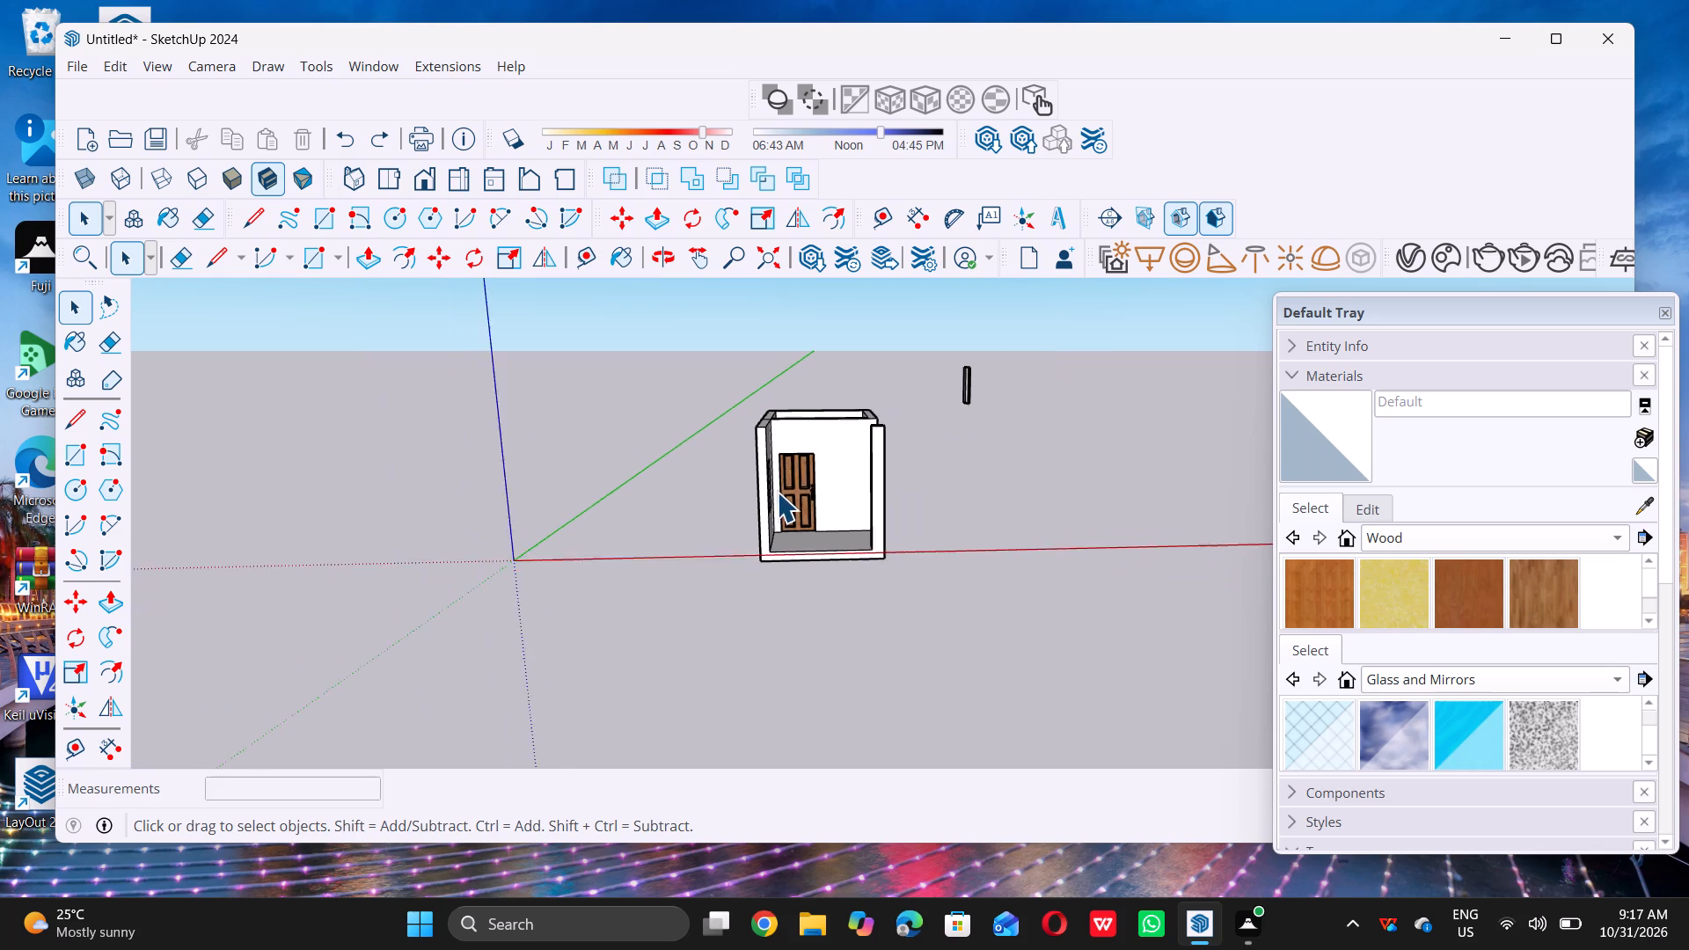
{"action": "middle_click_drag", "start_coordinate": [873, 415], "coordinate": [814, 521]}
{"action": "scroll", "coordinate": [852, 357], "scroll_direction": "up", "scroll_amount": 3}
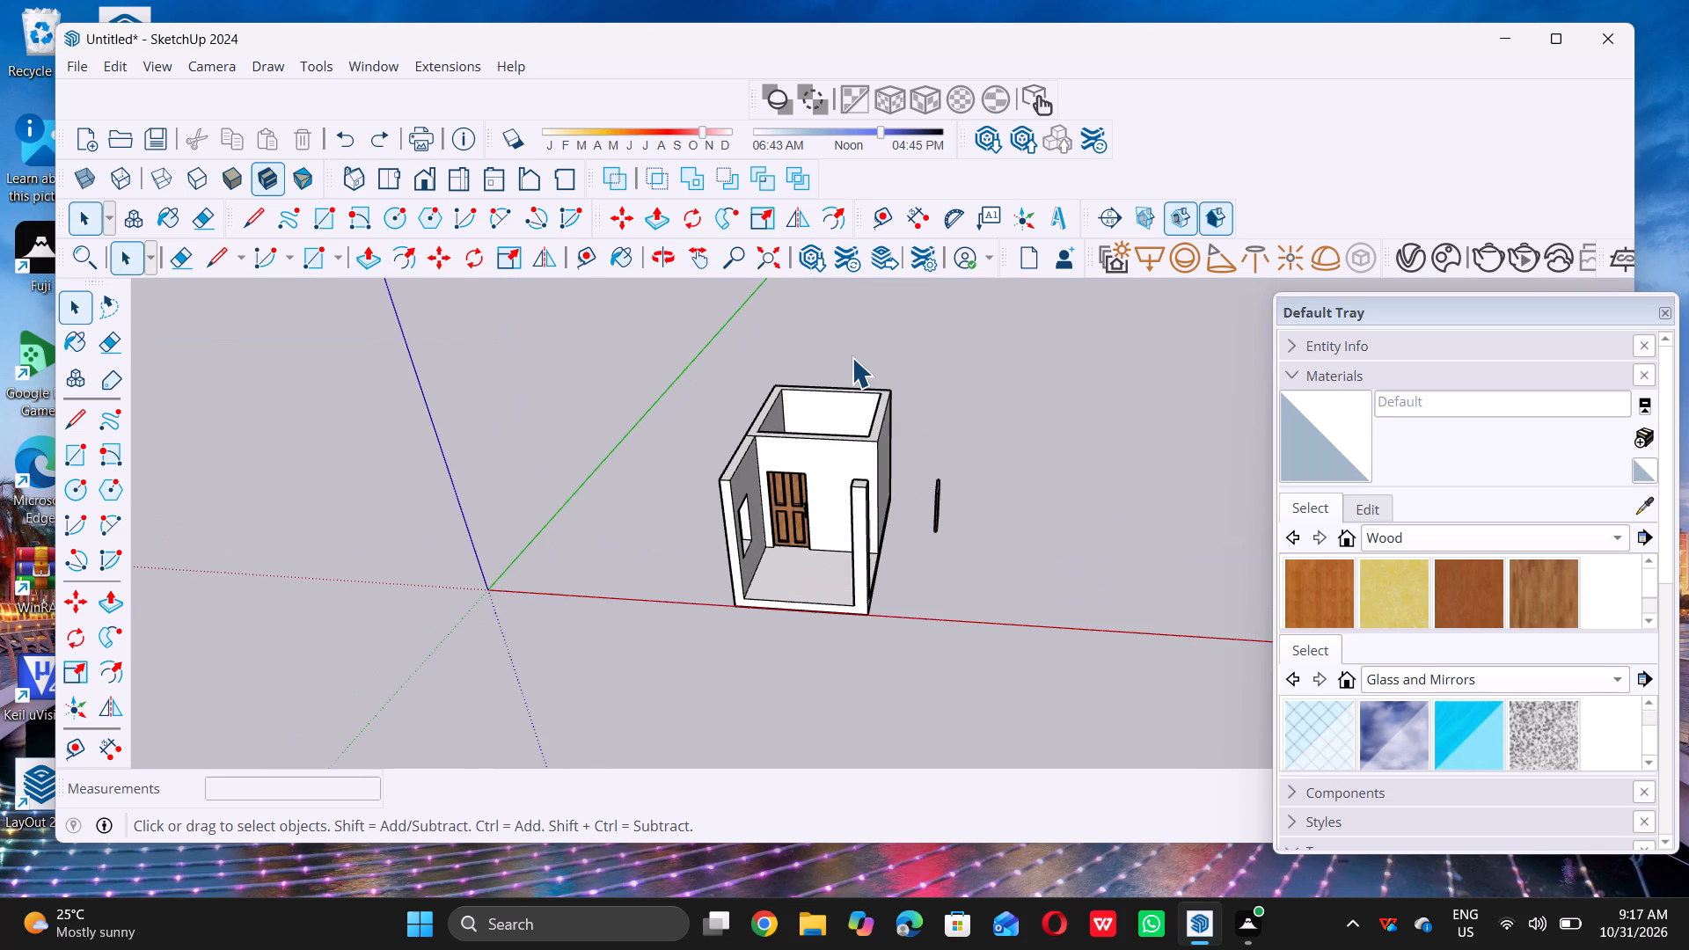
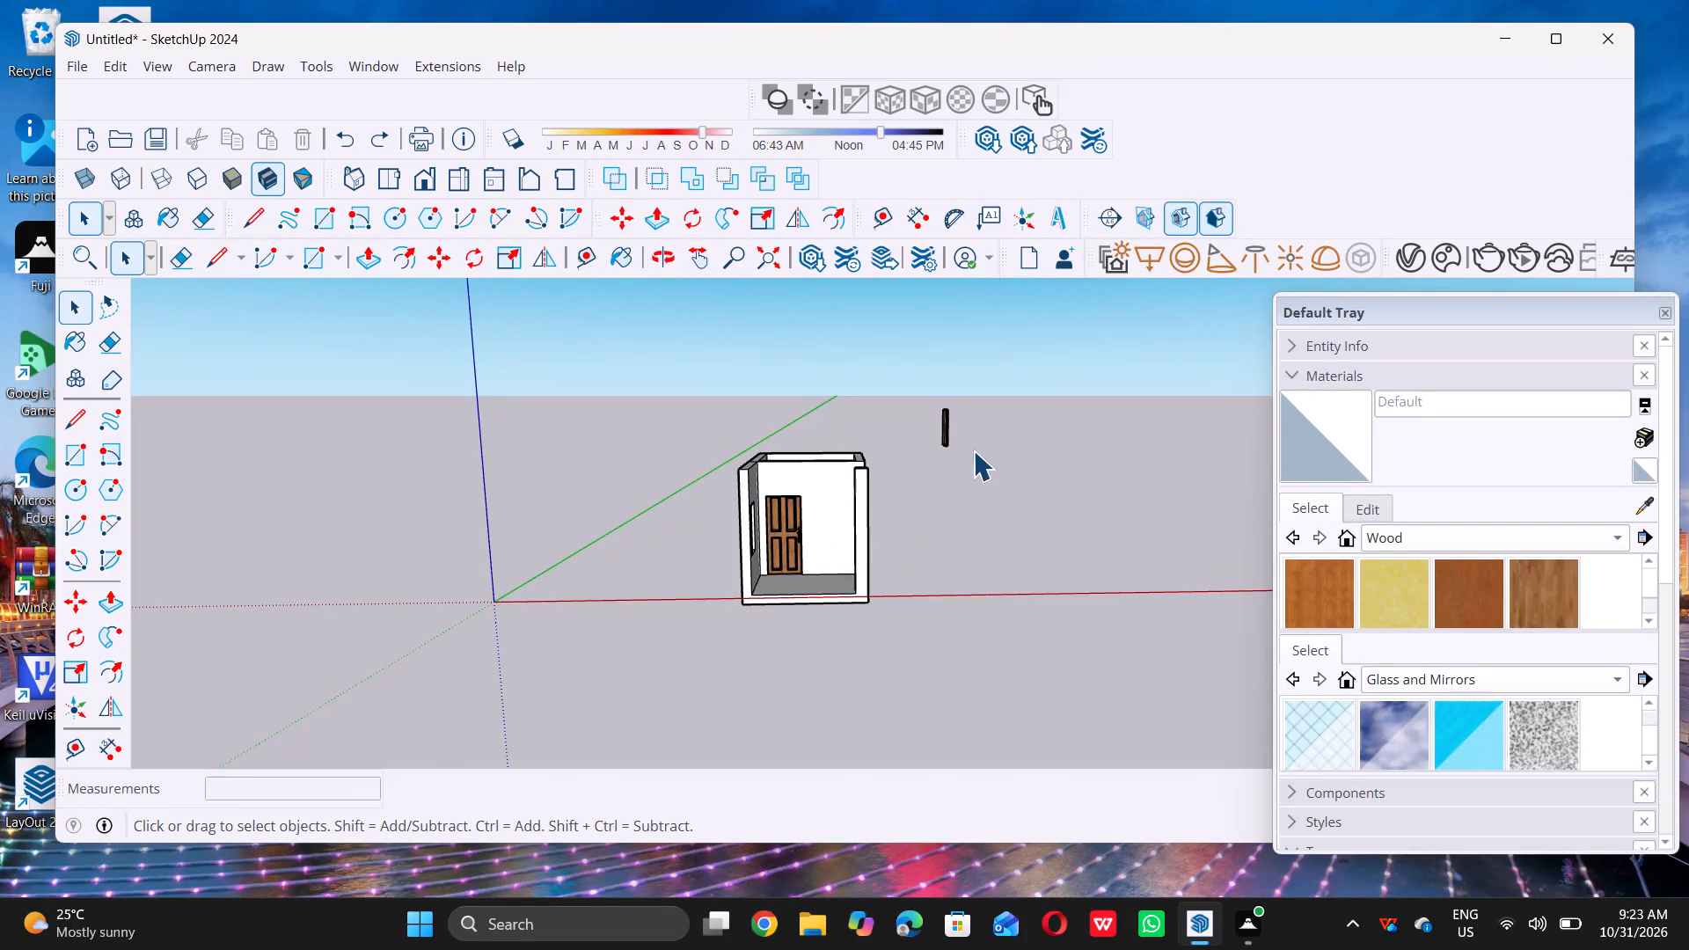
Delete the detached window frame standing outside the room near the origin.
{"action": "scroll", "coordinate": [971, 442], "scroll_direction": "up", "scroll_amount": 9}
{"action": "middle_click_drag", "start_coordinate": [925, 454], "coordinate": [747, 507]}
{"action": "middle_click_drag", "start_coordinate": [753, 507], "coordinate": [780, 506]}
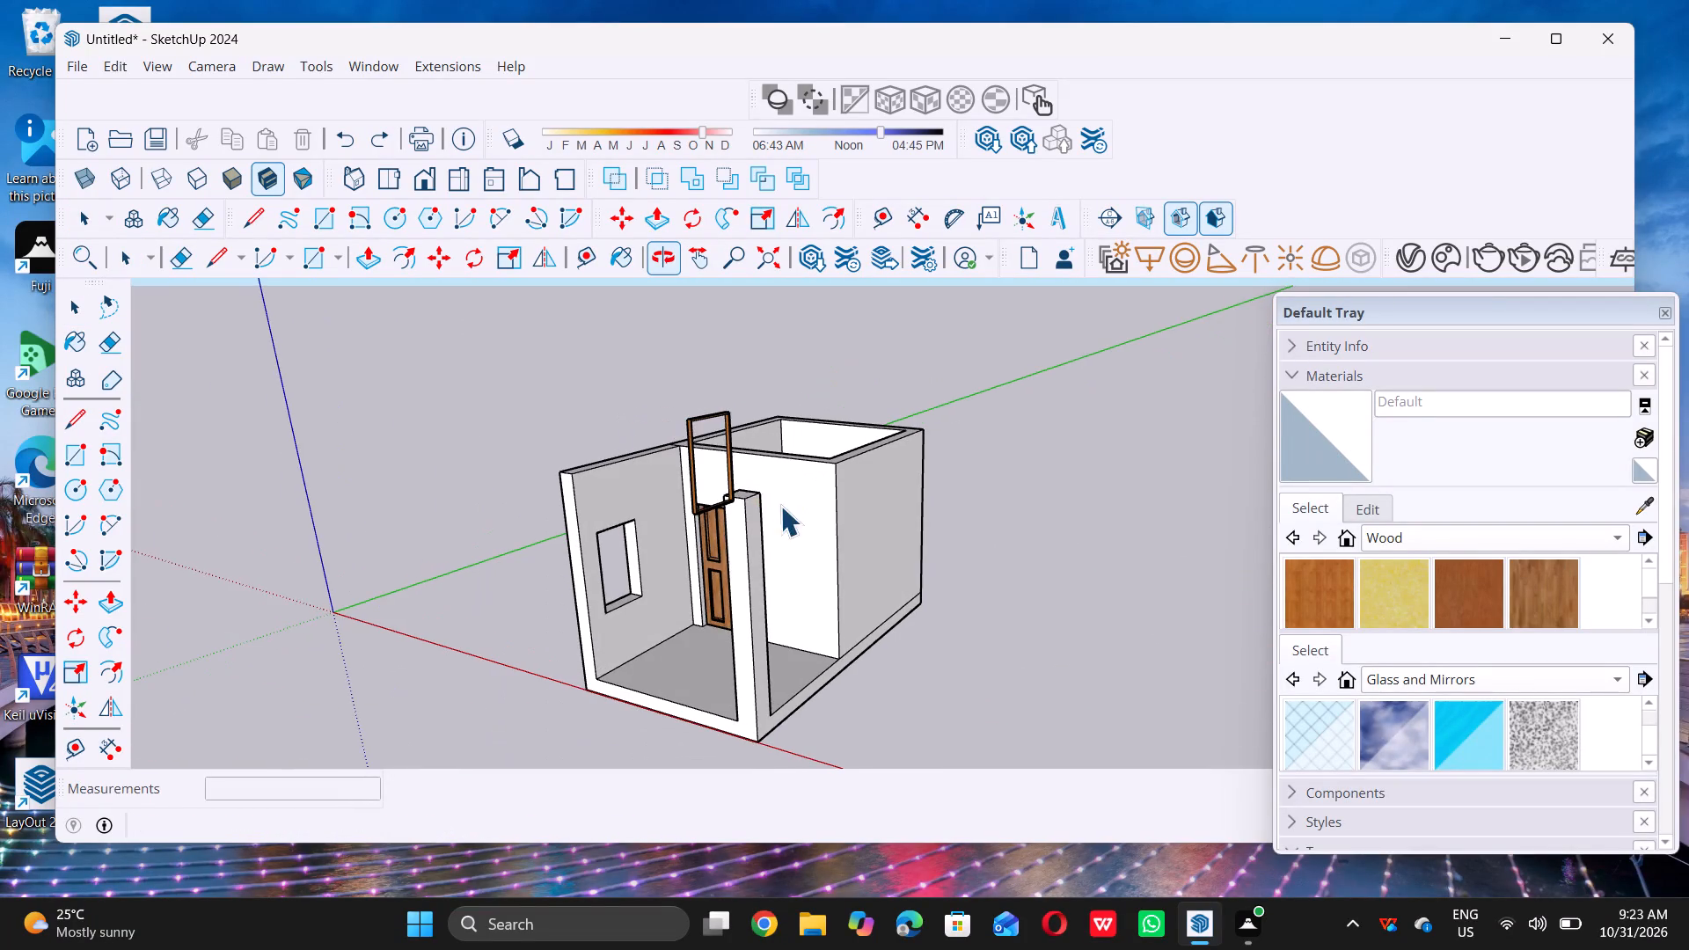
{"action": "middle_click_drag", "start_coordinate": [780, 506], "coordinate": [739, 515]}
{"action": "middle_click", "coordinate": [739, 515]}
{"action": "middle_click_drag", "start_coordinate": [739, 515], "coordinate": [649, 563]}
{"action": "scroll", "coordinate": [508, 550], "scroll_direction": "up", "scroll_amount": 5}
{"action": "scroll", "coordinate": [508, 550], "scroll_direction": "down", "scroll_amount": 5}
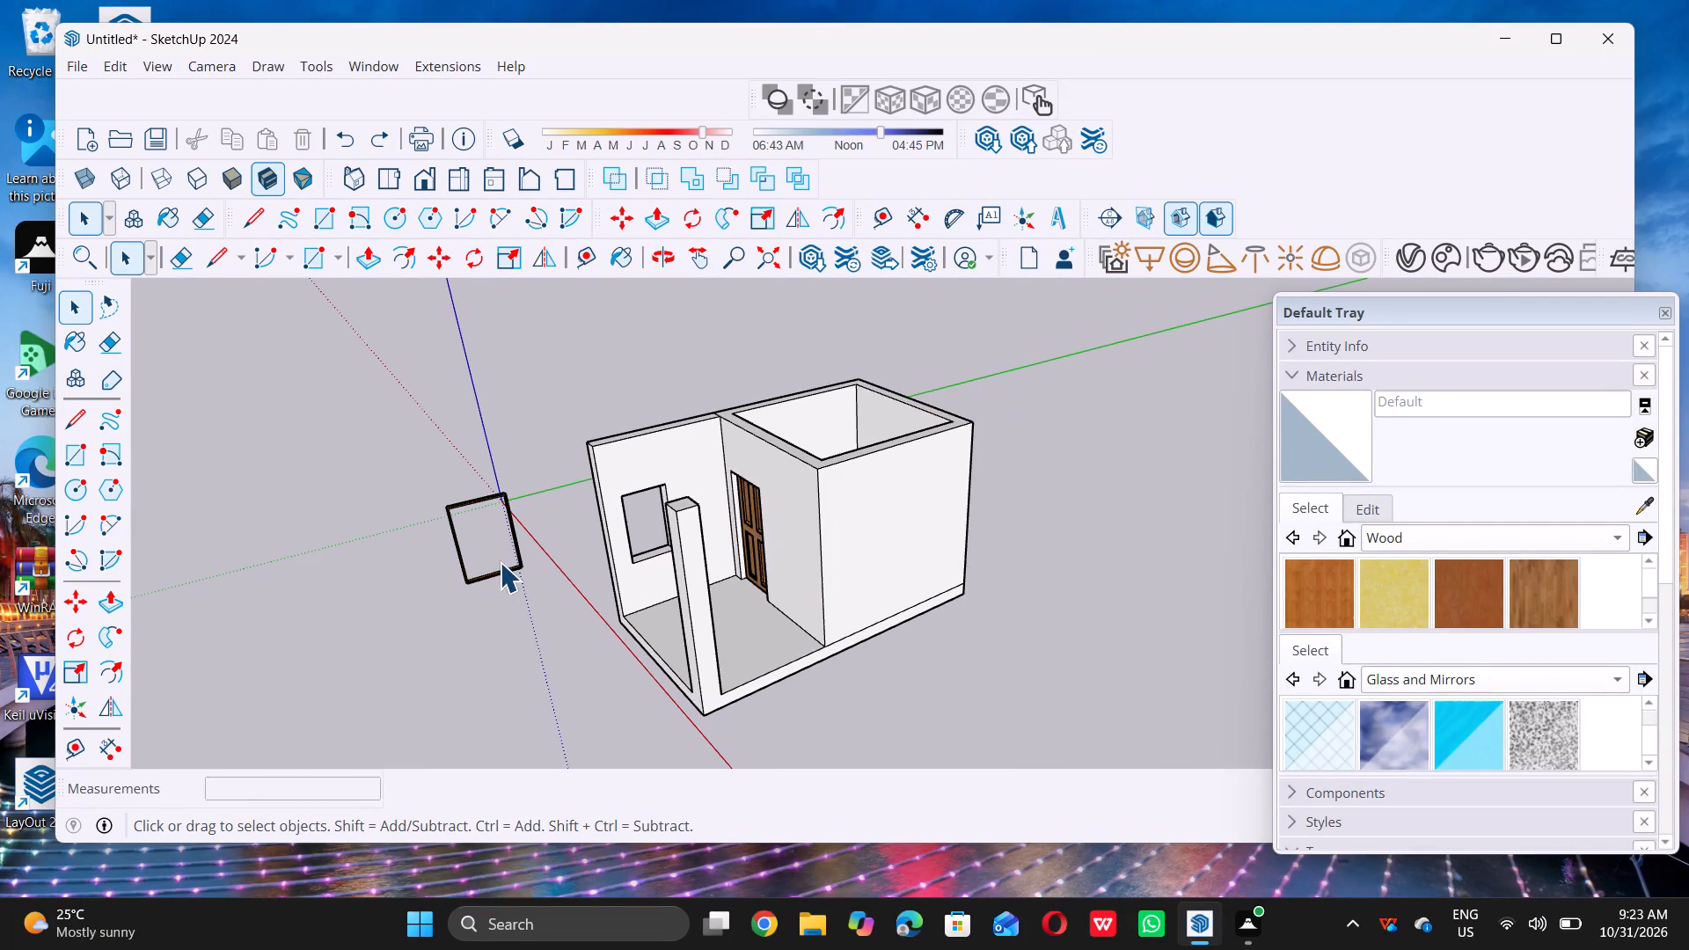
{"action": "left_click", "coordinate": [504, 573]}
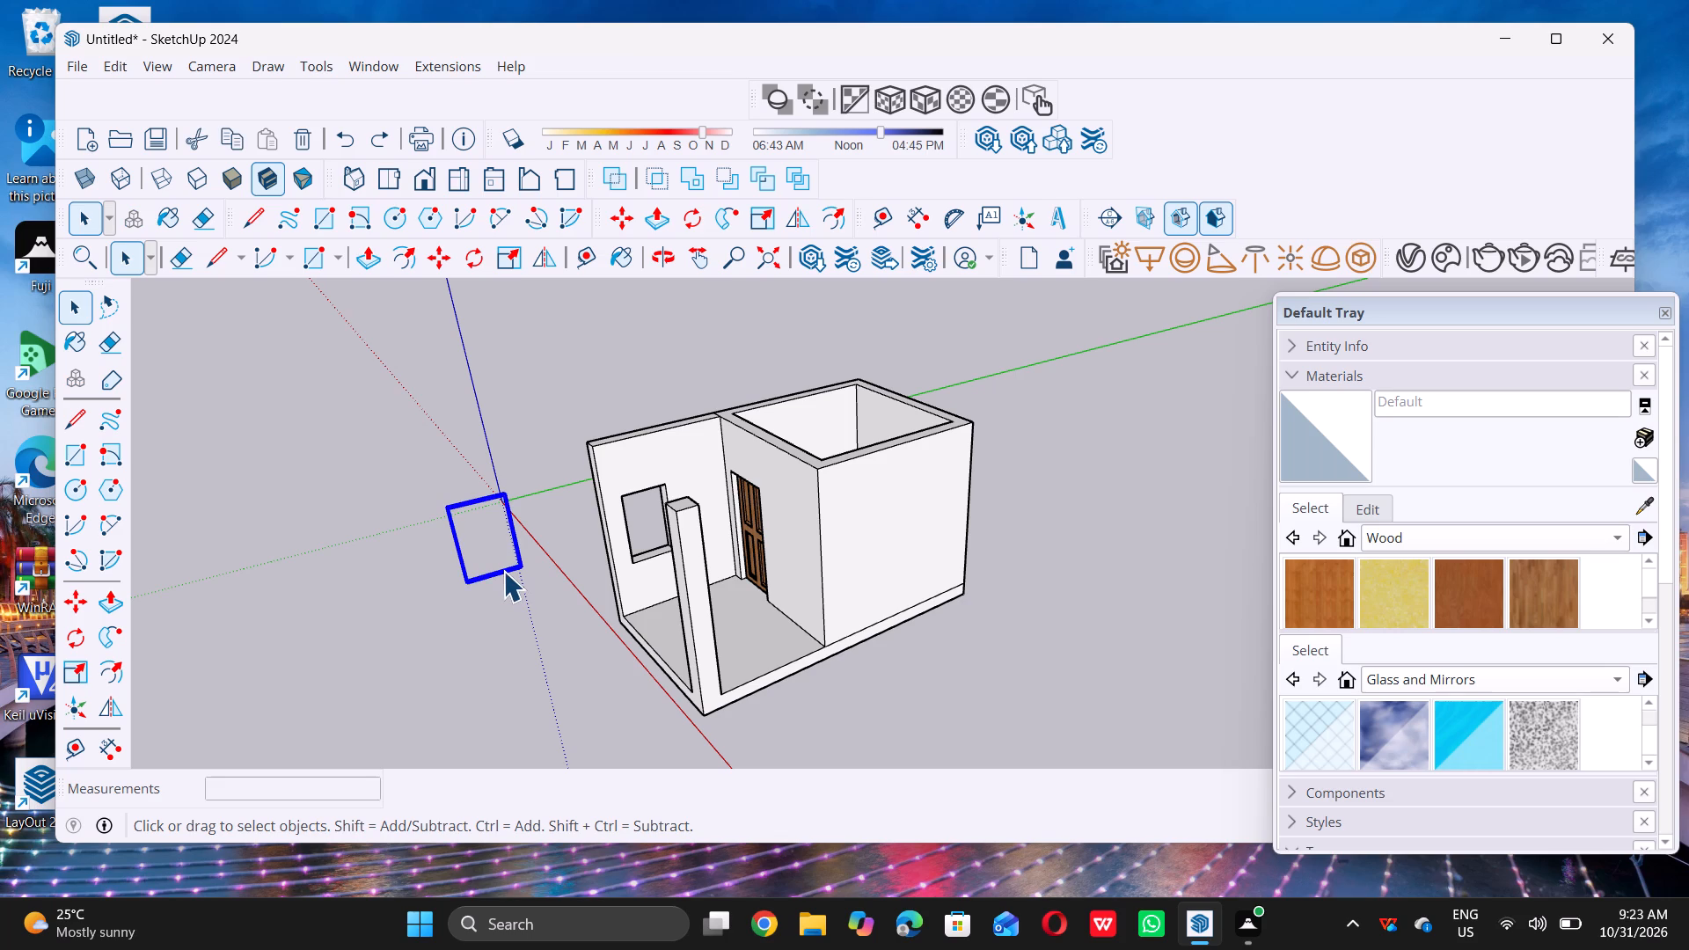
{"action": "key", "text": "Delete"}
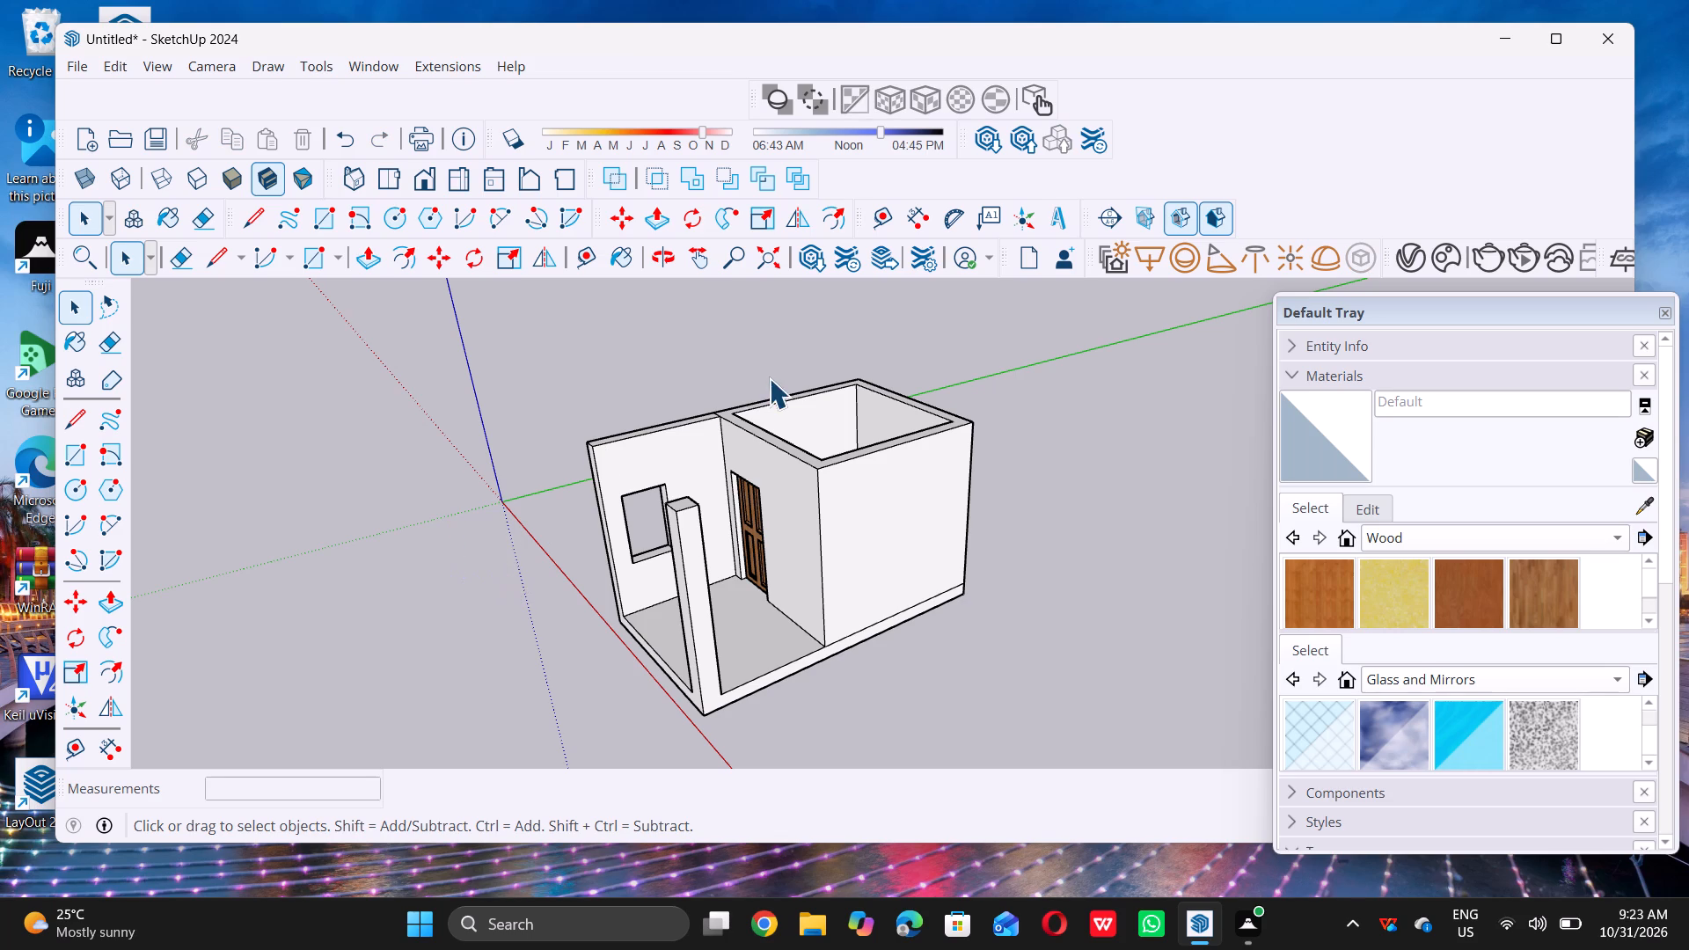
Open 3D Warehouse and search its models for "window".
{"action": "triple_click", "coordinate": [809, 268]}
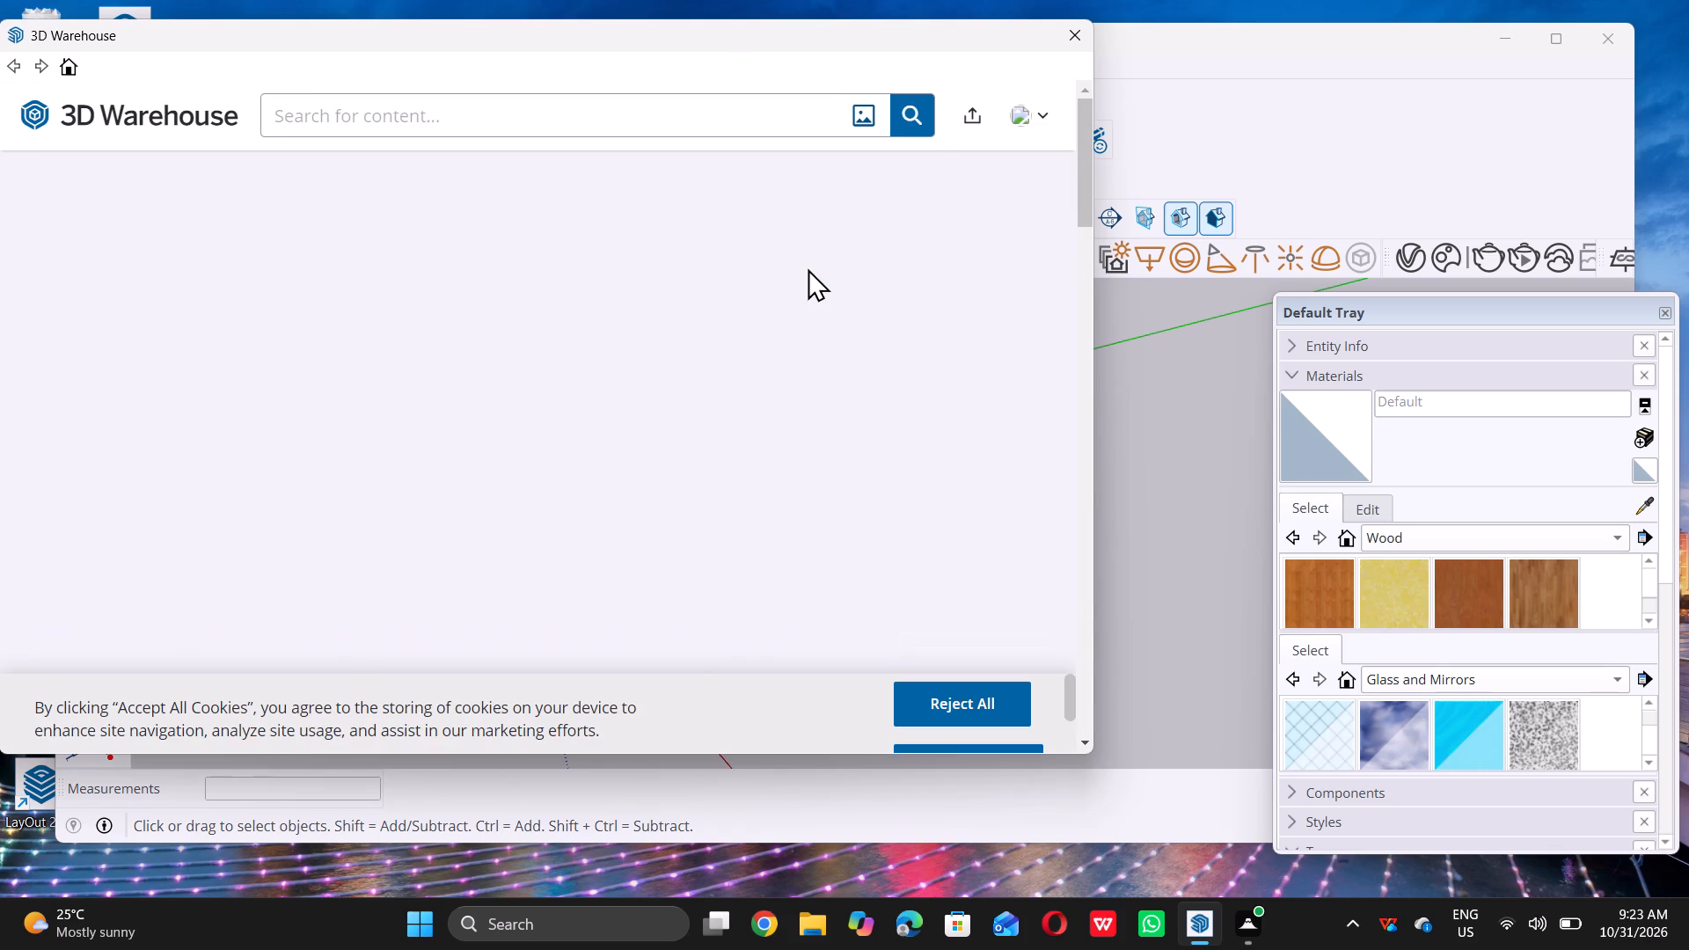
{"action": "triple_click", "coordinate": [508, 113]}
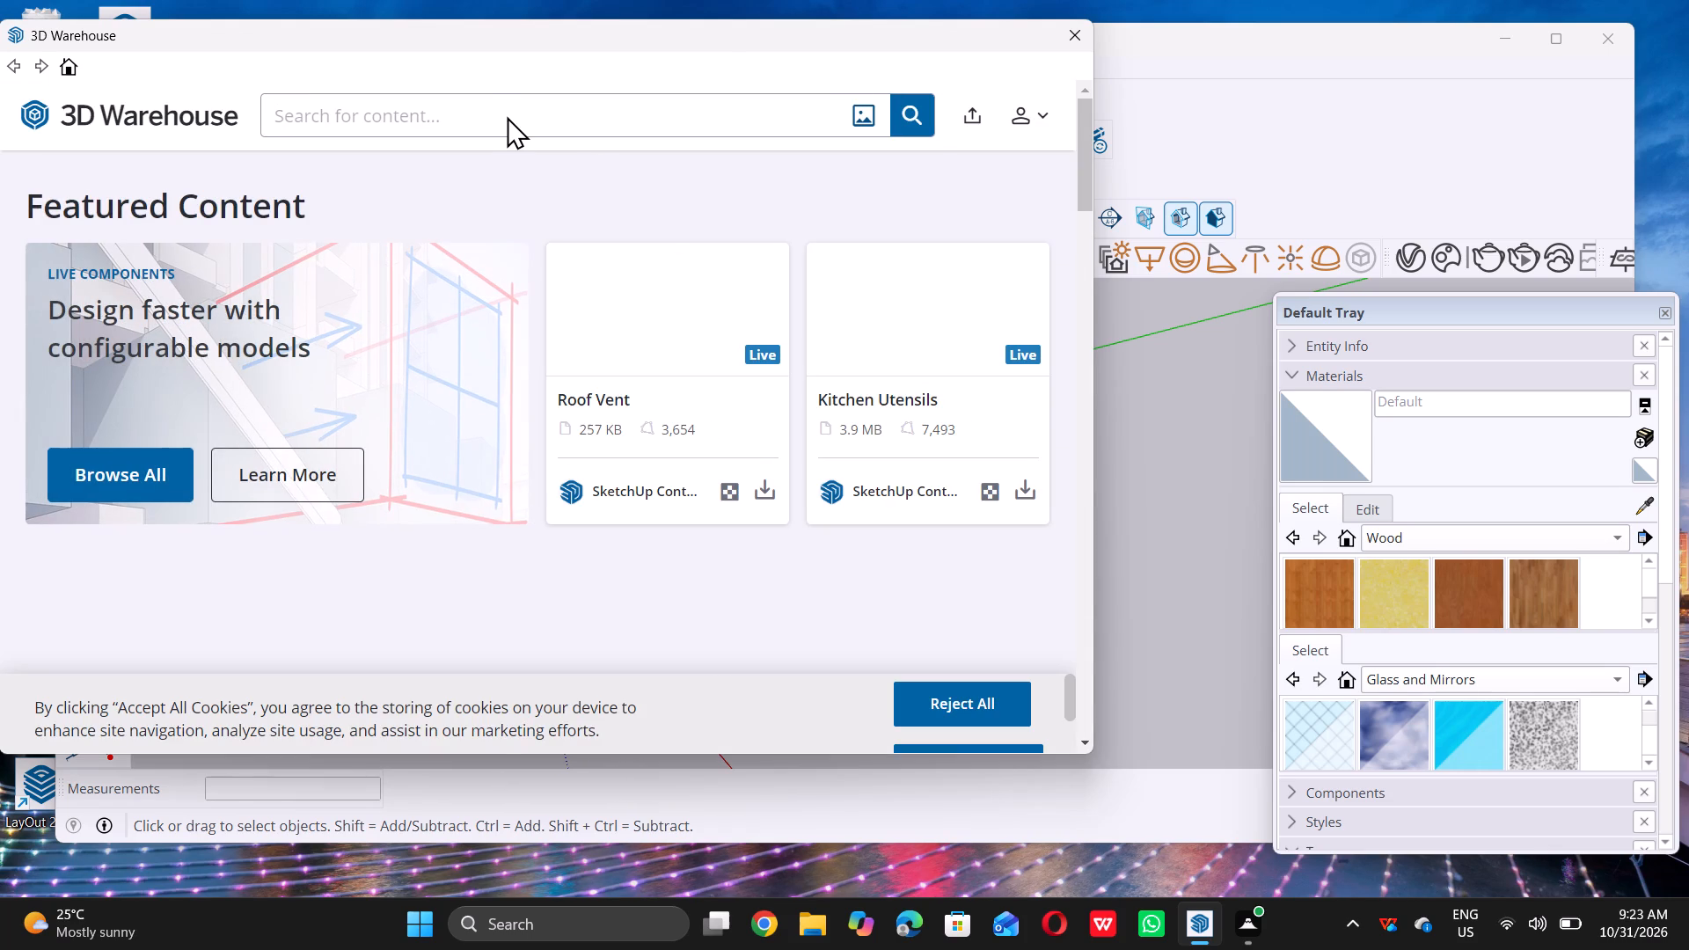
{"action": "key", "text": "w"}
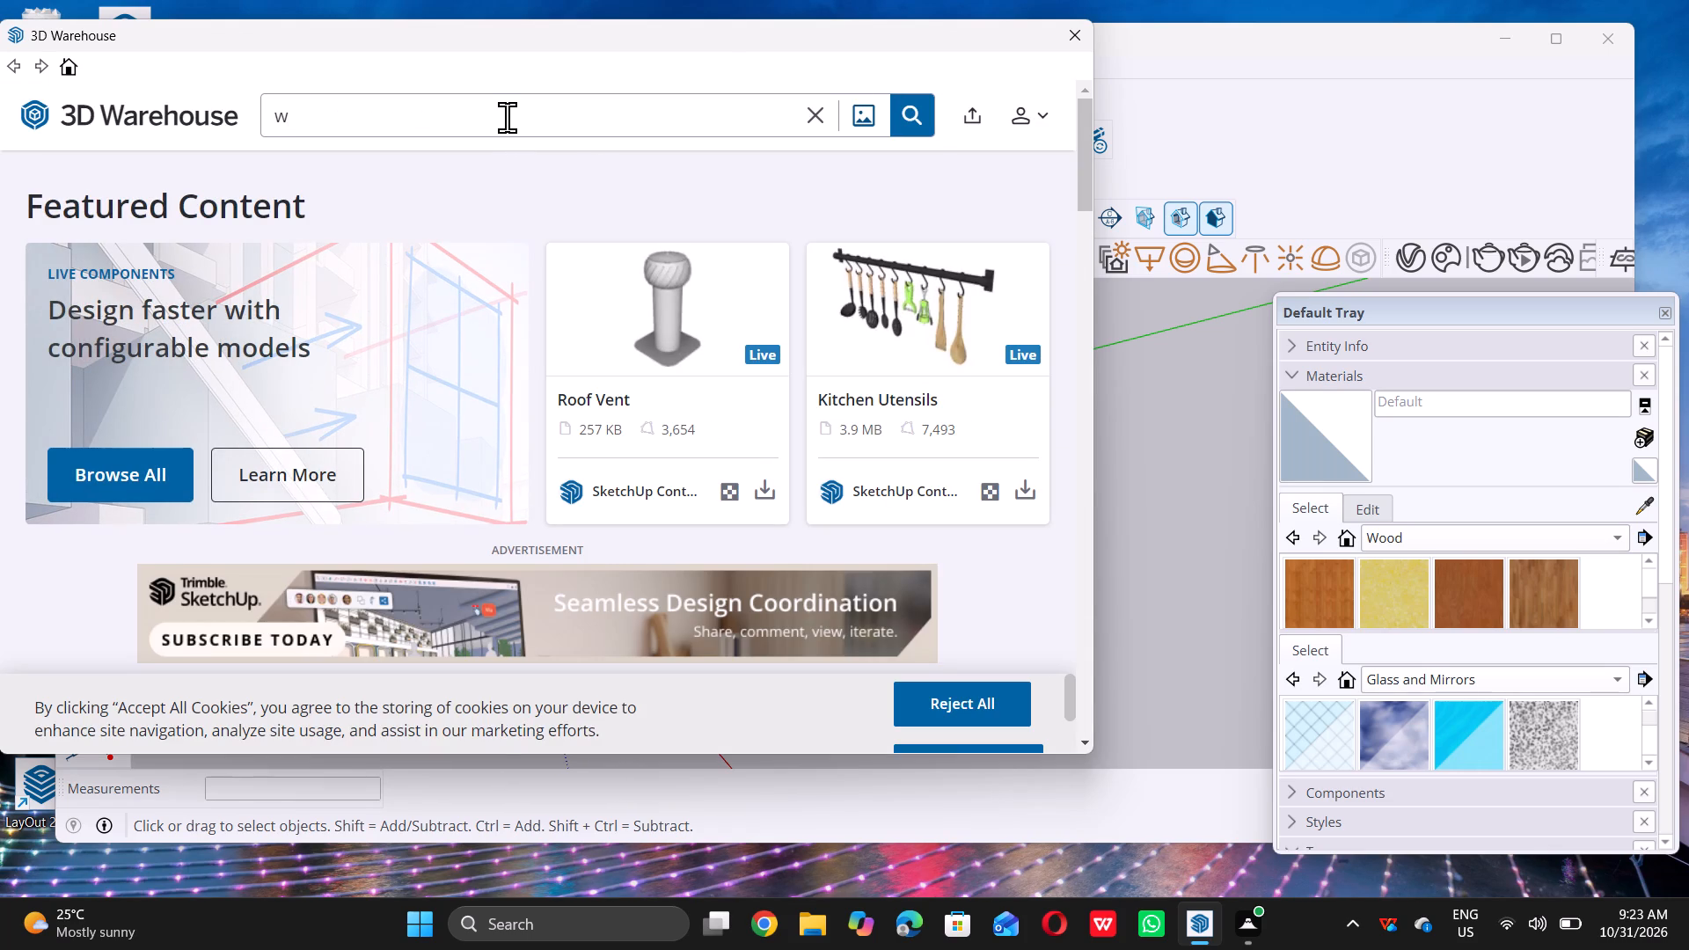
{"action": "type", "text": "in"}
{"action": "type", "text": "do"}
{"action": "key", "text": "w"}
{"action": "key", "text": "Return"}
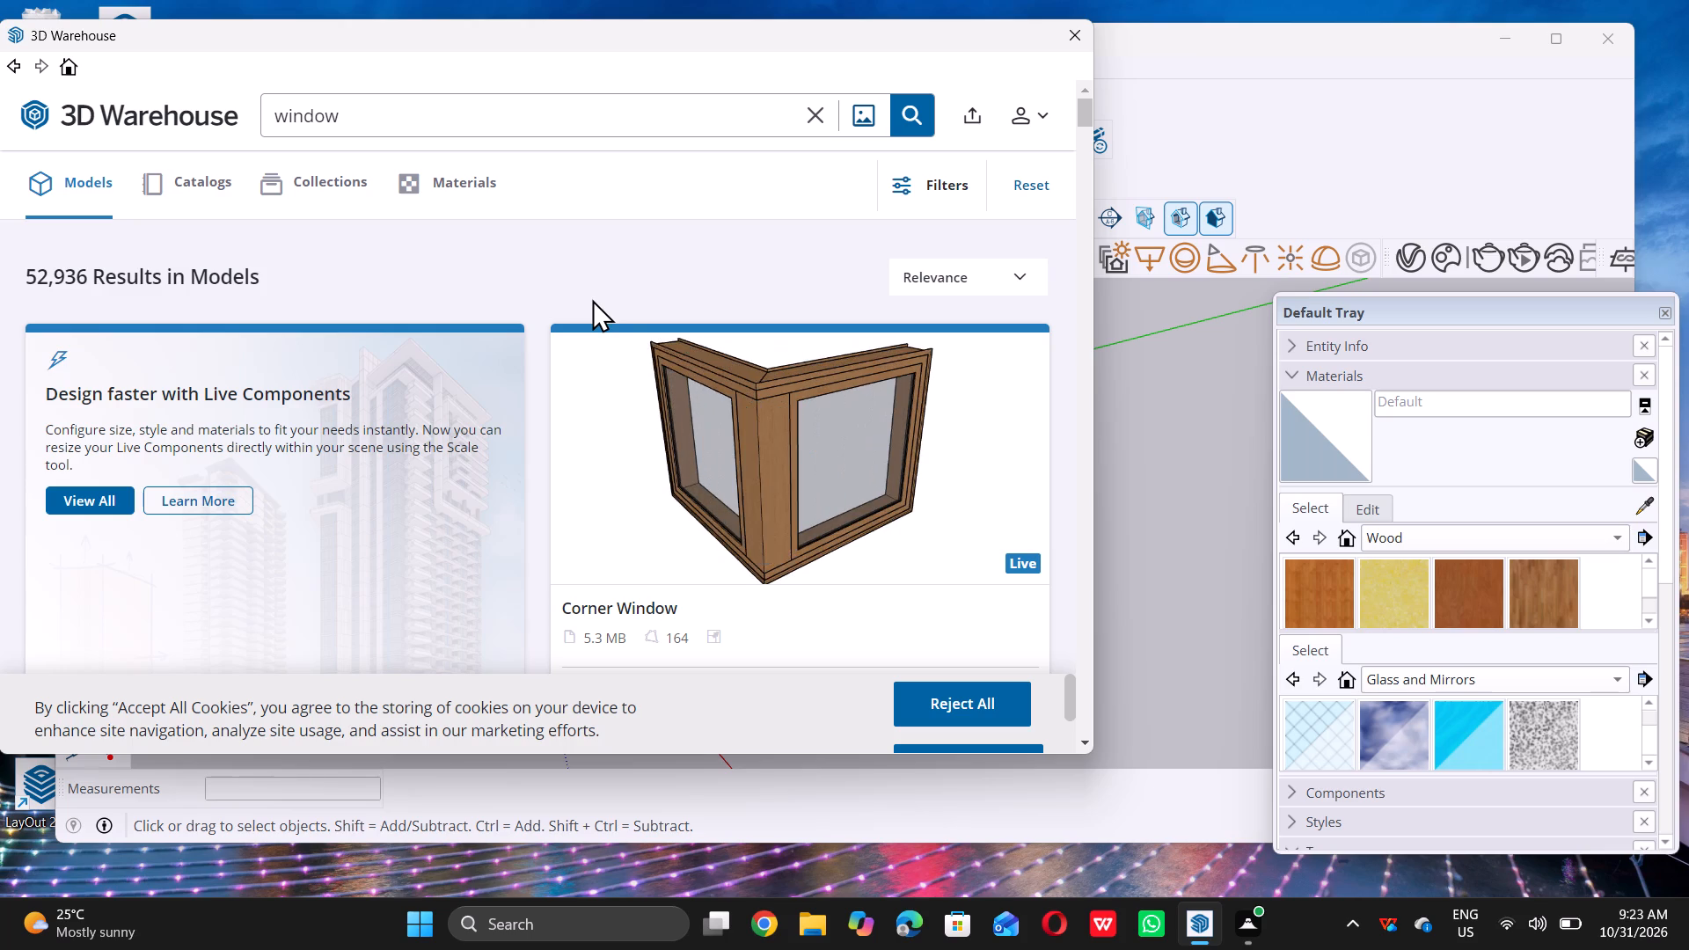
Find the wooden-framed Sliding Window from SketchUp Content Library in the results and try to download it.
{"action": "scroll", "coordinate": [530, 436], "scroll_direction": "down", "scroll_amount": 6}
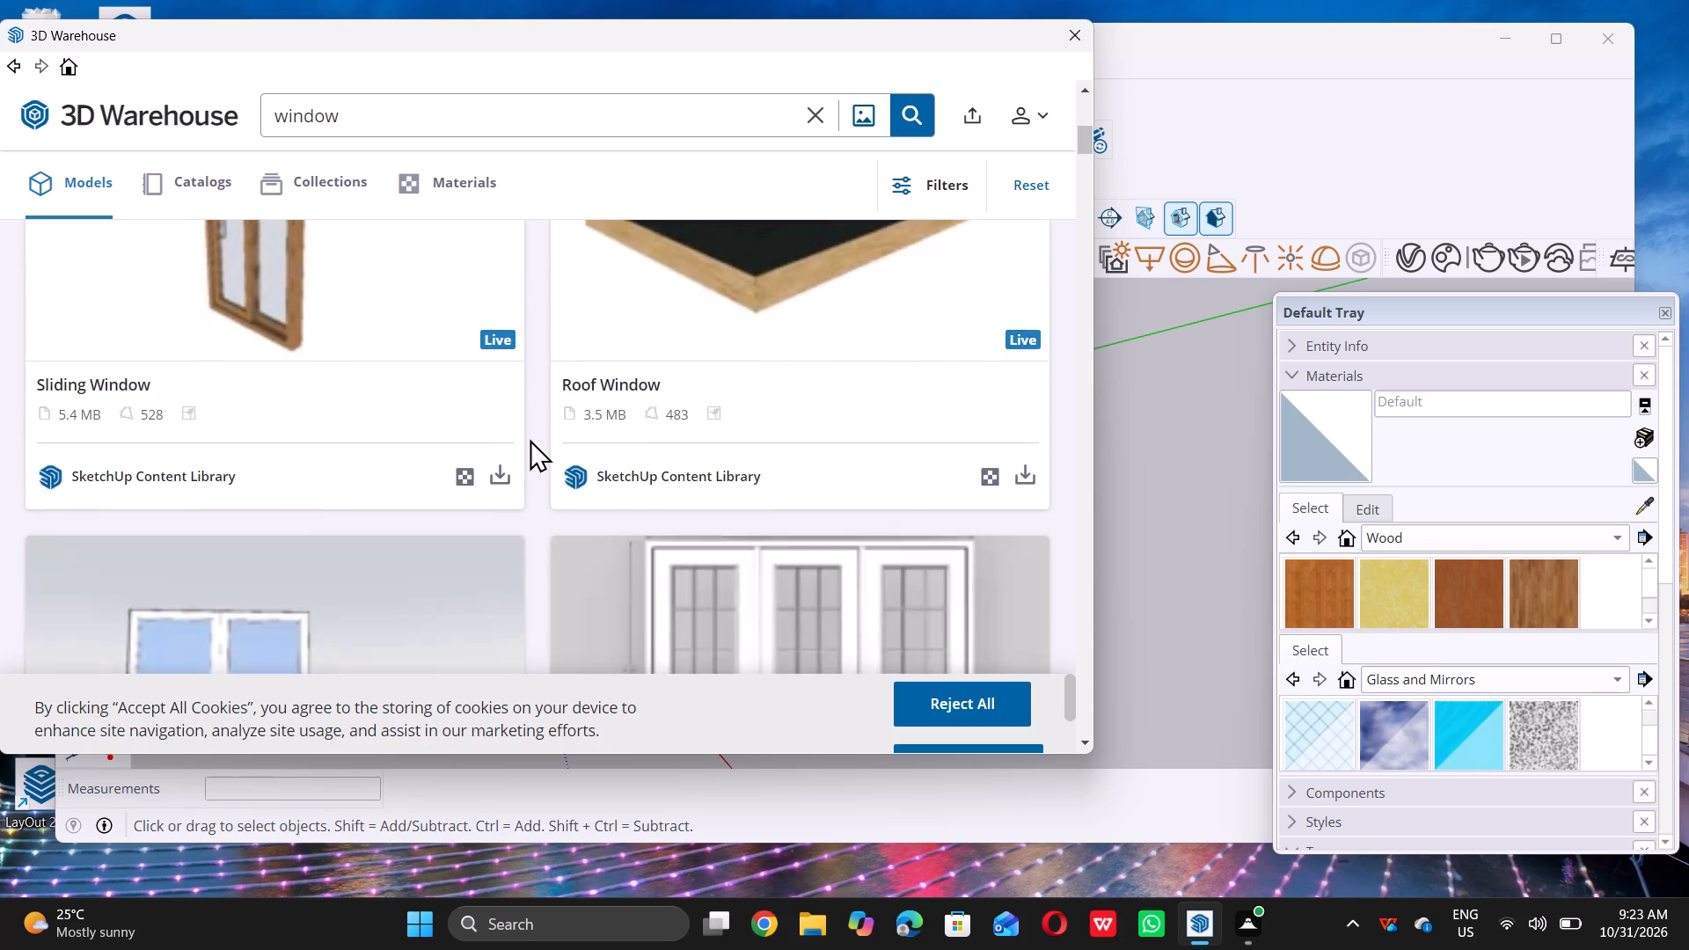
{"action": "scroll", "coordinate": [530, 439], "scroll_direction": "up", "scroll_amount": 2}
{"action": "scroll", "coordinate": [530, 439], "scroll_direction": "down", "scroll_amount": 1}
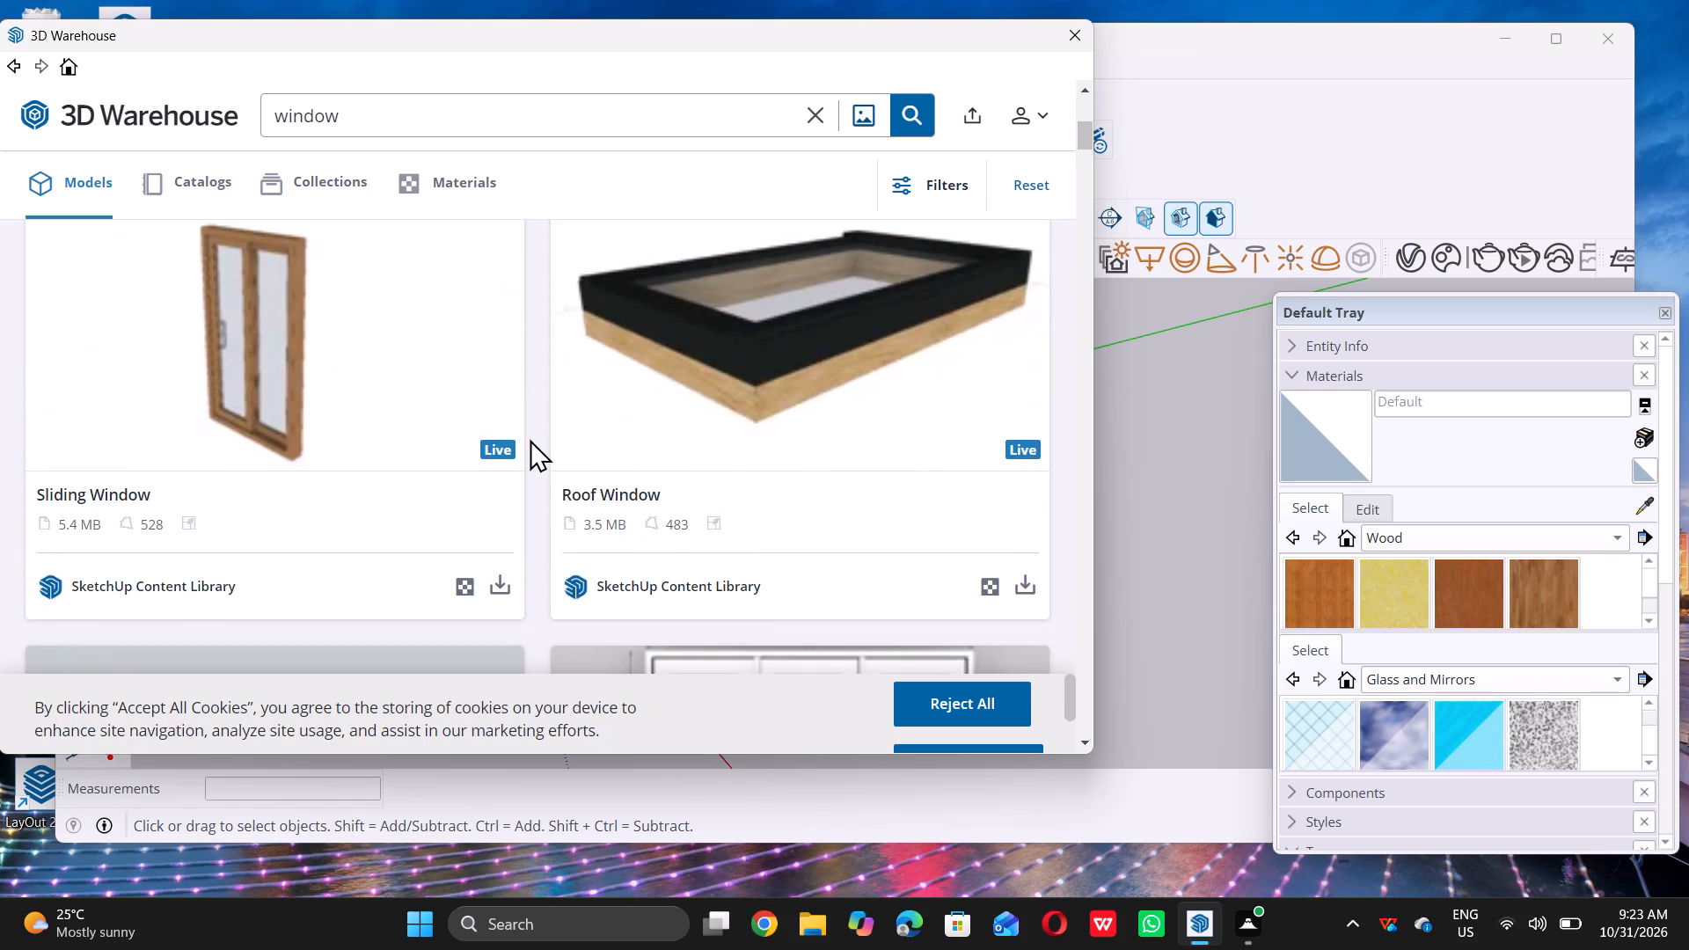
{"action": "scroll", "coordinate": [530, 439], "scroll_direction": "down", "scroll_amount": 1}
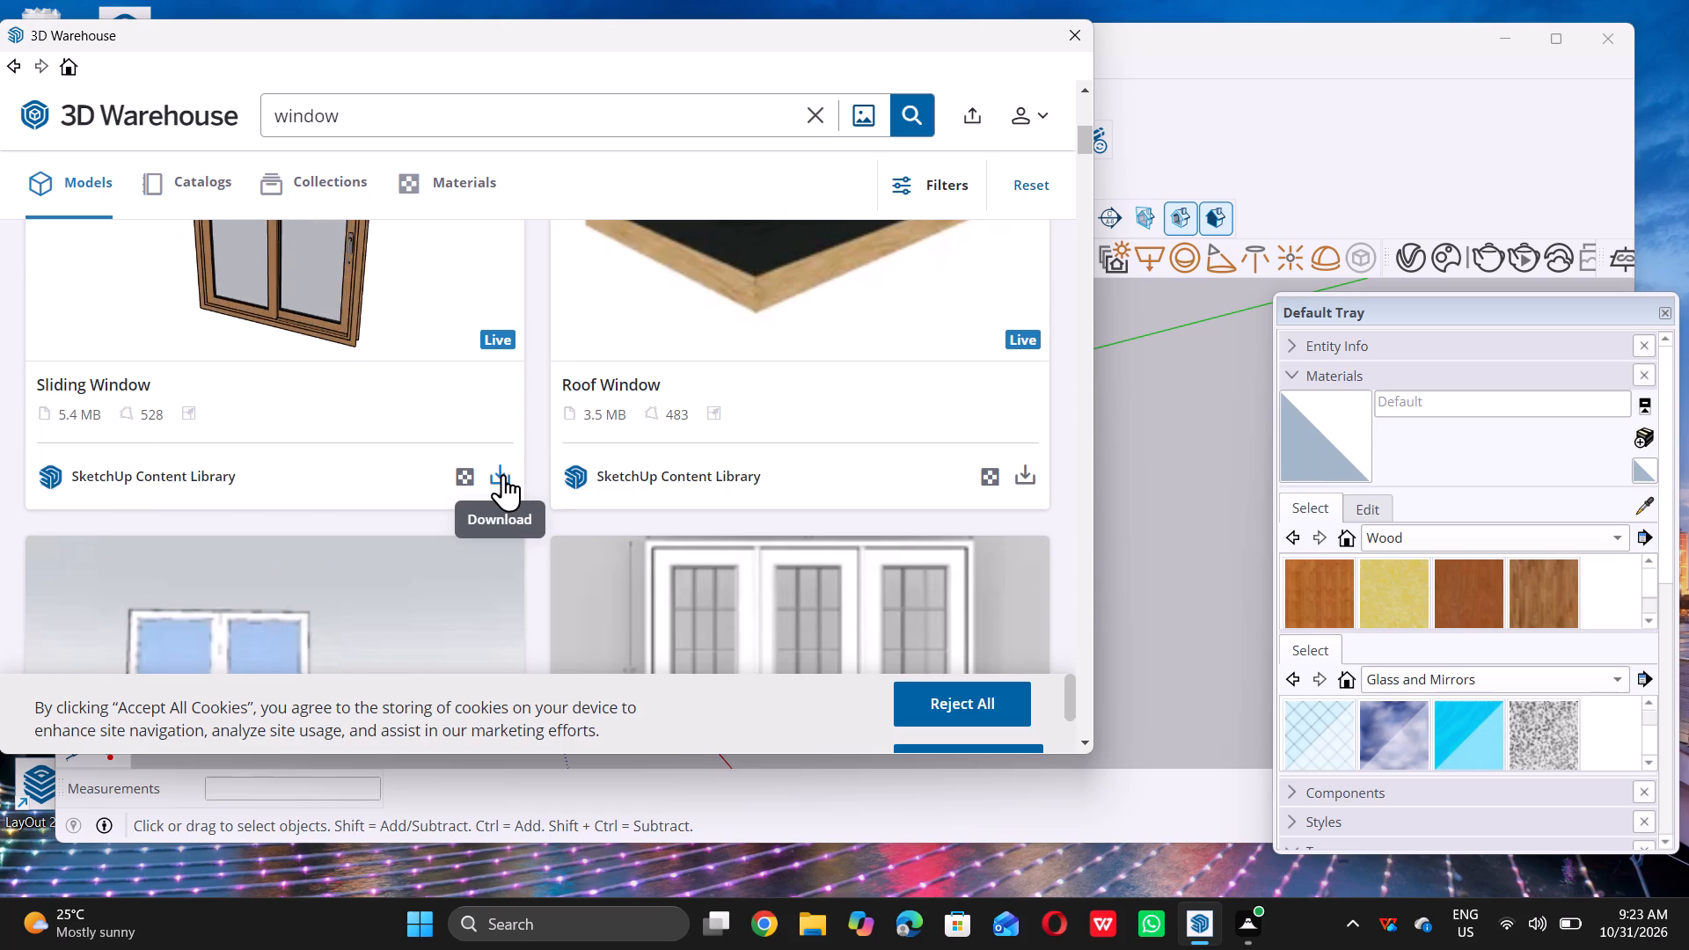
{"action": "double_click", "coordinate": [503, 474]}
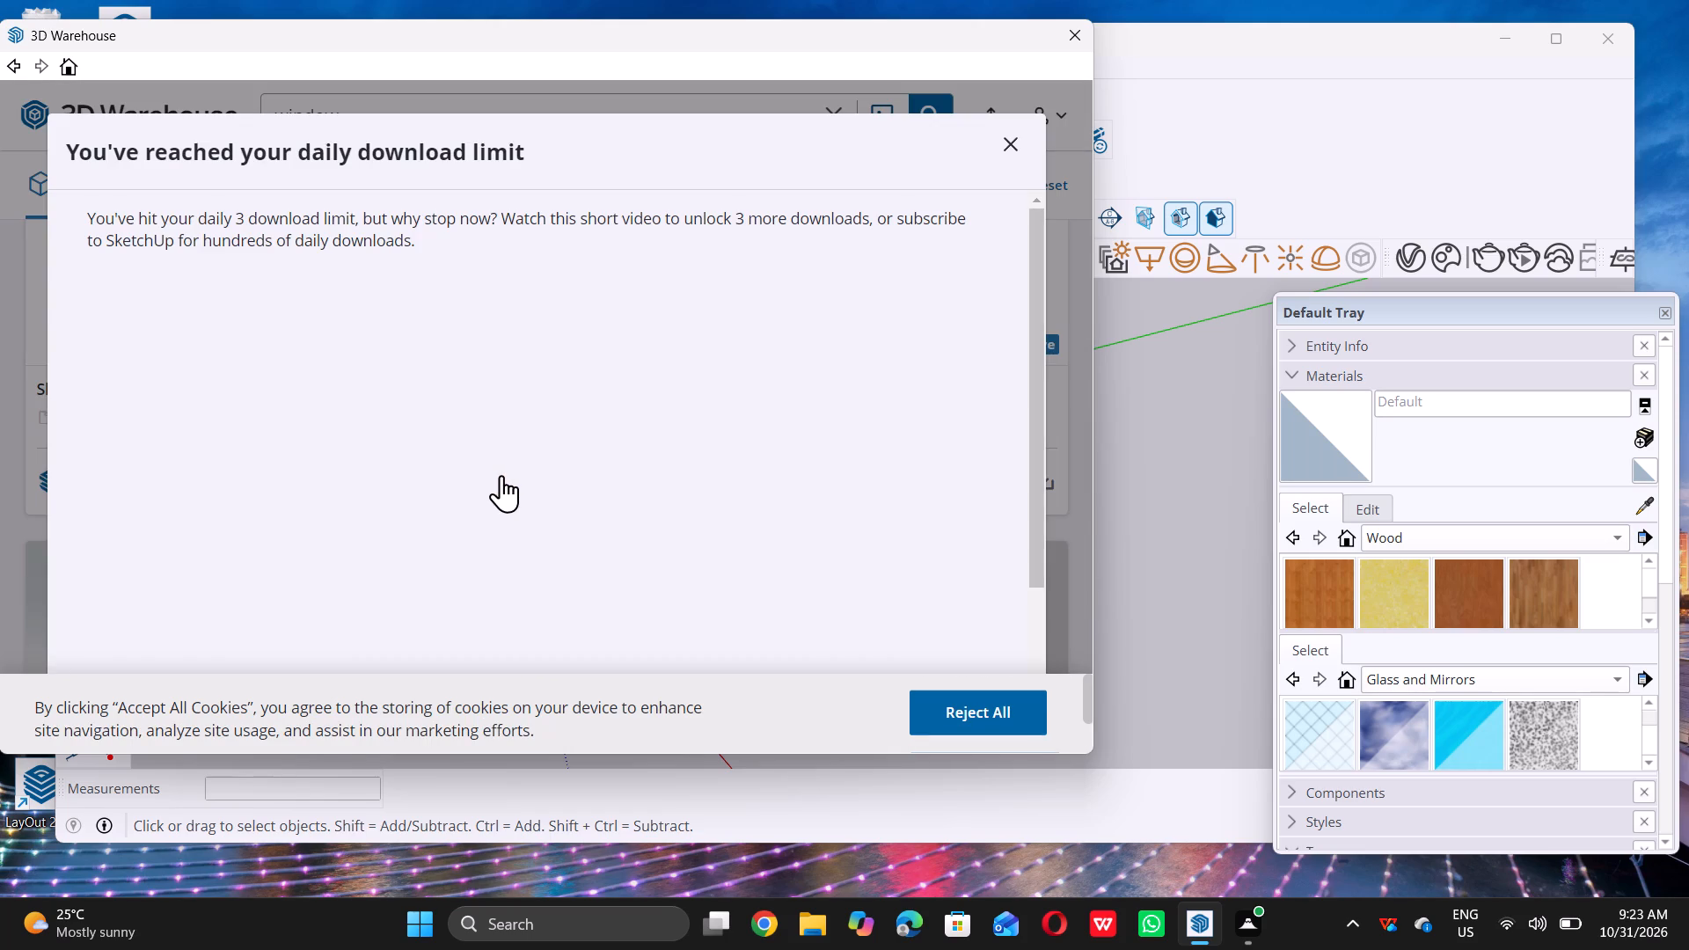
Play the promotional video until it can be skipped to unlock more downloads, and dismiss the subscription offer.
{"action": "scroll", "coordinate": [593, 427], "scroll_direction": "down", "scroll_amount": 4}
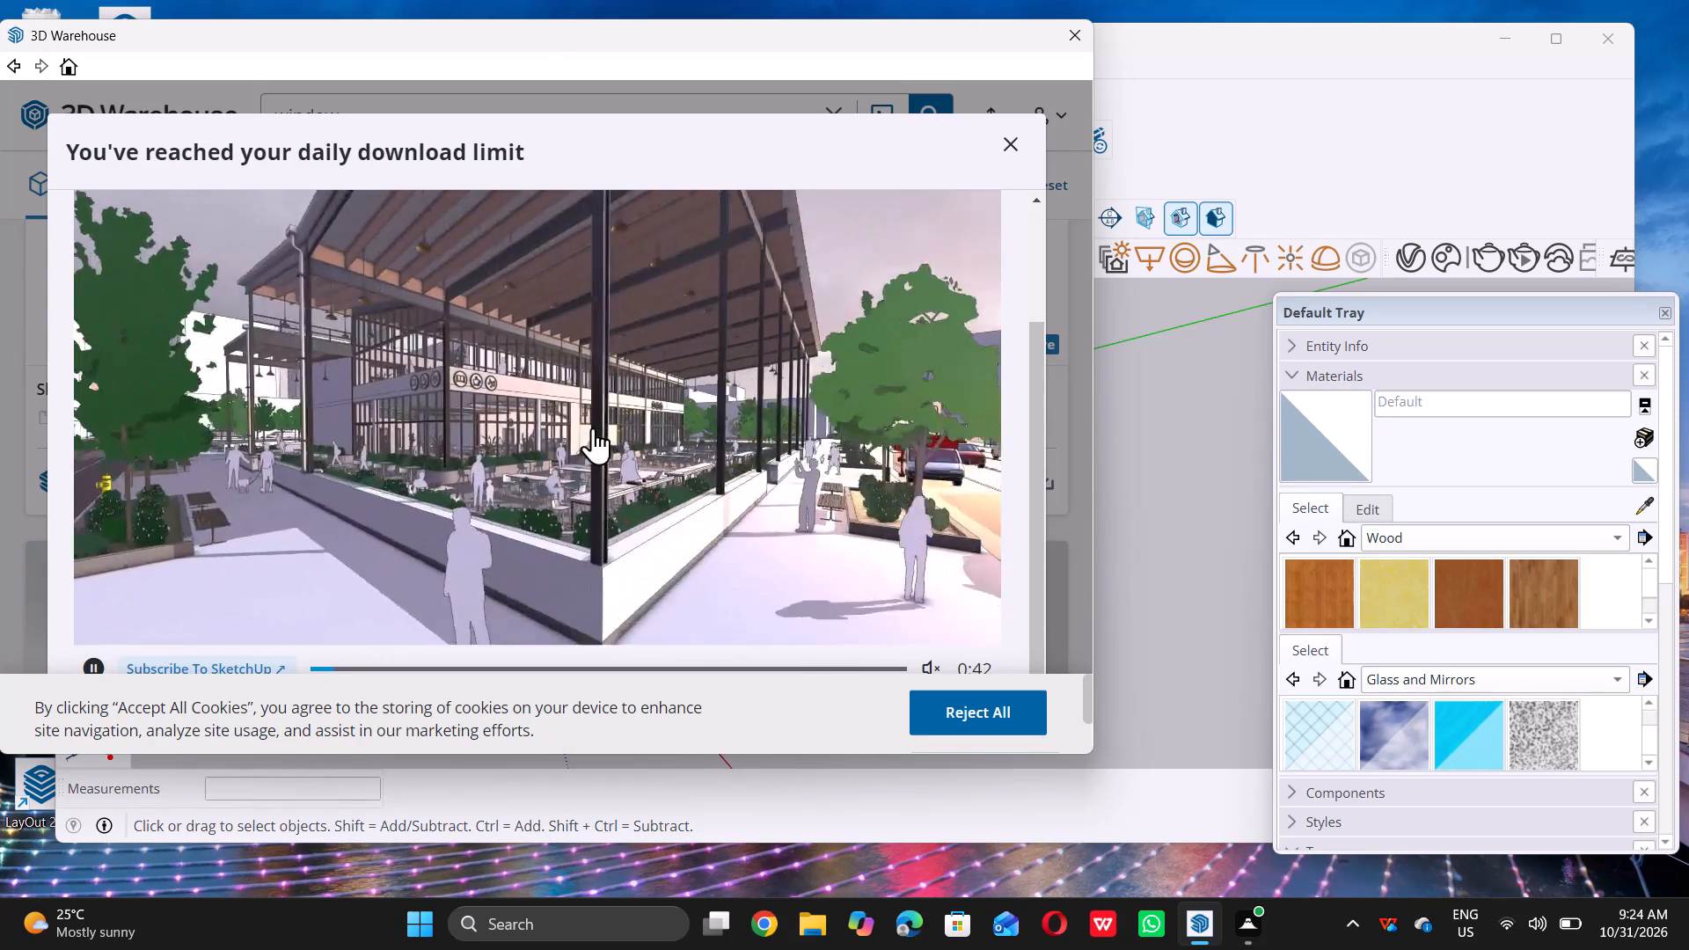
{"action": "scroll", "coordinate": [611, 406], "scroll_direction": "down", "scroll_amount": 5}
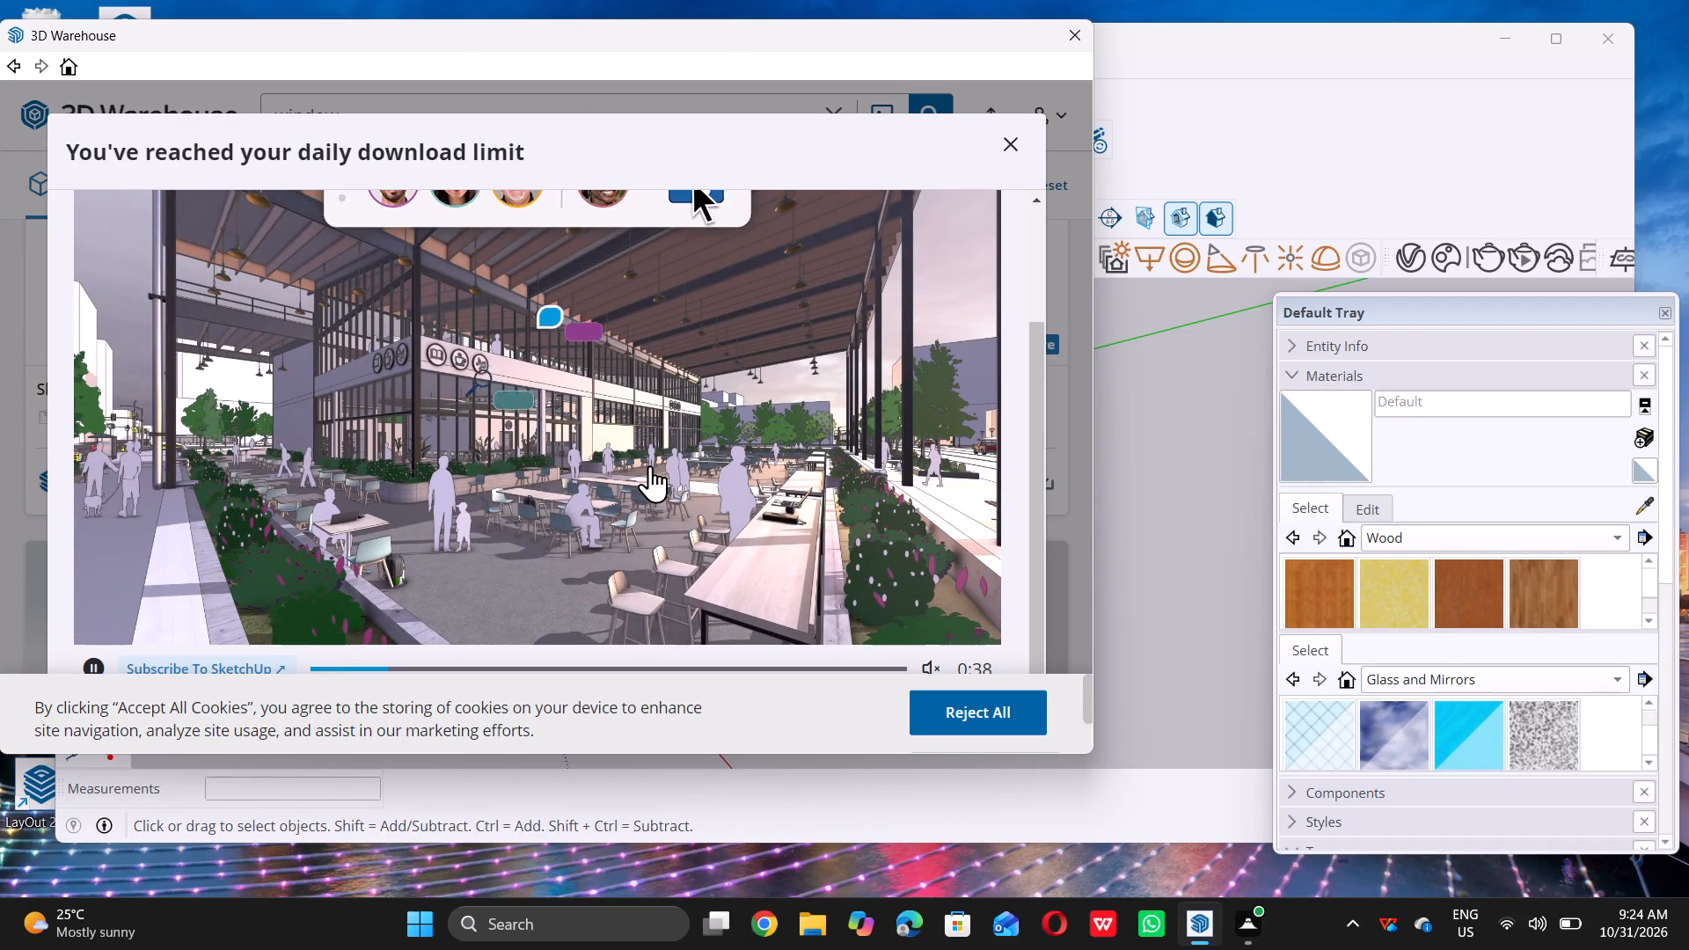
{"action": "scroll", "coordinate": [654, 467], "scroll_direction": "down", "scroll_amount": 8}
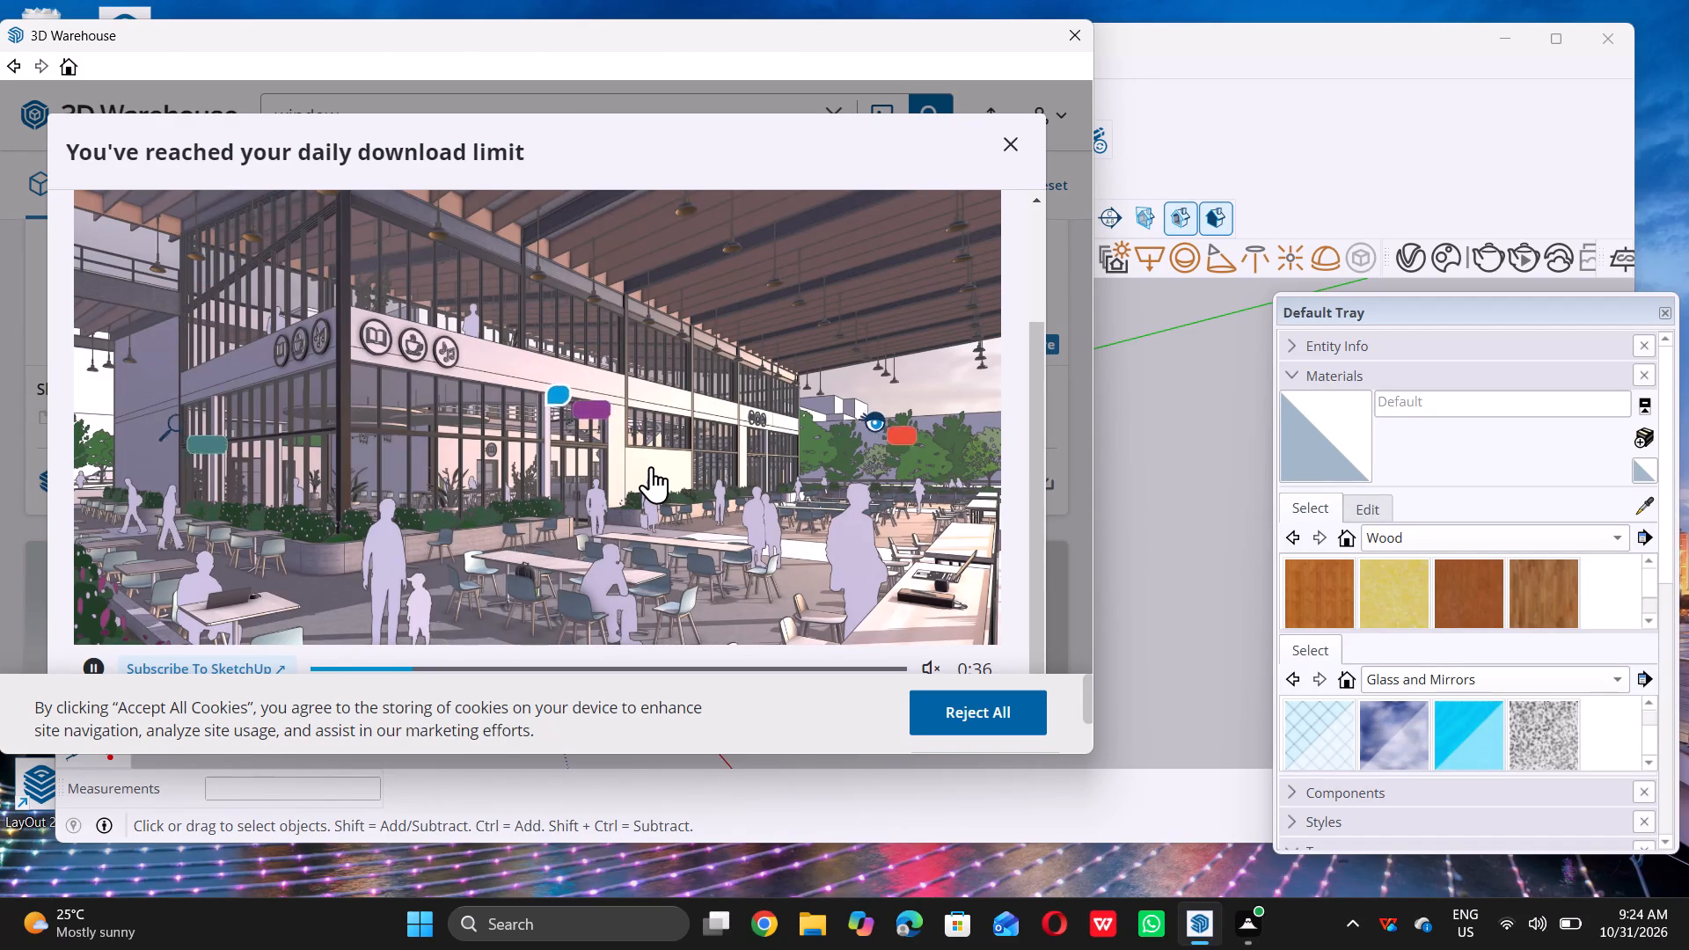
{"action": "scroll", "coordinate": [651, 466], "scroll_direction": "down", "scroll_amount": 19}
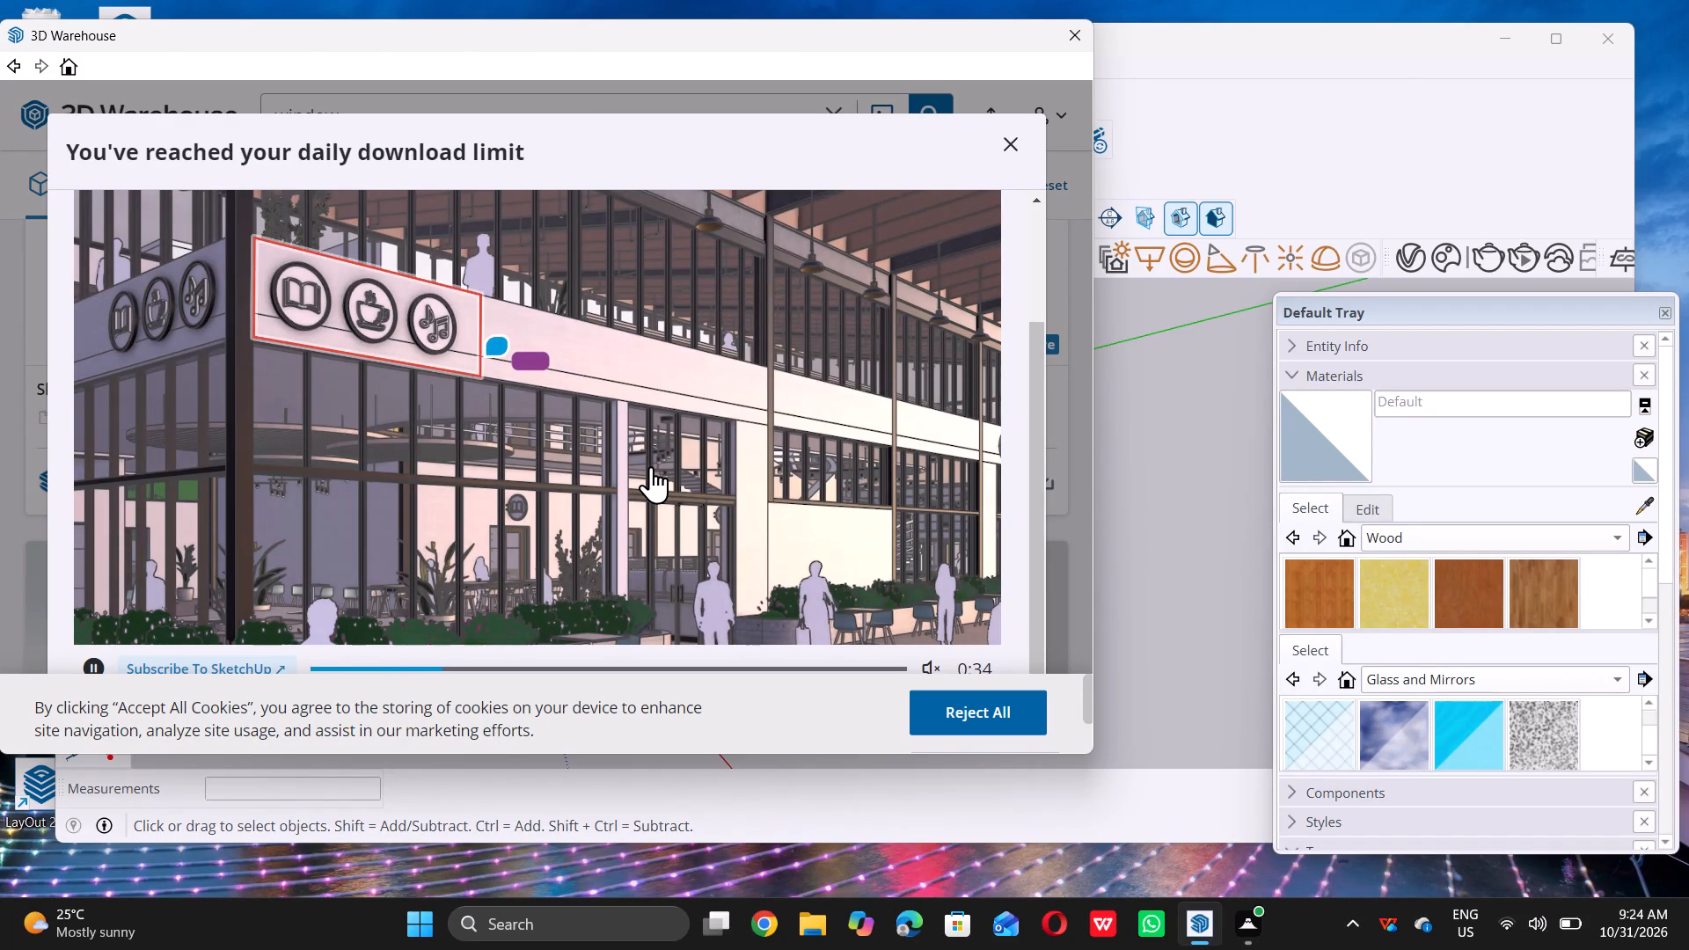
{"action": "scroll", "coordinate": [651, 466], "scroll_direction": "down", "scroll_amount": 4}
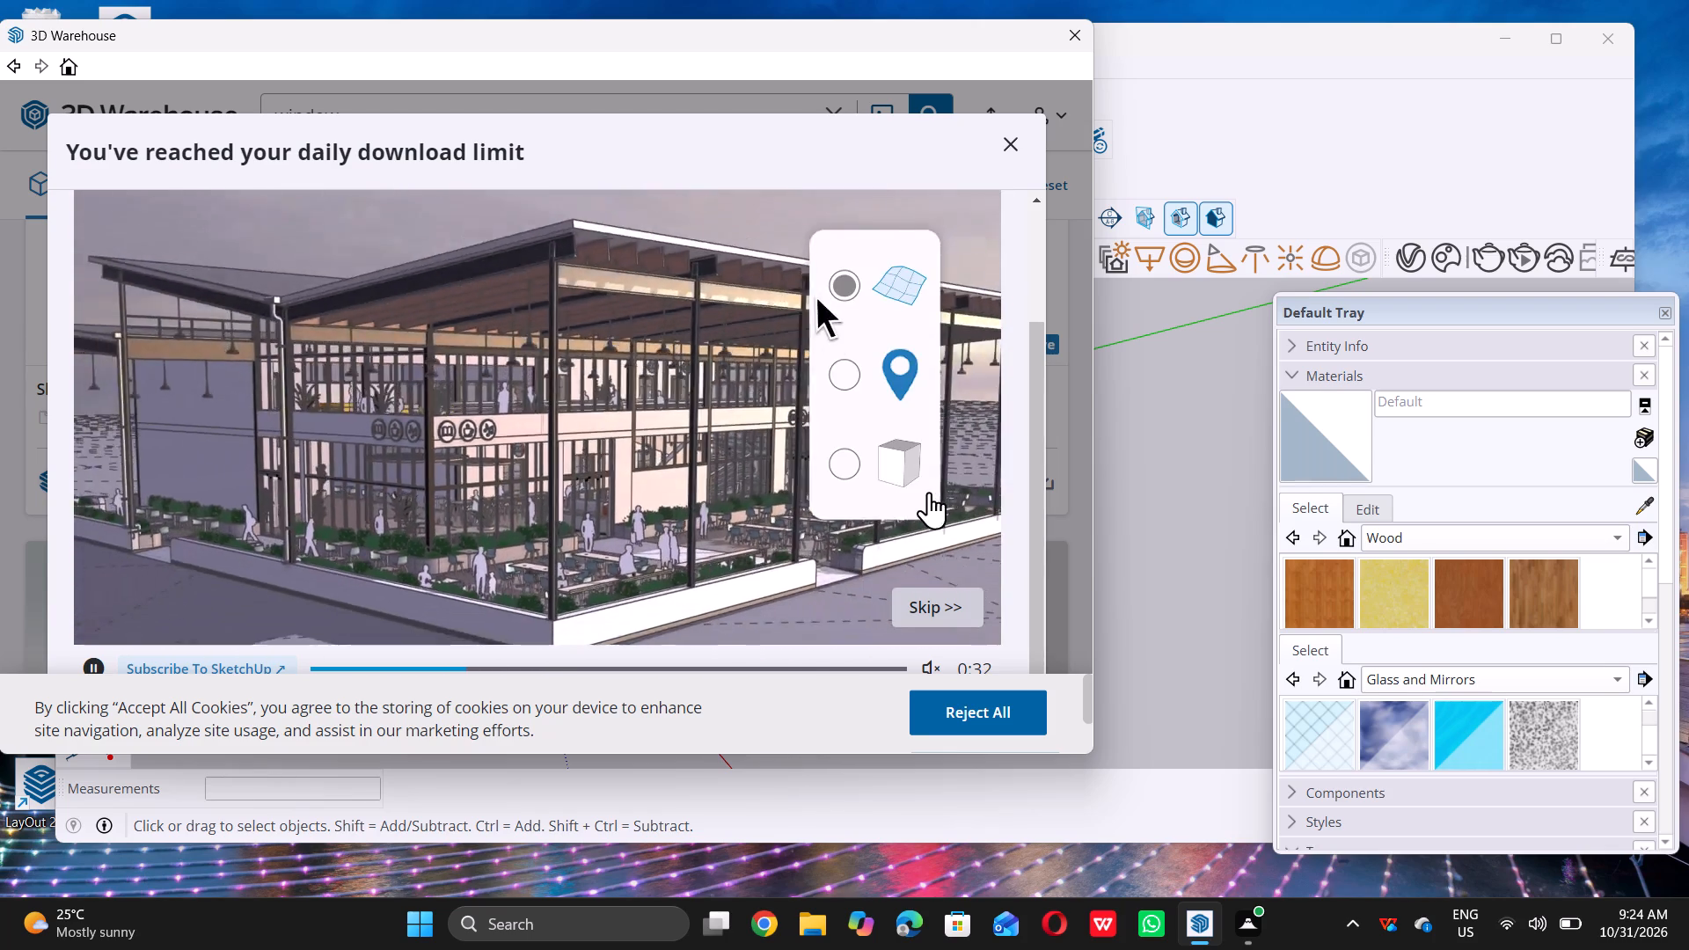
{"action": "double_click", "coordinate": [930, 596]}
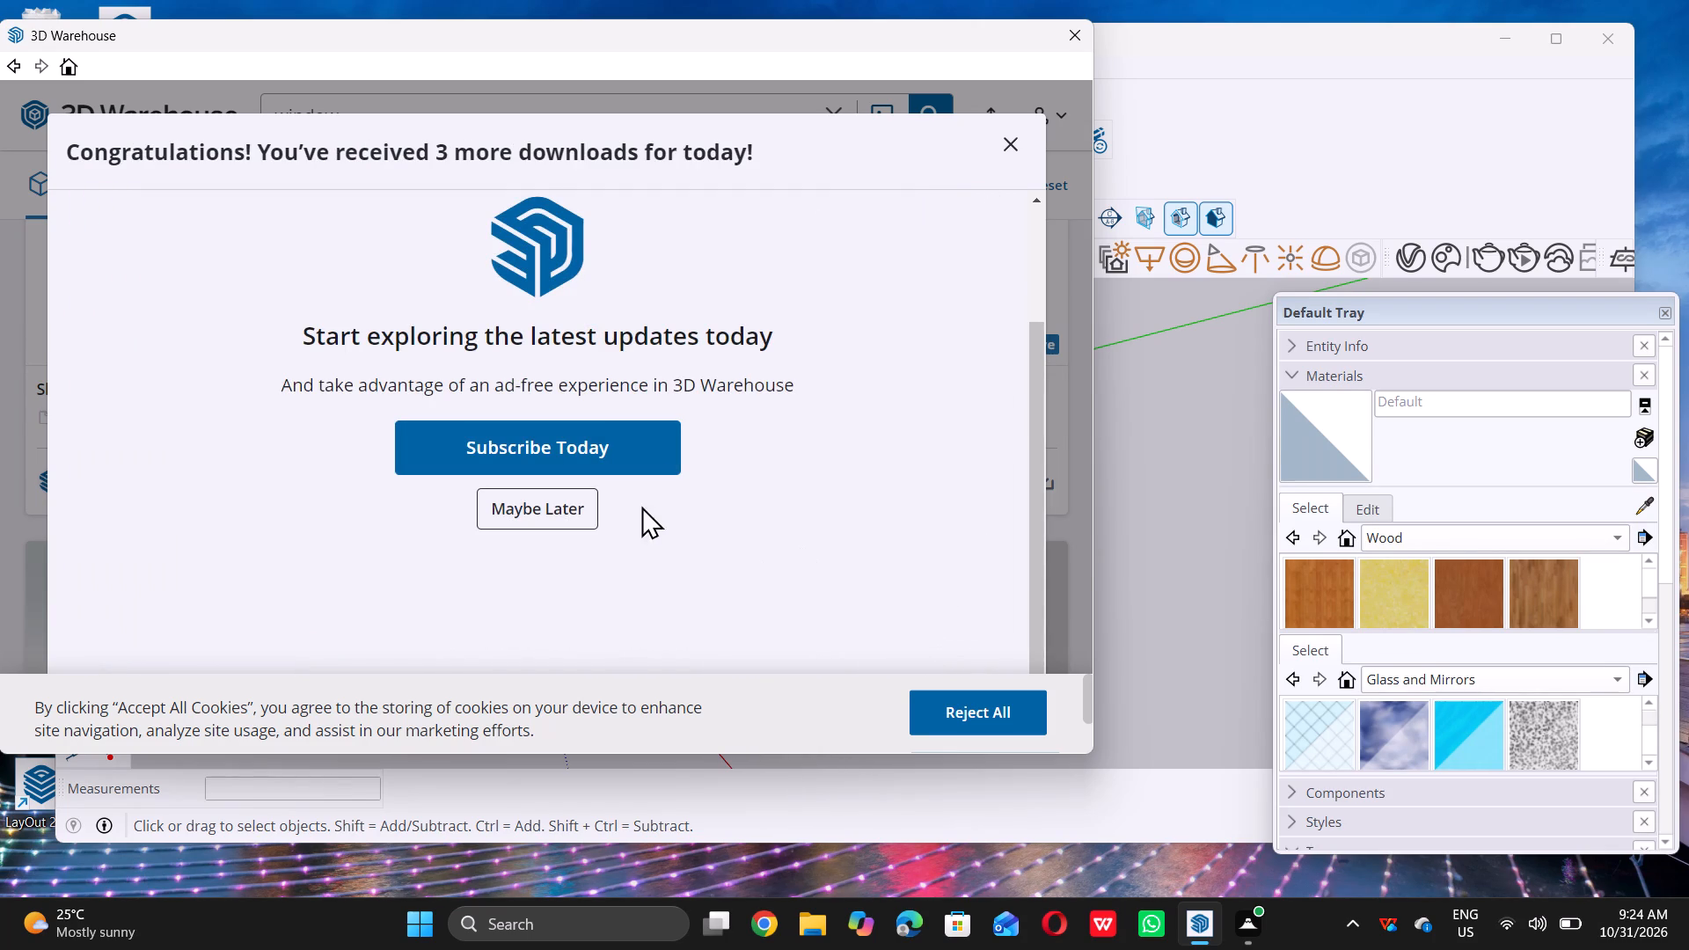
{"action": "double_click", "coordinate": [1022, 142]}
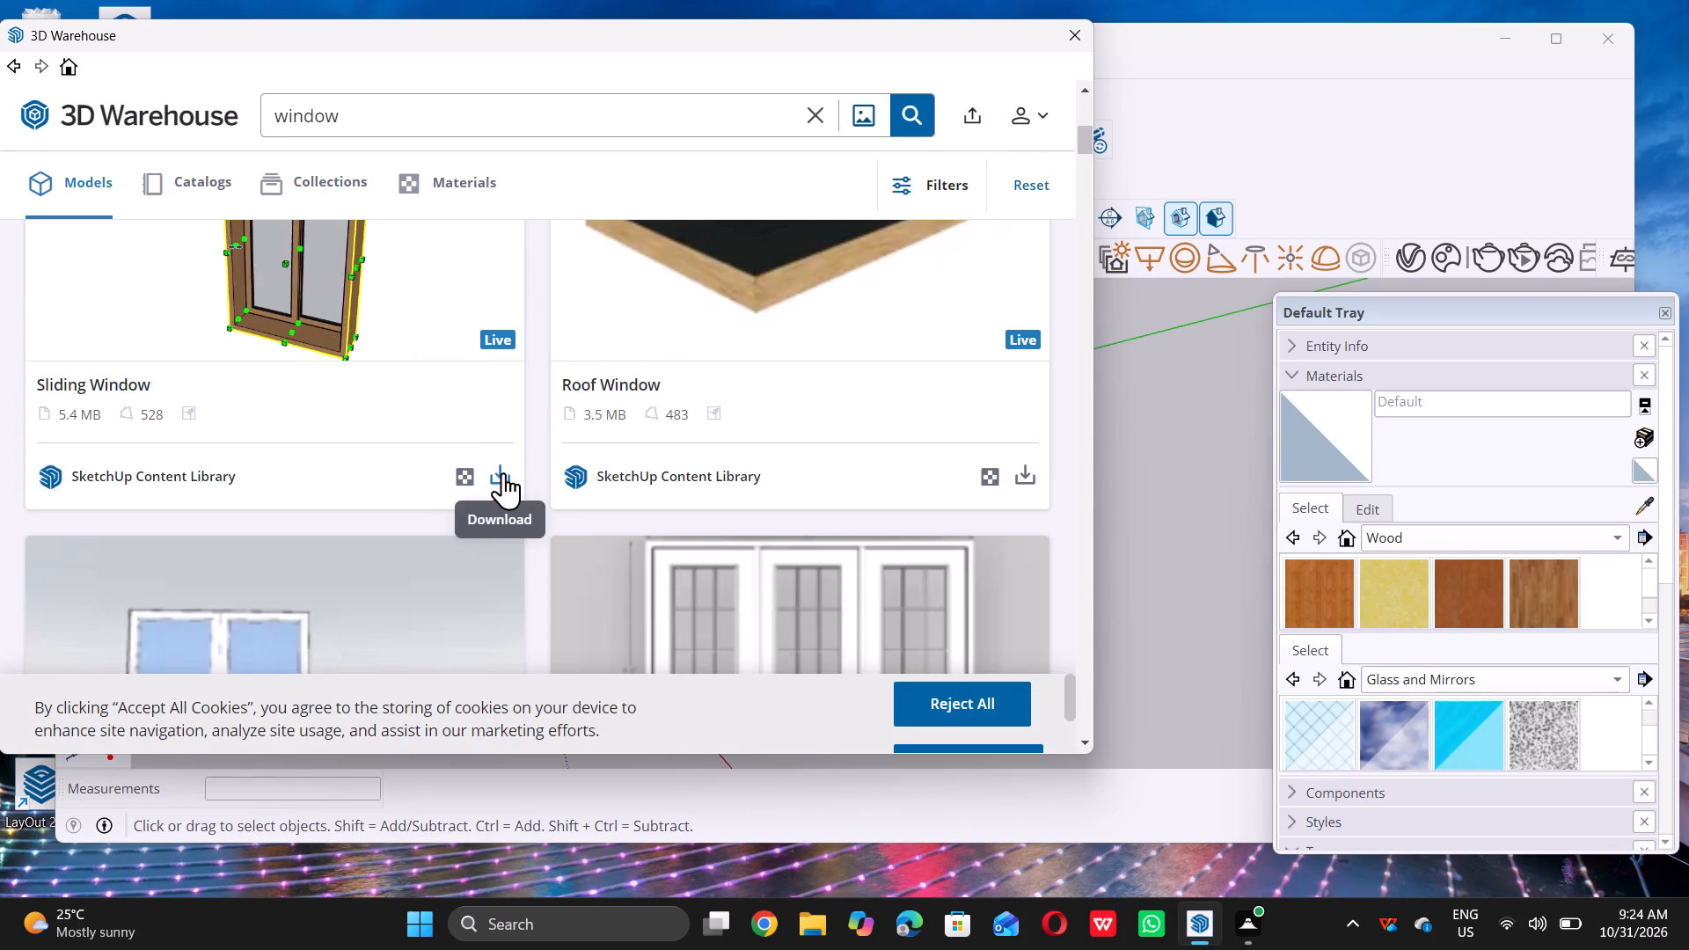
Download the Sliding Window live component into the model and dismiss the file version warning.
{"action": "left_click", "coordinate": [503, 472]}
{"action": "triple_click", "coordinate": [478, 417]}
{"action": "left_click", "coordinate": [478, 417]}
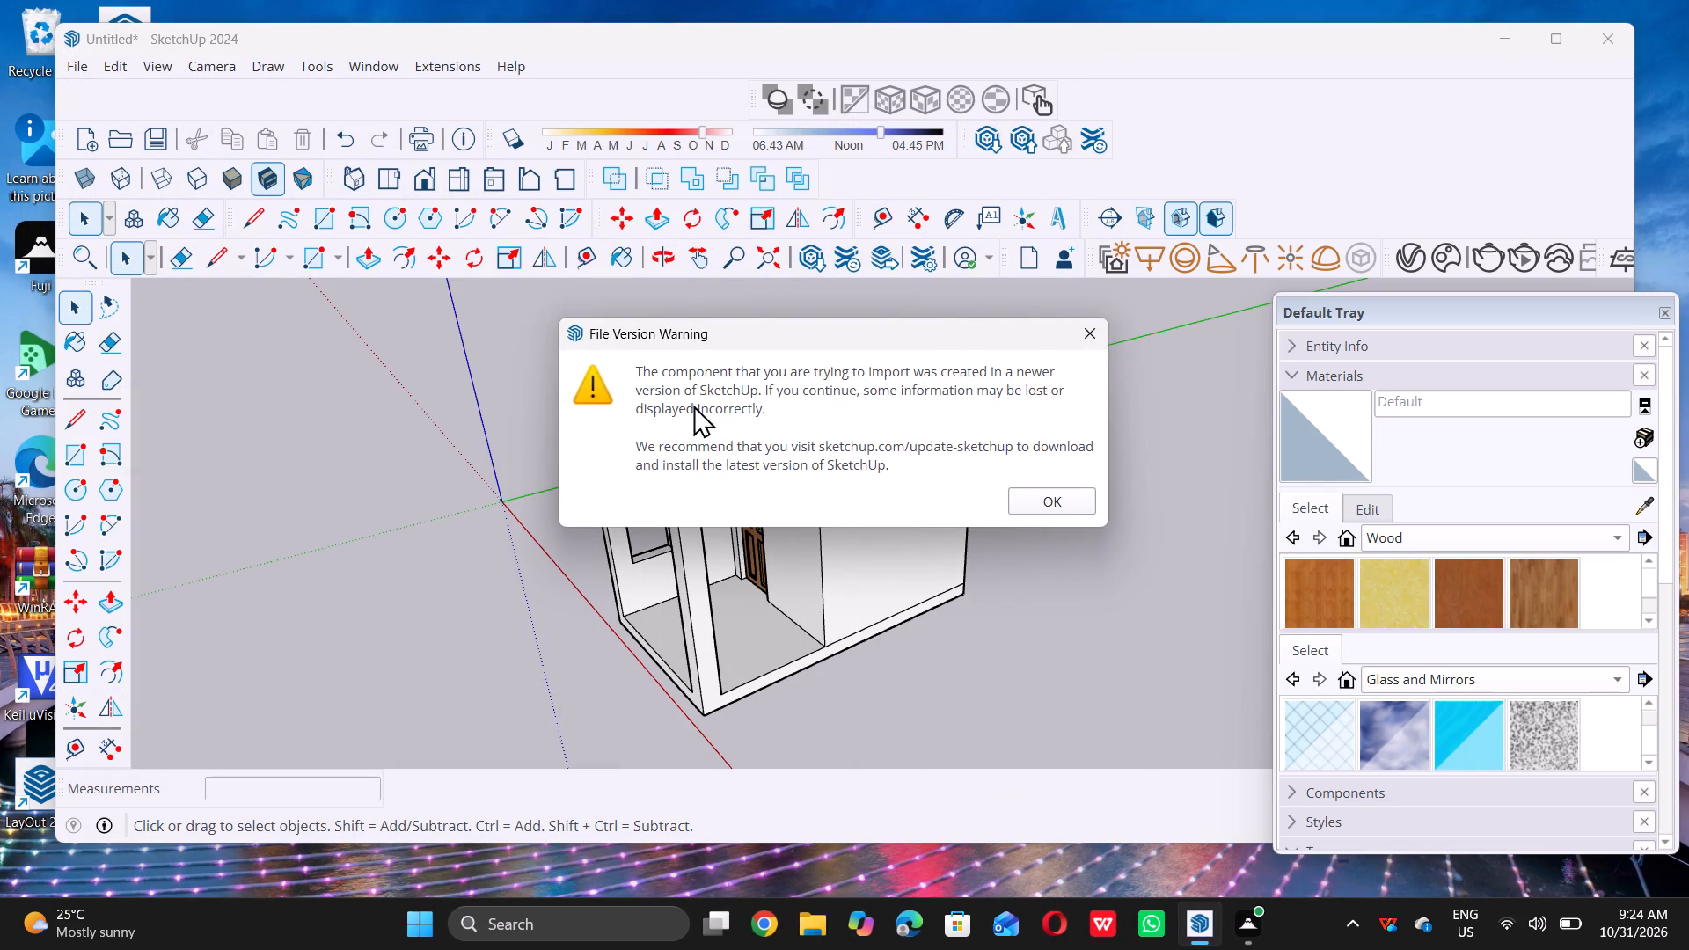
{"action": "double_click", "coordinate": [1088, 331]}
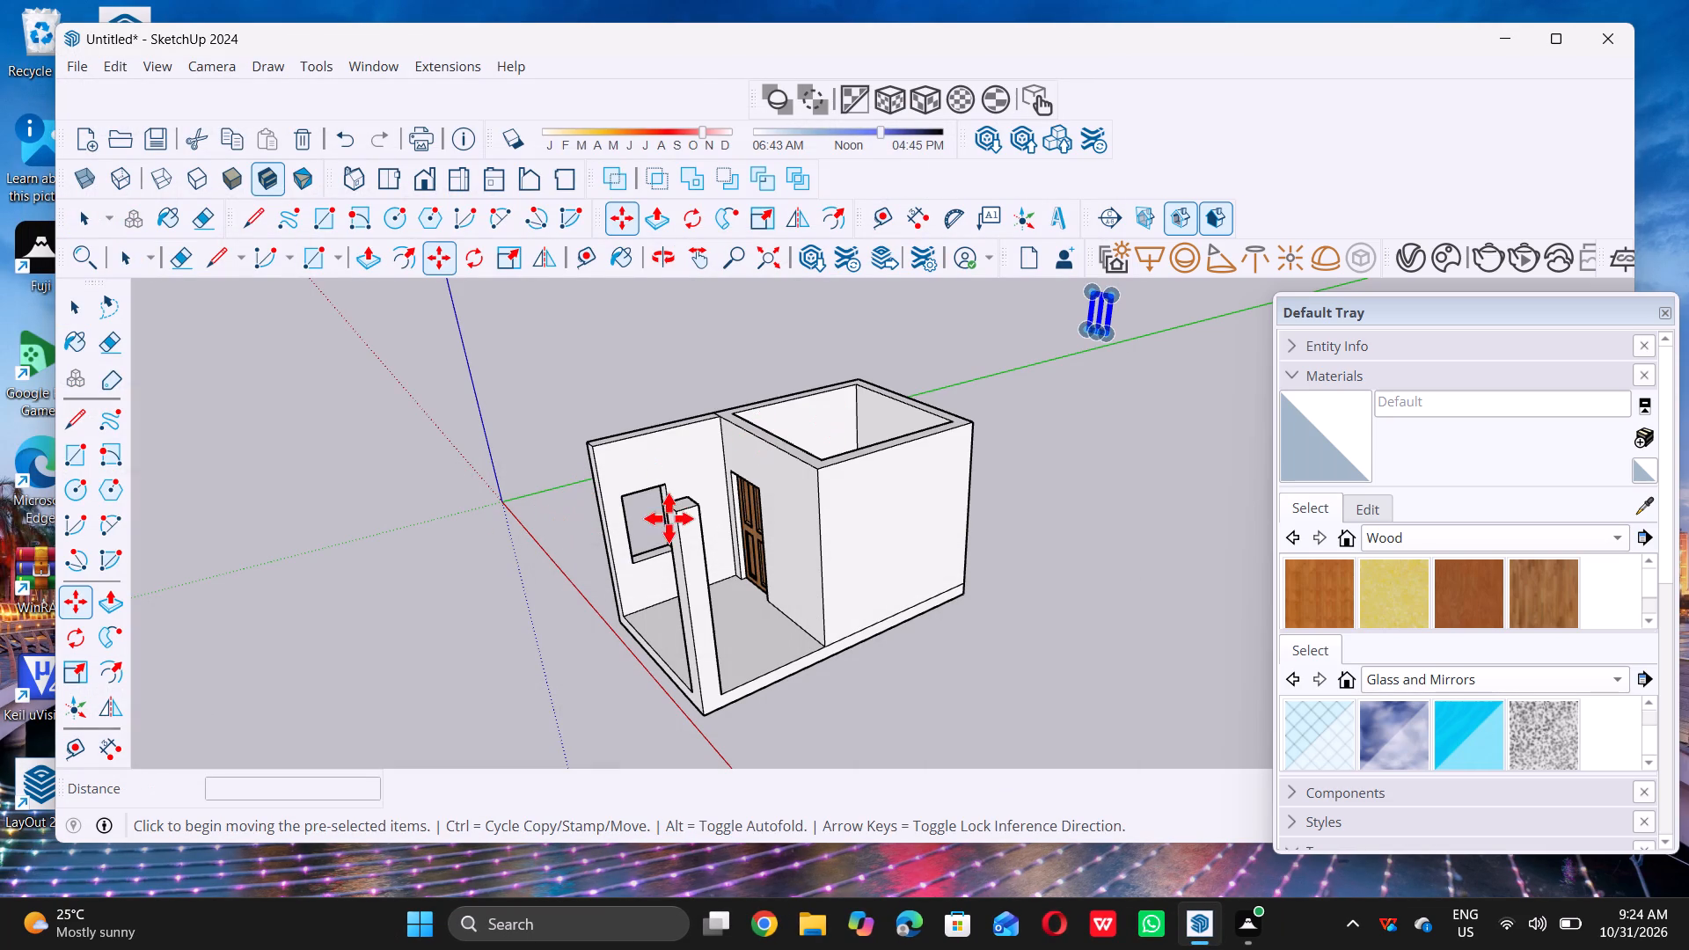
Move the sliding window about 90' 4" from beyond the room to open ground near the green axis outside the porch, and deselect it.
{"action": "scroll", "coordinate": [1124, 333], "scroll_direction": "up", "scroll_amount": 5}
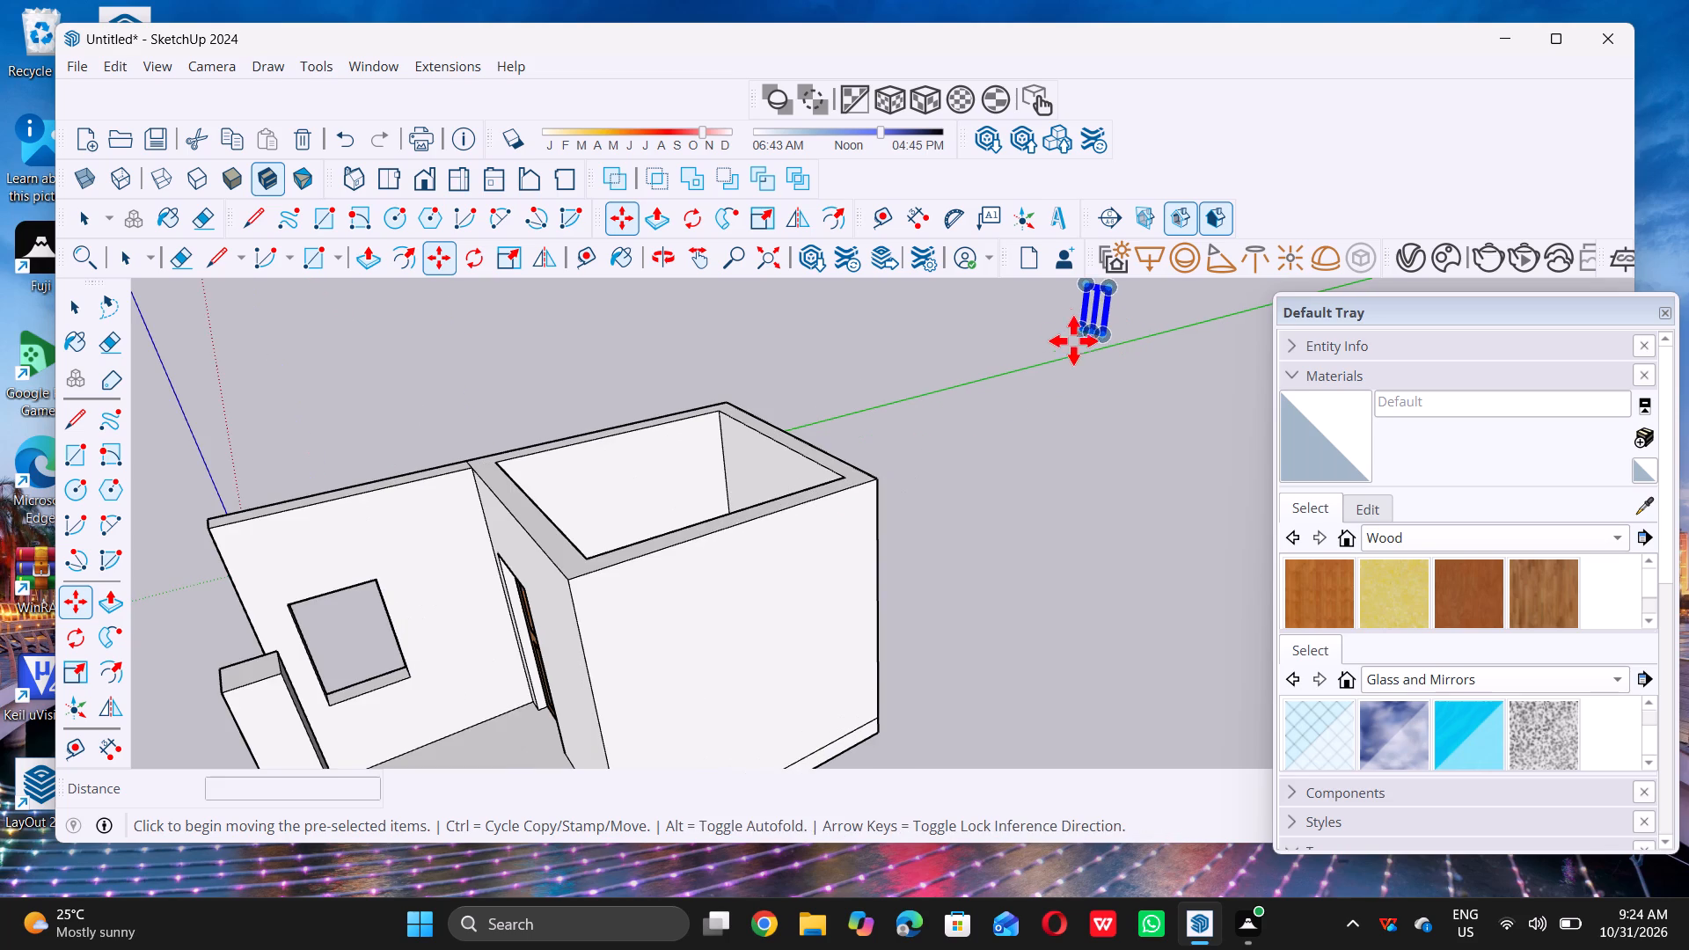
{"action": "scroll", "coordinate": [1070, 334], "scroll_direction": "up", "scroll_amount": 5}
{"action": "left_click", "coordinate": [1084, 328]}
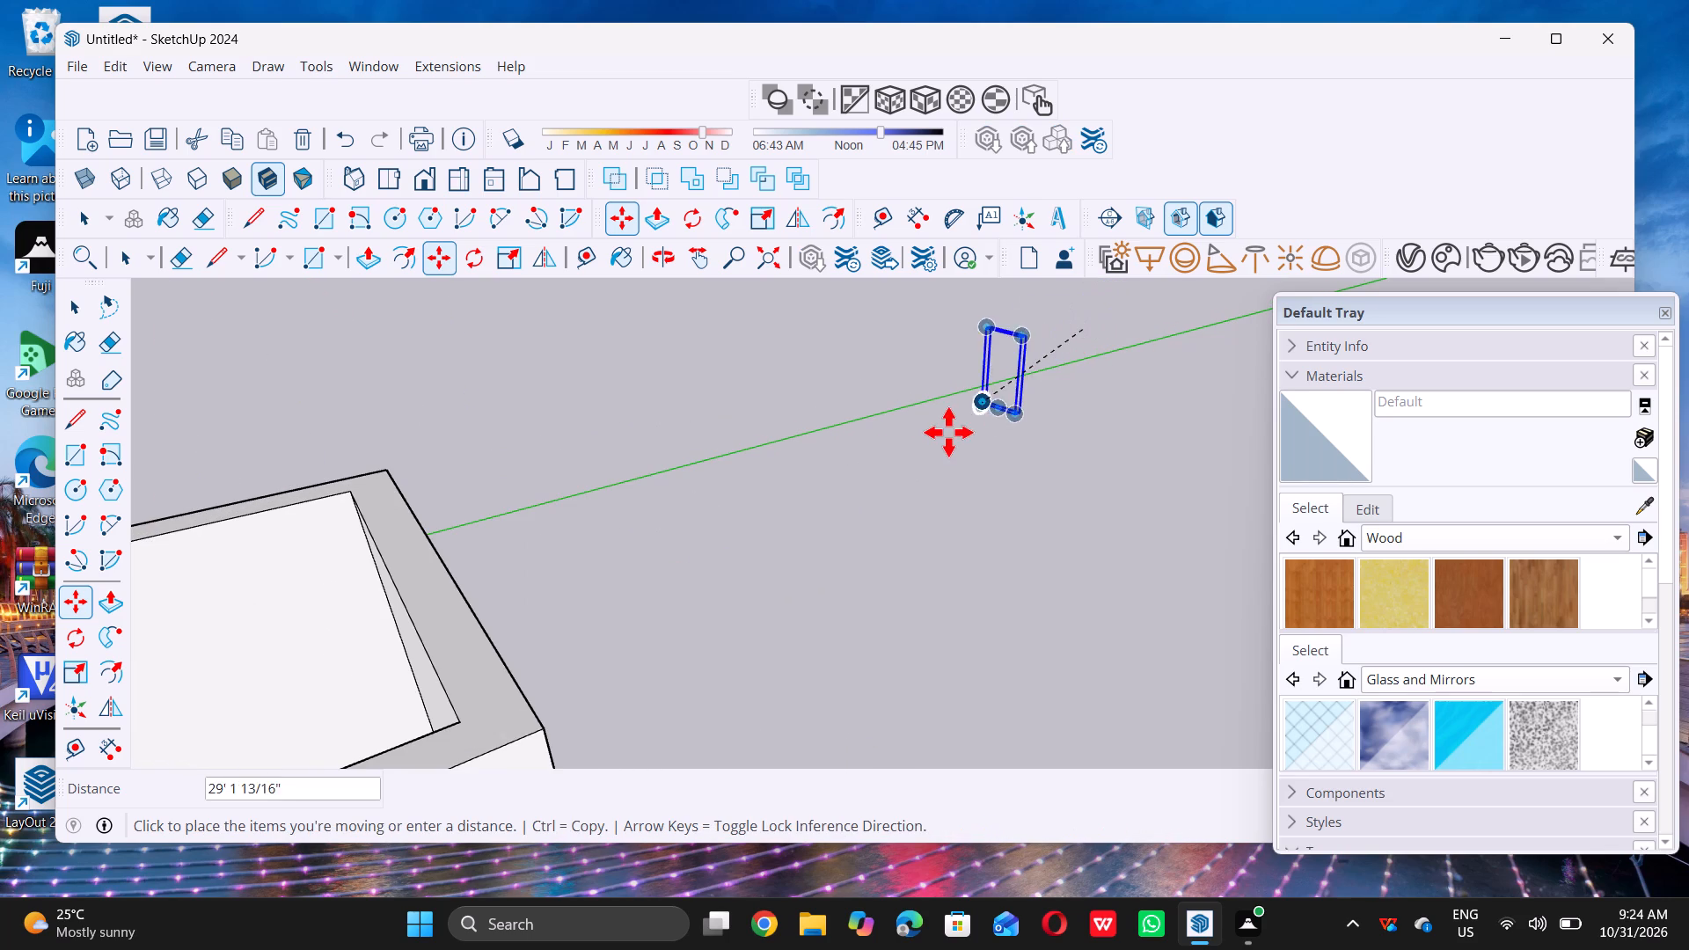
{"action": "scroll", "coordinate": [948, 435], "scroll_direction": "down", "scroll_amount": 15}
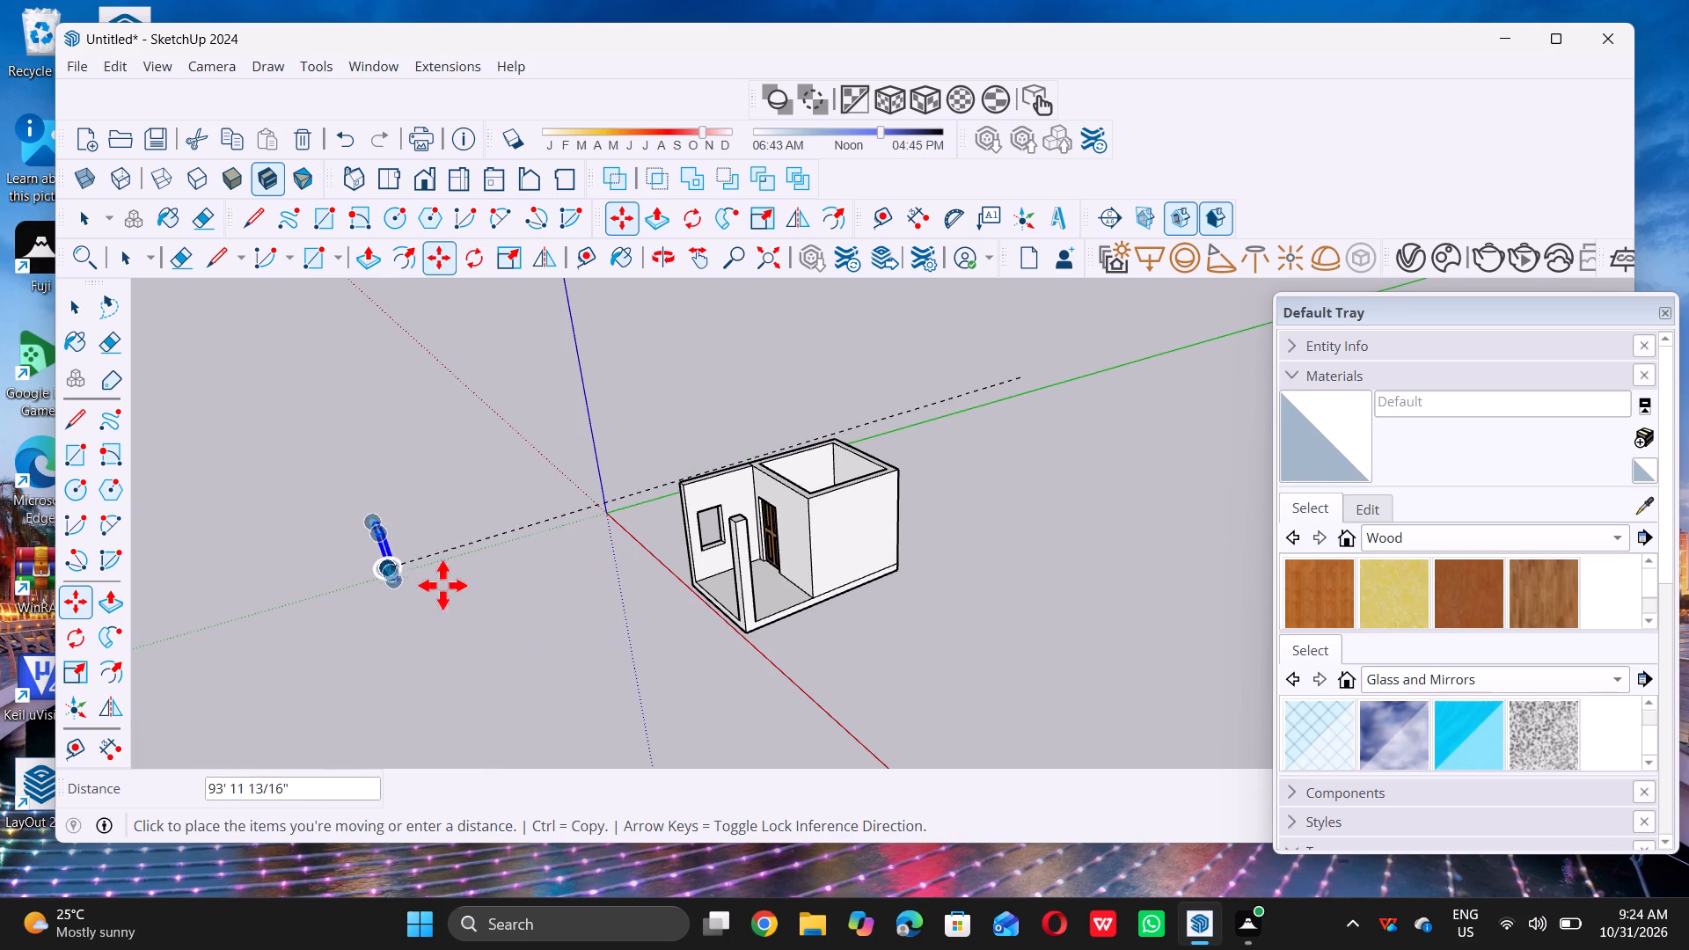
{"action": "double_click", "coordinate": [479, 584]}
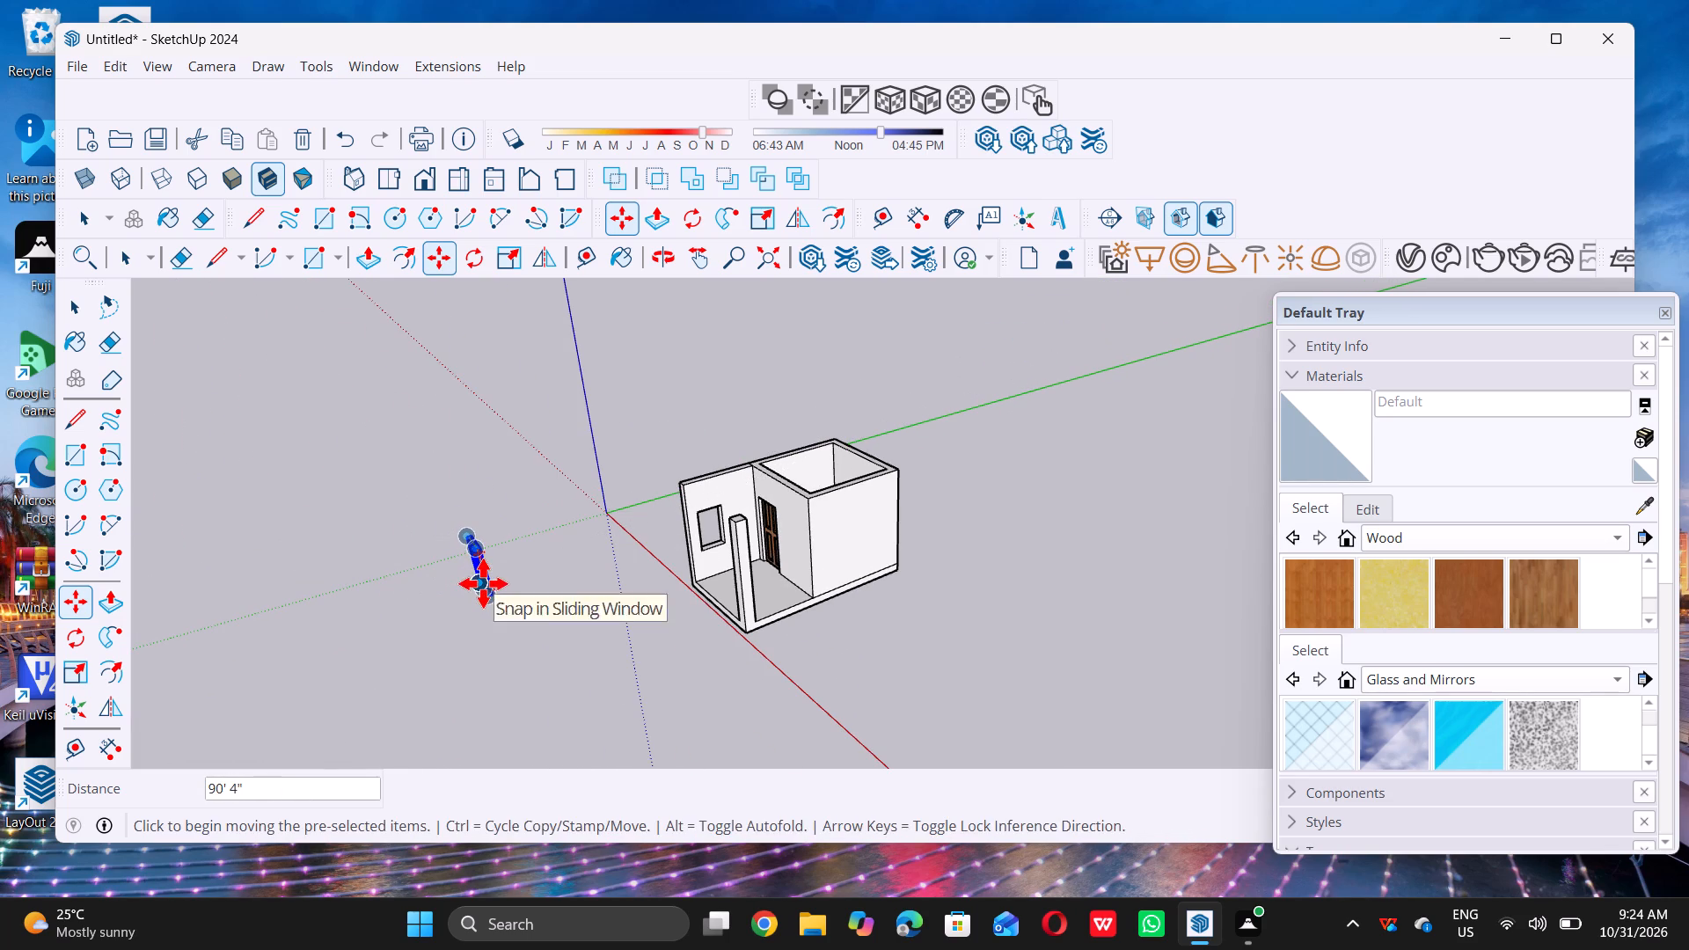
{"action": "key", "text": "space"}
{"action": "triple_click", "coordinate": [421, 617]}
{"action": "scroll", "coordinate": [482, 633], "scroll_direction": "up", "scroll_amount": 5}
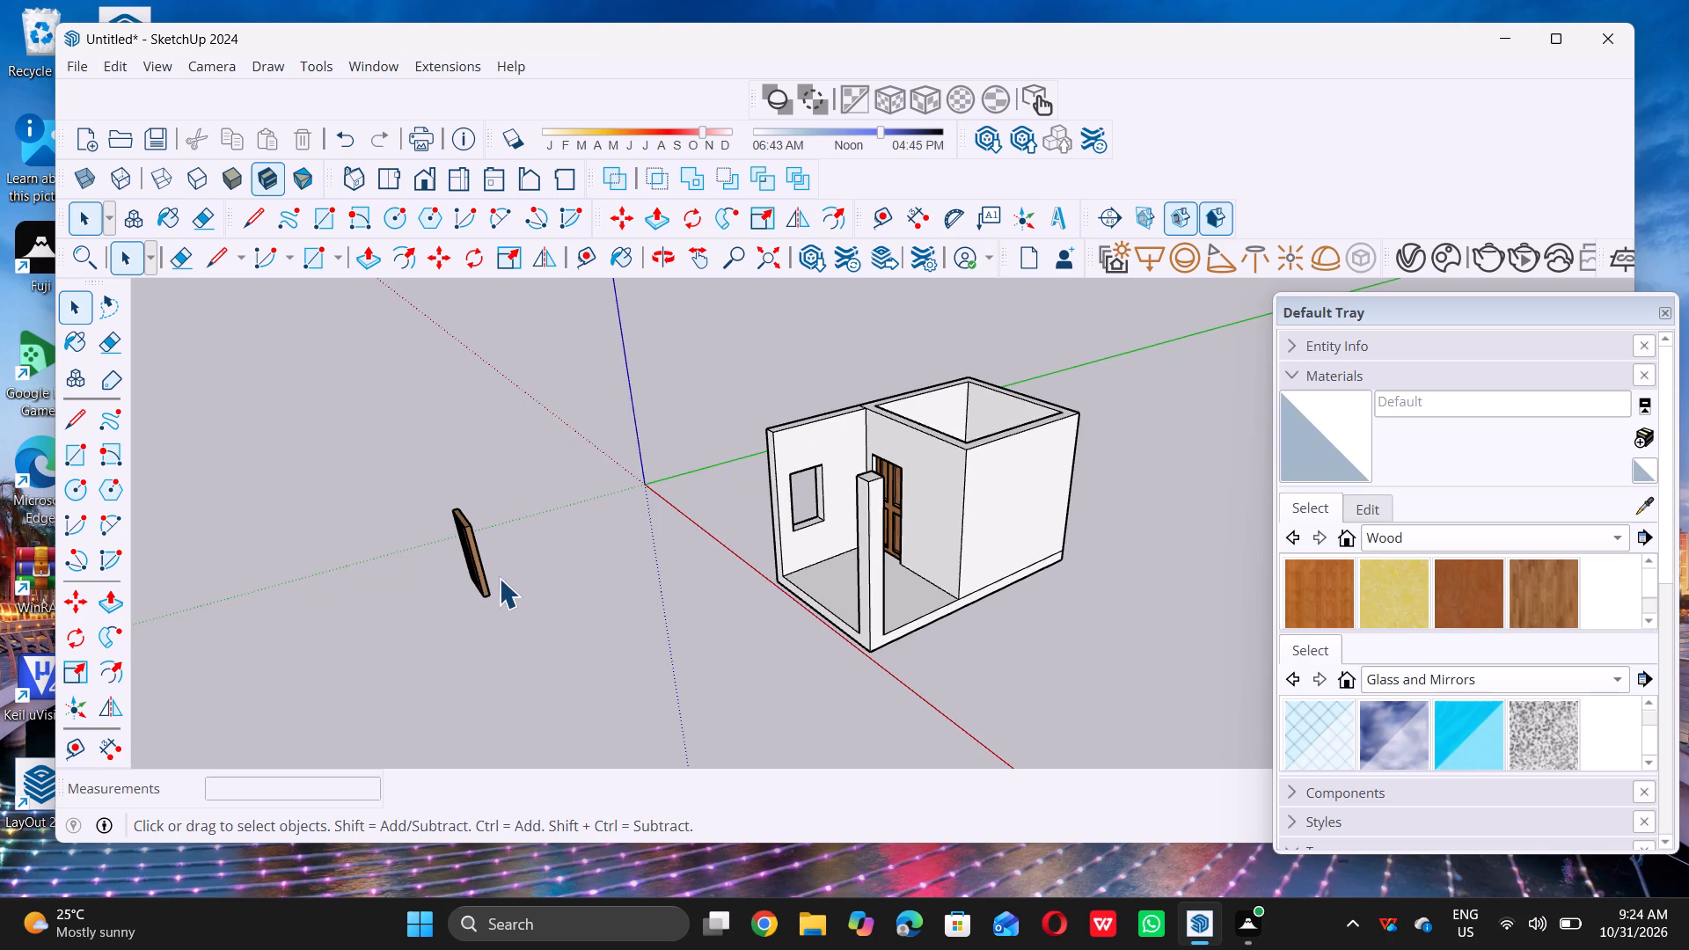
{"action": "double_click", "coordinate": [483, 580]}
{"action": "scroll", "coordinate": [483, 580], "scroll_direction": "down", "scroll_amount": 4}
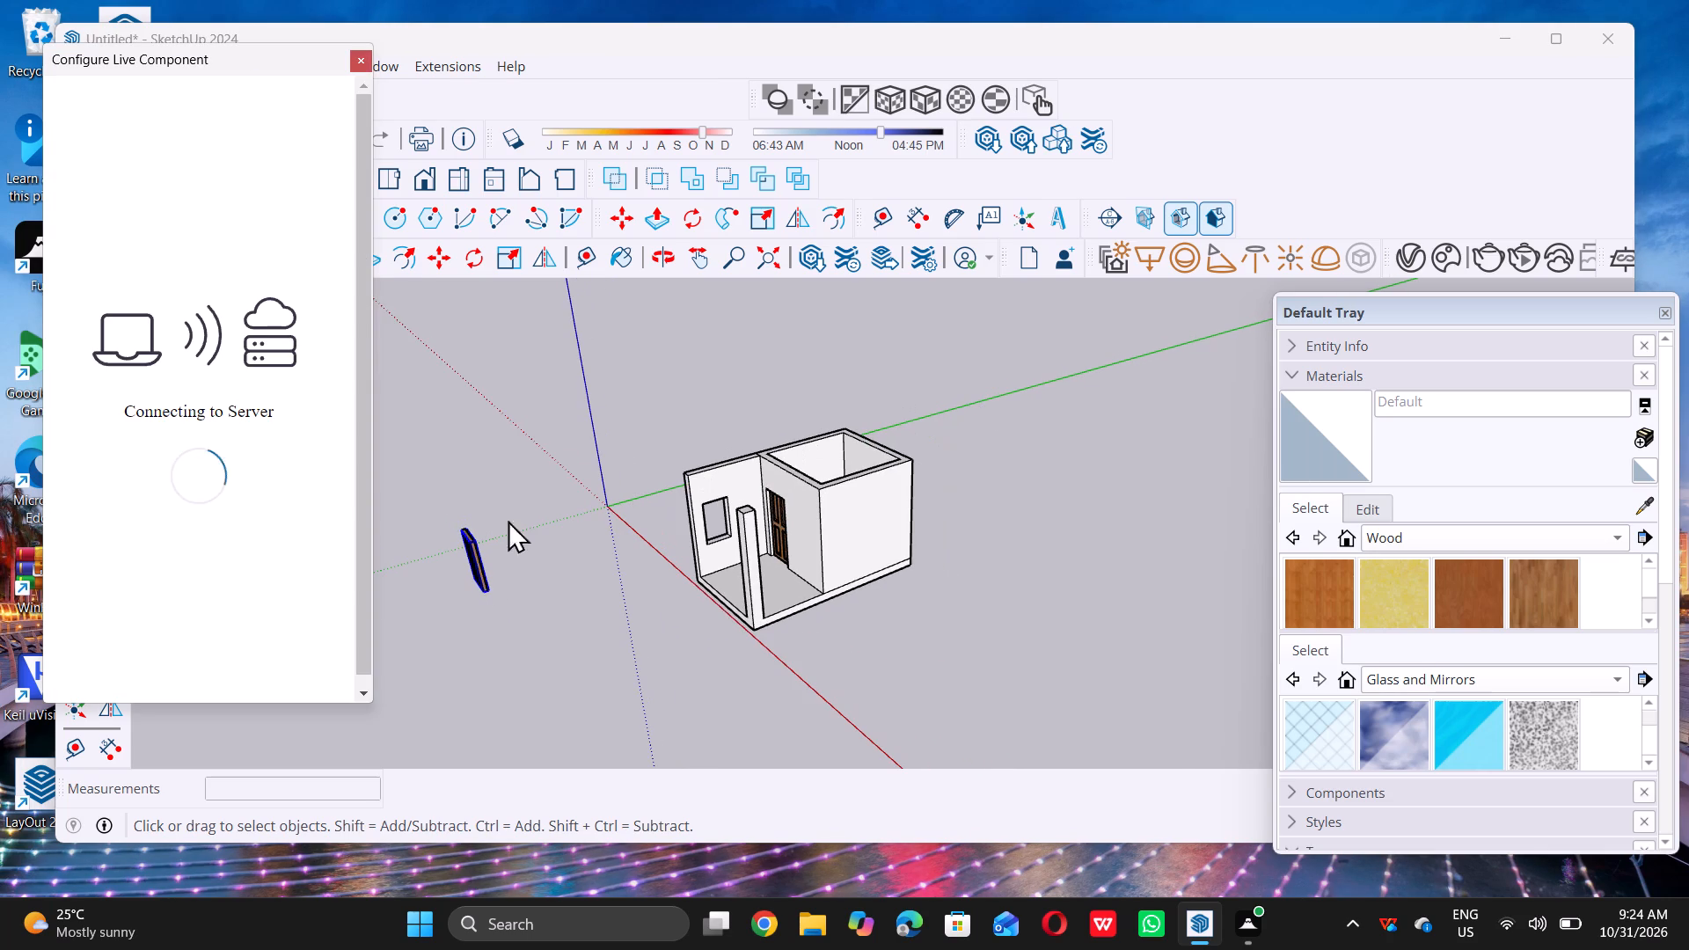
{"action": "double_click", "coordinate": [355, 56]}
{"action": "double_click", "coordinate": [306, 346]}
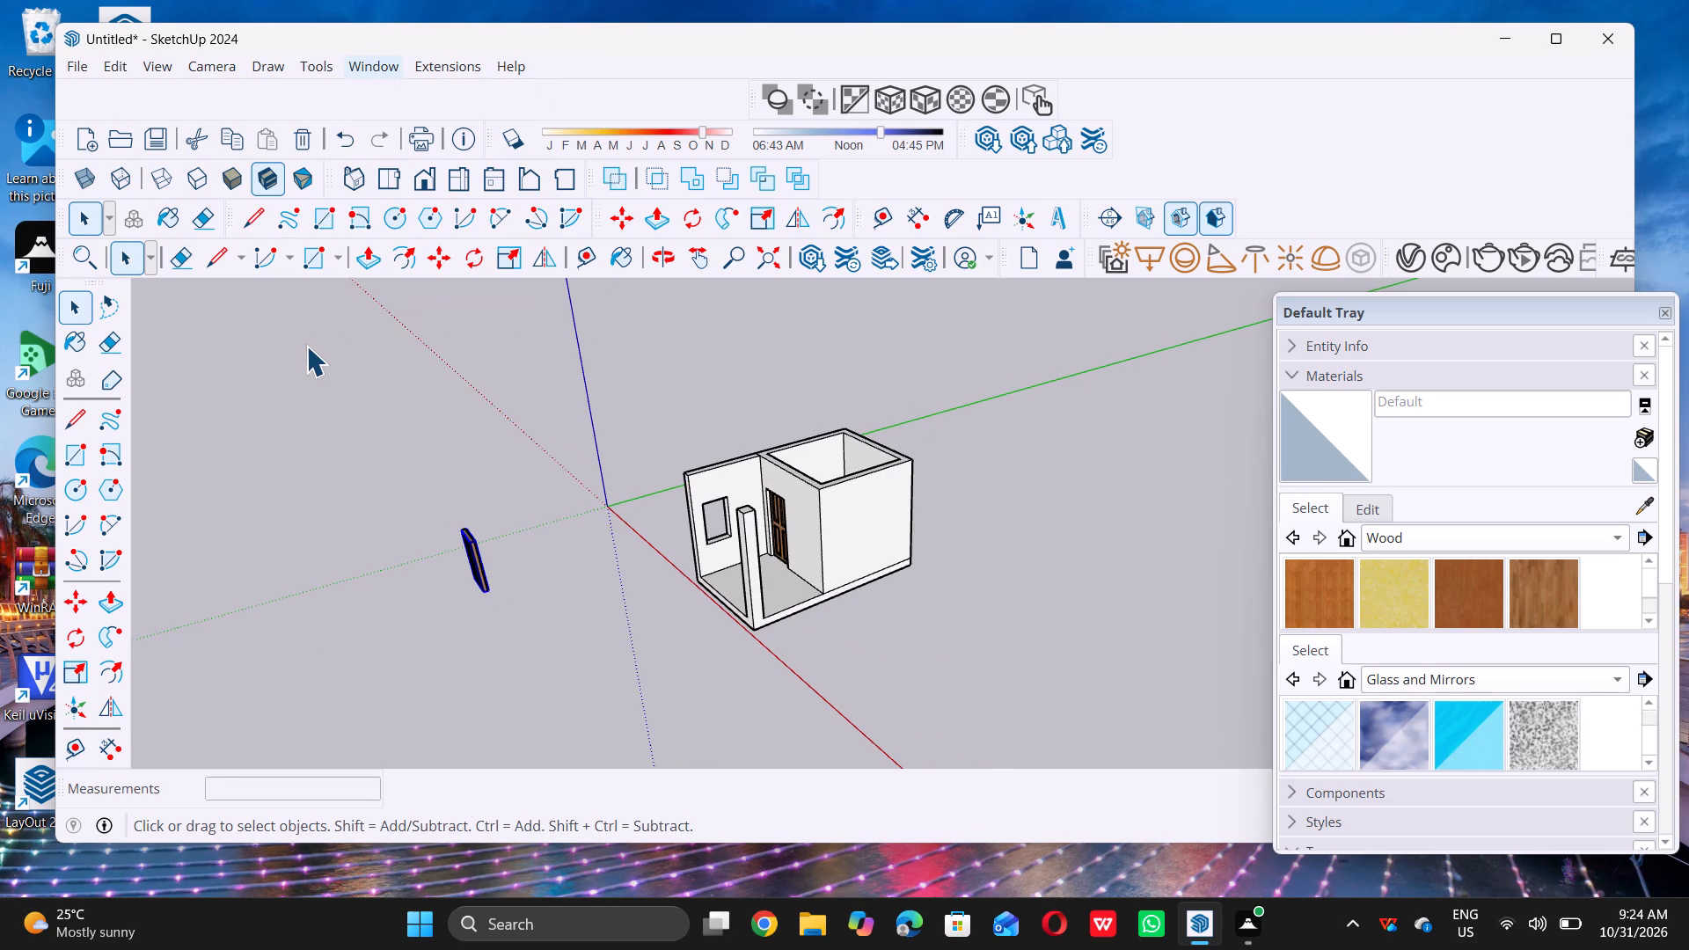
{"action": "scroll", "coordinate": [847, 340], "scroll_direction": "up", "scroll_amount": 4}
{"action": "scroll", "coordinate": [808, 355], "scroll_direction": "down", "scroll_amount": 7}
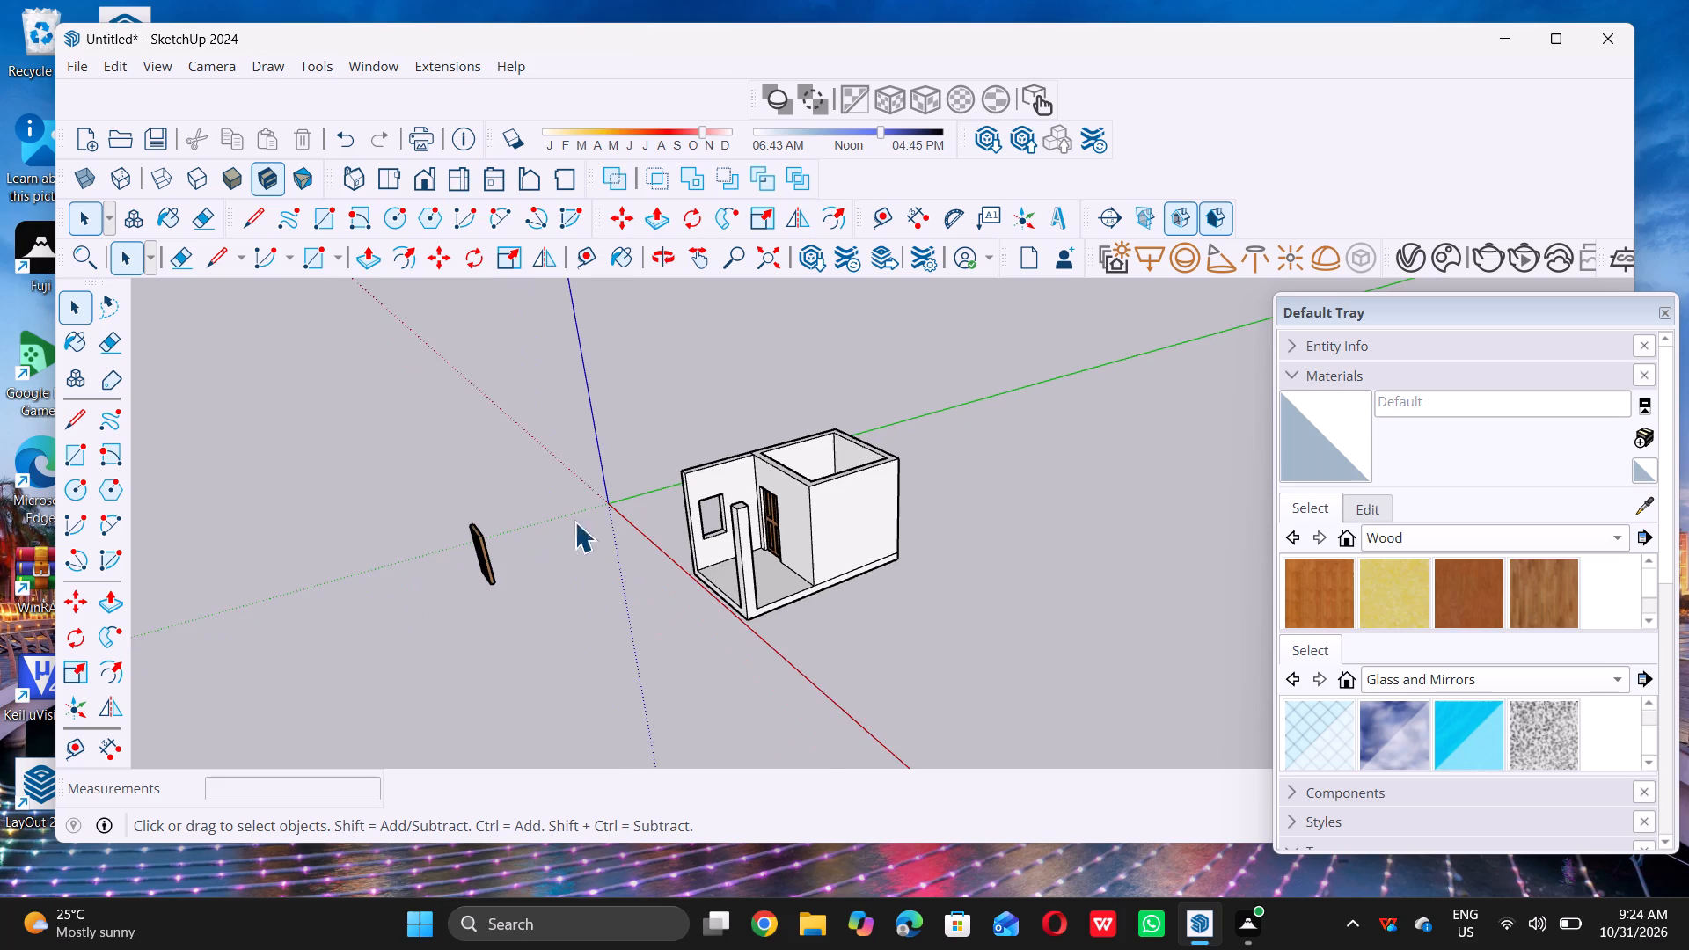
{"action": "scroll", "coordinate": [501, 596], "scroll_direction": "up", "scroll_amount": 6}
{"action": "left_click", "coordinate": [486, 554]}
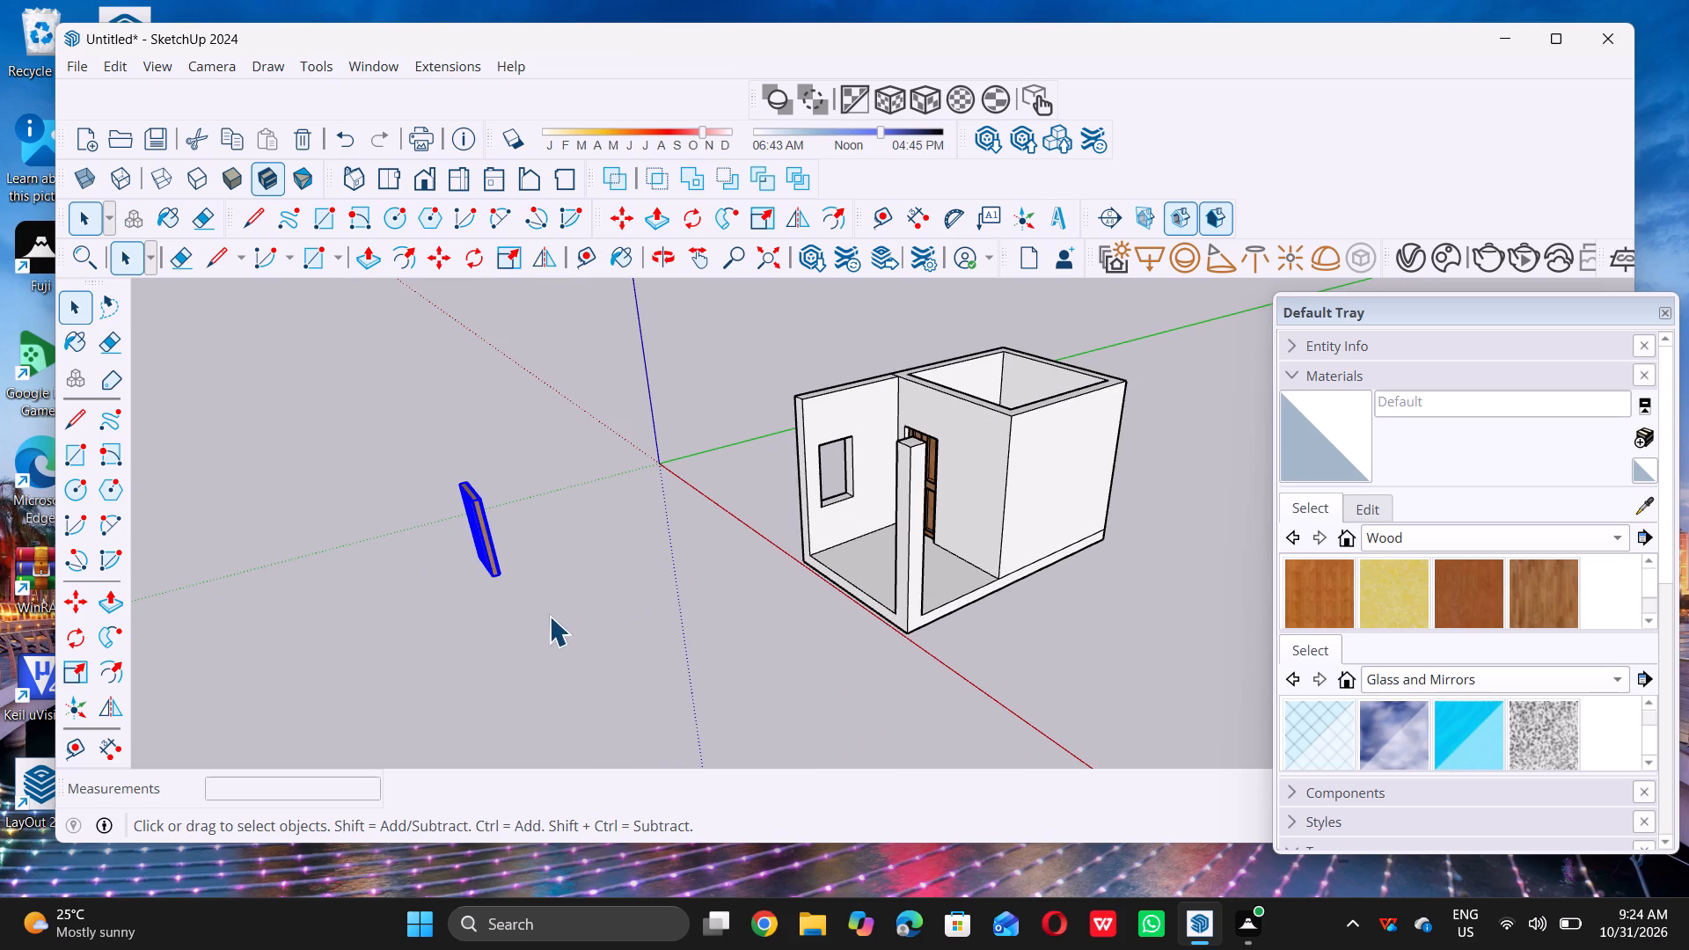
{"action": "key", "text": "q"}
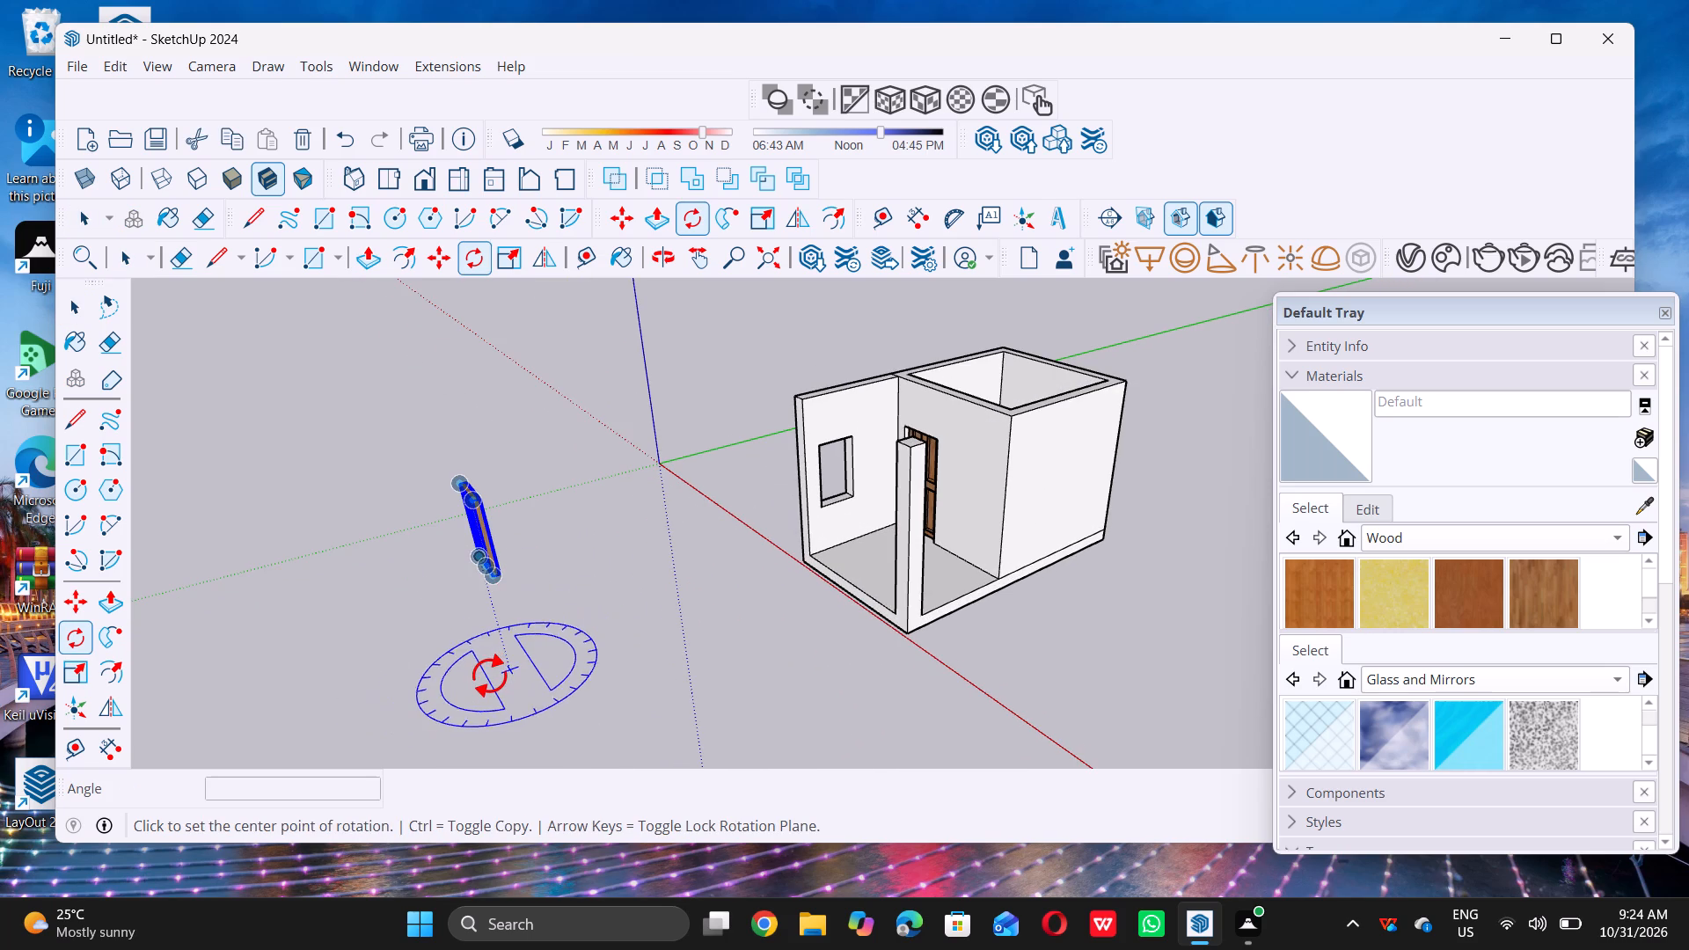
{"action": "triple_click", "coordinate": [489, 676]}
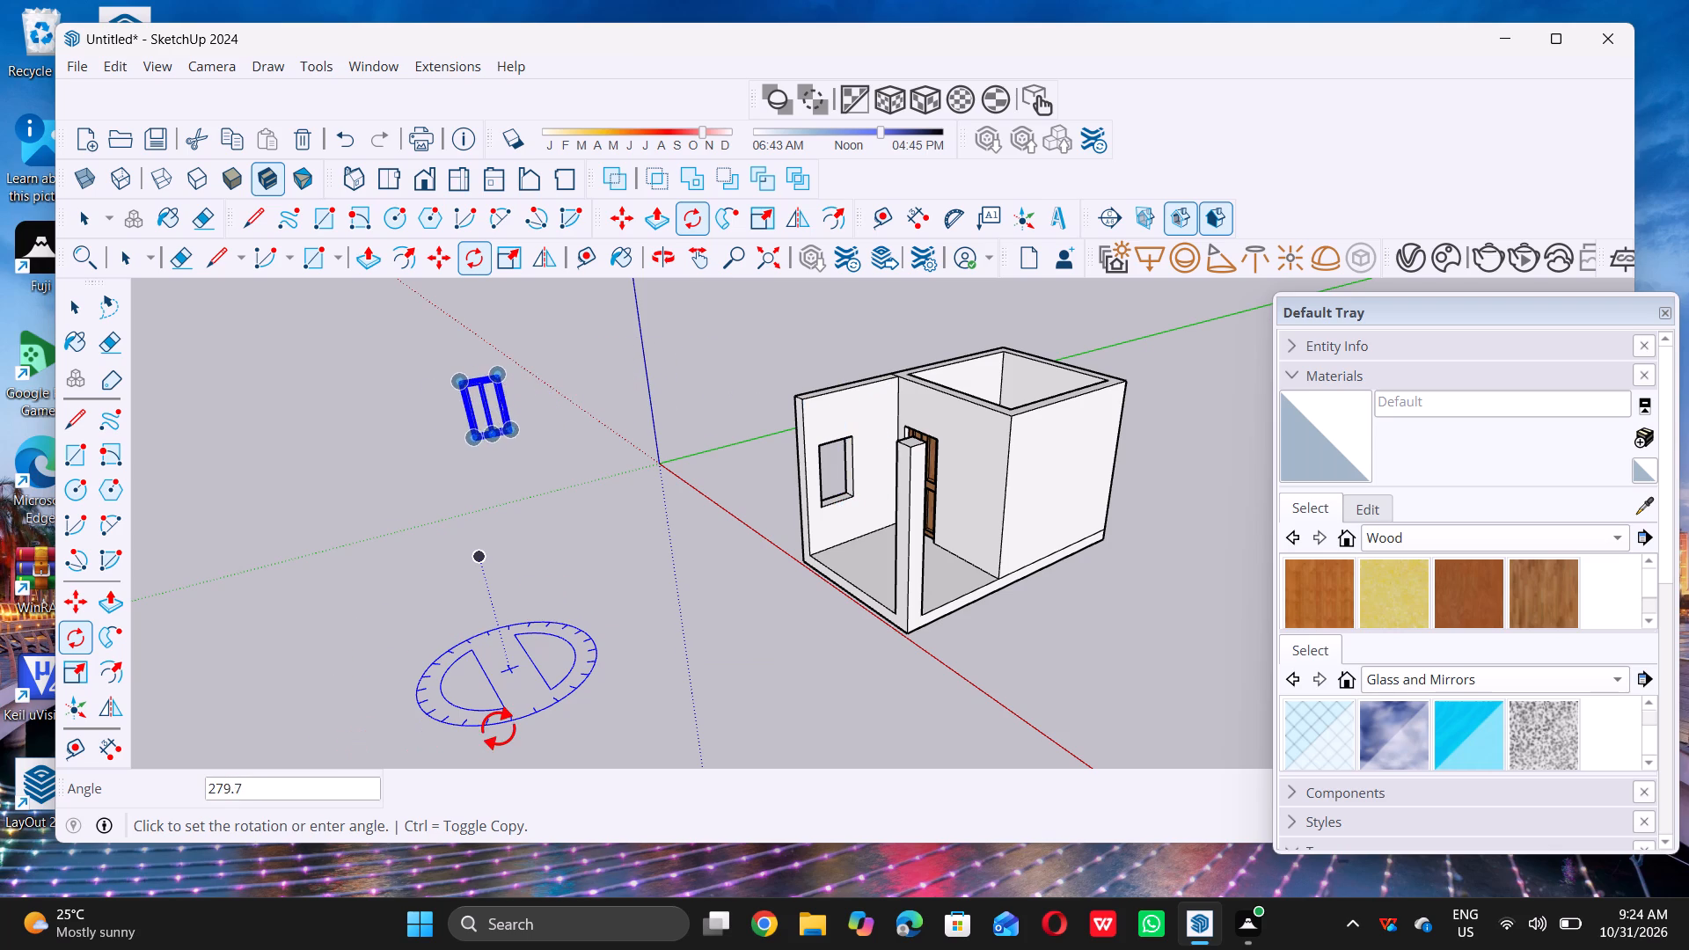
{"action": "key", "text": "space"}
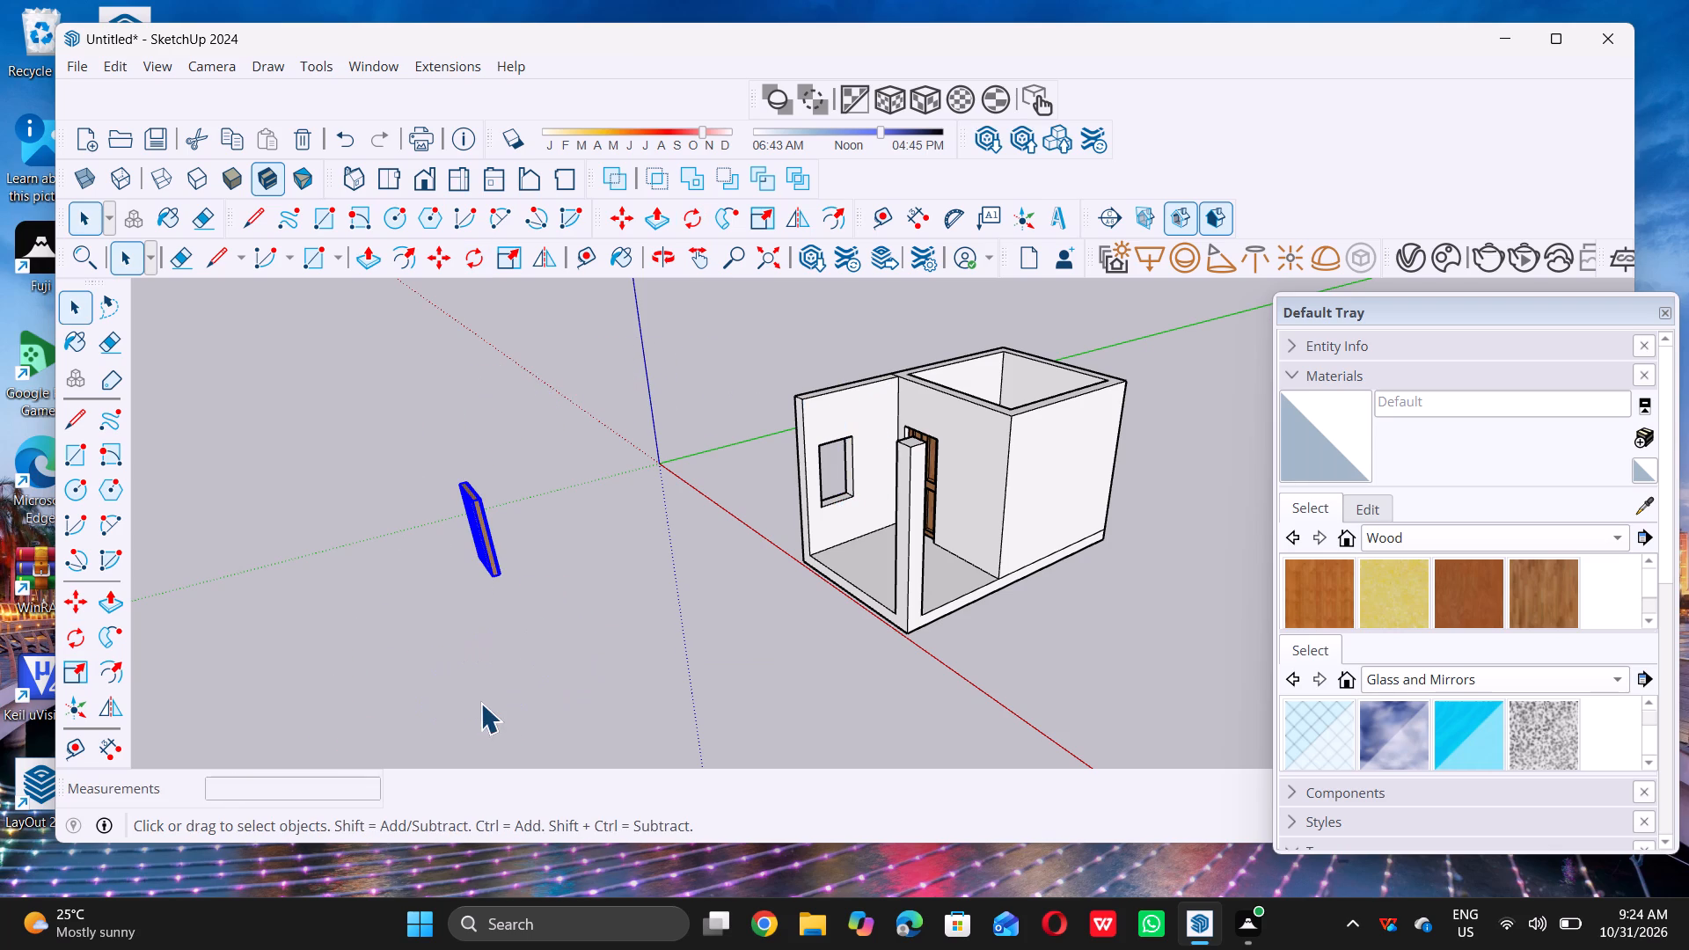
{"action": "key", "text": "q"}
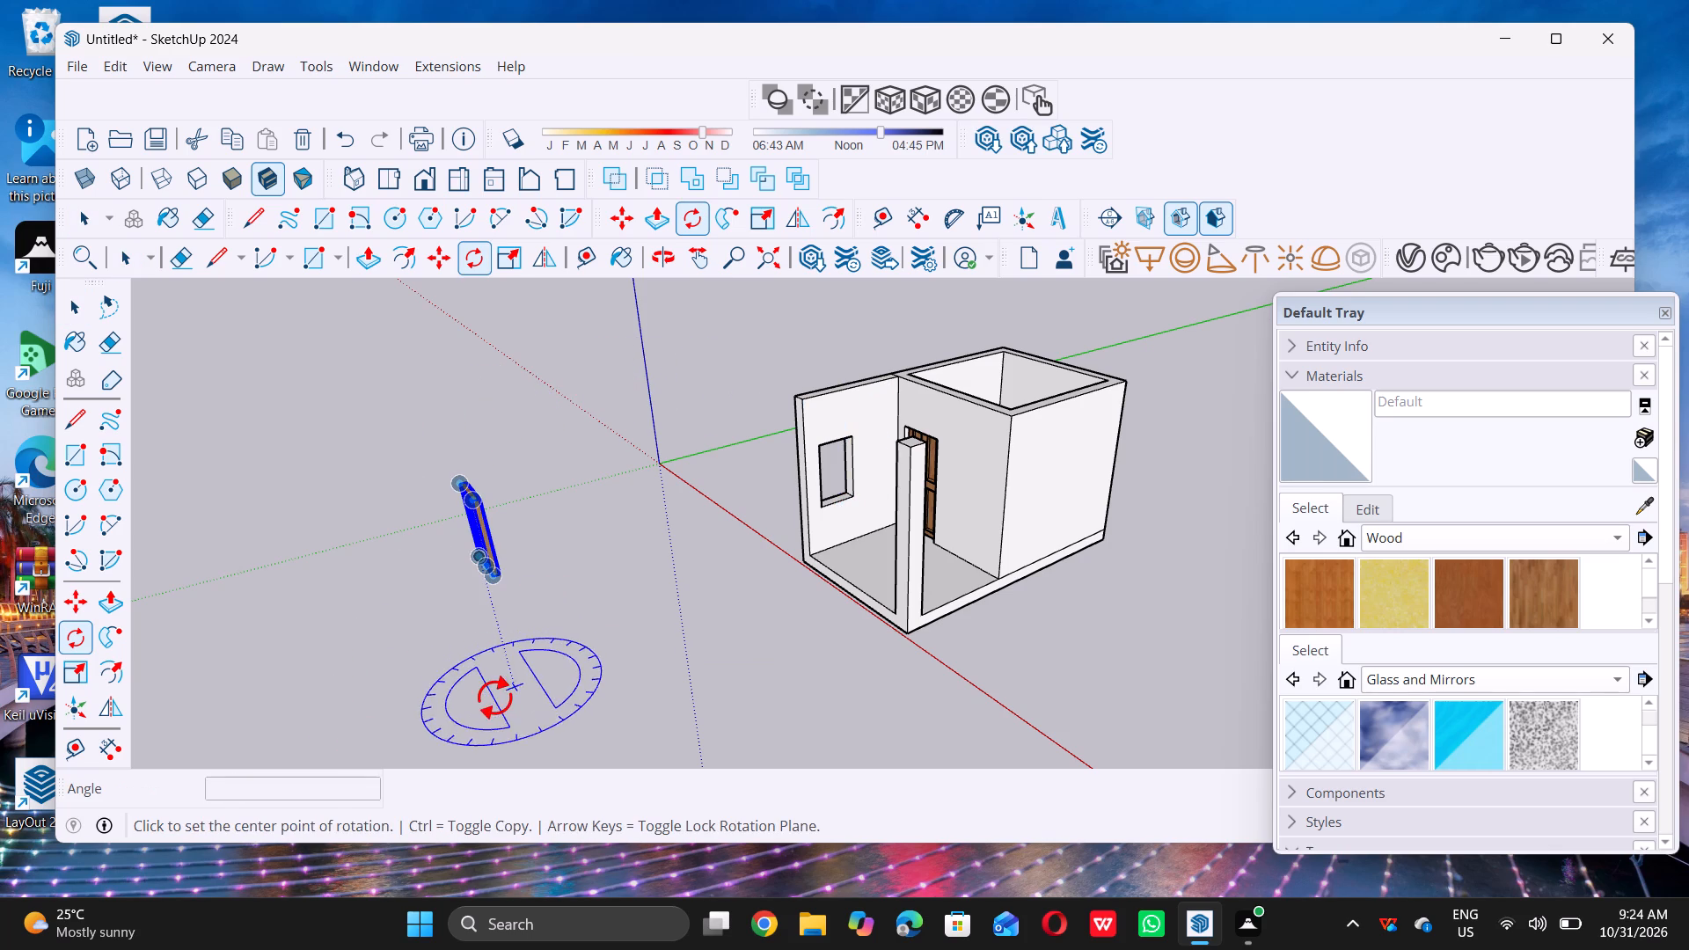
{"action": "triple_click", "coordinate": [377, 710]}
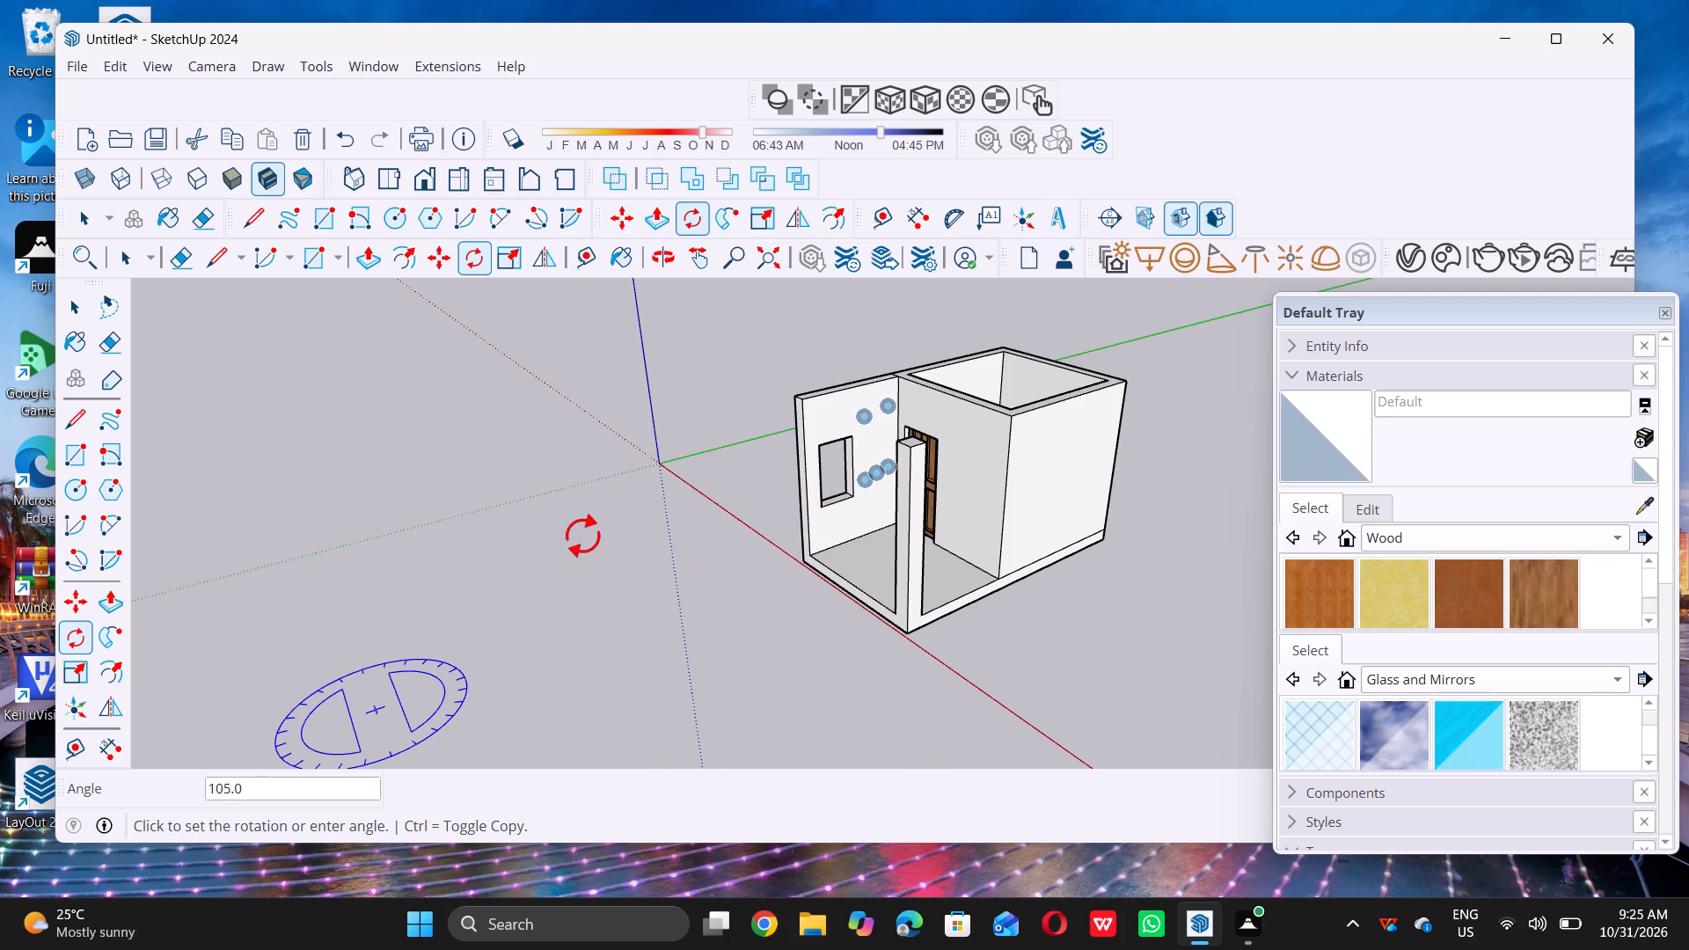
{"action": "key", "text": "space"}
Draw a reference line about 3' 4" long parallel to the red axis, just in front of the sliding window's base.
{"action": "scroll", "coordinate": [488, 549], "scroll_direction": "up", "scroll_amount": 10}
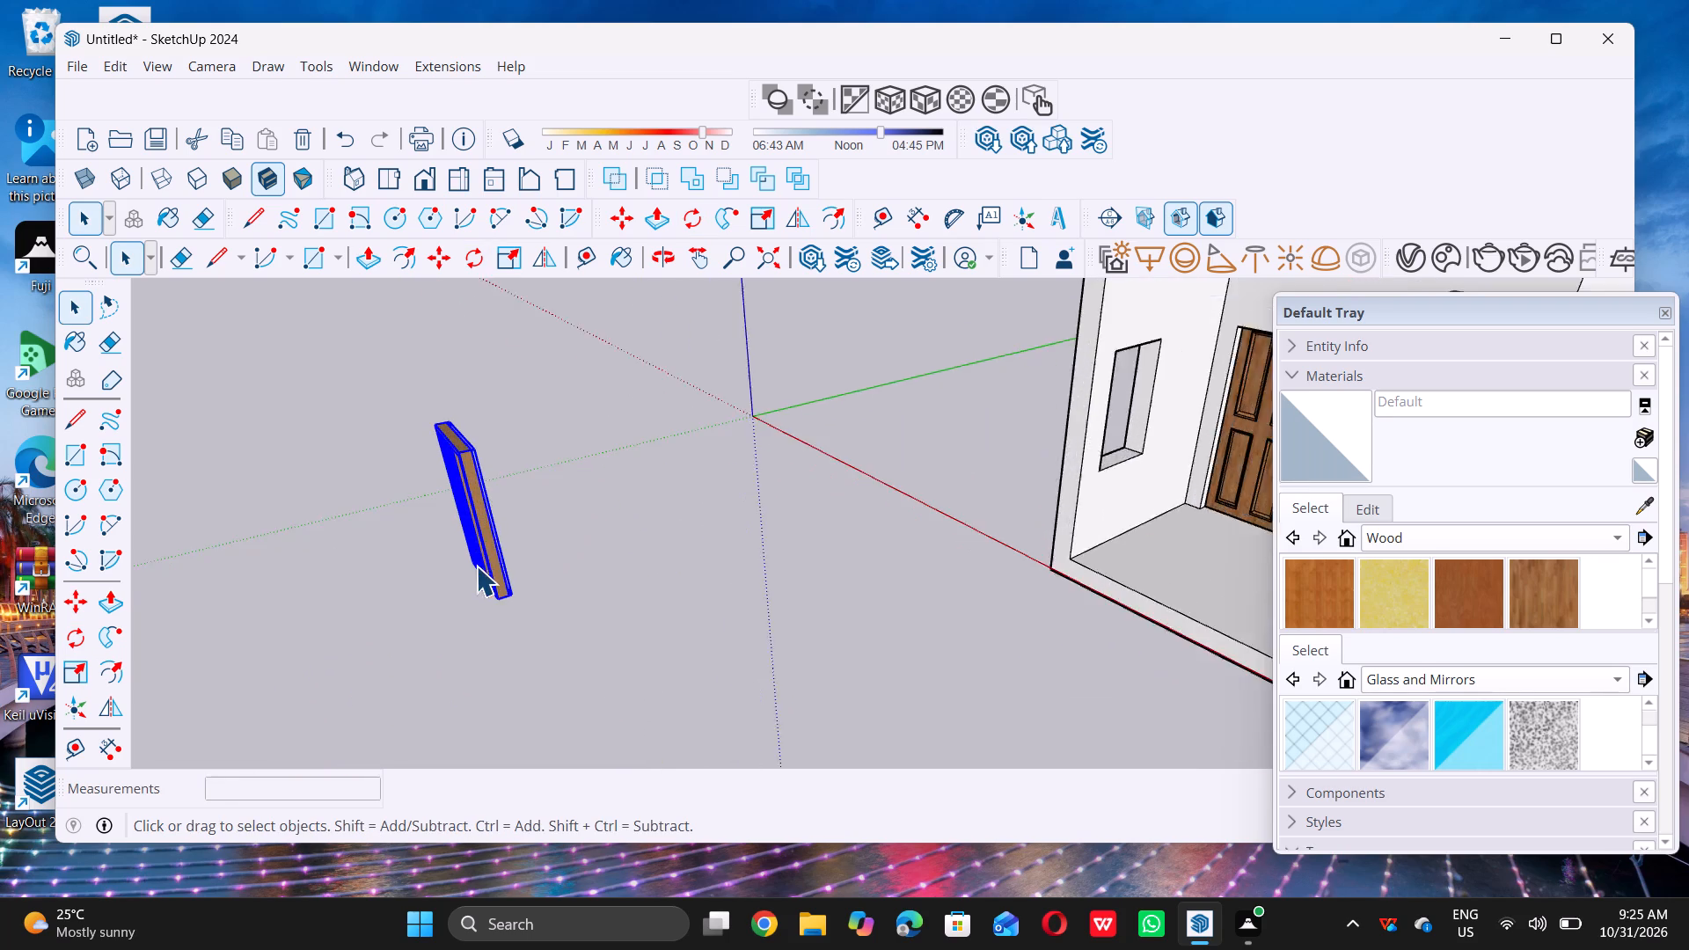
{"action": "scroll", "coordinate": [459, 633], "scroll_direction": "up", "scroll_amount": 1}
{"action": "middle_click_drag", "start_coordinate": [464, 625], "coordinate": [834, 580]}
{"action": "middle_click", "coordinate": [900, 574]}
{"action": "middle_click_drag", "start_coordinate": [900, 574], "coordinate": [901, 573]}
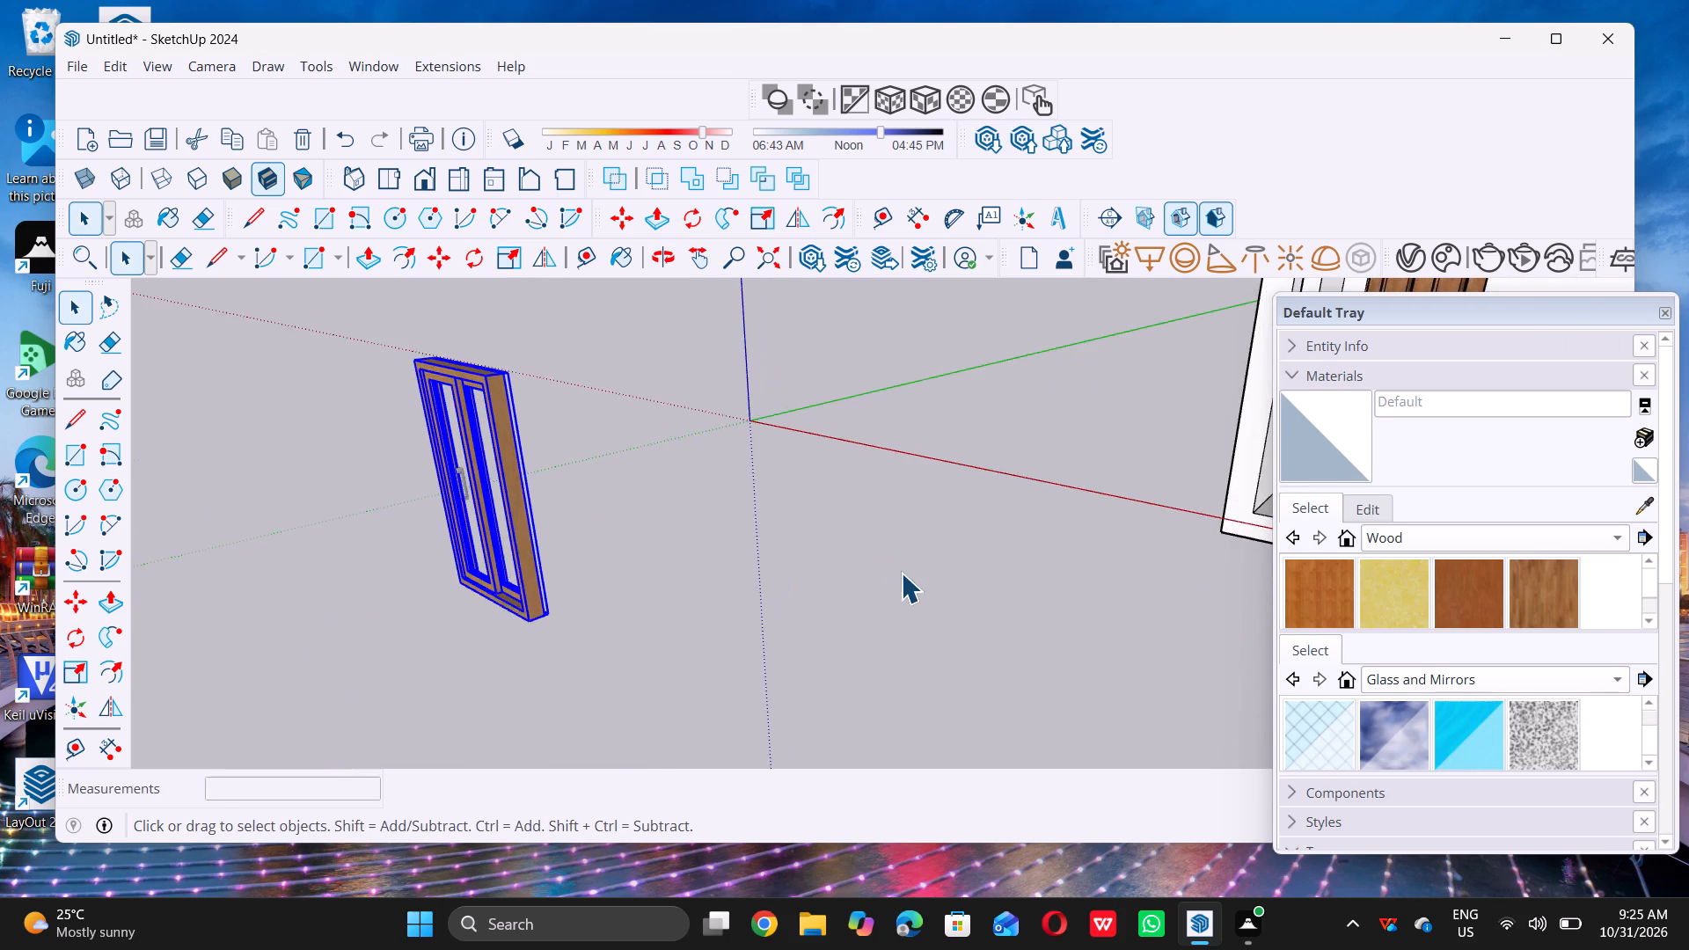
{"action": "middle_click_drag", "start_coordinate": [901, 573], "coordinate": [925, 581]}
{"action": "scroll", "coordinate": [881, 600], "scroll_direction": "down", "scroll_amount": 14}
{"action": "middle_click_drag", "start_coordinate": [591, 603], "coordinate": [622, 610]}
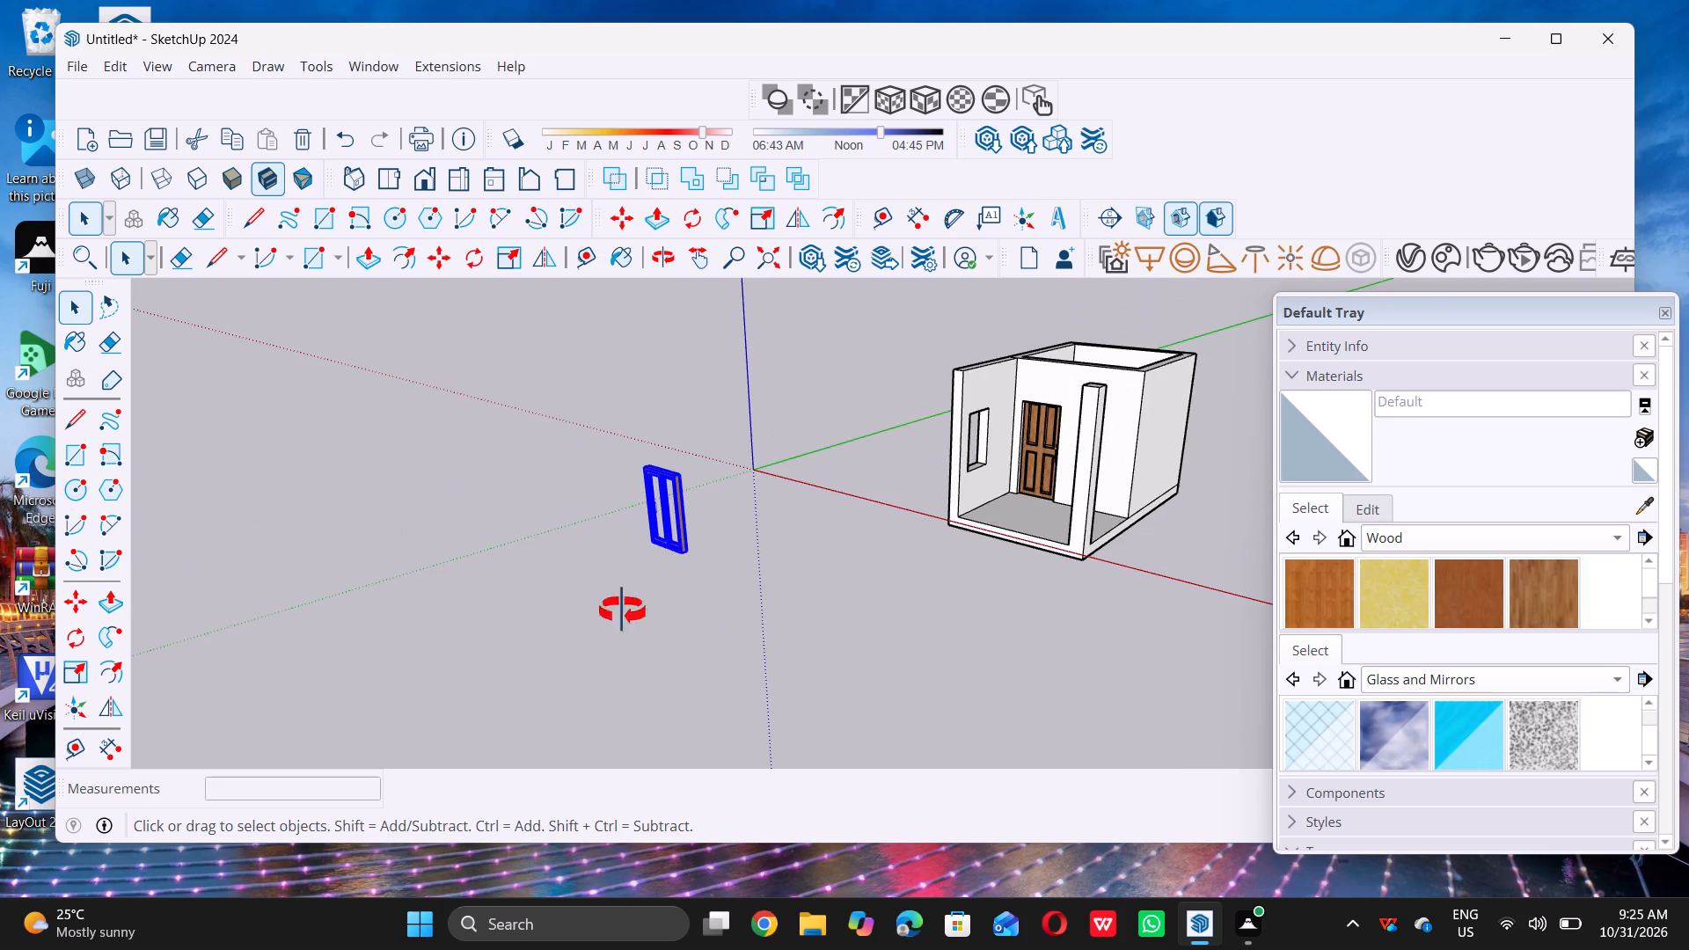
{"action": "middle_click_drag", "start_coordinate": [622, 610], "coordinate": [805, 657]}
{"action": "scroll", "coordinate": [790, 656], "scroll_direction": "up", "scroll_amount": 12}
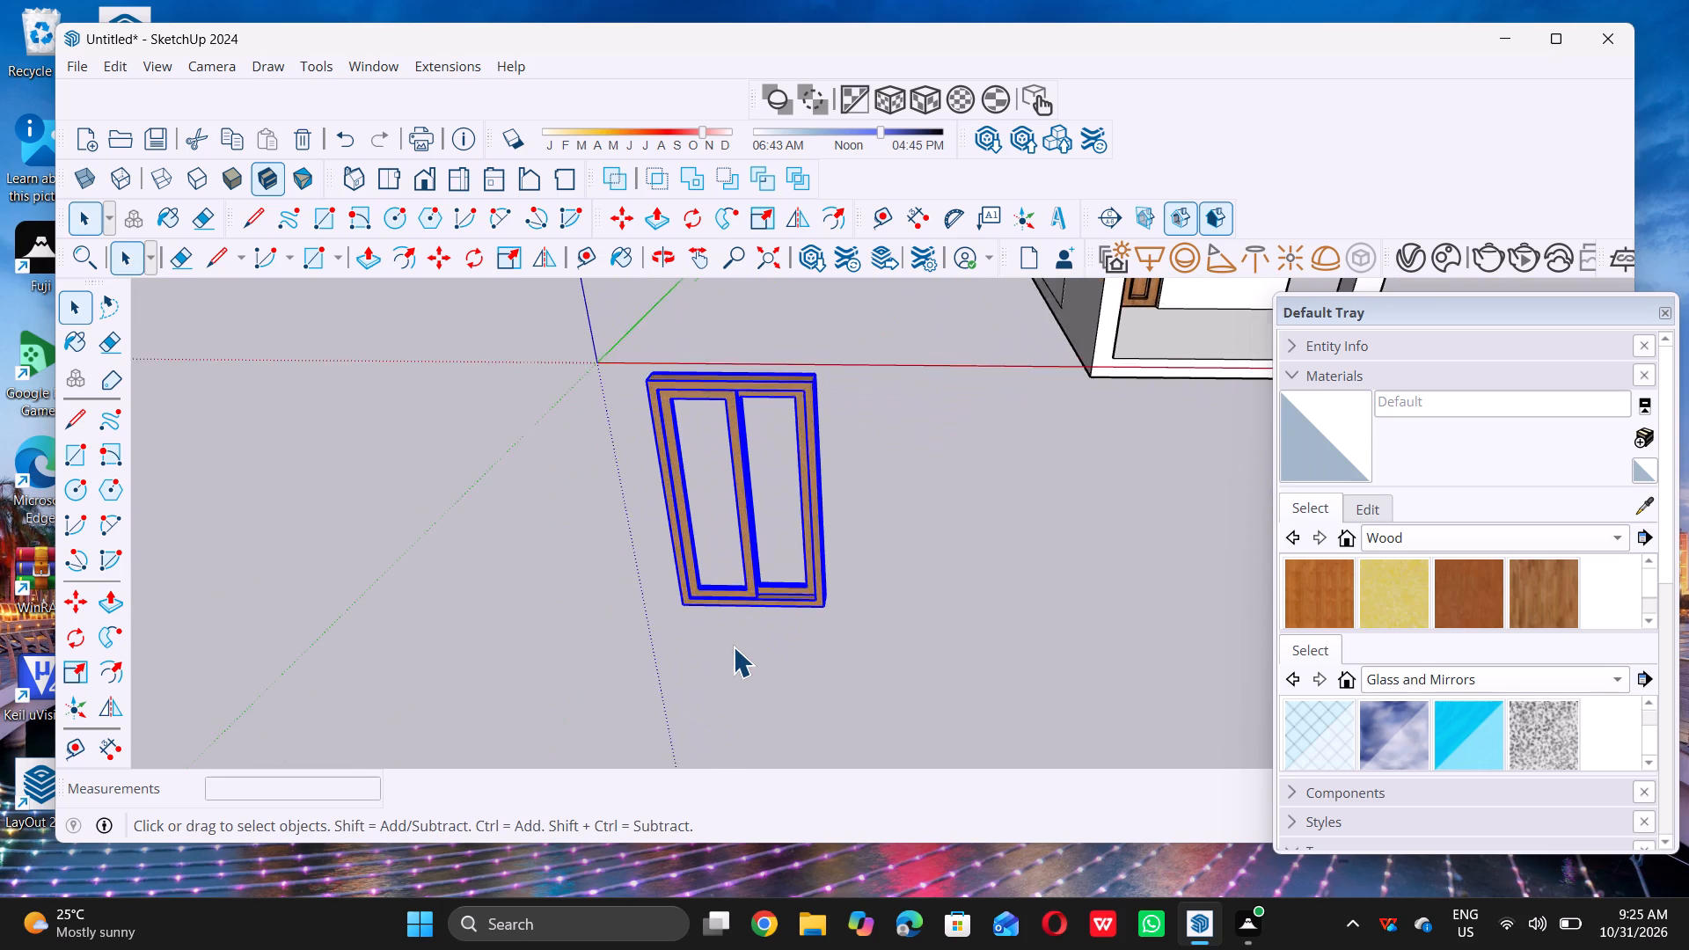
{"action": "scroll", "coordinate": [733, 650], "scroll_direction": "up", "scroll_amount": 10}
{"action": "scroll", "coordinate": [730, 652], "scroll_direction": "down", "scroll_amount": 4}
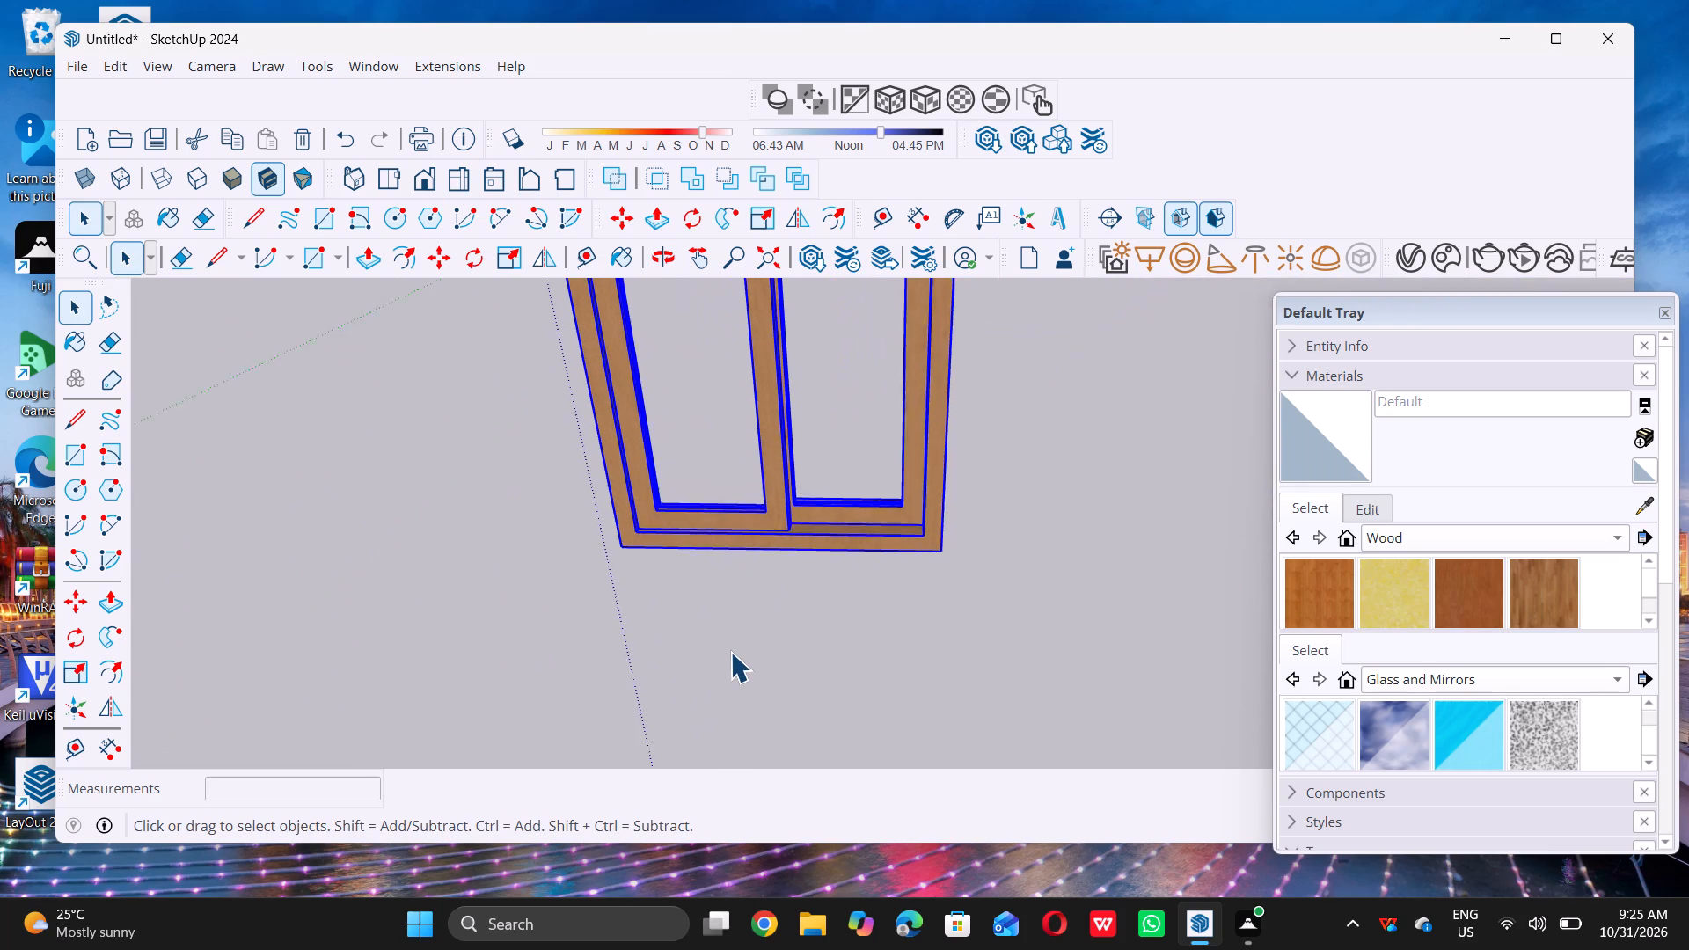
{"action": "scroll", "coordinate": [730, 652], "scroll_direction": "down", "scroll_amount": 2}
{"action": "key", "text": "l"}
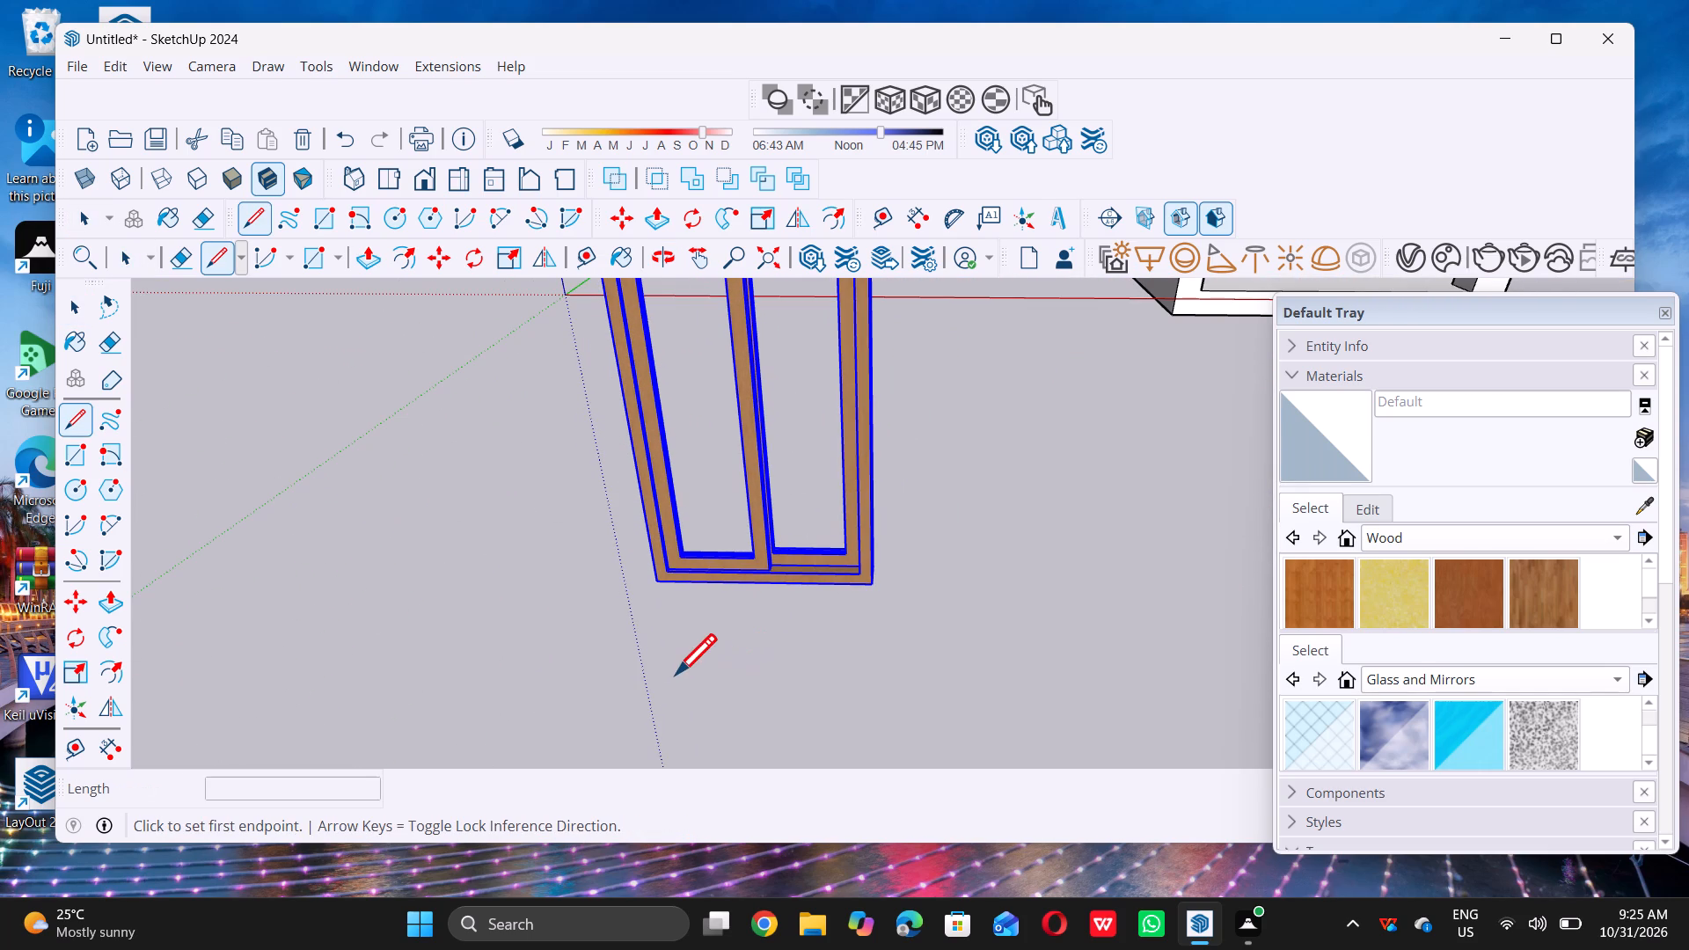
{"action": "double_click", "coordinate": [642, 661]}
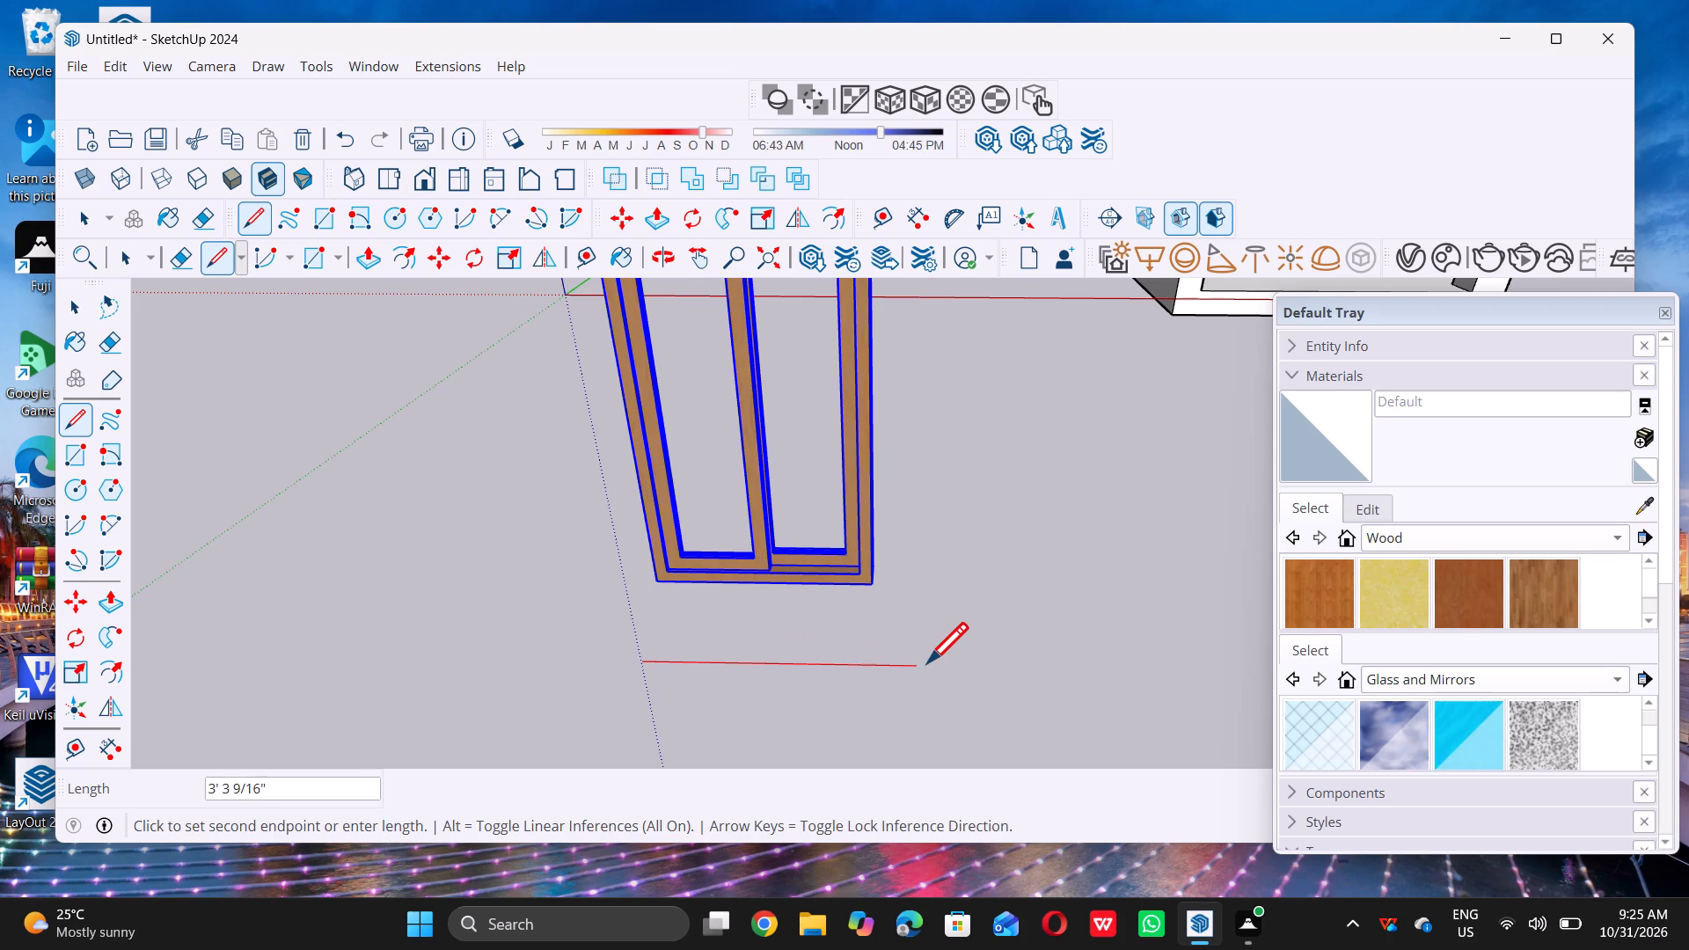
{"action": "double_click", "coordinate": [928, 662]}
{"action": "key", "text": "space"}
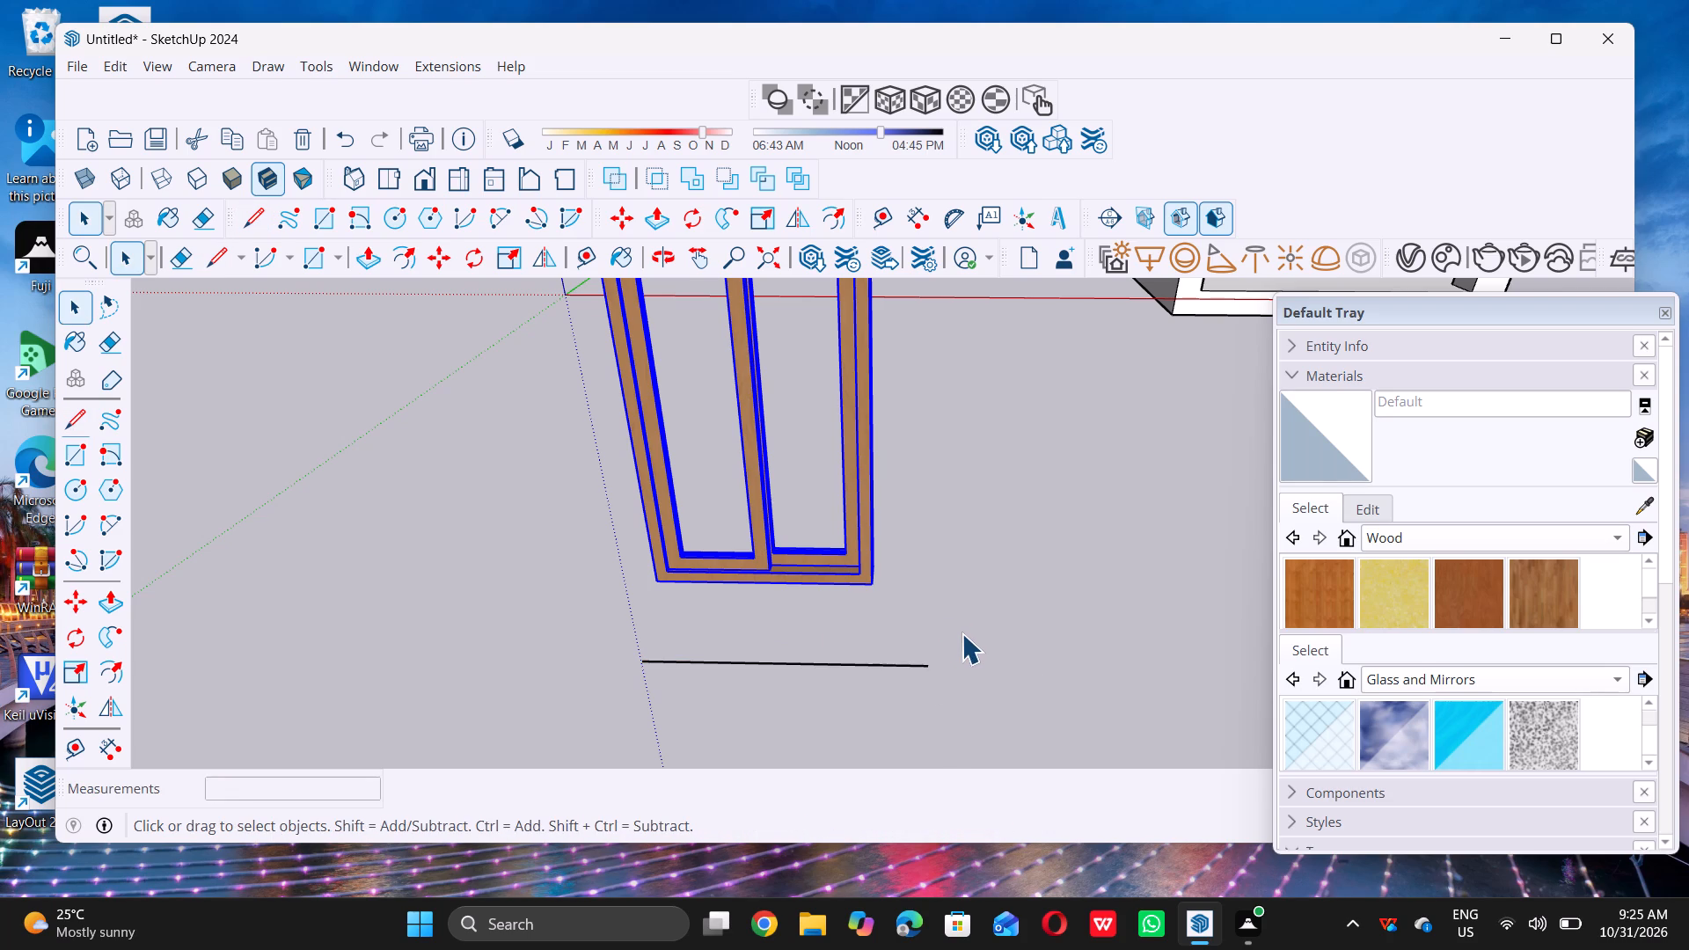
Move the sliding window about 1' 9 5/8" by its lower front corner onto the end of the reference line.
{"action": "key", "text": "m"}
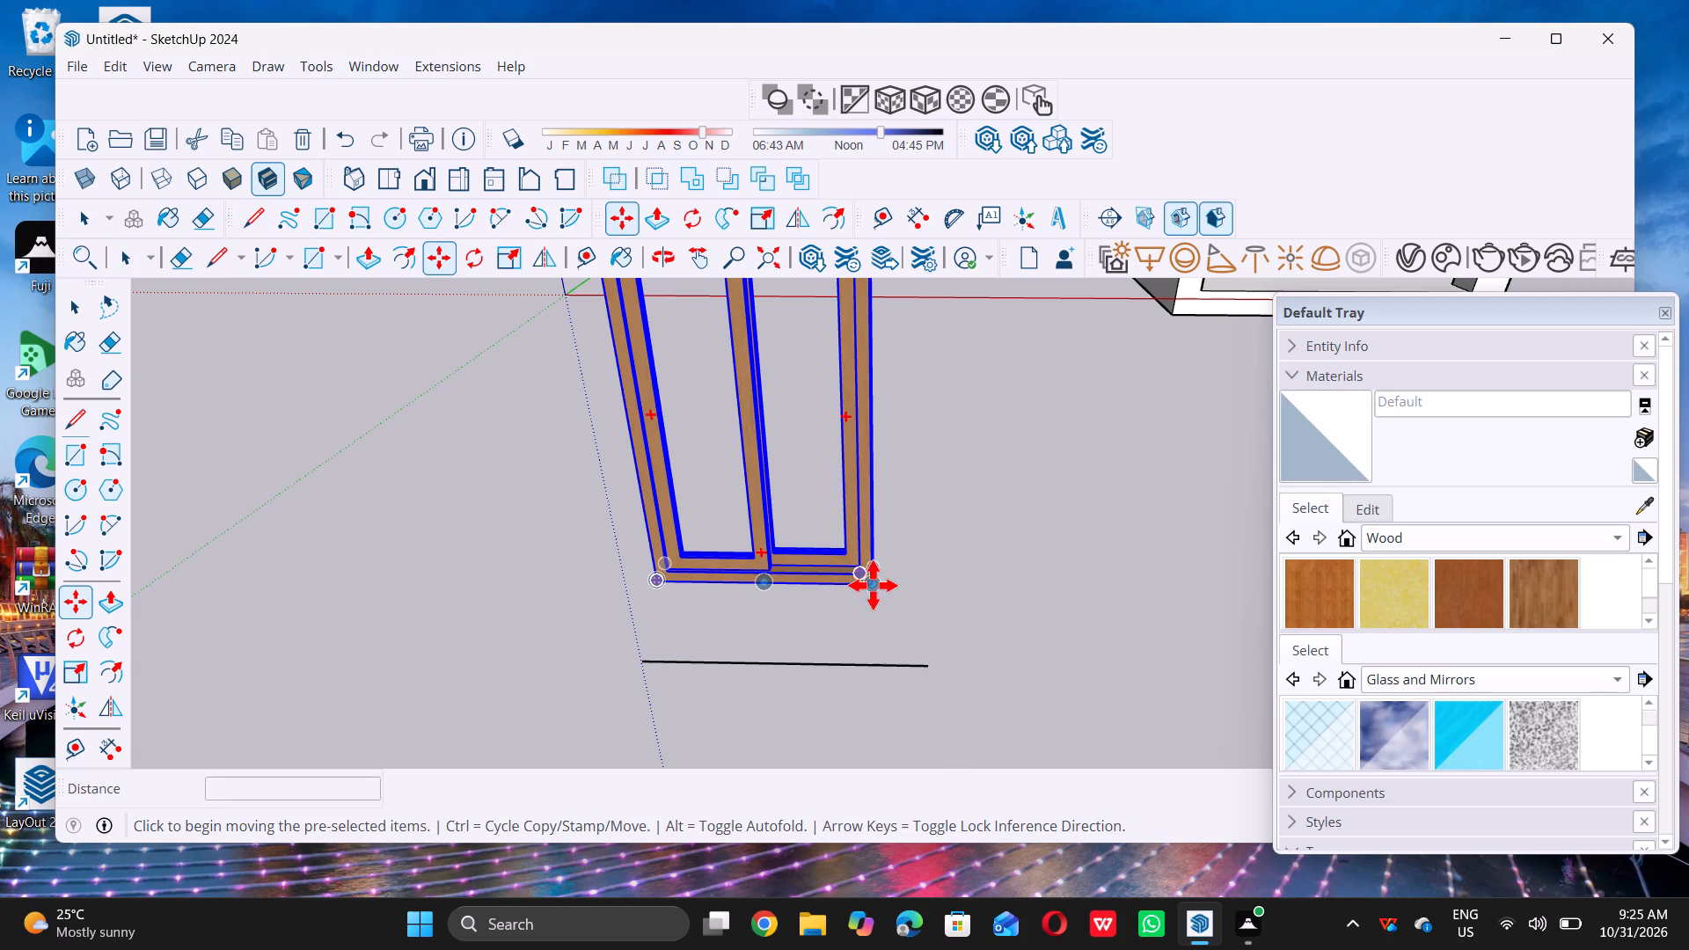
{"action": "left_click", "coordinate": [873, 585]}
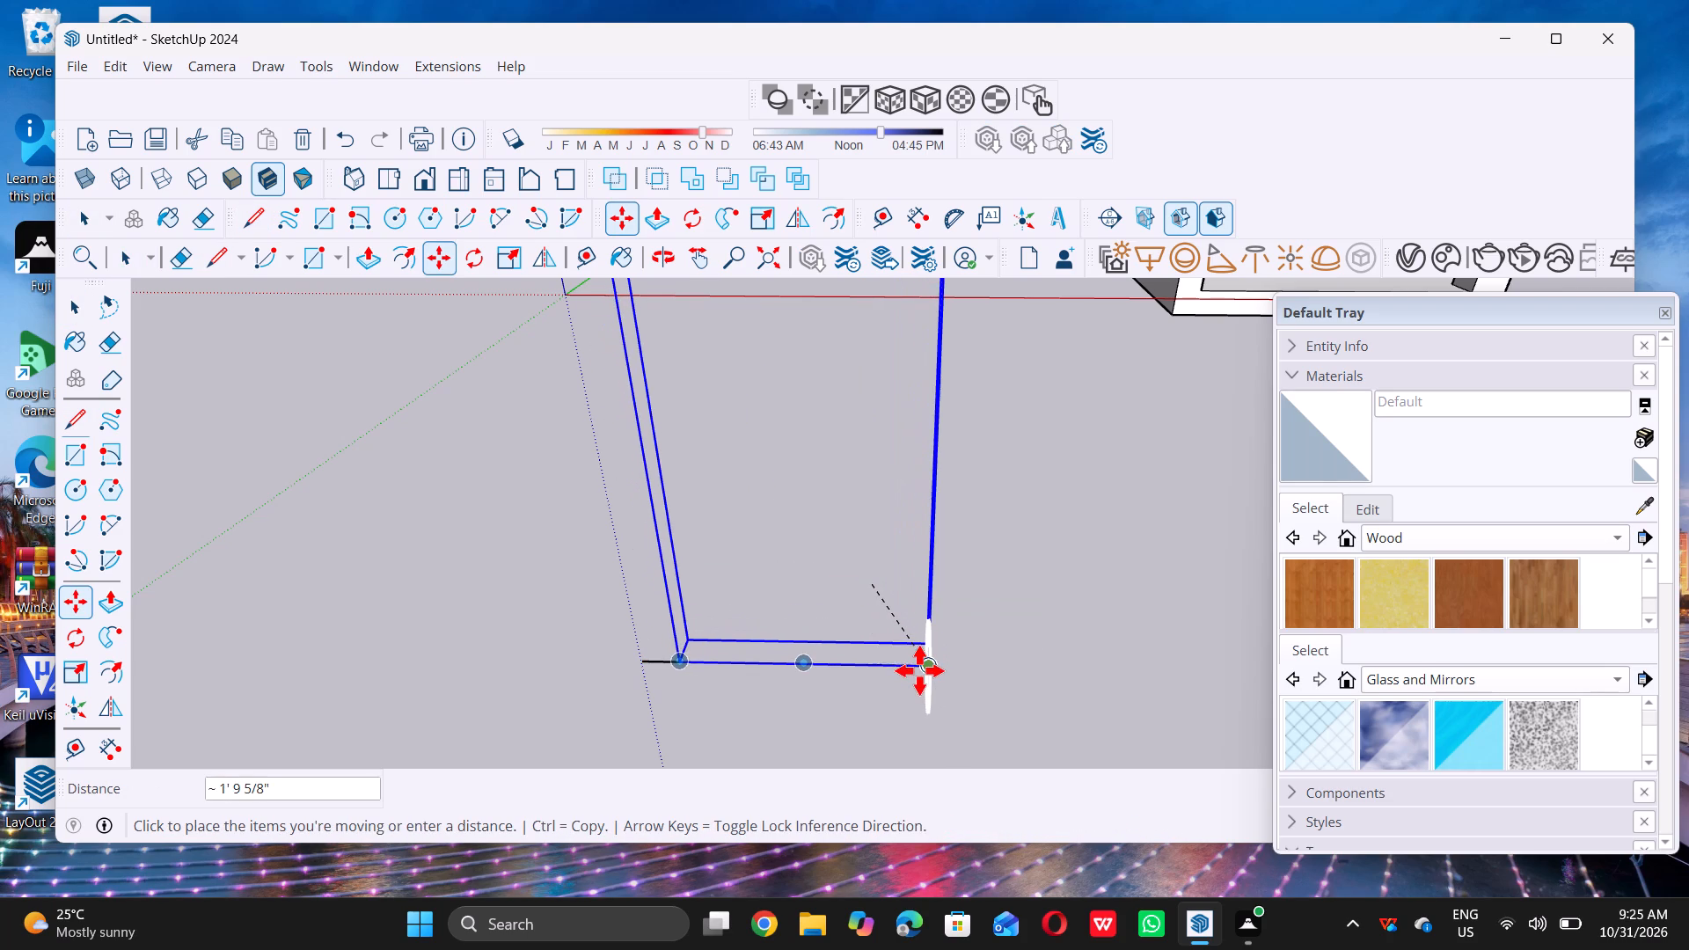
{"action": "scroll", "coordinate": [924, 669], "scroll_direction": "up", "scroll_amount": 4}
{"action": "double_click", "coordinate": [924, 669]}
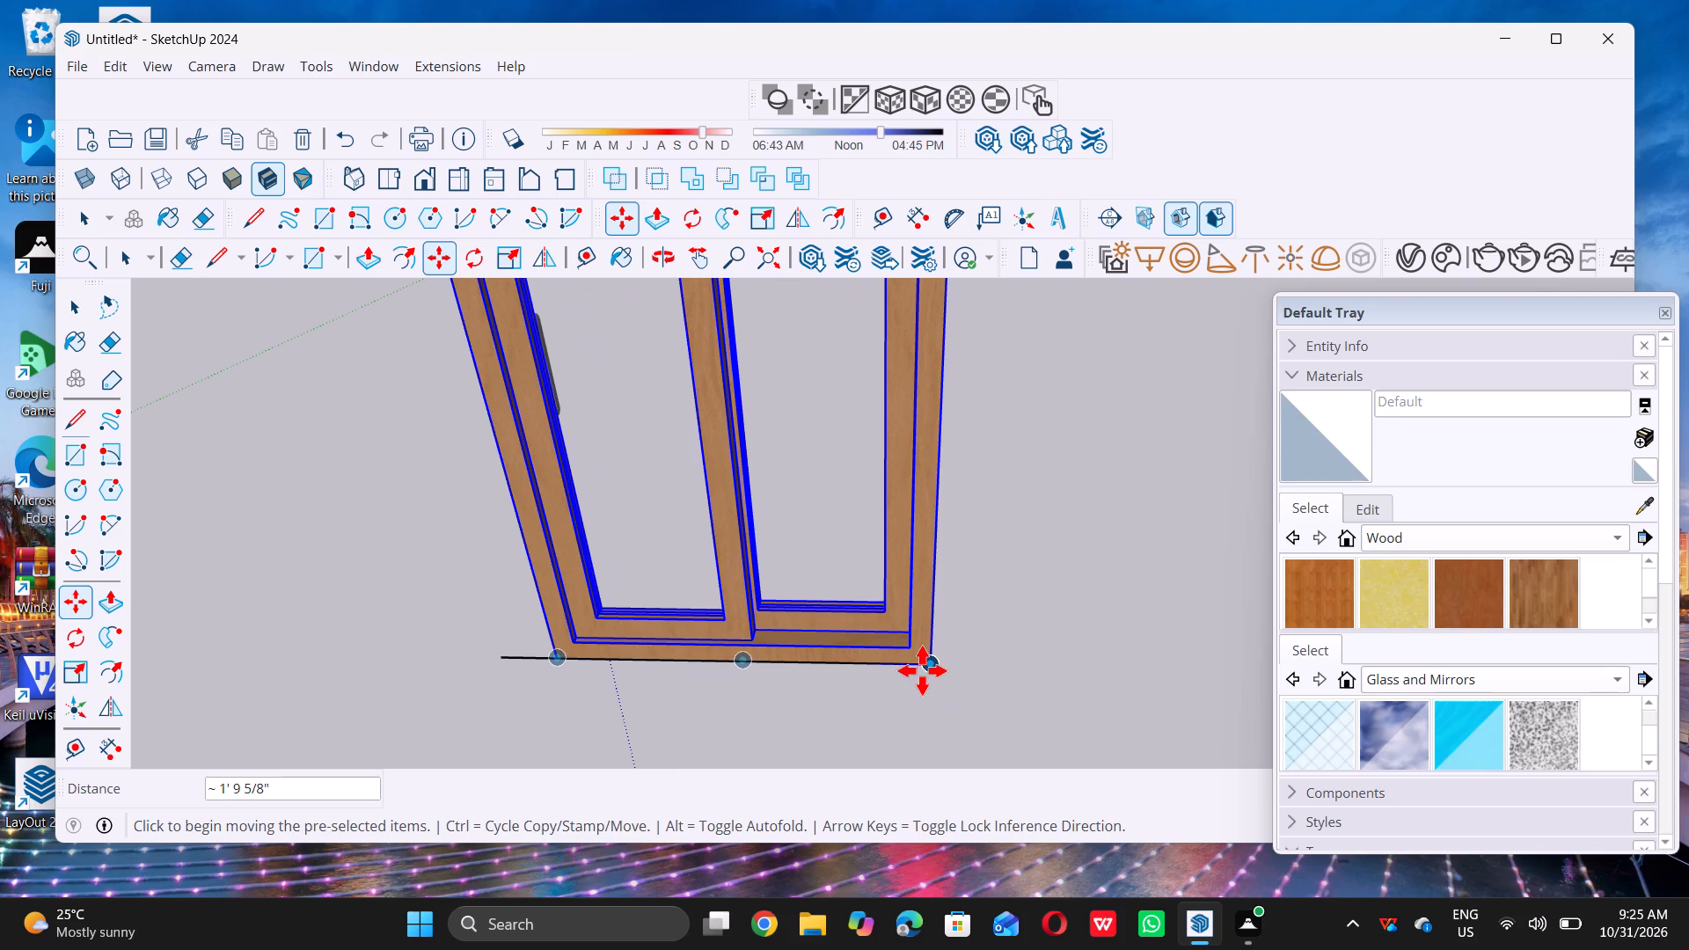
{"action": "key", "text": "space"}
Examine from several angles how the sliding window's base sits on the reference line, and deselect the window.
{"action": "middle_click_drag", "start_coordinate": [1000, 520], "coordinate": [771, 570]}
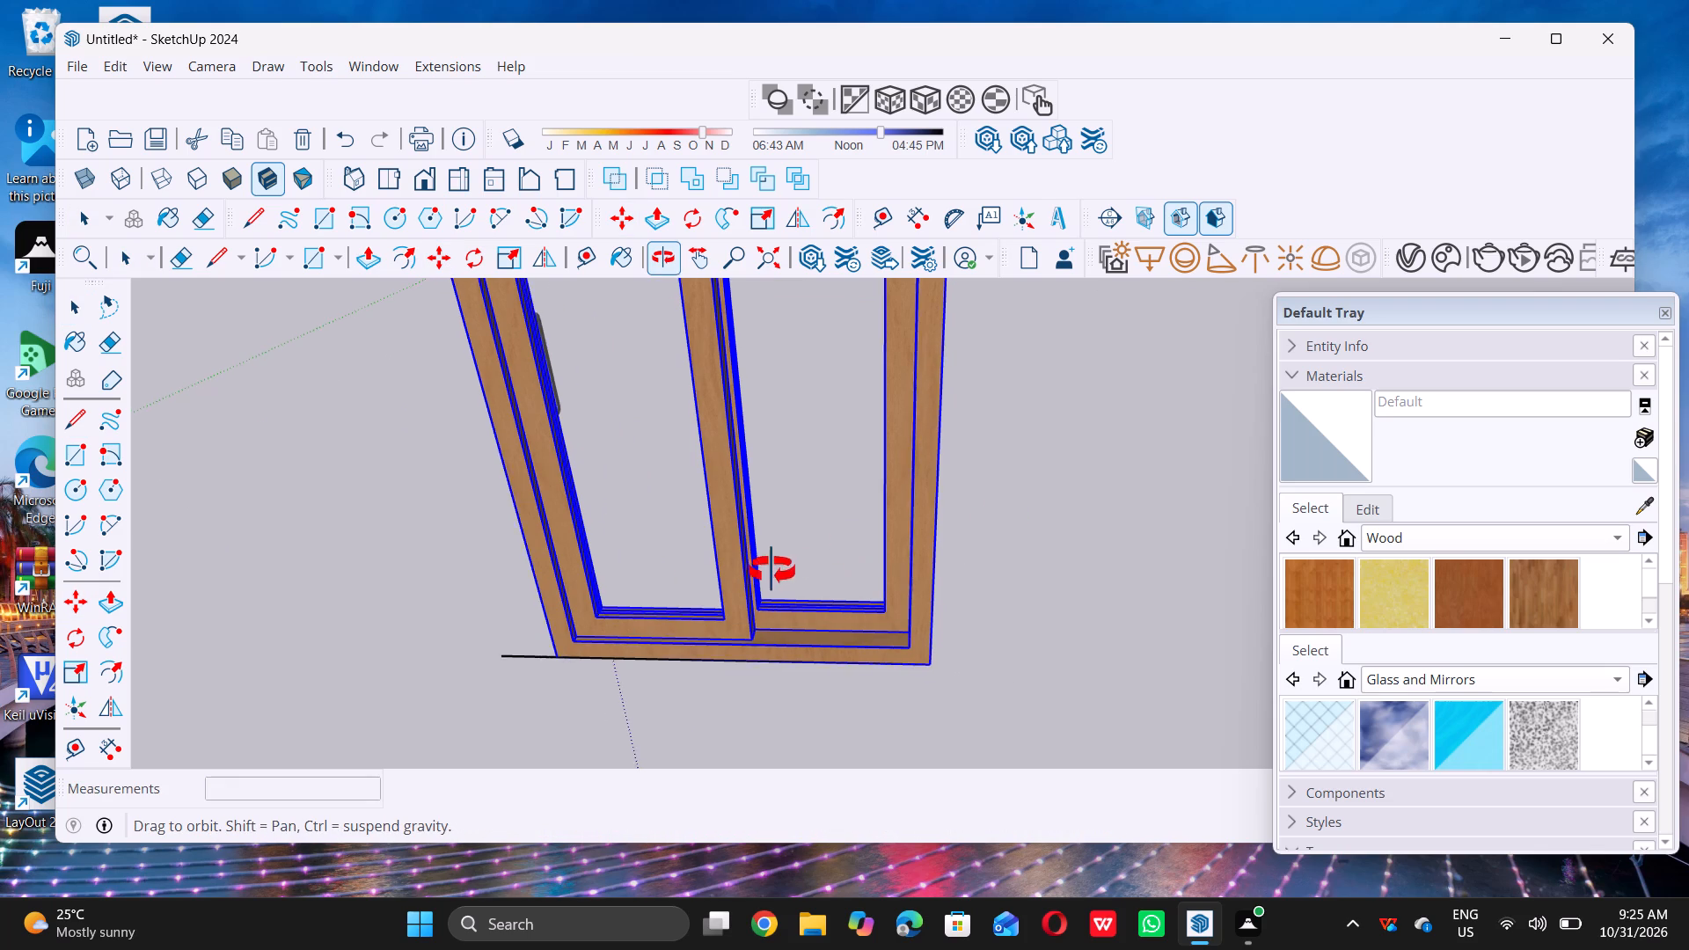
{"action": "middle_click_drag", "start_coordinate": [771, 570], "coordinate": [468, 600]}
{"action": "middle_click_drag", "start_coordinate": [460, 597], "coordinate": [416, 588]}
{"action": "middle_click_drag", "start_coordinate": [416, 588], "coordinate": [629, 522]}
{"action": "middle_click_drag", "start_coordinate": [674, 521], "coordinate": [931, 479]}
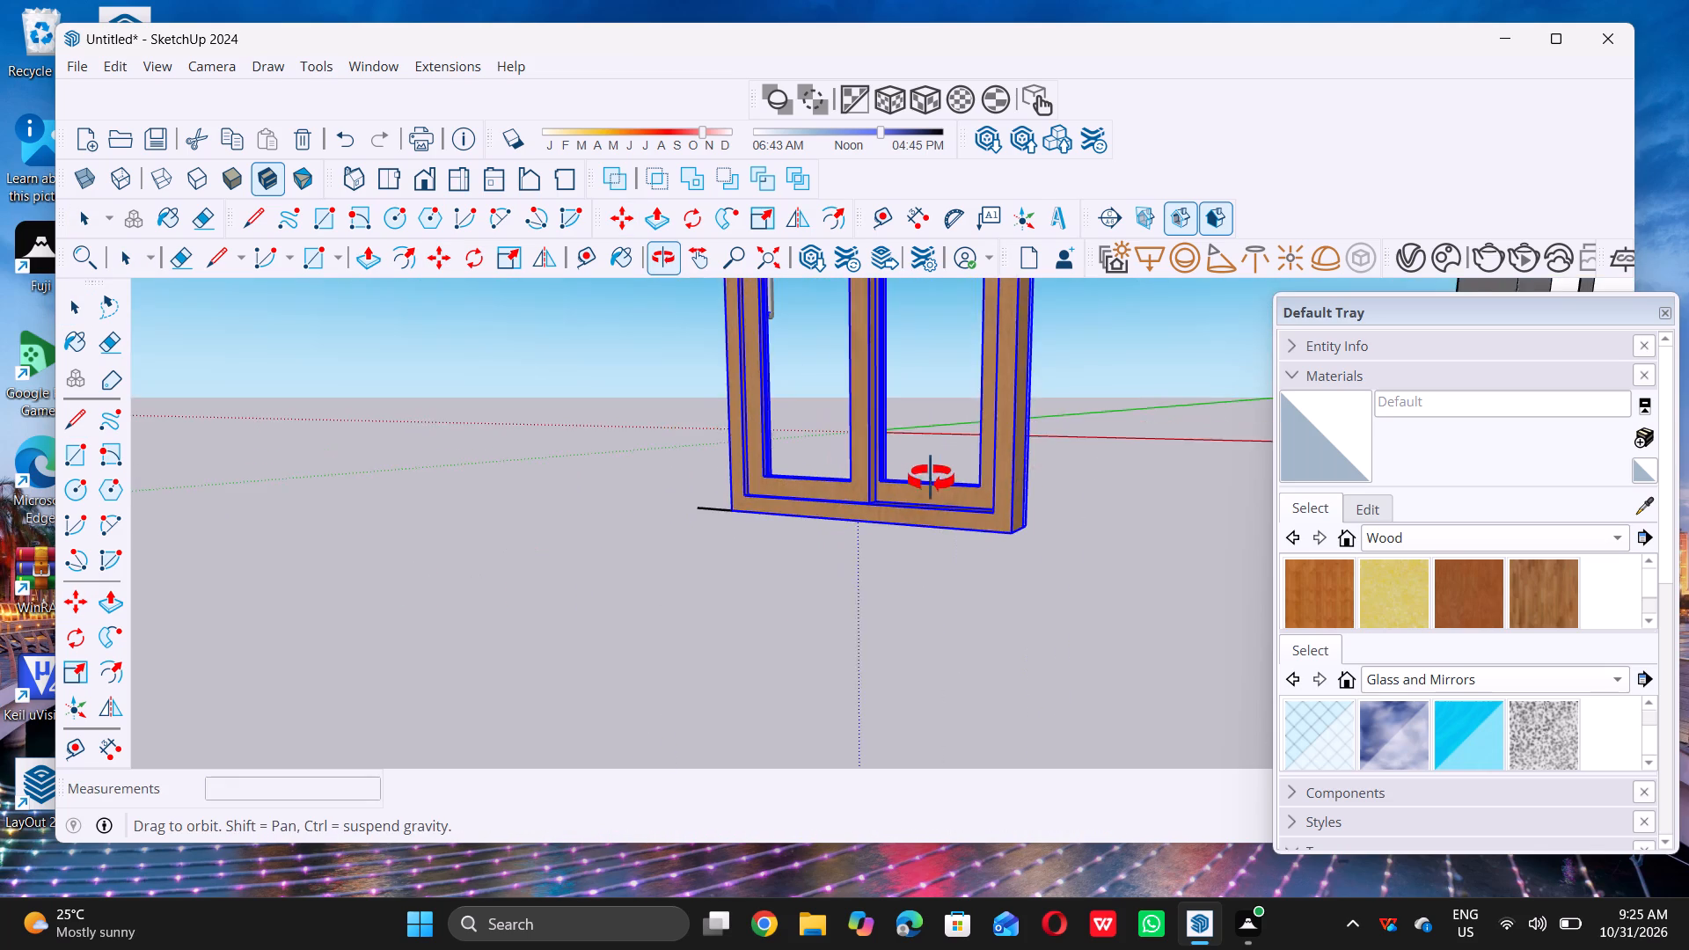
{"action": "middle_click_drag", "start_coordinate": [931, 479], "coordinate": [714, 559]}
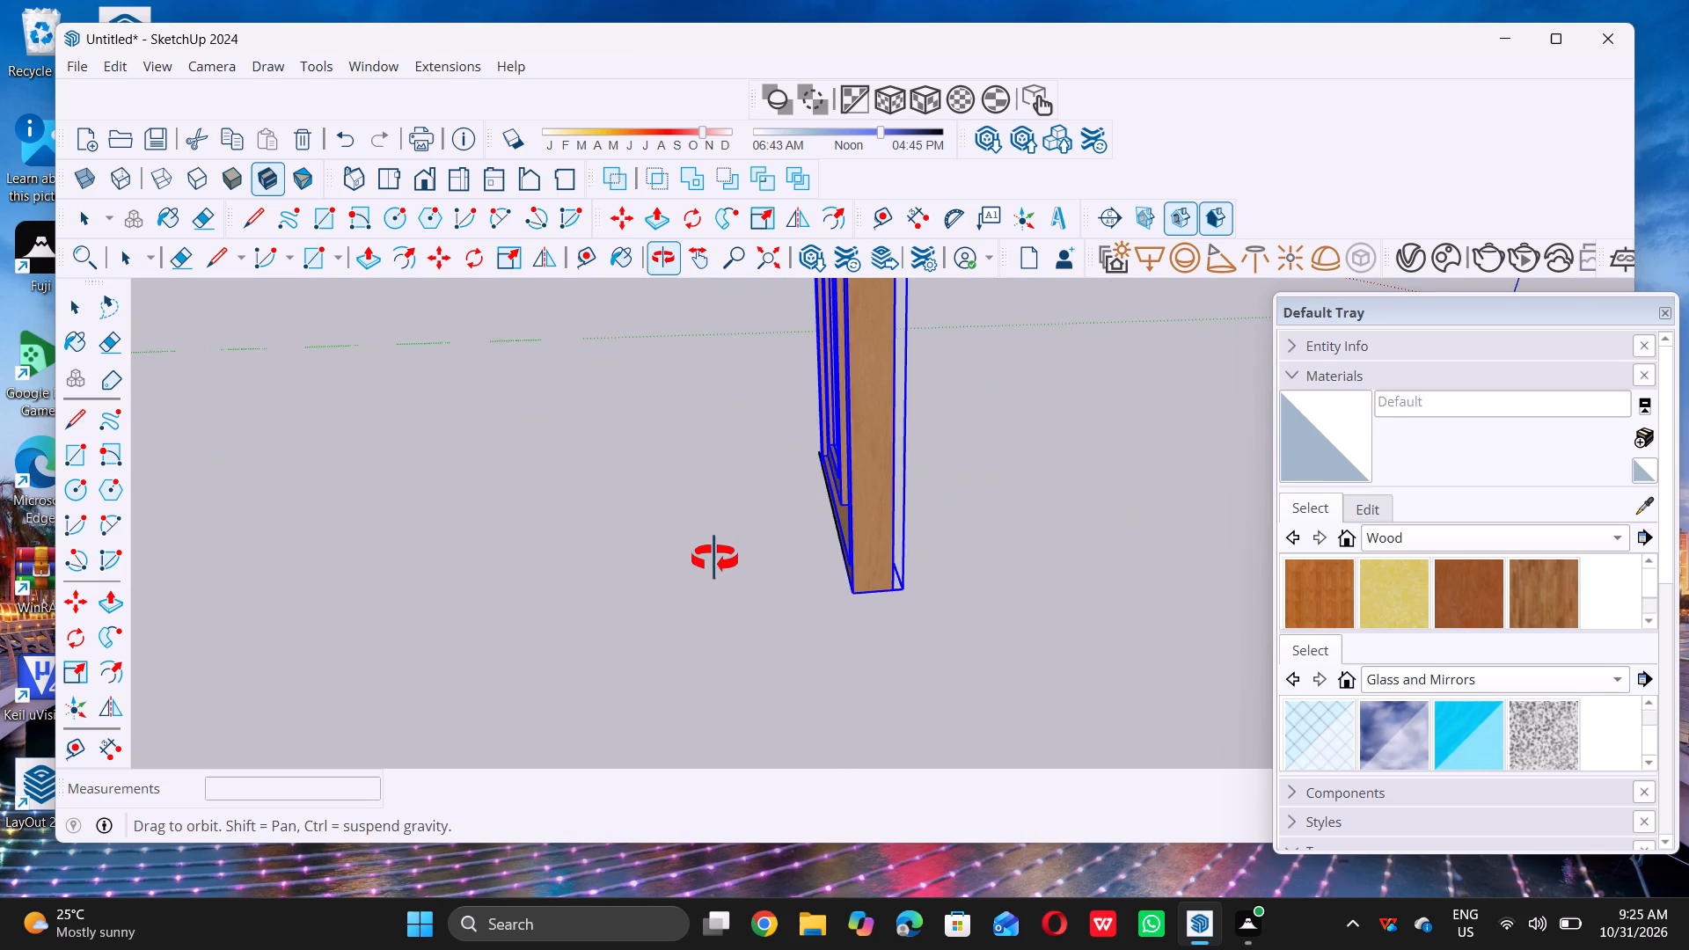
{"action": "middle_click_drag", "start_coordinate": [714, 559], "coordinate": [1162, 522]}
{"action": "scroll", "coordinate": [848, 526], "scroll_direction": "down", "scroll_amount": 14}
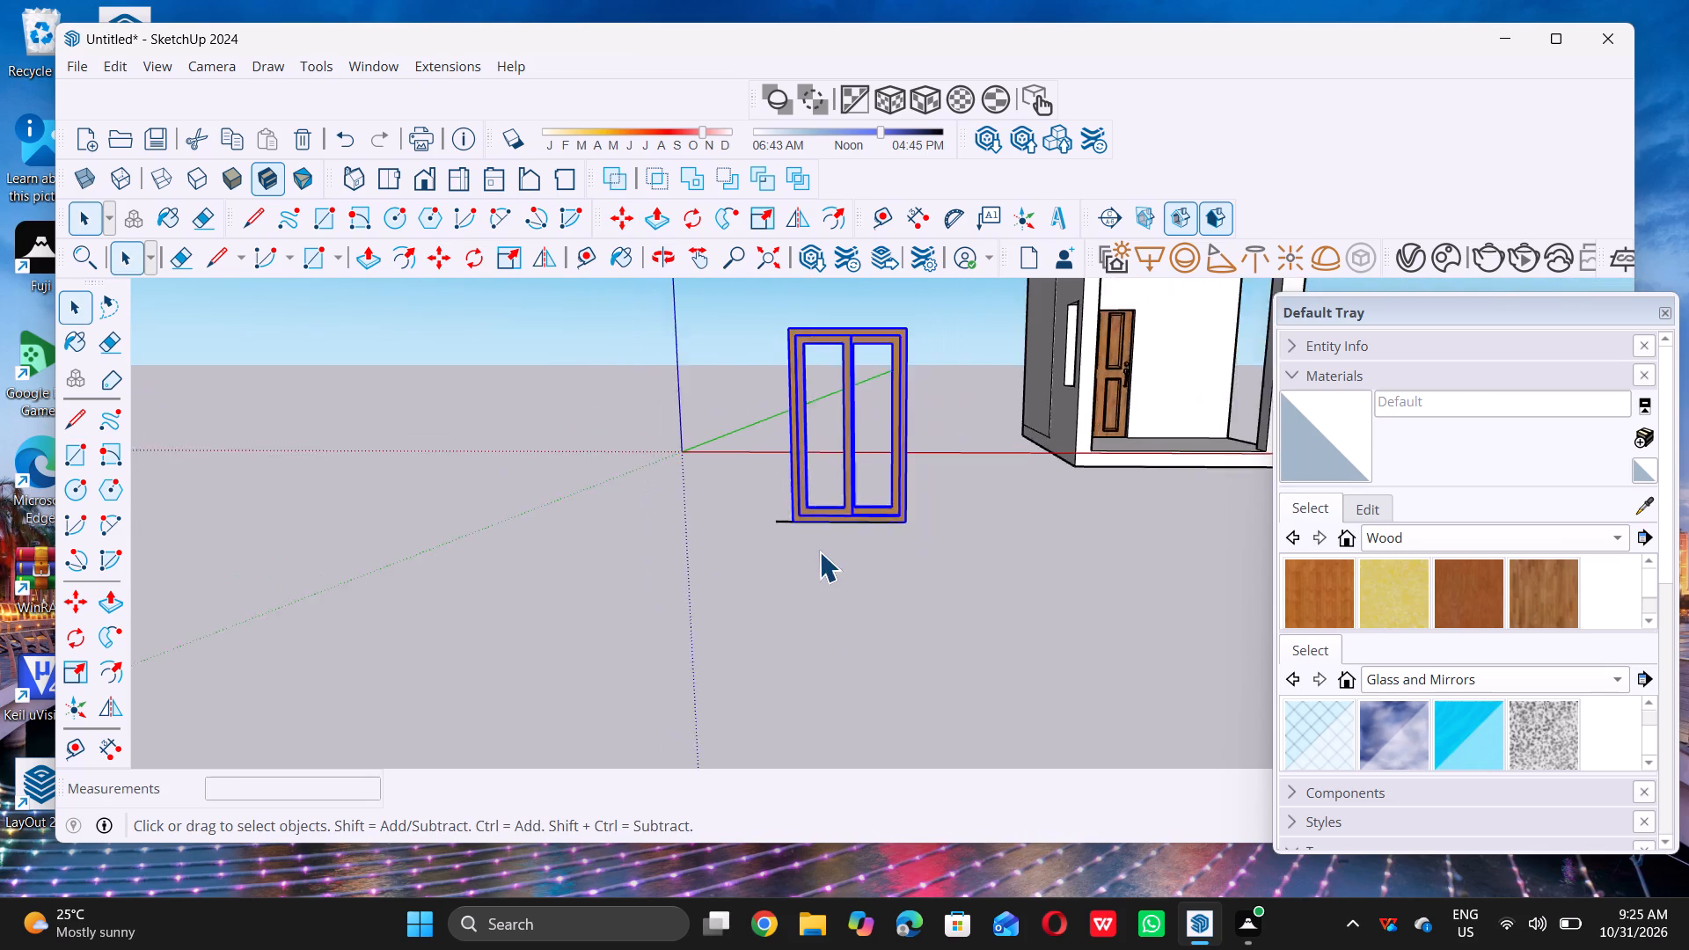
{"action": "scroll", "coordinate": [819, 552], "scroll_direction": "down", "scroll_amount": 6}
{"action": "middle_click", "coordinate": [822, 595]}
{"action": "scroll", "coordinate": [822, 594], "scroll_direction": "up", "scroll_amount": 1}
{"action": "triple_click", "coordinate": [753, 639]}
{"action": "left_click", "coordinate": [753, 638]}
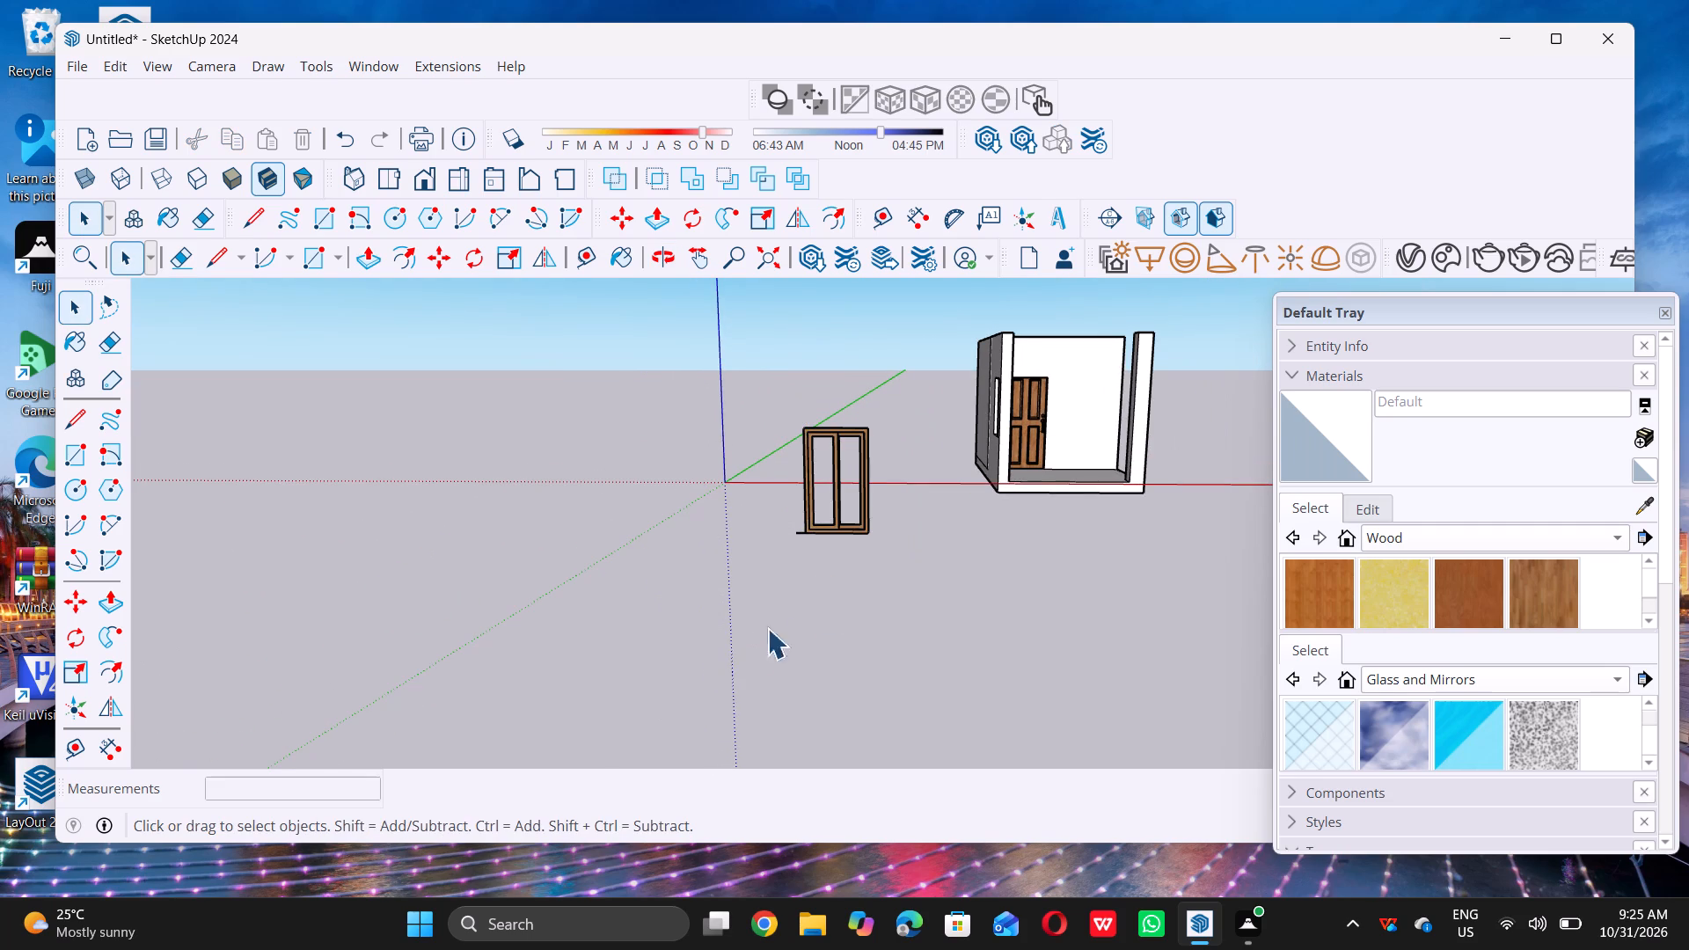
Rotate the sliding window 90° horizontally about a point on the open ground in front of it, starting from the red-axis direction.
{"action": "scroll", "coordinate": [823, 544], "scroll_direction": "up", "scroll_amount": 2}
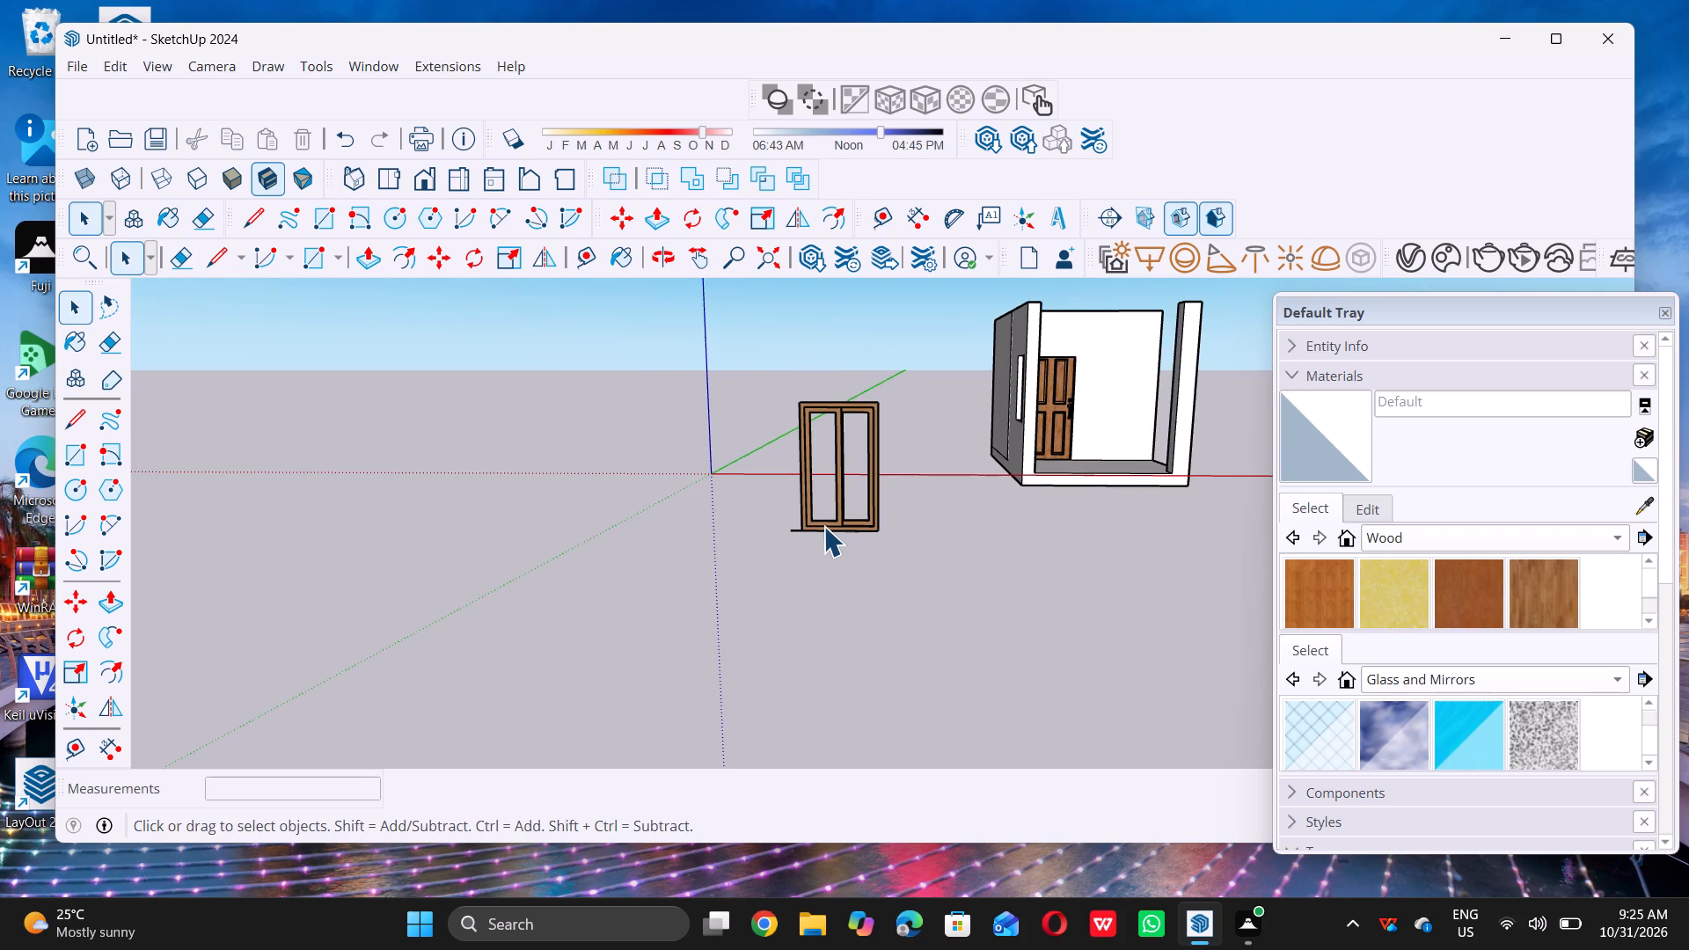
{"action": "left_click", "coordinate": [823, 526]}
{"action": "scroll", "coordinate": [823, 526], "scroll_direction": "down", "scroll_amount": 5}
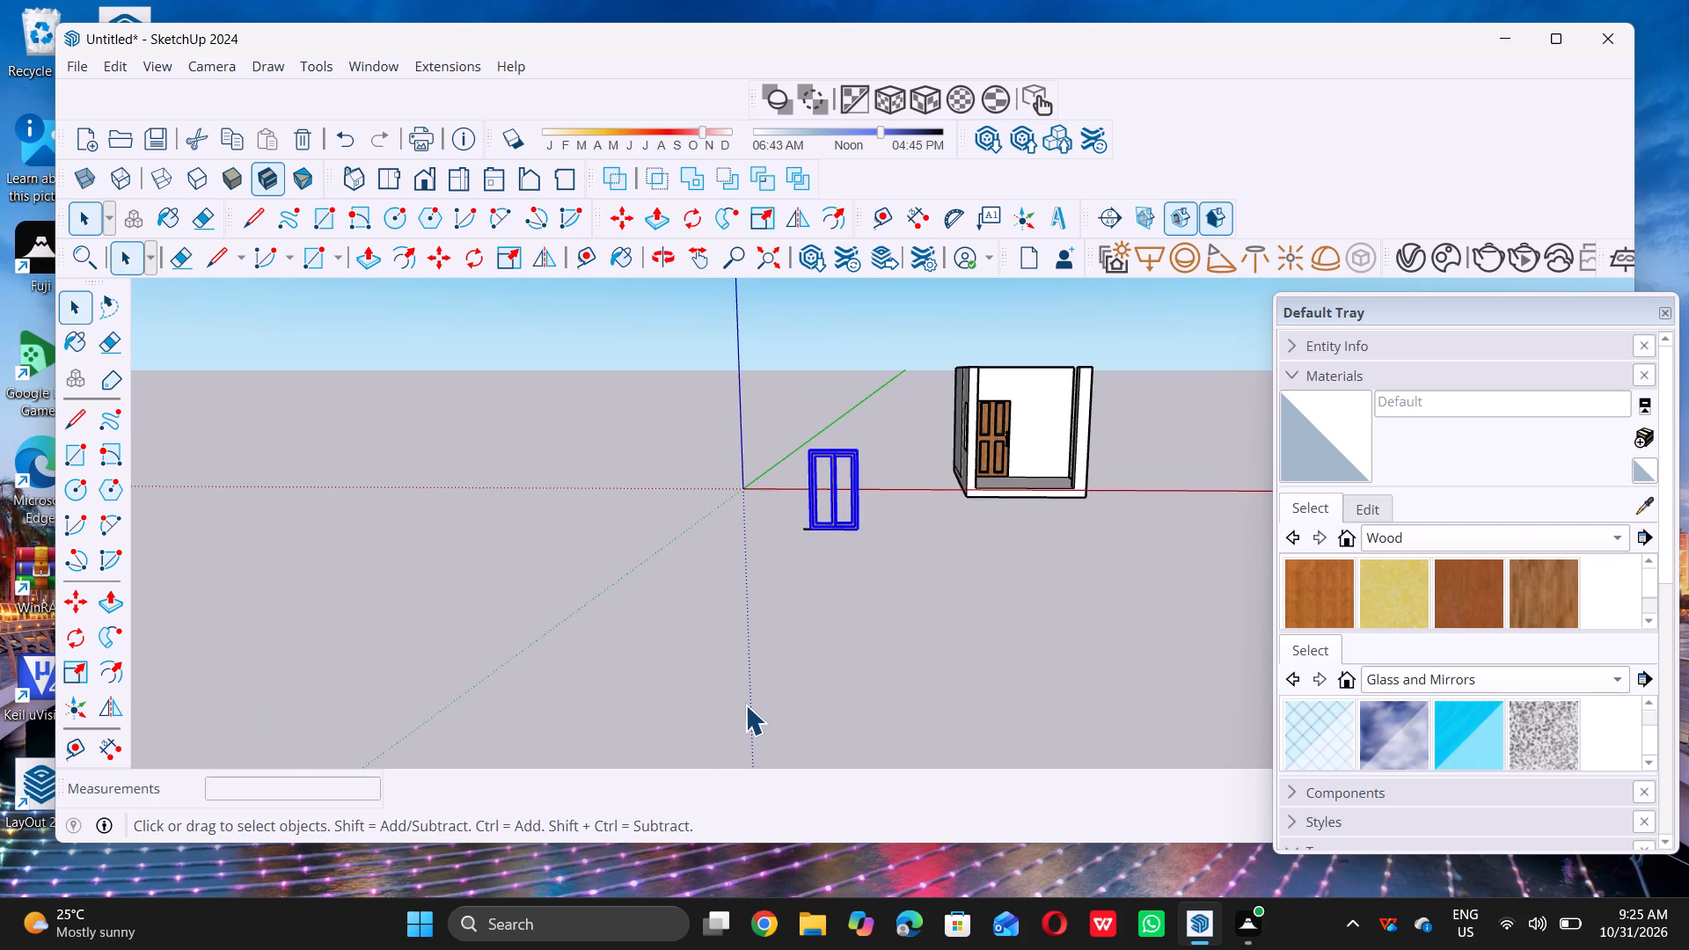
{"action": "key", "text": "q"}
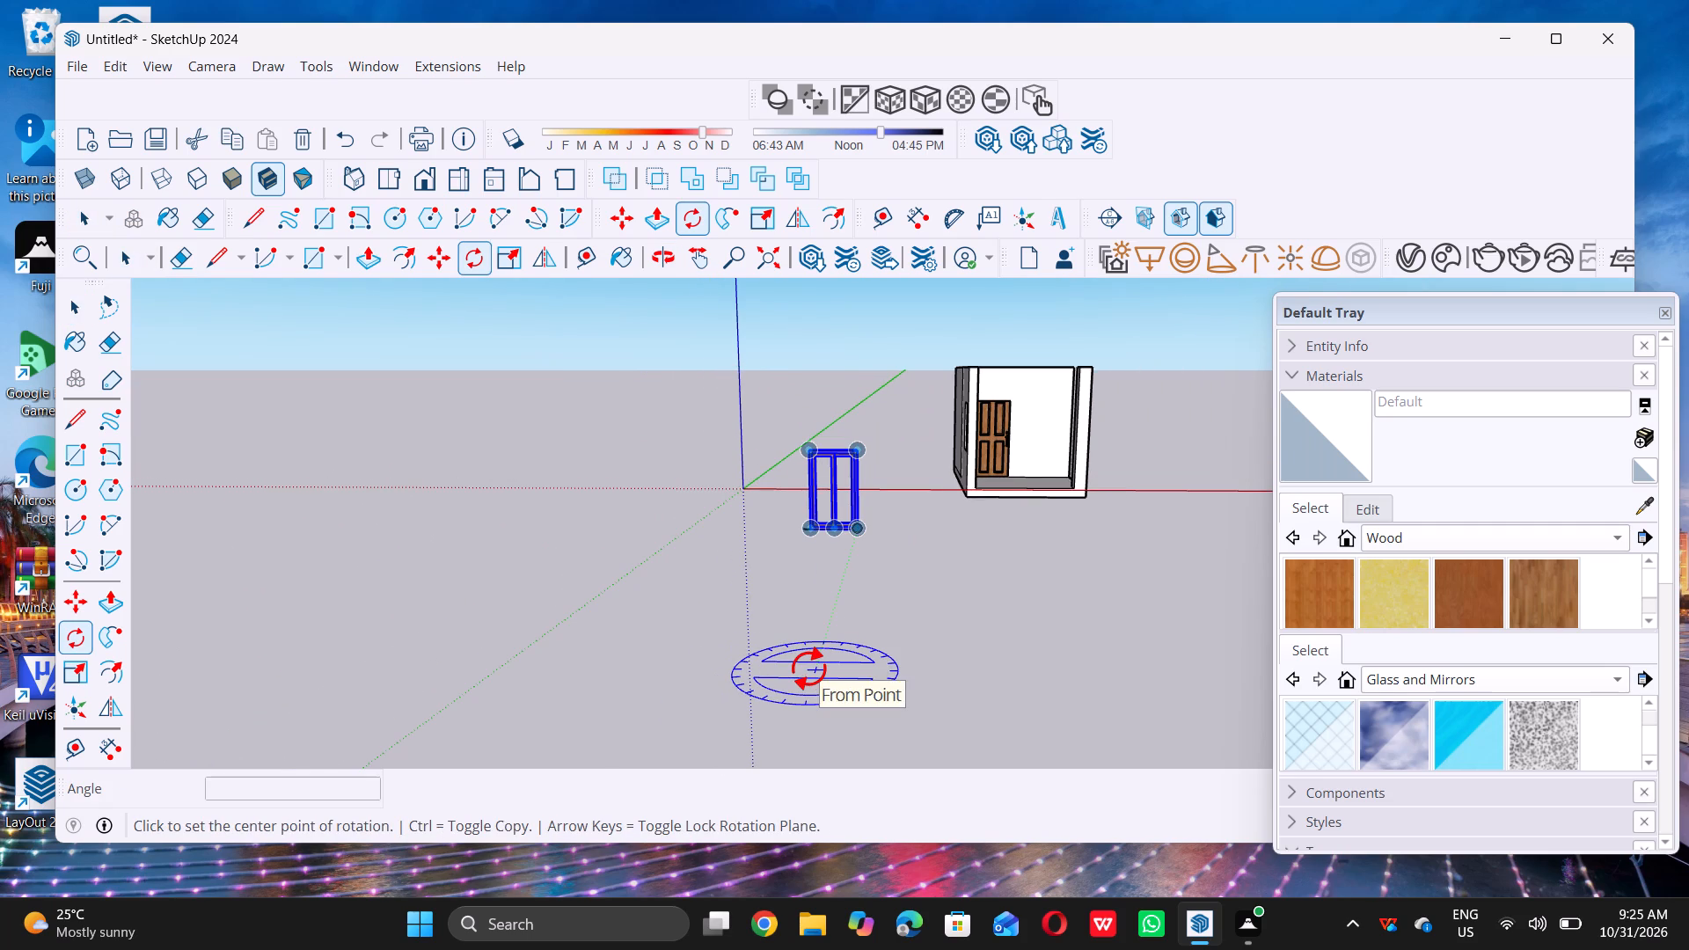
{"action": "double_click", "coordinate": [808, 669]}
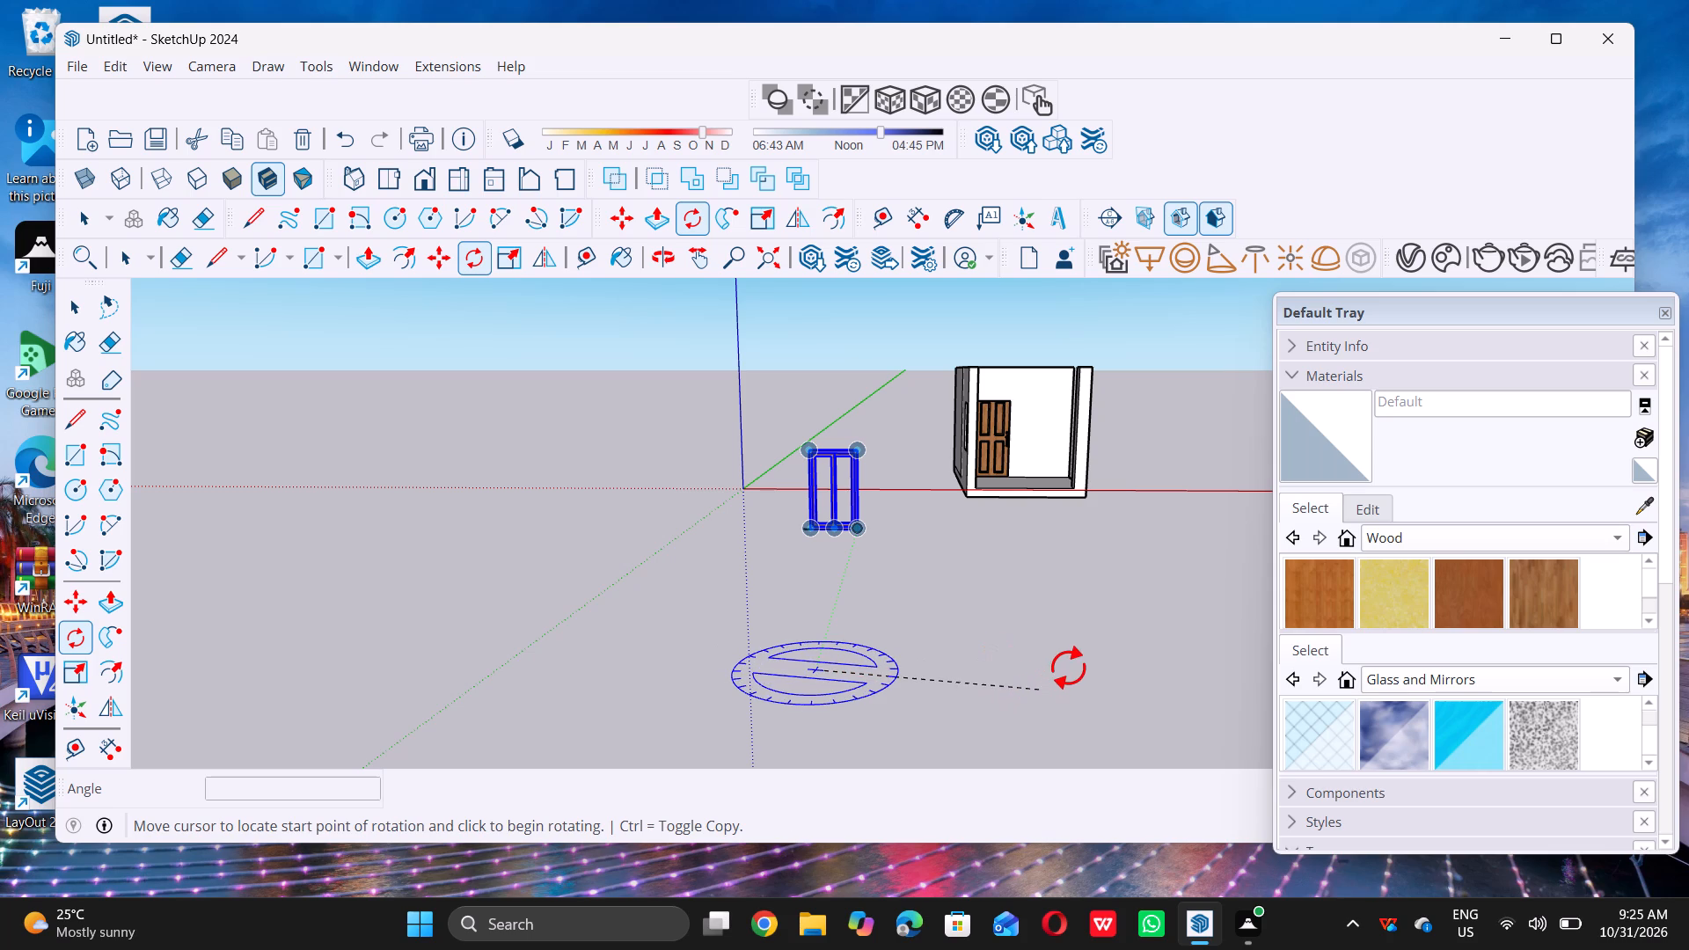
{"action": "double_click", "coordinate": [1068, 667]}
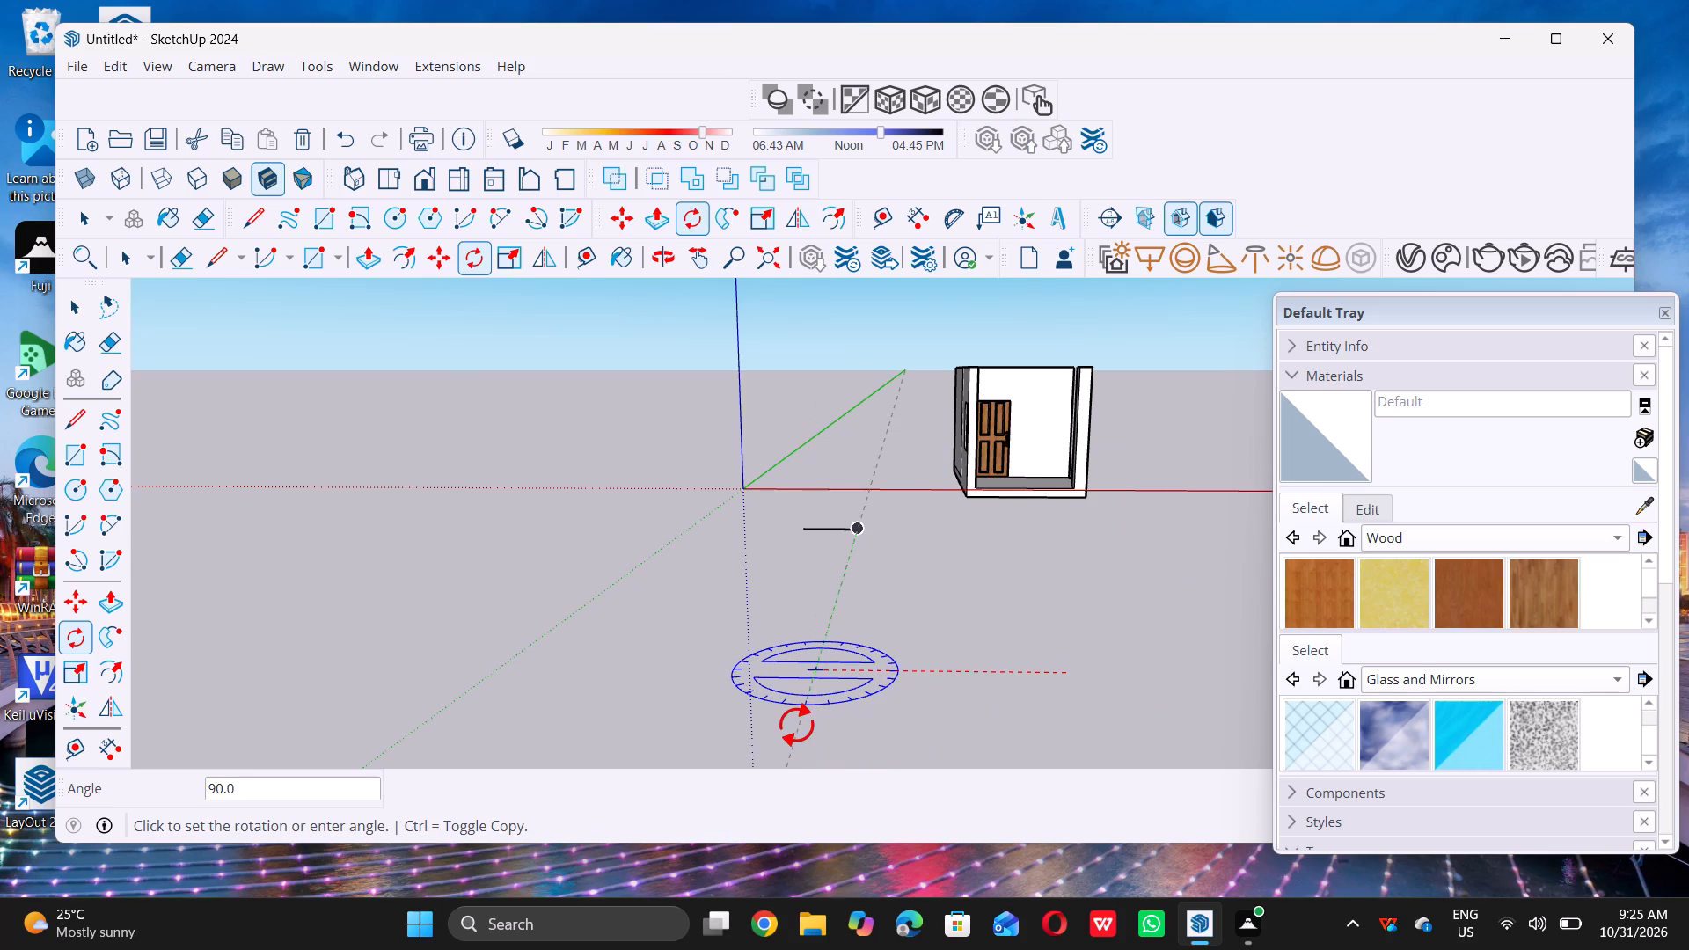
{"action": "double_click", "coordinate": [796, 725]}
{"action": "key", "text": "space"}
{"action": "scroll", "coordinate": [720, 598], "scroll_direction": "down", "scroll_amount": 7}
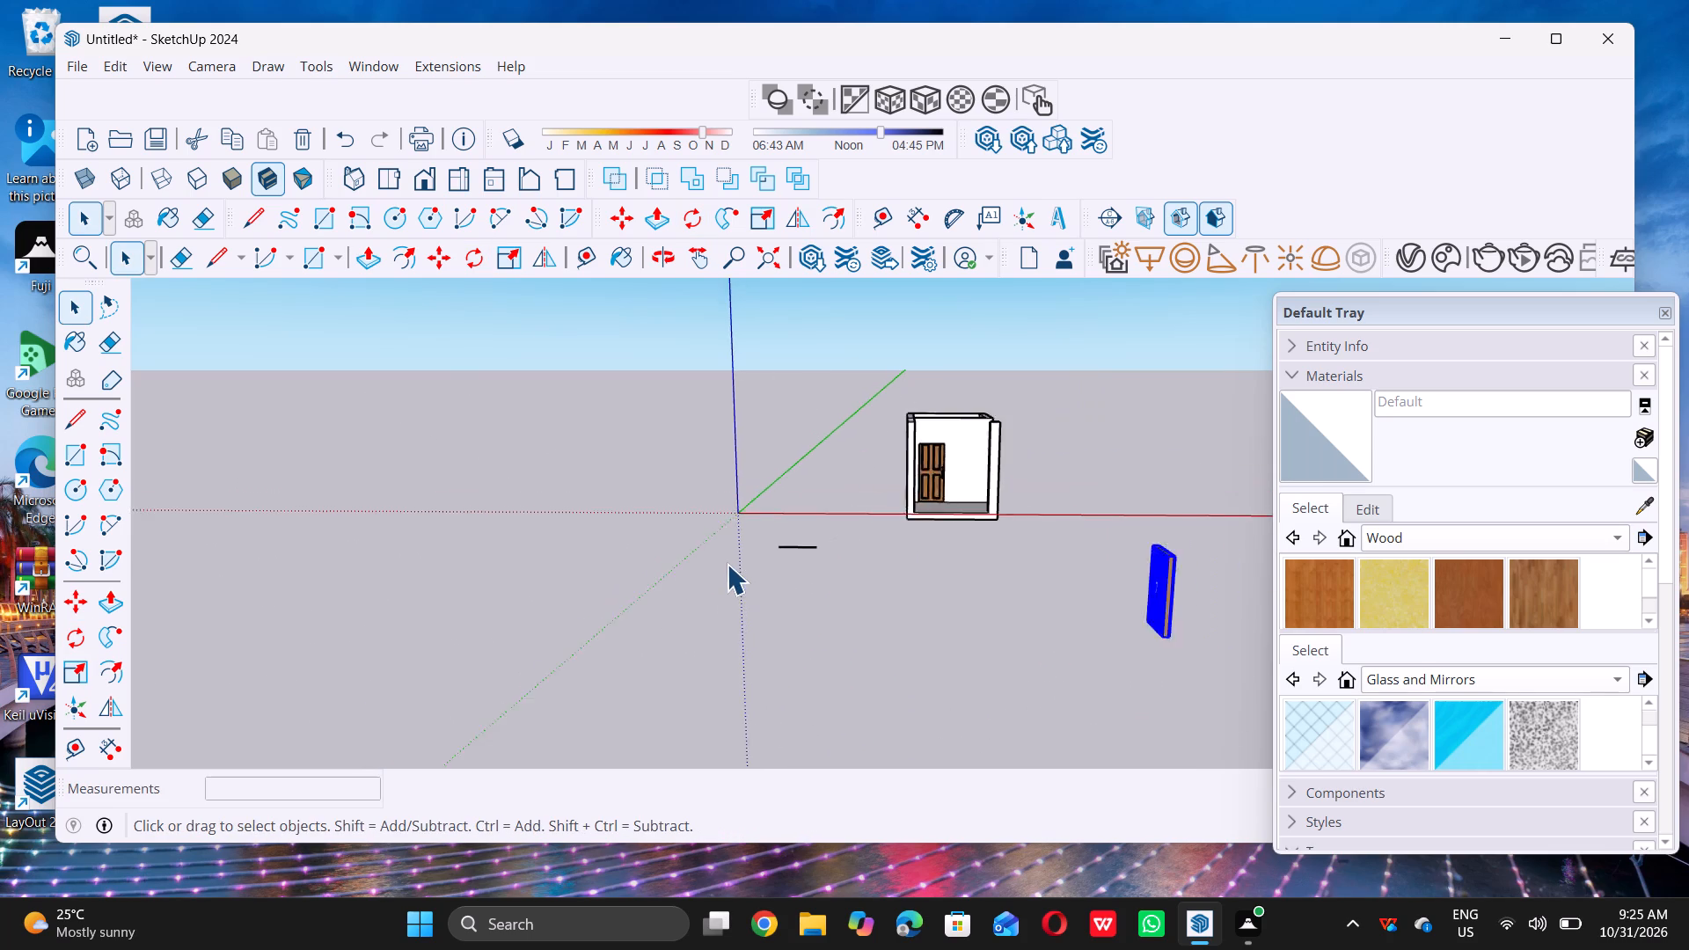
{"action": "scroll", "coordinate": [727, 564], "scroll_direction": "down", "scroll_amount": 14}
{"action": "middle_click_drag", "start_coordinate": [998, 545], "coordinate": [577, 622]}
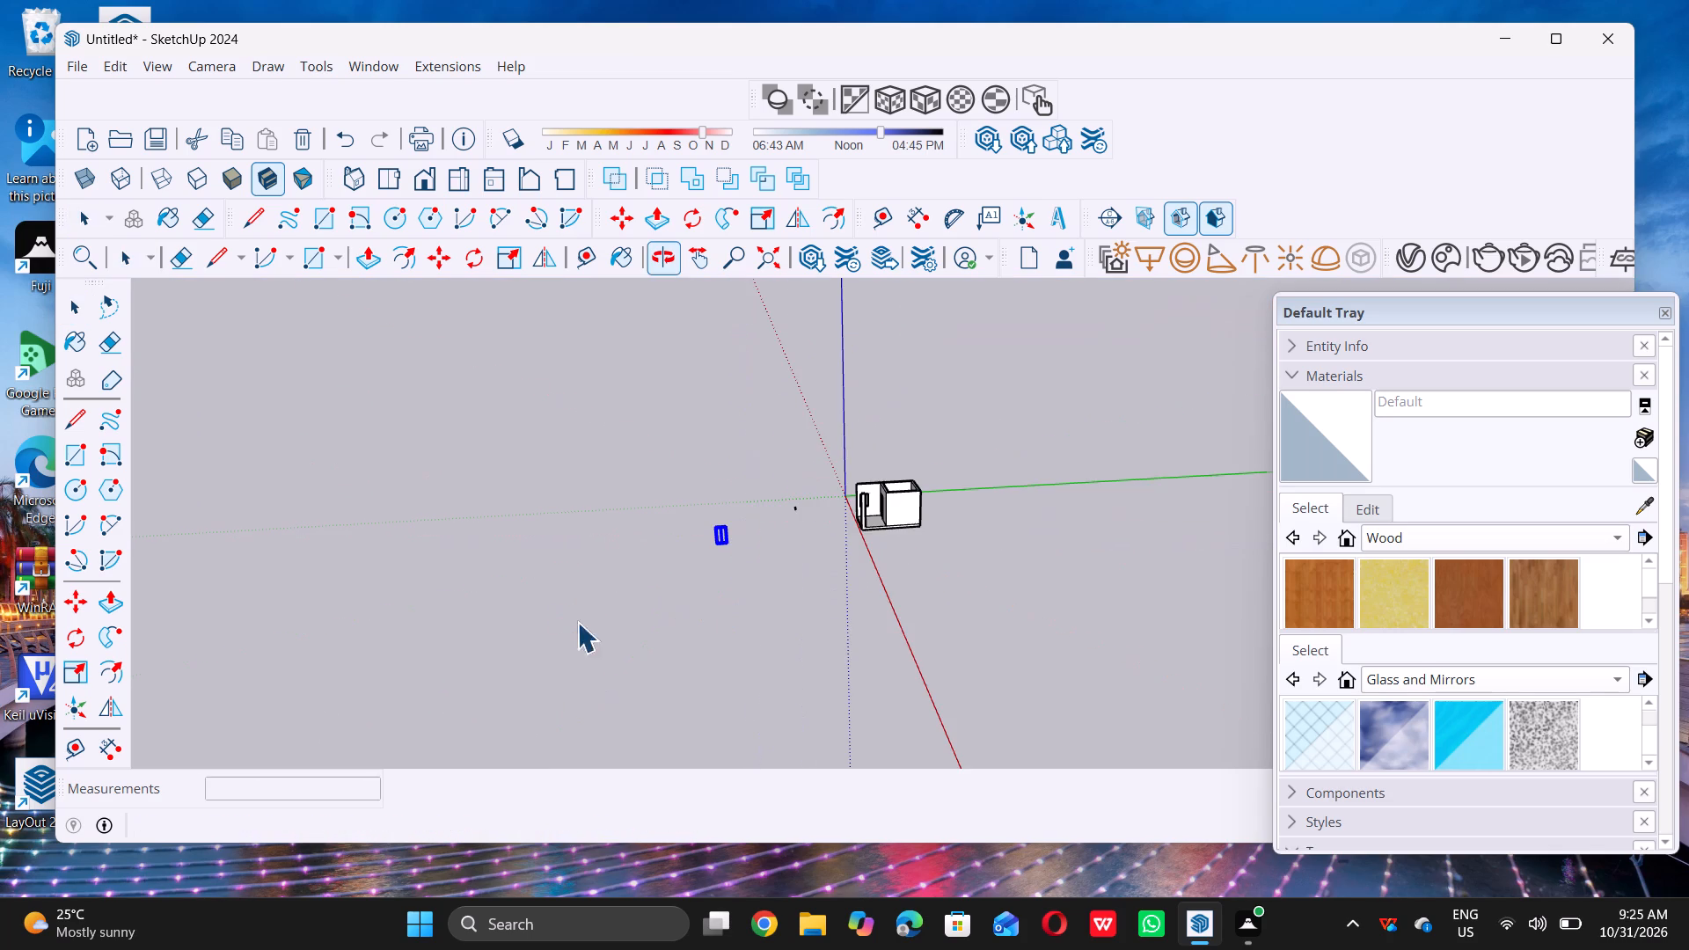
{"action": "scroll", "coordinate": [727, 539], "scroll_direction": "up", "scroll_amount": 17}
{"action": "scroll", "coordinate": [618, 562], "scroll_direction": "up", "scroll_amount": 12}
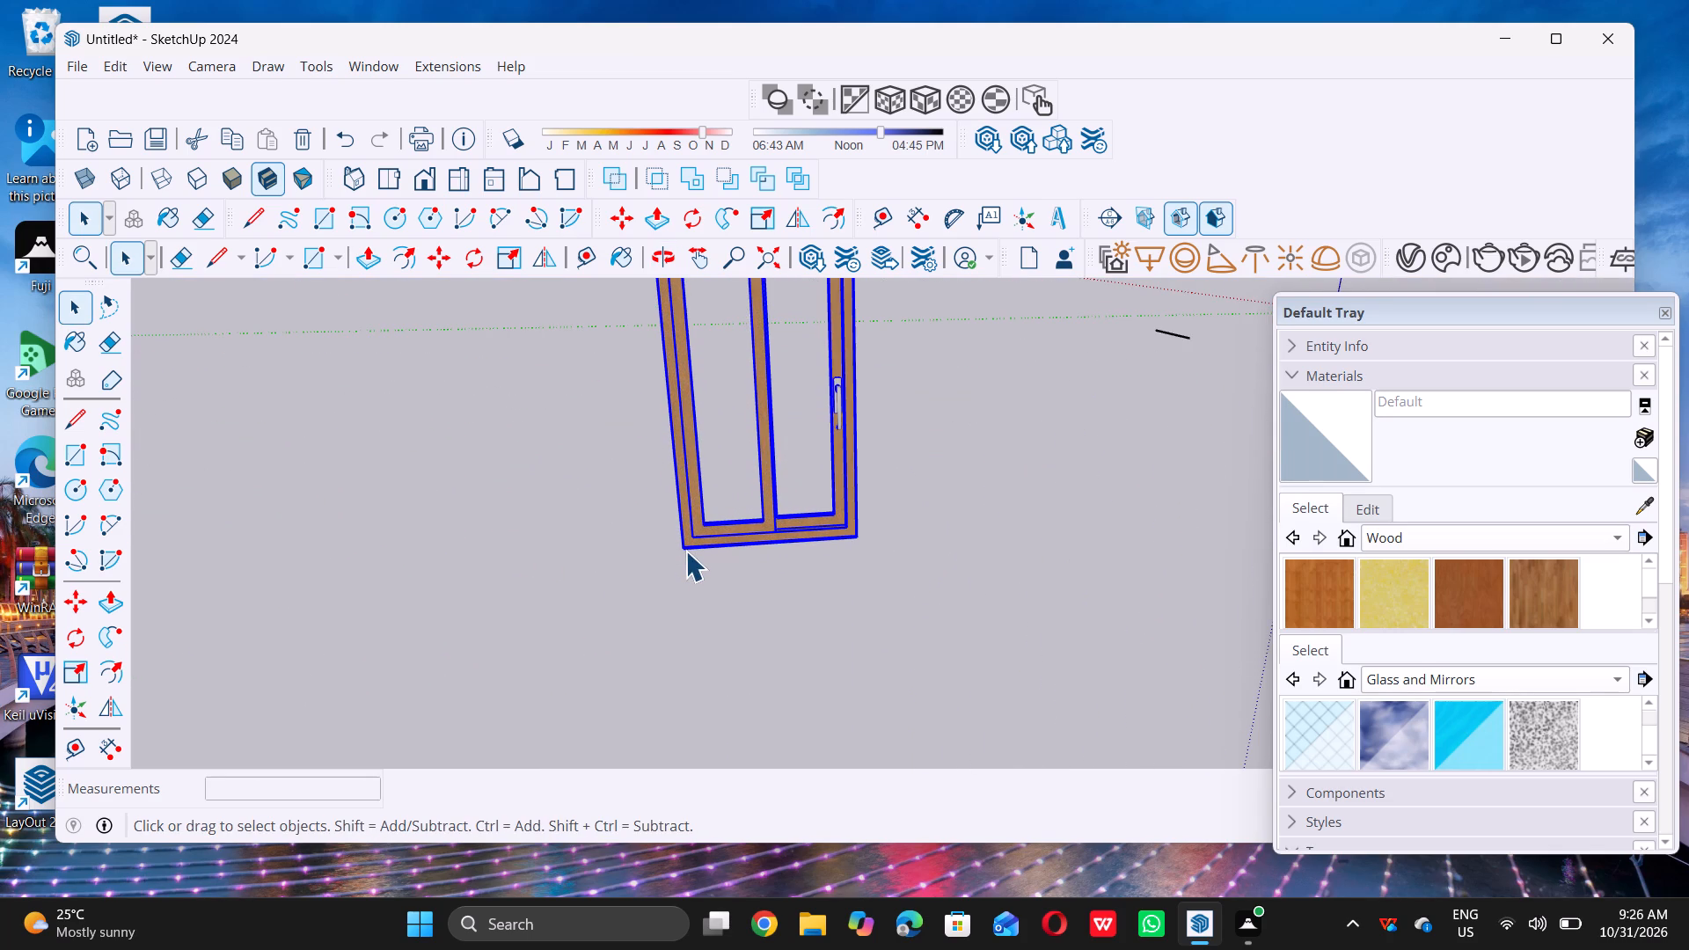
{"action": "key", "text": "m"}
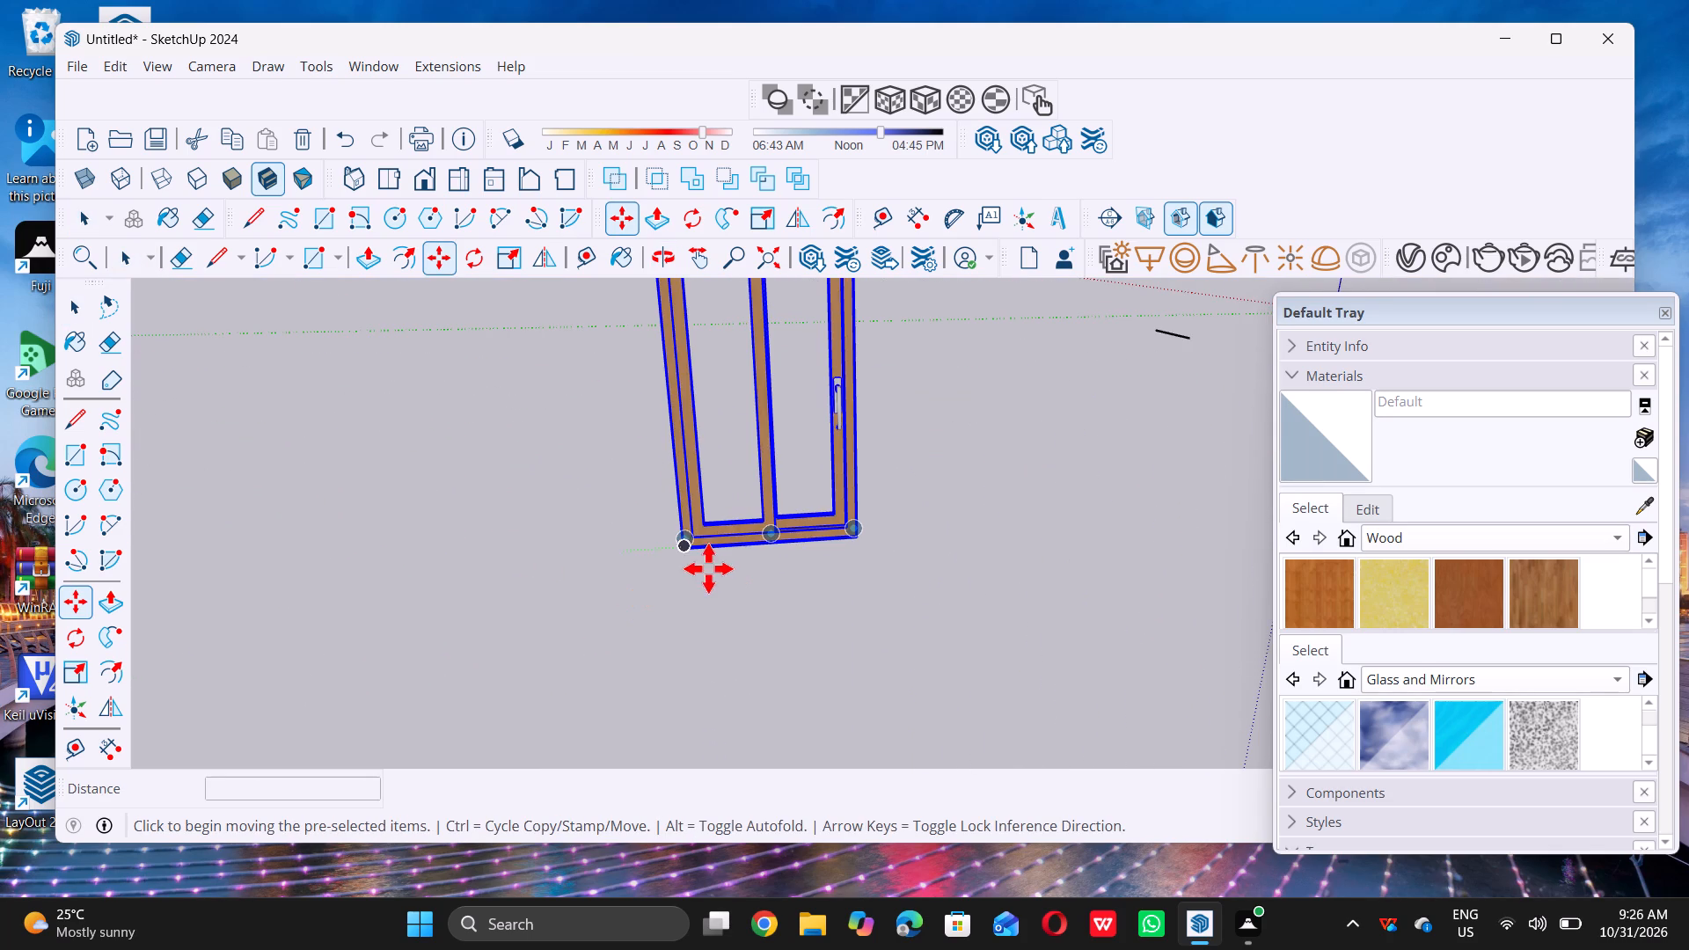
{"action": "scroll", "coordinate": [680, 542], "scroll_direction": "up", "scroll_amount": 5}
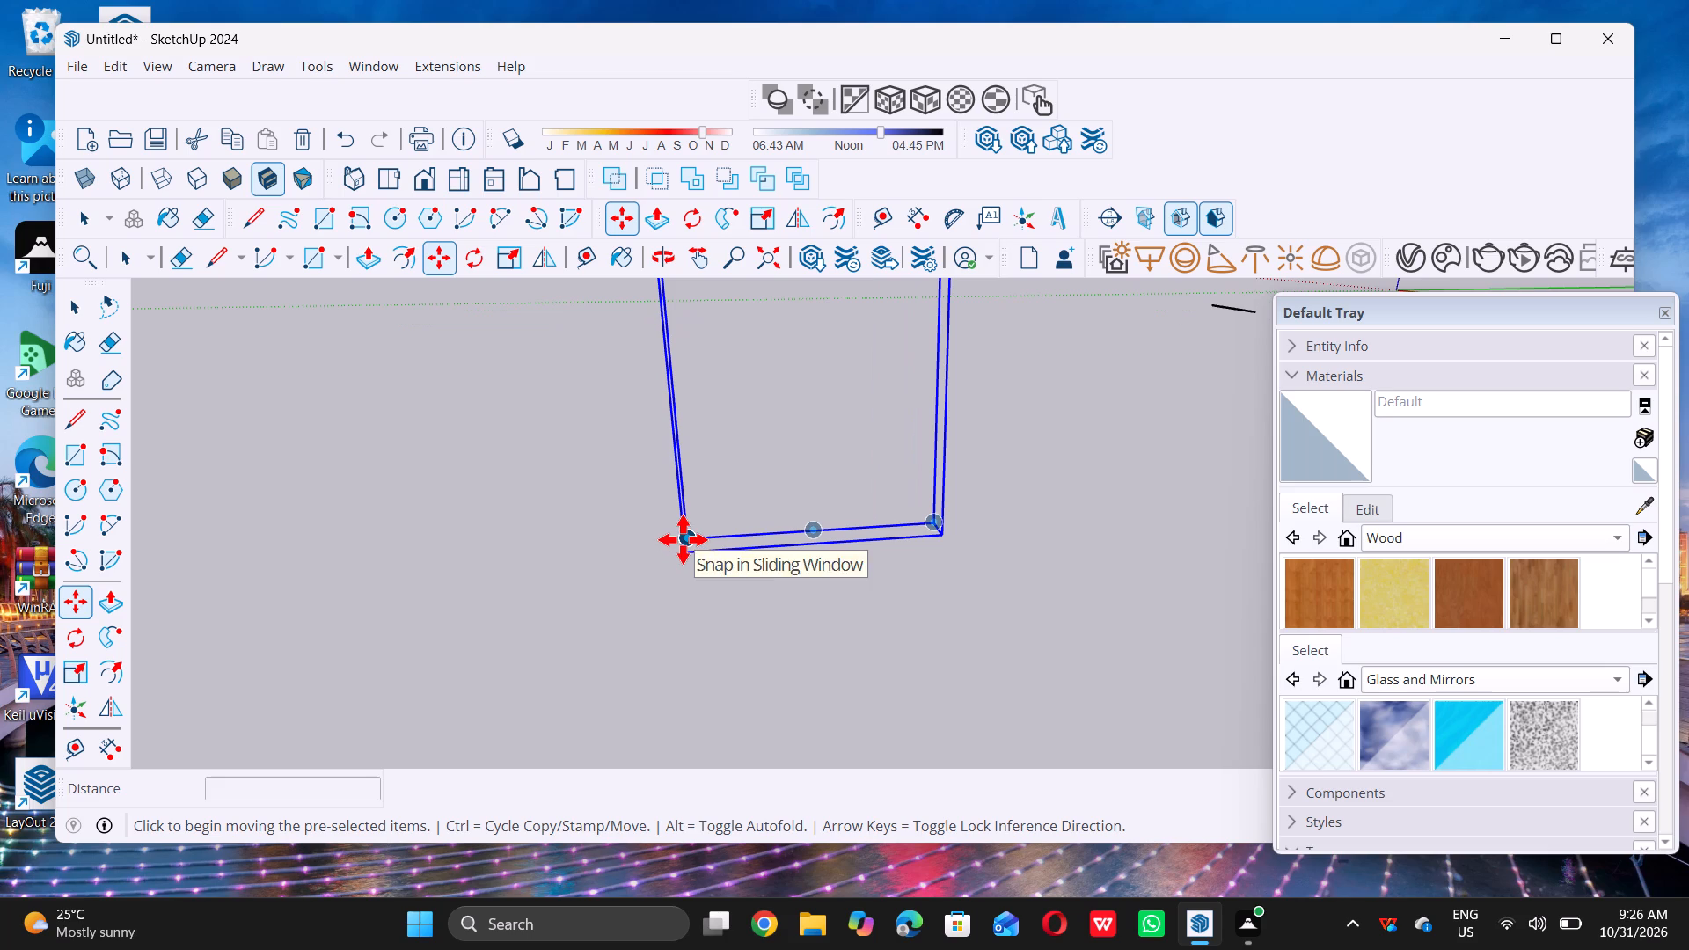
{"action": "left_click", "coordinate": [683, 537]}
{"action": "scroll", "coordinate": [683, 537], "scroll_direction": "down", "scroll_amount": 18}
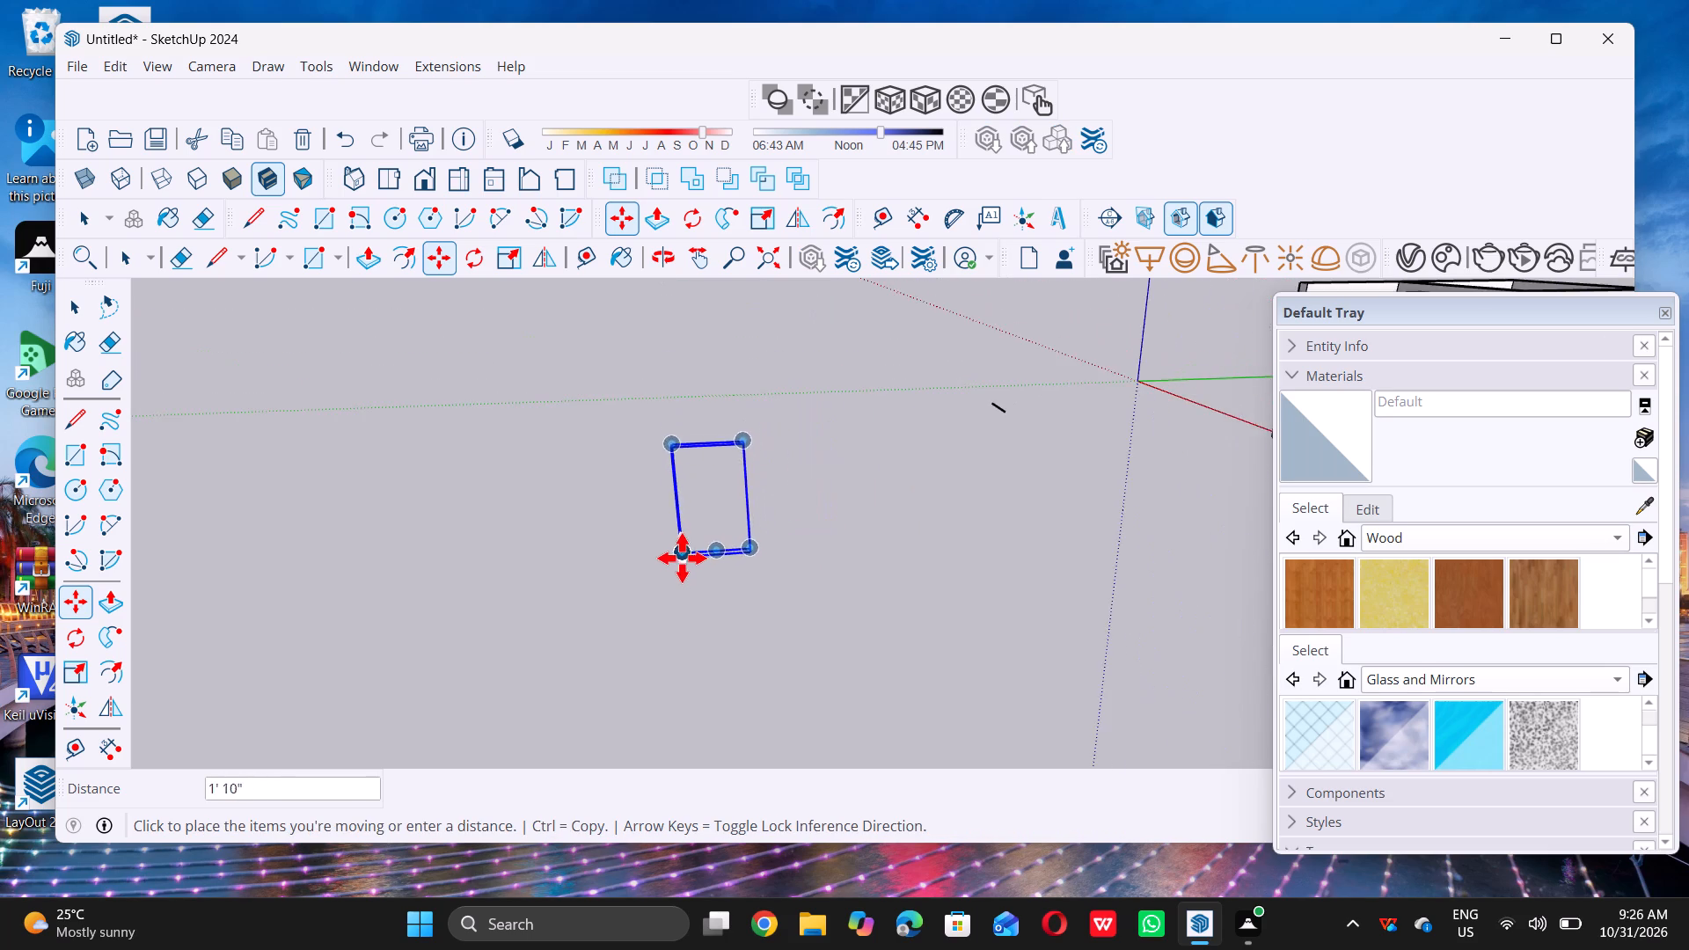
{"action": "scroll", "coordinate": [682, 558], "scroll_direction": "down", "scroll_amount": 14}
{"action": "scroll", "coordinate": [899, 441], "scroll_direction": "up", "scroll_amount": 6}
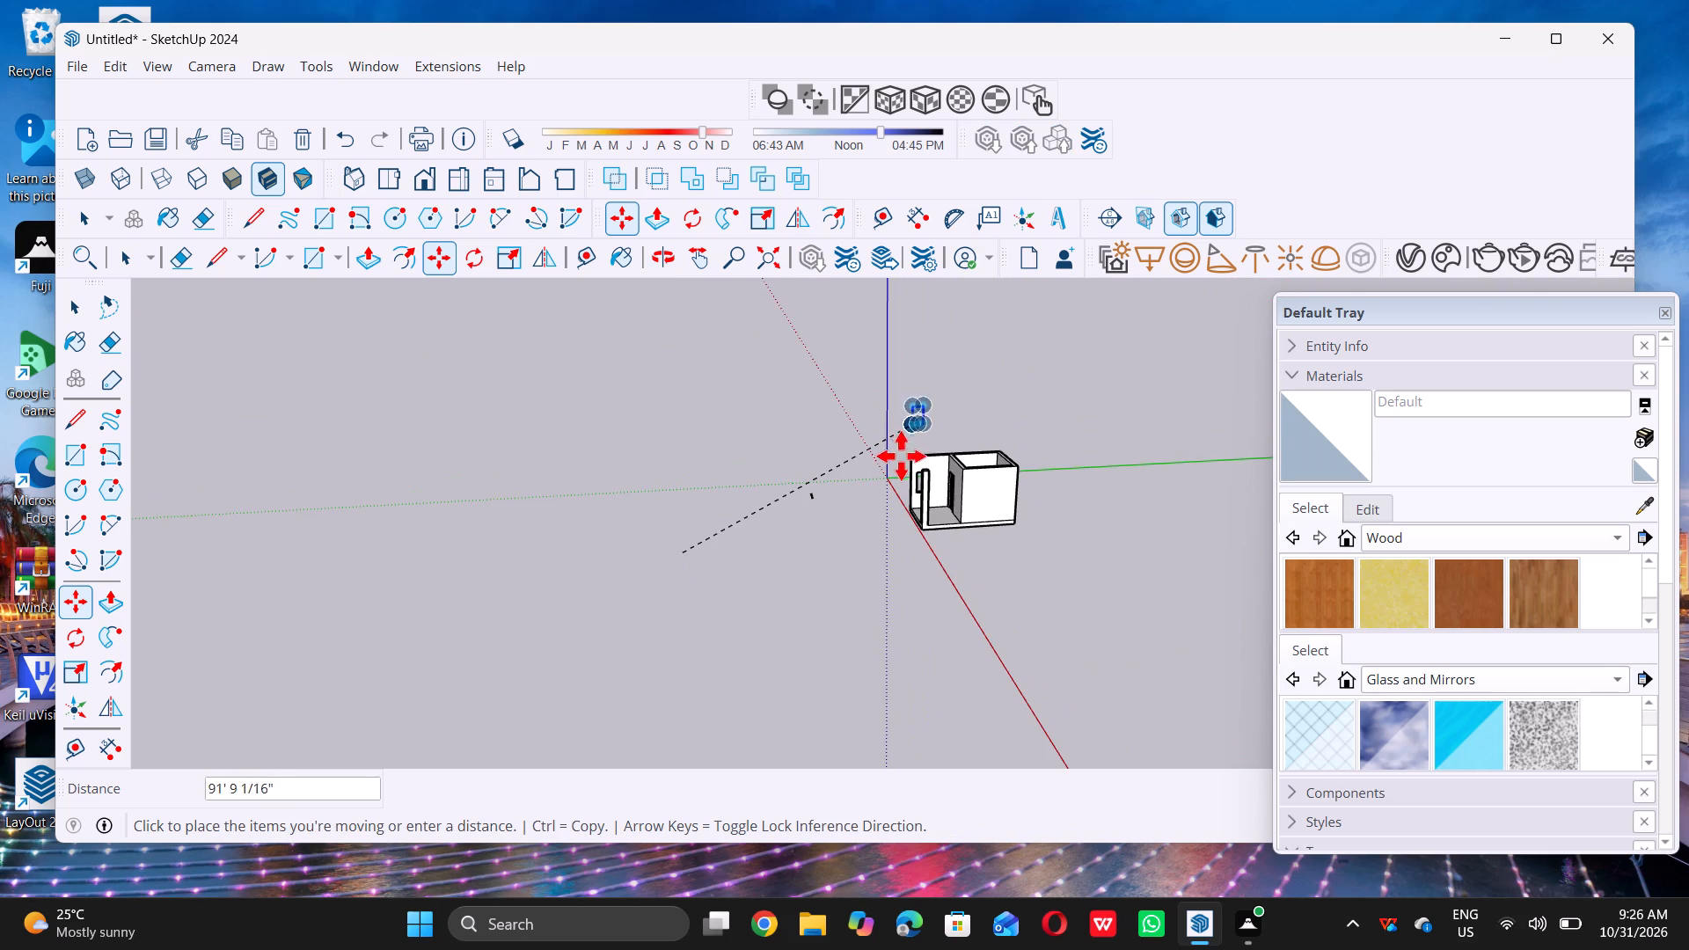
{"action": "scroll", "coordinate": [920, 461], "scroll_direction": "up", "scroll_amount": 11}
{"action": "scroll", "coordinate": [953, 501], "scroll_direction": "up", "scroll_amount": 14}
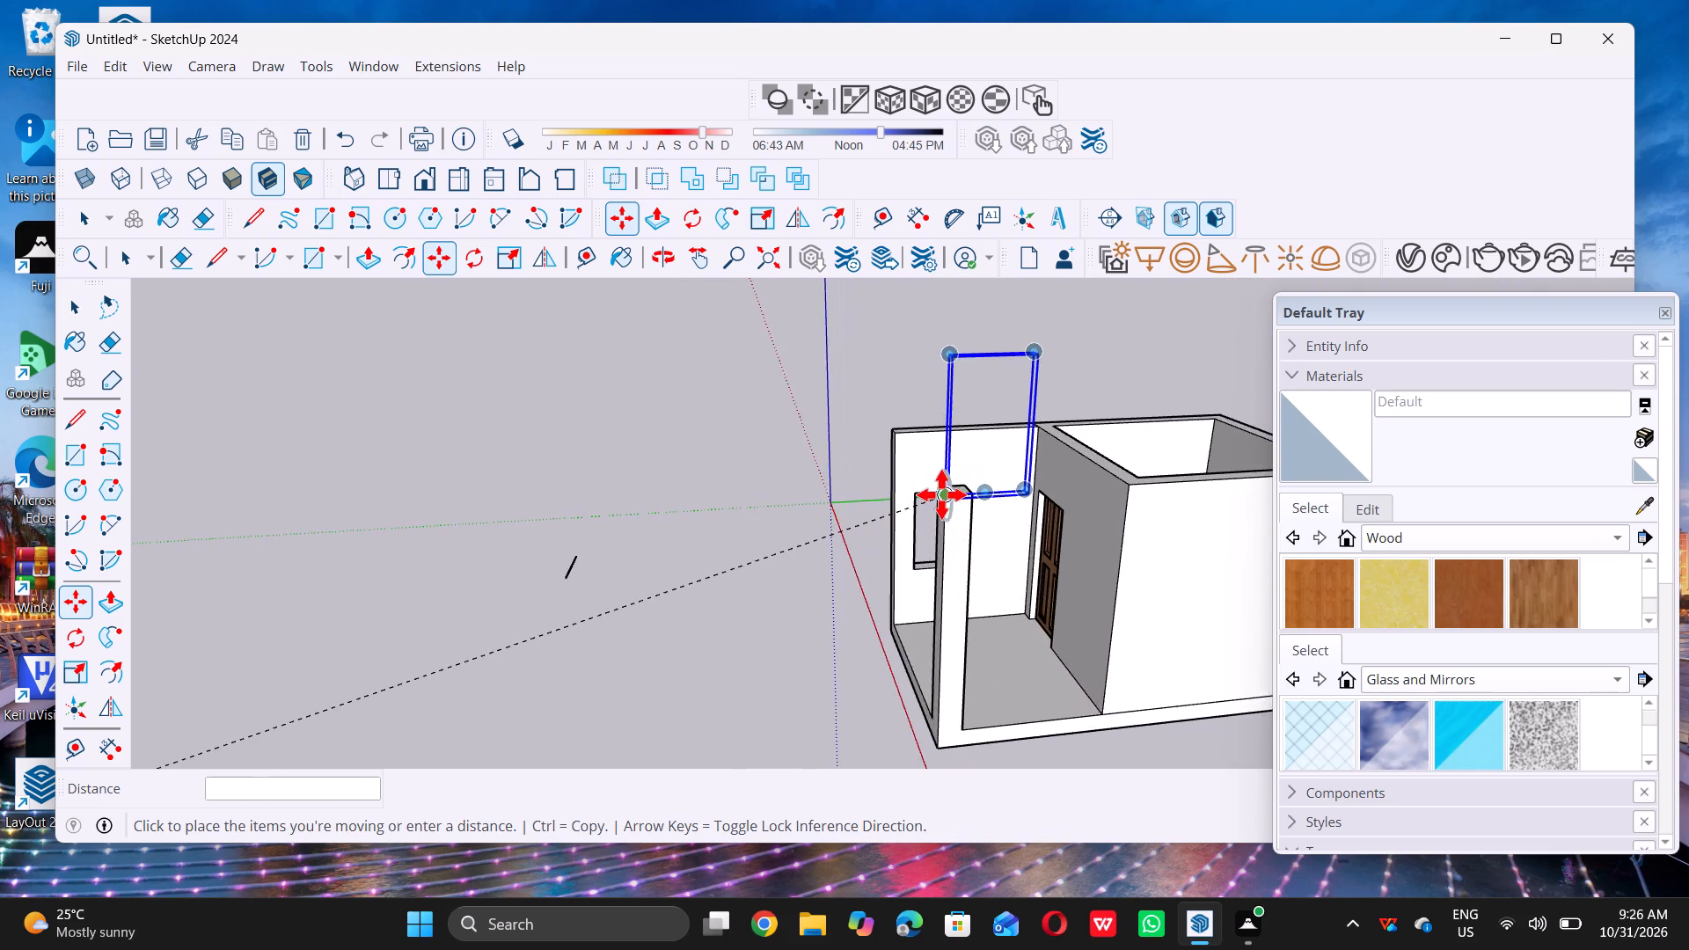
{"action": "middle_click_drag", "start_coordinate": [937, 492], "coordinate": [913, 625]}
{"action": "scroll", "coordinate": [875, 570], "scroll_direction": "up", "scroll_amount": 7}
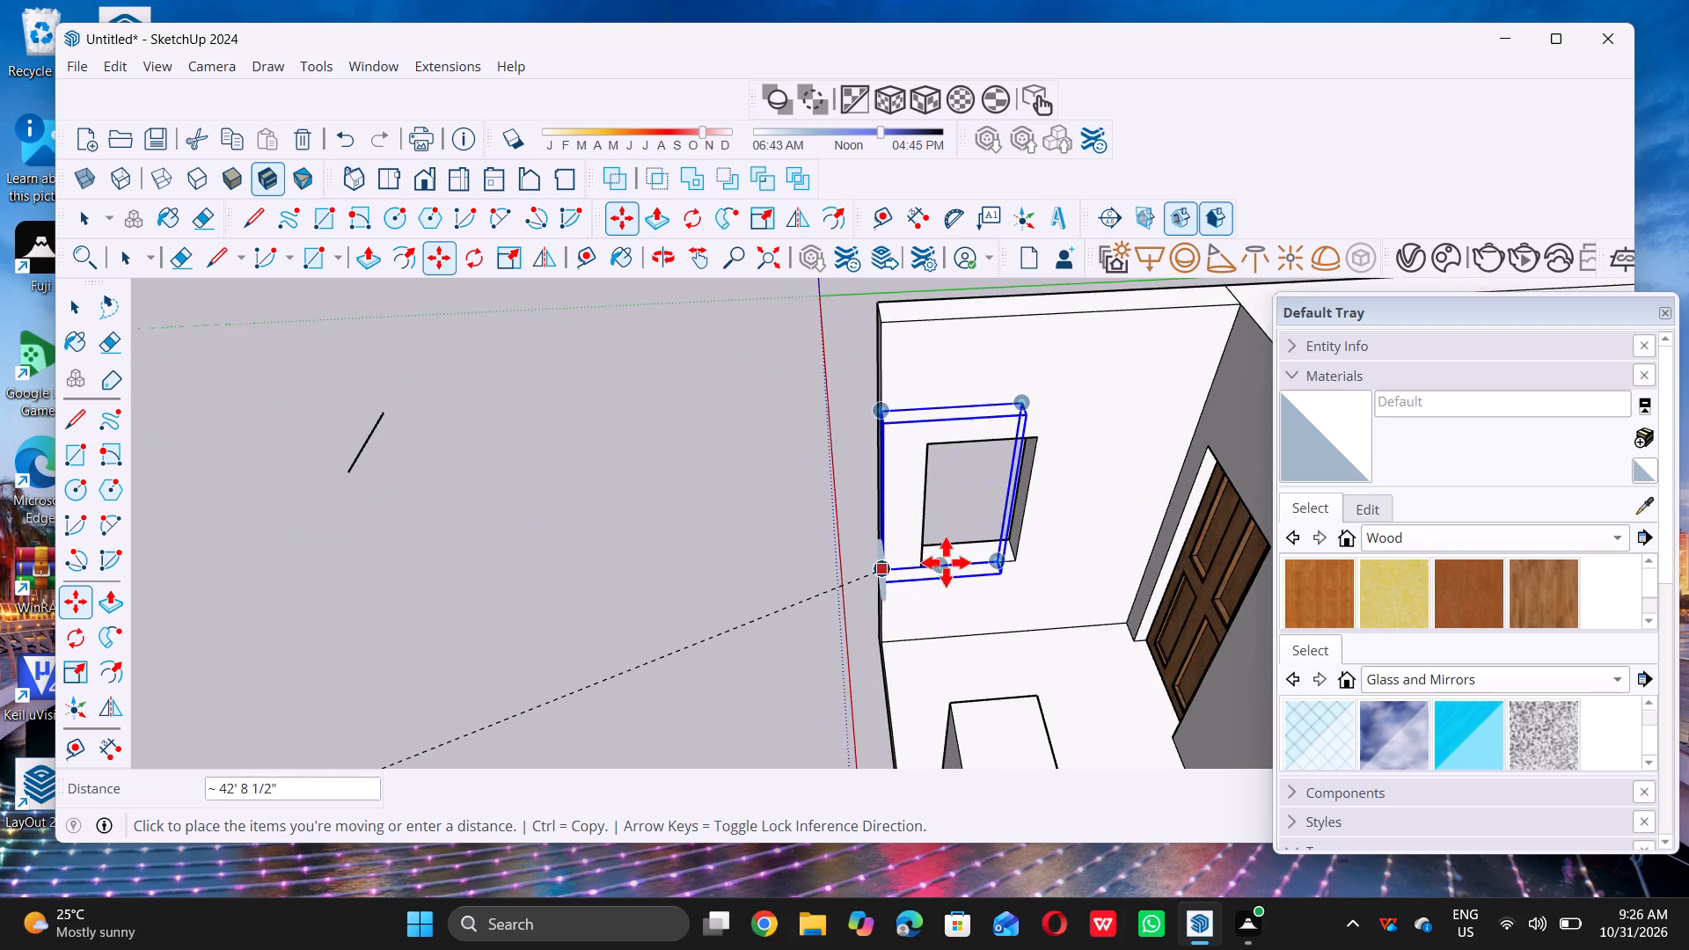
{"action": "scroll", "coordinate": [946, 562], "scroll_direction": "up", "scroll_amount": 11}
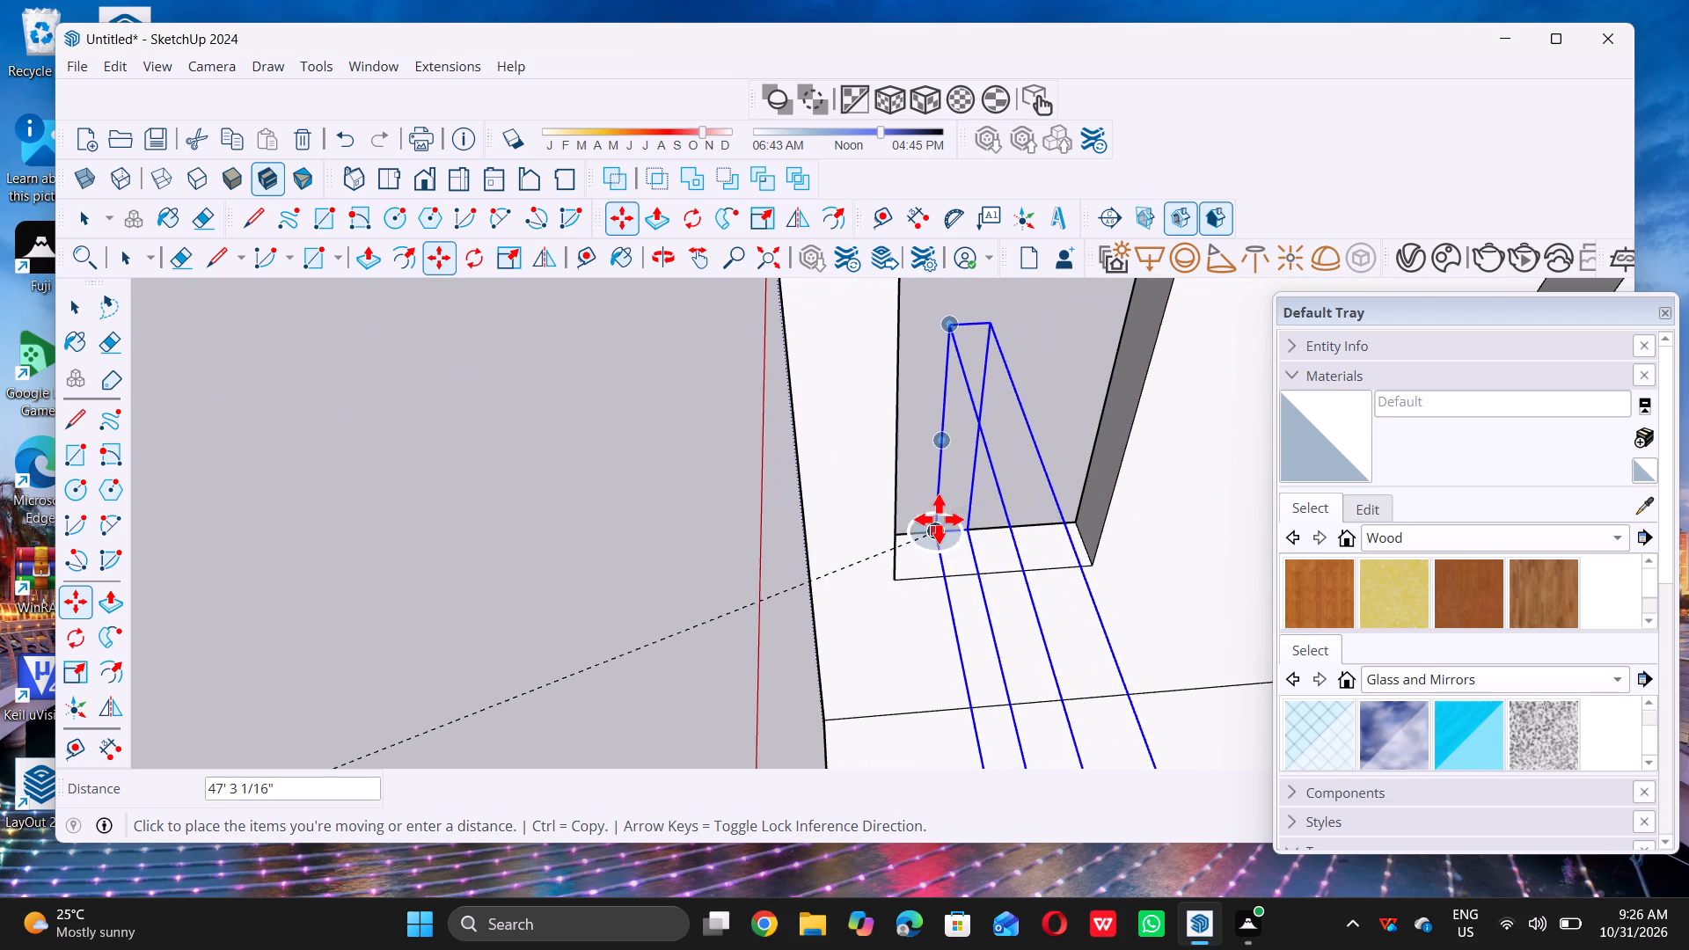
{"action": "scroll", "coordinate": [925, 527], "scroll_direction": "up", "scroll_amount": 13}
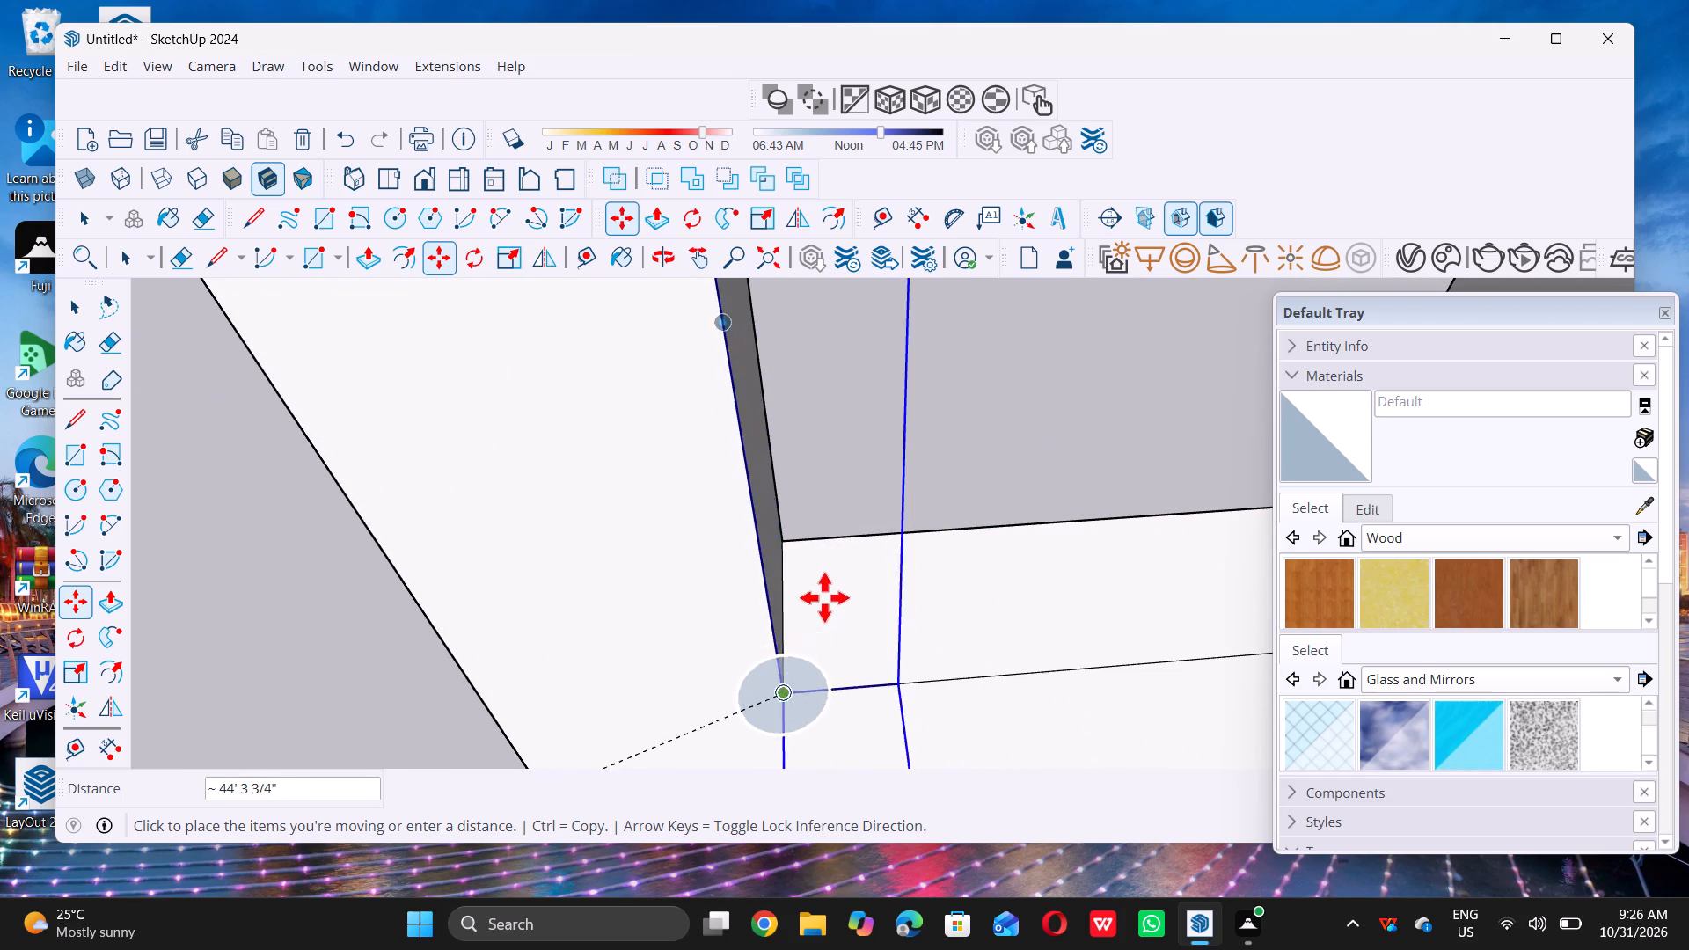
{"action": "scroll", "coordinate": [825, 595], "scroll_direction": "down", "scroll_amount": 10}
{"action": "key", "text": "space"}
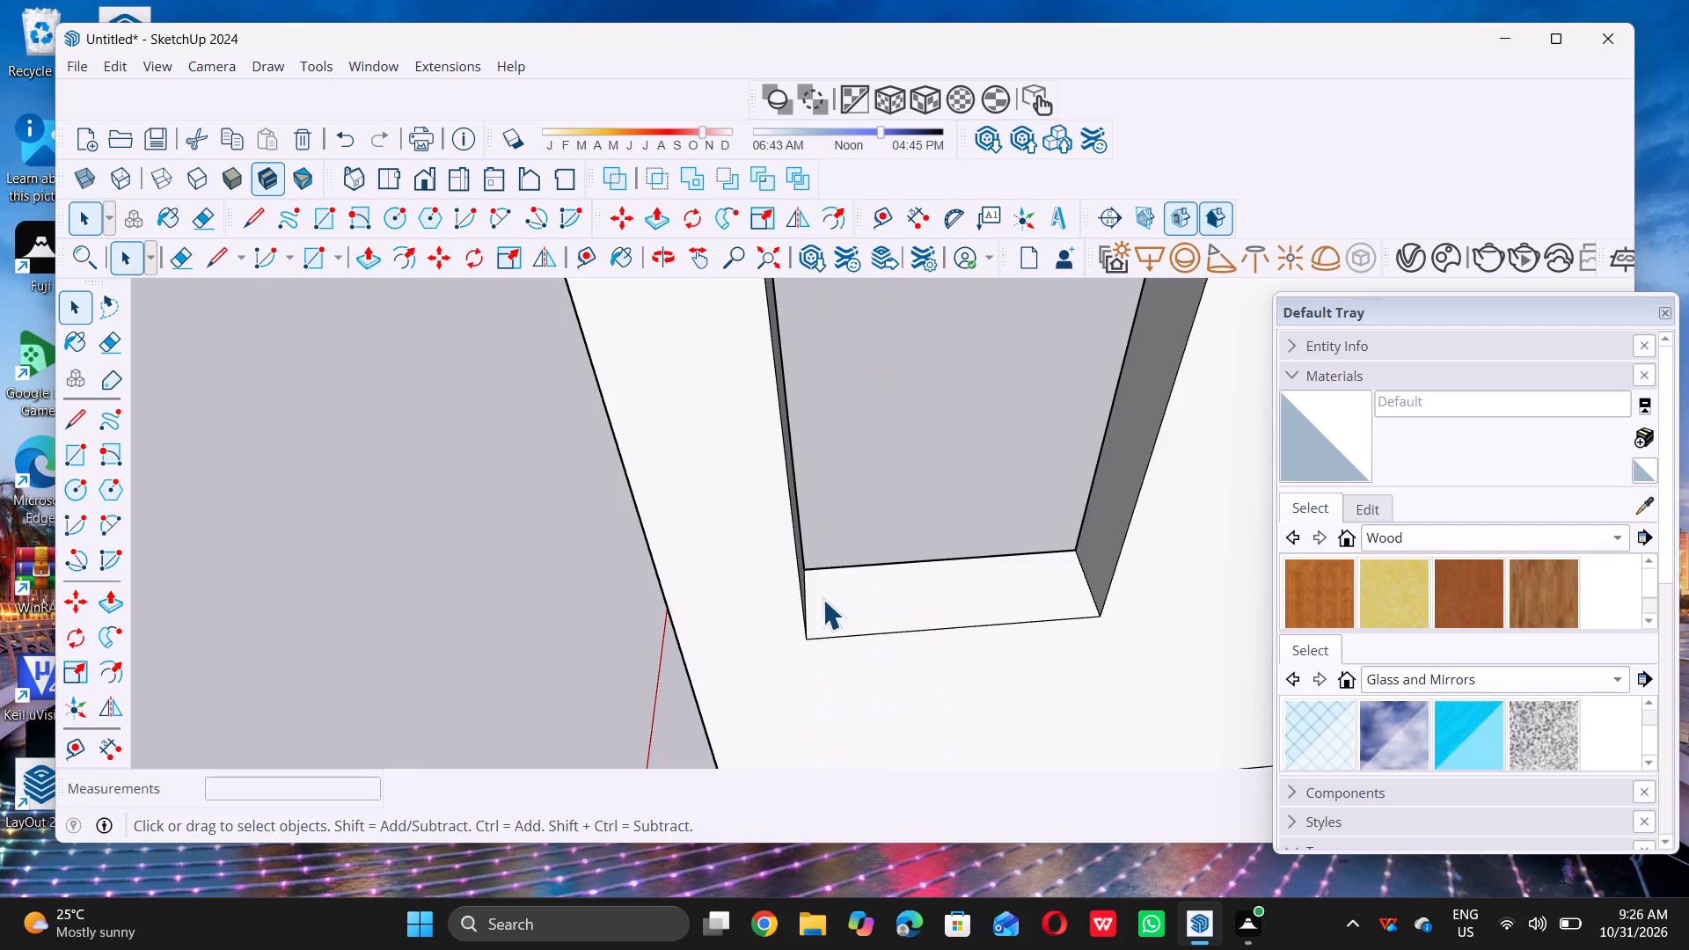
Move the sliding window about 44' 5 3/4" by its lower outer corner into the lower corner of the porch wall opening.
{"action": "scroll", "coordinate": [823, 599], "scroll_direction": "down", "scroll_amount": 20}
{"action": "scroll", "coordinate": [823, 599], "scroll_direction": "down", "scroll_amount": 8}
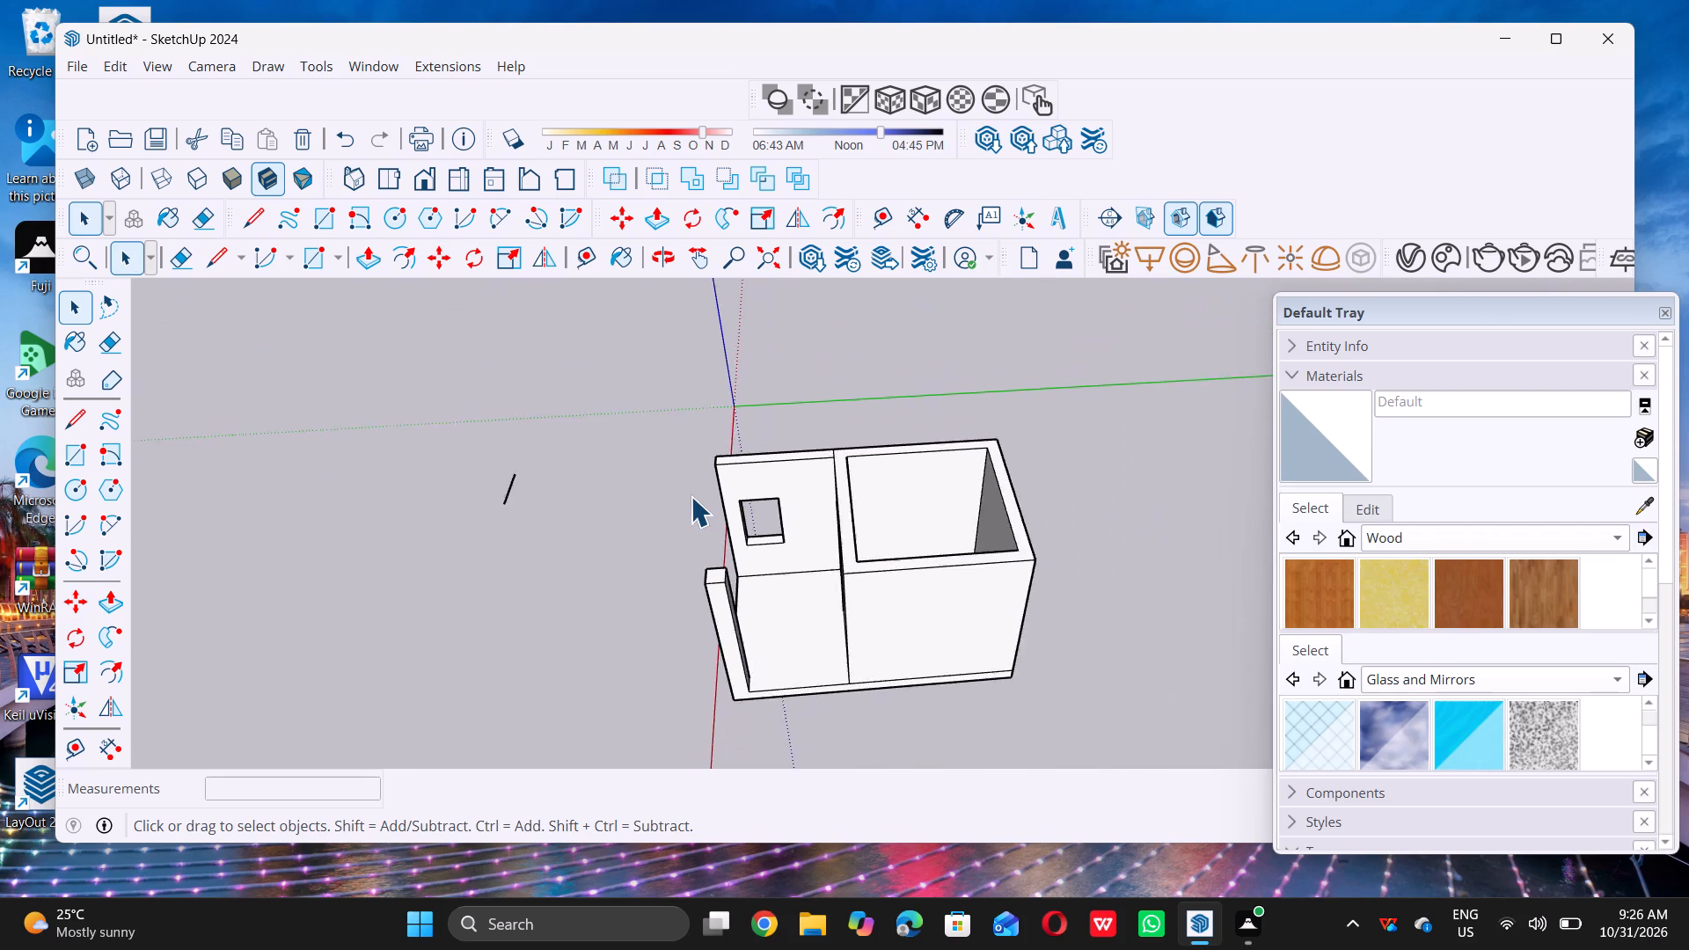
{"action": "scroll", "coordinate": [691, 496], "scroll_direction": "down", "scroll_amount": 9}
{"action": "middle_click_drag", "start_coordinate": [354, 684], "coordinate": [364, 574]}
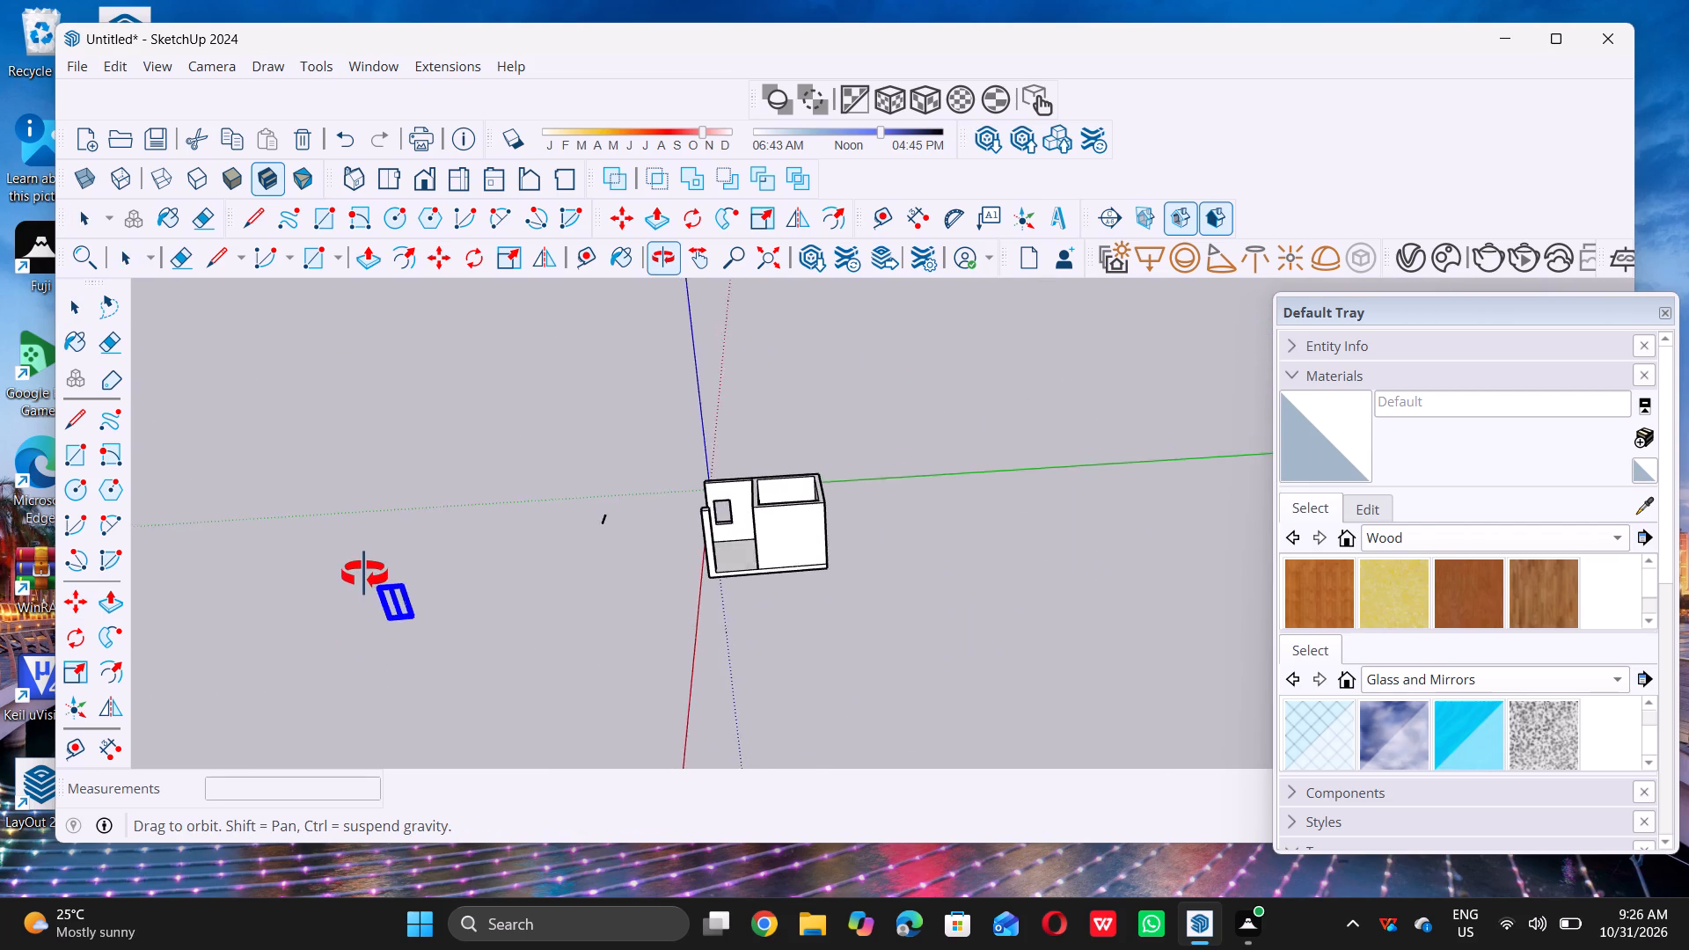
{"action": "middle_click_drag", "start_coordinate": [364, 574], "coordinate": [362, 566]}
{"action": "scroll", "coordinate": [411, 604], "scroll_direction": "up", "scroll_amount": 17}
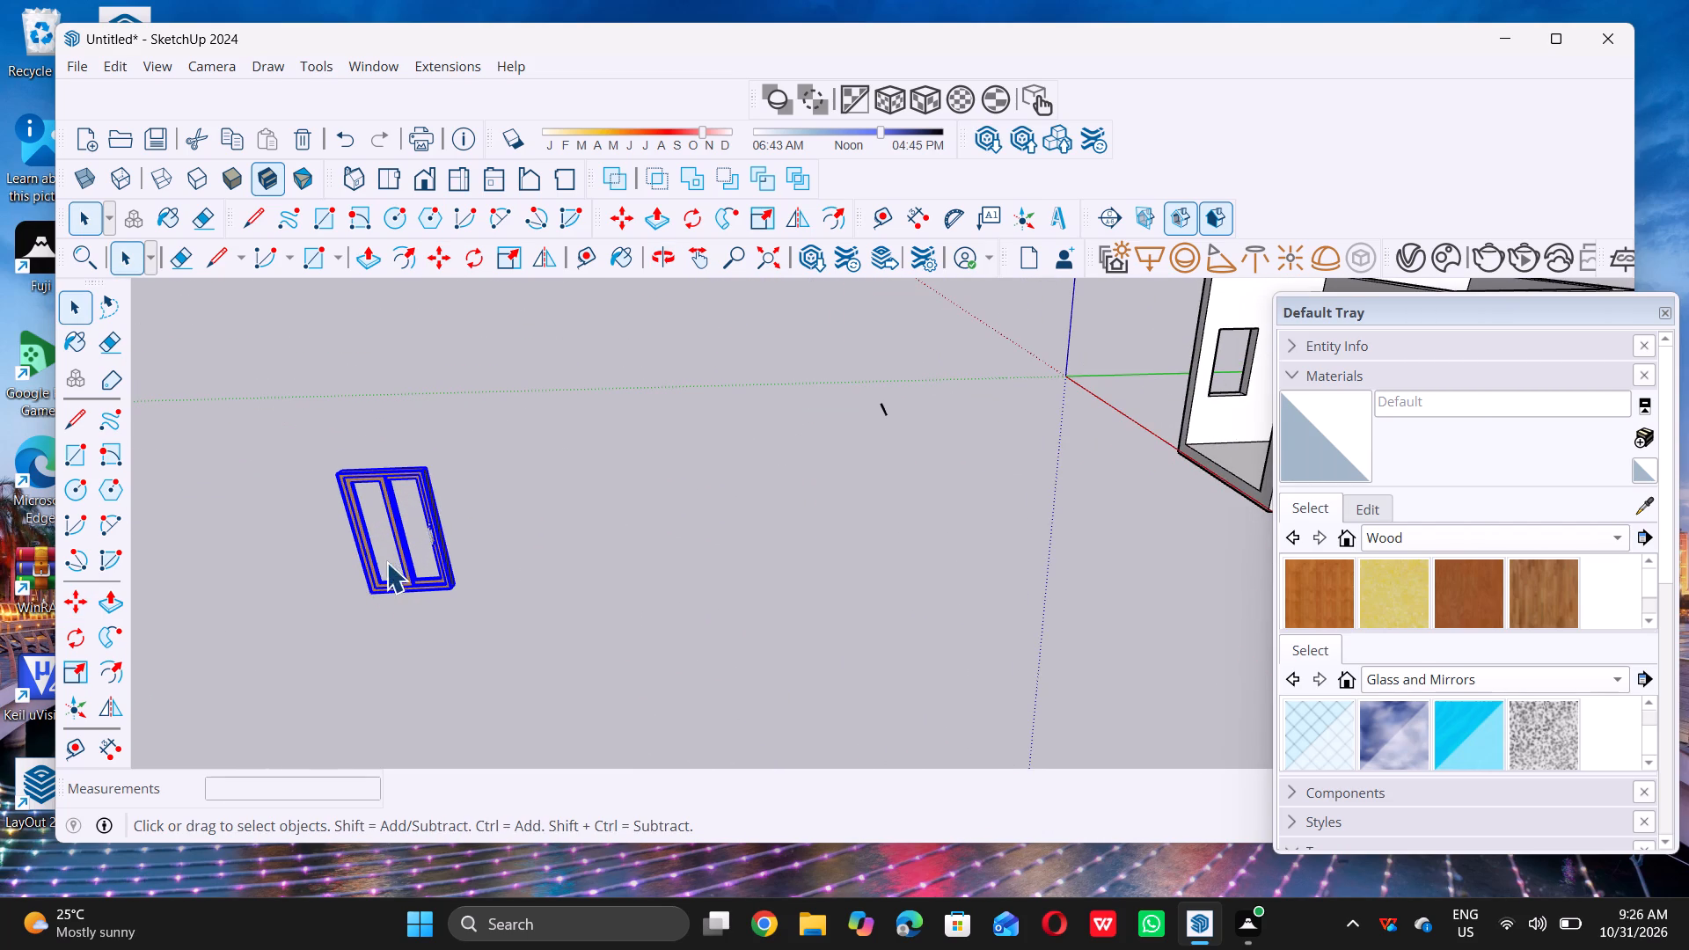
{"action": "scroll", "coordinate": [380, 571], "scroll_direction": "up", "scroll_amount": 12}
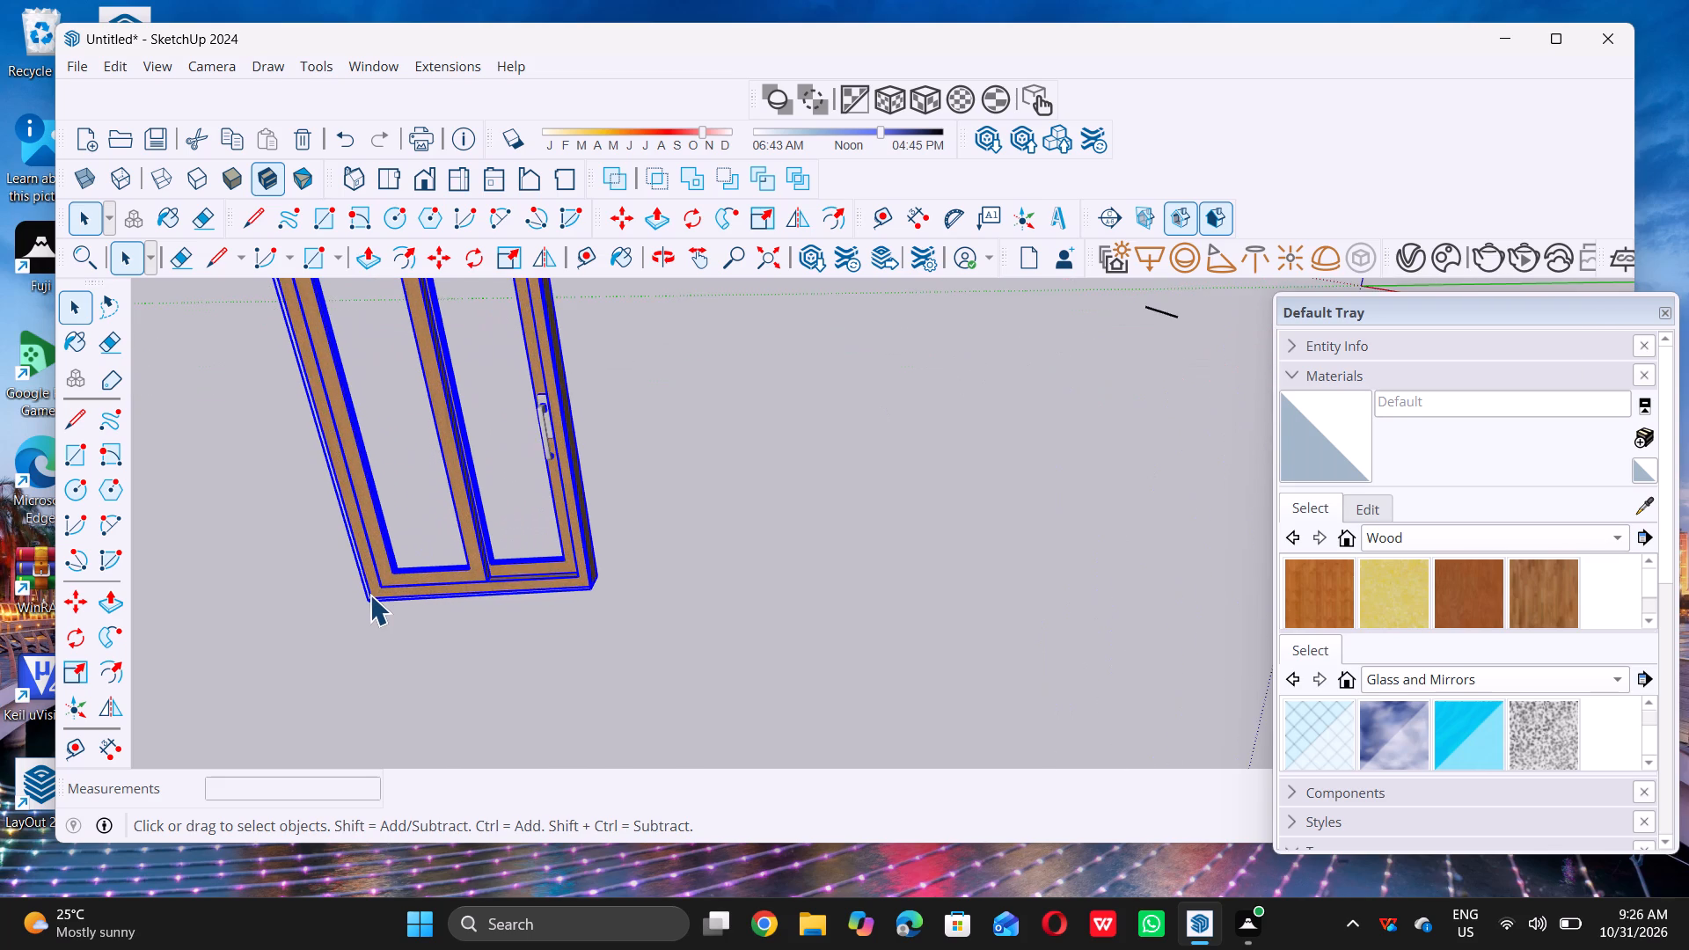
{"action": "scroll", "coordinate": [369, 595], "scroll_direction": "up", "scroll_amount": 2}
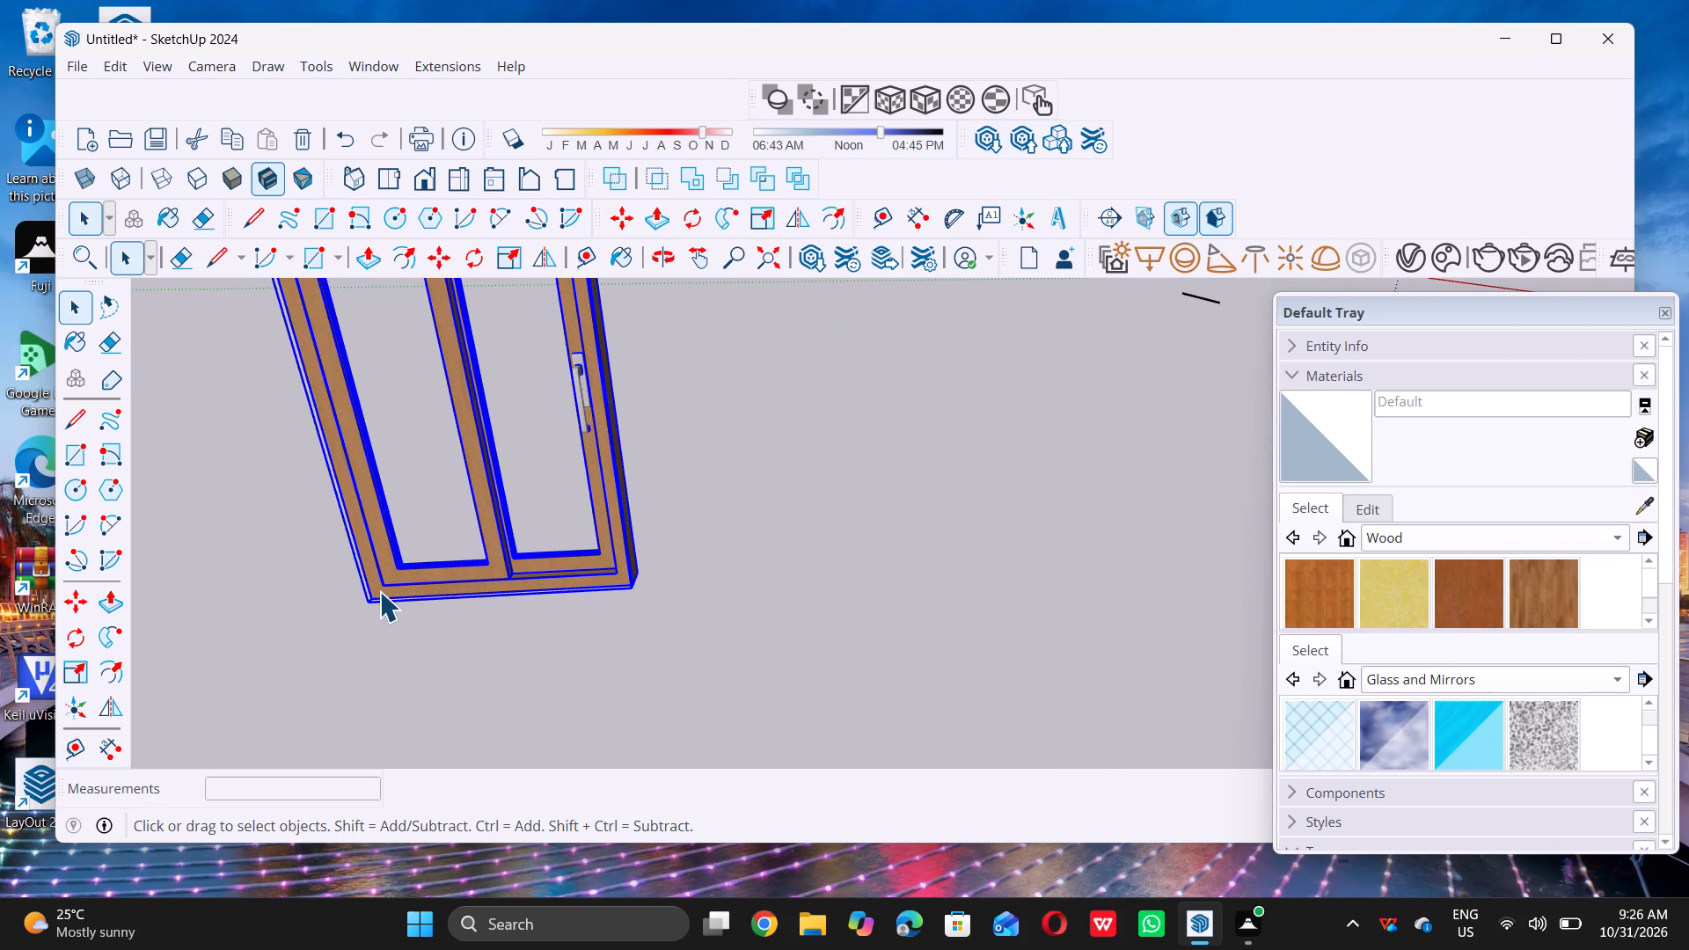
{"action": "key", "text": "m"}
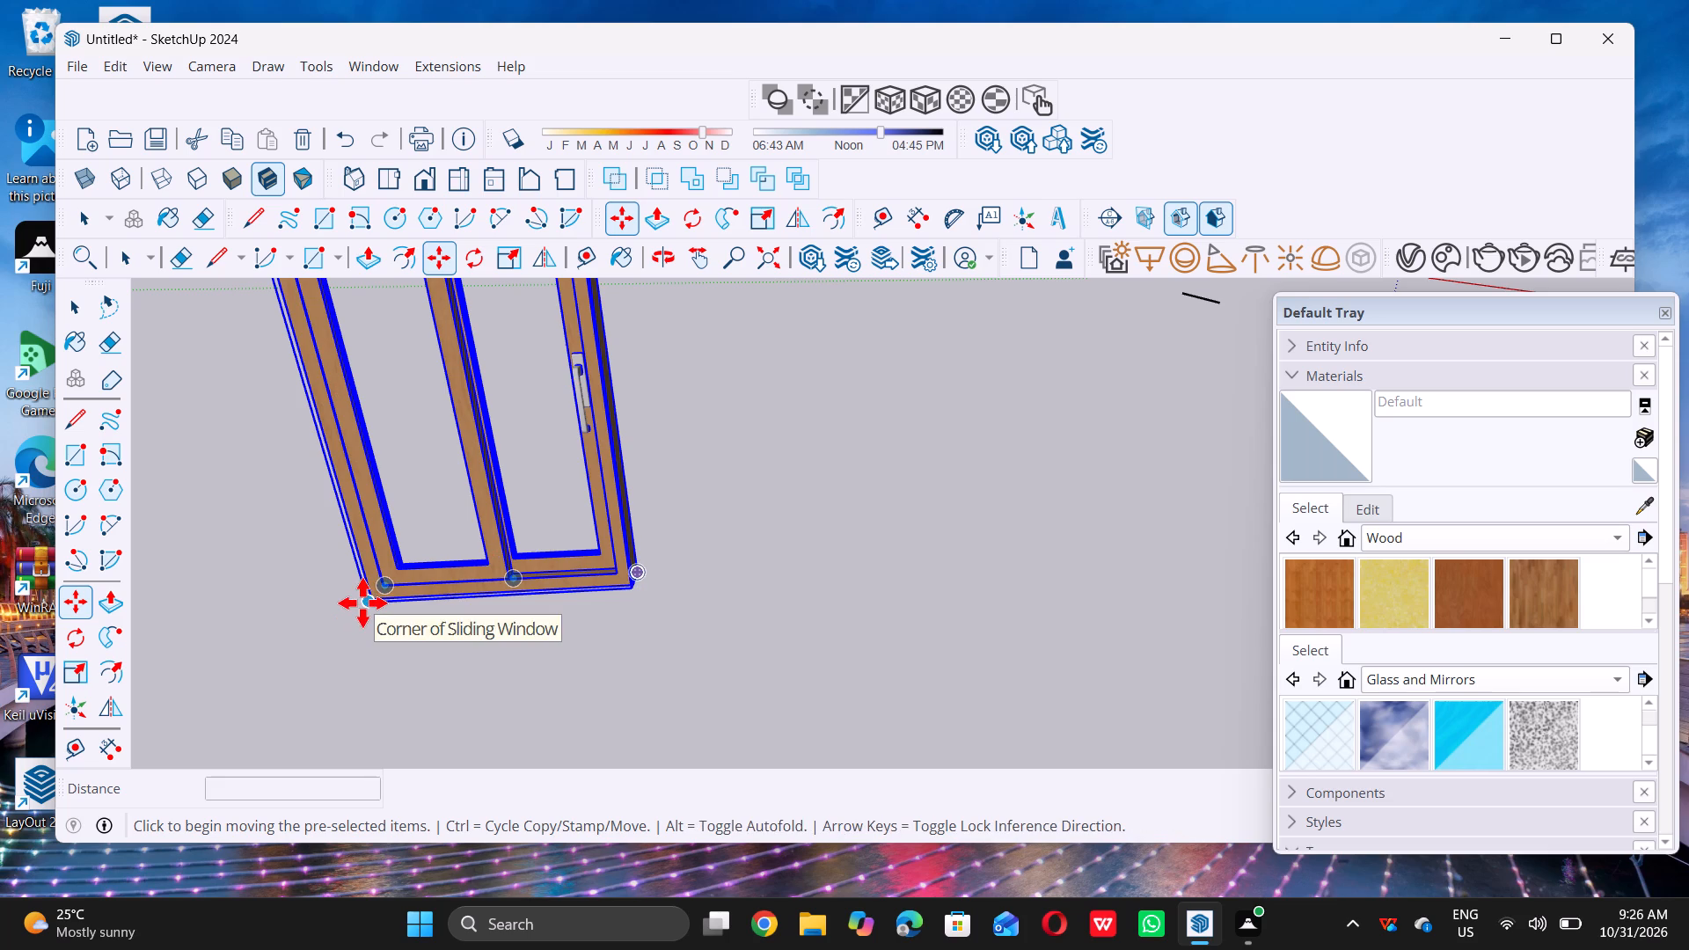
{"action": "left_click", "coordinate": [364, 603]}
{"action": "scroll", "coordinate": [364, 603], "scroll_direction": "down", "scroll_amount": 9}
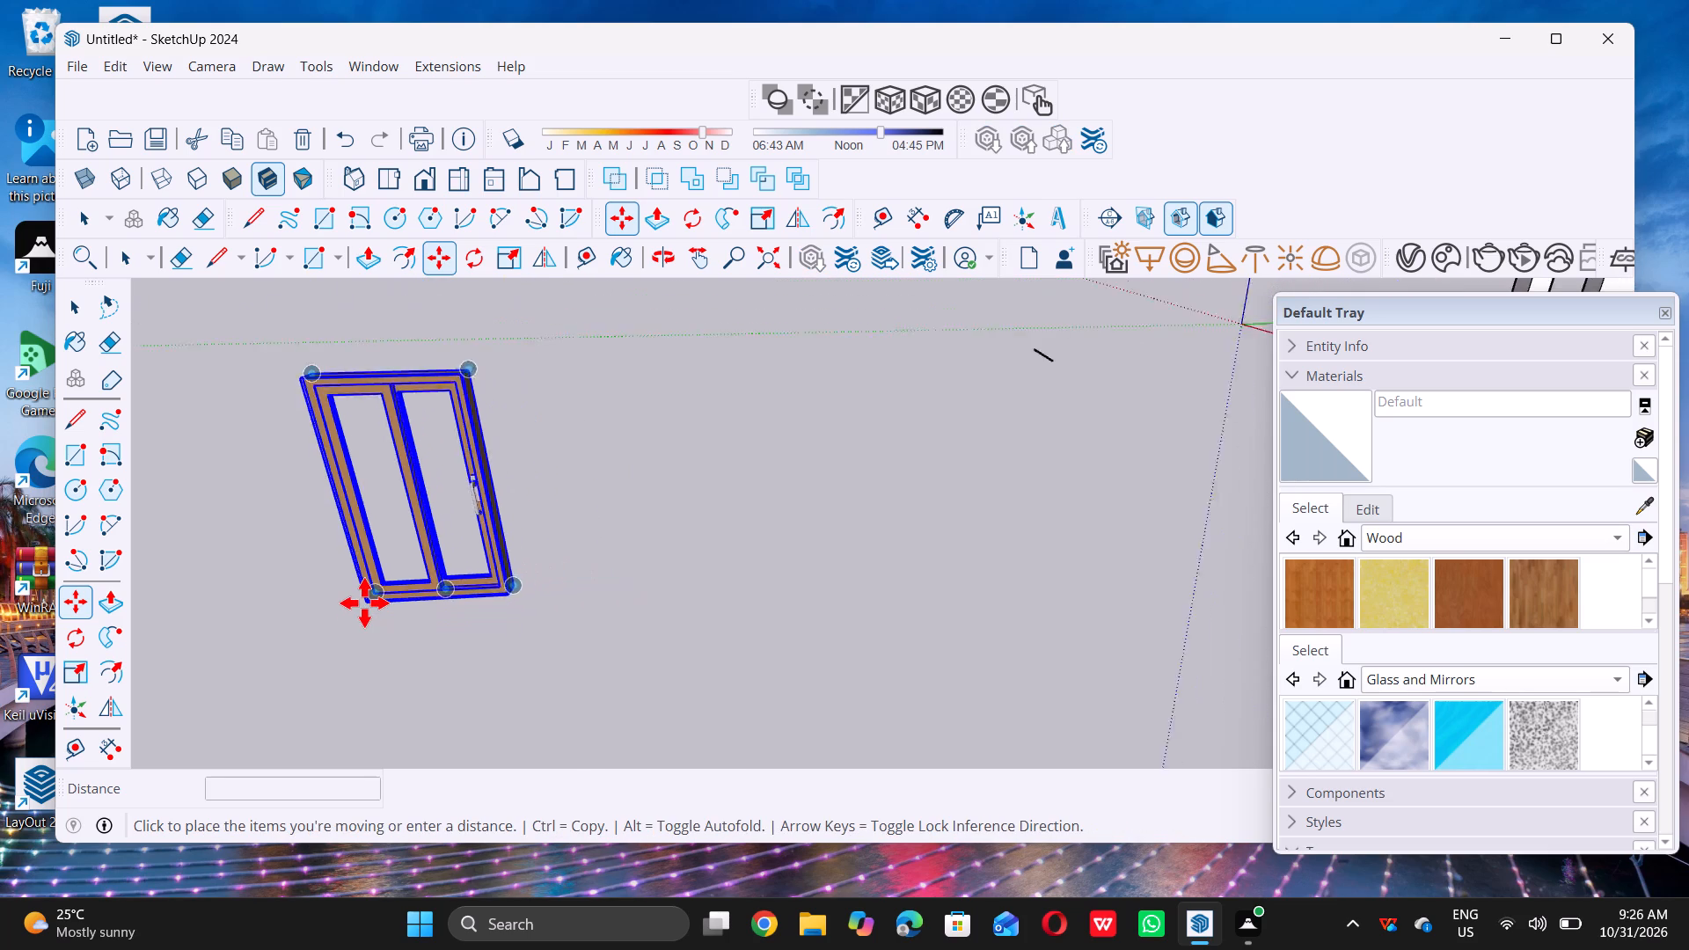
{"action": "scroll", "coordinate": [364, 603], "scroll_direction": "down", "scroll_amount": 20}
{"action": "scroll", "coordinate": [364, 603], "scroll_direction": "down", "scroll_amount": 2}
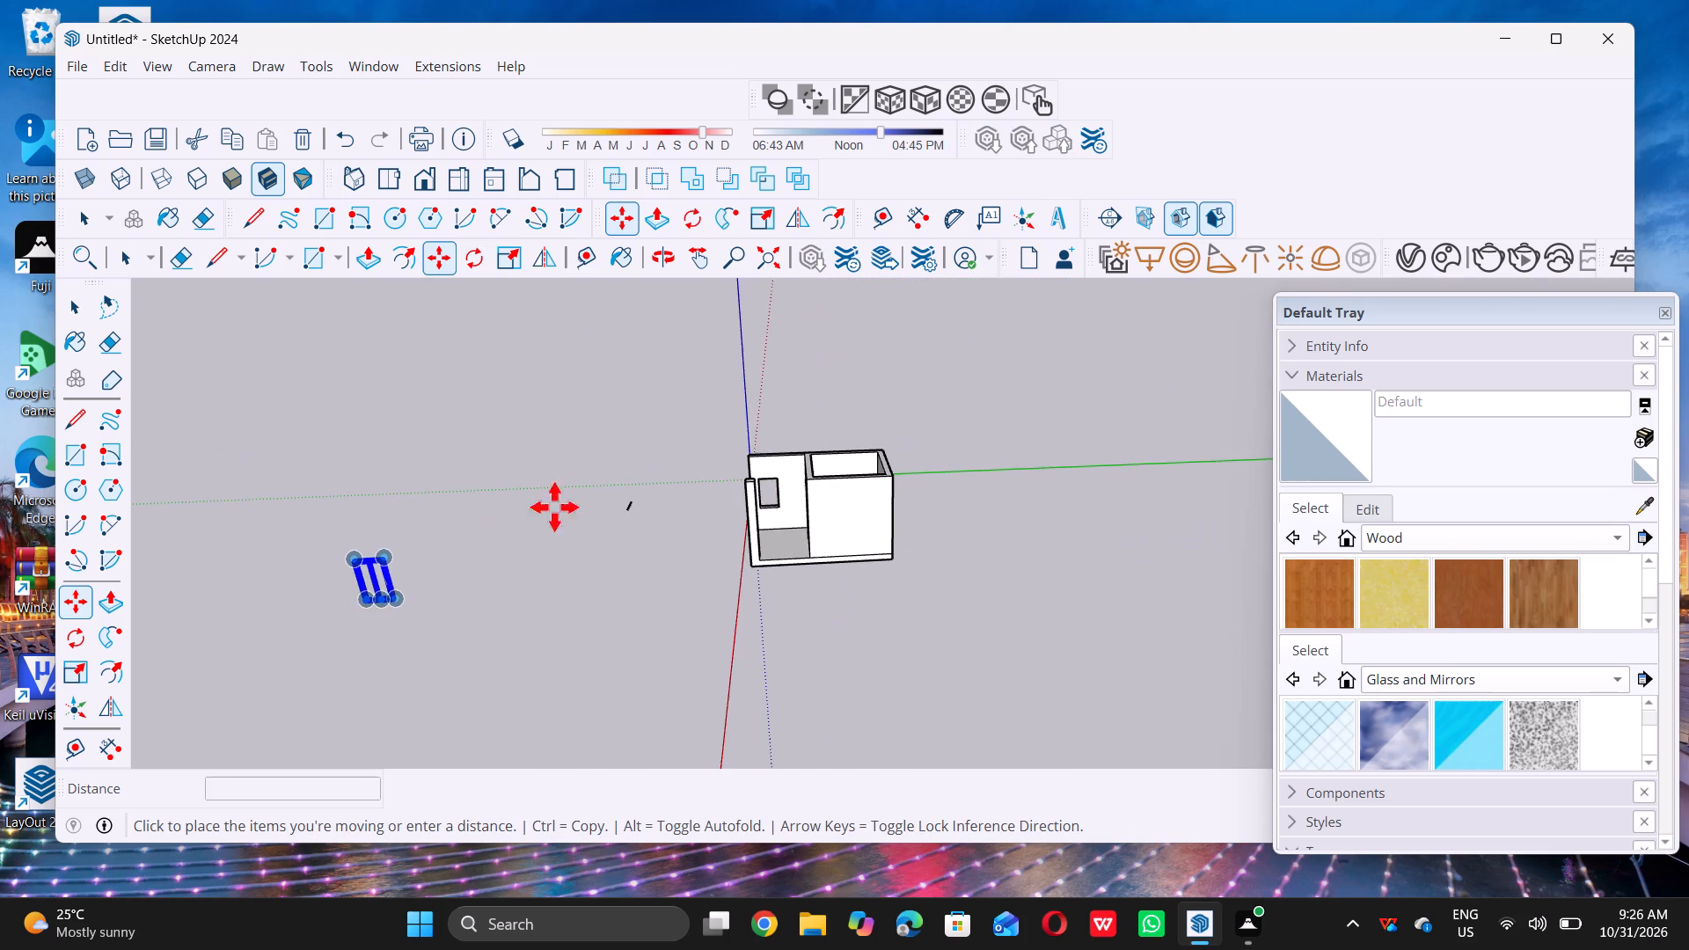
{"action": "scroll", "coordinate": [762, 471], "scroll_direction": "up", "scroll_amount": 3}
{"action": "middle_click_drag", "start_coordinate": [772, 481], "coordinate": [732, 529]}
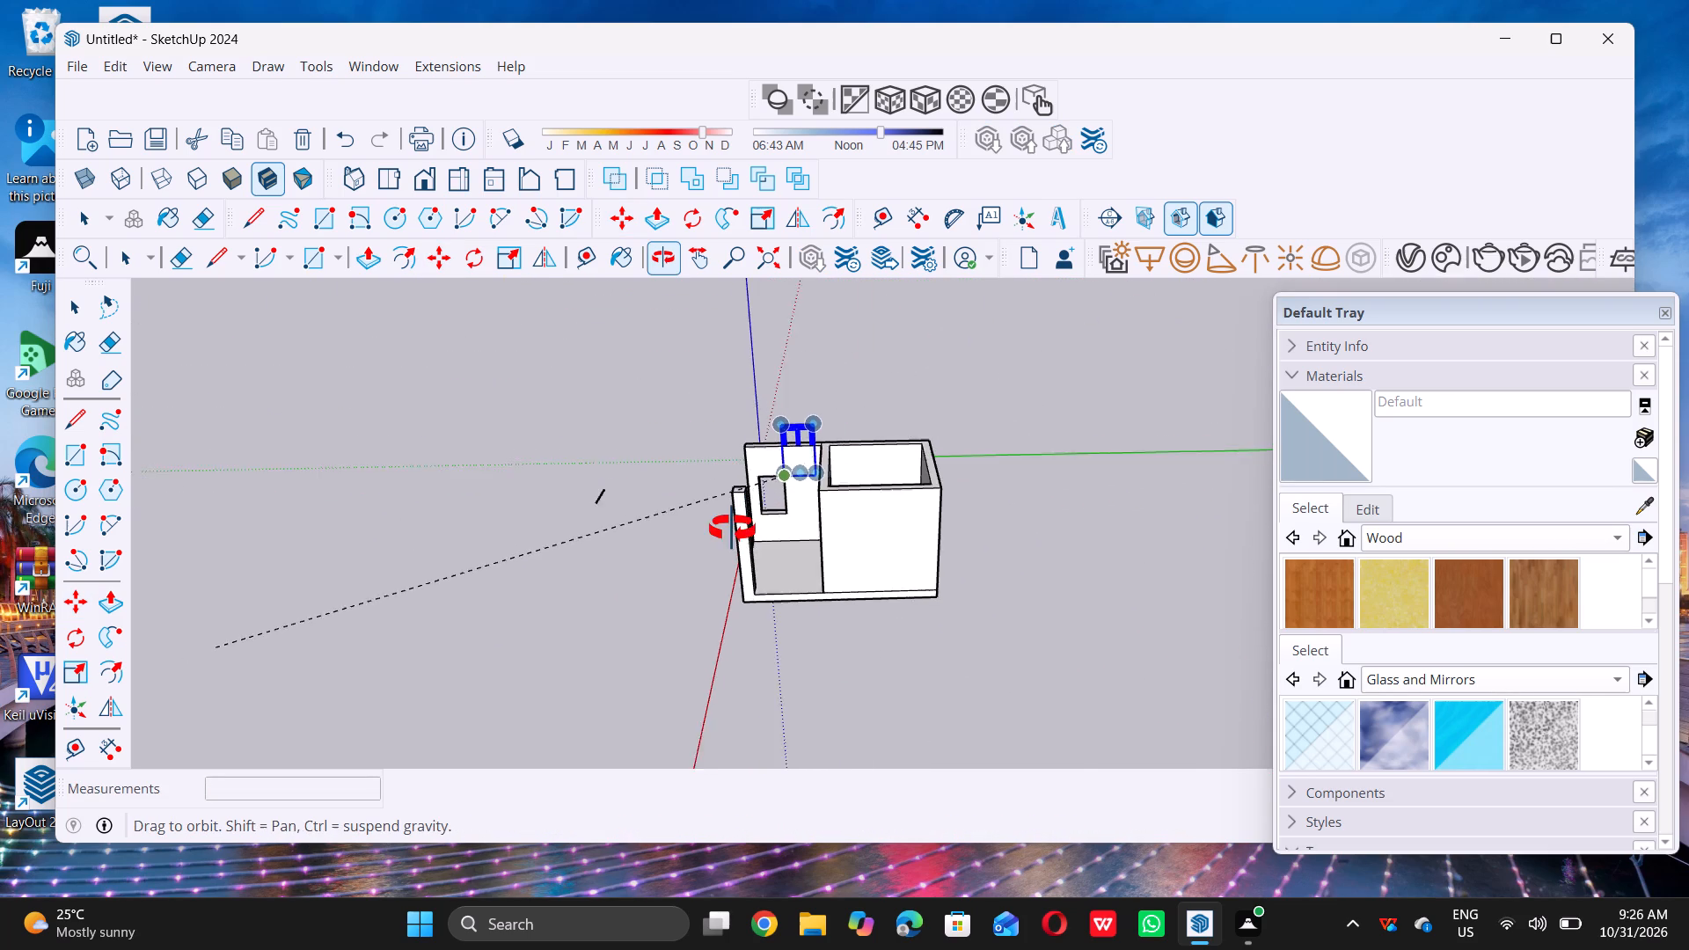
{"action": "middle_click_drag", "start_coordinate": [732, 529], "coordinate": [730, 530]}
{"action": "scroll", "coordinate": [787, 494], "scroll_direction": "up", "scroll_amount": 17}
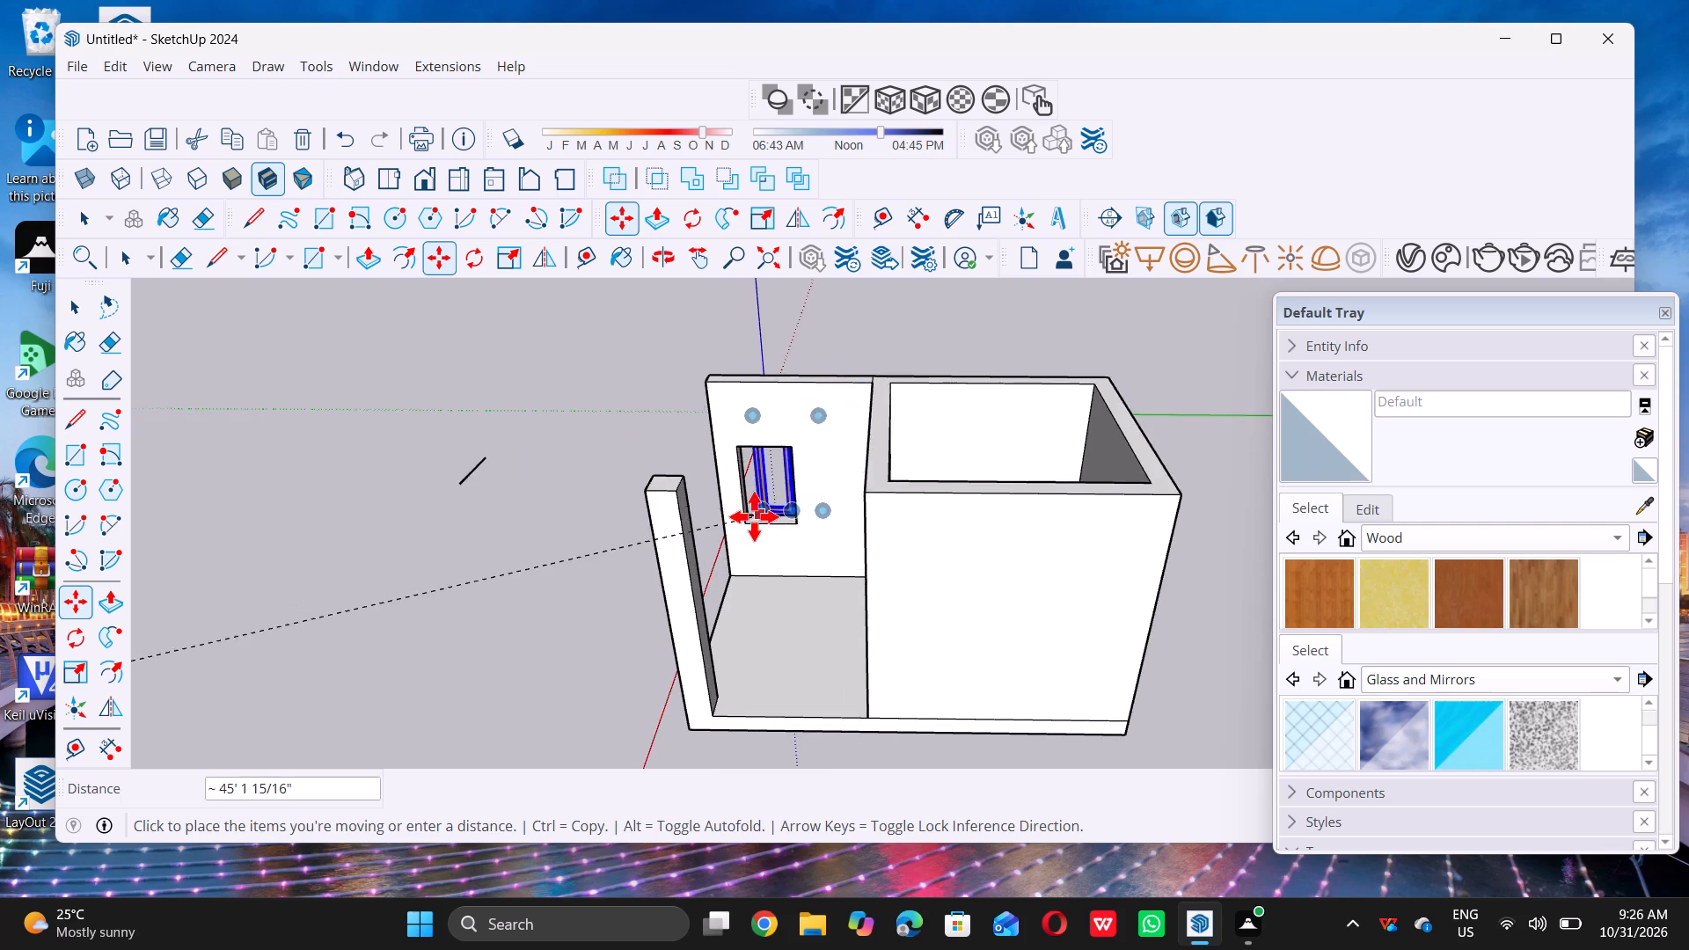
{"action": "scroll", "coordinate": [754, 516], "scroll_direction": "up", "scroll_amount": 10}
{"action": "scroll", "coordinate": [749, 521], "scroll_direction": "up", "scroll_amount": 13}
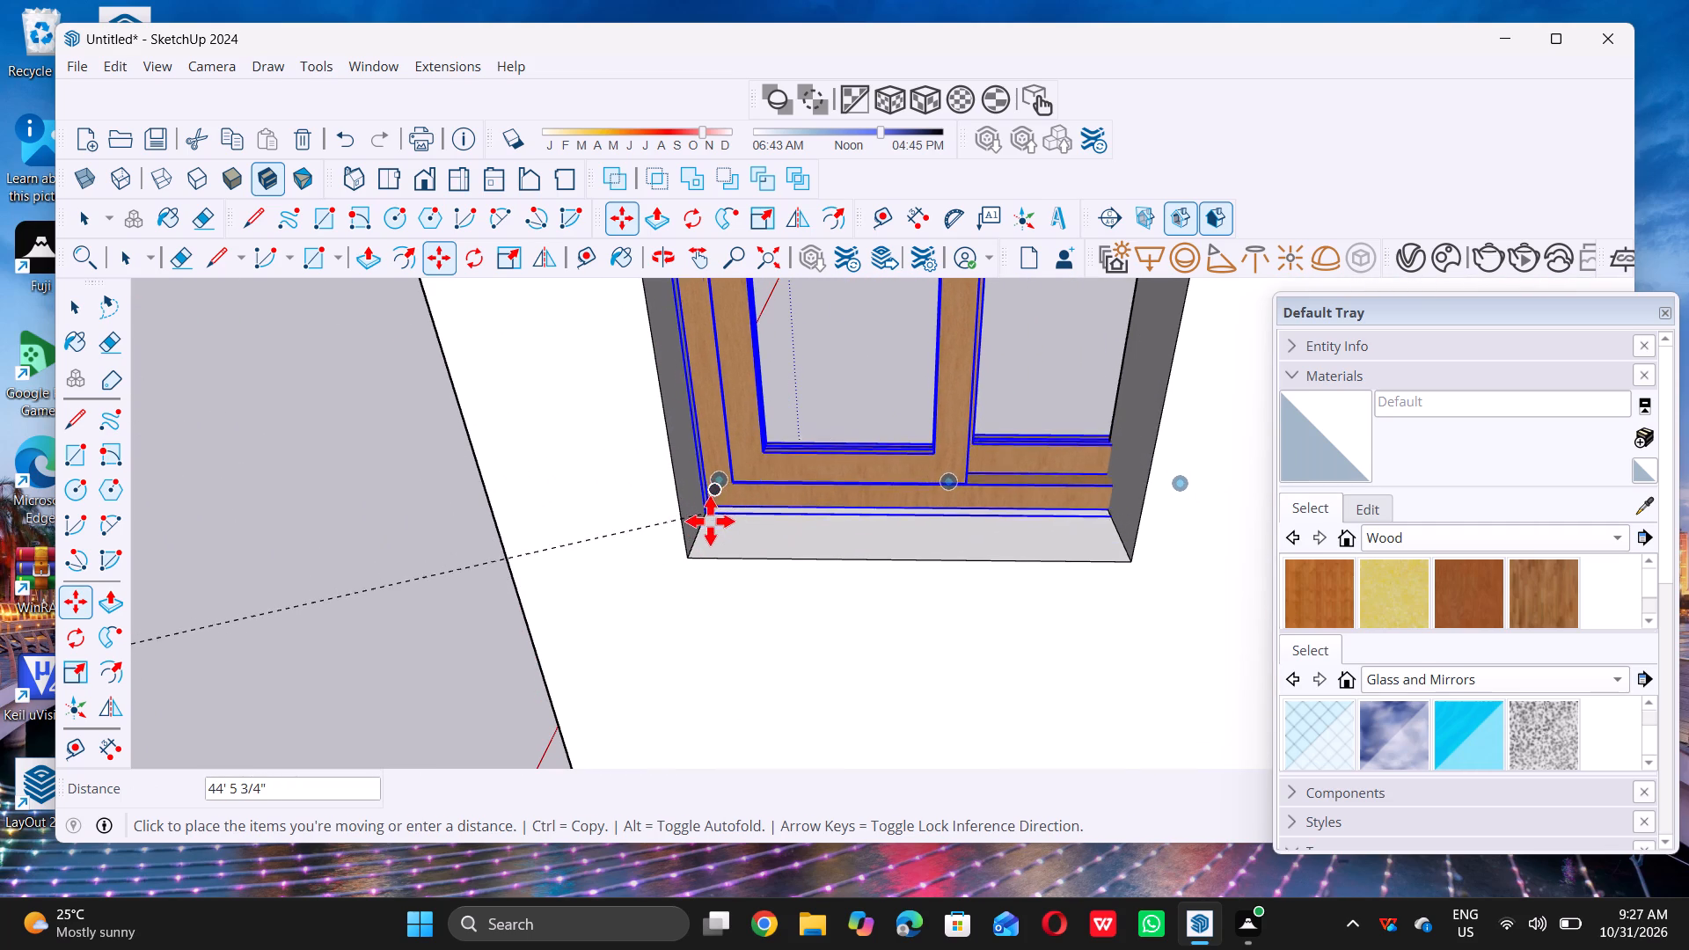
{"action": "double_click", "coordinate": [708, 523]}
{"action": "key", "text": "space"}
Examine from the porch side how the sliding window fits within the porch wall opening.
{"action": "scroll", "coordinate": [707, 523], "scroll_direction": "down", "scroll_amount": 2}
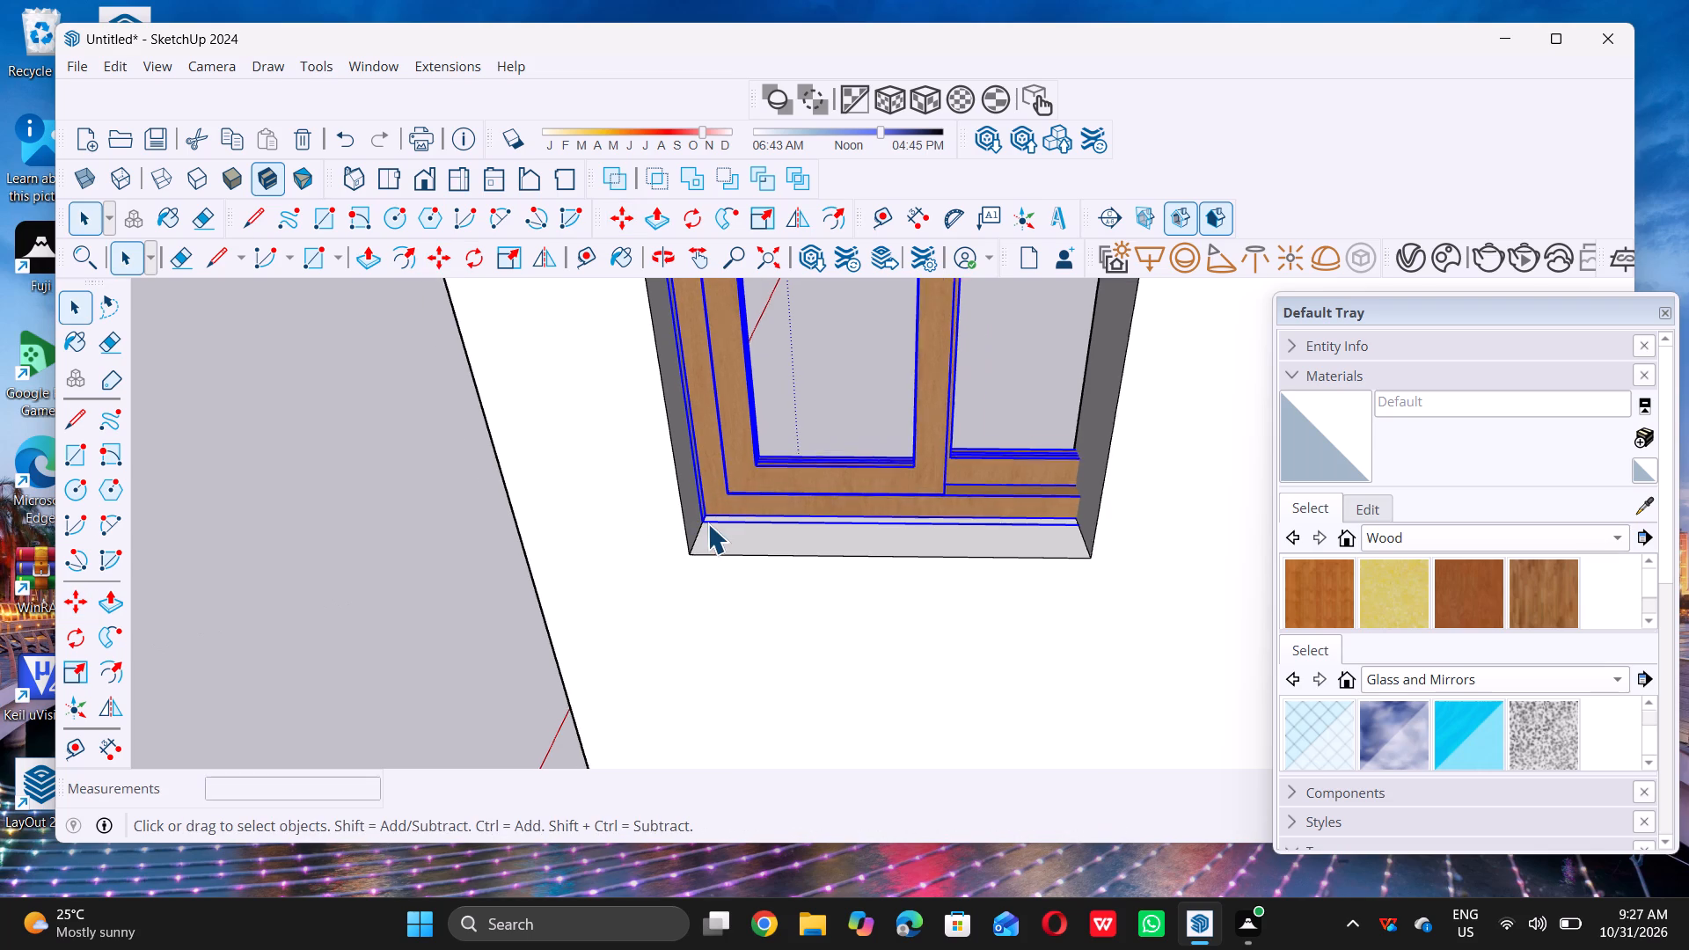
{"action": "scroll", "coordinate": [707, 523], "scroll_direction": "down", "scroll_amount": 20}
{"action": "middle_click_drag", "start_coordinate": [720, 542], "coordinate": [734, 475]}
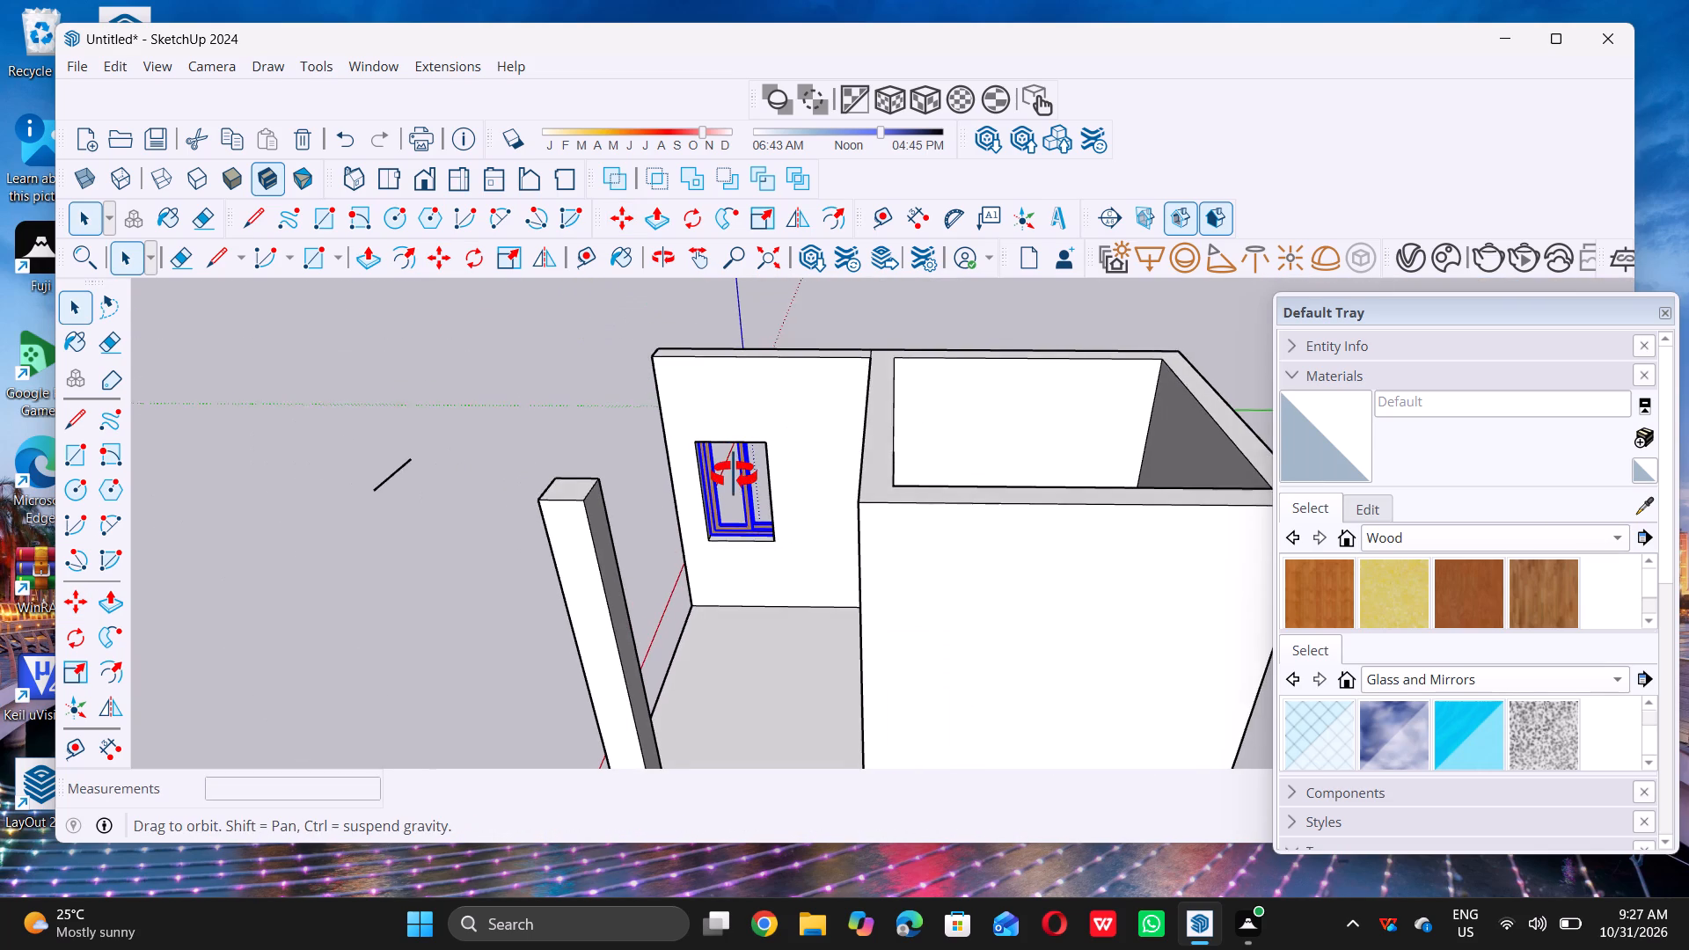
{"action": "middle_click_drag", "start_coordinate": [734, 475], "coordinate": [714, 442]}
{"action": "scroll", "coordinate": [723, 450], "scroll_direction": "up", "scroll_amount": 2}
{"action": "middle_click_drag", "start_coordinate": [728, 478], "coordinate": [743, 446]}
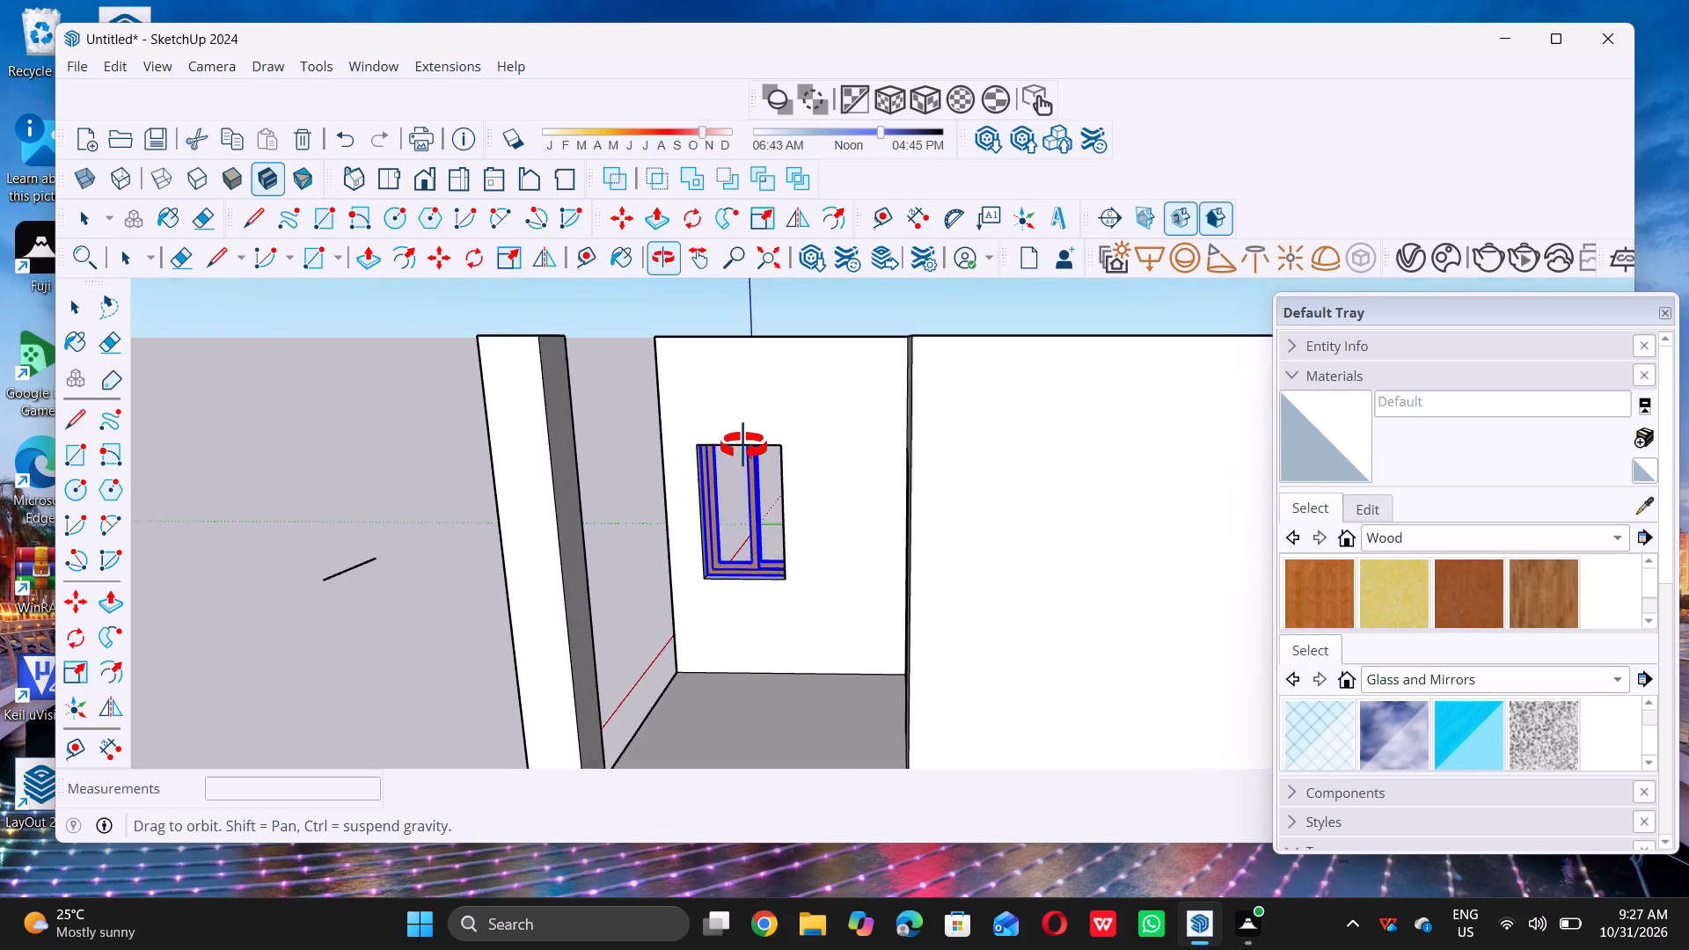
{"action": "middle_click_drag", "start_coordinate": [743, 446], "coordinate": [754, 420]}
{"action": "scroll", "coordinate": [745, 460], "scroll_direction": "up", "scroll_amount": 4}
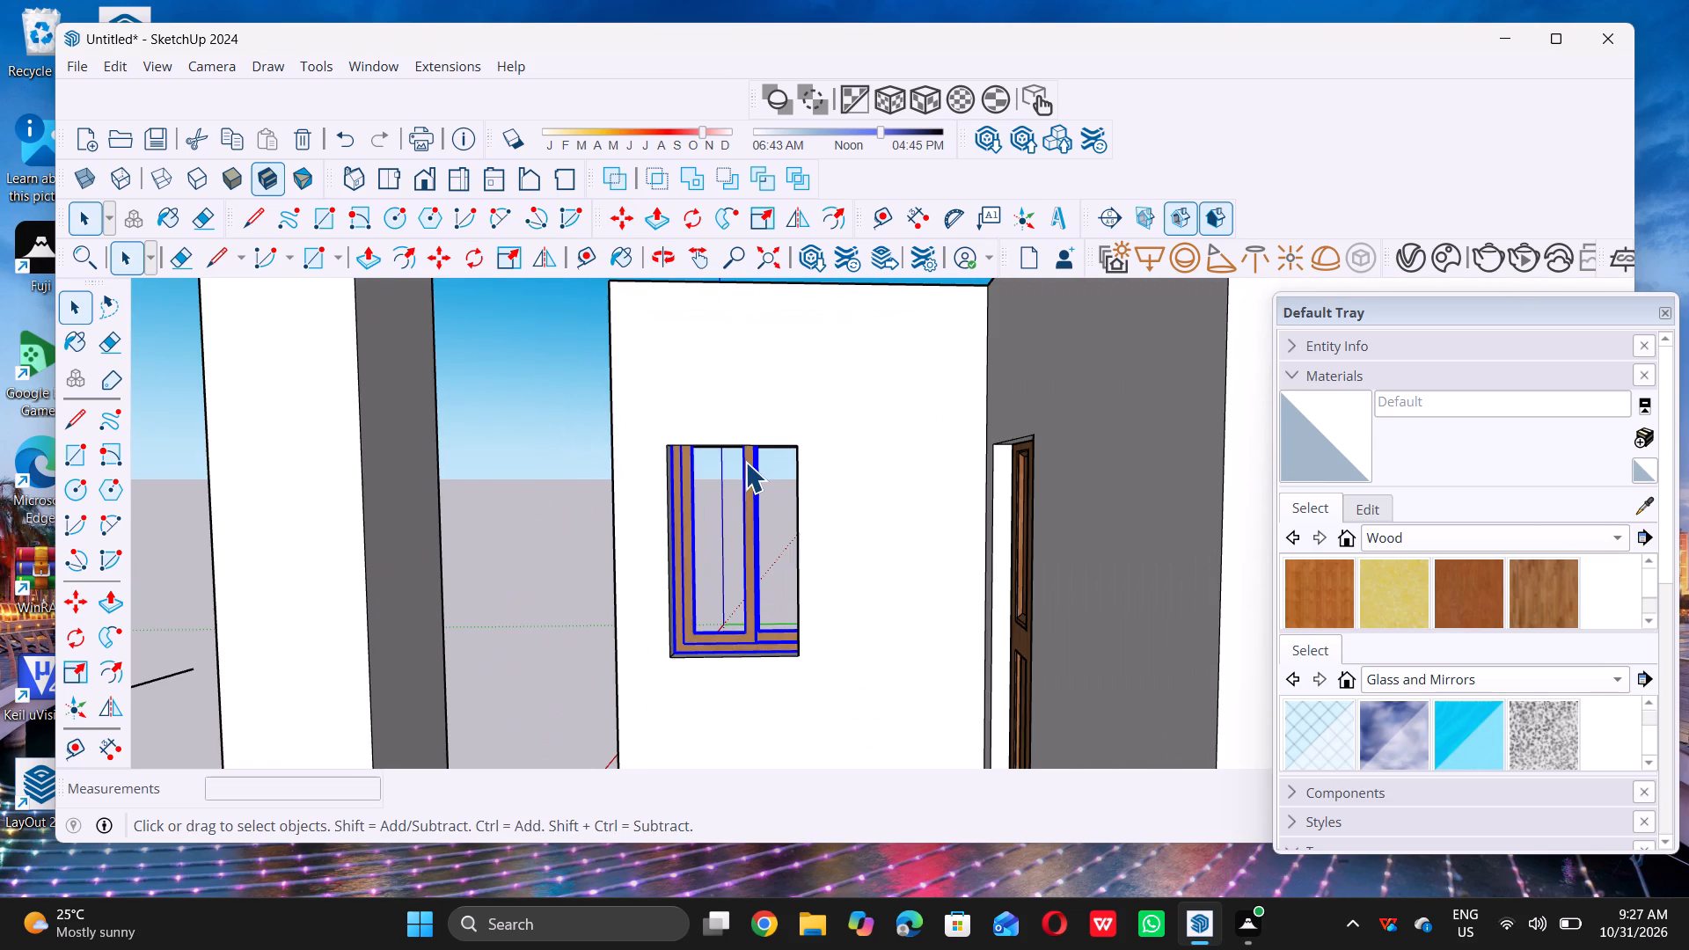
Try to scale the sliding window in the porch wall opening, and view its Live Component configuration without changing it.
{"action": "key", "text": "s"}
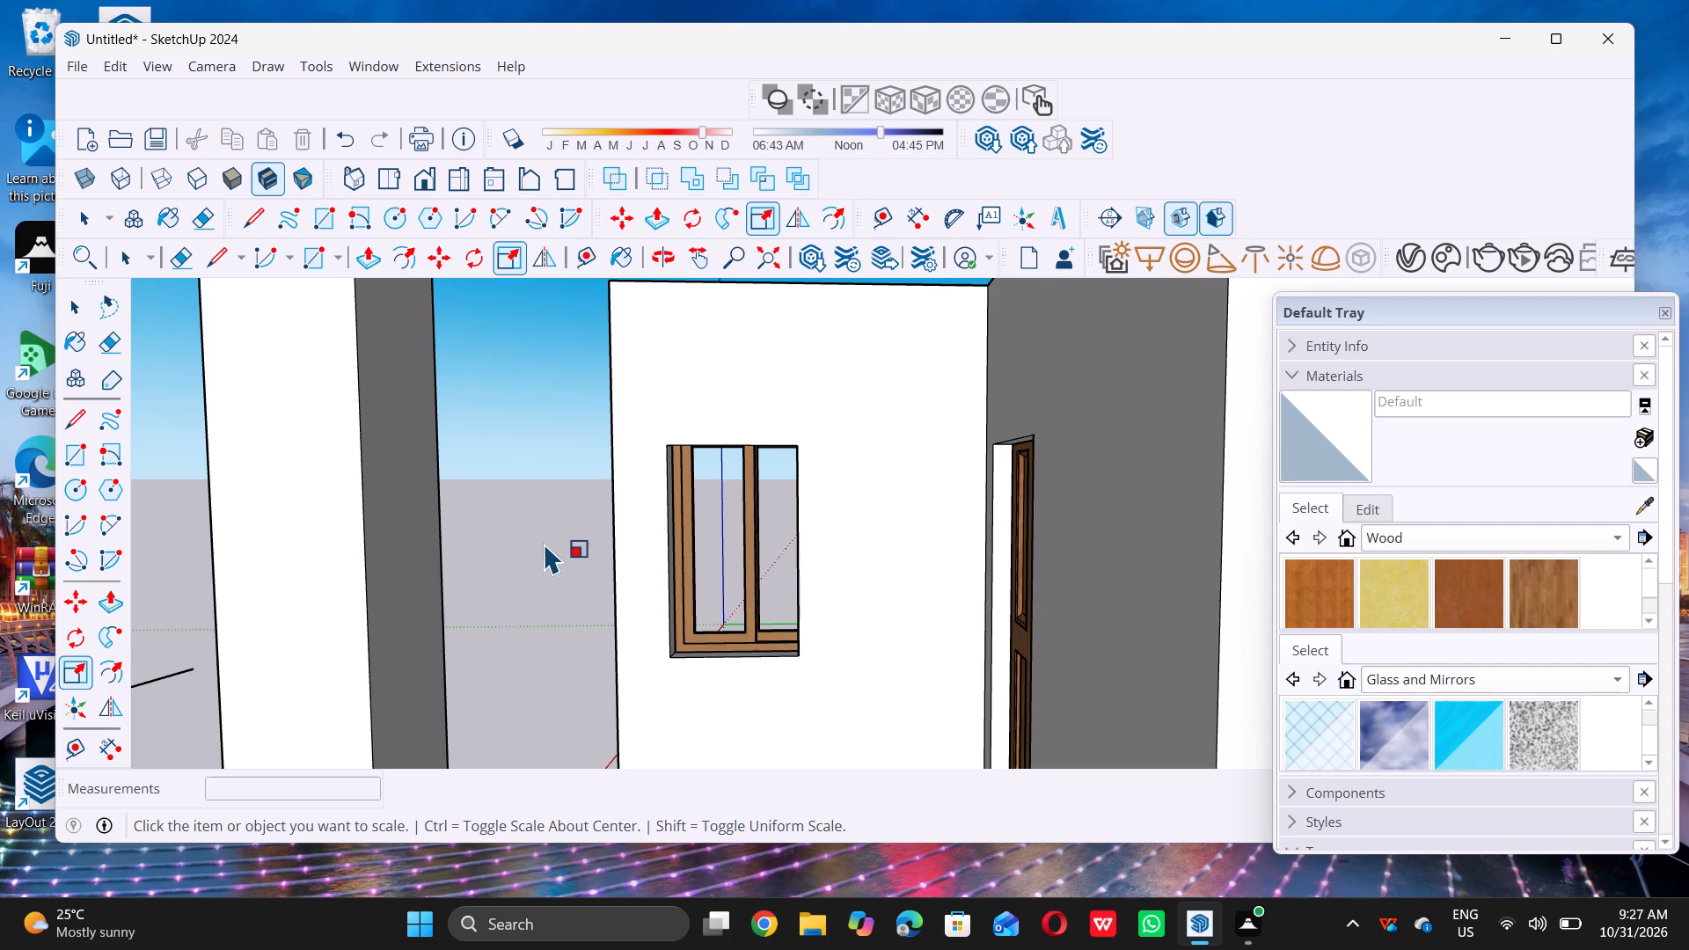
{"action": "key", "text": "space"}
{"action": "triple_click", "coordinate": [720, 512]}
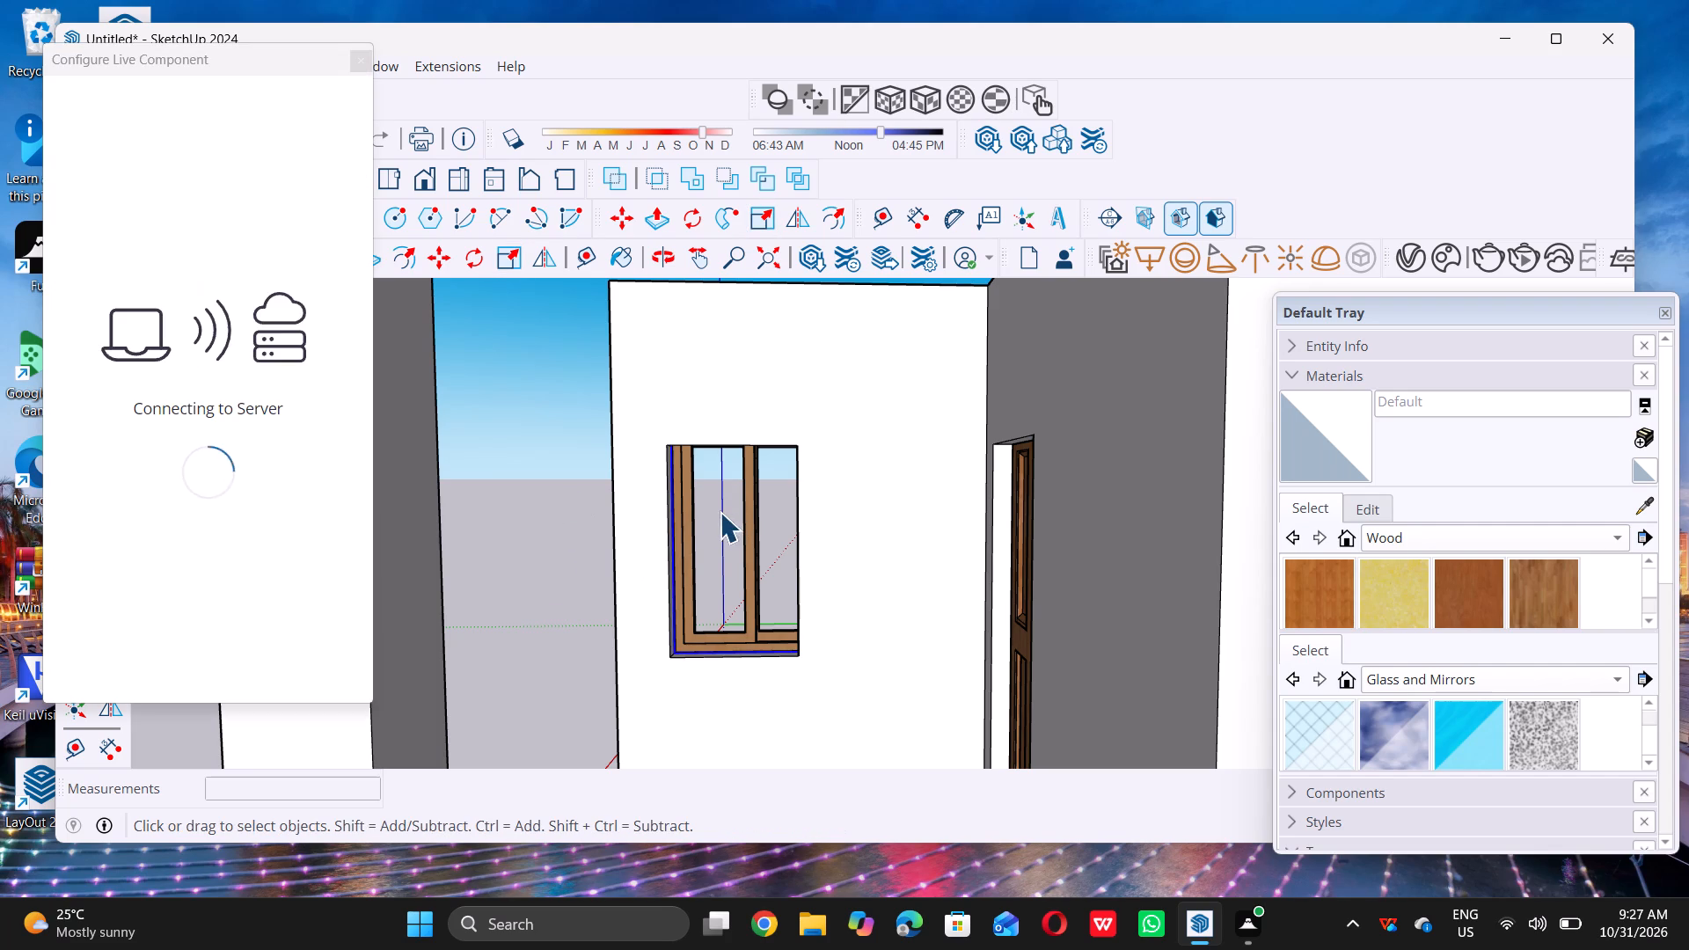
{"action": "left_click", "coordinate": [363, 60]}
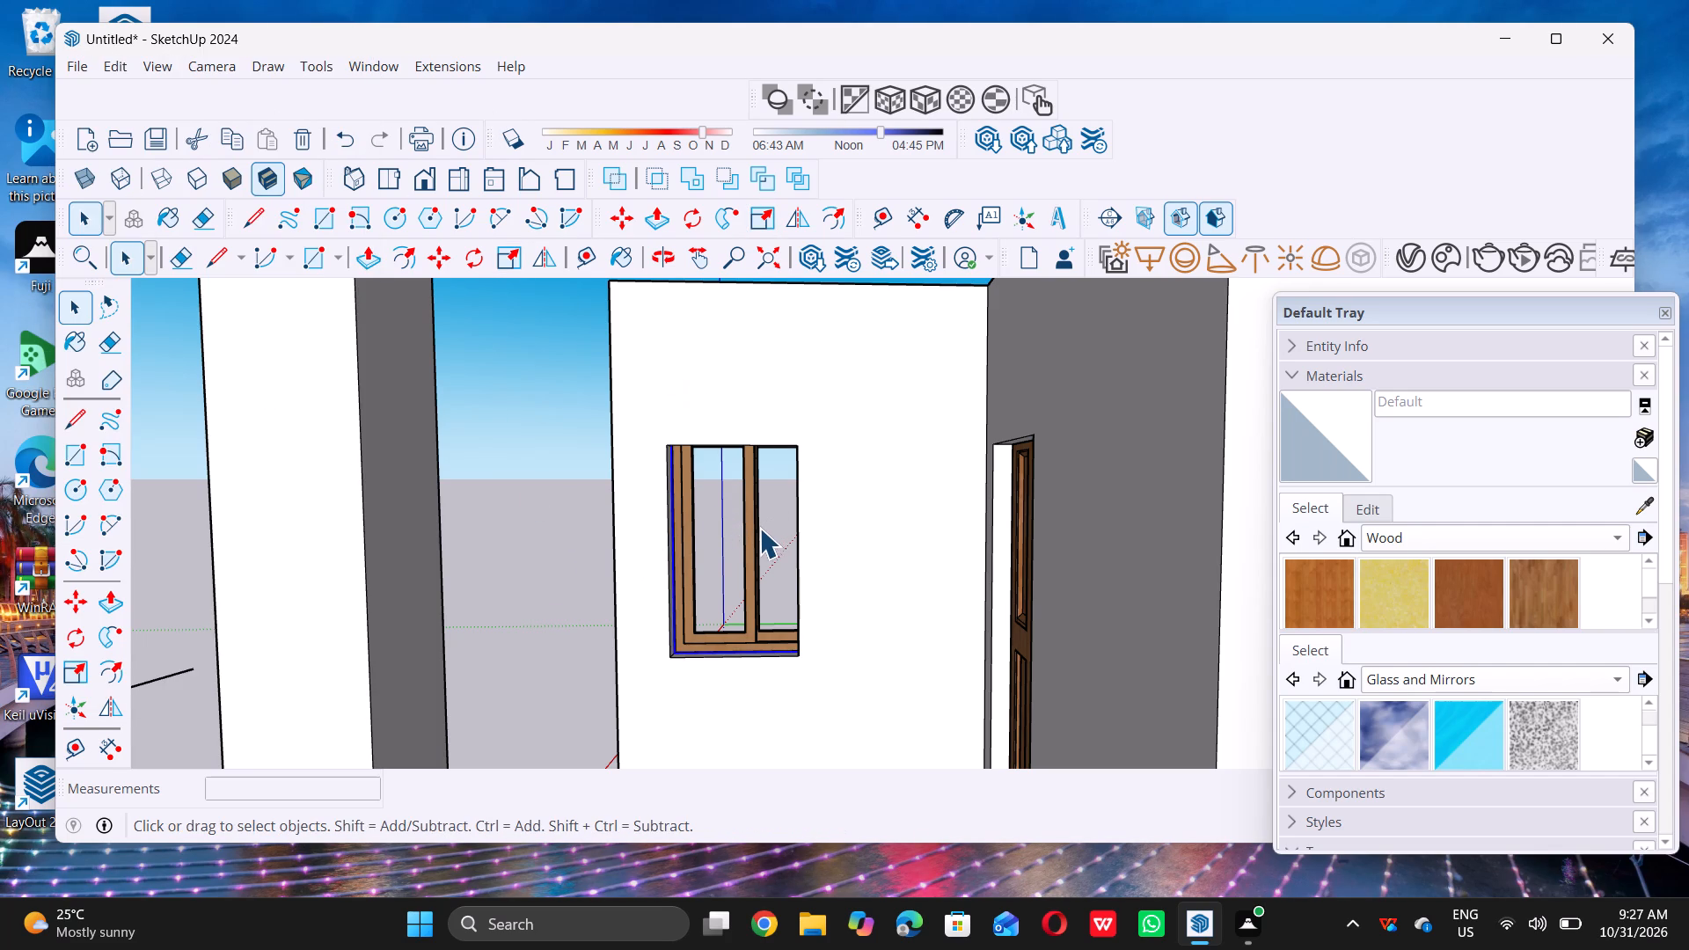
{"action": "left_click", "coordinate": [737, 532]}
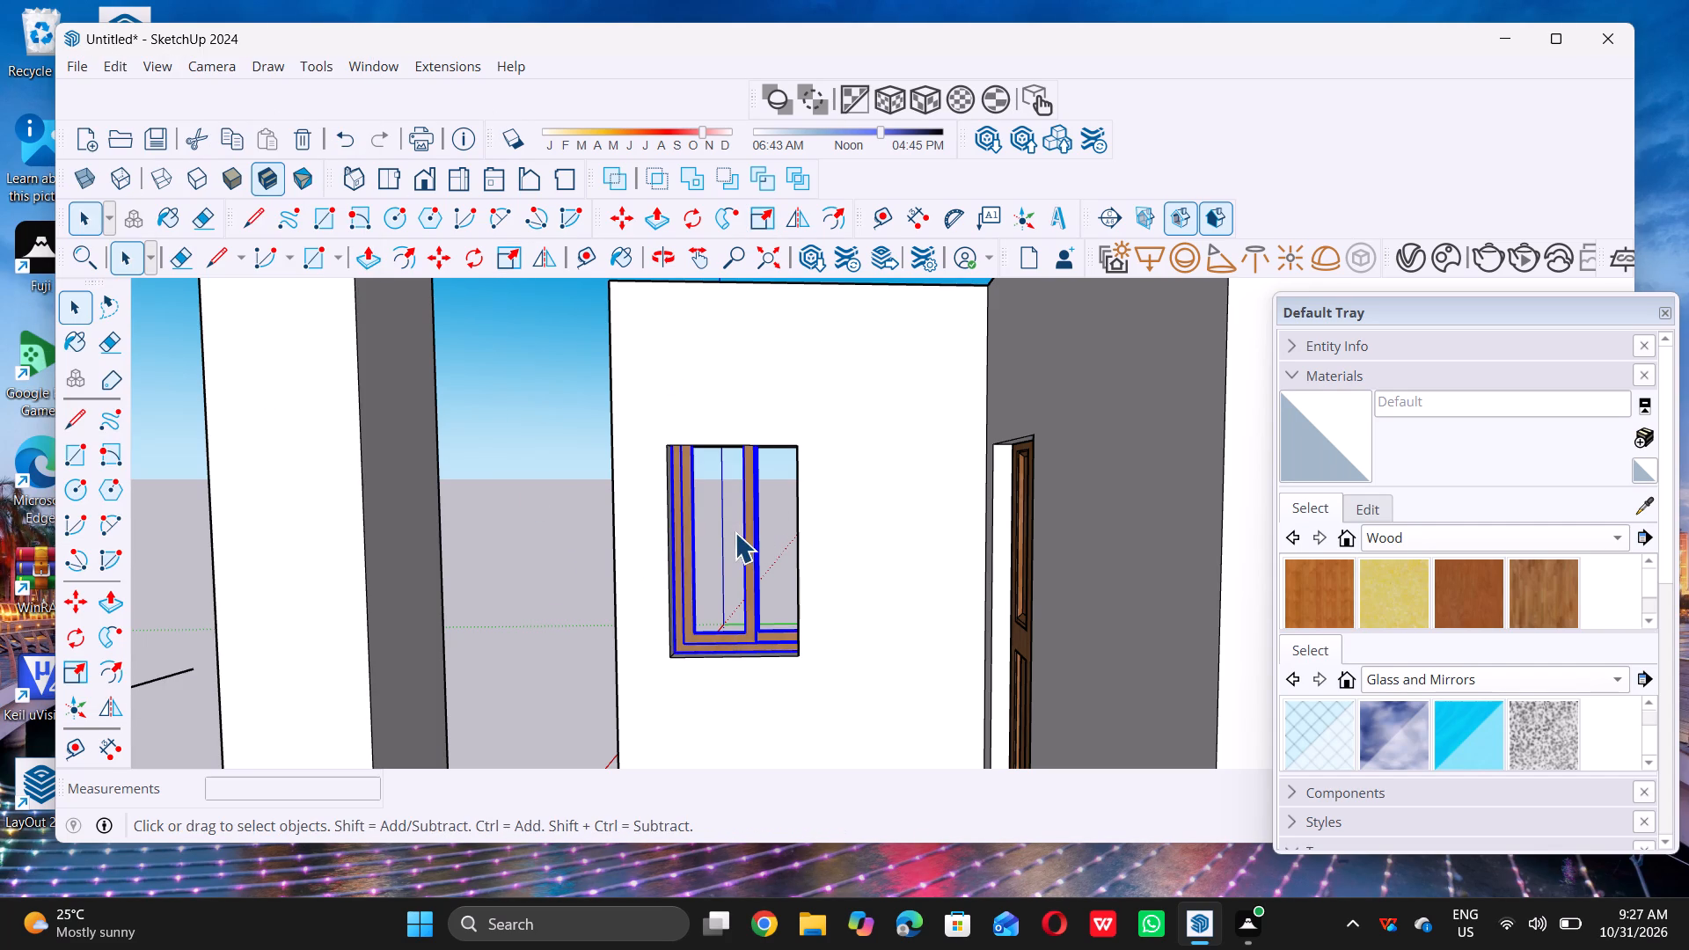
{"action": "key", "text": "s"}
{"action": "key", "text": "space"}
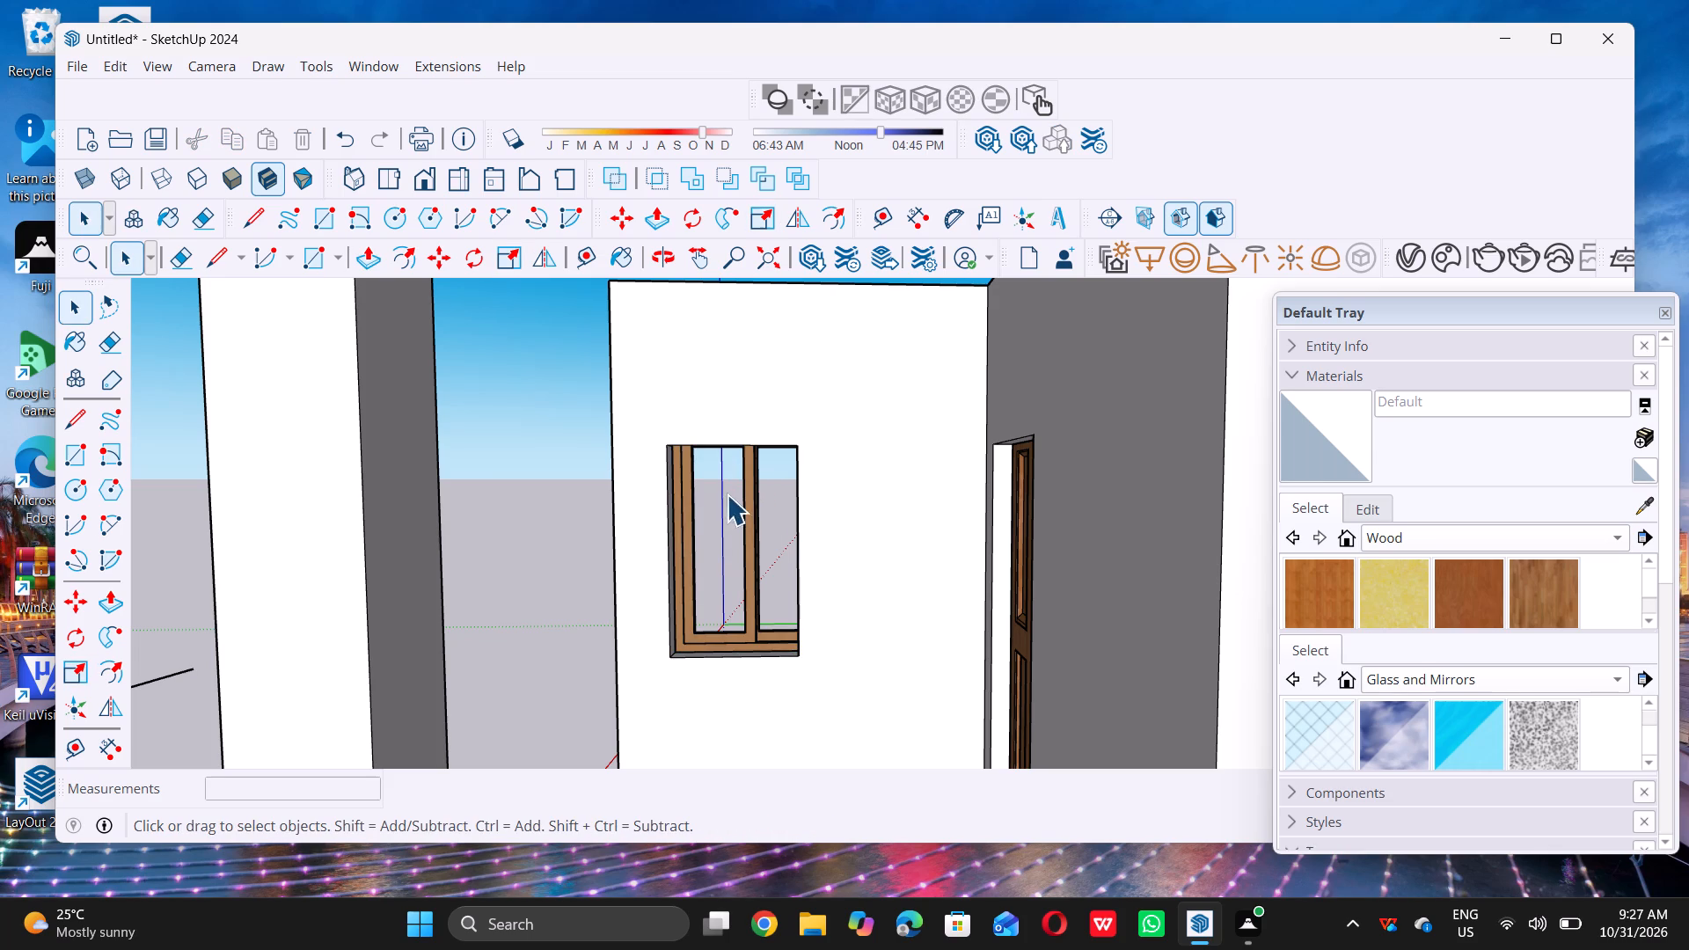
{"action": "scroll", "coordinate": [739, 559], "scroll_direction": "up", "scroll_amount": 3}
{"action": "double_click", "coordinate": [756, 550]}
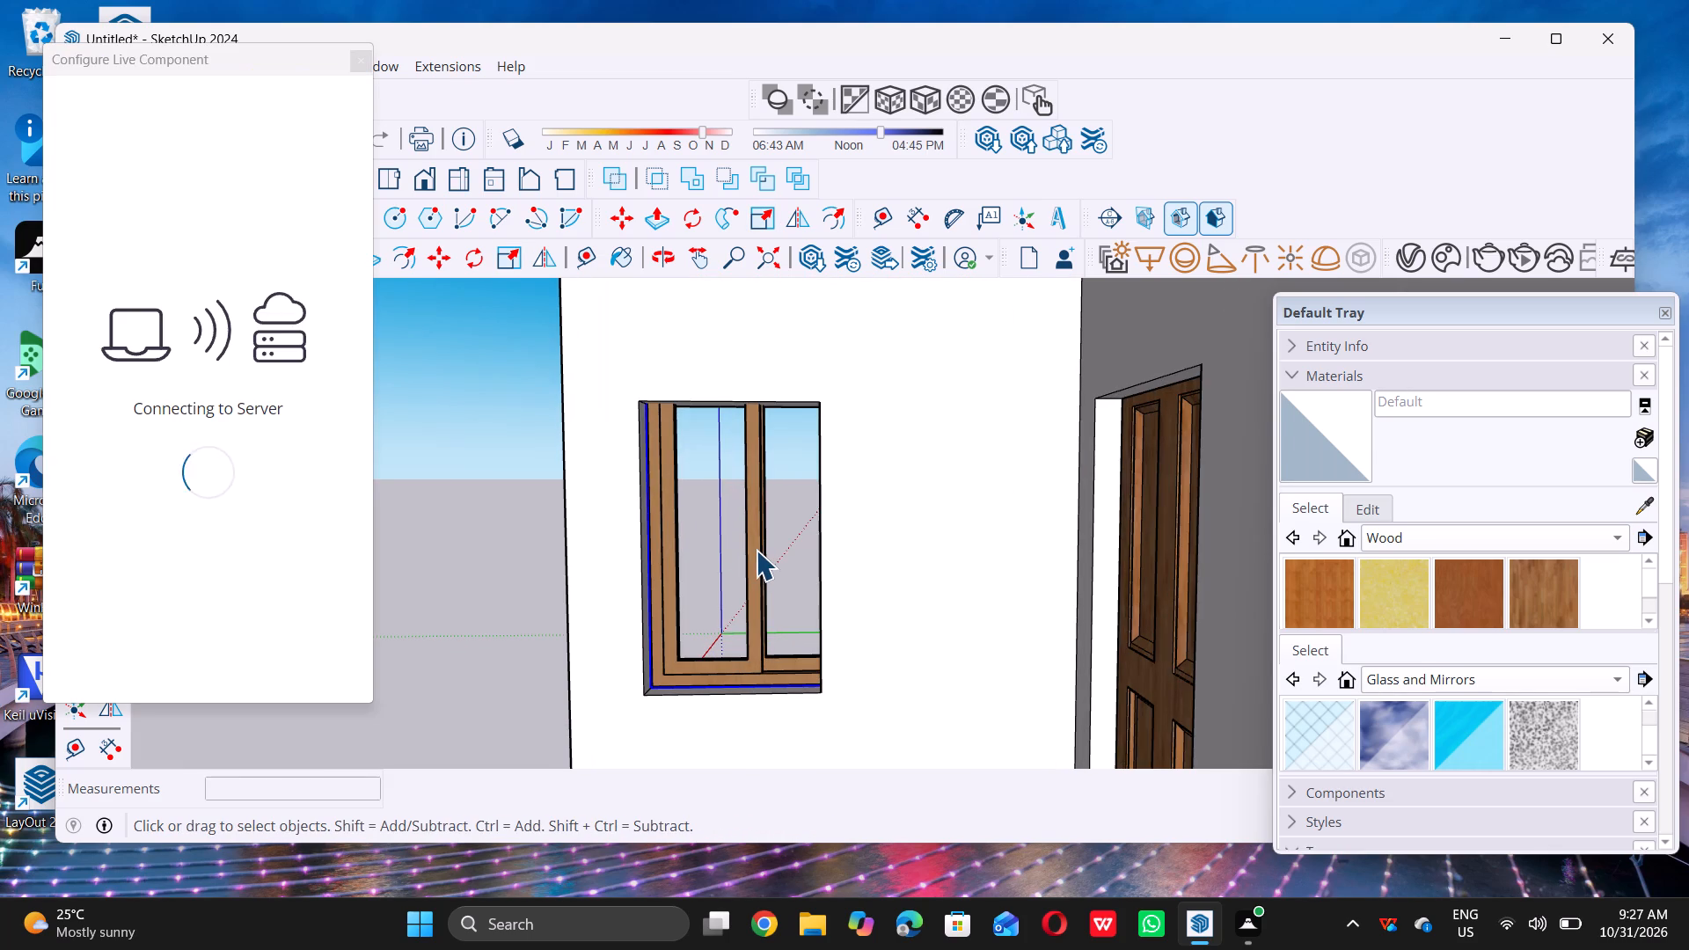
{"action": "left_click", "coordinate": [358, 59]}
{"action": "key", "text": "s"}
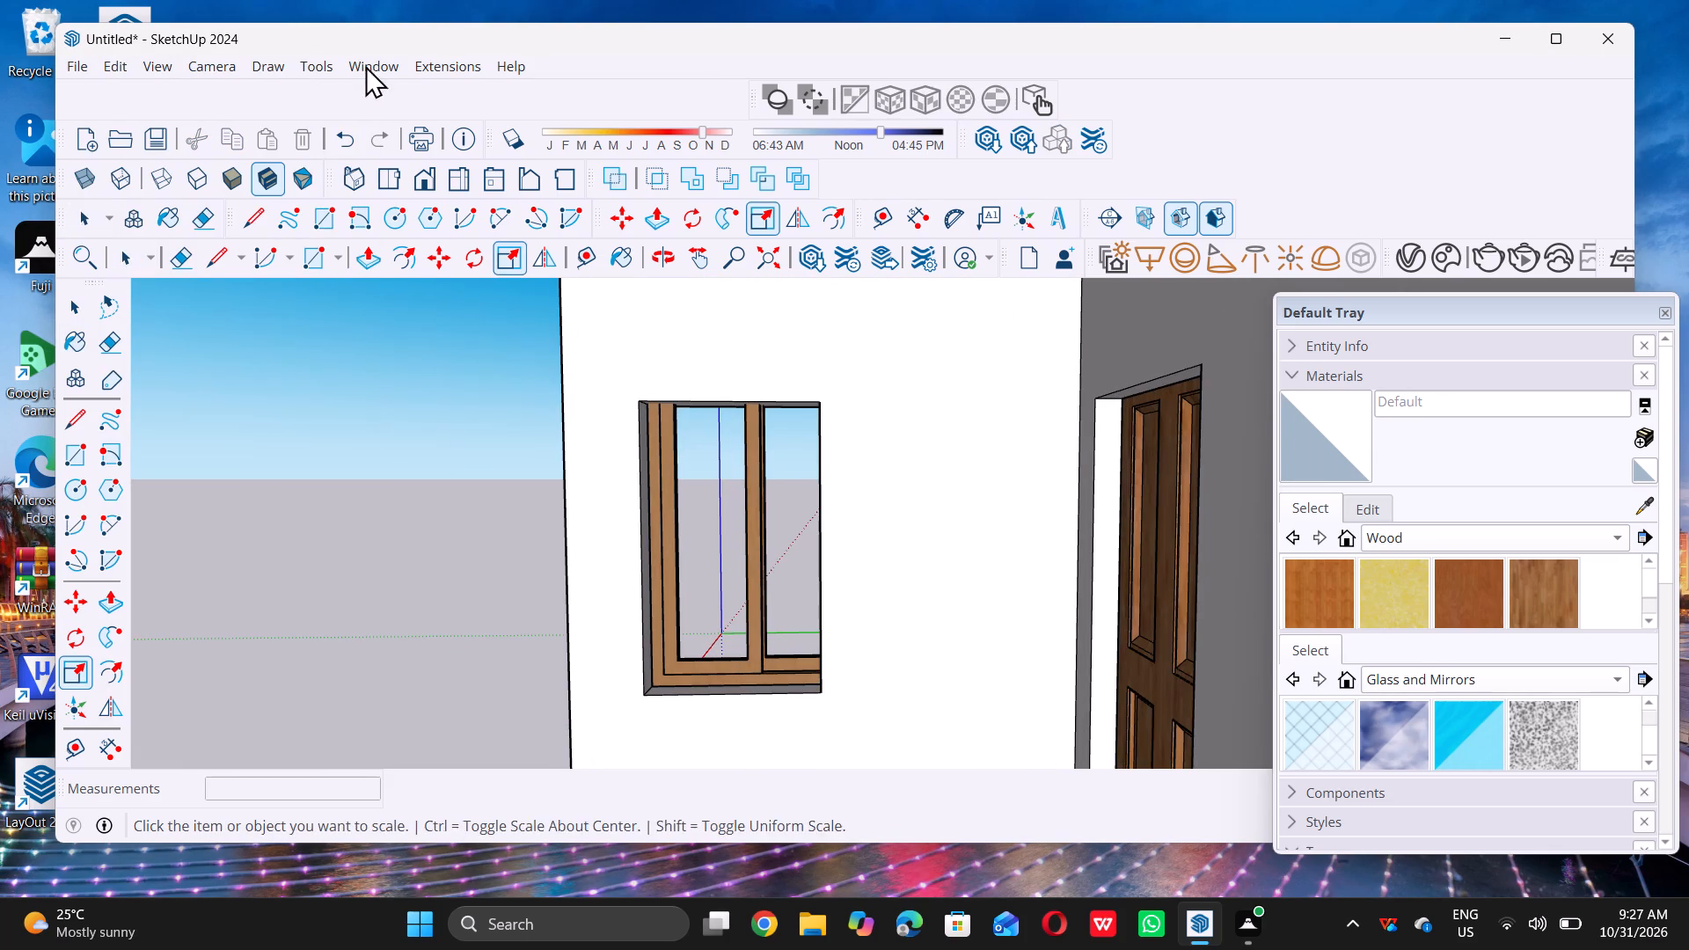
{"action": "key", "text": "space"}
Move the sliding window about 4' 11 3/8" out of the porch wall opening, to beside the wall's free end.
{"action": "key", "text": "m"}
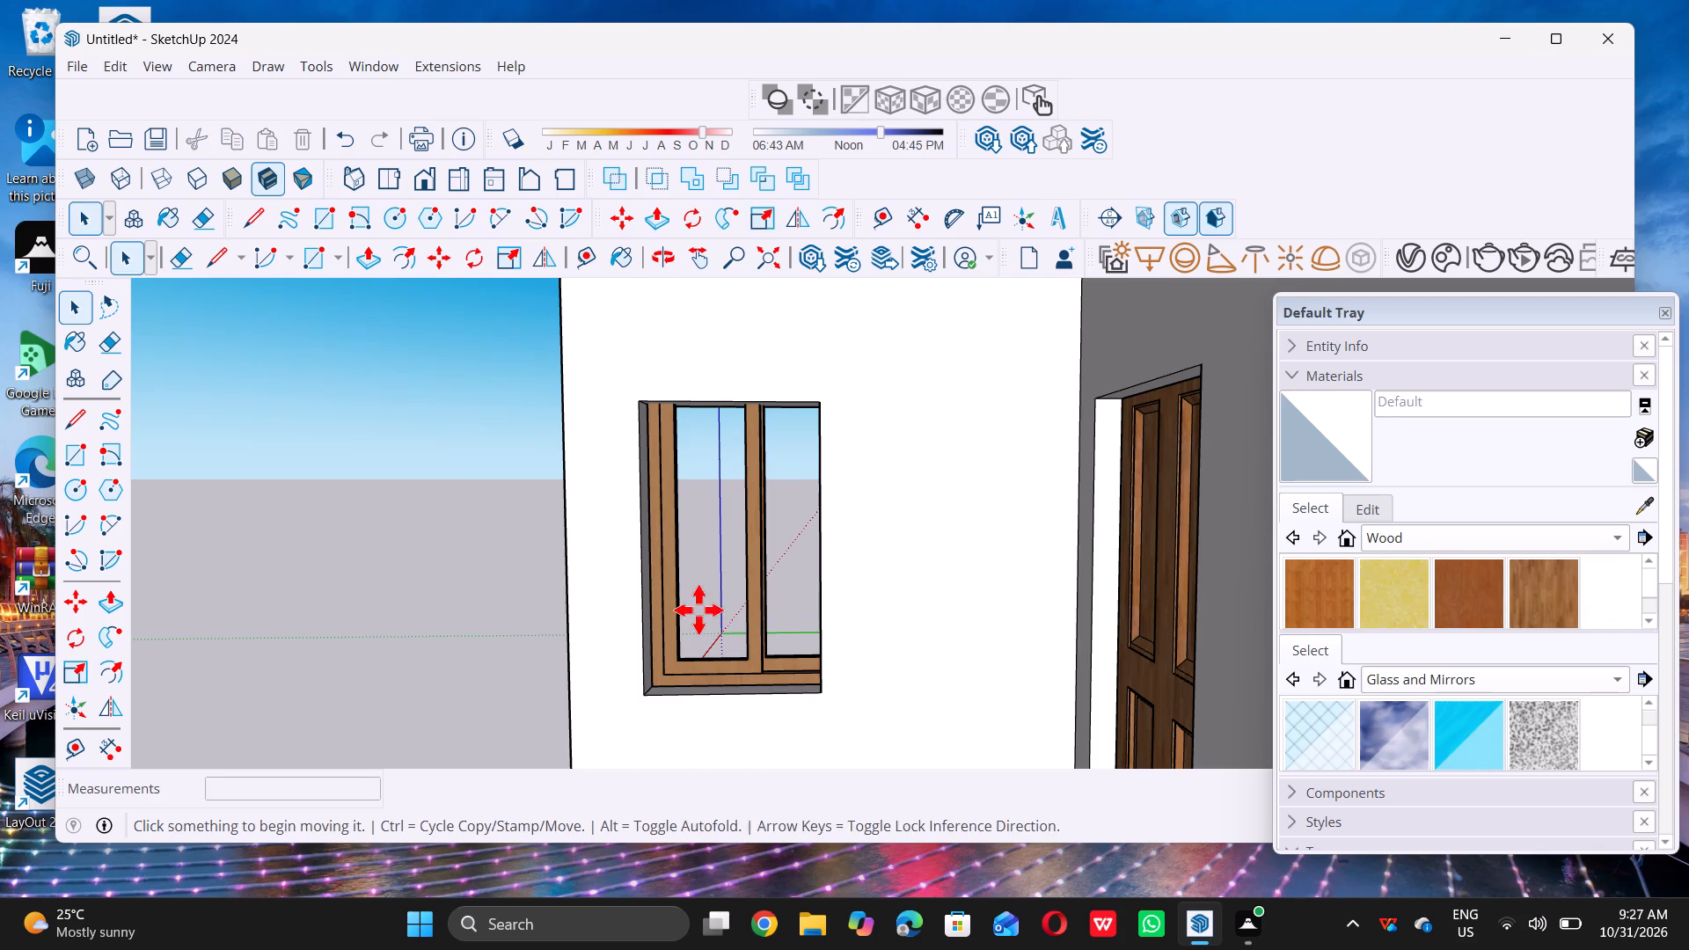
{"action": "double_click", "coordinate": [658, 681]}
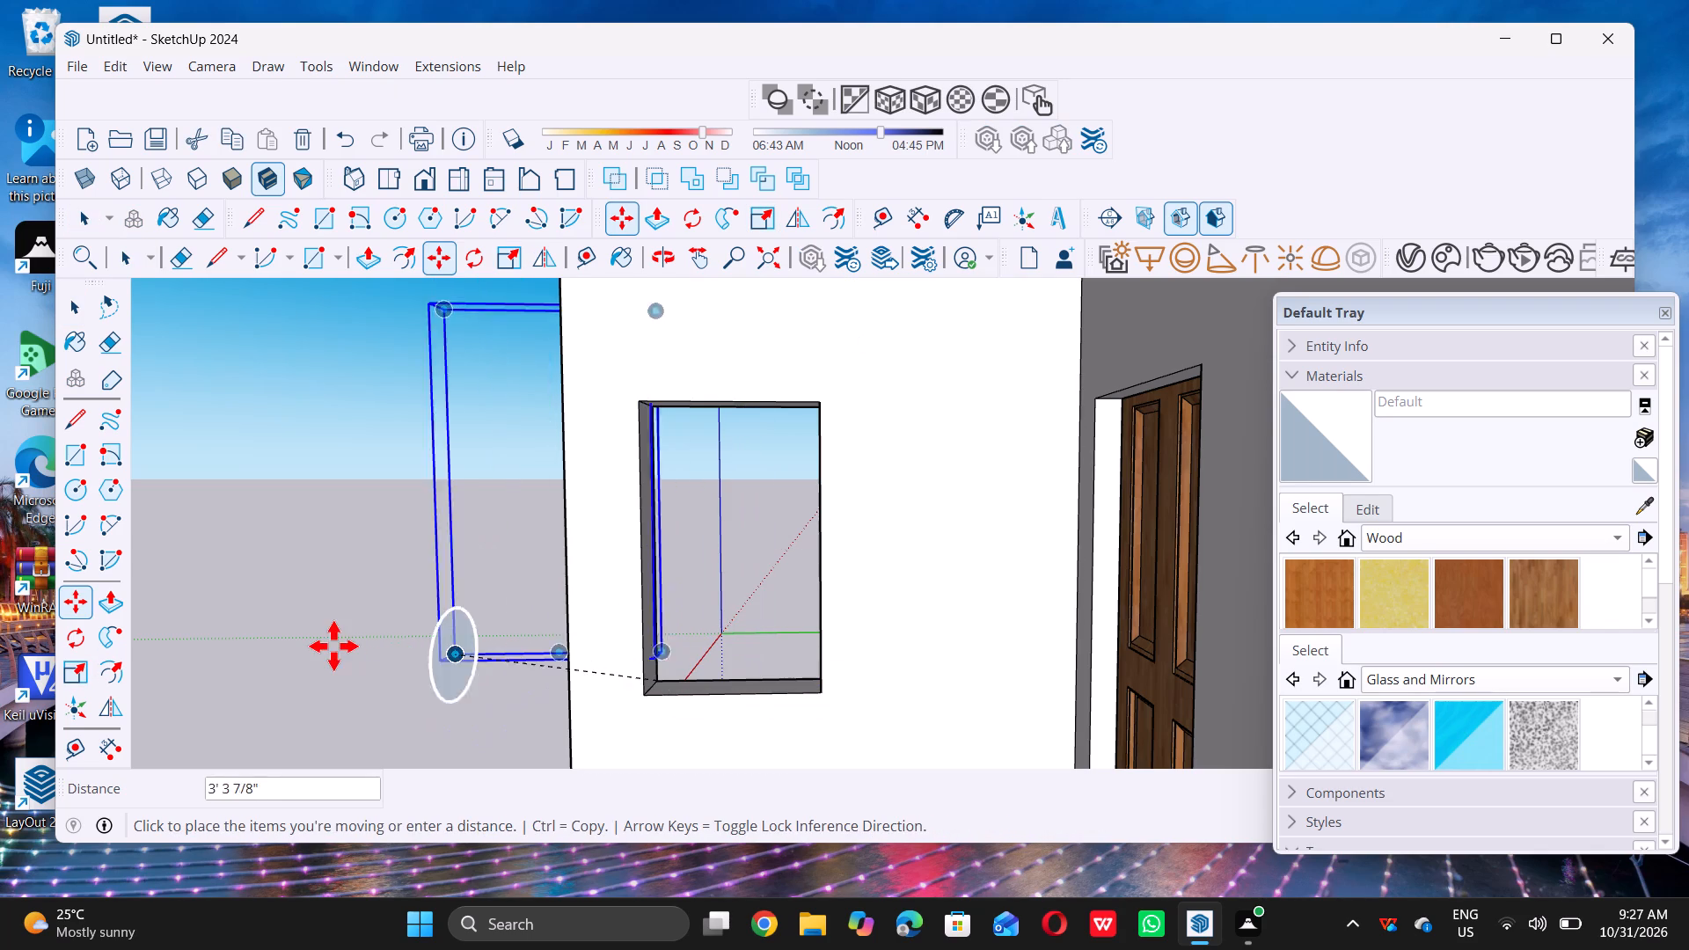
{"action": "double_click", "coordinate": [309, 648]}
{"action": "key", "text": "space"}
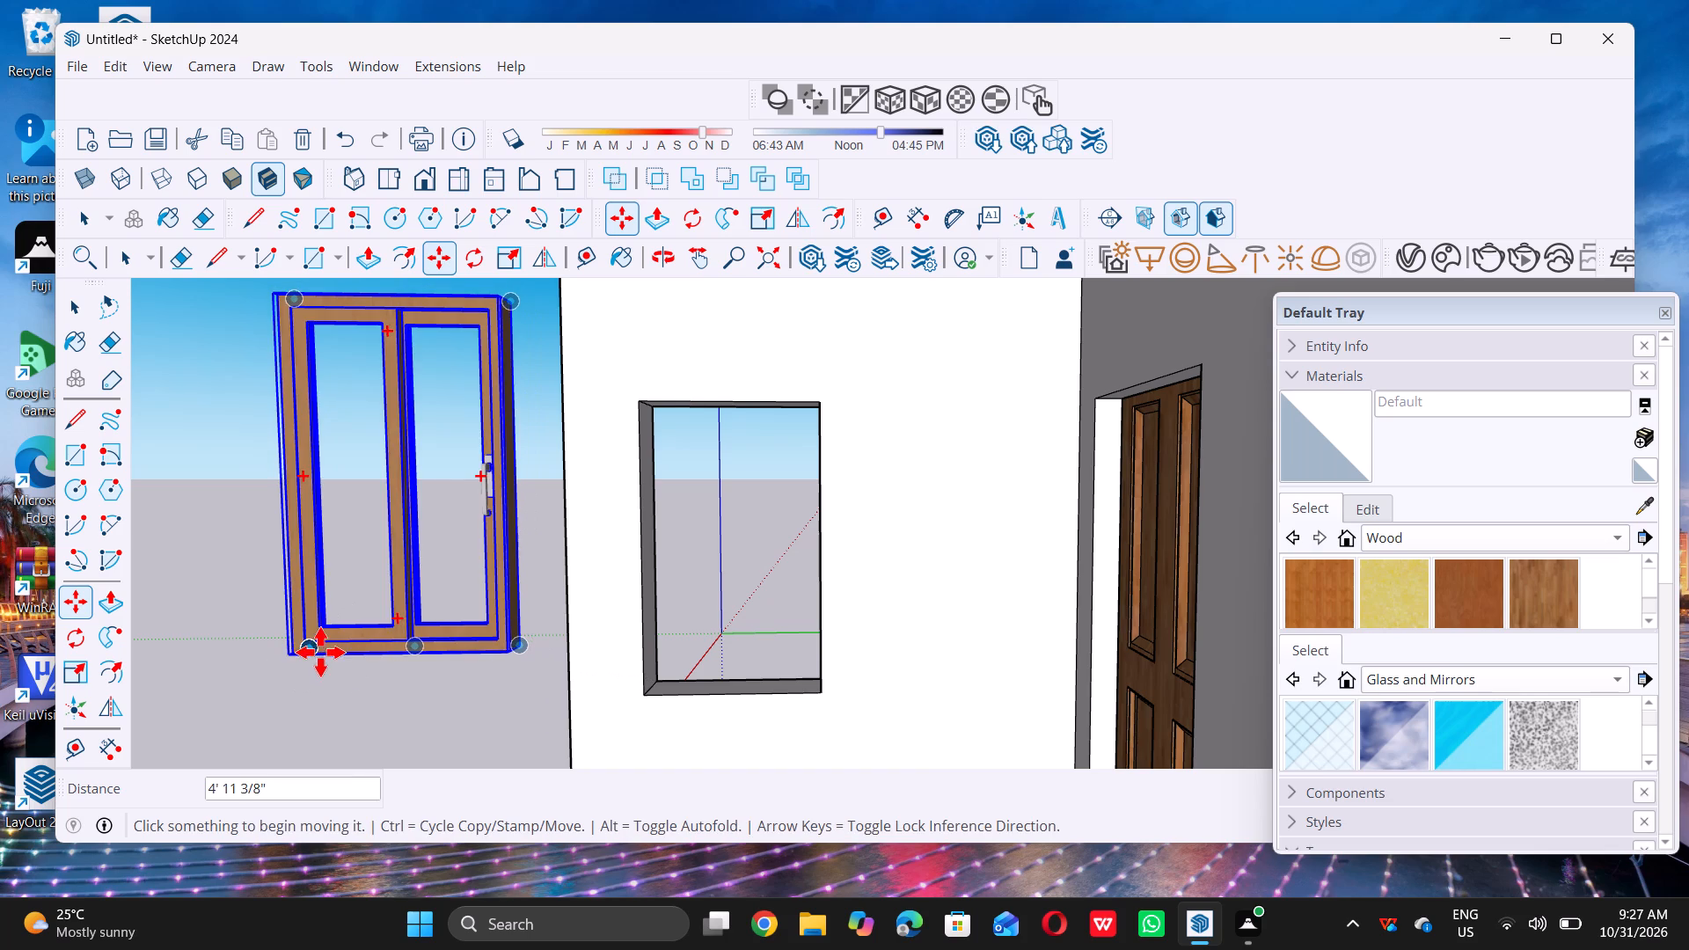
View the sliding window's Live Component configuration and check whether the window can be scaled.
{"action": "scroll", "coordinate": [488, 763], "scroll_direction": "down", "scroll_amount": 5}
{"action": "scroll", "coordinate": [406, 597], "scroll_direction": "up", "scroll_amount": 4}
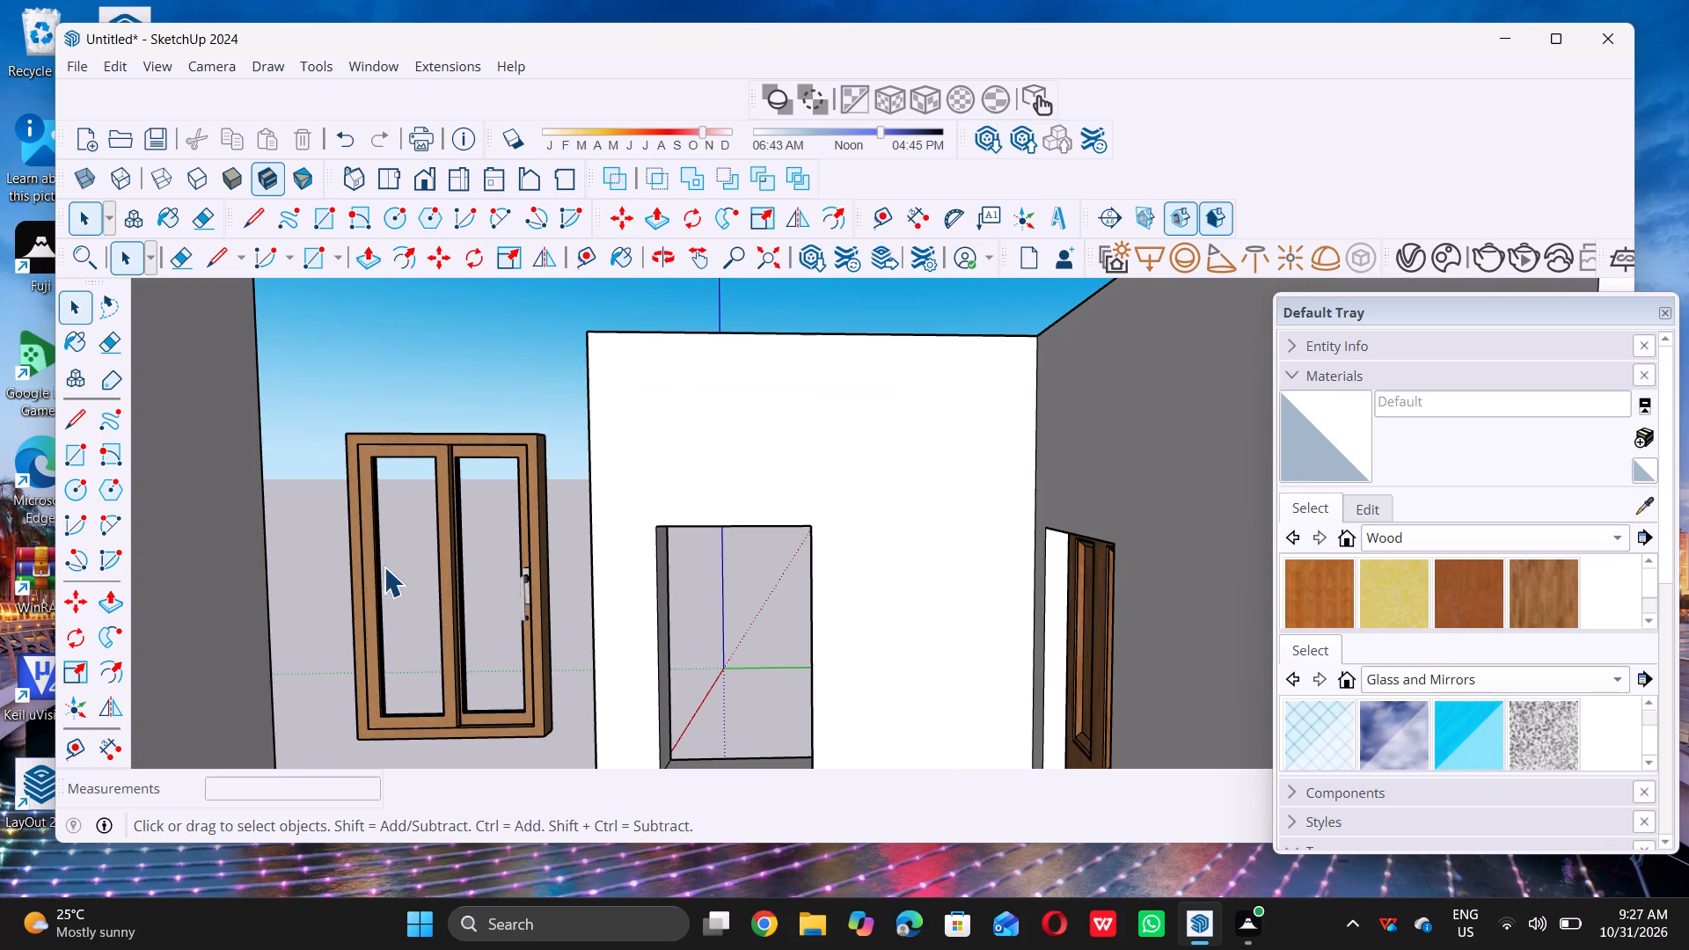
{"action": "double_click", "coordinate": [367, 558]}
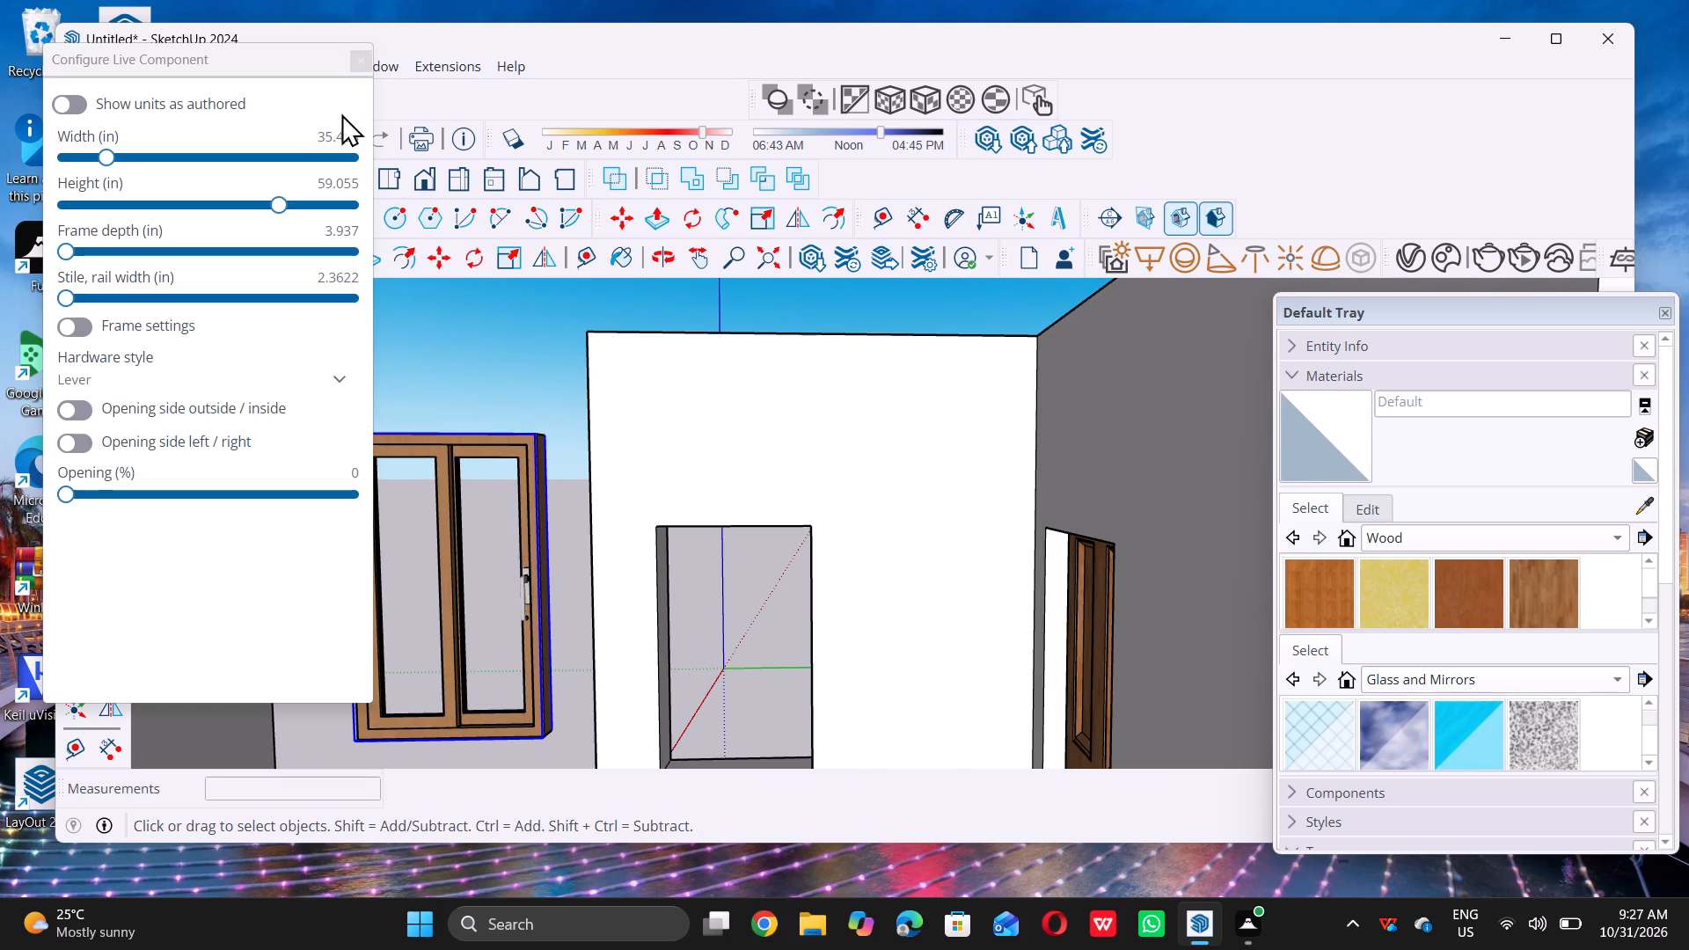
{"action": "left_click", "coordinate": [366, 60]}
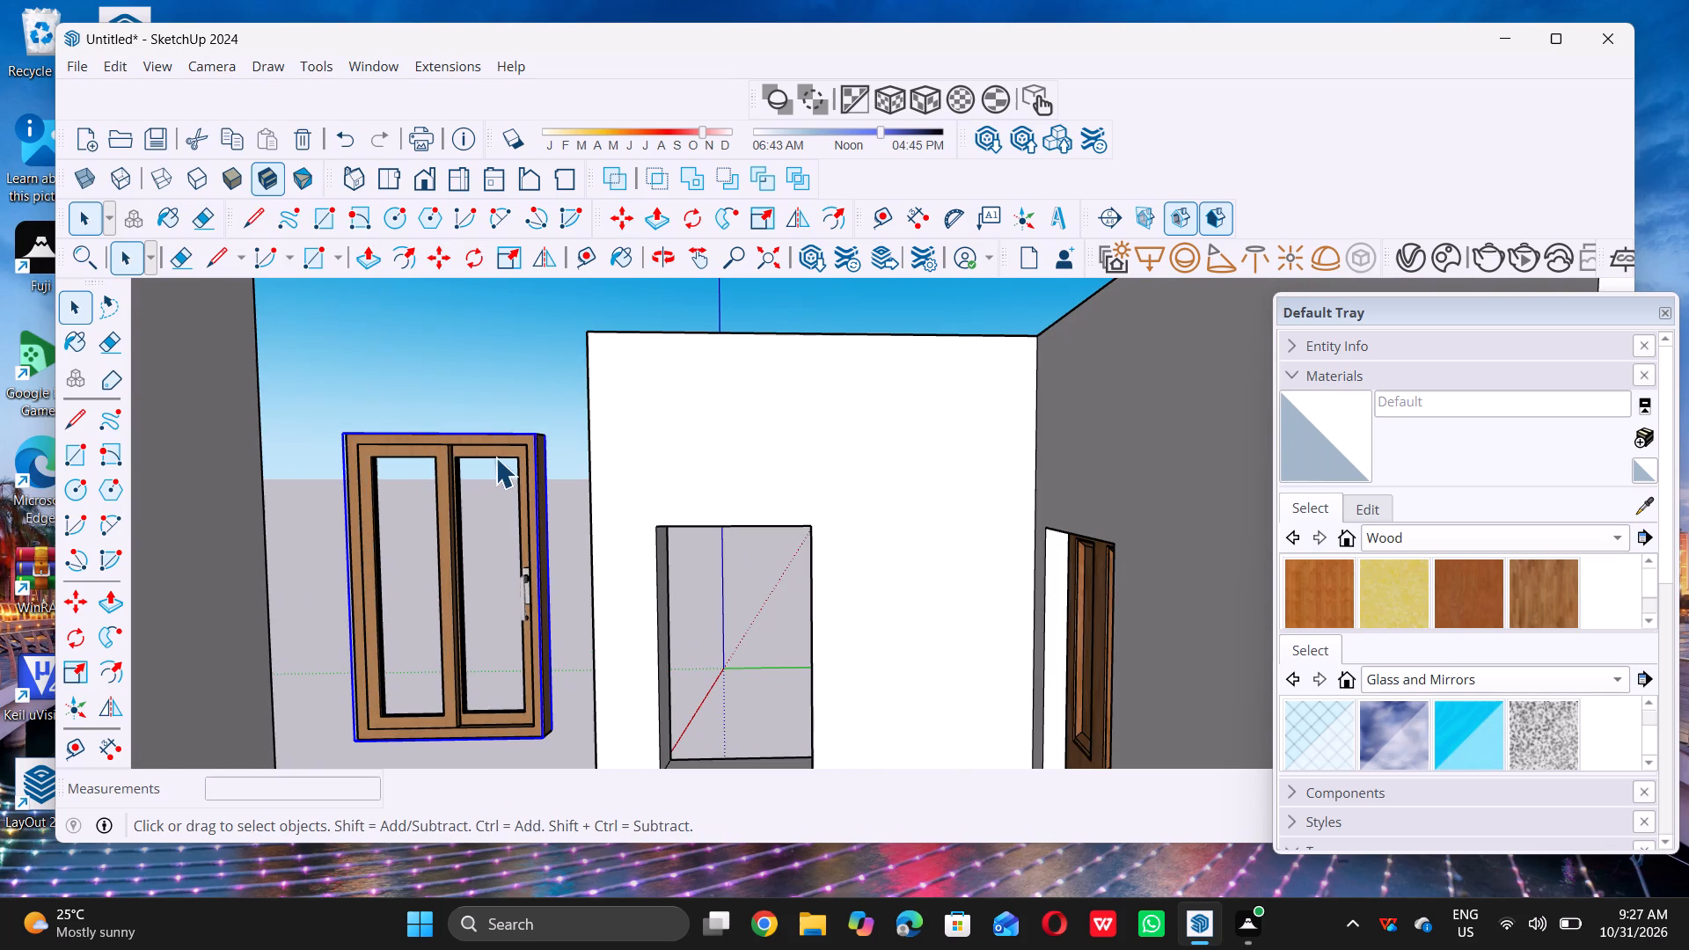
{"action": "double_click", "coordinate": [495, 453]}
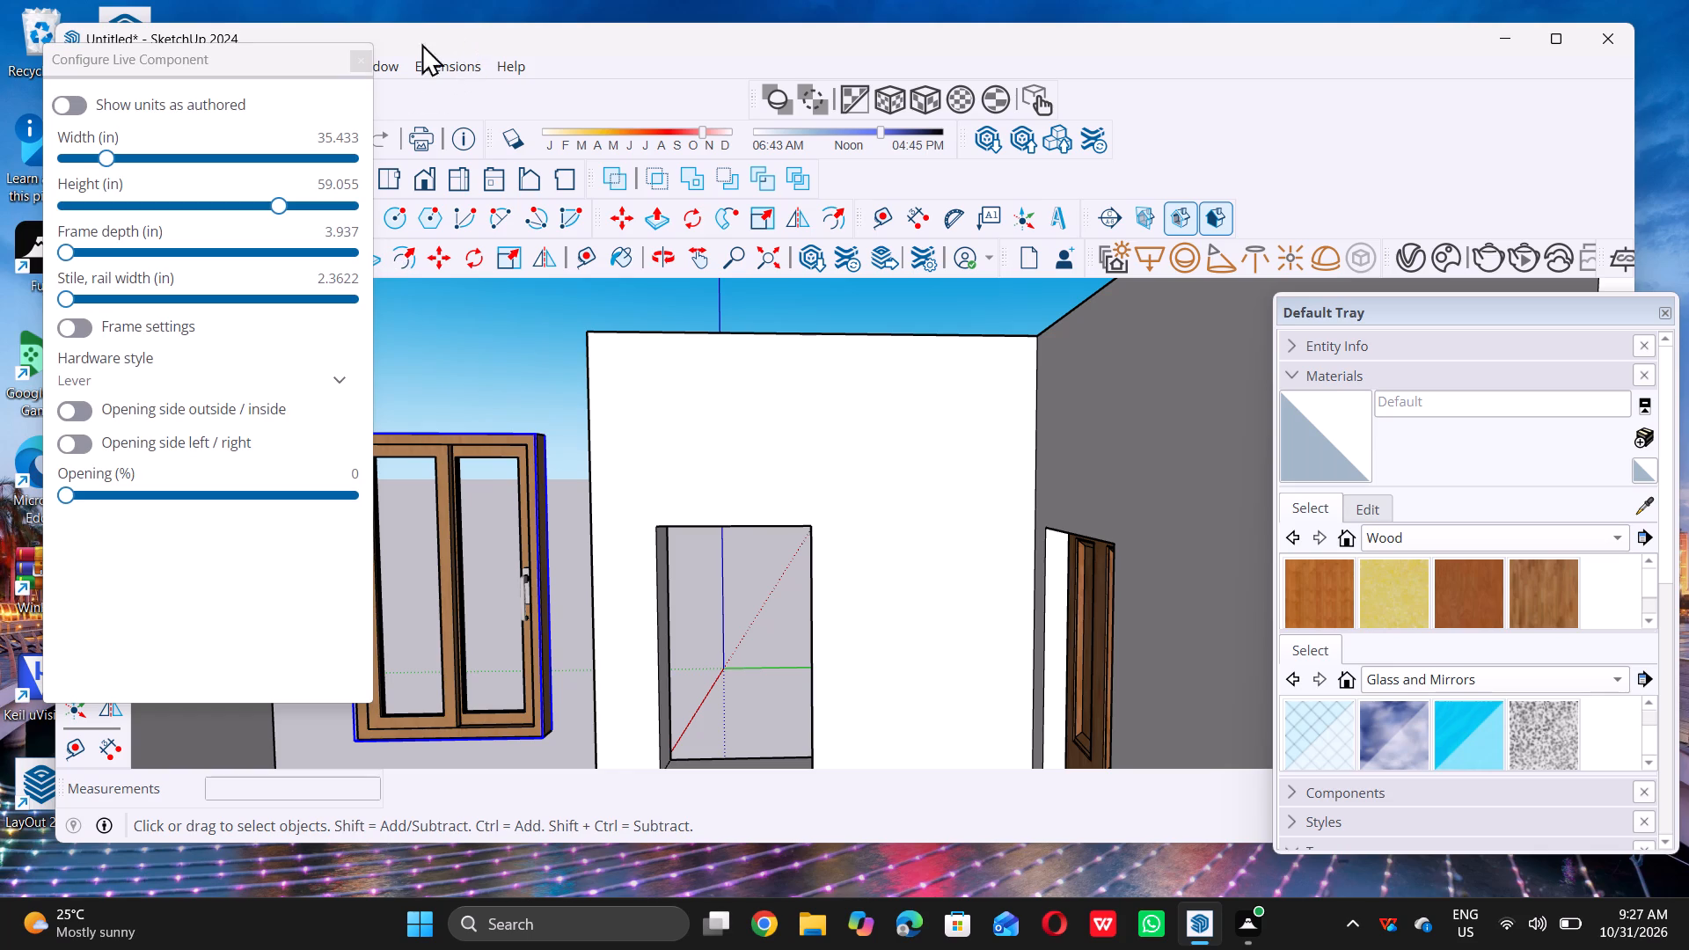
{"action": "left_click", "coordinate": [369, 59]}
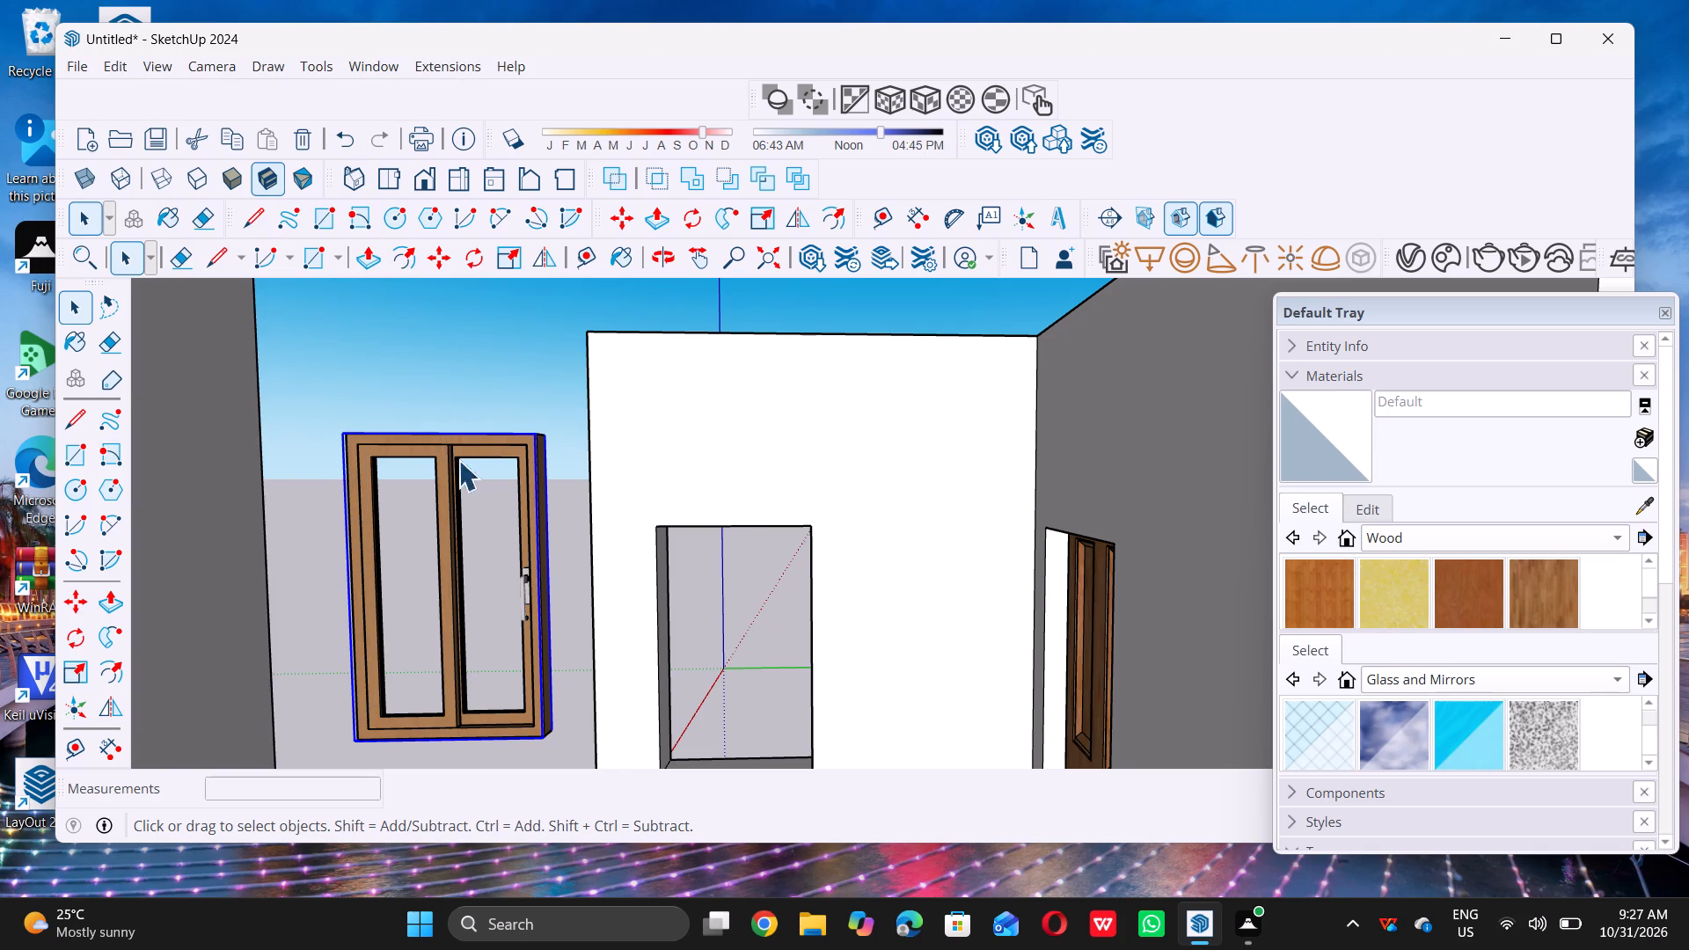
{"action": "left_click", "coordinate": [487, 442]}
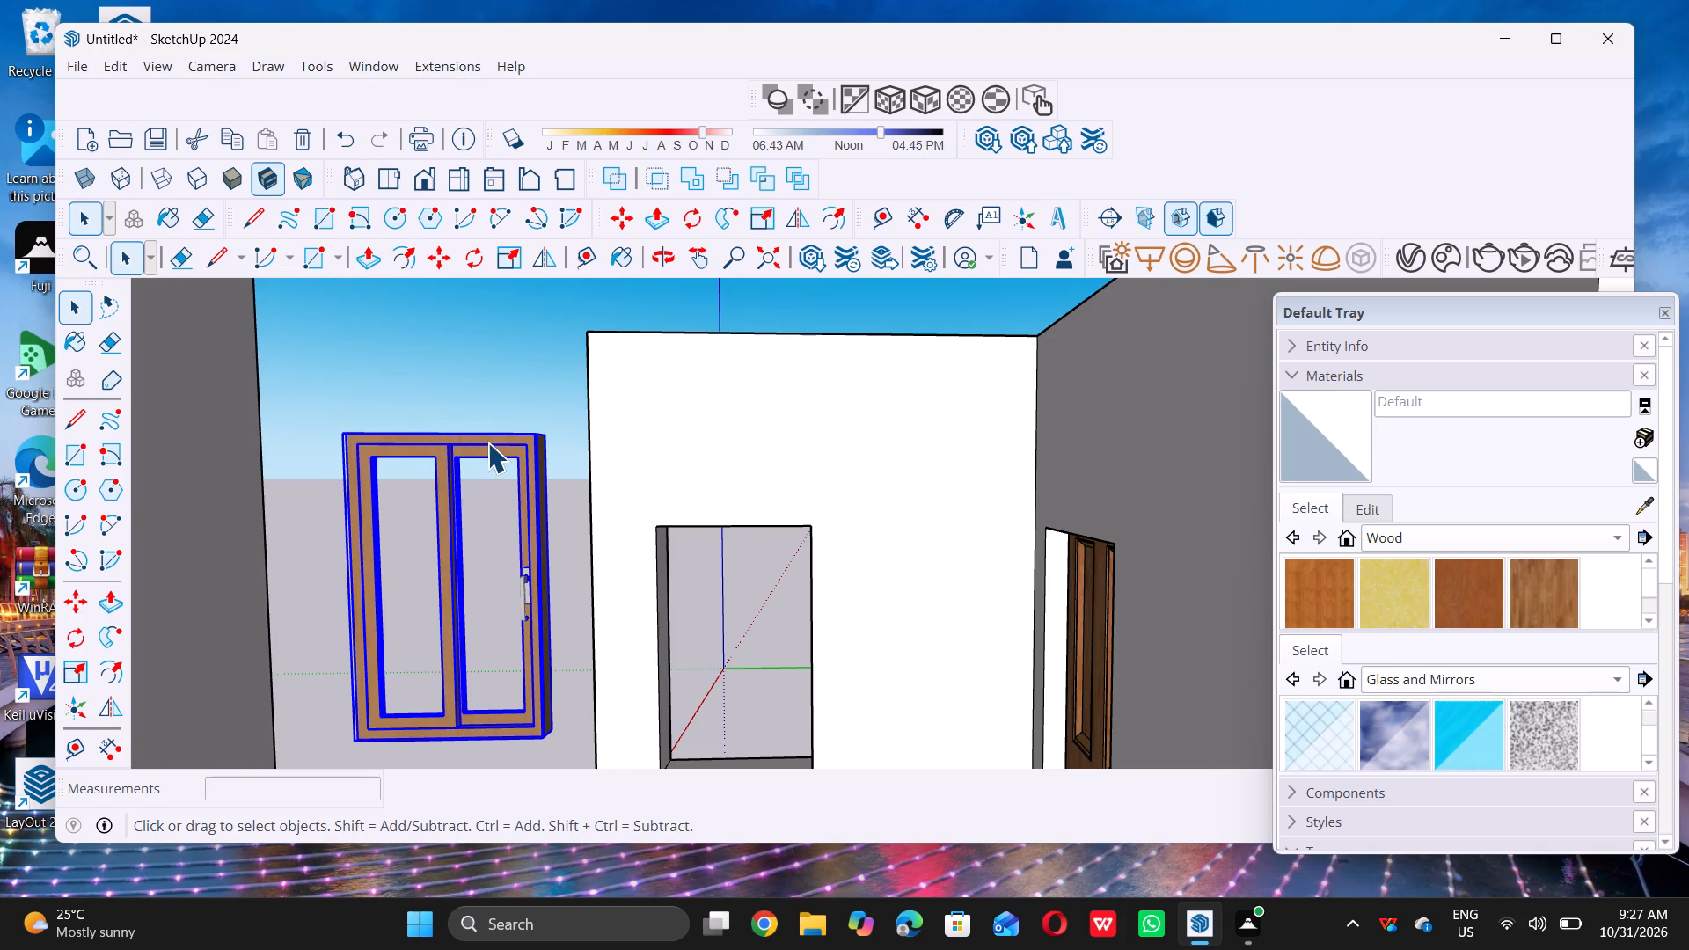
{"action": "key", "text": "s"}
{"action": "key", "text": "space"}
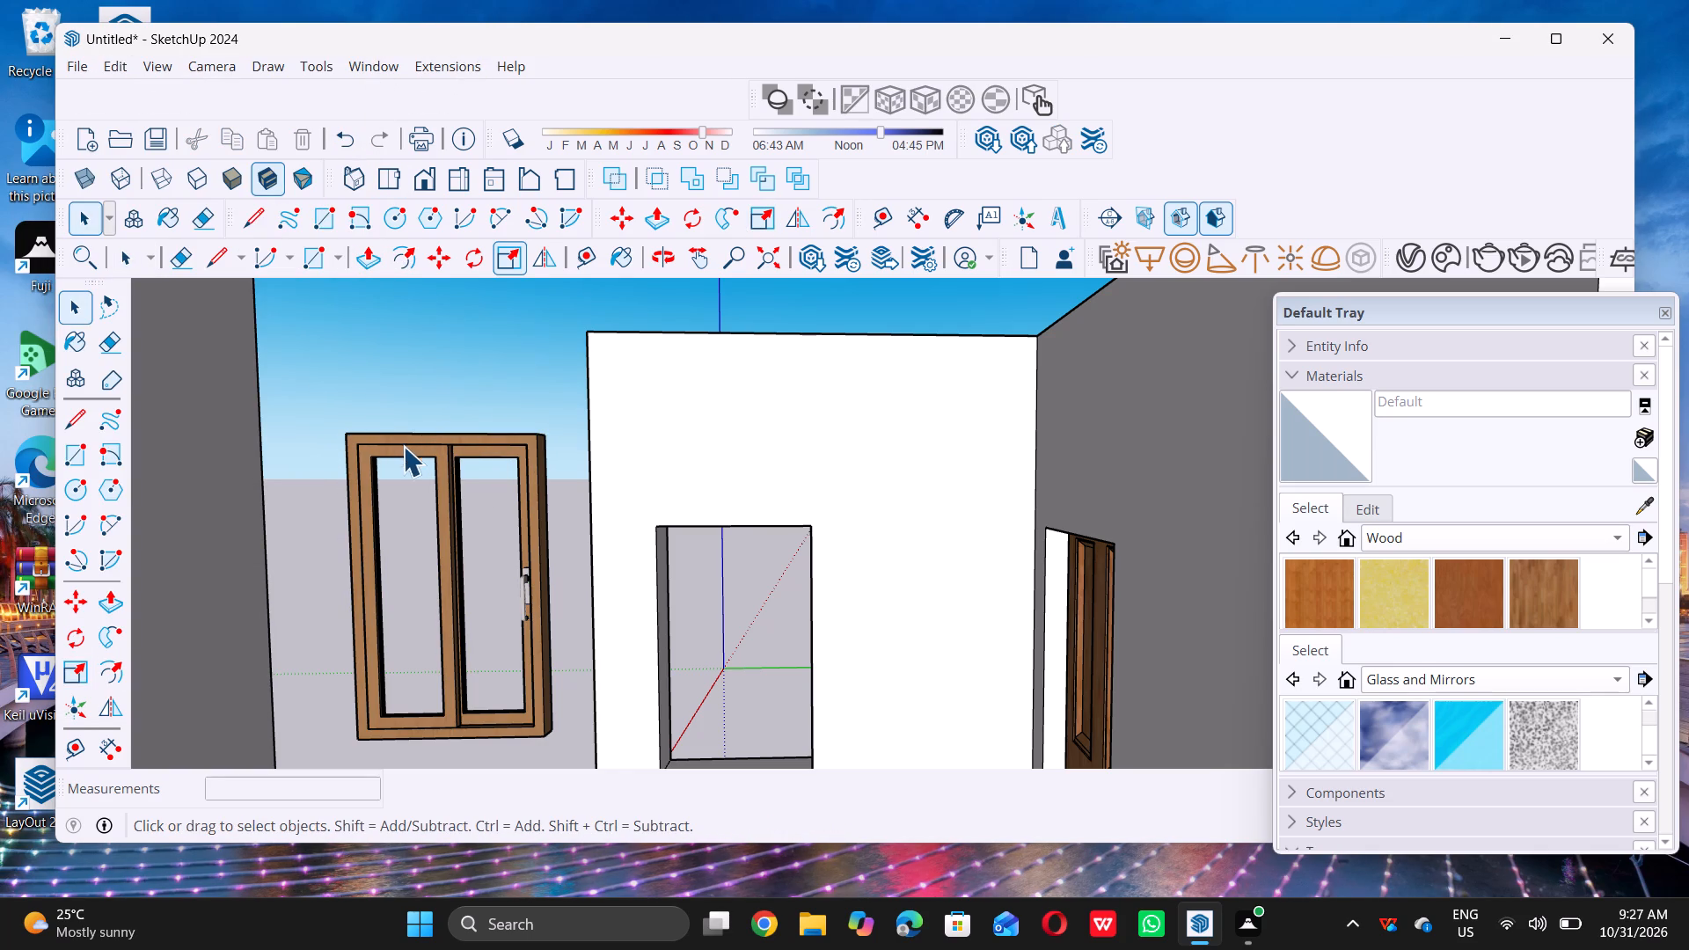
{"action": "double_click", "coordinate": [381, 453]}
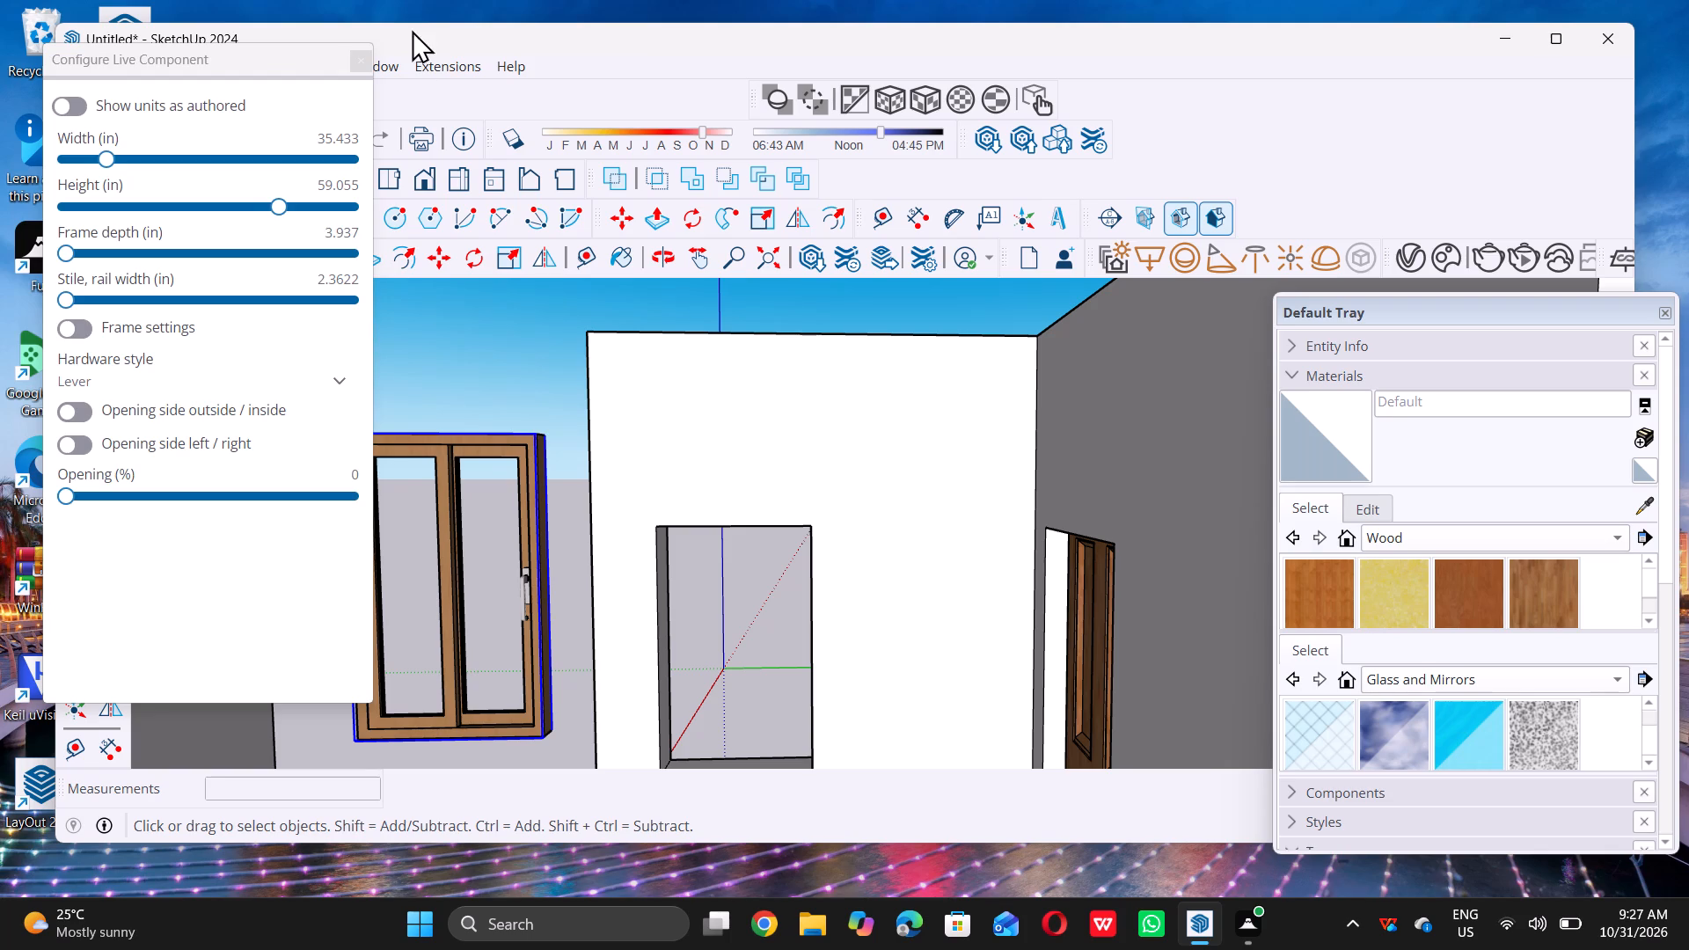
{"action": "left_click", "coordinate": [361, 54]}
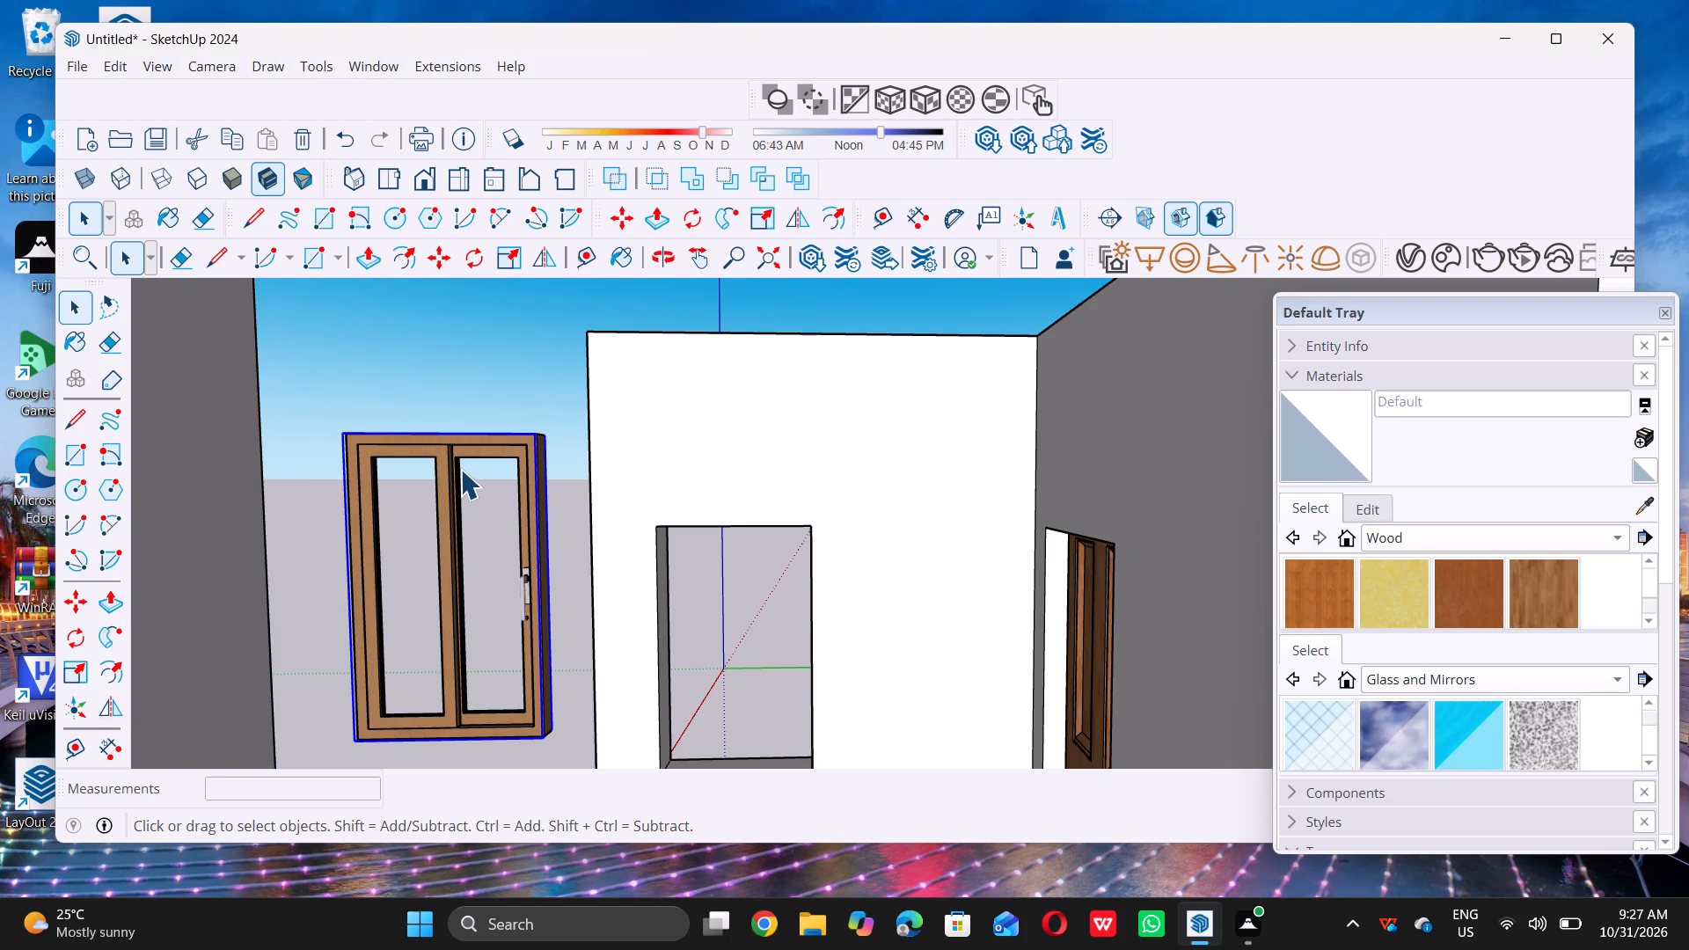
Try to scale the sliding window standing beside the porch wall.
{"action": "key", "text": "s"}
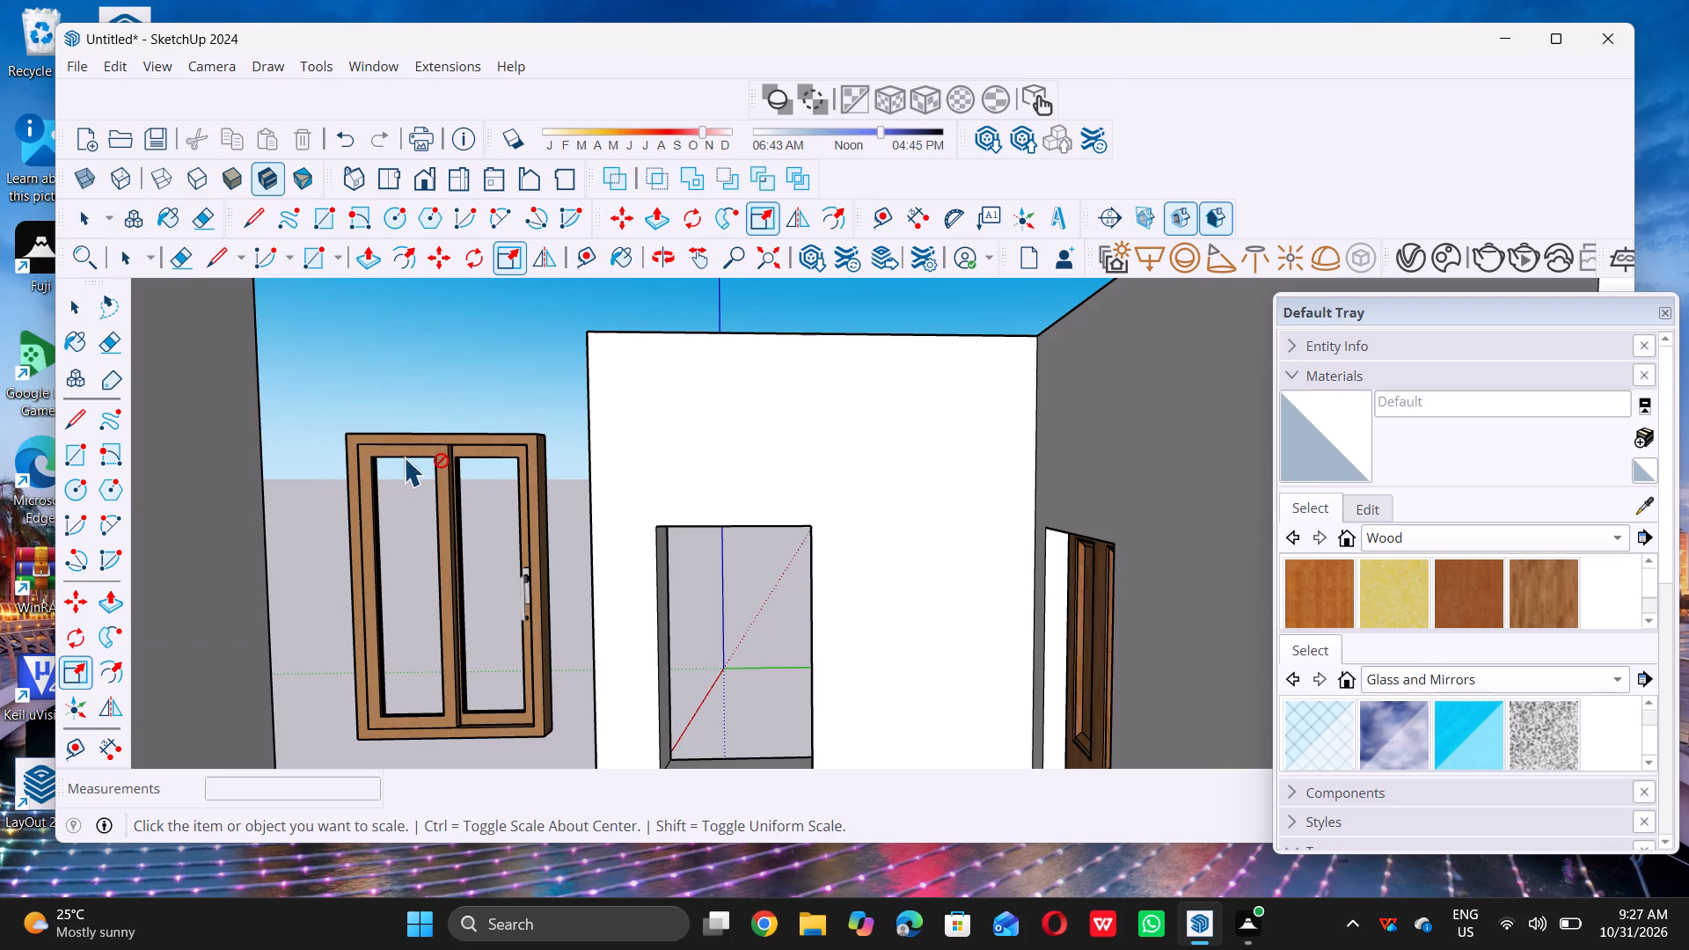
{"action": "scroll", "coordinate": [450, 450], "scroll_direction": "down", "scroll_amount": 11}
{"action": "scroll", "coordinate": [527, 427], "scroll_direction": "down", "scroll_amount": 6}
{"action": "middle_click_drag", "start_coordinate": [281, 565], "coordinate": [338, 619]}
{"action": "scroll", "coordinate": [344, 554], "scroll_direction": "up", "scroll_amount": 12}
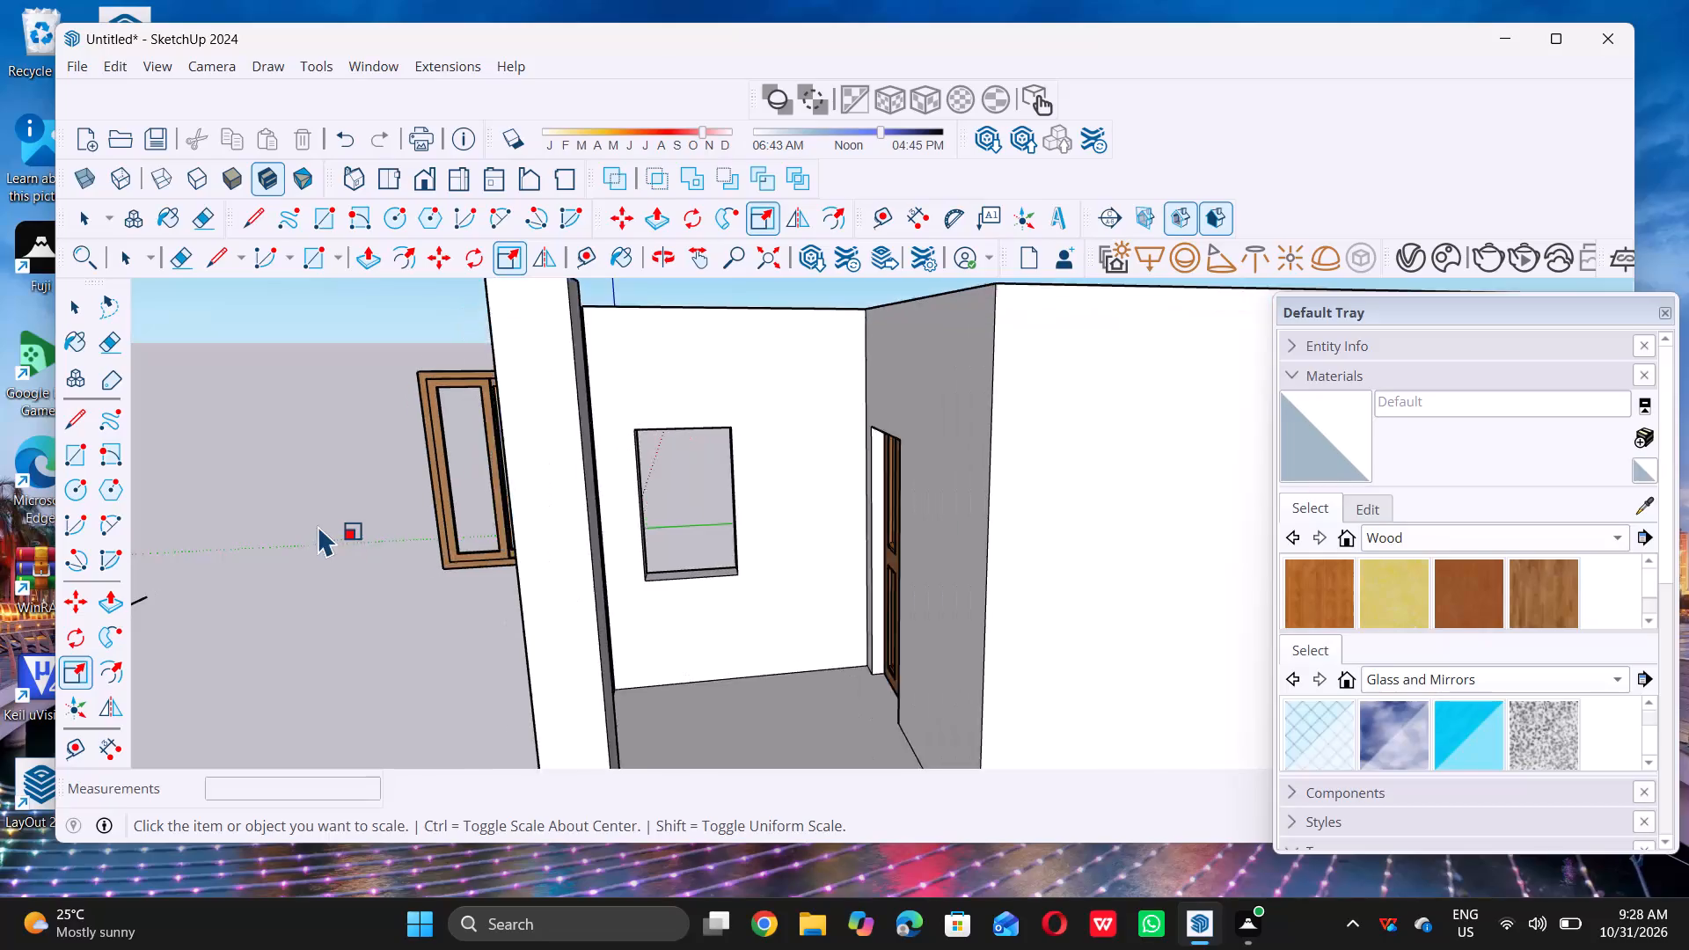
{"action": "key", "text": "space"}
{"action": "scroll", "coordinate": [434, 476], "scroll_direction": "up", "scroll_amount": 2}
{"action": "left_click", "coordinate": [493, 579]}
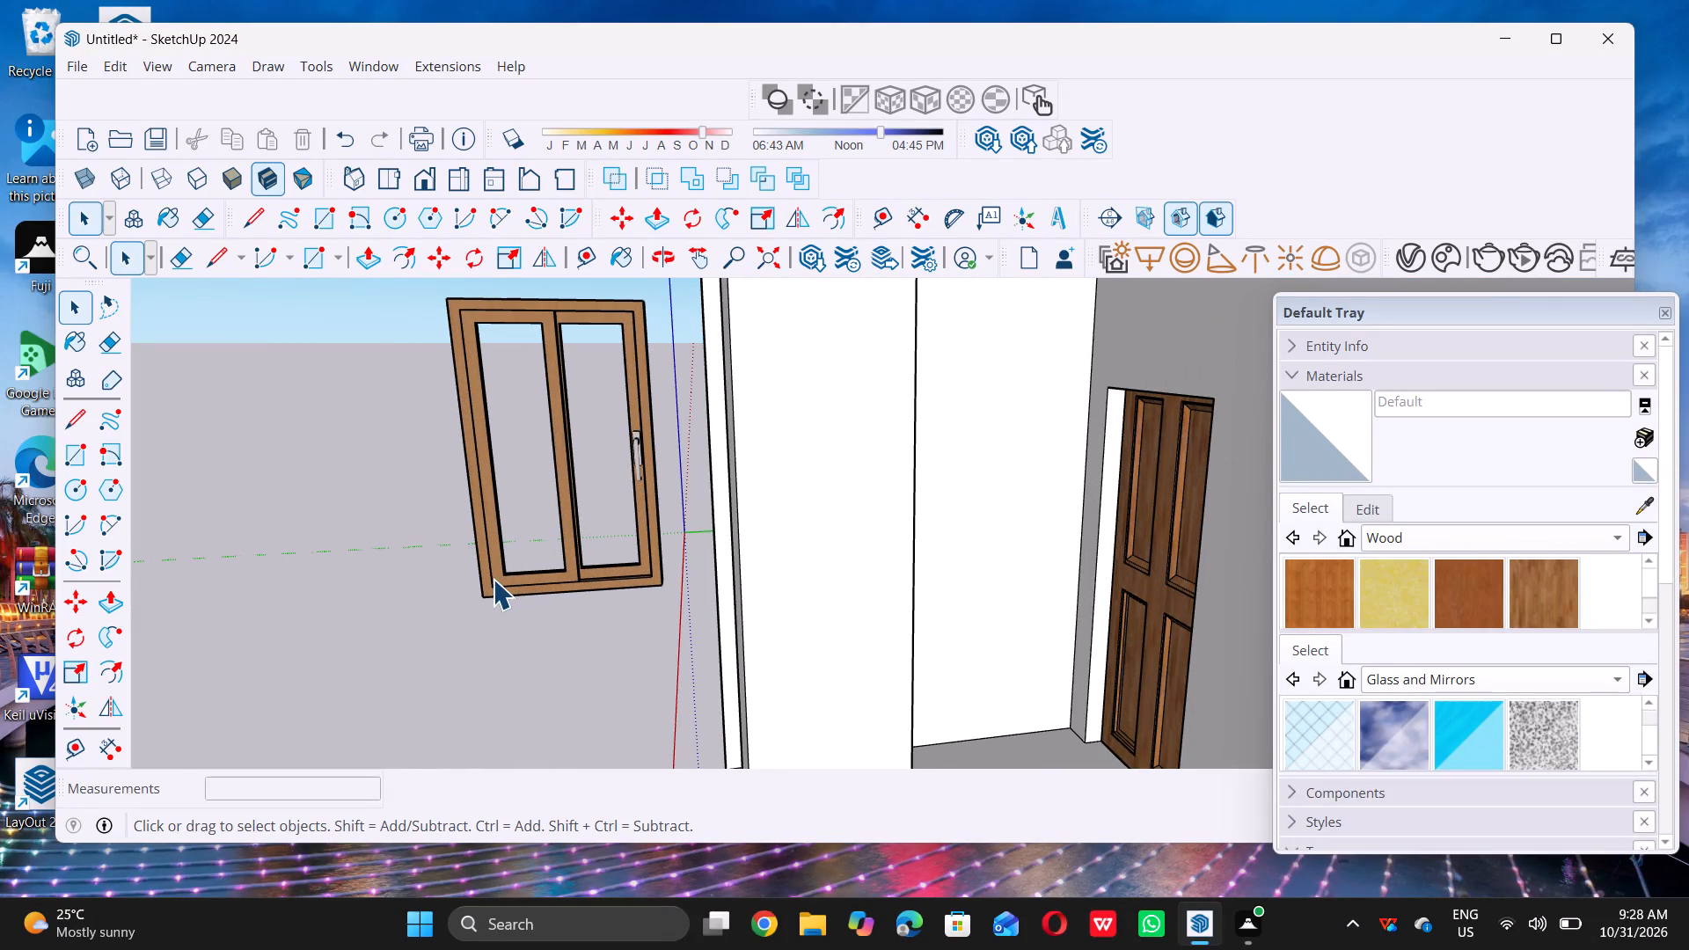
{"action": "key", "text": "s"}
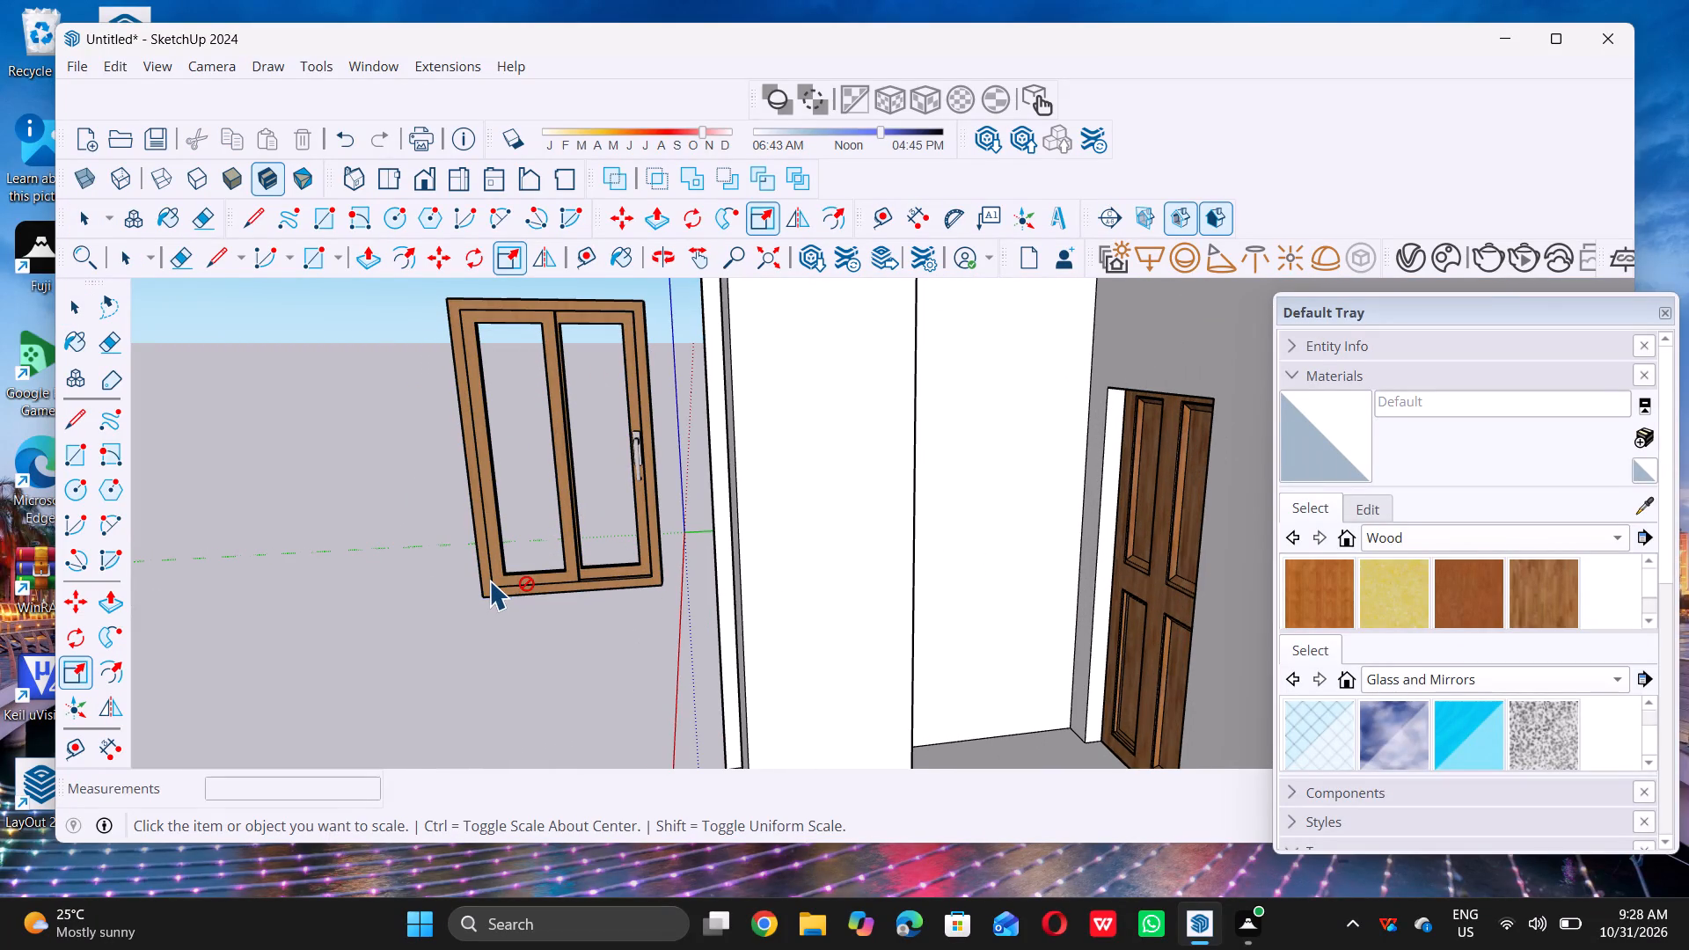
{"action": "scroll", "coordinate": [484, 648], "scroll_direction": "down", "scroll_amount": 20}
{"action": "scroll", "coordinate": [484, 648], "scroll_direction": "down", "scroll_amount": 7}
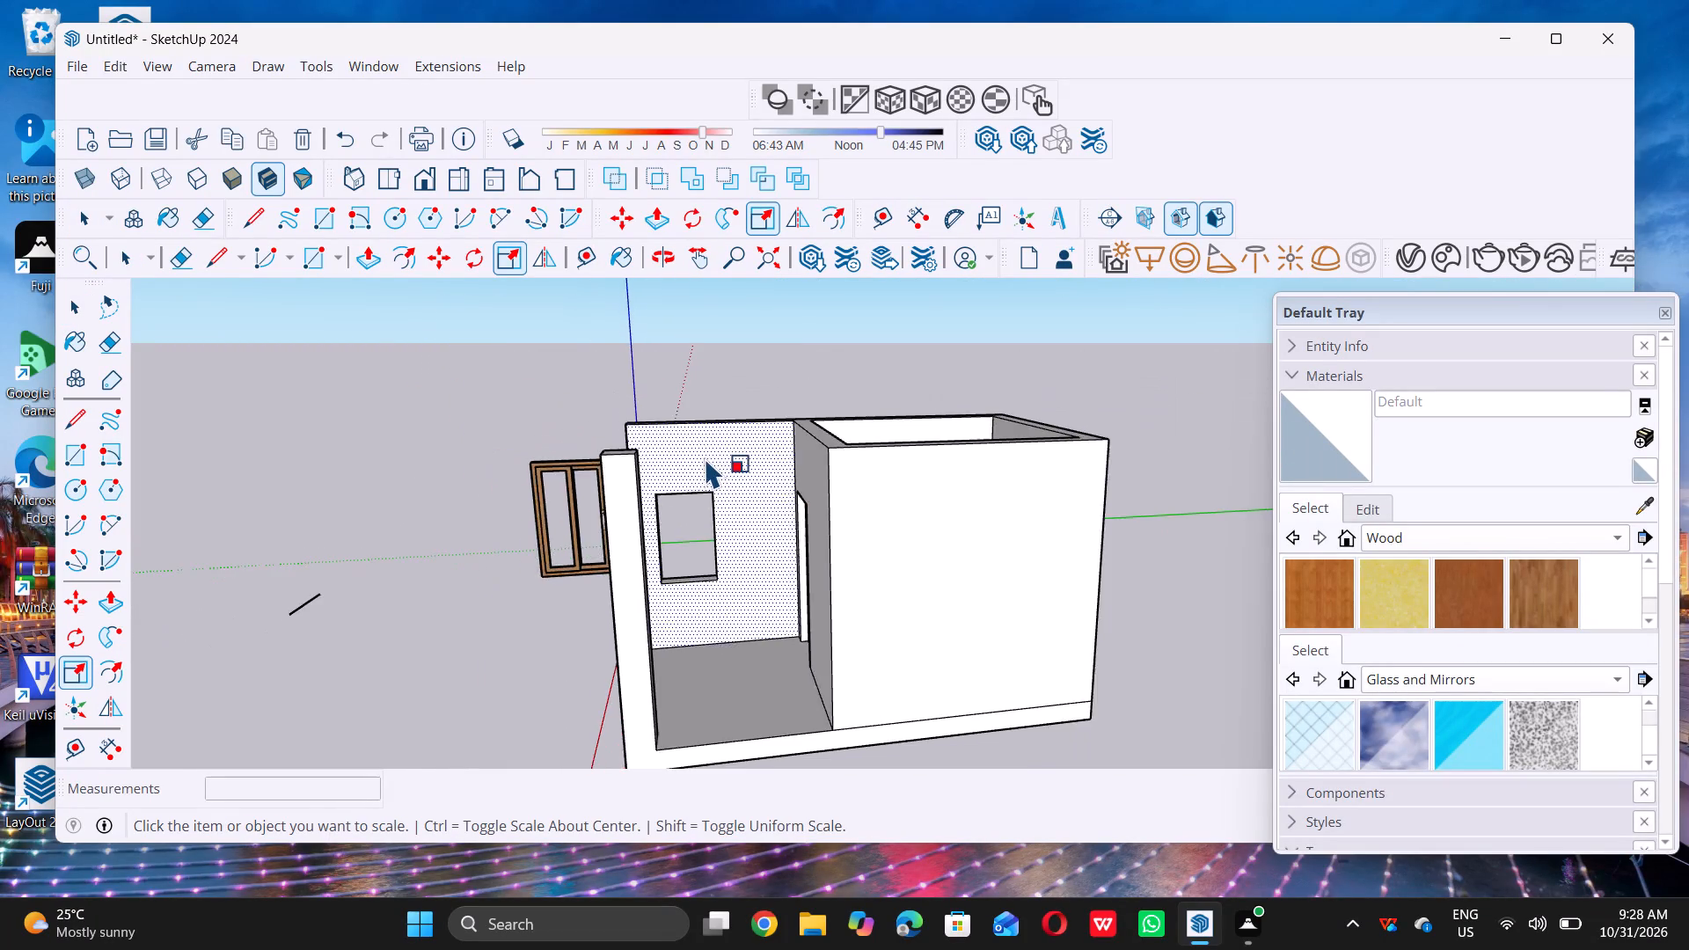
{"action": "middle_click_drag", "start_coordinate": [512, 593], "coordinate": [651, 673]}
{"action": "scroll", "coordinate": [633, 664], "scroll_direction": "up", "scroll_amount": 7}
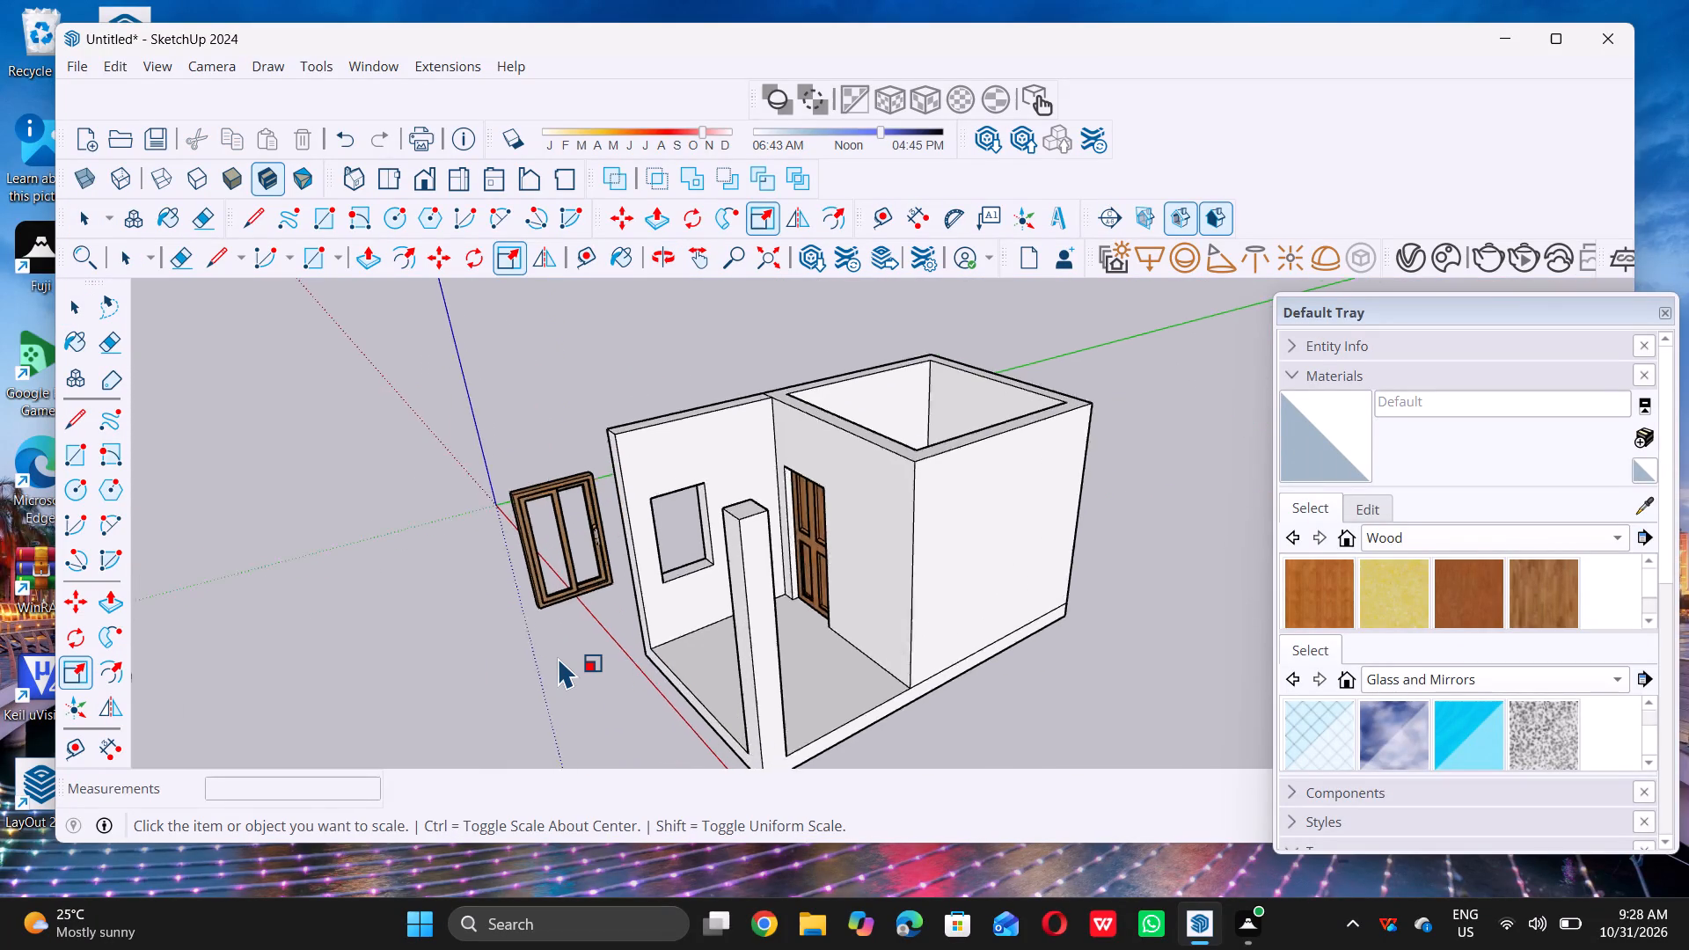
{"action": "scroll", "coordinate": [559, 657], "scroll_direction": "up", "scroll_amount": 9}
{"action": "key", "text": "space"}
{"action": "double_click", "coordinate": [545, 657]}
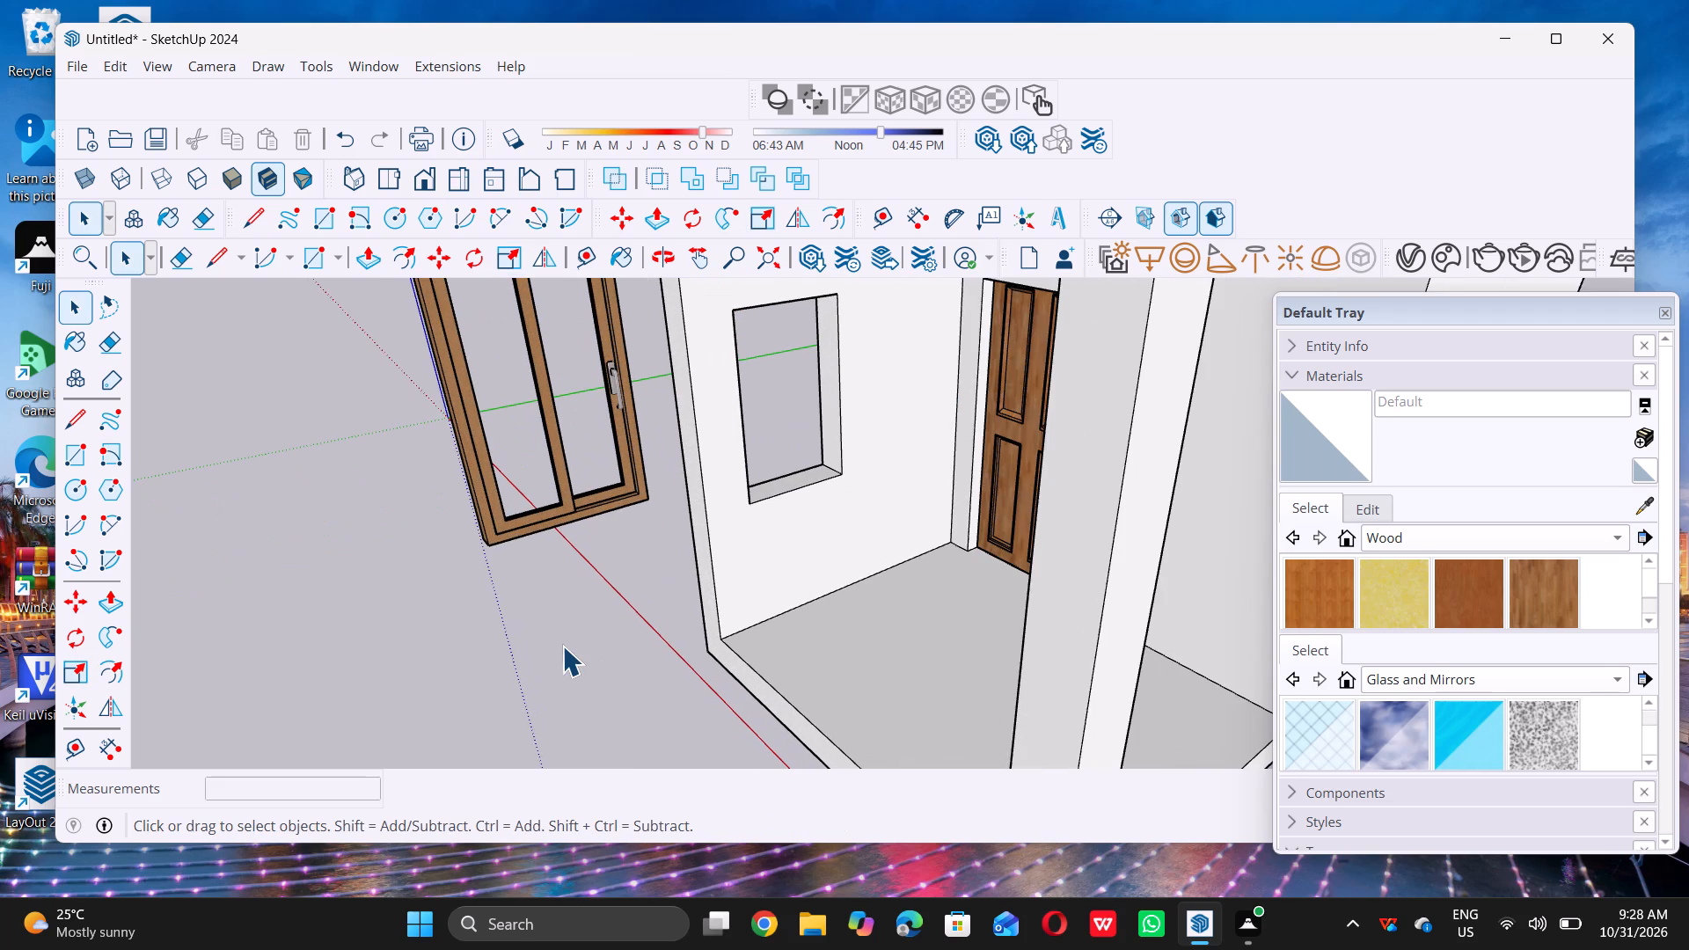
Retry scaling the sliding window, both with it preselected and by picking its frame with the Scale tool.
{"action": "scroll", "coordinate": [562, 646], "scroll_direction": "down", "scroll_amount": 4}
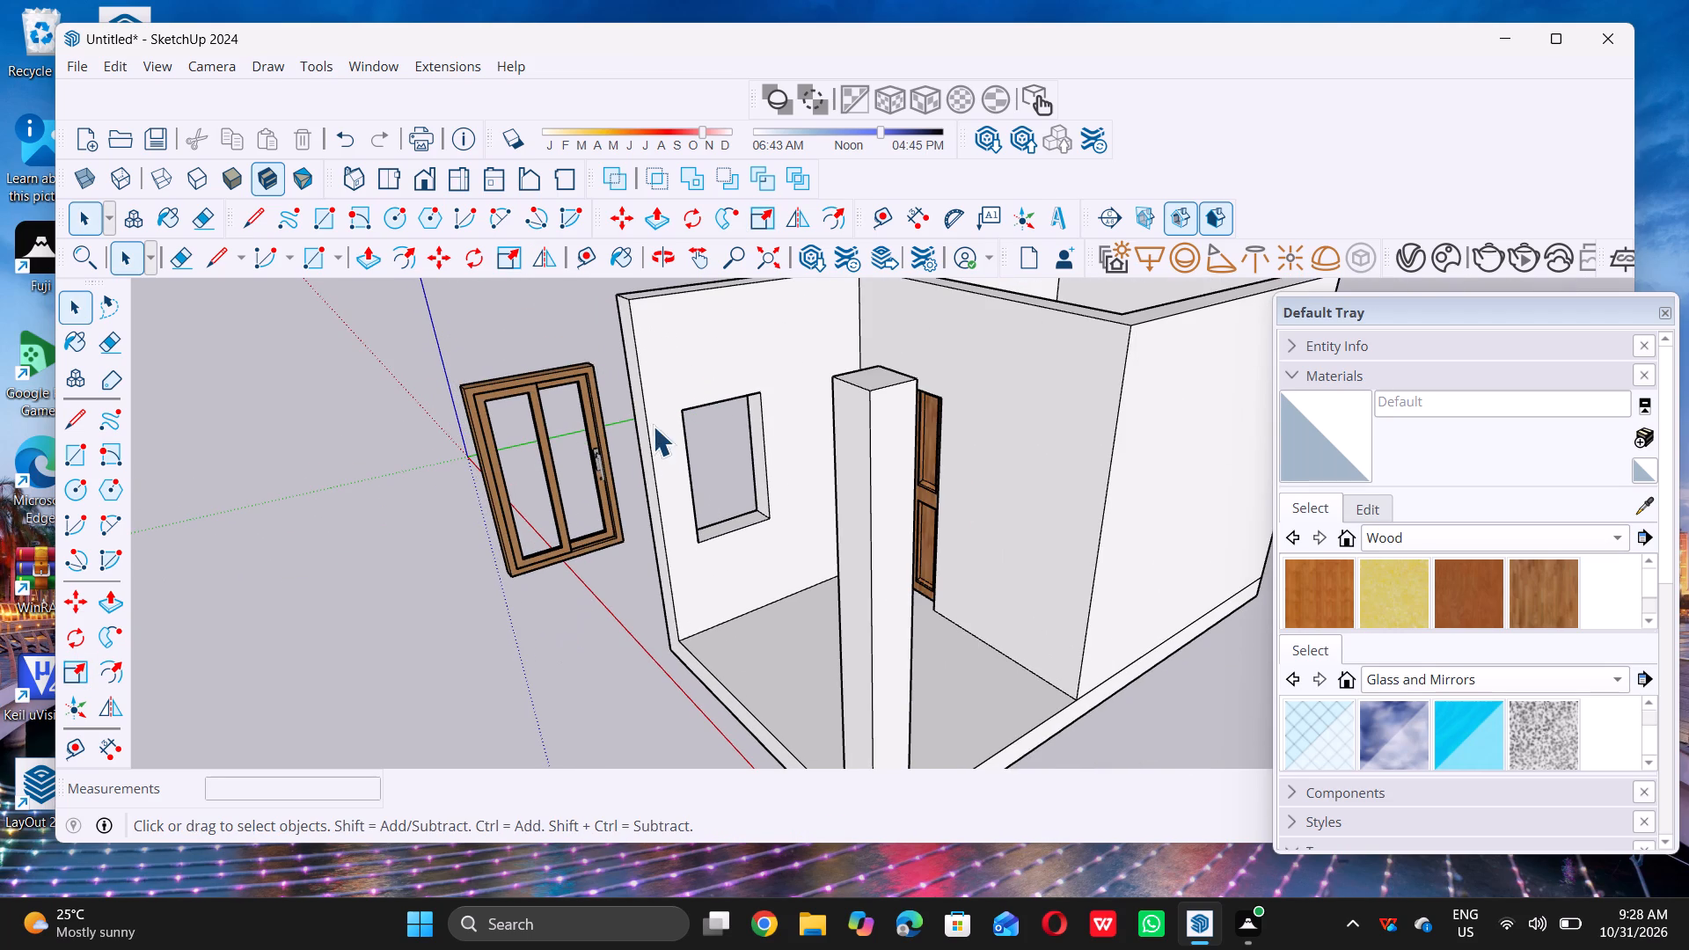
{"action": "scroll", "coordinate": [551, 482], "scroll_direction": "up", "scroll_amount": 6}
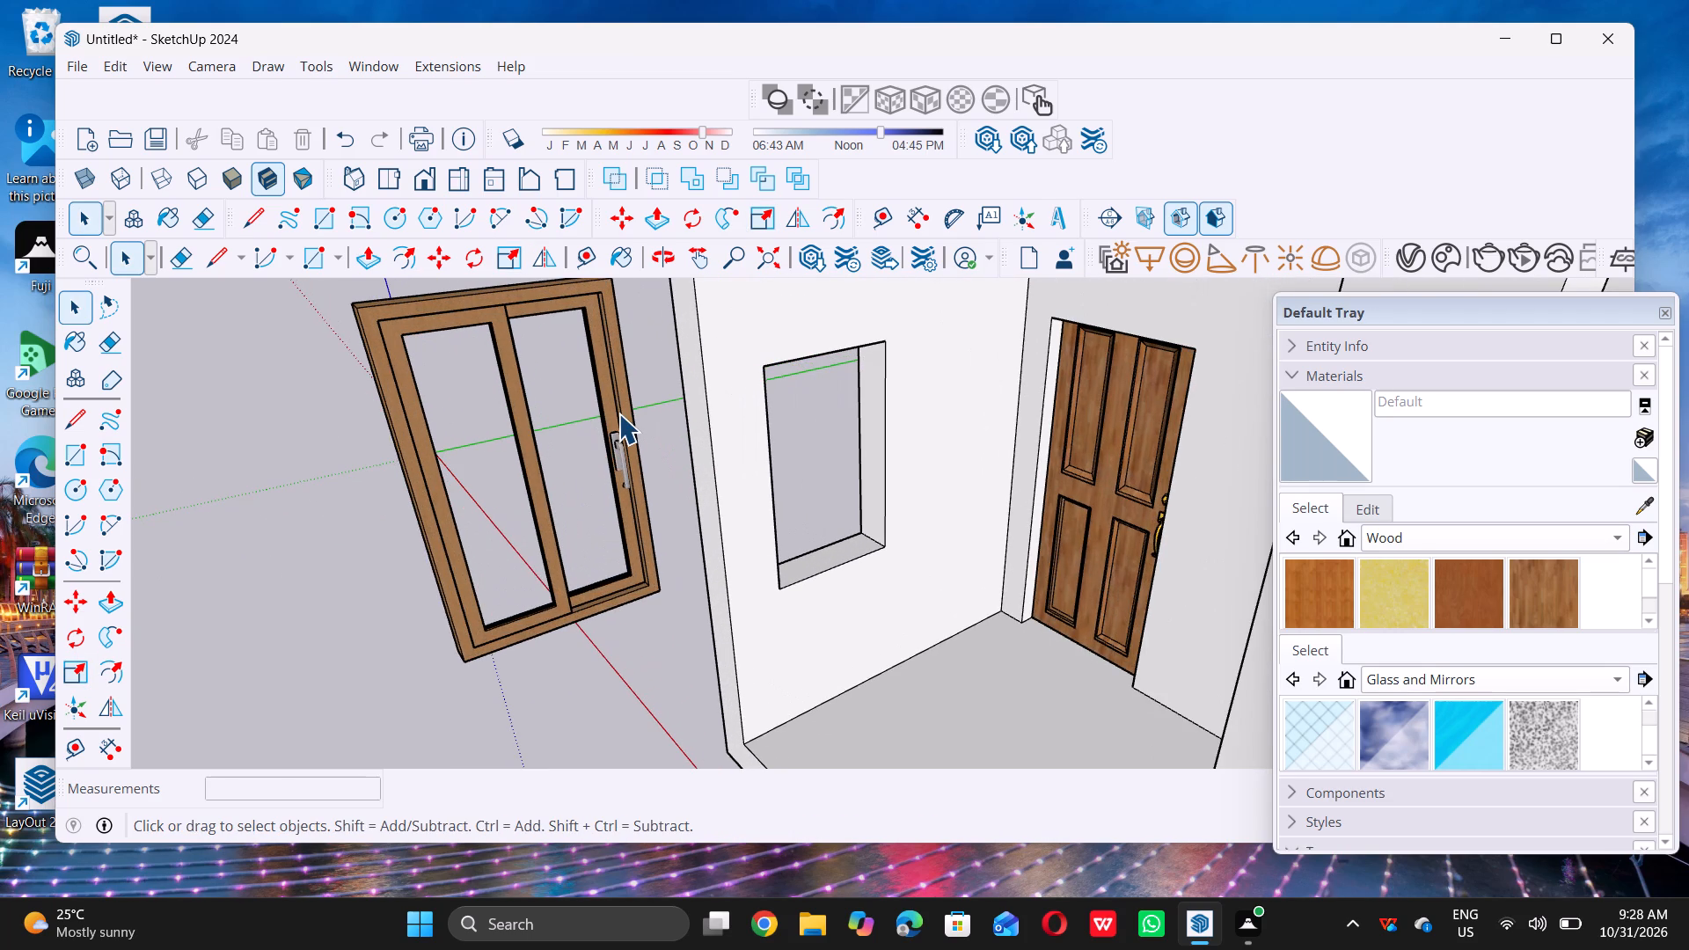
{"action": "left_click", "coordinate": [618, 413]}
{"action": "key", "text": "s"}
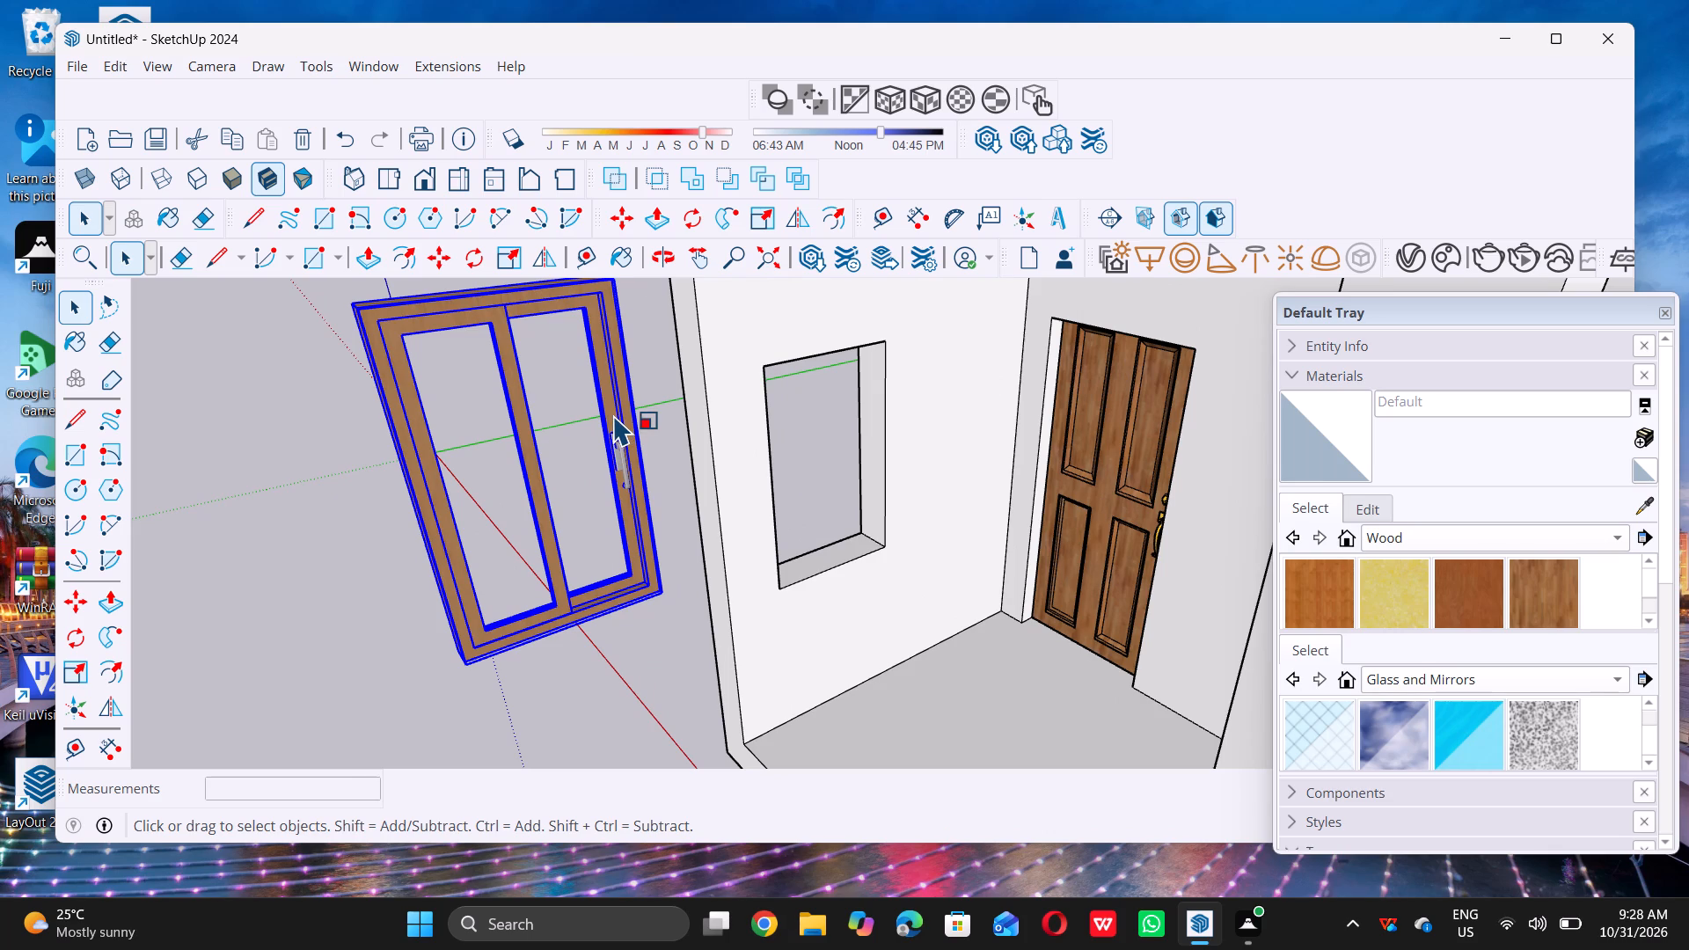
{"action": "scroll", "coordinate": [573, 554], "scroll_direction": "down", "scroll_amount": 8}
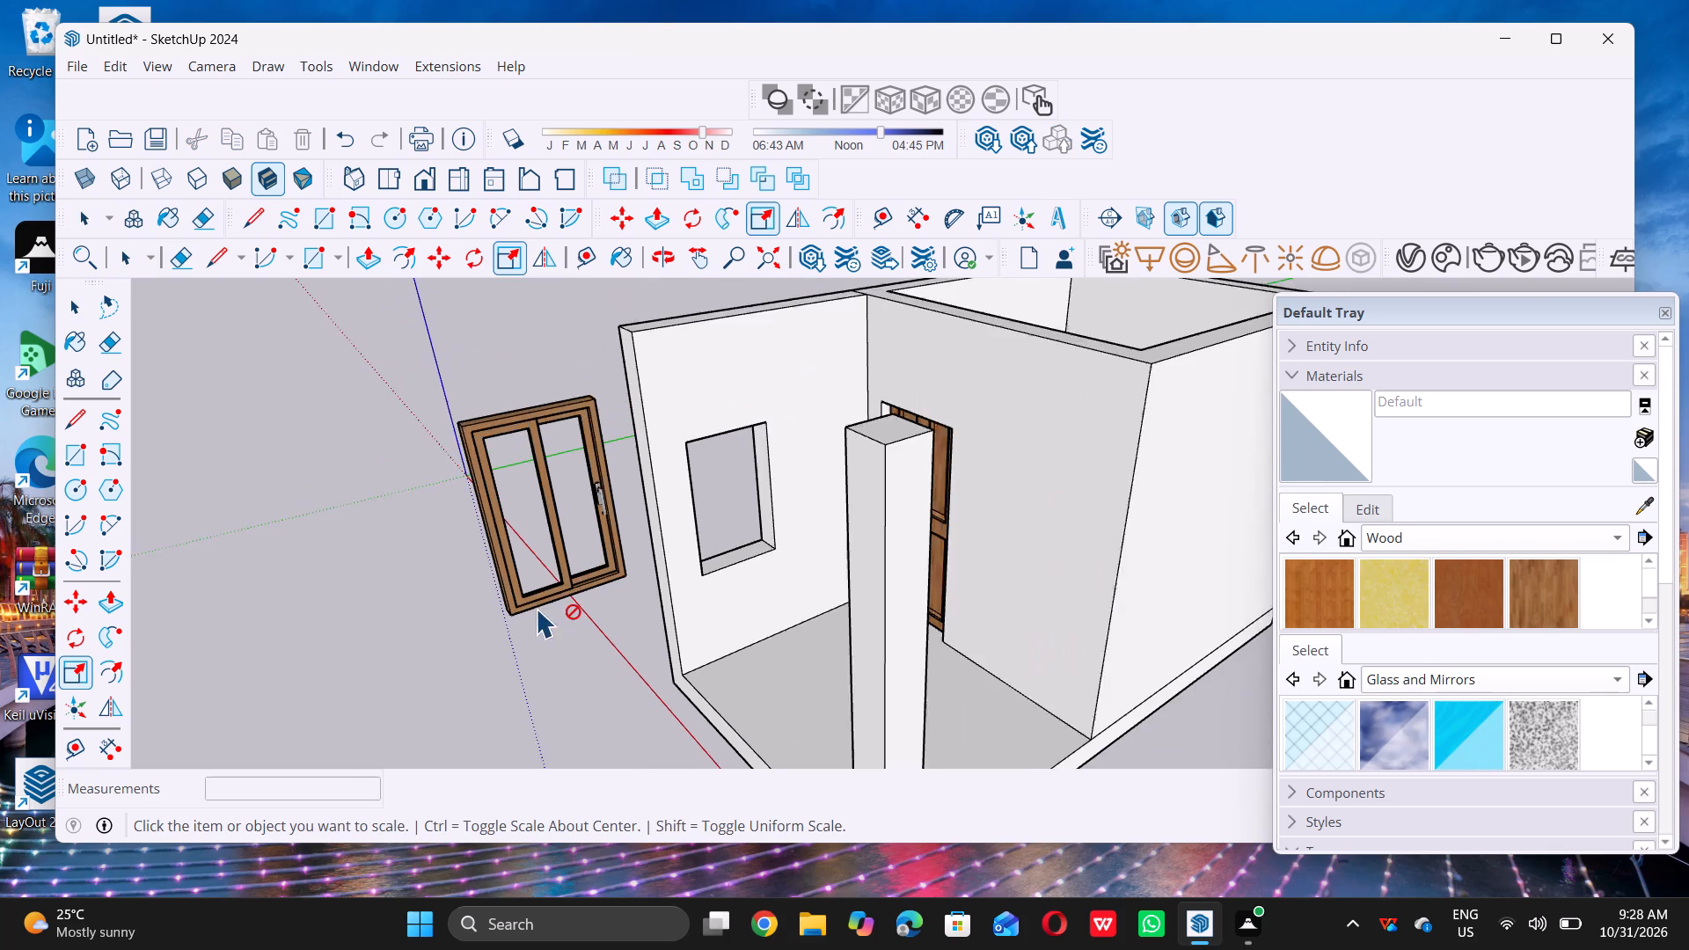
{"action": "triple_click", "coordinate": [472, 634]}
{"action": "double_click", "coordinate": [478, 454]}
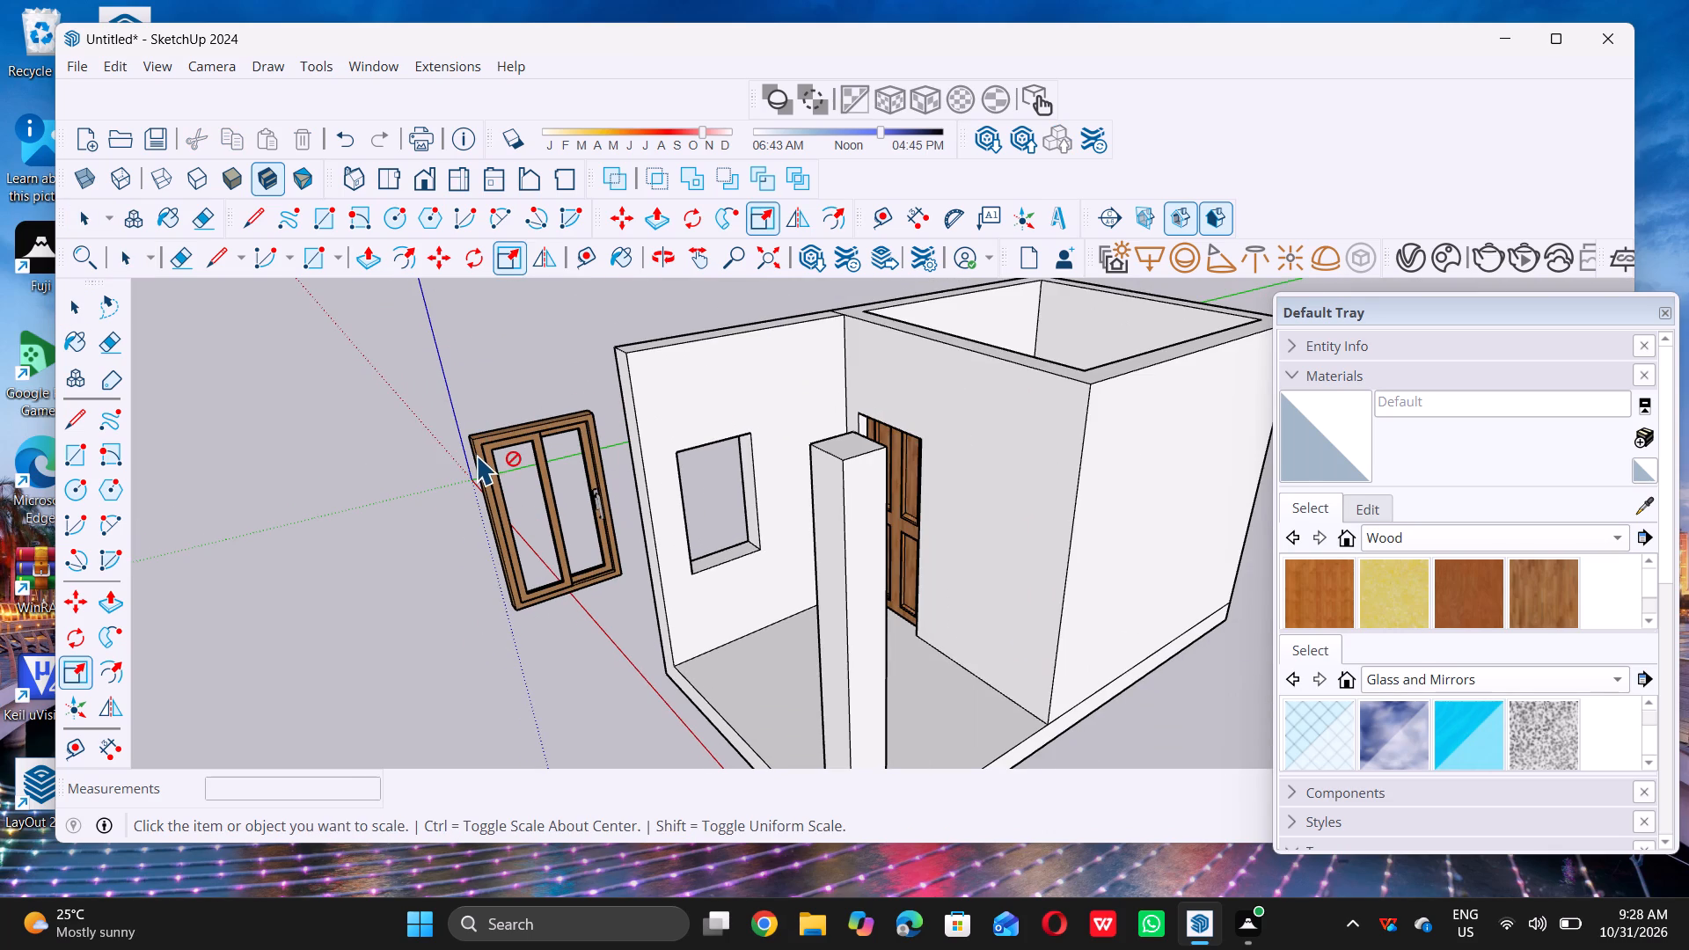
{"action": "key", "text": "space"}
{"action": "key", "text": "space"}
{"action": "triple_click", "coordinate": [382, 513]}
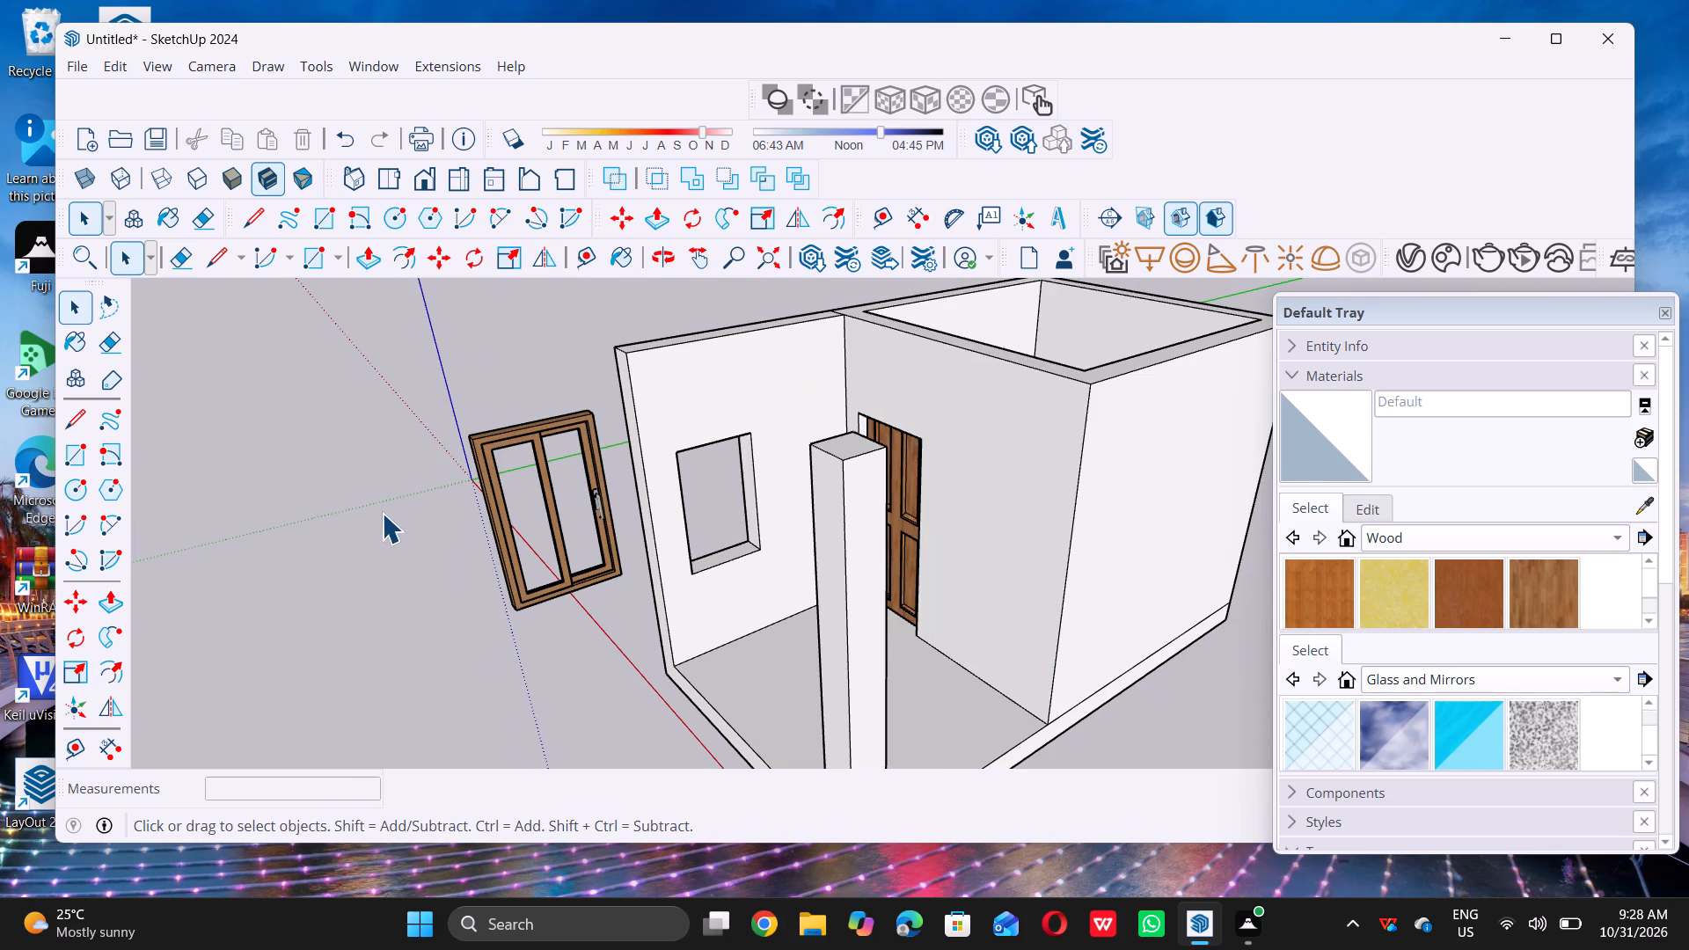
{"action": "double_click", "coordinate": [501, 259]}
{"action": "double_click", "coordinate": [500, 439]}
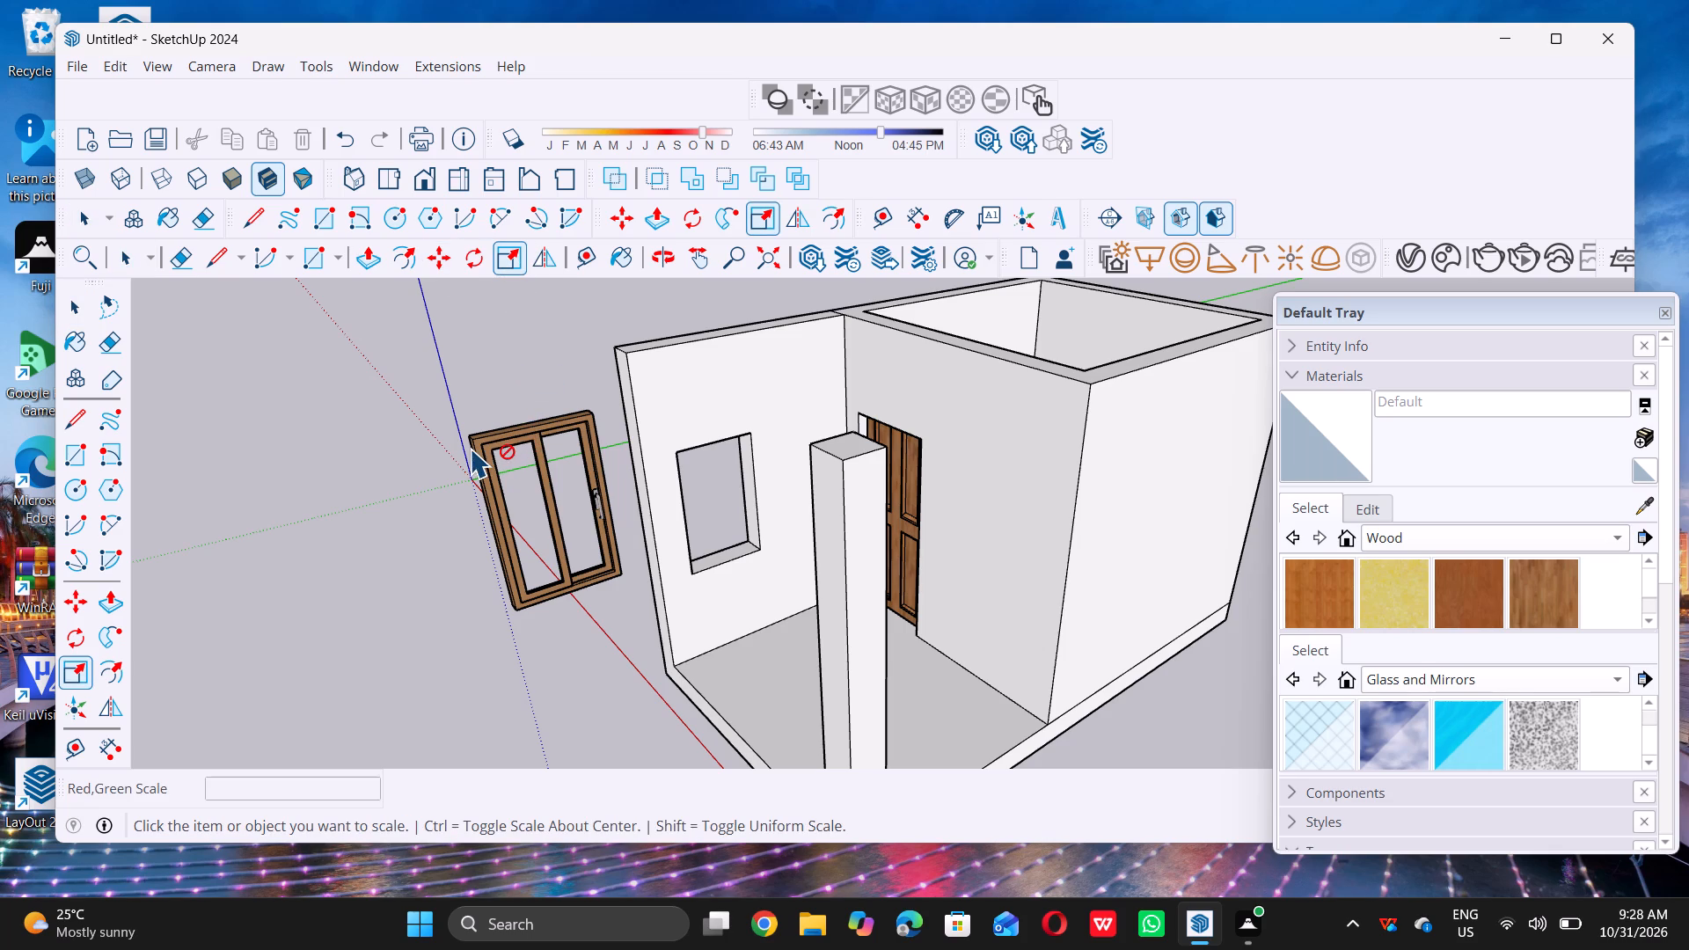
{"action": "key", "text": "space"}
Undo the sliding window's moves out of and into the porch wall opening, along with its earlier horizontal rotation.
{"action": "scroll", "coordinate": [450, 437], "scroll_direction": "down", "scroll_amount": 9}
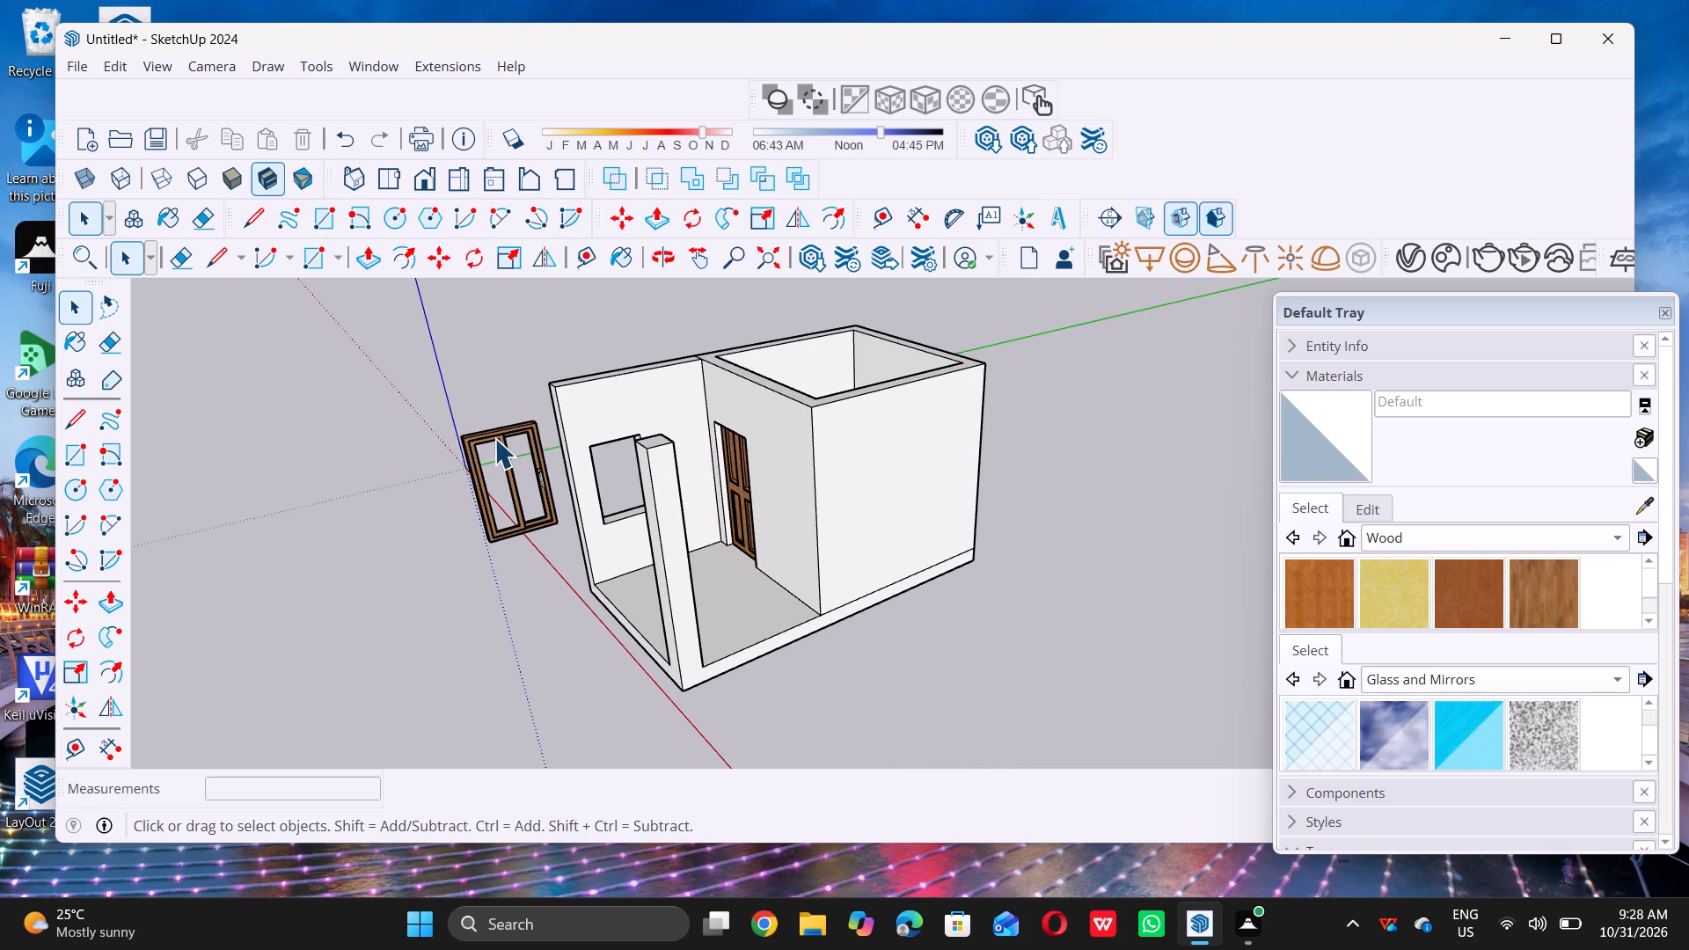
{"action": "scroll", "coordinate": [494, 438], "scroll_direction": "down", "scroll_amount": 2}
{"action": "scroll", "coordinate": [552, 381], "scroll_direction": "down", "scroll_amount": 4}
{"action": "key", "text": "ctrl+z"}
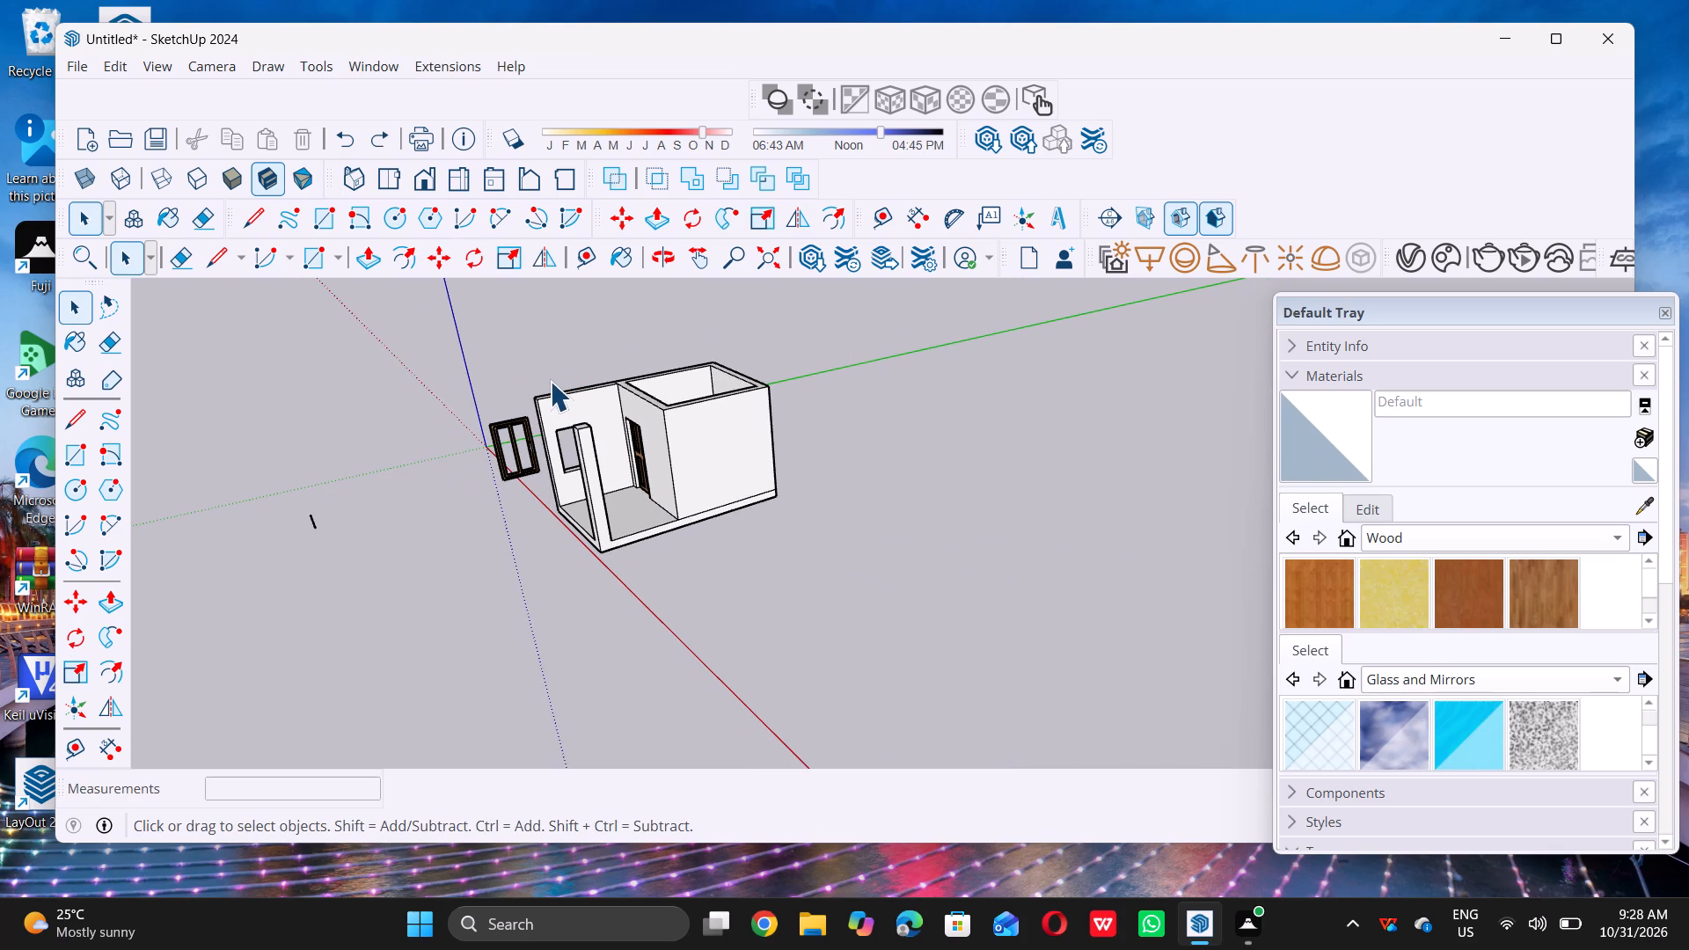
{"action": "key", "text": "ctrl+z"}
{"action": "key", "text": "ctrl+z"}
{"action": "key", "text": "ctrl+z"}
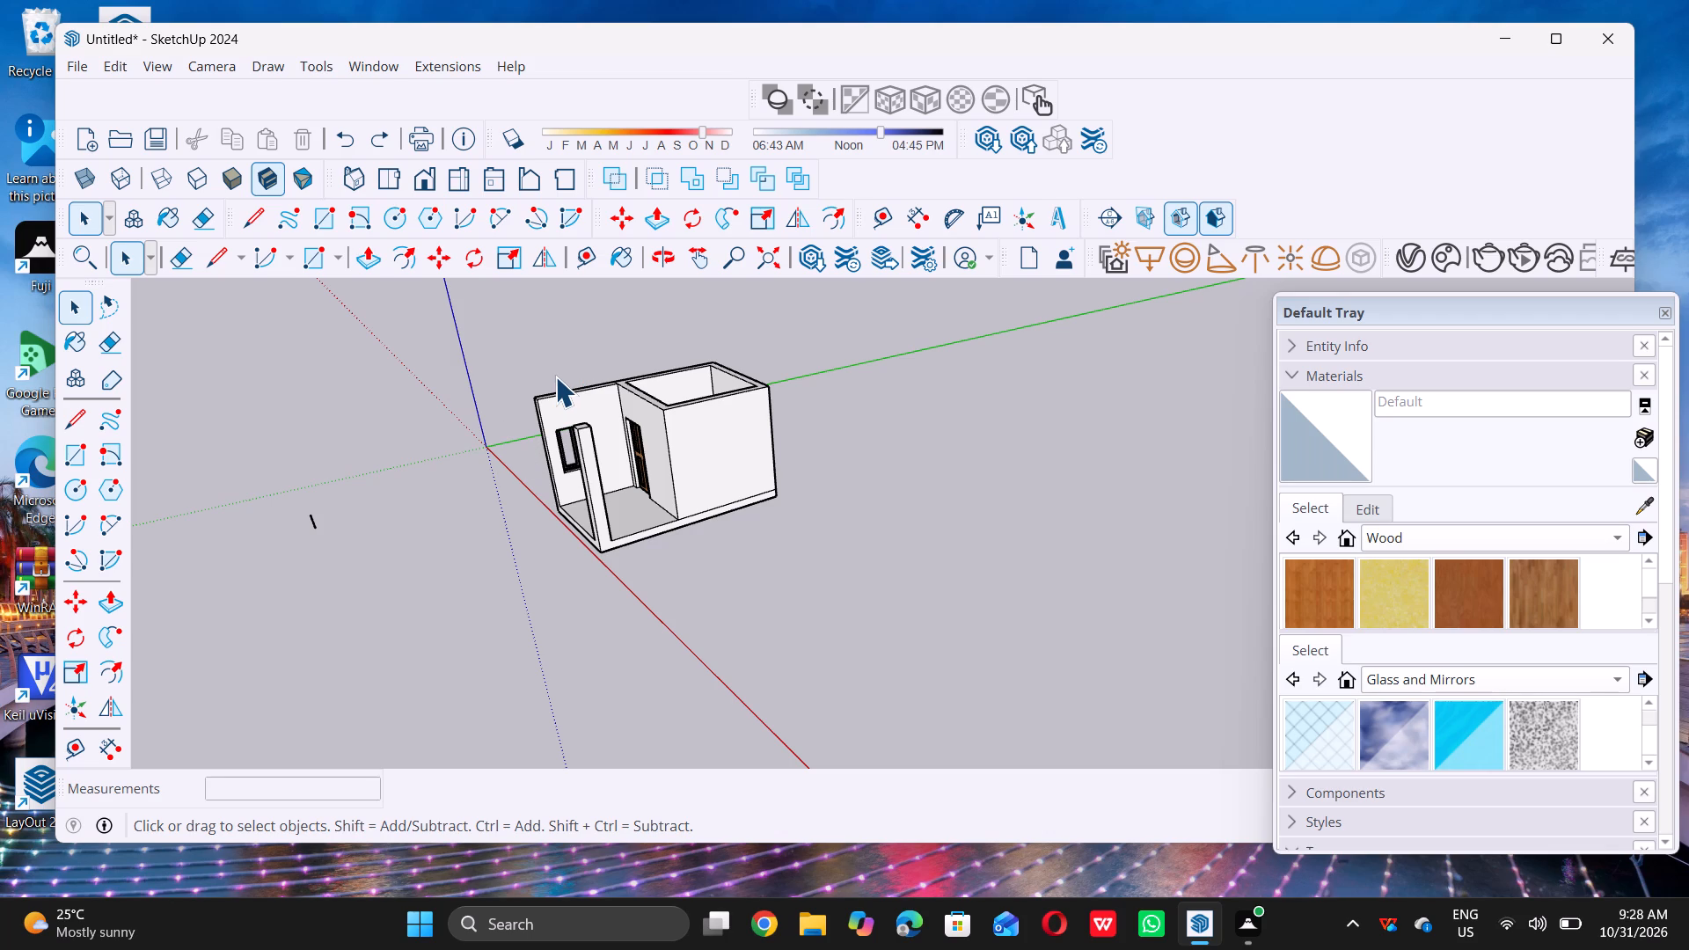
{"action": "key", "text": "ctrl+z"}
{"action": "key", "text": "ctrl+z"}
{"action": "key", "text": "ctrl+z"}
{"action": "key", "text": "ctrl+z"}
Check the sliding window's Live Component size and opening settings.
{"action": "scroll", "coordinate": [555, 462], "scroll_direction": "down", "scroll_amount": 4}
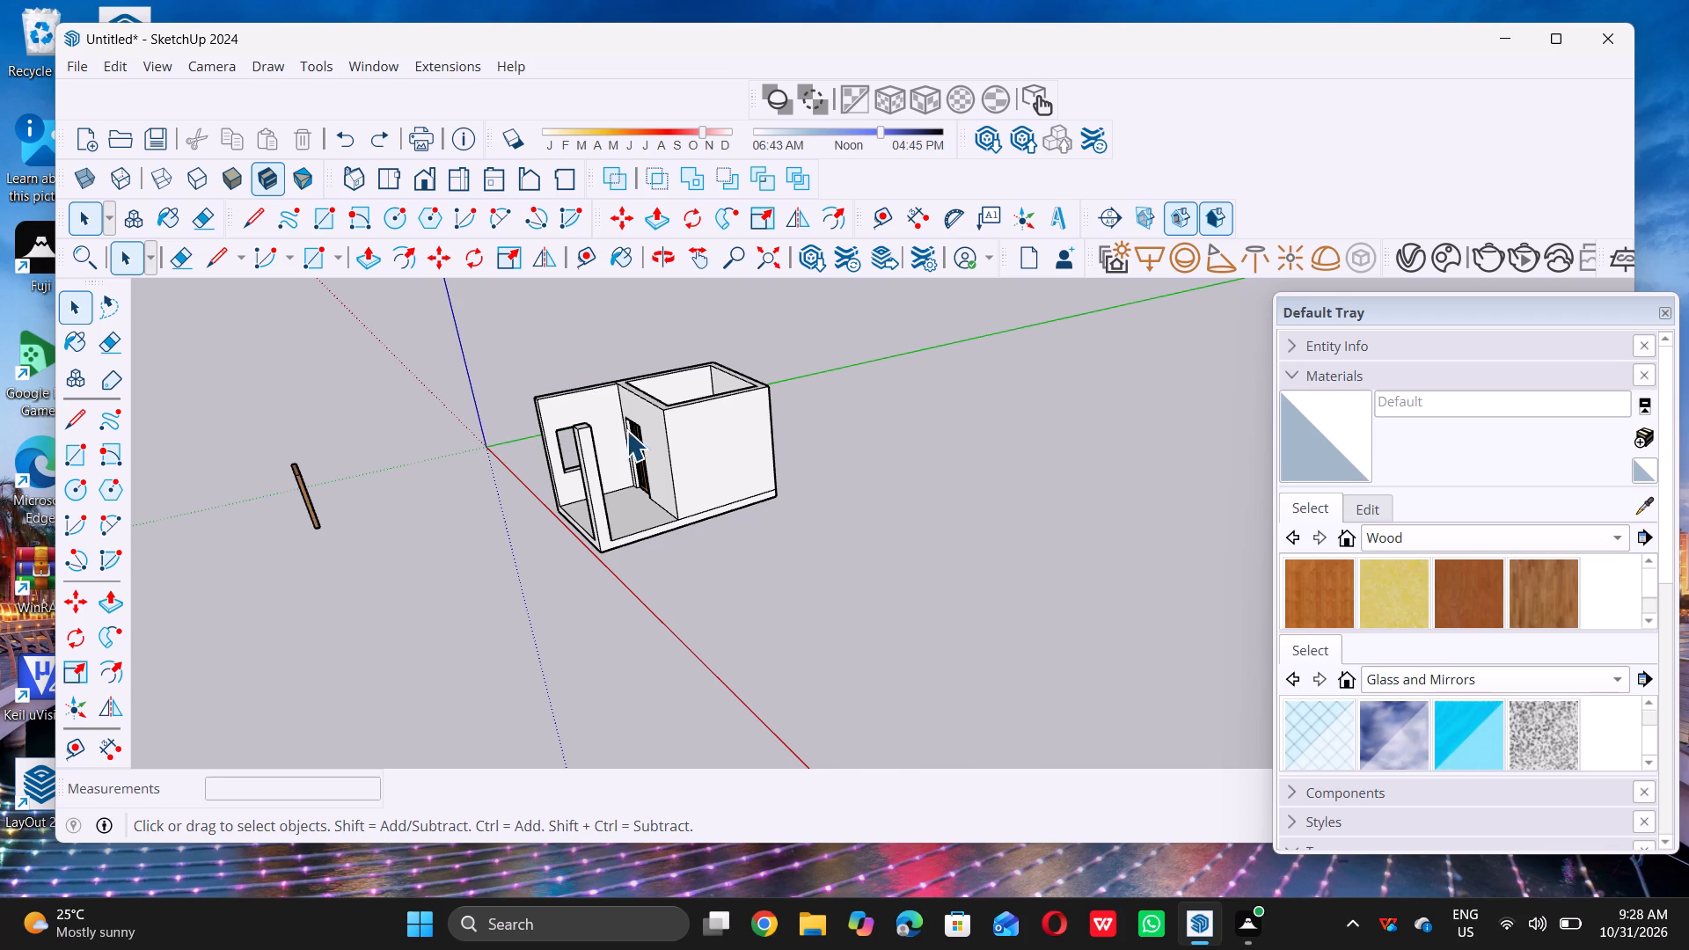
{"action": "scroll", "coordinate": [626, 430], "scroll_direction": "down", "scroll_amount": 2}
{"action": "middle_click_drag", "start_coordinate": [354, 556], "coordinate": [618, 421]}
{"action": "scroll", "coordinate": [393, 448], "scroll_direction": "up", "scroll_amount": 6}
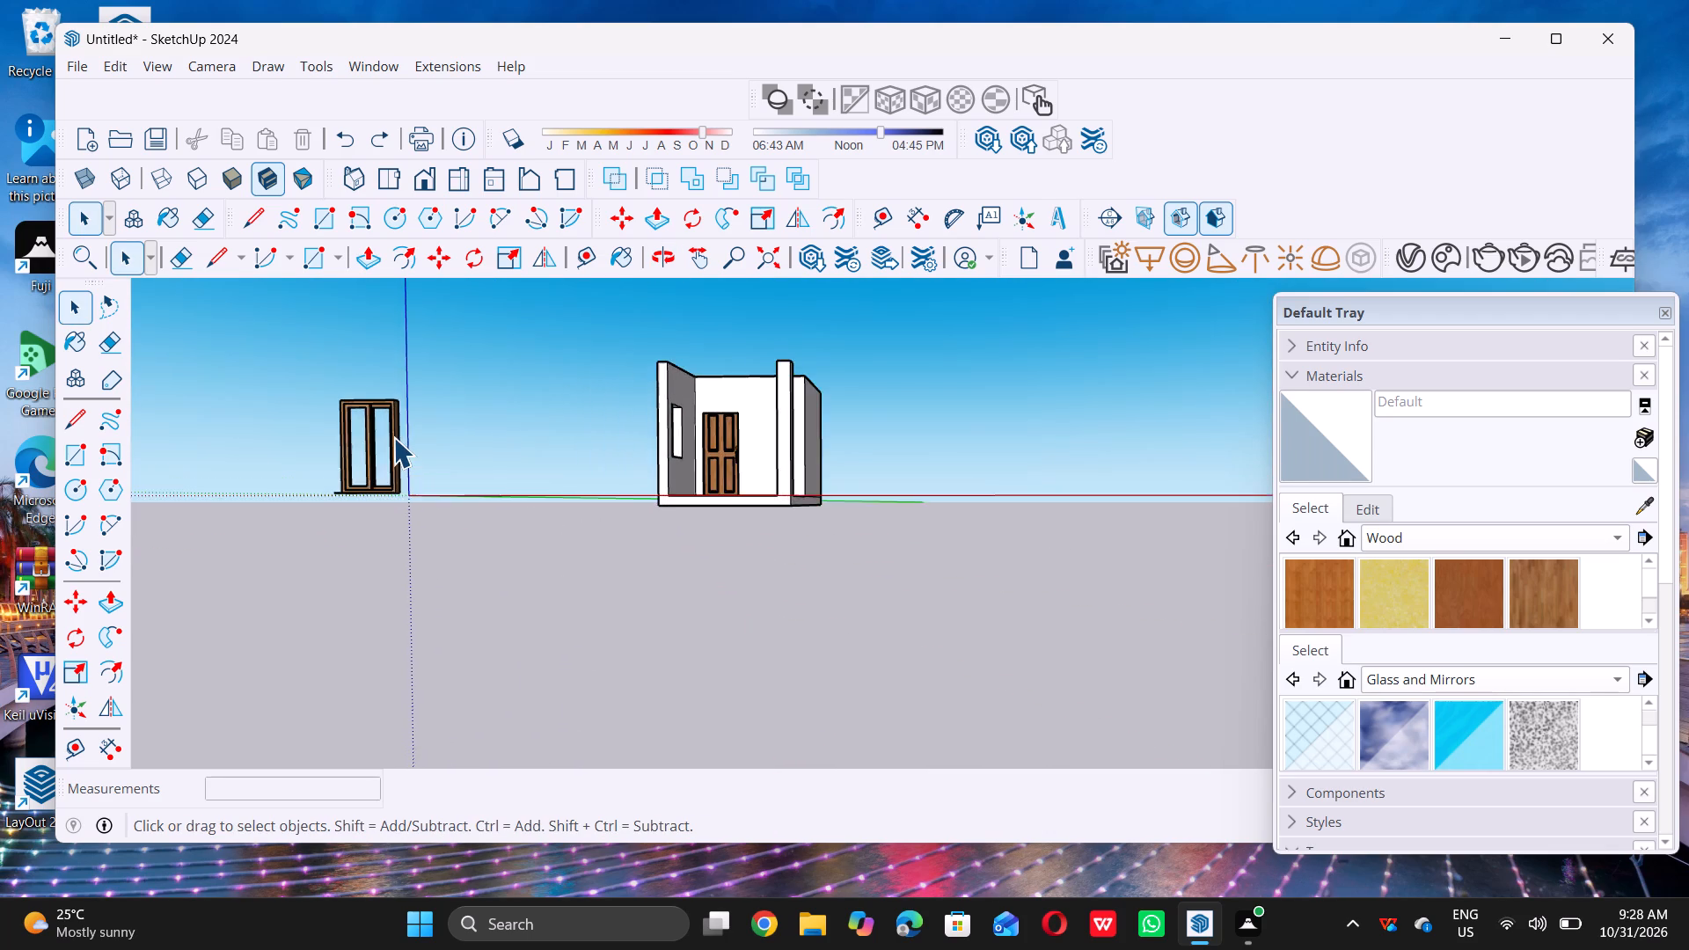
{"action": "scroll", "coordinate": [393, 437], "scroll_direction": "up", "scroll_amount": 3}
{"action": "double_click", "coordinate": [393, 436]}
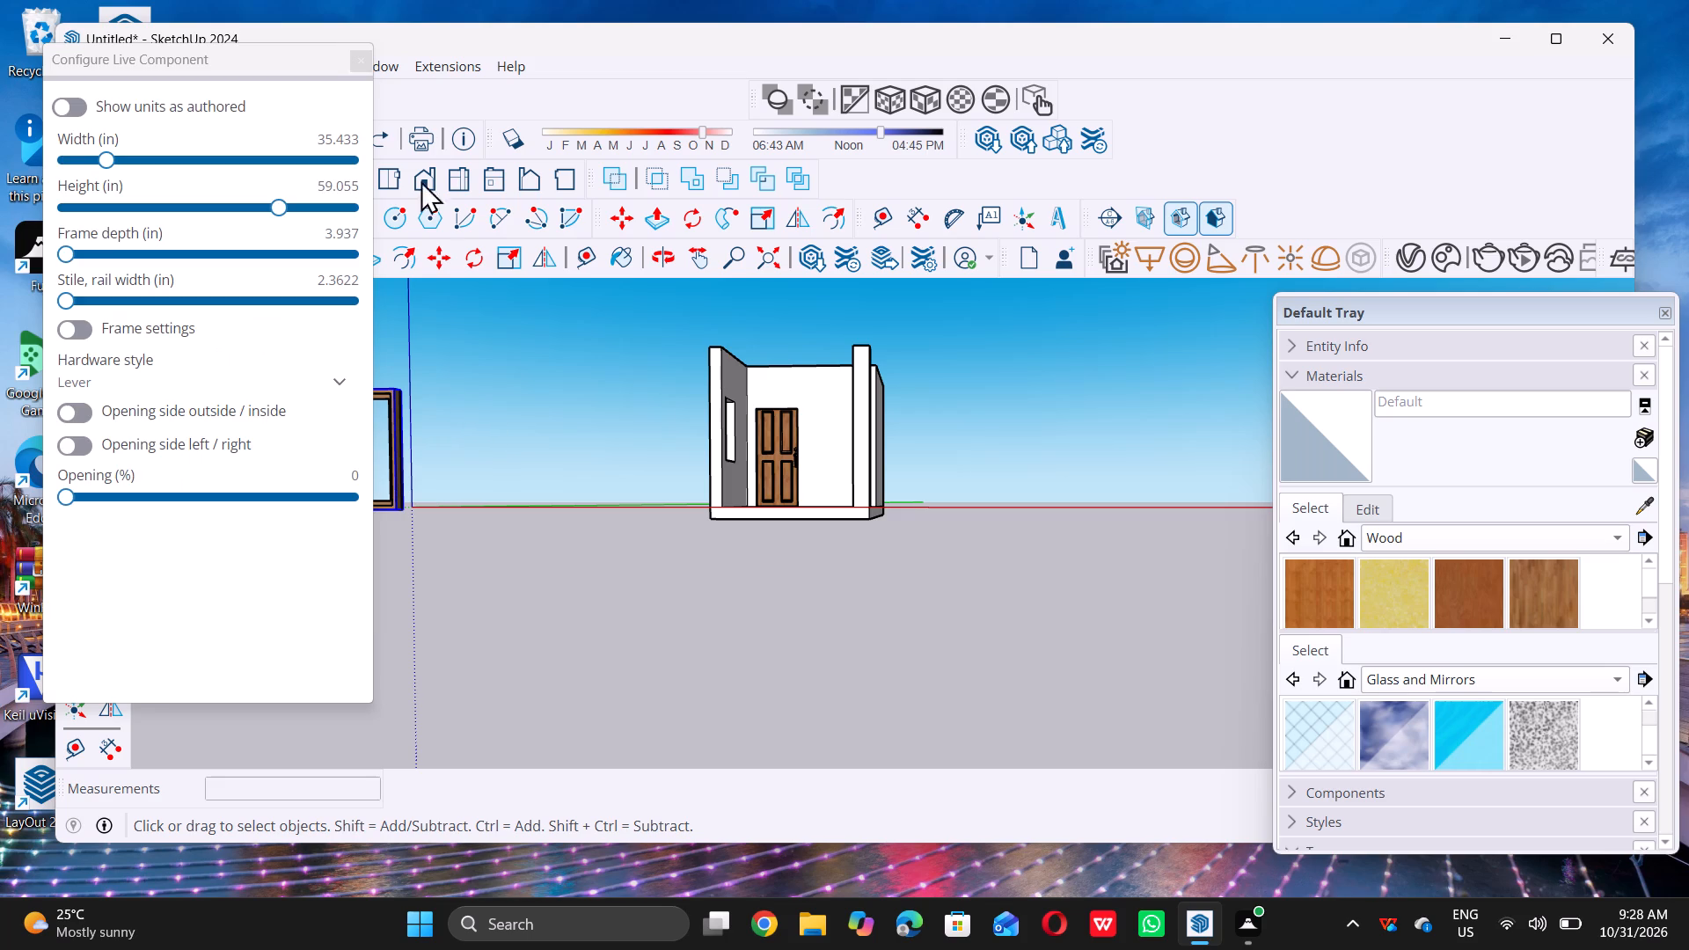
{"action": "double_click", "coordinate": [364, 66]}
{"action": "double_click", "coordinate": [269, 416]}
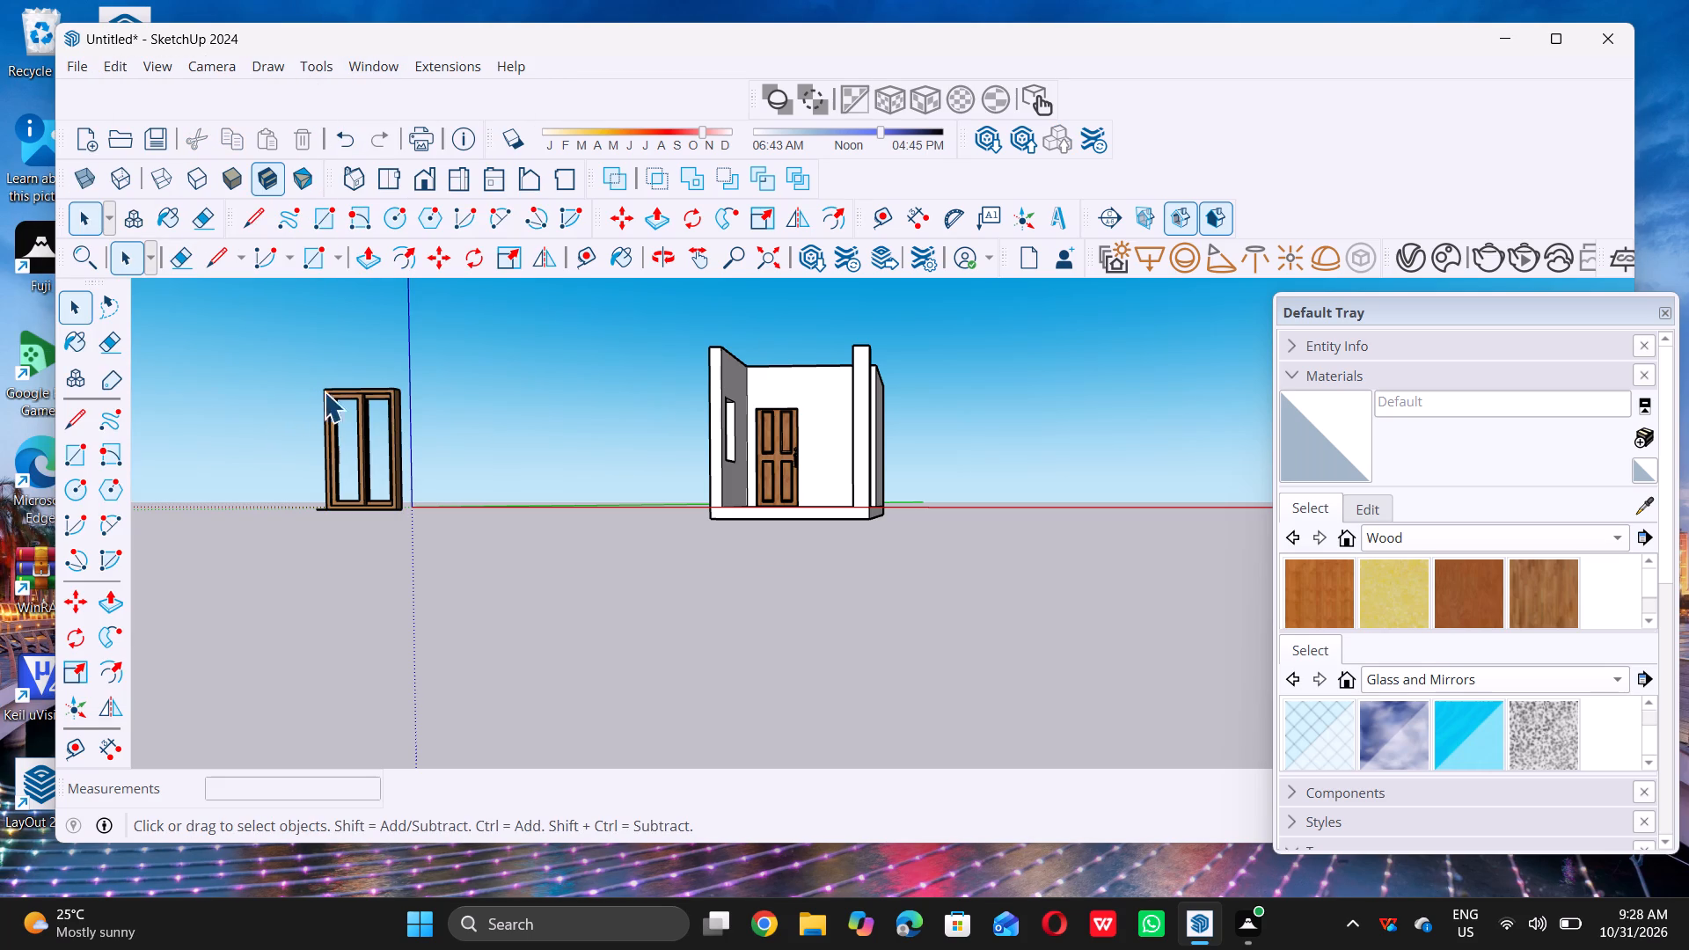
{"action": "double_click", "coordinate": [389, 391]}
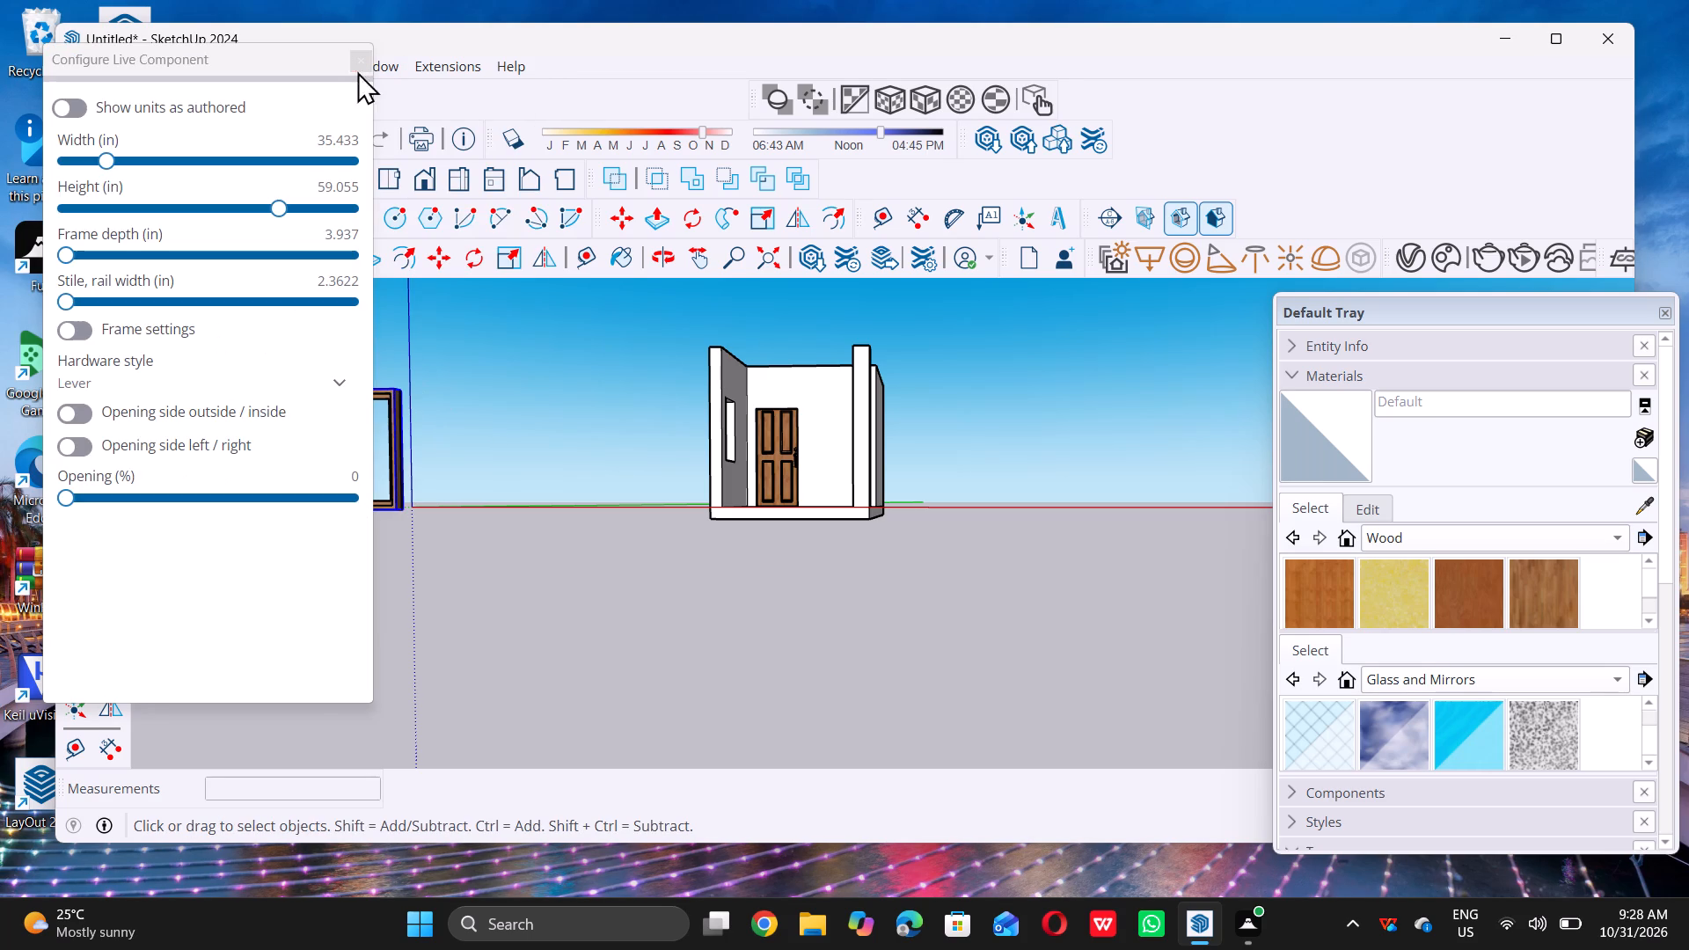
{"action": "left_click", "coordinate": [358, 51]}
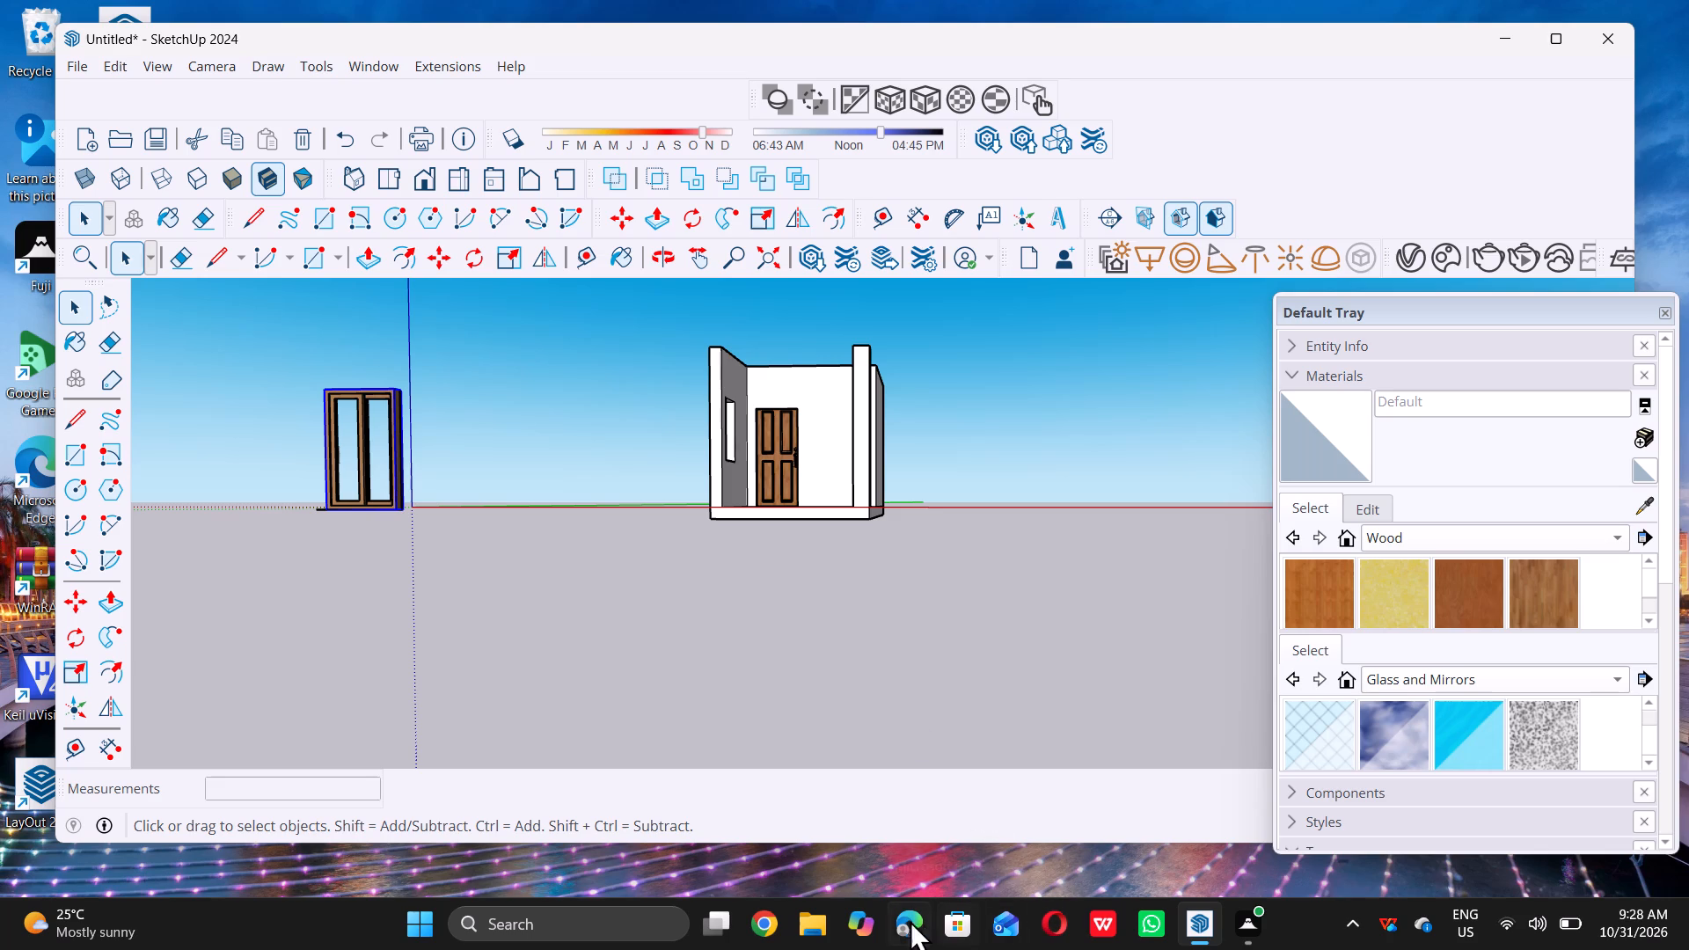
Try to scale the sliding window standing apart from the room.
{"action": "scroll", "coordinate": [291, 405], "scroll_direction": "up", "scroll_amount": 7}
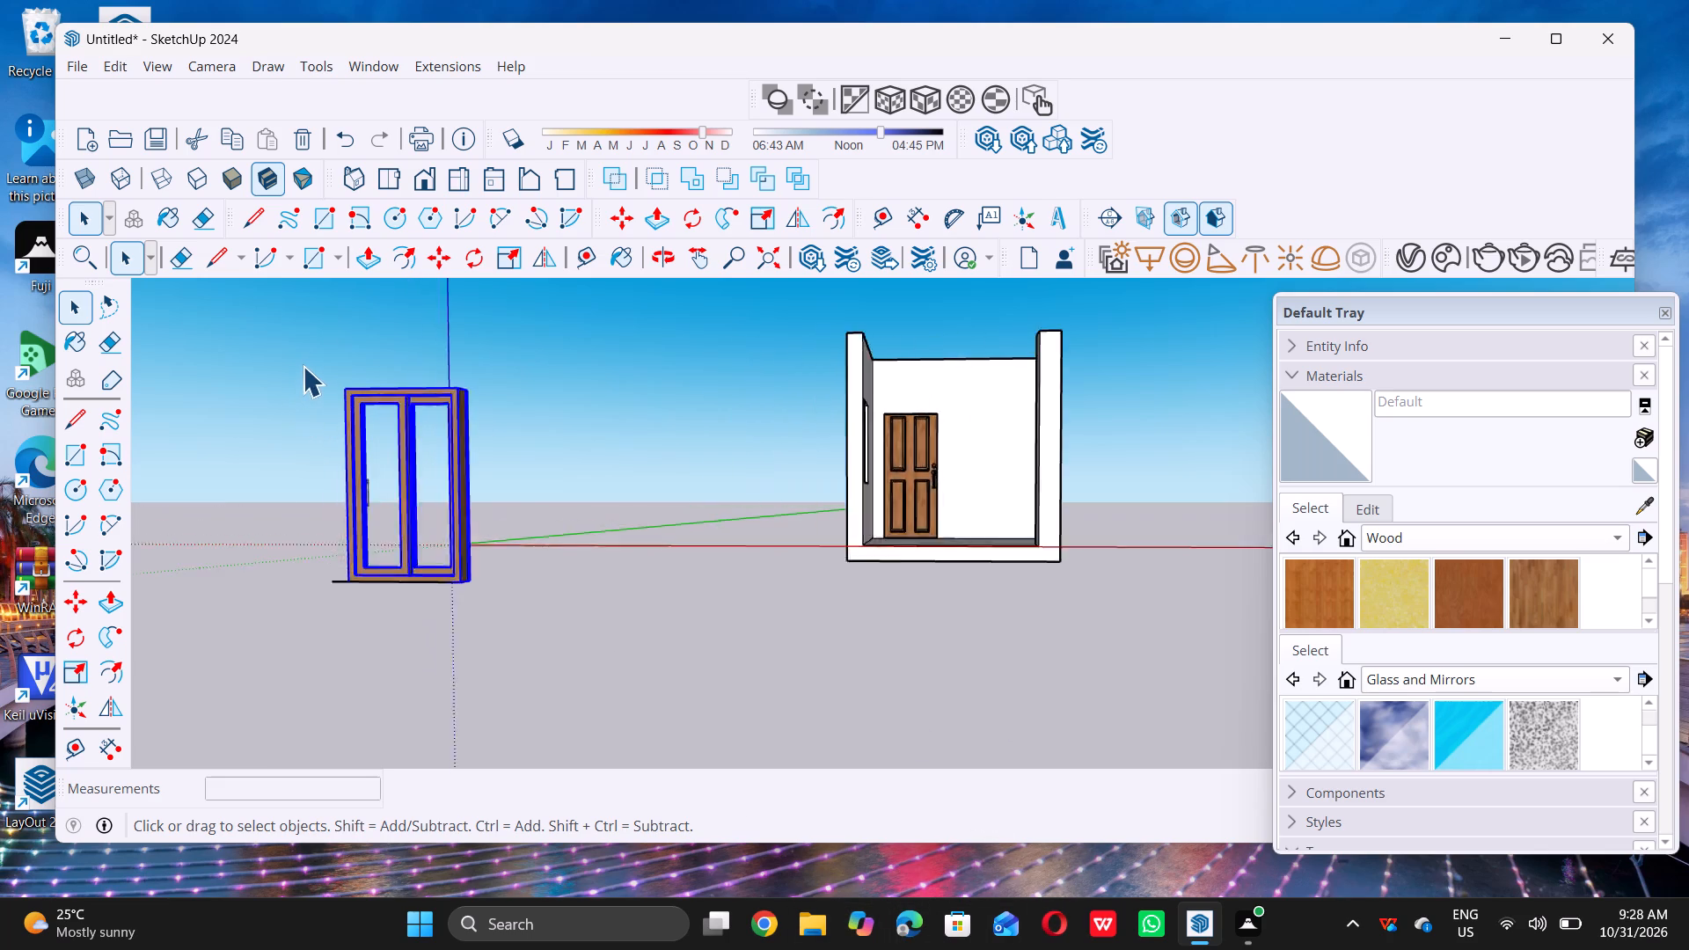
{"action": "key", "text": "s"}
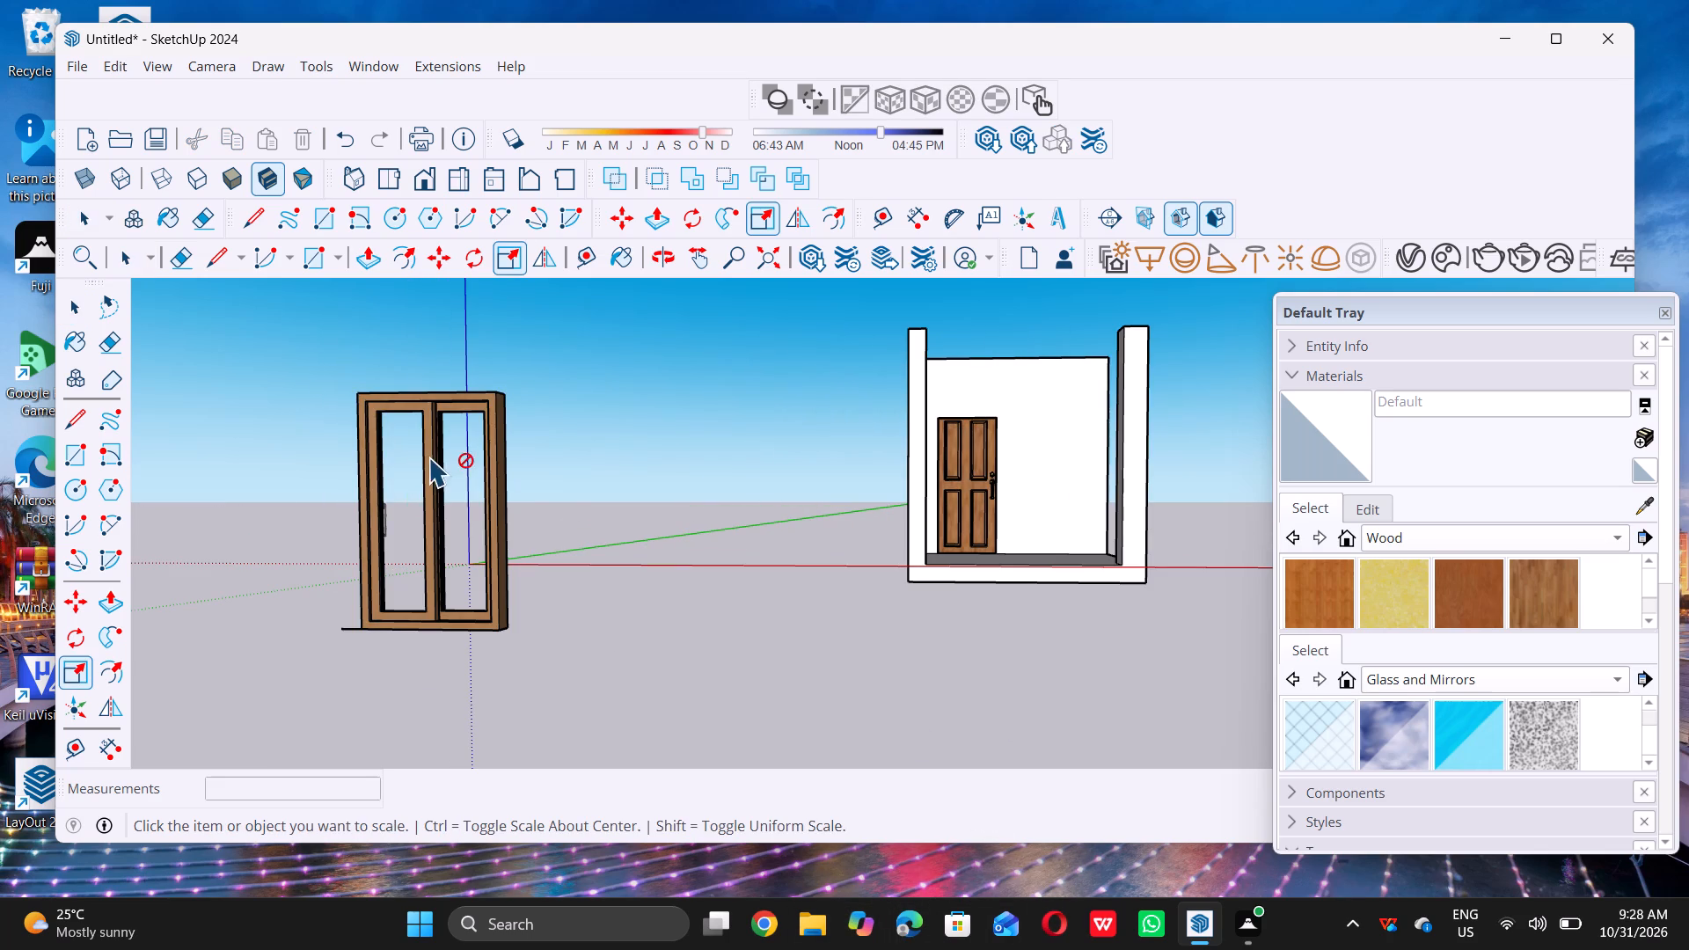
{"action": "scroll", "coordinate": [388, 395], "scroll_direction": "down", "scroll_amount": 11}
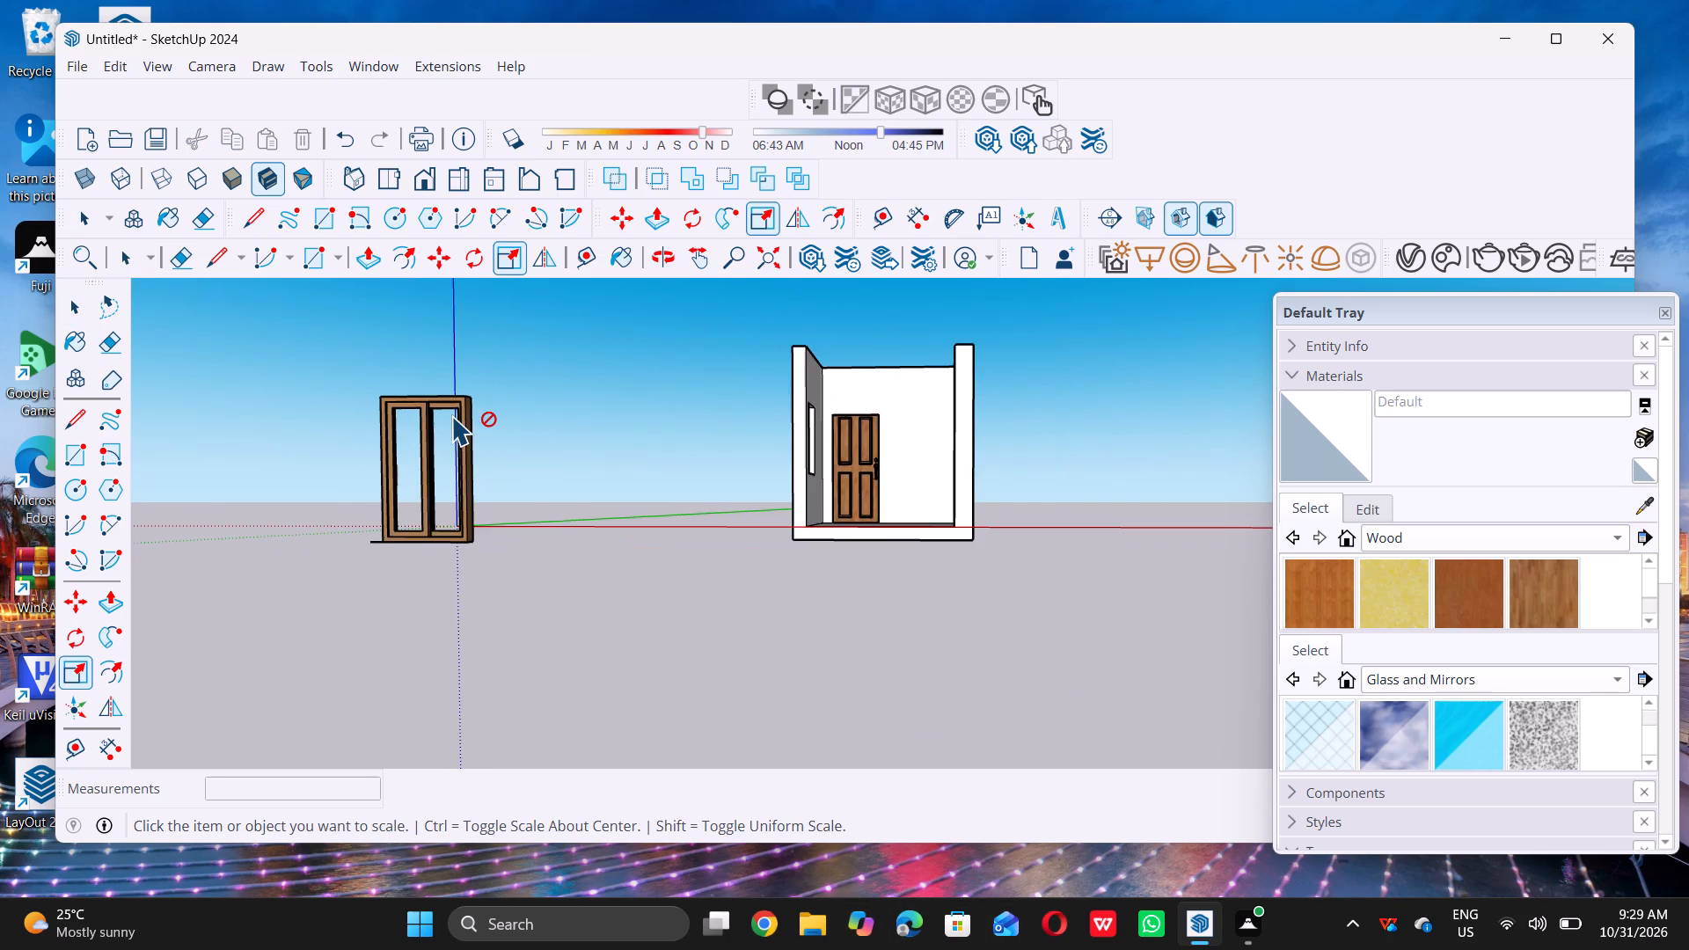
Undo the sliding window's remaining earlier changes, back through its original insertion into the model.
{"action": "key", "text": "ctrl+z"}
{"action": "key", "text": "ctrl+z"}
{"action": "key", "text": "ctrl+z"}
{"action": "key", "text": "ctrl+z"}
{"action": "key", "text": "ctrl+z"}
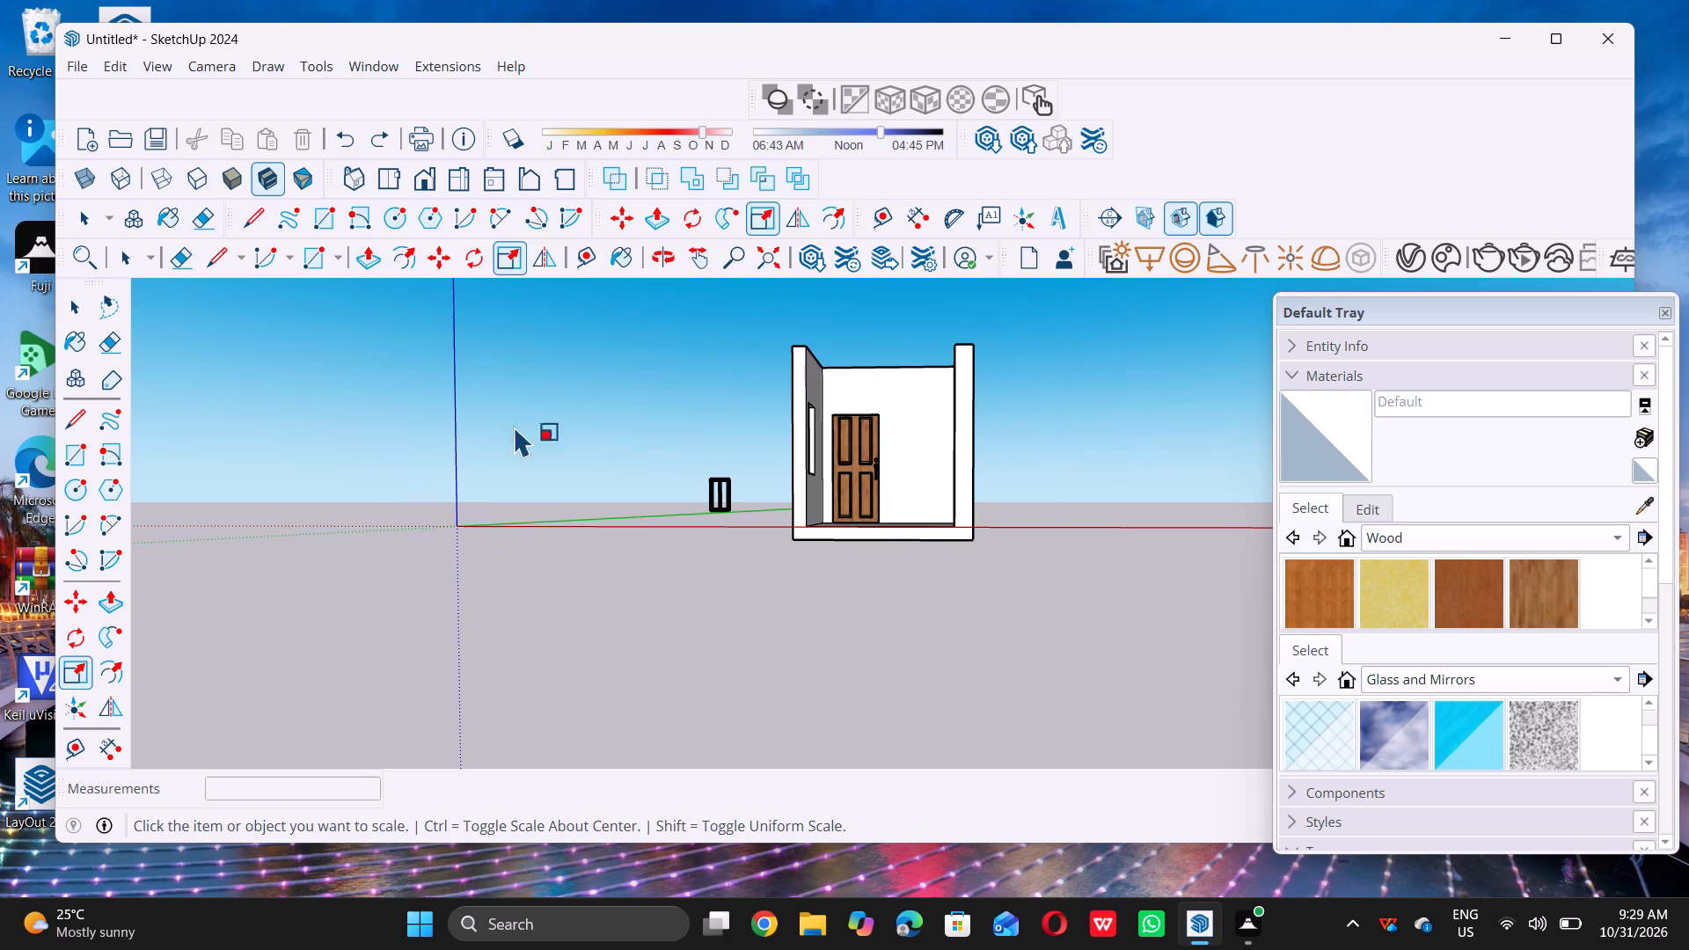
{"action": "scroll", "coordinate": [748, 476], "scroll_direction": "up", "scroll_amount": 10}
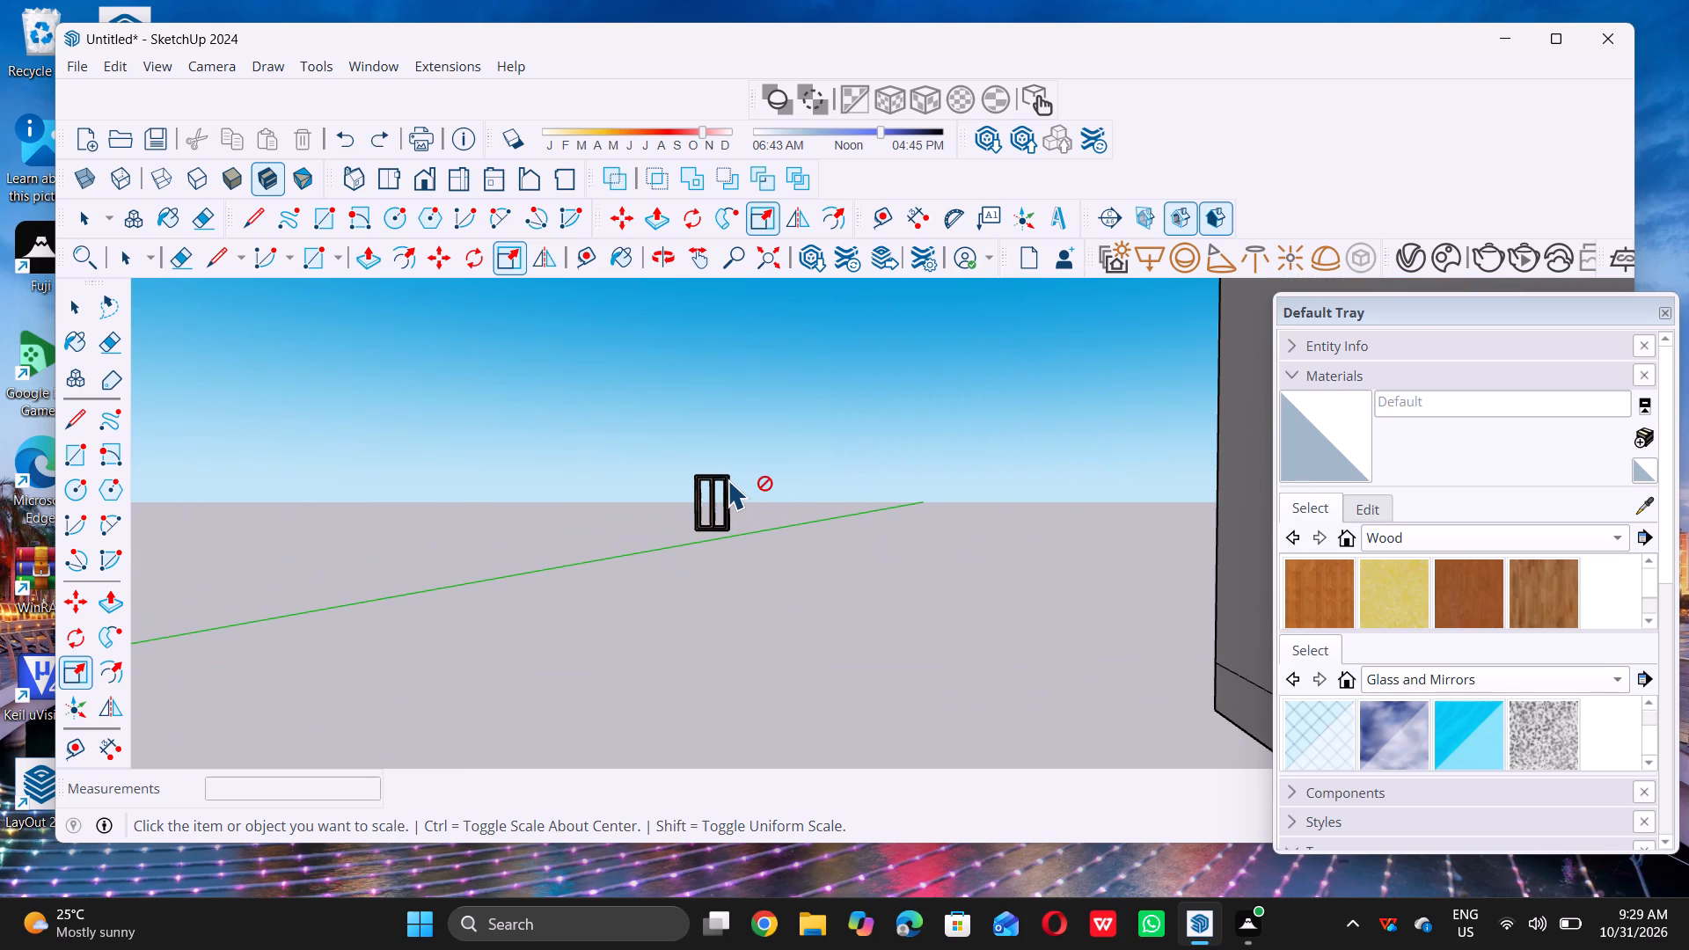
{"action": "key", "text": "ctrl+z"}
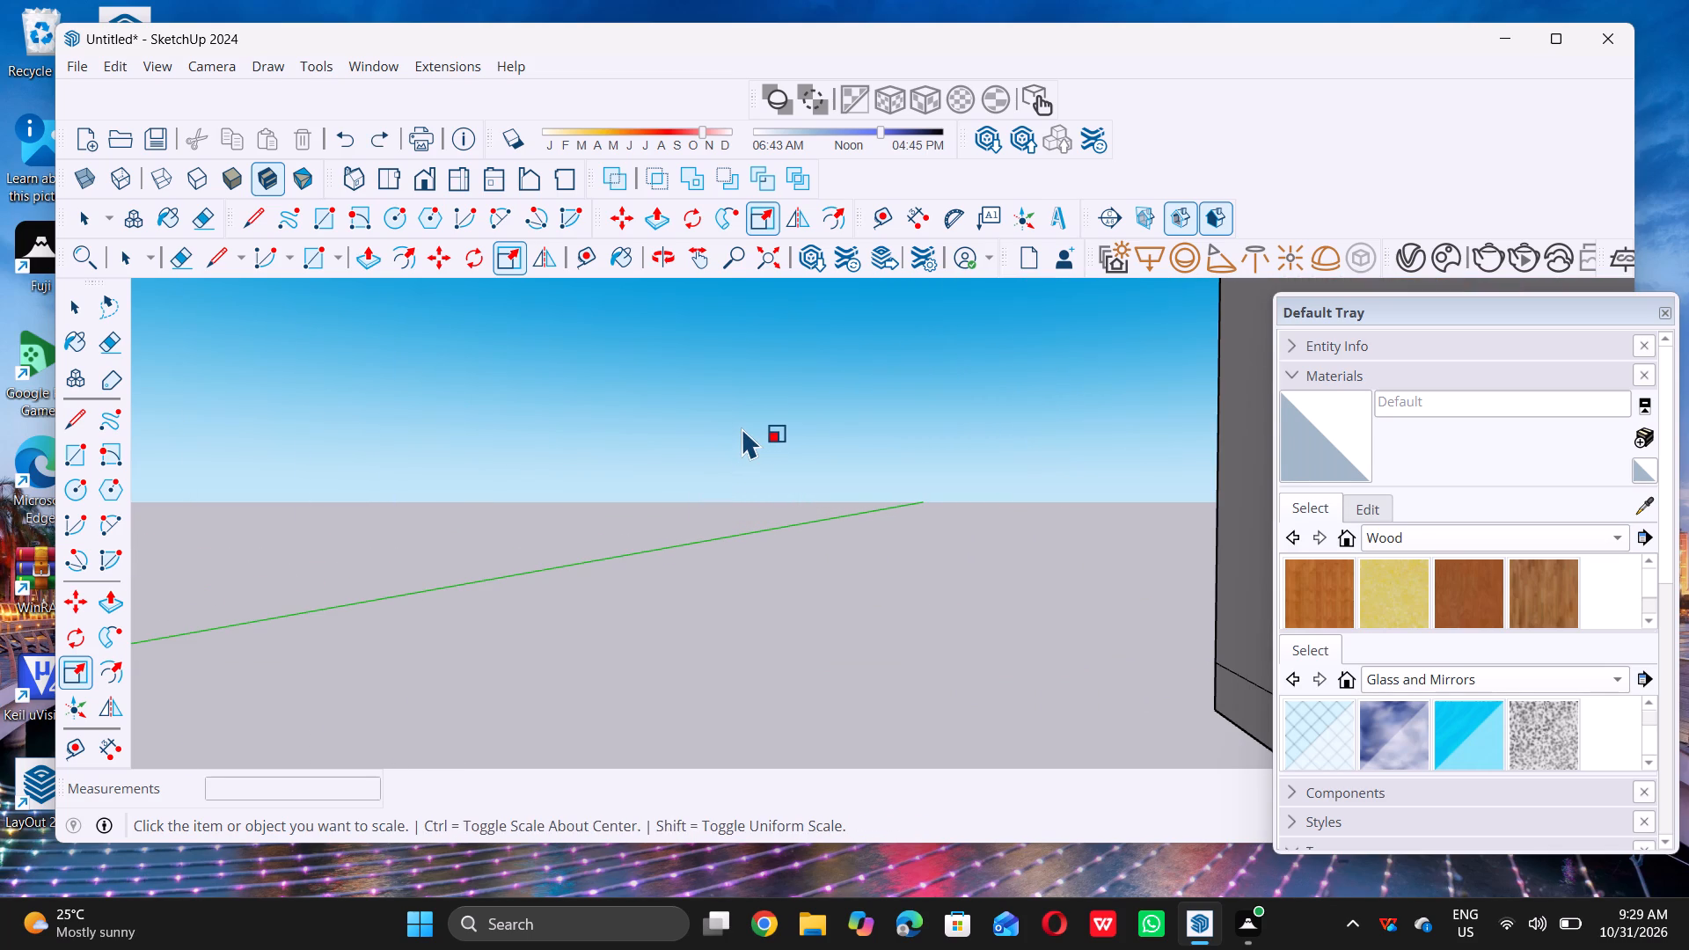
{"action": "scroll", "coordinate": [739, 435], "scroll_direction": "down", "scroll_amount": 20}
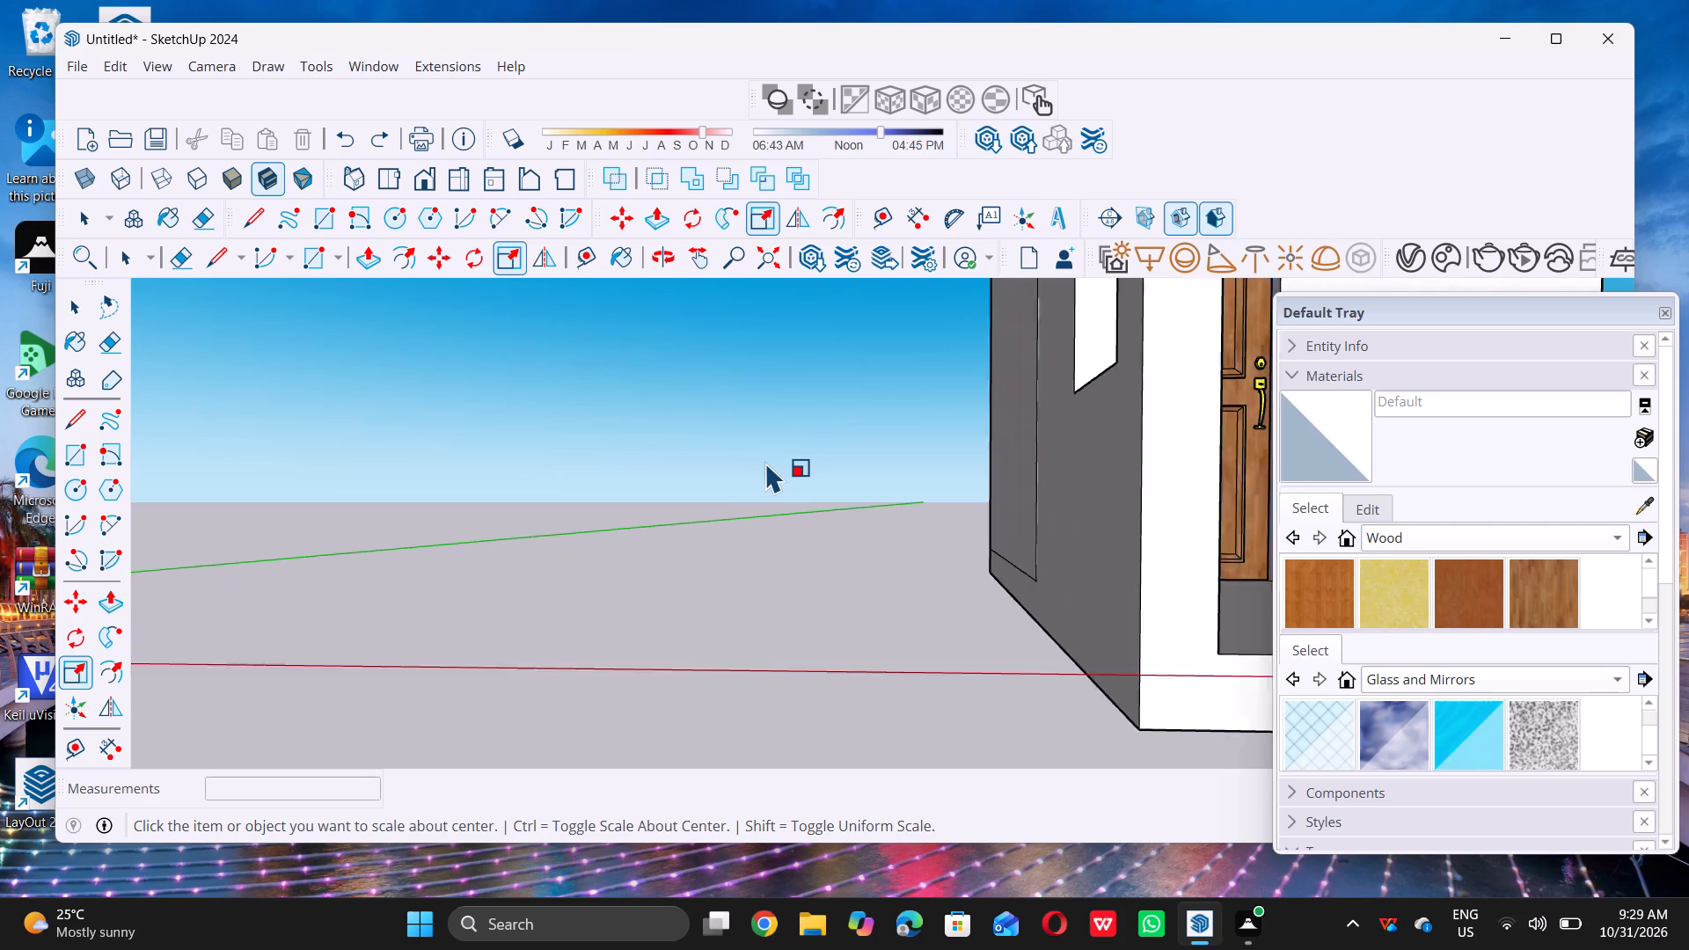
{"action": "scroll", "coordinate": [766, 462], "scroll_direction": "down", "scroll_amount": 3}
{"action": "key", "text": "space"}
{"action": "key", "text": "space"}
{"action": "scroll", "coordinate": [765, 462], "scroll_direction": "down", "scroll_amount": 11}
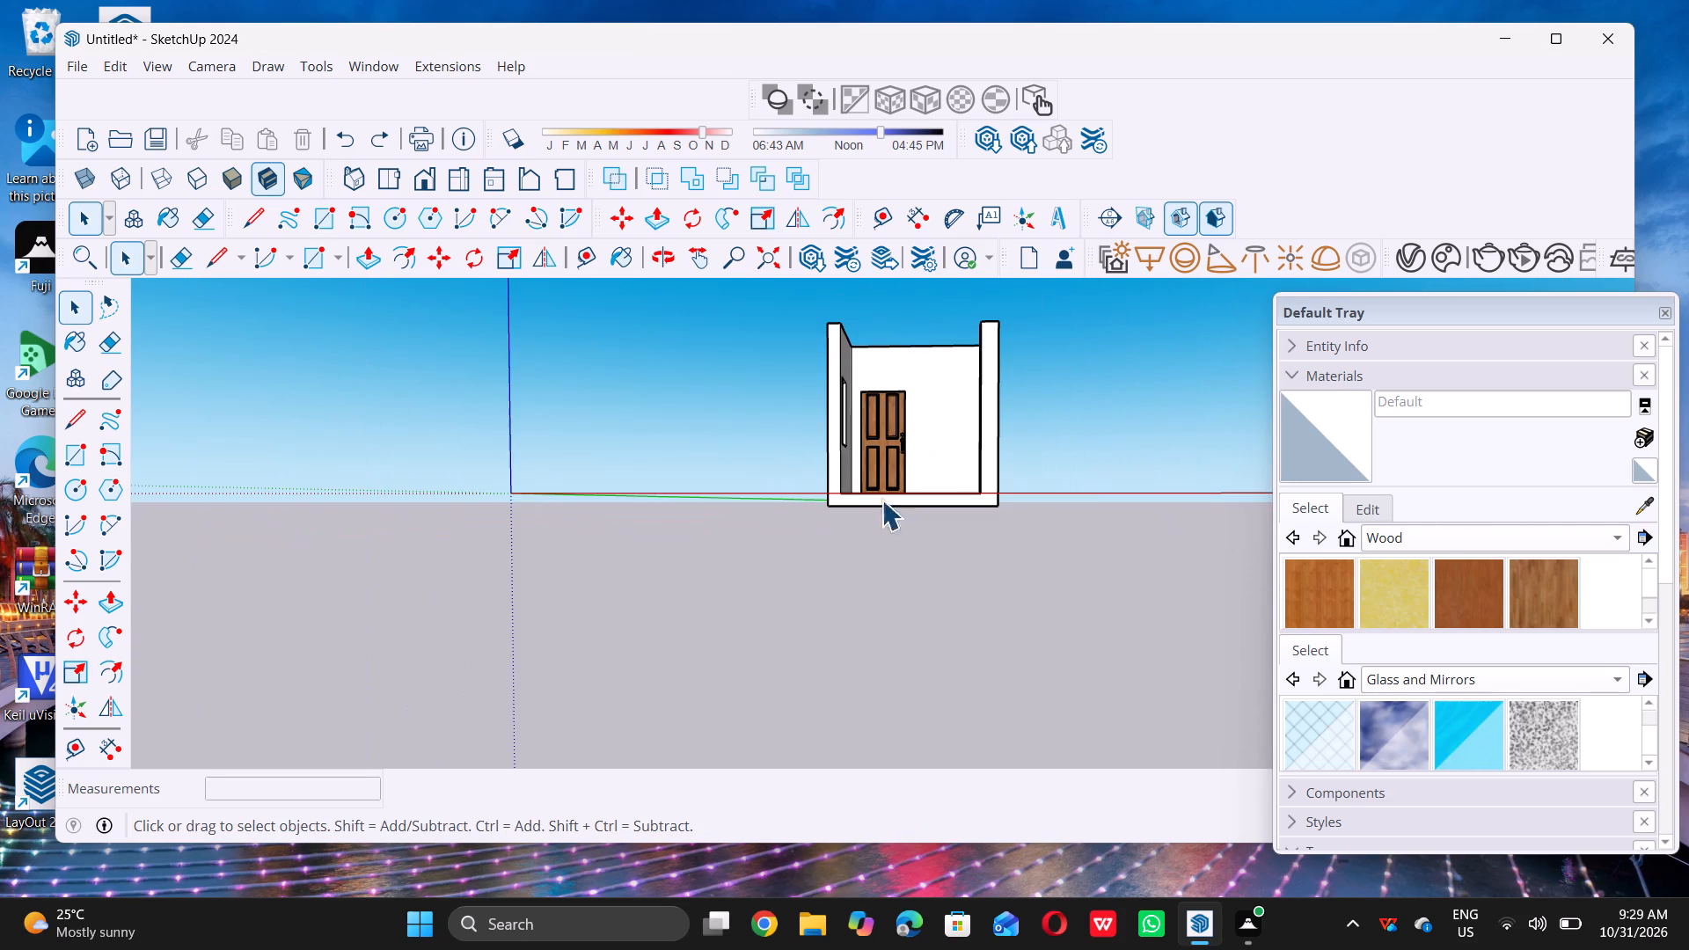
{"action": "middle_click_drag", "start_coordinate": [1099, 522], "coordinate": [885, 674]}
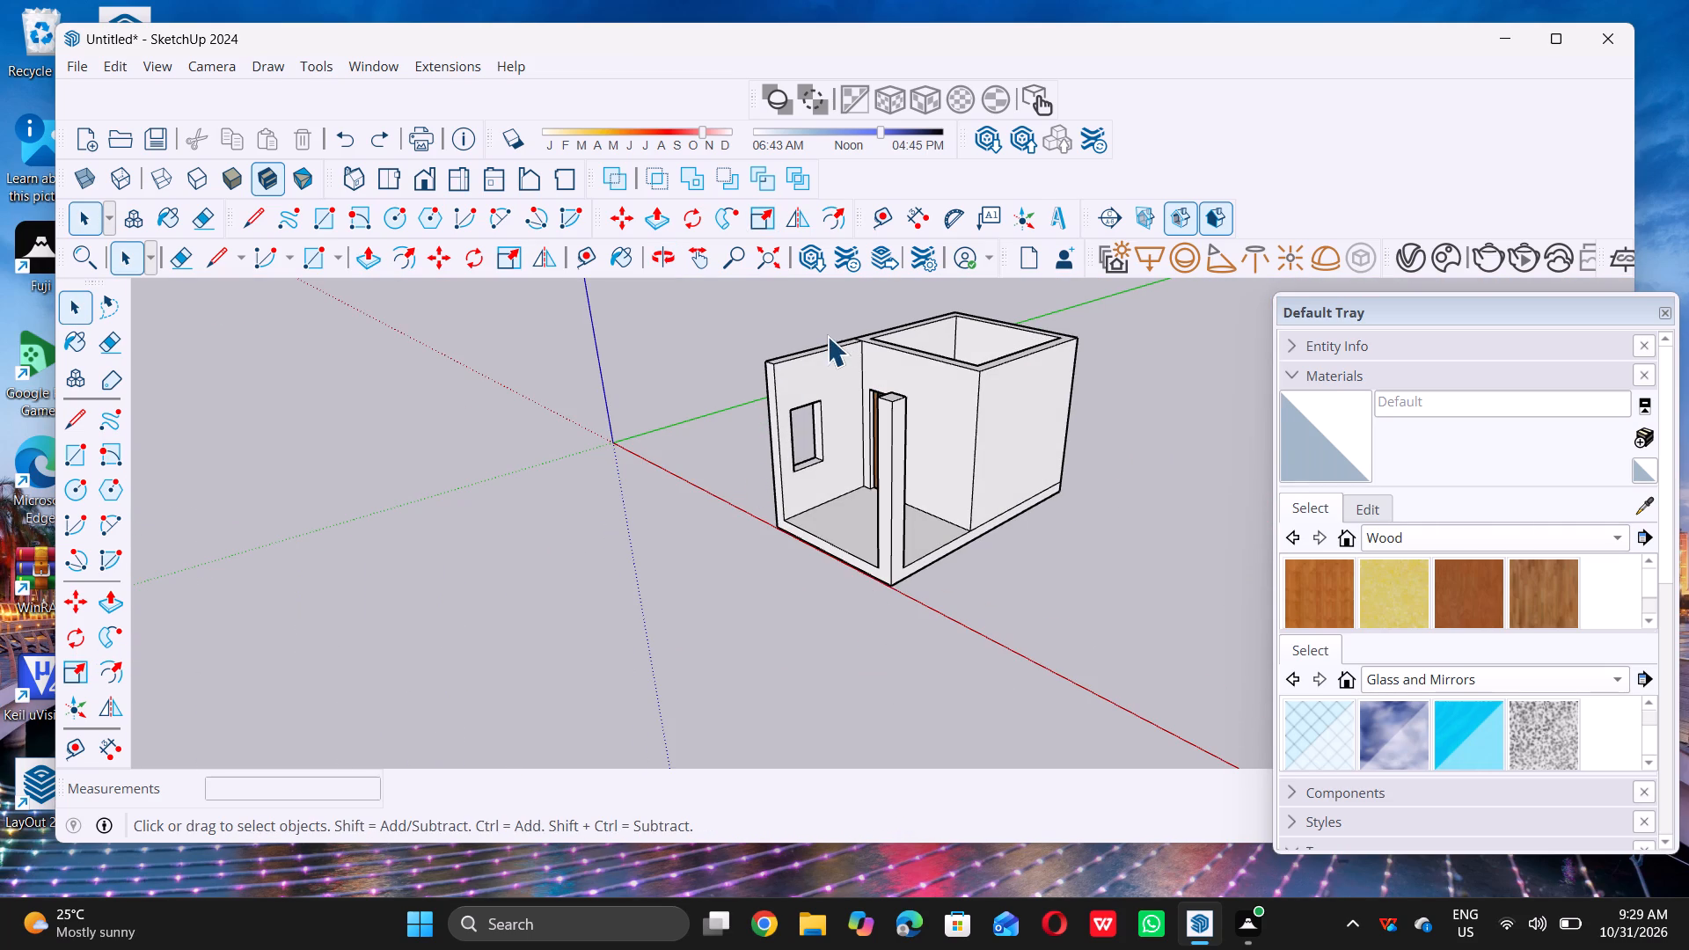
Browse the 3D Warehouse results for "window" for a replacement window model, and close the library.
{"action": "left_click", "coordinate": [809, 257]}
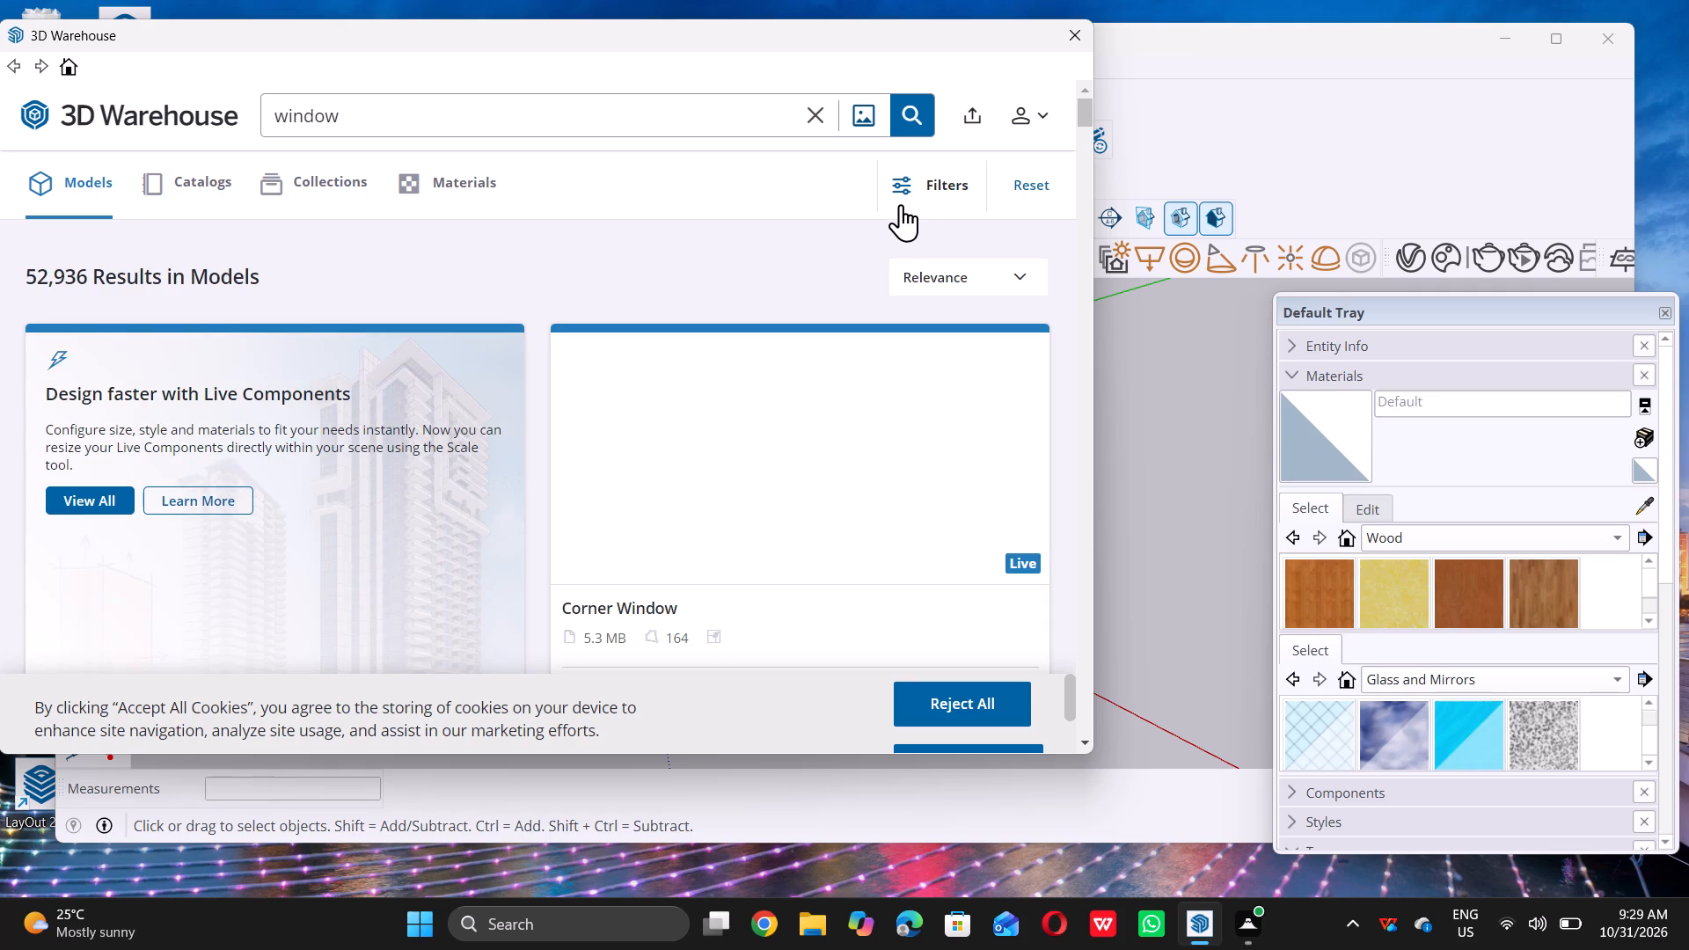
{"action": "scroll", "coordinate": [844, 427], "scroll_direction": "down", "scroll_amount": 4}
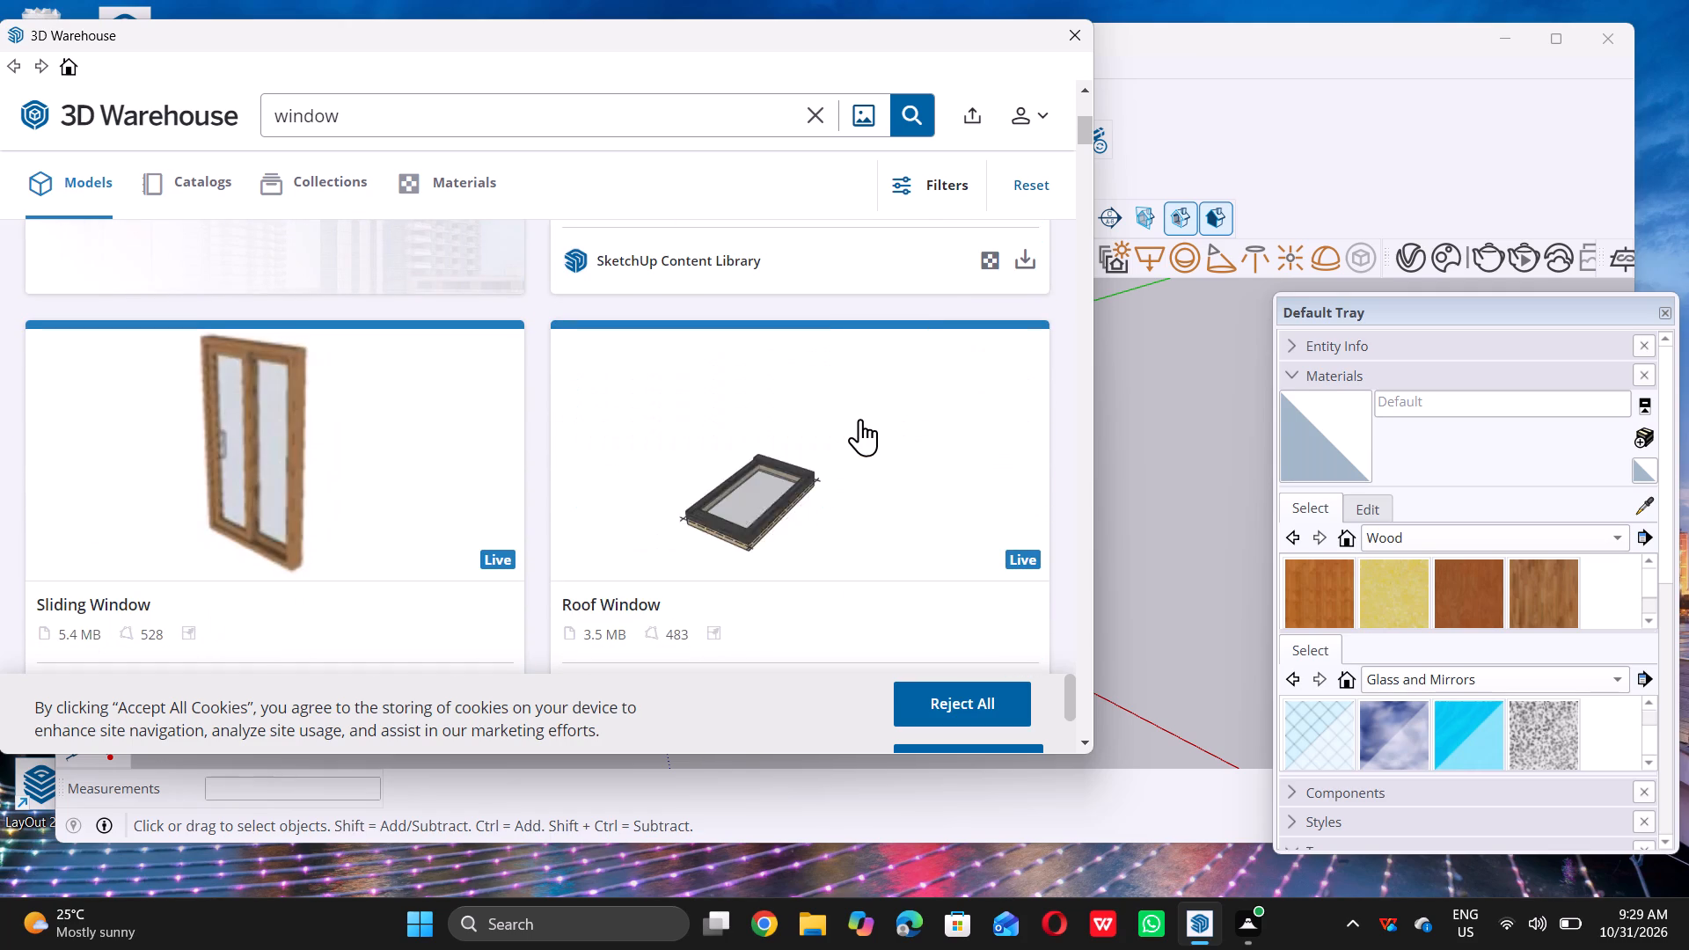
{"action": "scroll", "coordinate": [863, 418], "scroll_direction": "down", "scroll_amount": 6}
{"action": "scroll", "coordinate": [864, 417], "scroll_direction": "up", "scroll_amount": 4}
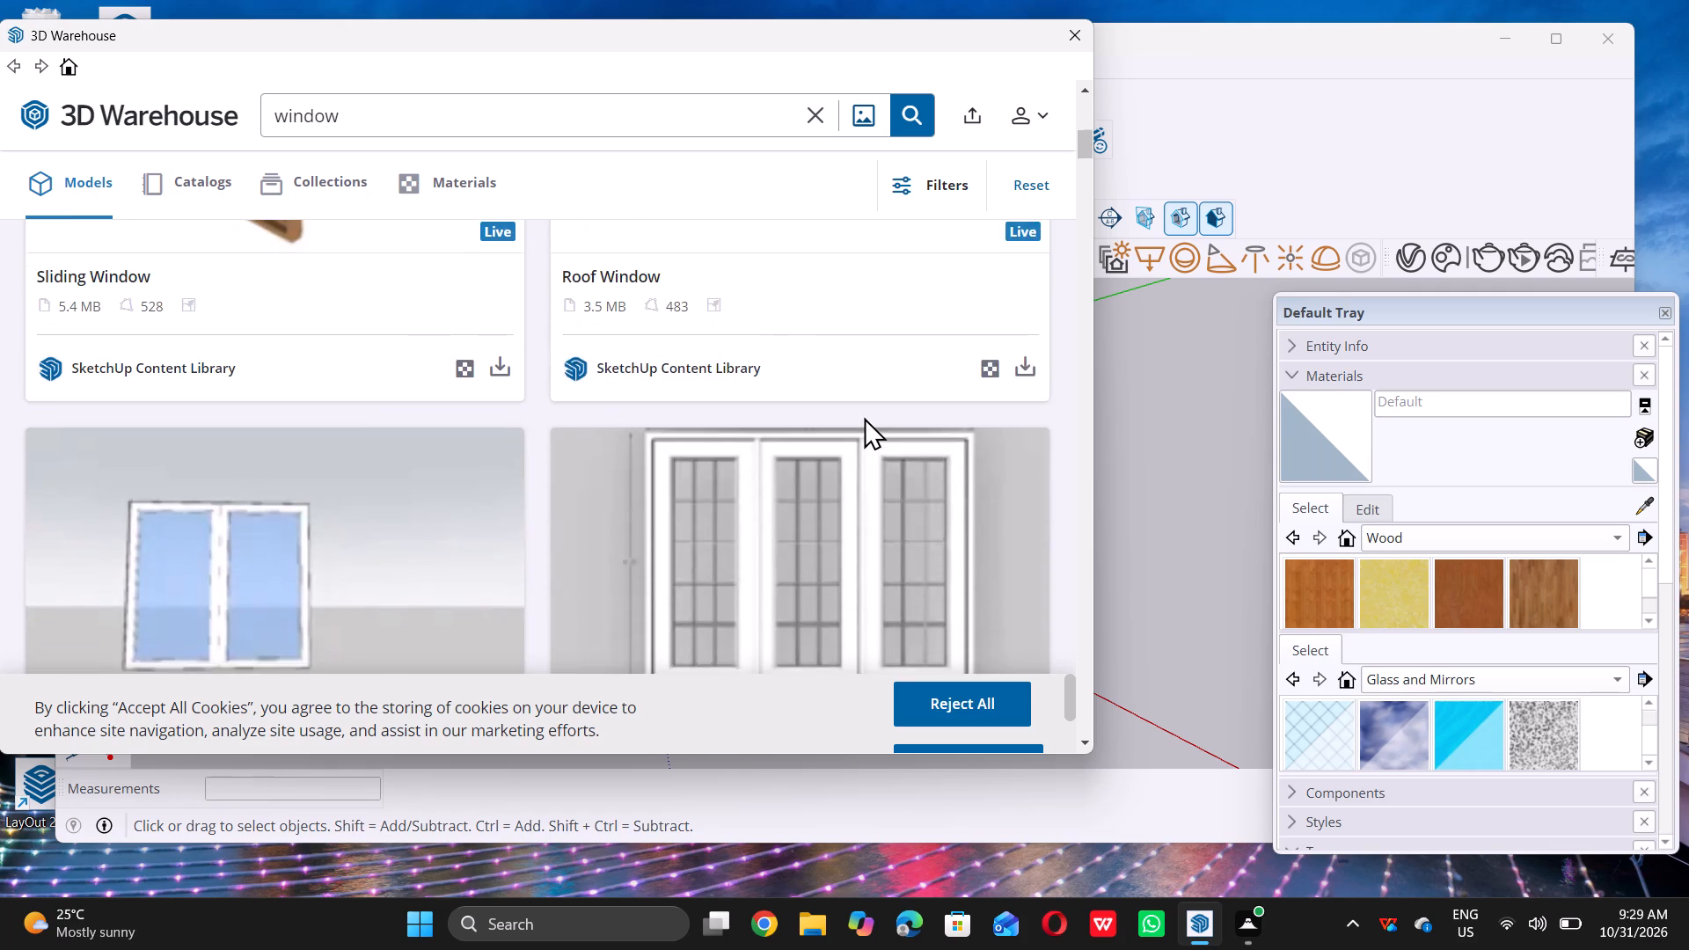
{"action": "scroll", "coordinate": [864, 417], "scroll_direction": "up", "scroll_amount": 2}
{"action": "scroll", "coordinate": [864, 413], "scroll_direction": "down", "scroll_amount": 6}
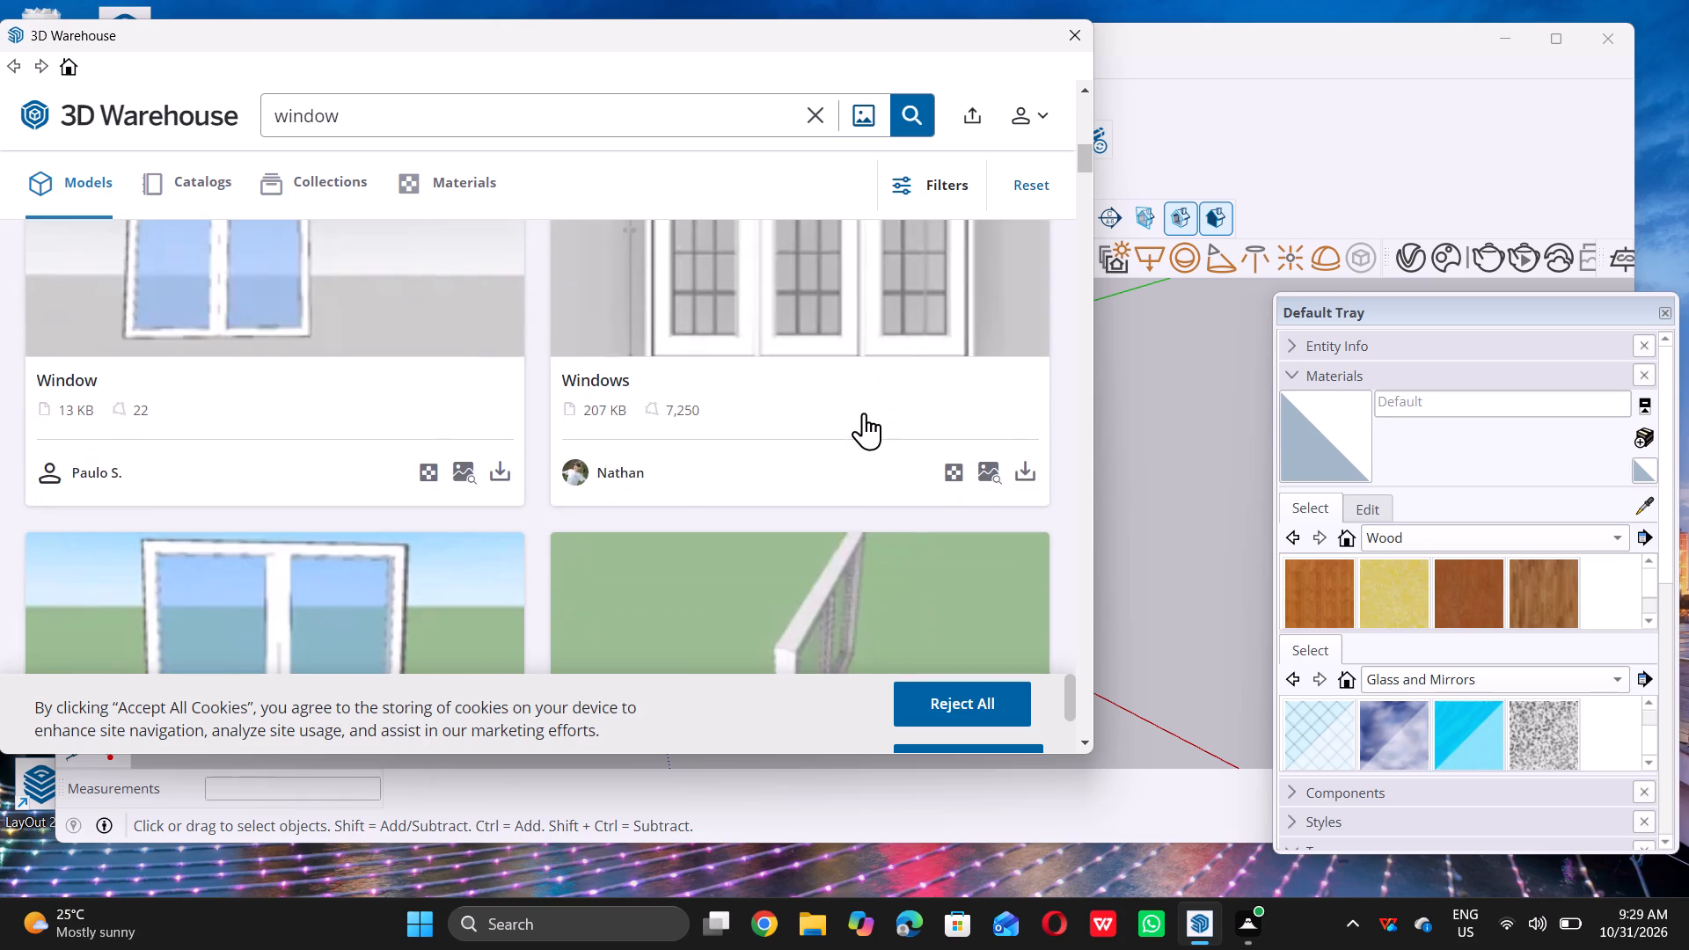
{"action": "scroll", "coordinate": [864, 413], "scroll_direction": "down", "scroll_amount": 5}
{"action": "scroll", "coordinate": [864, 413], "scroll_direction": "up", "scroll_amount": 6}
{"action": "scroll", "coordinate": [860, 406], "scroll_direction": "down", "scroll_amount": 3}
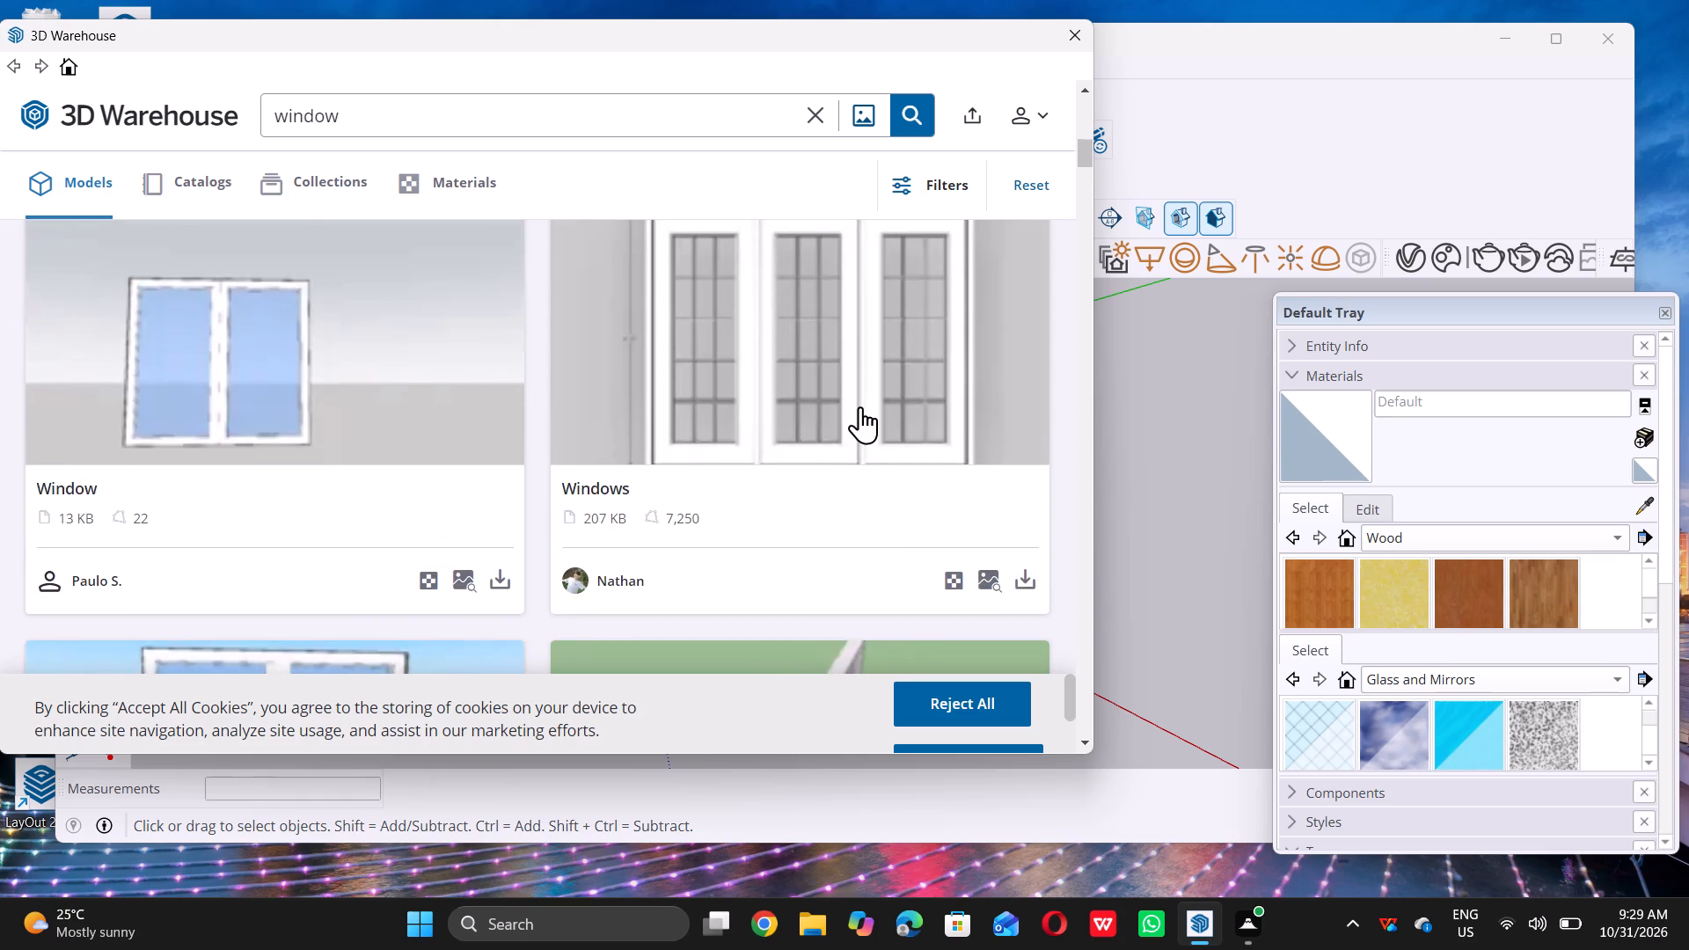
{"action": "scroll", "coordinate": [860, 406], "scroll_direction": "down", "scroll_amount": 9}
{"action": "scroll", "coordinate": [860, 406], "scroll_direction": "up", "scroll_amount": 6}
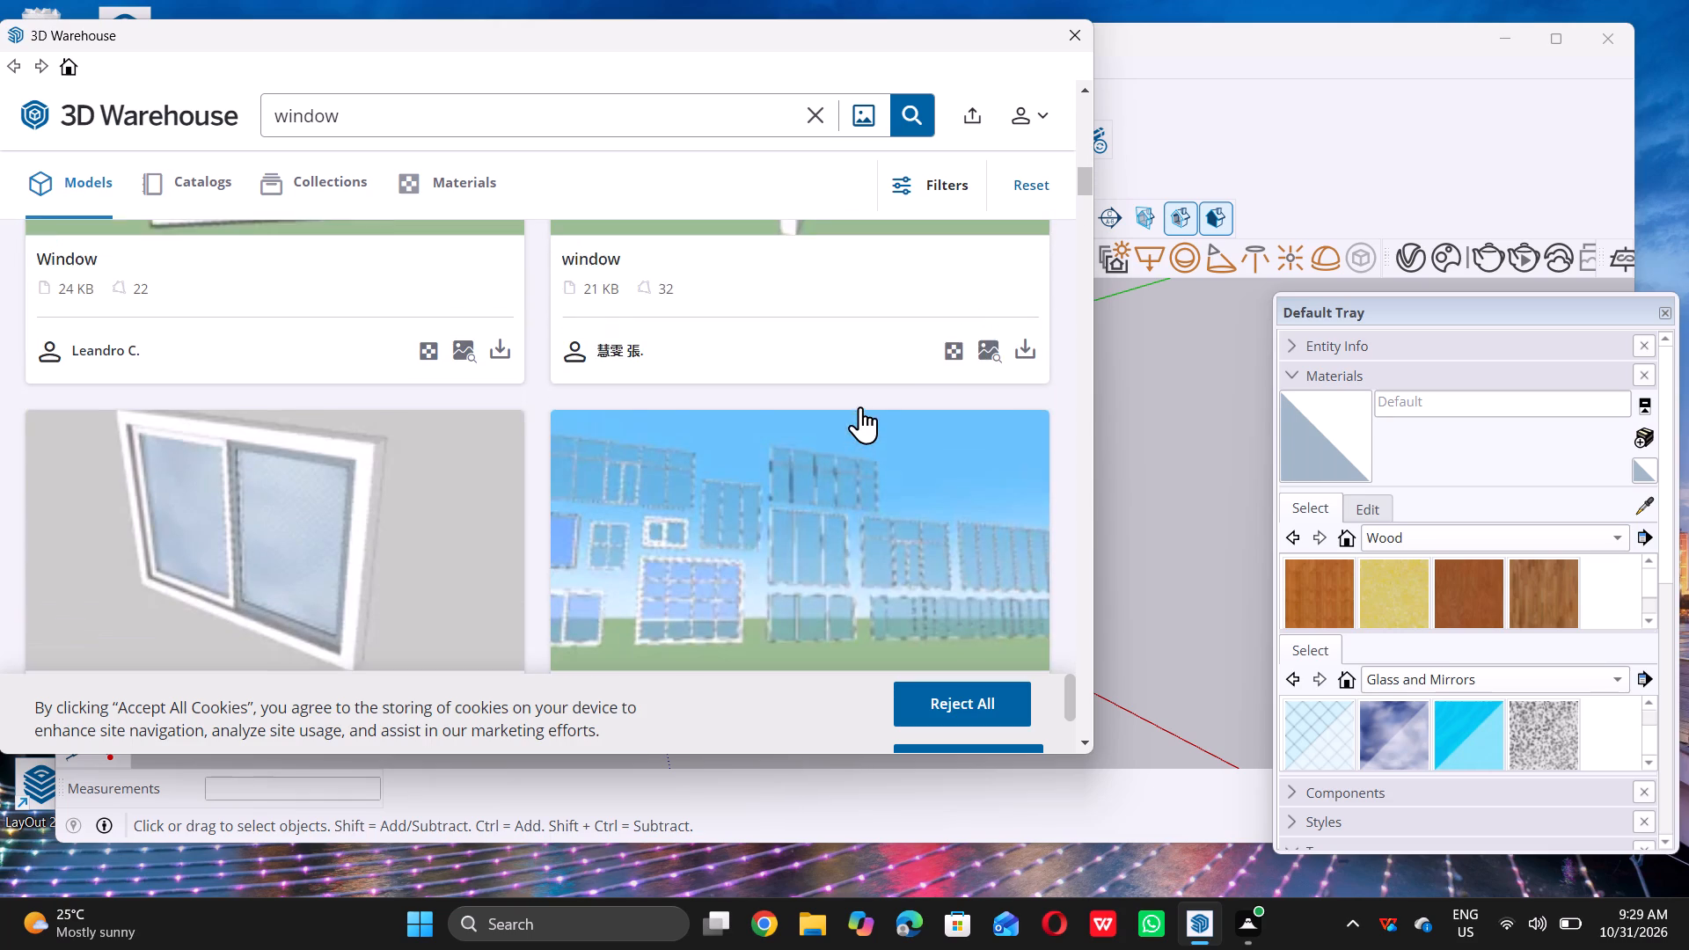
{"action": "scroll", "coordinate": [860, 406], "scroll_direction": "up", "scroll_amount": 3}
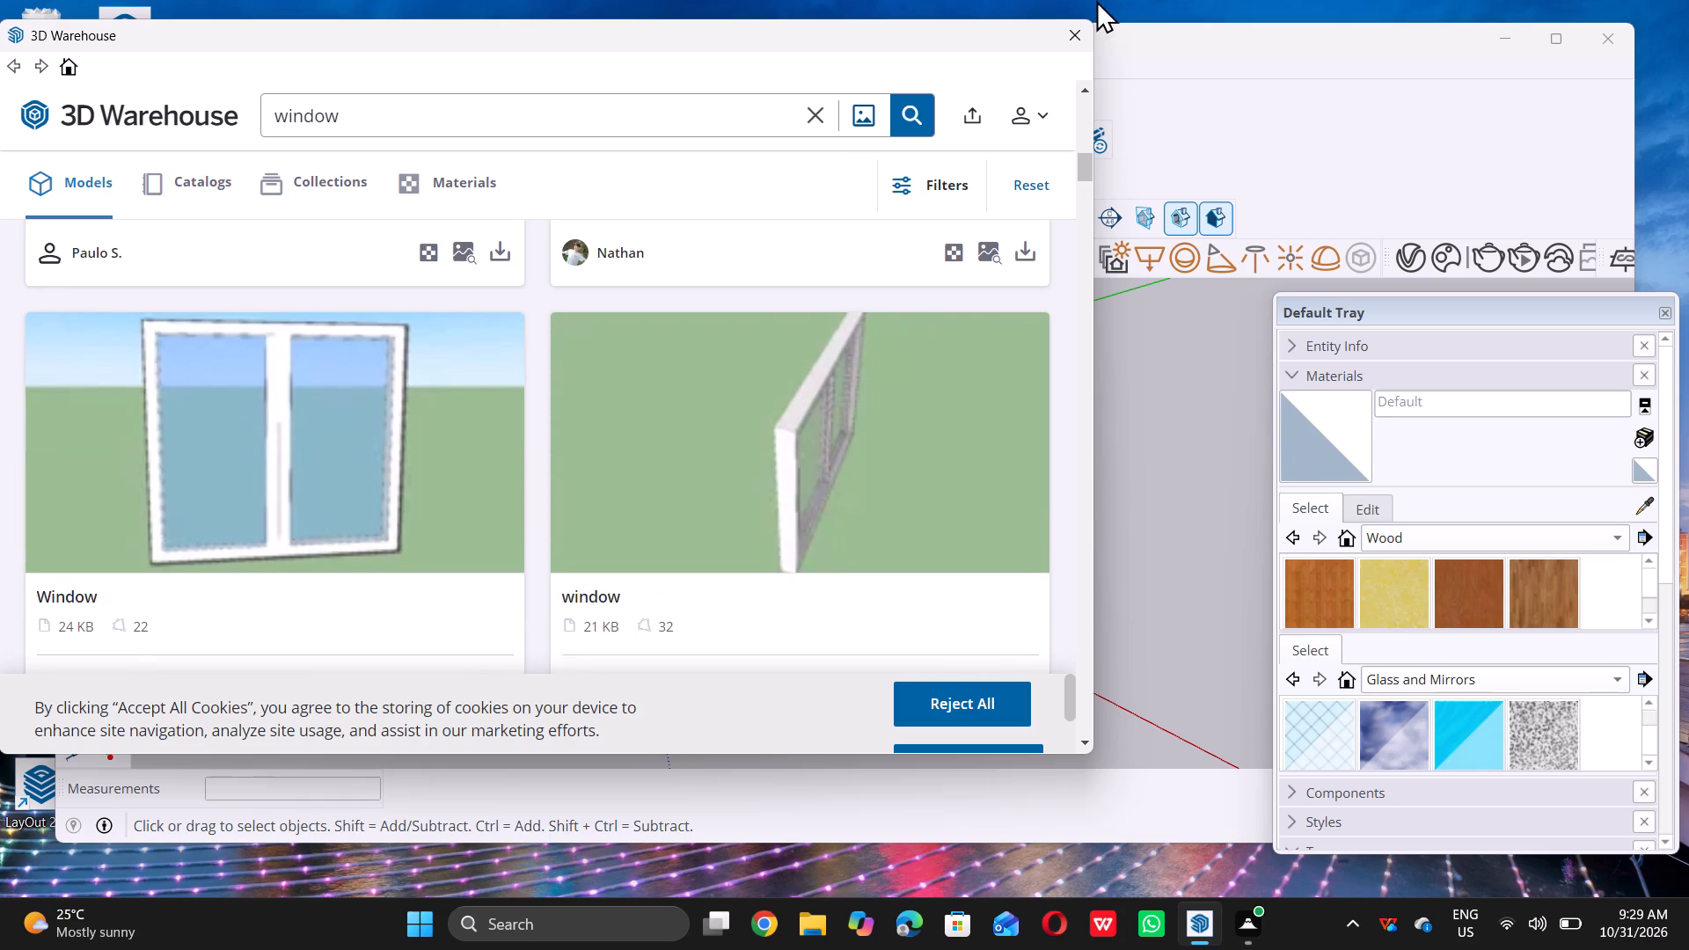
{"action": "double_click", "coordinate": [1083, 38]}
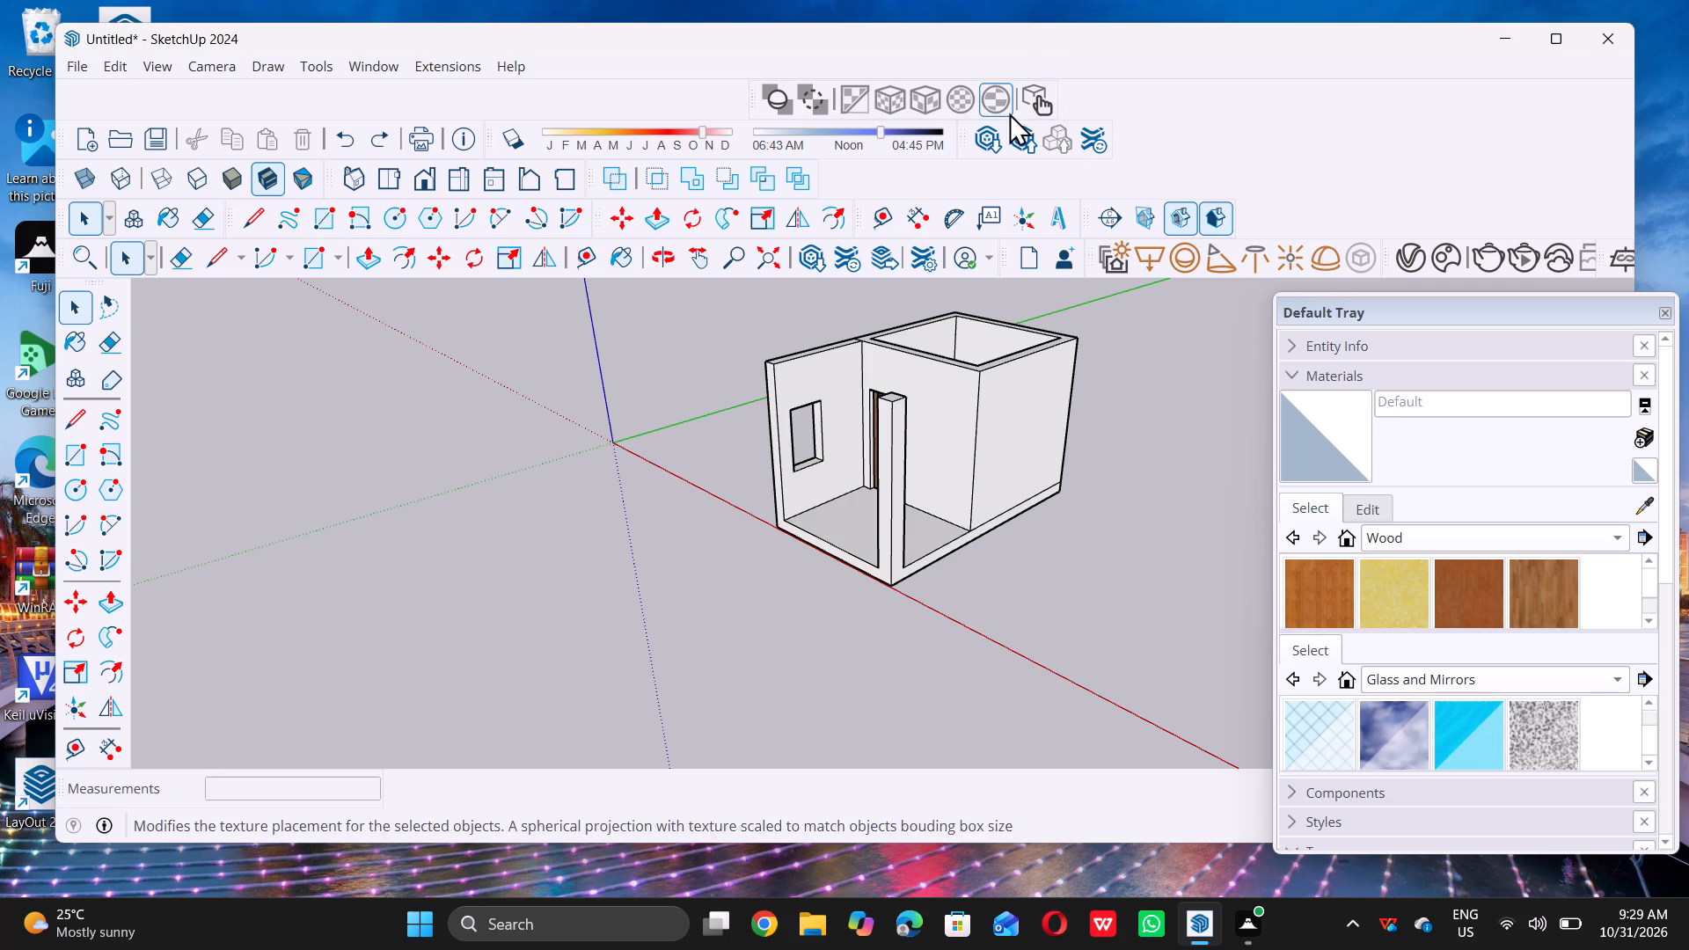
Download the Live Component Sliding Window from the 3D Warehouse "window" results into the model and place it outside the porch wall.
{"action": "double_click", "coordinate": [816, 257]}
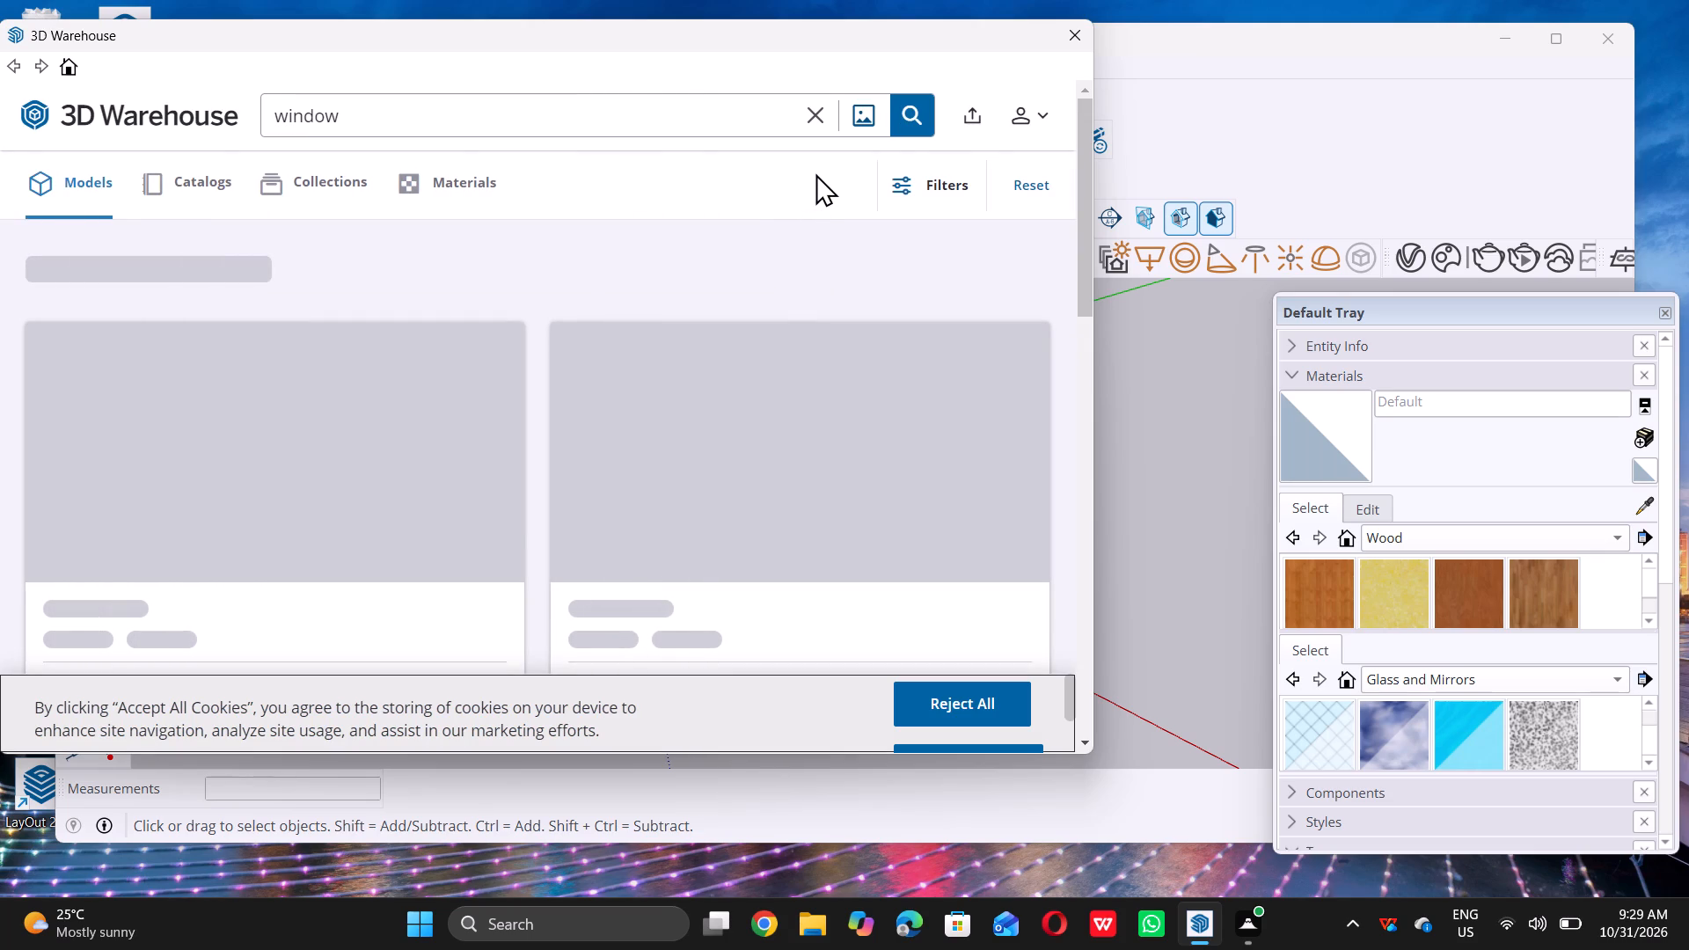
{"action": "scroll", "coordinate": [792, 206], "scroll_direction": "down", "scroll_amount": 2}
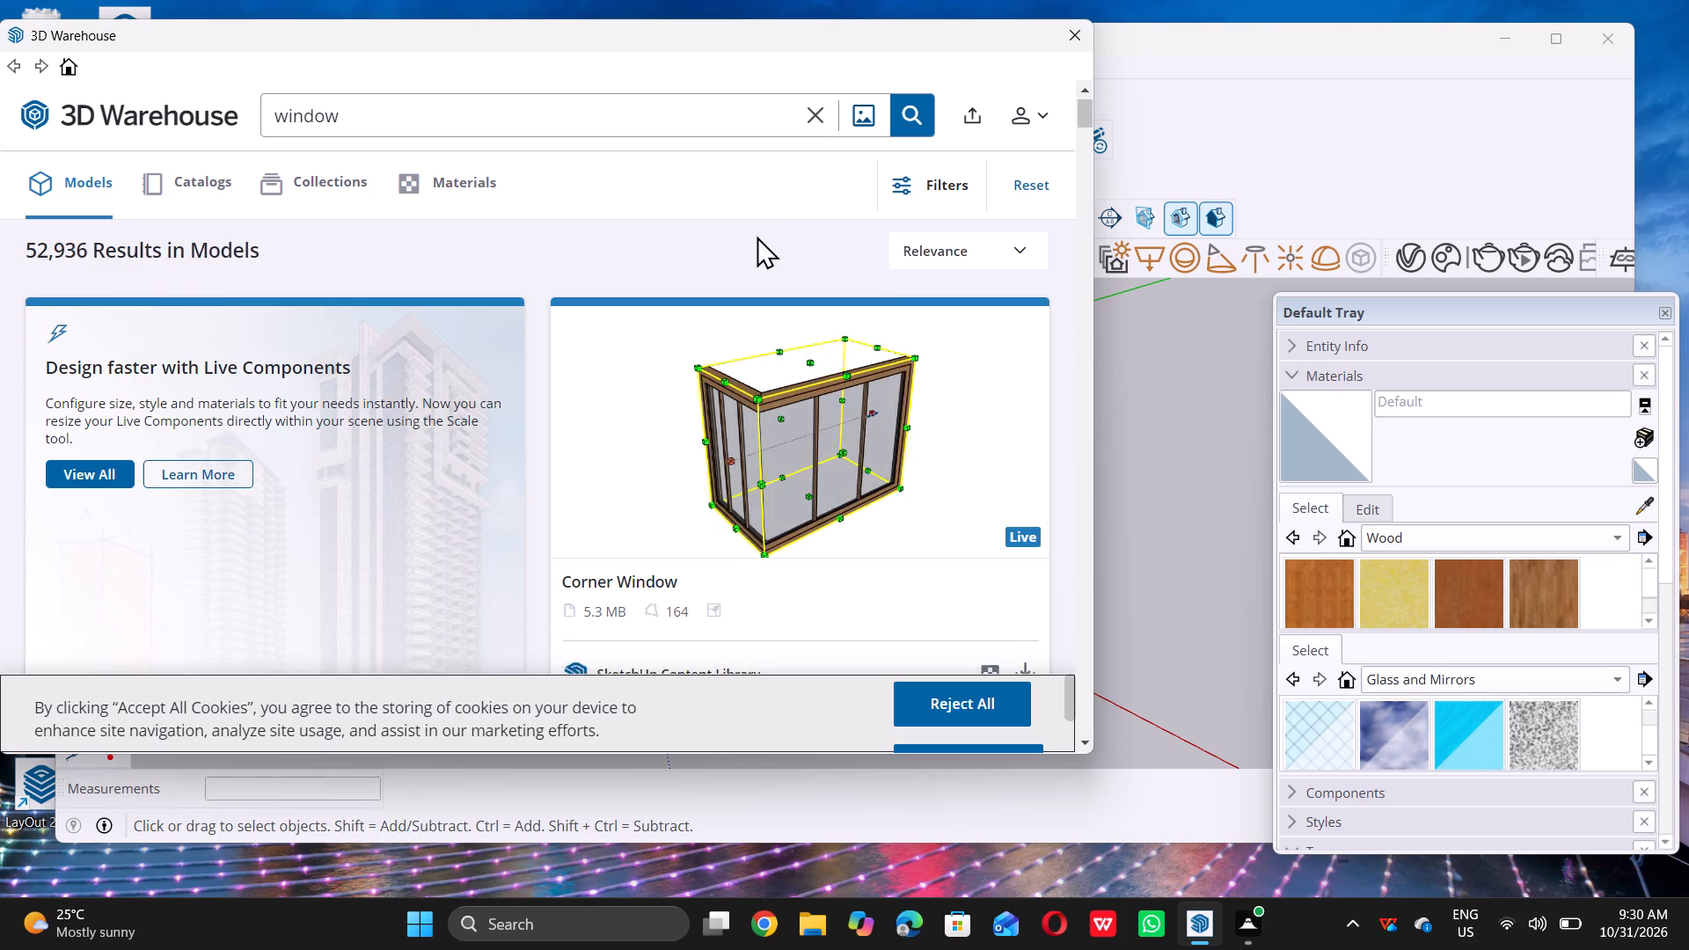
{"action": "scroll", "coordinate": [757, 236], "scroll_direction": "down", "scroll_amount": 4}
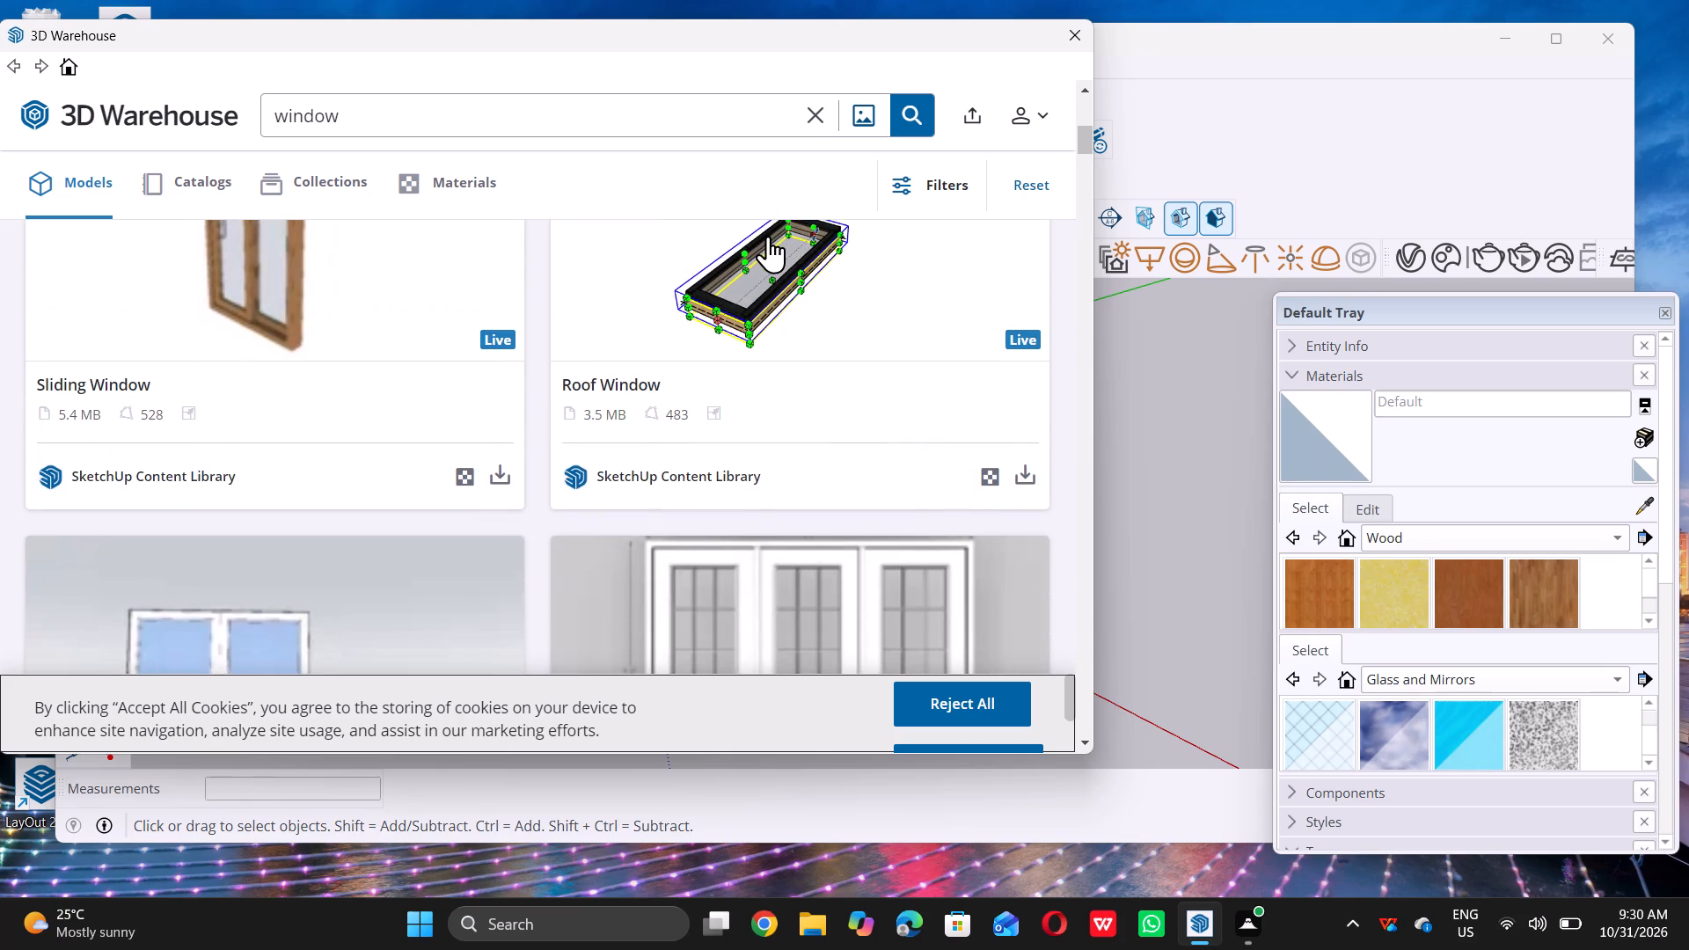
{"action": "scroll", "coordinate": [771, 236], "scroll_direction": "down", "scroll_amount": 1}
{"action": "scroll", "coordinate": [771, 236], "scroll_direction": "up", "scroll_amount": 1}
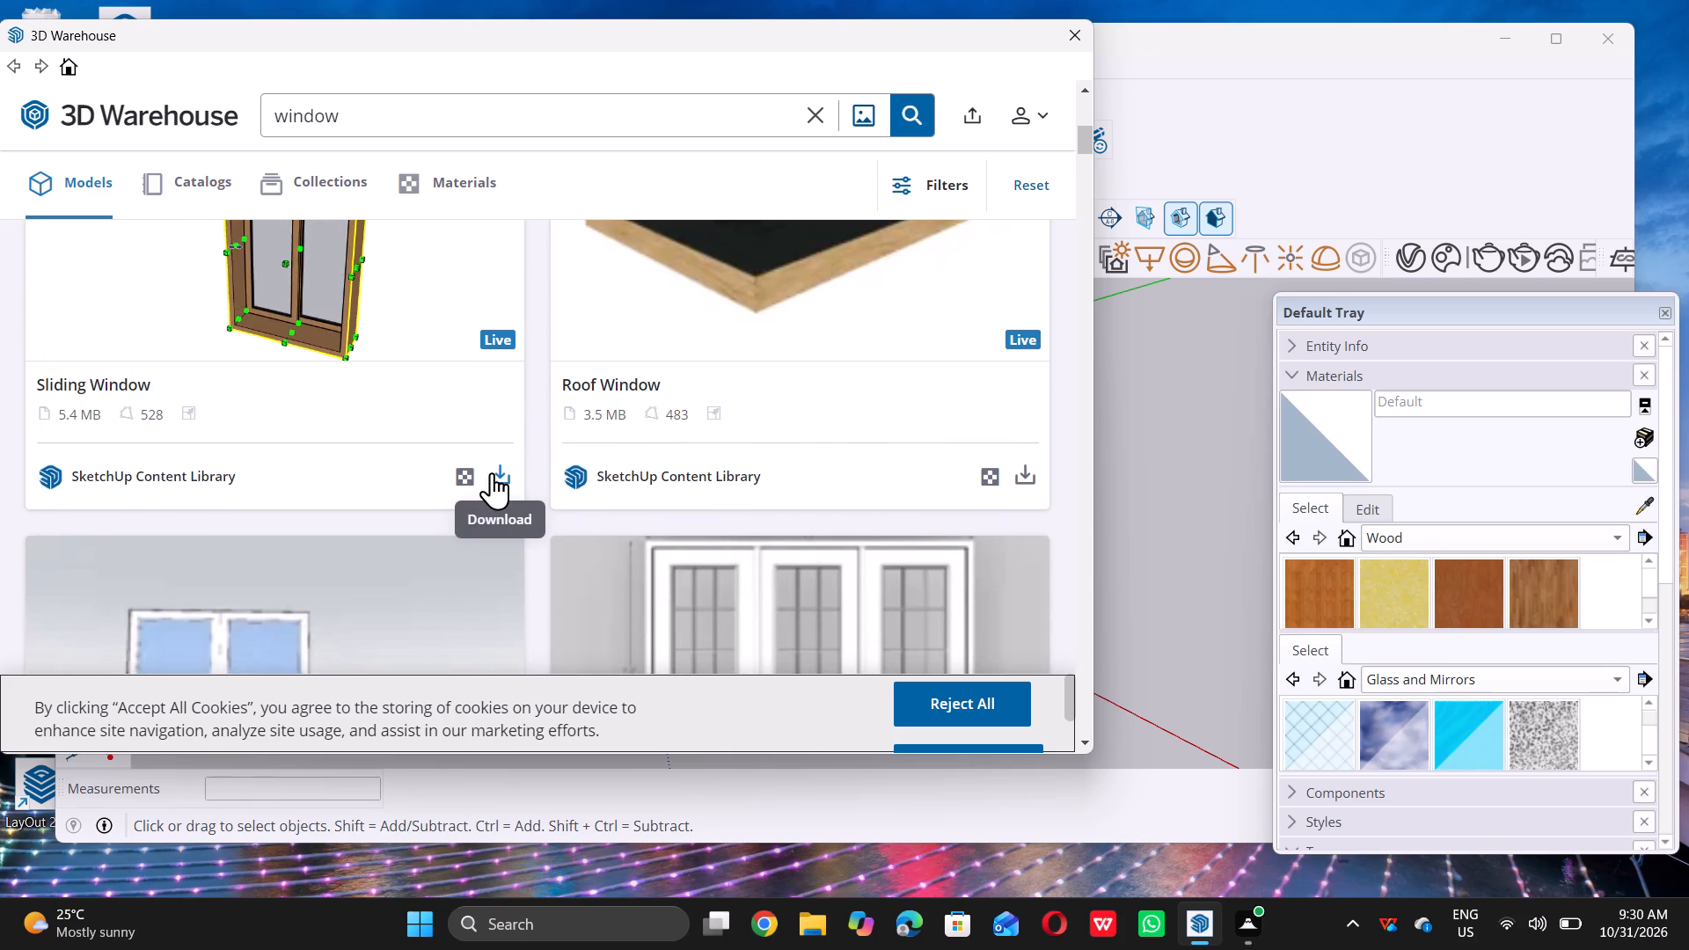
{"action": "left_click", "coordinate": [504, 470]}
{"action": "double_click", "coordinate": [482, 425]}
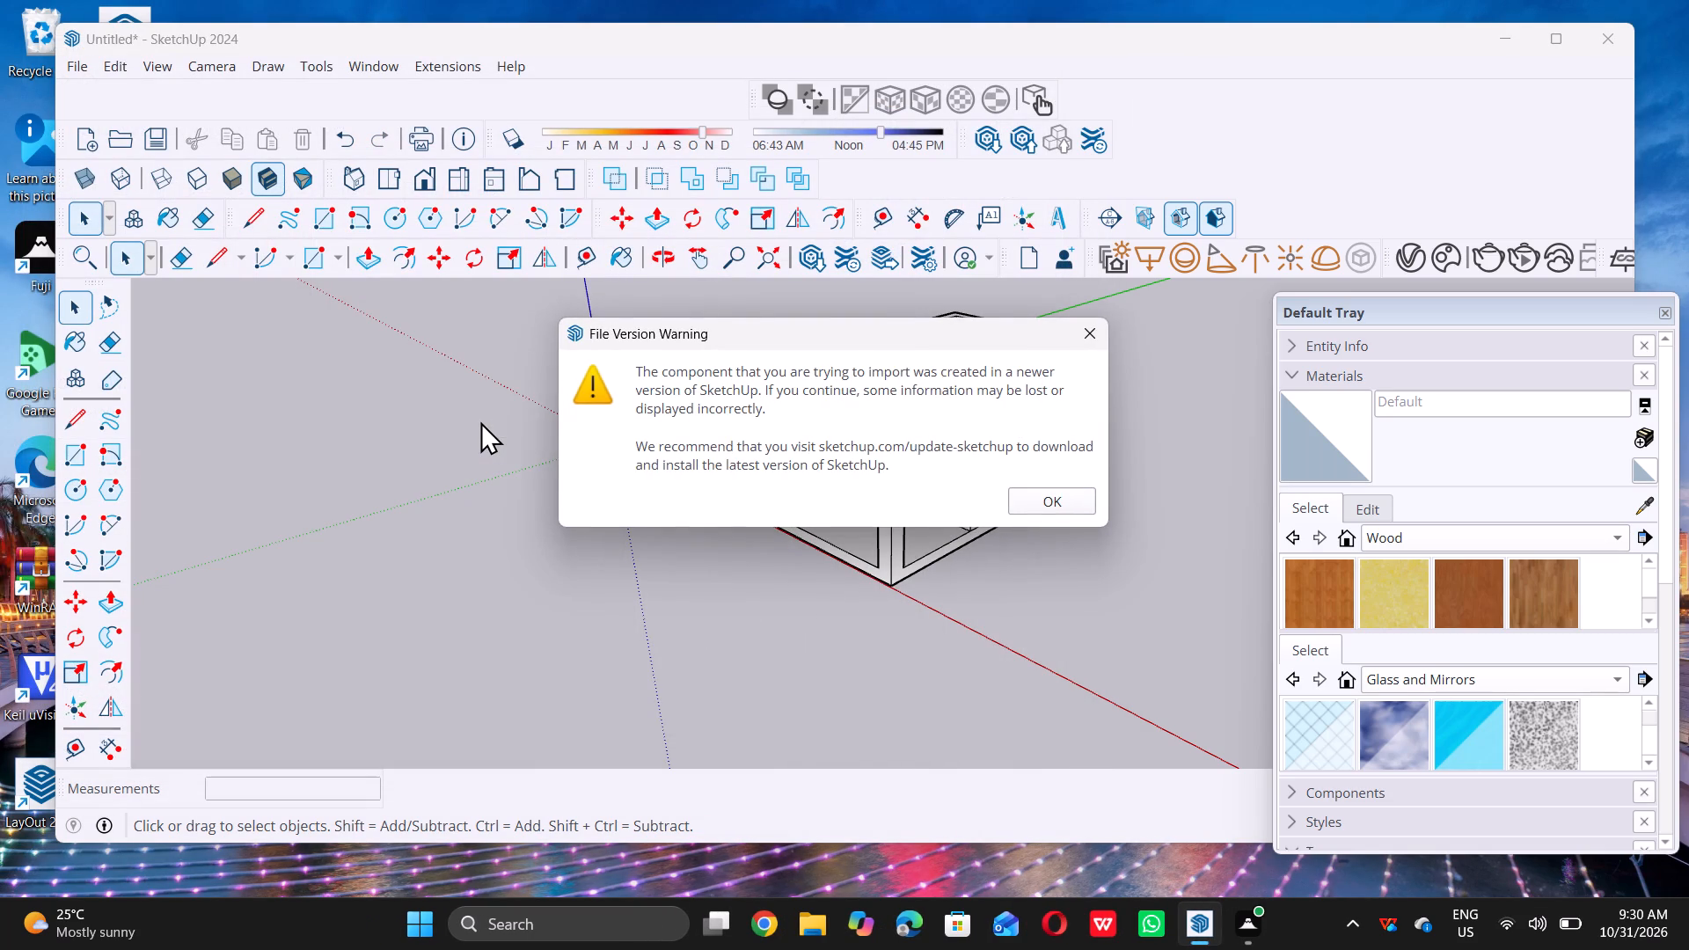
{"action": "left_click", "coordinate": [1086, 322]}
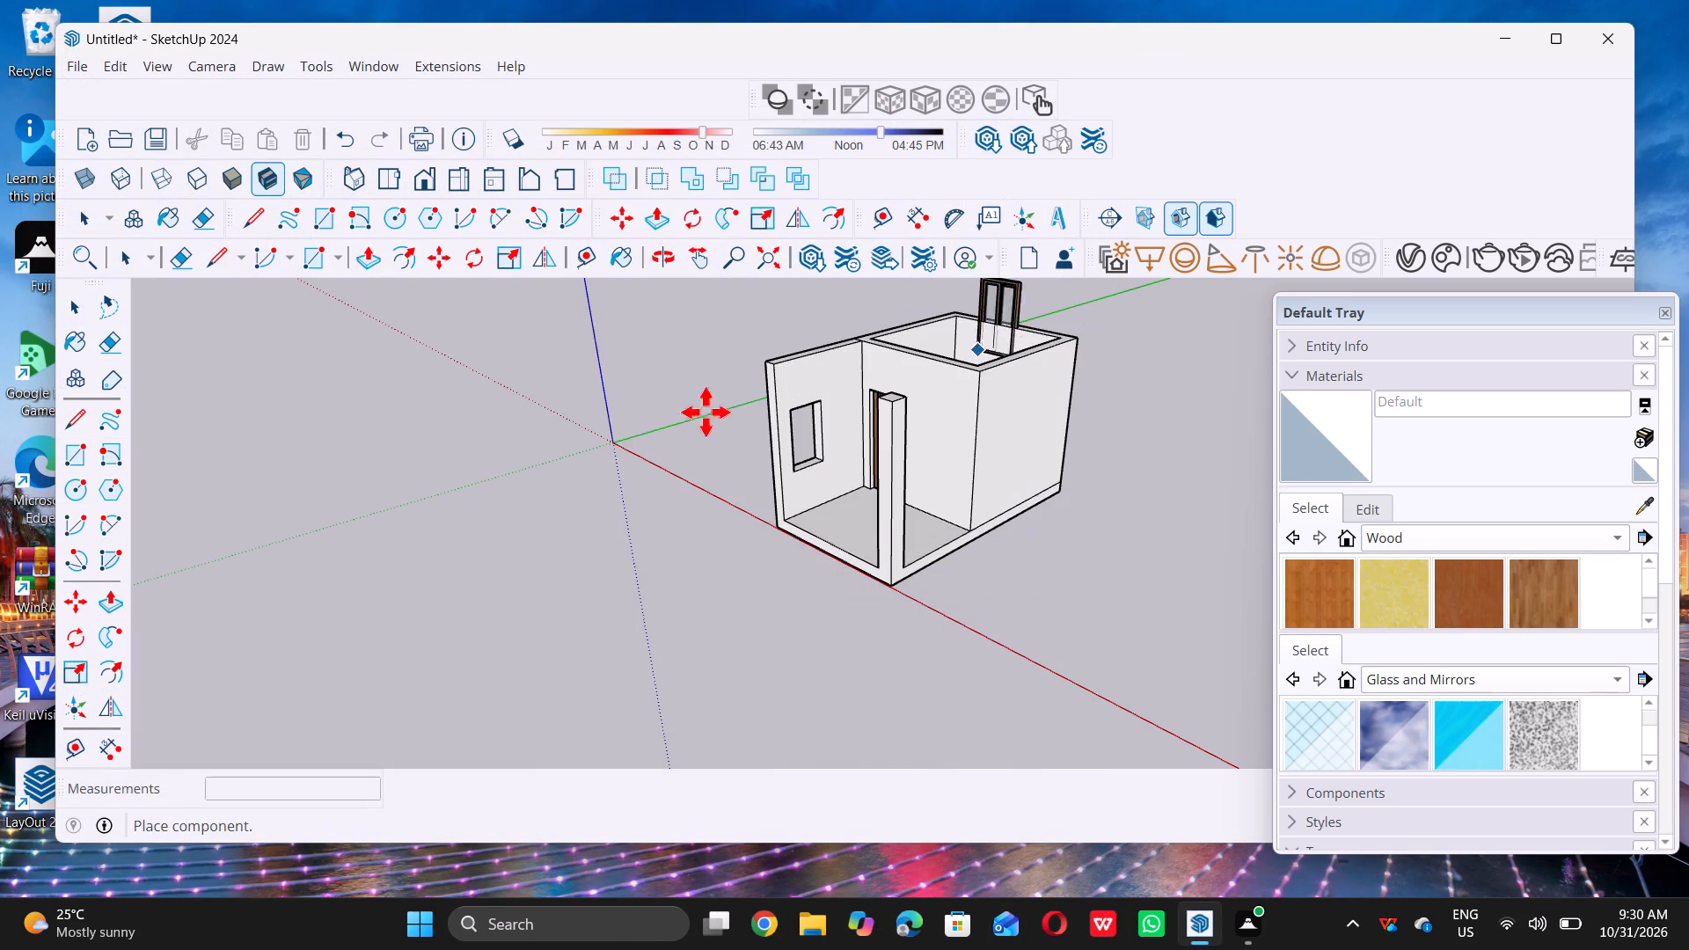
{"action": "double_click", "coordinate": [533, 540]}
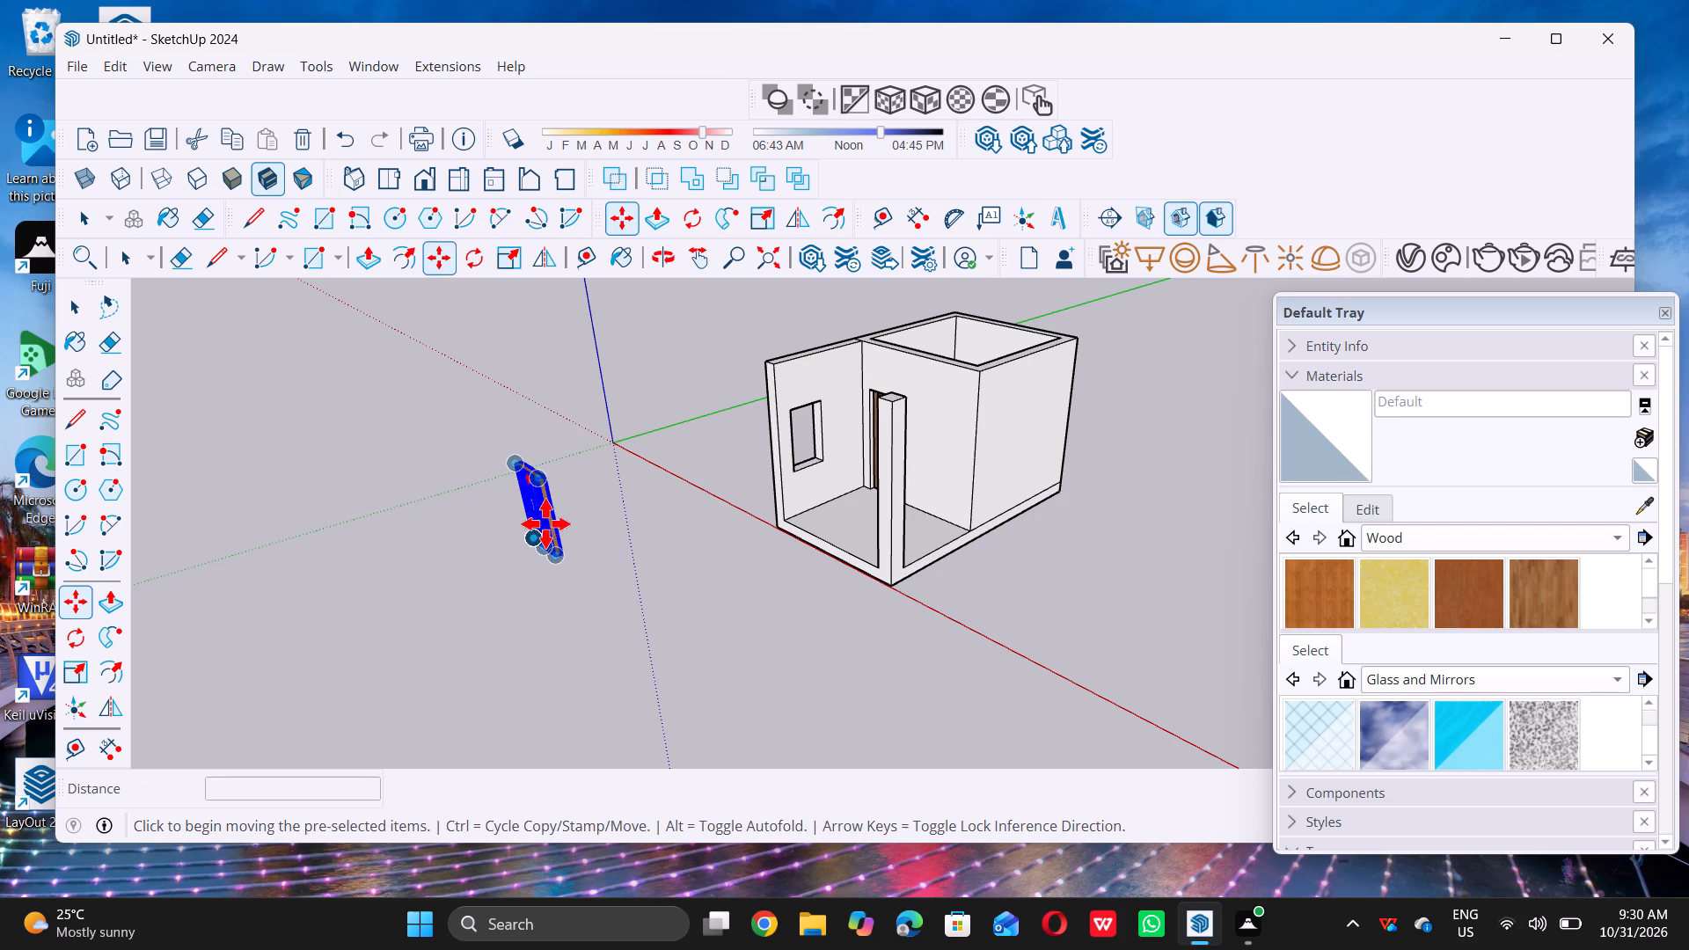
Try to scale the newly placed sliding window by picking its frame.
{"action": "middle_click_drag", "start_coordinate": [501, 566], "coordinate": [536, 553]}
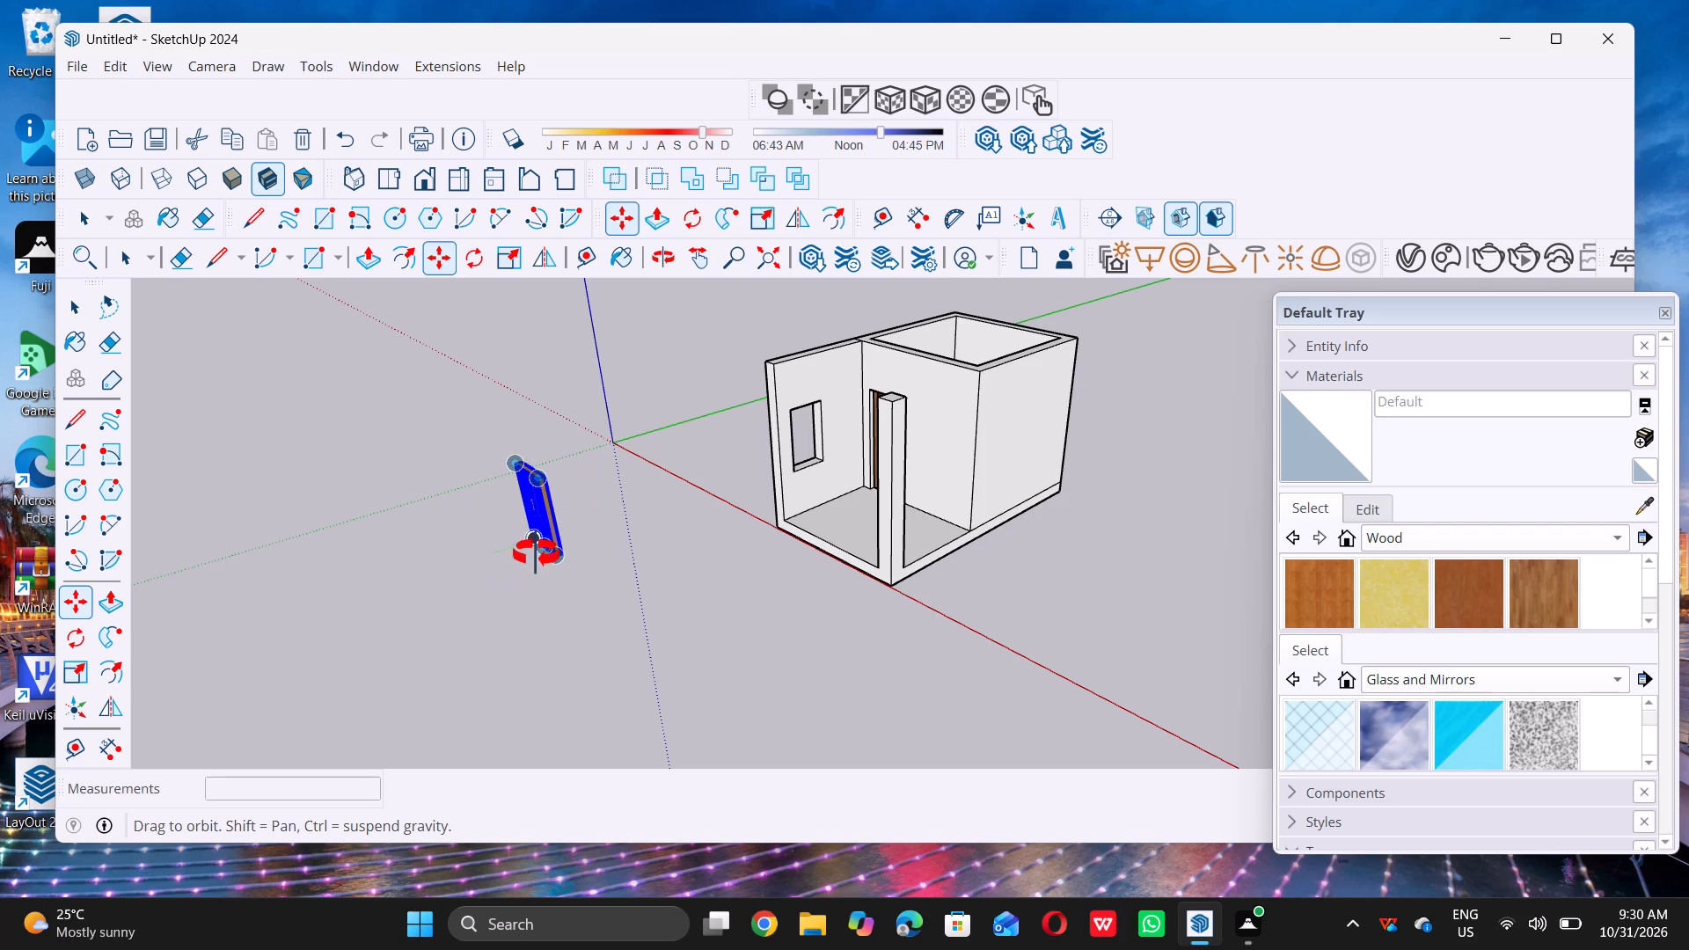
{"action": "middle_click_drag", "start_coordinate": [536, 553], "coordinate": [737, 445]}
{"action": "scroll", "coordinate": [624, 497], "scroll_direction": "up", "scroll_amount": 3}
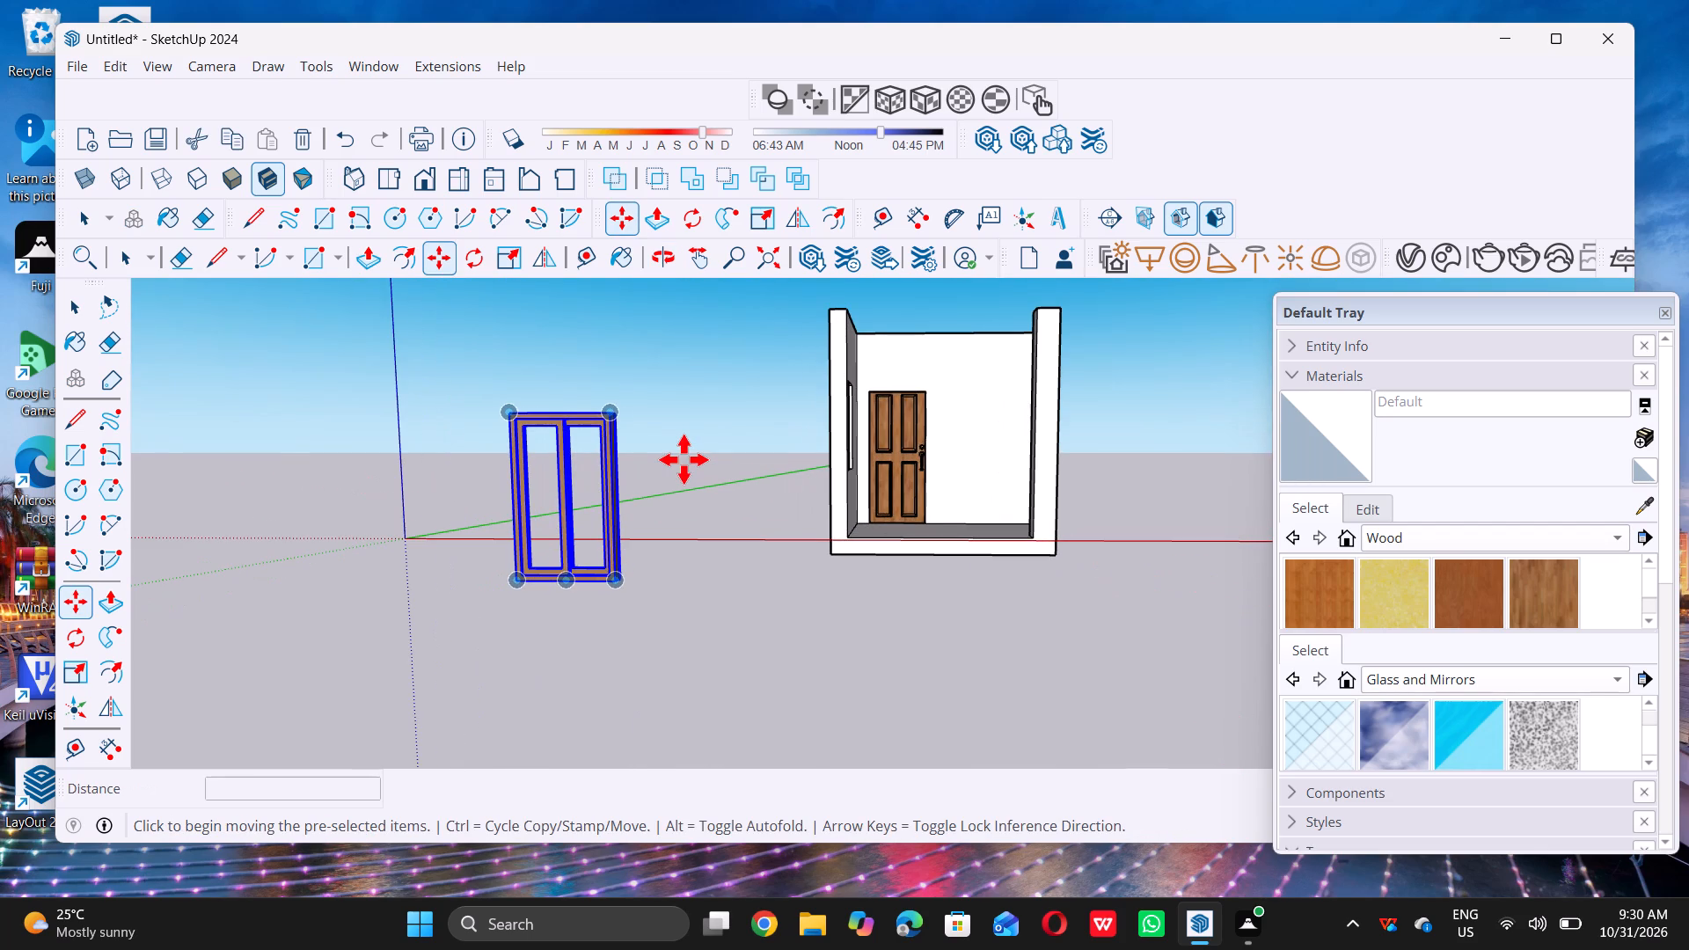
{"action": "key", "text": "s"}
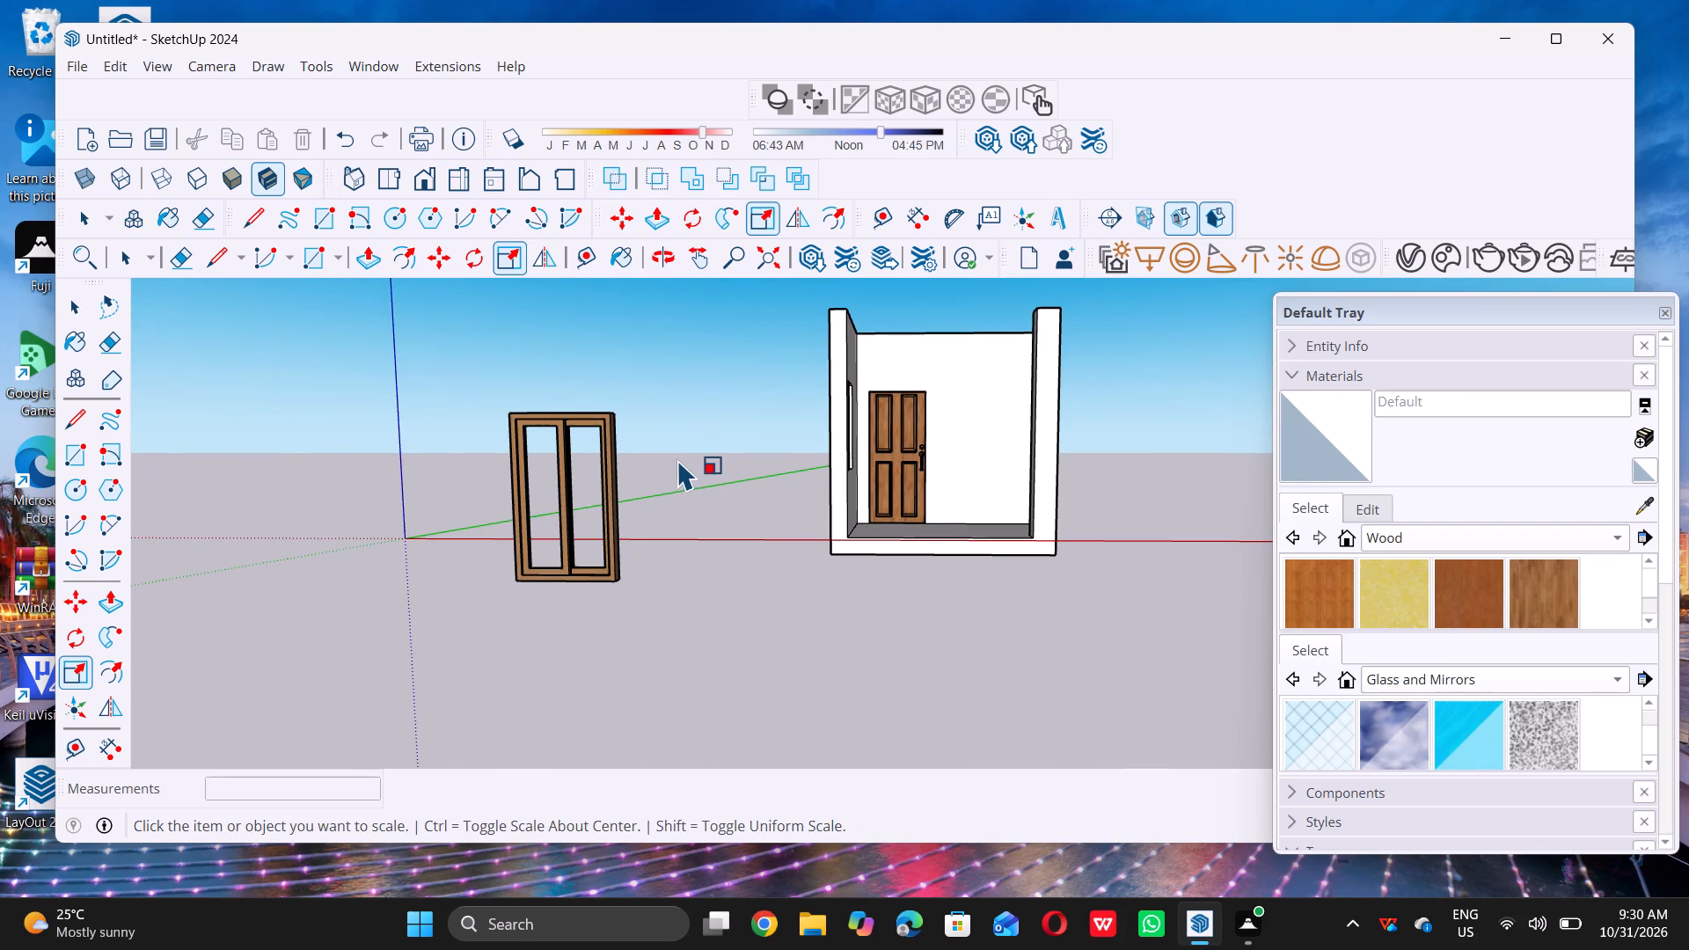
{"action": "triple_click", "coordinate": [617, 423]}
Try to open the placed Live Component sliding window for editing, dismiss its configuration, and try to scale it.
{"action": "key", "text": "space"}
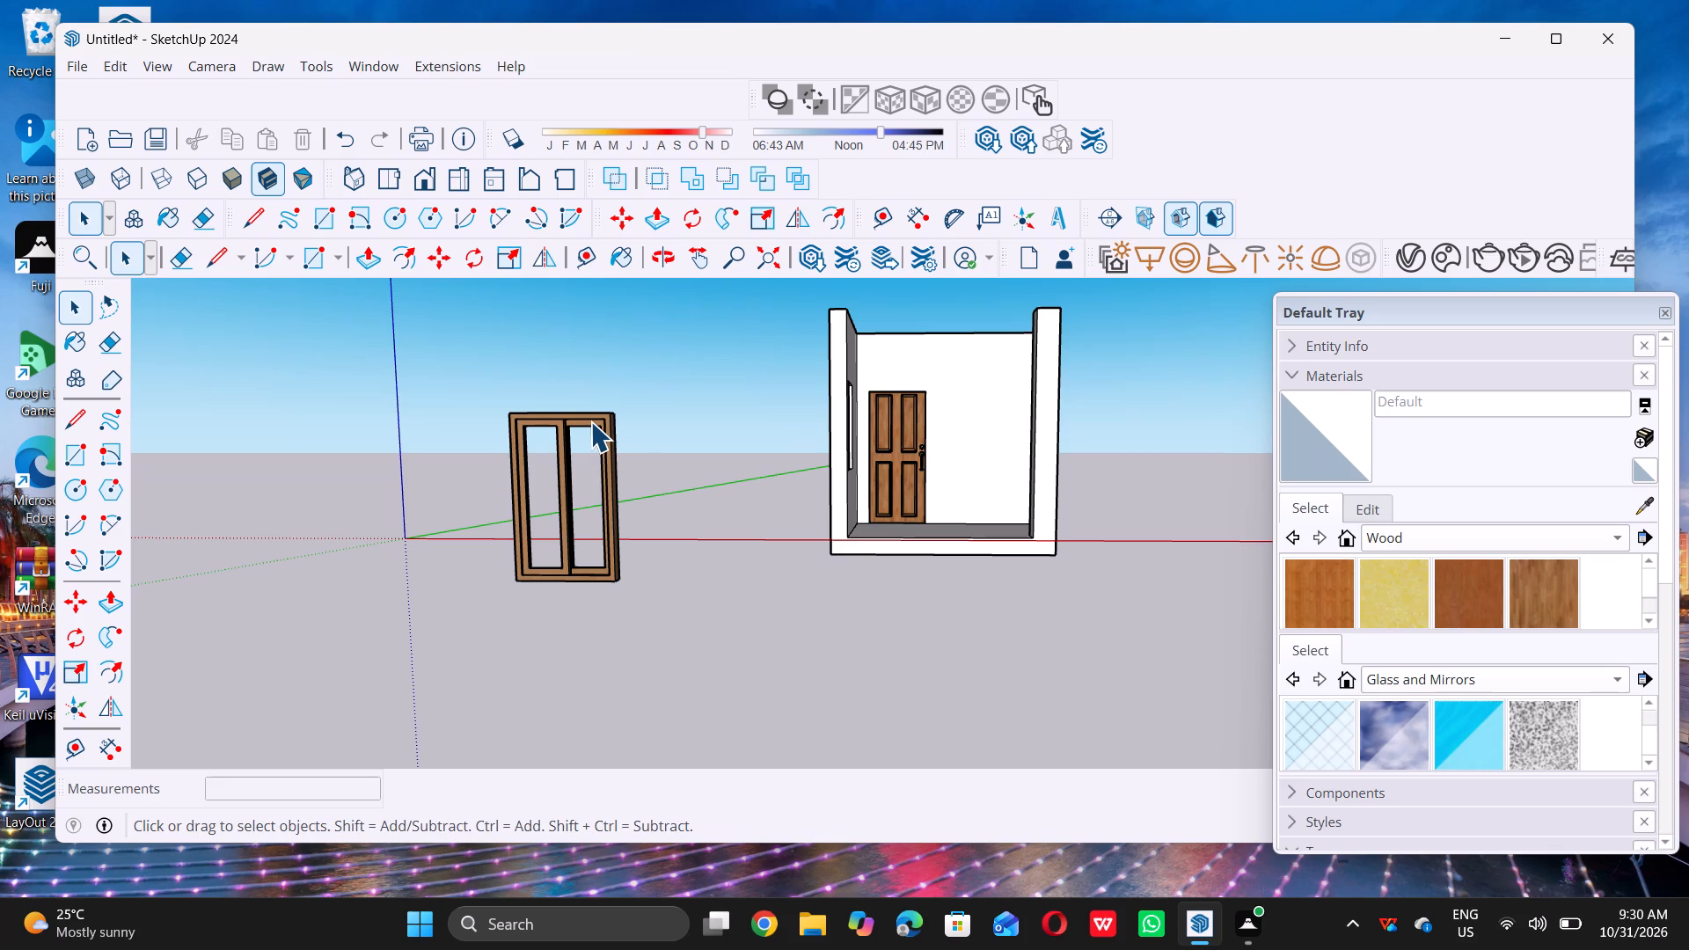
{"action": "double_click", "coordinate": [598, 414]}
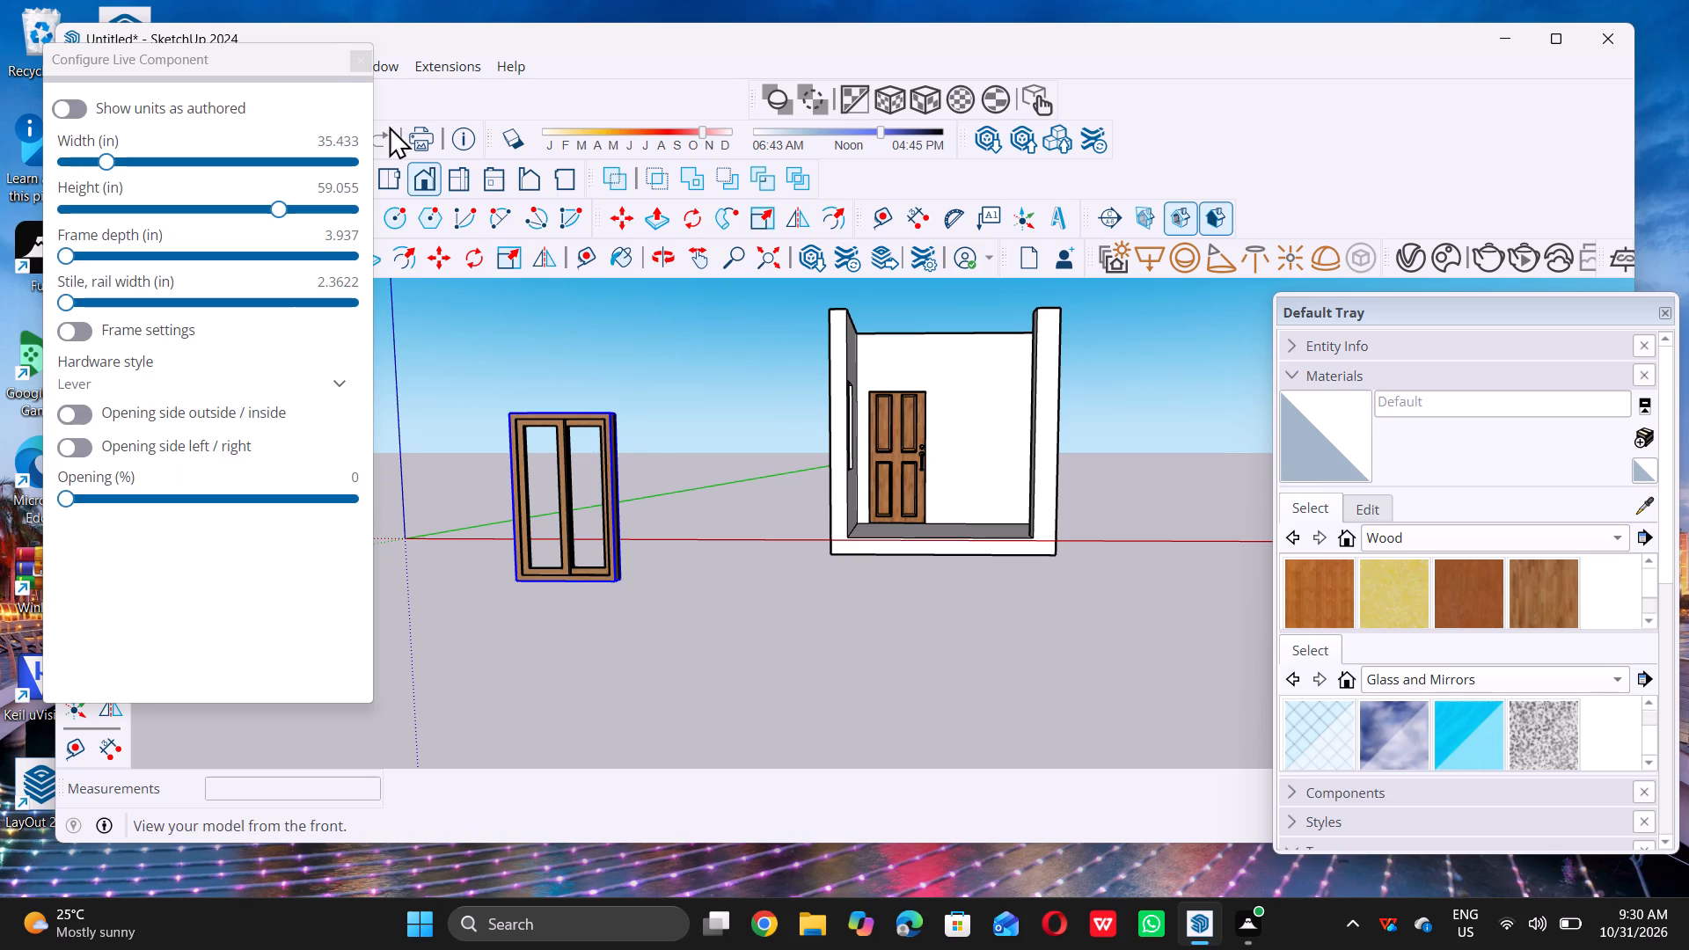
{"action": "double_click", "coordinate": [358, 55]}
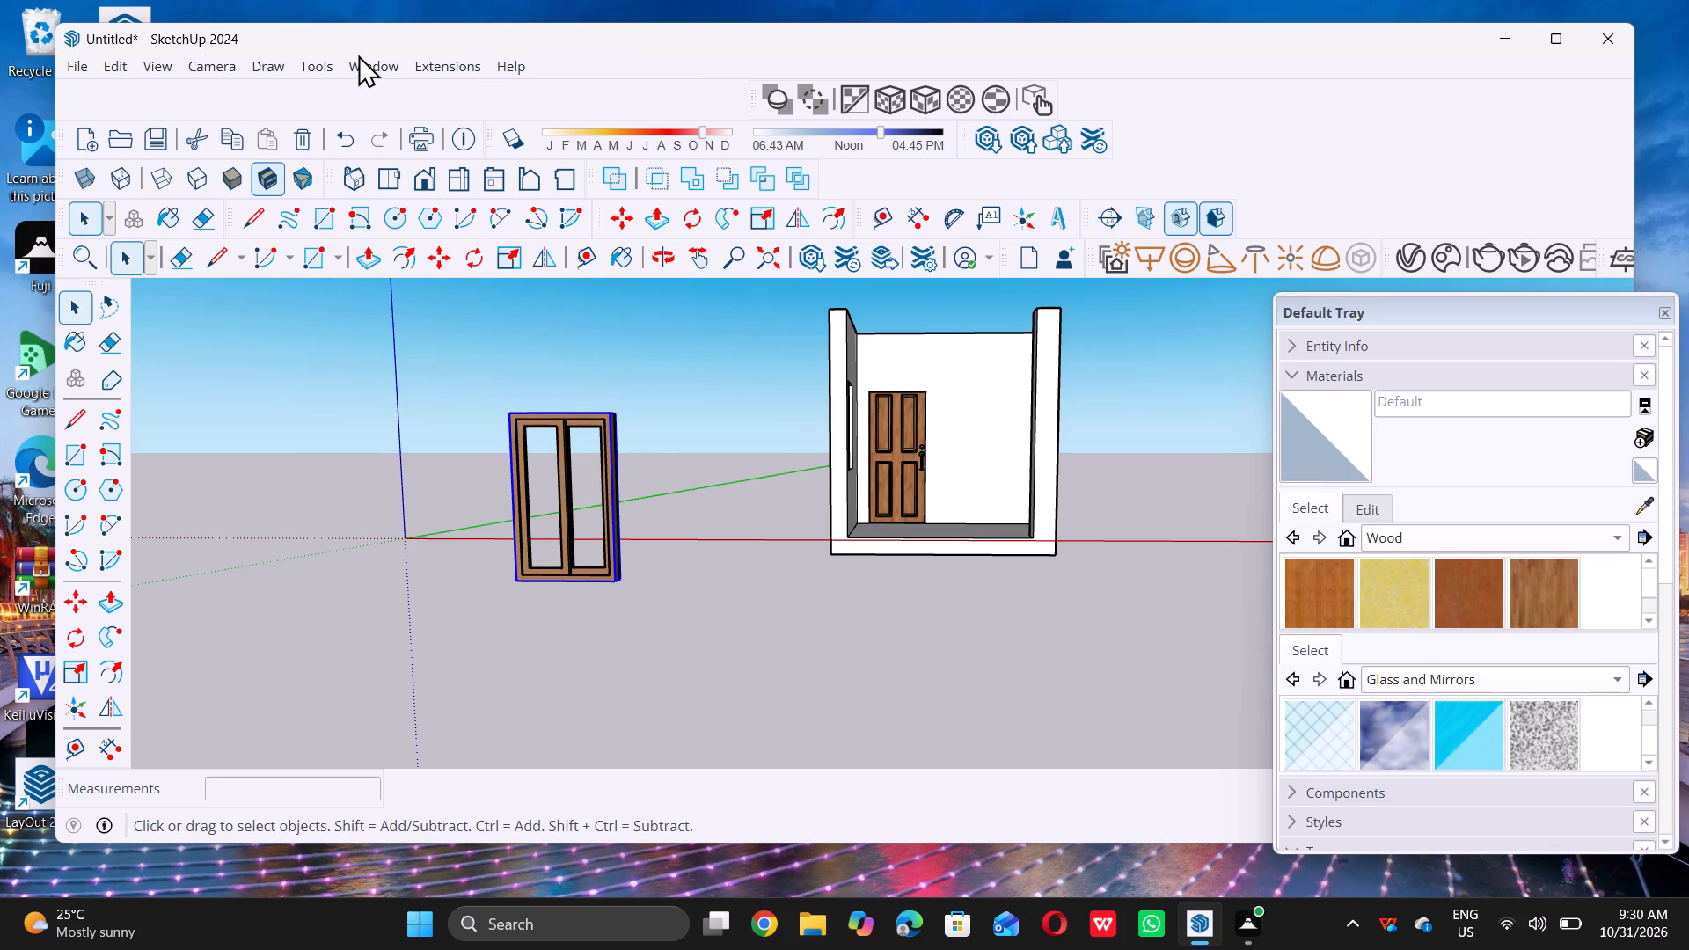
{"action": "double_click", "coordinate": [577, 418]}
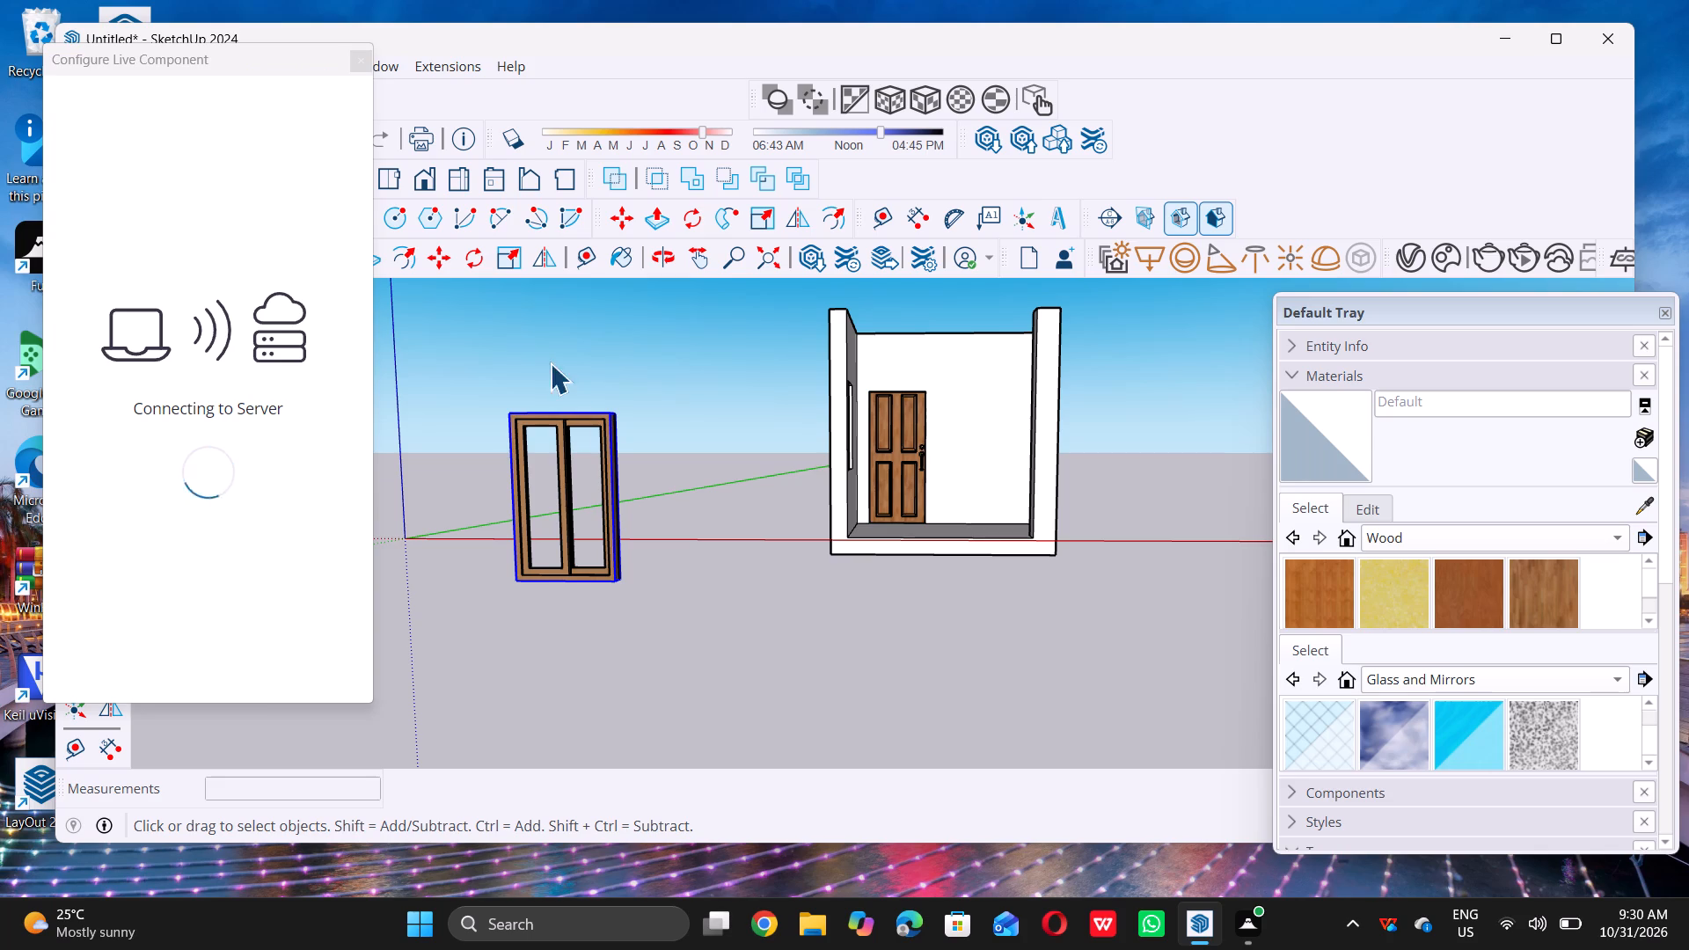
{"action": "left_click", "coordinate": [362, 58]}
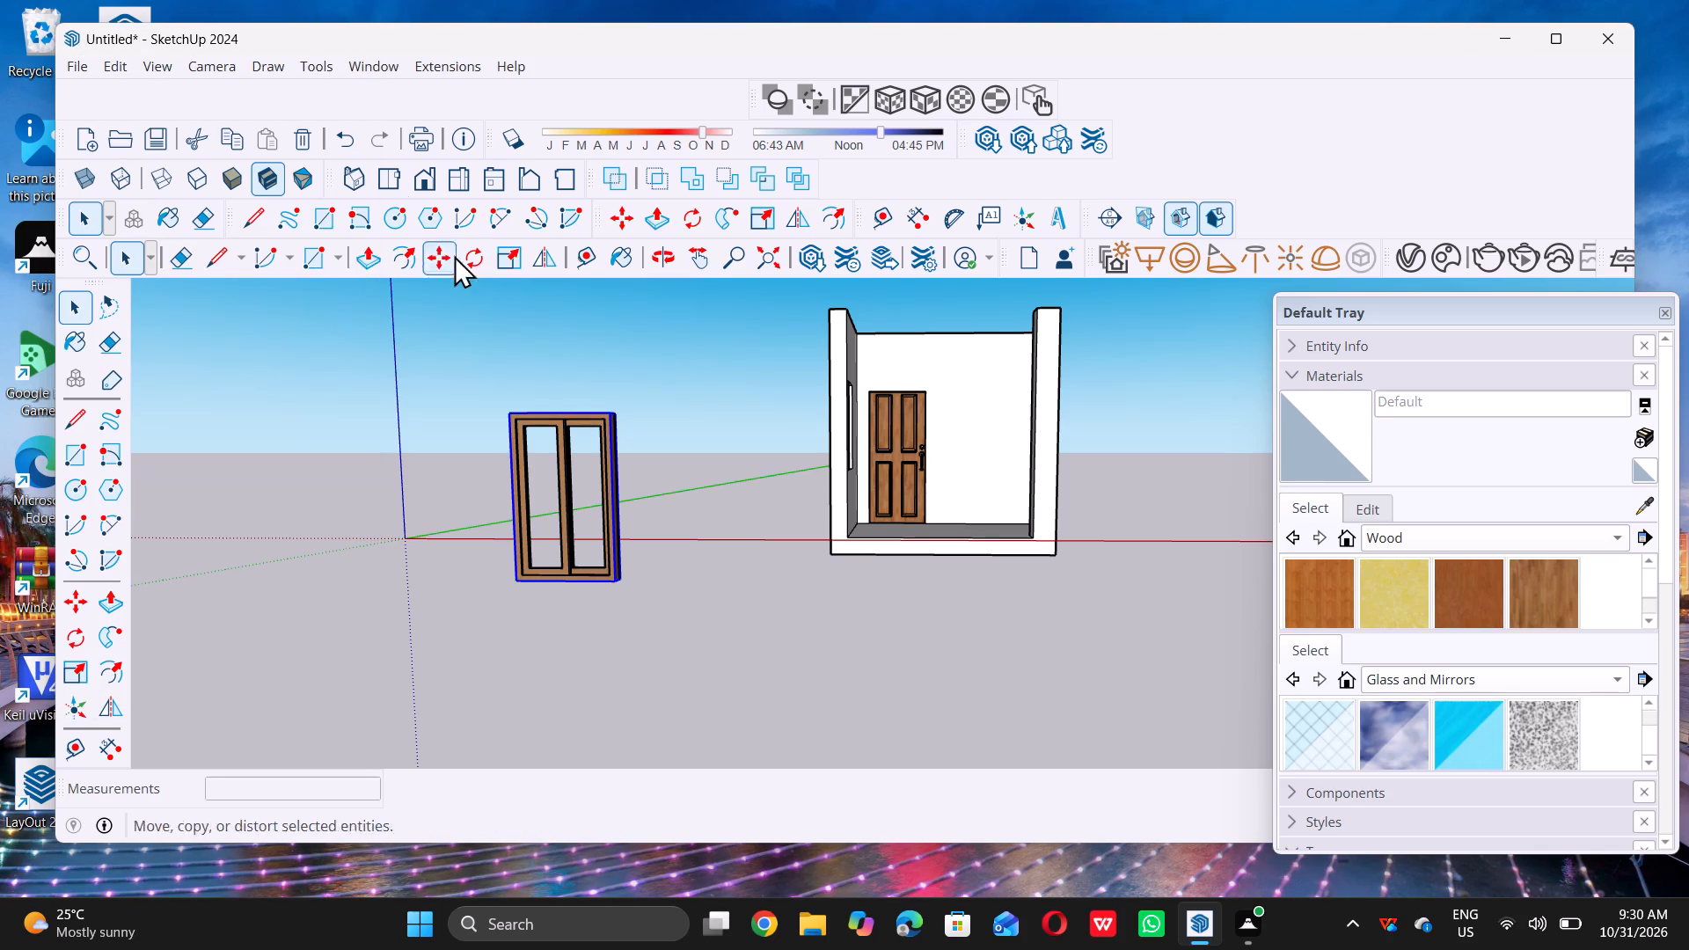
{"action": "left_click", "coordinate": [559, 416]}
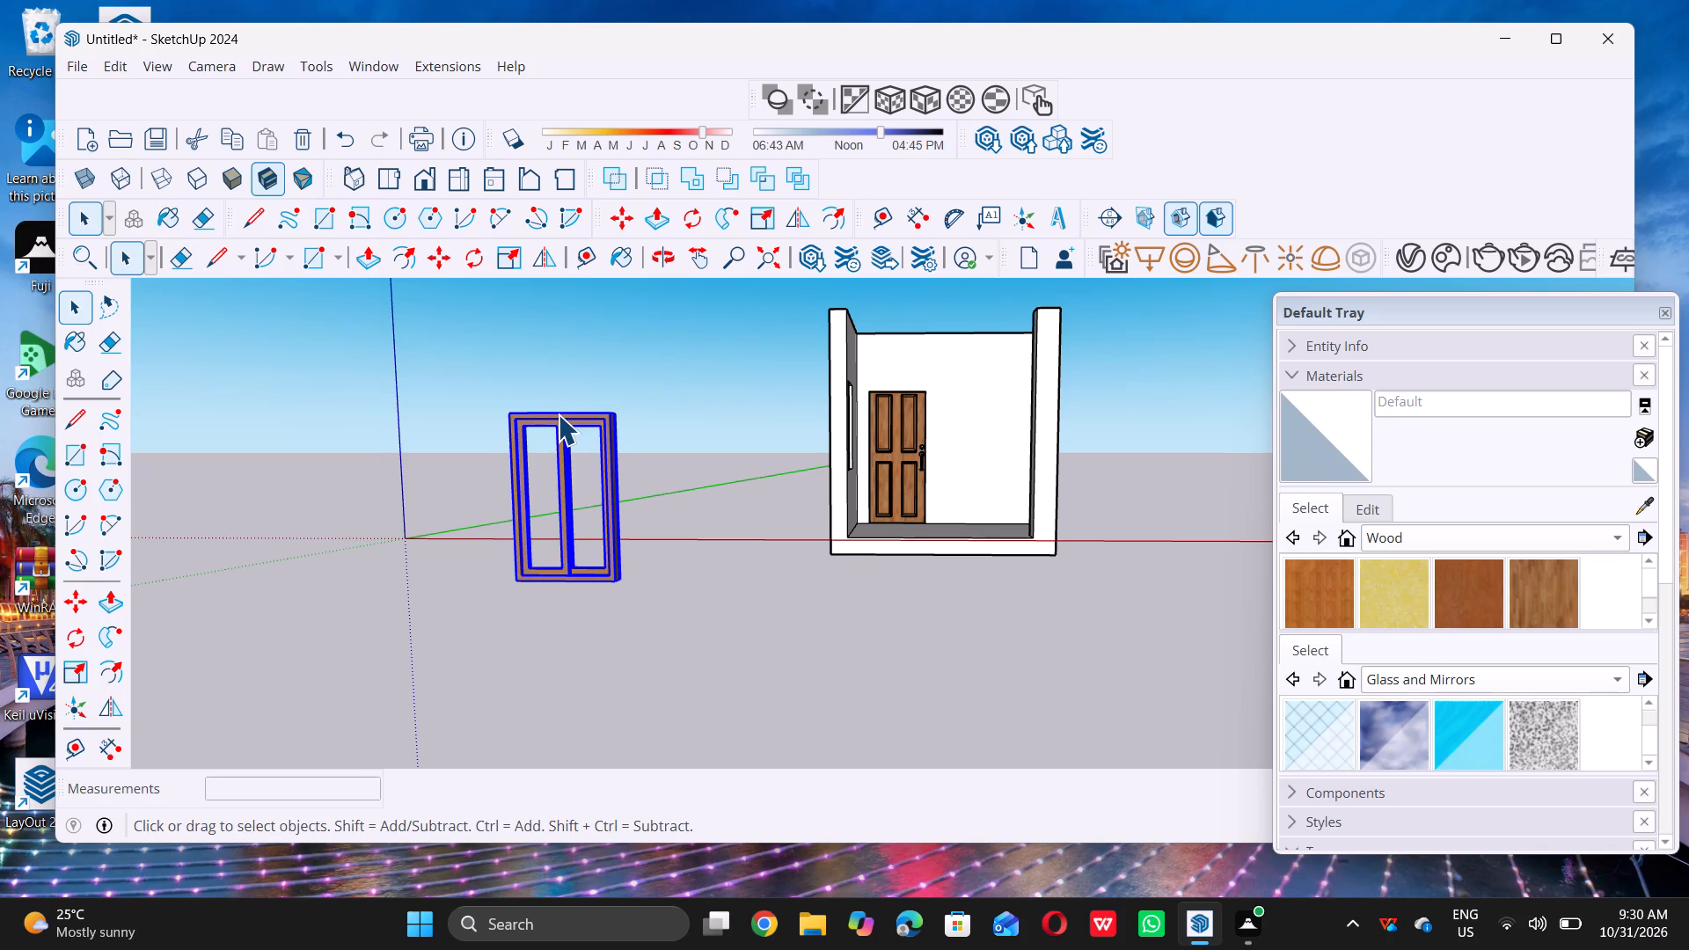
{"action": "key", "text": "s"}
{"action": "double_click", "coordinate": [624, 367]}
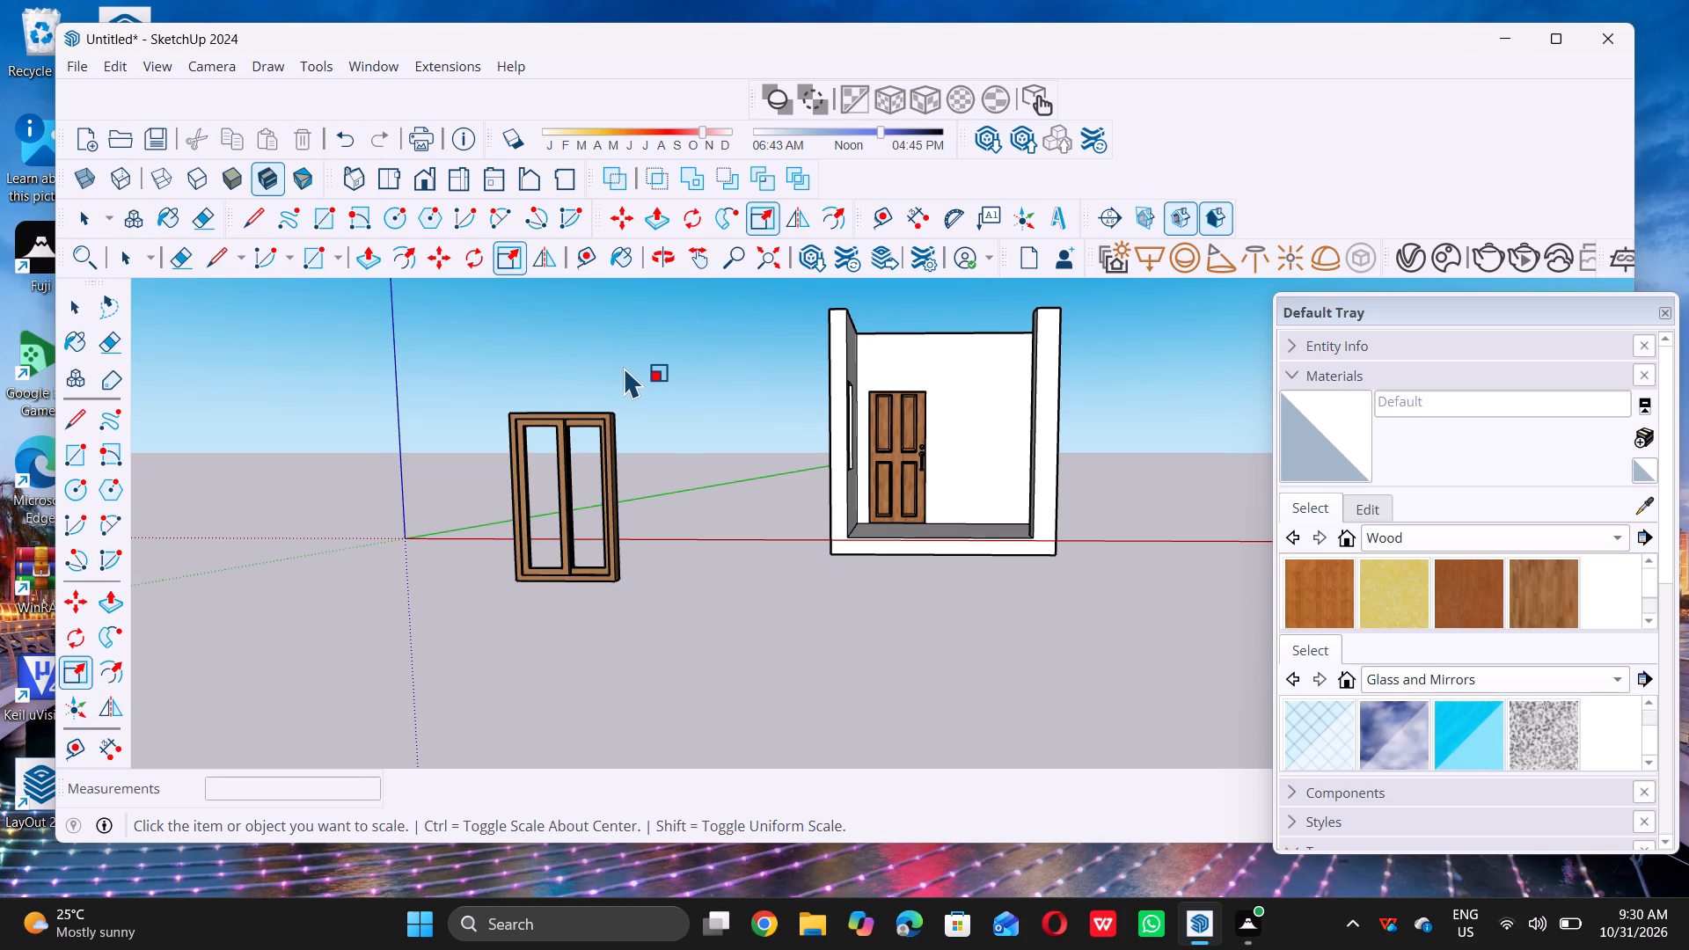
Undo the insertion of the Live Component sliding window, removing it from the model.
{"action": "key", "text": "space"}
{"action": "key", "text": "space"}
{"action": "key", "text": "ctrl+z"}
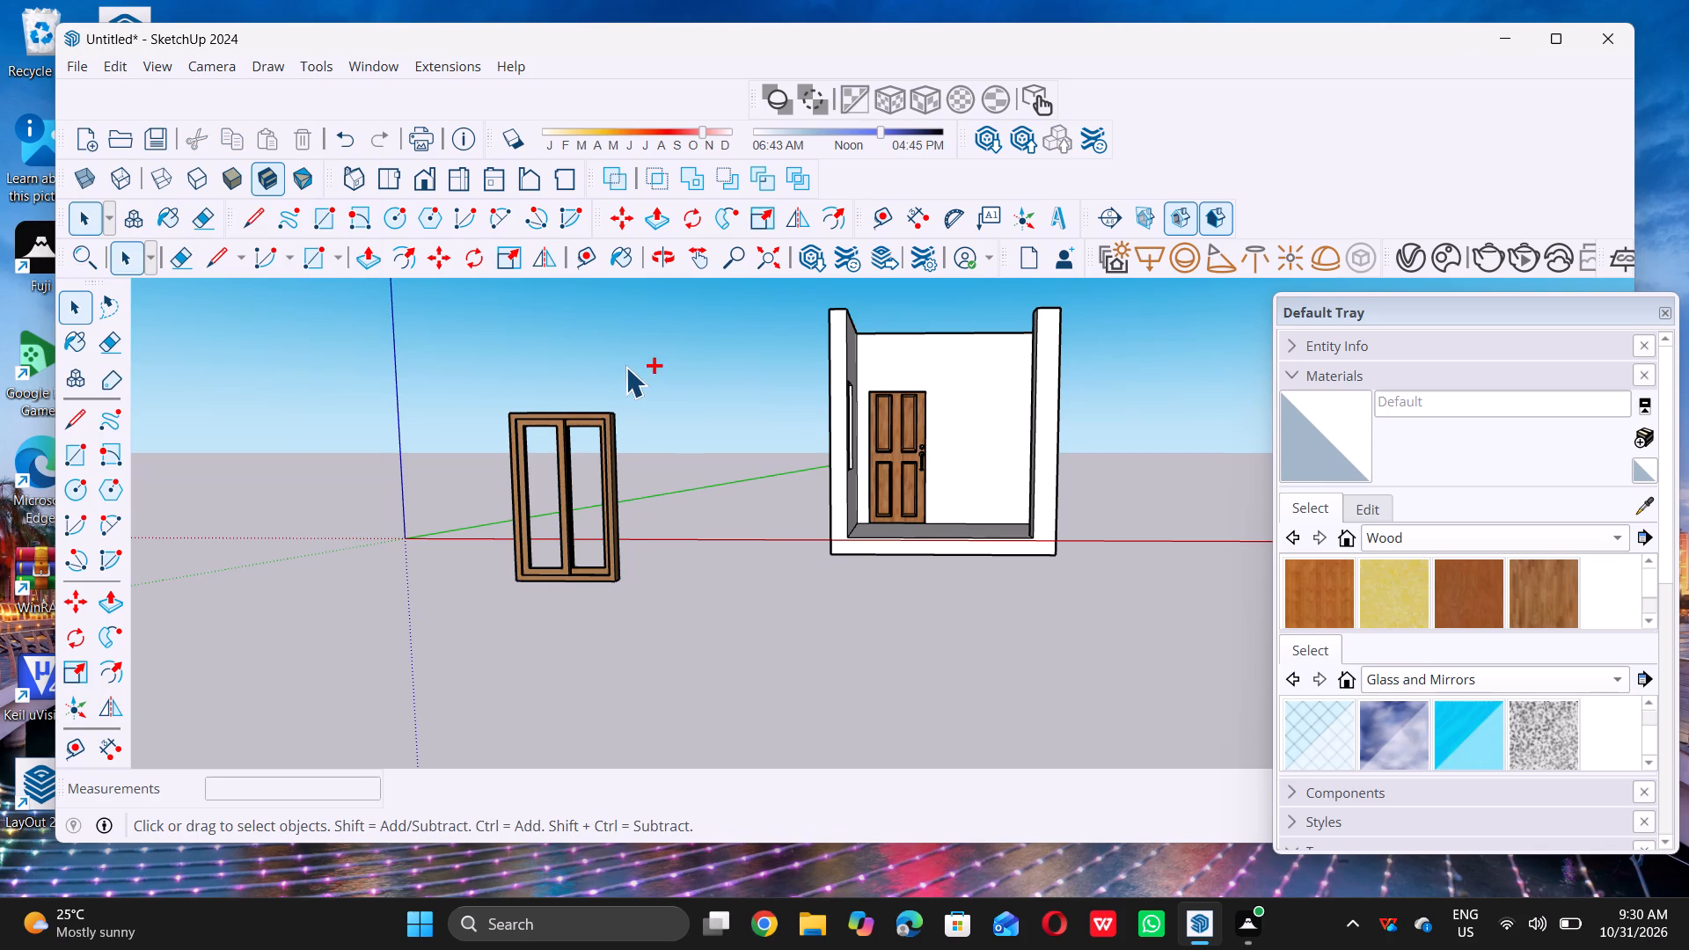
{"action": "key", "text": "ctrl+z"}
{"action": "key", "text": "ctrl+z"}
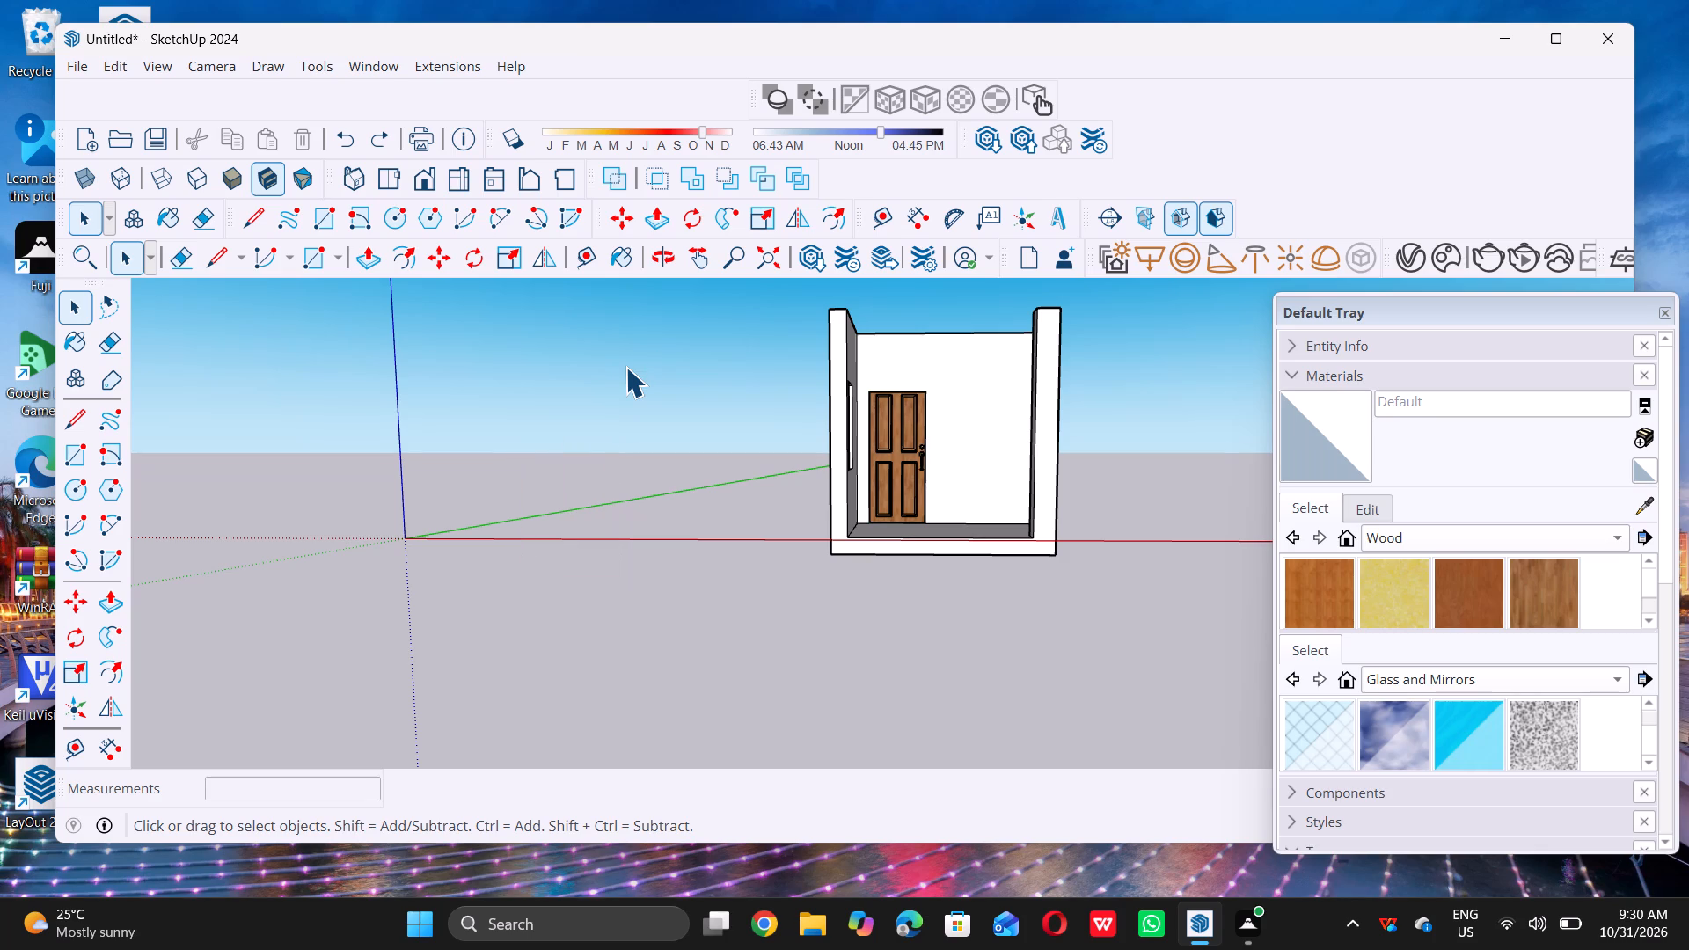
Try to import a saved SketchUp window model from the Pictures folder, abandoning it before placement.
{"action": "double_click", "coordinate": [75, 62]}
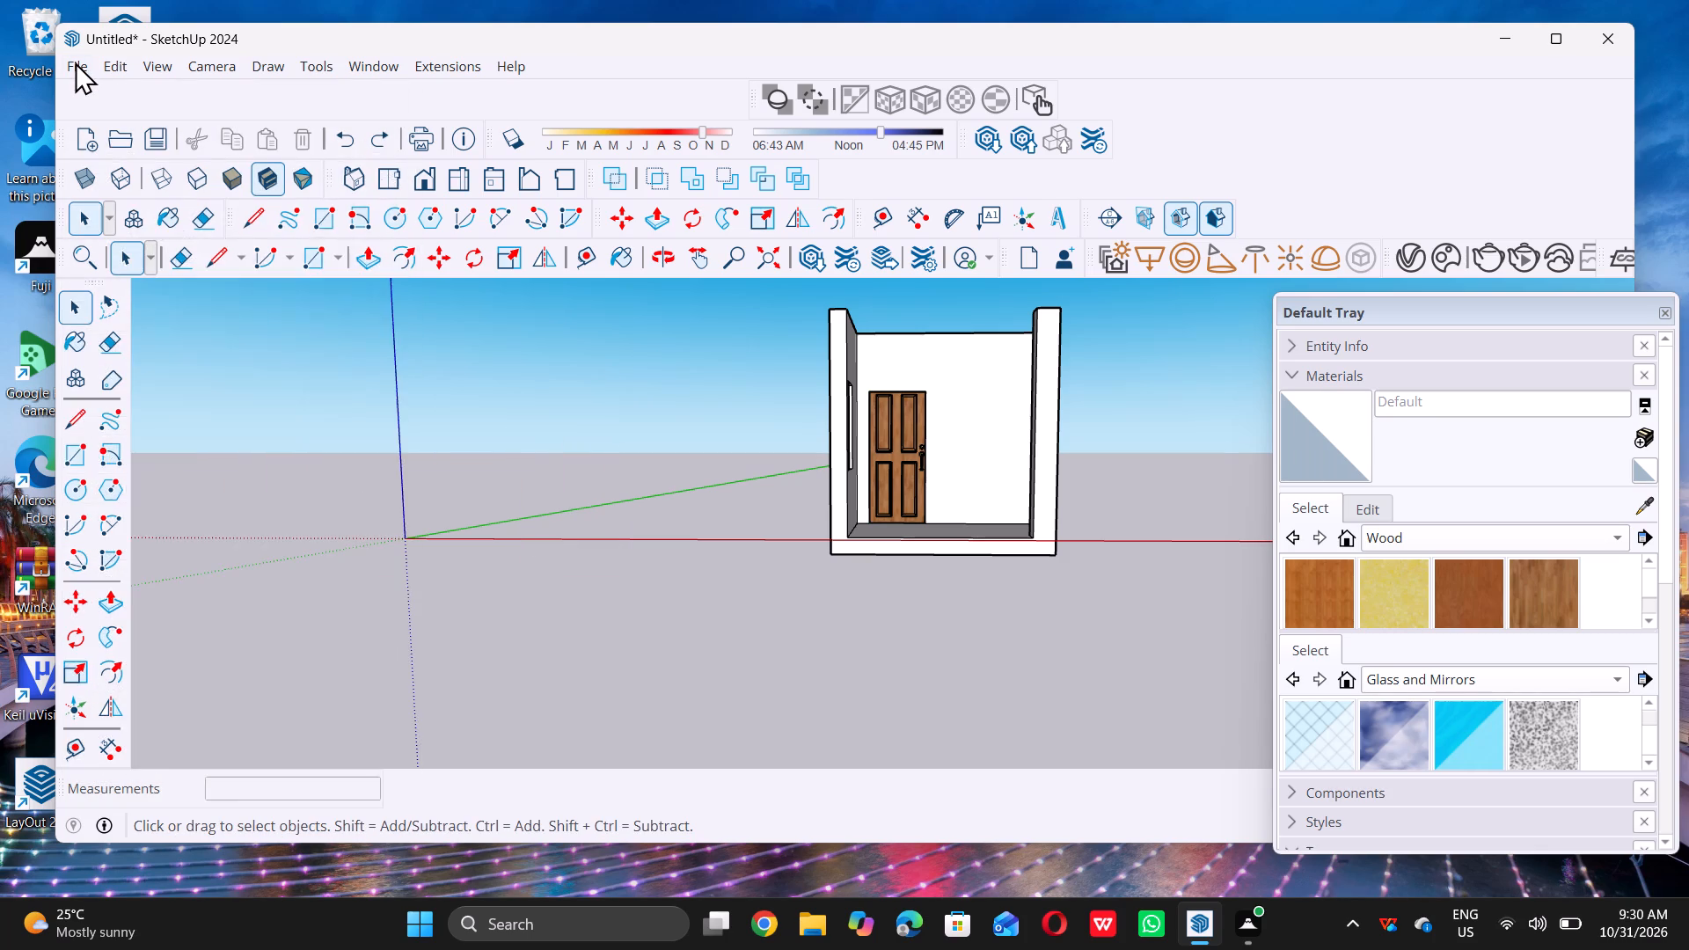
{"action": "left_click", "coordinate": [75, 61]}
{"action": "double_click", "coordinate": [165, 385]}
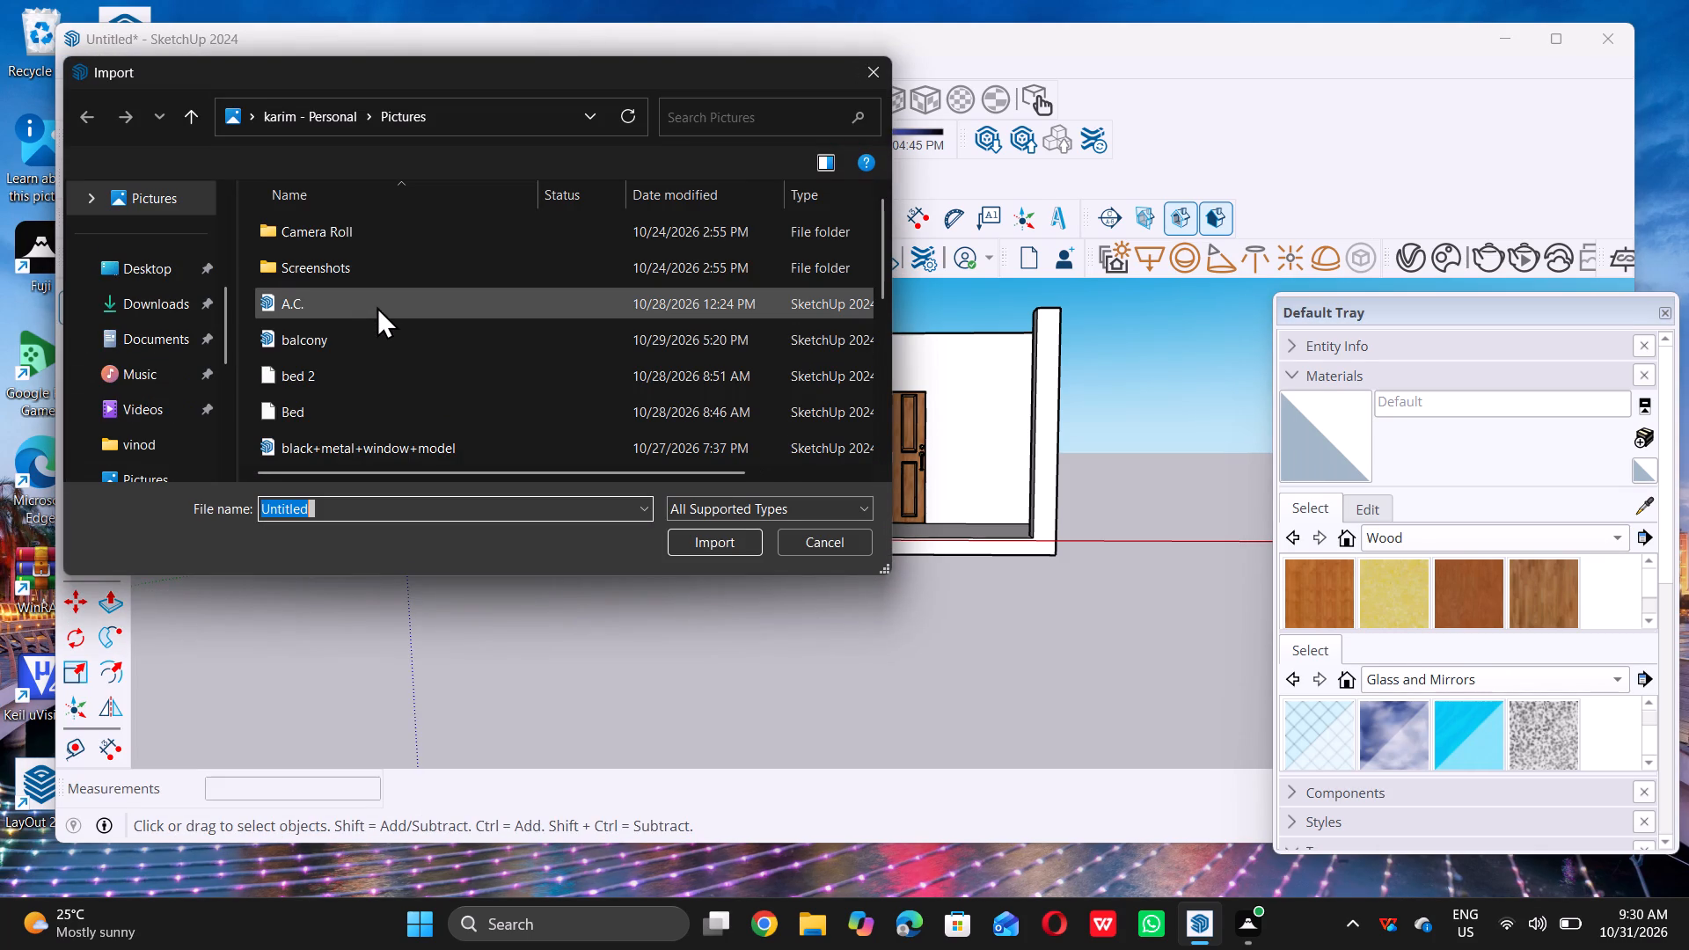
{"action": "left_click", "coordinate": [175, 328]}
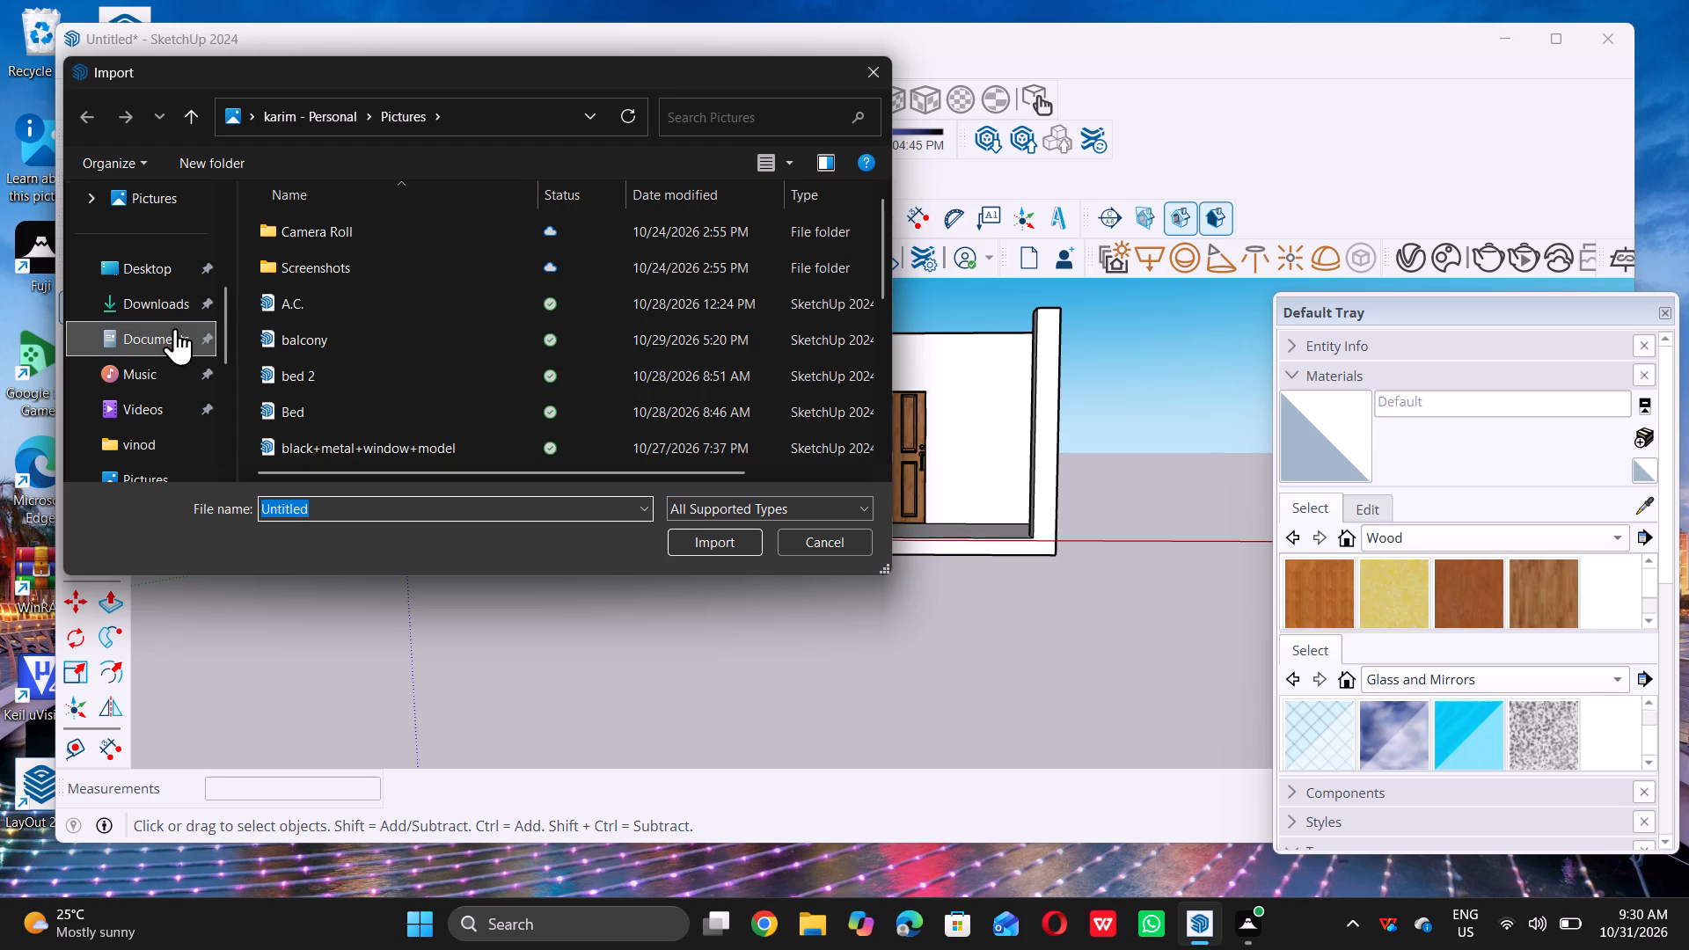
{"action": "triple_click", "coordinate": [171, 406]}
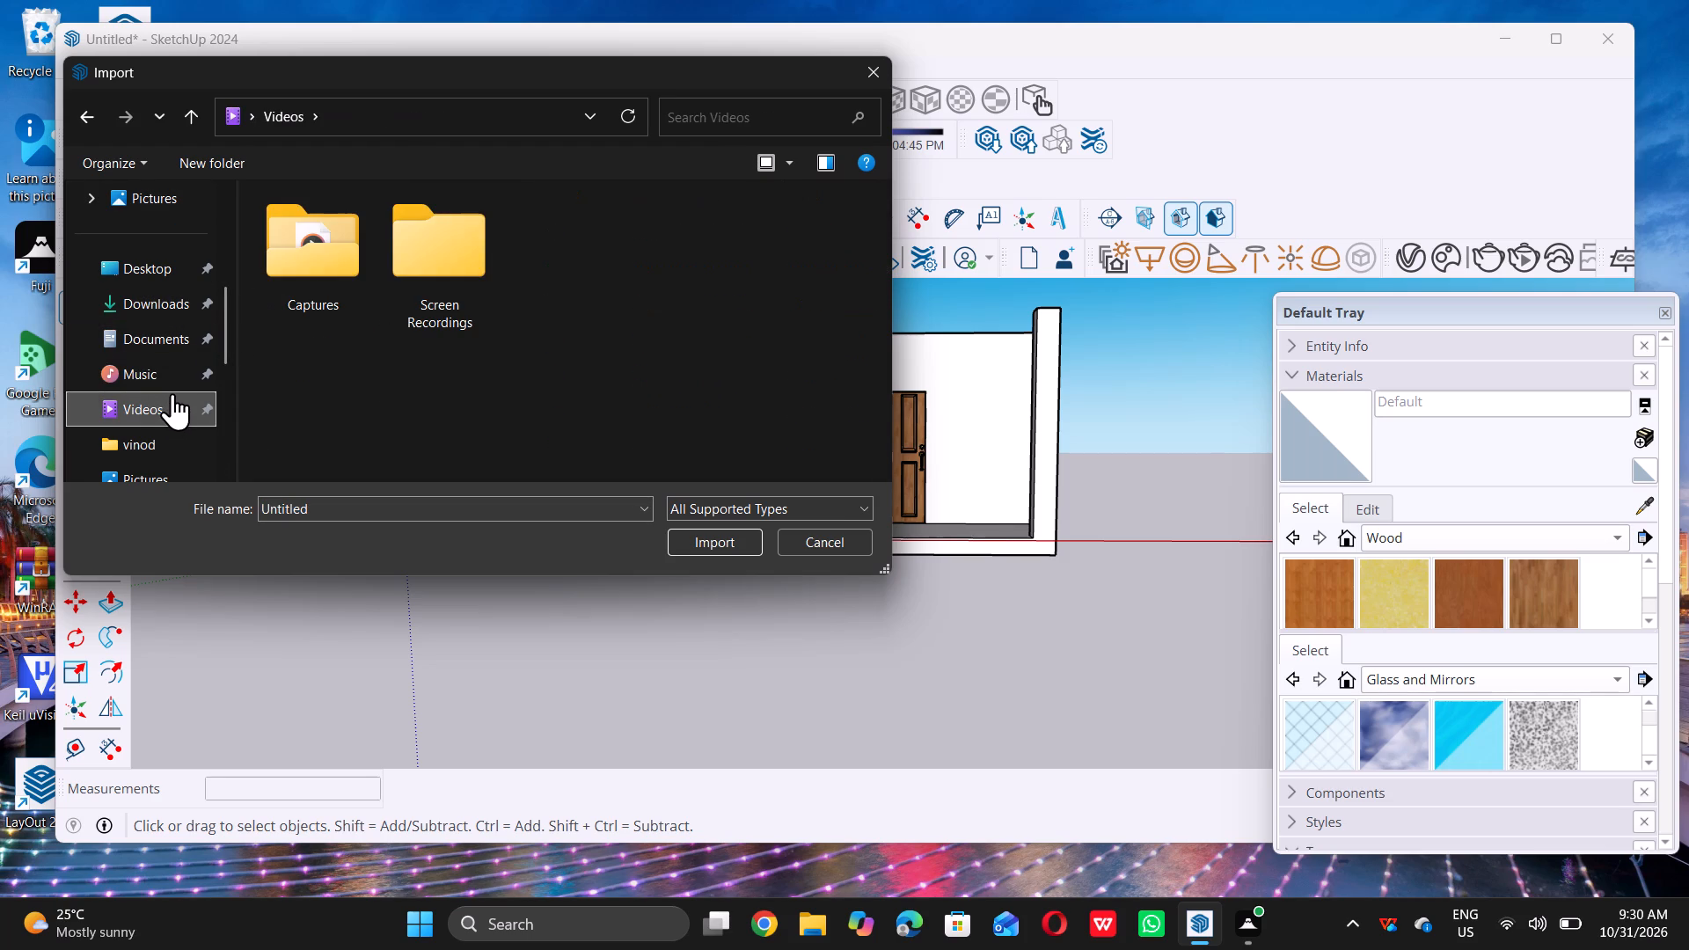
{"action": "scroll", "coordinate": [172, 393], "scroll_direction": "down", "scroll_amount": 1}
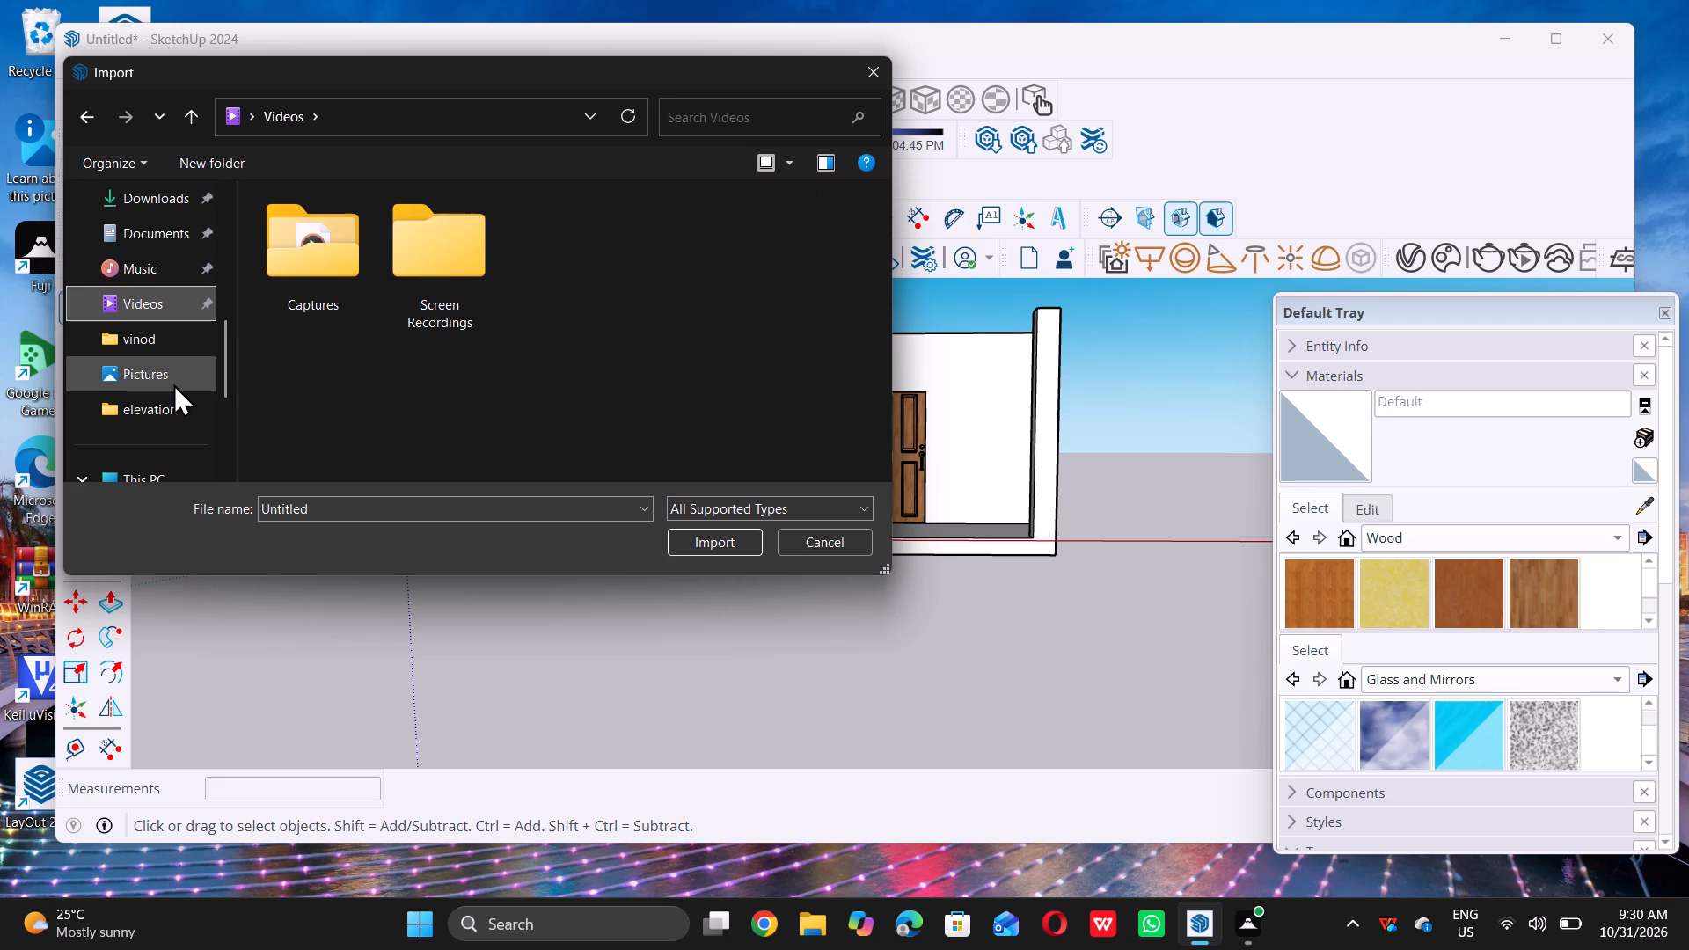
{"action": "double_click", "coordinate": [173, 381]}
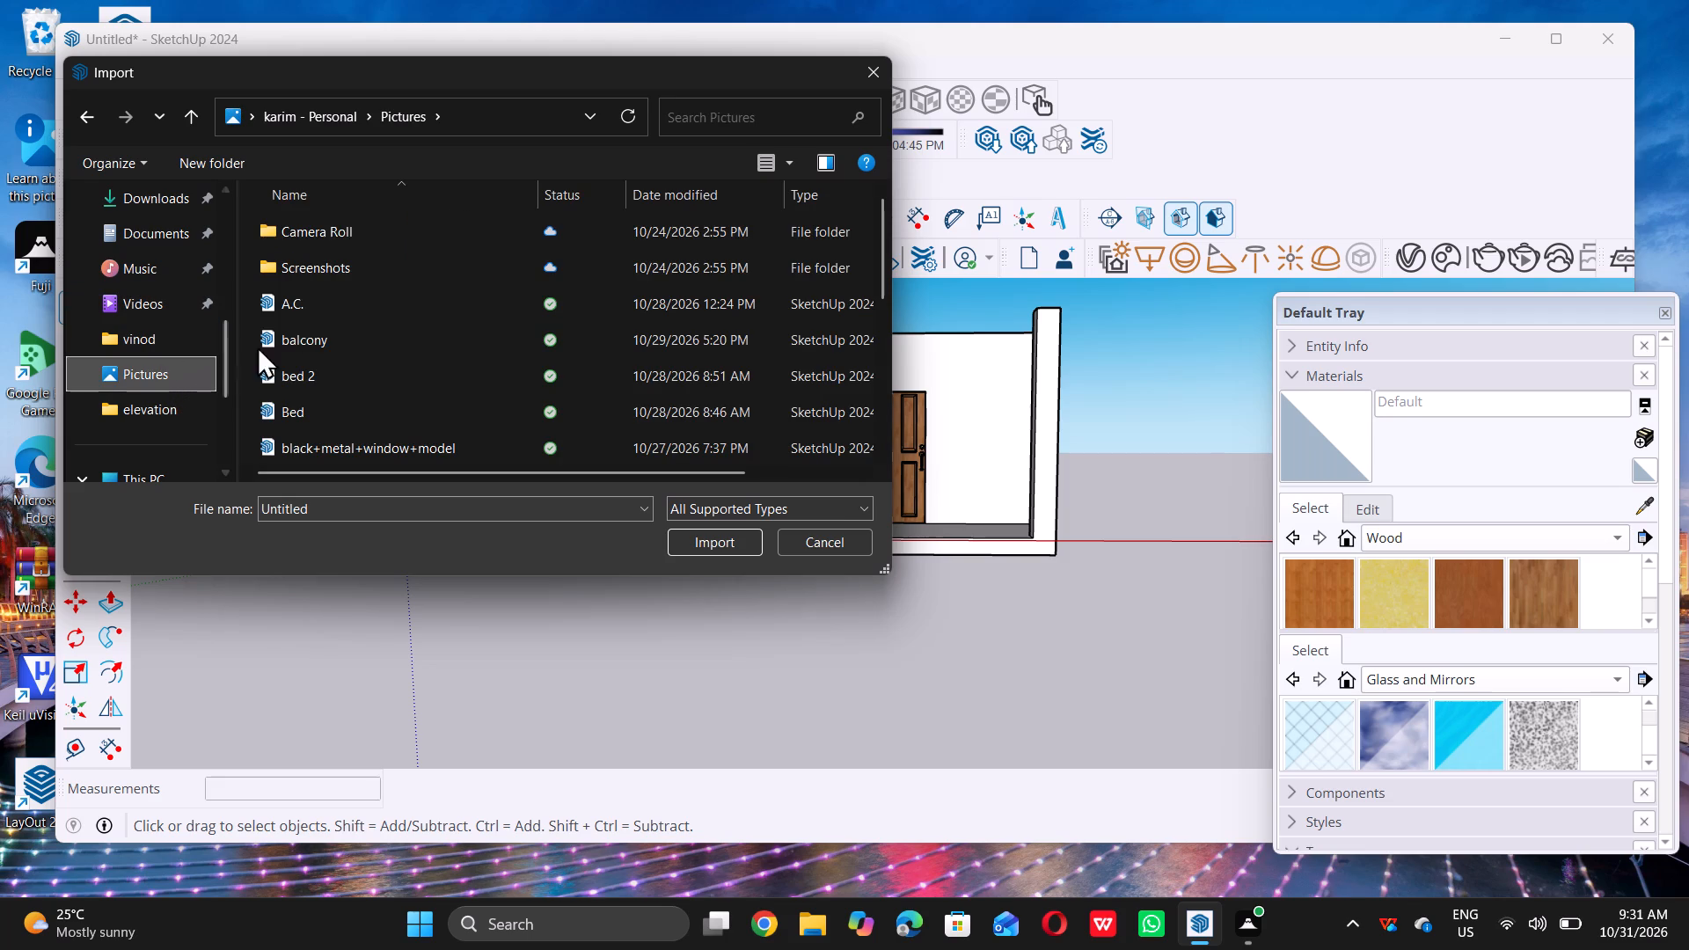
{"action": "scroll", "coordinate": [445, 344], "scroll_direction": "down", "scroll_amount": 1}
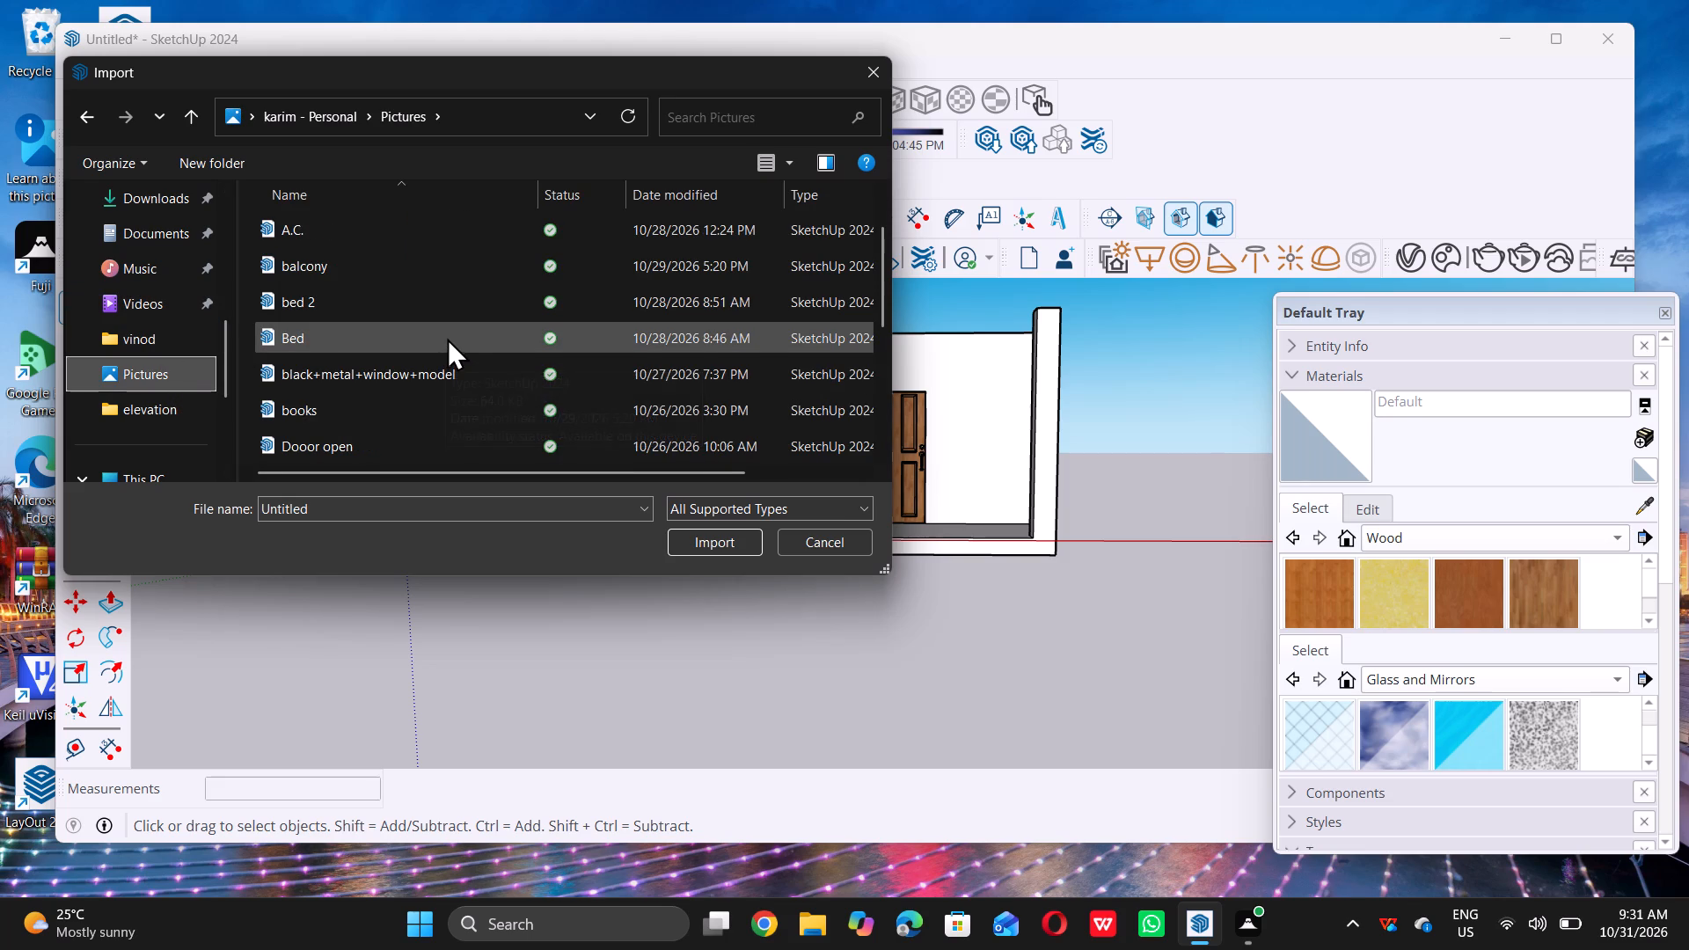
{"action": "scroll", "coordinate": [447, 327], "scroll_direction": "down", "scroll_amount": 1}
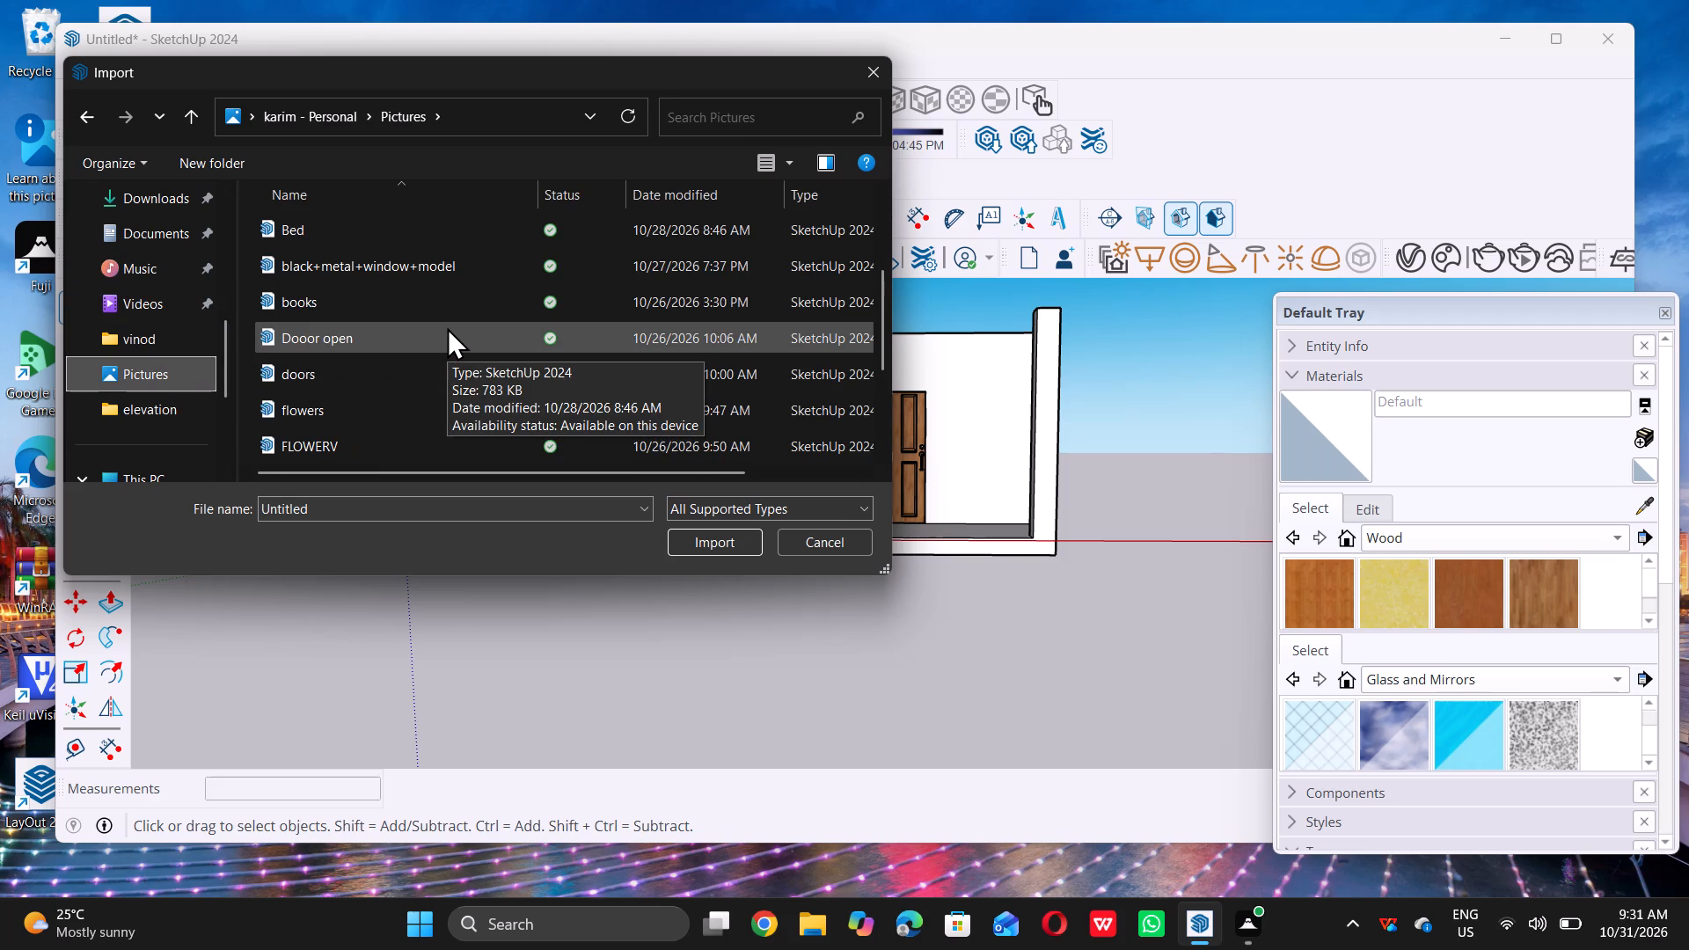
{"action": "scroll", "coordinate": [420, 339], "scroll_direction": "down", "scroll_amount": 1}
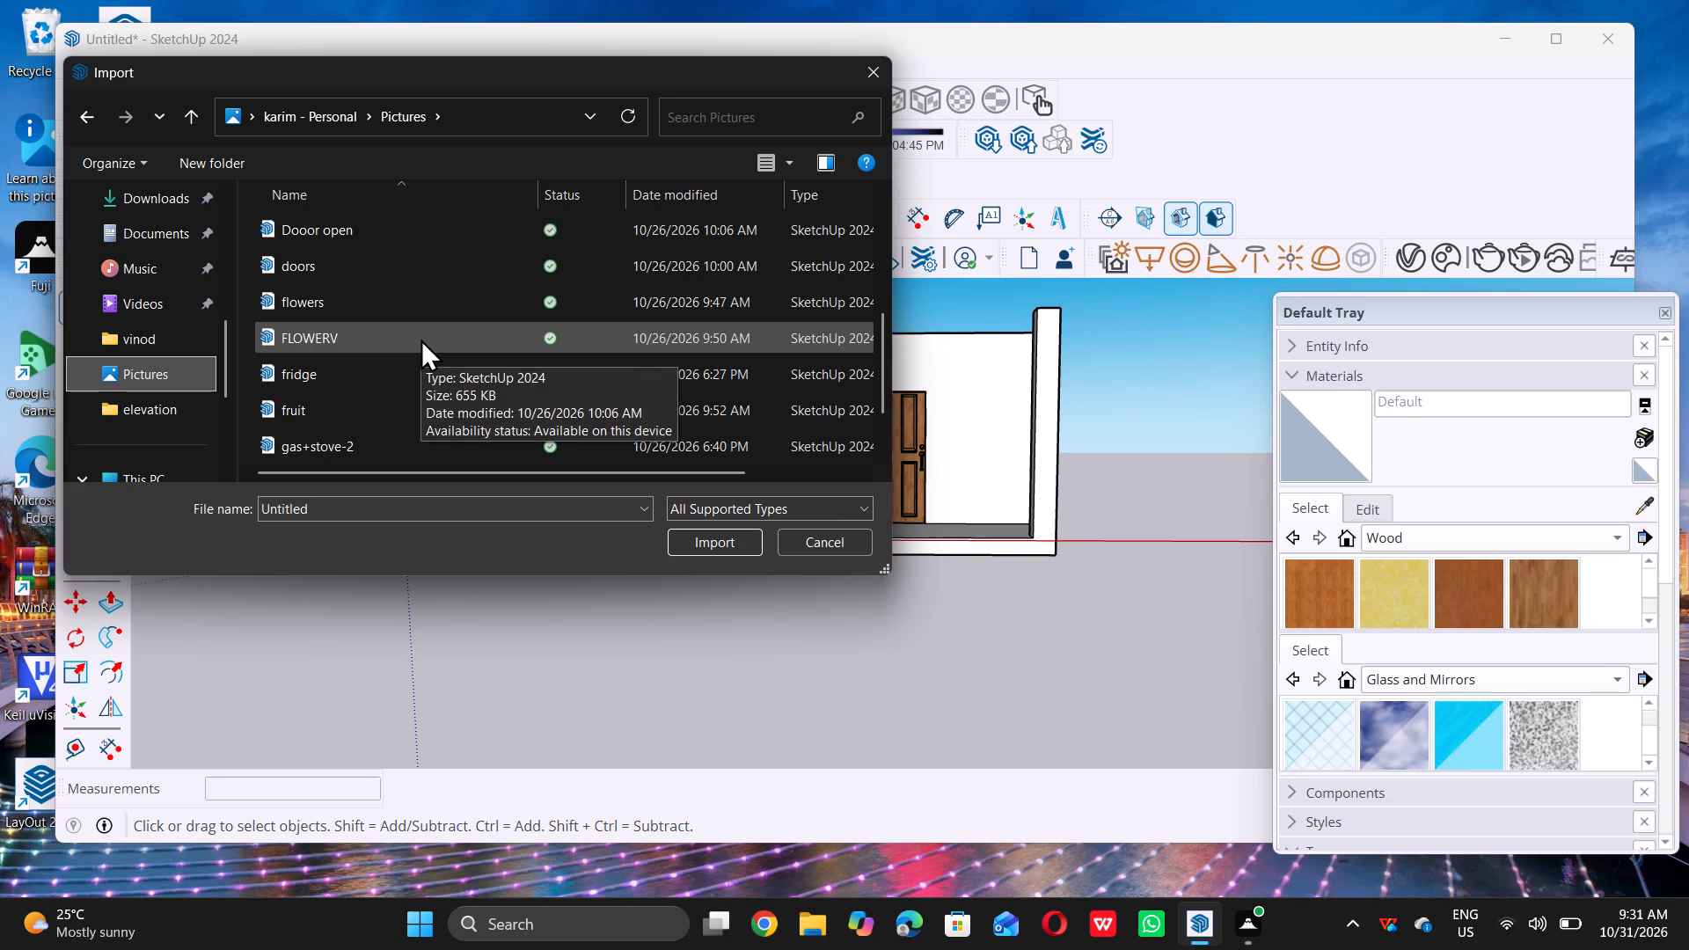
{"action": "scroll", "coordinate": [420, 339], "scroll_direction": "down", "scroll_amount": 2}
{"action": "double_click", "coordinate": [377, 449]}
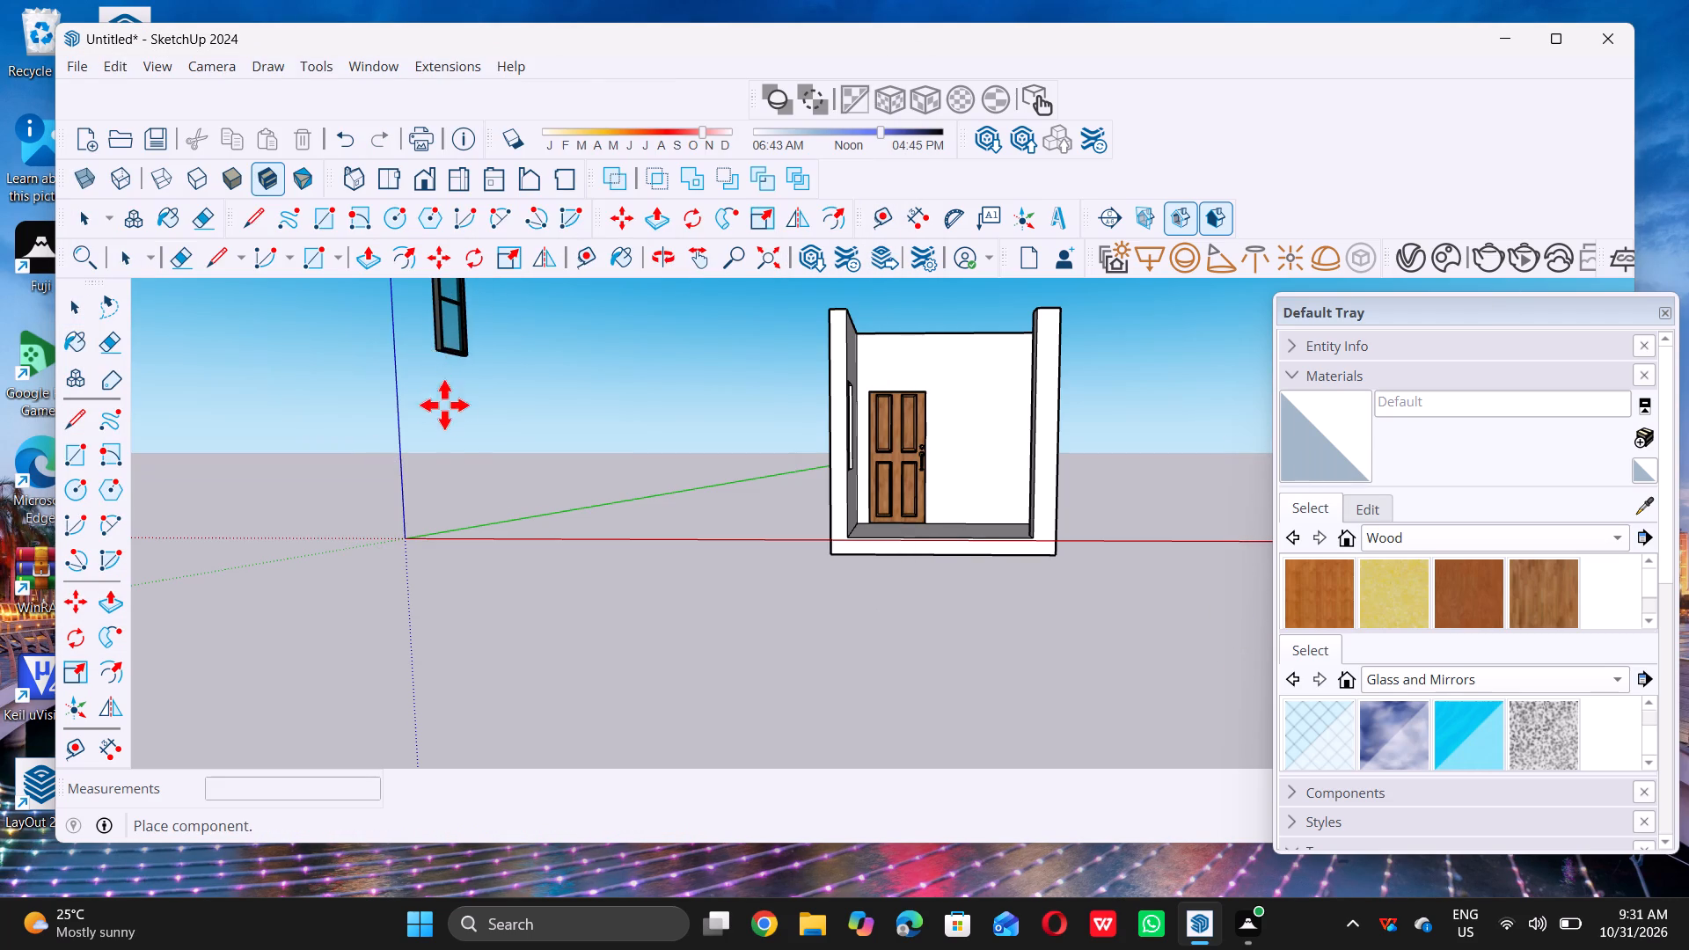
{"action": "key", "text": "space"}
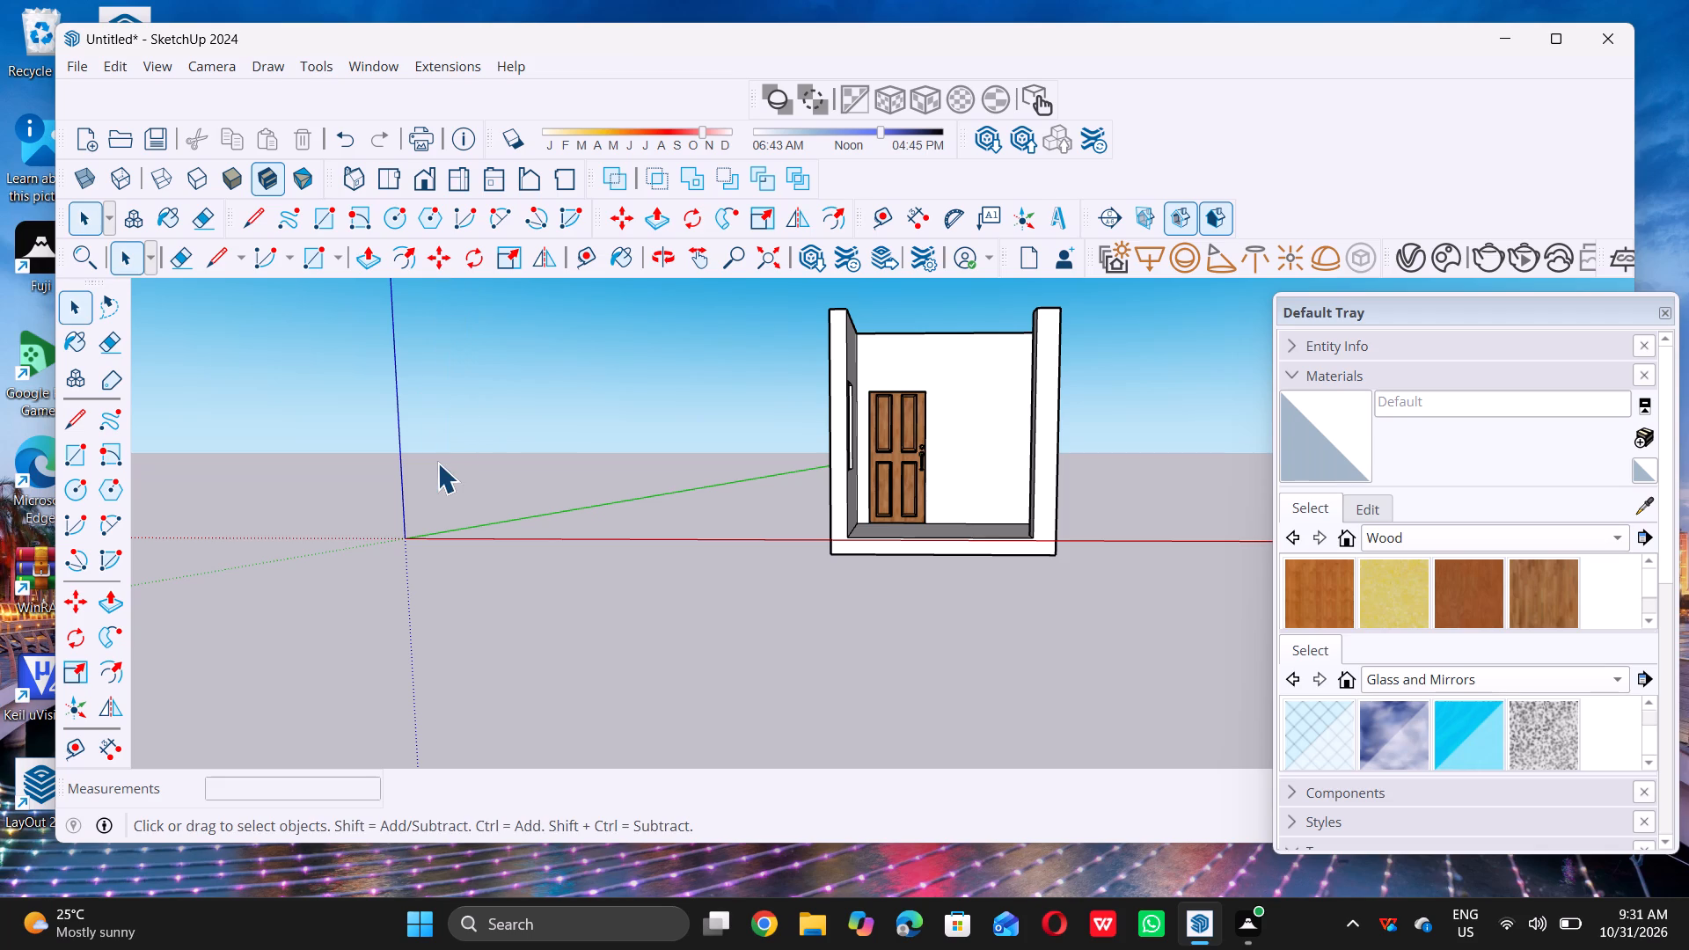
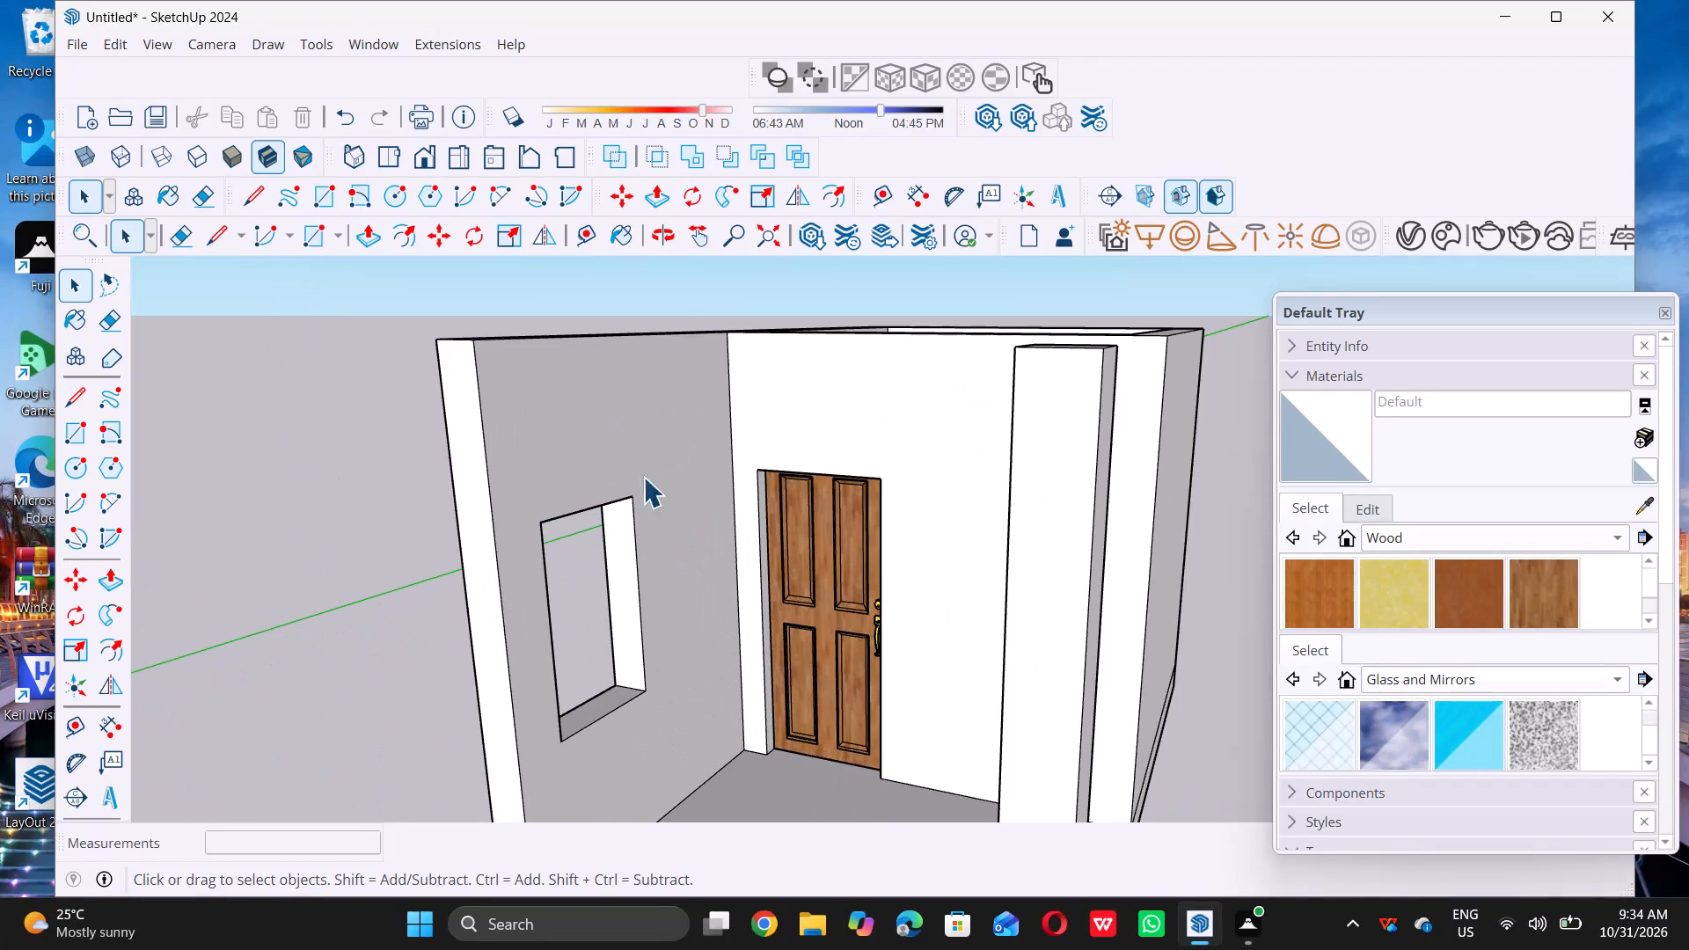
Browse the Pictures folder in the Import dialog for a window model, and close it without importing.
{"action": "double_click", "coordinate": [108, 47]}
{"action": "double_click", "coordinate": [76, 47]}
{"action": "left_click", "coordinate": [77, 47]}
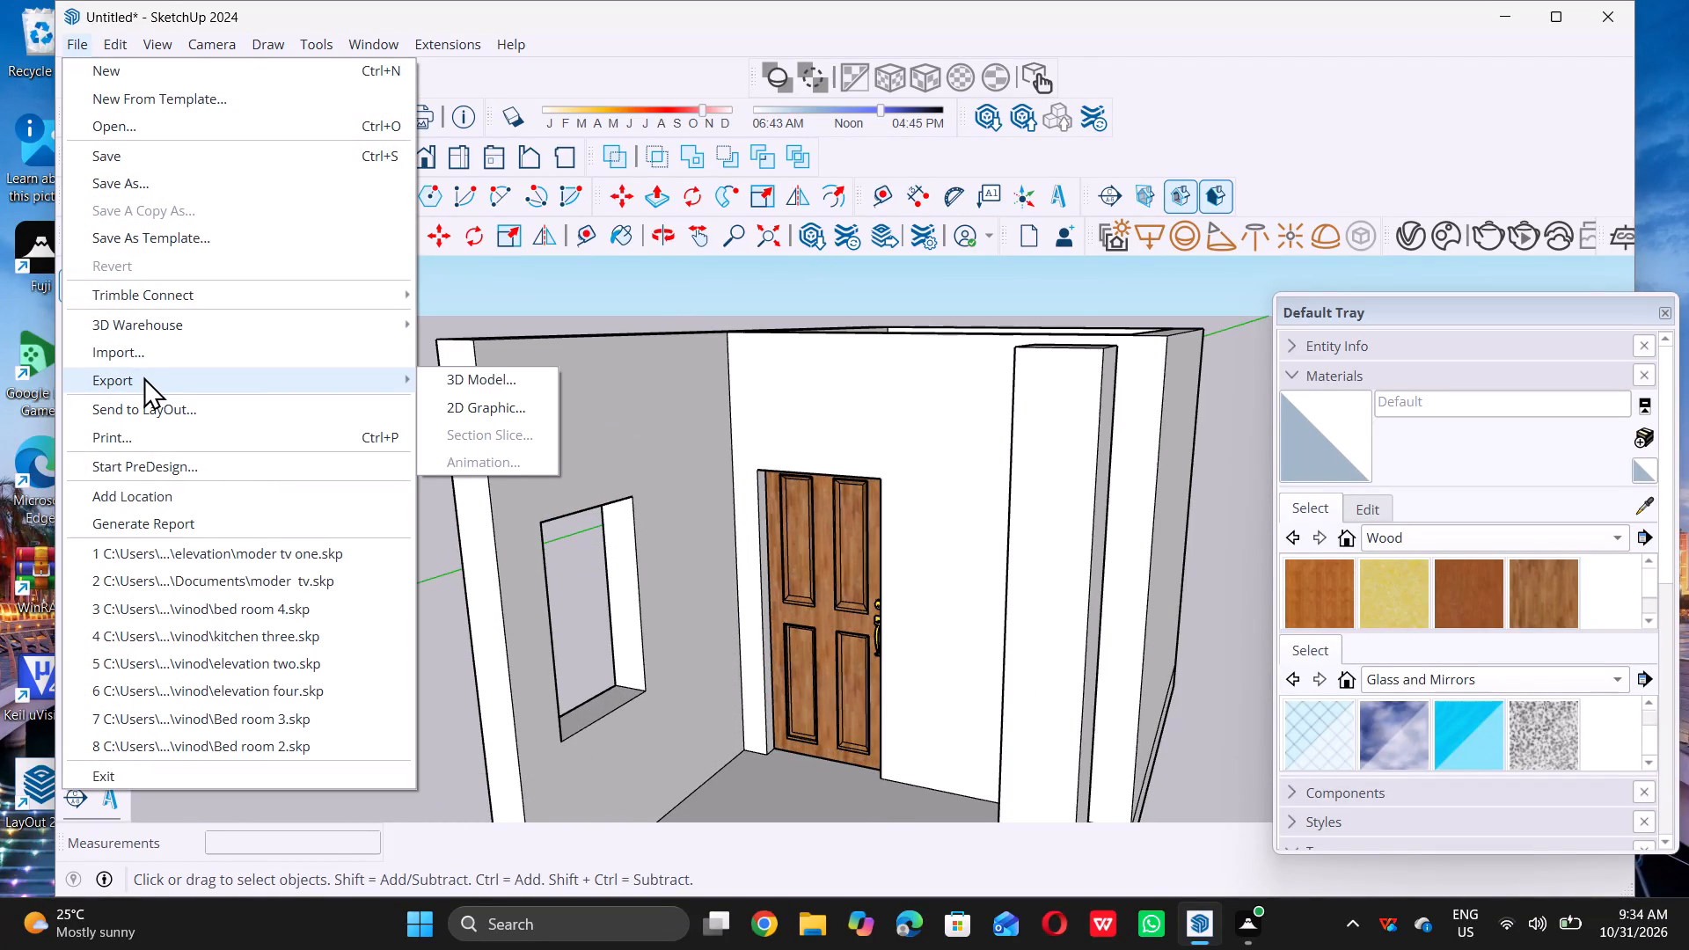
{"action": "double_click", "coordinate": [156, 340]}
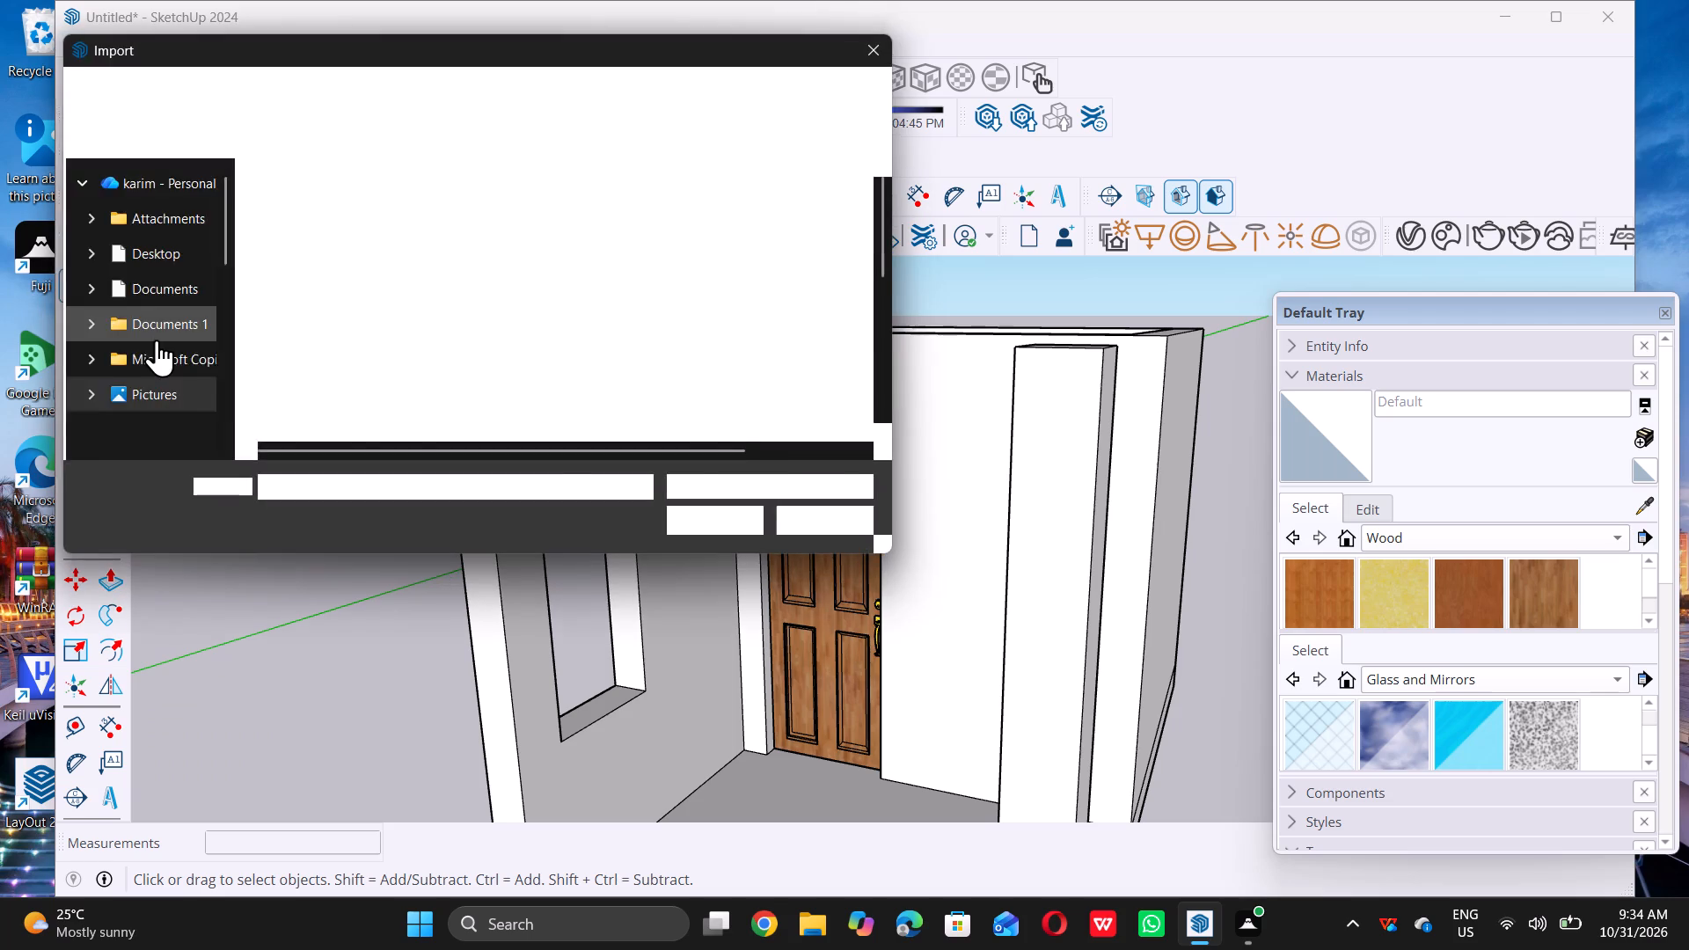
{"action": "scroll", "coordinate": [336, 351], "scroll_direction": "down", "scroll_amount": 4}
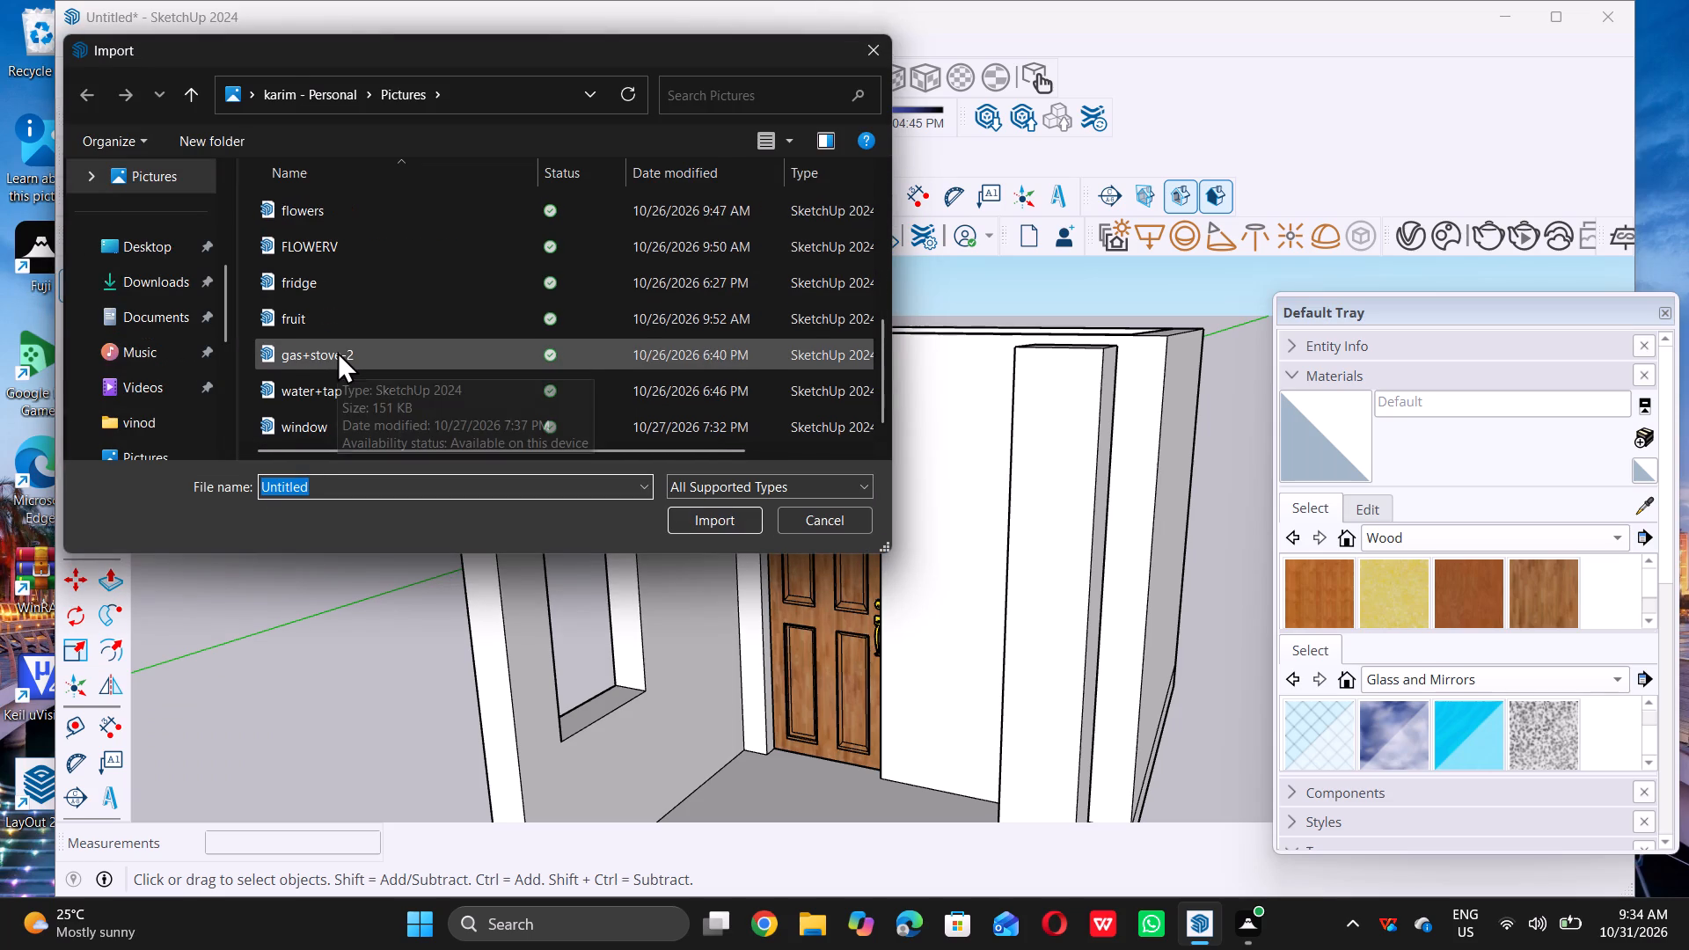
{"action": "scroll", "coordinate": [338, 351], "scroll_direction": "down", "scroll_amount": 4}
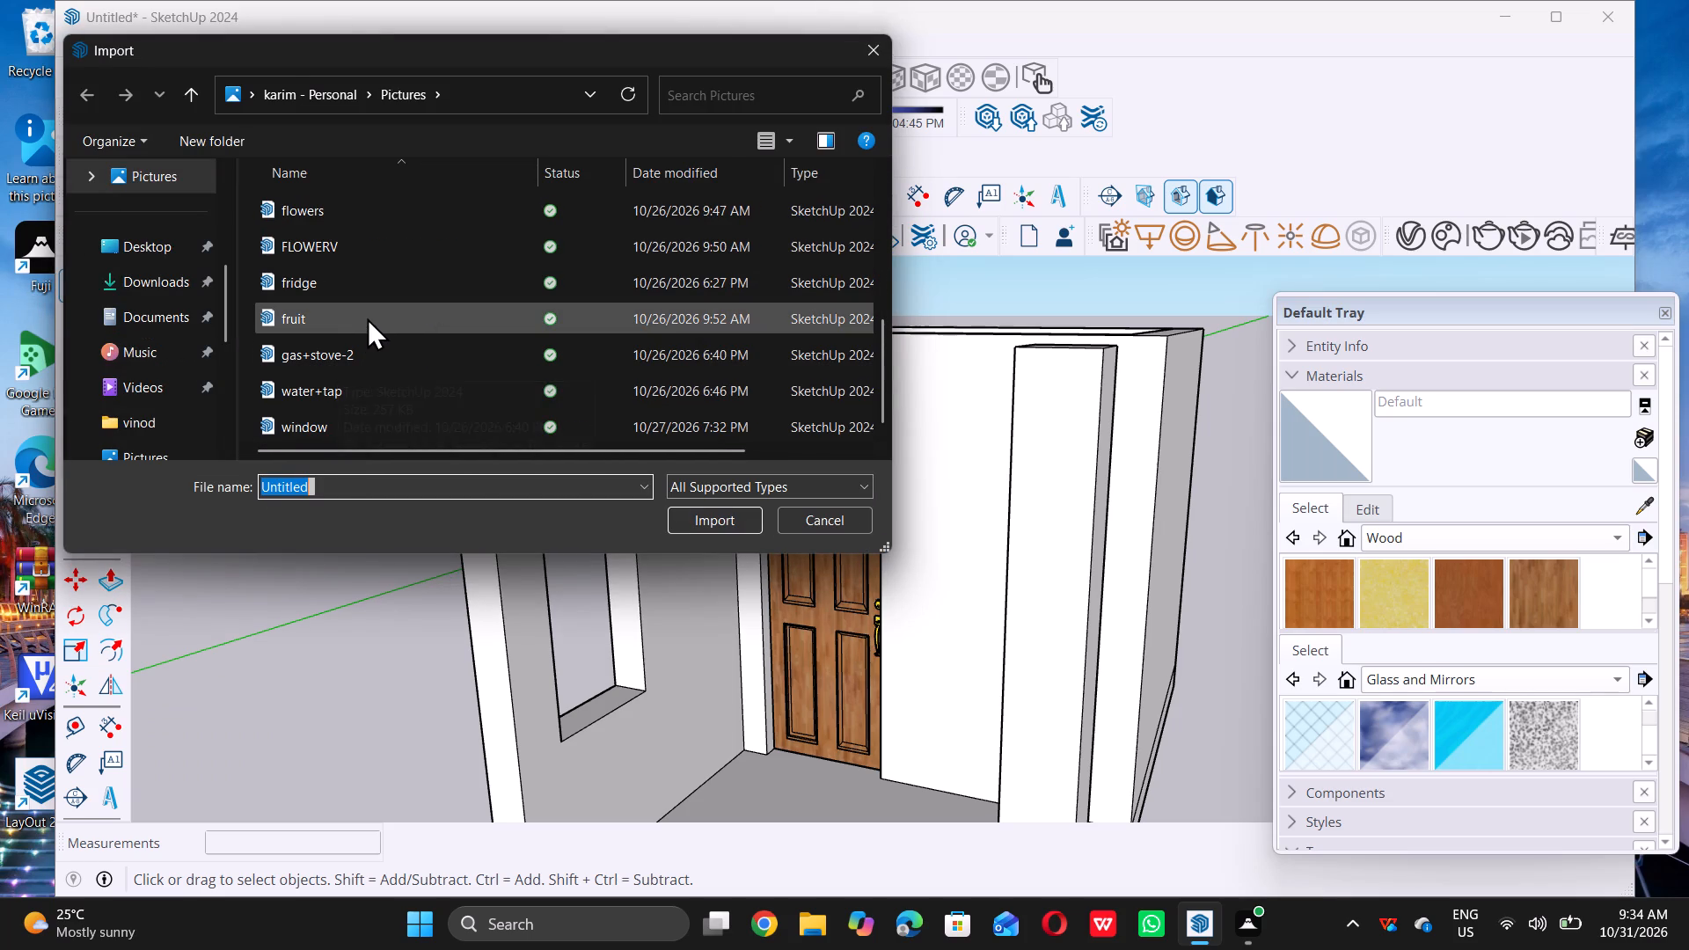
{"action": "scroll", "coordinate": [368, 318], "scroll_direction": "up", "scroll_amount": 3}
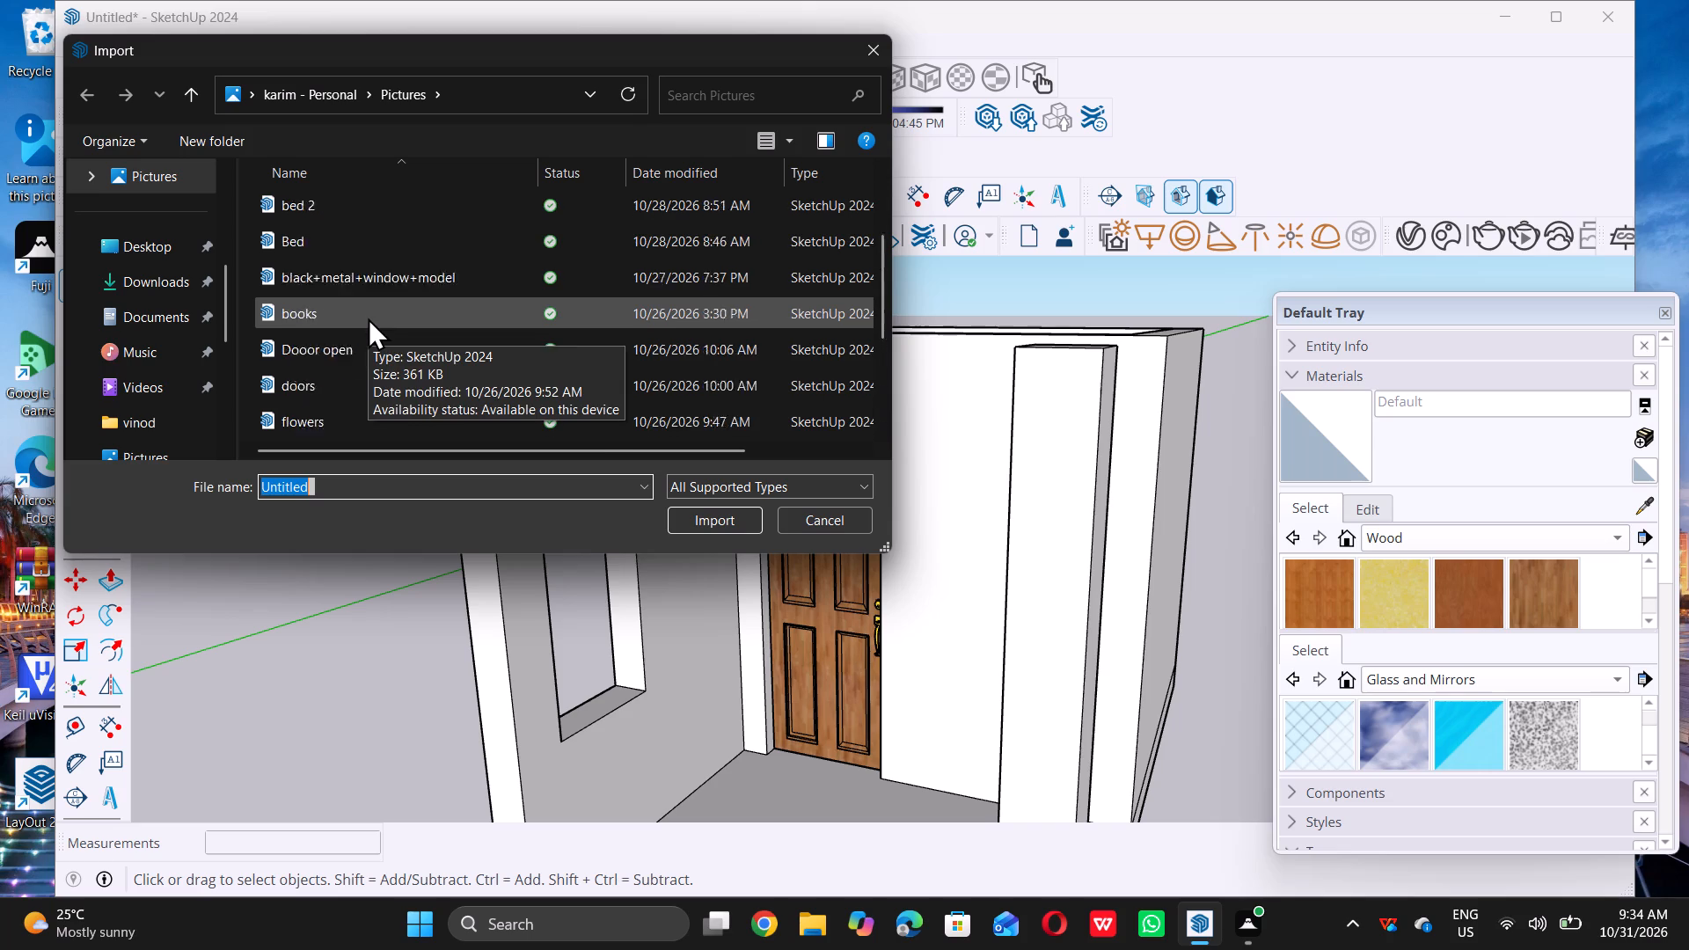
{"action": "scroll", "coordinate": [368, 318], "scroll_direction": "up", "scroll_amount": 12}
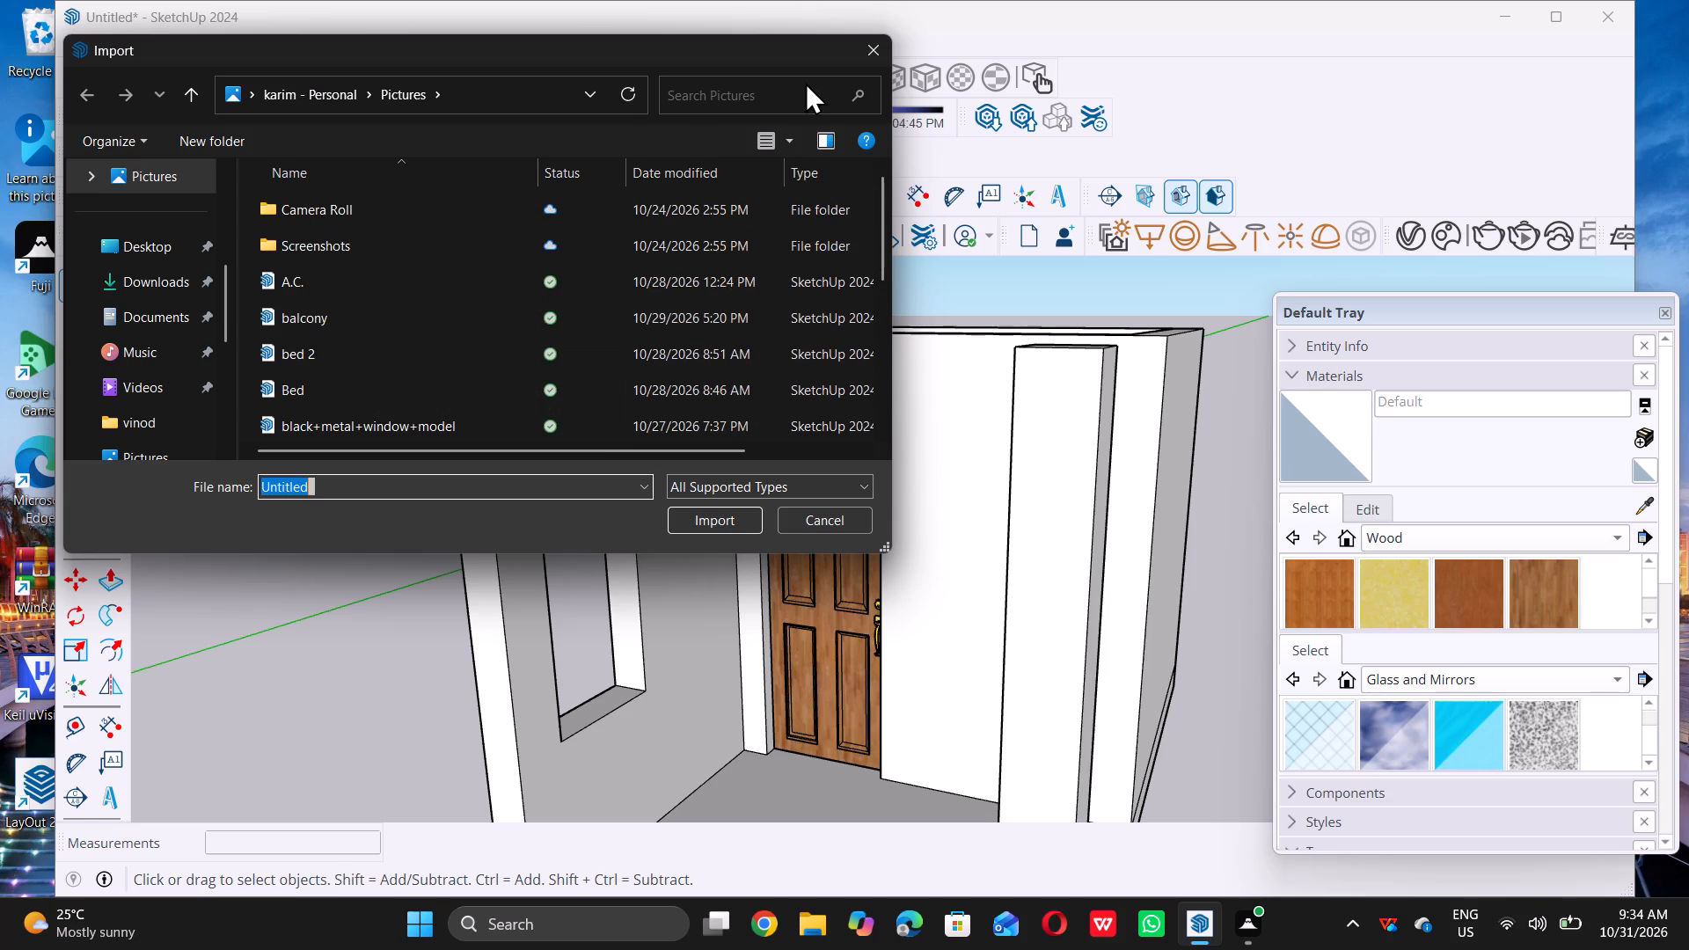
{"action": "left_click", "coordinate": [871, 54]}
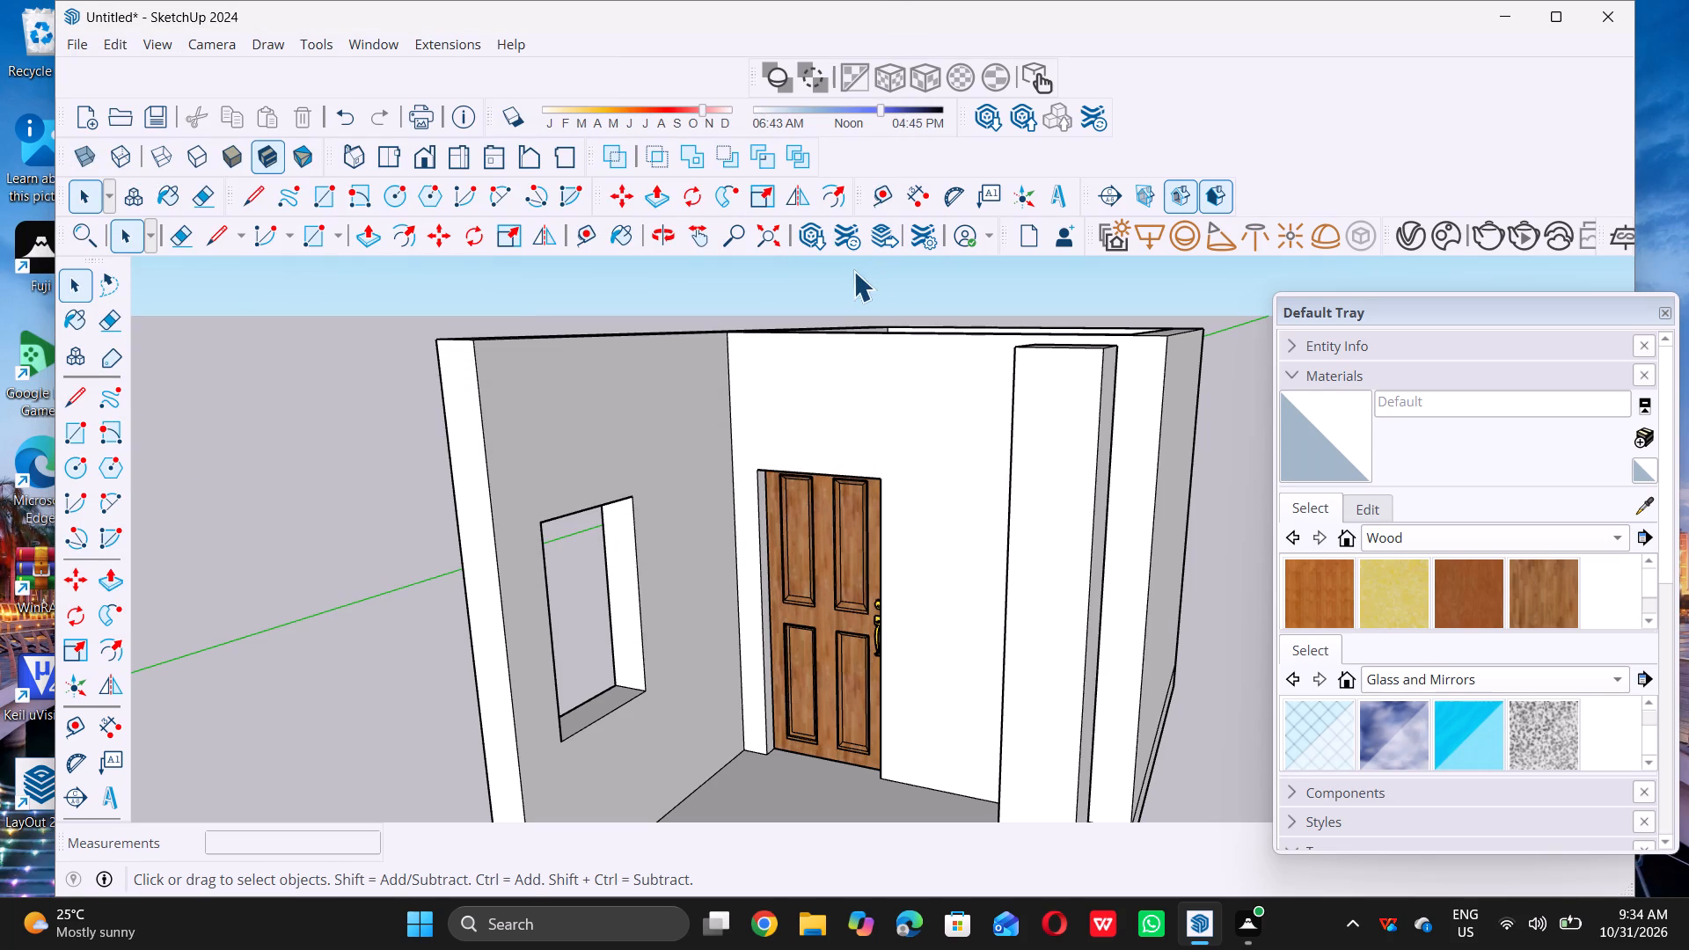
Search 3D Warehouse for "window".
{"action": "left_click", "coordinate": [808, 239]}
{"action": "double_click", "coordinate": [813, 238]}
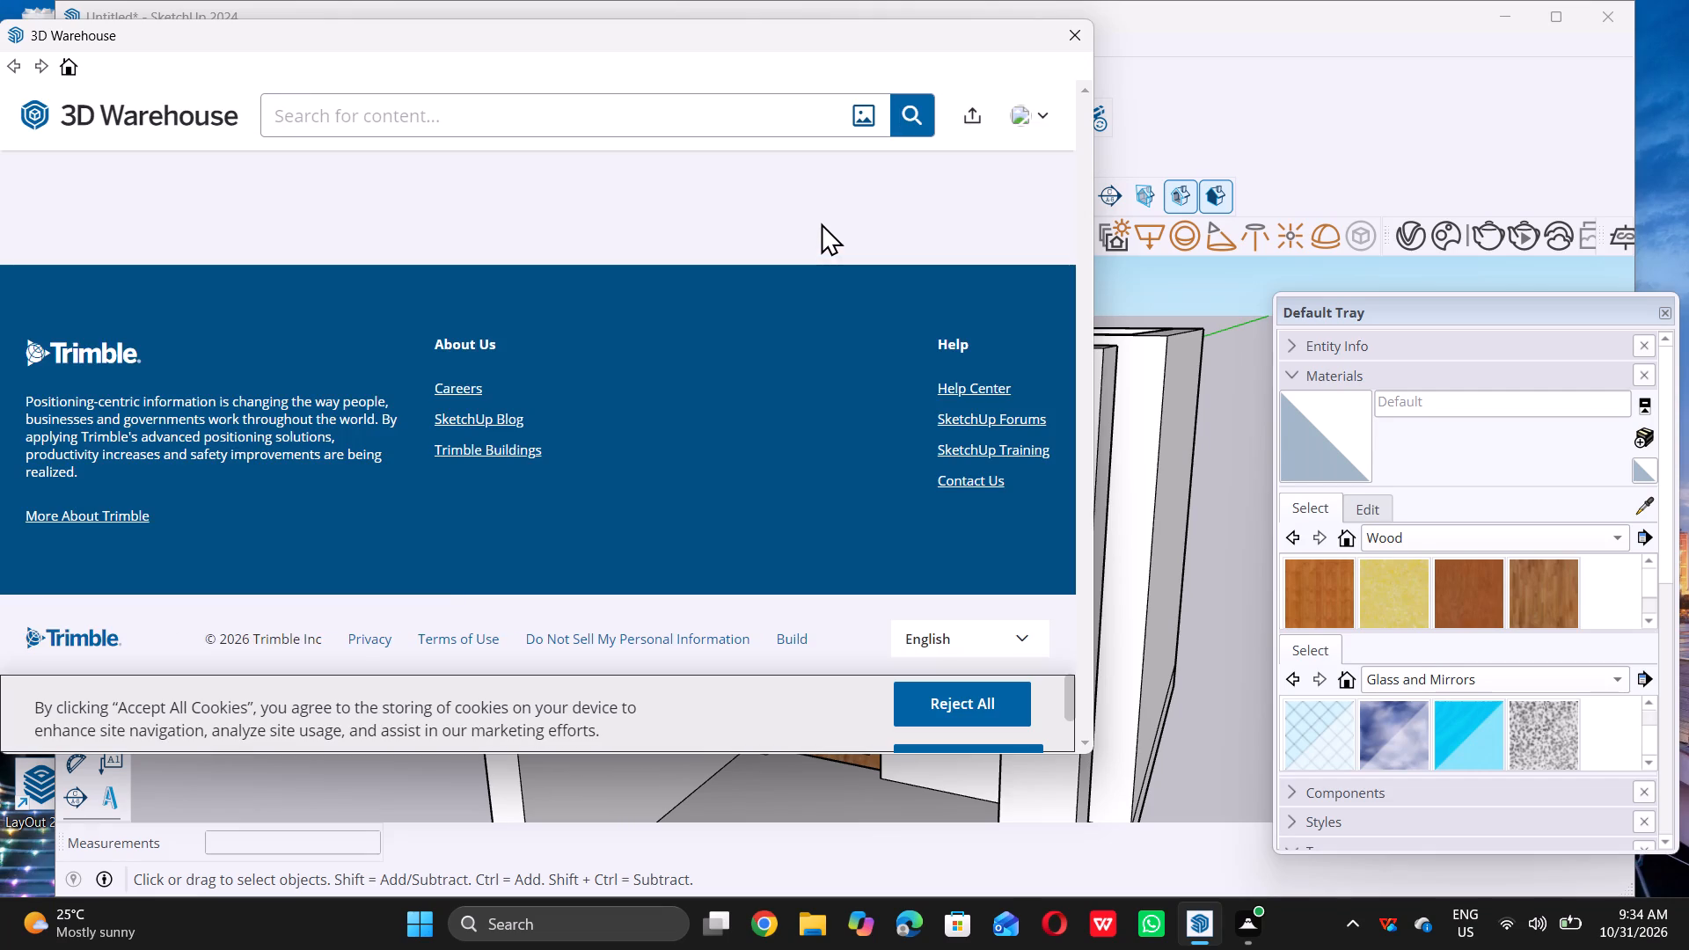
{"action": "double_click", "coordinate": [619, 99]}
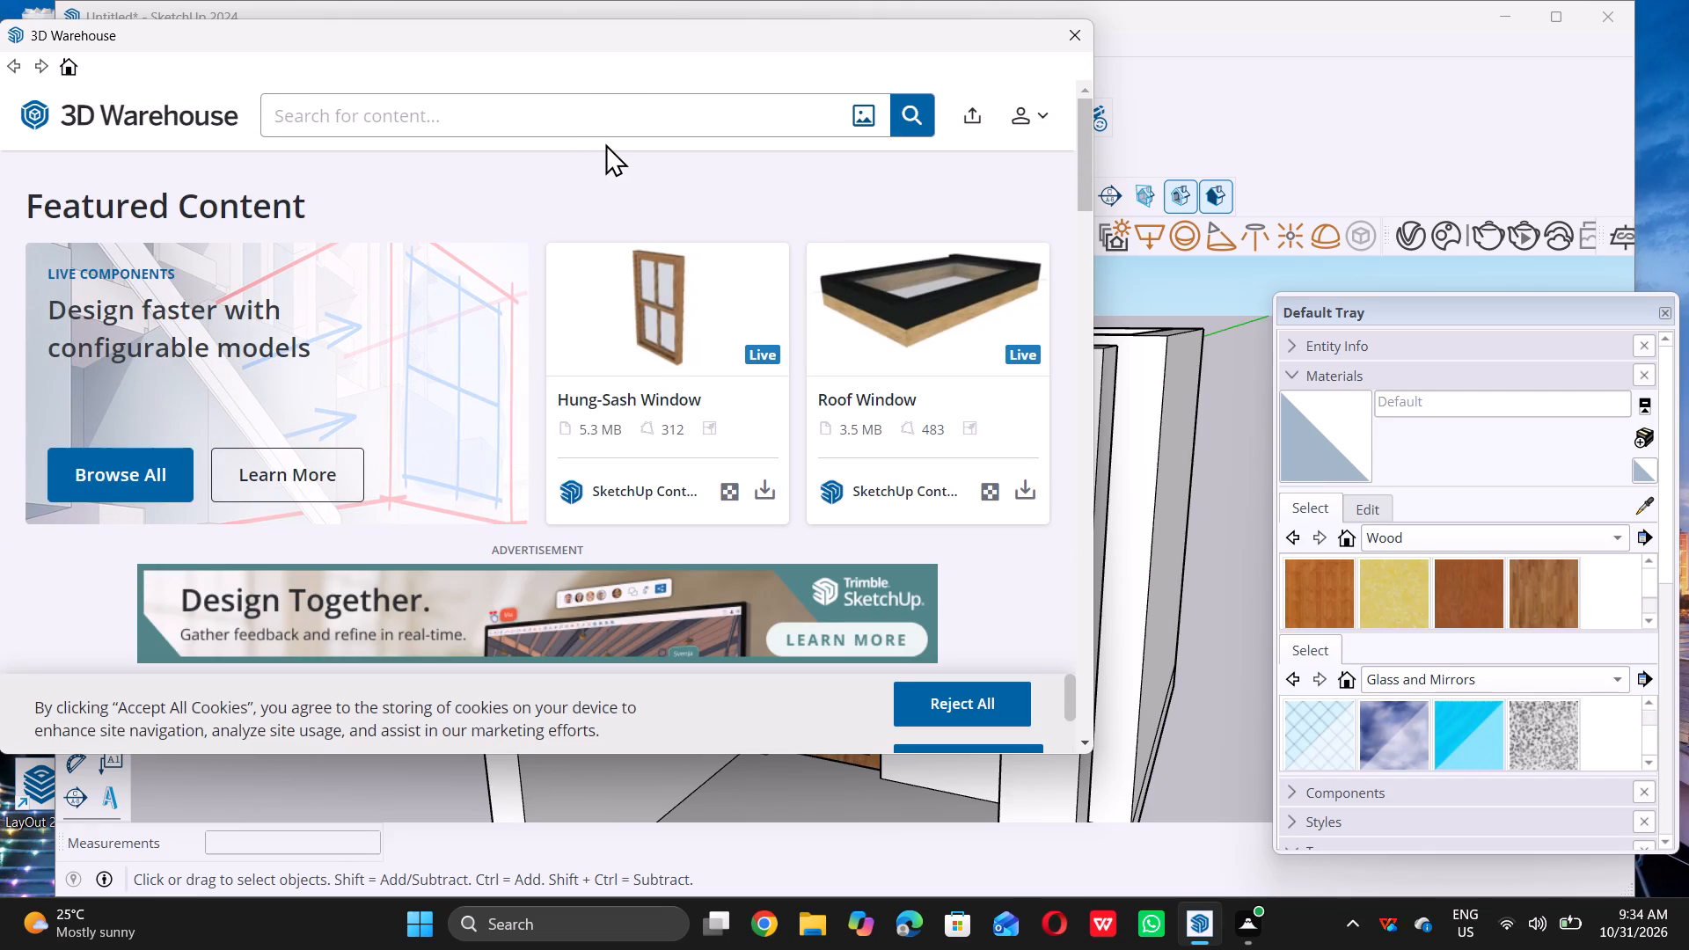
{"action": "type", "text": "wi"}
{"action": "key", "text": "n"}
{"action": "key", "text": "d"}
{"action": "key", "text": "o"}
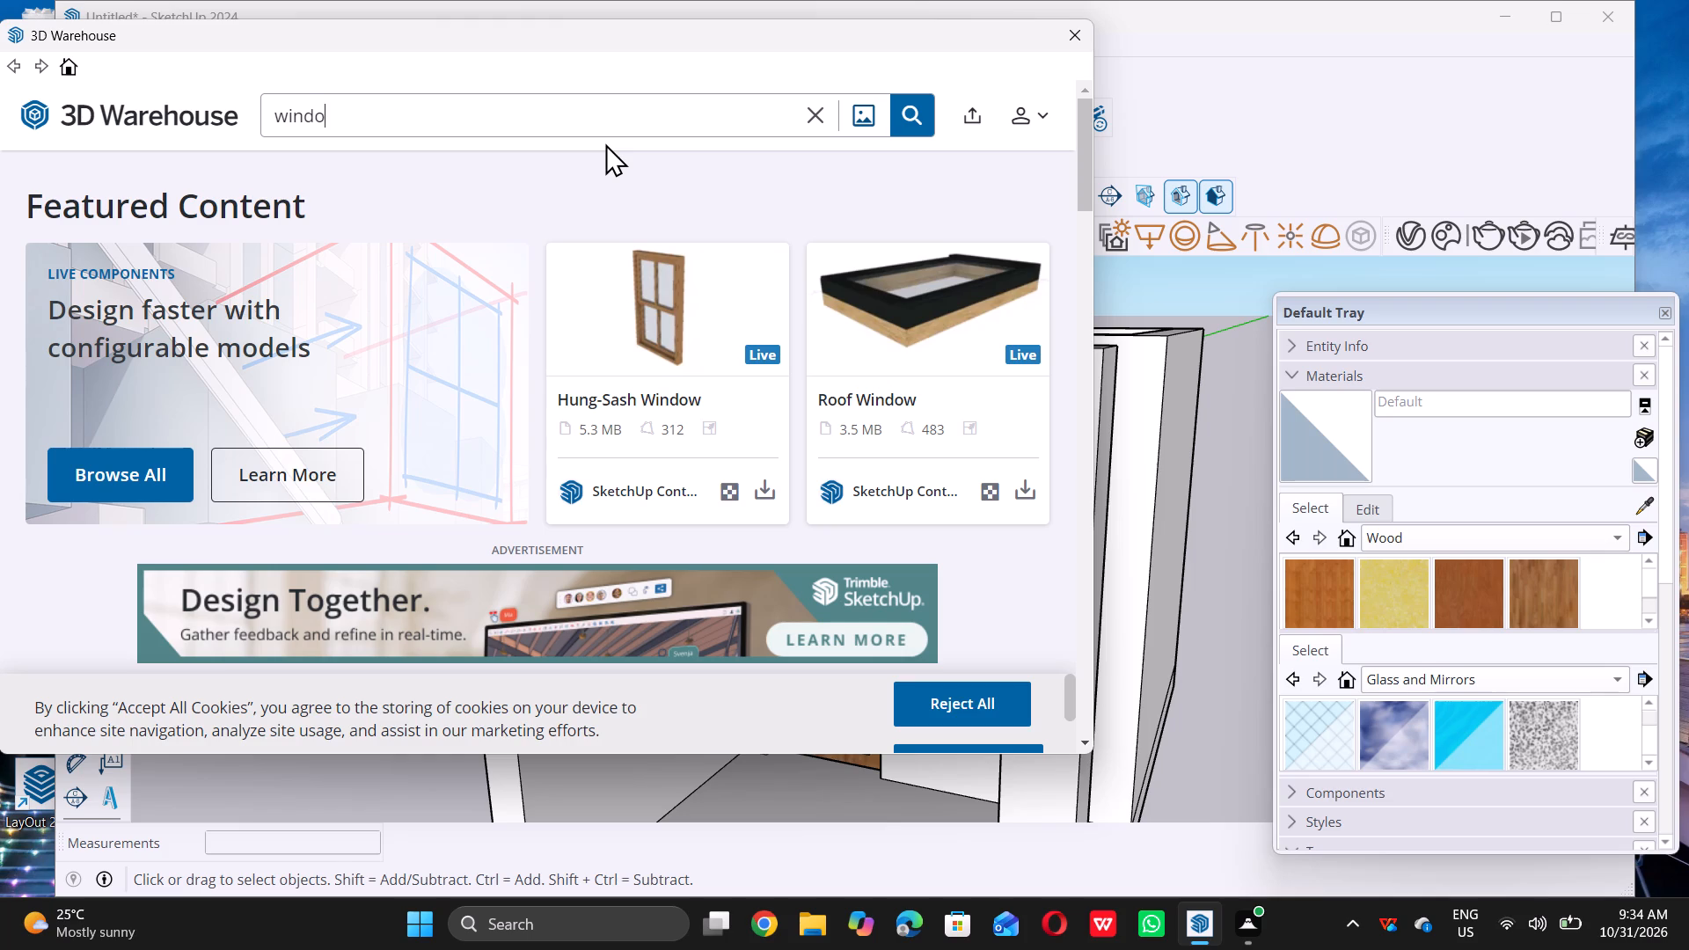
{"action": "key", "text": "w"}
{"action": "key", "text": "Return"}
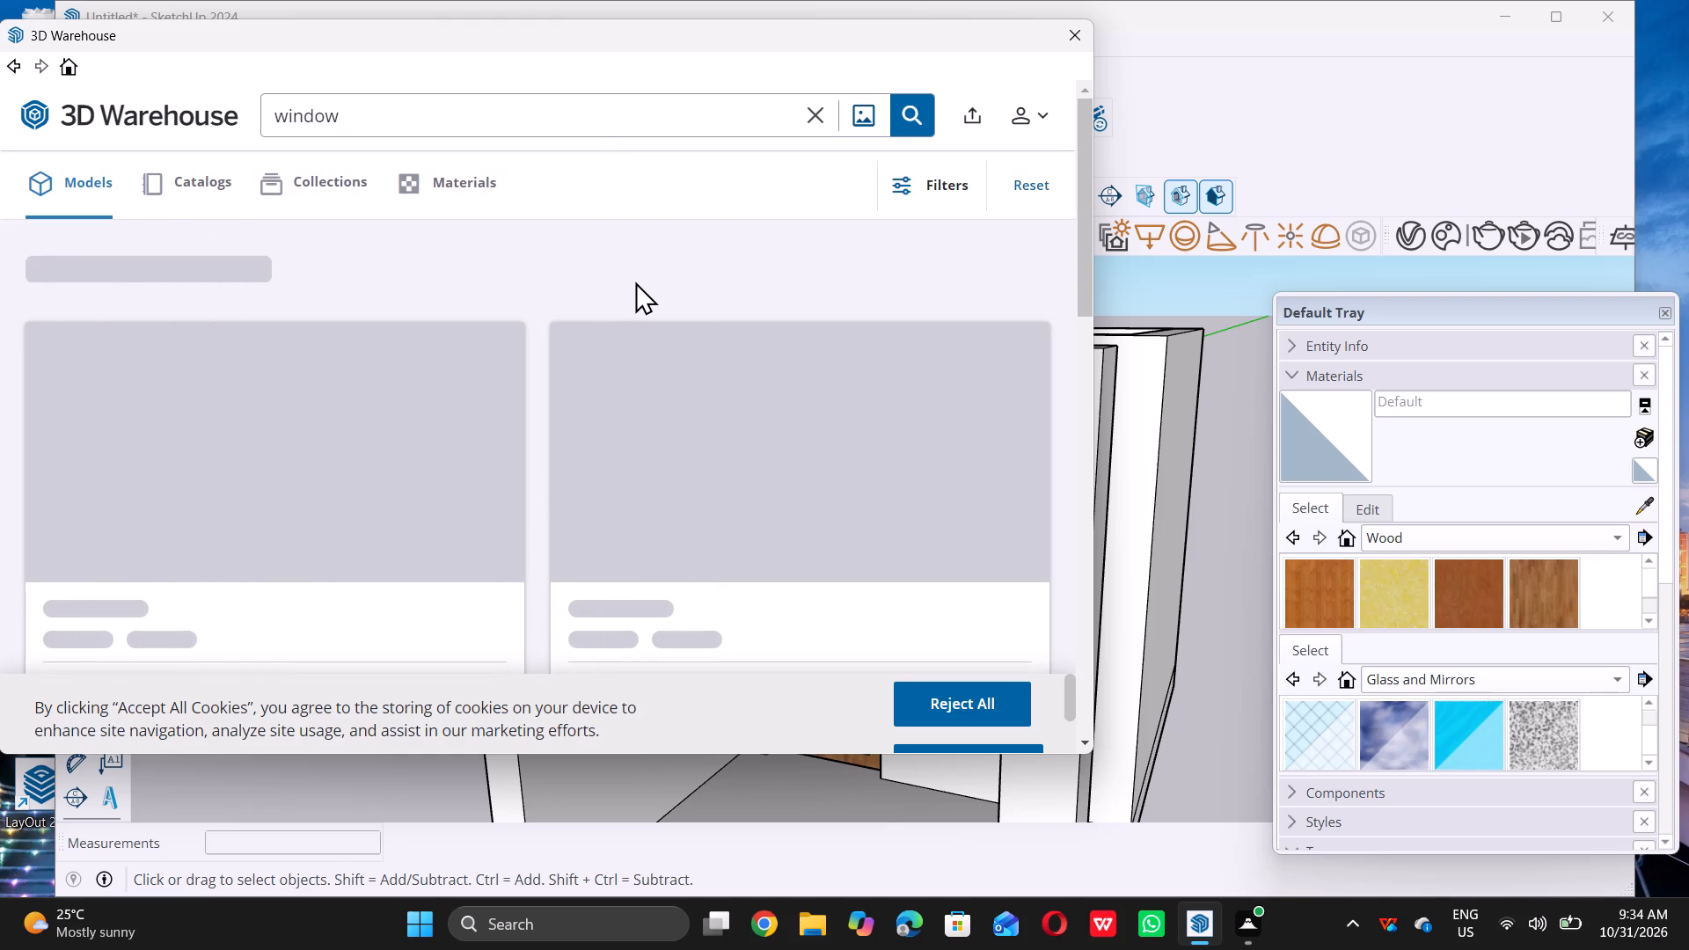
Download the Sliding Window from the SketchUp Content Library directly into the model and place it above the room's front corner post.
{"action": "scroll", "coordinate": [666, 444], "scroll_direction": "down", "scroll_amount": 4}
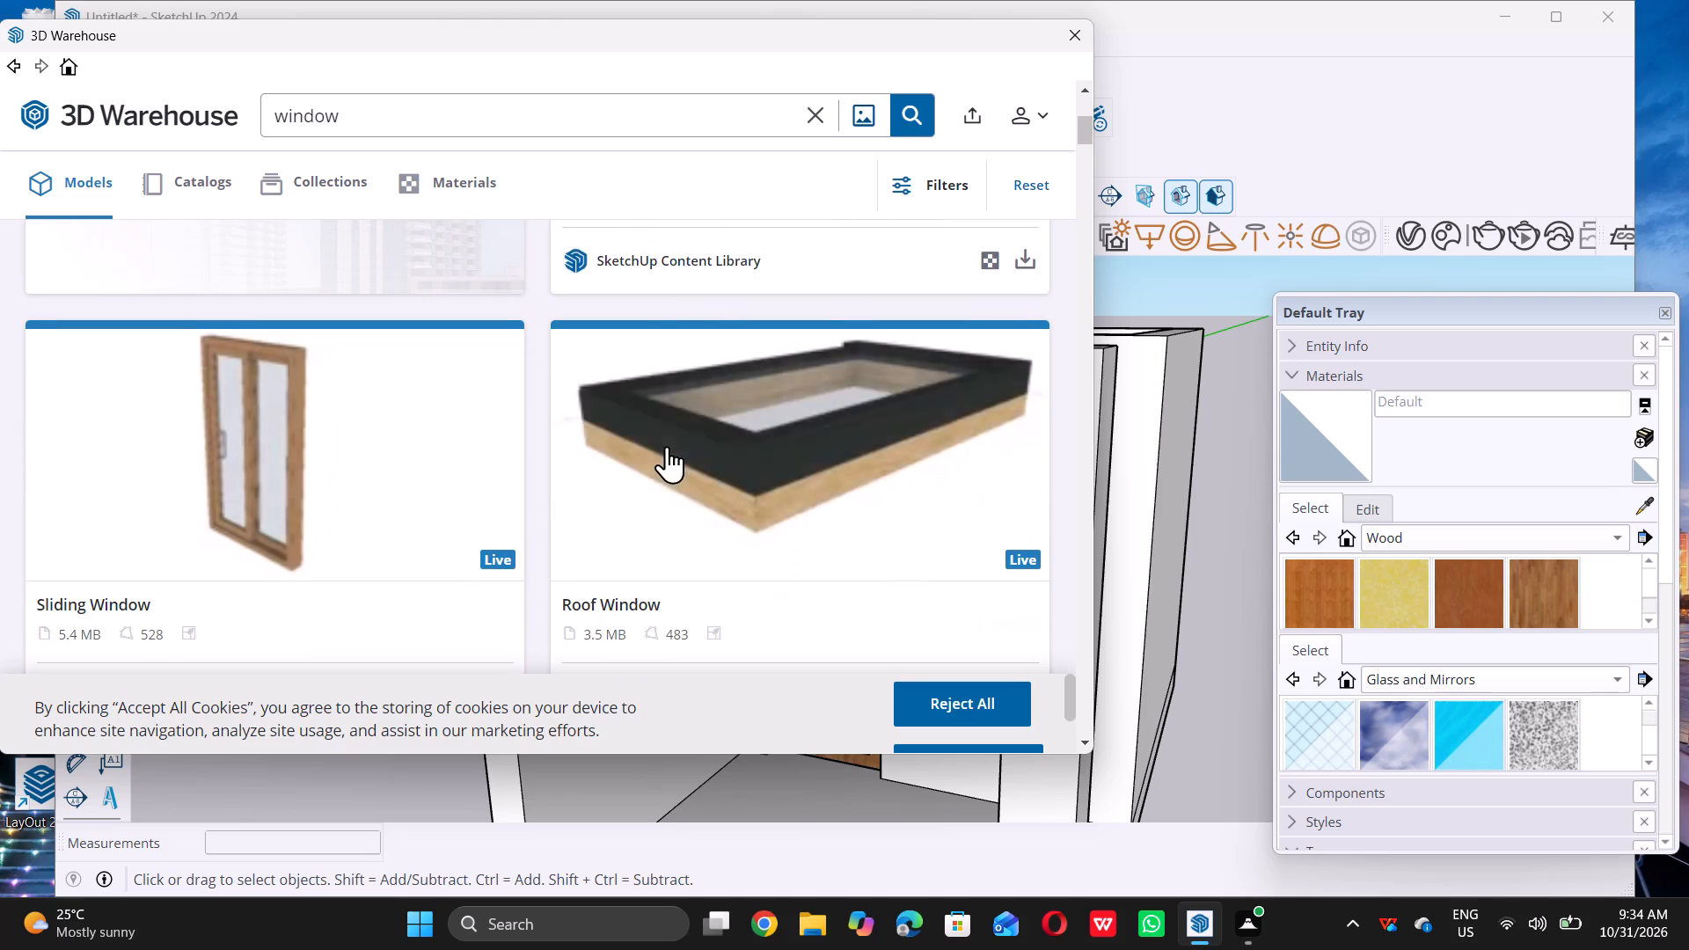
{"action": "scroll", "coordinate": [572, 523], "scroll_direction": "down", "scroll_amount": 2}
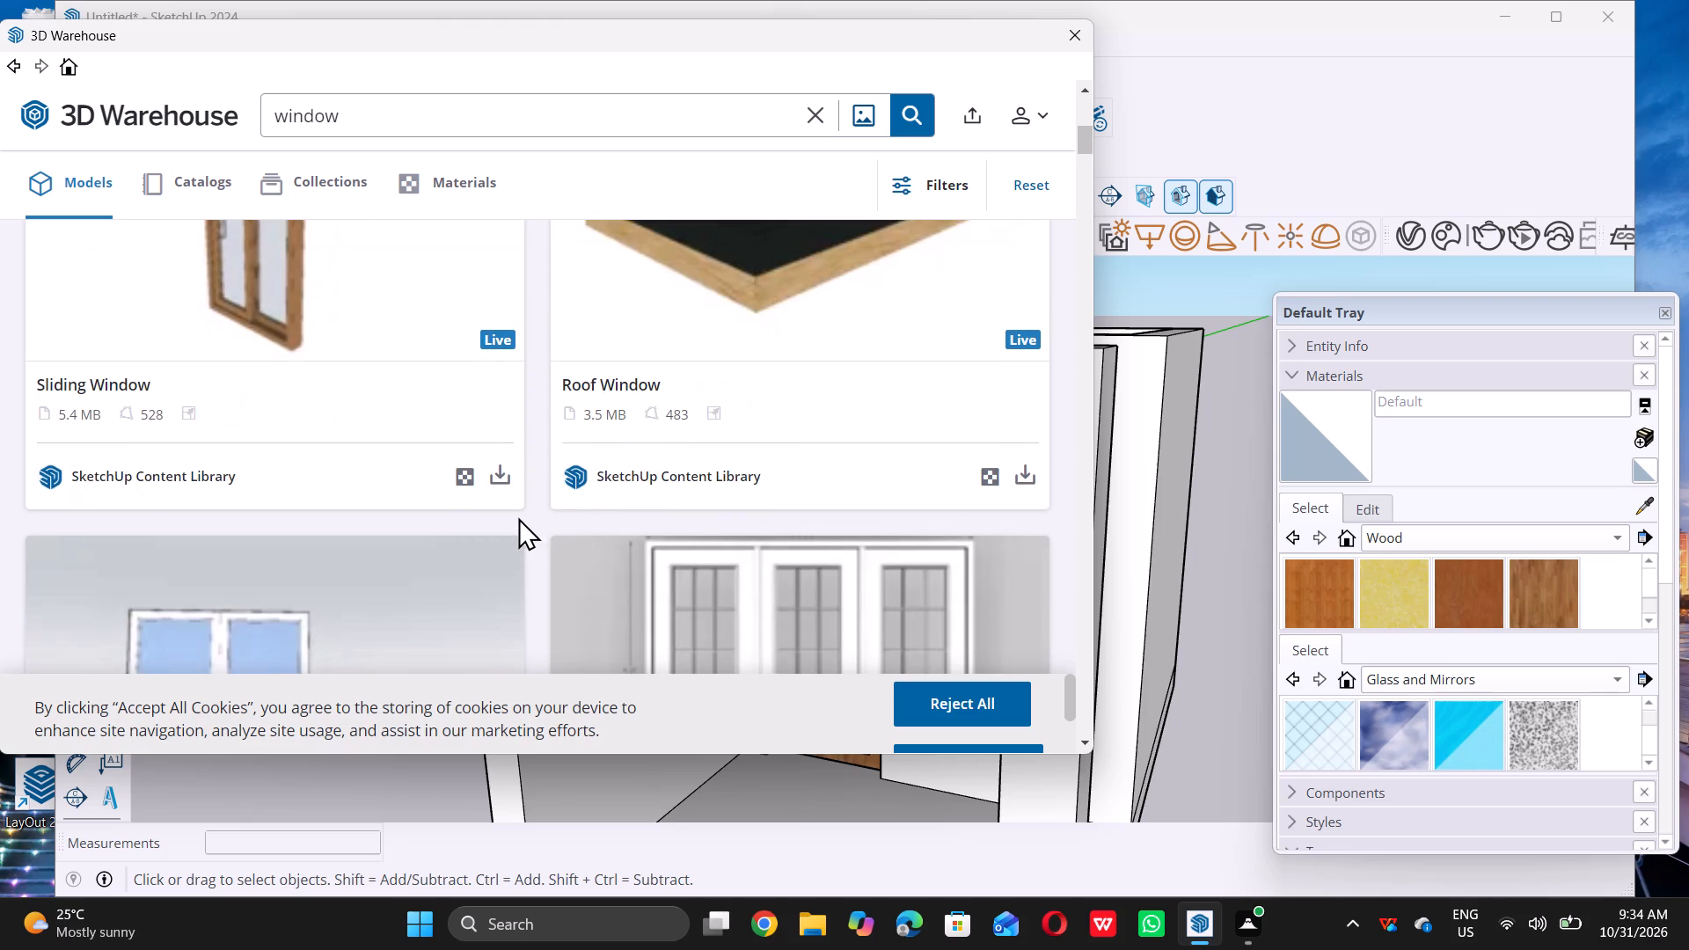
{"action": "double_click", "coordinate": [507, 474]}
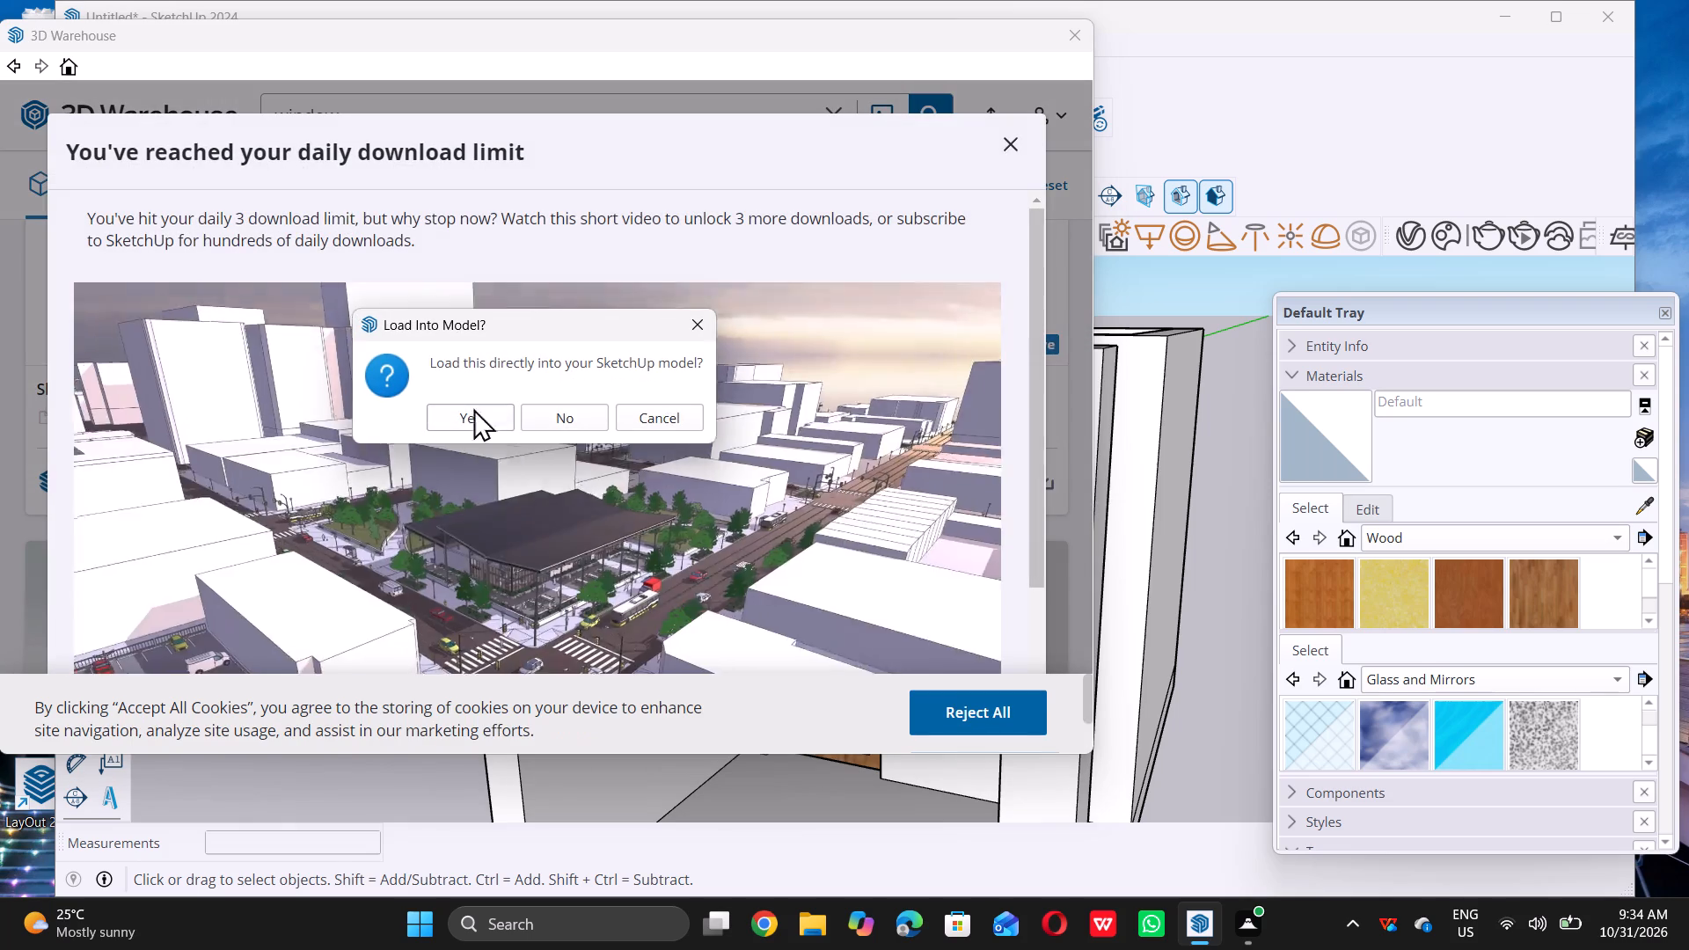
{"action": "left_click", "coordinate": [479, 418]}
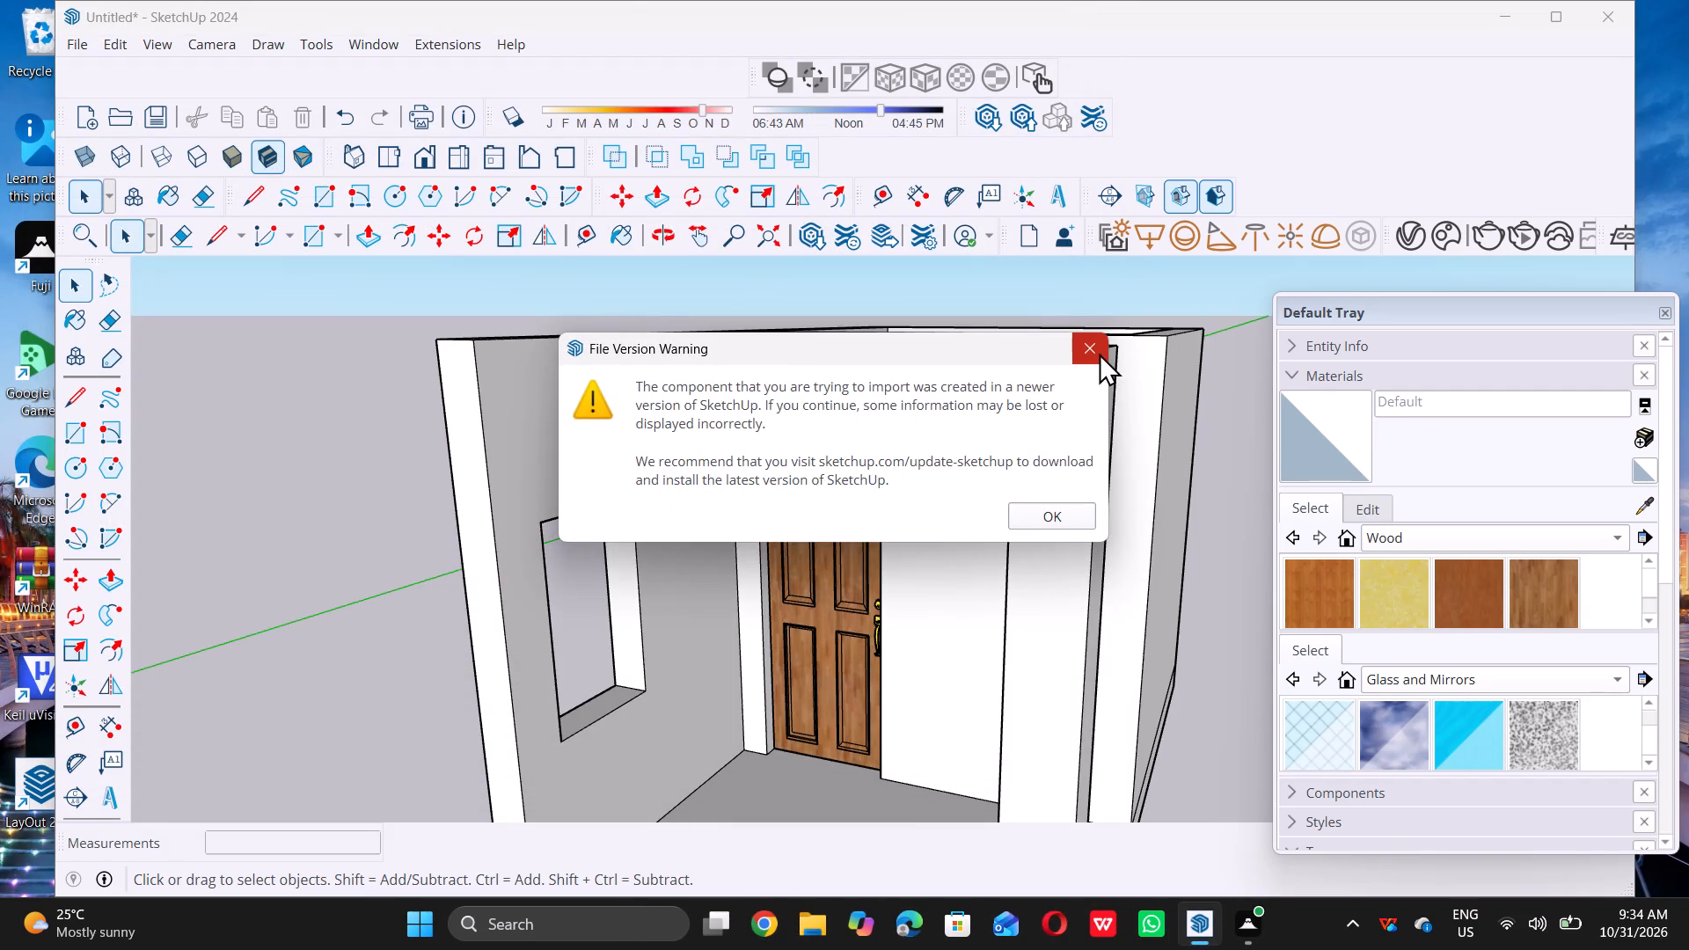
{"action": "double_click", "coordinate": [1096, 352]}
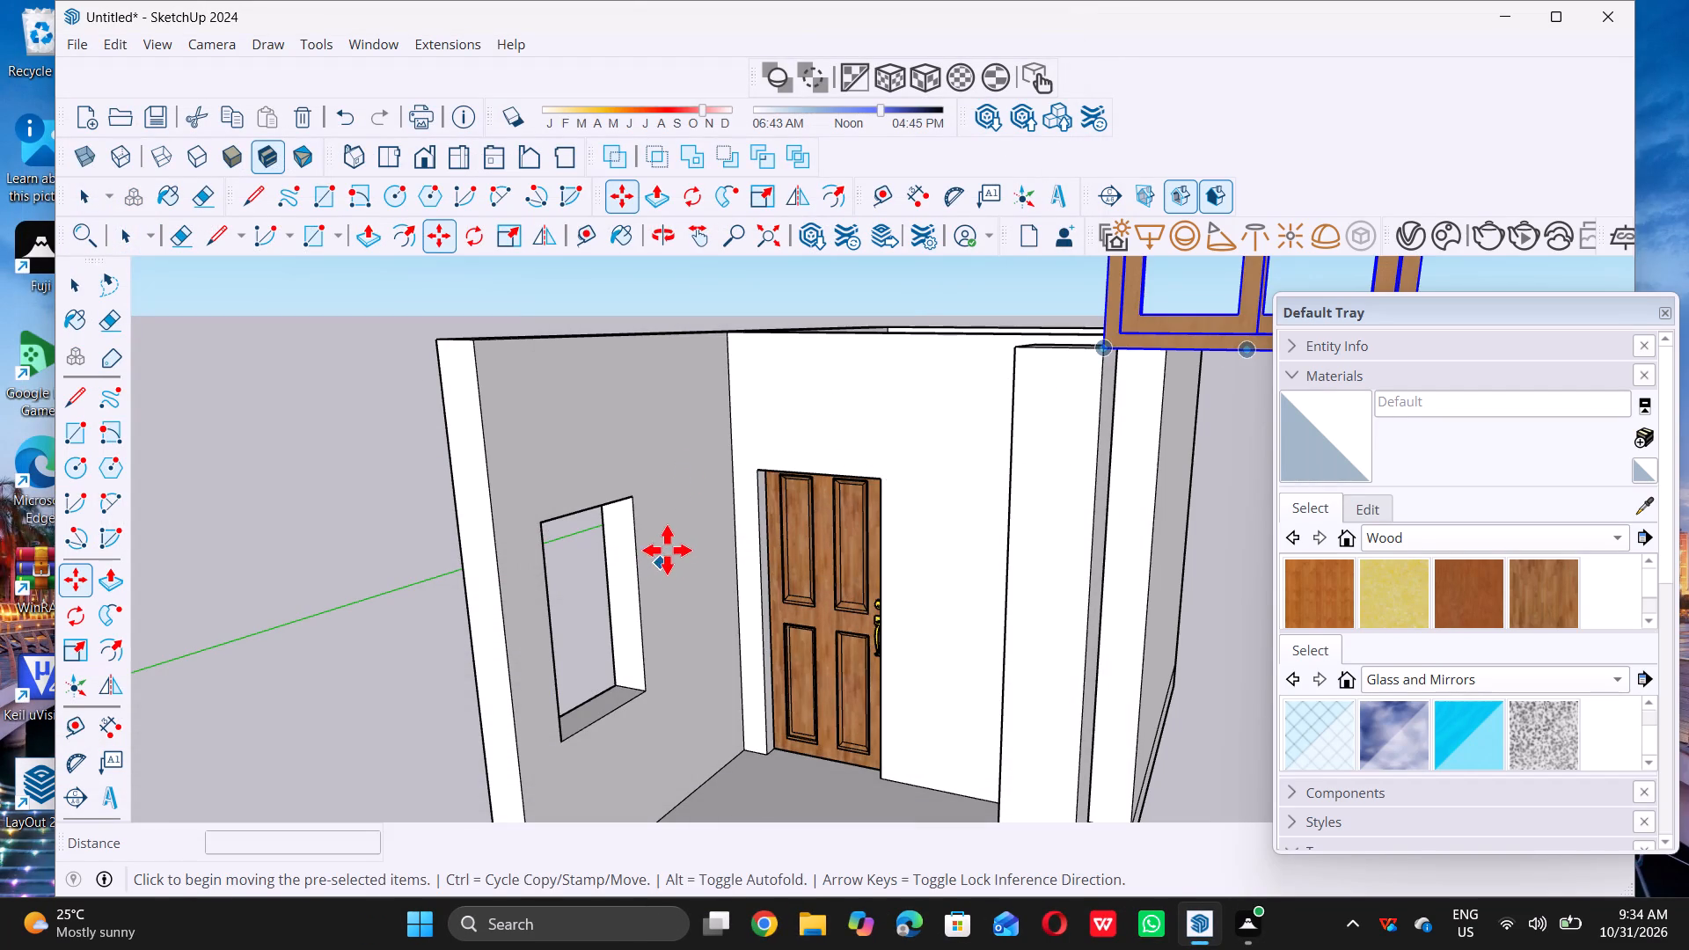
{"action": "scroll", "coordinate": [666, 538], "scroll_direction": "down", "scroll_amount": 5}
{"action": "scroll", "coordinate": [672, 458], "scroll_direction": "down", "scroll_amount": 2}
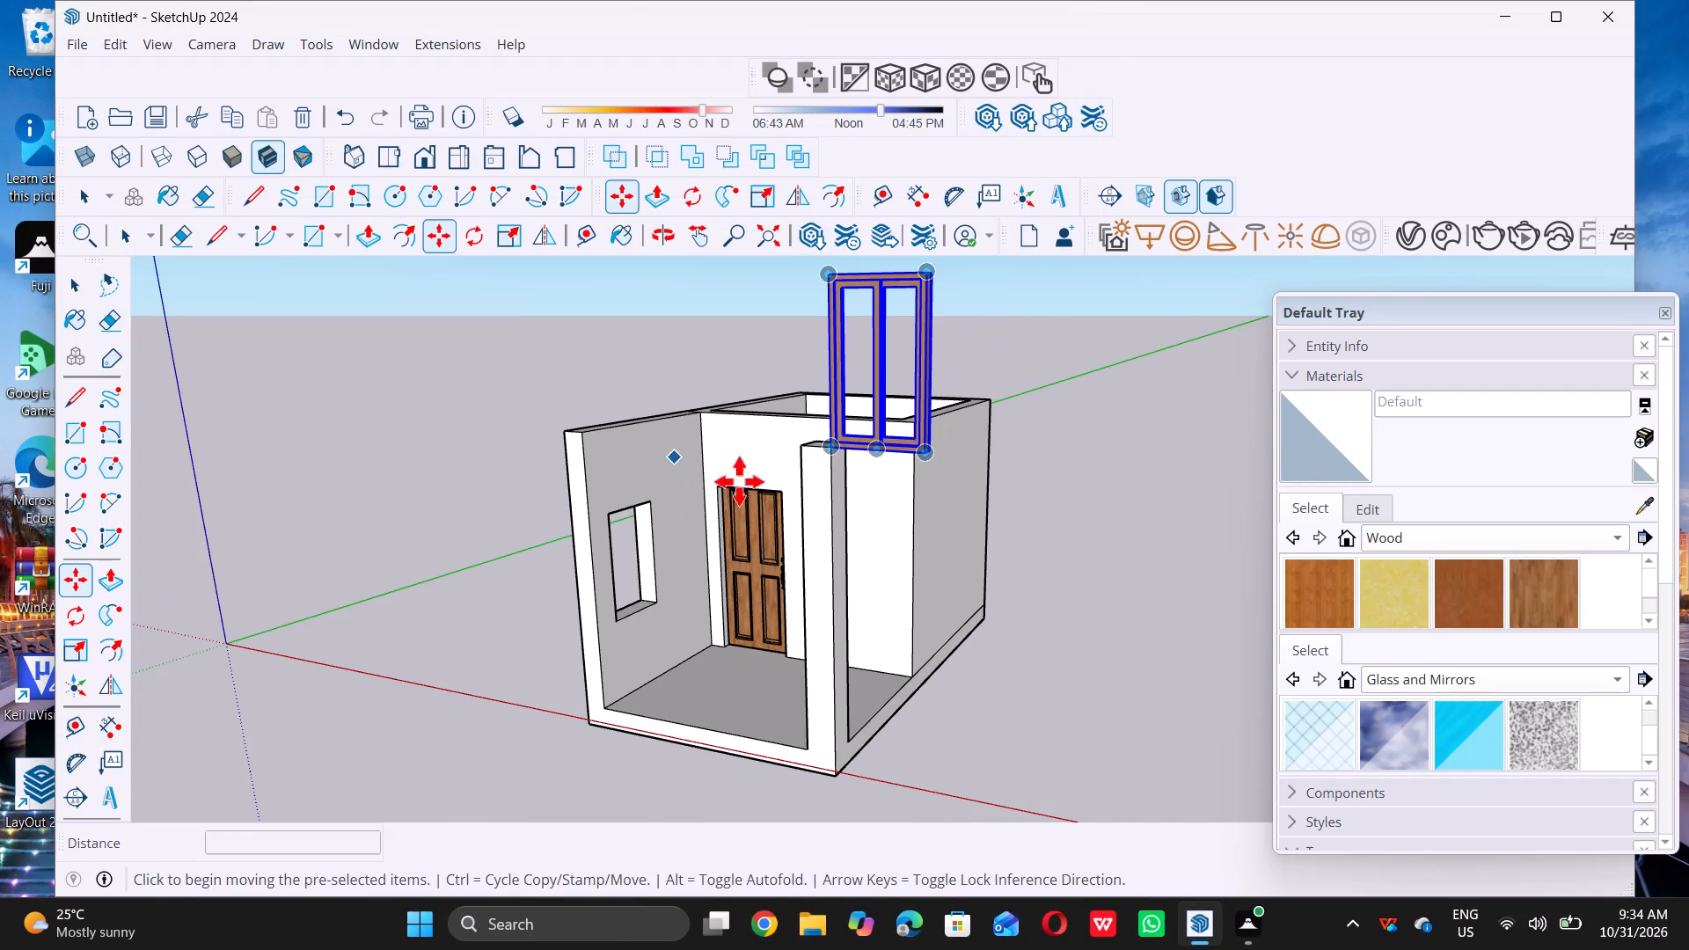
{"action": "triple_click", "coordinate": [839, 442]}
{"action": "left_click", "coordinate": [839, 442]}
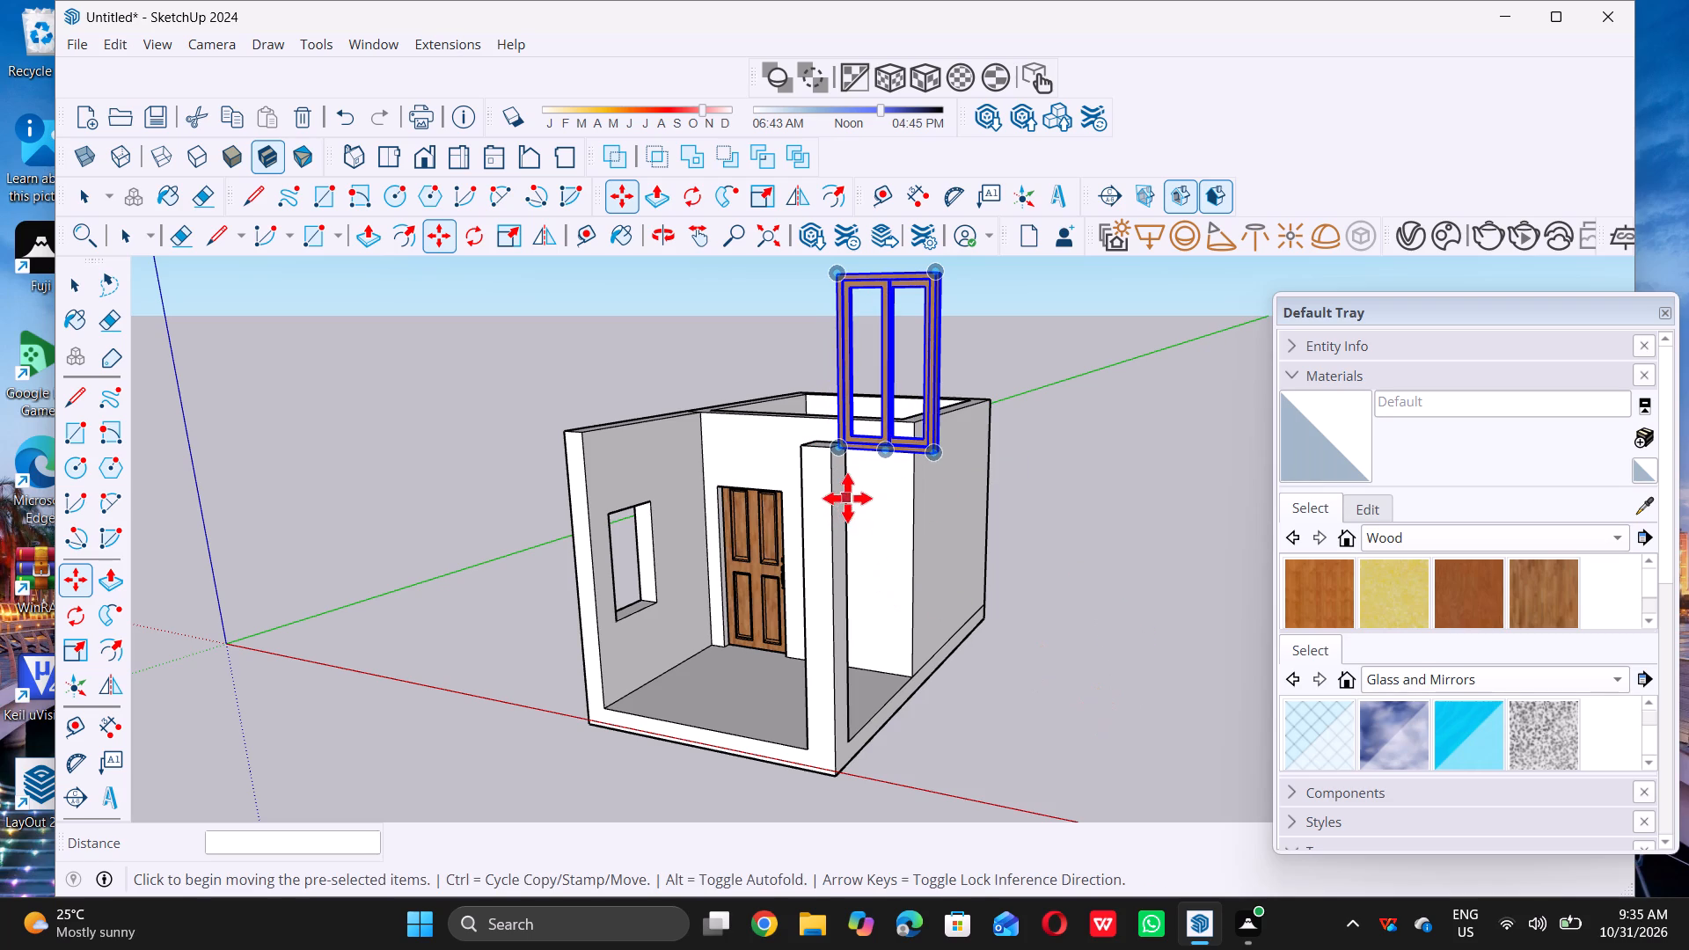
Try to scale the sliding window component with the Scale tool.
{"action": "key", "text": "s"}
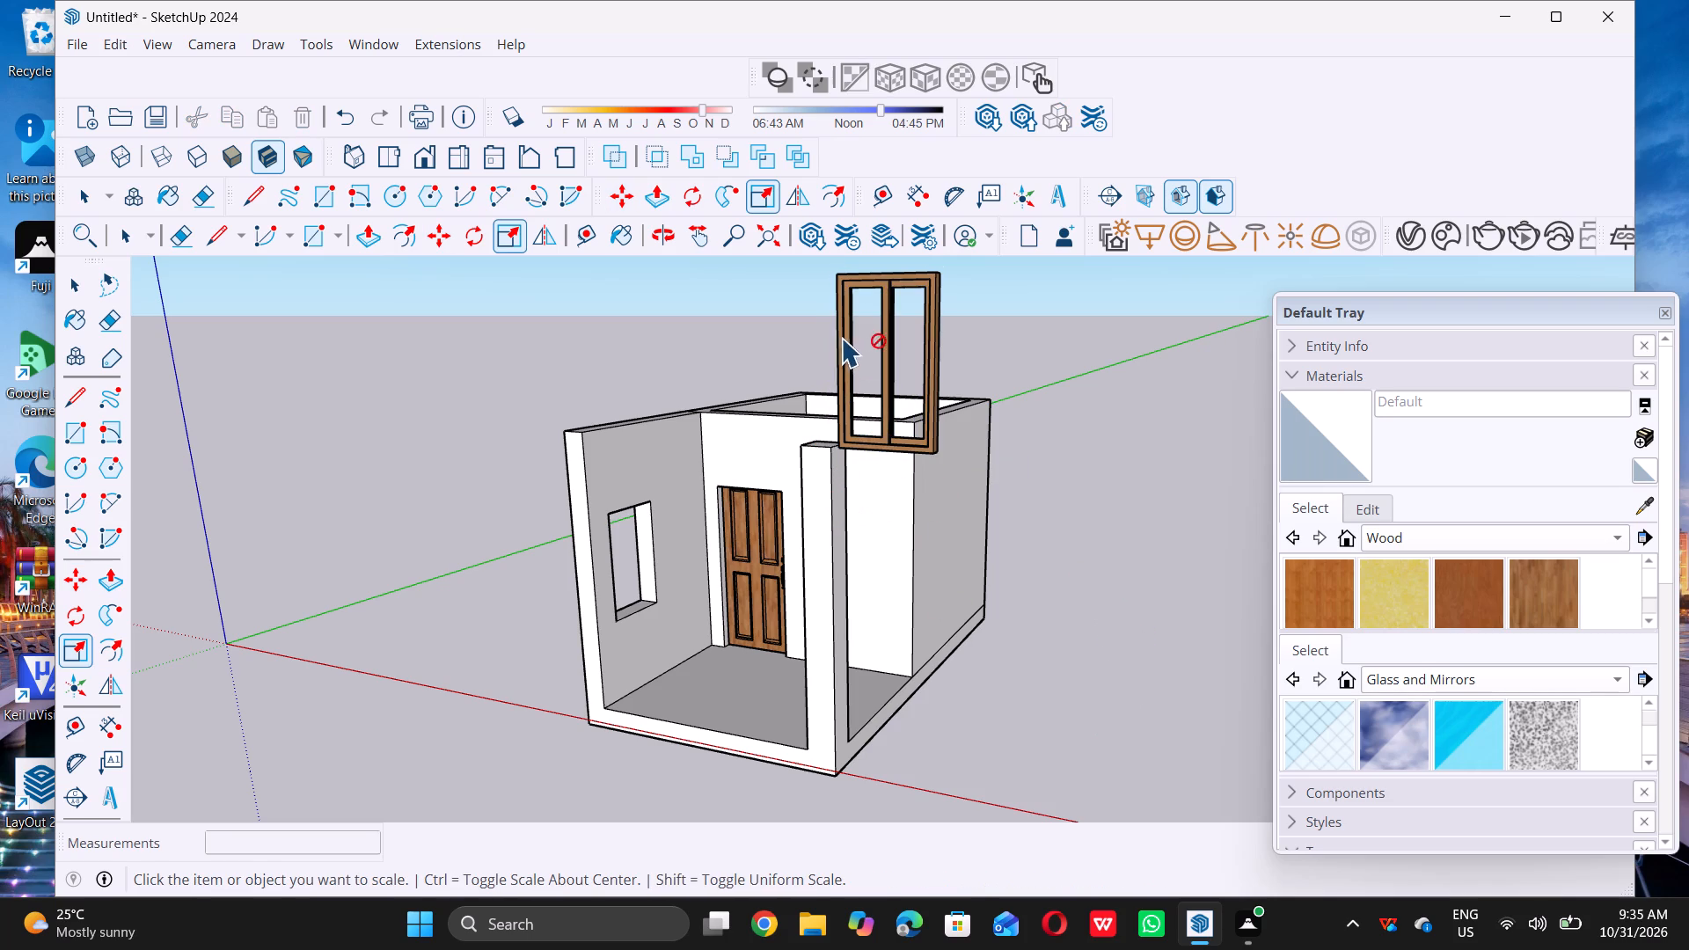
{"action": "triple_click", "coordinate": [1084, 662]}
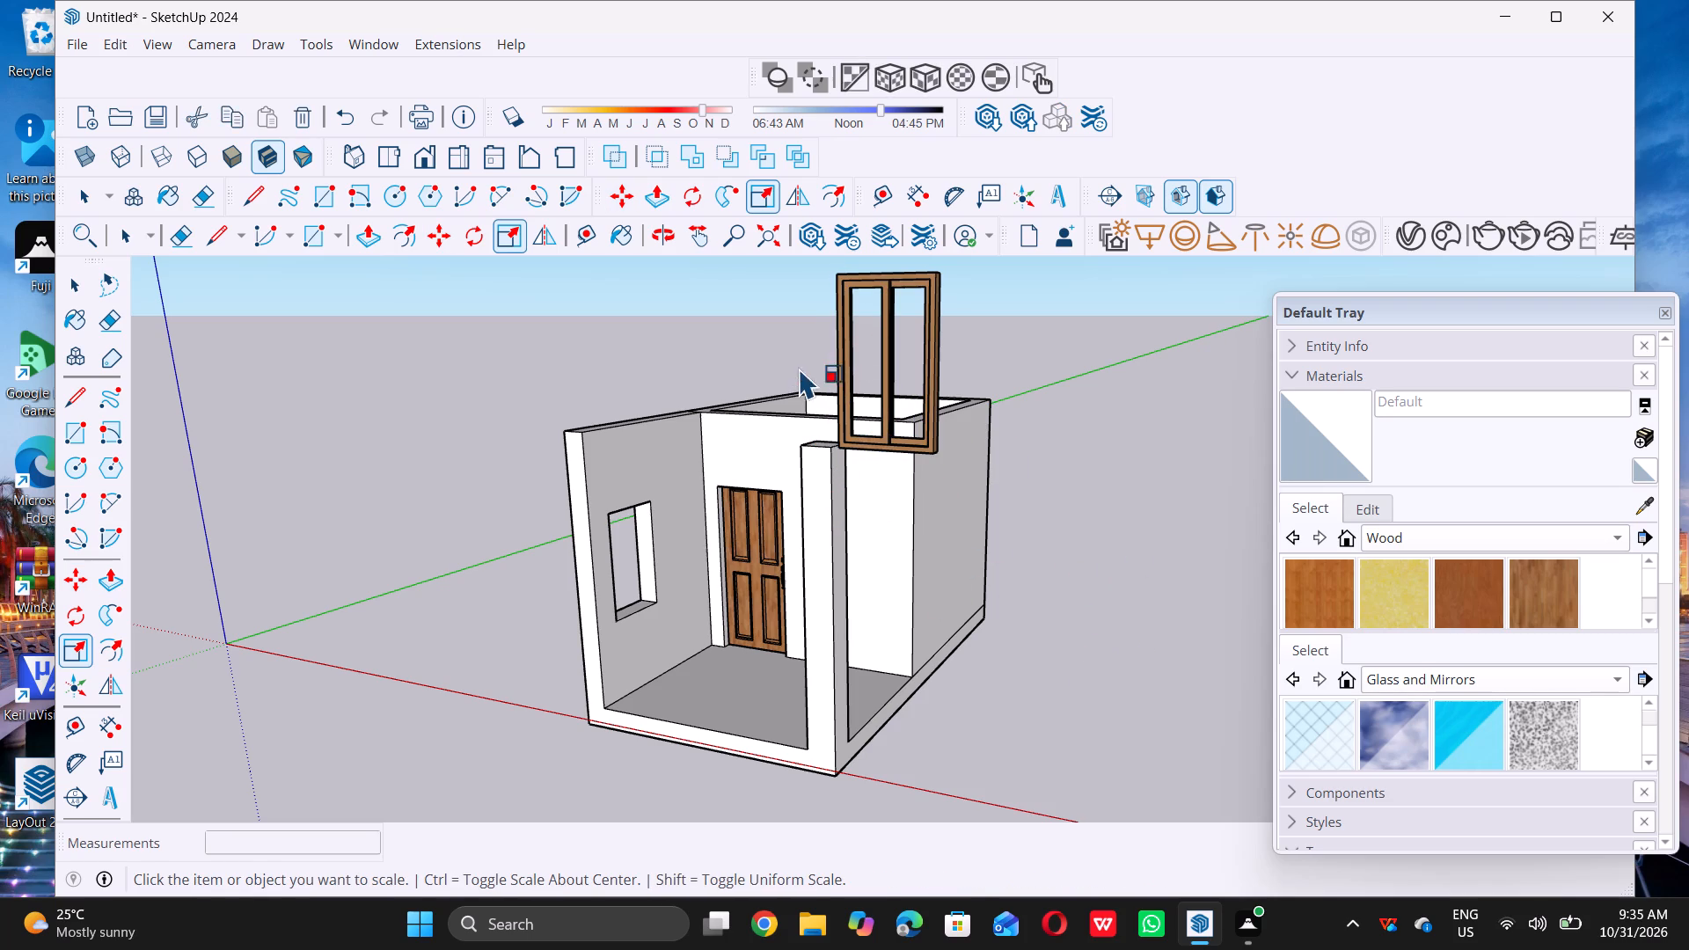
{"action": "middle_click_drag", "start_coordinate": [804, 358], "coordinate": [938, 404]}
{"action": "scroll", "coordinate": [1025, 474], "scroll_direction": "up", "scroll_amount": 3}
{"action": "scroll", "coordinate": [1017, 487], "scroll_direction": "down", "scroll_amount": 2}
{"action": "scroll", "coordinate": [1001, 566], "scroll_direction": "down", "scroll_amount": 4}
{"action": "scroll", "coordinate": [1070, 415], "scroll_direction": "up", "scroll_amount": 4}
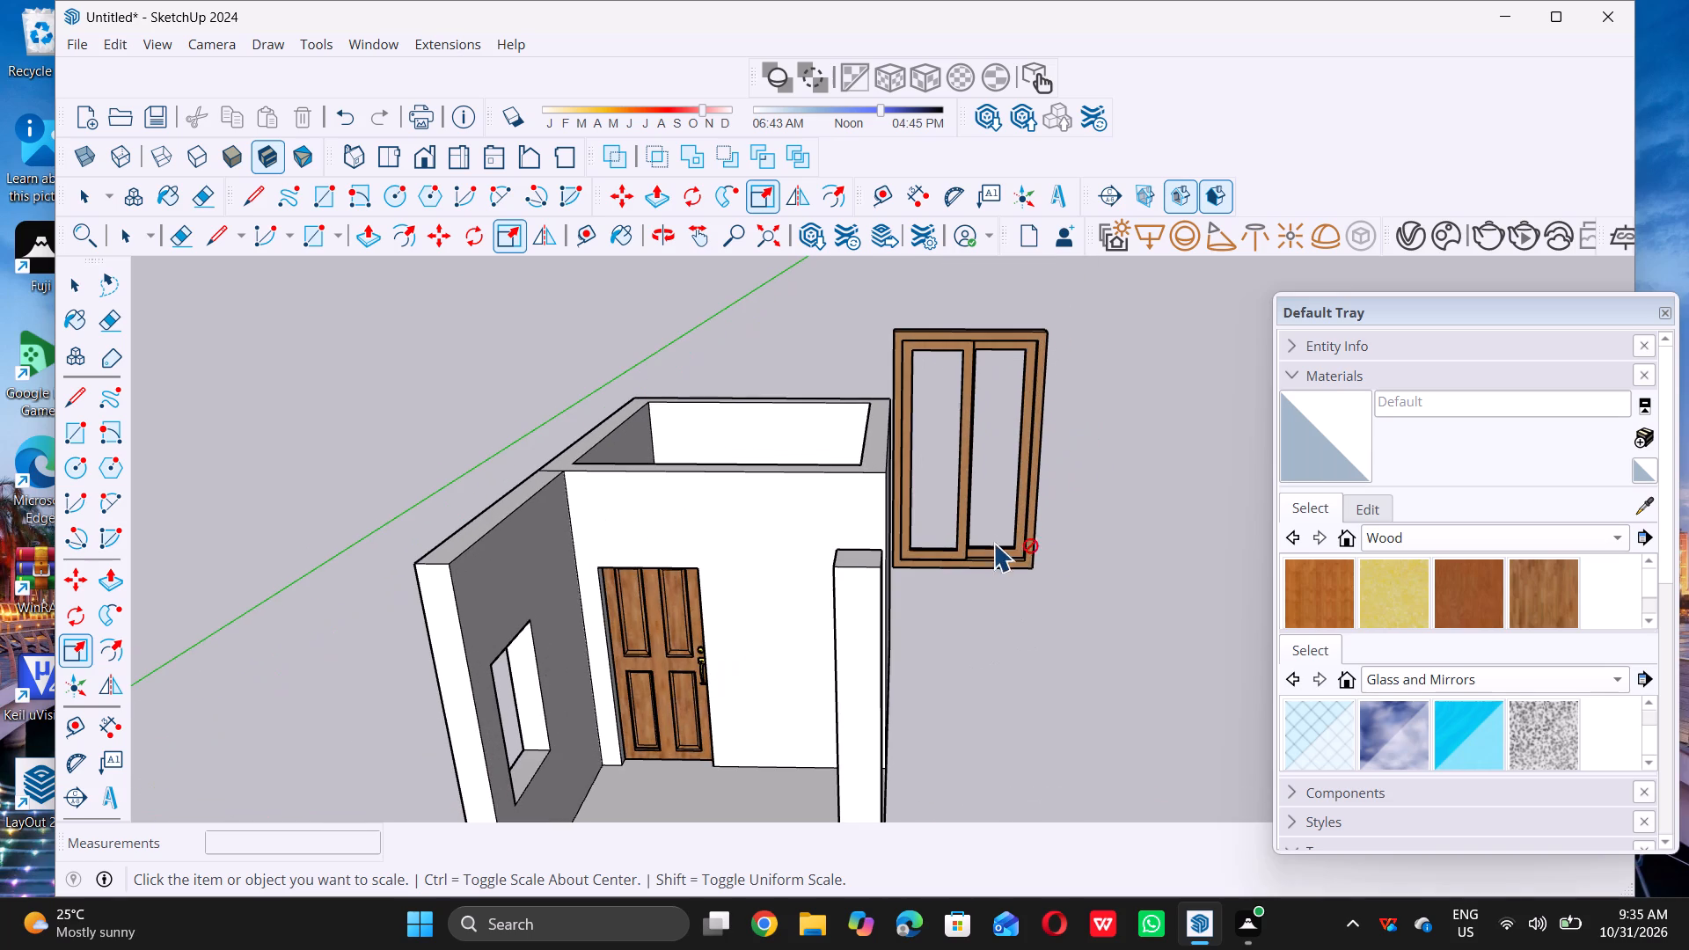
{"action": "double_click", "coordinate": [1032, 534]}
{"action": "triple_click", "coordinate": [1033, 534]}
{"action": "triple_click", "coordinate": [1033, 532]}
Open the sliding window's Live Component configuration to view its size options, and close it.
{"action": "key", "text": "space"}
{"action": "left_click", "coordinate": [1146, 543]}
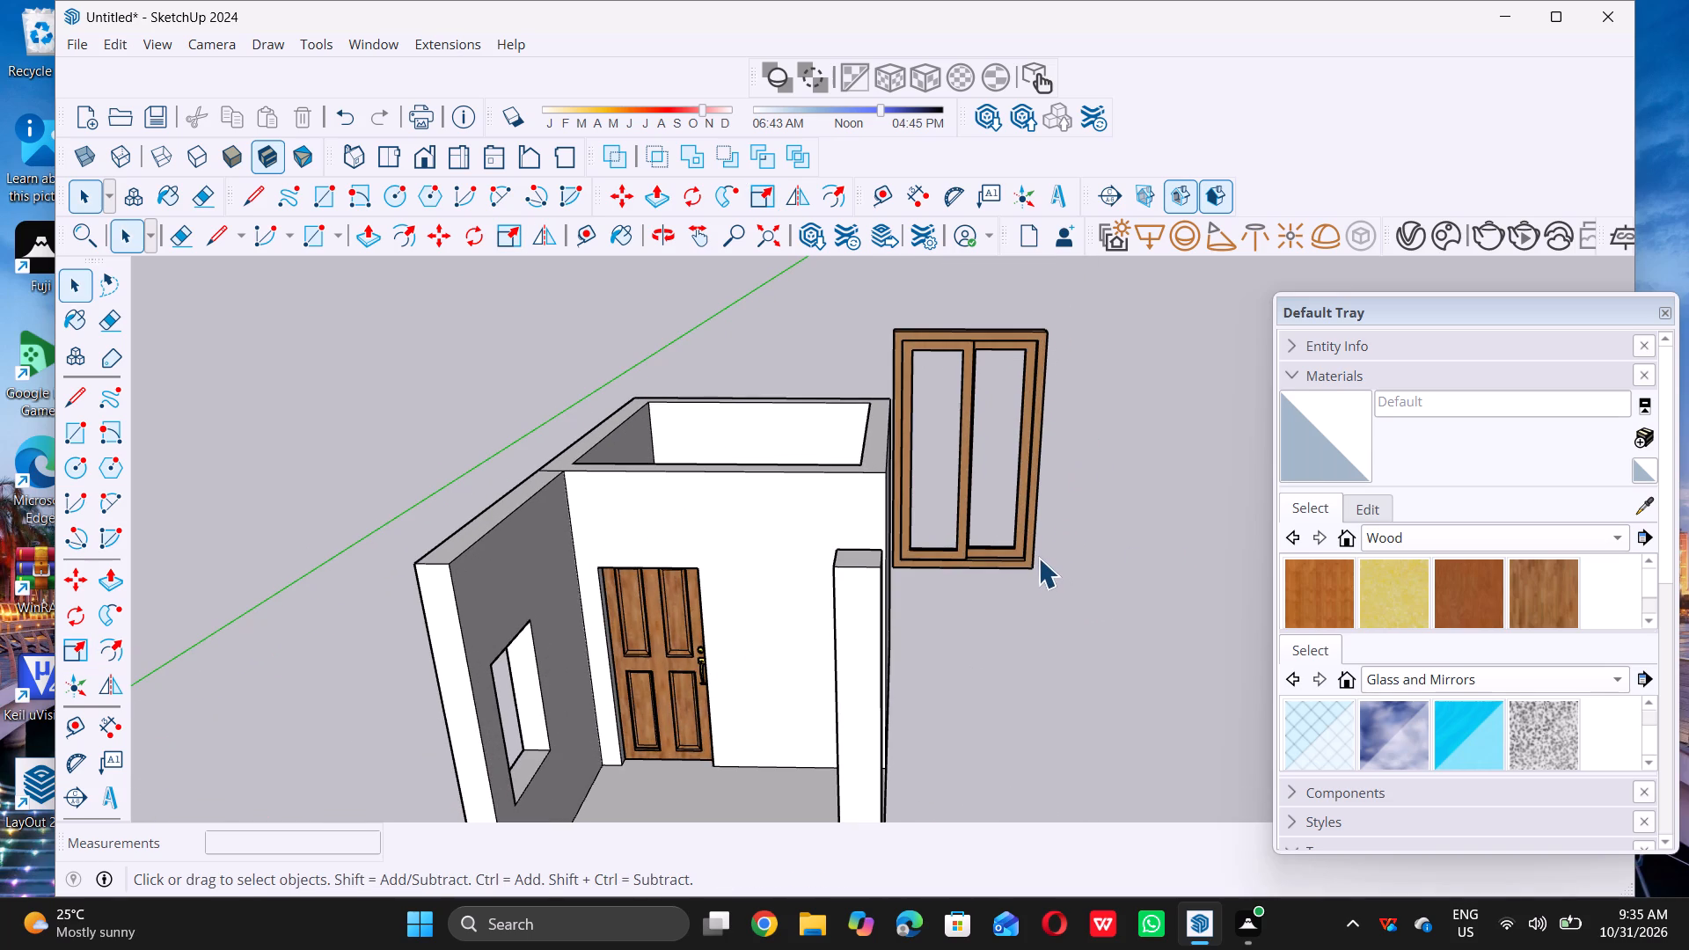
{"action": "double_click", "coordinate": [1026, 549]}
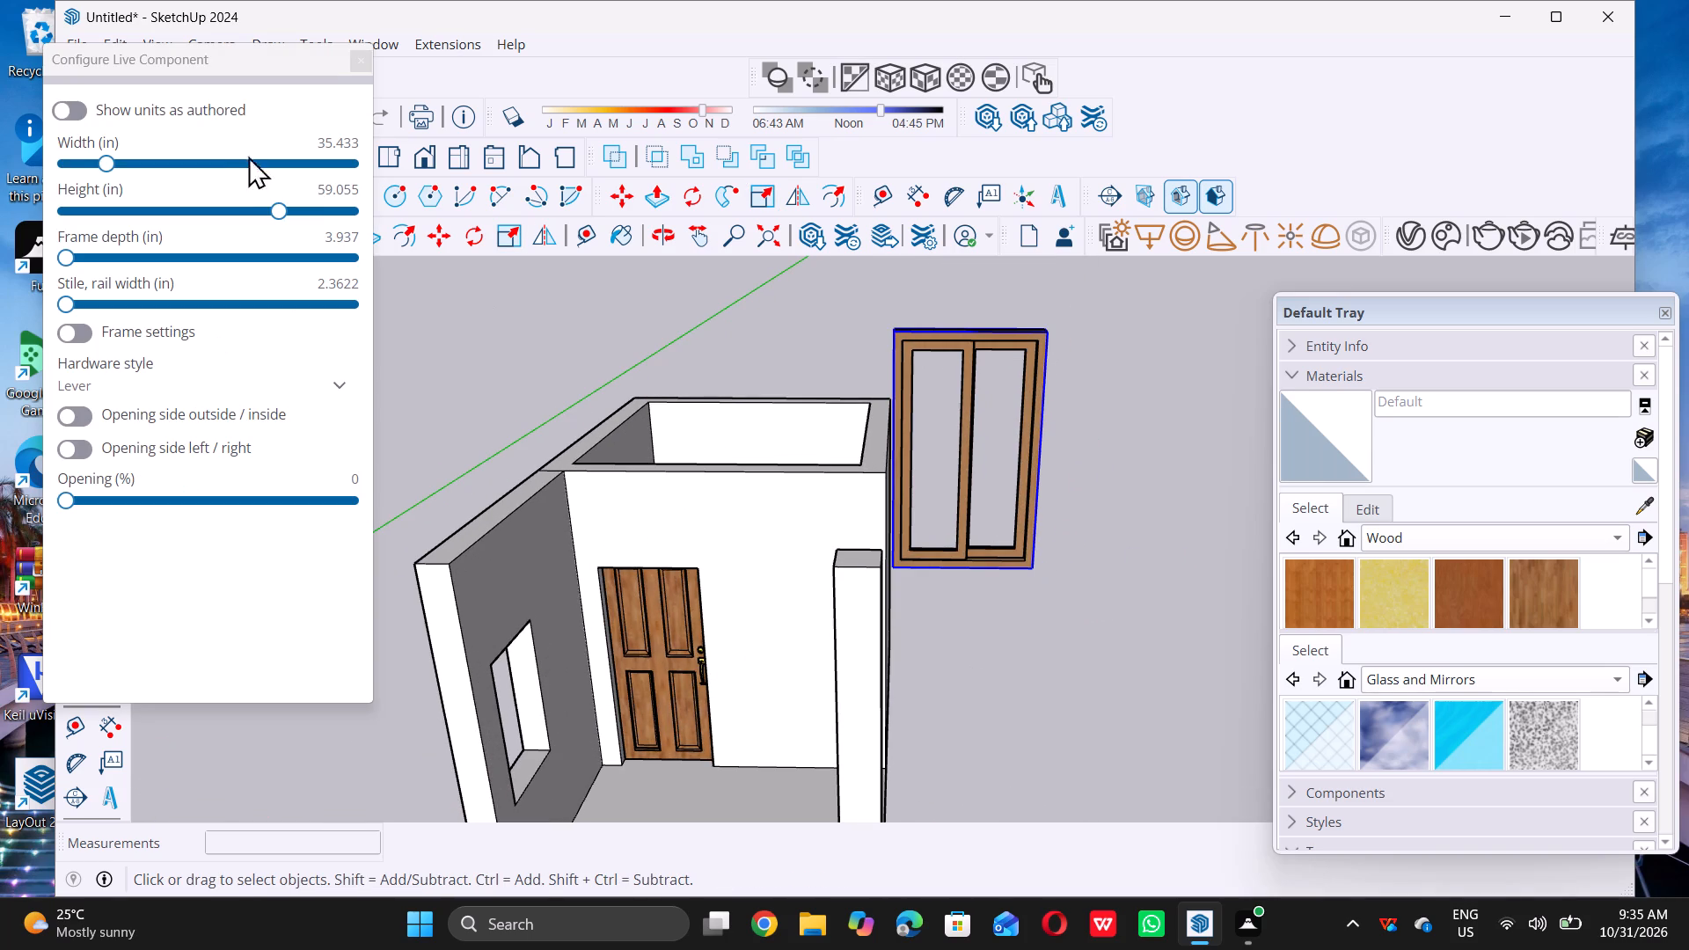
{"action": "triple_click", "coordinate": [362, 58]}
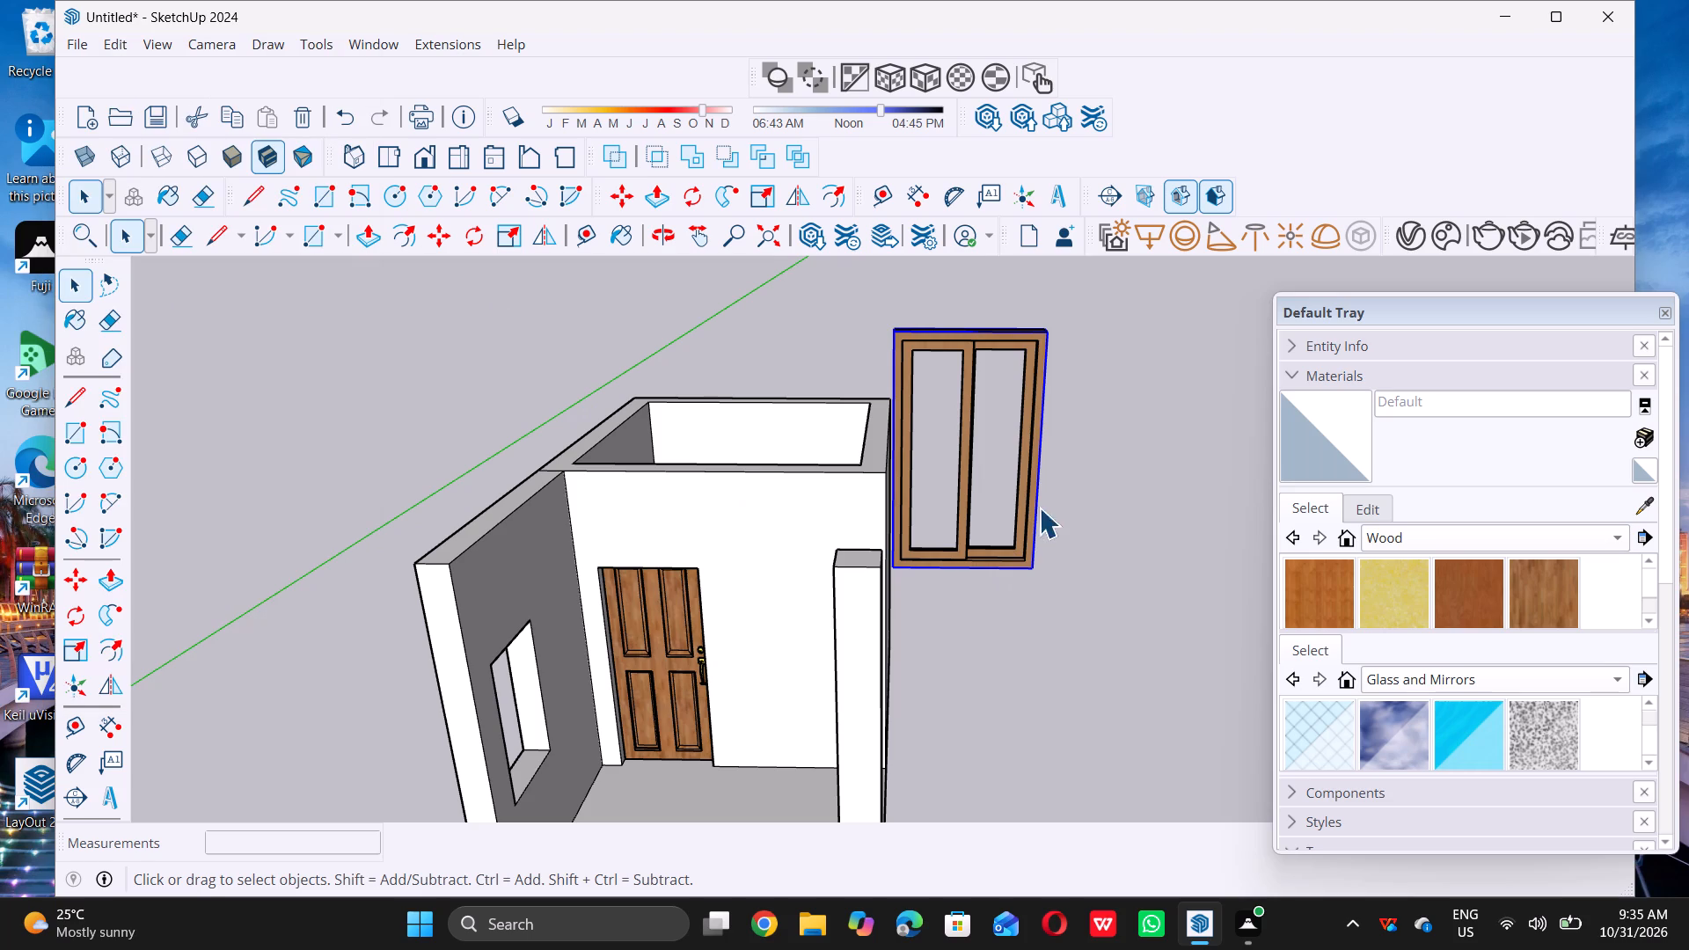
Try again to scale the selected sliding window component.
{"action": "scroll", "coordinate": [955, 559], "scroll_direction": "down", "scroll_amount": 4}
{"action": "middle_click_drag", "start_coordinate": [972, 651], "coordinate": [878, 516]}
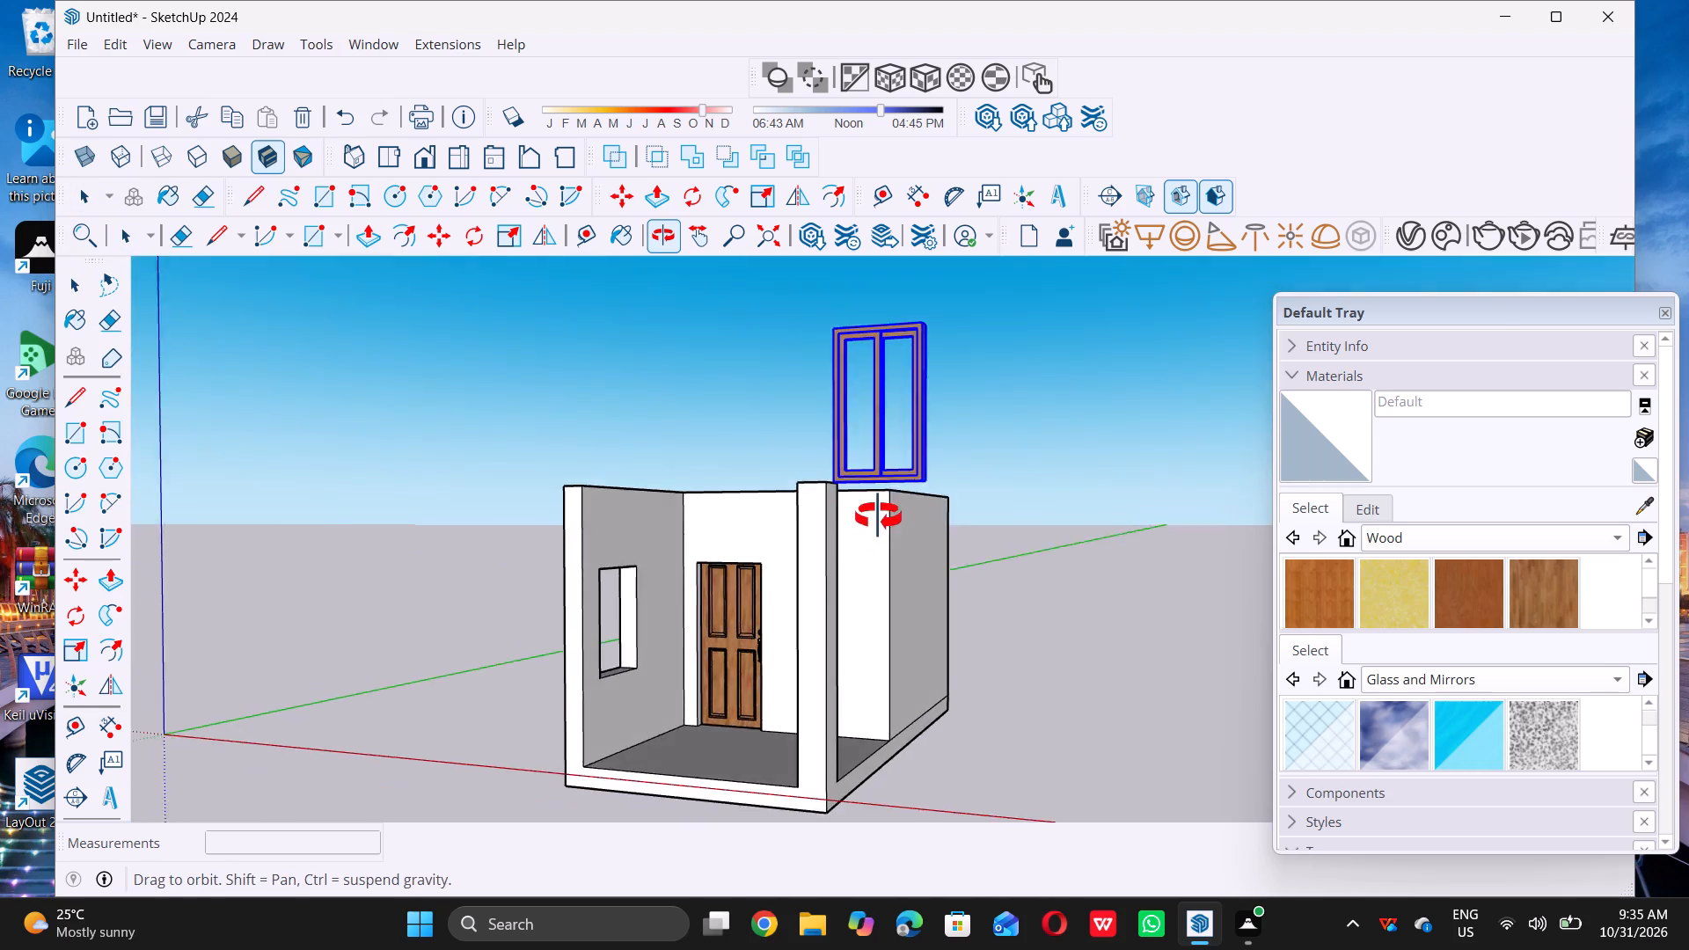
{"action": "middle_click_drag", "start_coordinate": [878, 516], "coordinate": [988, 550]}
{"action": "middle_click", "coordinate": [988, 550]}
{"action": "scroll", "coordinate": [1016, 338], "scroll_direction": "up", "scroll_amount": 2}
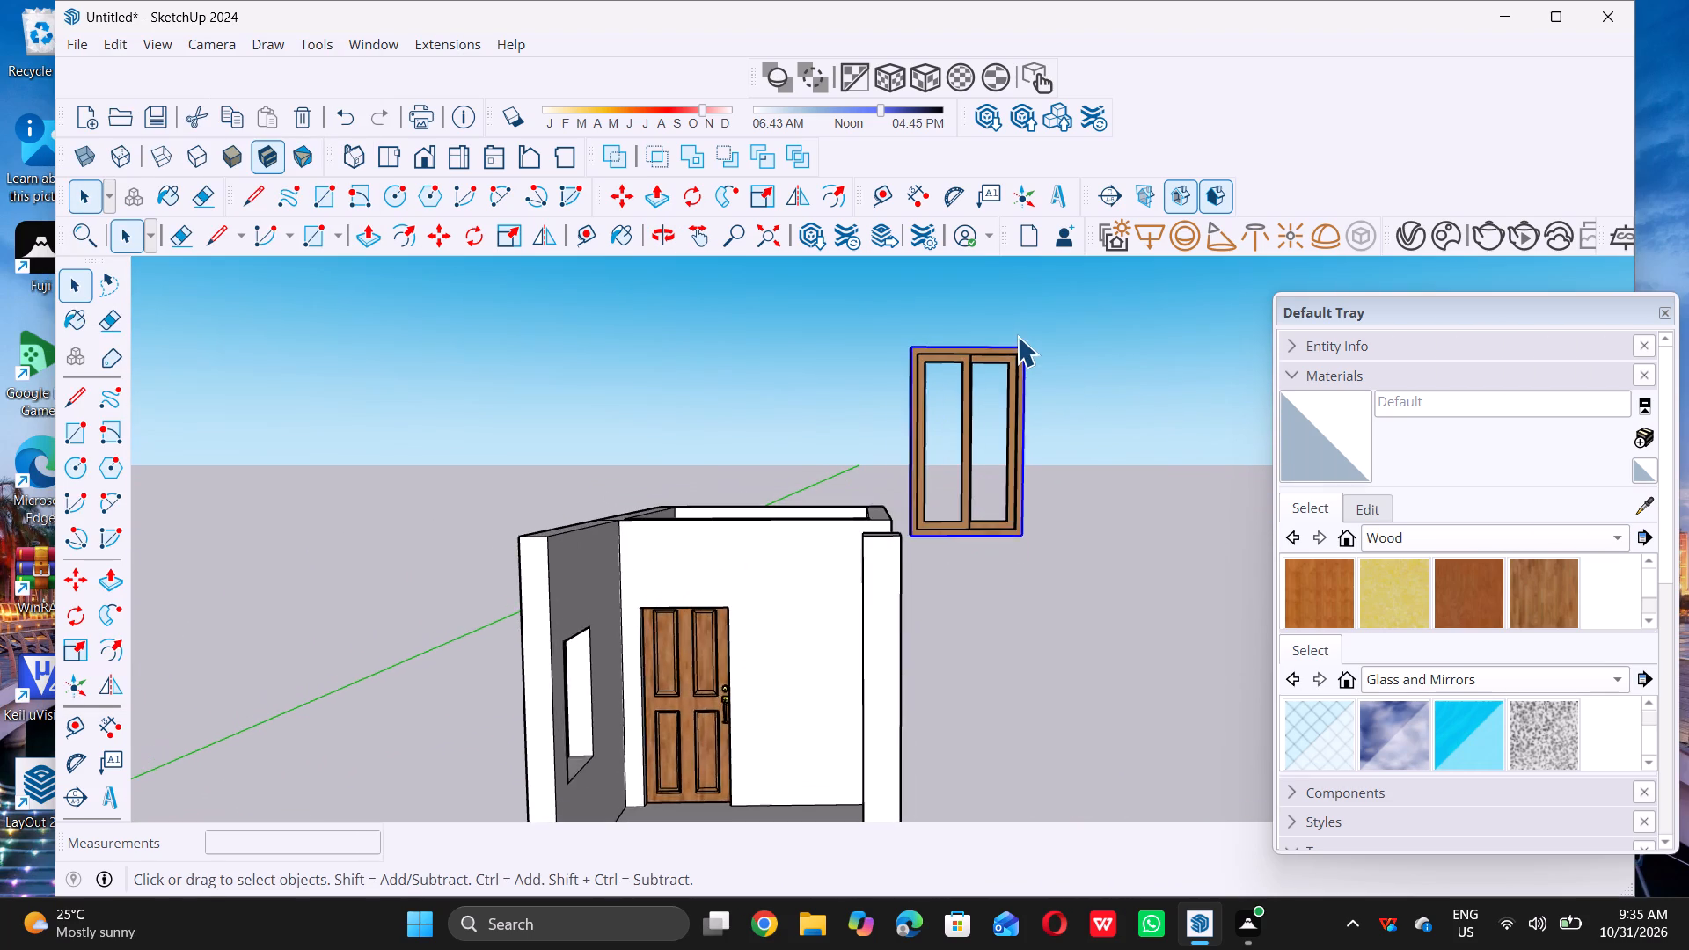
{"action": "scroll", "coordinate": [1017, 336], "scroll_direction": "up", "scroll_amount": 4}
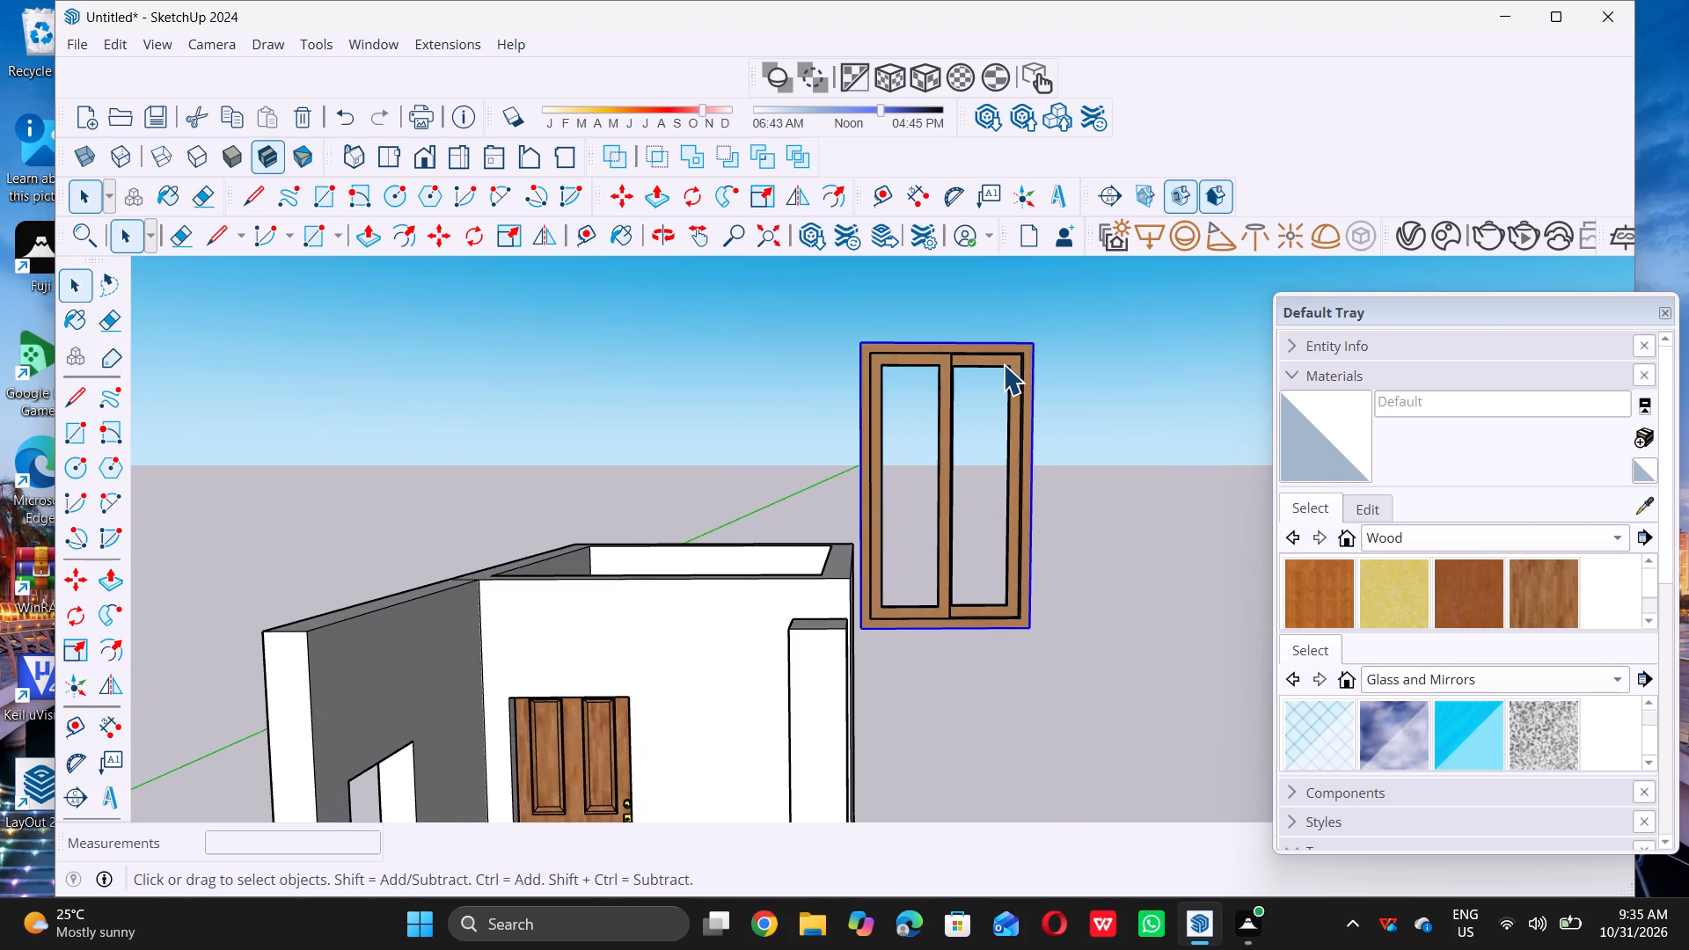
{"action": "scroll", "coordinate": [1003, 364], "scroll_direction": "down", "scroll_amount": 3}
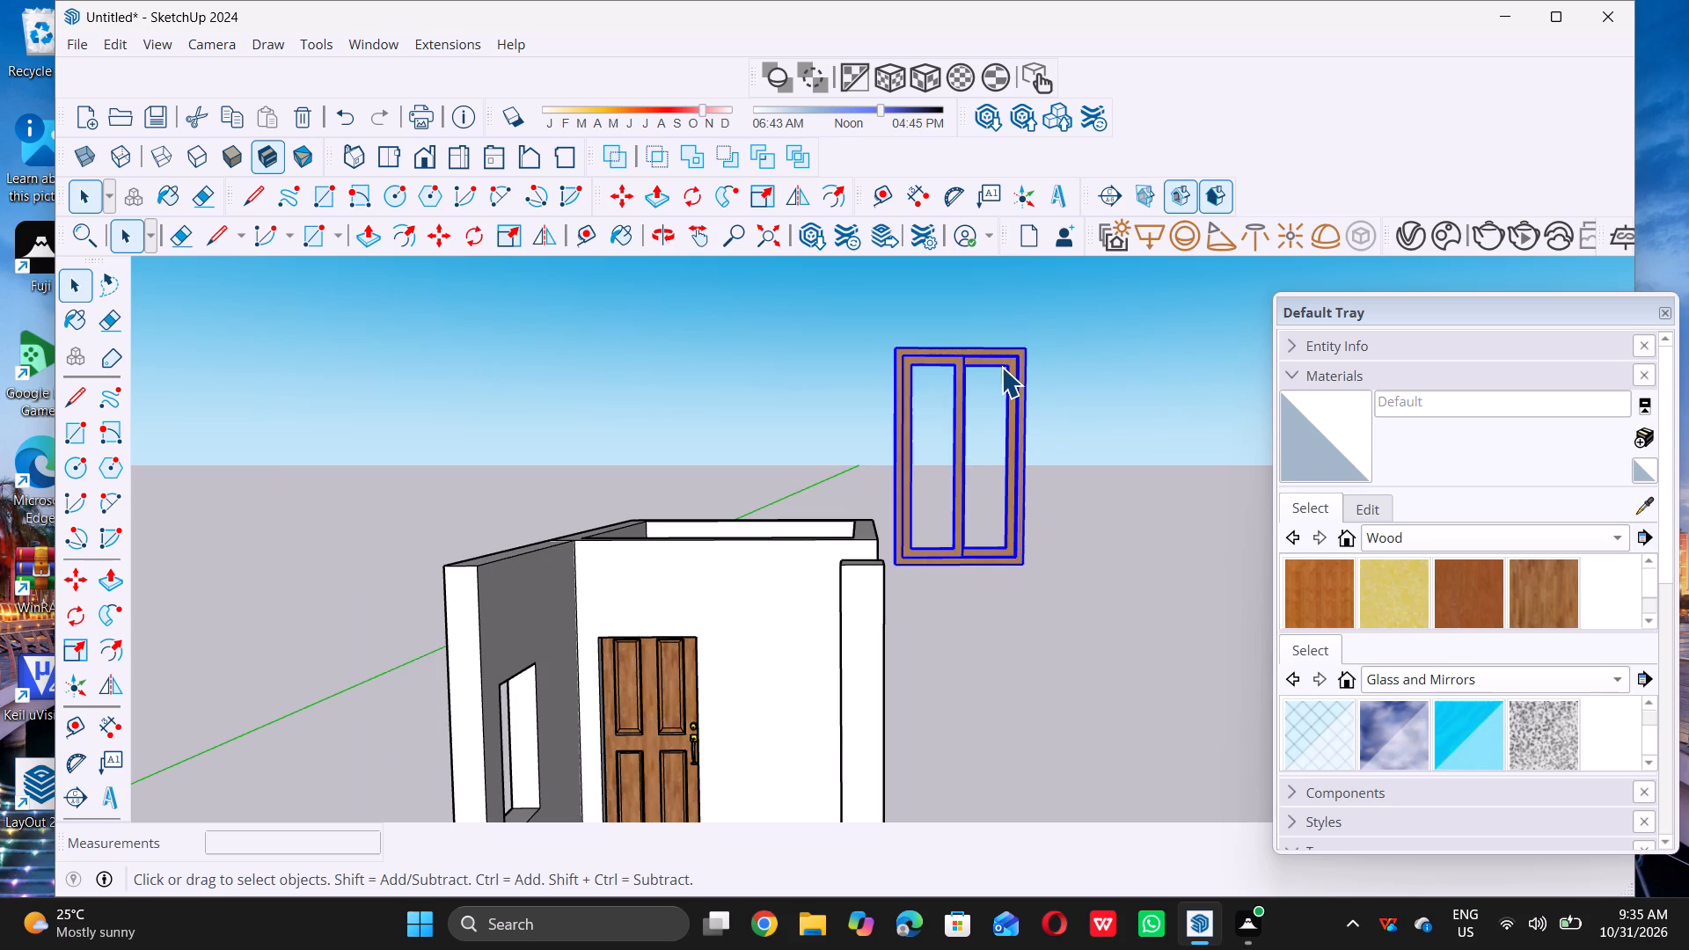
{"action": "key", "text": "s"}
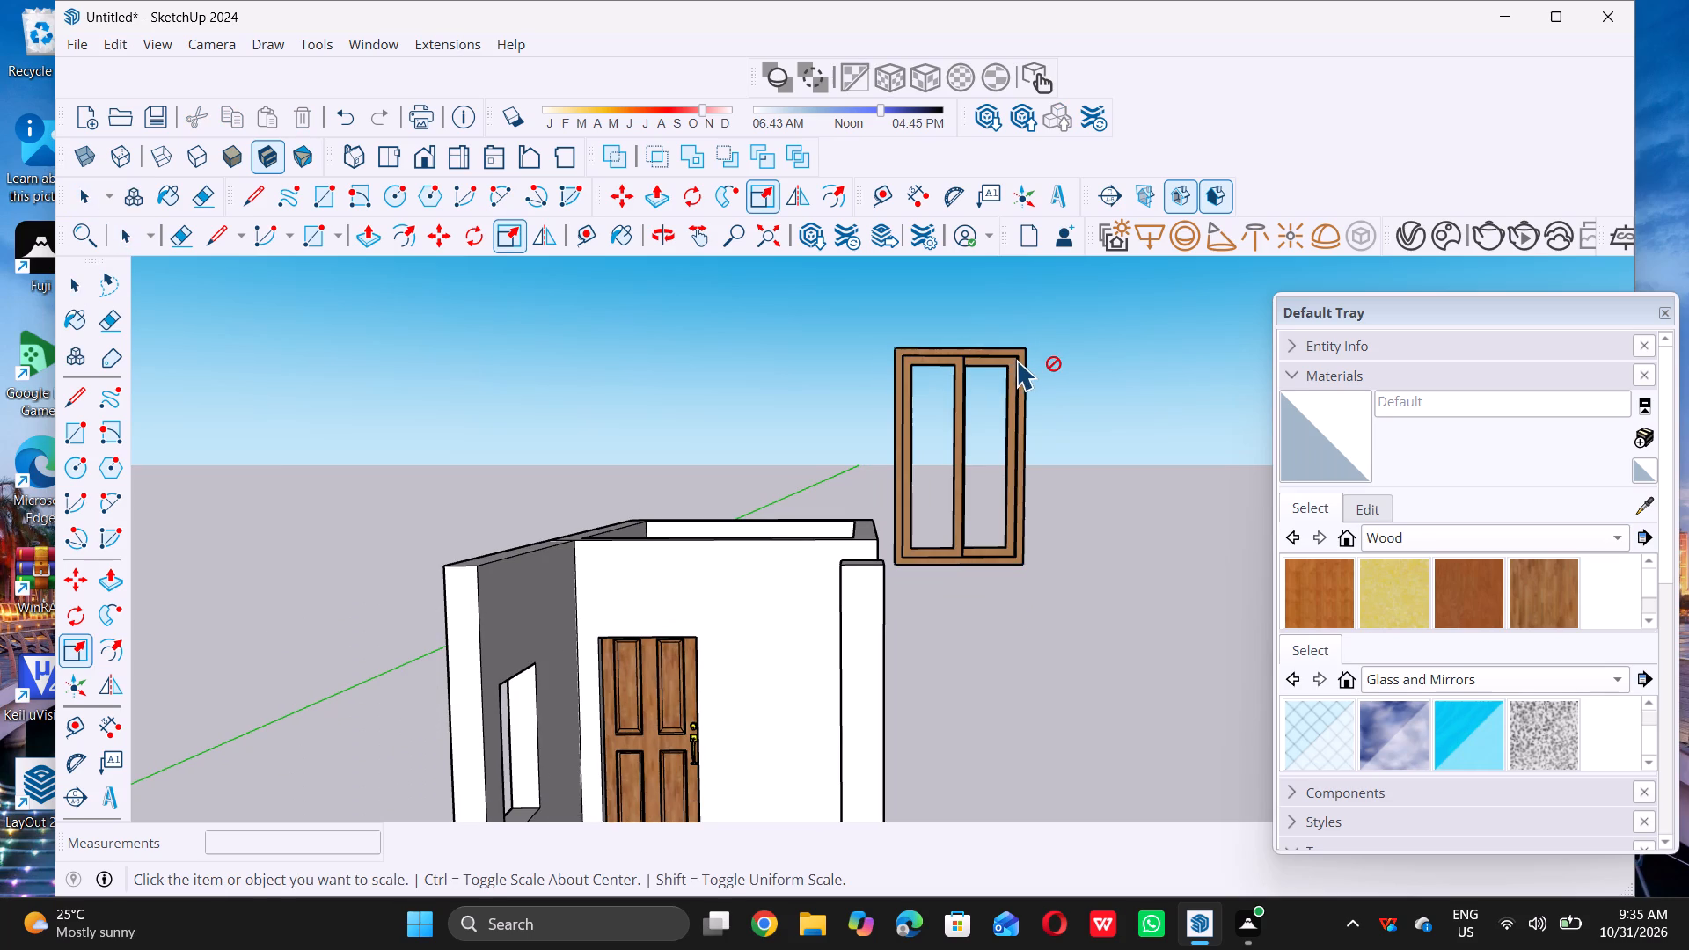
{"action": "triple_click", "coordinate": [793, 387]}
Start saving the model under a new name and browse to the vinod folder on the Desktop.
{"action": "scroll", "coordinate": [692, 427], "scroll_direction": "down", "scroll_amount": 4}
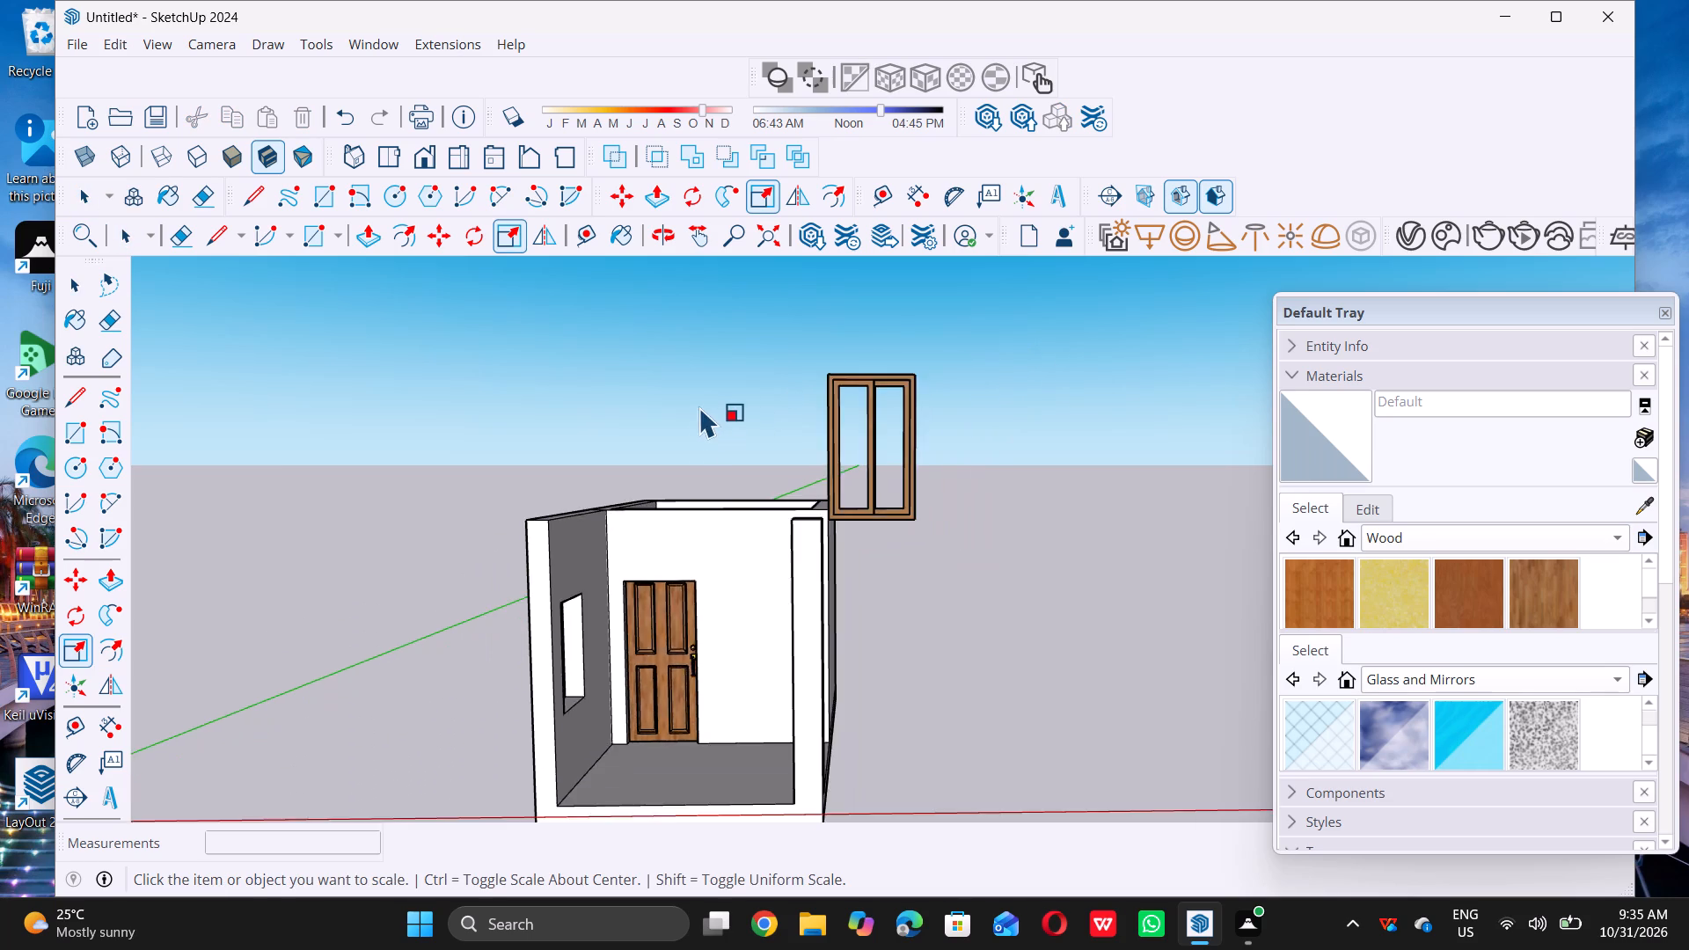
{"action": "scroll", "coordinate": [708, 400], "scroll_direction": "down", "scroll_amount": 4}
{"action": "middle_click_drag", "start_coordinate": [705, 410], "coordinate": [704, 469]}
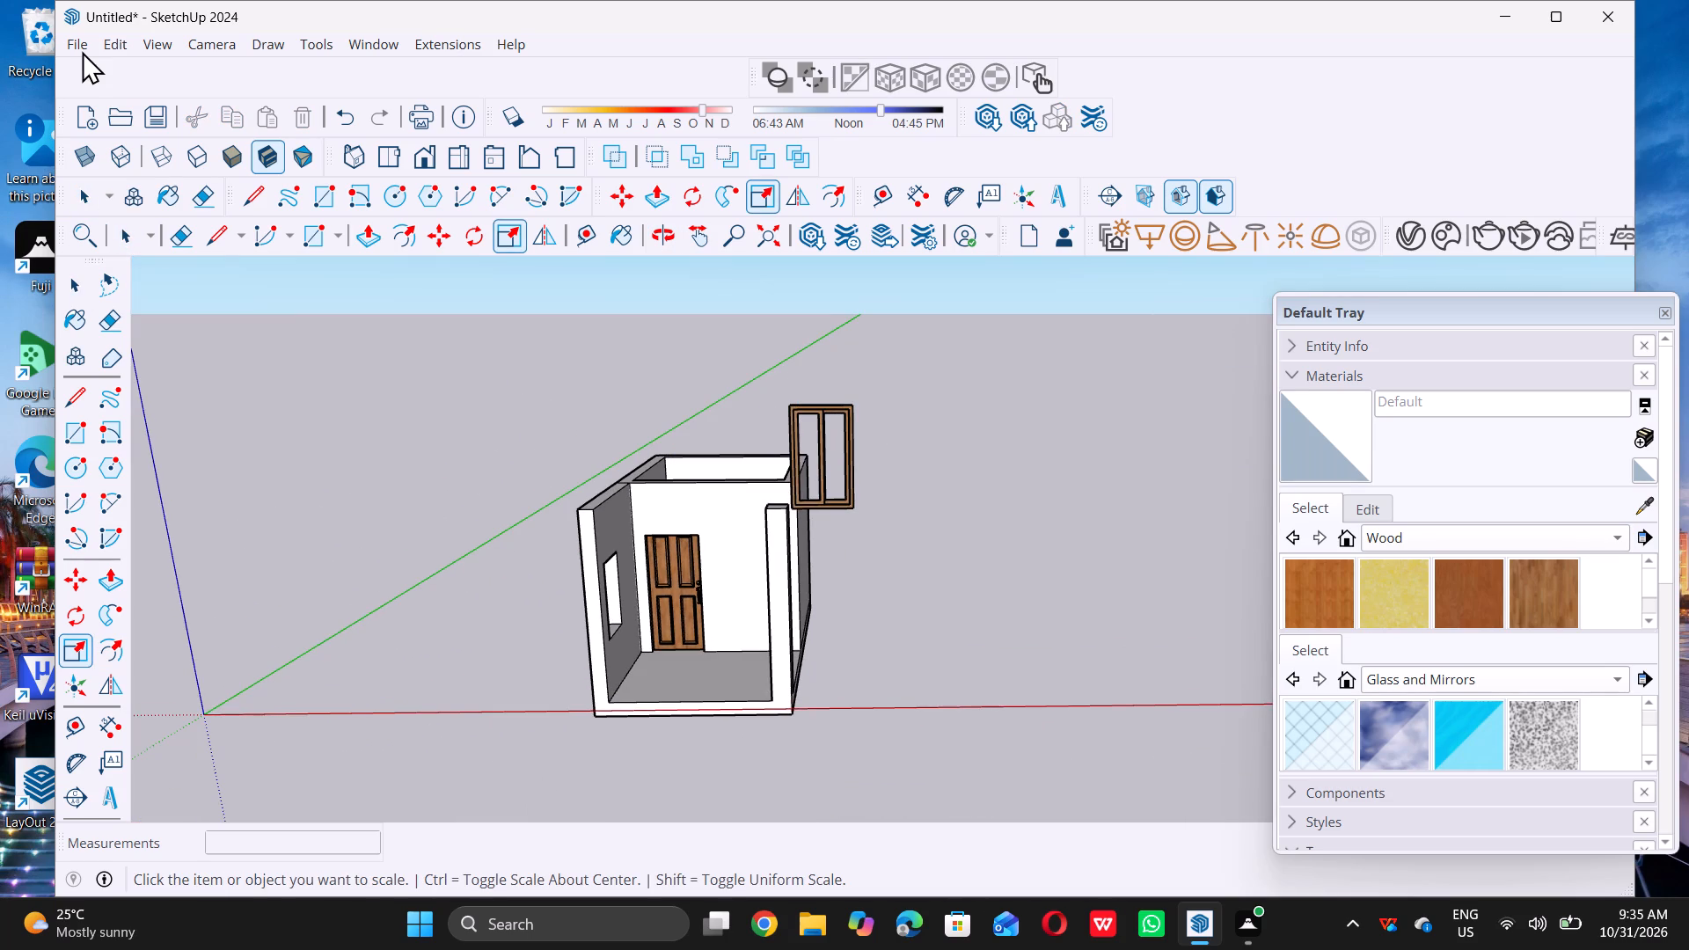
{"action": "left_click", "coordinate": [80, 43]}
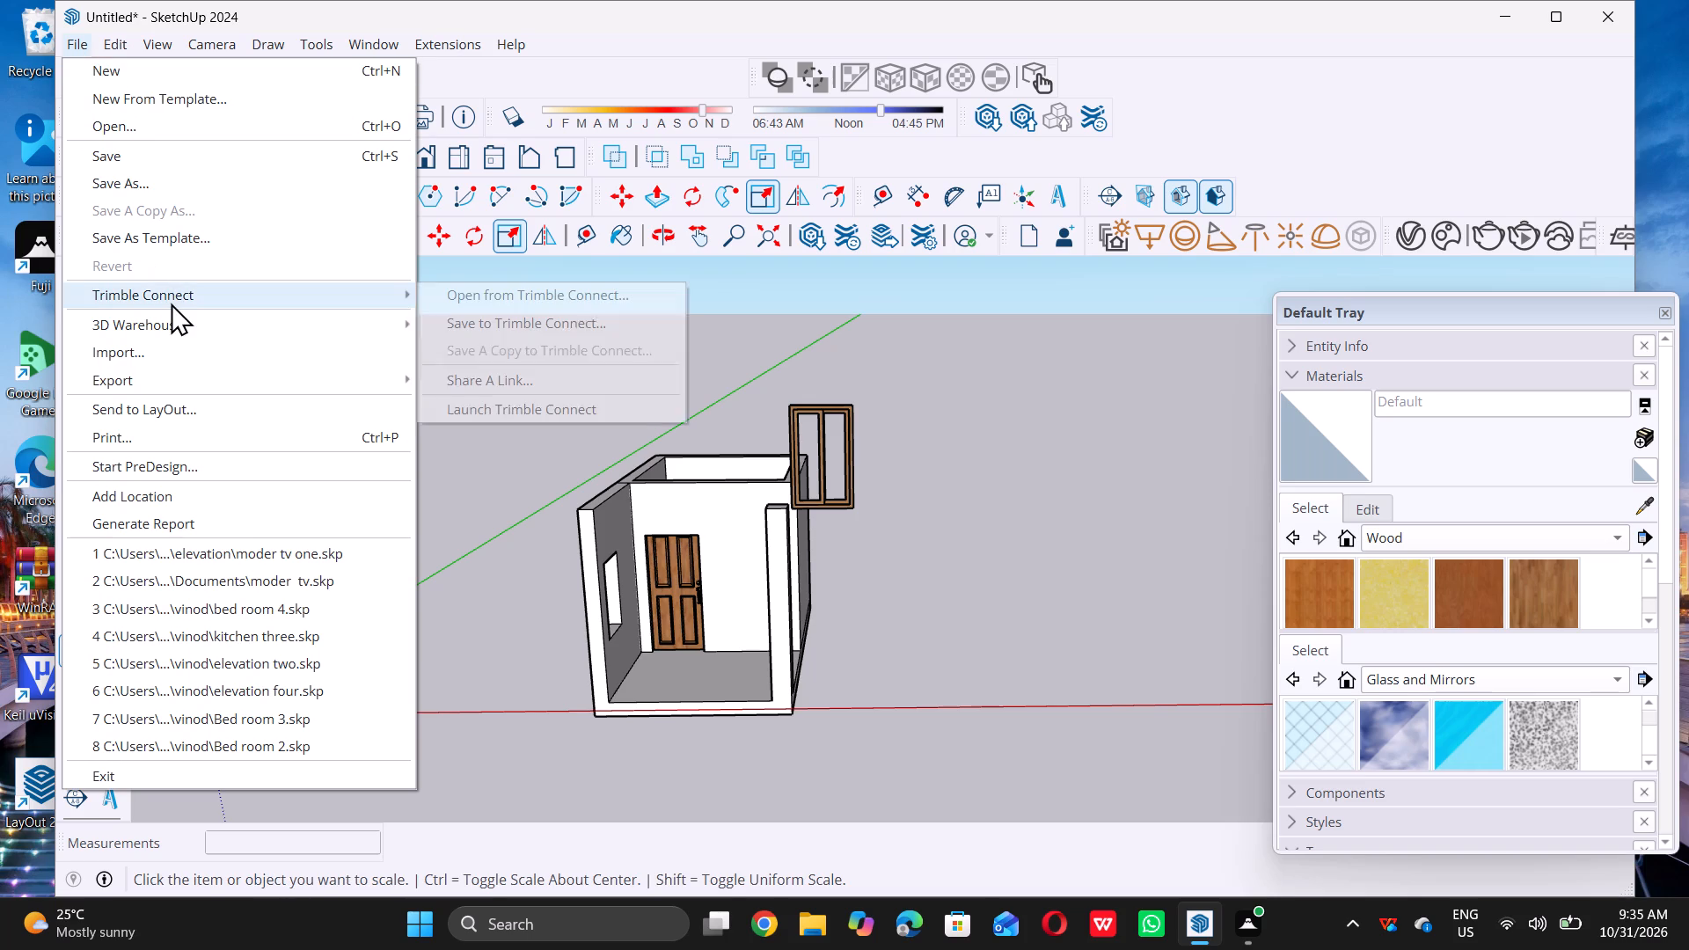
{"action": "triple_click", "coordinate": [191, 180]}
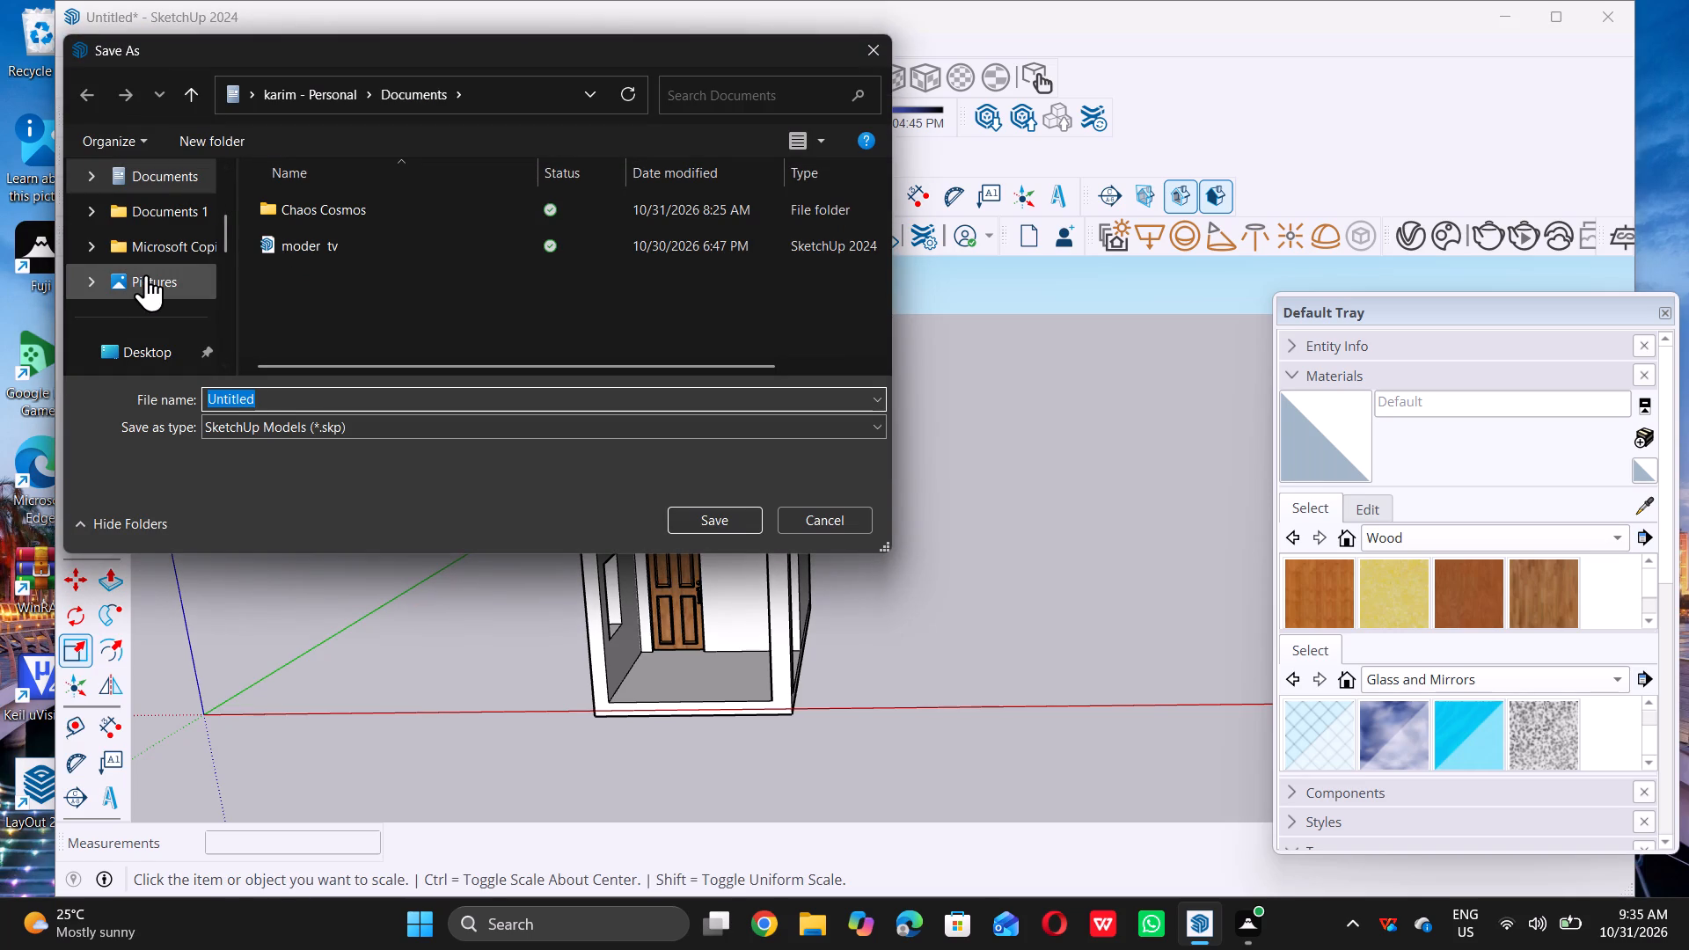
{"action": "left_click", "coordinate": [160, 342]}
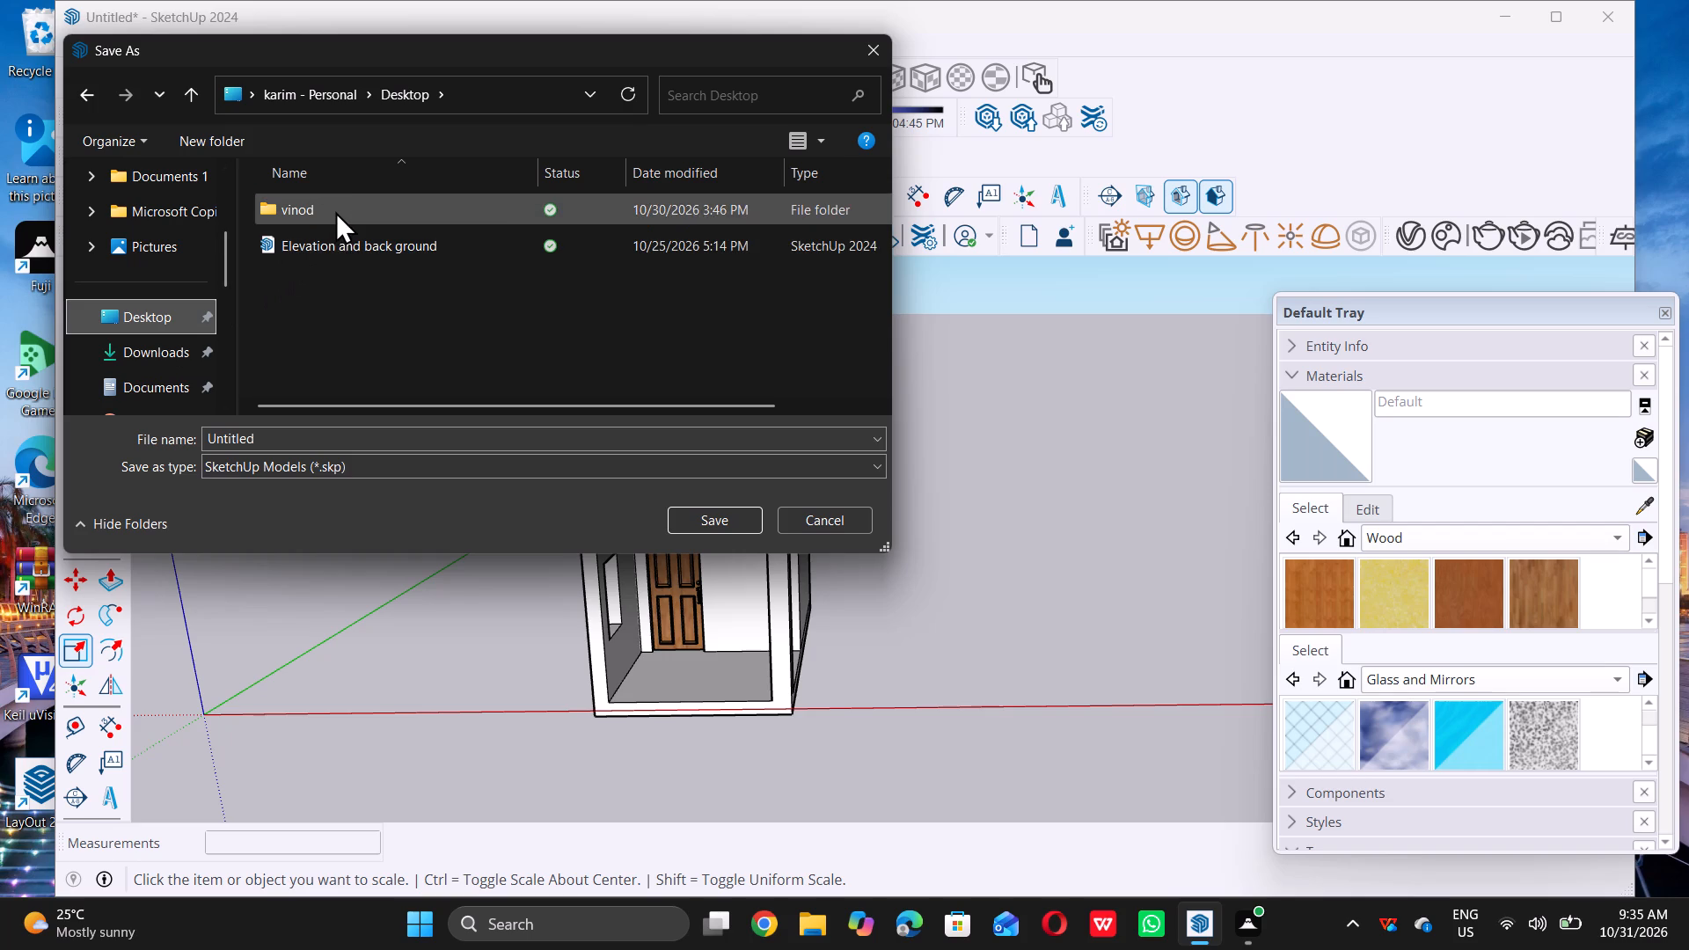
{"action": "triple_click", "coordinate": [335, 209]}
{"action": "triple_click", "coordinate": [339, 213]}
{"action": "left_click", "coordinate": [339, 214]}
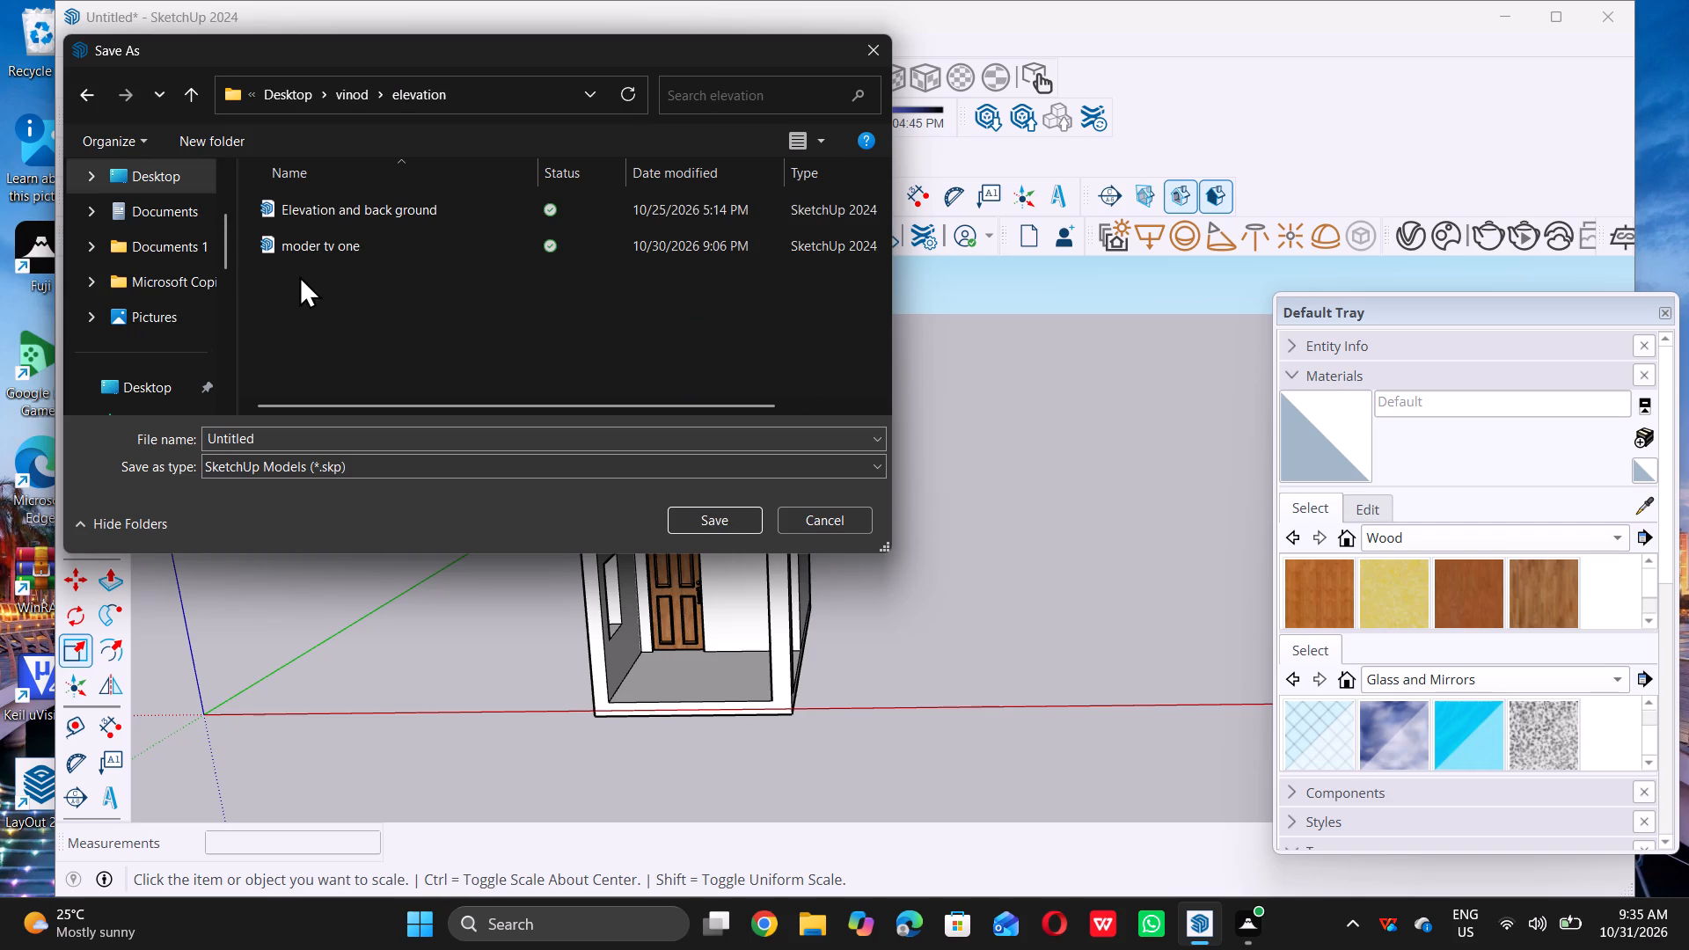
{"action": "double_click", "coordinate": [82, 81]}
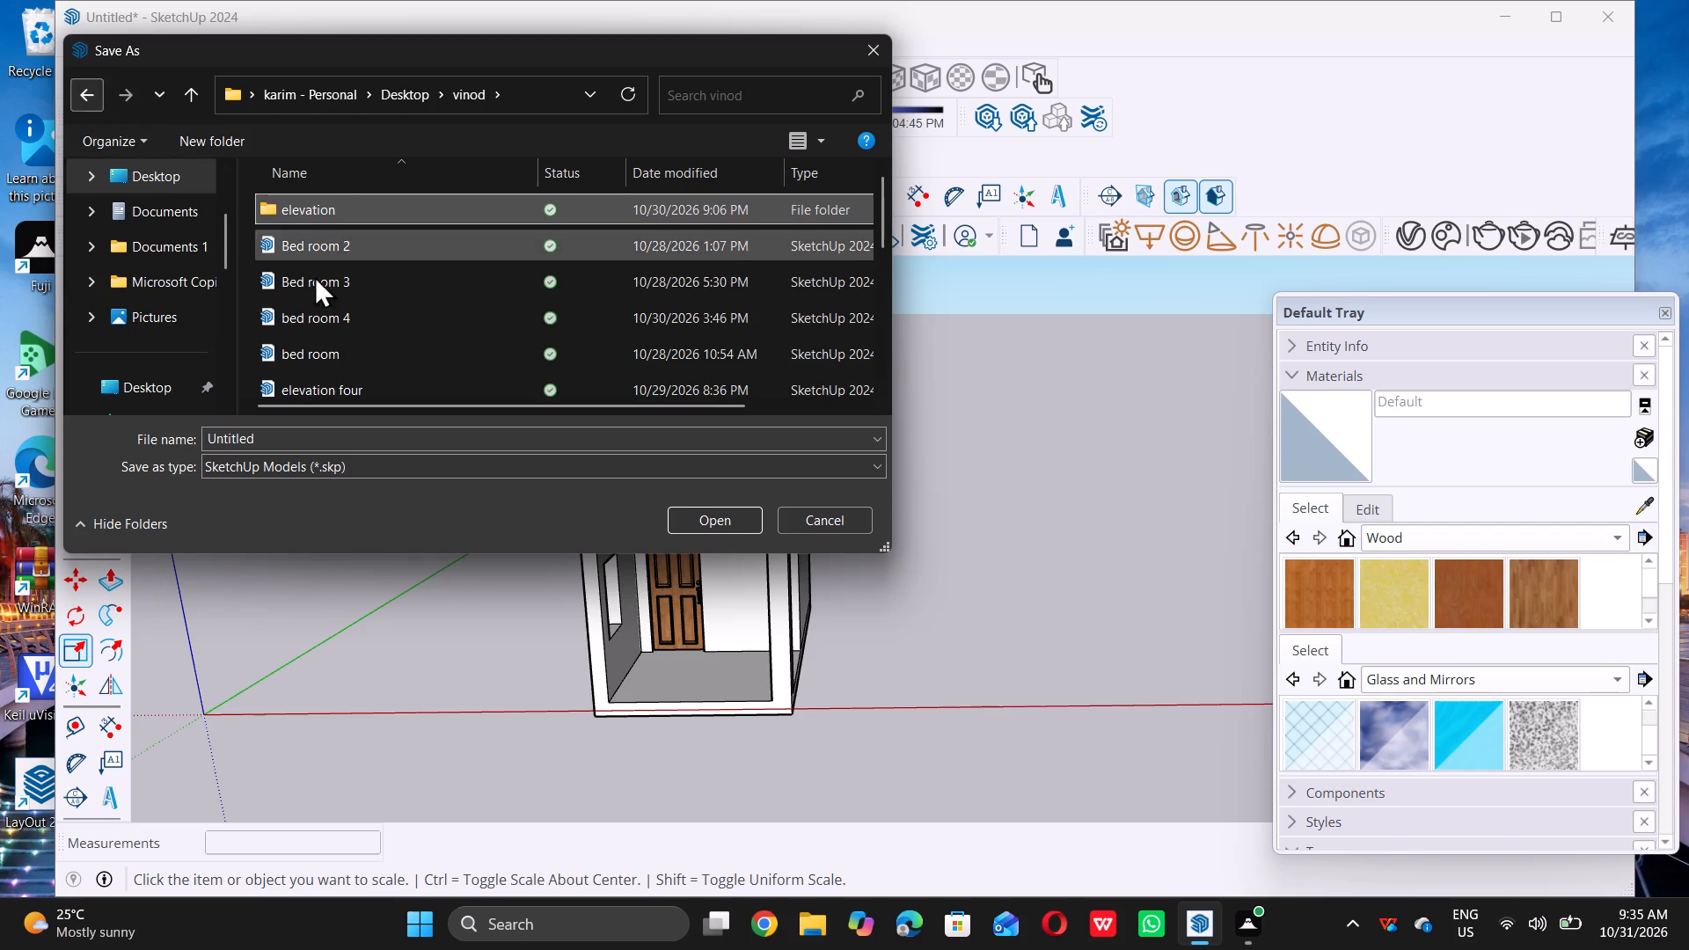
{"action": "scroll", "coordinate": [418, 361], "scroll_direction": "down", "scroll_amount": 4}
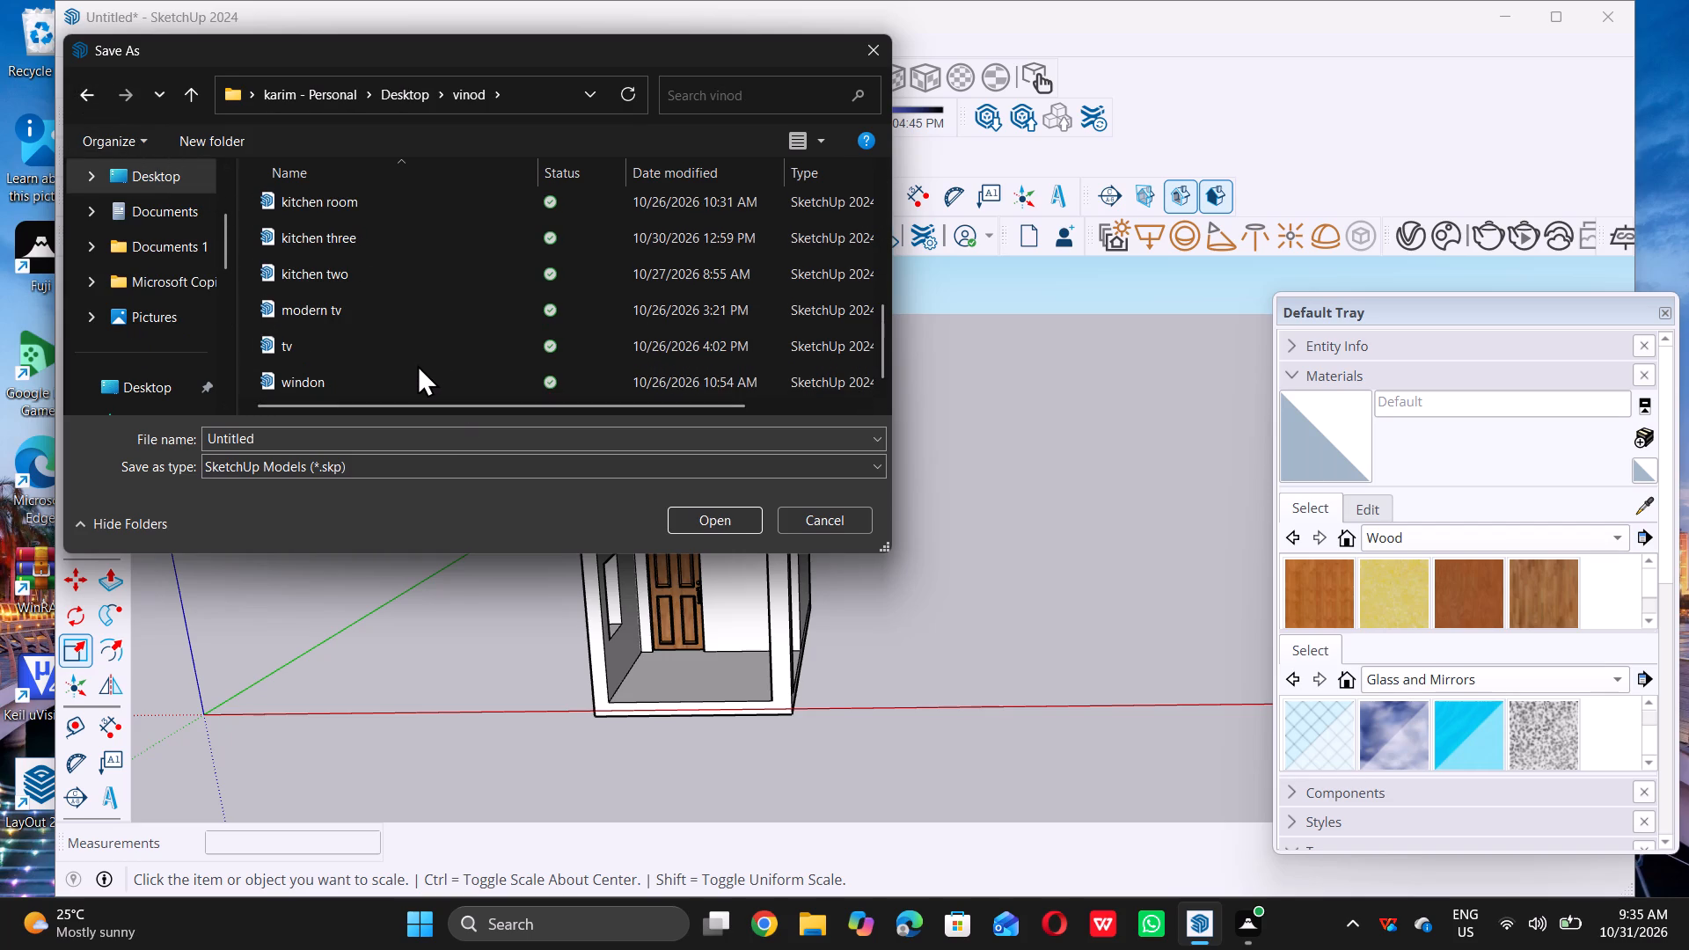
Name the file "elevation five" and save it as a SketchUp model in the vinod folder.
{"action": "double_click", "coordinate": [393, 441]}
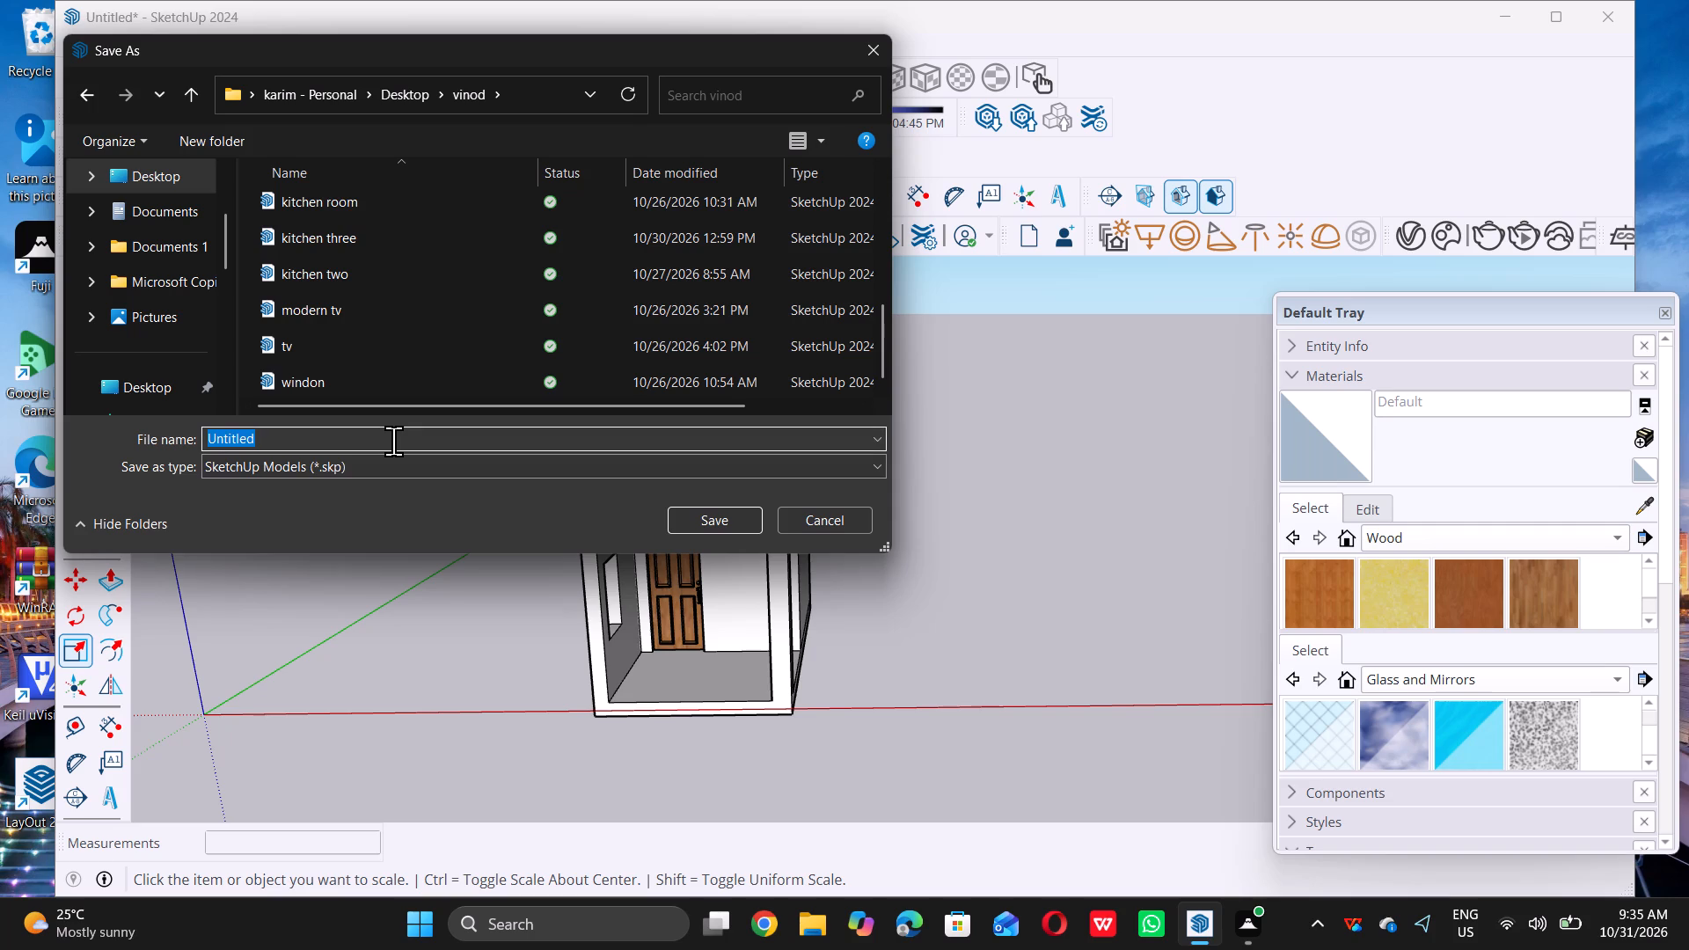
{"action": "key", "text": "BackSpace"}
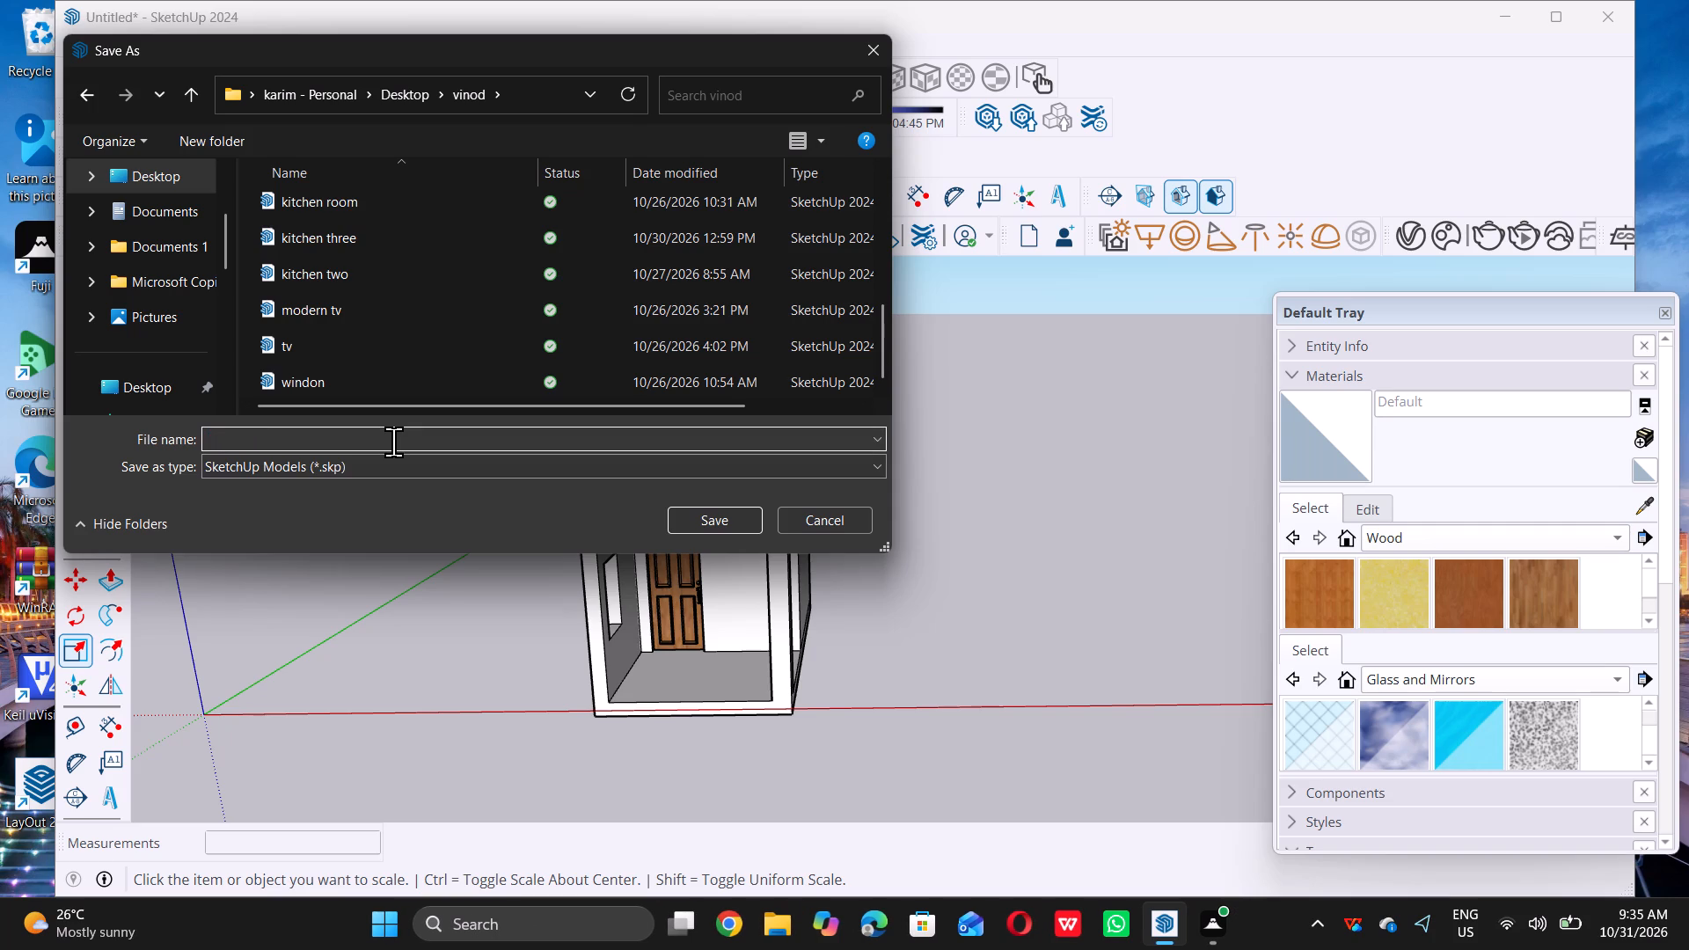
{"action": "type", "text": "ele"}
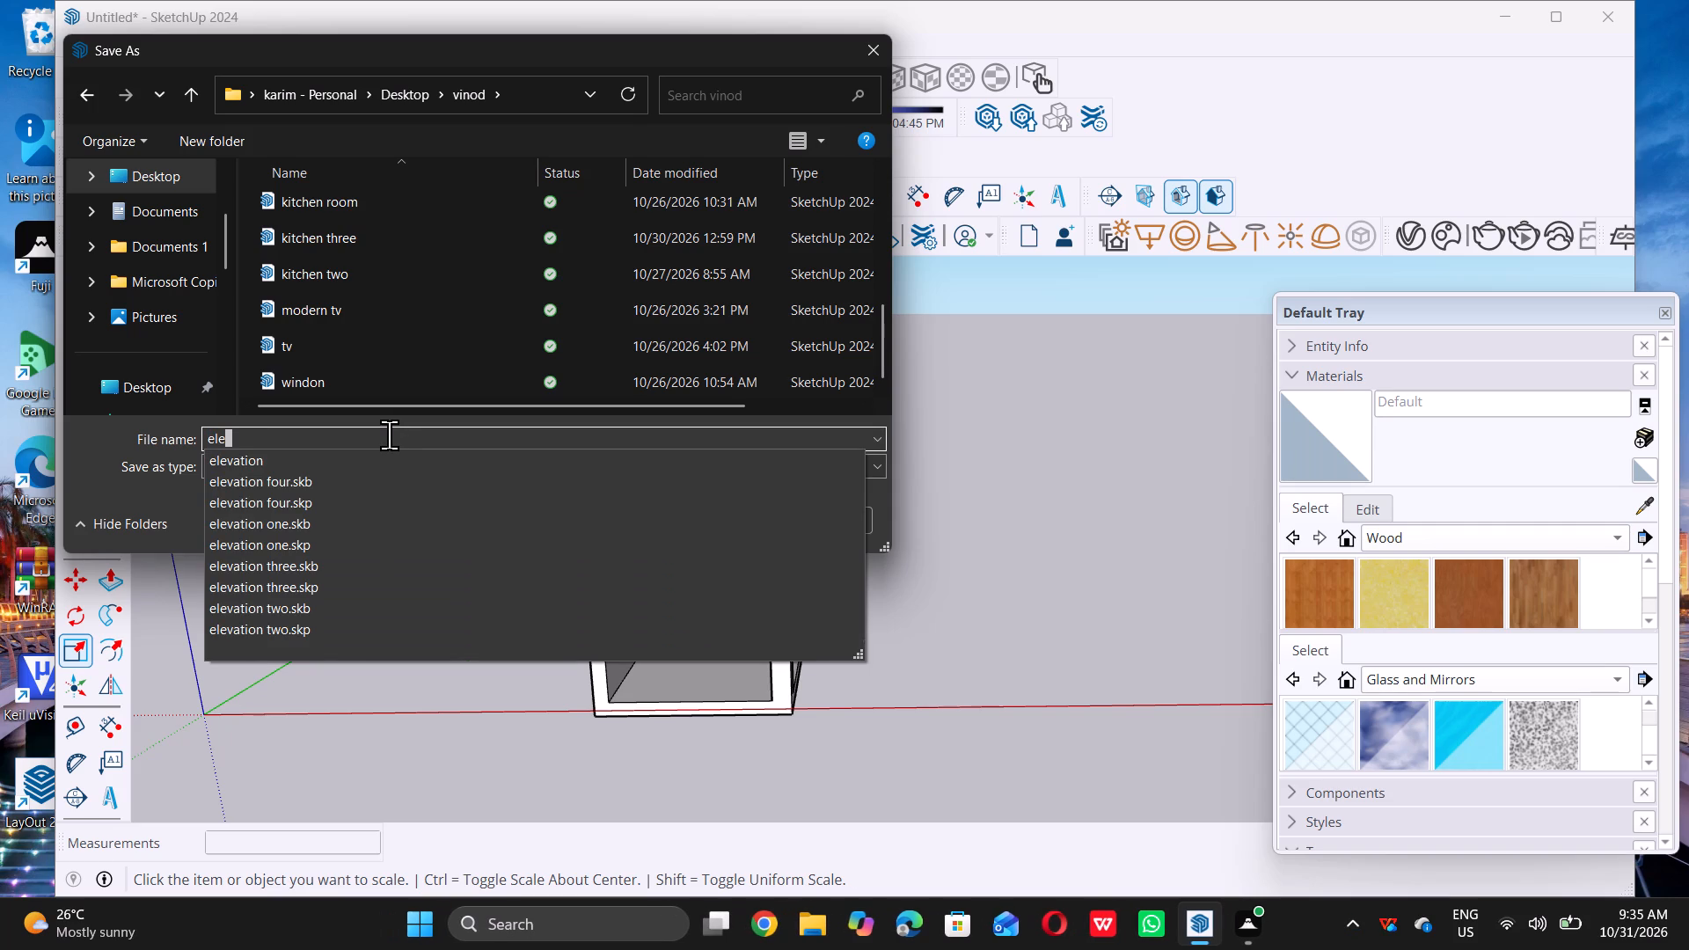
{"action": "triple_click", "coordinate": [232, 451]}
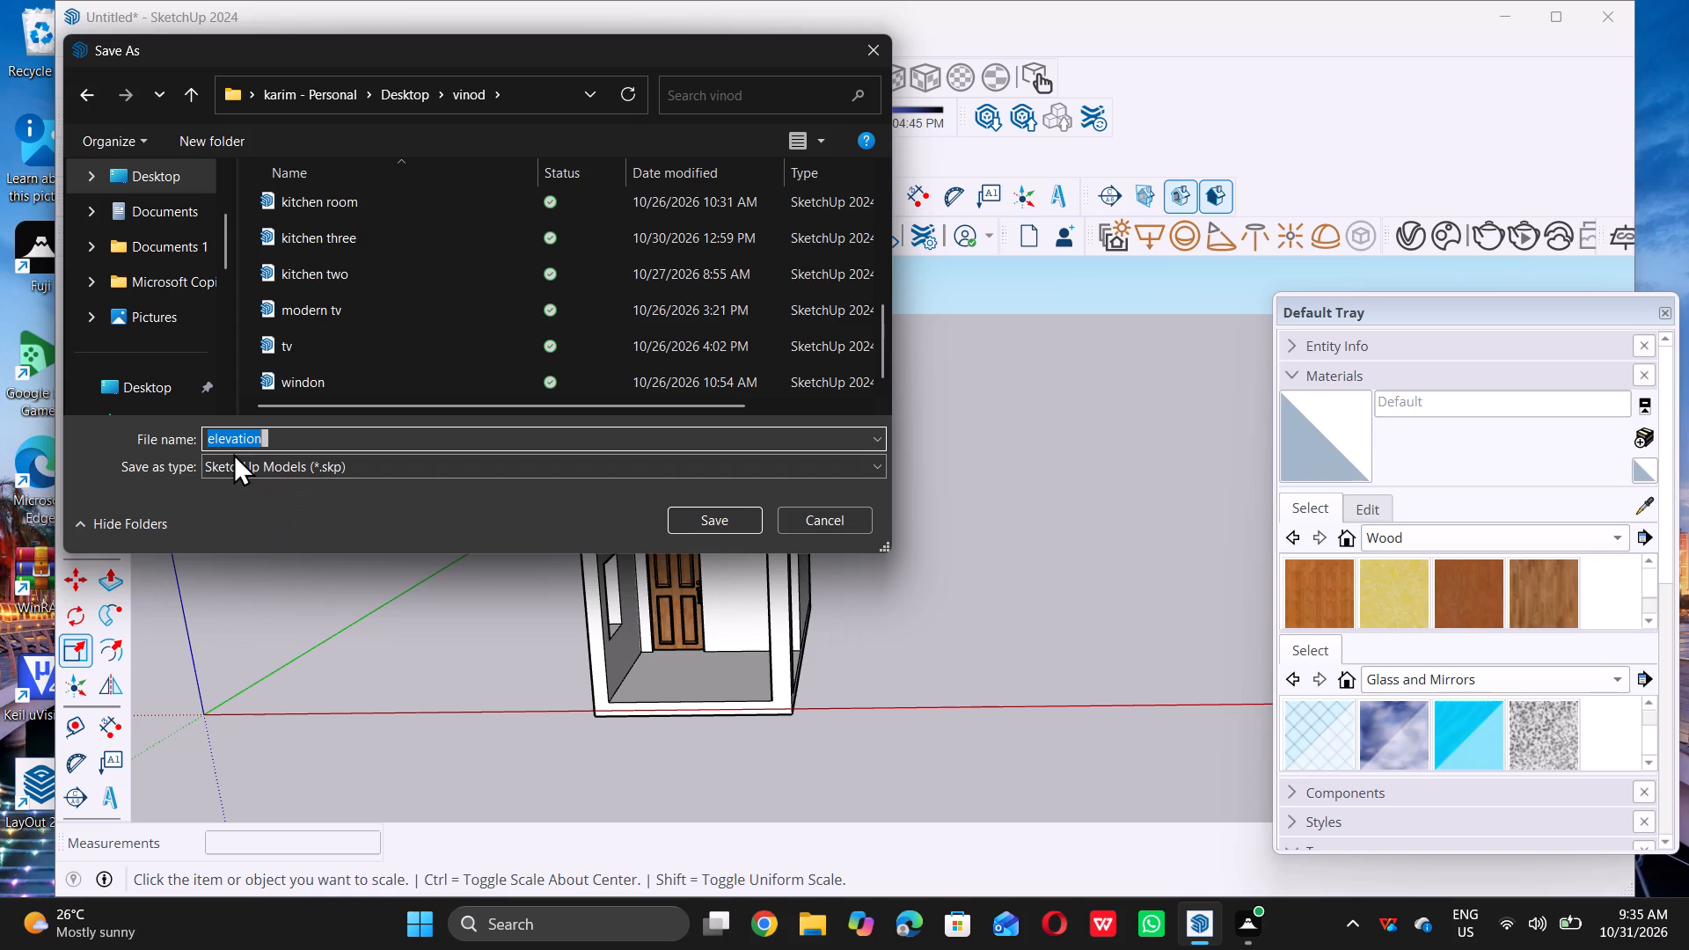
{"action": "triple_click", "coordinate": [318, 434]}
{"action": "key", "text": "space"}
{"action": "type", "text": "five"}
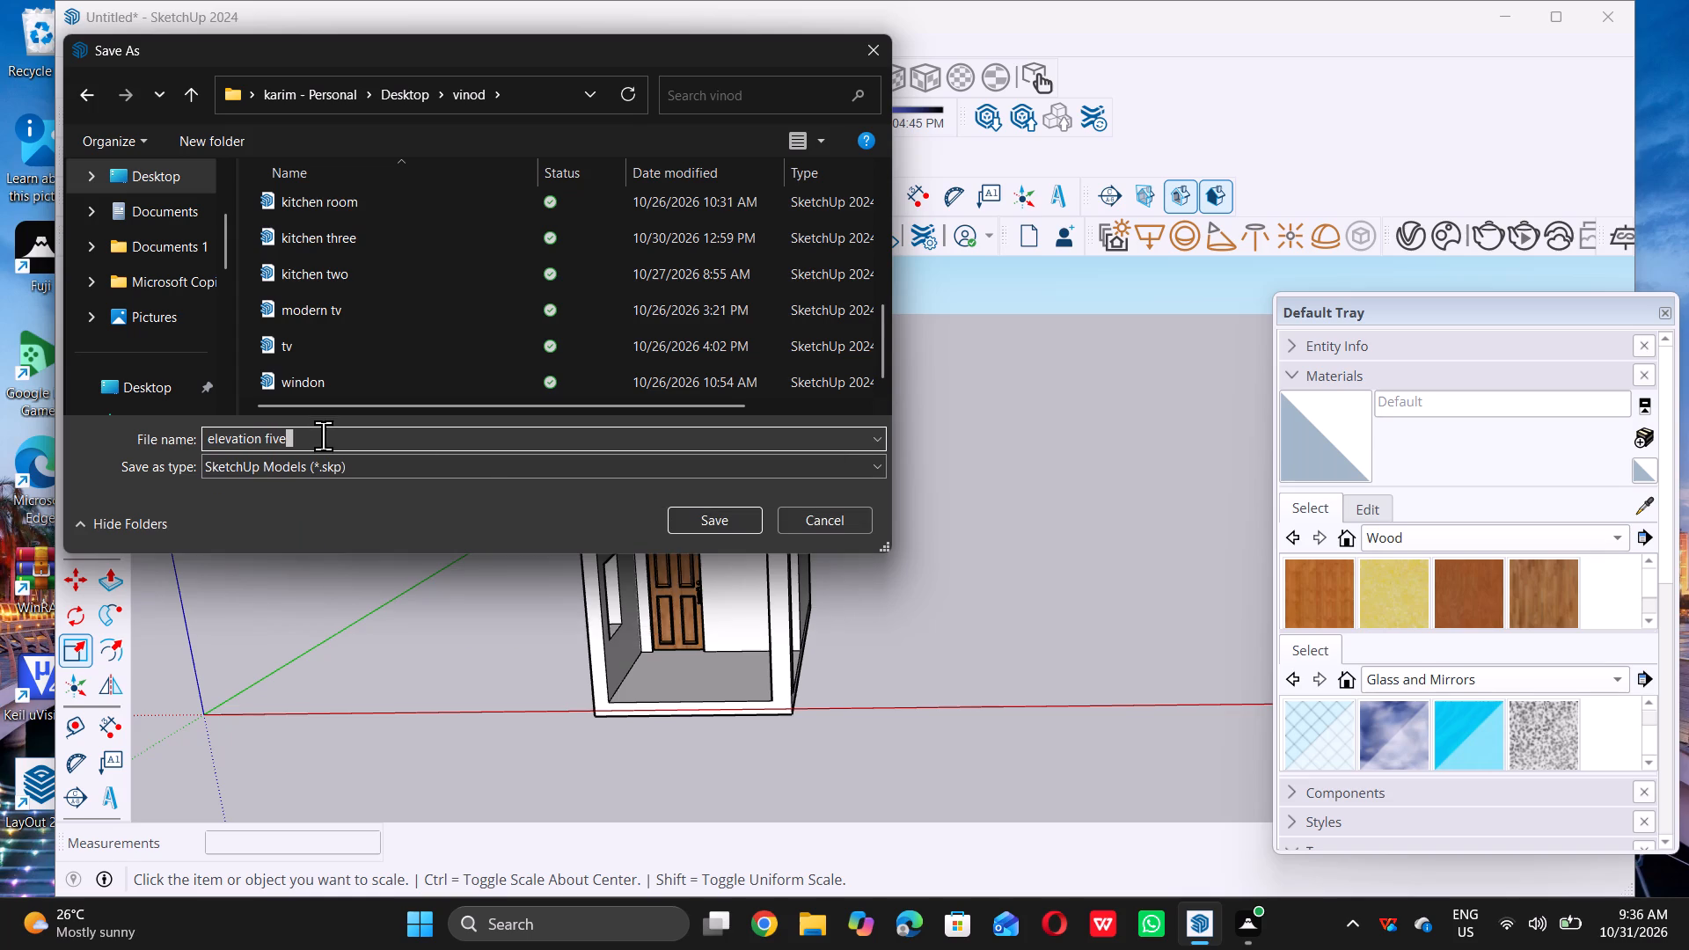
{"action": "double_click", "coordinate": [727, 506]}
{"action": "double_click", "coordinate": [732, 499]}
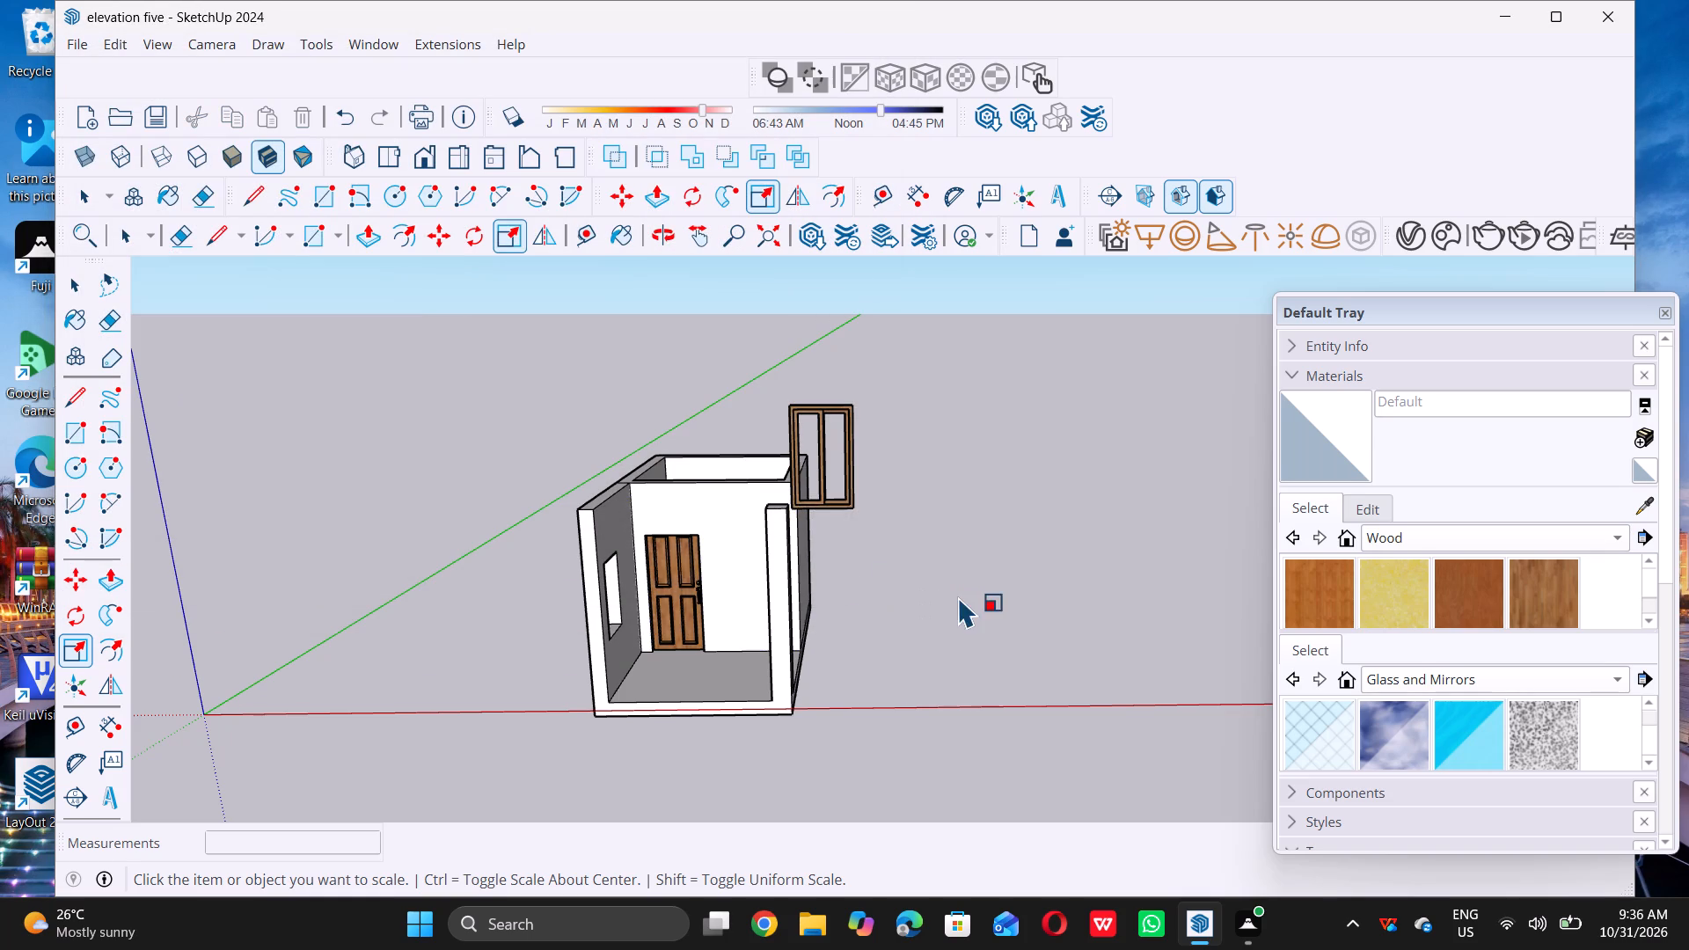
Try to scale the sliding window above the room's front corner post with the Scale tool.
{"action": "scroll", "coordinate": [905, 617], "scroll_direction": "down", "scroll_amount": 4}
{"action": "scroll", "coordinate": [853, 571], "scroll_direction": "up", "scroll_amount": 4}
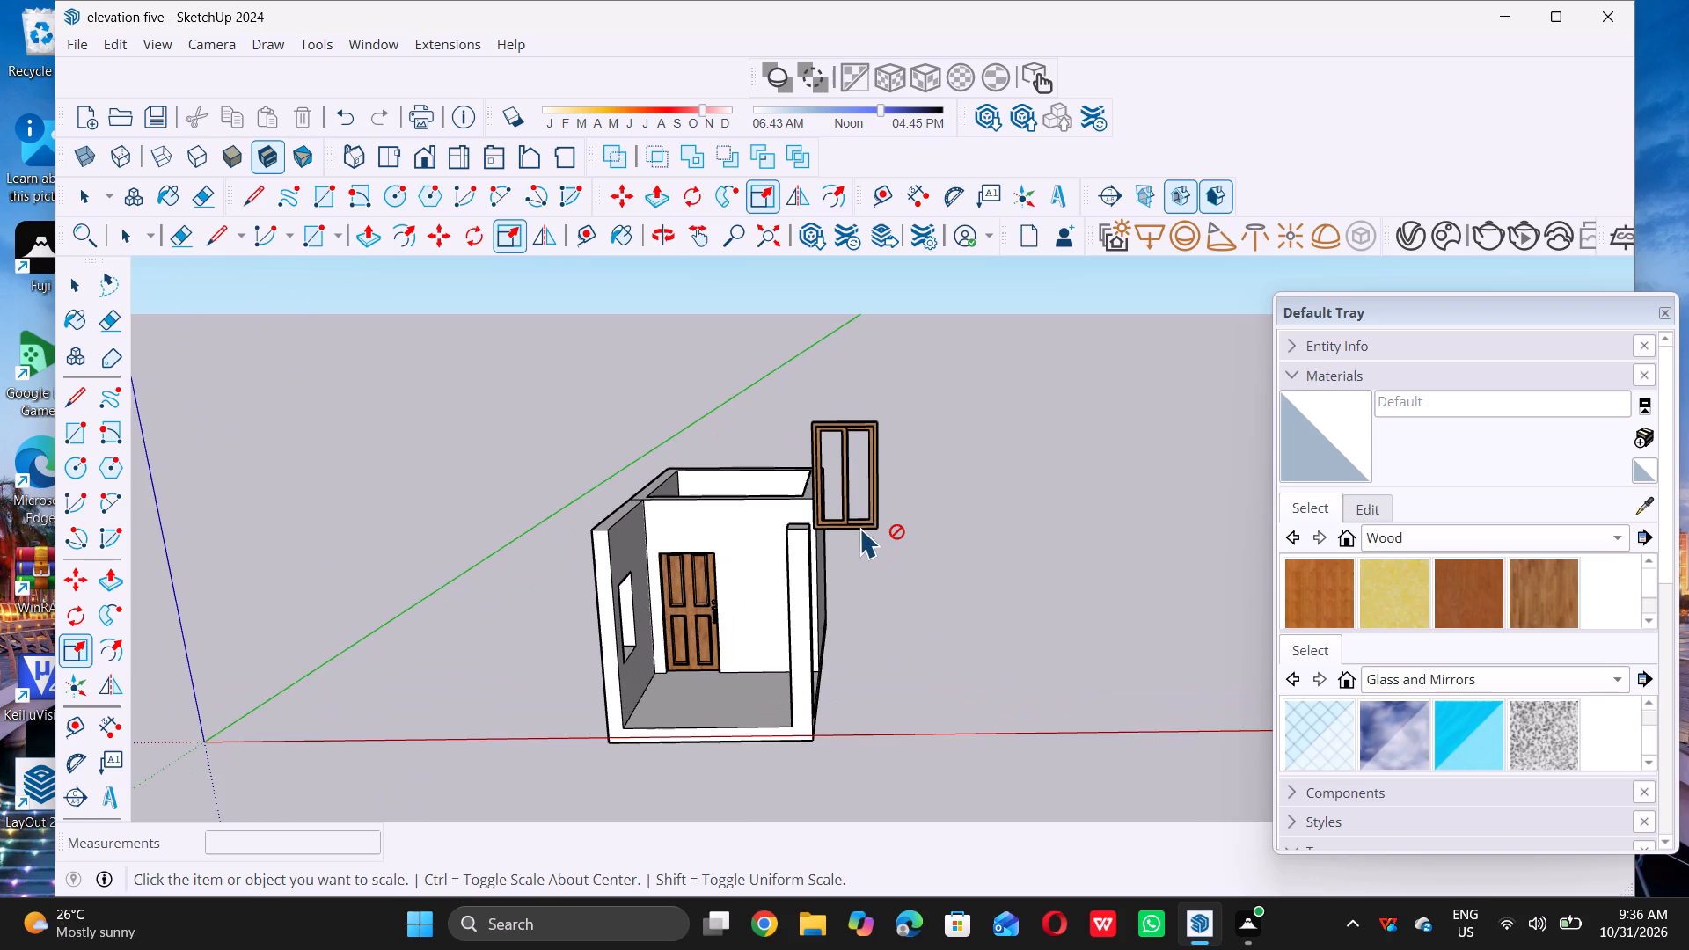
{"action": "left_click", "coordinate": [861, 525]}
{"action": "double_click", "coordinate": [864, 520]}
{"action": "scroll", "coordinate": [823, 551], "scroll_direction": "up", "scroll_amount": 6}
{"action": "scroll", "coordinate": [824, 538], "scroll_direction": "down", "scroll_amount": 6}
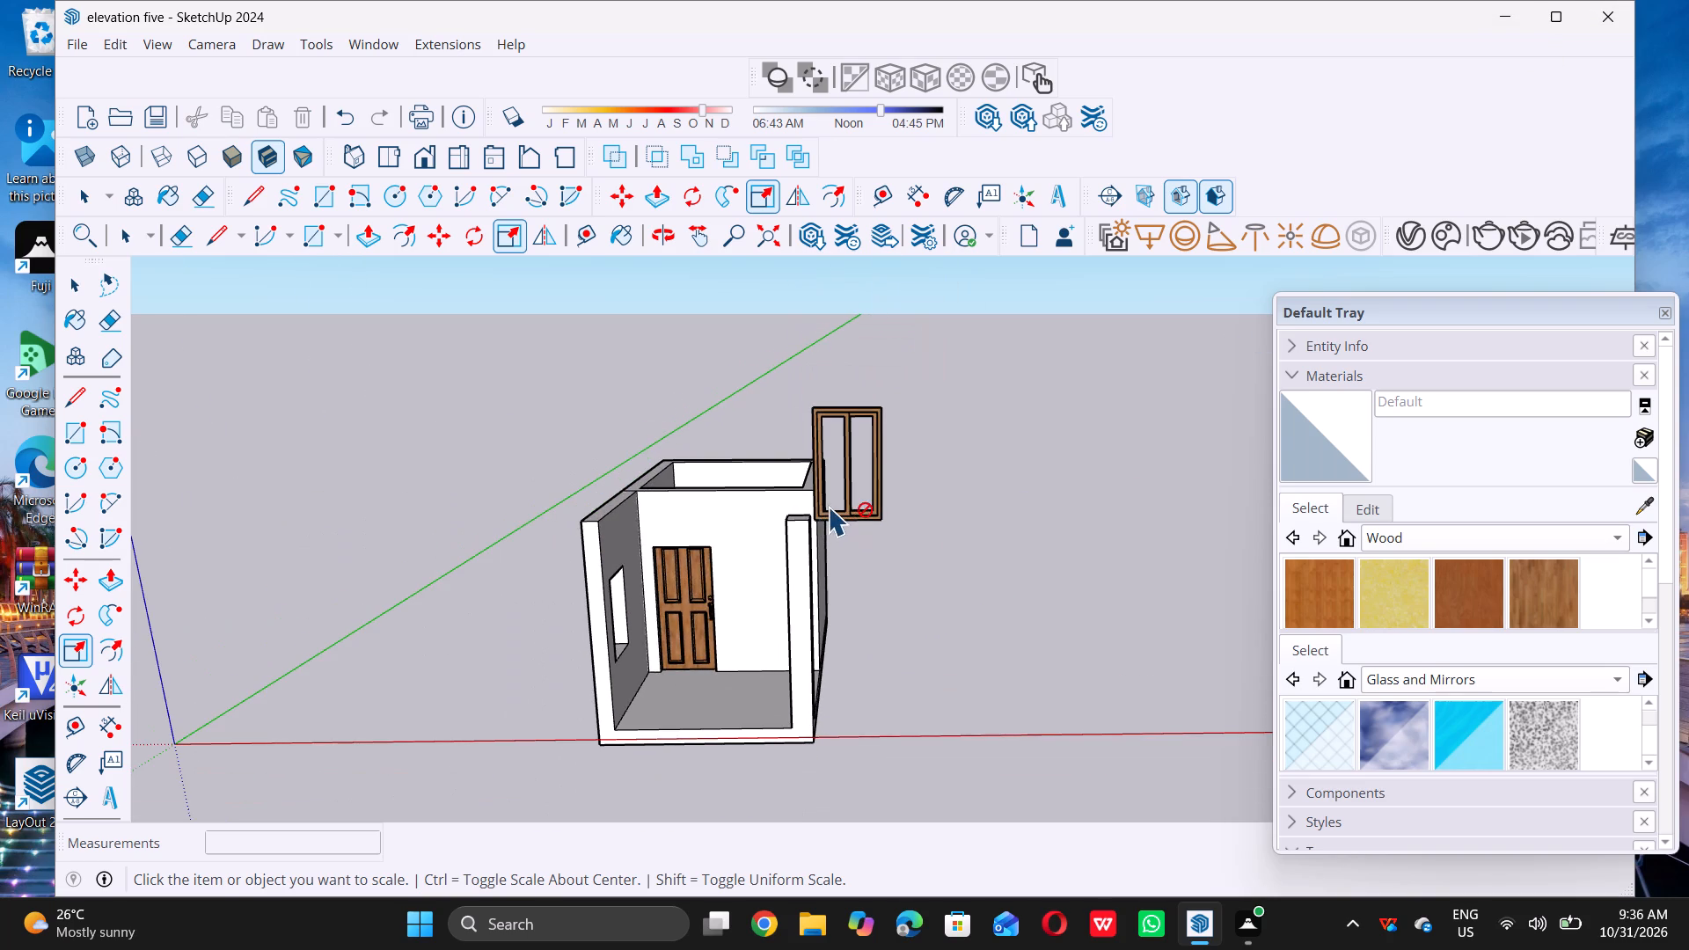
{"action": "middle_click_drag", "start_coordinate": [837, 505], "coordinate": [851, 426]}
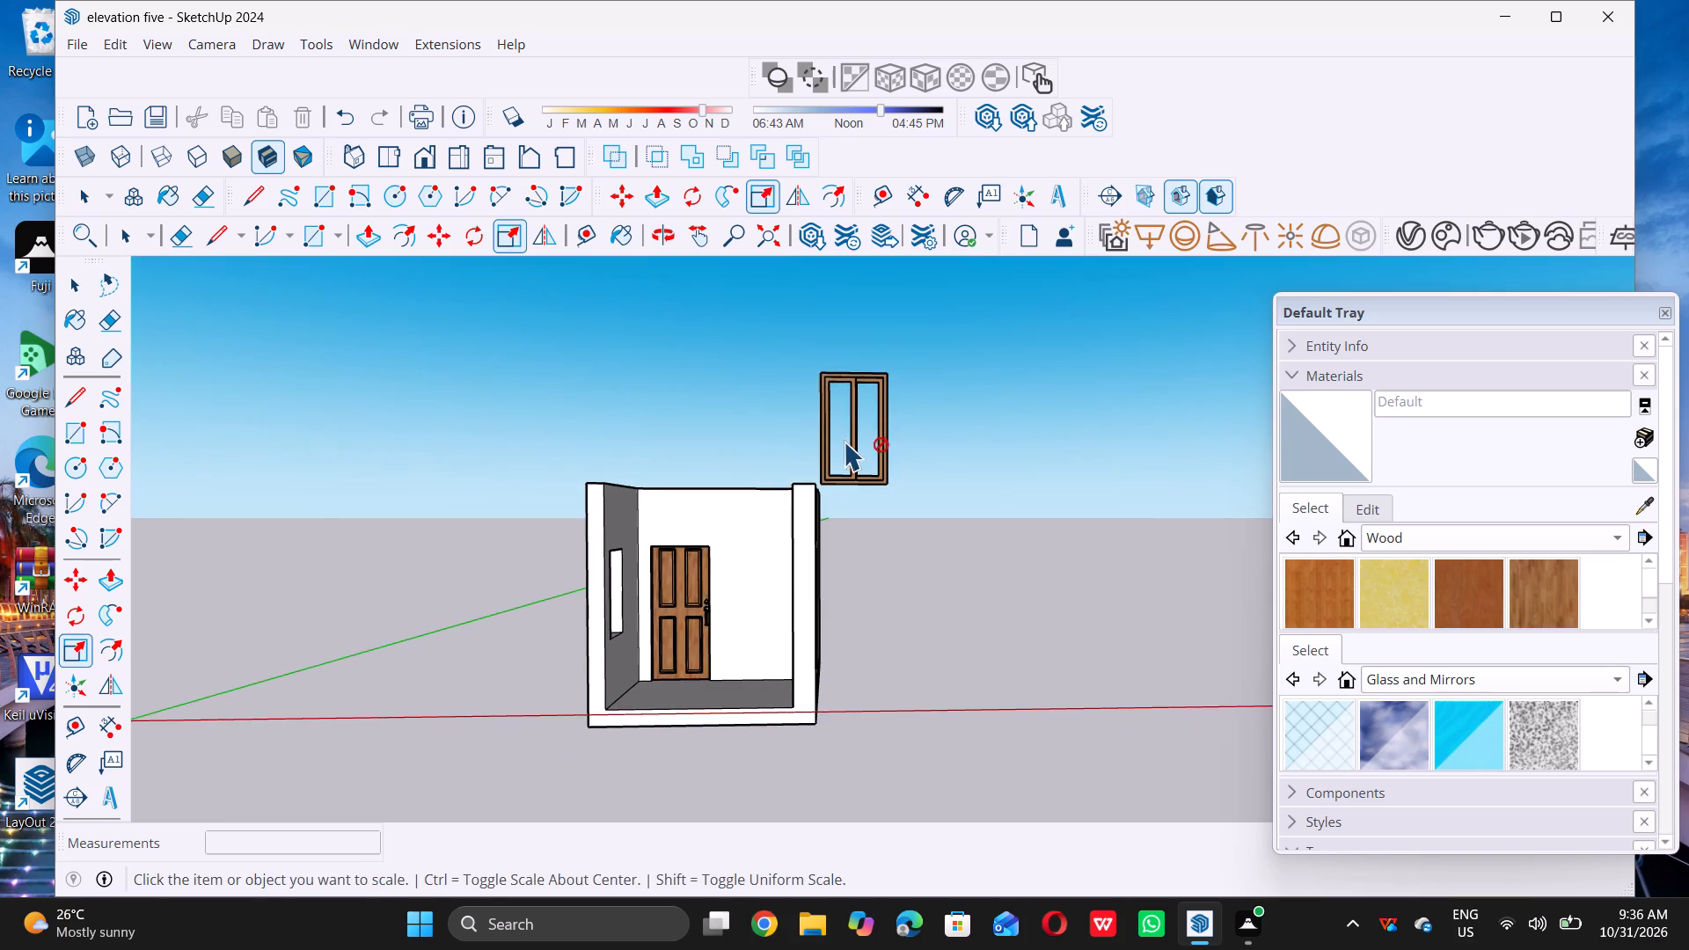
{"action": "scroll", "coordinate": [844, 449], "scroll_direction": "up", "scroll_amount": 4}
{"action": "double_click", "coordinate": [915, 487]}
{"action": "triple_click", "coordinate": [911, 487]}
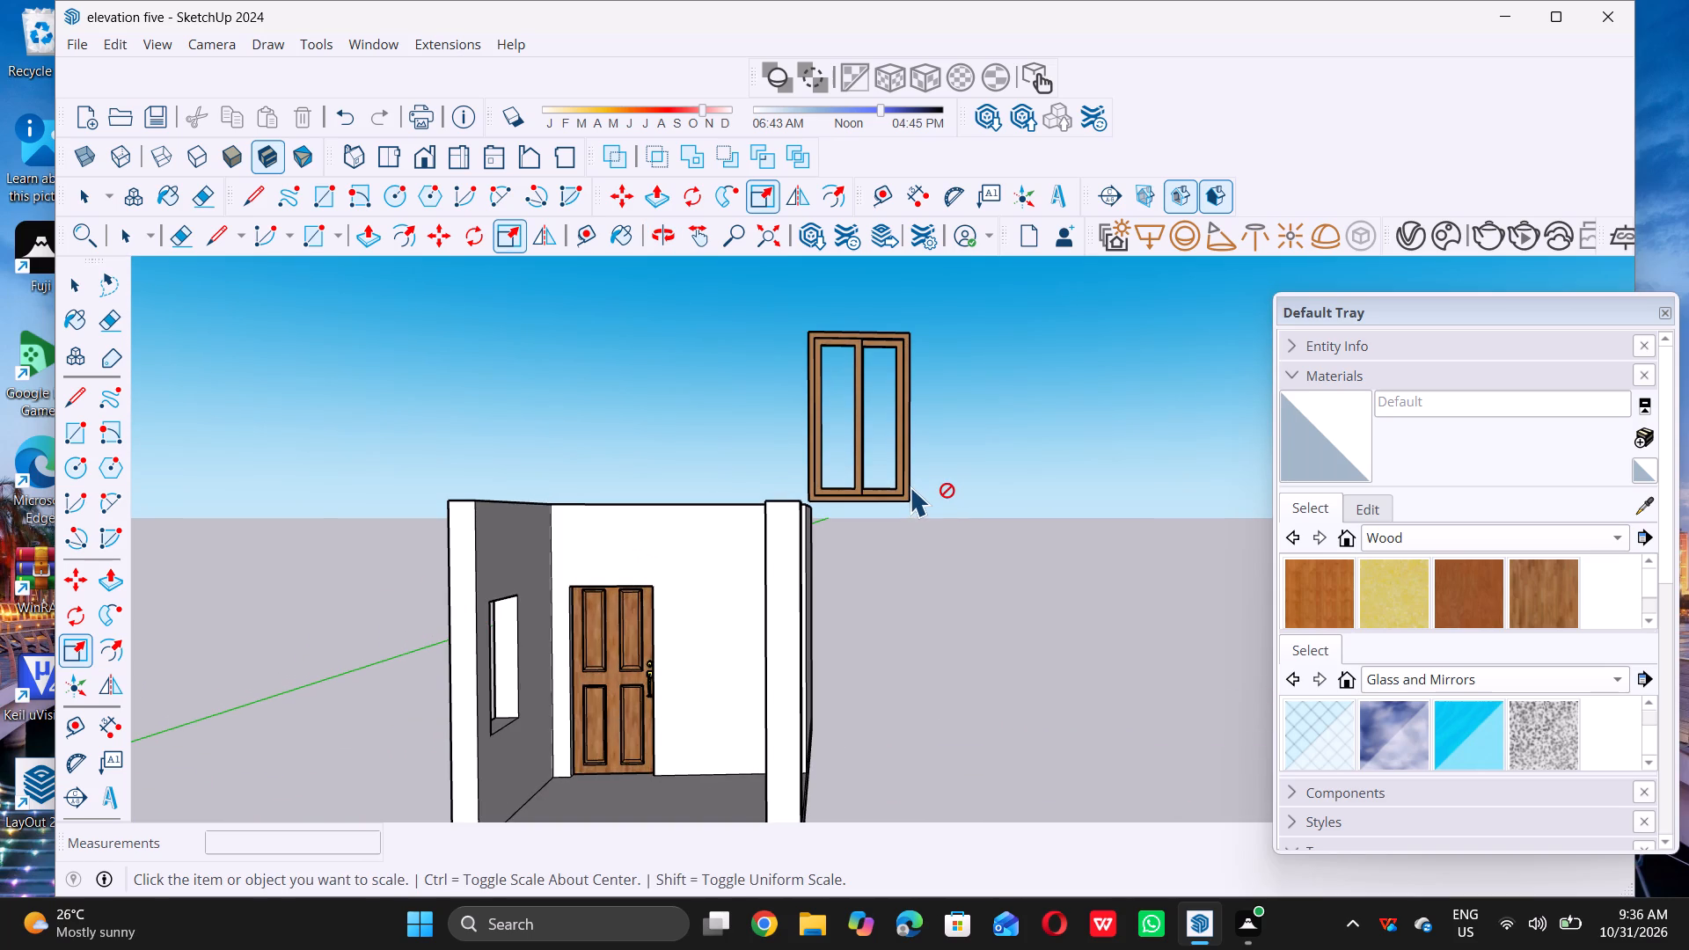
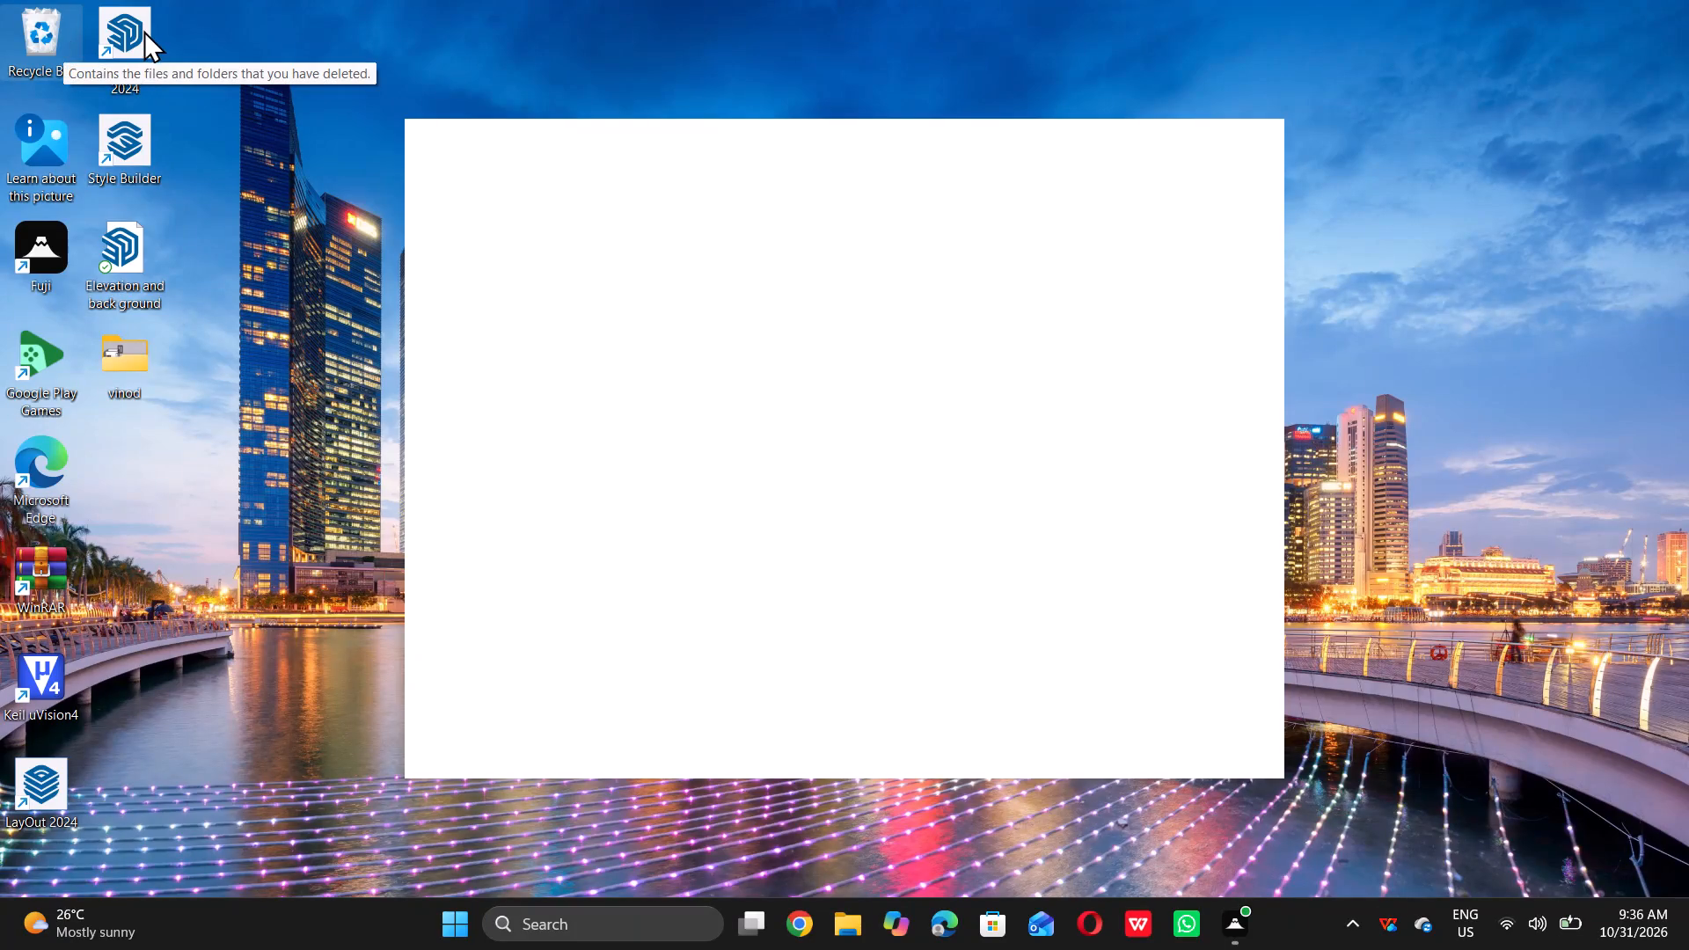
Launch SketchUp 2024 from the desktop.
{"action": "triple_click", "coordinate": [142, 28]}
{"action": "left_click", "coordinate": [140, 27]}
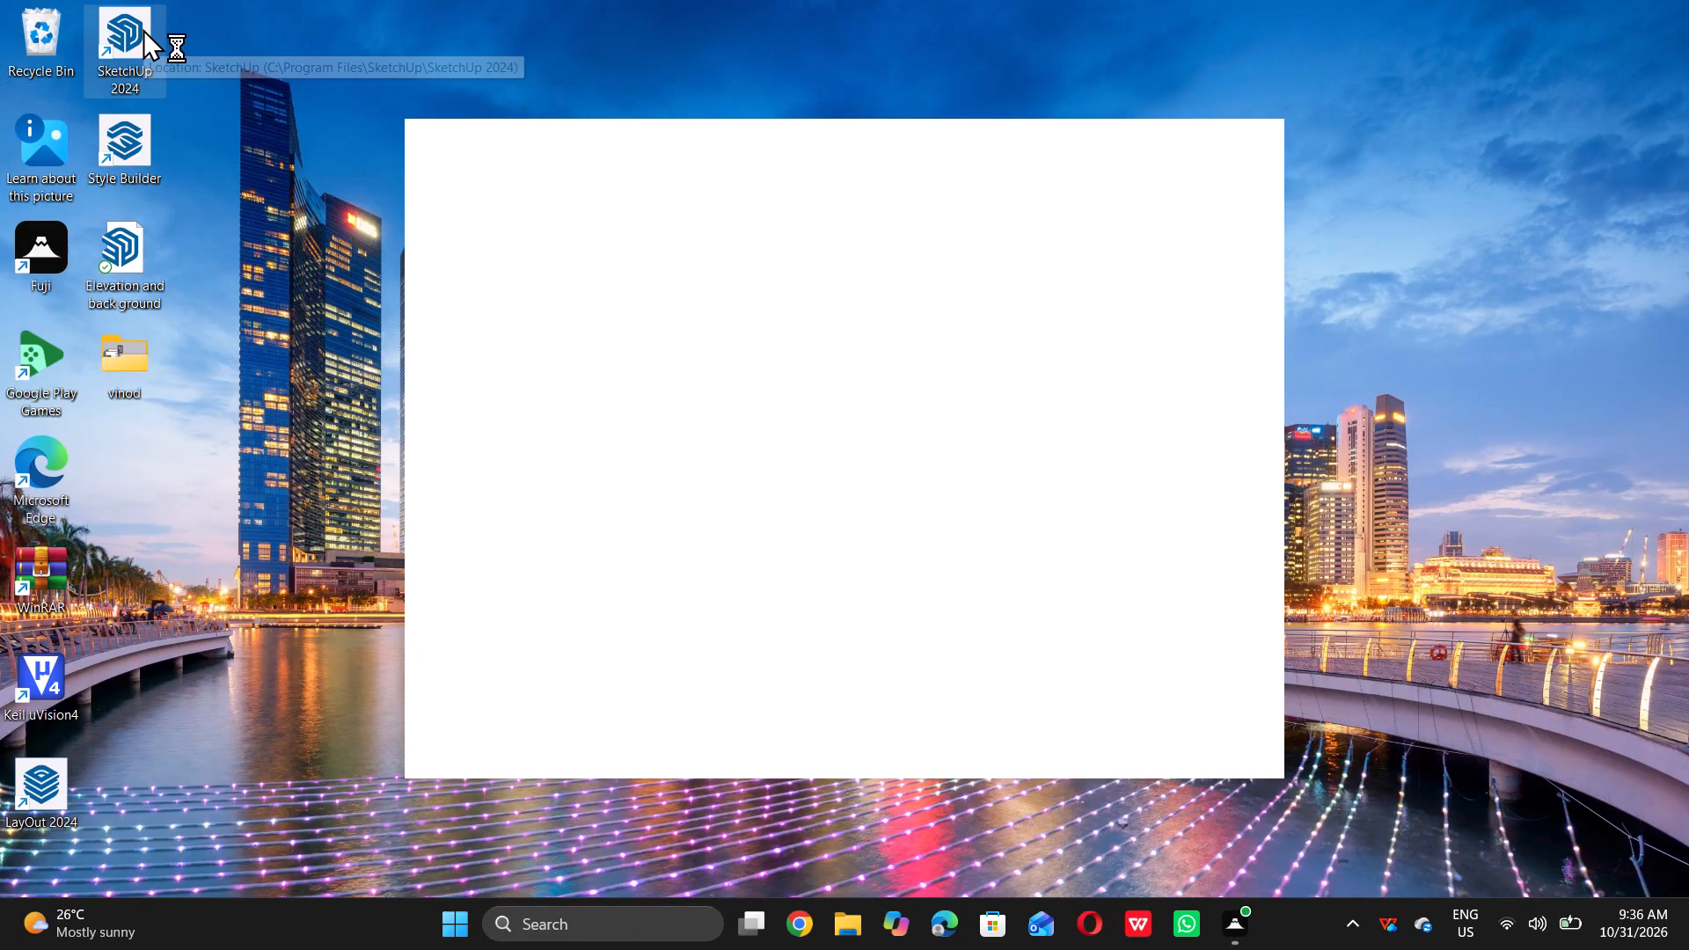
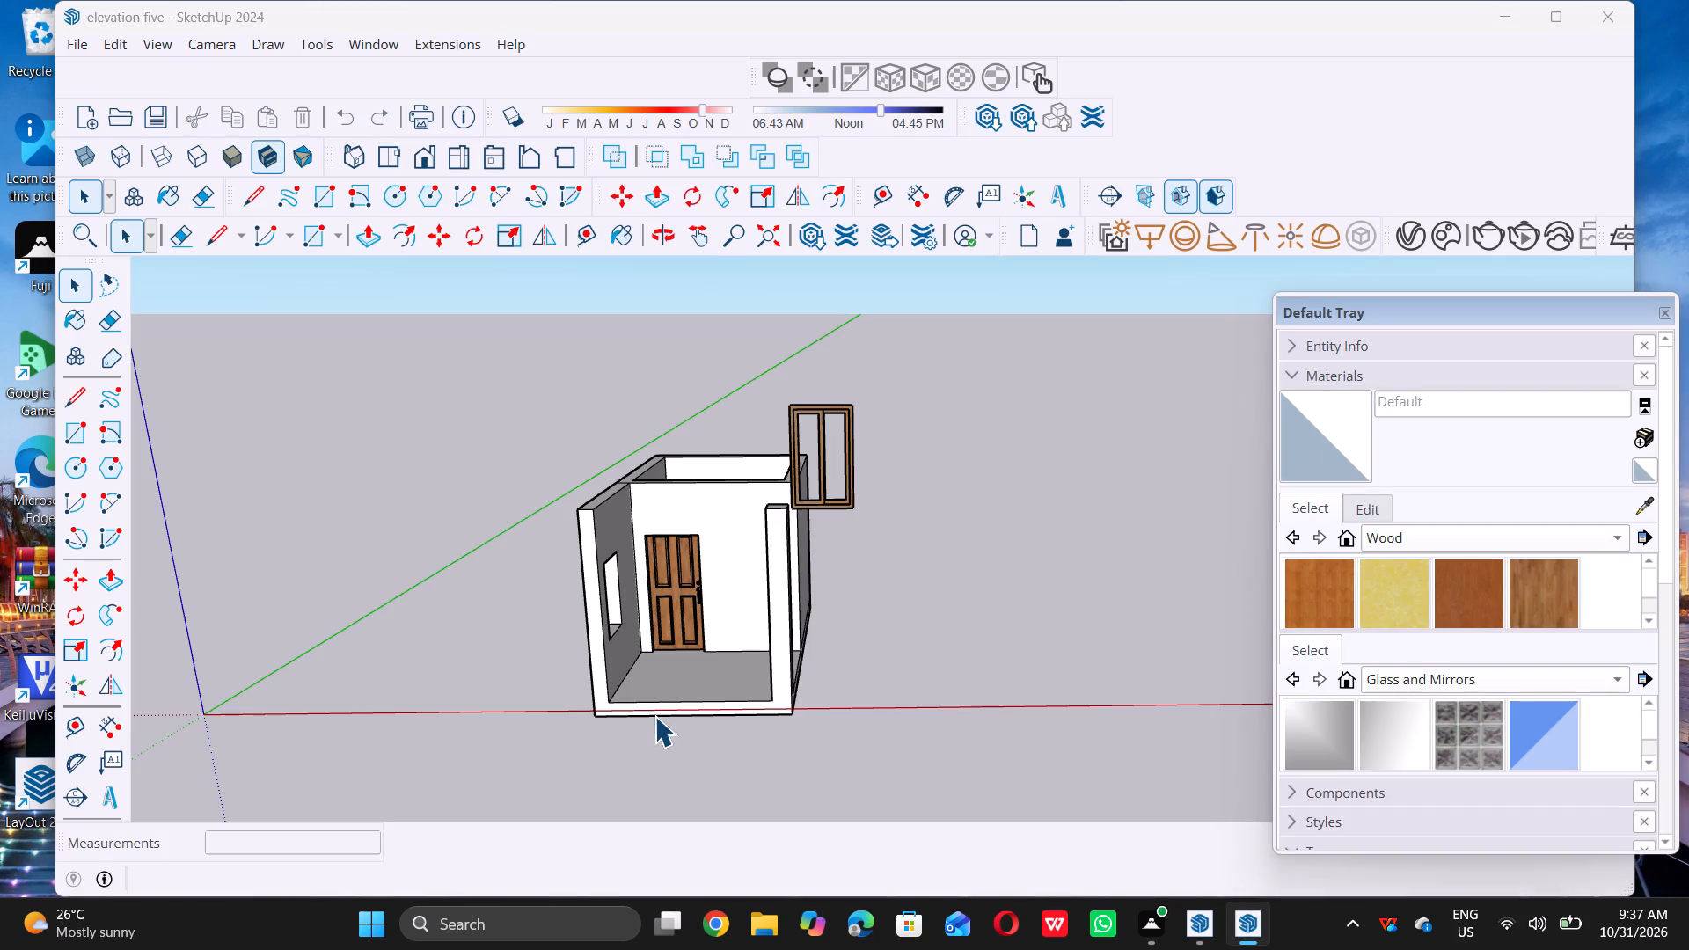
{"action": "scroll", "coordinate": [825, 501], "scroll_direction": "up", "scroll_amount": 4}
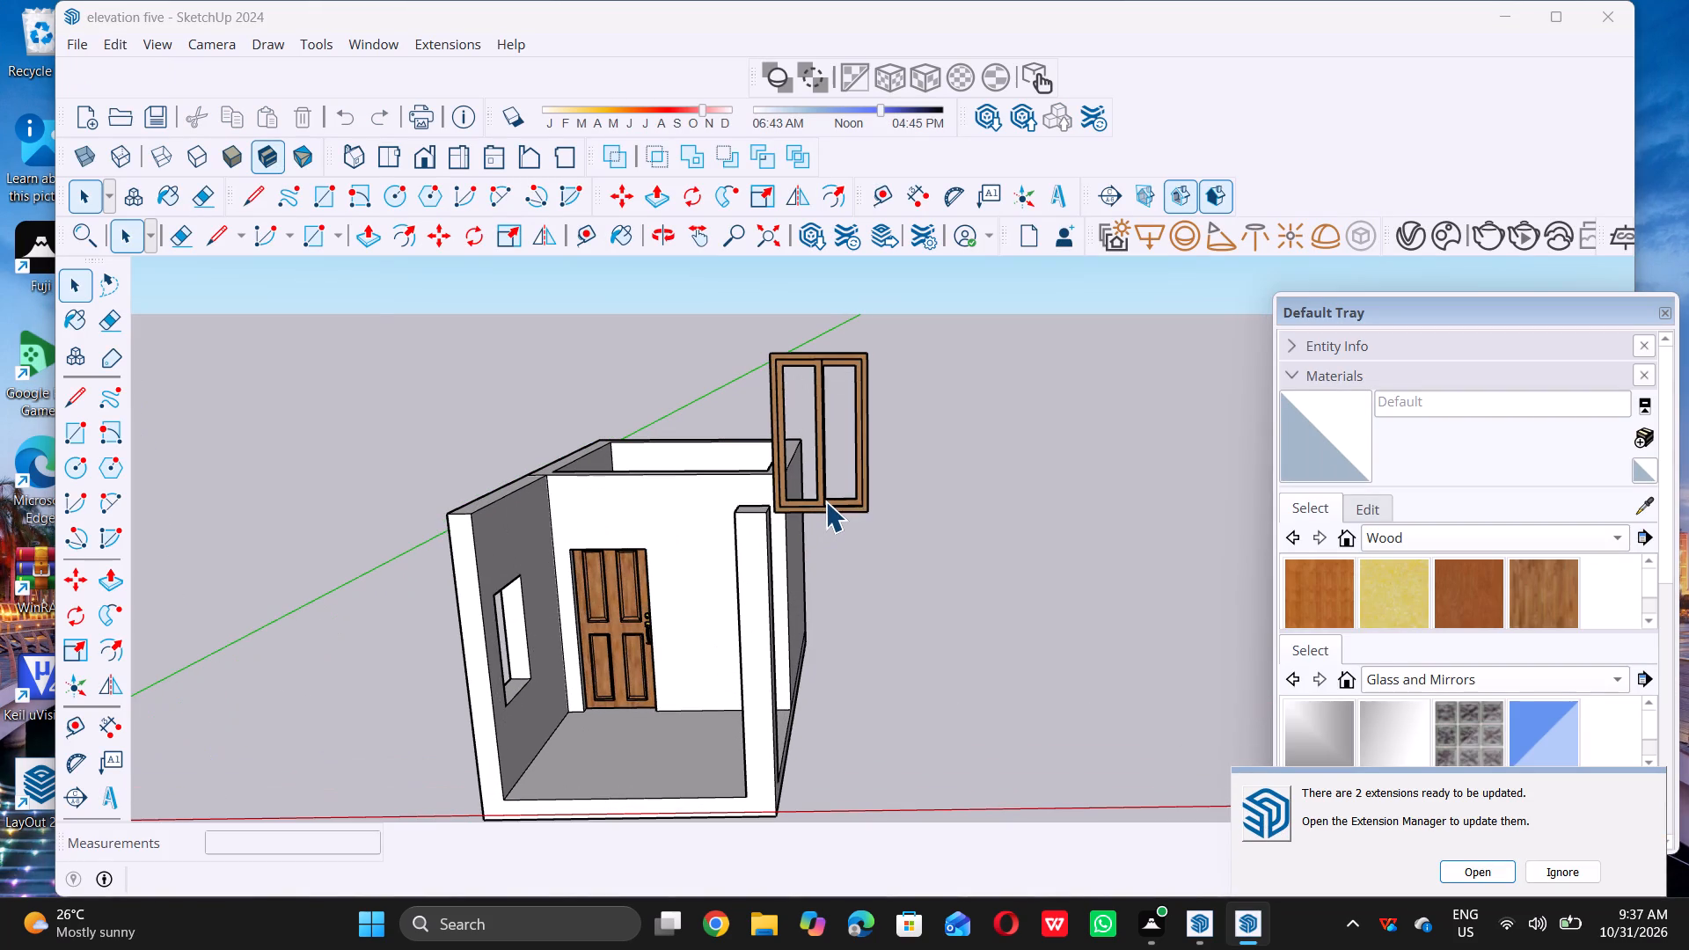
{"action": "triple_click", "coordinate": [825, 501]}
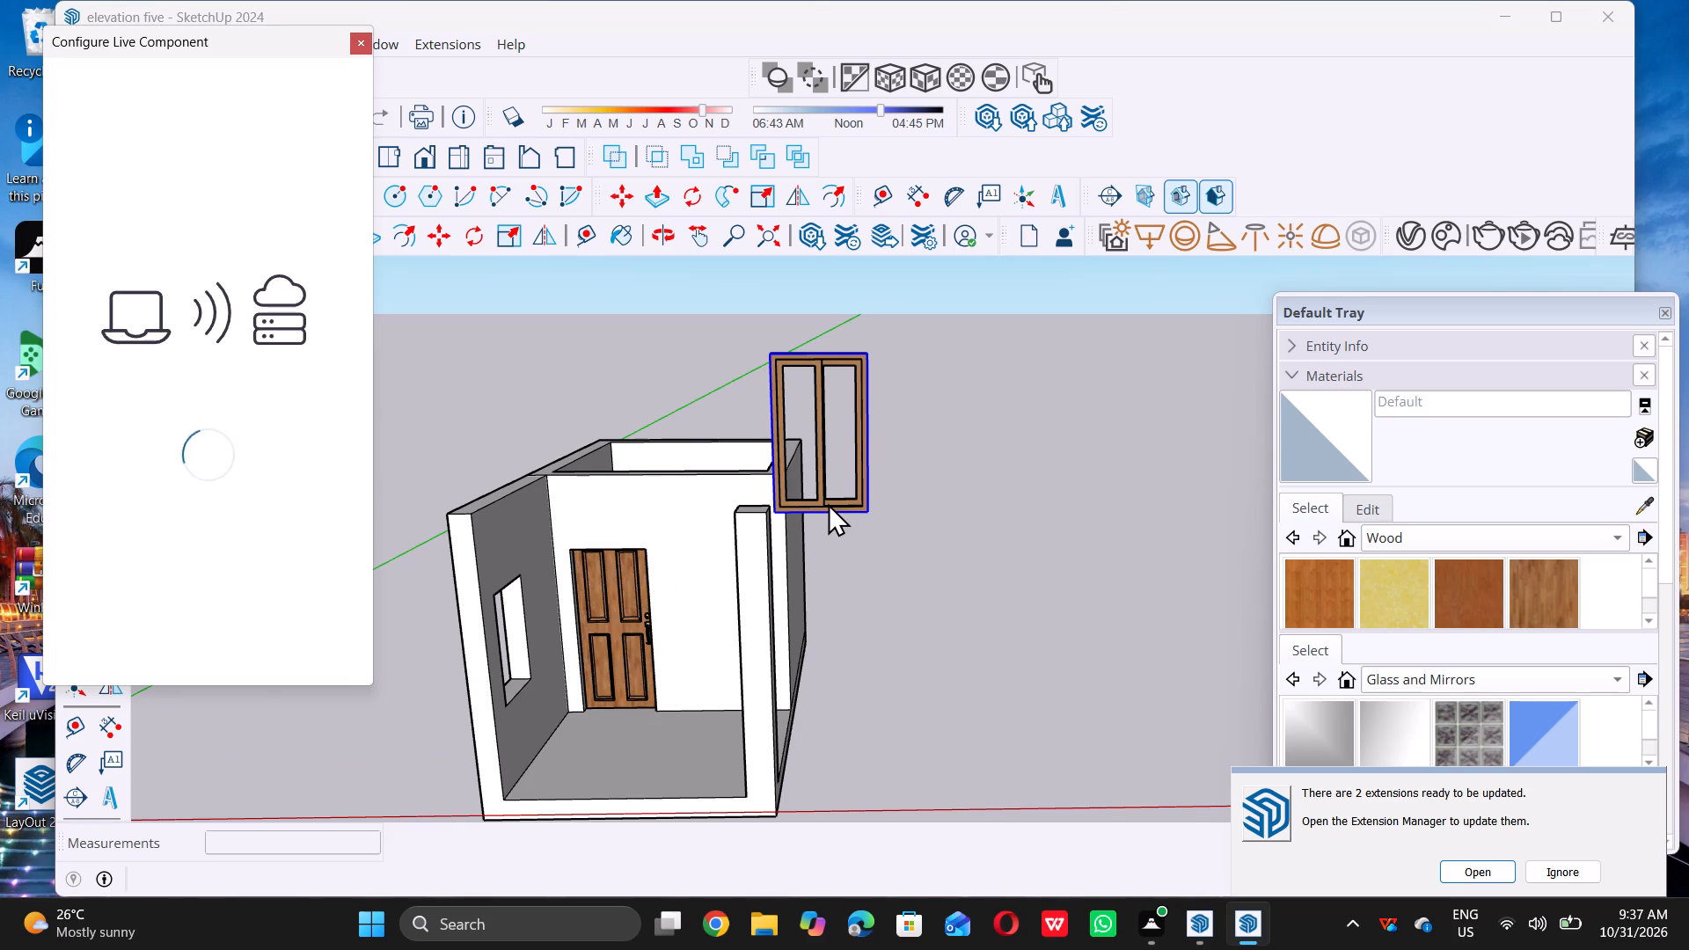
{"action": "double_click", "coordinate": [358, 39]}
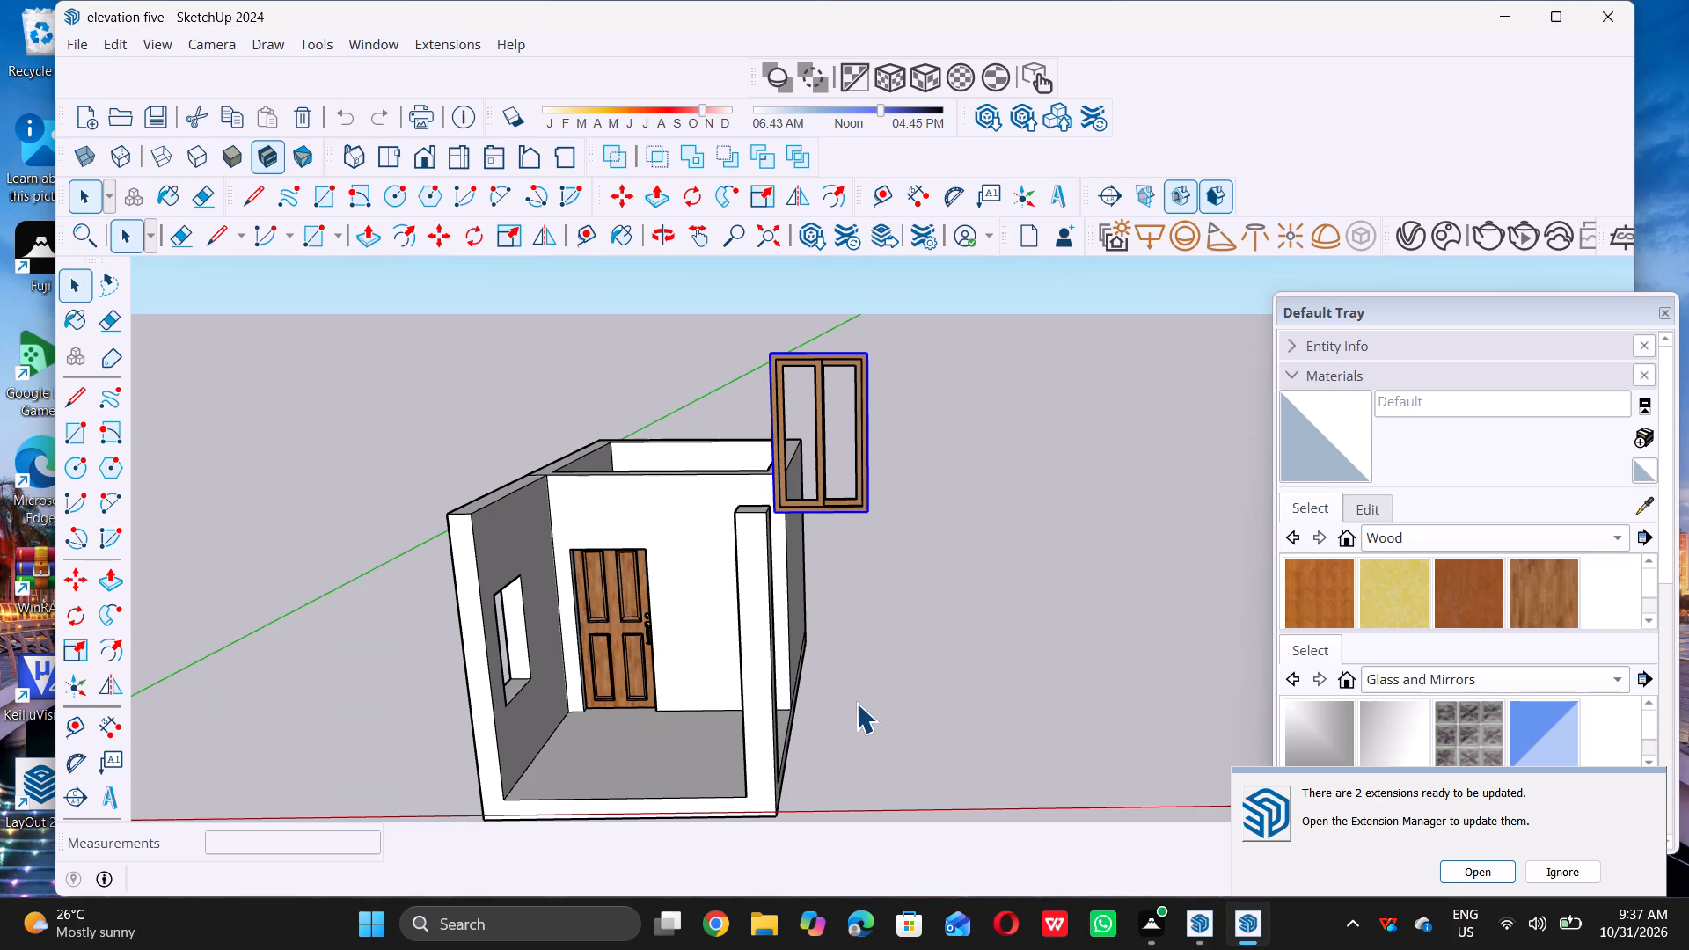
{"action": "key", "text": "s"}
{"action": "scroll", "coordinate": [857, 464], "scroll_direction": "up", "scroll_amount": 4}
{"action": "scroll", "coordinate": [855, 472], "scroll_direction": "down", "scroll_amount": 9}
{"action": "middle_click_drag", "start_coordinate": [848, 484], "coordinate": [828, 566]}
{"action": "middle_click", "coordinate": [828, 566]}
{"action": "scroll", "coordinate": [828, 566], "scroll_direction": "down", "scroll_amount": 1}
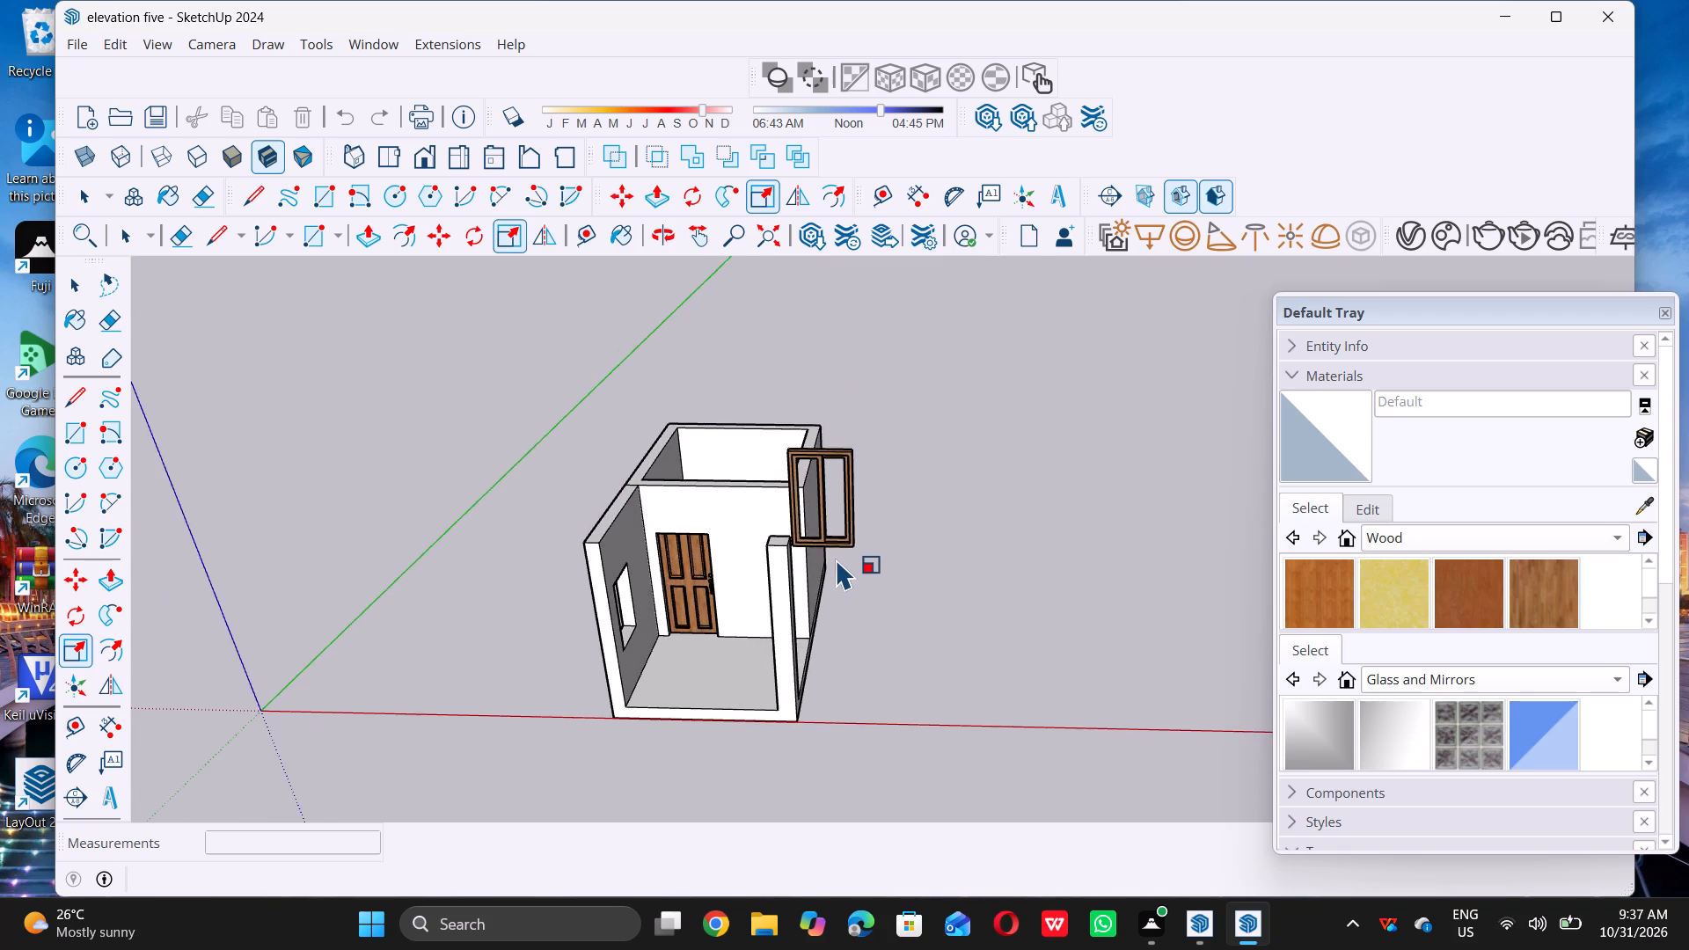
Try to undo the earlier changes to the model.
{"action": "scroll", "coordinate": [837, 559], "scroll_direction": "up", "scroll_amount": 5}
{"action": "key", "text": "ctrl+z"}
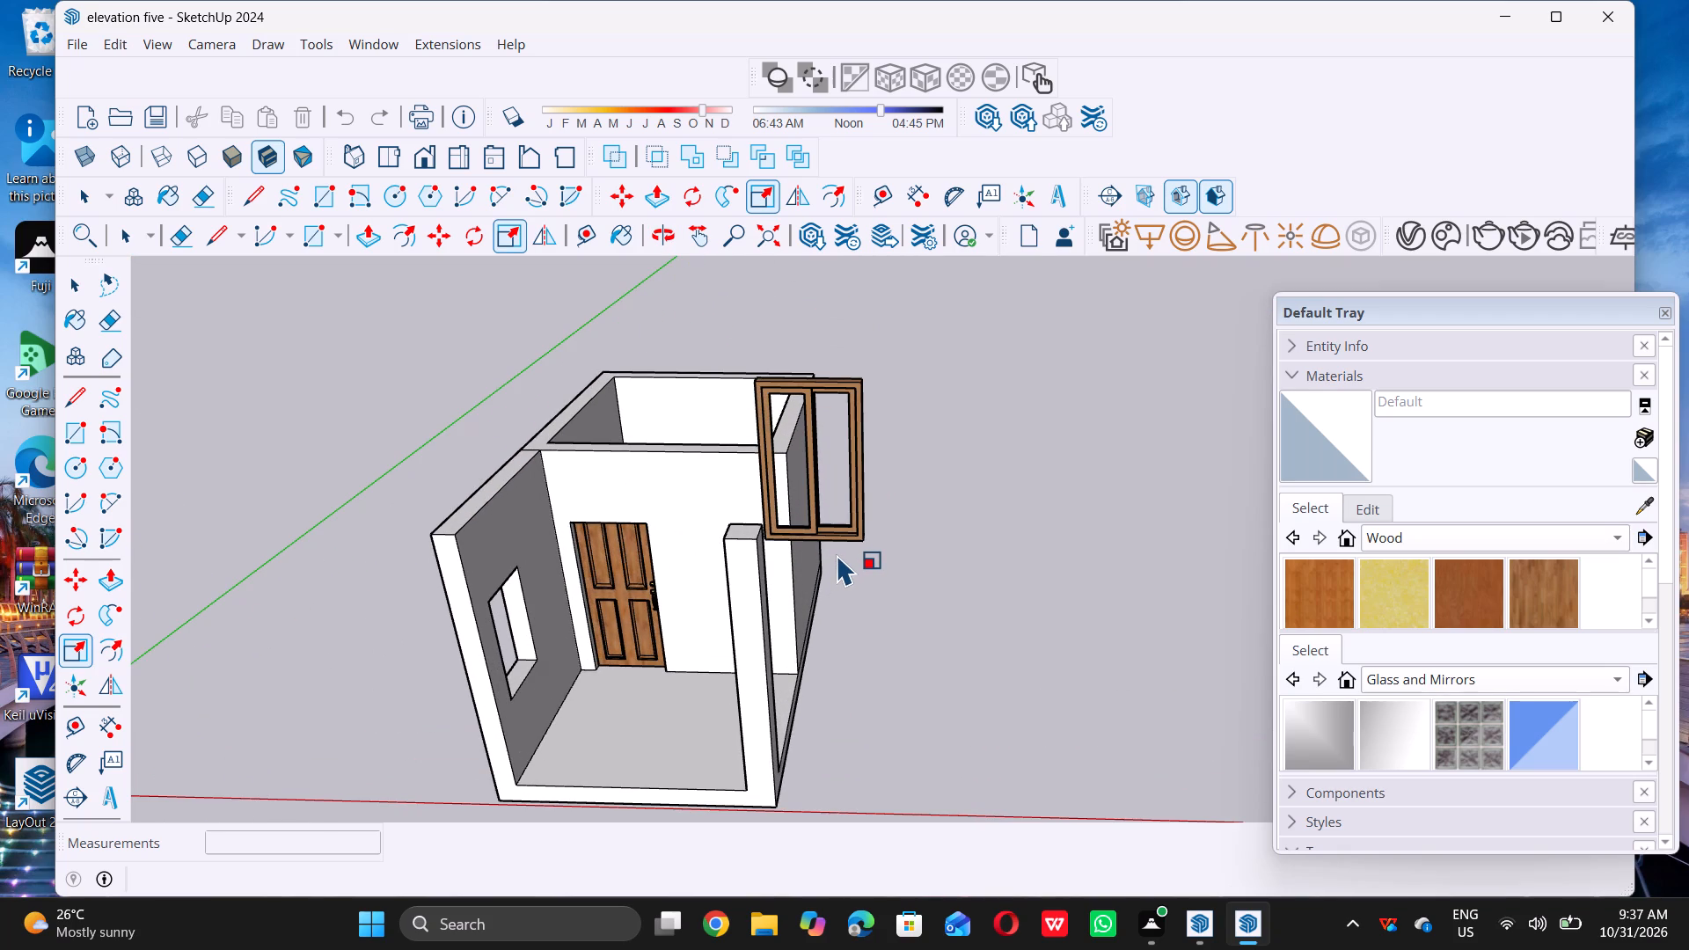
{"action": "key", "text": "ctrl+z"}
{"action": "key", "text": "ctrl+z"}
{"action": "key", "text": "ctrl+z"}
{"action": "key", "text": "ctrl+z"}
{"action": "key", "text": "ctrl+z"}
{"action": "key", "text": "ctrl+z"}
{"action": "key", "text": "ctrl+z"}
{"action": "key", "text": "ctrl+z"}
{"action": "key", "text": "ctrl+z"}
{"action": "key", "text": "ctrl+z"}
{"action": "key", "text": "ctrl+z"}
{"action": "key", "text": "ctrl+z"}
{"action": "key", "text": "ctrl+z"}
Delete the wooden sliding window component floating beside the room's upper corner.
{"action": "key", "text": "space"}
{"action": "triple_click", "coordinate": [855, 530]}
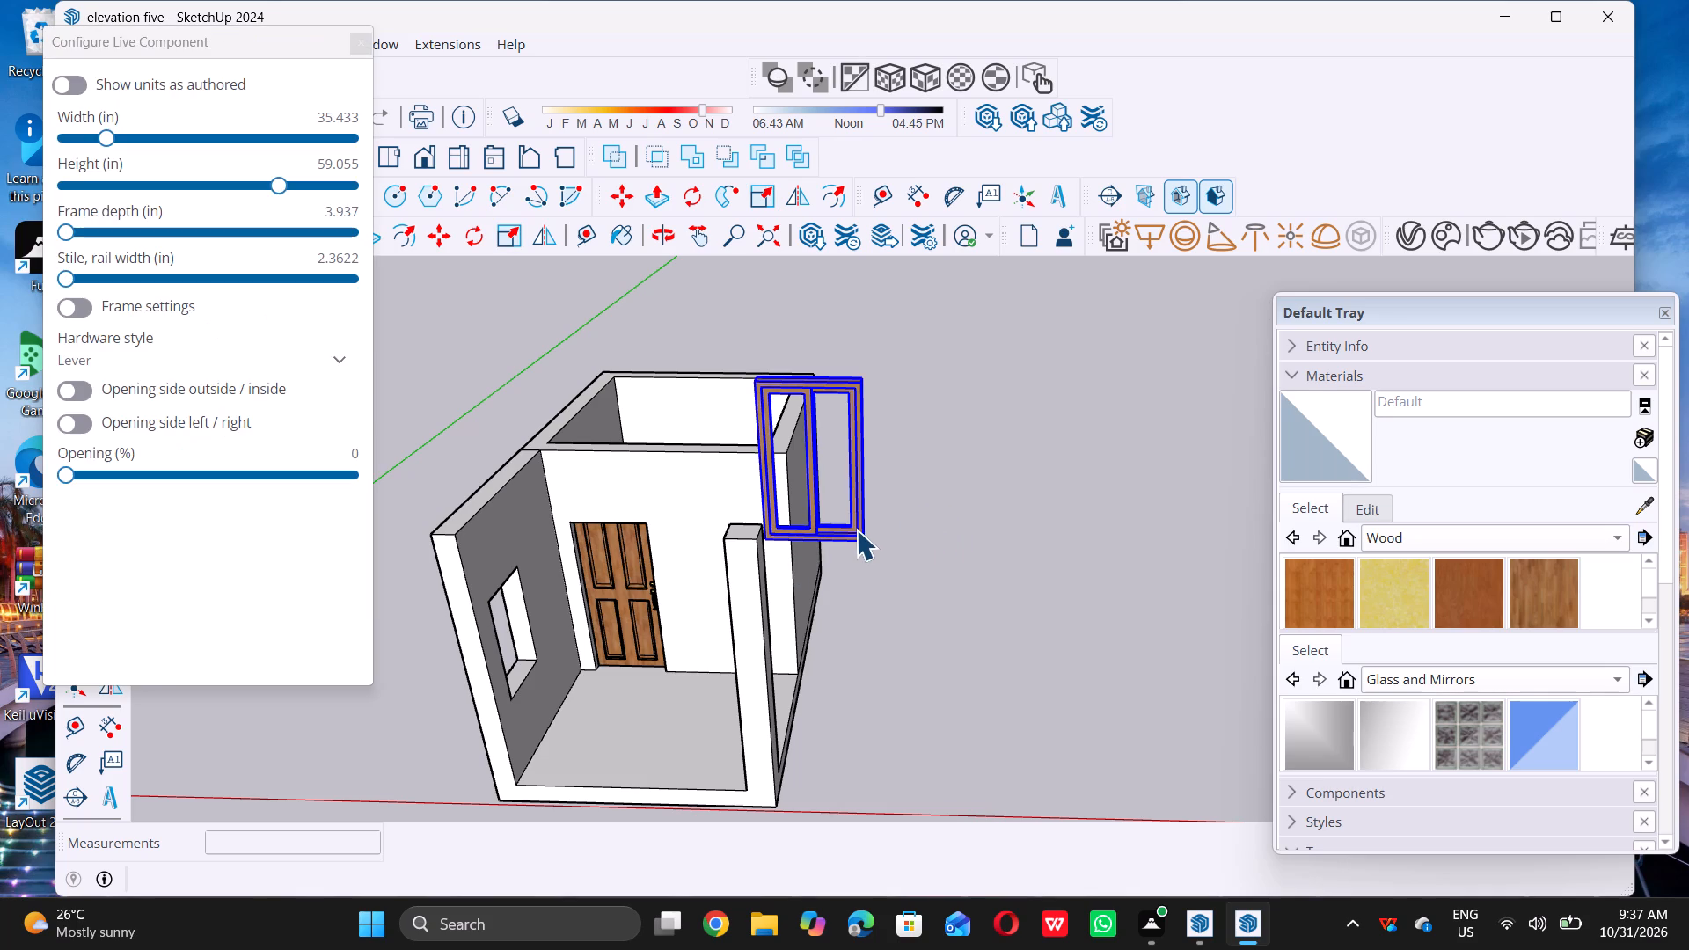
{"action": "key", "text": "Delete"}
Draw a 4' by 2' 5" rectangle over the wall's window opening, snapping to its opposite corners.
{"action": "scroll", "coordinate": [866, 622], "scroll_direction": "down", "scroll_amount": 5}
{"action": "middle_click_drag", "start_coordinate": [669, 721], "coordinate": [655, 706]}
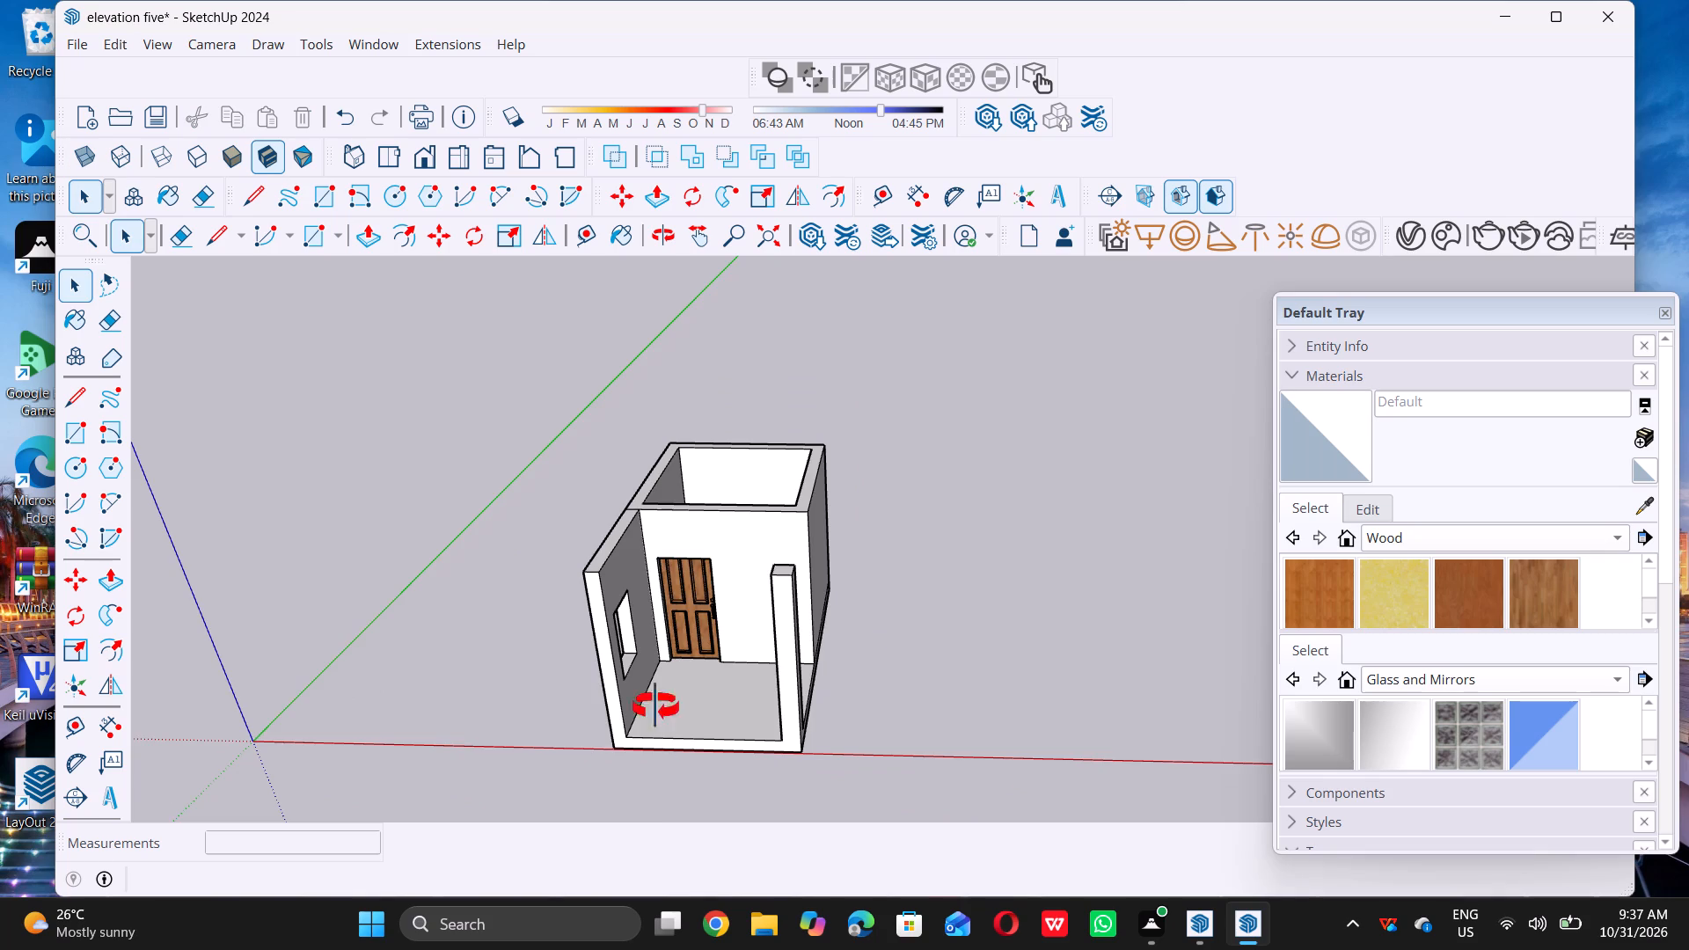
{"action": "middle_click_drag", "start_coordinate": [655, 706], "coordinate": [420, 677]}
{"action": "middle_click", "coordinate": [420, 676]}
{"action": "scroll", "coordinate": [694, 475], "scroll_direction": "up", "scroll_amount": 8}
{"action": "scroll", "coordinate": [643, 645], "scroll_direction": "up", "scroll_amount": 2}
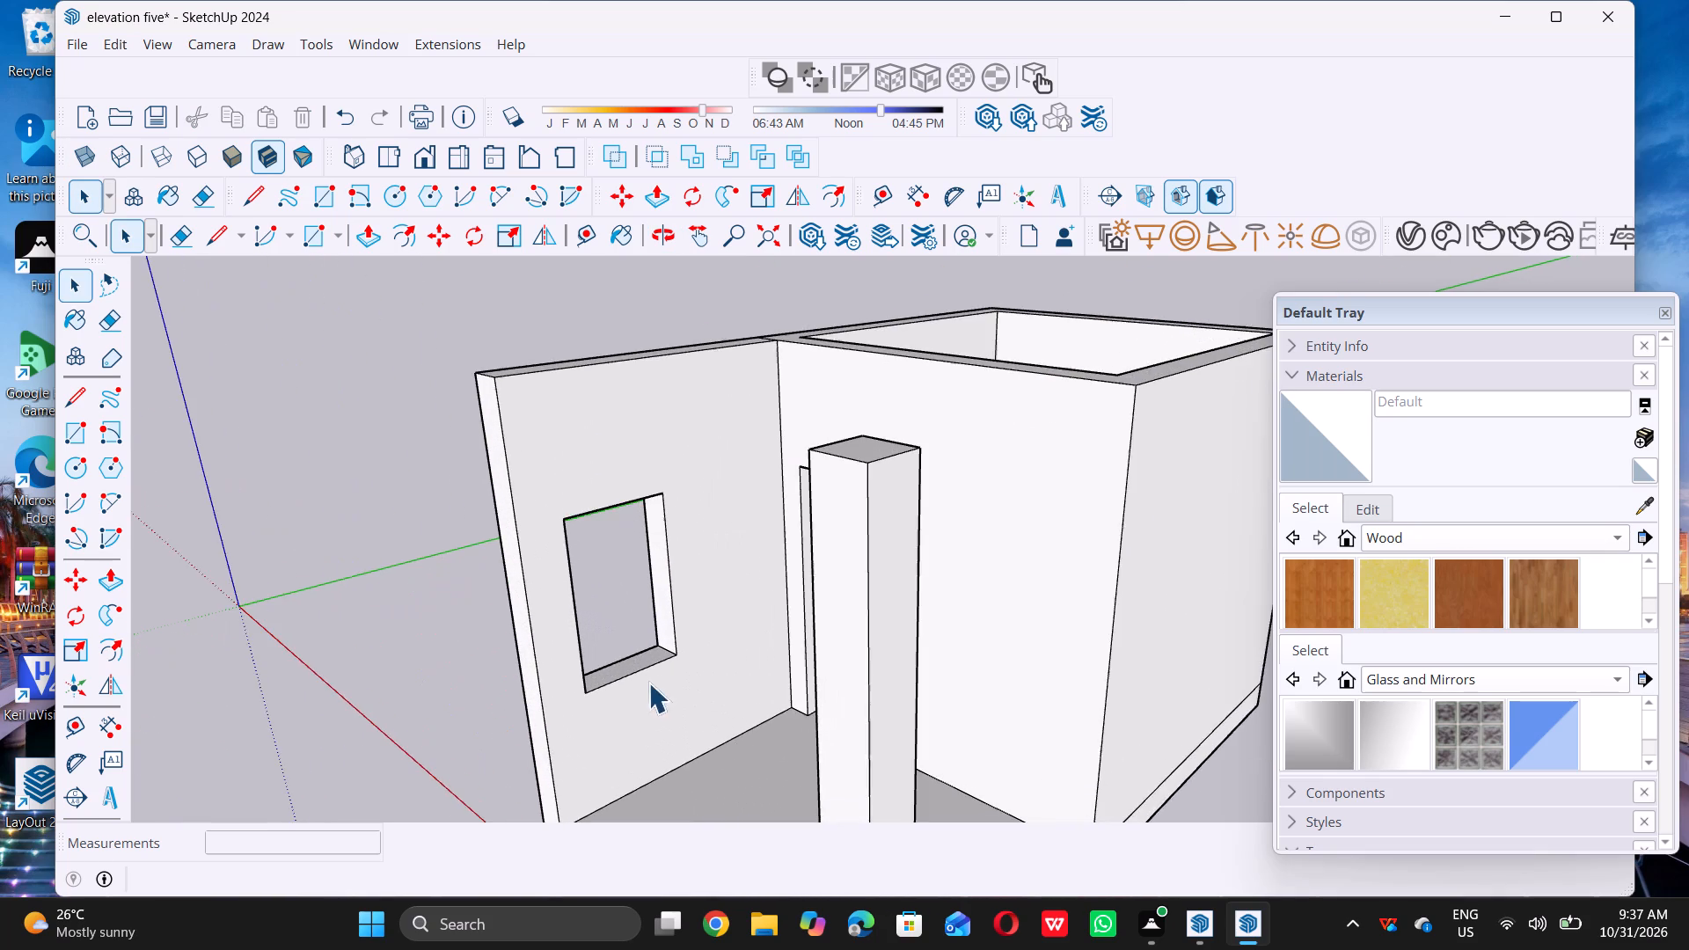
{"action": "middle_click_drag", "start_coordinate": [637, 680], "coordinate": [515, 725]}
{"action": "middle_click_drag", "start_coordinate": [547, 581], "coordinate": [638, 526]}
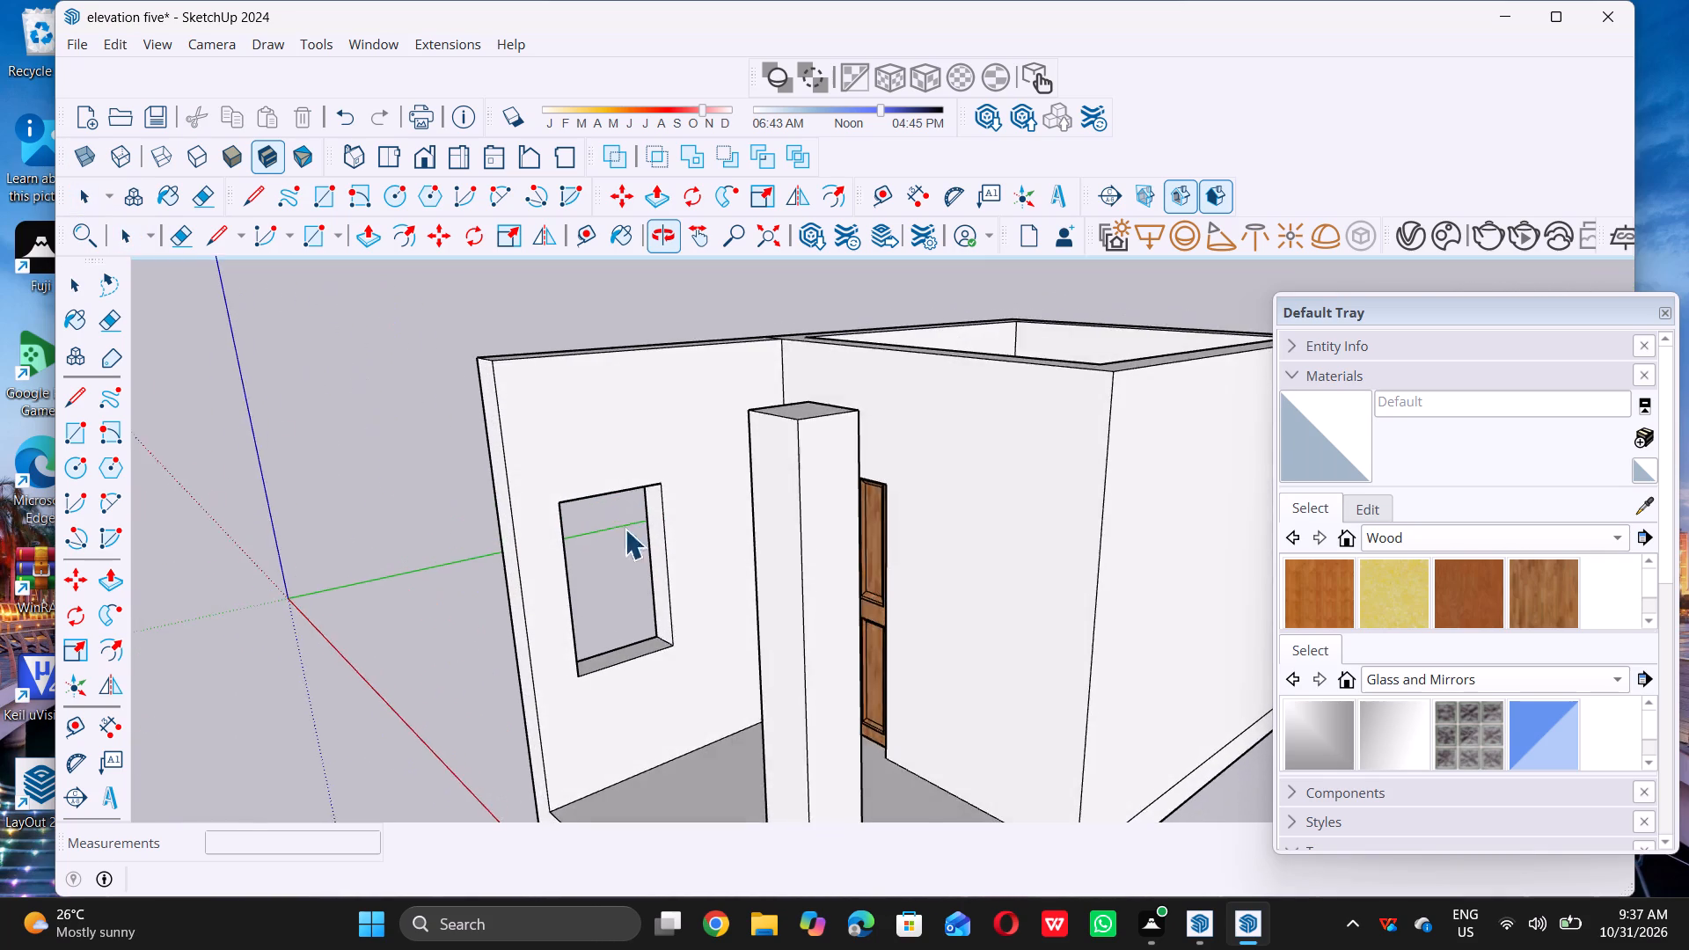
{"action": "scroll", "coordinate": [605, 531], "scroll_direction": "up", "scroll_amount": 6}
{"action": "key", "text": "r"}
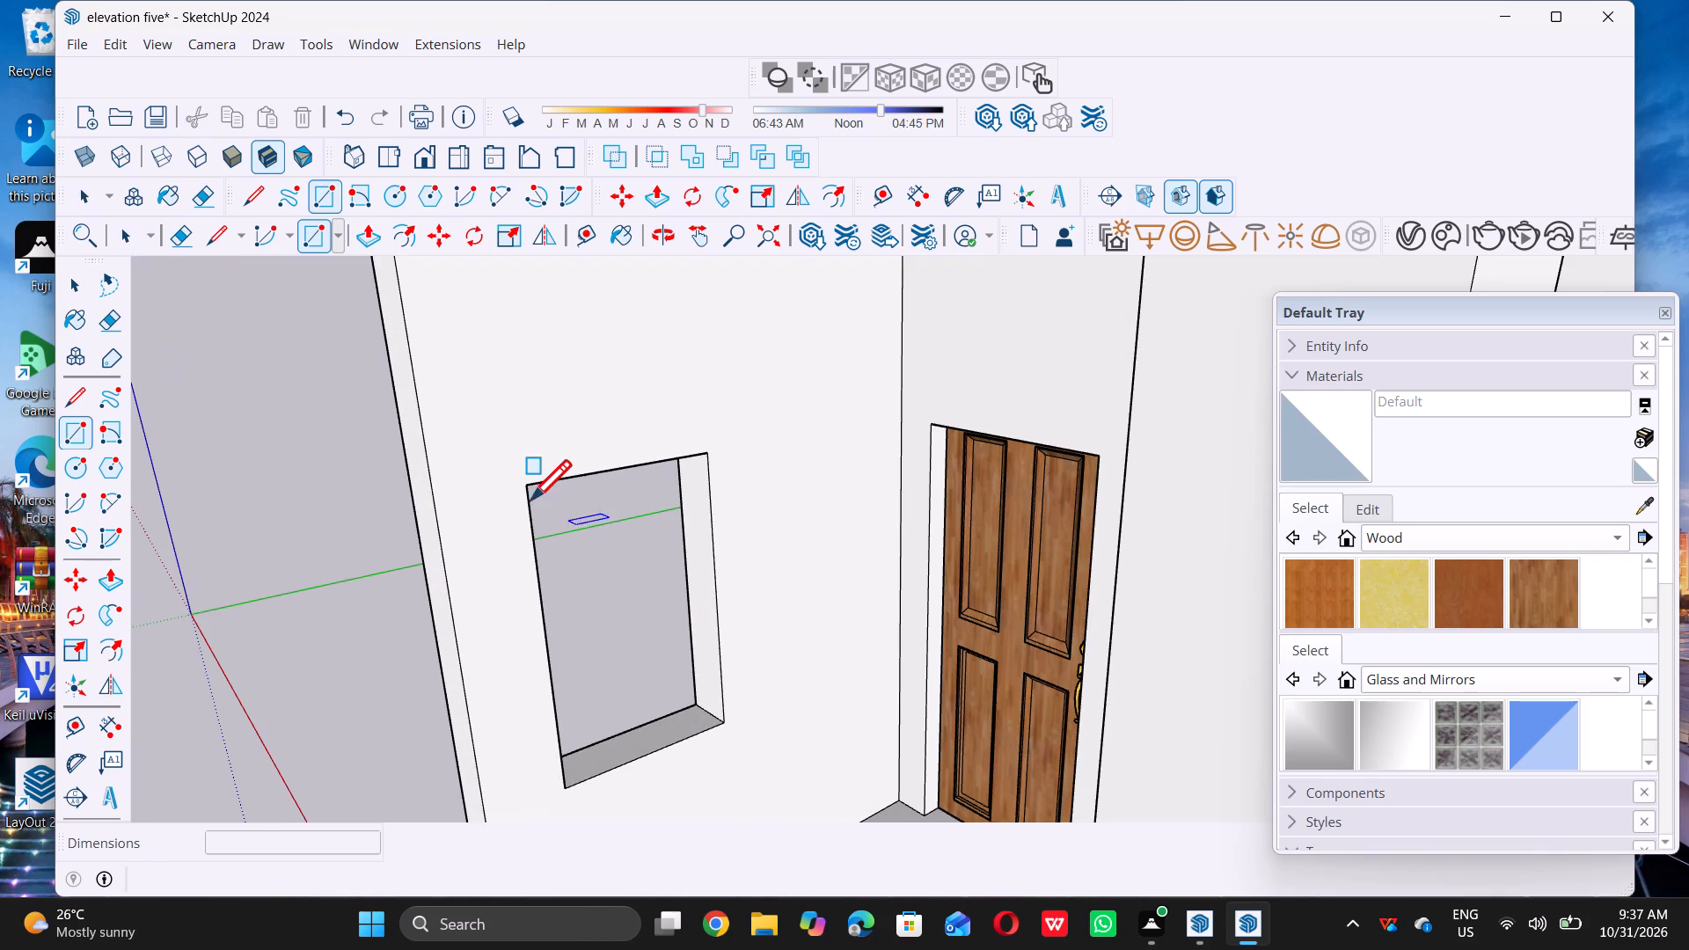
{"action": "left_click", "coordinate": [526, 485]}
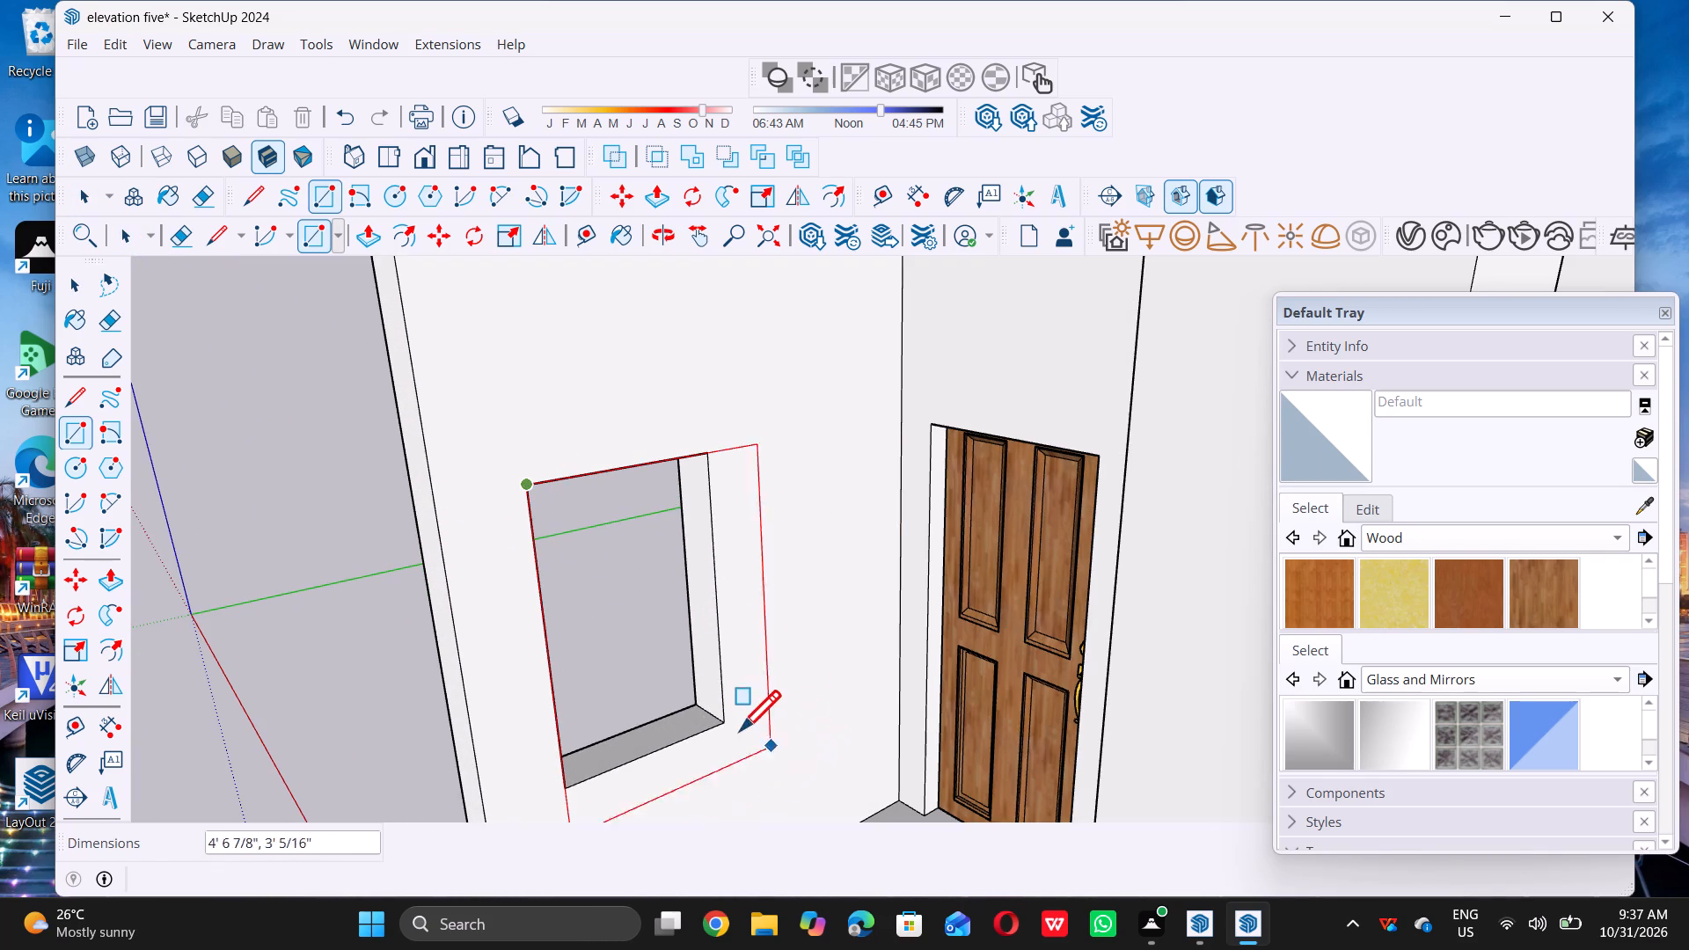
{"action": "double_click", "coordinate": [723, 718]}
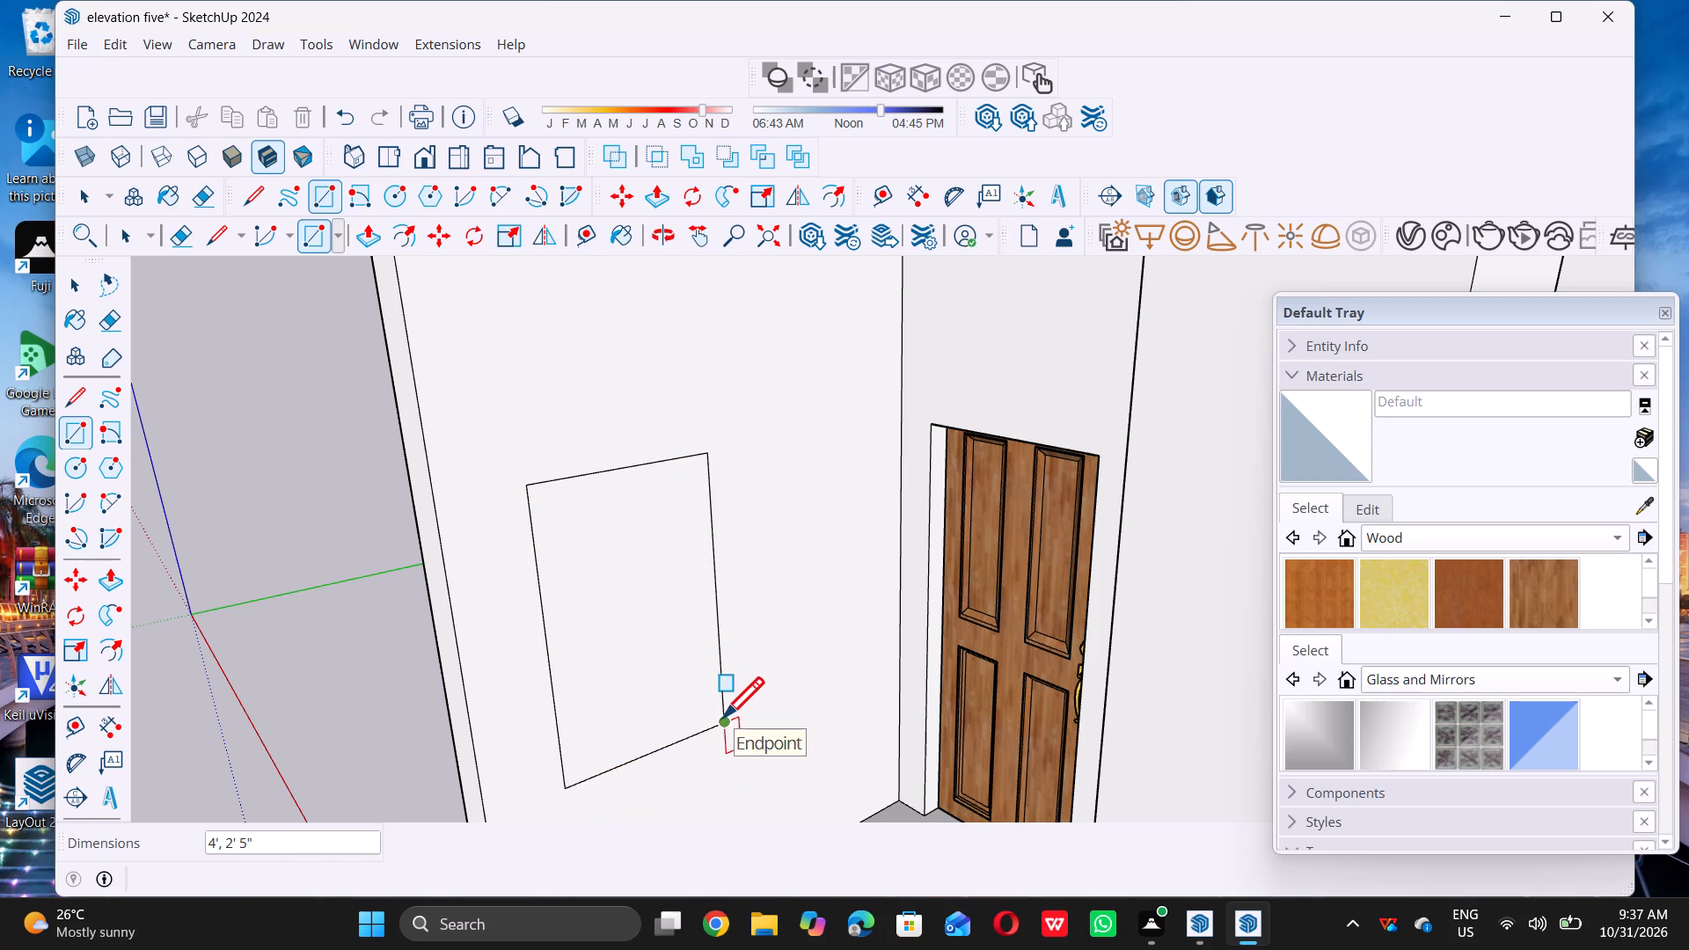
Copy the rectangle covering the window opening, with its edges, about 6' along the green axis to outside the room.
{"action": "key", "text": "space"}
{"action": "scroll", "coordinate": [742, 692], "scroll_direction": "down", "scroll_amount": 4}
{"action": "left_click", "coordinate": [581, 495]}
{"action": "left_click", "coordinate": [583, 501]}
{"action": "left_click", "coordinate": [590, 512]}
{"action": "left_click", "coordinate": [593, 521]}
{"action": "left_click", "coordinate": [603, 531]}
{"action": "left_click_drag", "start_coordinate": [623, 559], "coordinate": [642, 588]}
{"action": "left_click", "coordinate": [644, 591]}
{"action": "left_click_drag", "start_coordinate": [648, 597], "coordinate": [655, 606]}
{"action": "left_click_drag", "start_coordinate": [664, 620], "coordinate": [712, 701]}
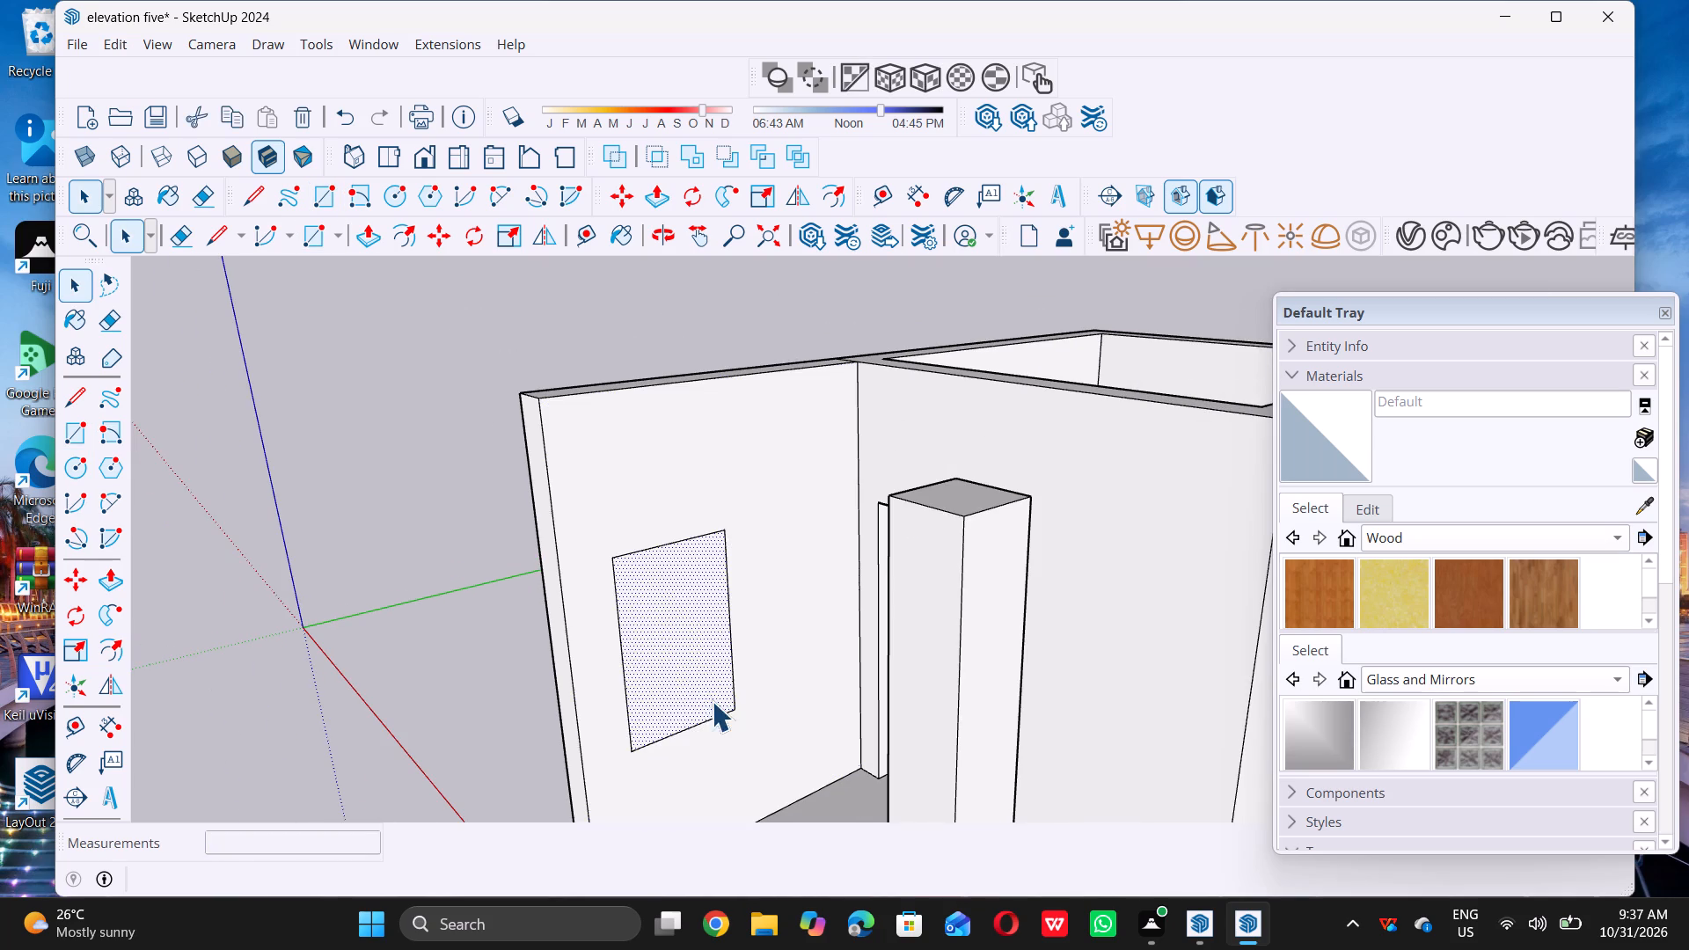
{"action": "left_click_drag", "start_coordinate": [712, 701], "coordinate": [711, 700]}
{"action": "double_click", "coordinate": [712, 701]}
{"action": "key", "text": "m"}
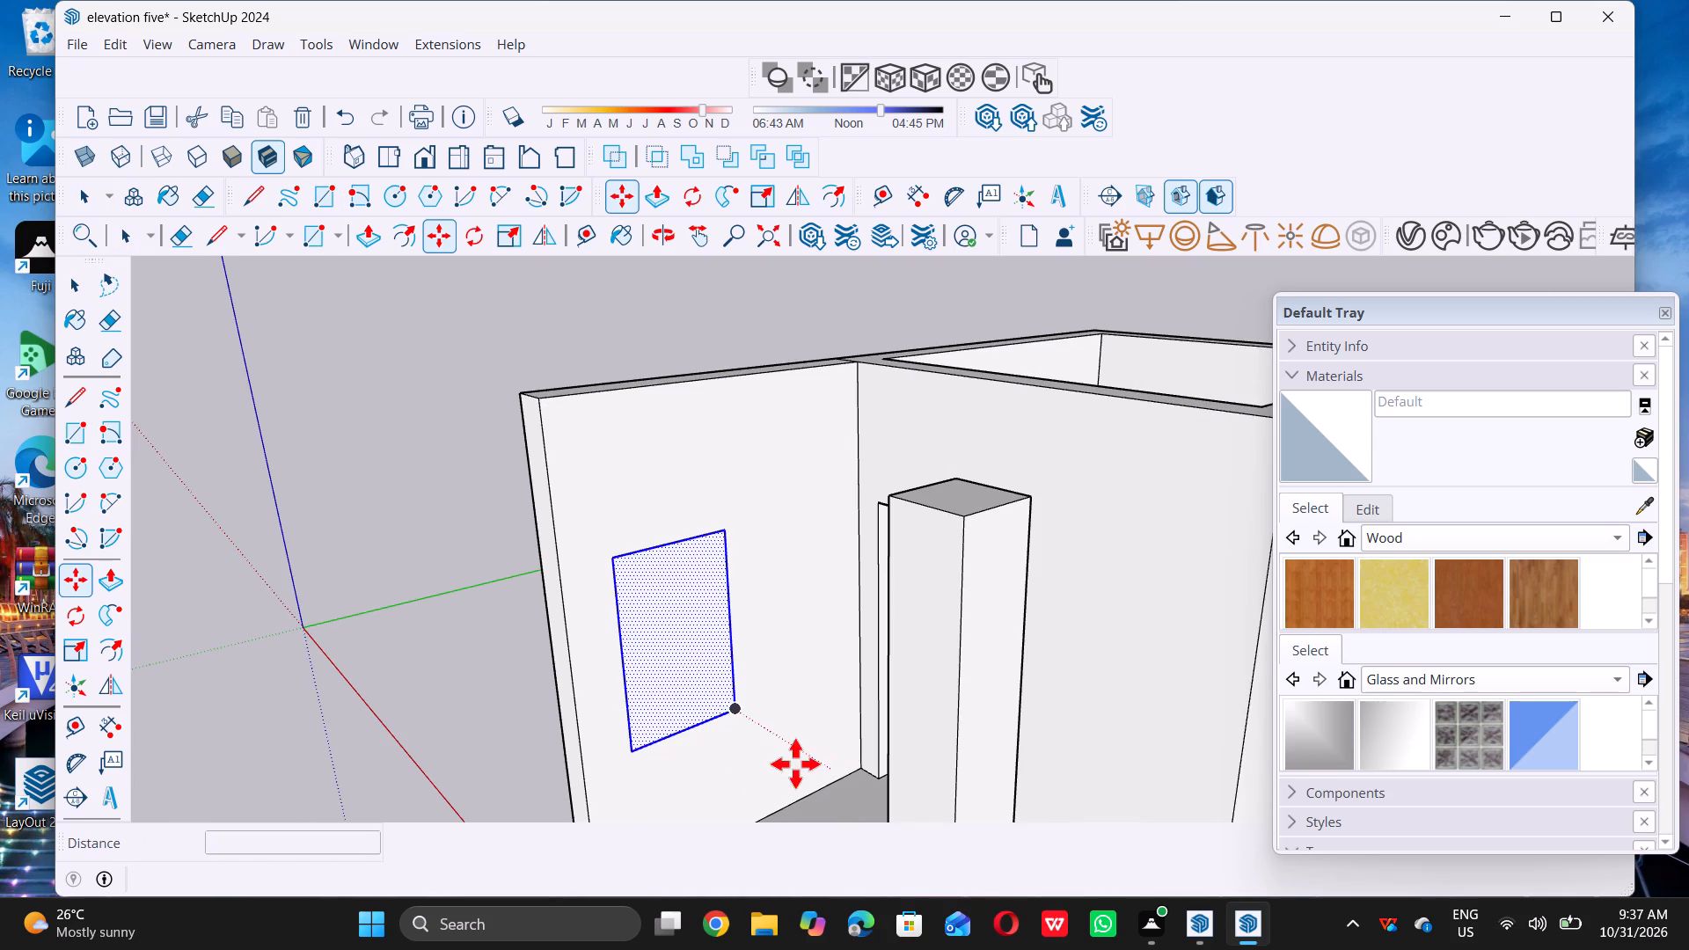
{"action": "triple_click", "coordinate": [631, 752]}
{"action": "left_click", "coordinate": [631, 752]}
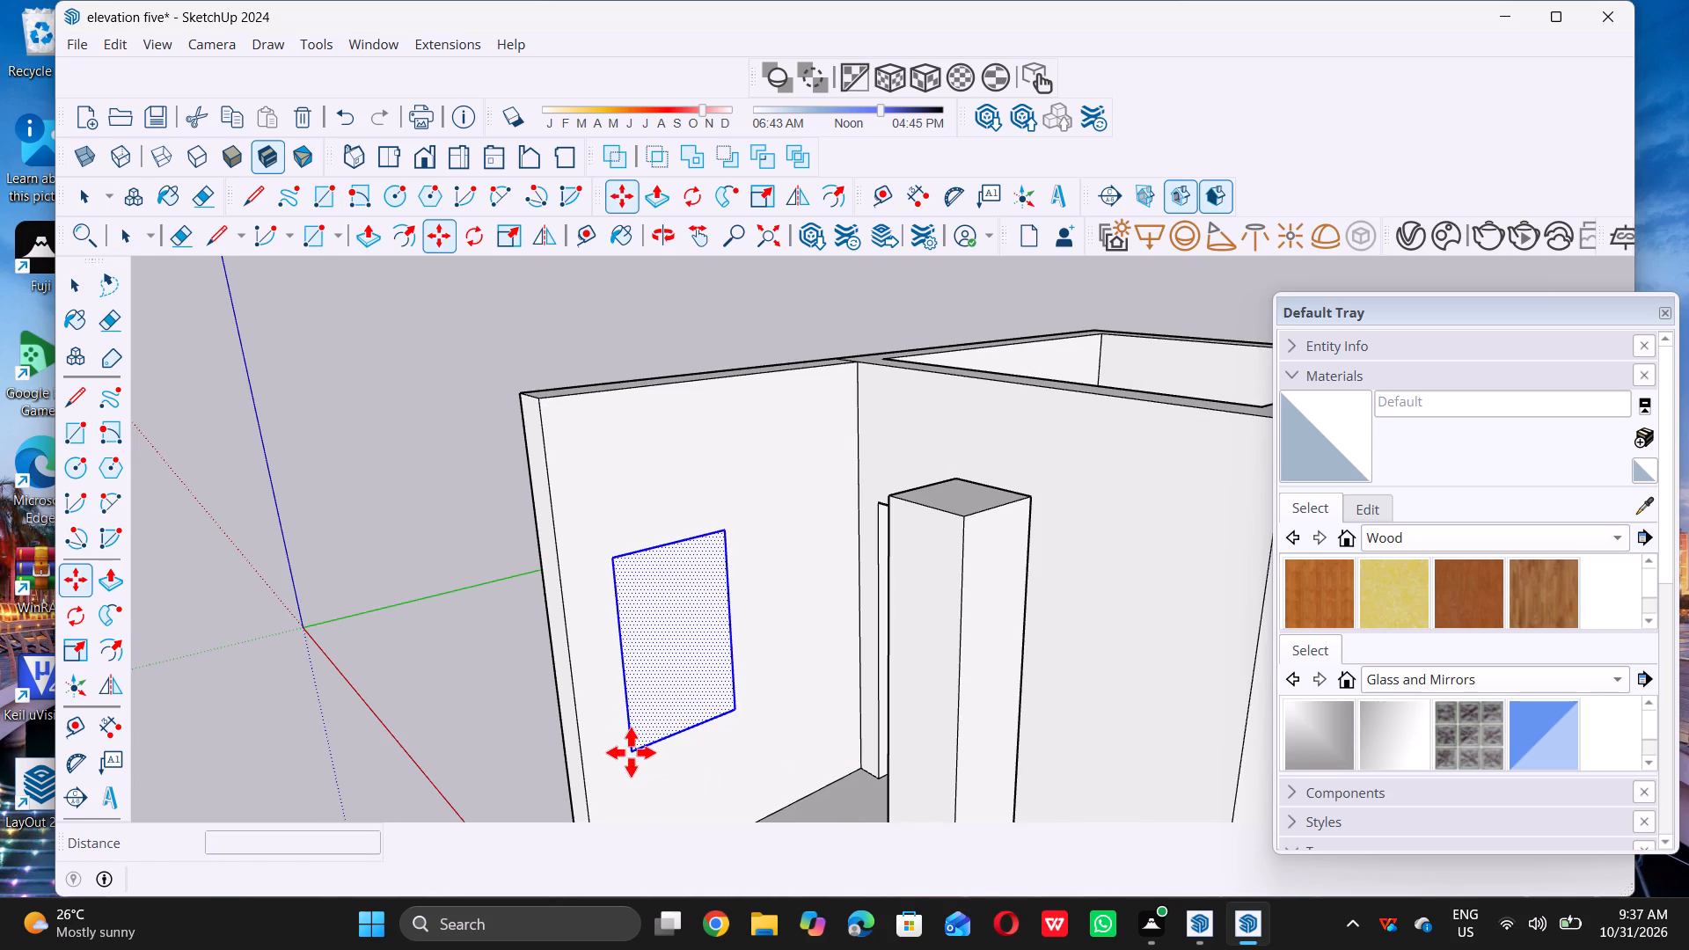
{"action": "scroll", "coordinate": [632, 752], "scroll_direction": "down", "scroll_amount": 8}
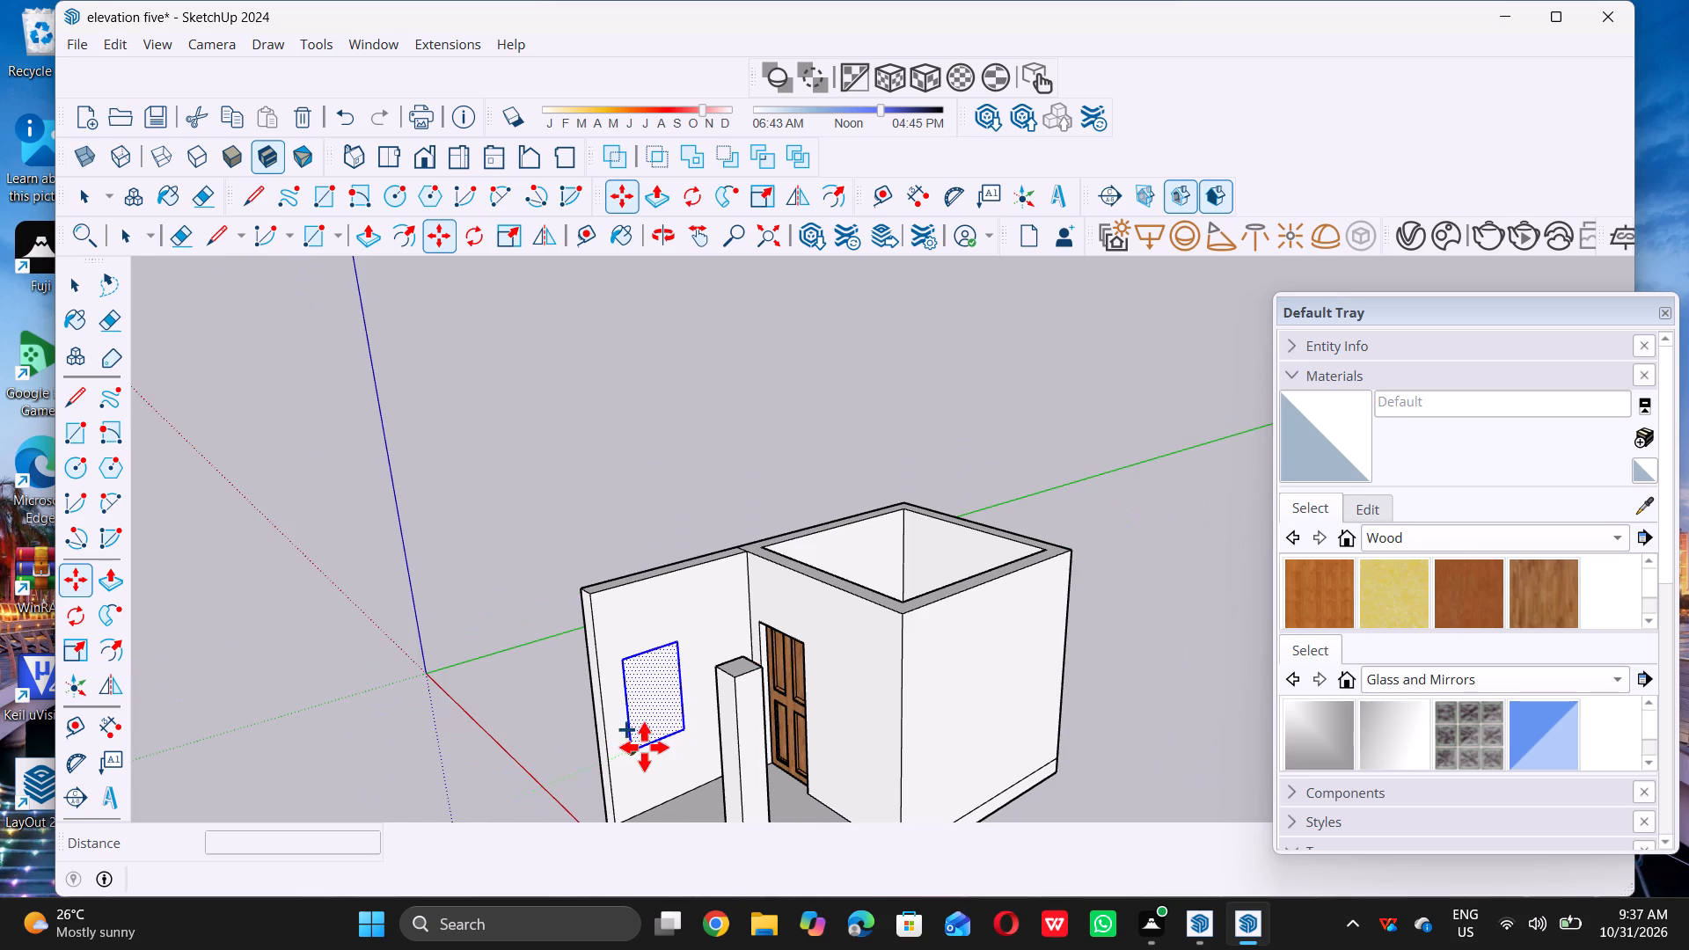
{"action": "left_click", "coordinate": [631, 752]}
{"action": "scroll", "coordinate": [505, 817], "scroll_direction": "down", "scroll_amount": 1}
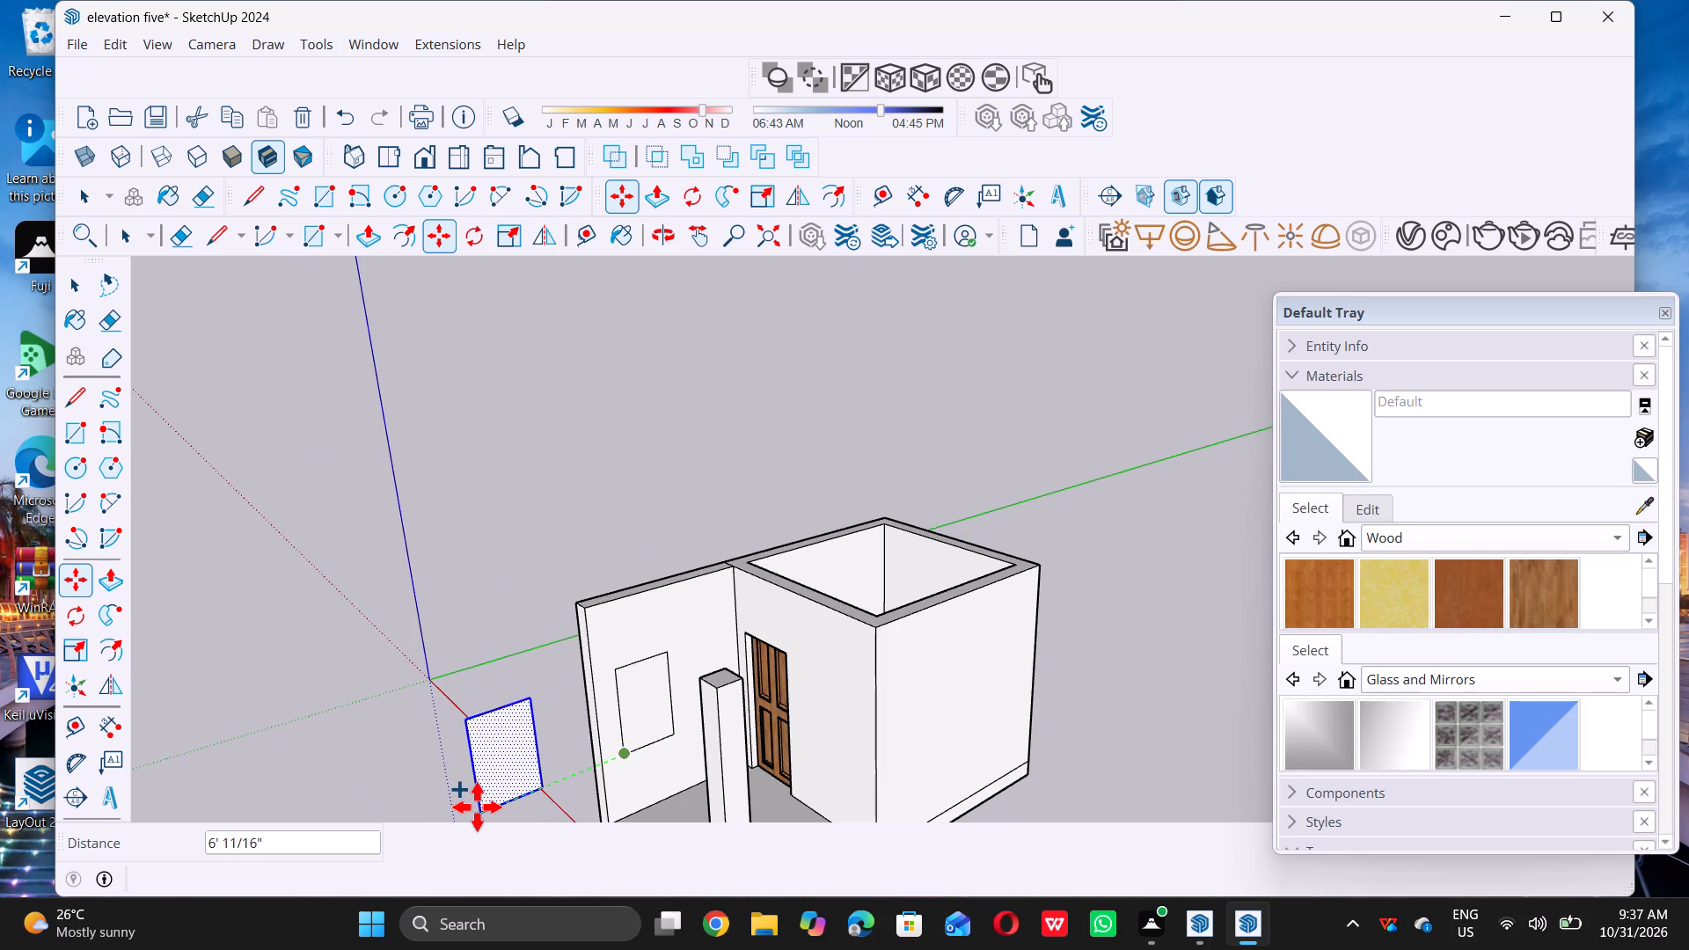
{"action": "double_click", "coordinate": [477, 807]}
{"action": "key", "text": "space"}
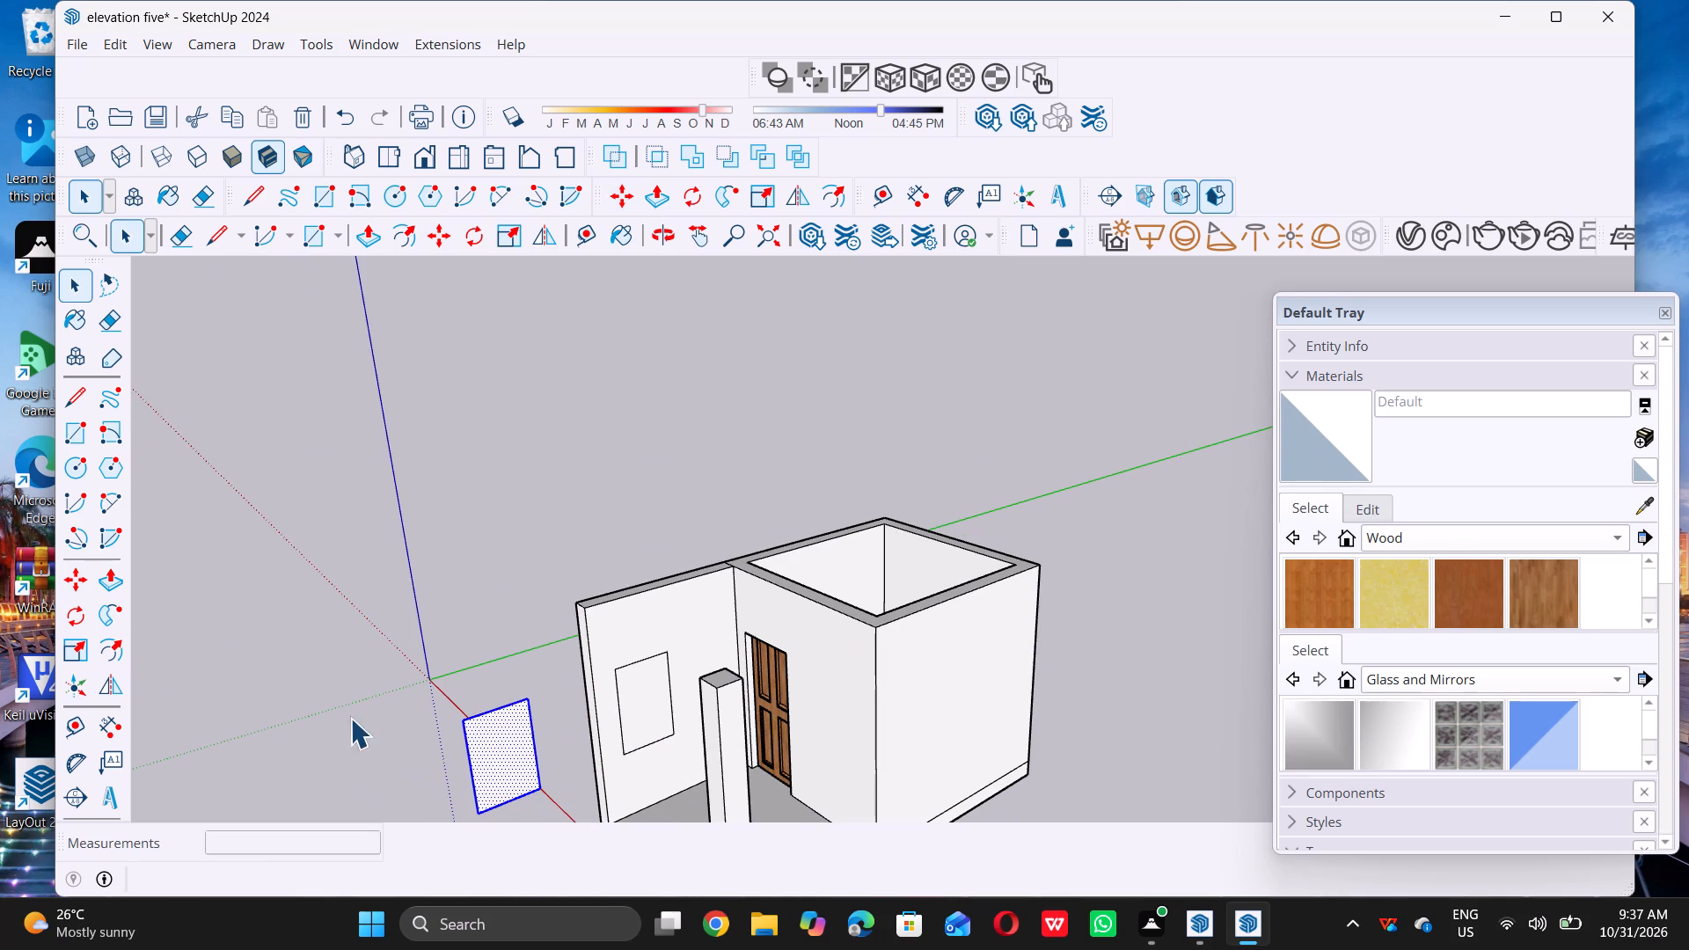
{"action": "double_click", "coordinate": [350, 717]}
Delete the face covering the window opening in the wall.
{"action": "scroll", "coordinate": [619, 552], "scroll_direction": "down", "scroll_amount": 5}
{"action": "scroll", "coordinate": [622, 670], "scroll_direction": "up", "scroll_amount": 7}
{"action": "double_click", "coordinate": [641, 665]}
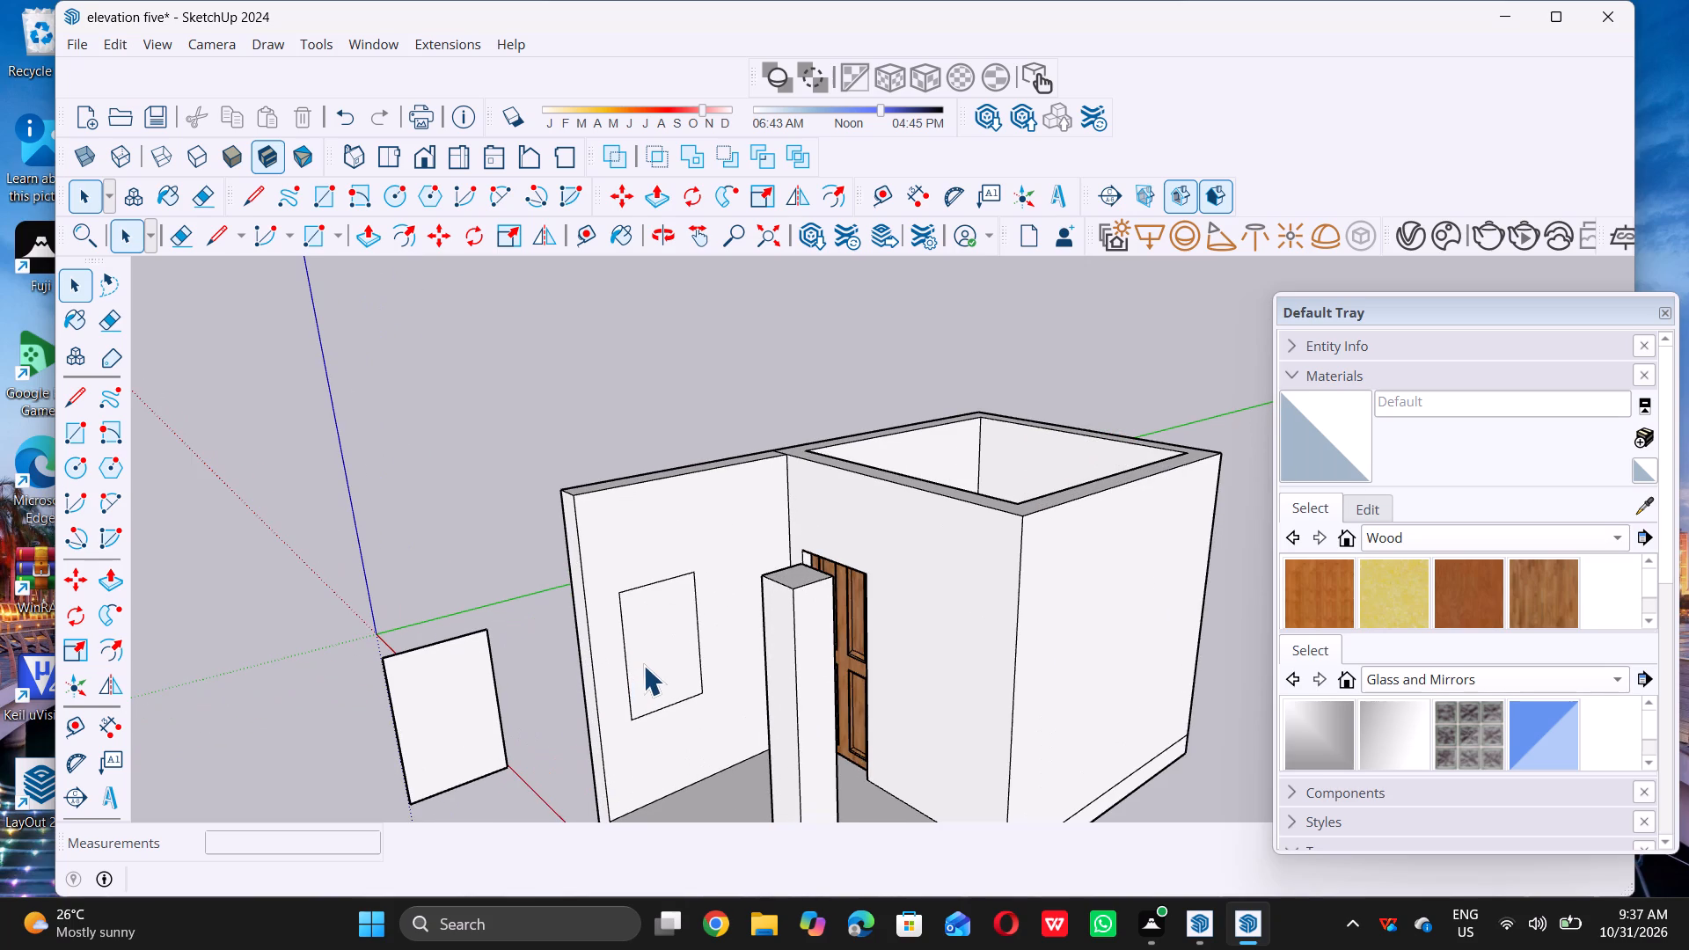
{"action": "key", "text": "Delete"}
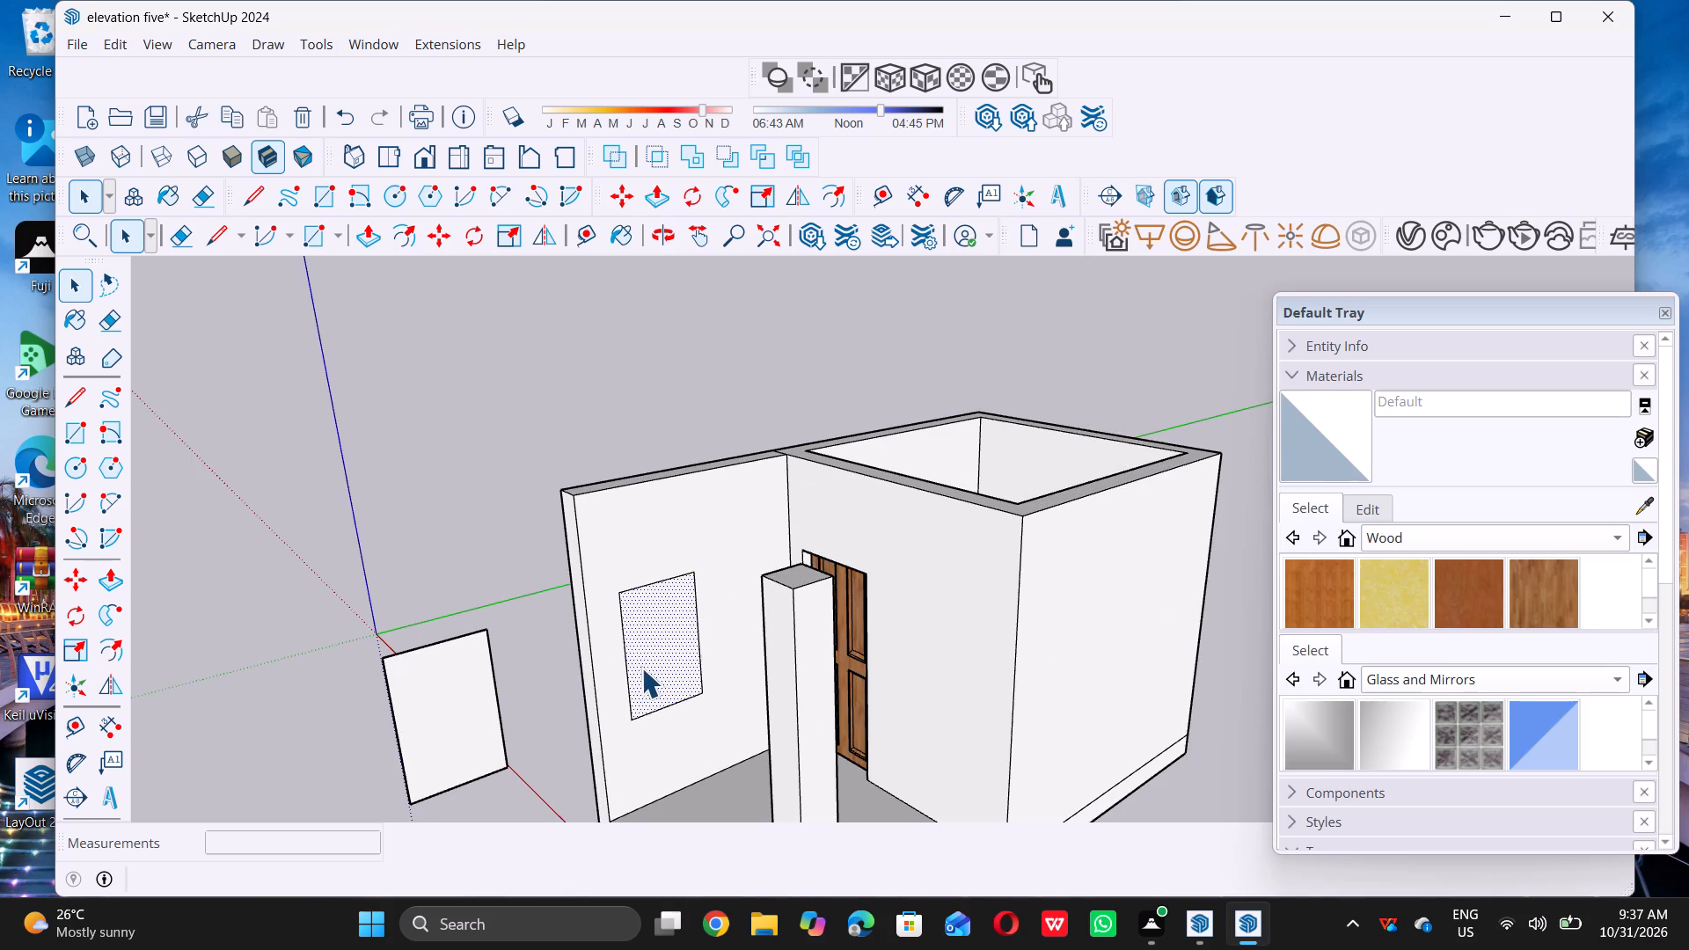
Offset the edges of the copied rectangle outside the room inward by 2" for the window frame outline.
{"action": "scroll", "coordinate": [469, 571], "scroll_direction": "down", "scroll_amount": 3}
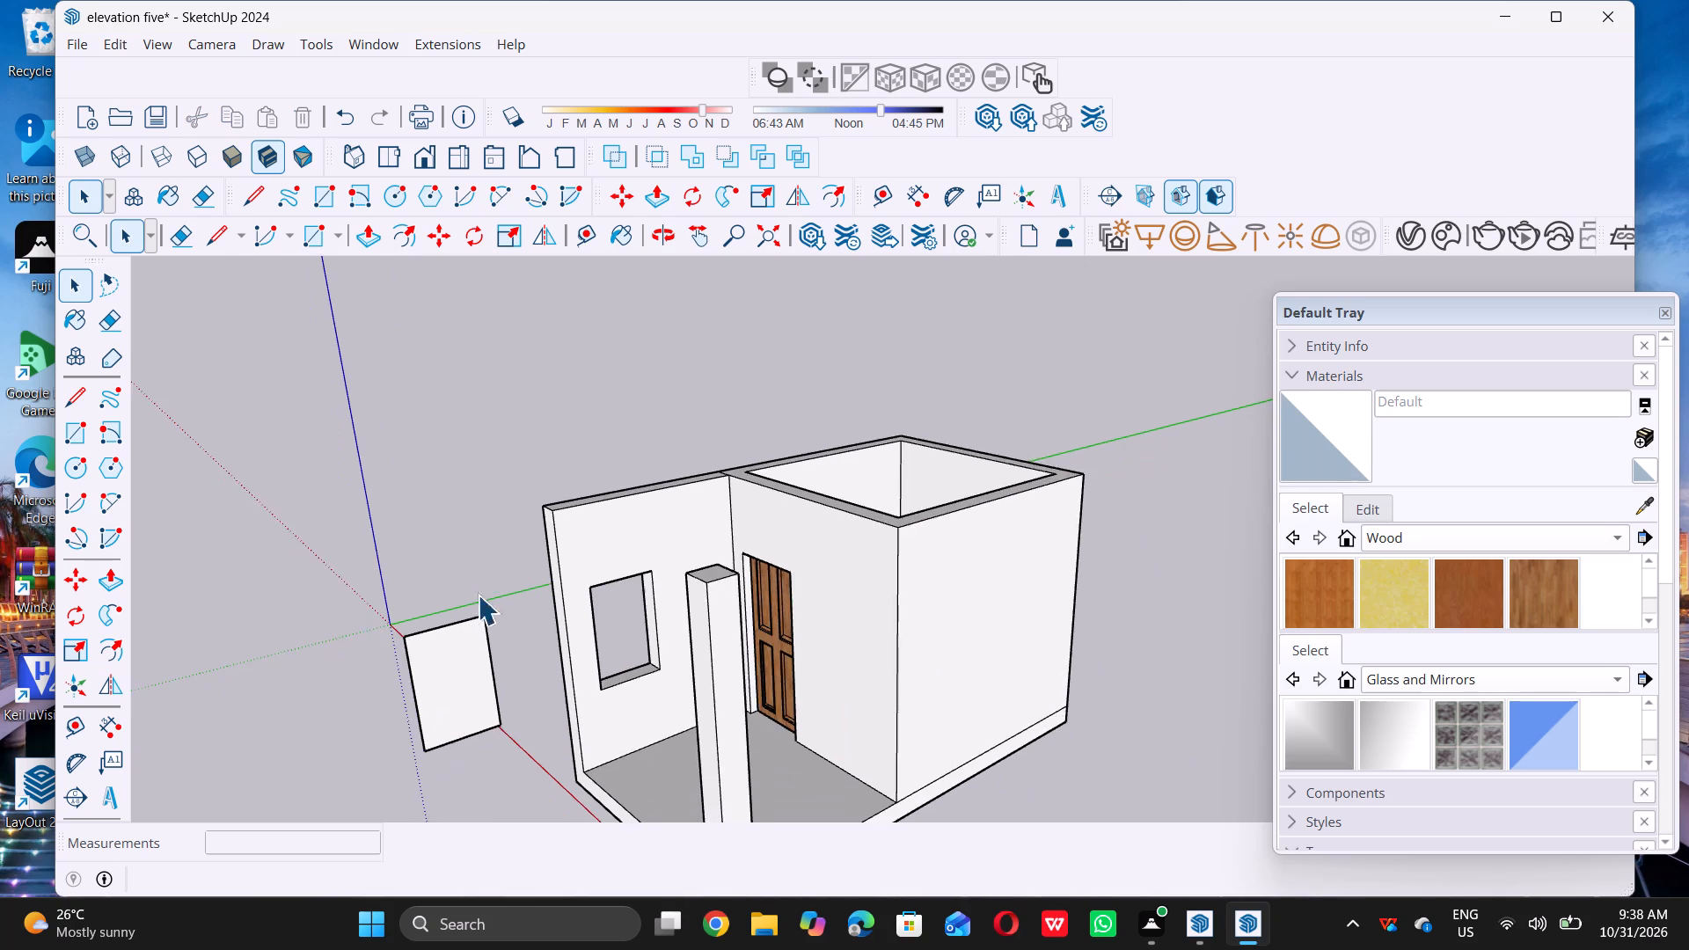
{"action": "scroll", "coordinate": [478, 595], "scroll_direction": "down", "scroll_amount": 1}
{"action": "scroll", "coordinate": [442, 750], "scroll_direction": "up", "scroll_amount": 8}
{"action": "double_click", "coordinate": [460, 674]}
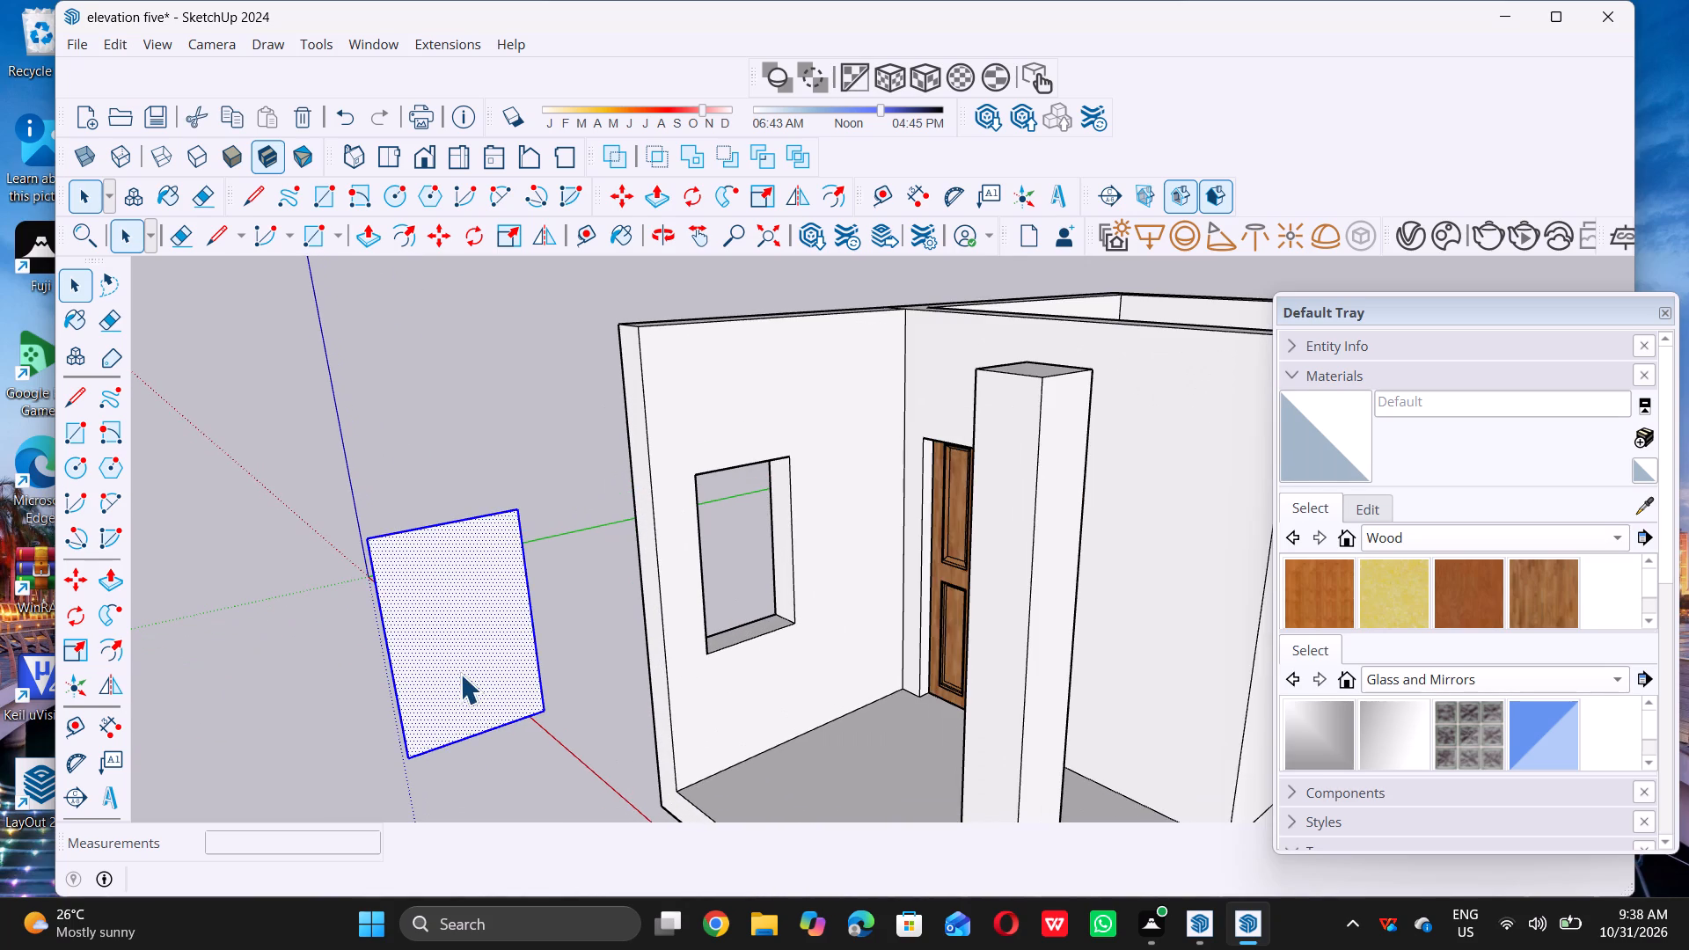
{"action": "key", "text": "f"}
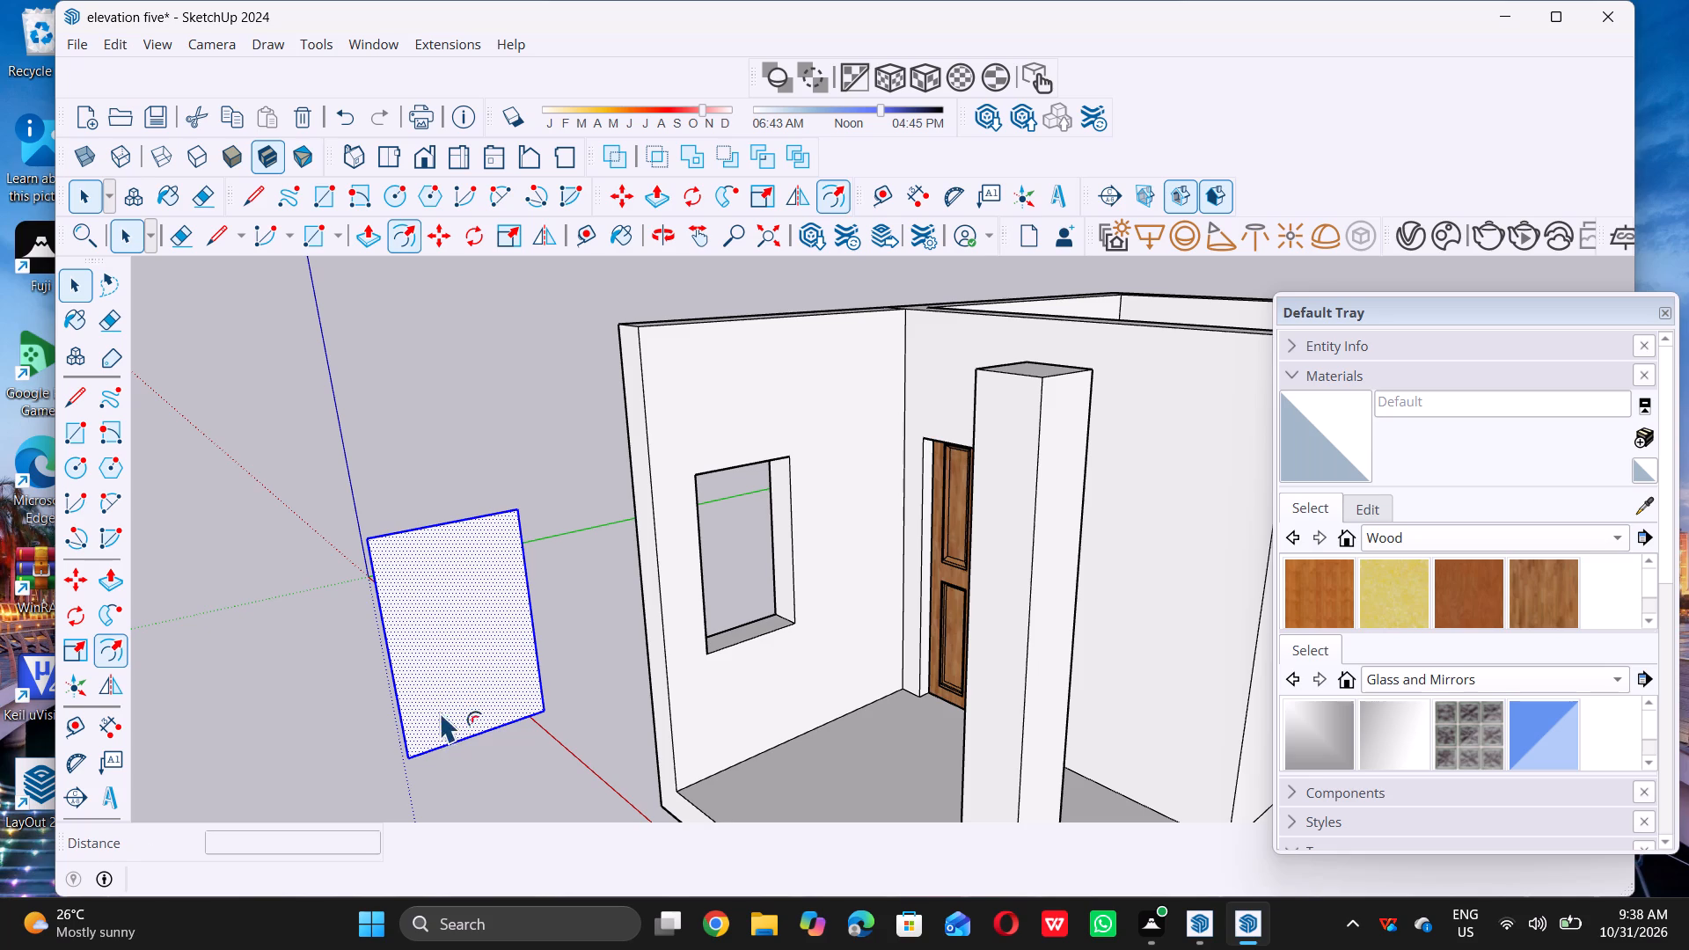
{"action": "double_click", "coordinate": [459, 651]}
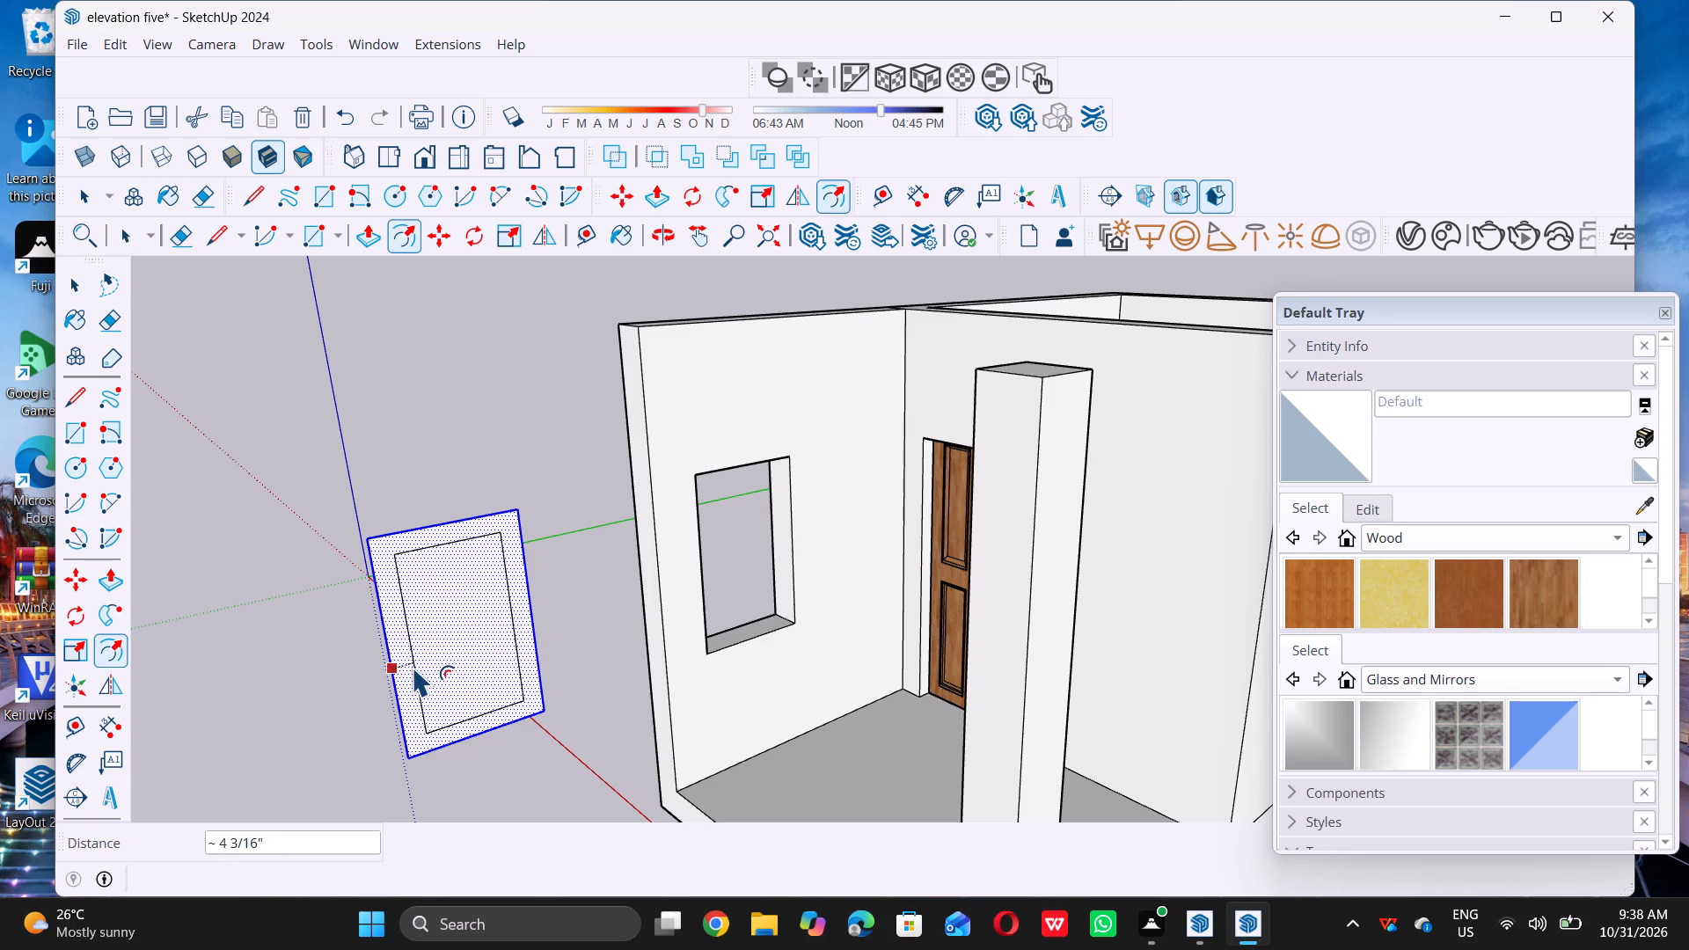
{"action": "key", "text": "2"}
{"action": "key", "text": "shift+quotedbl"}
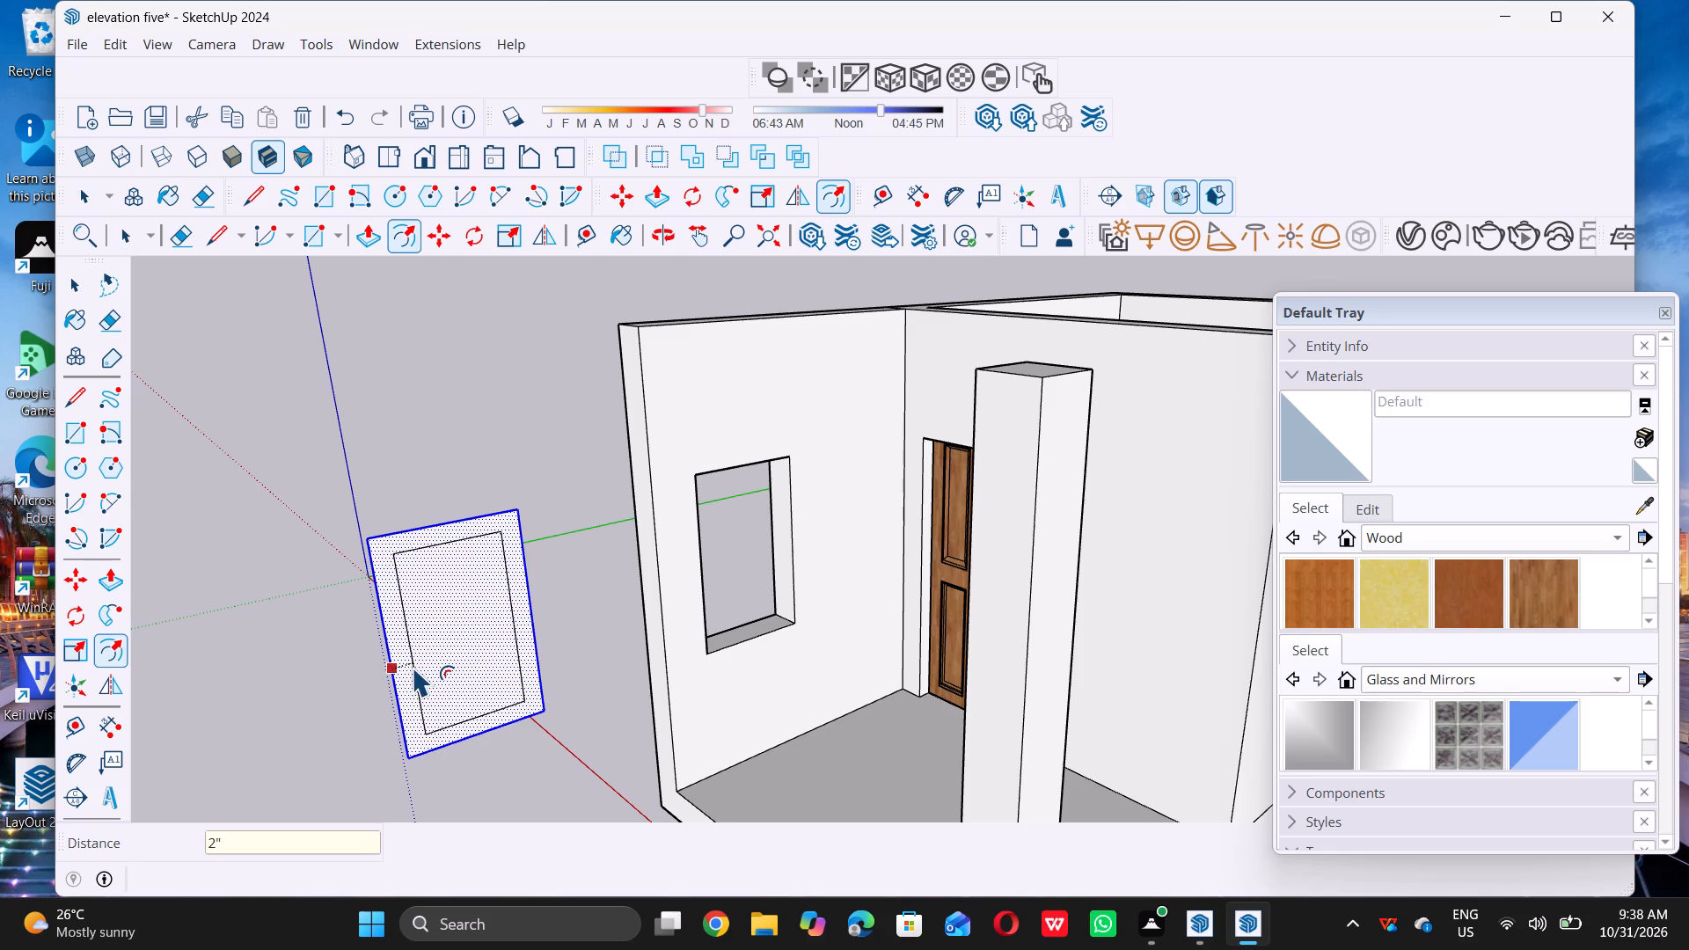
{"action": "key", "text": "Return"}
{"action": "key", "text": "space"}
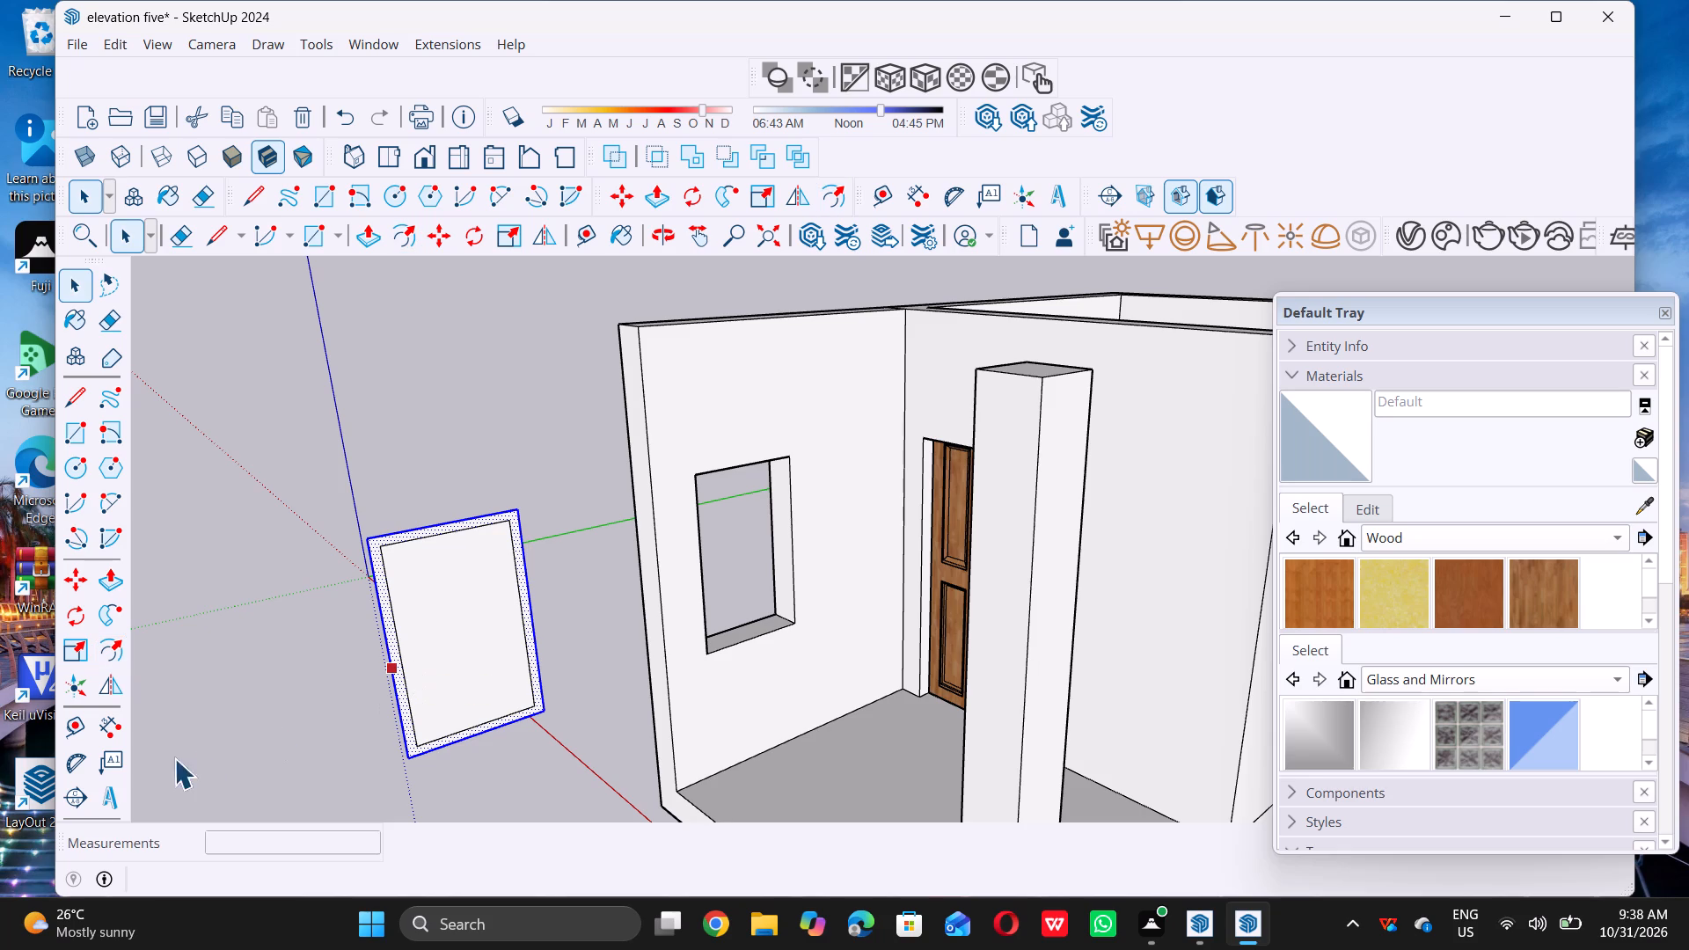
{"action": "triple_click", "coordinate": [276, 669]}
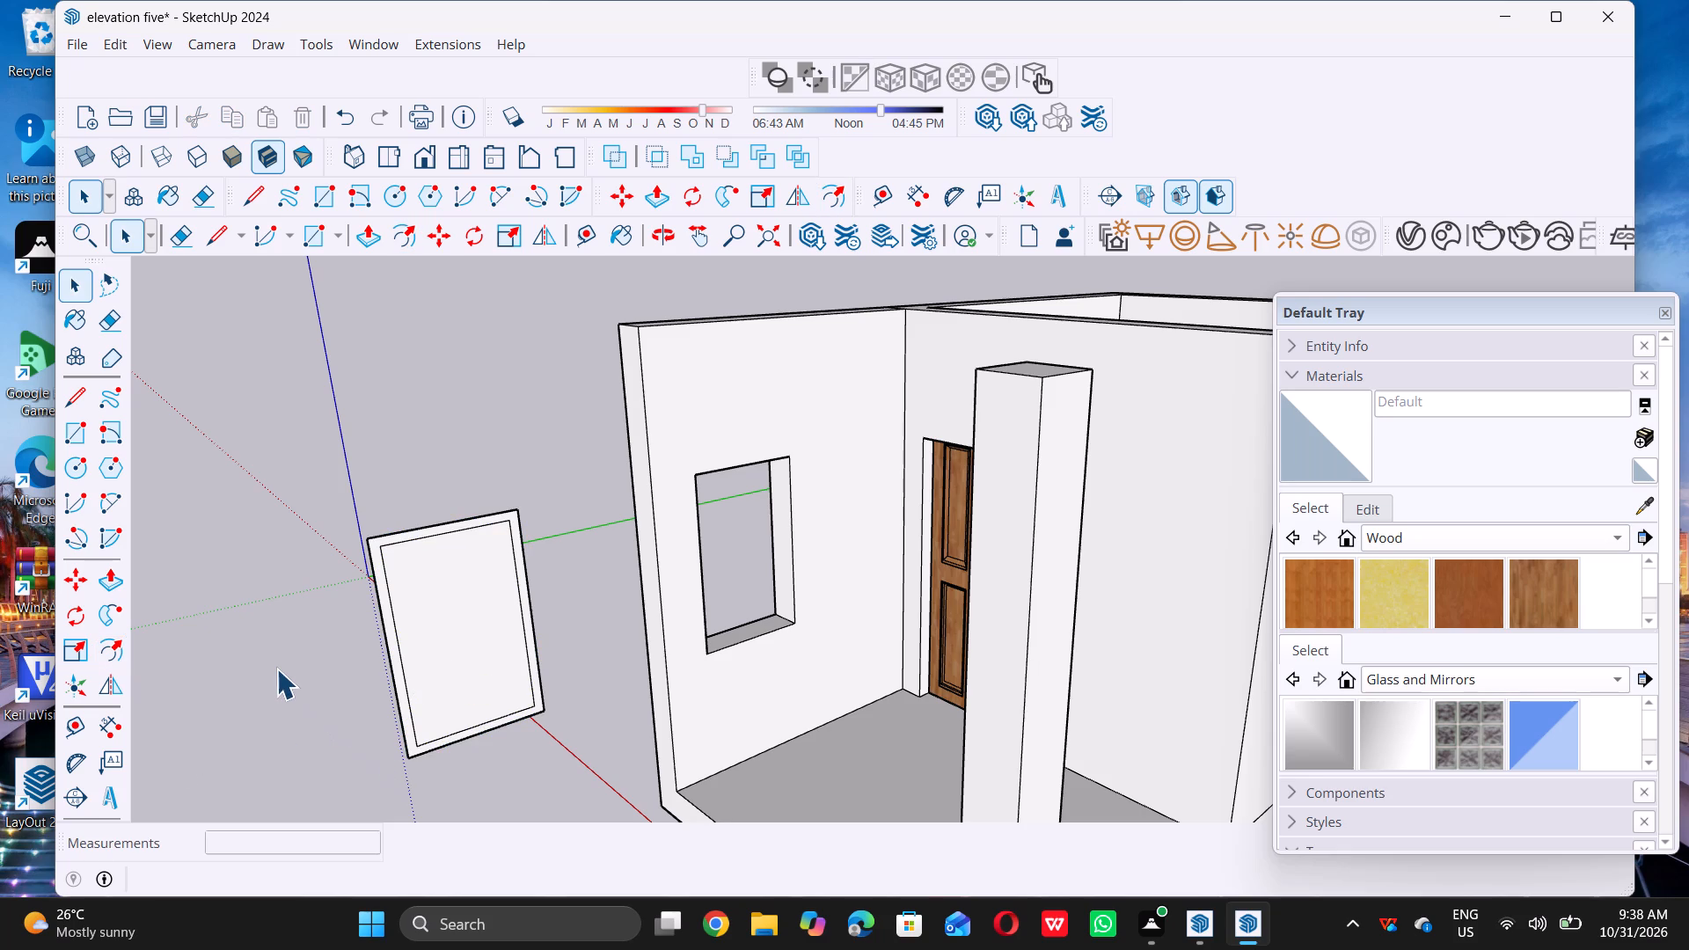
{"action": "triple_click", "coordinate": [282, 659]}
{"action": "triple_click", "coordinate": [286, 661]}
Draw a 3' 8" vertical centre line between the midpoints of the inner outline's bottom and top edges on the window frame rectangle.
{"action": "middle_click_drag", "start_coordinate": [429, 690], "coordinate": [394, 701]}
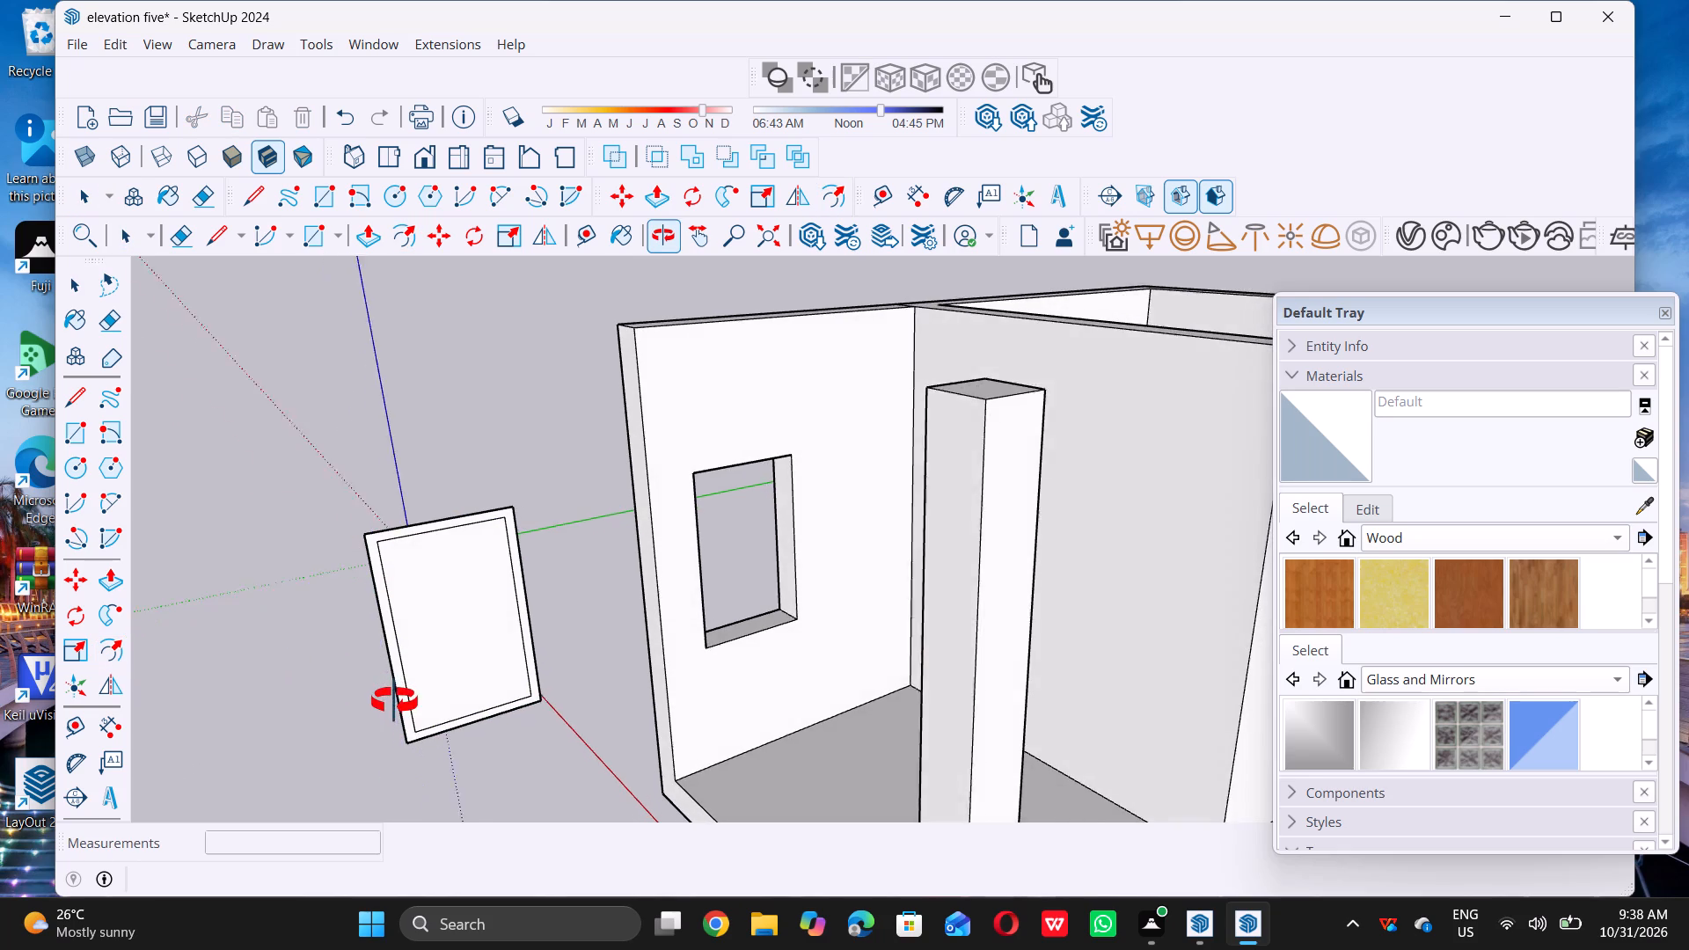
{"action": "middle_click_drag", "start_coordinate": [394, 701], "coordinate": [398, 698]}
{"action": "scroll", "coordinate": [520, 584], "scroll_direction": "up", "scroll_amount": 4}
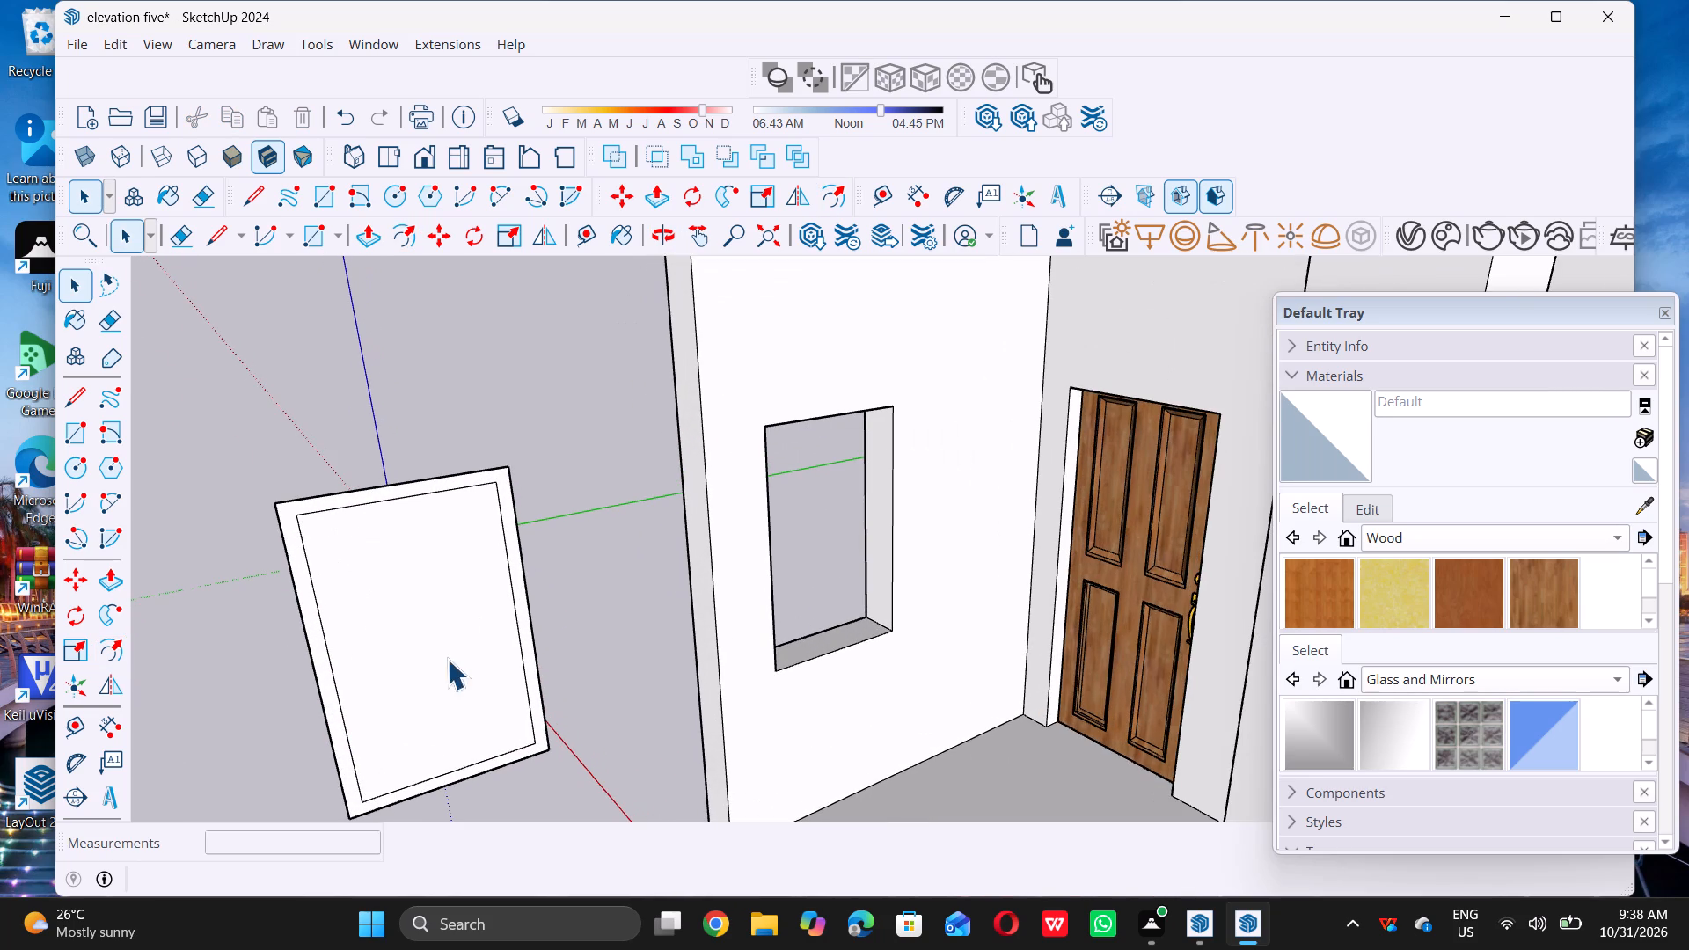
{"action": "scroll", "coordinate": [377, 781], "scroll_direction": "up", "scroll_amount": 2}
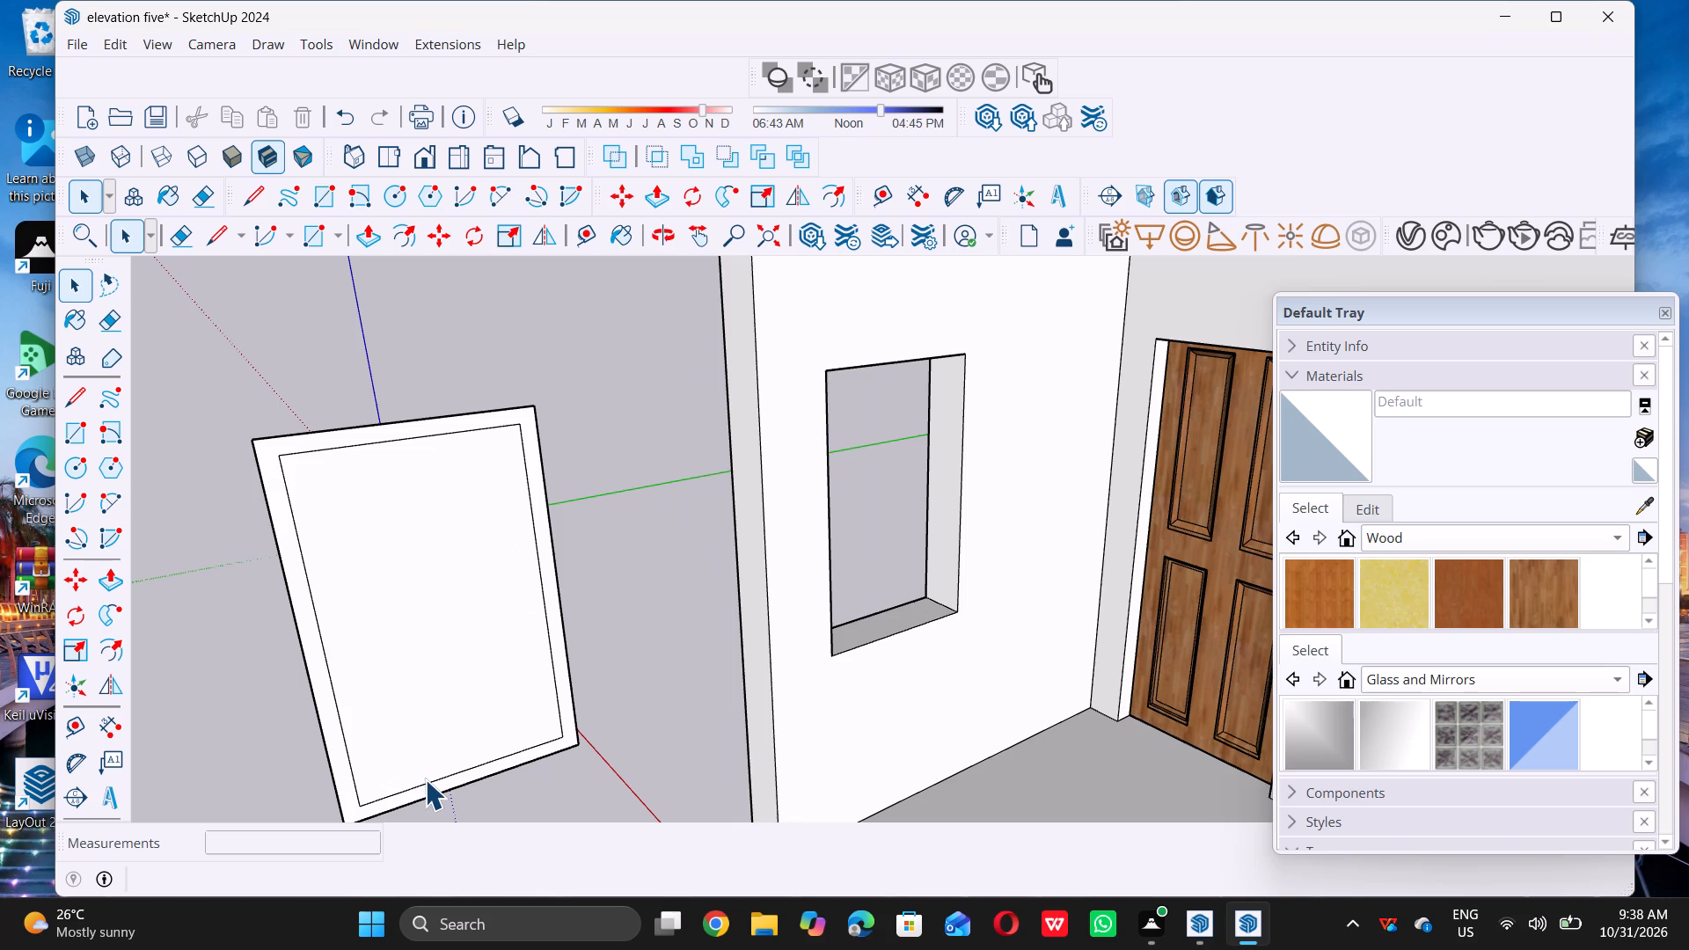
{"action": "key", "text": "l"}
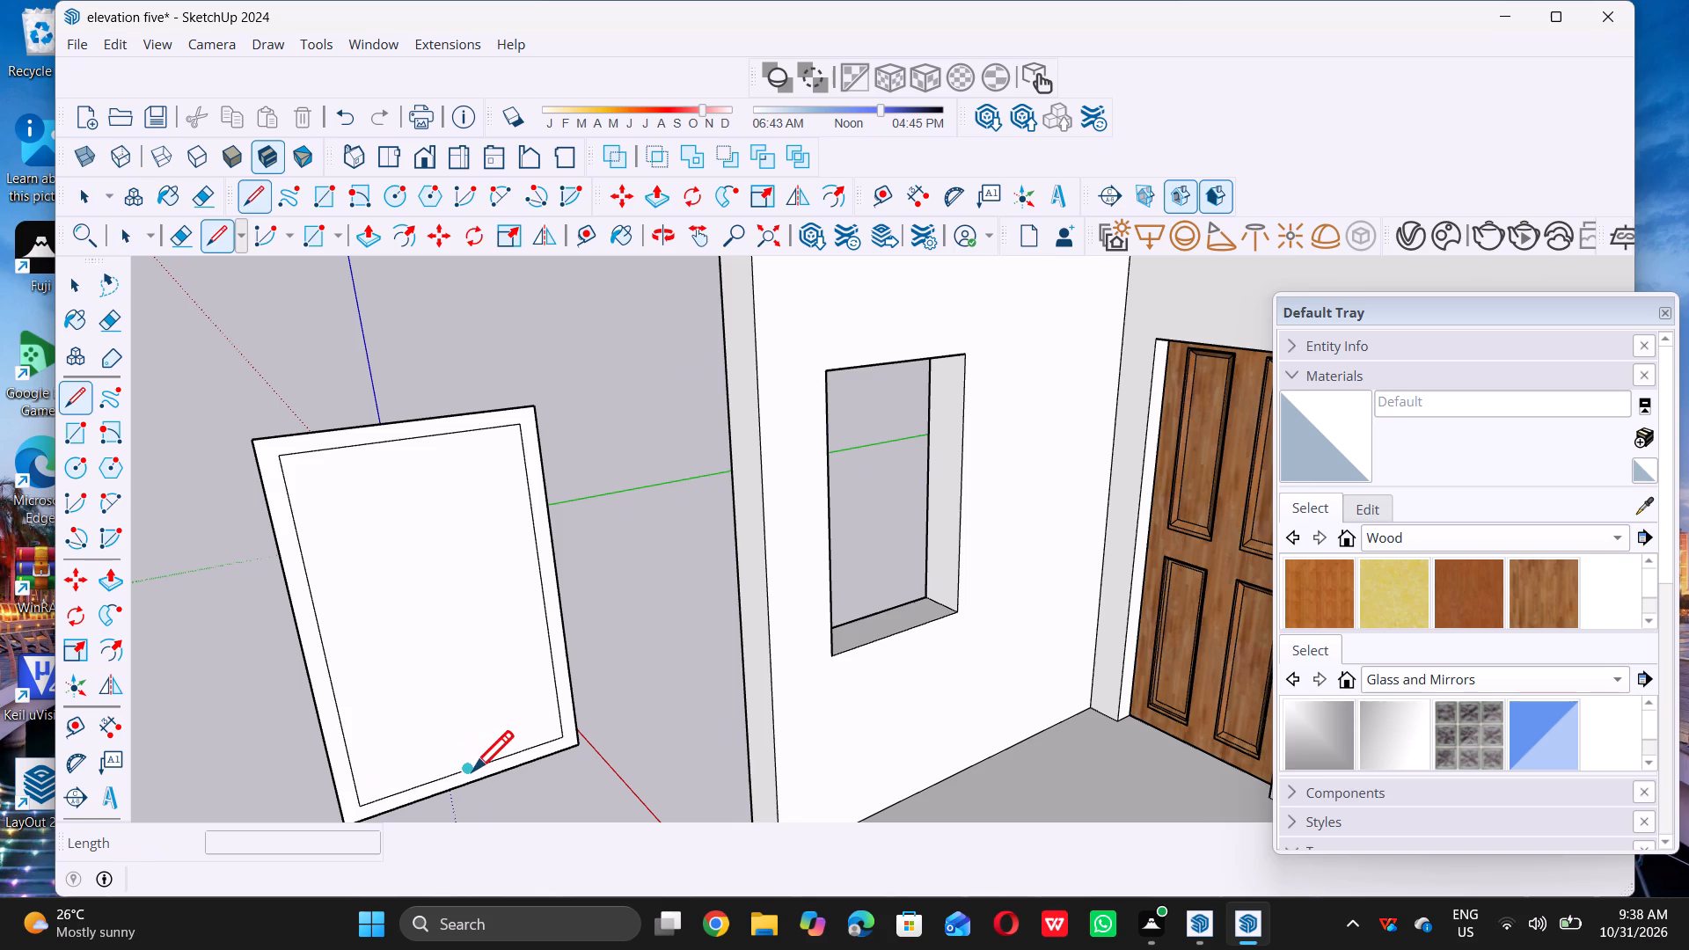
{"action": "left_click", "coordinate": [472, 769]}
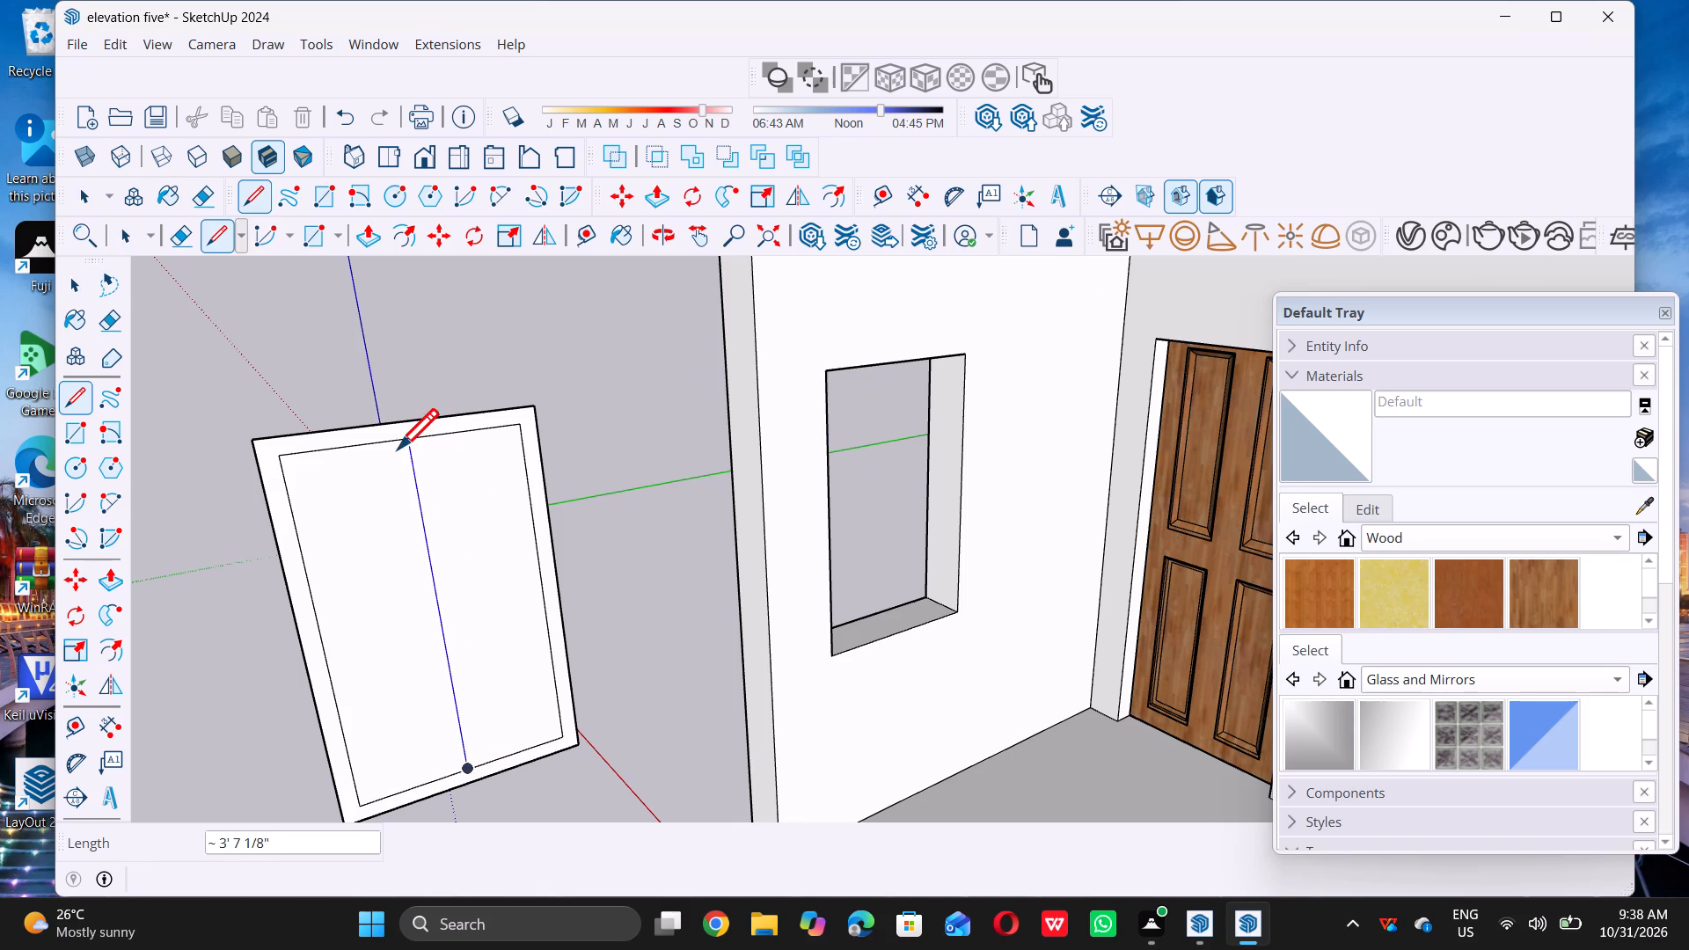
{"action": "left_click", "coordinate": [406, 440]}
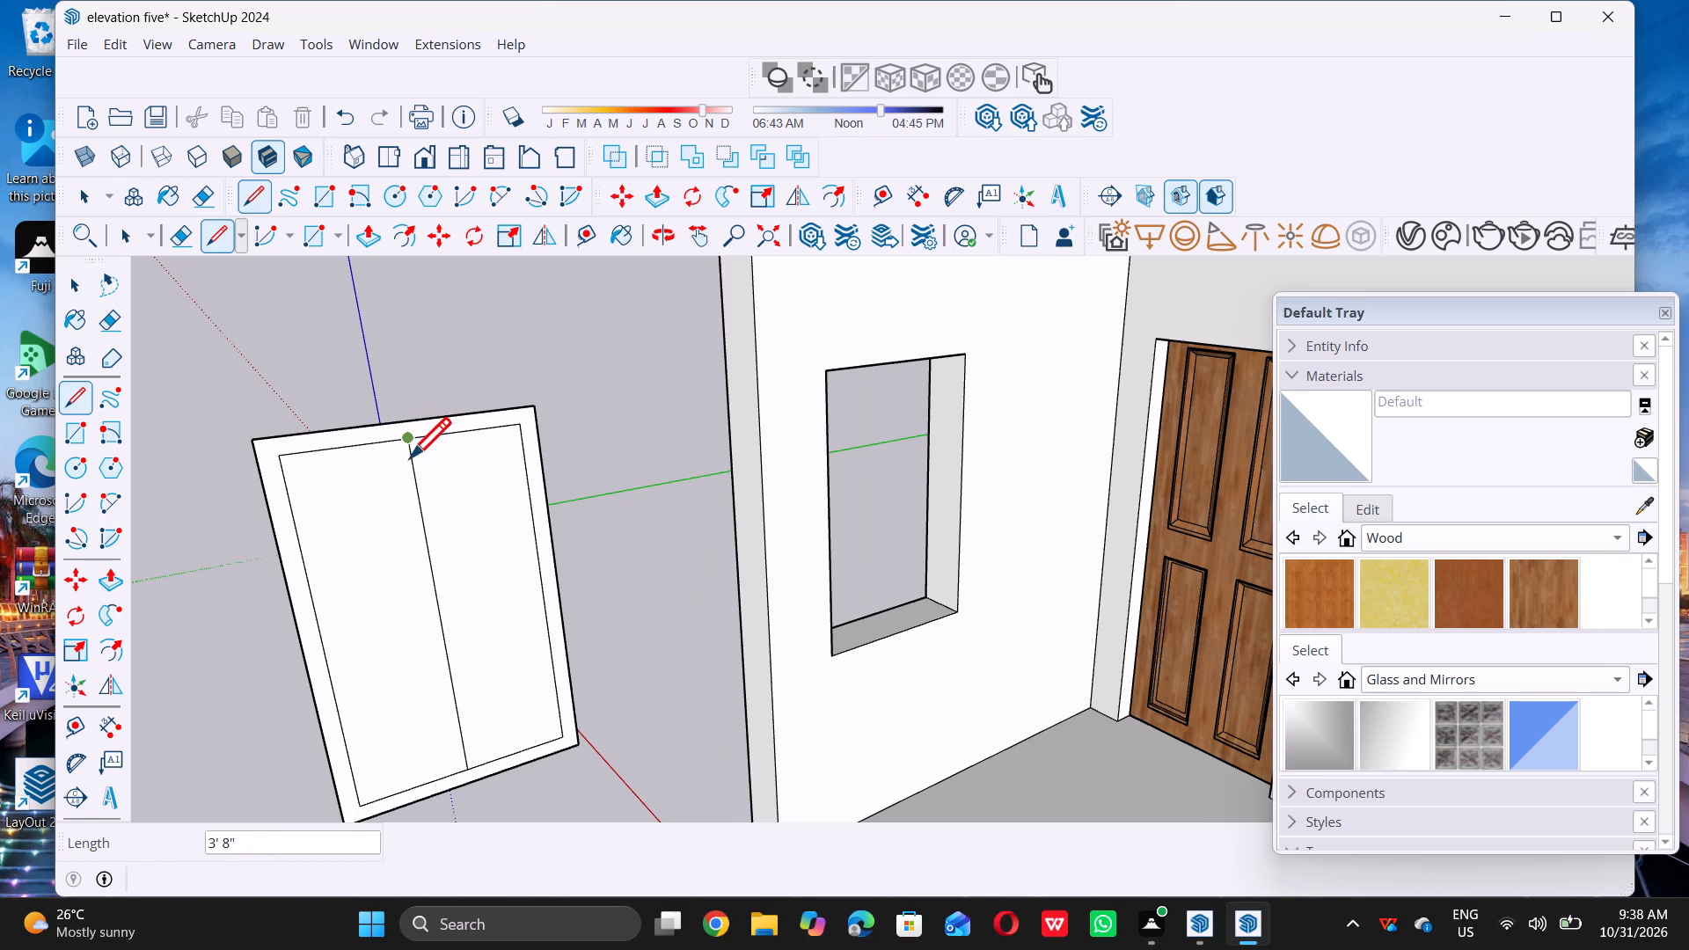
{"action": "key", "text": "space"}
Place two vertical Tape Measure guides on the window frame face, 1" to each side of the centre line.
{"action": "scroll", "coordinate": [451, 490], "scroll_direction": "down", "scroll_amount": 4}
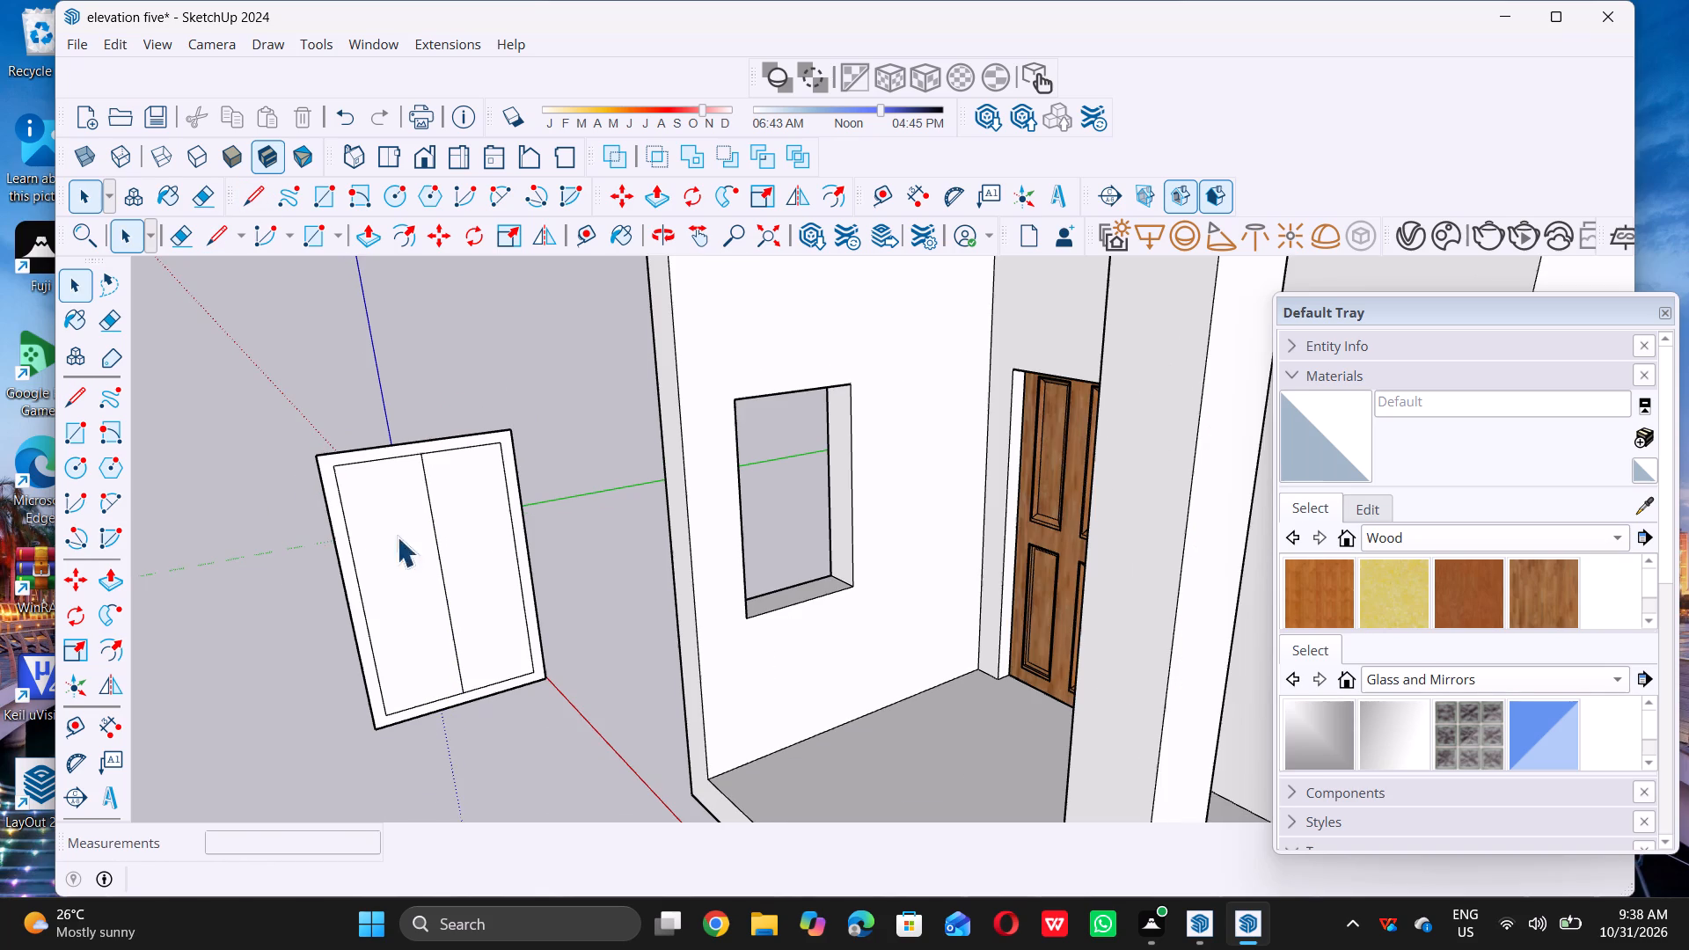
{"action": "key", "text": "r"}
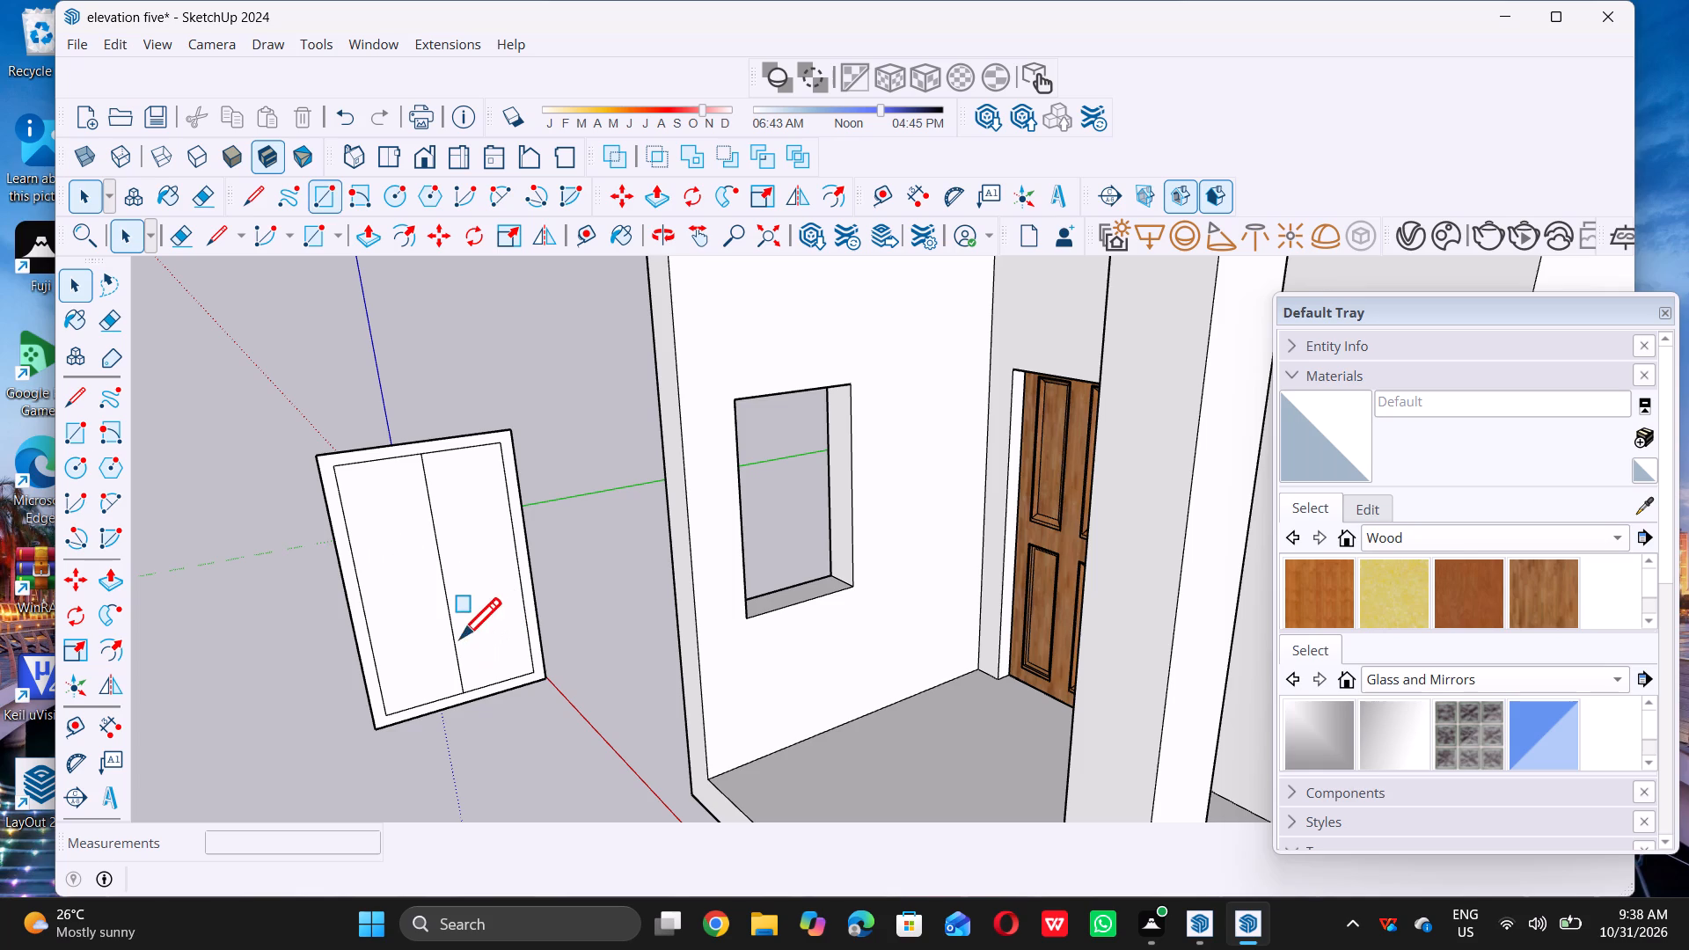
{"action": "key", "text": "space"}
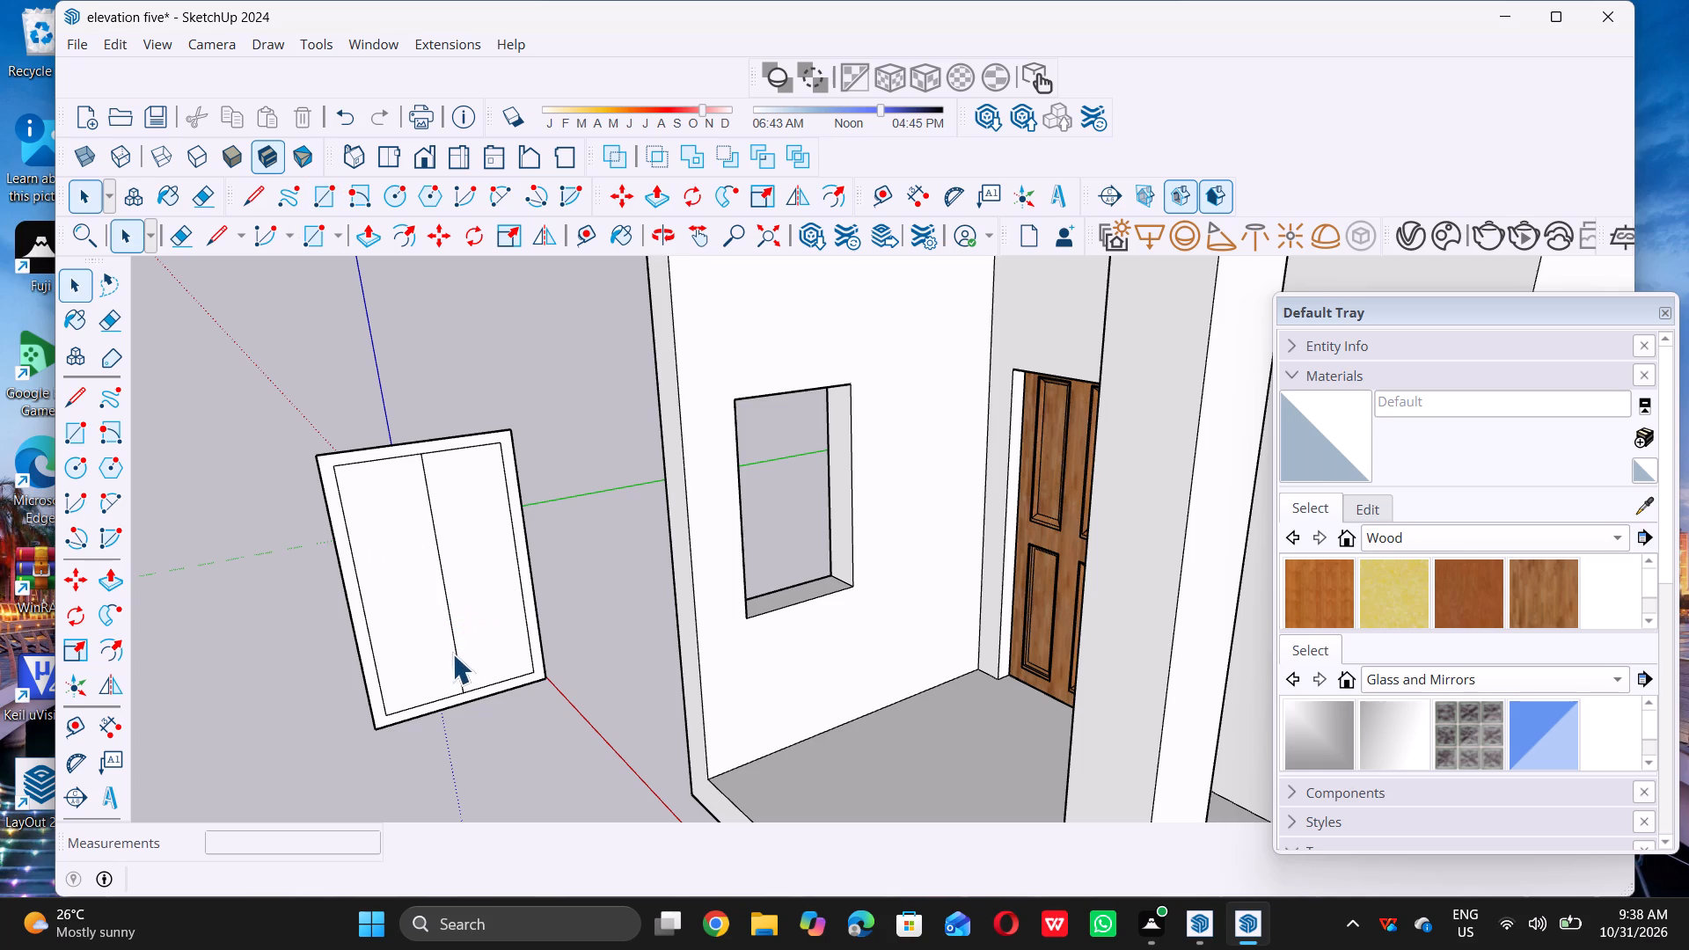
{"action": "key", "text": "t"}
{"action": "scroll", "coordinate": [450, 661], "scroll_direction": "up", "scroll_amount": 3}
{"action": "left_click", "coordinate": [448, 614]}
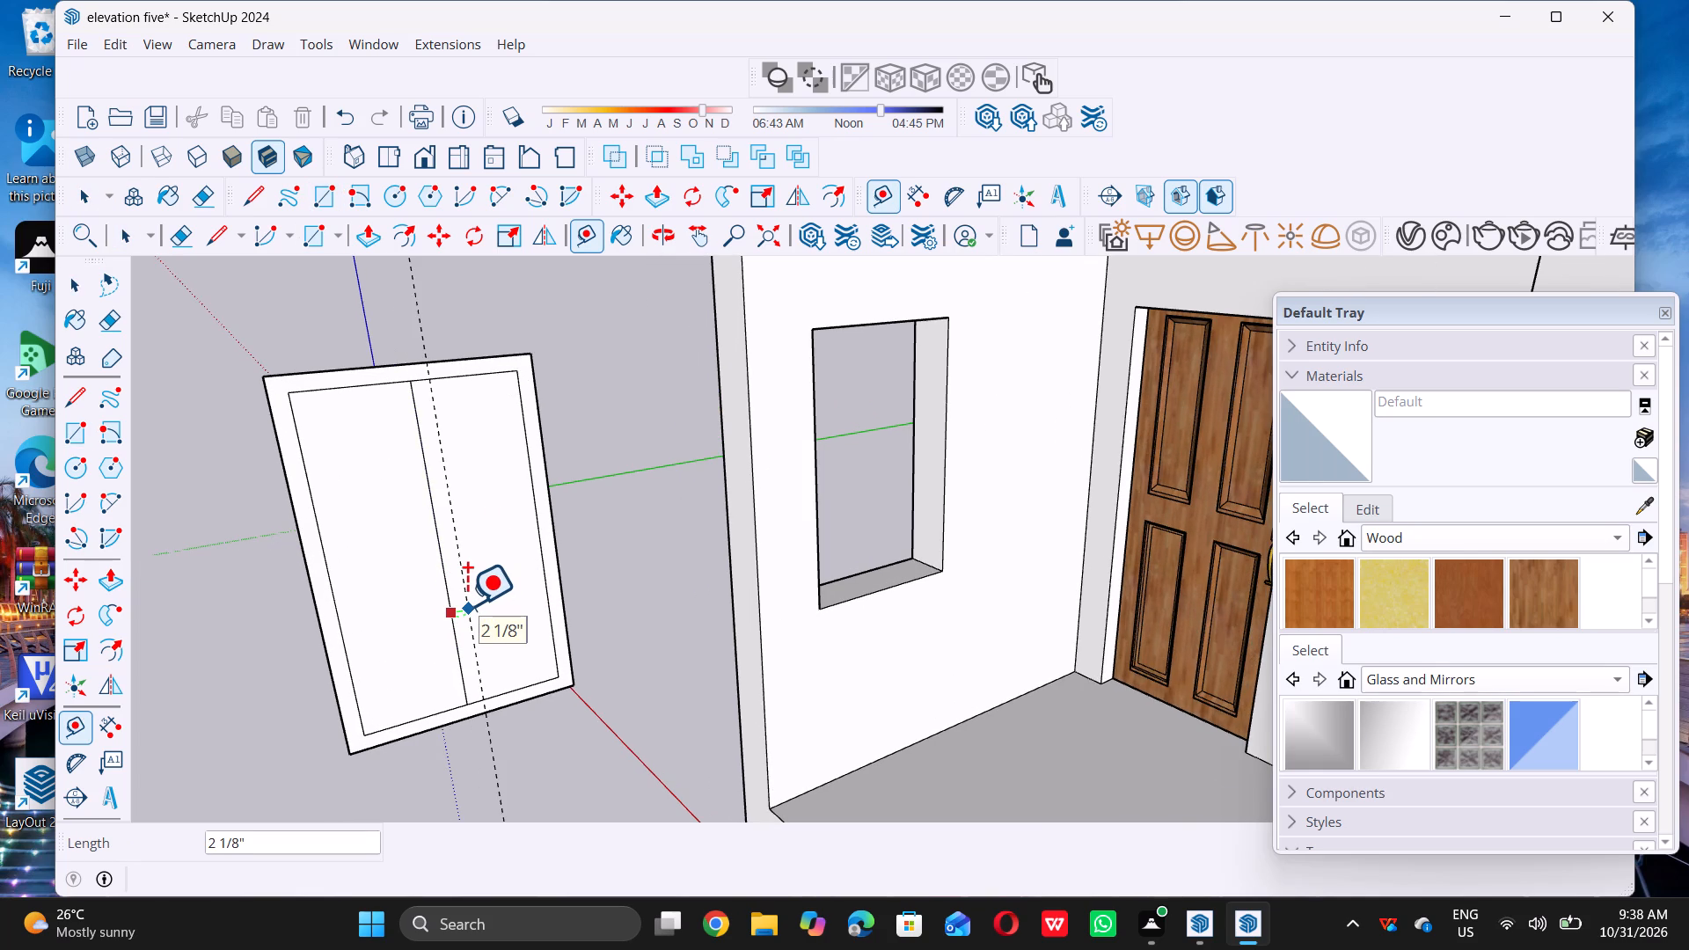
{"action": "key", "text": "1"}
{"action": "key", "text": "shift+quotedbl"}
{"action": "key", "text": "Return"}
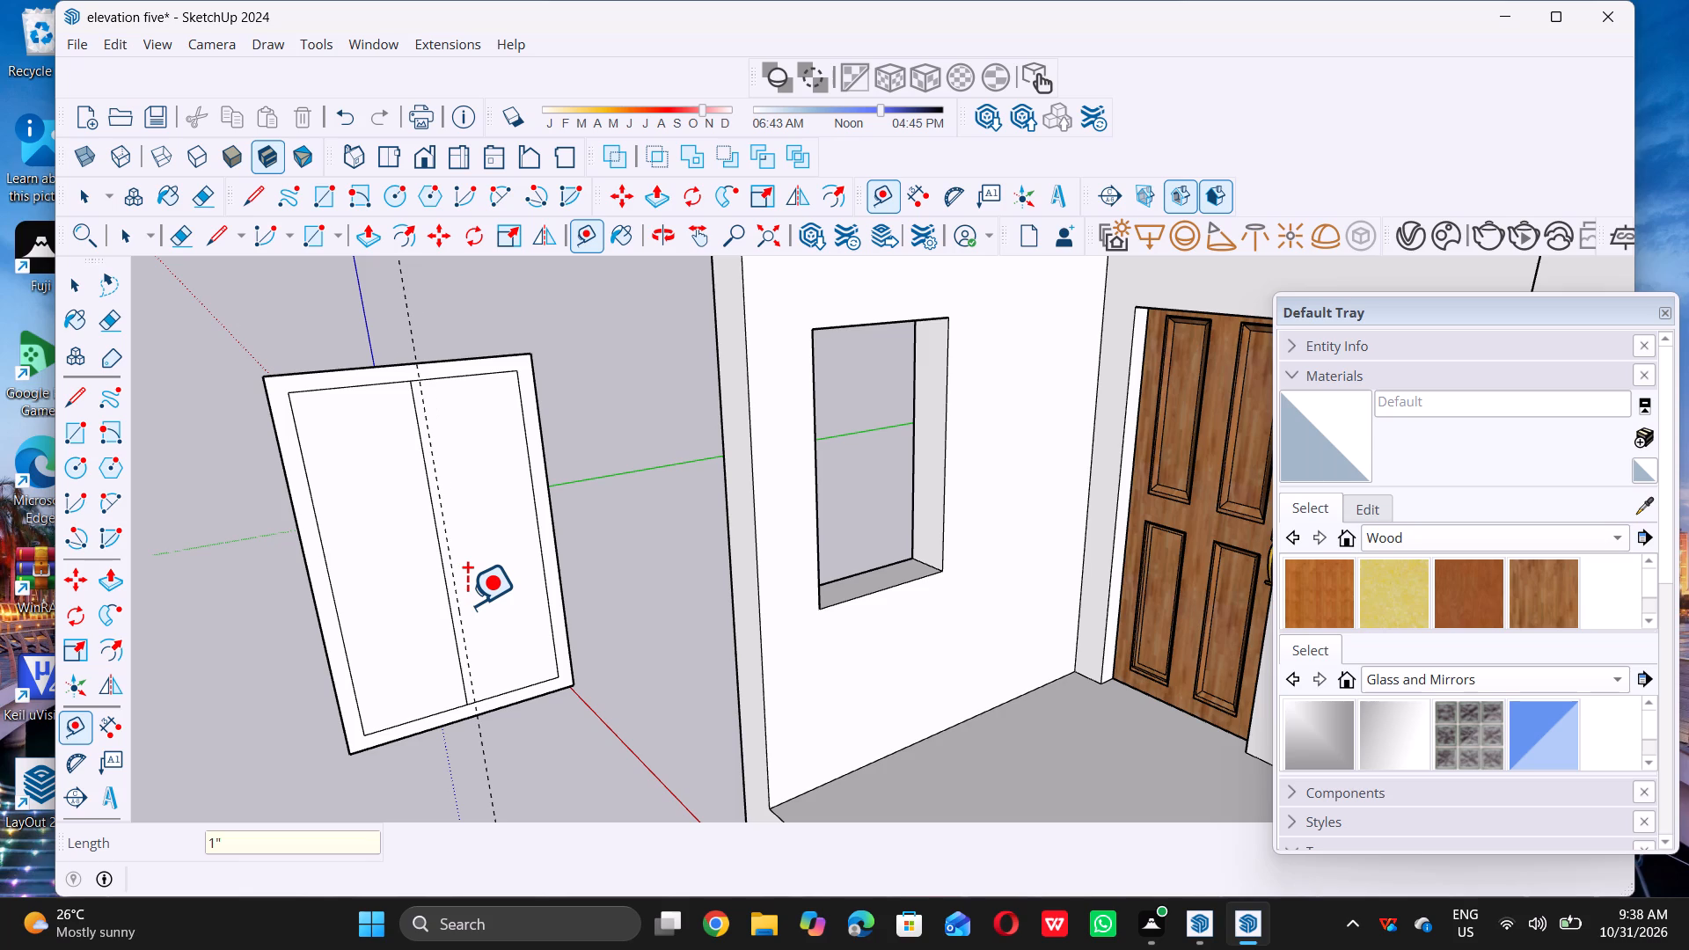
{"action": "scroll", "coordinate": [413, 591], "scroll_direction": "up", "scroll_amount": 8}
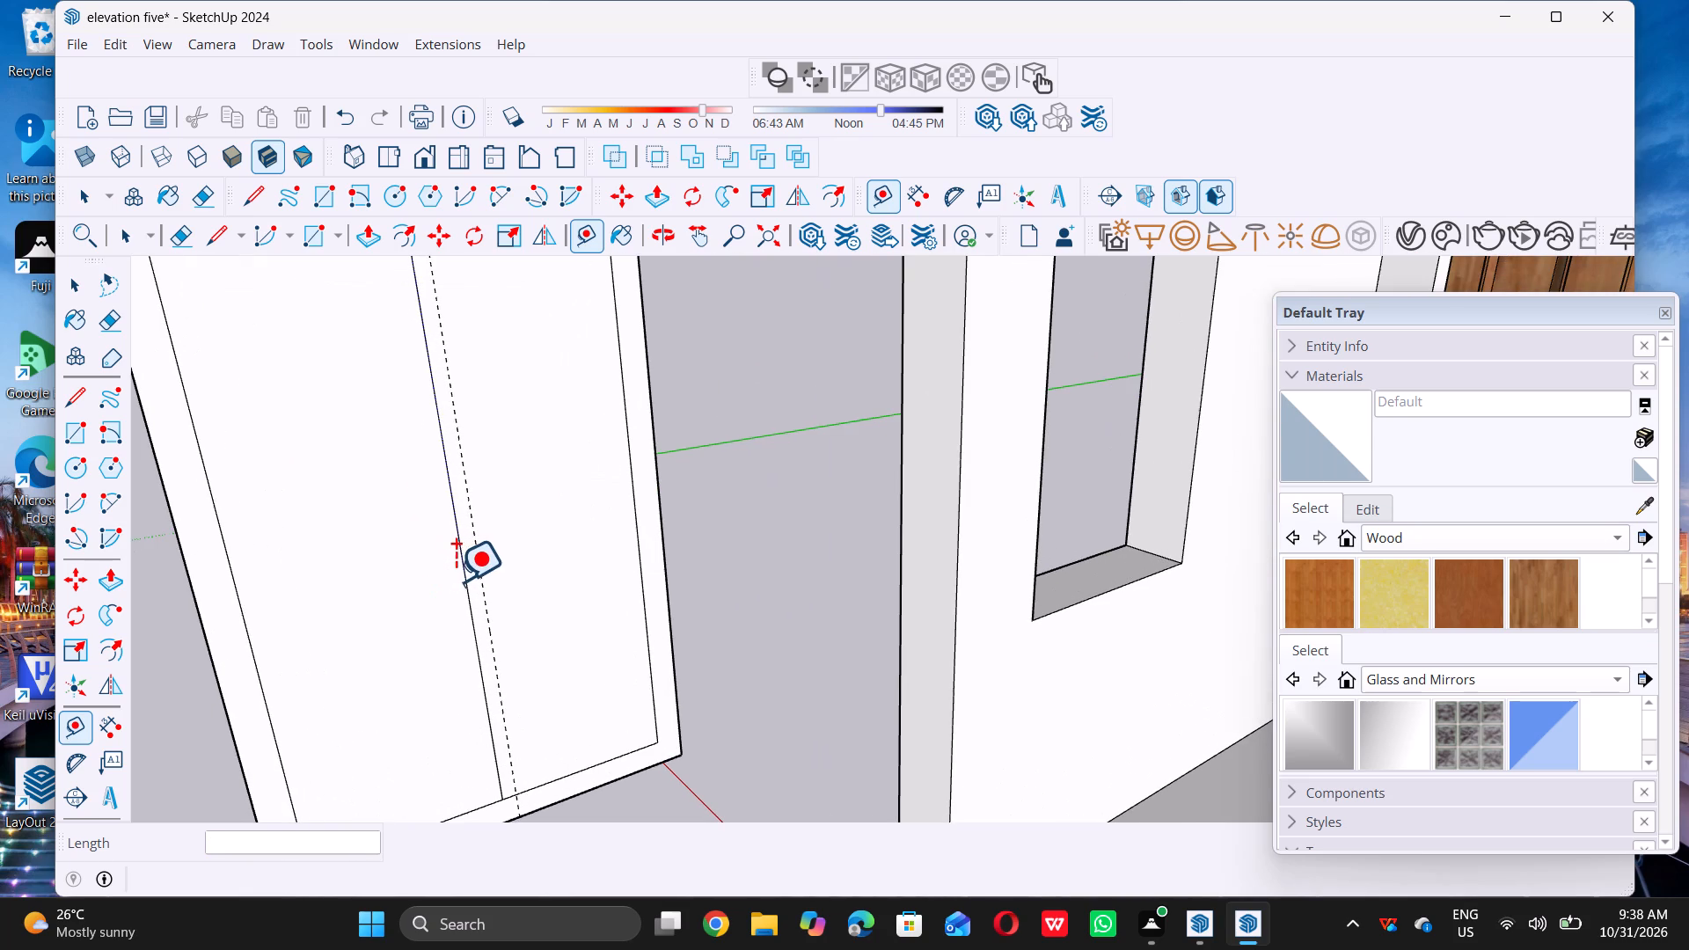
{"action": "left_click", "coordinate": [457, 560]}
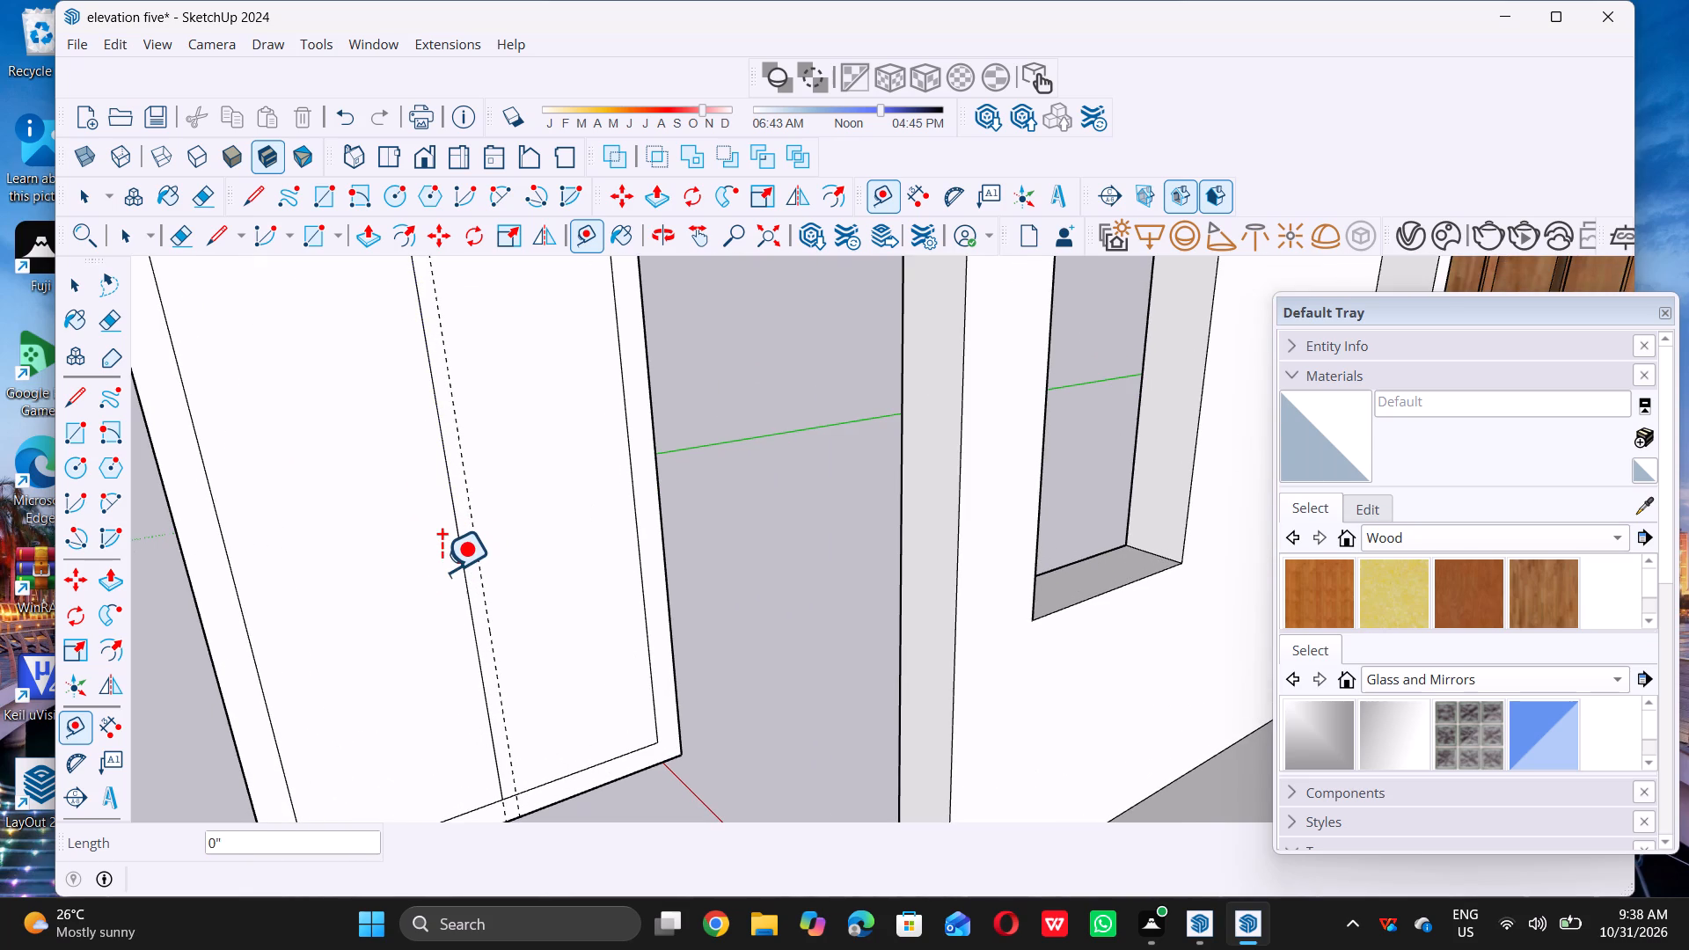
{"action": "key", "text": "1"}
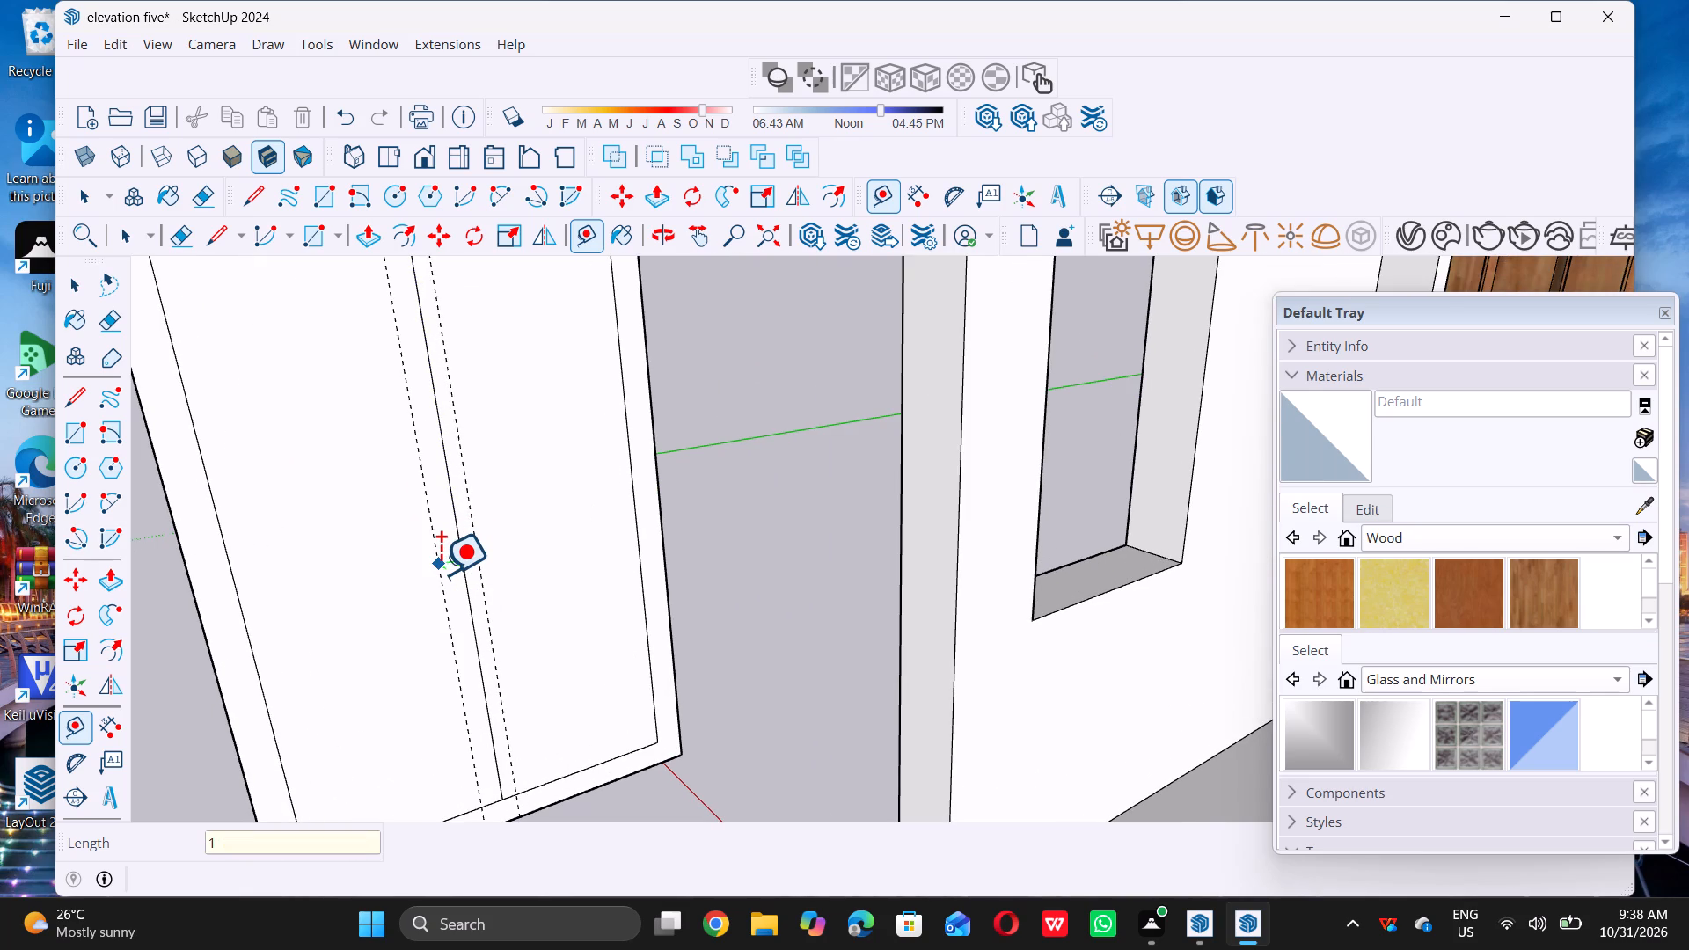
{"action": "key", "text": "shift+quotedbl"}
{"action": "key", "text": "Return"}
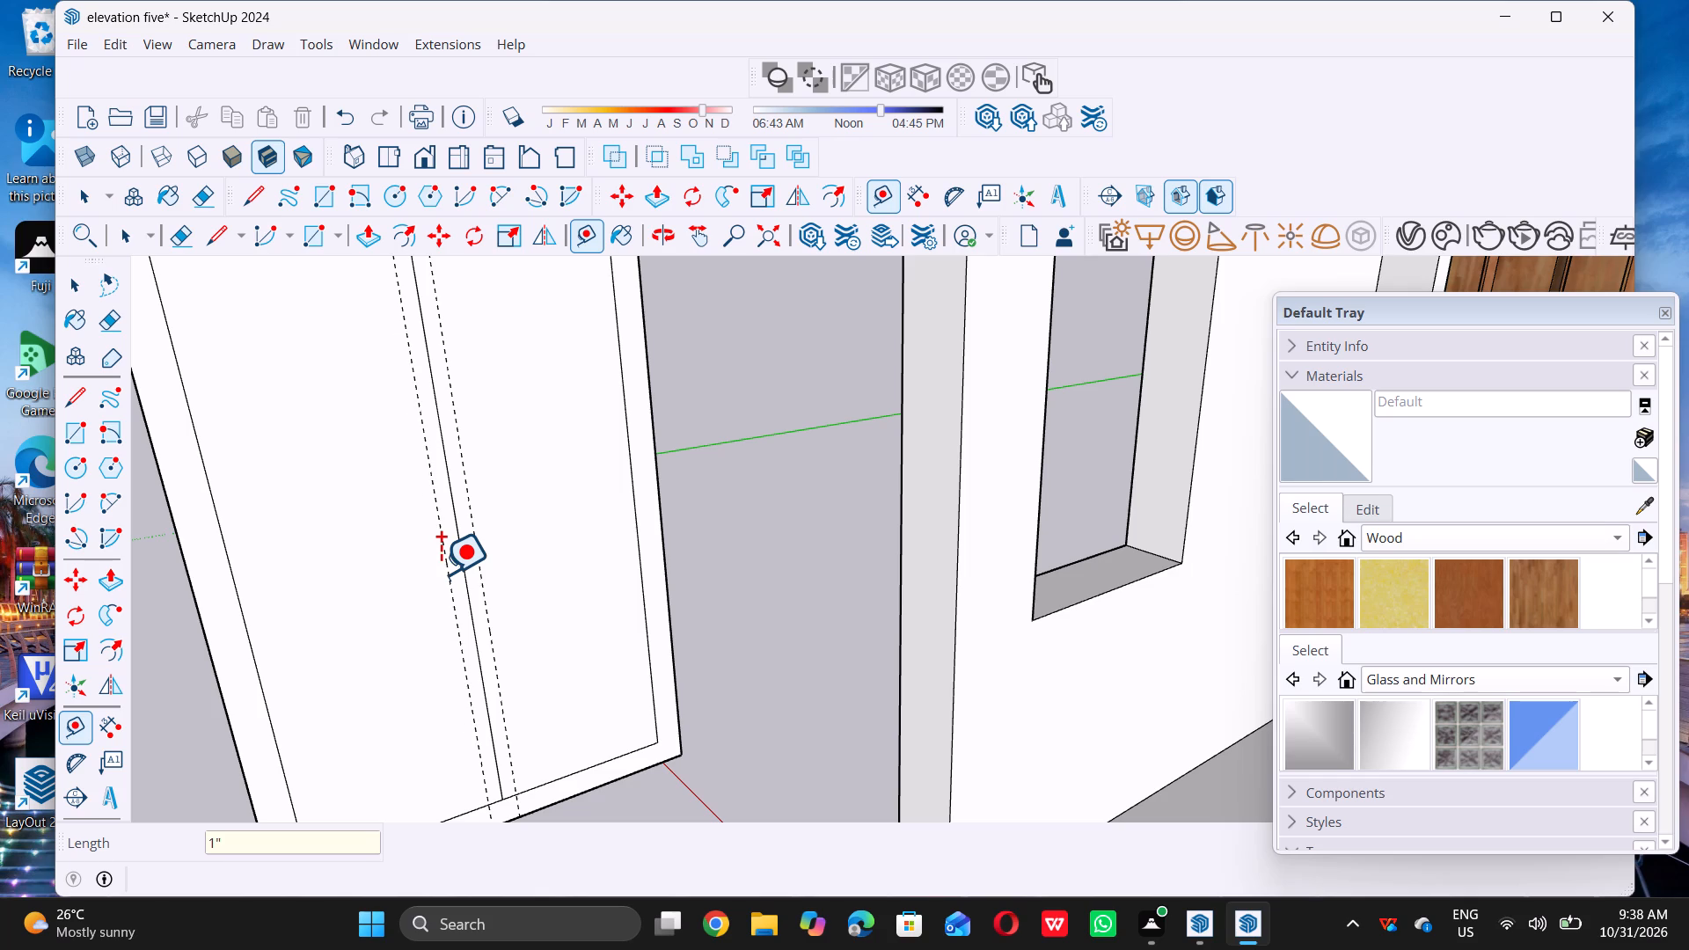
{"action": "key", "text": "space"}
Draw a 2" by 3' 8" rectangle for the centre mullion between the two guides, spanning the inner outline's top and bottom edges.
{"action": "scroll", "coordinate": [466, 518], "scroll_direction": "down", "scroll_amount": 4}
{"action": "scroll", "coordinate": [485, 675], "scroll_direction": "down", "scroll_amount": 2}
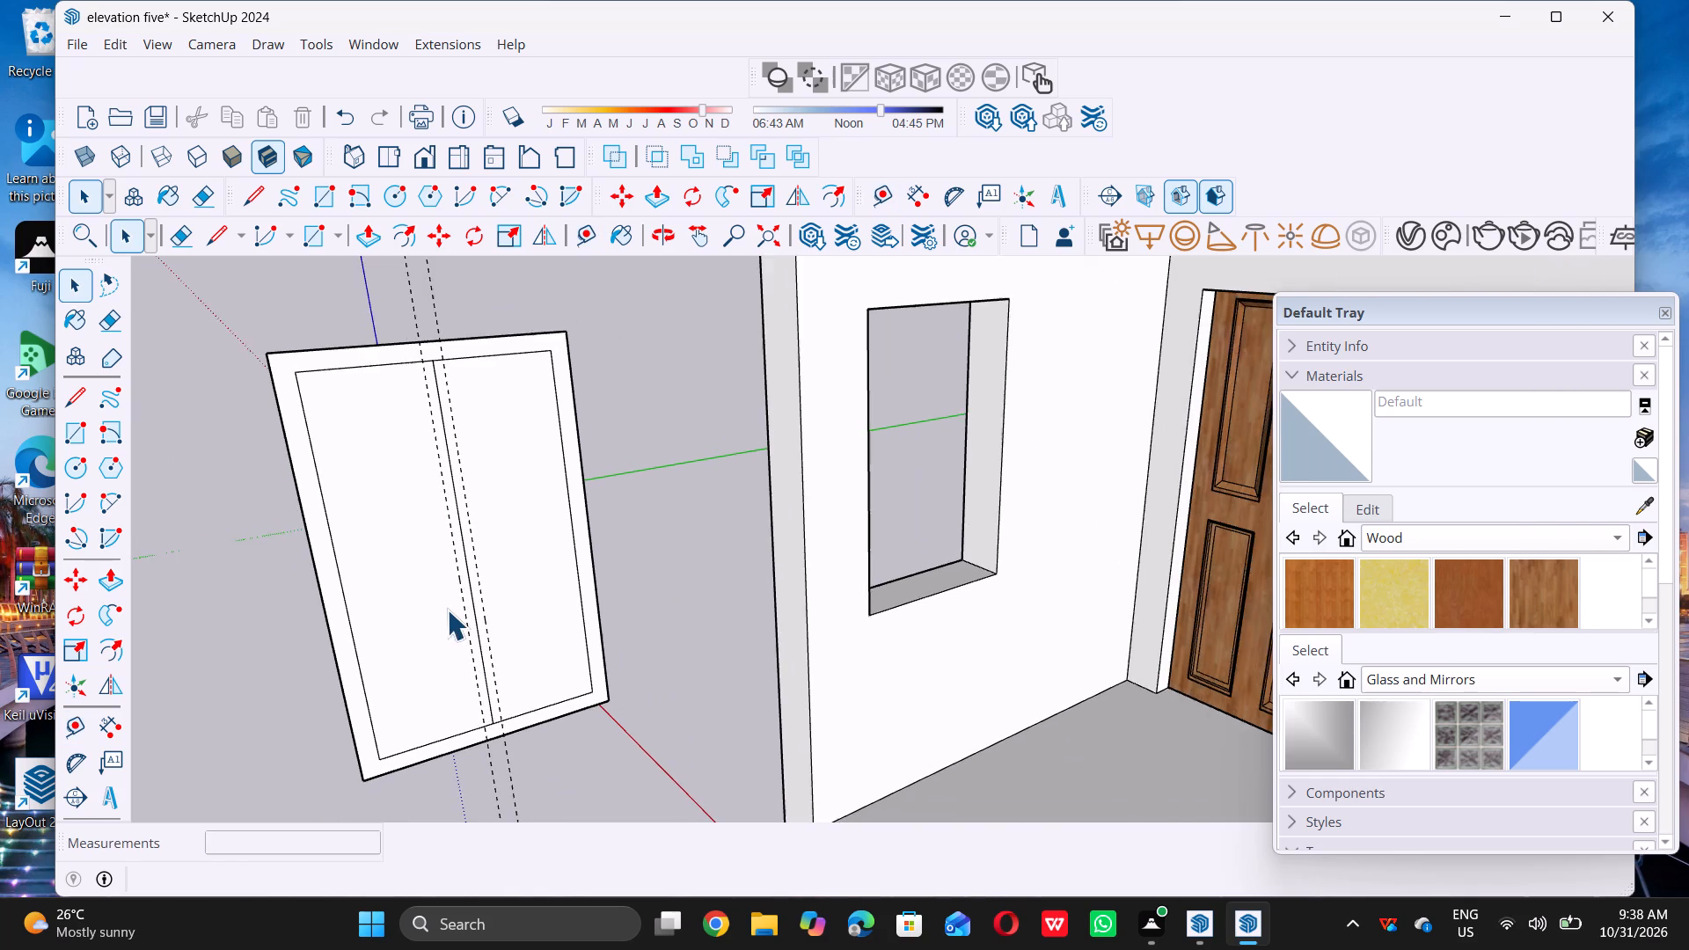
{"action": "scroll", "coordinate": [450, 579], "scroll_direction": "up", "scroll_amount": 1}
{"action": "key", "text": "r"}
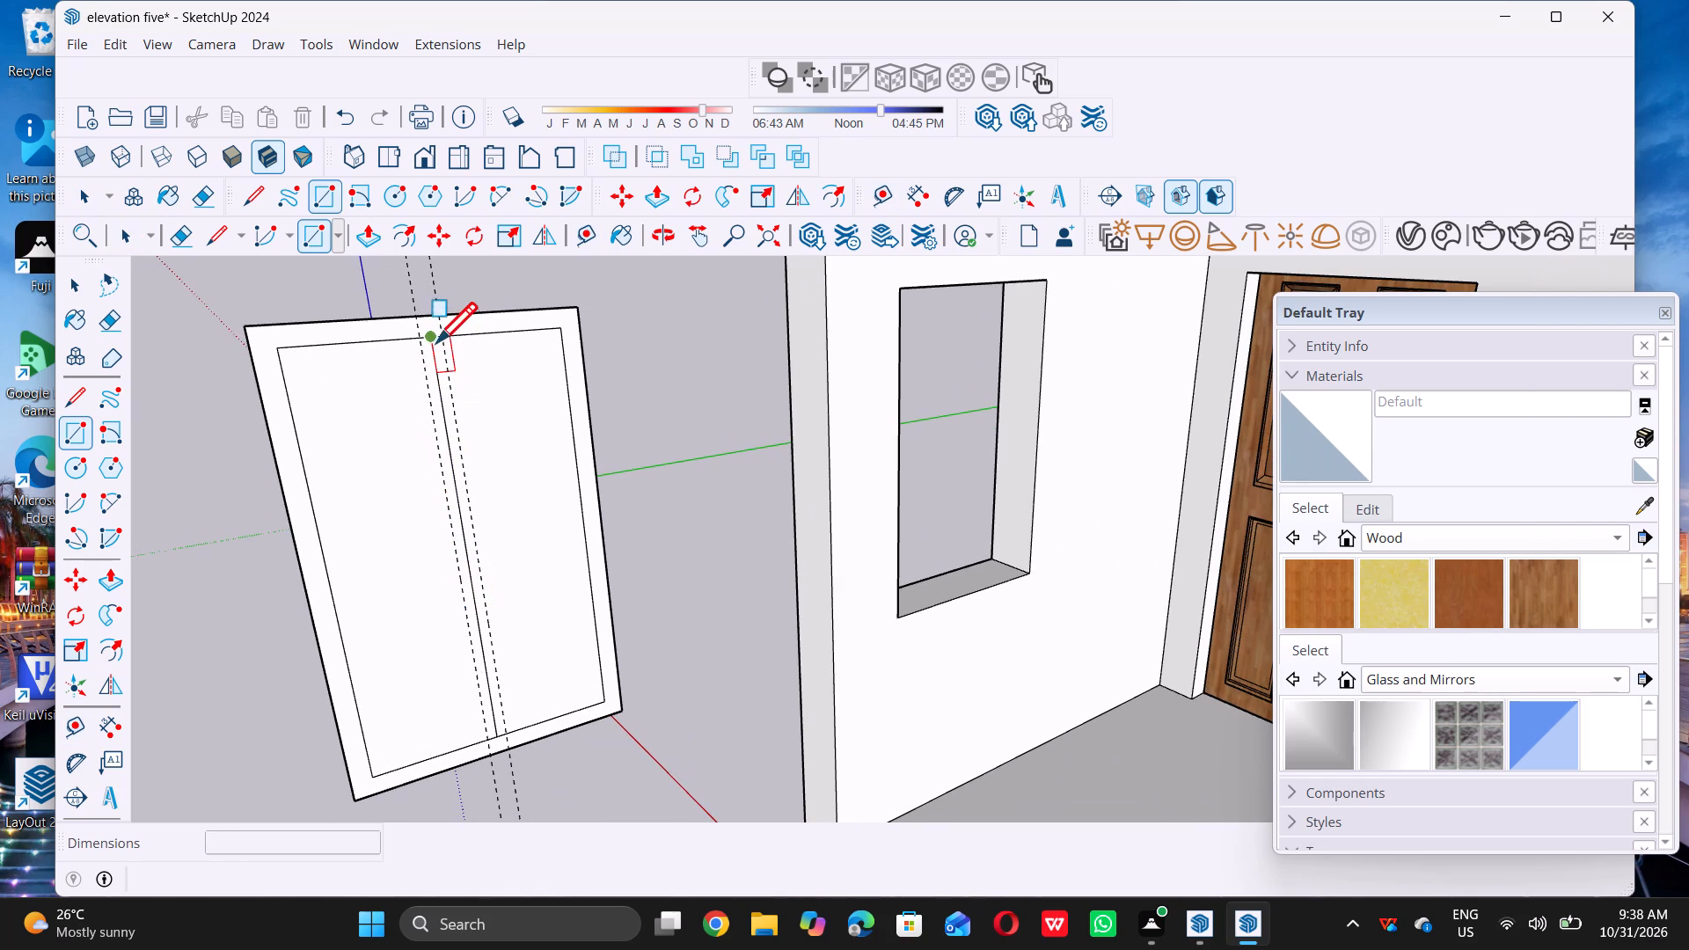
{"action": "scroll", "coordinate": [420, 340], "scroll_direction": "up", "scroll_amount": 4}
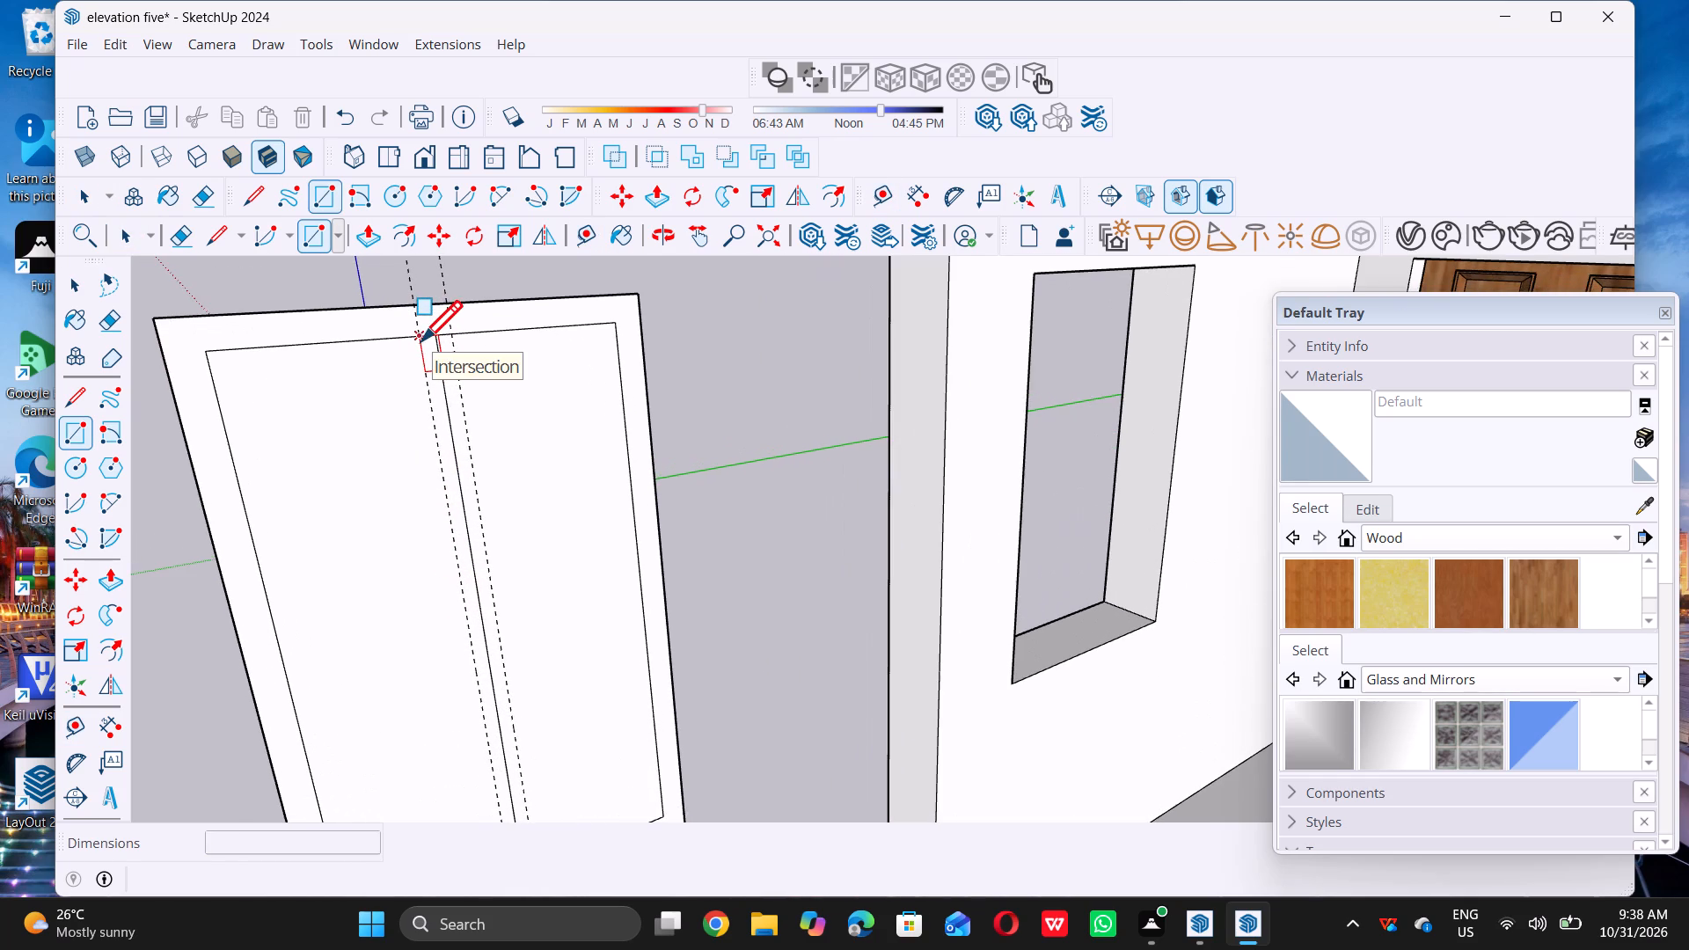
{"action": "left_click", "coordinate": [420, 338]}
{"action": "scroll", "coordinate": [420, 336], "scroll_direction": "down", "scroll_amount": 6}
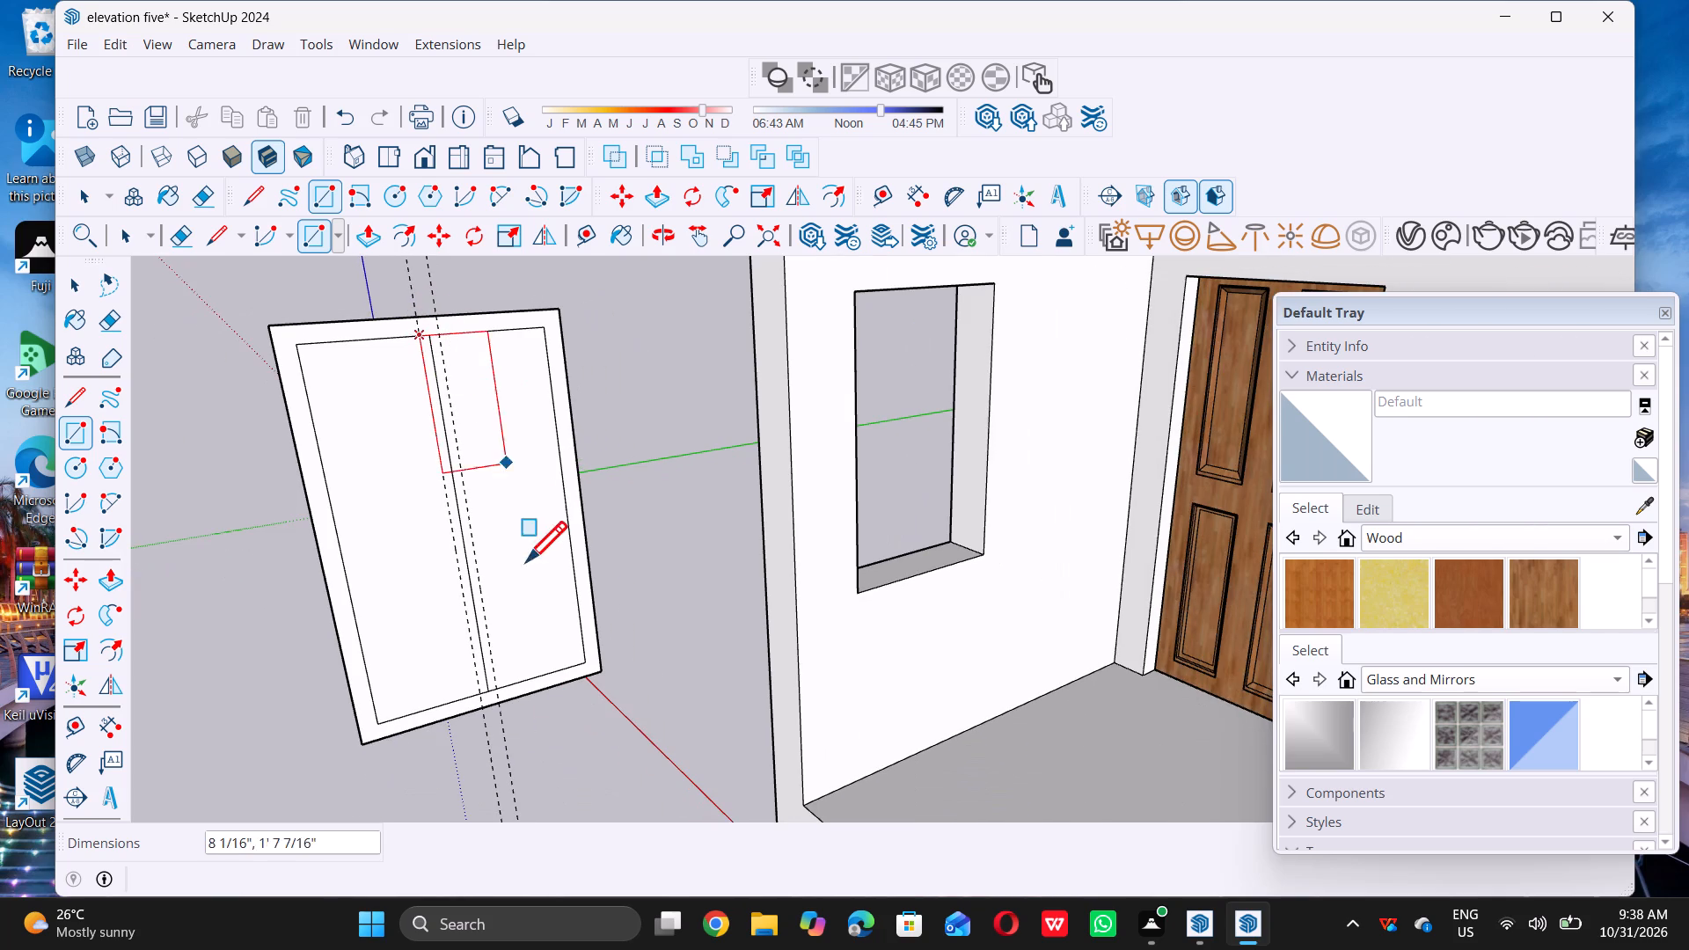
{"action": "scroll", "coordinate": [493, 692], "scroll_direction": "up", "scroll_amount": 5}
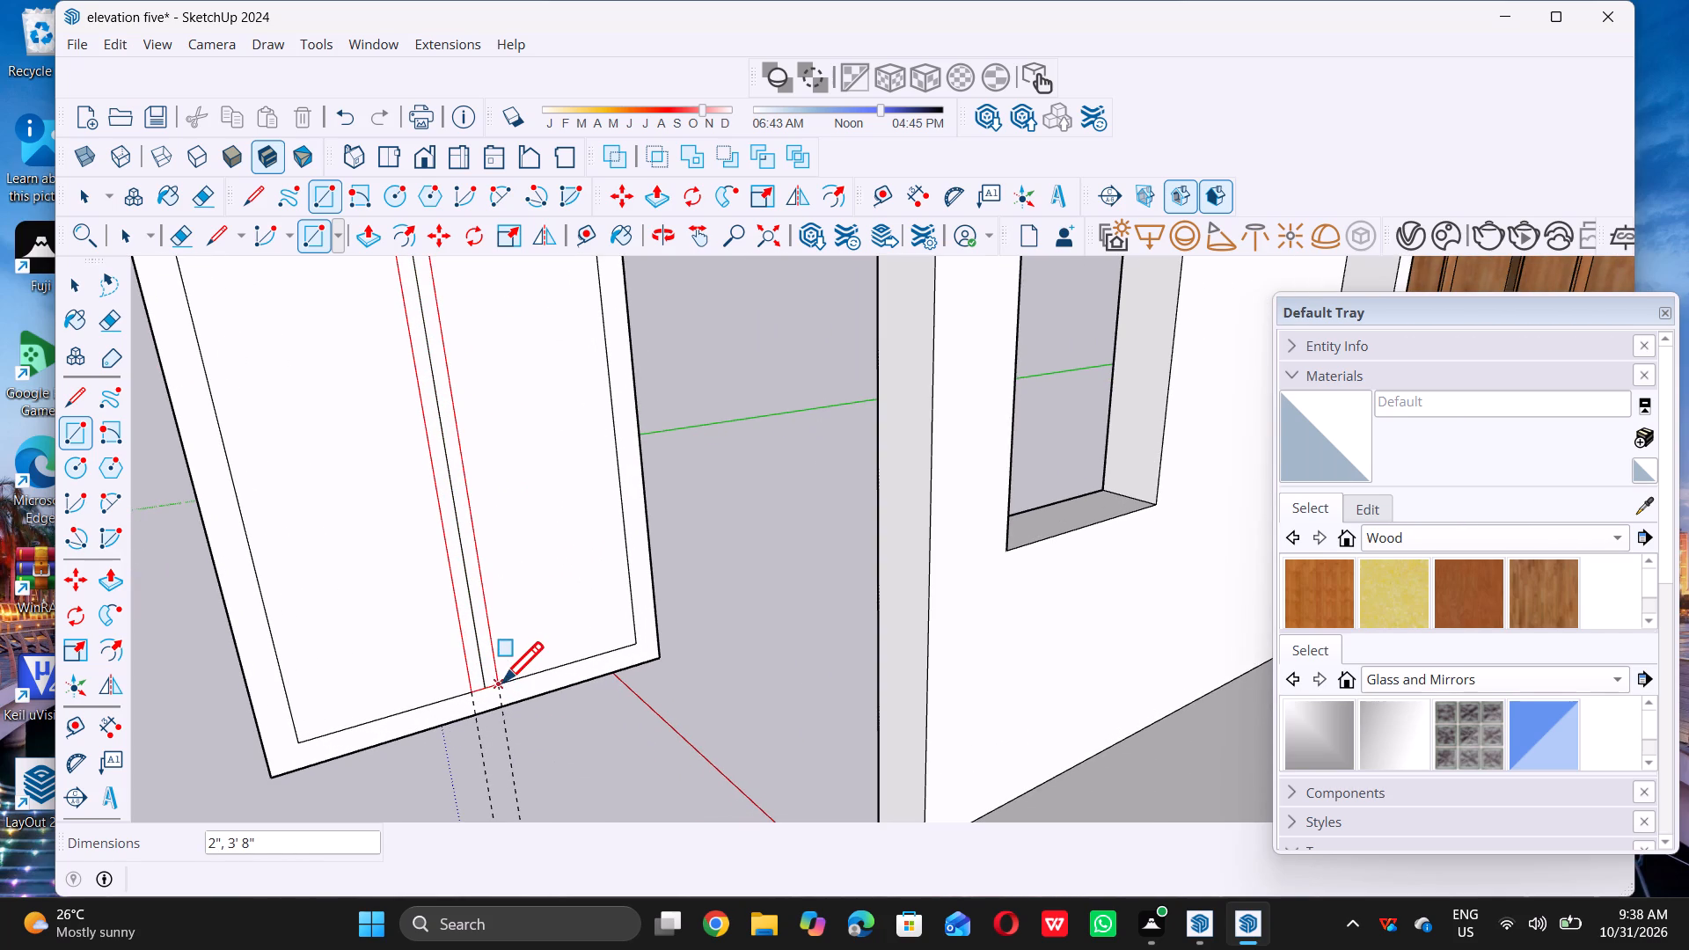
{"action": "left_click", "coordinate": [499, 683]}
{"action": "key", "text": "space"}
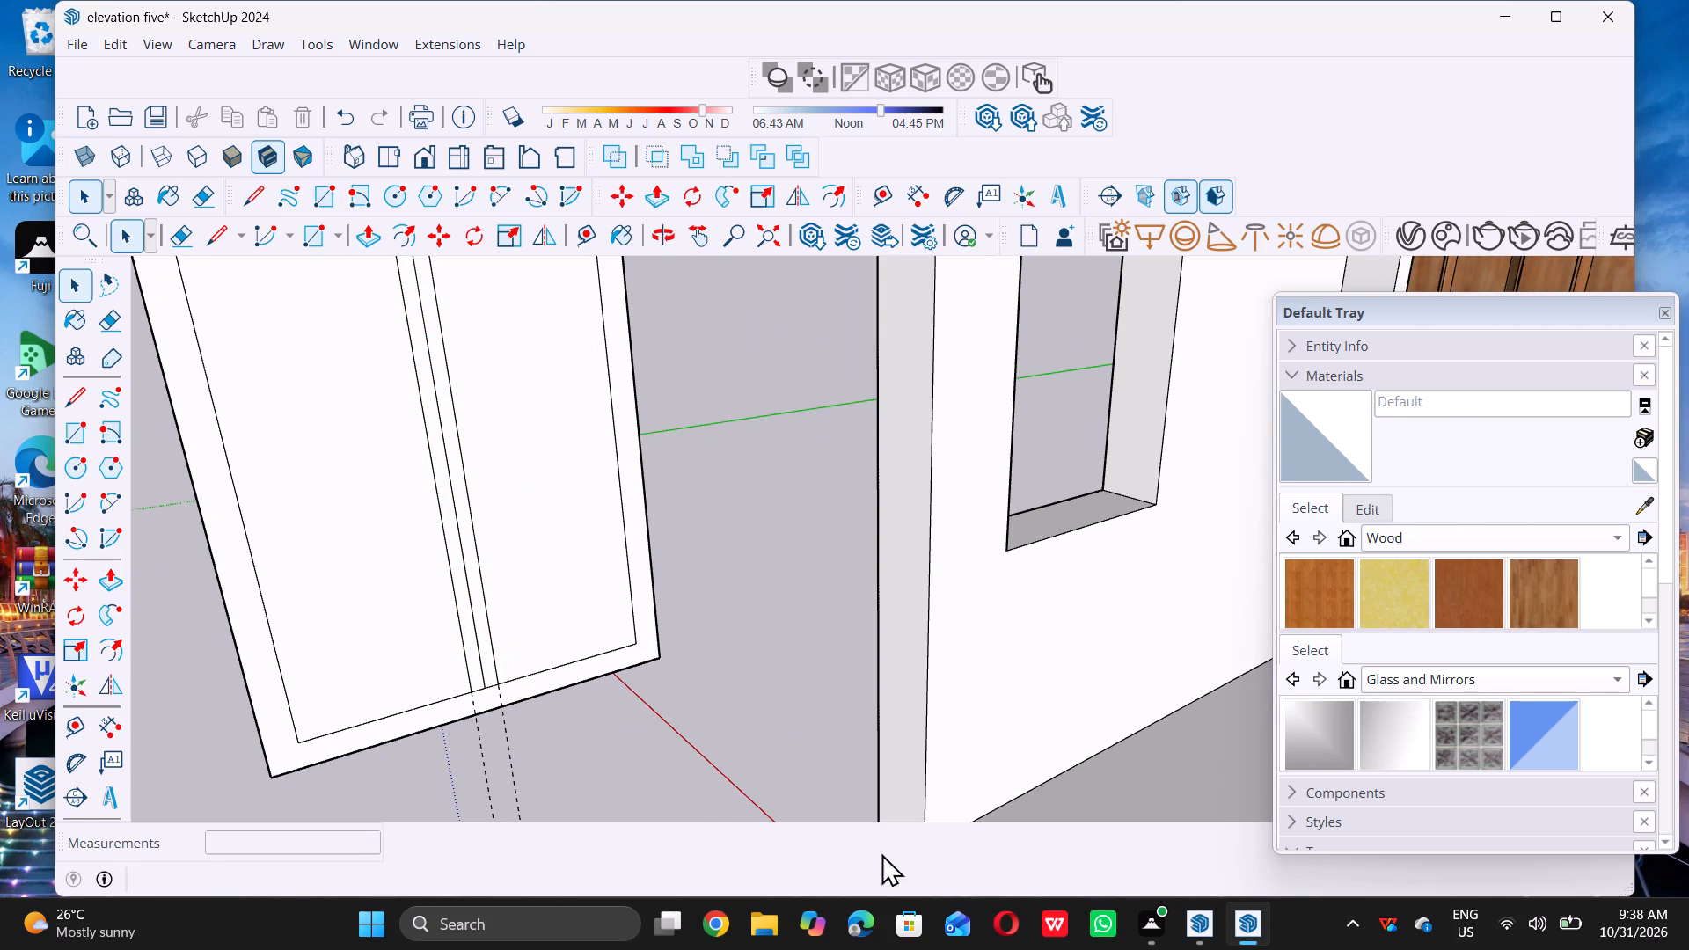
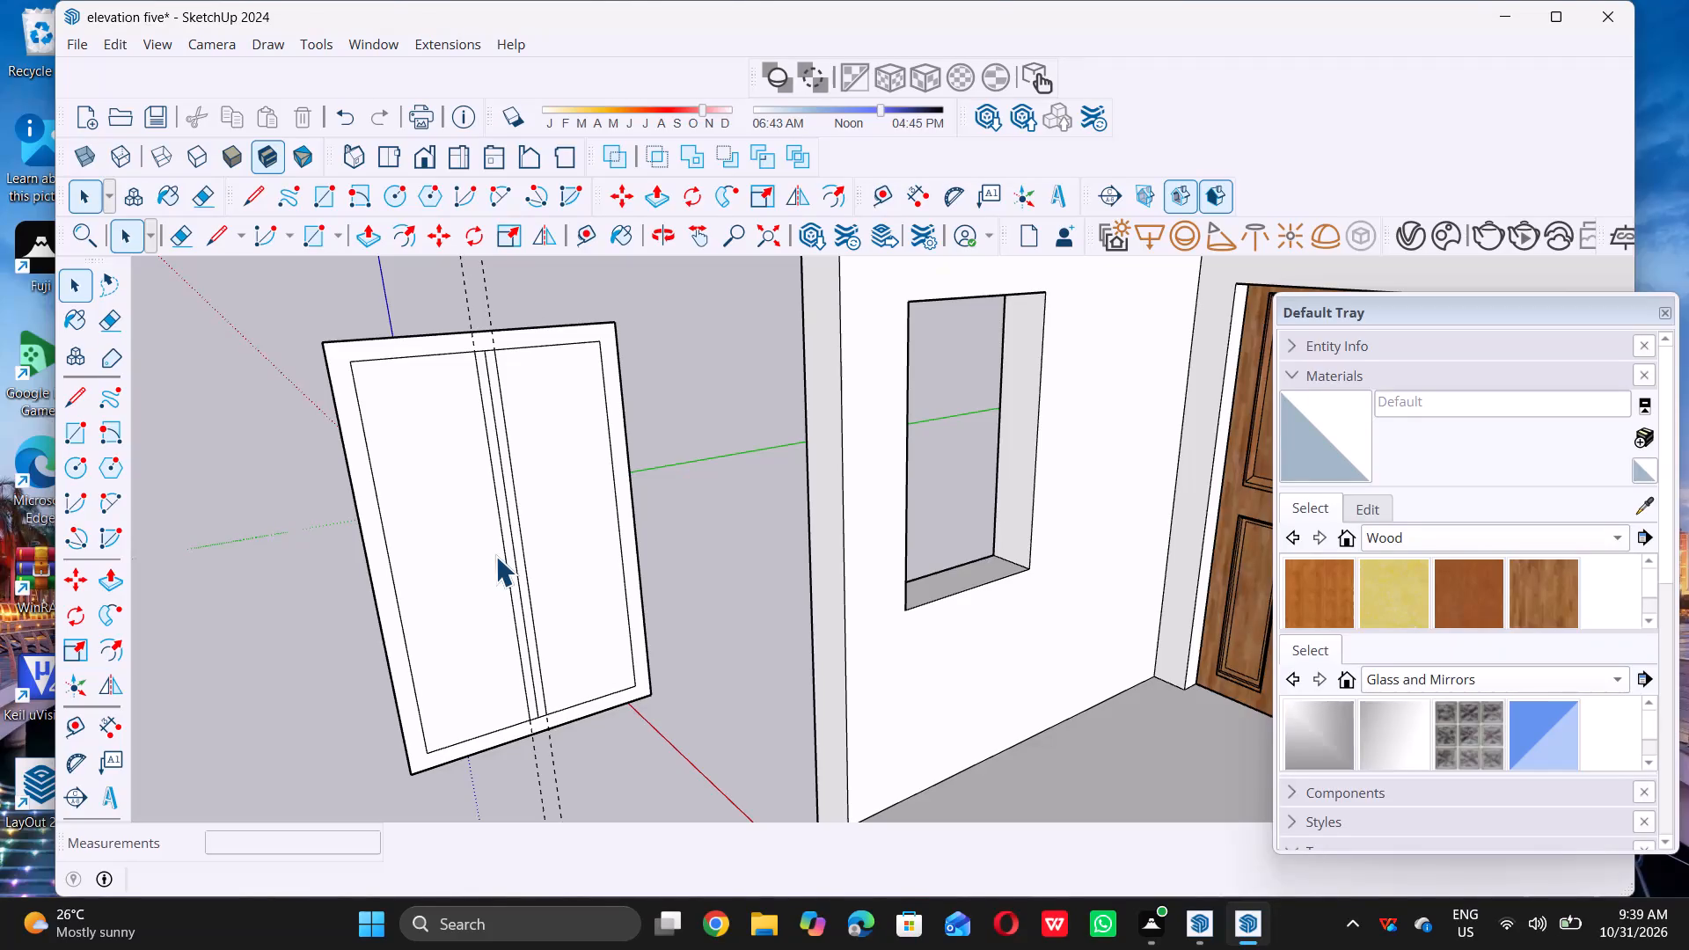
Erase the centre line and the top edge segments where the mullion meets the top rail of the window frame.
{"action": "key", "text": "e"}
{"action": "scroll", "coordinate": [494, 342], "scroll_direction": "up", "scroll_amount": 4}
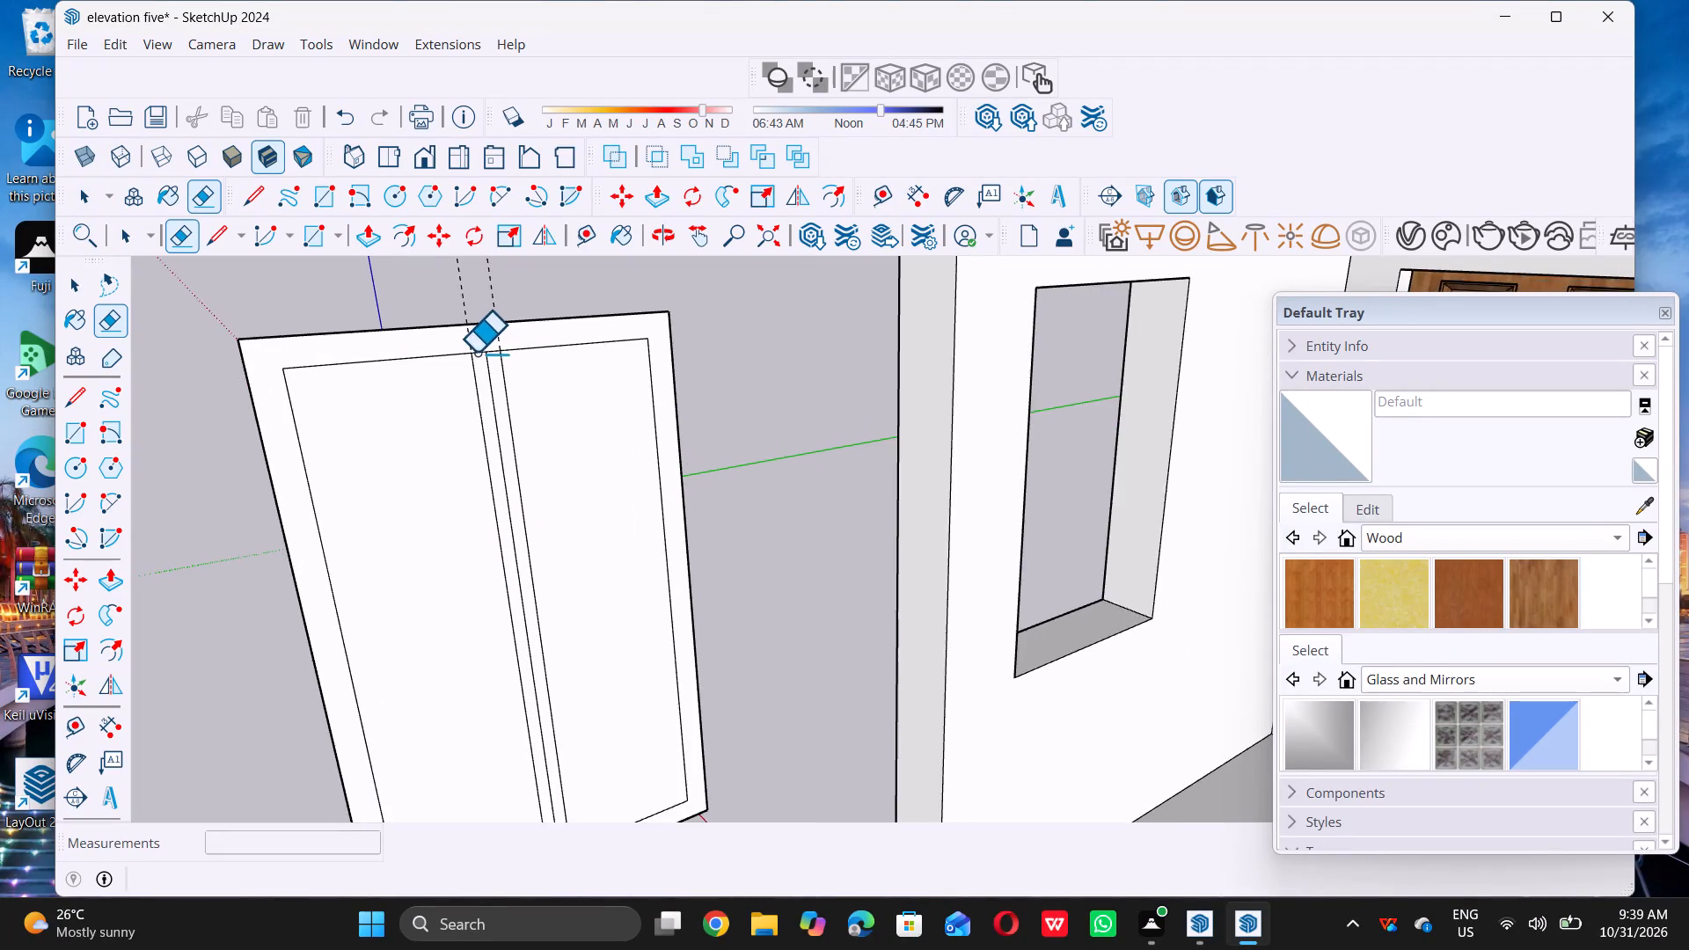
{"action": "scroll", "coordinate": [476, 352], "scroll_direction": "up", "scroll_amount": 7}
{"action": "left_click", "coordinate": [486, 354]}
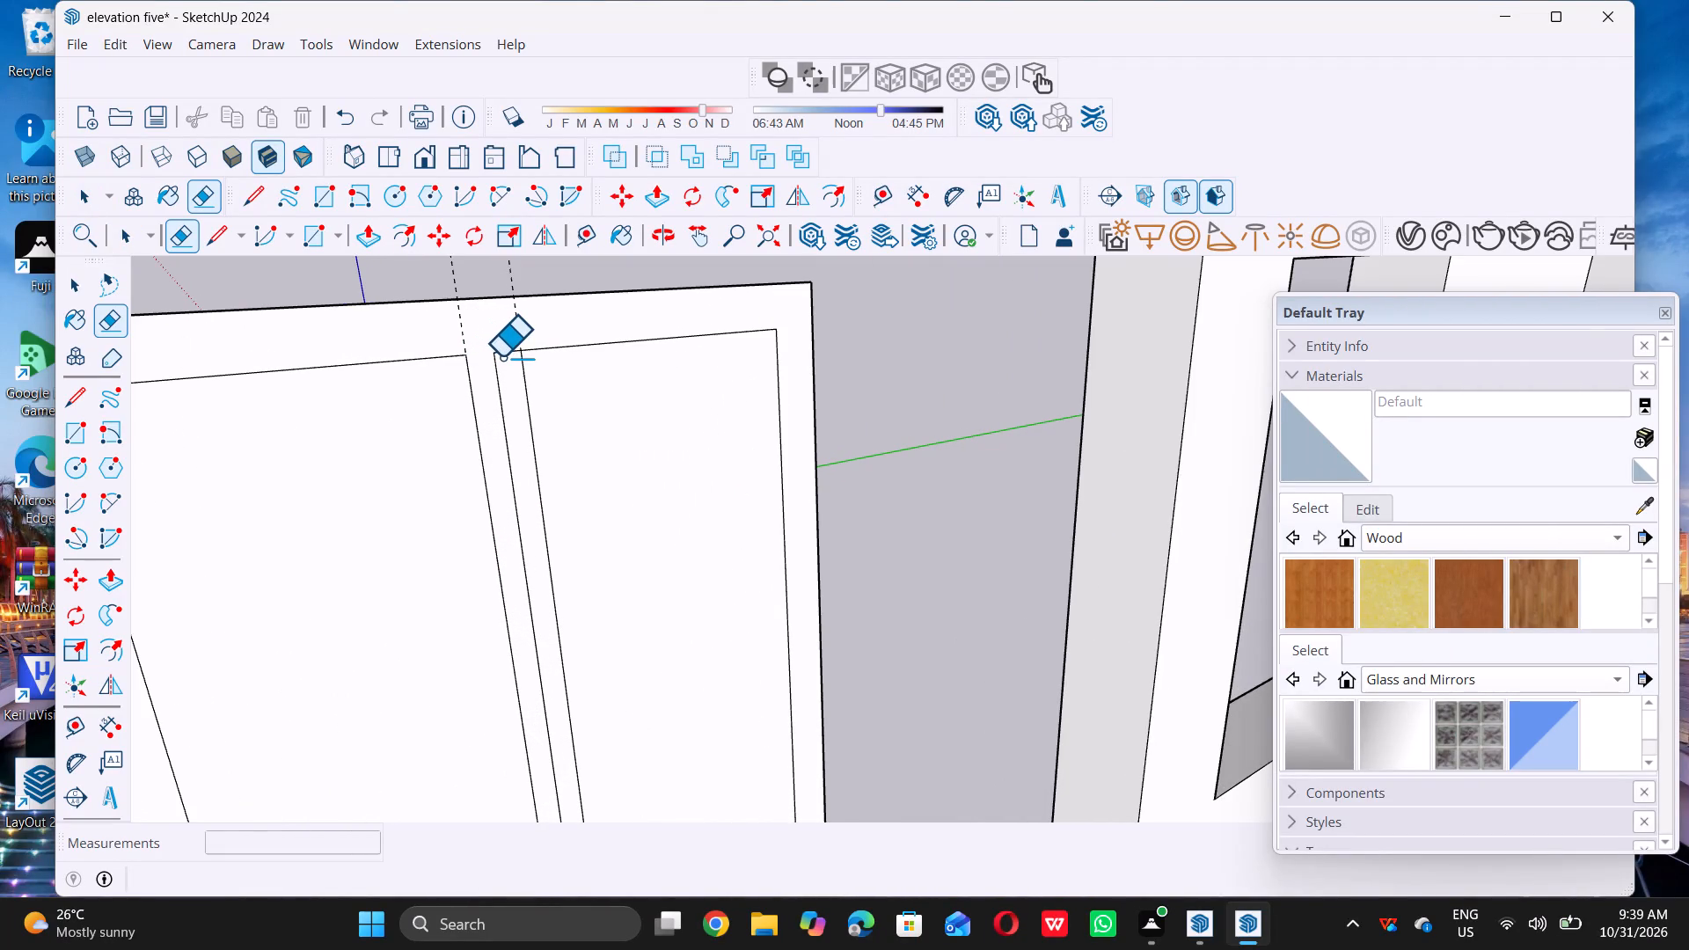
{"action": "double_click", "coordinate": [501, 356]}
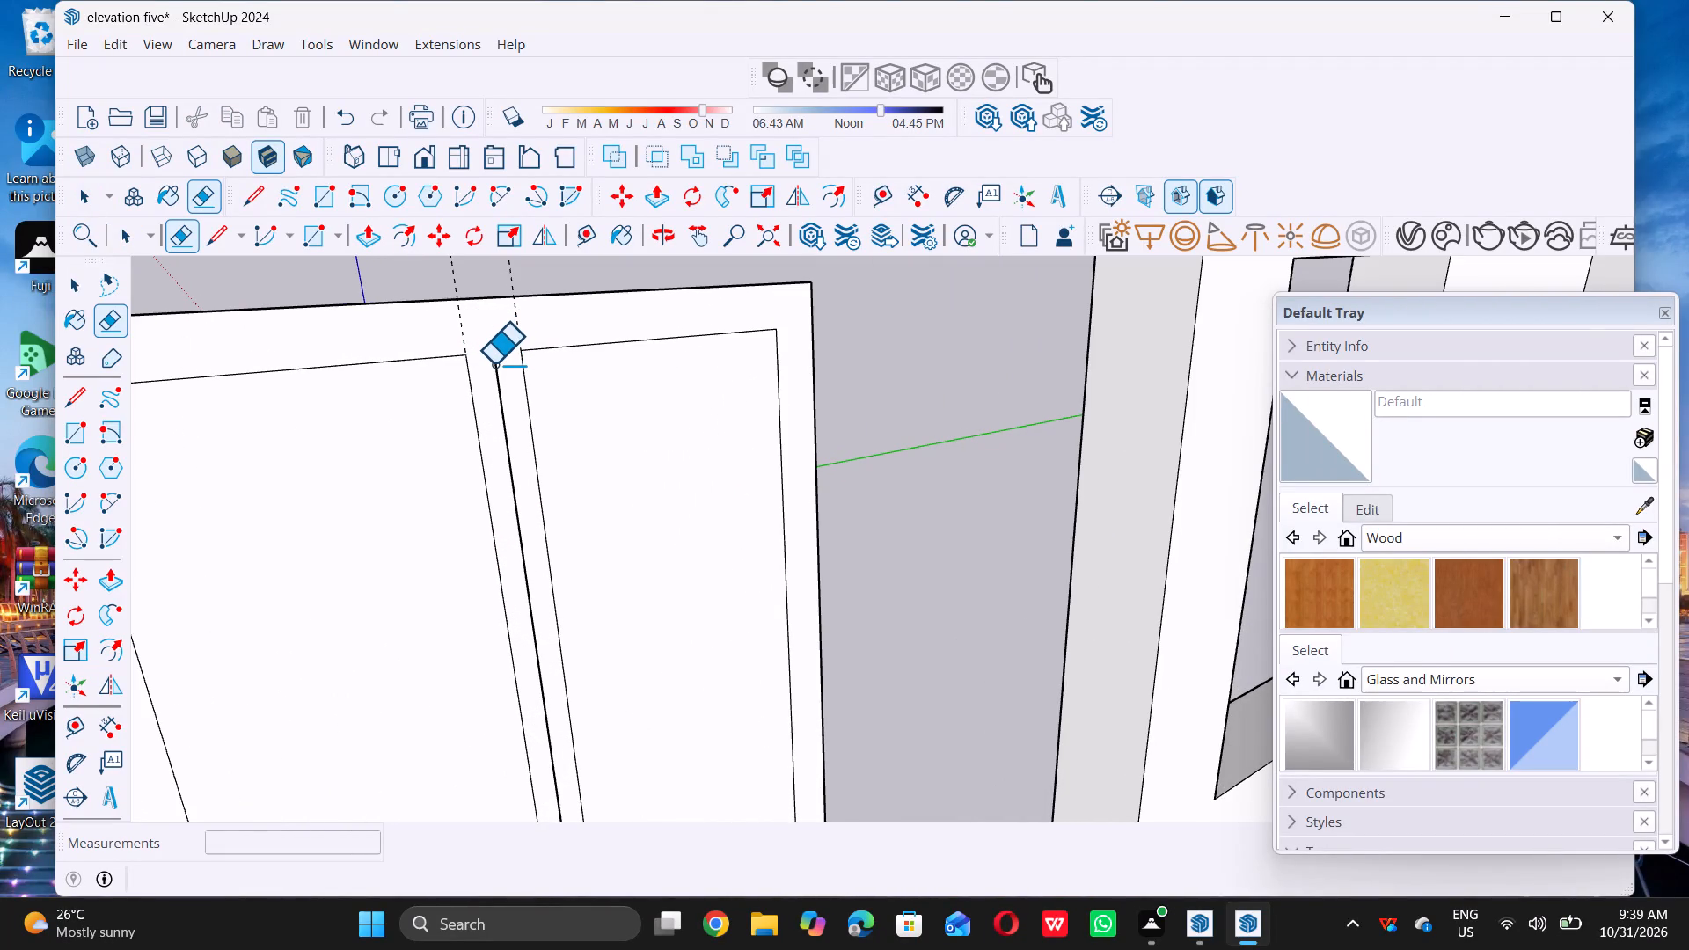
{"action": "left_click", "coordinate": [494, 363]}
{"action": "scroll", "coordinate": [503, 334], "scroll_direction": "down", "scroll_amount": 11}
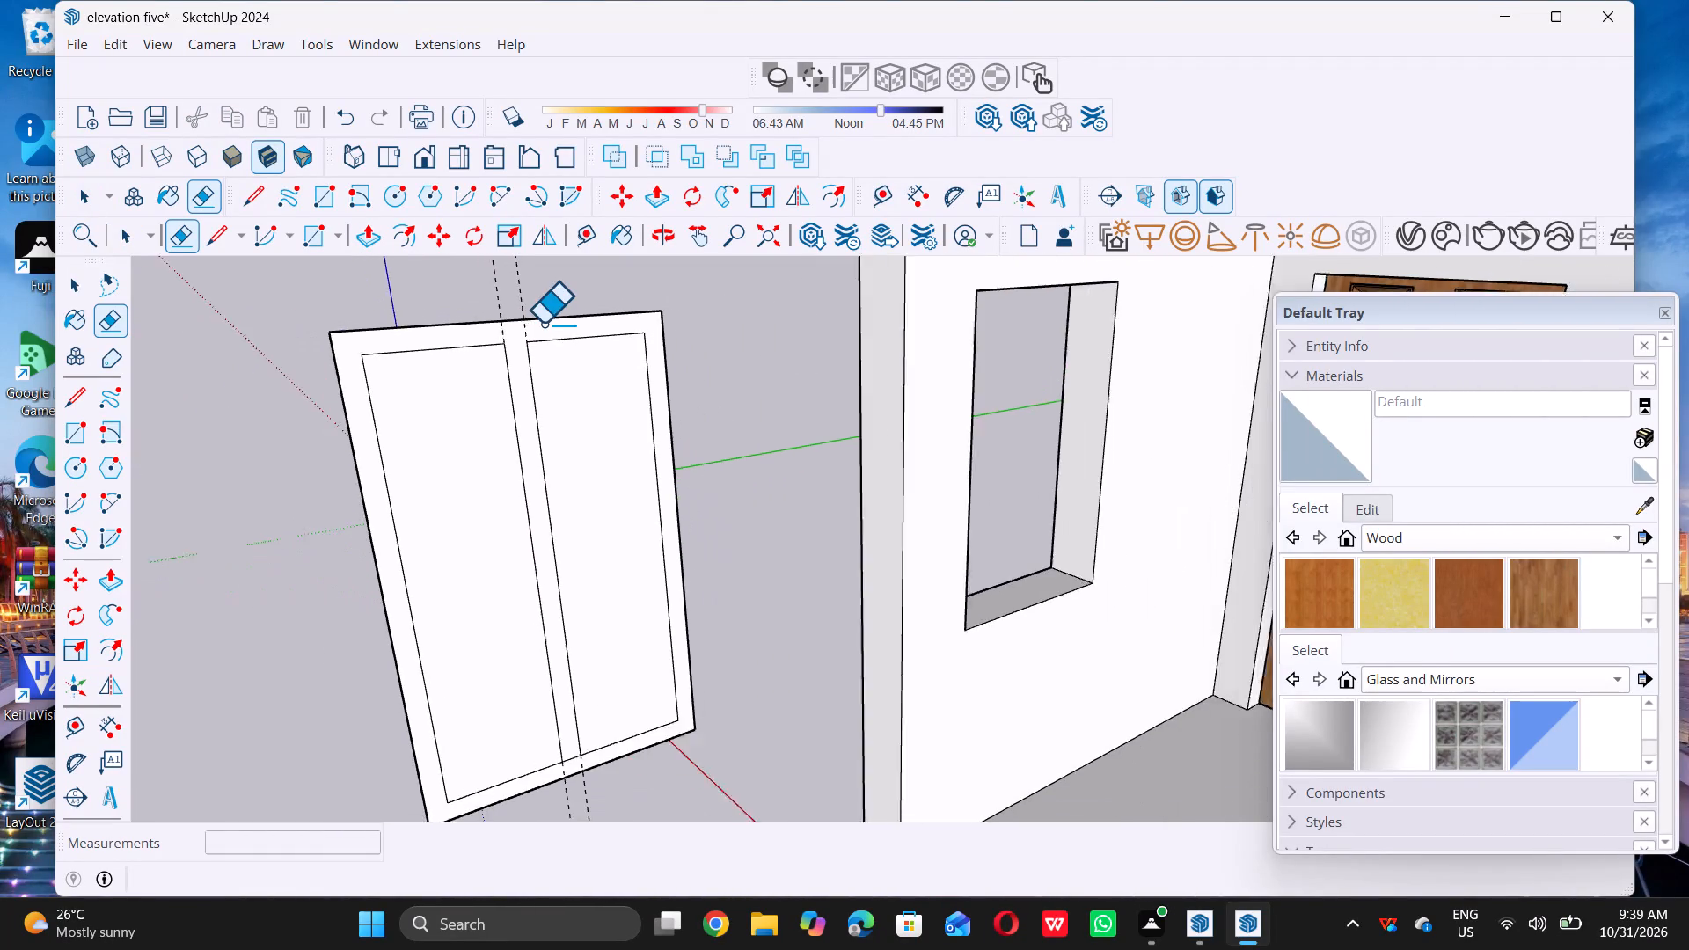
Erase the bottom edge segments where the mullion meets the bottom rail, along with the two dashed vertical guides.
{"action": "scroll", "coordinate": [543, 323], "scroll_direction": "down", "scroll_amount": 1}
{"action": "scroll", "coordinate": [567, 753], "scroll_direction": "up", "scroll_amount": 7}
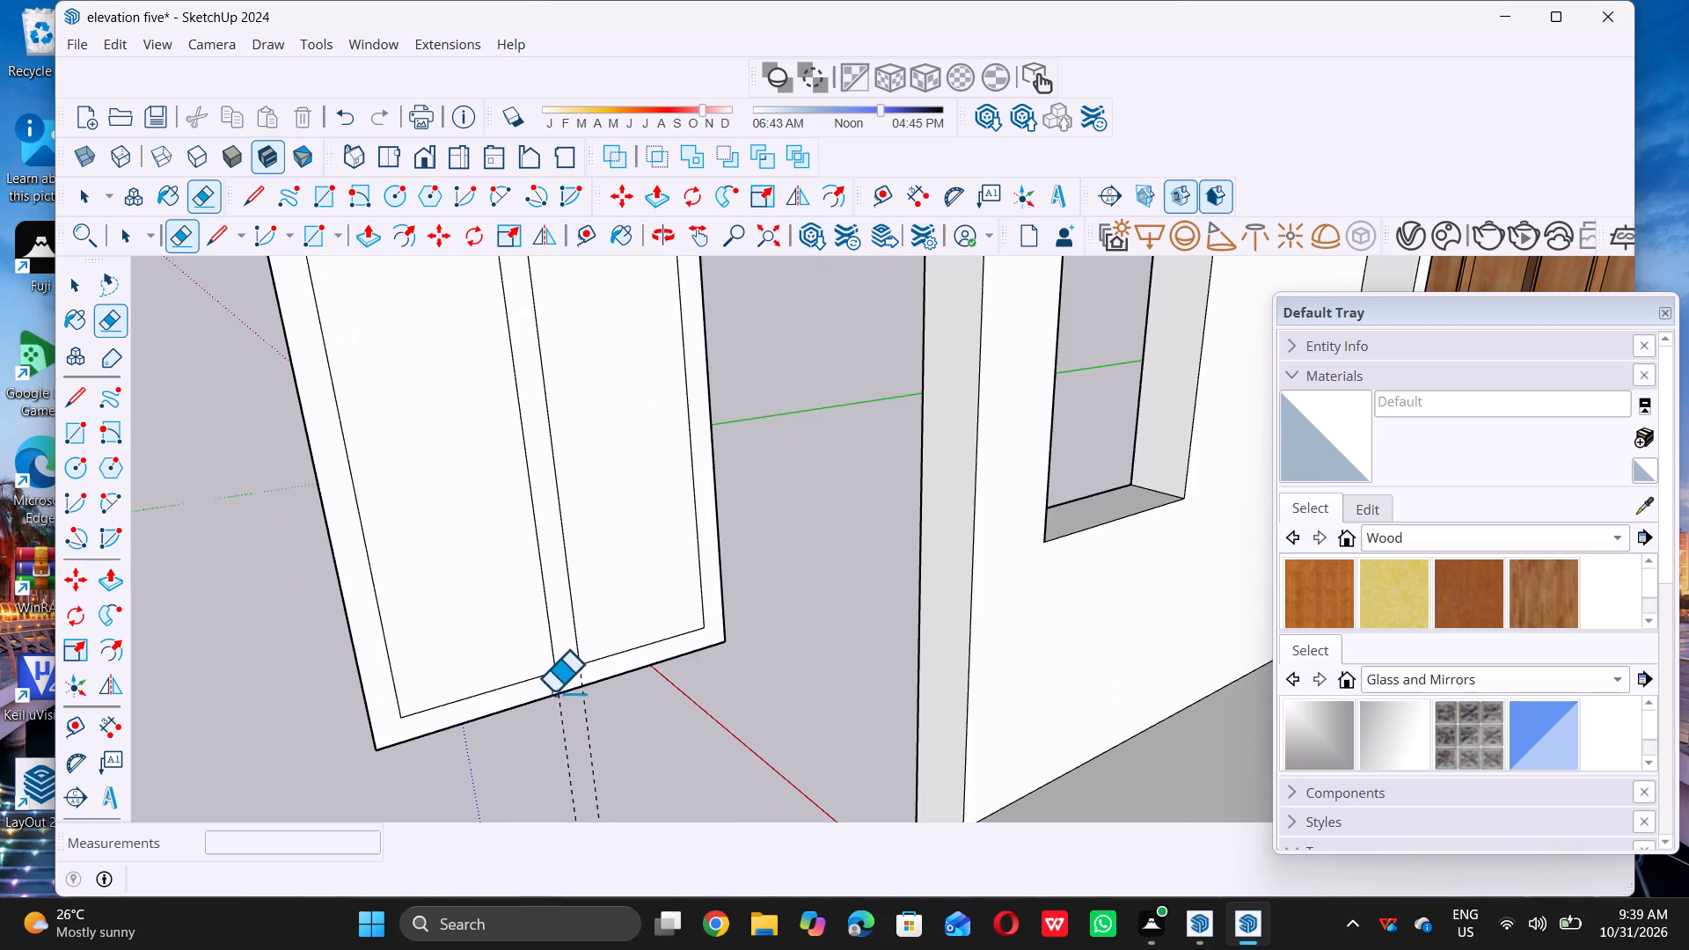
{"action": "scroll", "coordinate": [553, 691], "scroll_direction": "up", "scroll_amount": 5}
{"action": "double_click", "coordinate": [578, 637]}
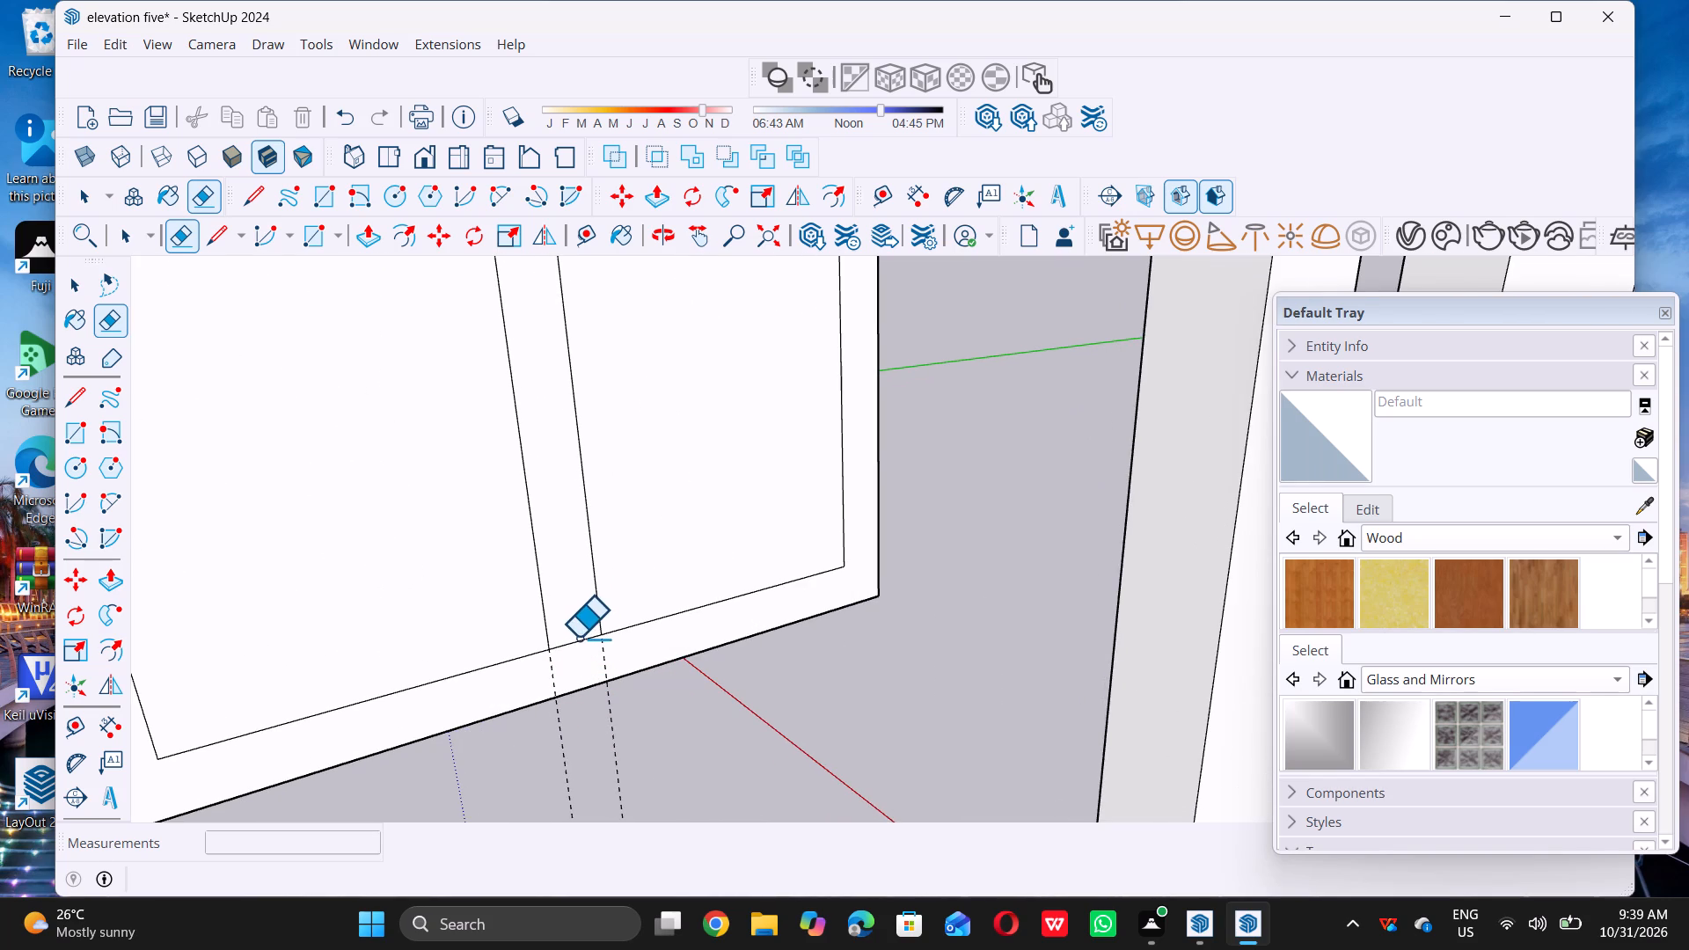
{"action": "double_click", "coordinate": [570, 646]}
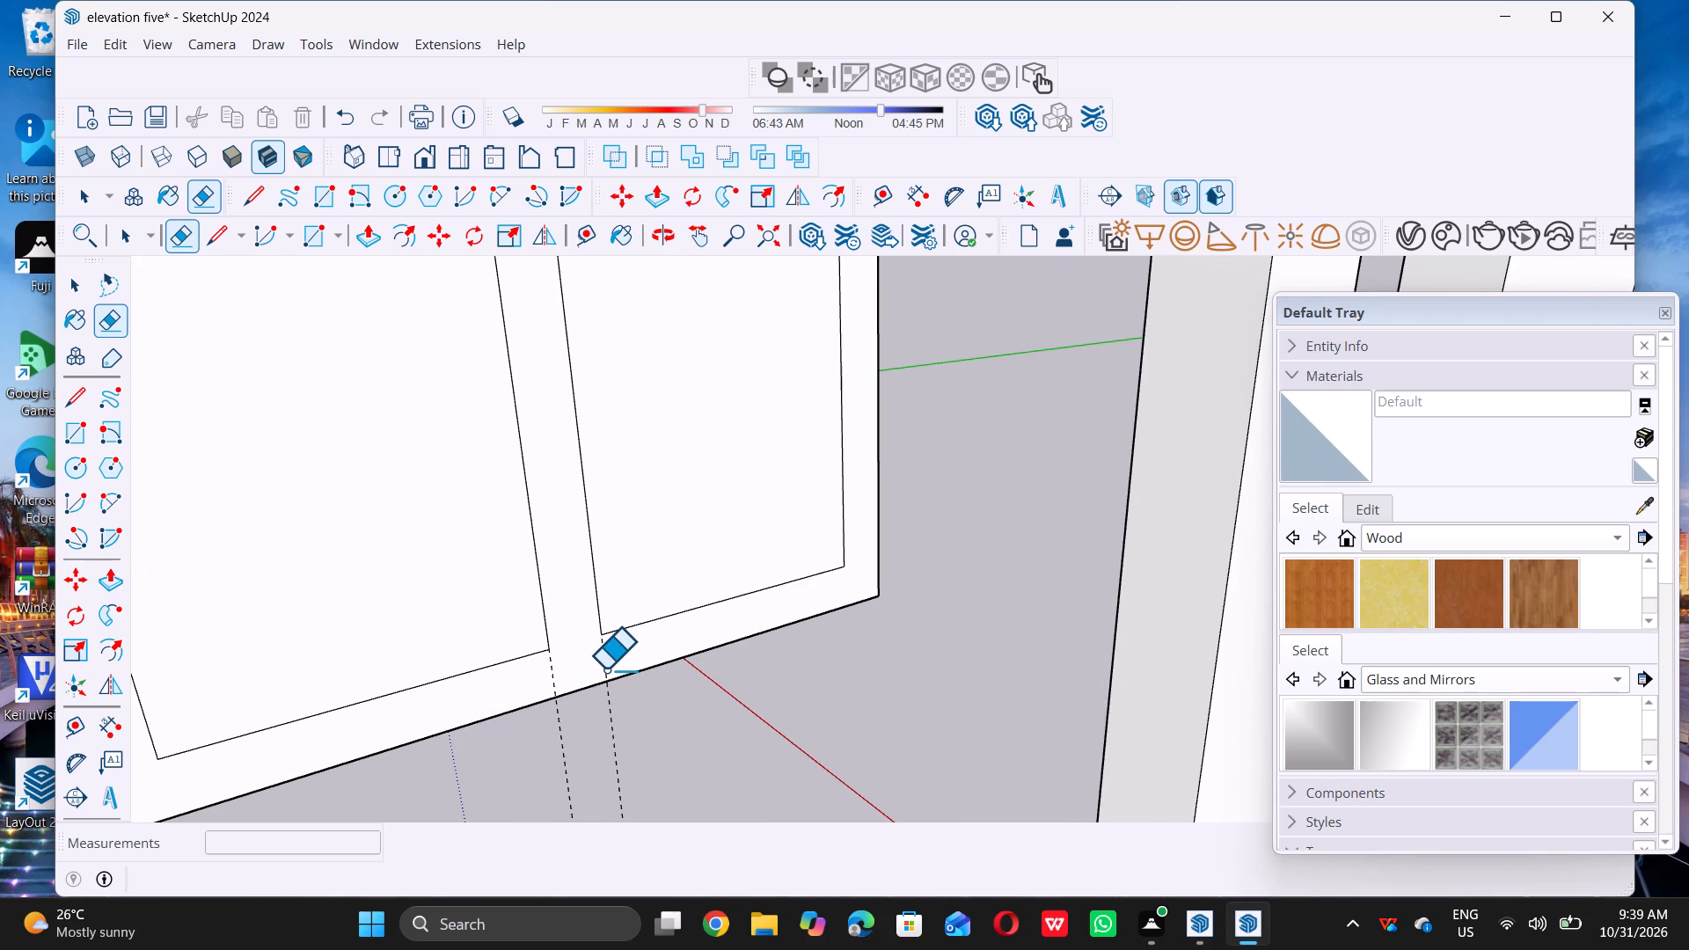
{"action": "triple_click", "coordinate": [603, 669]}
{"action": "left_click", "coordinate": [603, 669]}
{"action": "triple_click", "coordinate": [555, 690]}
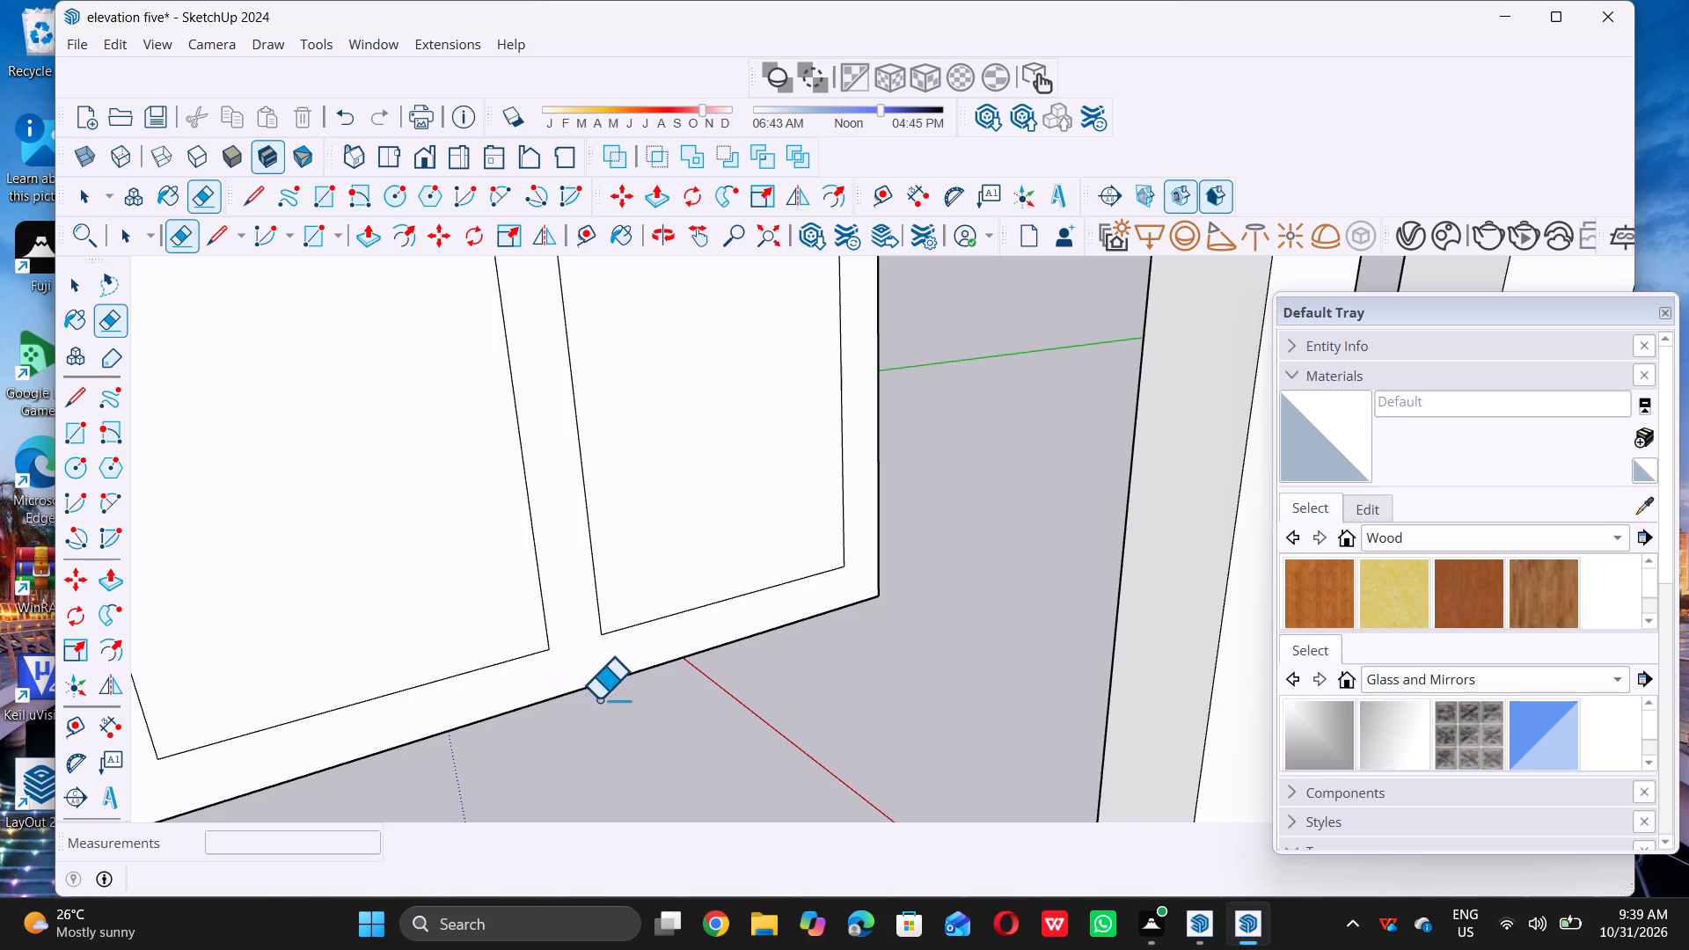
{"action": "scroll", "coordinate": [603, 713], "scroll_direction": "down", "scroll_amount": 8}
{"action": "scroll", "coordinate": [670, 775], "scroll_direction": "down", "scroll_amount": 2}
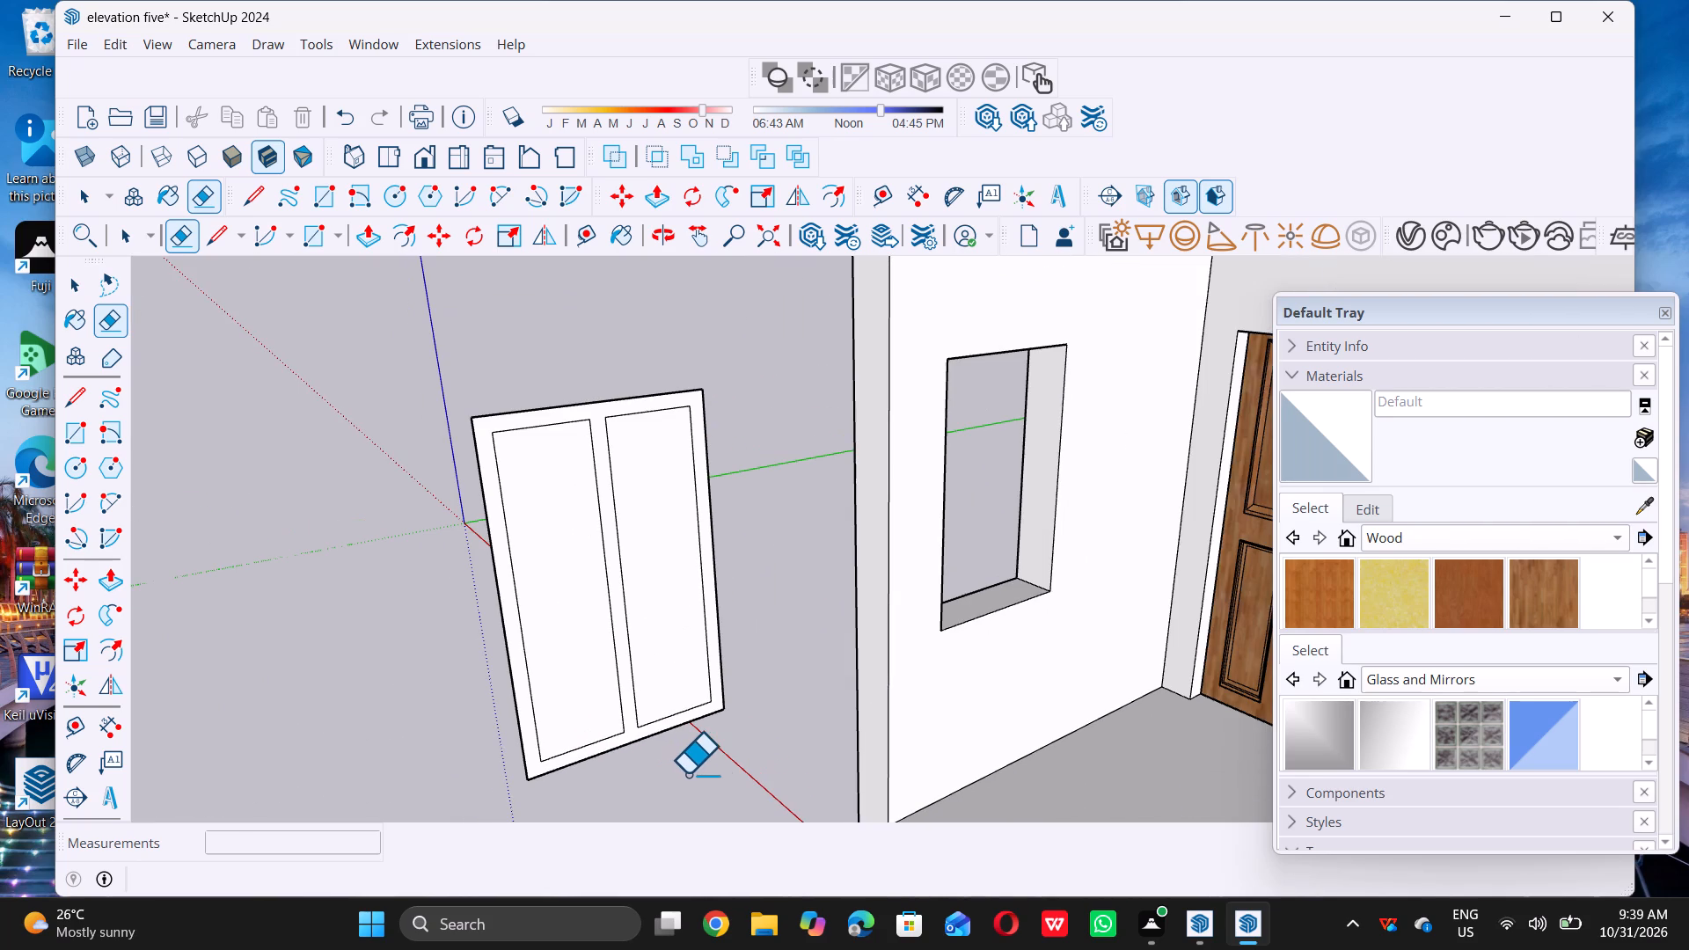
Push/Pull the joined frame and mullion face outward by 2" so it stands proud of the two panes.
{"action": "key", "text": "space"}
{"action": "scroll", "coordinate": [724, 751], "scroll_direction": "down", "scroll_amount": 4}
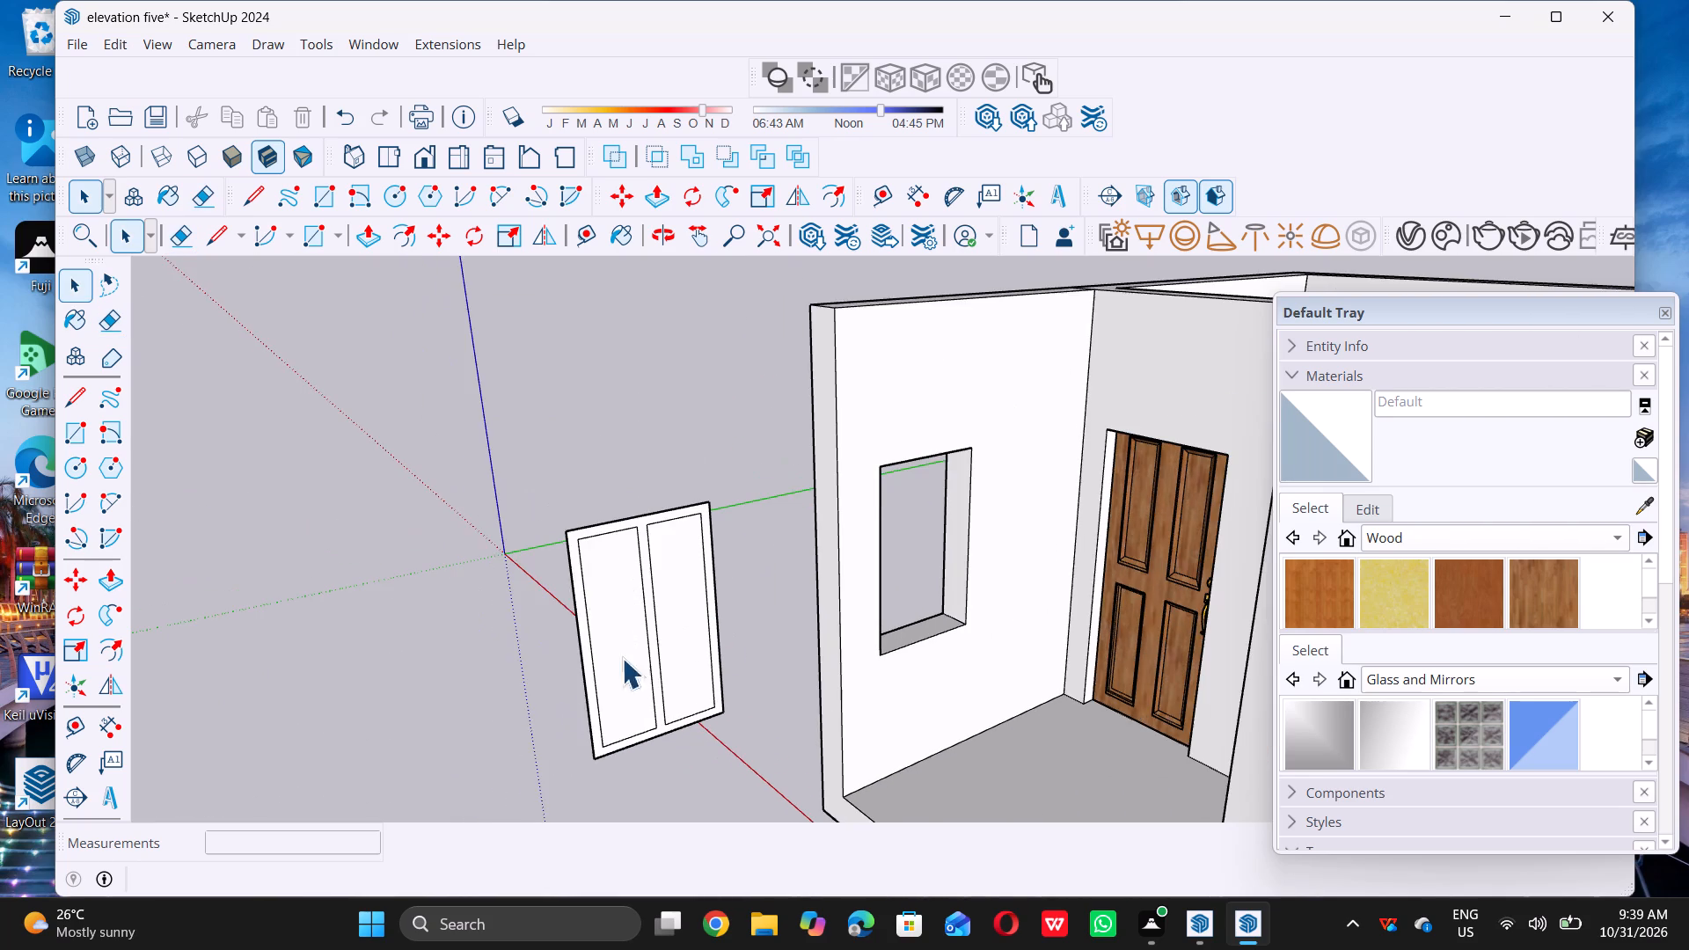
{"action": "middle_click_drag", "start_coordinate": [562, 697], "coordinate": [609, 726]}
{"action": "scroll", "coordinate": [654, 765], "scroll_direction": "up", "scroll_amount": 8}
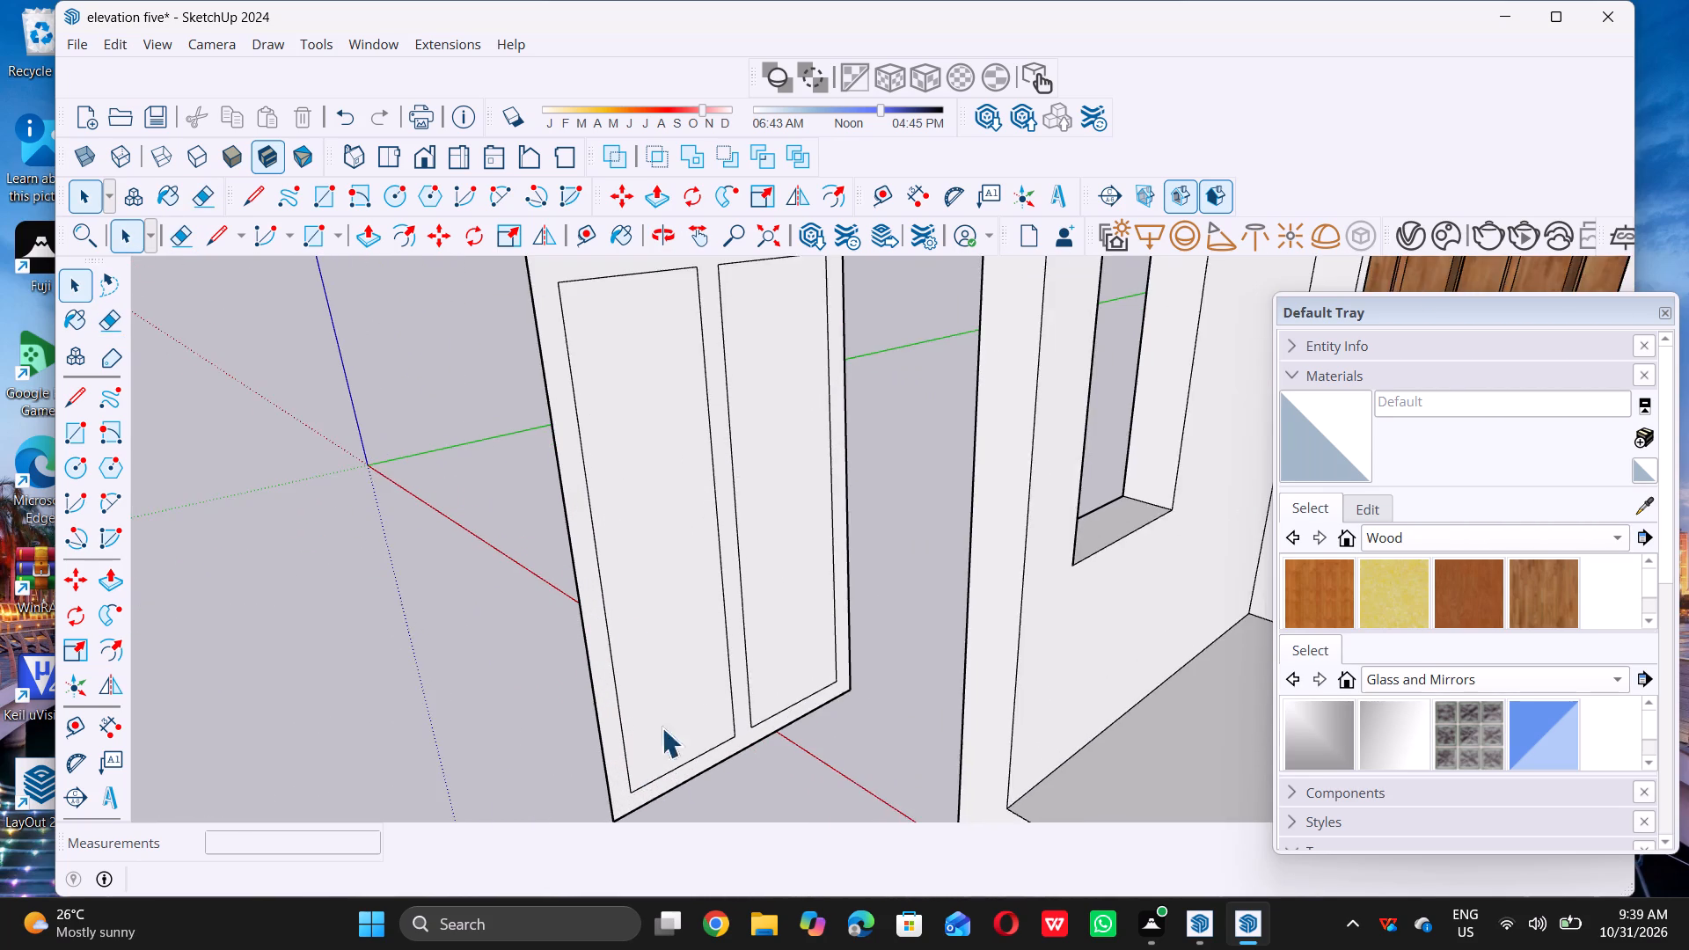
{"action": "scroll", "coordinate": [601, 555], "scroll_direction": "down", "scroll_amount": 5}
{"action": "scroll", "coordinate": [684, 701], "scroll_direction": "up", "scroll_amount": 4}
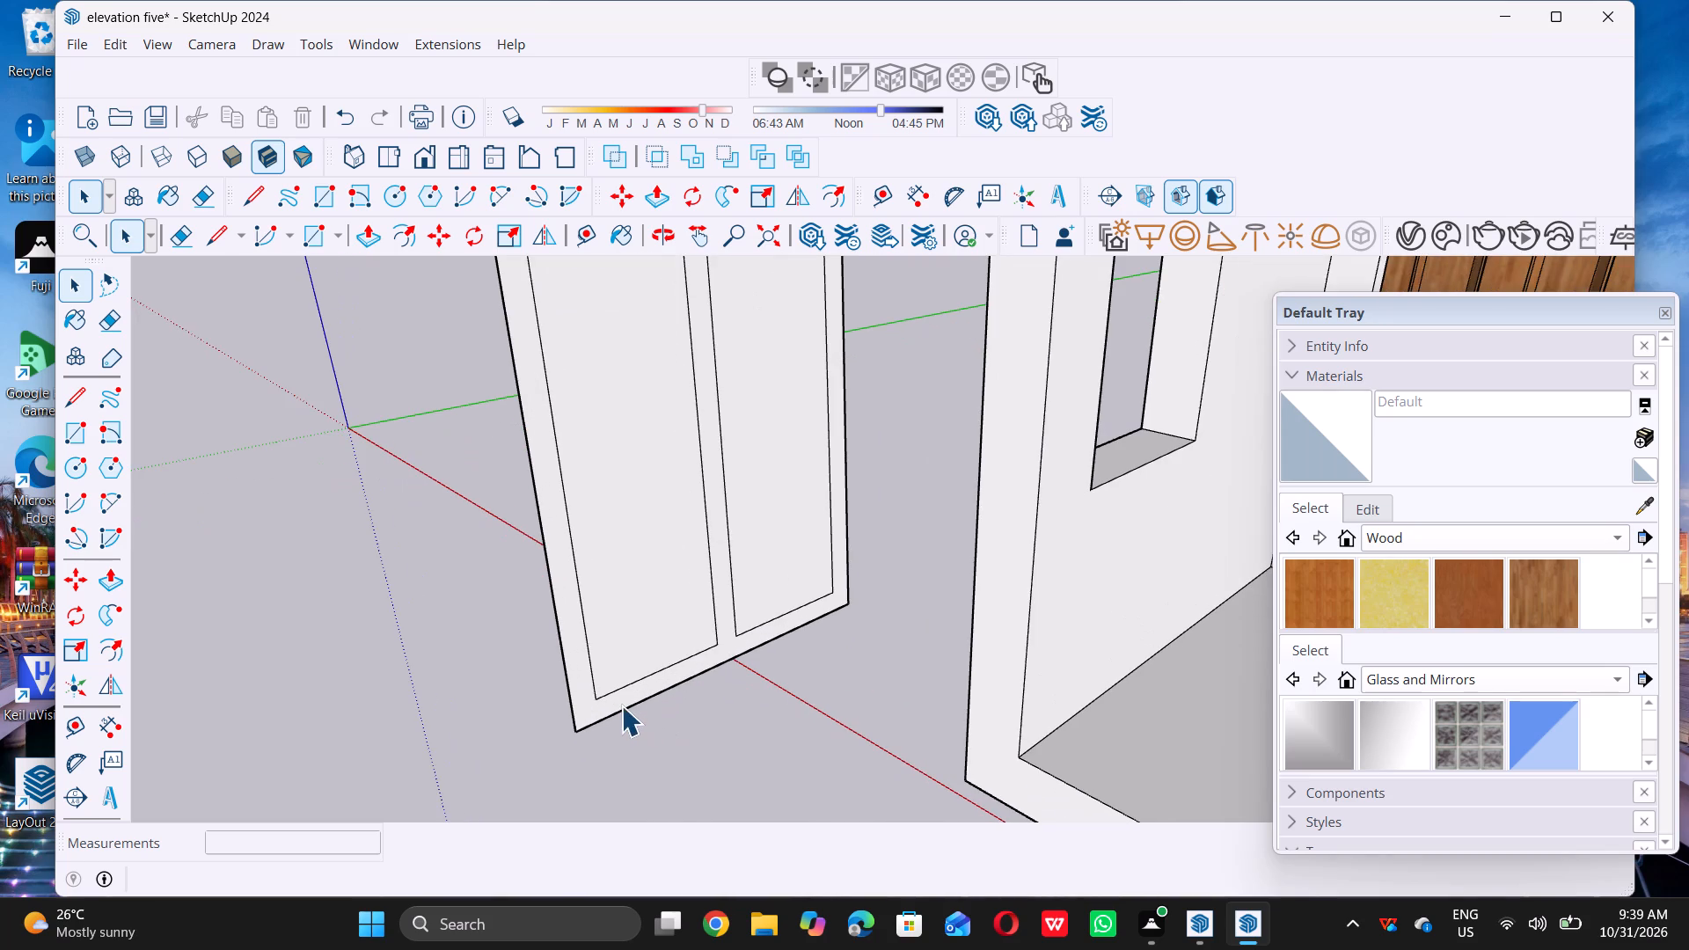
{"action": "scroll", "coordinate": [621, 705], "scroll_direction": "up", "scroll_amount": 5}
{"action": "left_click", "coordinate": [625, 697]}
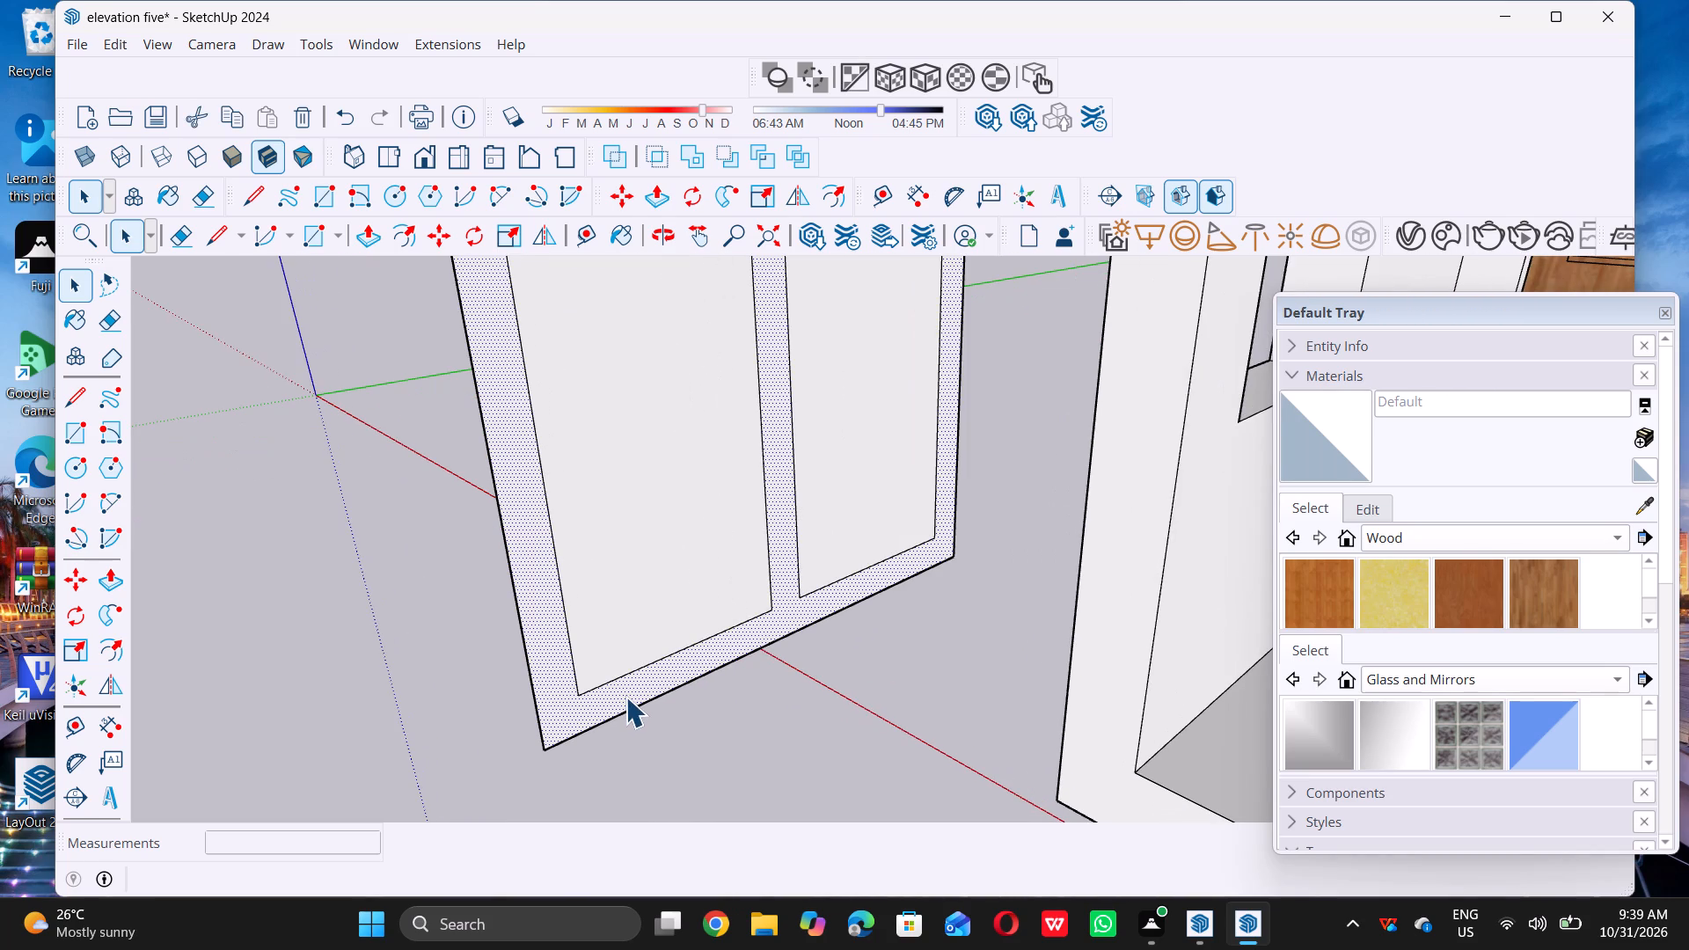
{"action": "key", "text": "p"}
{"action": "left_click", "coordinate": [633, 692]}
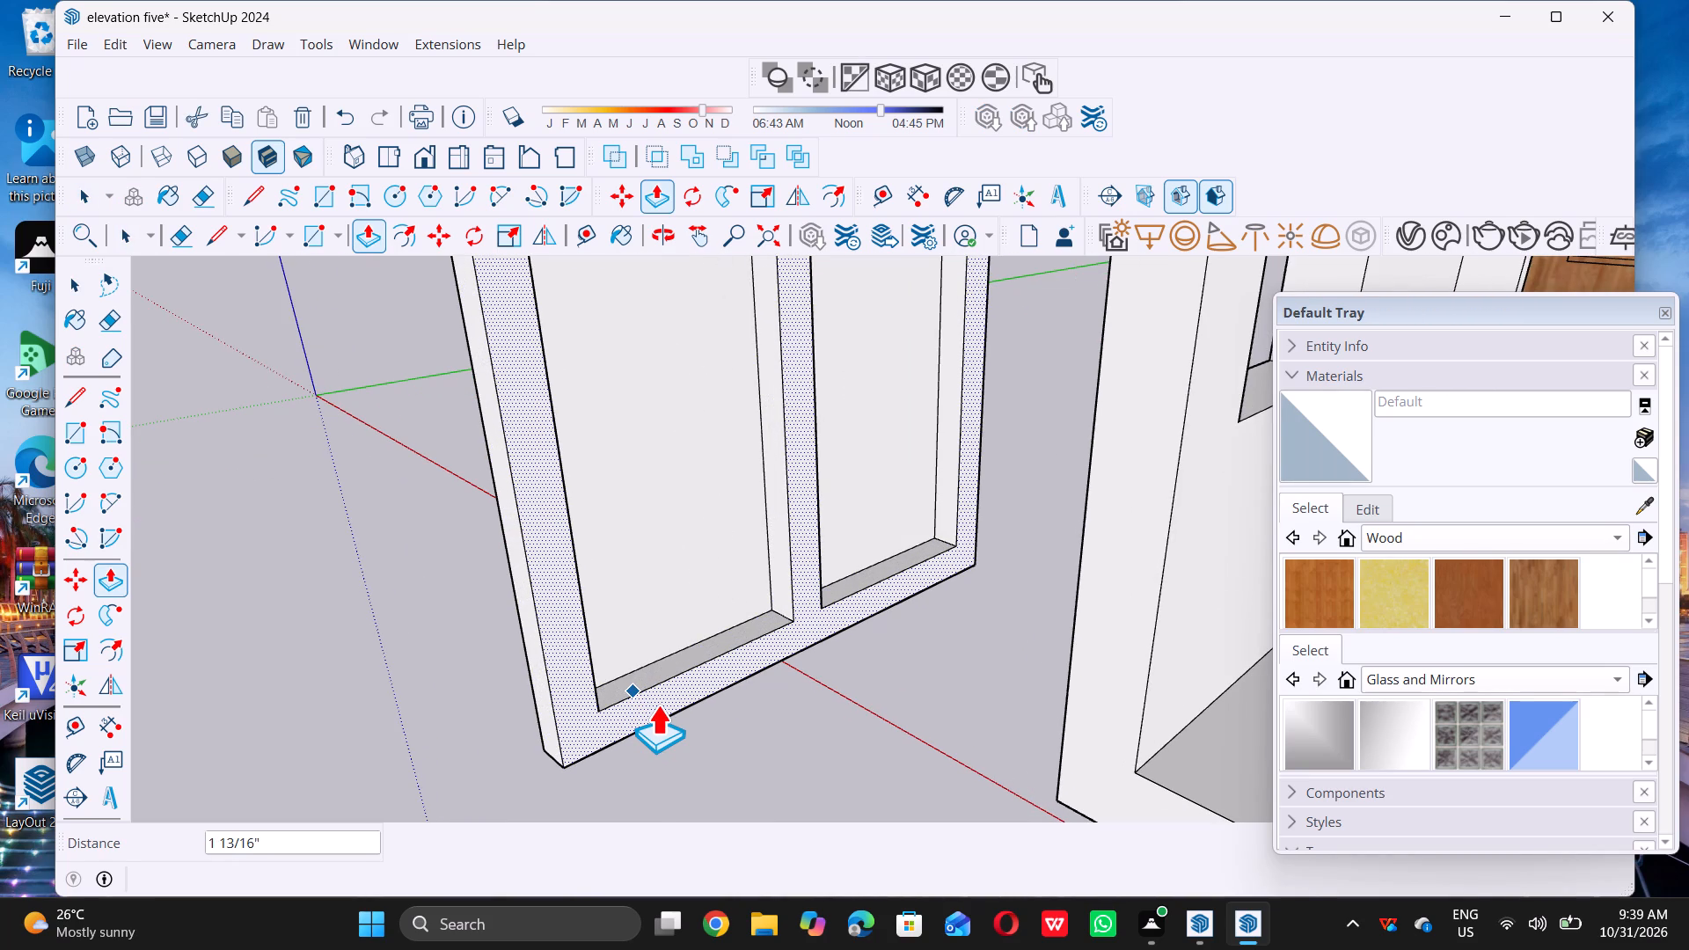
{"action": "key", "text": "2"}
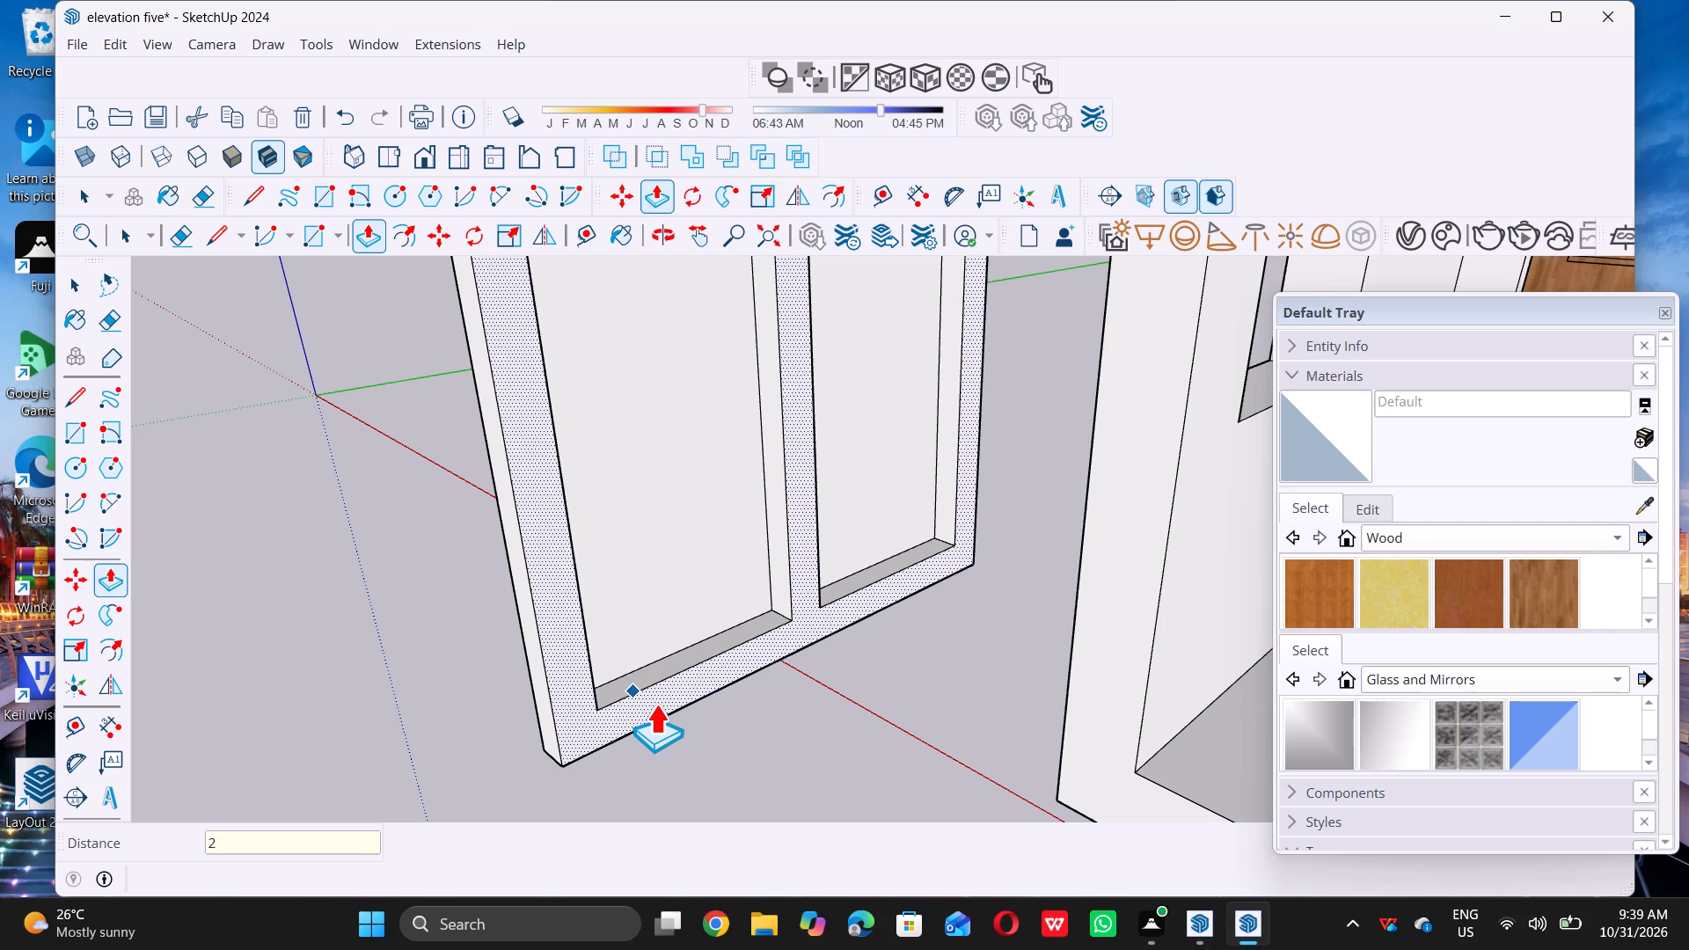
{"action": "key", "text": "shift+quotedbl"}
{"action": "key", "text": "Return"}
{"action": "scroll", "coordinate": [651, 708], "scroll_direction": "down", "scroll_amount": 1}
{"action": "key", "text": "space"}
Paint both window panes with Translucent Glass Blue from the Glass and Mirrors materials.
{"action": "scroll", "coordinate": [645, 719], "scroll_direction": "down", "scroll_amount": 3}
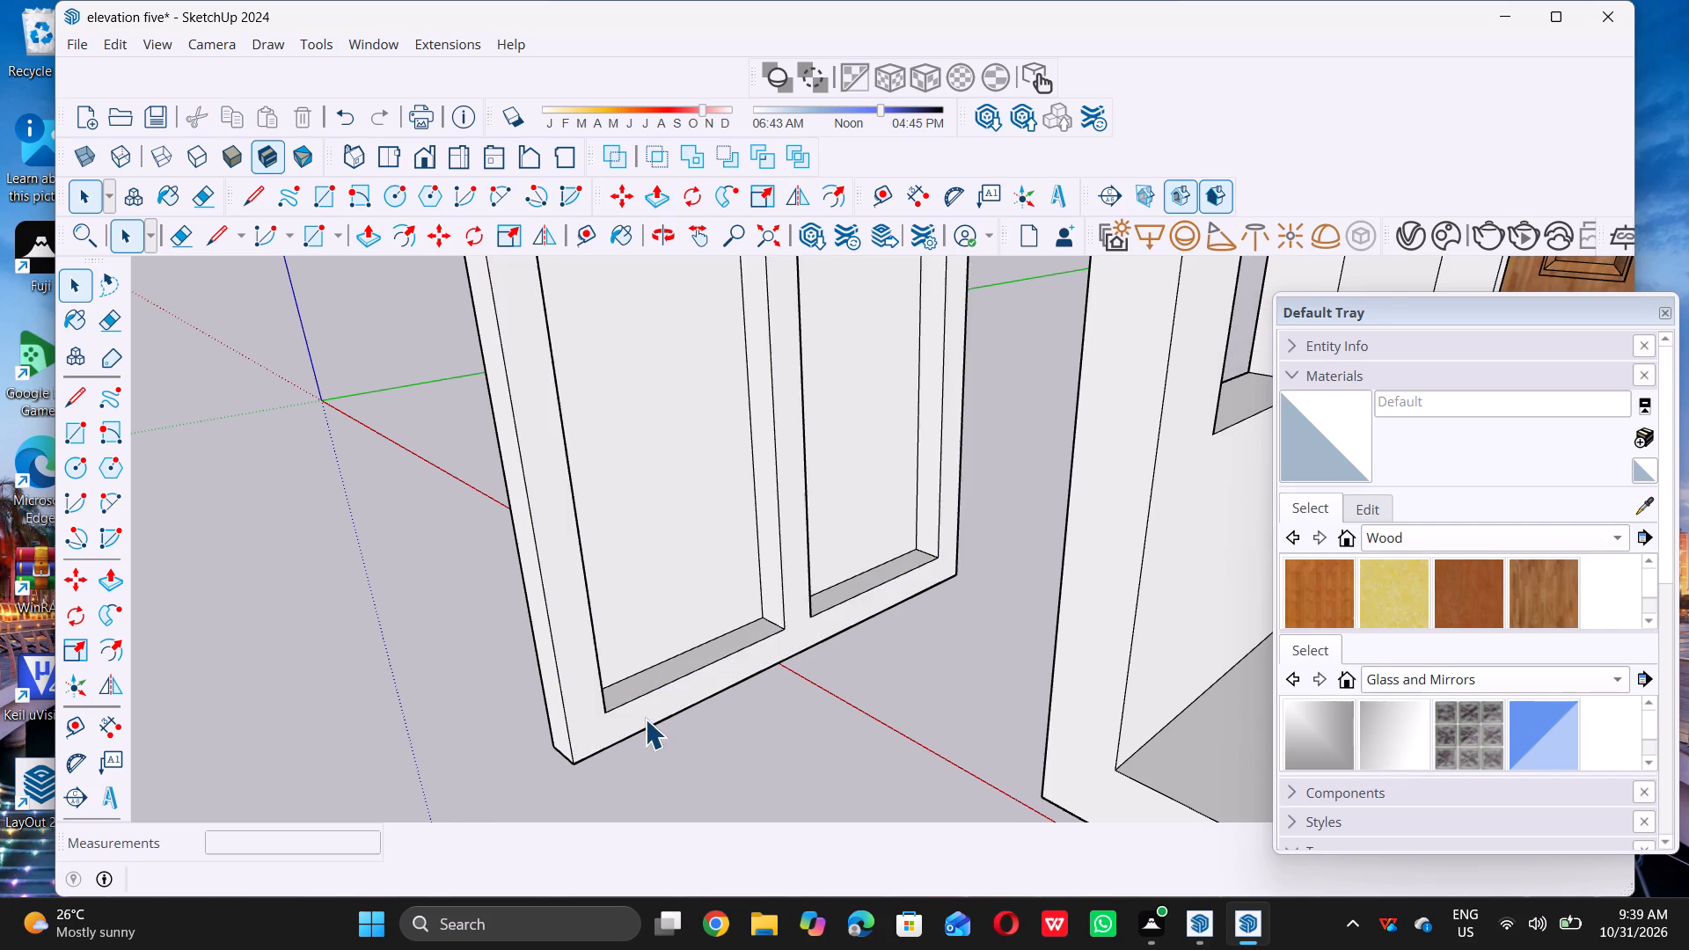
{"action": "scroll", "coordinate": [645, 719], "scroll_direction": "down", "scroll_amount": 9}
{"action": "middle_click_drag", "start_coordinate": [687, 689], "coordinate": [593, 685]}
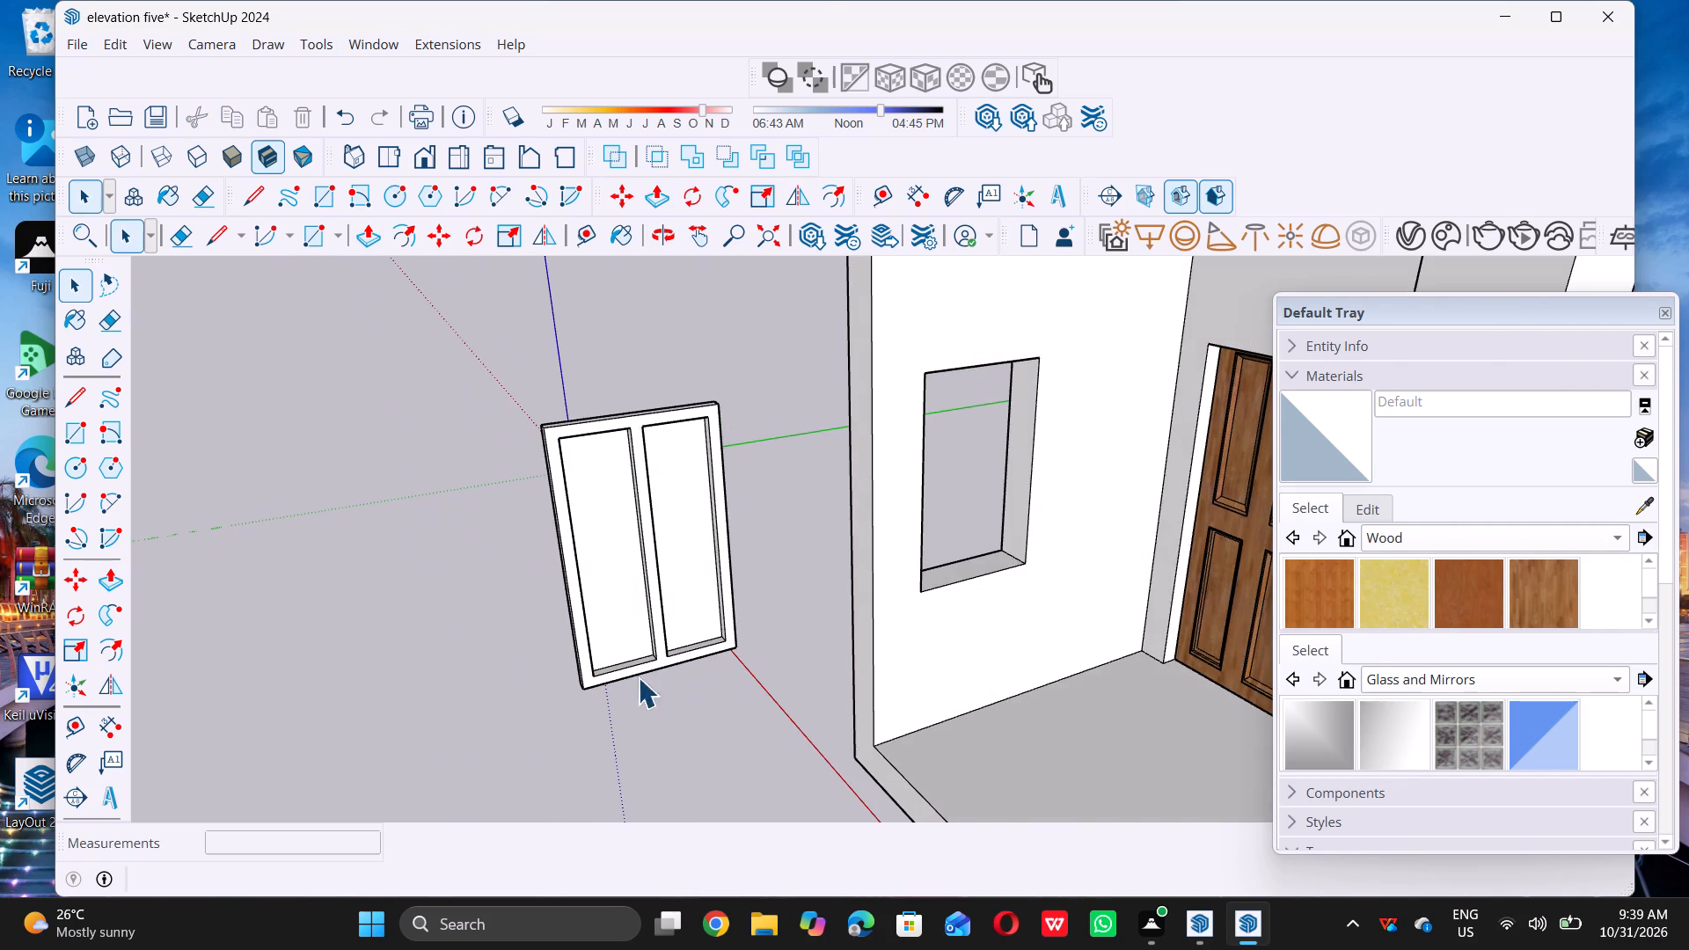
{"action": "scroll", "coordinate": [1549, 740], "scroll_direction": "down", "scroll_amount": 1}
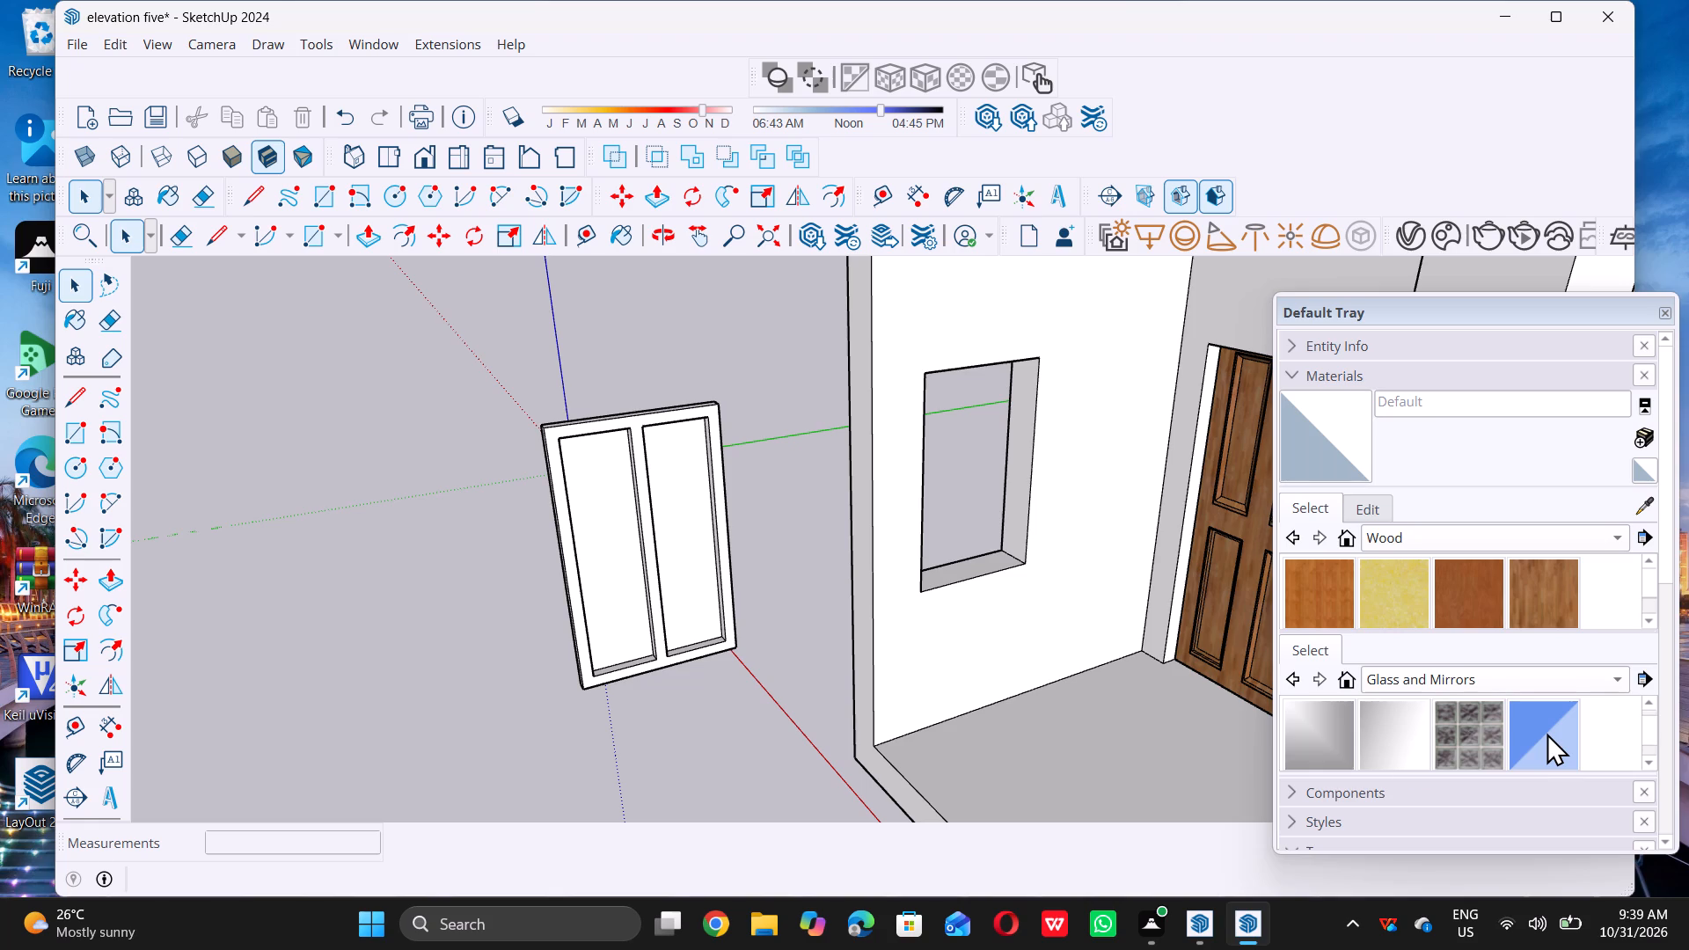
{"action": "left_click", "coordinate": [1546, 733]}
{"action": "triple_click", "coordinate": [622, 617]}
{"action": "left_click", "coordinate": [622, 617]}
{"action": "double_click", "coordinate": [700, 566]}
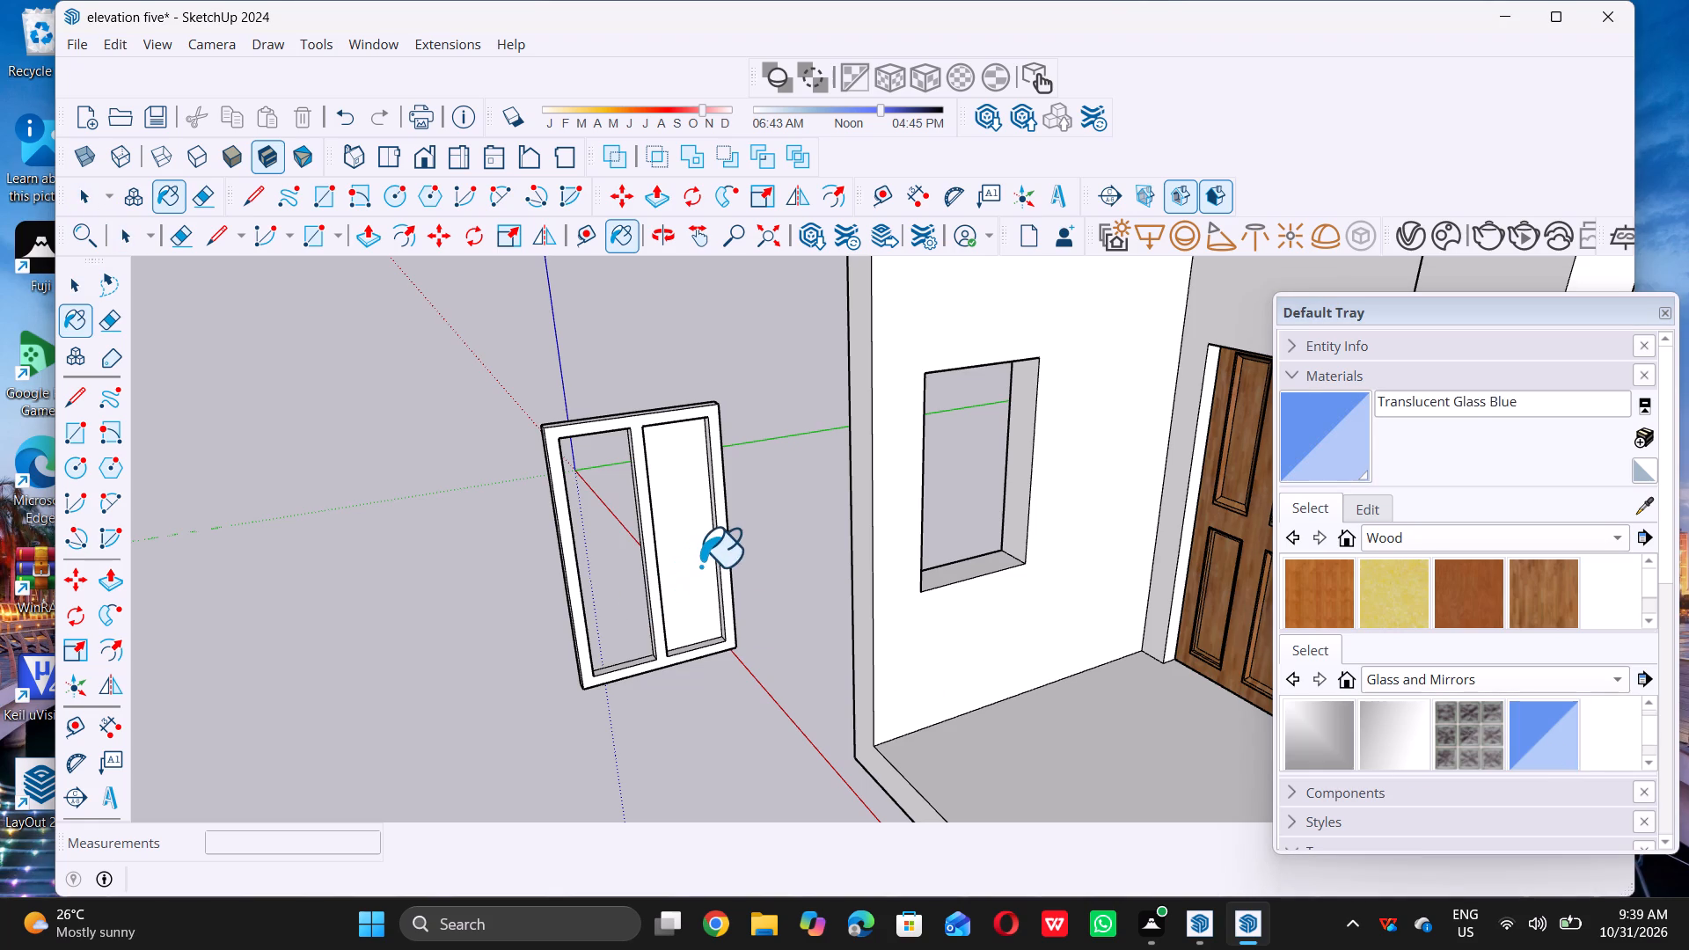
{"action": "key", "text": "space"}
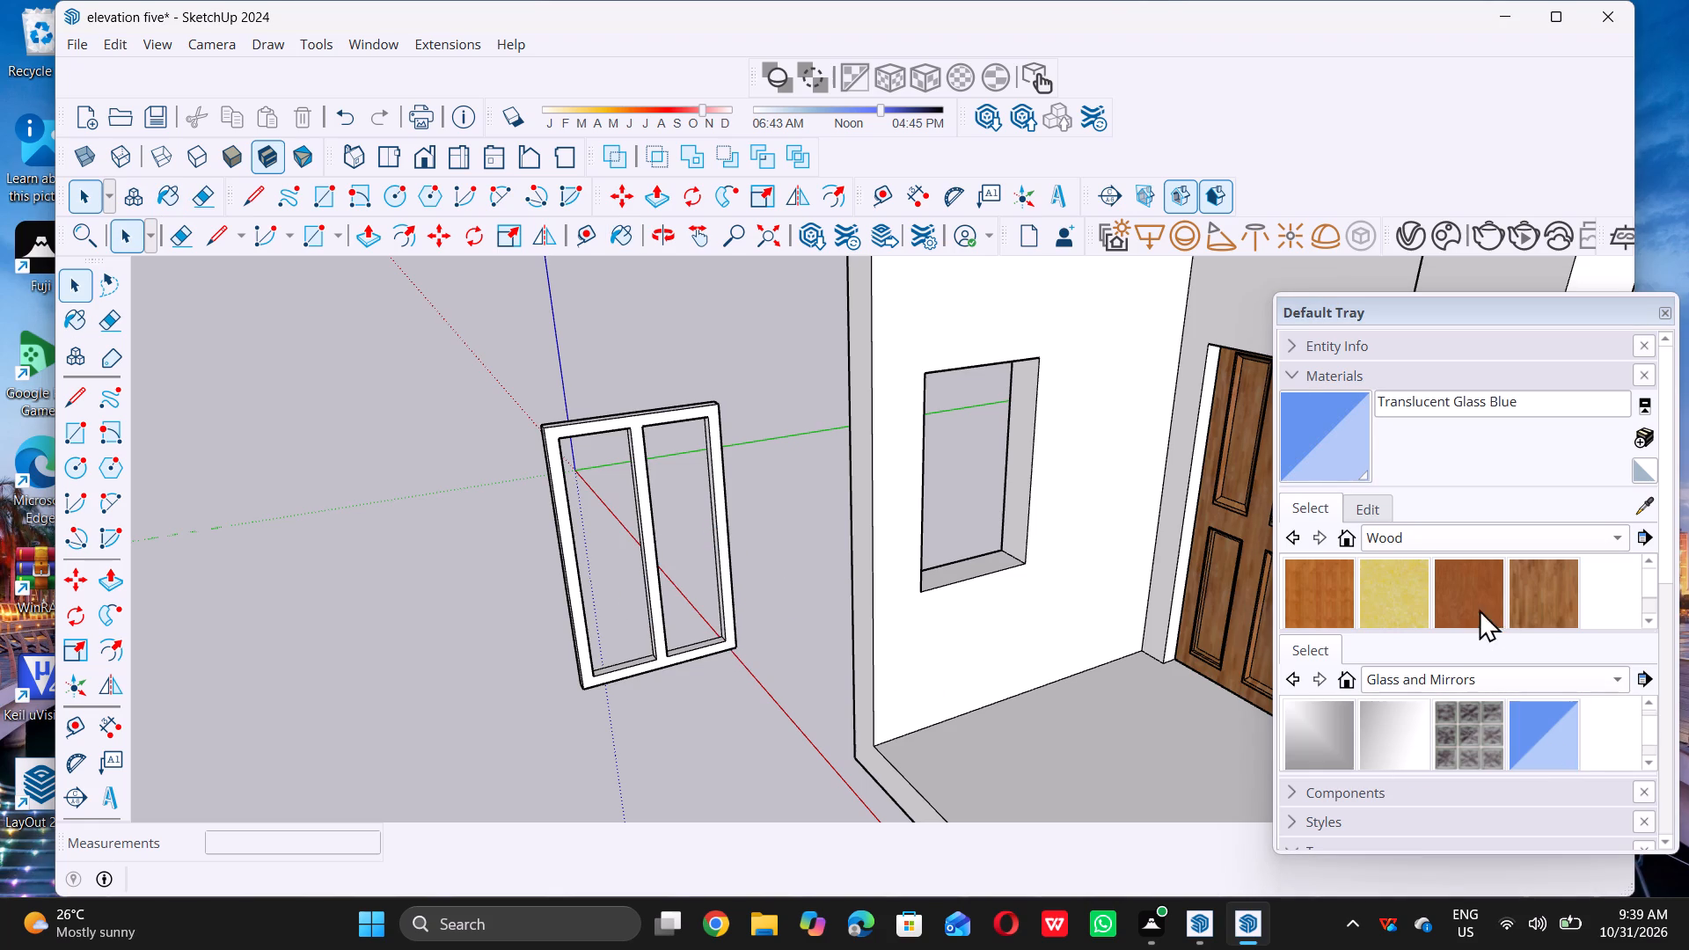
Paint the front face of the window frame and mullion with Wood Cherry Original.
{"action": "scroll", "coordinate": [1464, 593], "scroll_direction": "up", "scroll_amount": 4}
{"action": "left_click", "coordinate": [1471, 593]}
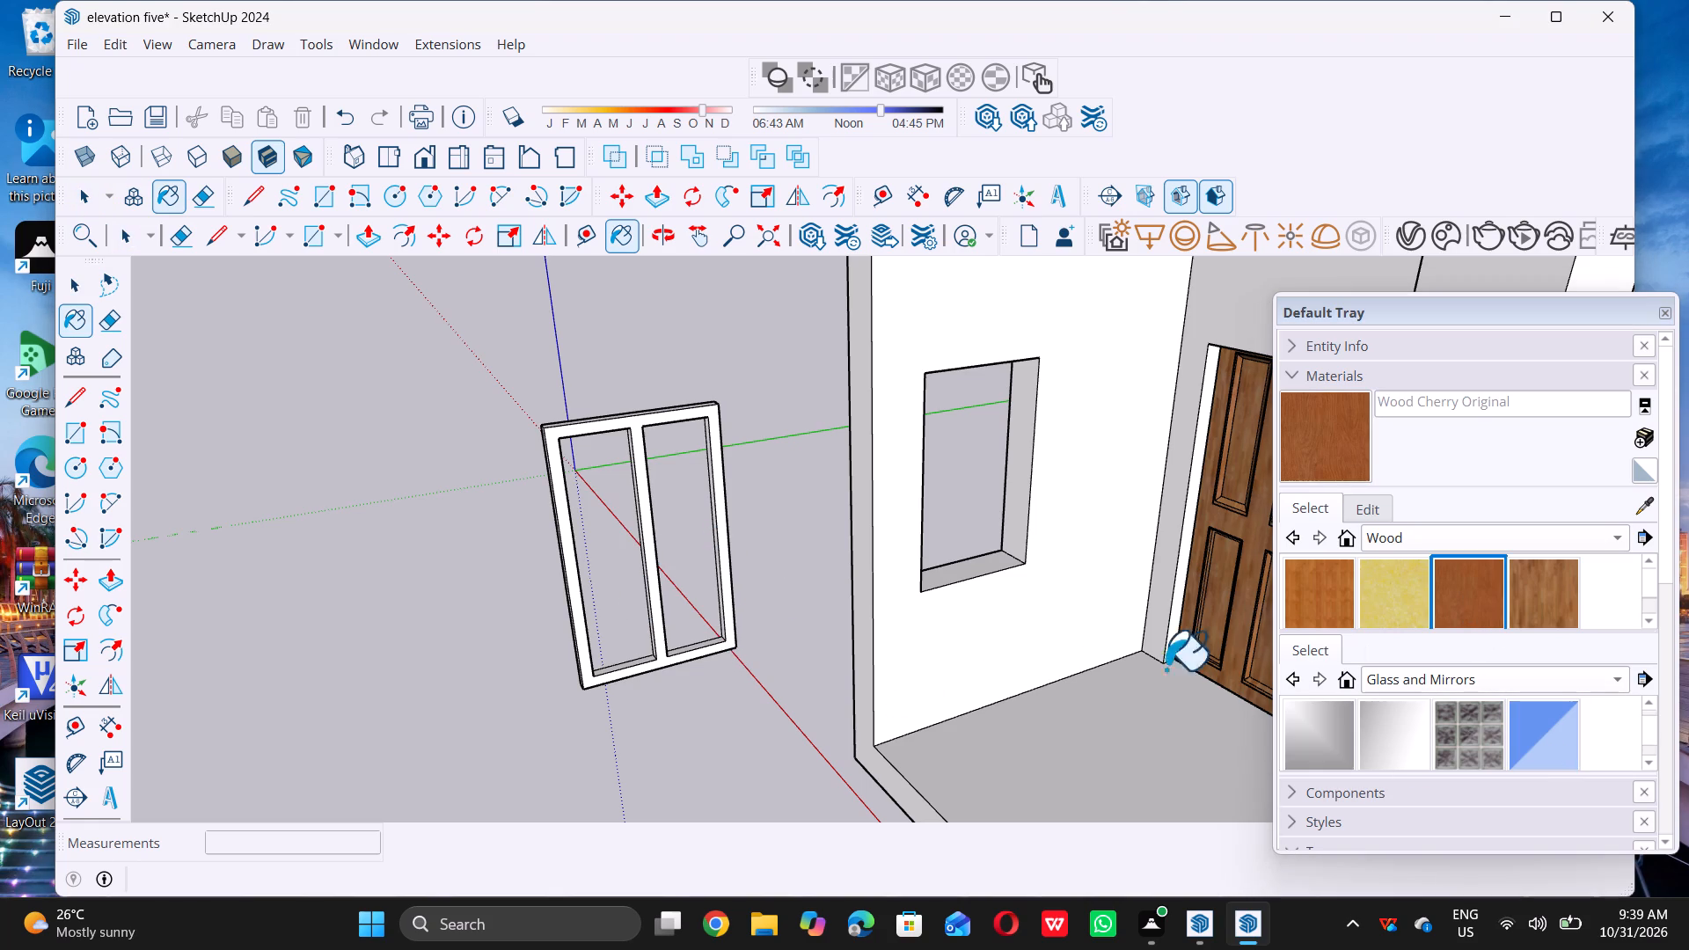
{"action": "scroll", "coordinate": [706, 699], "scroll_direction": "up", "scroll_amount": 6}
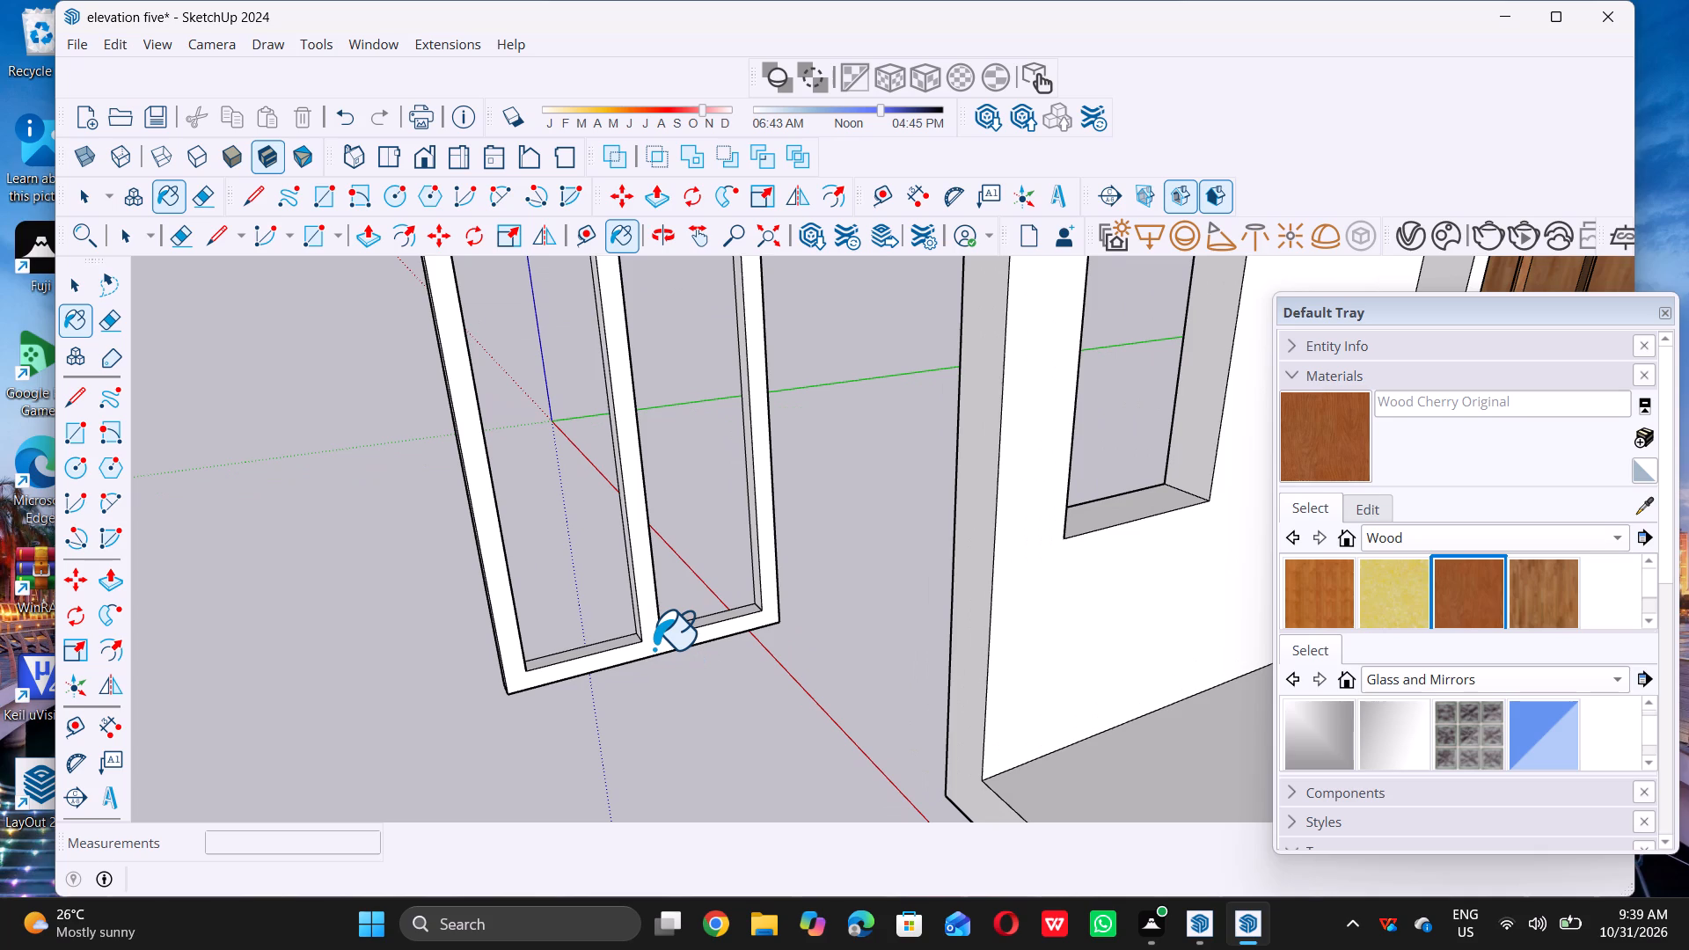
{"action": "double_click", "coordinate": [647, 613]}
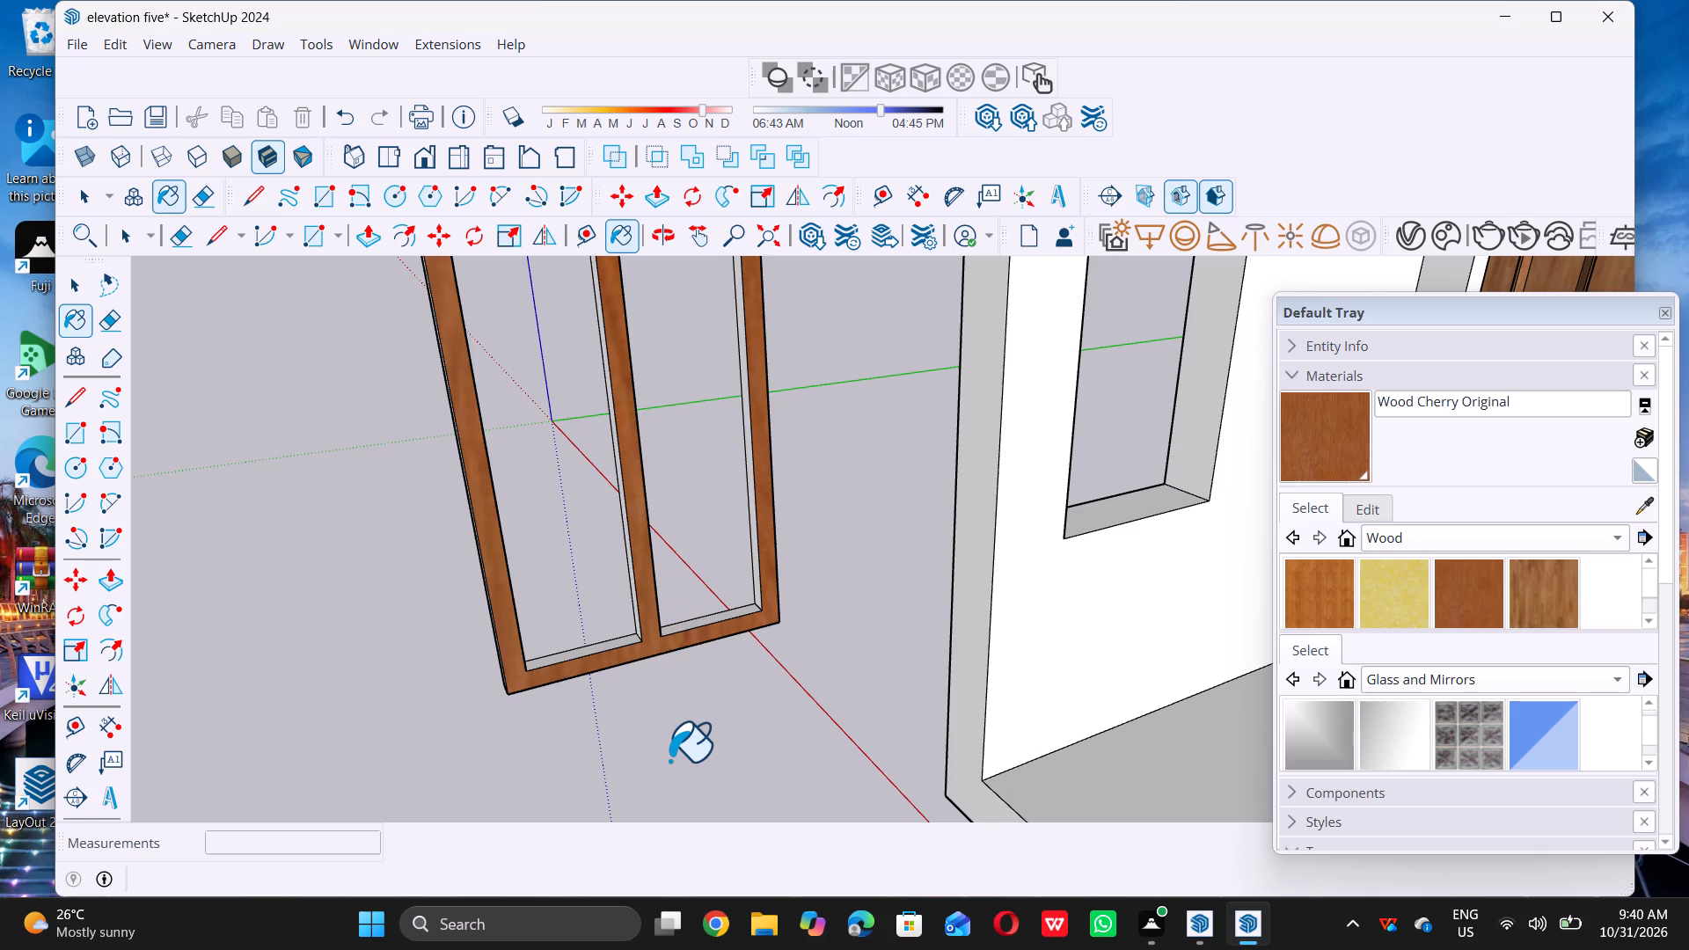
Paint the back face and an outer side face of the window frame with Wood Cherry Original.
{"action": "scroll", "coordinate": [669, 760], "scroll_direction": "down", "scroll_amount": 11}
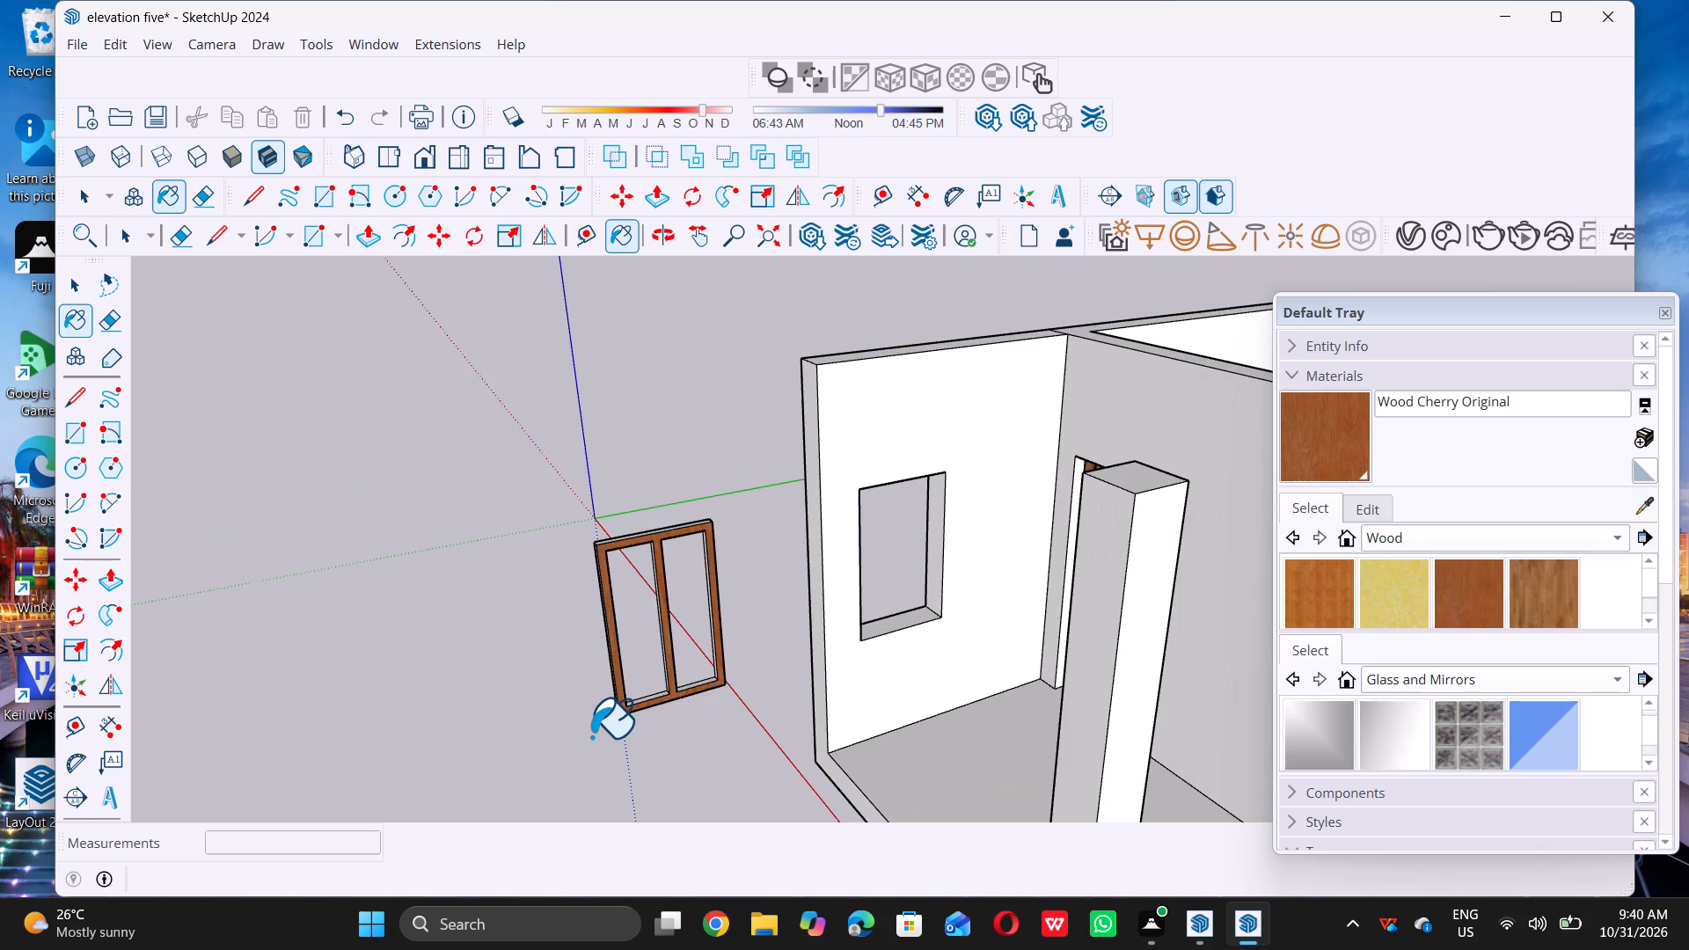
{"action": "scroll", "coordinate": [595, 680], "scroll_direction": "down", "scroll_amount": 3}
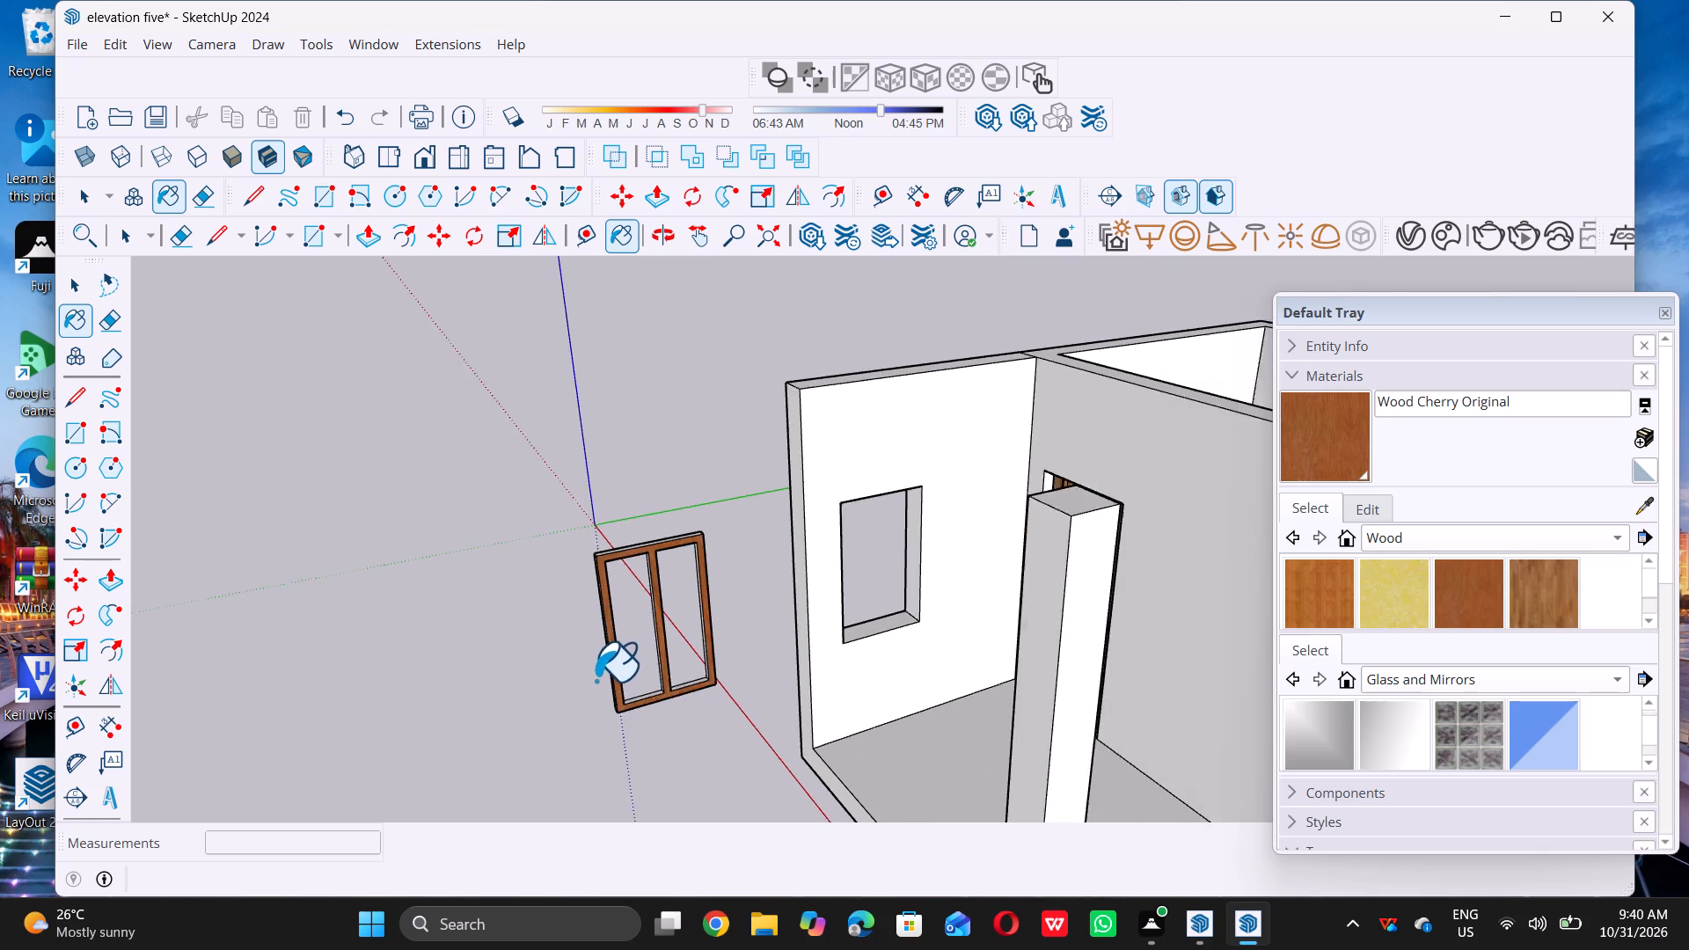
{"action": "scroll", "coordinate": [596, 680], "scroll_direction": "down", "scroll_amount": 1}
{"action": "middle_click_drag", "start_coordinate": [557, 726], "coordinate": [1175, 608]}
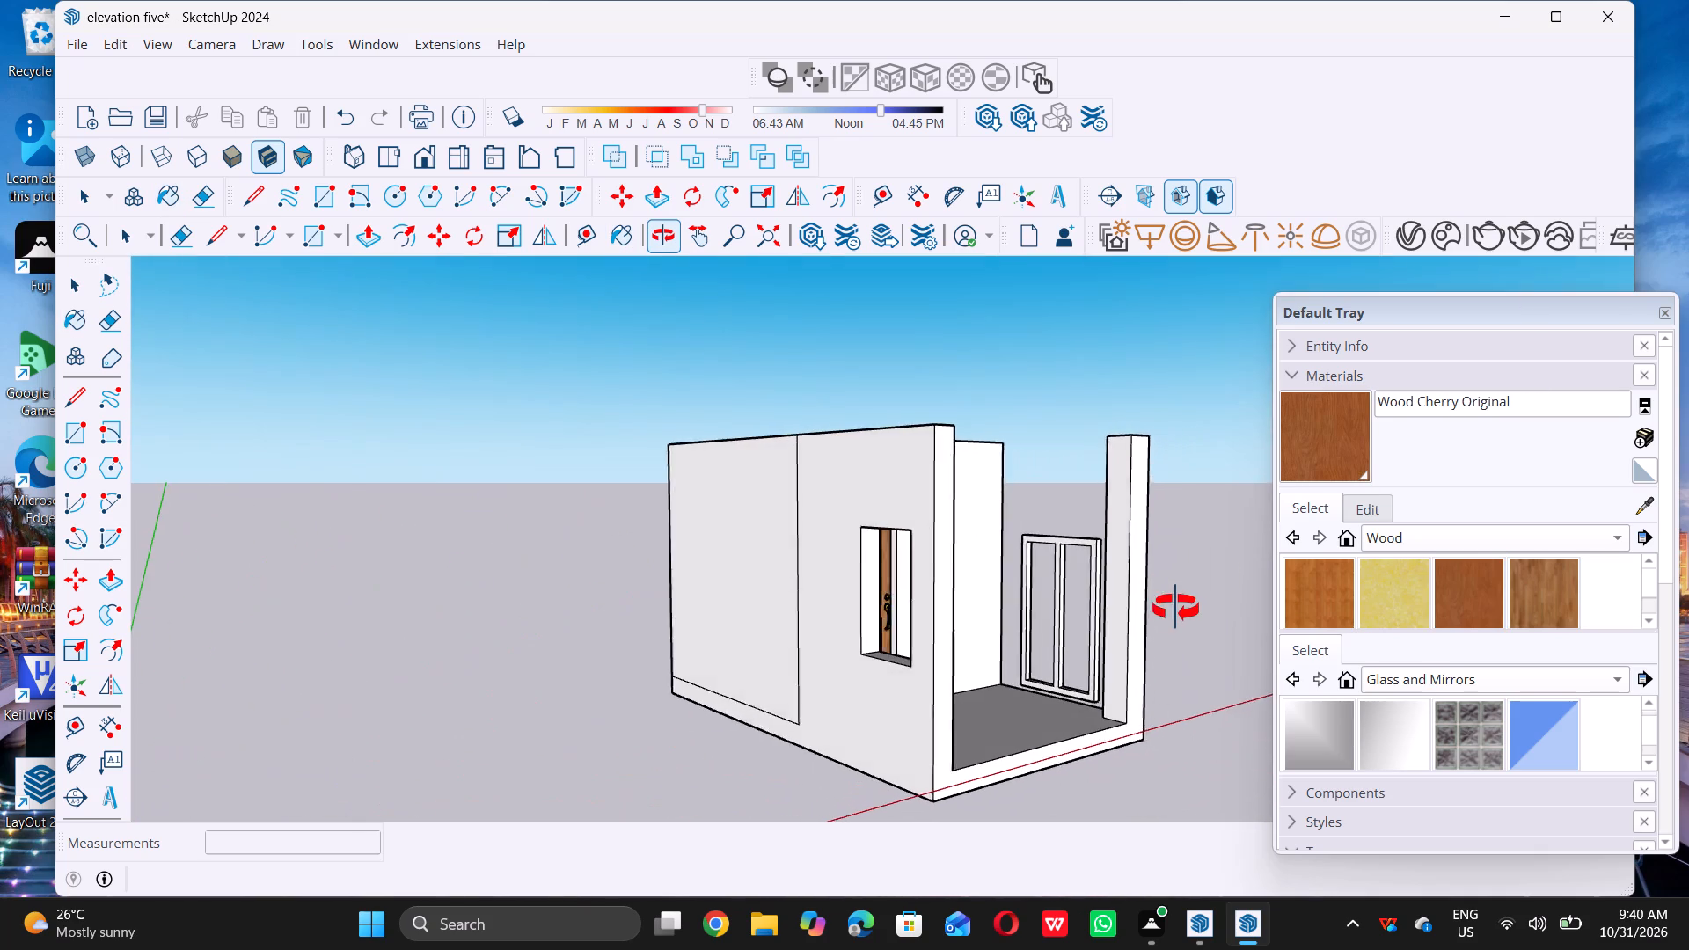
{"action": "scroll", "coordinate": [1088, 659], "scroll_direction": "up", "scroll_amount": 4}
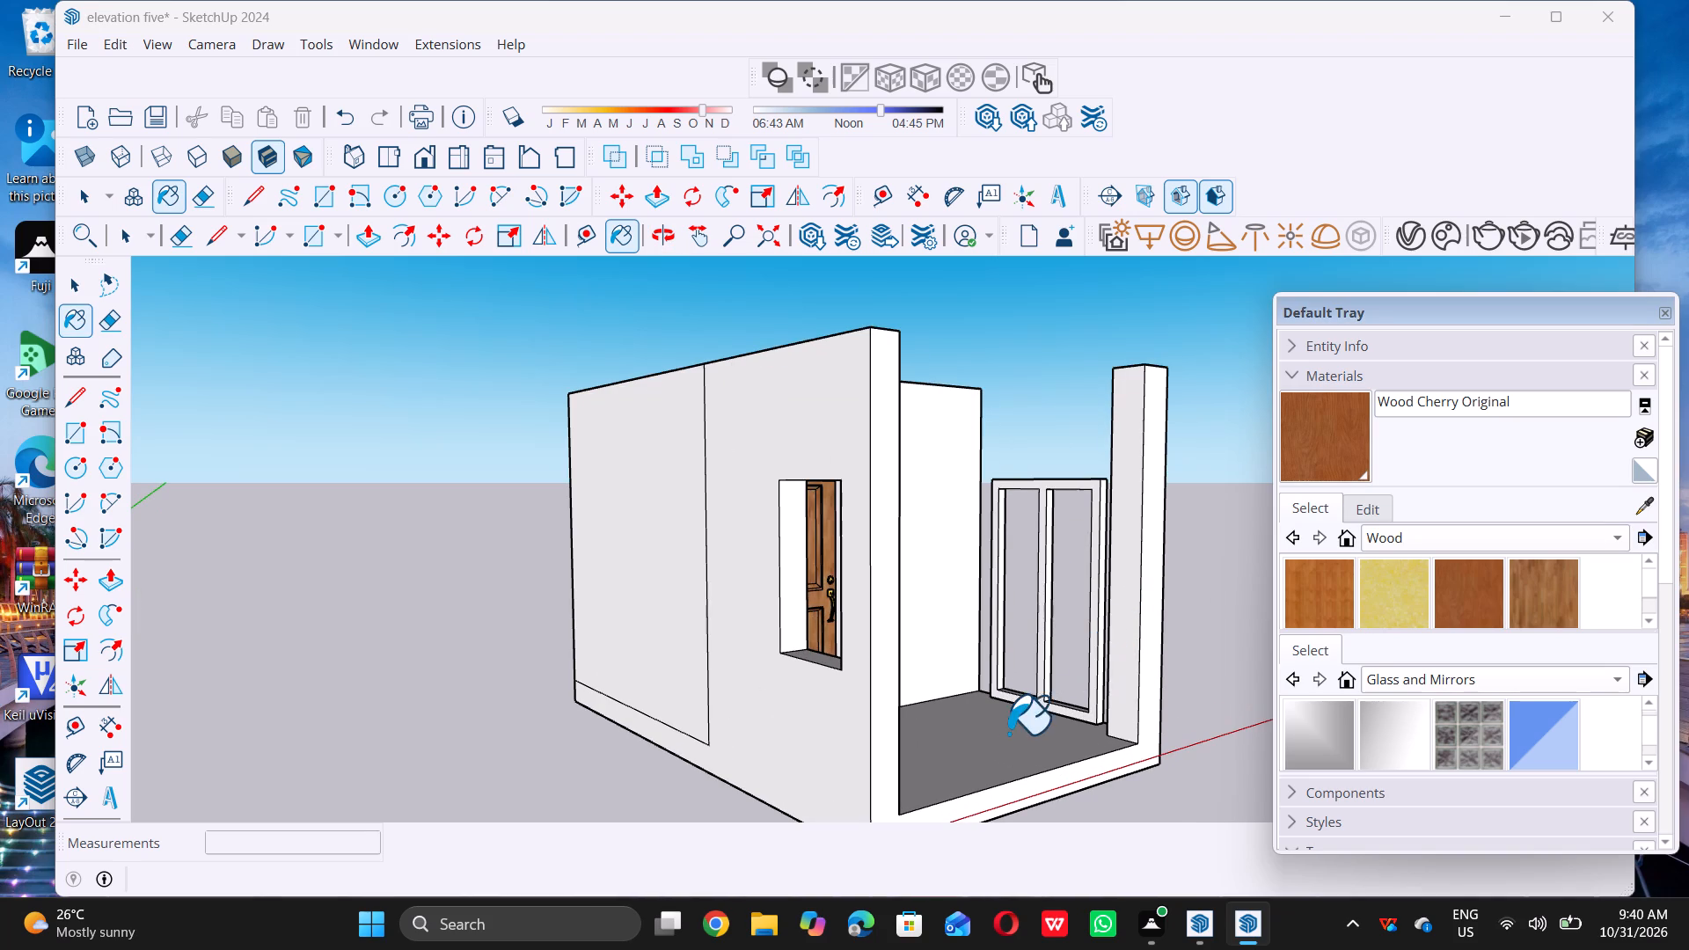
{"action": "scroll", "coordinate": [1078, 634], "scroll_direction": "up", "scroll_amount": 10}
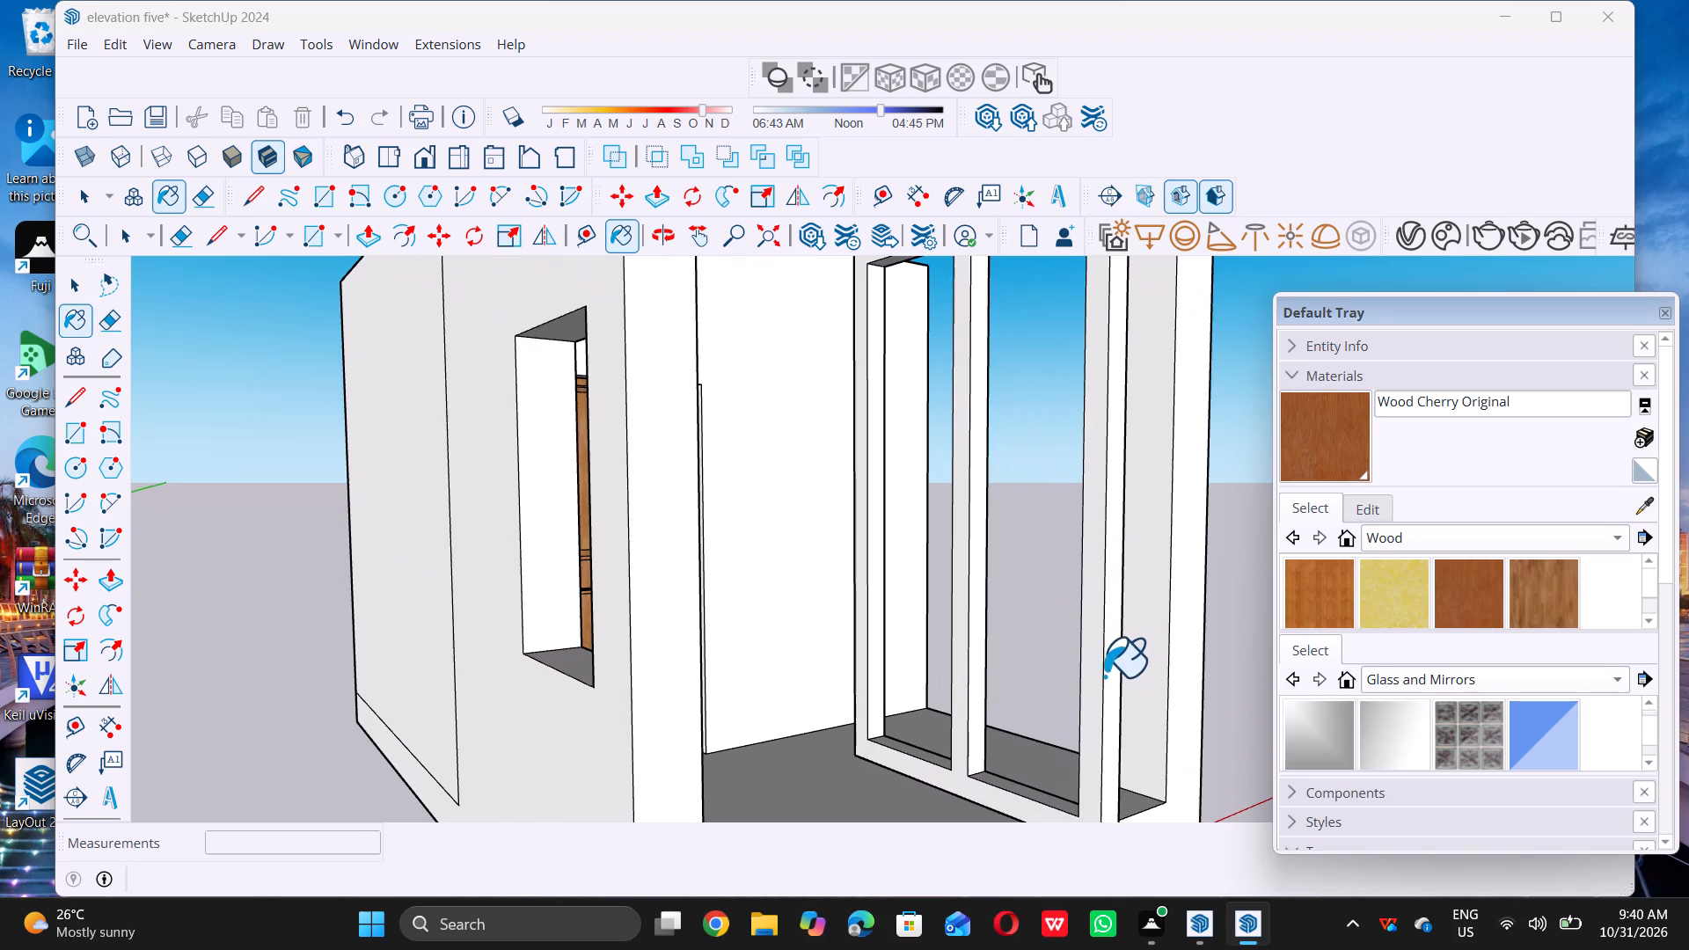
{"action": "triple_click", "coordinate": [1100, 651]}
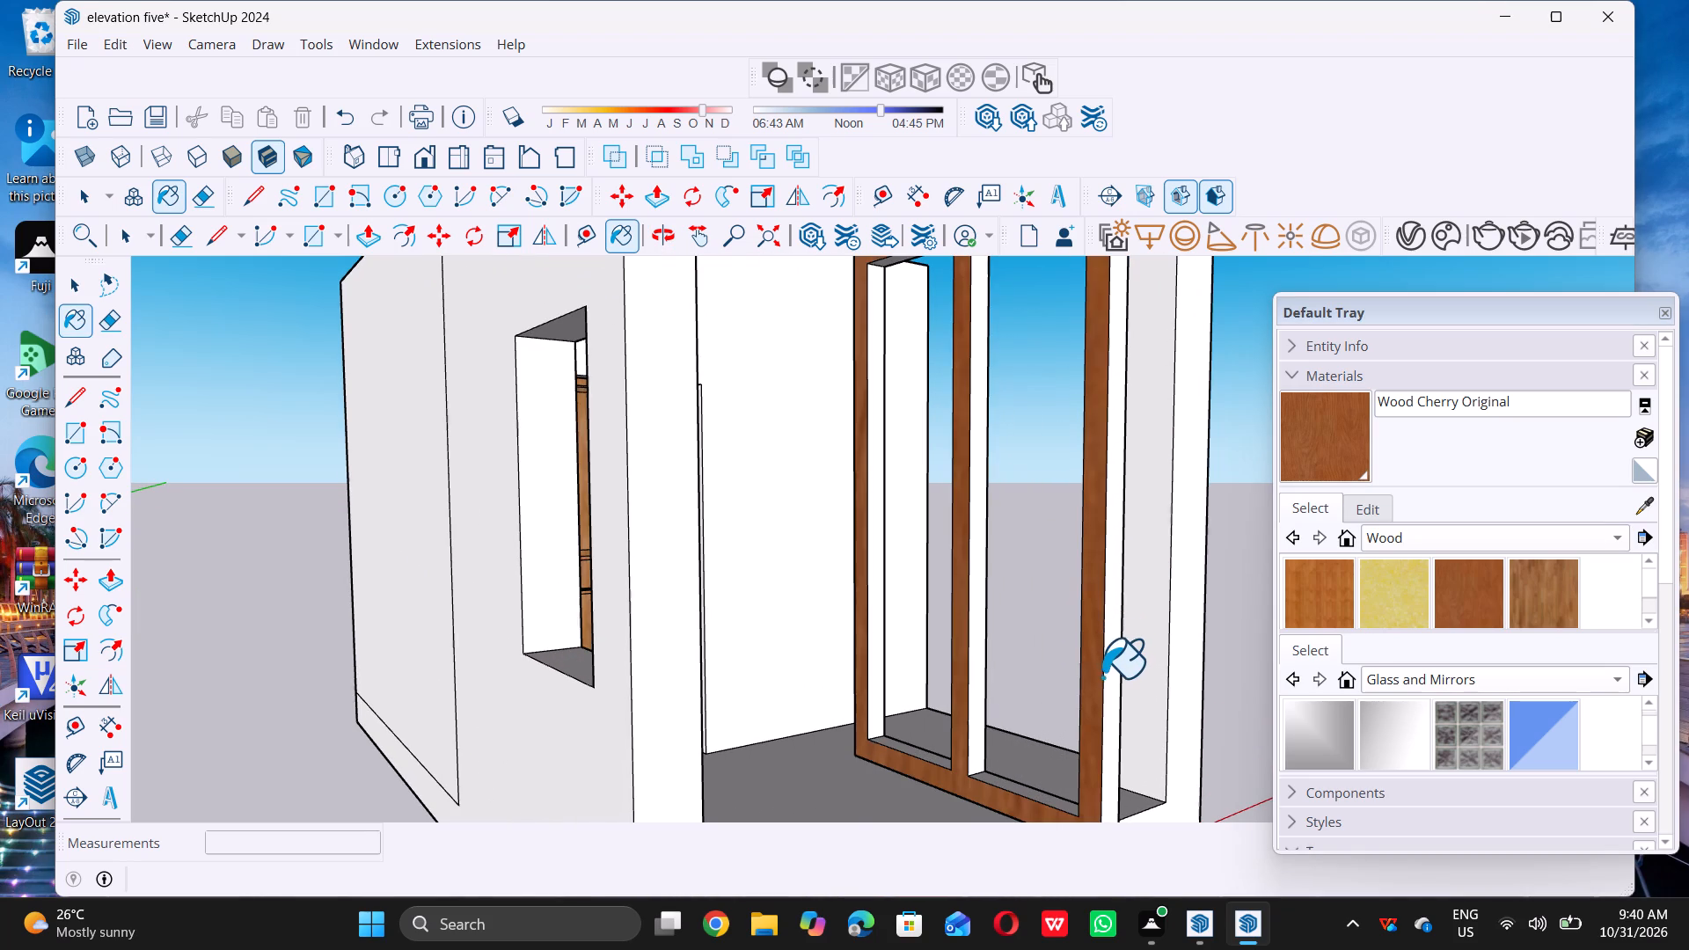
{"action": "scroll", "coordinate": [1108, 683], "scroll_direction": "up", "scroll_amount": 4}
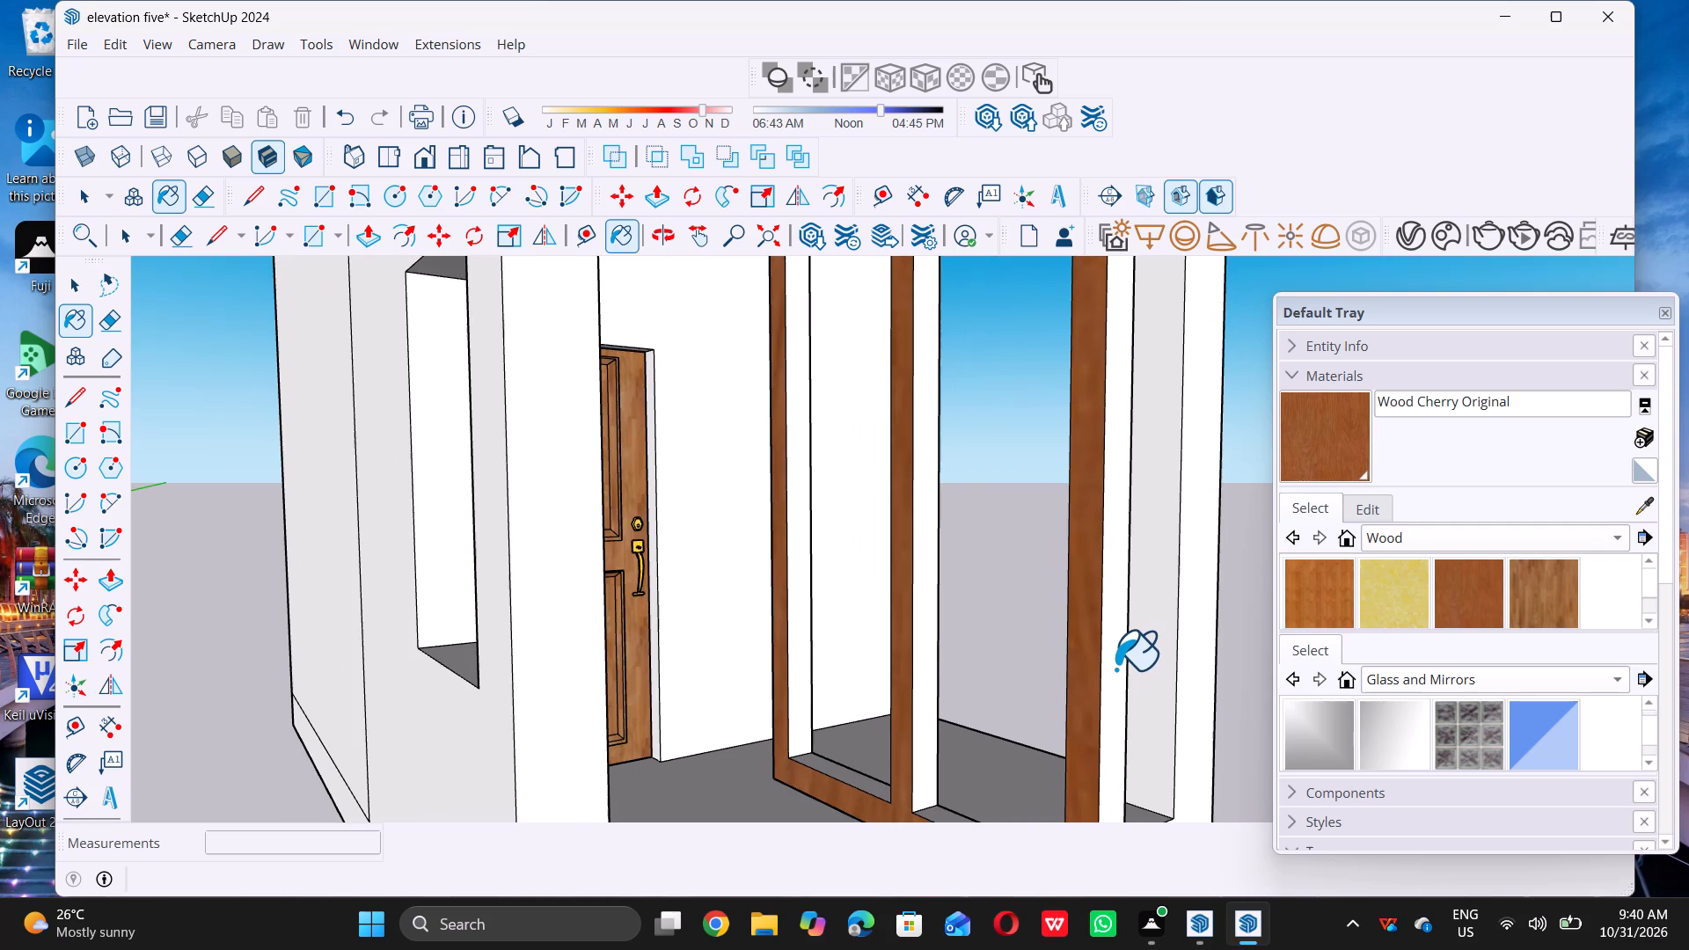
{"action": "double_click", "coordinate": [1115, 669]}
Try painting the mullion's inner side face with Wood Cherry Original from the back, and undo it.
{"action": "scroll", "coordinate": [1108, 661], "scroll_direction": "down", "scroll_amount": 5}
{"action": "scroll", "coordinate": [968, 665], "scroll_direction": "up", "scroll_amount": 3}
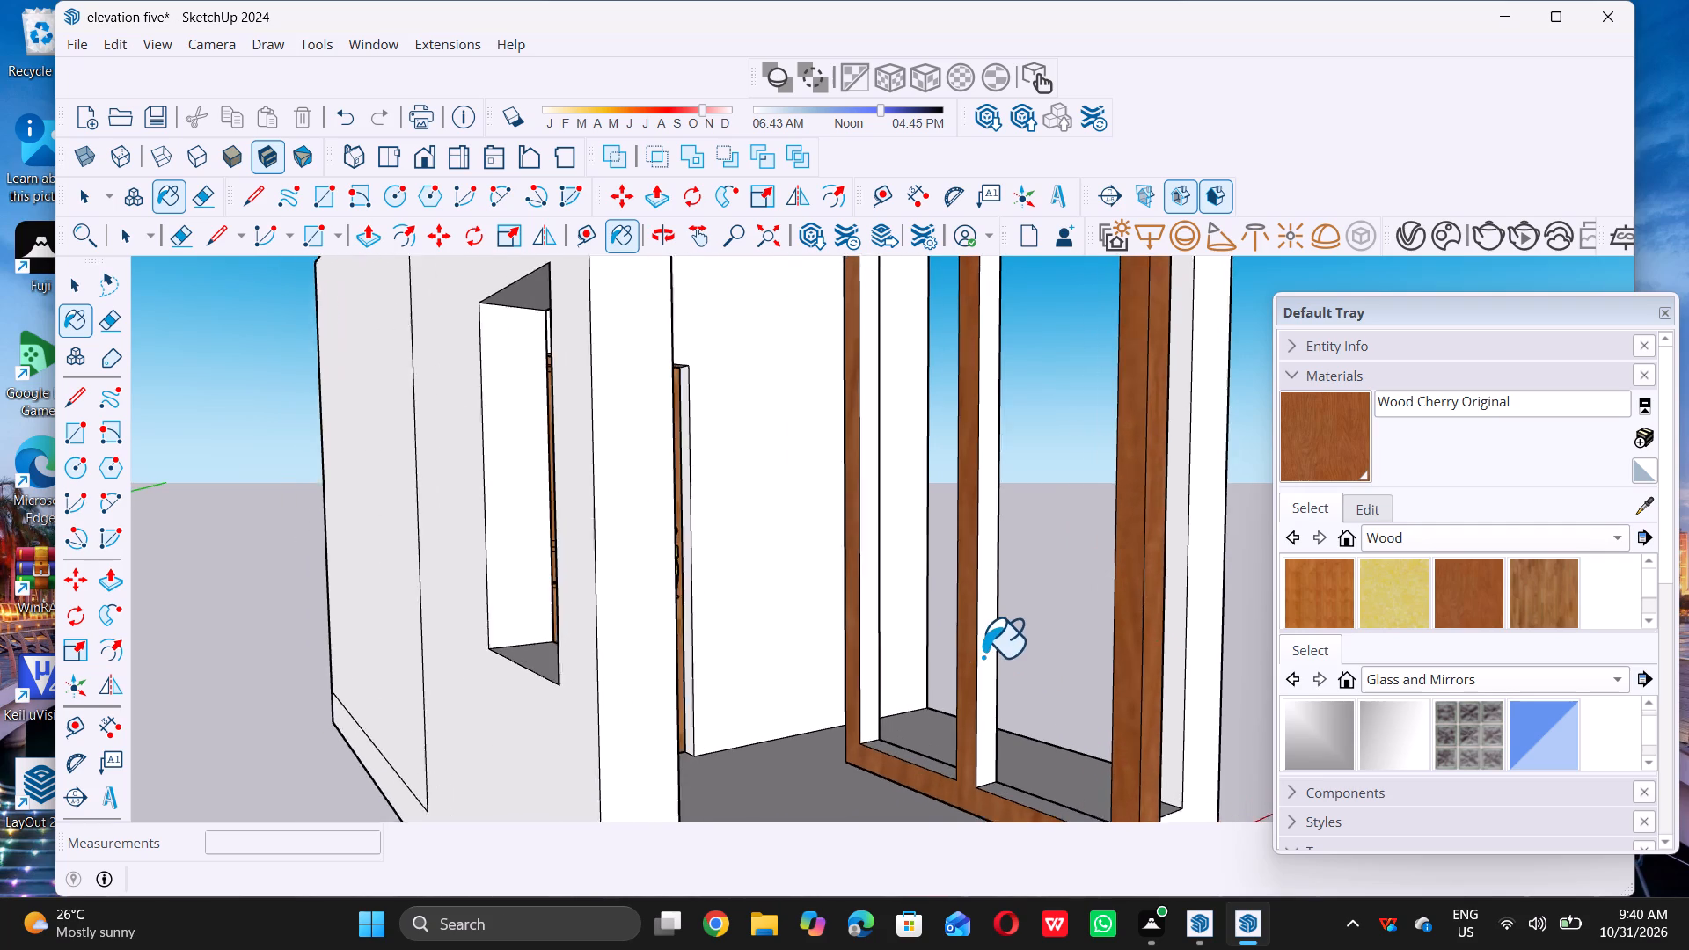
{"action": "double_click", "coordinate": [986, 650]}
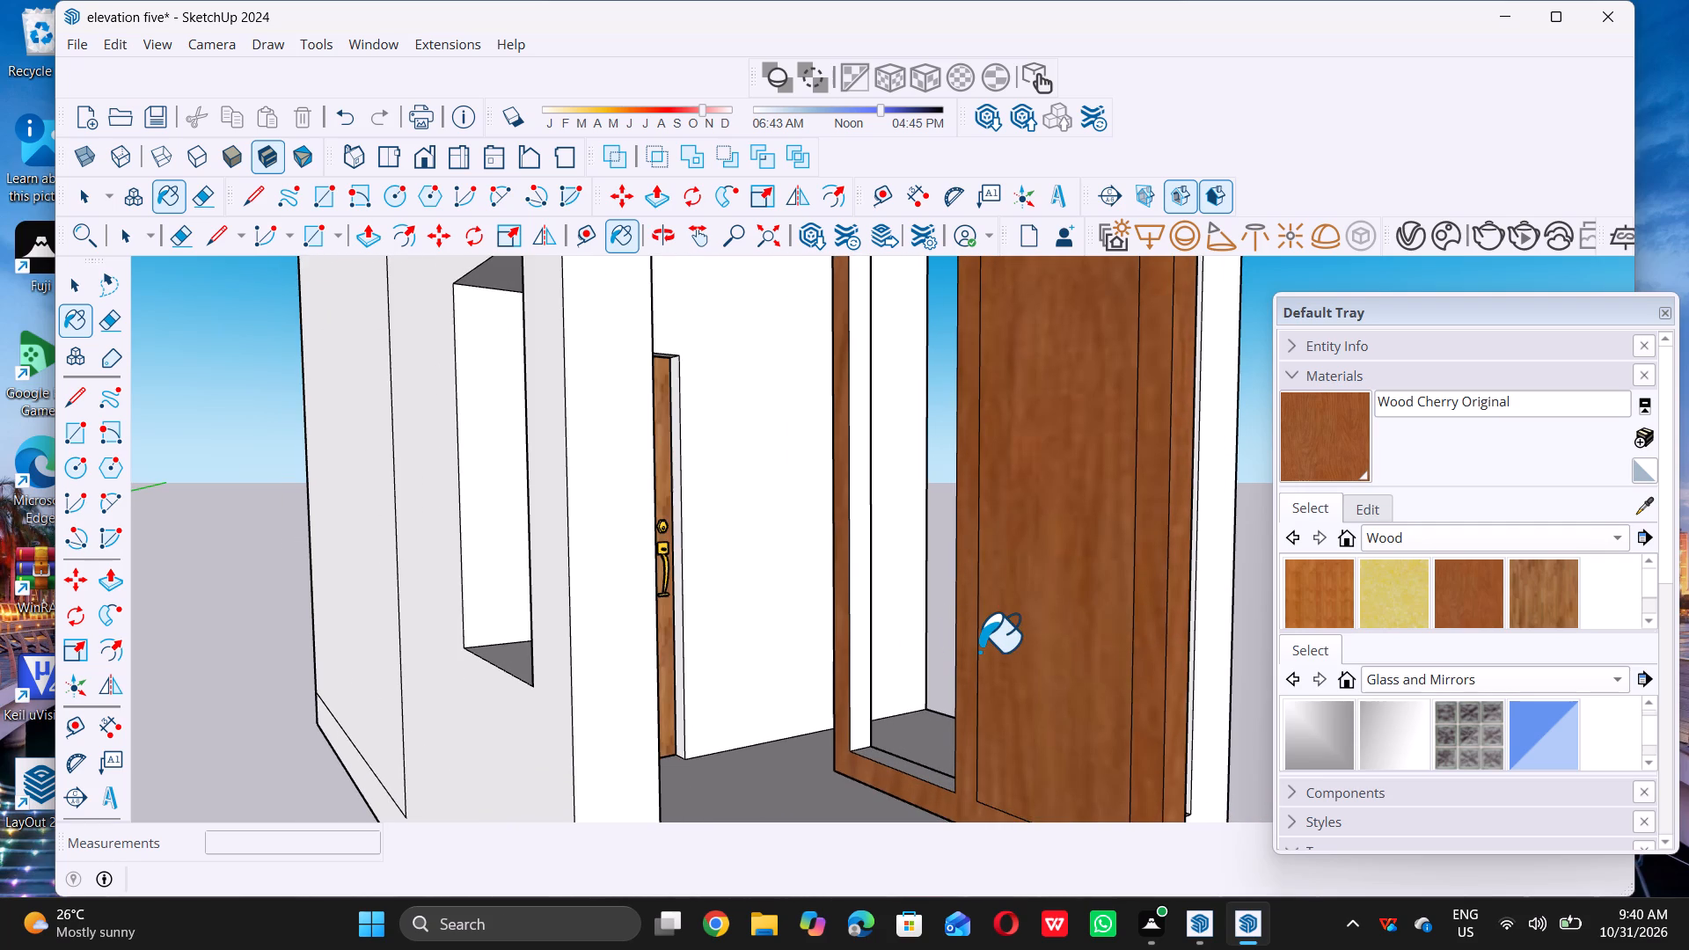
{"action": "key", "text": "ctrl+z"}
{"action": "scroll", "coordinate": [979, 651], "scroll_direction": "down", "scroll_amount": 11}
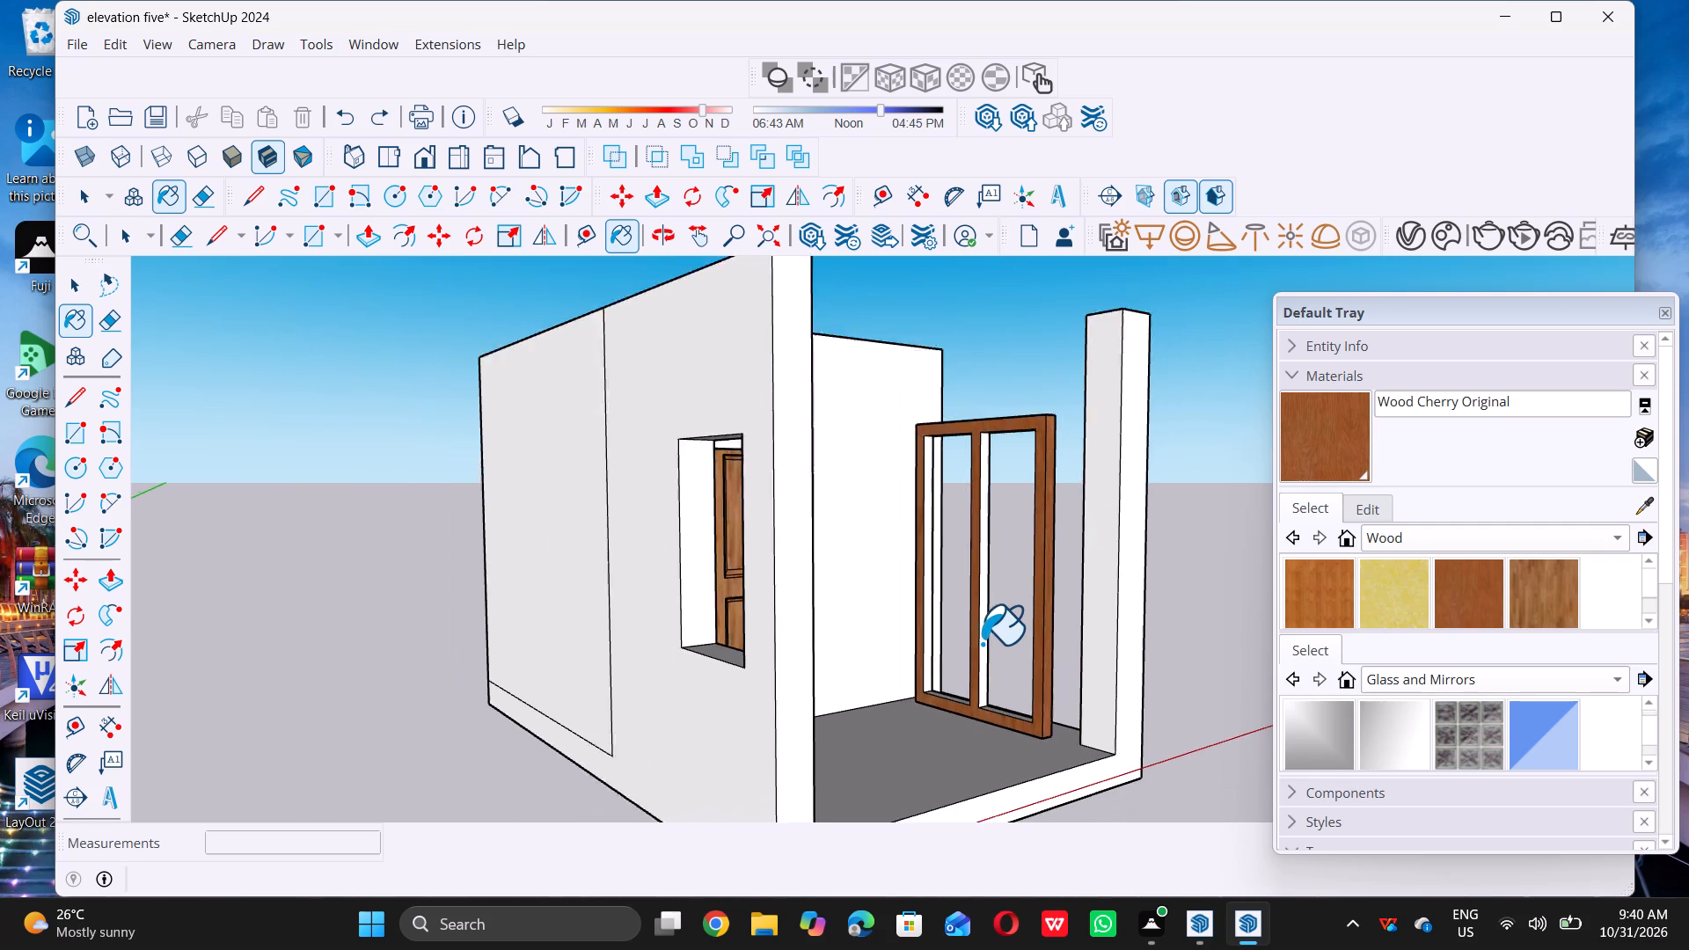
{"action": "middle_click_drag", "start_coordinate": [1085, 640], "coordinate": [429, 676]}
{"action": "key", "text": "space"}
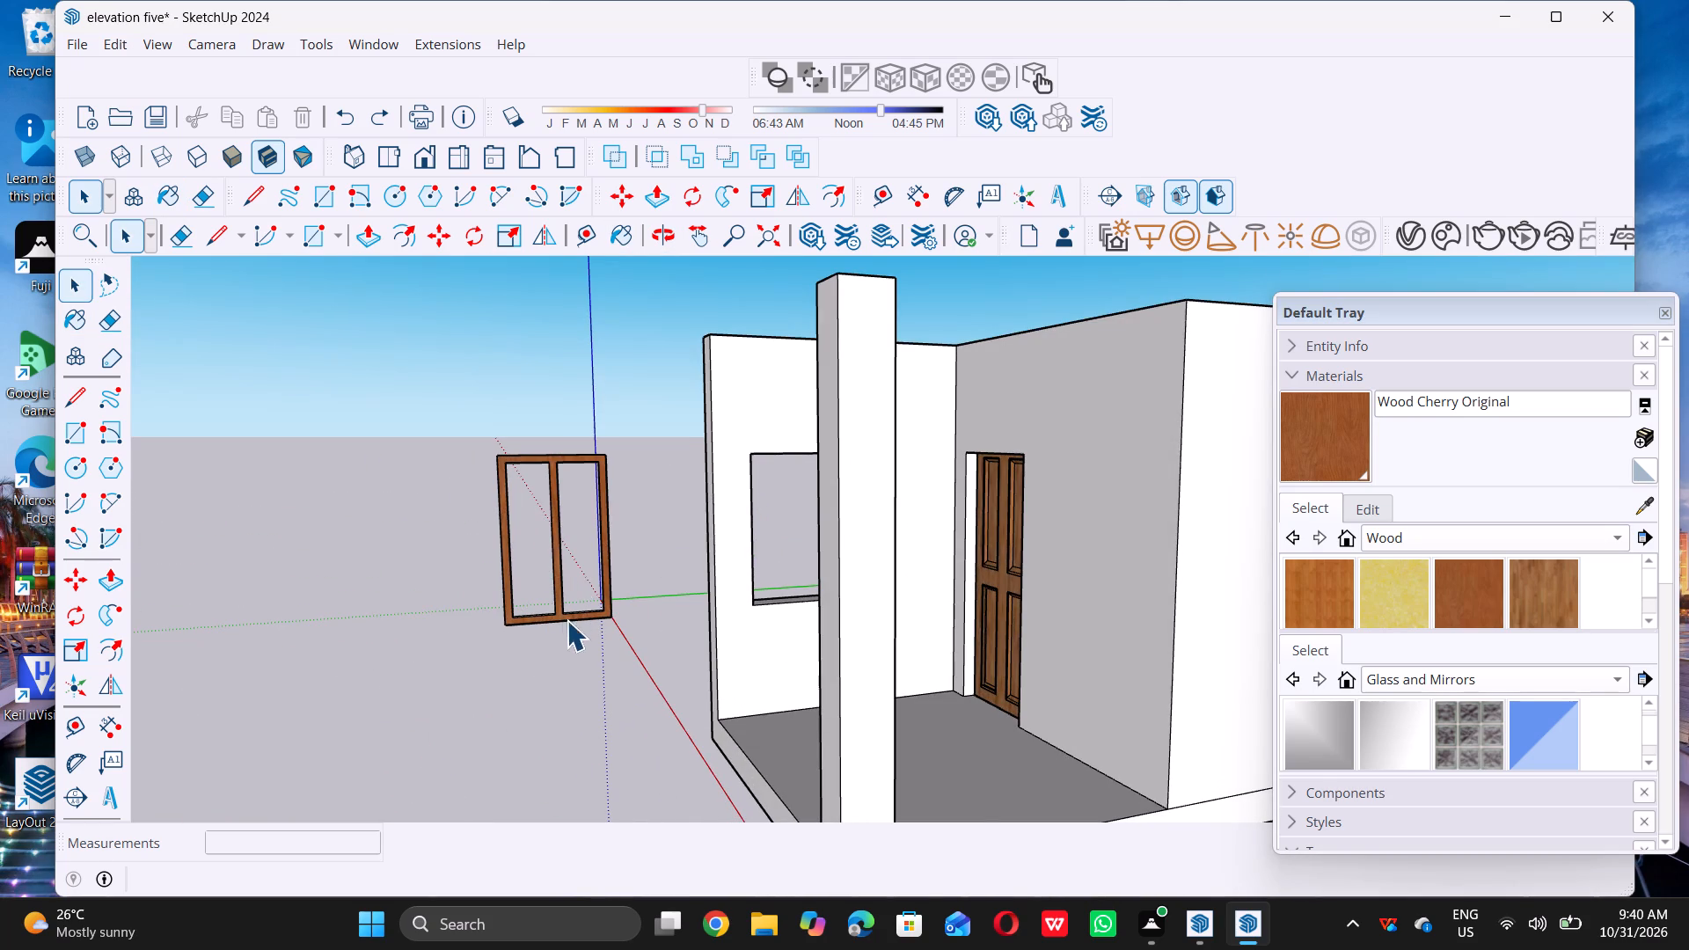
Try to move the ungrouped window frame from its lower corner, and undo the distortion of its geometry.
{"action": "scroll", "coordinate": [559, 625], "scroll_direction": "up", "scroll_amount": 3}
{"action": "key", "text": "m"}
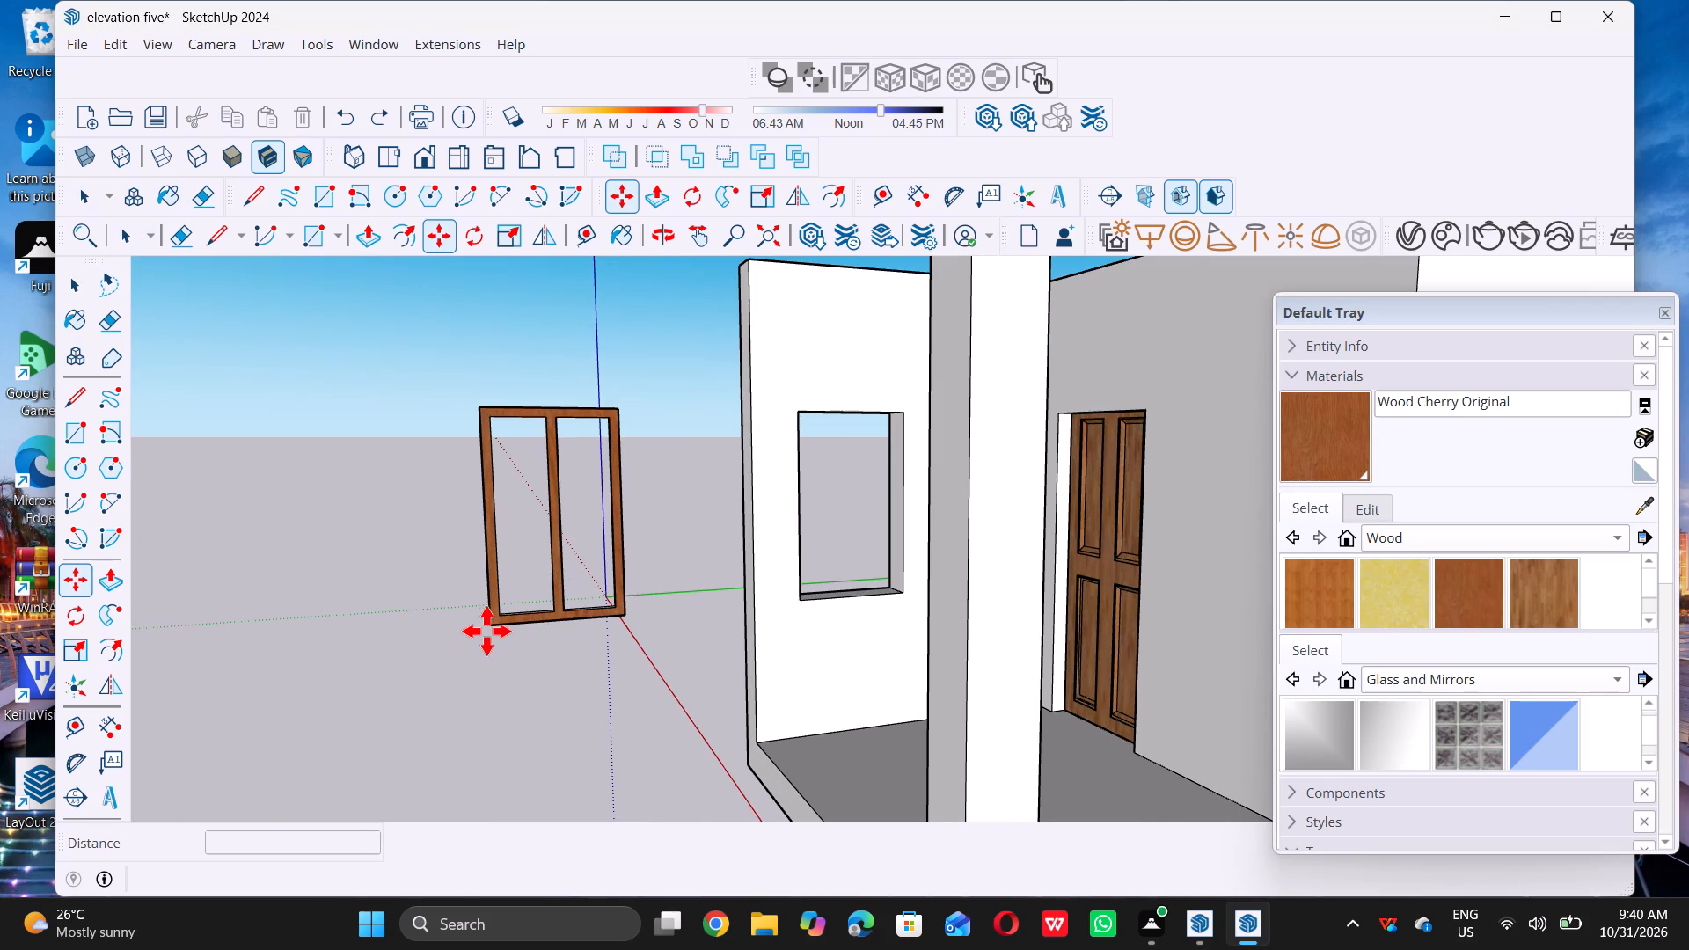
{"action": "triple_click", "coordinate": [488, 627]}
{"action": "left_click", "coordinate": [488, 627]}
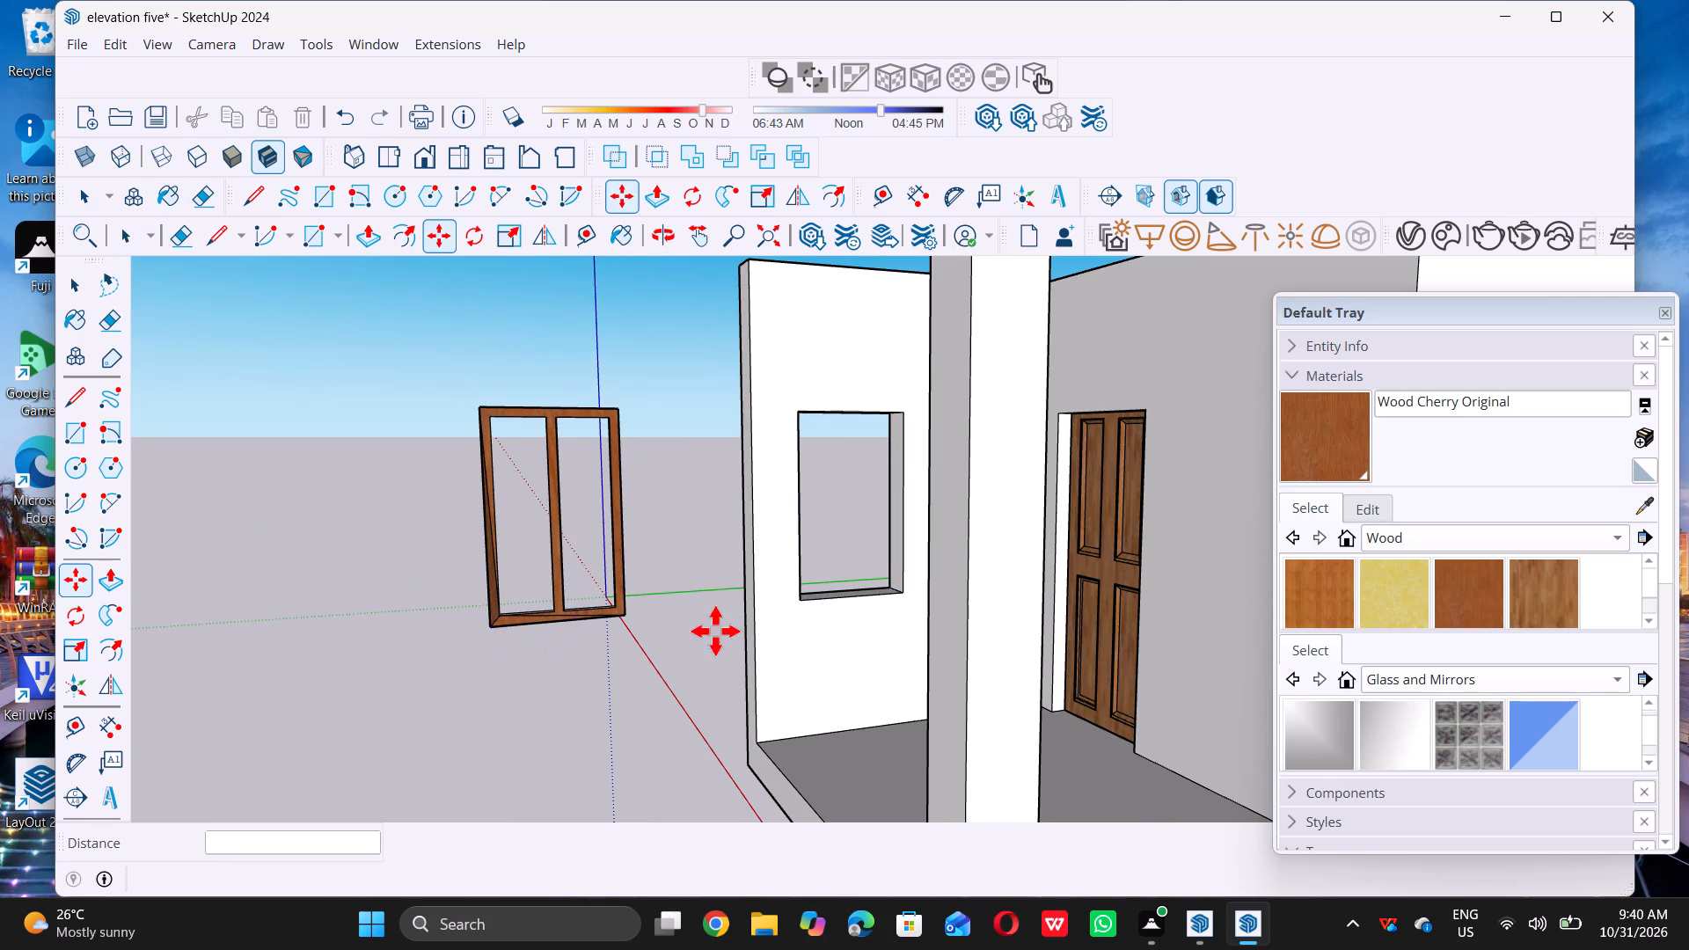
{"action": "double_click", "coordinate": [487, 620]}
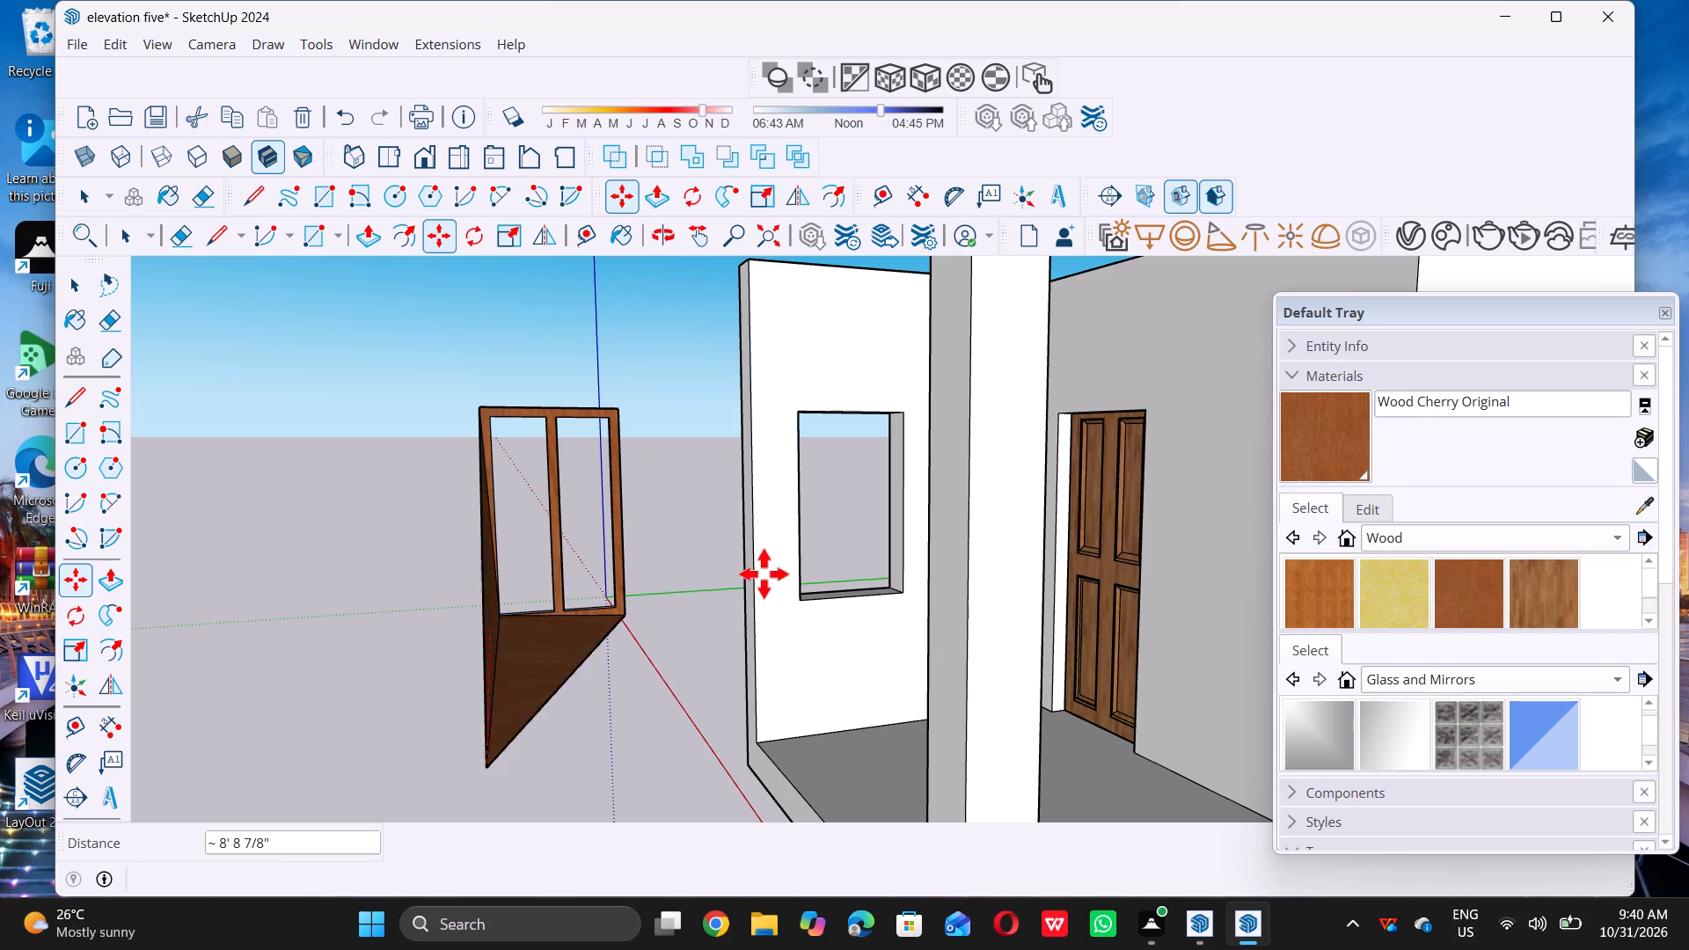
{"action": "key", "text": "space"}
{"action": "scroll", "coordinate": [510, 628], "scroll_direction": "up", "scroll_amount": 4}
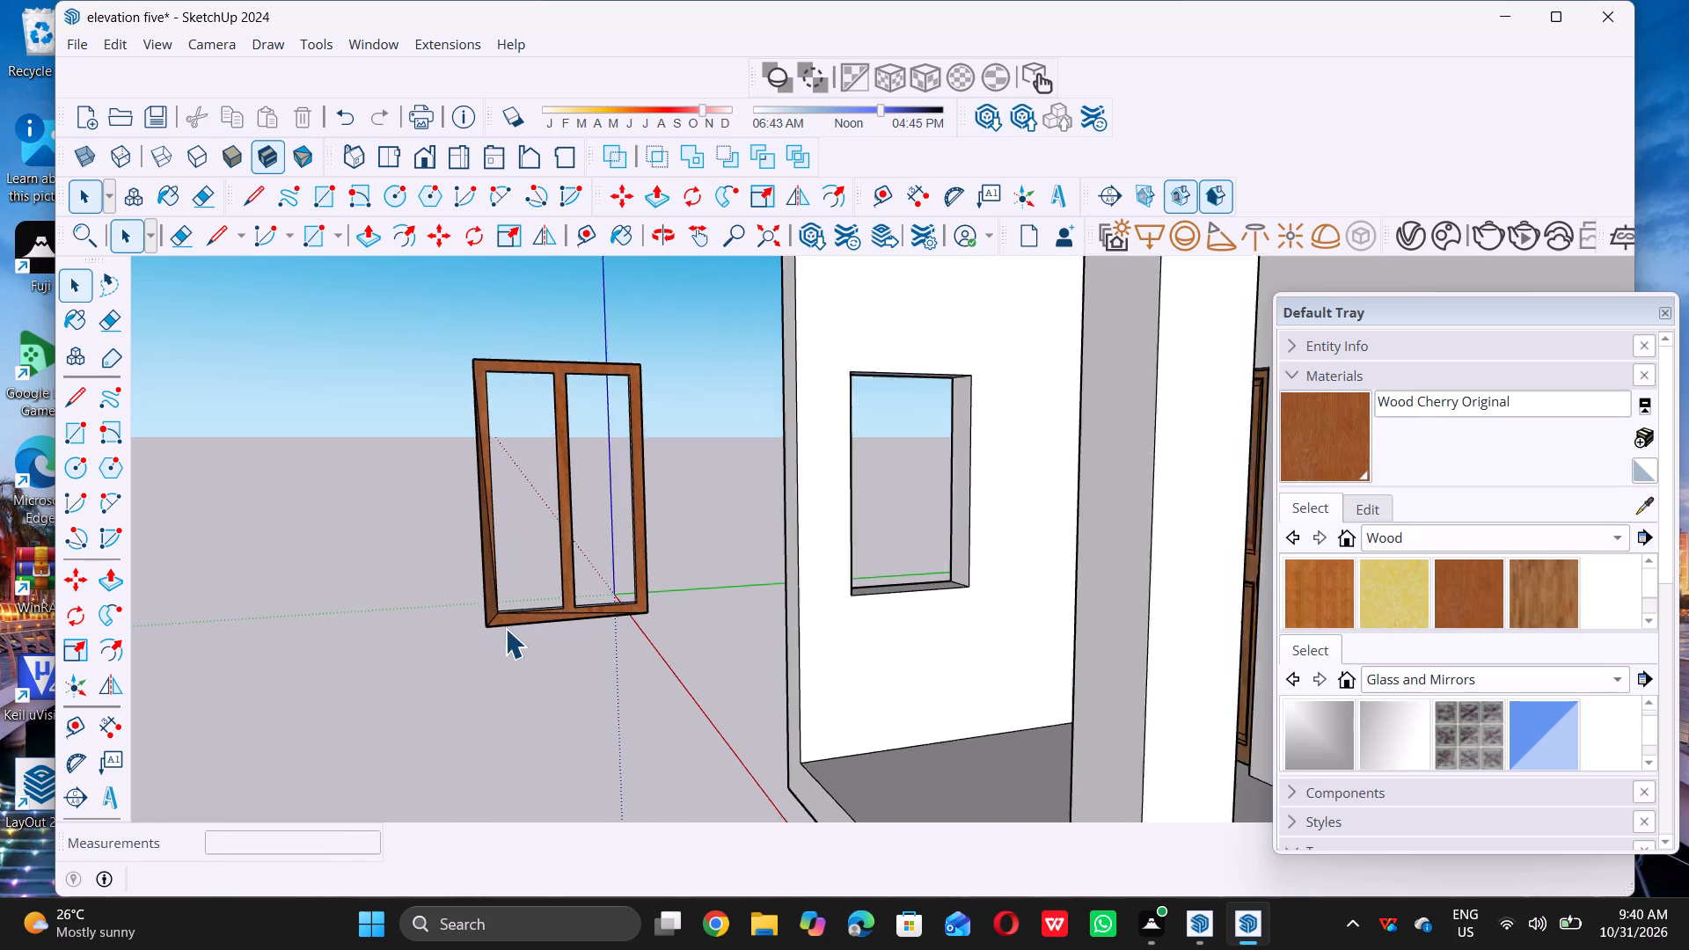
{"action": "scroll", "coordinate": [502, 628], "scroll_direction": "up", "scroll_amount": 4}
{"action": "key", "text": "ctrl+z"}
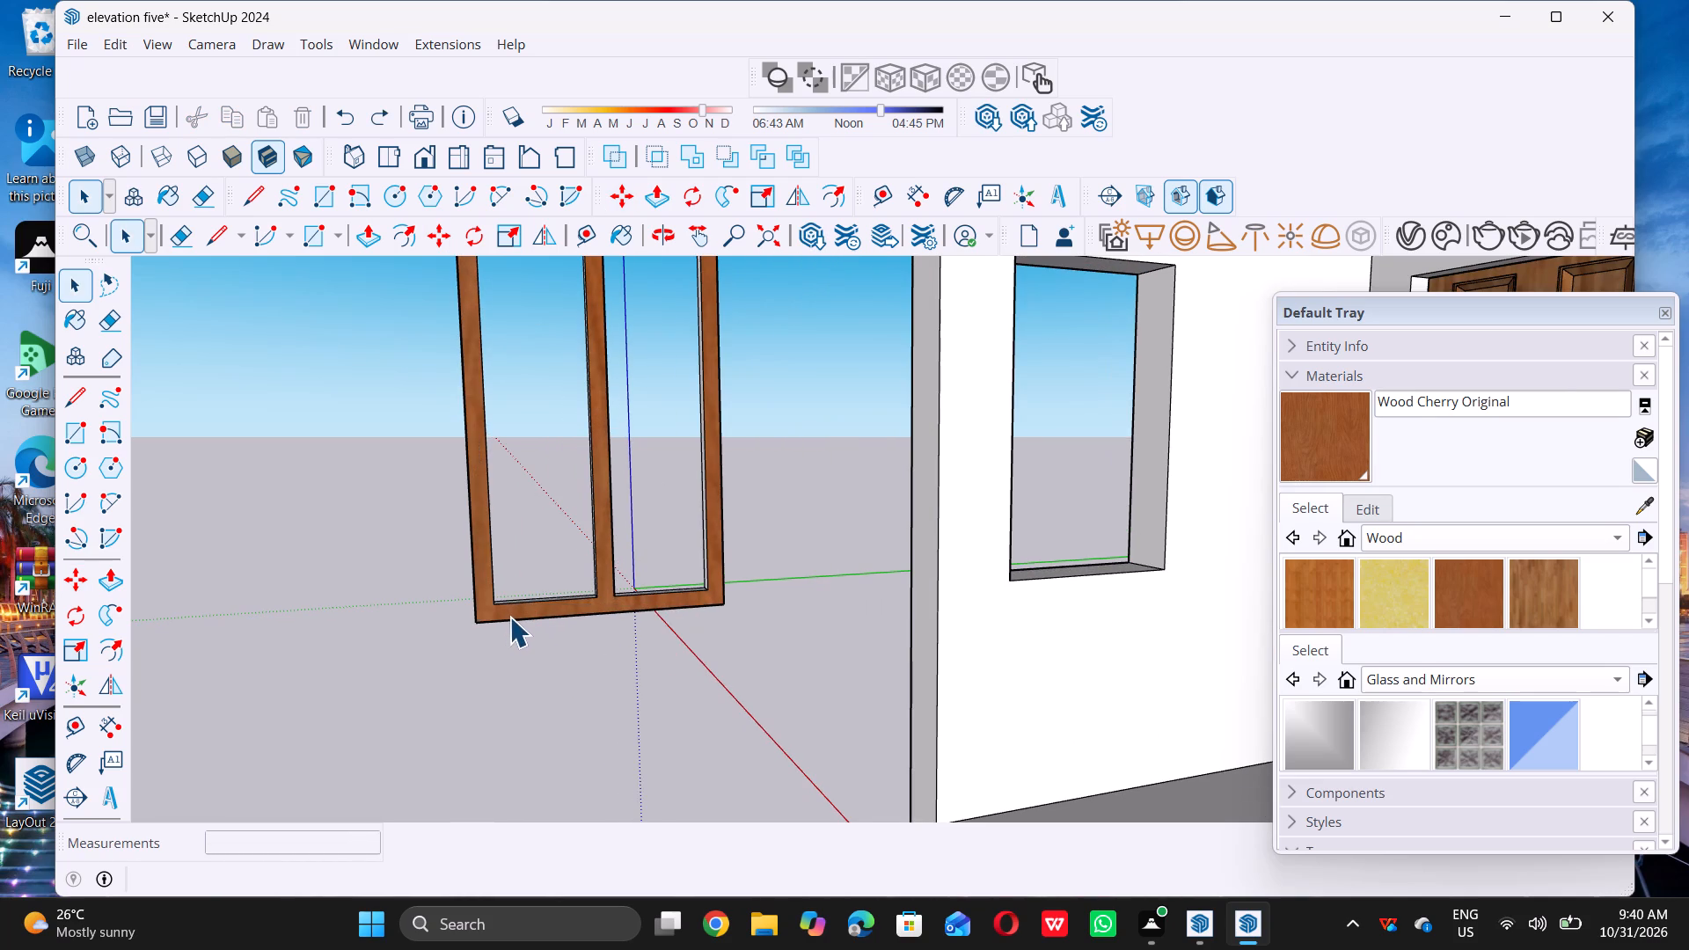
Select the whole window with its frame, mullion and glass panes, and make it a group.
{"action": "scroll", "coordinate": [515, 622], "scroll_direction": "down", "scroll_amount": 10}
{"action": "double_click", "coordinate": [387, 324]}
{"action": "left_click_drag", "start_coordinate": [400, 332], "coordinate": [607, 546]}
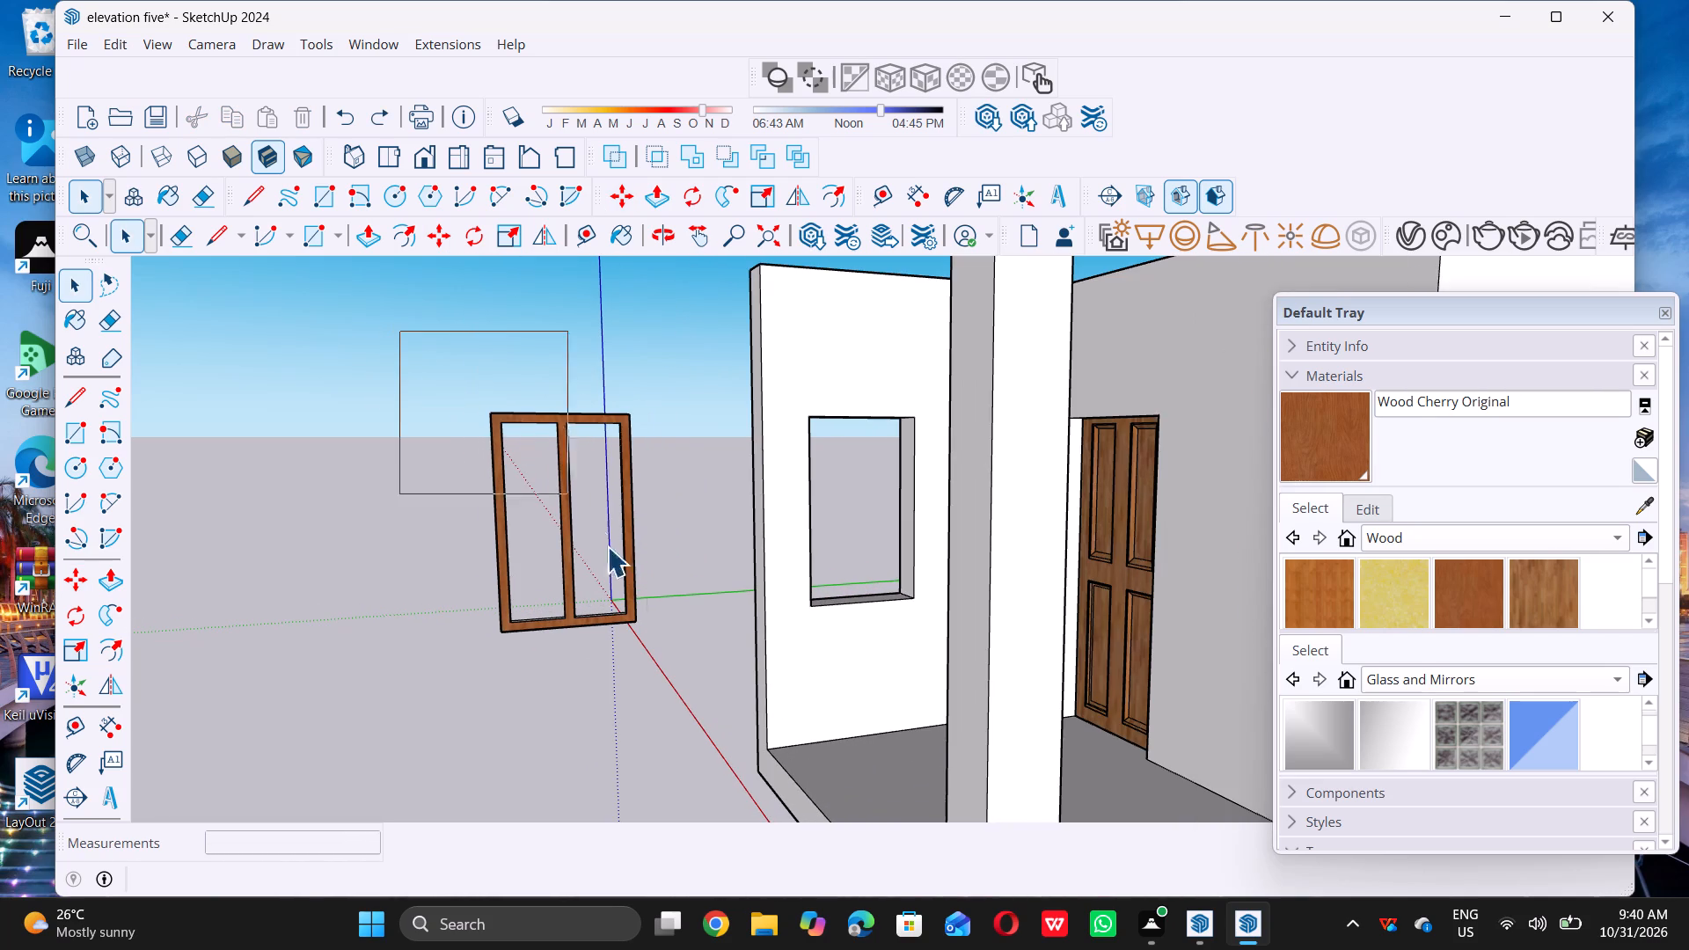
{"action": "left_click_drag", "start_coordinate": [607, 546], "coordinate": [707, 740]}
{"action": "left_click", "coordinate": [707, 740]}
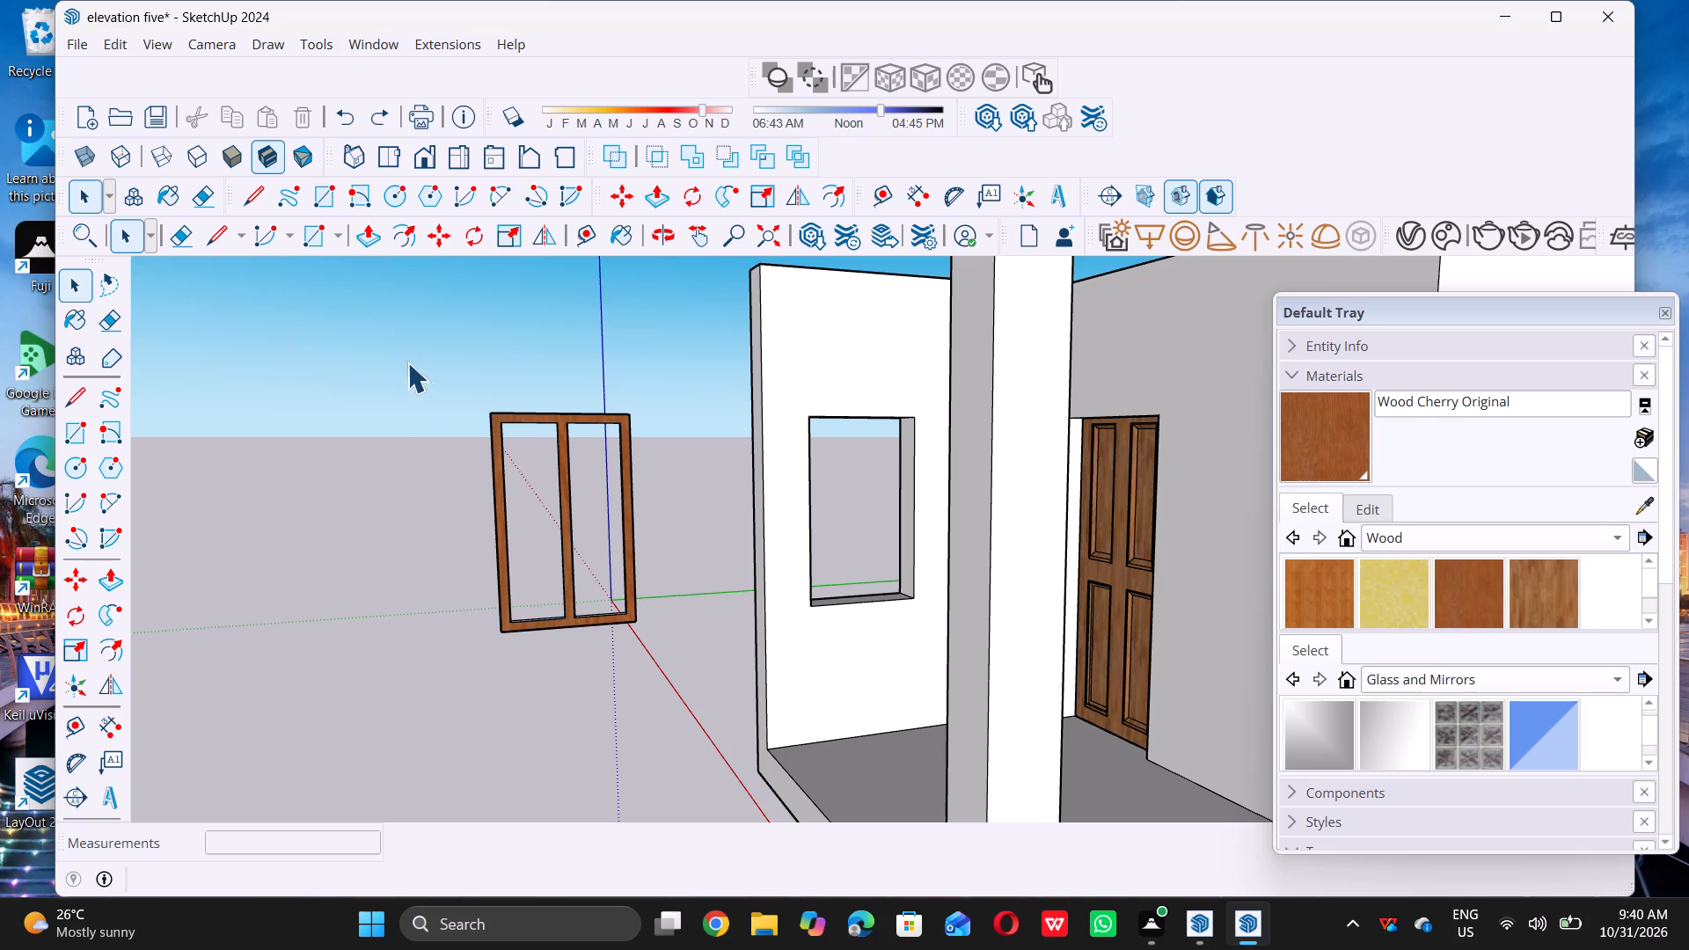
{"action": "left_click", "coordinate": [414, 362]}
{"action": "left_click_drag", "start_coordinate": [419, 362], "coordinate": [475, 417]}
{"action": "left_click_drag", "start_coordinate": [597, 544], "coordinate": [645, 603]}
{"action": "left_click", "coordinate": [646, 602]}
{"action": "left_click_drag", "start_coordinate": [461, 377], "coordinate": [645, 614]}
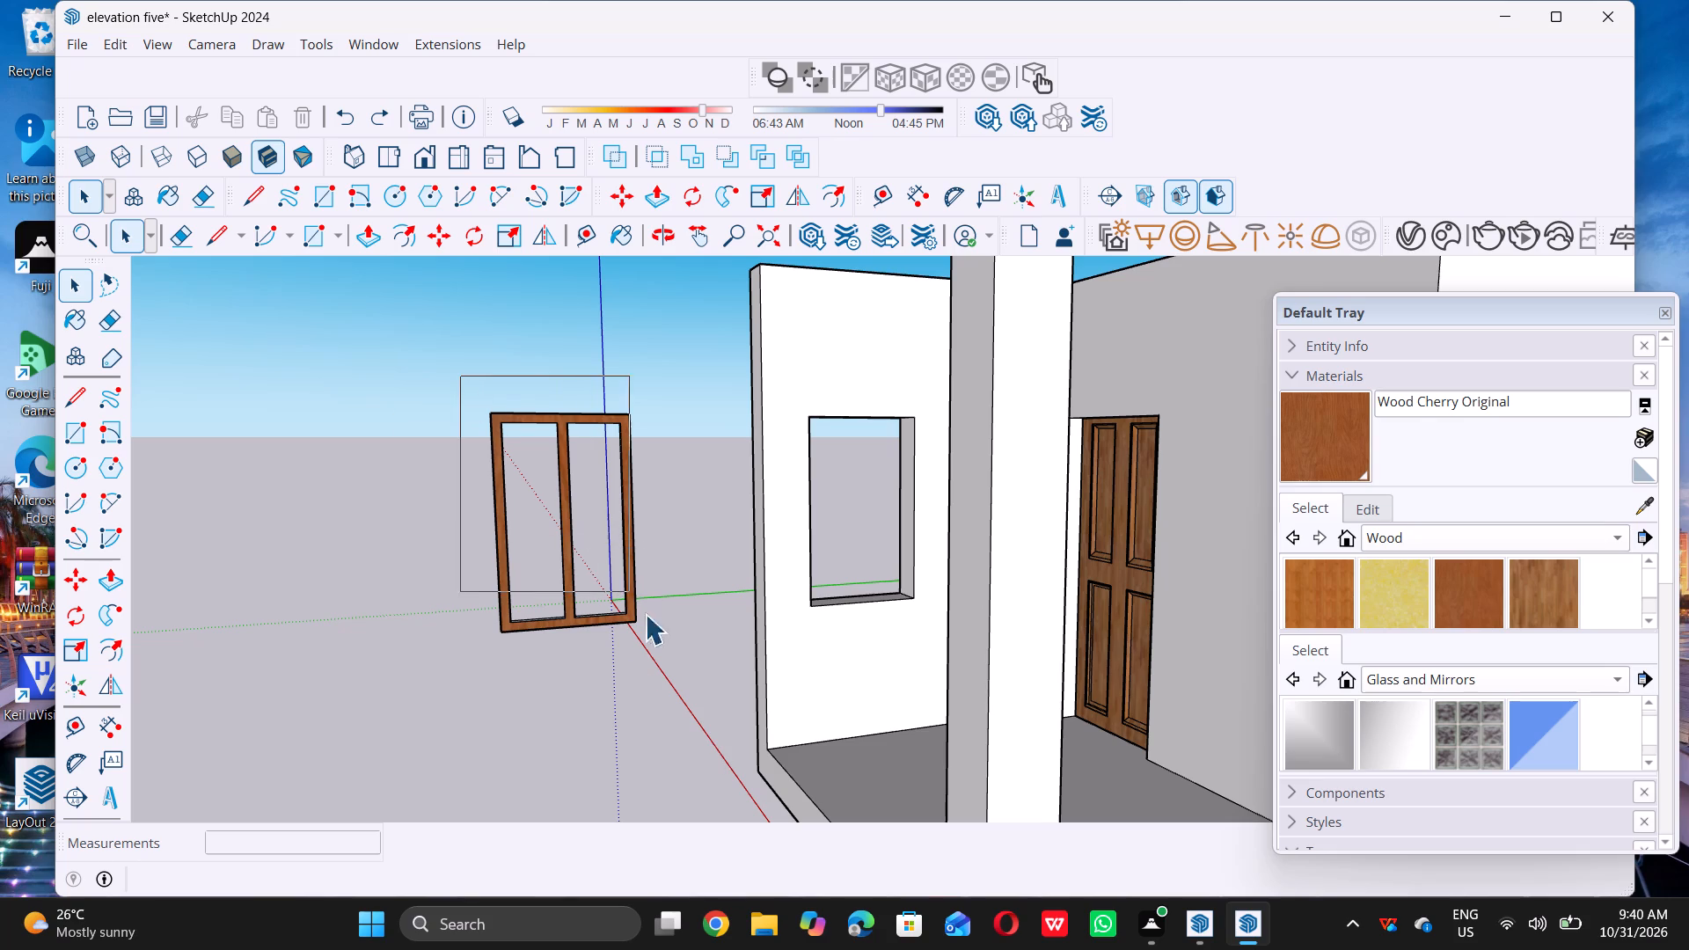
{"action": "left_click_drag", "start_coordinate": [645, 614], "coordinate": [667, 661]}
{"action": "left_click", "coordinate": [667, 661]}
{"action": "triple_click", "coordinate": [626, 613]}
{"action": "left_click", "coordinate": [626, 613]}
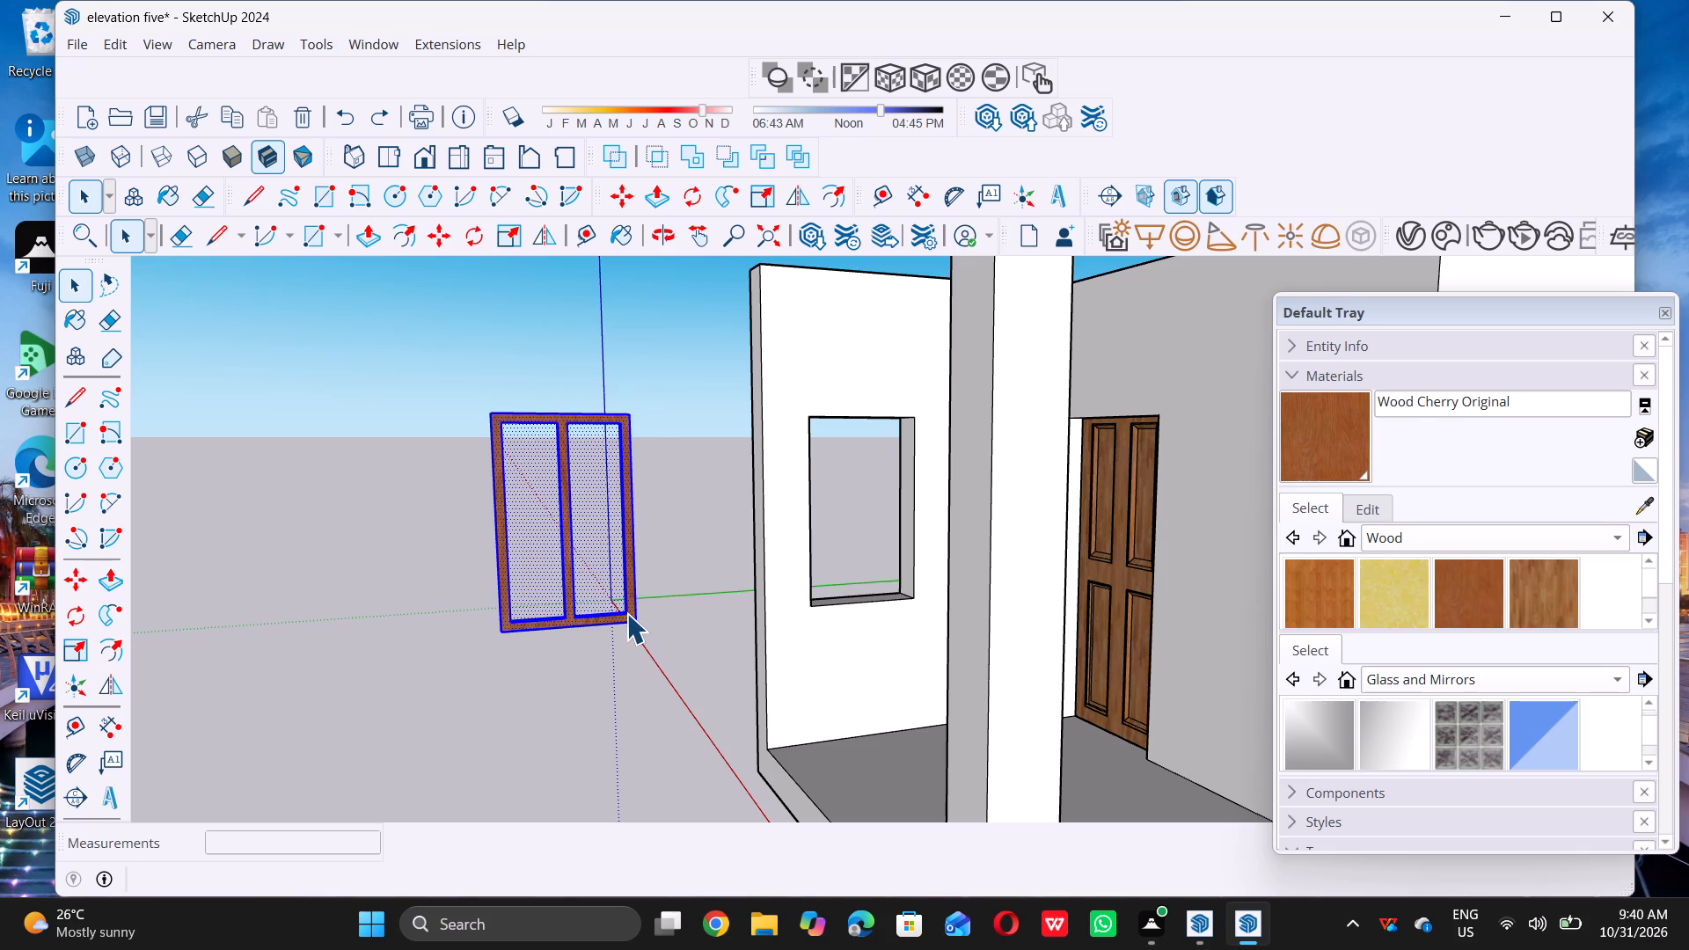
{"action": "right_click", "coordinate": [626, 613]}
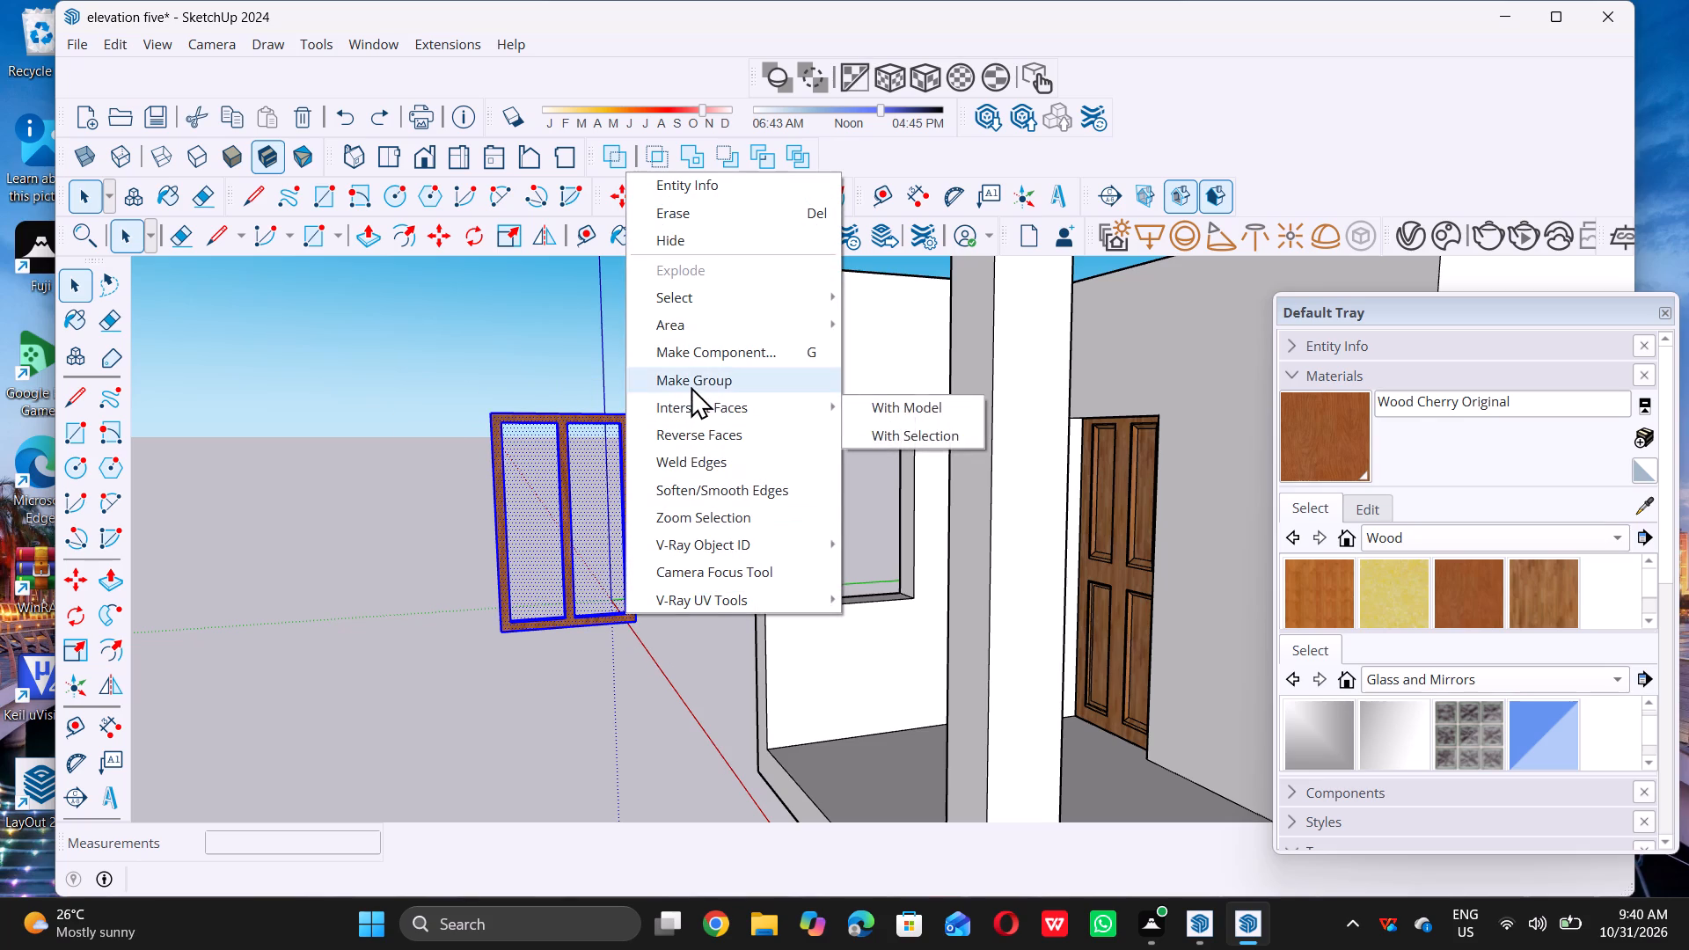
{"action": "left_click", "coordinate": [691, 386]}
Move the window group by its lower outer corner into the wall opening, set back within the wall's thickness, and deselect it.
{"action": "key", "text": "m"}
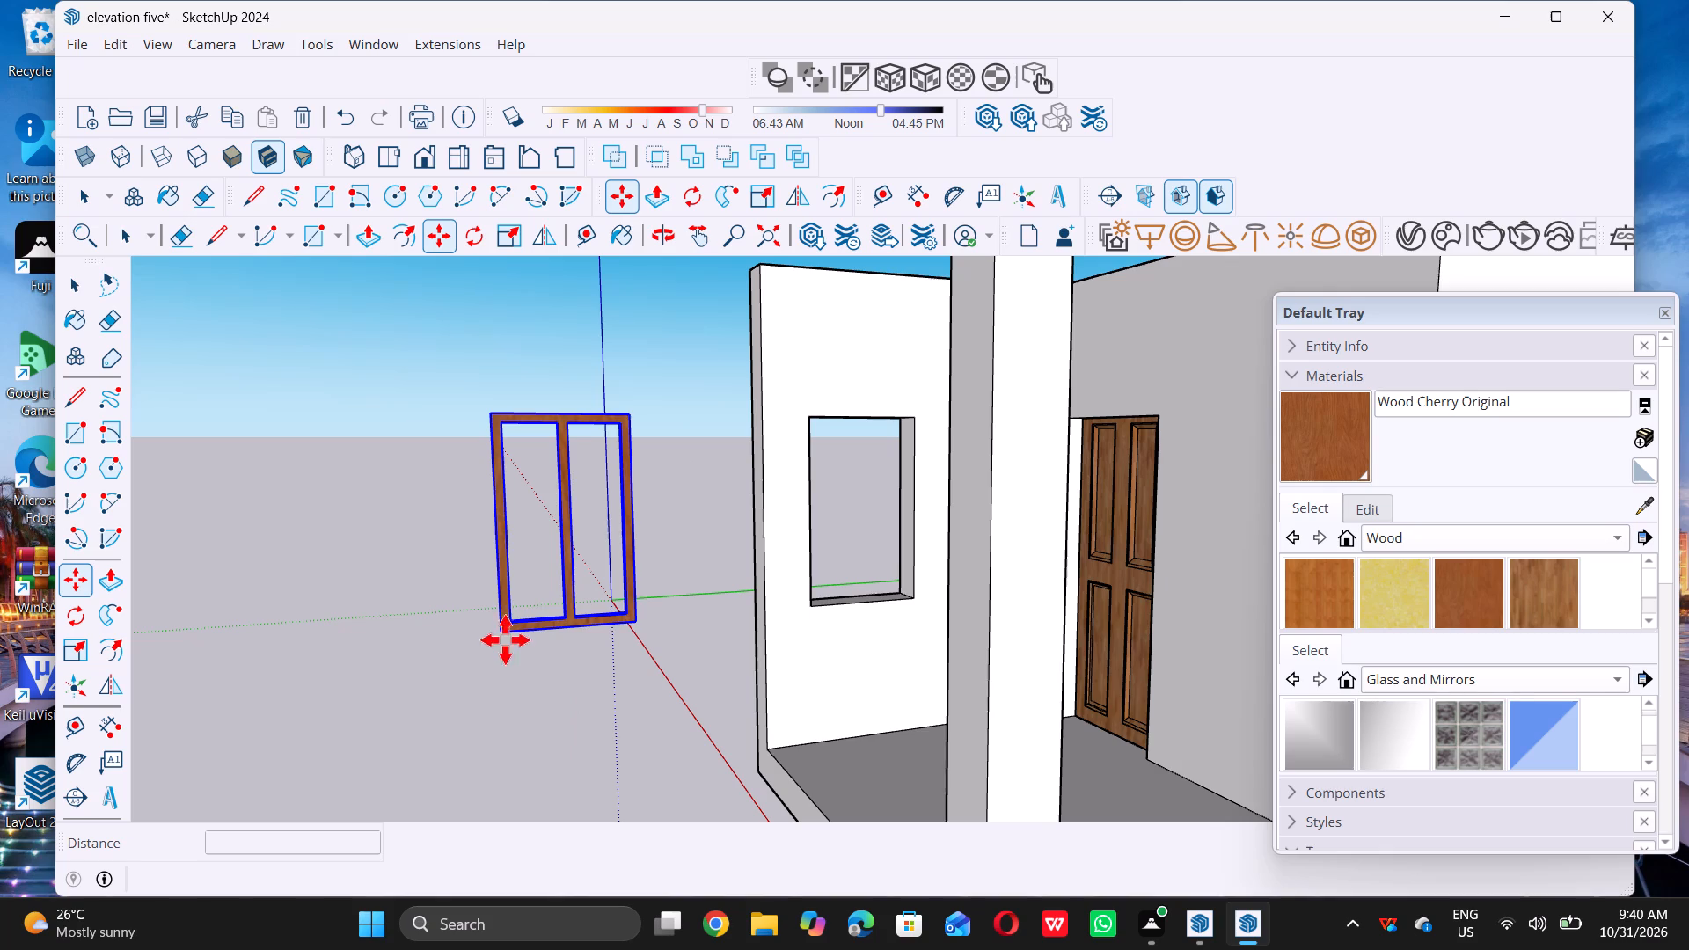
{"action": "double_click", "coordinate": [503, 637]}
{"action": "scroll", "coordinate": [503, 632], "scroll_direction": "down", "scroll_amount": 3}
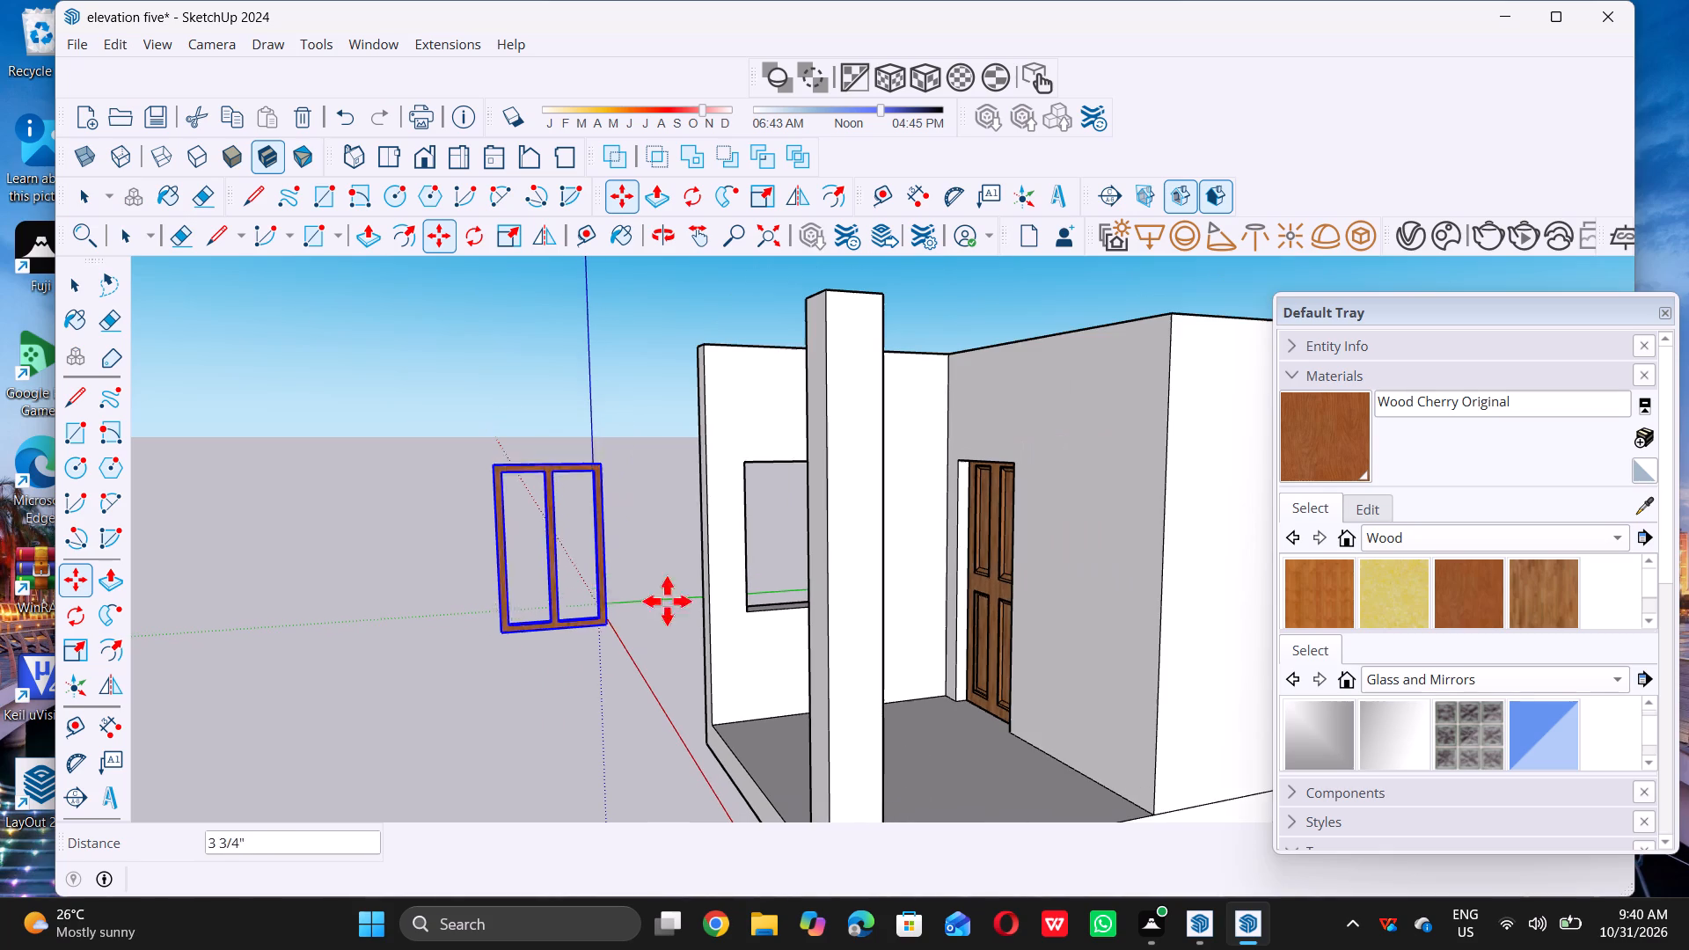
{"action": "scroll", "coordinate": [791, 588], "scroll_direction": "up", "scroll_amount": 2}
{"action": "middle_click_drag", "start_coordinate": [785, 585], "coordinate": [701, 705]}
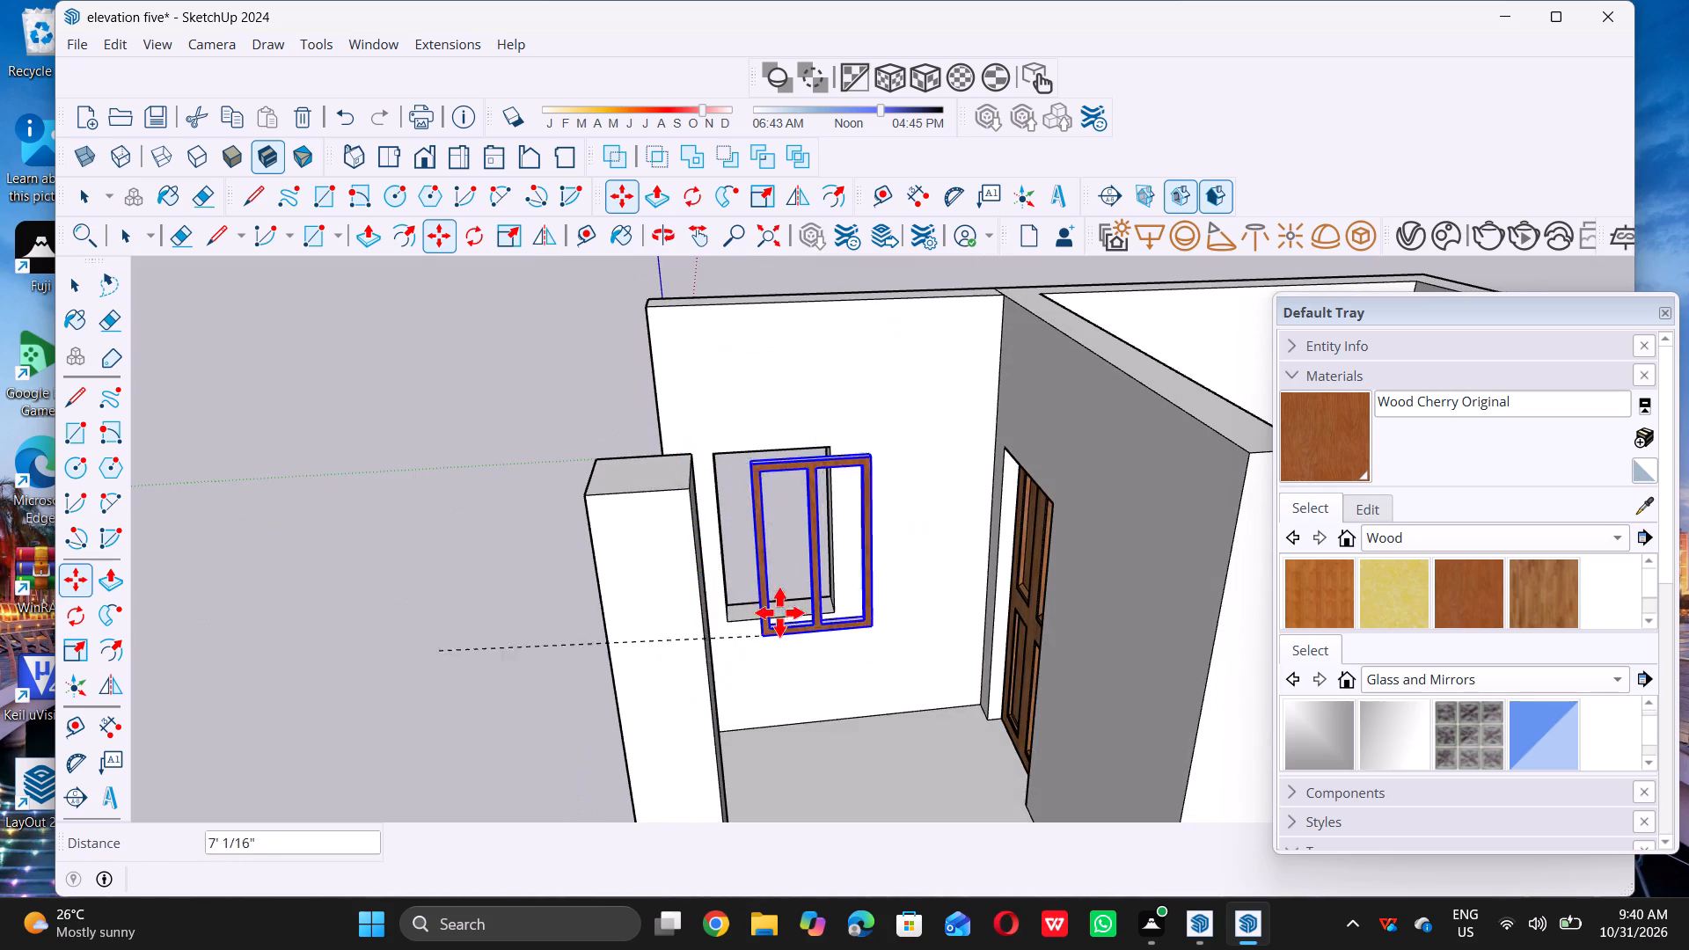
{"action": "scroll", "coordinate": [779, 612], "scroll_direction": "up", "scroll_amount": 4}
{"action": "scroll", "coordinate": [737, 612], "scroll_direction": "up", "scroll_amount": 17}
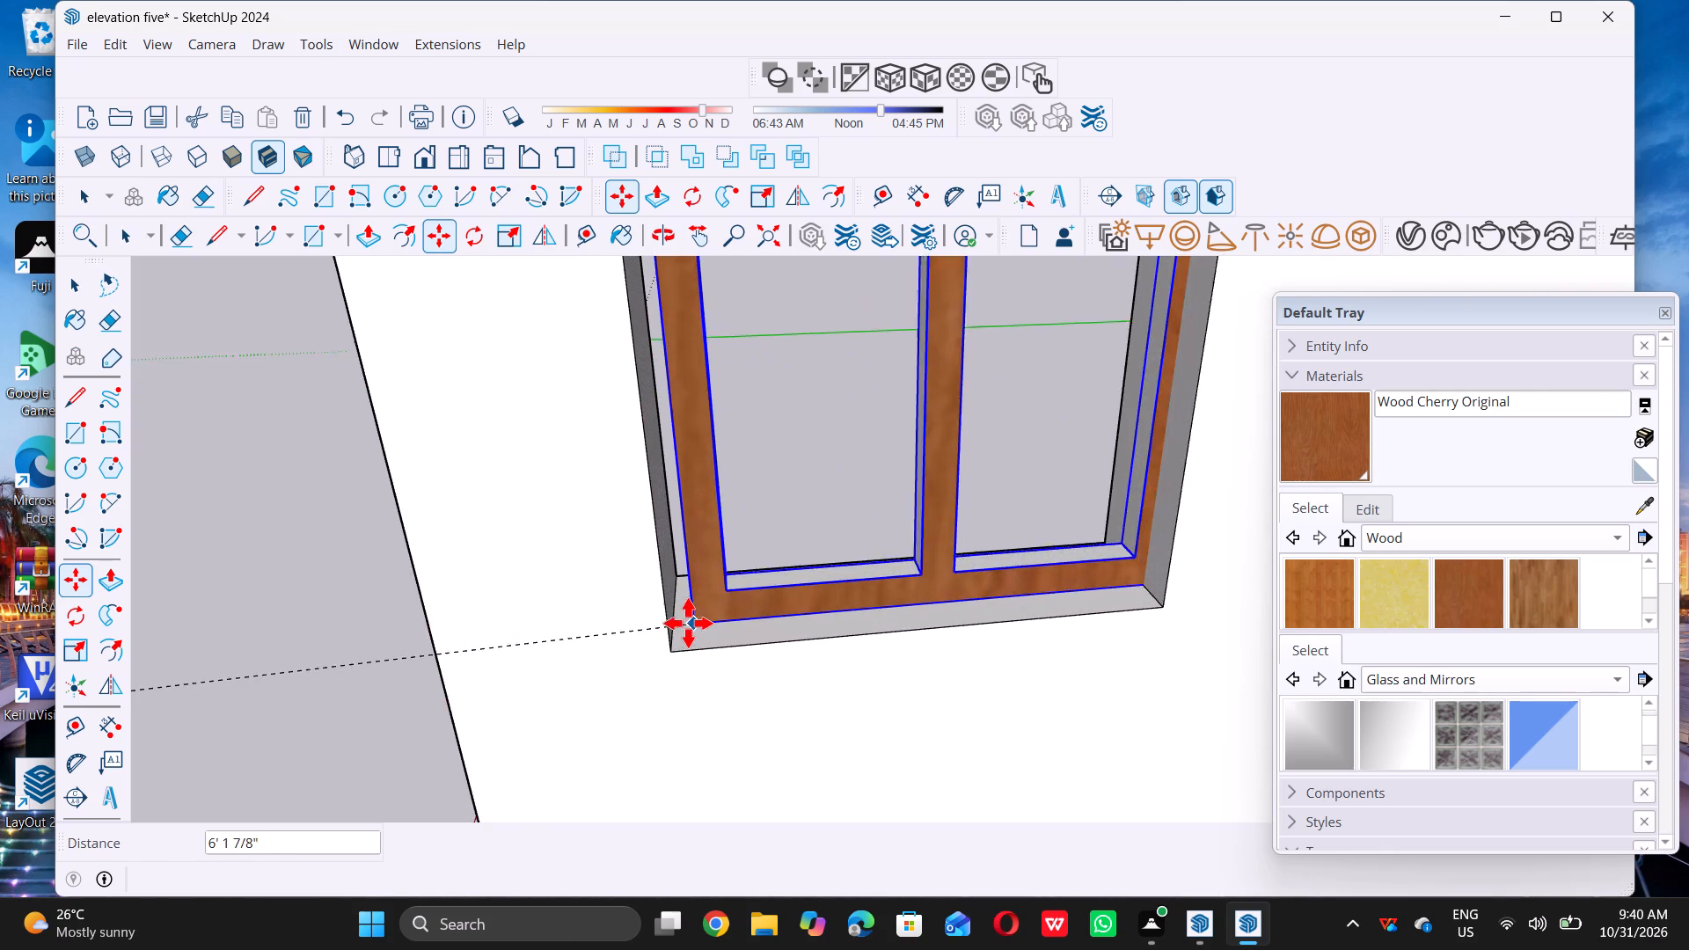
{"action": "scroll", "coordinate": [688, 623], "scroll_direction": "up", "scroll_amount": 8}
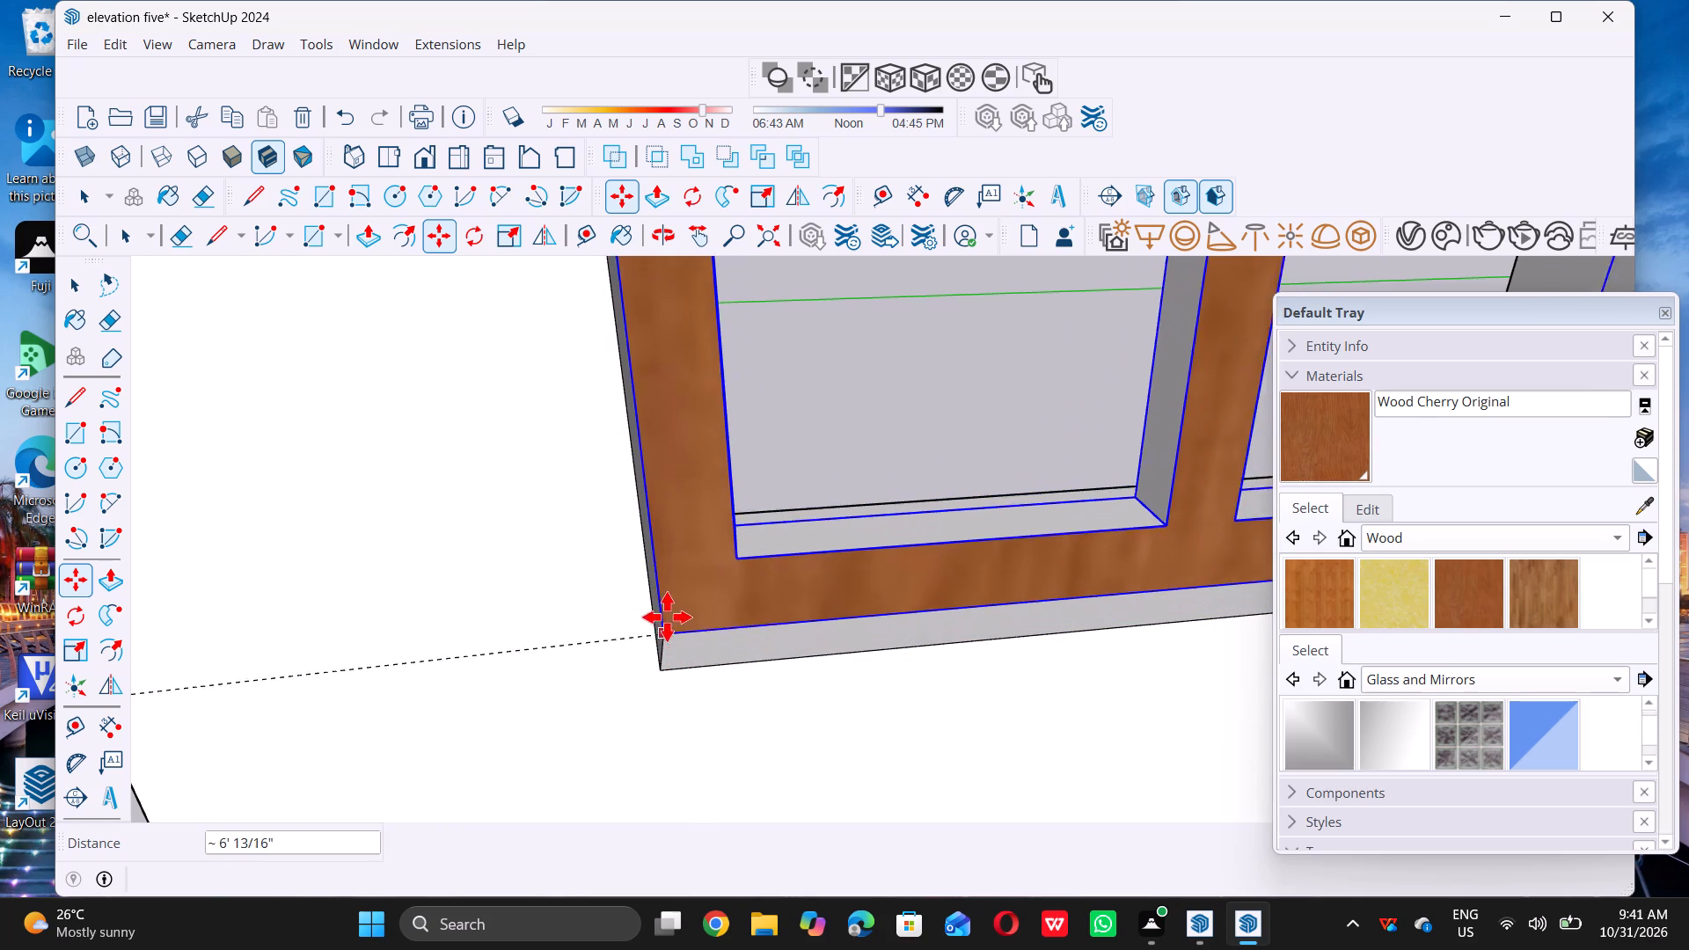
{"action": "triple_click", "coordinate": [669, 582]}
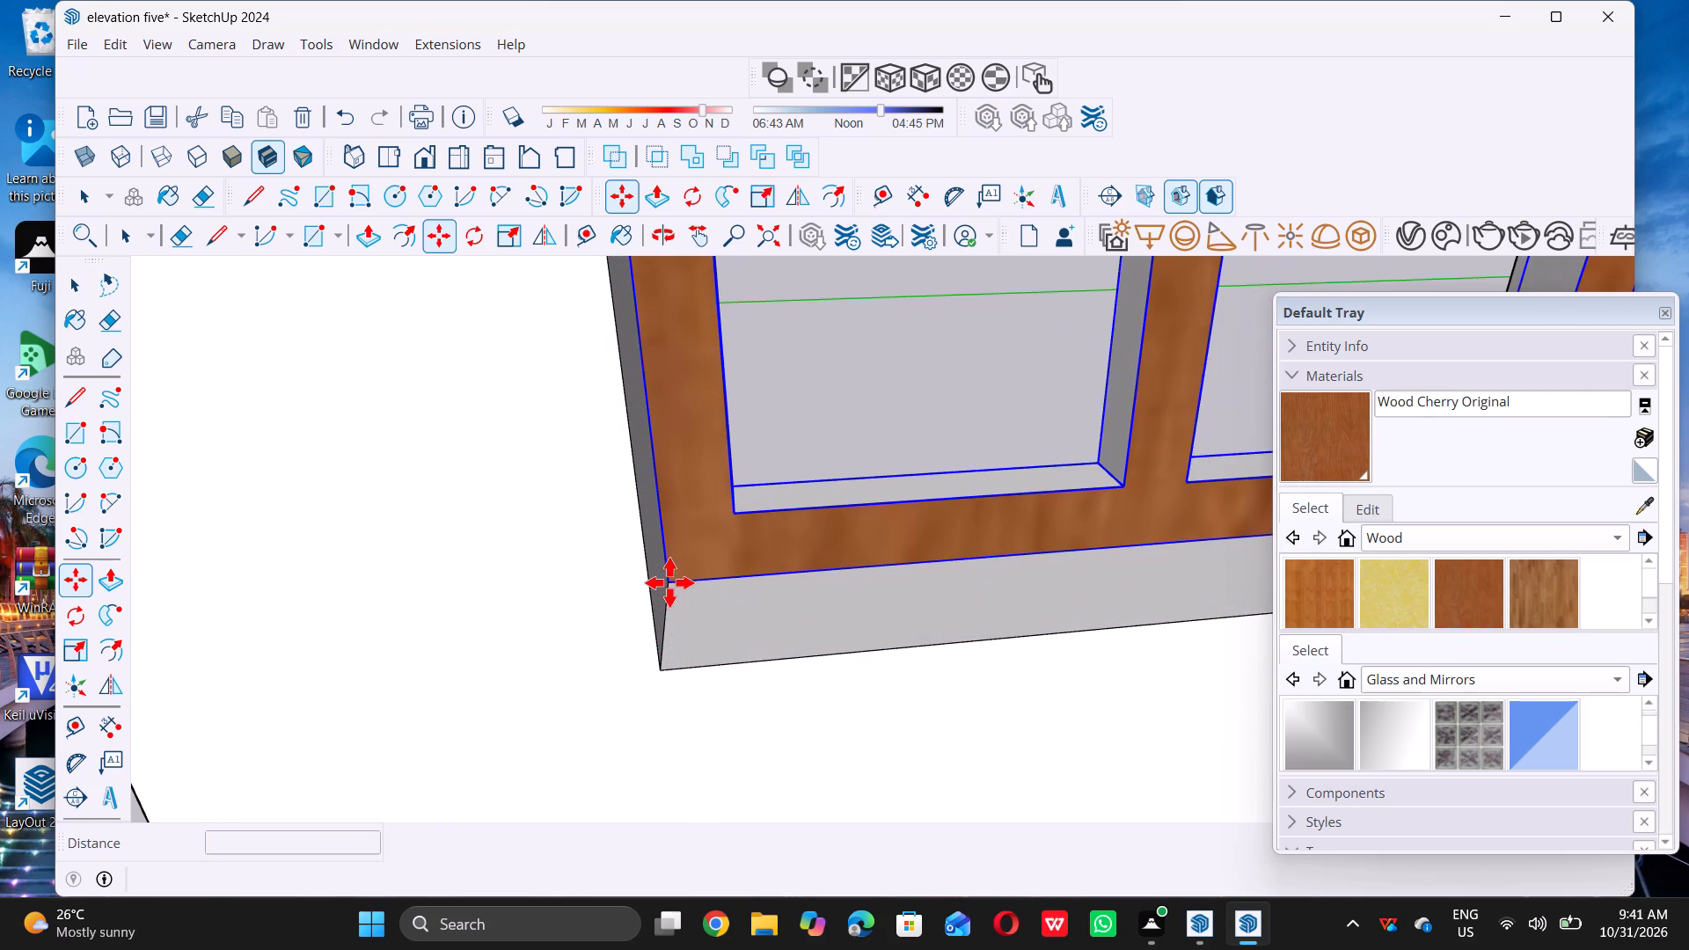
{"action": "key", "text": "space"}
{"action": "scroll", "coordinate": [714, 621], "scroll_direction": "down", "scroll_amount": 8}
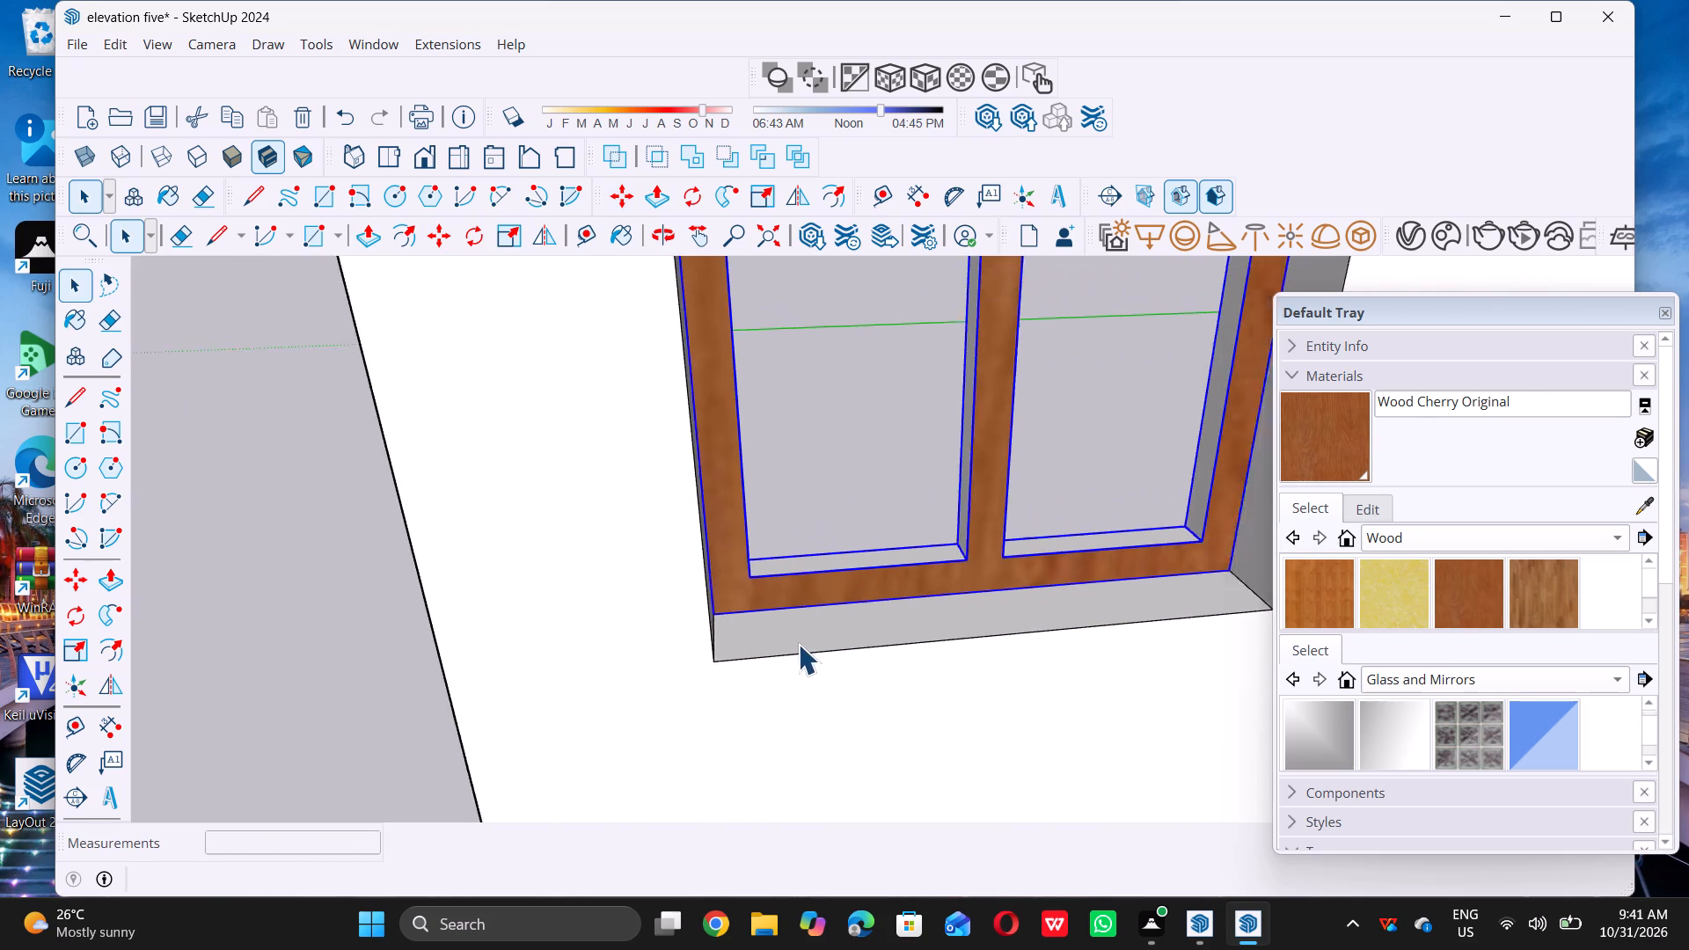
{"action": "scroll", "coordinate": [798, 644], "scroll_direction": "down", "scroll_amount": 7}
{"action": "double_click", "coordinate": [424, 697]}
{"action": "scroll", "coordinate": [505, 671], "scroll_direction": "down", "scroll_amount": 8}
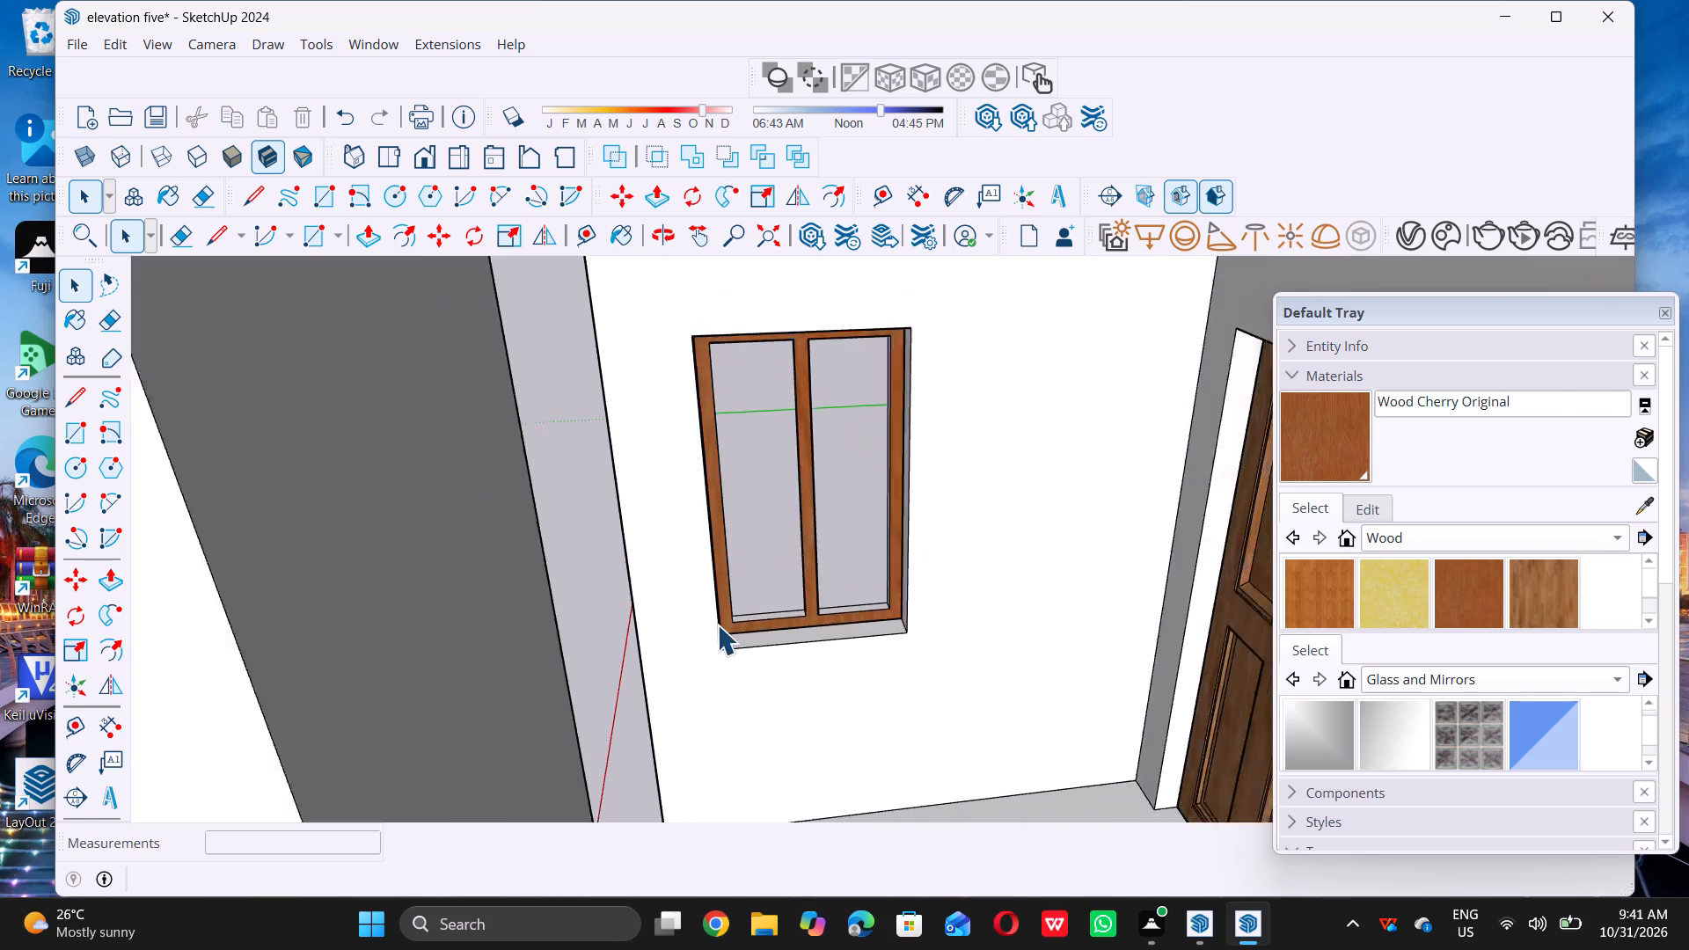
Examine the placed window in its wall and the whole room from the open front side.
{"action": "scroll", "coordinate": [717, 625], "scroll_direction": "down", "scroll_amount": 2}
{"action": "middle_click_drag", "start_coordinate": [709, 676], "coordinate": [1009, 581]}
{"action": "scroll", "coordinate": [896, 609], "scroll_direction": "down", "scroll_amount": 3}
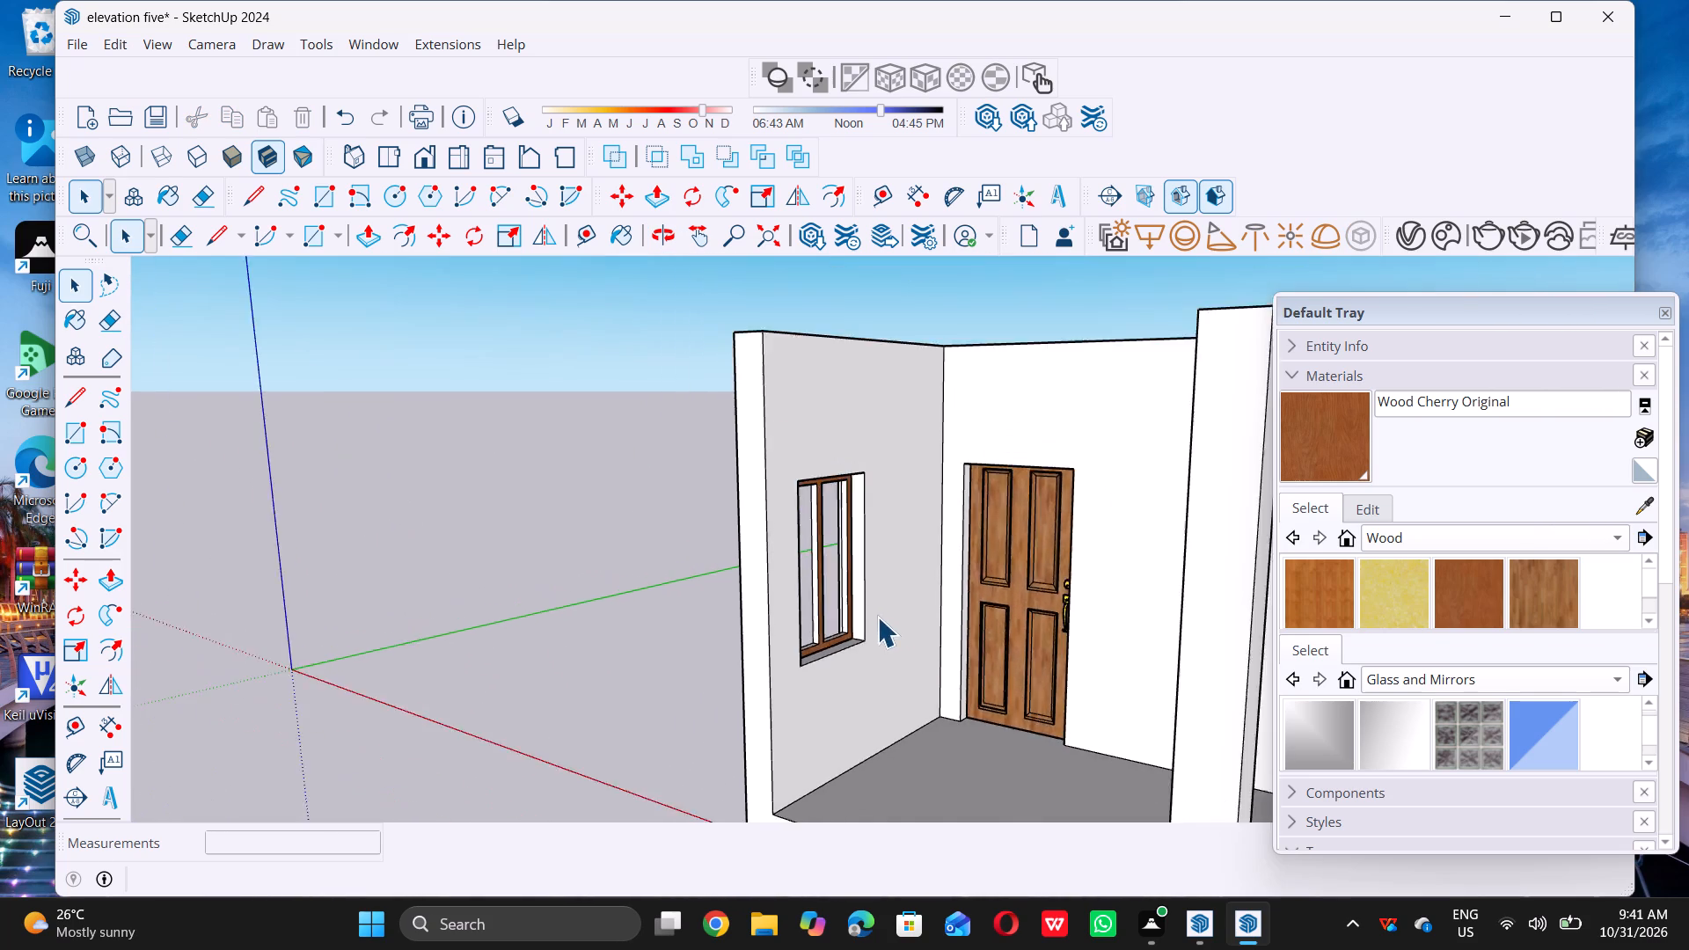
{"action": "scroll", "coordinate": [877, 617], "scroll_direction": "down", "scroll_amount": 17}
{"action": "middle_click_drag", "start_coordinate": [819, 630], "coordinate": [948, 653]}
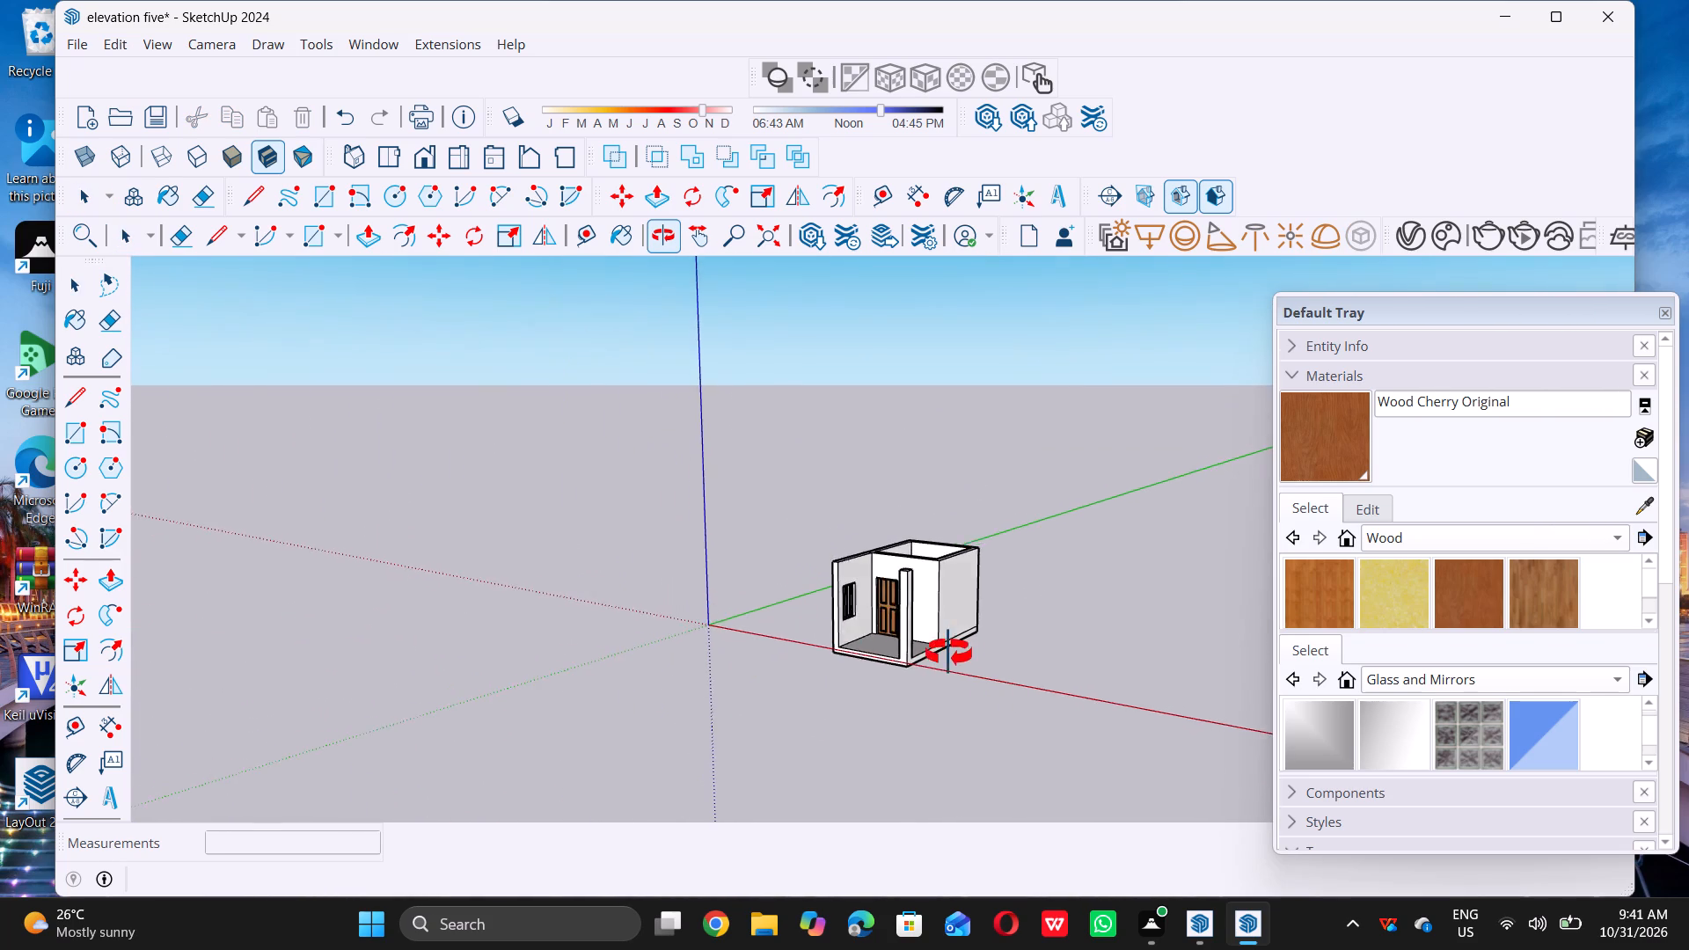
{"action": "middle_click_drag", "start_coordinate": [948, 653], "coordinate": [977, 637]}
{"action": "scroll", "coordinate": [977, 637], "scroll_direction": "up", "scroll_amount": 6}
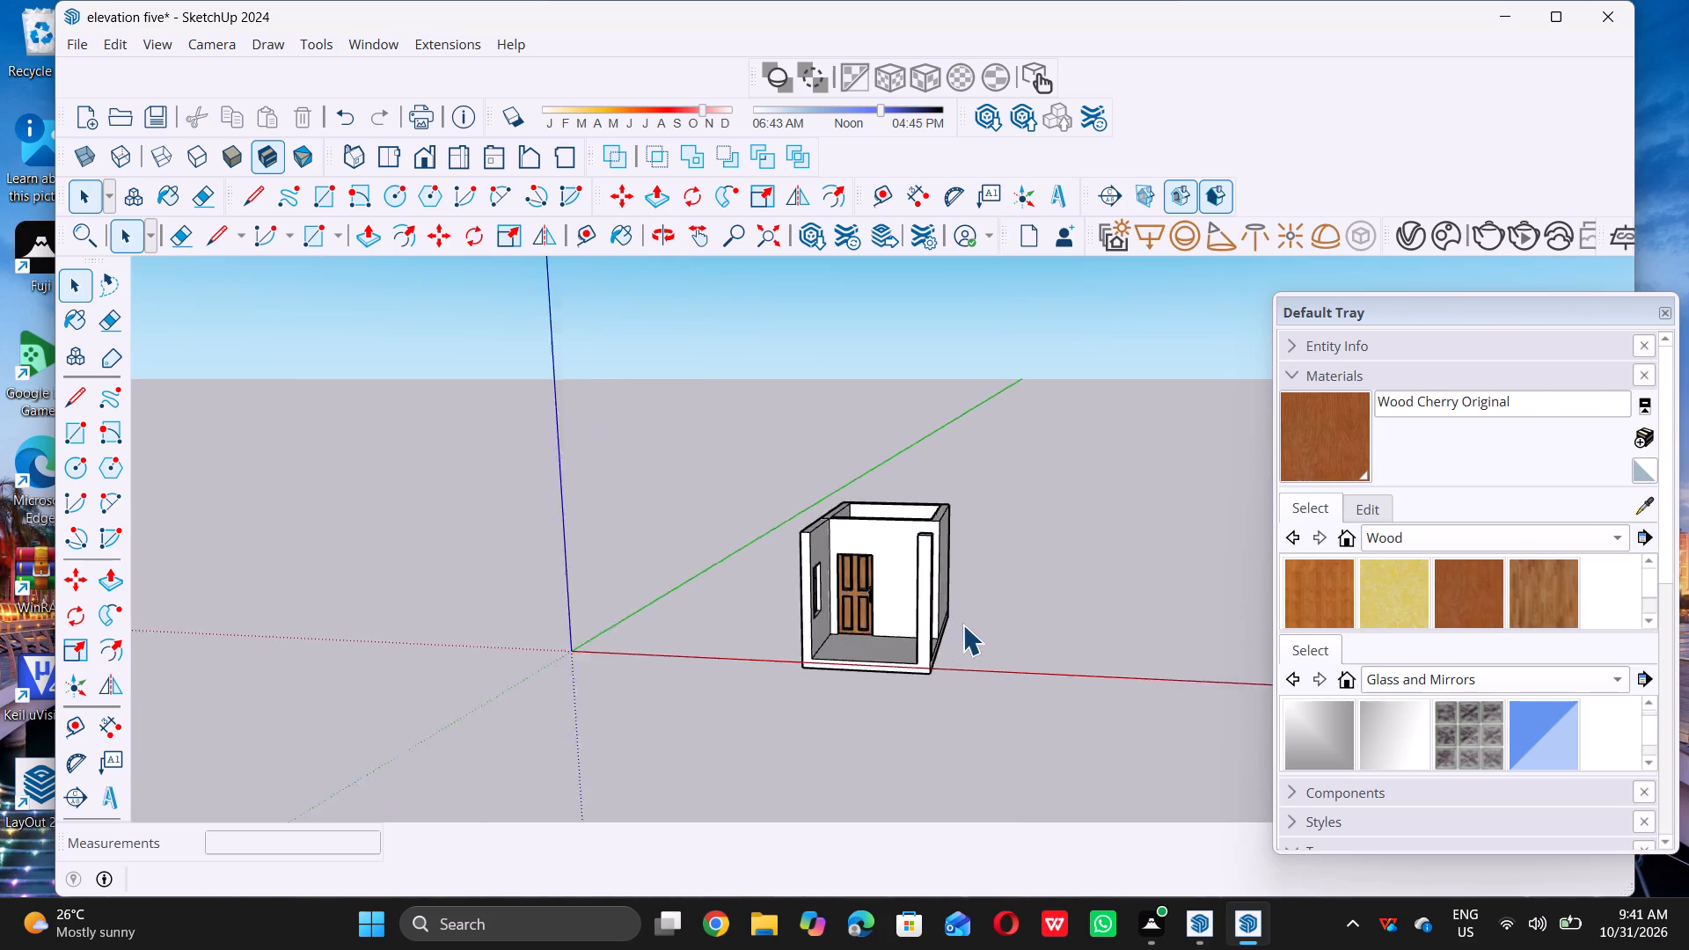
{"action": "scroll", "coordinate": [962, 625], "scroll_direction": "up", "scroll_amount": 10}
{"action": "scroll", "coordinate": [925, 640], "scroll_direction": "down", "scroll_amount": 5}
{"action": "scroll", "coordinate": [849, 625], "scroll_direction": "down", "scroll_amount": 1}
{"action": "middle_click", "coordinate": [849, 625]}
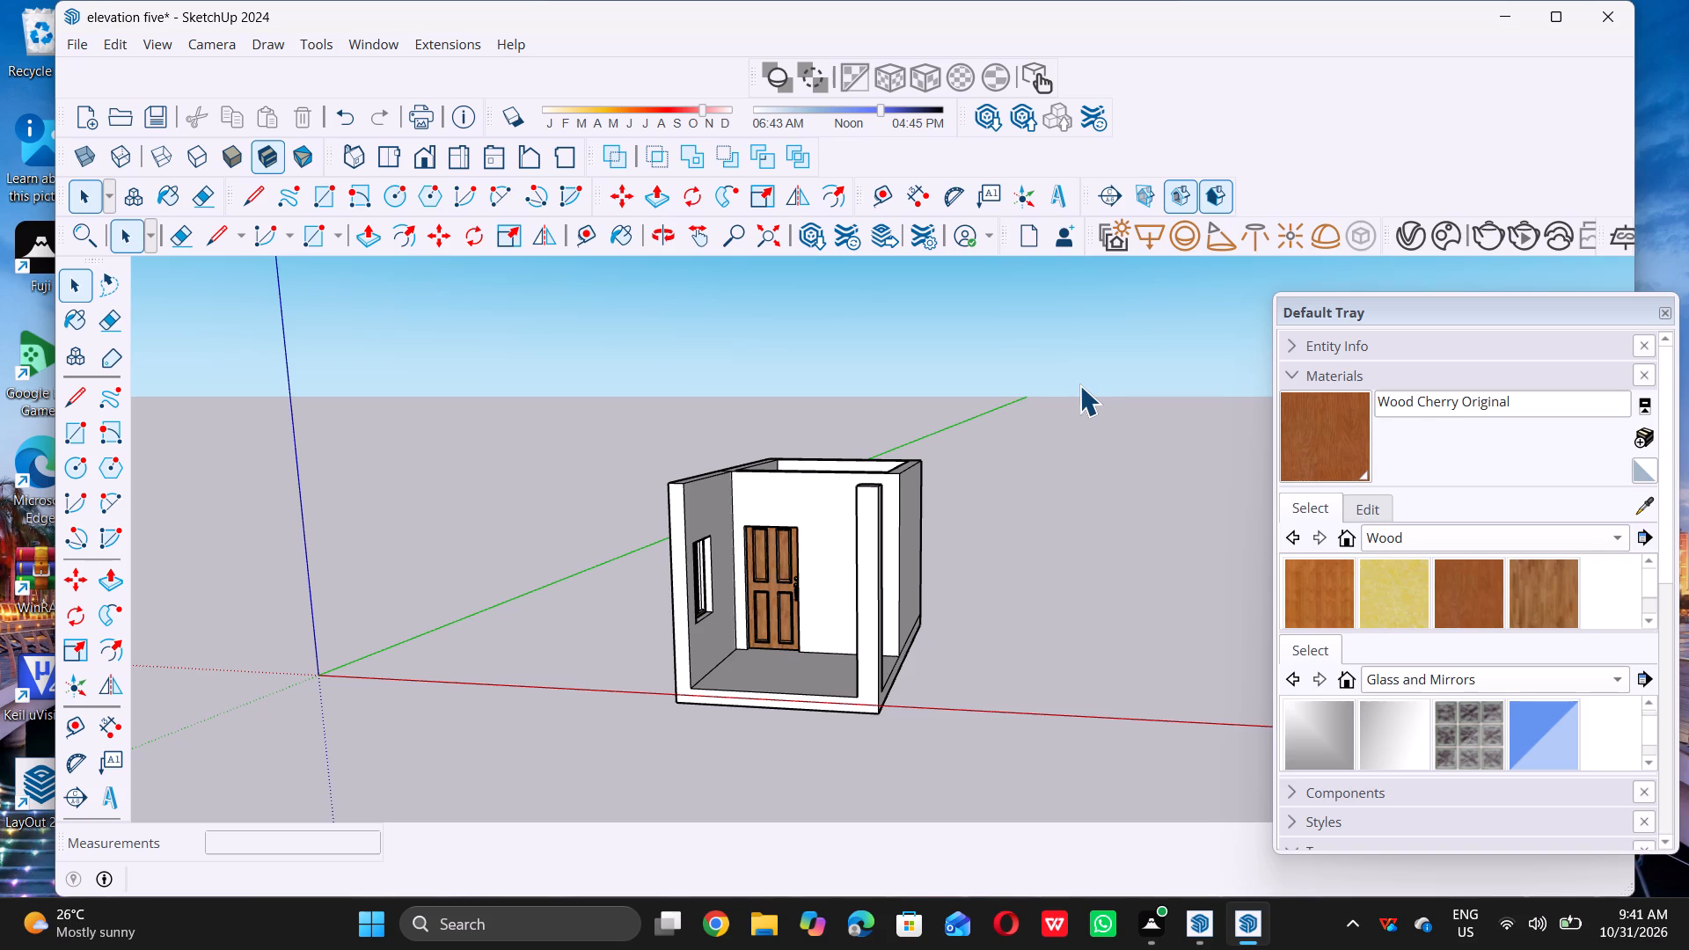
Paint the room's back wall around the door with Square Glass Tile 01 from the Tile materials.
{"action": "scroll", "coordinate": [1422, 677], "scroll_direction": "down", "scroll_amount": 3}
{"action": "left_click", "coordinate": [1616, 615]}
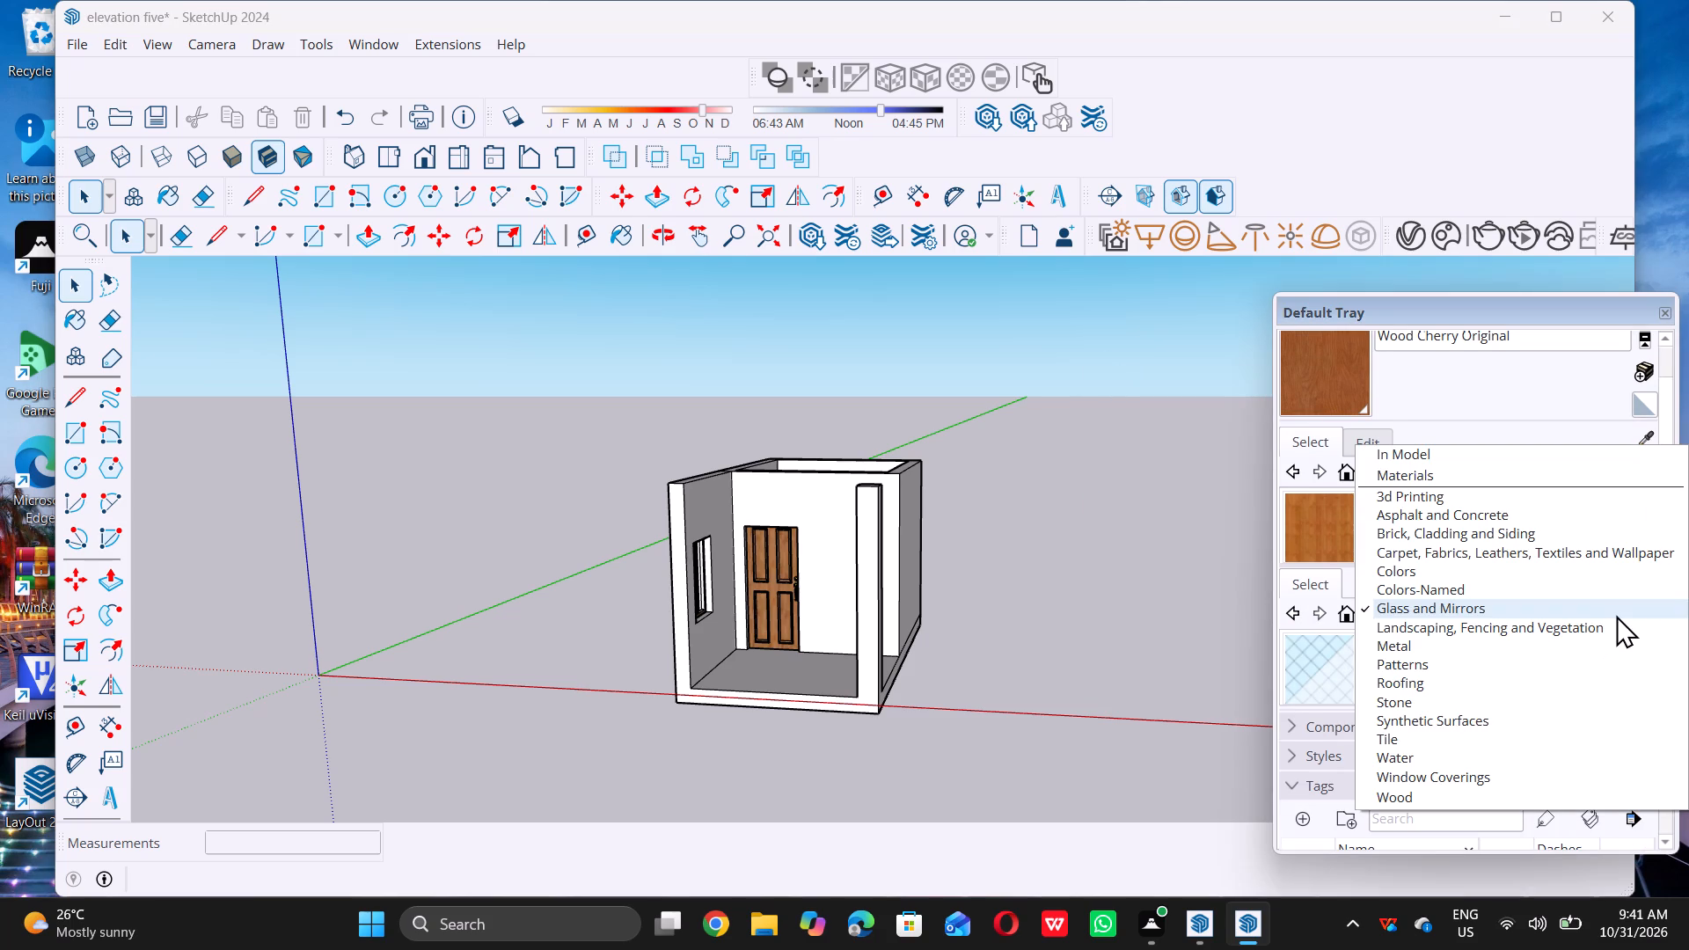
{"action": "scroll", "coordinate": [1484, 756], "scroll_direction": "down", "scroll_amount": 2}
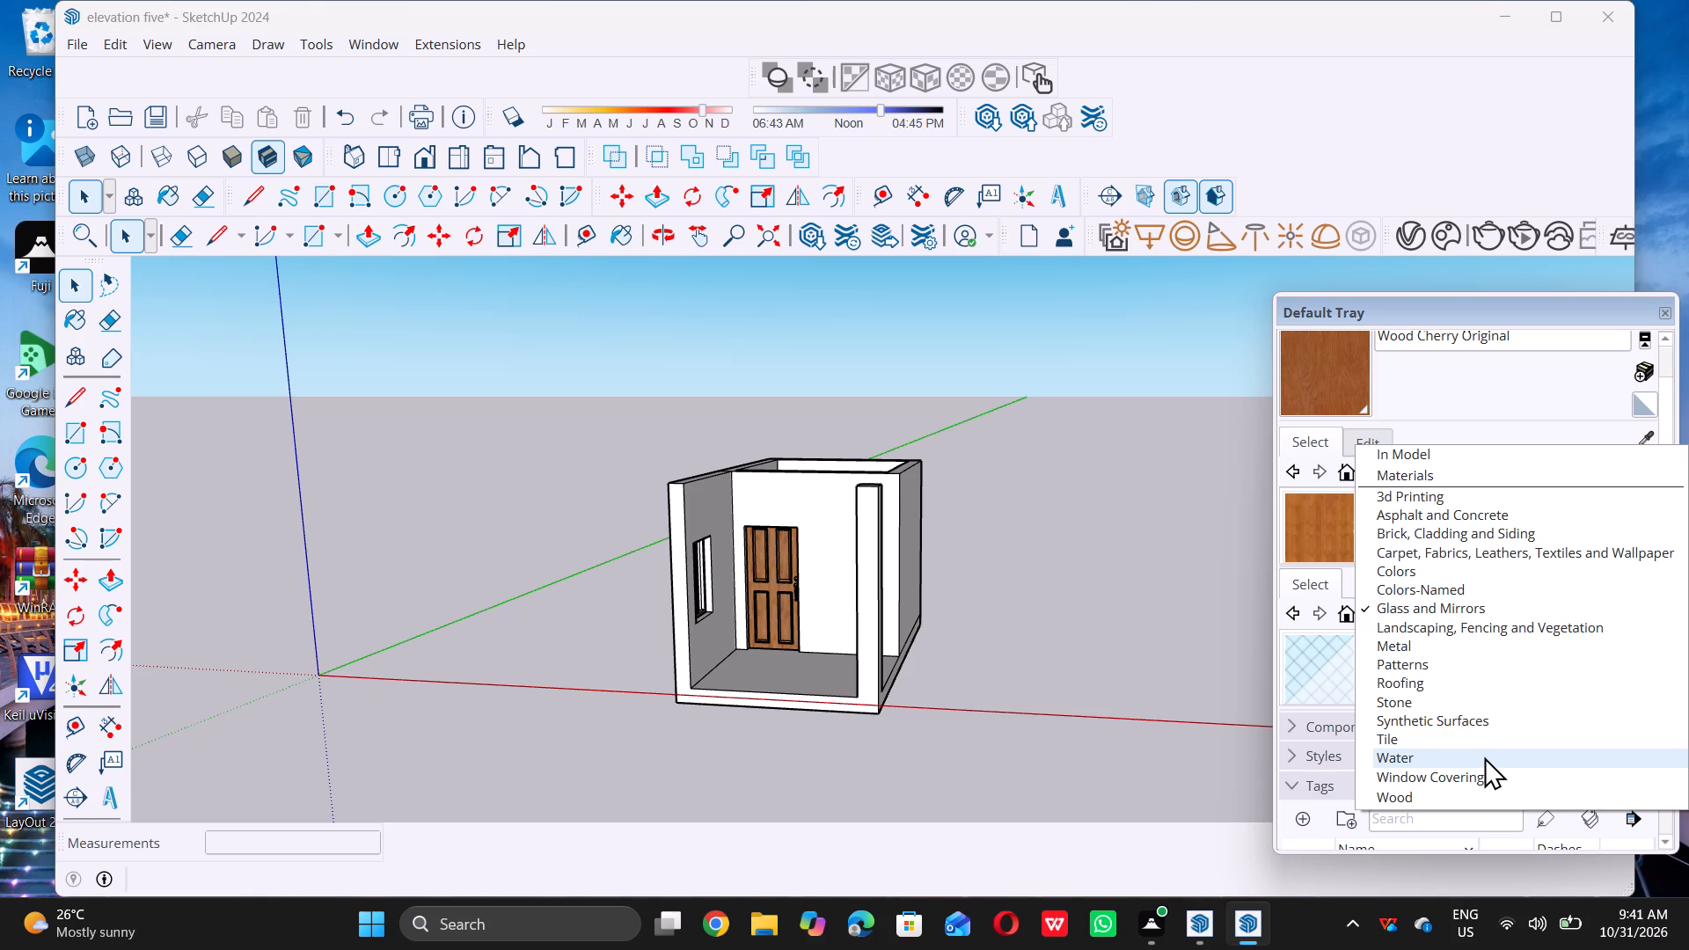
{"action": "left_click", "coordinate": [1480, 738]}
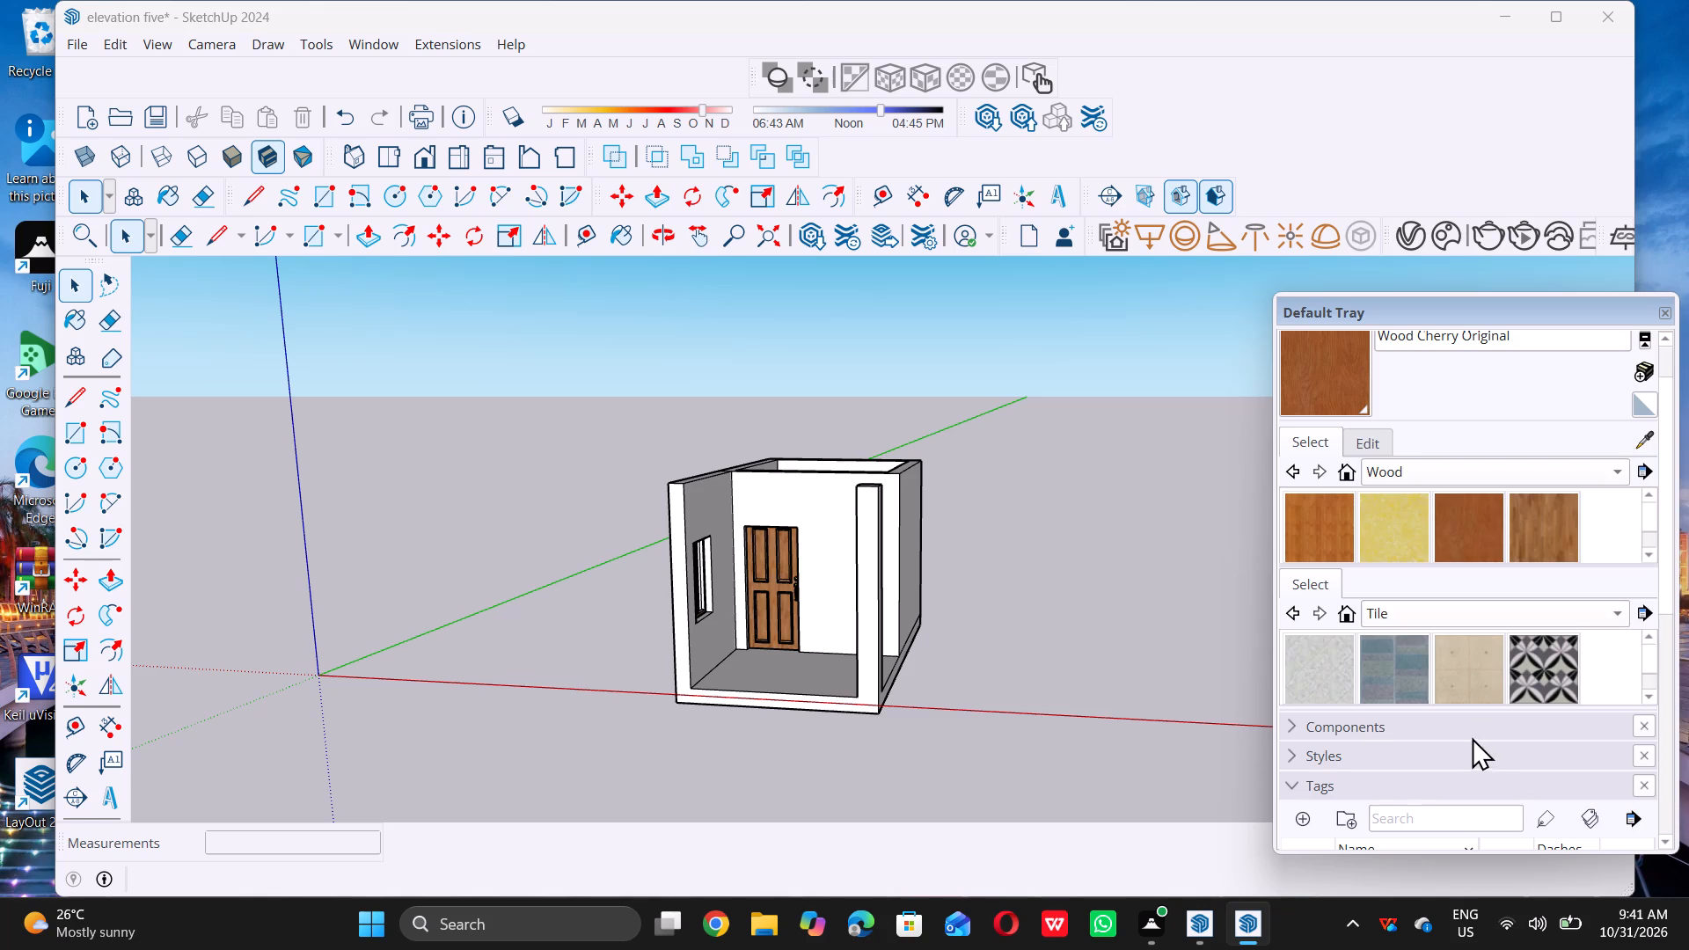
{"action": "scroll", "coordinate": [1492, 675], "scroll_direction": "down", "scroll_amount": 5}
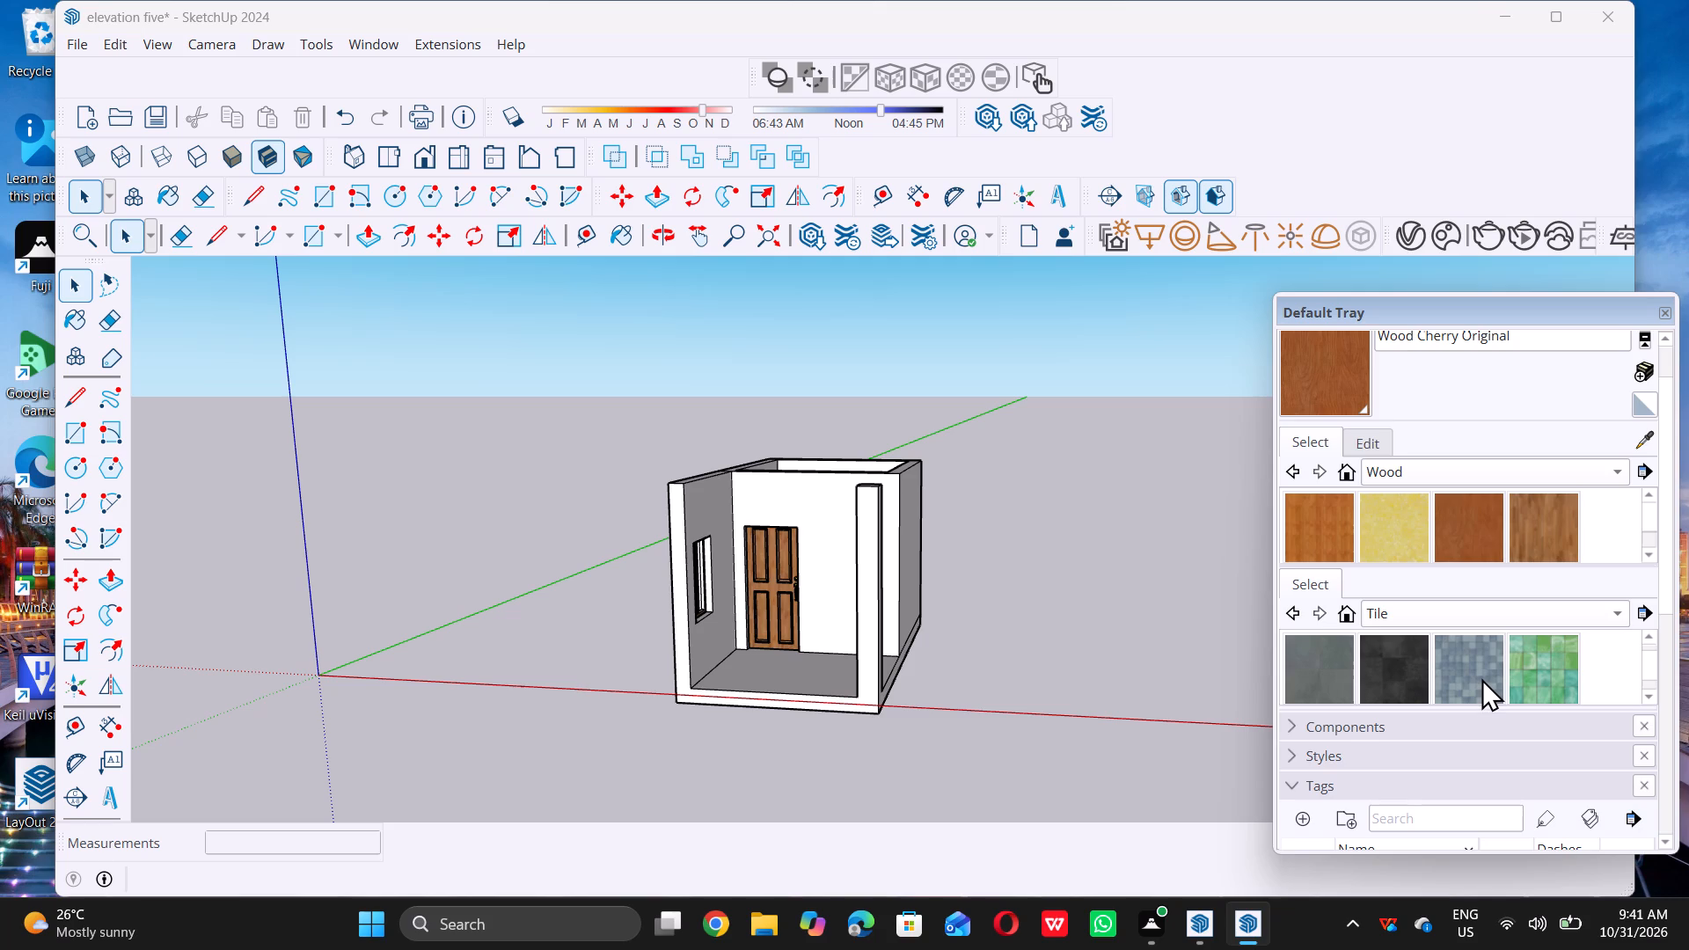
{"action": "triple_click", "coordinate": [1481, 678]}
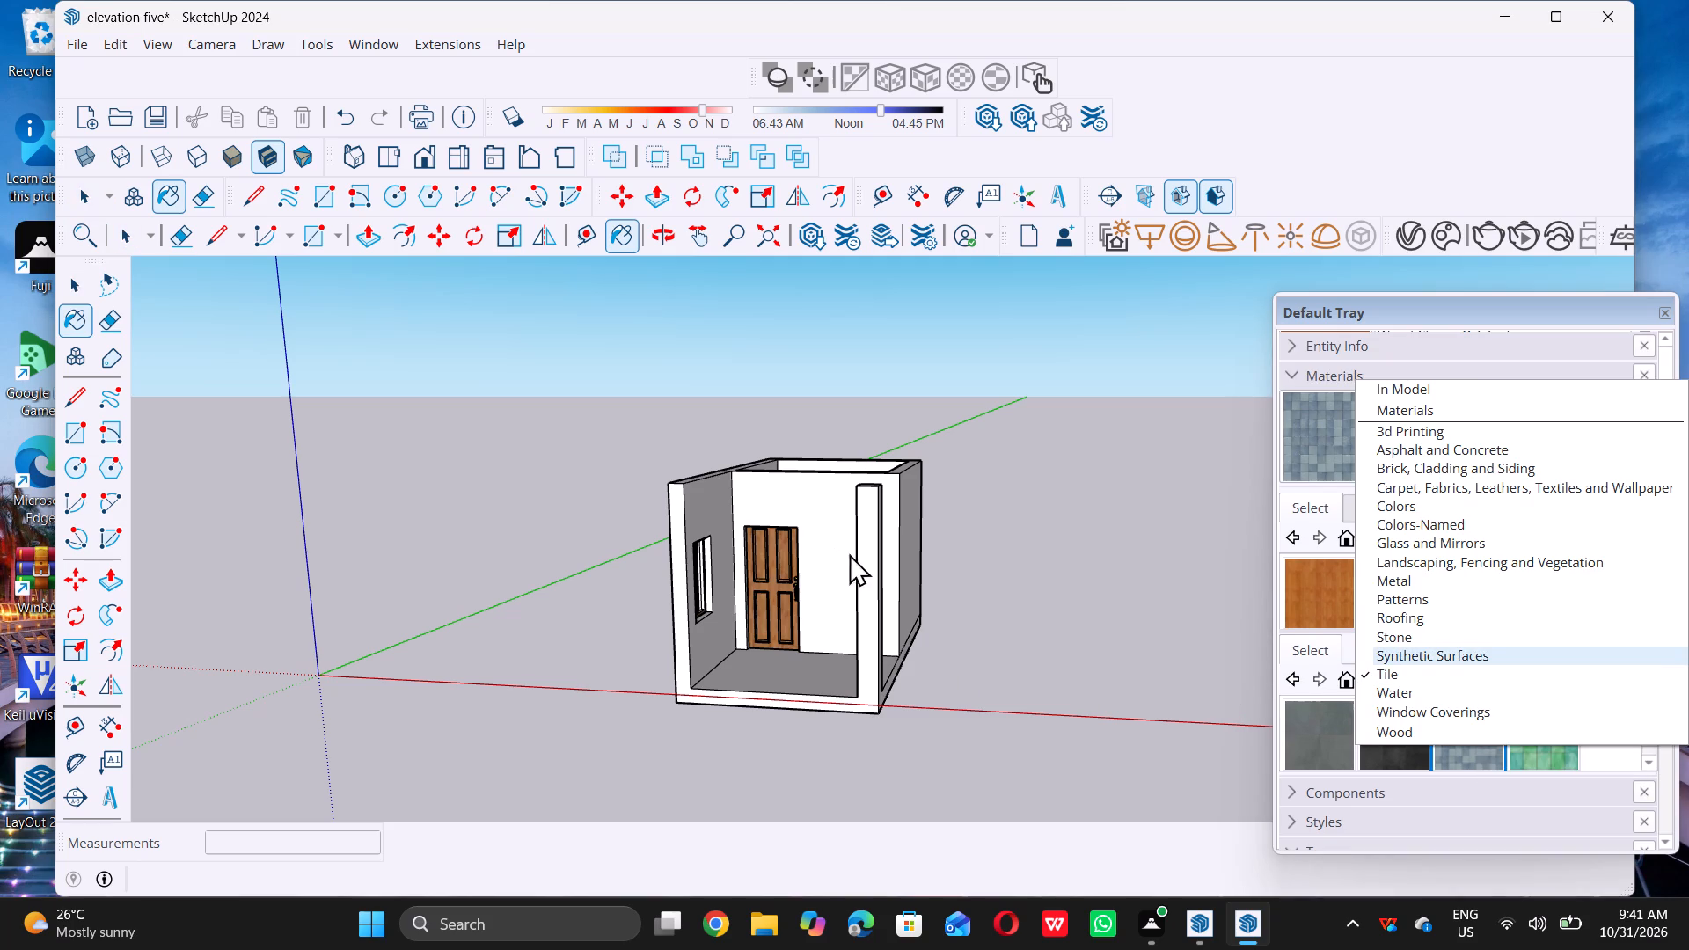
{"action": "double_click", "coordinate": [1327, 442]}
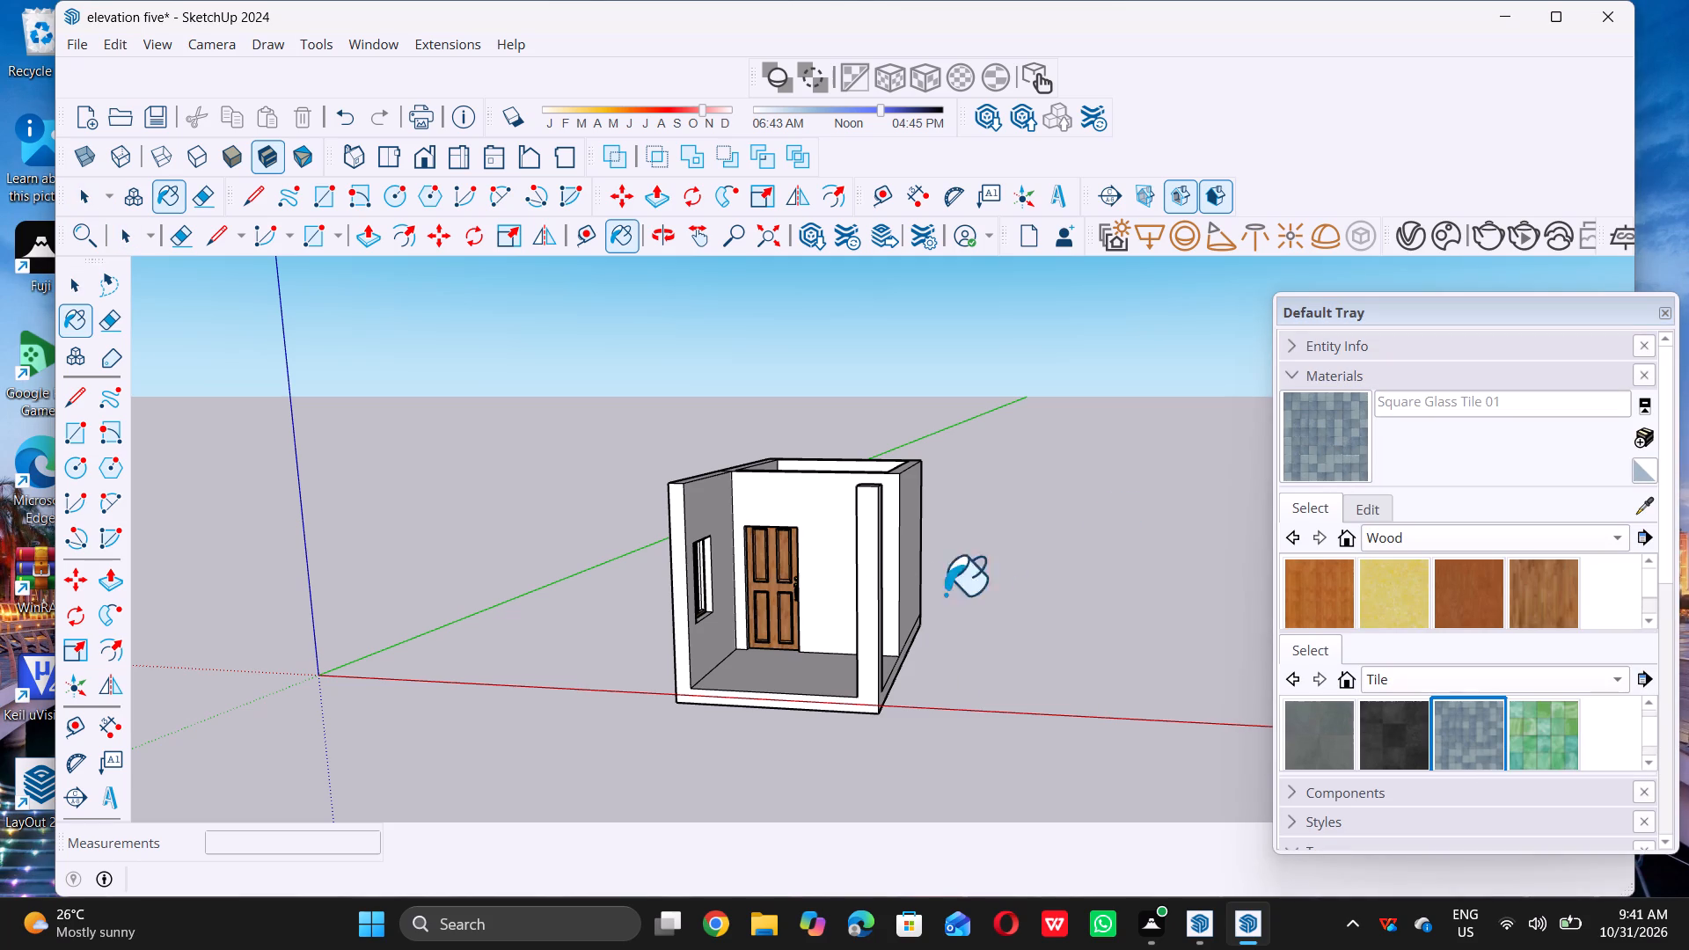
{"action": "scroll", "coordinate": [800, 594], "scroll_direction": "up", "scroll_amount": 5}
{"action": "left_click", "coordinate": [838, 527]}
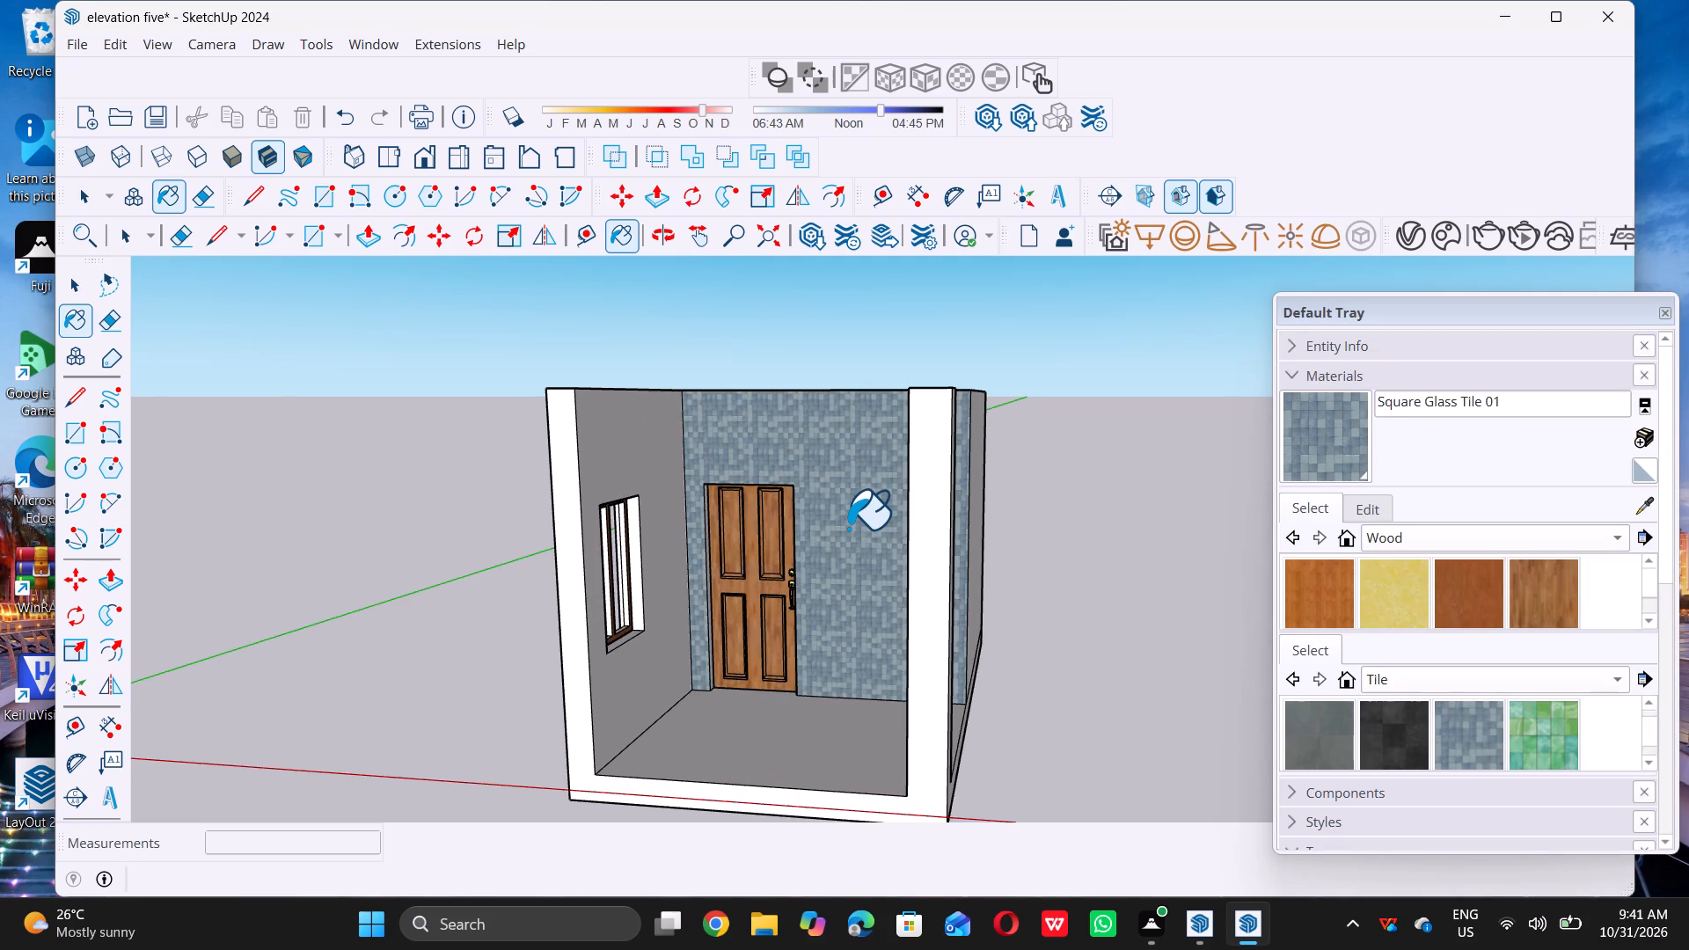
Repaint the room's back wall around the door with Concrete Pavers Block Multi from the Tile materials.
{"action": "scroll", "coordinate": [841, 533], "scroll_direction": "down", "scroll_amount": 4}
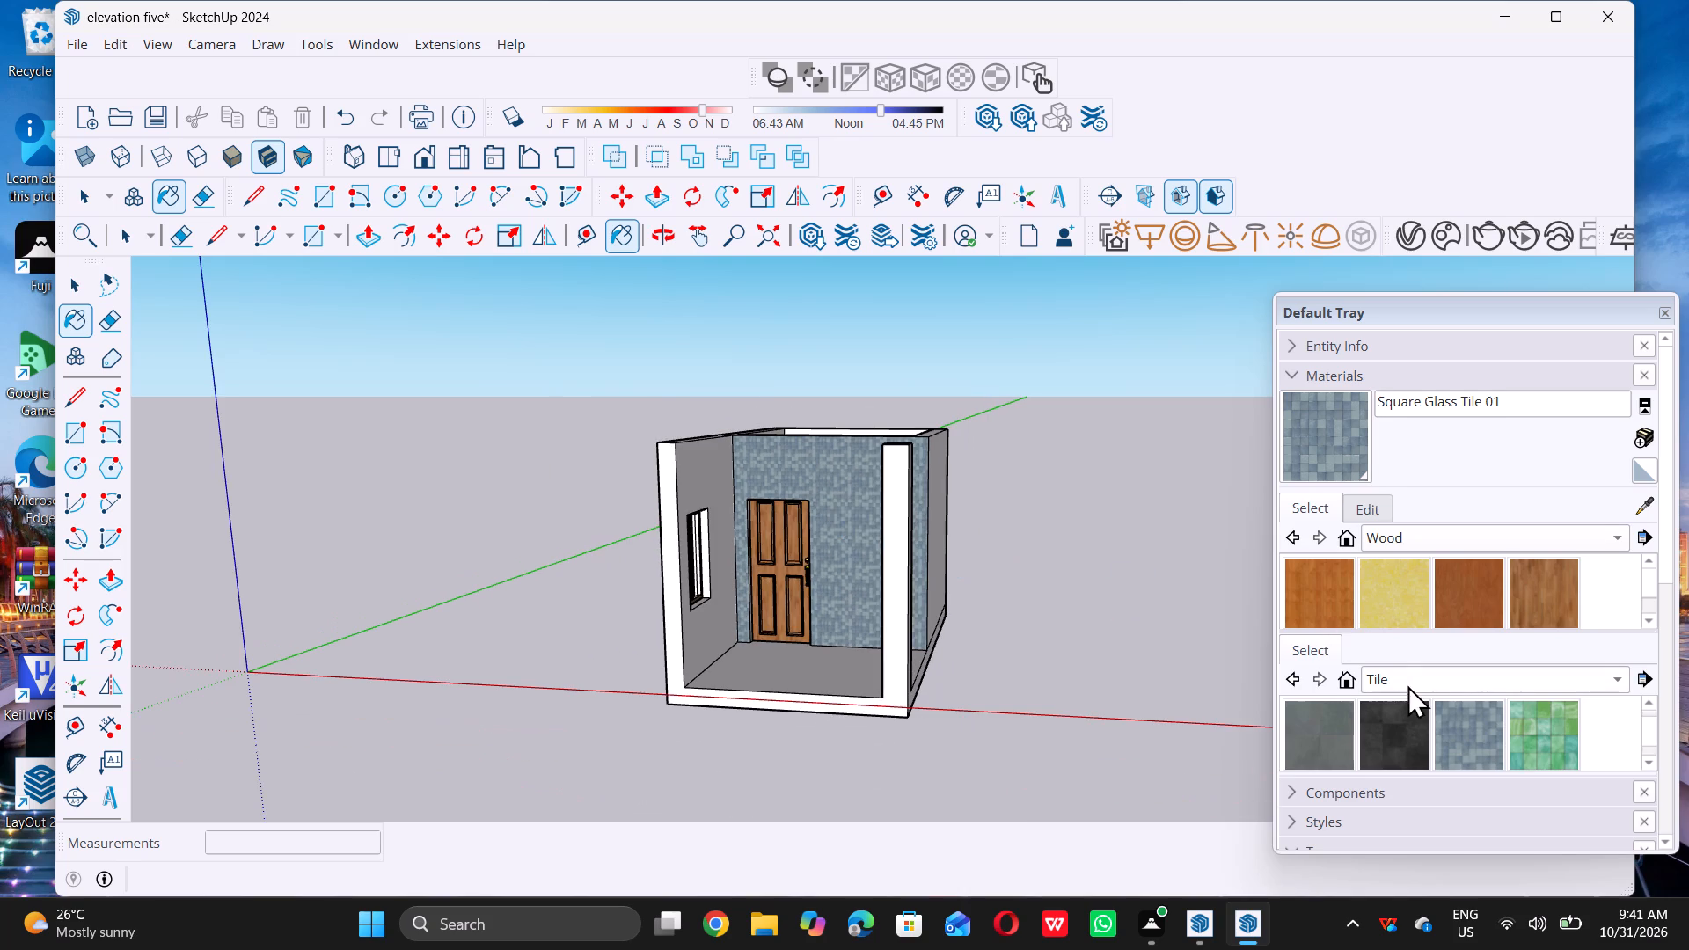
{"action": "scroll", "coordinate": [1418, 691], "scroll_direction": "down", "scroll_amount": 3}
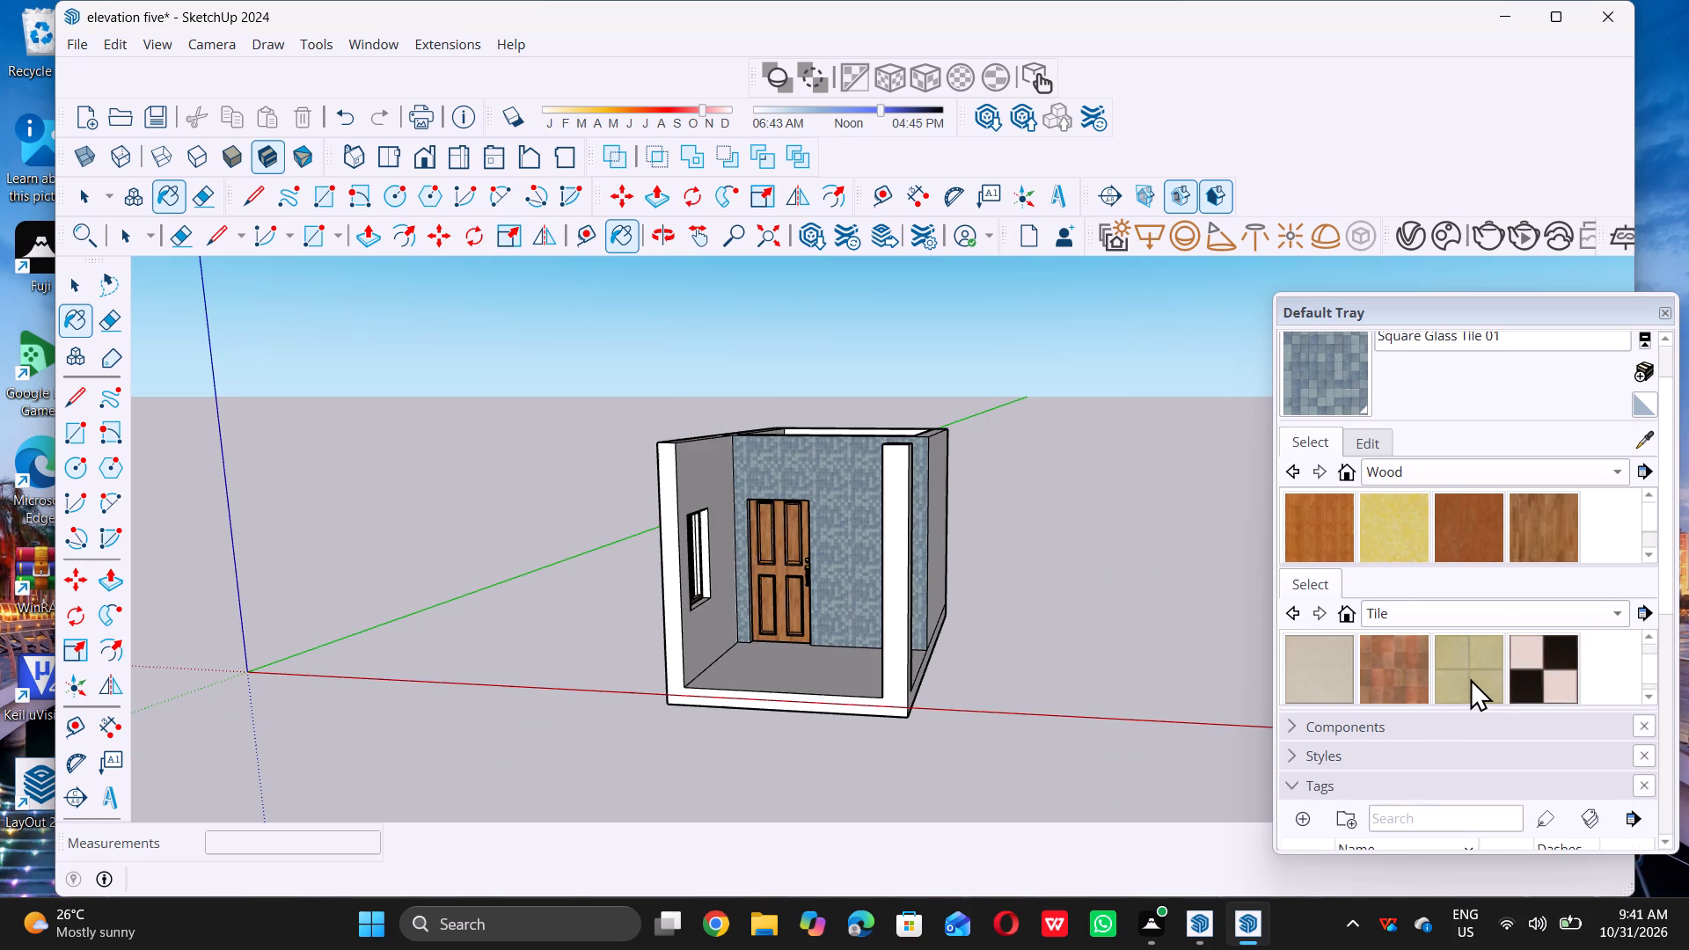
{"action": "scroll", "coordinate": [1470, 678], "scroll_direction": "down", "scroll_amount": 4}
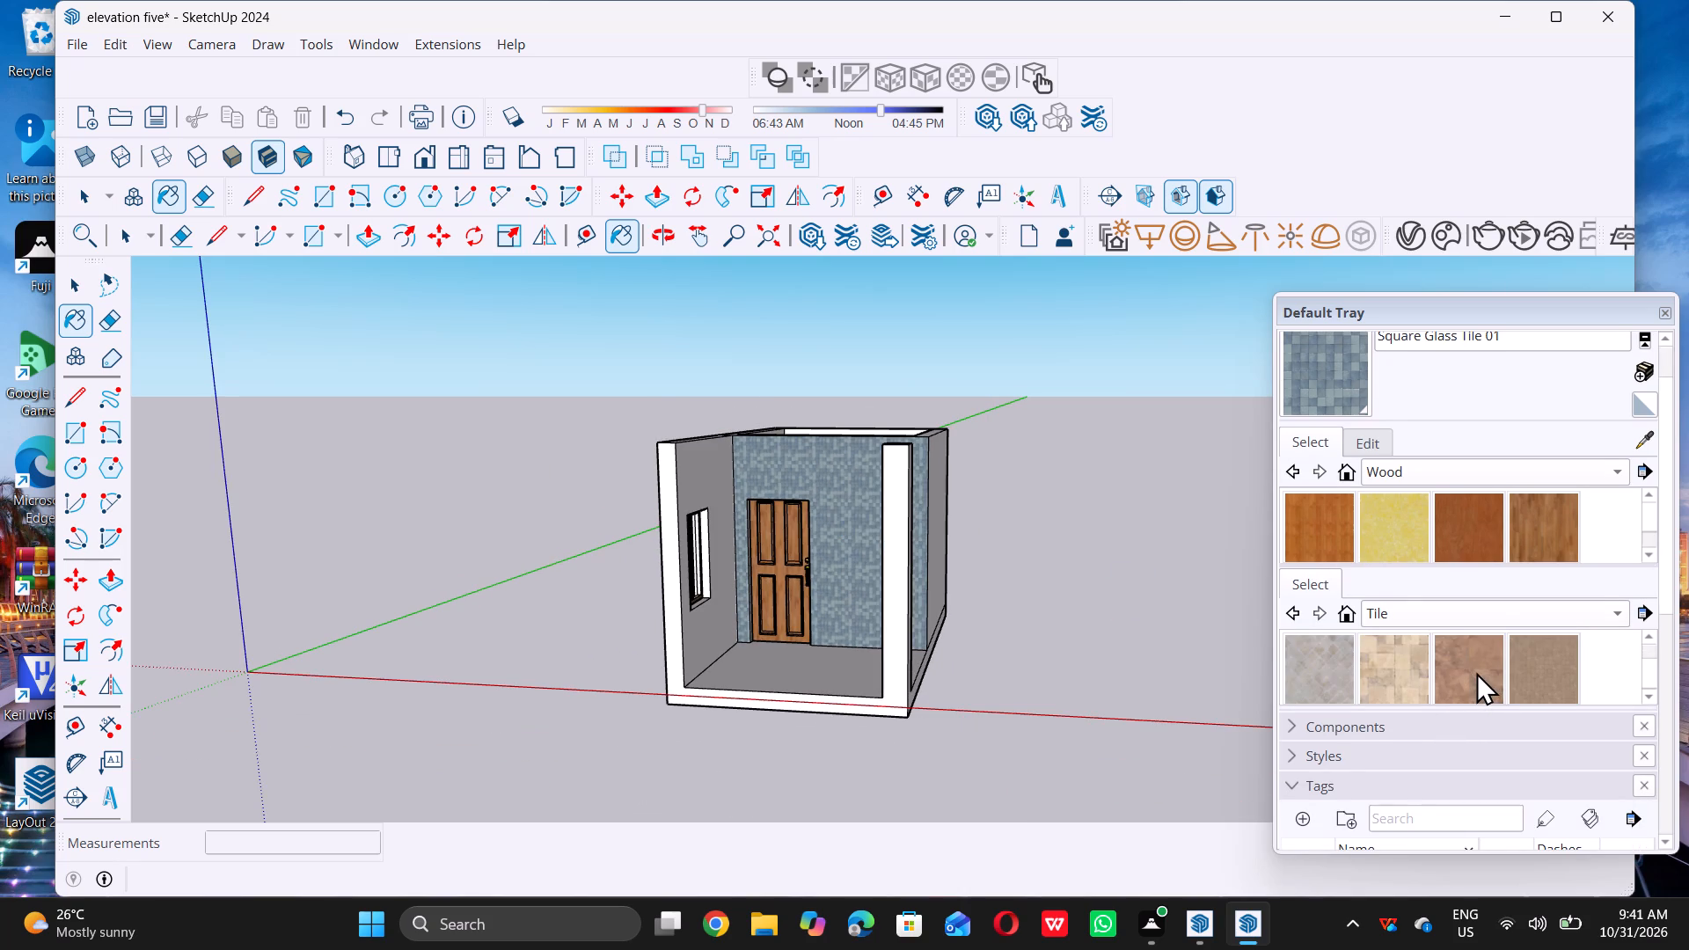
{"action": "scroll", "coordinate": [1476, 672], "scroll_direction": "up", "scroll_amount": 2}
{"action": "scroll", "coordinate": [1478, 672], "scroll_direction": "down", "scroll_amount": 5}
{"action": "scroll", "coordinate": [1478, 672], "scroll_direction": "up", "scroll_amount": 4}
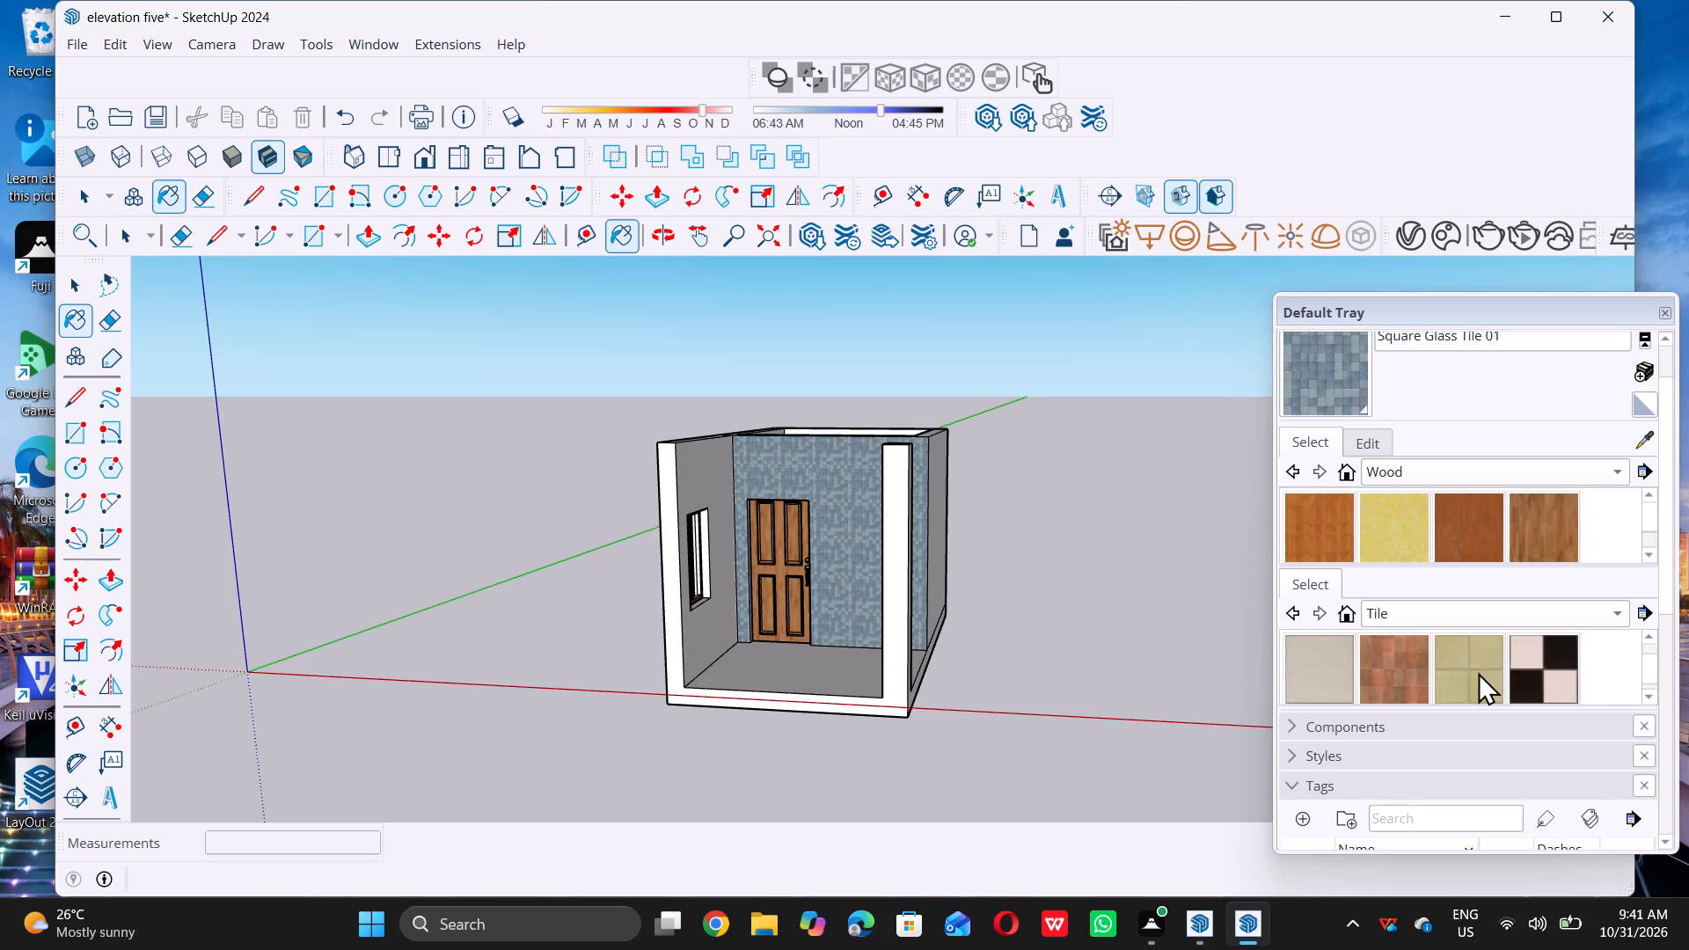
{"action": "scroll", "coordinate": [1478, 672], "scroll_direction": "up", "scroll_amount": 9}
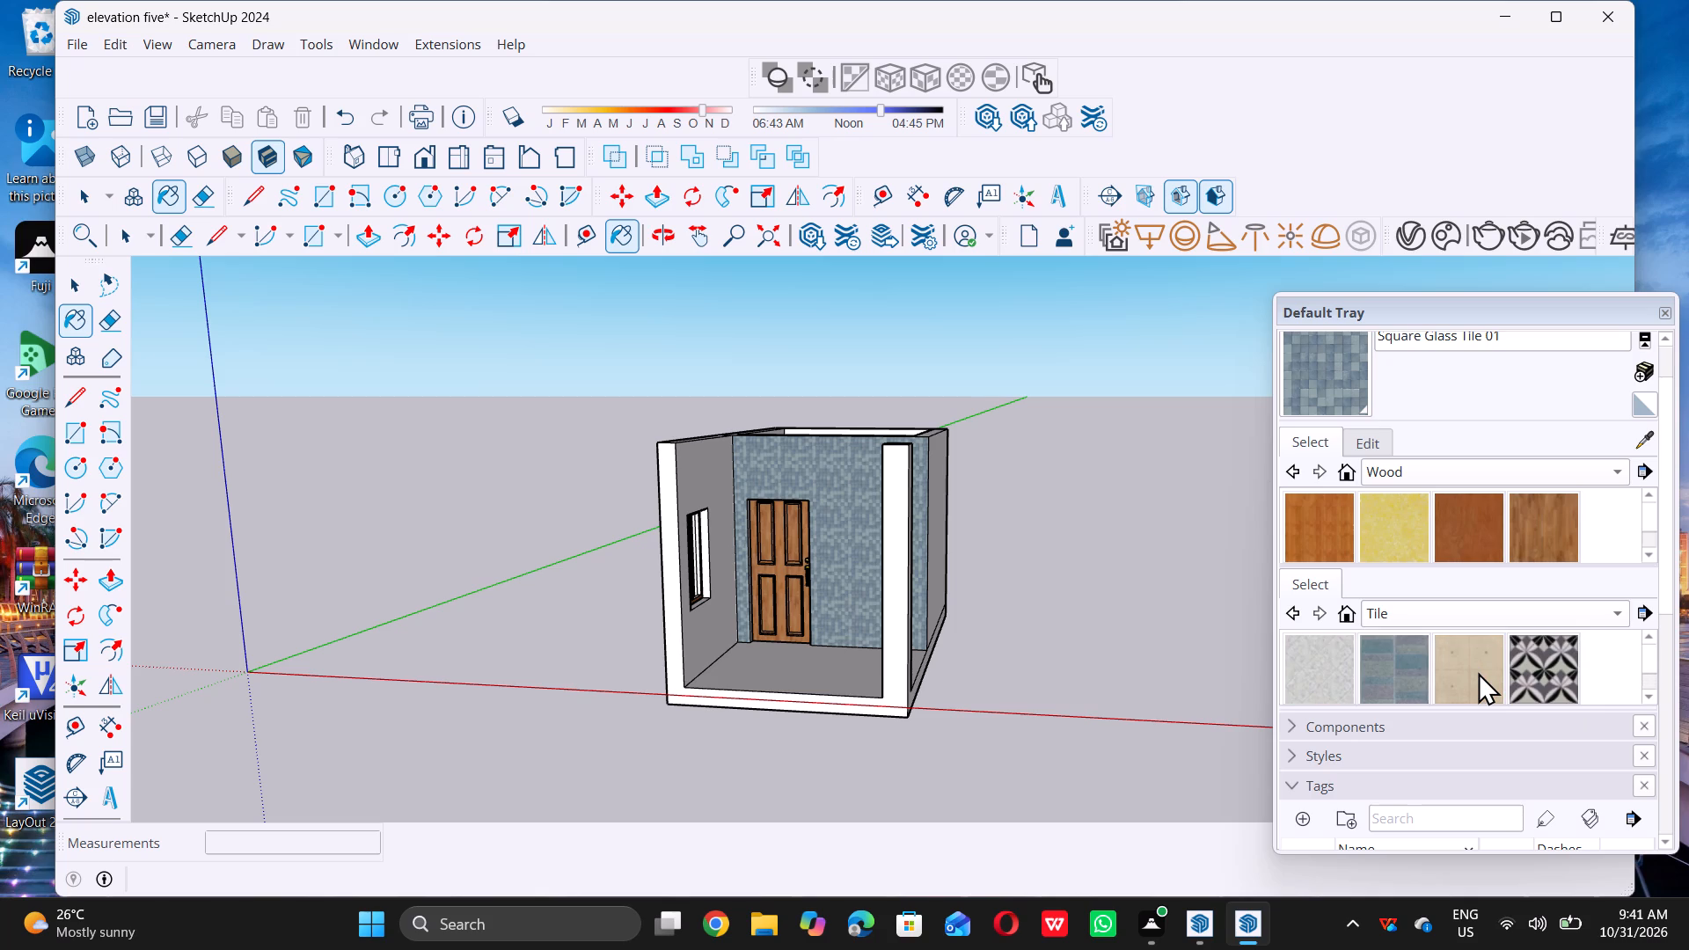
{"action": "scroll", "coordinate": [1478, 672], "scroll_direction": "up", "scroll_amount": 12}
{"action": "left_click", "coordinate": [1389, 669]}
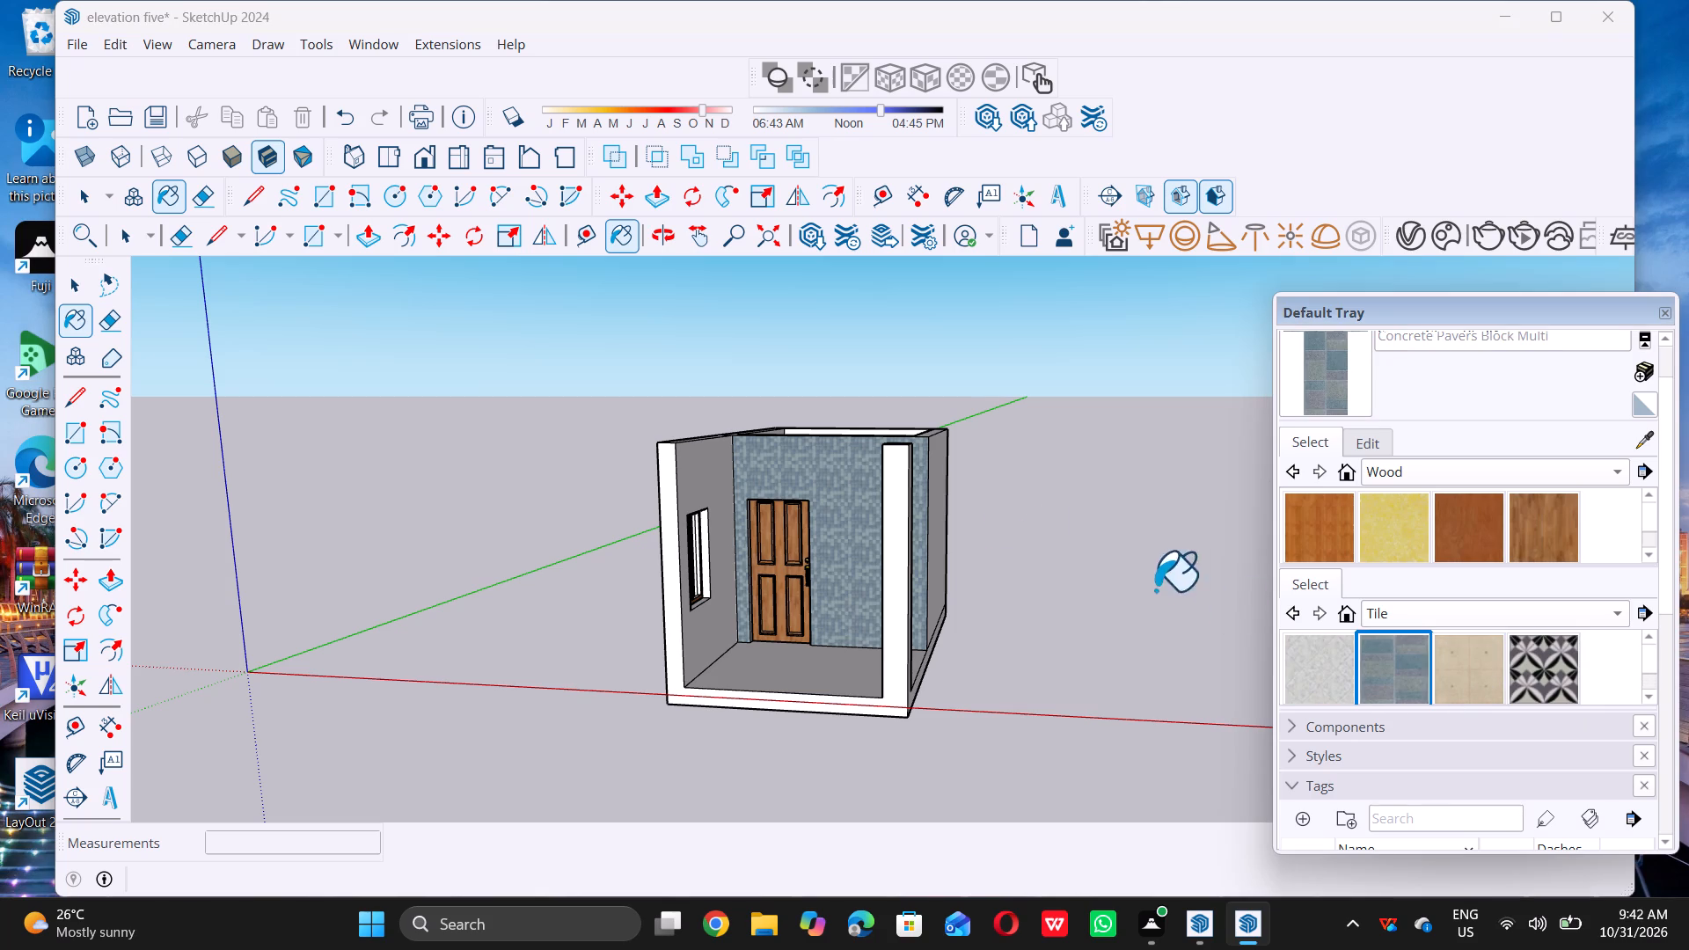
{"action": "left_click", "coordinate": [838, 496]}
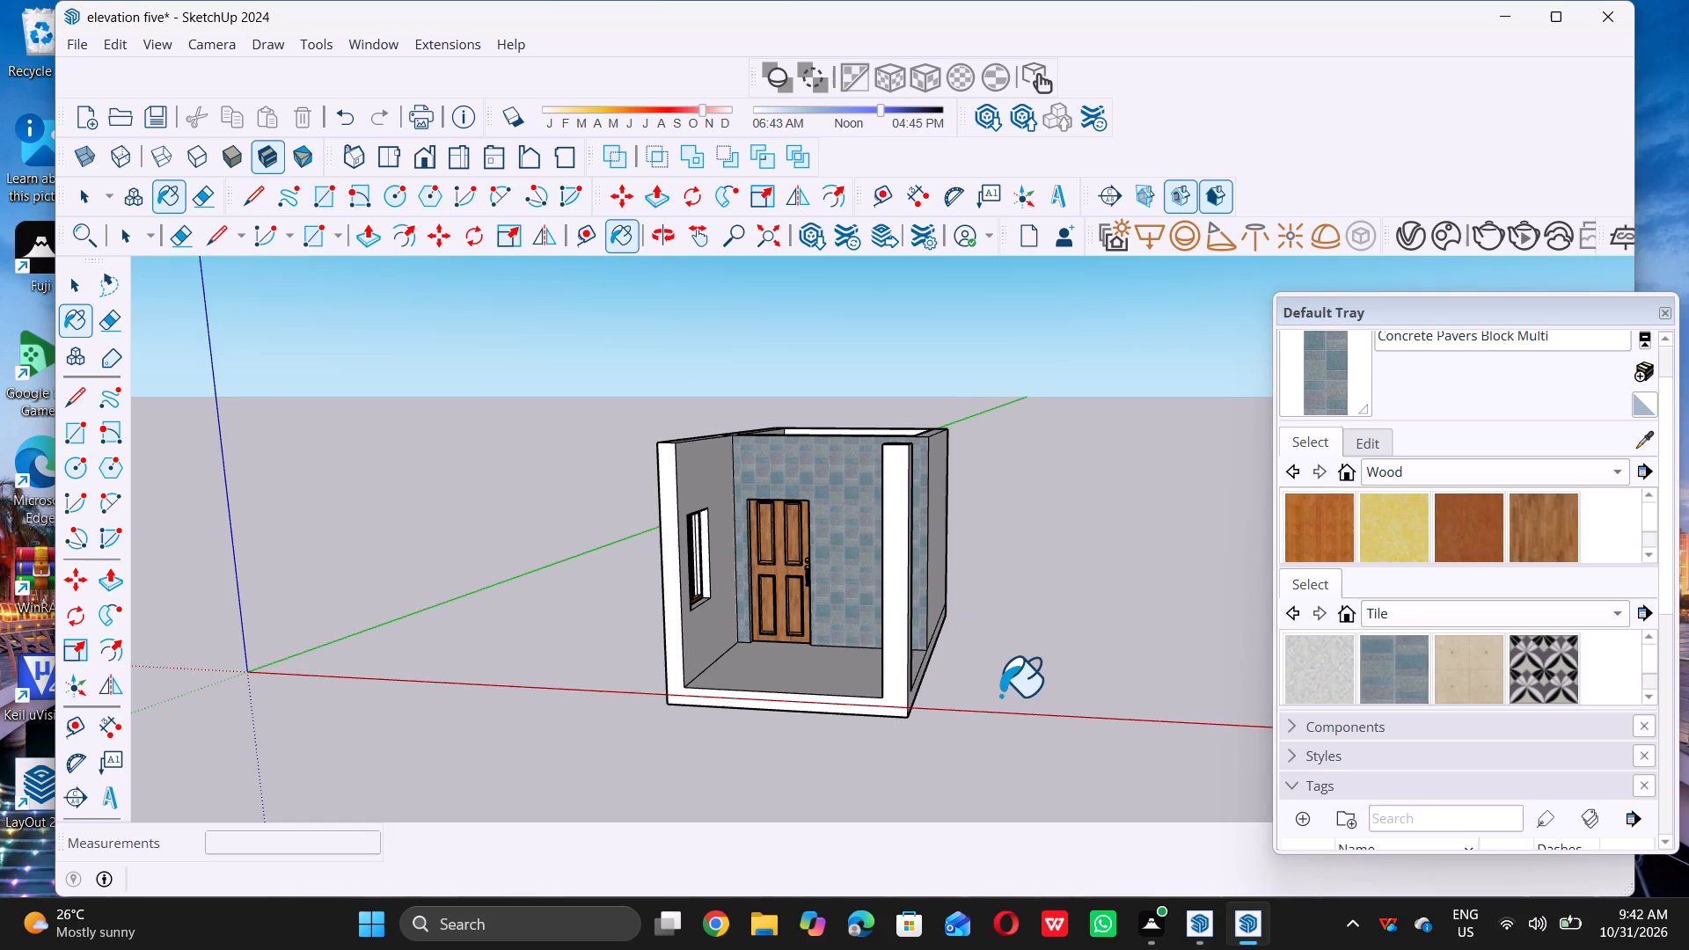
Undo the last two tile paints on the room's back wall.
{"action": "scroll", "coordinate": [1000, 695], "scroll_direction": "down", "scroll_amount": 8}
{"action": "middle_click_drag", "start_coordinate": [985, 721], "coordinate": [1063, 684]}
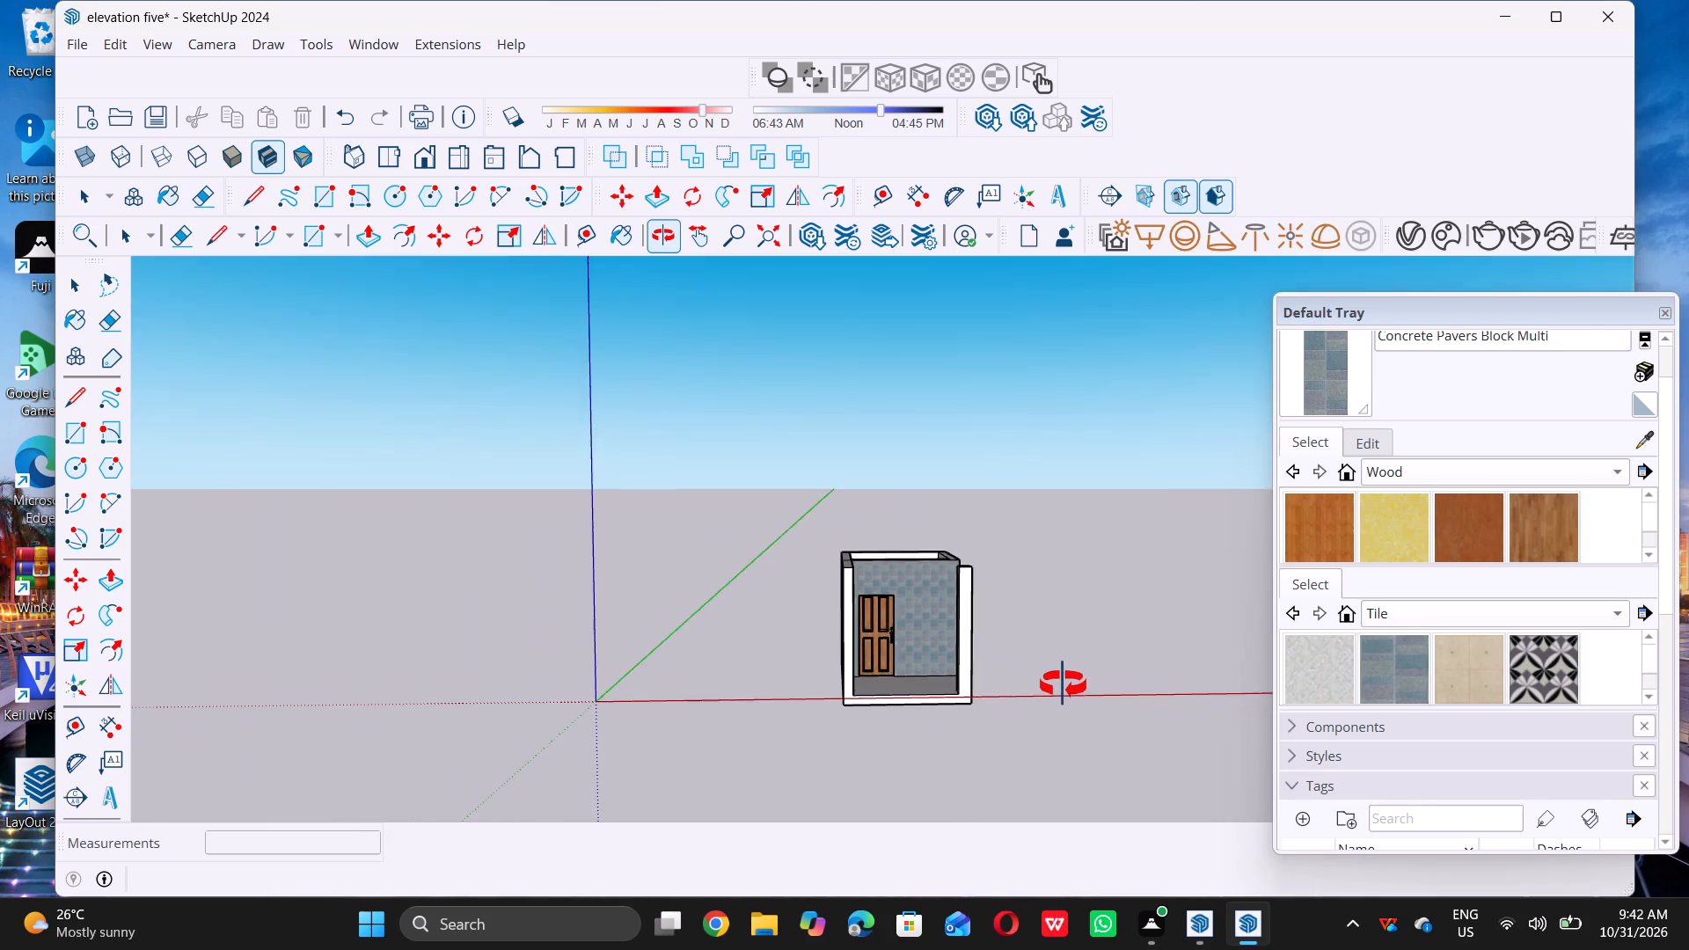
{"action": "middle_click_drag", "start_coordinate": [1063, 684], "coordinate": [988, 640]}
{"action": "middle_click", "coordinate": [989, 639]}
{"action": "scroll", "coordinate": [1004, 621], "scroll_direction": "up", "scroll_amount": 8}
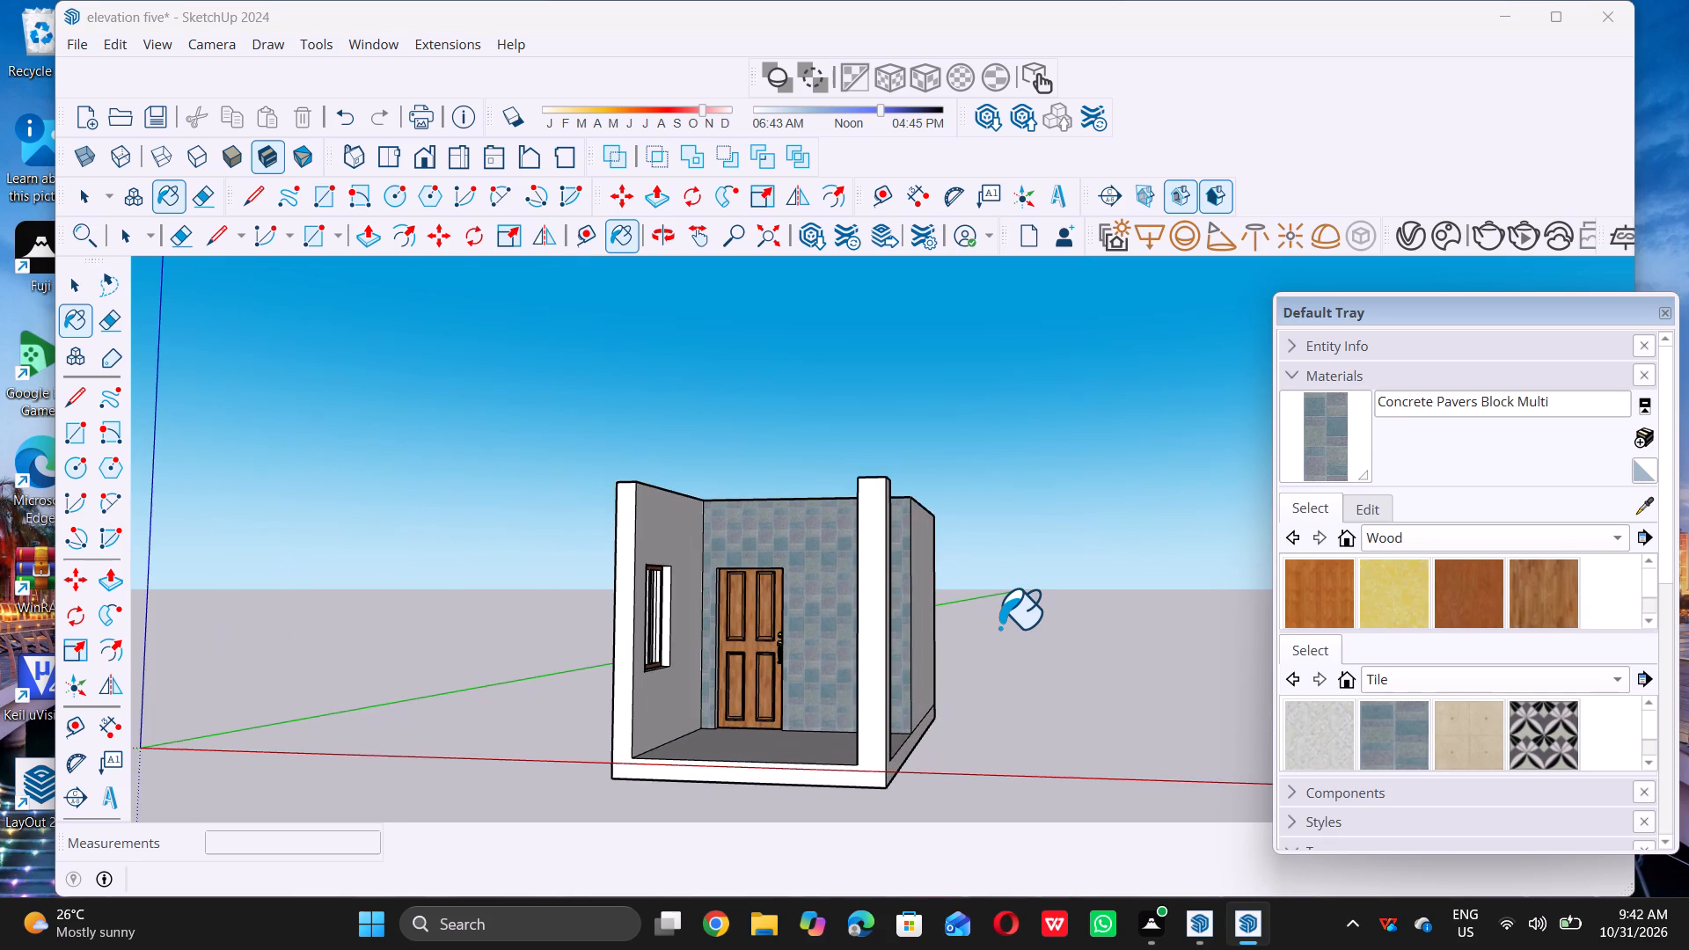
{"action": "key", "text": "space"}
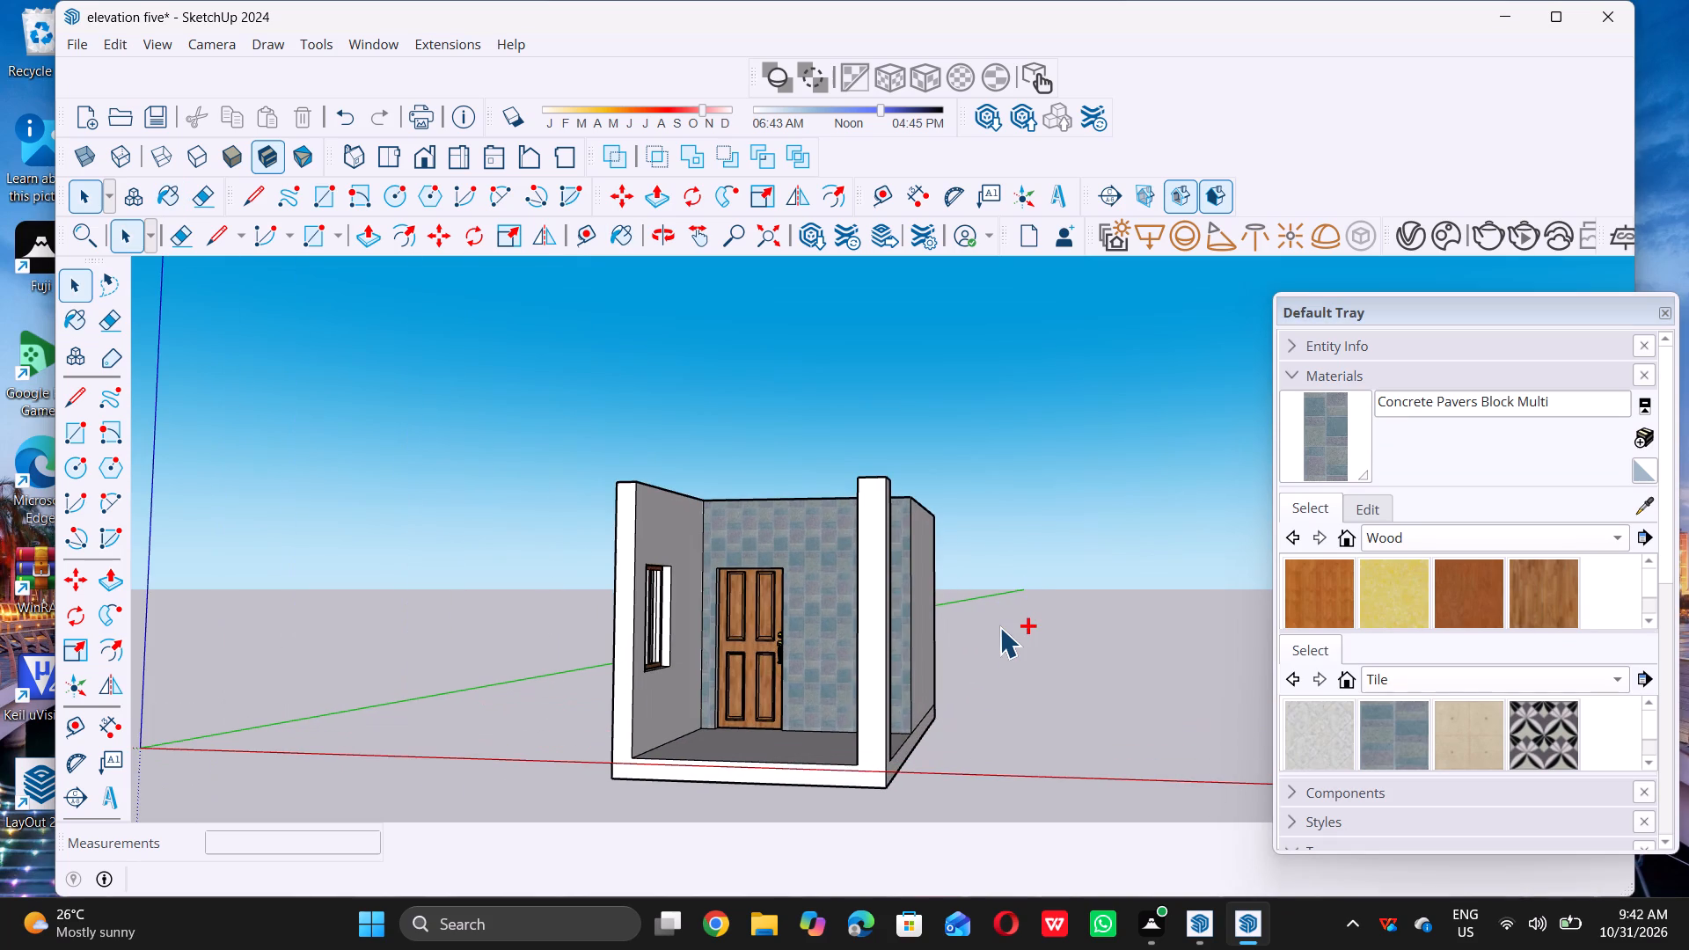
{"action": "key", "text": "ctrl+z"}
{"action": "key", "text": "ctrl+z"}
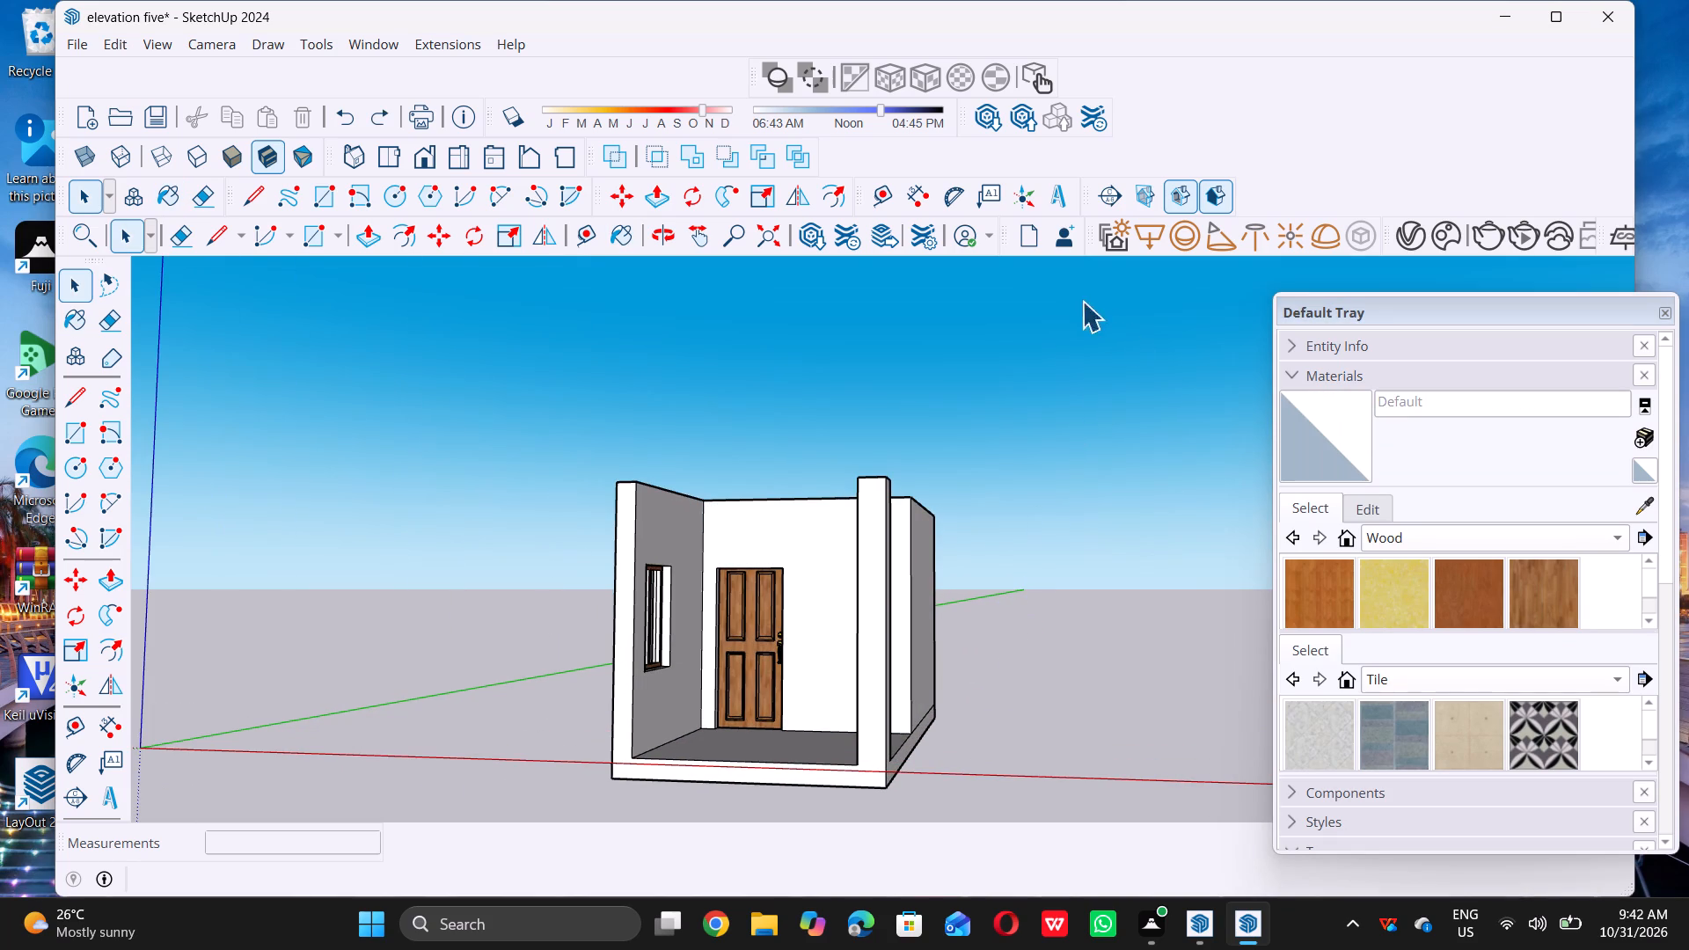
Open the V-Ray Asset Editor.
{"action": "left_click", "coordinate": [1415, 242]}
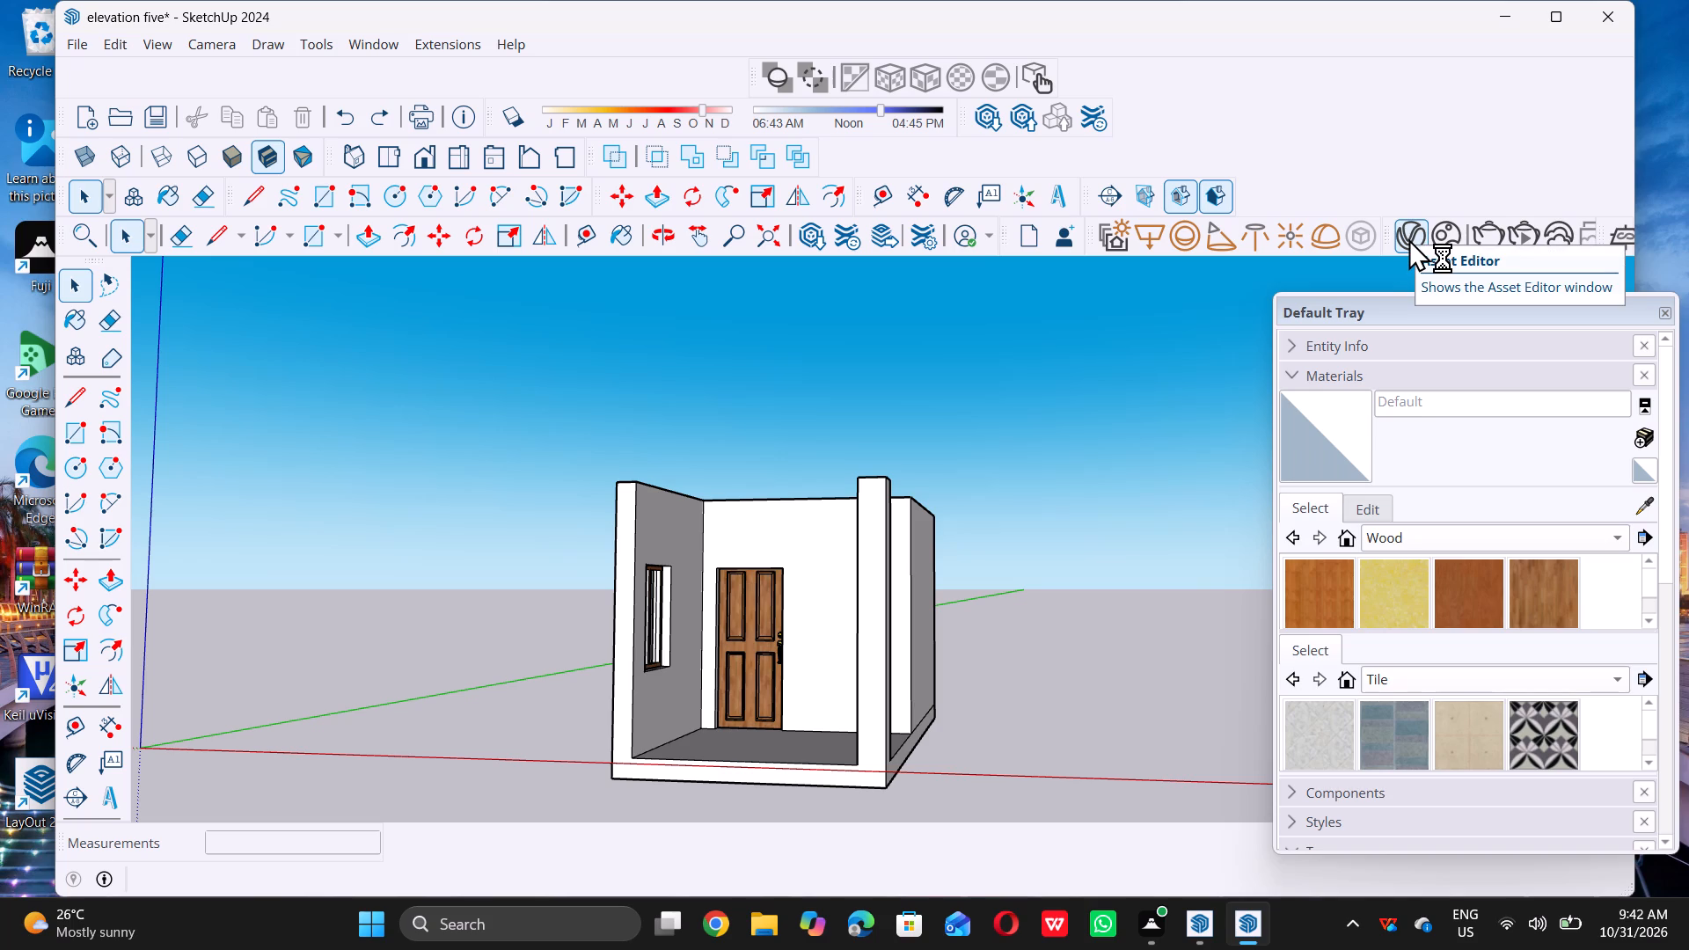
{"action": "left_click", "coordinate": [1408, 238]}
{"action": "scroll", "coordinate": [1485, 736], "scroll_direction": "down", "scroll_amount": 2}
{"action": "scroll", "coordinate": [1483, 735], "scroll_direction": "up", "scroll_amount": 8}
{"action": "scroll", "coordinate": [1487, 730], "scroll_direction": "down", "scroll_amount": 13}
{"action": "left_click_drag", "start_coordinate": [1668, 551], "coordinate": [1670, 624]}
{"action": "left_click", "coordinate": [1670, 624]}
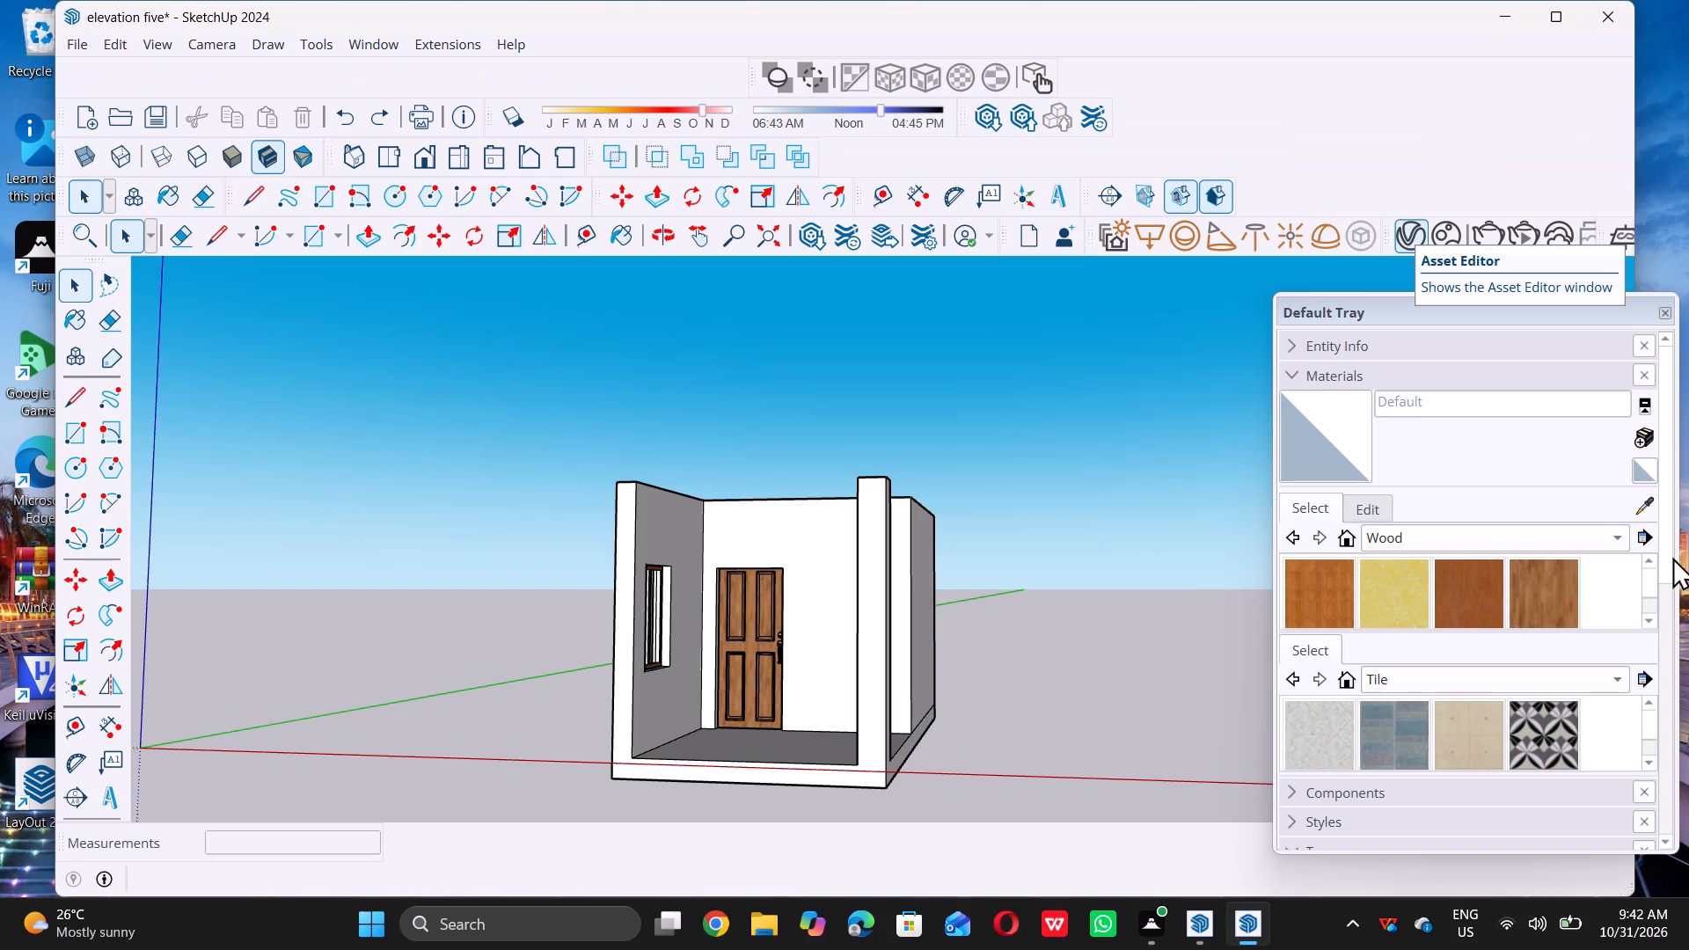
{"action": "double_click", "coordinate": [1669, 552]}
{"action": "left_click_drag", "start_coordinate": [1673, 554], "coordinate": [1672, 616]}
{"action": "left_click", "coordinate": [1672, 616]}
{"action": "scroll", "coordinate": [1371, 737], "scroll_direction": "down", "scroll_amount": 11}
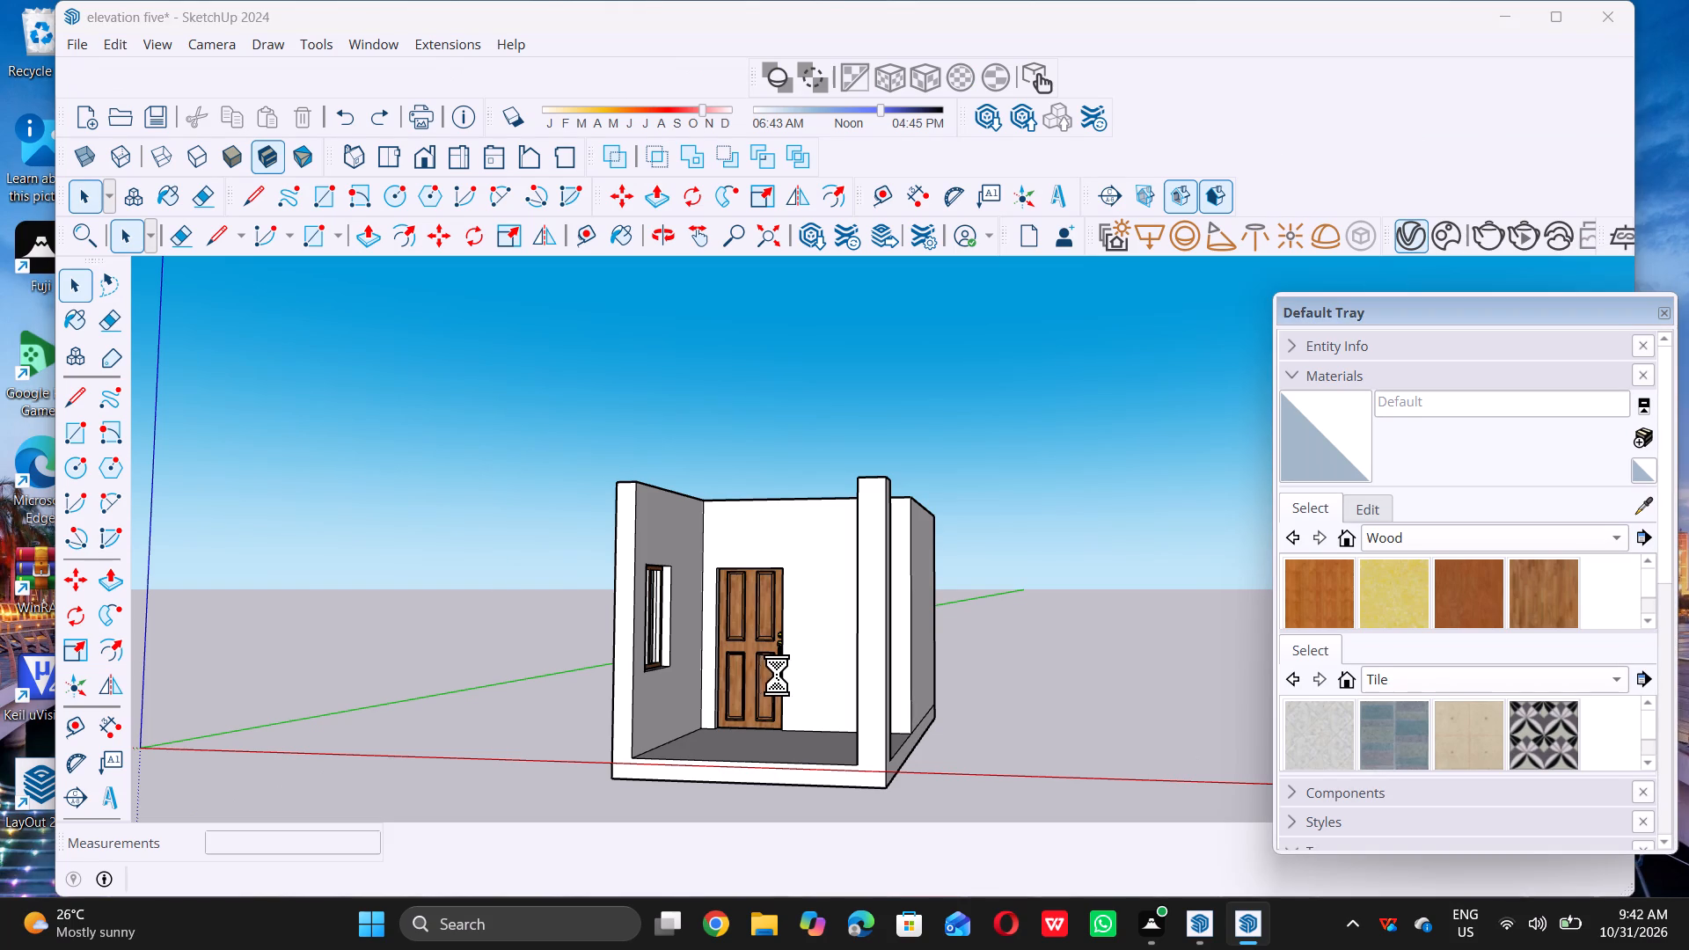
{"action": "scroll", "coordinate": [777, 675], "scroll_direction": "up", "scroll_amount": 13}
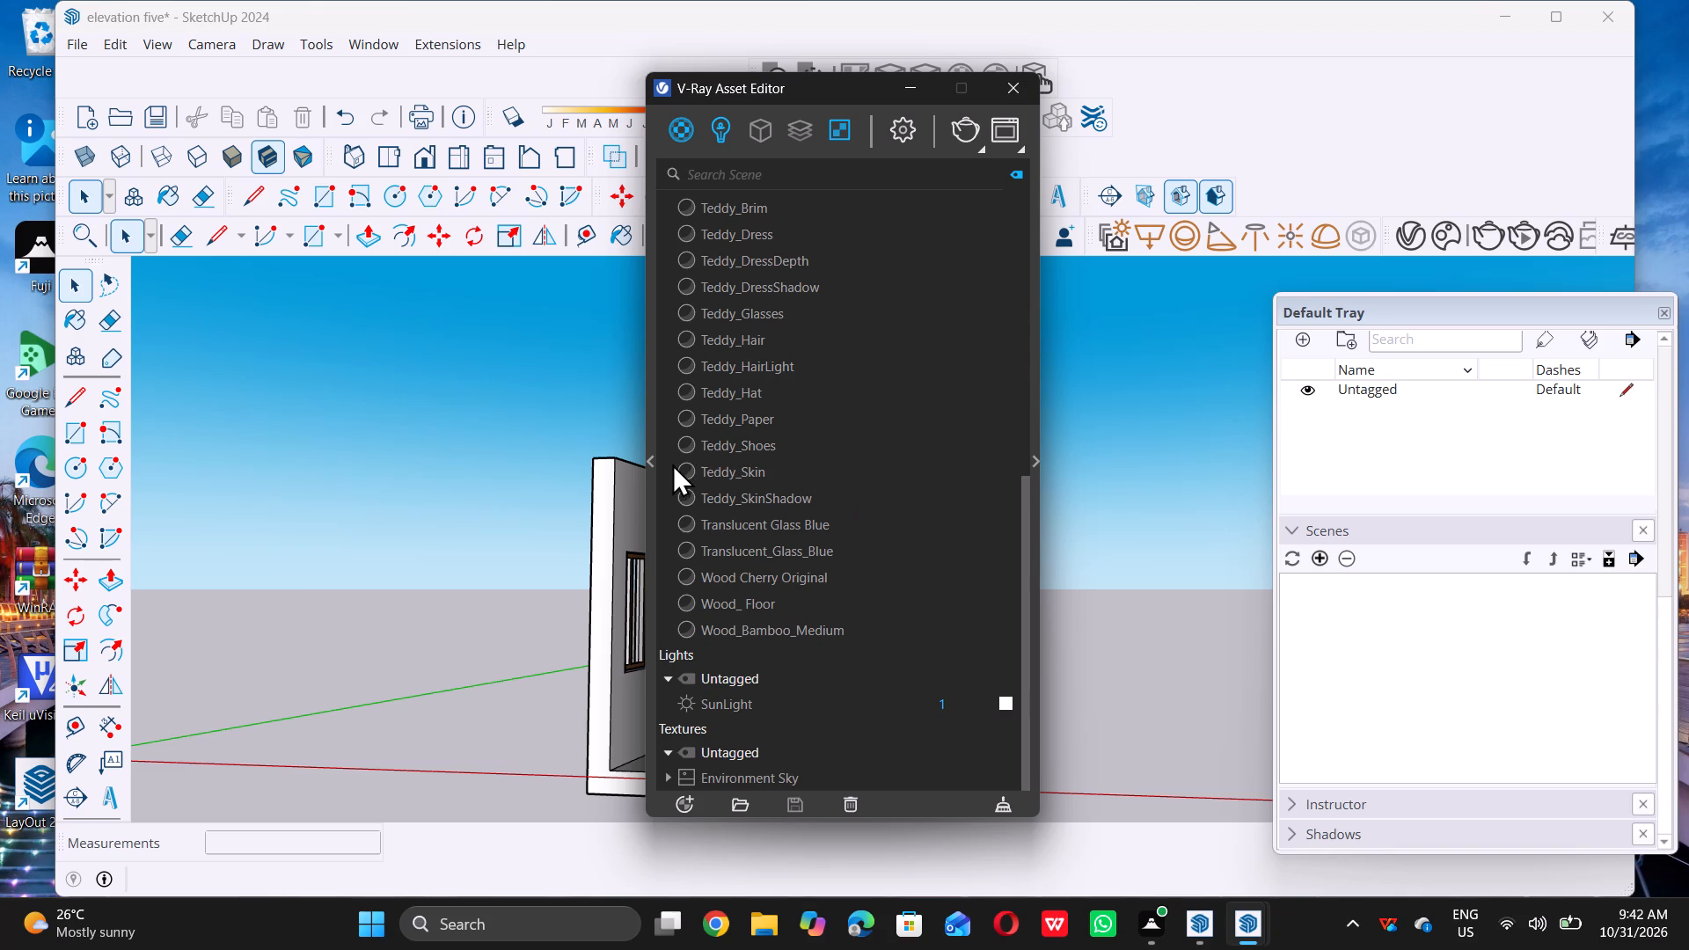
Expand the Asset Editor's material library and open its materials in the Chaos Cosmos Browser.
{"action": "left_click", "coordinate": [647, 452]}
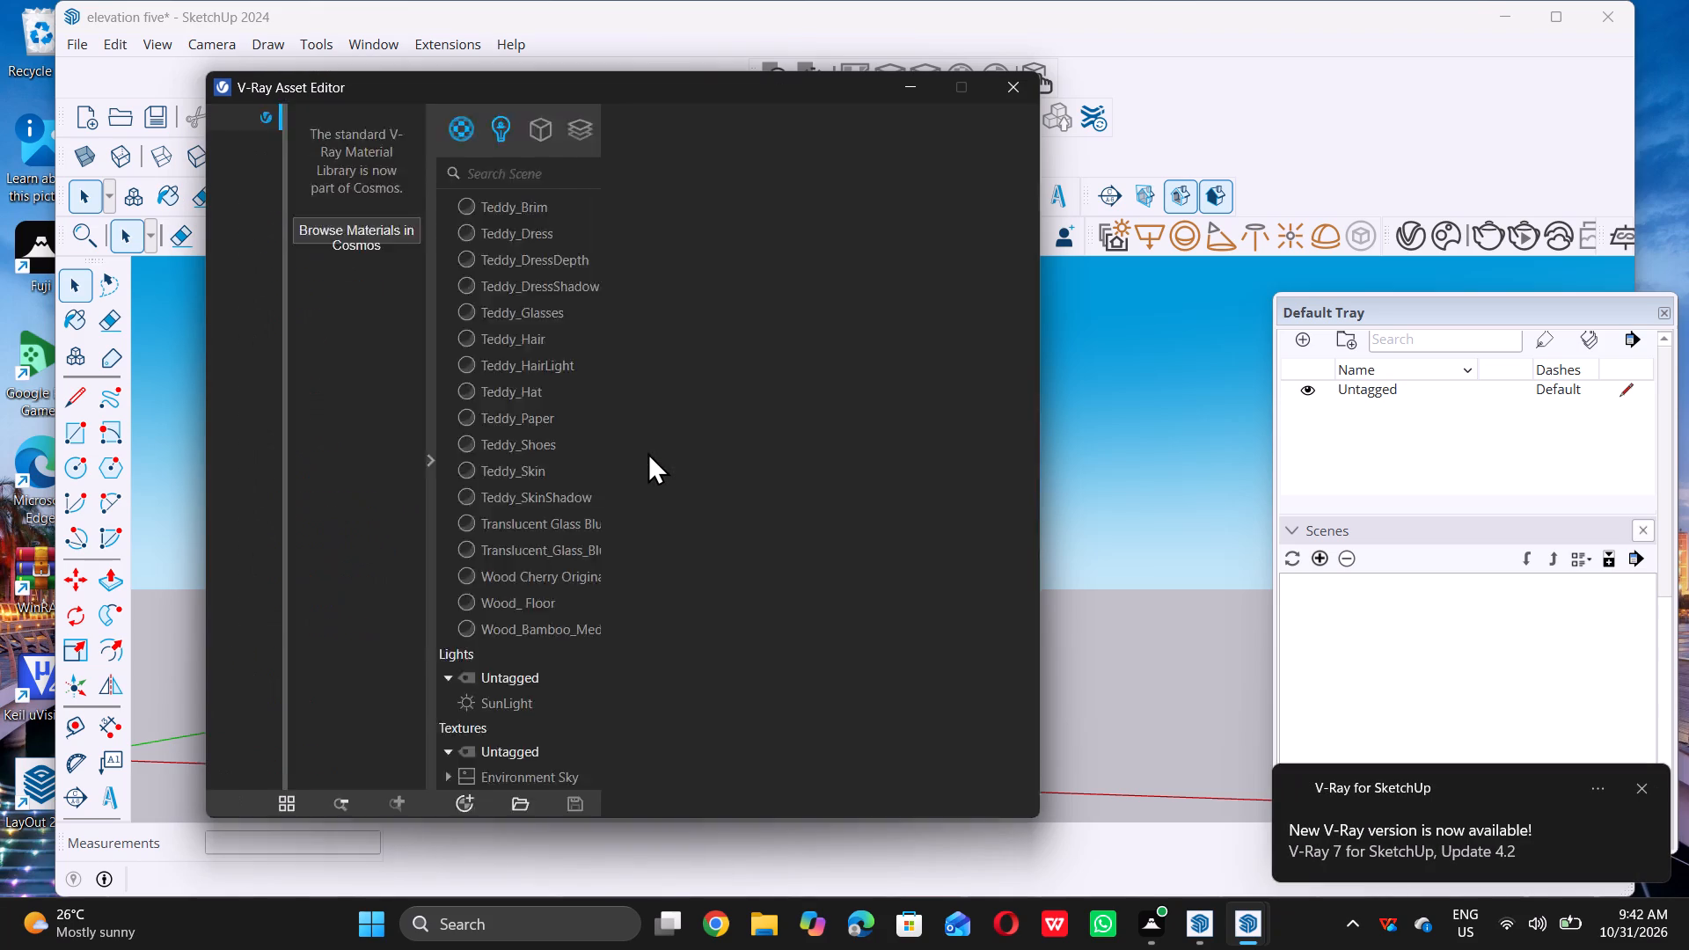
{"action": "left_click", "coordinate": [559, 227]}
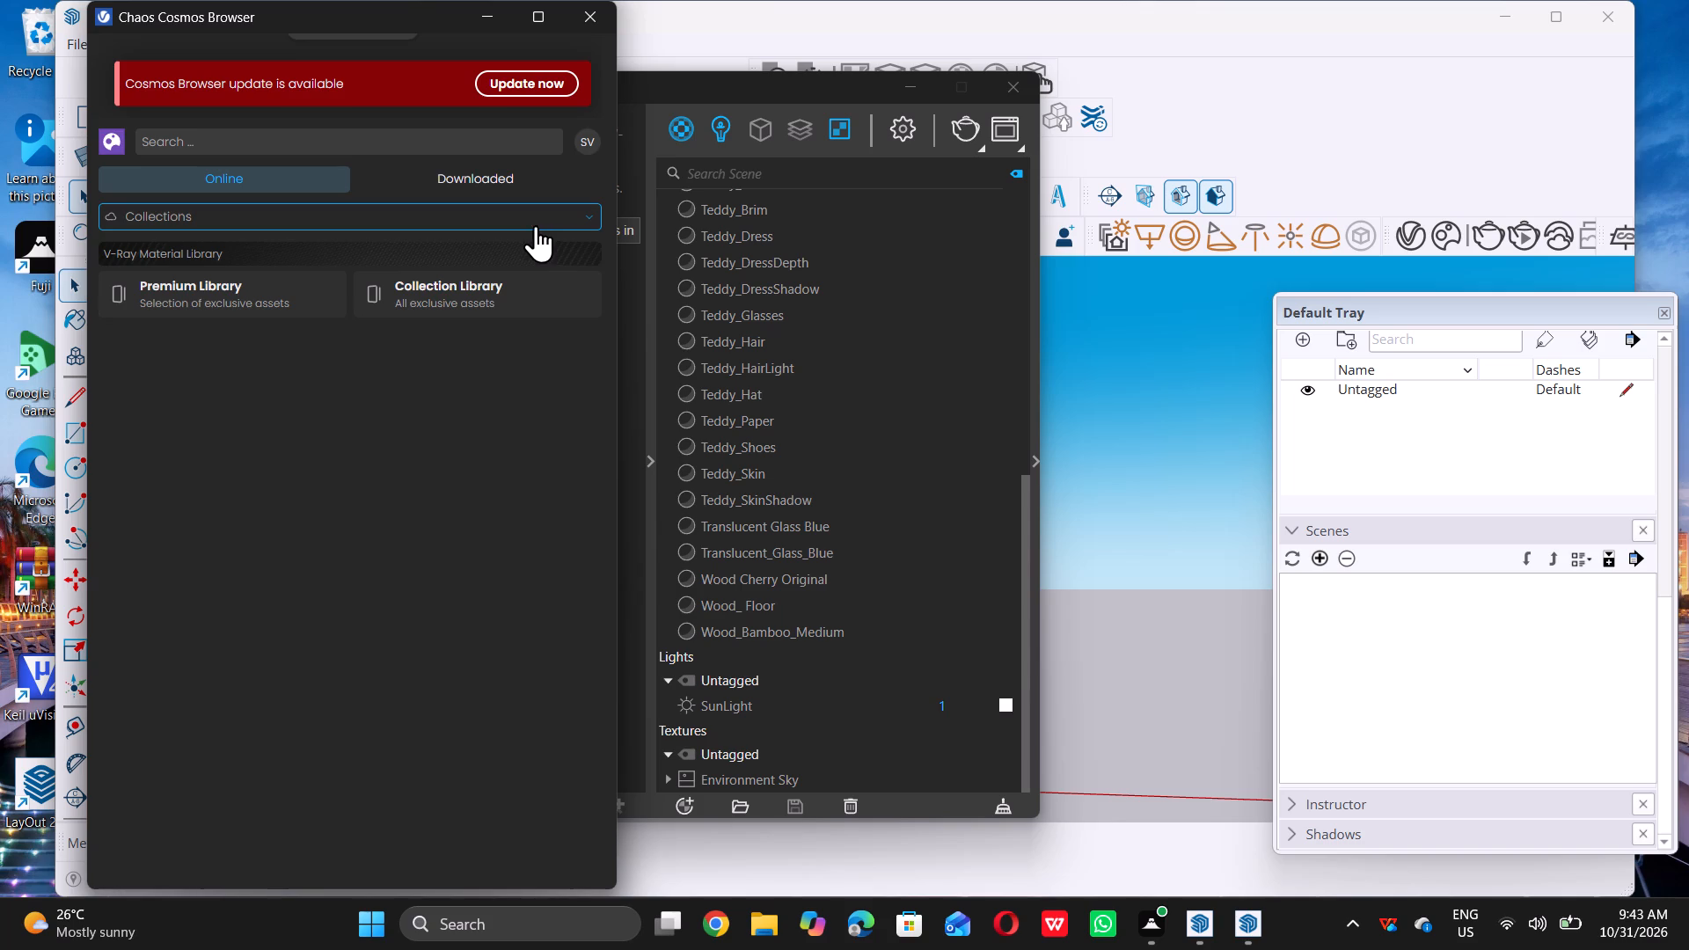
Search the Chaos Cosmos library for "tiles".
{"action": "double_click", "coordinate": [297, 210]}
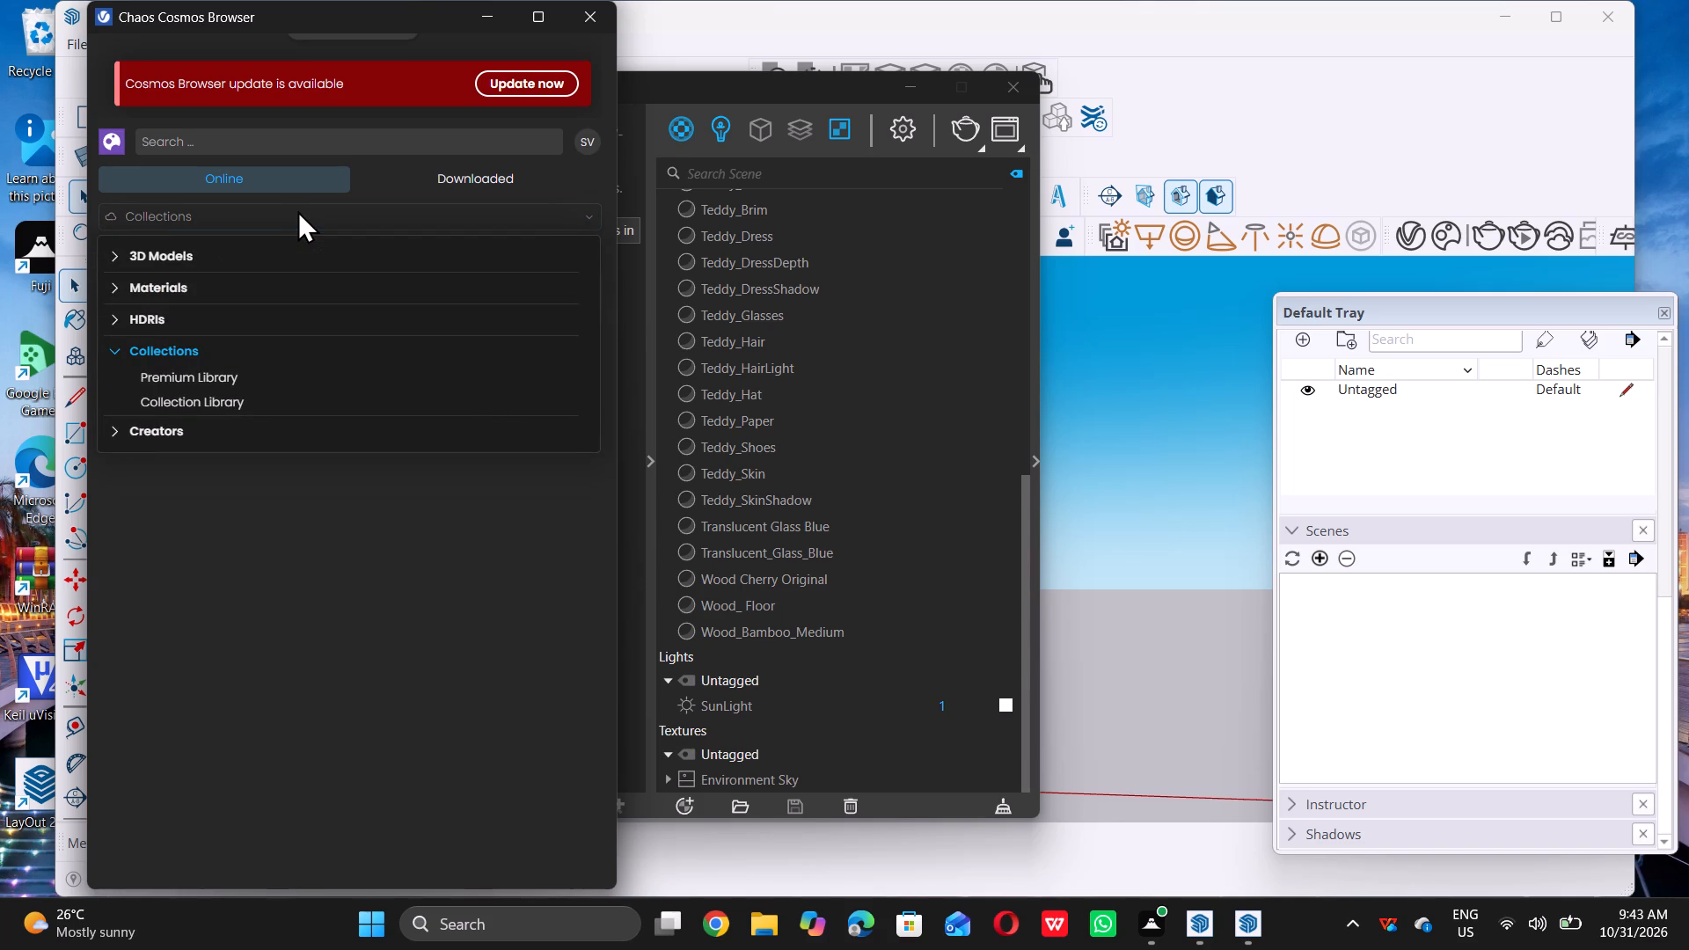
{"action": "key", "text": "t"}
{"action": "type", "text": "il"}
{"action": "type", "text": "es"}
{"action": "key", "text": "Return"}
{"action": "double_click", "coordinate": [191, 128]}
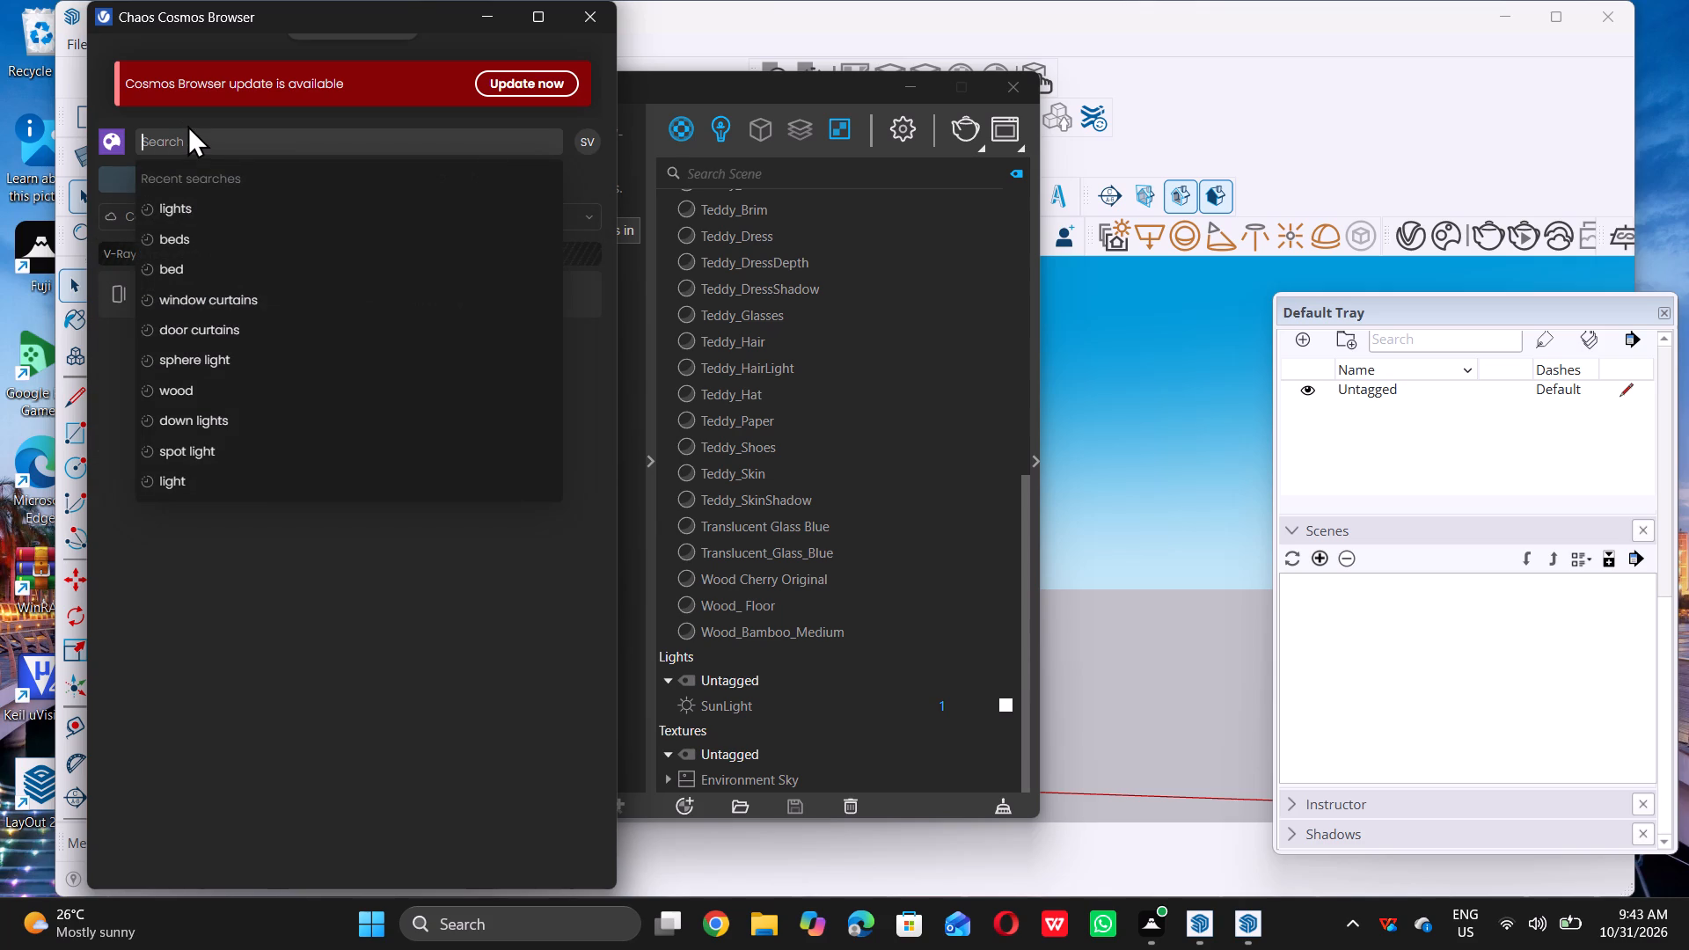
{"action": "key", "text": "t"}
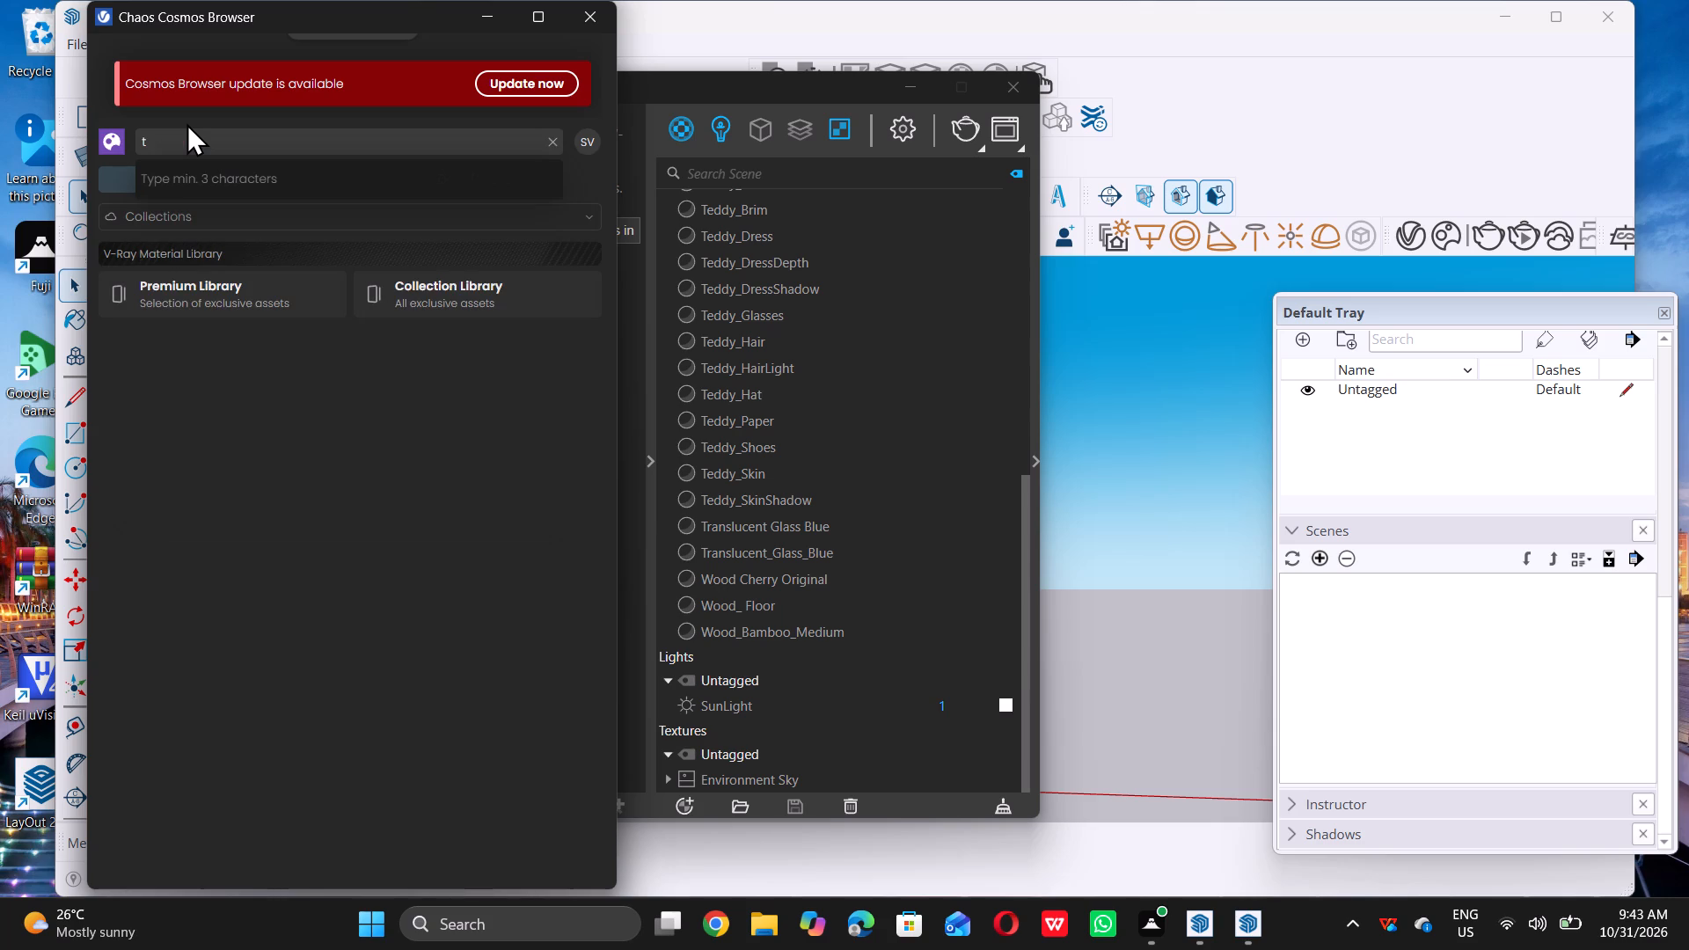
{"action": "type", "text": "il"}
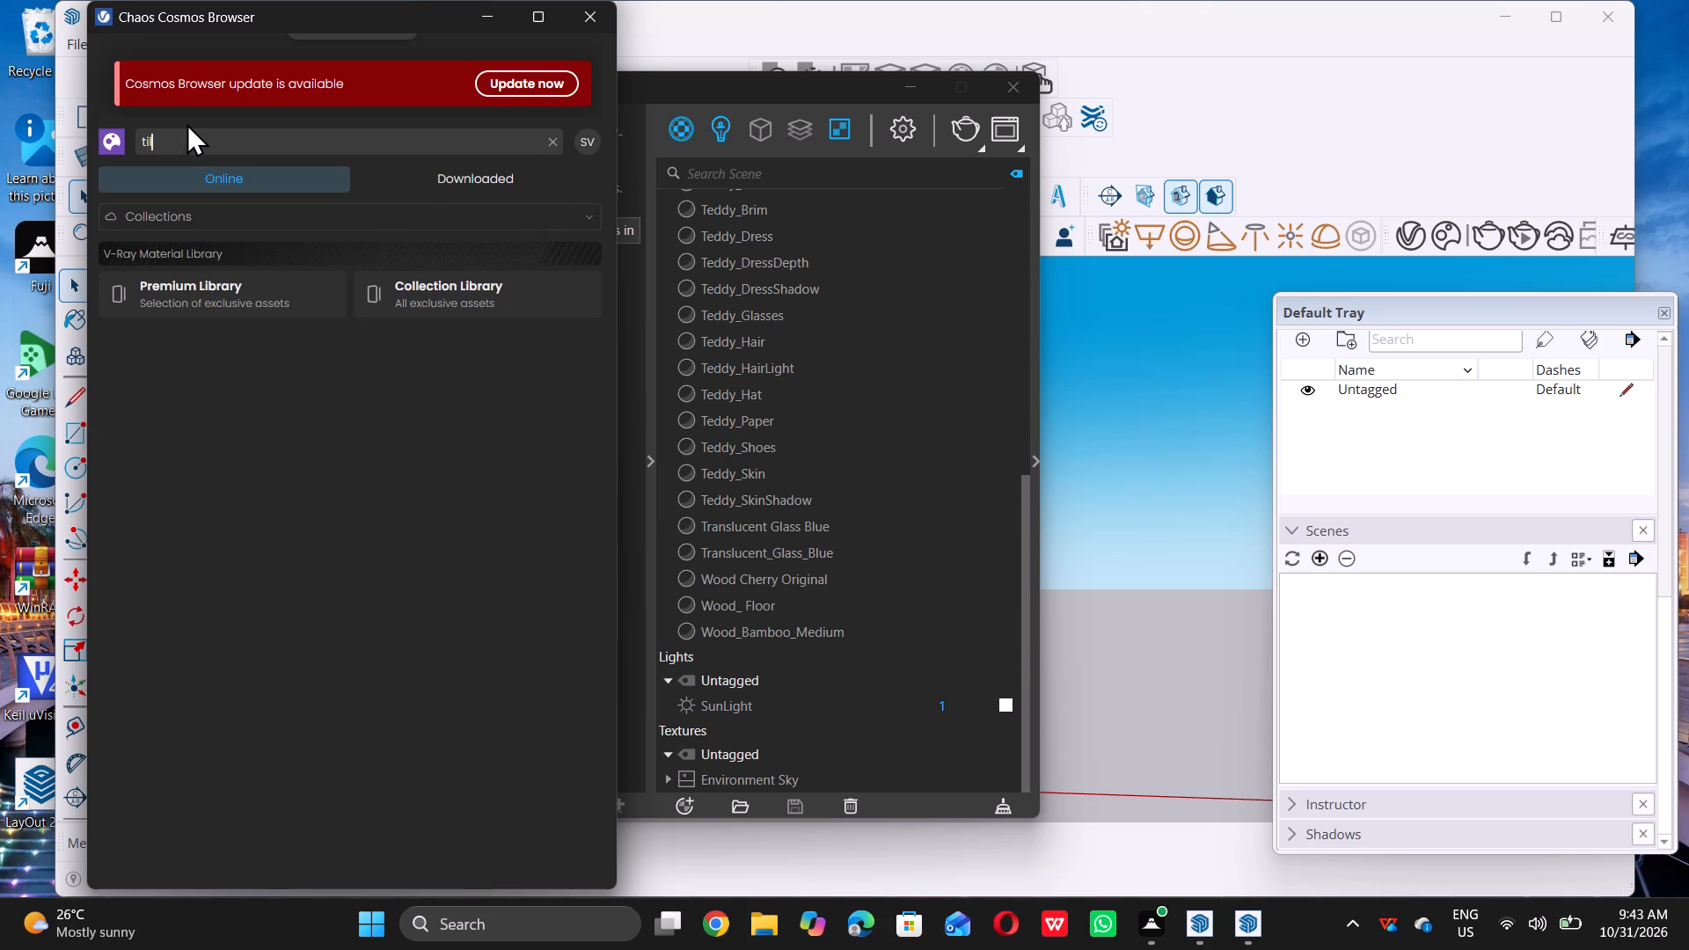
{"action": "type", "text": "es"}
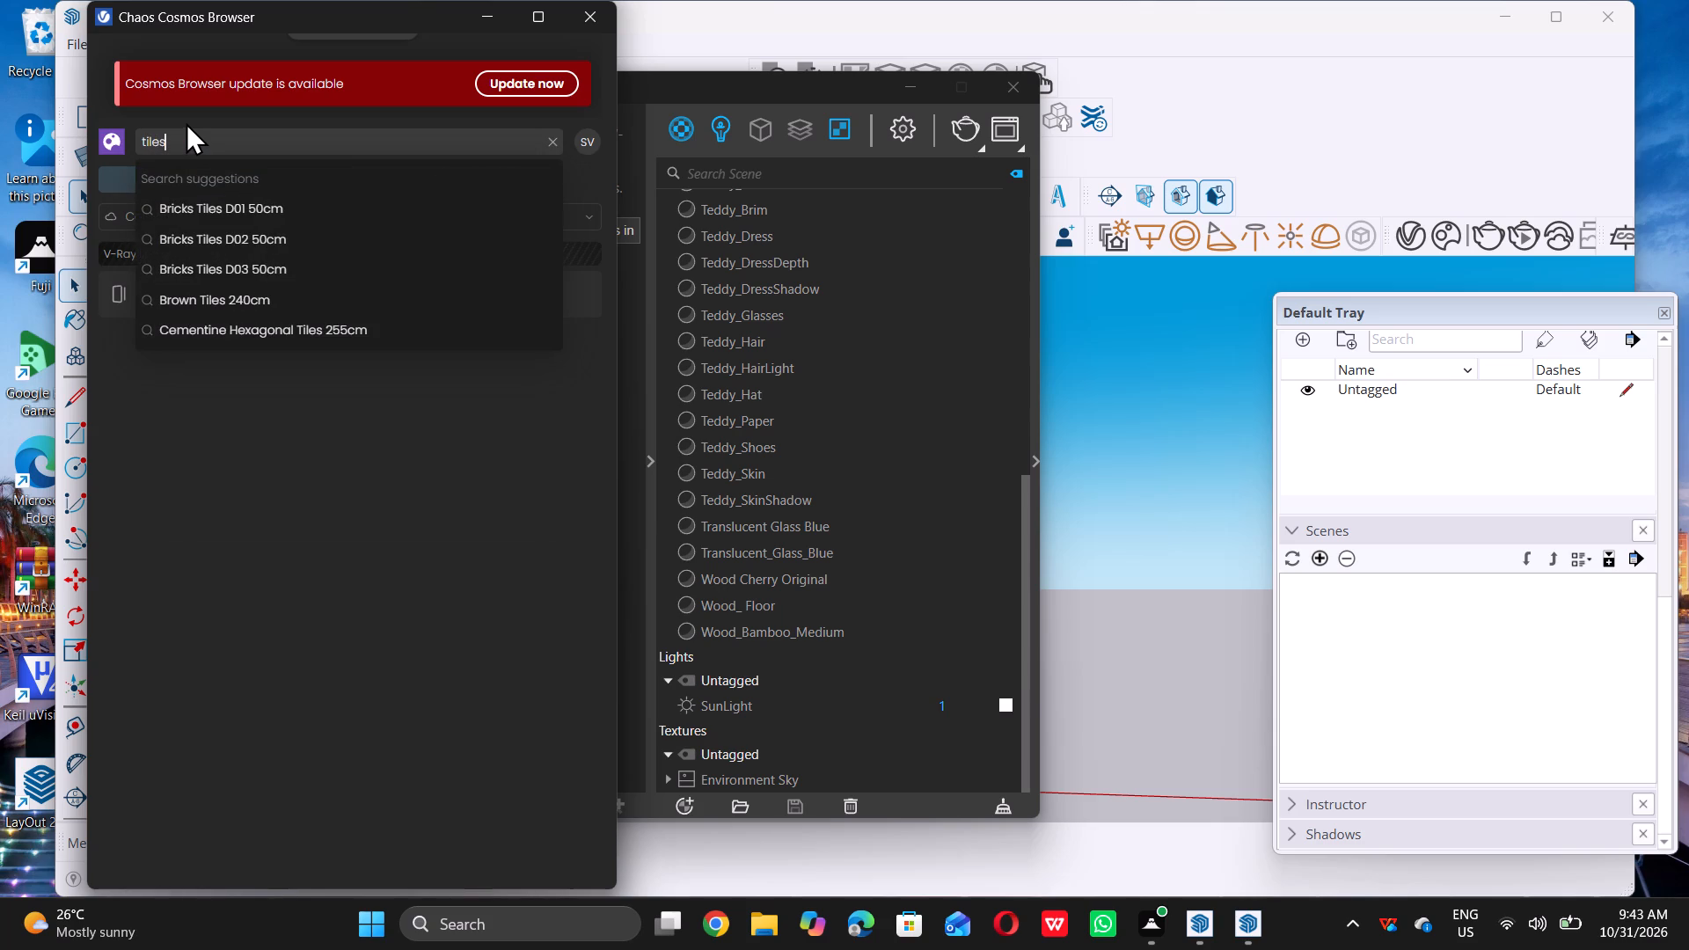
{"action": "key", "text": "Return"}
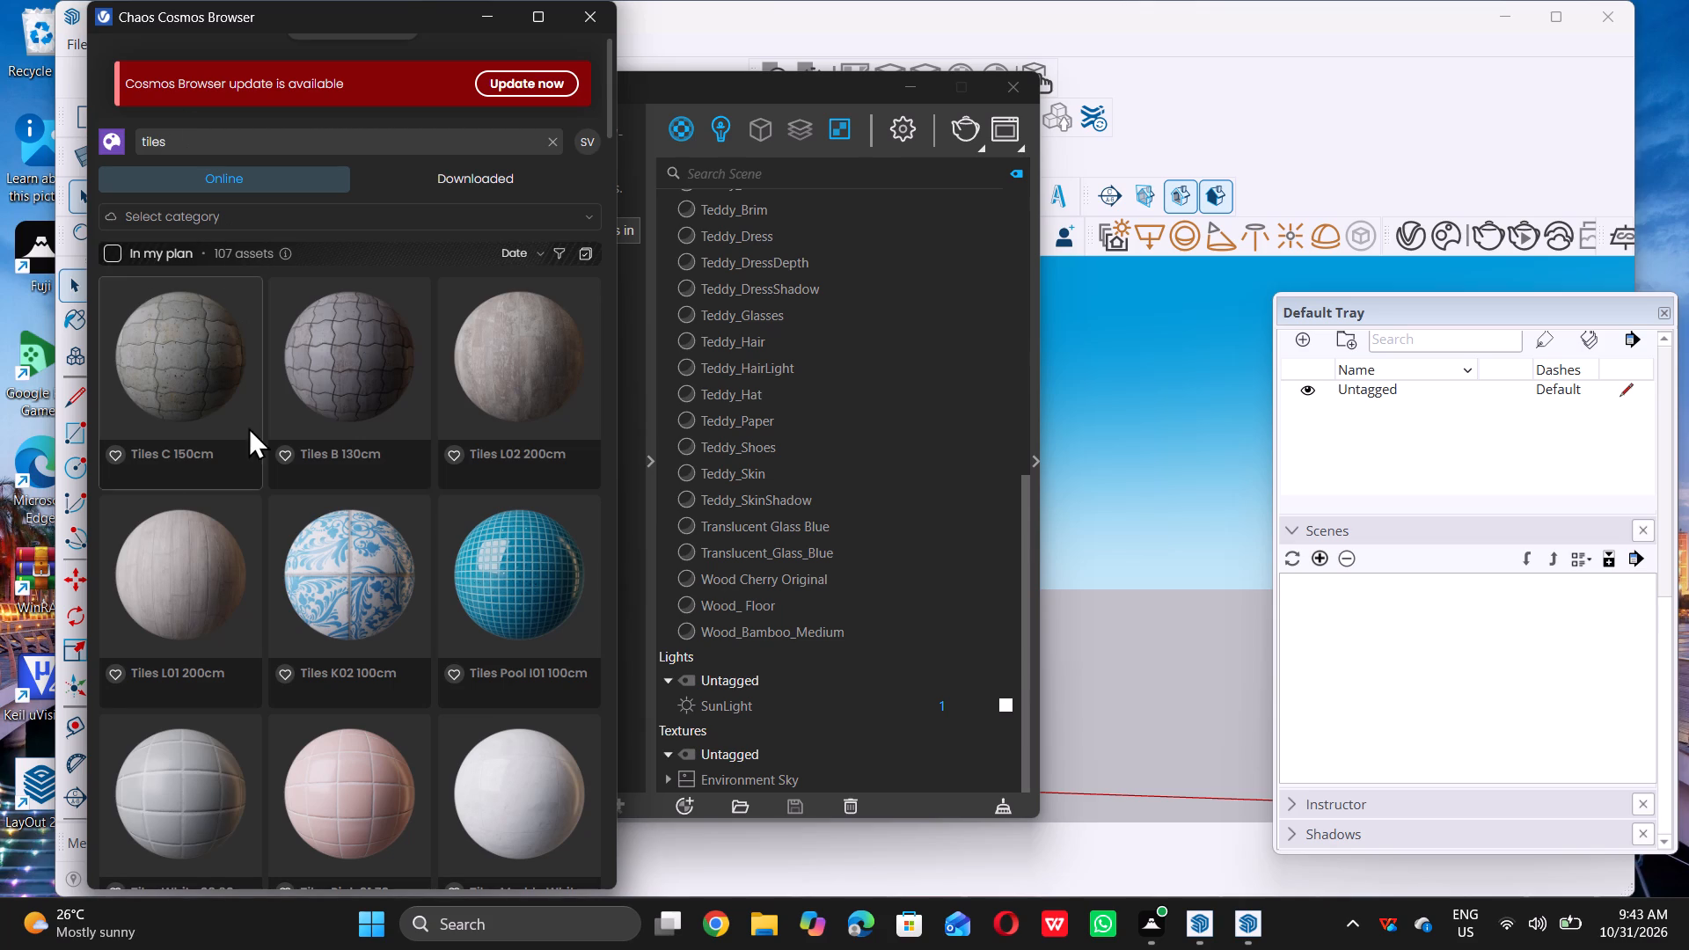
Look through all the tile search results in the Cosmos Browser for a suitable wall material.
{"action": "scroll", "coordinate": [365, 586], "scroll_direction": "down", "scroll_amount": 4}
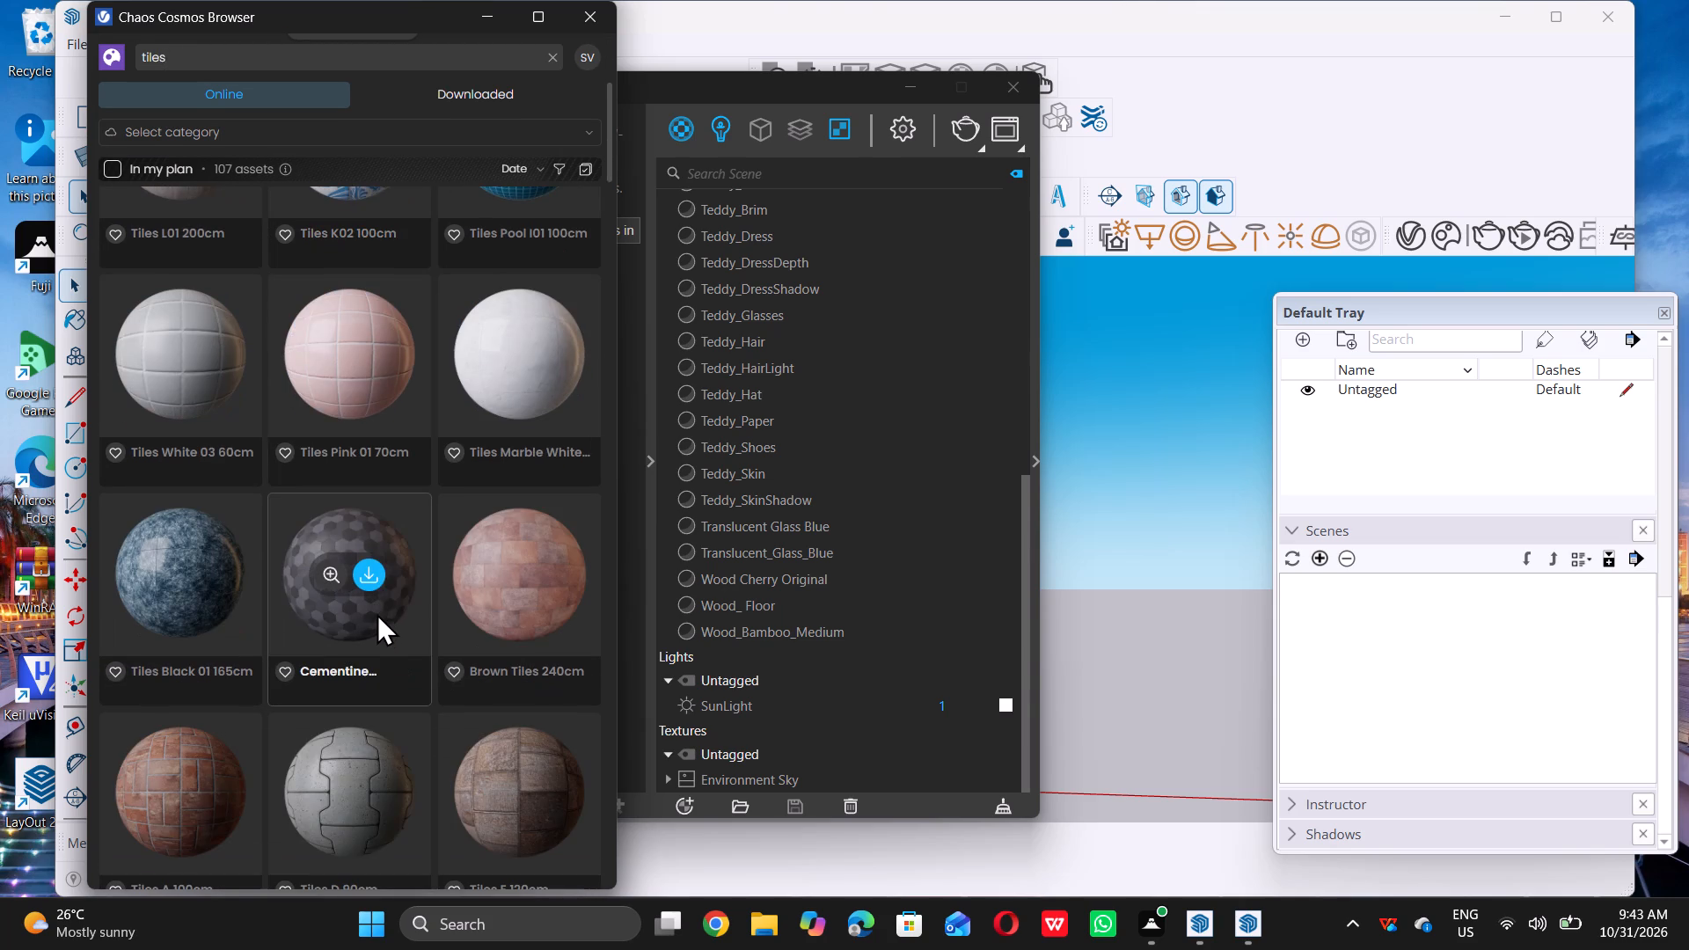
{"action": "scroll", "coordinate": [378, 633], "scroll_direction": "down", "scroll_amount": 3}
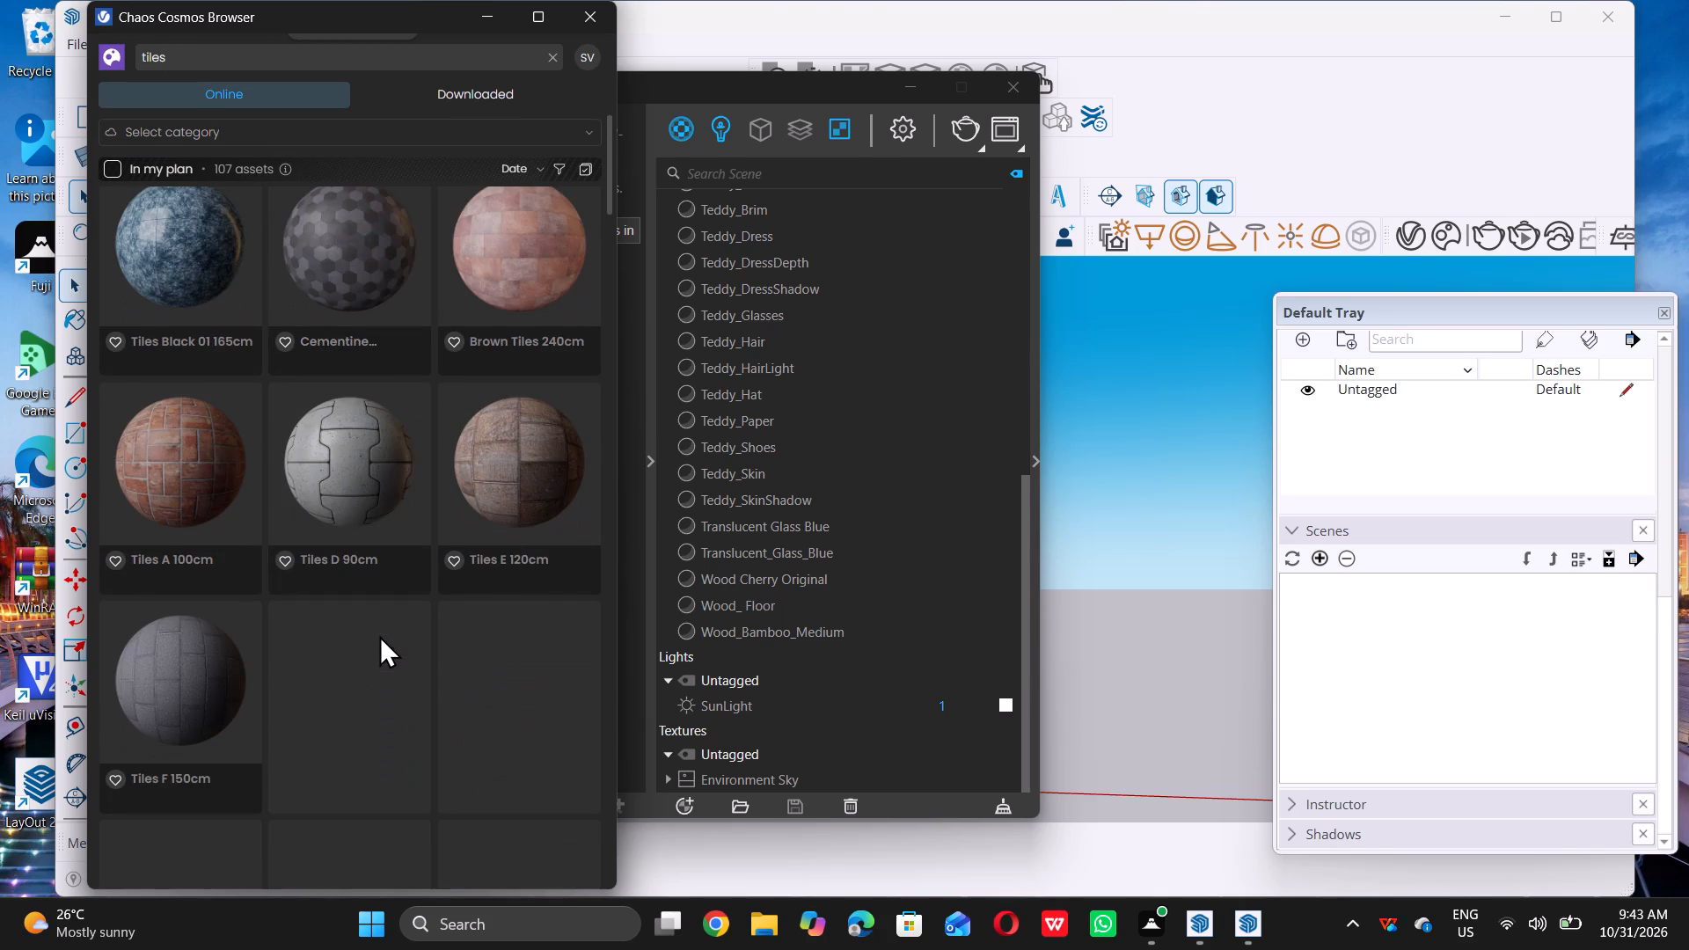
{"action": "scroll", "coordinate": [381, 633], "scroll_direction": "down", "scroll_amount": 2}
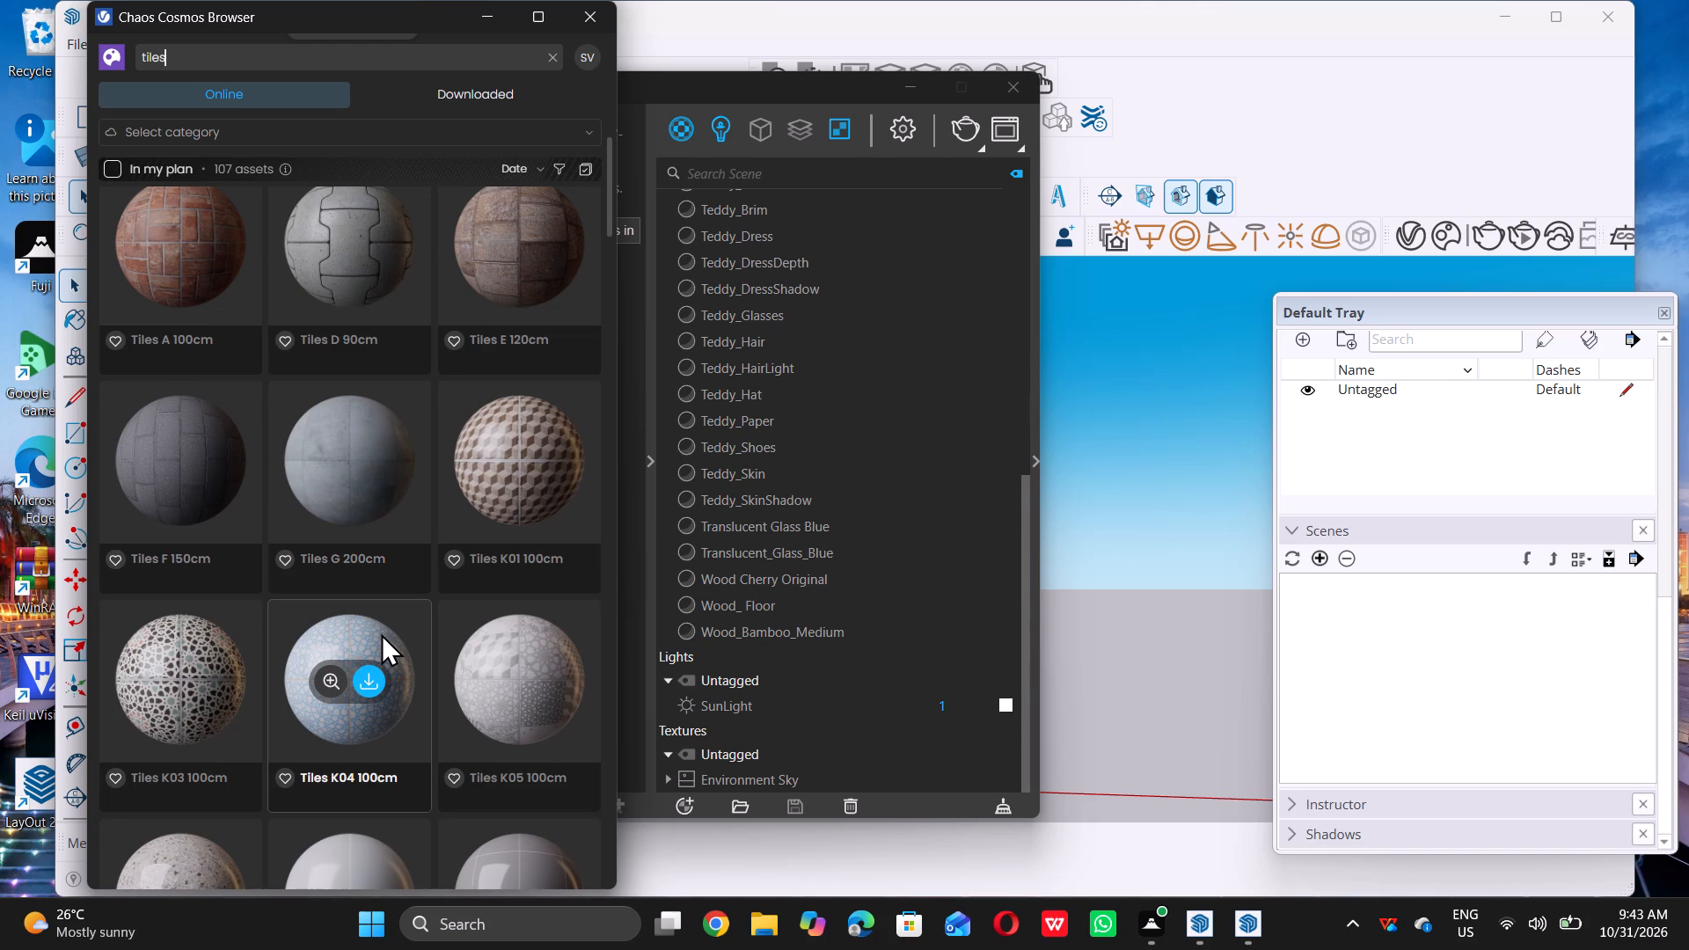
{"action": "scroll", "coordinate": [381, 633], "scroll_direction": "down", "scroll_amount": 7}
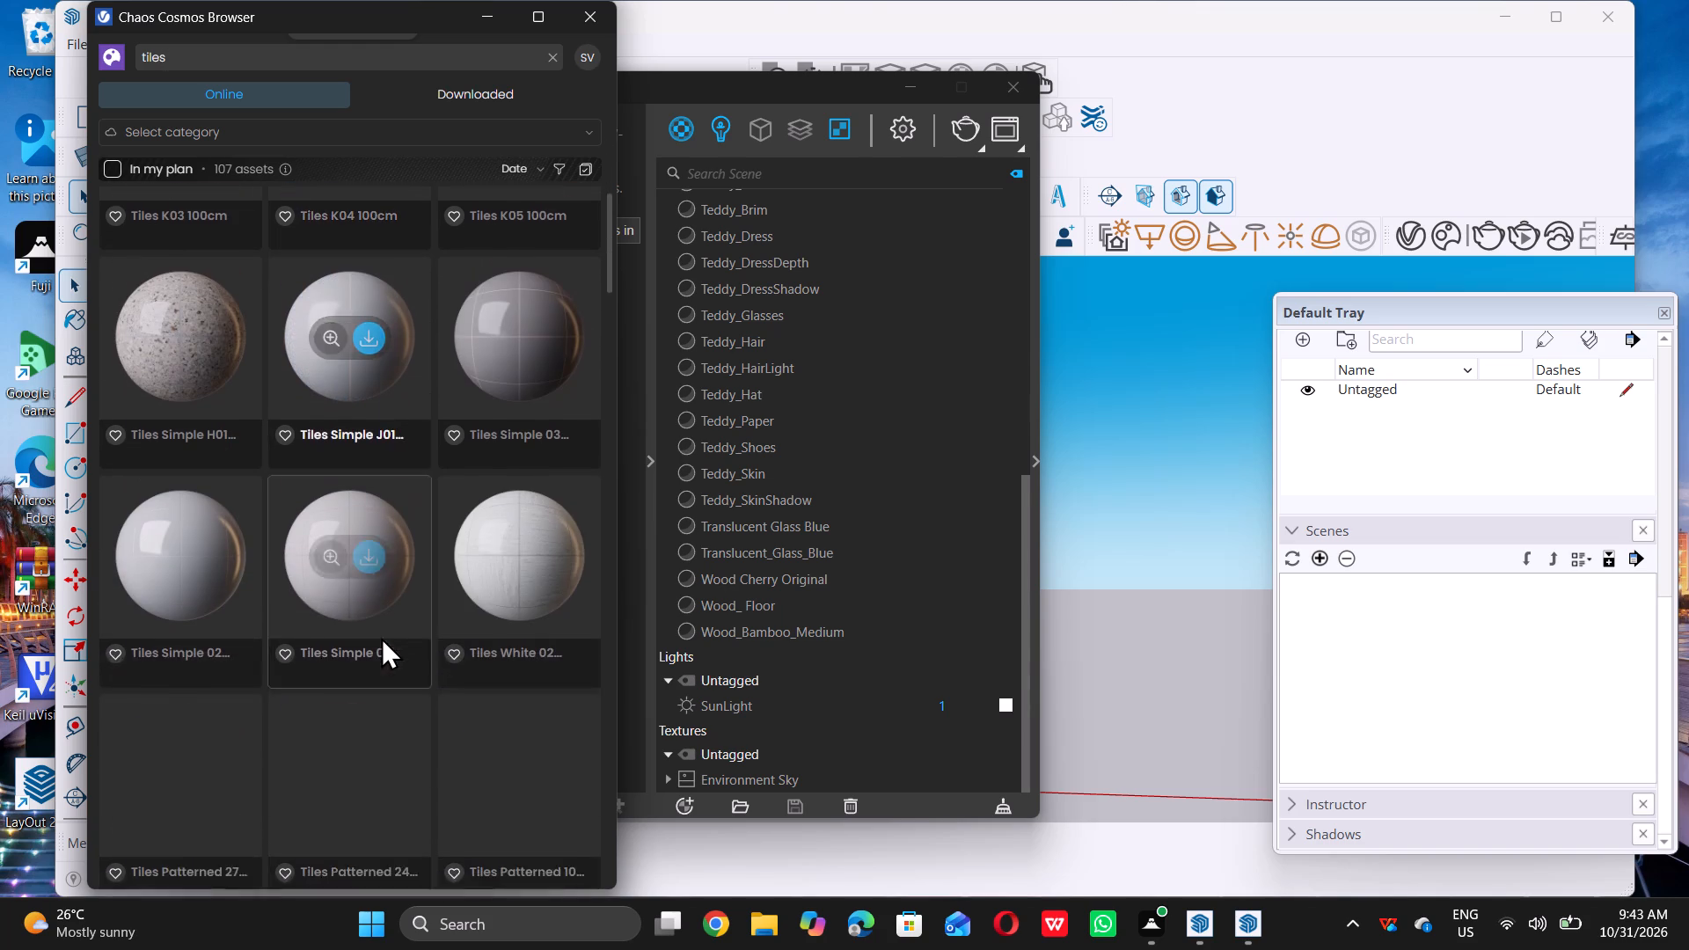
{"action": "scroll", "coordinate": [382, 639], "scroll_direction": "down", "scroll_amount": 6}
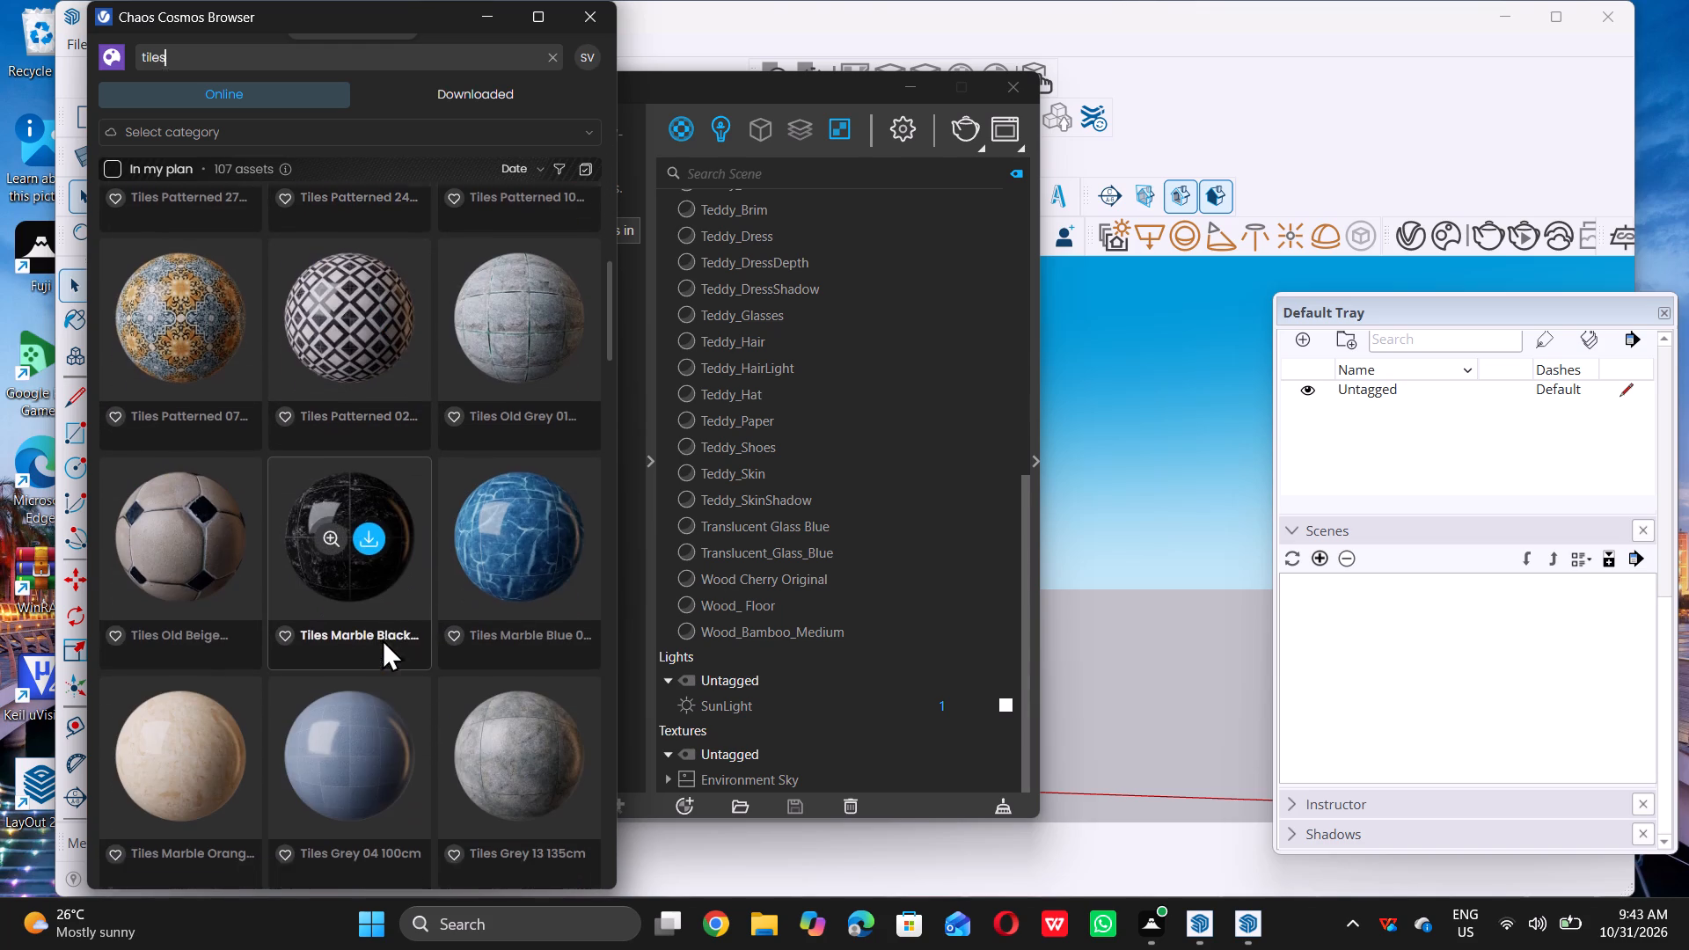
{"action": "scroll", "coordinate": [382, 639], "scroll_direction": "down", "scroll_amount": 2}
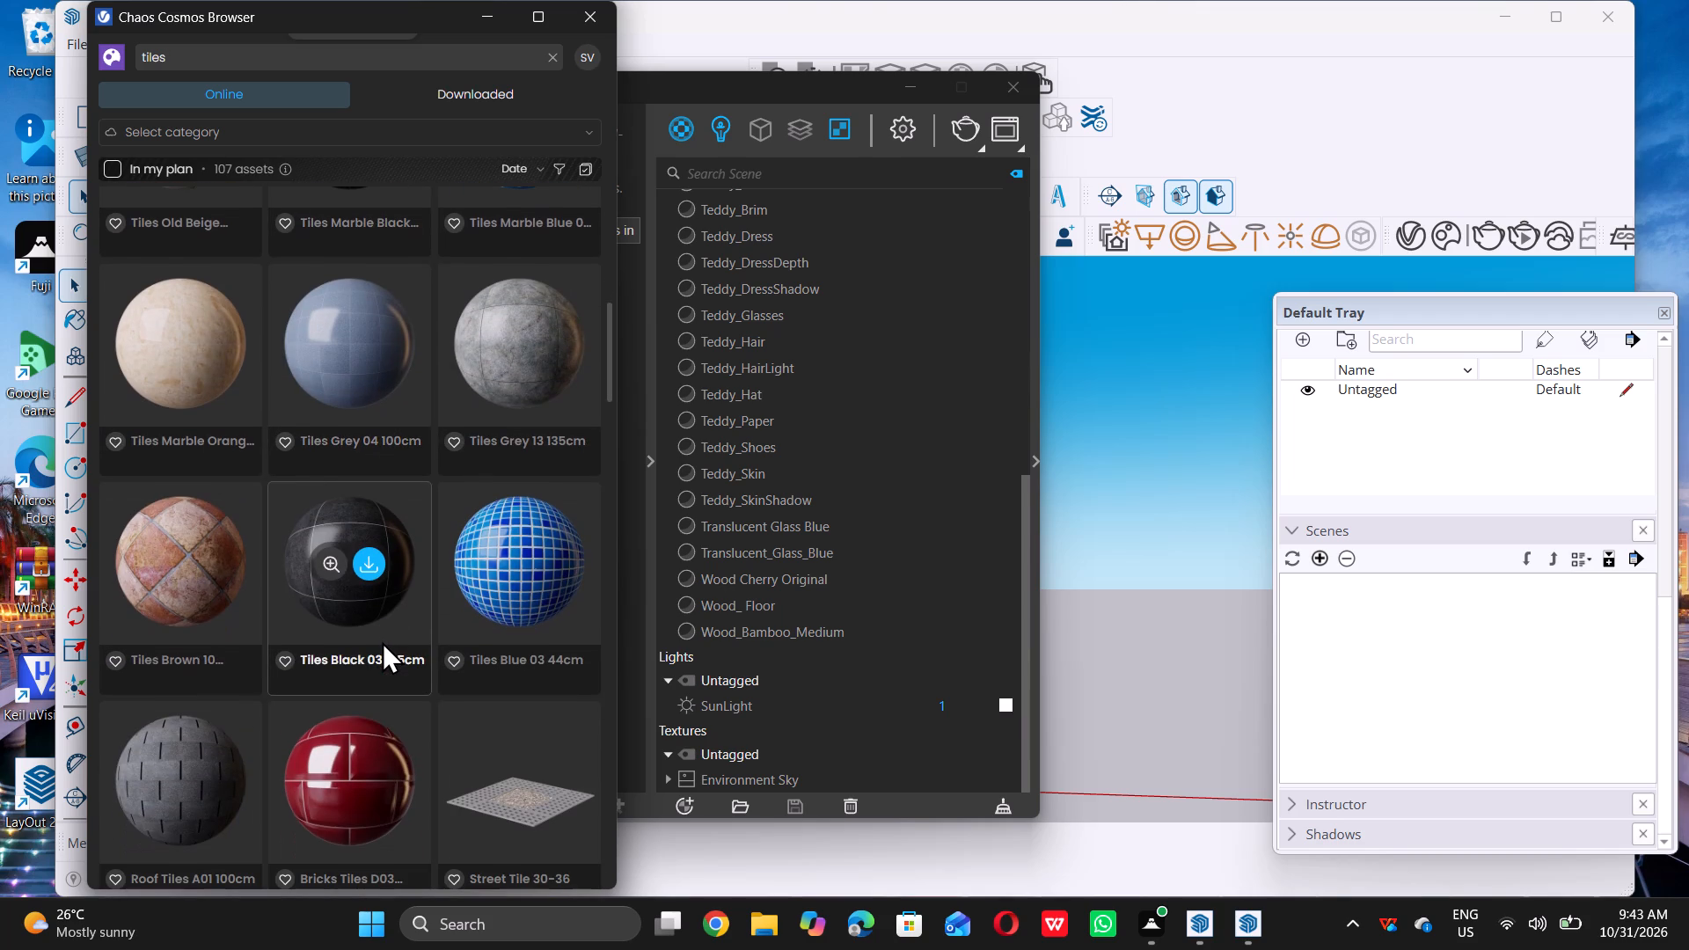
{"action": "scroll", "coordinate": [381, 640], "scroll_direction": "down", "scroll_amount": 3}
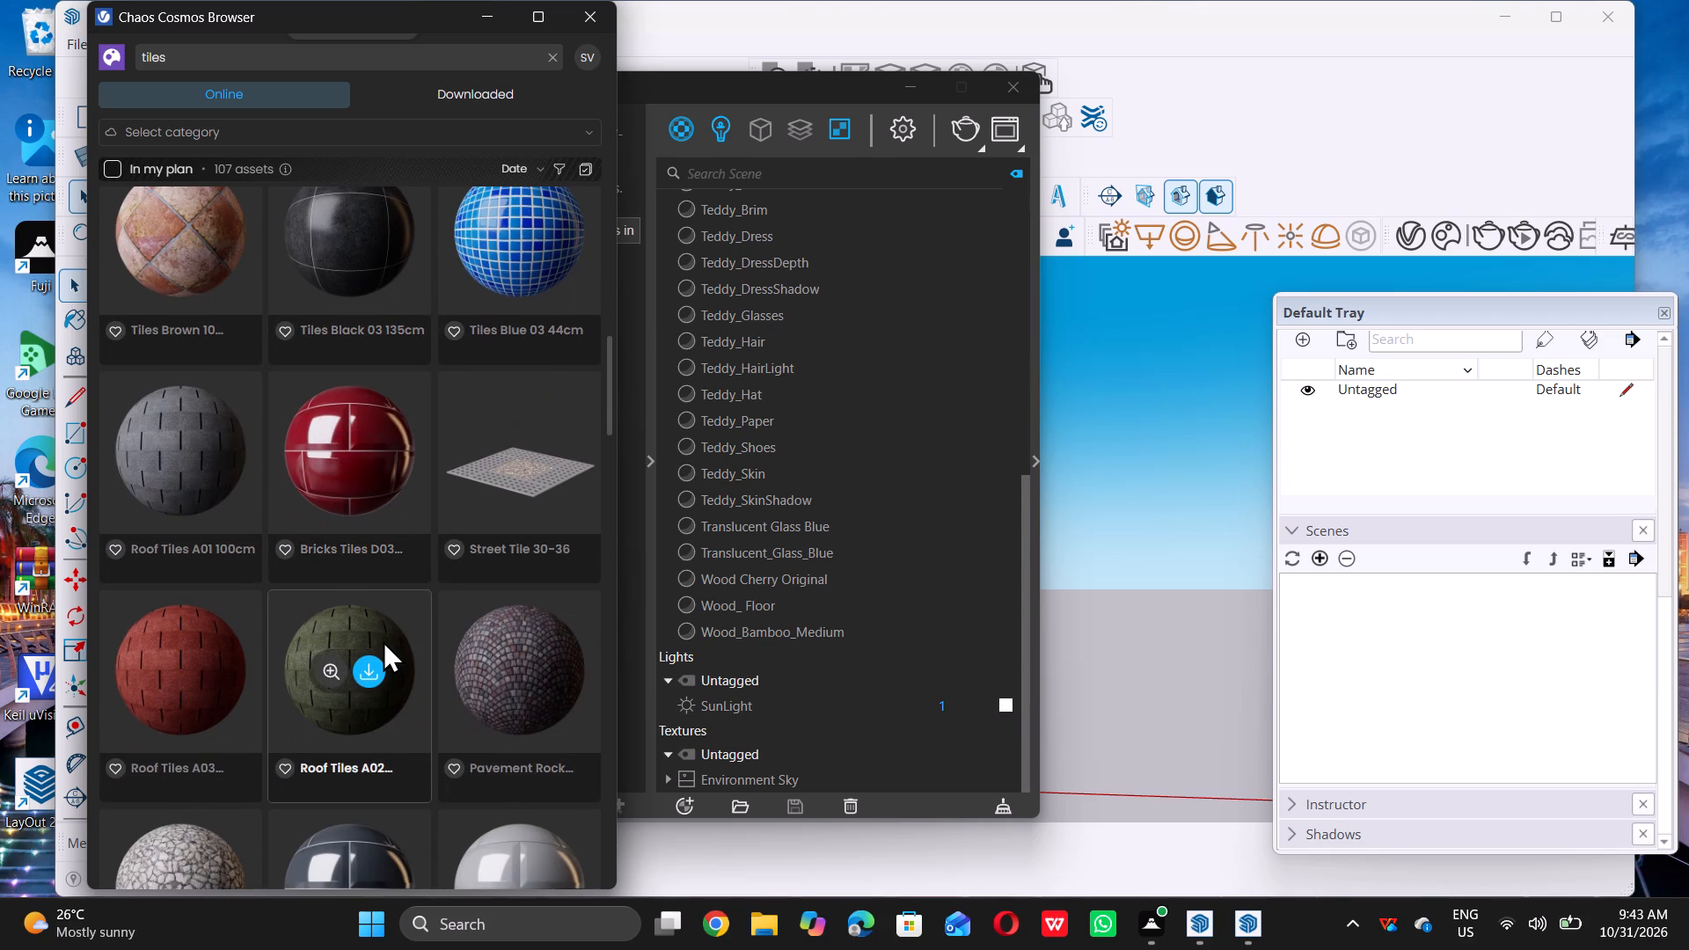
{"action": "scroll", "coordinate": [383, 640], "scroll_direction": "down", "scroll_amount": 9}
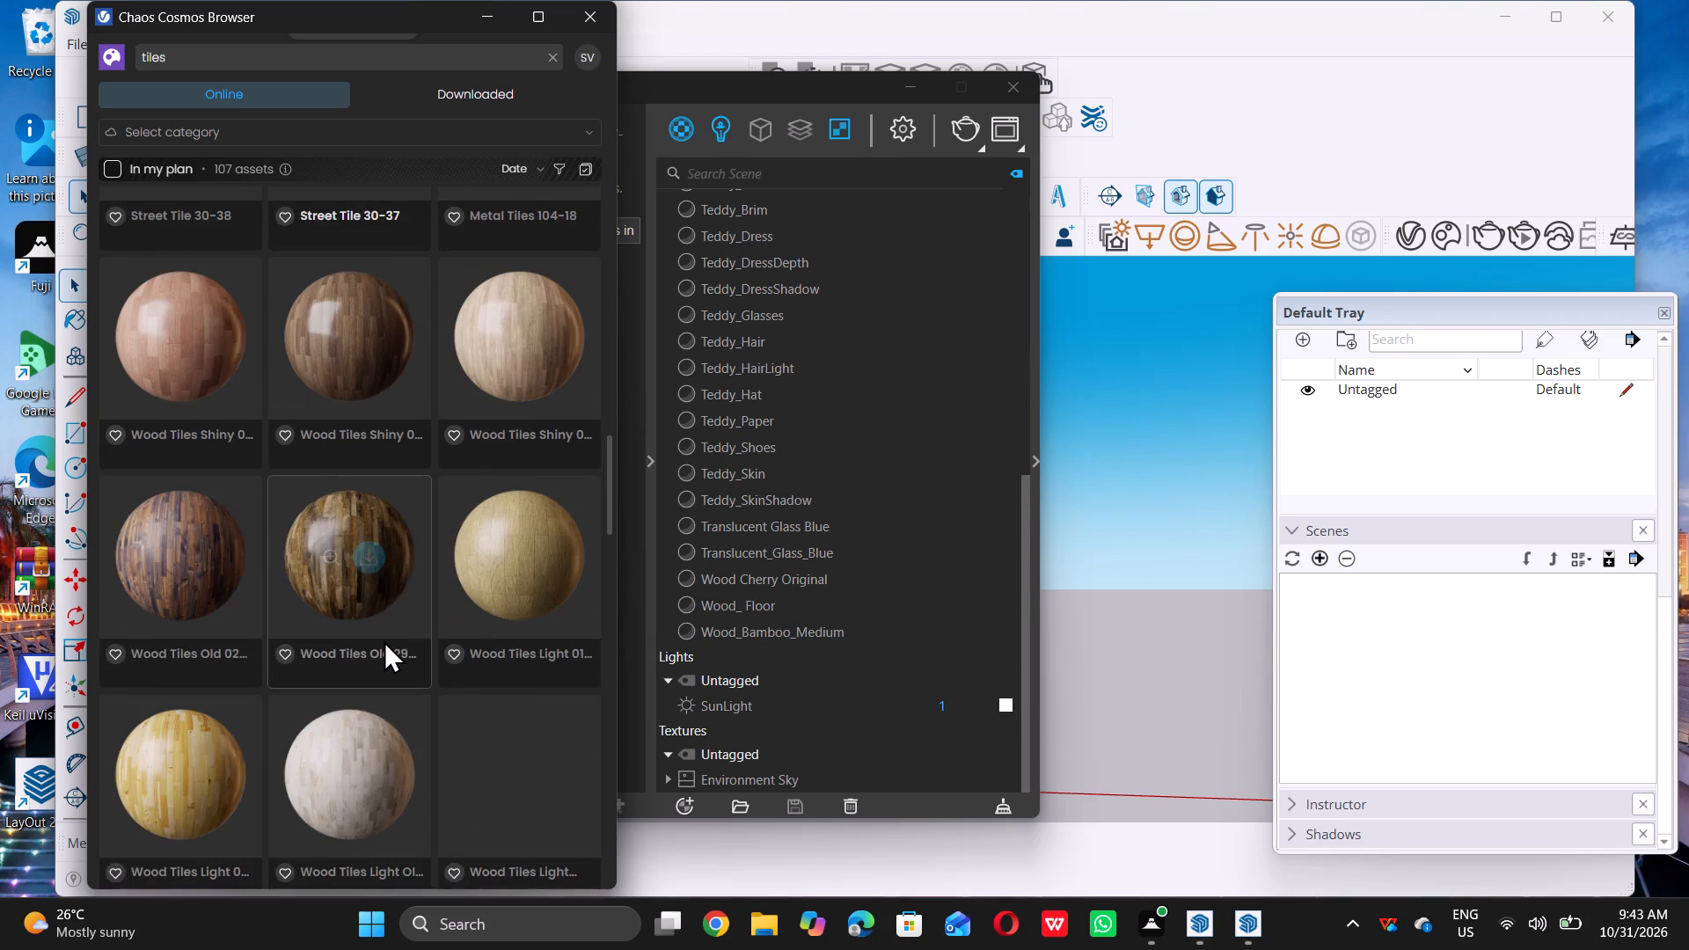
{"action": "scroll", "coordinate": [386, 641], "scroll_direction": "down", "scroll_amount": 5}
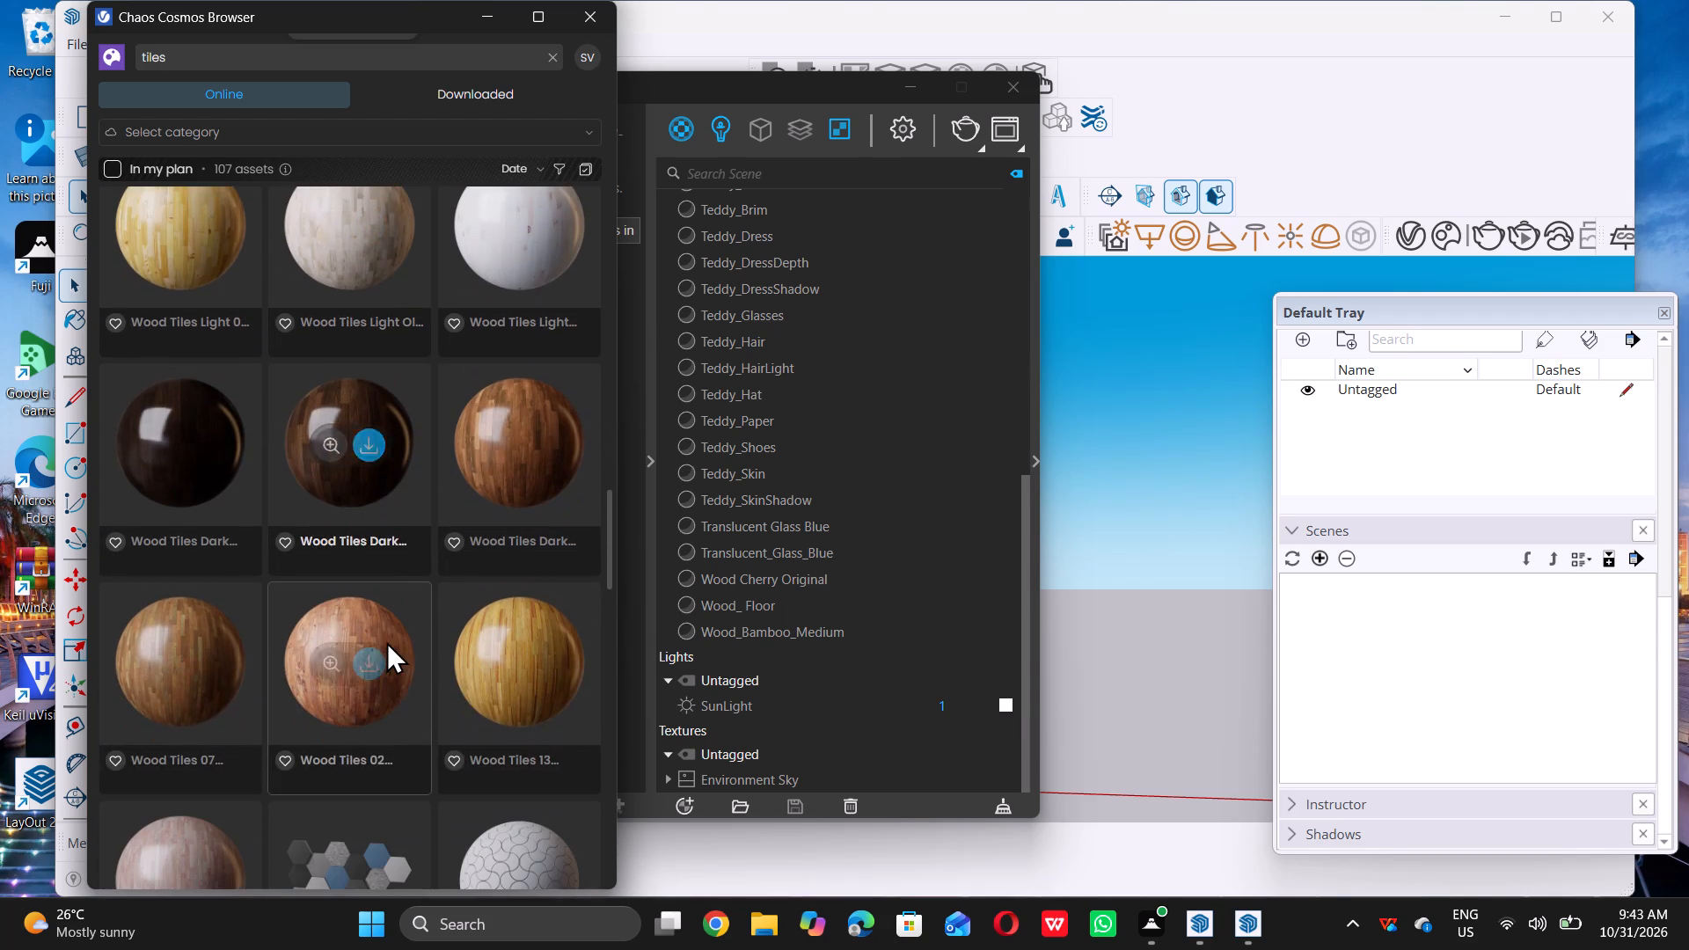
{"action": "scroll", "coordinate": [386, 641], "scroll_direction": "down", "scroll_amount": 5}
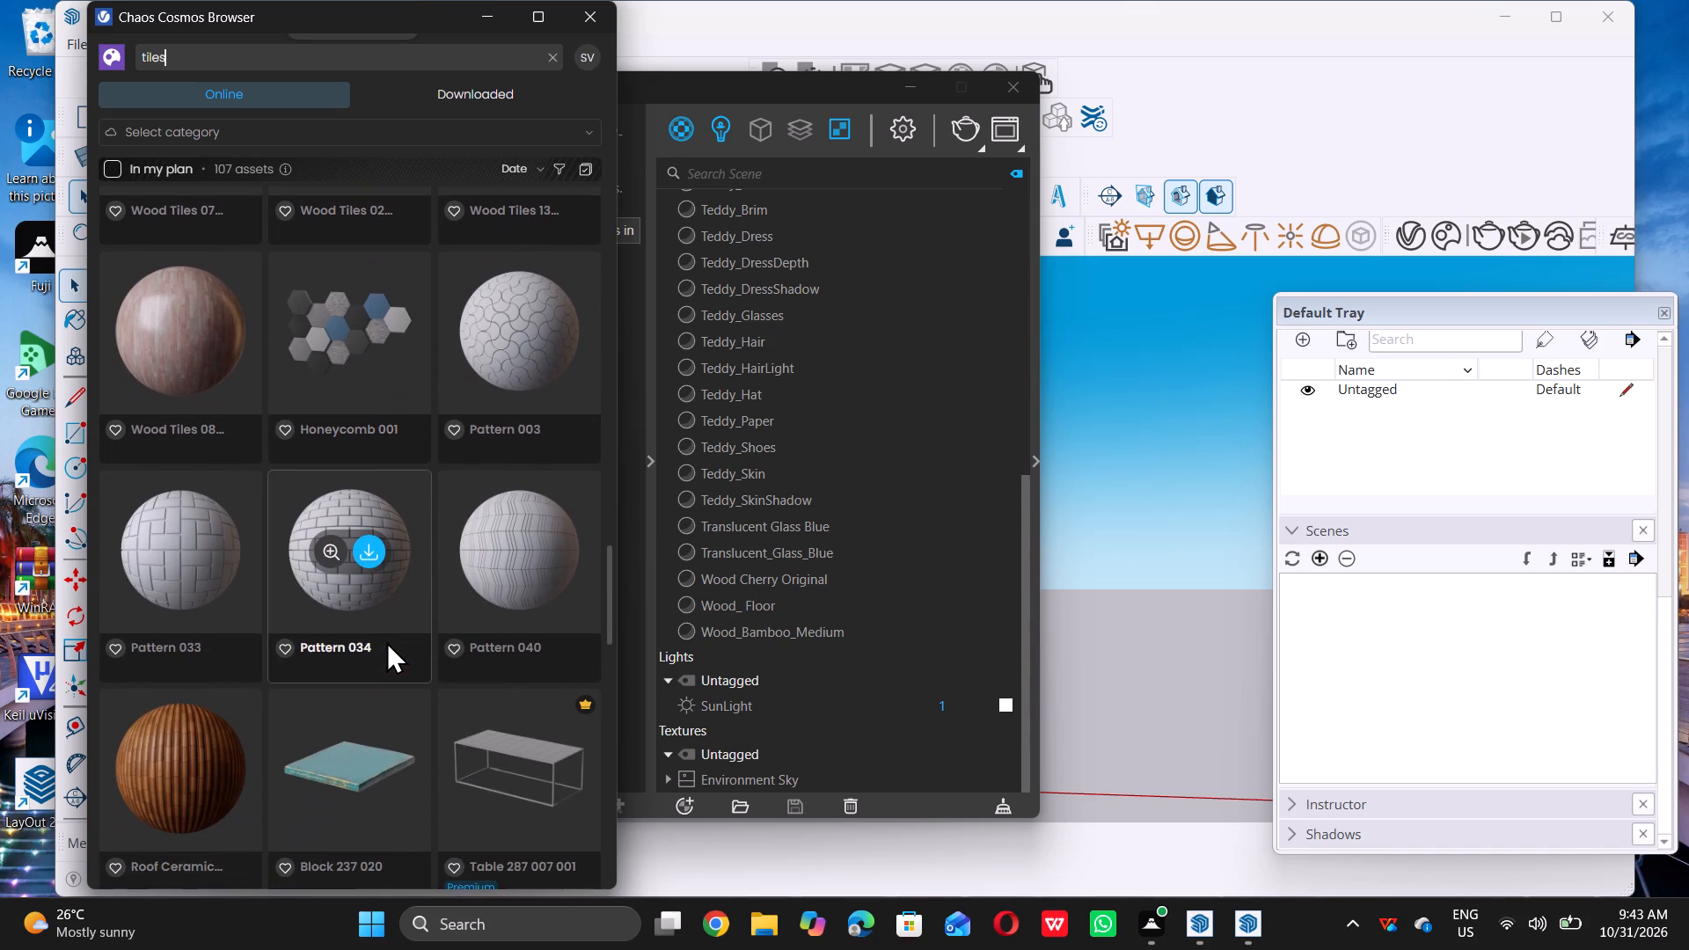
{"action": "scroll", "coordinate": [386, 641], "scroll_direction": "down", "scroll_amount": 7}
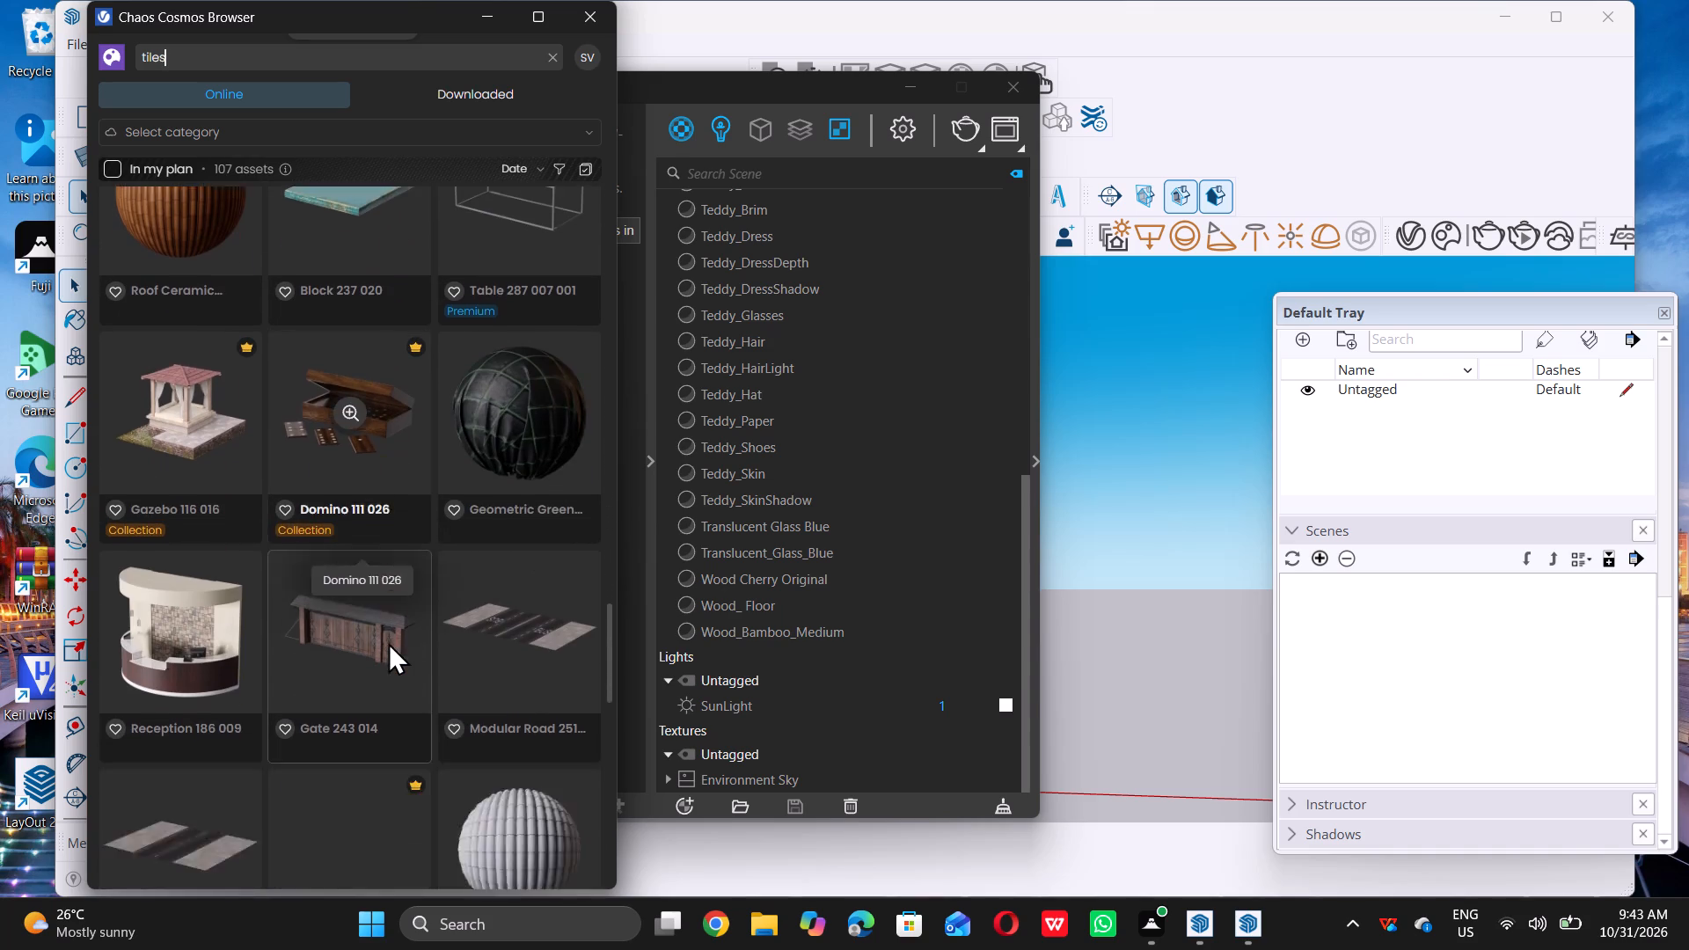
{"action": "scroll", "coordinate": [388, 642], "scroll_direction": "down", "scroll_amount": 6}
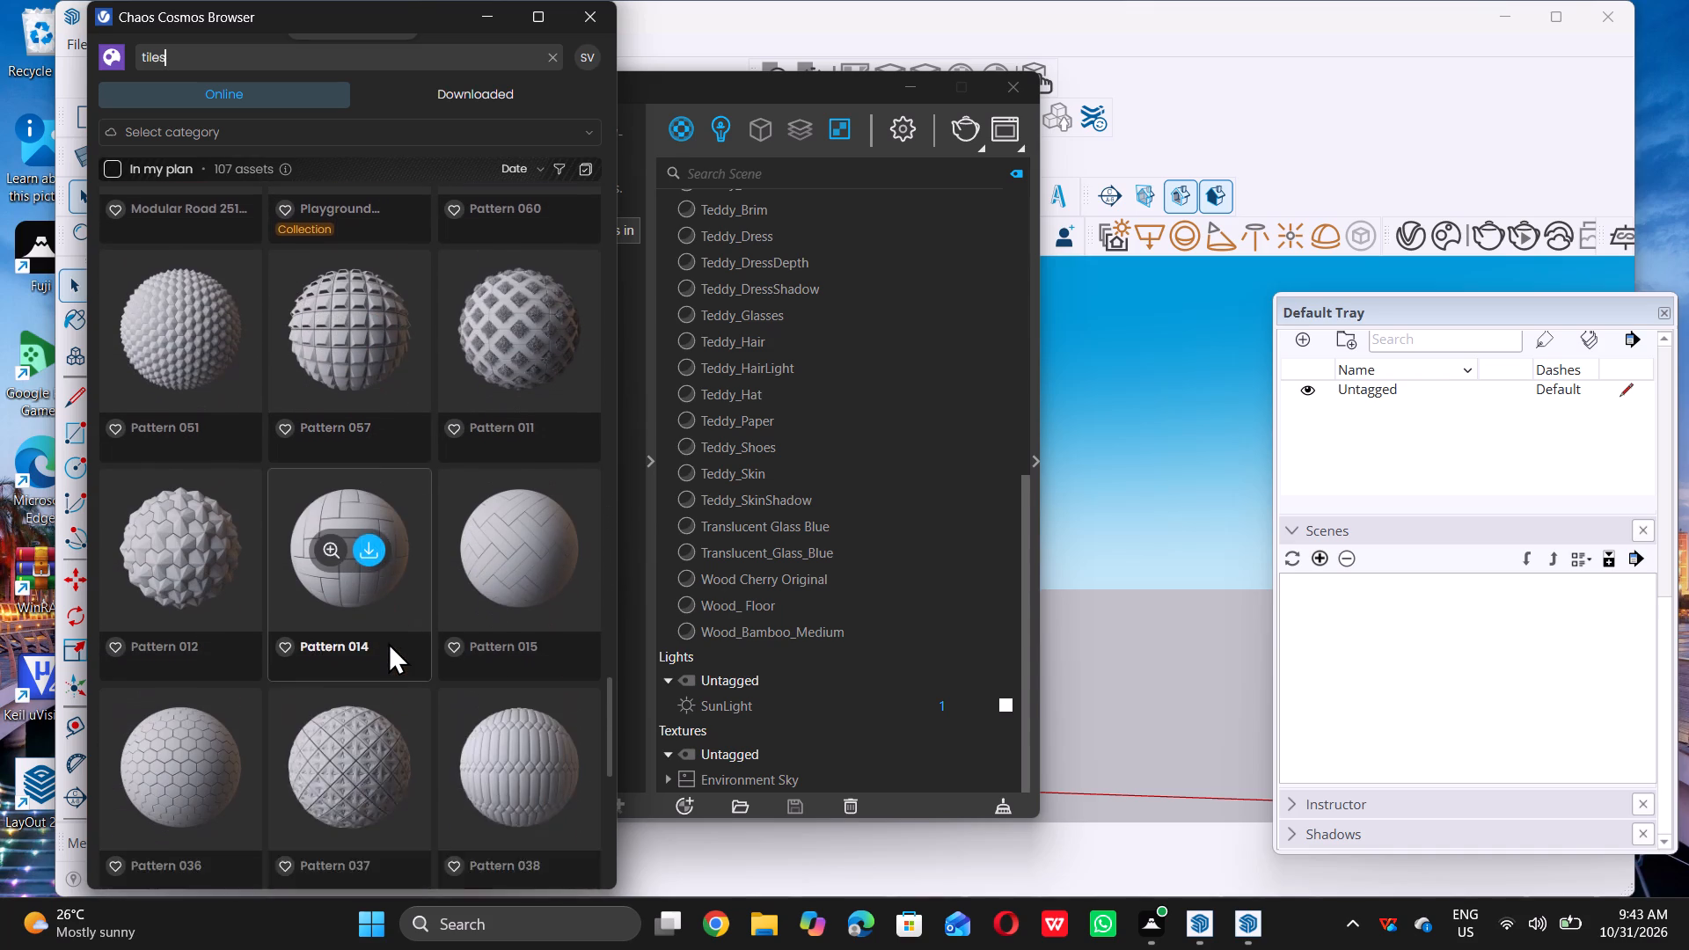
{"action": "scroll", "coordinate": [388, 642], "scroll_direction": "down", "scroll_amount": 5}
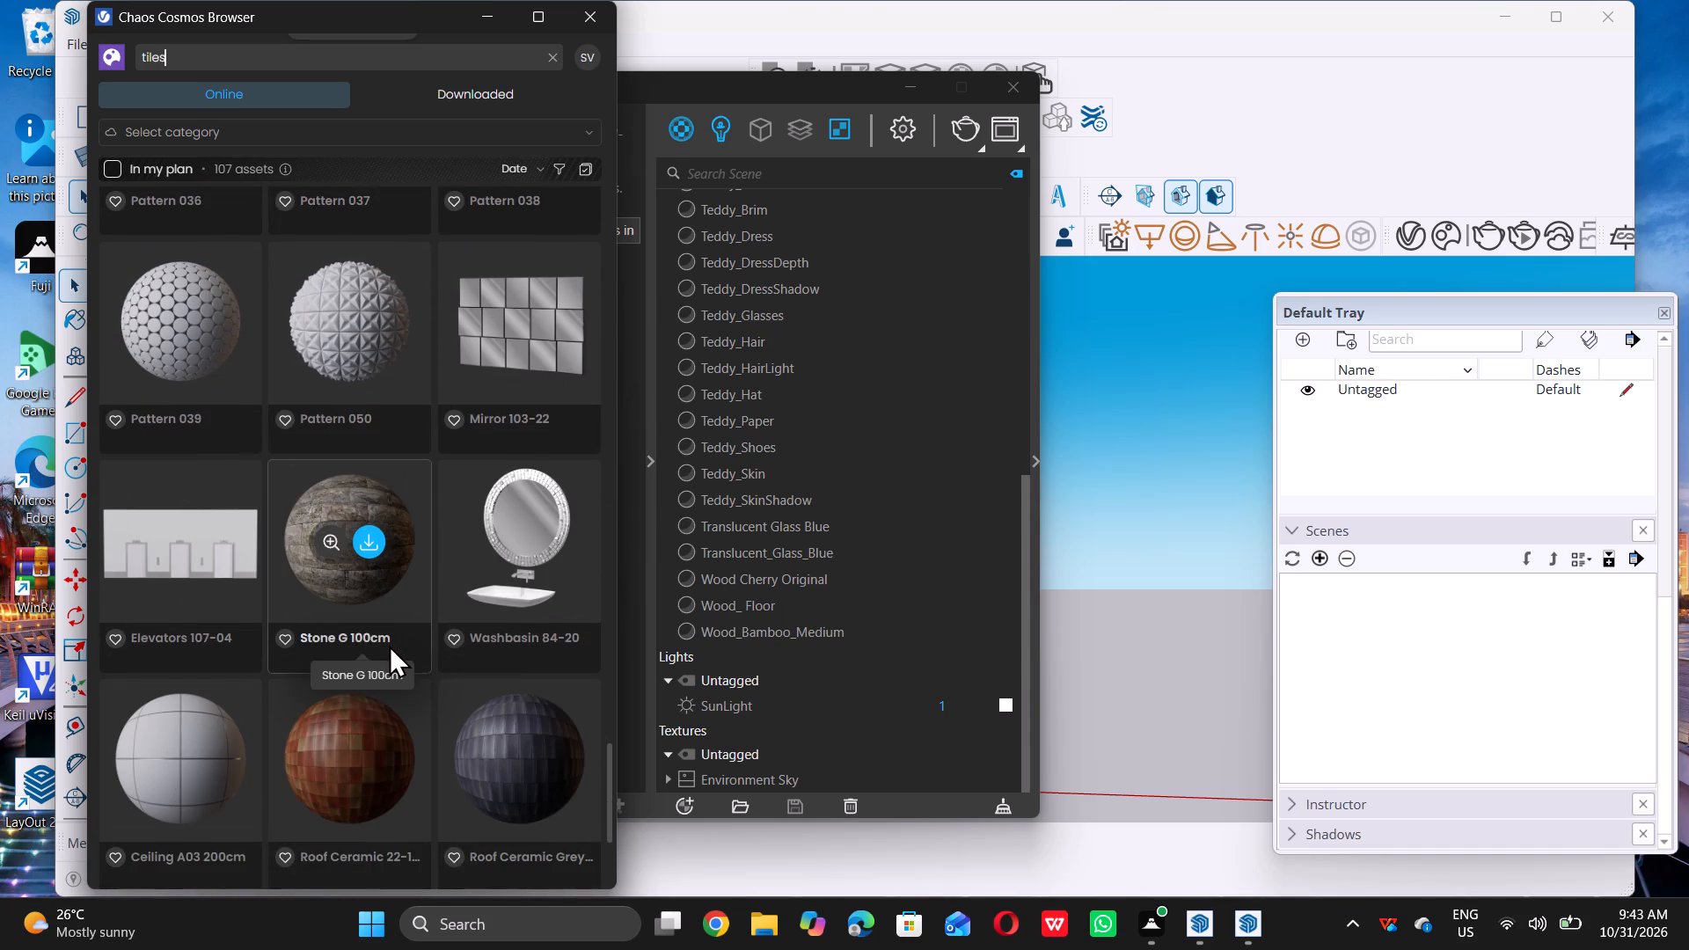
{"action": "scroll", "coordinate": [389, 645], "scroll_direction": "down", "scroll_amount": 9}
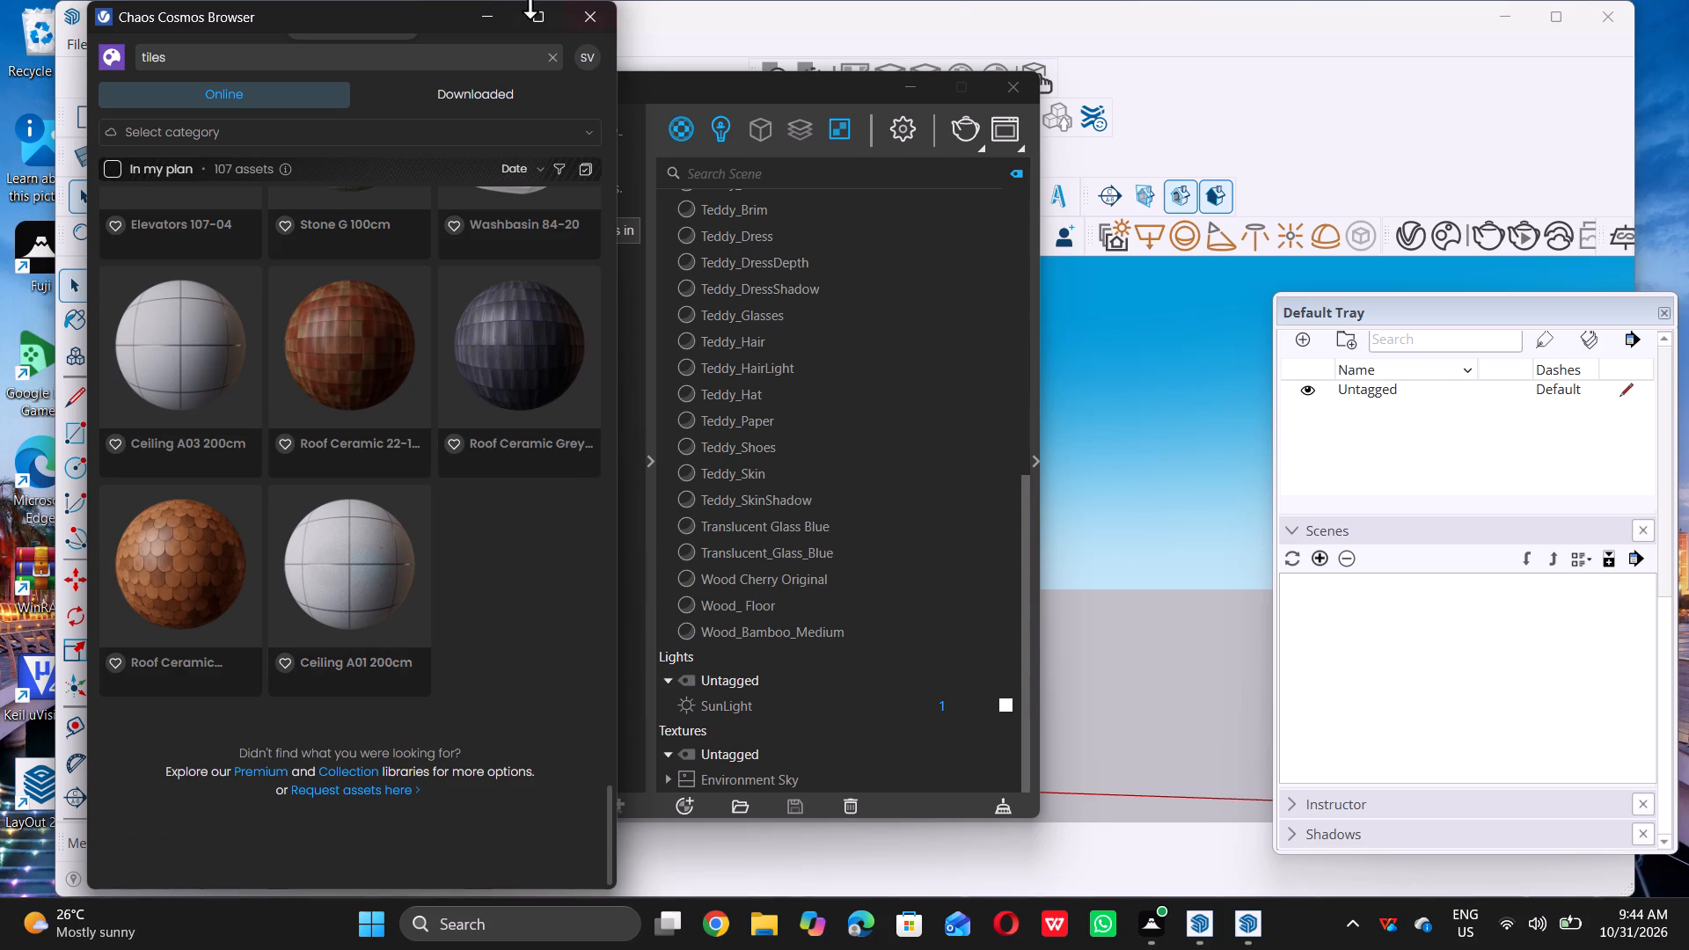
Minimize the Chaos Cosmos Browser and the V-Ray Asset Editor to return to the SketchUp model.
{"action": "left_click", "coordinate": [485, 11]}
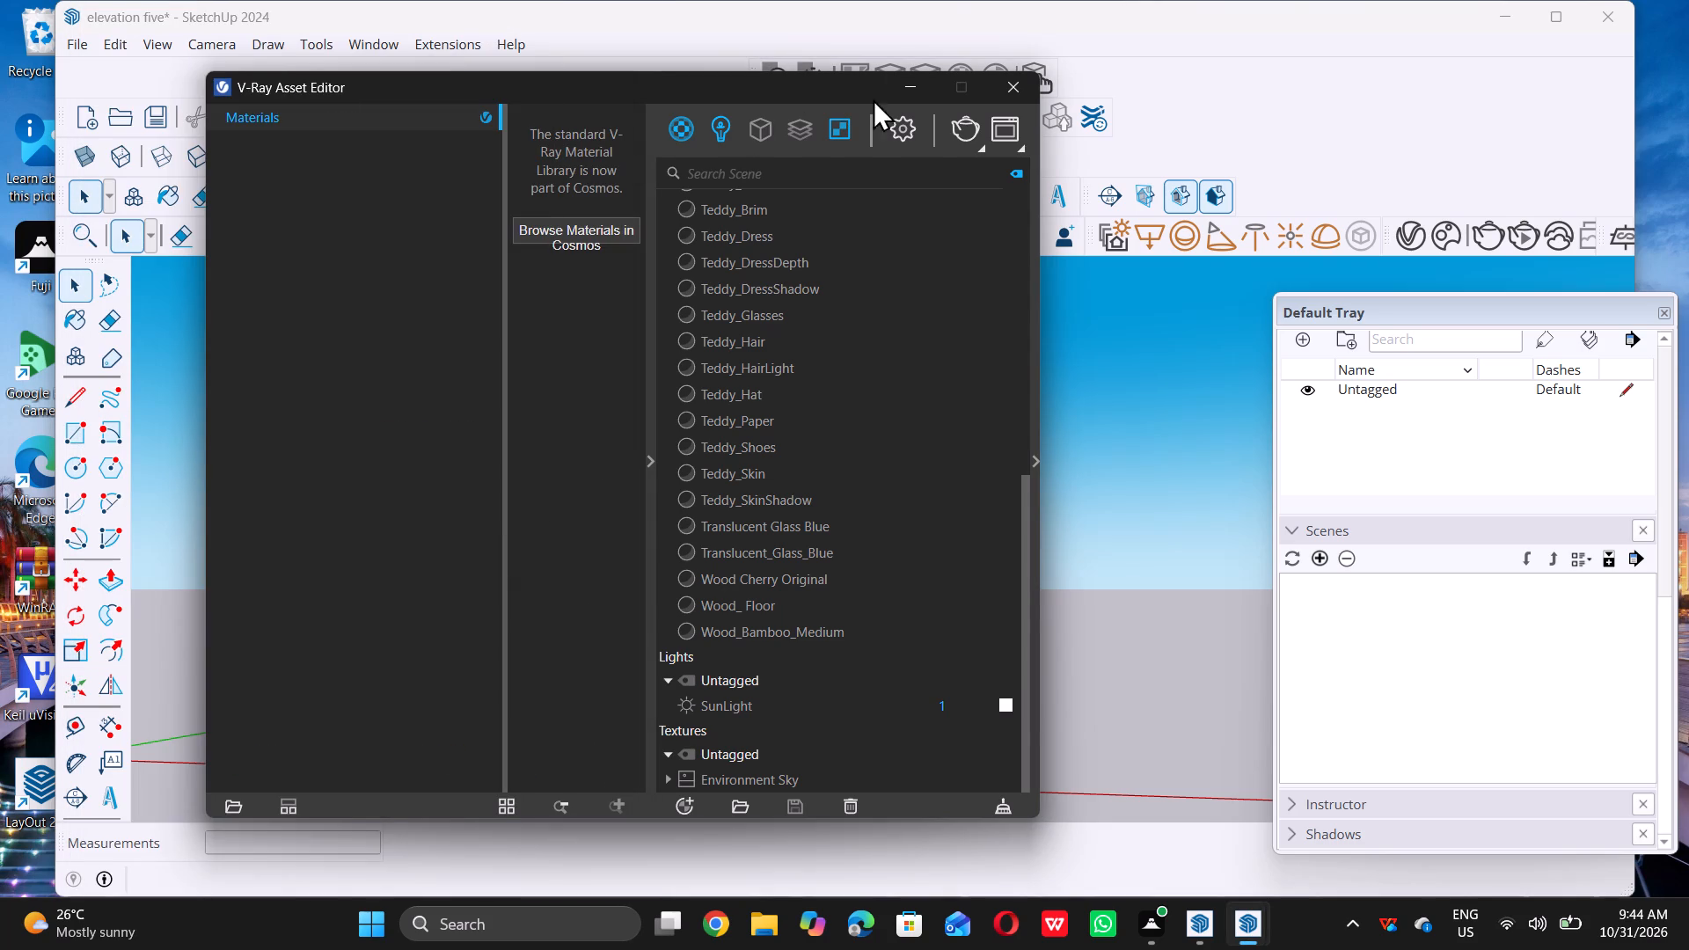
{"action": "left_click", "coordinate": [911, 87]}
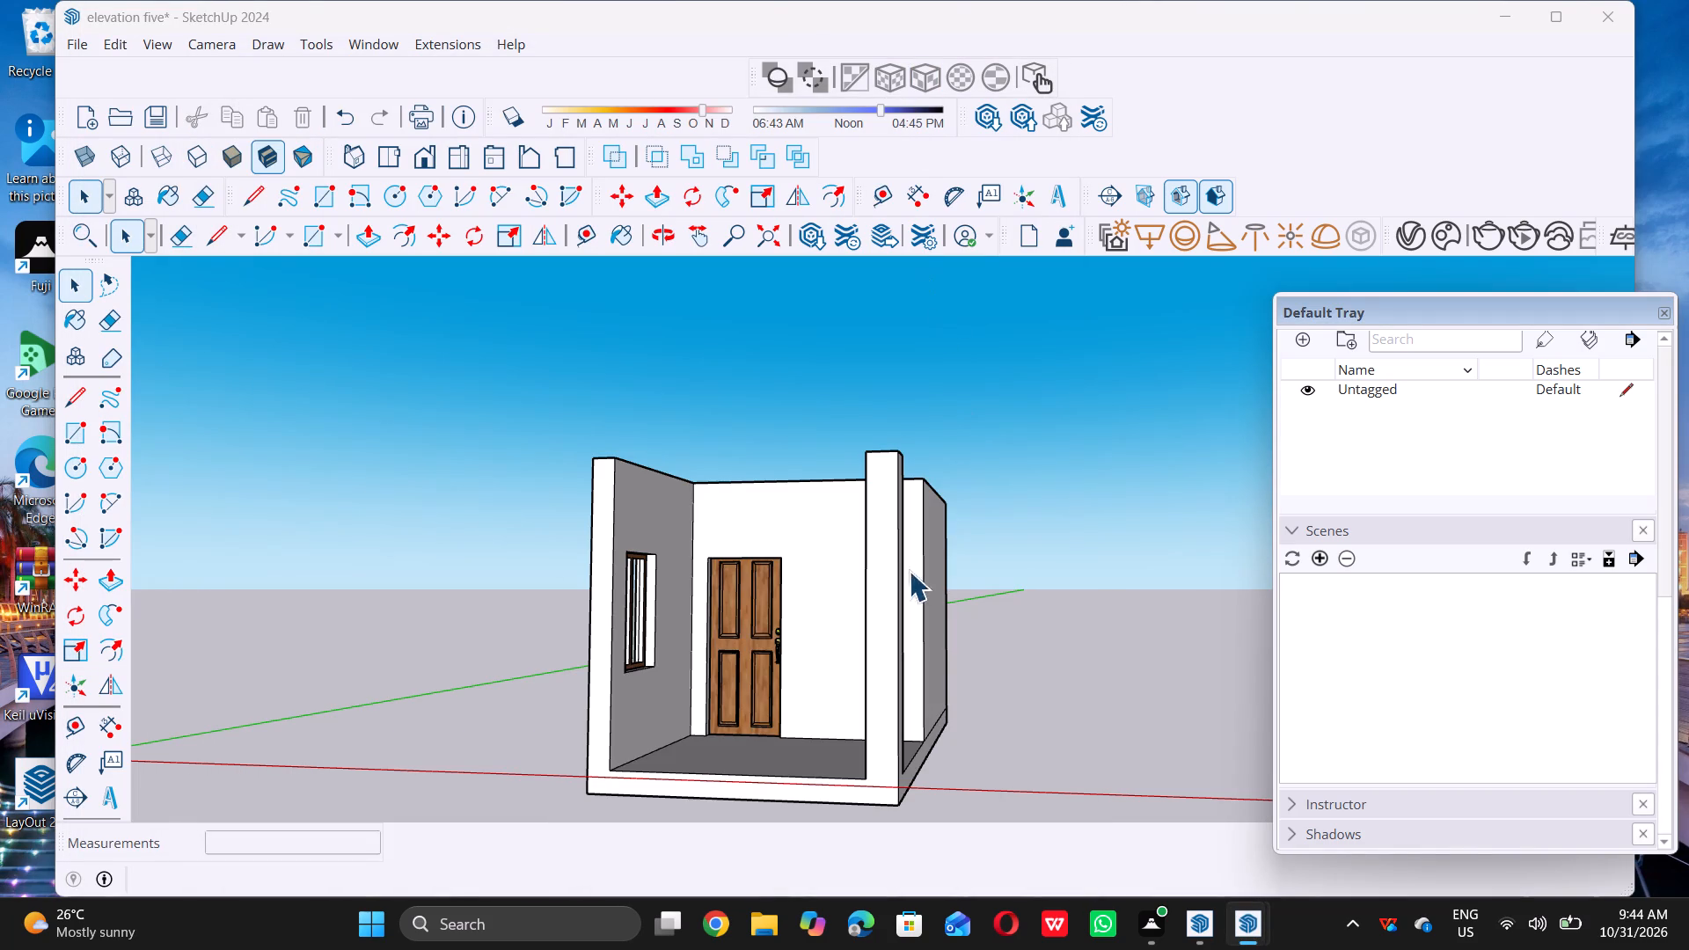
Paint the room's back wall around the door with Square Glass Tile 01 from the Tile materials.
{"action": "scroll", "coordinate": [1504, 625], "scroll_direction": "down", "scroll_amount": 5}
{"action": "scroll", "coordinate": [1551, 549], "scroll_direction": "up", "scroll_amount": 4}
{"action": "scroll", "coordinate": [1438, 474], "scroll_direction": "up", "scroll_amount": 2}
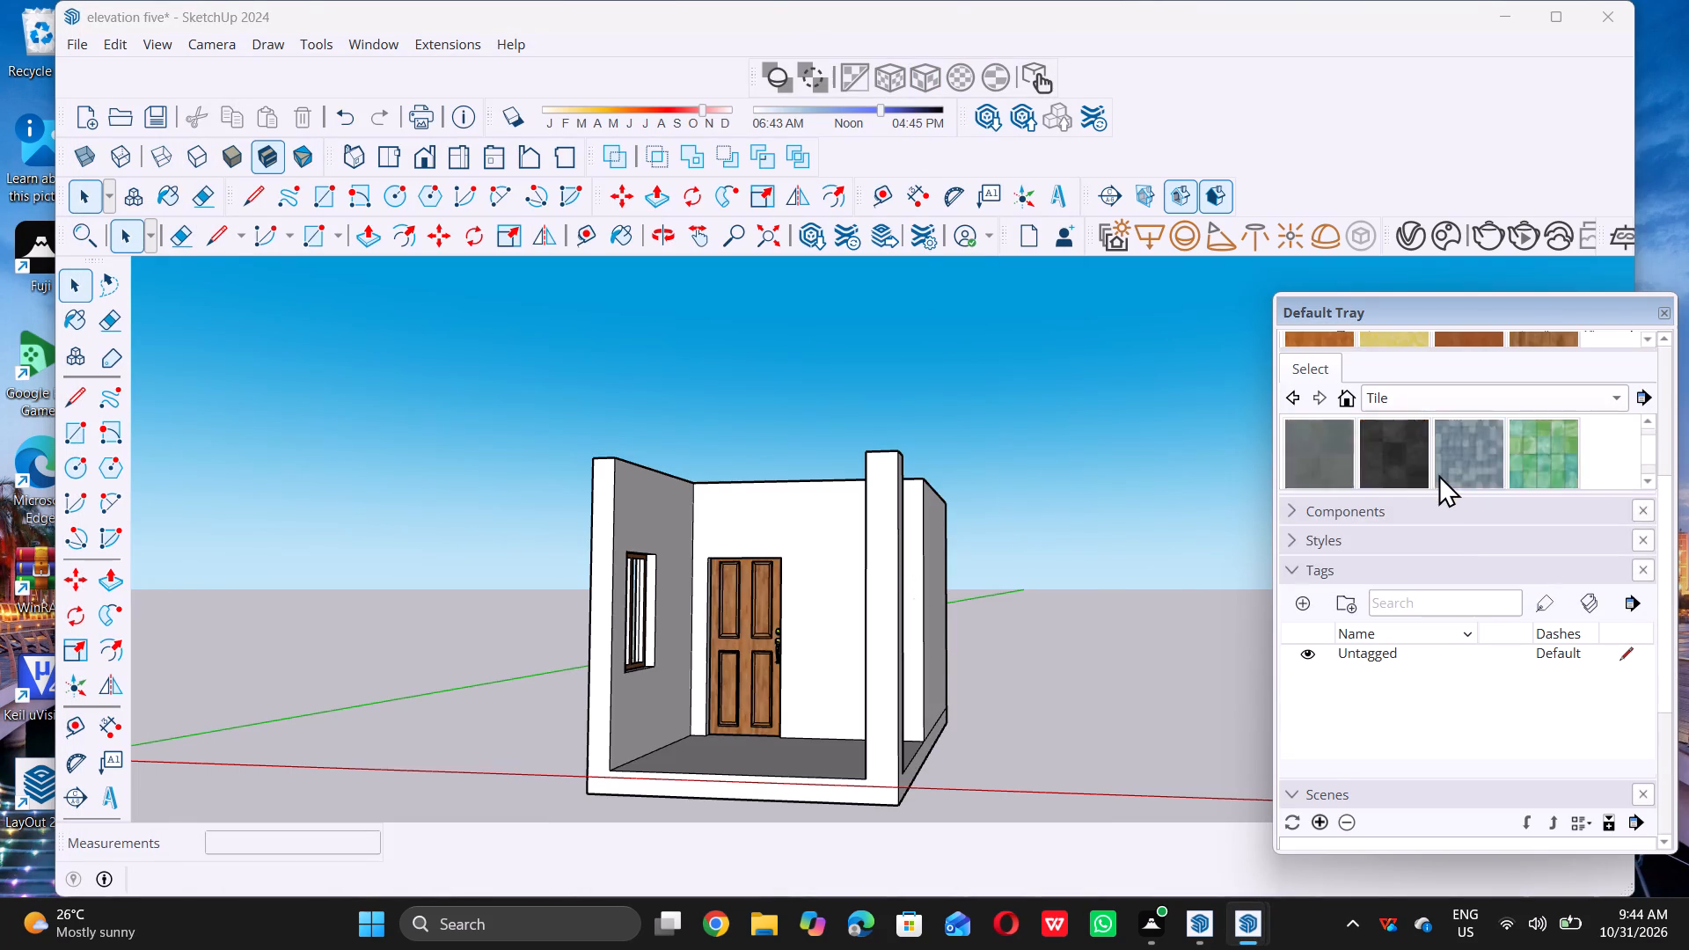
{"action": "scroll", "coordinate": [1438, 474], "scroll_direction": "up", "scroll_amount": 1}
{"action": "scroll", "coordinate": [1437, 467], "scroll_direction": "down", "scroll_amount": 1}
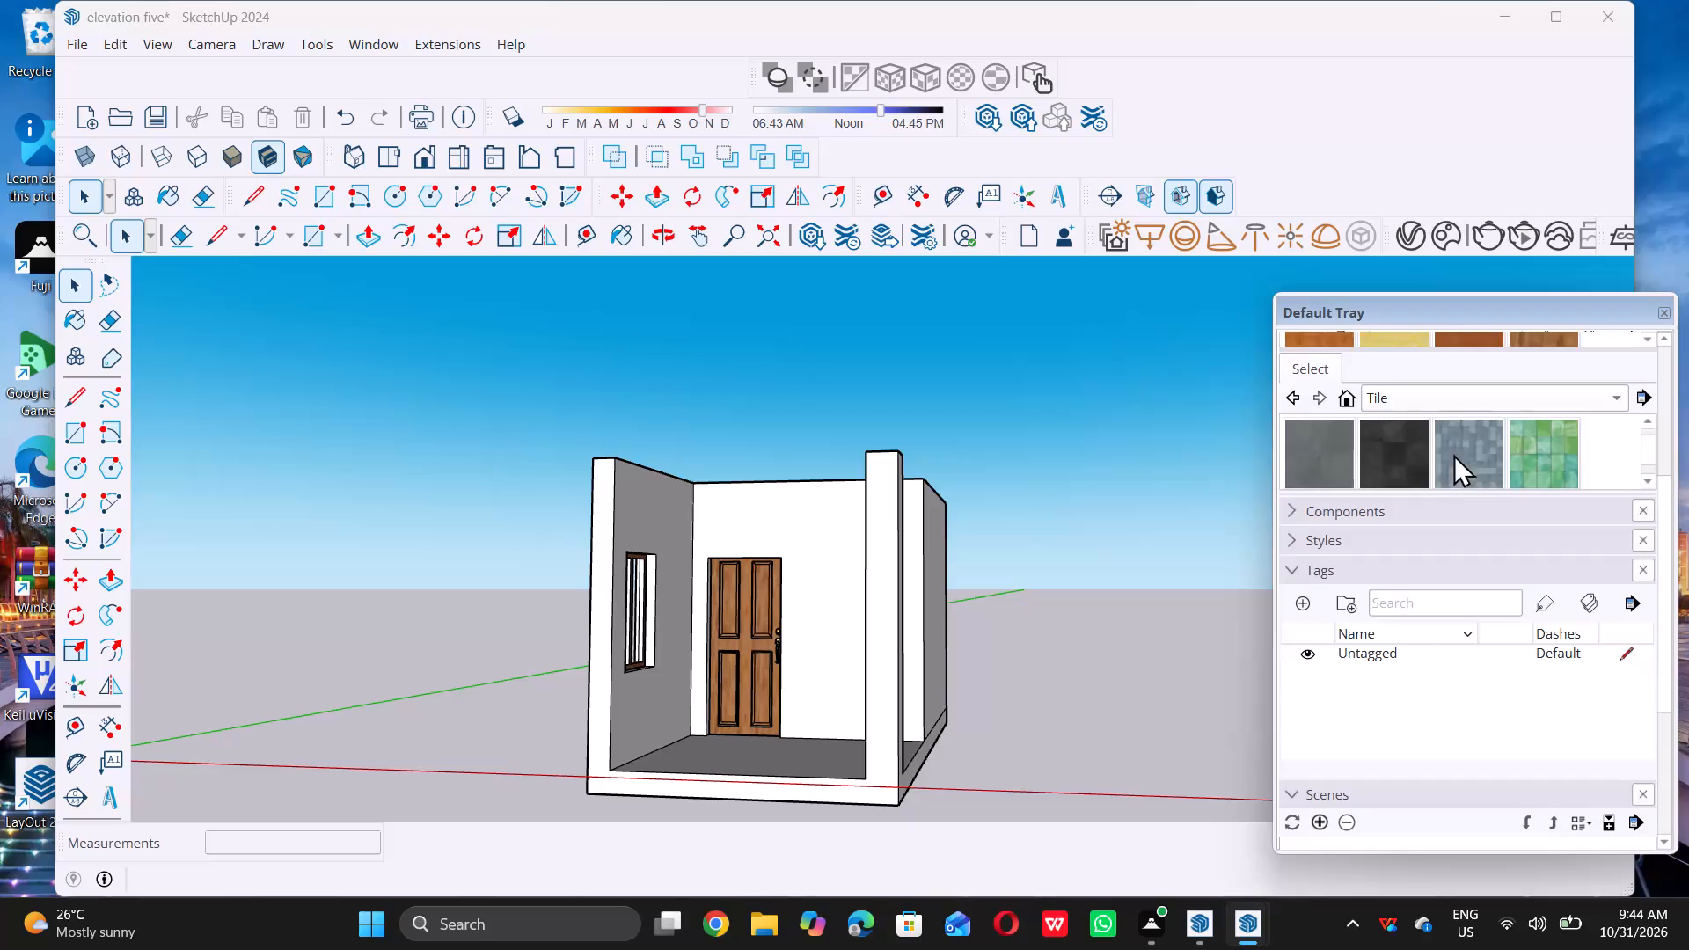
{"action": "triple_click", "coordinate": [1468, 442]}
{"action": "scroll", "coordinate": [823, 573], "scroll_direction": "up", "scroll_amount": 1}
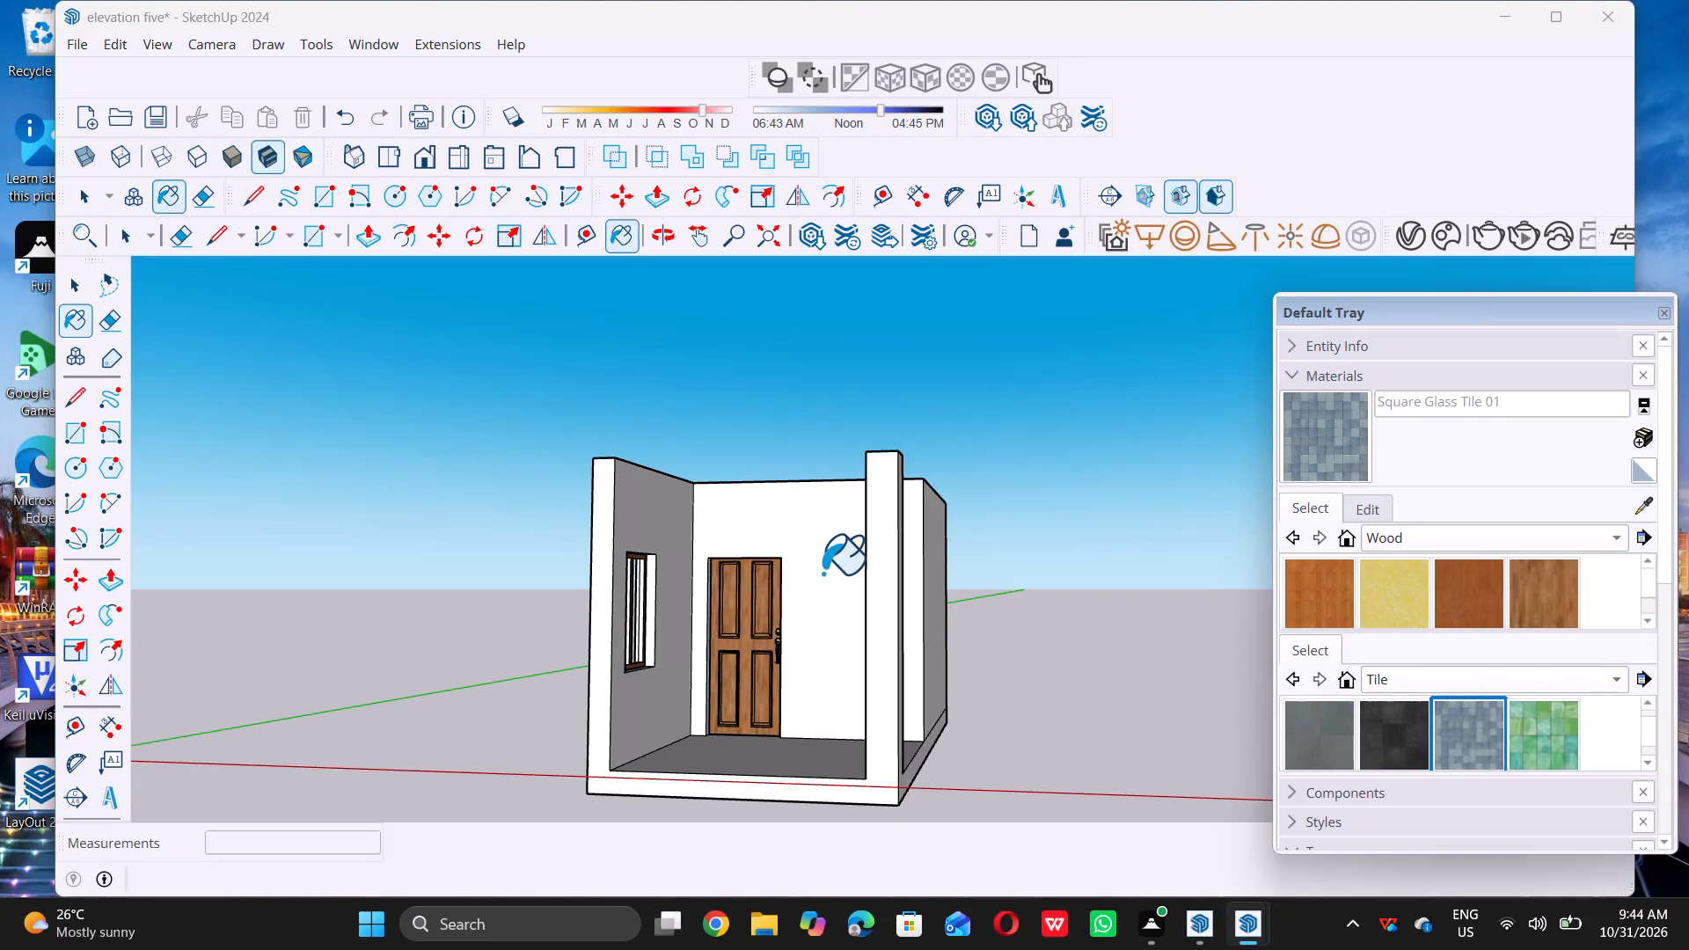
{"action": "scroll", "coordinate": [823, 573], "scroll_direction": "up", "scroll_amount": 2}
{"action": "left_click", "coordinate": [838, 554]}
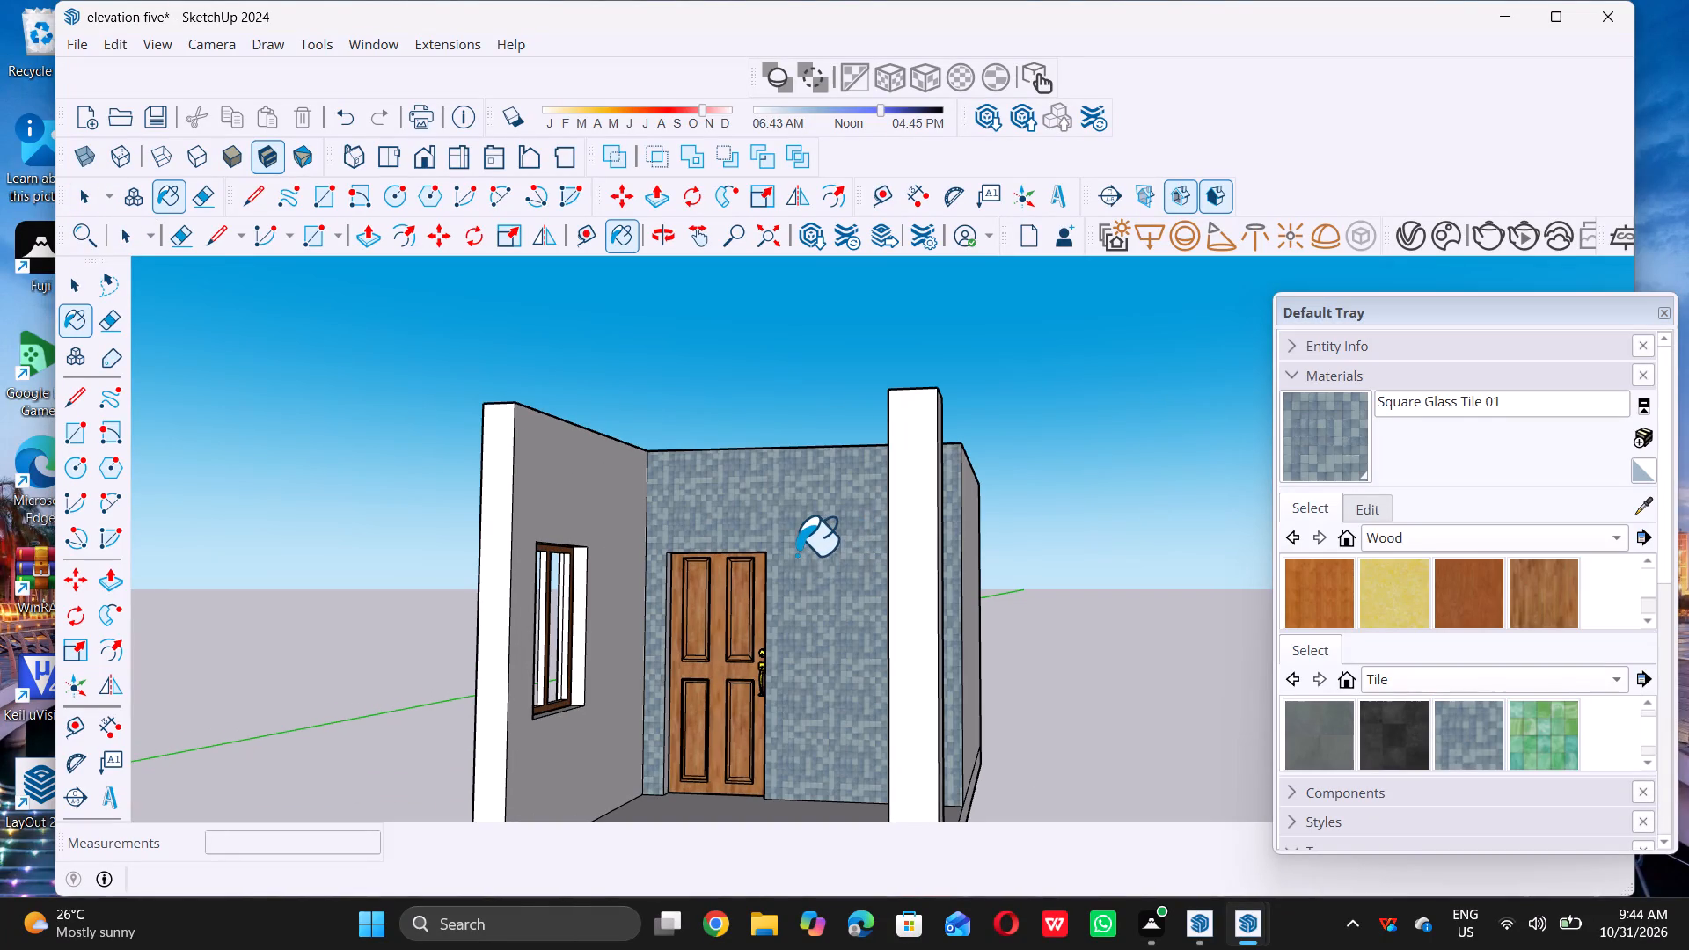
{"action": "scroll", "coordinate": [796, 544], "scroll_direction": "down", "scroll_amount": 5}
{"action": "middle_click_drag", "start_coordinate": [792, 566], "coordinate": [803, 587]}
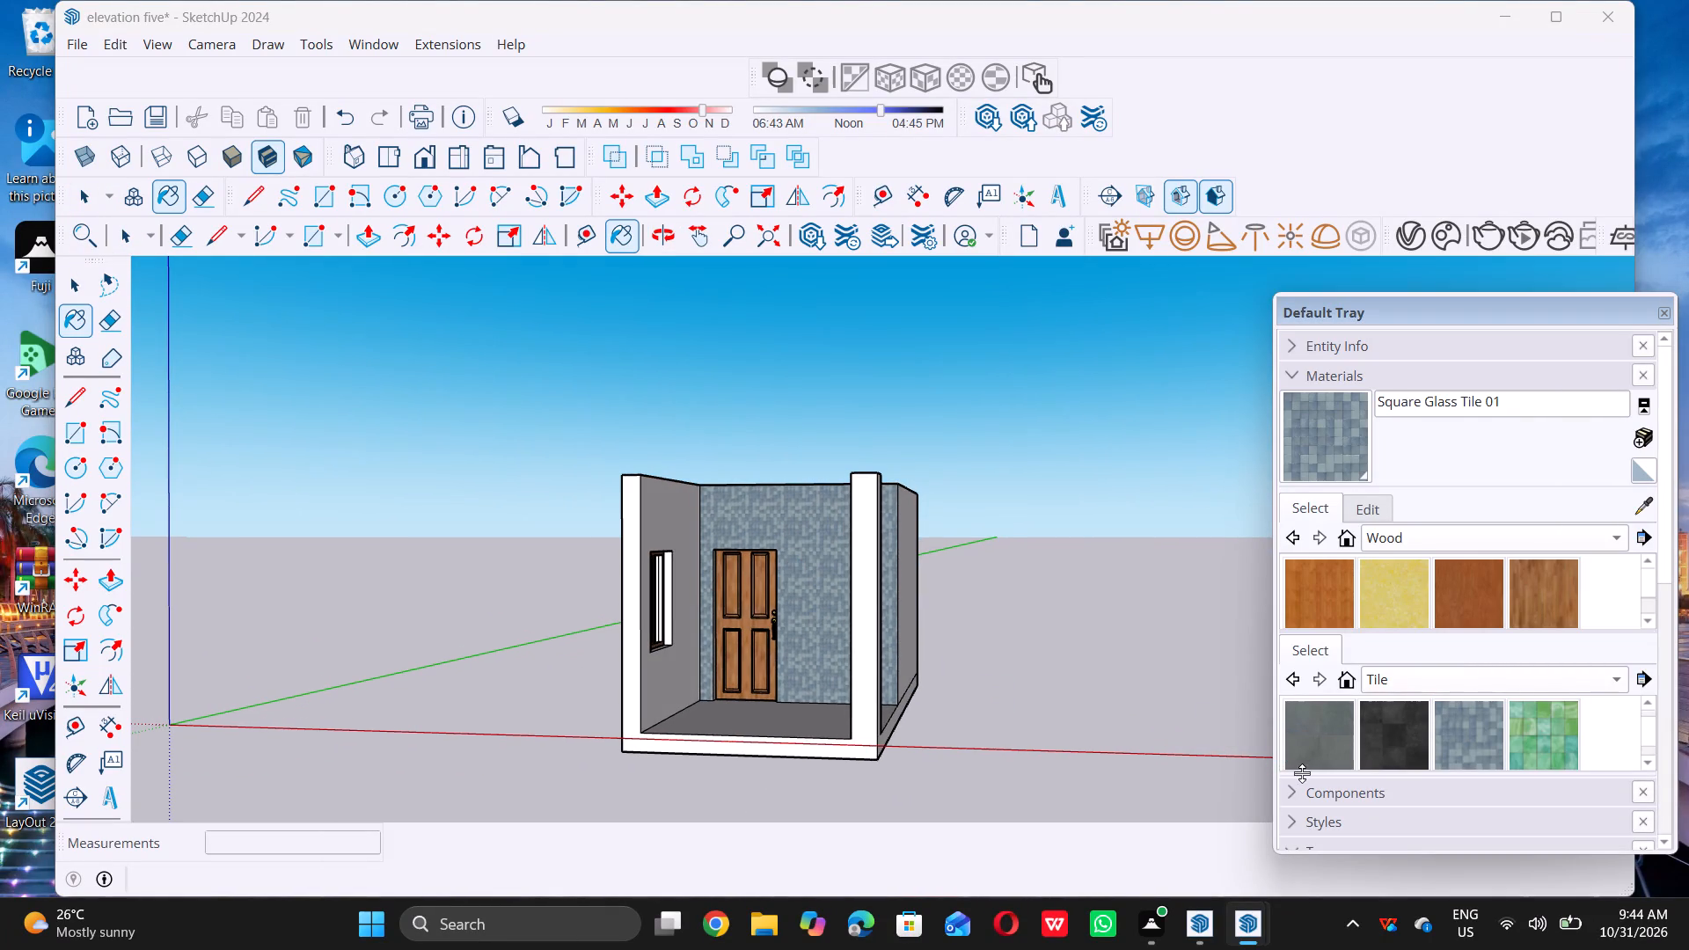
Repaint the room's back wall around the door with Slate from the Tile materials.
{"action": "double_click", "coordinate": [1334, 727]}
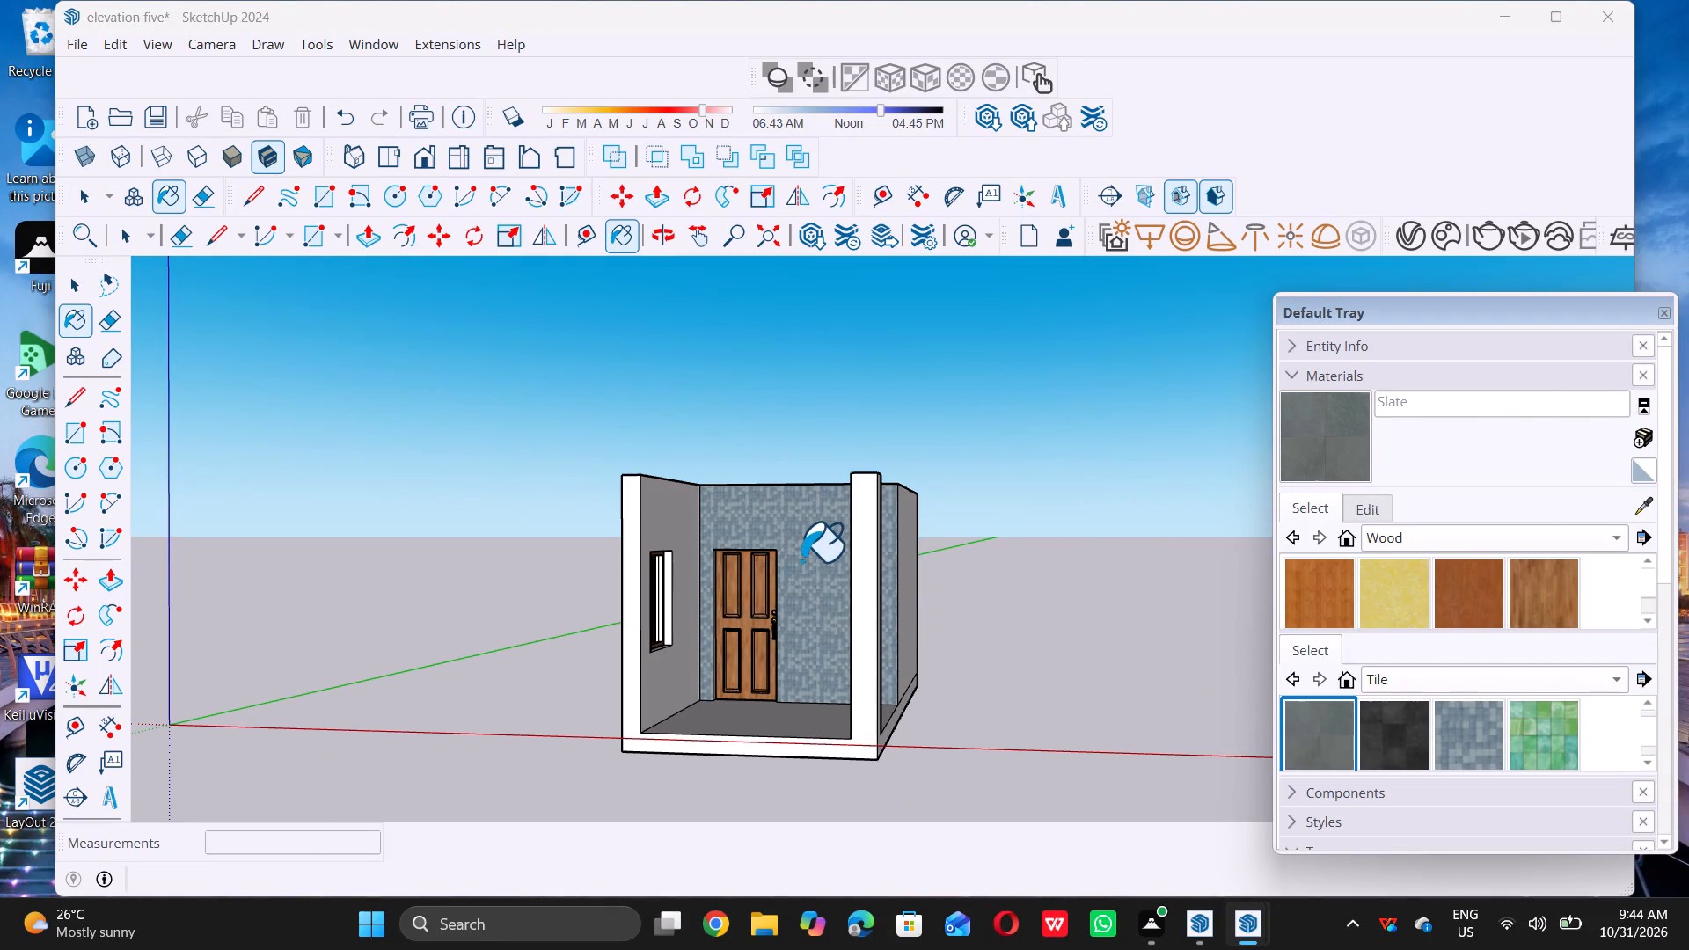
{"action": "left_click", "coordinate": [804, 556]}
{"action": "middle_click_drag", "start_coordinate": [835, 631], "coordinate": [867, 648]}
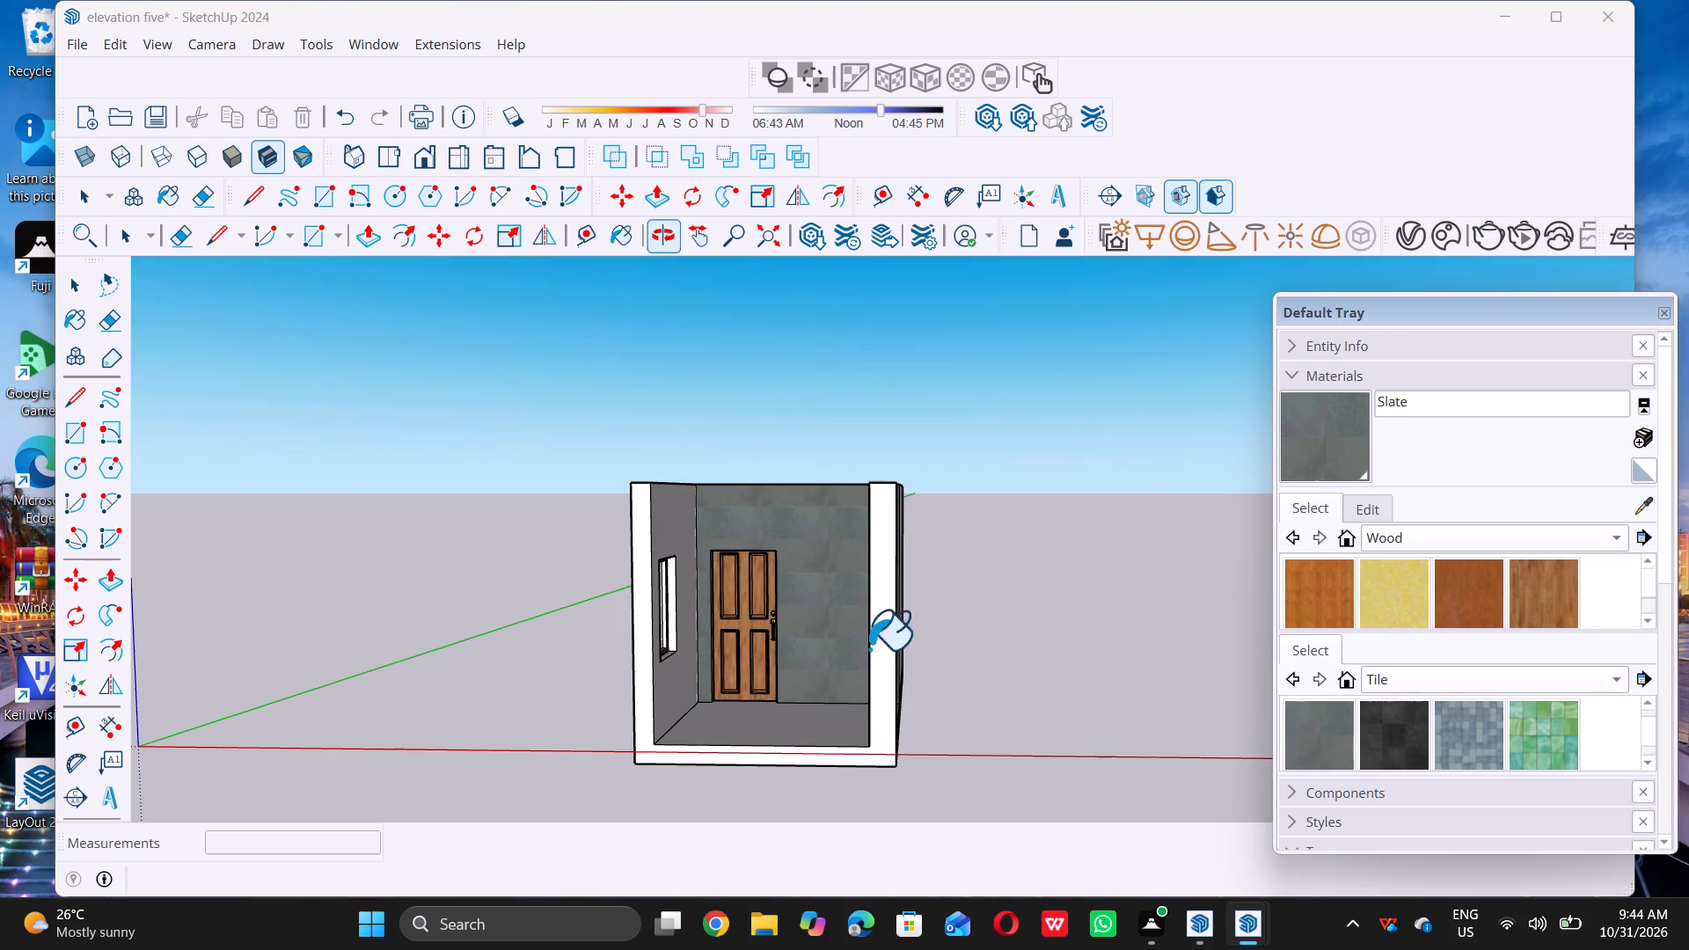
Repaint the room's back wall around the door with Concrete Pavers Block Multi and leave the Paint Bucket tool.
{"action": "scroll", "coordinate": [1491, 779], "scroll_direction": "up", "scroll_amount": 5}
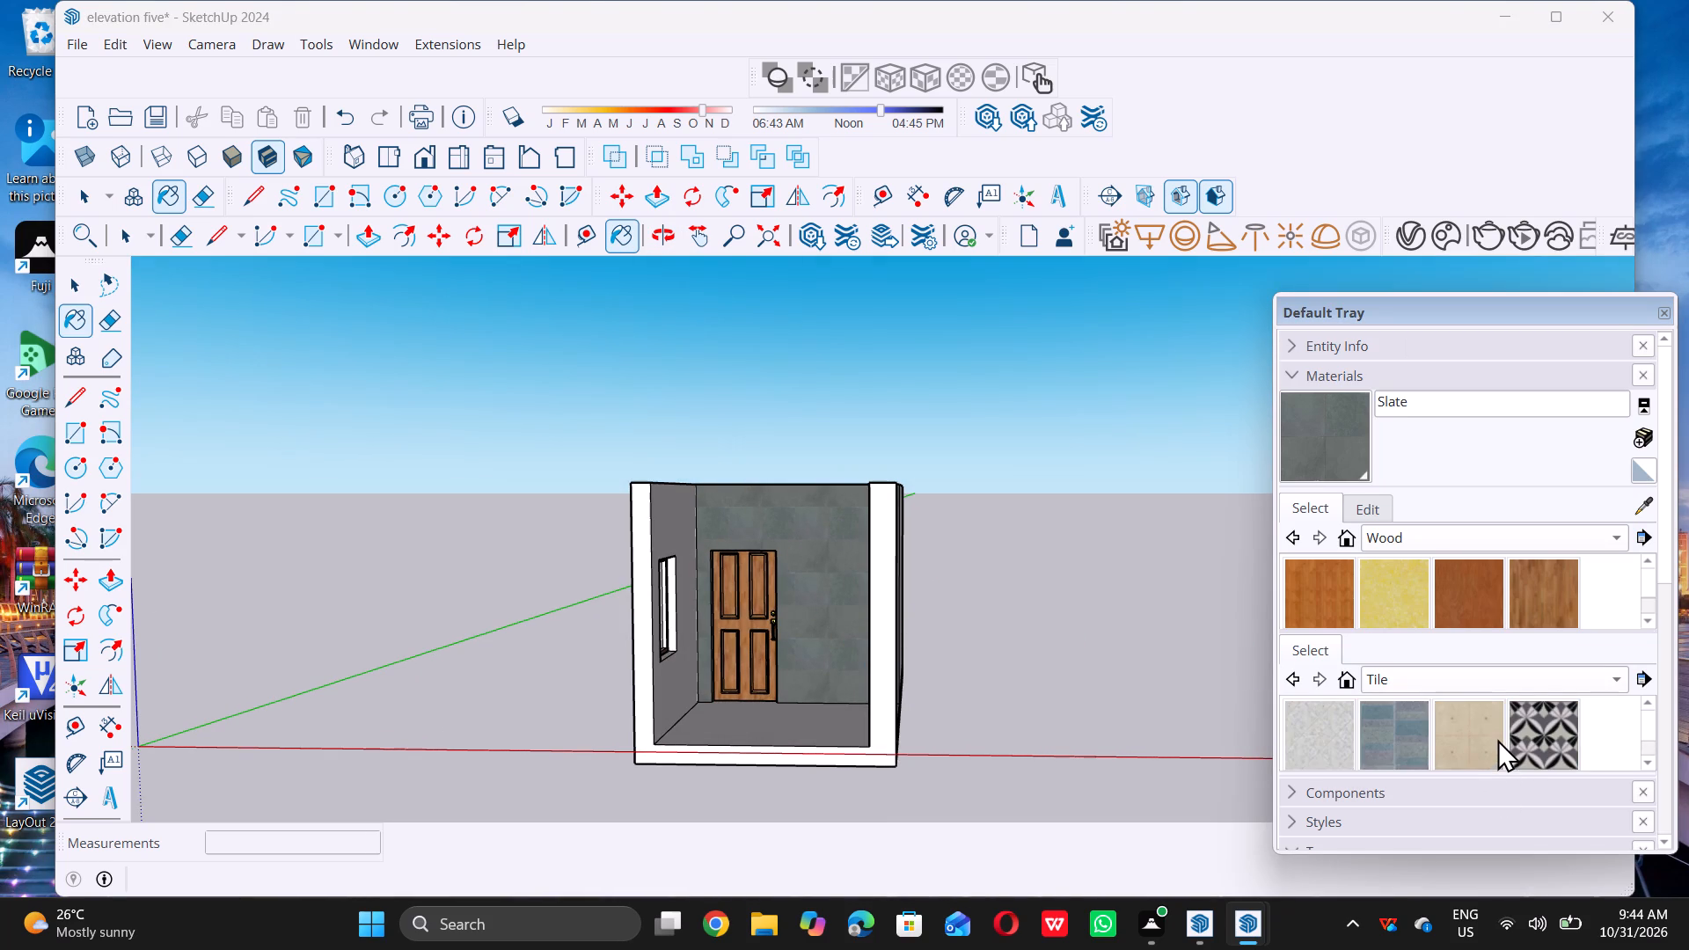
{"action": "scroll", "coordinate": [1497, 737], "scroll_direction": "up", "scroll_amount": 1}
{"action": "triple_click", "coordinate": [1393, 739]}
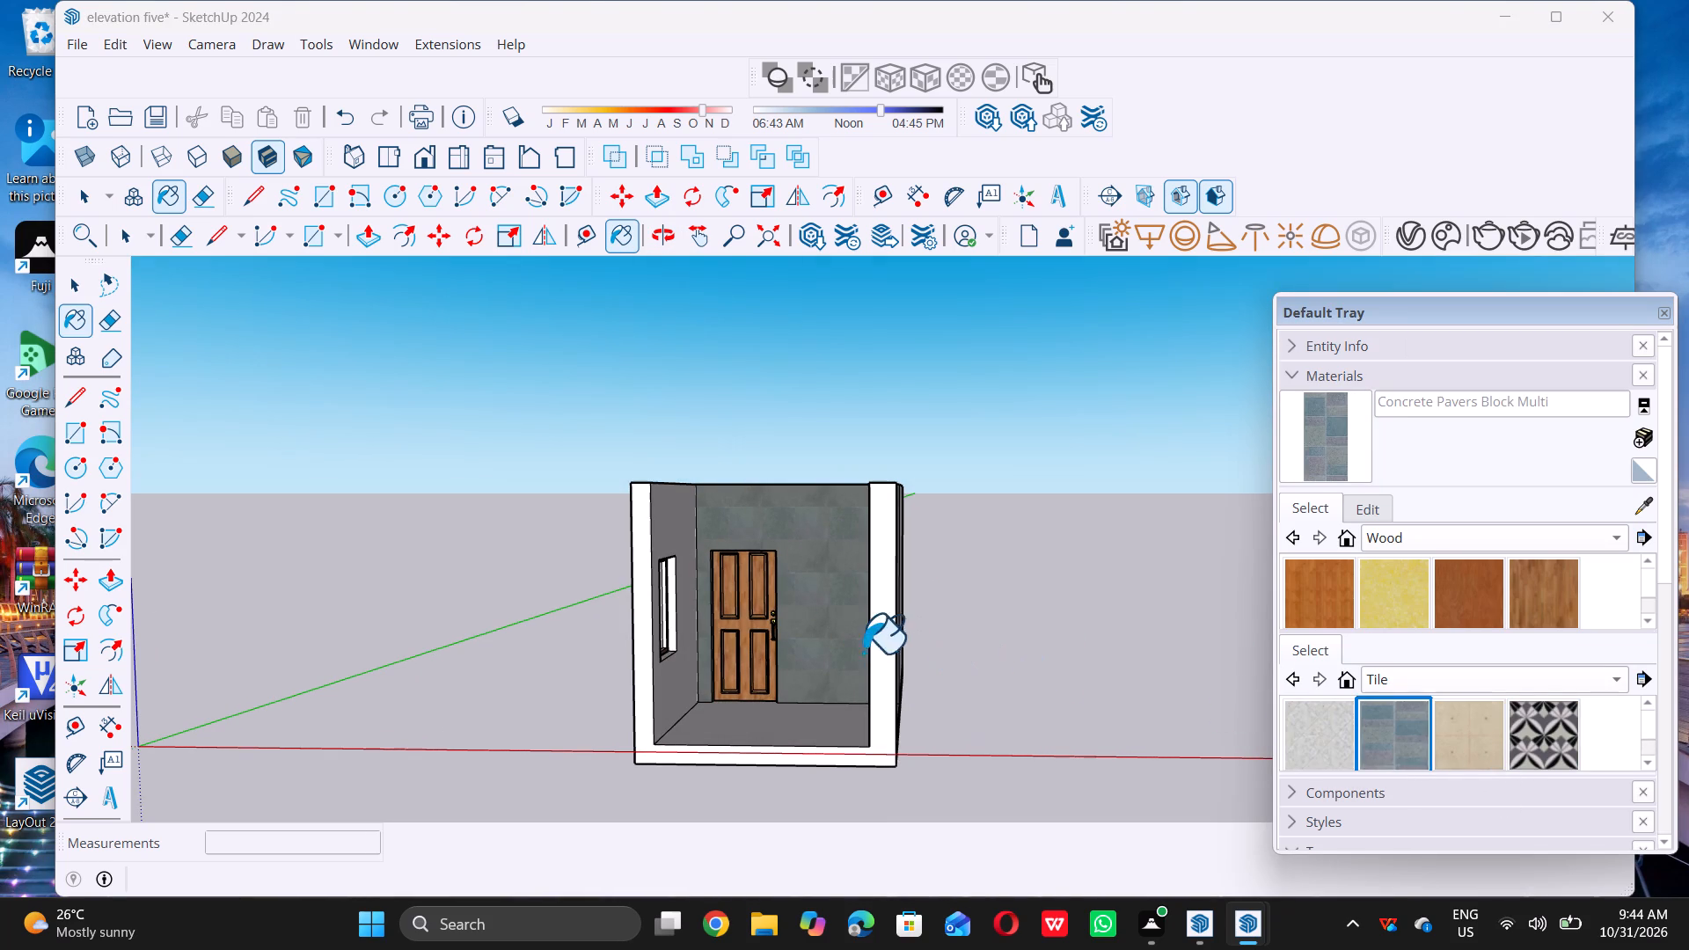
{"action": "left_click", "coordinate": [797, 625]}
{"action": "middle_click_drag", "start_coordinate": [815, 645], "coordinate": [832, 671]}
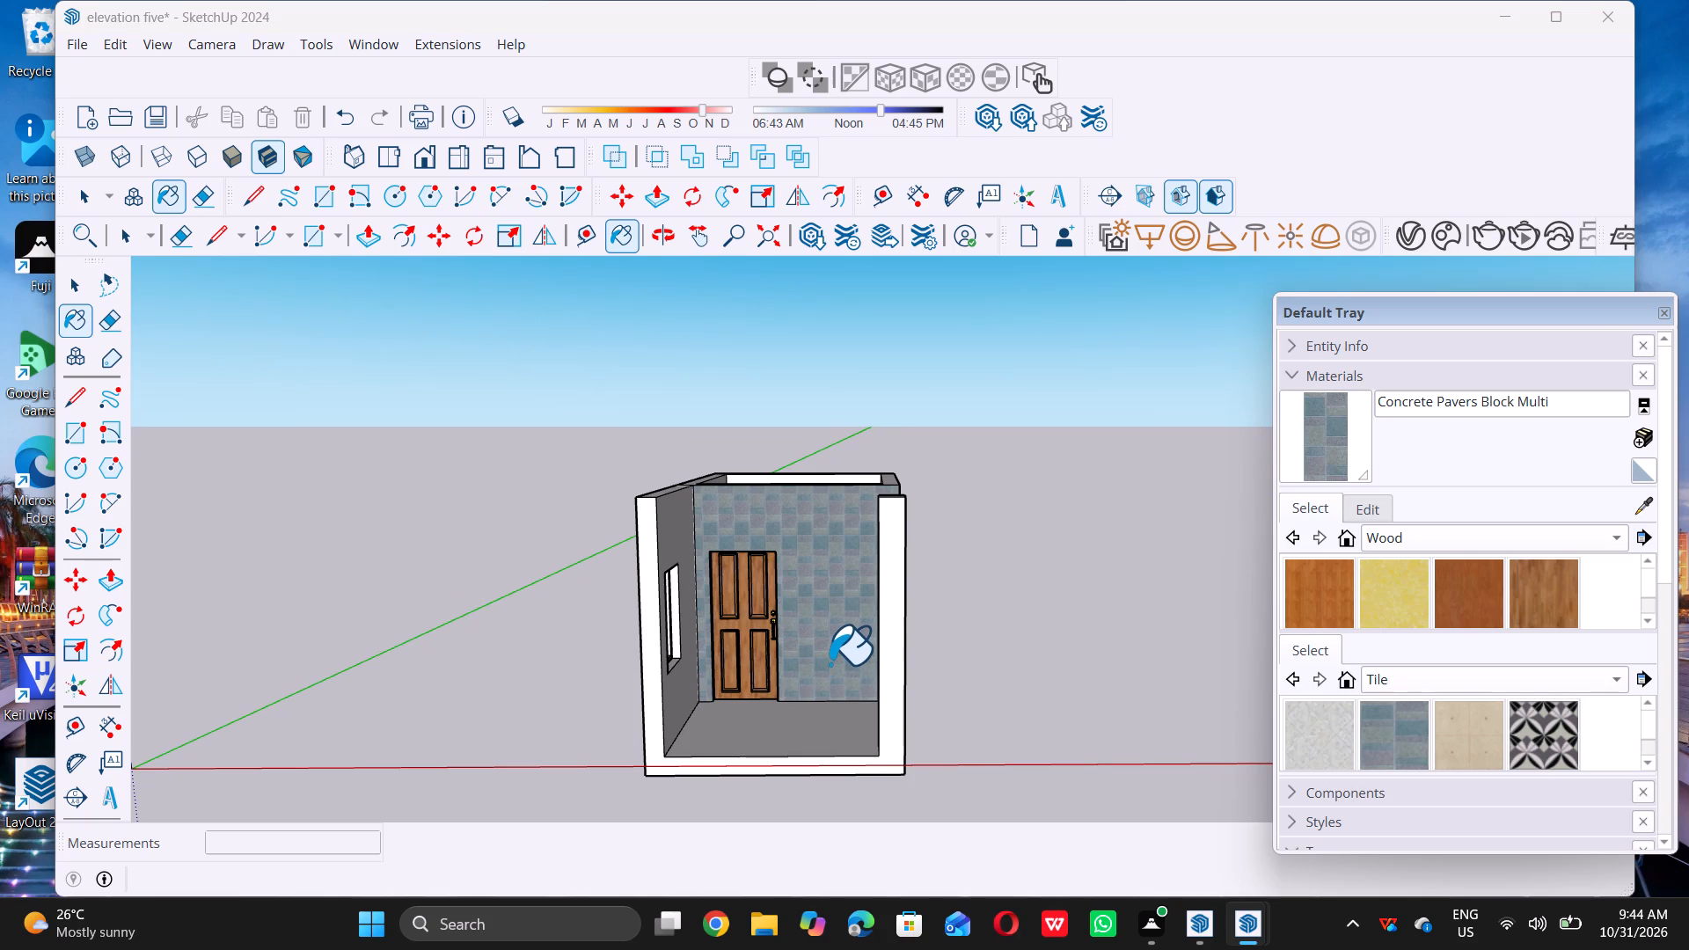
{"action": "key", "text": "space"}
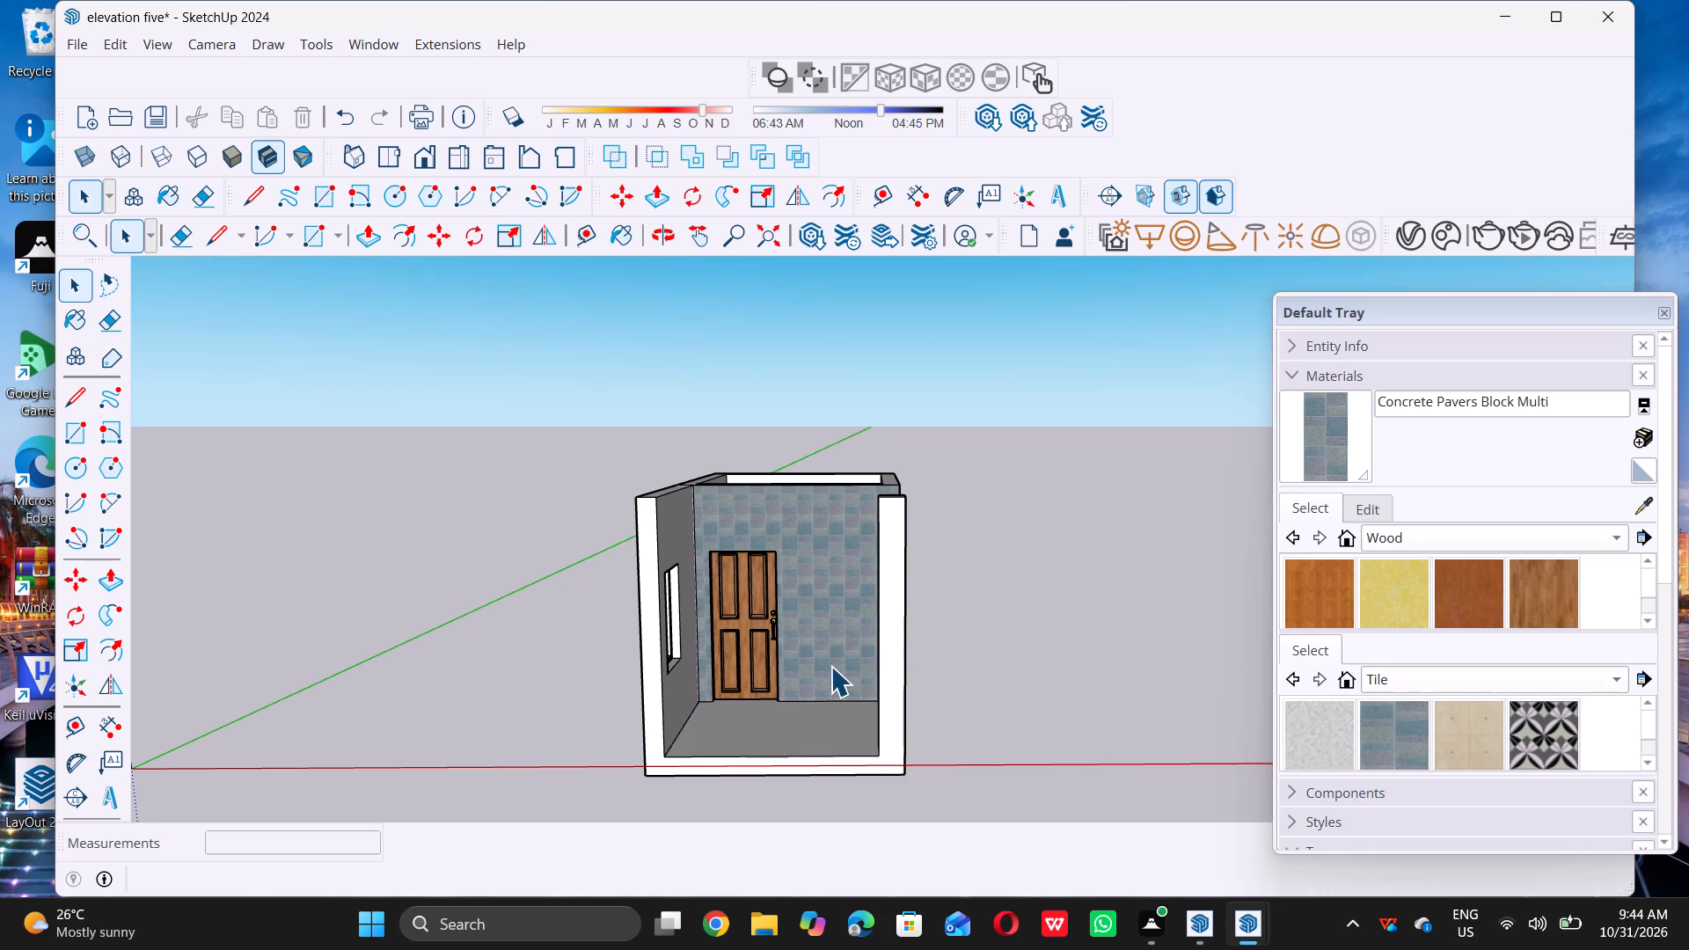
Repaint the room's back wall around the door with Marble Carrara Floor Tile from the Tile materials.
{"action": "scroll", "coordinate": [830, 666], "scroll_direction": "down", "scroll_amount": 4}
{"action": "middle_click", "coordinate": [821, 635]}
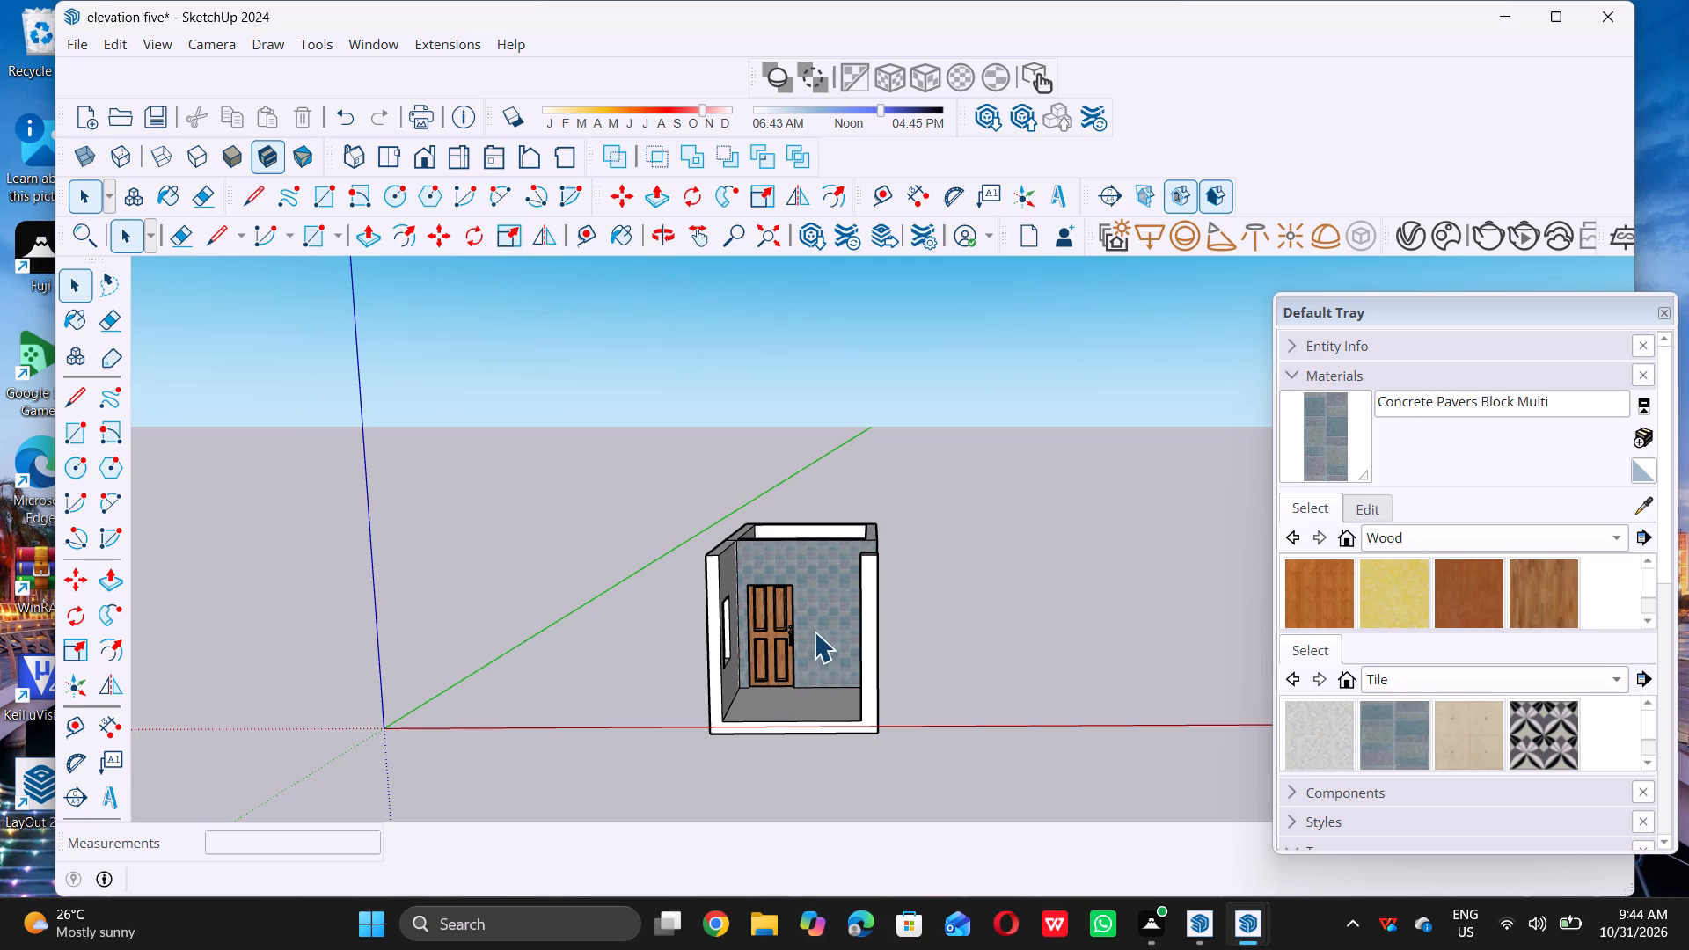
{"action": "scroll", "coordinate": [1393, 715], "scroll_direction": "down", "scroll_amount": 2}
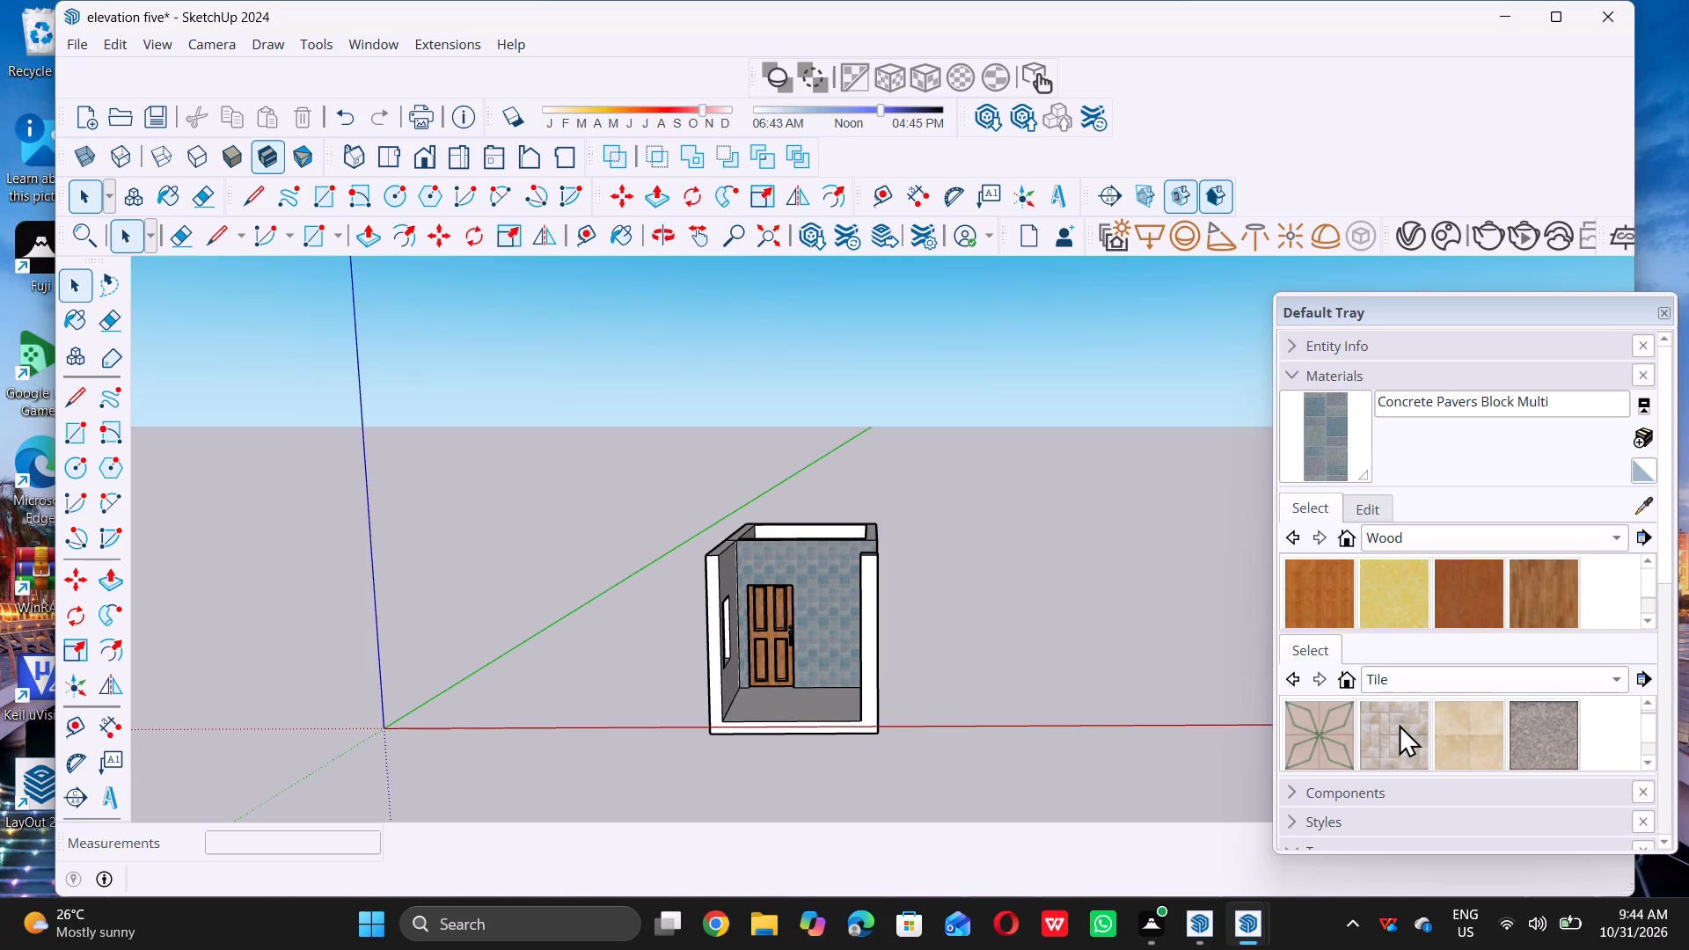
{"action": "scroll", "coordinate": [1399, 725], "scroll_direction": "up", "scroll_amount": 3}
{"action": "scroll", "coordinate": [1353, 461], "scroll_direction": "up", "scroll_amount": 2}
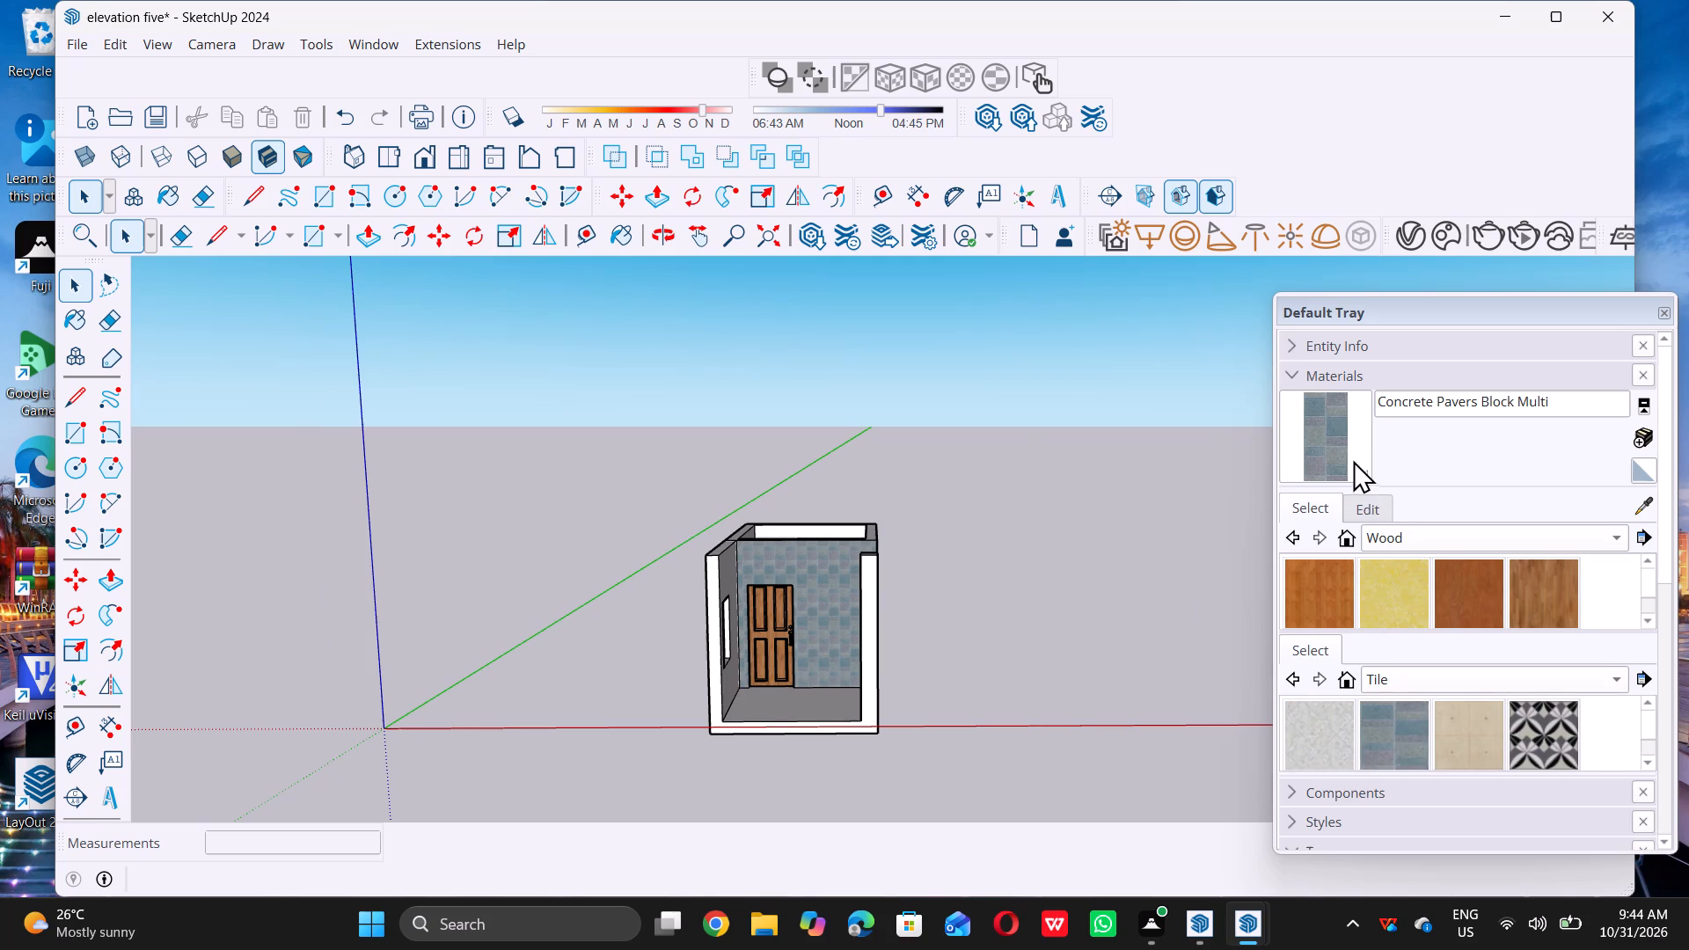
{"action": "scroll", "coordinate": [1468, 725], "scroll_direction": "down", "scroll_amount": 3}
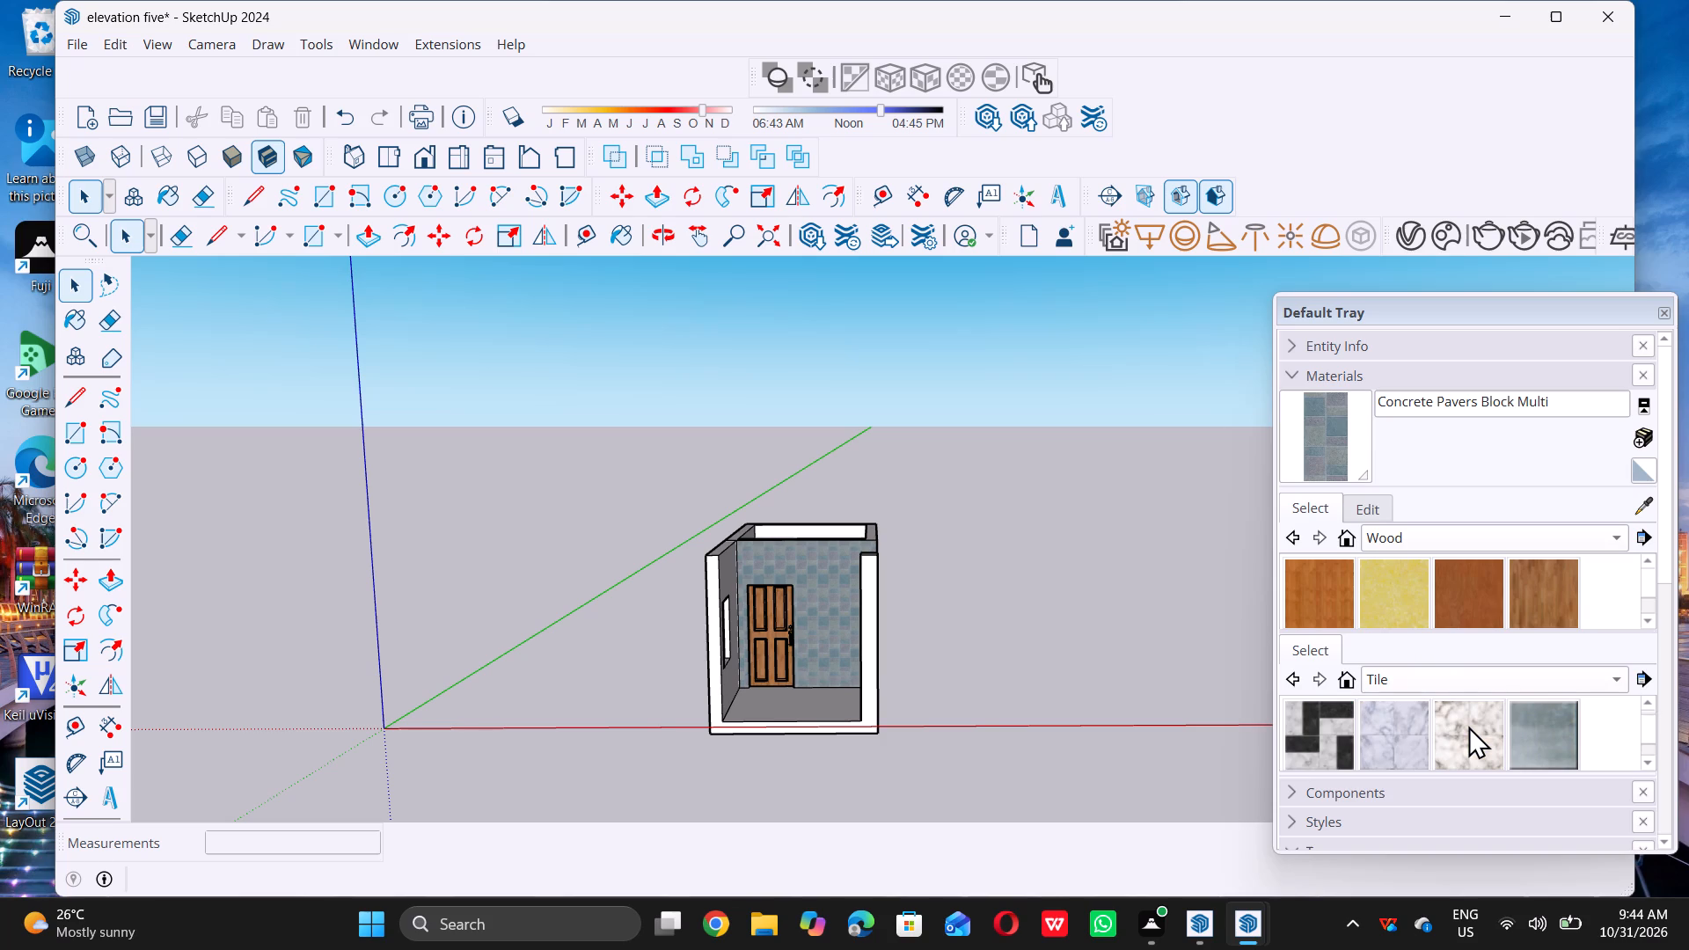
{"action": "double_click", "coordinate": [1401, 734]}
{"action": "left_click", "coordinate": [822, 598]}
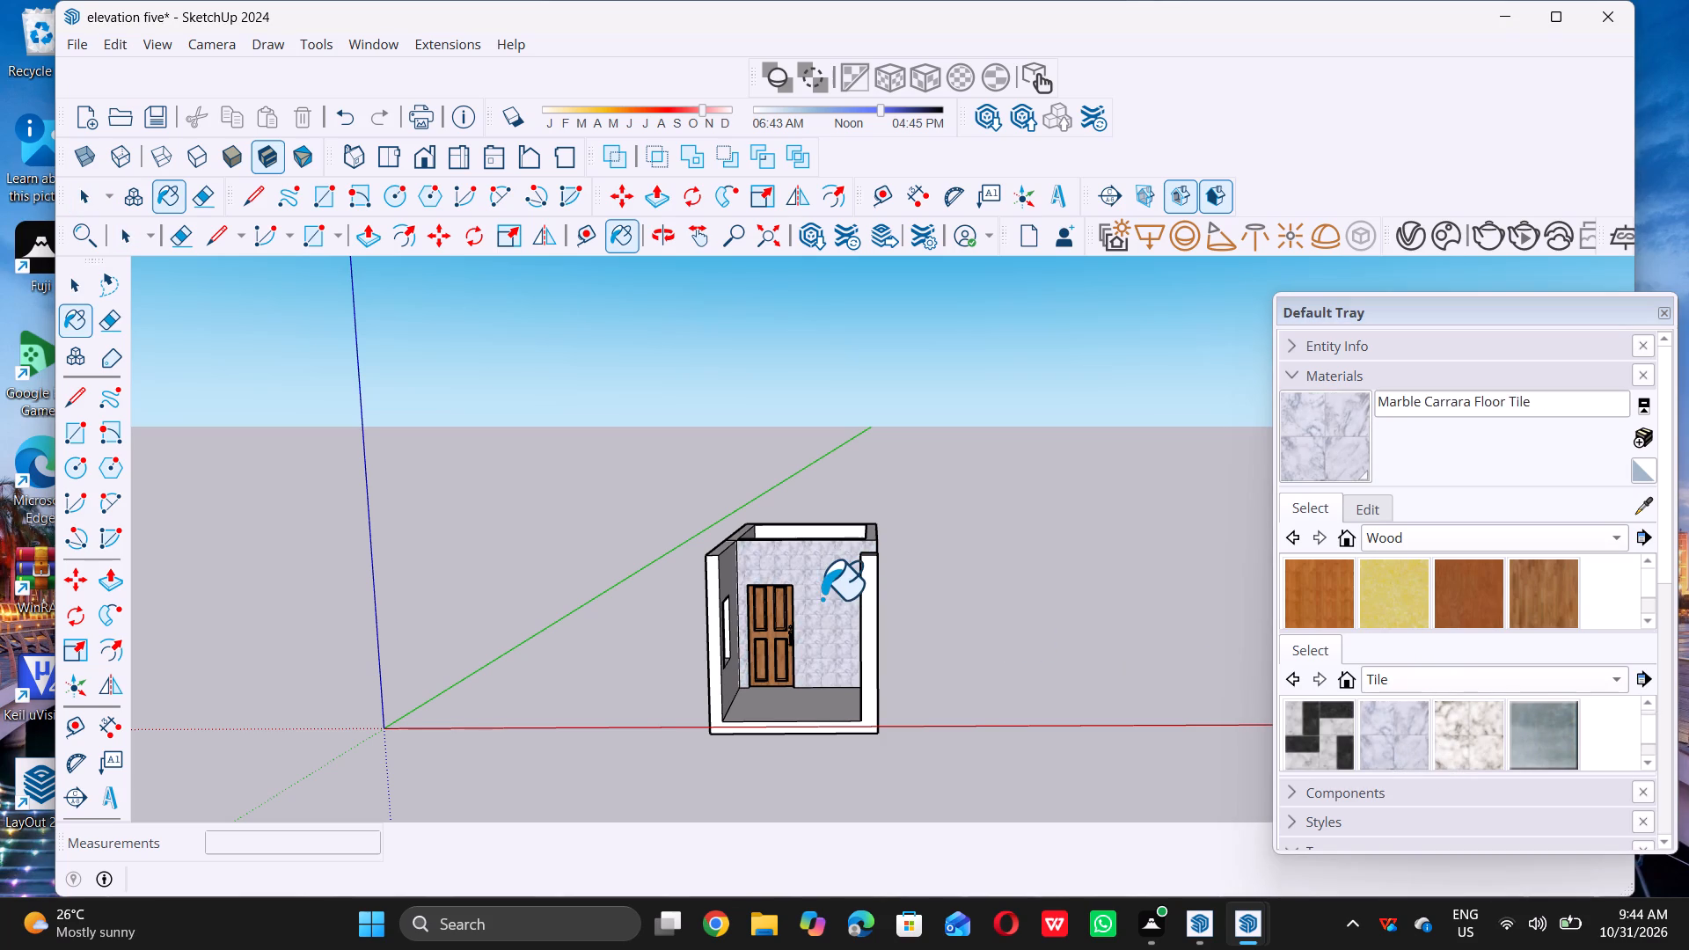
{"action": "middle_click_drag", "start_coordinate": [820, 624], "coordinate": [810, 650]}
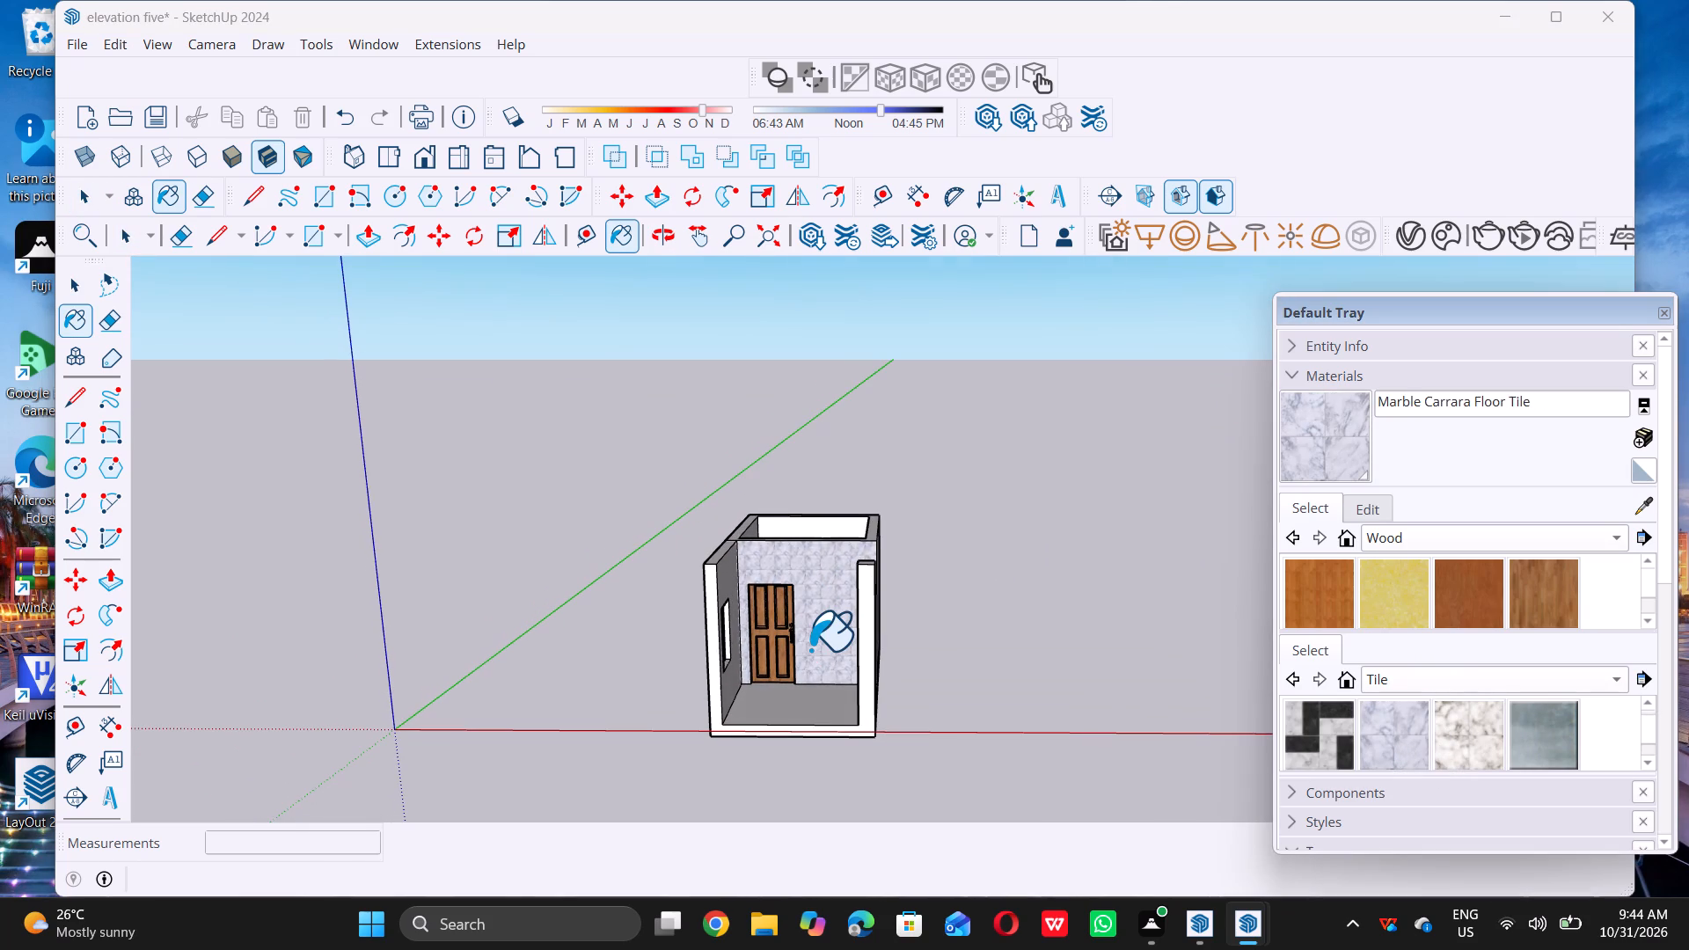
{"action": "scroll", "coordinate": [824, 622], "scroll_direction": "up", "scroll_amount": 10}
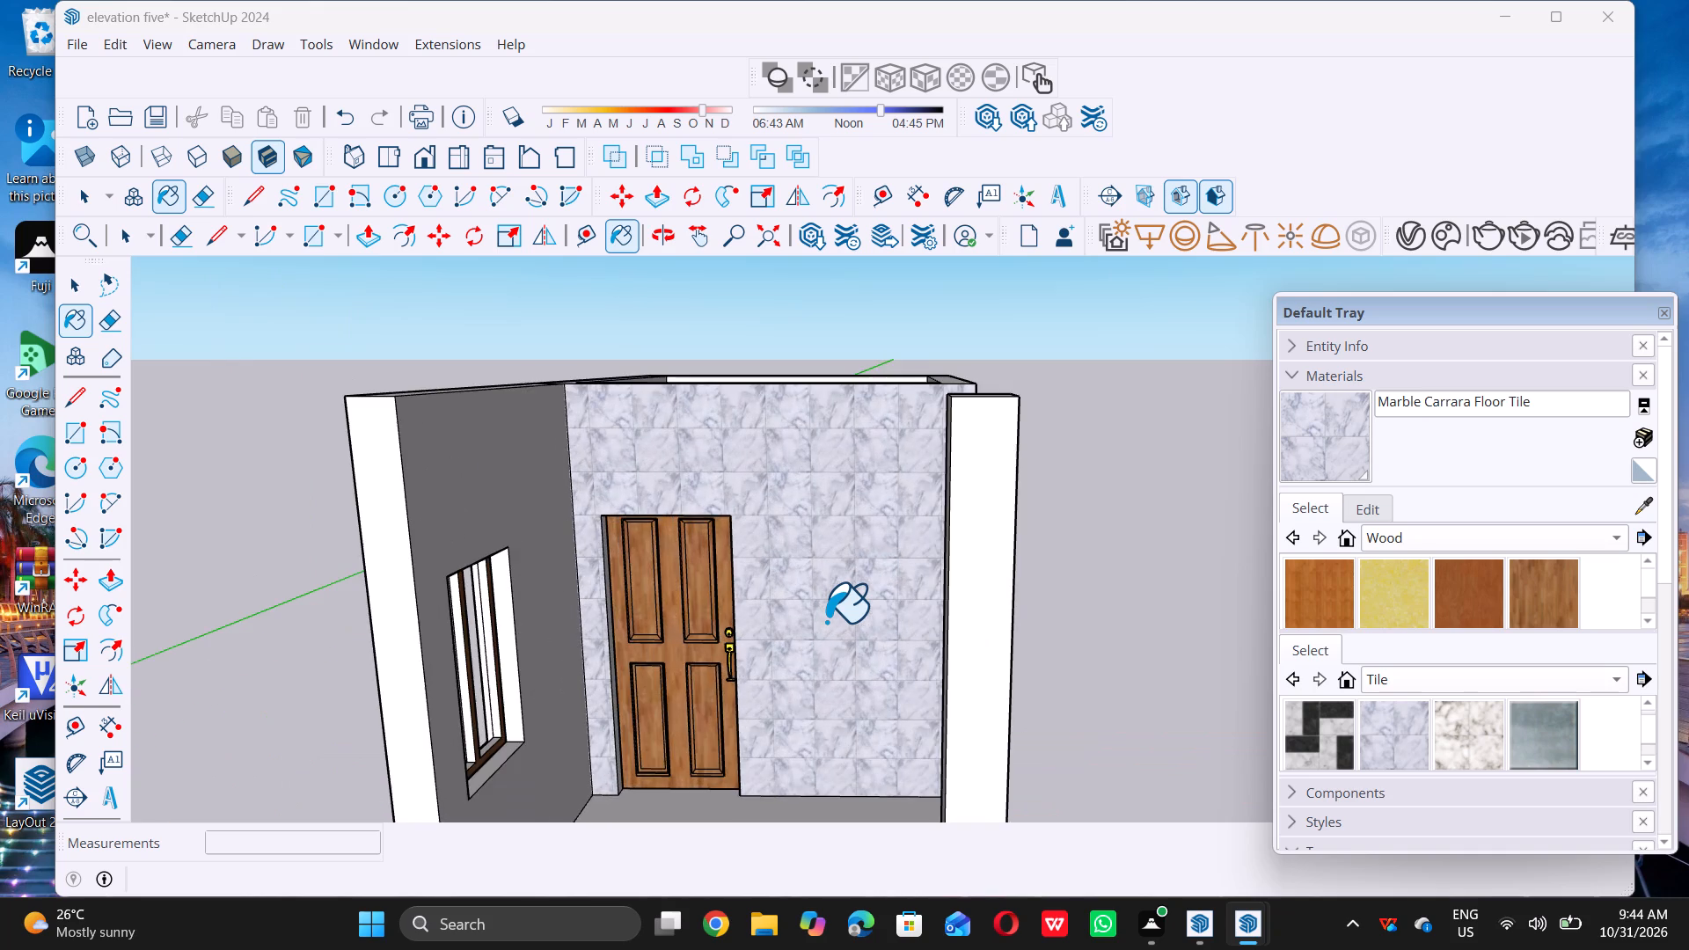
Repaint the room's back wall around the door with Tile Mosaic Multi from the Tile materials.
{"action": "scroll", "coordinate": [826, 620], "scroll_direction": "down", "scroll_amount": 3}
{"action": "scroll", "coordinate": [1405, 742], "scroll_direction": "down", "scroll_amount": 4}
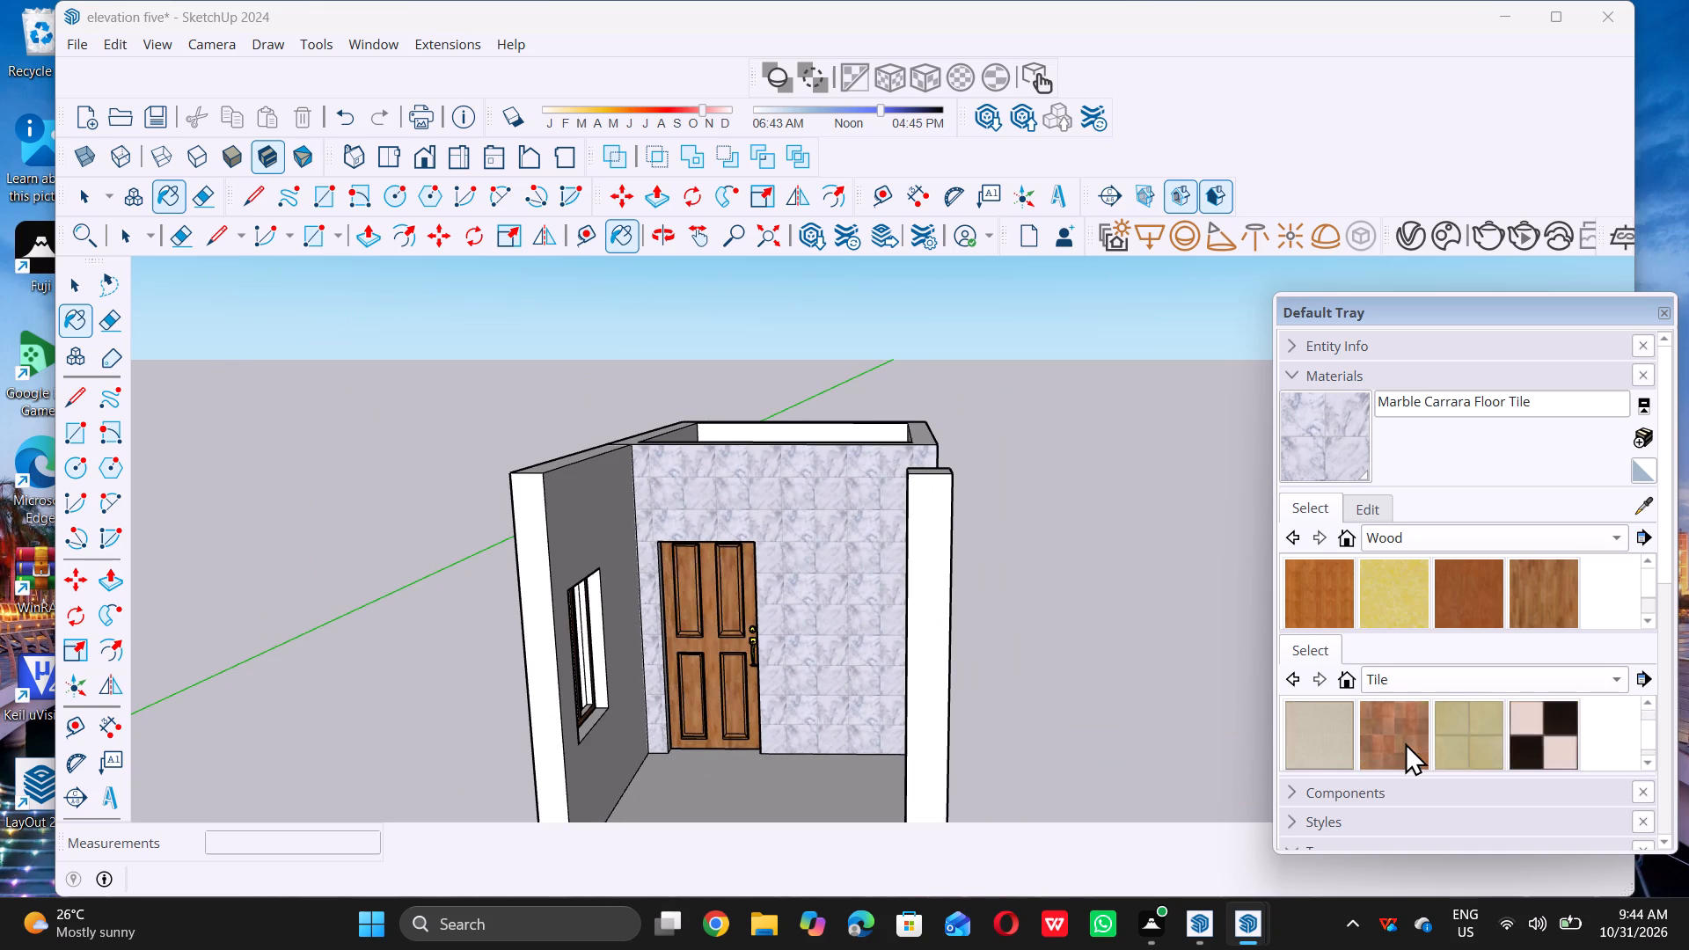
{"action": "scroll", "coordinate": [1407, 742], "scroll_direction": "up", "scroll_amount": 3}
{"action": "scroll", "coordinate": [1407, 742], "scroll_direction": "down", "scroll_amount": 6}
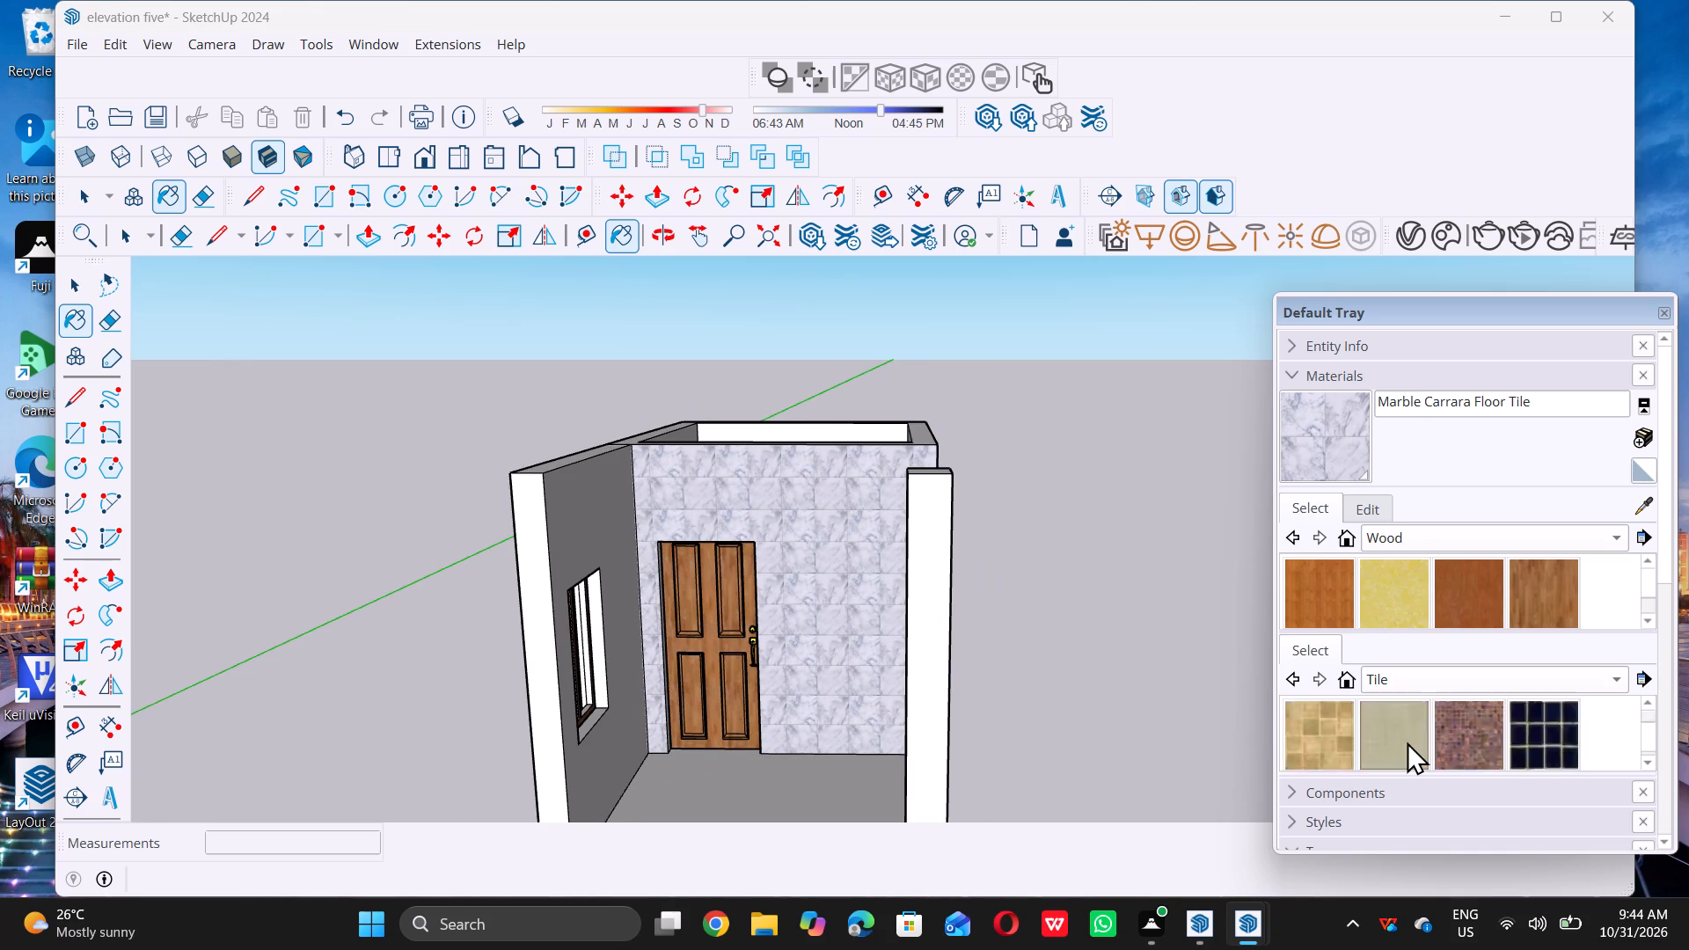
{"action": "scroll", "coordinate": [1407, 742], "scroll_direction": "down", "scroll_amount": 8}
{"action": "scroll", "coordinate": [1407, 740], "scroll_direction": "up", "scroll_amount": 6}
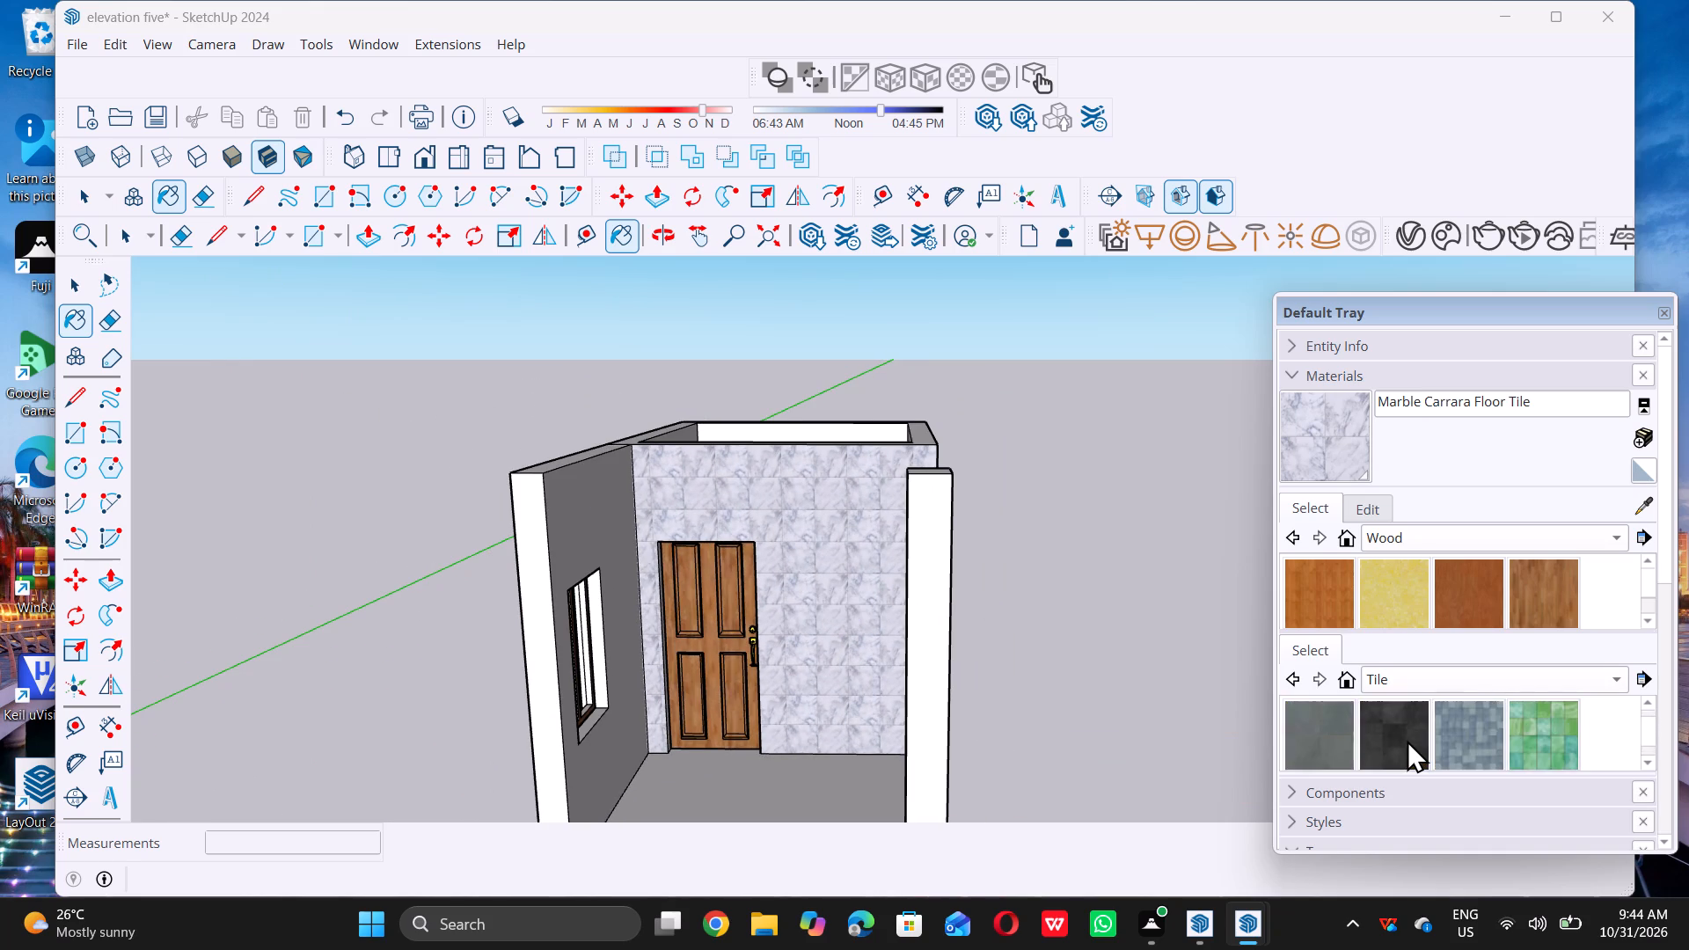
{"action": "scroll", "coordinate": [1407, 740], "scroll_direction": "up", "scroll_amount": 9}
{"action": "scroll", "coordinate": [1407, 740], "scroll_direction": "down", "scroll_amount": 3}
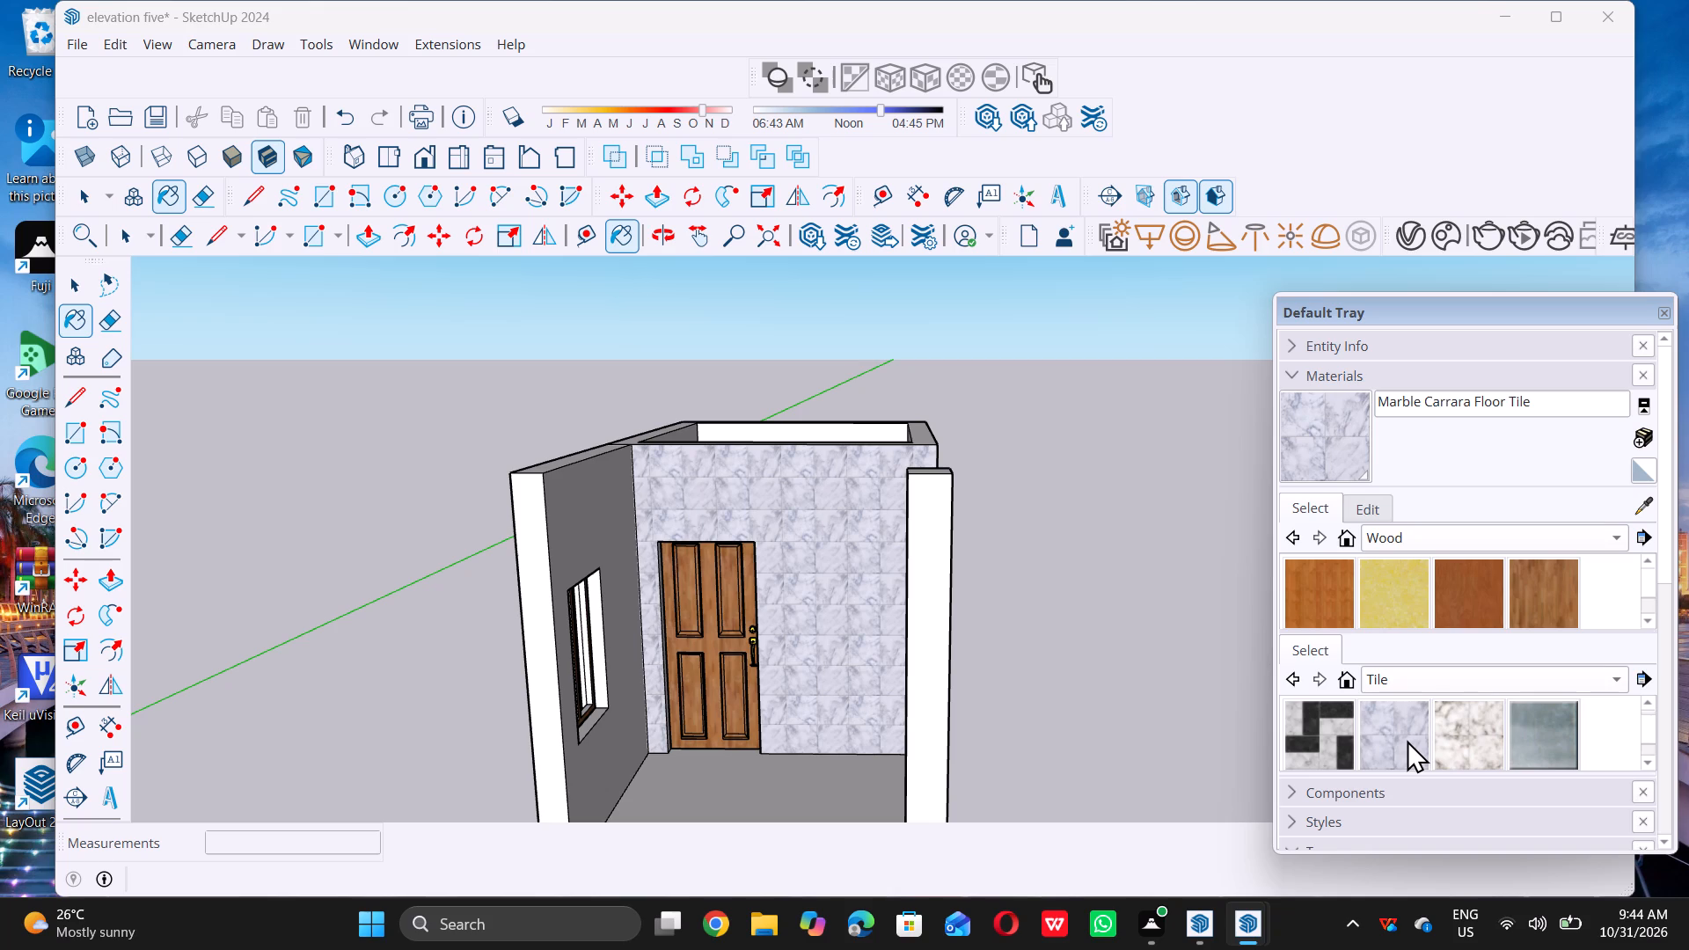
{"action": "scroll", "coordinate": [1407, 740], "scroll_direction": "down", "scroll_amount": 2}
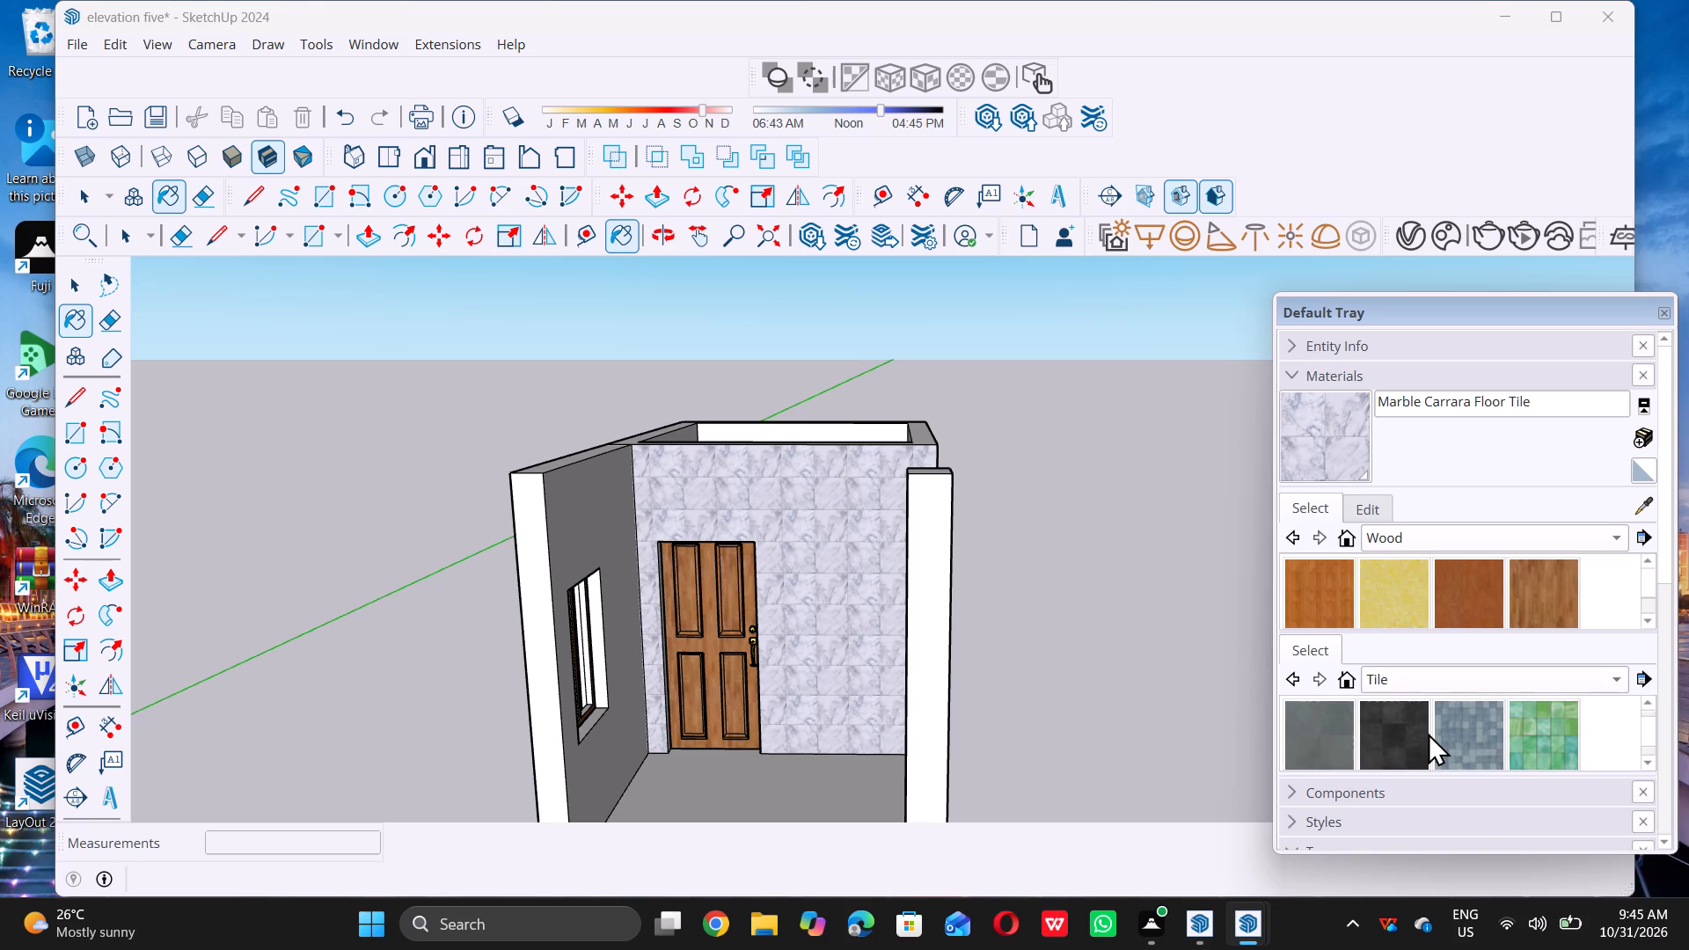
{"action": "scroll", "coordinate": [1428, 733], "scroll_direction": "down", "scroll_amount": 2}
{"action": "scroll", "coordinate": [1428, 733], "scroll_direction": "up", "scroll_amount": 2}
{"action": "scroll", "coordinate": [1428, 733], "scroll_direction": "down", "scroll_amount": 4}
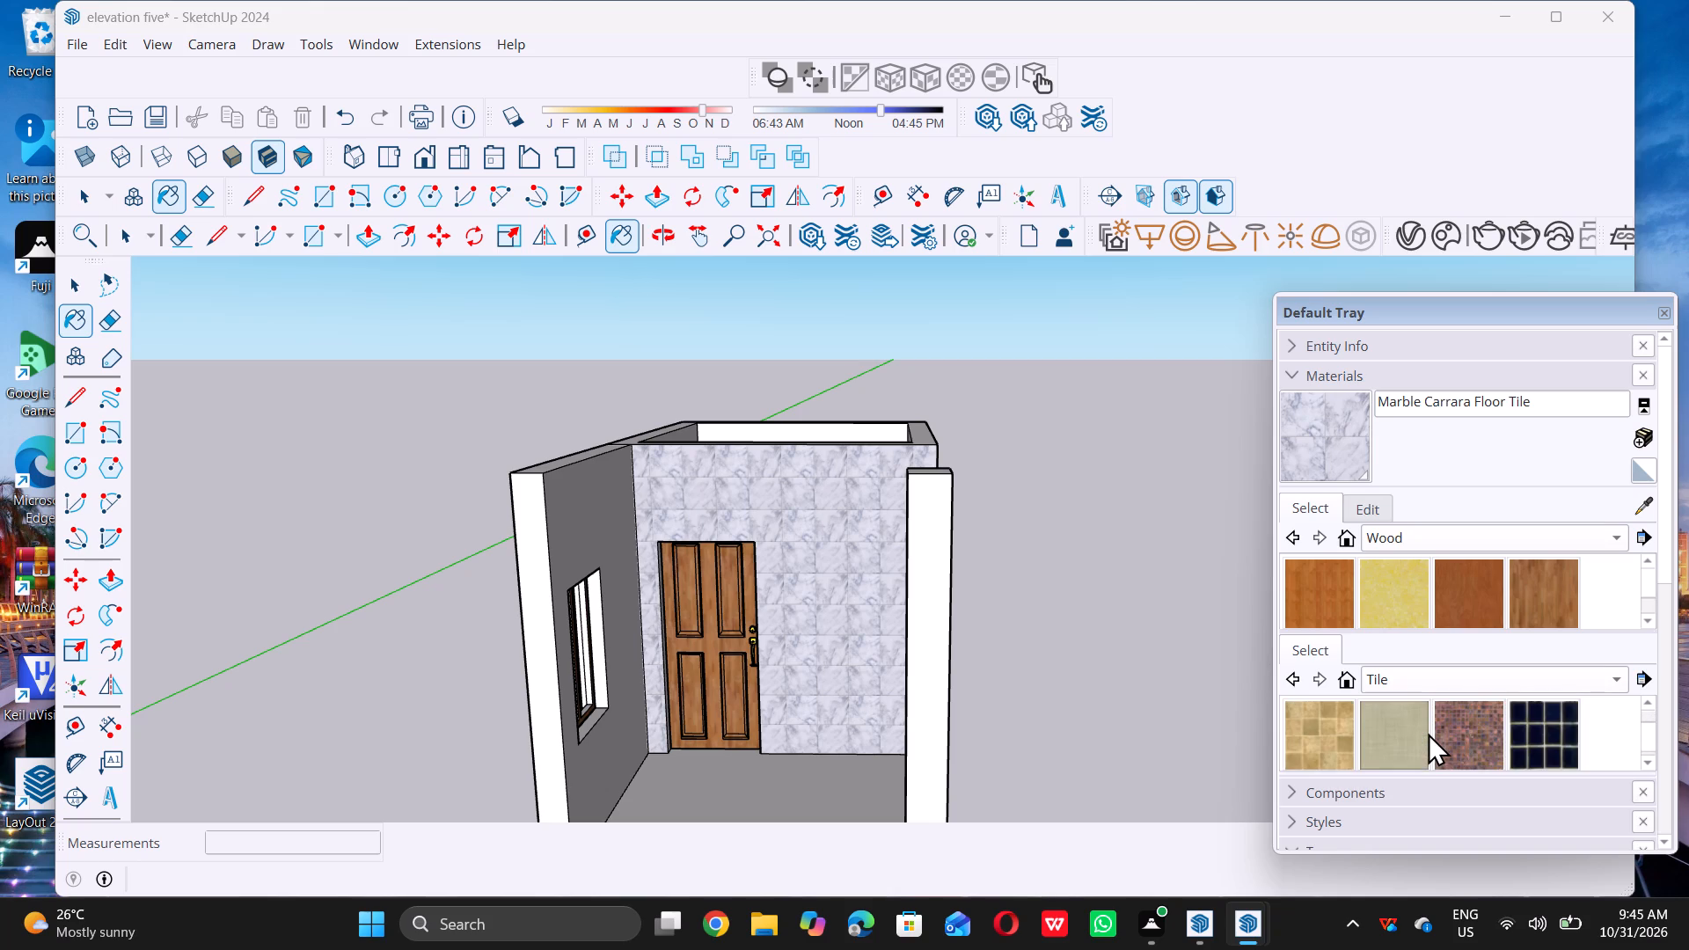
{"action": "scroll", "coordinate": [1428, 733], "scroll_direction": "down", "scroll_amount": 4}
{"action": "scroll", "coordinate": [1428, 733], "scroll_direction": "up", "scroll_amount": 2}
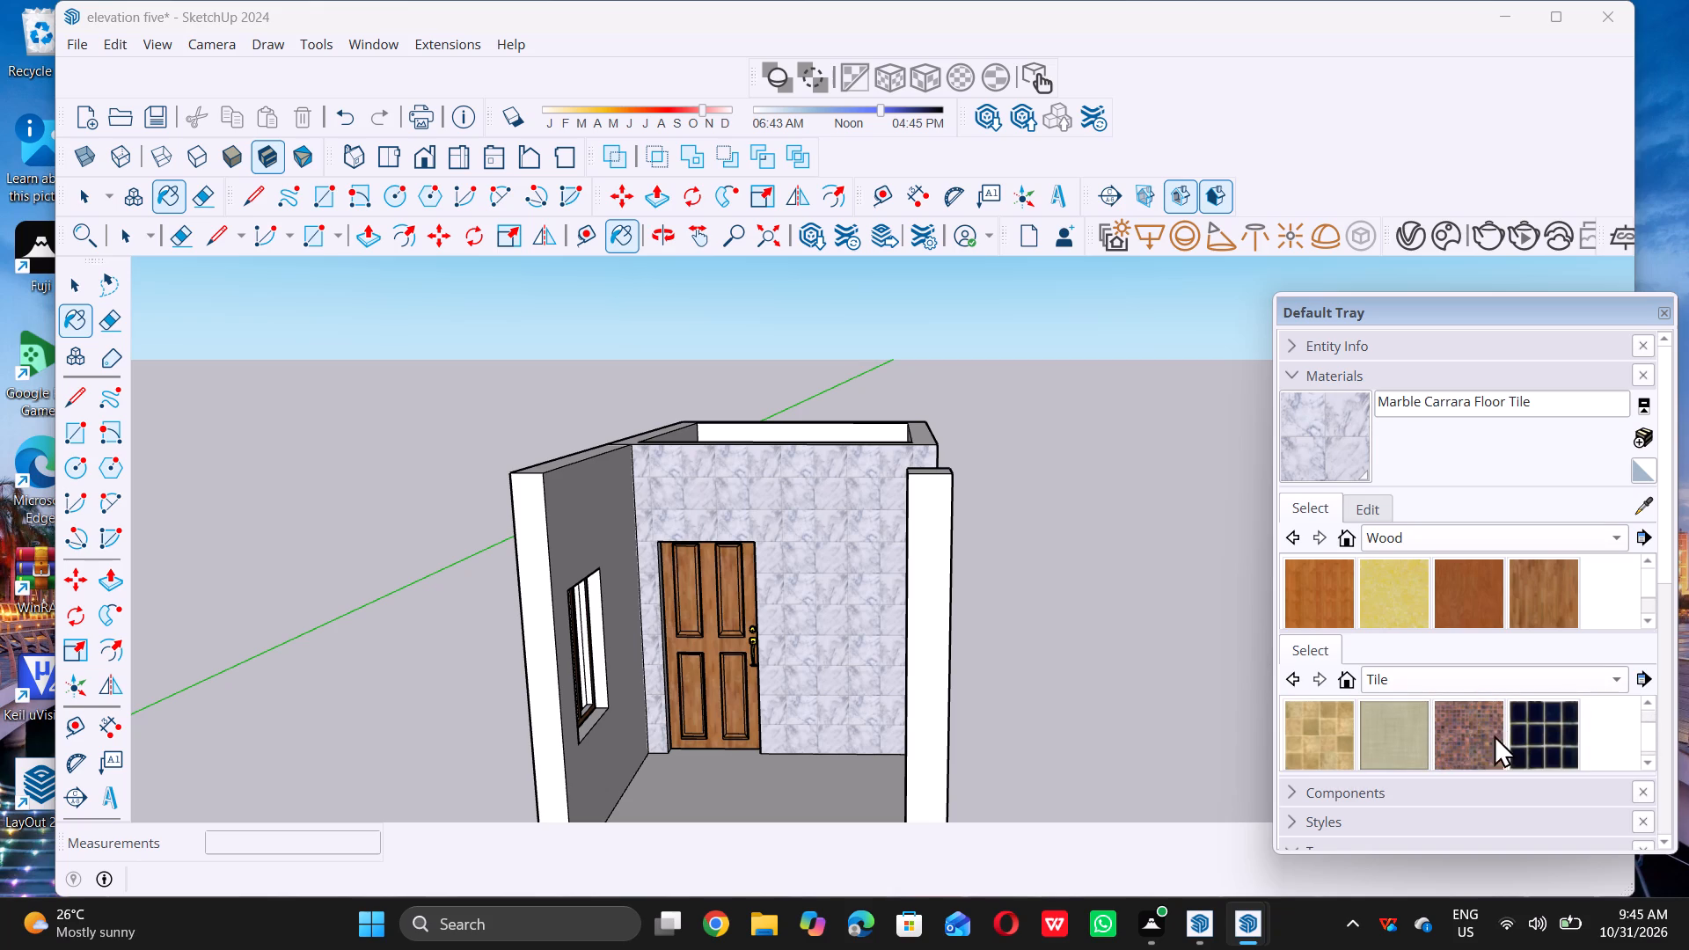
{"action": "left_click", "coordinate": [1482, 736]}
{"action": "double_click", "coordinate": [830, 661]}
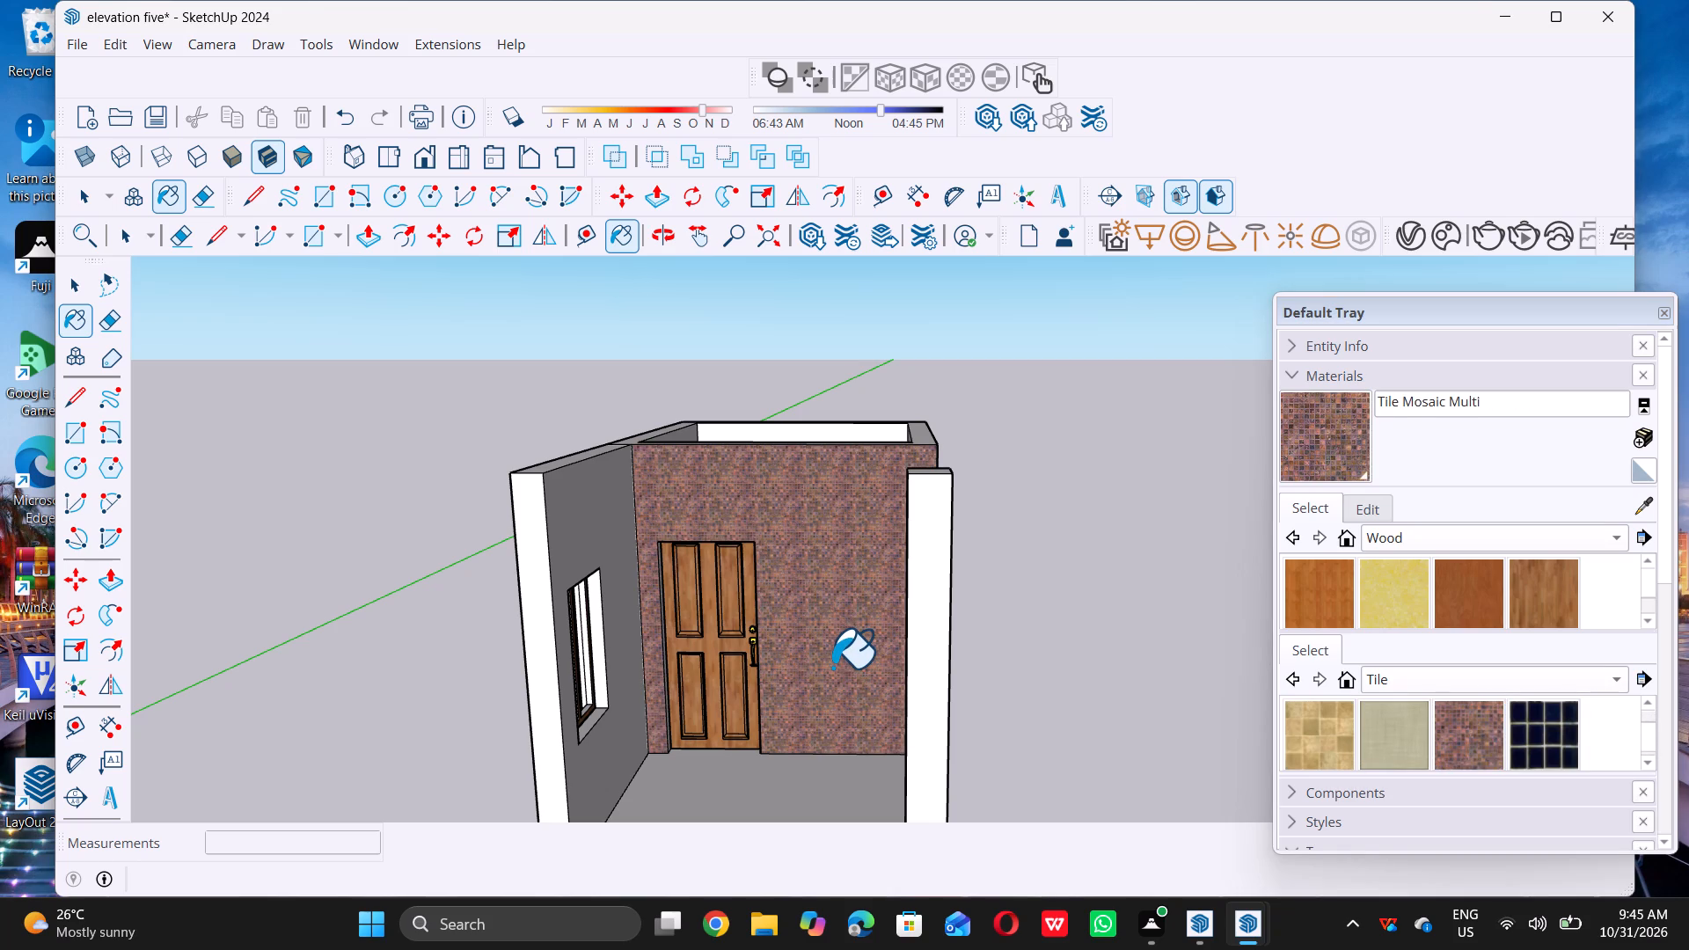
Undo the last five tile paints on the room's back wall and leave the Paint Bucket tool.
{"action": "key", "text": "ctrl+z"}
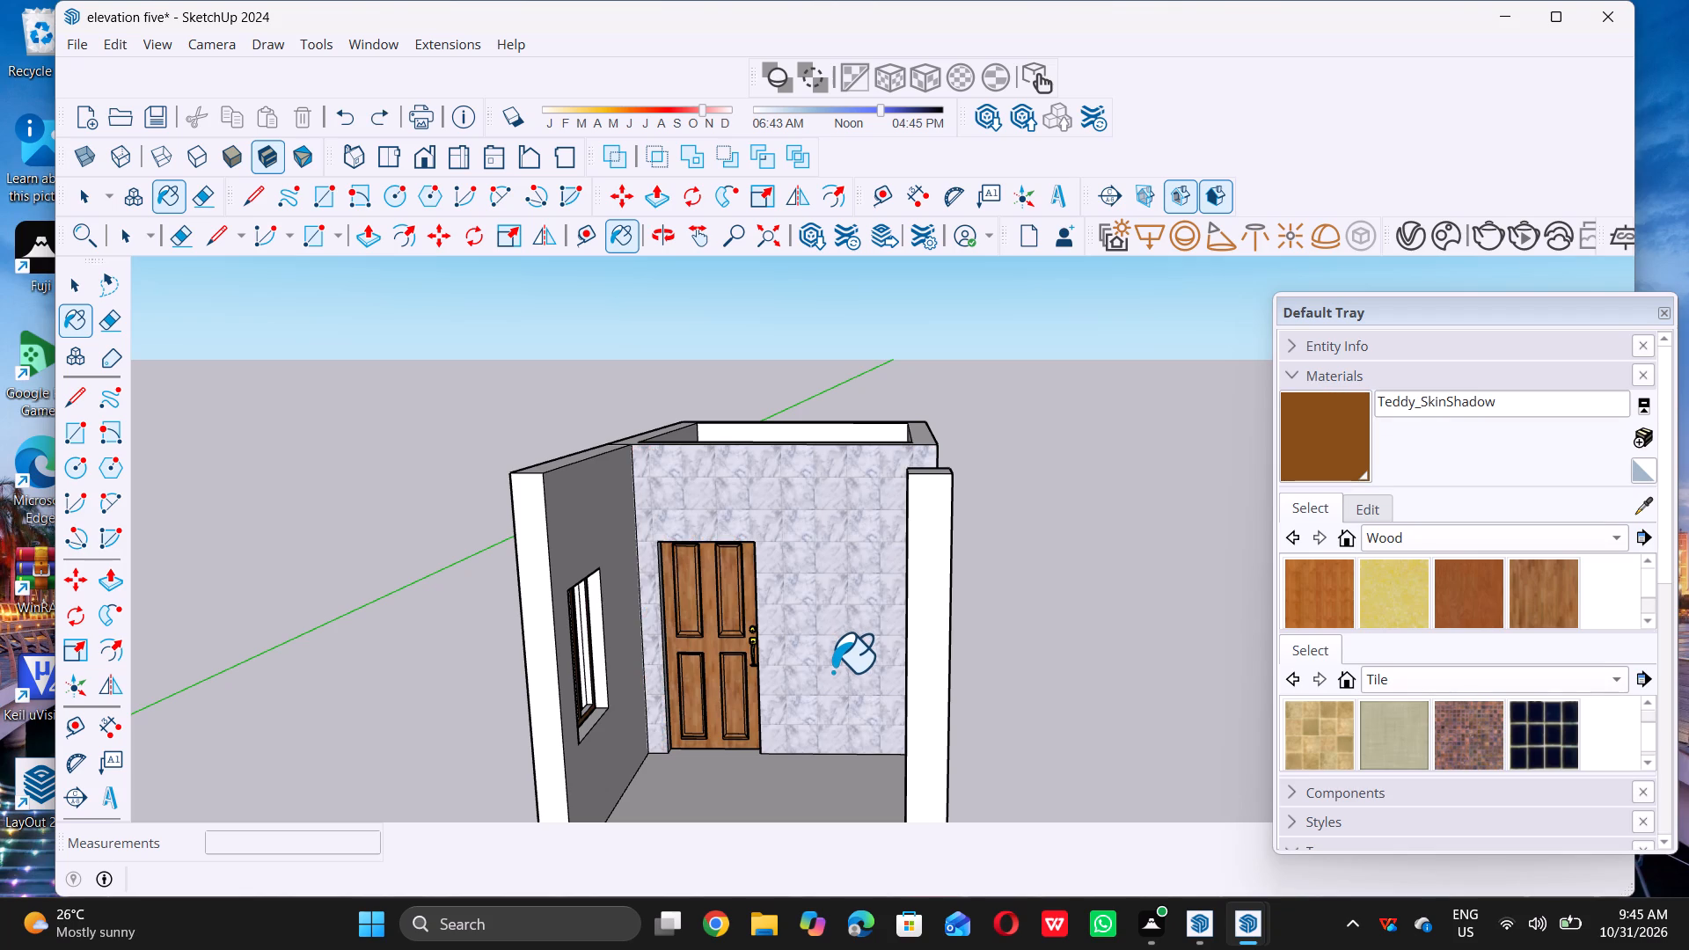
{"action": "key", "text": "ctrl+z"}
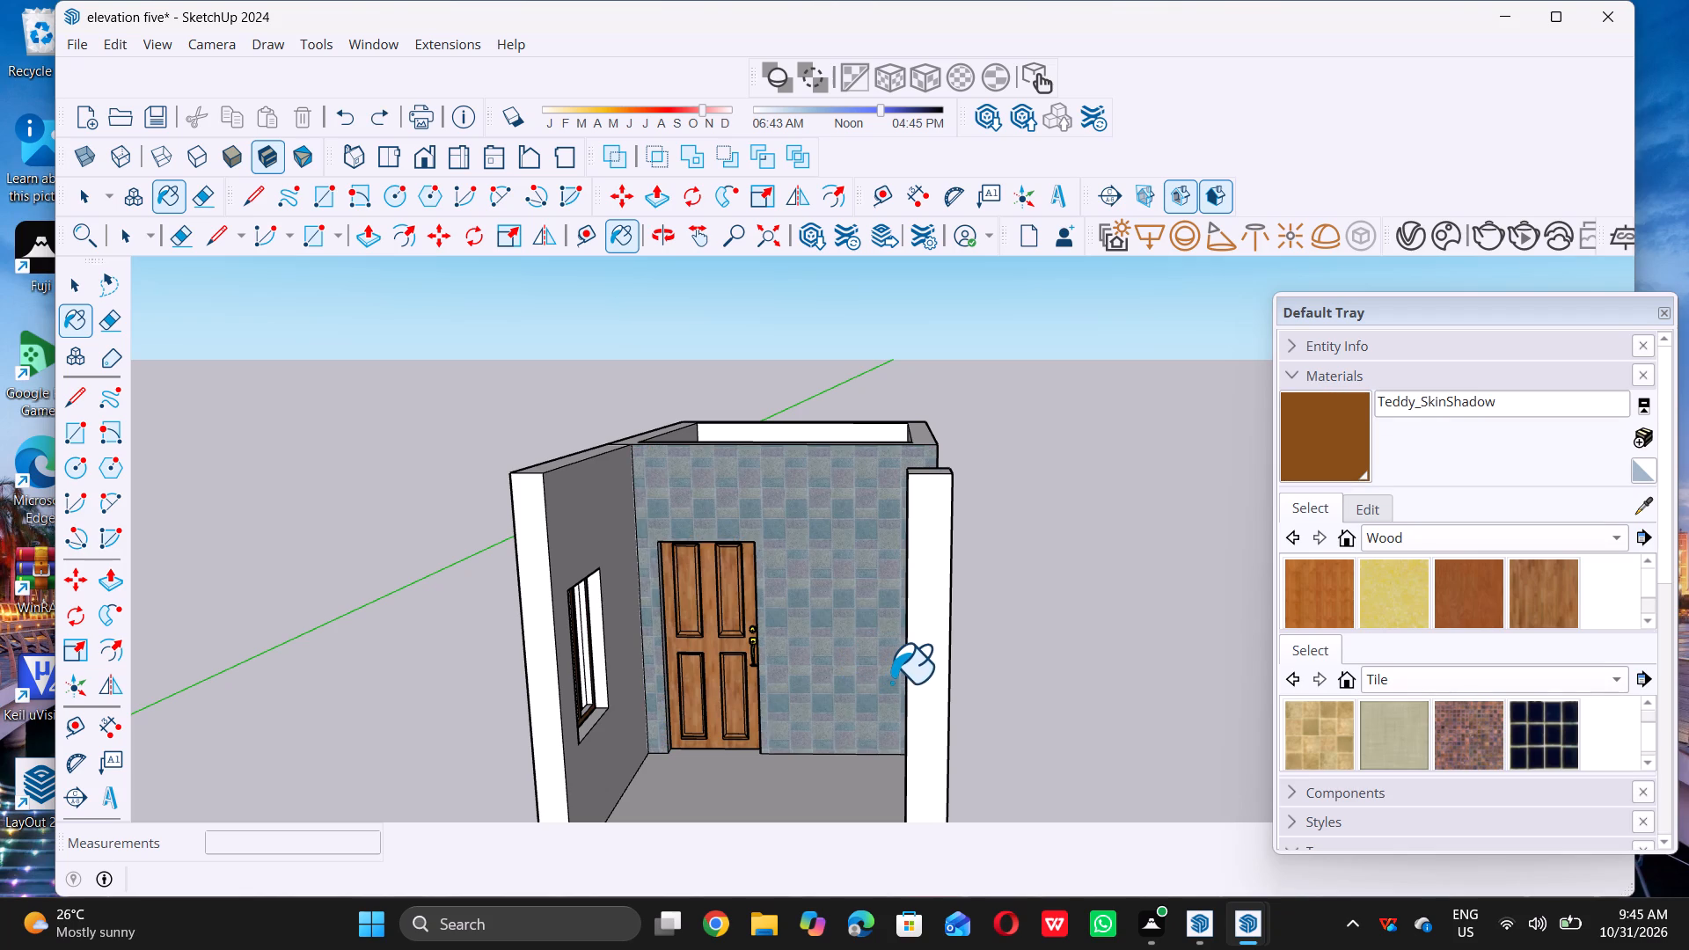
{"action": "key", "text": "ctrl+z"}
{"action": "key", "text": "ctrl+z"}
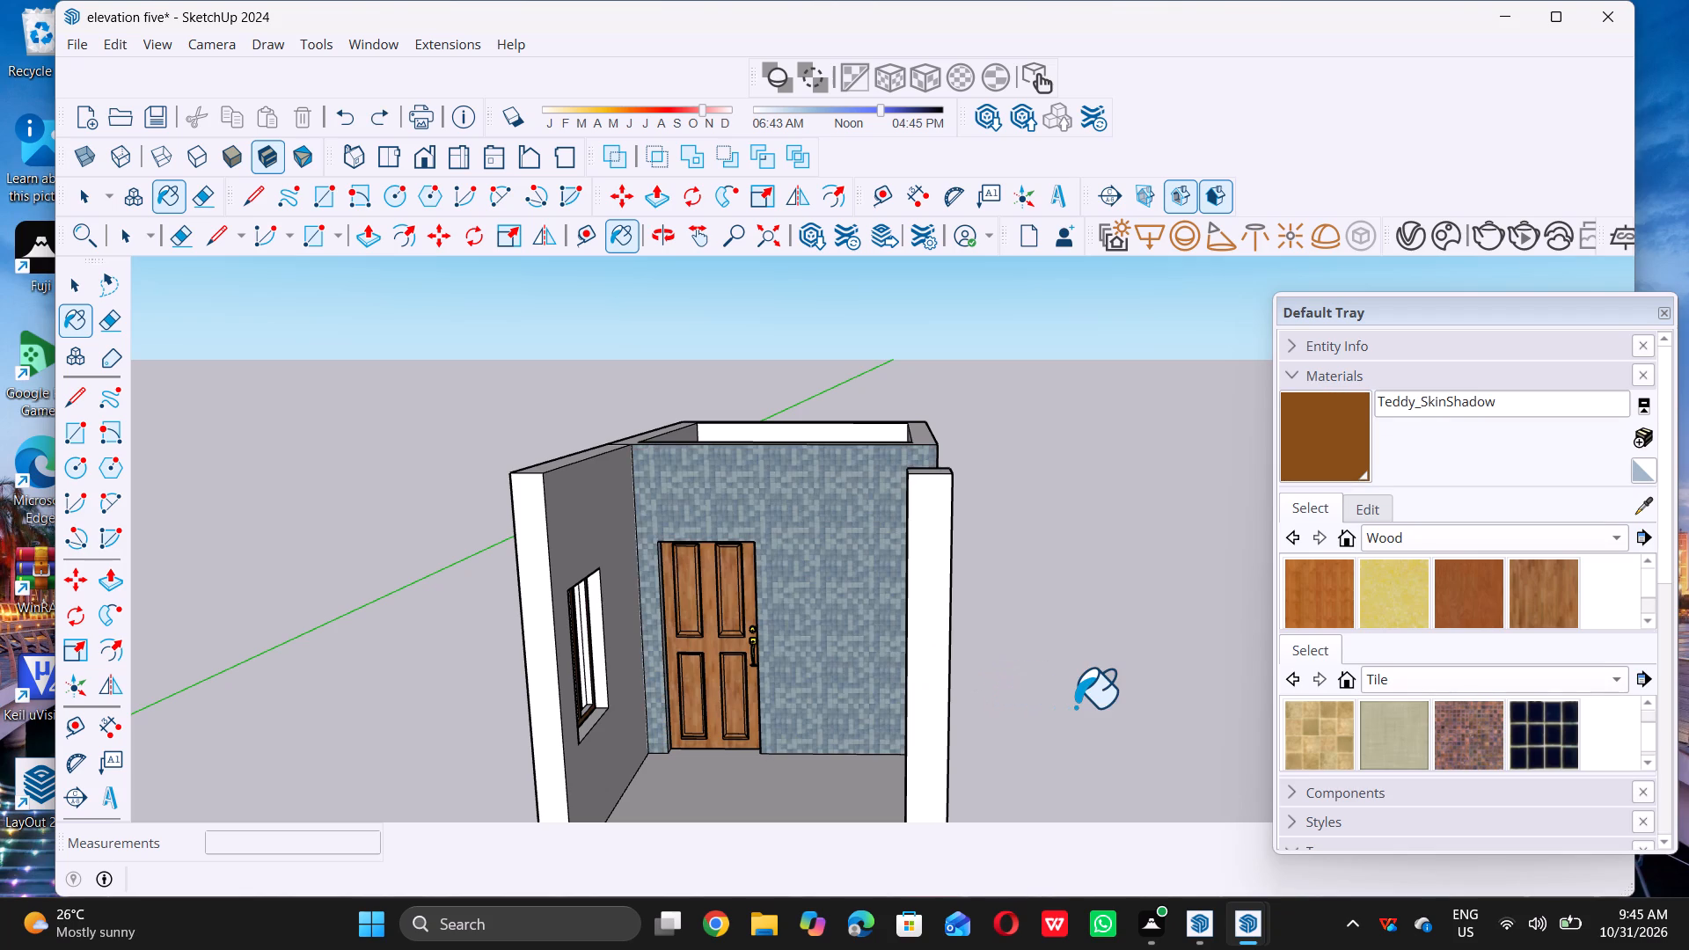
{"action": "key", "text": "ctrl+z"}
{"action": "key", "text": "space"}
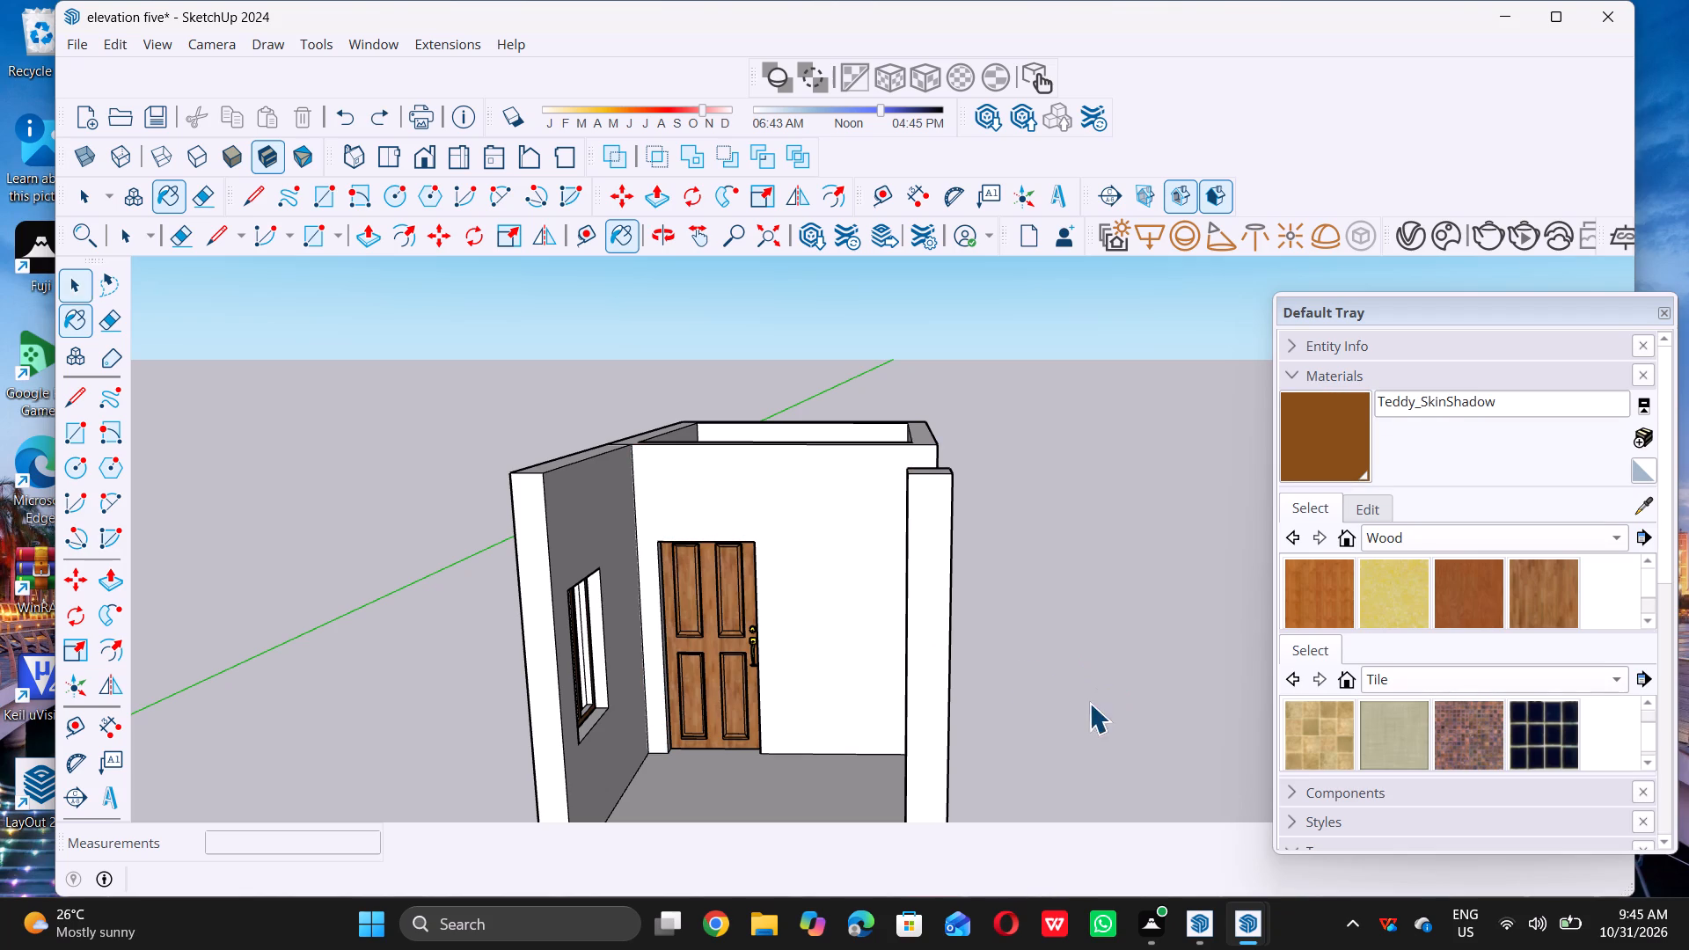
Browse the Roofing and Stone material collections for a finish for the room's back wall.
{"action": "scroll", "coordinate": [1433, 675], "scroll_direction": "up", "scroll_amount": 4}
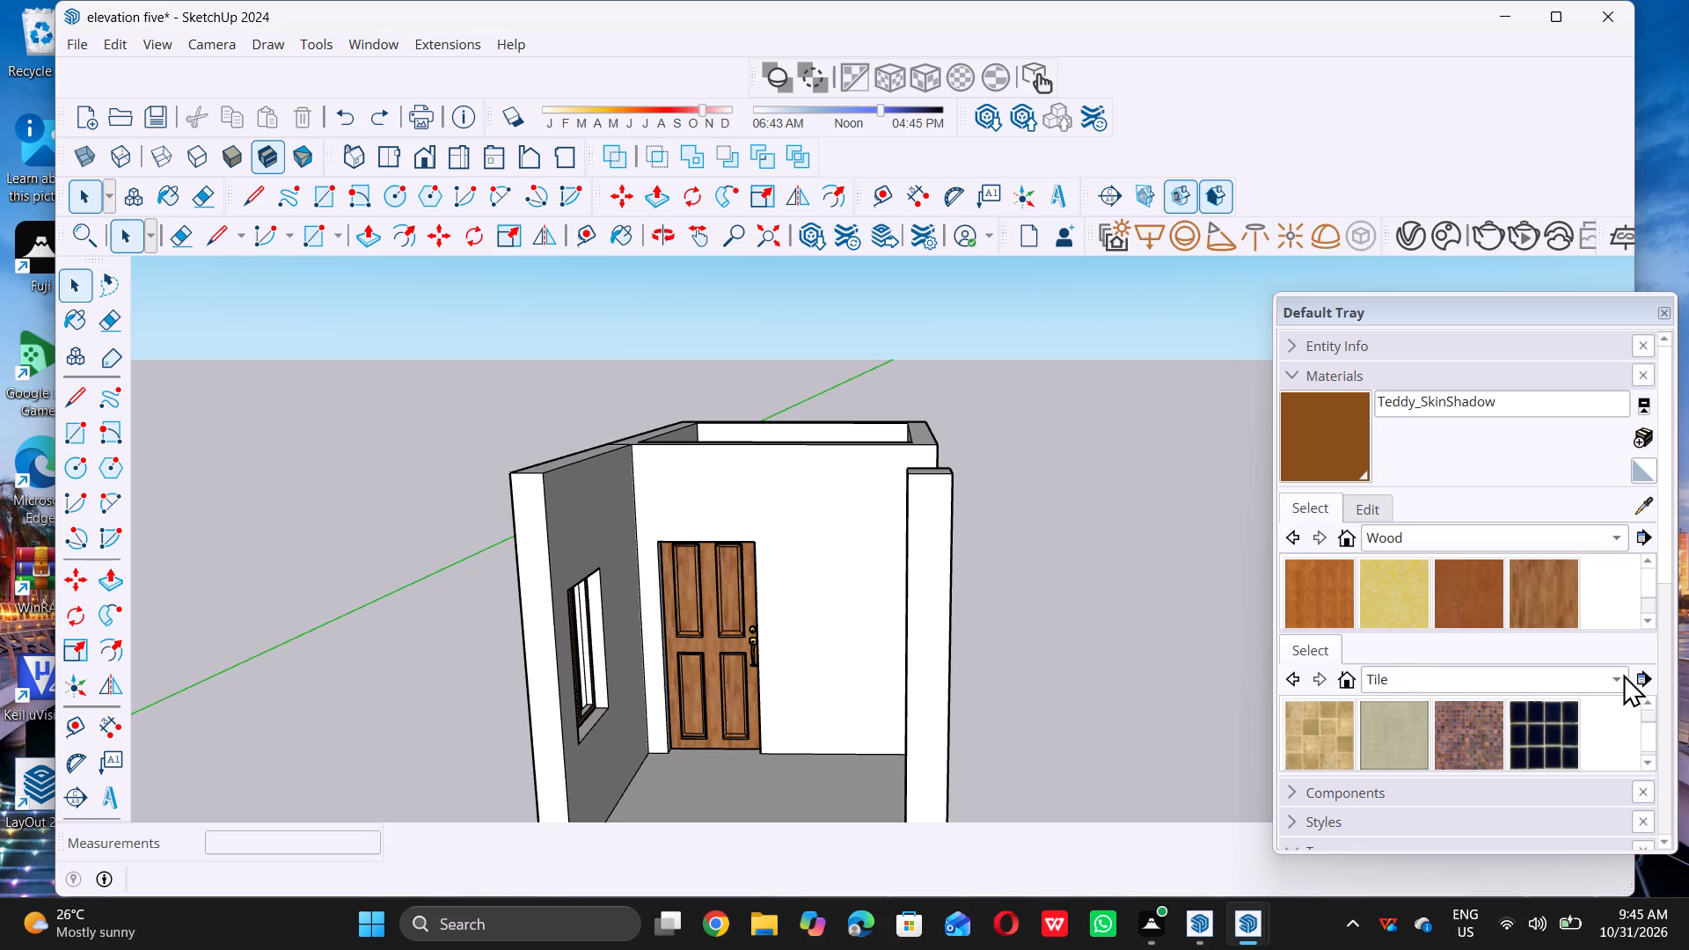
{"action": "left_click", "coordinate": [1620, 676]}
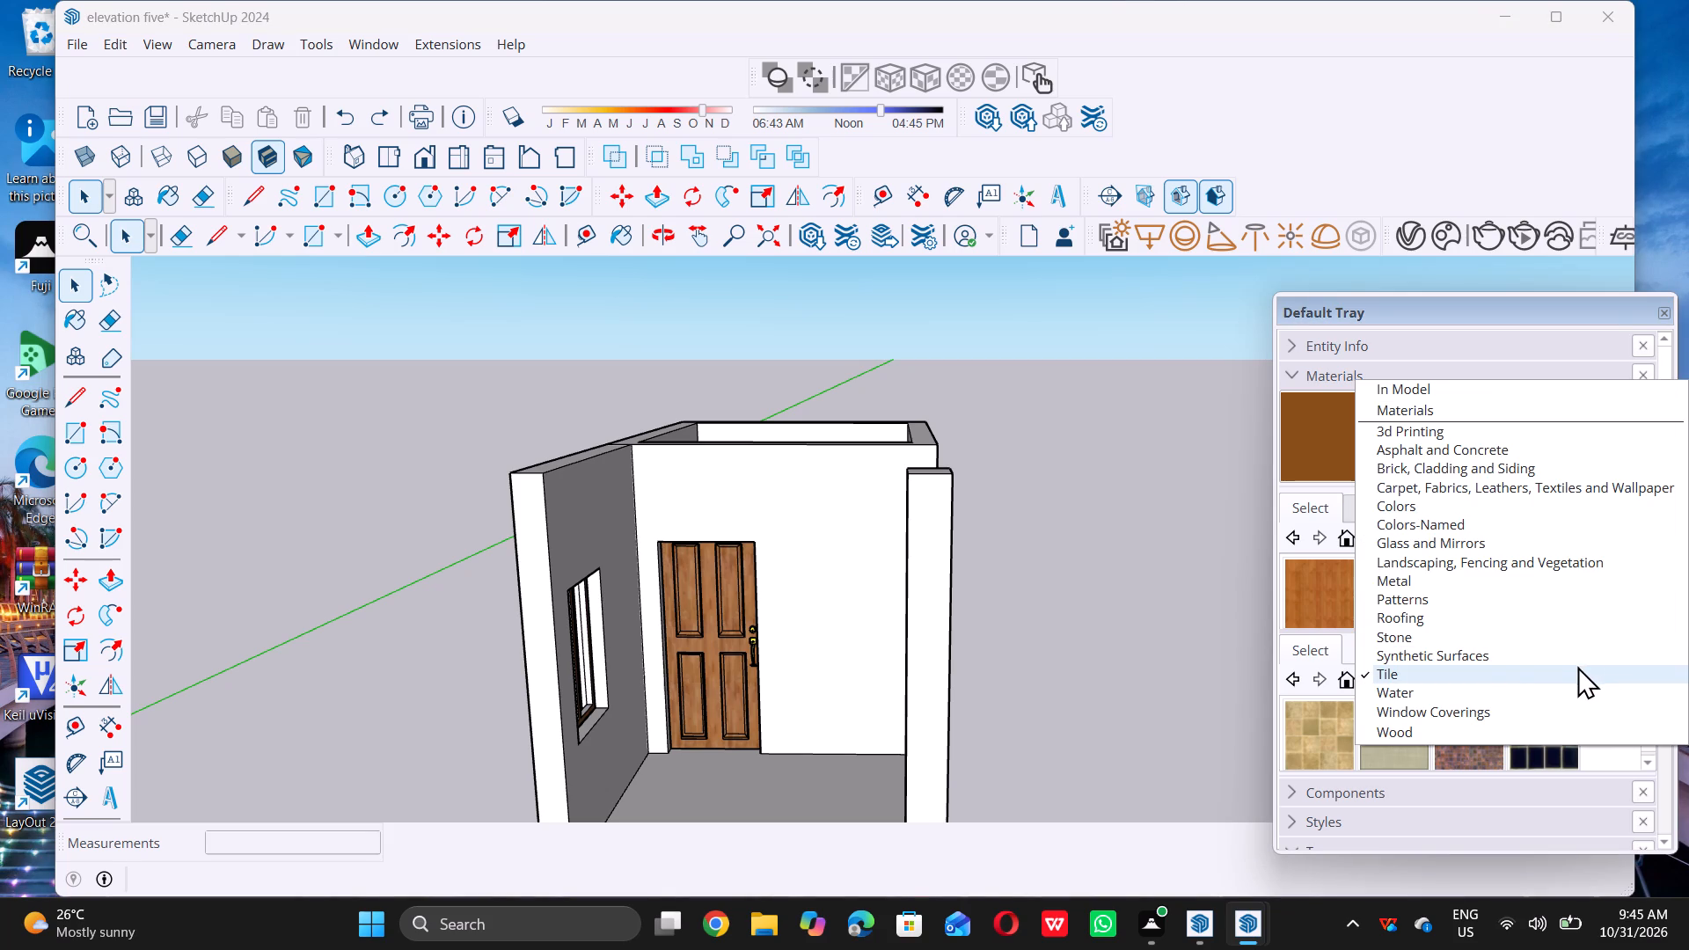
{"action": "double_click", "coordinate": [1493, 621]}
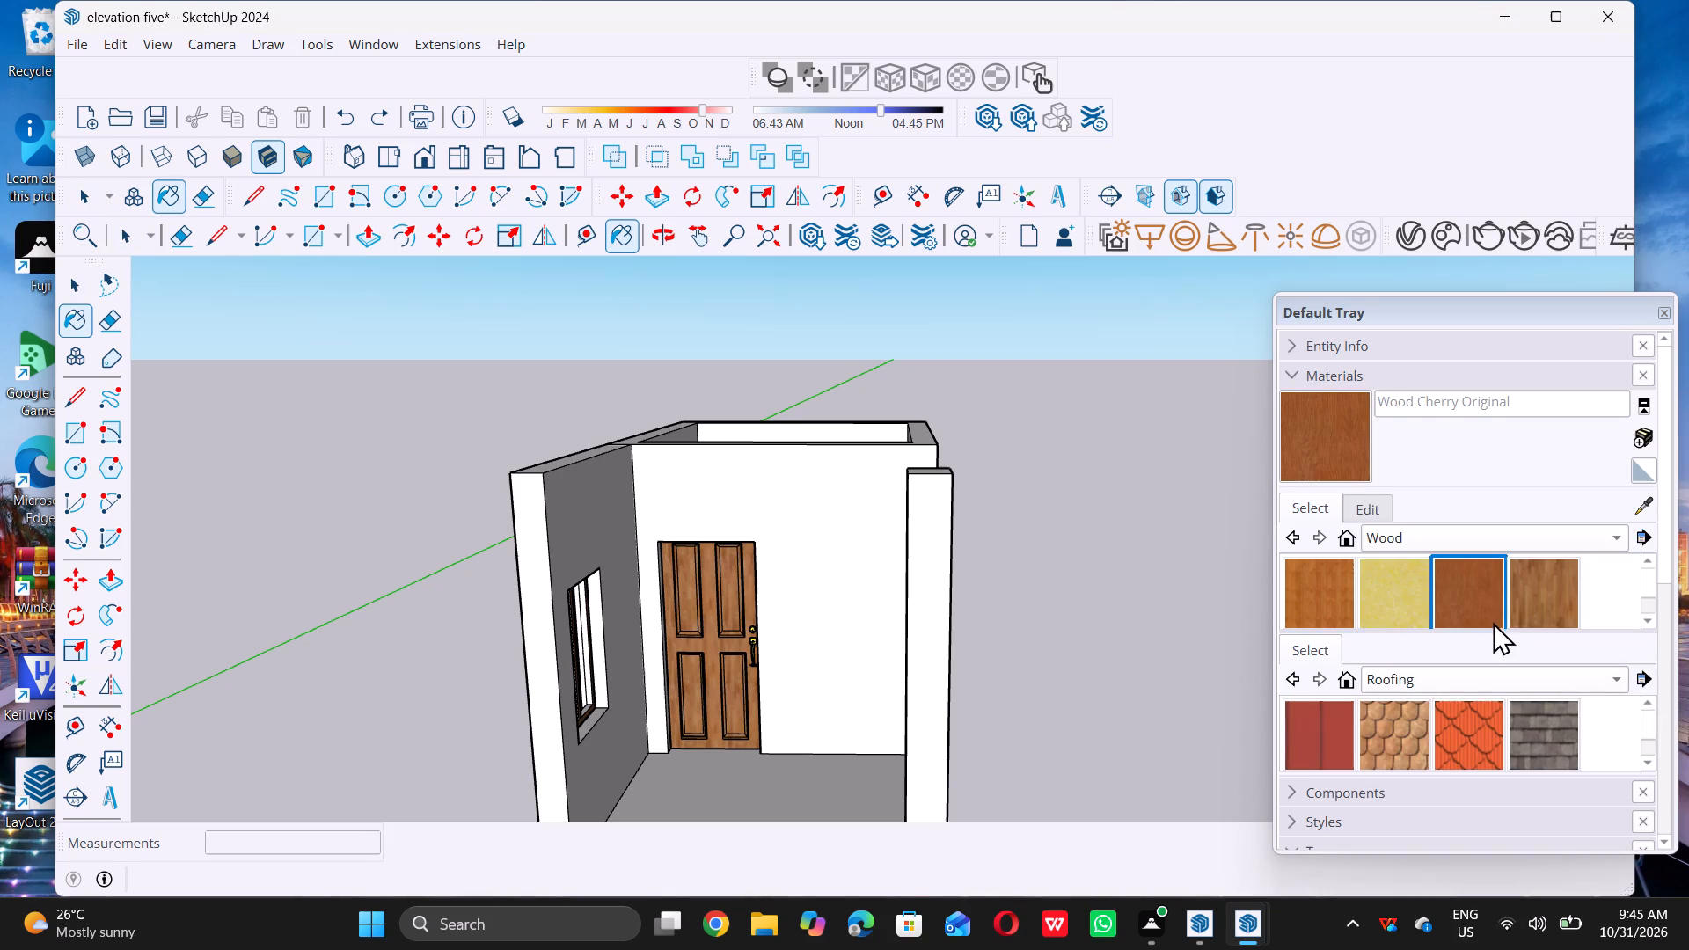
{"action": "left_click", "coordinate": [1612, 678]}
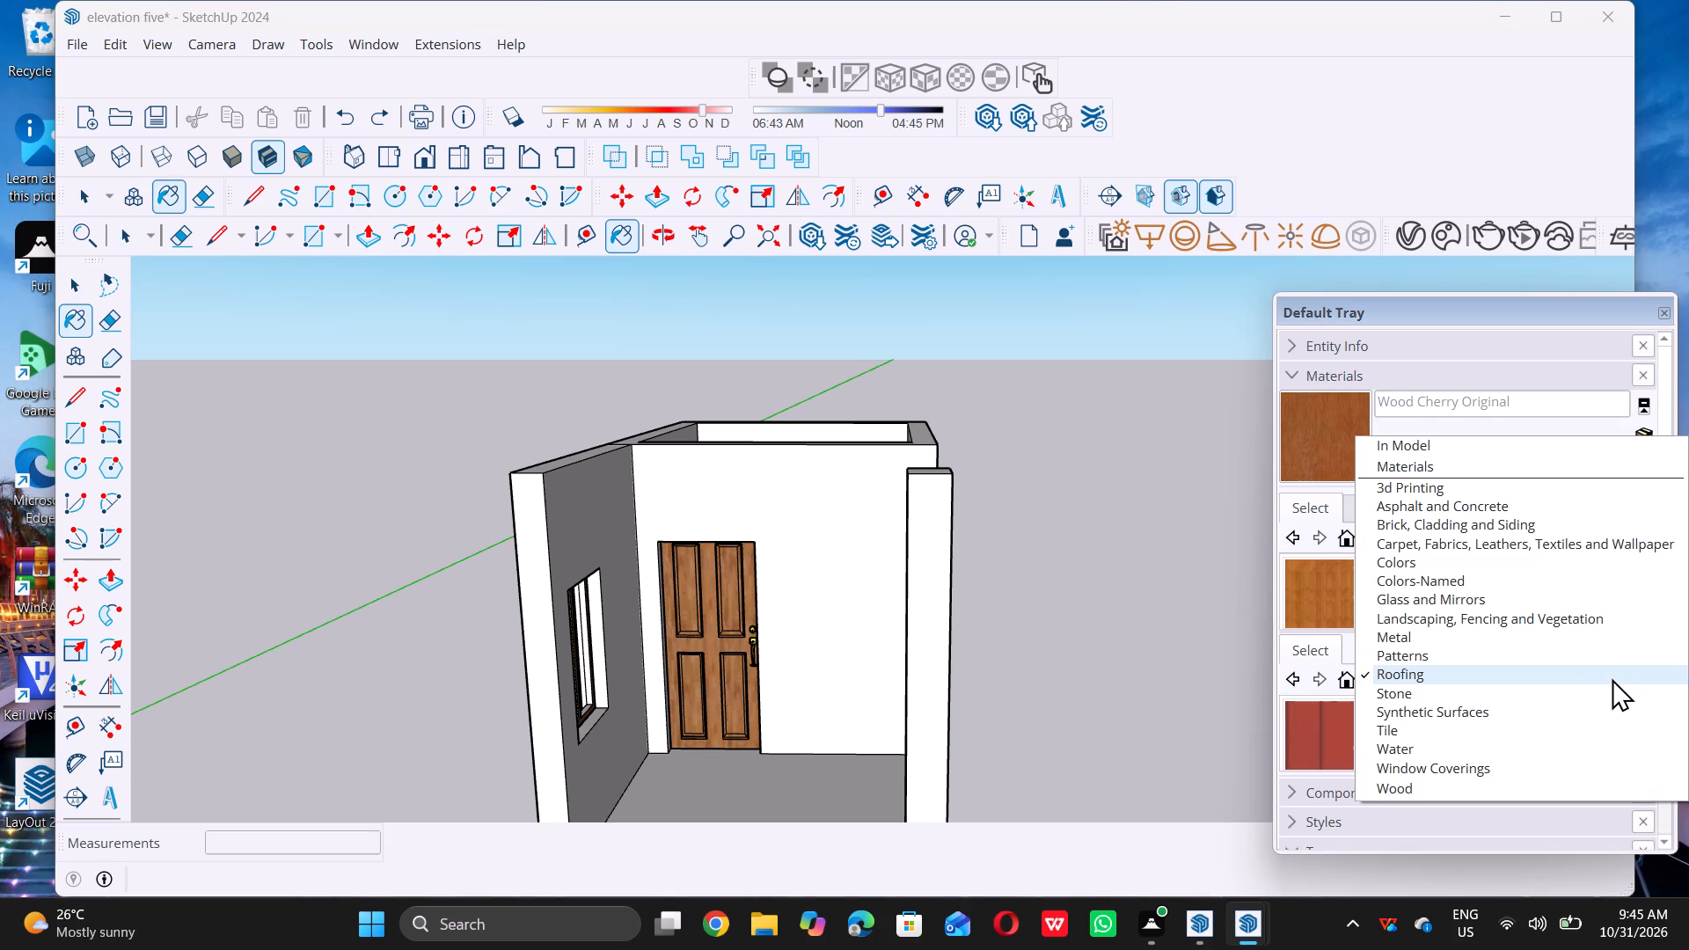
{"action": "triple_click", "coordinate": [1514, 695]}
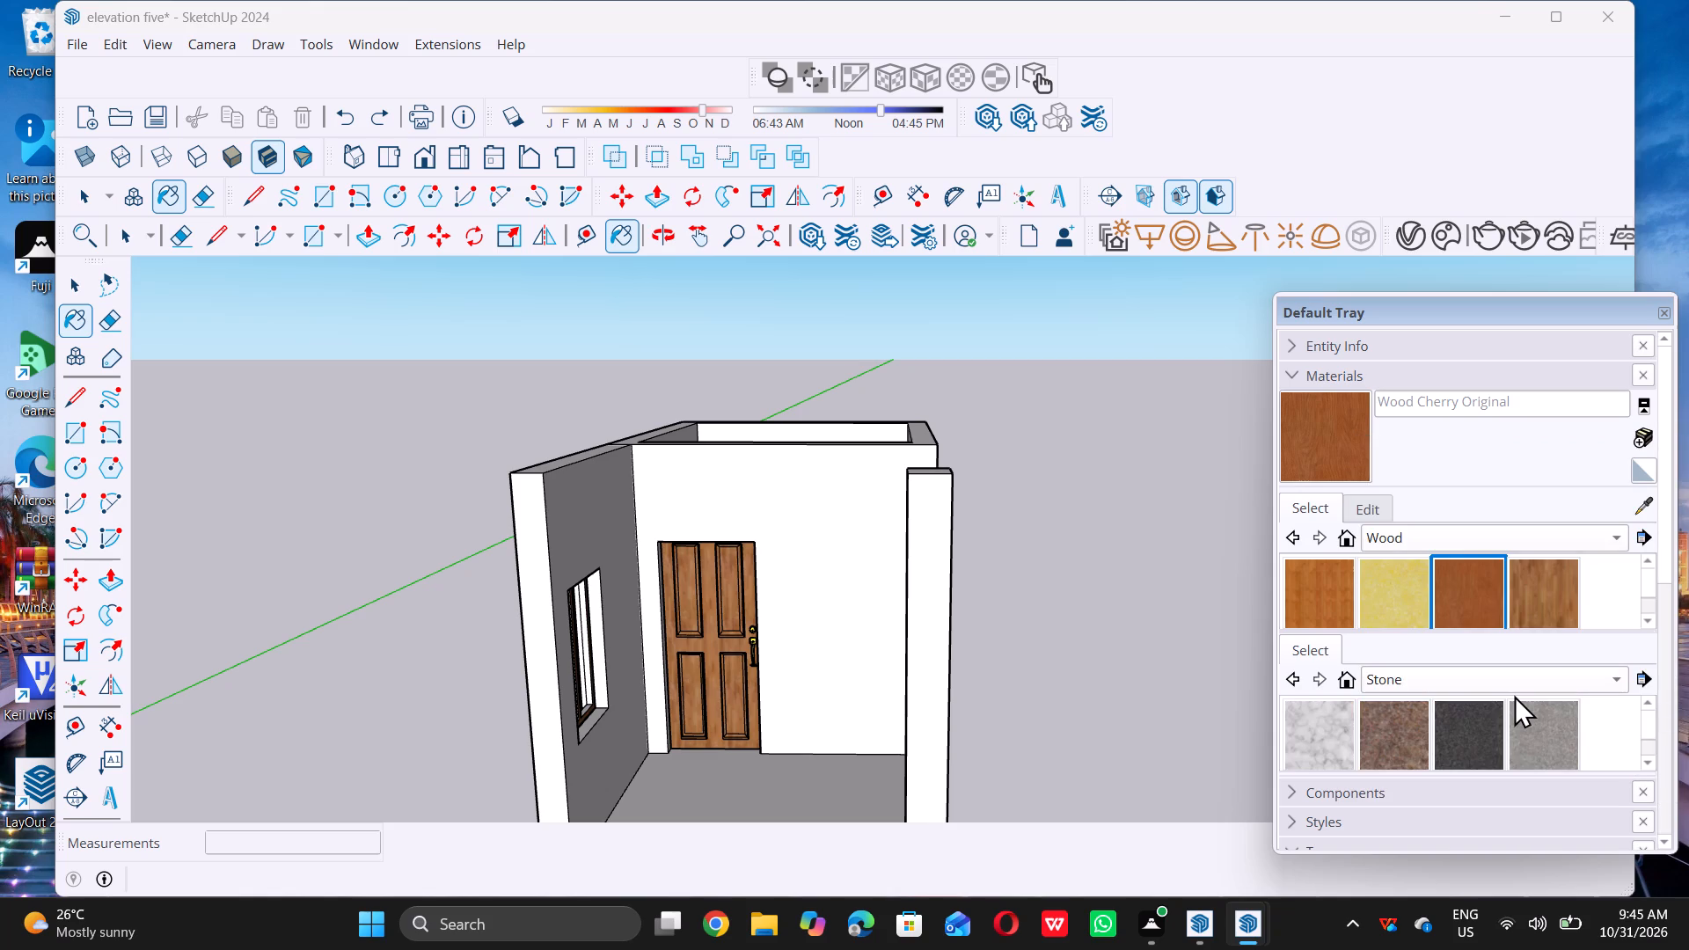
{"action": "scroll", "coordinate": [1475, 730], "scroll_direction": "down", "scroll_amount": 3}
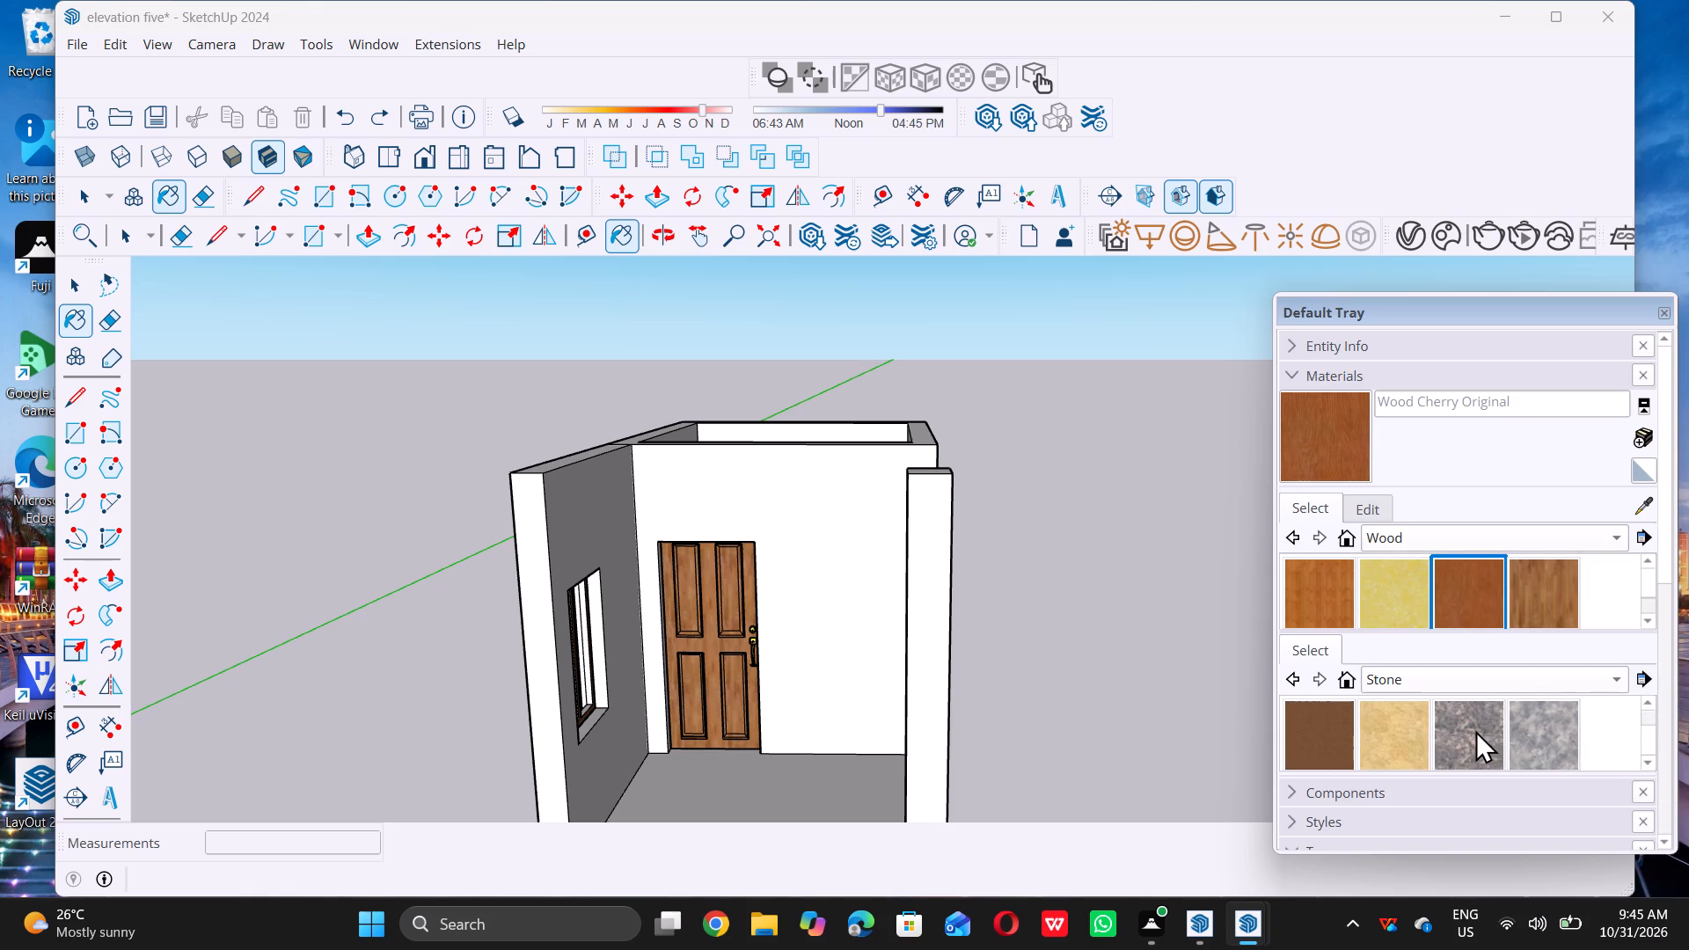
{"action": "scroll", "coordinate": [1475, 730], "scroll_direction": "down", "scroll_amount": 7}
{"action": "scroll", "coordinate": [1475, 731], "scroll_direction": "up", "scroll_amount": 12}
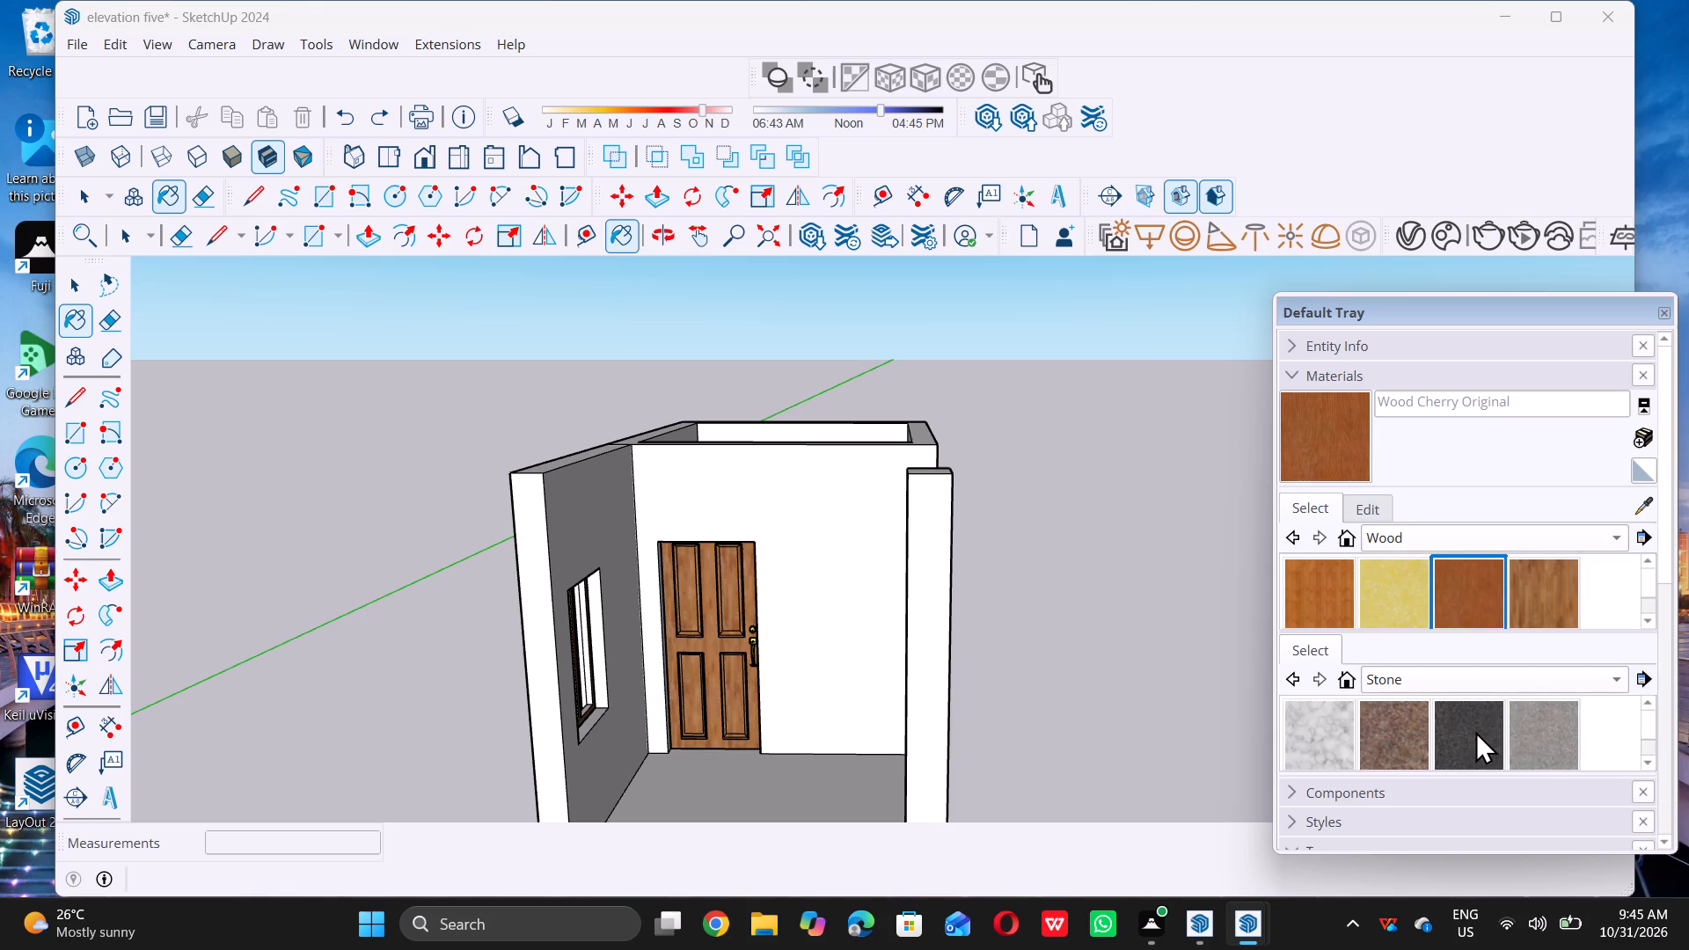
{"action": "scroll", "coordinate": [1475, 731], "scroll_direction": "up", "scroll_amount": 4}
Browse the Metal and the Landscaping, Fencing and Vegetation material collections for a wall finish.
{"action": "double_click", "coordinate": [1612, 675]}
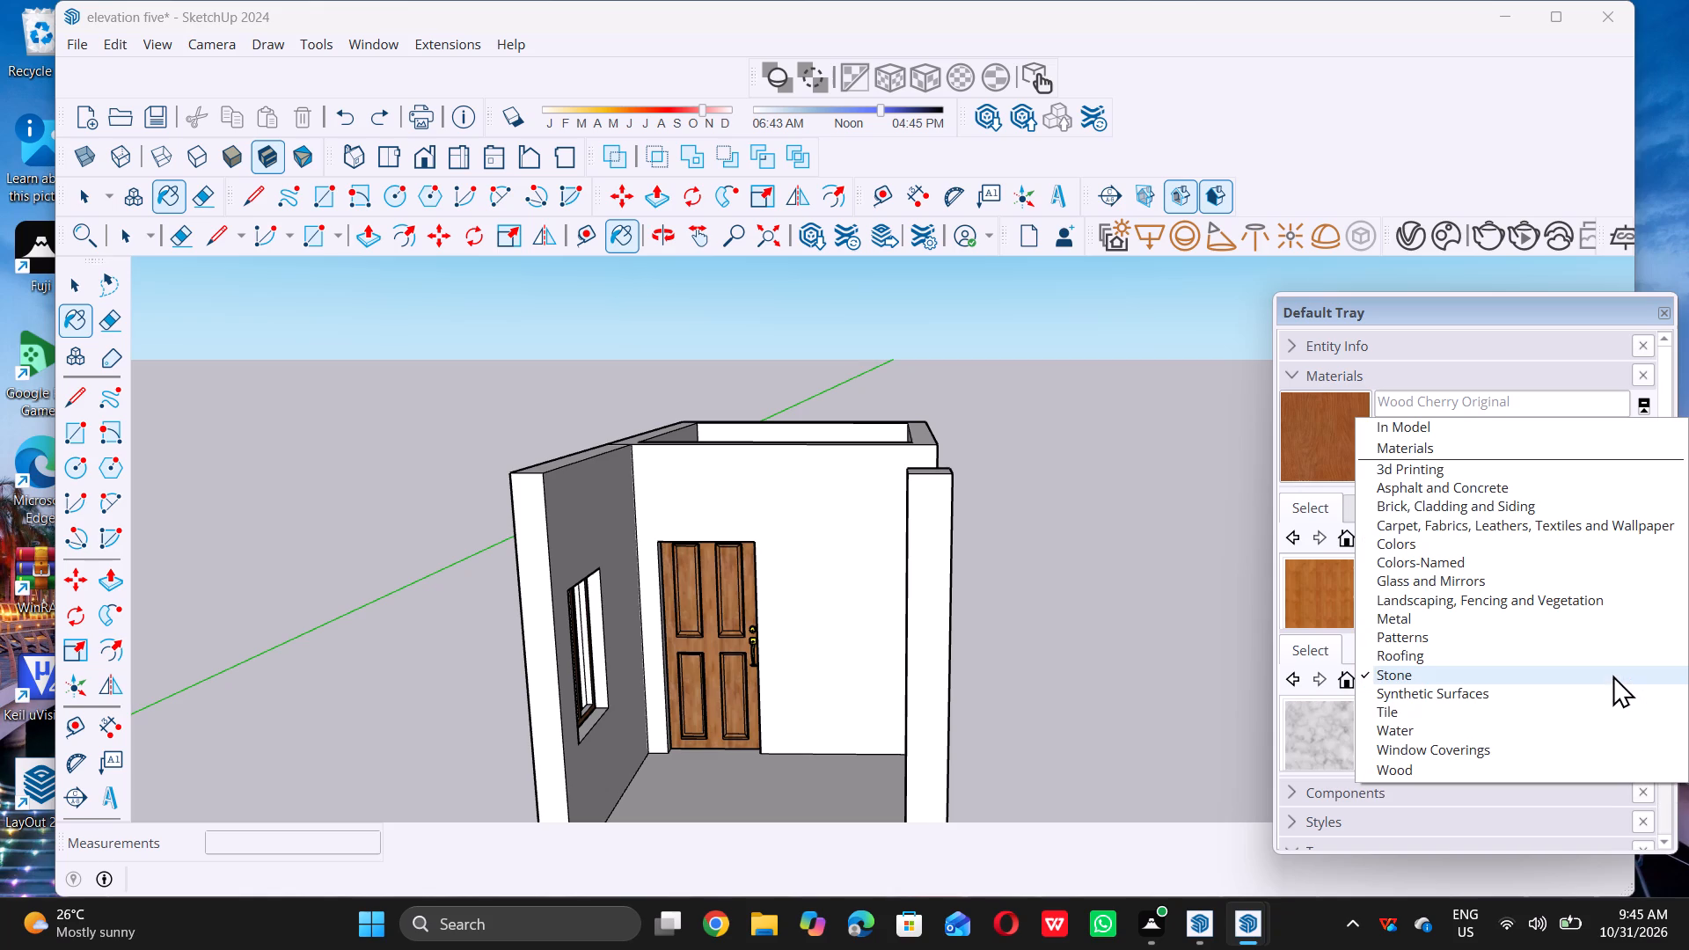
{"action": "triple_click", "coordinate": [1487, 622]}
{"action": "left_click", "coordinate": [1487, 622]}
{"action": "scroll", "coordinate": [1478, 705], "scroll_direction": "down", "scroll_amount": 4}
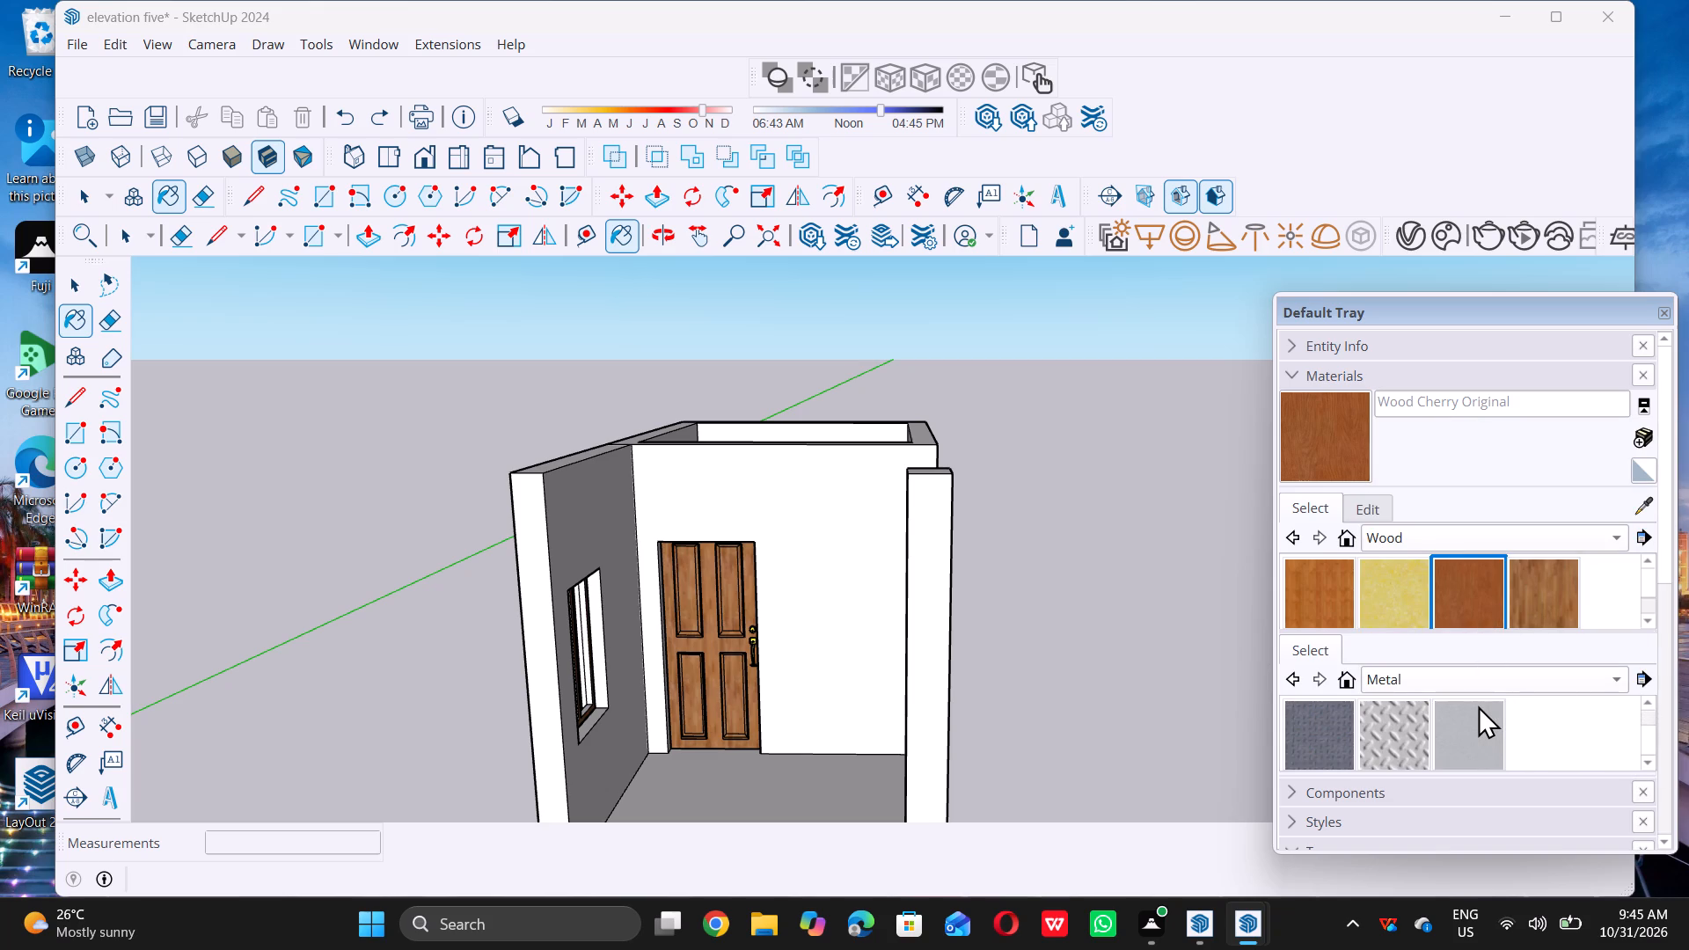
{"action": "scroll", "coordinate": [1478, 705], "scroll_direction": "down", "scroll_amount": 4}
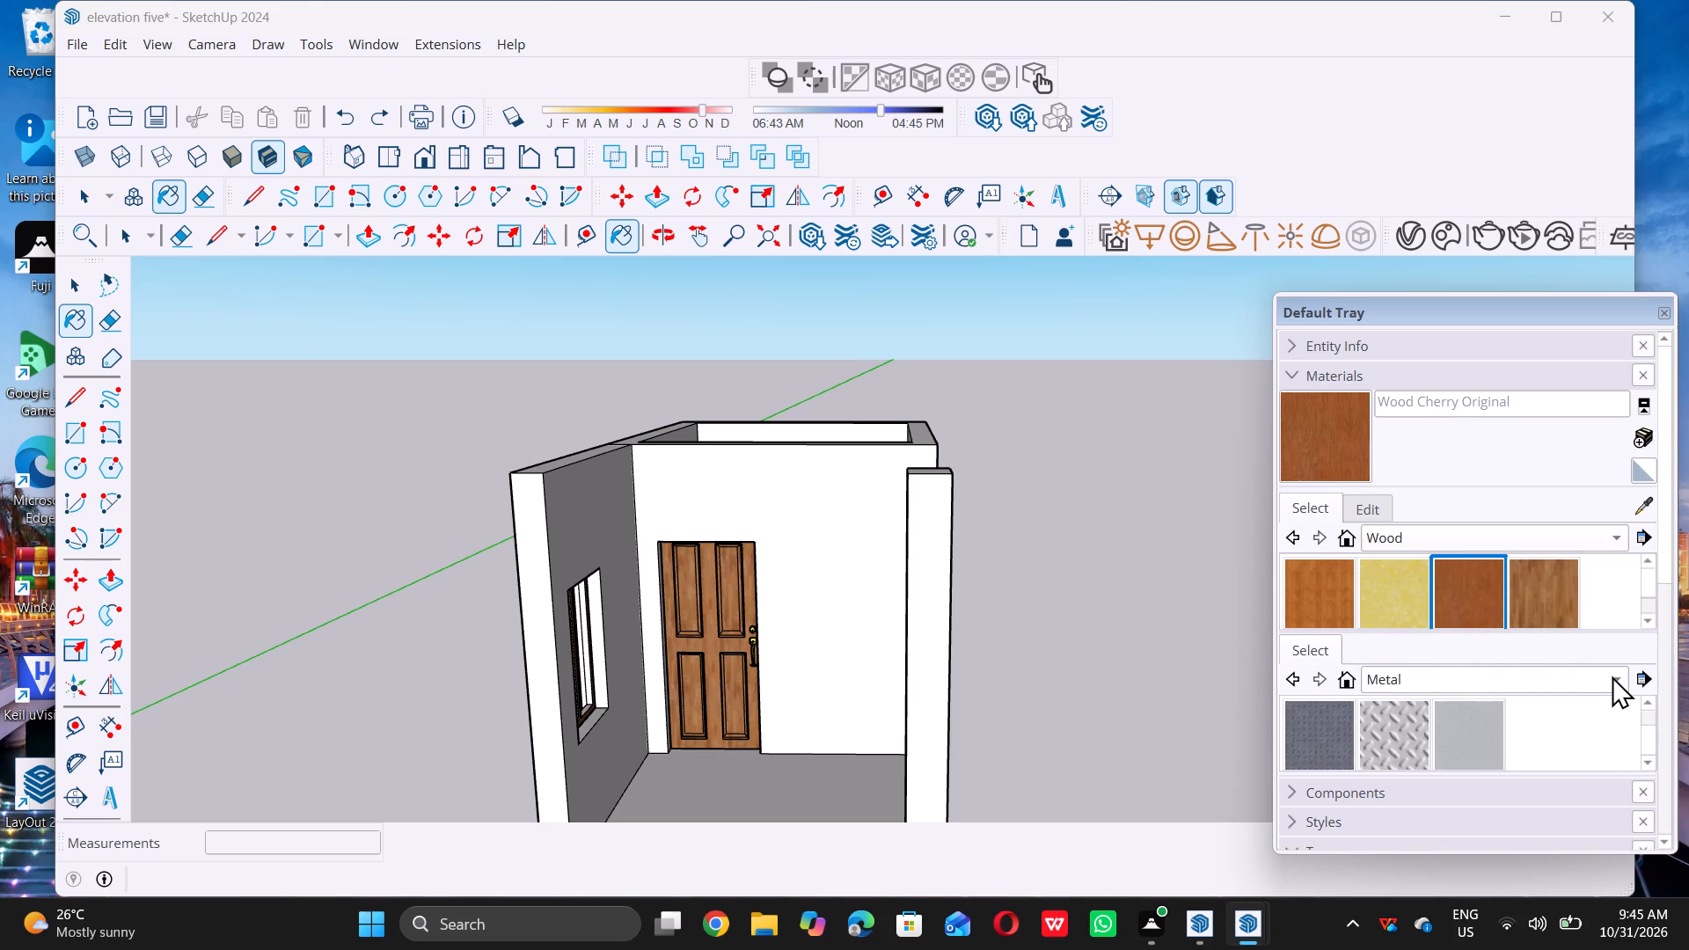
{"action": "left_click", "coordinate": [1615, 679]}
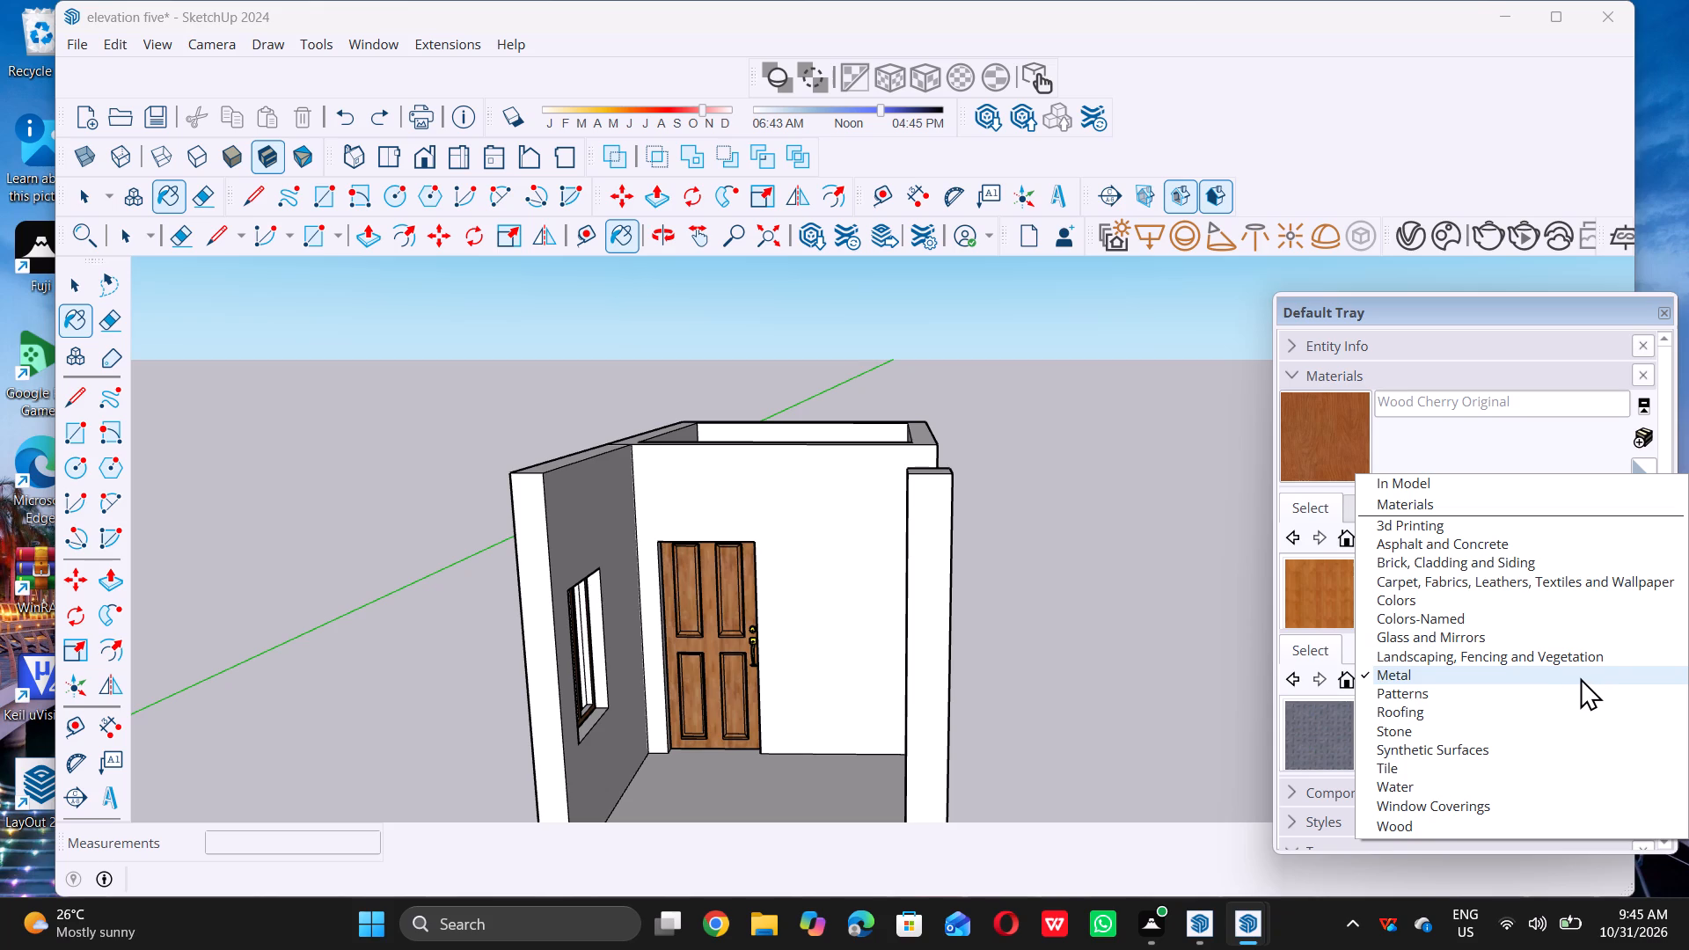
{"action": "left_click", "coordinate": [1494, 660]}
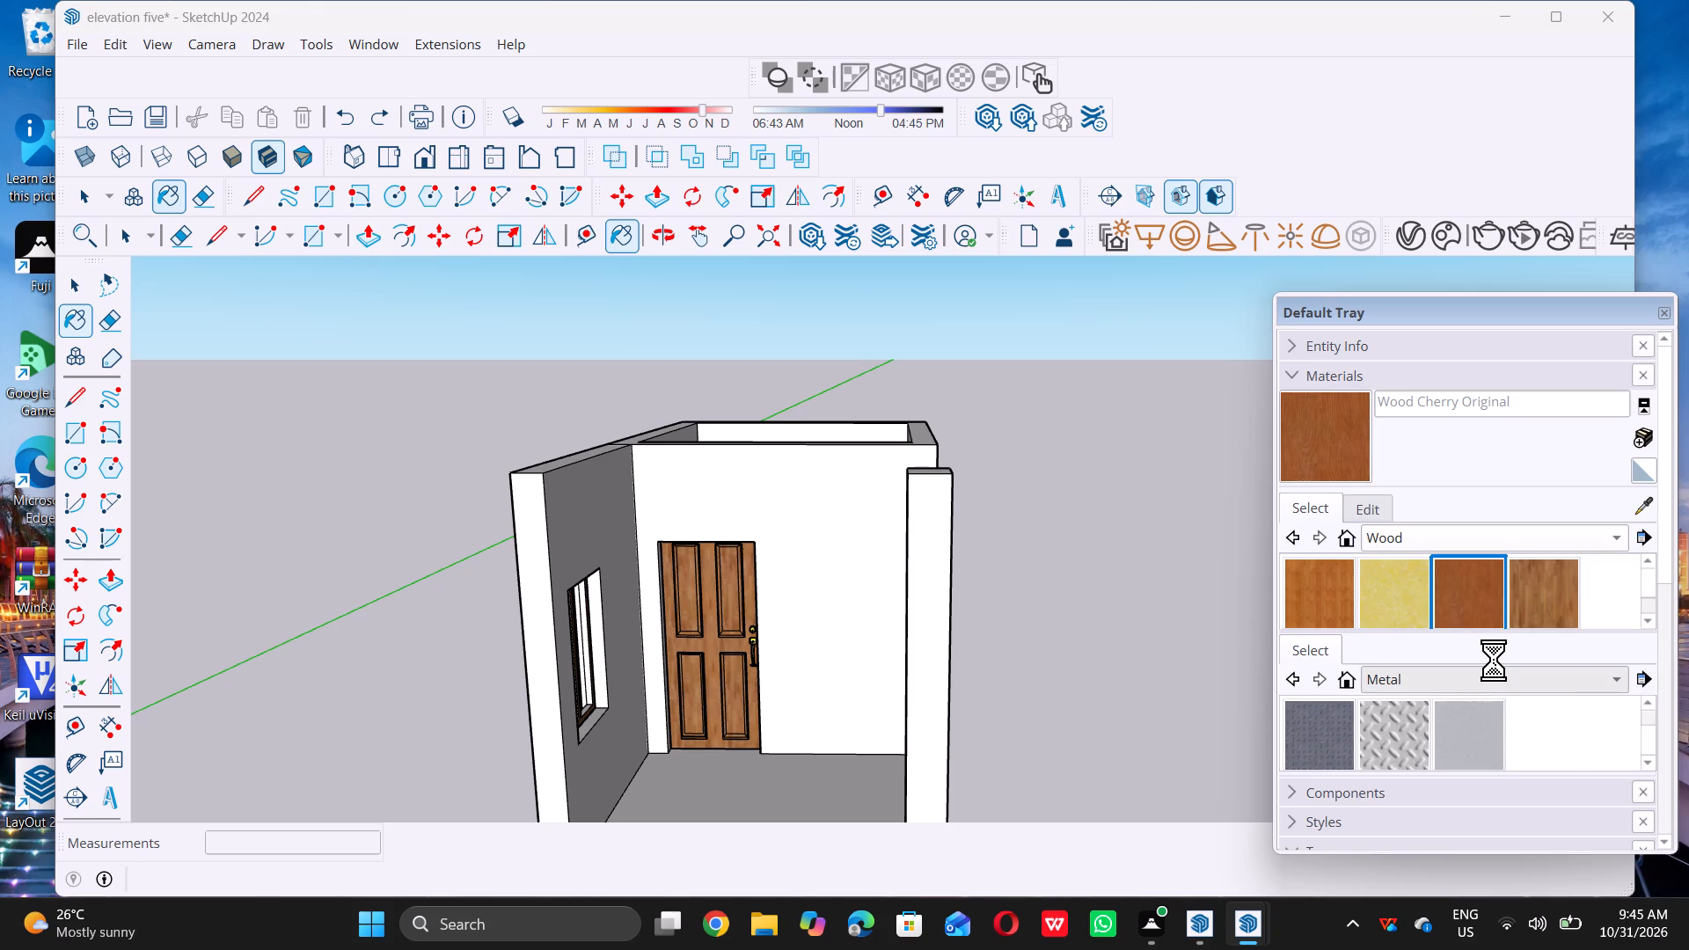
{"action": "scroll", "coordinate": [1484, 709], "scroll_direction": "down", "scroll_amount": 4}
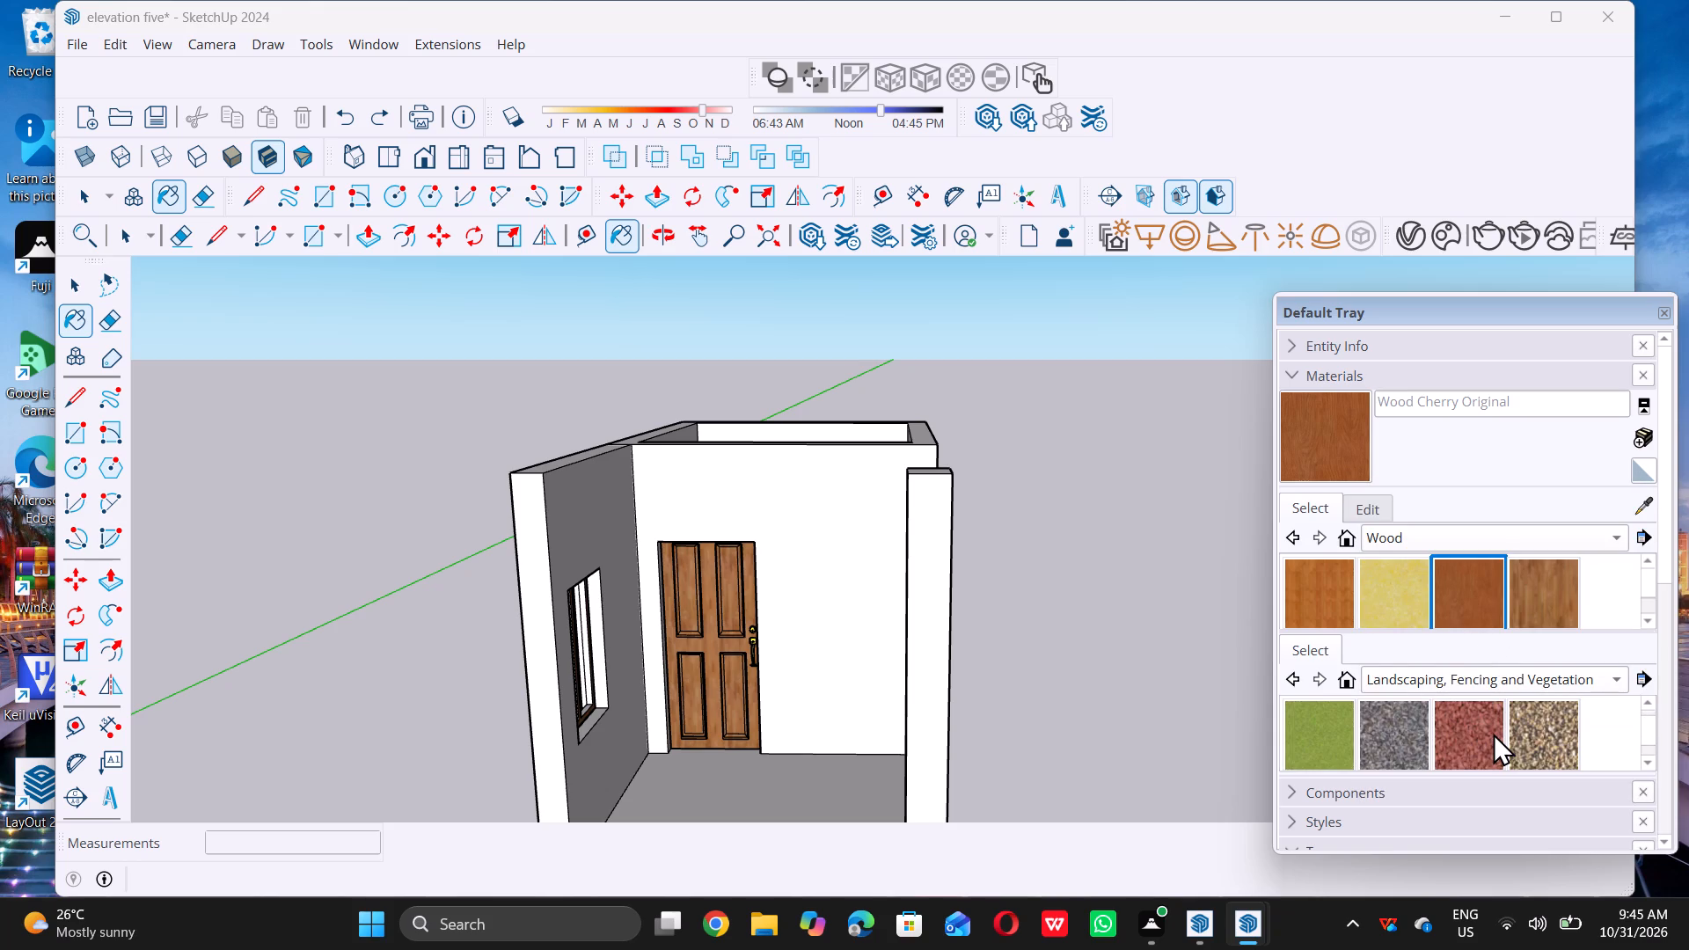
{"action": "scroll", "coordinate": [1493, 733], "scroll_direction": "down", "scroll_amount": 4}
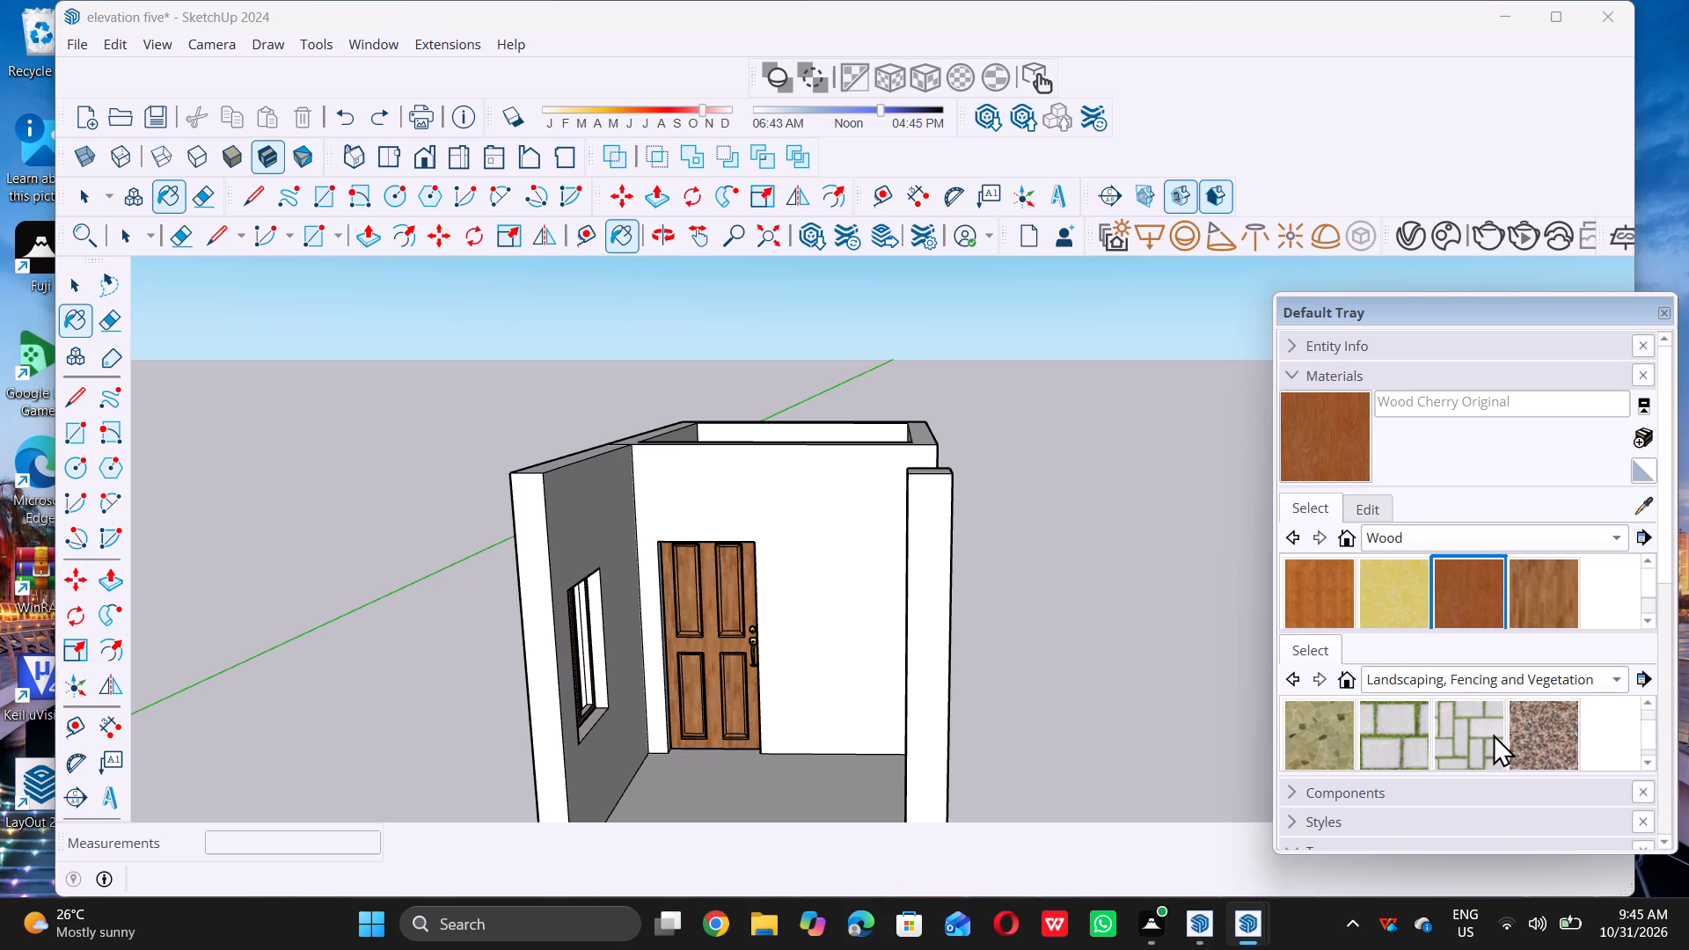
{"action": "scroll", "coordinate": [1495, 727], "scroll_direction": "down", "scroll_amount": 6}
{"action": "scroll", "coordinate": [1495, 727], "scroll_direction": "up", "scroll_amount": 5}
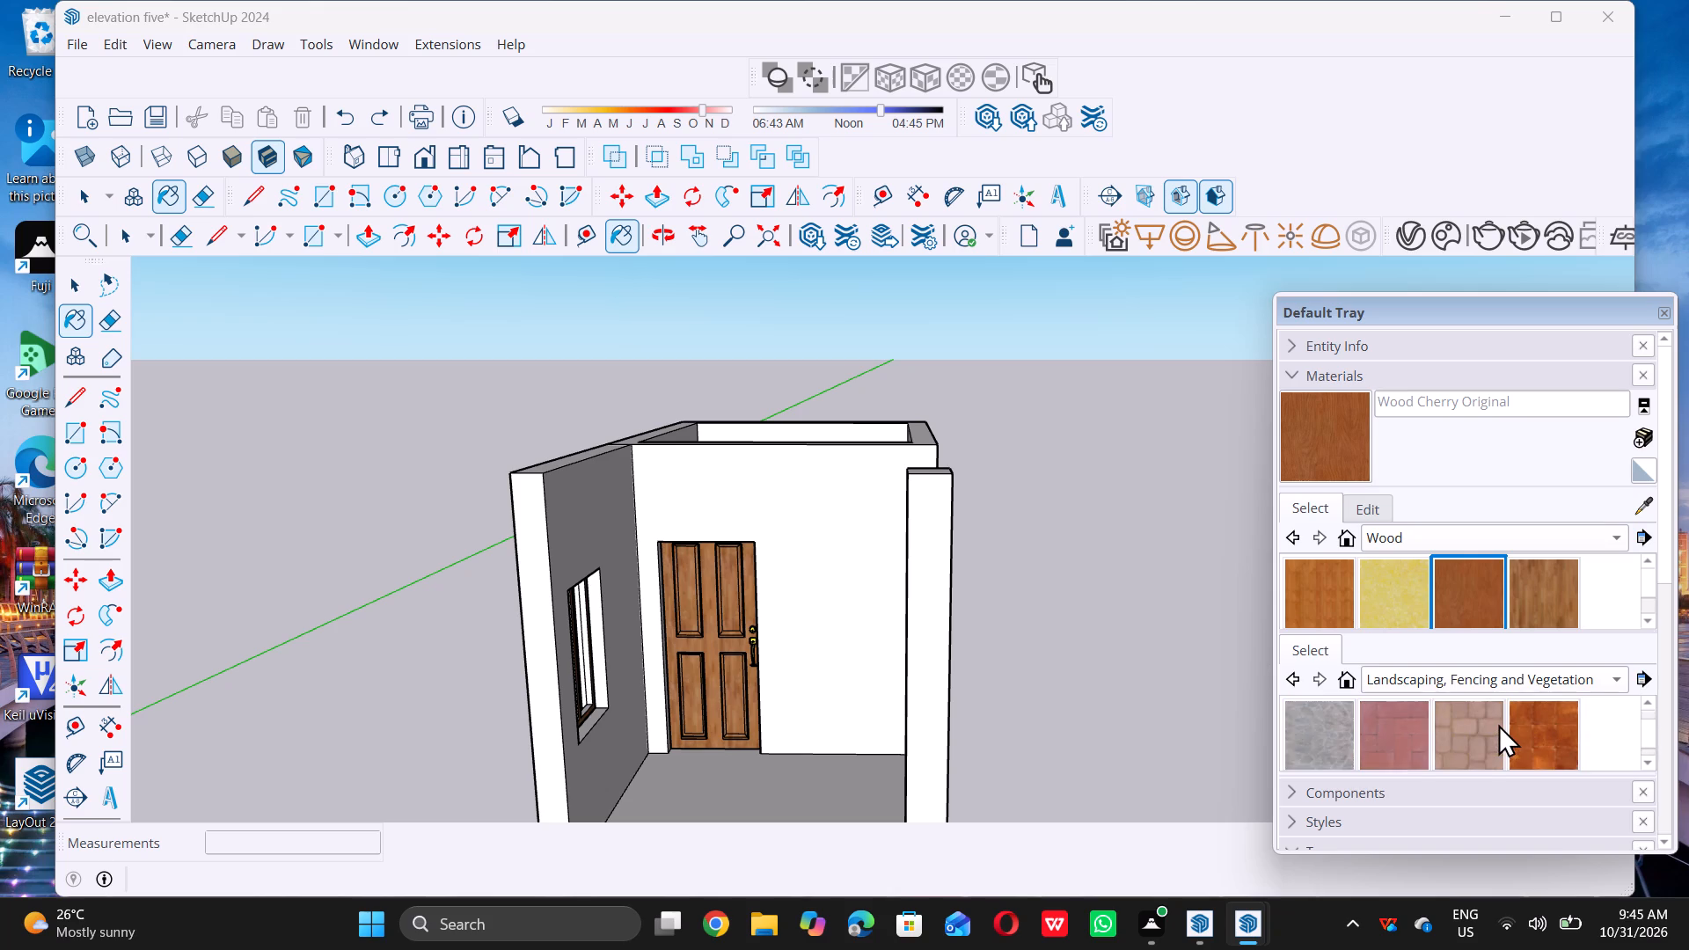
{"action": "scroll", "coordinate": [1498, 724], "scroll_direction": "up", "scroll_amount": 13}
Browse the Carpet, Fabrics, Leathers, Textiles and Wallpaper material collection for a wall finish.
{"action": "left_click", "coordinate": [1622, 678]}
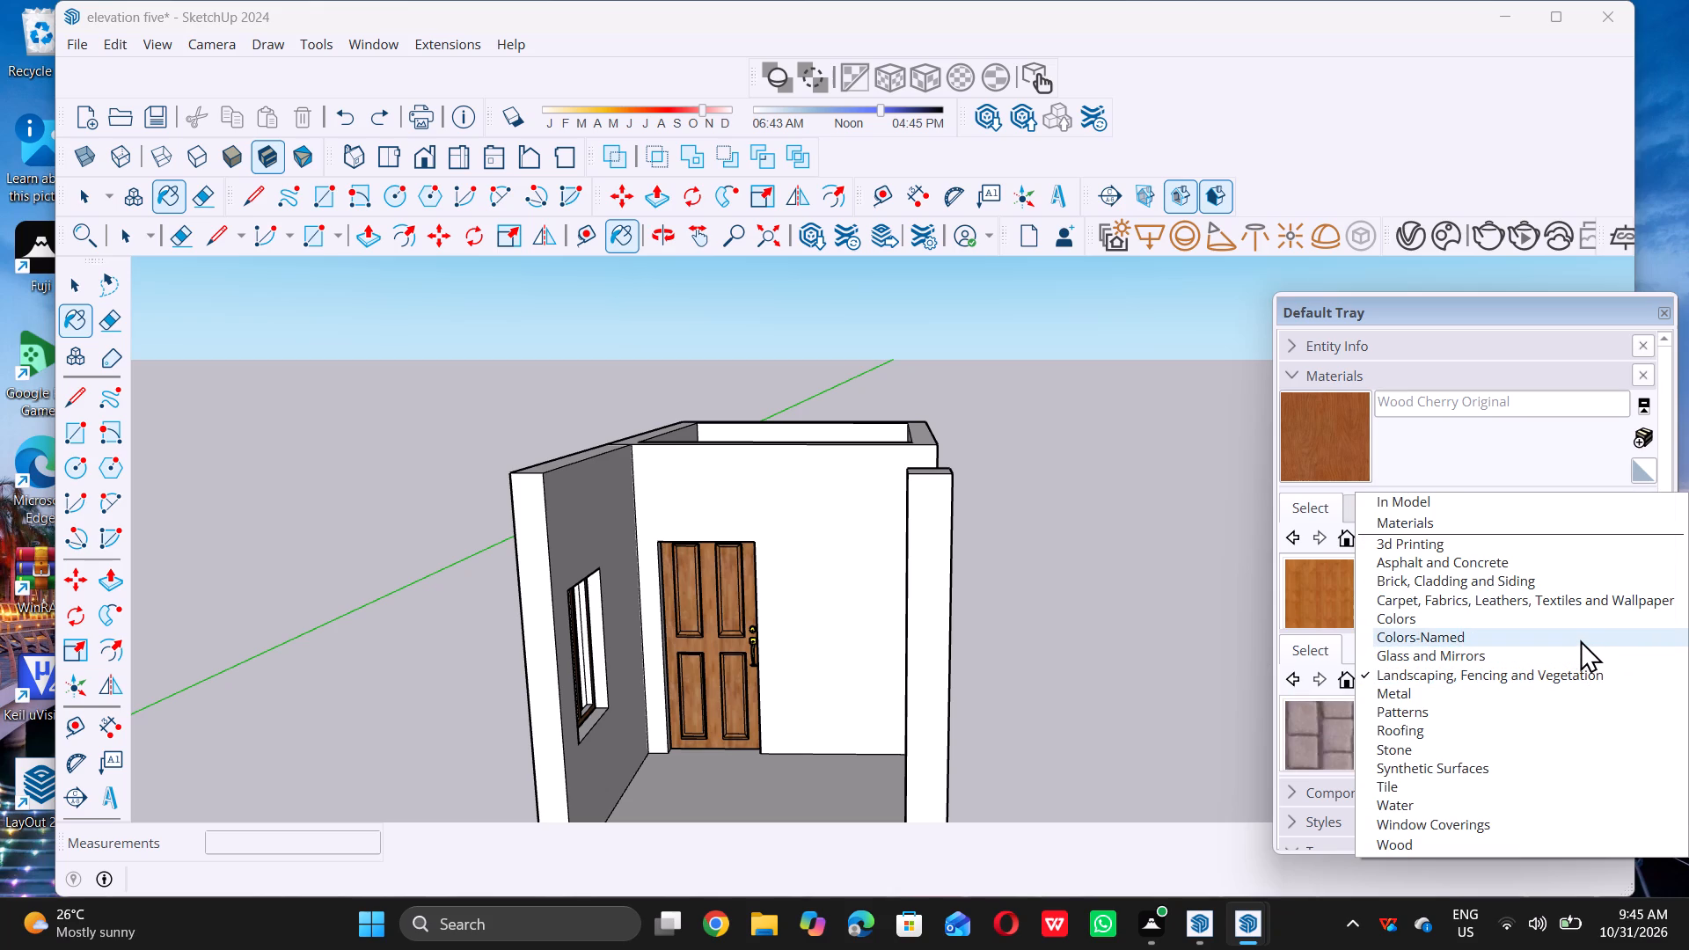
{"action": "double_click", "coordinate": [1558, 597]}
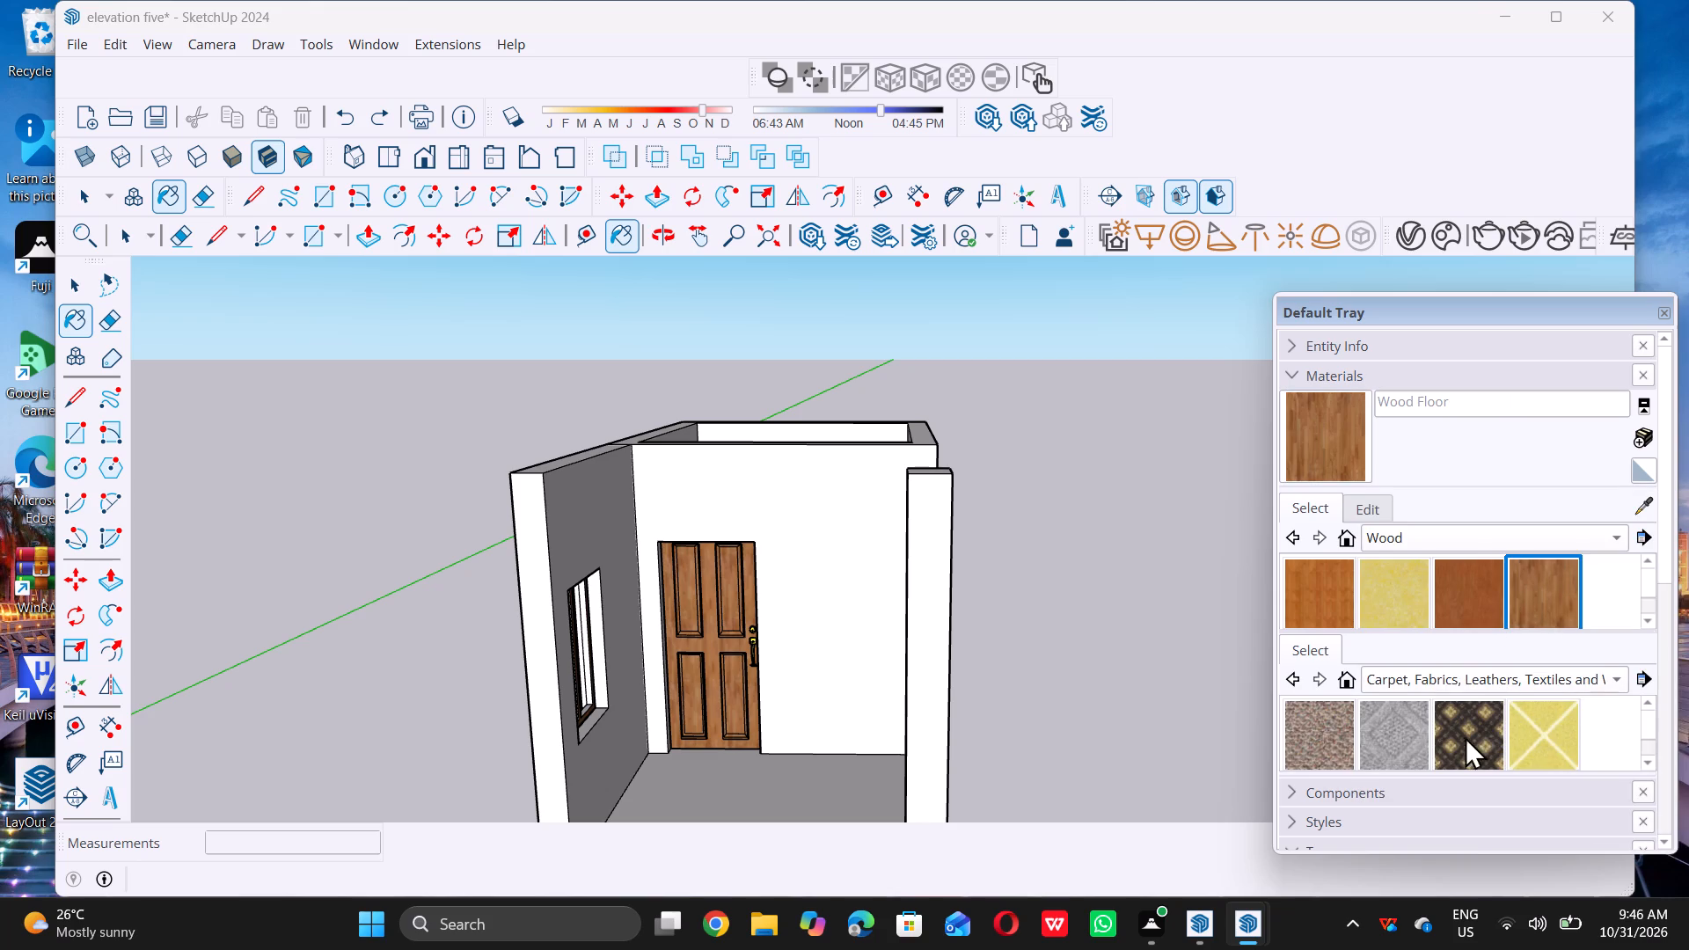
{"action": "scroll", "coordinate": [1449, 745], "scroll_direction": "up", "scroll_amount": 4}
{"action": "scroll", "coordinate": [1449, 745], "scroll_direction": "down", "scroll_amount": 4}
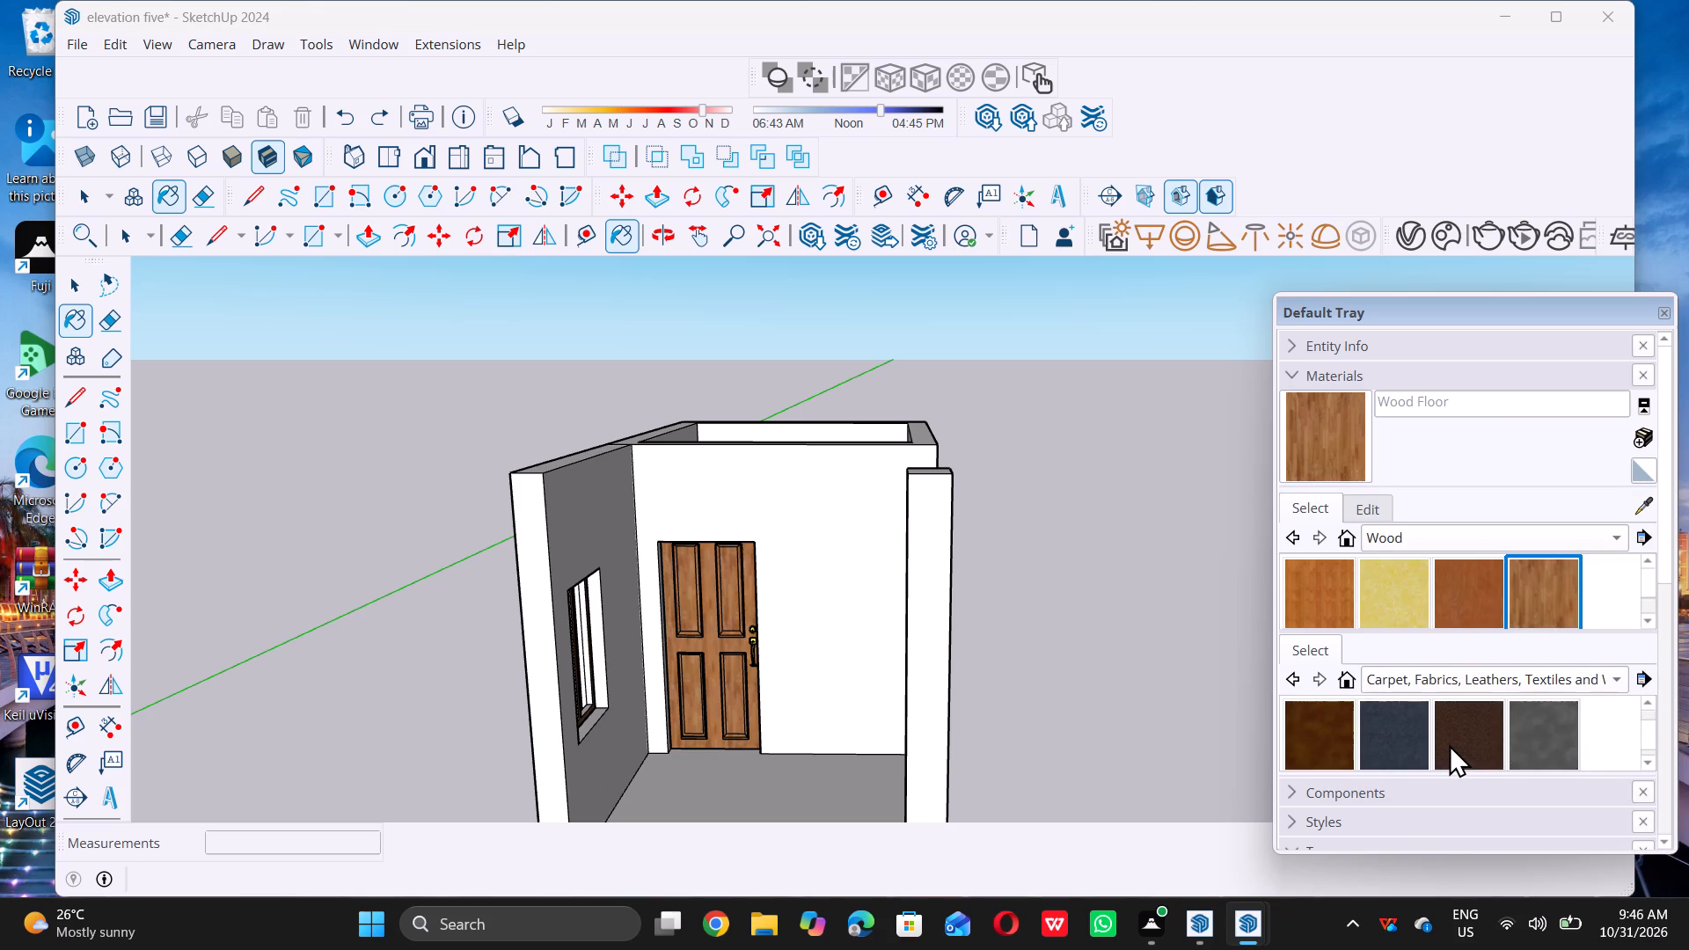
{"action": "scroll", "coordinate": [1454, 734], "scroll_direction": "down", "scroll_amount": 9}
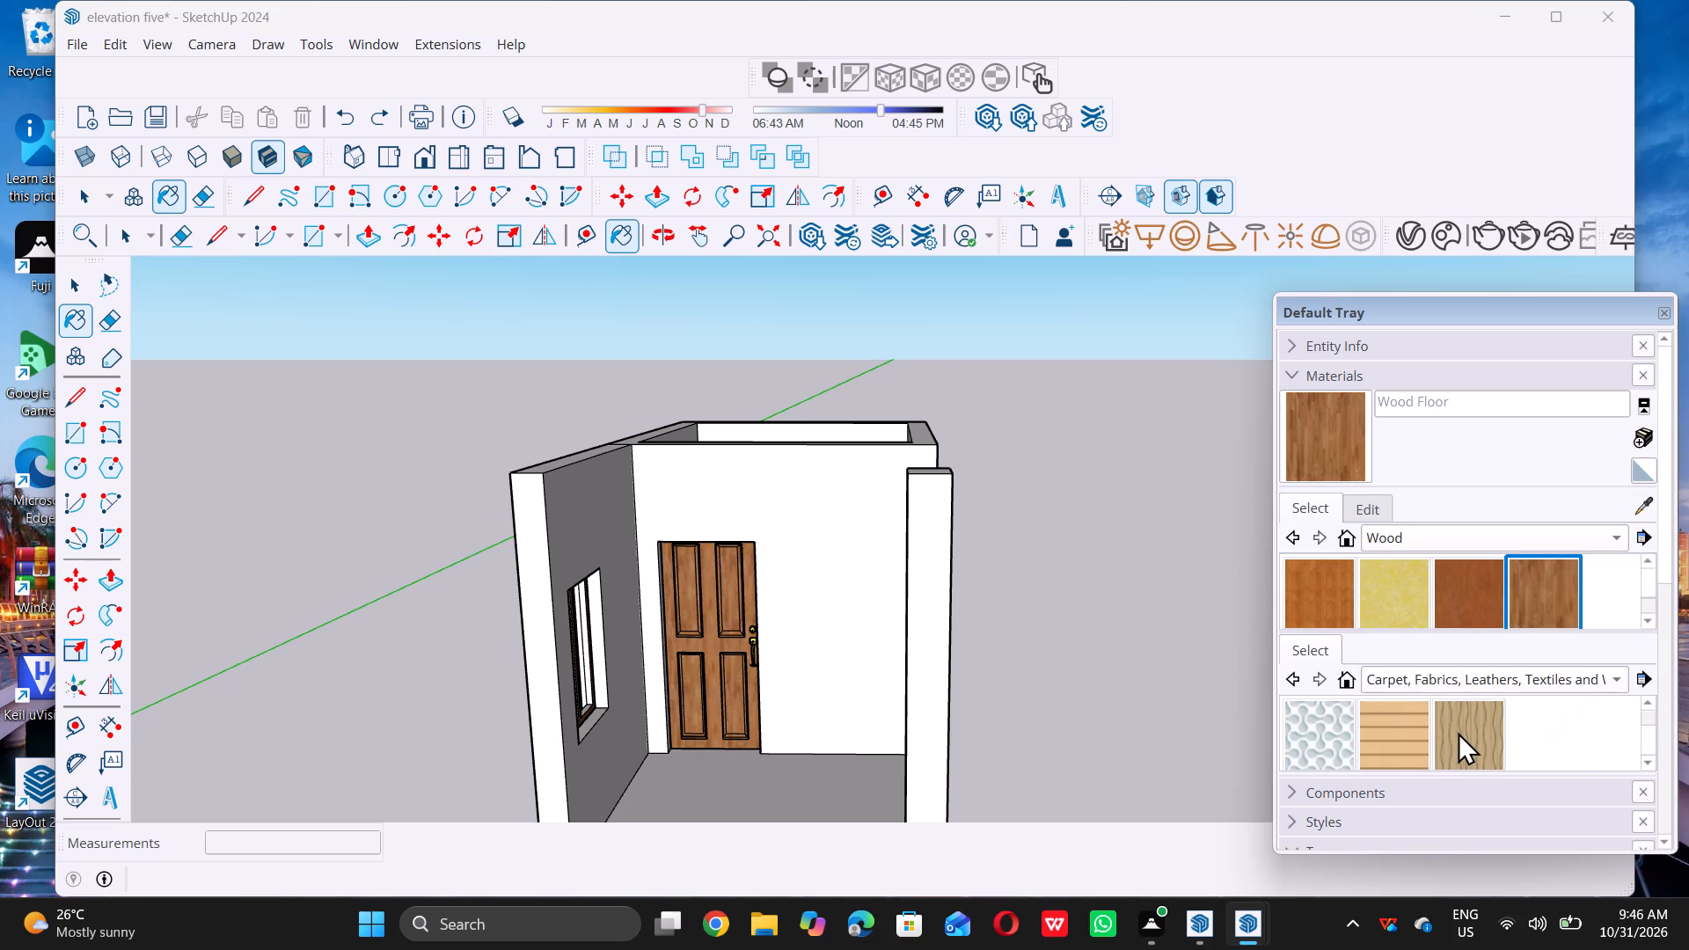
{"action": "scroll", "coordinate": [1458, 732], "scroll_direction": "down", "scroll_amount": 1}
{"action": "scroll", "coordinate": [1460, 728], "scroll_direction": "up", "scroll_amount": 12}
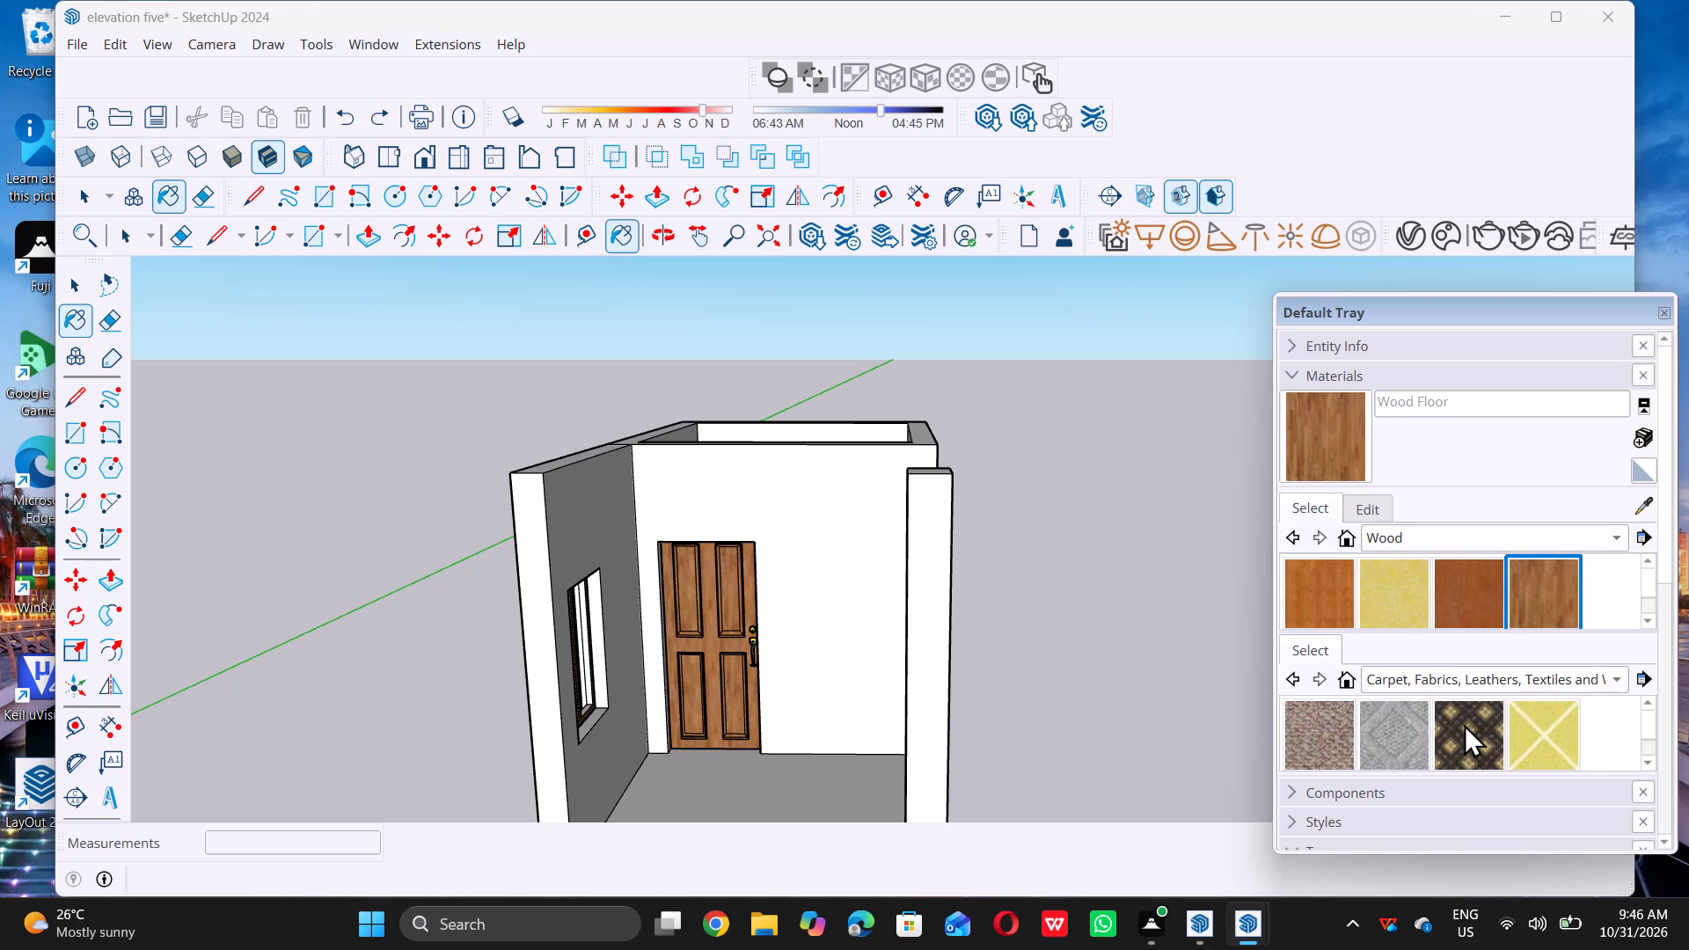
{"action": "scroll", "coordinate": [1464, 724], "scroll_direction": "up", "scroll_amount": 3}
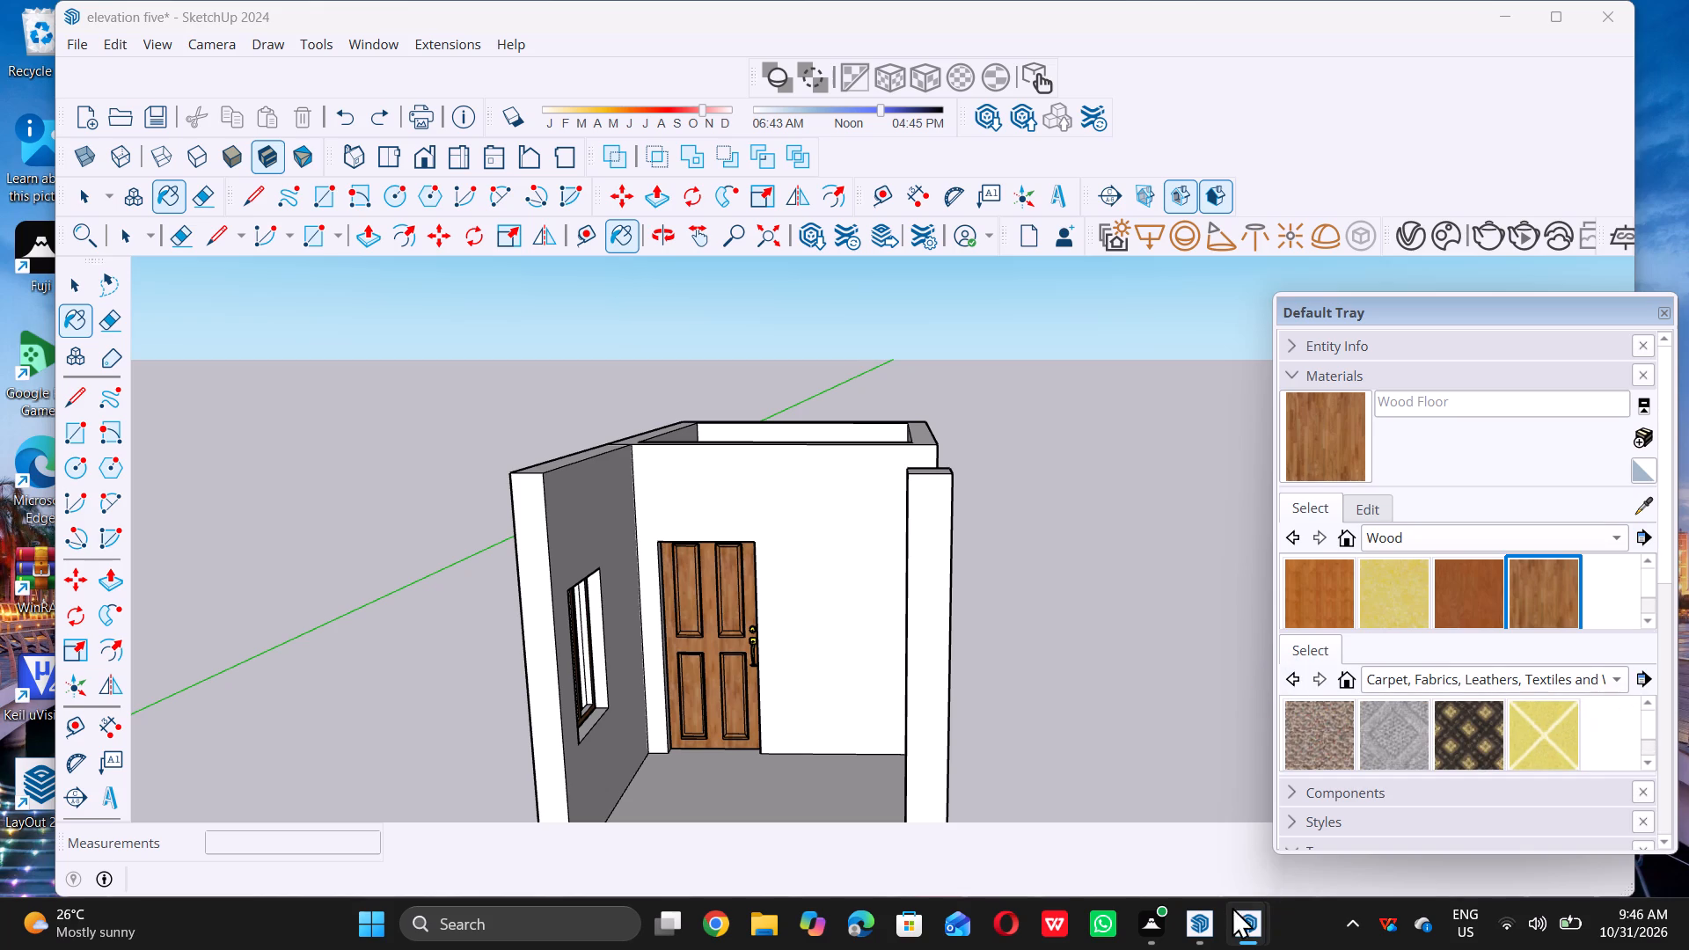
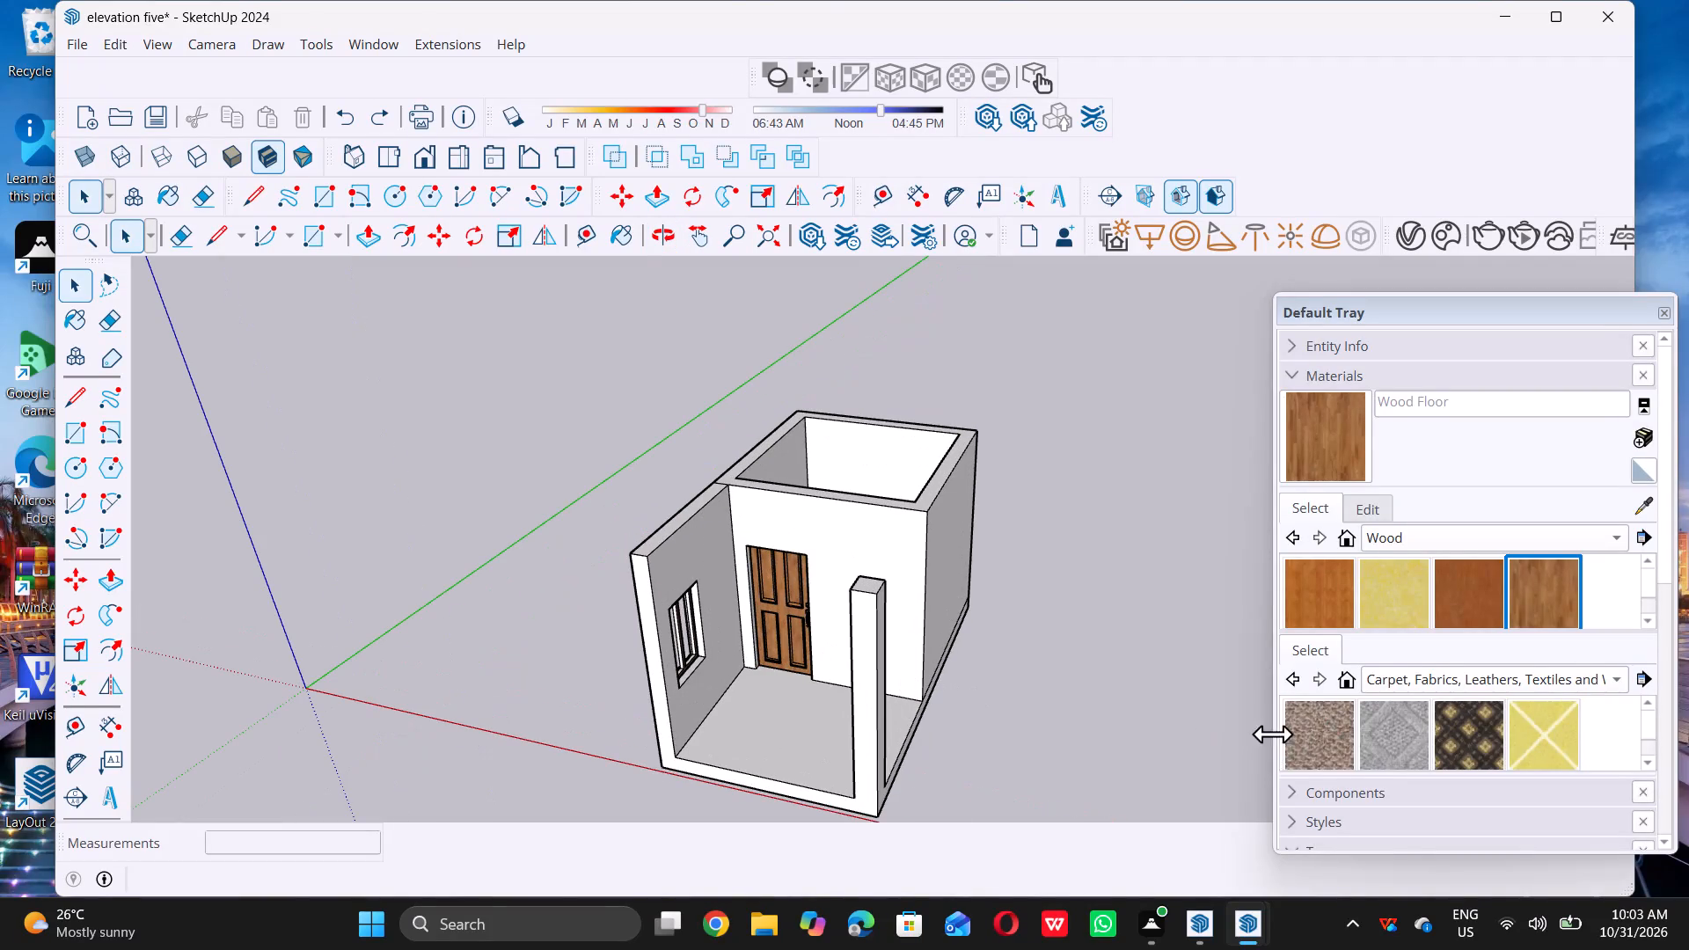
Browse the rest of the Carpet, Fabrics, Leathers, Textiles and Wallpaper collection and the Wood collection for a wall finish.
{"action": "scroll", "coordinate": [1331, 736], "scroll_direction": "down", "scroll_amount": 8}
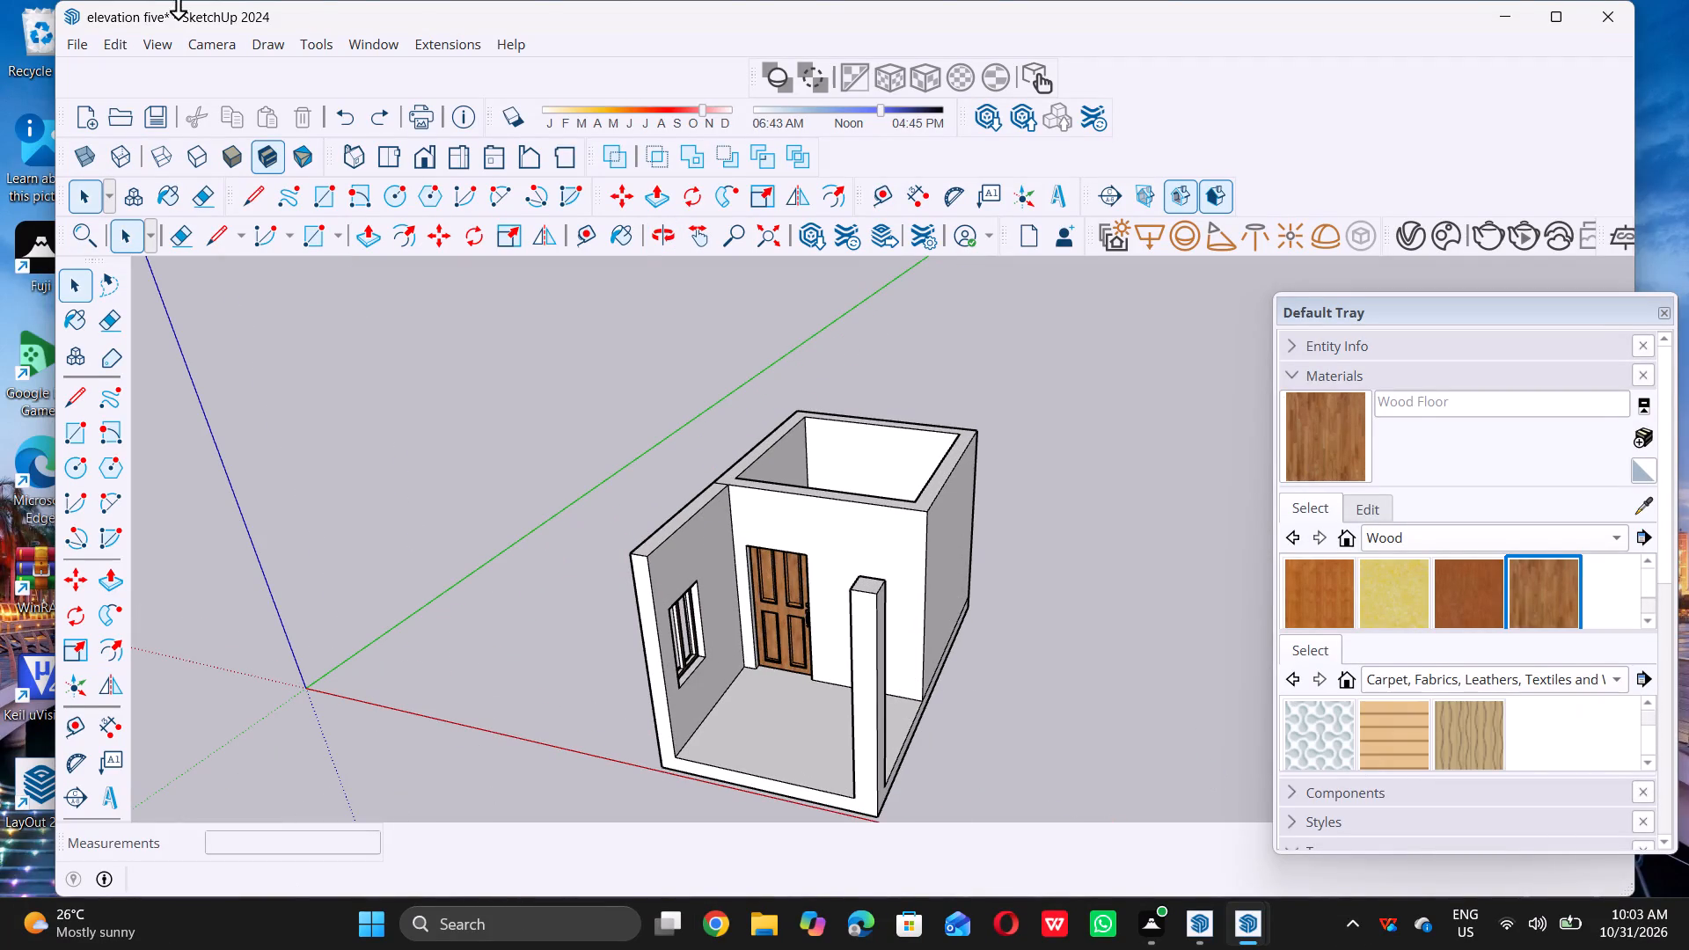
{"action": "triple_click", "coordinate": [1618, 680]}
{"action": "left_click", "coordinate": [1619, 678]}
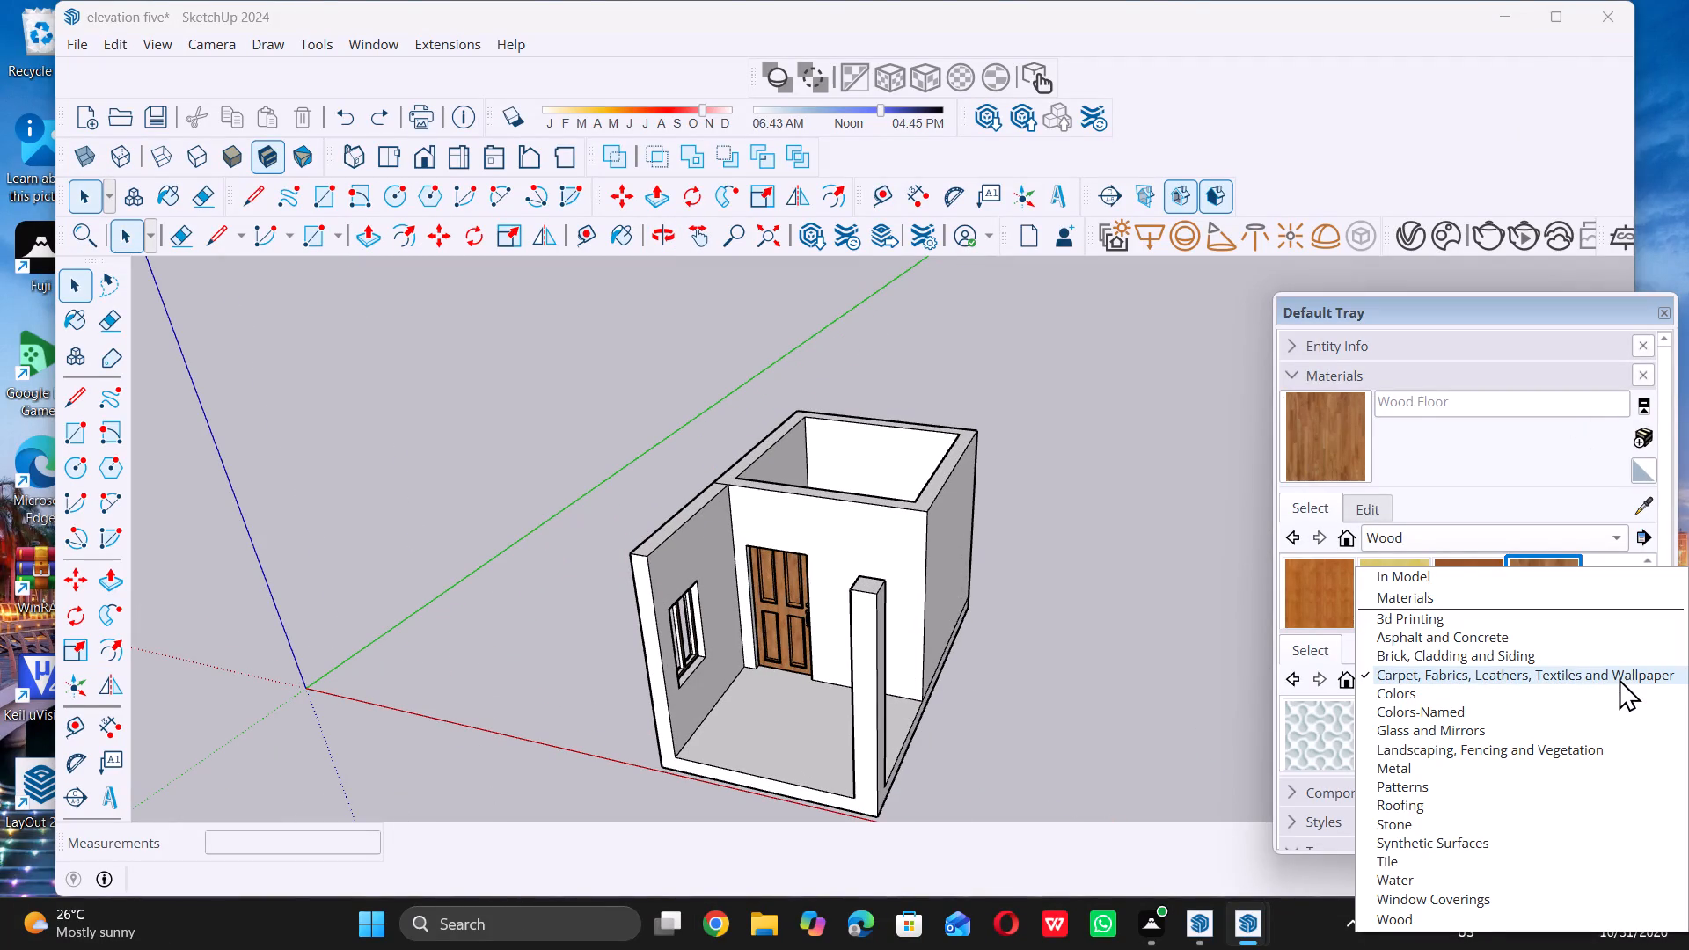
{"action": "double_click", "coordinate": [1449, 915]}
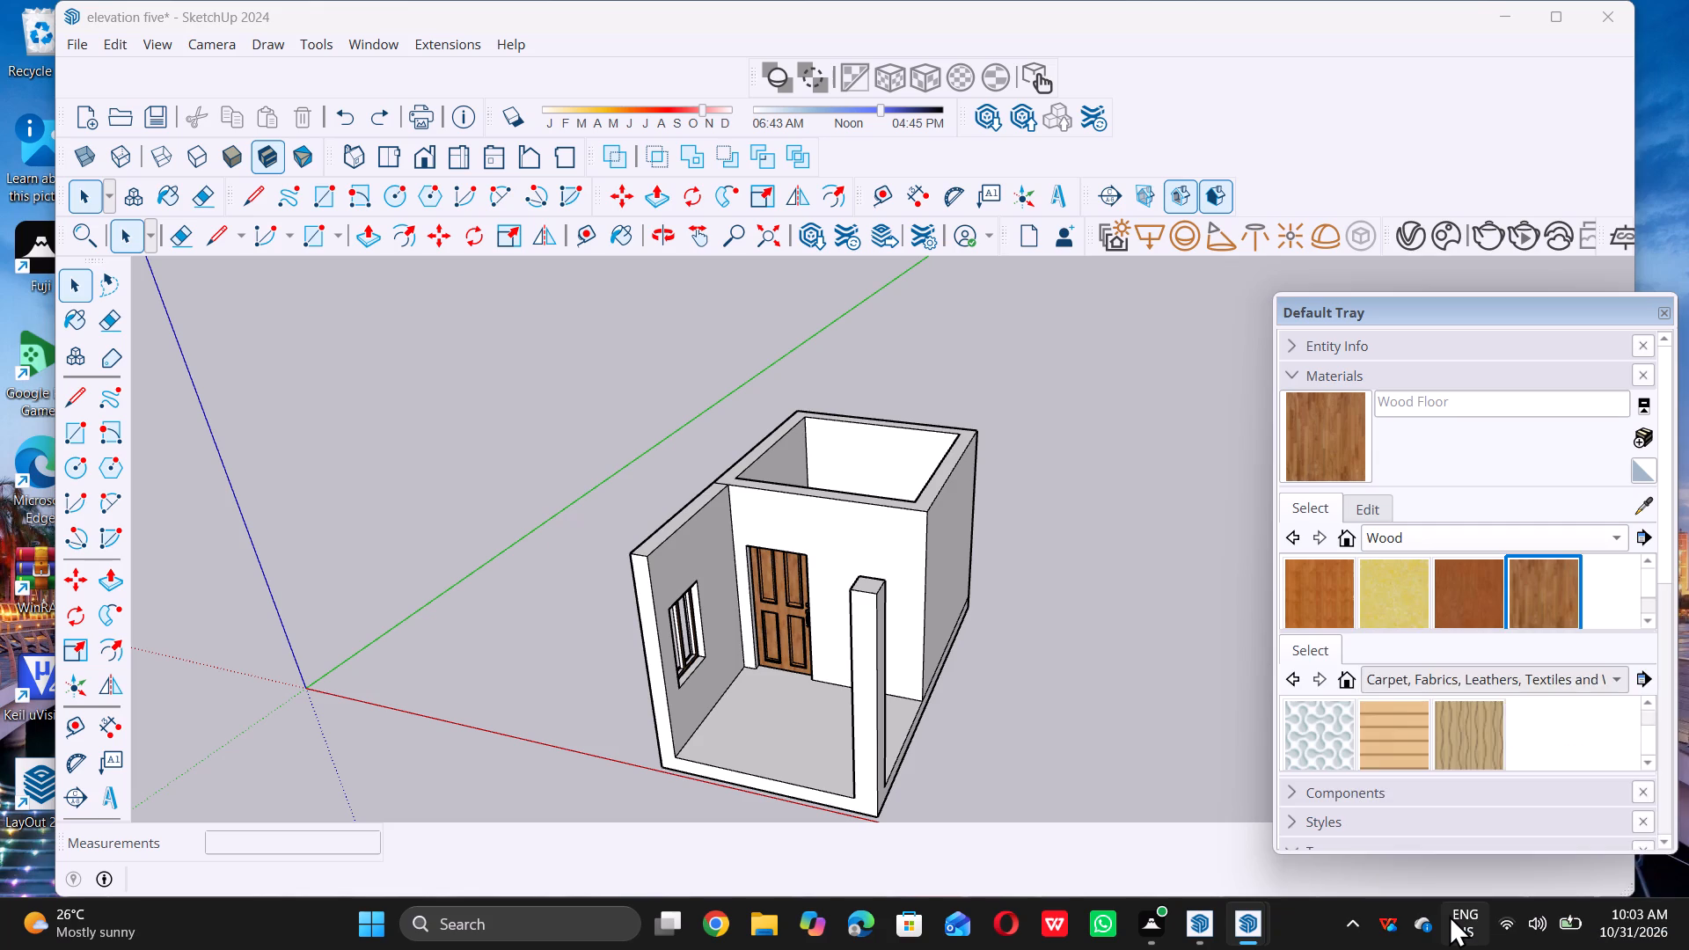
{"action": "triple_click", "coordinate": [1070, 644]}
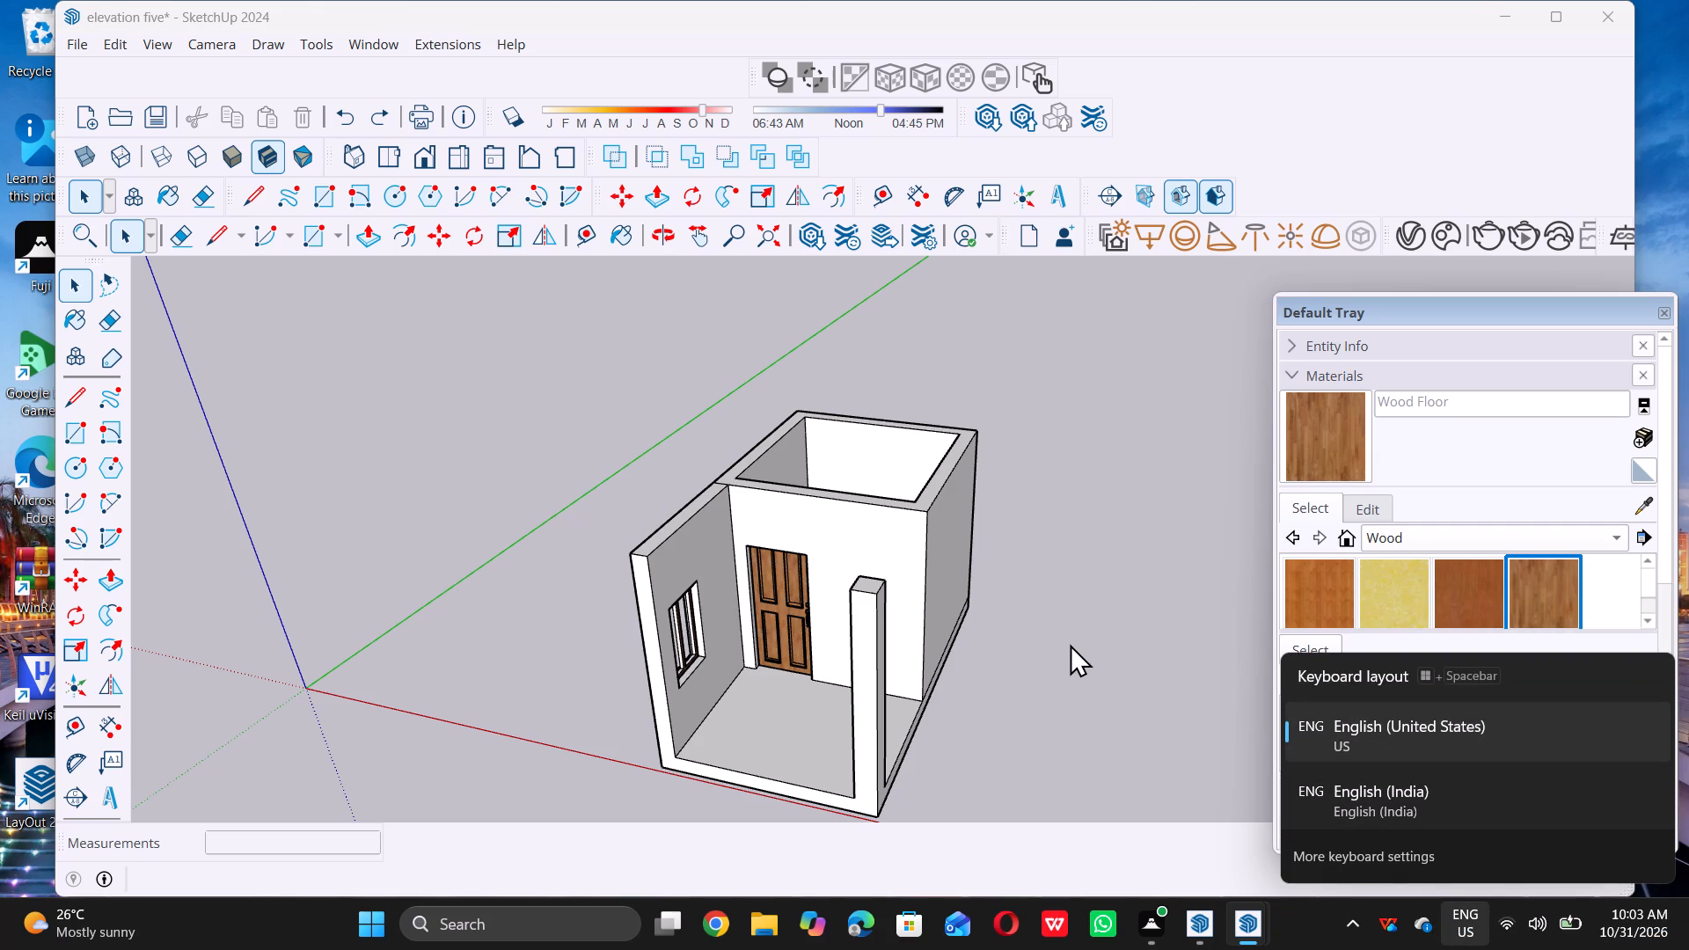
{"action": "scroll", "coordinate": [1481, 721], "scroll_direction": "down", "scroll_amount": 11}
{"action": "scroll", "coordinate": [1481, 720], "scroll_direction": "up", "scroll_amount": 16}
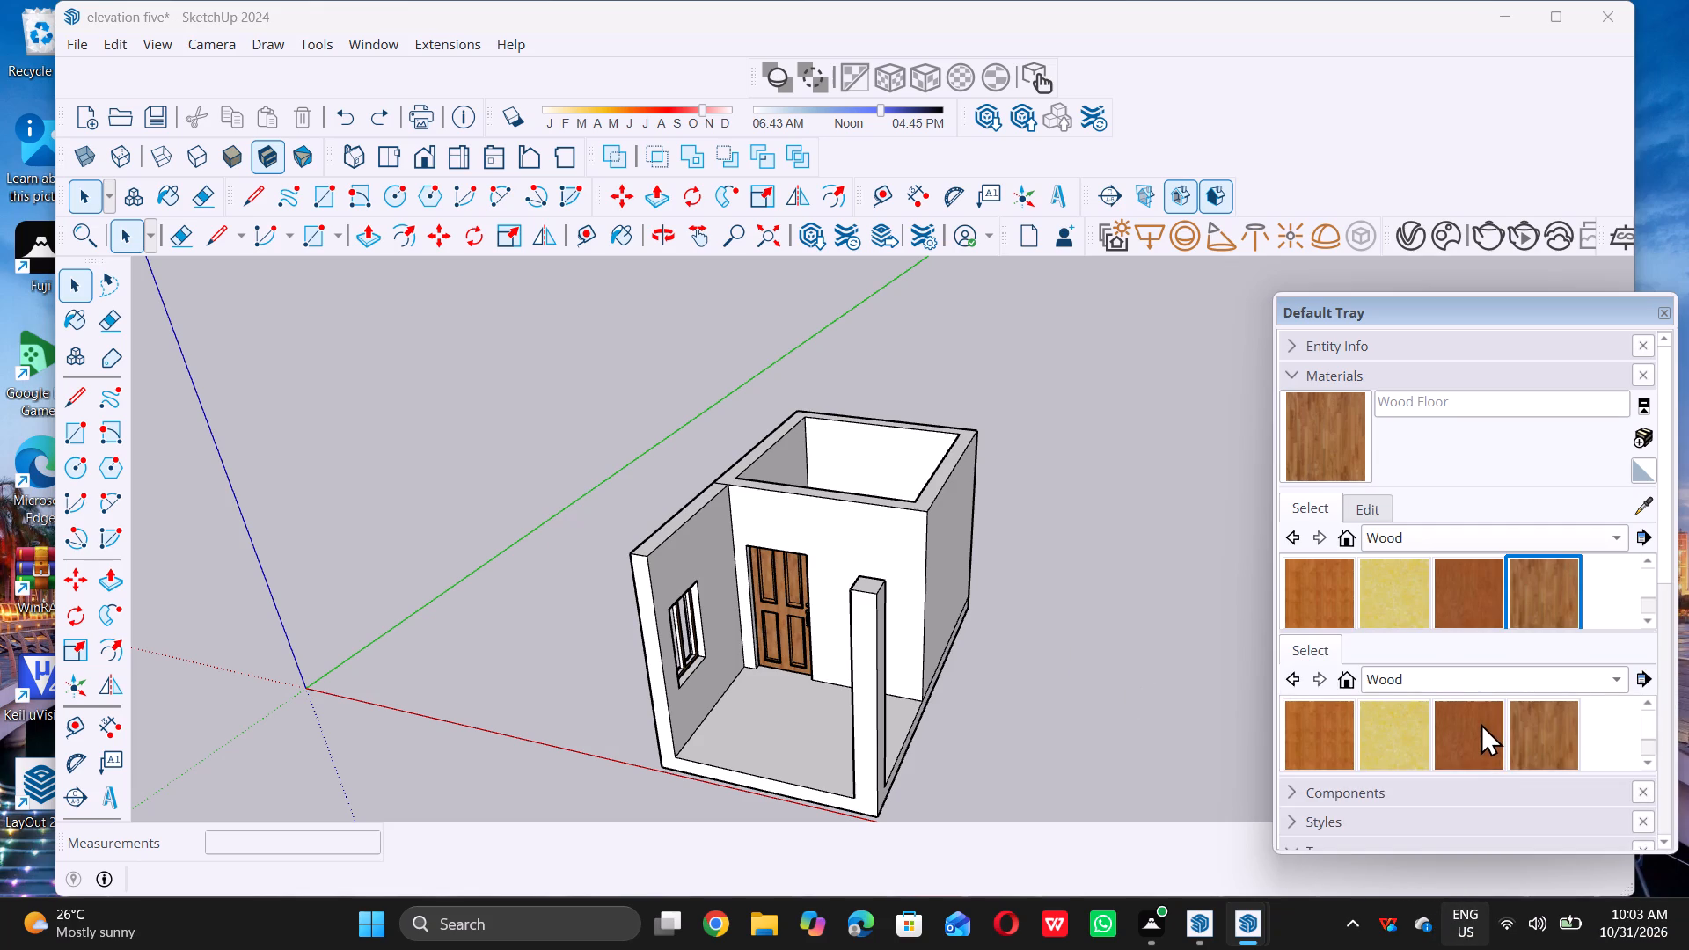
Paint the wall around the wooden door with Square Glass Tile 01 from the Tile collection and leave the Paint Bucket tool.
{"action": "left_click", "coordinate": [1619, 682]}
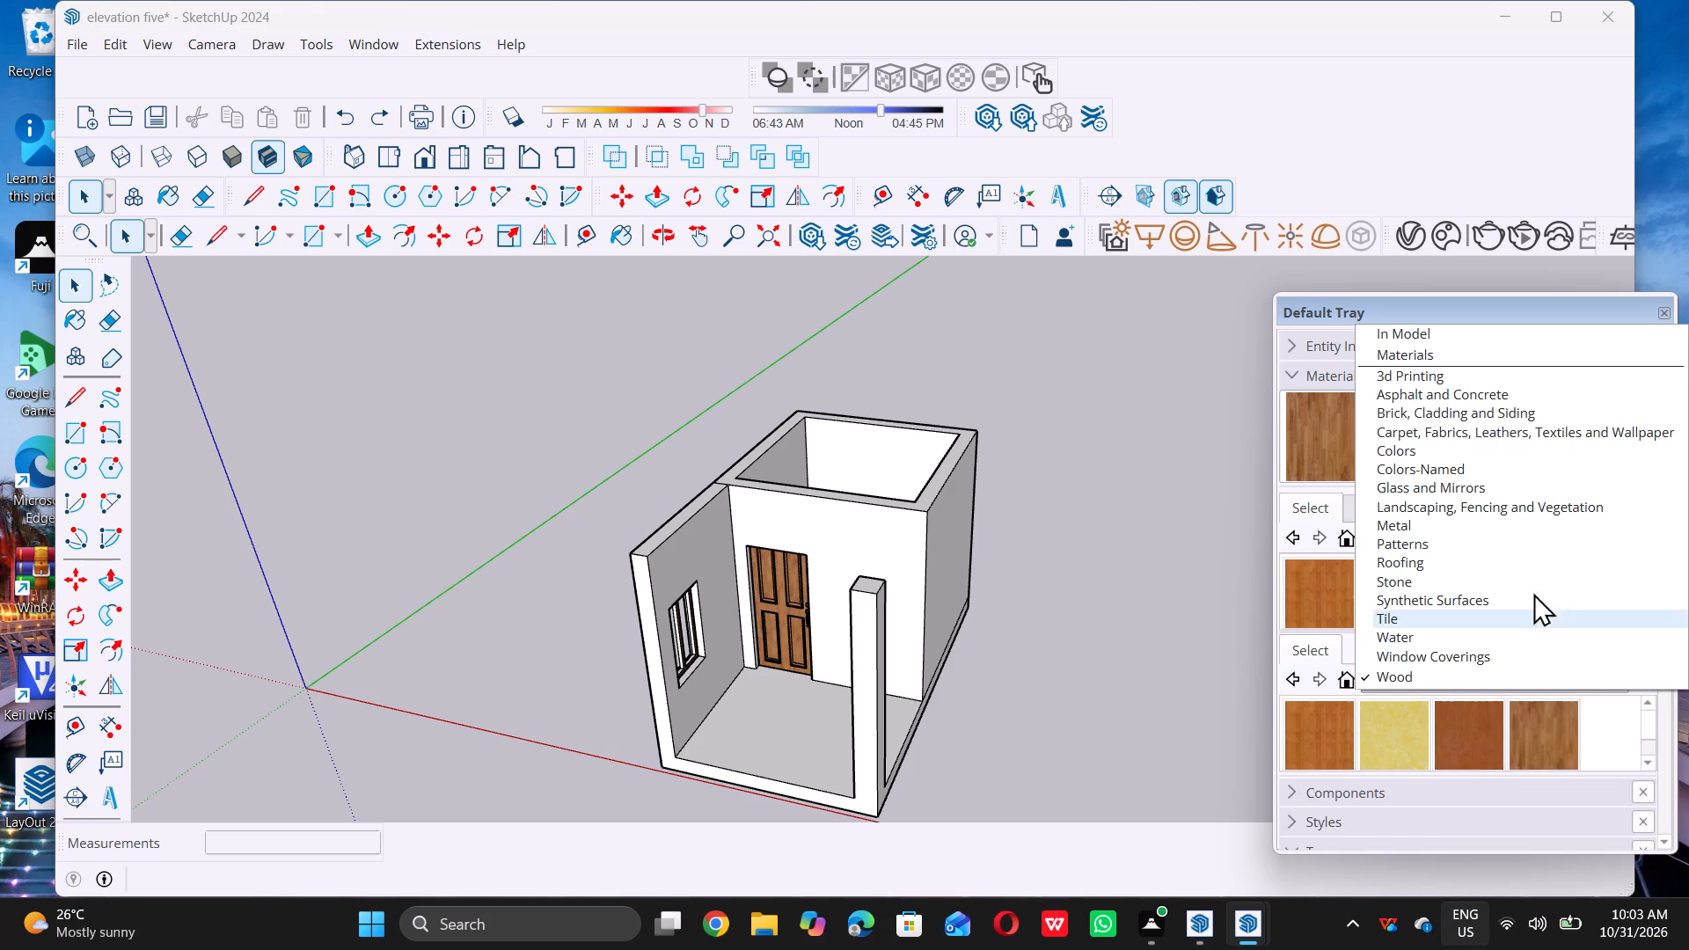
{"action": "left_click", "coordinate": [1517, 622]}
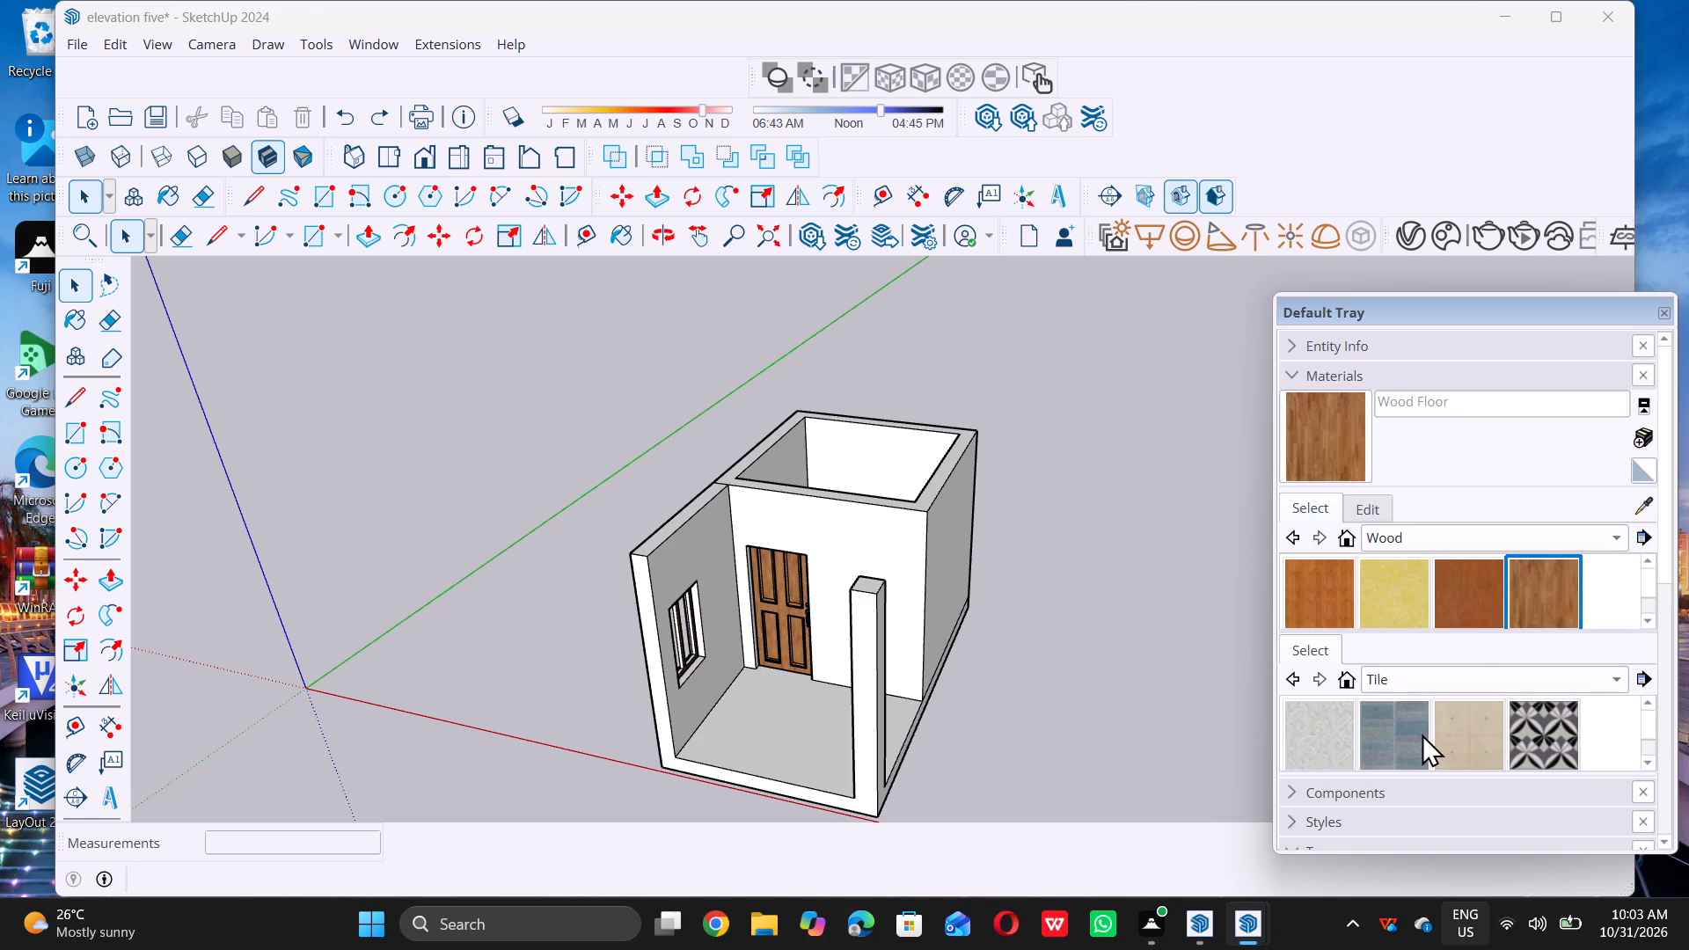
{"action": "scroll", "coordinate": [1422, 736], "scroll_direction": "down", "scroll_amount": 3}
{"action": "scroll", "coordinate": [1575, 741], "scroll_direction": "down", "scroll_amount": 3}
{"action": "scroll", "coordinate": [1504, 738], "scroll_direction": "up", "scroll_amount": 2}
{"action": "scroll", "coordinate": [1462, 755], "scroll_direction": "down", "scroll_amount": 1}
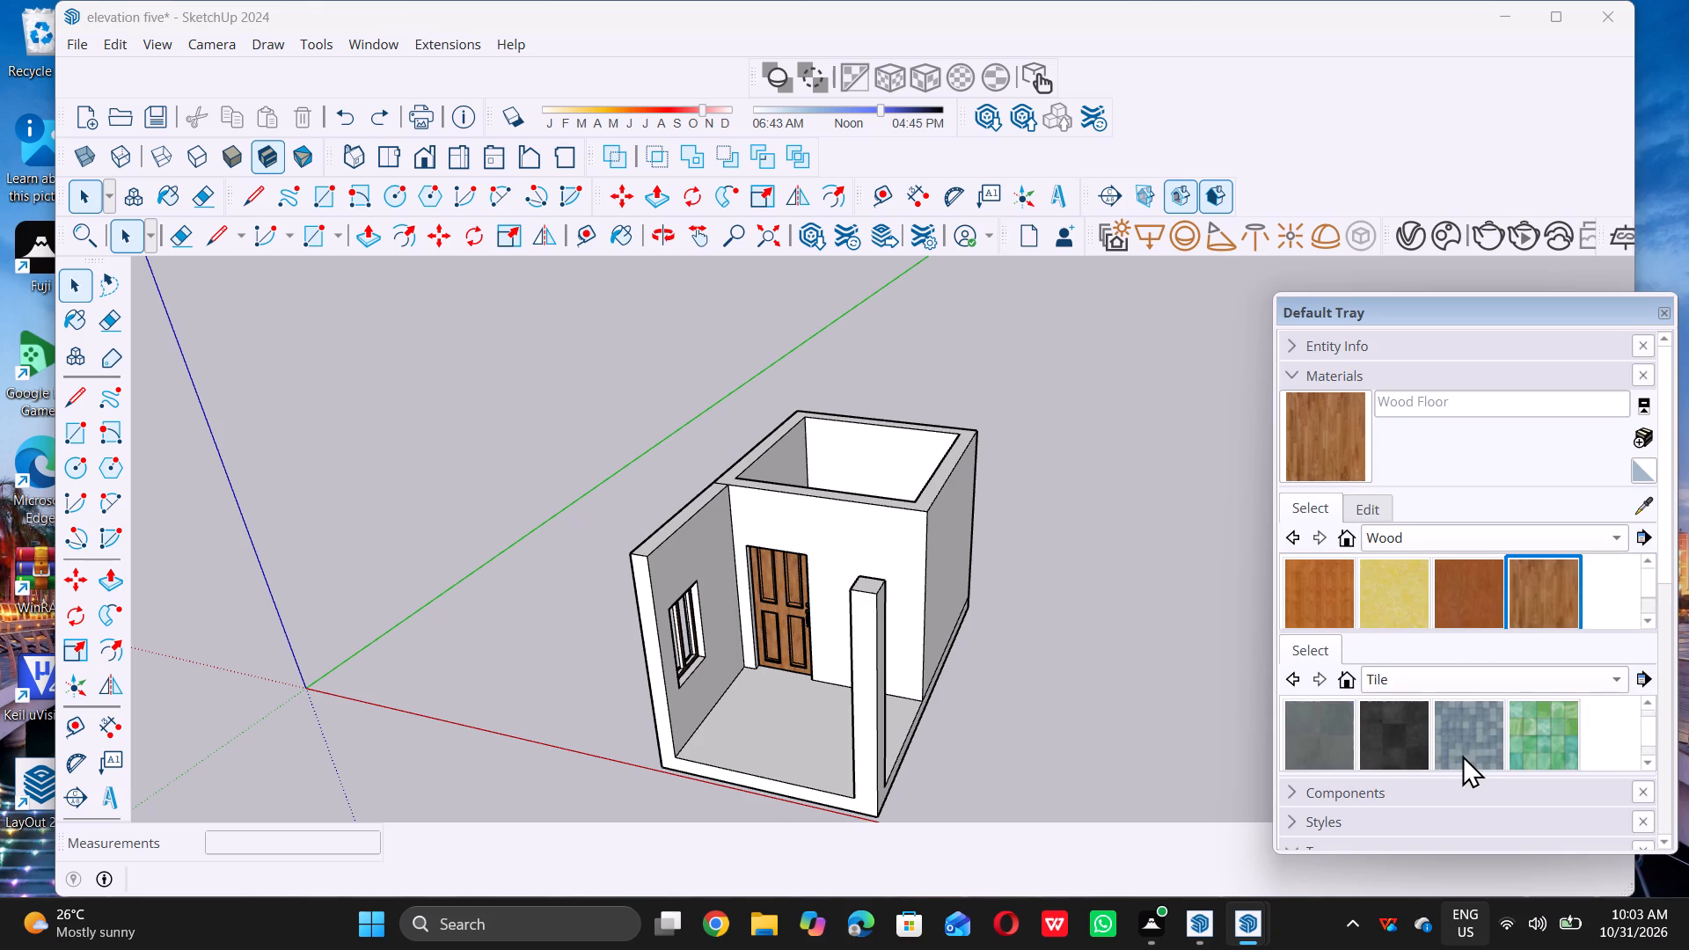
{"action": "double_click", "coordinate": [1466, 750]}
{"action": "scroll", "coordinate": [800, 597], "scroll_direction": "up", "scroll_amount": 4}
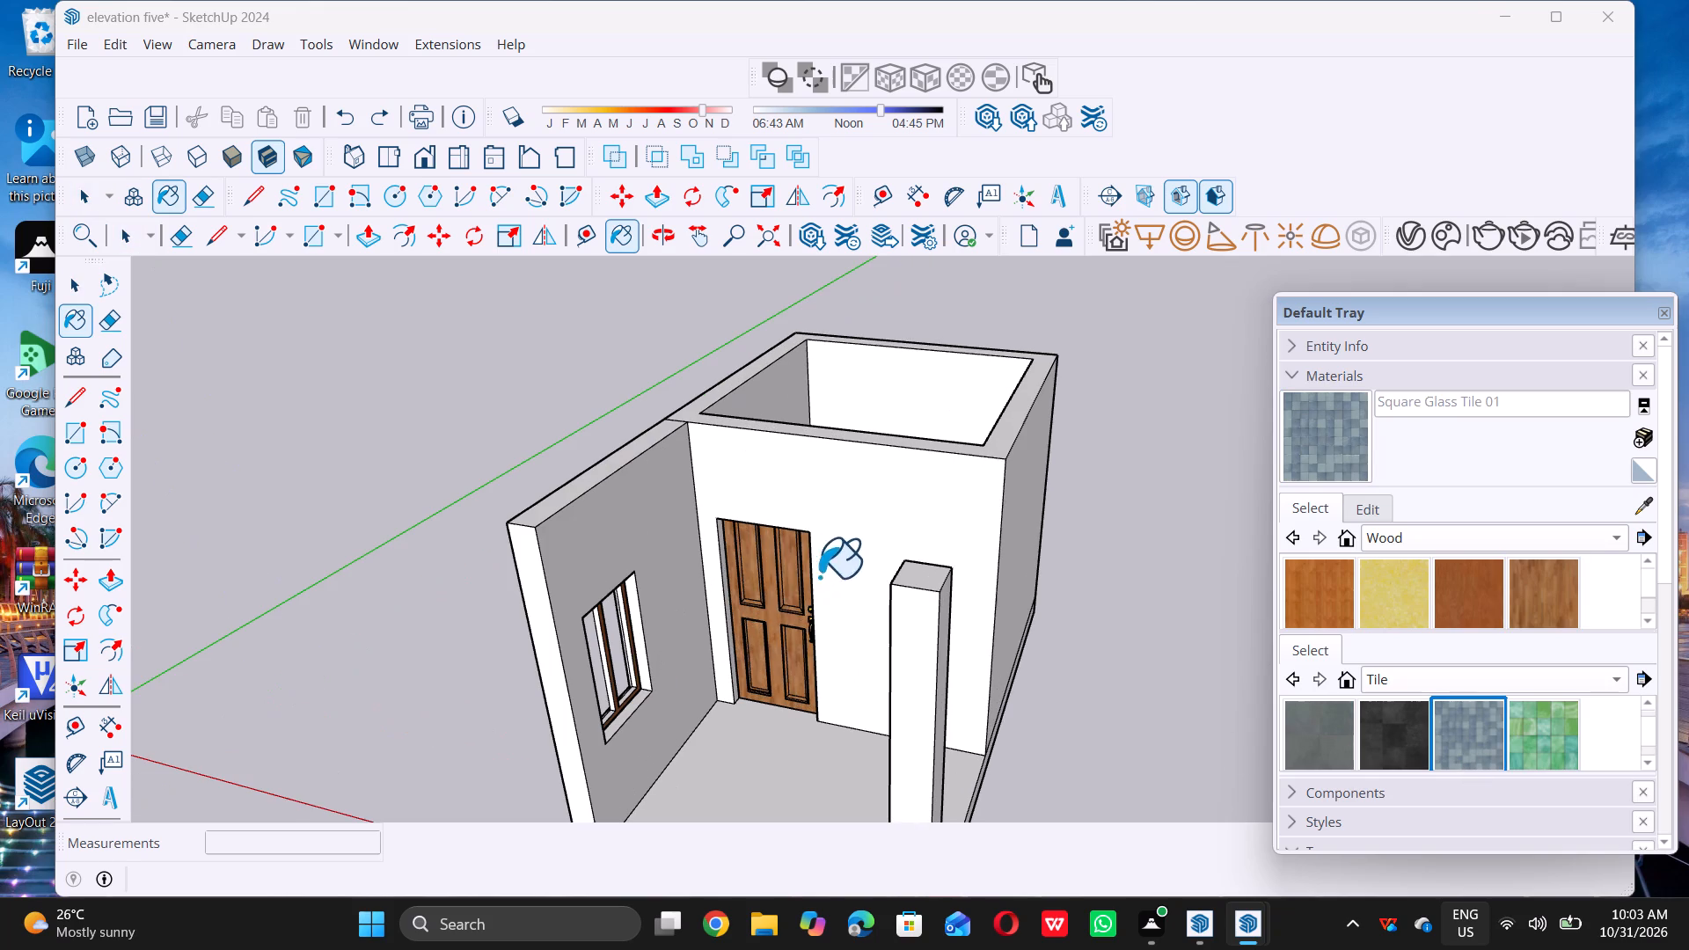
{"action": "left_click", "coordinate": [885, 533]}
{"action": "scroll", "coordinate": [793, 585], "scroll_direction": "down", "scroll_amount": 4}
{"action": "middle_click_drag", "start_coordinate": [778, 614], "coordinate": [815, 588]}
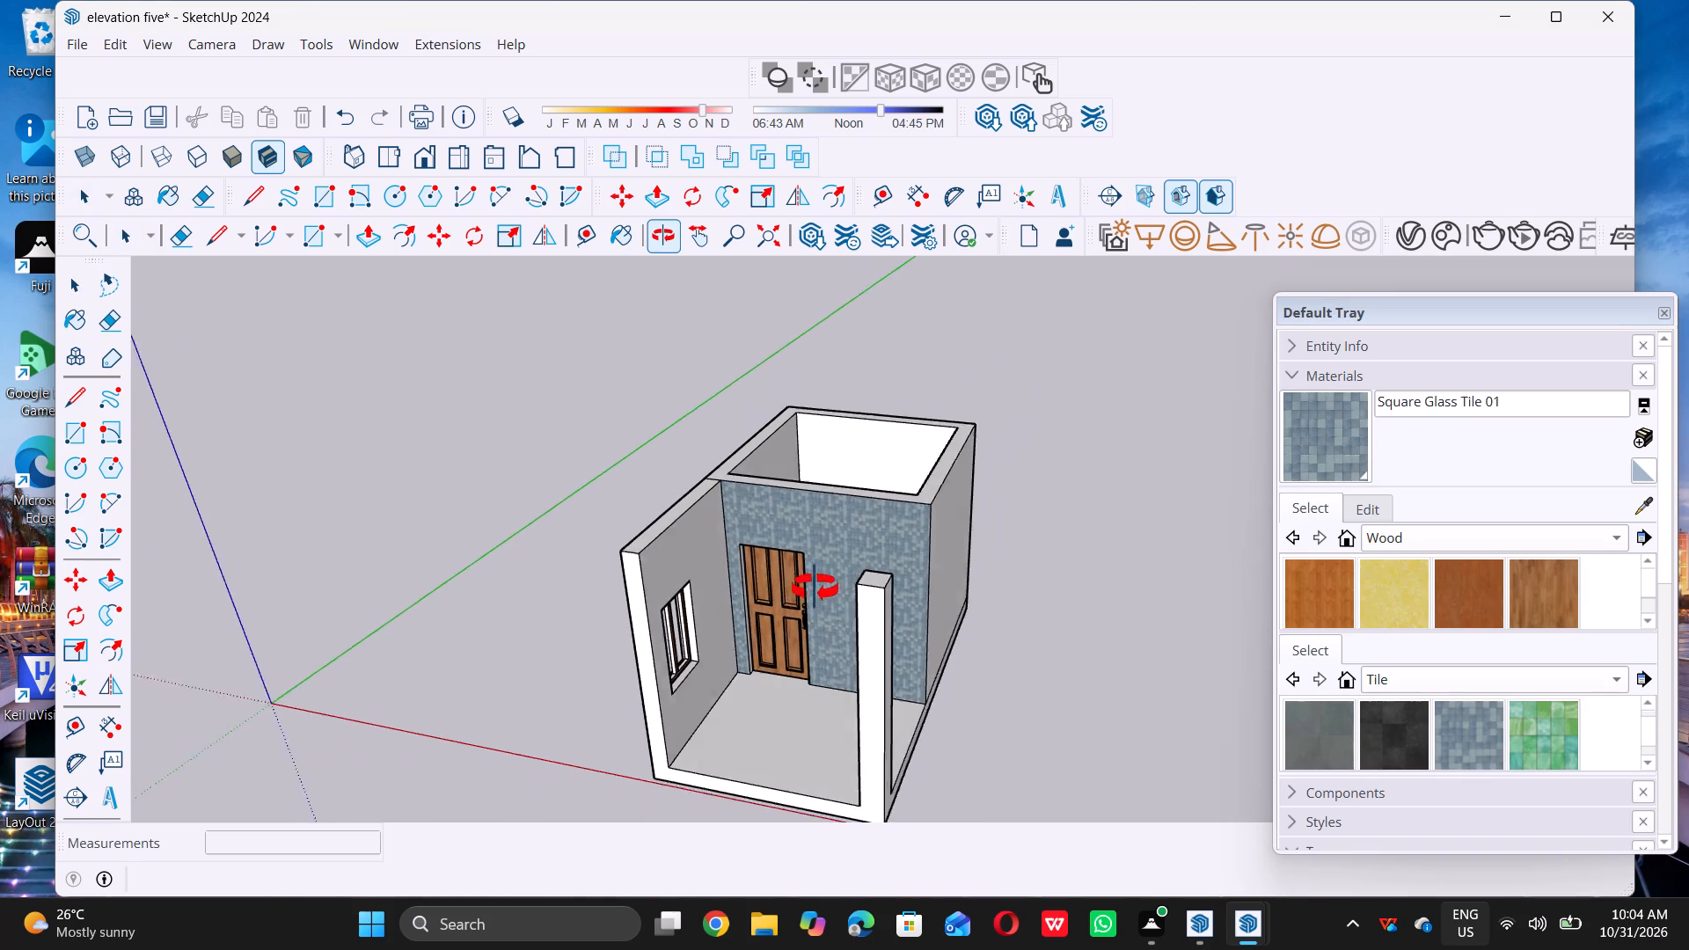
{"action": "middle_click_drag", "start_coordinate": [815, 588], "coordinate": [797, 587]}
{"action": "scroll", "coordinate": [775, 607], "scroll_direction": "up", "scroll_amount": 6}
{"action": "scroll", "coordinate": [901, 478], "scroll_direction": "up", "scroll_amount": 3}
{"action": "key", "text": "space"}
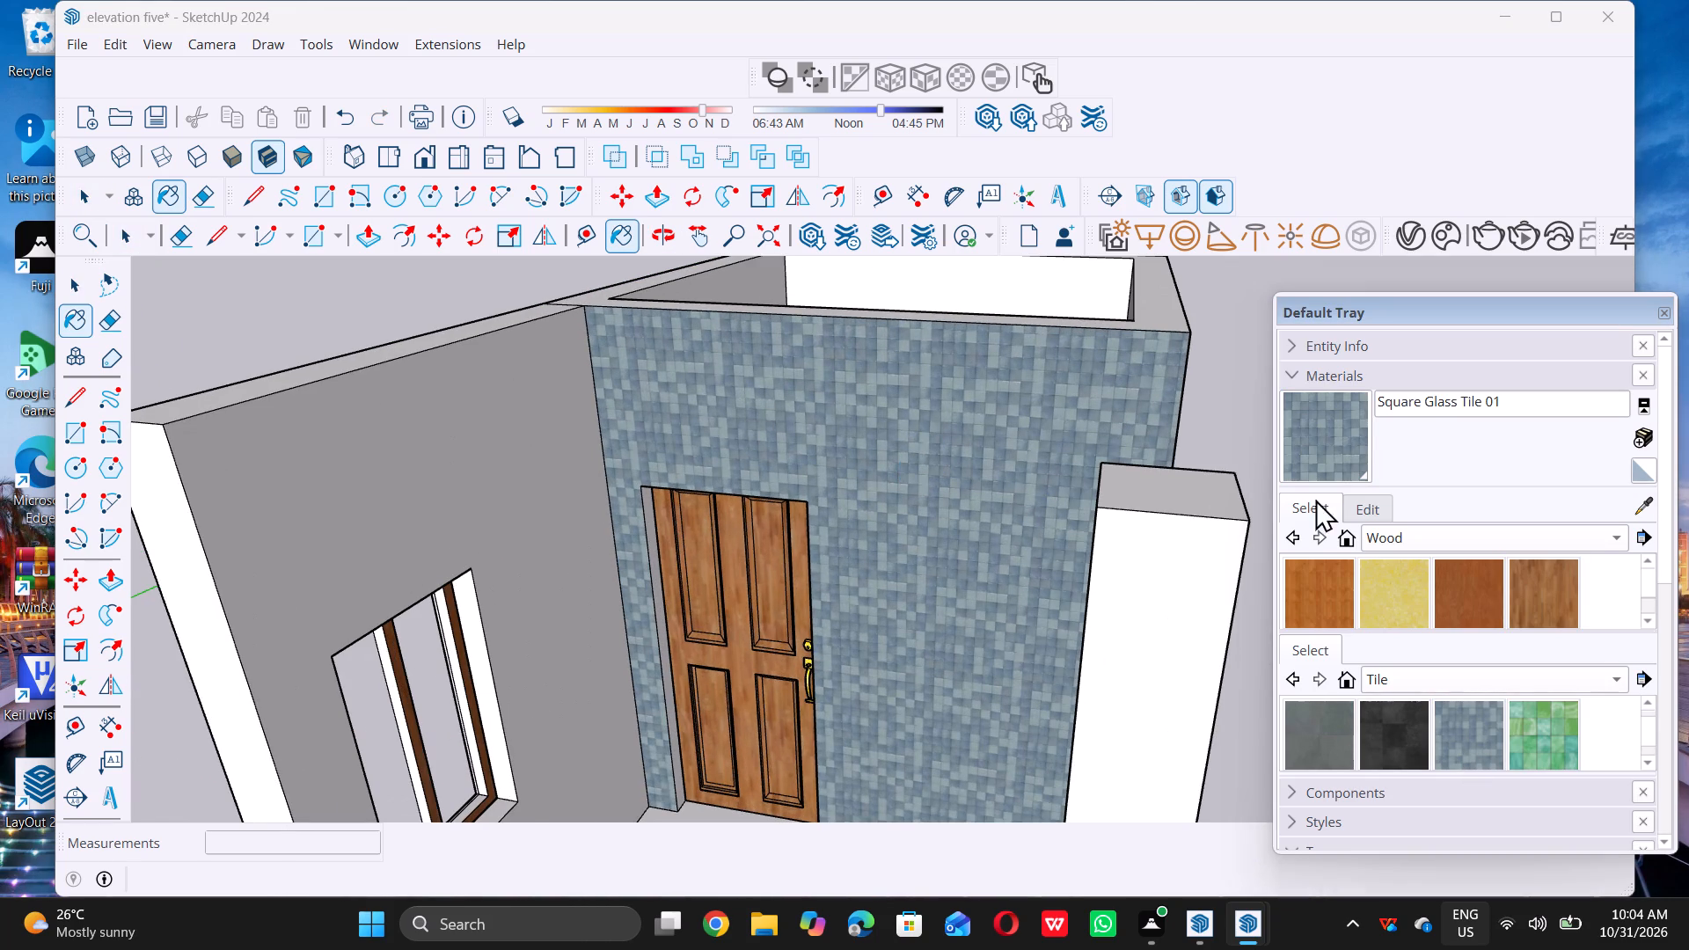
Lighten the Square Glass Tile 01 material by raising its HLS lightness to about 85.
{"action": "scroll", "coordinate": [1442, 442], "scroll_direction": "up", "scroll_amount": 5}
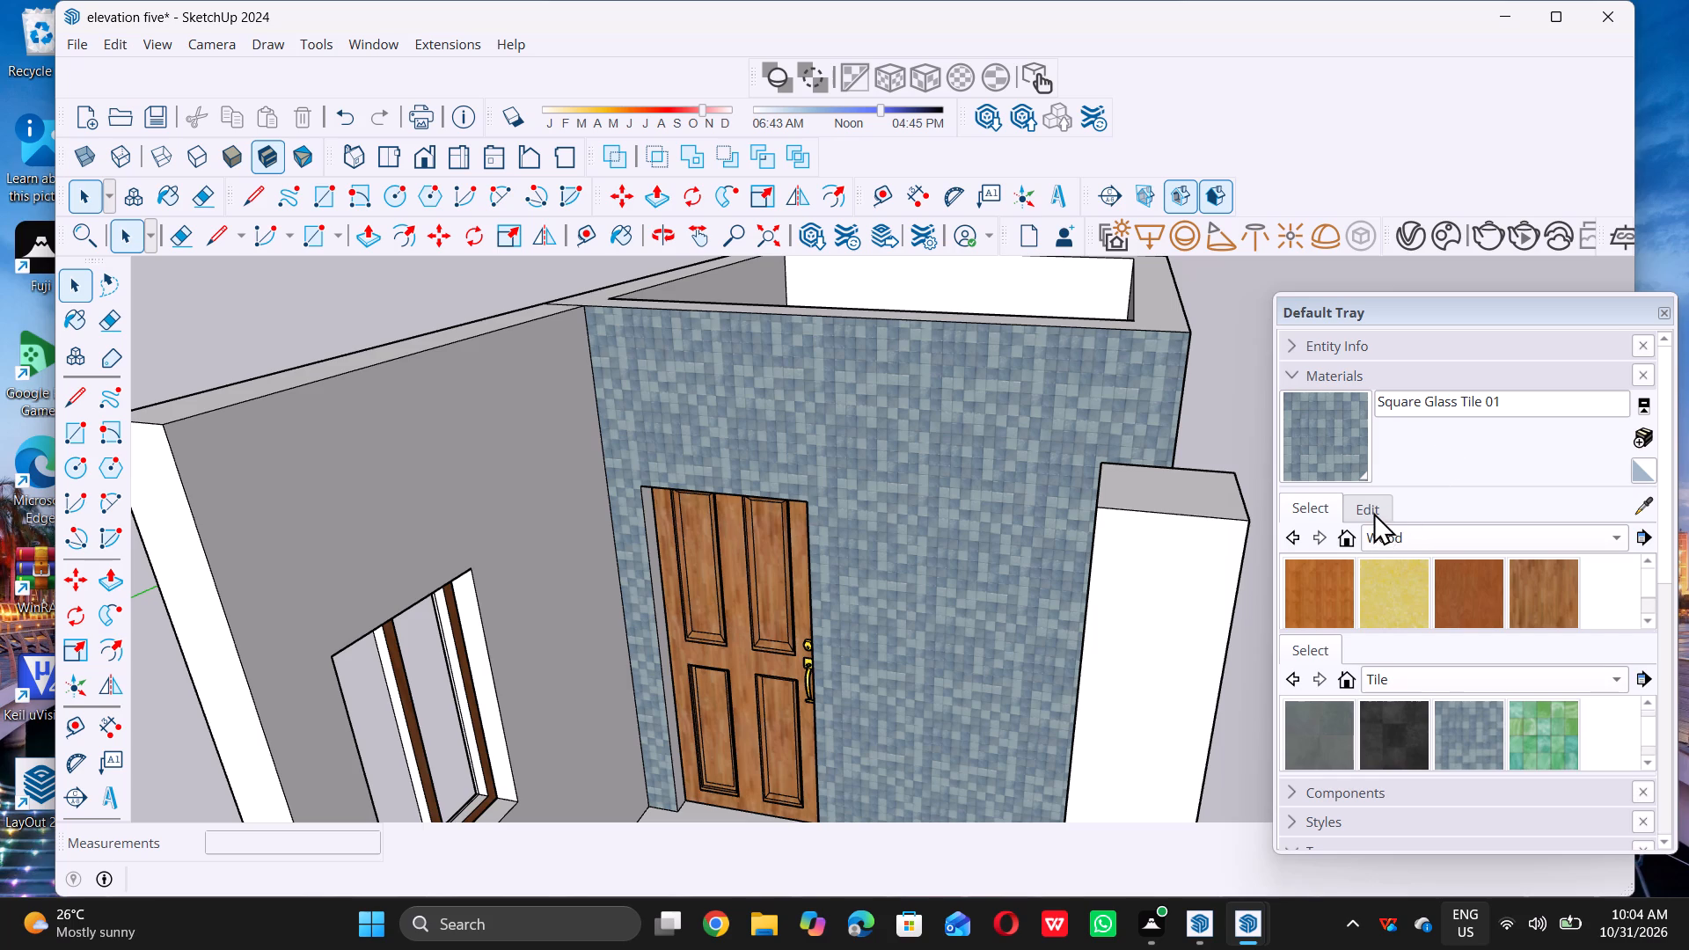
{"action": "double_click", "coordinate": [1373, 510]}
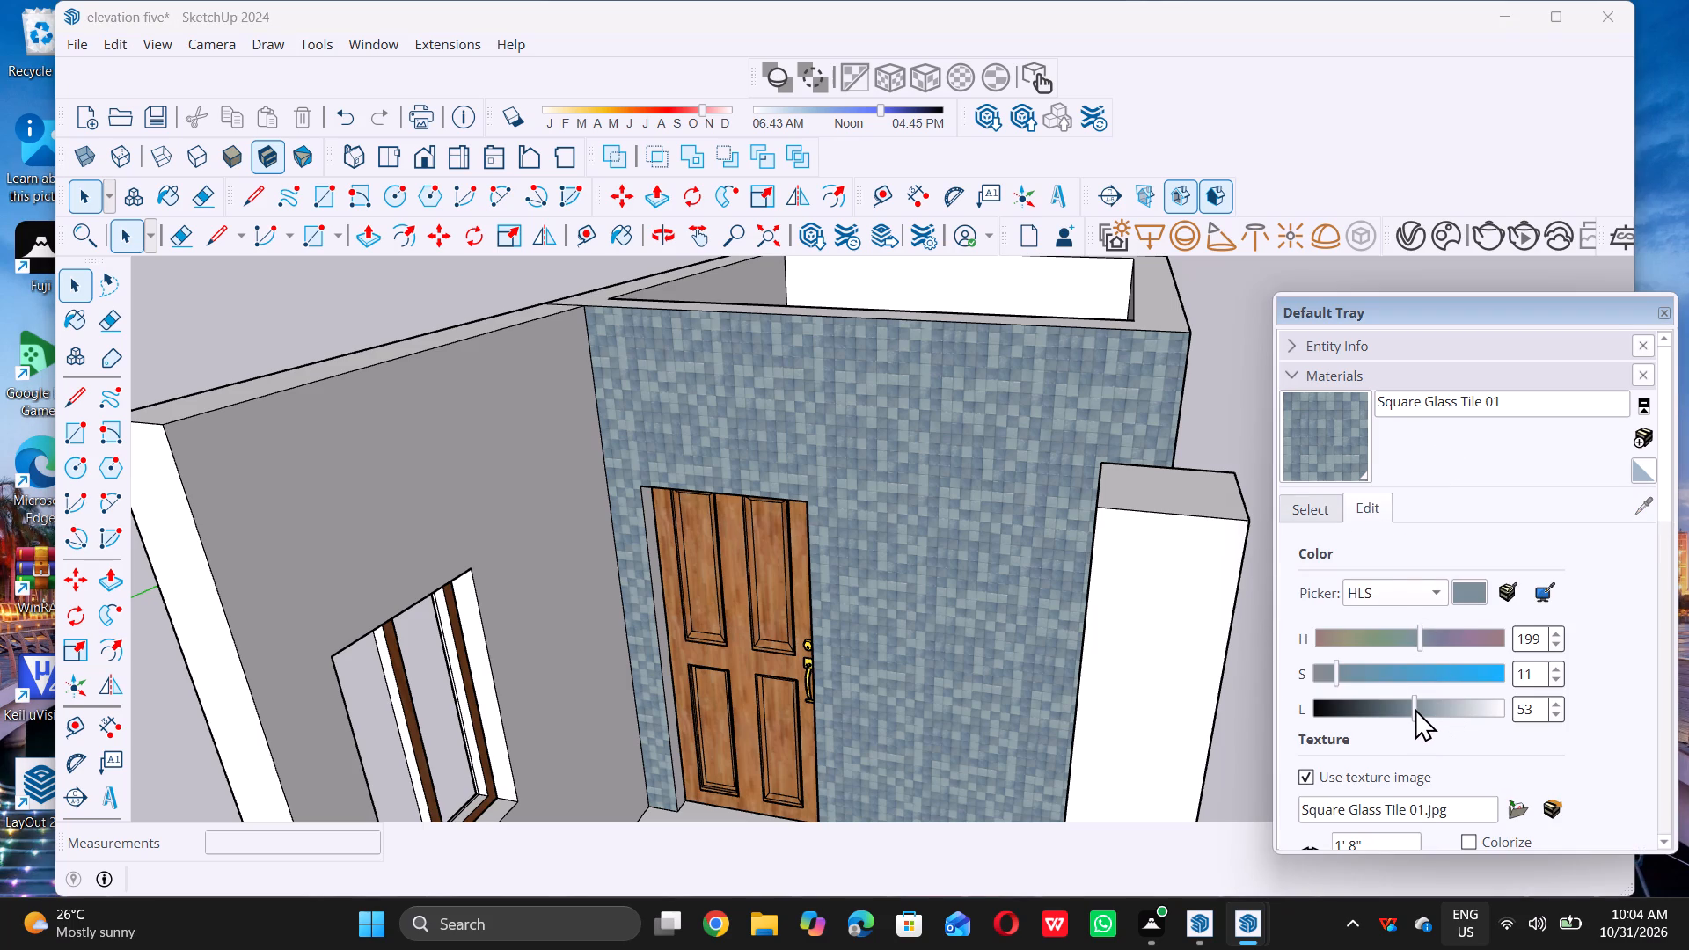
{"action": "left_click", "coordinate": [1415, 705]}
{"action": "left_click_drag", "start_coordinate": [1415, 705], "coordinate": [1426, 710]}
{"action": "left_click_drag", "start_coordinate": [1426, 710], "coordinate": [1442, 712]}
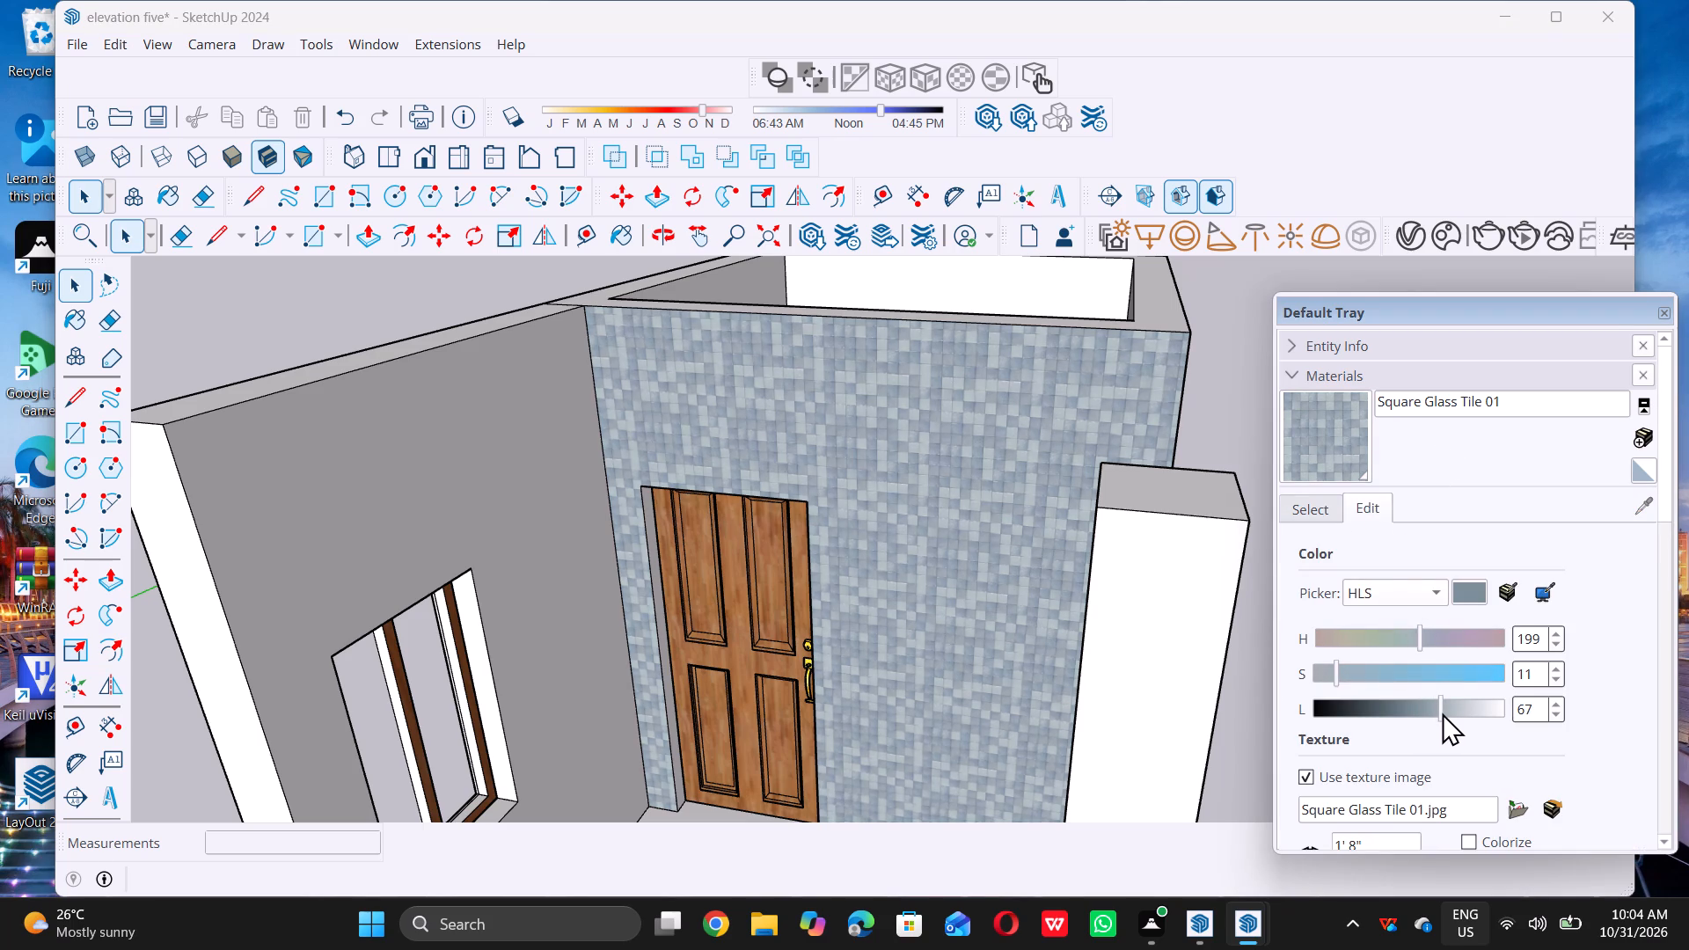
{"action": "left_click_drag", "start_coordinate": [1442, 712], "coordinate": [1458, 712]}
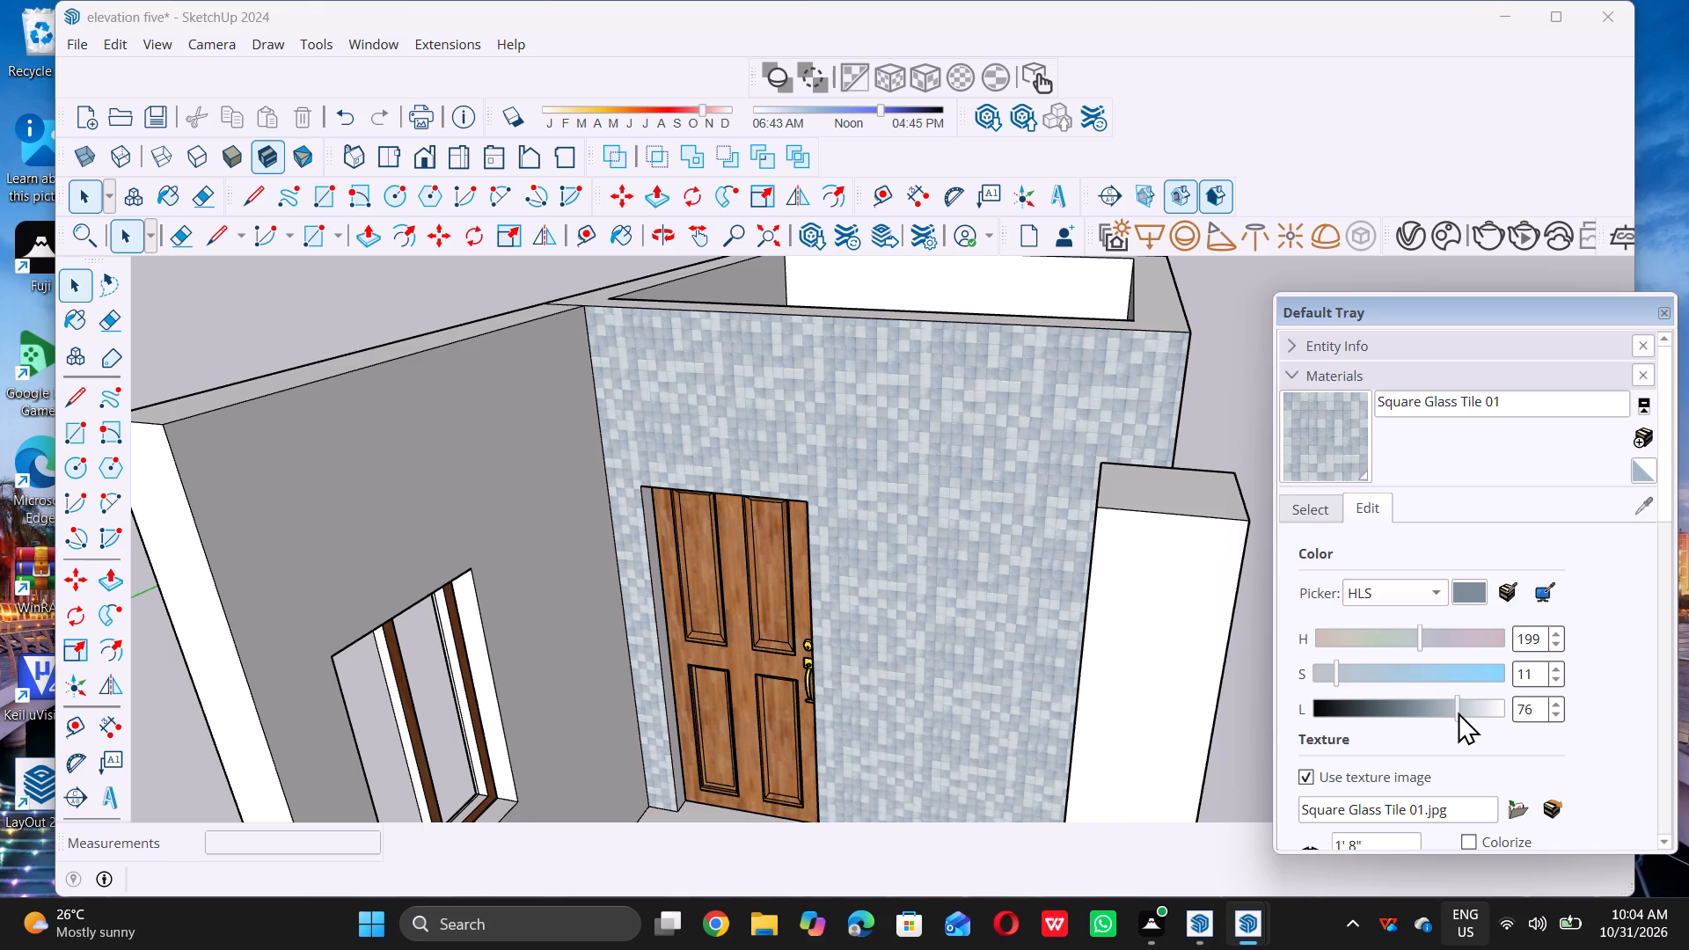
{"action": "left_click_drag", "start_coordinate": [1458, 712], "coordinate": [1470, 709]}
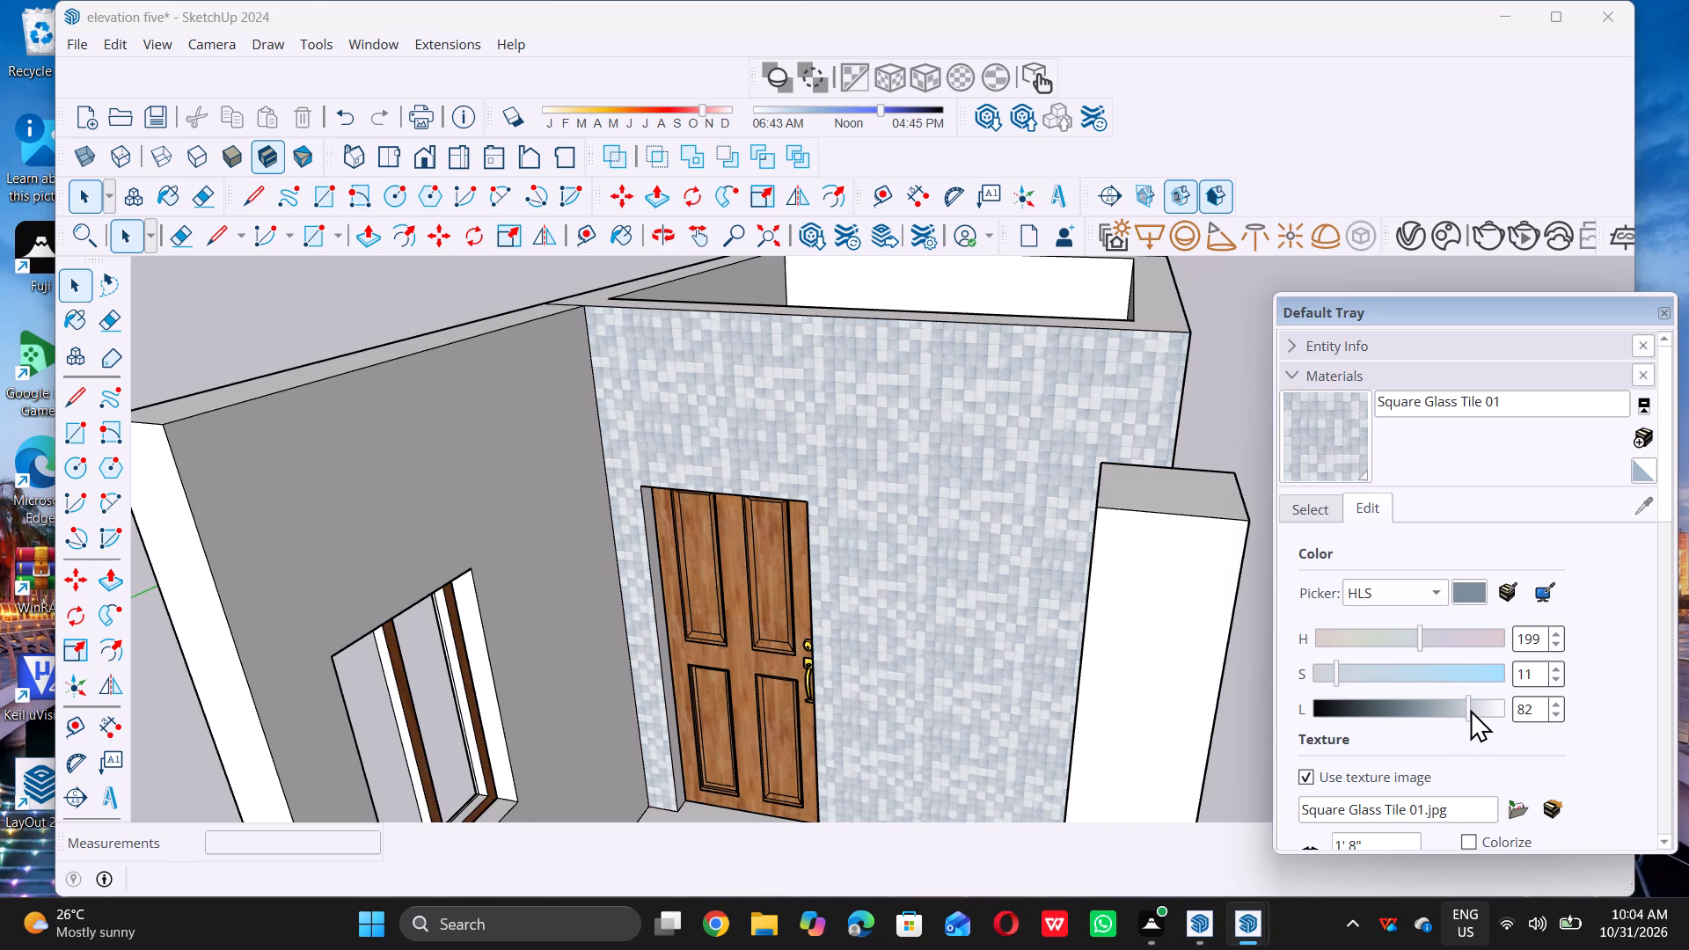
{"action": "left_click_drag", "start_coordinate": [1470, 709], "coordinate": [1474, 709]}
{"action": "left_click", "coordinate": [1474, 709]}
{"action": "scroll", "coordinate": [720, 467], "scroll_direction": "down", "scroll_amount": 6}
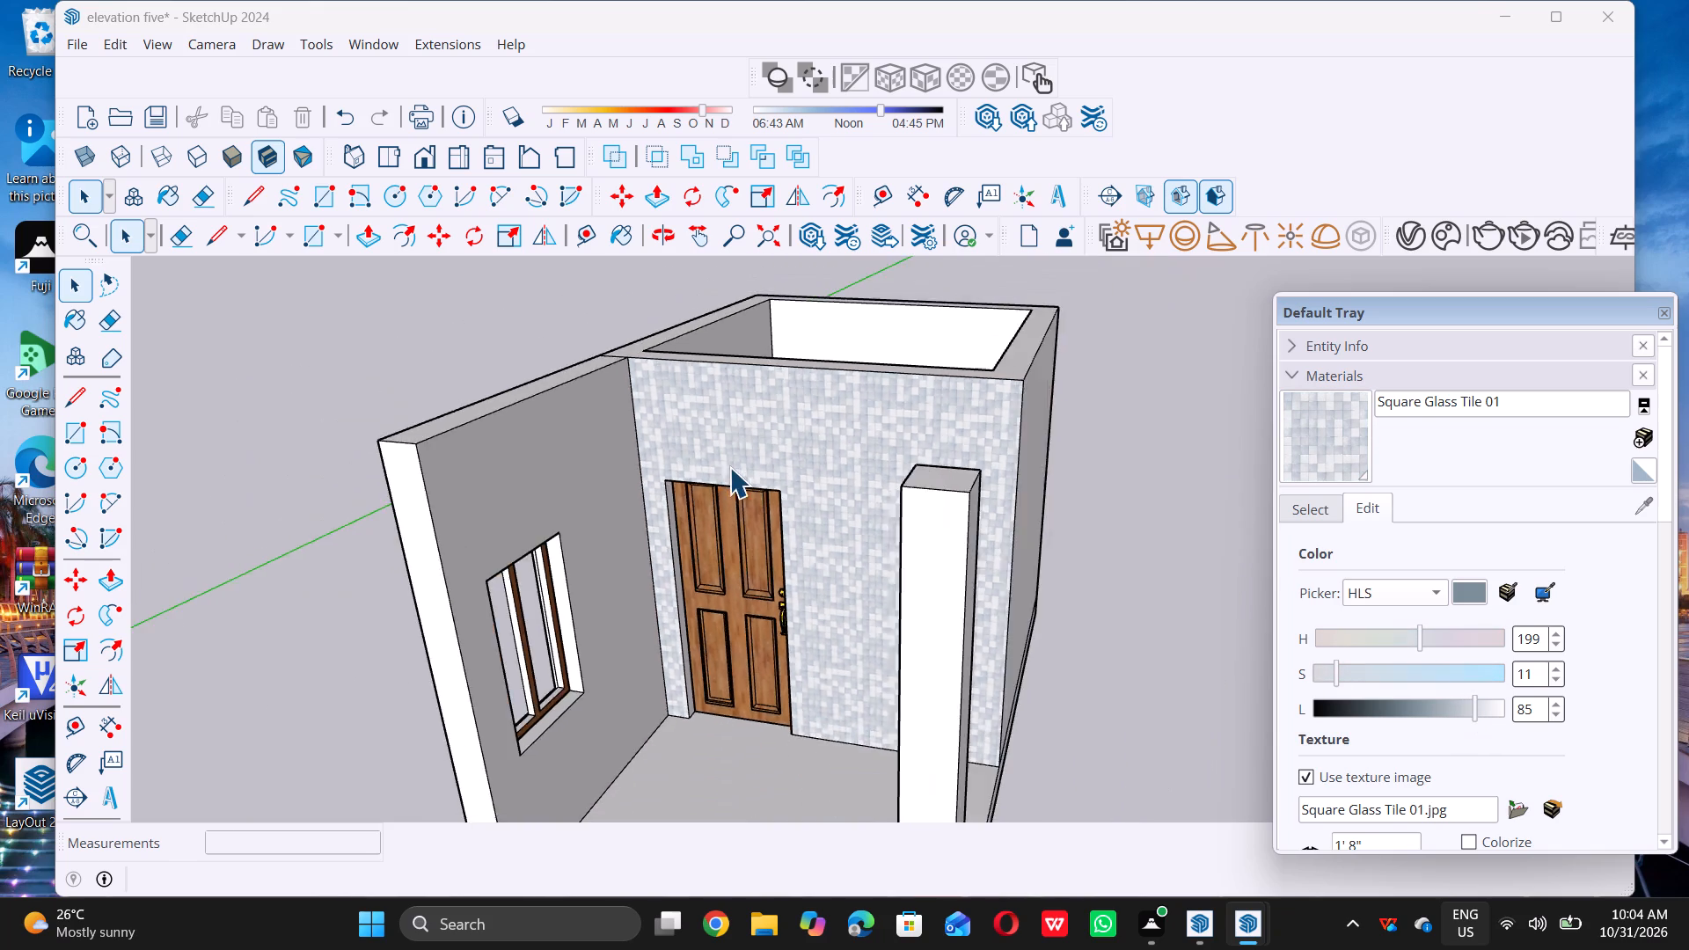
{"action": "scroll", "coordinate": [729, 467], "scroll_direction": "down", "scroll_amount": 3}
{"action": "triple_click", "coordinate": [1064, 562]}
Copy the window wall's upper inner edge 3' down to the window head and divide the distance into 8 equal strips.
{"action": "middle_click_drag", "start_coordinate": [764, 596], "coordinate": [606, 563]}
{"action": "scroll", "coordinate": [583, 544], "scroll_direction": "up", "scroll_amount": 8}
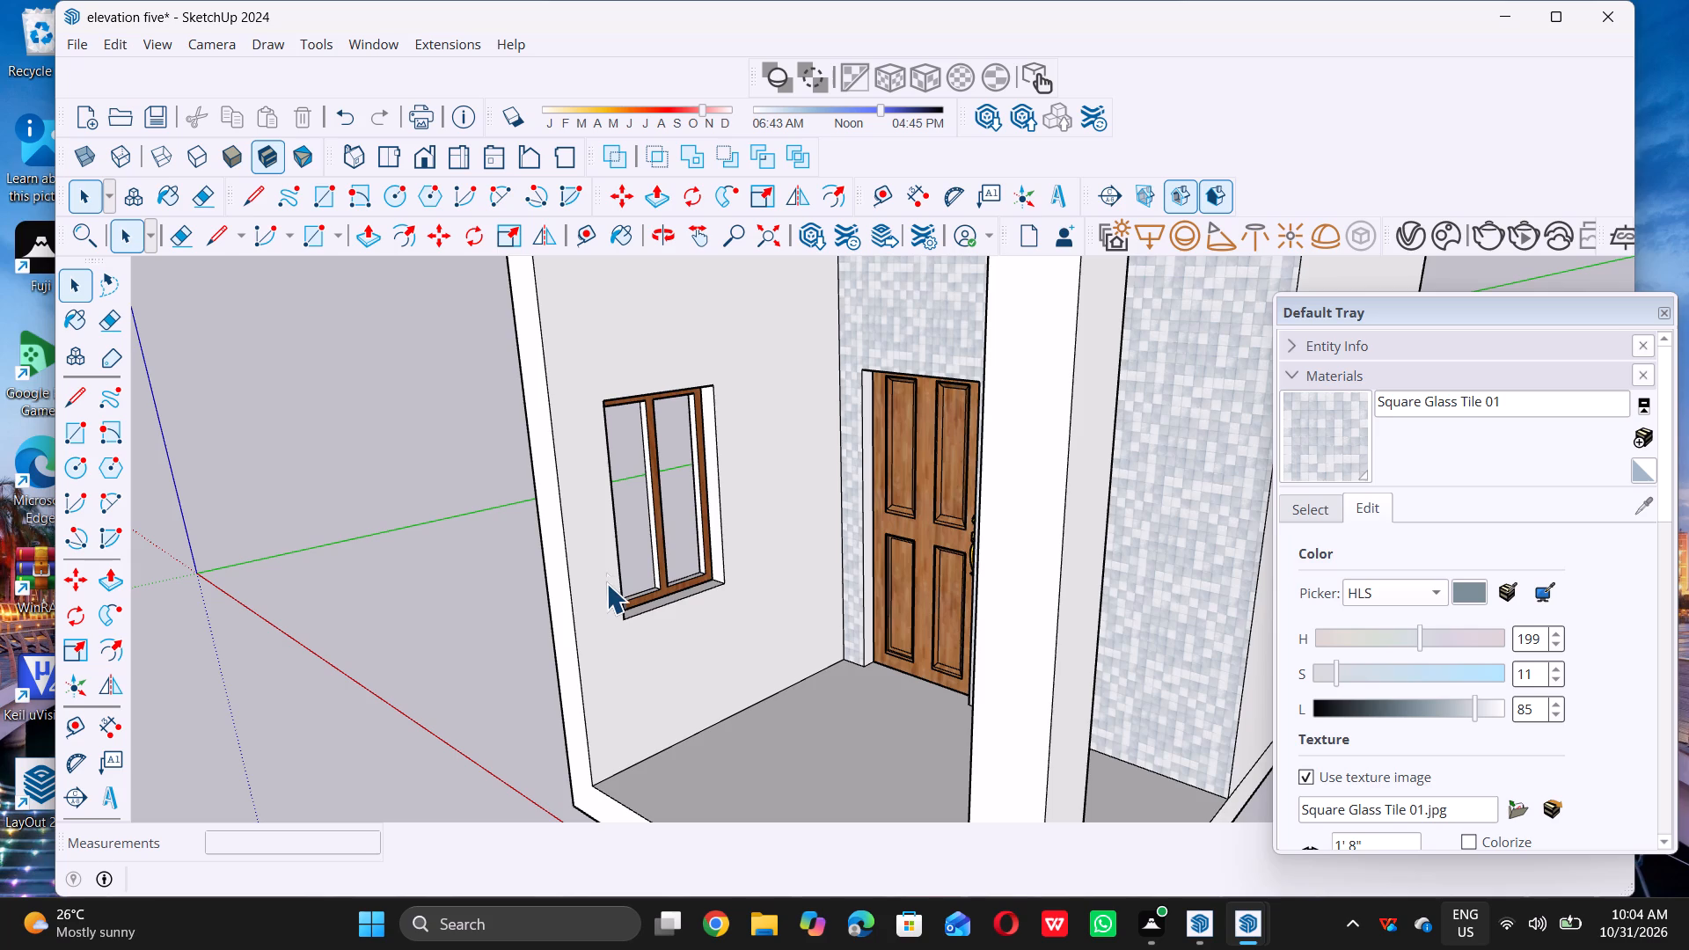
{"action": "scroll", "coordinate": [630, 658], "scroll_direction": "down", "scroll_amount": 5}
{"action": "scroll", "coordinate": [560, 398], "scroll_direction": "up", "scroll_amount": 8}
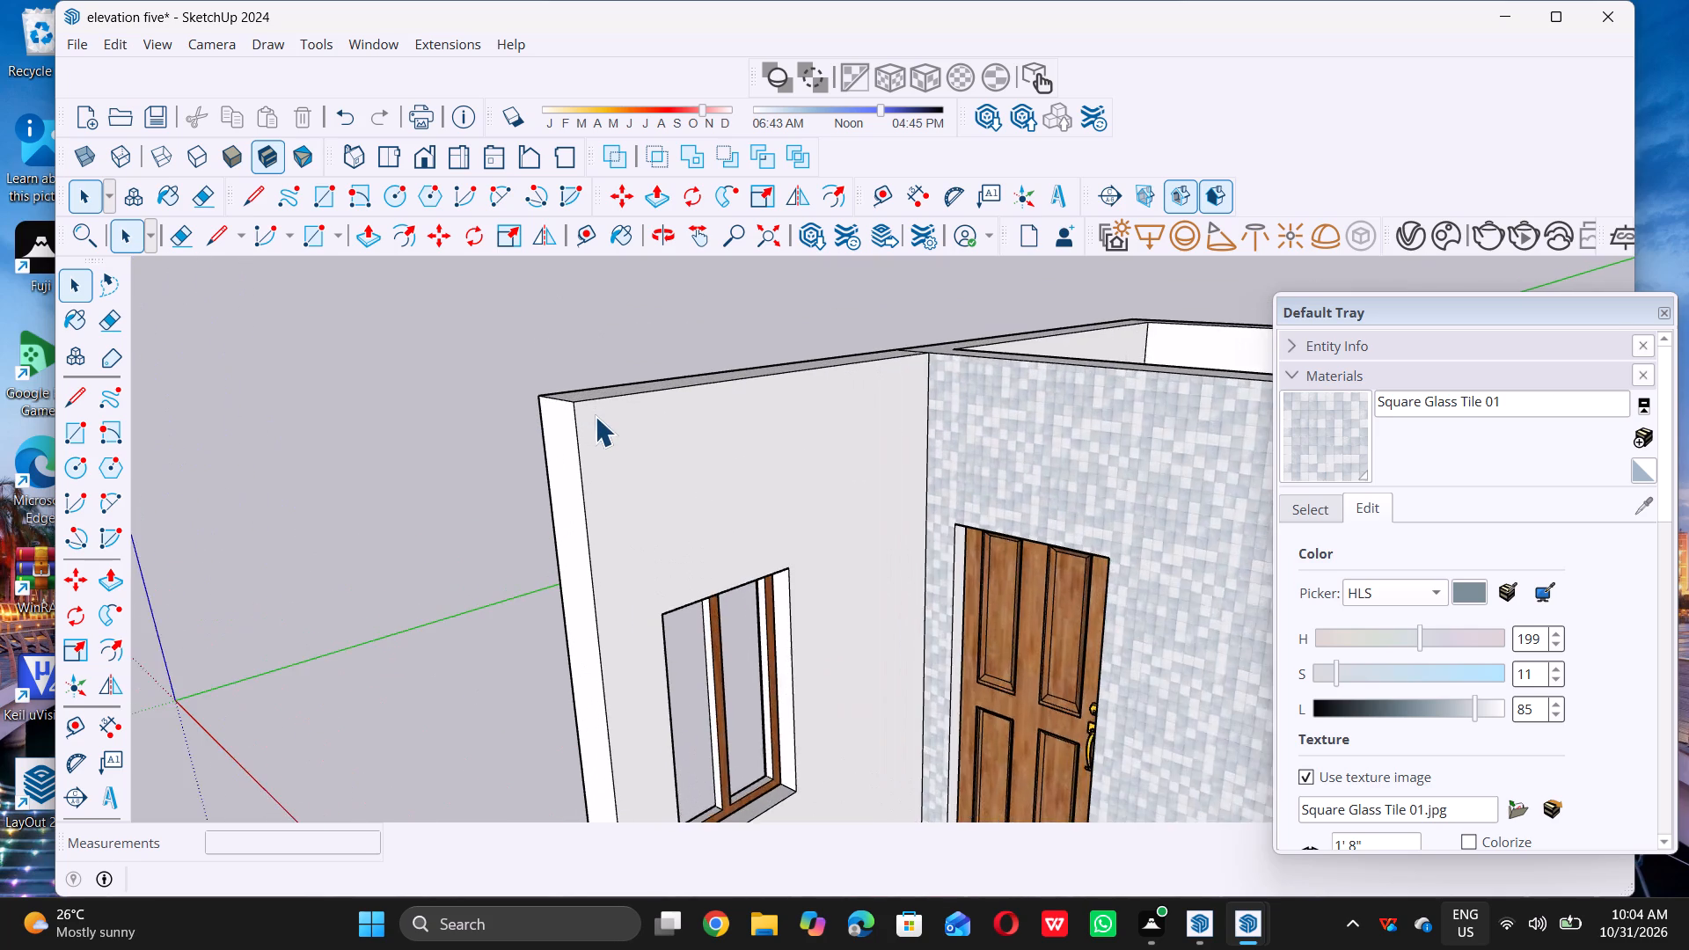
{"action": "scroll", "coordinate": [595, 417], "scroll_direction": "up", "scroll_amount": 5}
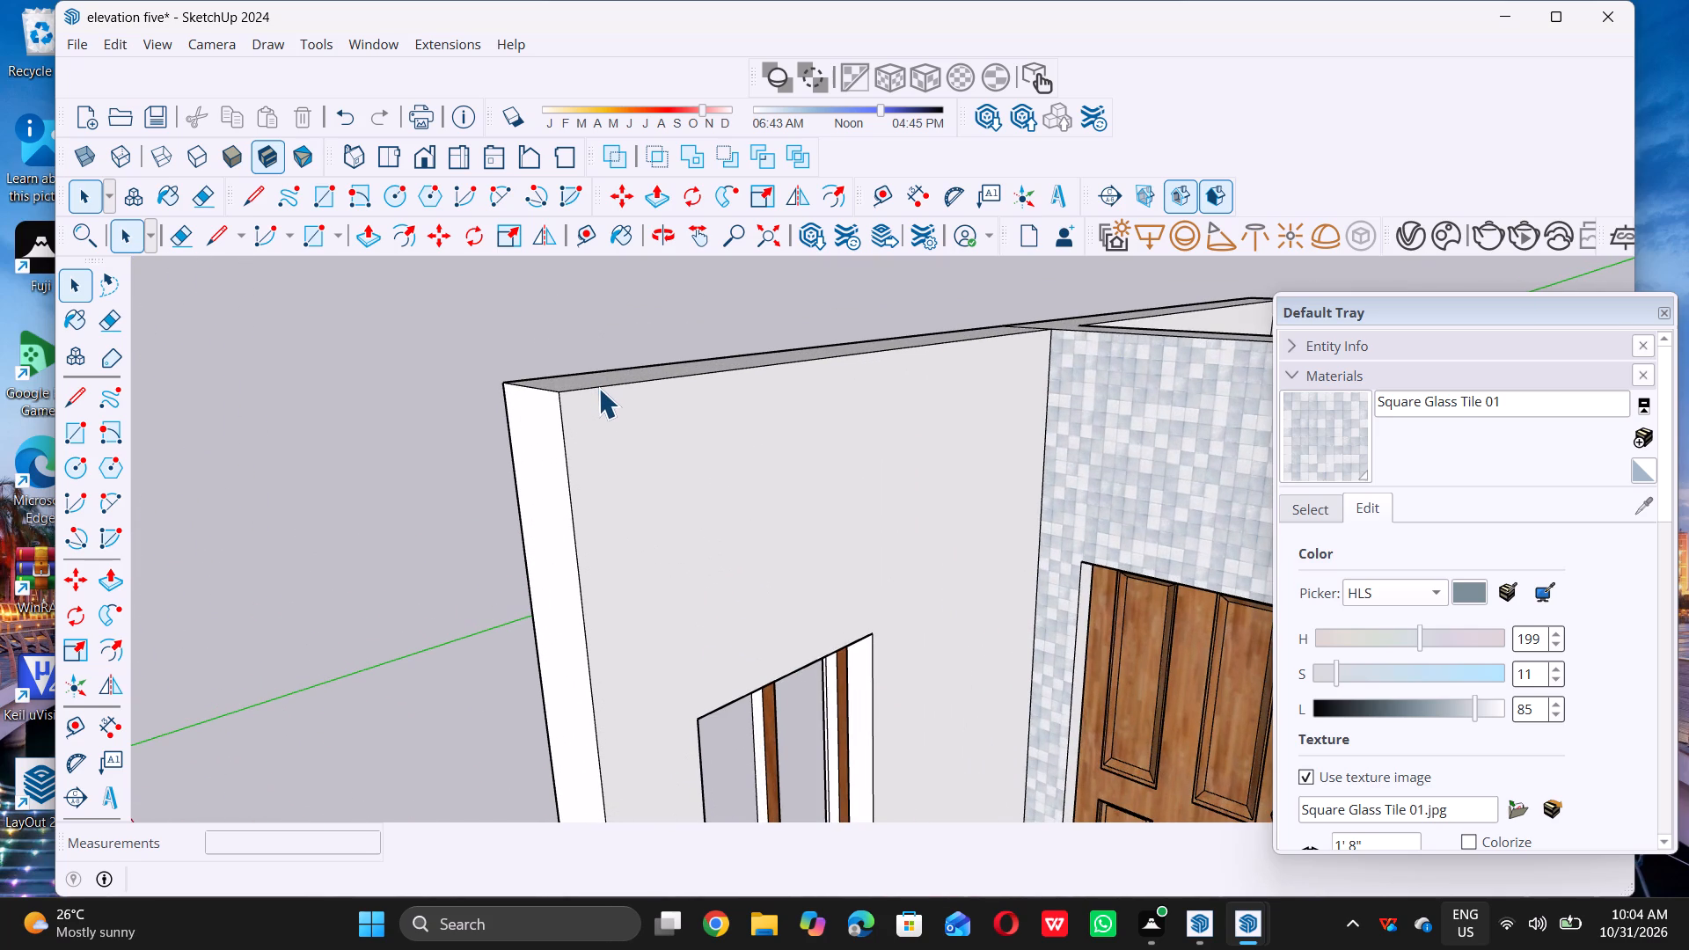
{"action": "left_click", "coordinate": [598, 388]}
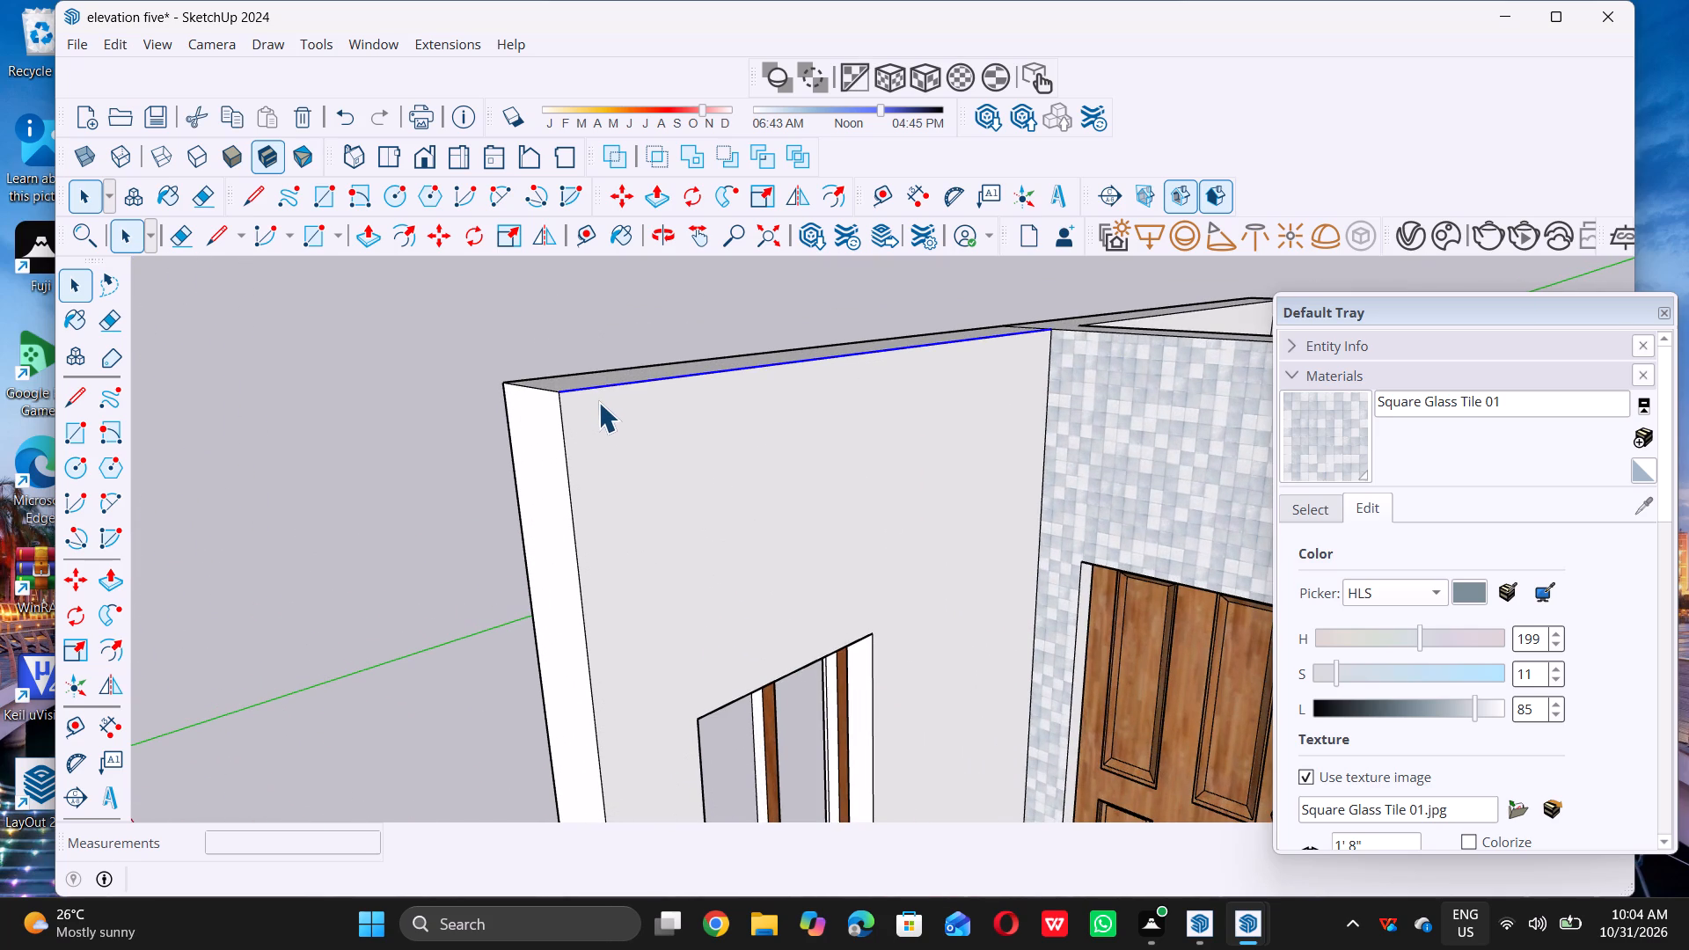
{"action": "key", "text": "m"}
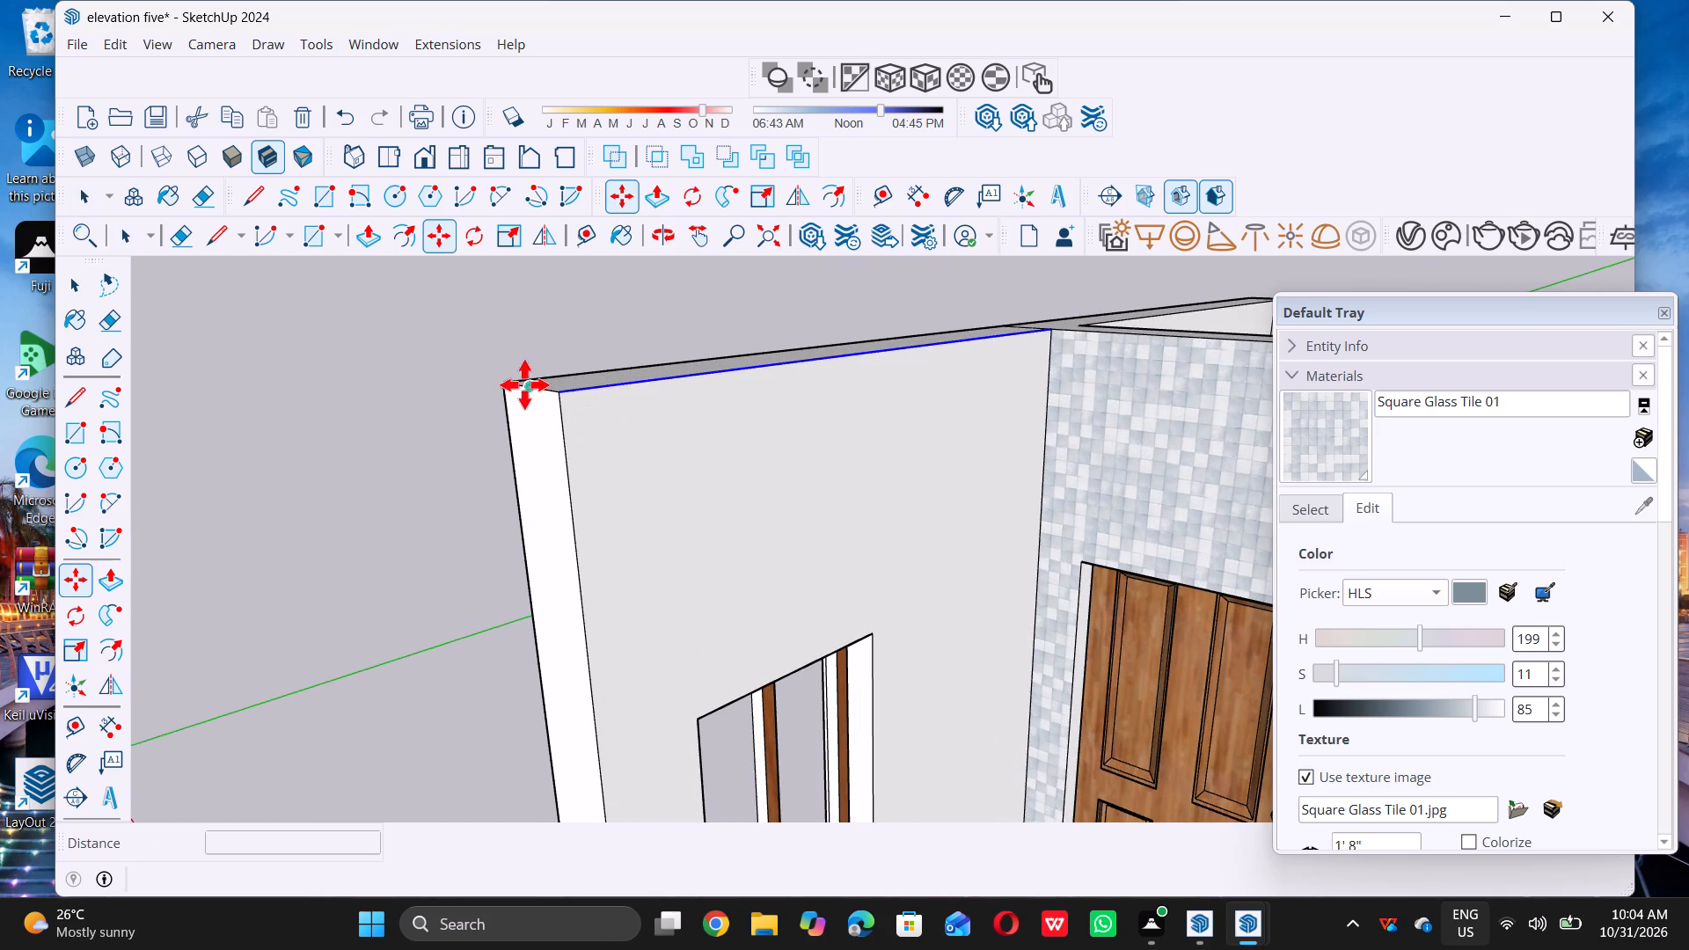
{"action": "left_click", "coordinate": [559, 392]}
{"action": "scroll", "coordinate": [559, 392], "scroll_direction": "down", "scroll_amount": 2}
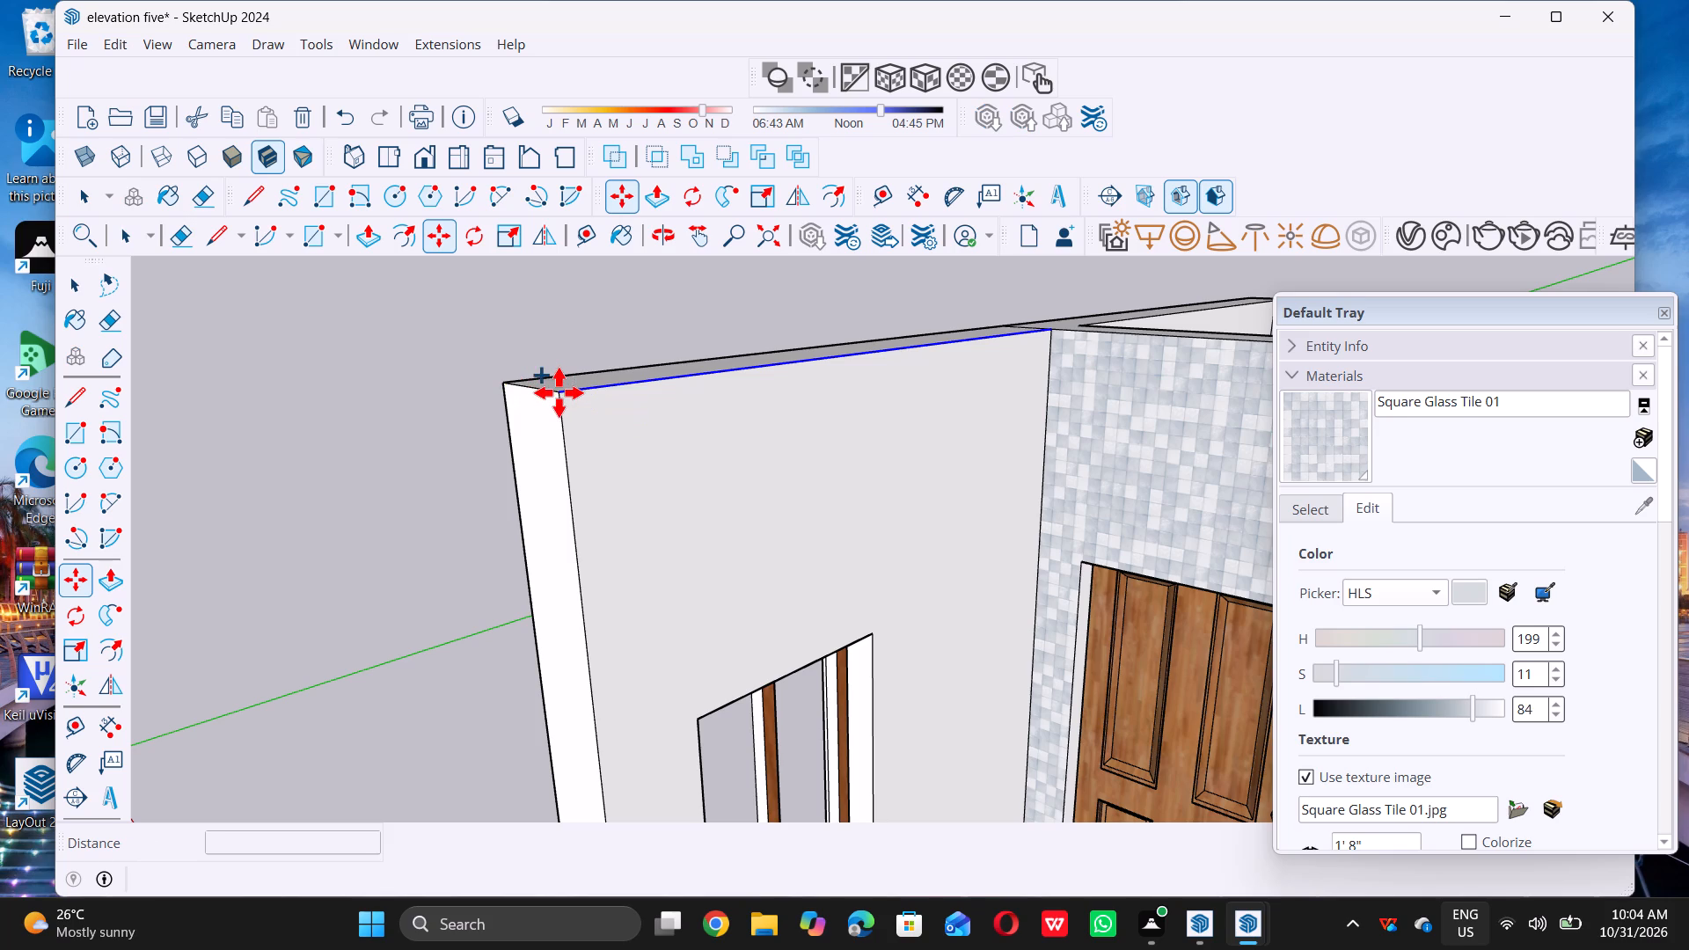
{"action": "scroll", "coordinate": [559, 392], "scroll_direction": "down", "scroll_amount": 4}
{"action": "scroll", "coordinate": [592, 611], "scroll_direction": "up", "scroll_amount": 3}
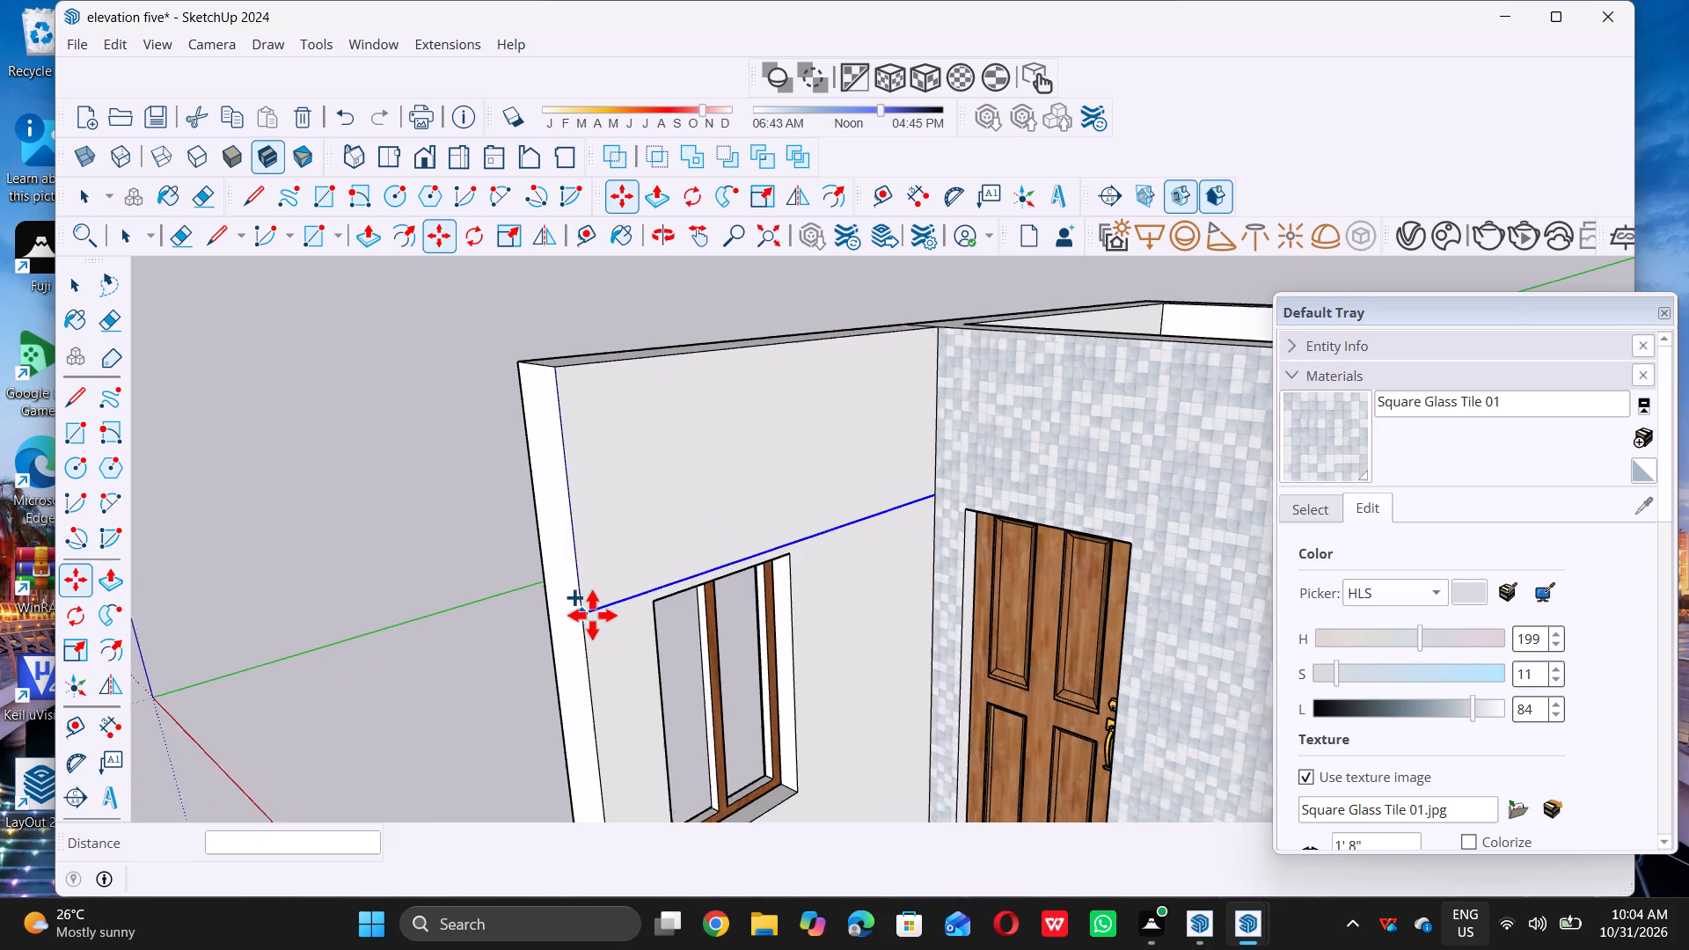
{"action": "scroll", "coordinate": [592, 615], "scroll_direction": "up", "scroll_amount": 2}
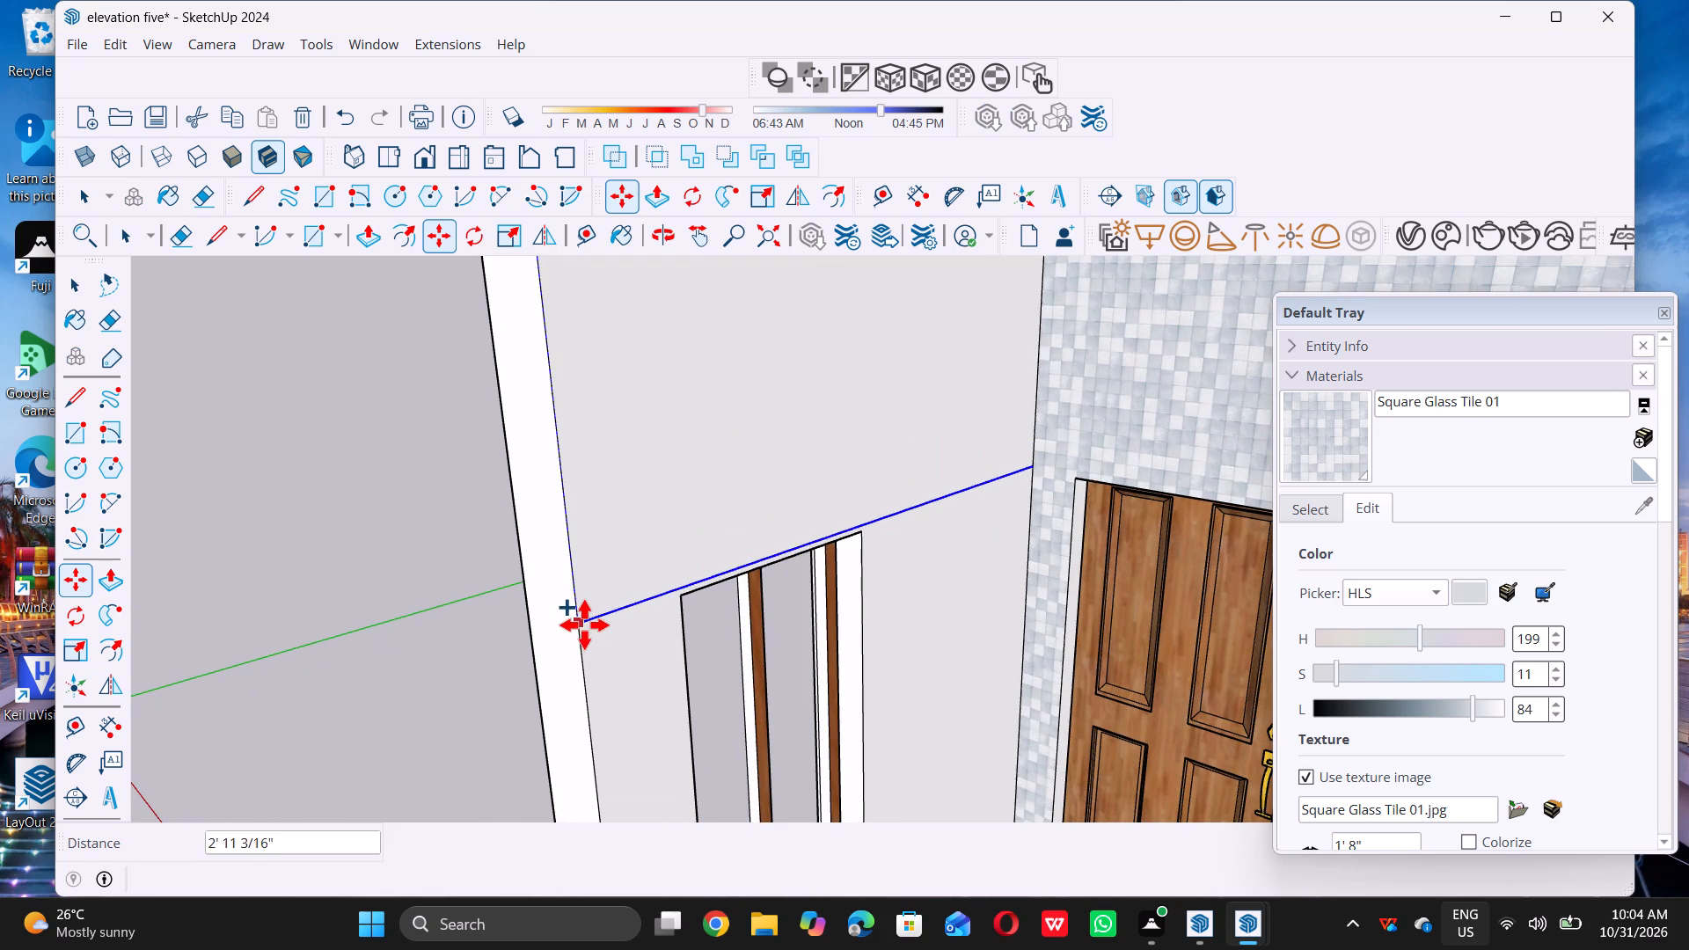
{"action": "double_click", "coordinate": [585, 631]}
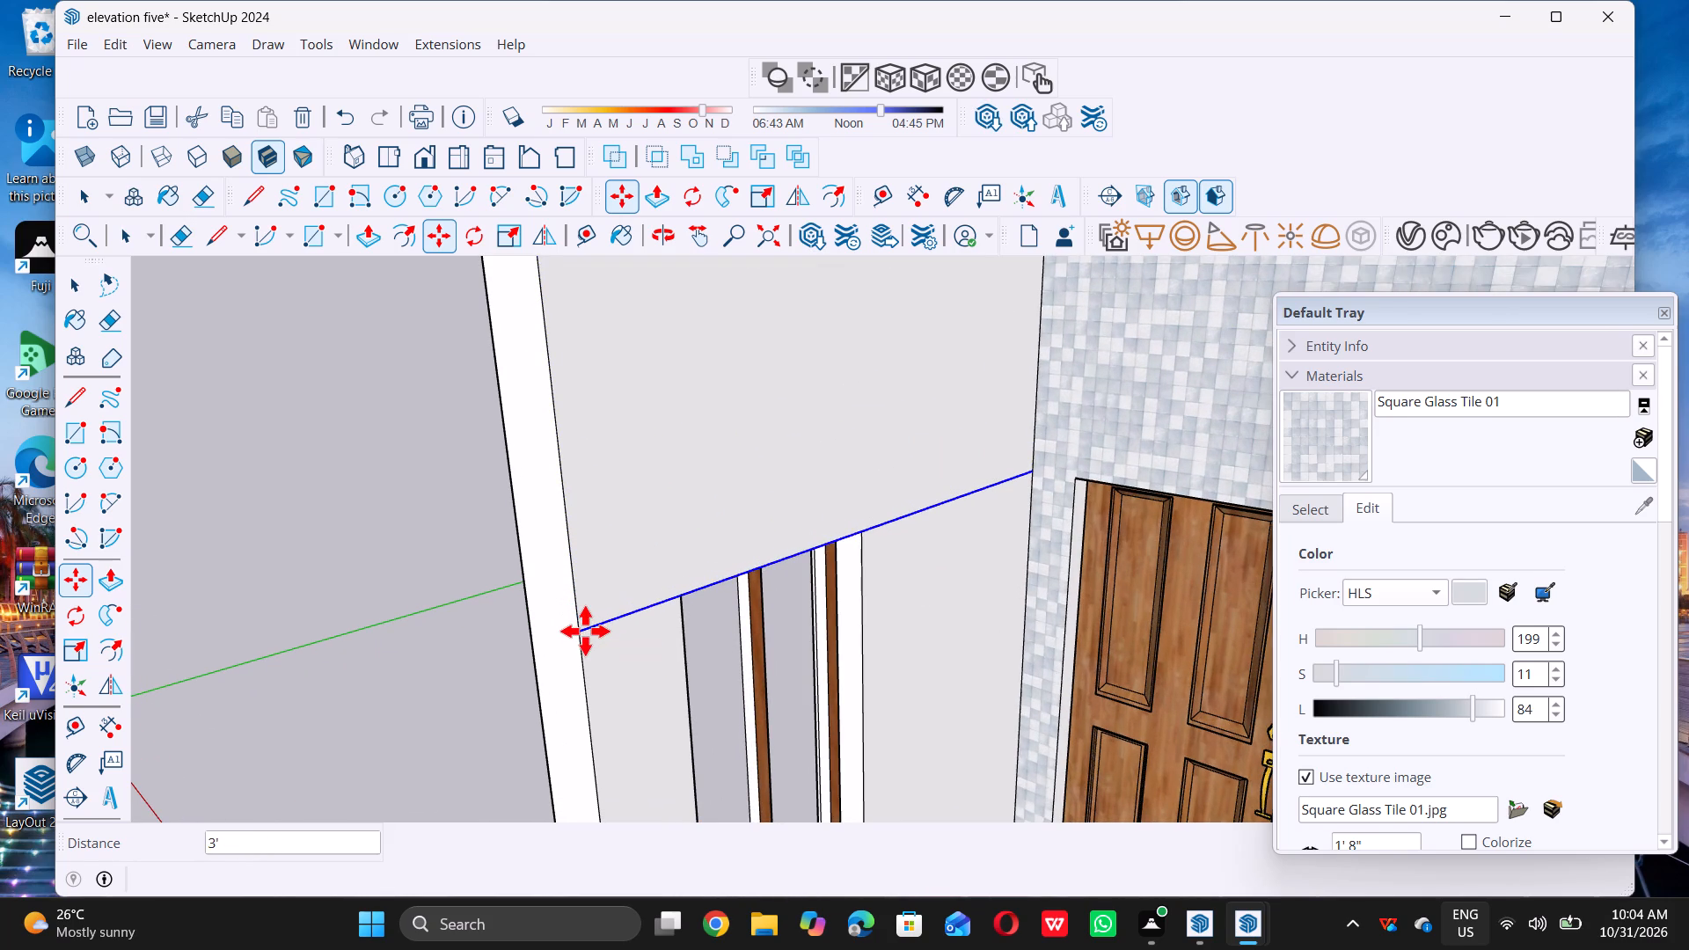
{"action": "key", "text": "slash"}
{"action": "key", "text": "8"}
{"action": "key", "text": "Return"}
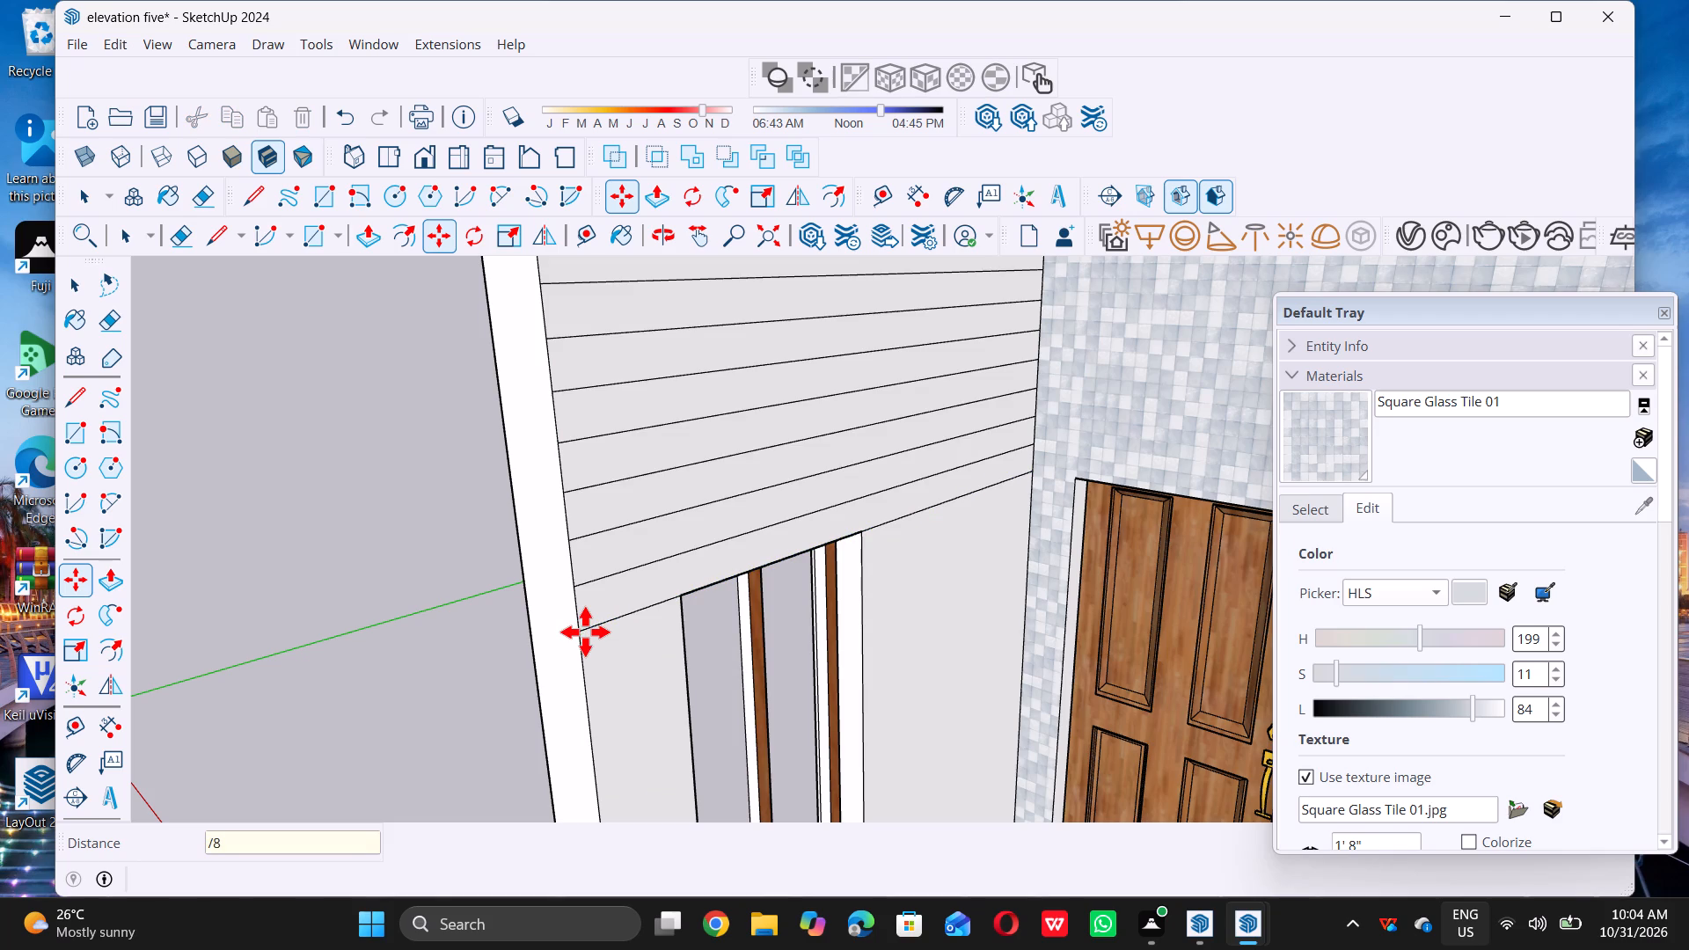
{"action": "key", "text": "space"}
Examine the strip lines above the window and the tiled door wall from several angles.
{"action": "scroll", "coordinate": [585, 632], "scroll_direction": "down", "scroll_amount": 6}
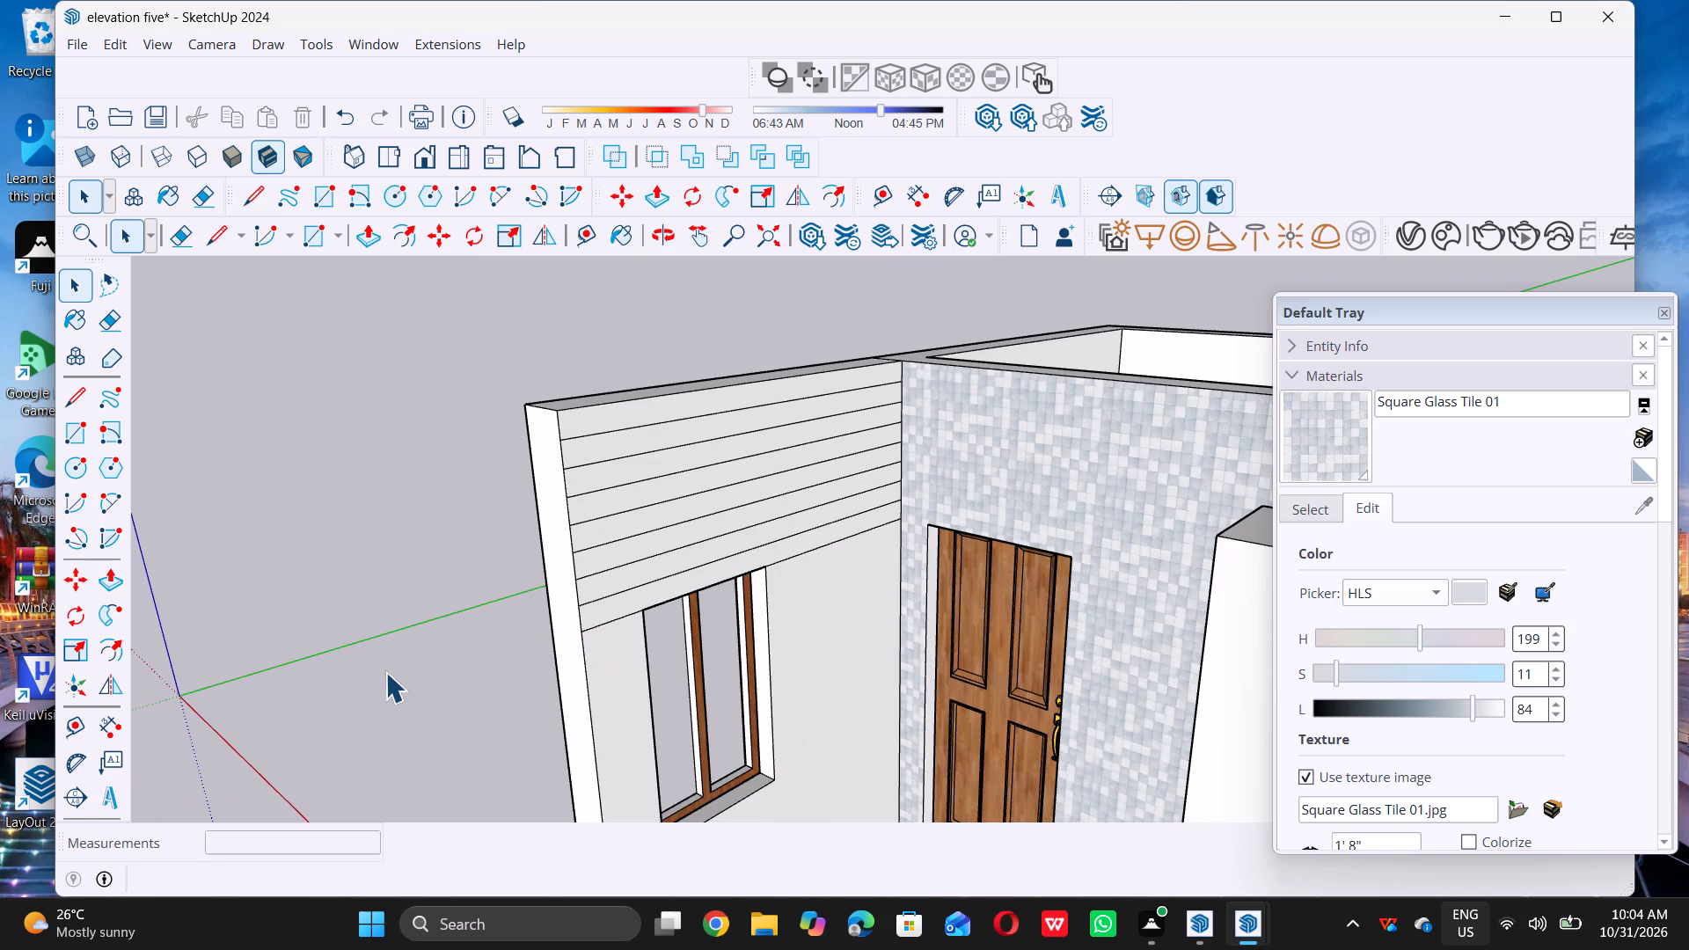
{"action": "middle_click_drag", "start_coordinate": [385, 672], "coordinate": [345, 644]}
{"action": "middle_click_drag", "start_coordinate": [343, 642], "coordinate": [325, 638]}
{"action": "middle_click", "coordinate": [325, 638]}
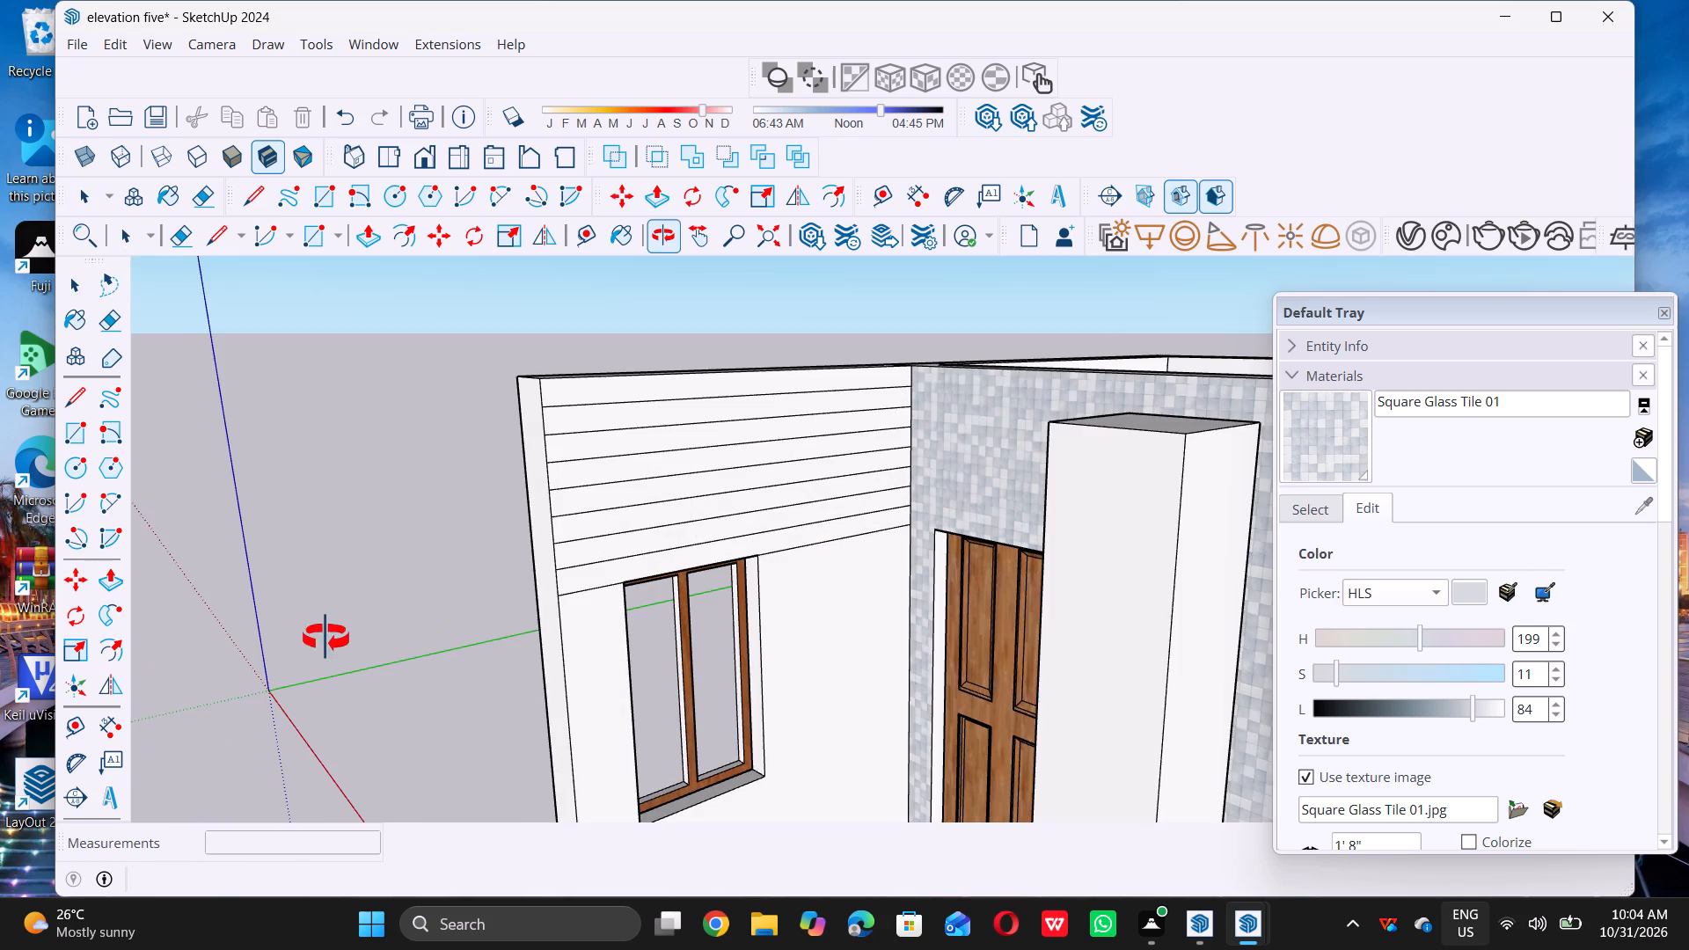
{"action": "middle_click_drag", "start_coordinate": [329, 639], "coordinate": [383, 685]}
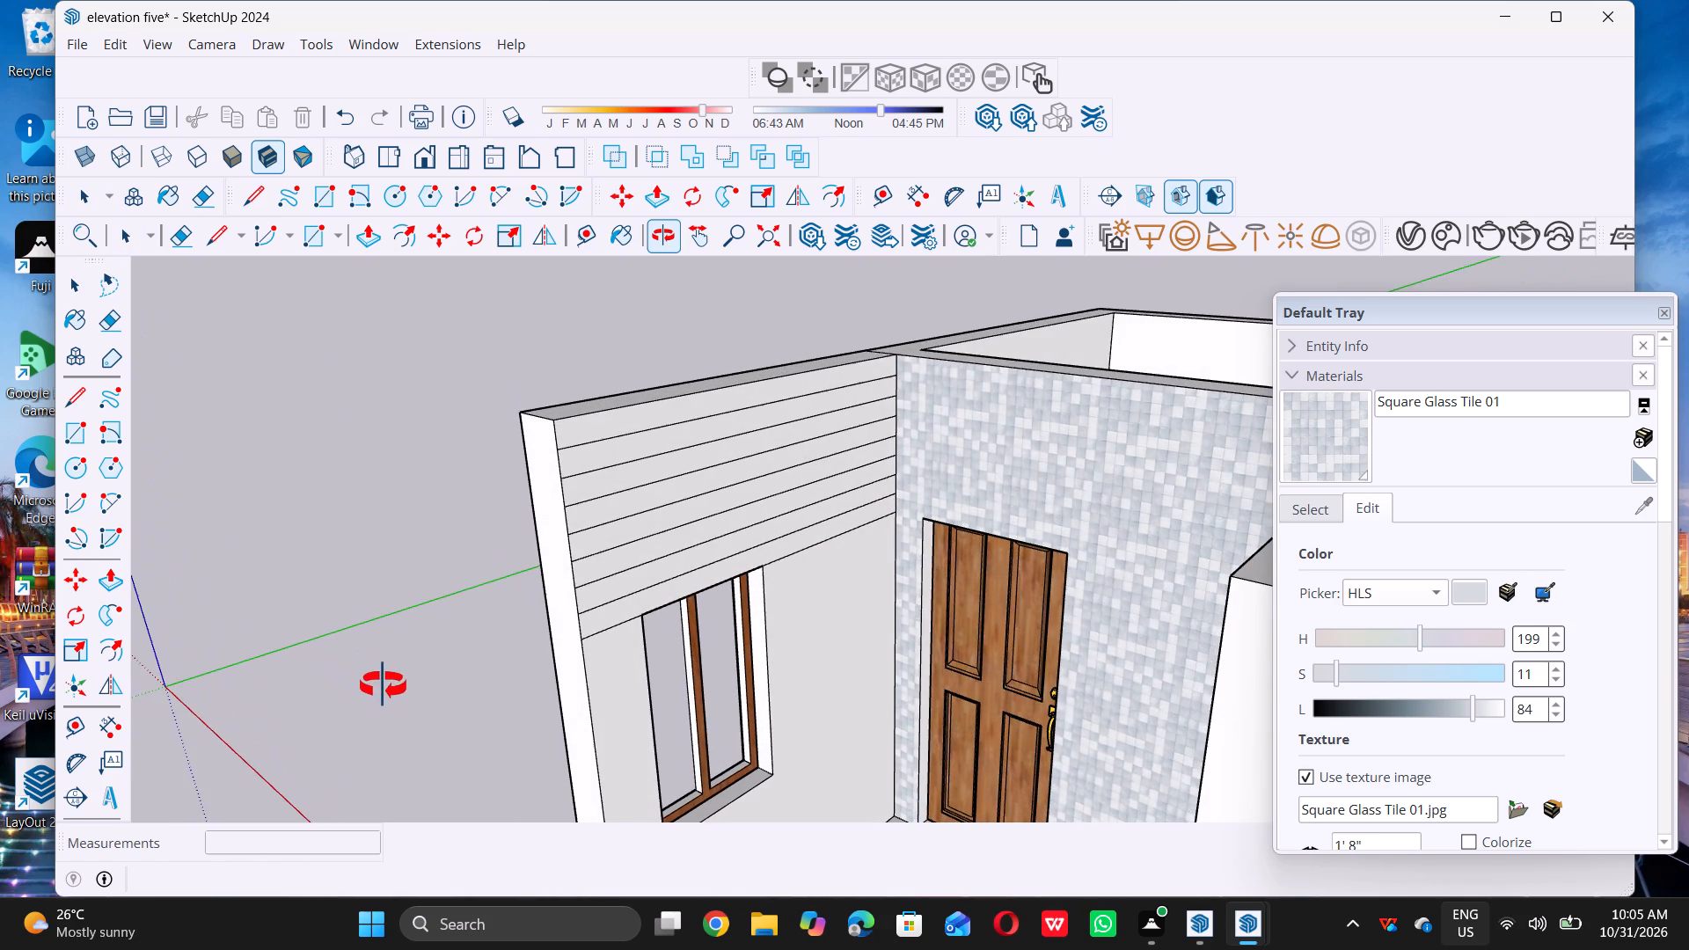
{"action": "middle_click_drag", "start_coordinate": [383, 685], "coordinate": [384, 686]}
{"action": "scroll", "coordinate": [639, 506], "scroll_direction": "up", "scroll_amount": 4}
{"action": "scroll", "coordinate": [640, 504], "scroll_direction": "down", "scroll_amount": 2}
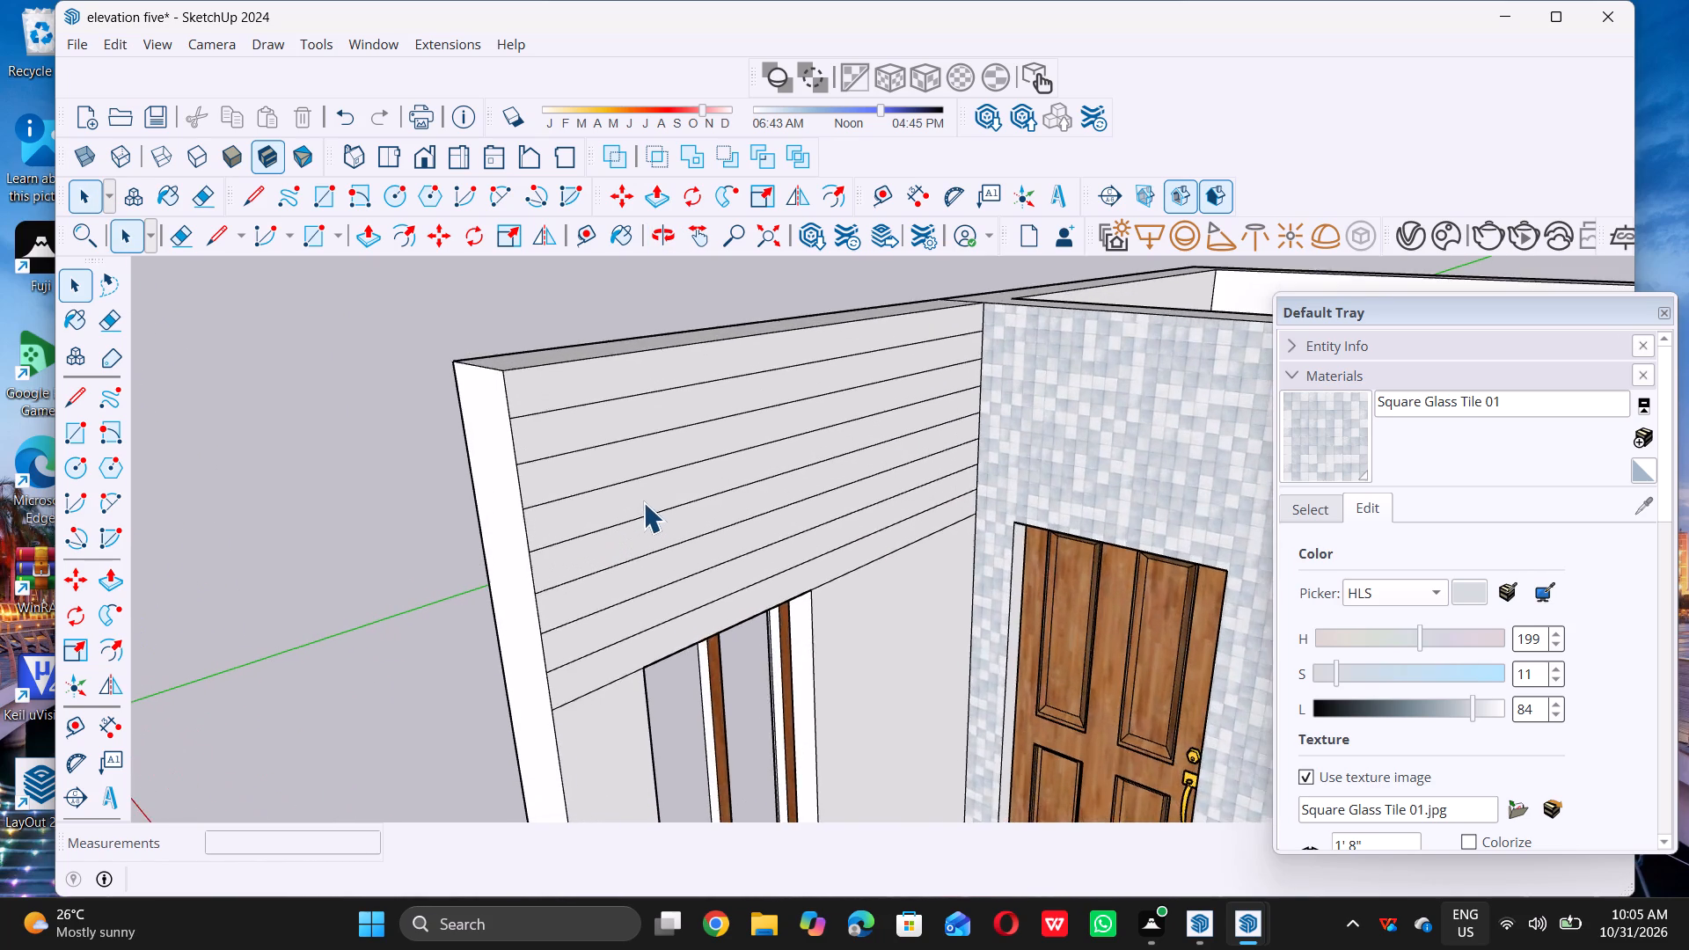
{"action": "scroll", "coordinate": [643, 502], "scroll_direction": "down", "scroll_amount": 12}
{"action": "middle_click_drag", "start_coordinate": [652, 518], "coordinate": [662, 568]}
{"action": "middle_click", "coordinate": [662, 568]}
{"action": "middle_click_drag", "start_coordinate": [660, 530], "coordinate": [658, 522]}
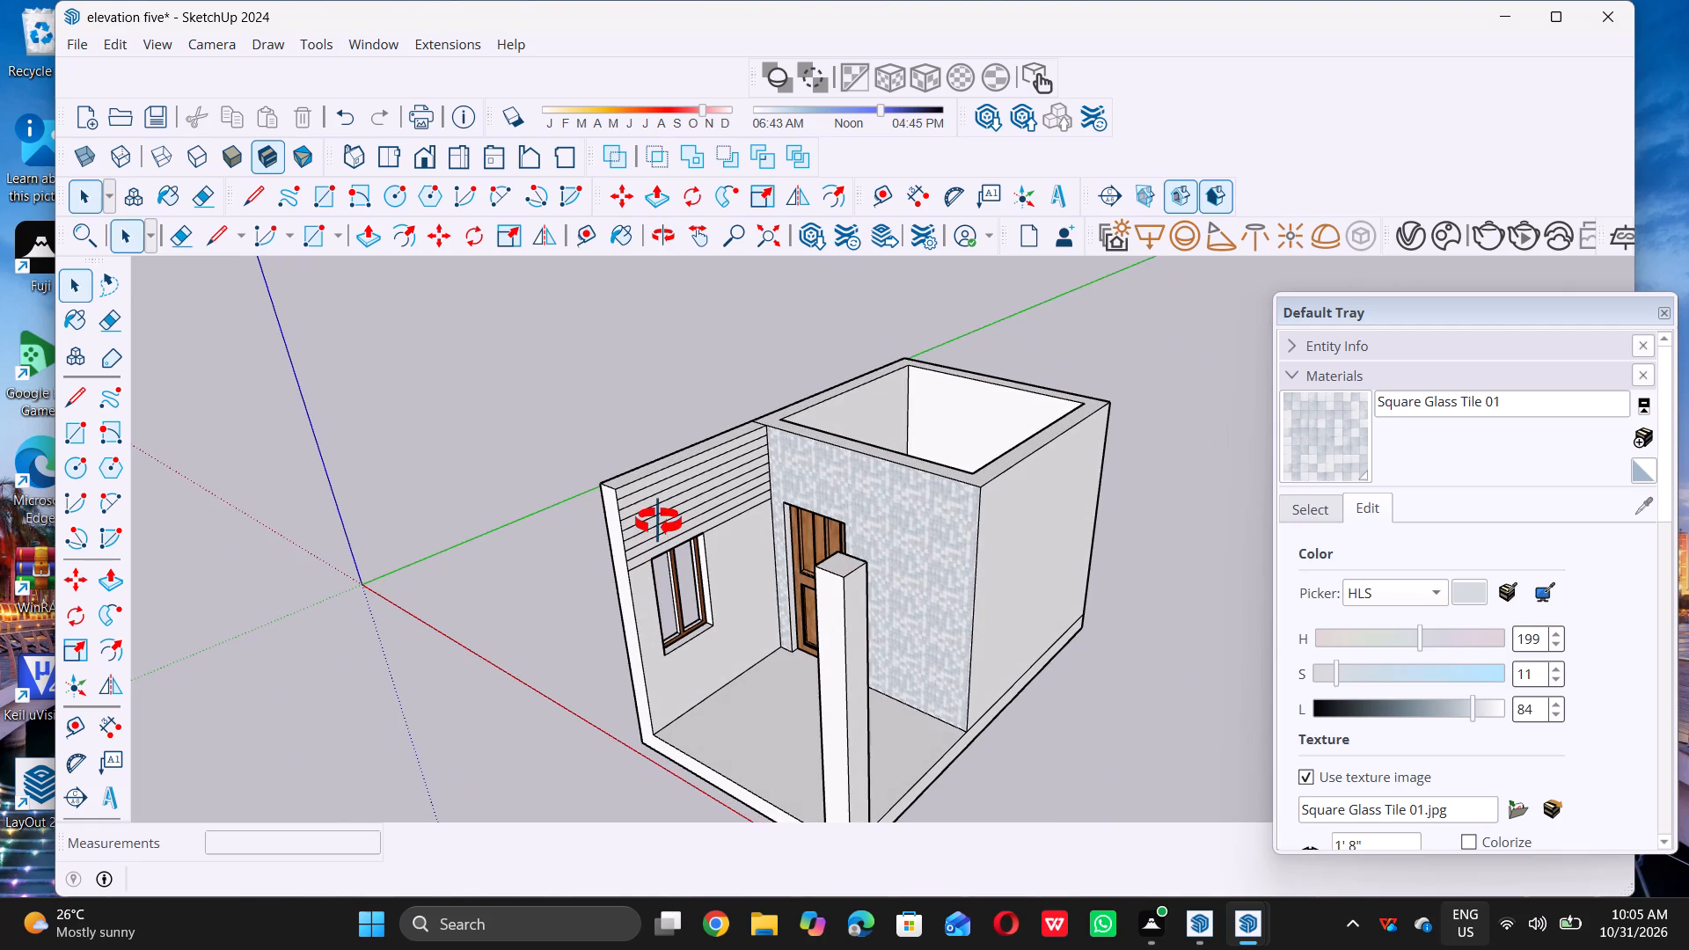
Examine the strip lines above the window and how they sit on the rest of the window wall.
{"action": "middle_click", "coordinate": [657, 519]}
{"action": "scroll", "coordinate": [635, 482], "scroll_direction": "up", "scroll_amount": 6}
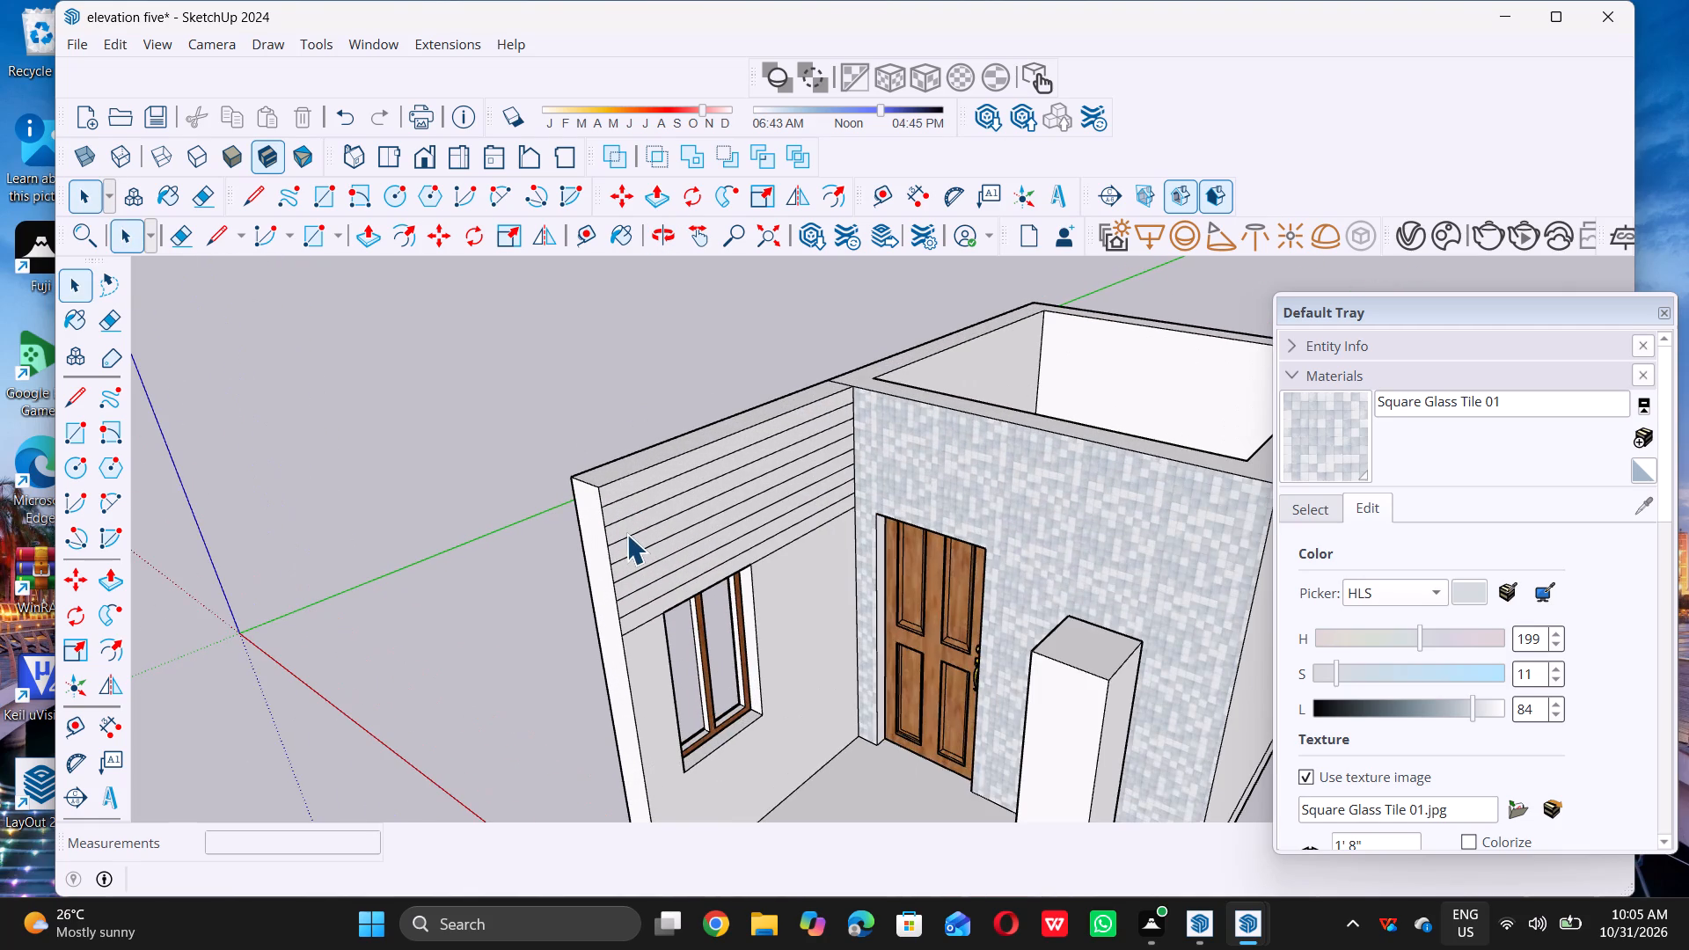
{"action": "scroll", "coordinate": [626, 534], "scroll_direction": "up", "scroll_amount": 6}
{"action": "scroll", "coordinate": [626, 534], "scroll_direction": "down", "scroll_amount": 14}
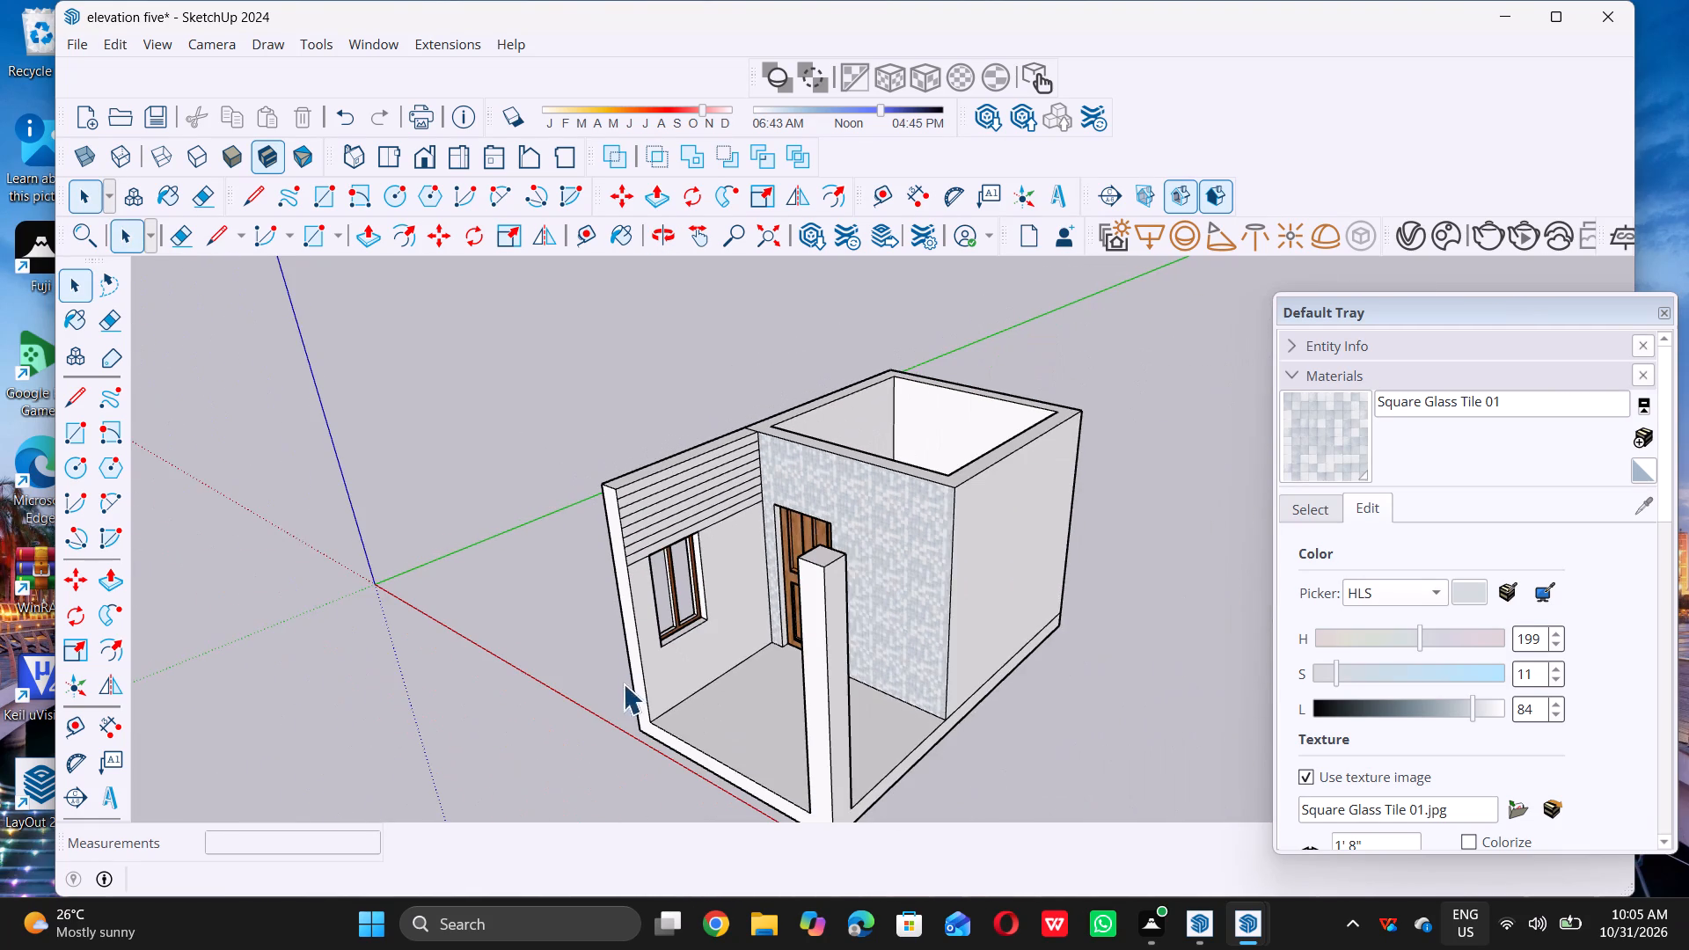
{"action": "middle_click_drag", "start_coordinate": [623, 688], "coordinate": [616, 646]}
{"action": "scroll", "coordinate": [618, 595], "scroll_direction": "up", "scroll_amount": 5}
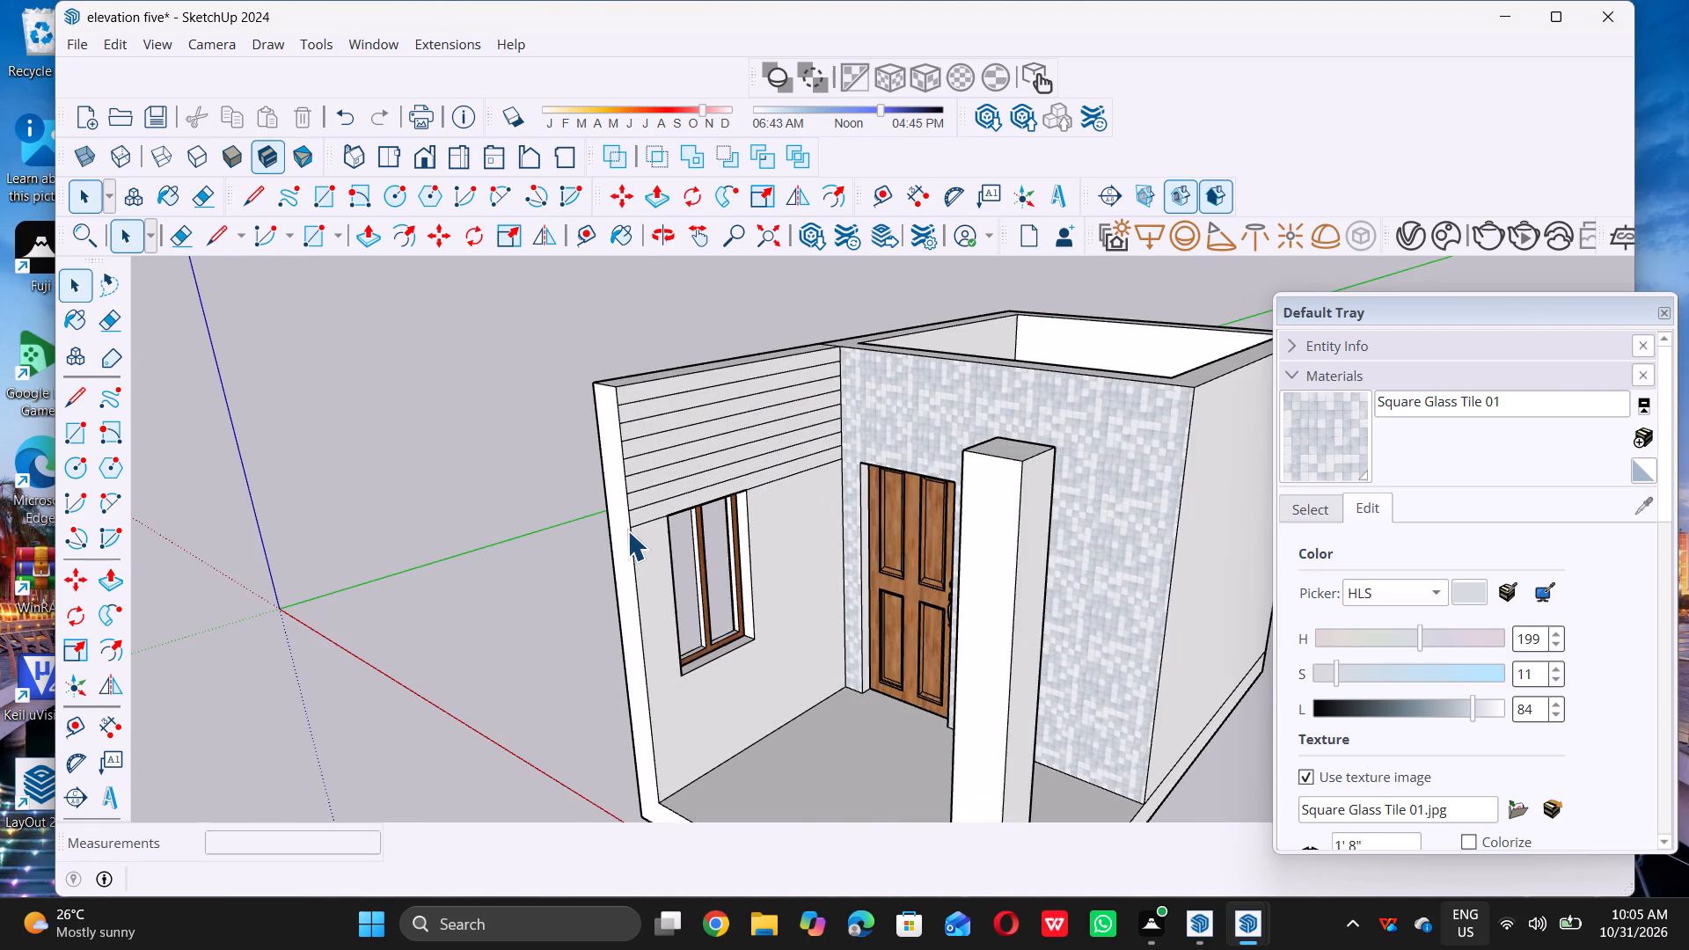
{"action": "scroll", "coordinate": [627, 530], "scroll_direction": "down", "scroll_amount": 5}
{"action": "scroll", "coordinate": [627, 530], "scroll_direction": "up", "scroll_amount": 6}
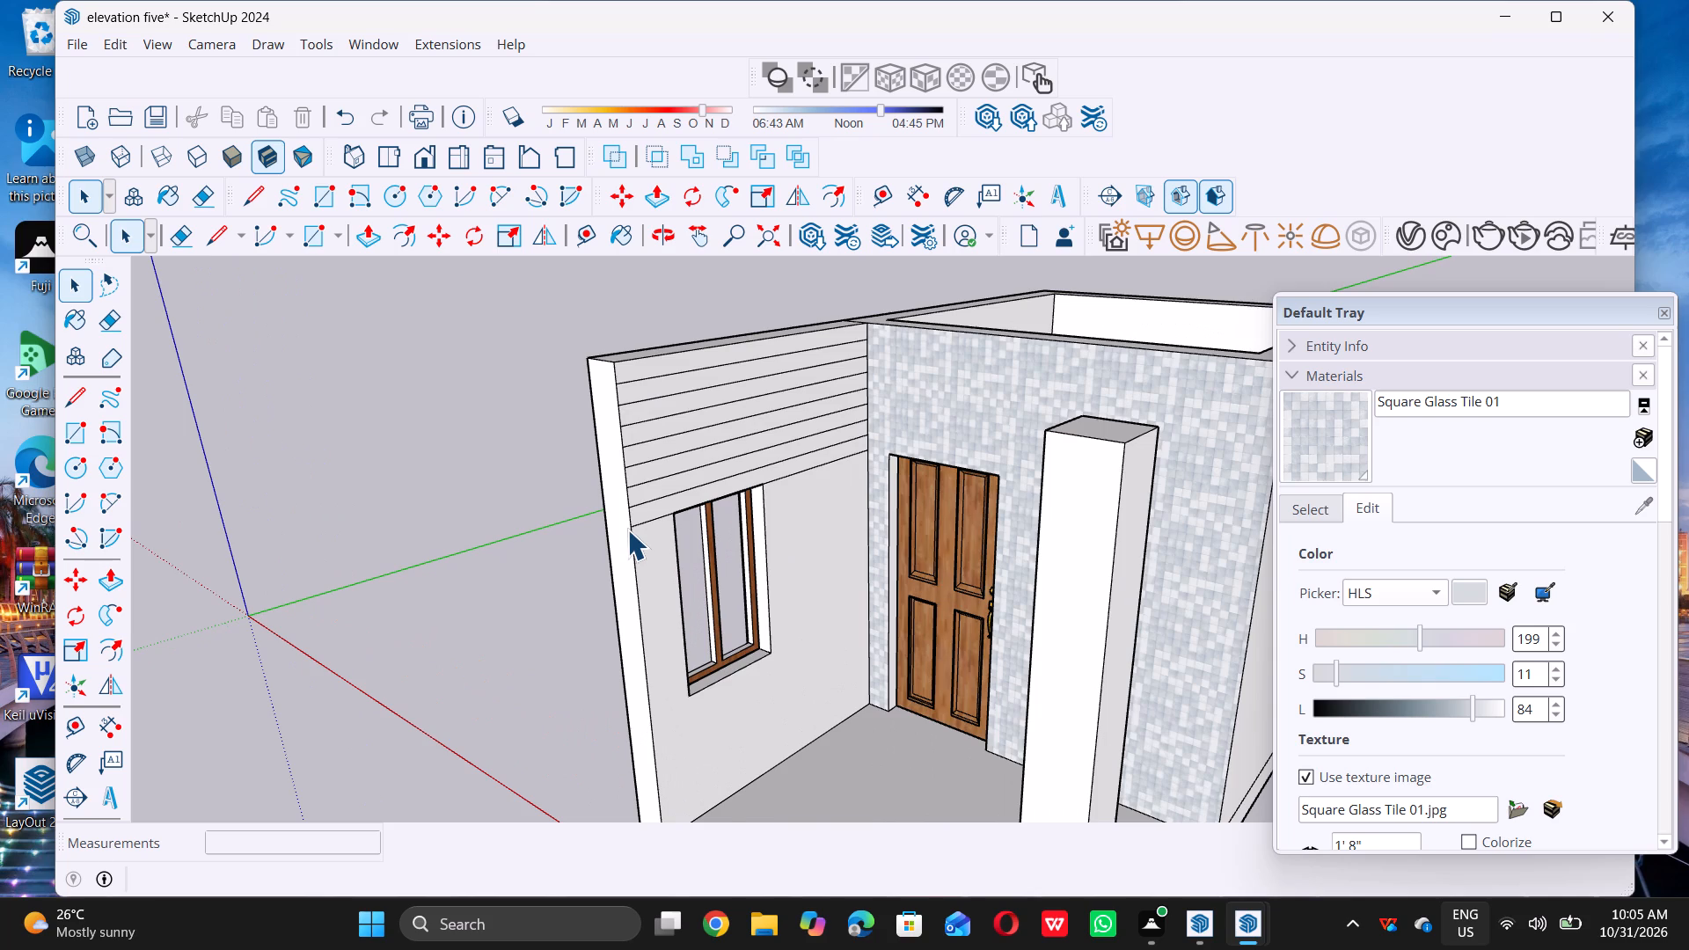
{"action": "scroll", "coordinate": [627, 530], "scroll_direction": "up", "scroll_amount": 7}
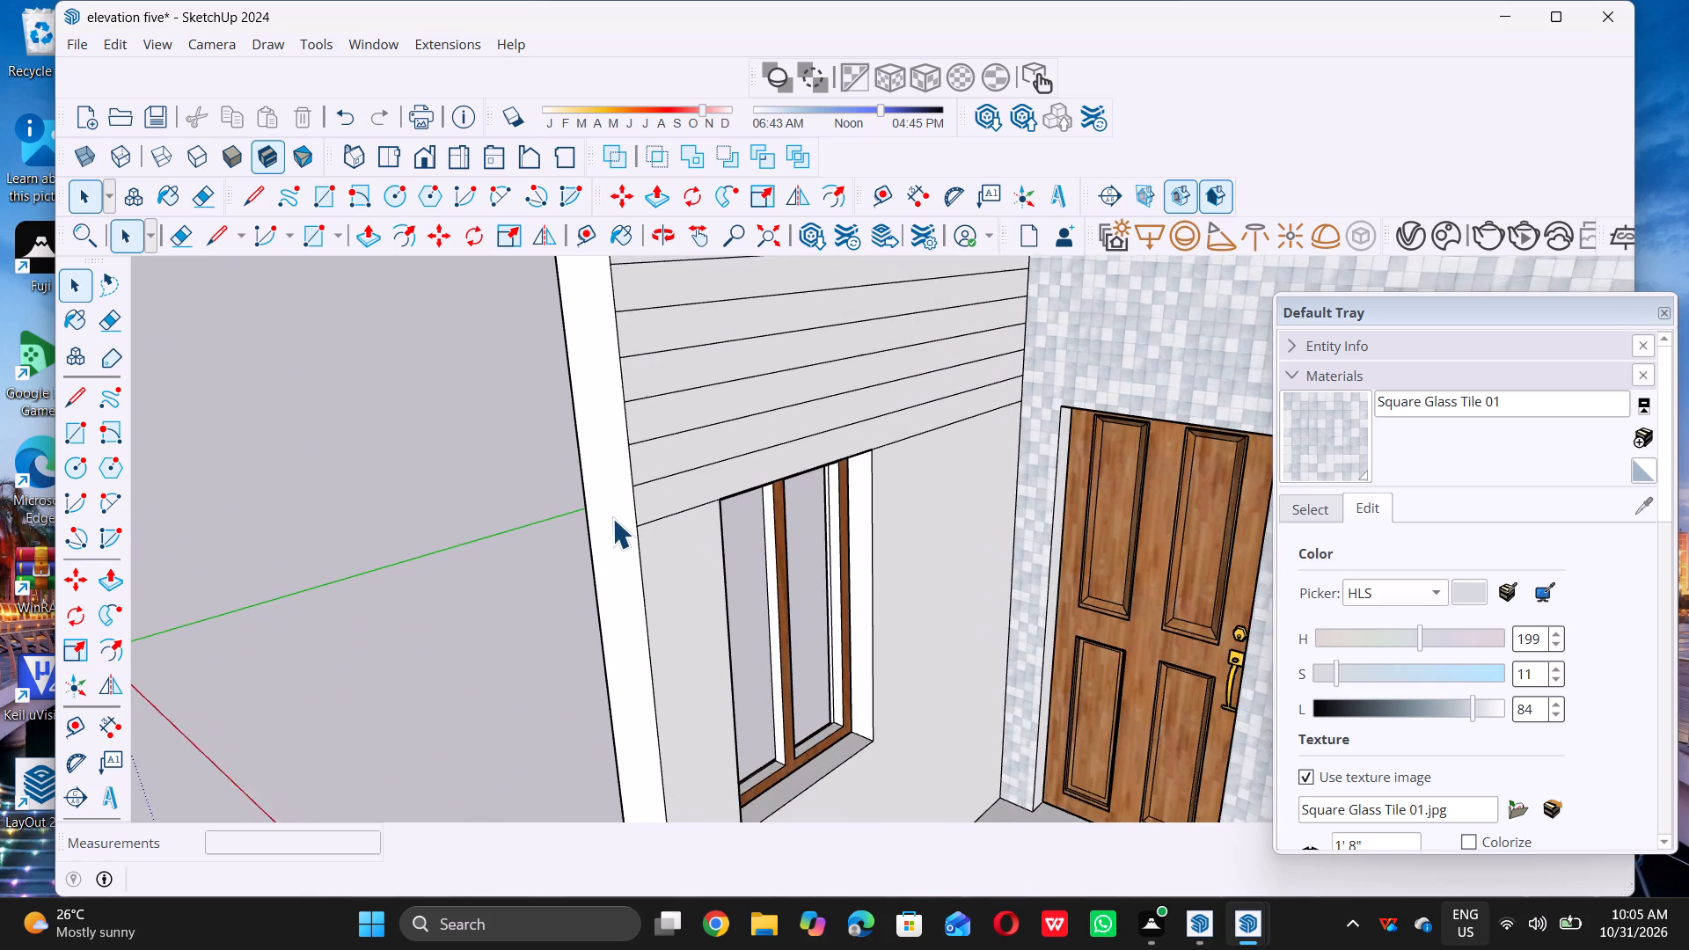
{"action": "scroll", "coordinate": [612, 518], "scroll_direction": "up", "scroll_amount": 1}
{"action": "scroll", "coordinate": [611, 527], "scroll_direction": "down", "scroll_amount": 6}
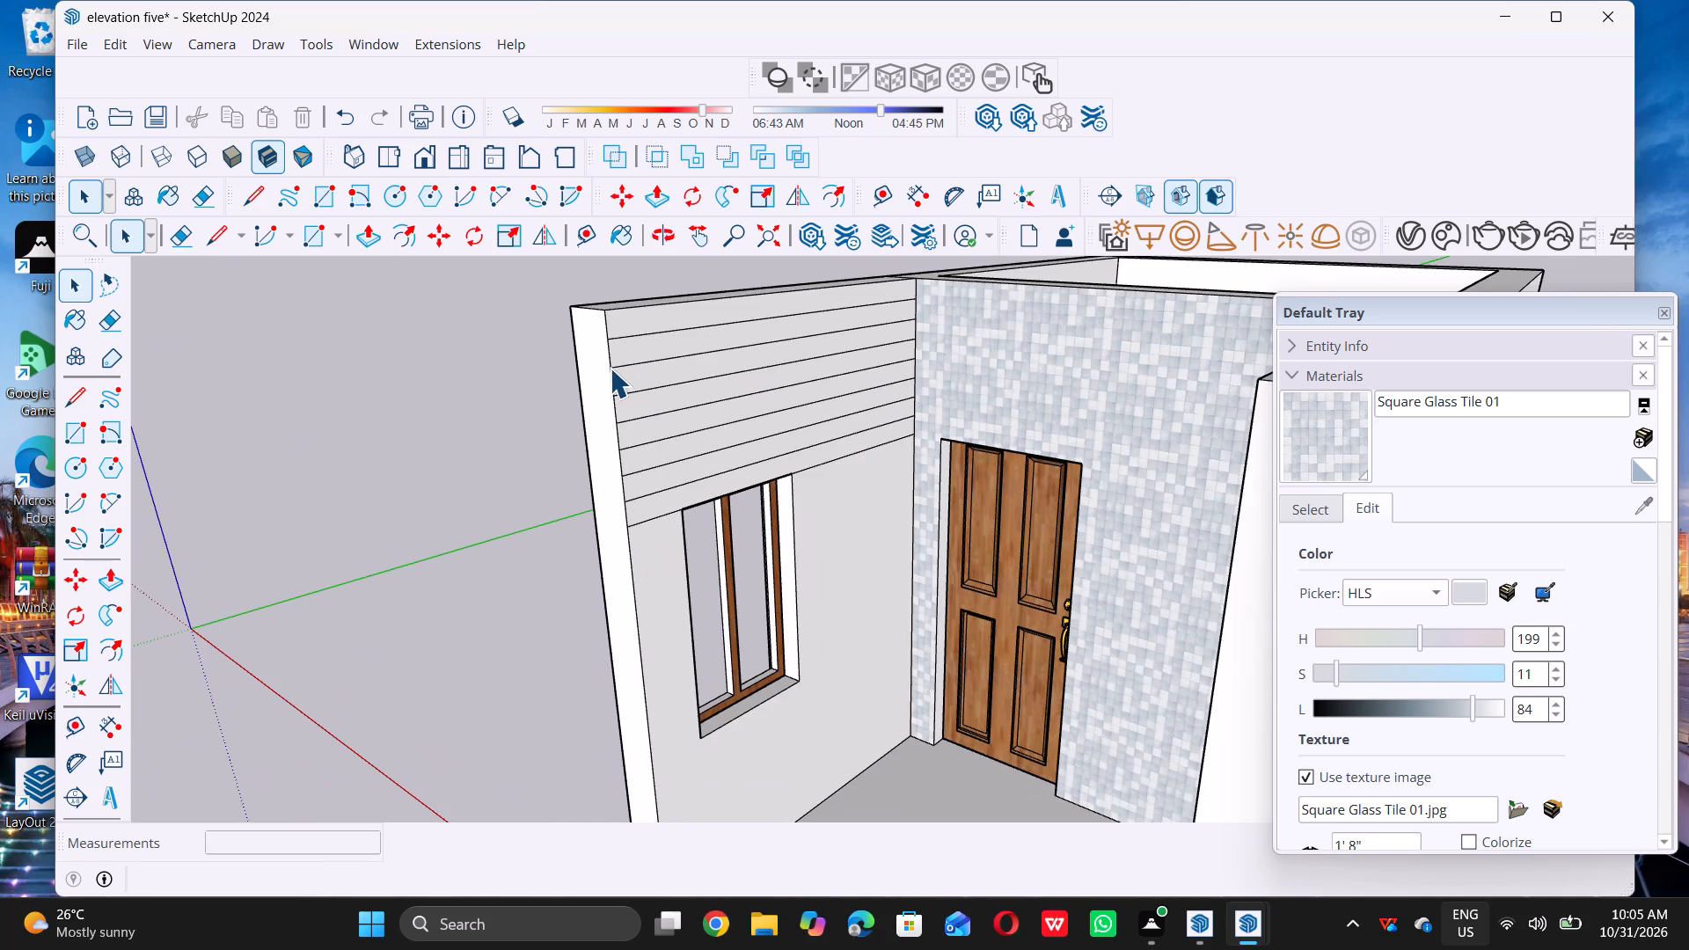
Undo the strip lines above the window.
{"action": "key", "text": "ctrl+z"}
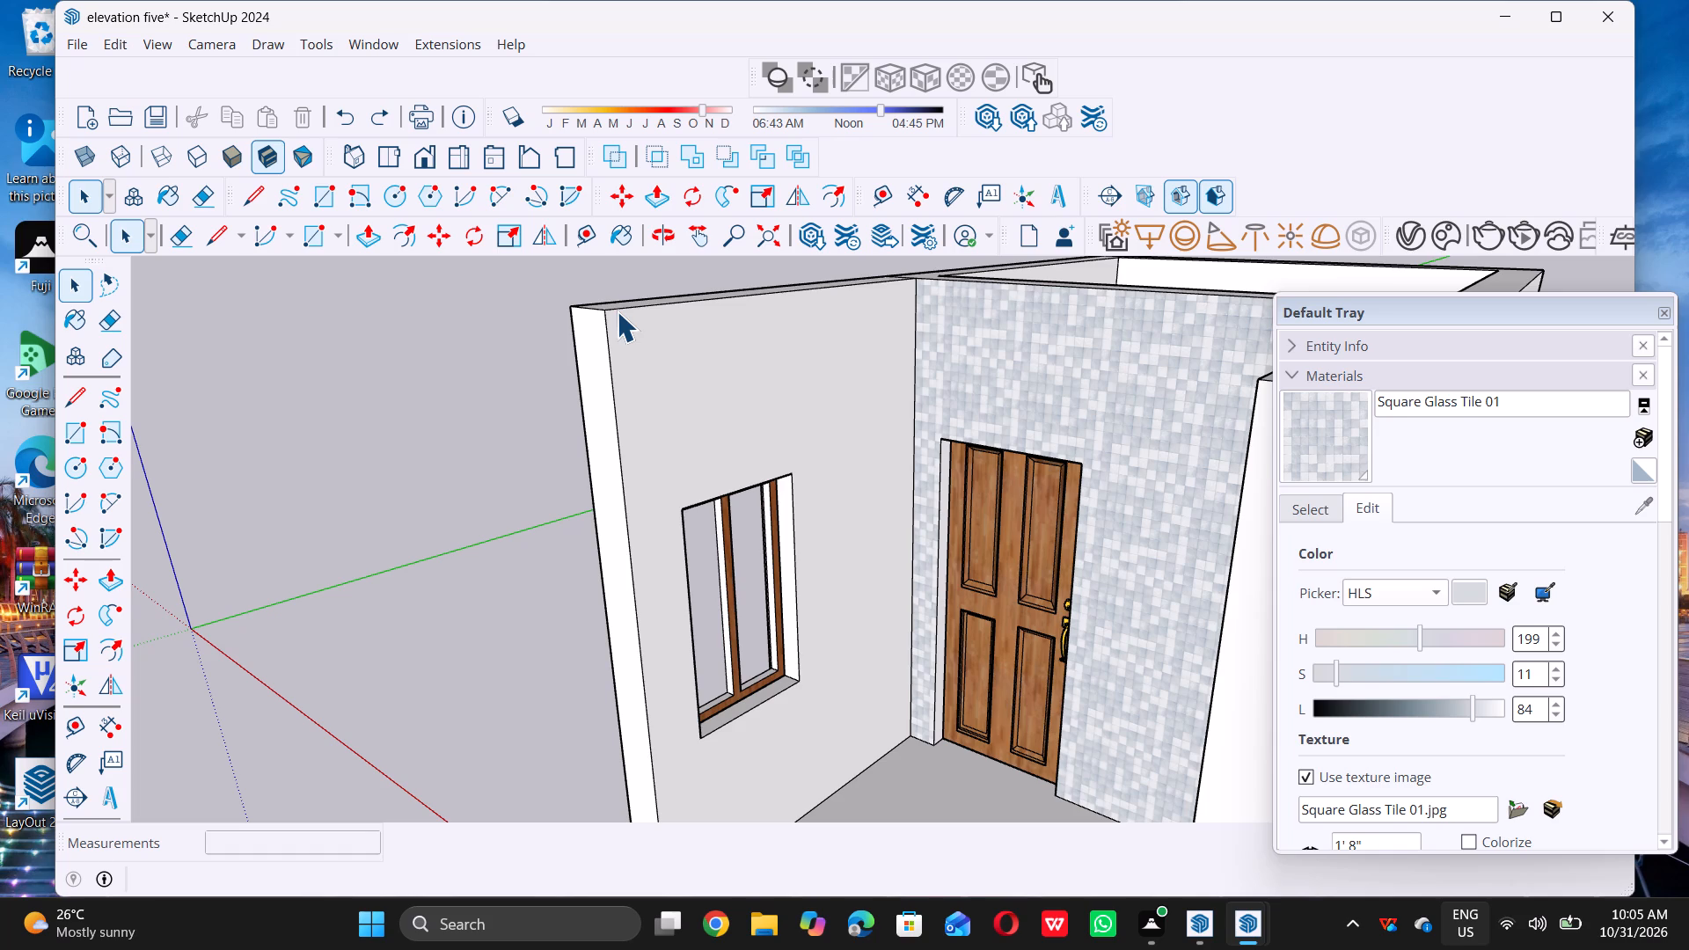
Copy the window wall's upper inner edge 10' down to the floor and divide the distance into 15 equal strips.
{"action": "left_click", "coordinate": [616, 308]}
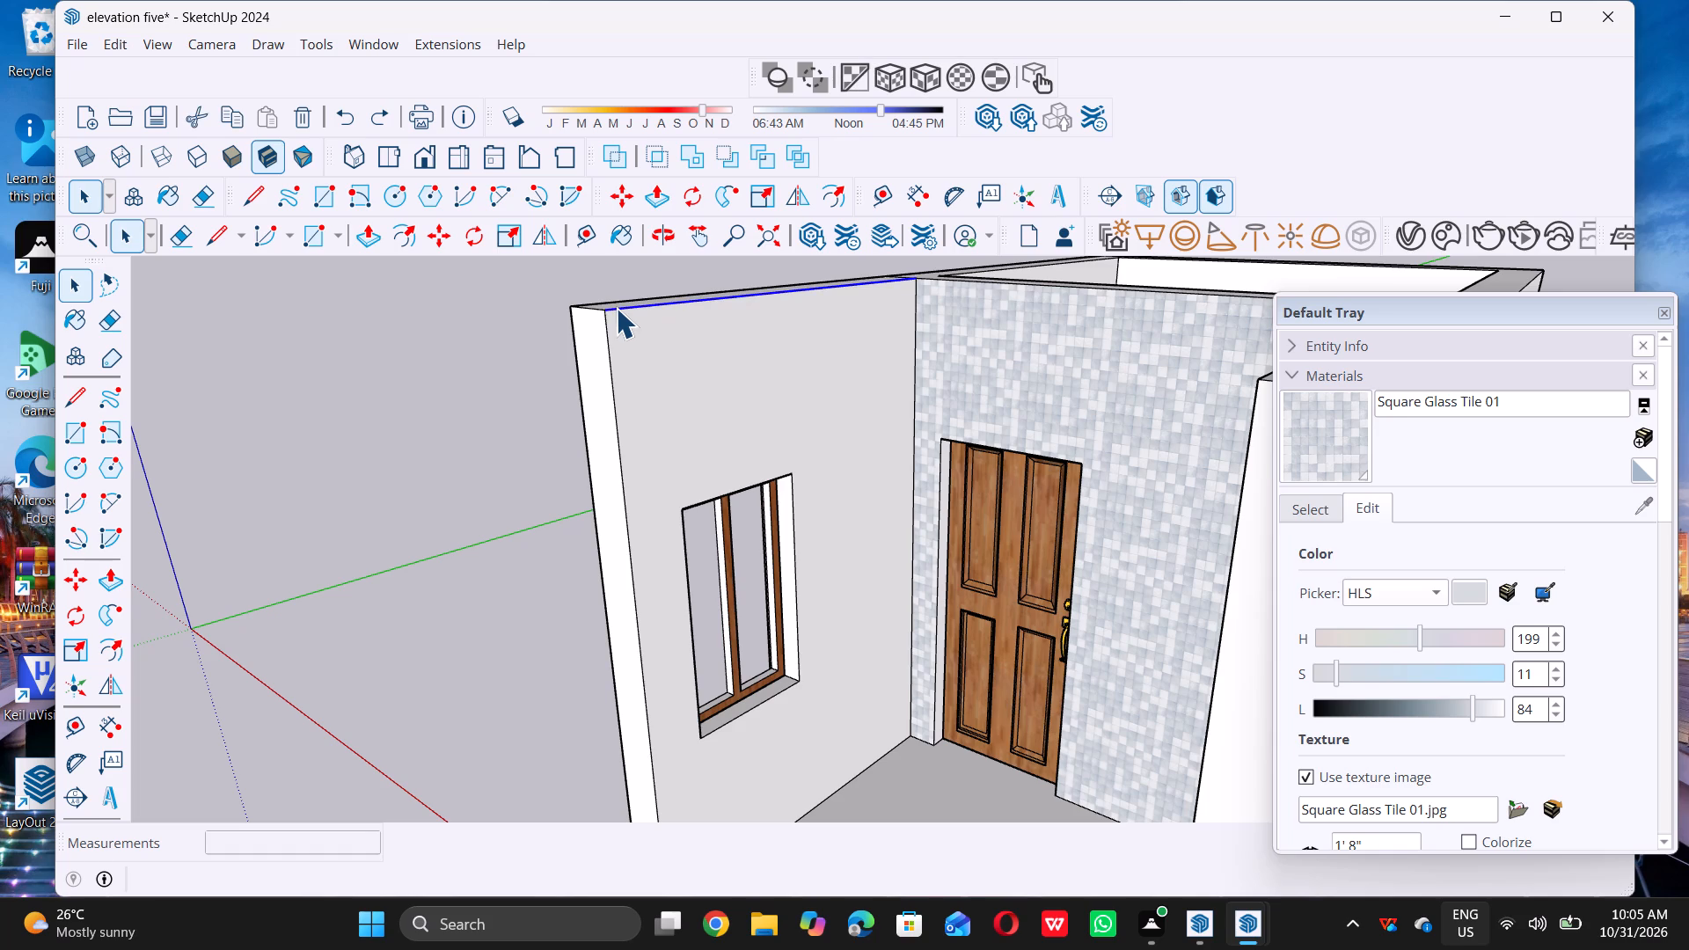
{"action": "key", "text": "m"}
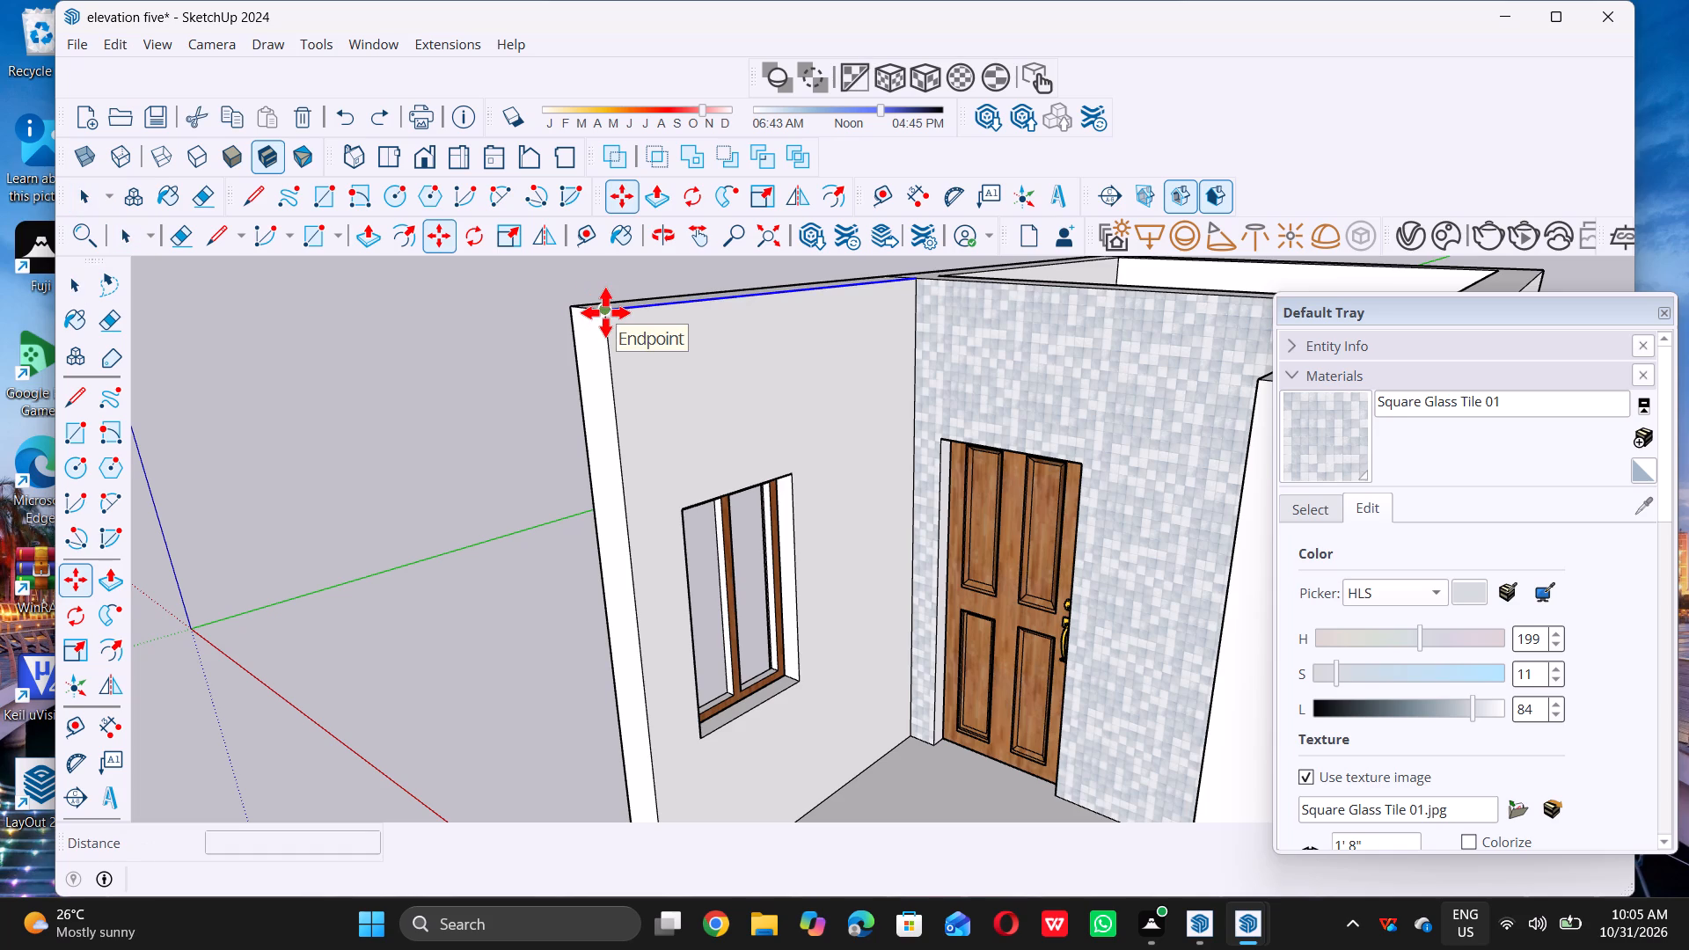
{"action": "double_click", "coordinate": [605, 312]}
{"action": "scroll", "coordinate": [605, 312], "scroll_direction": "down", "scroll_amount": 8}
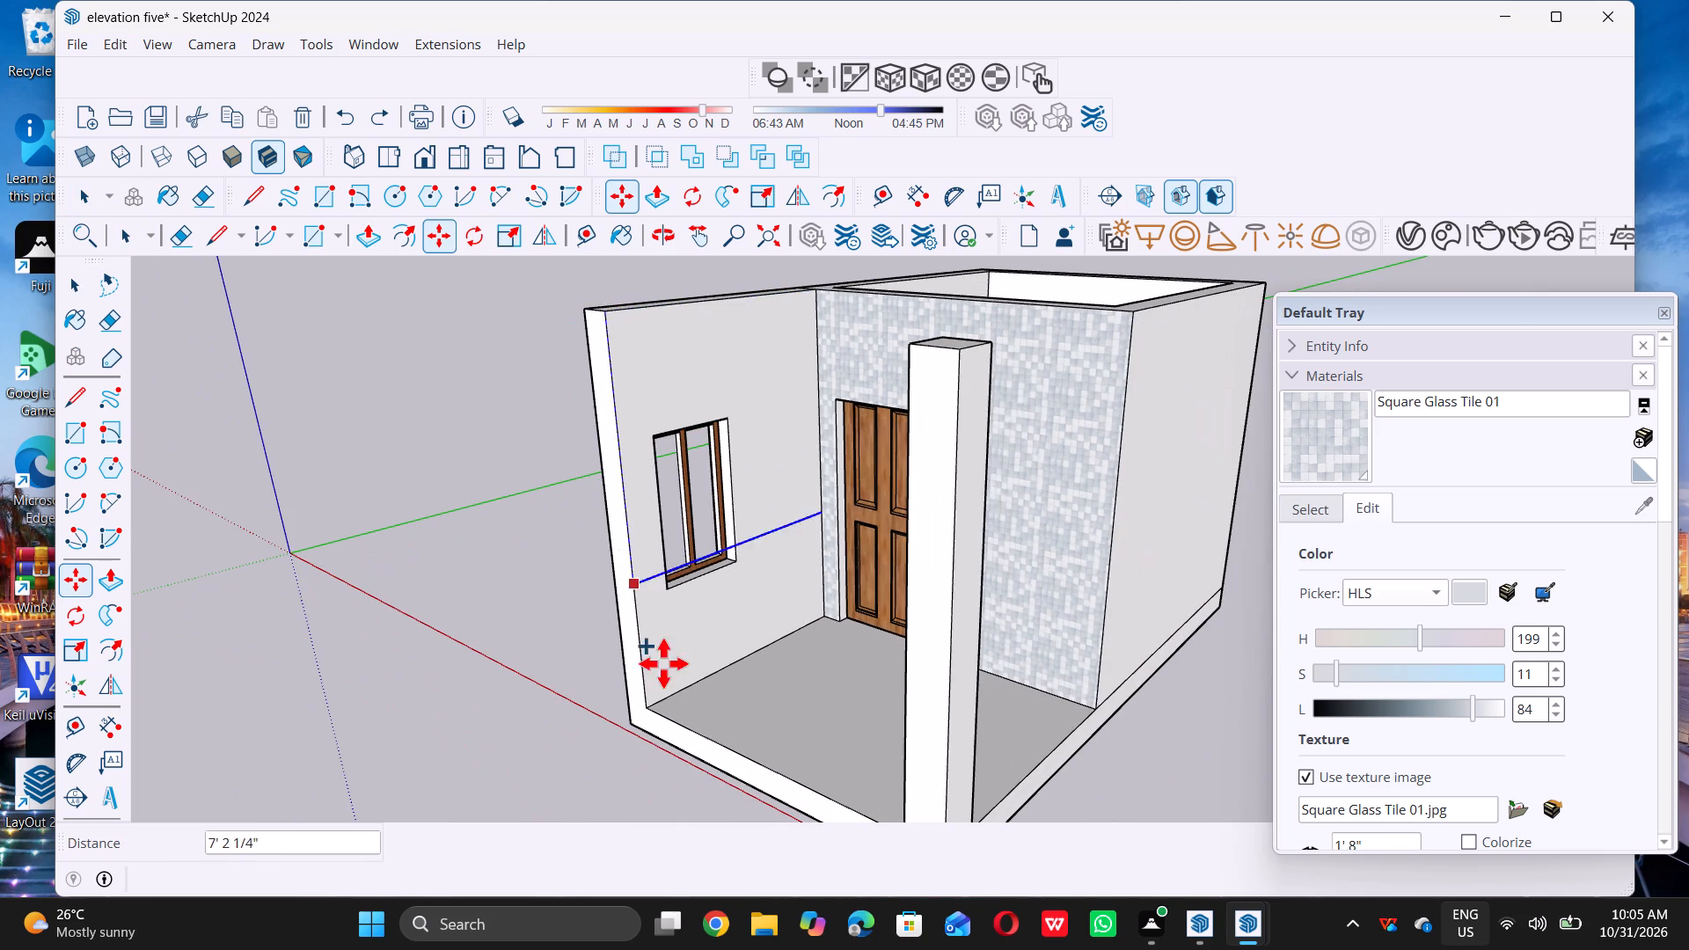
{"action": "scroll", "coordinate": [653, 691], "scroll_direction": "up", "scroll_amount": 5}
{"action": "left_click", "coordinate": [646, 726]}
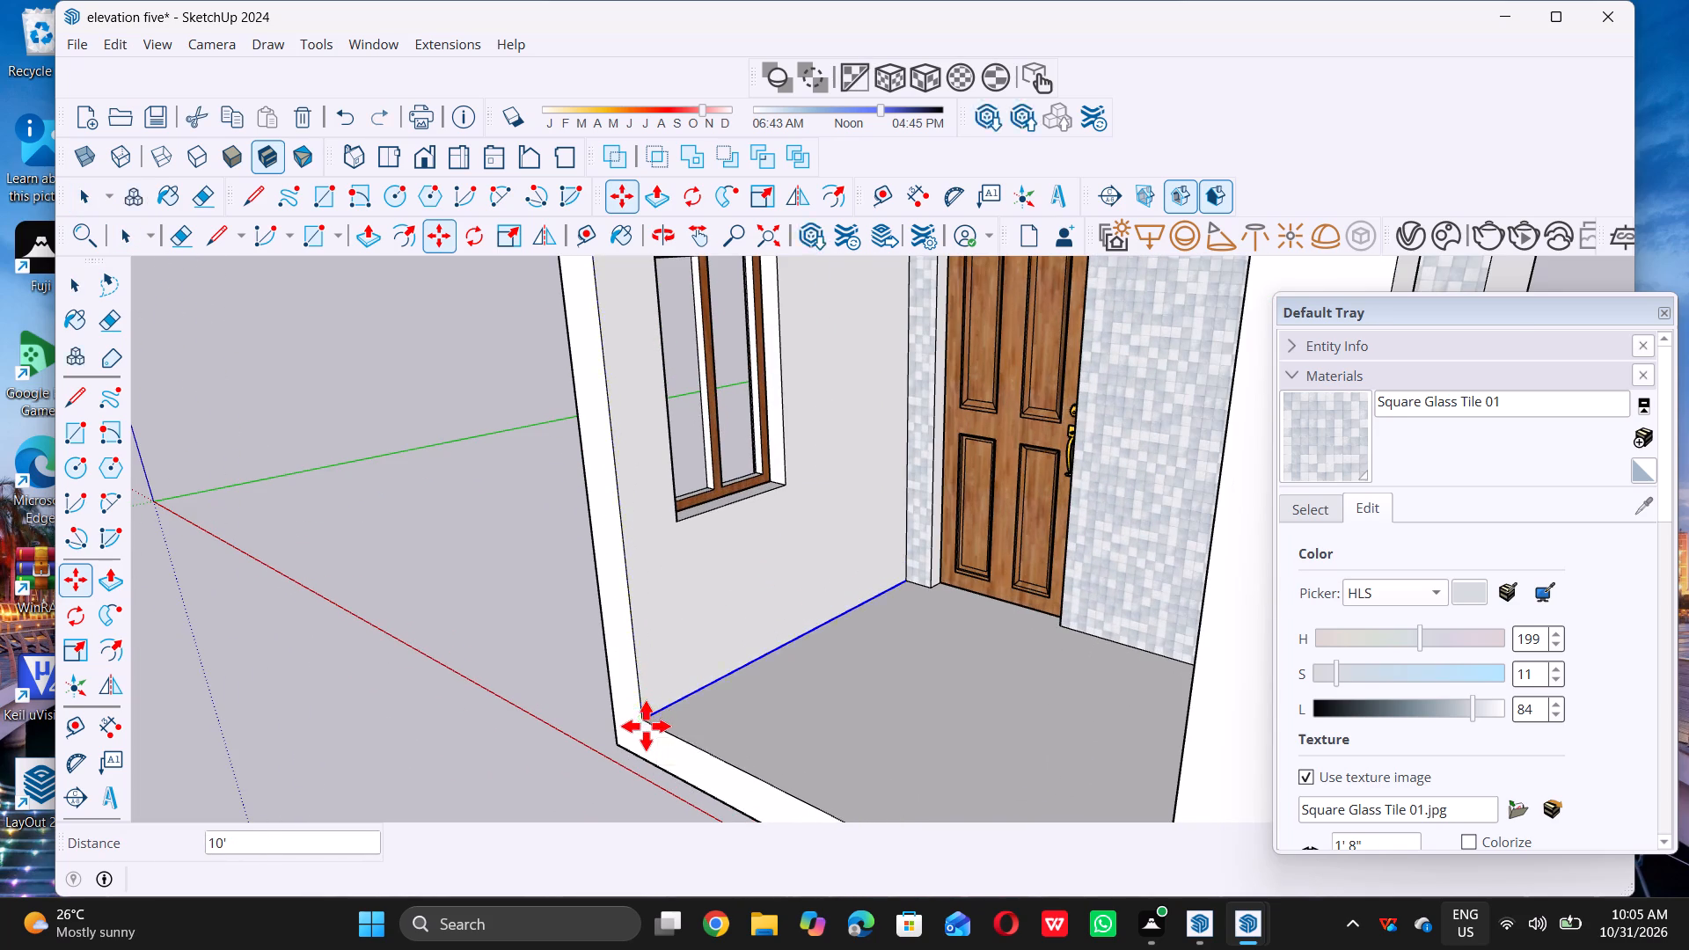
{"action": "type", "text": "15"}
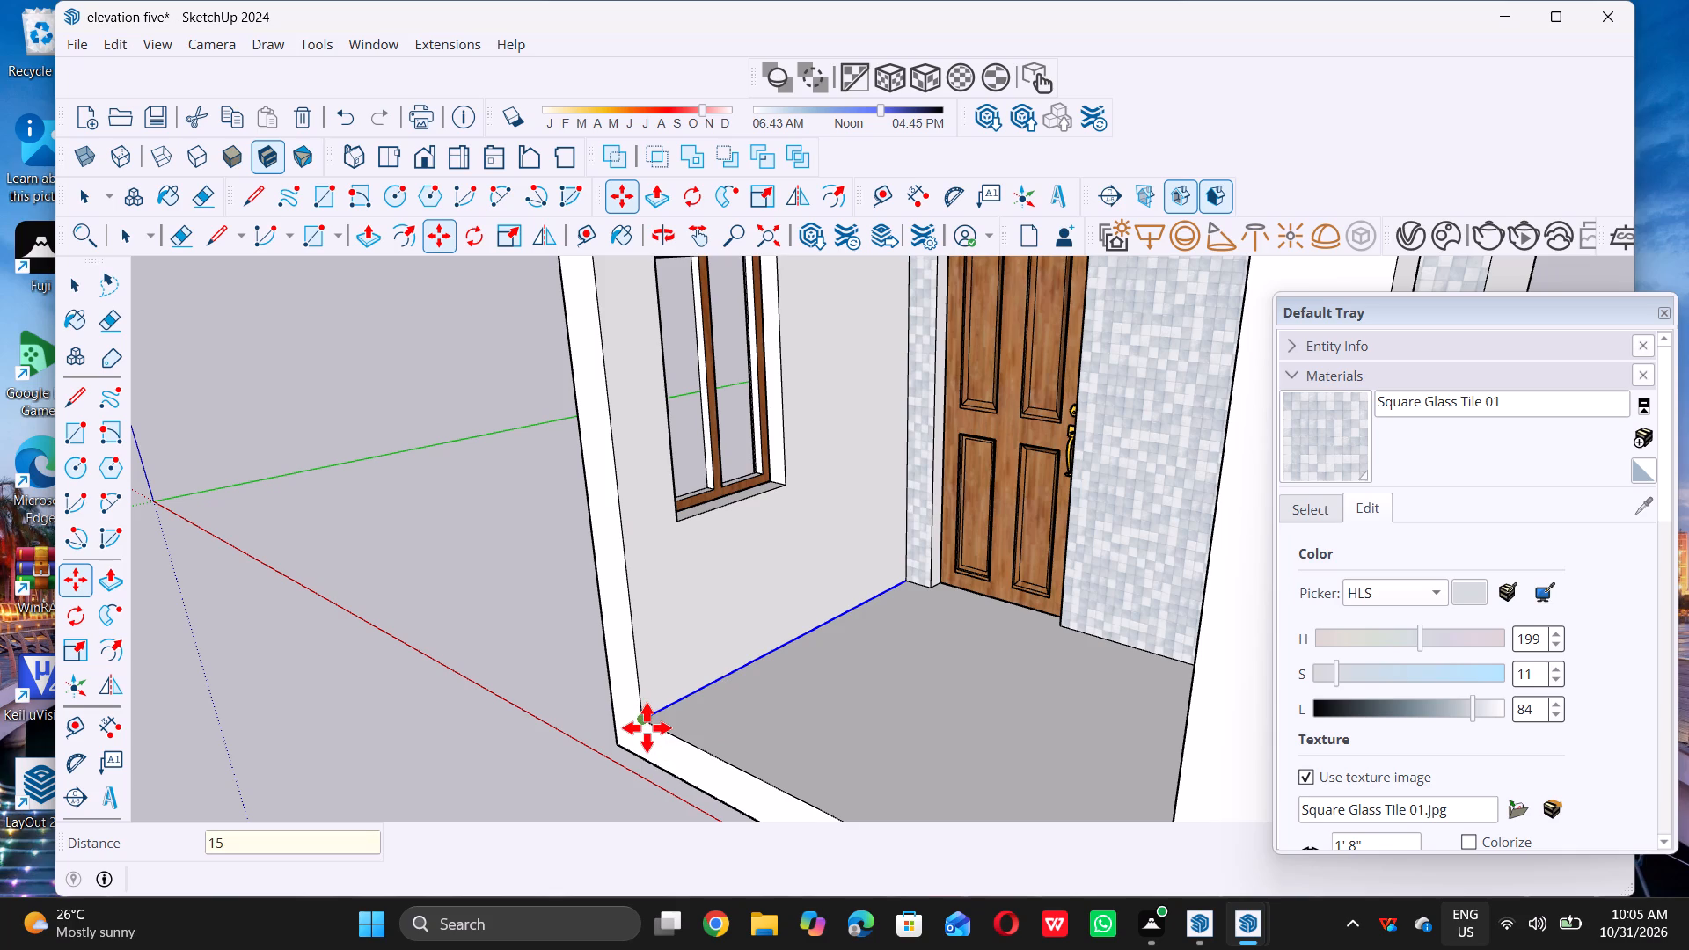
{"action": "key", "text": "BackSpace"}
{"action": "key", "text": "BackSpace"}
{"action": "type", "text": "/15"}
{"action": "key", "text": "Return"}
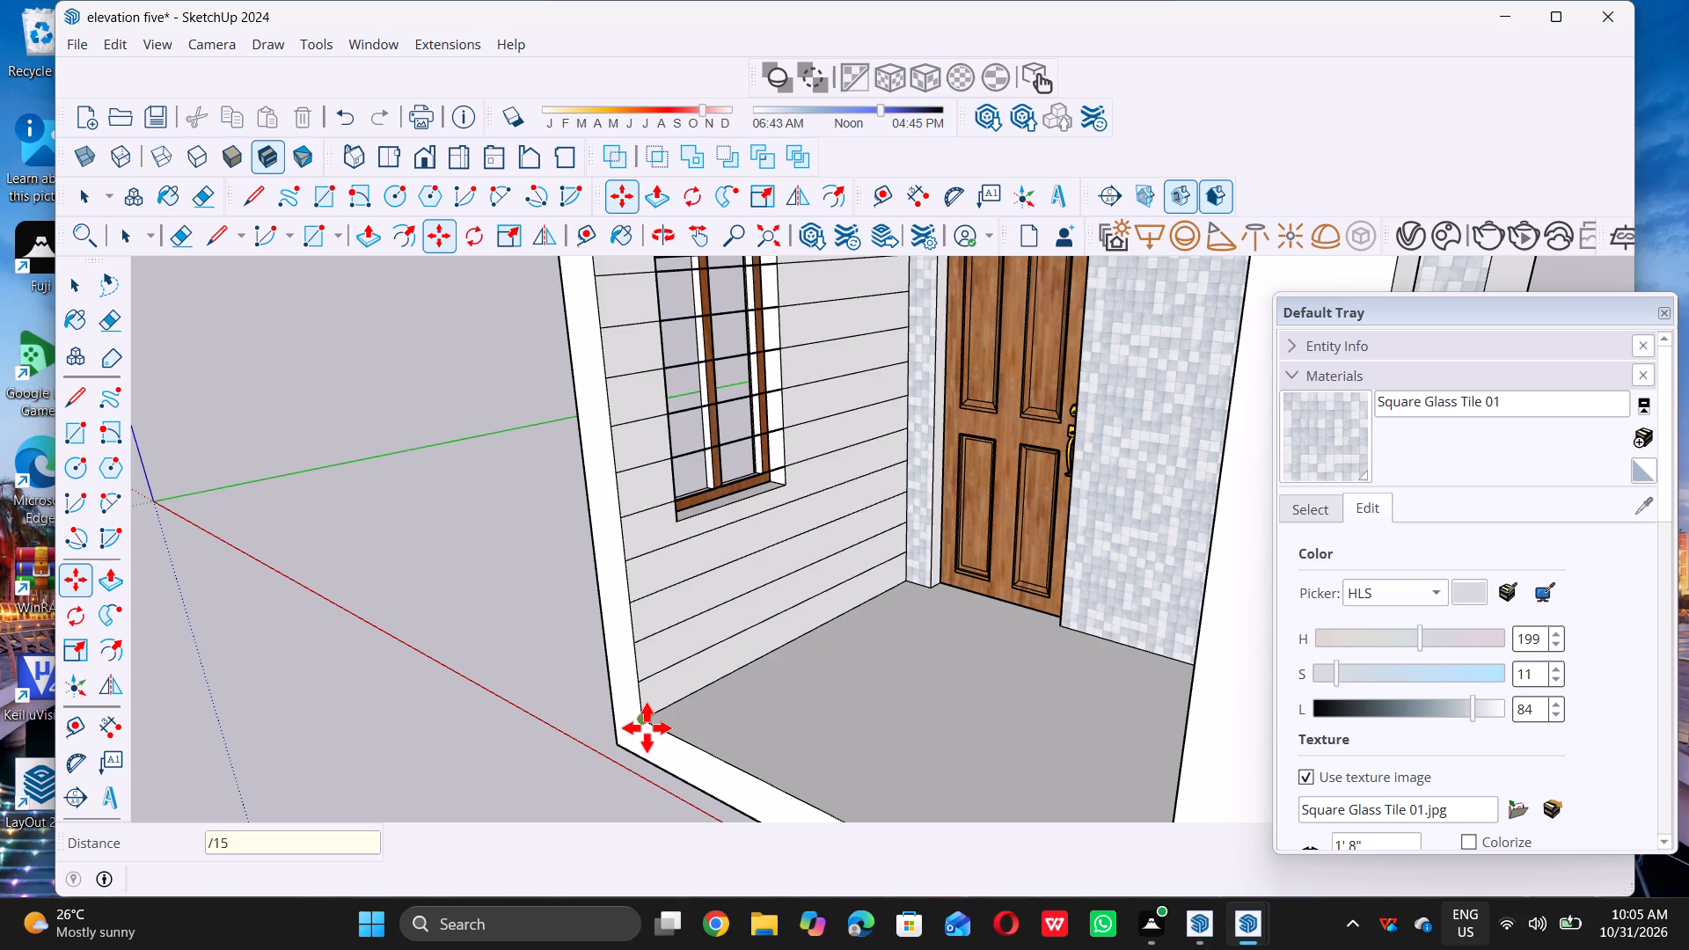
{"action": "key", "text": "space"}
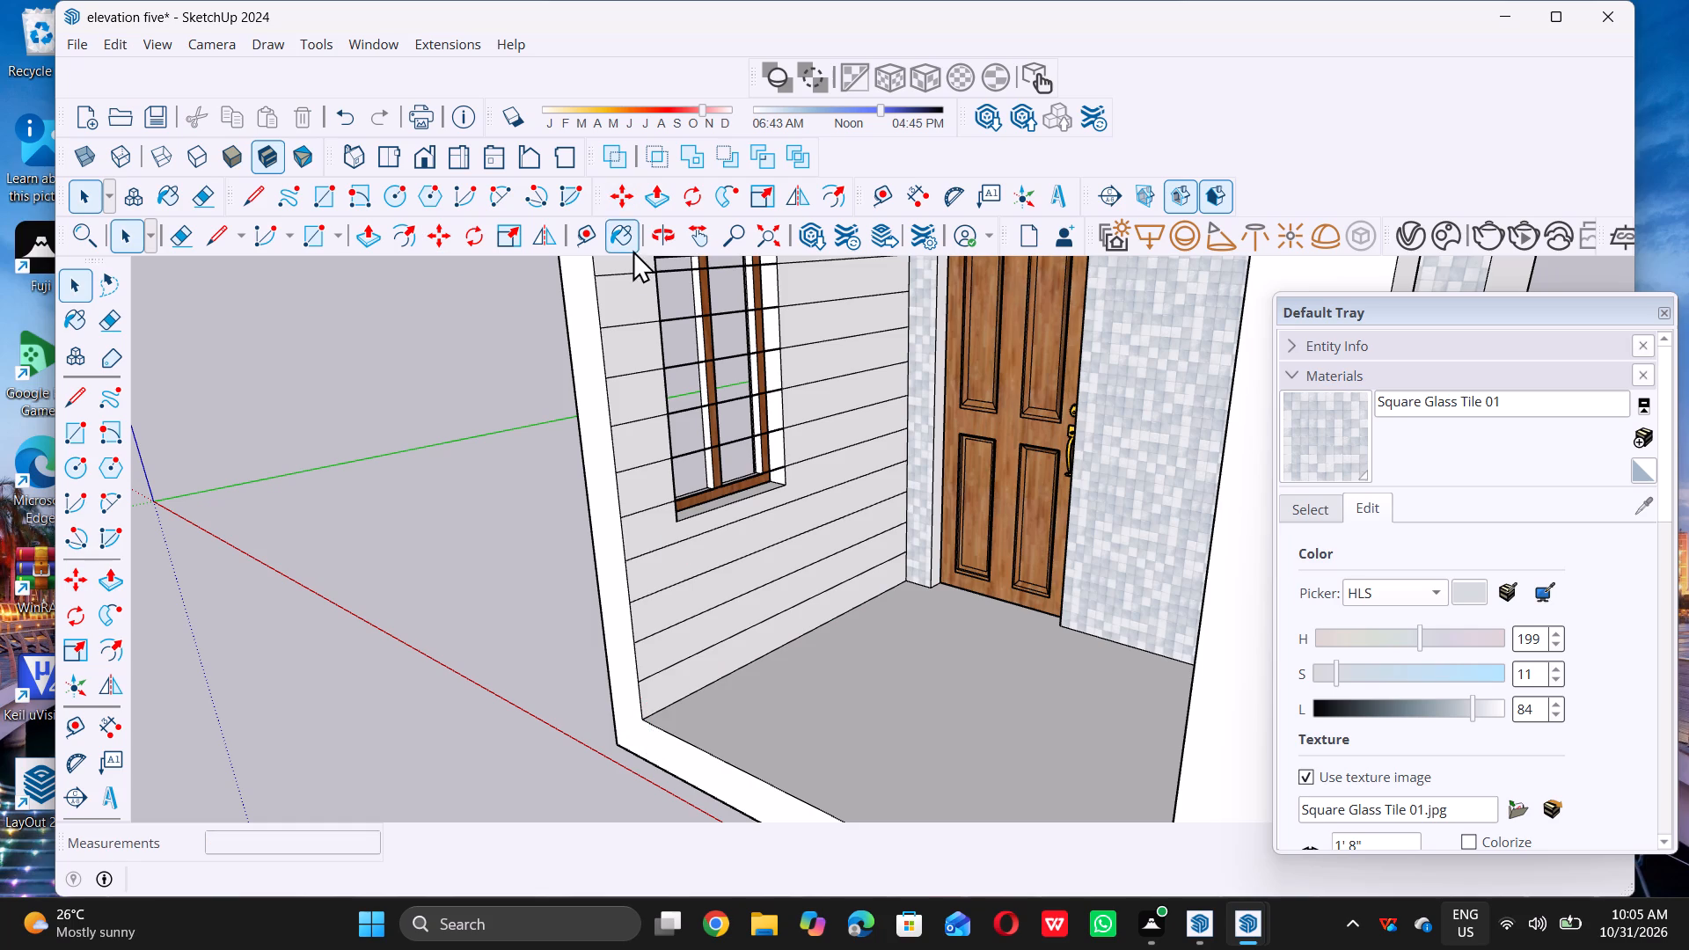
Erase the strip lines crossing the upper part of the window opening, keeping the window itself.
{"action": "scroll", "coordinate": [633, 262], "scroll_direction": "down", "scroll_amount": 4}
{"action": "middle_click_drag", "start_coordinate": [628, 422], "coordinate": [685, 554]}
{"action": "middle_click", "coordinate": [685, 554]}
{"action": "scroll", "coordinate": [641, 367], "scroll_direction": "up", "scroll_amount": 6}
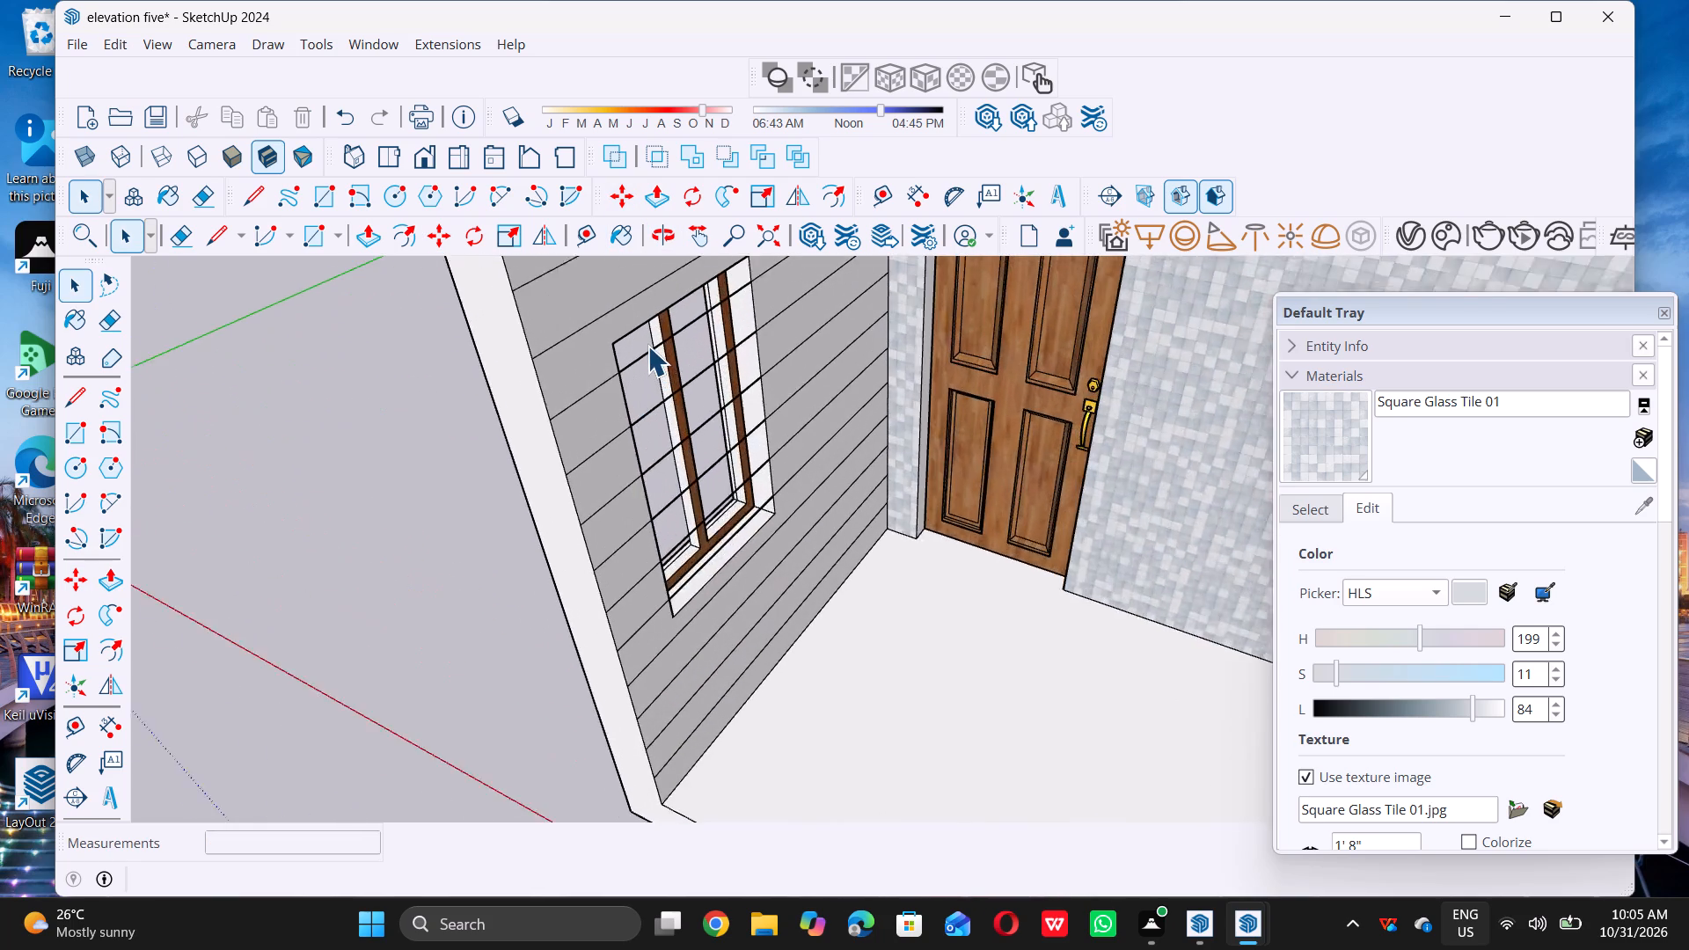
{"action": "scroll", "coordinate": [648, 346], "scroll_direction": "up", "scroll_amount": 5}
{"action": "key", "text": "e"}
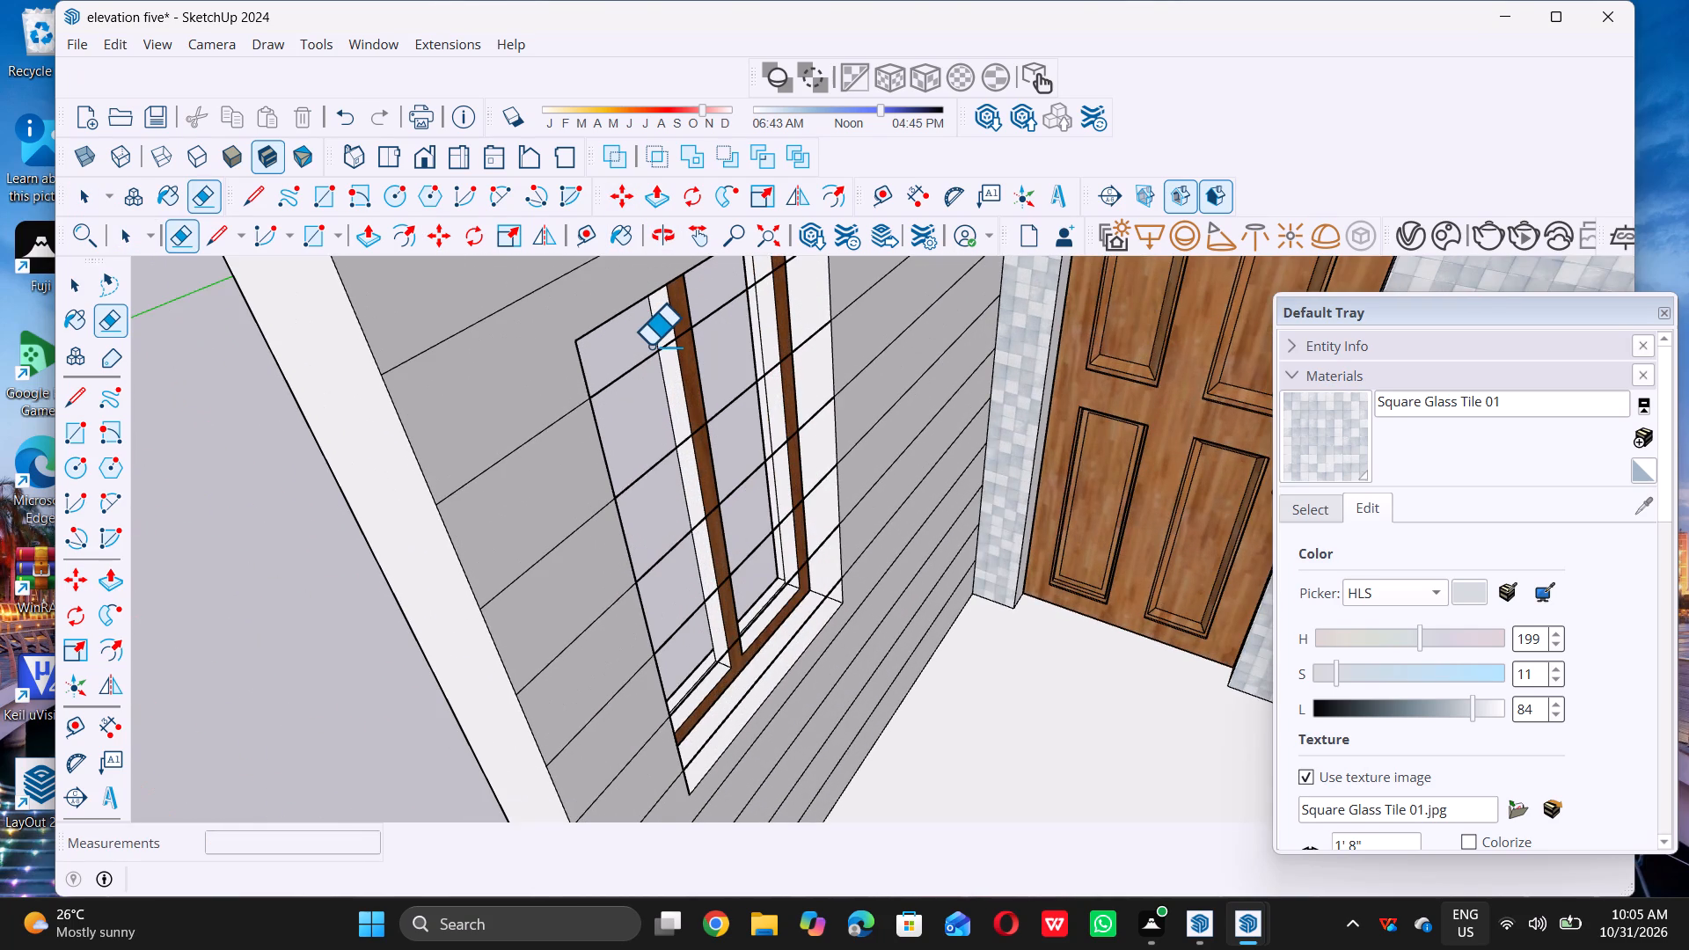
{"action": "left_click", "coordinate": [652, 355]}
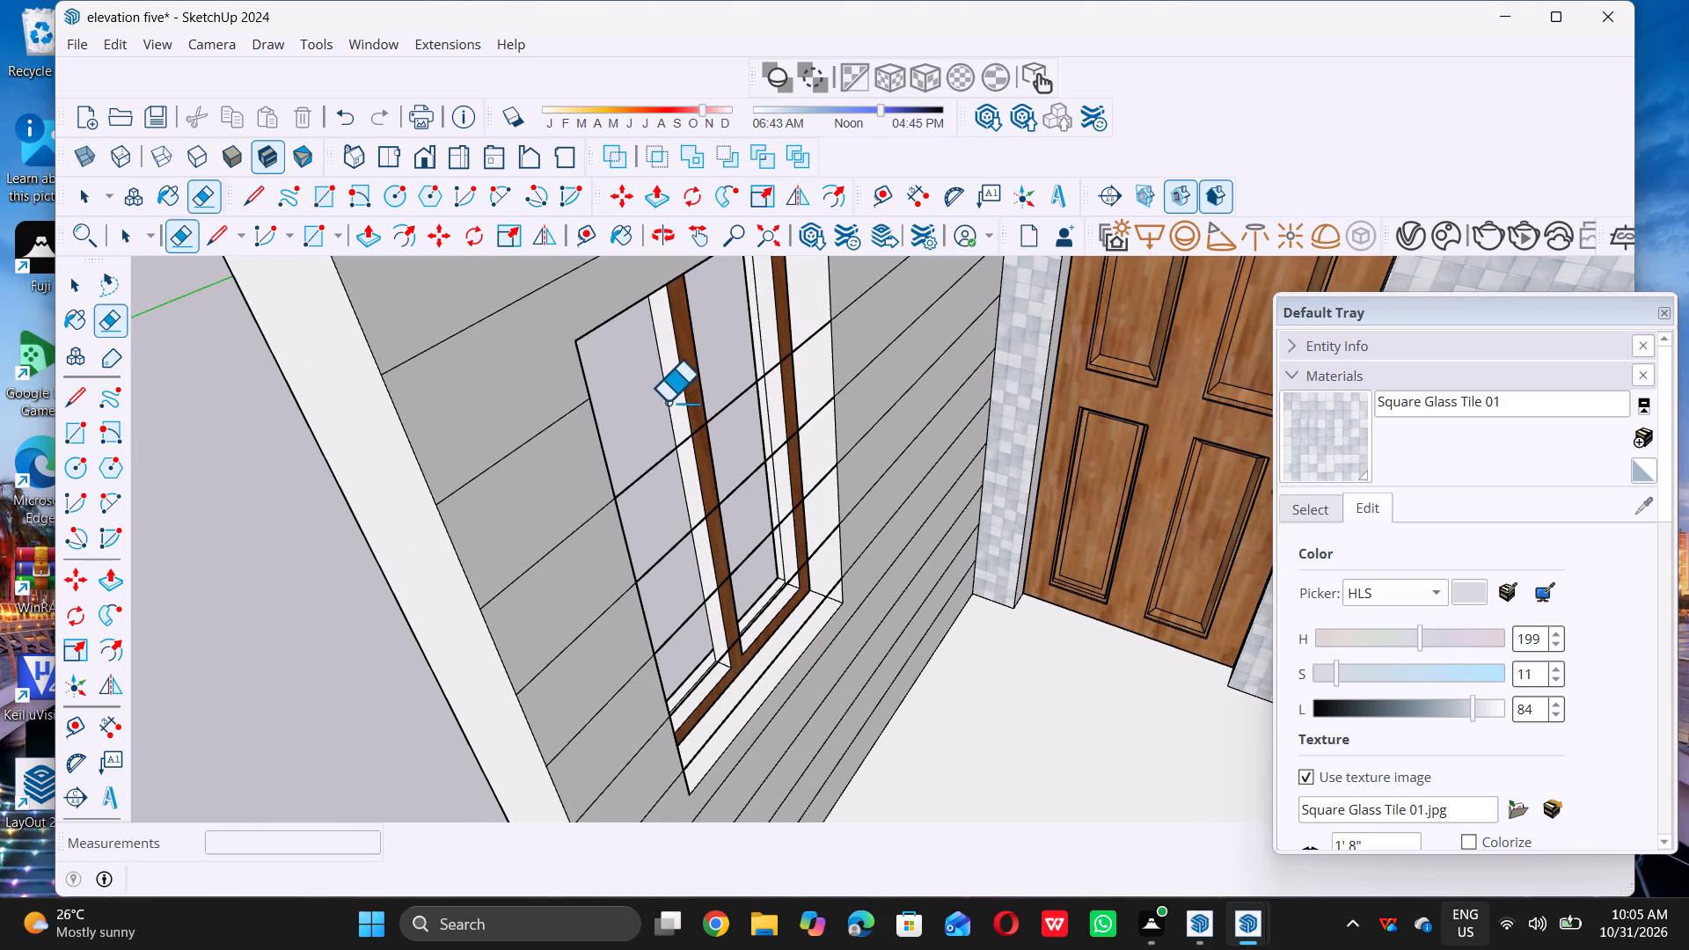
{"action": "left_click", "coordinate": [678, 442]}
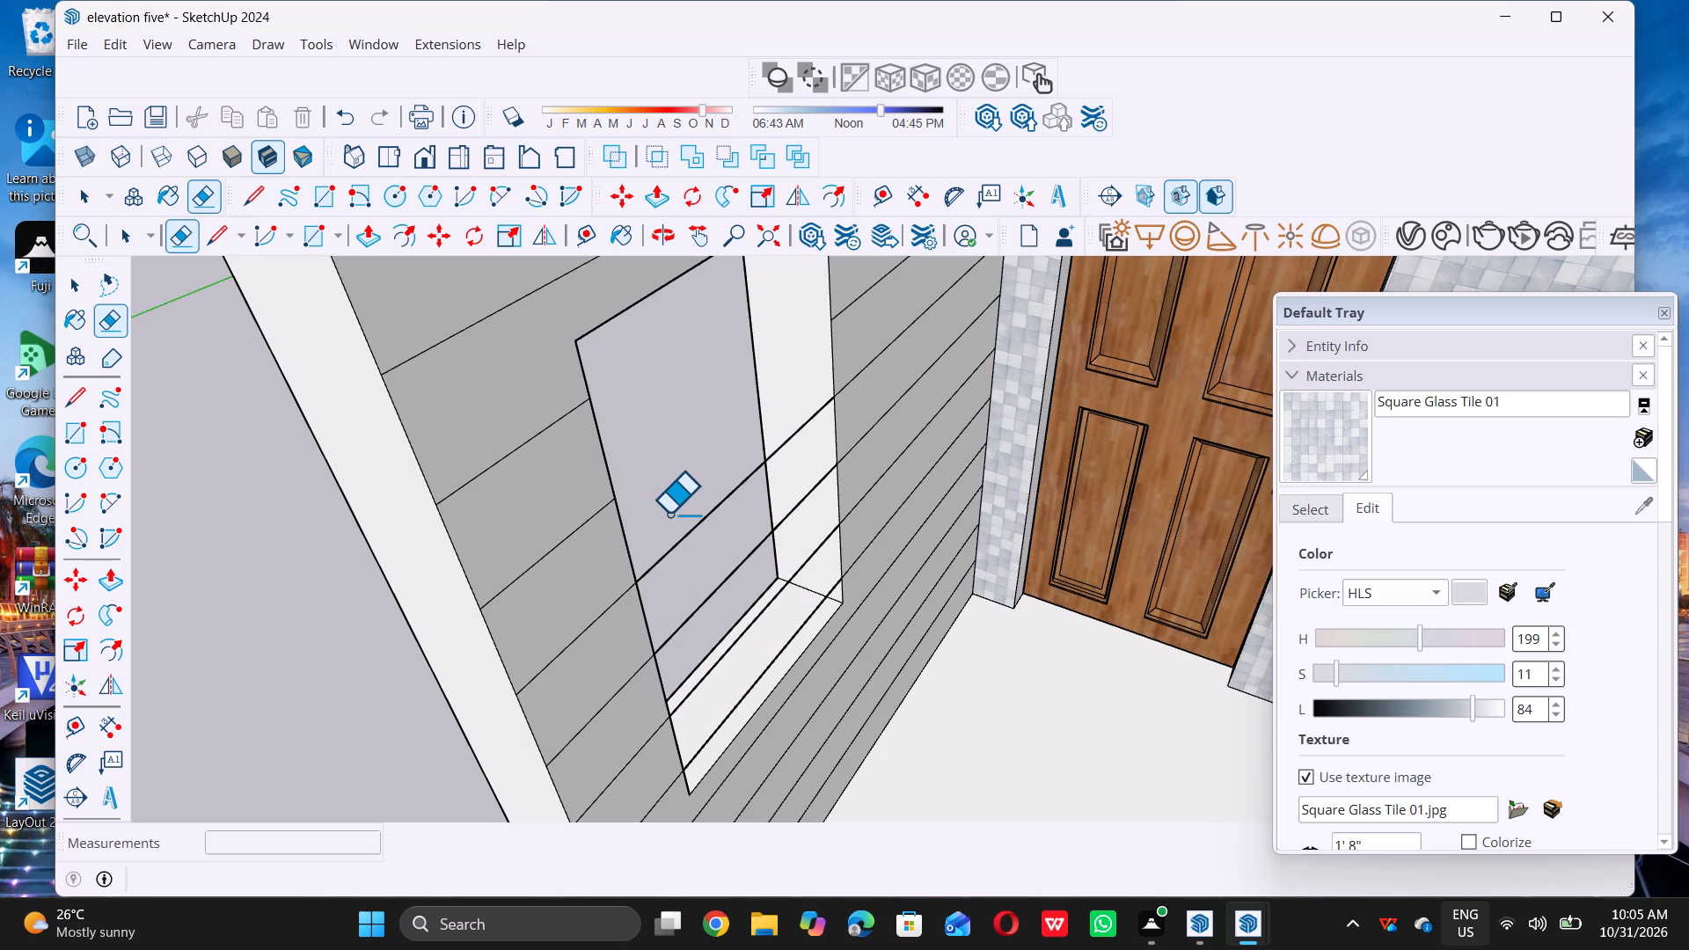
{"action": "key", "text": "ctrl+z"}
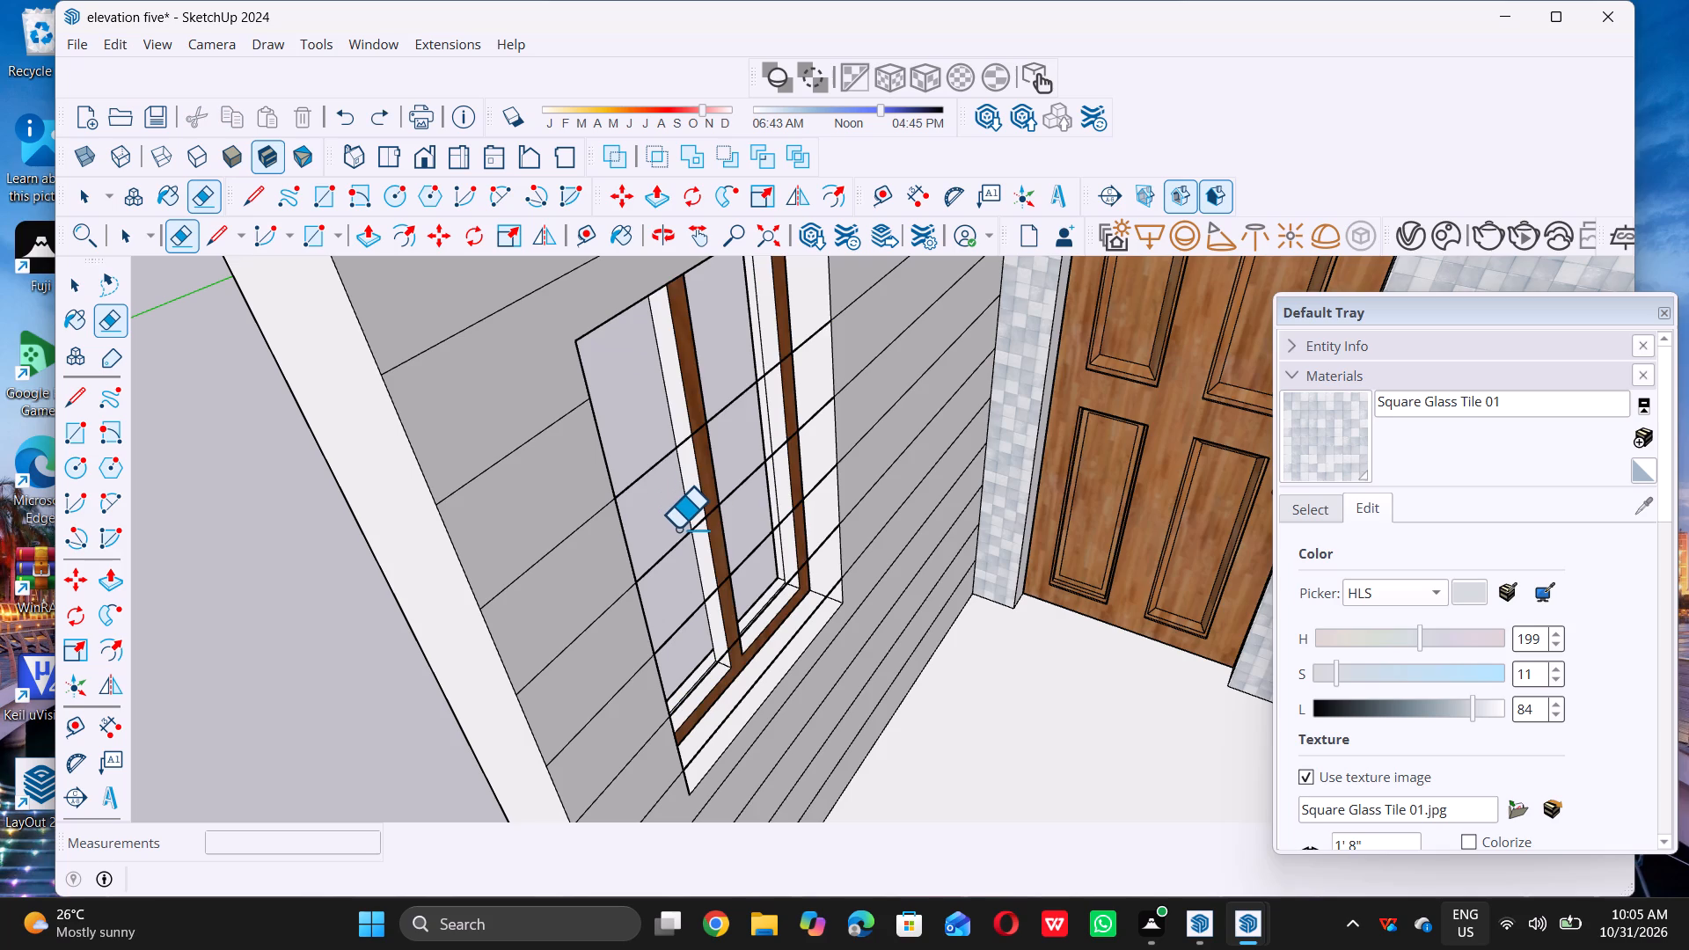
{"action": "left_click", "coordinate": [681, 541]}
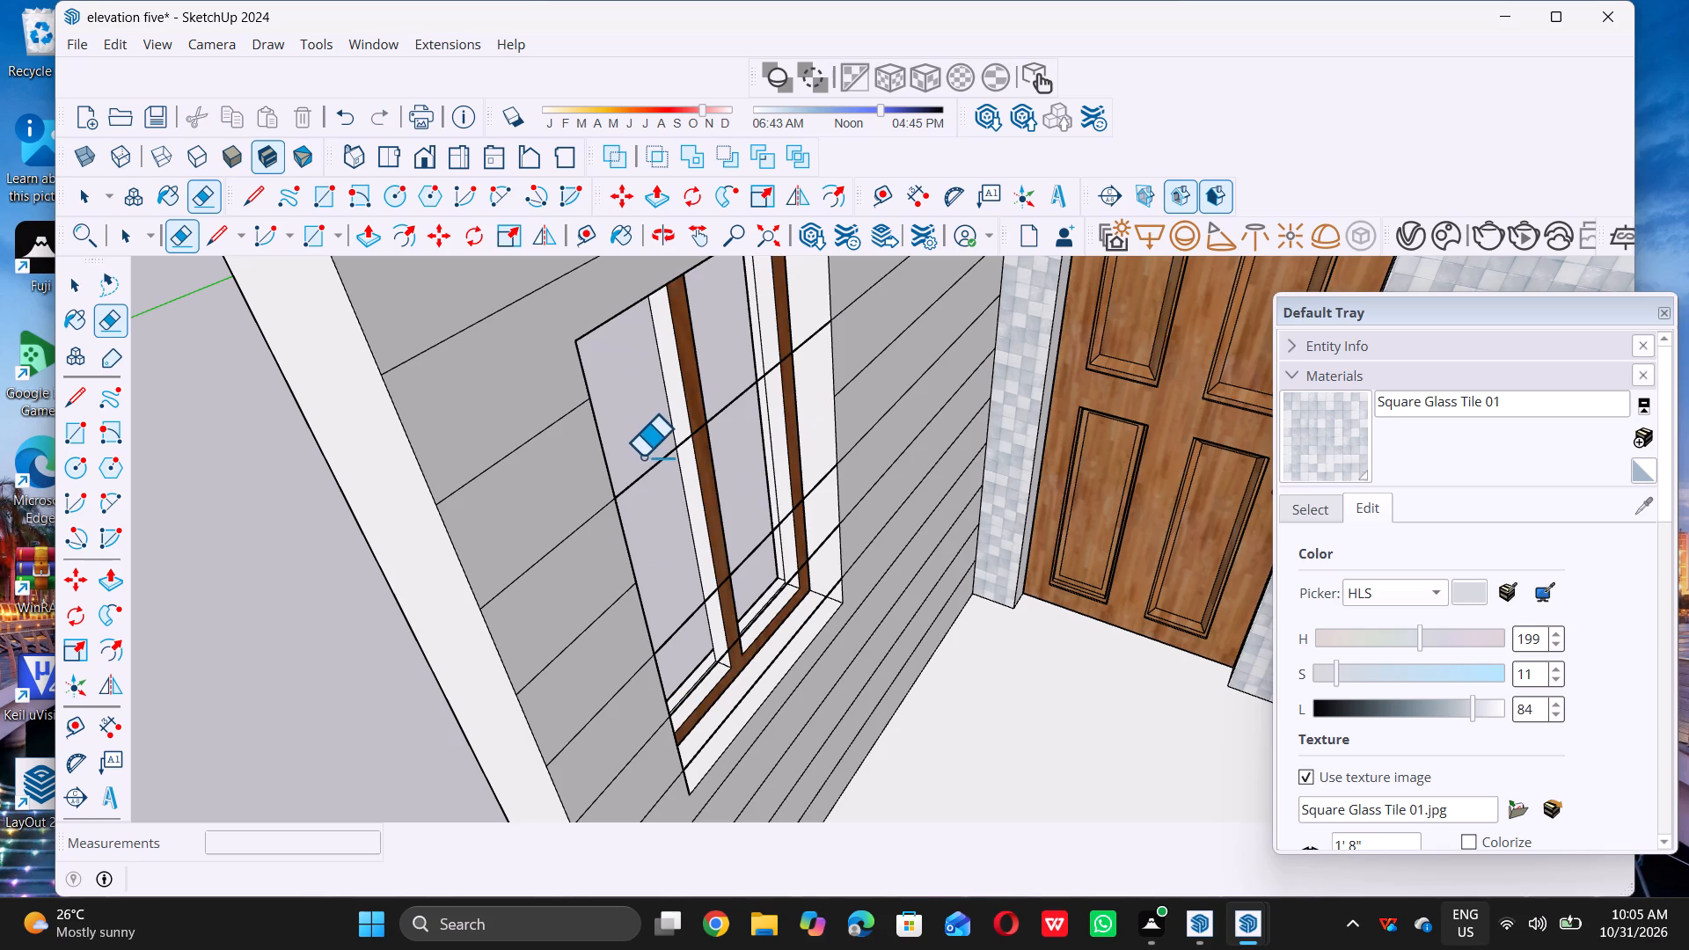
{"action": "double_click", "coordinate": [648, 467]}
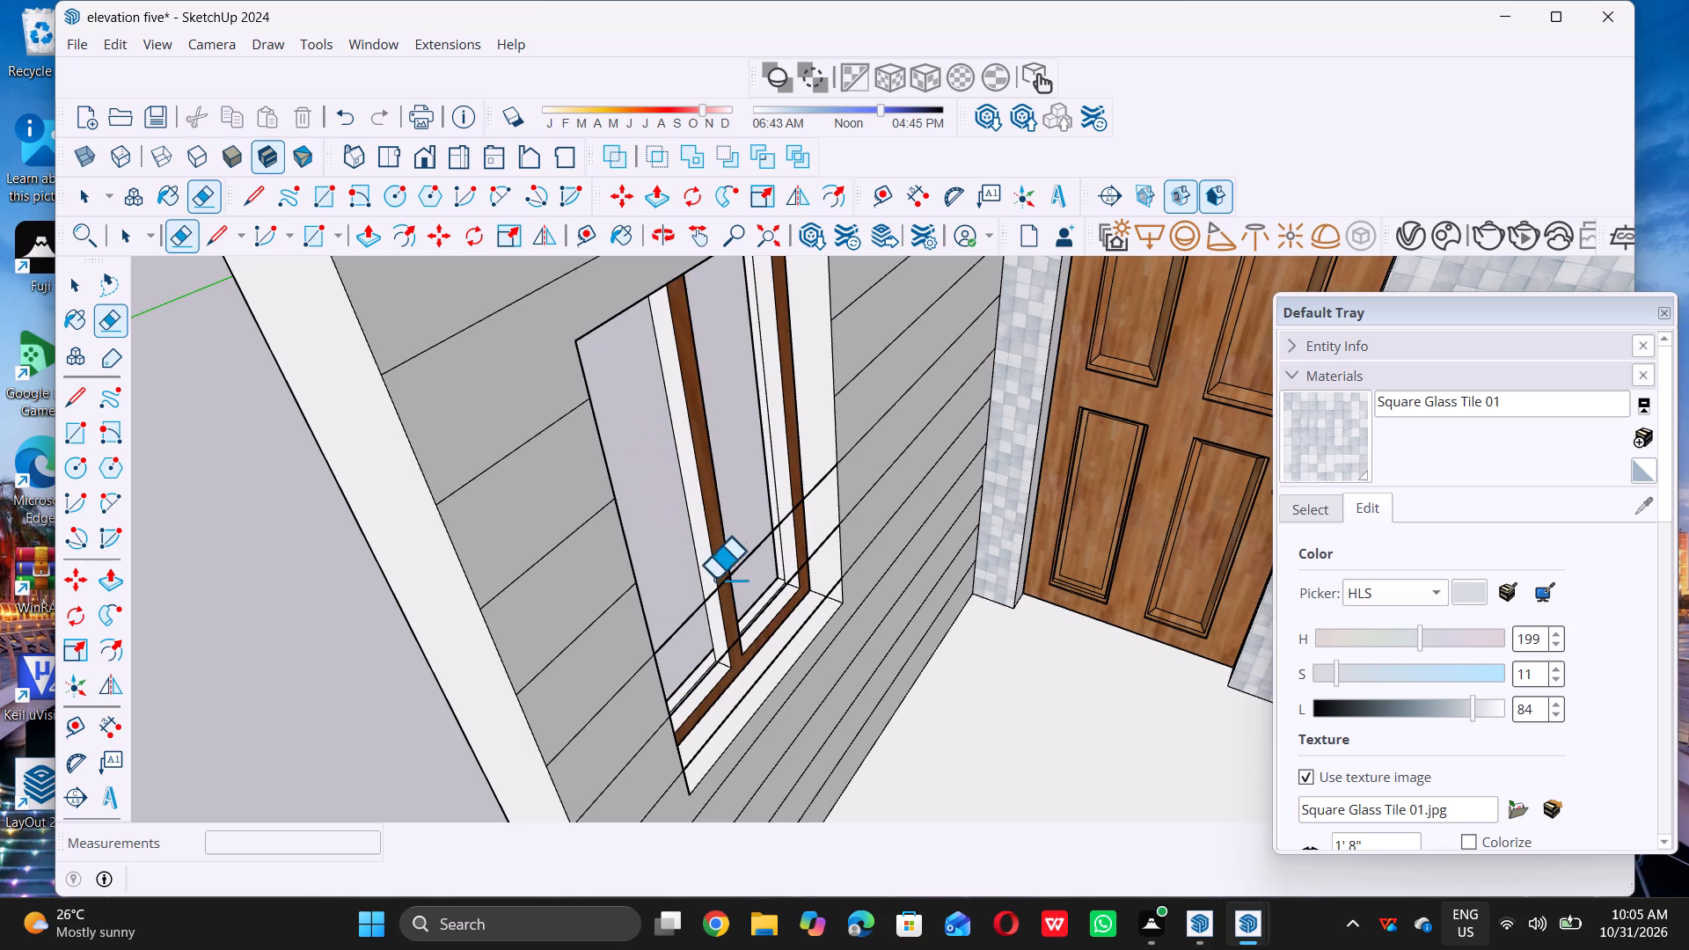
Erase the remaining strip lines crossing the lower part of the window opening and leave the Eraser tool.
{"action": "scroll", "coordinate": [685, 647], "scroll_direction": "up", "scroll_amount": 4}
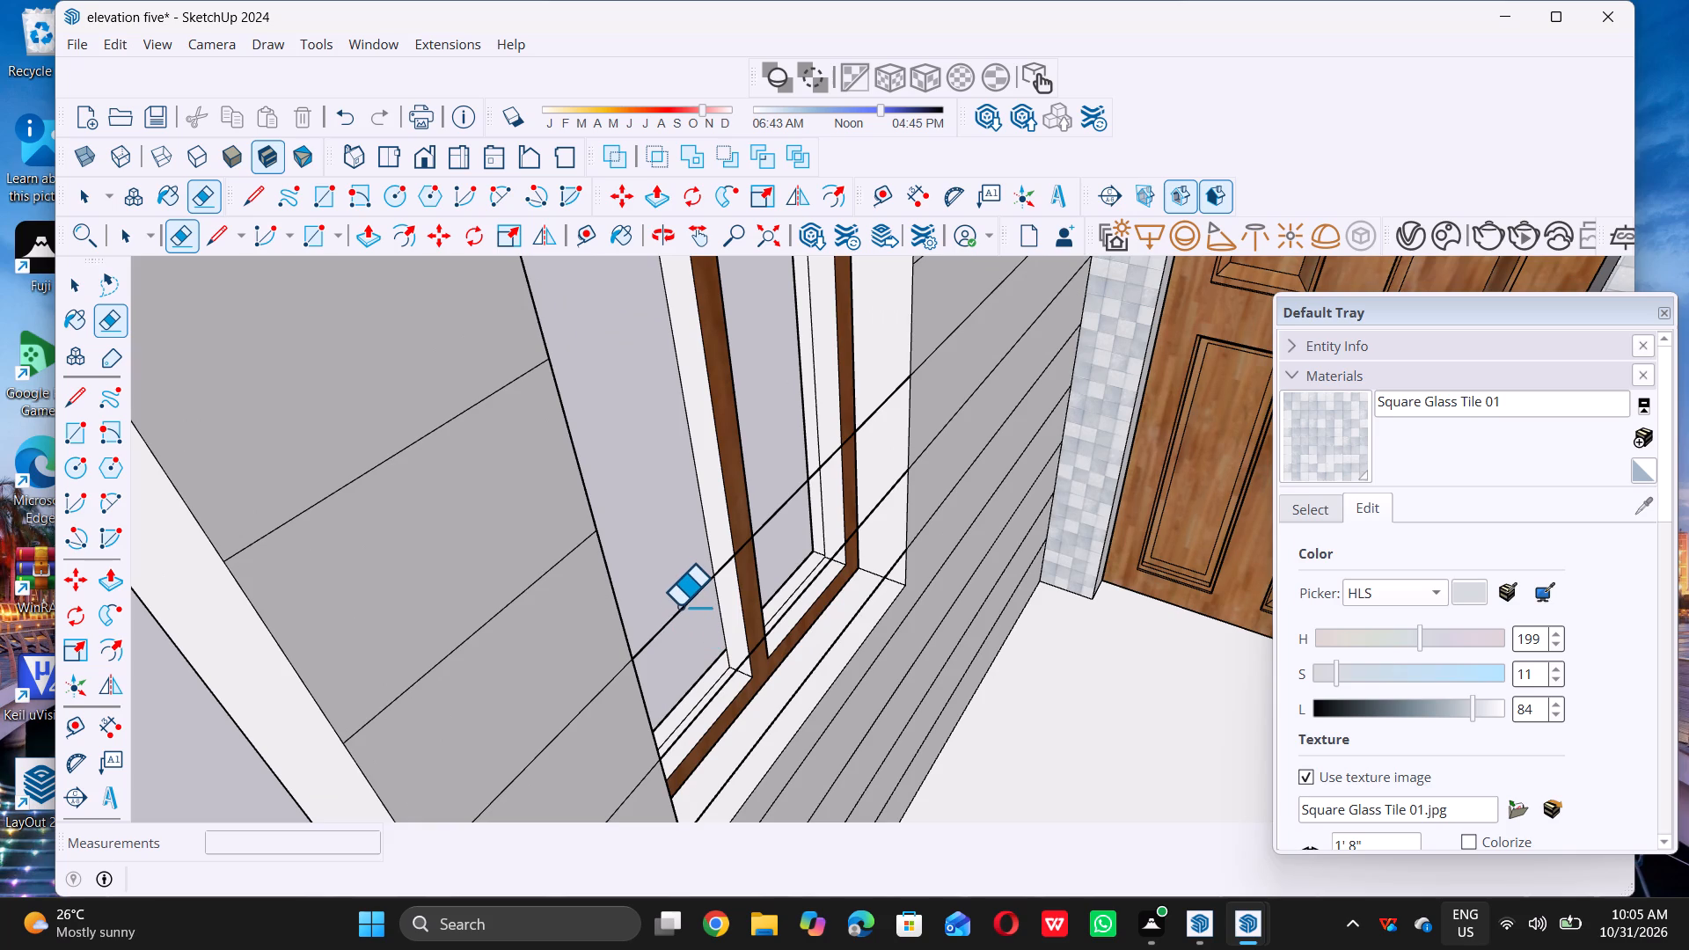
{"action": "left_click", "coordinate": [679, 604]}
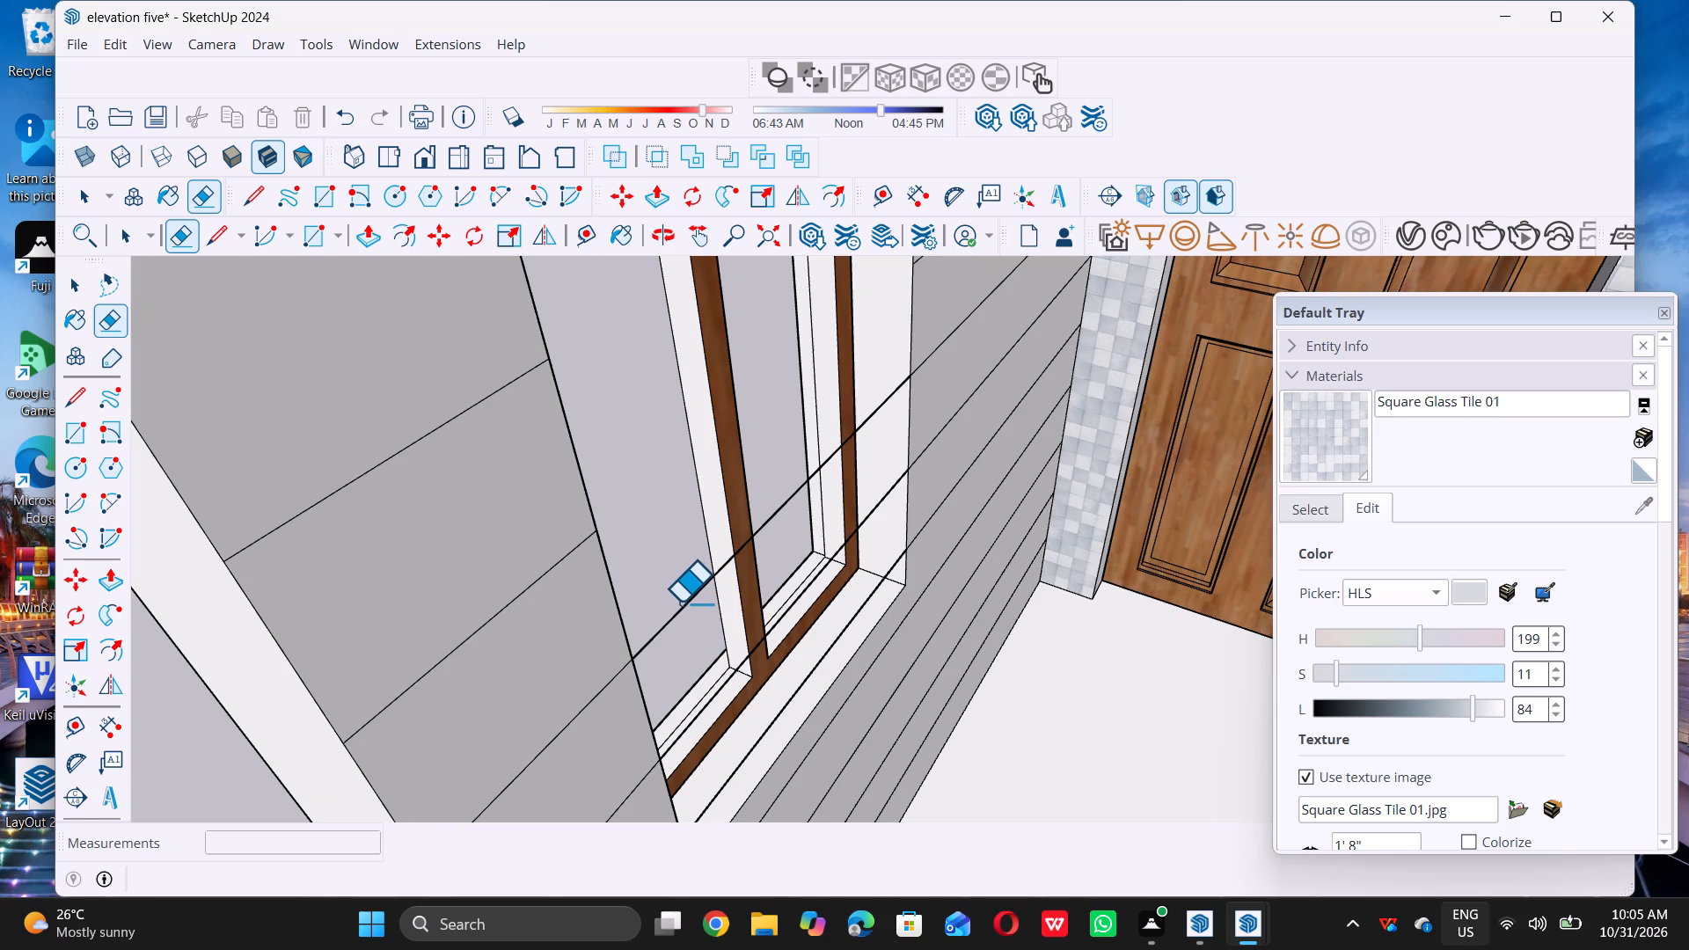
{"action": "left_click", "coordinate": [681, 604]}
{"action": "scroll", "coordinate": [662, 541], "scroll_direction": "down", "scroll_amount": 7}
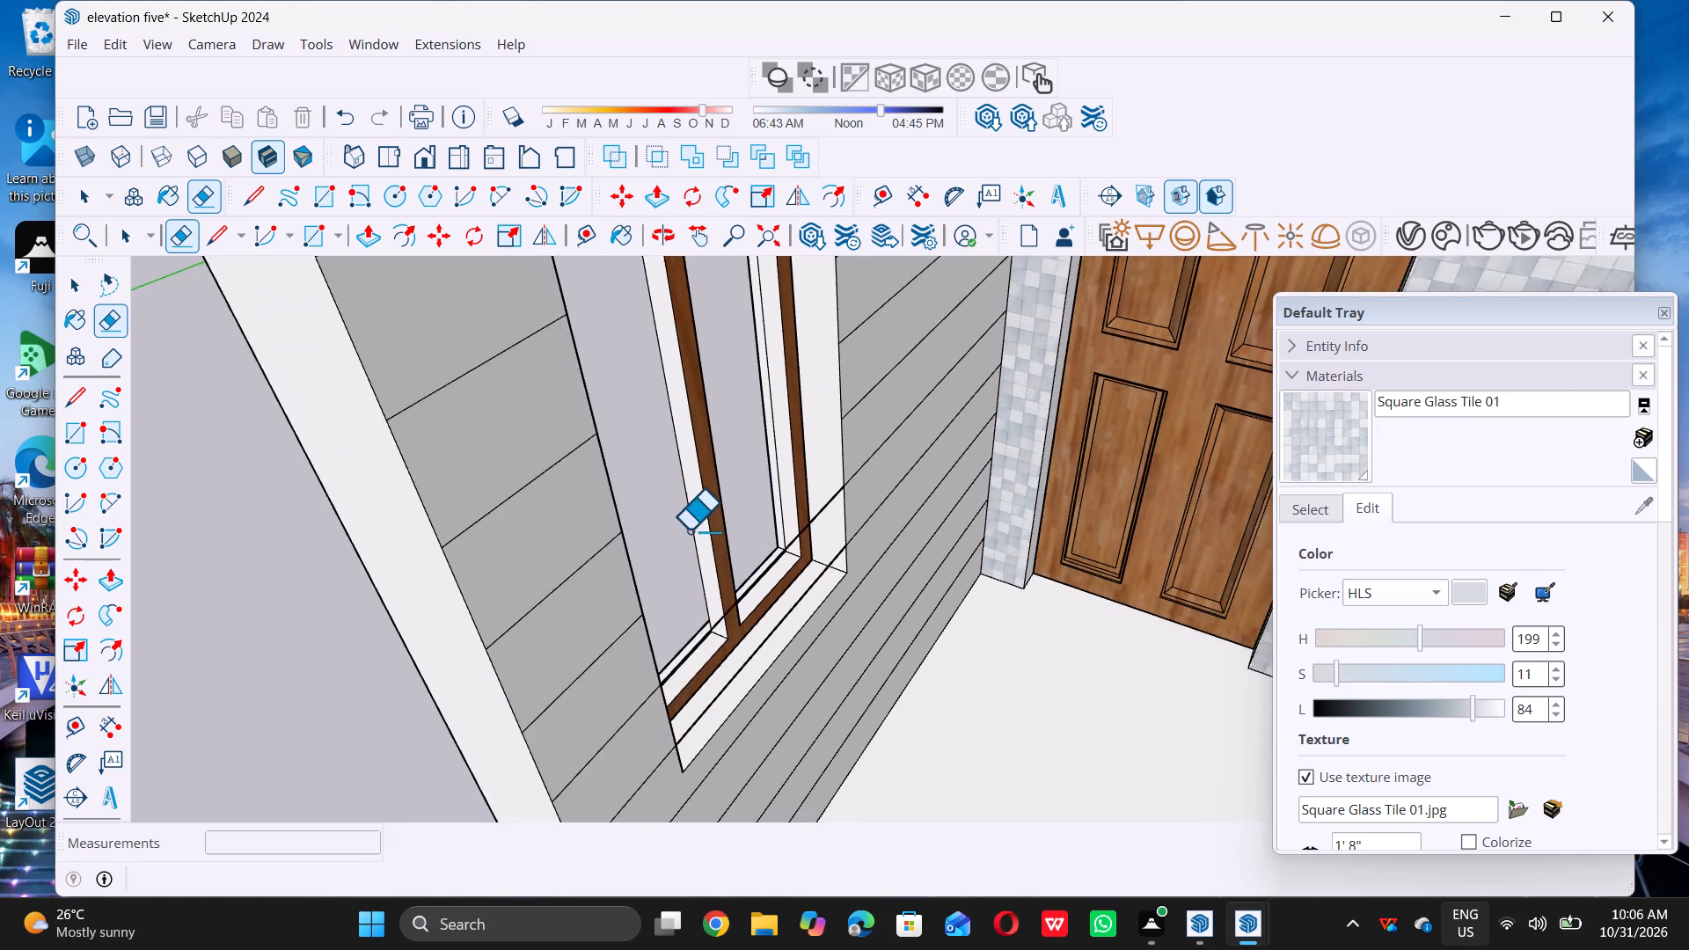
{"action": "scroll", "coordinate": [689, 530], "scroll_direction": "down", "scroll_amount": 1}
{"action": "scroll", "coordinate": [704, 641], "scroll_direction": "up", "scroll_amount": 17}
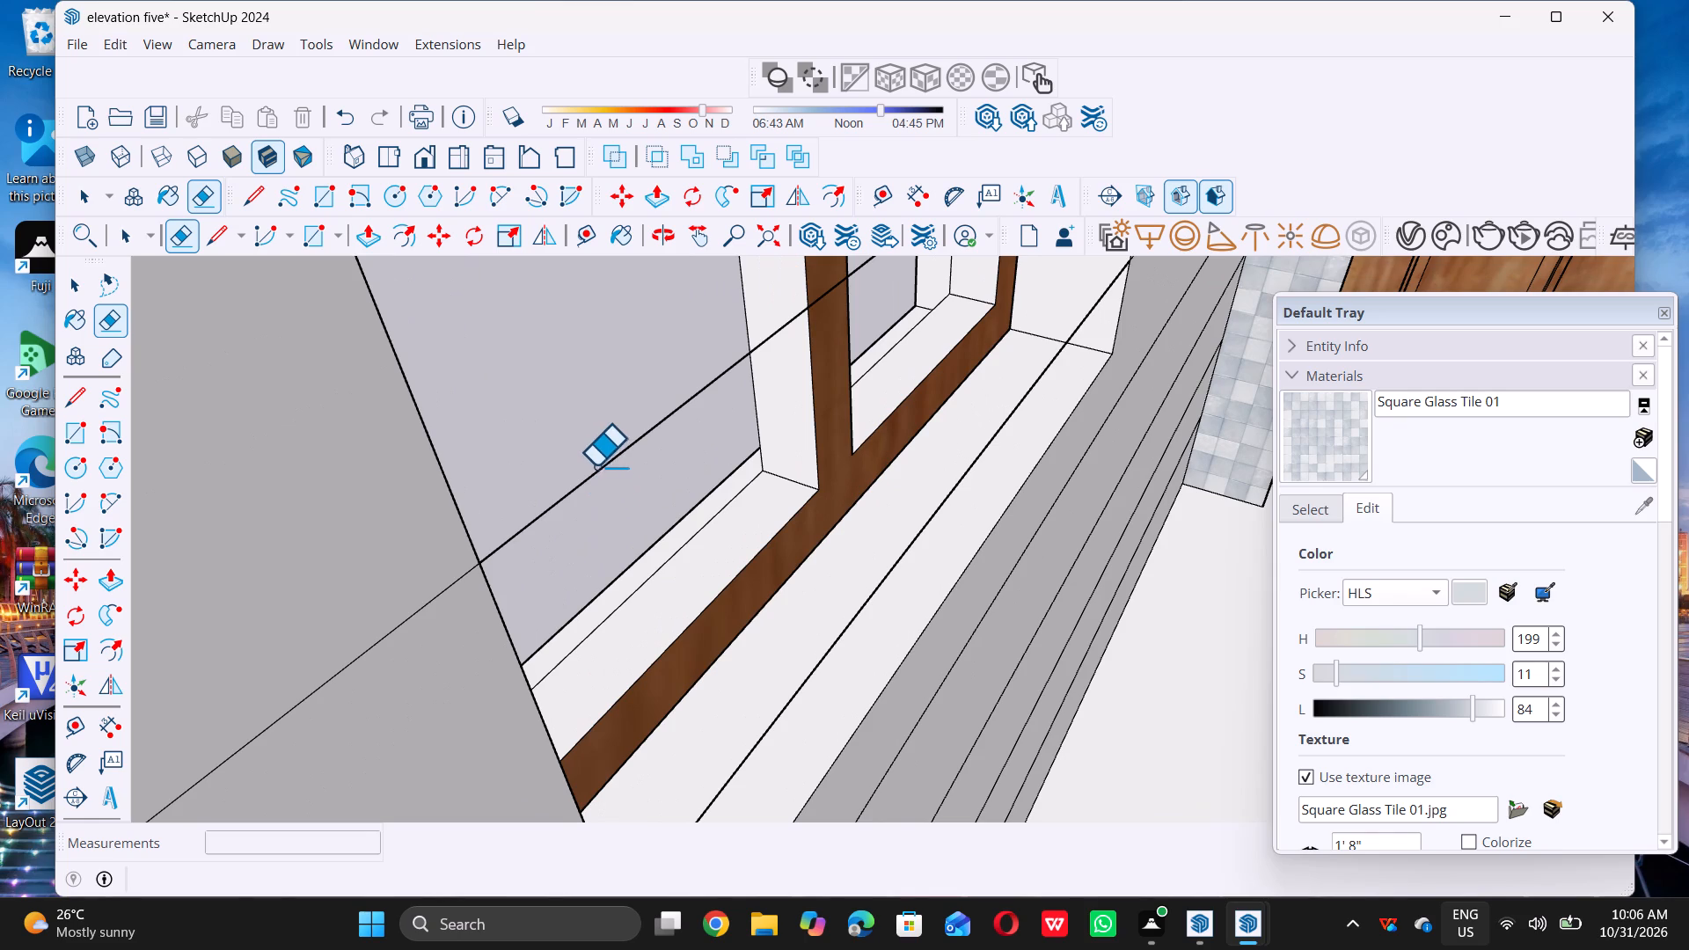
{"action": "left_click", "coordinate": [597, 470]}
{"action": "scroll", "coordinate": [604, 501], "scroll_direction": "down", "scroll_amount": 12}
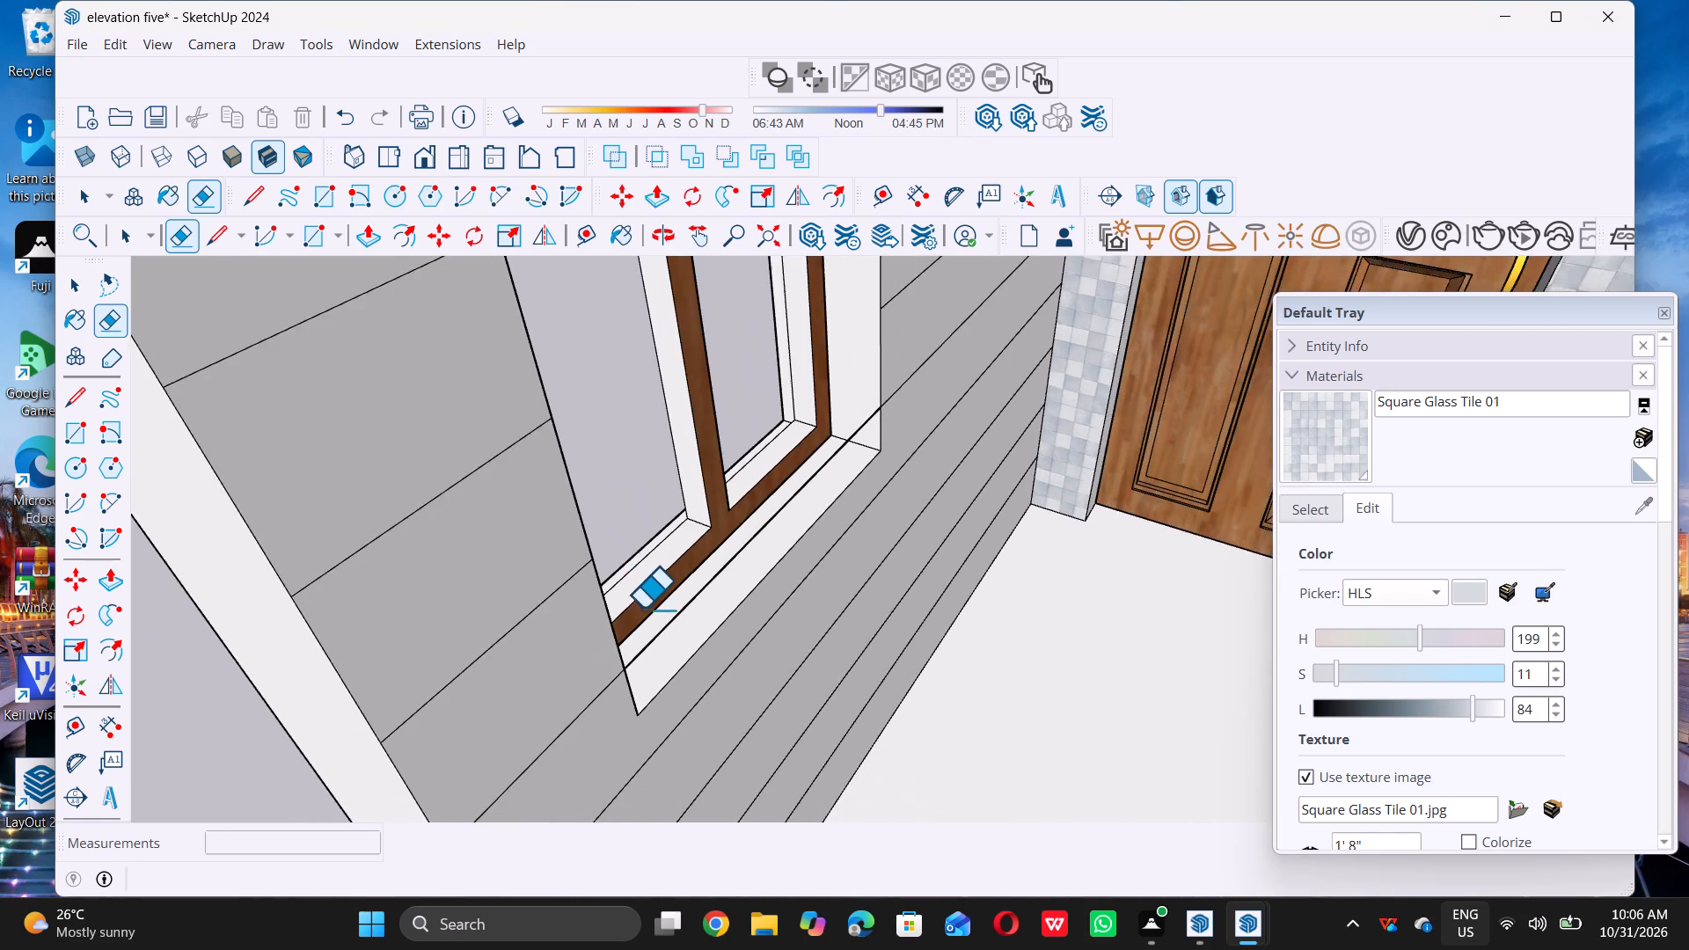
{"action": "scroll", "coordinate": [643, 608], "scroll_direction": "down", "scroll_amount": 11}
{"action": "key", "text": "space"}
{"action": "scroll", "coordinate": [647, 628], "scroll_direction": "down", "scroll_amount": 6}
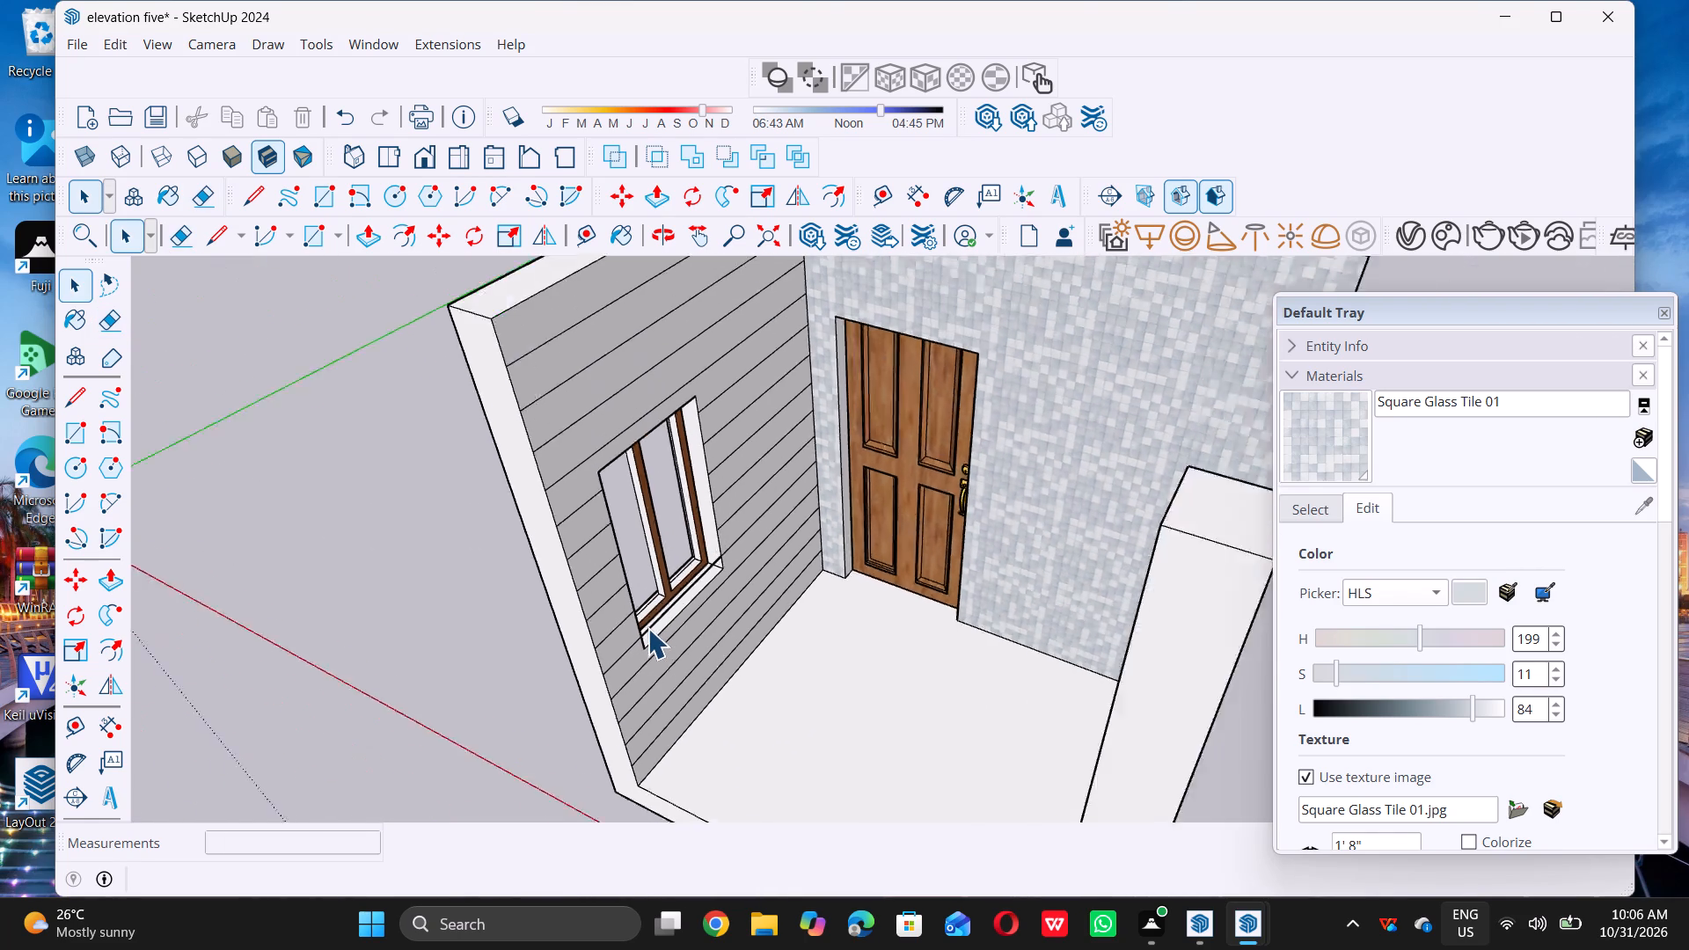
Examine the full-height strips on the window wall together with the tiled door wall from several angles.
{"action": "middle_click_drag", "start_coordinate": [660, 596], "coordinate": [574, 471]}
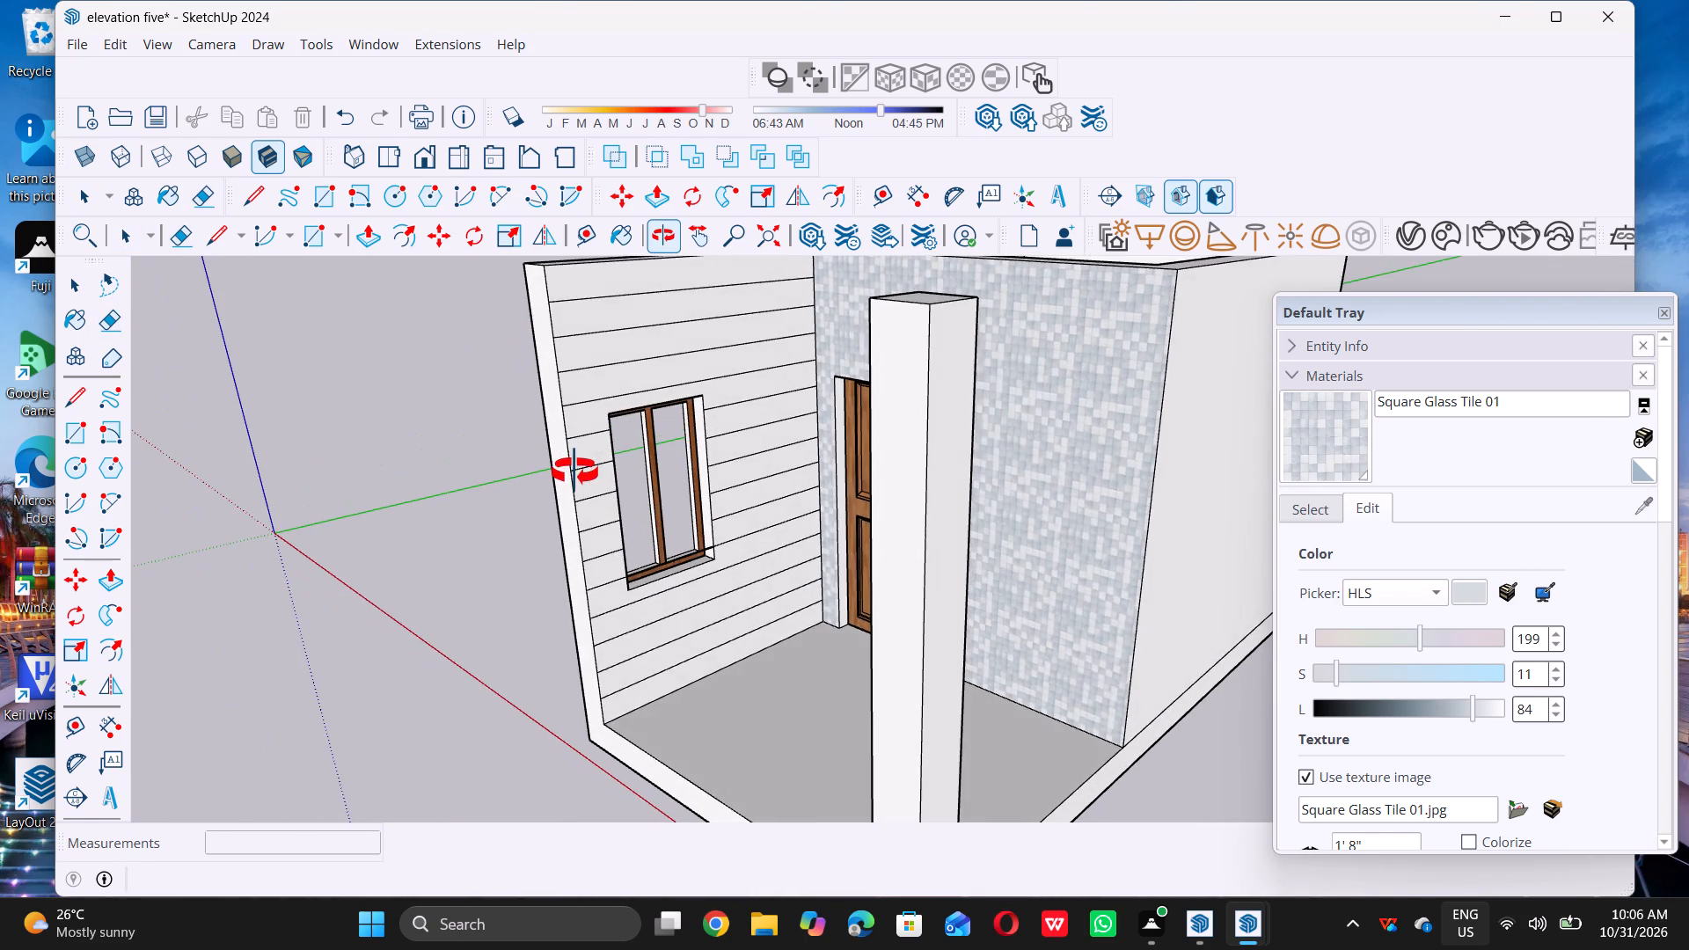
{"action": "middle_click_drag", "start_coordinate": [574, 471], "coordinate": [612, 488]}
{"action": "middle_click", "coordinate": [612, 488]}
{"action": "scroll", "coordinate": [635, 571], "scroll_direction": "down", "scroll_amount": 8}
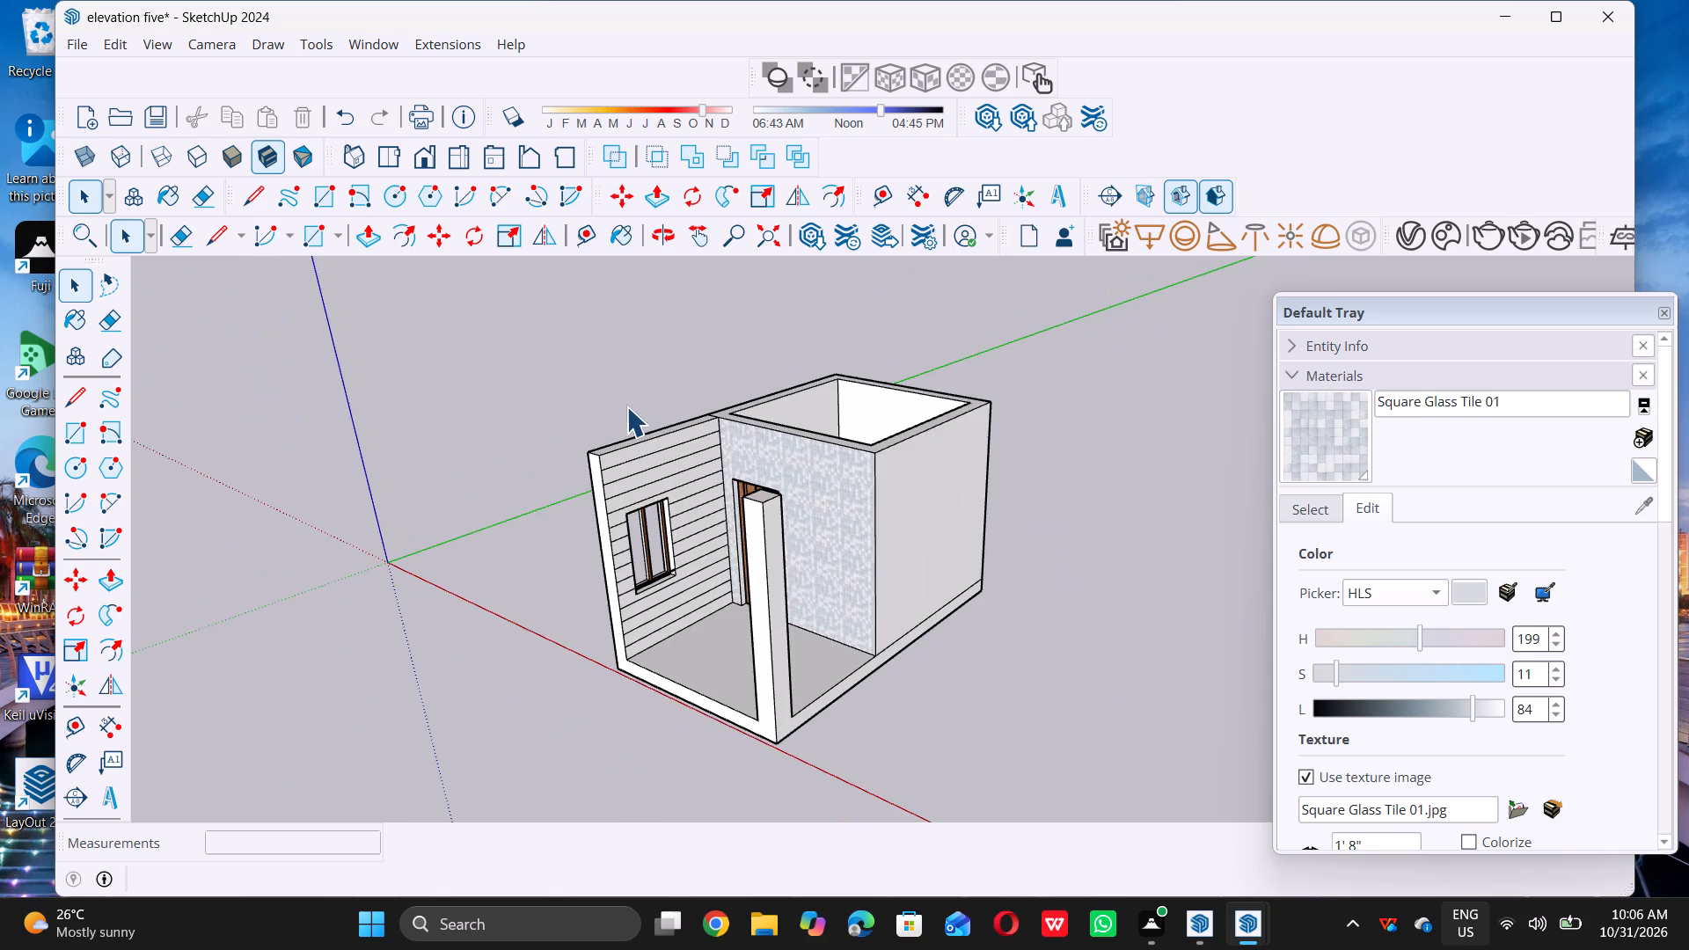
{"action": "scroll", "coordinate": [626, 406], "scroll_direction": "up", "scroll_amount": 6}
{"action": "middle_click_drag", "start_coordinate": [571, 508], "coordinate": [577, 493]}
{"action": "middle_click", "coordinate": [577, 493]}
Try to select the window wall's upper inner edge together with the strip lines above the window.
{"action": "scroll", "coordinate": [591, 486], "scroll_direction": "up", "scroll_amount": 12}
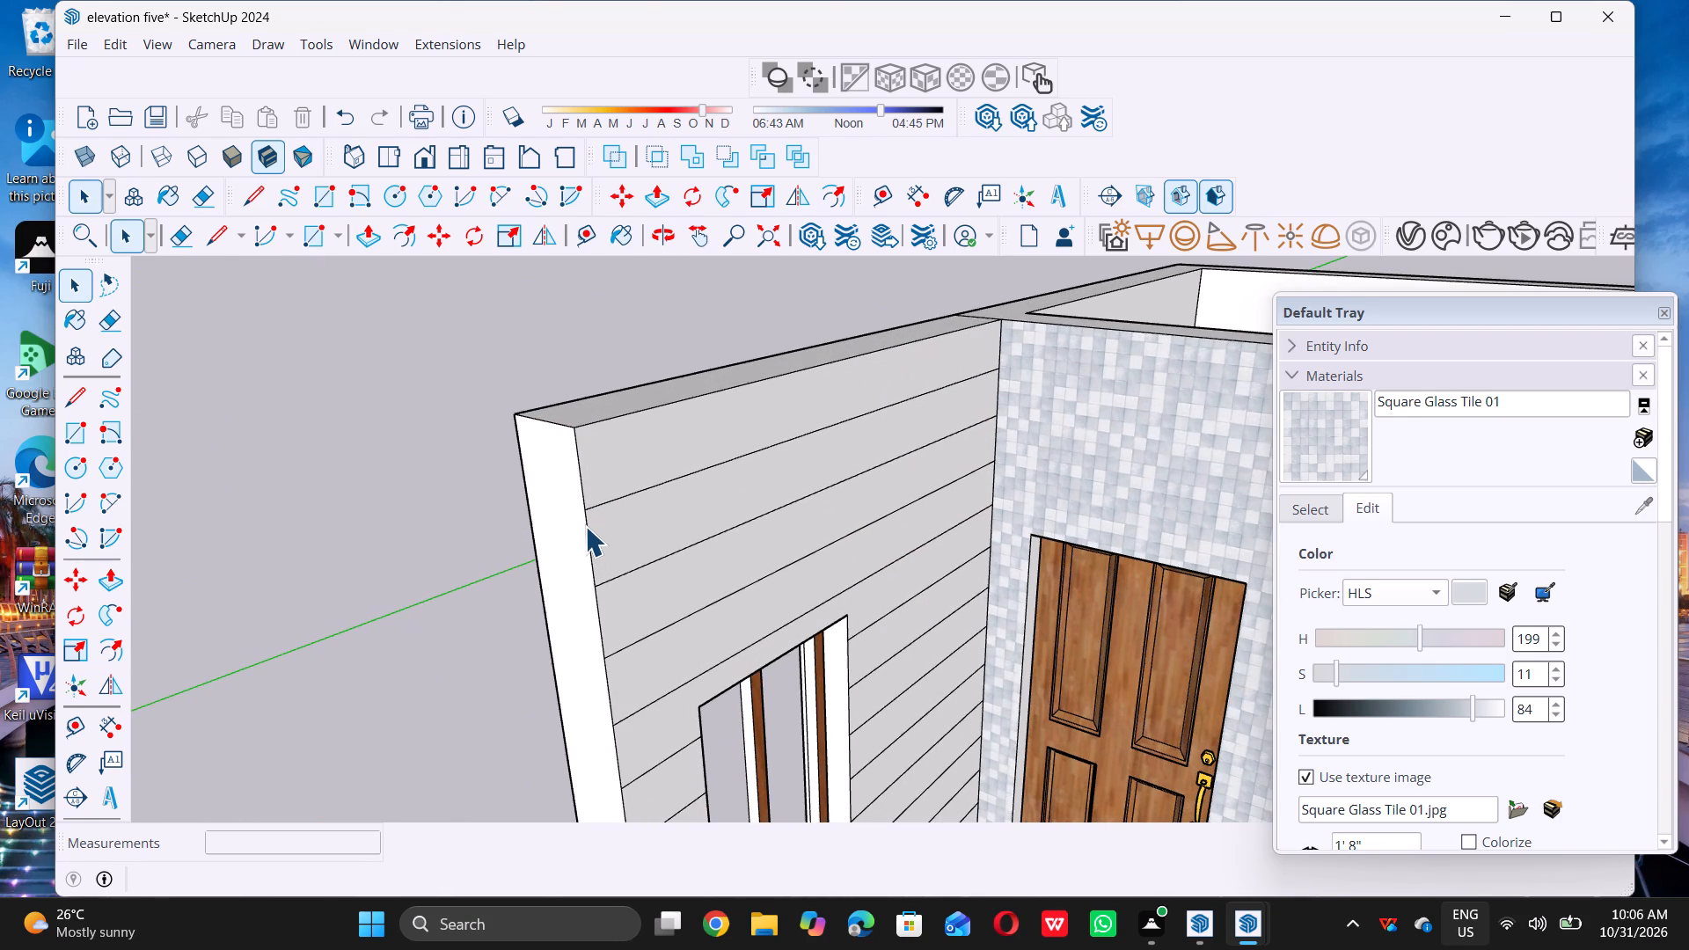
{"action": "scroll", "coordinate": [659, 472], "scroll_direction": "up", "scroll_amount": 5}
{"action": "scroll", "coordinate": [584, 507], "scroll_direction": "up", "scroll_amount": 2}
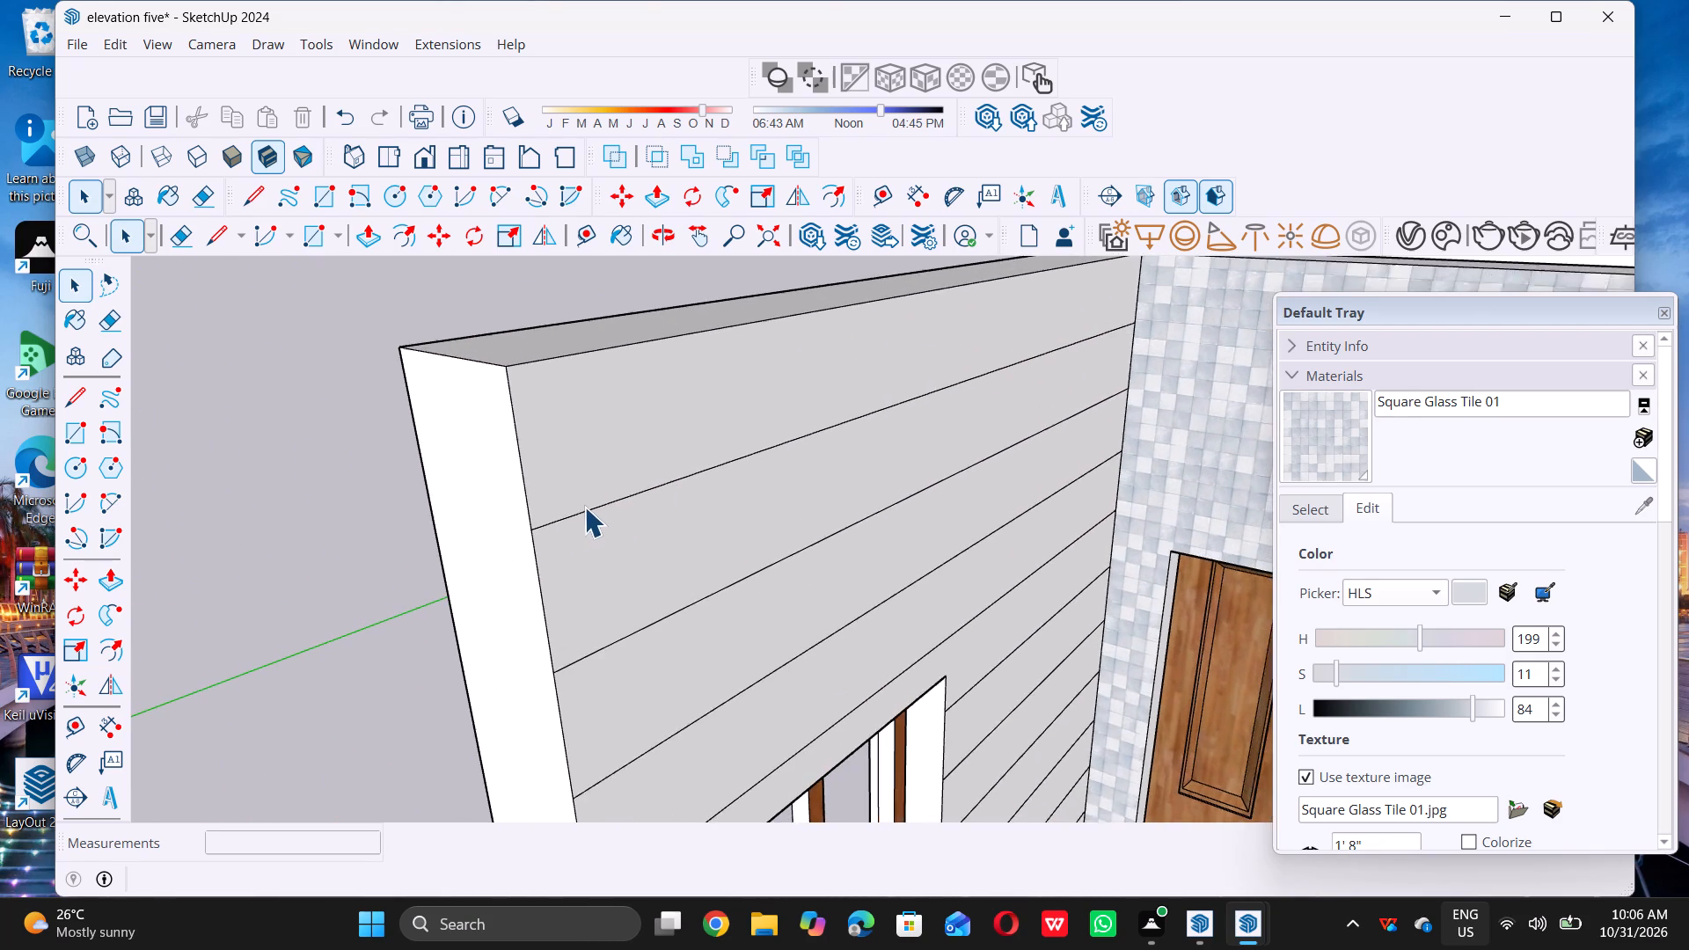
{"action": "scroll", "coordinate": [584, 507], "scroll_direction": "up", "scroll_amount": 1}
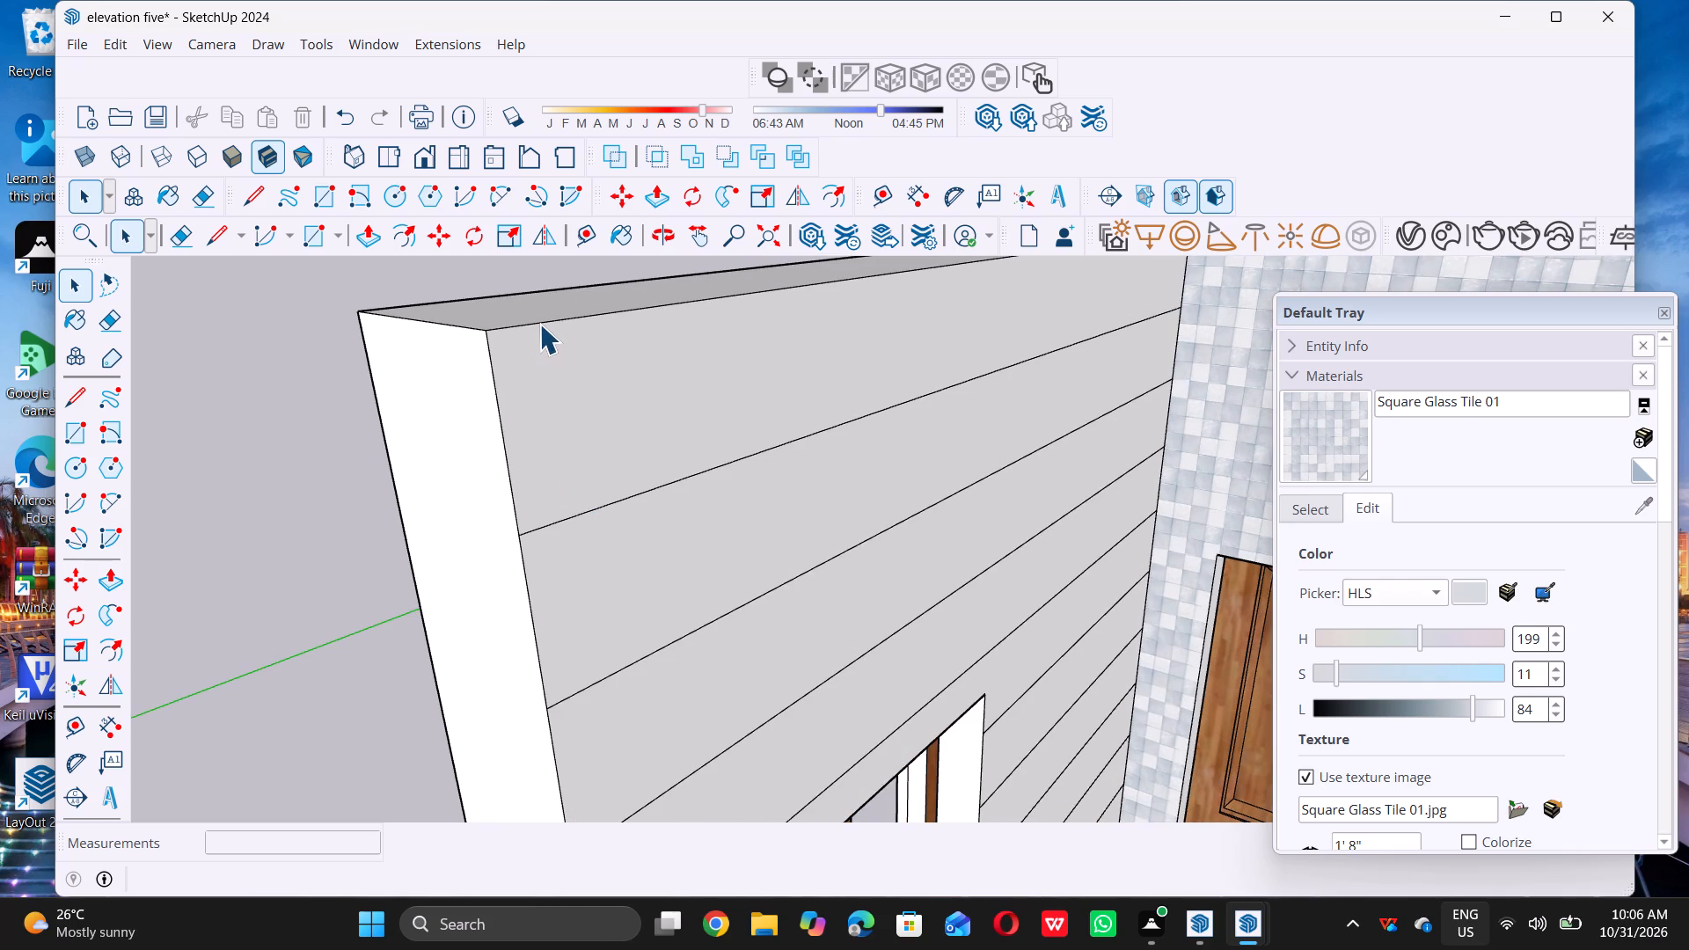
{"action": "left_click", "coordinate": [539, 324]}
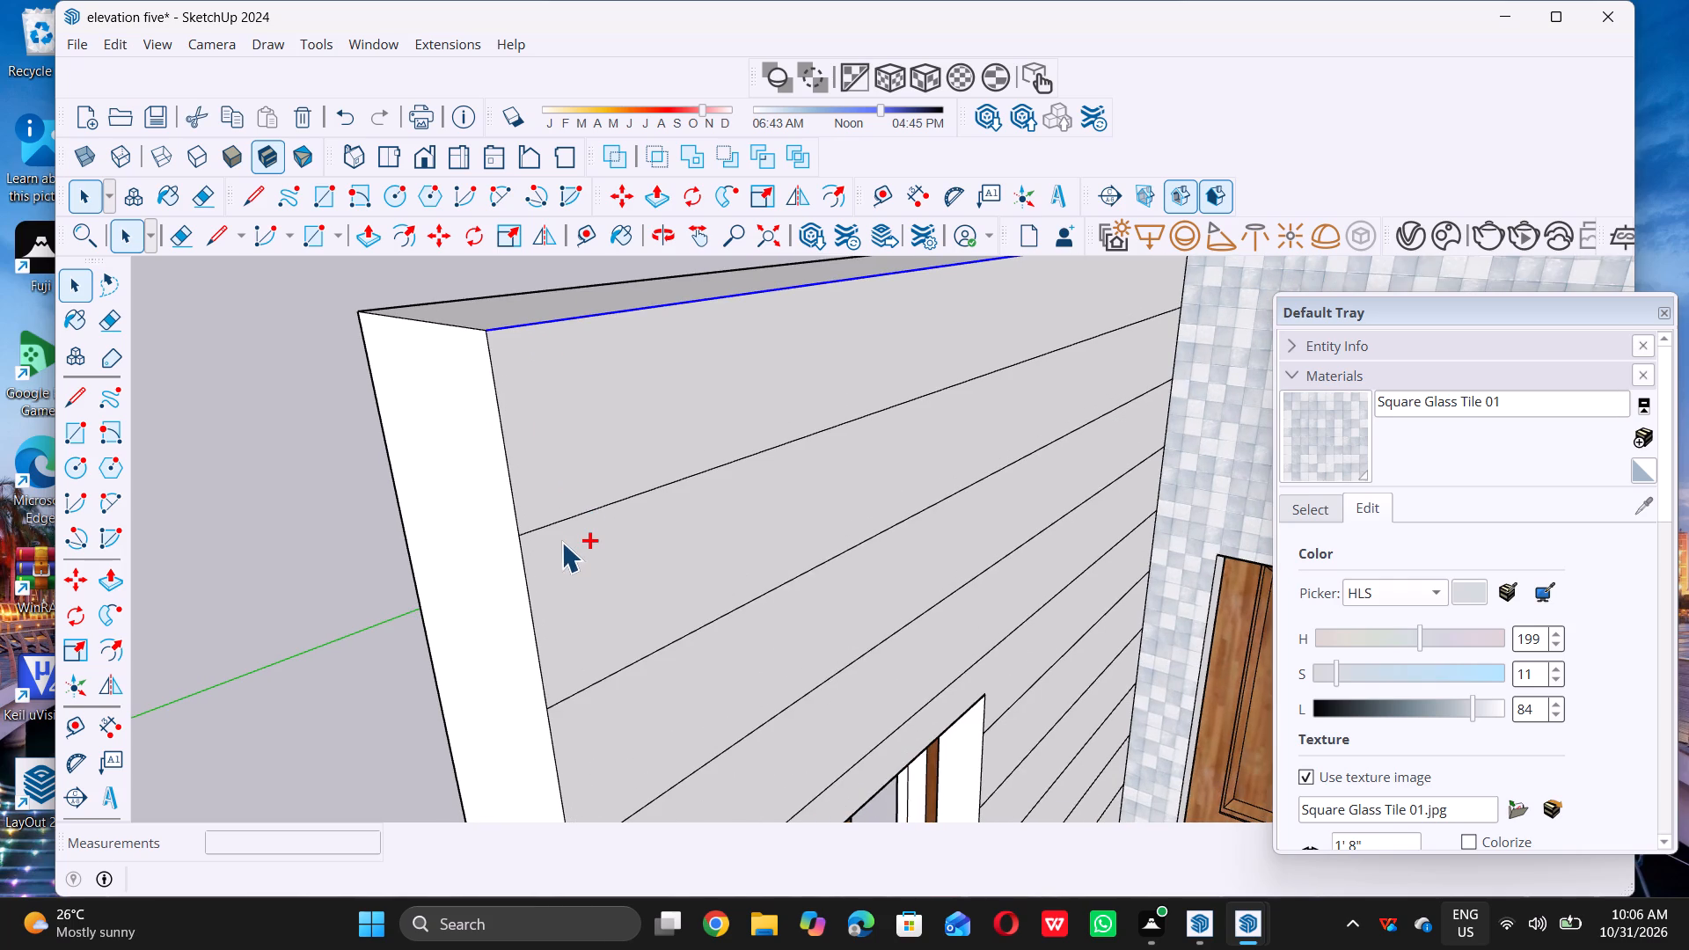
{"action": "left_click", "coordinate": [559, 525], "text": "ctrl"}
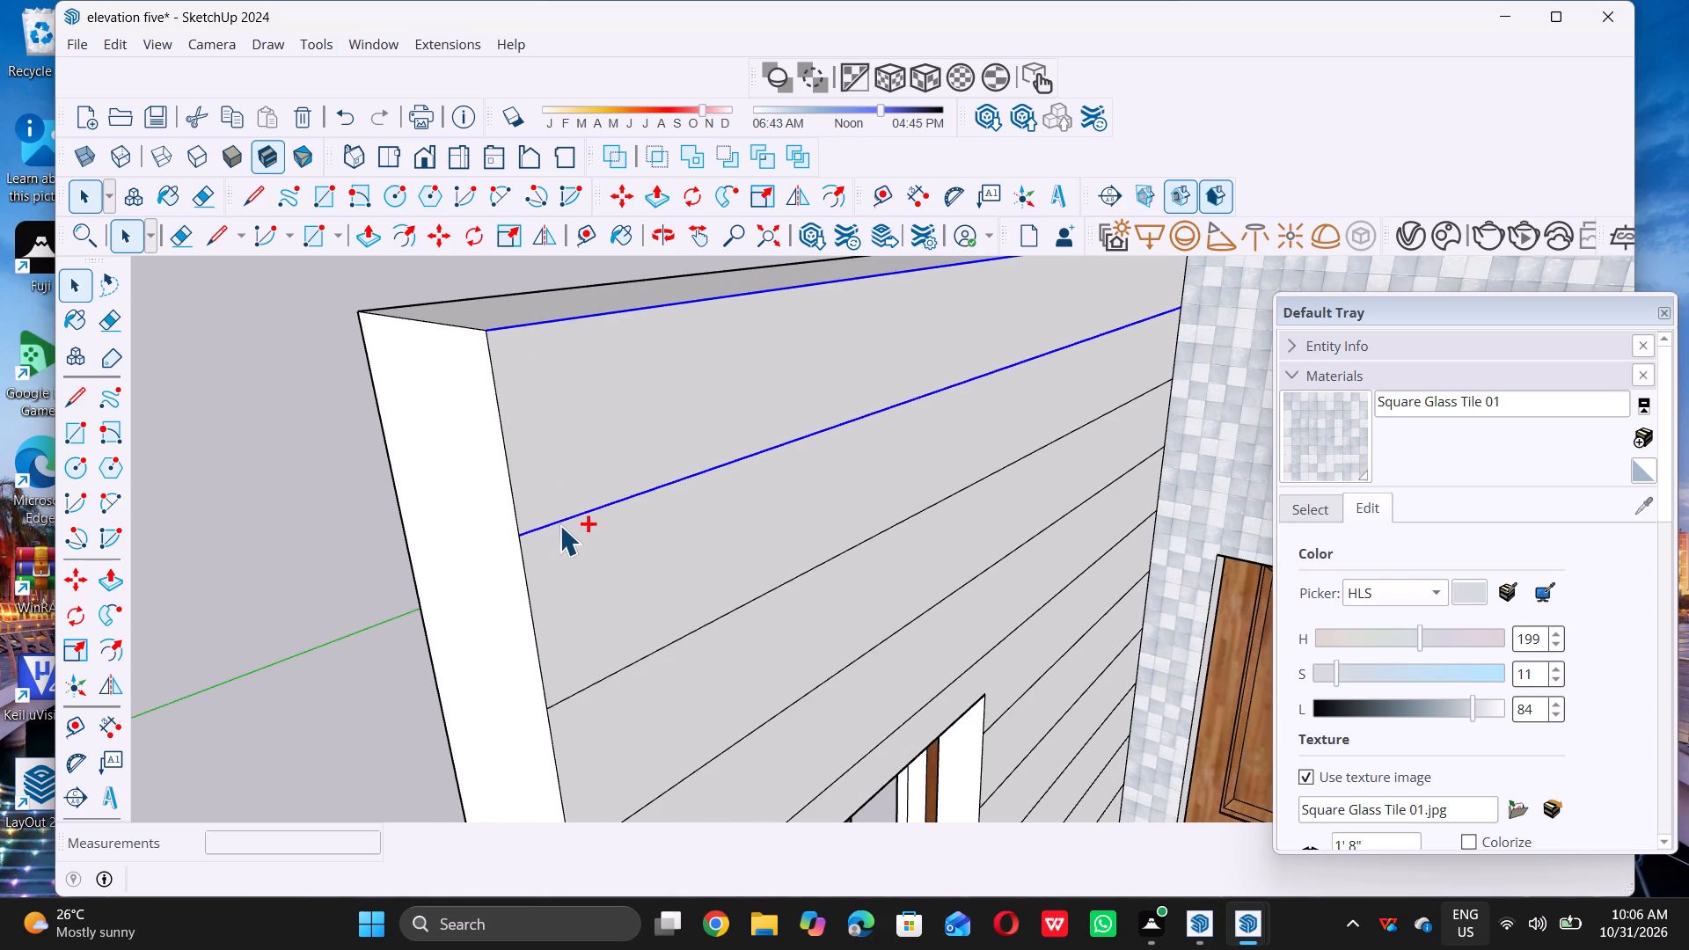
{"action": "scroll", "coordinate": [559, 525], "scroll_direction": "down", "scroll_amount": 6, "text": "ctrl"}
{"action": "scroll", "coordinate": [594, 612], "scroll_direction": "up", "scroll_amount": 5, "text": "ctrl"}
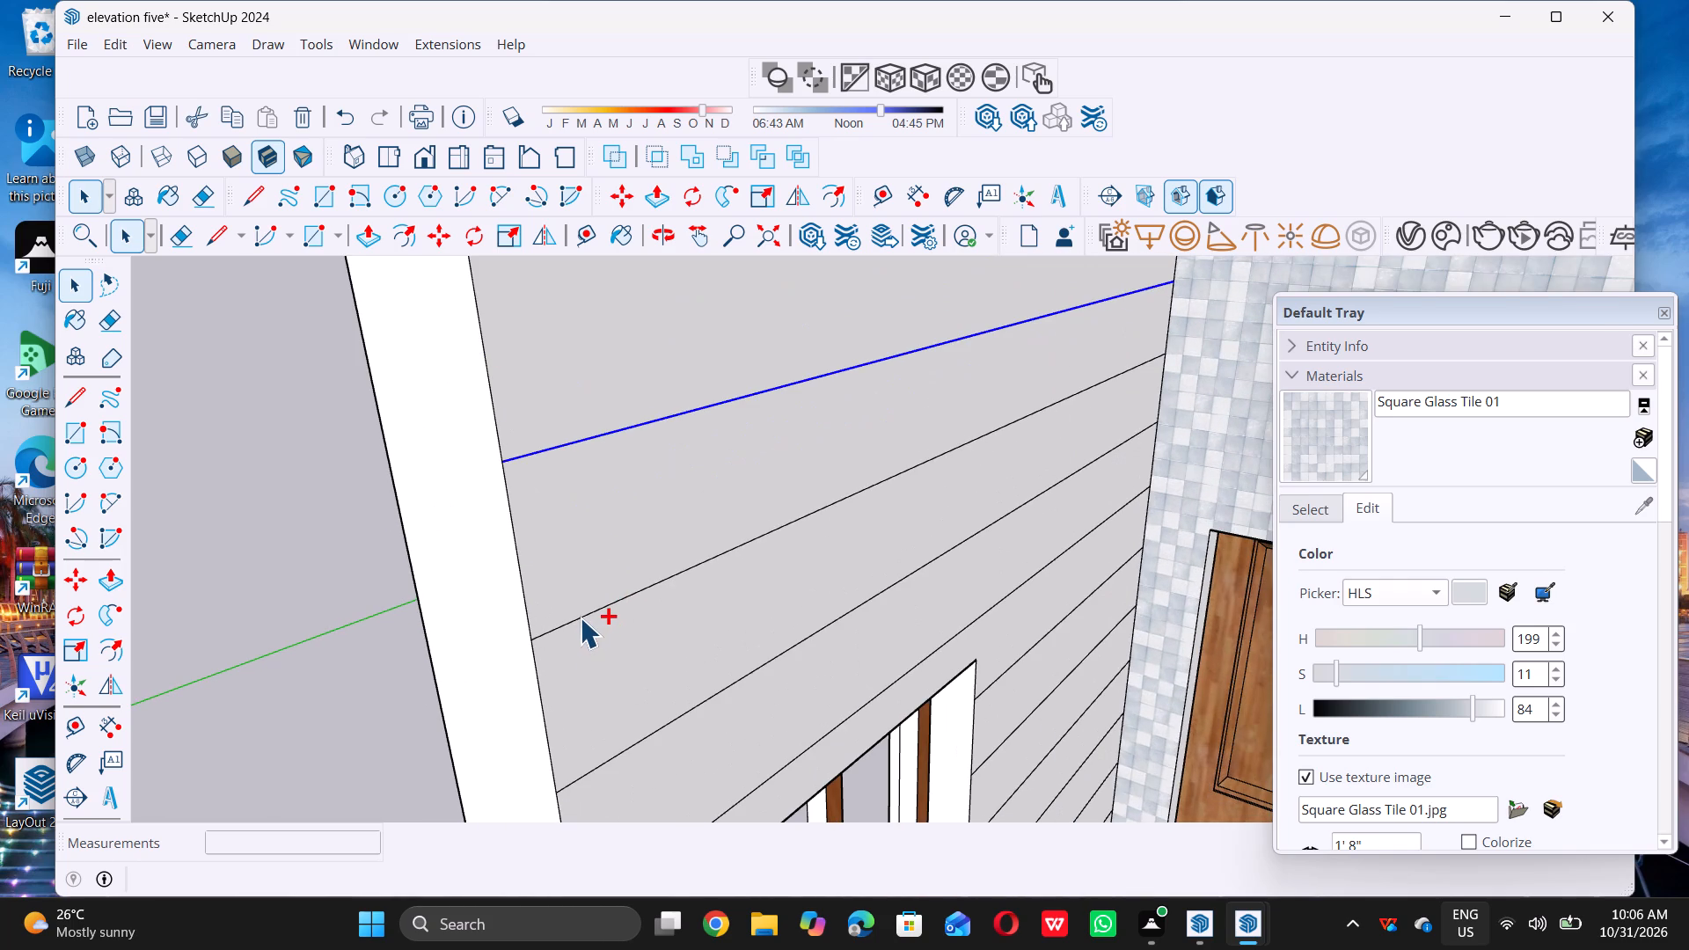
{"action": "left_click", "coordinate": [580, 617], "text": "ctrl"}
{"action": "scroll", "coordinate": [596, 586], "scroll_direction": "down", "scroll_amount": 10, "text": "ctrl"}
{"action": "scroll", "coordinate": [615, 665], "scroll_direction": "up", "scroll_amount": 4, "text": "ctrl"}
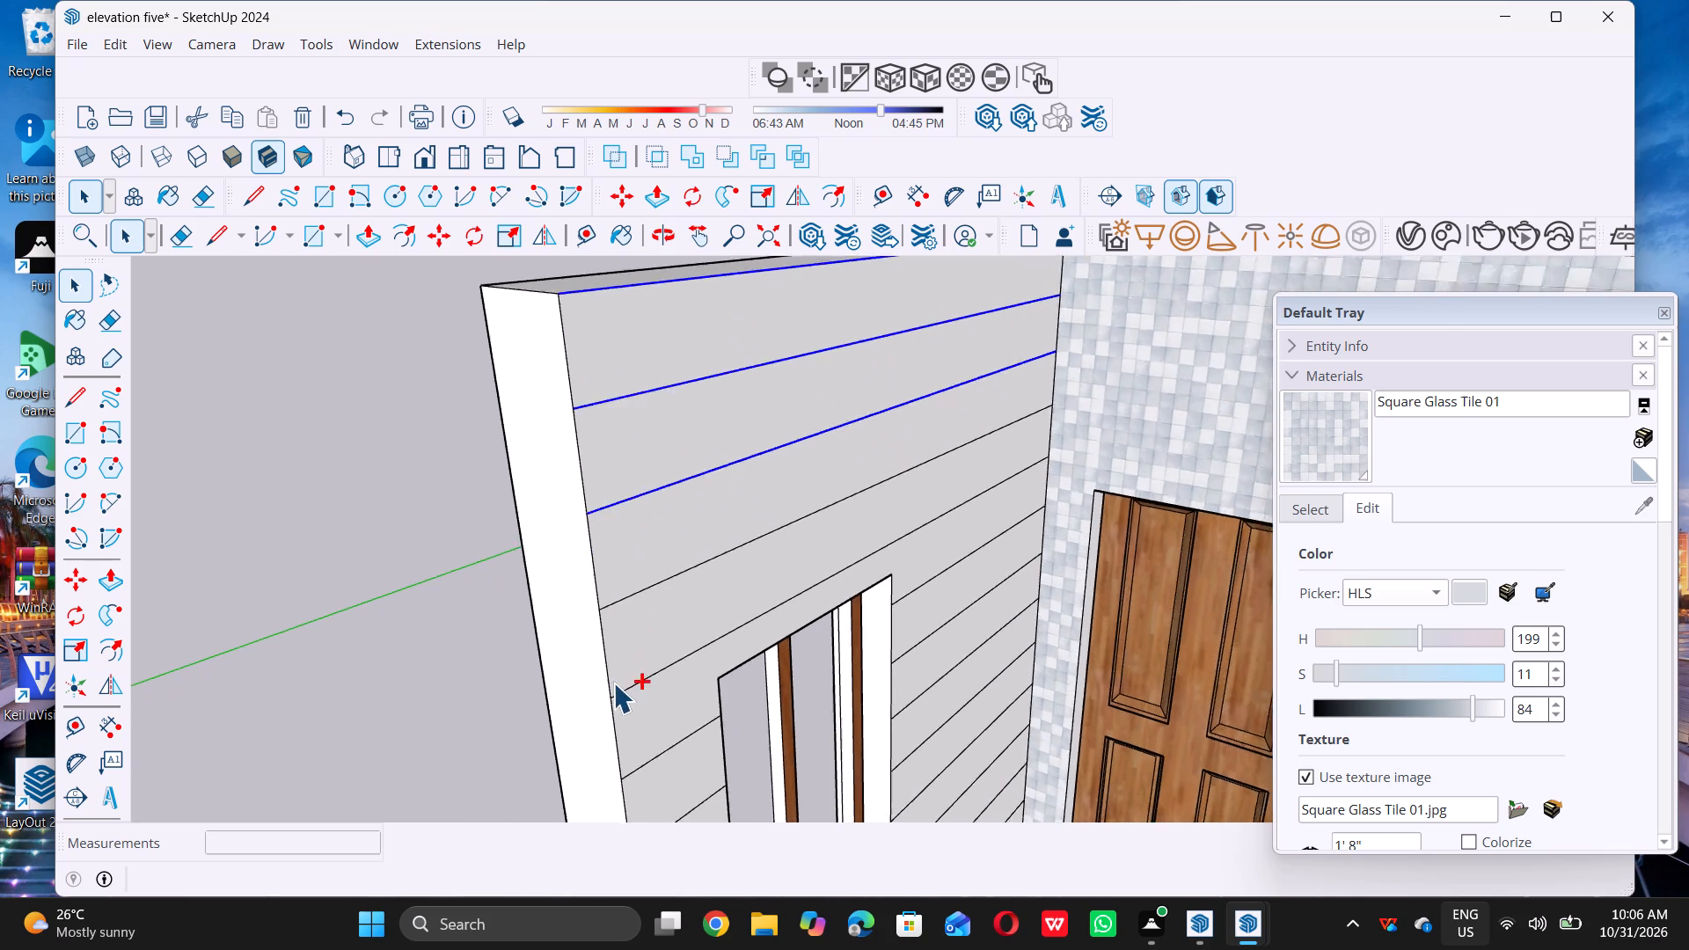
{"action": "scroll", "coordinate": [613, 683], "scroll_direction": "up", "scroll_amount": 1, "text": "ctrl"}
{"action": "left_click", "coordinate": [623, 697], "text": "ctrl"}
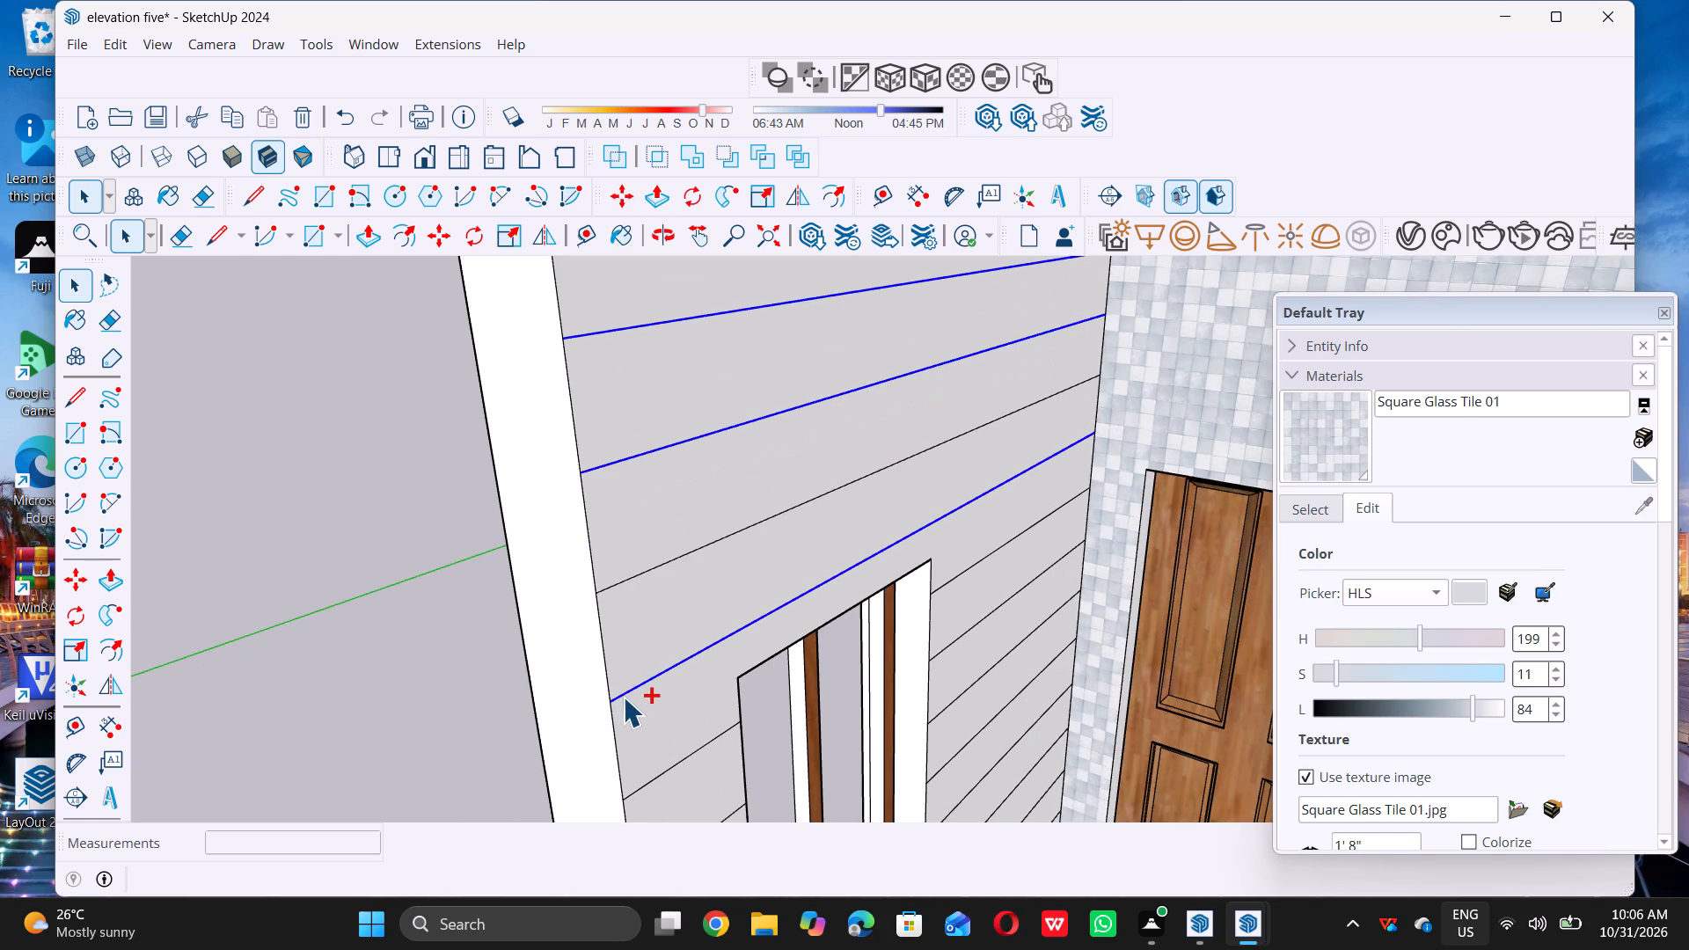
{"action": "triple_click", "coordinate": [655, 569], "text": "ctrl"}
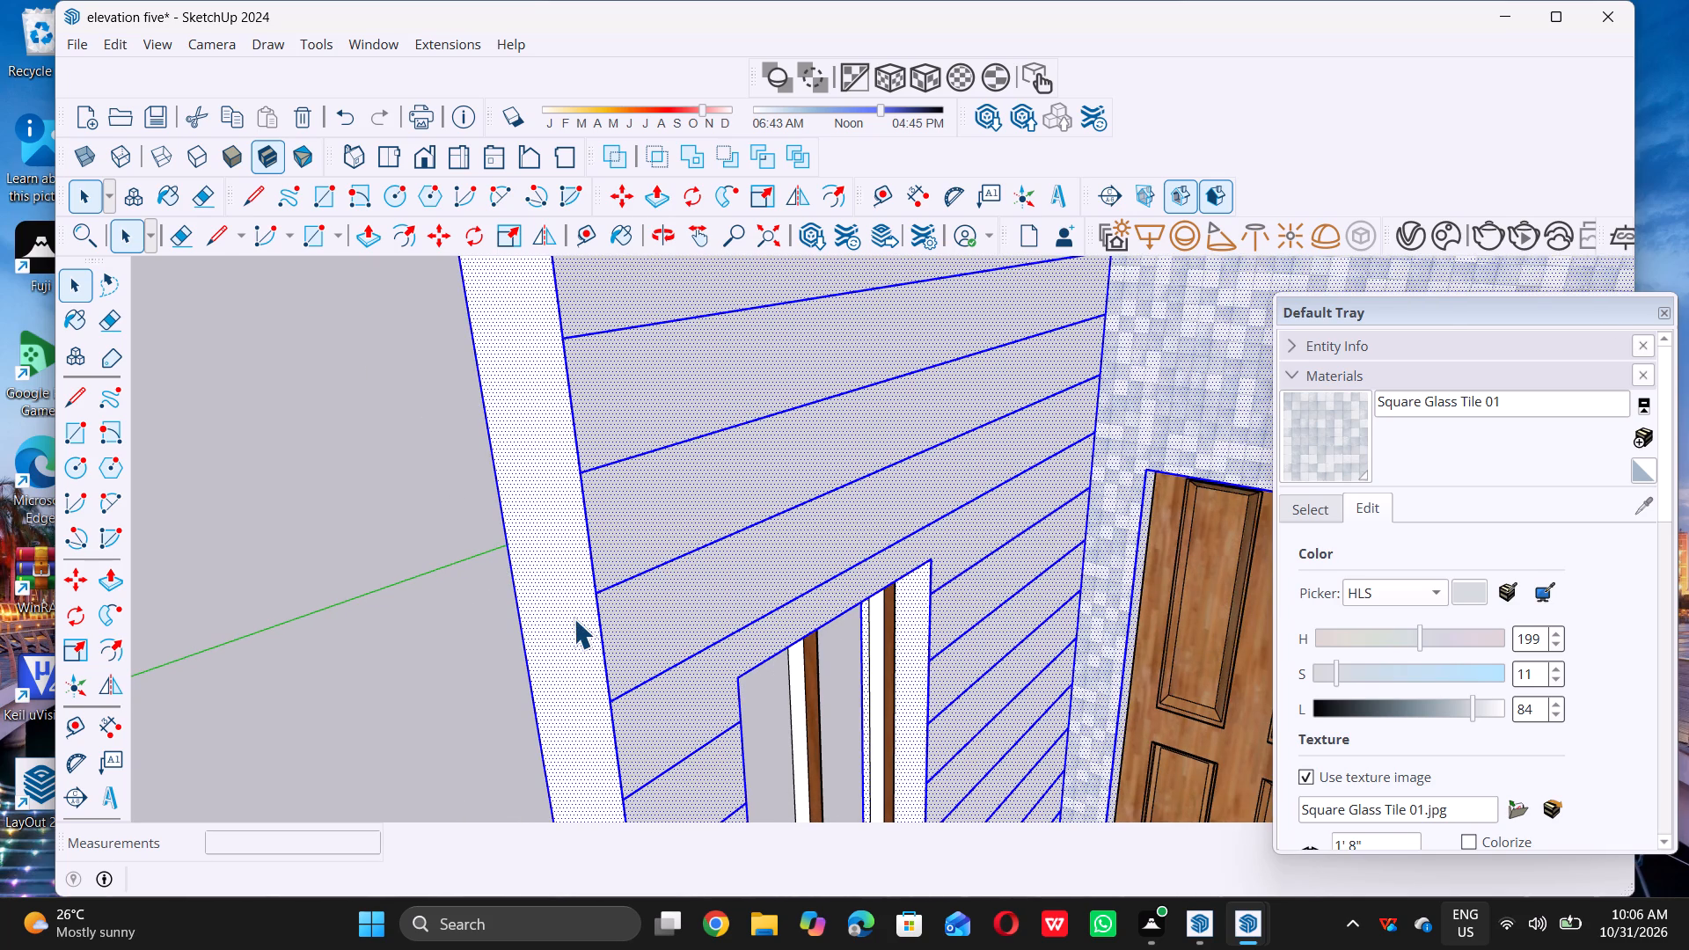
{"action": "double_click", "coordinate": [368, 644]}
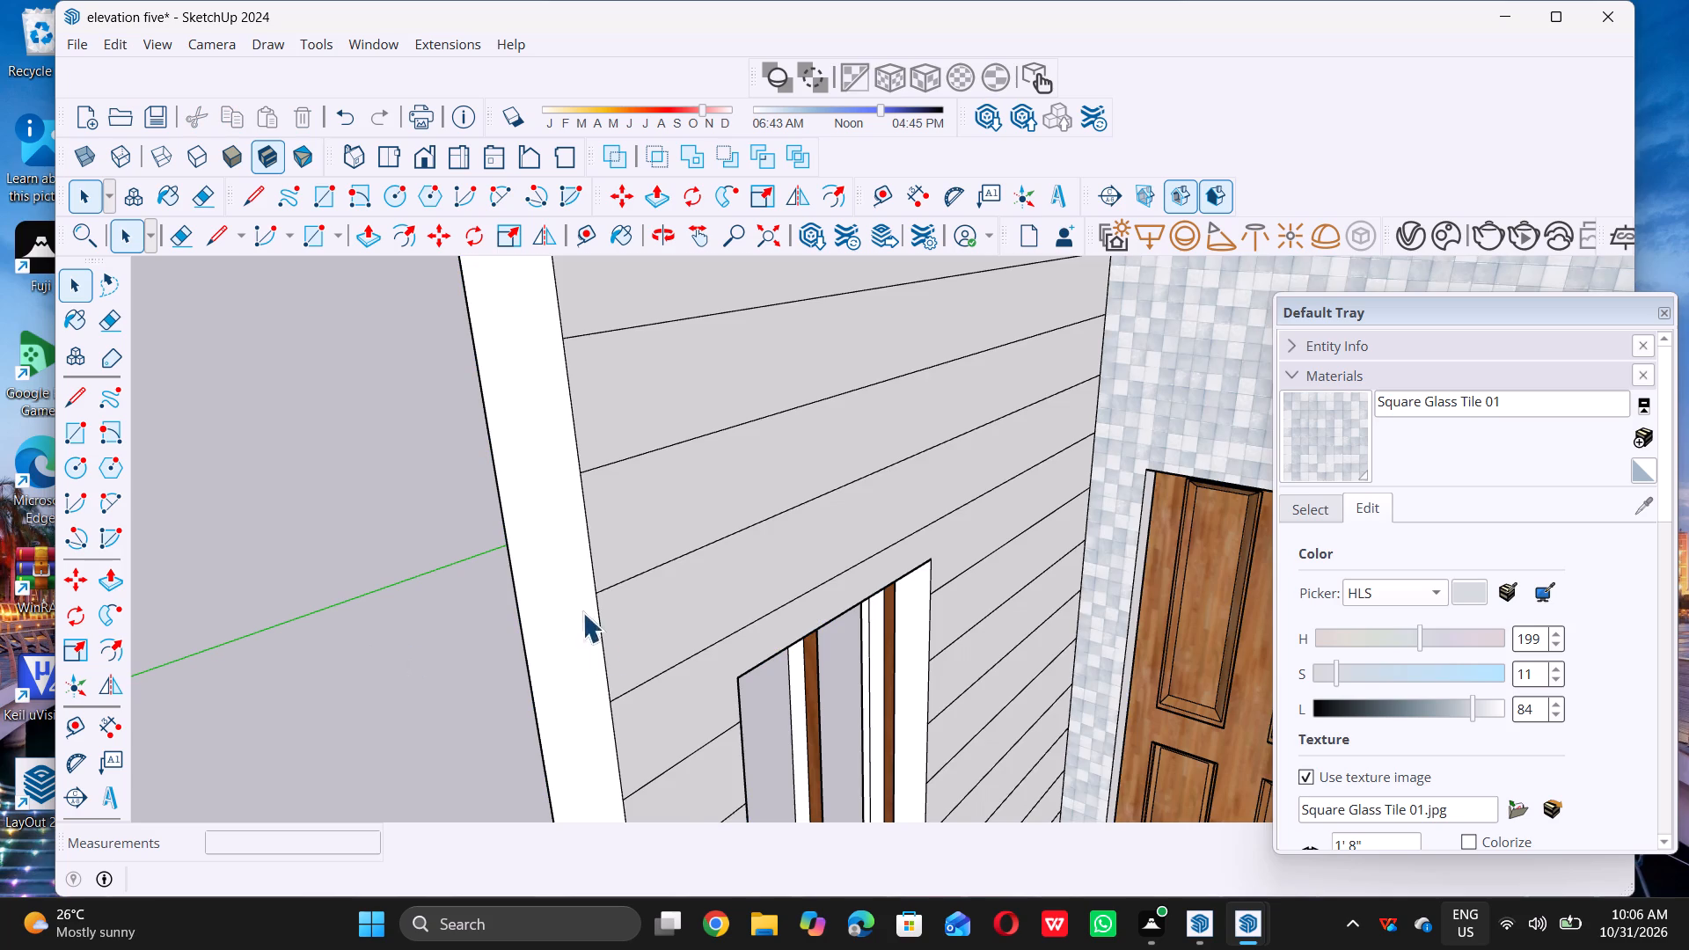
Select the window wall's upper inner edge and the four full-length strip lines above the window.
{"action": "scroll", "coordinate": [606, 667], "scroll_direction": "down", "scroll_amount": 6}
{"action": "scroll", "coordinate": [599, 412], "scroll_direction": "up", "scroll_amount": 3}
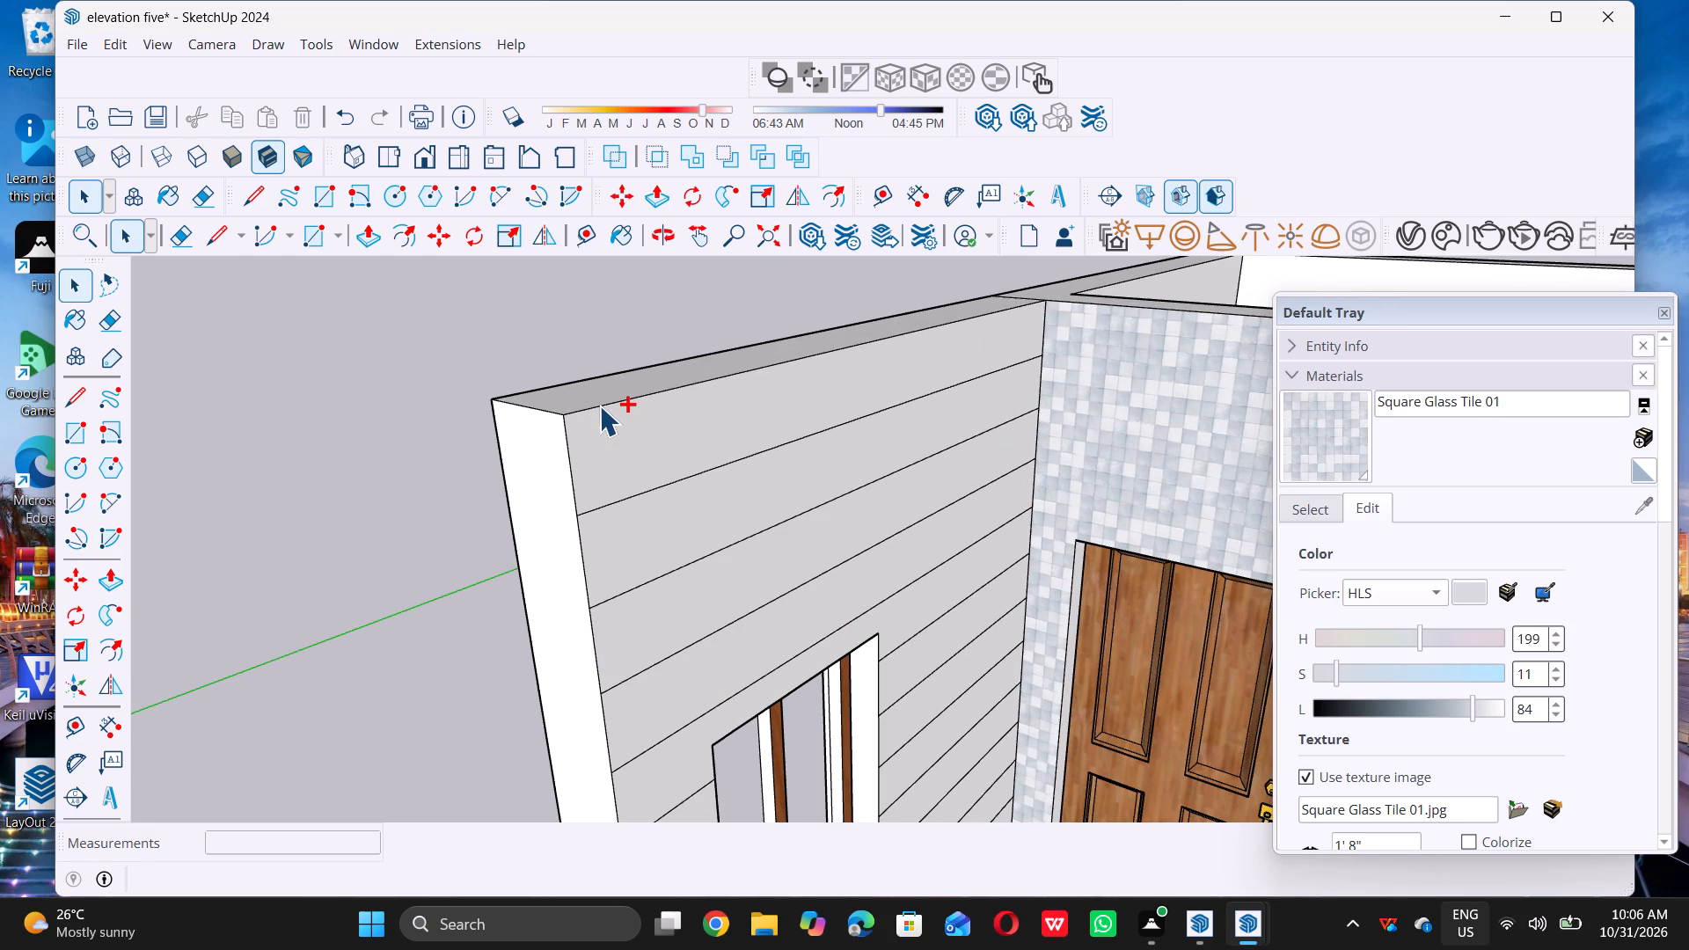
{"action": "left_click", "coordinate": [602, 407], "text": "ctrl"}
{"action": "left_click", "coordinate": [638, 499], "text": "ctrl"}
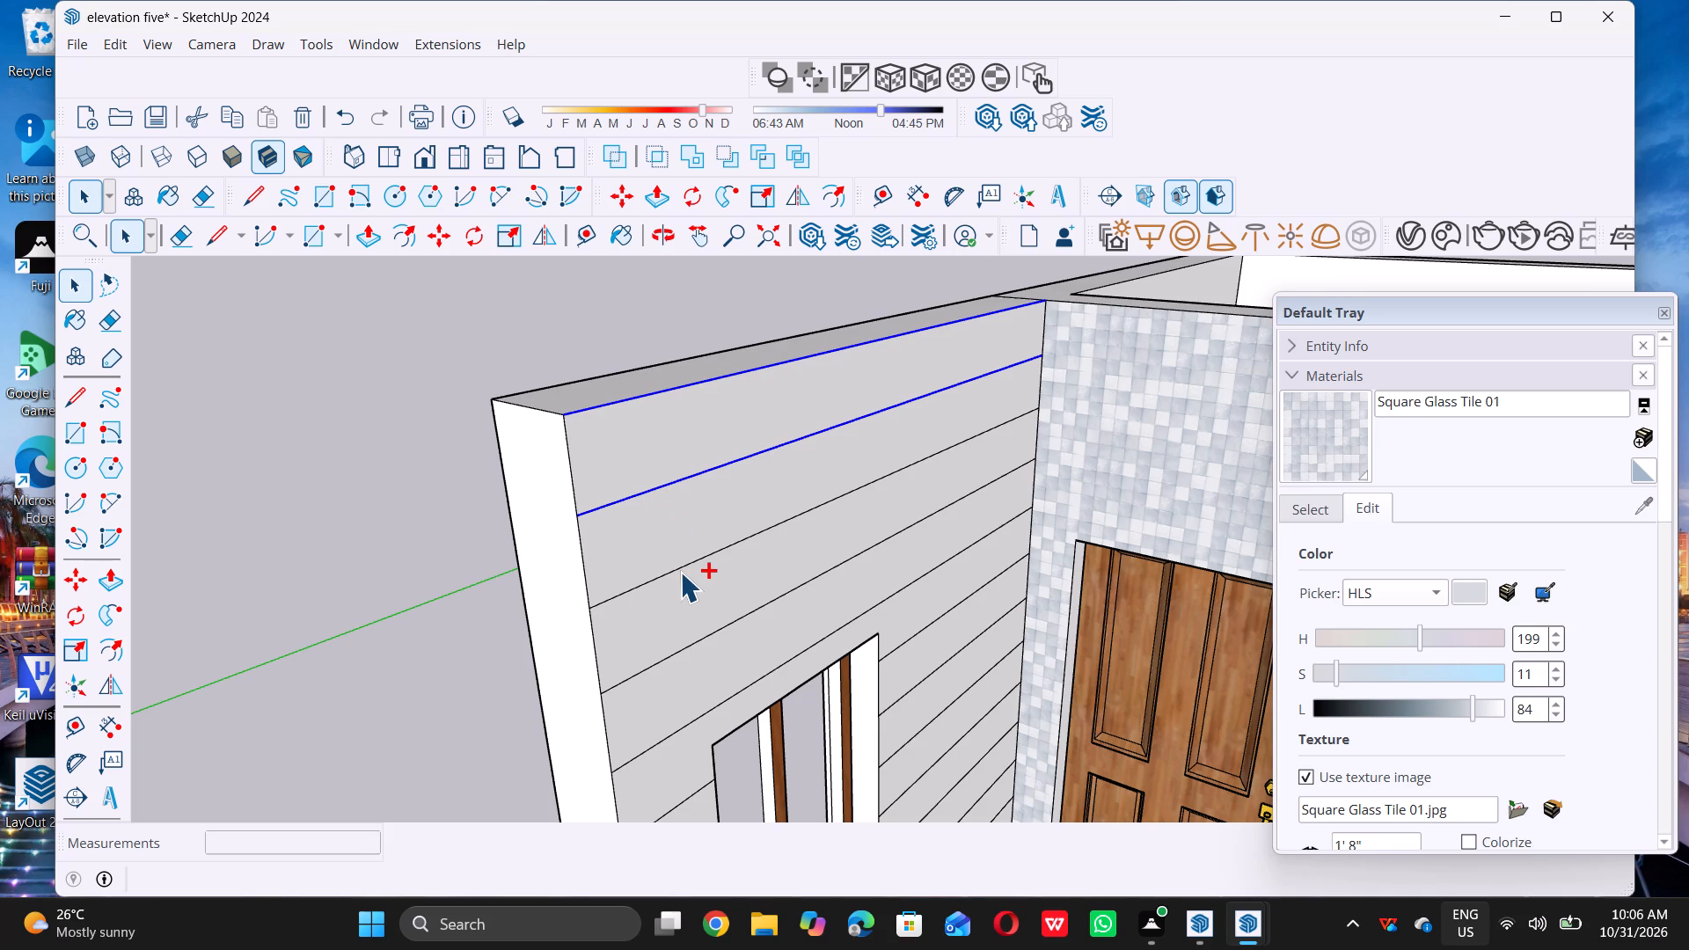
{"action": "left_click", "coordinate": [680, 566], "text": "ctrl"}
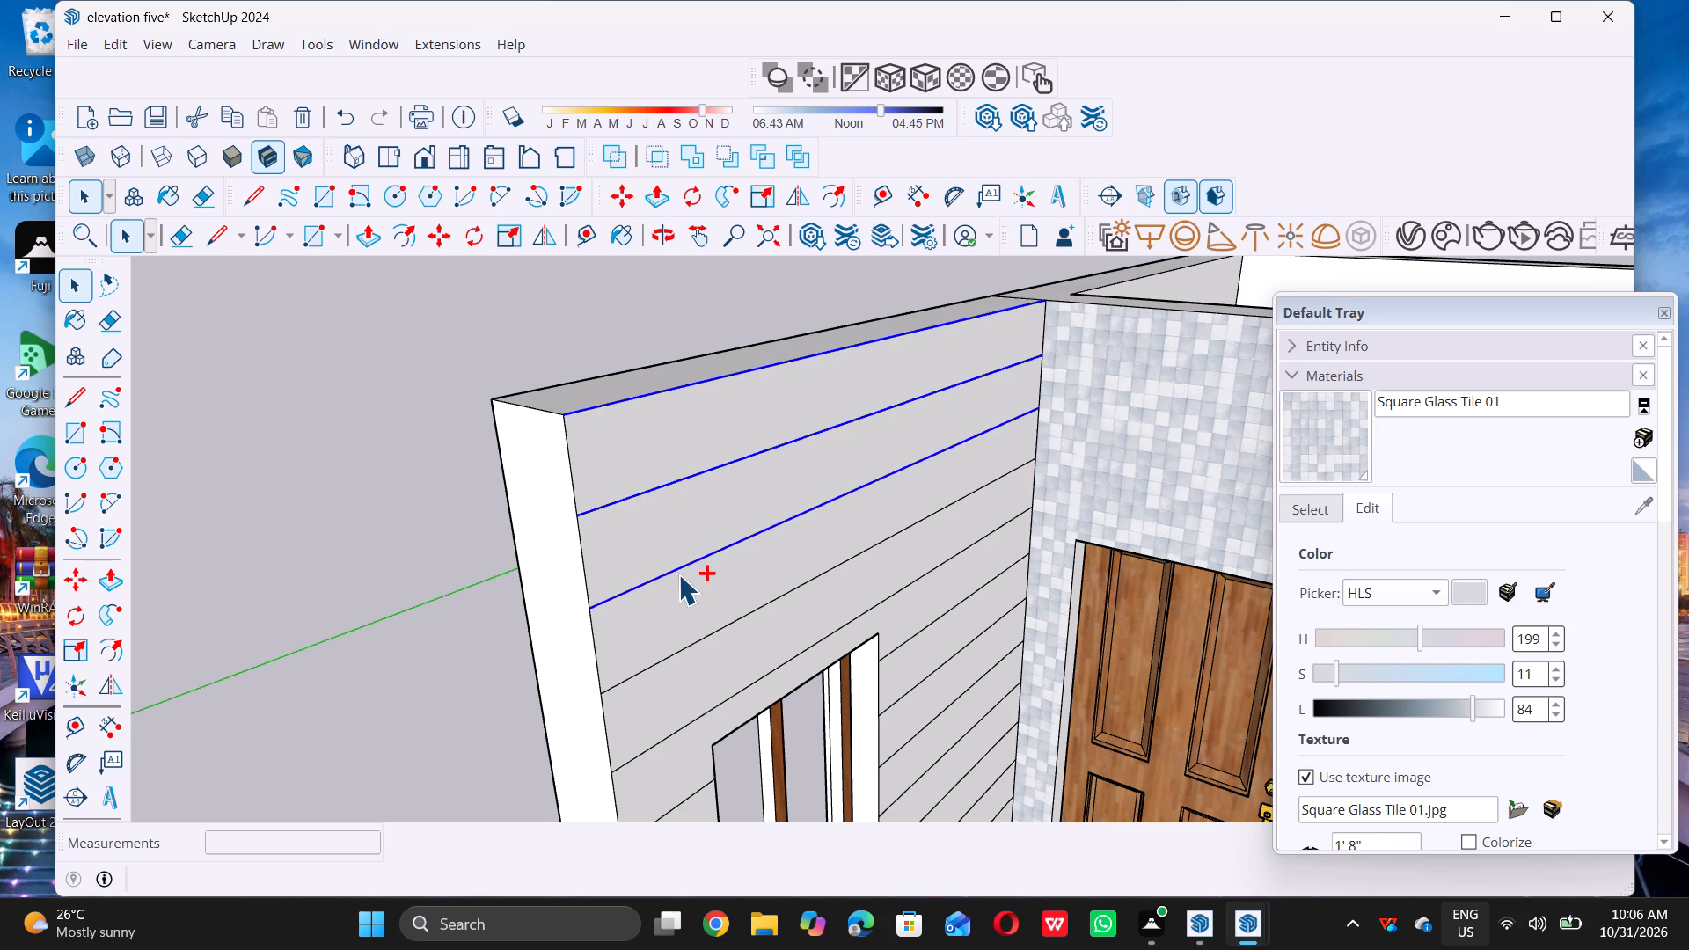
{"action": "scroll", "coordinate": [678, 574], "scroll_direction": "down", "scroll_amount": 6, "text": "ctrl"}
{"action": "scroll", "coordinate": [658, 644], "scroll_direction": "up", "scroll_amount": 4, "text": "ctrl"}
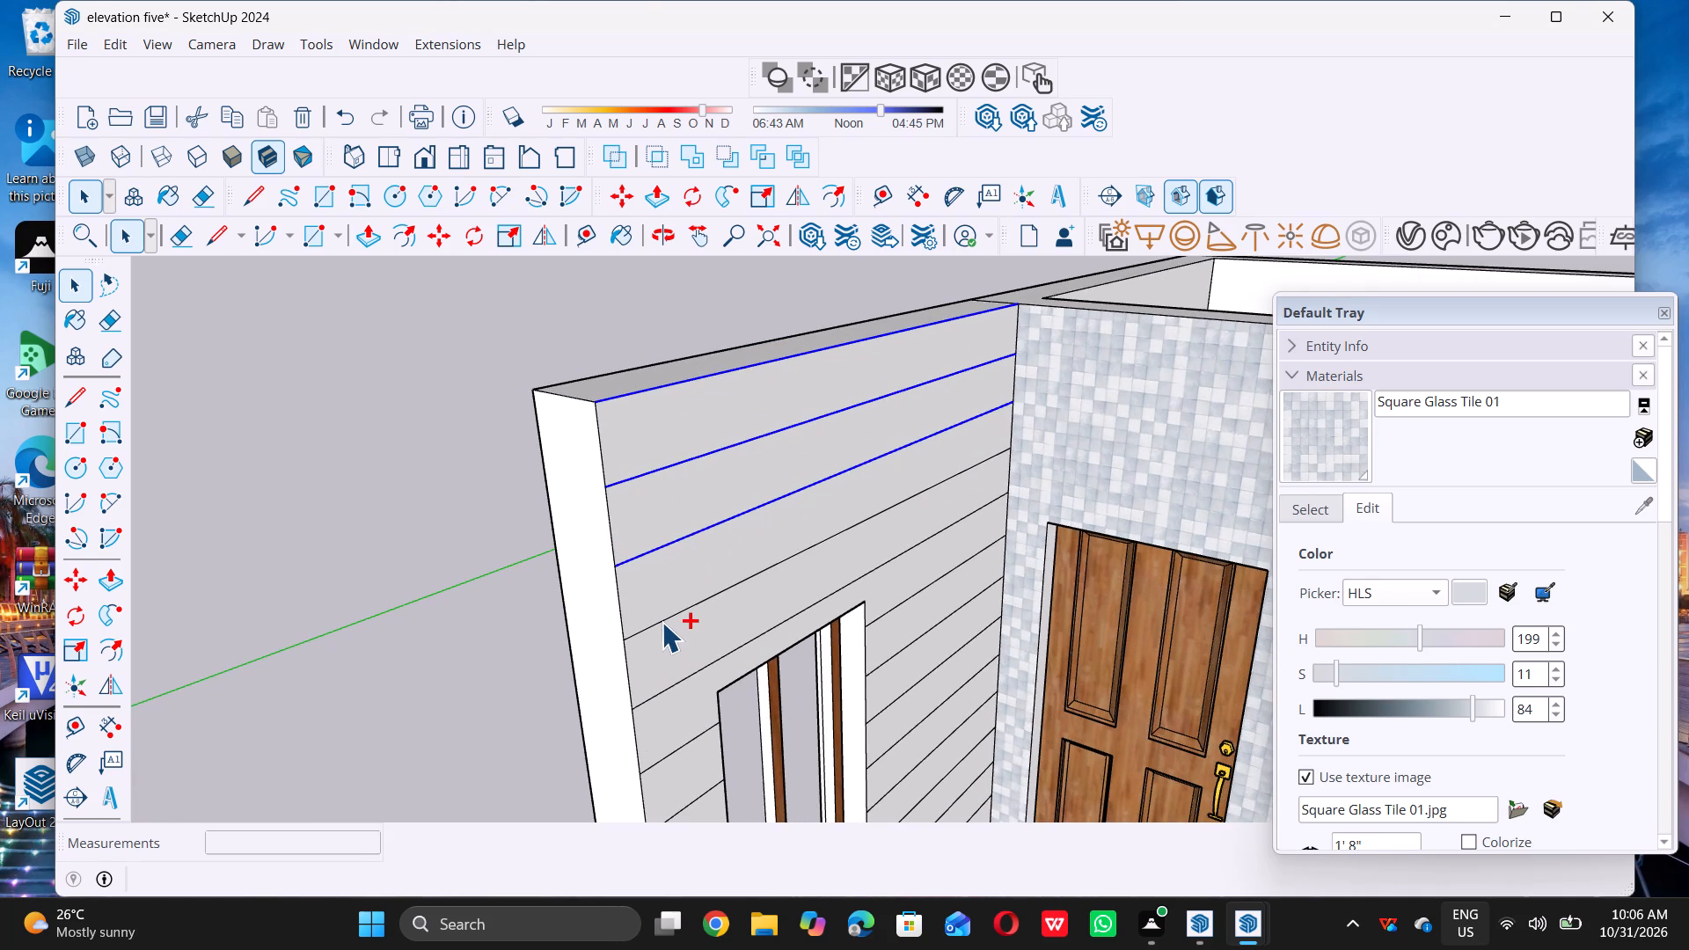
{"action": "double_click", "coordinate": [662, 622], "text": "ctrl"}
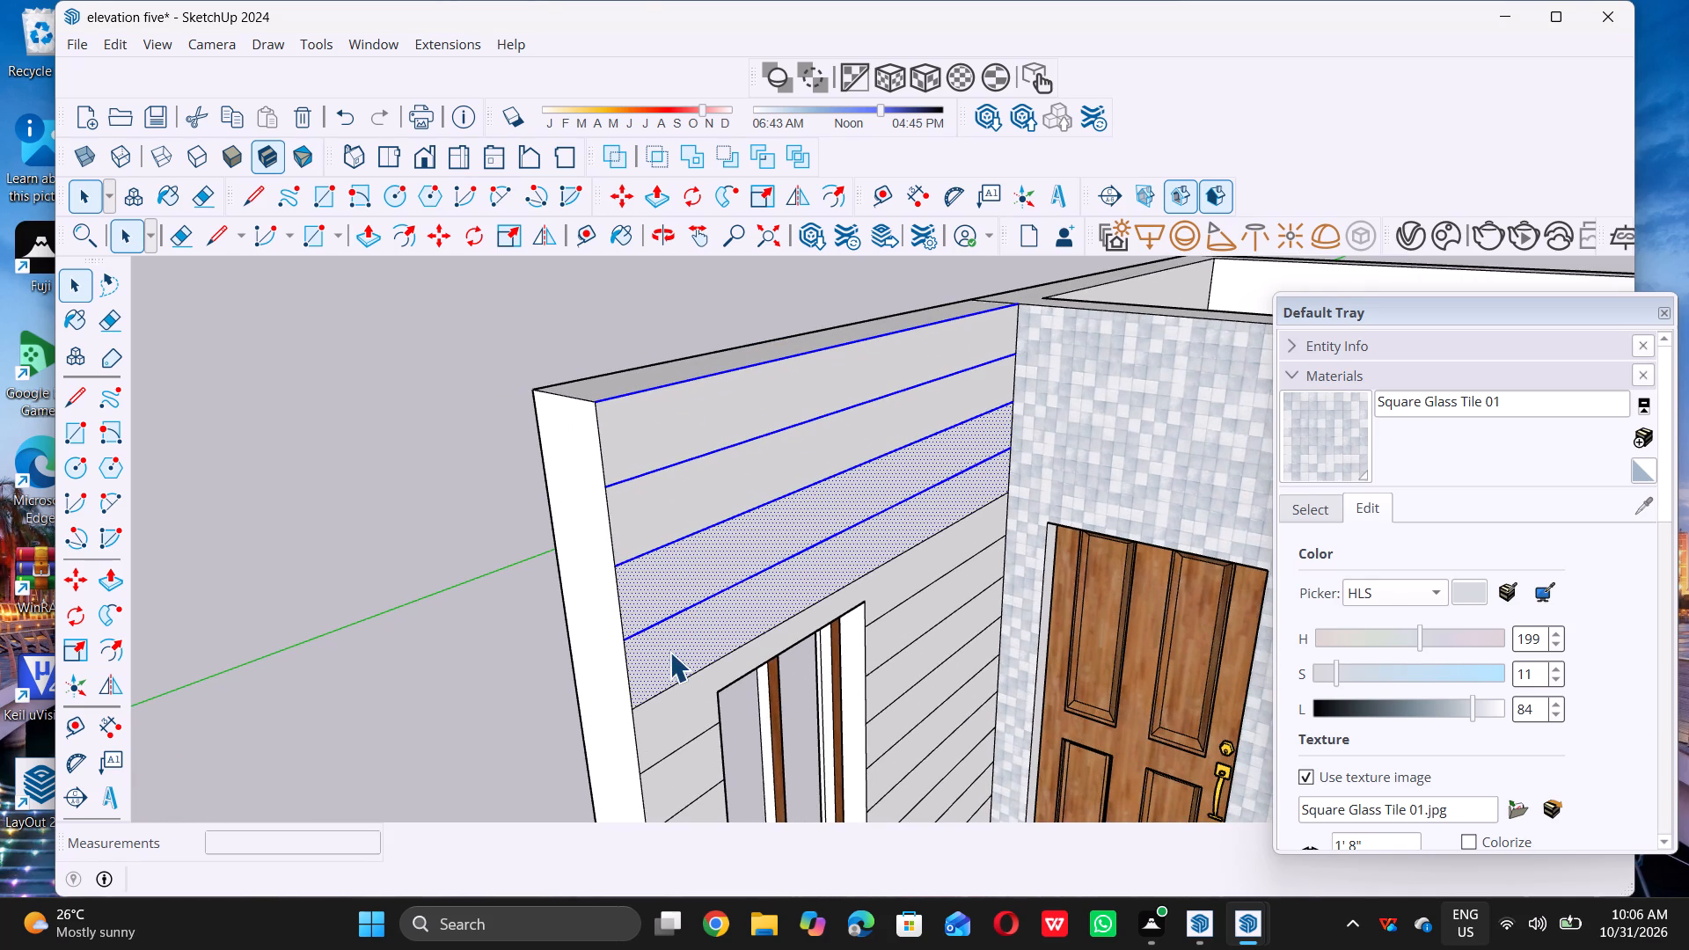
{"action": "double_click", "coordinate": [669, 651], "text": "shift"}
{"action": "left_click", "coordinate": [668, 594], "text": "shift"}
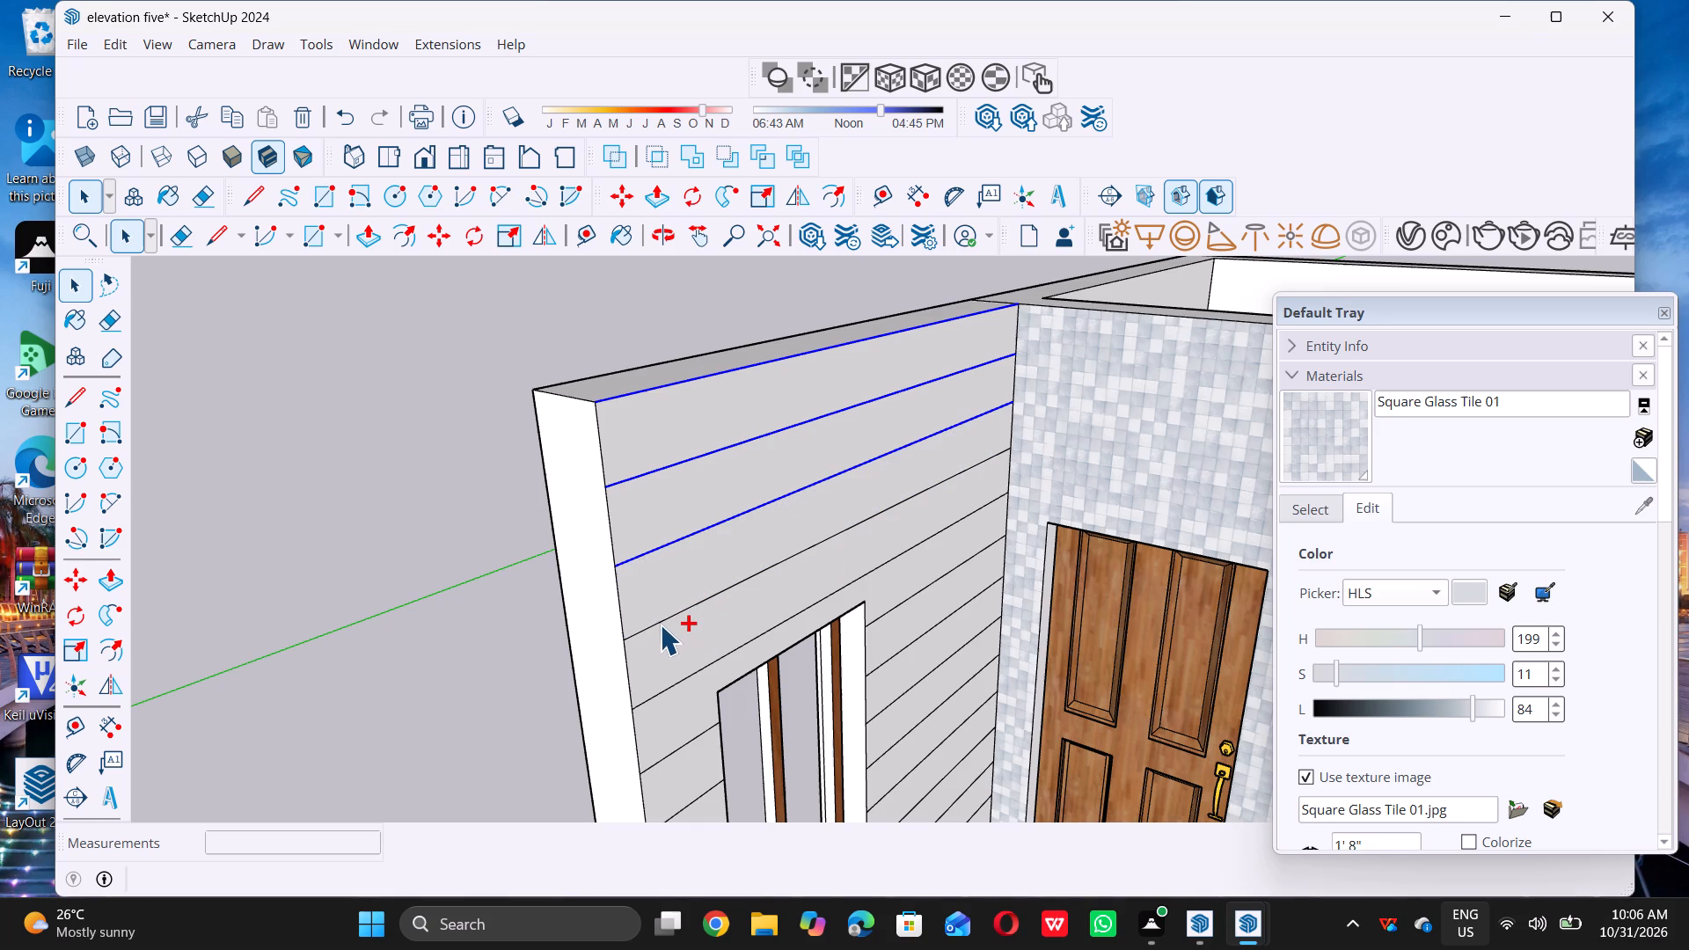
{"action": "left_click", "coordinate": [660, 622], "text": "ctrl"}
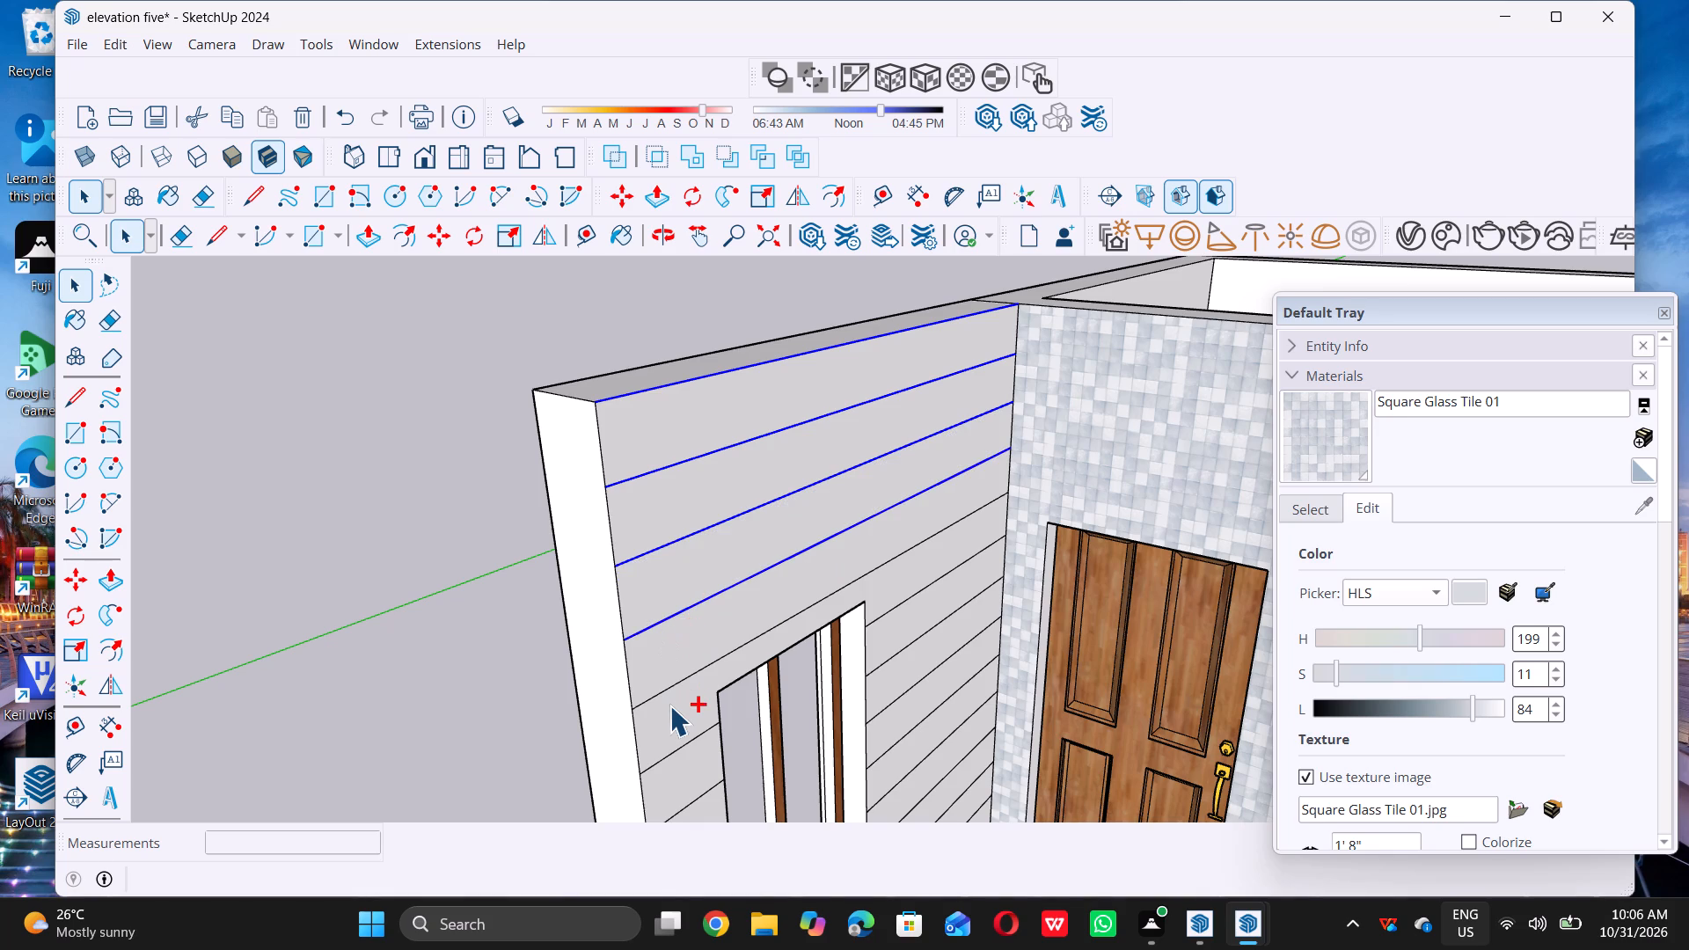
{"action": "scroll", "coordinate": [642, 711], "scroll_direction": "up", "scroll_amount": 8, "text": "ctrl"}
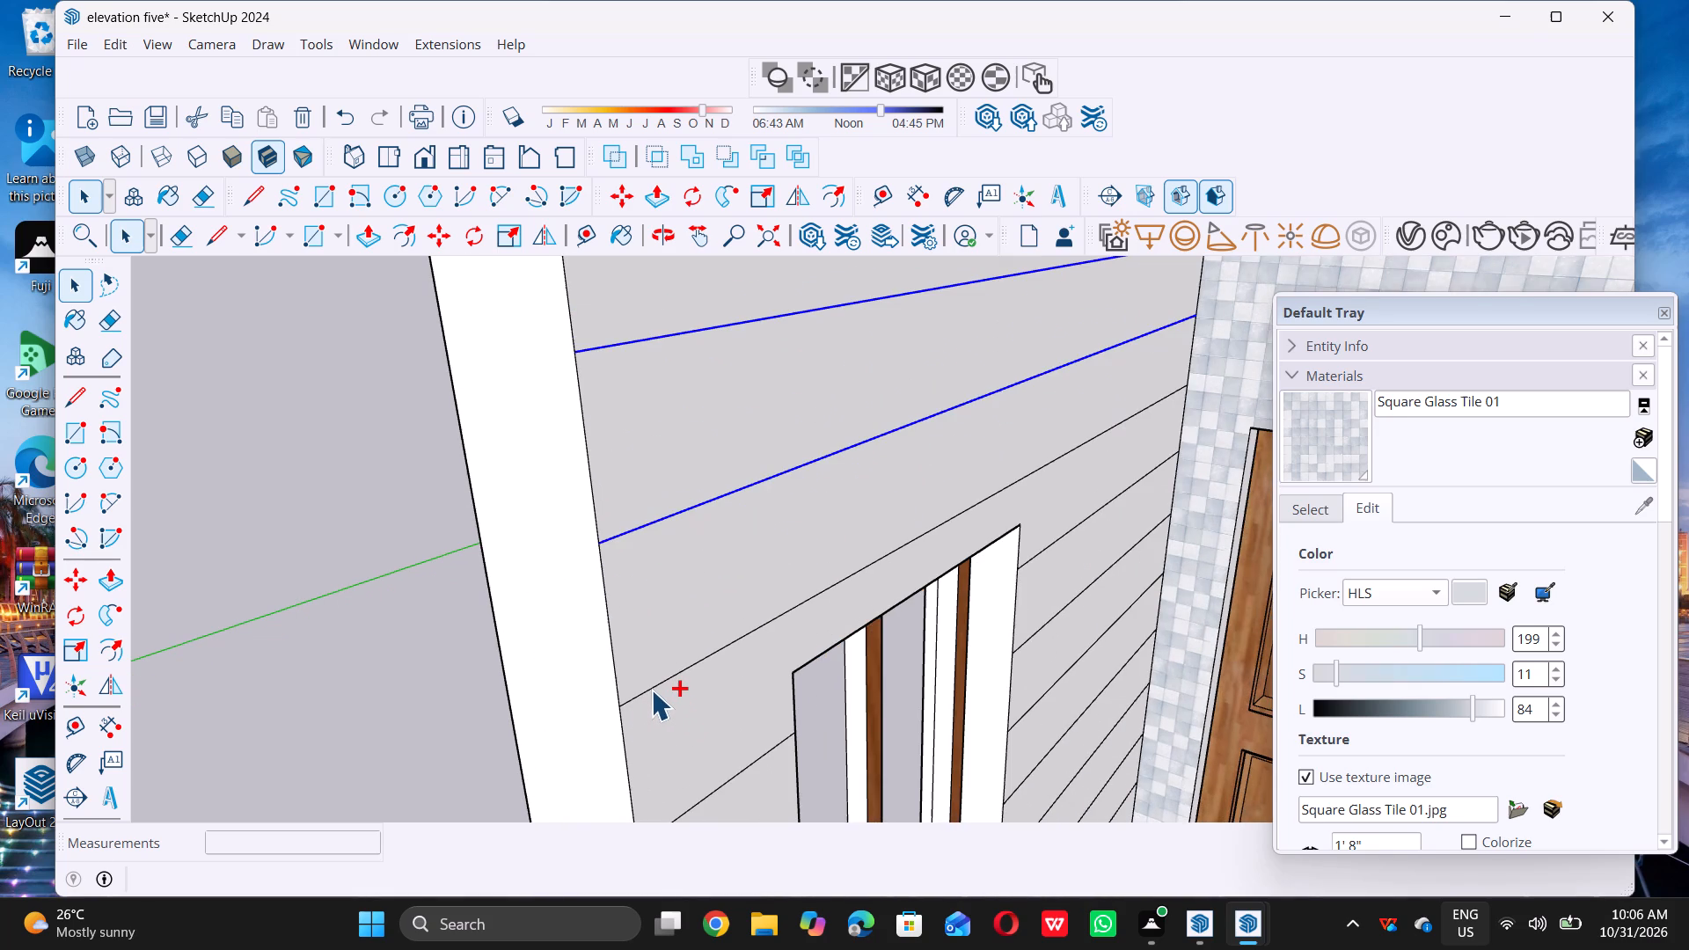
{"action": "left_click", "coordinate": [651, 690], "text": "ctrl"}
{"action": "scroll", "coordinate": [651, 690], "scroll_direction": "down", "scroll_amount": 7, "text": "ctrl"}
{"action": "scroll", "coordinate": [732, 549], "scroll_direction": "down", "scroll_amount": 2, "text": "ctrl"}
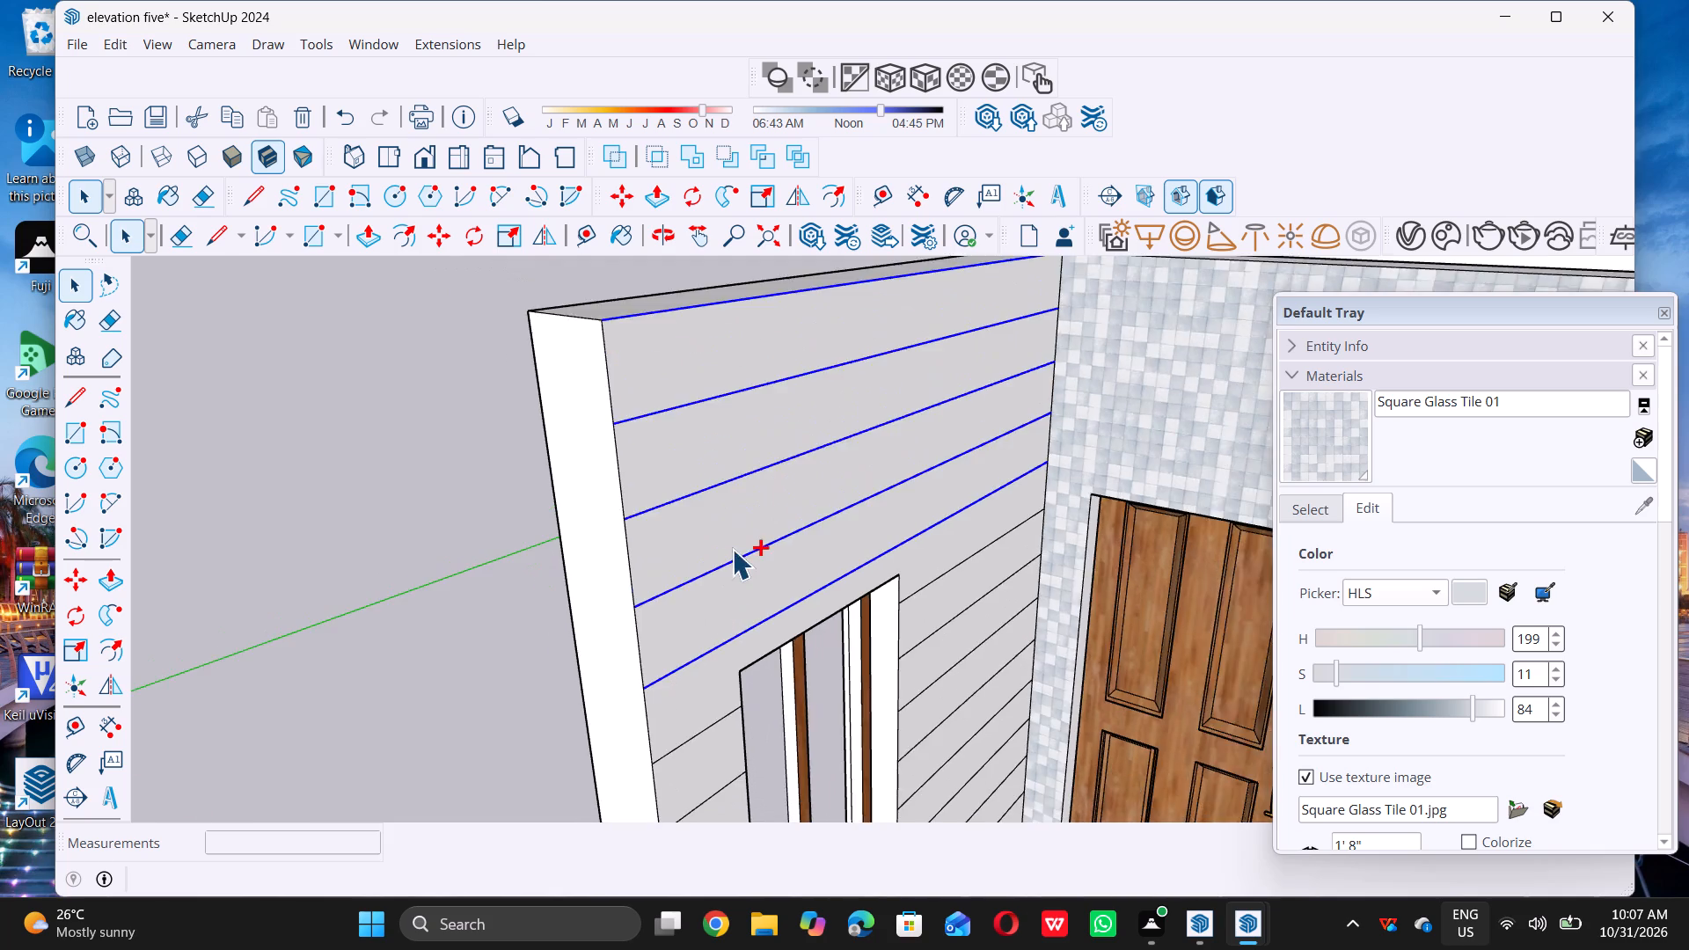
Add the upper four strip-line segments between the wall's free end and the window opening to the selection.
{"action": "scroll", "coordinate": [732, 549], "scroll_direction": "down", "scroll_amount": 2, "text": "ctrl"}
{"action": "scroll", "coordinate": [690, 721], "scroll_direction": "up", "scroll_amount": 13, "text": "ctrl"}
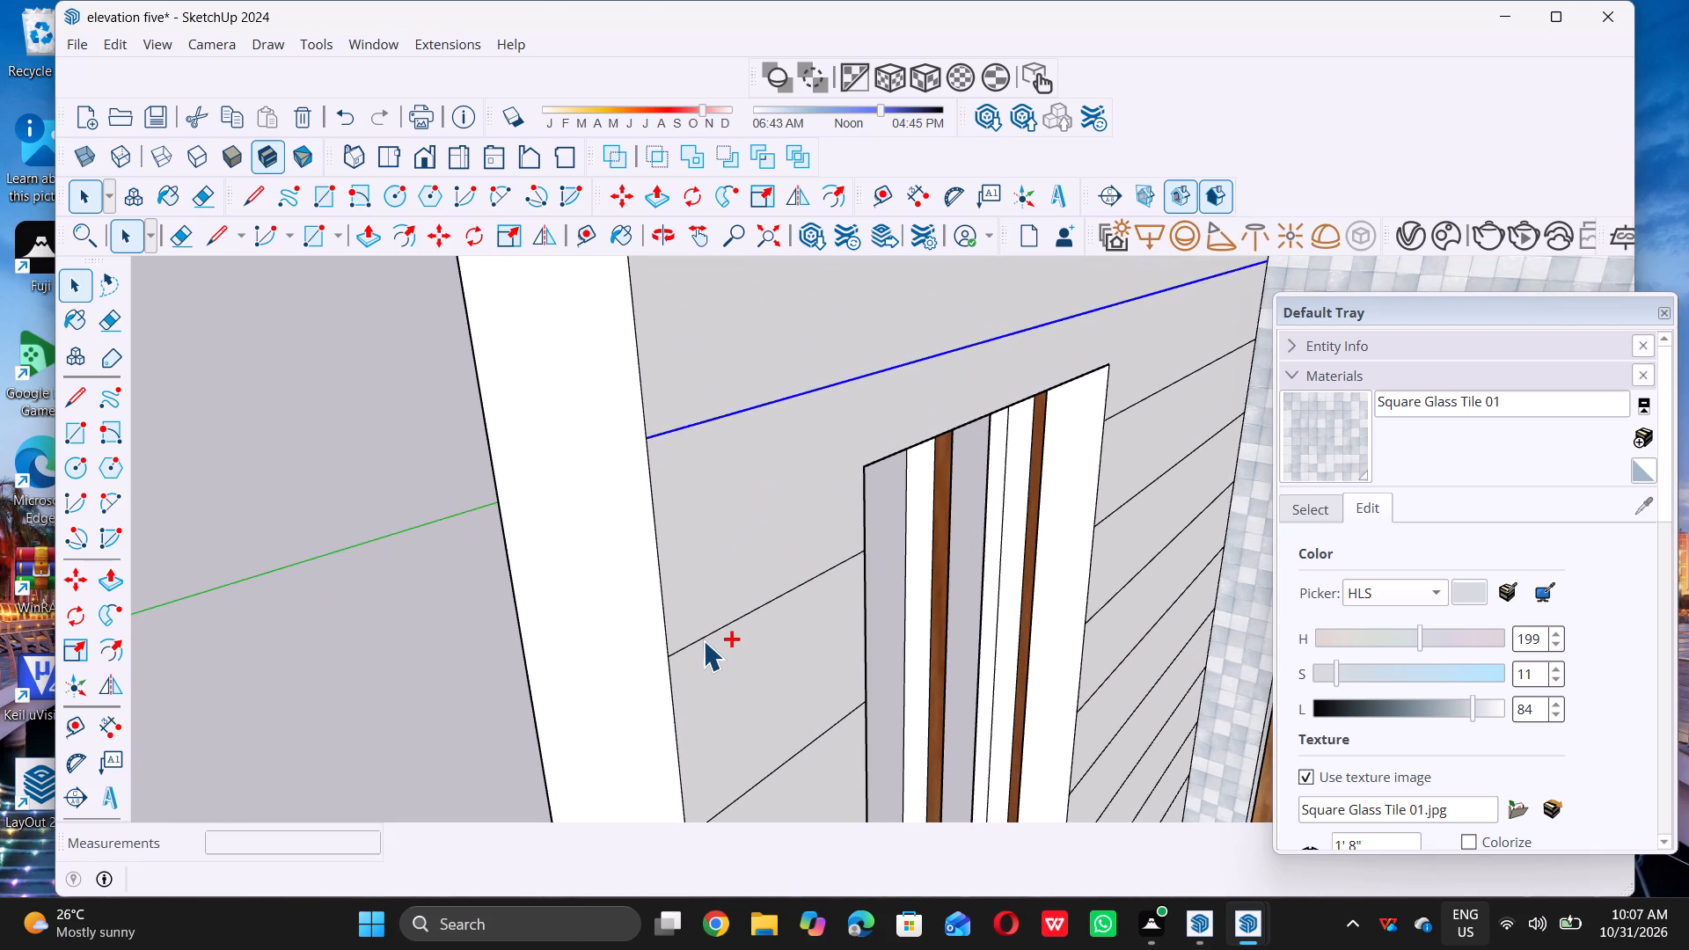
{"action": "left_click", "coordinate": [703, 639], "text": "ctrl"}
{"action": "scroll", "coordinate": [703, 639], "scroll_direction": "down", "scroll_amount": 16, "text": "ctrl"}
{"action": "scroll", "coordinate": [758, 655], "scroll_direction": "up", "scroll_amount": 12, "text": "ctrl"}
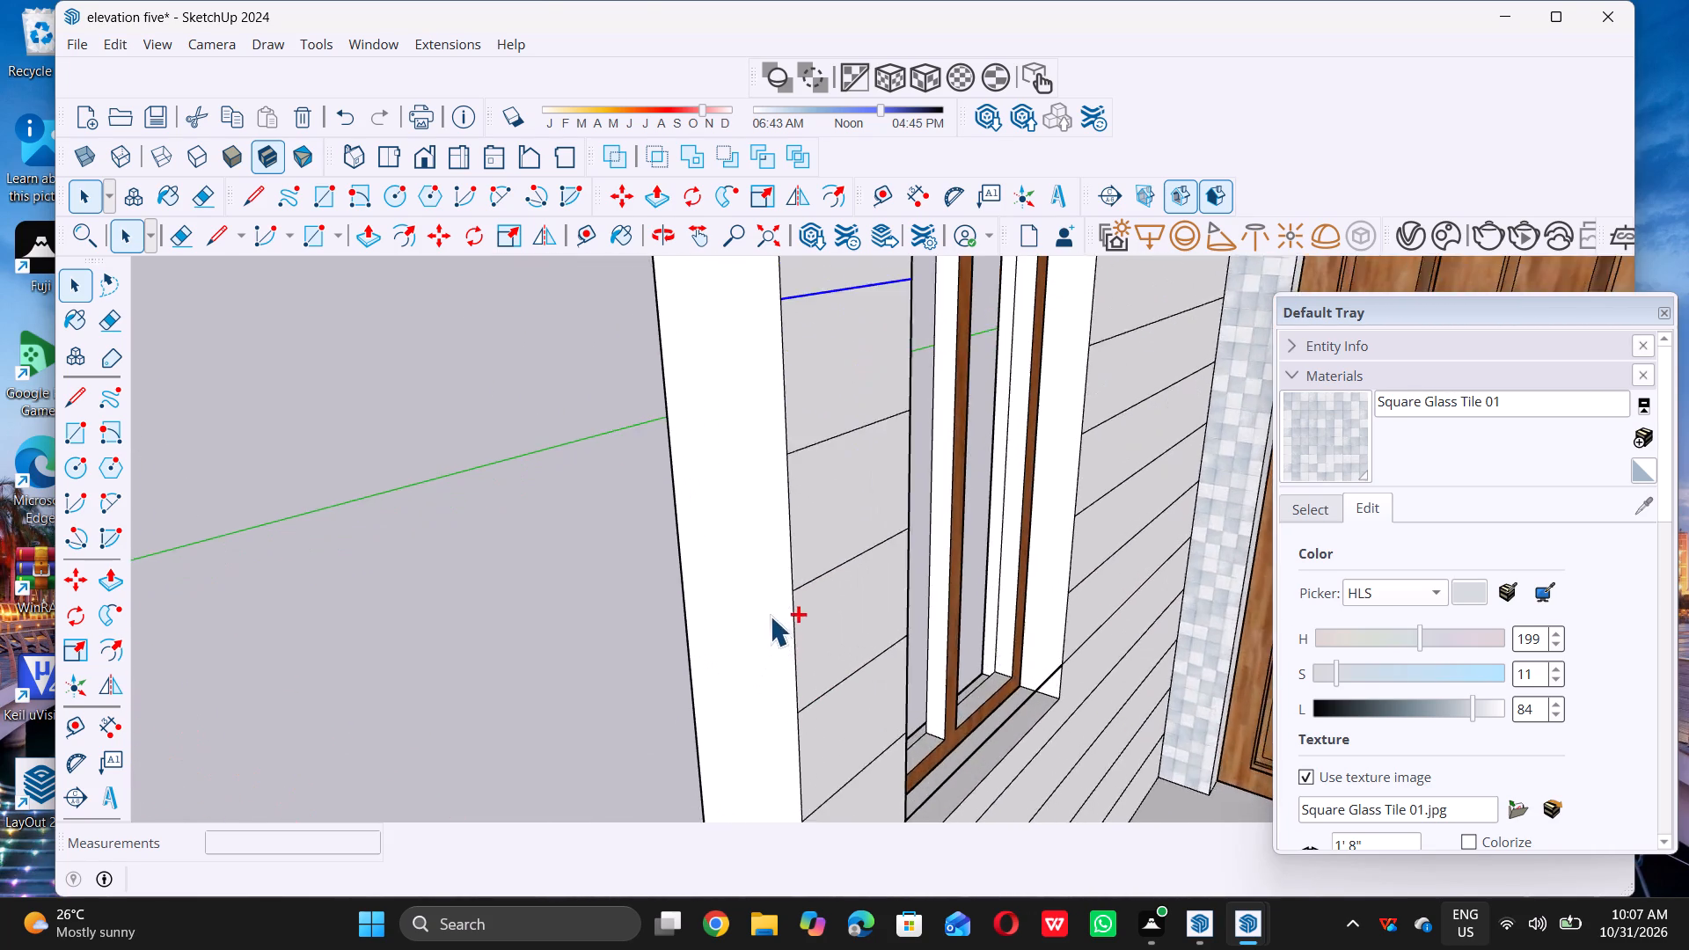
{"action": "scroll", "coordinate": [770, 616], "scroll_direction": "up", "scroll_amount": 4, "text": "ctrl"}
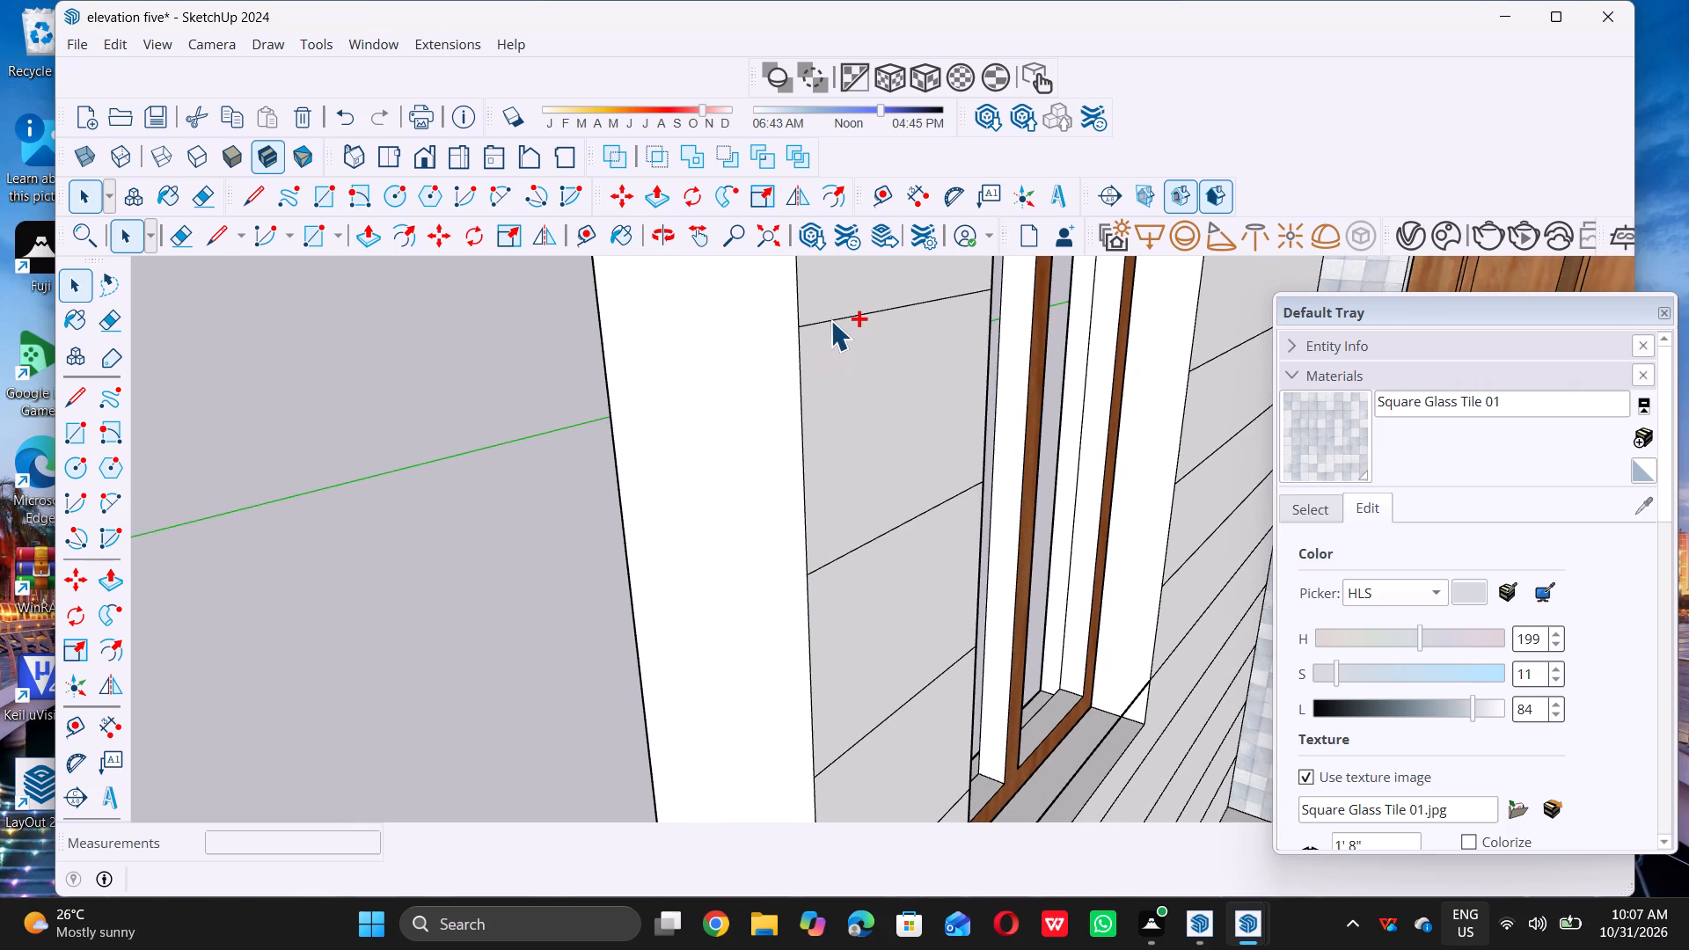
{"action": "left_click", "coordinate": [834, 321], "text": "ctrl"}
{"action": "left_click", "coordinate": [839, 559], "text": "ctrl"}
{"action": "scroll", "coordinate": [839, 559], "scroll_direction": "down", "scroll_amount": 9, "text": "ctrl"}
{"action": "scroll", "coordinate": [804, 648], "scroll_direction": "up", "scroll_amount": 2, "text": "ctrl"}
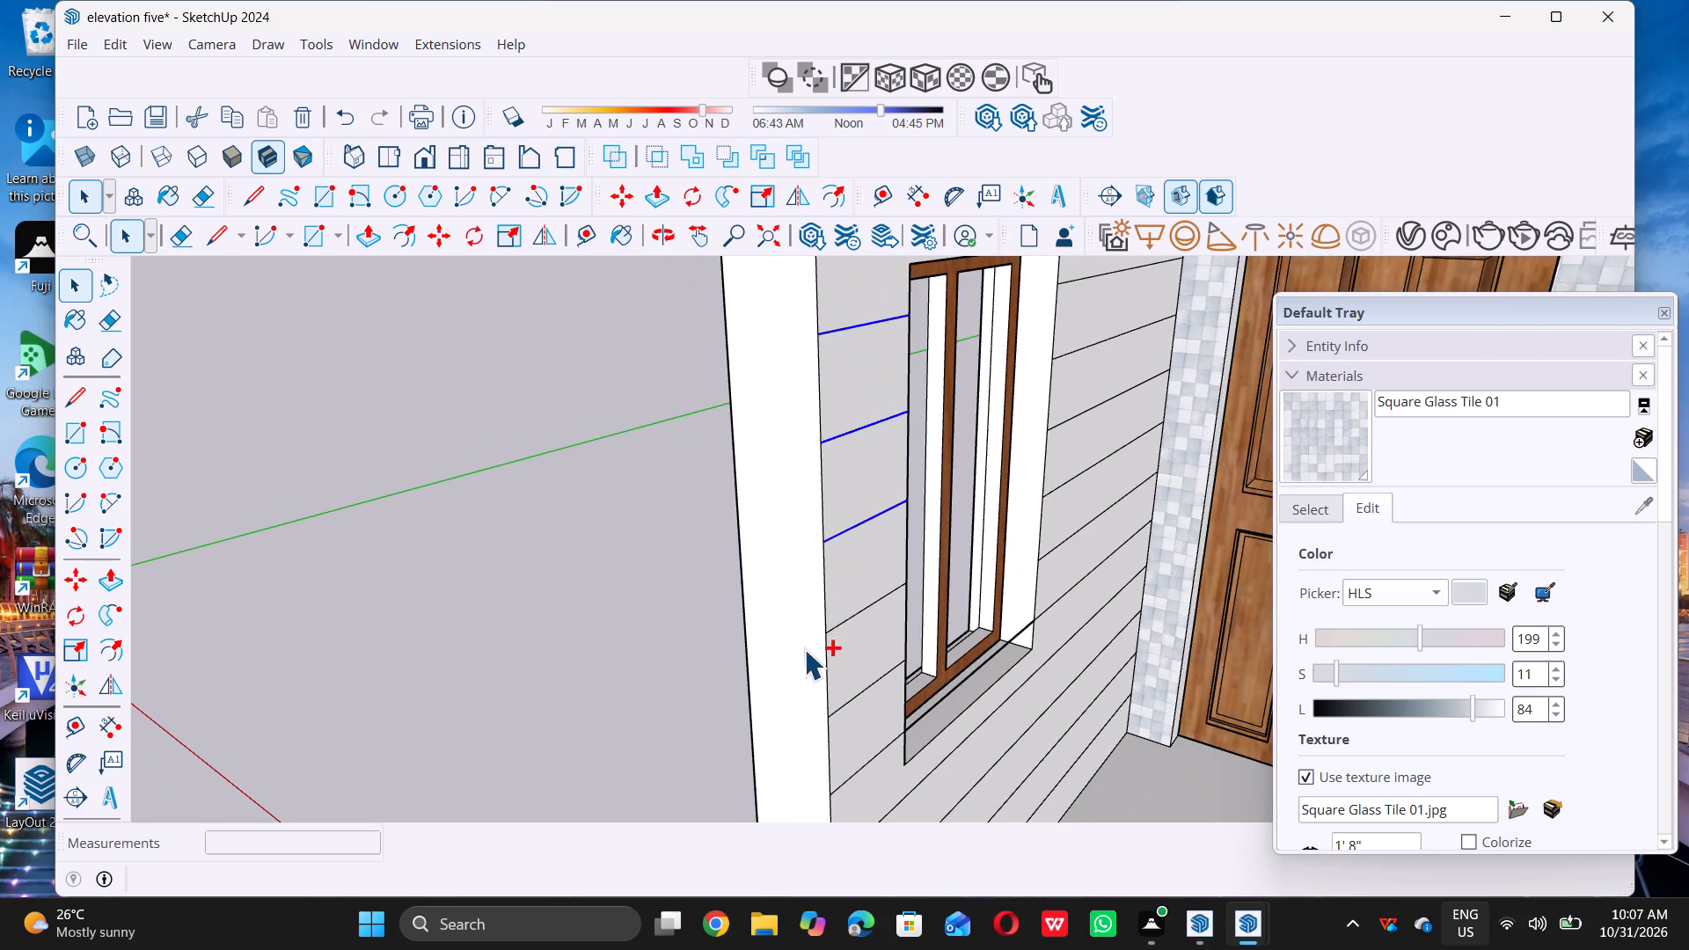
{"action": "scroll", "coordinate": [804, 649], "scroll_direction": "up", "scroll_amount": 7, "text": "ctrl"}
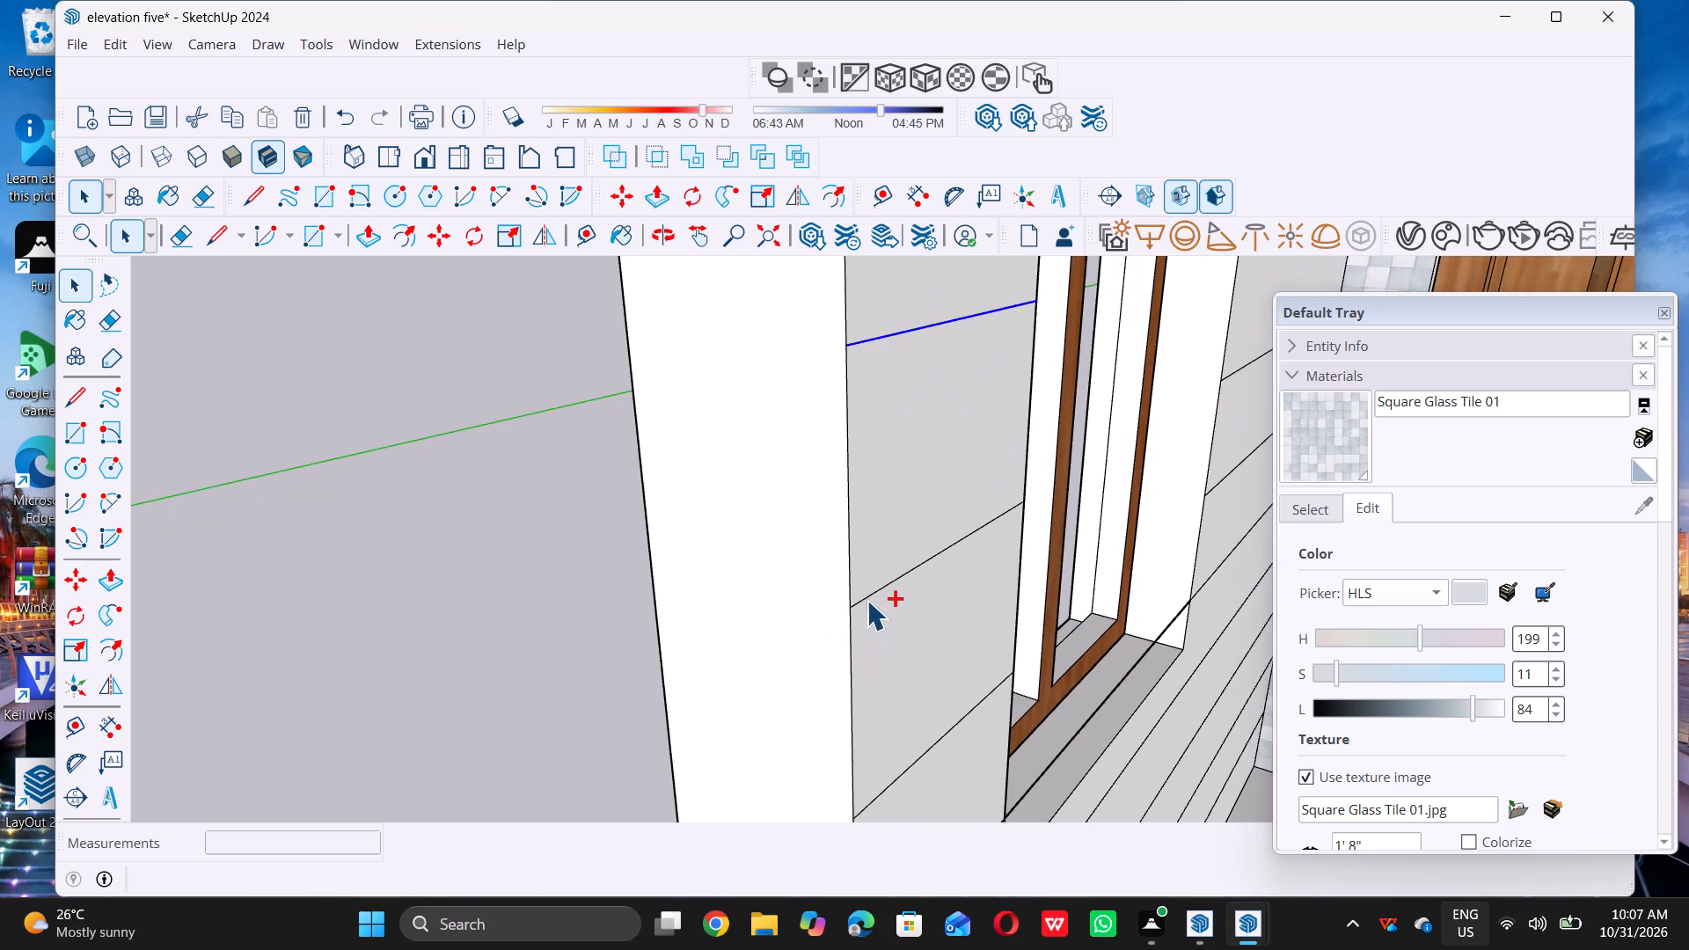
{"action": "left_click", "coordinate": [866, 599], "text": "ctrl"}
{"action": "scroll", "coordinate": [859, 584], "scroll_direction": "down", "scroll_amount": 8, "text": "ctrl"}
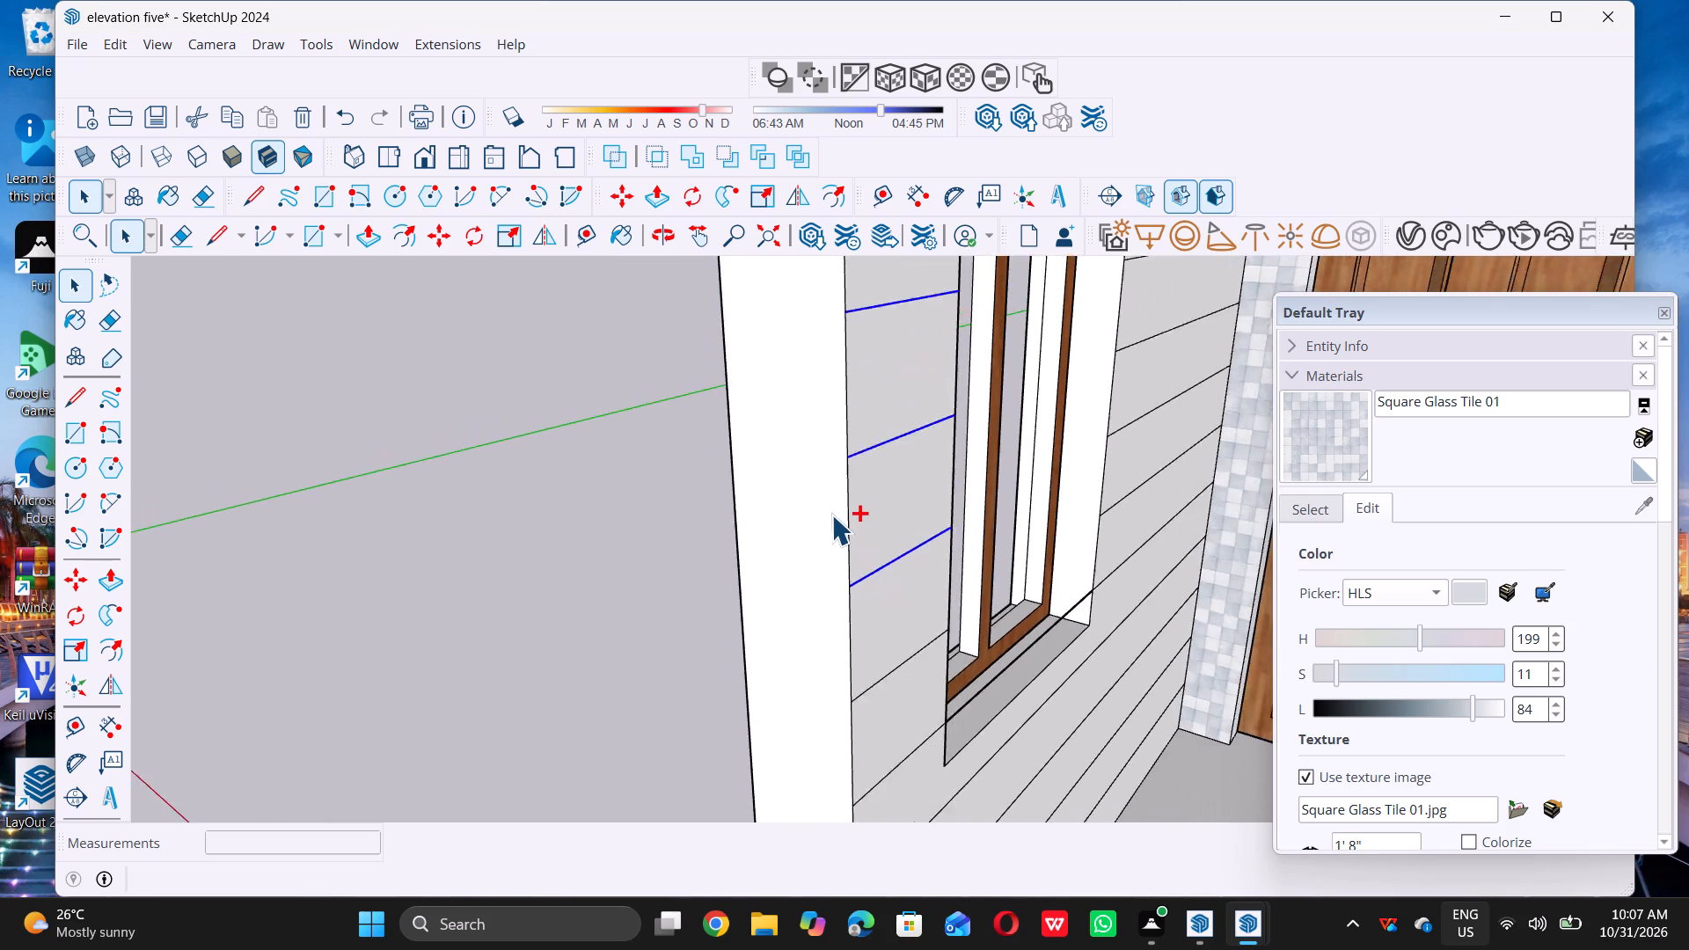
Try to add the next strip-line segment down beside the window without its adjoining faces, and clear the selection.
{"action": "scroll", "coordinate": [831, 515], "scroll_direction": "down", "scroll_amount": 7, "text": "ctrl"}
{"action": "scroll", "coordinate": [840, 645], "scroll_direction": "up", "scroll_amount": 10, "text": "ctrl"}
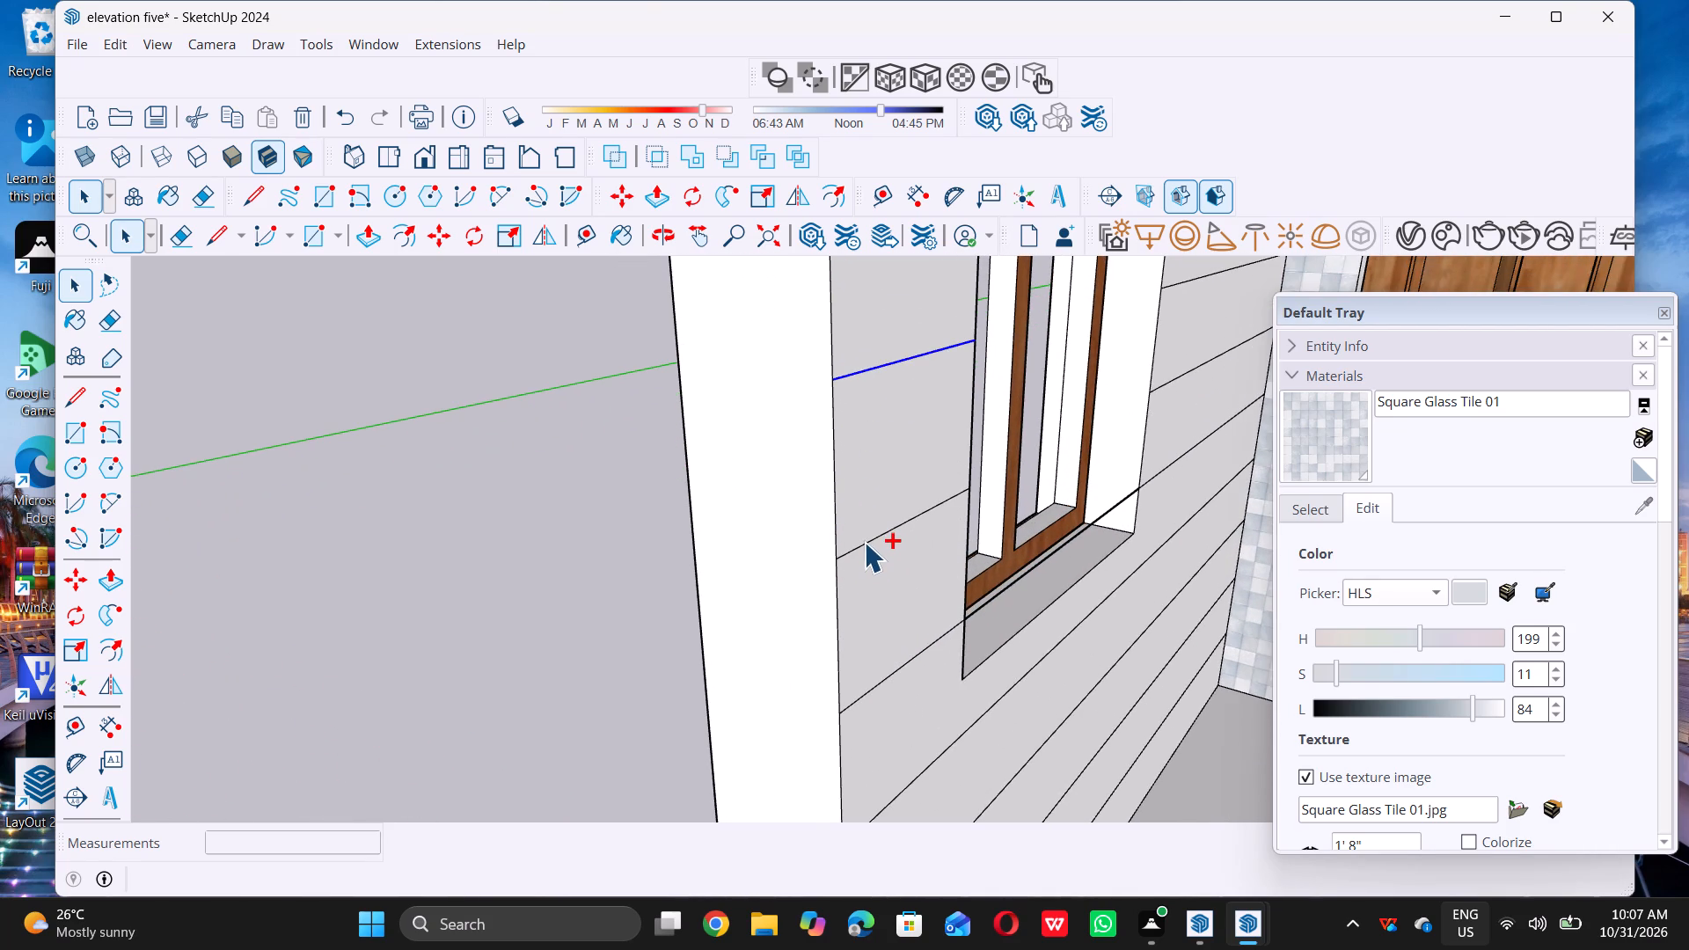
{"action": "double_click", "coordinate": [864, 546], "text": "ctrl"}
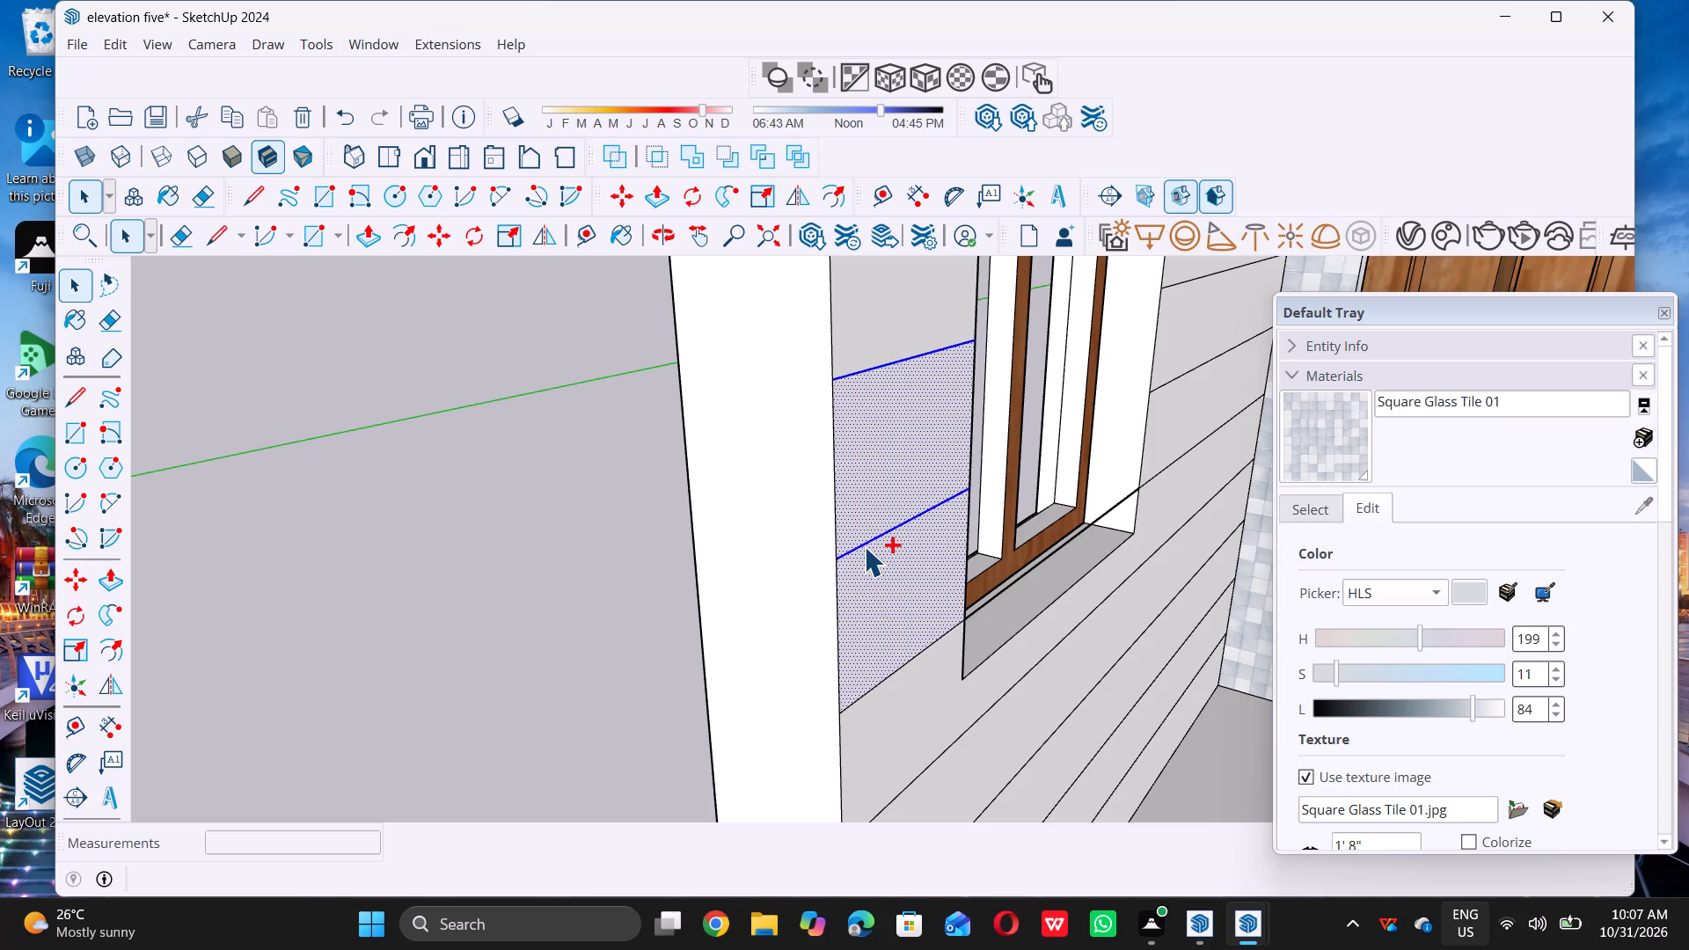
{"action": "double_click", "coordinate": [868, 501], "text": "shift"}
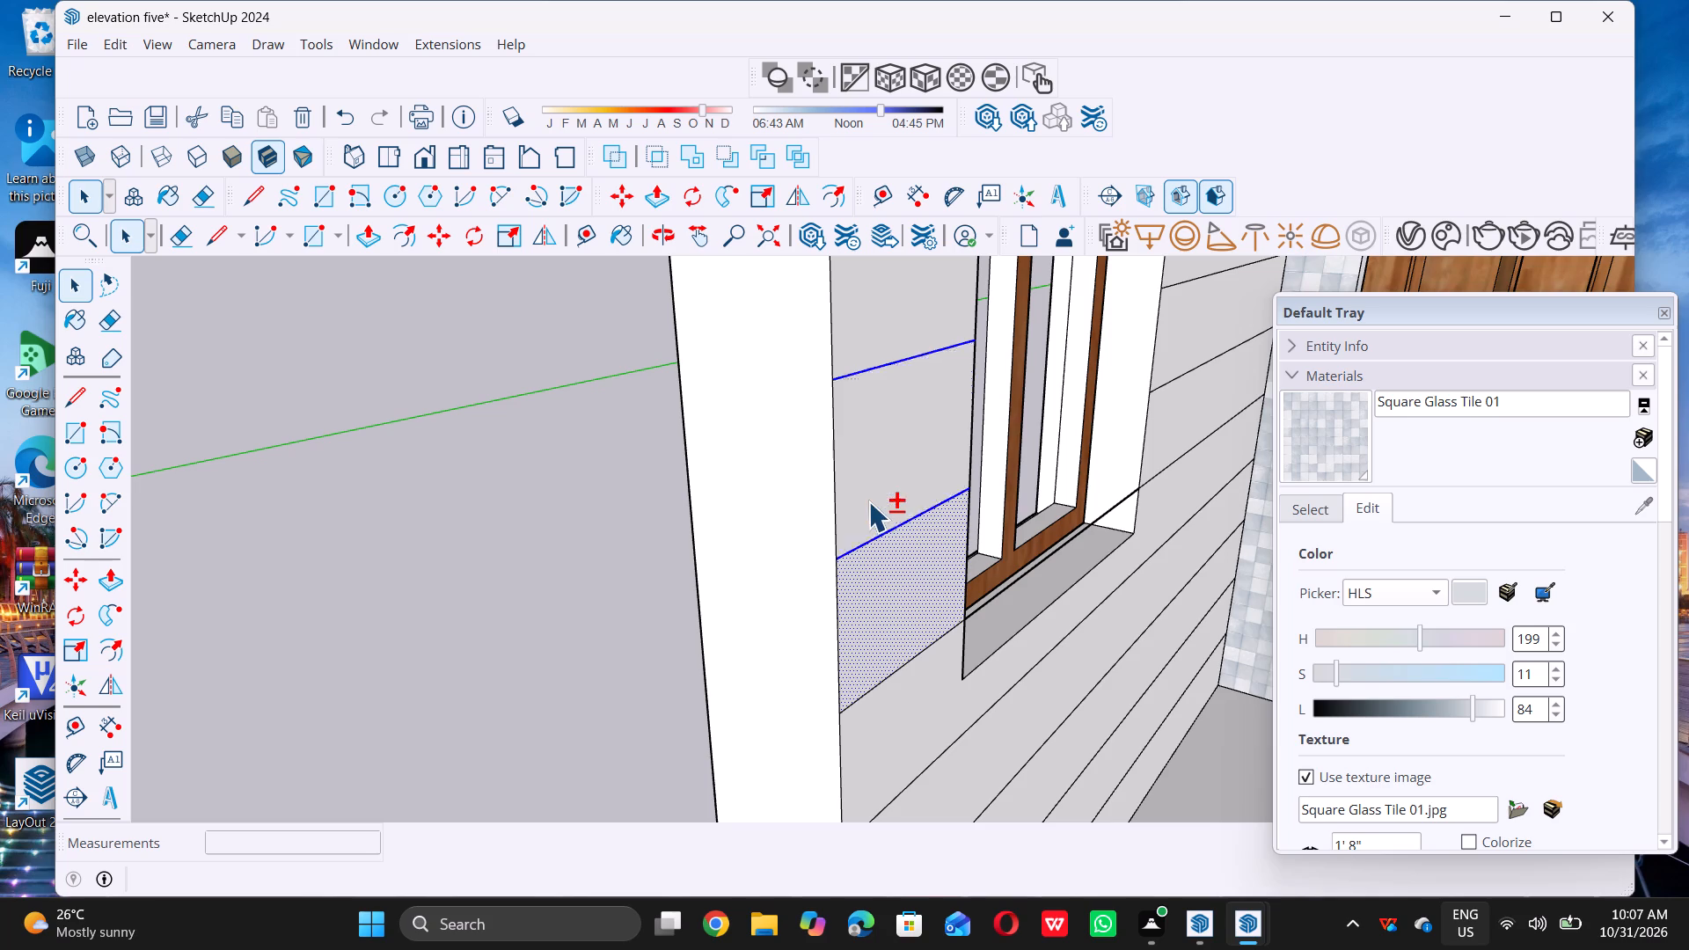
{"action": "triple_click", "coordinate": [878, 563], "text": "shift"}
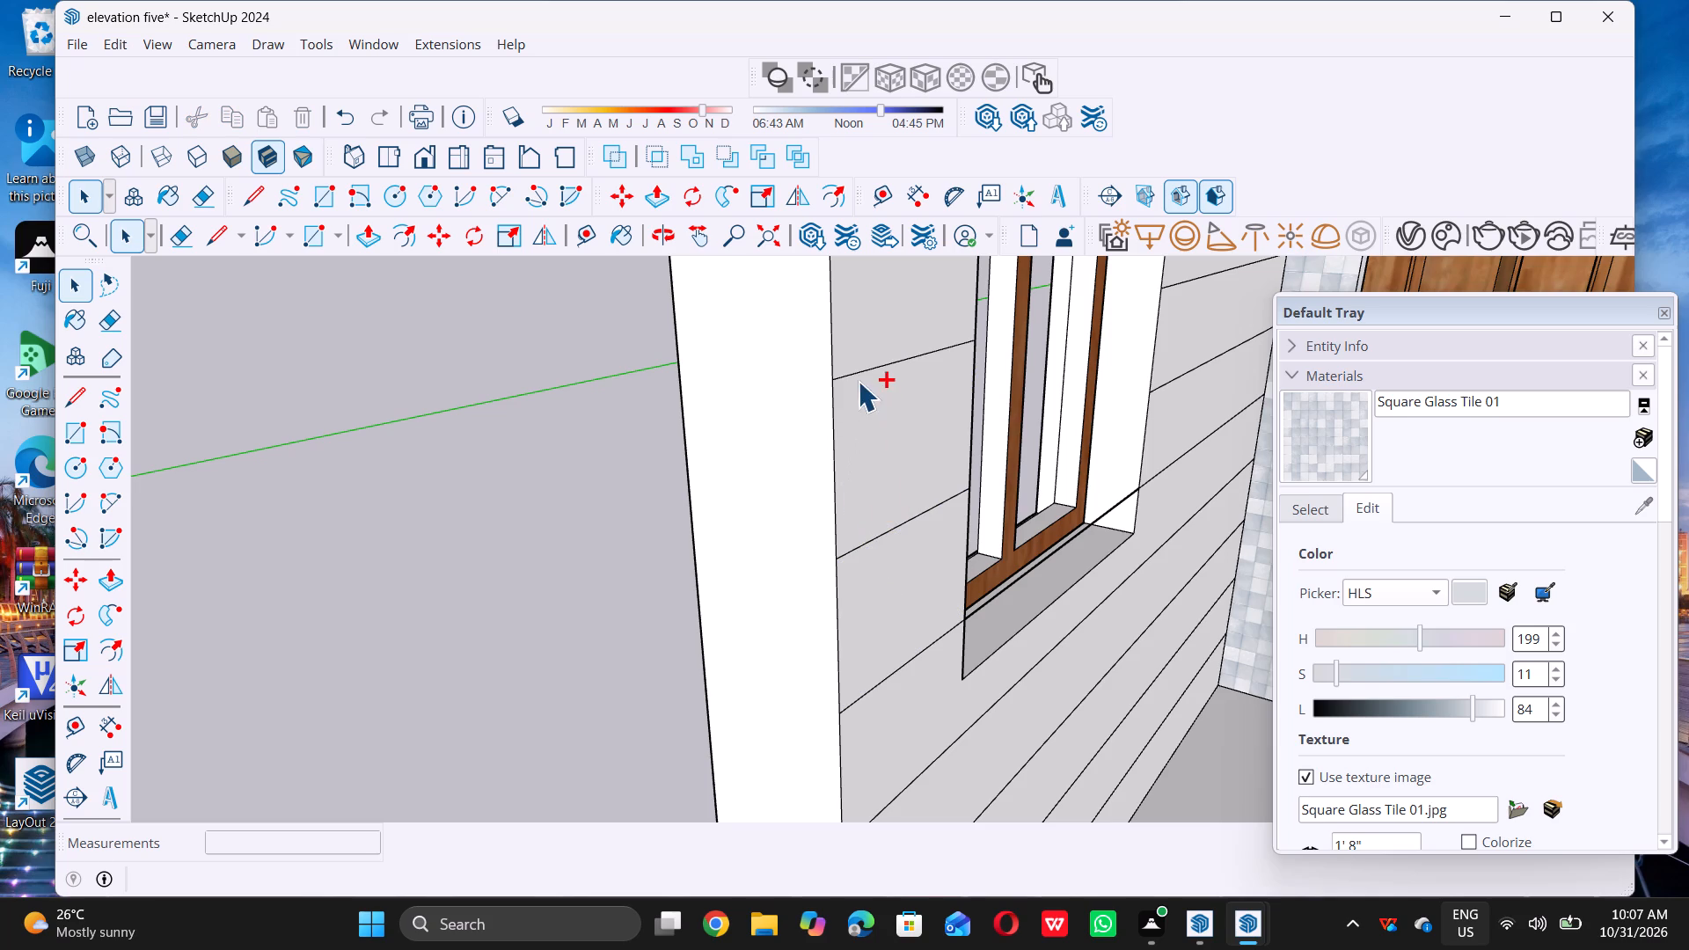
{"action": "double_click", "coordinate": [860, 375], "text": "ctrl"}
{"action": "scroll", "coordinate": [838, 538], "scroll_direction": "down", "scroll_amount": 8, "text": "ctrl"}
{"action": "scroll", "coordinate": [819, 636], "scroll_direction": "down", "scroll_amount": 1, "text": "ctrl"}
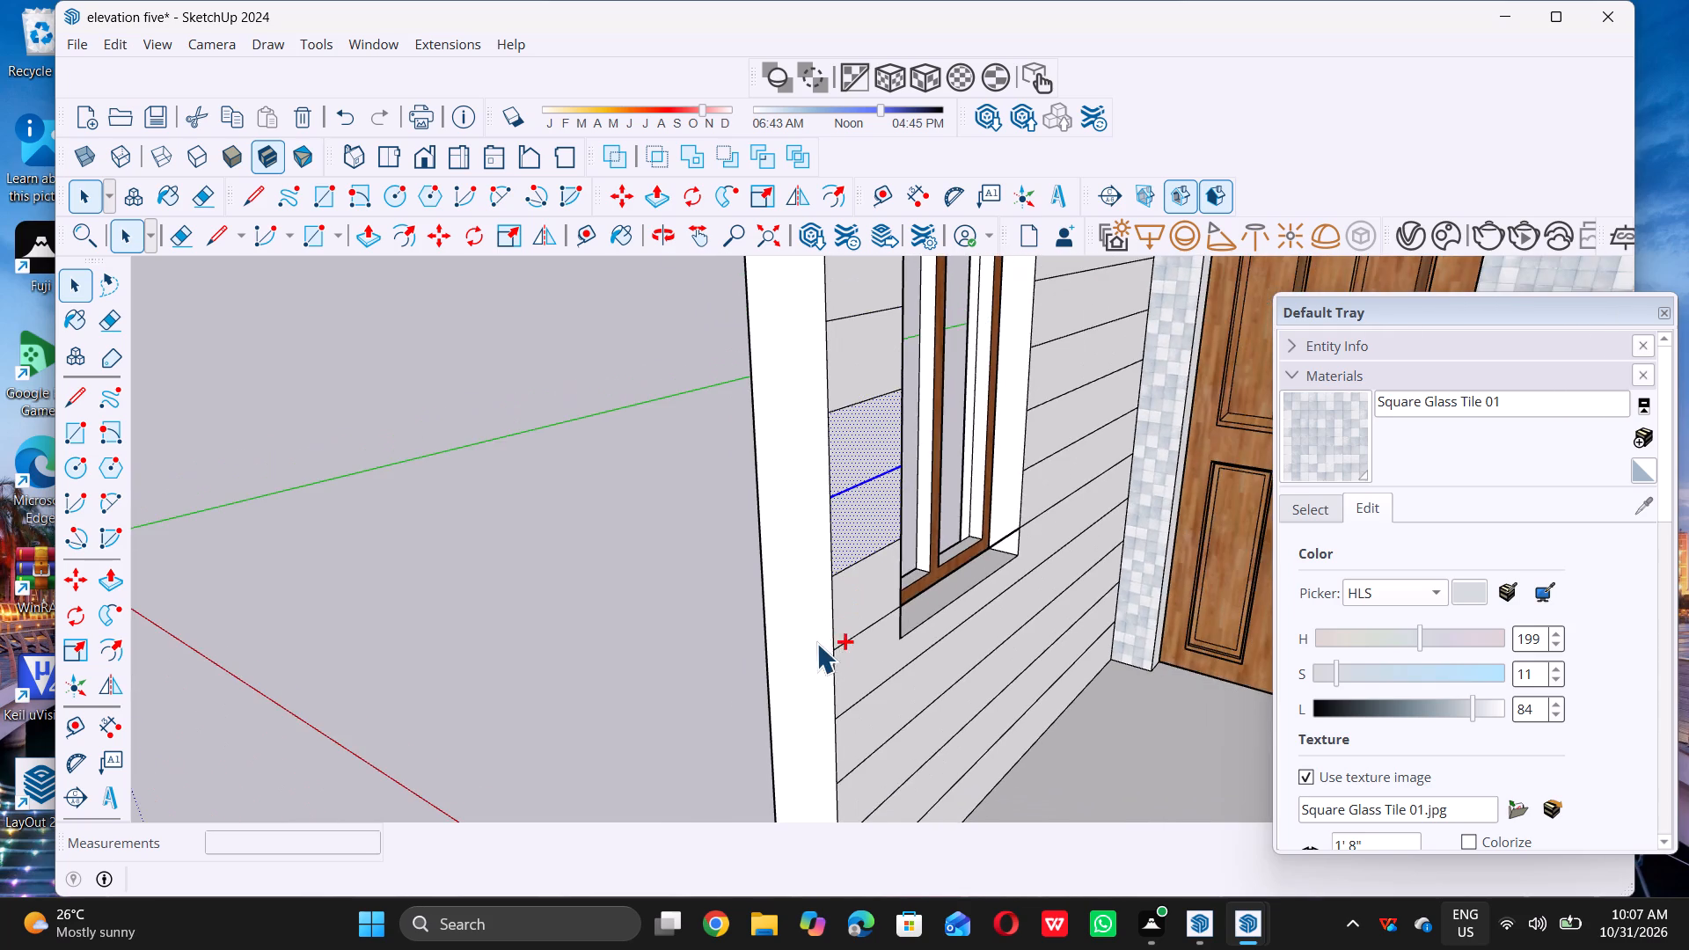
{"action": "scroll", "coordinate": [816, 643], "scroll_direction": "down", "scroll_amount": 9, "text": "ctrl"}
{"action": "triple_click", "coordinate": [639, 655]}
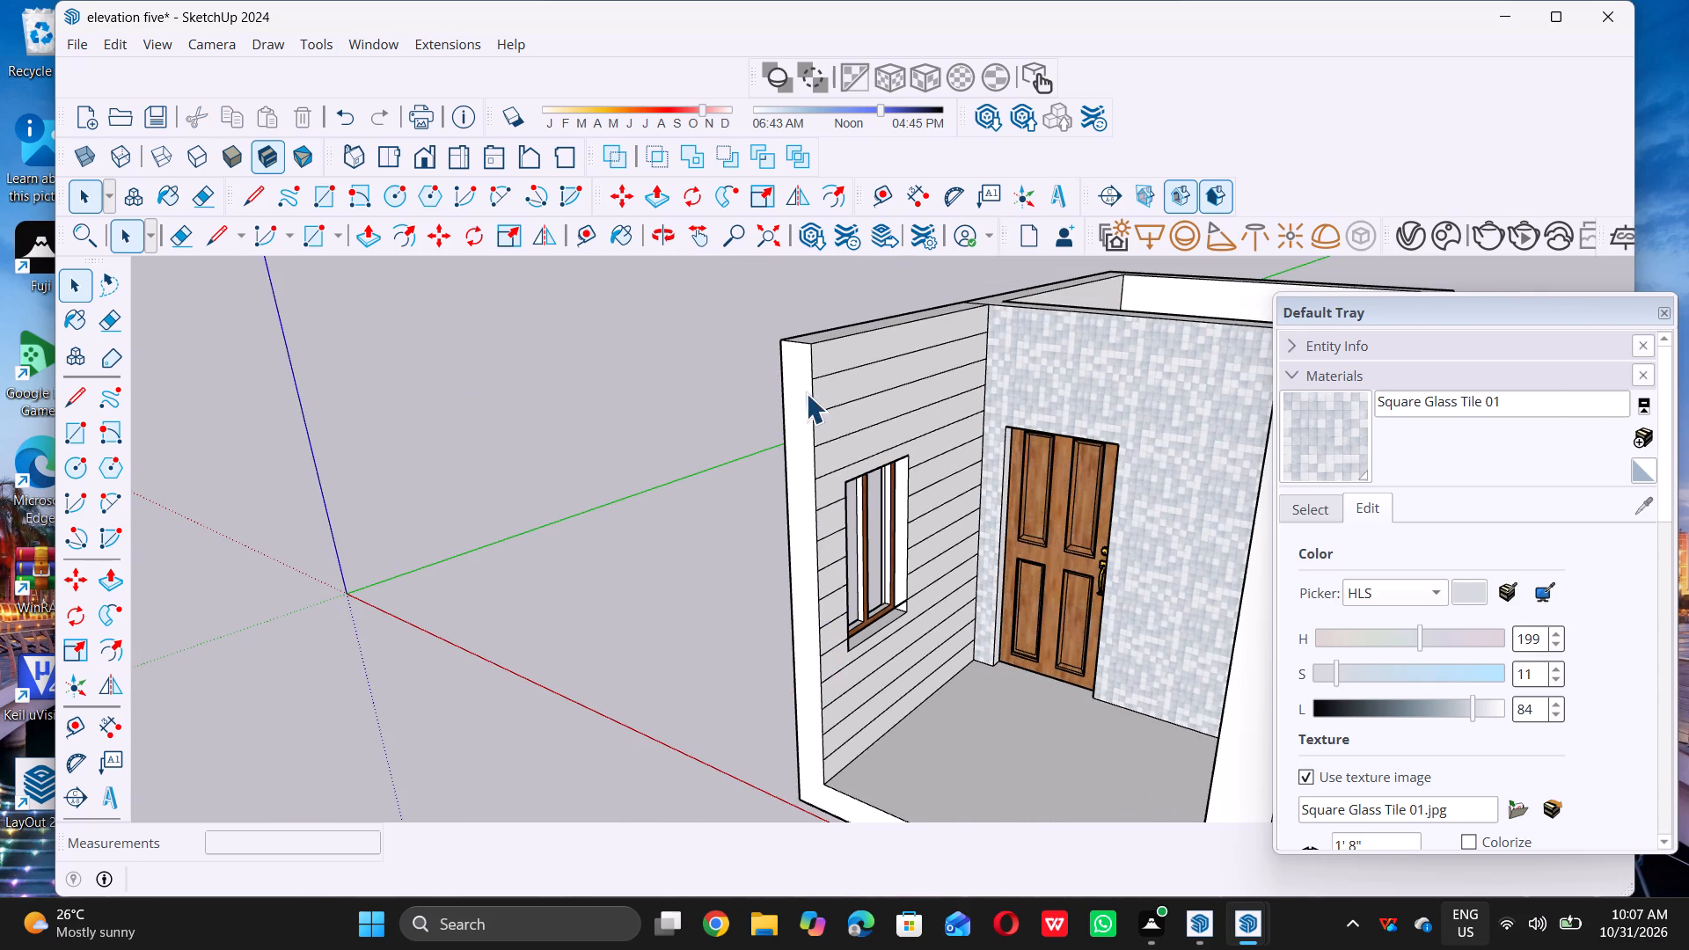
Select the window wall's upper inner edge and the four full-length strip lines above the window.
{"action": "scroll", "coordinate": [823, 332], "scroll_direction": "up", "scroll_amount": 8}
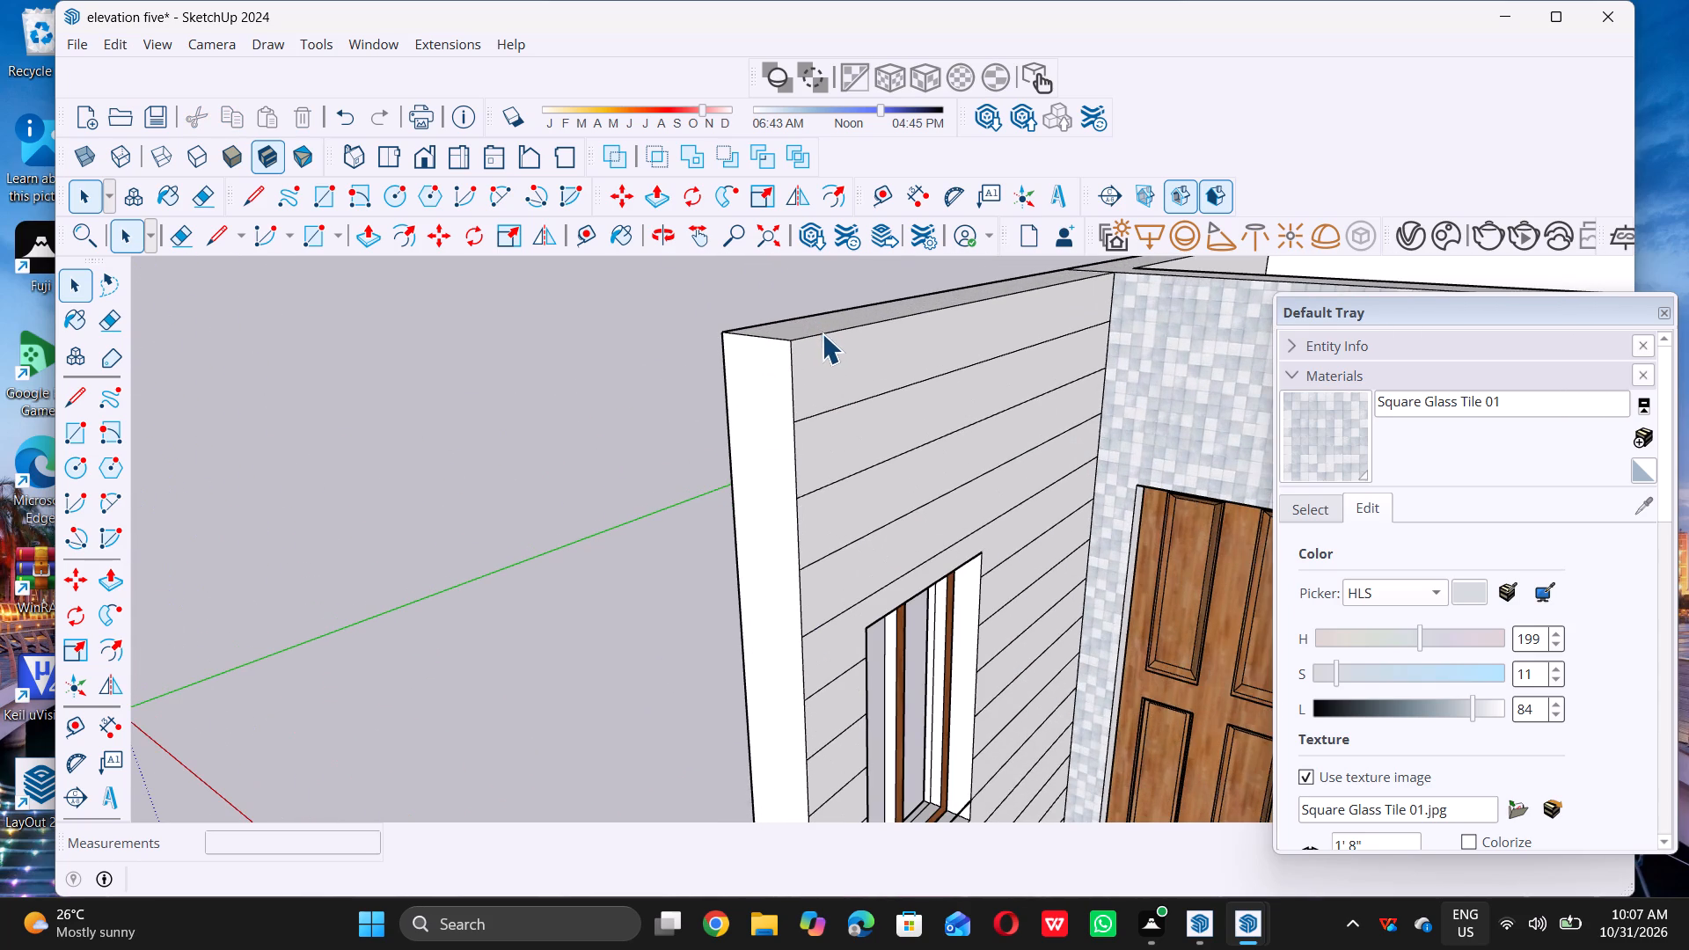
{"action": "double_click", "coordinate": [823, 335]}
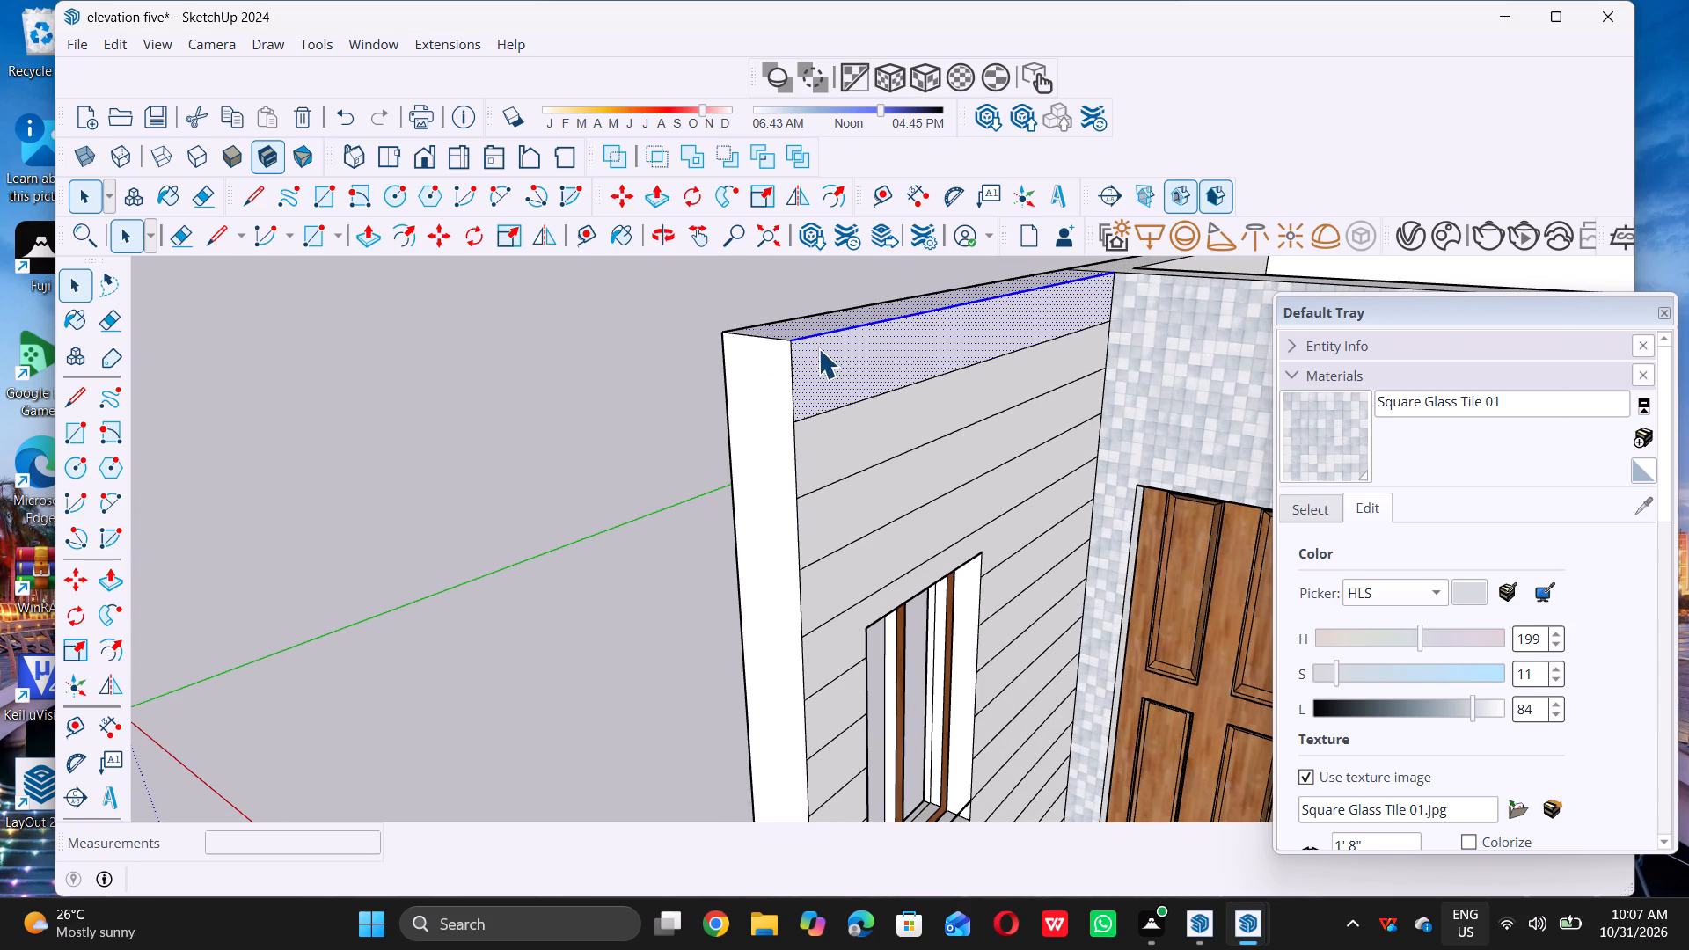
{"action": "double_click", "coordinate": [848, 379], "text": "shift"}
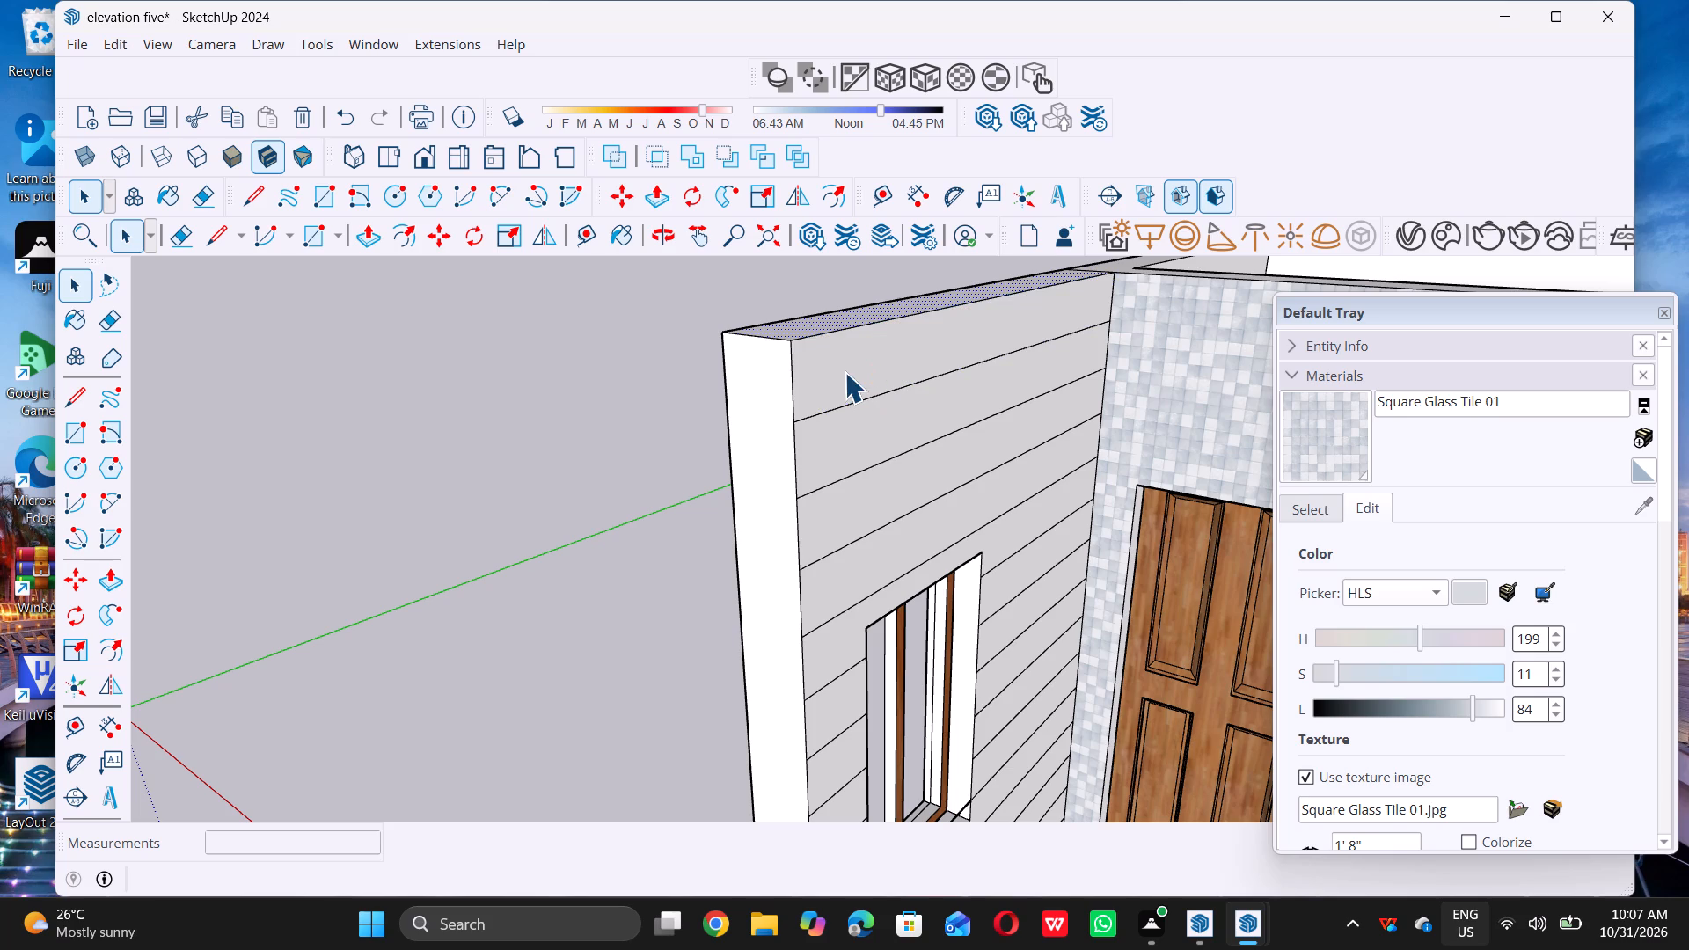
{"action": "left_click", "coordinate": [817, 335]}
{"action": "left_click", "coordinate": [815, 419], "text": "ctrl"}
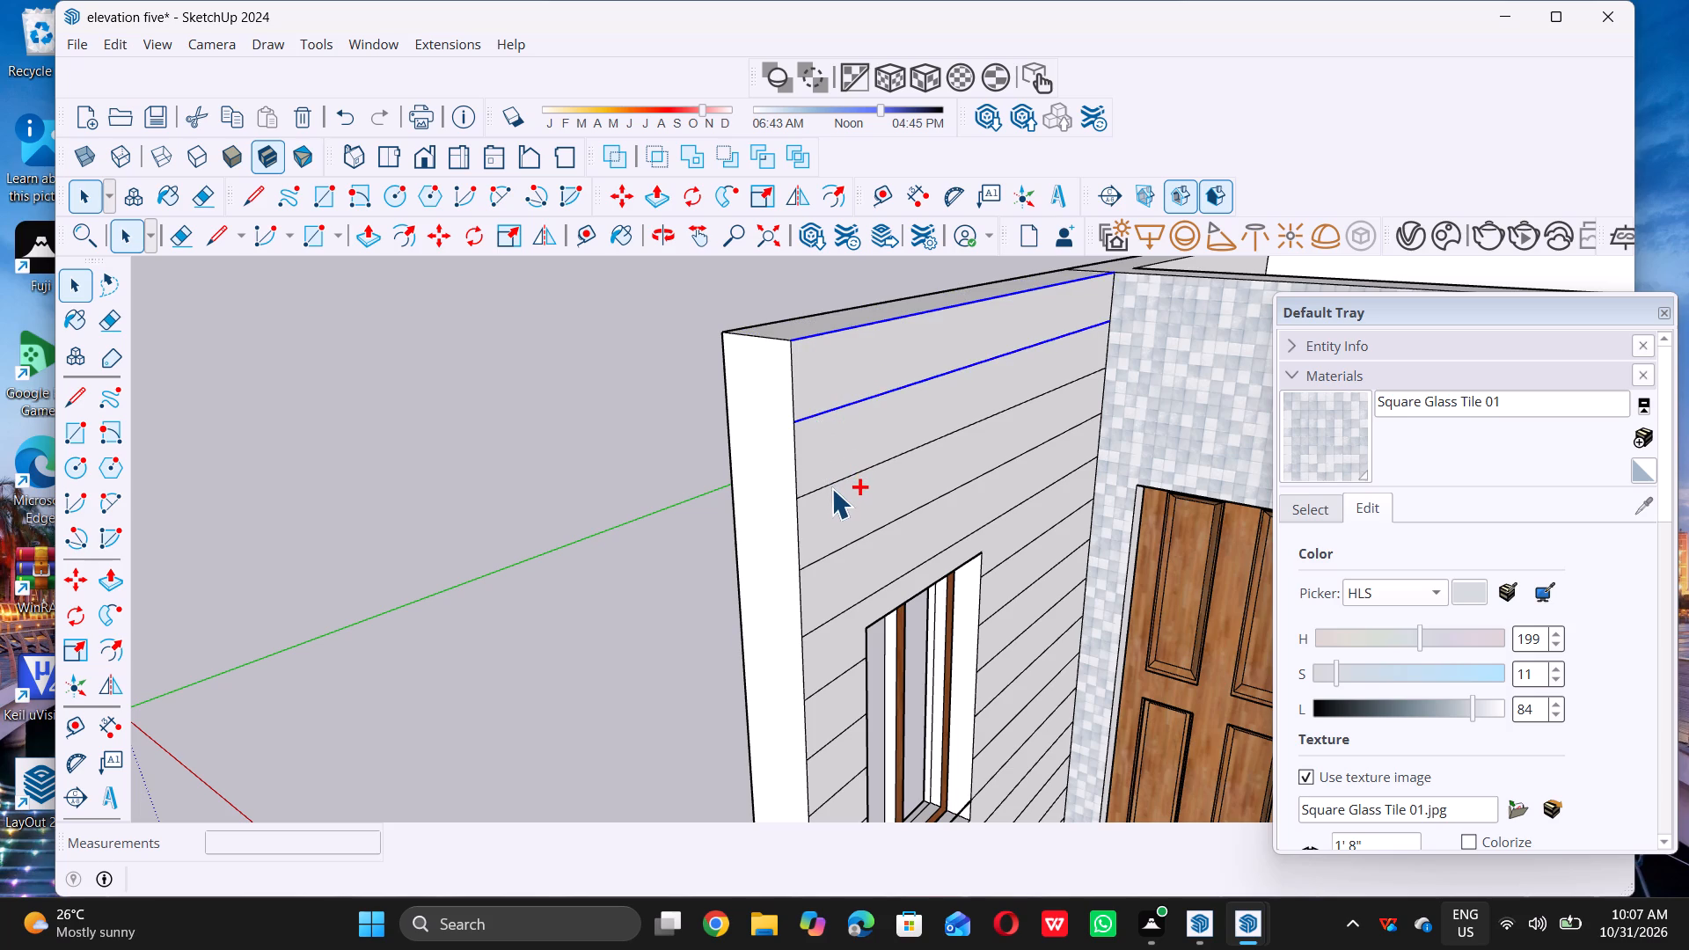
{"action": "left_click", "coordinate": [831, 488], "text": "ctrl"}
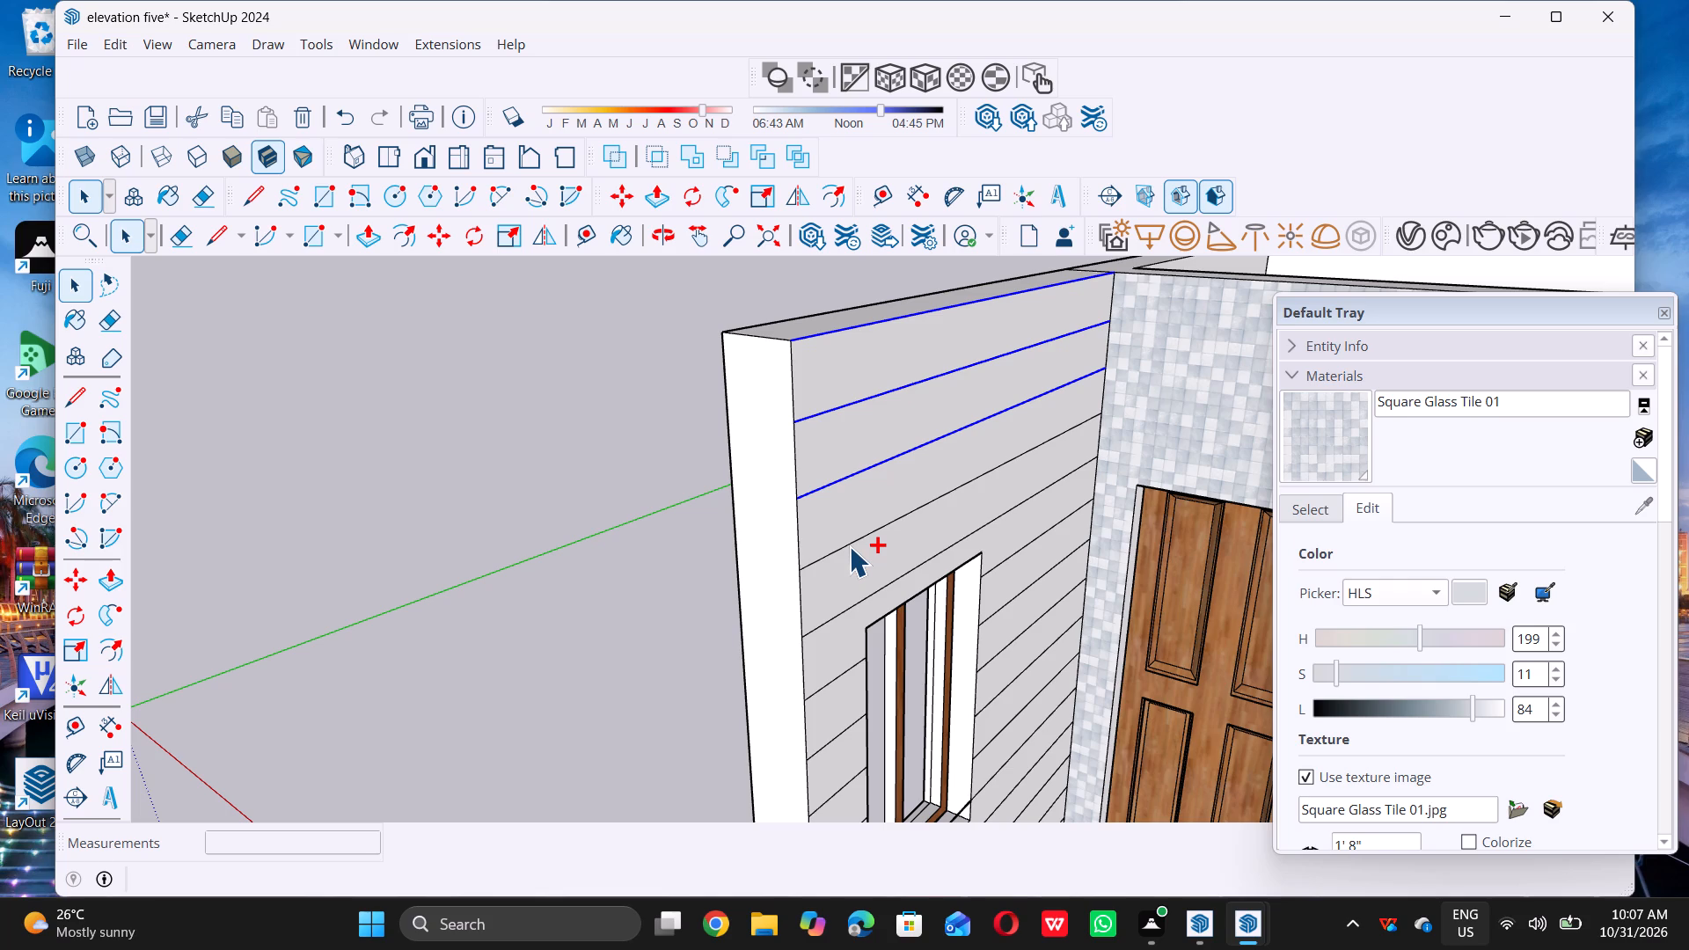
{"action": "left_click", "coordinate": [849, 546], "text": "ctrl"}
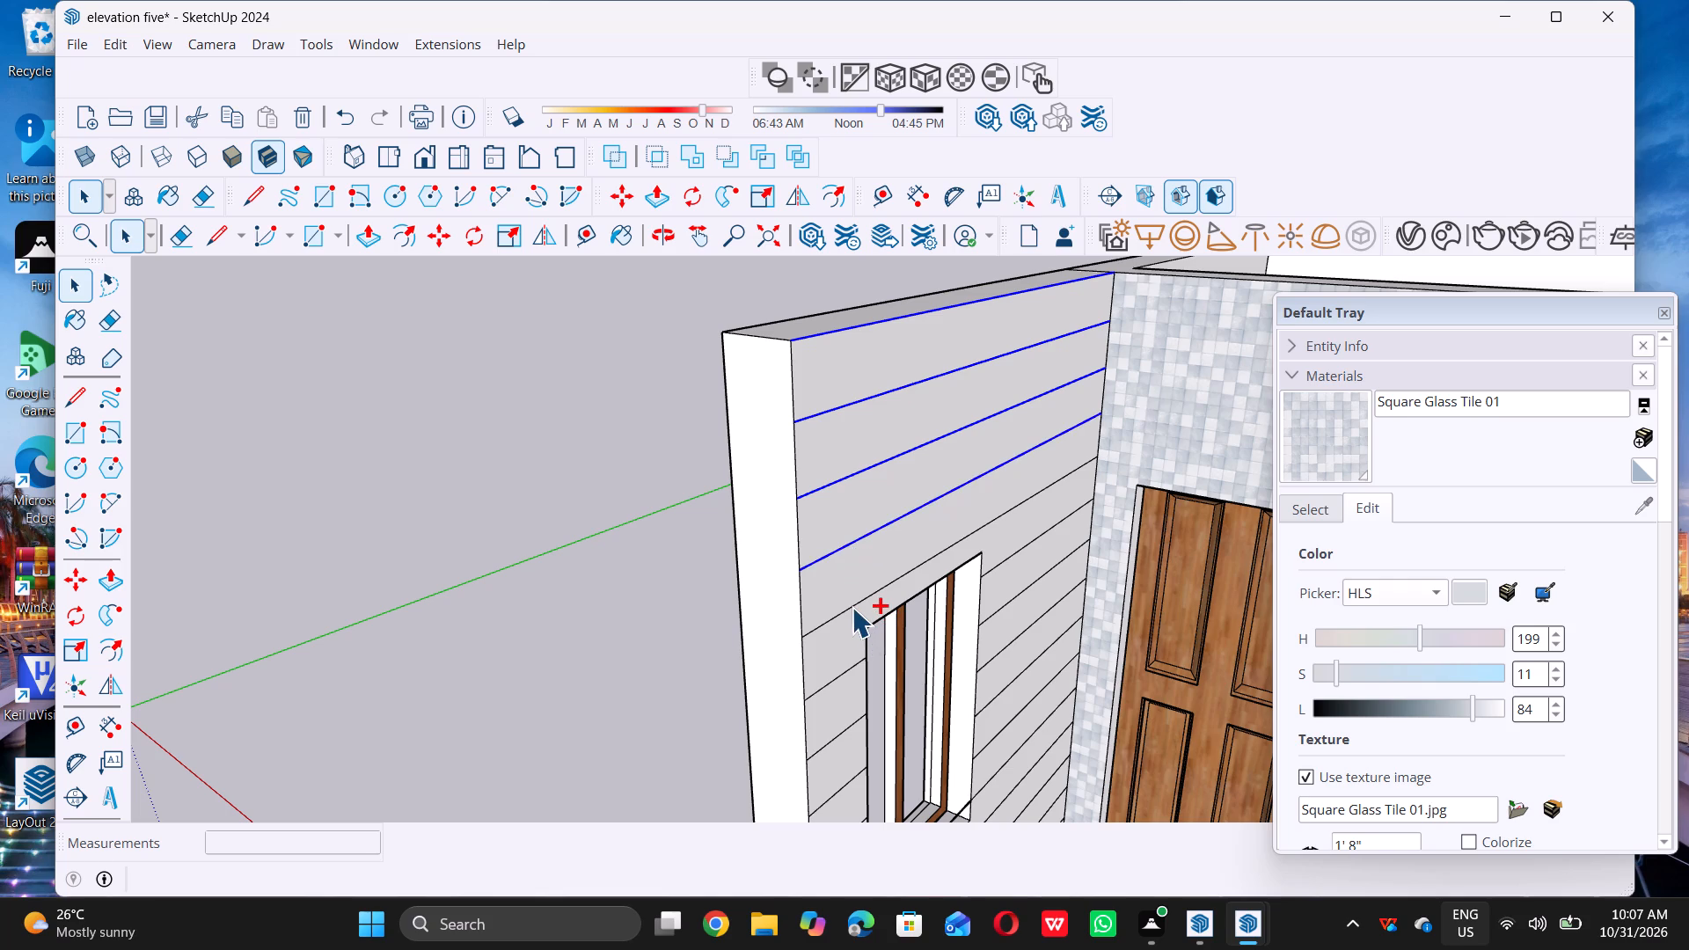
{"action": "left_click", "coordinate": [852, 607], "text": "ctrl"}
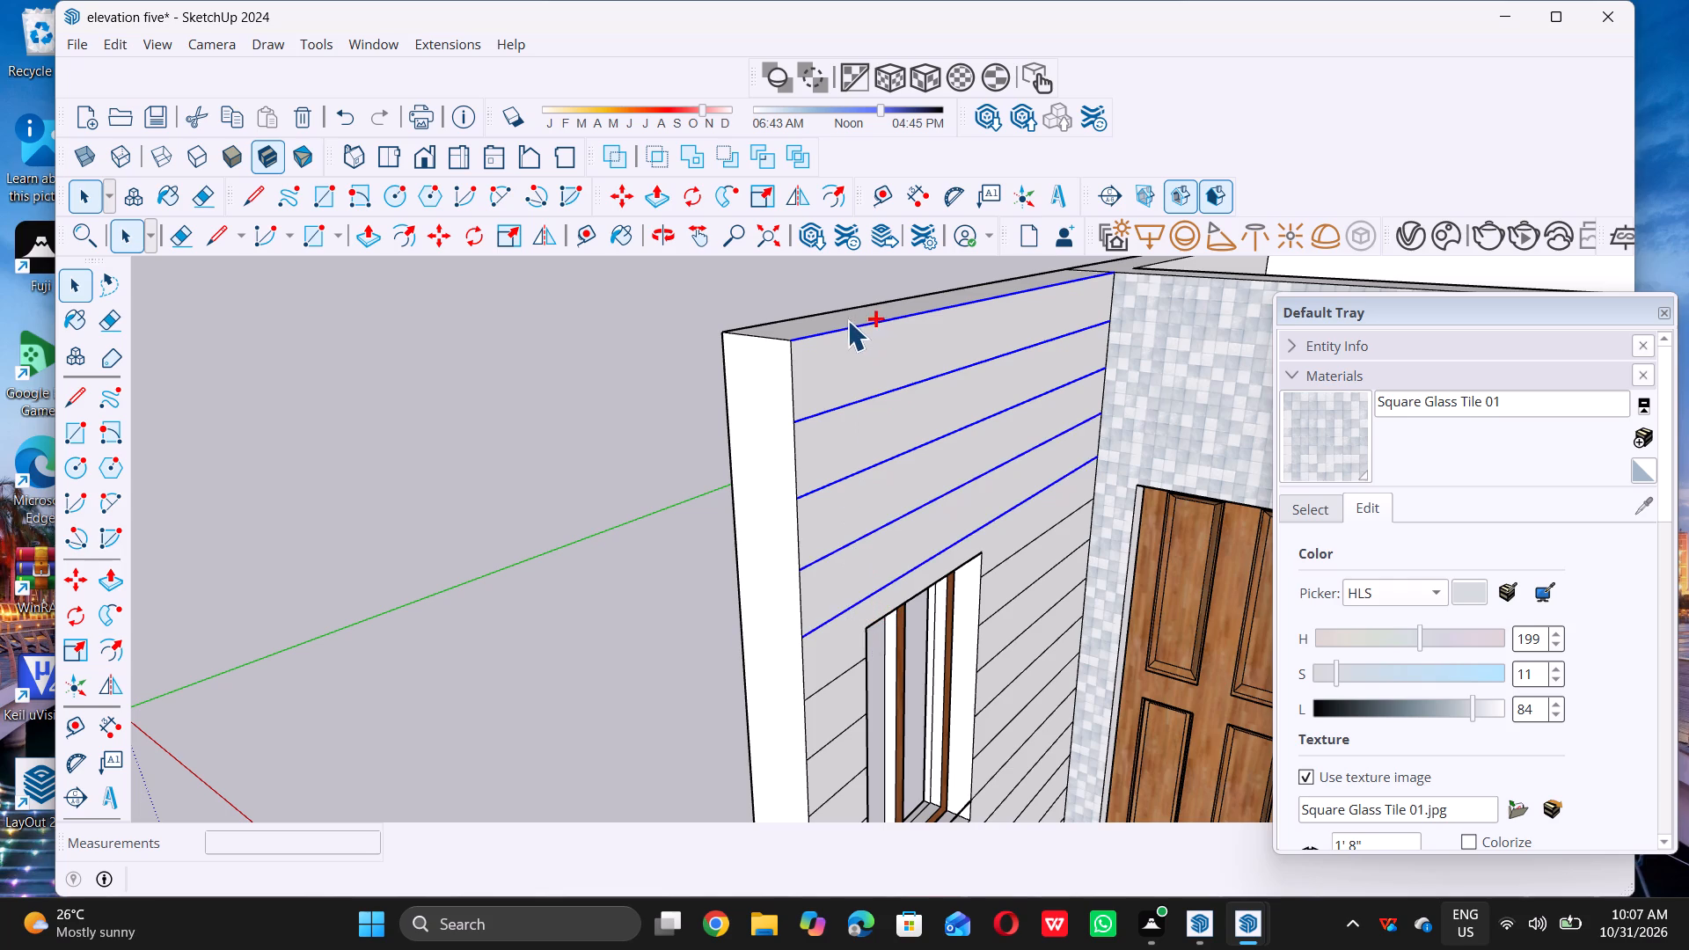
Copy the selected edge and strip lines 0.5" straight down the window wall, and clear the selection.
{"action": "scroll", "coordinate": [837, 337], "scroll_direction": "up", "scroll_amount": 4}
{"action": "key", "text": "m"}
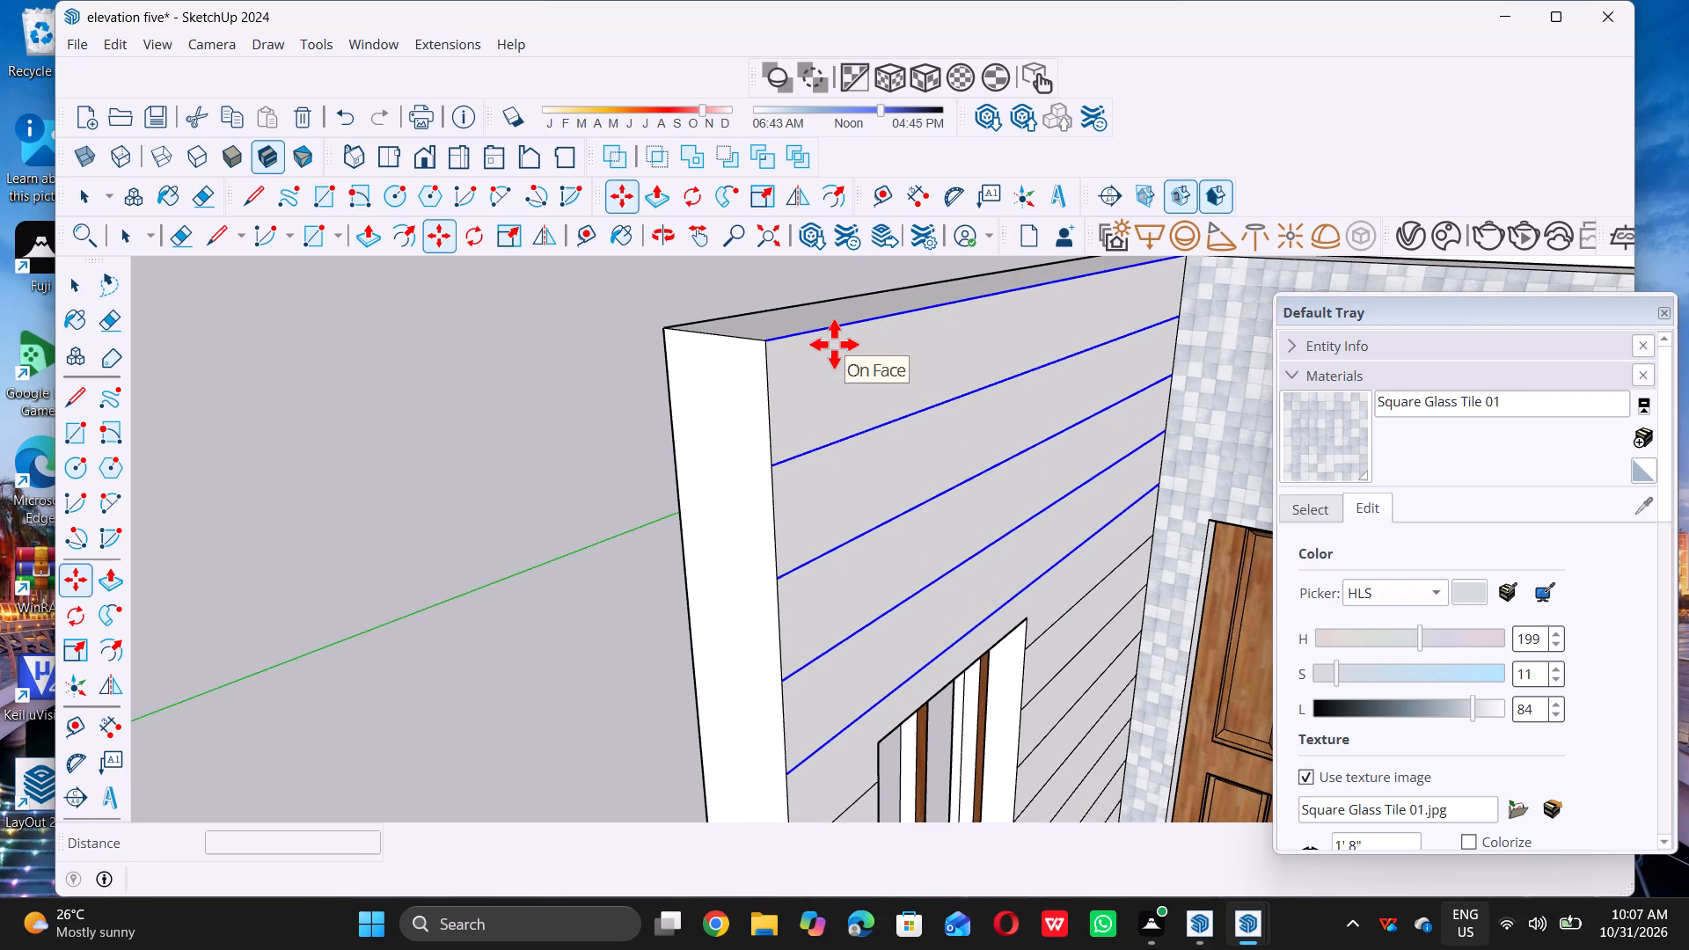
{"action": "triple_click", "coordinate": [765, 342]}
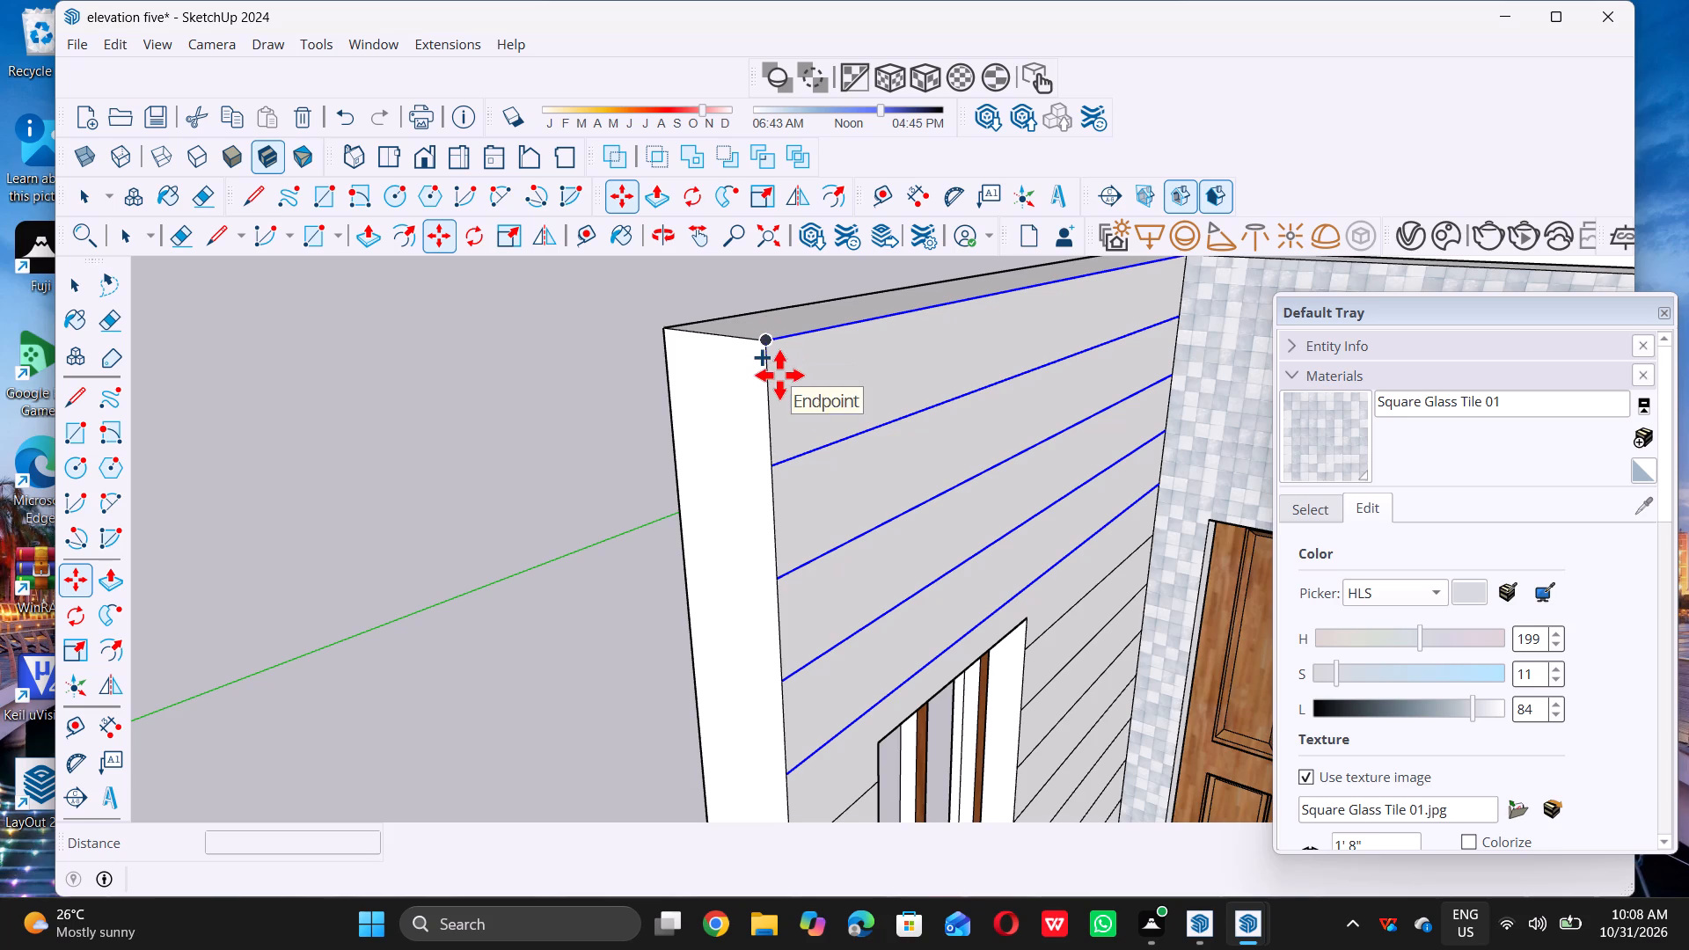
{"action": "double_click", "coordinate": [770, 341]}
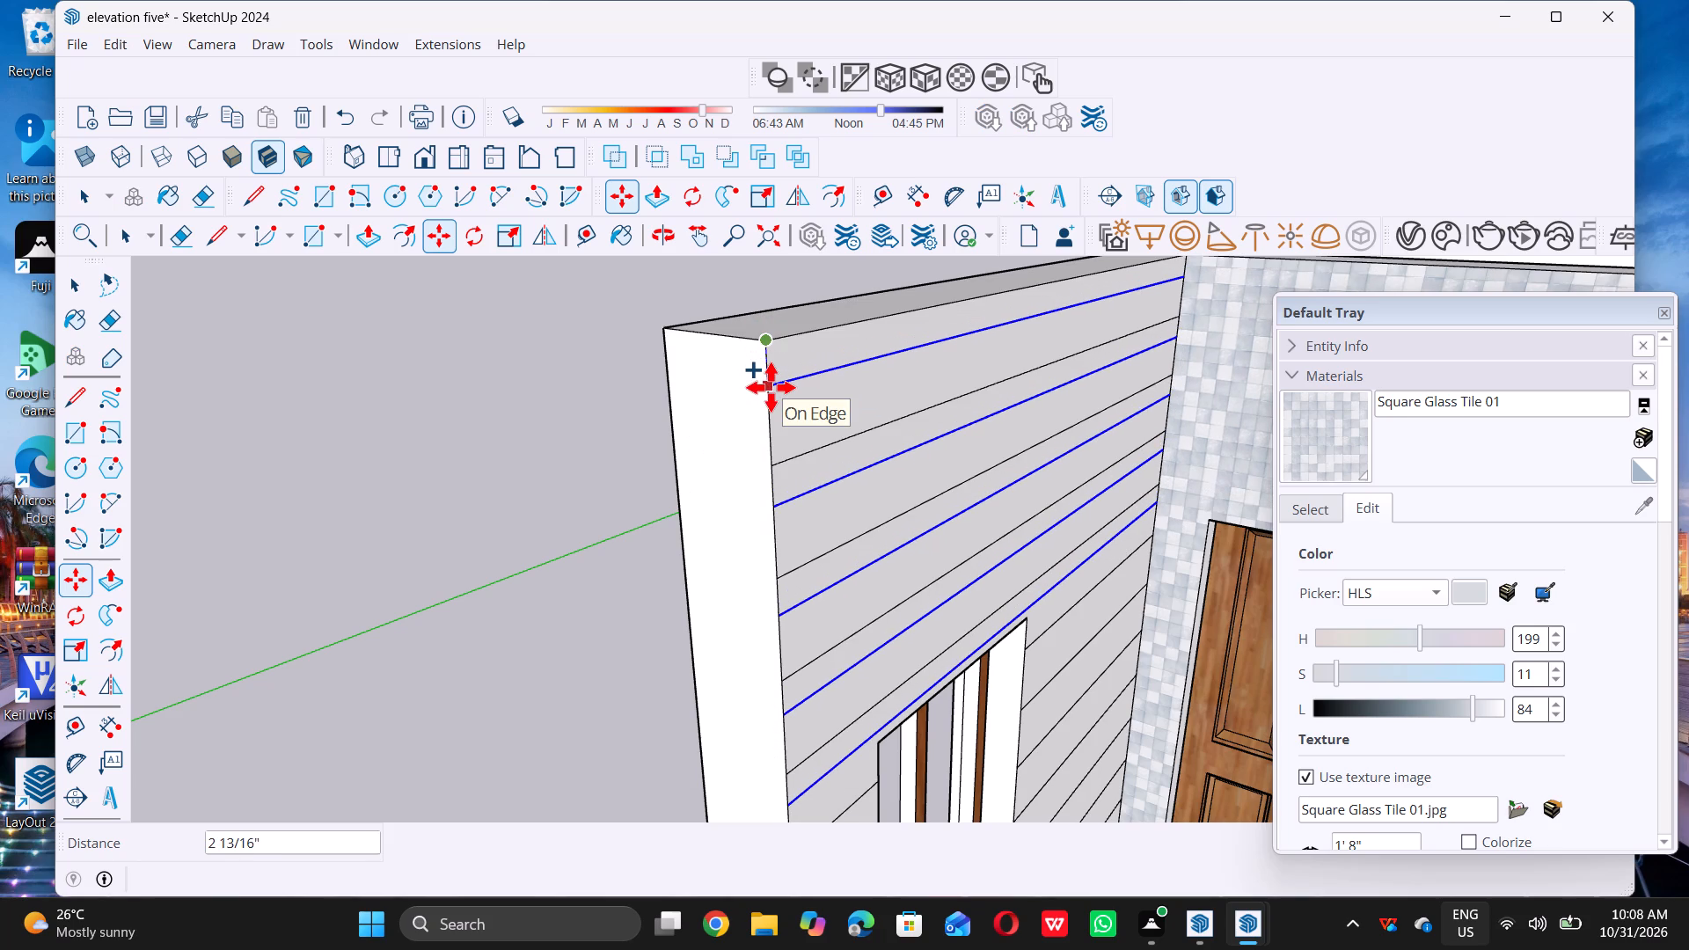
{"action": "type", "text": "0."}
{"action": "key", "text": "5"}
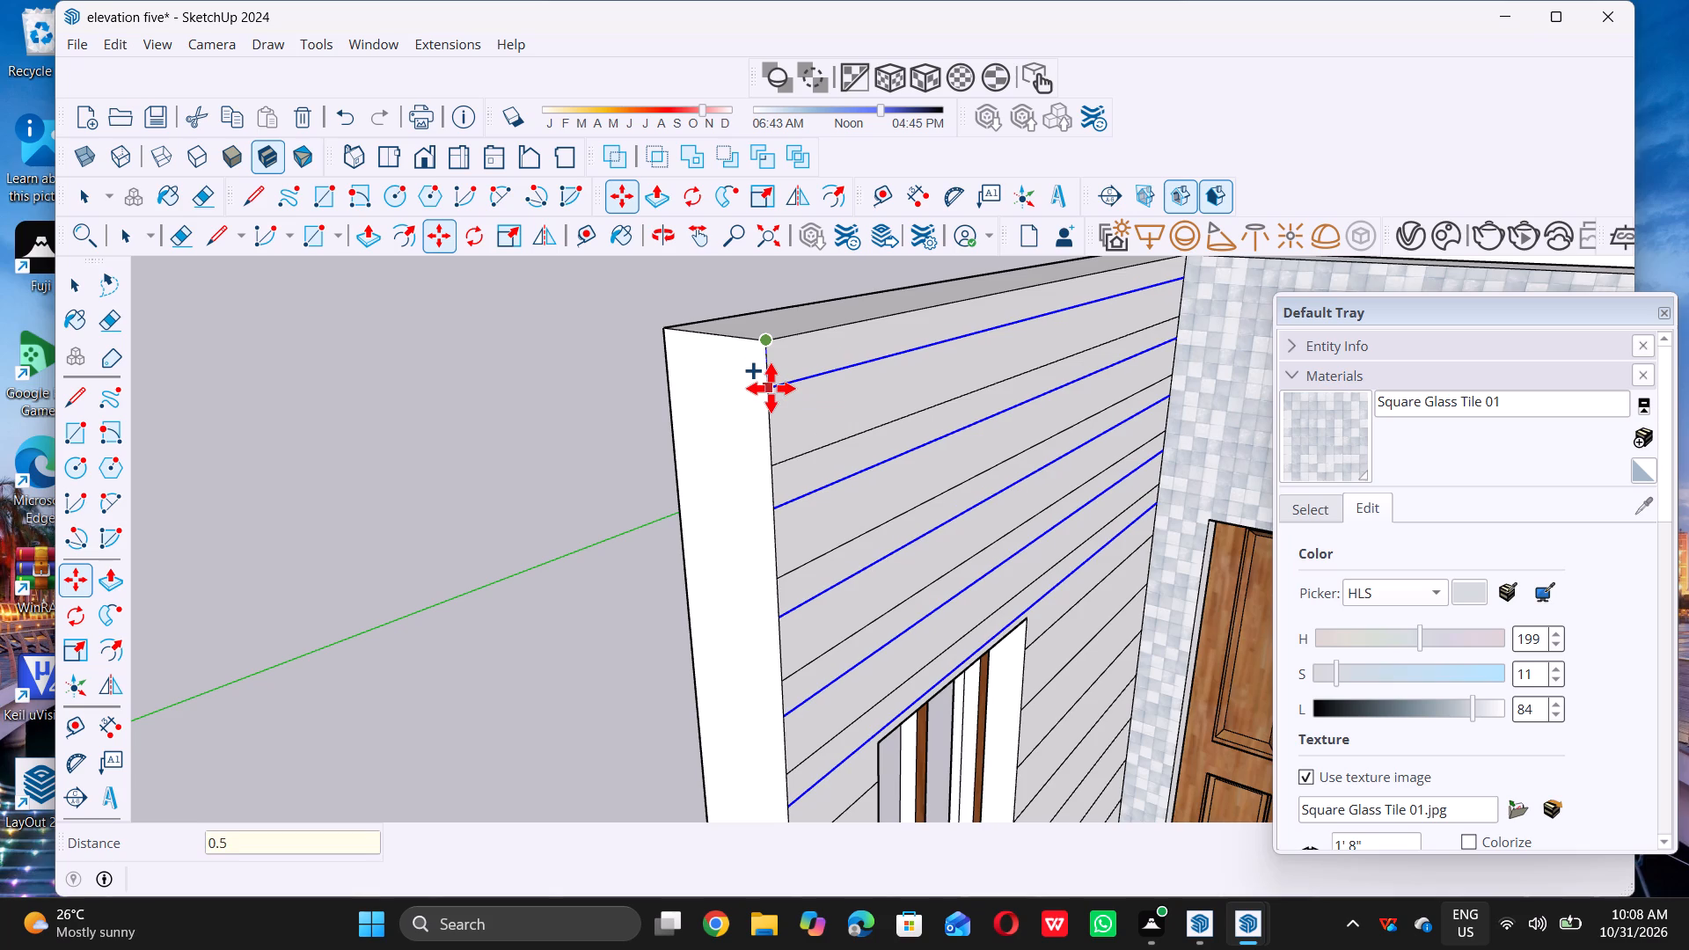
{"action": "key", "text": "shift+quotedbl"}
{"action": "key", "text": "Return"}
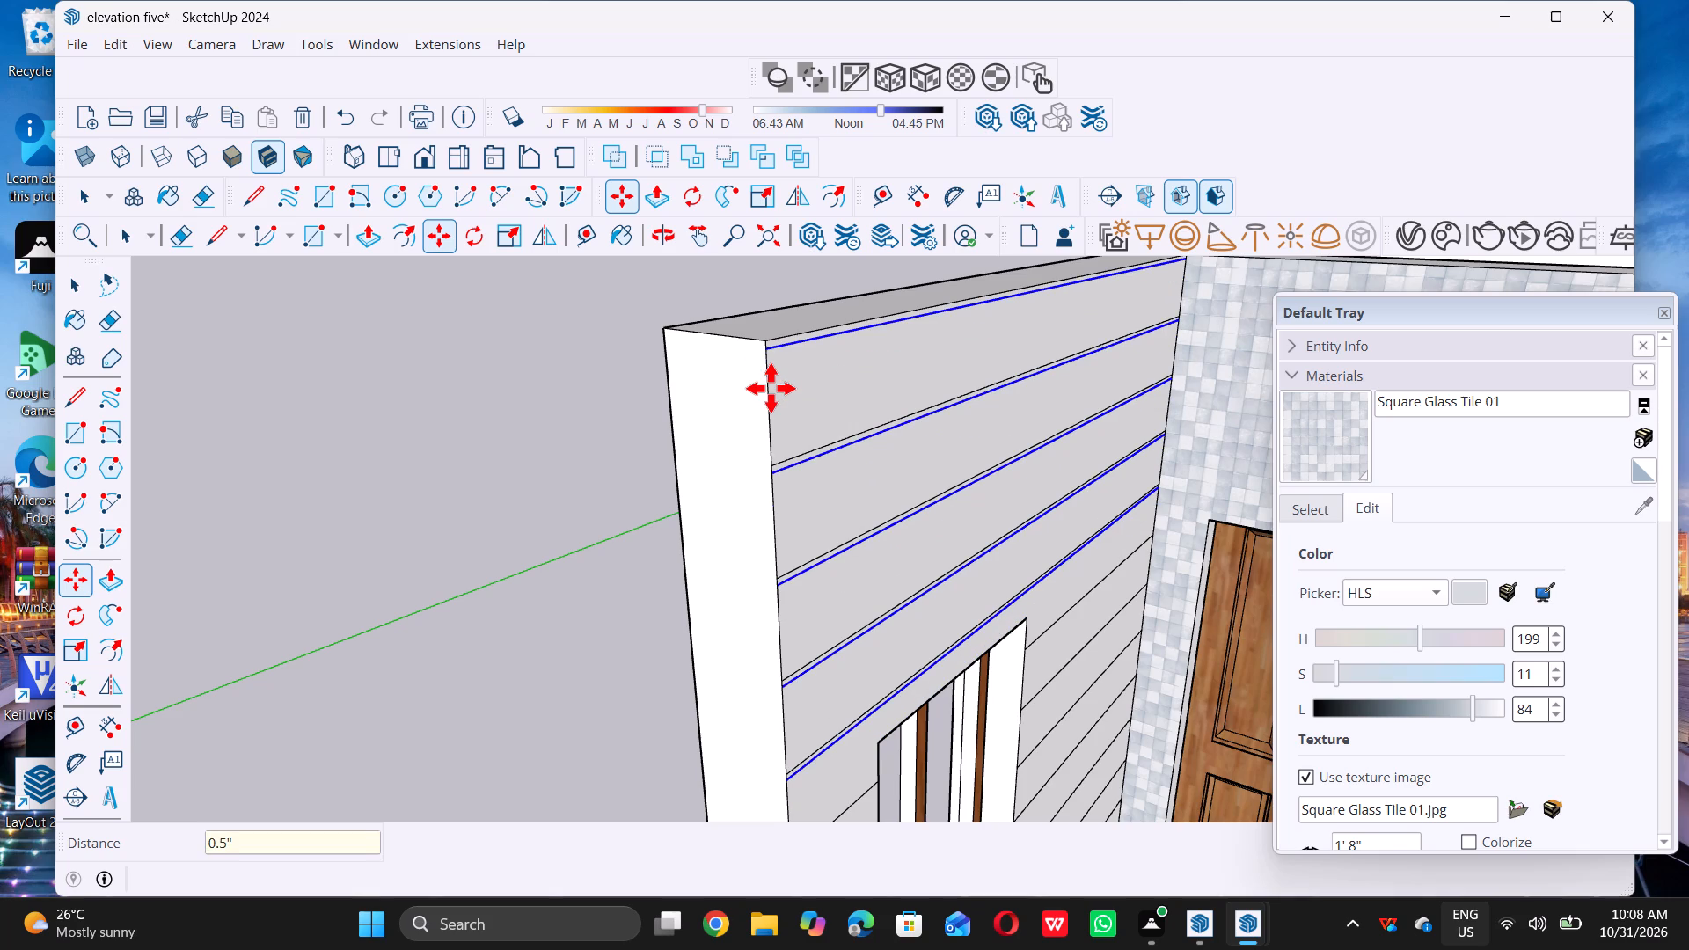
{"action": "key", "text": "space"}
{"action": "scroll", "coordinate": [771, 388], "scroll_direction": "down", "scroll_amount": 17}
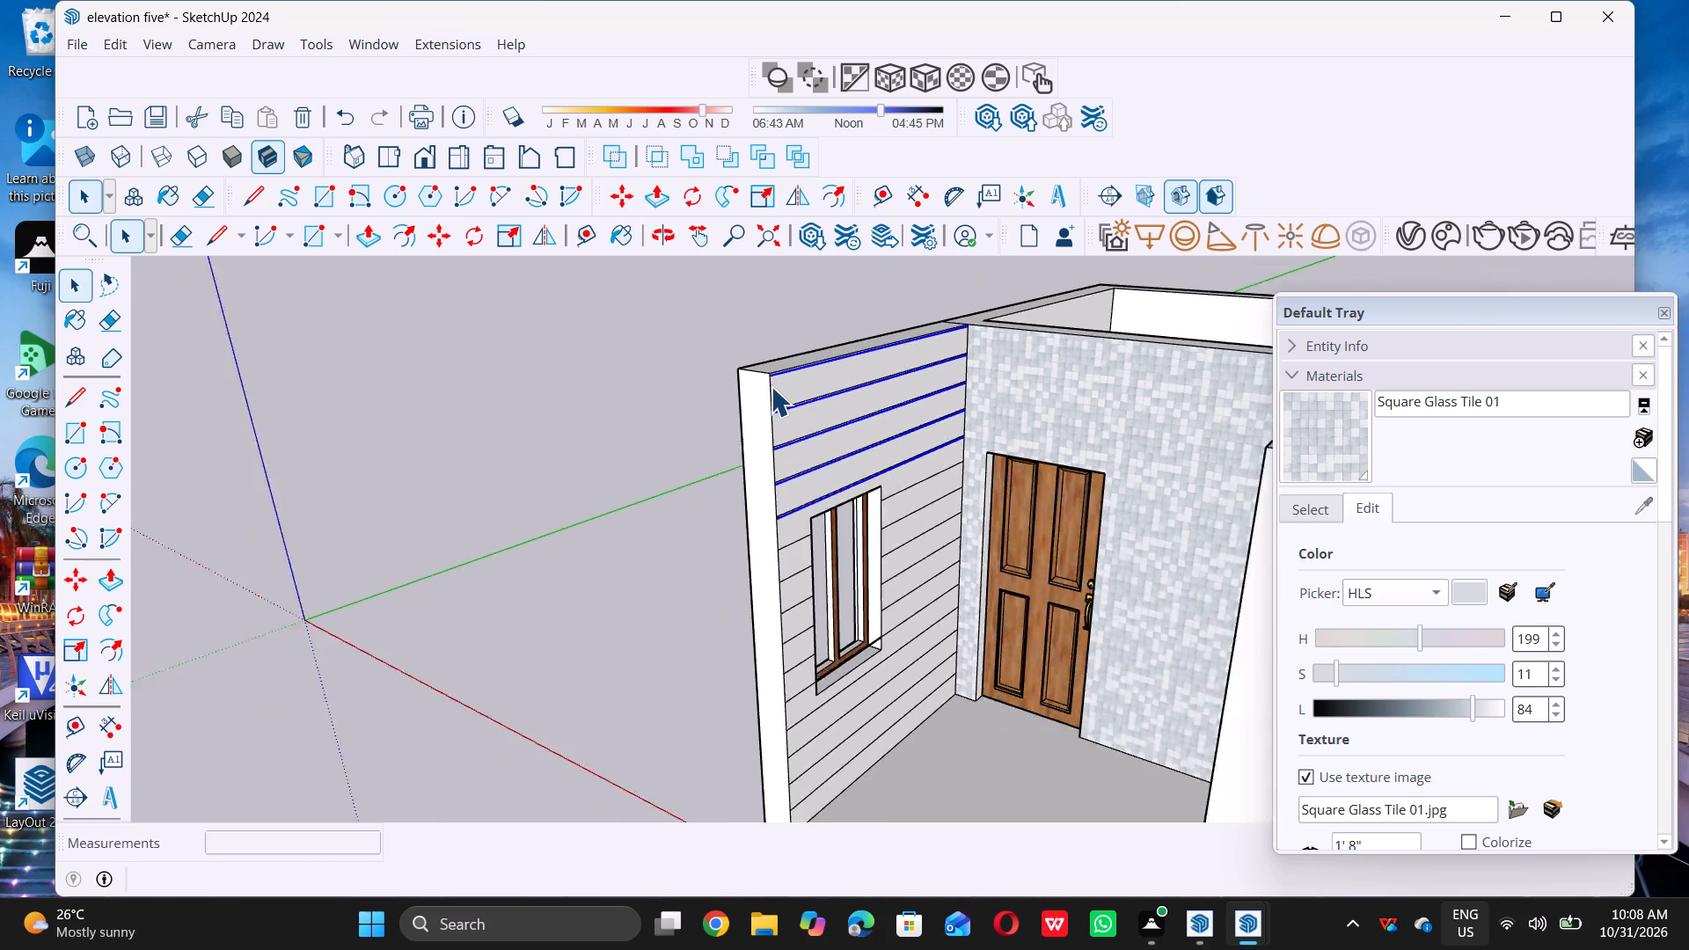
{"action": "scroll", "coordinate": [771, 386], "scroll_direction": "down", "scroll_amount": 3}
{"action": "triple_click", "coordinate": [683, 510]}
{"action": "left_click", "coordinate": [683, 510]}
Erase the strip-line segment that crosses the window opening over the lower part of the wooden frame.
{"action": "scroll", "coordinate": [759, 559], "scroll_direction": "up", "scroll_amount": 5}
{"action": "scroll", "coordinate": [808, 429], "scroll_direction": "up", "scroll_amount": 2}
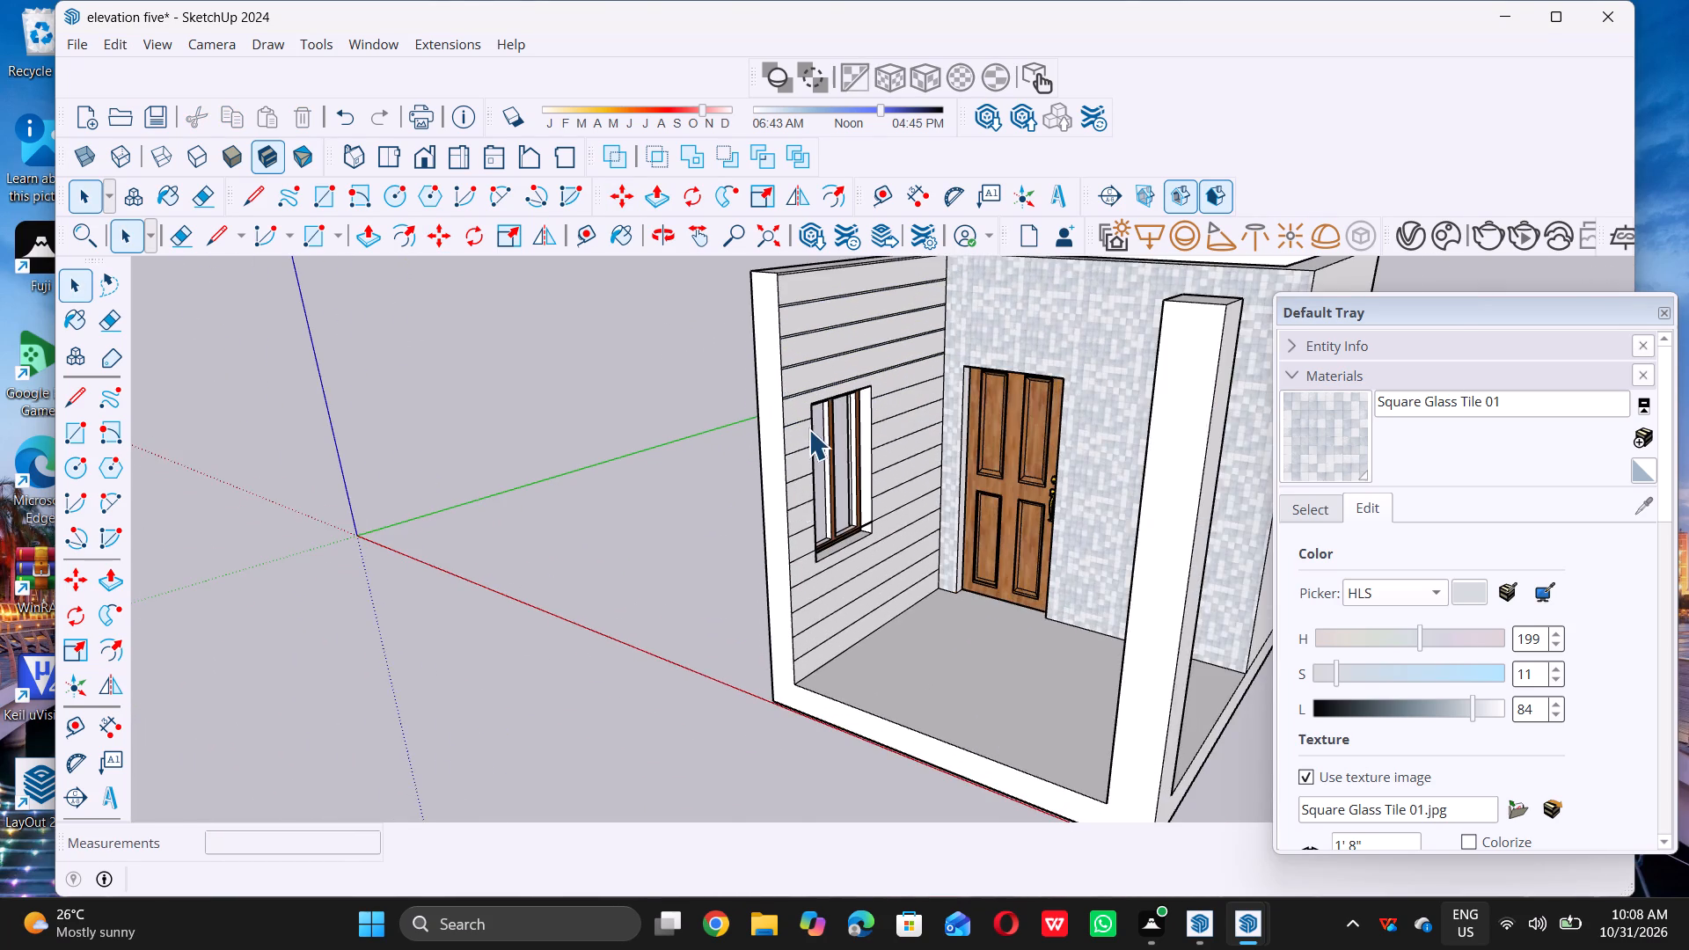
{"action": "scroll", "coordinate": [808, 429], "scroll_direction": "up", "scroll_amount": 8}
{"action": "scroll", "coordinate": [777, 411], "scroll_direction": "down", "scroll_amount": 5}
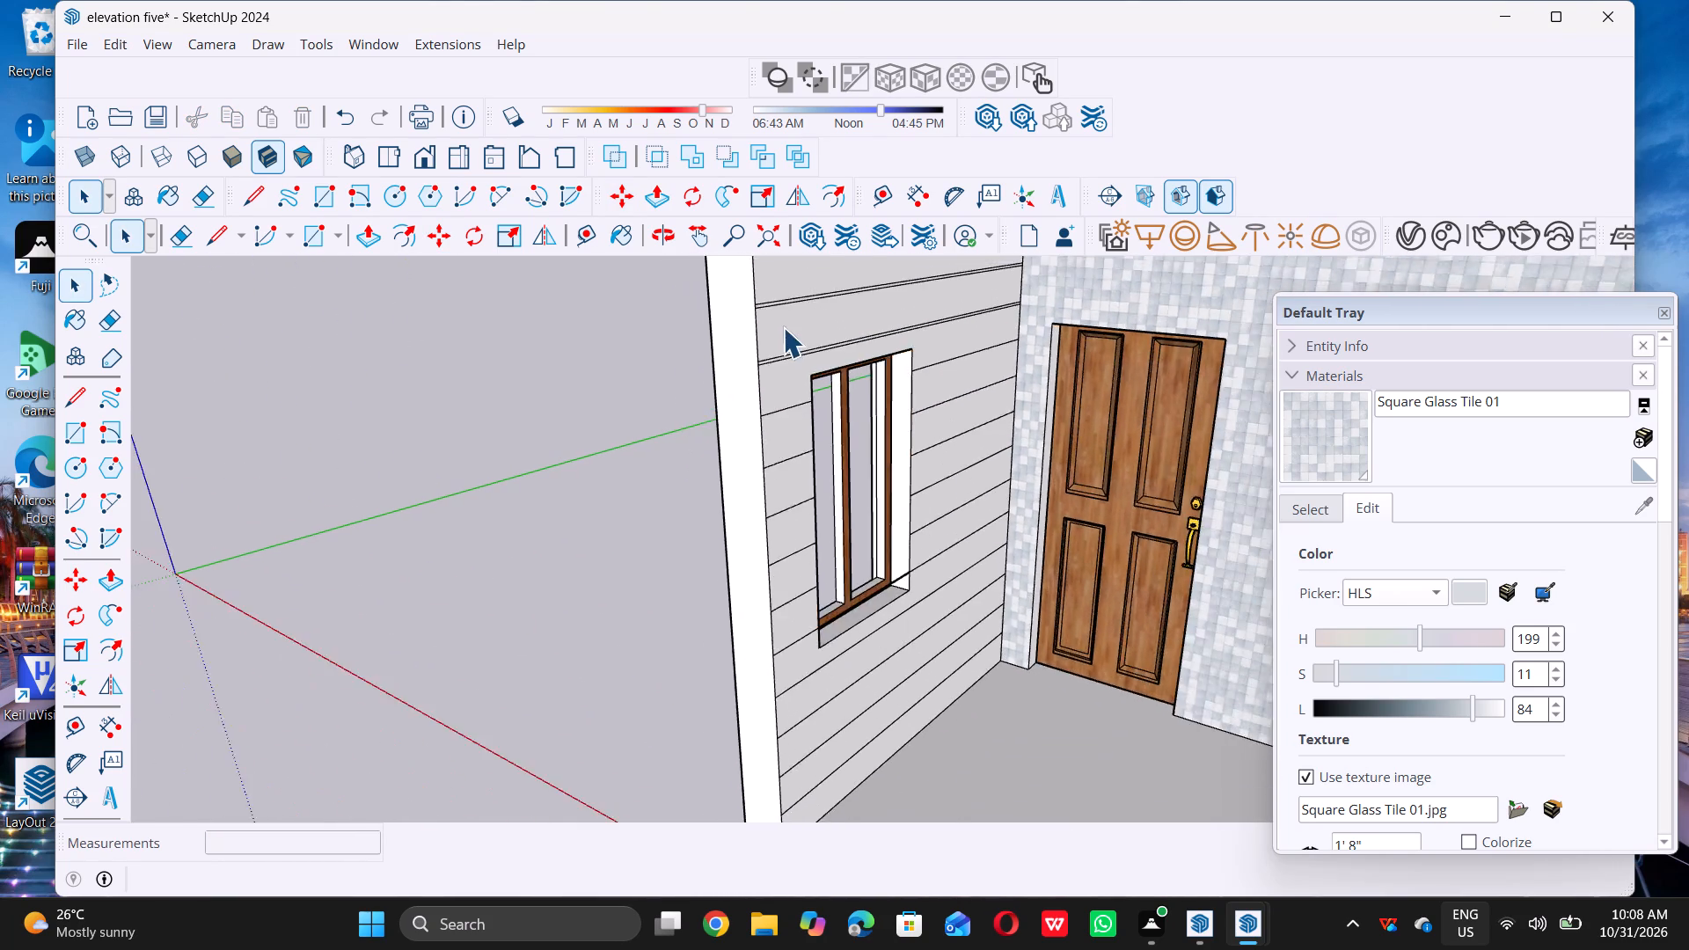
{"action": "scroll", "coordinate": [784, 325], "scroll_direction": "down", "scroll_amount": 5}
{"action": "scroll", "coordinate": [788, 449], "scroll_direction": "up", "scroll_amount": 5}
{"action": "scroll", "coordinate": [830, 610], "scroll_direction": "up", "scroll_amount": 4}
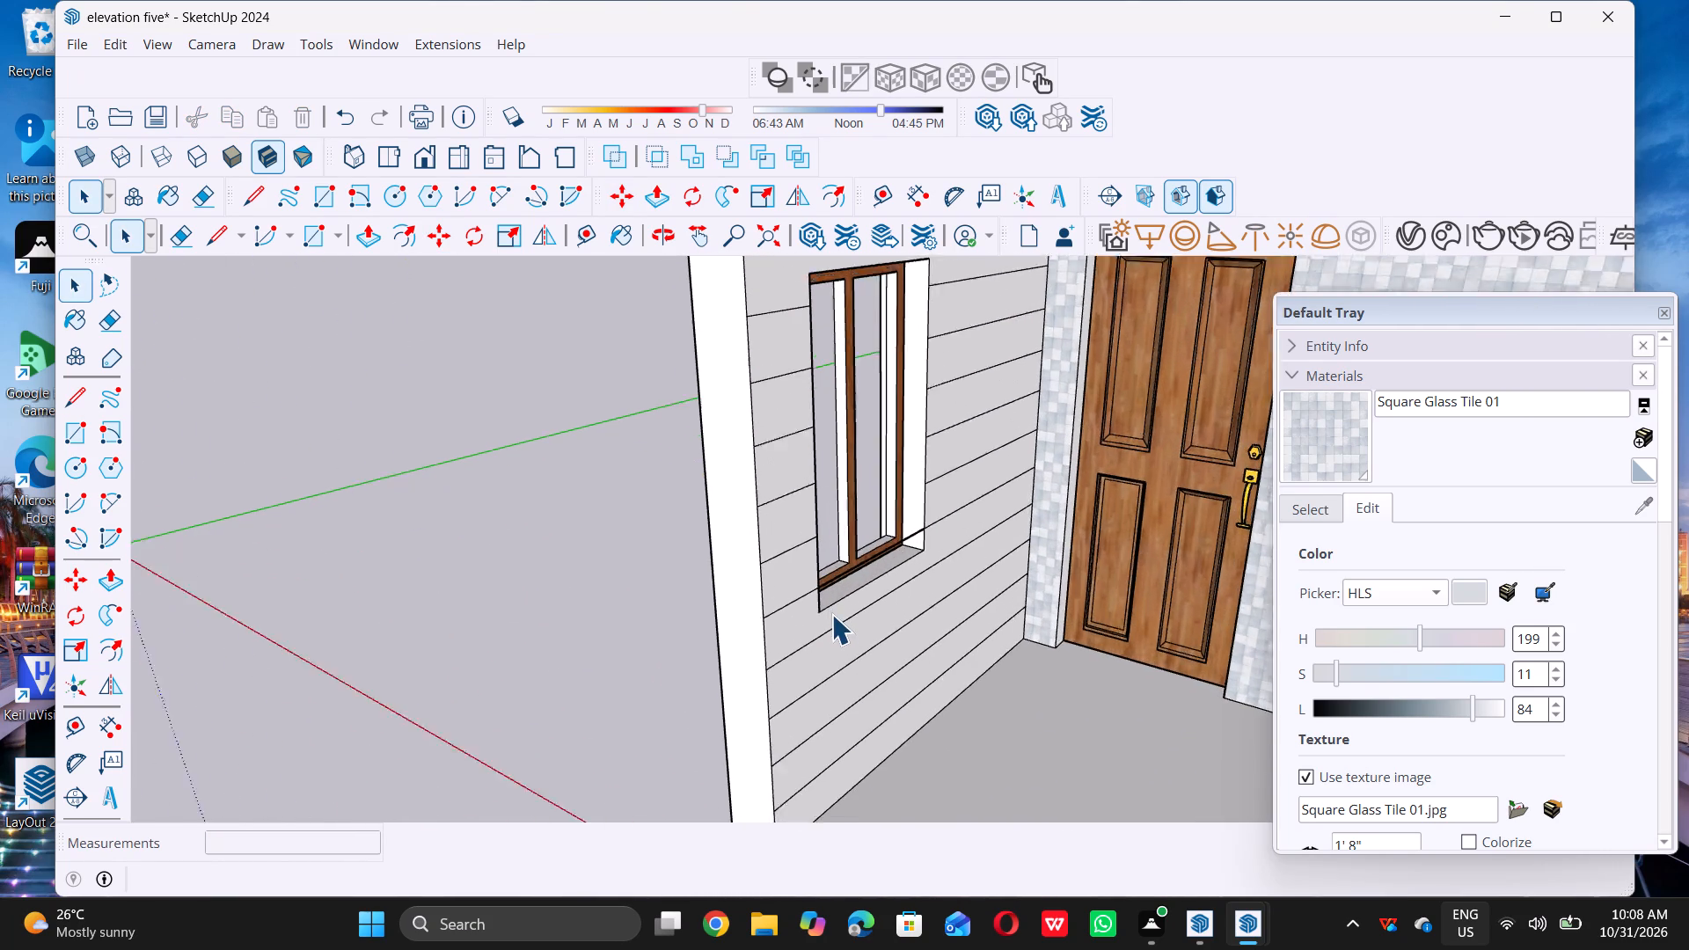
{"action": "scroll", "coordinate": [831, 614], "scroll_direction": "up", "scroll_amount": 7}
{"action": "key", "text": "e"}
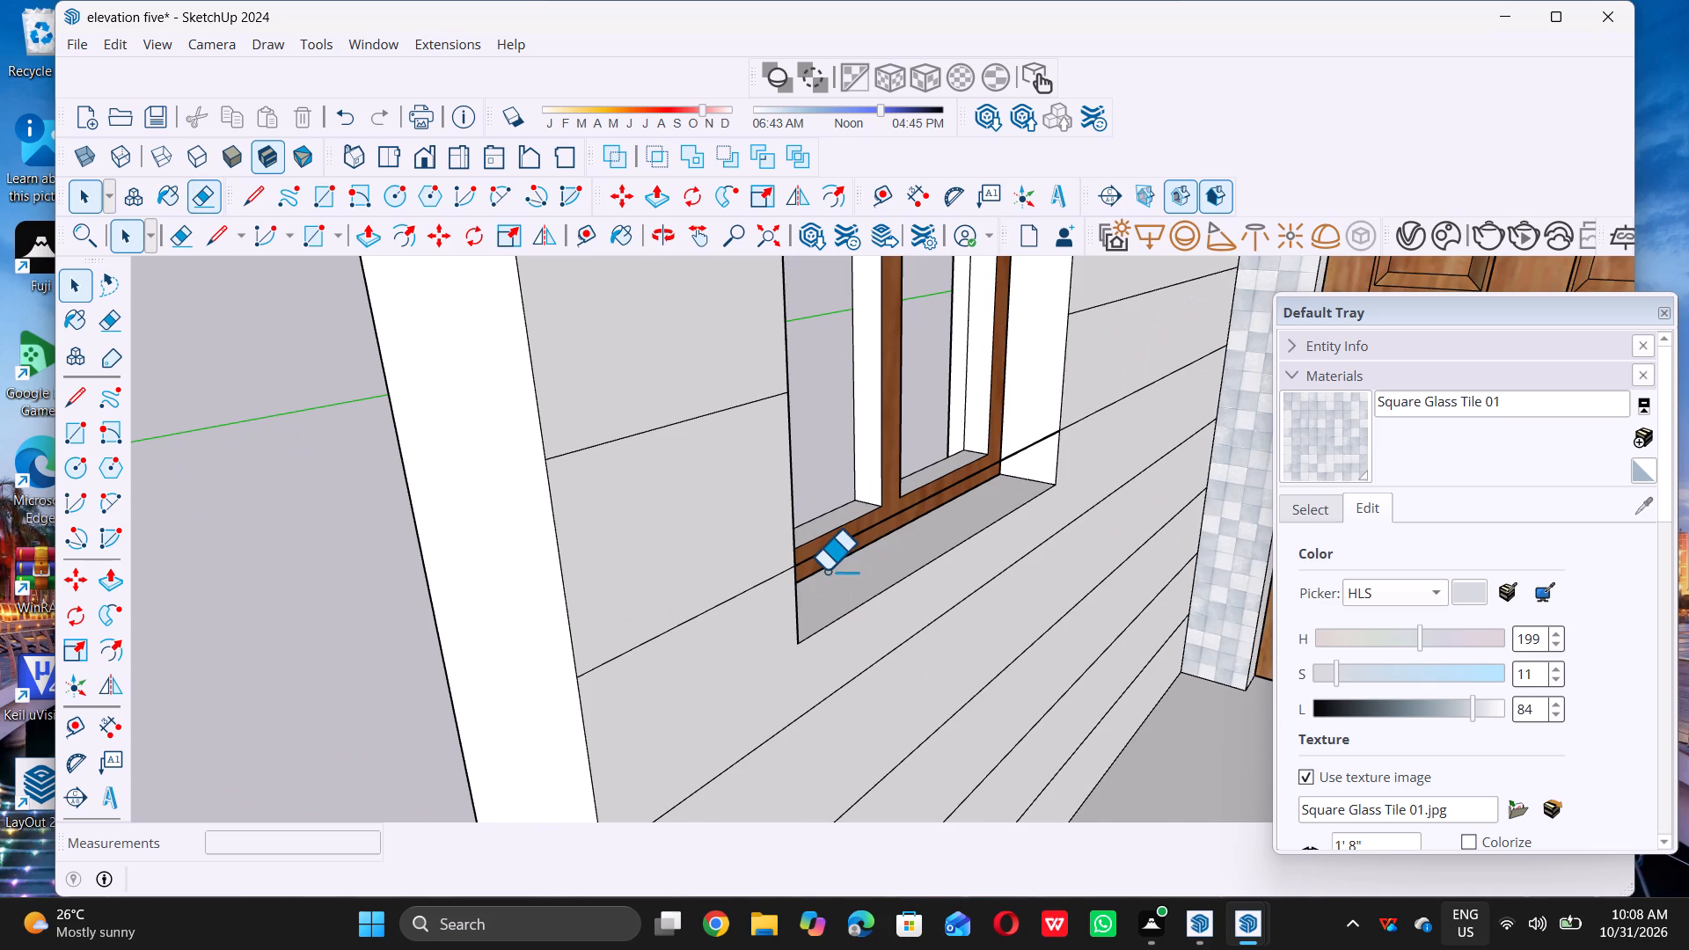
{"action": "scroll", "coordinate": [826, 568], "scroll_direction": "up", "scroll_amount": 4}
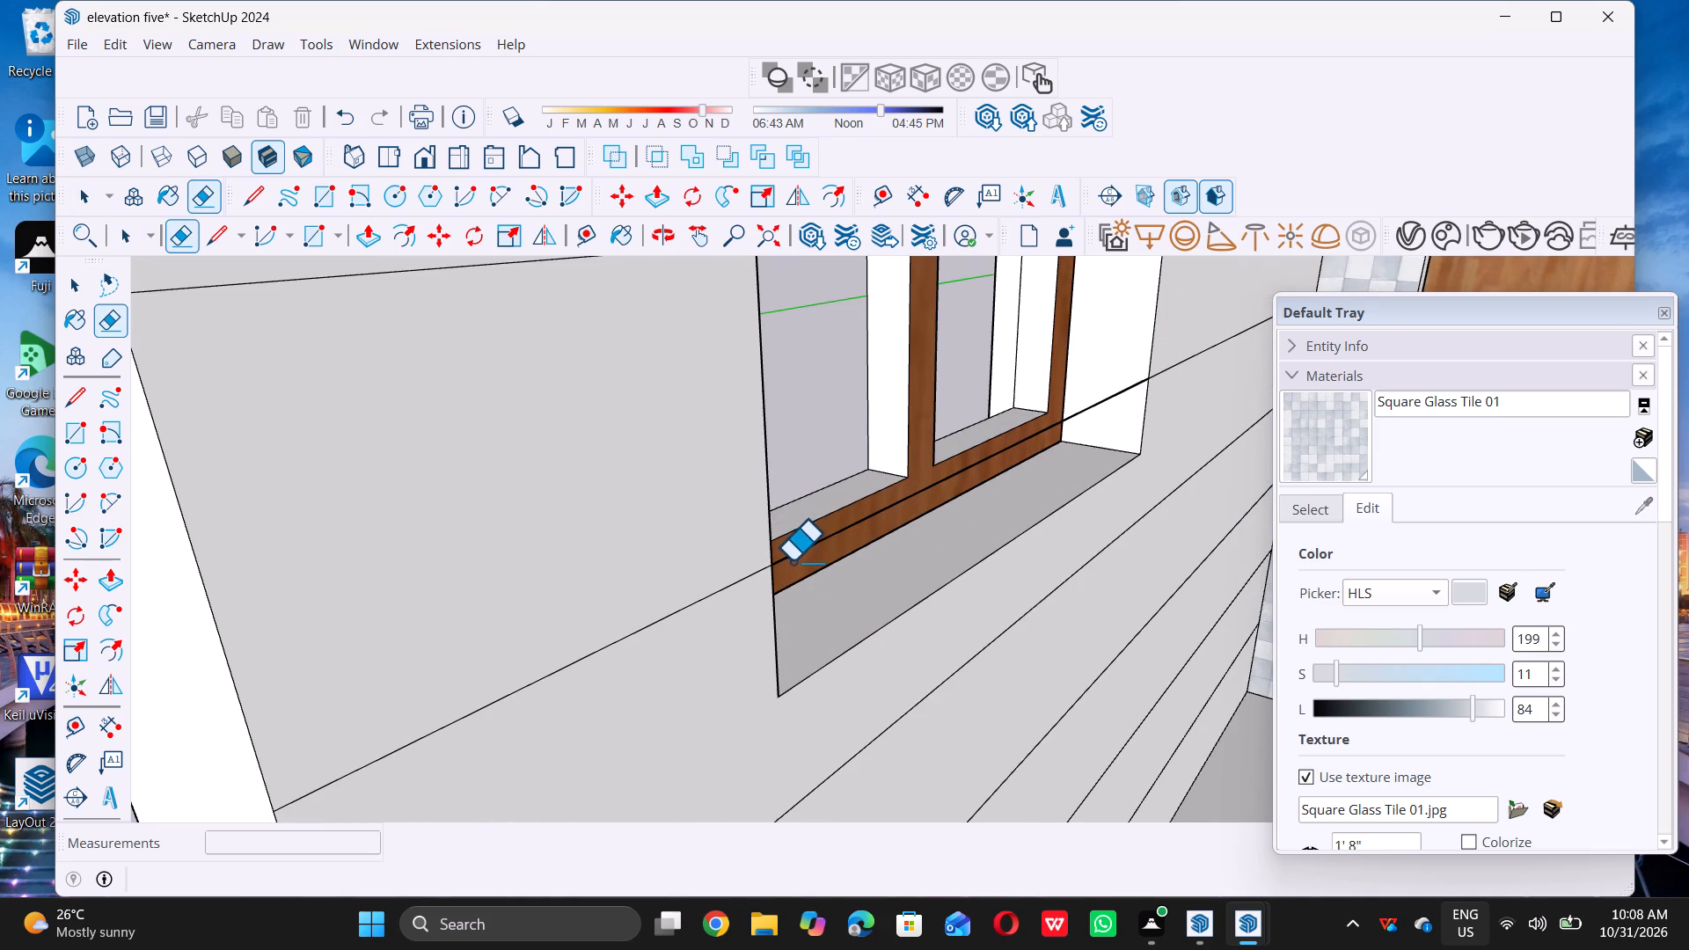
{"action": "middle_click_drag", "start_coordinate": [792, 560], "coordinate": [805, 610]}
{"action": "left_click", "coordinate": [823, 607]}
{"action": "middle_click", "coordinate": [823, 607]}
{"action": "triple_click", "coordinate": [823, 607]}
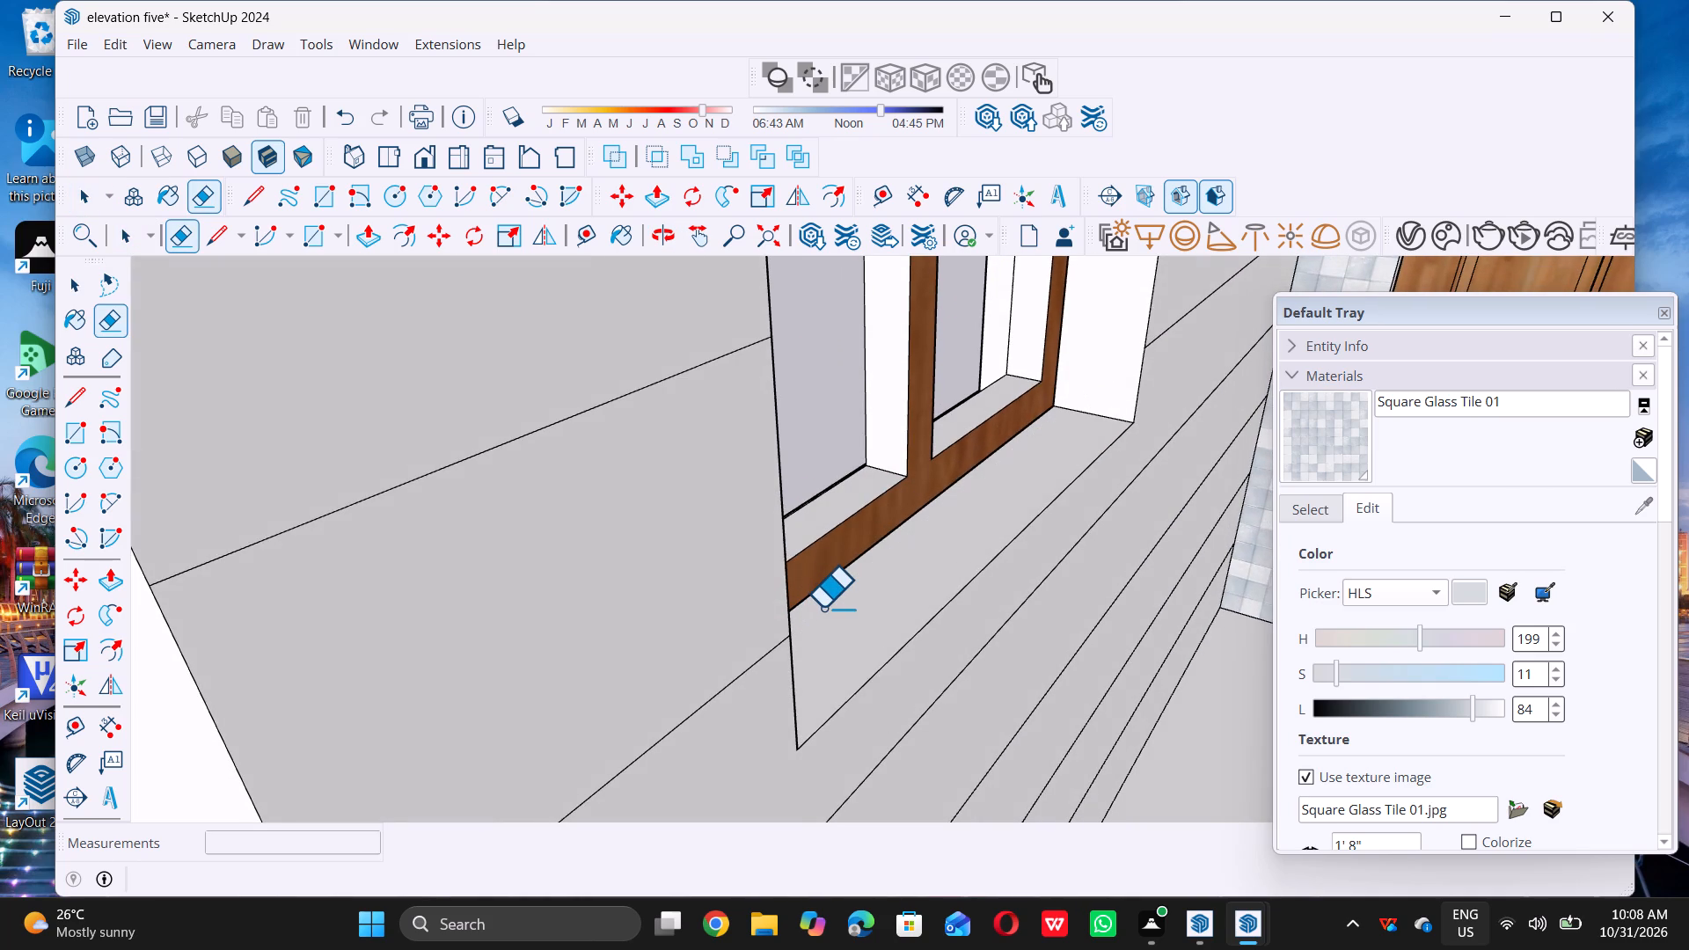
{"action": "key", "text": "space"}
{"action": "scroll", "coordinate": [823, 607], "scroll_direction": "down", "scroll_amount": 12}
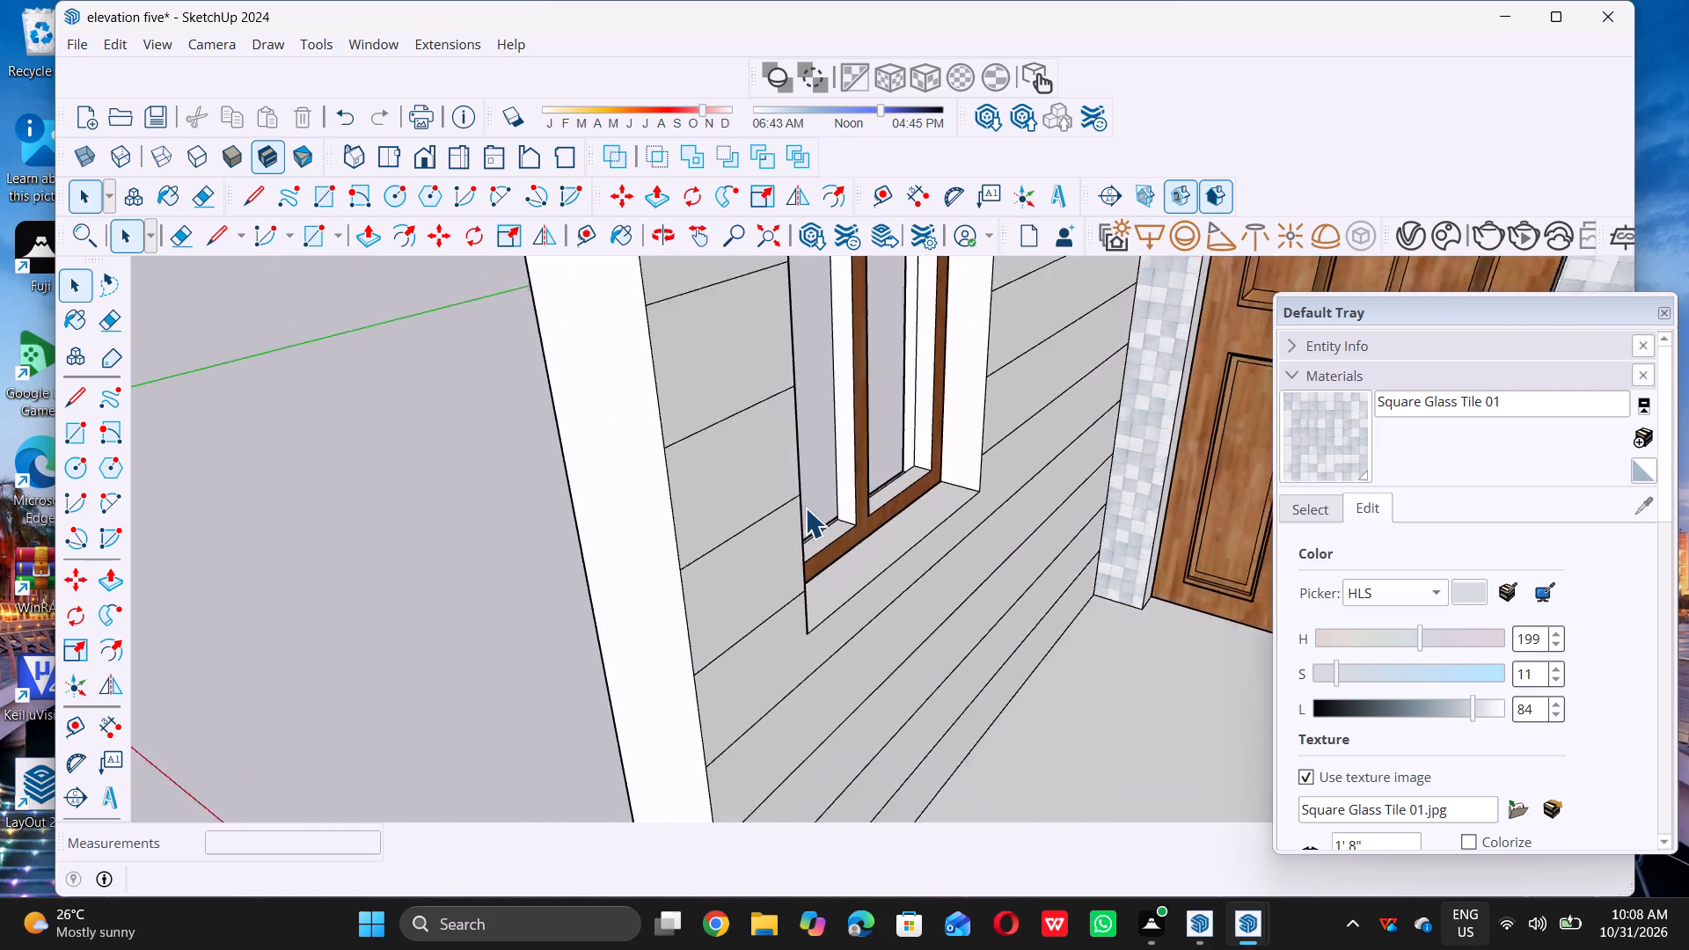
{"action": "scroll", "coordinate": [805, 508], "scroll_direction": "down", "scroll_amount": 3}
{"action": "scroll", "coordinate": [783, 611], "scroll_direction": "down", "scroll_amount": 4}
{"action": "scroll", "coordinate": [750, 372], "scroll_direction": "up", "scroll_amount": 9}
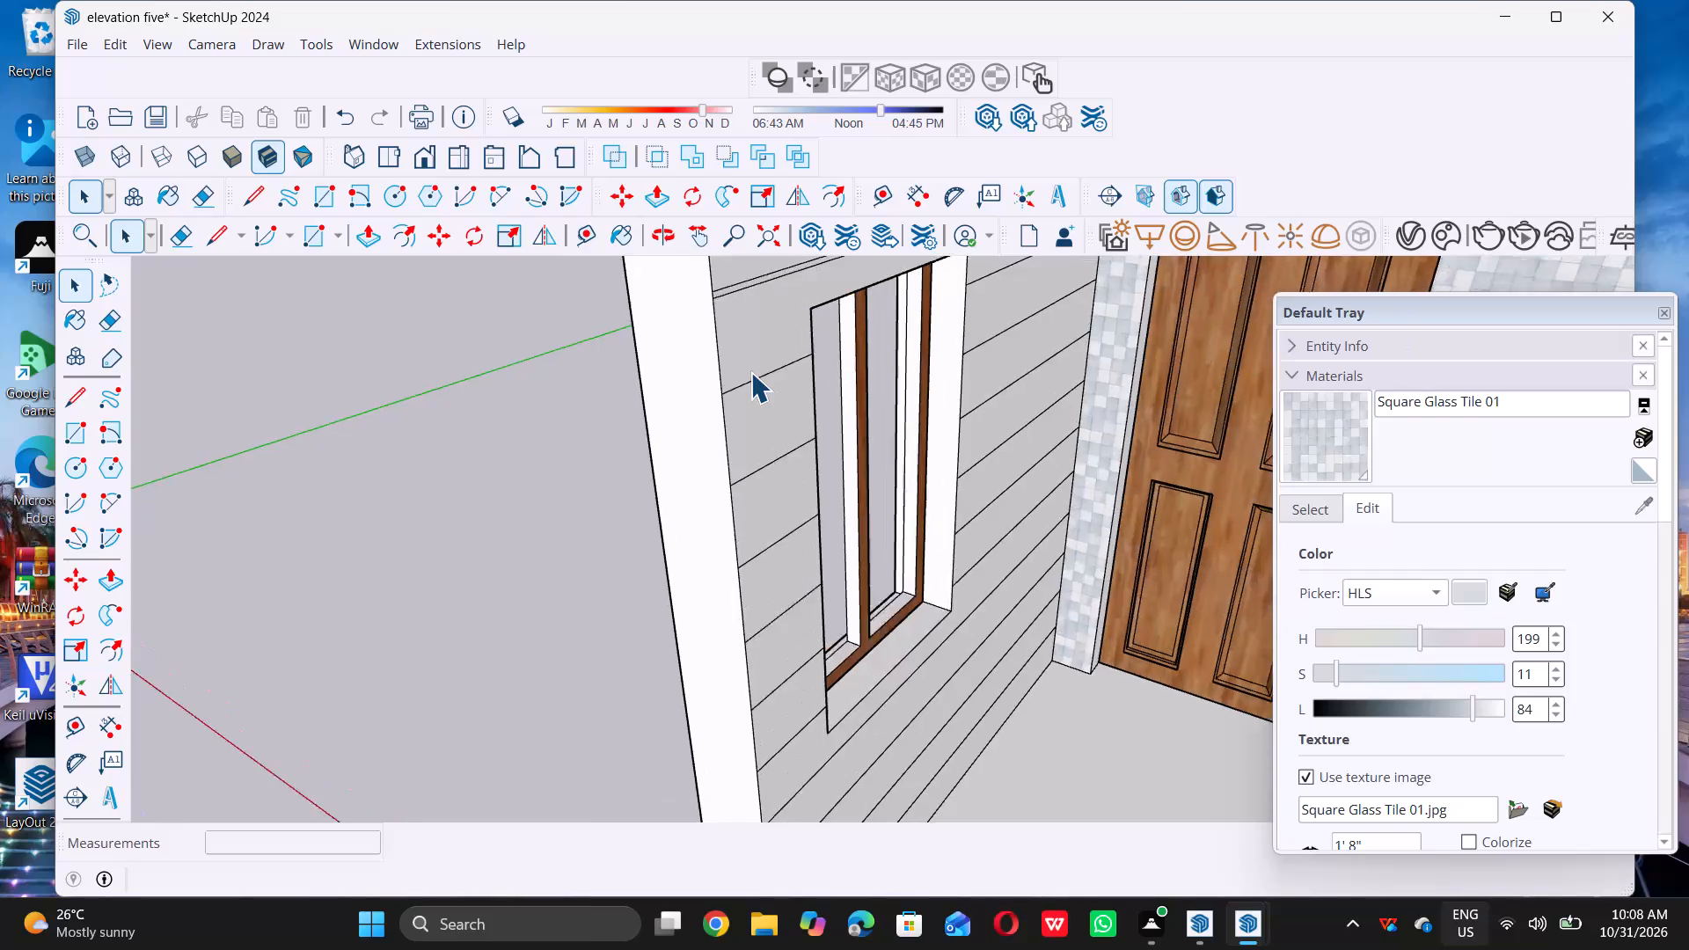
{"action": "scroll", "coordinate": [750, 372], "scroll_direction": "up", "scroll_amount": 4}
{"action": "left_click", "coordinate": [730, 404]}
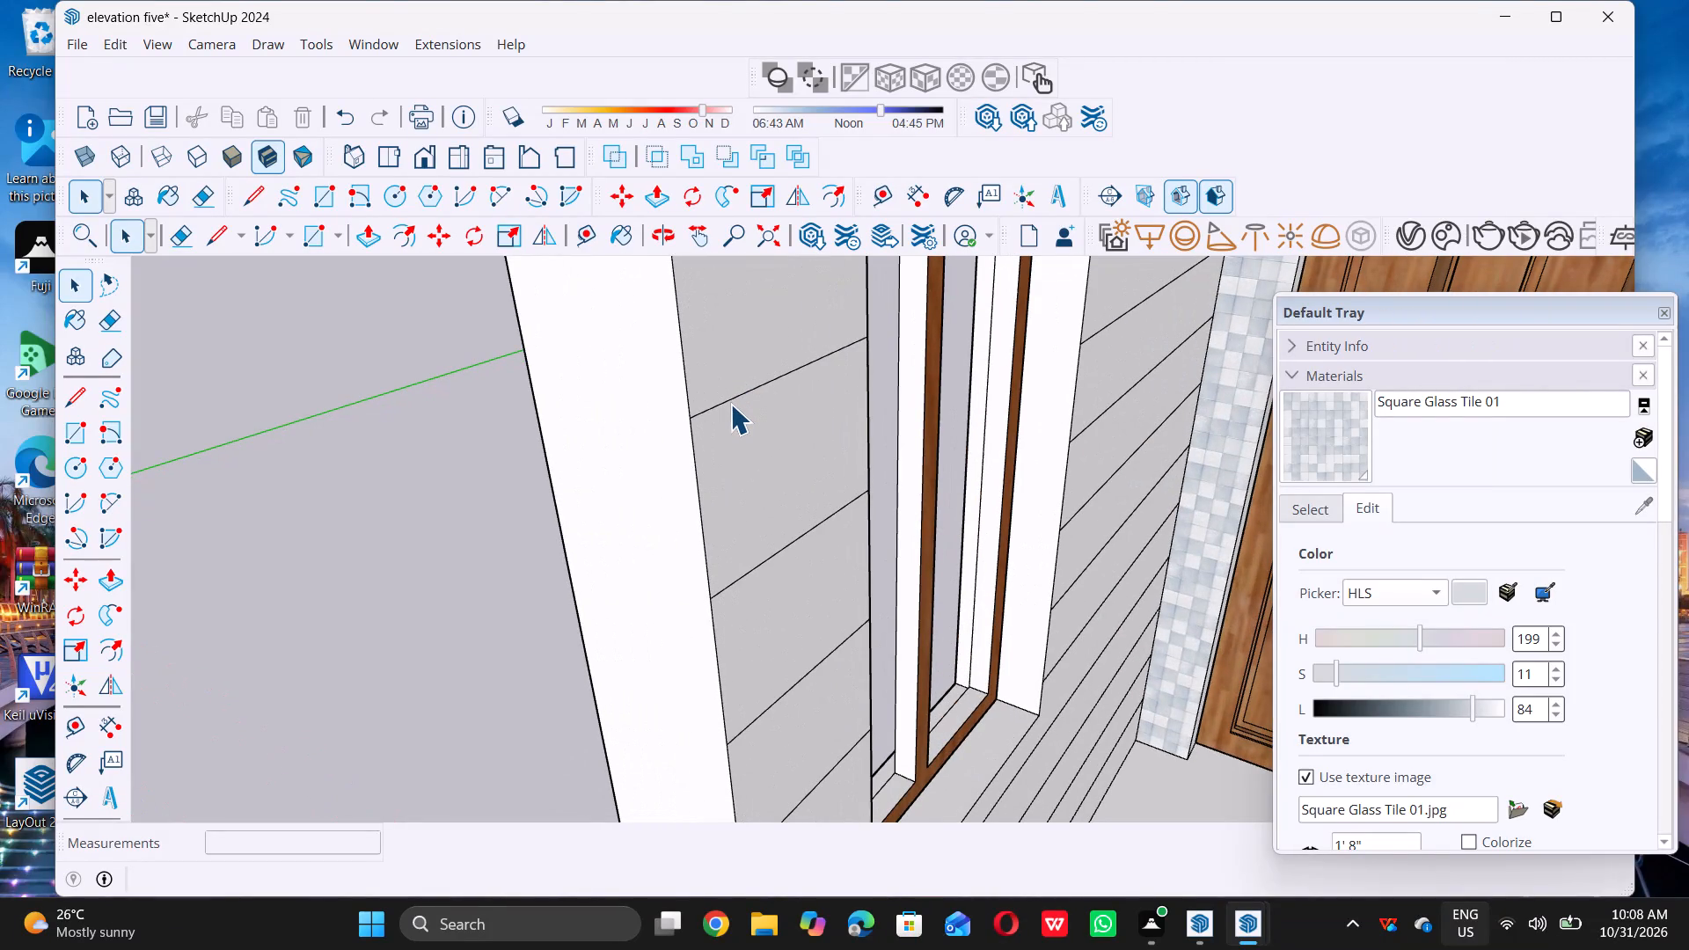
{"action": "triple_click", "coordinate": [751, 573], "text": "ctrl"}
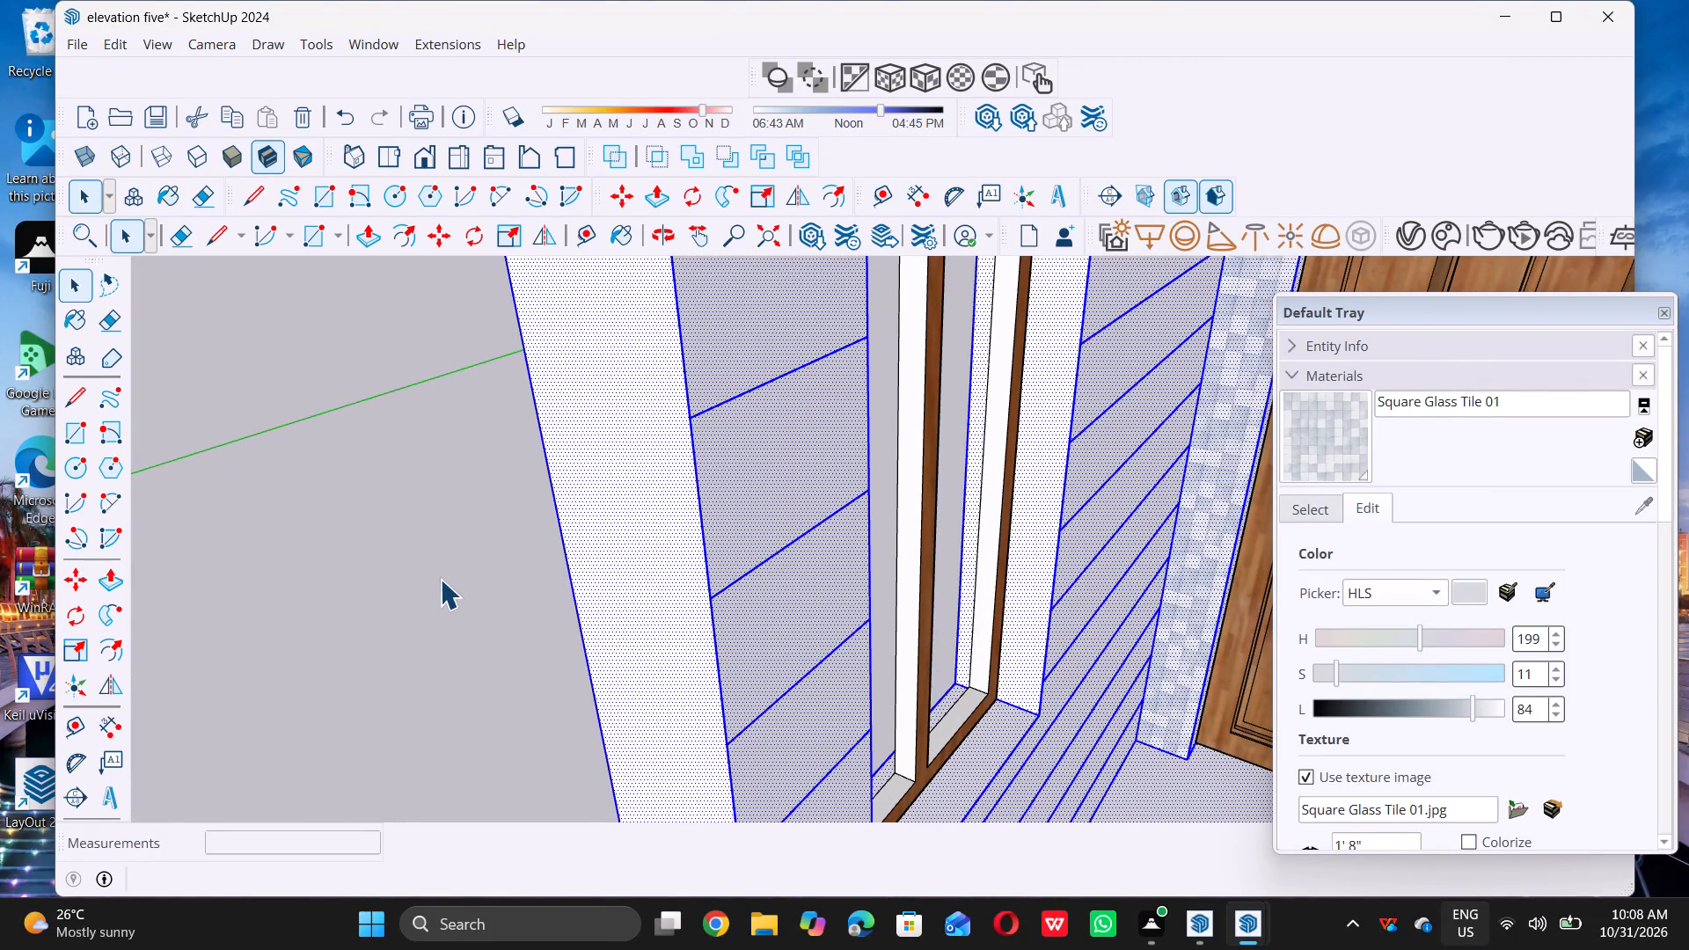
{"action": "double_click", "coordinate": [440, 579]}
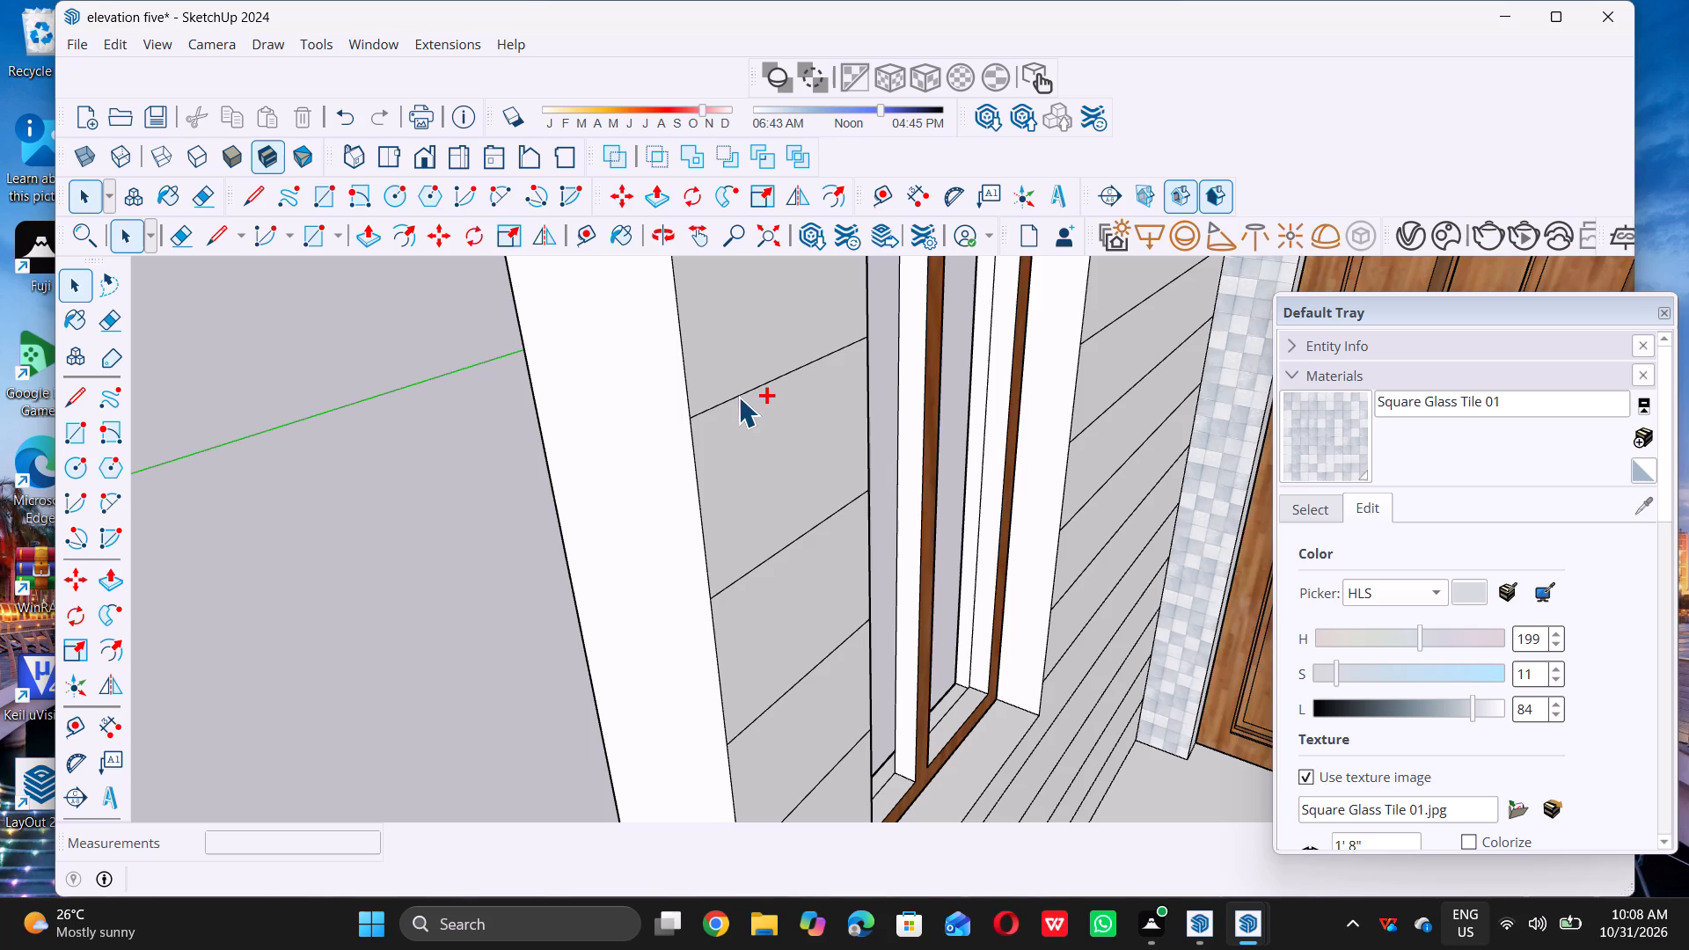
Select the strip-line segments between the window and the wall's open end, plus the first full-length strip line below the window.
{"action": "left_click", "coordinate": [738, 397], "text": "ctrl"}
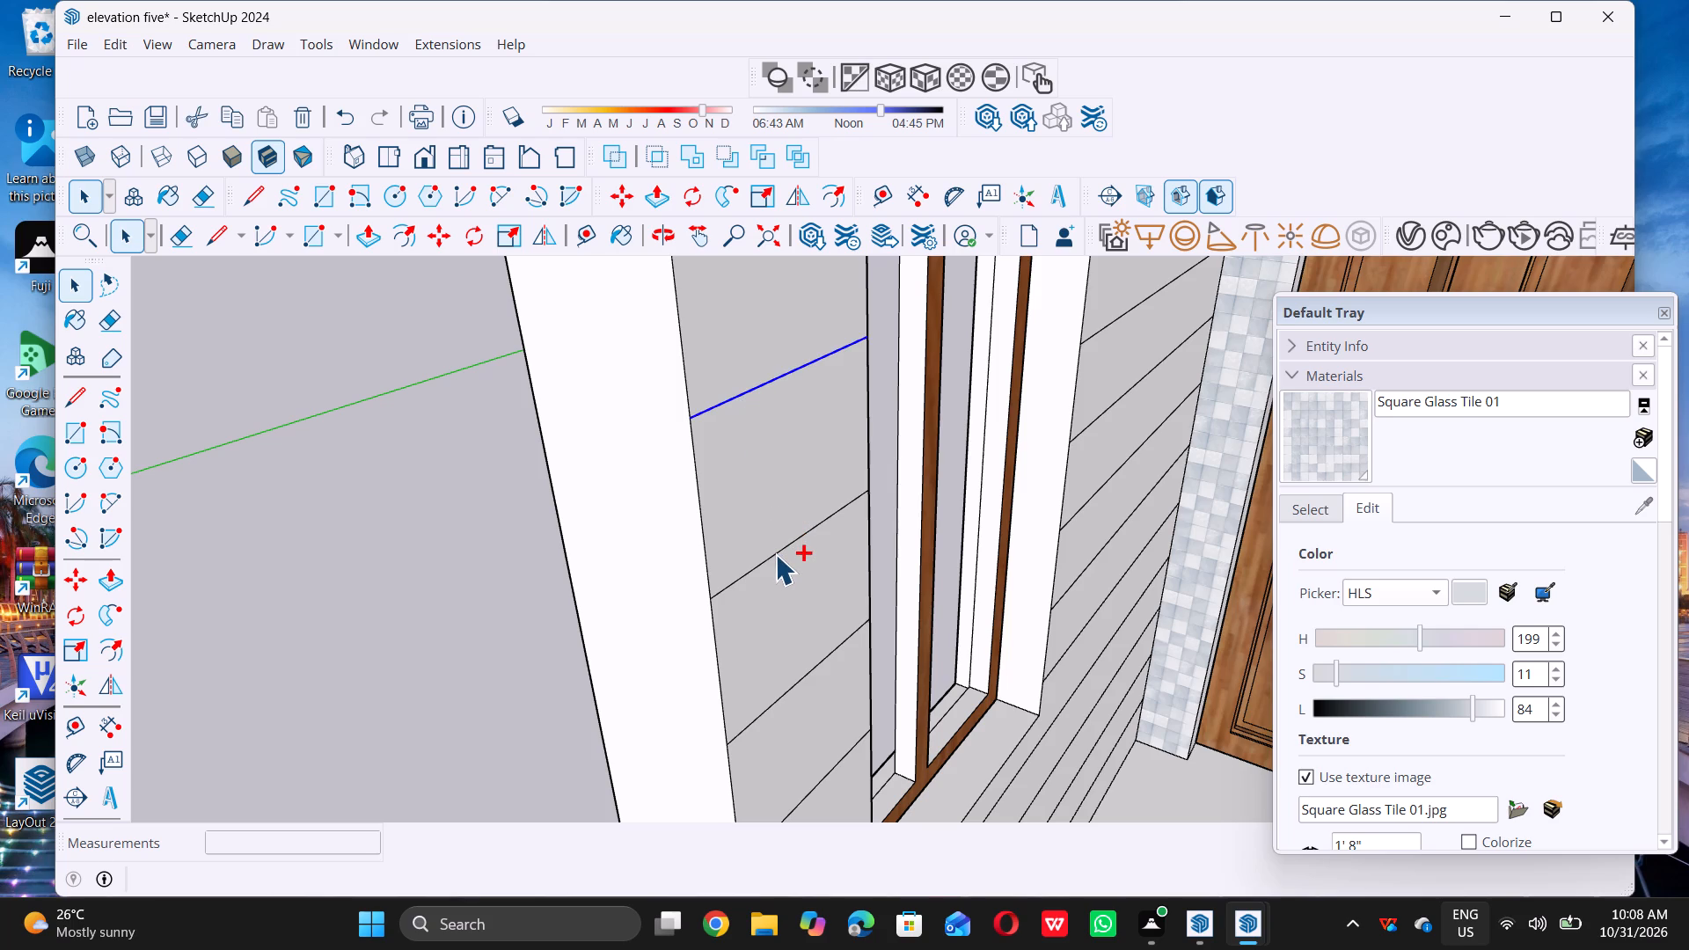
{"action": "left_click", "coordinate": [775, 554], "text": "ctrl"}
{"action": "scroll", "coordinate": [777, 493], "scroll_direction": "down", "scroll_amount": 10, "text": "ctrl"}
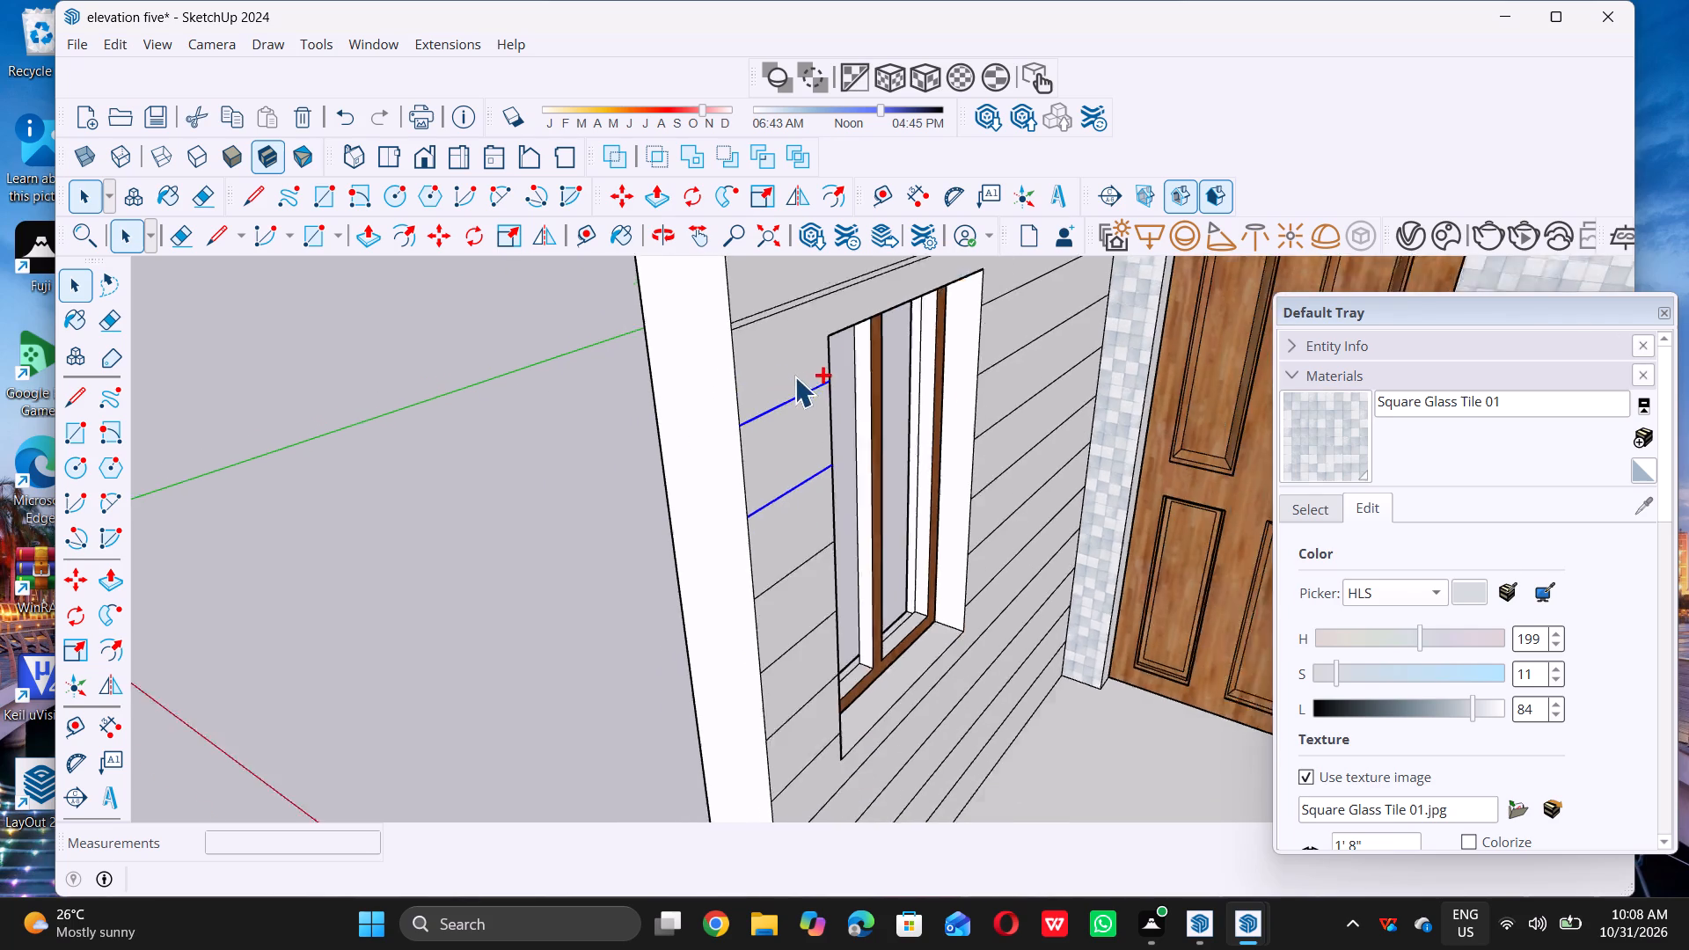
{"action": "scroll", "coordinate": [780, 601], "scroll_direction": "up", "scroll_amount": 7, "text": "ctrl"}
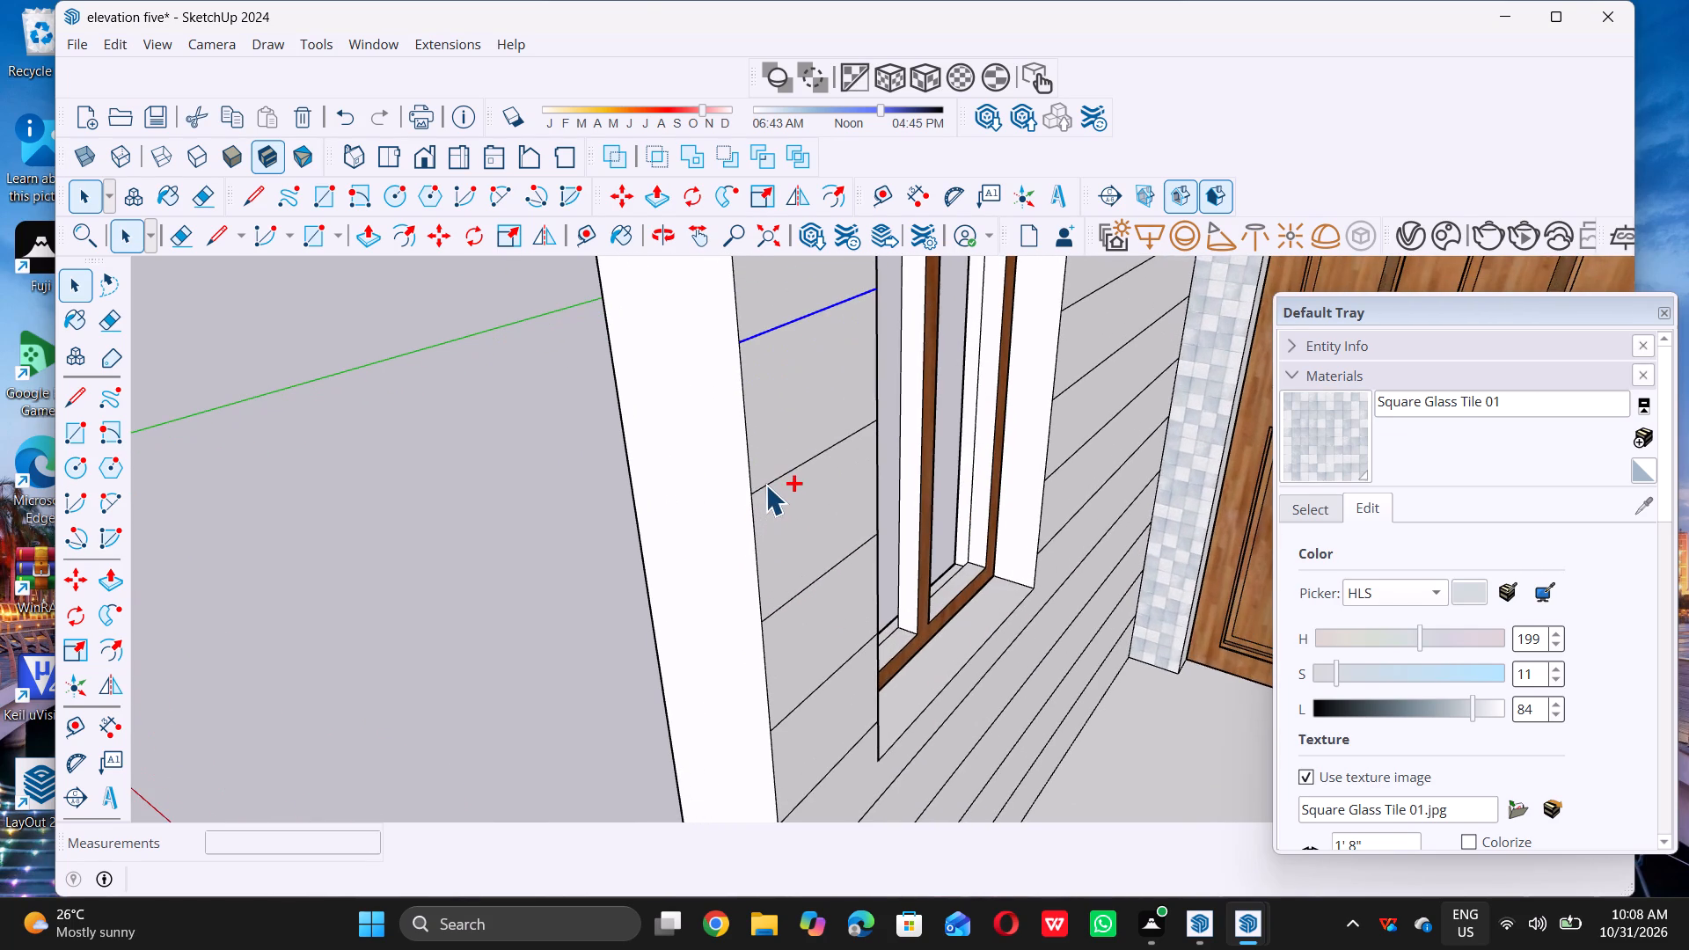
{"action": "left_click", "coordinate": [765, 485], "text": "ctrl"}
{"action": "scroll", "coordinate": [775, 479], "scroll_direction": "down", "scroll_amount": 9, "text": "ctrl"}
{"action": "scroll", "coordinate": [793, 564], "scroll_direction": "up", "scroll_amount": 2, "text": "ctrl"}
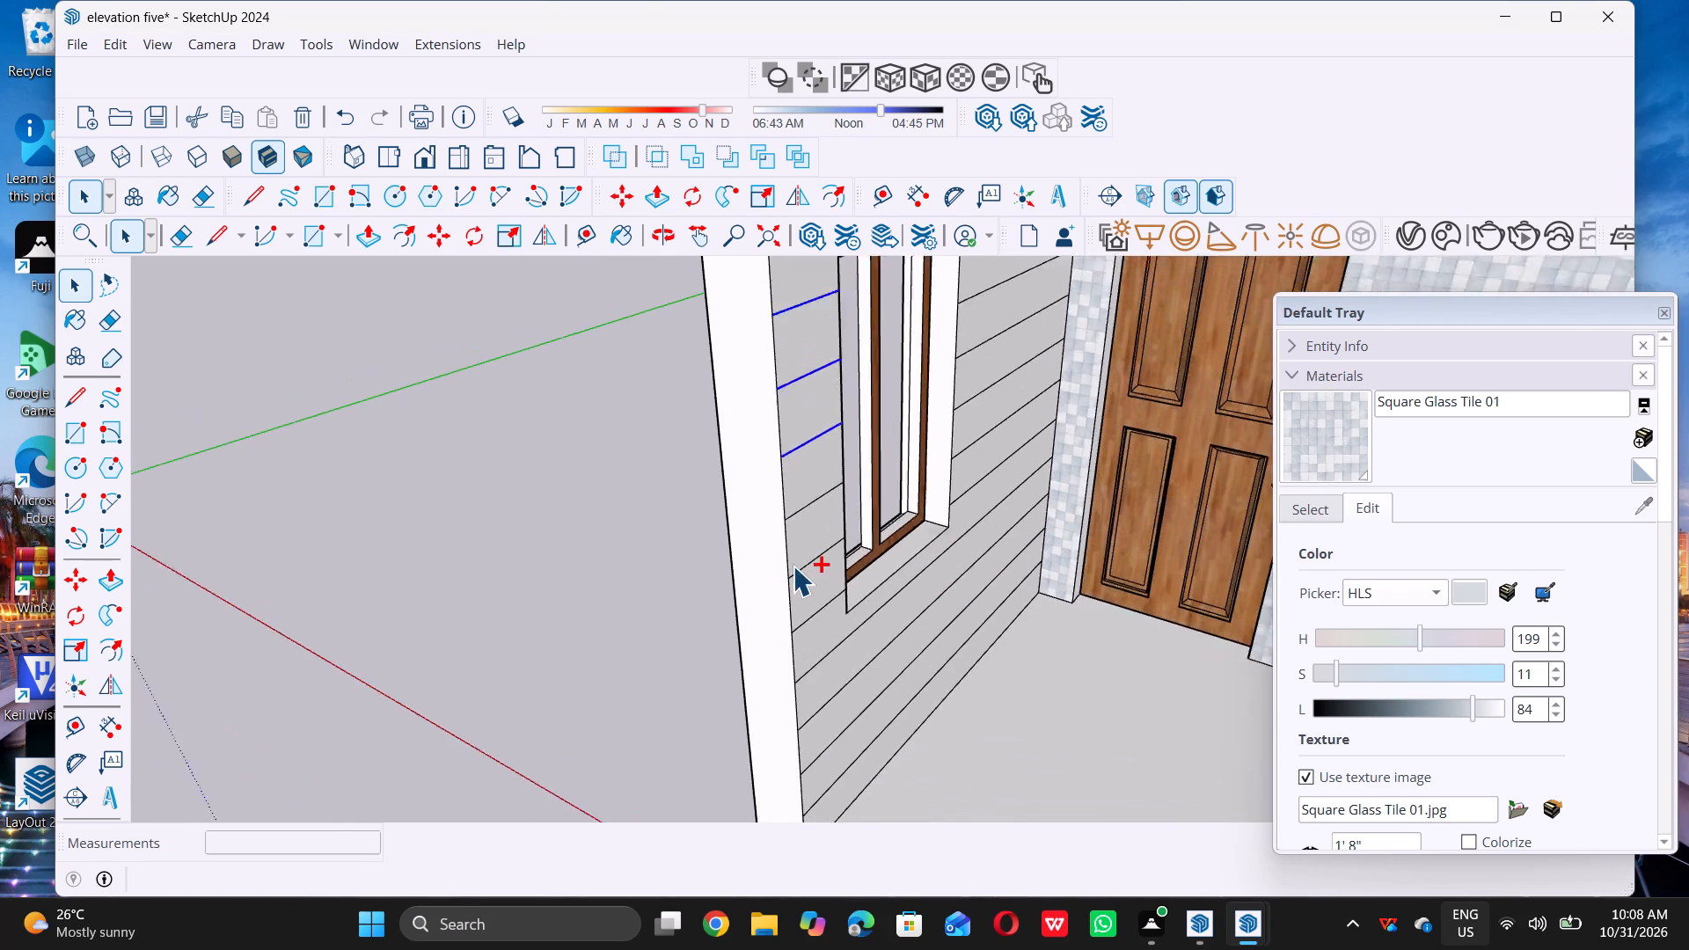
{"action": "scroll", "coordinate": [793, 566], "scroll_direction": "up", "scroll_amount": 6, "text": "ctrl"}
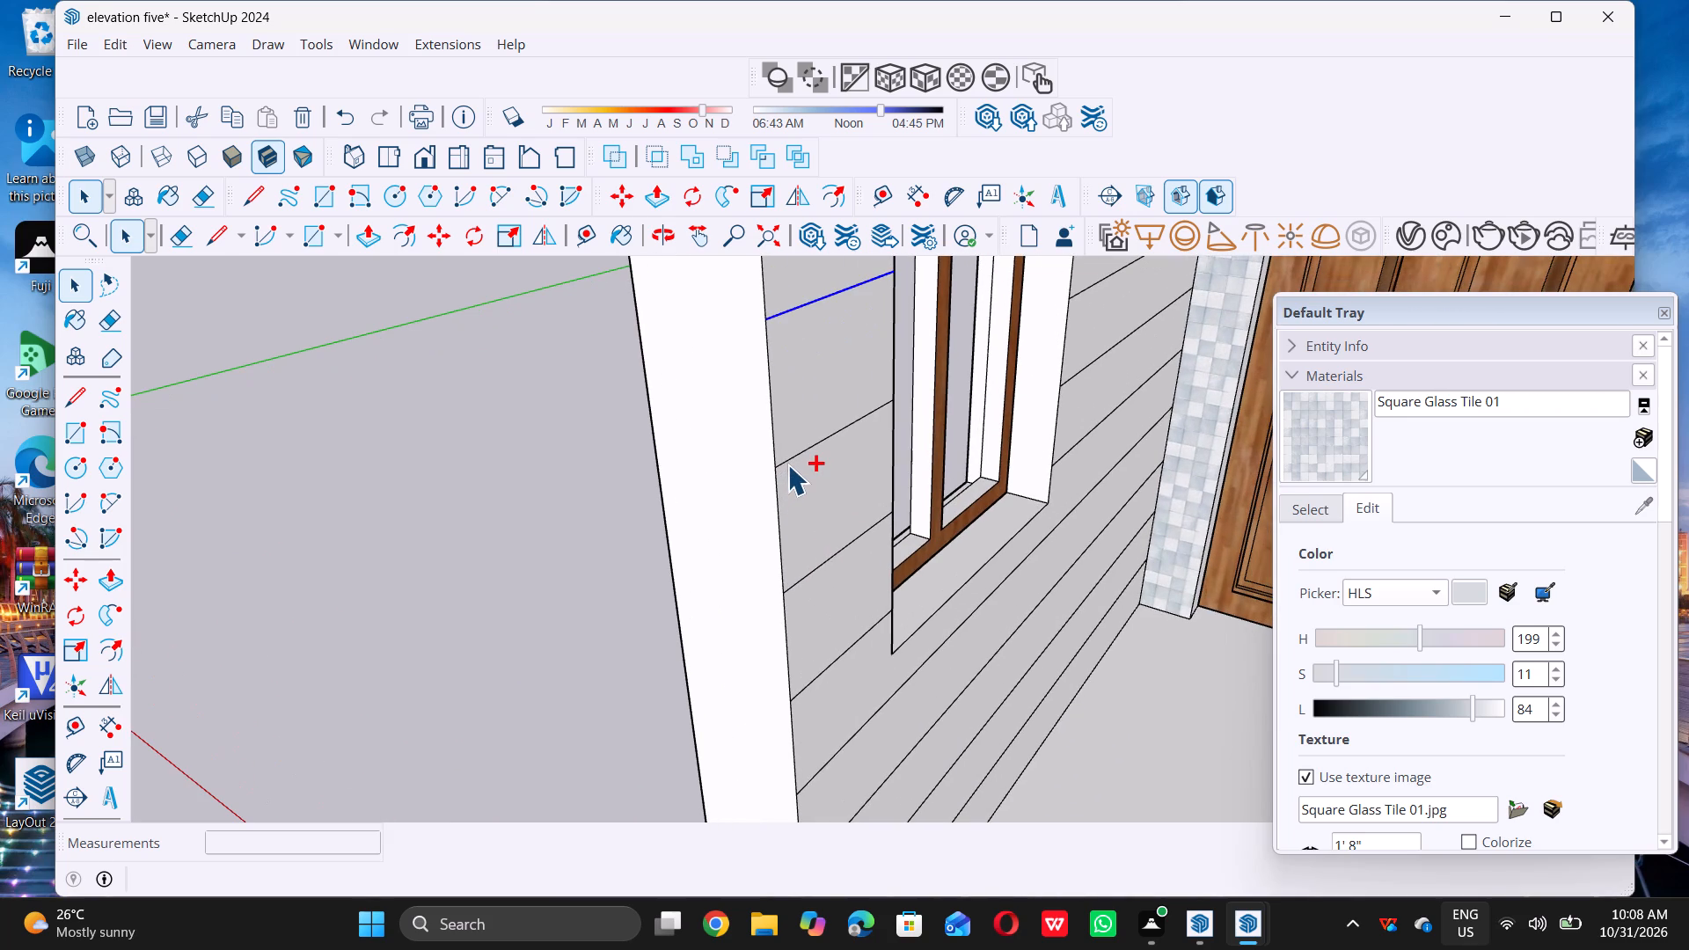
{"action": "left_click", "coordinate": [788, 464], "text": "ctrl"}
{"action": "scroll", "coordinate": [788, 464], "scroll_direction": "down", "scroll_amount": 10, "text": "ctrl"}
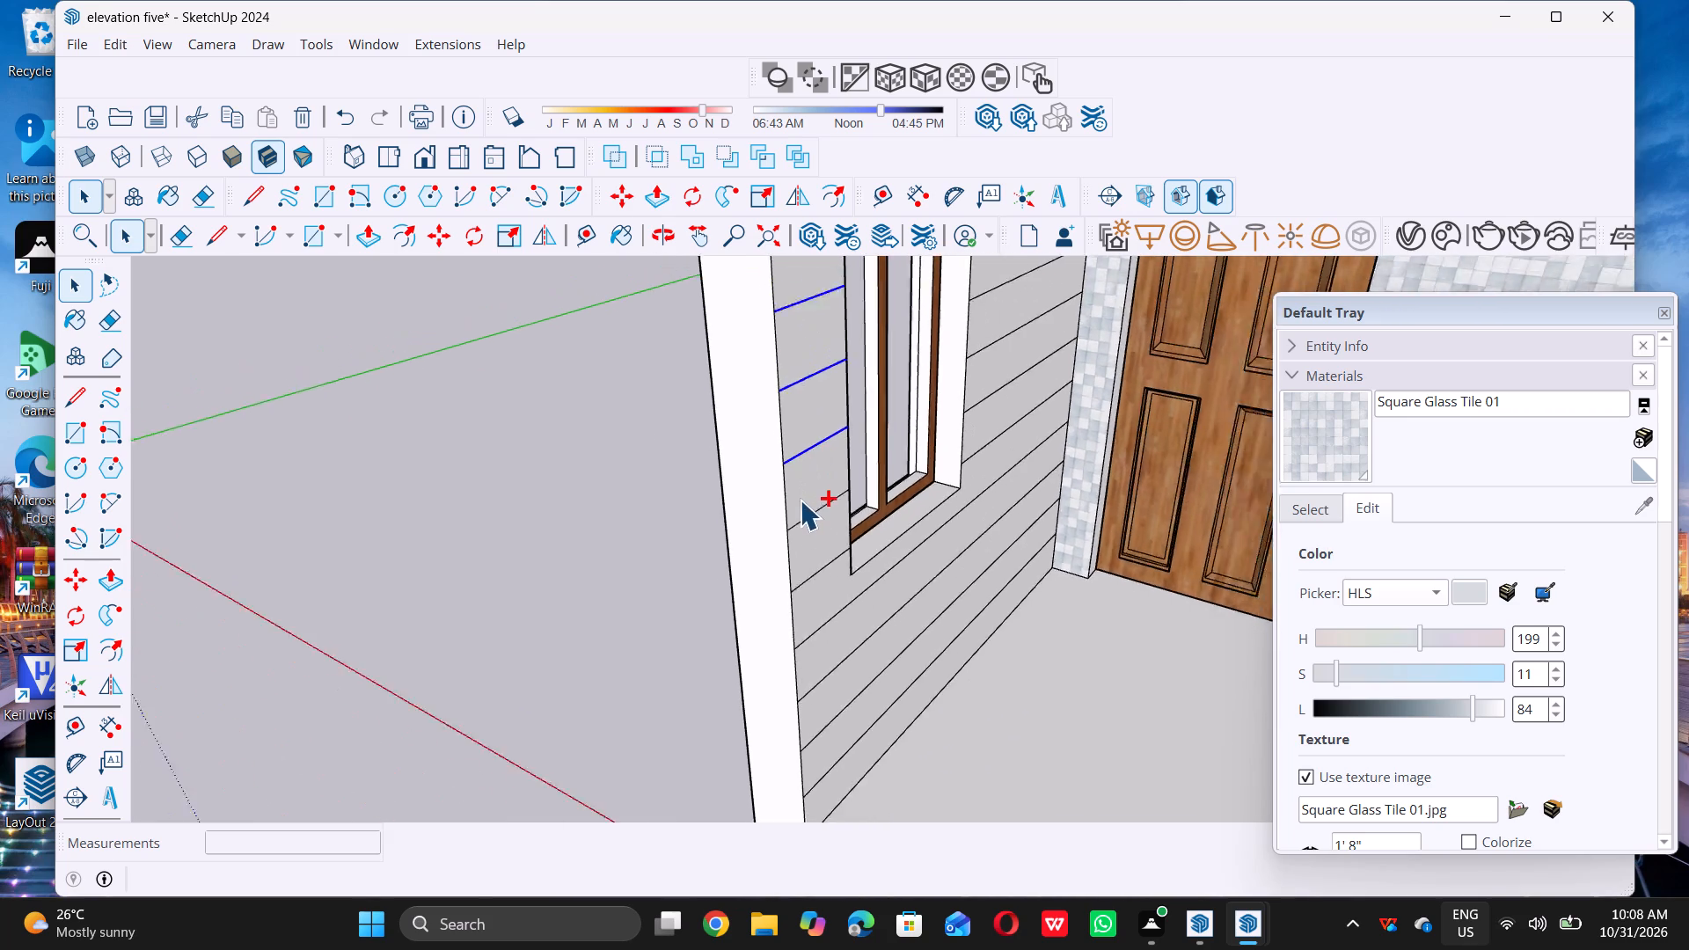
{"action": "scroll", "coordinate": [799, 571], "scroll_direction": "up", "scroll_amount": 10, "text": "ctrl"}
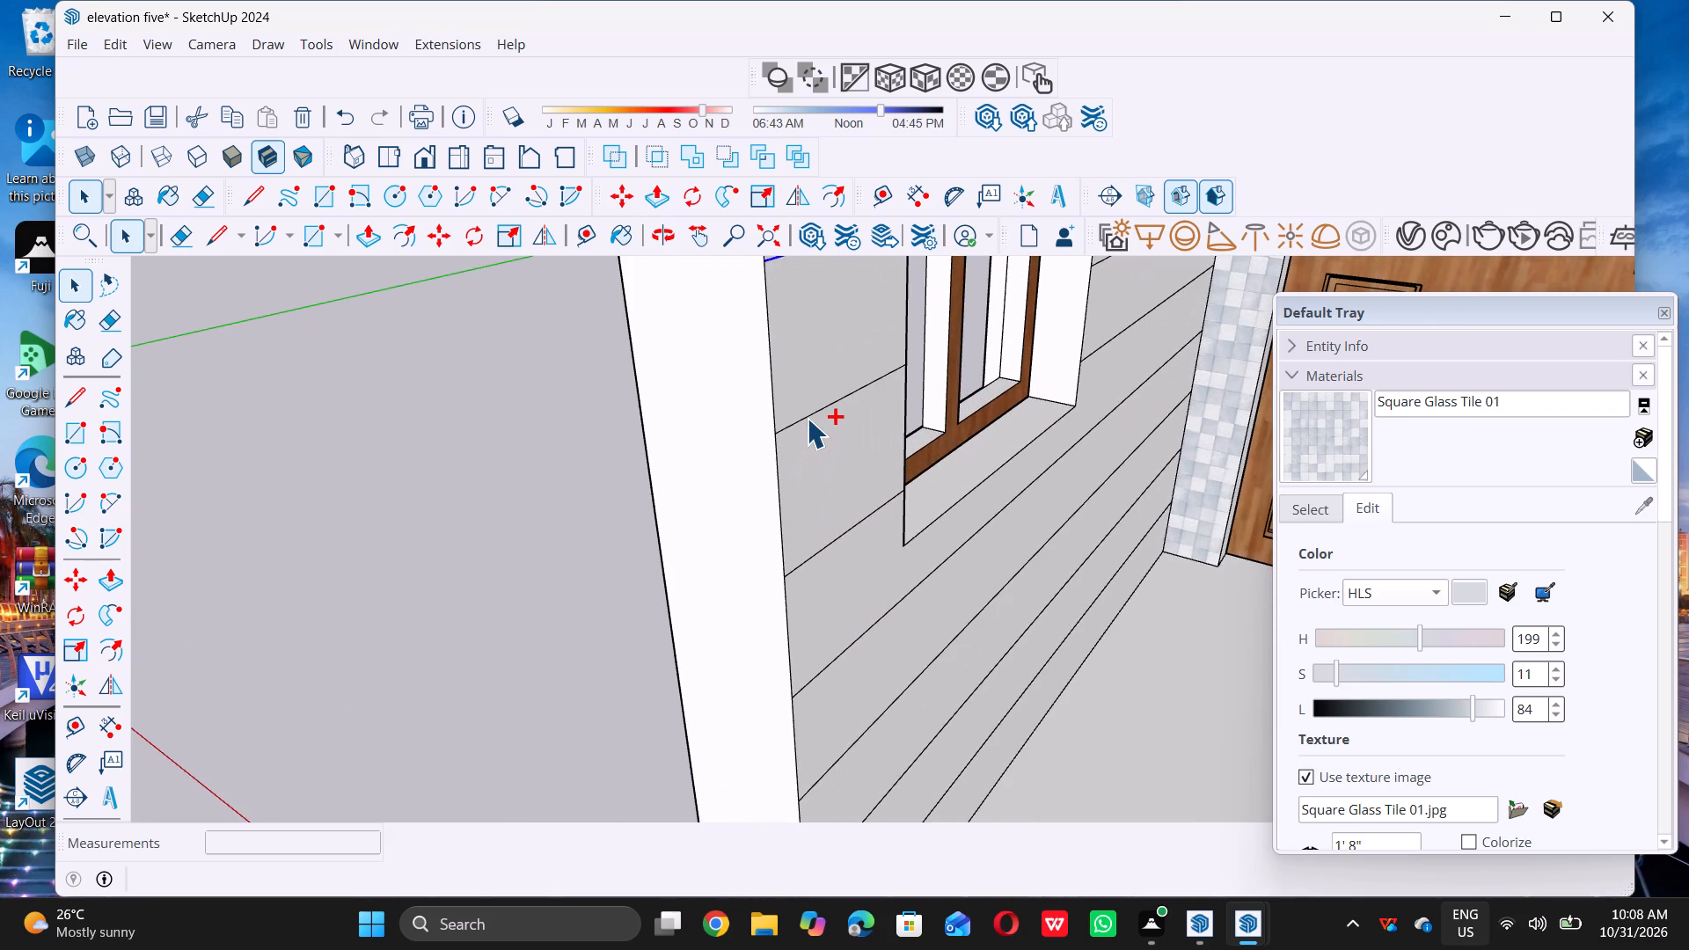
{"action": "left_click", "coordinate": [807, 418], "text": "ctrl"}
{"action": "scroll", "coordinate": [807, 418], "scroll_direction": "down", "scroll_amount": 10, "text": "ctrl"}
{"action": "scroll", "coordinate": [815, 516], "scroll_direction": "up", "scroll_amount": 2, "text": "ctrl"}
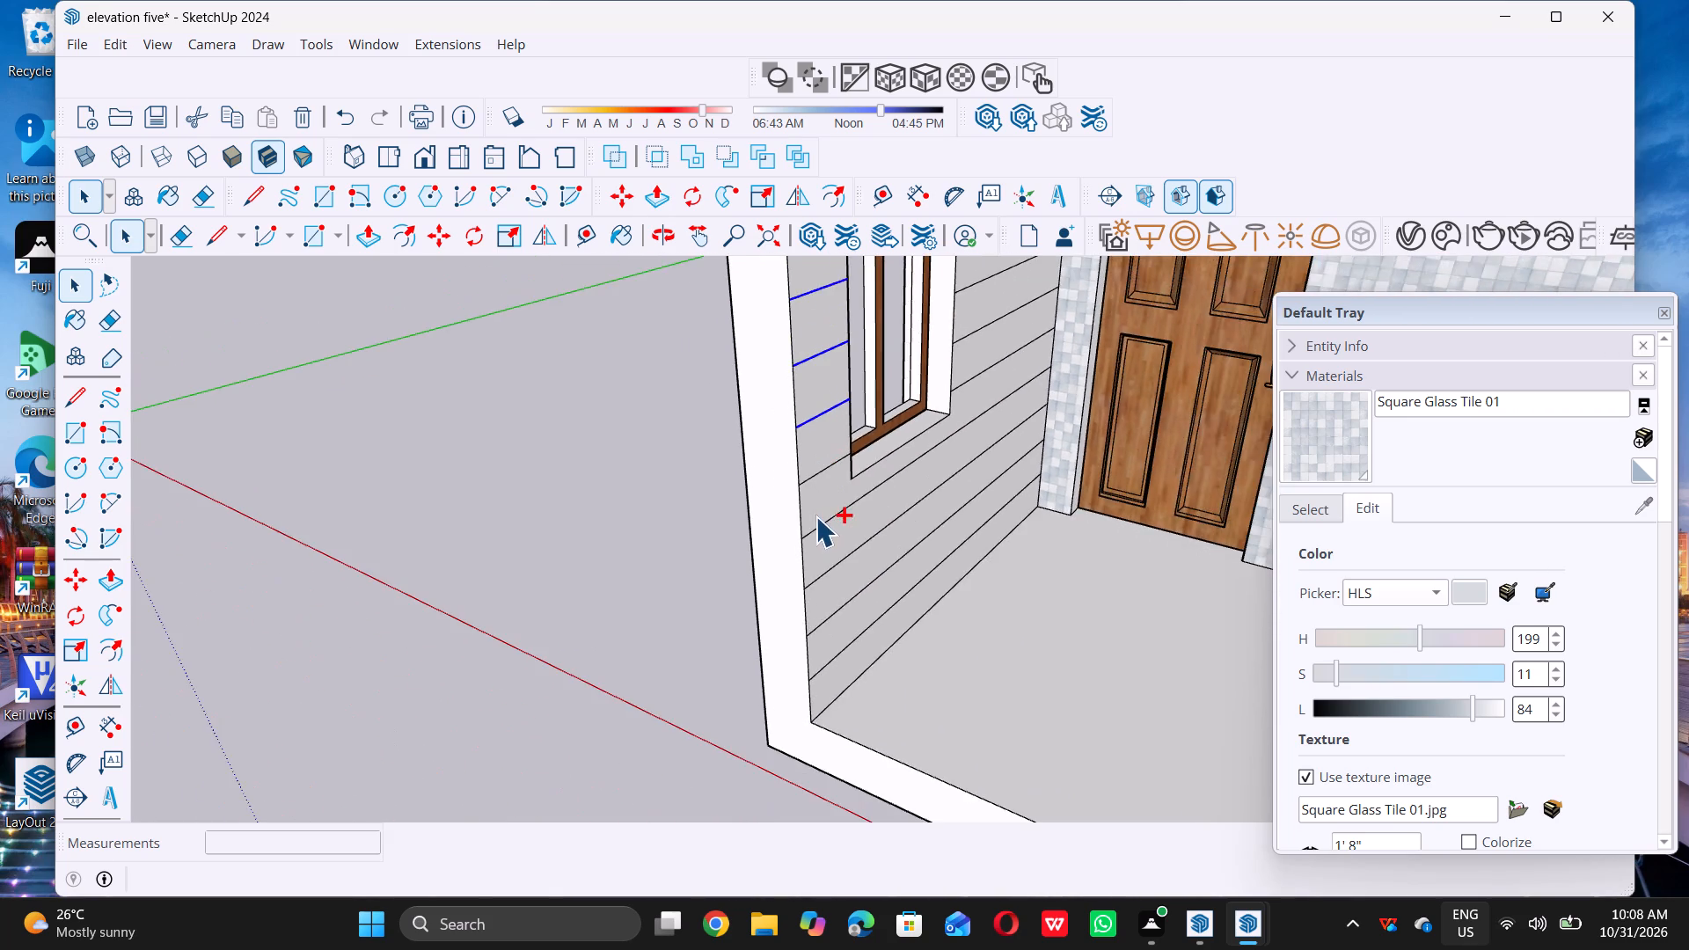
{"action": "scroll", "coordinate": [815, 516], "scroll_direction": "up", "scroll_amount": 6, "text": "ctrl"}
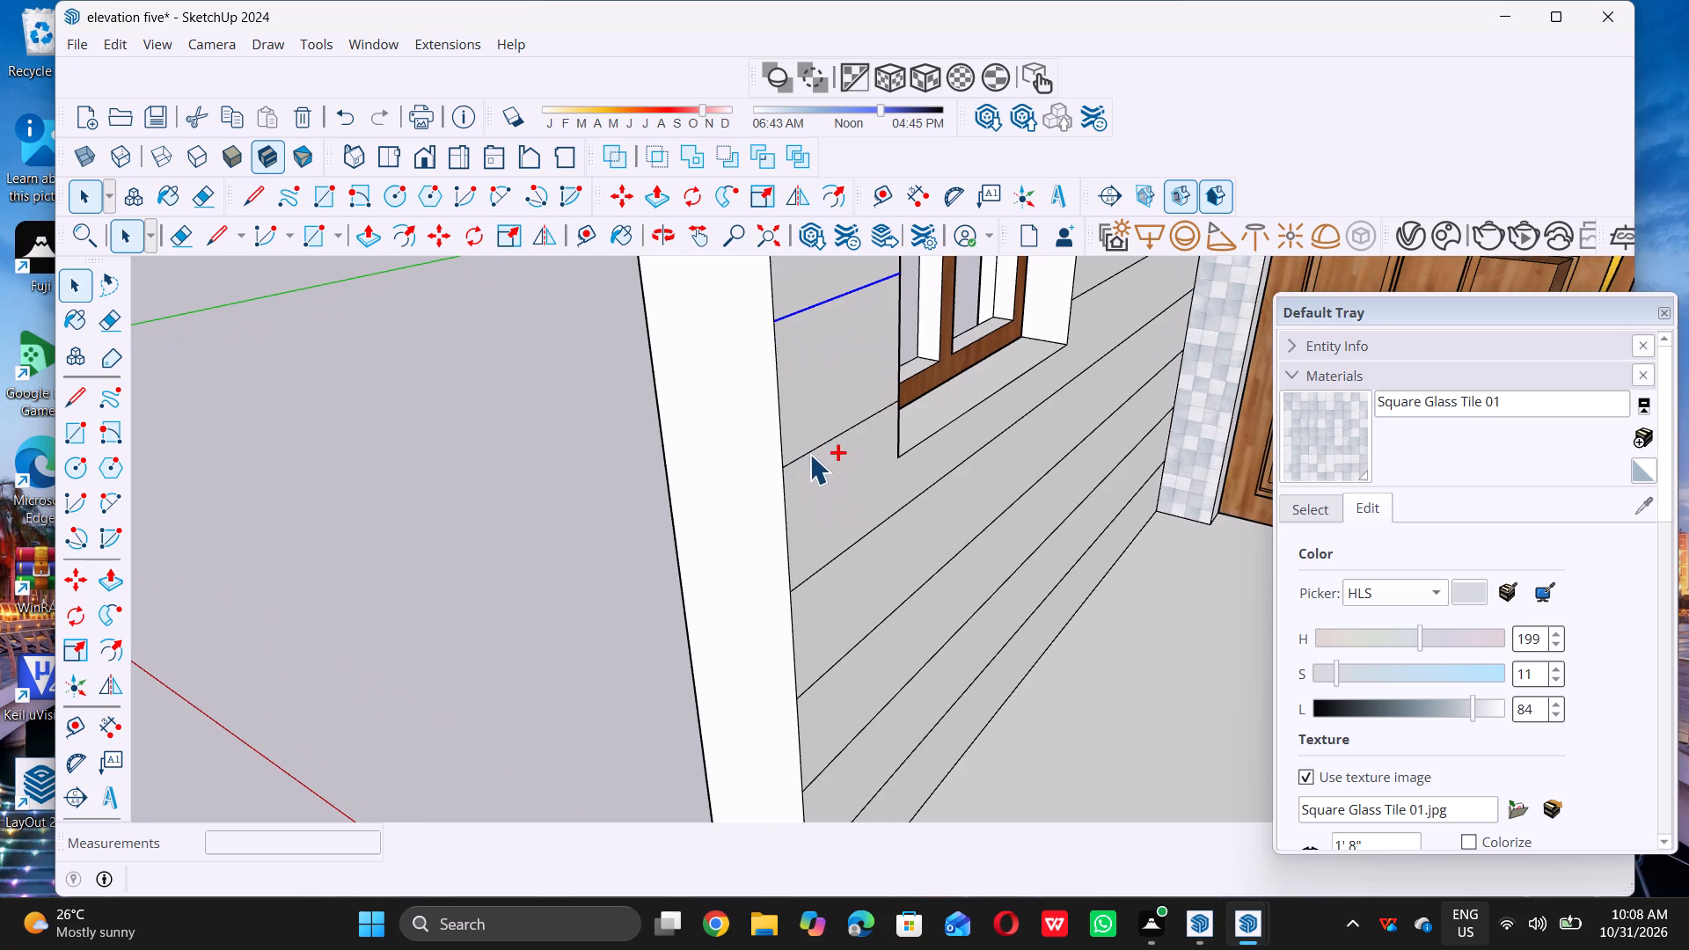
{"action": "left_click", "coordinate": [809, 454], "text": "ctrl"}
{"action": "scroll", "coordinate": [809, 454], "scroll_direction": "down", "scroll_amount": 10, "text": "ctrl"}
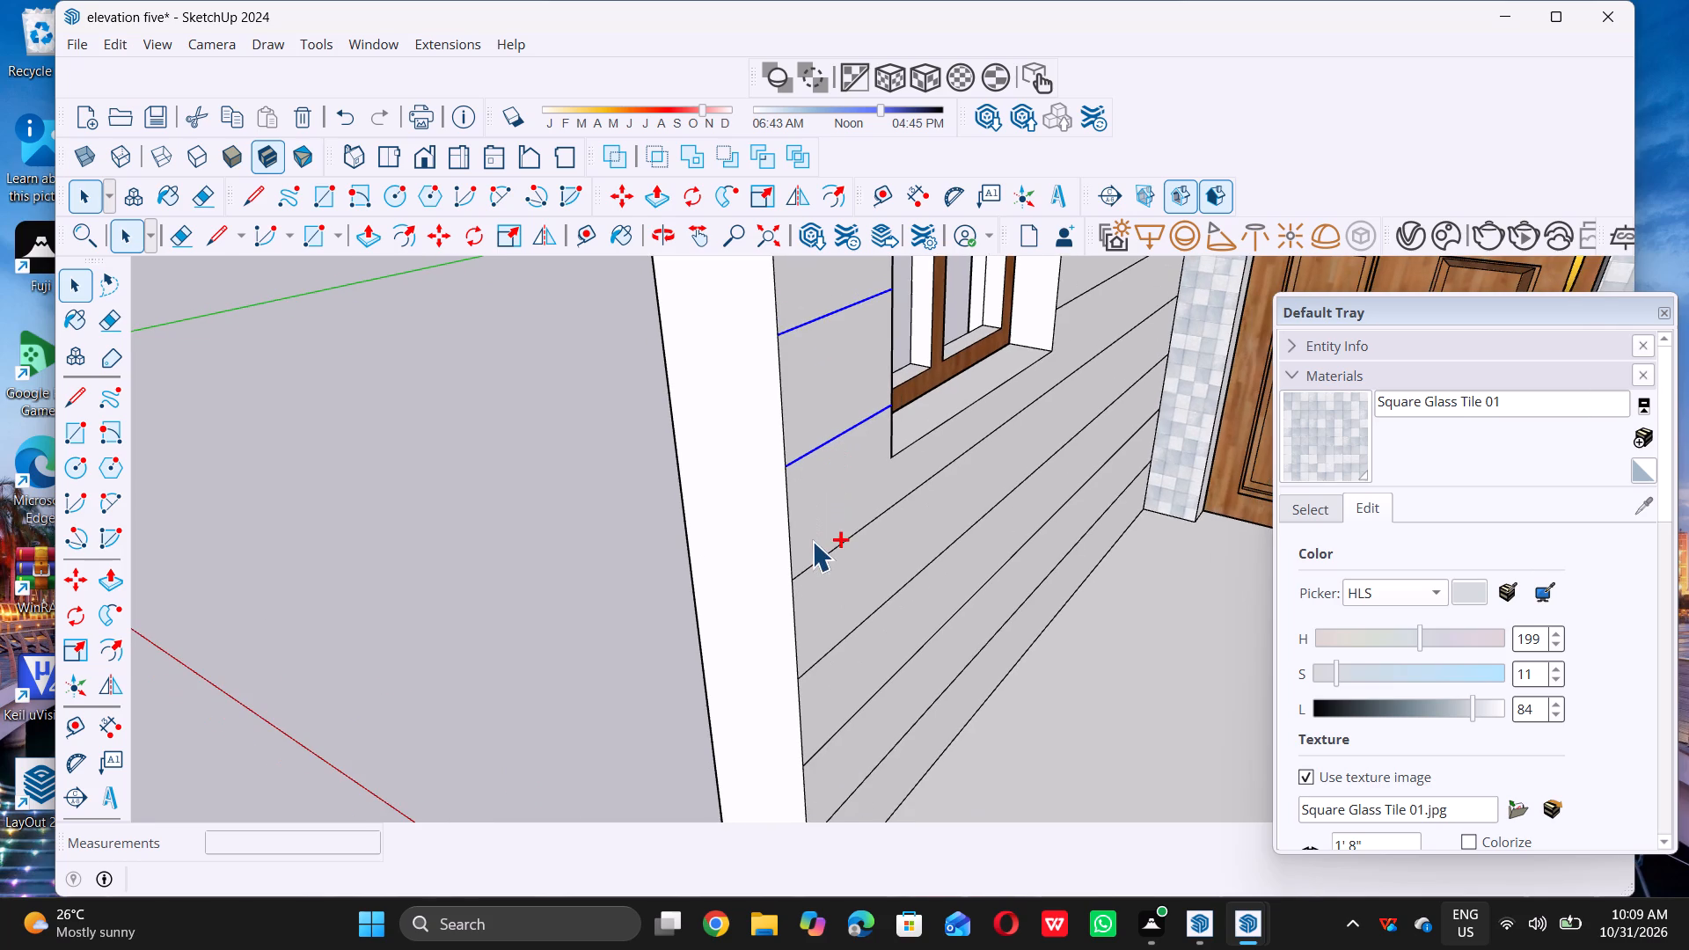
{"action": "scroll", "coordinate": [812, 545], "scroll_direction": "down", "scroll_amount": 5}
{"action": "scroll", "coordinate": [810, 573], "scroll_direction": "up", "scroll_amount": 9, "text": "ctrl"}
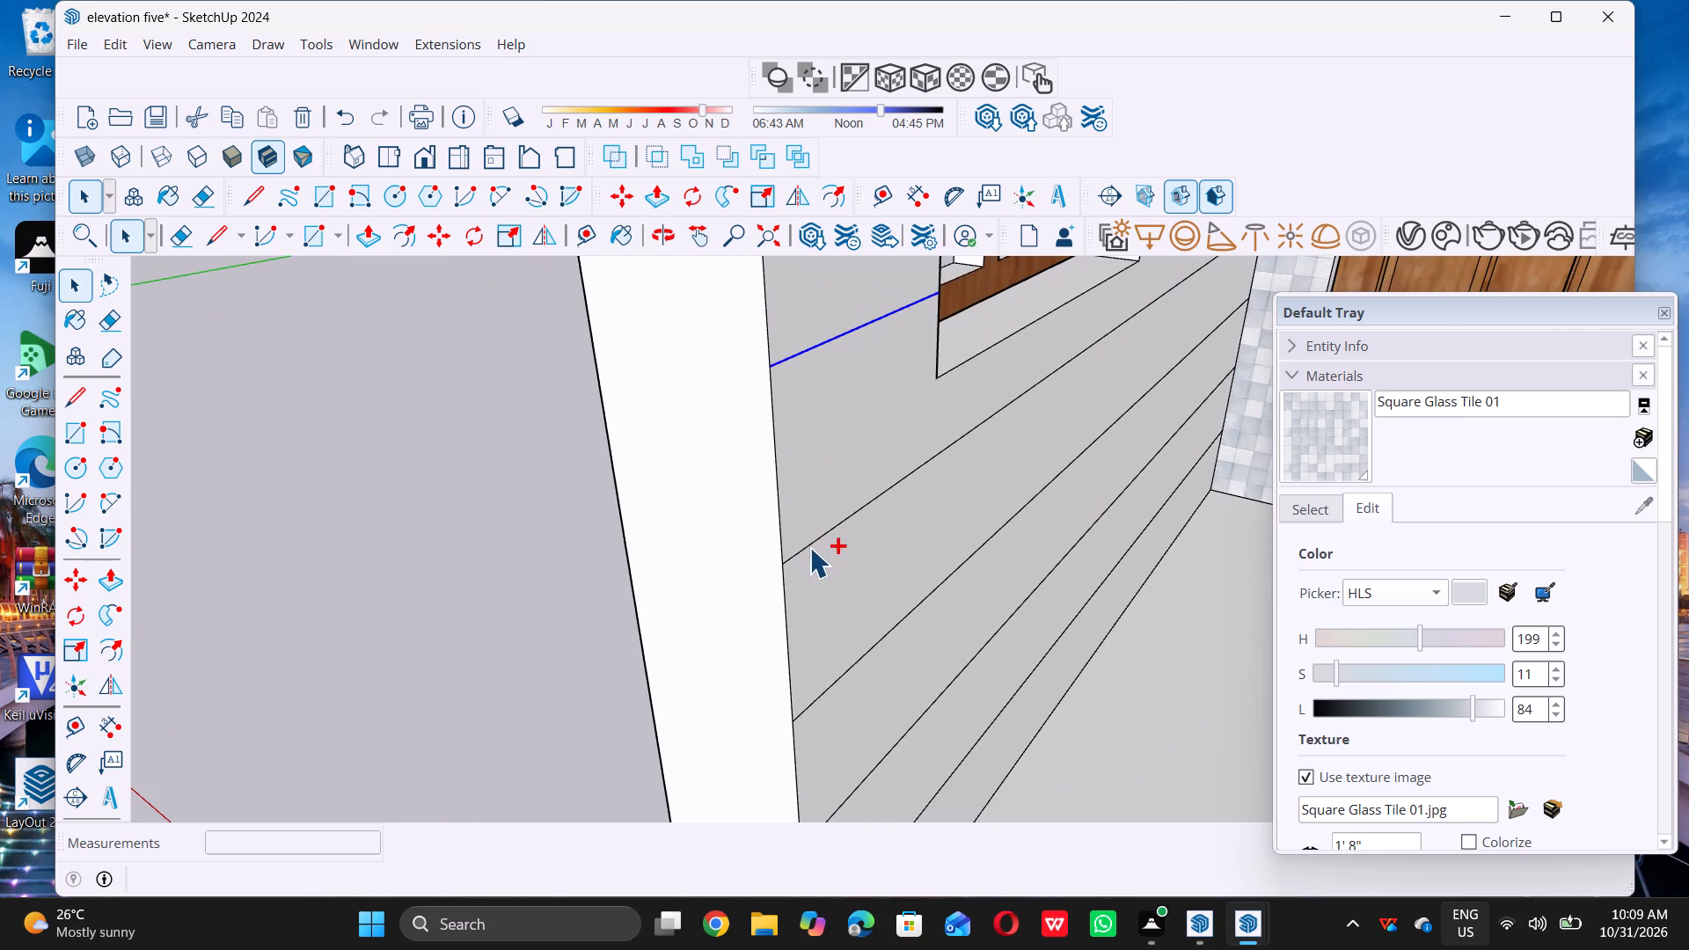
{"action": "left_click", "coordinate": [809, 547], "text": "ctrl"}
{"action": "scroll", "coordinate": [809, 553], "scroll_direction": "down", "scroll_amount": 17, "text": "ctrl"}
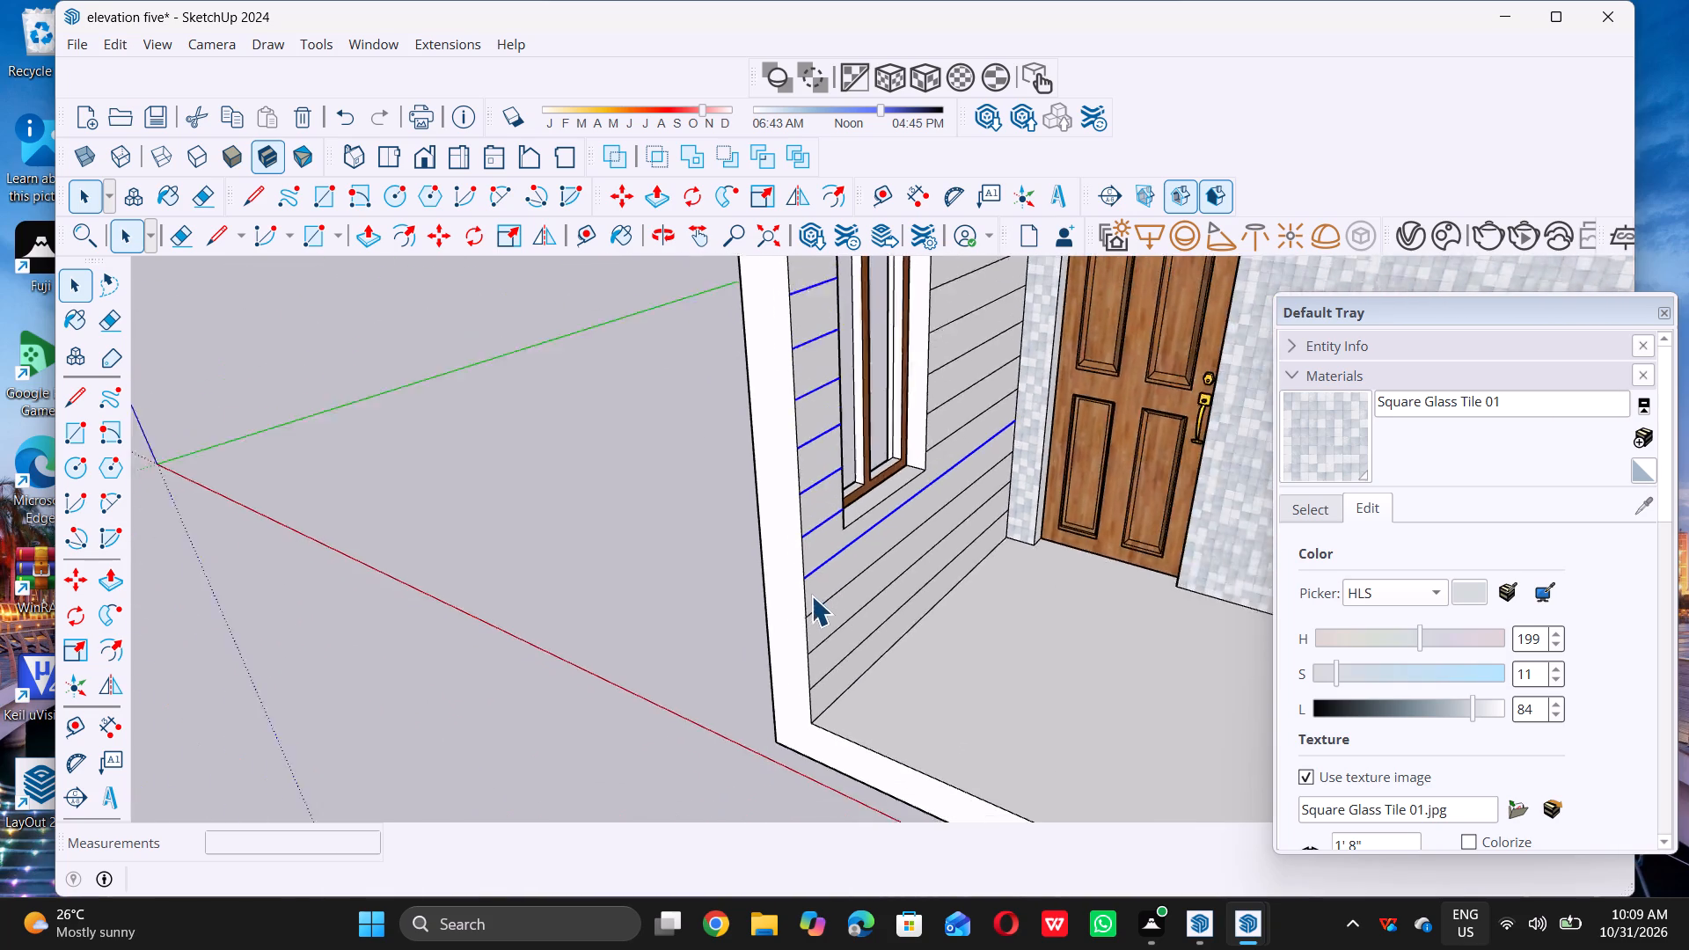
Copy the selected strip lines 0.5" straight down the window wall, and clear the selection.
{"action": "scroll", "coordinate": [811, 596], "scroll_direction": "down", "scroll_amount": 5, "text": "ctrl"}
{"action": "scroll", "coordinate": [805, 420], "scroll_direction": "up", "scroll_amount": 15}
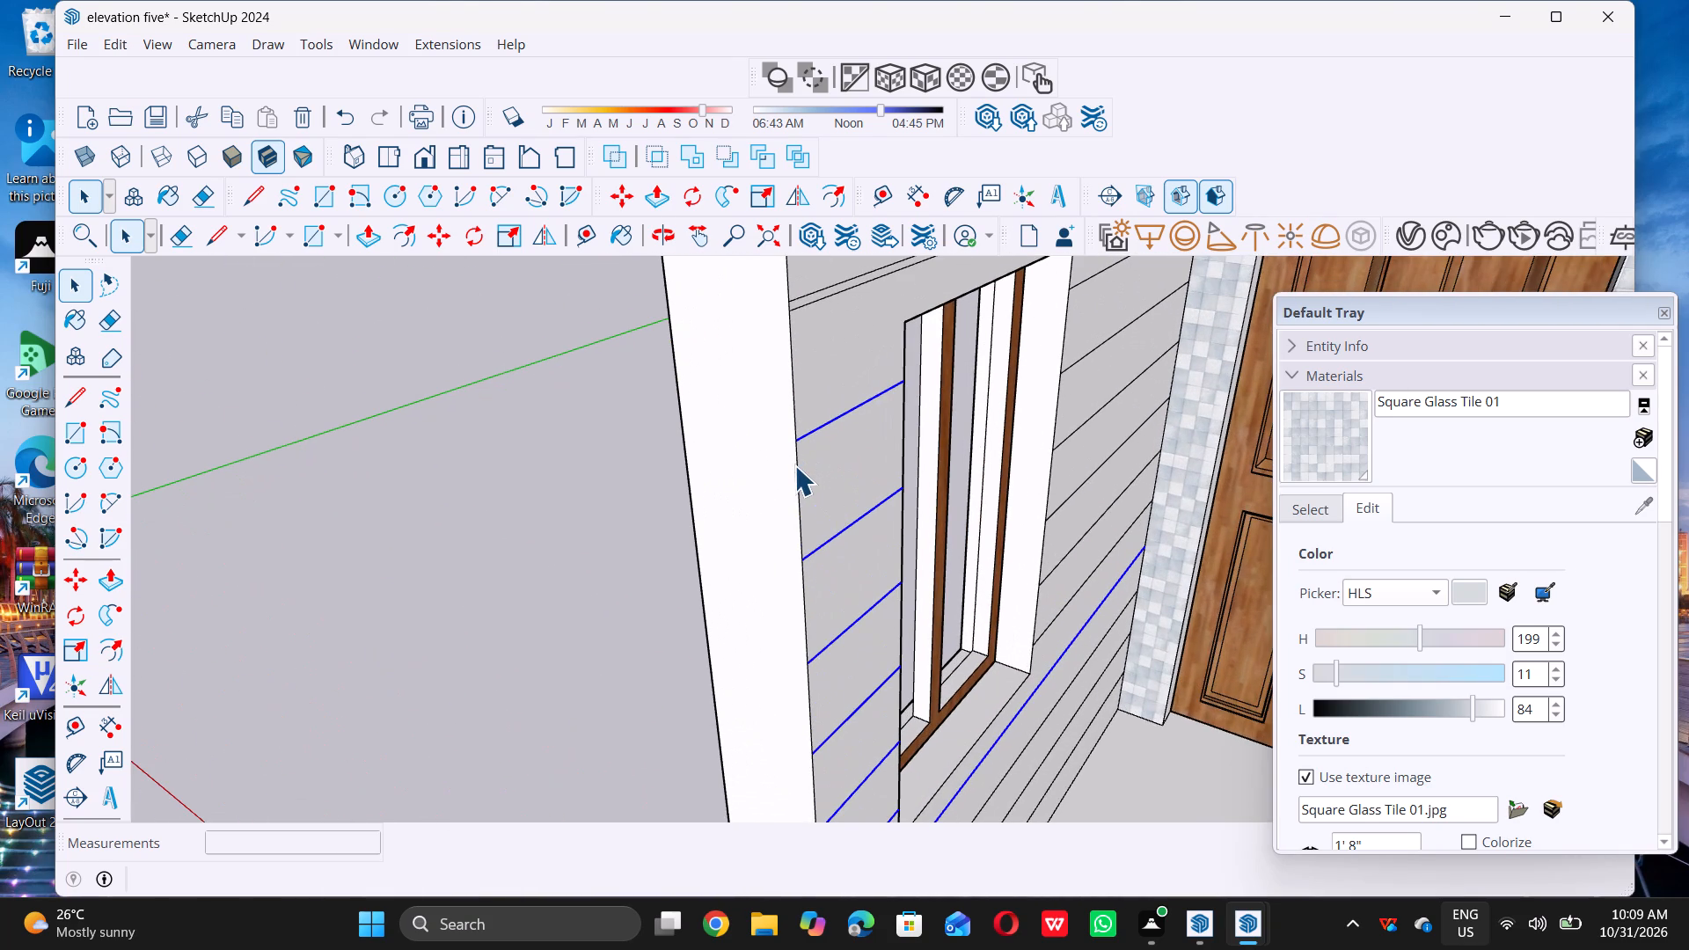
{"action": "key", "text": "m"}
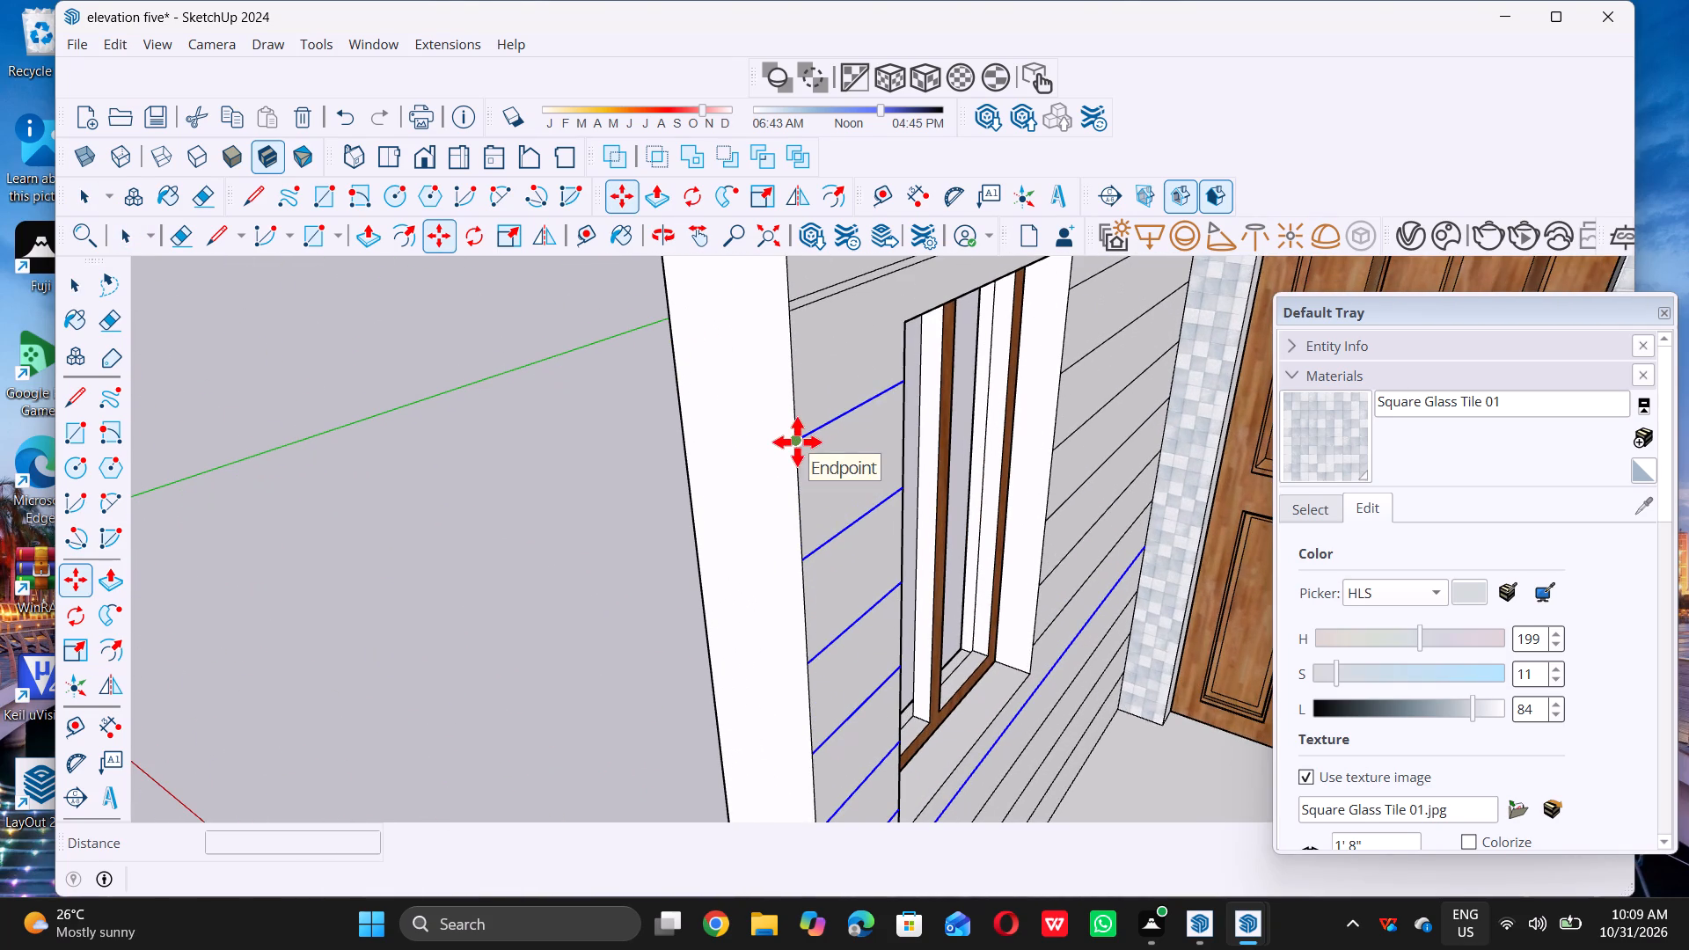
{"action": "left_click", "coordinate": [797, 442]}
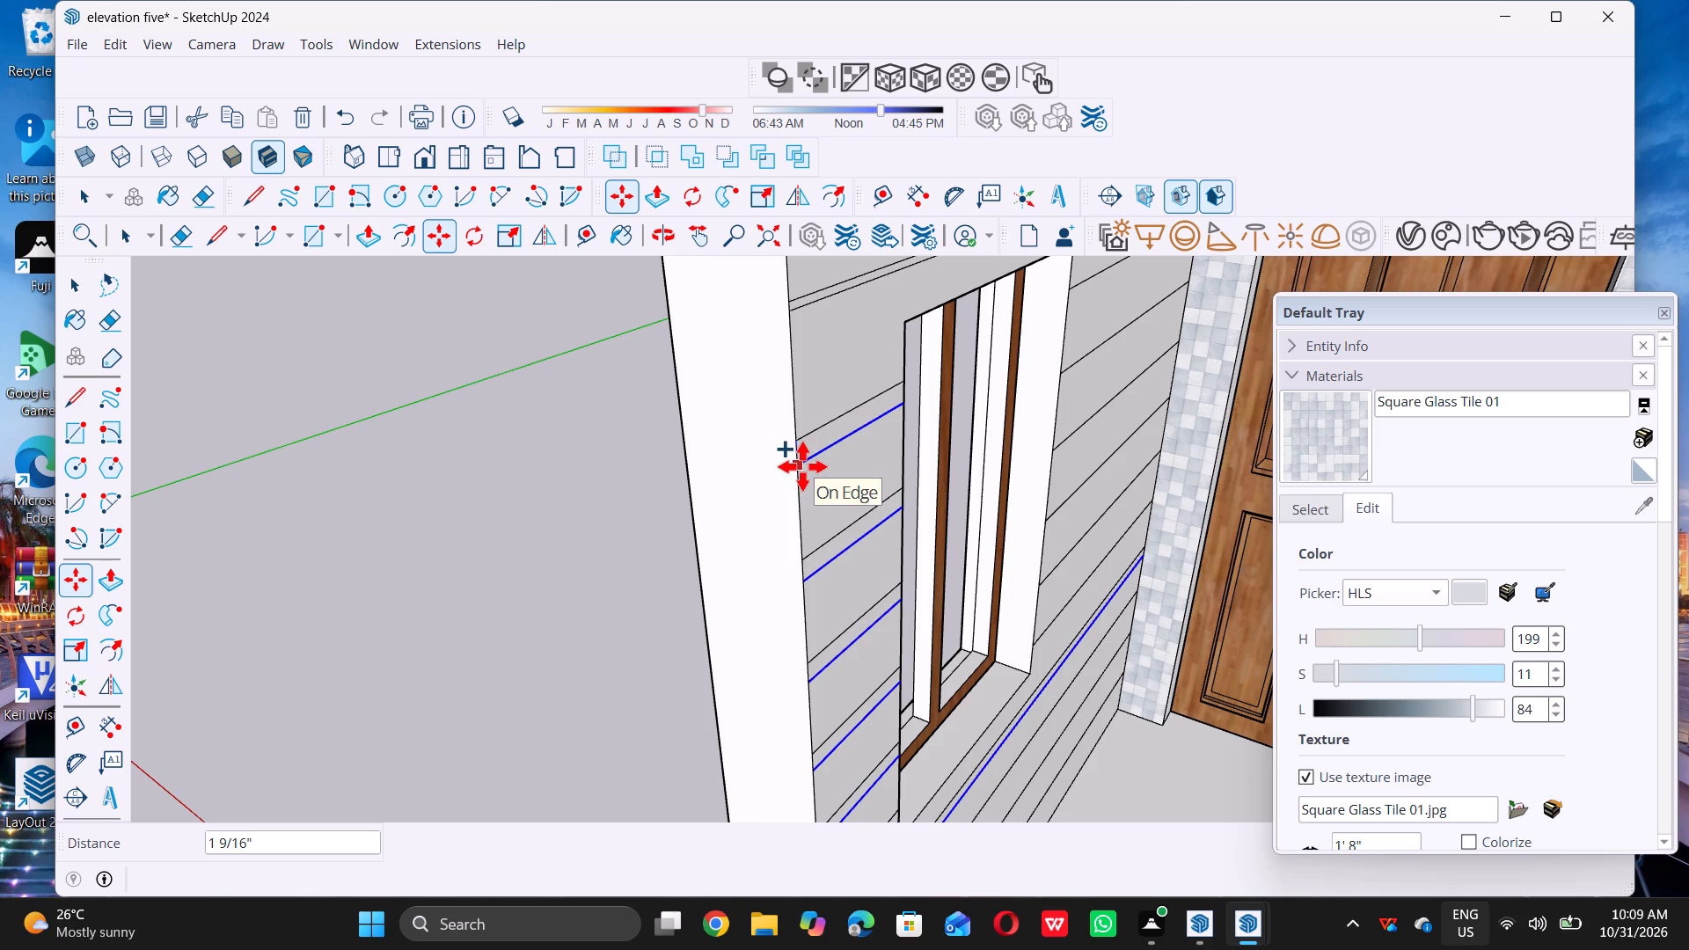
{"action": "type", "text": "0.5"}
{"action": "key", "text": "shift+quotedbl"}
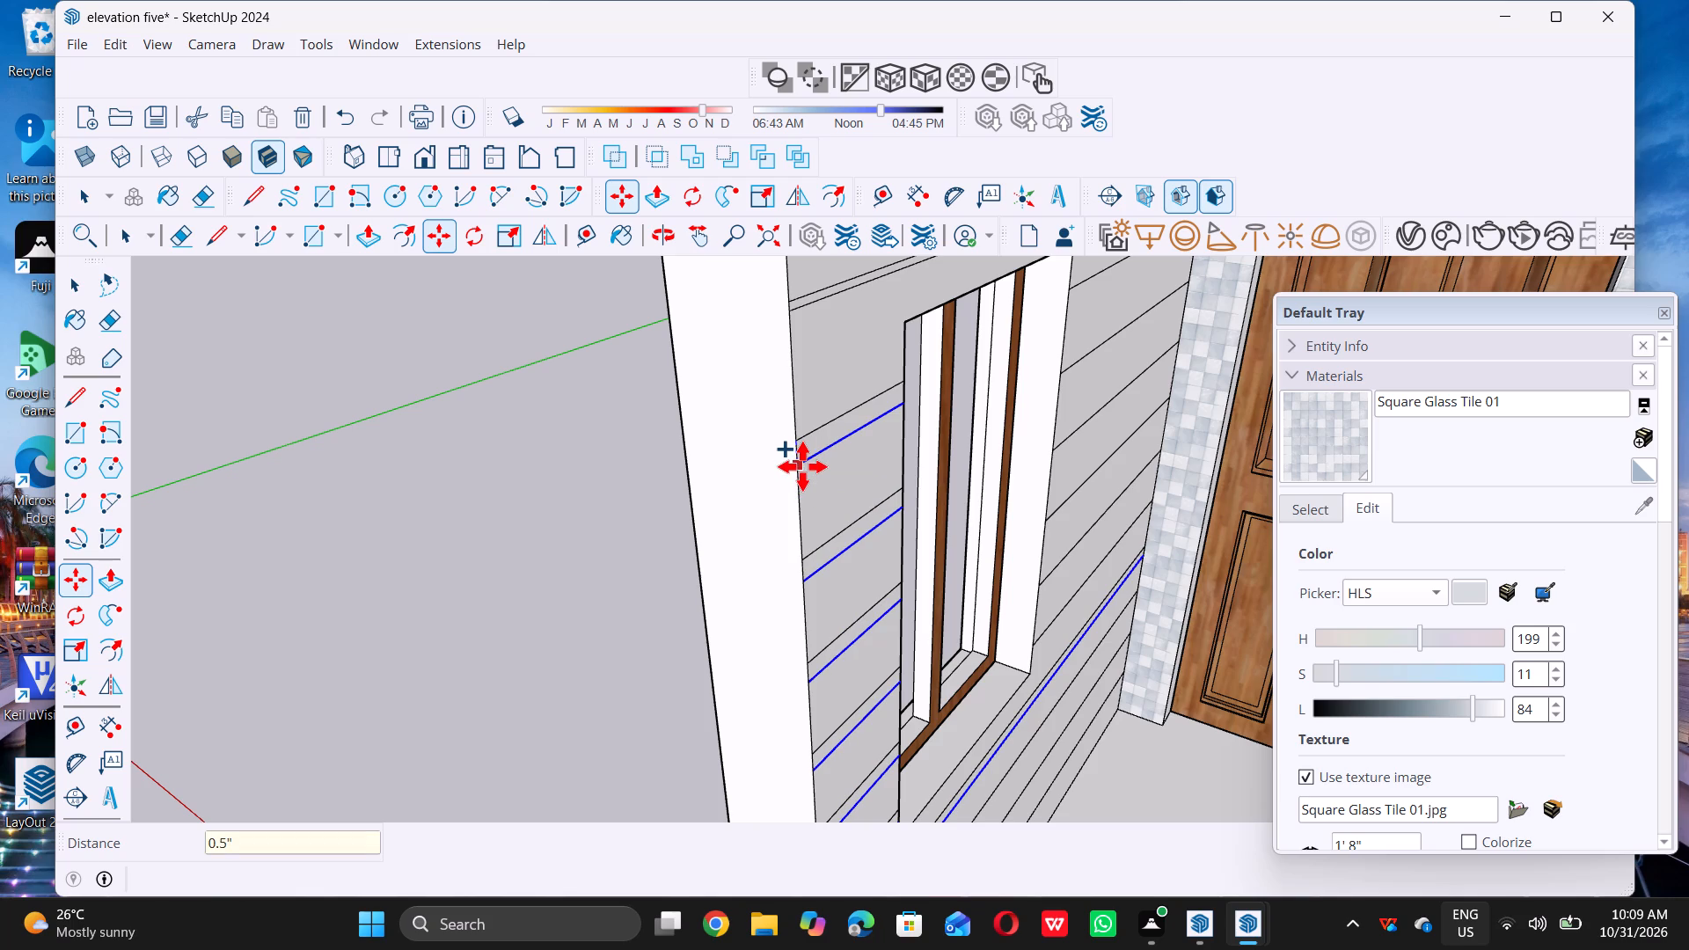
{"action": "key", "text": "Return"}
{"action": "key", "text": "space"}
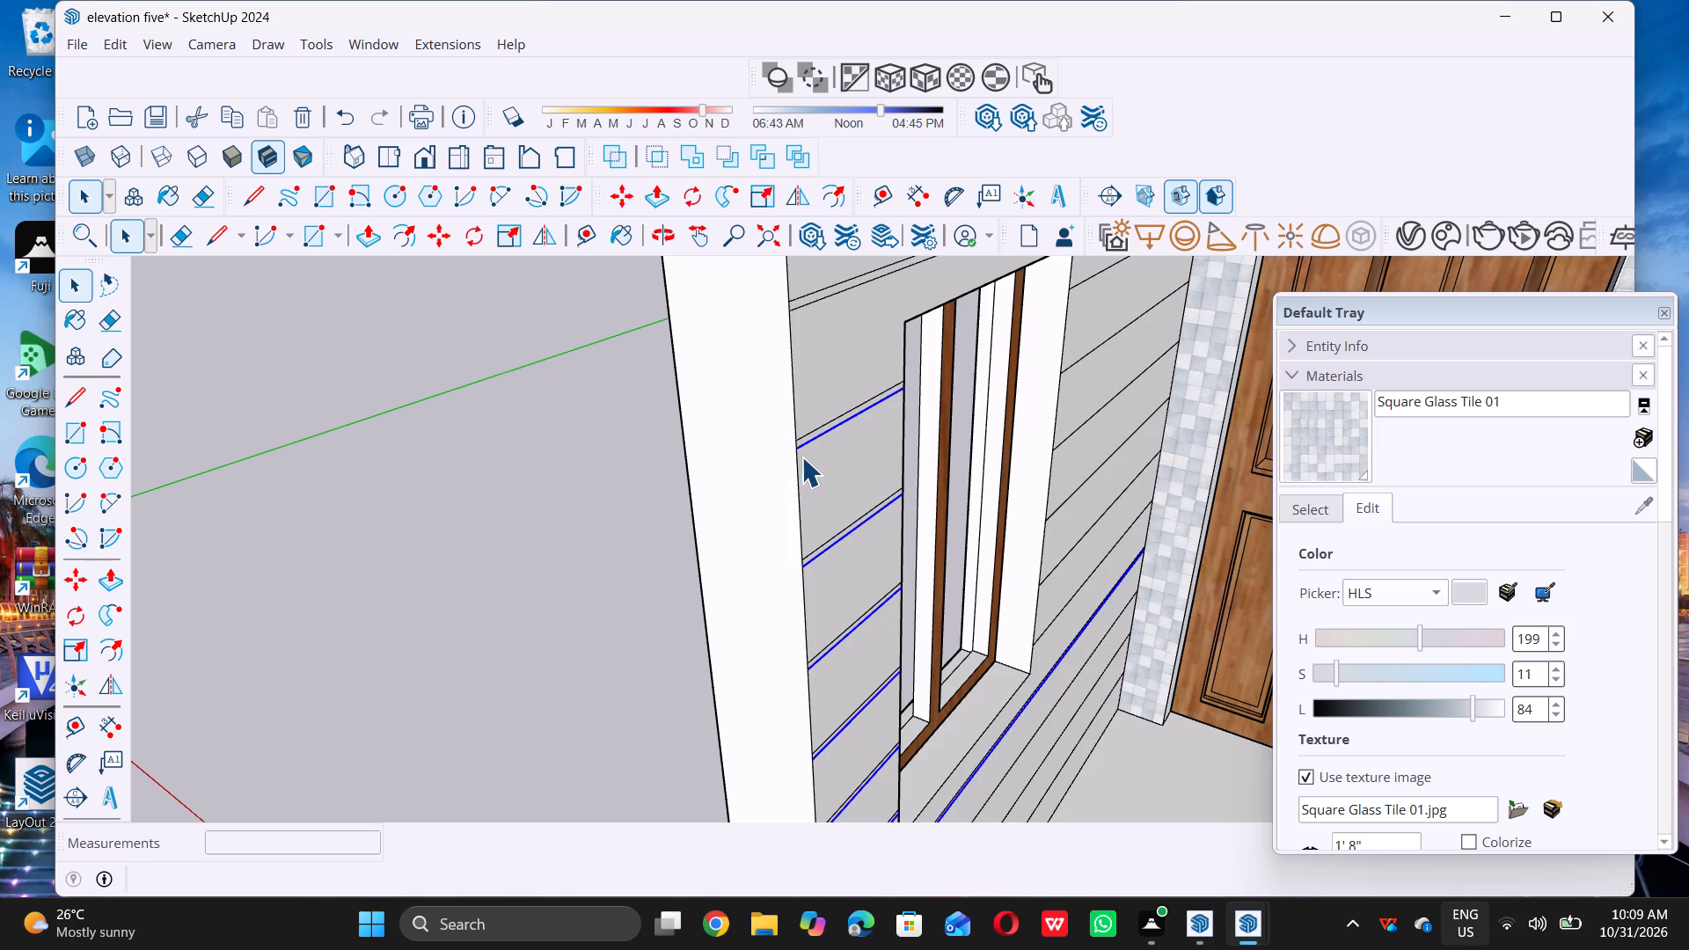
{"action": "double_click", "coordinate": [524, 589]}
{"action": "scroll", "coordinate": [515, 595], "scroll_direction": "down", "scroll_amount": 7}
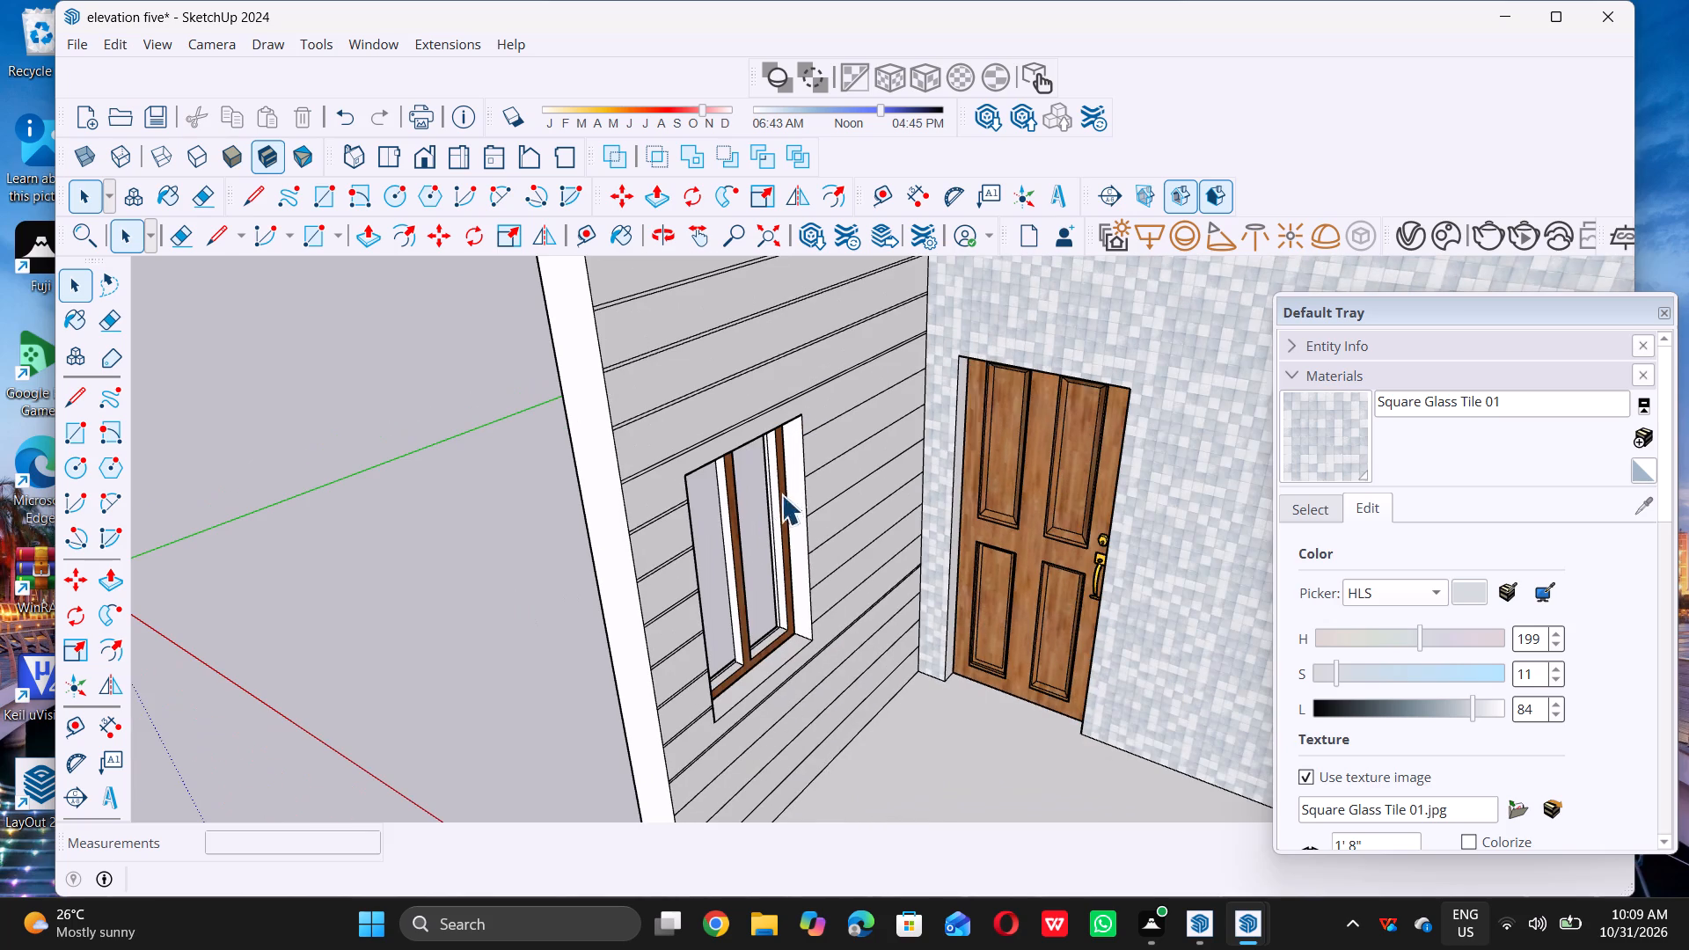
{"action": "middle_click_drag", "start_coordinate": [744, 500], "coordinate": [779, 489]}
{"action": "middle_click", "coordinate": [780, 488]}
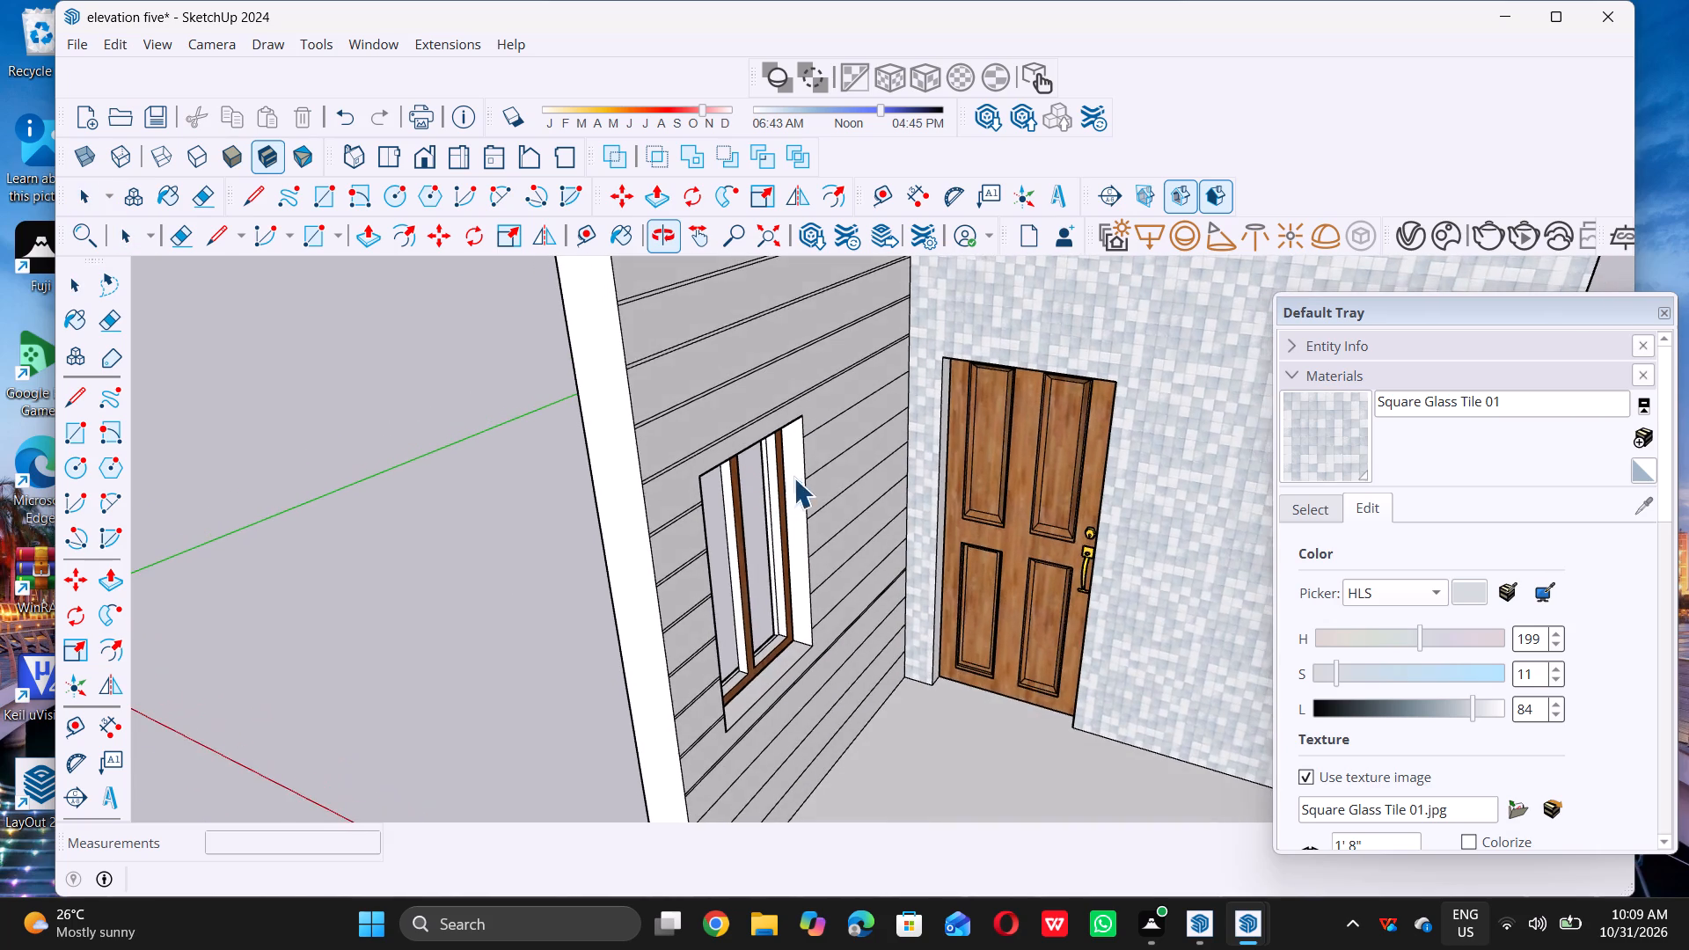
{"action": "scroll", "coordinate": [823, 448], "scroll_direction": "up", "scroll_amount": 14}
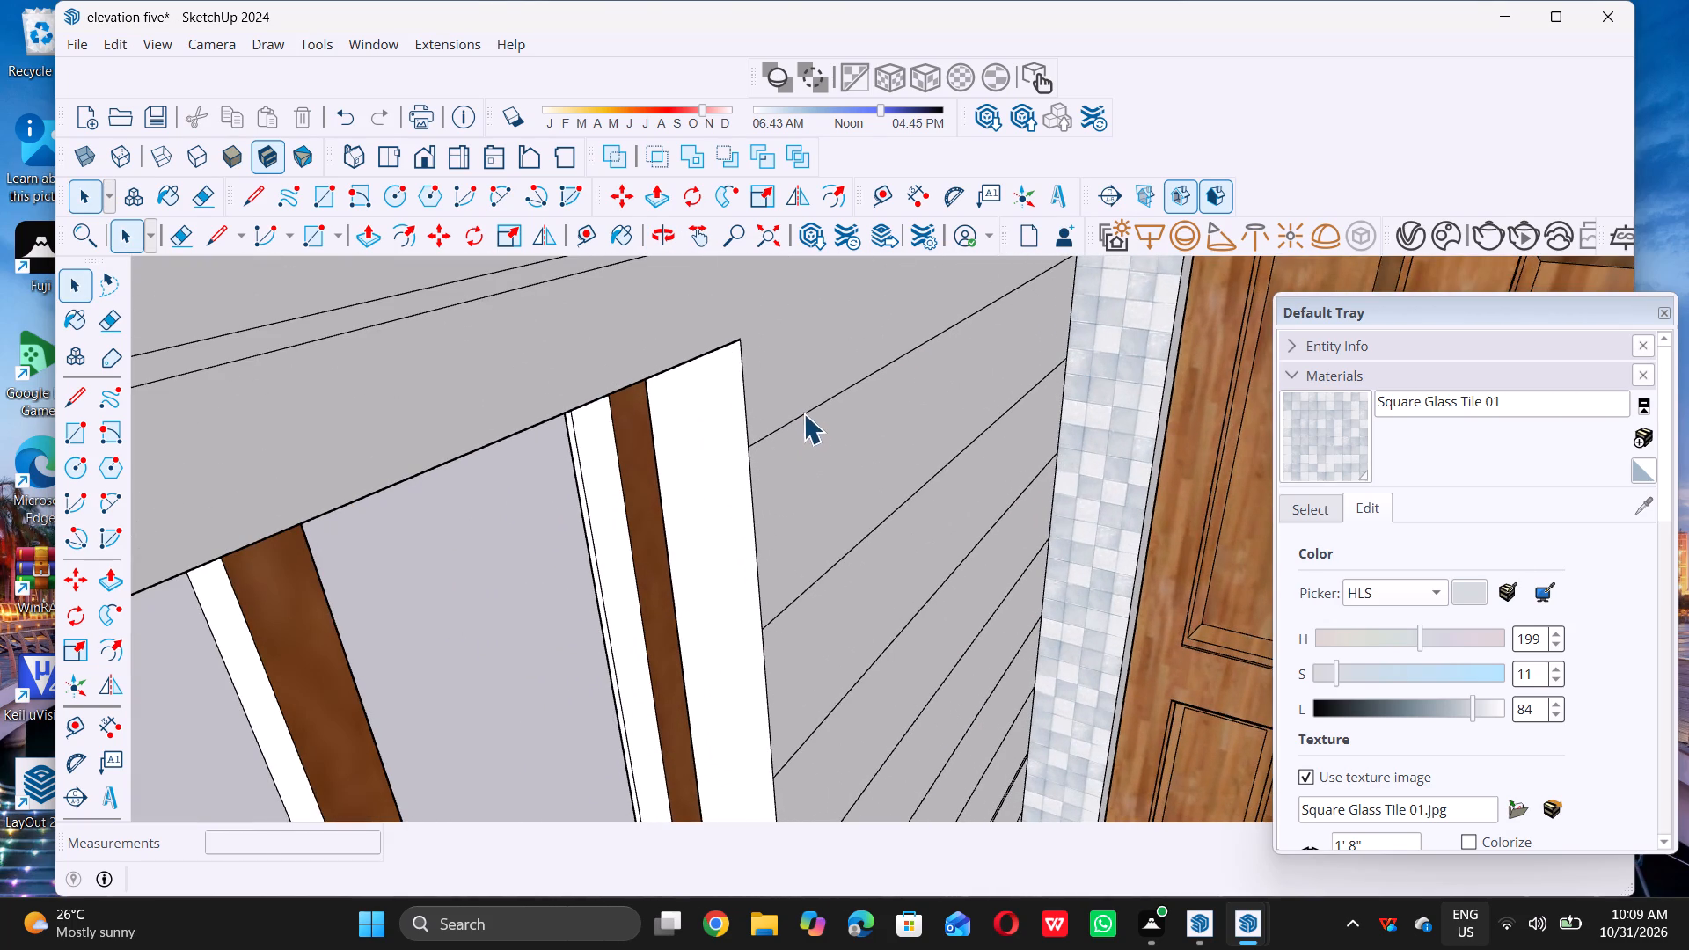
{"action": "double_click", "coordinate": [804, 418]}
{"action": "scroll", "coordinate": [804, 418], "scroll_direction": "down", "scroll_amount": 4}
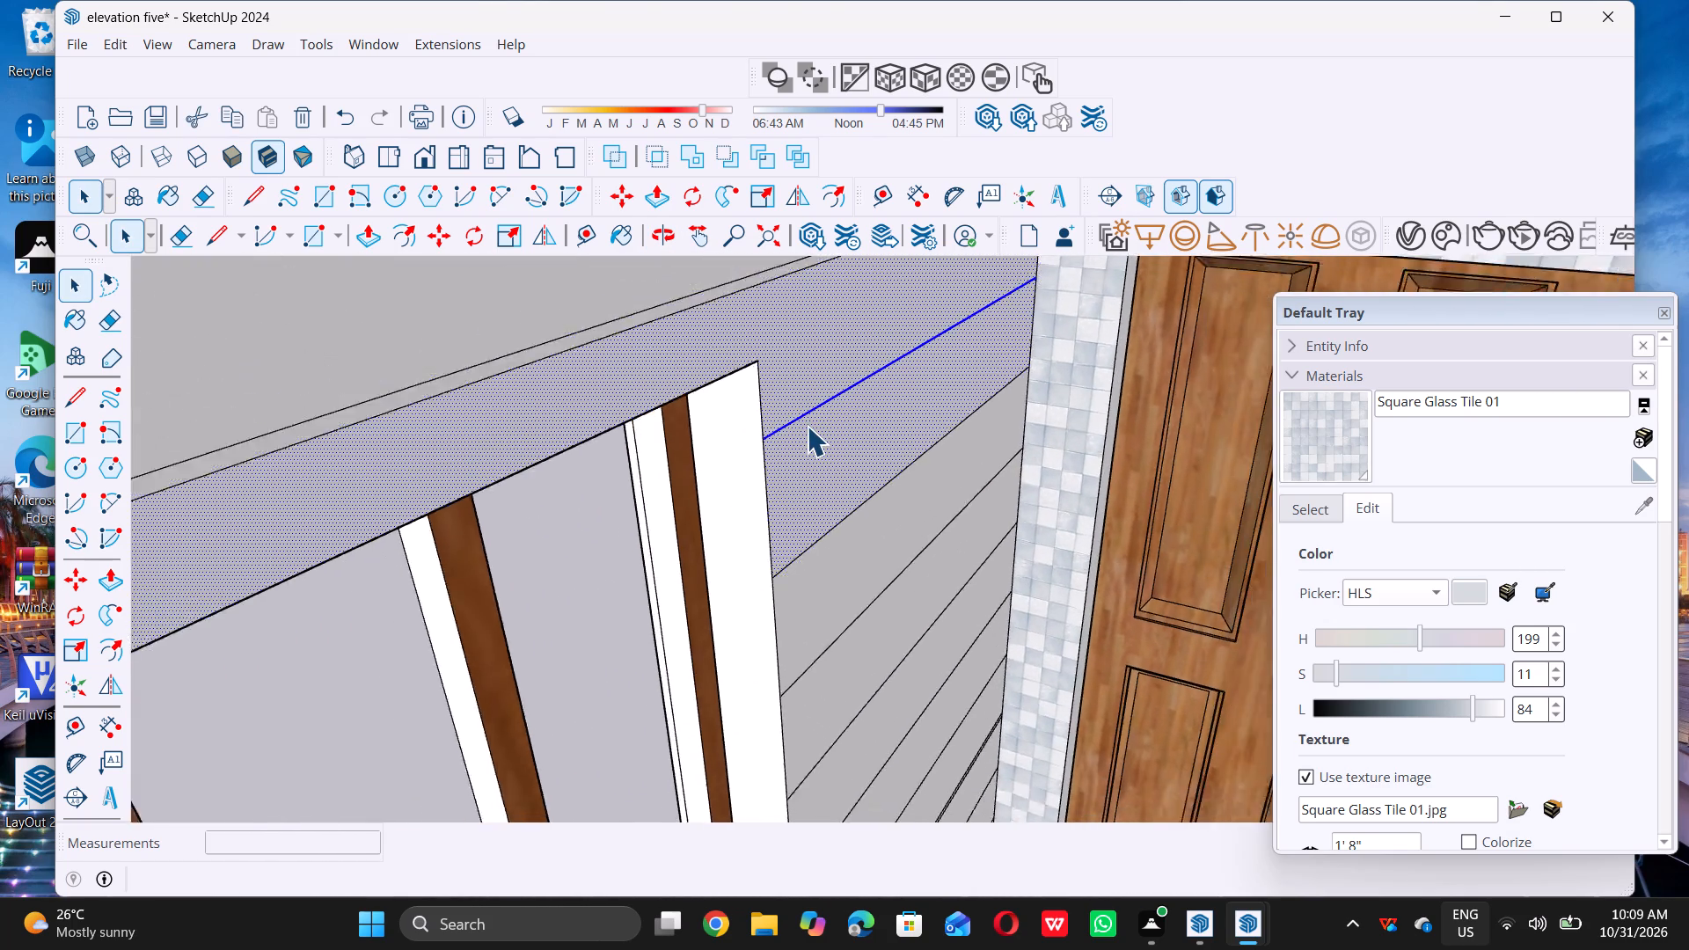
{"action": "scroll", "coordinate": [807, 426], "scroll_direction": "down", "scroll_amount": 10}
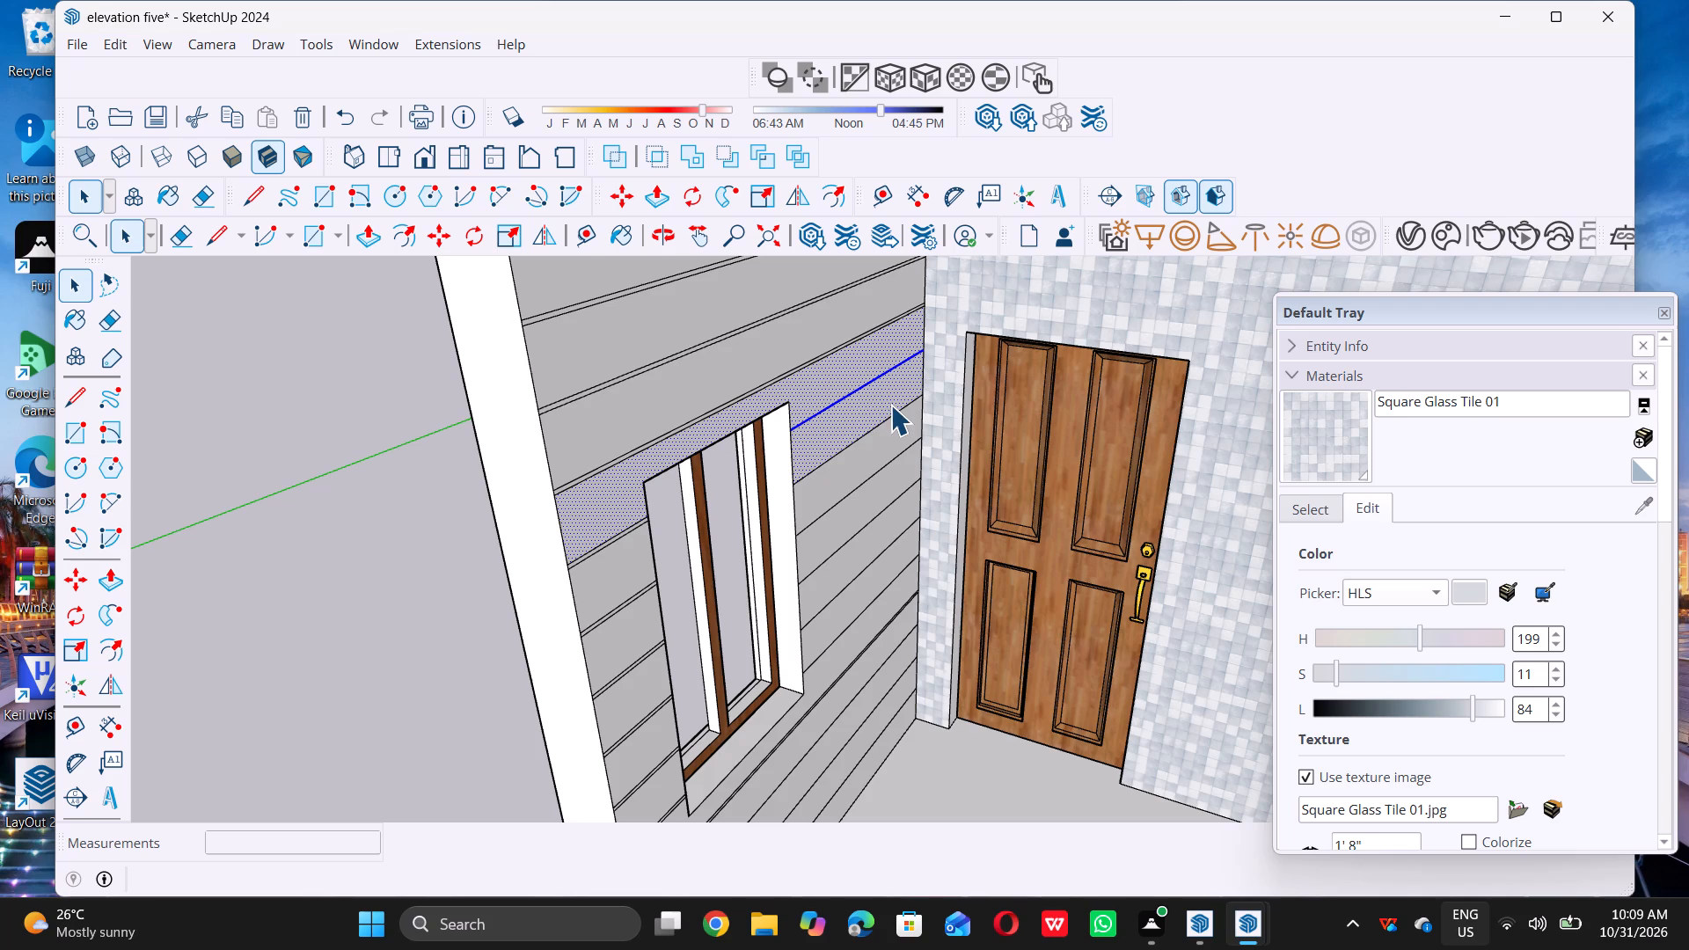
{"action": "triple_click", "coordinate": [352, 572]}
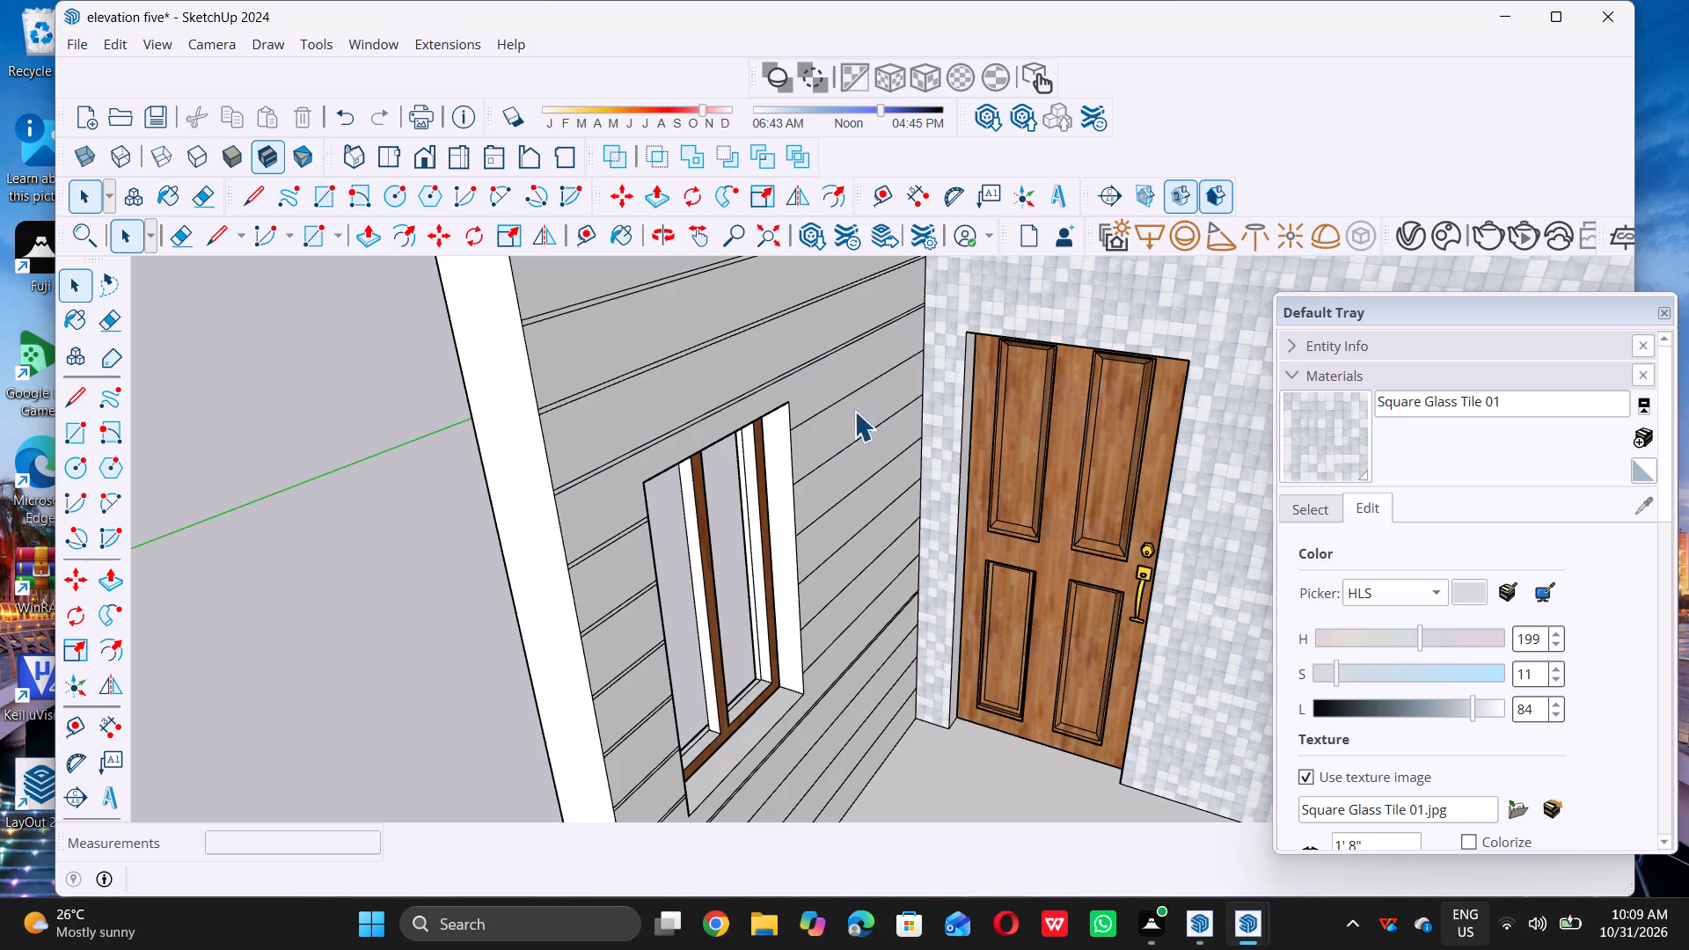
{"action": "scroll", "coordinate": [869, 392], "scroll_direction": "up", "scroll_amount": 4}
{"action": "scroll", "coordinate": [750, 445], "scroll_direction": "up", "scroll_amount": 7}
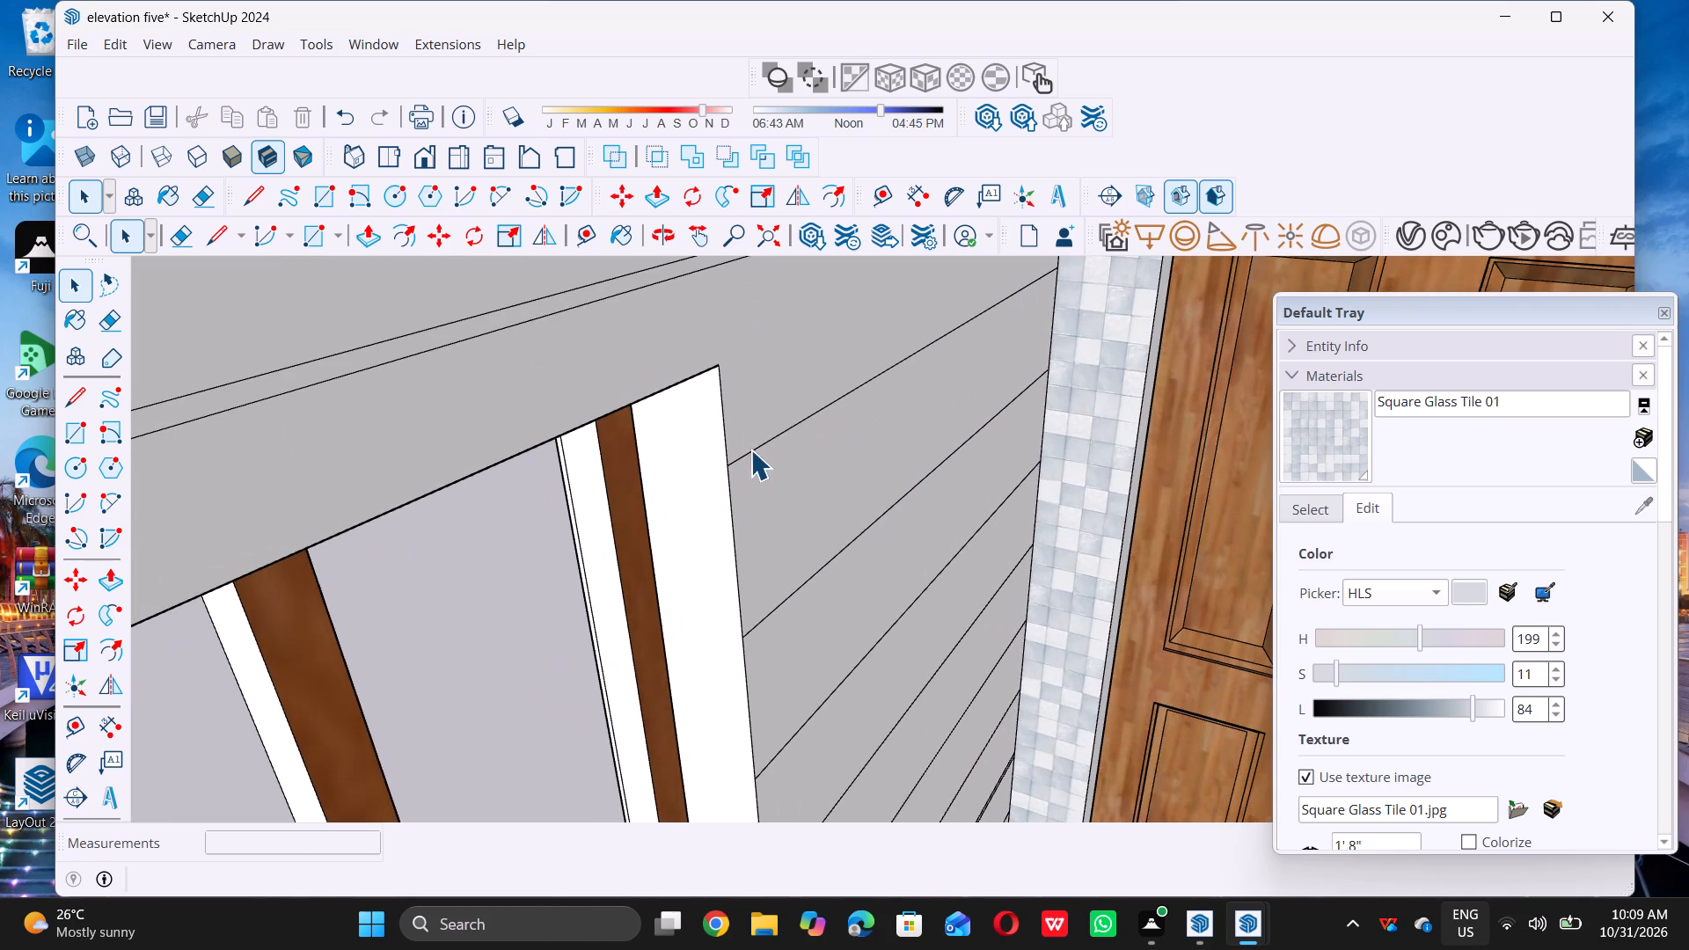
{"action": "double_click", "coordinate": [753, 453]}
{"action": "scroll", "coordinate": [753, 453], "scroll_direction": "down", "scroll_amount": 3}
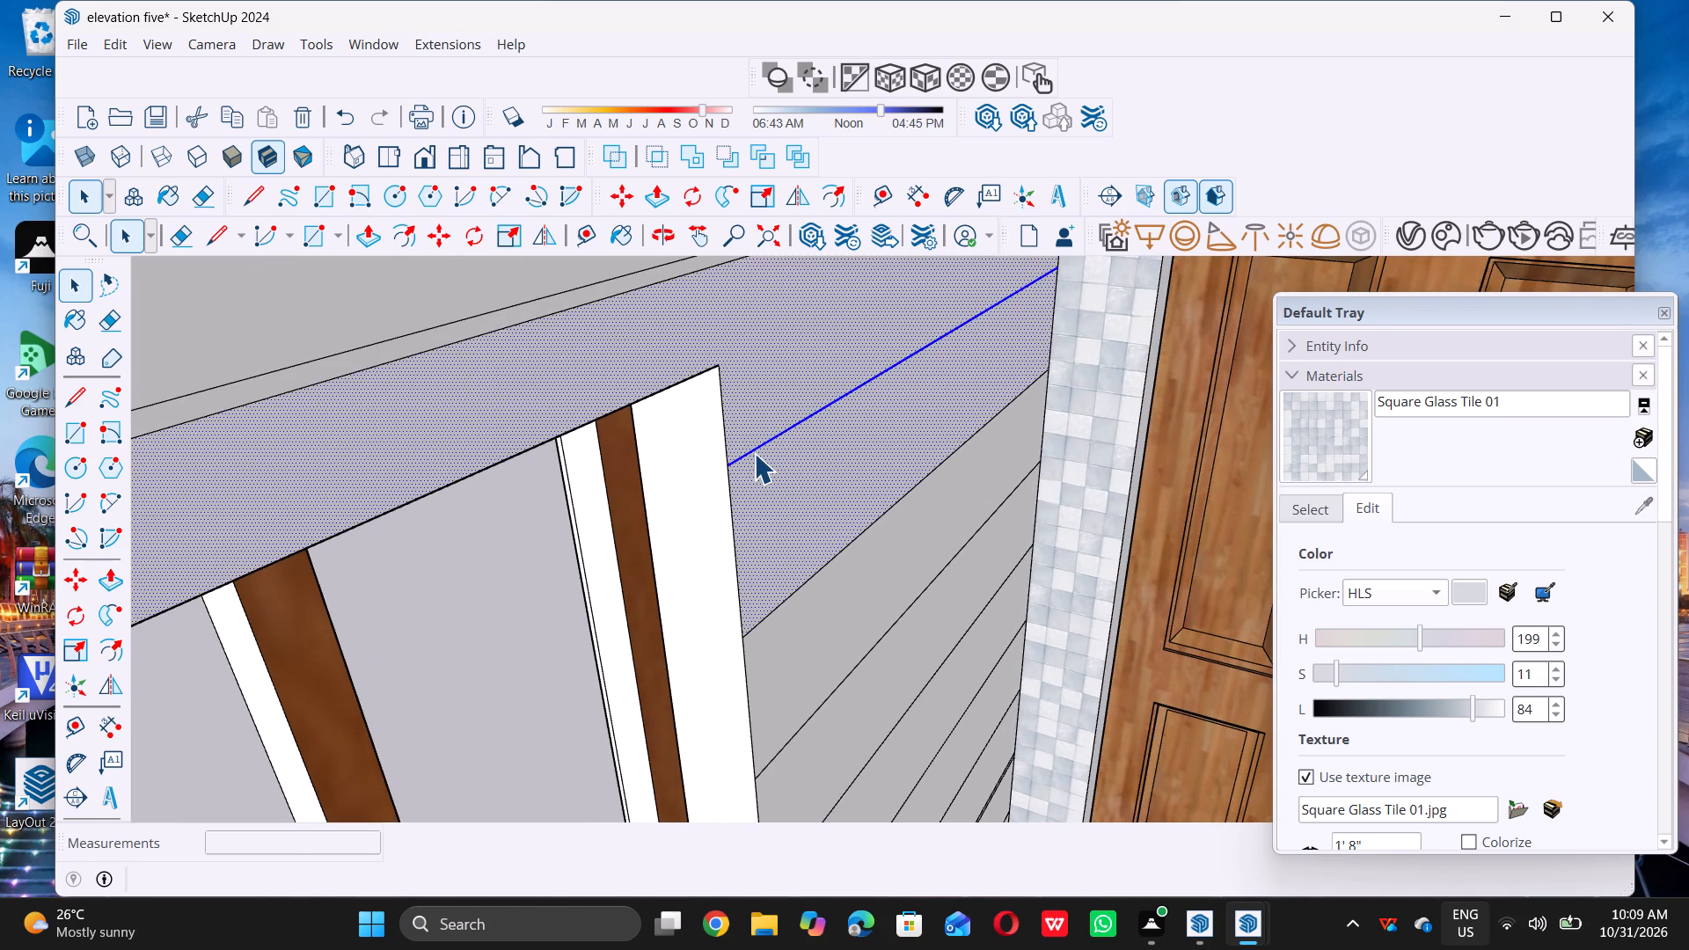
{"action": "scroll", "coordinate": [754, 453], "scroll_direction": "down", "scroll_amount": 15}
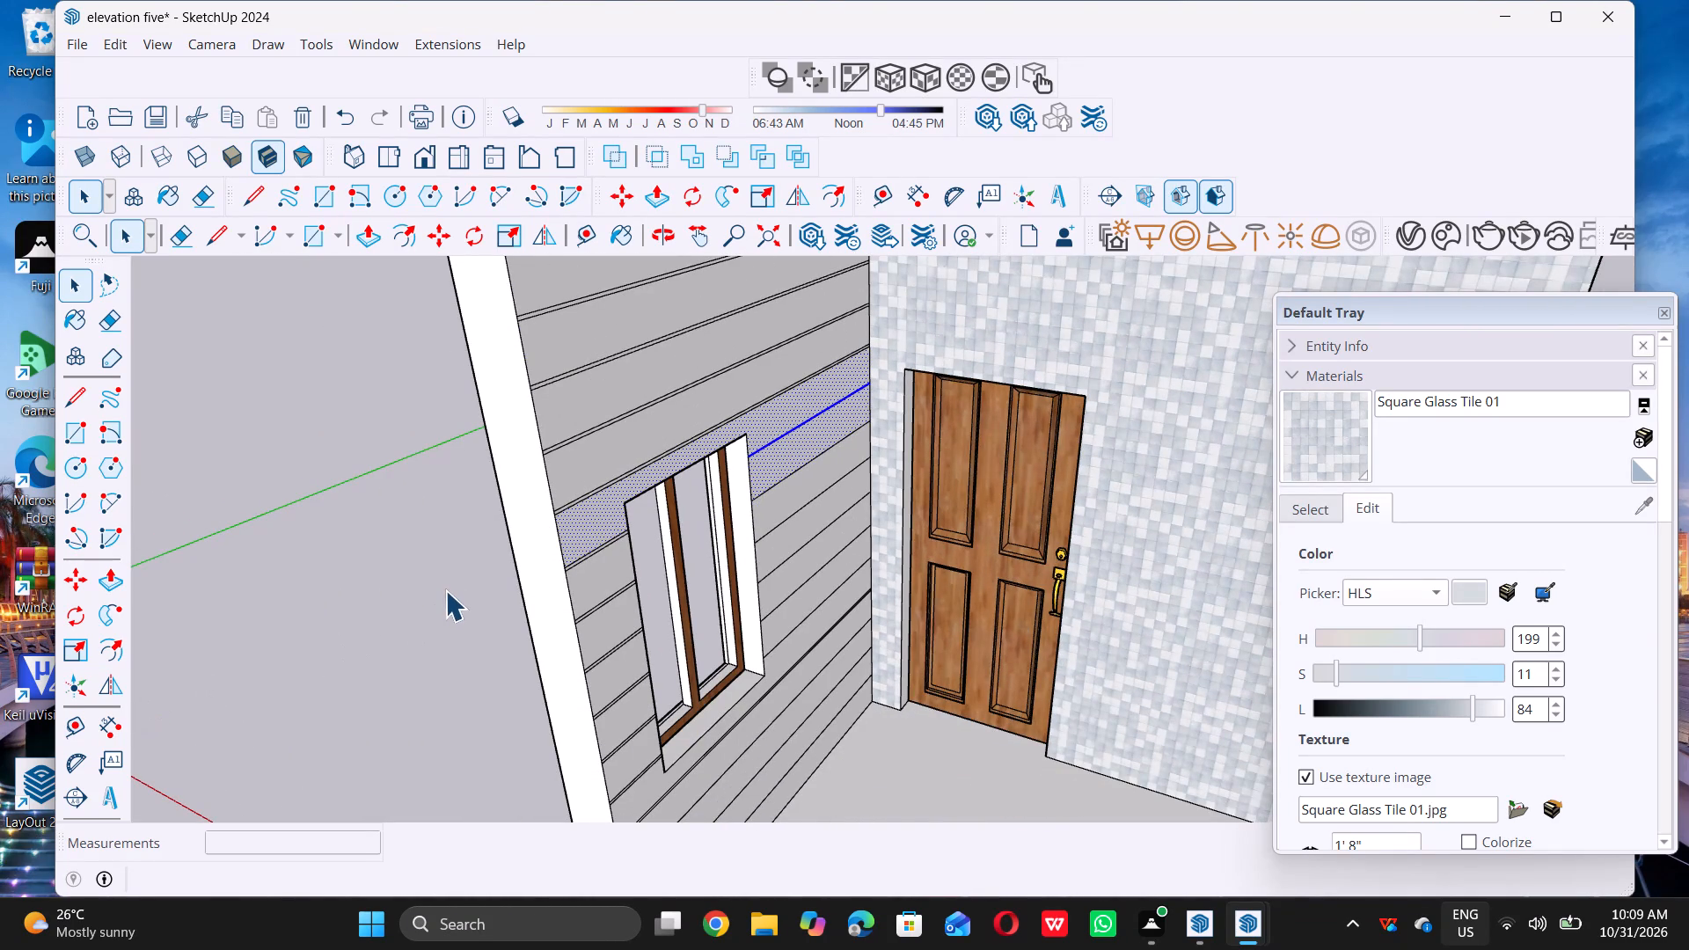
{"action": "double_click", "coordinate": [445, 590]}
Select the six strip-line segments between the window and the door-wall corner, leaving the strip faces unselected.
{"action": "scroll", "coordinate": [783, 449], "scroll_direction": "up", "scroll_amount": 8}
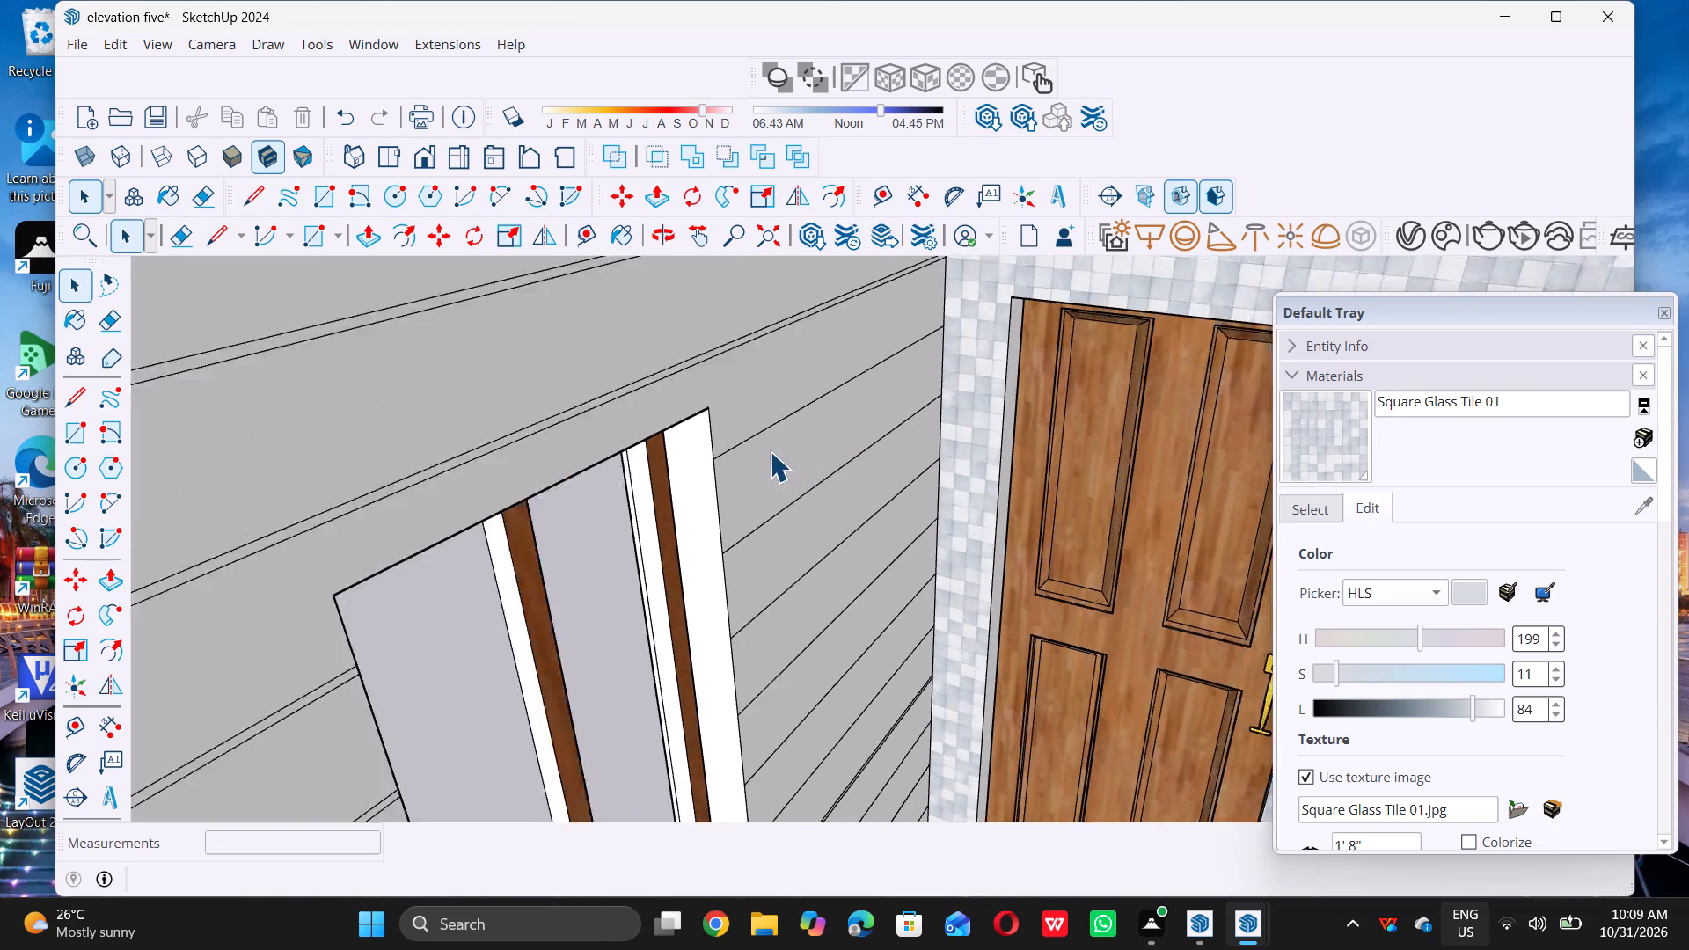
{"action": "scroll", "coordinate": [770, 451], "scroll_direction": "up", "scroll_amount": 1}
{"action": "left_click", "coordinate": [762, 427]}
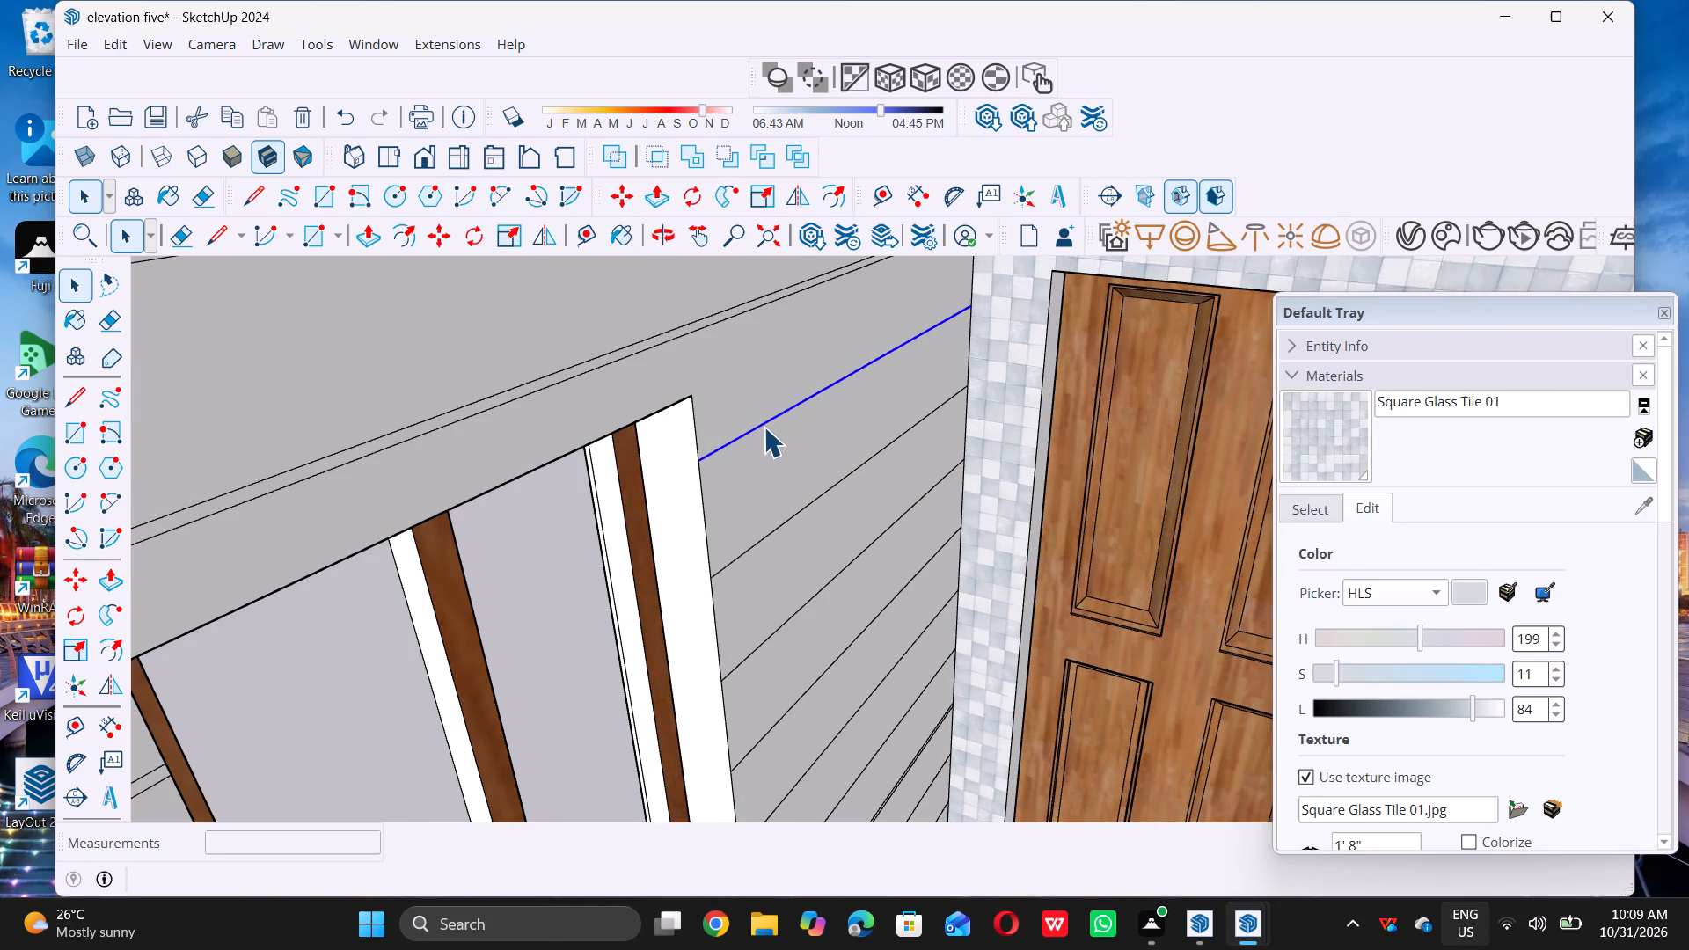
{"action": "left_click", "coordinate": [726, 567], "text": "ctrl"}
{"action": "scroll", "coordinate": [726, 567], "scroll_direction": "down", "scroll_amount": 12, "text": "ctrl"}
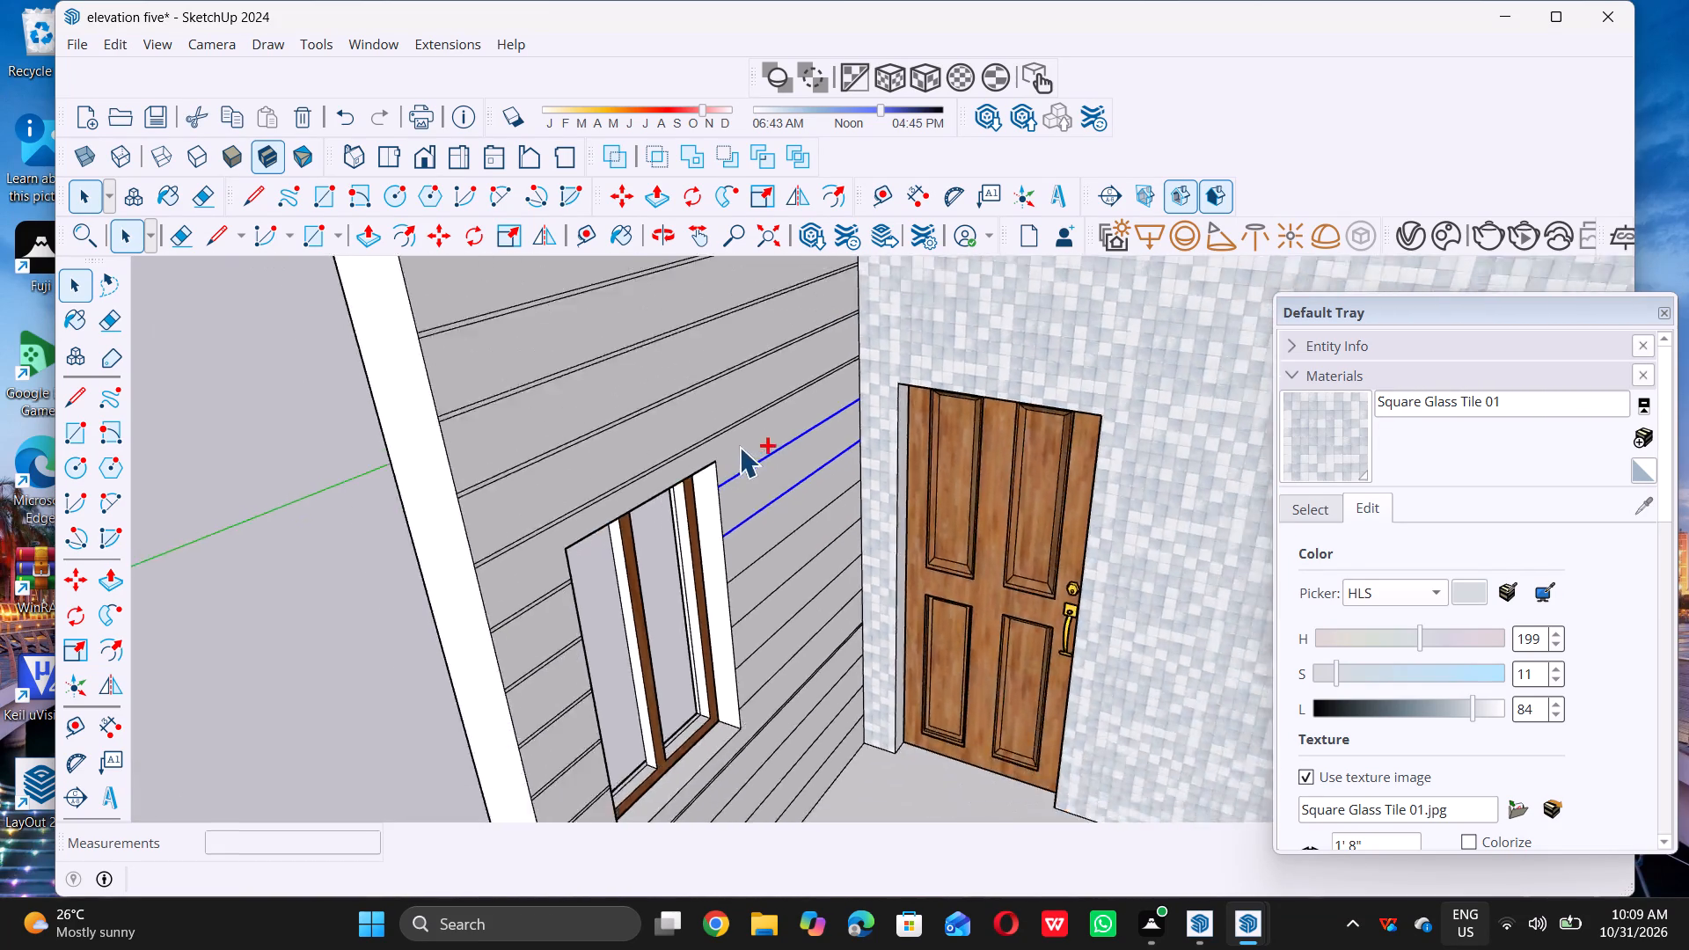
{"action": "scroll", "coordinate": [739, 447], "scroll_direction": "down", "scroll_amount": 1, "text": "ctrl"}
{"action": "scroll", "coordinate": [742, 547], "scroll_direction": "up", "scroll_amount": 12, "text": "ctrl"}
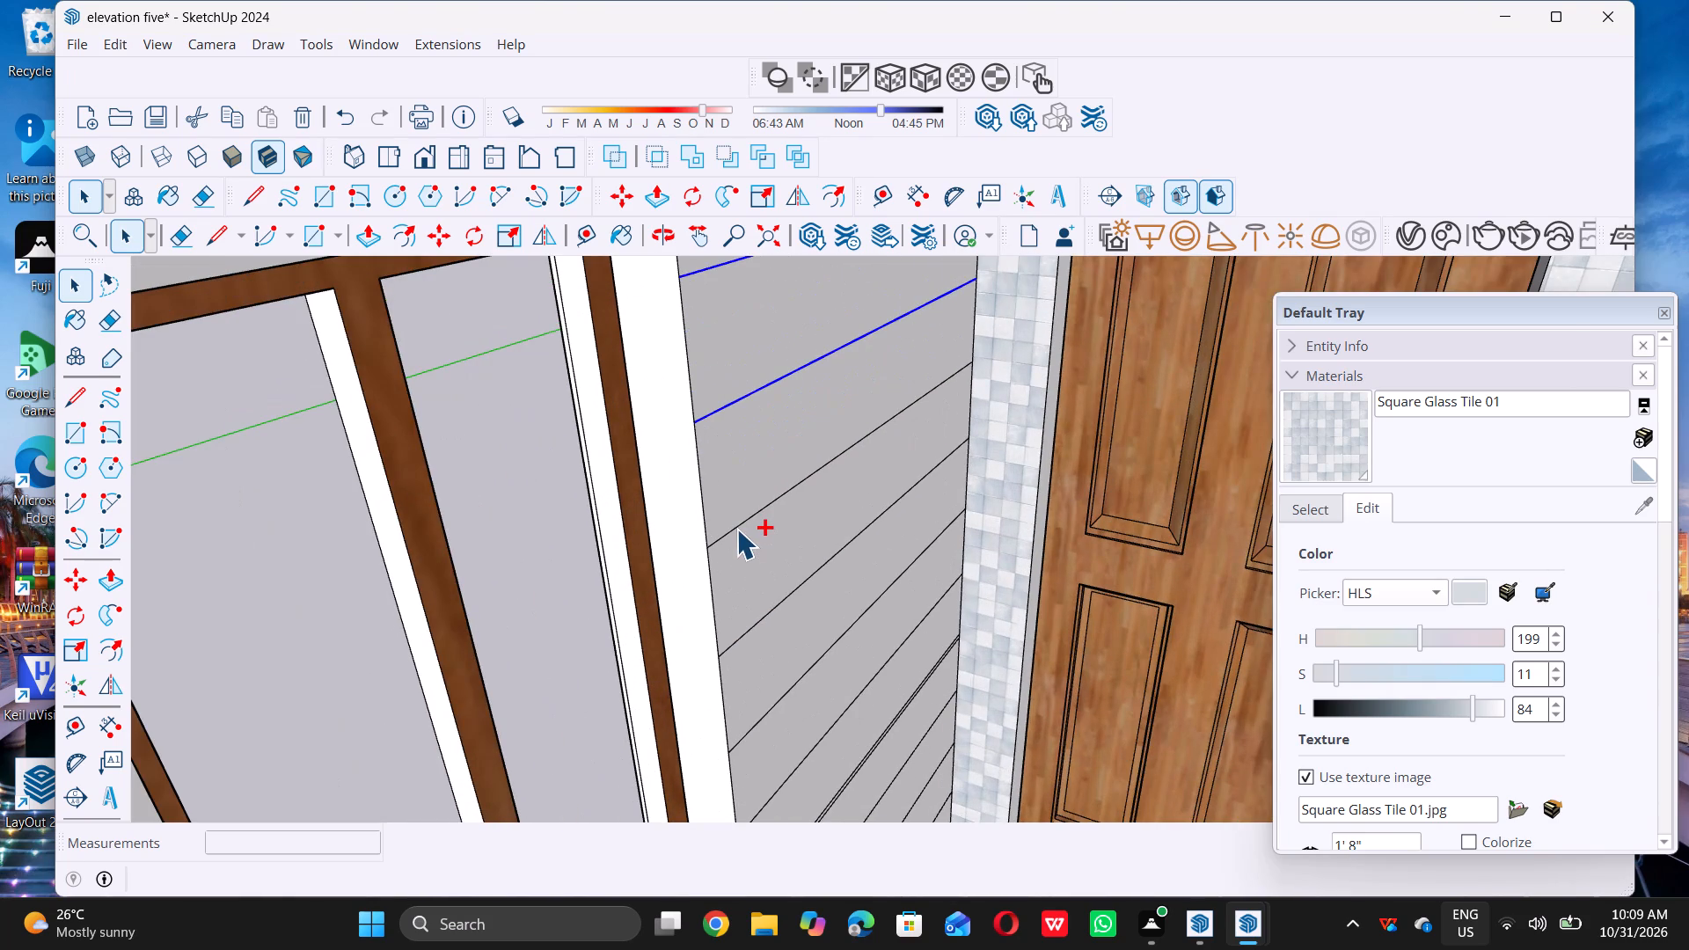
{"action": "left_click", "coordinate": [736, 529], "text": "ctrl"}
{"action": "scroll", "coordinate": [736, 529], "scroll_direction": "down", "scroll_amount": 12, "text": "ctrl"}
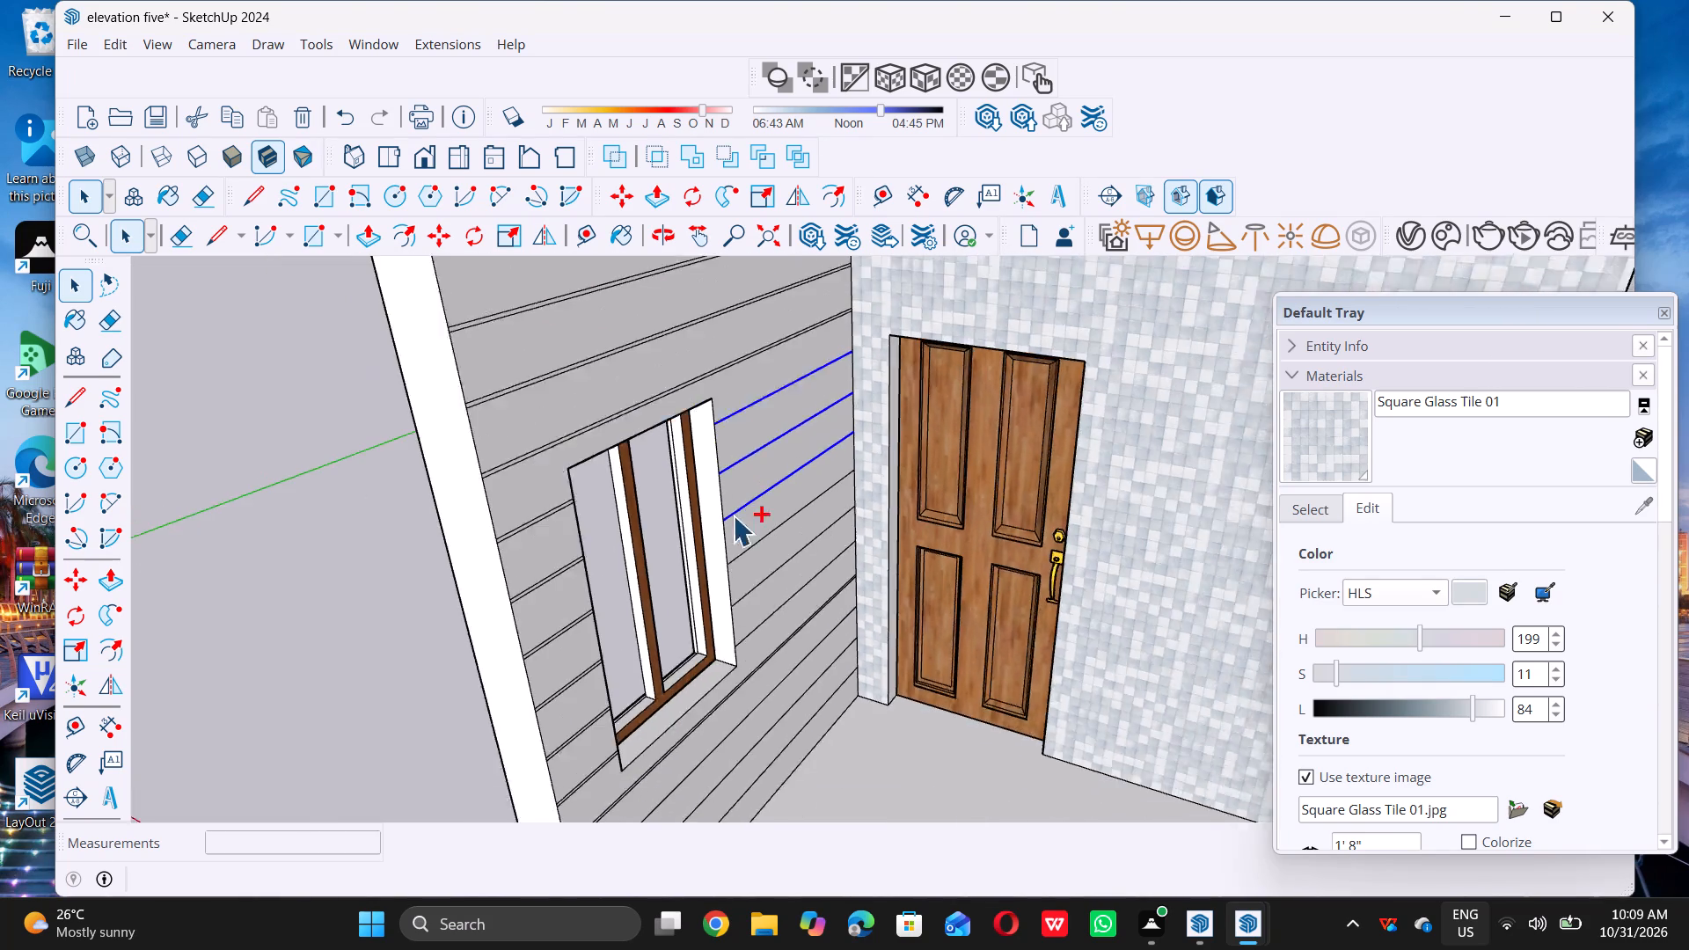
{"action": "scroll", "coordinate": [728, 551], "scroll_direction": "up", "scroll_amount": 11, "text": "ctrl"}
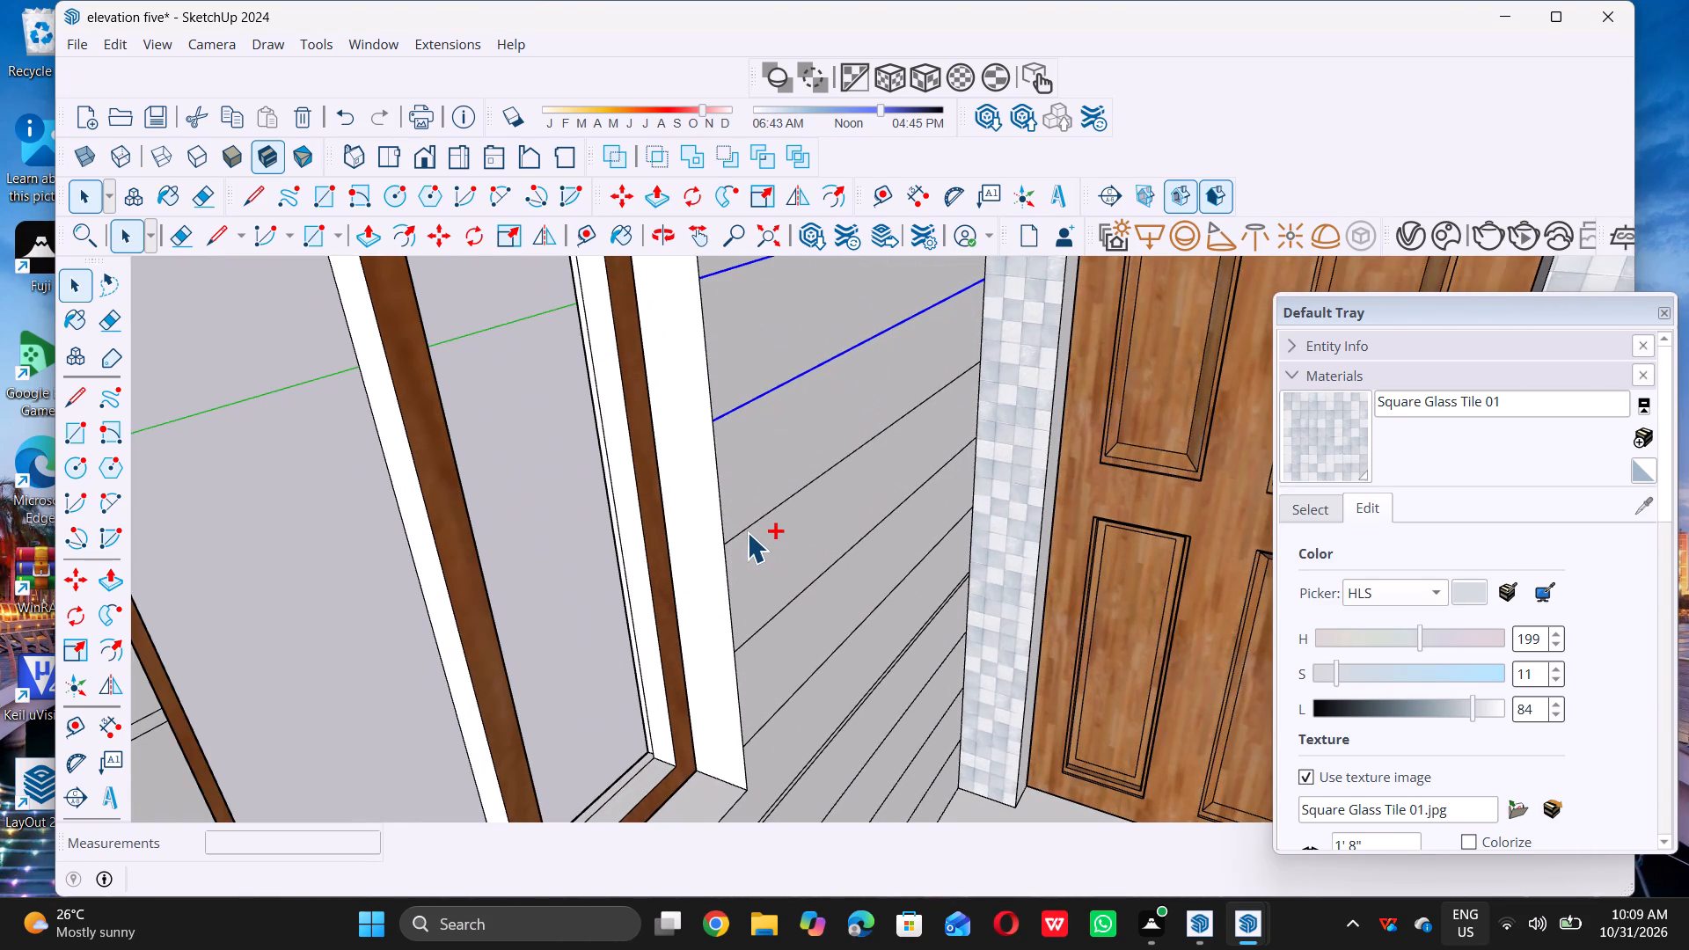
{"action": "left_click", "coordinate": [747, 529], "text": "ctrl"}
{"action": "scroll", "coordinate": [747, 529], "scroll_direction": "down", "scroll_amount": 6, "text": "ctrl"}
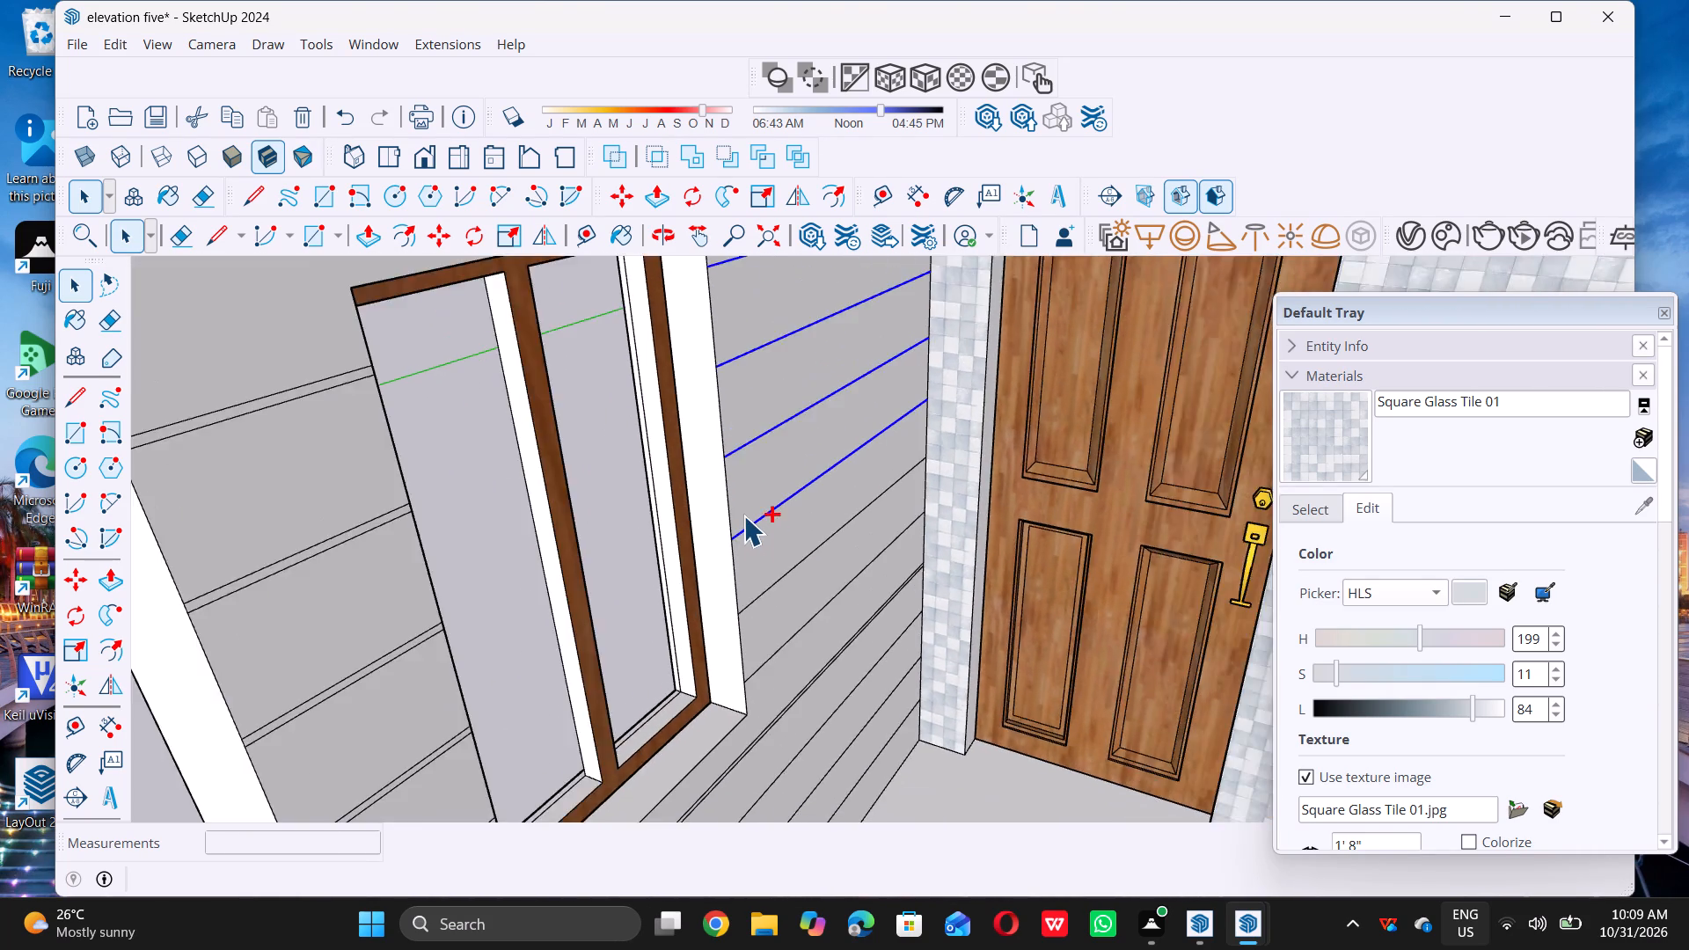
{"action": "scroll", "coordinate": [743, 515], "scroll_direction": "down", "scroll_amount": 7, "text": "ctrl"}
{"action": "scroll", "coordinate": [746, 569], "scroll_direction": "up", "scroll_amount": 12, "text": "ctrl"}
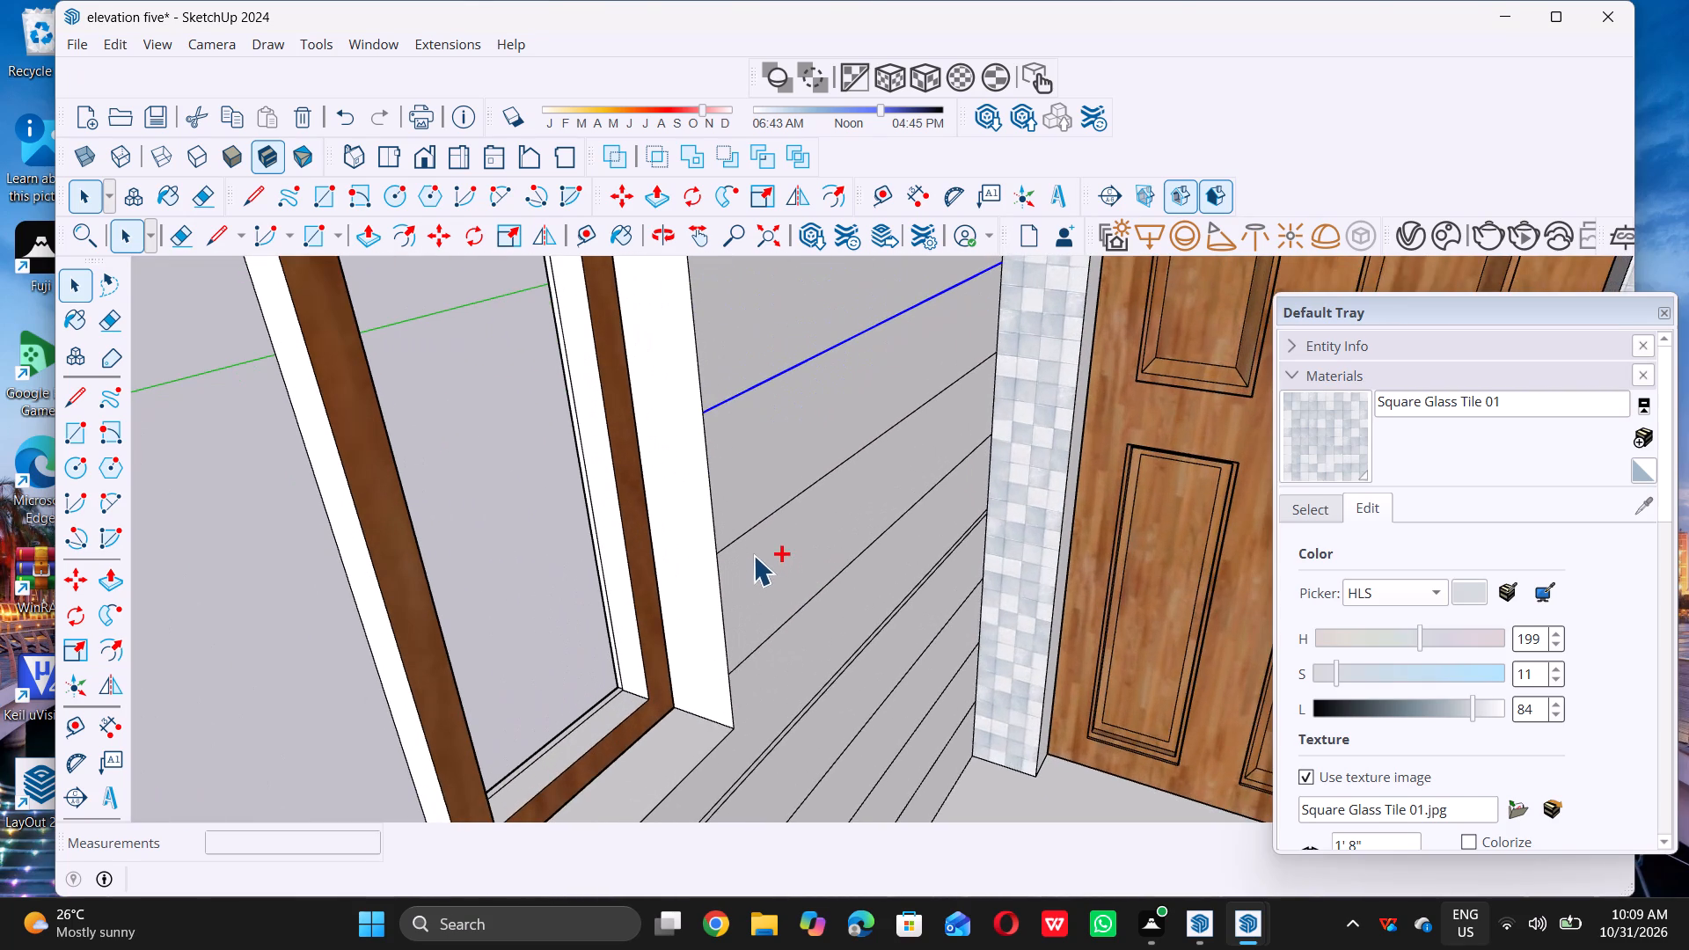
{"action": "left_click", "coordinate": [749, 530], "text": "ctrl"}
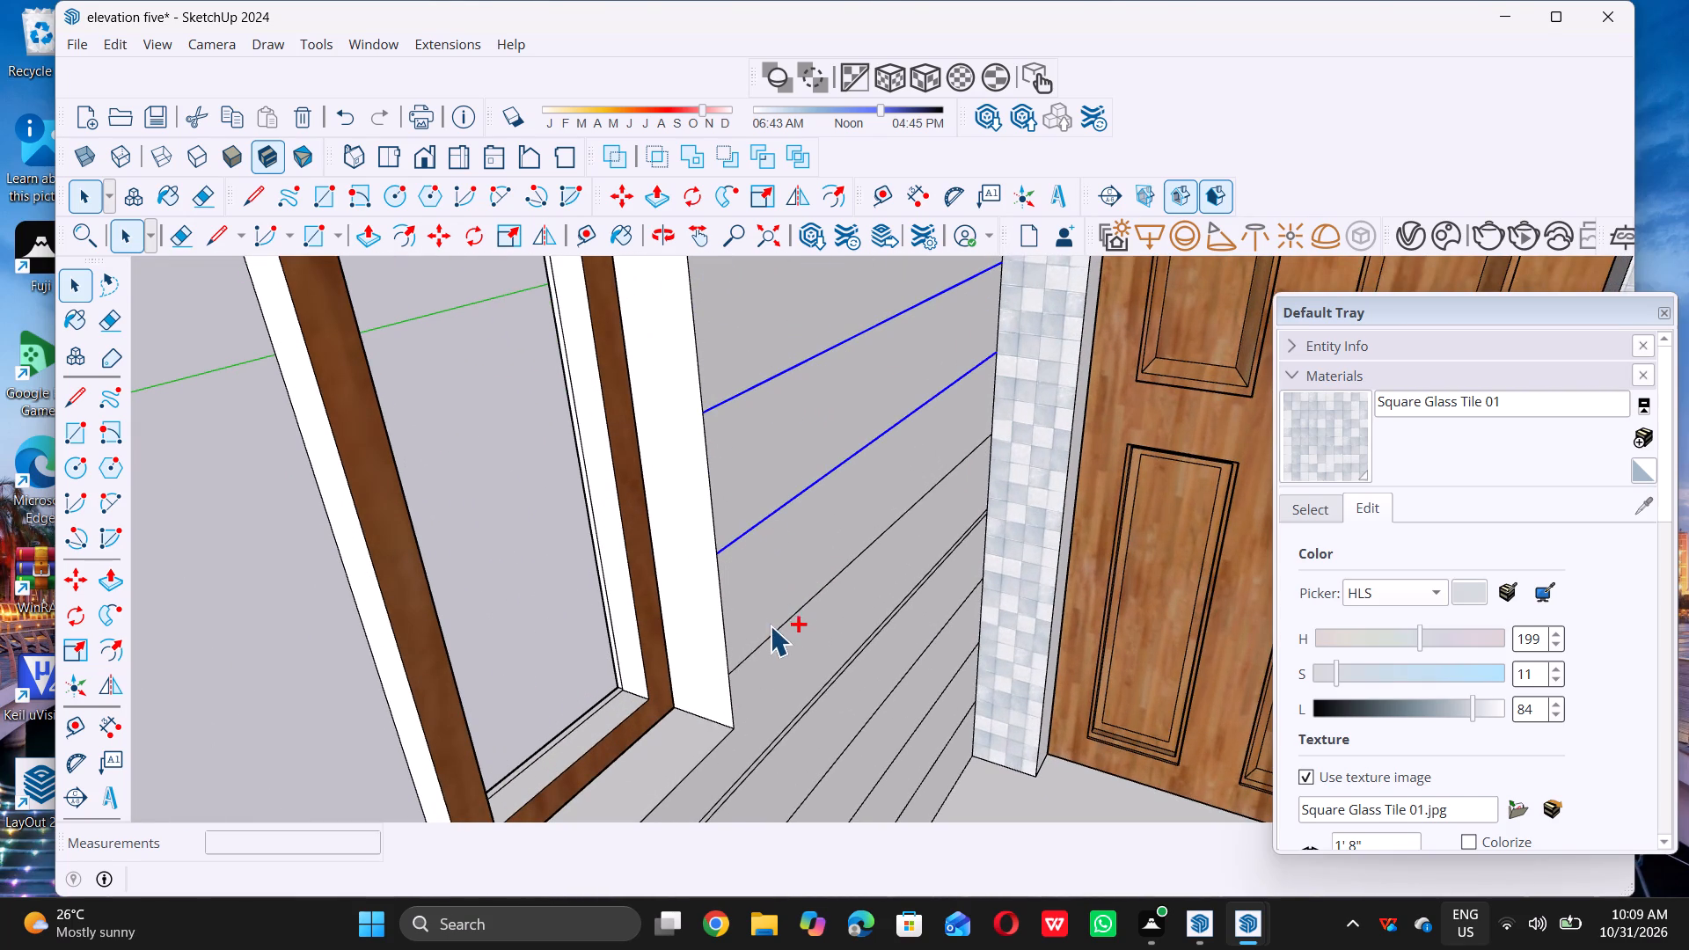
{"action": "double_click", "coordinate": [772, 635], "text": "ctrl"}
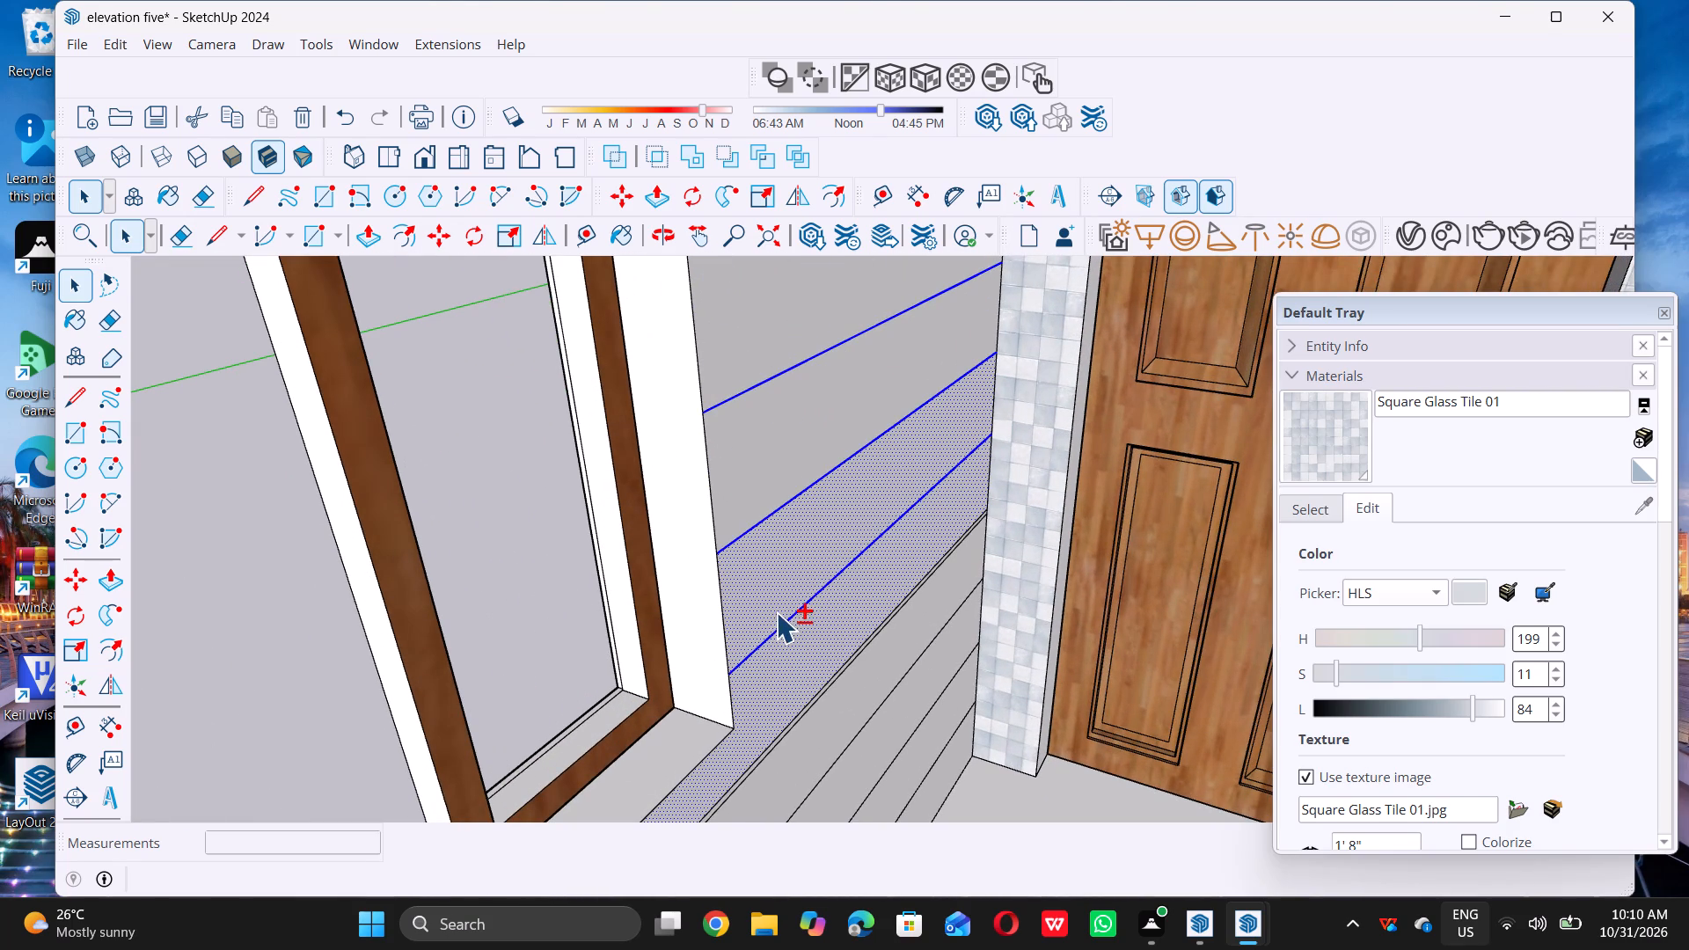
{"action": "left_click", "coordinate": [774, 602], "text": "shift"}
{"action": "left_click", "coordinate": [796, 653], "text": "shift"}
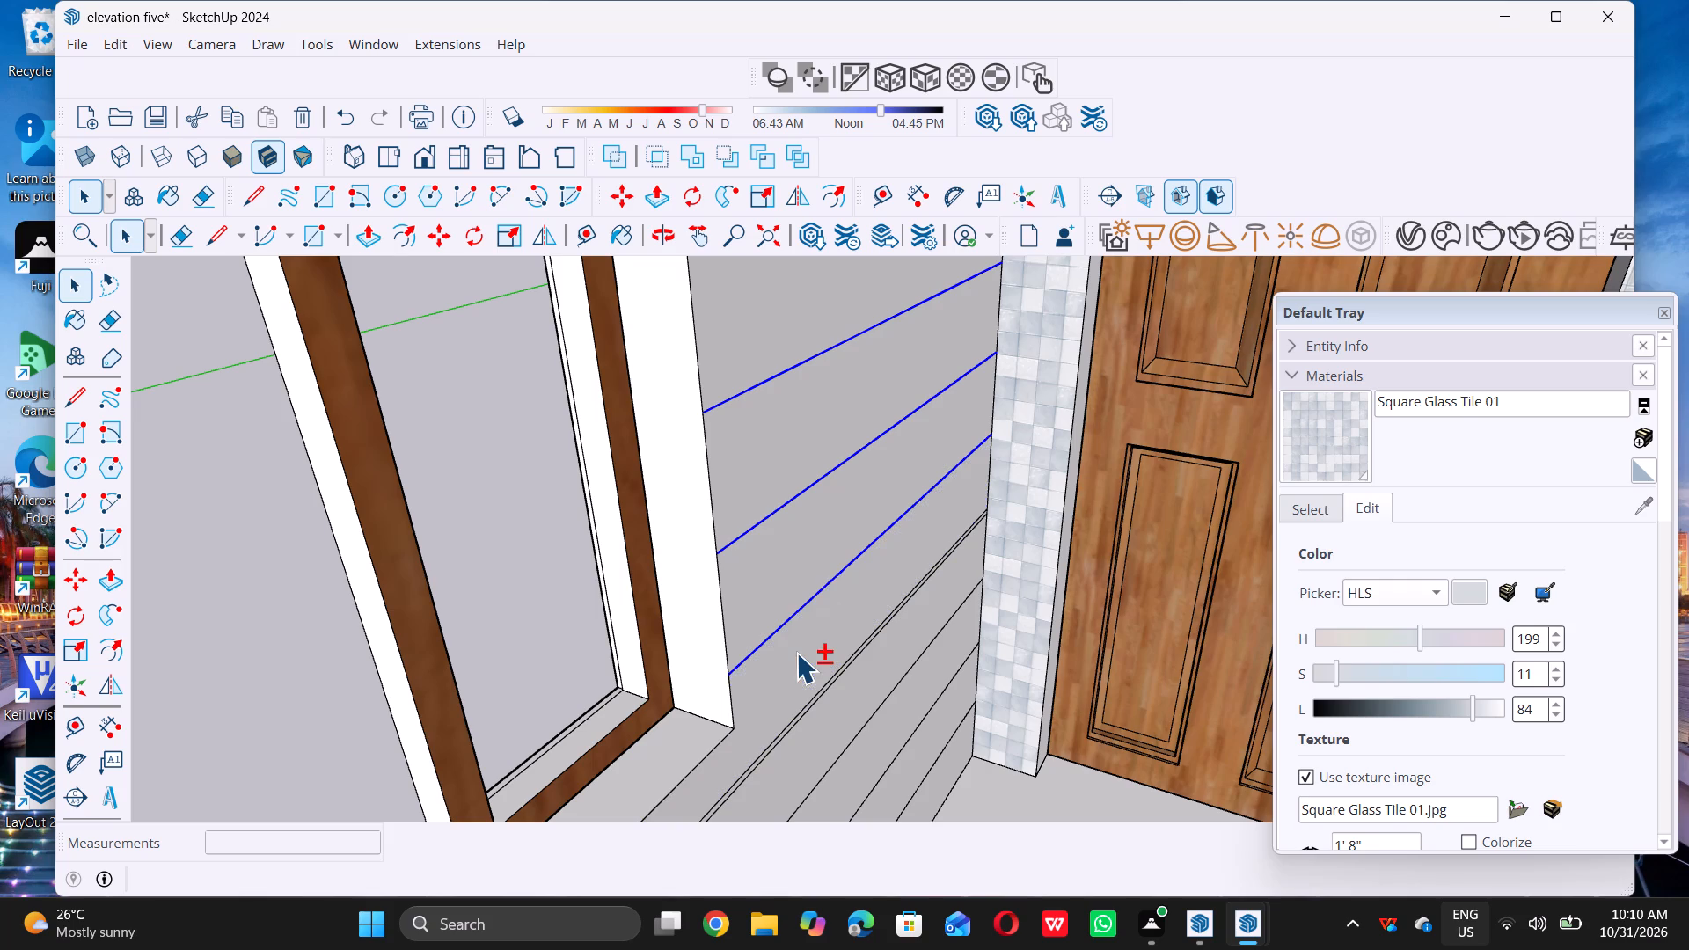
{"action": "scroll", "coordinate": [784, 676], "scroll_direction": "down", "scroll_amount": 10}
Copy the selected strip-line segments 0.5" straight down the window wall, and clear the selection.
{"action": "scroll", "coordinate": [780, 427], "scroll_direction": "up", "scroll_amount": 3}
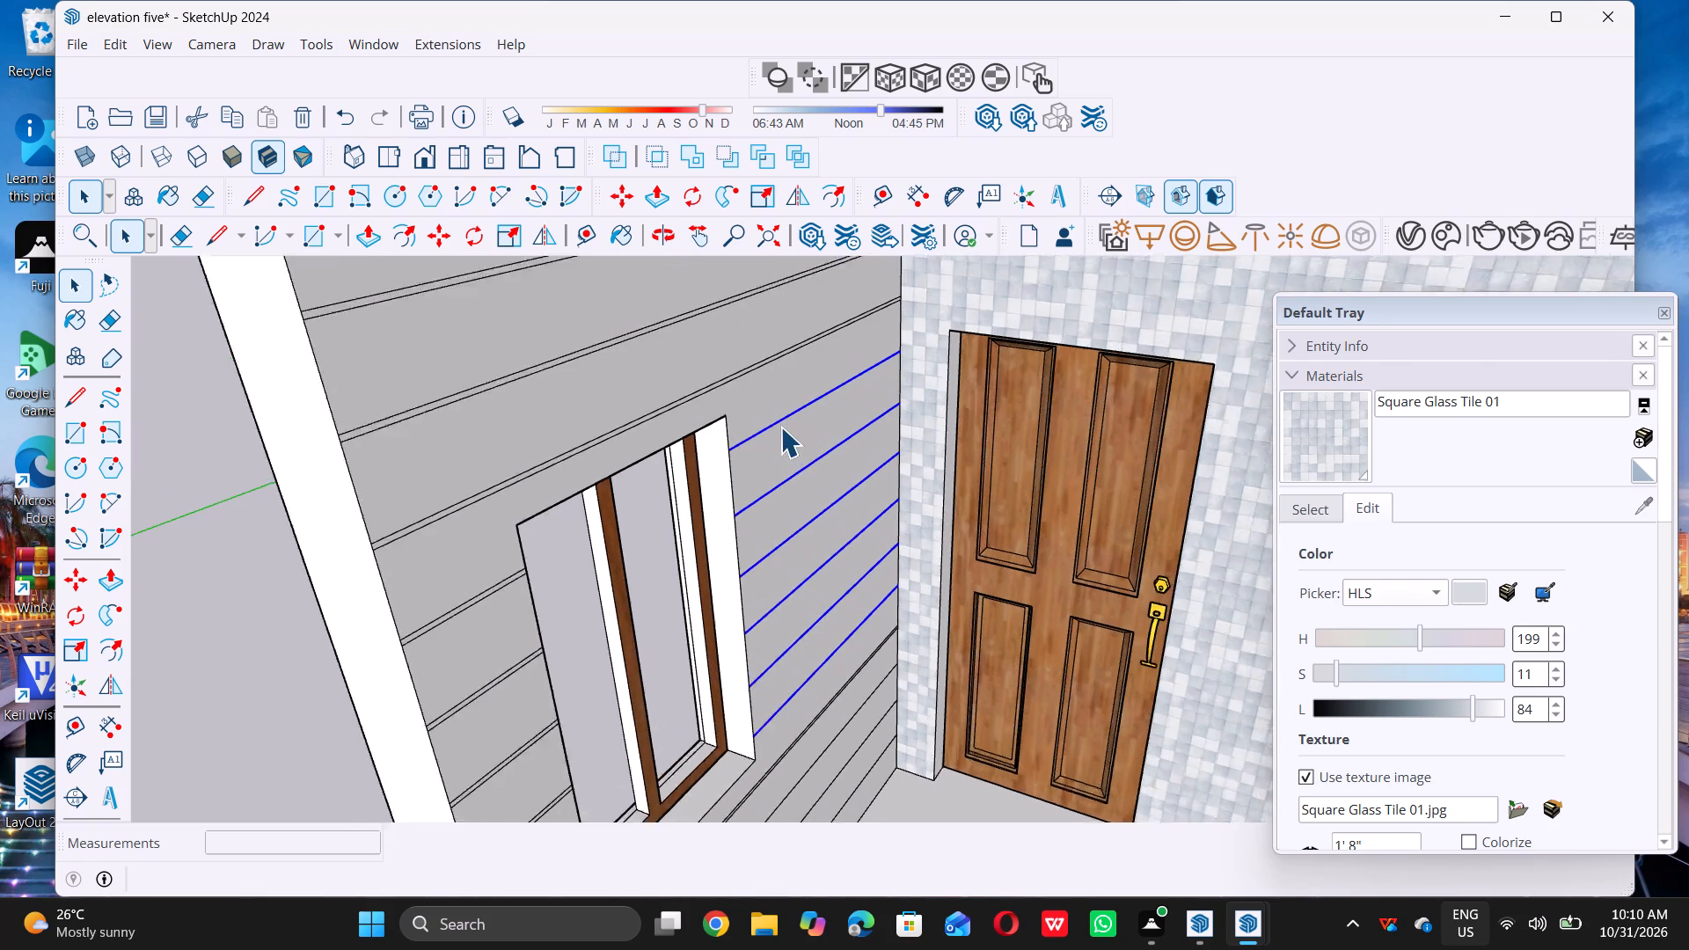
{"action": "scroll", "coordinate": [780, 427], "scroll_direction": "up", "scroll_amount": 1}
{"action": "scroll", "coordinate": [701, 457], "scroll_direction": "up", "scroll_amount": 5}
{"action": "key", "text": "m"}
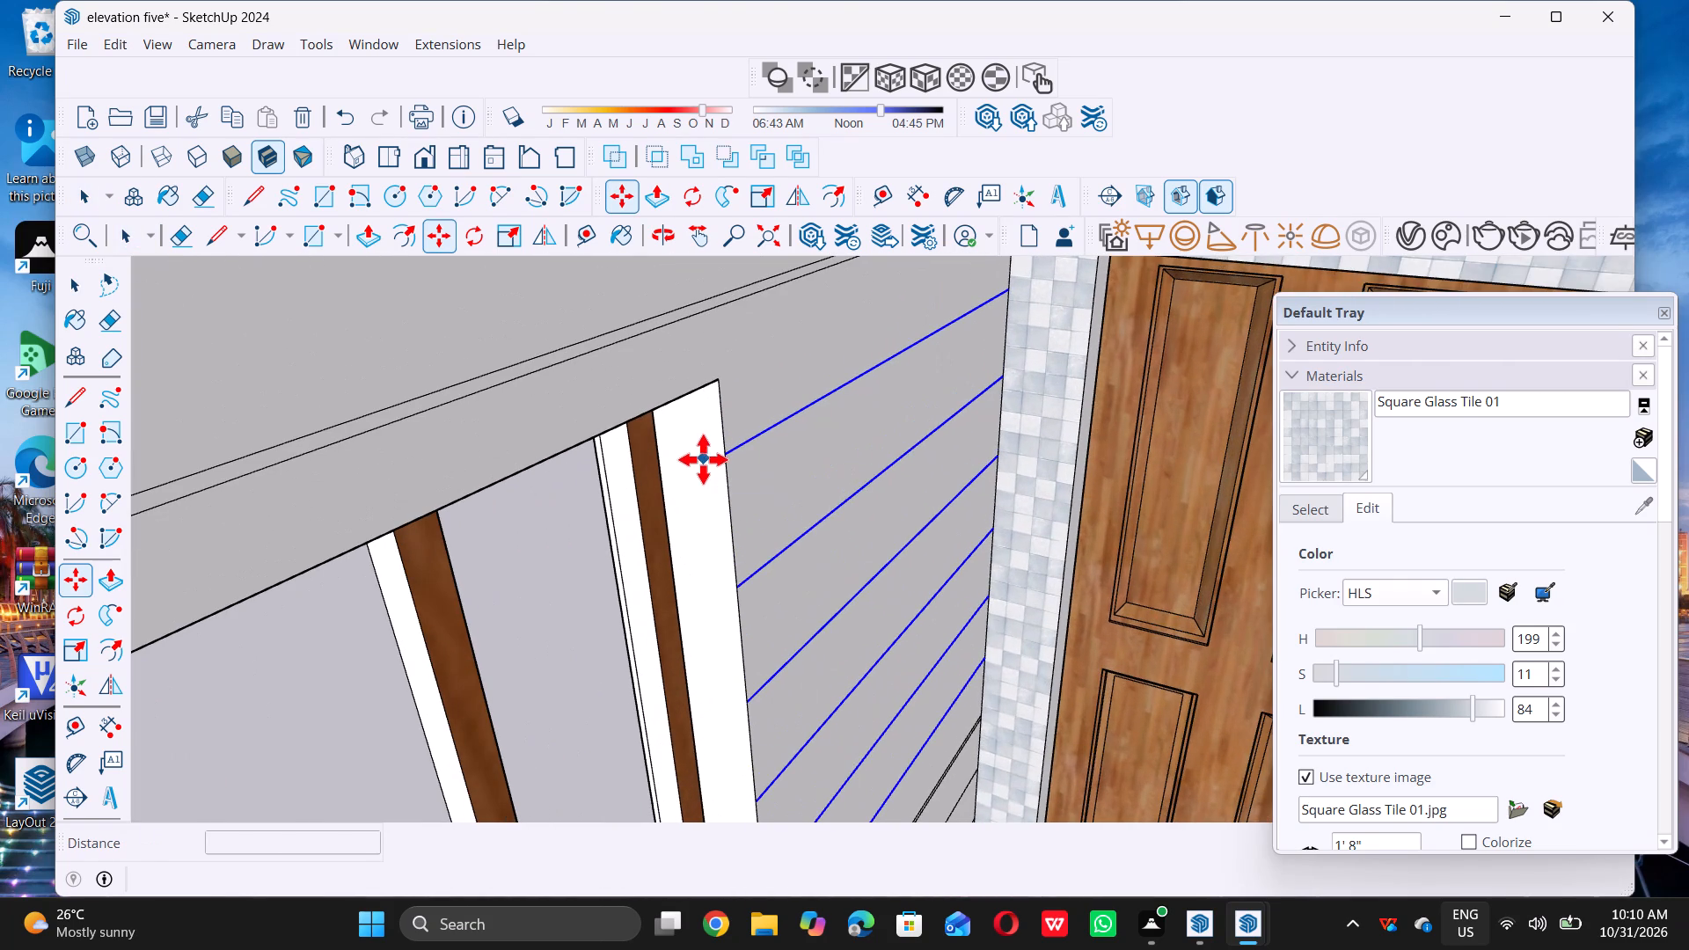
{"action": "triple_click", "coordinate": [723, 454]}
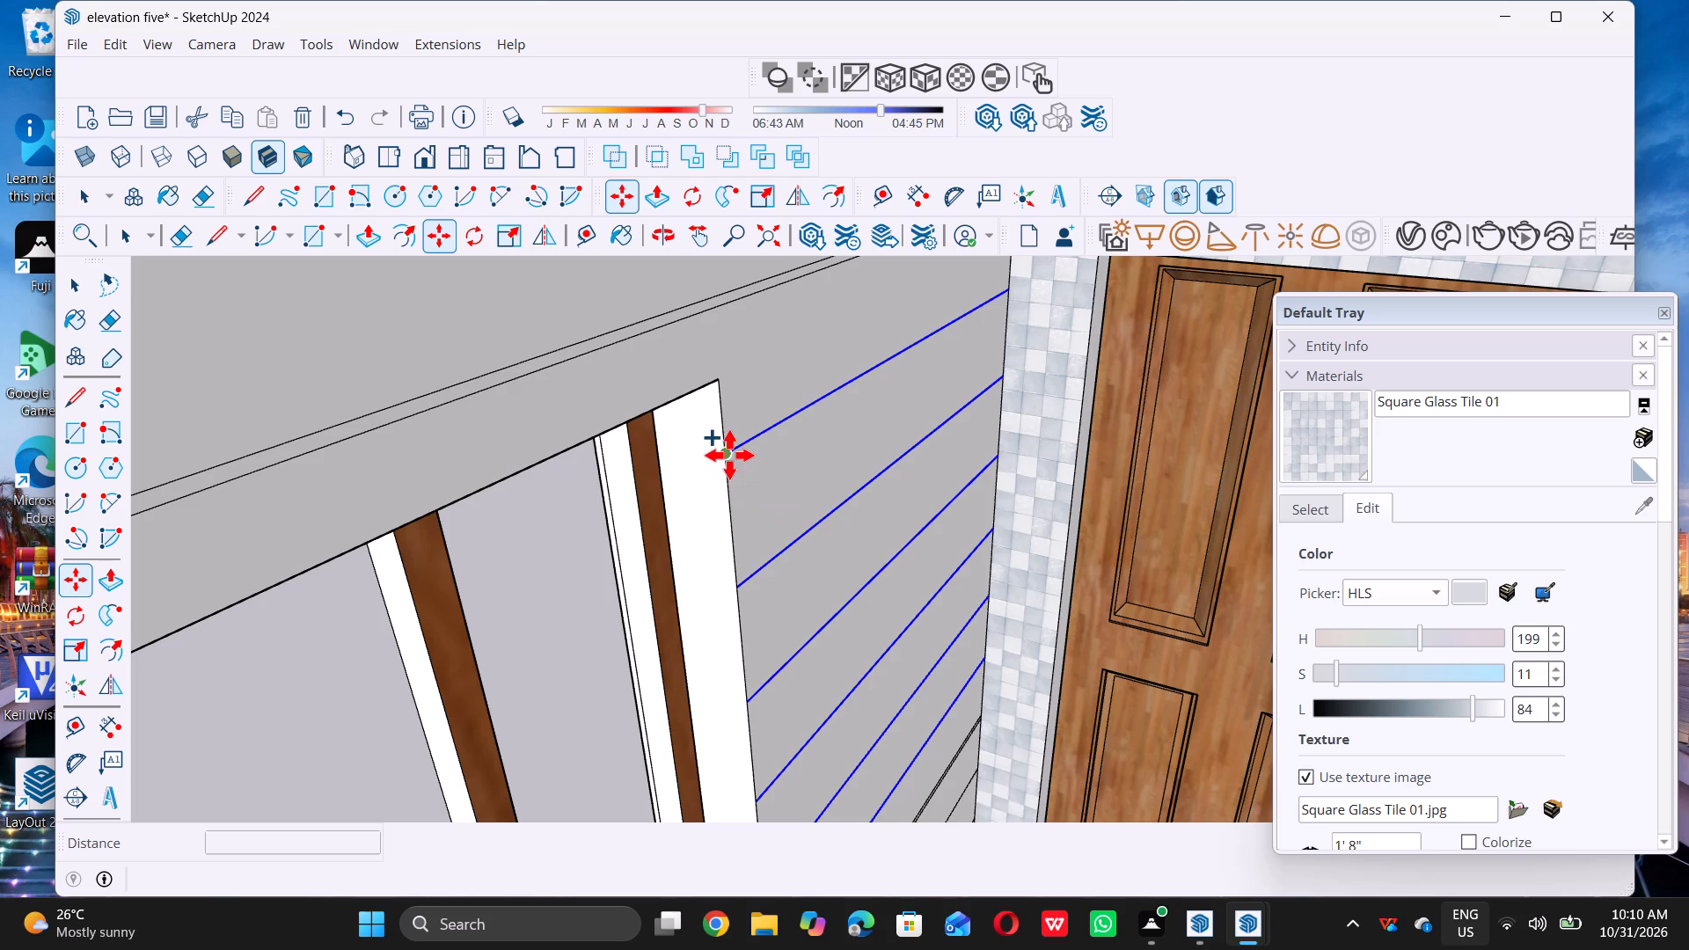
{"action": "triple_click", "coordinate": [729, 455]}
{"action": "scroll", "coordinate": [754, 471], "scroll_direction": "up", "scroll_amount": 7}
{"action": "triple_click", "coordinate": [711, 438]}
{"action": "double_click", "coordinate": [712, 442]}
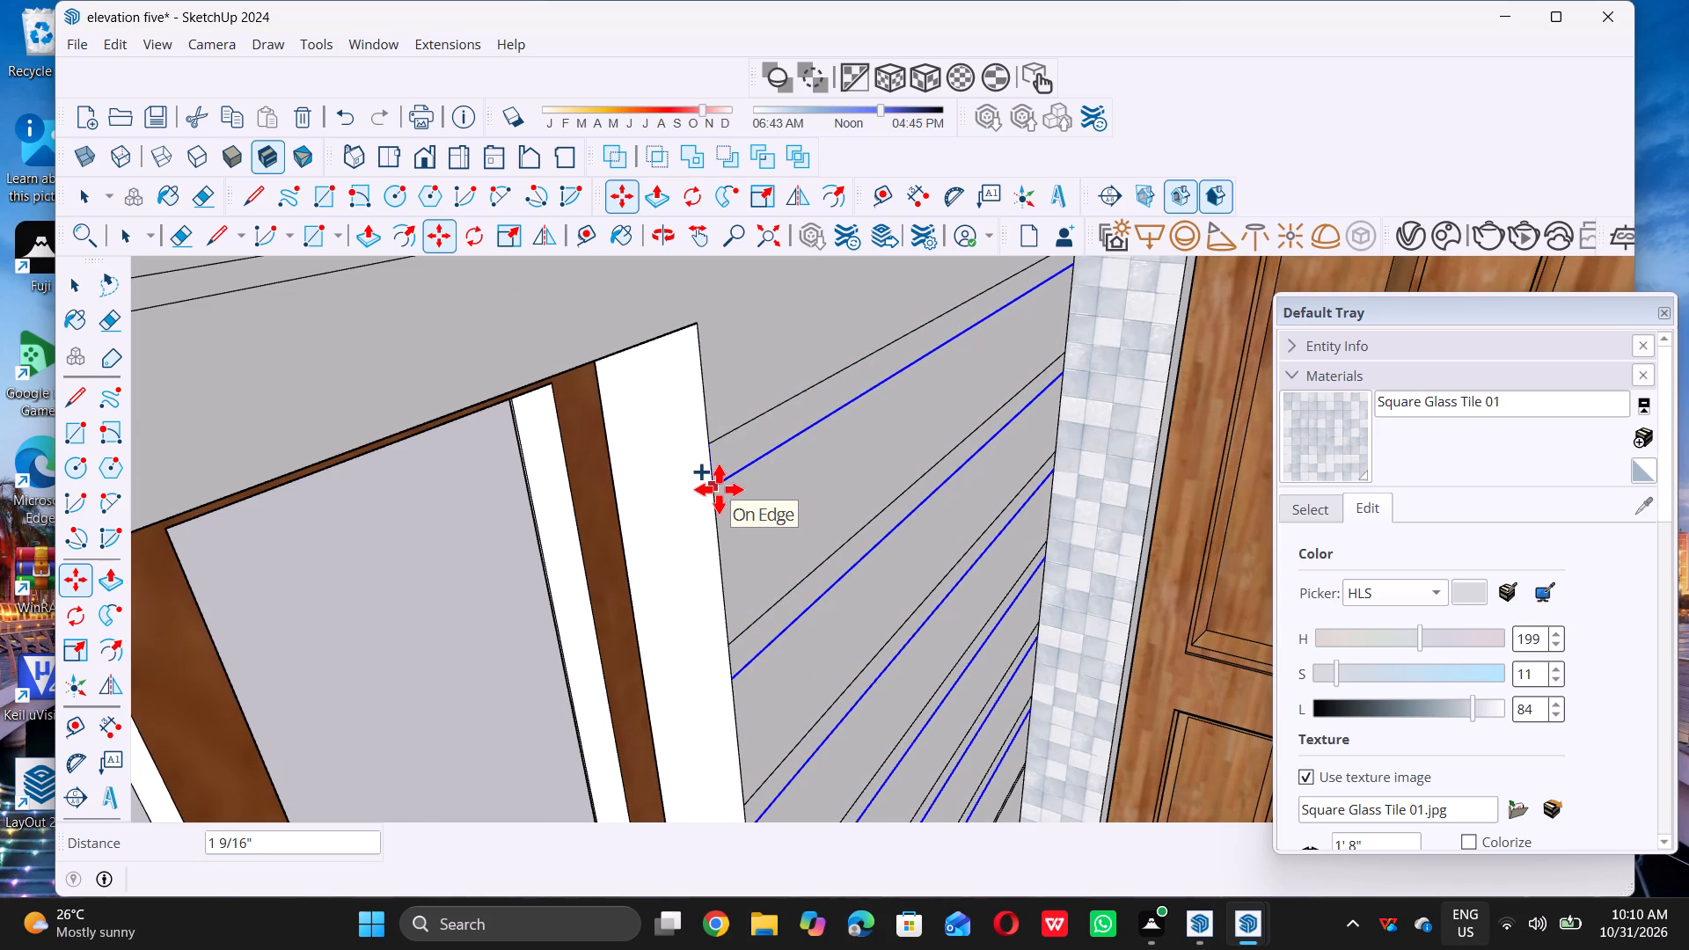
{"action": "type", "text": "0.5"}
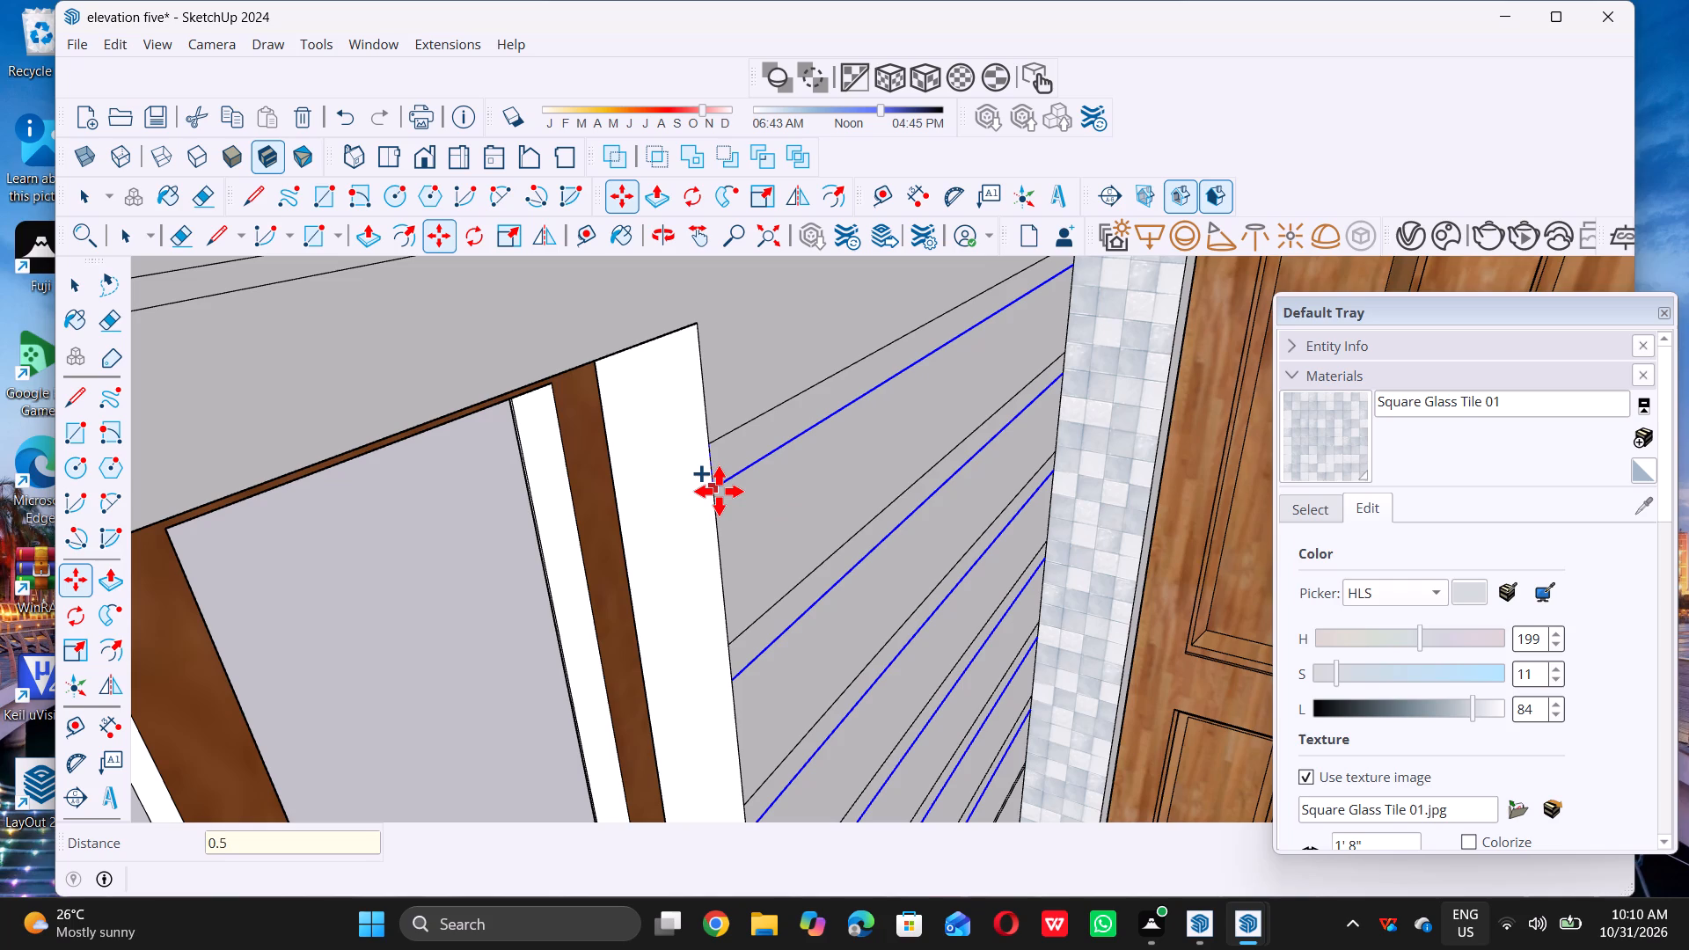
{"action": "key", "text": "shift+quotedbl"}
{"action": "key", "text": "Return"}
{"action": "key", "text": "space"}
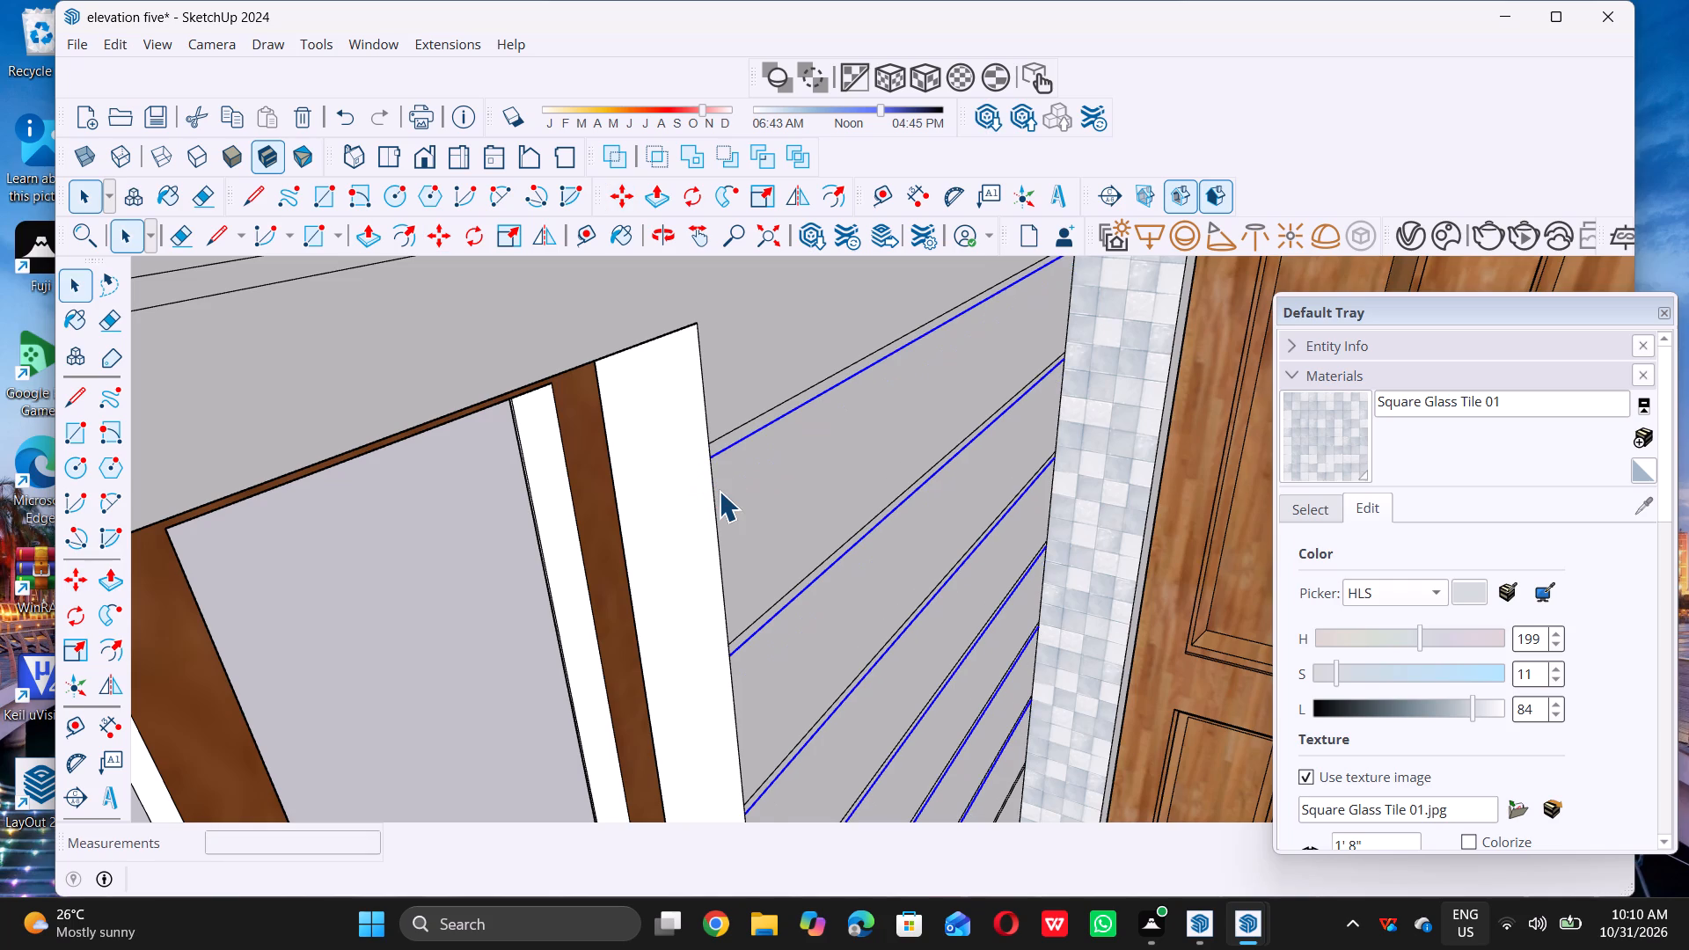
{"action": "scroll", "coordinate": [724, 515], "scroll_direction": "down", "scroll_amount": 20}
{"action": "scroll", "coordinate": [724, 515], "scroll_direction": "down", "scroll_amount": 1}
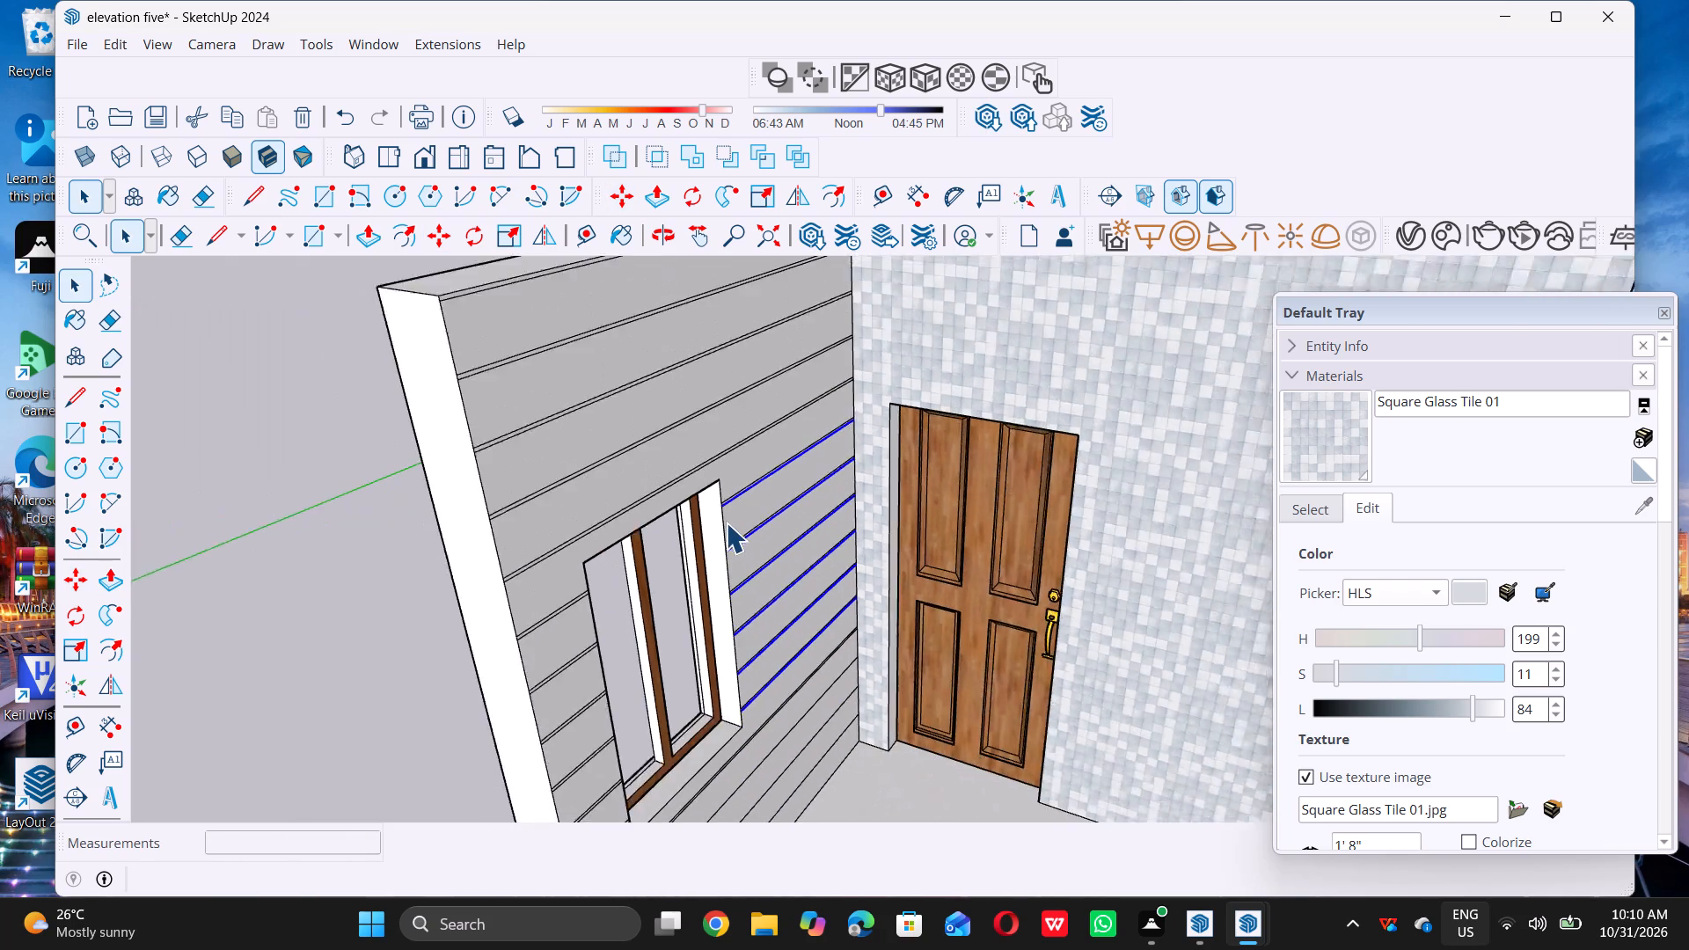
{"action": "double_click", "coordinate": [340, 611]}
Select the three lowest full-length strip lines on the window wall, below the existing grooves, without the strip faces.
{"action": "scroll", "coordinate": [610, 504], "scroll_direction": "down", "scroll_amount": 6}
{"action": "scroll", "coordinate": [666, 644], "scroll_direction": "up", "scroll_amount": 3}
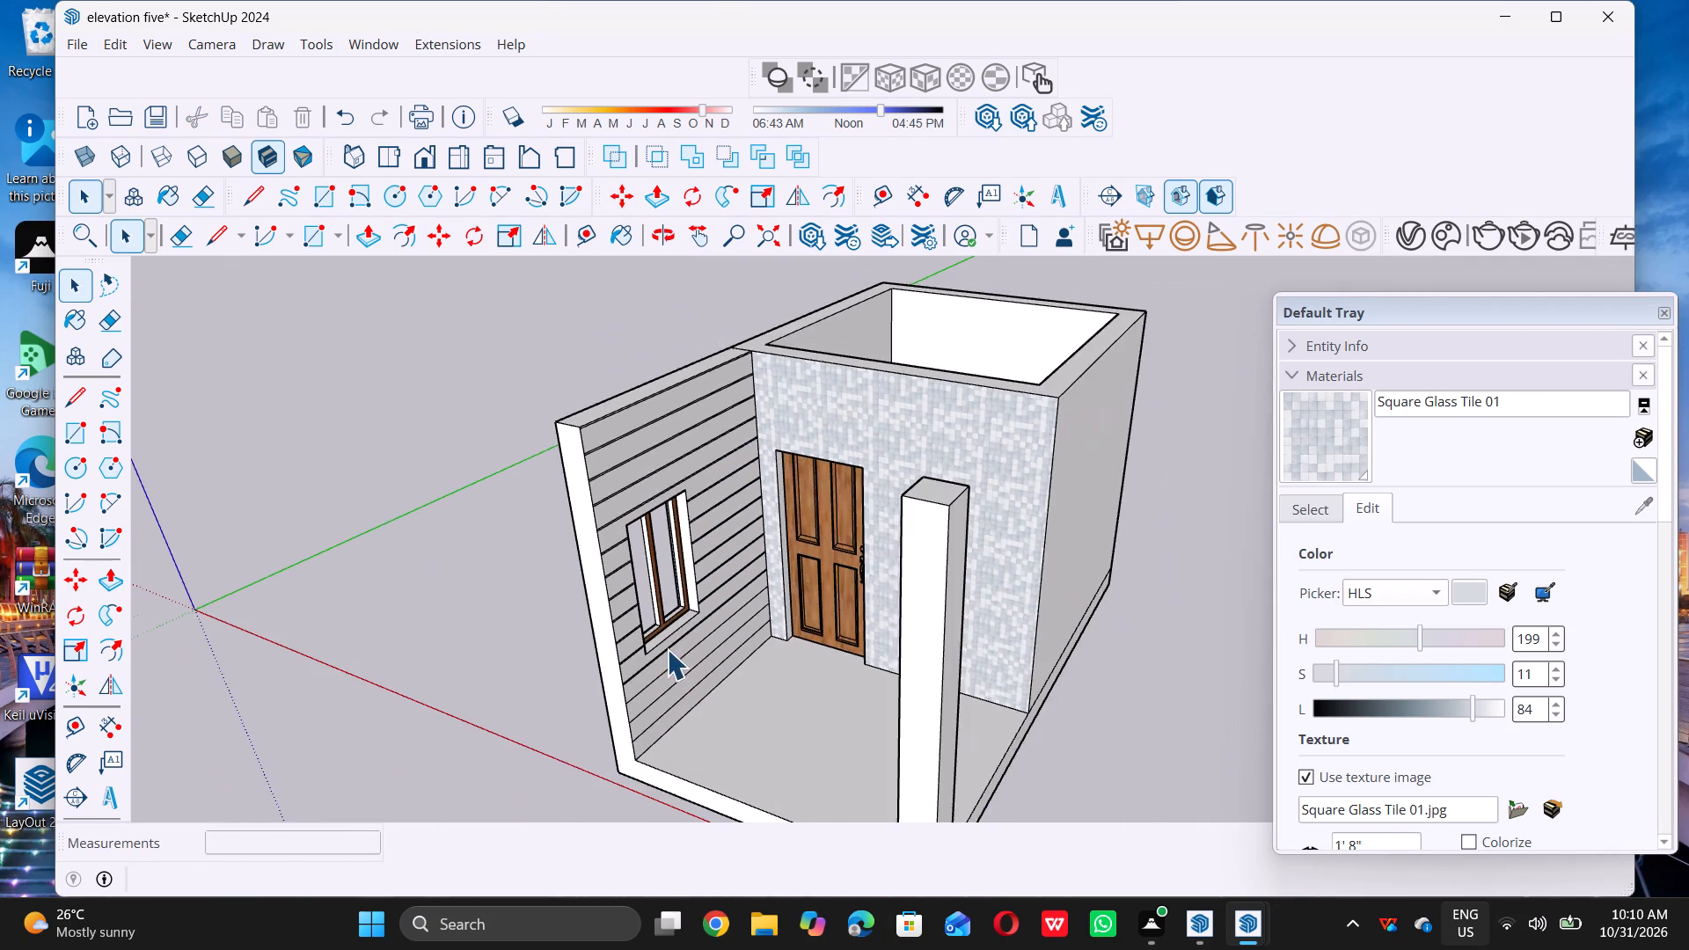
{"action": "scroll", "coordinate": [667, 649], "scroll_direction": "up", "scroll_amount": 8}
{"action": "scroll", "coordinate": [687, 613], "scroll_direction": "down", "scroll_amount": 7}
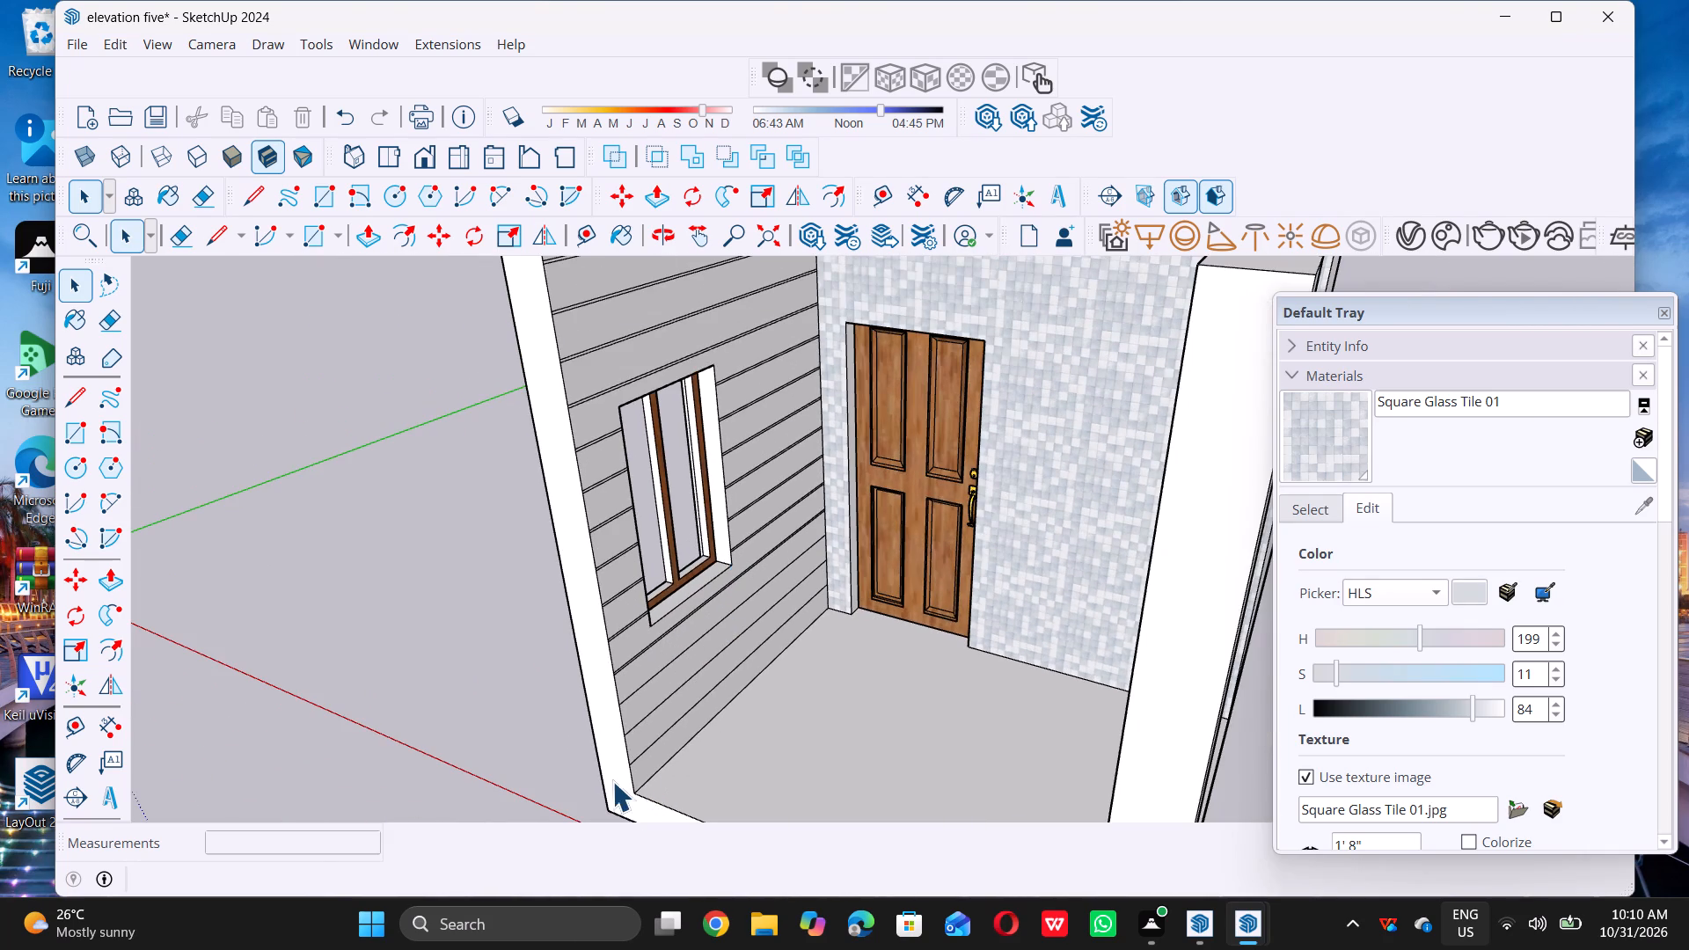
{"action": "scroll", "coordinate": [610, 774], "scroll_direction": "up", "scroll_amount": 5}
{"action": "scroll", "coordinate": [664, 627], "scroll_direction": "up", "scroll_amount": 5}
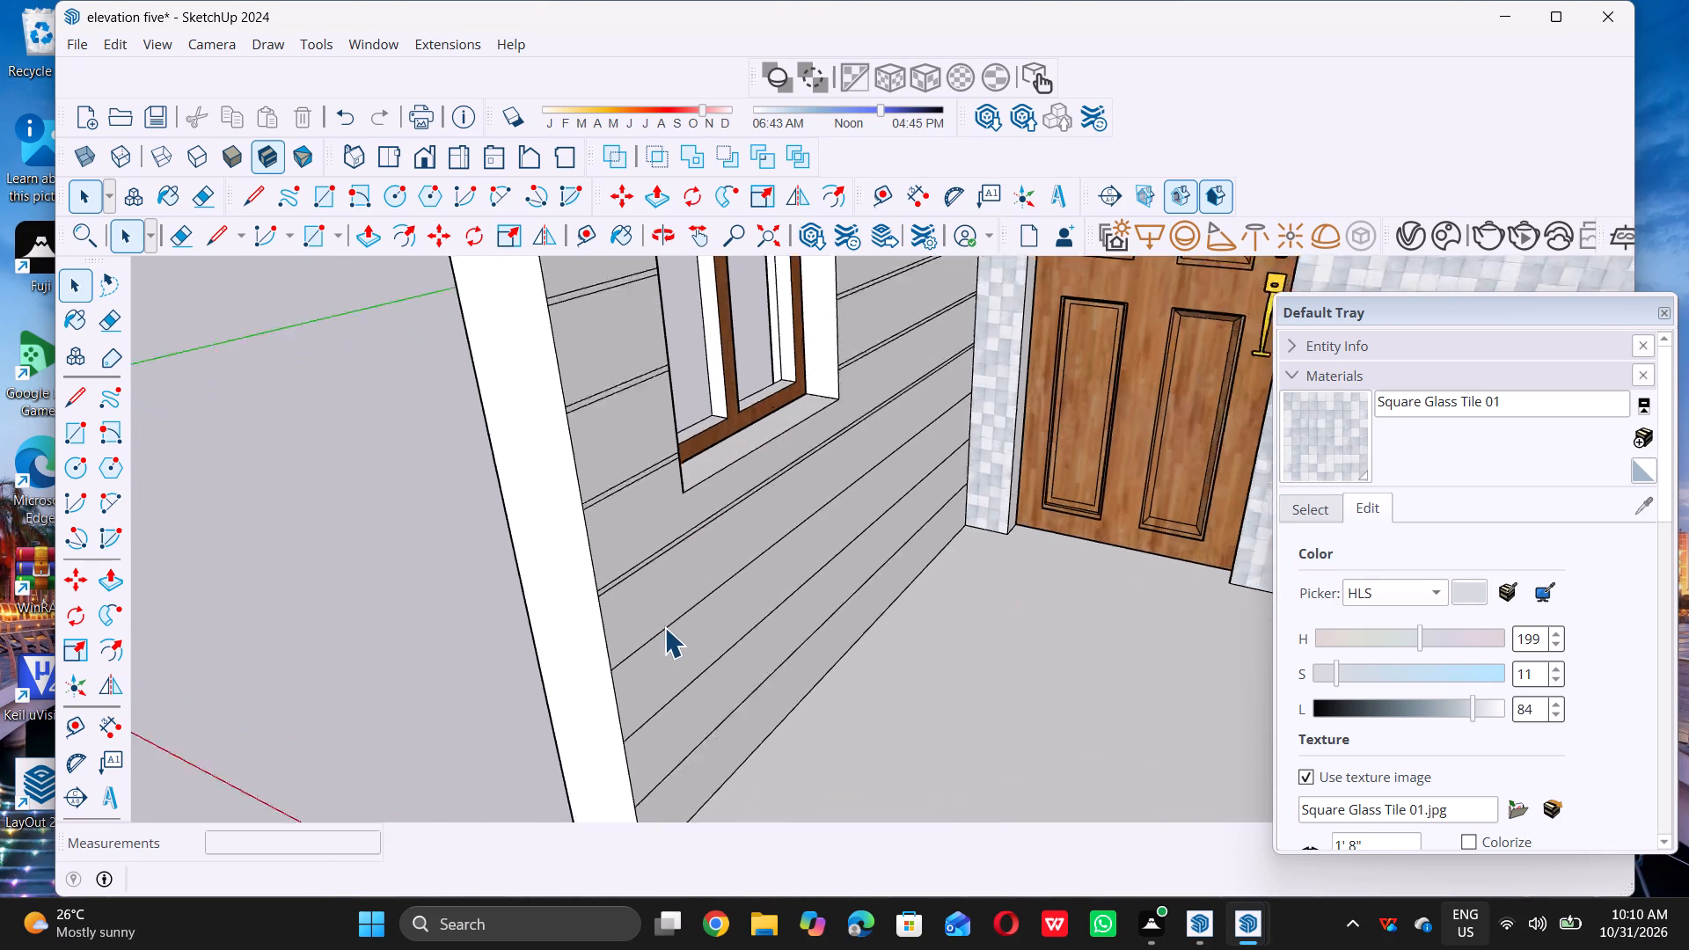
{"action": "scroll", "coordinate": [639, 609], "scroll_direction": "down", "scroll_amount": 10}
{"action": "scroll", "coordinate": [640, 616], "scroll_direction": "up", "scroll_amount": 2}
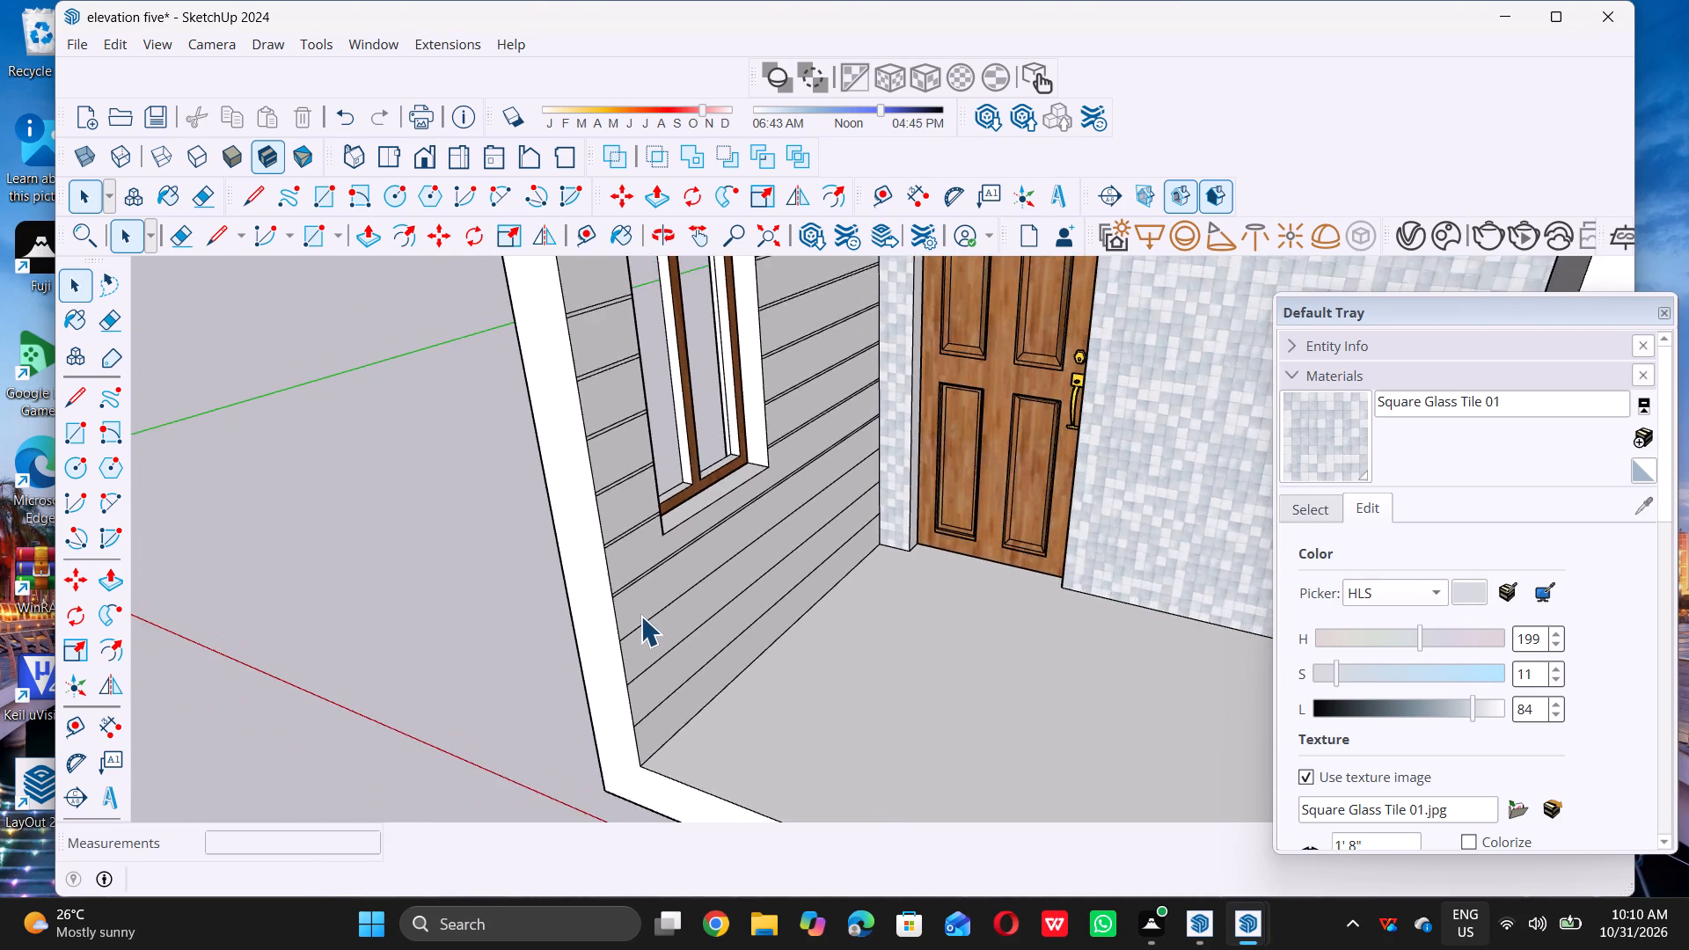
{"action": "scroll", "coordinate": [640, 616], "scroll_direction": "up", "scroll_amount": 2}
{"action": "scroll", "coordinate": [622, 625], "scroll_direction": "down", "scroll_amount": 5}
{"action": "scroll", "coordinate": [668, 712], "scroll_direction": "up", "scroll_amount": 5}
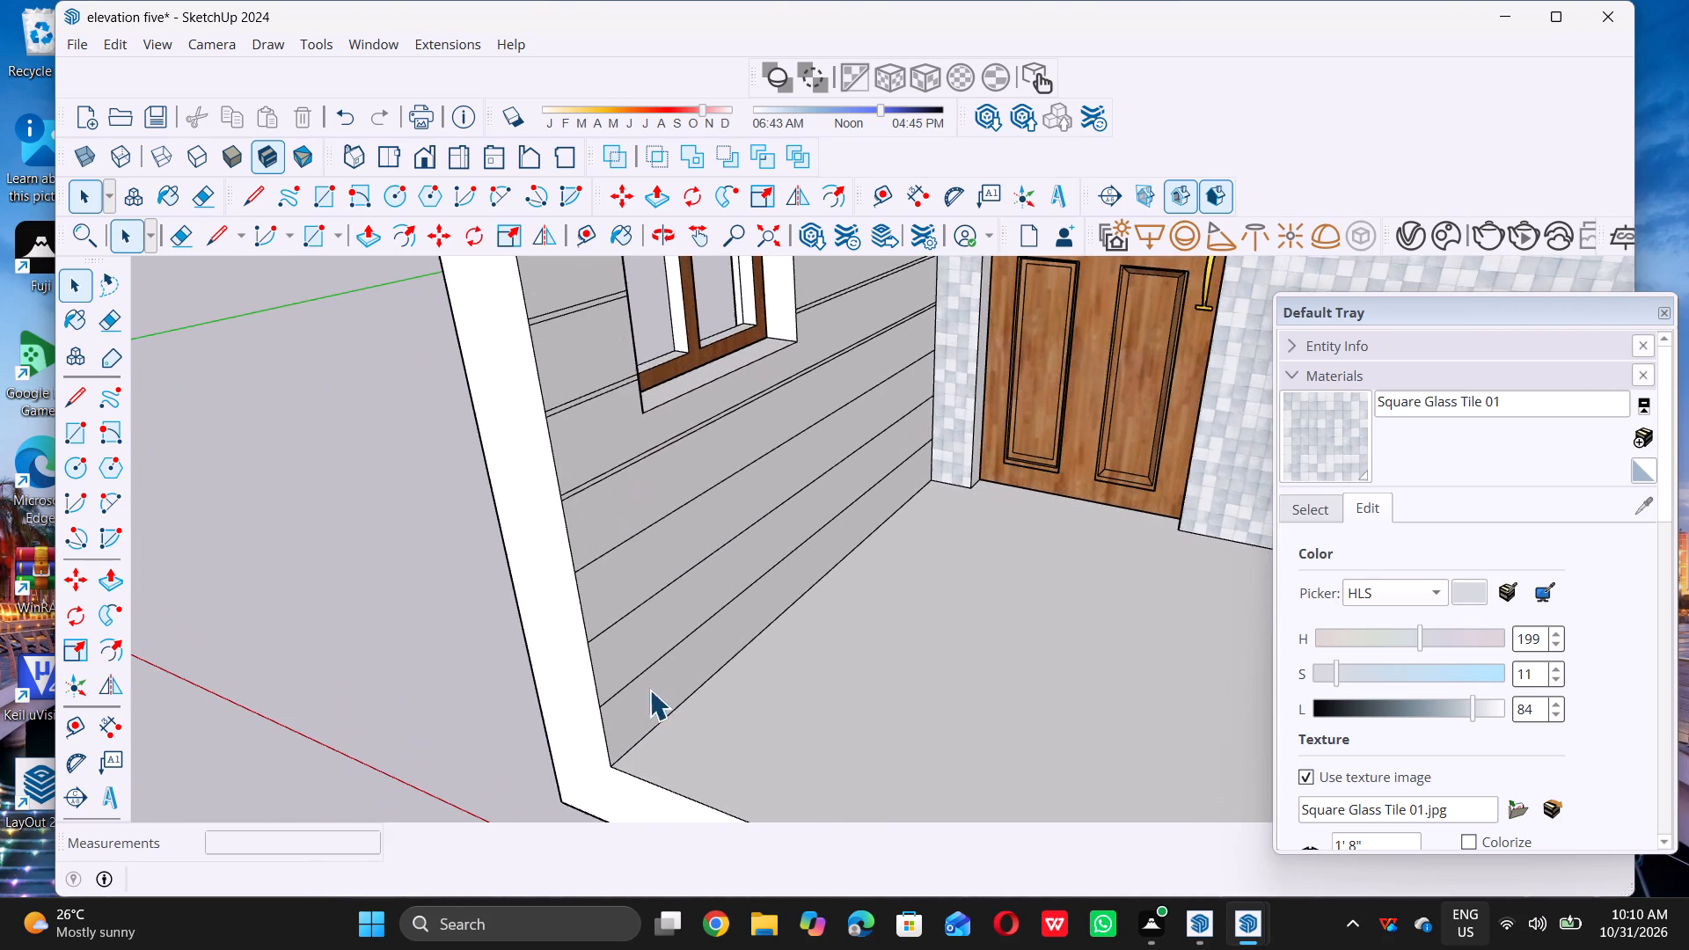
{"action": "scroll", "coordinate": [612, 624], "scroll_direction": "up", "scroll_amount": 8}
{"action": "scroll", "coordinate": [576, 536], "scroll_direction": "up", "scroll_amount": 3}
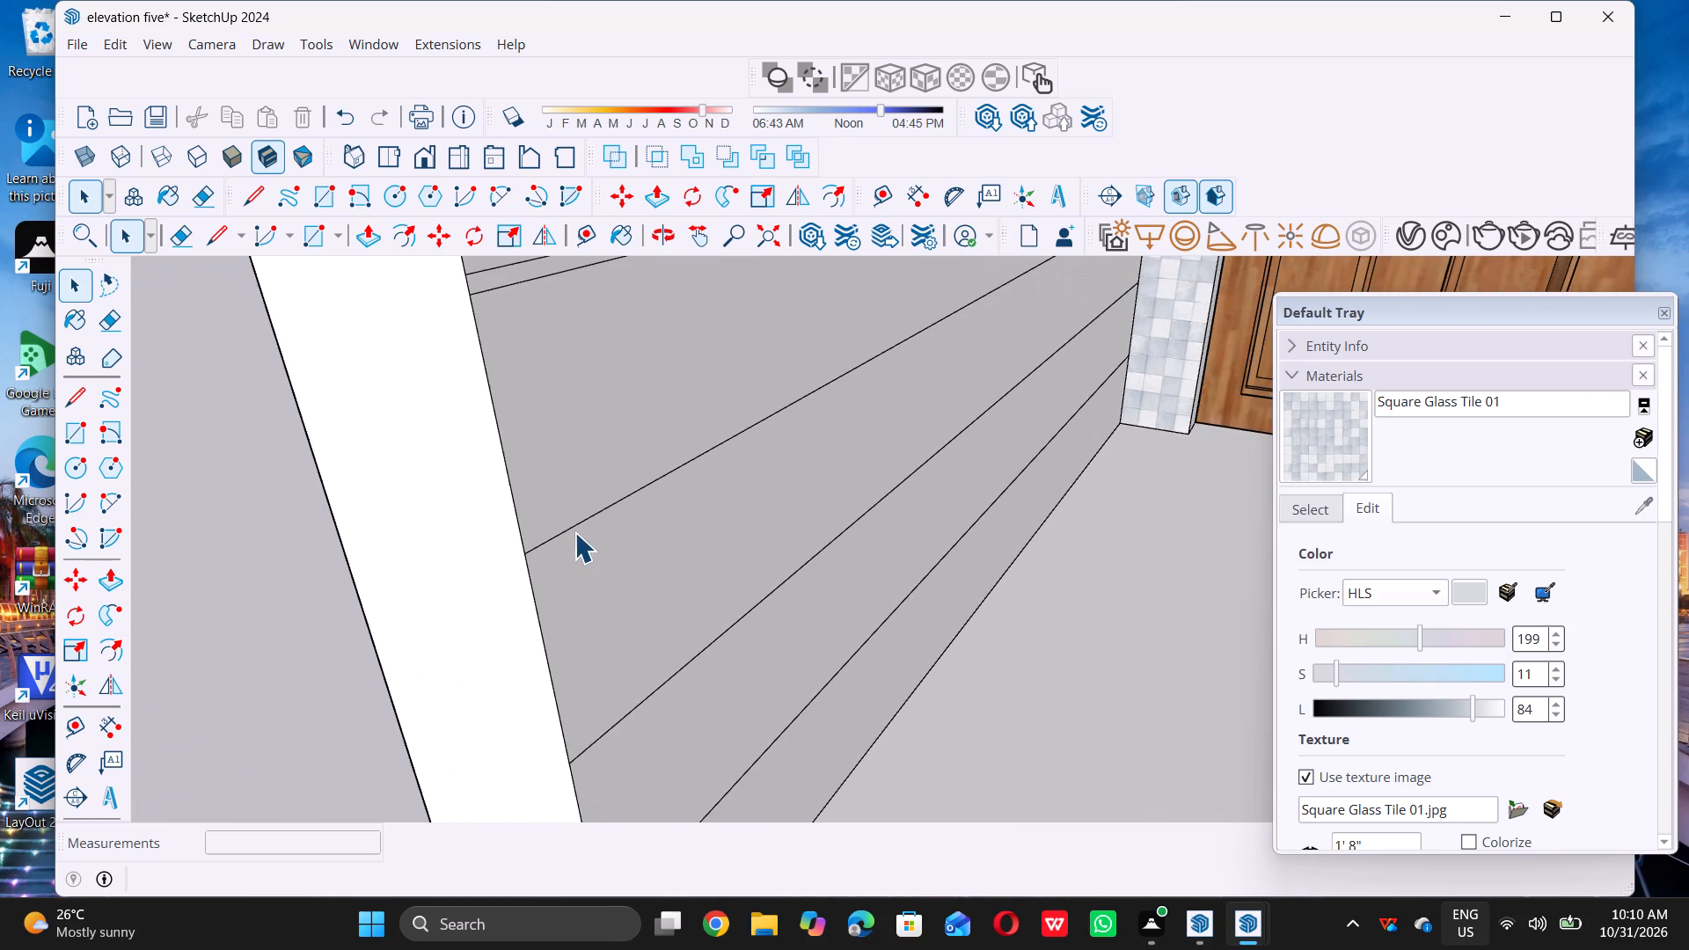
{"action": "left_click", "coordinate": [581, 524]}
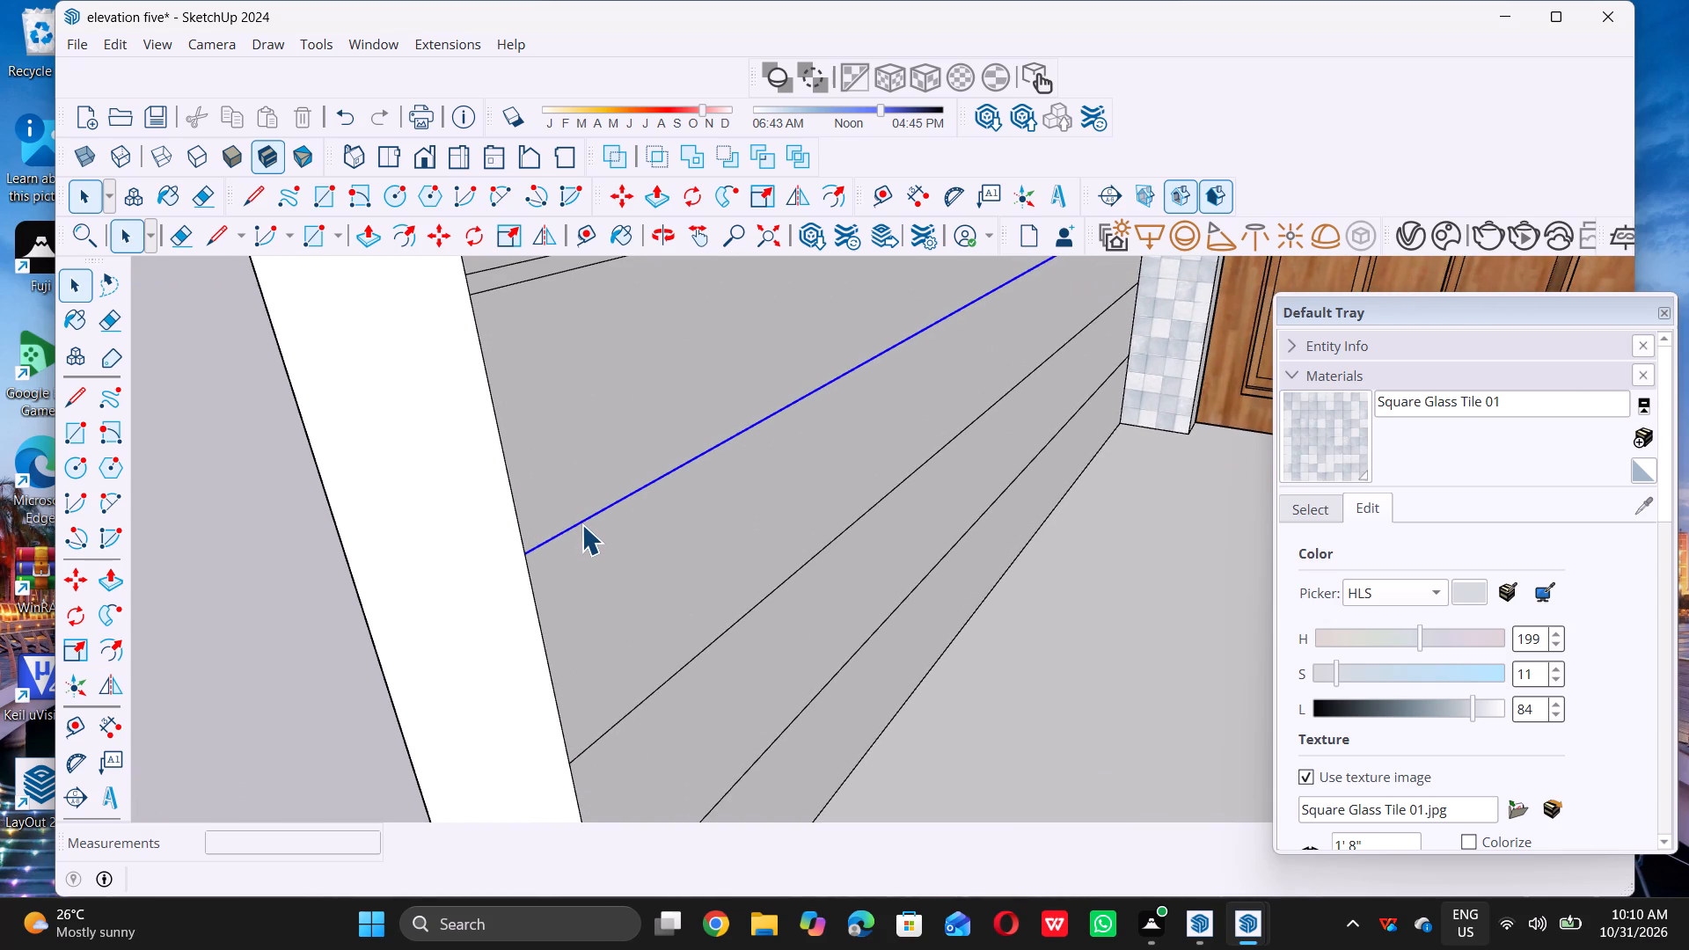
{"action": "scroll", "coordinate": [581, 524], "scroll_direction": "down", "scroll_amount": 9}
{"action": "scroll", "coordinate": [609, 622], "scroll_direction": "up", "scroll_amount": 4}
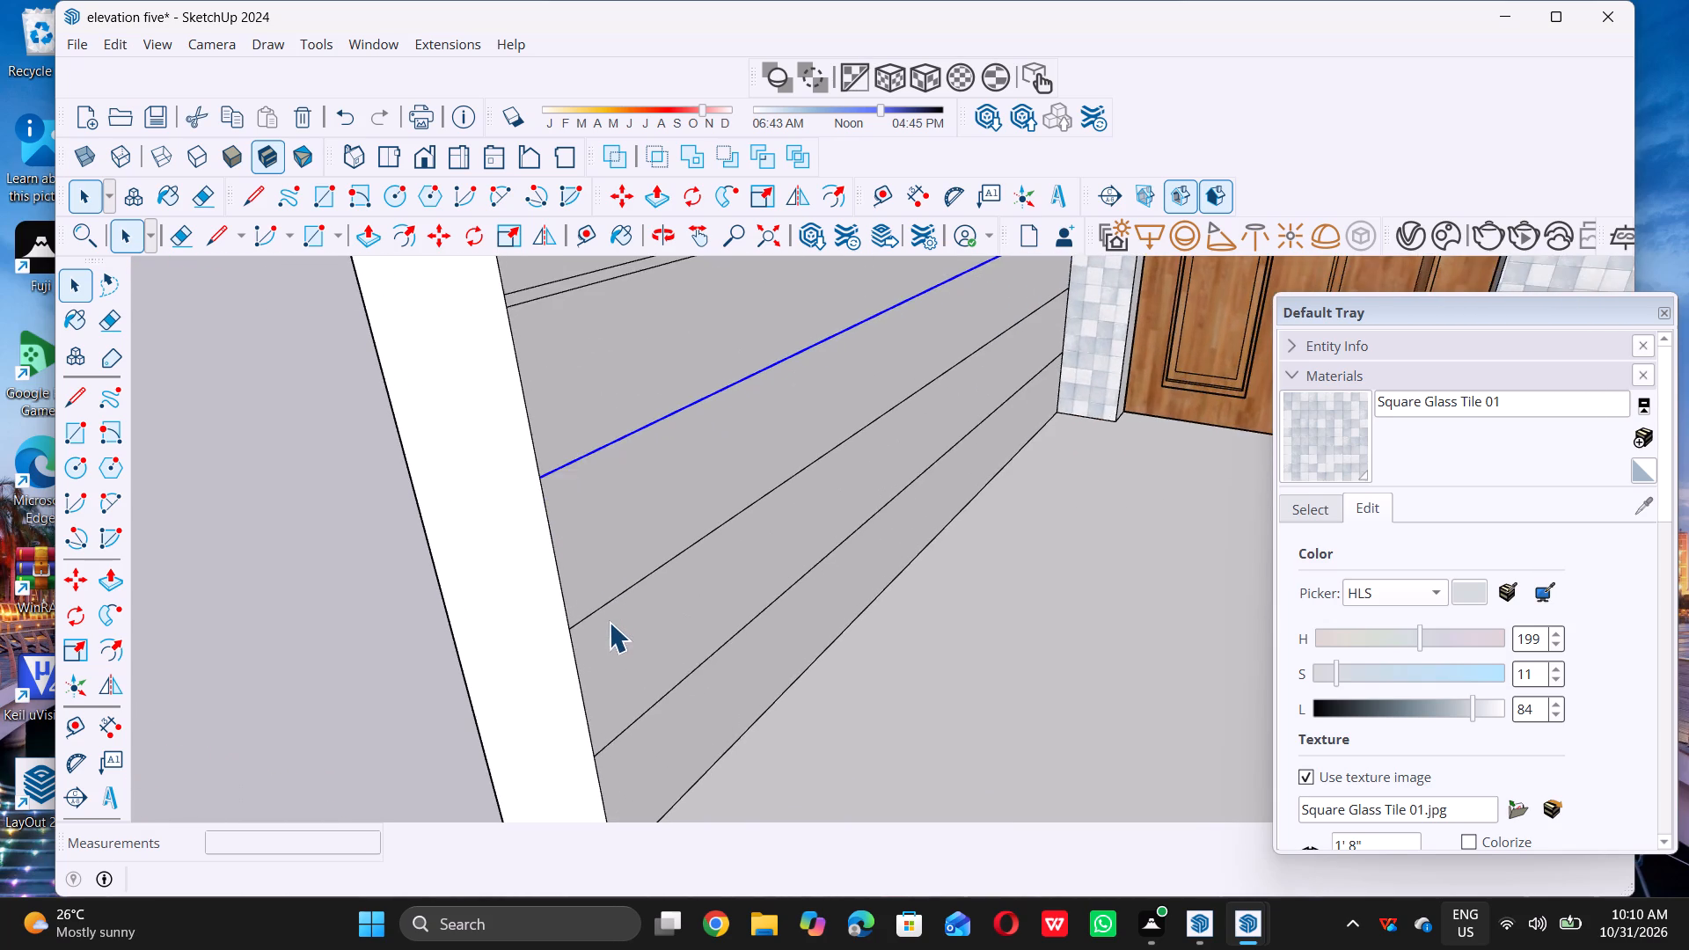
{"action": "scroll", "coordinate": [604, 625], "scroll_direction": "up", "scroll_amount": 4, "text": "ctrl"}
{"action": "double_click", "coordinate": [600, 598], "text": "ctrl"}
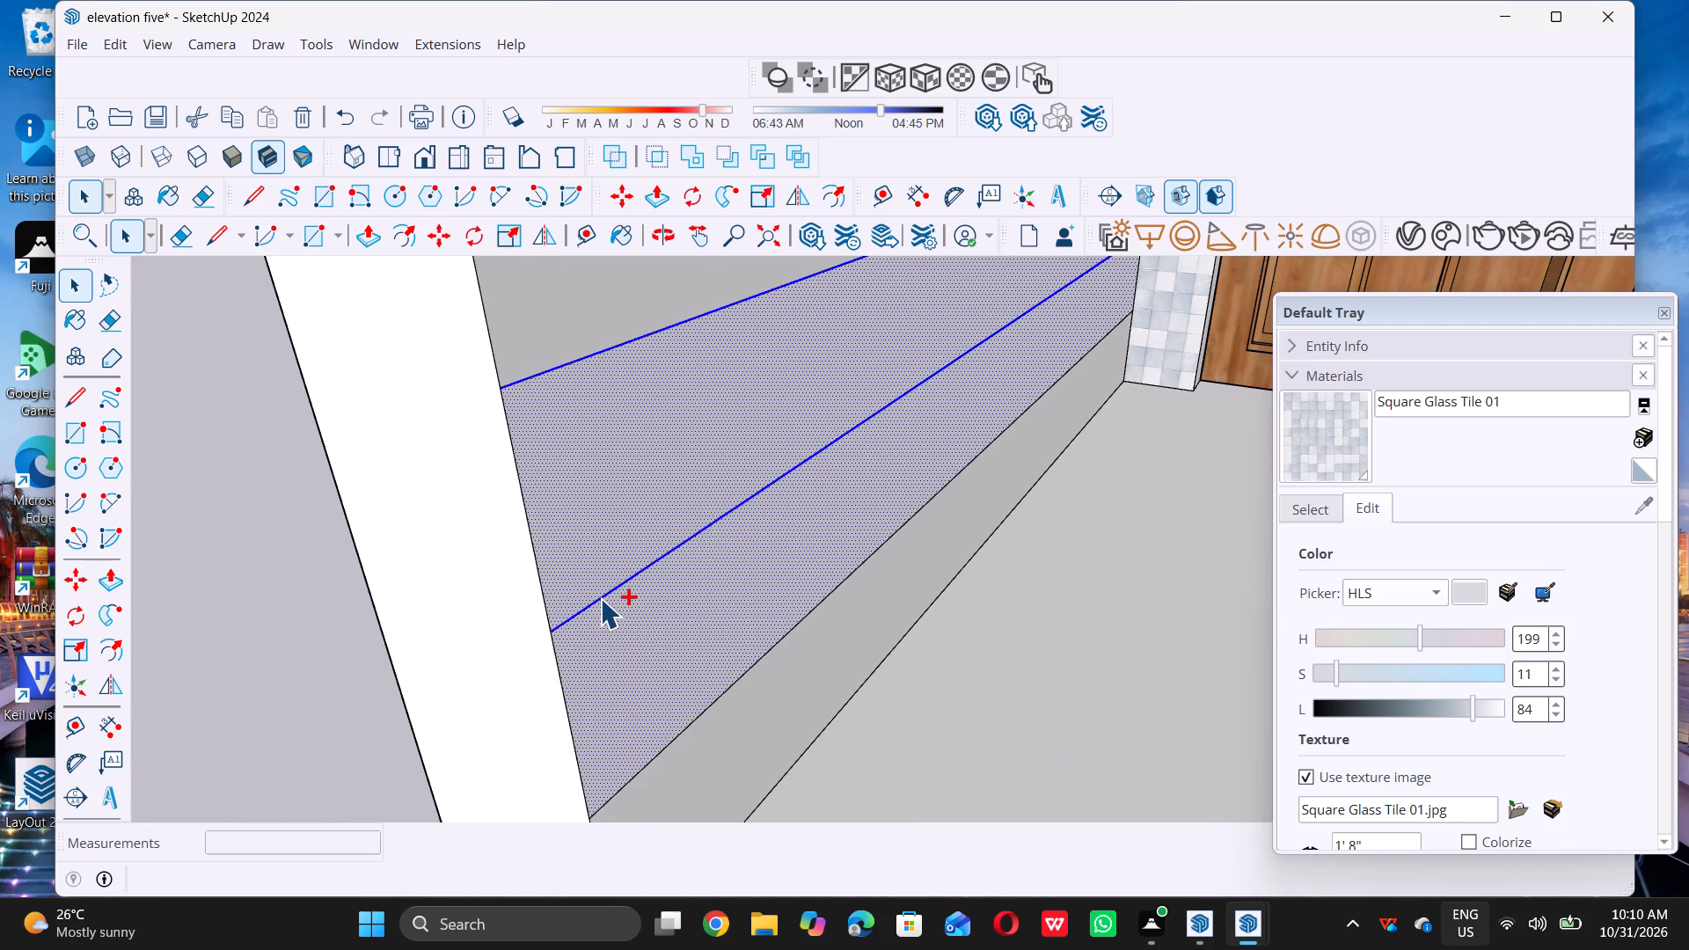
{"action": "left_click", "coordinate": [586, 530], "text": "shift"}
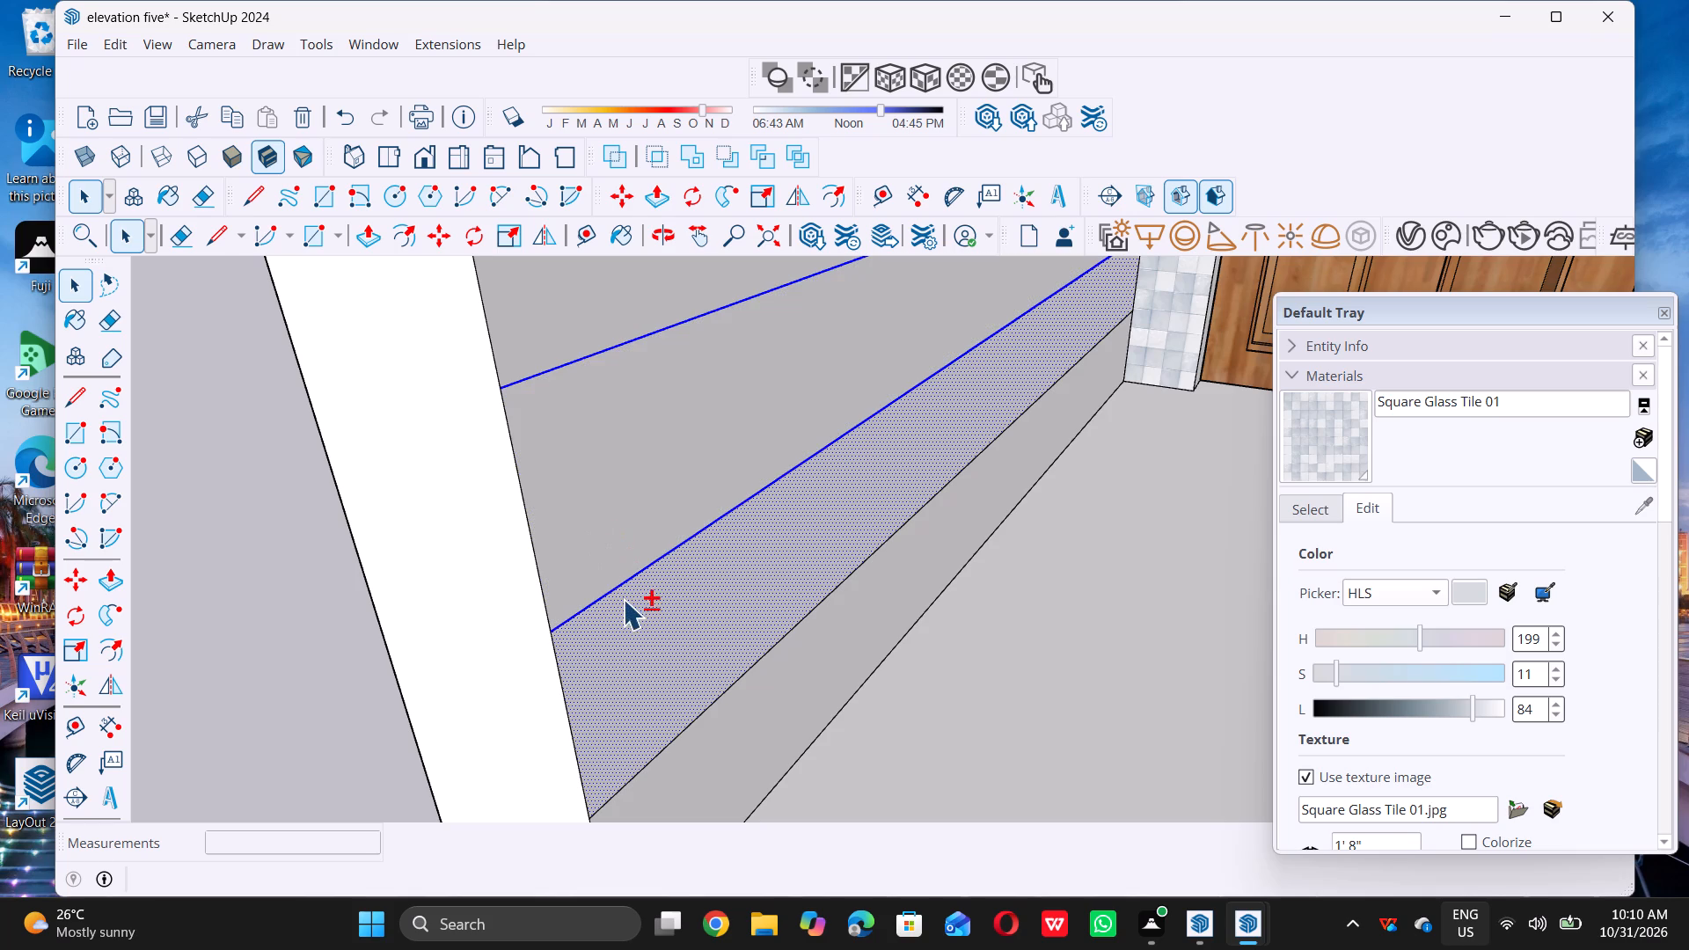
{"action": "left_click", "coordinate": [633, 630], "text": "shift"}
{"action": "scroll", "coordinate": [658, 602], "scroll_direction": "down", "scroll_amount": 6}
{"action": "scroll", "coordinate": [655, 749], "scroll_direction": "up", "scroll_amount": 4, "text": "ctrl"}
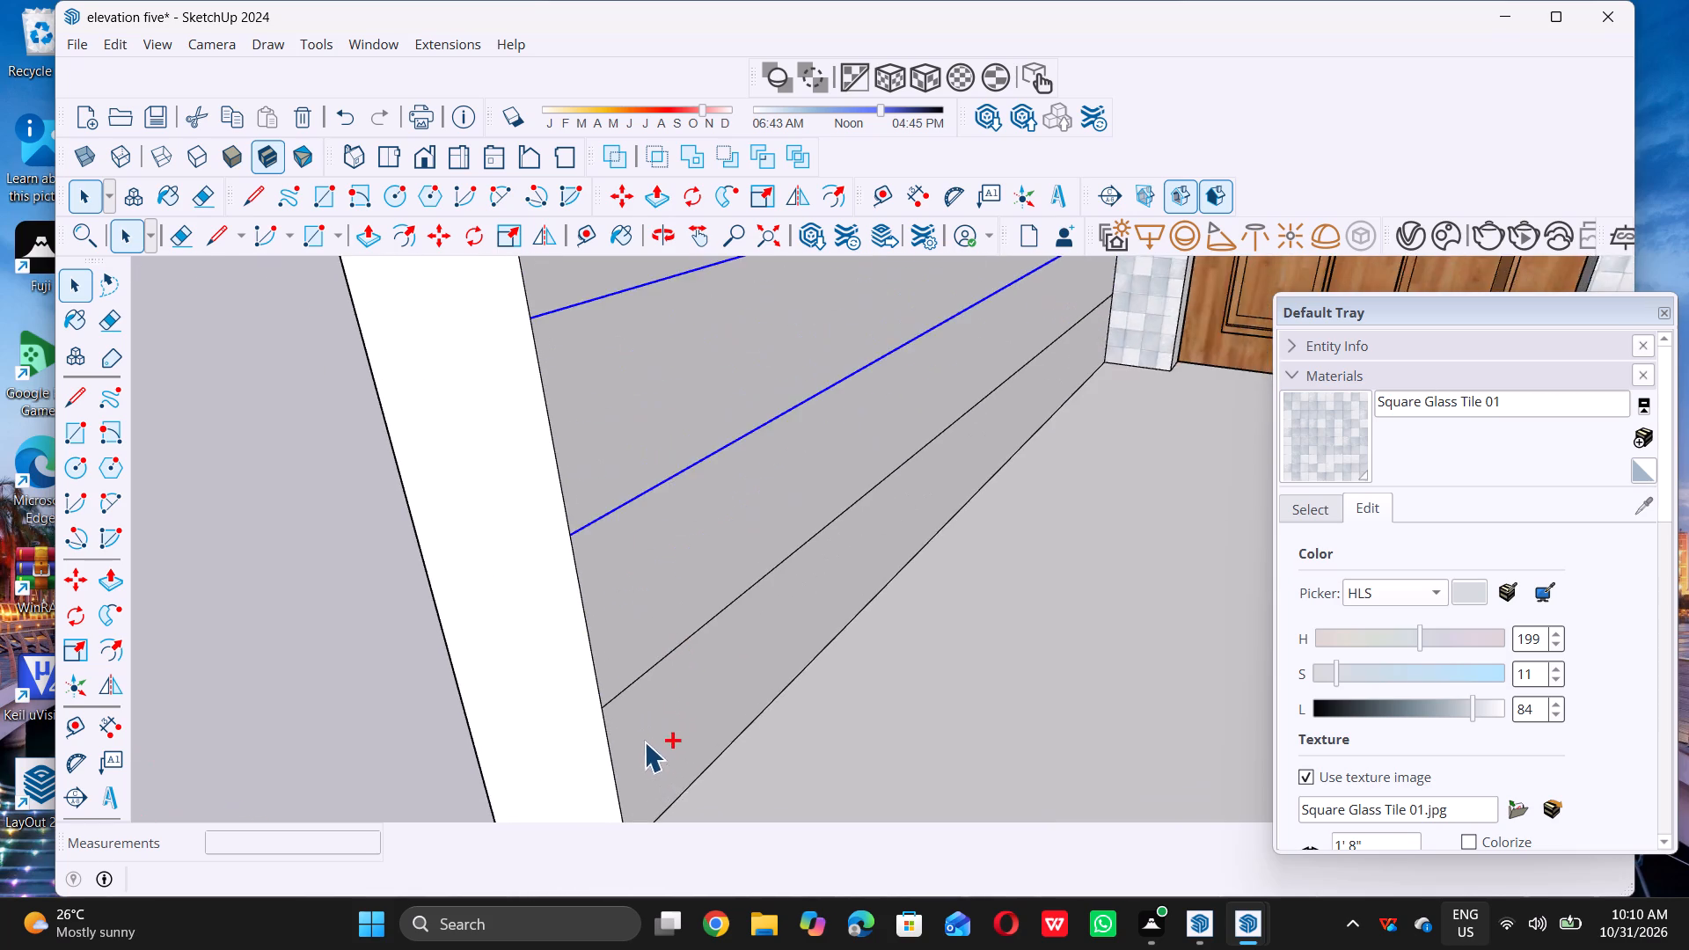
{"action": "scroll", "coordinate": [644, 742], "scroll_direction": "up", "scroll_amount": 4, "text": "ctrl"}
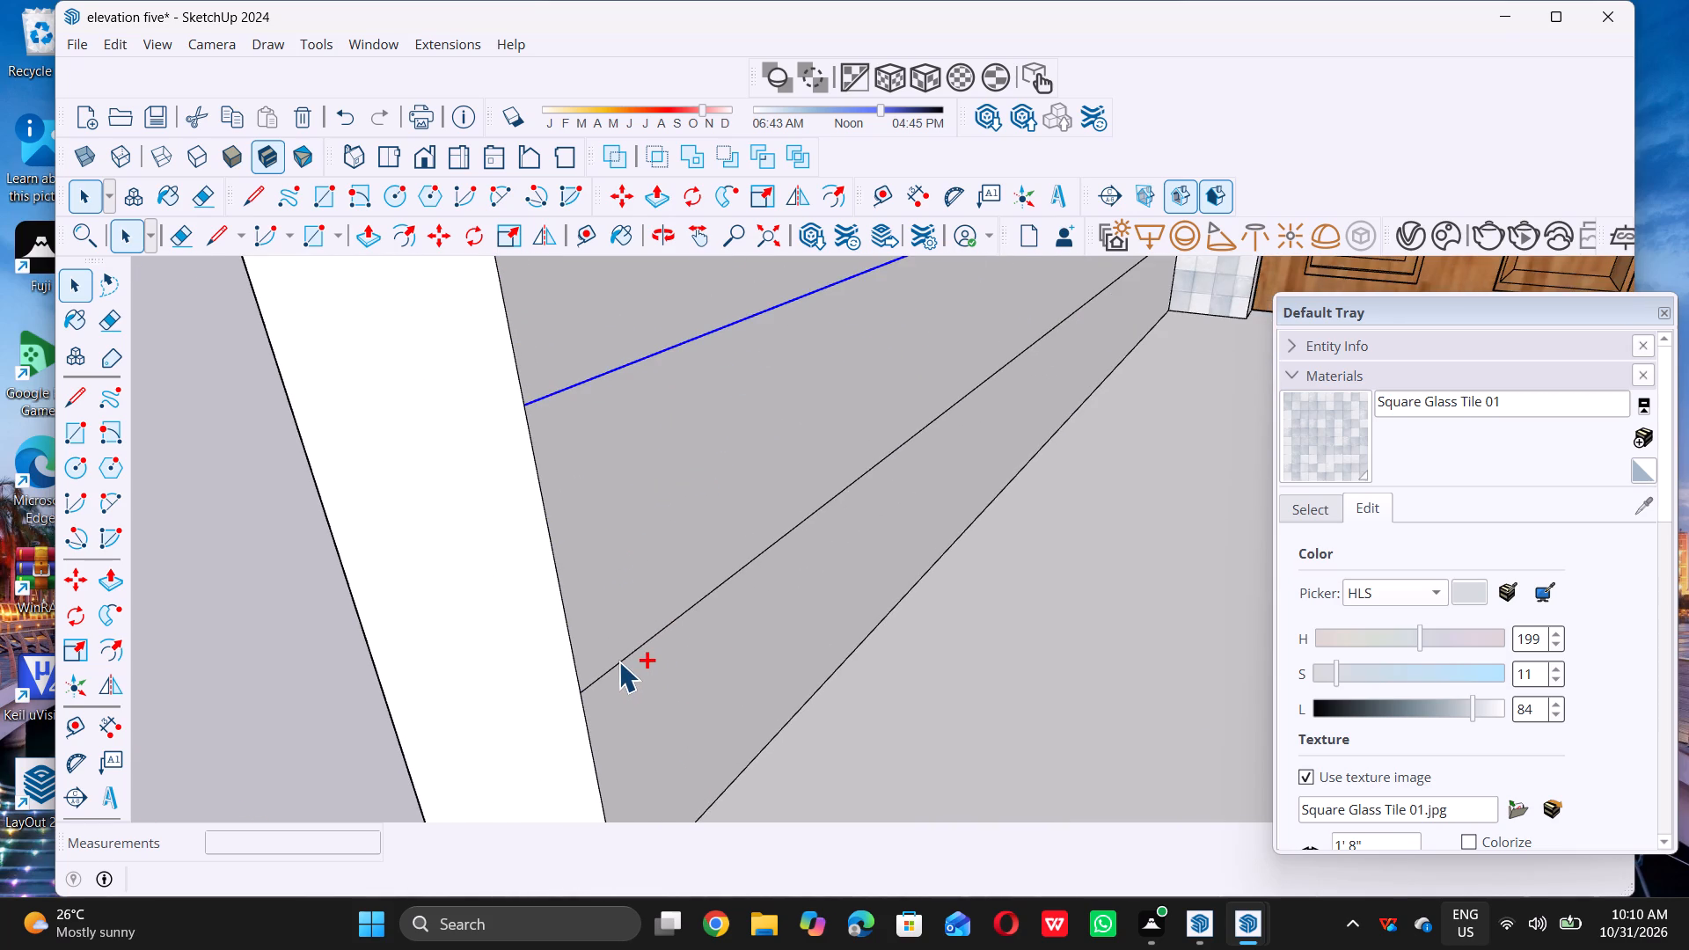
{"action": "left_click", "coordinate": [620, 663], "text": "ctrl"}
{"action": "scroll", "coordinate": [620, 664], "scroll_direction": "down", "scroll_amount": 9}
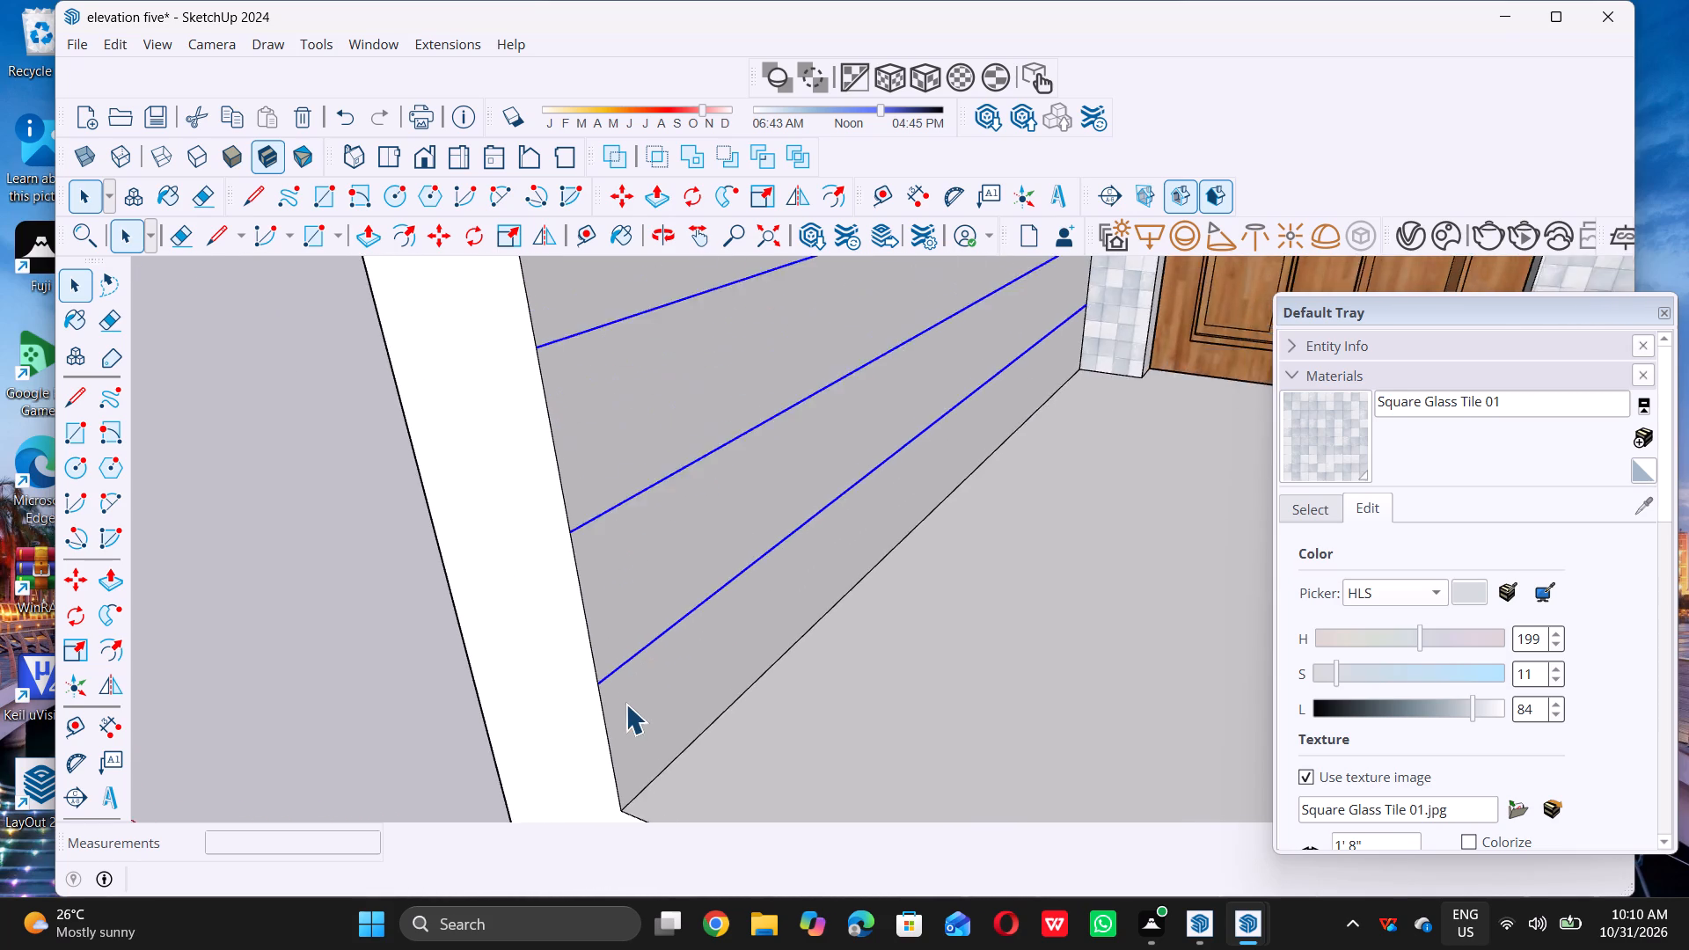
Copy the three selected lowest strip lines 0.5" straight down the window wall, and clear the selection.
{"action": "scroll", "coordinate": [625, 704], "scroll_direction": "down", "scroll_amount": 2}
{"action": "scroll", "coordinate": [587, 455], "scroll_direction": "up", "scroll_amount": 4}
{"action": "key", "text": "m"}
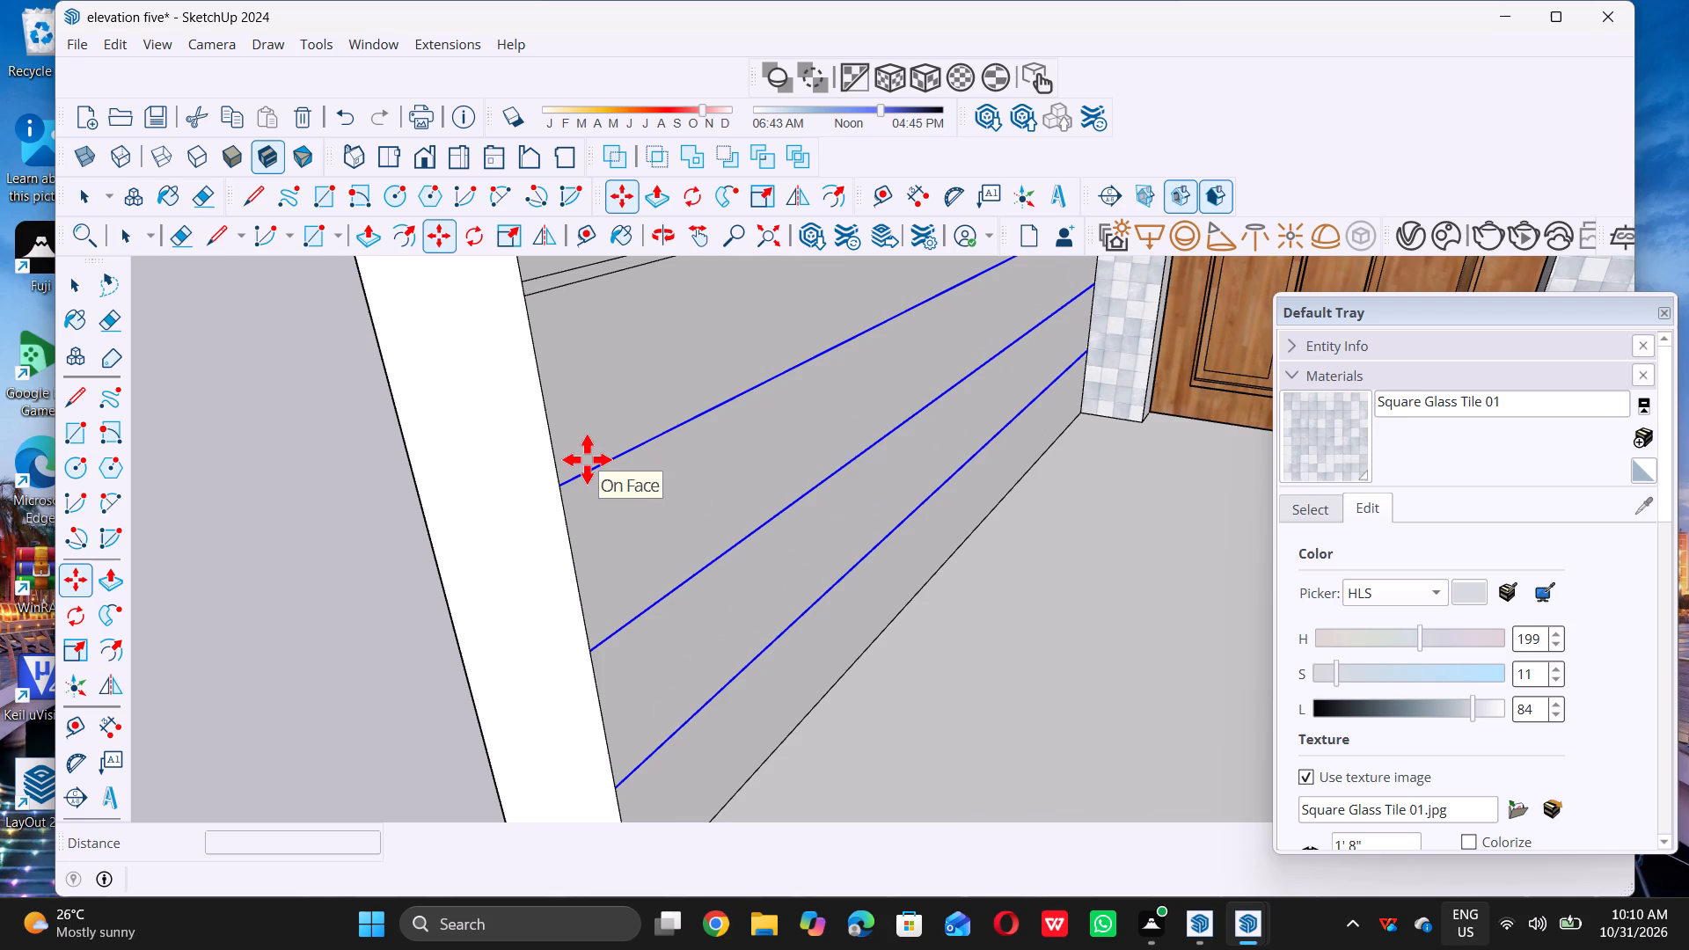
{"action": "left_click", "coordinate": [556, 491]}
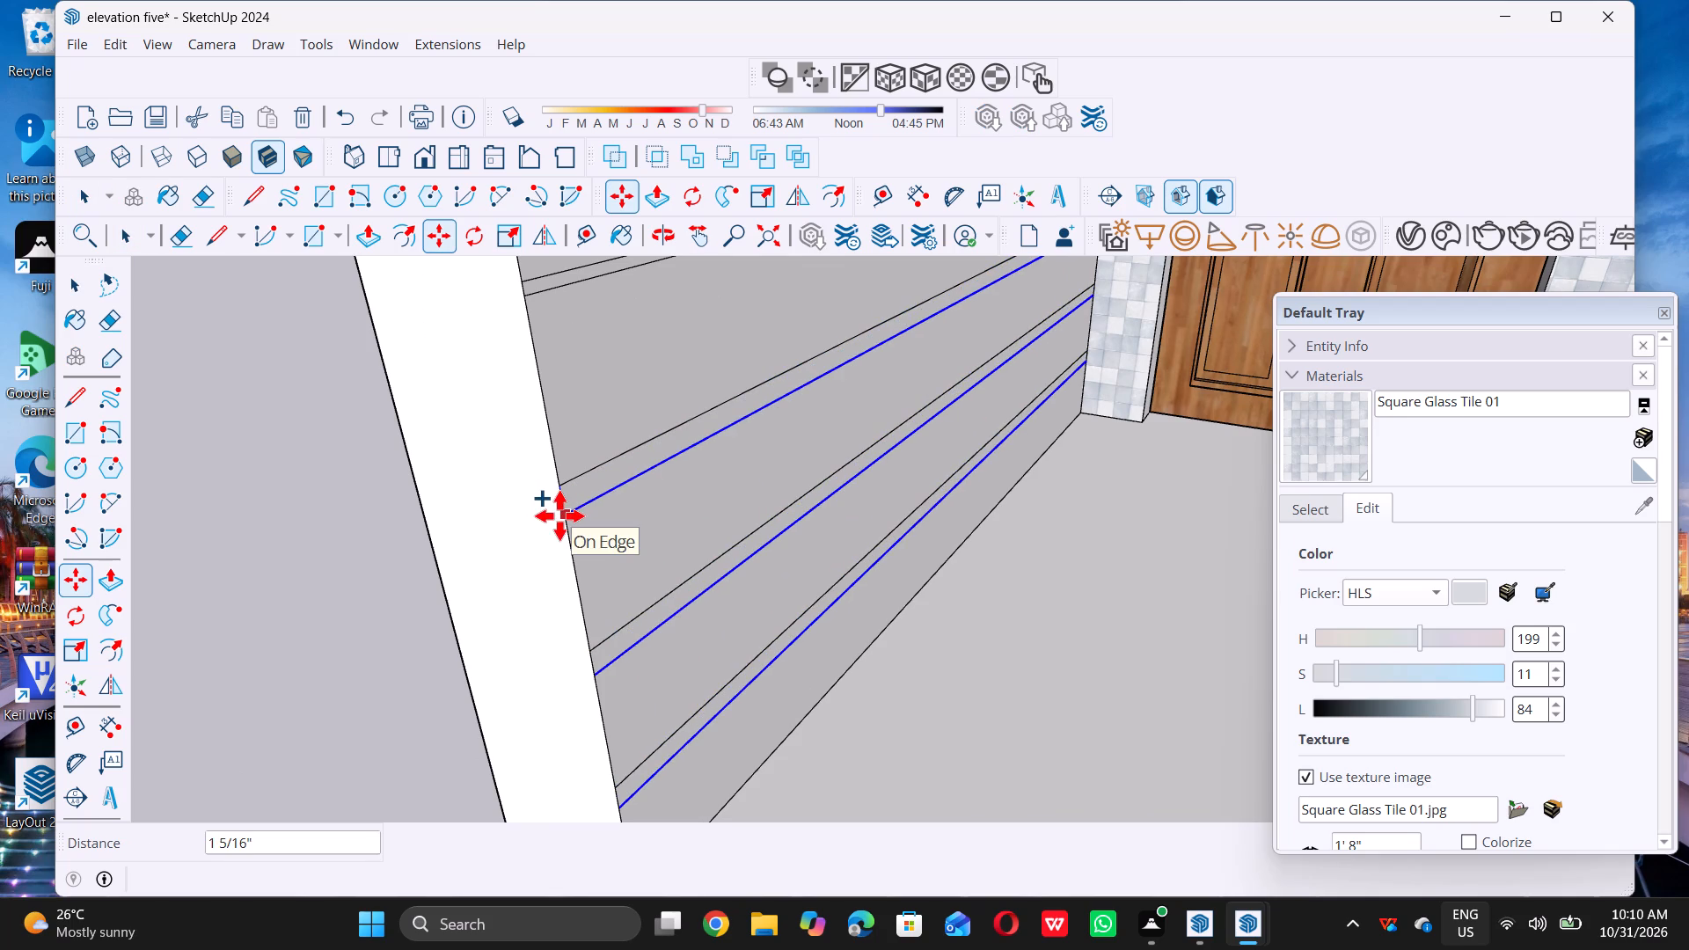
{"action": "type", "text": "0."}
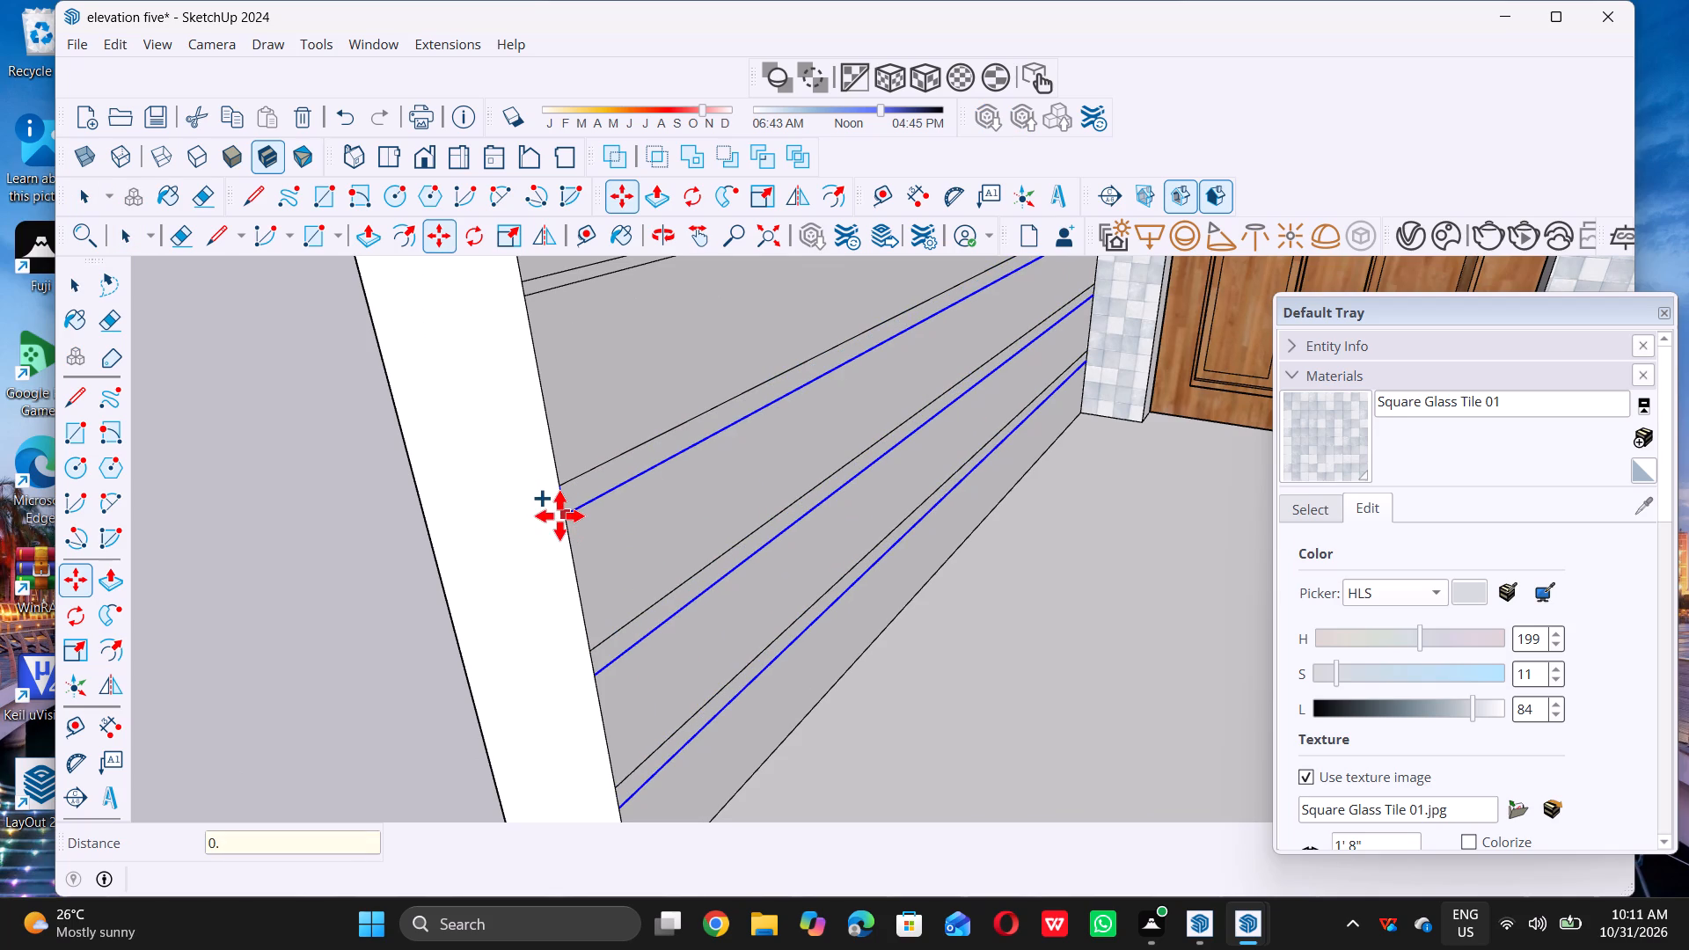
{"action": "key", "text": "5"}
{"action": "key", "text": "shift+quotedbl"}
{"action": "key", "text": "Return"}
{"action": "key", "text": "space"}
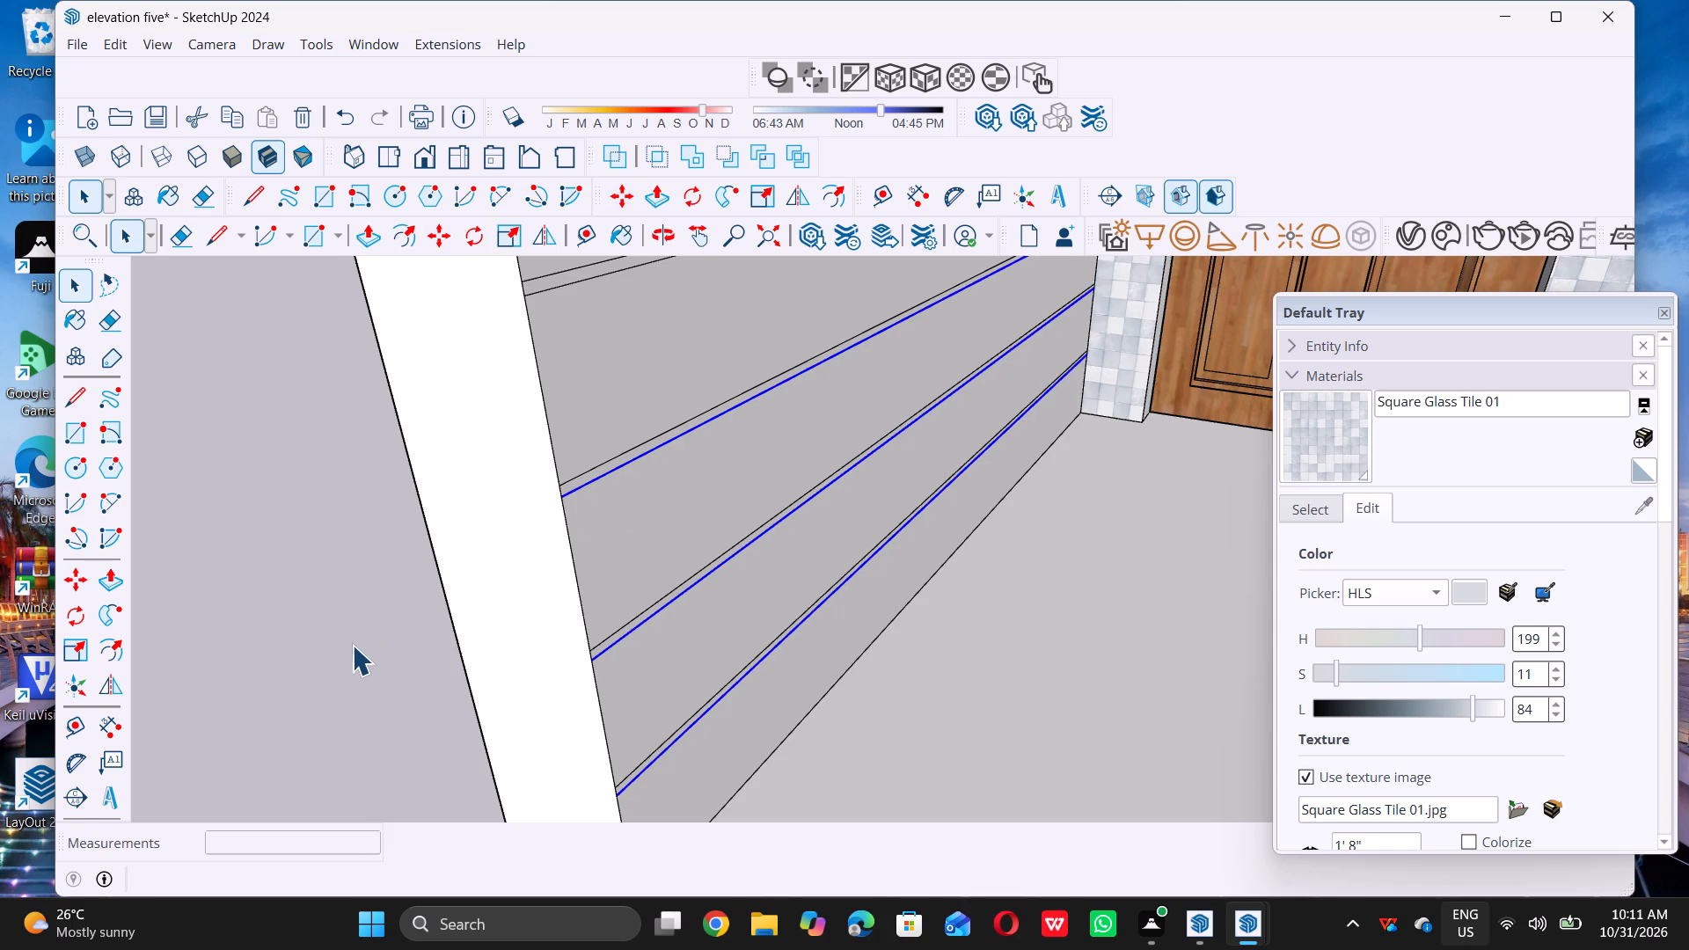
{"action": "triple_click", "coordinate": [342, 646]}
Examine the groove lines over the full window wall and the room around them.
{"action": "scroll", "coordinate": [357, 715], "scroll_direction": "down", "scroll_amount": 10}
{"action": "scroll", "coordinate": [663, 566], "scroll_direction": "down", "scroll_amount": 3}
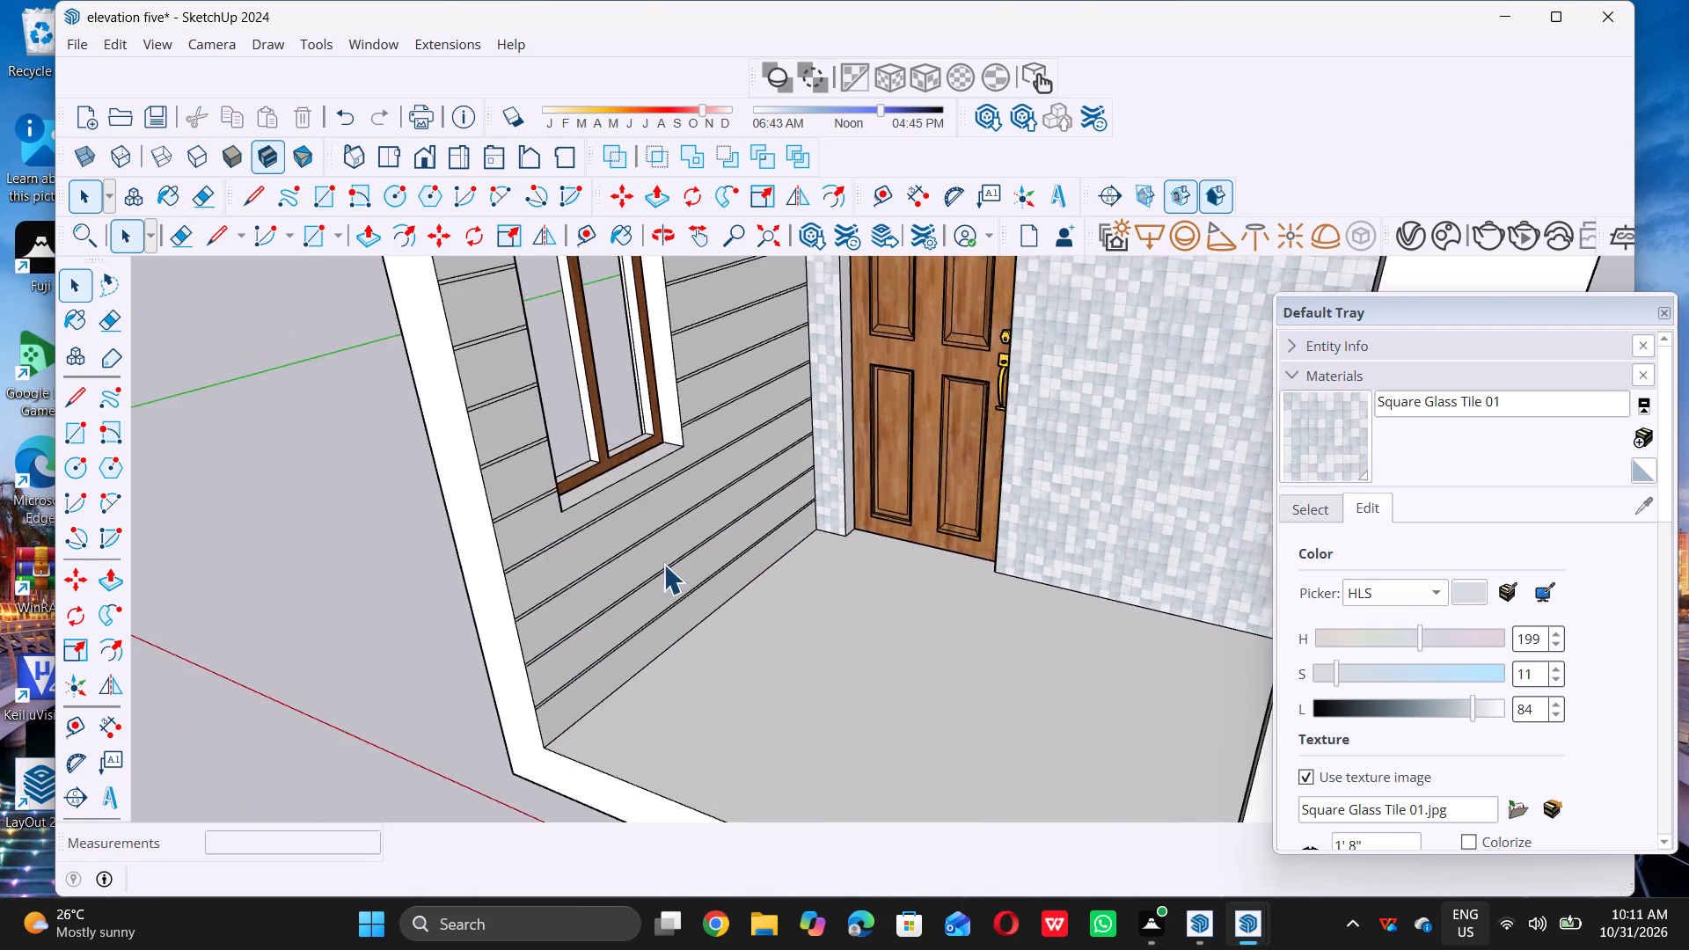
{"action": "scroll", "coordinate": [663, 564], "scroll_direction": "down", "scroll_amount": 10}
{"action": "middle_click_drag", "start_coordinate": [657, 566], "coordinate": [669, 572]}
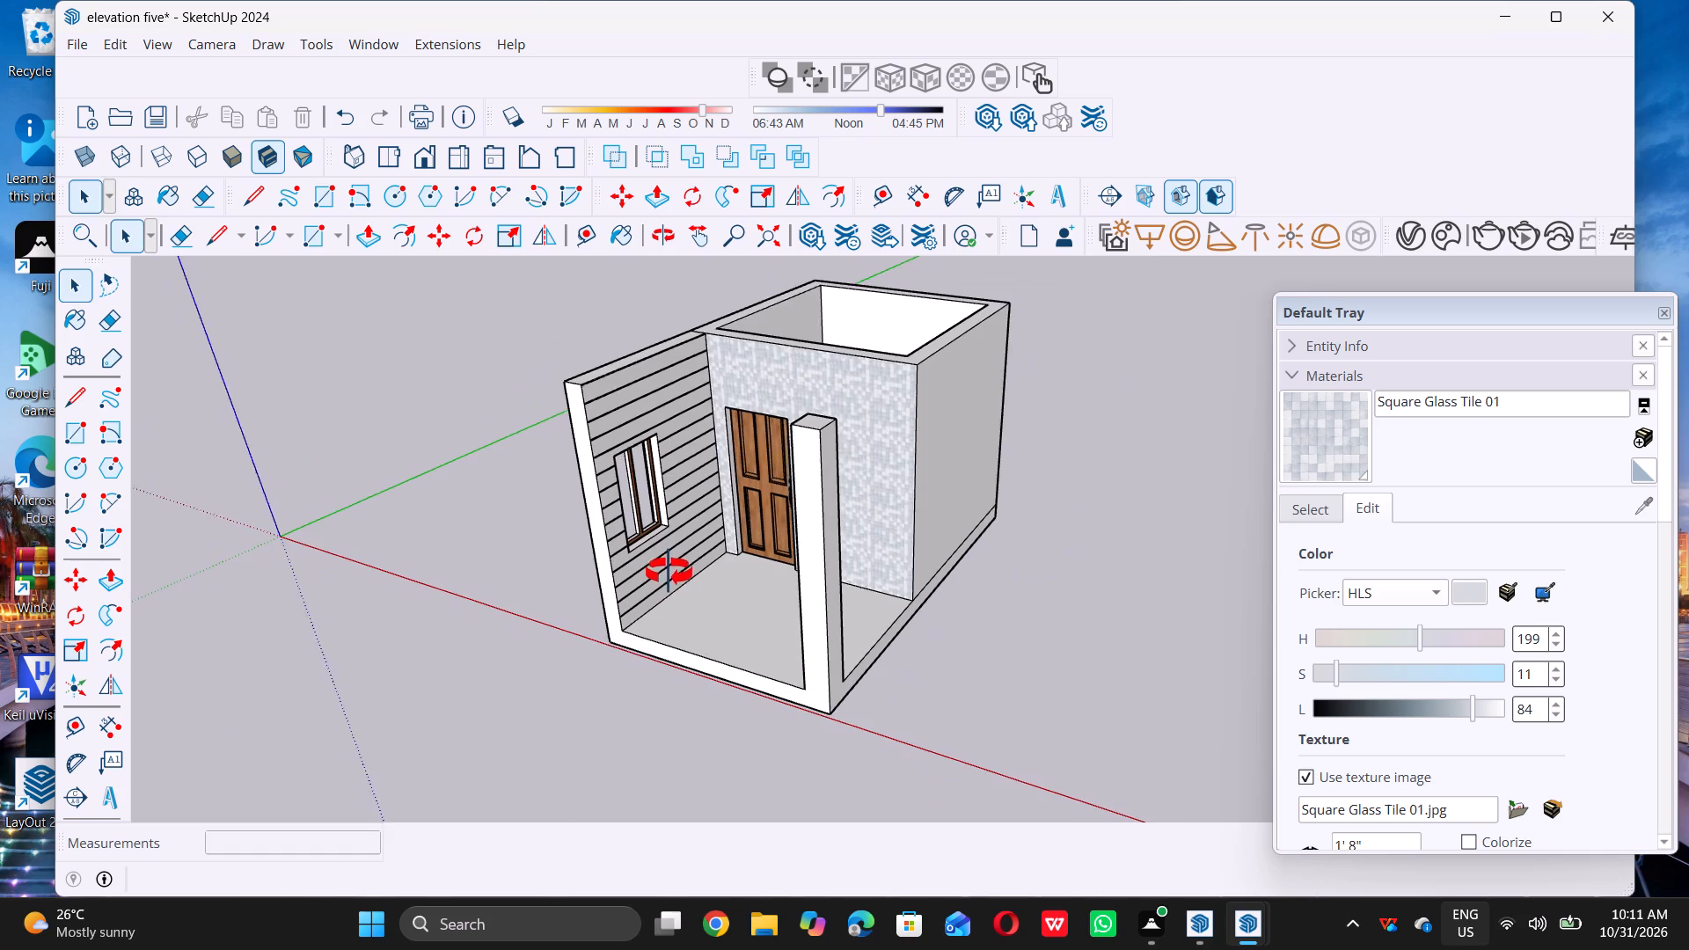
{"action": "middle_click_drag", "start_coordinate": [669, 572], "coordinate": [672, 569]}
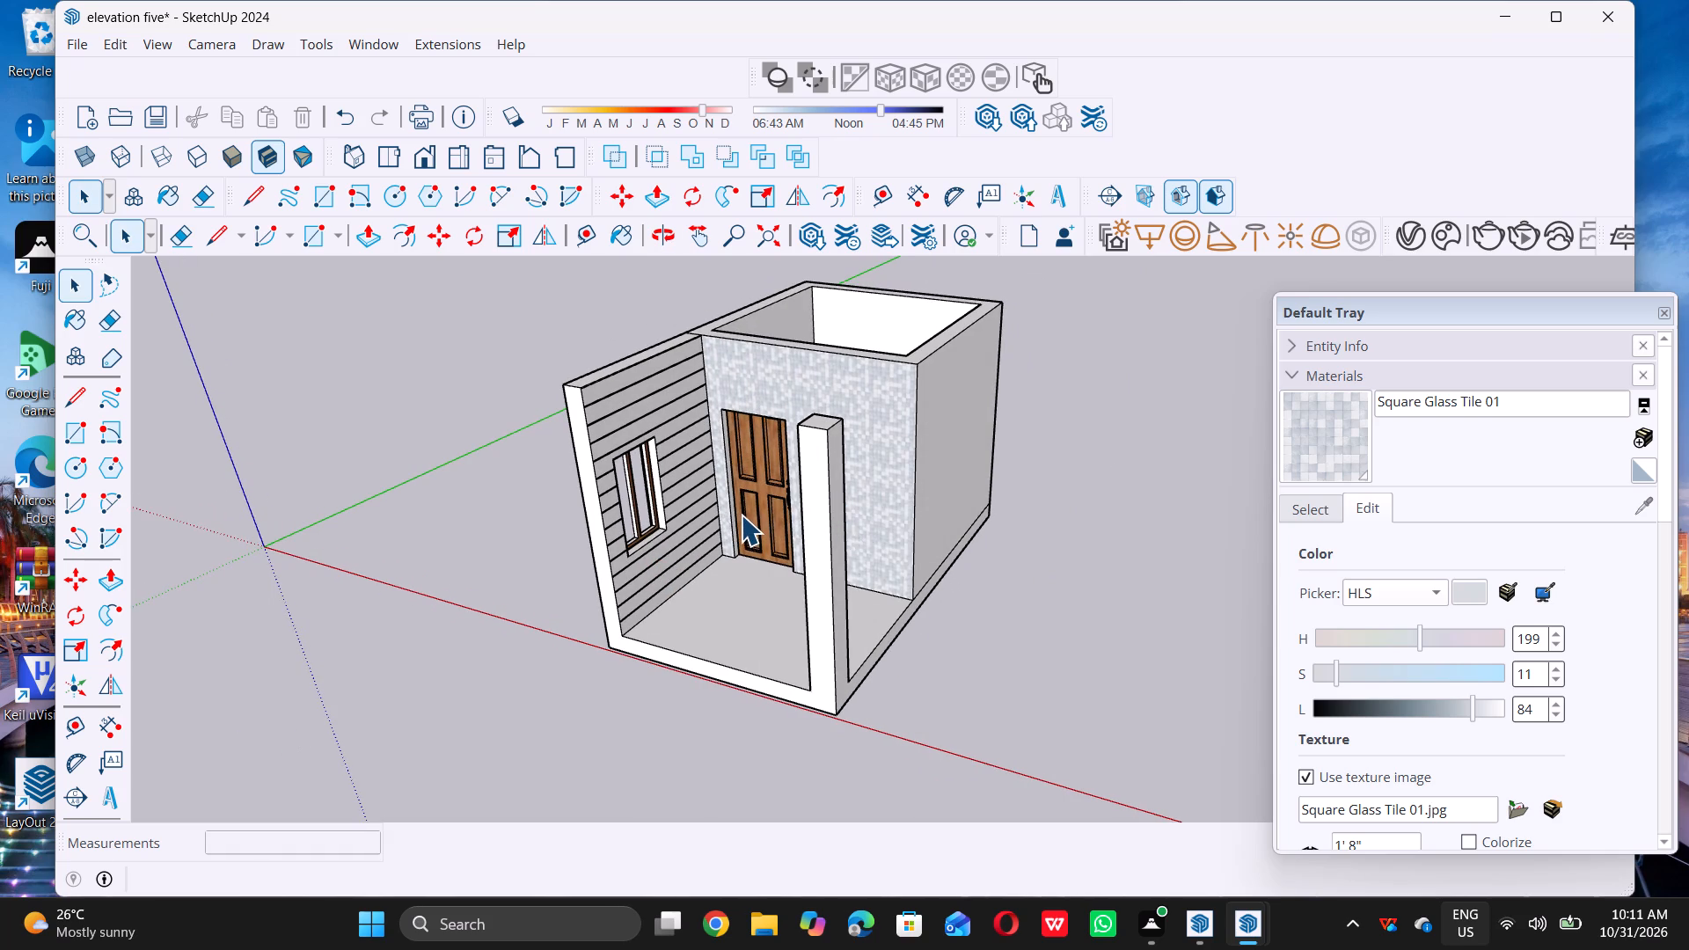
{"action": "scroll", "coordinate": [731, 439], "scroll_direction": "up", "scroll_amount": 5}
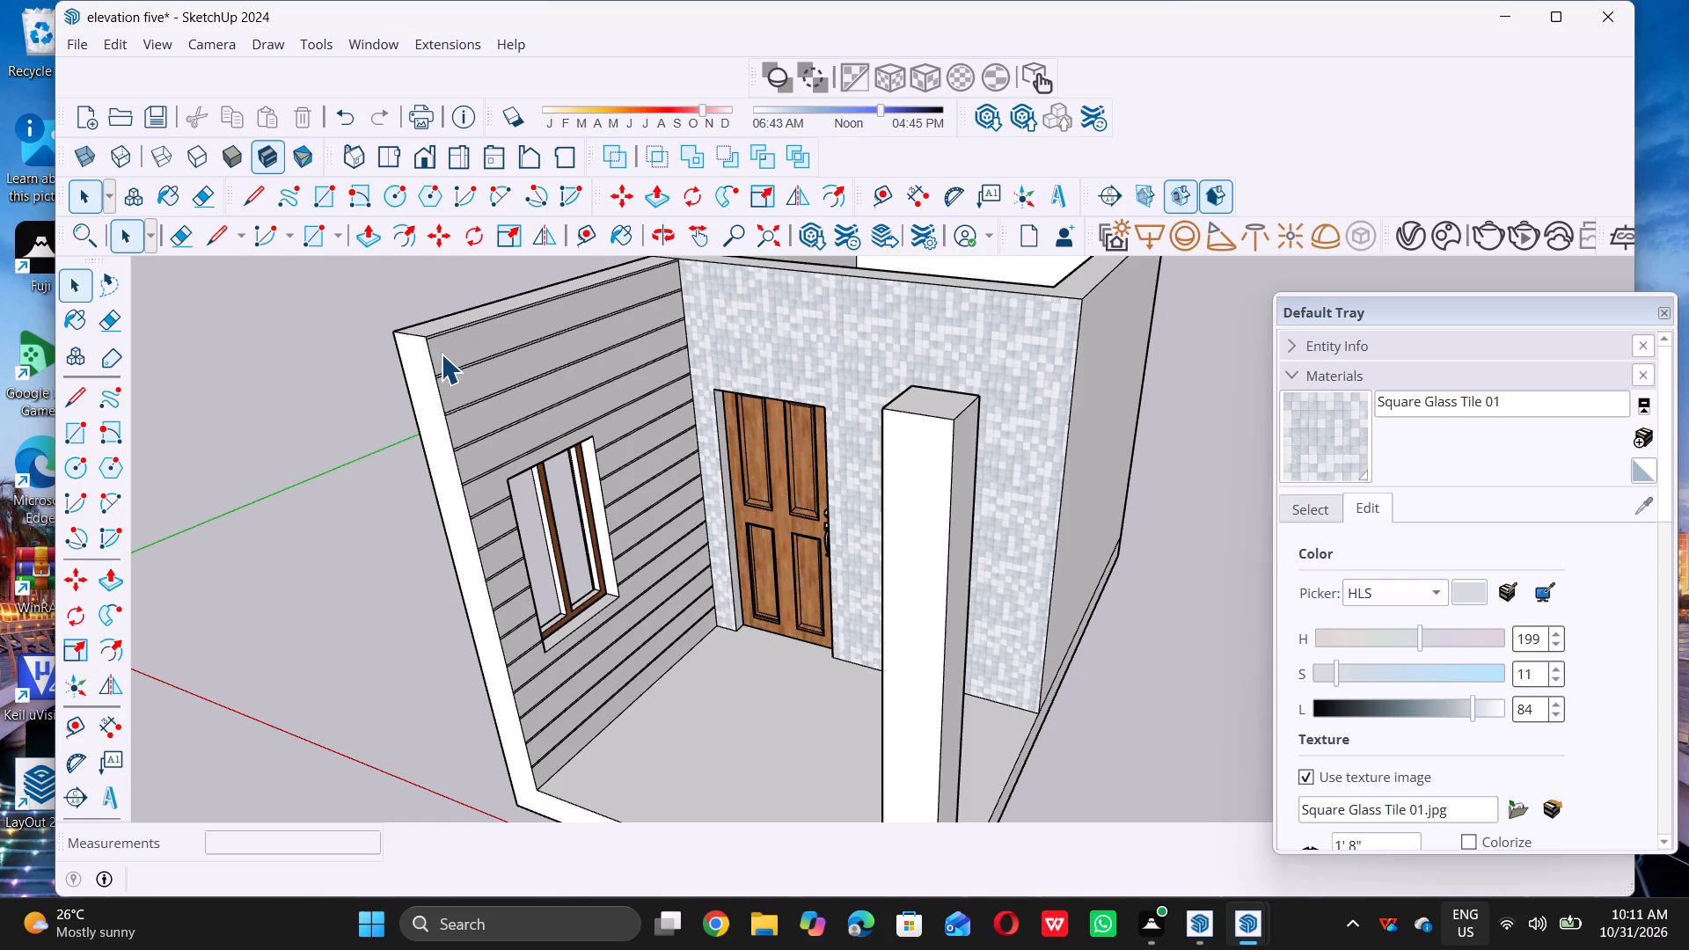
{"action": "scroll", "coordinate": [436, 349], "scroll_direction": "up", "scroll_amount": 6}
{"action": "scroll", "coordinate": [436, 347], "scroll_direction": "down", "scroll_amount": 7}
{"action": "middle_click_drag", "start_coordinate": [437, 391], "coordinate": [461, 384]}
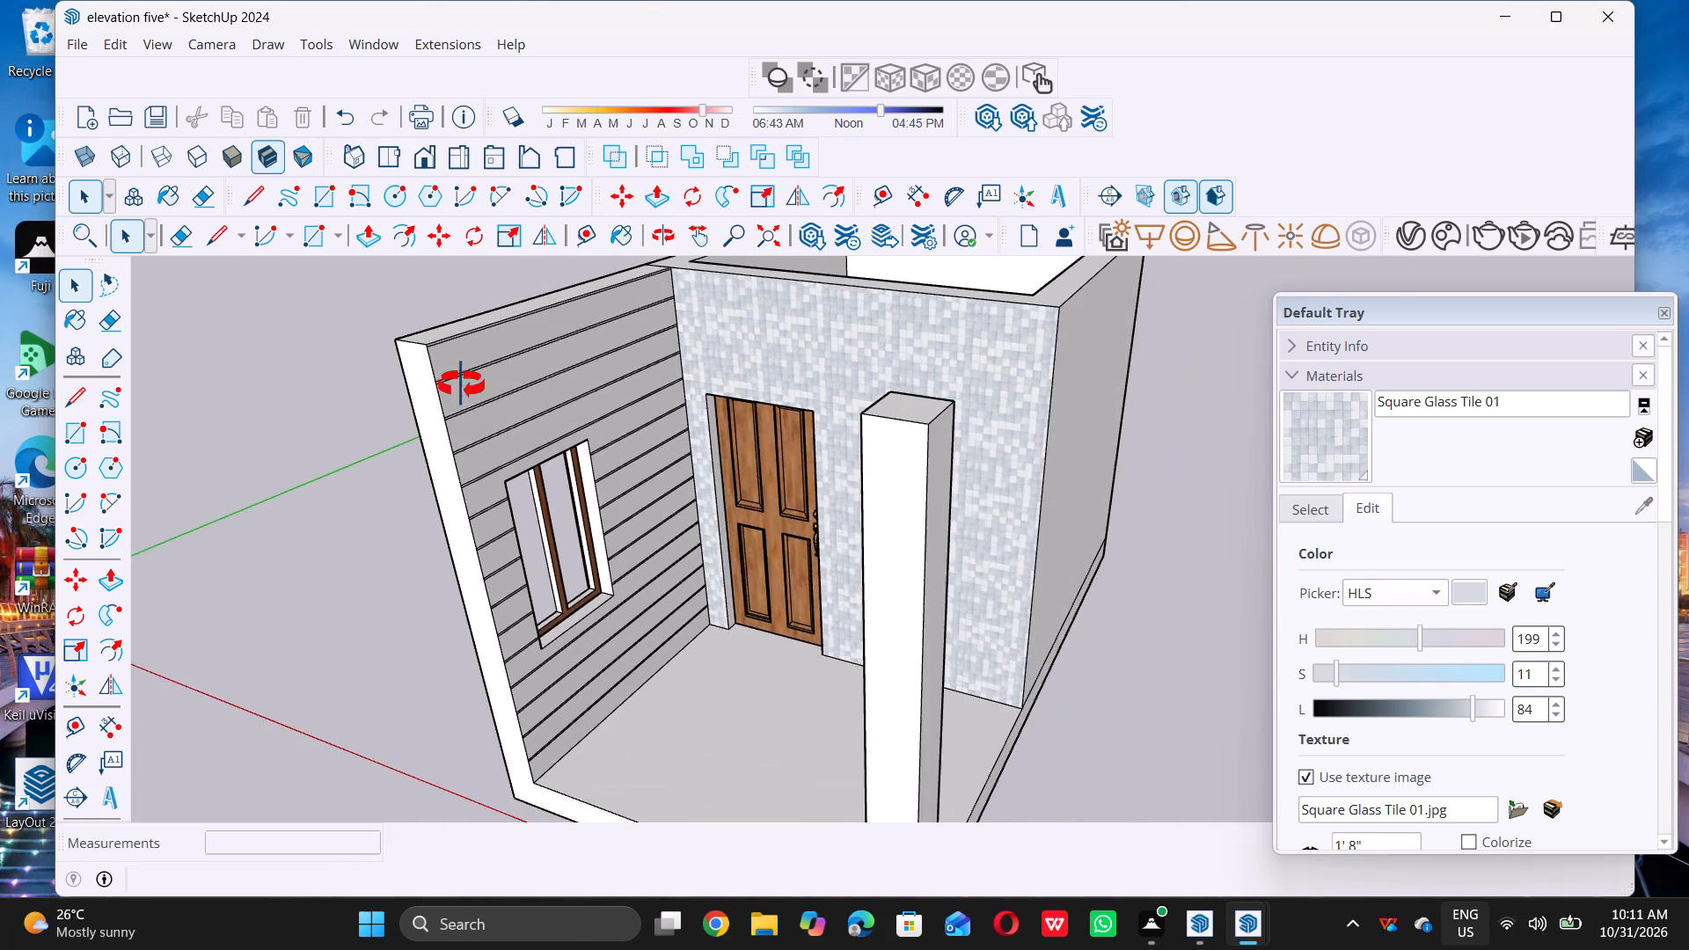
{"action": "middle_click_drag", "start_coordinate": [461, 384], "coordinate": [533, 354]}
{"action": "middle_click", "coordinate": [533, 354]}
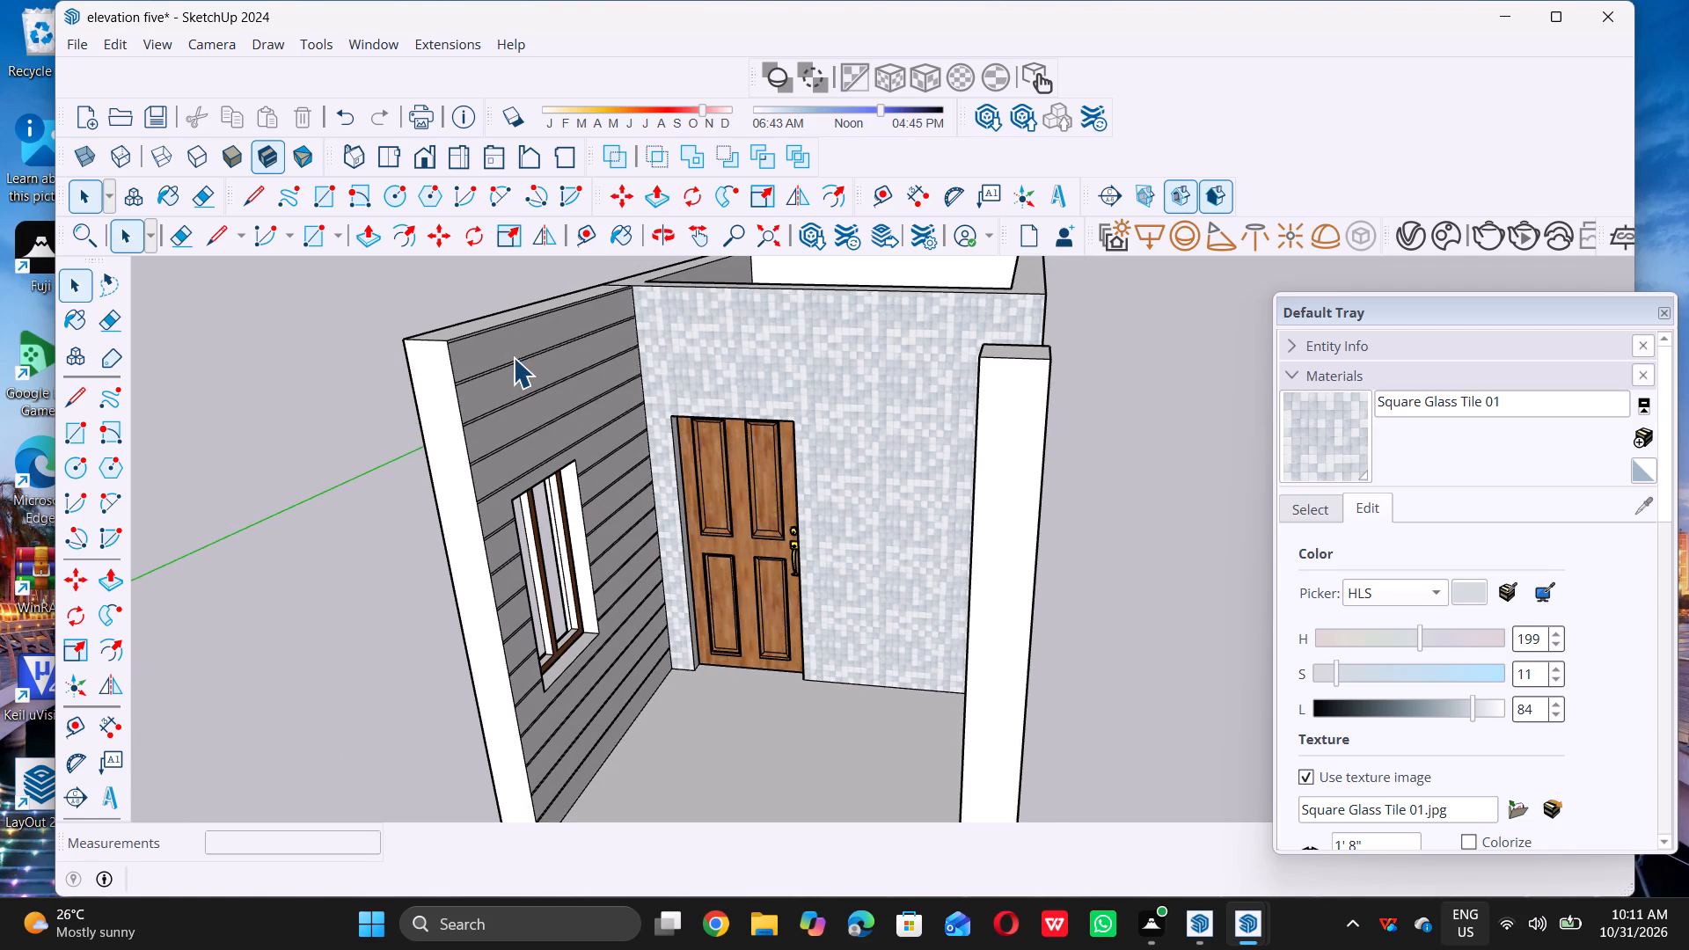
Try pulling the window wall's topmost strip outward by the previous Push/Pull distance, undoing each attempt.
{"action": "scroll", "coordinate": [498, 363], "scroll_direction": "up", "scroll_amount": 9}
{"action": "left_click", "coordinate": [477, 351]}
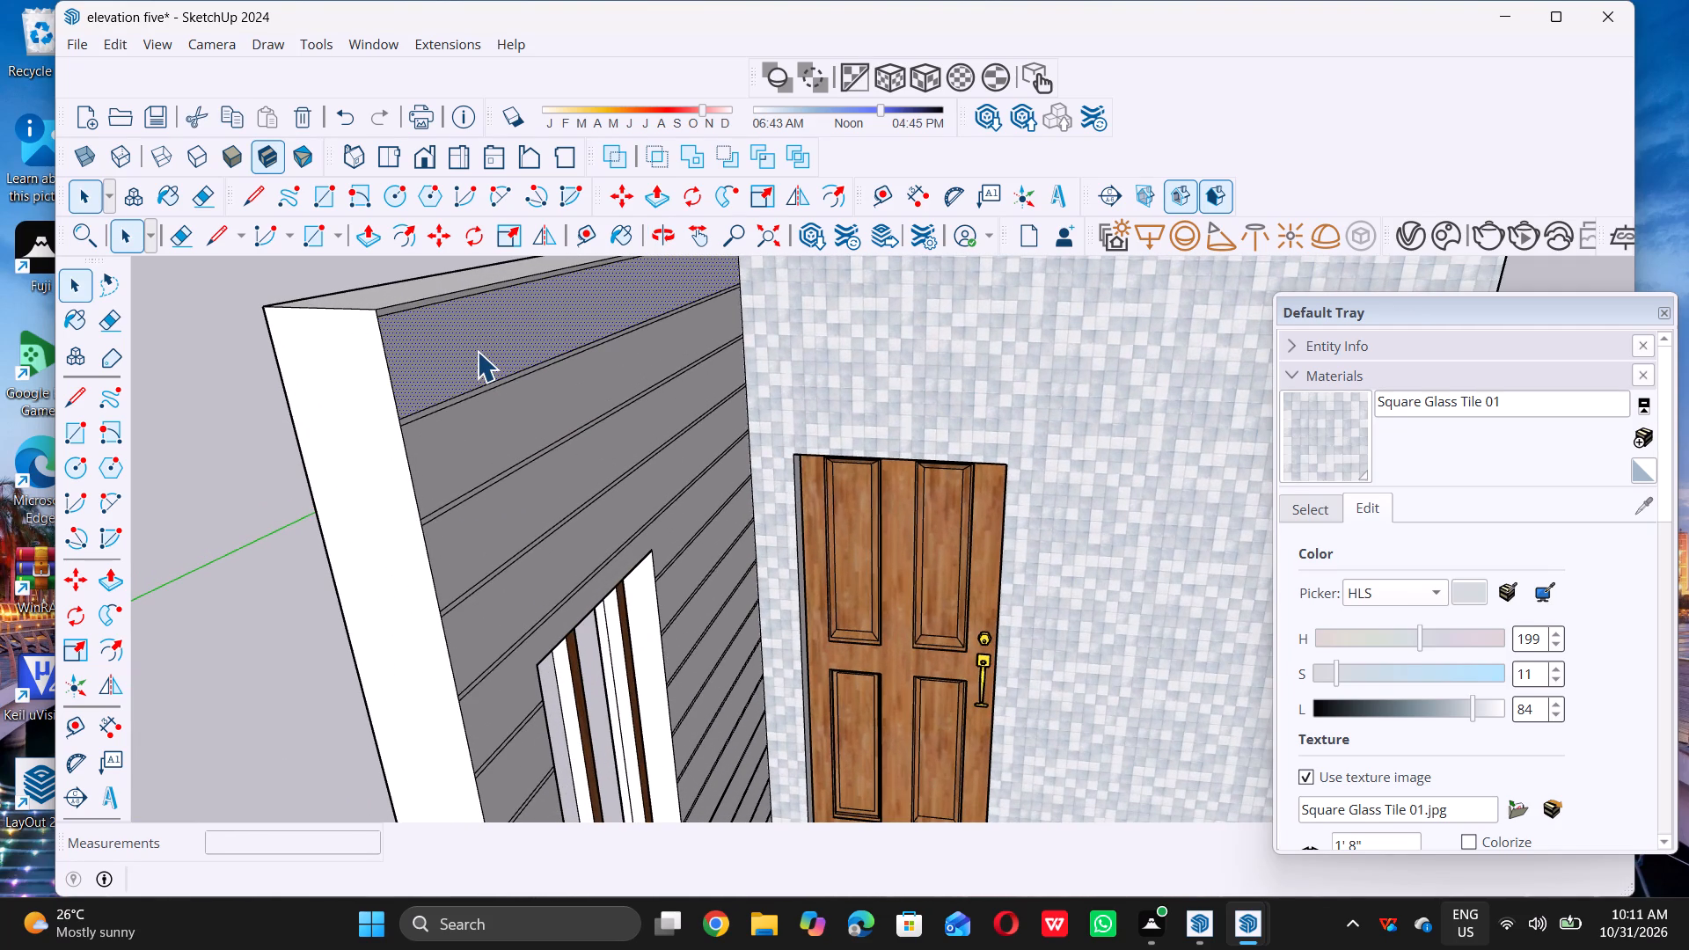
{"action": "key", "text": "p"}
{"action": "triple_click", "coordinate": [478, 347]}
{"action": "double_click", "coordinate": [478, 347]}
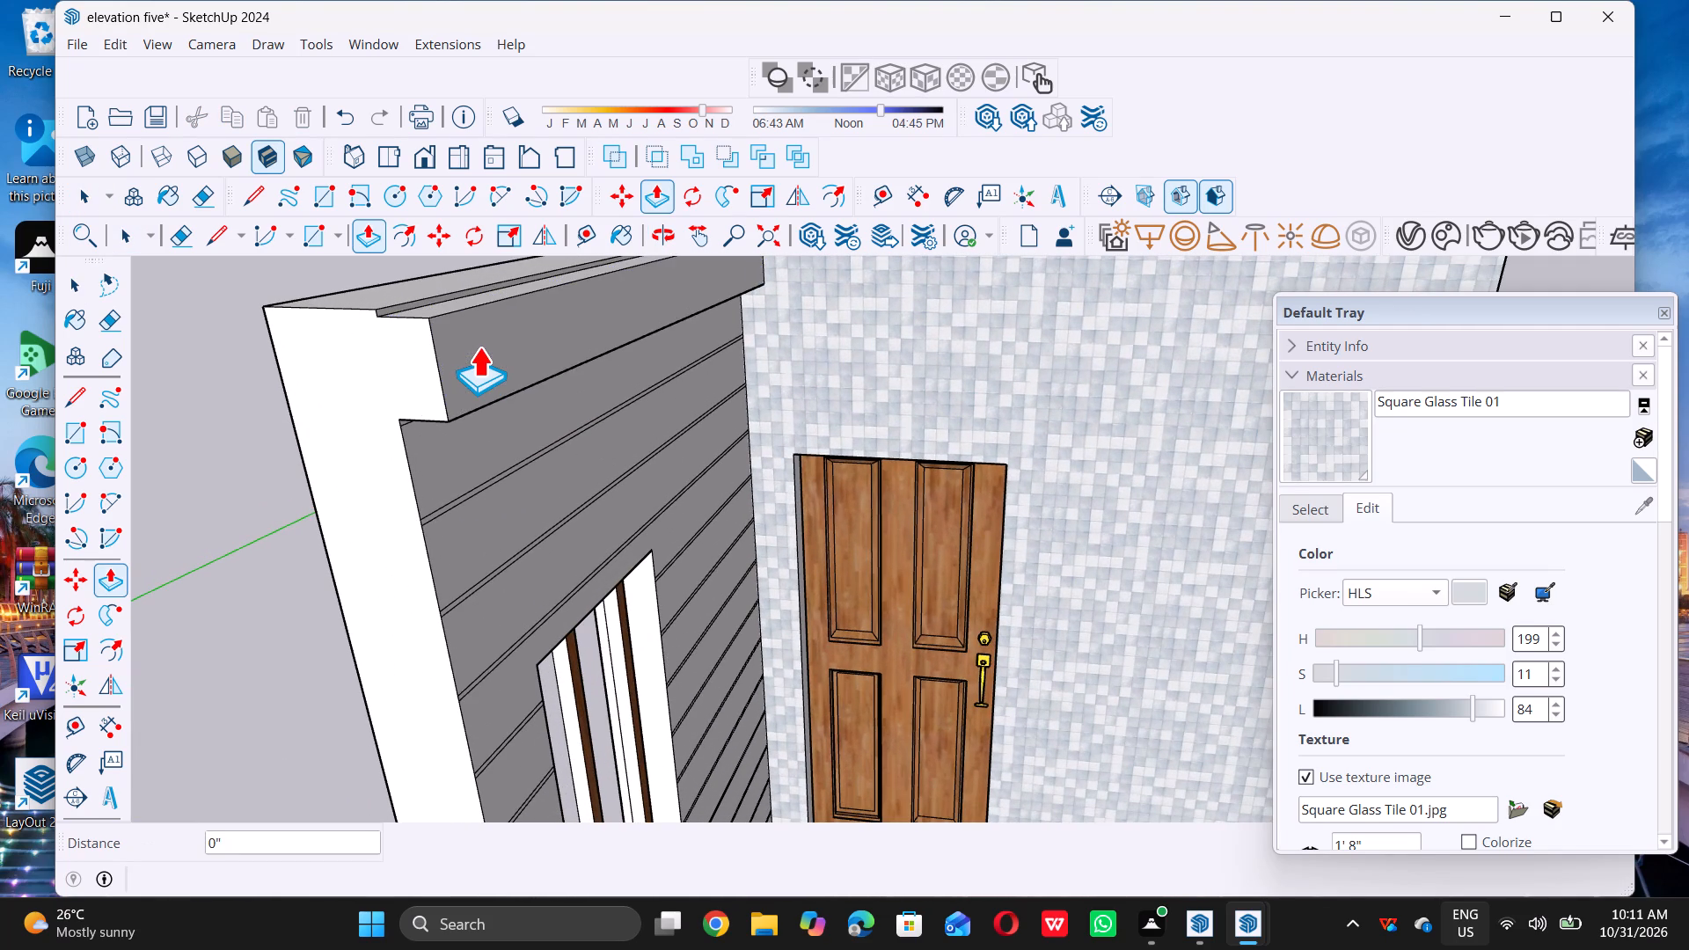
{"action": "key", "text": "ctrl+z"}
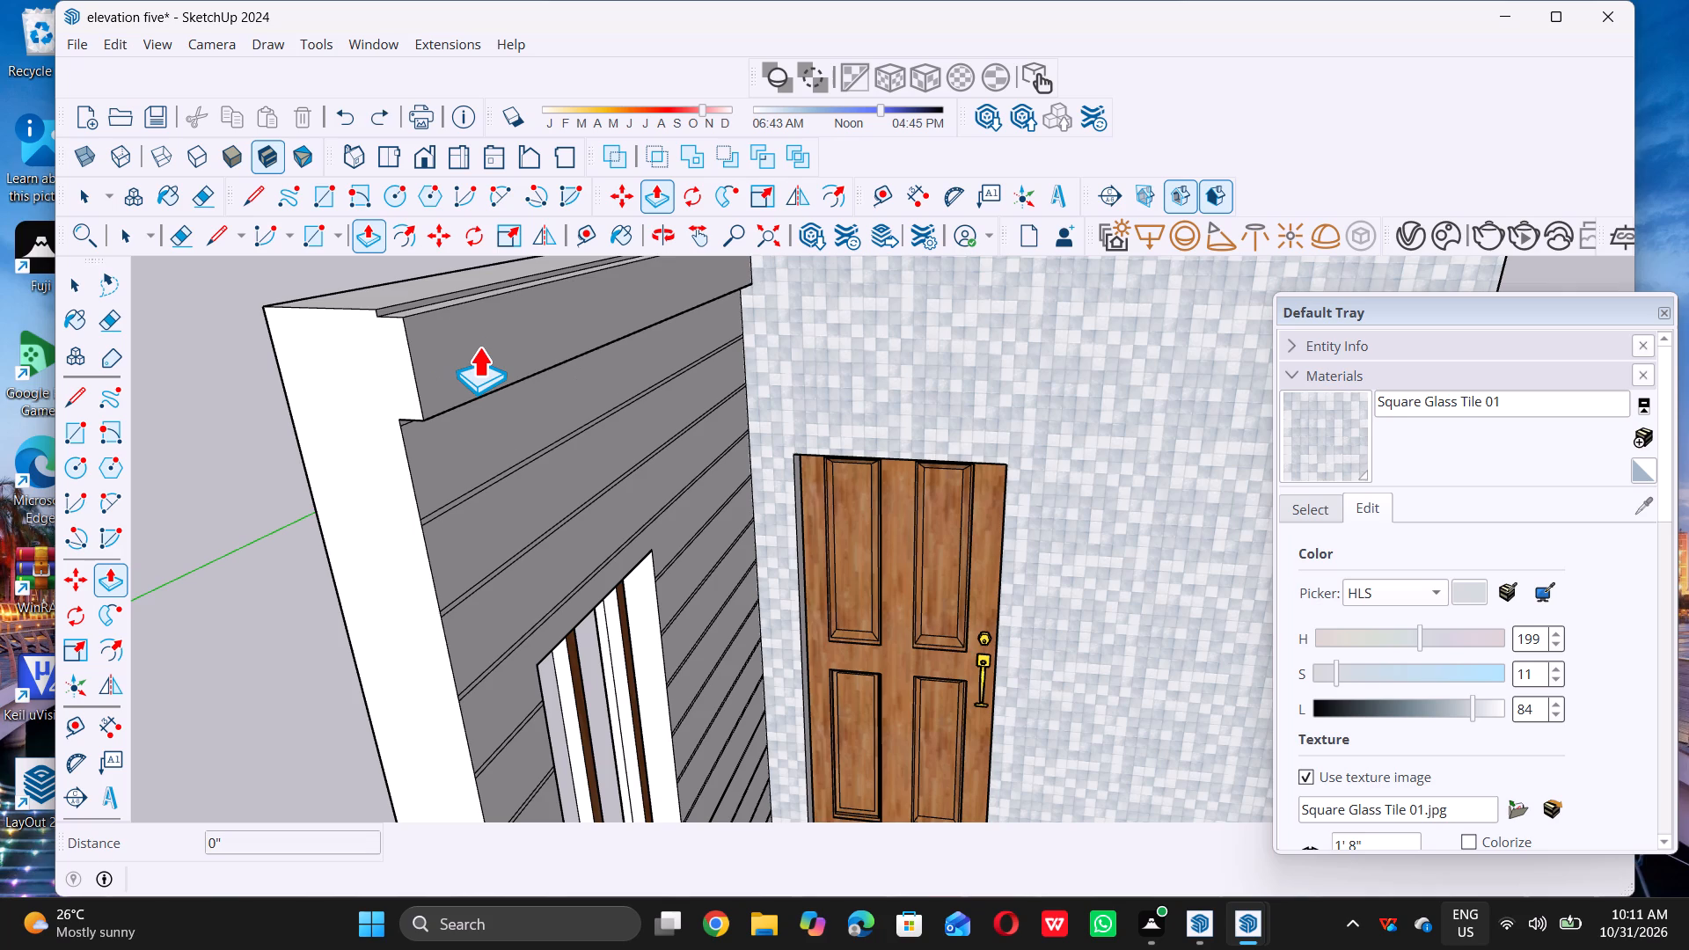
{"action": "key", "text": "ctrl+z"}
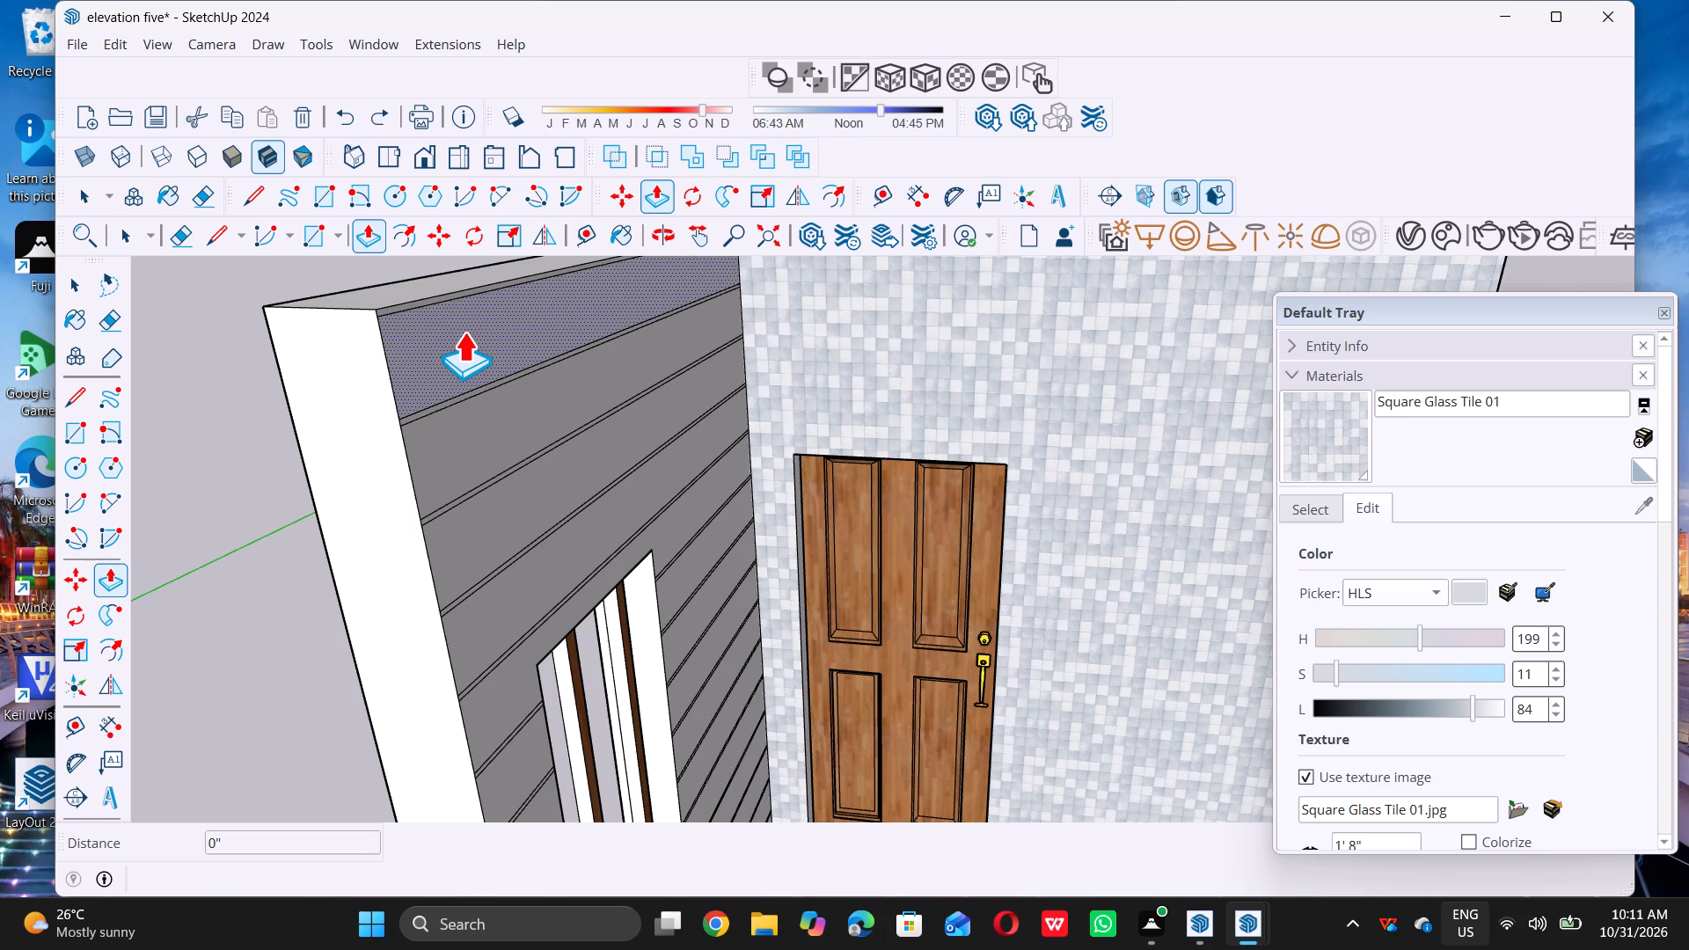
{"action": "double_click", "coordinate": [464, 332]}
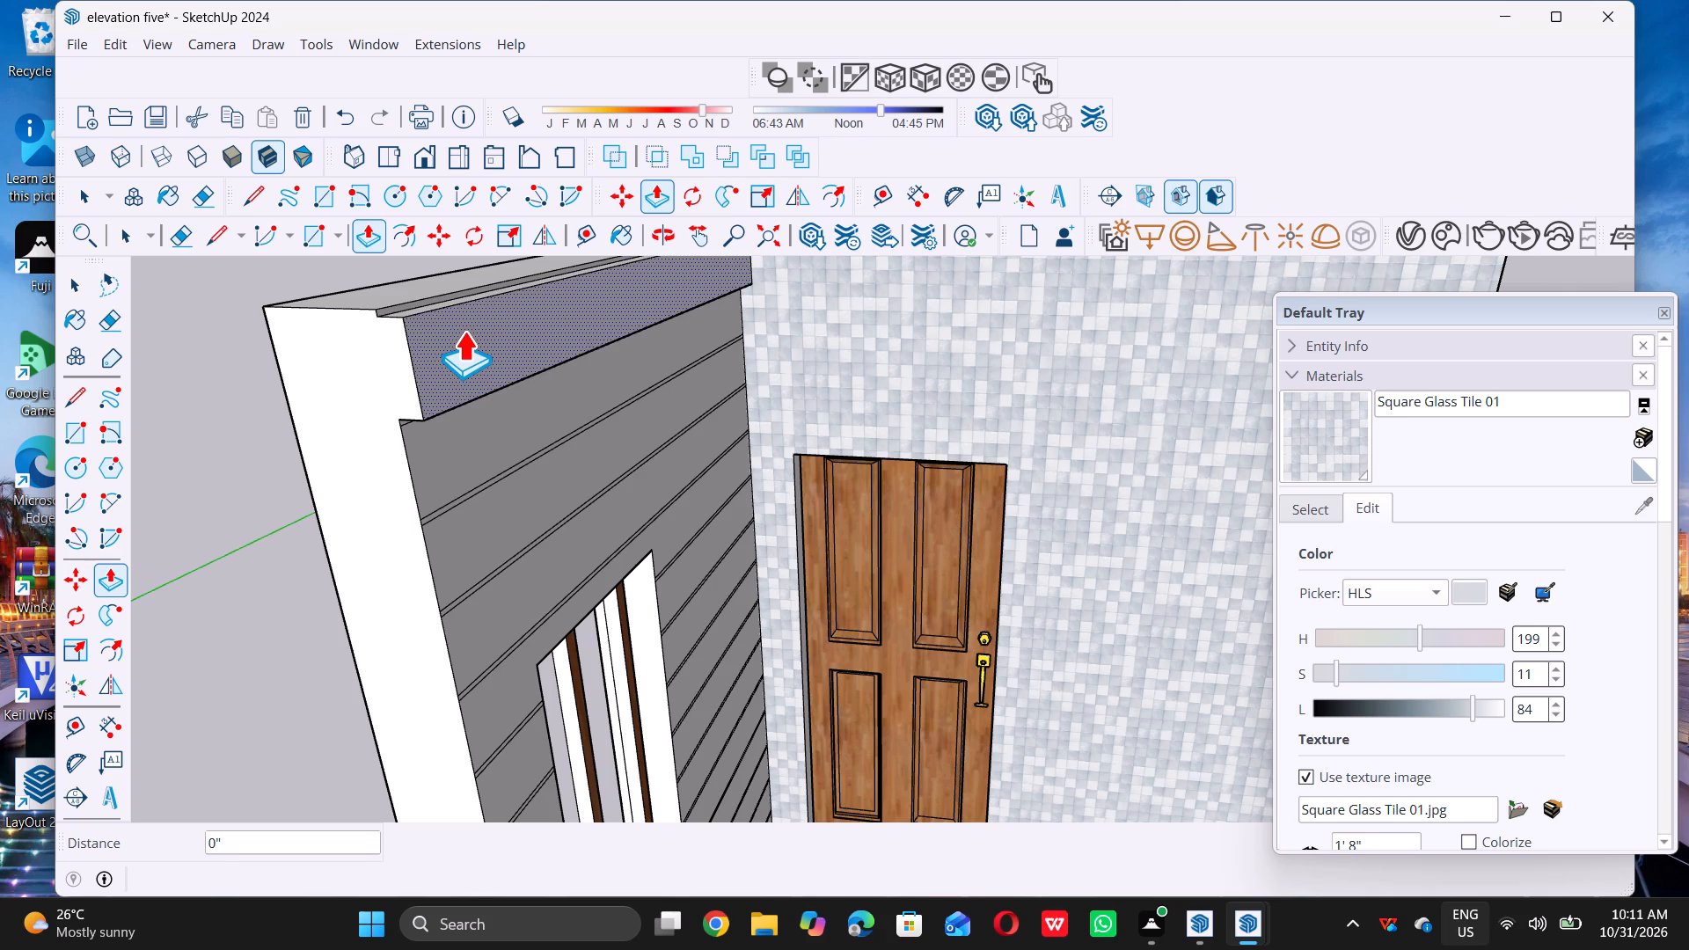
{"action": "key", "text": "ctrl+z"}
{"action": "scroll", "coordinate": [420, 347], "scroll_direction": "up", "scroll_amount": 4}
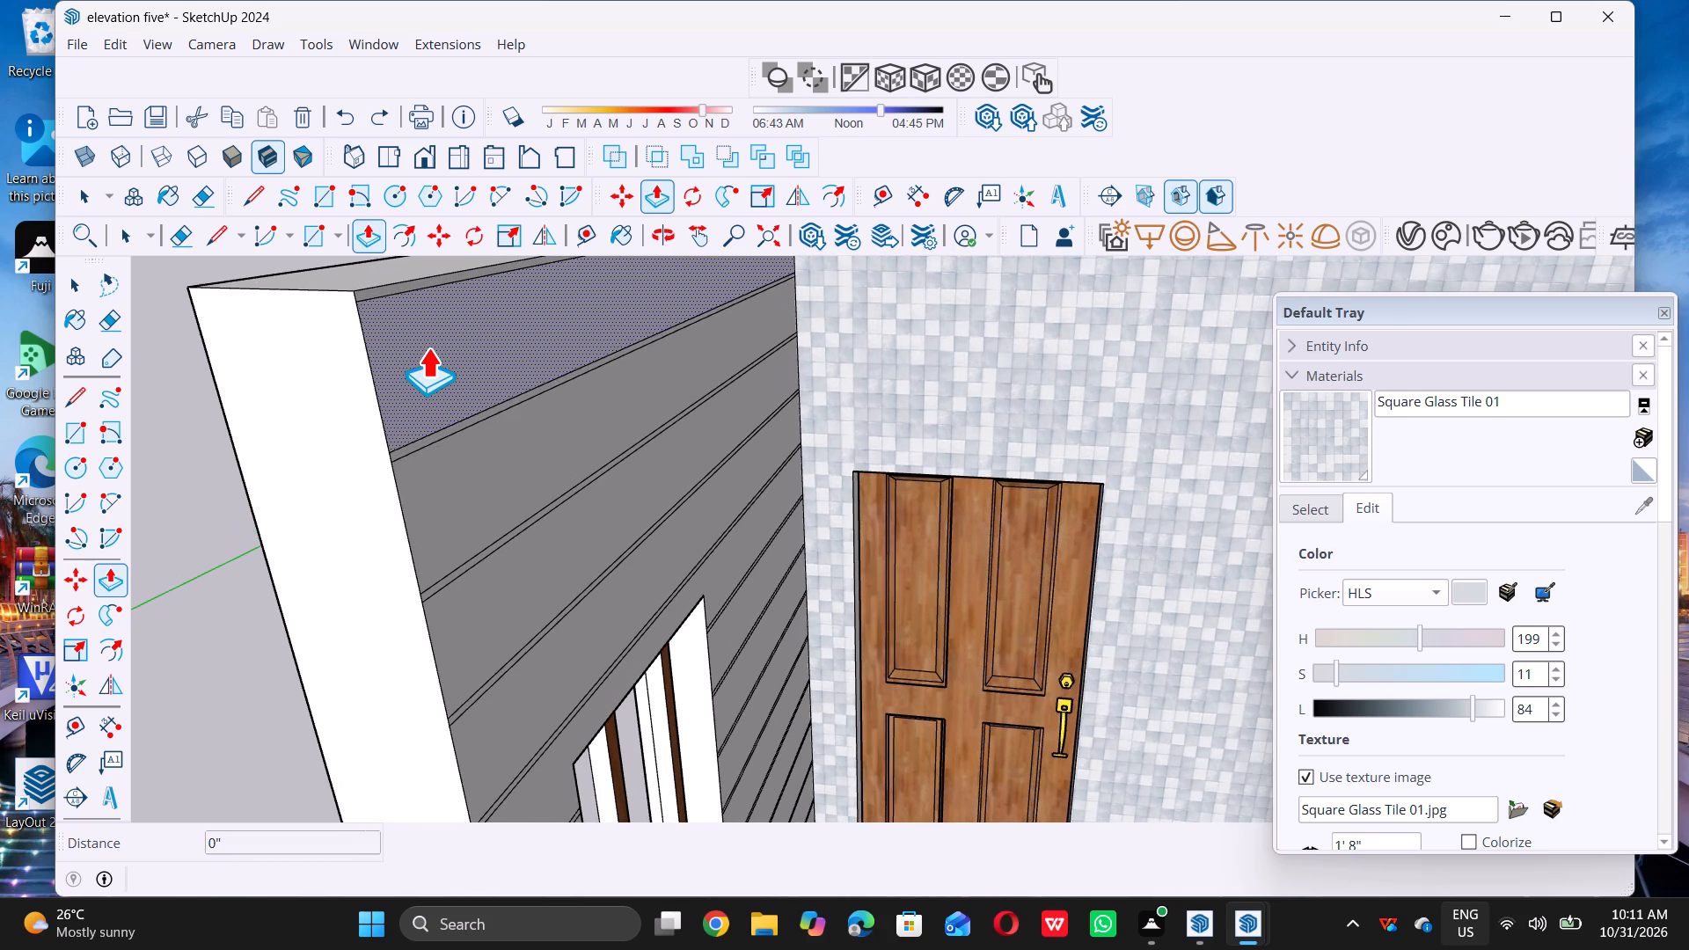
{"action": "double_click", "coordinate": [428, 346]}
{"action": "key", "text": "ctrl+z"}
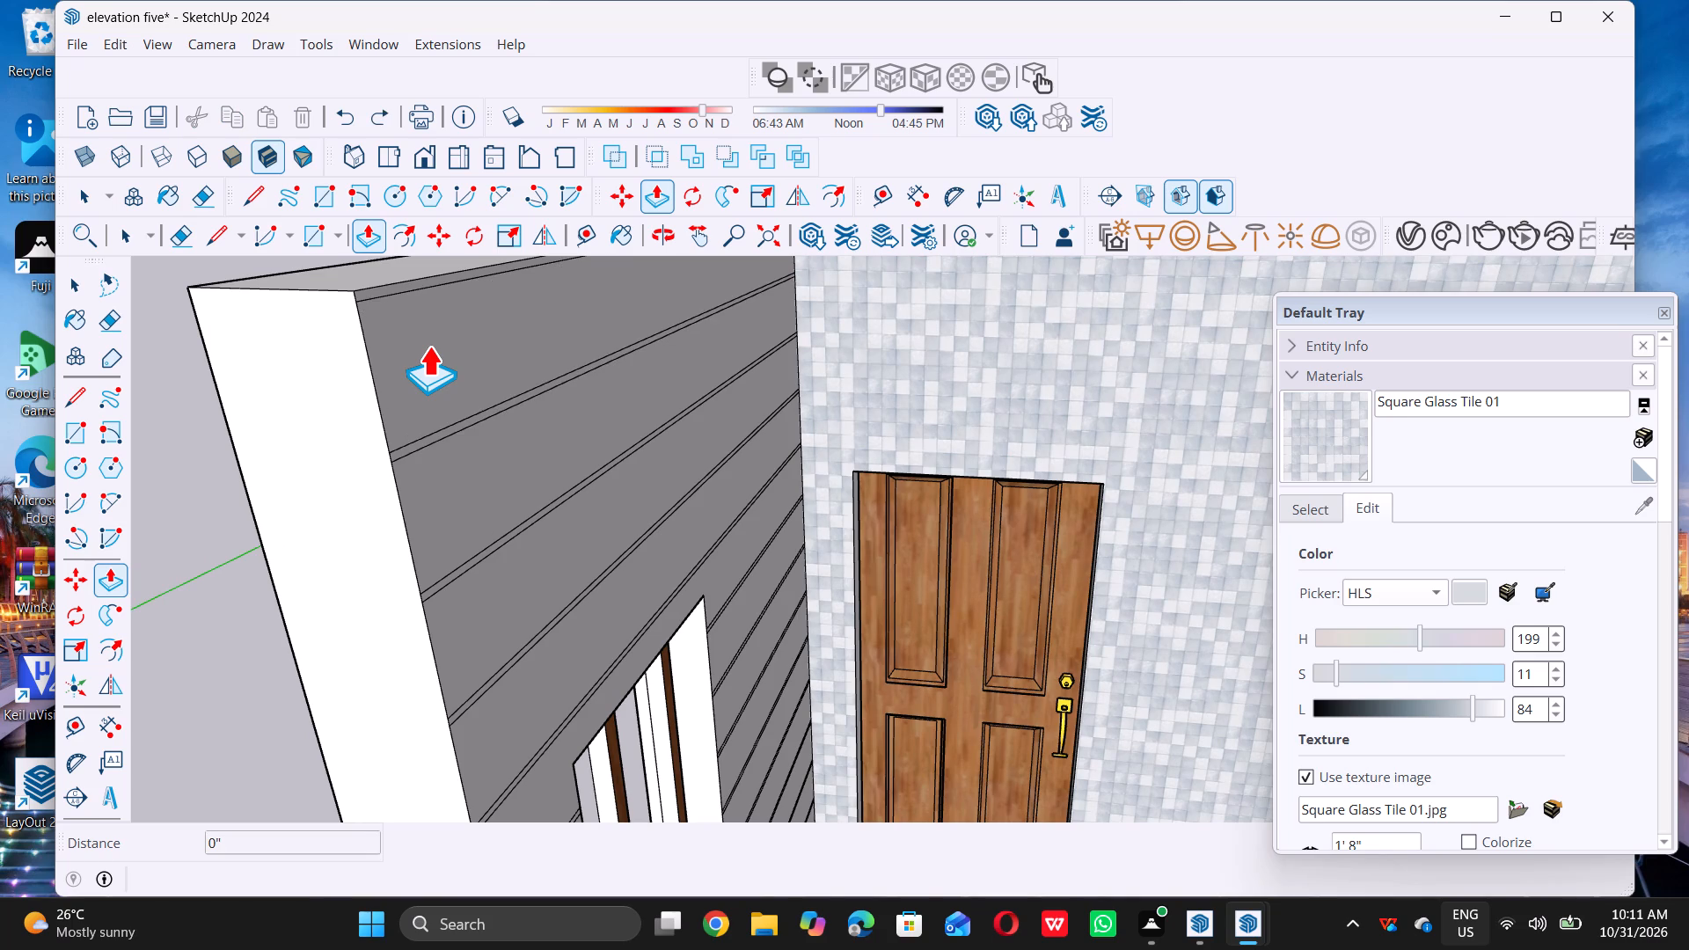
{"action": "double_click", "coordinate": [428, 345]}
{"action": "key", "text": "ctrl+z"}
Pull the topmost strip face of the window wall 0.5" outward into the room.
{"action": "scroll", "coordinate": [348, 440], "scroll_direction": "down", "scroll_amount": 1}
{"action": "middle_click_drag", "start_coordinate": [386, 444], "coordinate": [422, 450]}
{"action": "scroll", "coordinate": [431, 382], "scroll_direction": "up", "scroll_amount": 5}
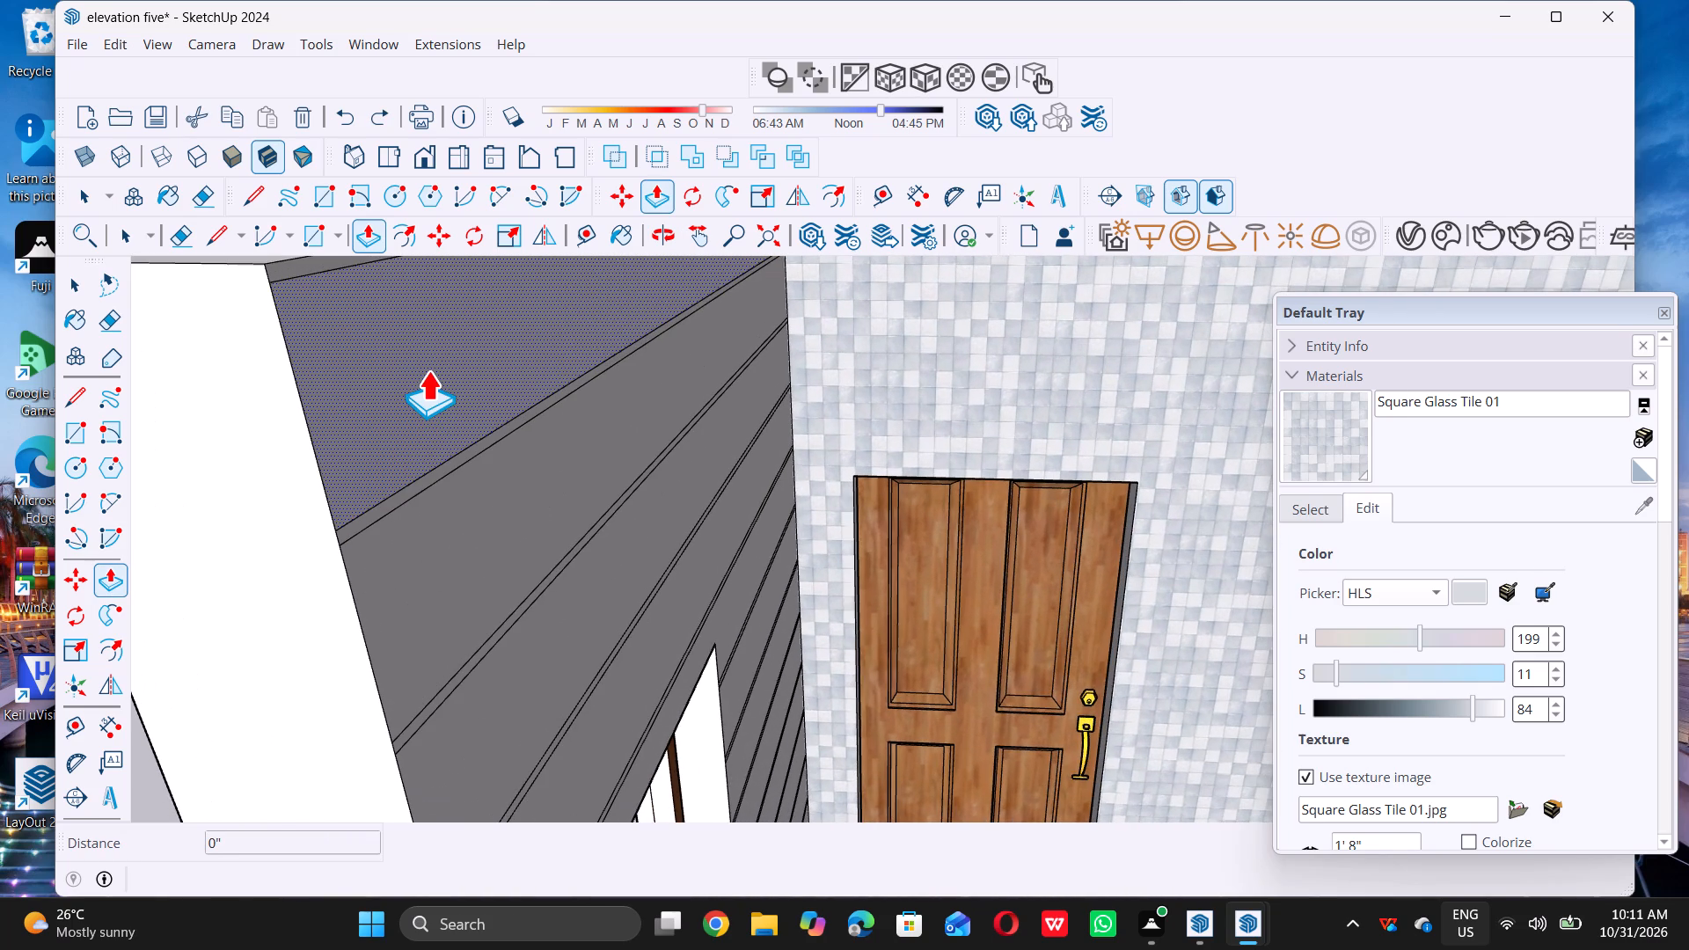
{"action": "left_click", "coordinate": [428, 370]}
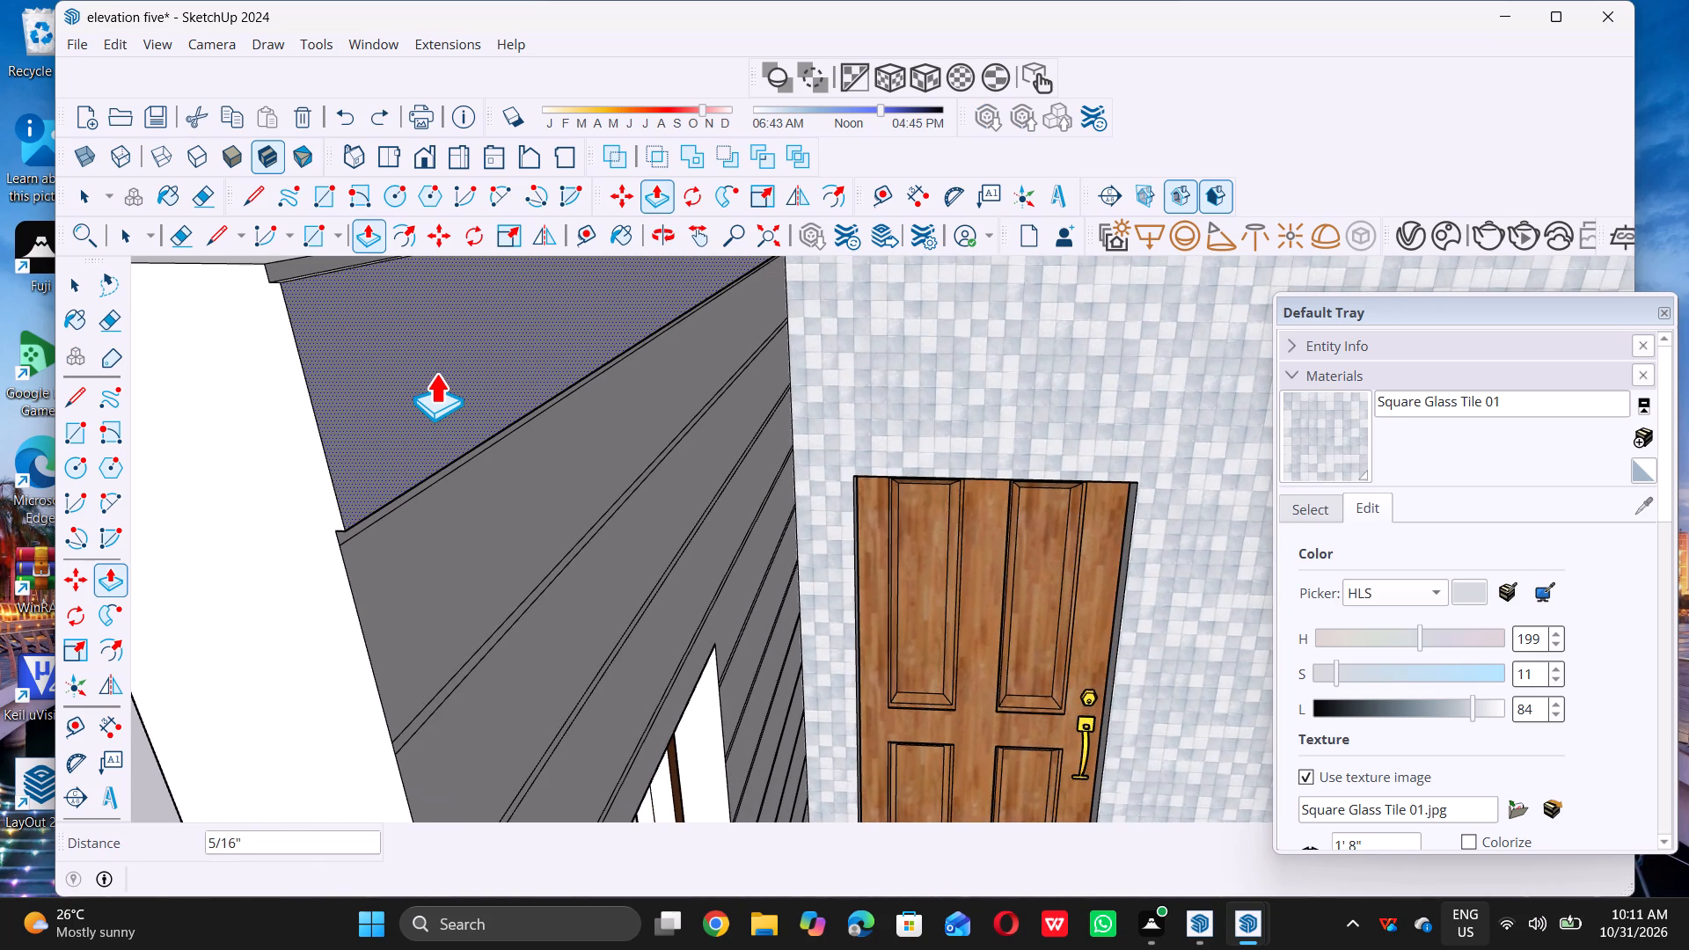
{"action": "type", "text": "0.5"}
{"action": "key", "text": "shift+quotedbl"}
{"action": "key", "text": "Return"}
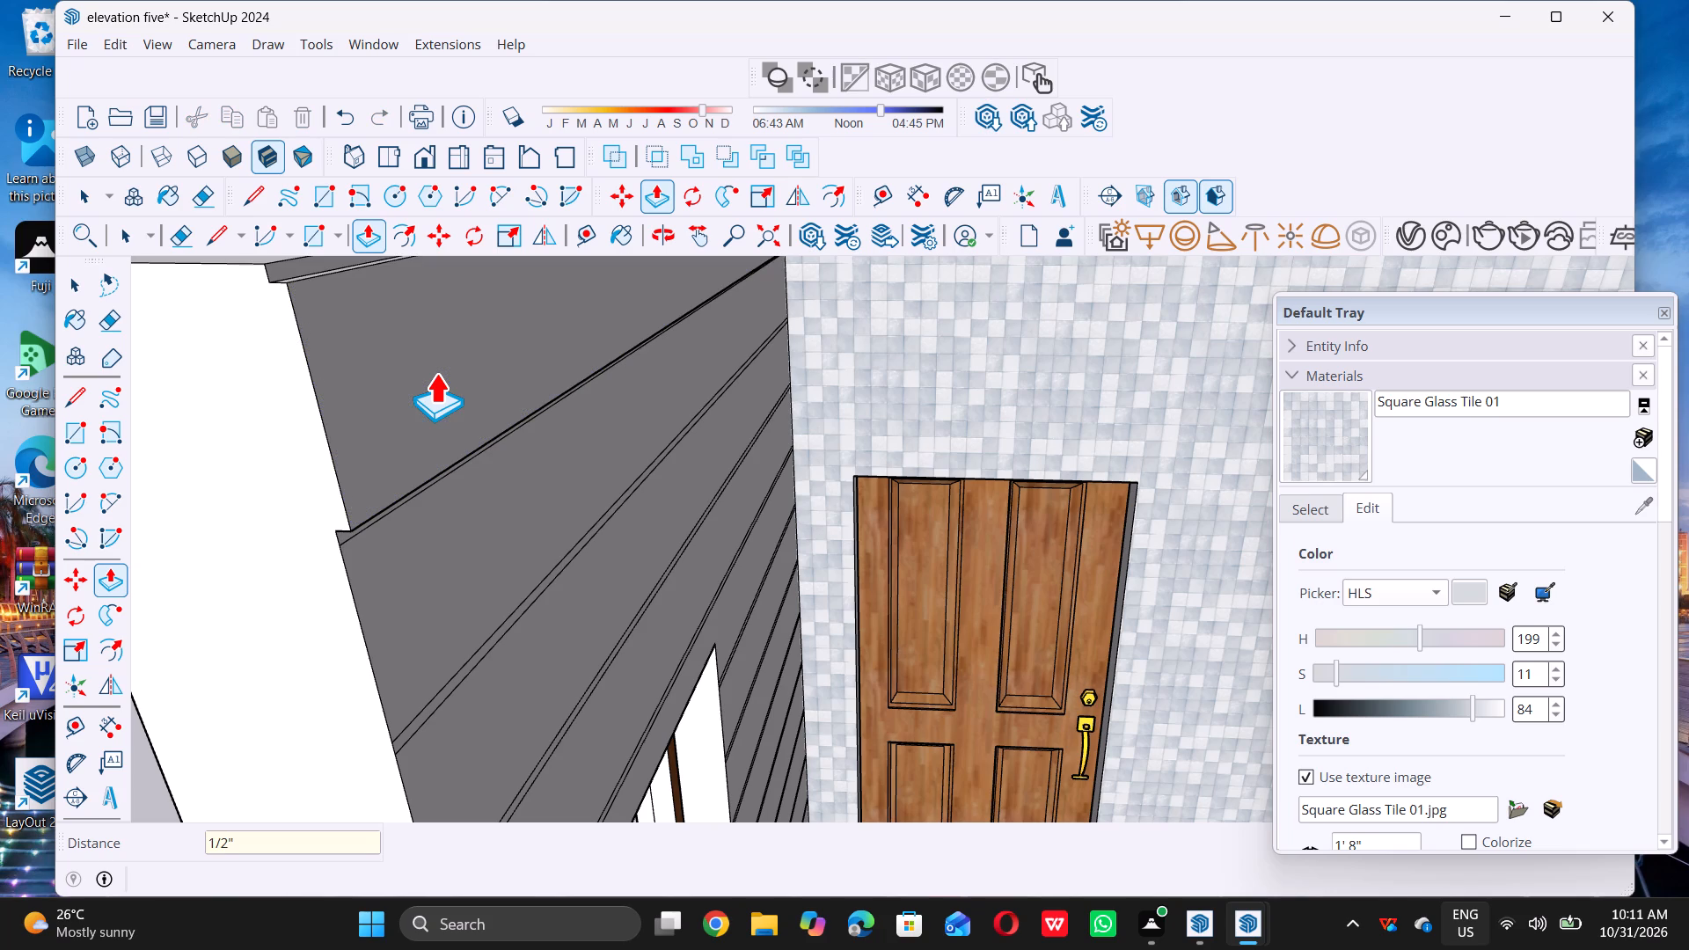
{"action": "key", "text": "space"}
Pull the second and third strip faces from the top of the window wall 0.5" outward, level with the top strip.
{"action": "scroll", "coordinate": [361, 586], "scroll_direction": "down", "scroll_amount": 10}
{"action": "middle_click_drag", "start_coordinate": [346, 657], "coordinate": [382, 551]}
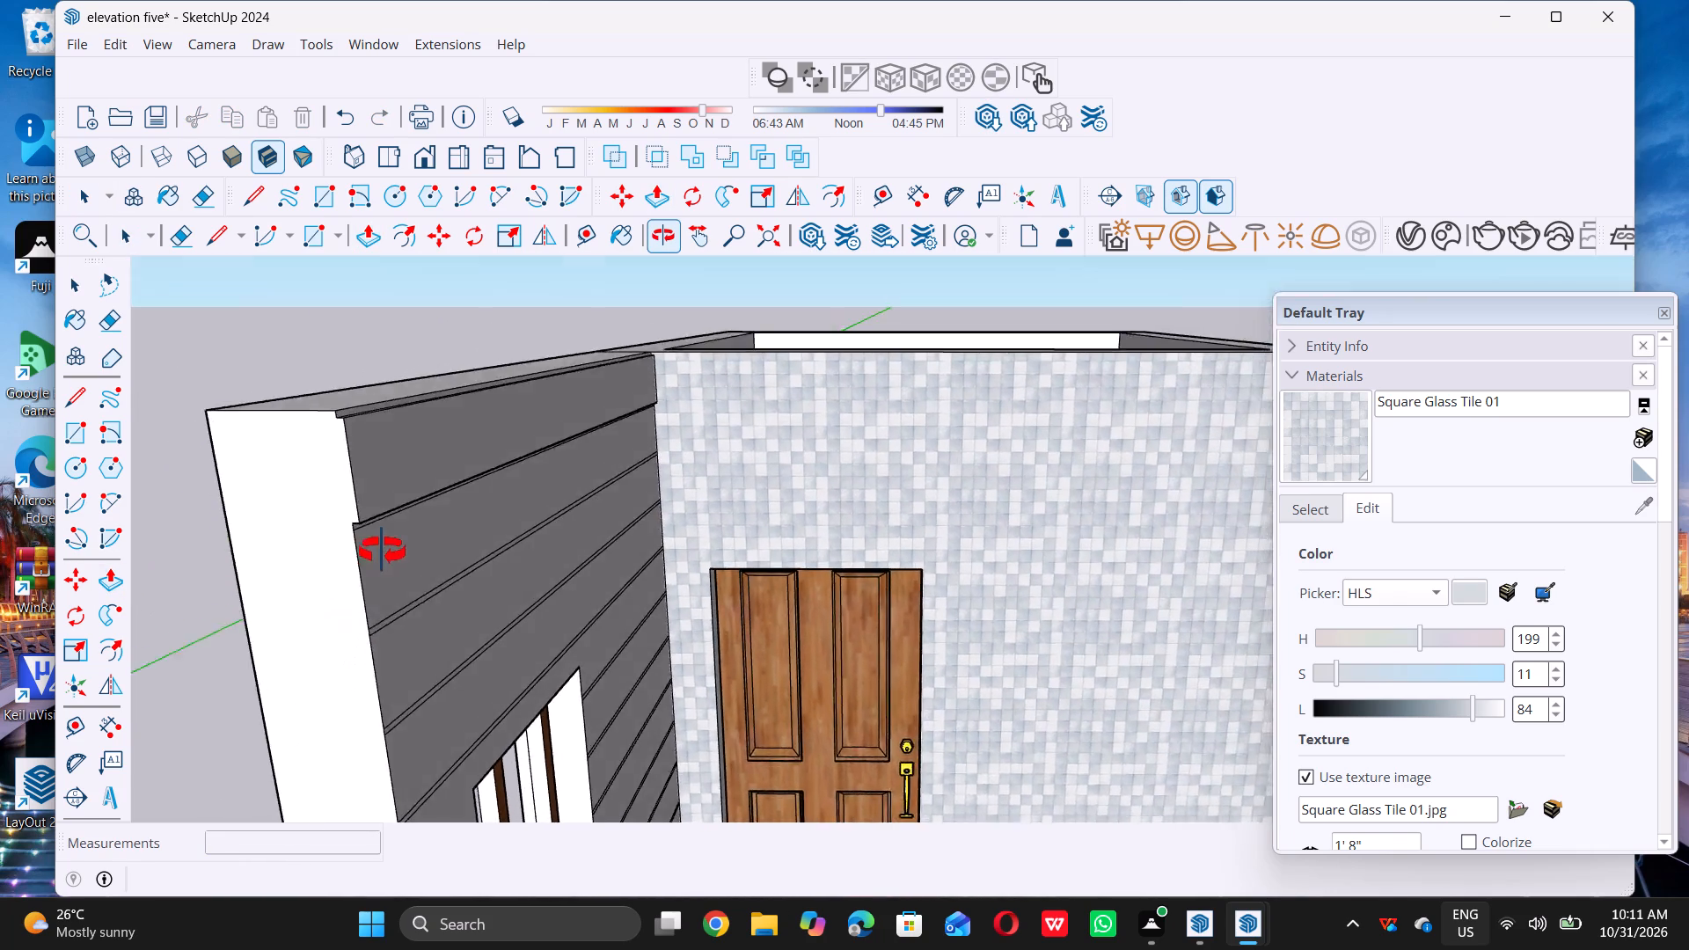
{"action": "middle_click_drag", "start_coordinate": [382, 551], "coordinate": [385, 534]}
{"action": "middle_click", "coordinate": [385, 534]}
{"action": "scroll", "coordinate": [389, 538], "scroll_direction": "up", "scroll_amount": 6}
{"action": "left_click", "coordinate": [389, 540]}
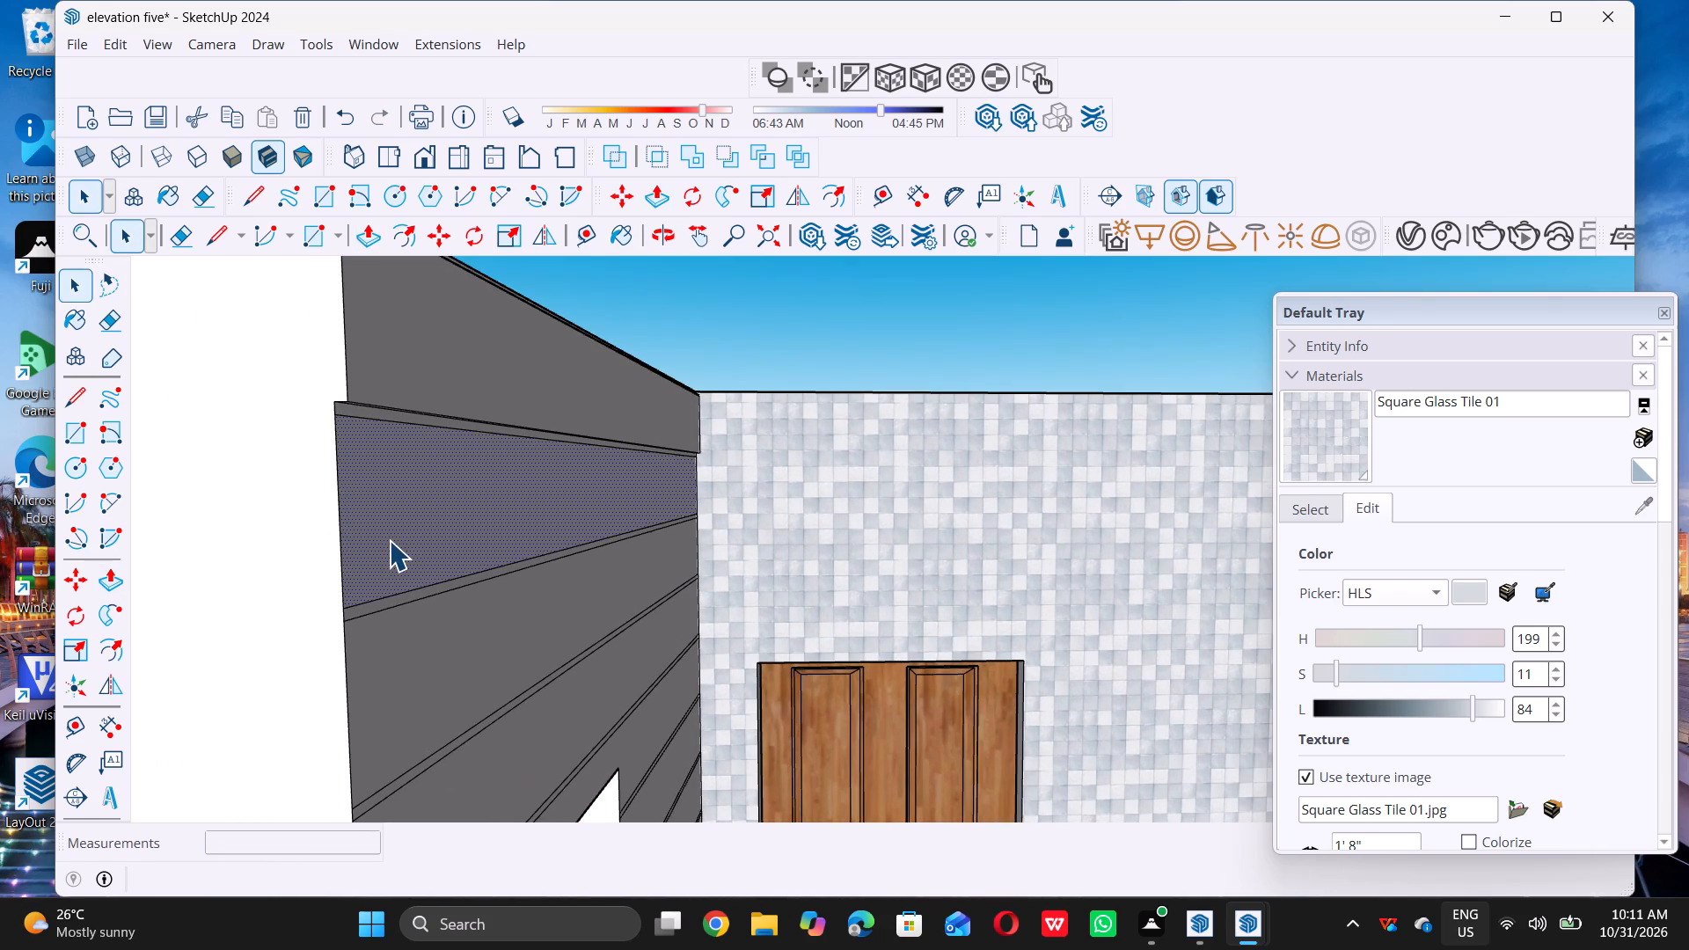
{"action": "key", "text": "p"}
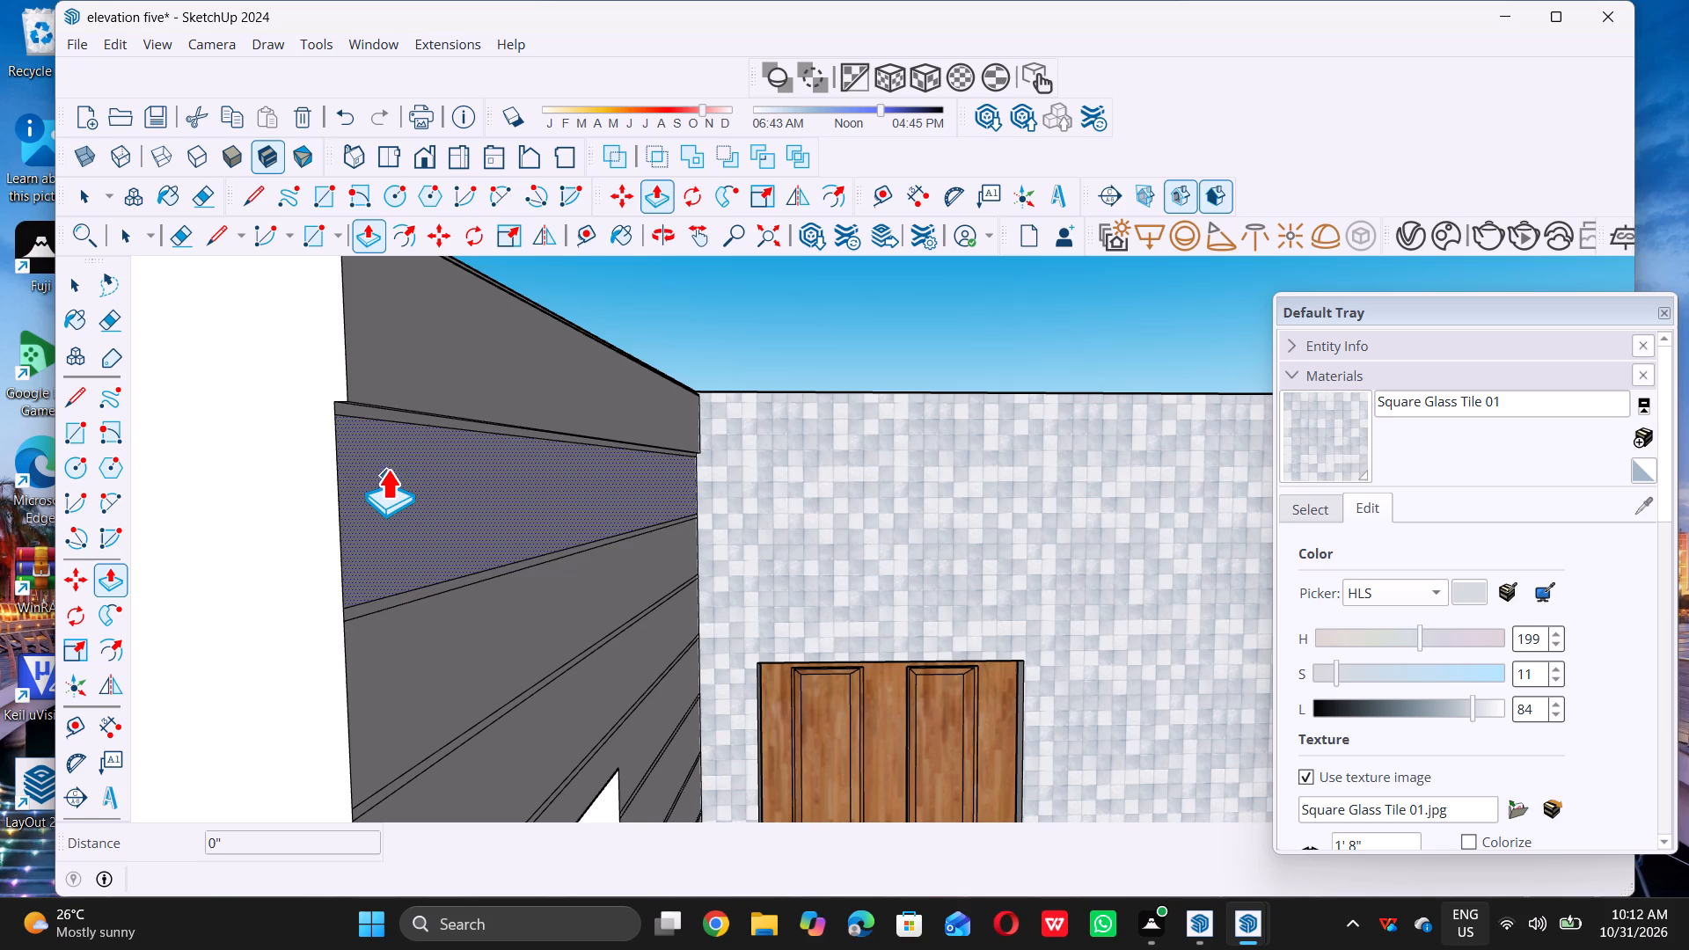
{"action": "double_click", "coordinate": [387, 466]}
{"action": "left_click", "coordinate": [411, 668]}
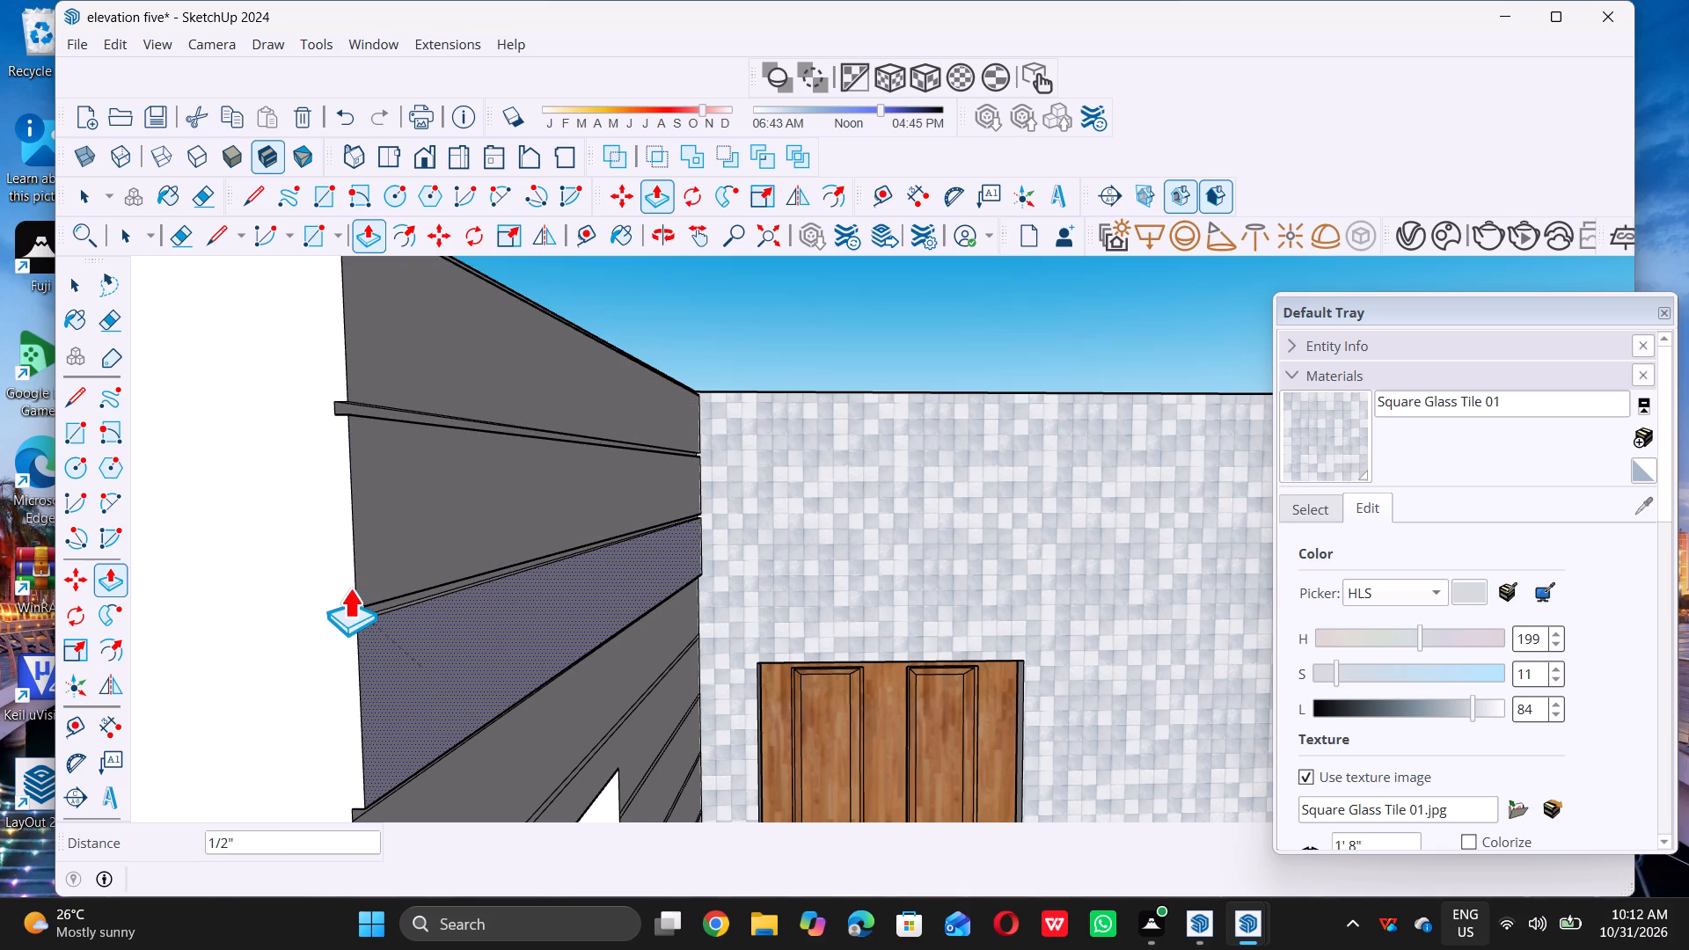
{"action": "double_click", "coordinate": [354, 566]}
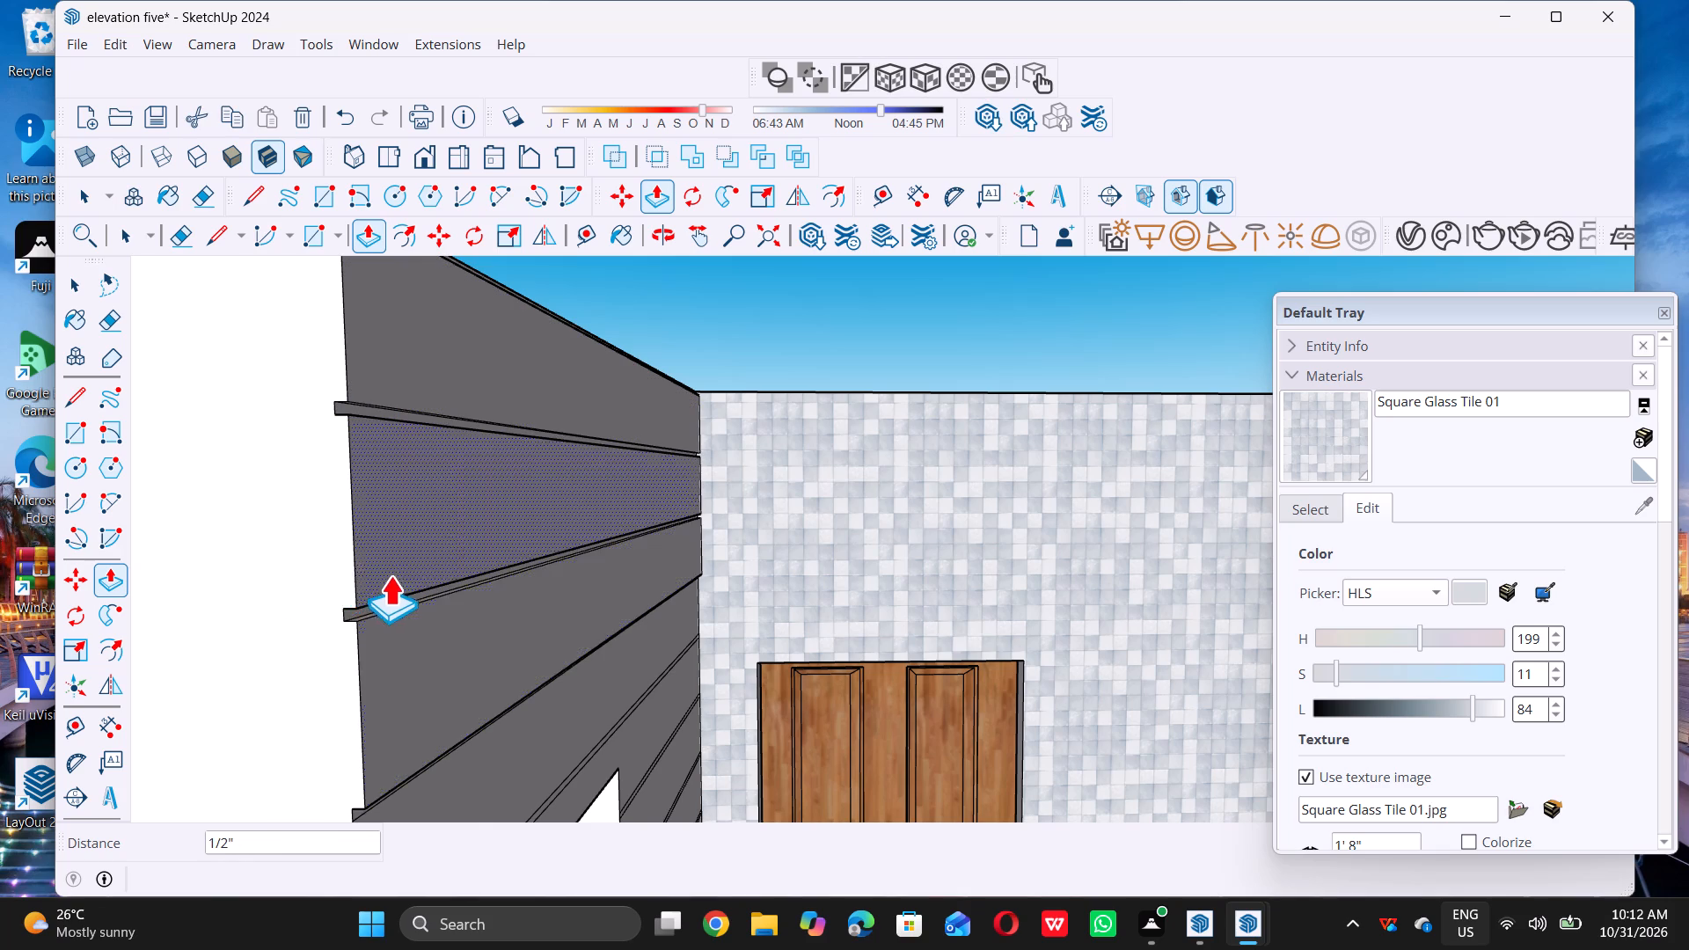
Pull the fourth strip face, just above the window, 0.5" outward to match the strips above it.
{"action": "scroll", "coordinate": [393, 575], "scroll_direction": "down", "scroll_amount": 9}
{"action": "scroll", "coordinate": [404, 729], "scroll_direction": "up", "scroll_amount": 4}
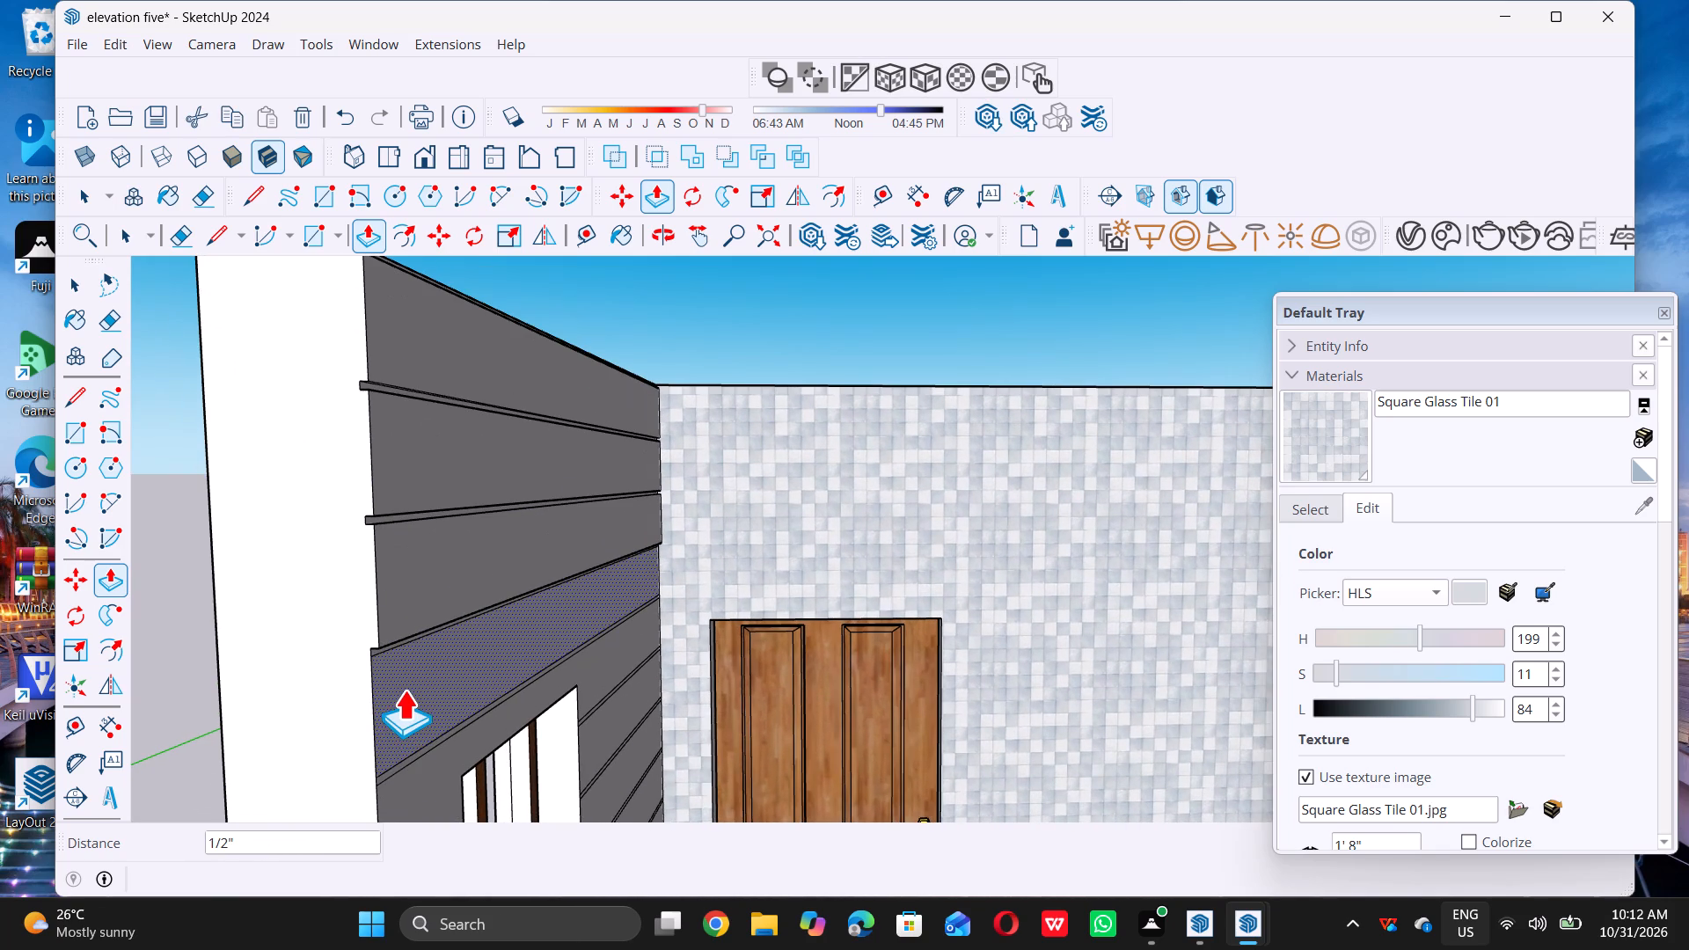
{"action": "triple_click", "coordinate": [404, 690]}
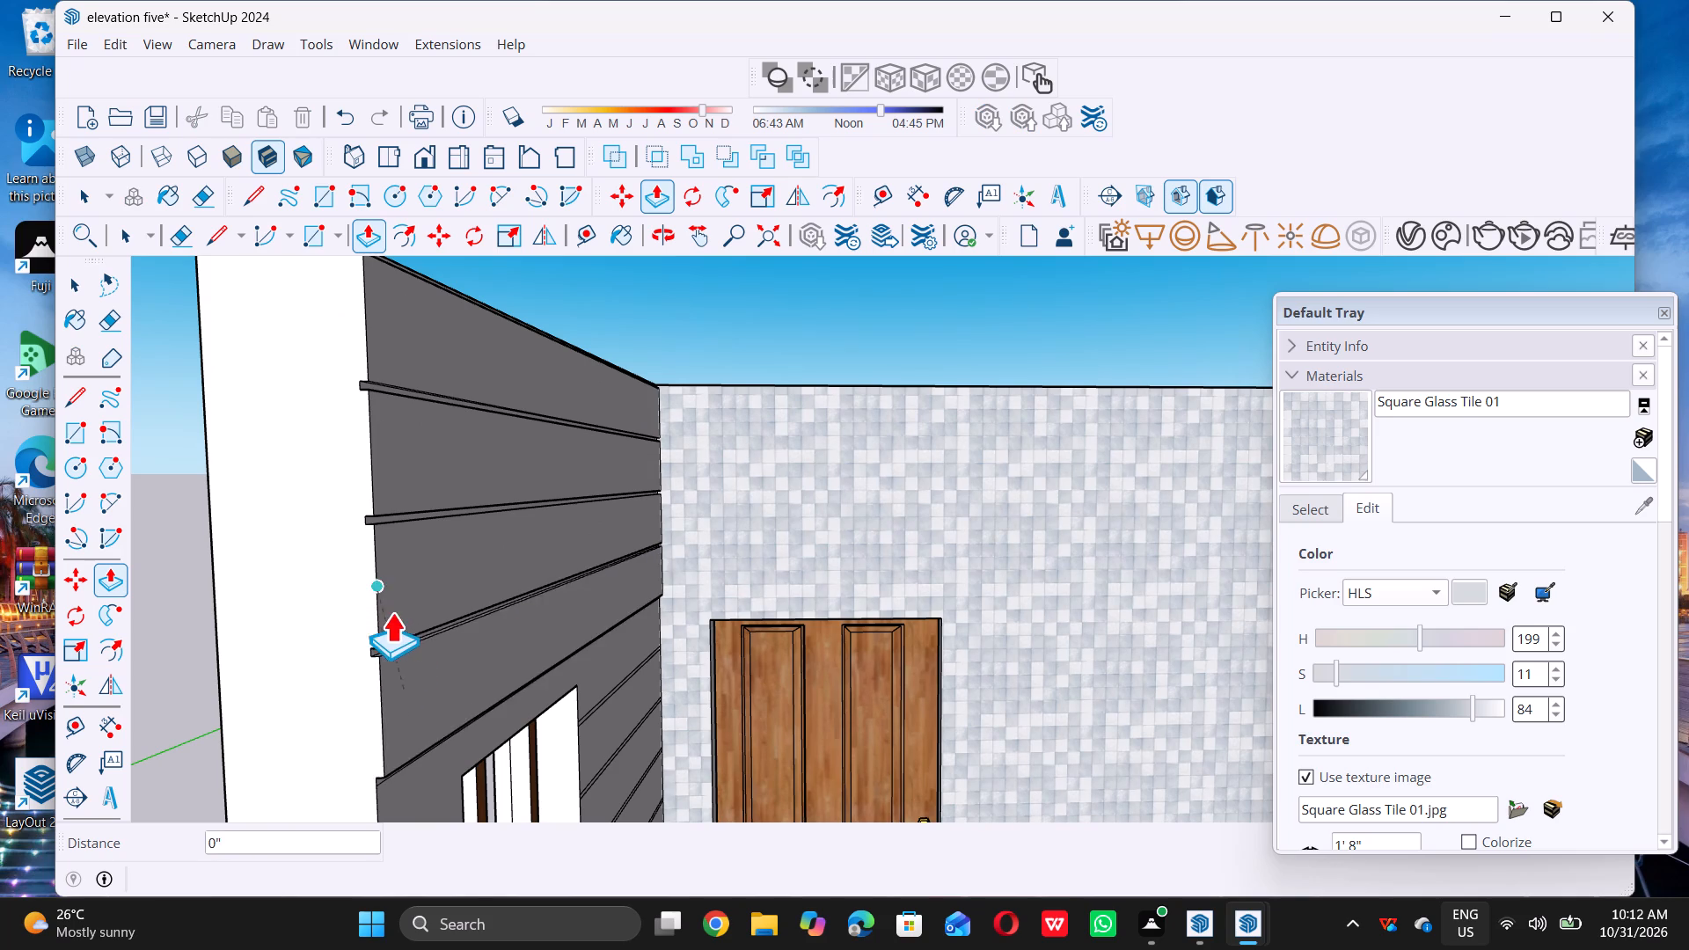
{"action": "triple_click", "coordinate": [375, 561]}
{"action": "scroll", "coordinate": [398, 625], "scroll_direction": "down", "scroll_amount": 13}
{"action": "scroll", "coordinate": [414, 739], "scroll_direction": "up", "scroll_amount": 1}
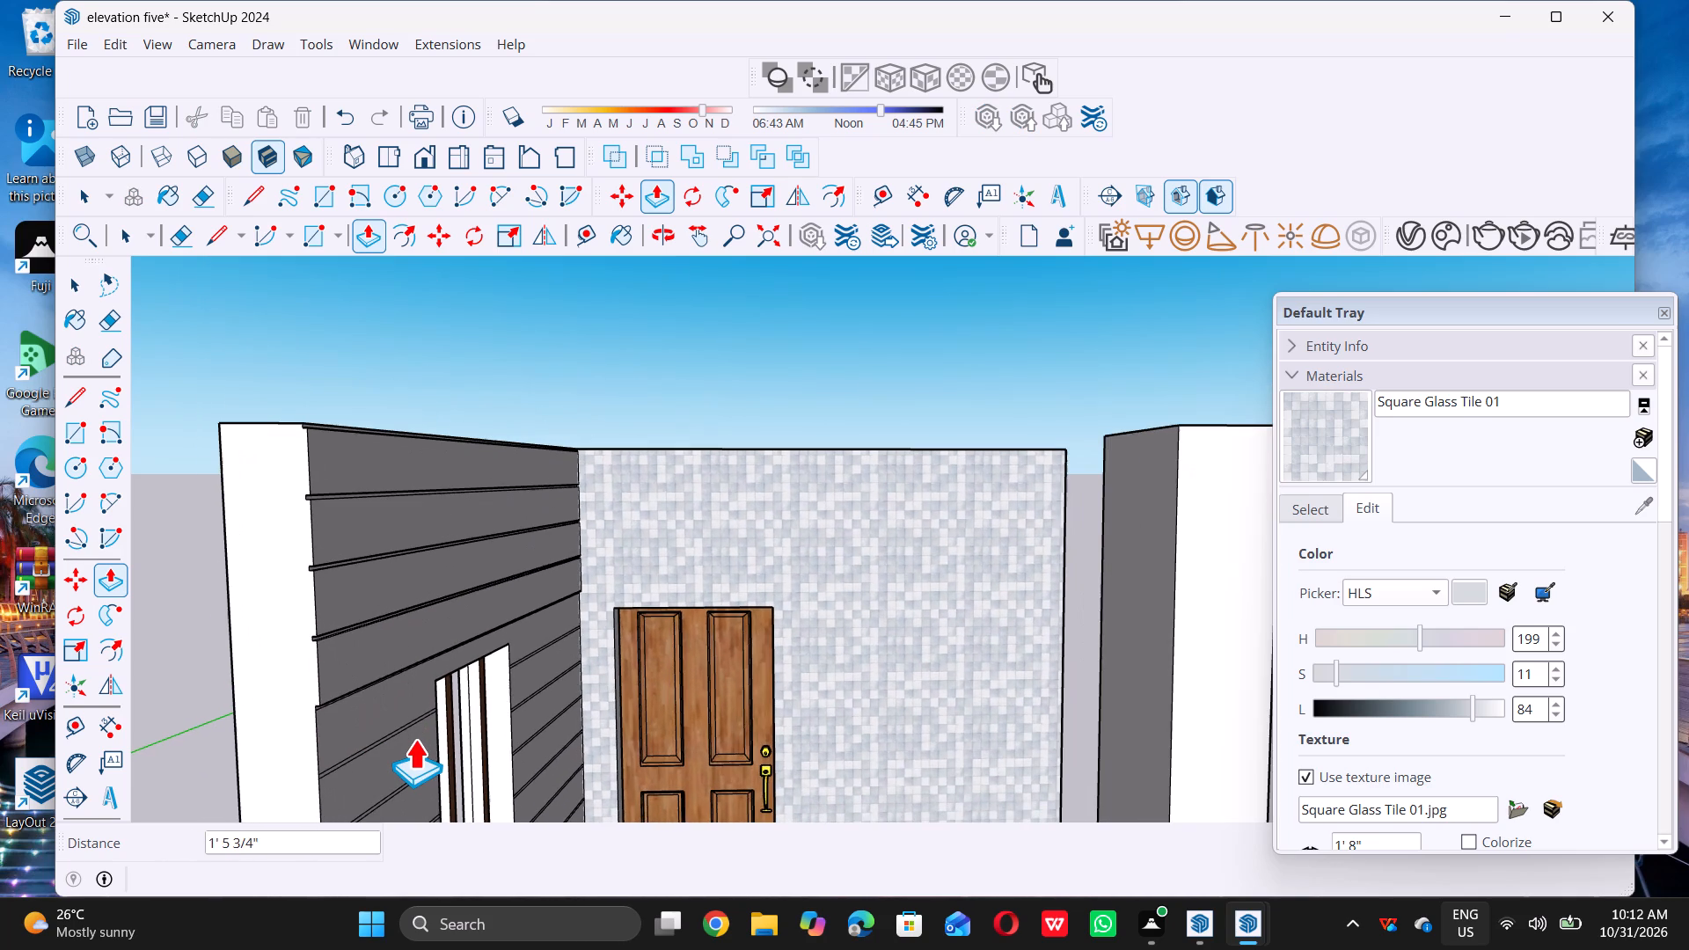
{"action": "key", "text": "space"}
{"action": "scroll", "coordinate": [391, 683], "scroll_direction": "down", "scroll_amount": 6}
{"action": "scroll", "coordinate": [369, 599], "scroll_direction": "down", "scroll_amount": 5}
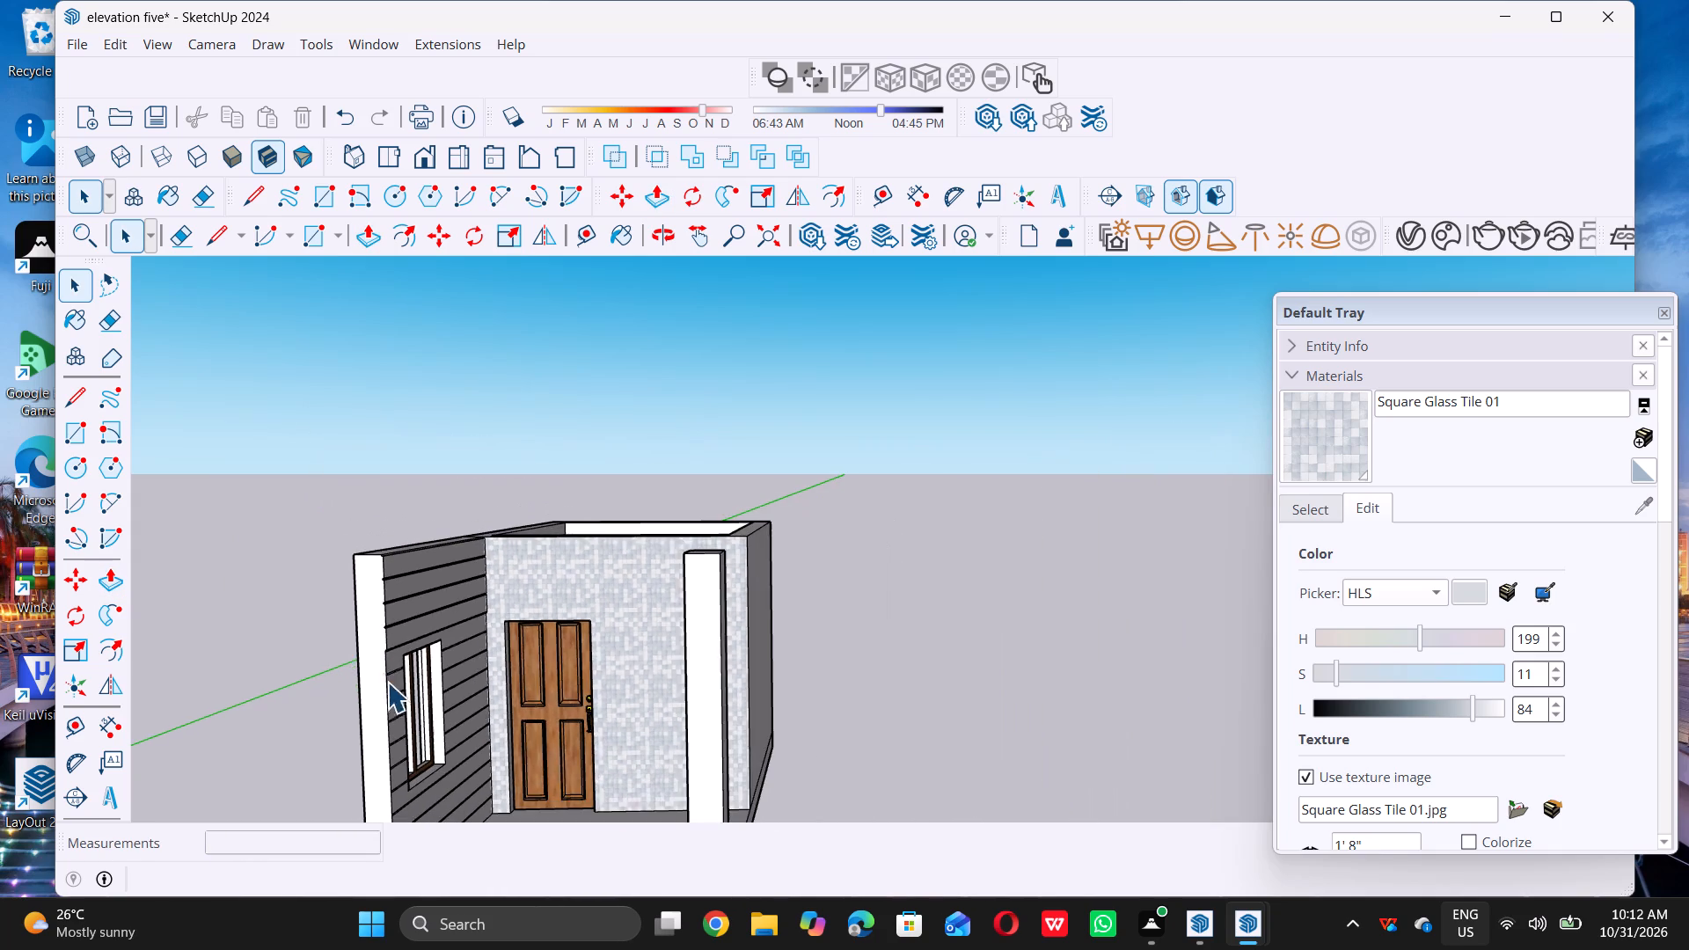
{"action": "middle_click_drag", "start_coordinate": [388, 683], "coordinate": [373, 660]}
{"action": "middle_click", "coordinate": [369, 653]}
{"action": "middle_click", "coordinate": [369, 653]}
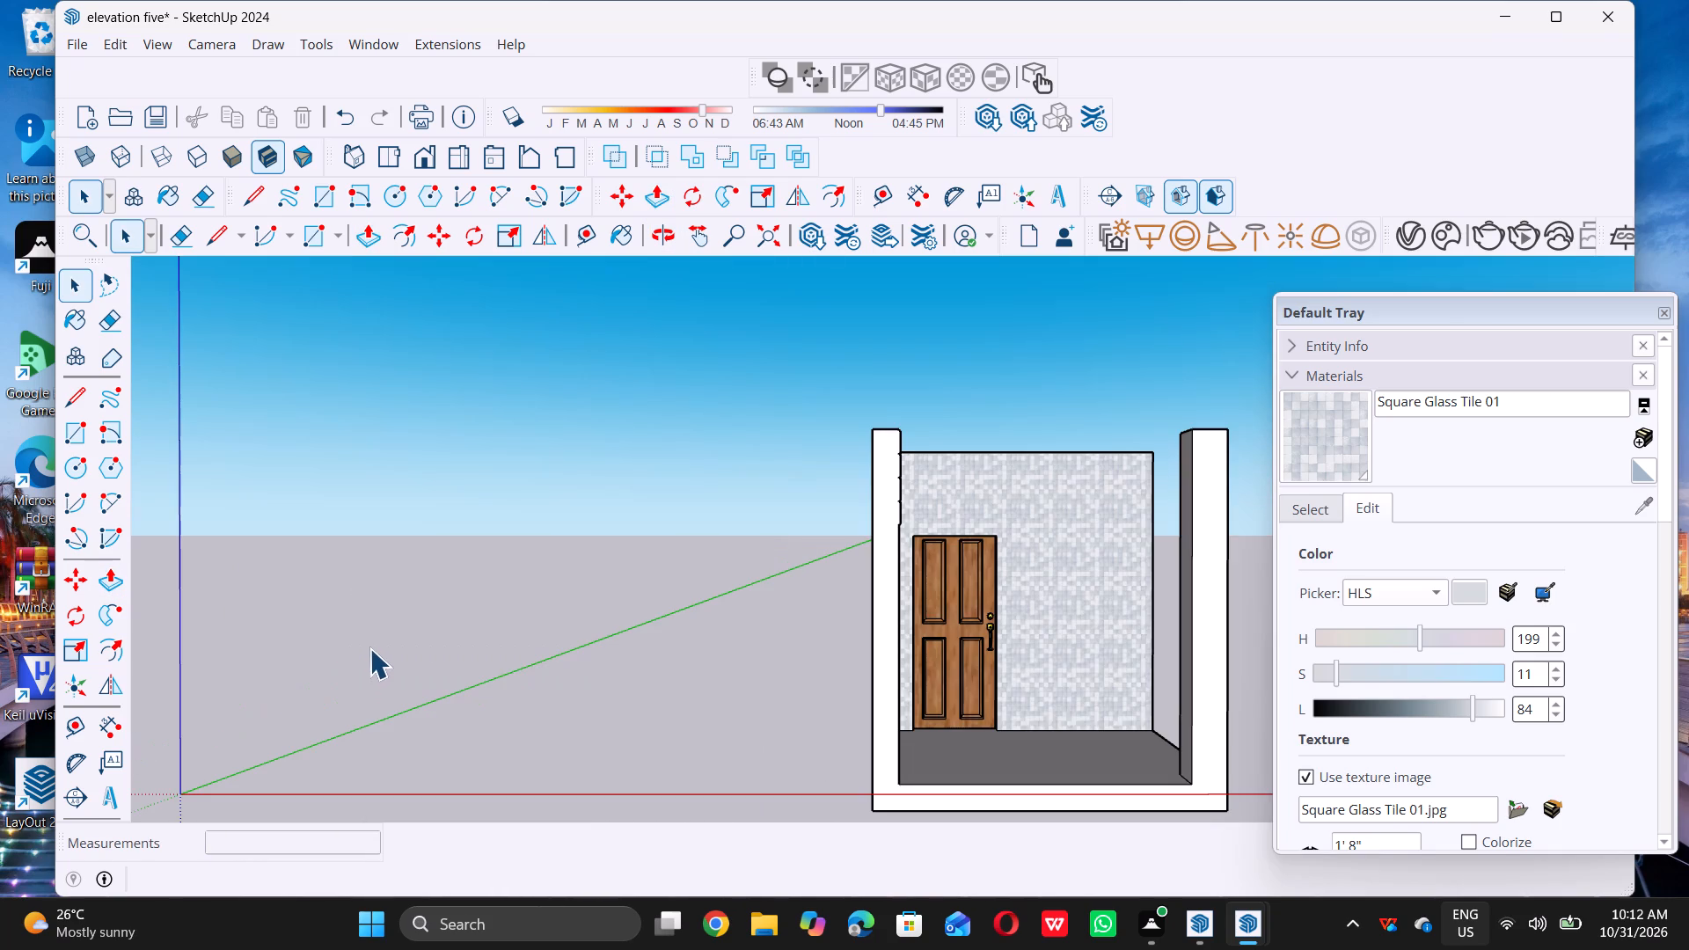
Pull the fifth strip face, which wraps around the window's top corners, 0.5" outward, level with the strips above.
{"action": "scroll", "coordinate": [369, 648], "scroll_direction": "down", "scroll_amount": 10}
{"action": "middle_click_drag", "start_coordinate": [703, 596], "coordinate": [590, 698]}
{"action": "scroll", "coordinate": [630, 566], "scroll_direction": "up", "scroll_amount": 5}
{"action": "scroll", "coordinate": [692, 526], "scroll_direction": "up", "scroll_amount": 5}
{"action": "scroll", "coordinate": [657, 620], "scroll_direction": "up", "scroll_amount": 4}
{"action": "scroll", "coordinate": [514, 608], "scroll_direction": "down", "scroll_amount": 7}
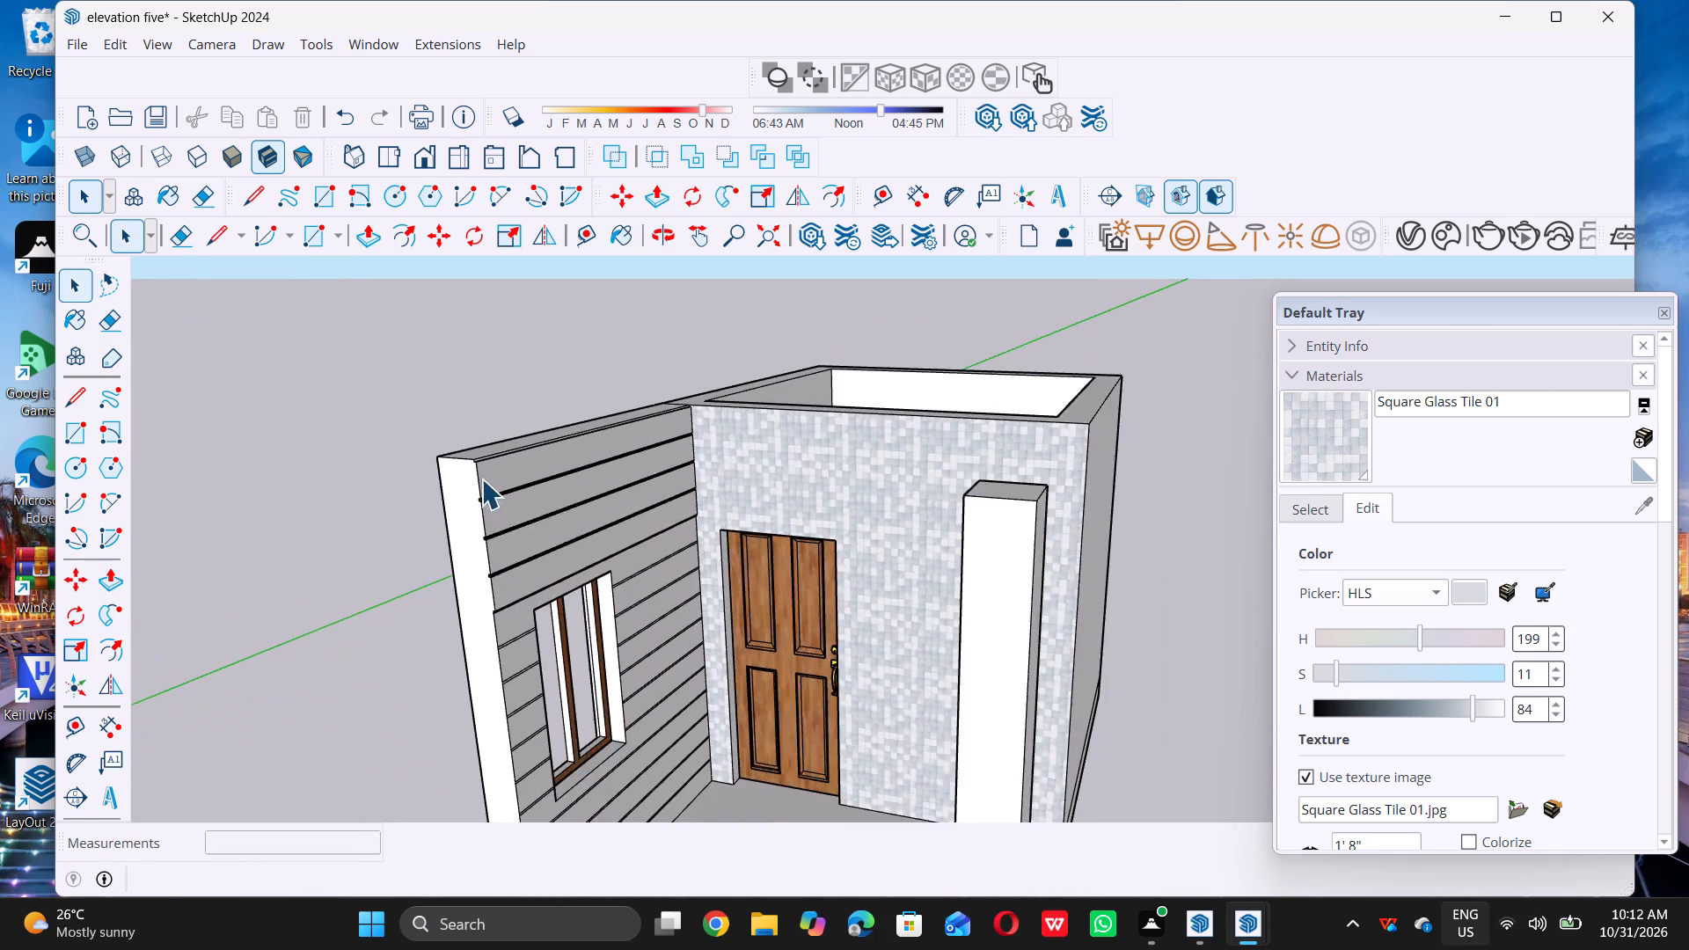
{"action": "scroll", "coordinate": [481, 479], "scroll_direction": "down", "scroll_amount": 1}
{"action": "scroll", "coordinate": [523, 596], "scroll_direction": "up", "scroll_amount": 14}
{"action": "middle_click_drag", "start_coordinate": [449, 655], "coordinate": [508, 617]}
{"action": "middle_click", "coordinate": [508, 617]}
{"action": "scroll", "coordinate": [485, 558], "scroll_direction": "up", "scroll_amount": 4}
{"action": "double_click", "coordinate": [483, 555]}
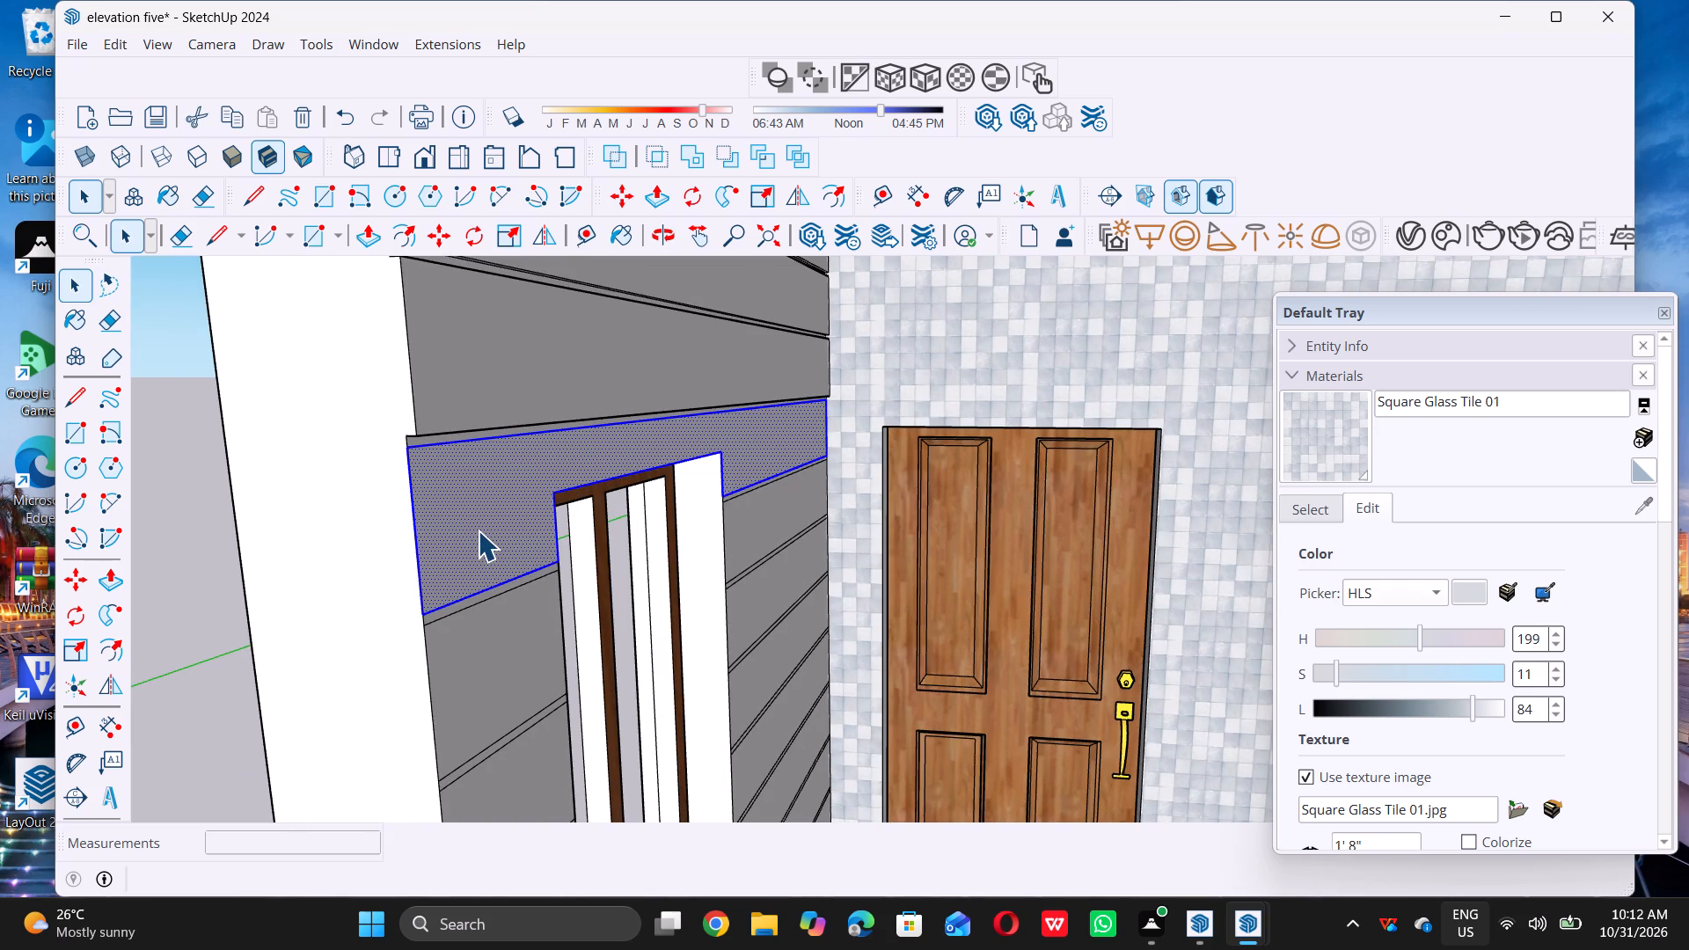
{"action": "key", "text": "p"}
{"action": "left_click", "coordinate": [438, 479]}
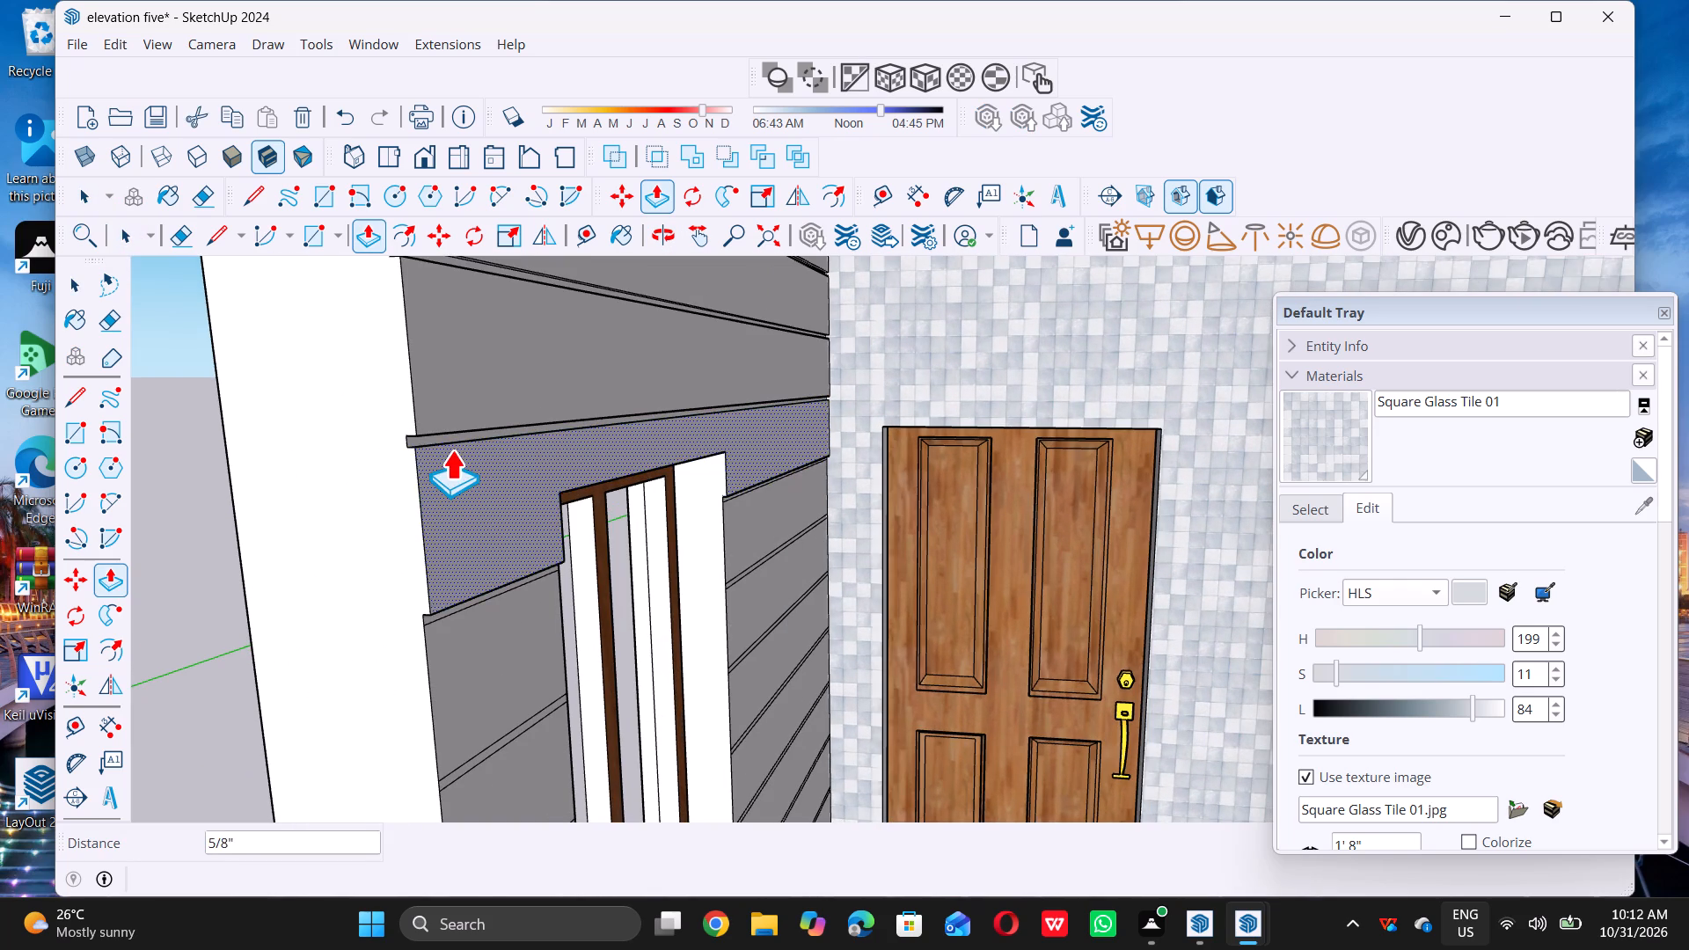
{"action": "double_click", "coordinate": [410, 404]}
{"action": "key", "text": "space"}
{"action": "scroll", "coordinate": [452, 457], "scroll_direction": "down", "scroll_amount": 10}
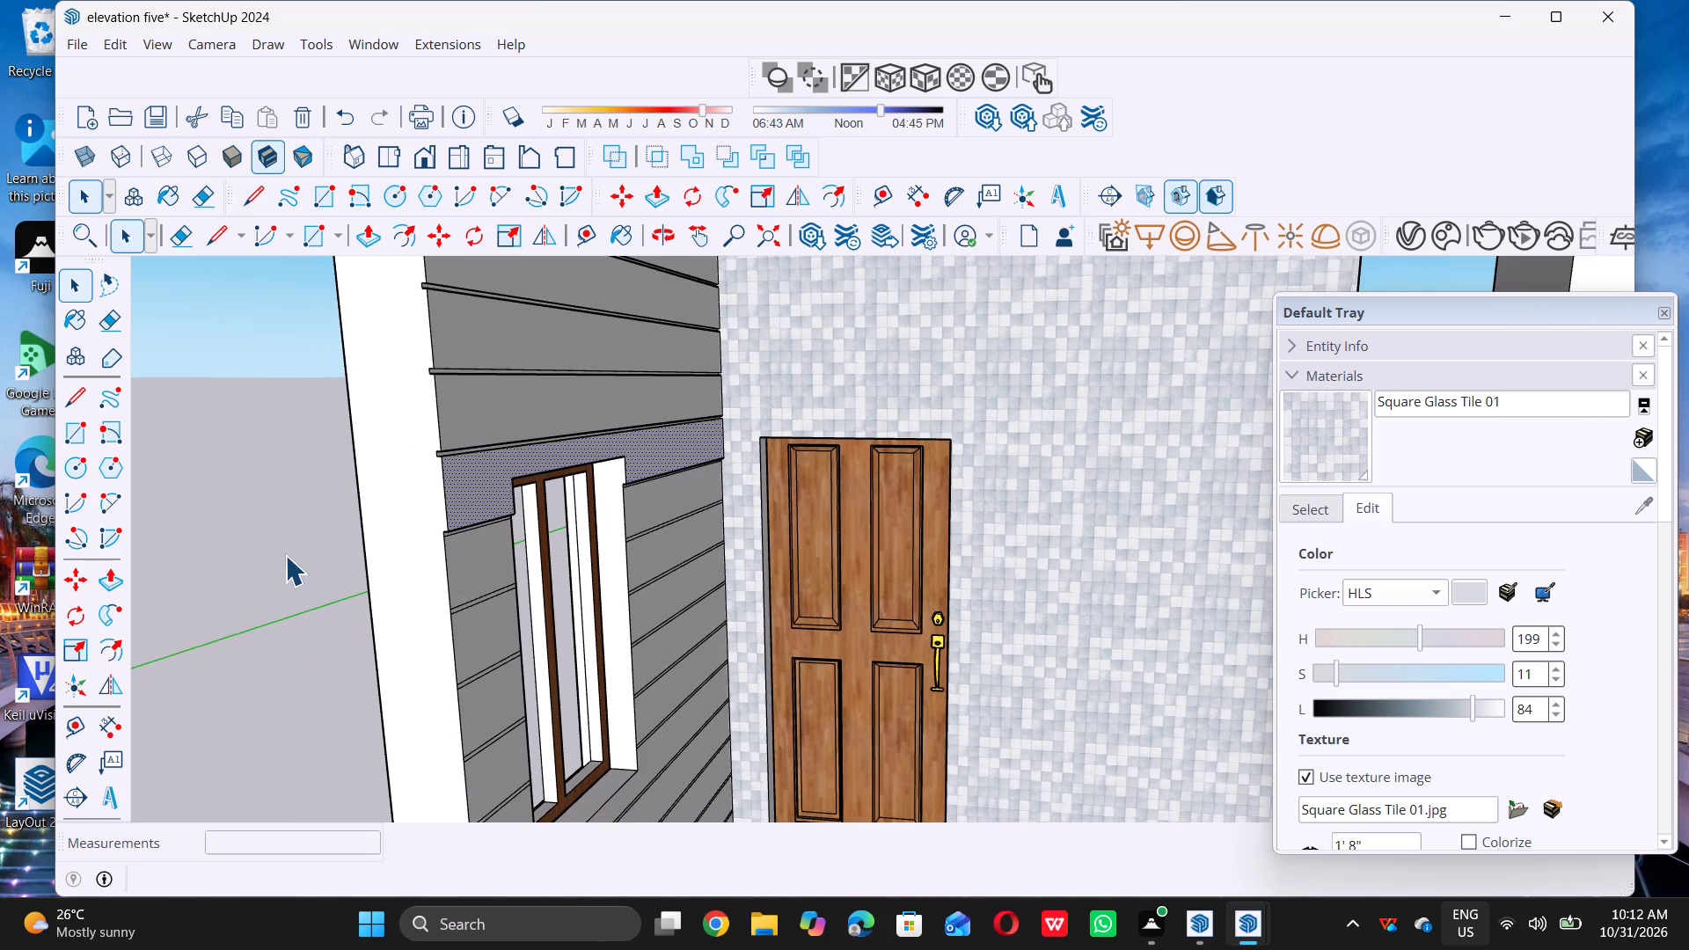
{"action": "left_click", "coordinate": [284, 555]}
Pull the uppermost strip segment between the window and the wall's open end outward, level with the strip above.
{"action": "scroll", "coordinate": [467, 581], "scroll_direction": "up", "scroll_amount": 10}
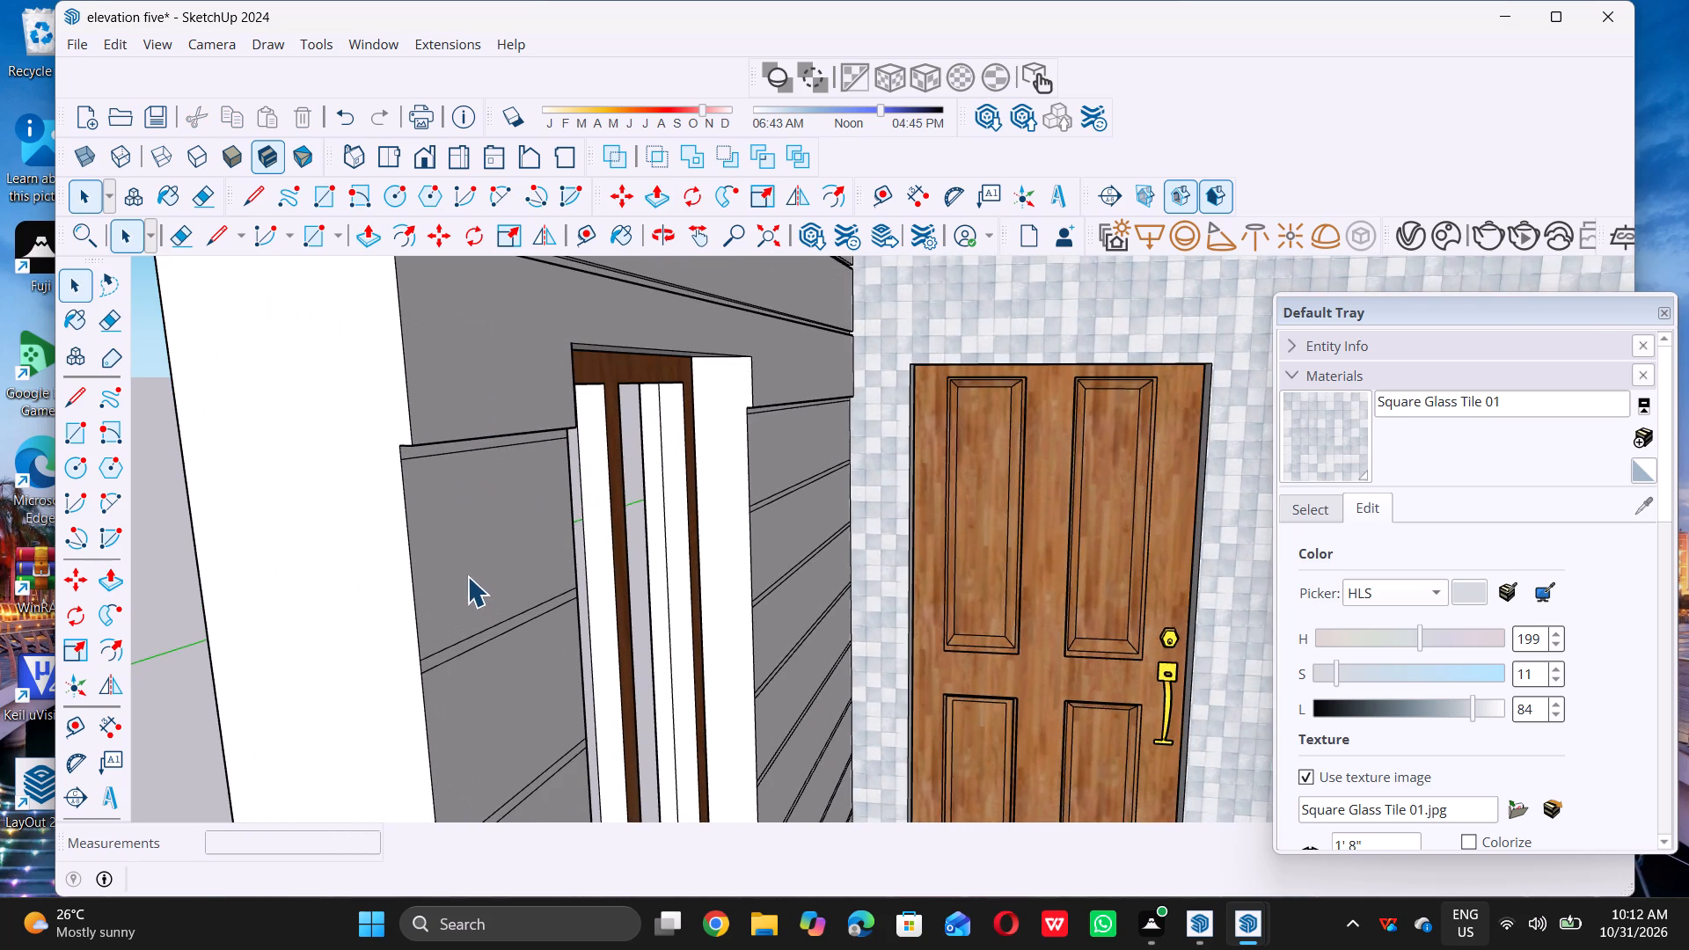
{"action": "double_click", "coordinate": [467, 576]}
{"action": "key", "text": "p"}
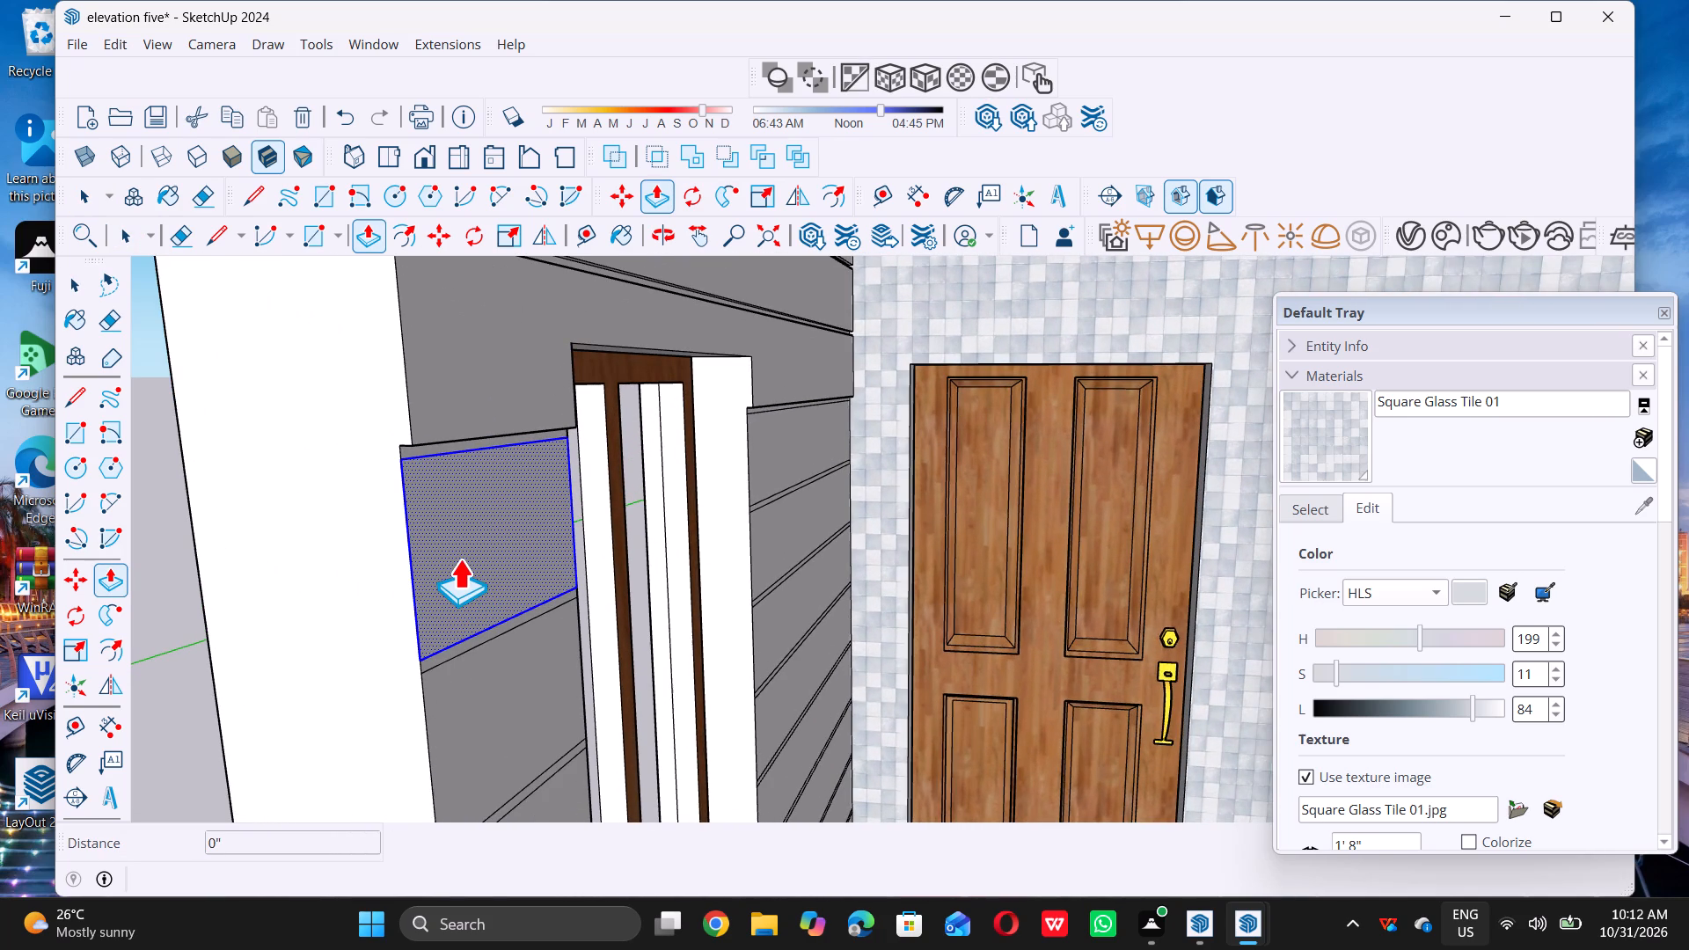
{"action": "triple_click", "coordinate": [454, 511]}
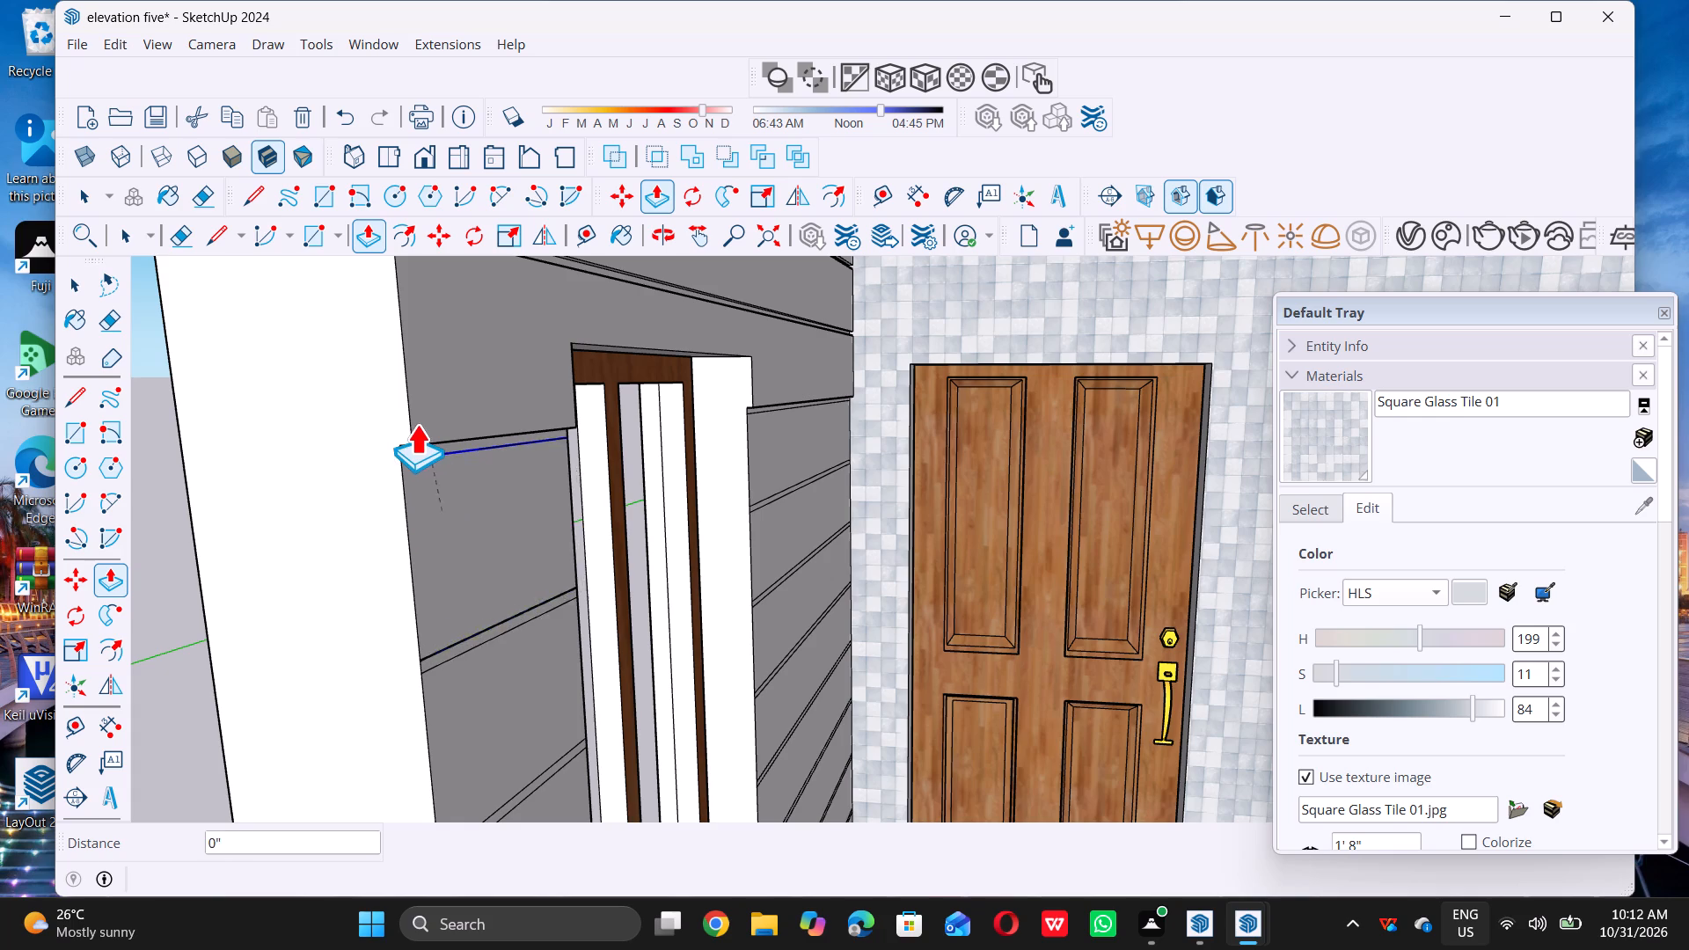
{"action": "triple_click", "coordinate": [405, 391]}
{"action": "left_click", "coordinate": [405, 391]}
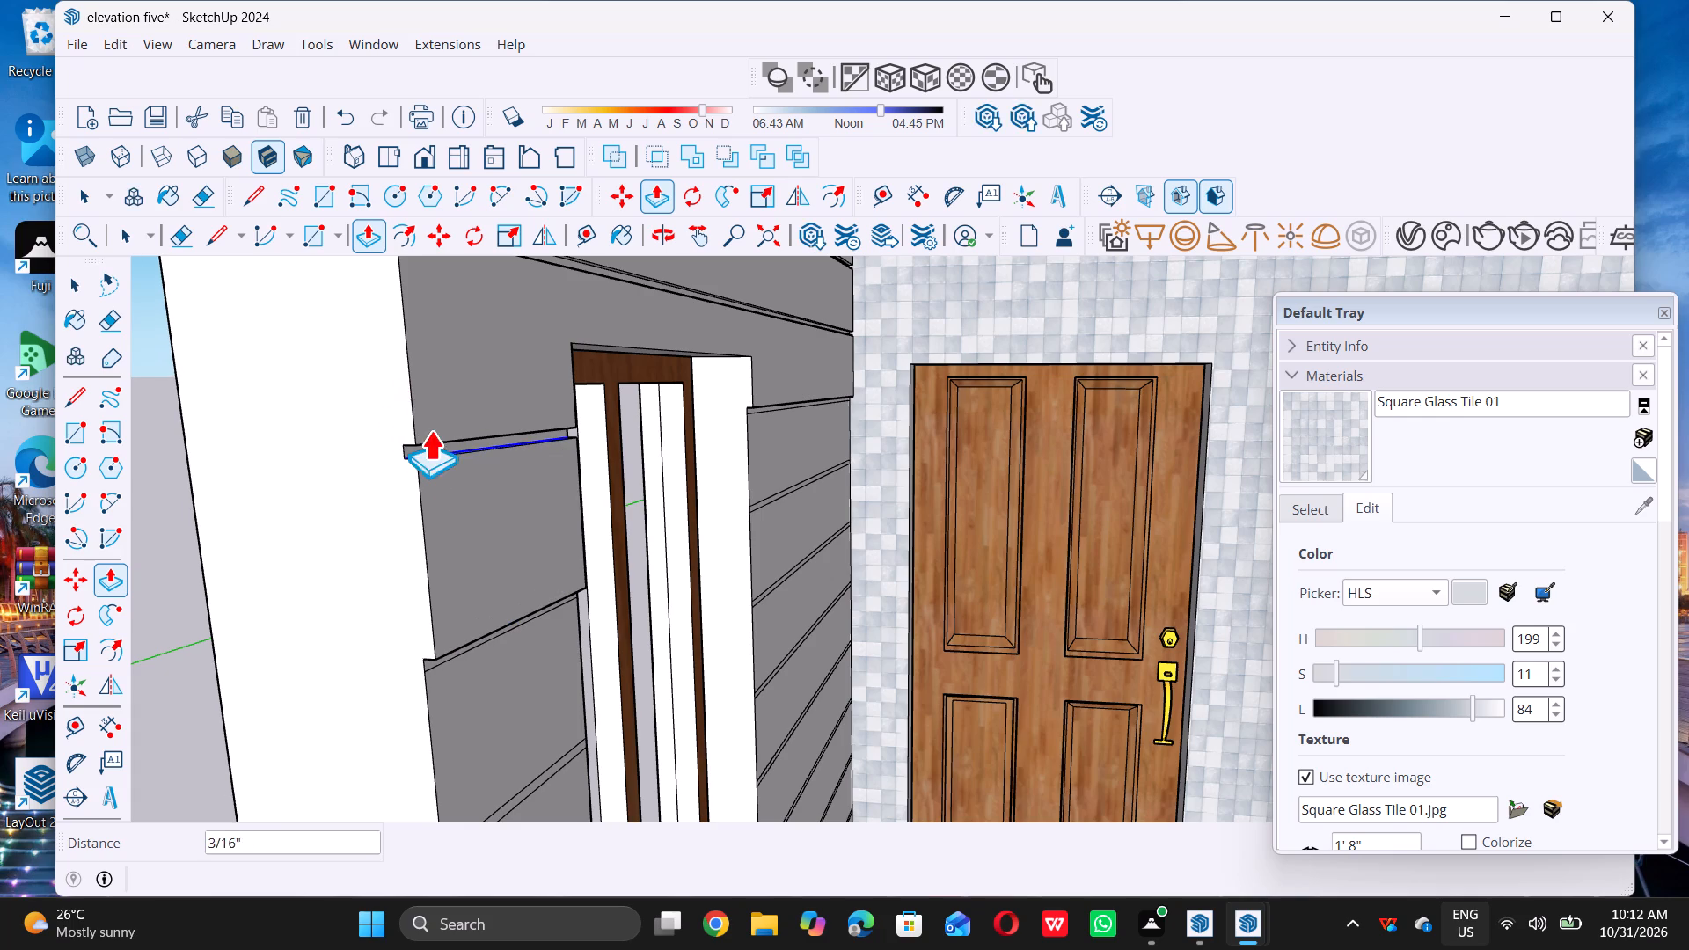
{"action": "key", "text": "space"}
{"action": "double_click", "coordinate": [173, 617]}
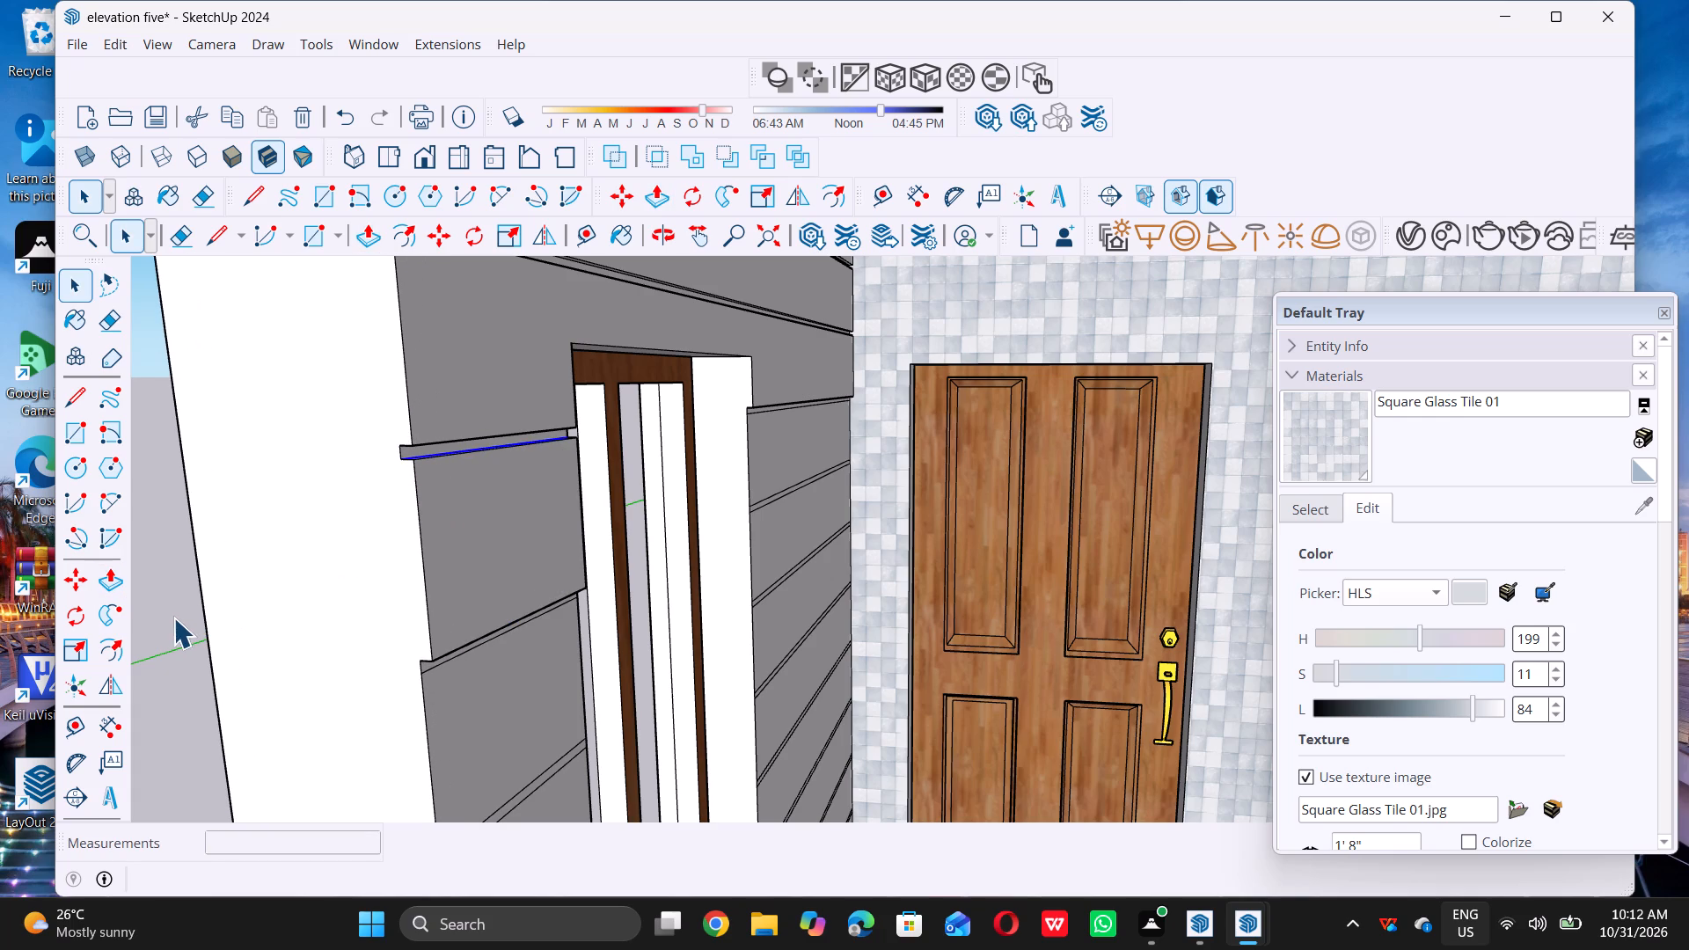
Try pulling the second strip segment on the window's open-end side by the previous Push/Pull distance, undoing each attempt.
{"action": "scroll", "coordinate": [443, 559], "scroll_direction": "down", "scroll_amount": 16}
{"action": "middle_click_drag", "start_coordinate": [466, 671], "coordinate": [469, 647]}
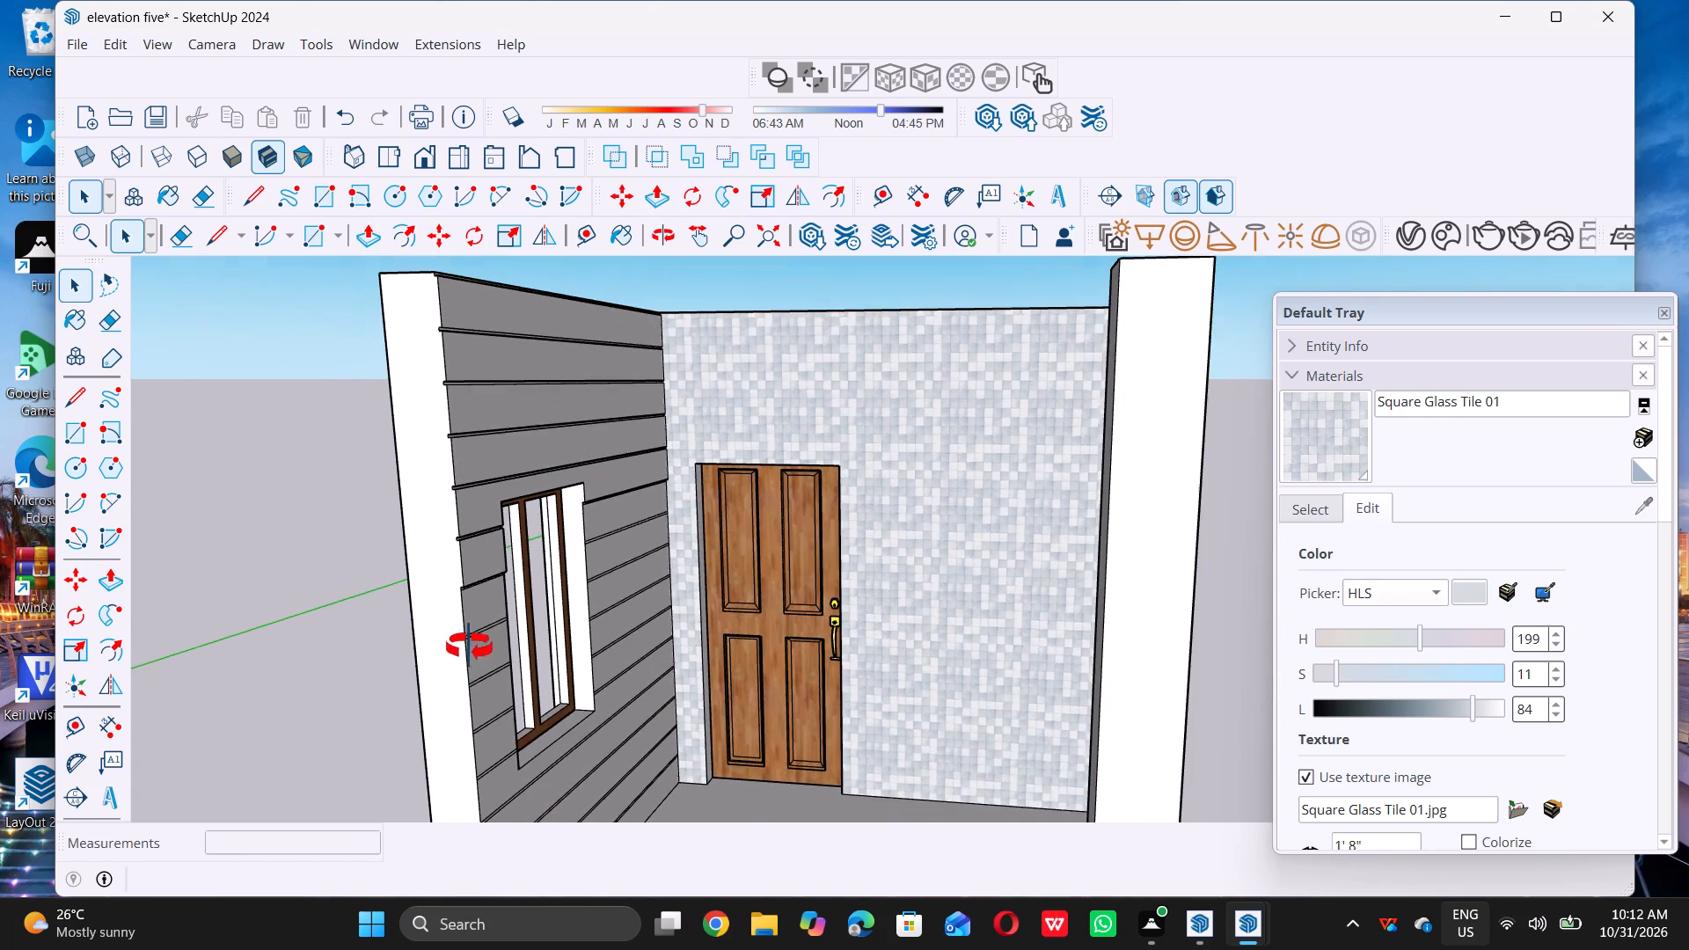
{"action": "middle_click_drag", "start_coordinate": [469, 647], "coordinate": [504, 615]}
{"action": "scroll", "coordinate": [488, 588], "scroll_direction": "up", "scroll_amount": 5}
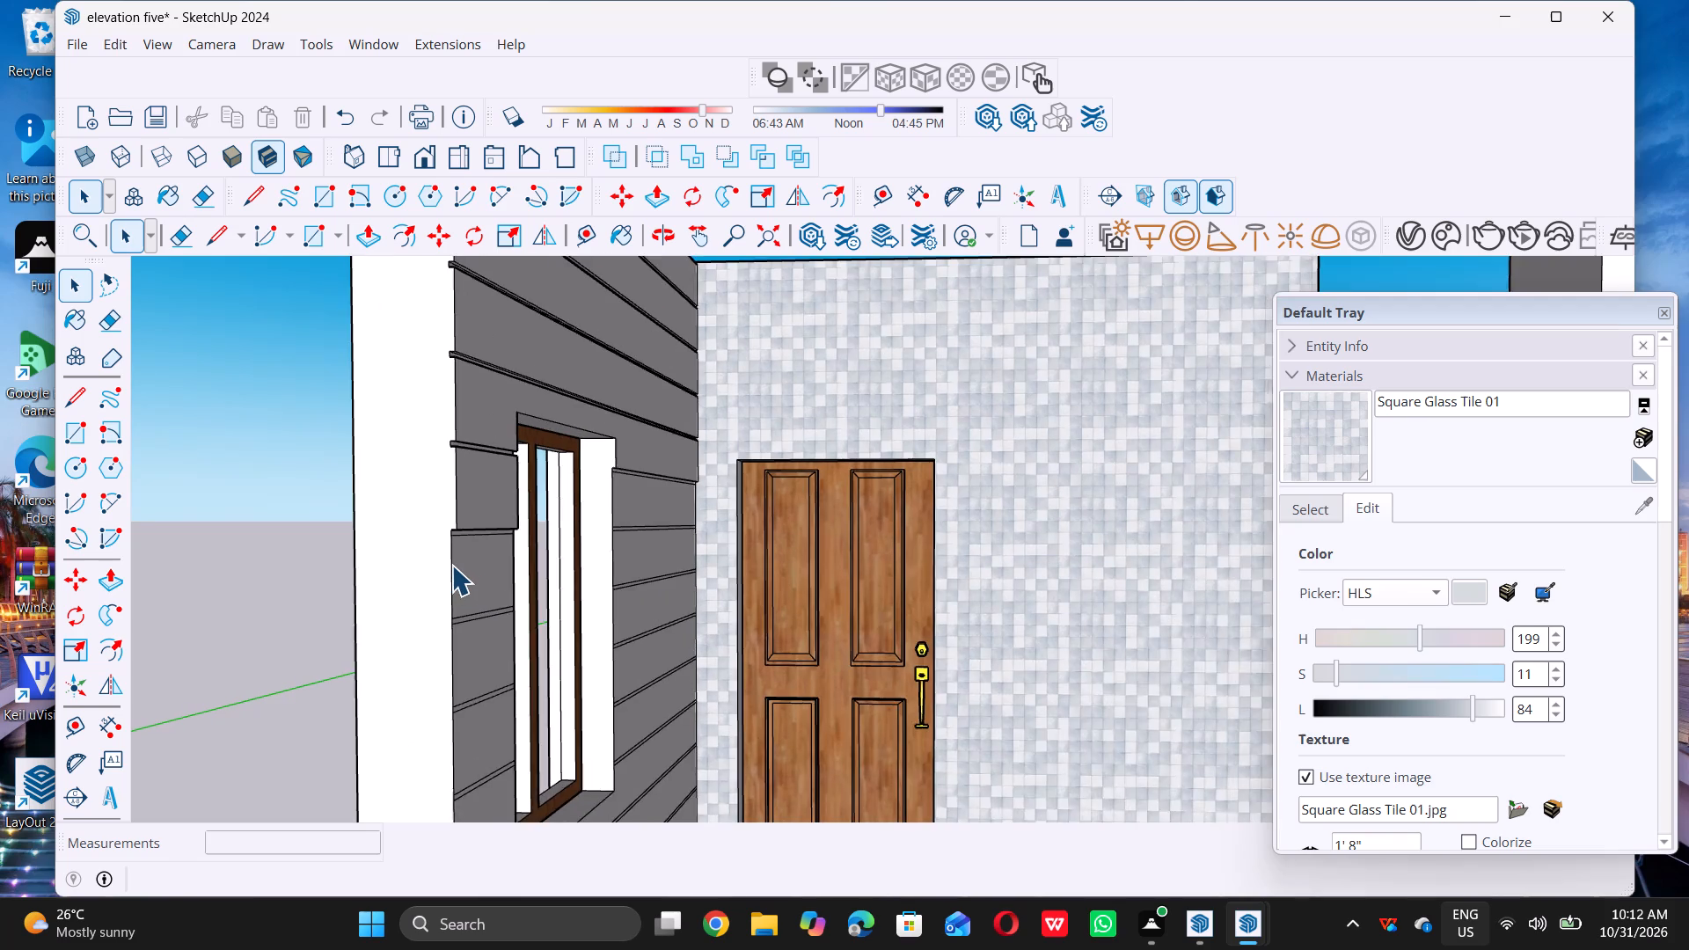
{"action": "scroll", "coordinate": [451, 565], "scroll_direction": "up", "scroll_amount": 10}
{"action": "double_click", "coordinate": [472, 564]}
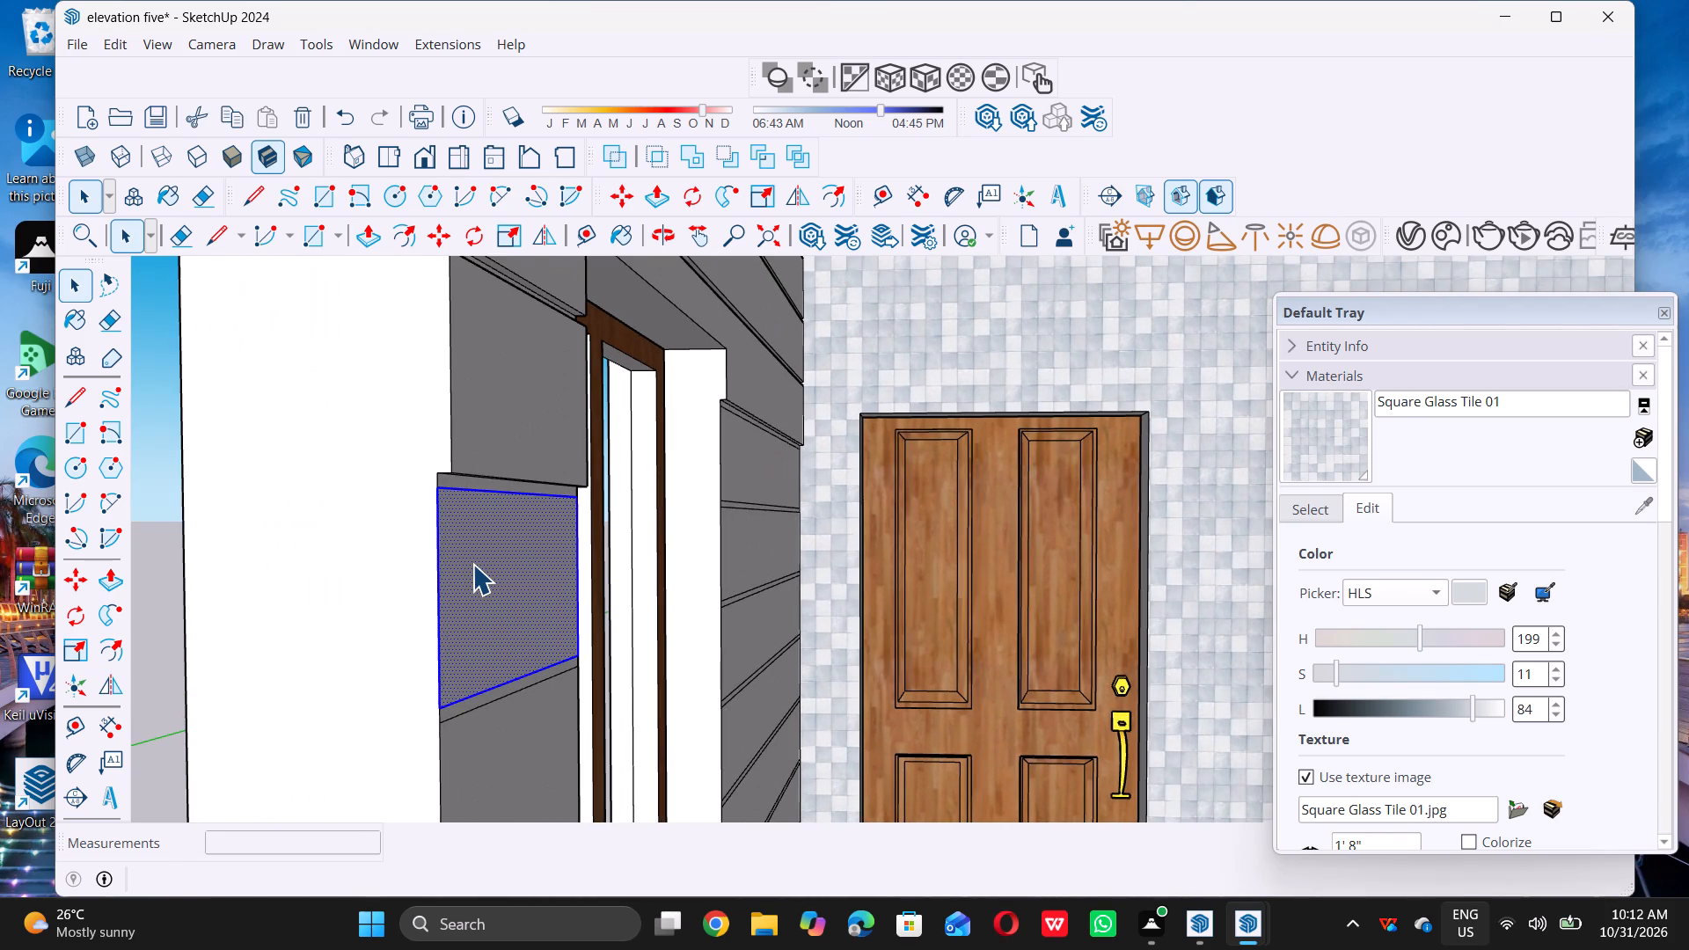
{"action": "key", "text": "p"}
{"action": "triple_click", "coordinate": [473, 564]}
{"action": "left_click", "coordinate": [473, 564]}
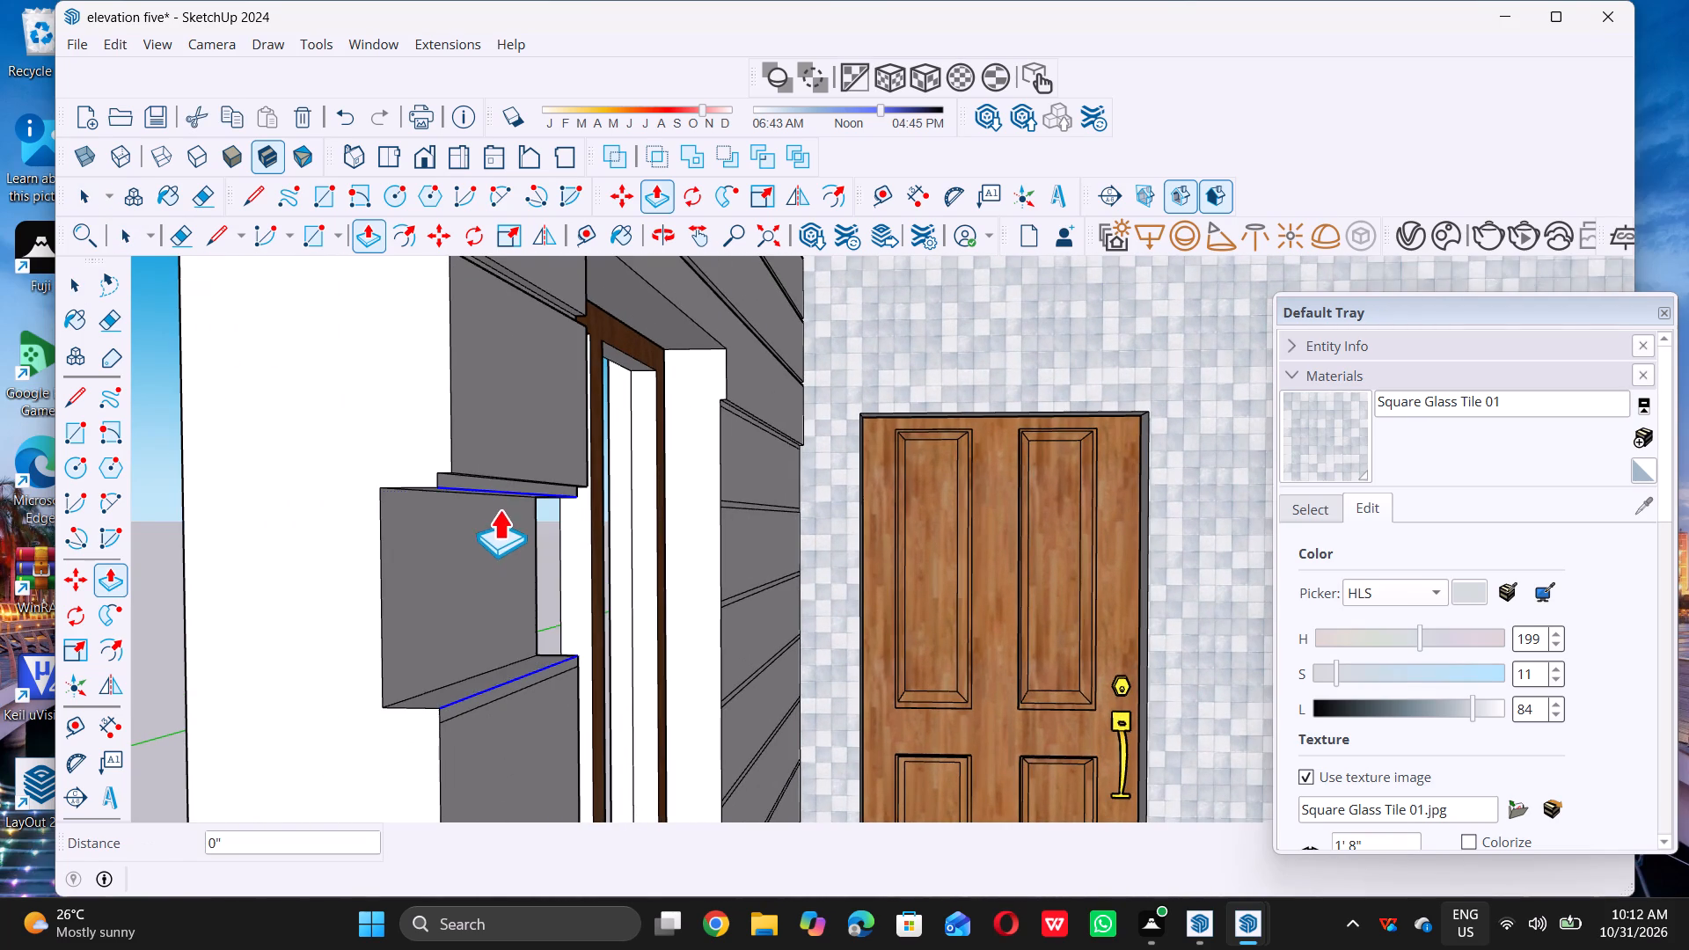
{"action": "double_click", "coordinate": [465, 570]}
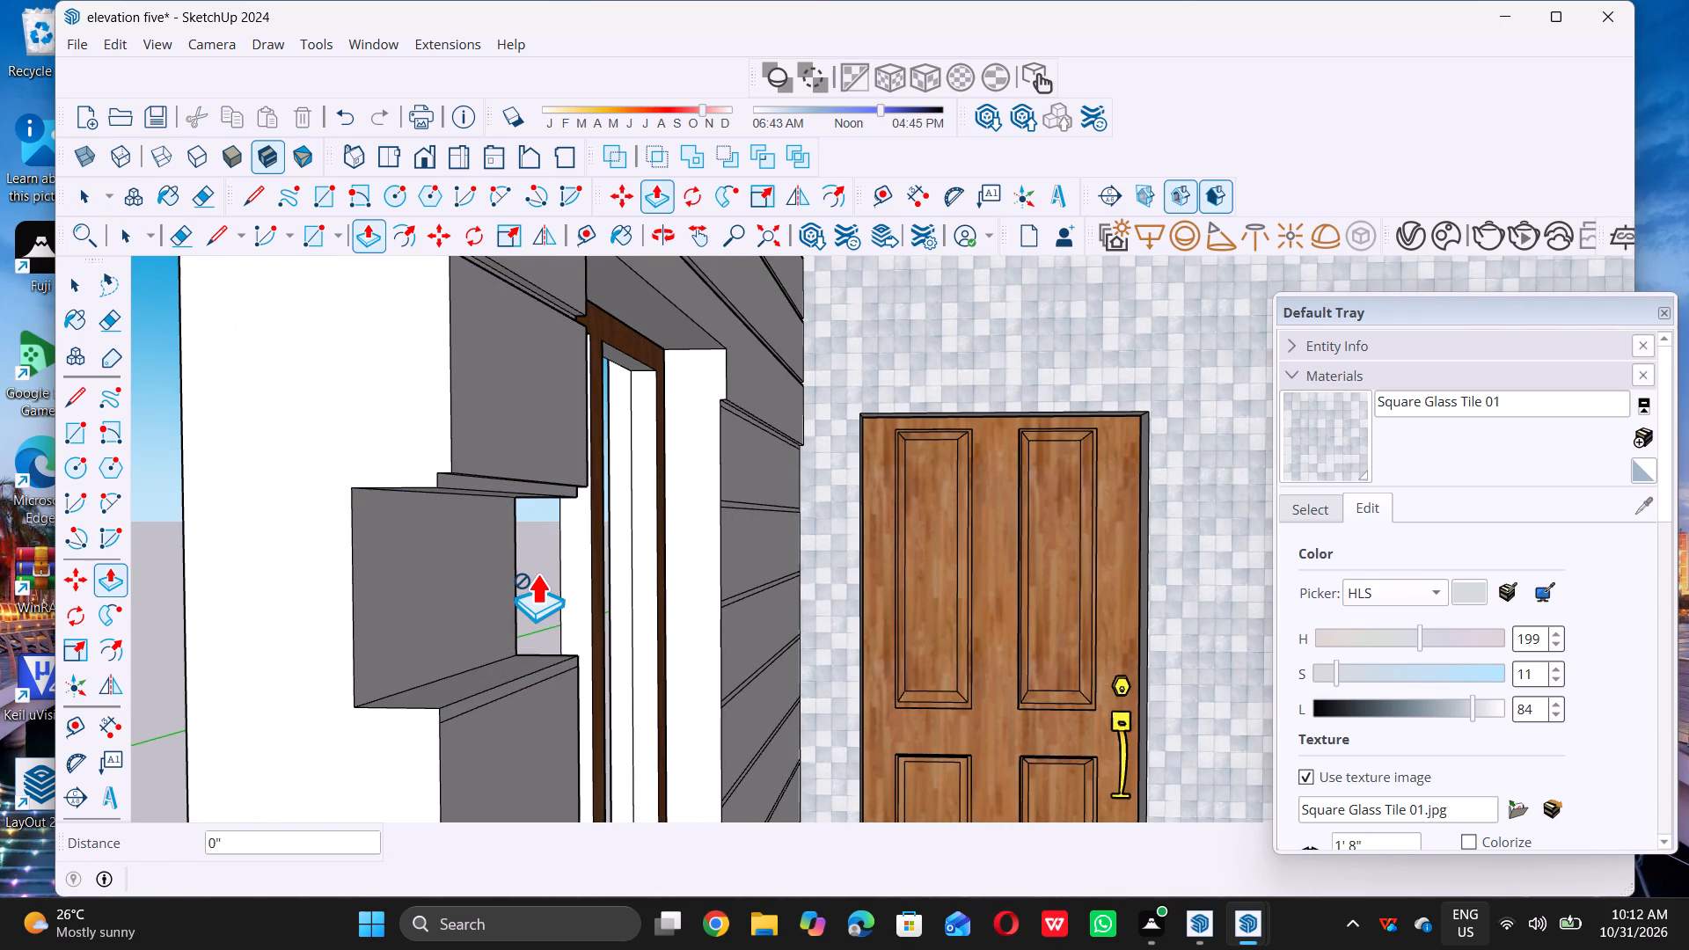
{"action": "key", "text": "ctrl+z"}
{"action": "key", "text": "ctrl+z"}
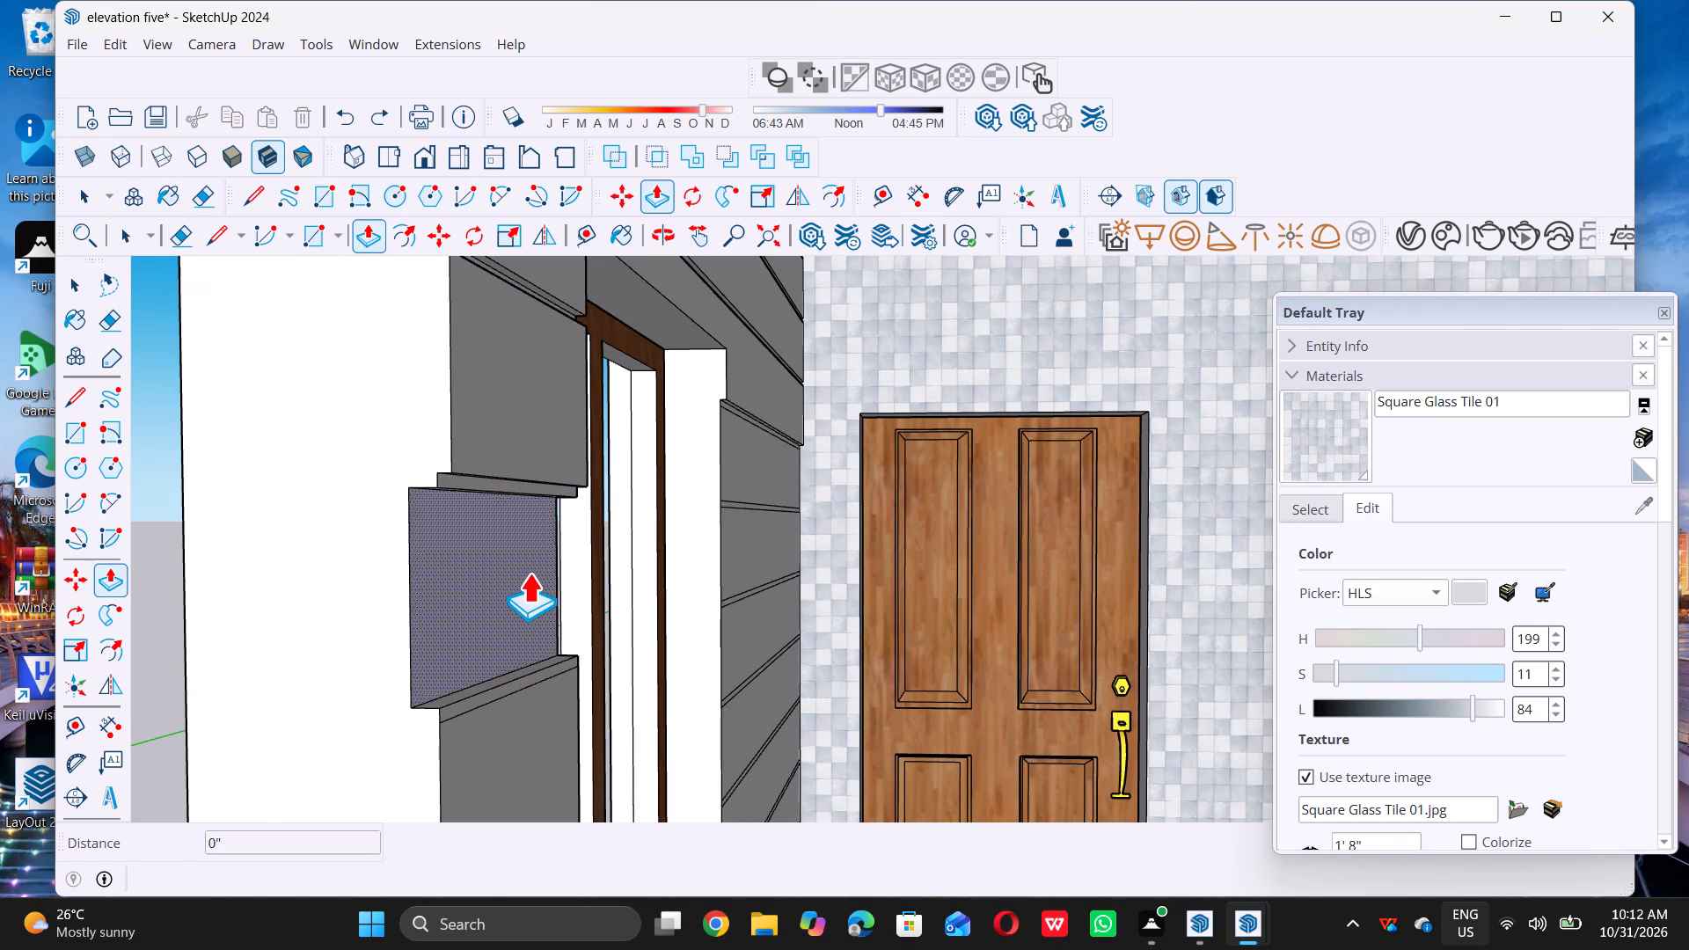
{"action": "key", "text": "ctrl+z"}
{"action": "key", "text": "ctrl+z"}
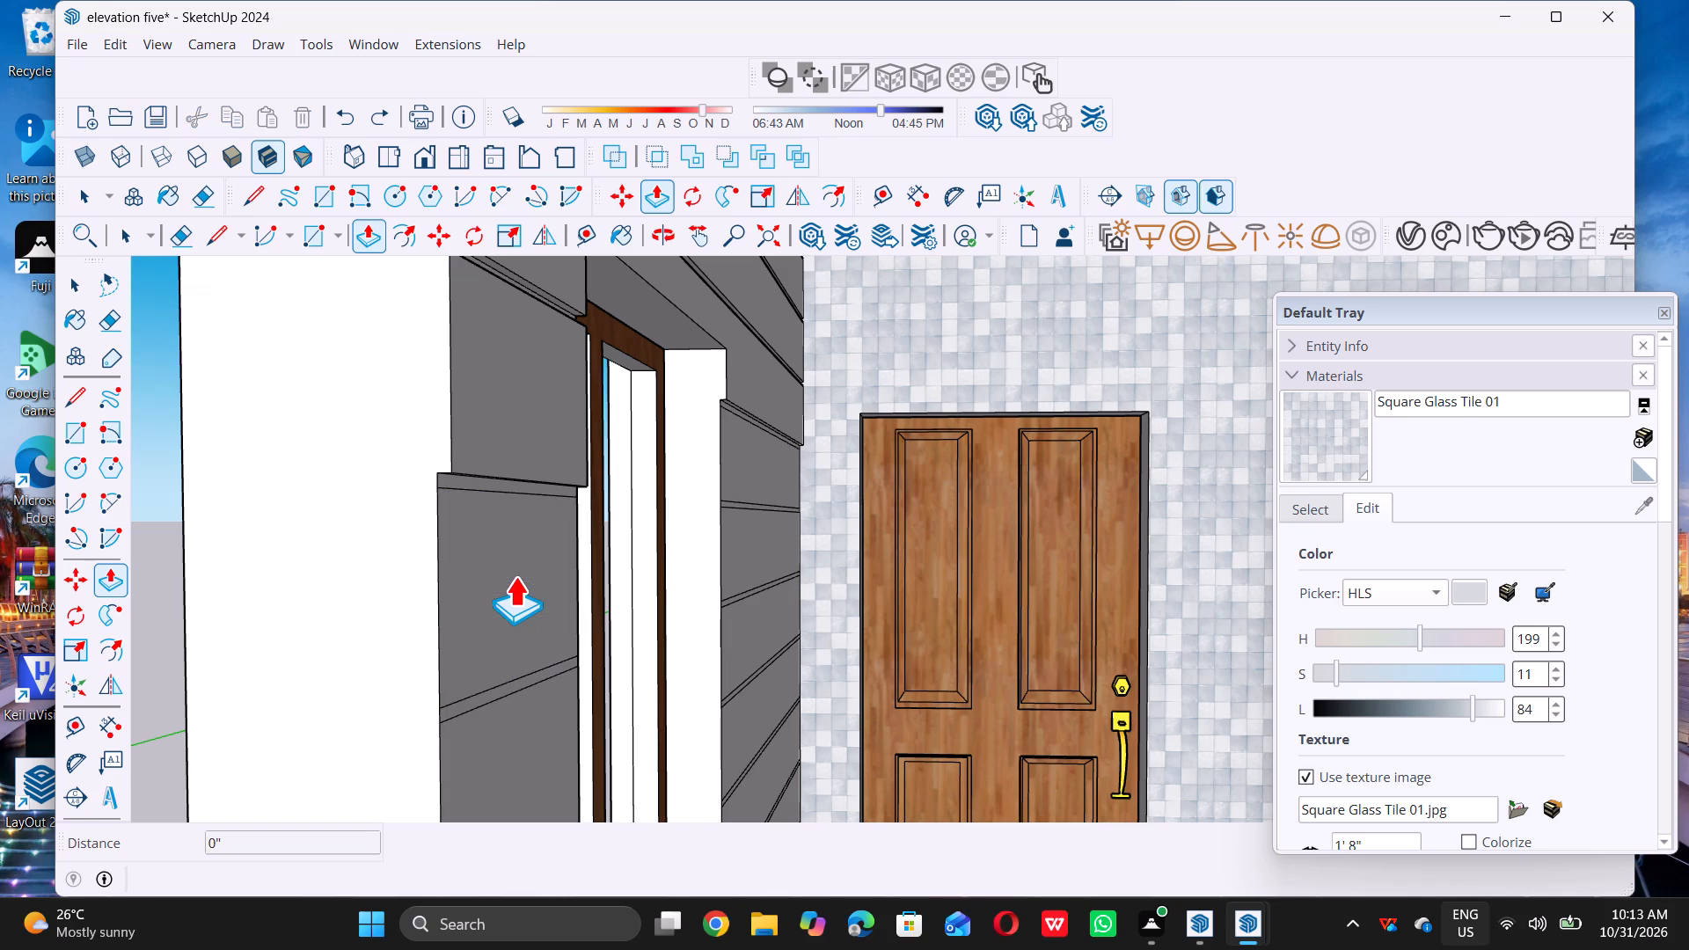
Pull the second strip segment between the window and the wall's open end 0.5" outward, level with the one above.
{"action": "left_click", "coordinate": [498, 548]}
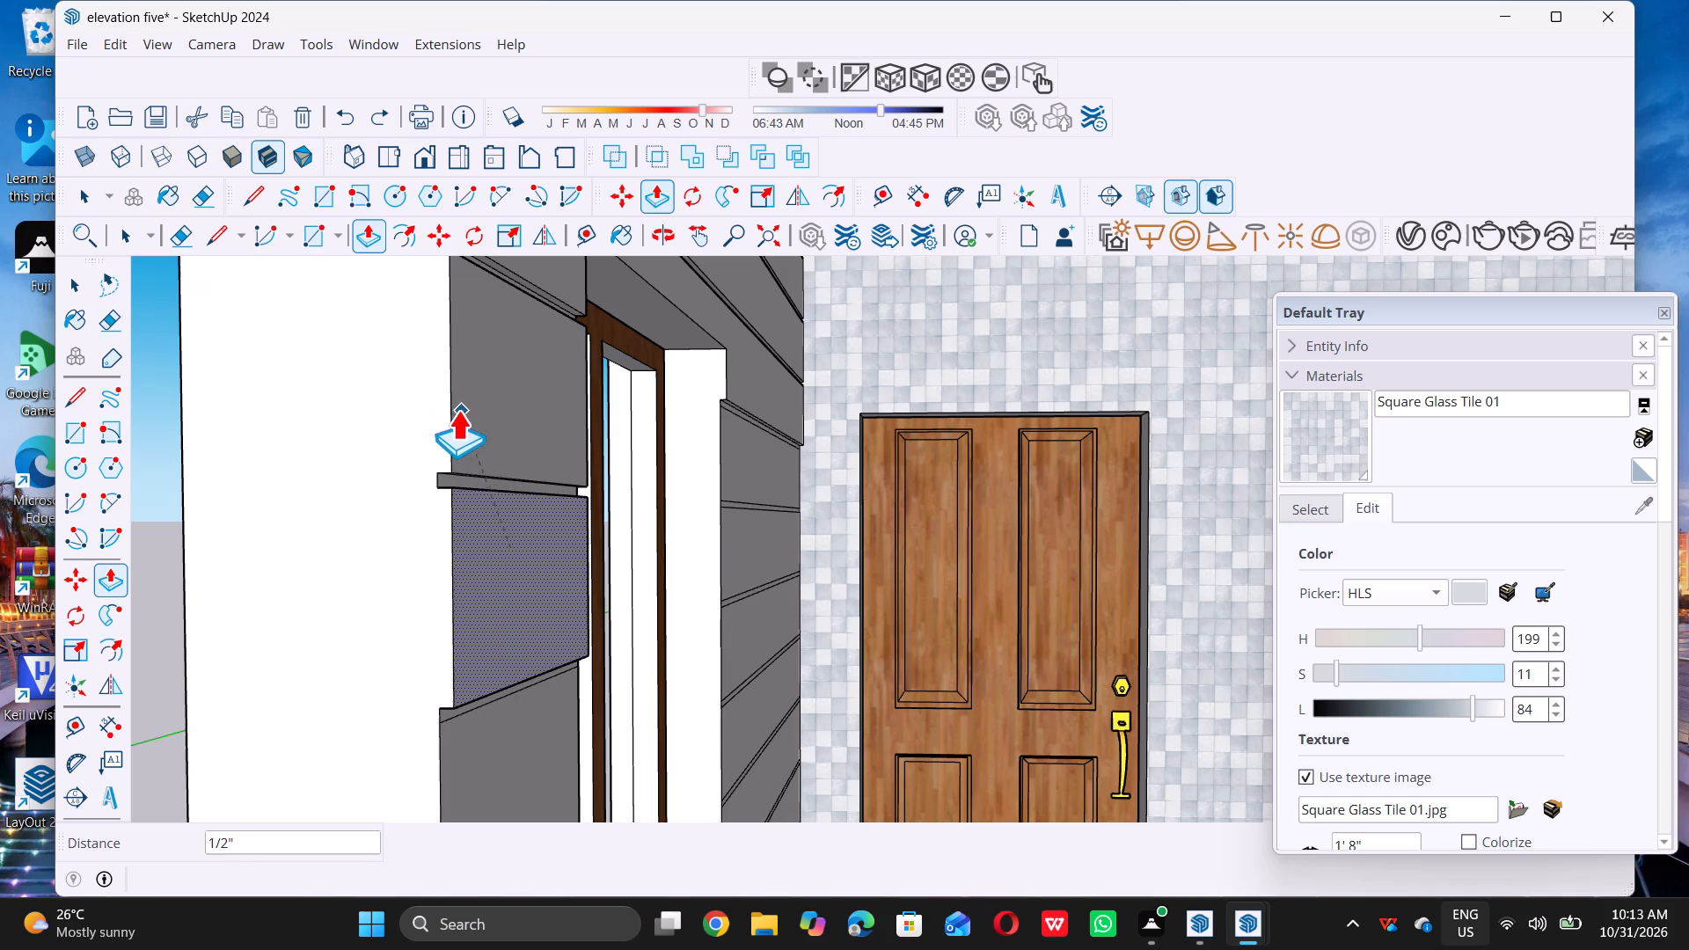
{"action": "left_click", "coordinate": [450, 403]}
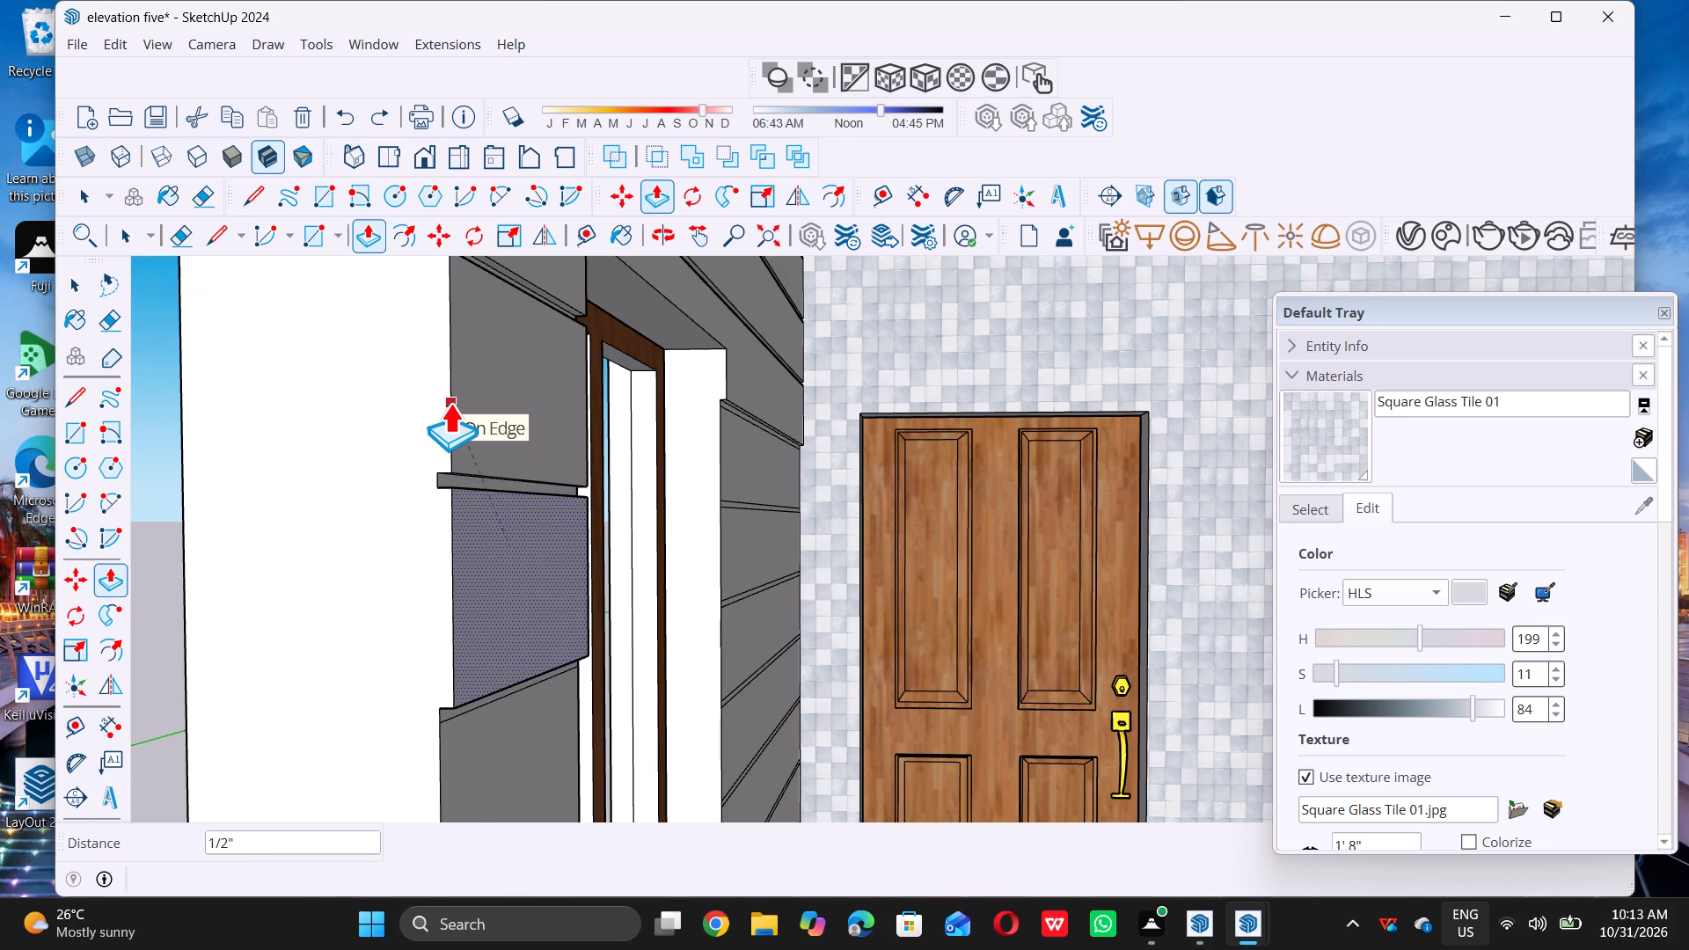
Pull the third strip segment between the window and the wall's open end outward, aligning it with the segment above.
{"action": "scroll", "coordinate": [494, 477], "scroll_direction": "down", "scroll_amount": 10}
{"action": "scroll", "coordinate": [508, 610], "scroll_direction": "up", "scroll_amount": 5}
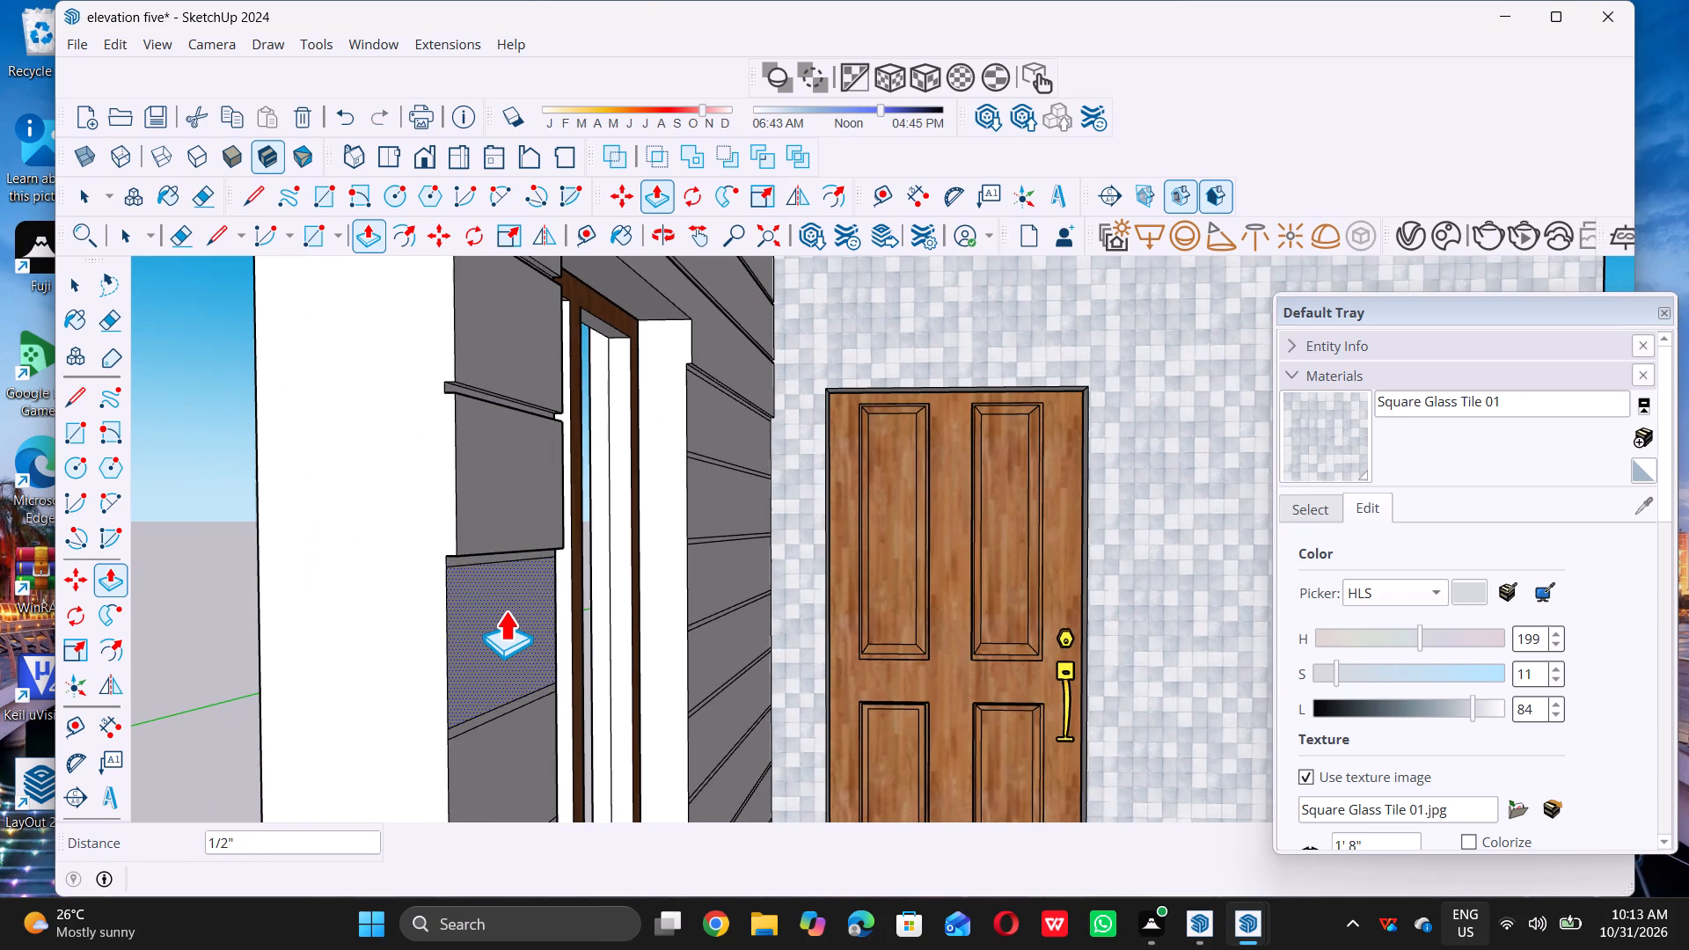
{"action": "scroll", "coordinate": [488, 581], "scroll_direction": "up", "scroll_amount": 2}
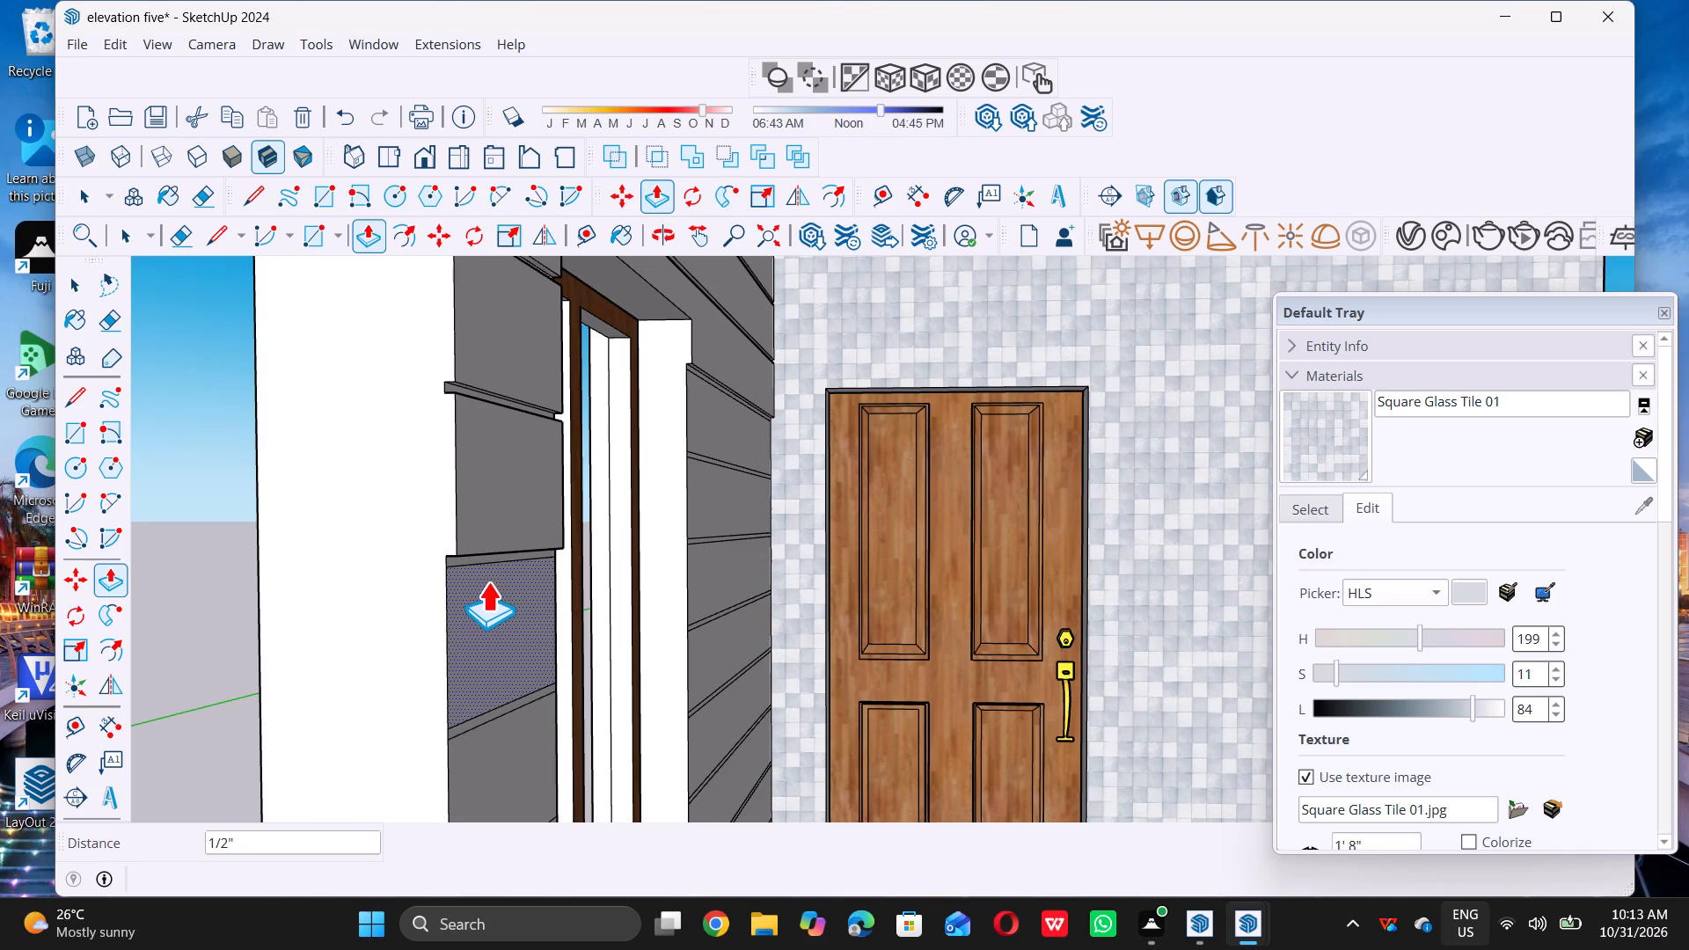
{"action": "scroll", "coordinate": [487, 581], "scroll_direction": "up", "scroll_amount": 6}
{"action": "left_click", "coordinate": [423, 572]}
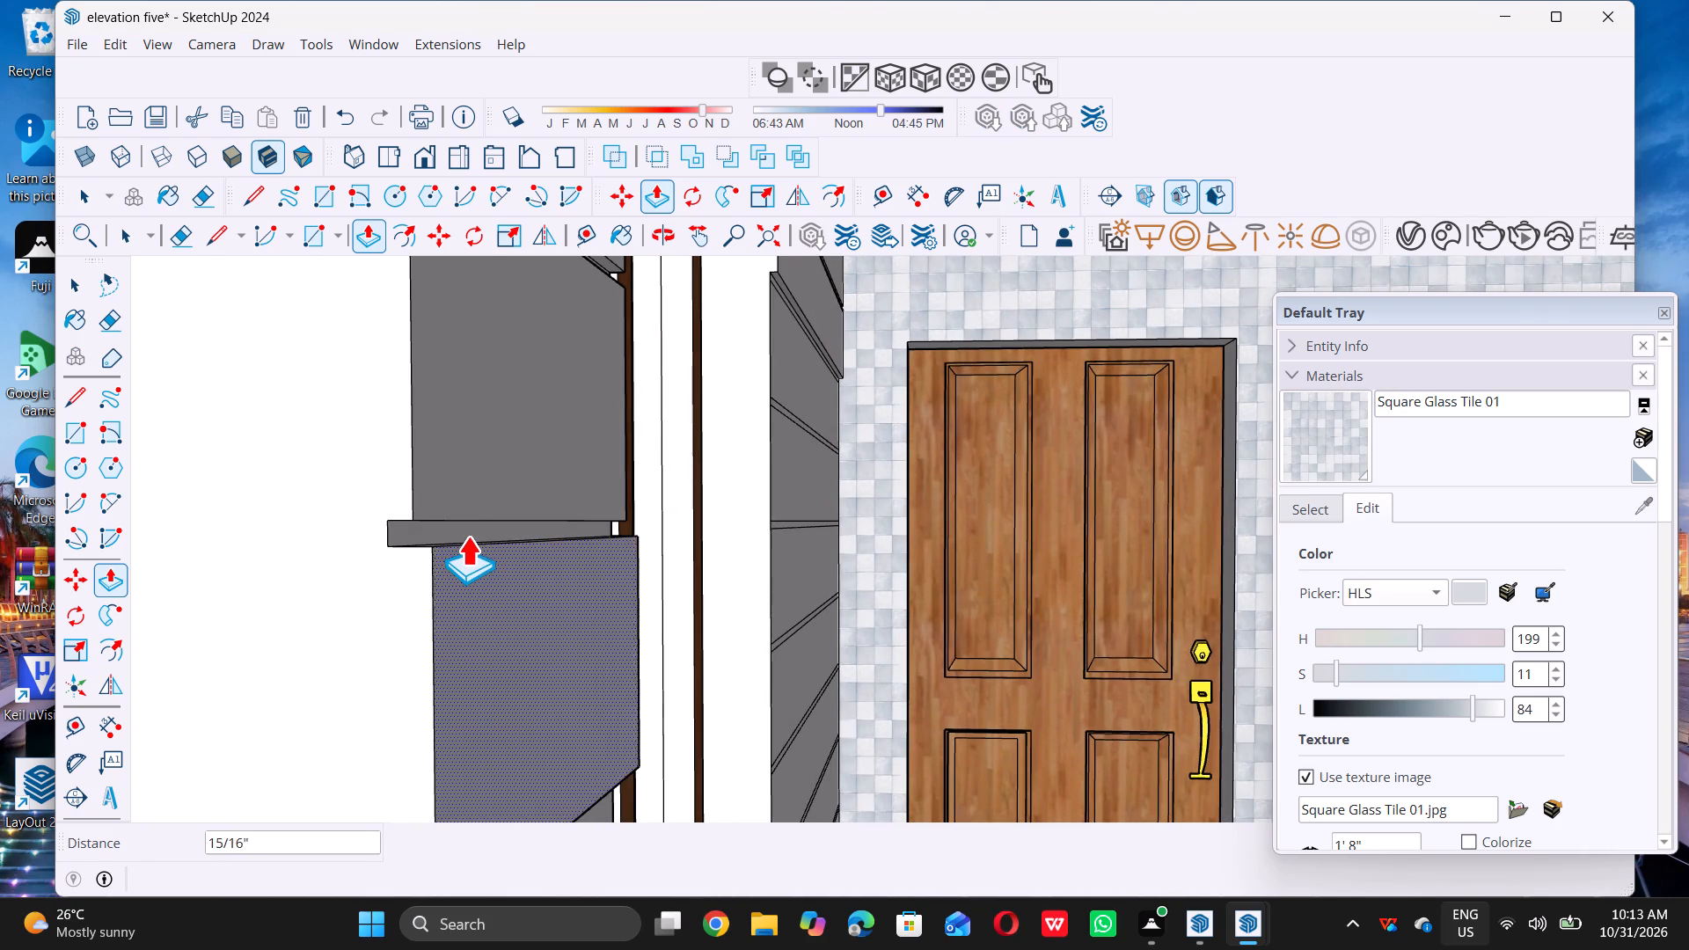
{"action": "double_click", "coordinate": [406, 464]}
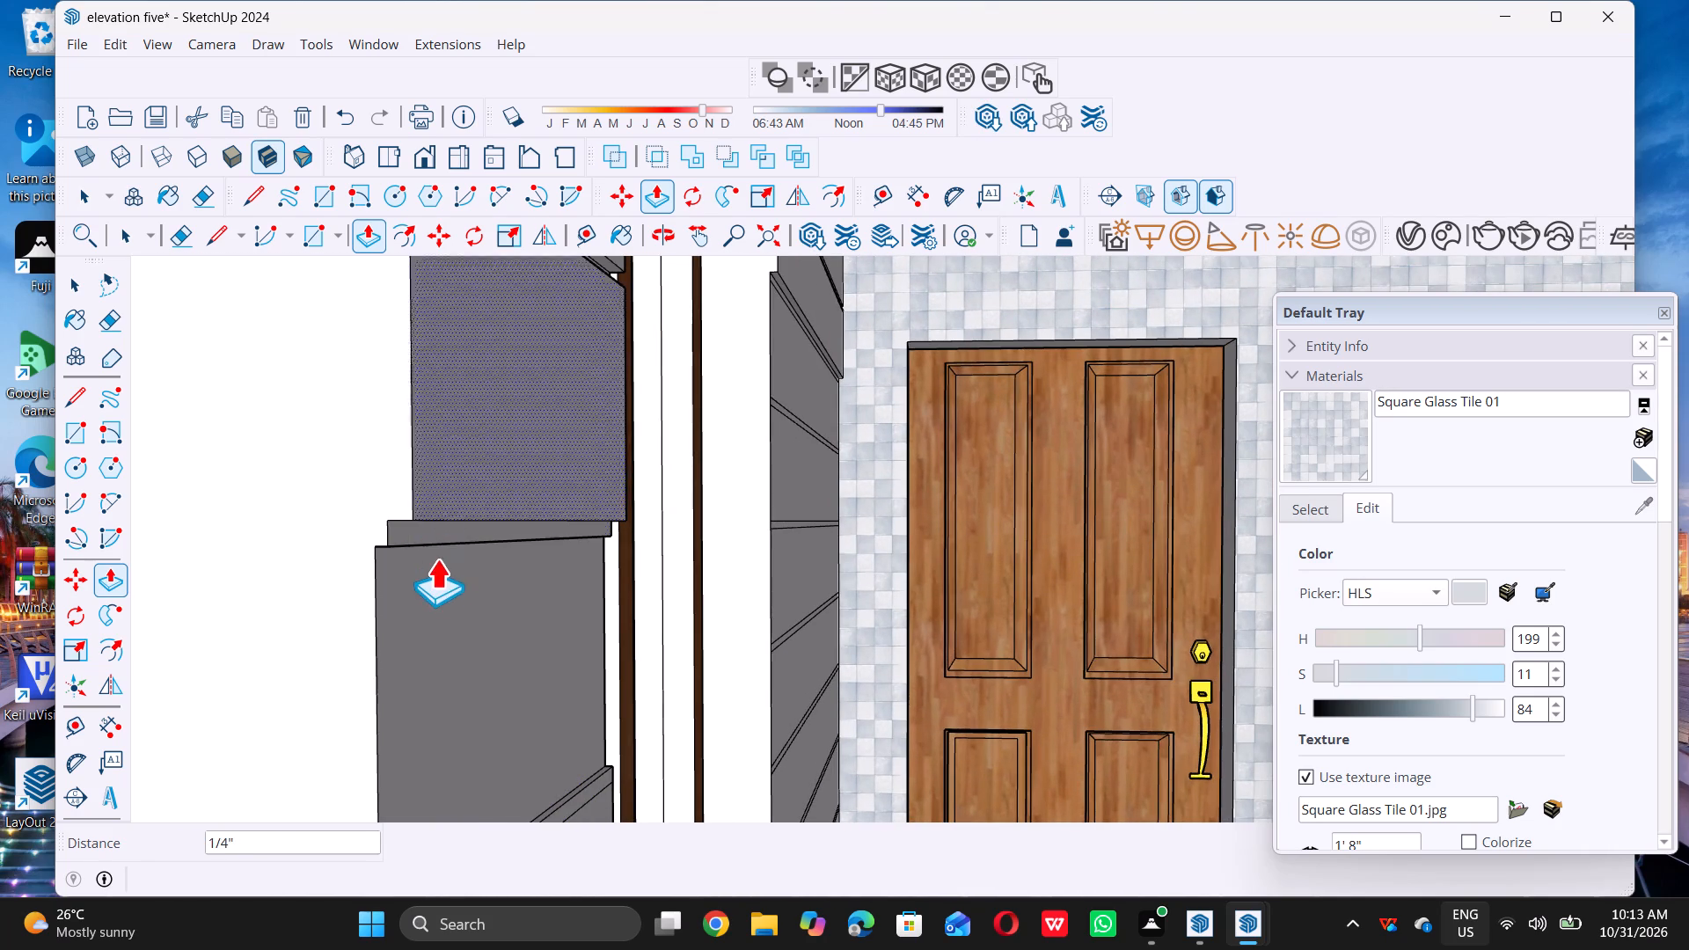
{"action": "left_click", "coordinate": [438, 582]}
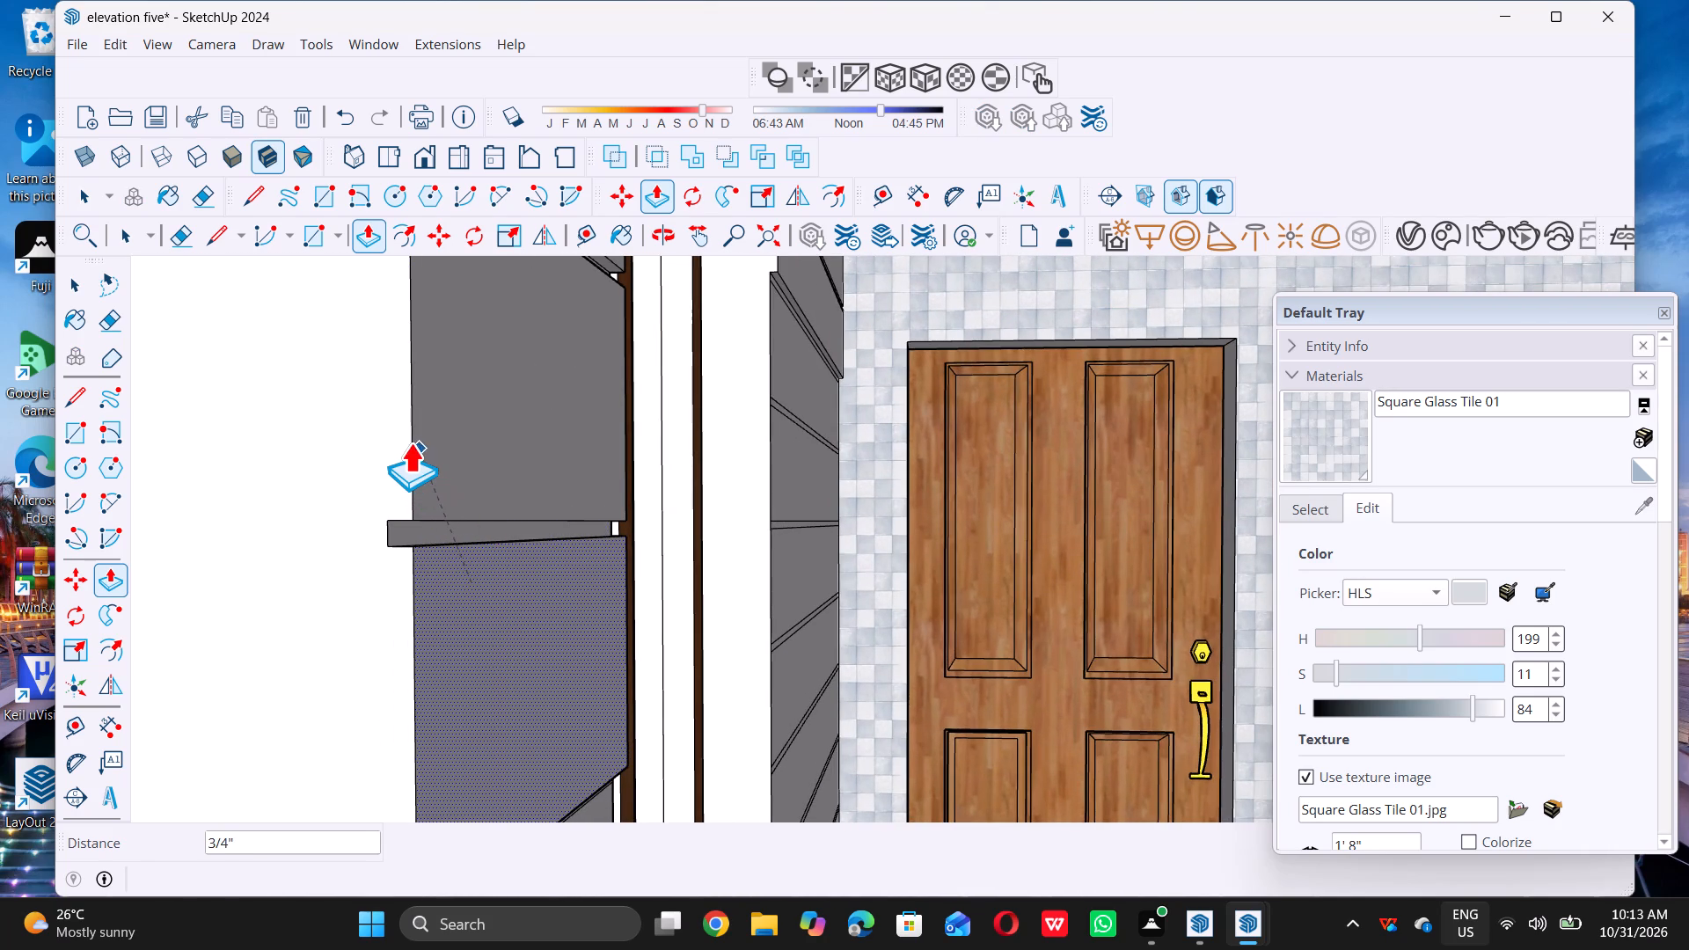
{"action": "triple_click", "coordinate": [408, 441]}
{"action": "key", "text": "space"}
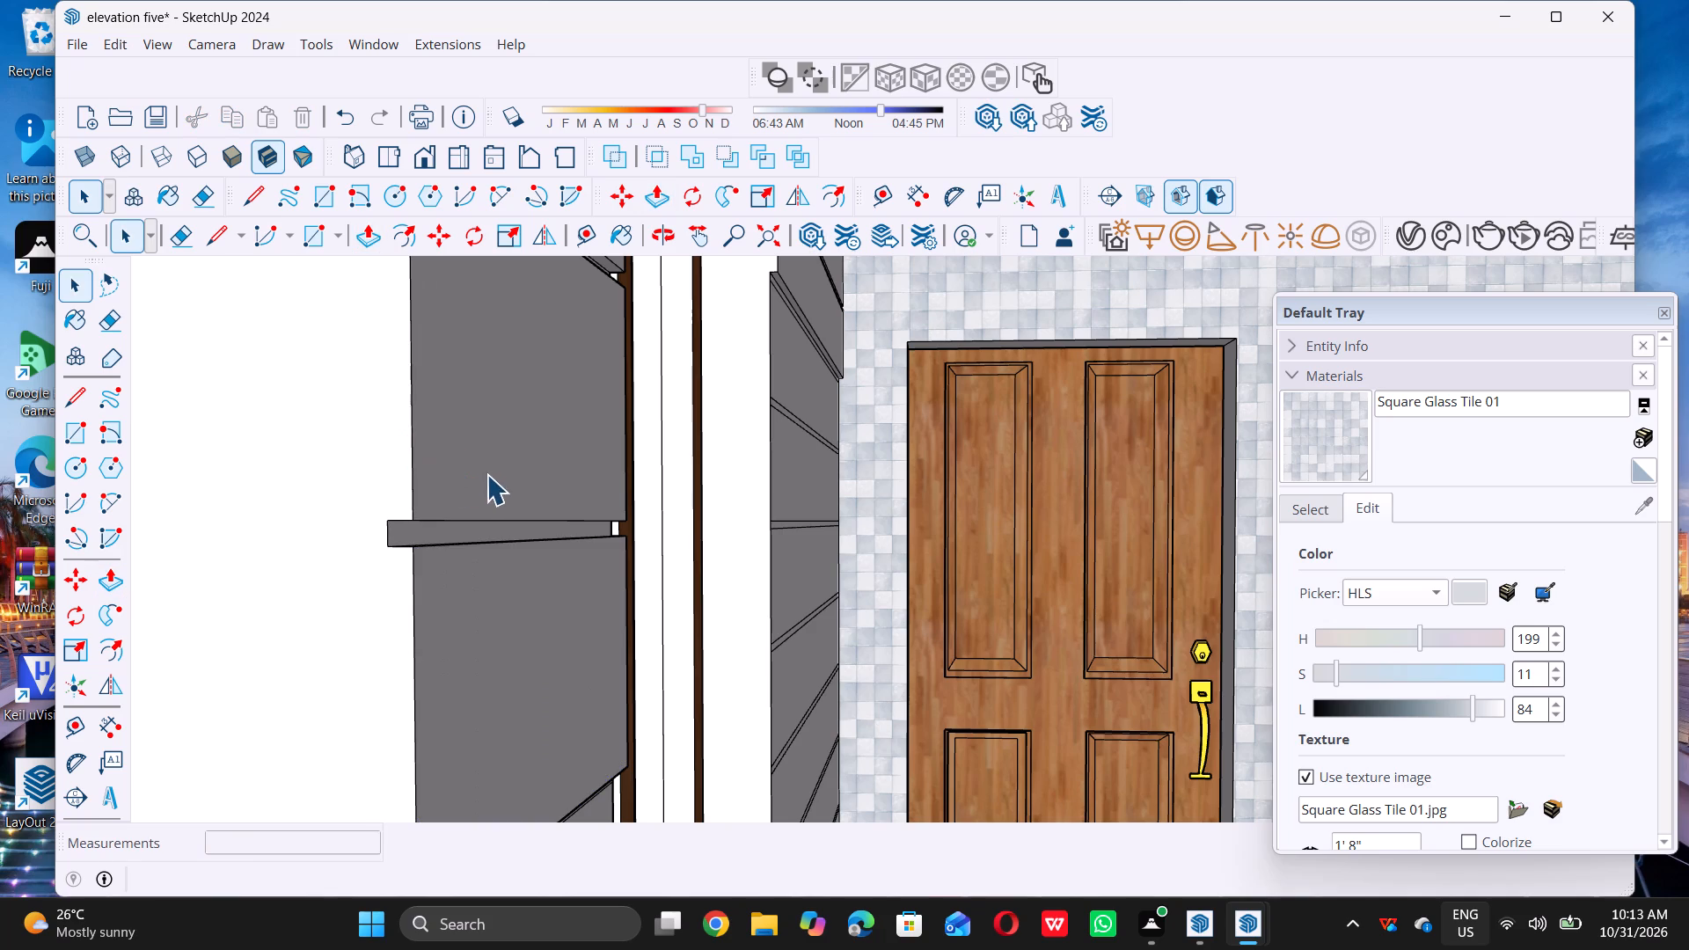
Pull the fourth strip segment between the window and the wall's open end outward, level with the segments above.
{"action": "scroll", "coordinate": [486, 485], "scroll_direction": "down", "scroll_amount": 19}
{"action": "scroll", "coordinate": [464, 705], "scroll_direction": "down", "scroll_amount": 1}
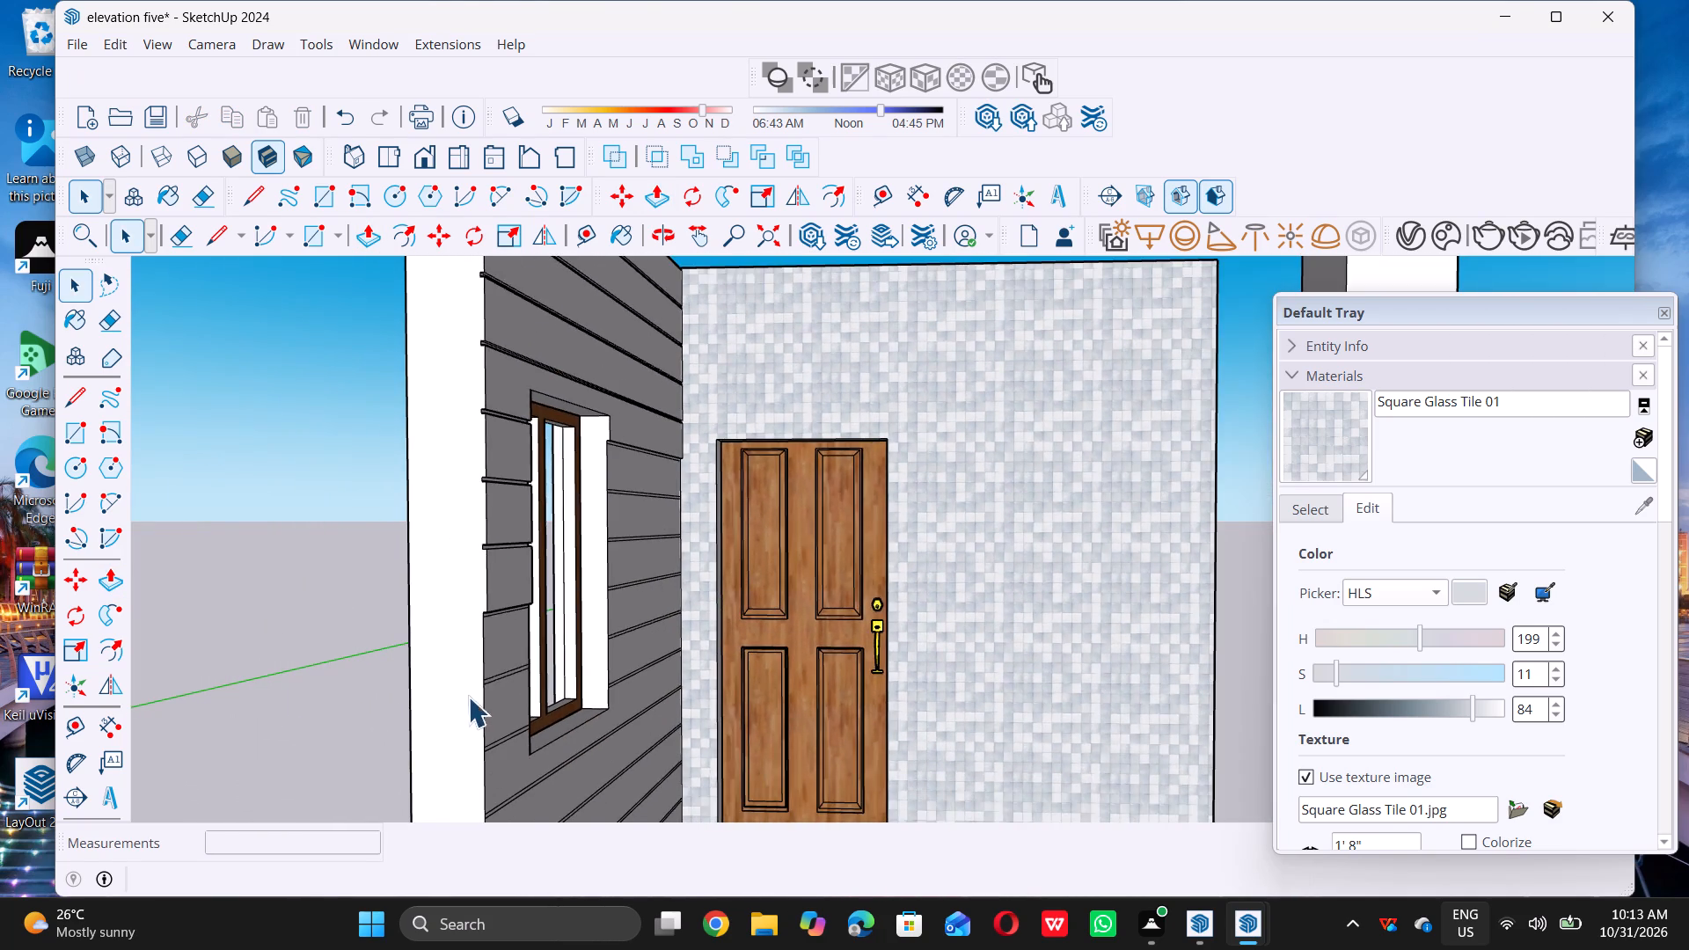
{"action": "scroll", "coordinate": [468, 697], "scroll_direction": "down", "scroll_amount": 4}
{"action": "scroll", "coordinate": [469, 587], "scroll_direction": "down", "scroll_amount": 4}
{"action": "middle_click_drag", "start_coordinate": [470, 675], "coordinate": [510, 661]}
{"action": "middle_click", "coordinate": [510, 661]}
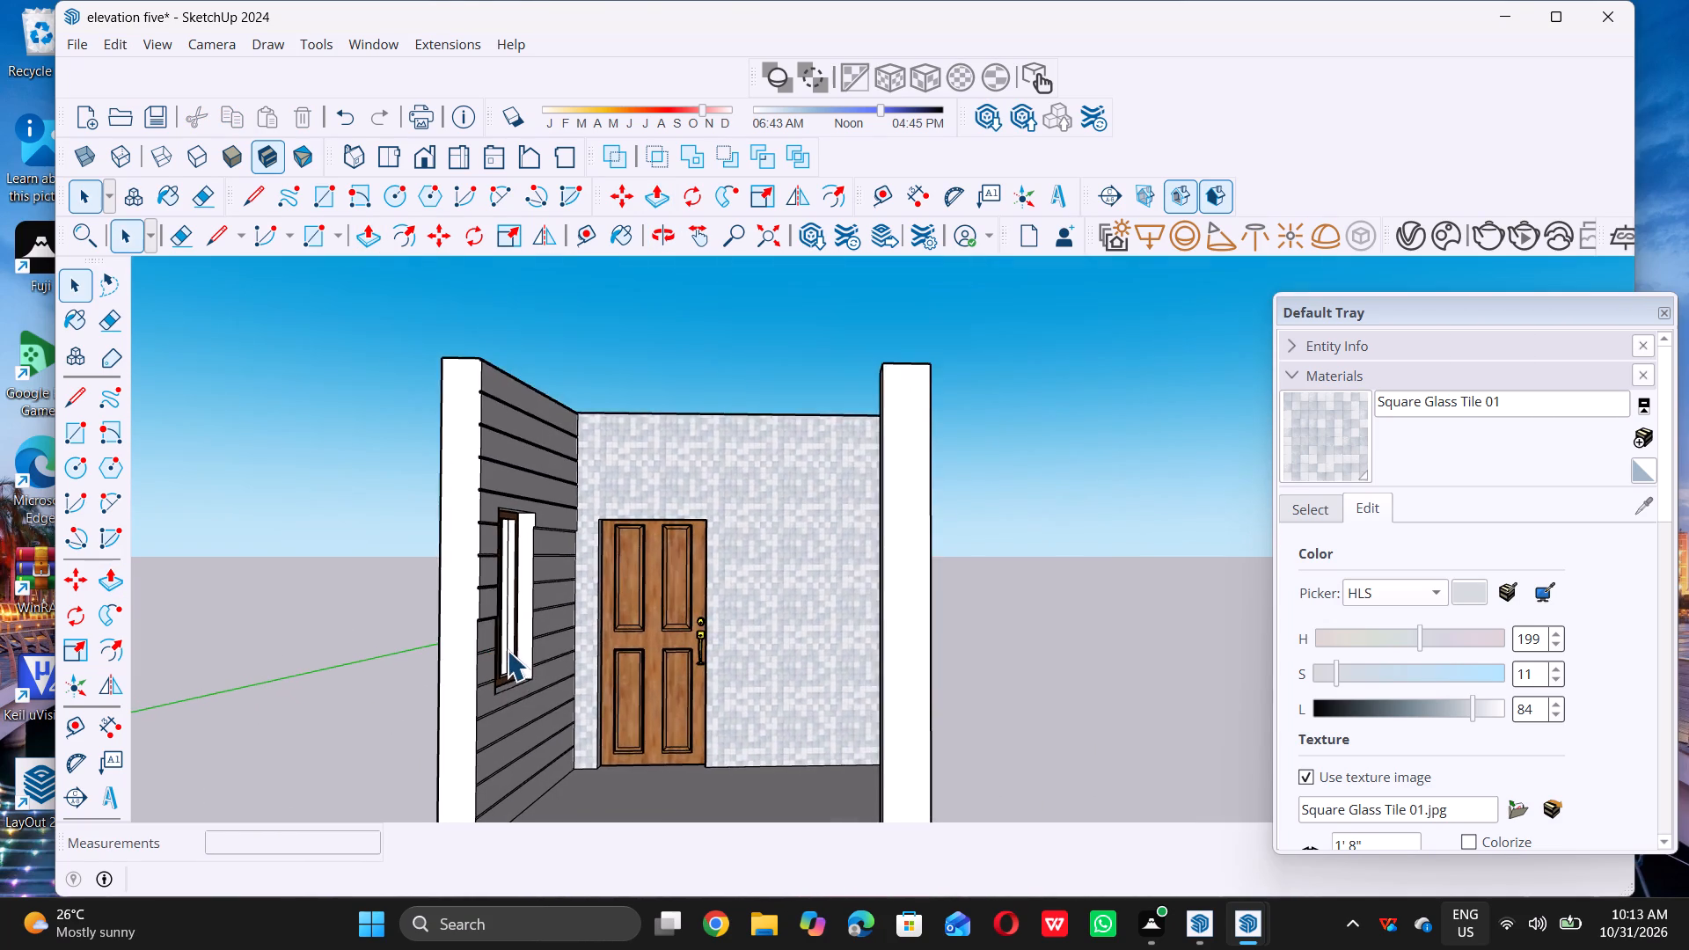
{"action": "scroll", "coordinate": [507, 650], "scroll_direction": "up", "scroll_amount": 14}
{"action": "scroll", "coordinate": [450, 609], "scroll_direction": "up", "scroll_amount": 2}
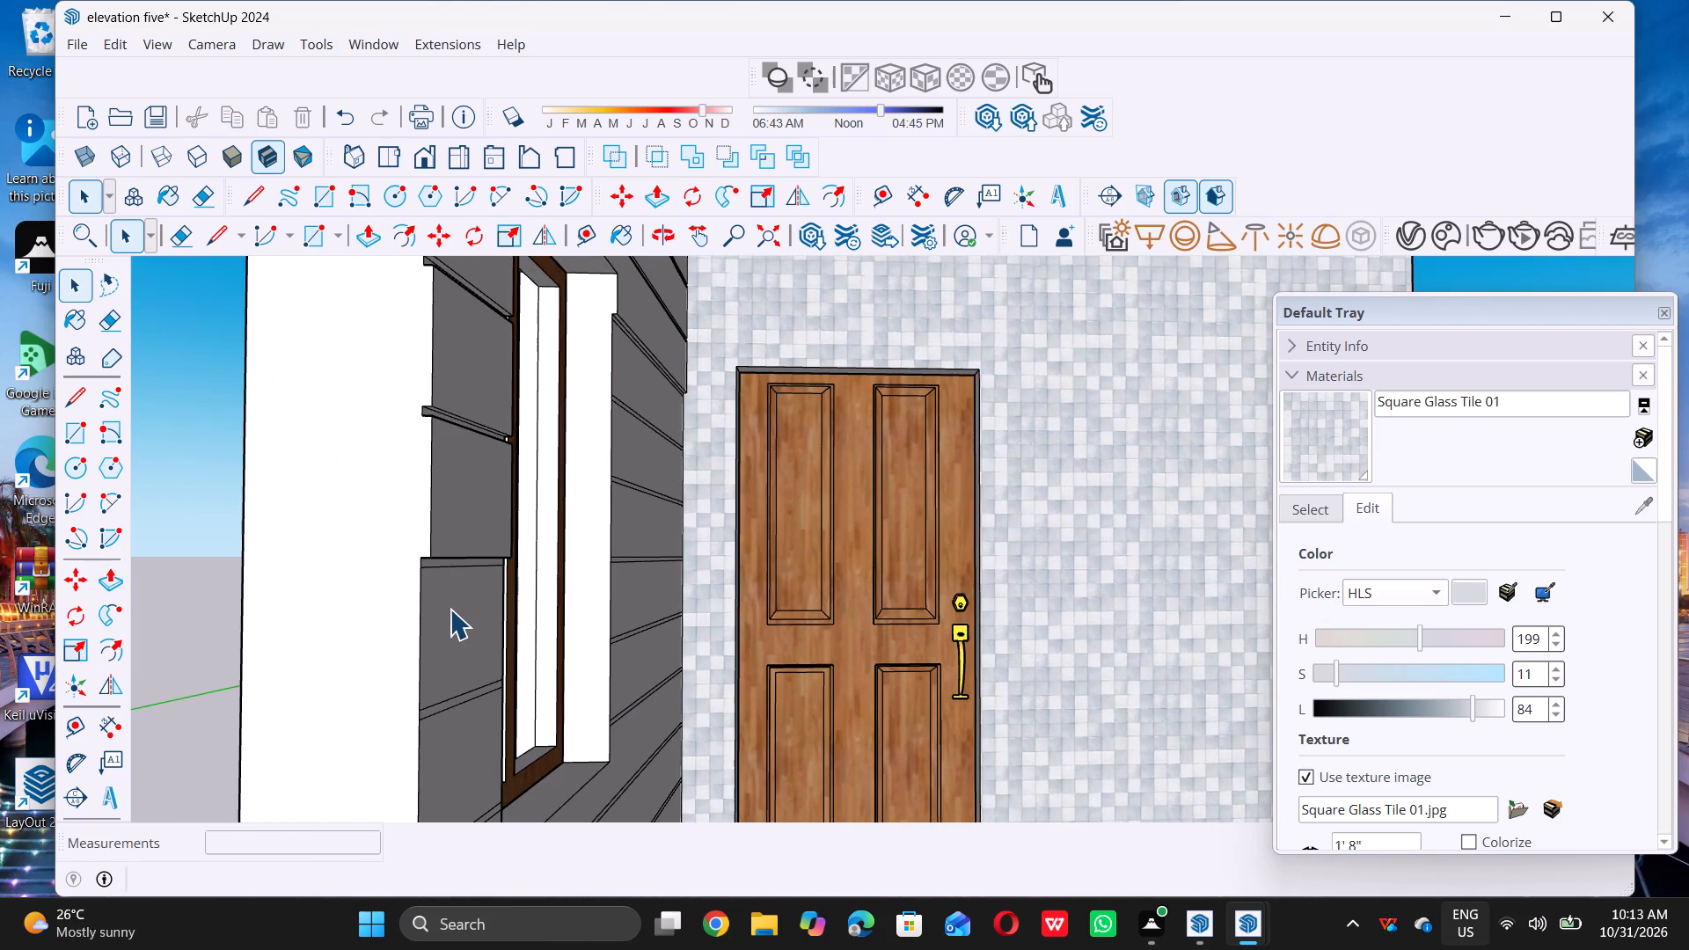
{"action": "scroll", "coordinate": [450, 609], "scroll_direction": "up", "scroll_amount": 2}
{"action": "left_click", "coordinate": [450, 608]}
{"action": "key", "text": "p"}
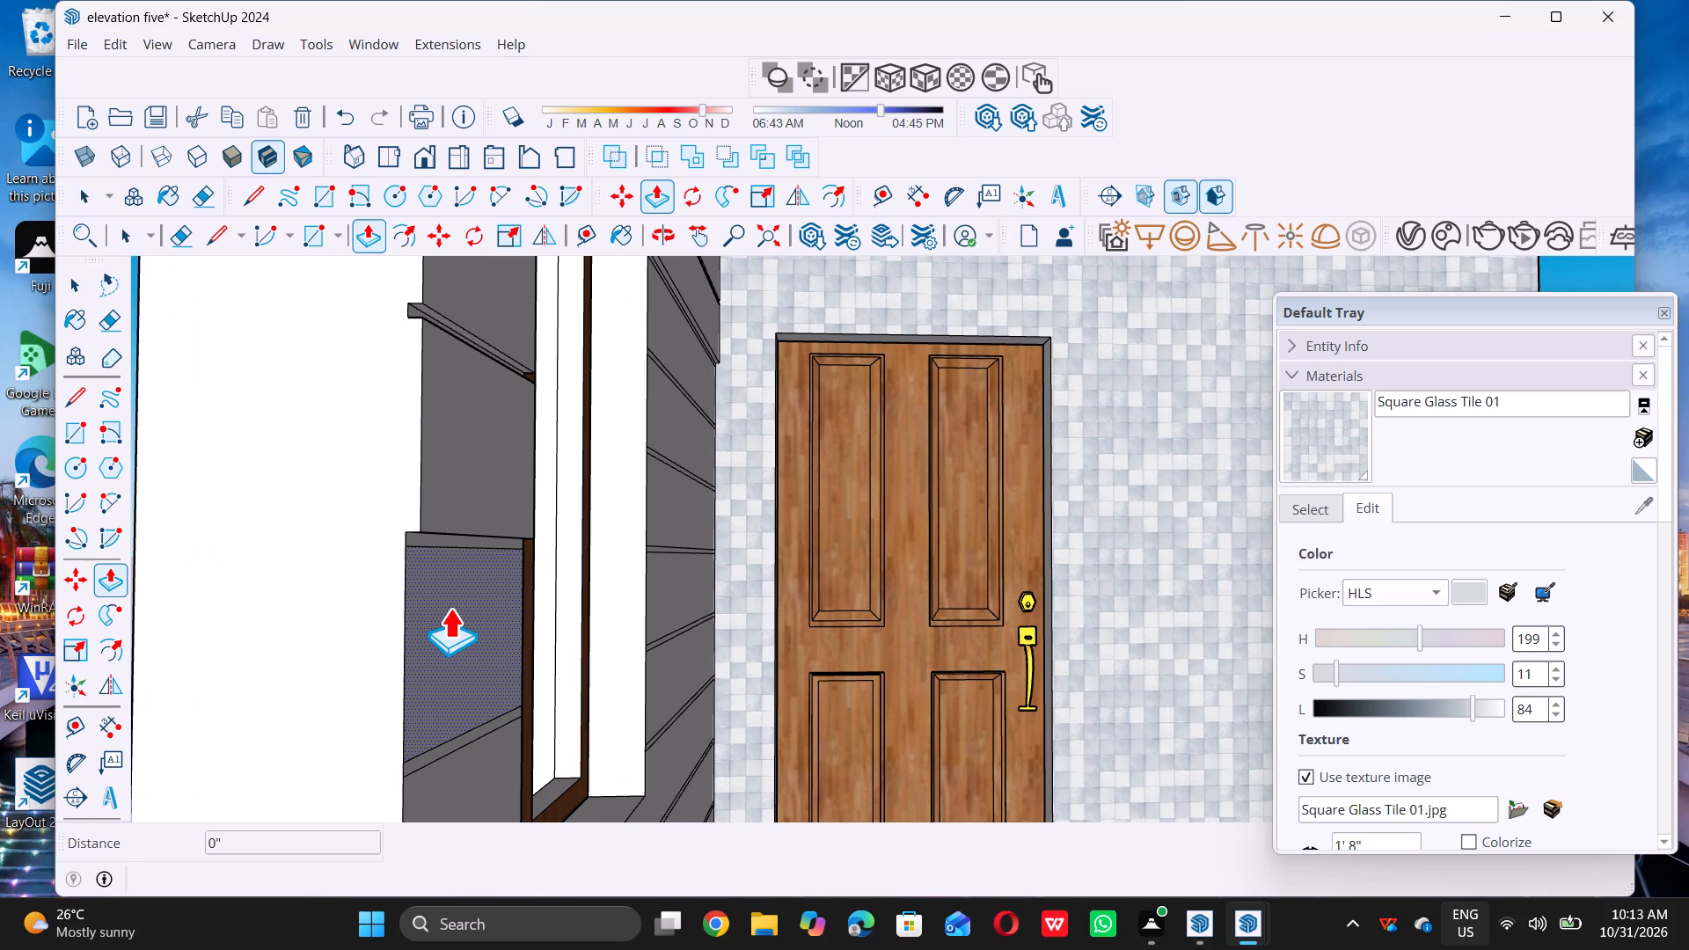
{"action": "left_click", "coordinate": [450, 608]}
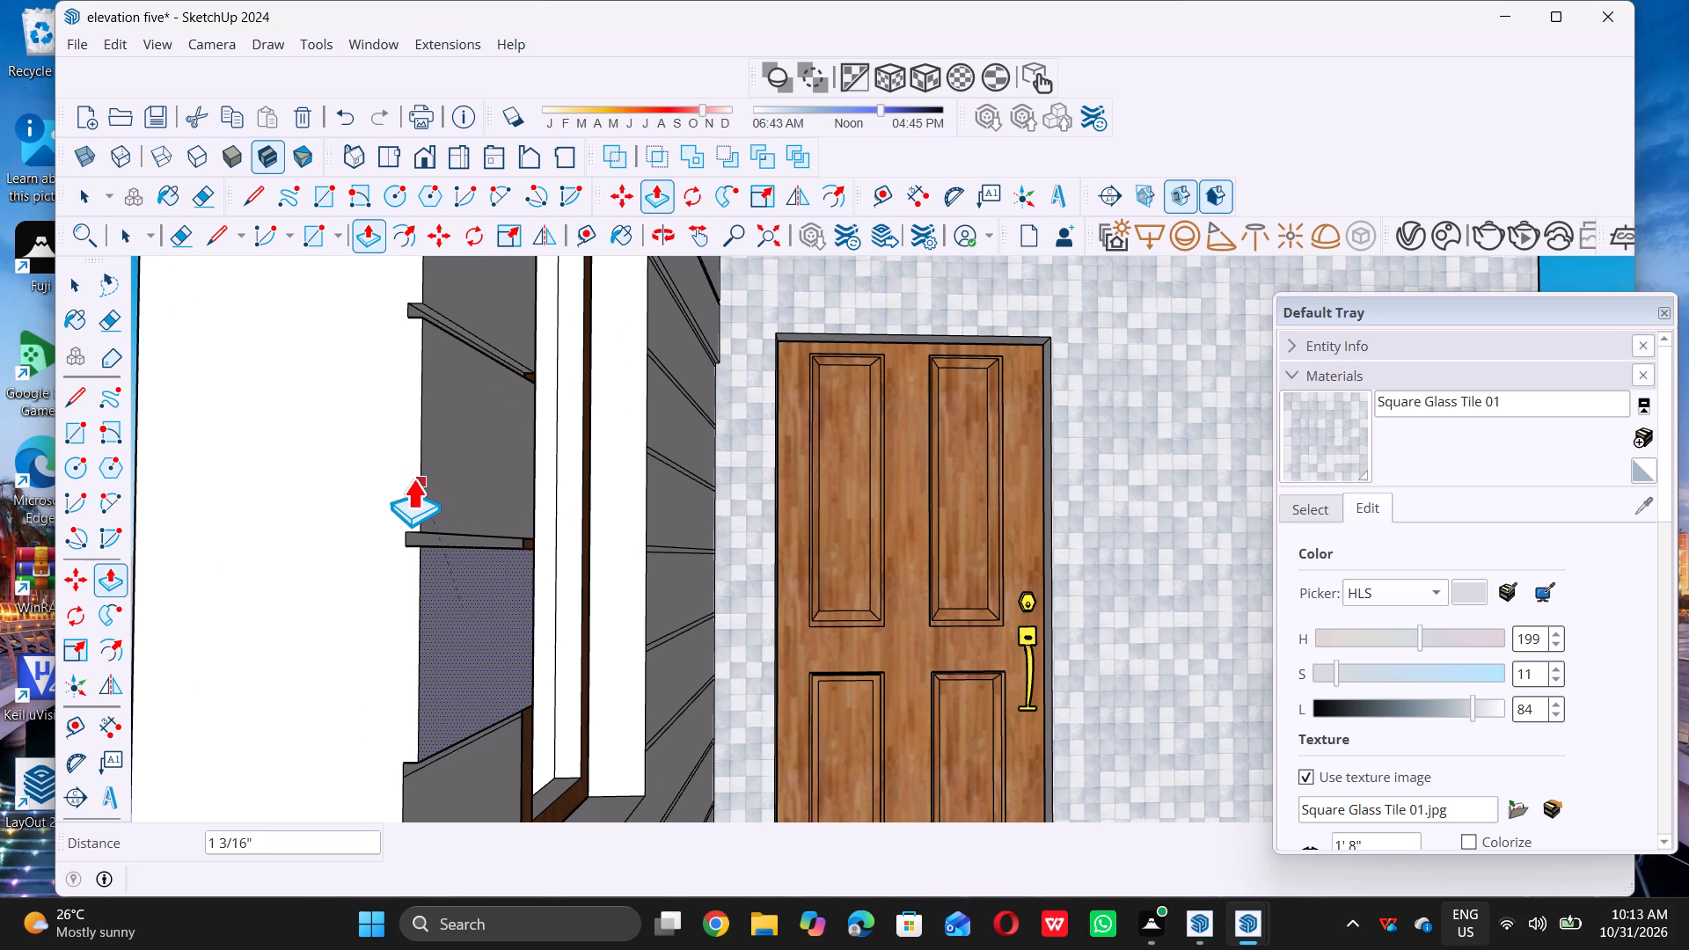
{"action": "triple_click", "coordinate": [425, 479]}
{"action": "scroll", "coordinate": [462, 484], "scroll_direction": "down", "scroll_amount": 3}
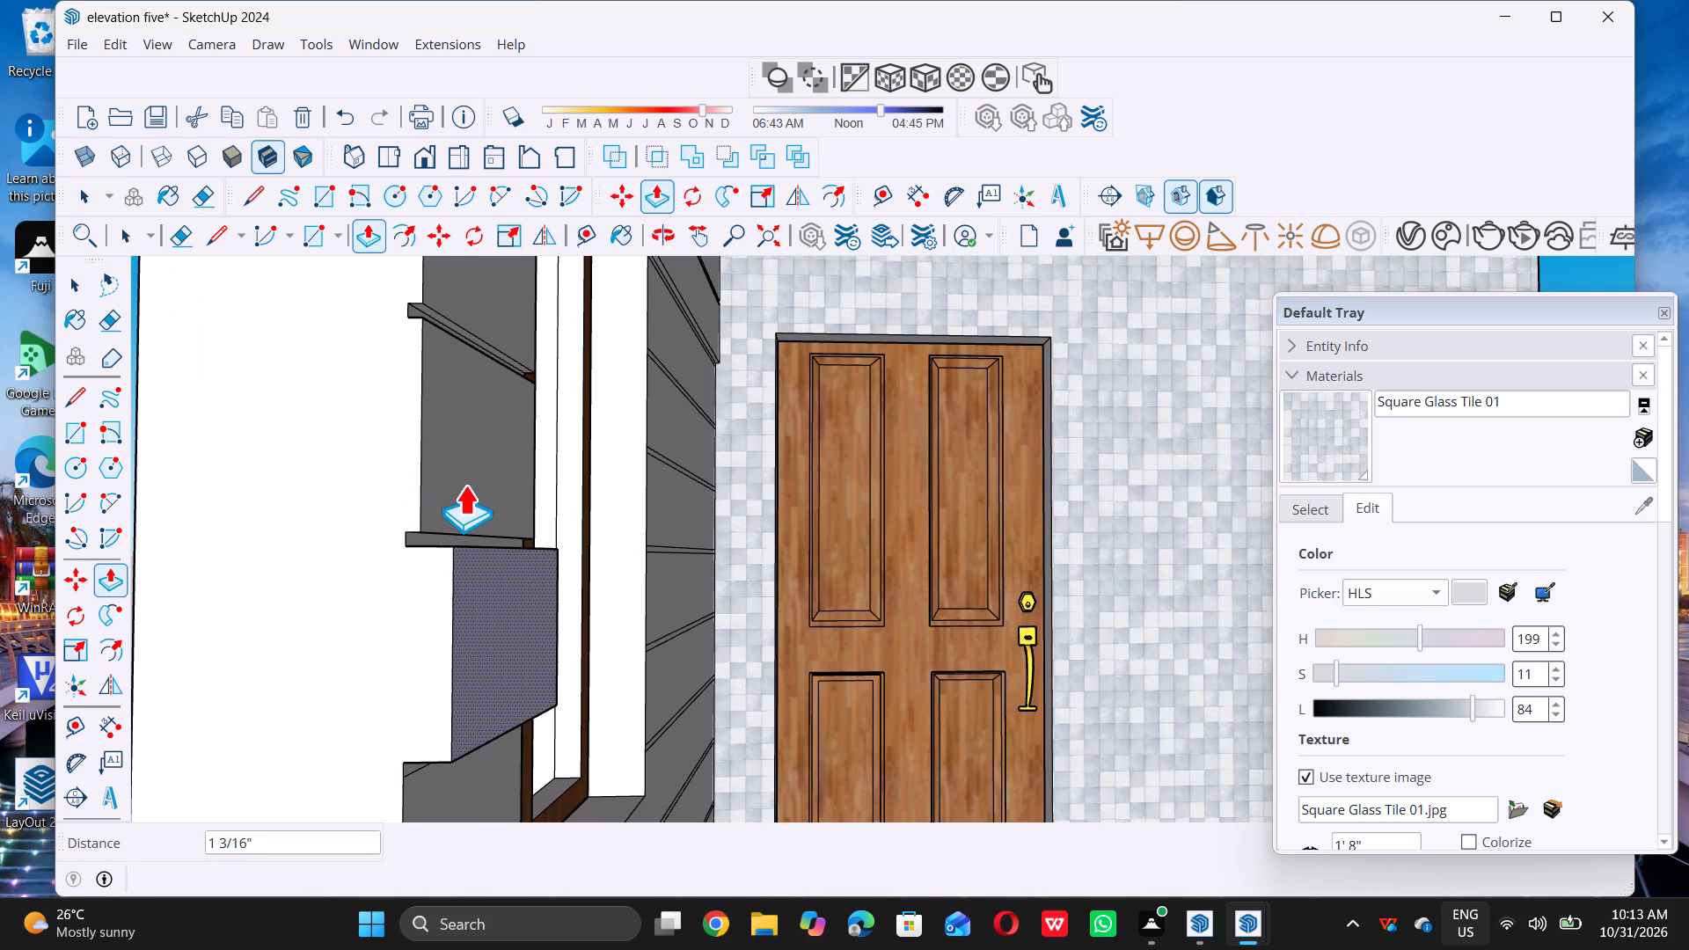
{"action": "scroll", "coordinate": [464, 485], "scroll_direction": "down", "scroll_amount": 2}
{"action": "key", "text": "space"}
Pull the fifth strip segment between the window and the wall's open end 0.5" outward, level with the segment above.
{"action": "scroll", "coordinate": [468, 516], "scroll_direction": "down", "scroll_amount": 4}
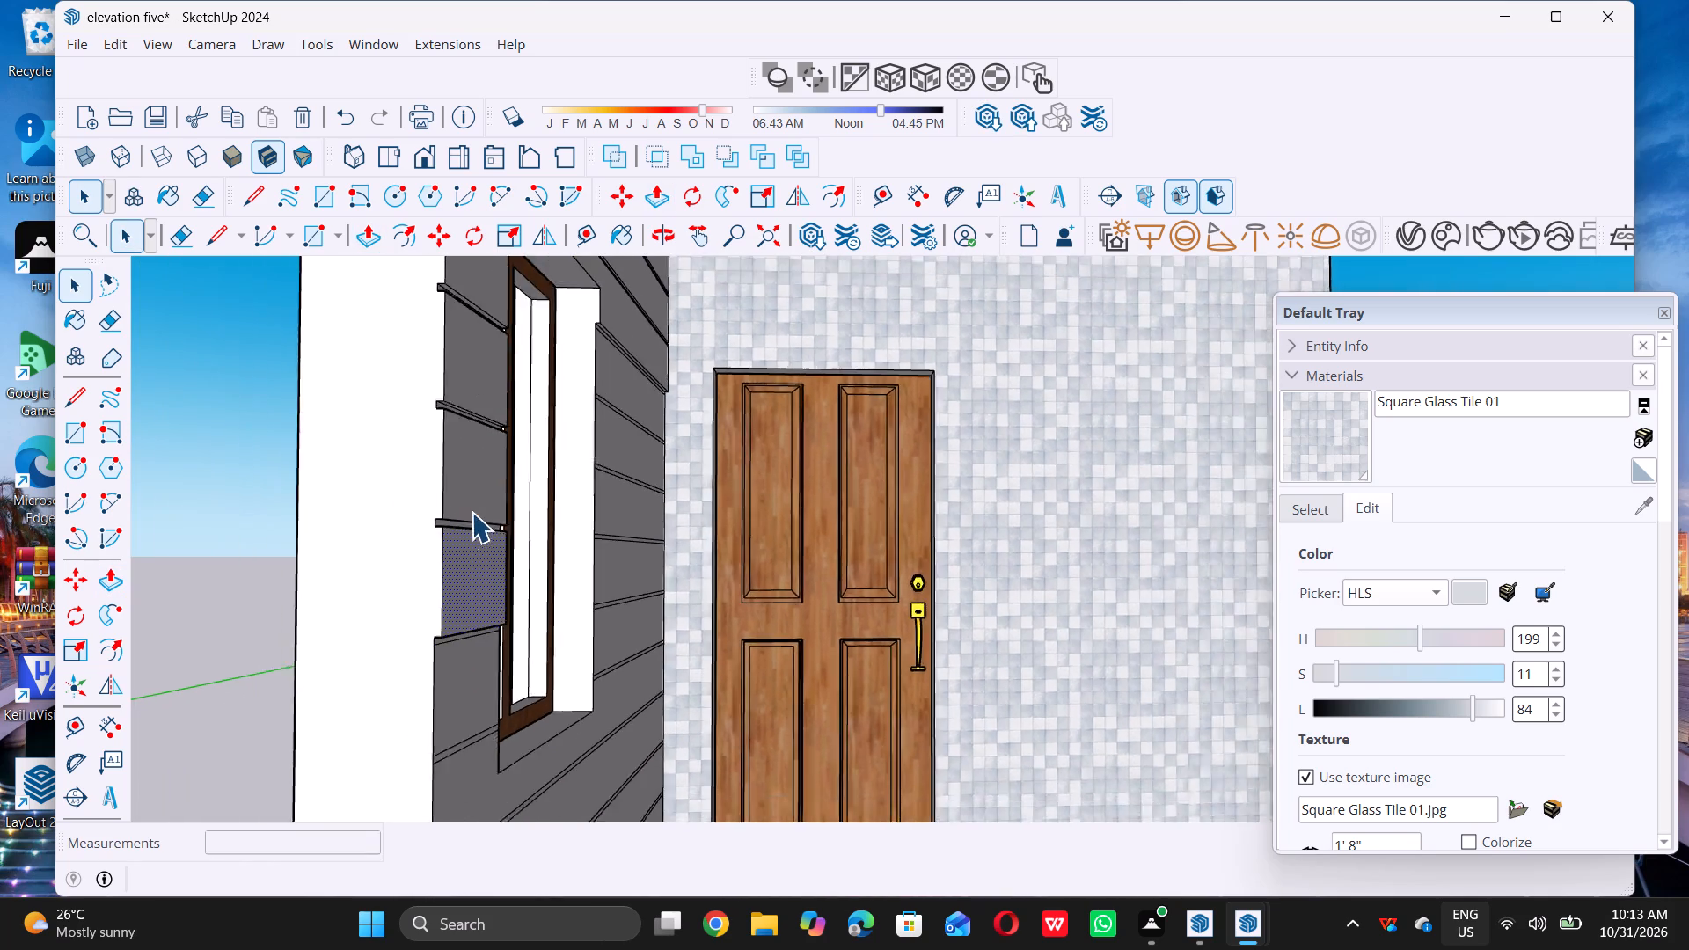
{"action": "scroll", "coordinate": [472, 512], "scroll_direction": "down", "scroll_amount": 6}
{"action": "scroll", "coordinate": [471, 645], "scroll_direction": "up", "scroll_amount": 3}
{"action": "triple_click", "coordinate": [460, 614]}
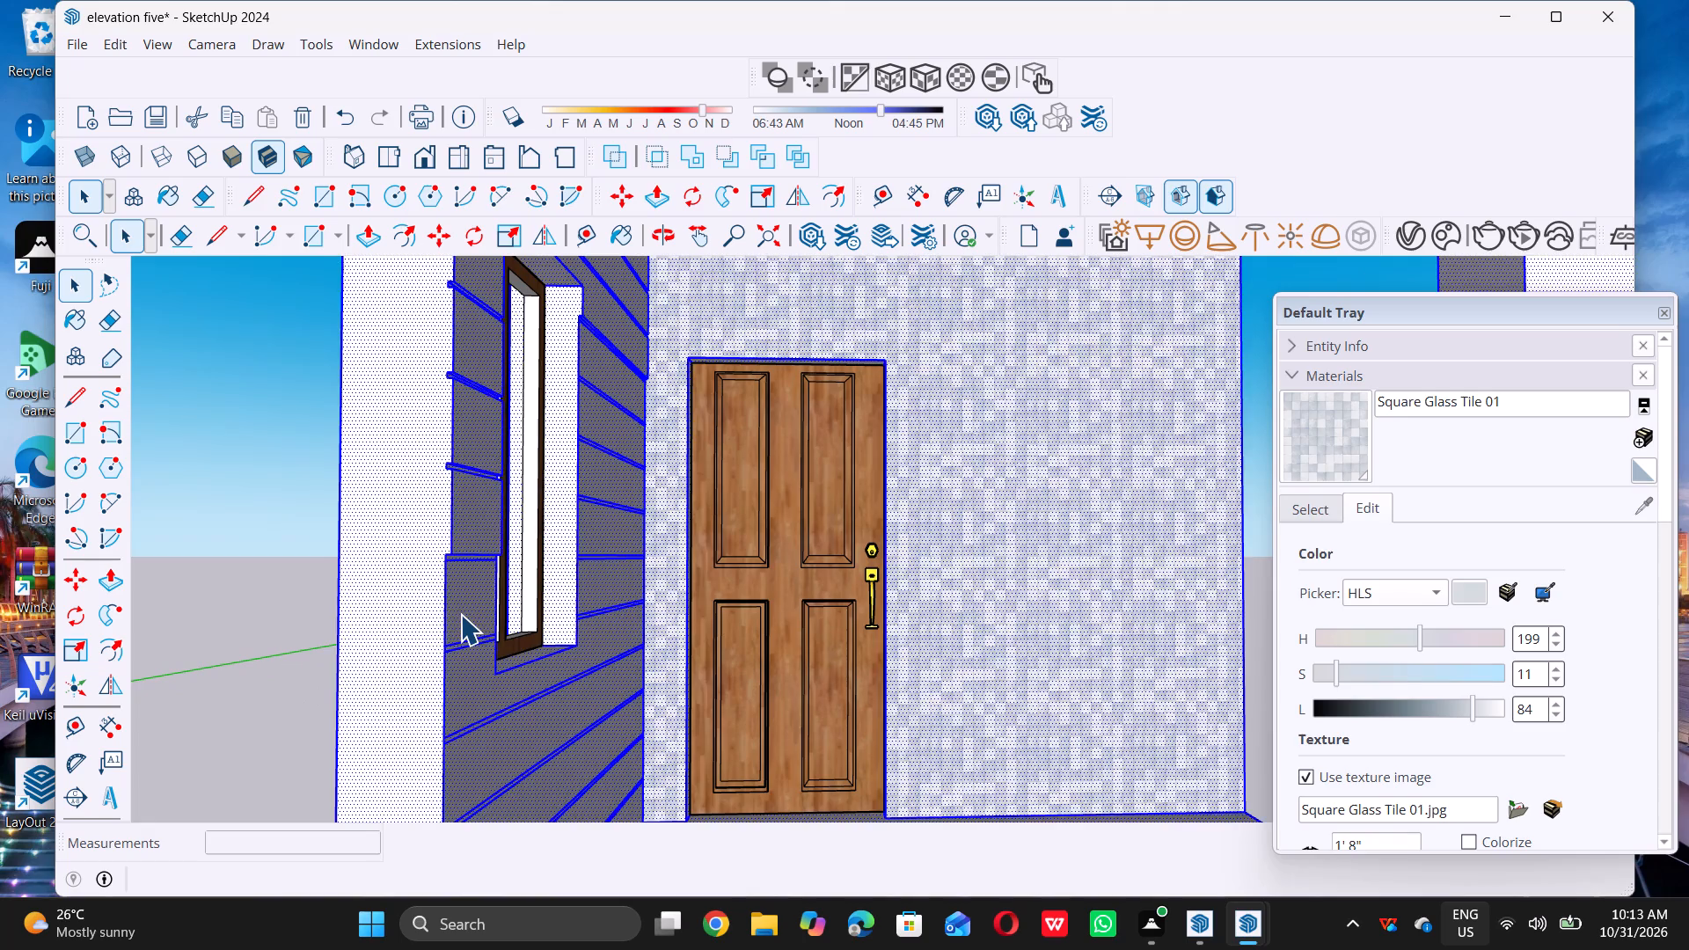
{"action": "triple_click", "coordinate": [244, 615]}
{"action": "scroll", "coordinate": [458, 600], "scroll_direction": "up", "scroll_amount": 4}
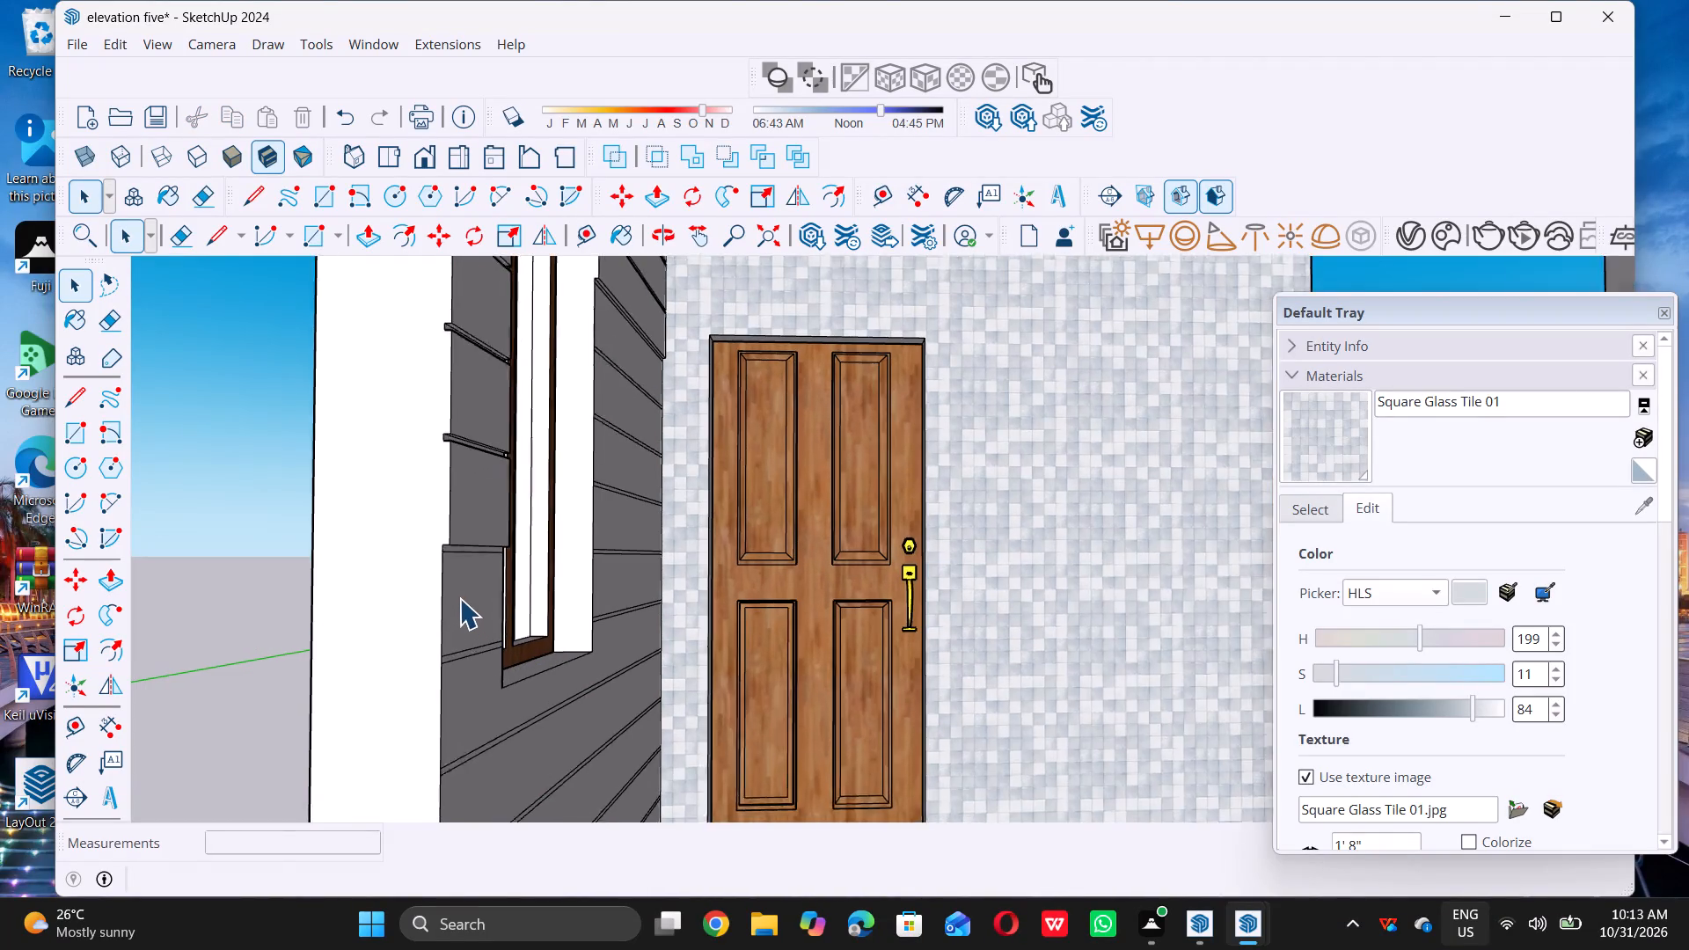
{"action": "double_click", "coordinate": [471, 592]}
{"action": "scroll", "coordinate": [472, 569], "scroll_direction": "up", "scroll_amount": 5}
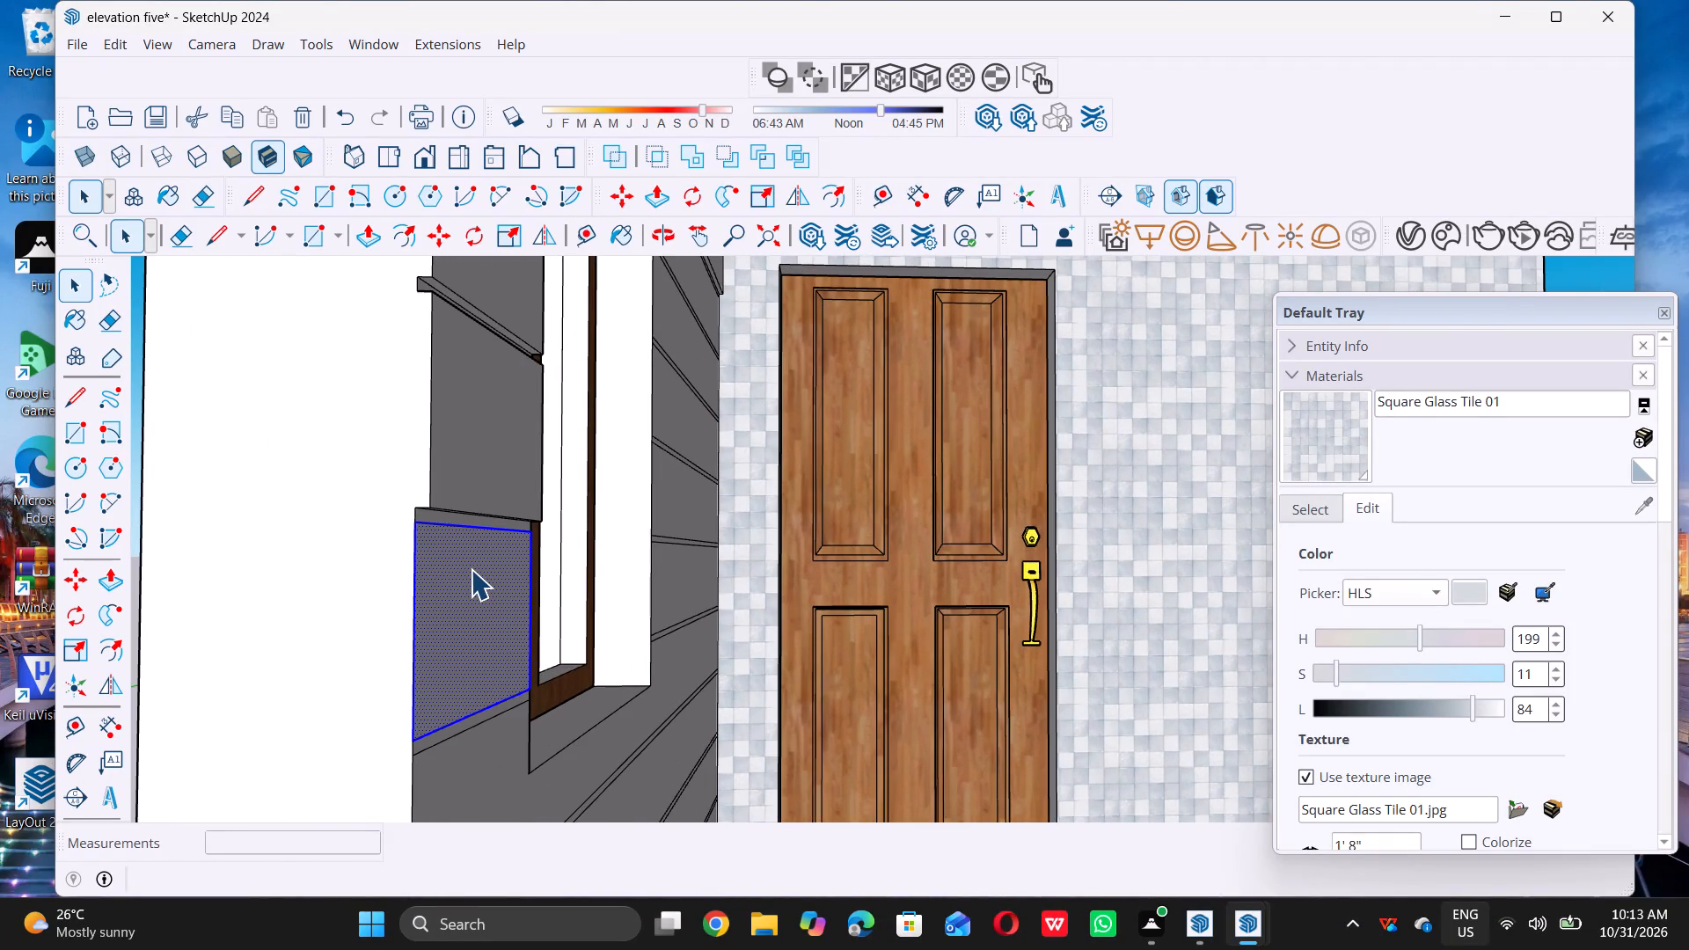
{"action": "key", "text": "p"}
{"action": "left_click", "coordinate": [471, 569]}
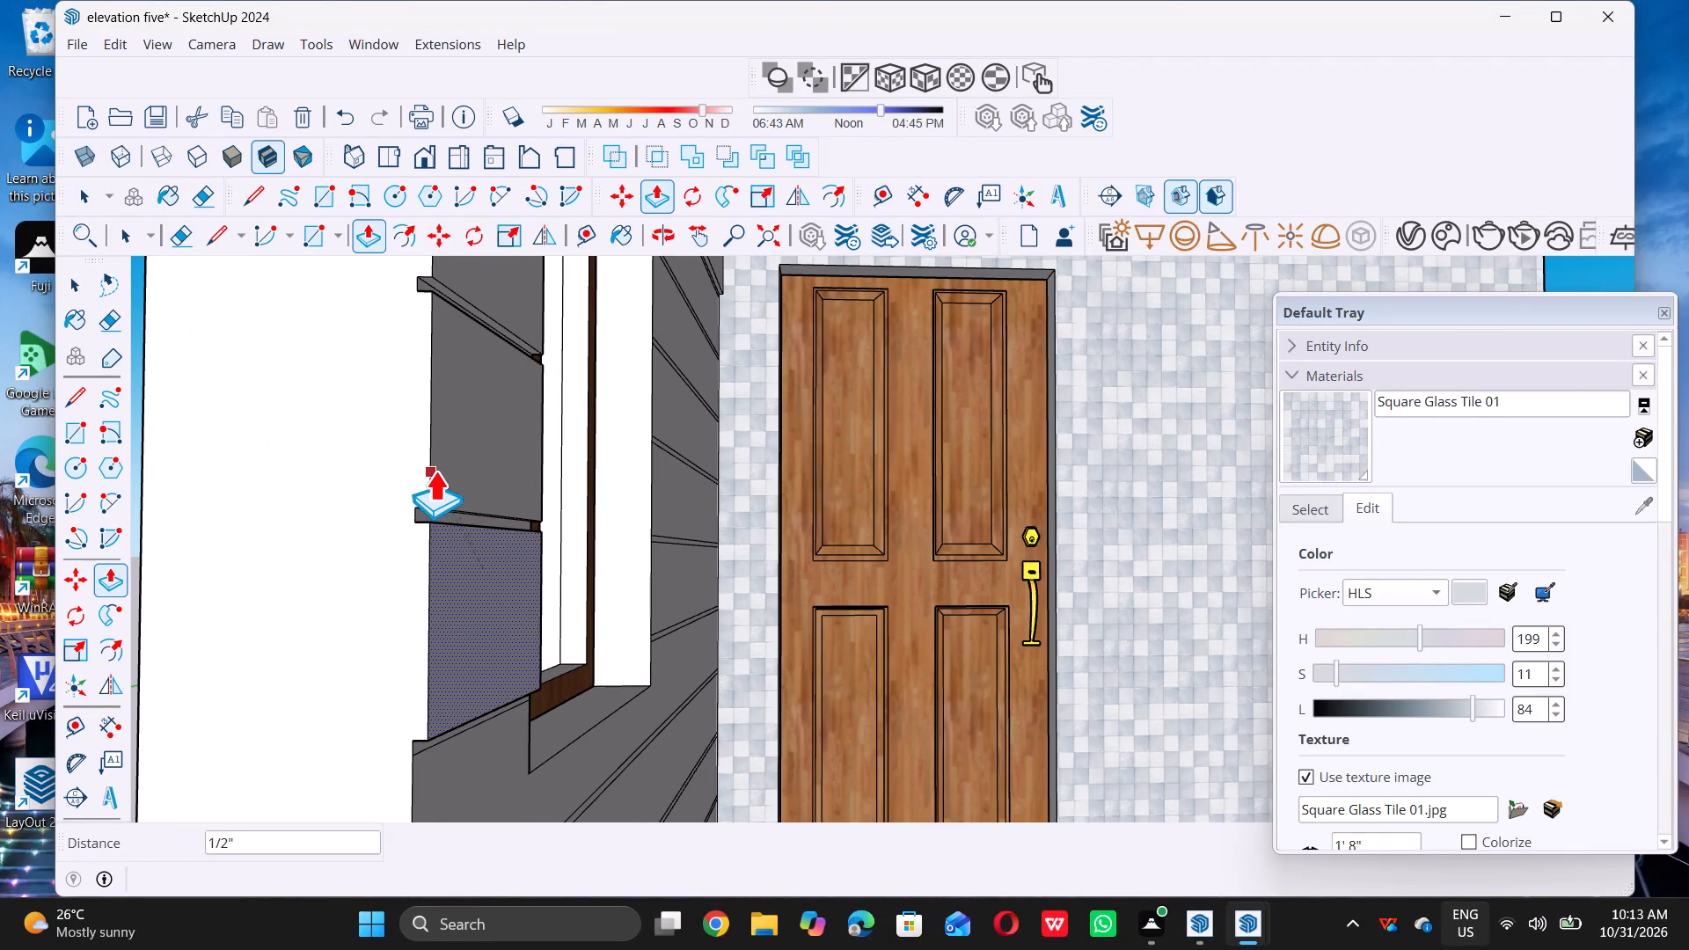
{"action": "double_click", "coordinate": [434, 469]}
{"action": "key", "text": "space"}
Pull the strip that wraps under the window 0.5" outward, level with the segment above it.
{"action": "scroll", "coordinate": [484, 533], "scroll_direction": "down", "scroll_amount": 10}
{"action": "scroll", "coordinate": [445, 654], "scroll_direction": "down", "scroll_amount": 11}
{"action": "middle_click_drag", "start_coordinate": [436, 692], "coordinate": [439, 692]}
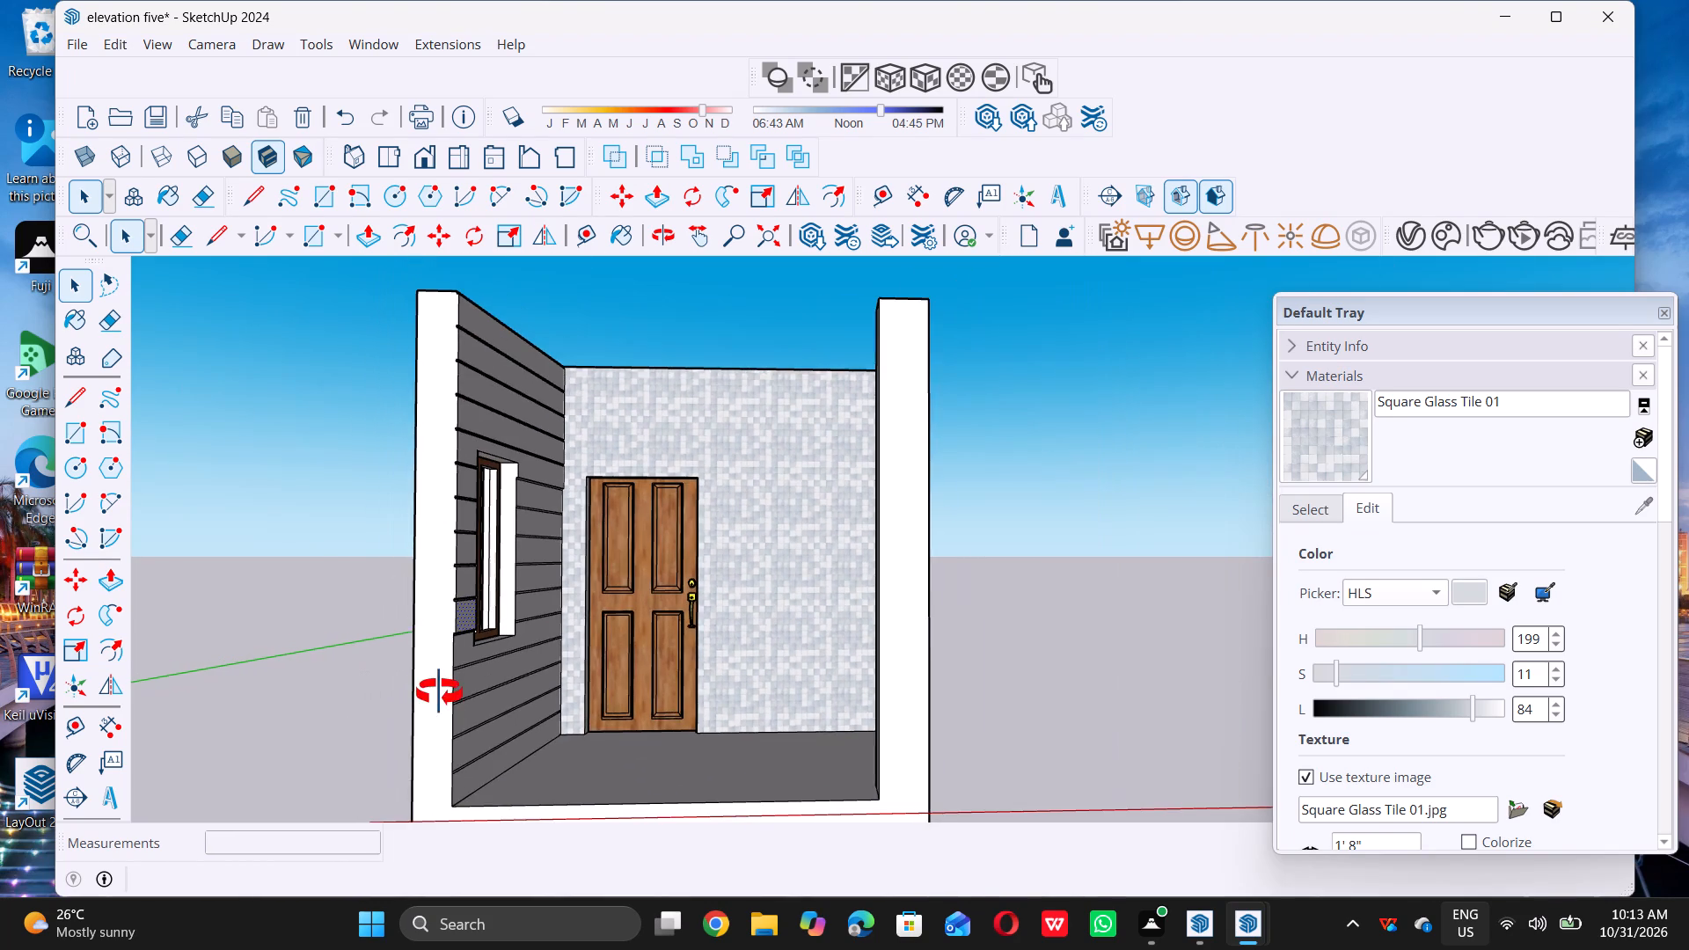
{"action": "middle_click_drag", "start_coordinate": [439, 692], "coordinate": [446, 690]}
{"action": "scroll", "coordinate": [457, 667], "scroll_direction": "up", "scroll_amount": 13}
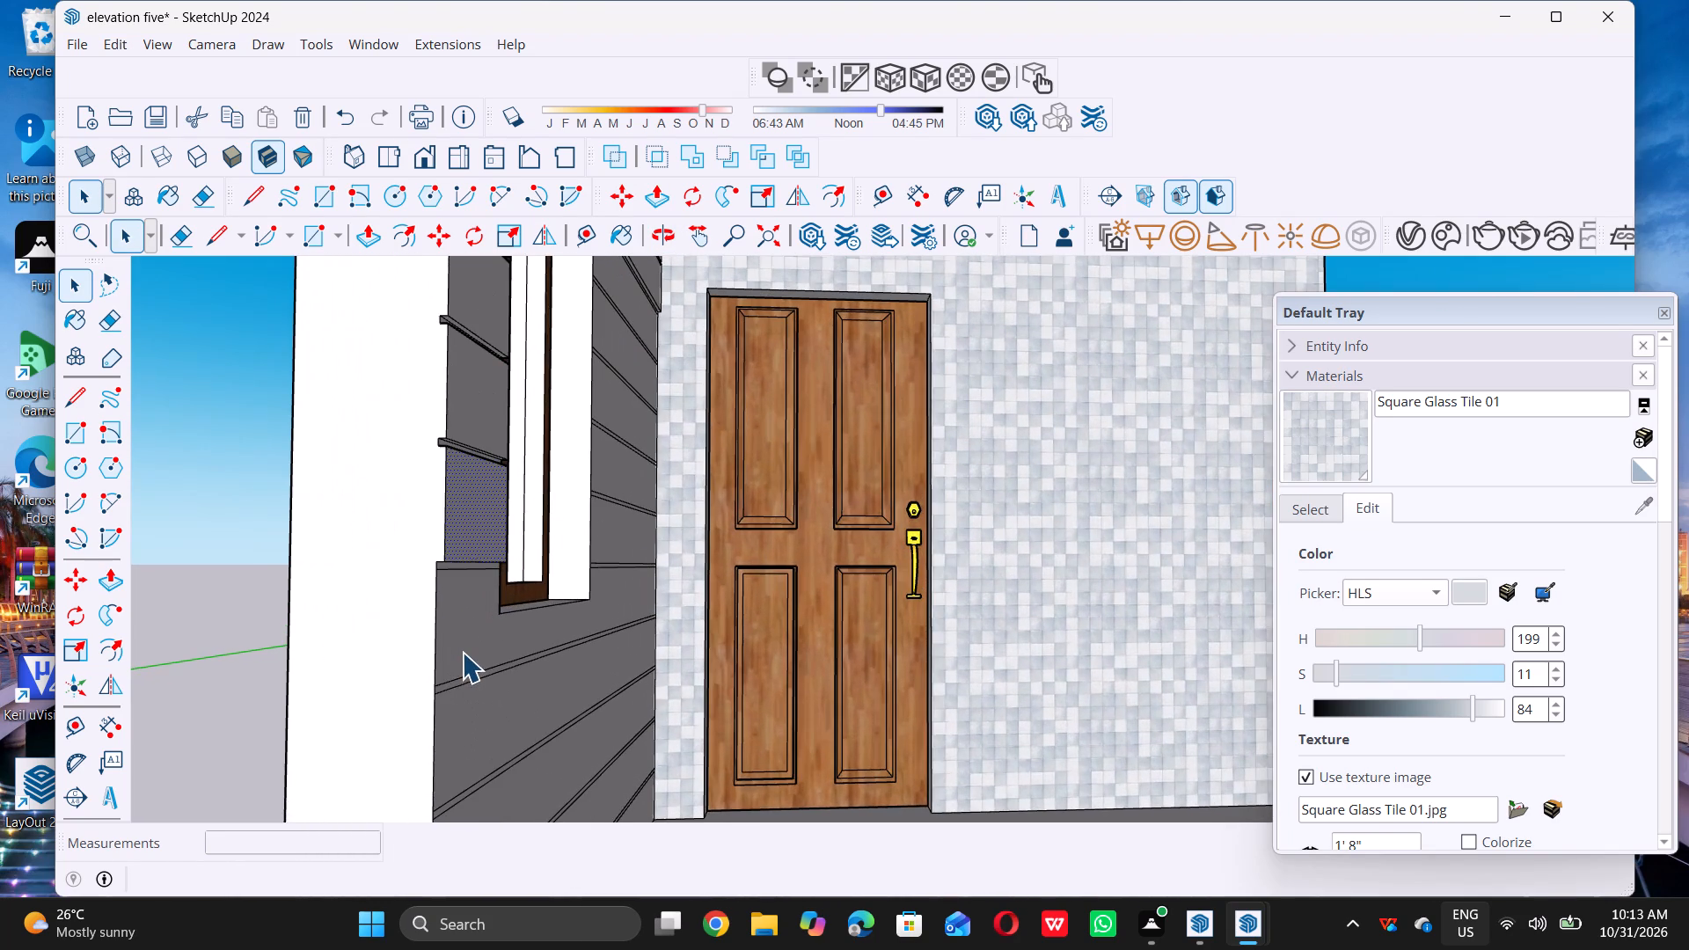
{"action": "left_click", "coordinate": [462, 652]}
{"action": "scroll", "coordinate": [450, 617], "scroll_direction": "up", "scroll_amount": 5}
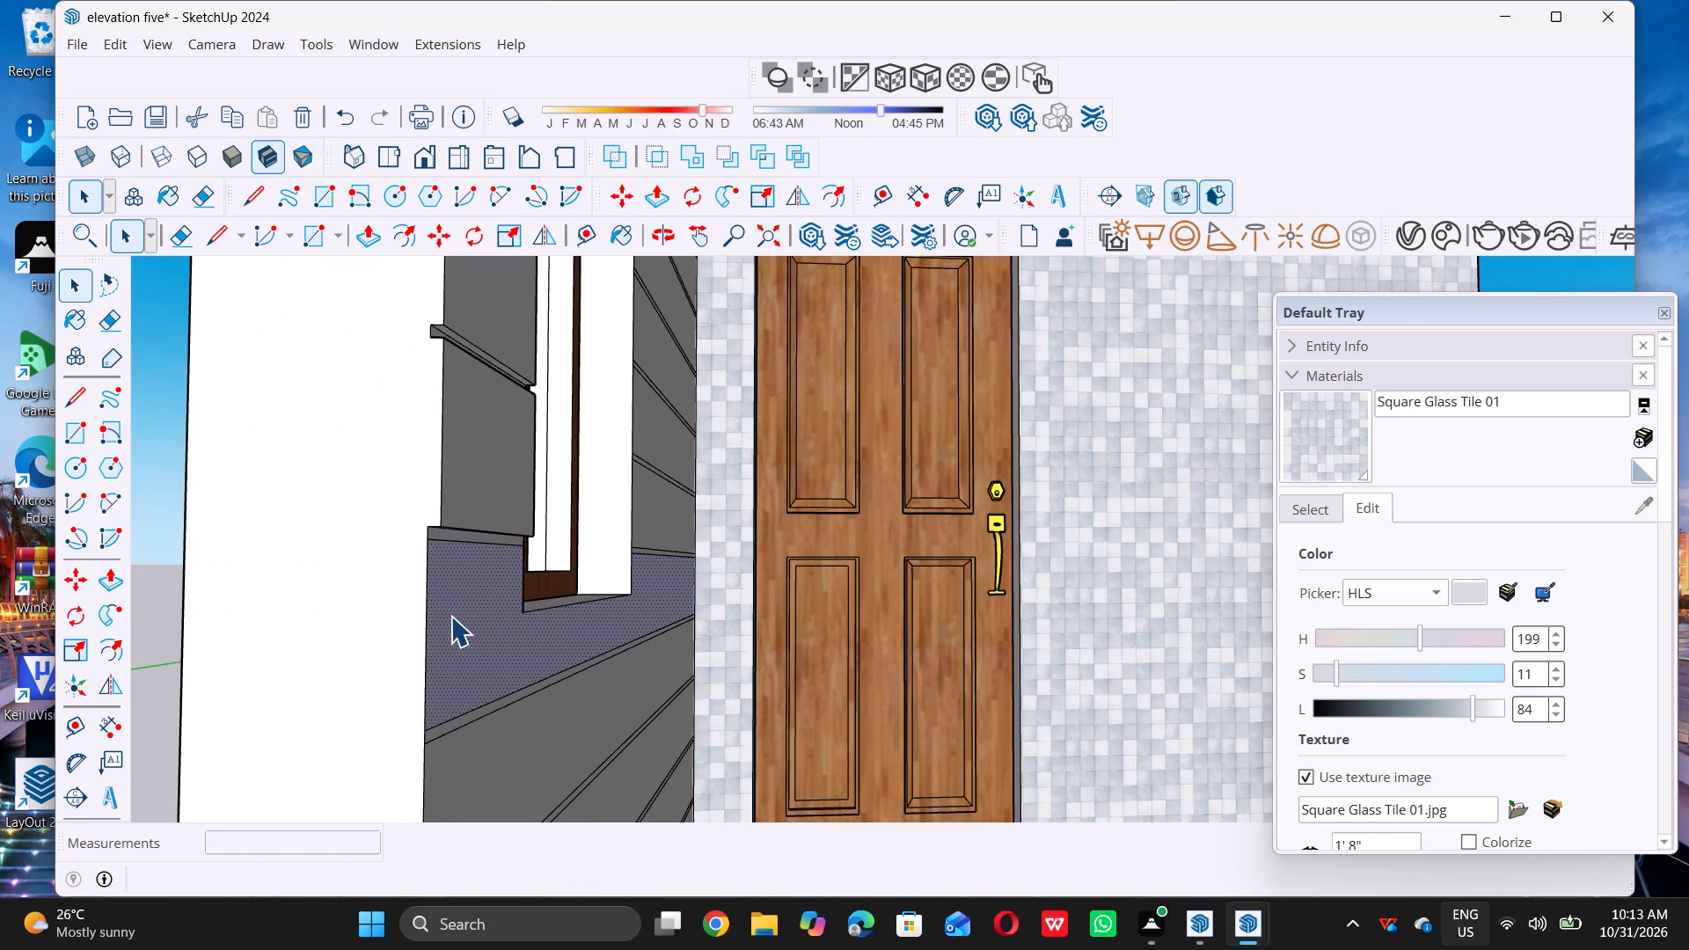
{"action": "key", "text": "p"}
{"action": "left_click", "coordinate": [450, 613]}
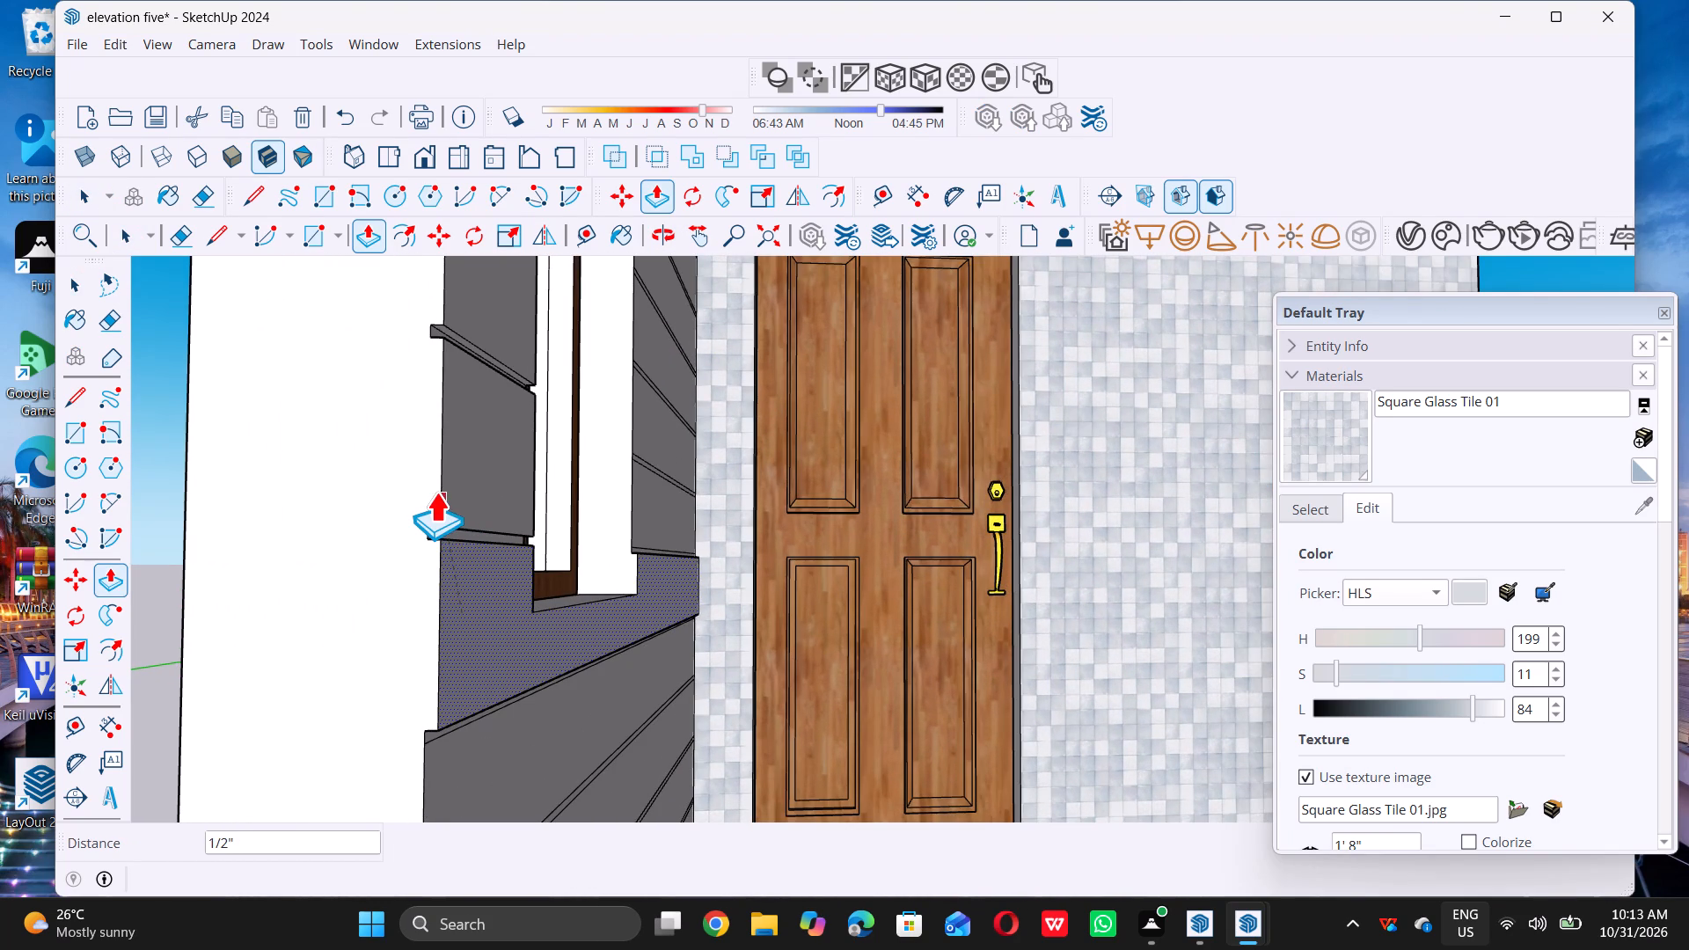
{"action": "left_click", "coordinate": [435, 491]}
{"action": "key", "text": "space"}
Pull the next two full-length strips below the window 0.5" outward, level with the strip above.
{"action": "scroll", "coordinate": [472, 544], "scroll_direction": "down", "scroll_amount": 2}
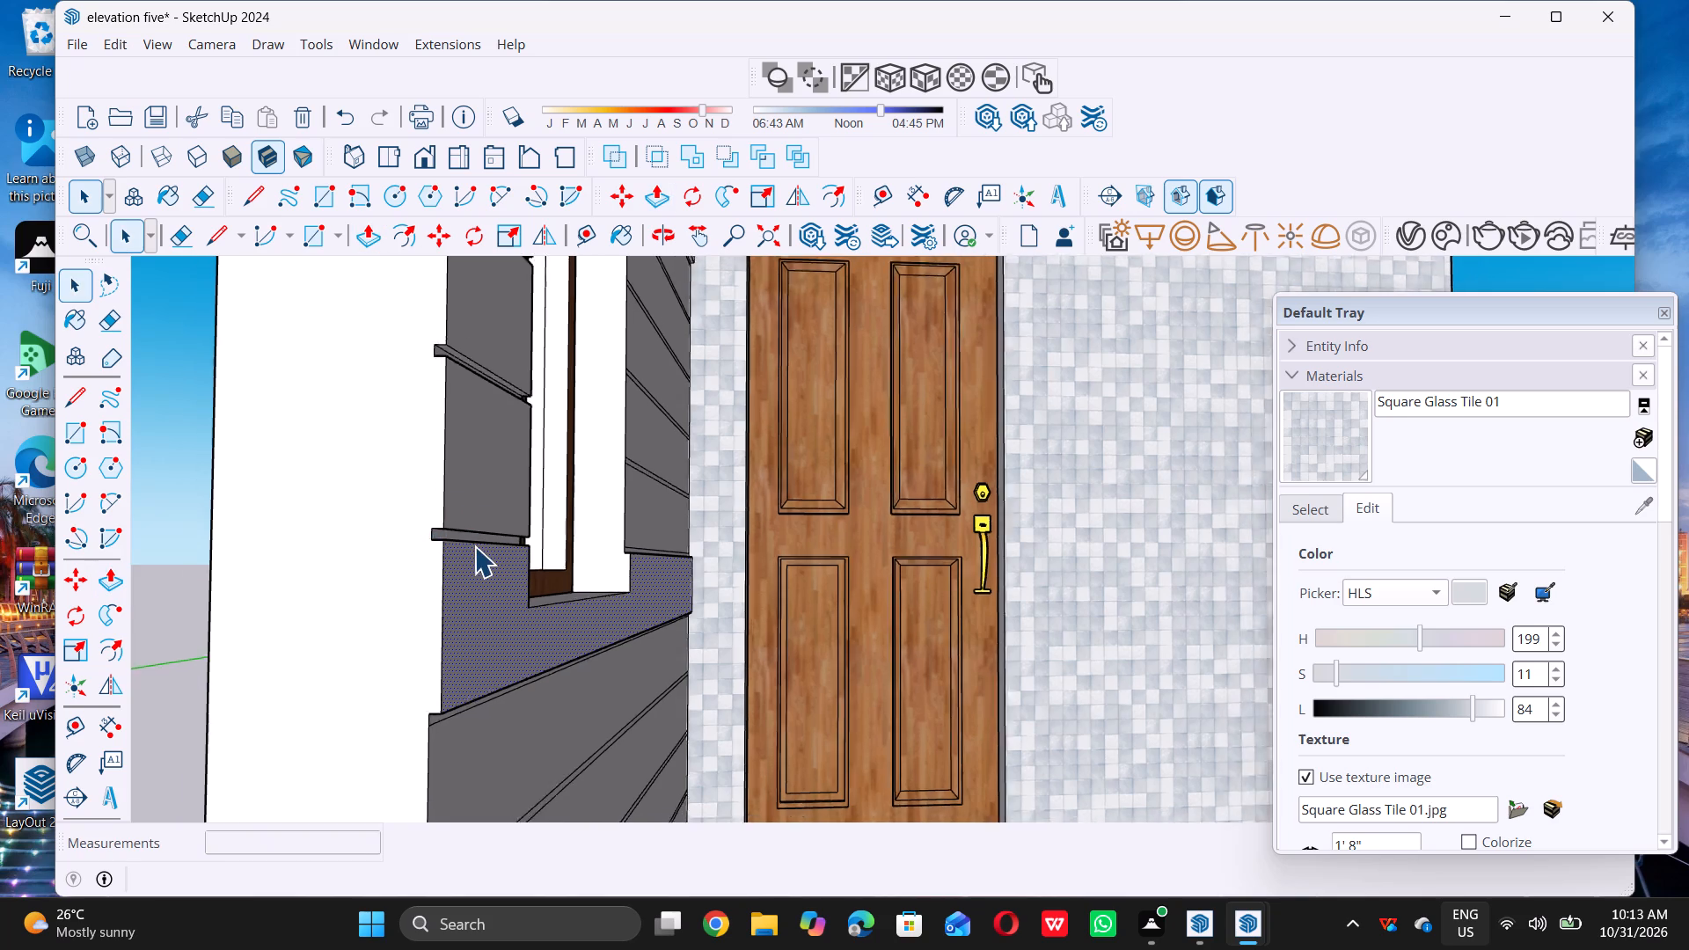
{"action": "scroll", "coordinate": [474, 546], "scroll_direction": "down", "scroll_amount": 12}
{"action": "scroll", "coordinate": [471, 633], "scroll_direction": "up", "scroll_amount": 11}
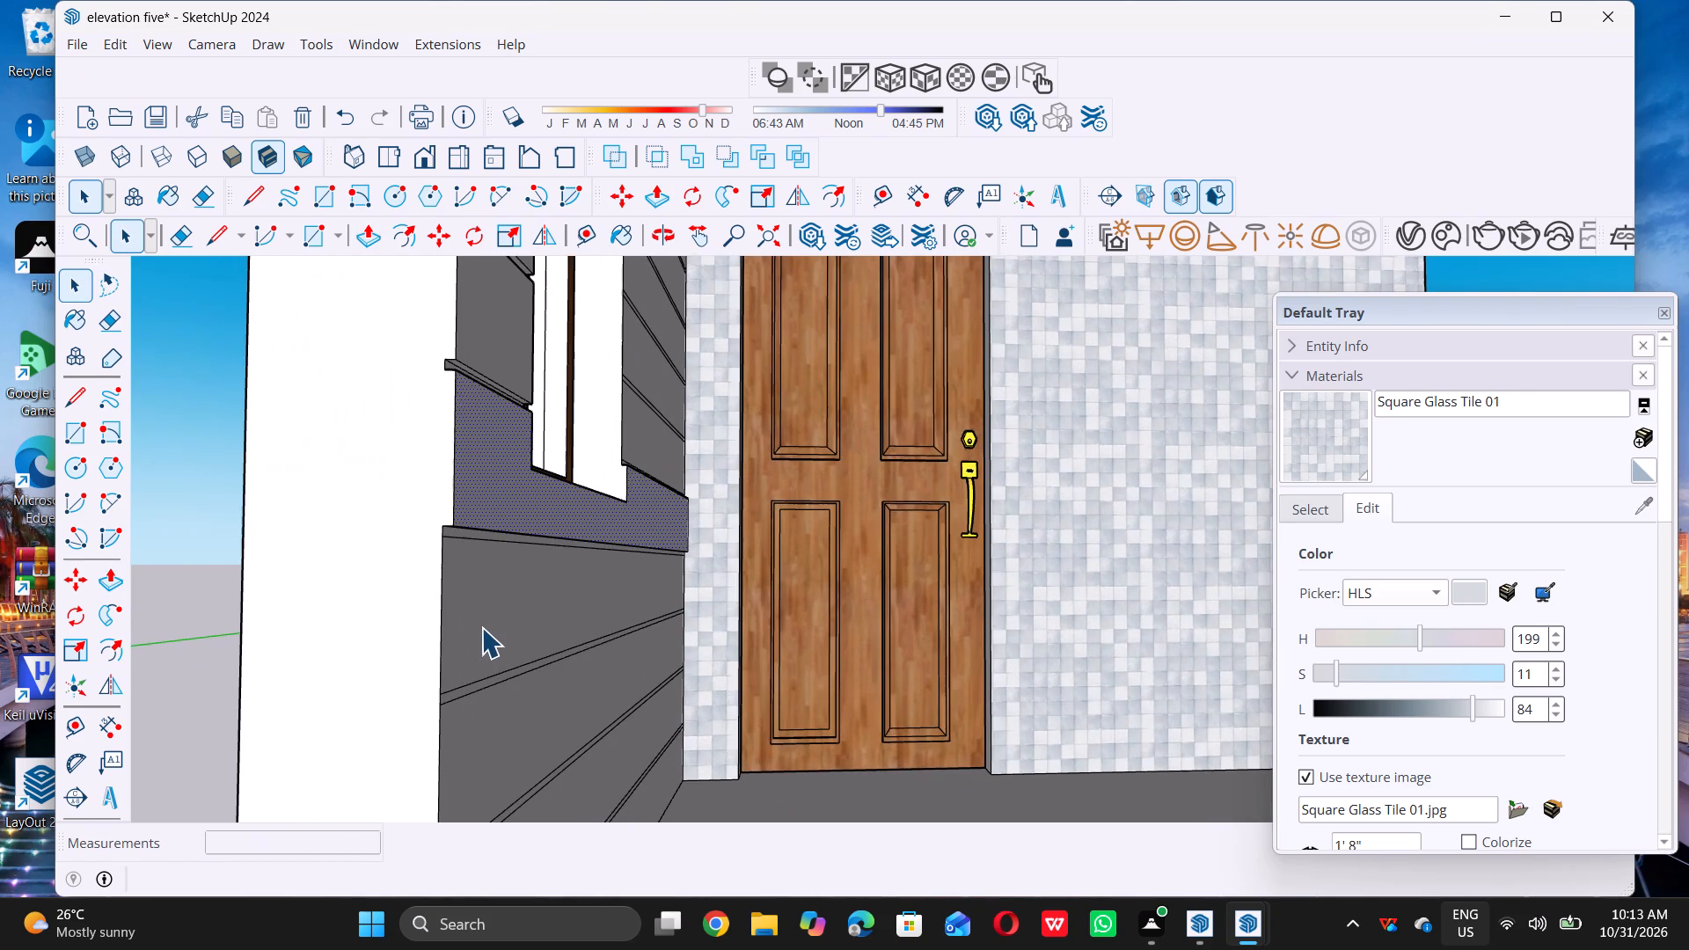
{"action": "left_click", "coordinate": [481, 627]}
{"action": "key", "text": "p"}
{"action": "double_click", "coordinate": [486, 605]}
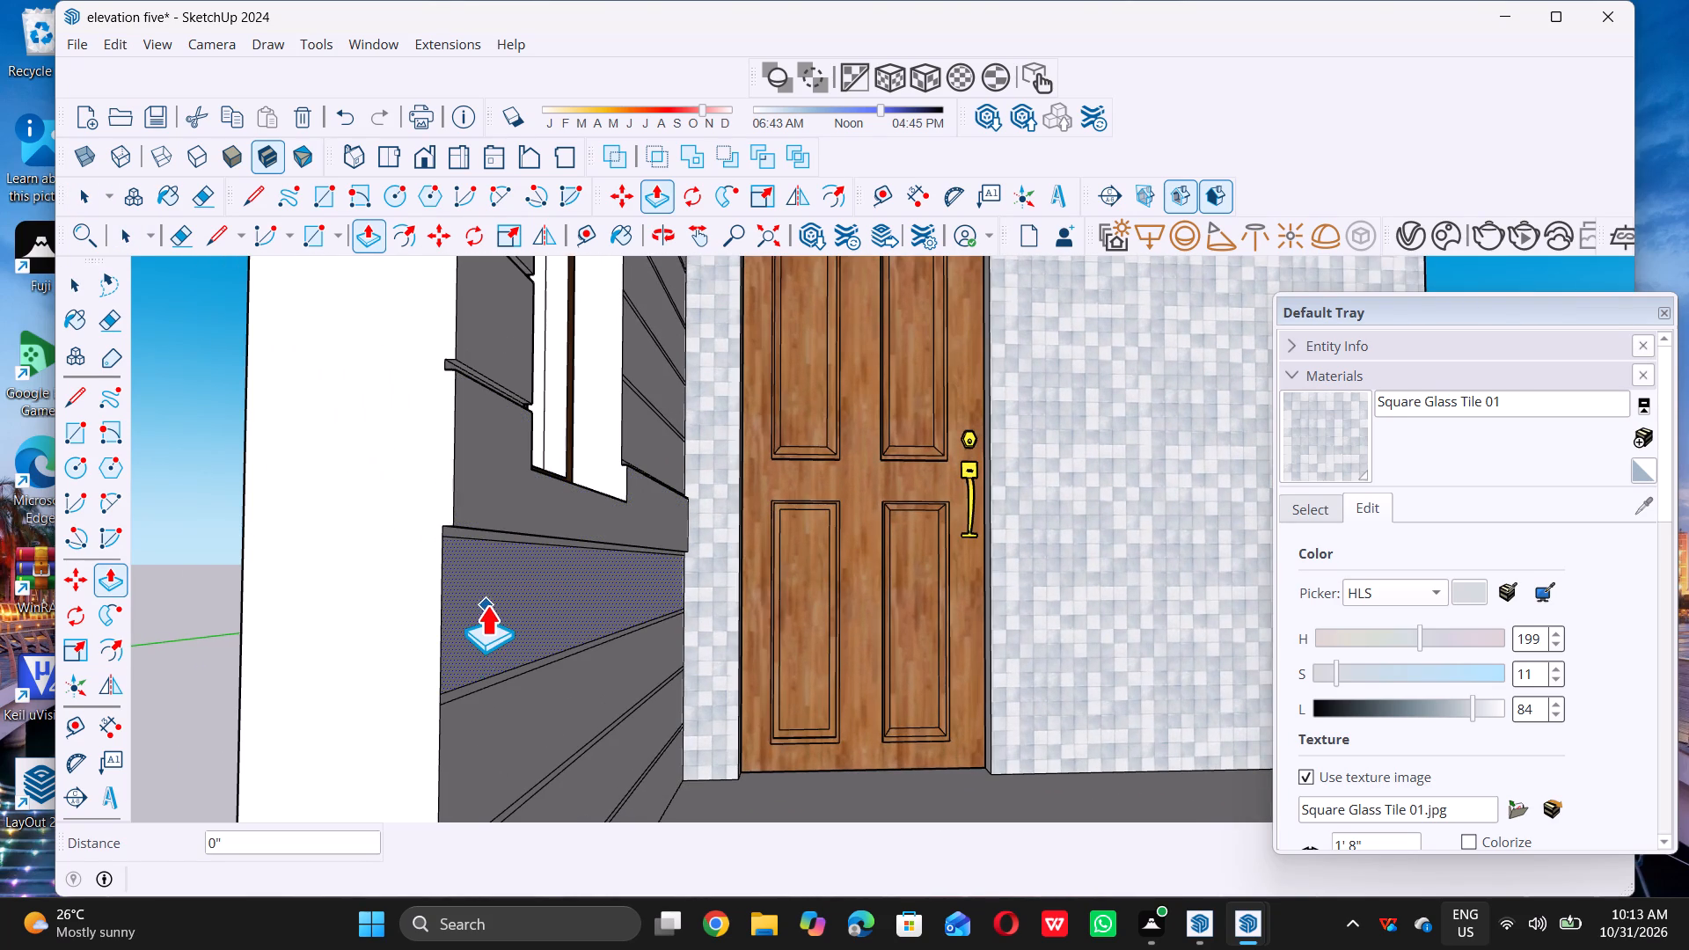
{"action": "triple_click", "coordinate": [496, 730]}
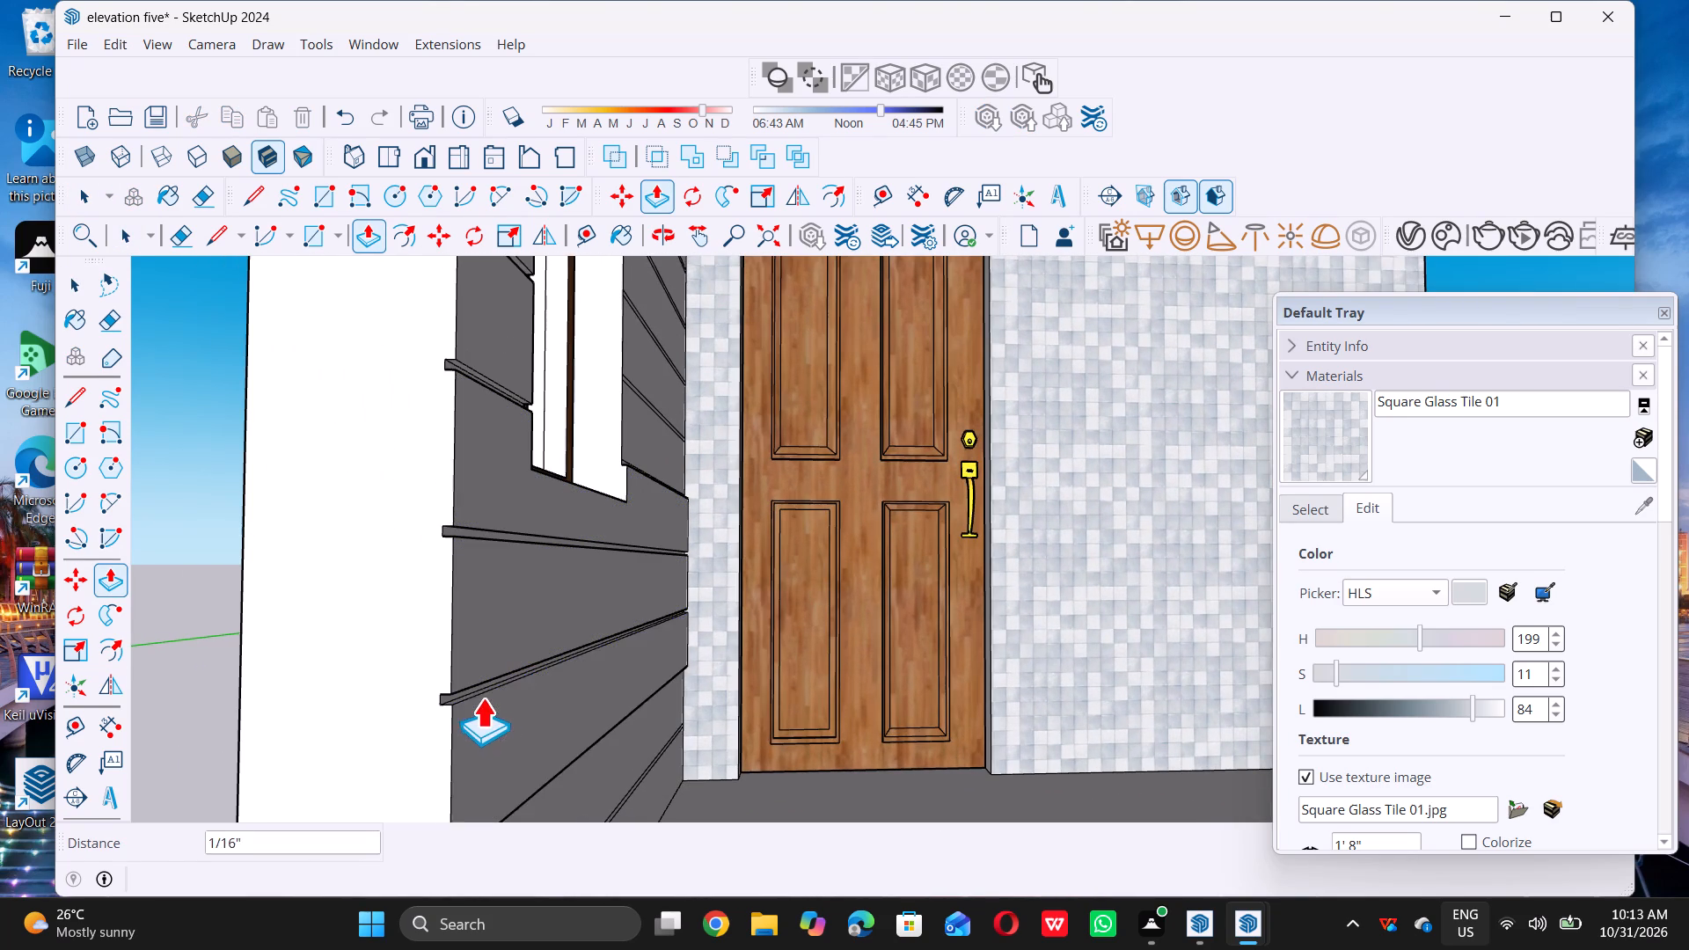
{"action": "left_click", "coordinate": [450, 661]}
Pull the second-lowest strip on the window wall 0.5" outward, level with the strip above it.
{"action": "scroll", "coordinate": [508, 702], "scroll_direction": "down", "scroll_amount": 11}
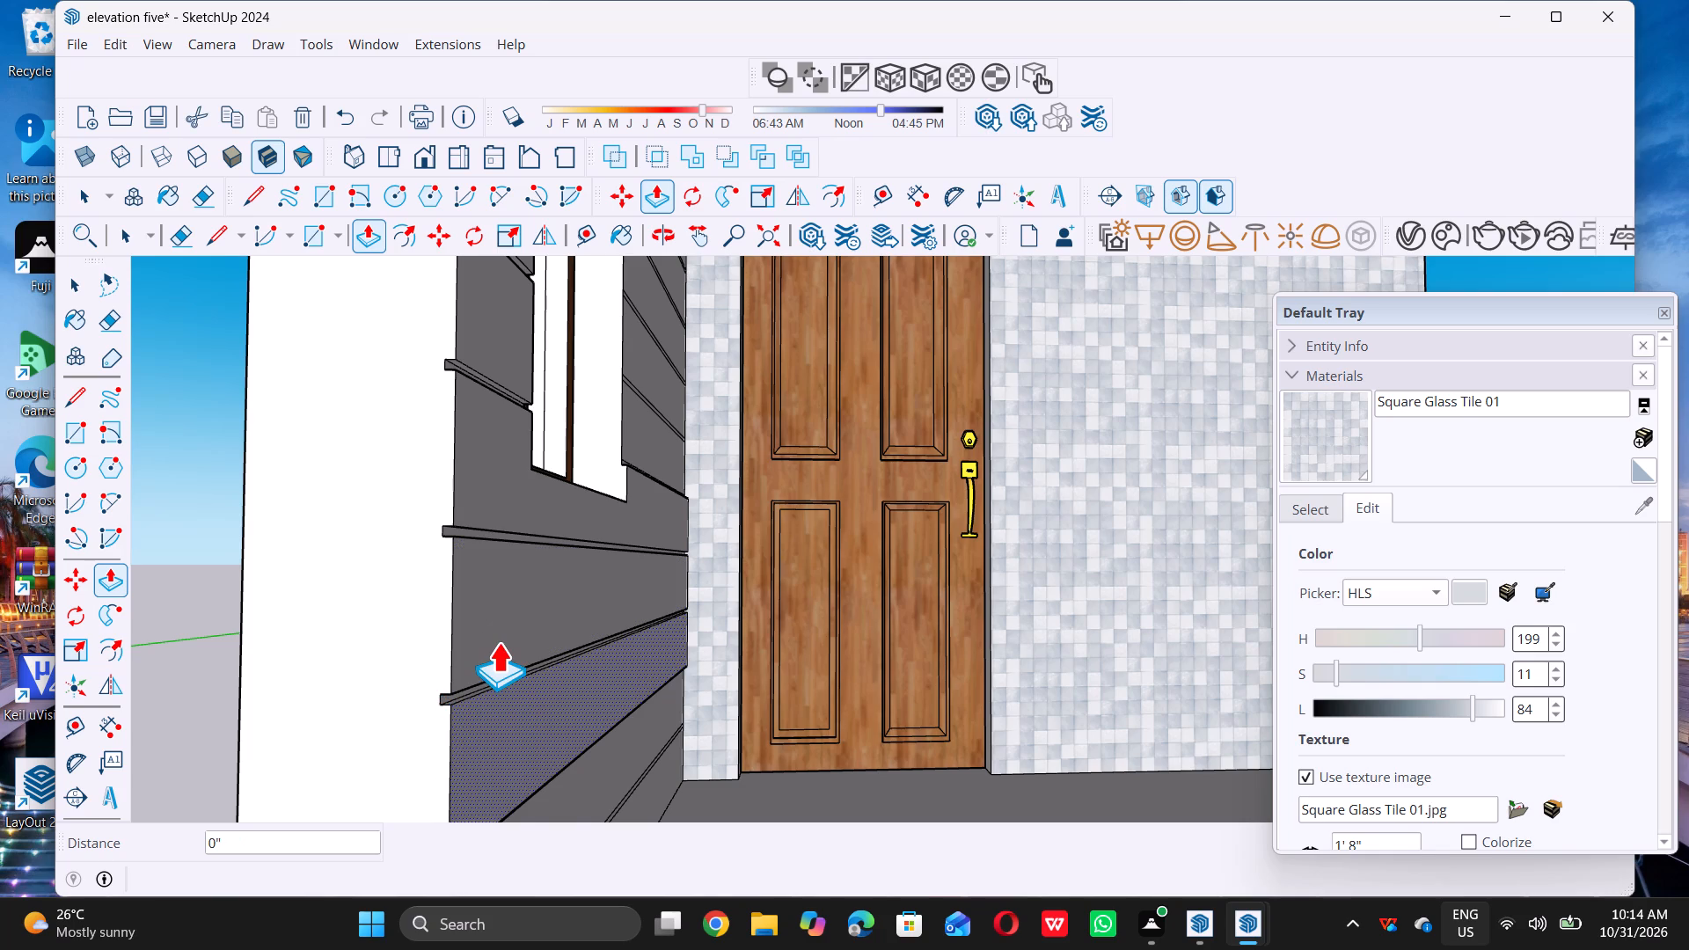
{"action": "scroll", "coordinate": [498, 642], "scroll_direction": "down", "scroll_amount": 16}
{"action": "scroll", "coordinate": [515, 707], "scroll_direction": "up", "scroll_amount": 5}
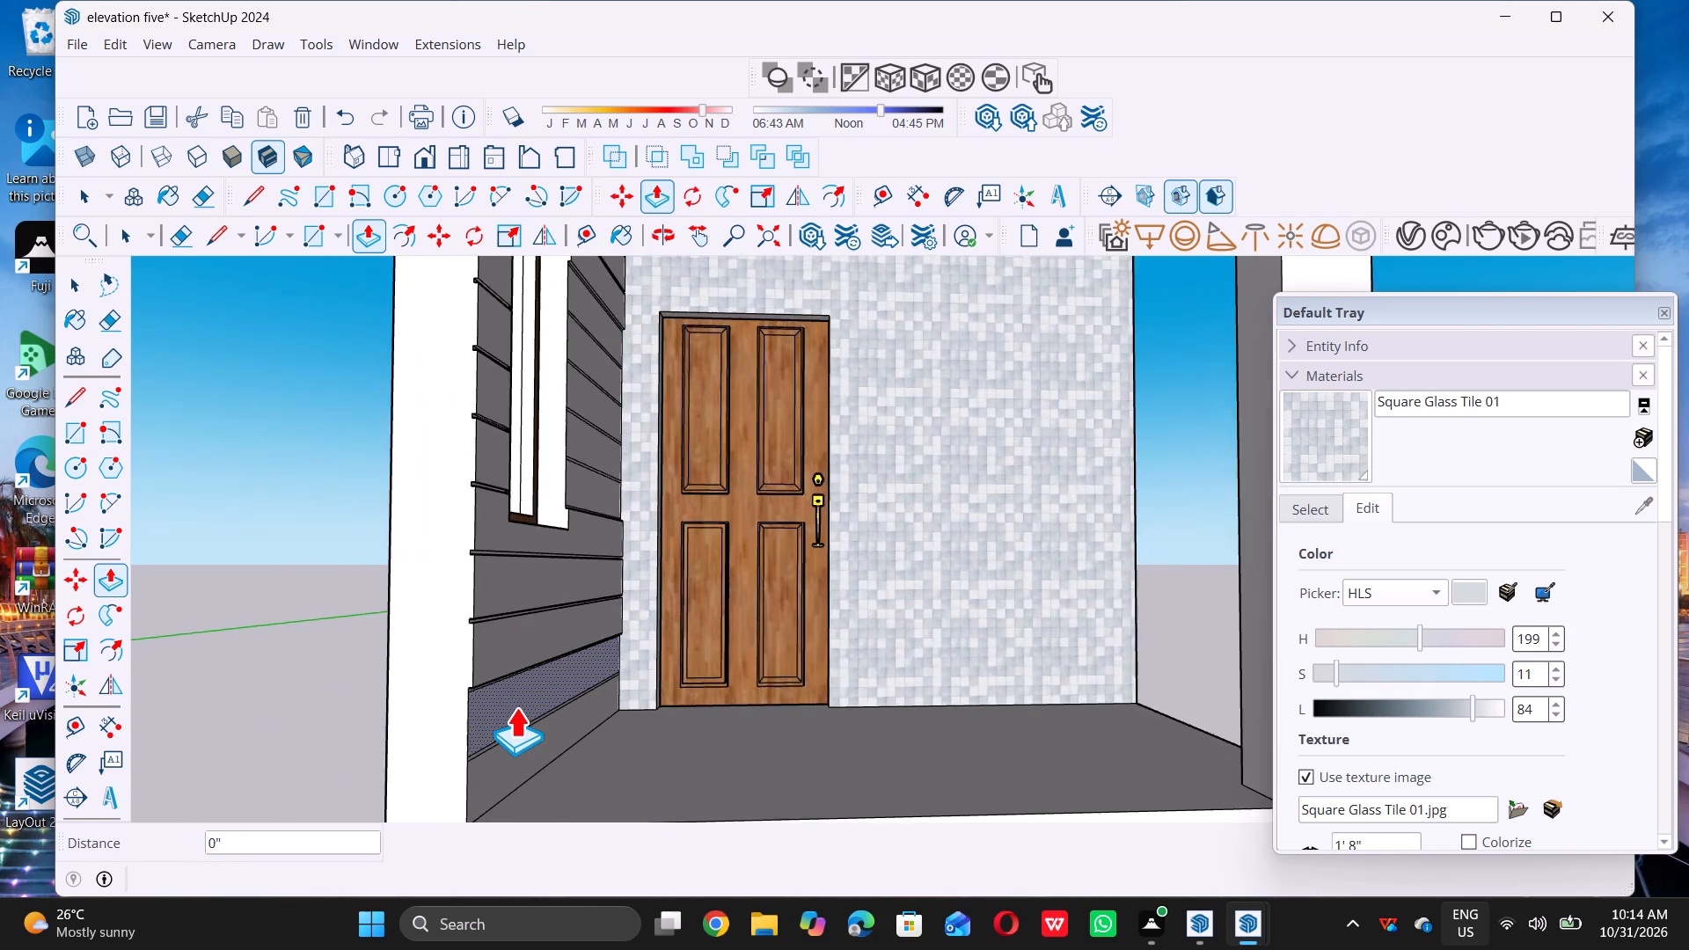
{"action": "scroll", "coordinate": [514, 707], "scroll_direction": "up", "scroll_amount": 9}
{"action": "double_click", "coordinate": [463, 703]}
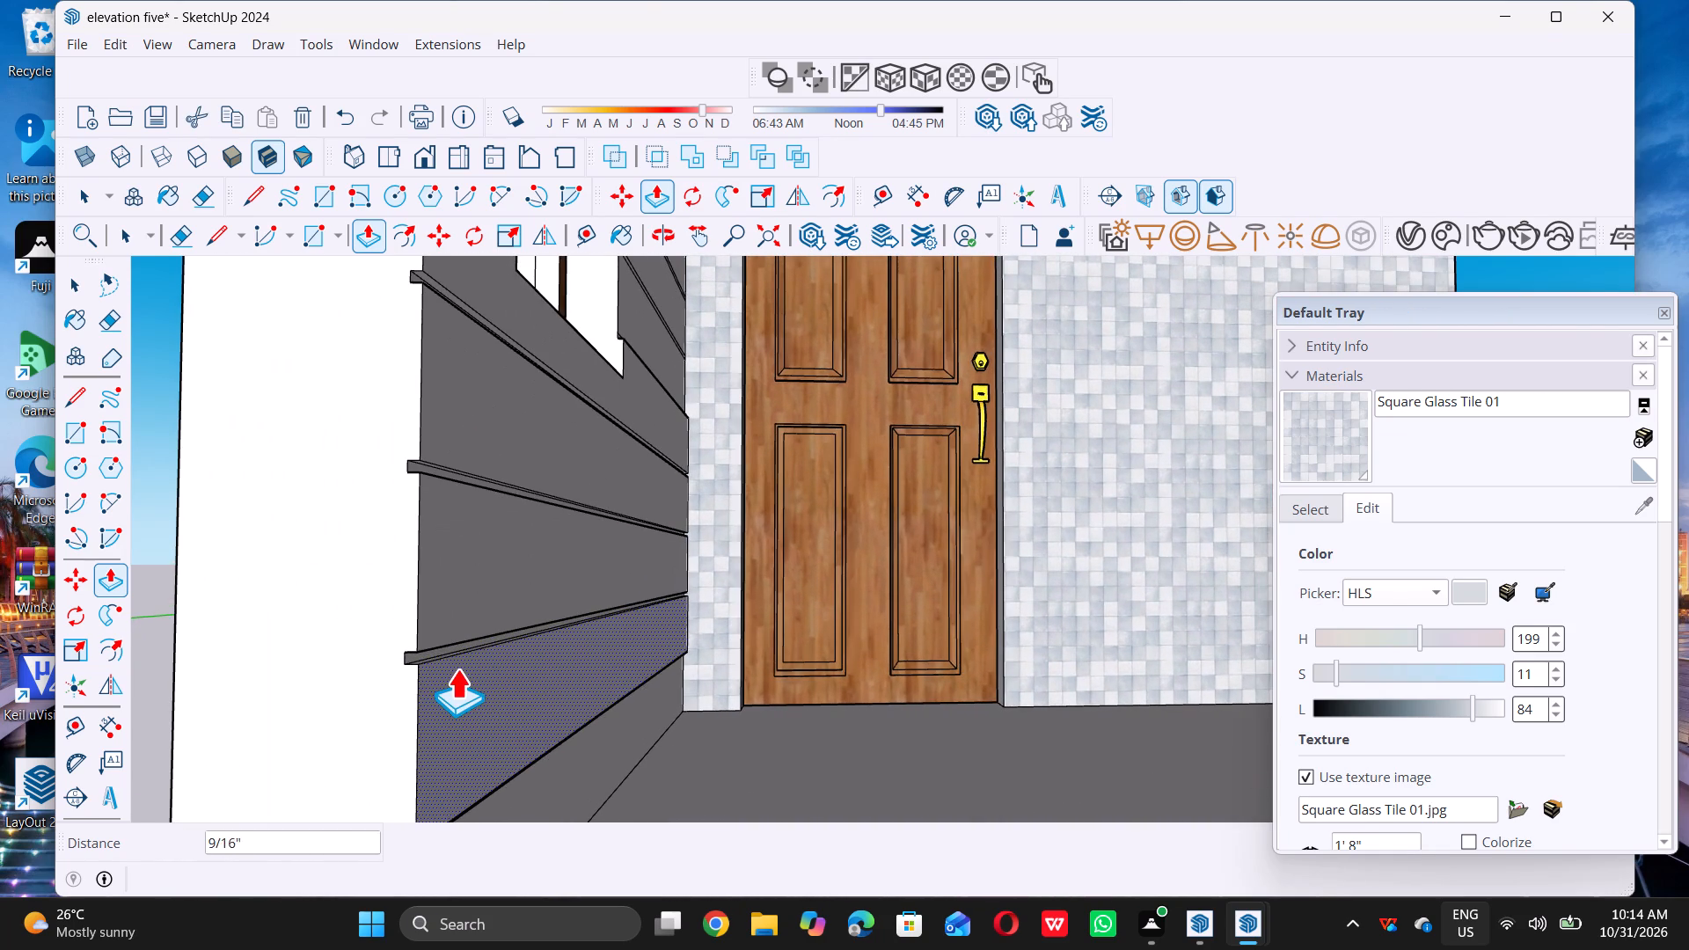
{"action": "double_click", "coordinate": [418, 607]}
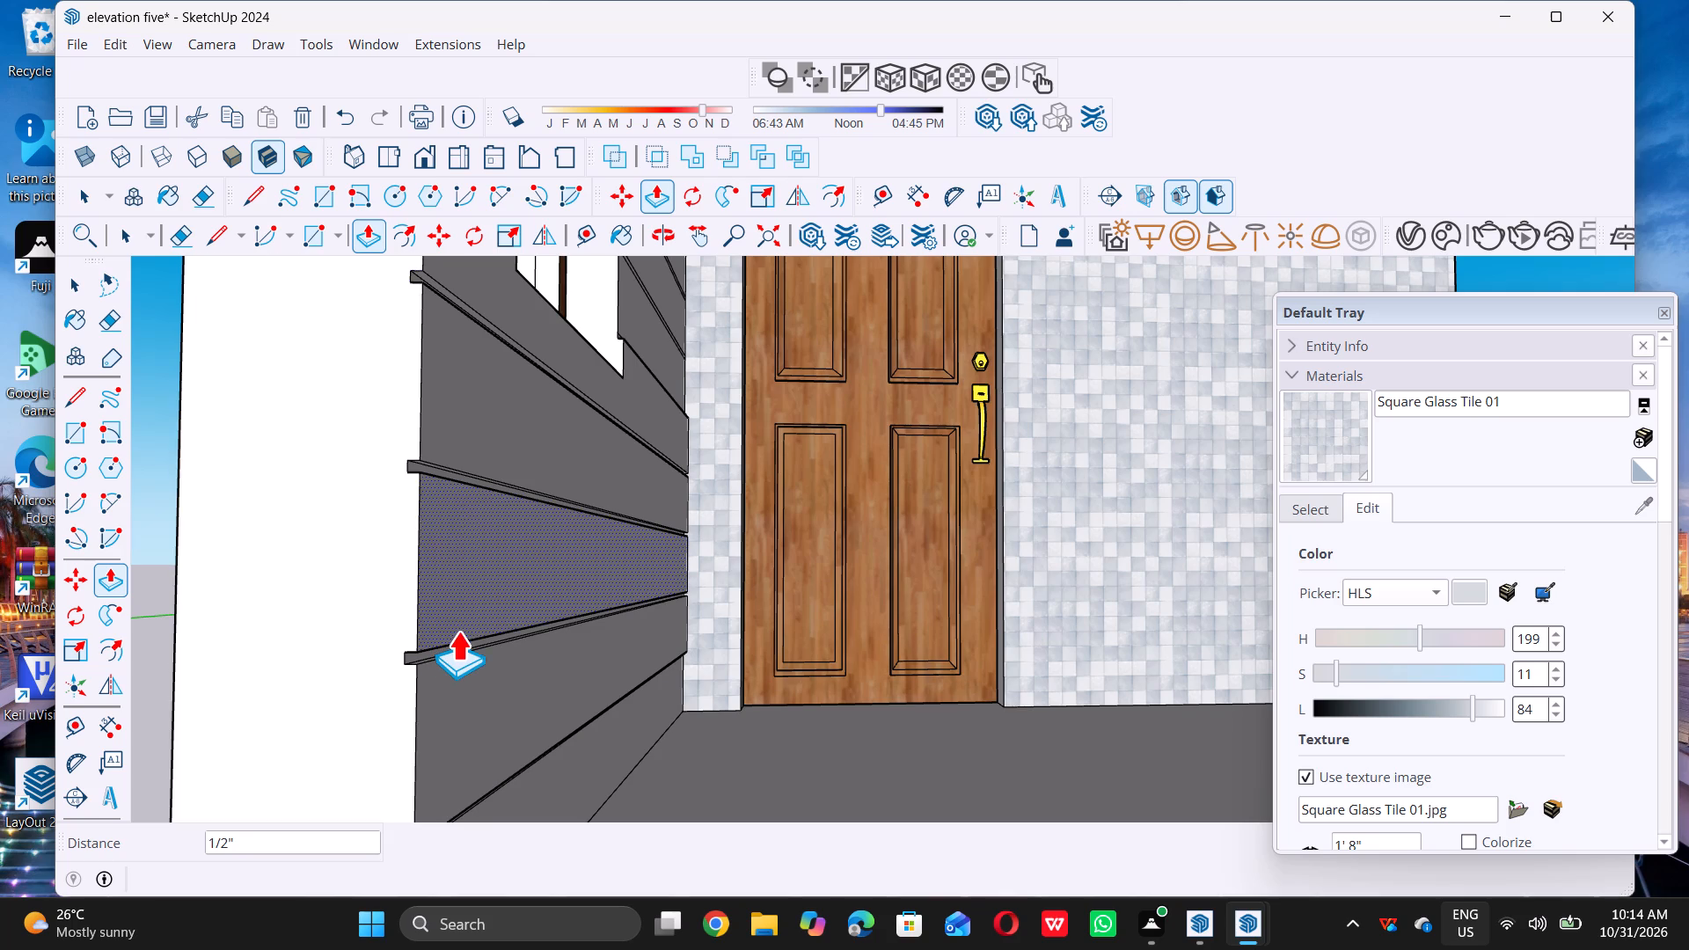
Pull the bottom strip of the window wall, just above the floor, outward until level with the strip above.
{"action": "scroll", "coordinate": [476, 637], "scroll_direction": "down", "scroll_amount": 14}
{"action": "scroll", "coordinate": [482, 695], "scroll_direction": "up", "scroll_amount": 8}
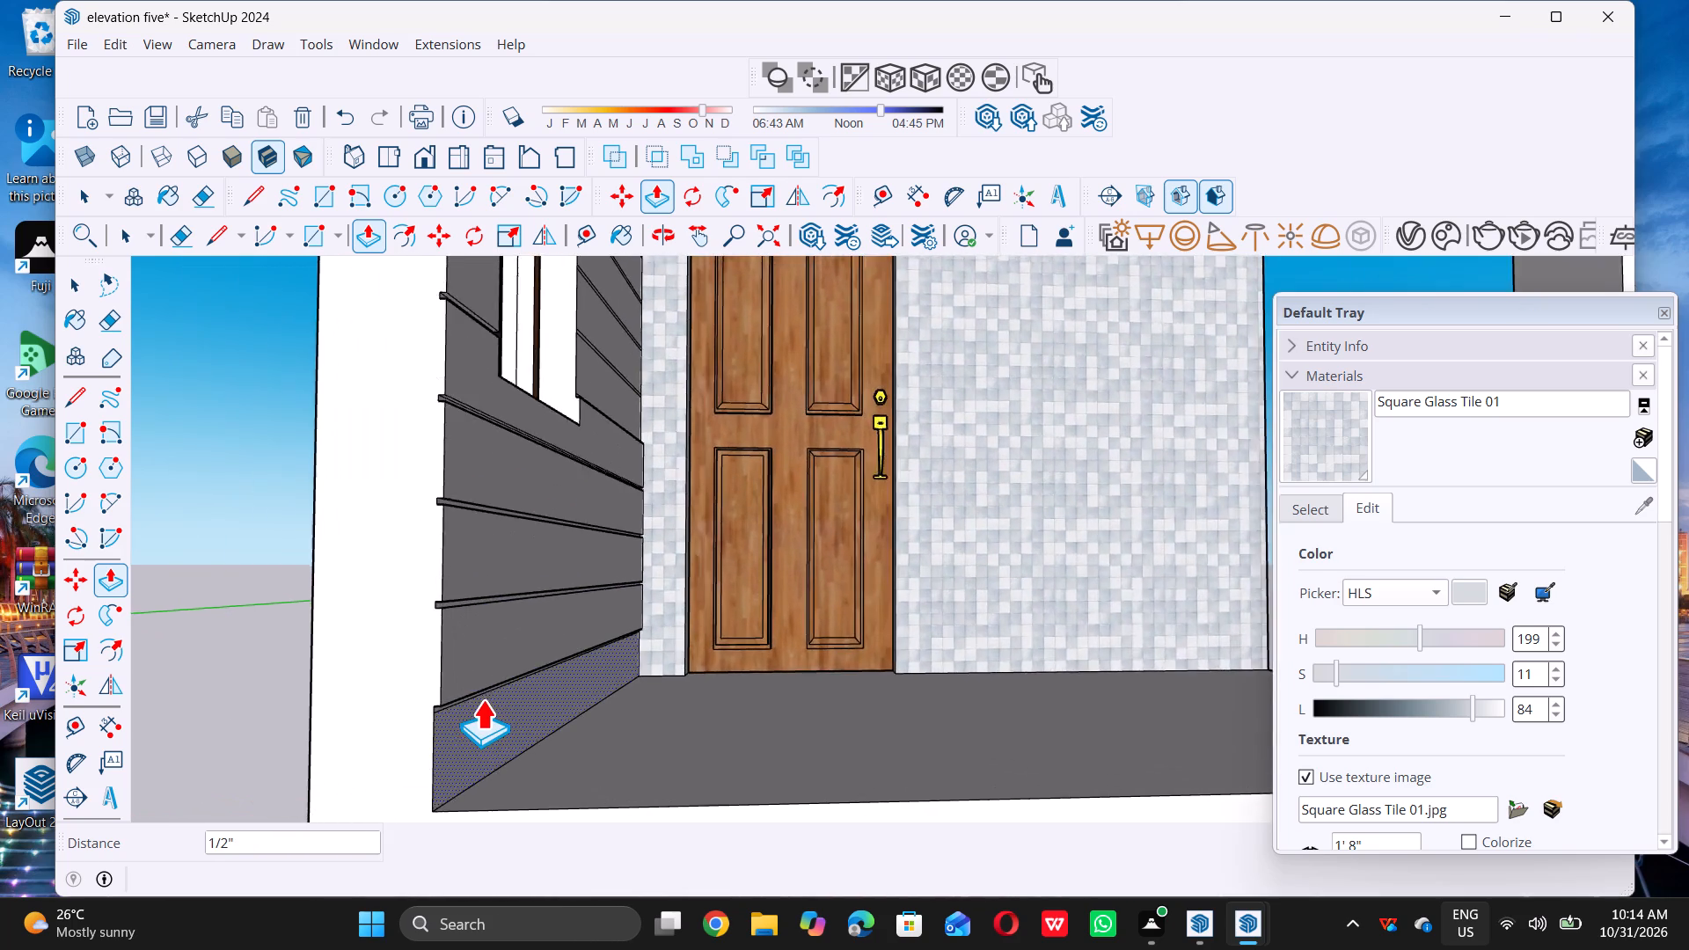
{"action": "scroll", "coordinate": [482, 699], "scroll_direction": "up", "scroll_amount": 3}
{"action": "triple_click", "coordinate": [480, 719]}
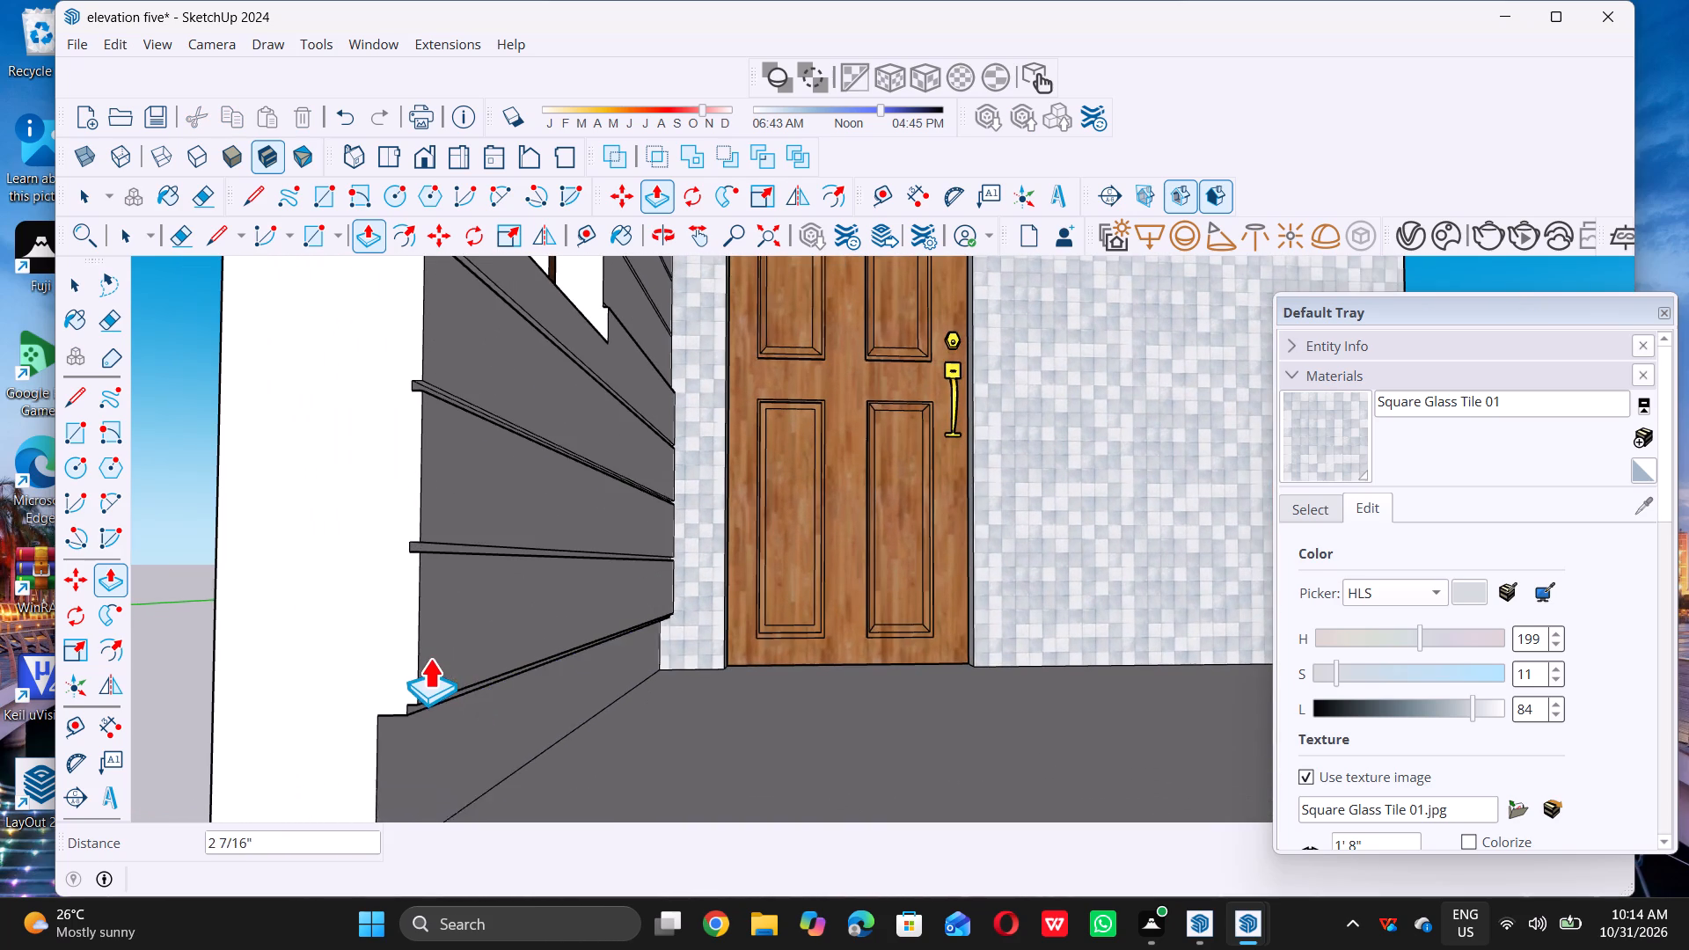
{"action": "left_click", "coordinate": [416, 639]}
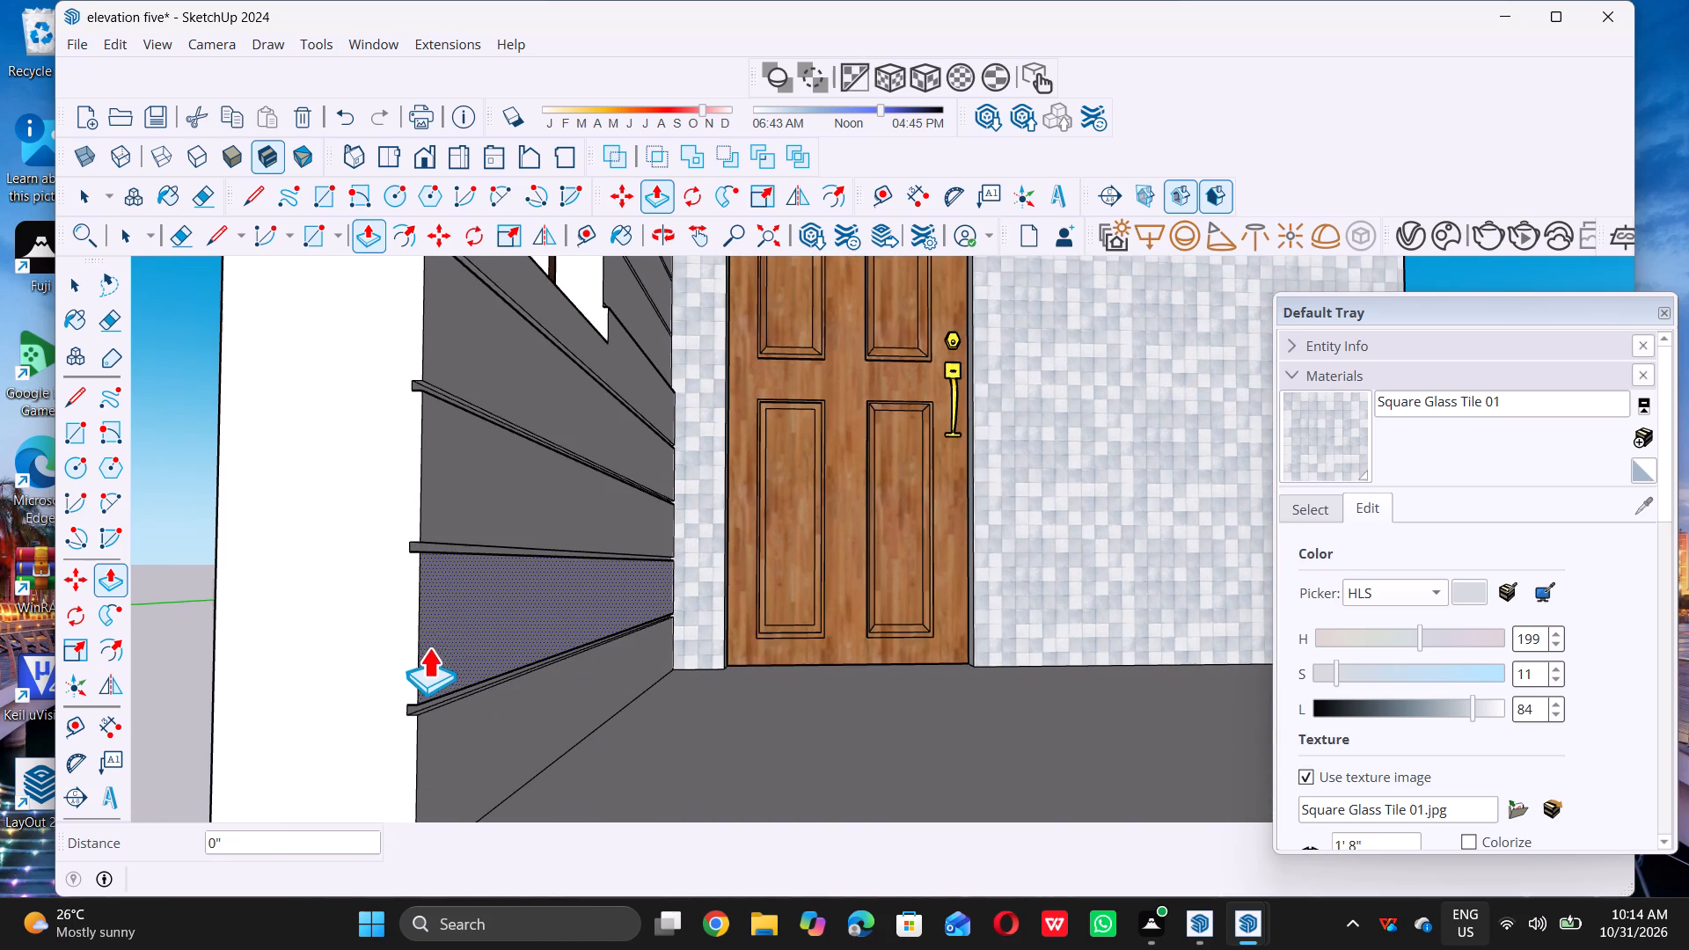
{"action": "key", "text": "space"}
{"action": "scroll", "coordinate": [459, 673], "scroll_direction": "down", "scroll_amount": 15}
{"action": "double_click", "coordinate": [339, 610]}
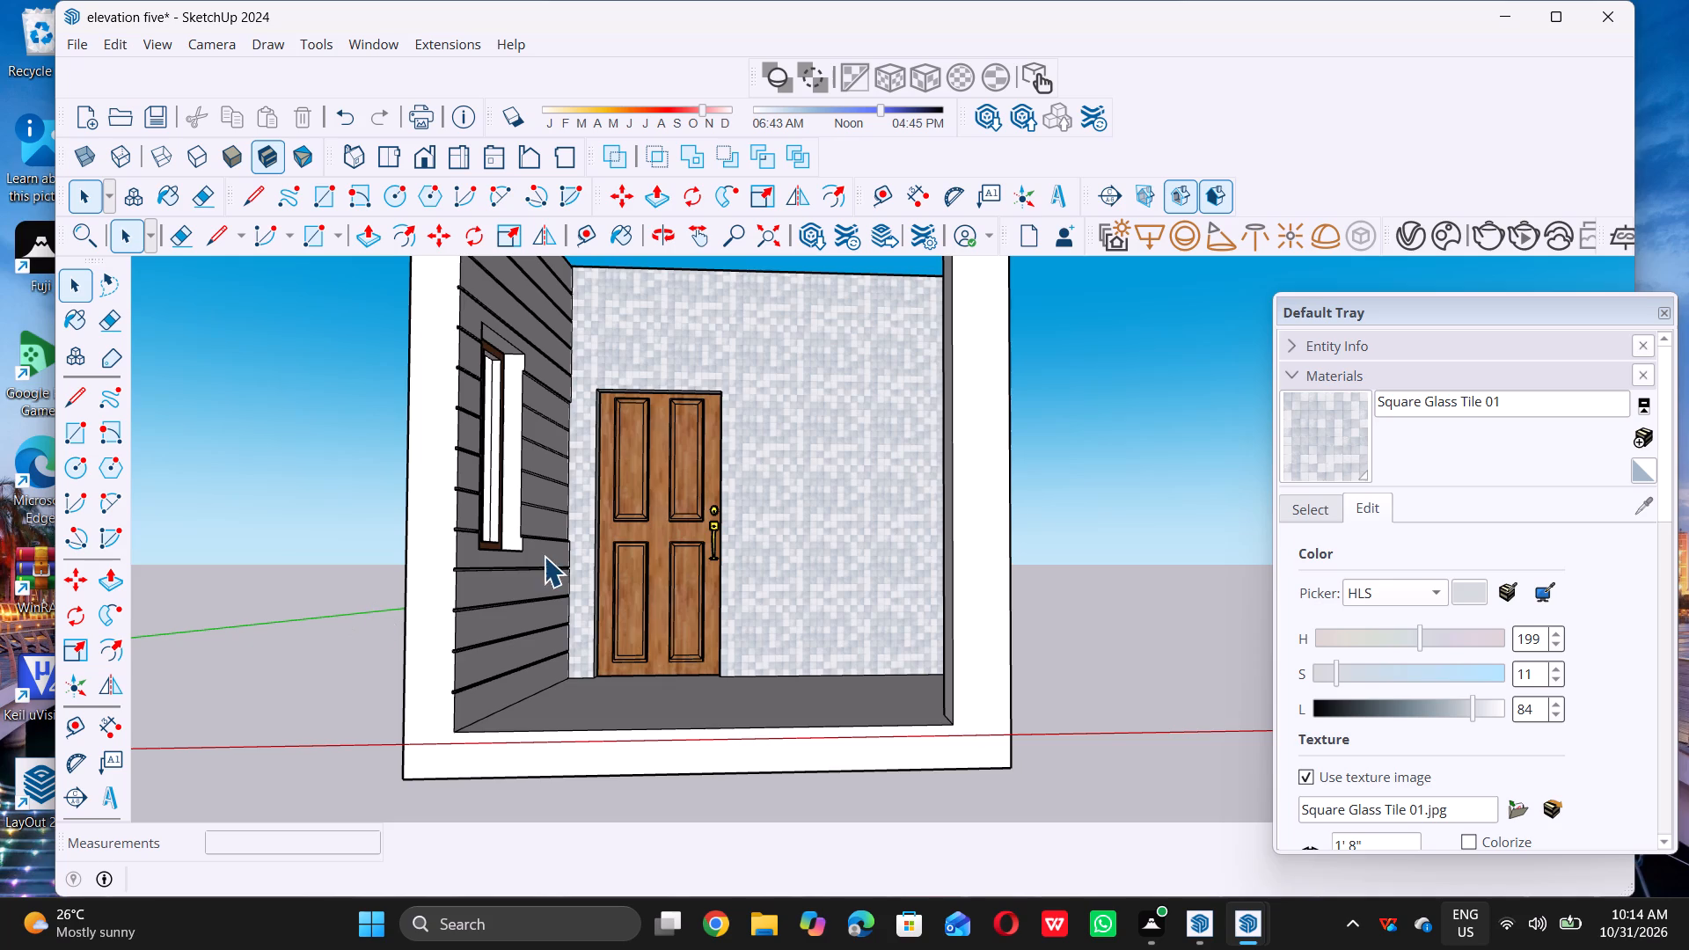
Pull the first strip segment between the window and the door wall 0.5" outward, level with the strip above.
{"action": "middle_click_drag", "start_coordinate": [541, 581], "coordinate": [442, 722]}
{"action": "middle_click", "coordinate": [442, 722]}
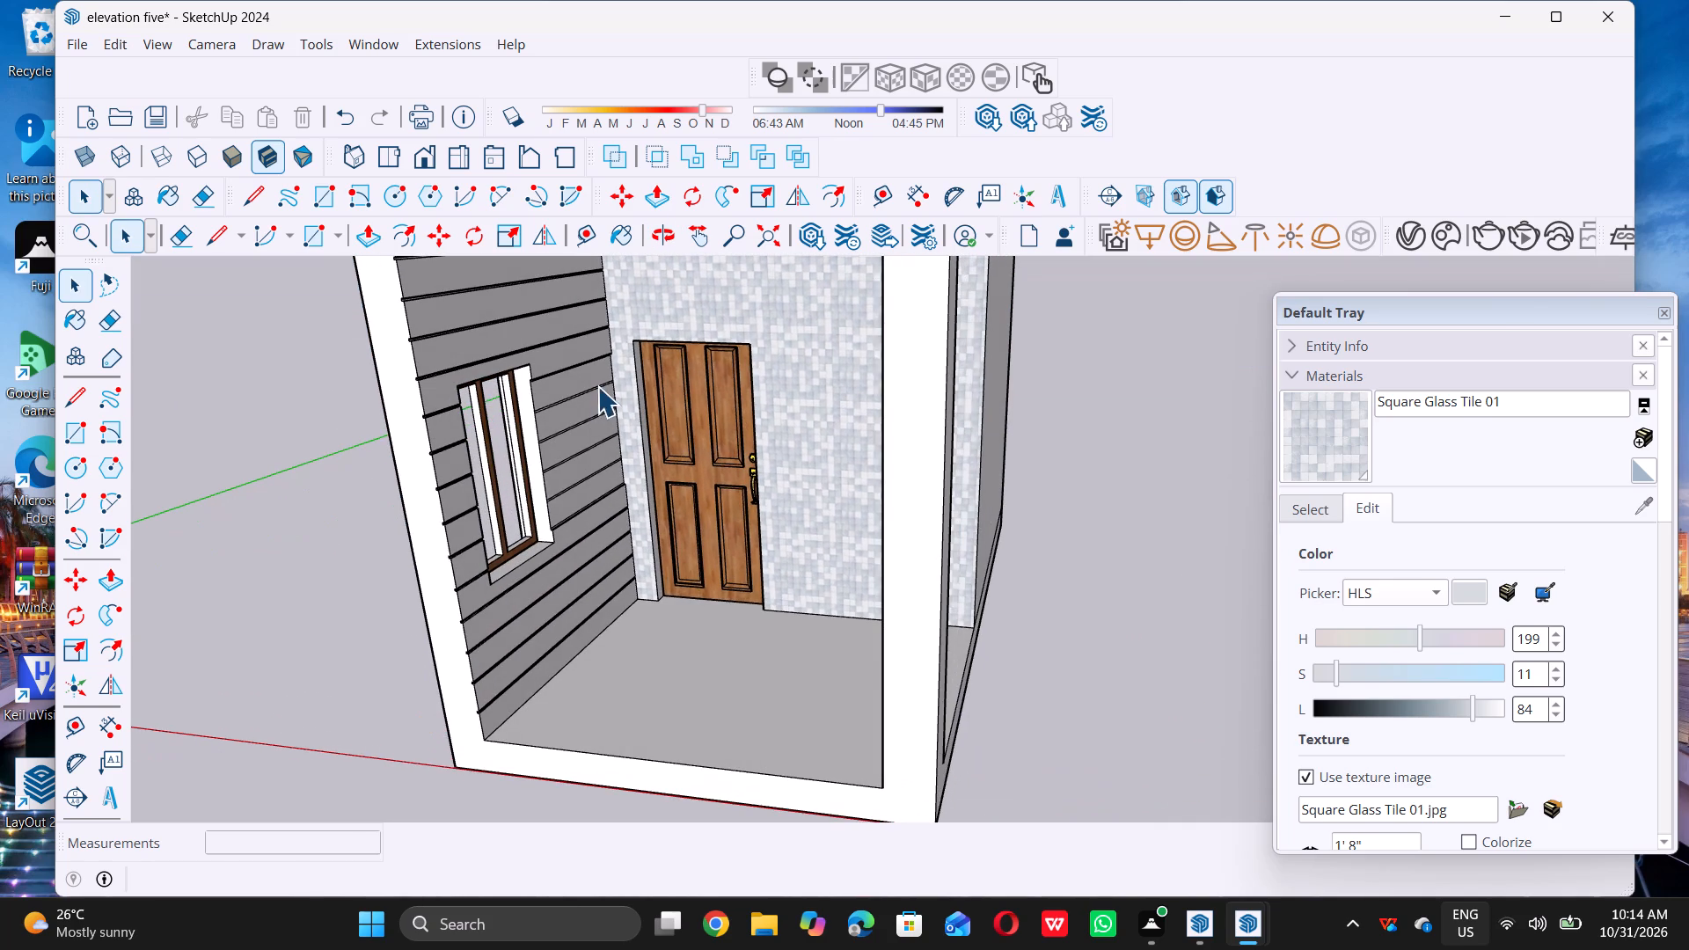
{"action": "scroll", "coordinate": [581, 369], "scroll_direction": "up", "scroll_amount": 1}
{"action": "scroll", "coordinate": [523, 521], "scroll_direction": "down", "scroll_amount": 11}
{"action": "middle_click_drag", "start_coordinate": [499, 565], "coordinate": [538, 540]}
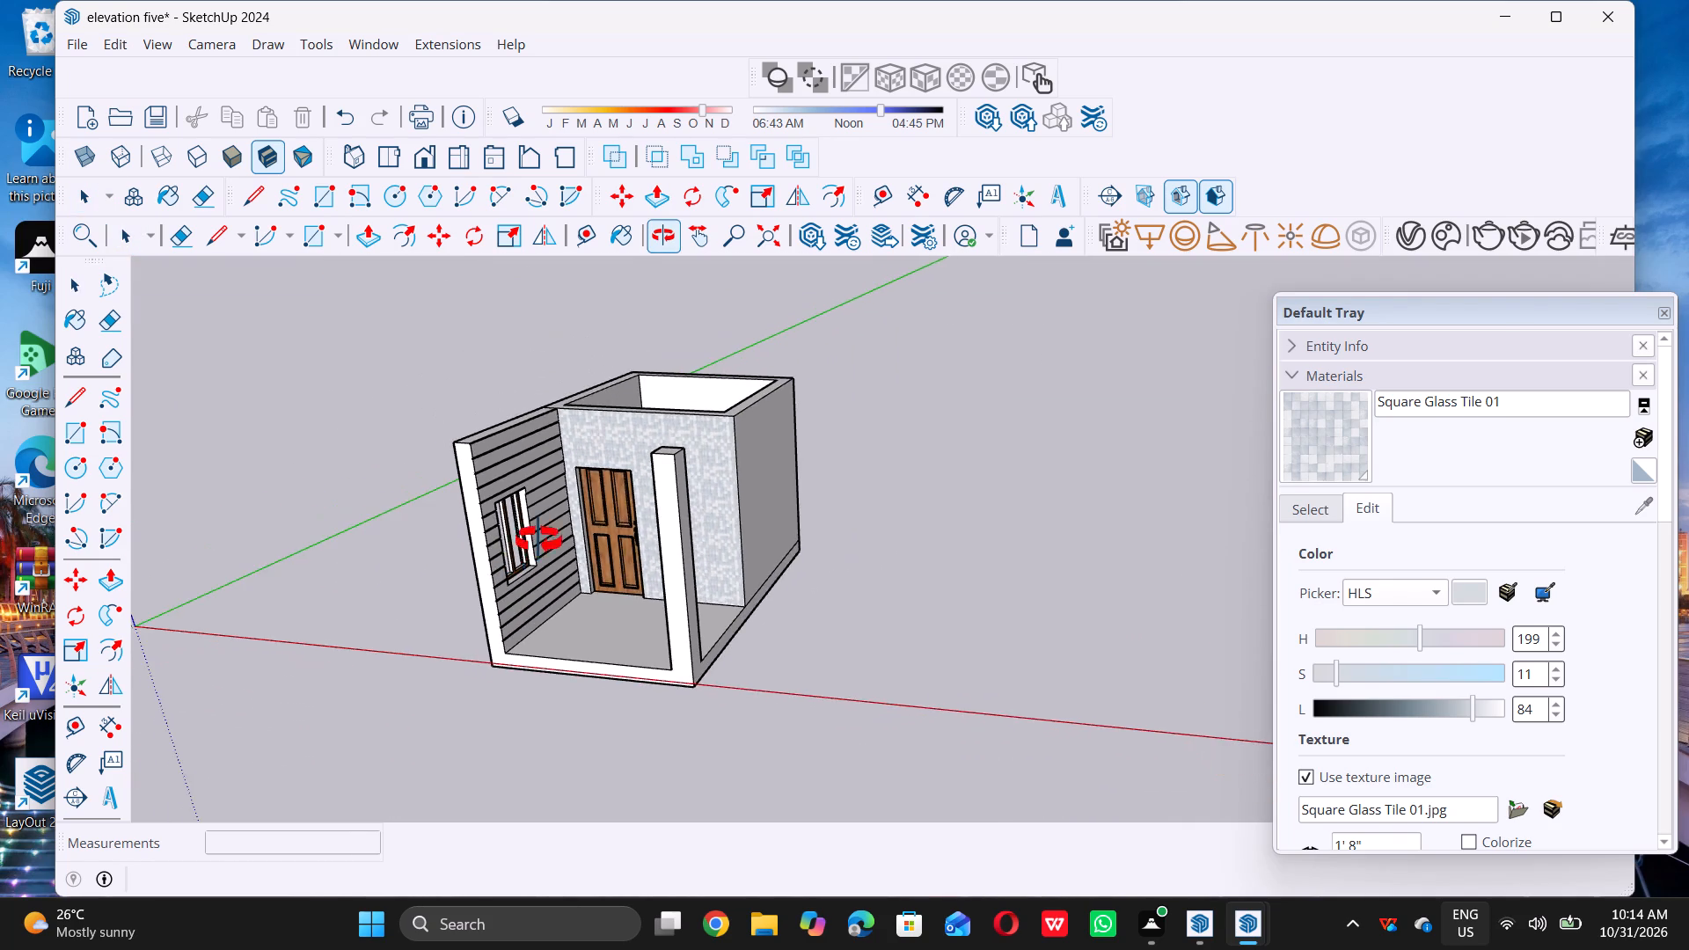
{"action": "middle_click_drag", "start_coordinate": [538, 540], "coordinate": [552, 522]}
{"action": "scroll", "coordinate": [540, 467], "scroll_direction": "up", "scroll_amount": 9}
{"action": "scroll", "coordinate": [486, 537], "scroll_direction": "up", "scroll_amount": 4}
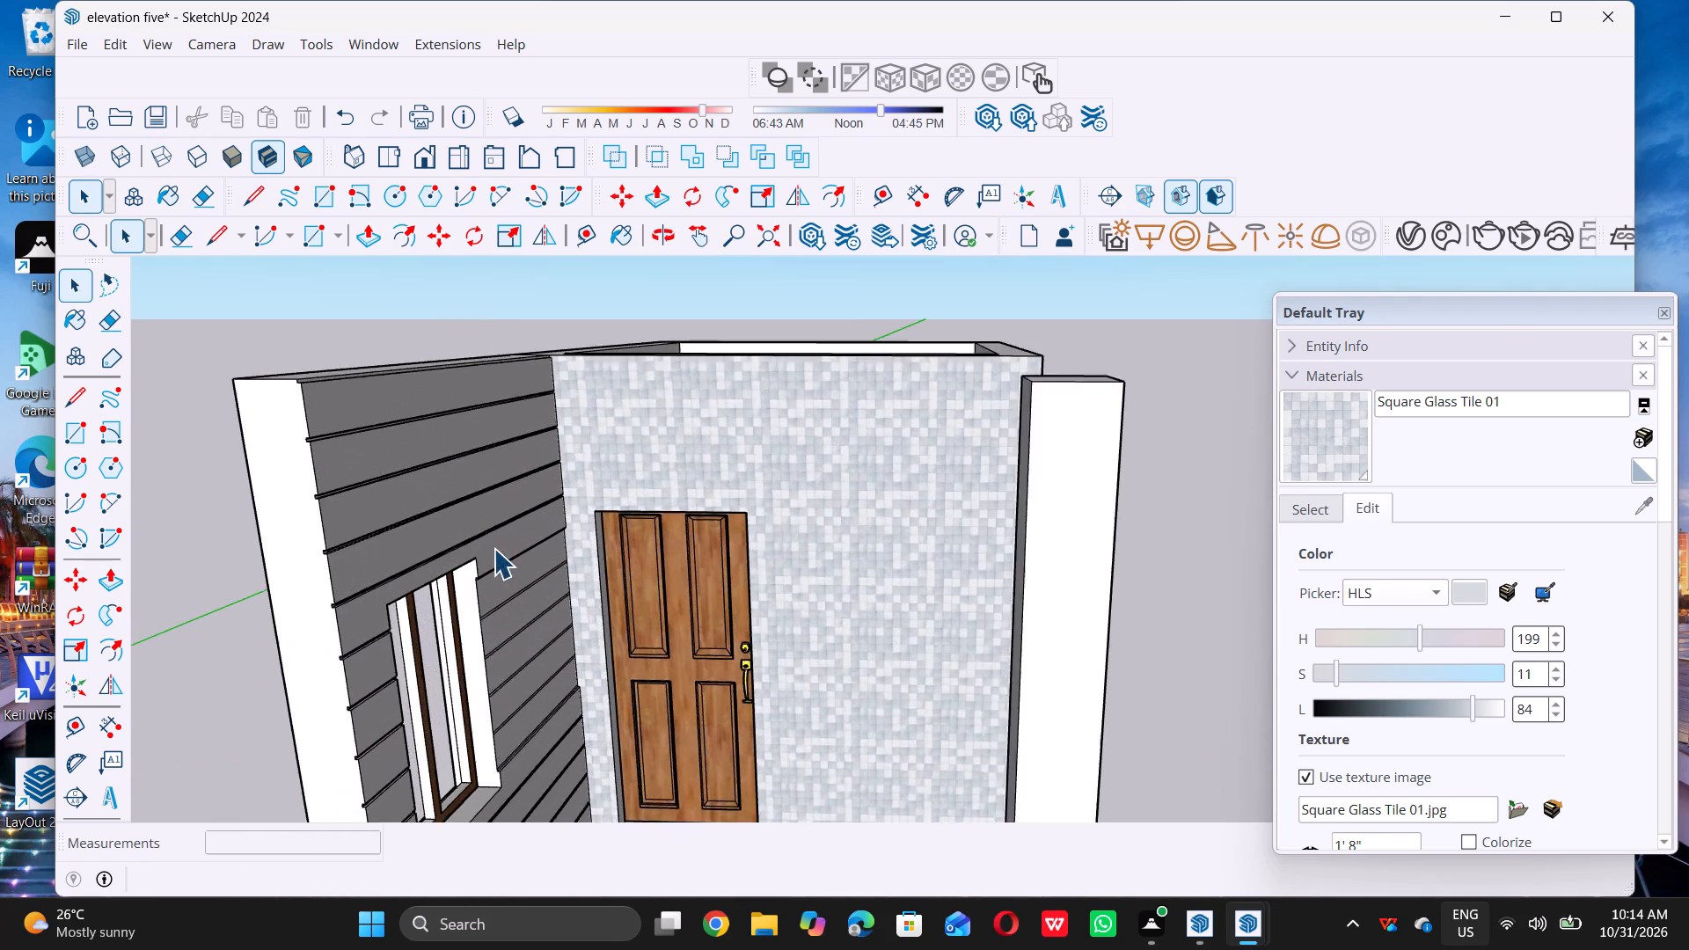
{"action": "scroll", "coordinate": [494, 548], "scroll_direction": "up", "scroll_amount": 16}
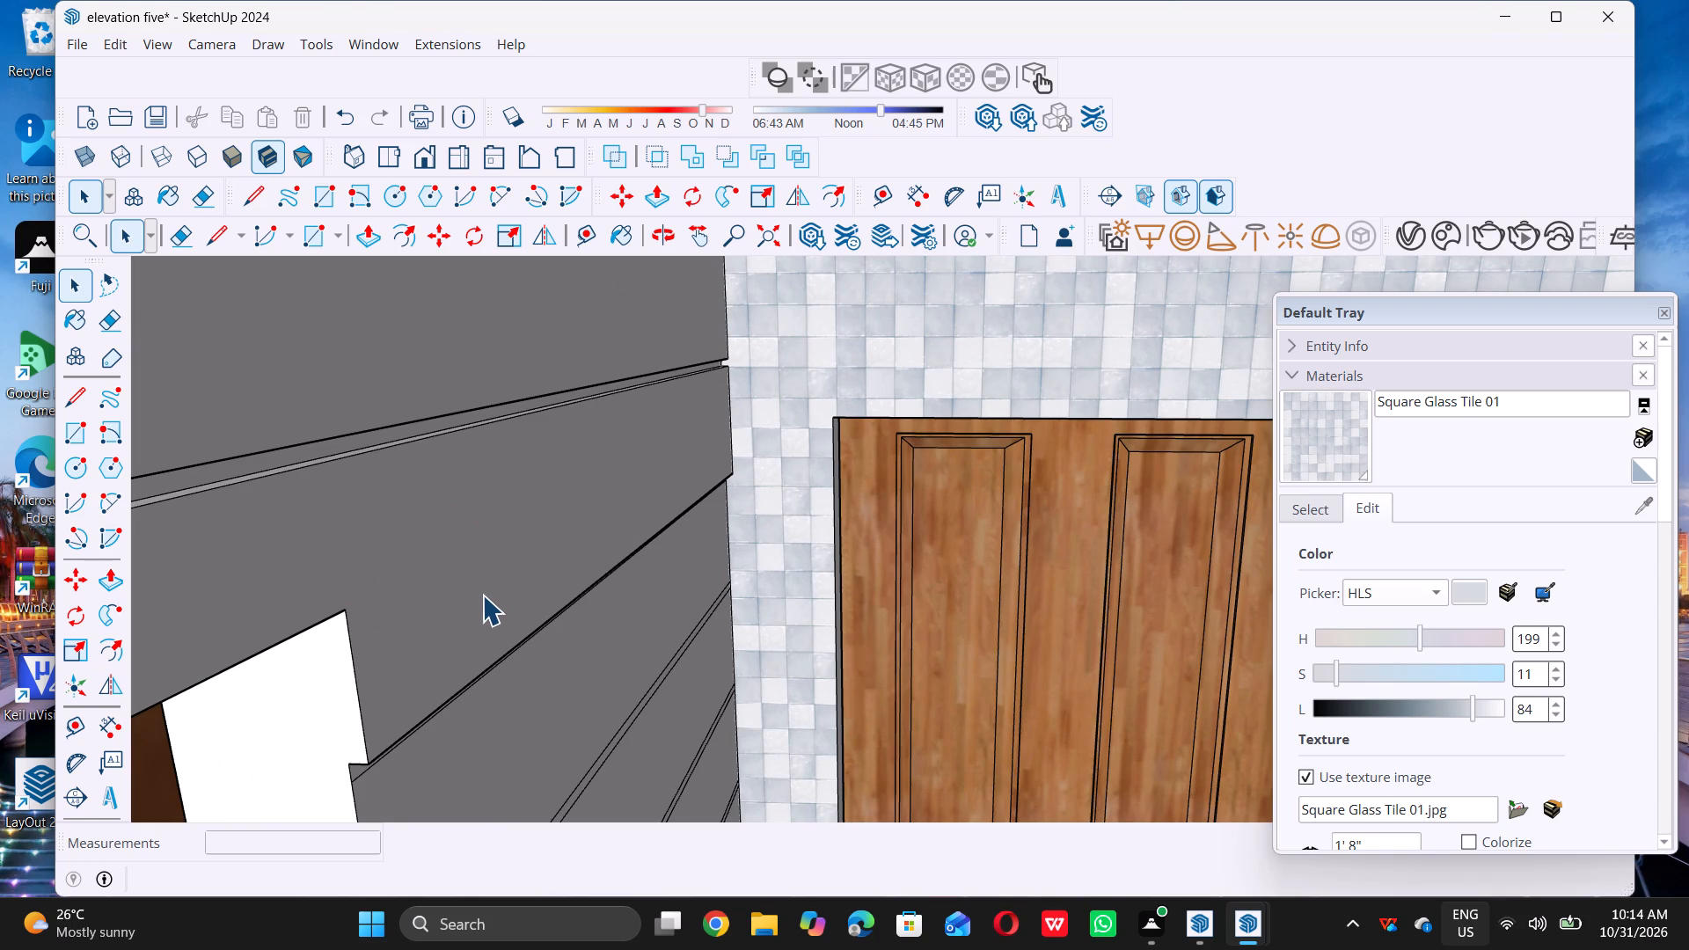
{"action": "scroll", "coordinate": [460, 586], "scroll_direction": "down", "scroll_amount": 6}
{"action": "scroll", "coordinate": [442, 493], "scroll_direction": "down", "scroll_amount": 4}
{"action": "scroll", "coordinate": [496, 606], "scroll_direction": "up", "scroll_amount": 5}
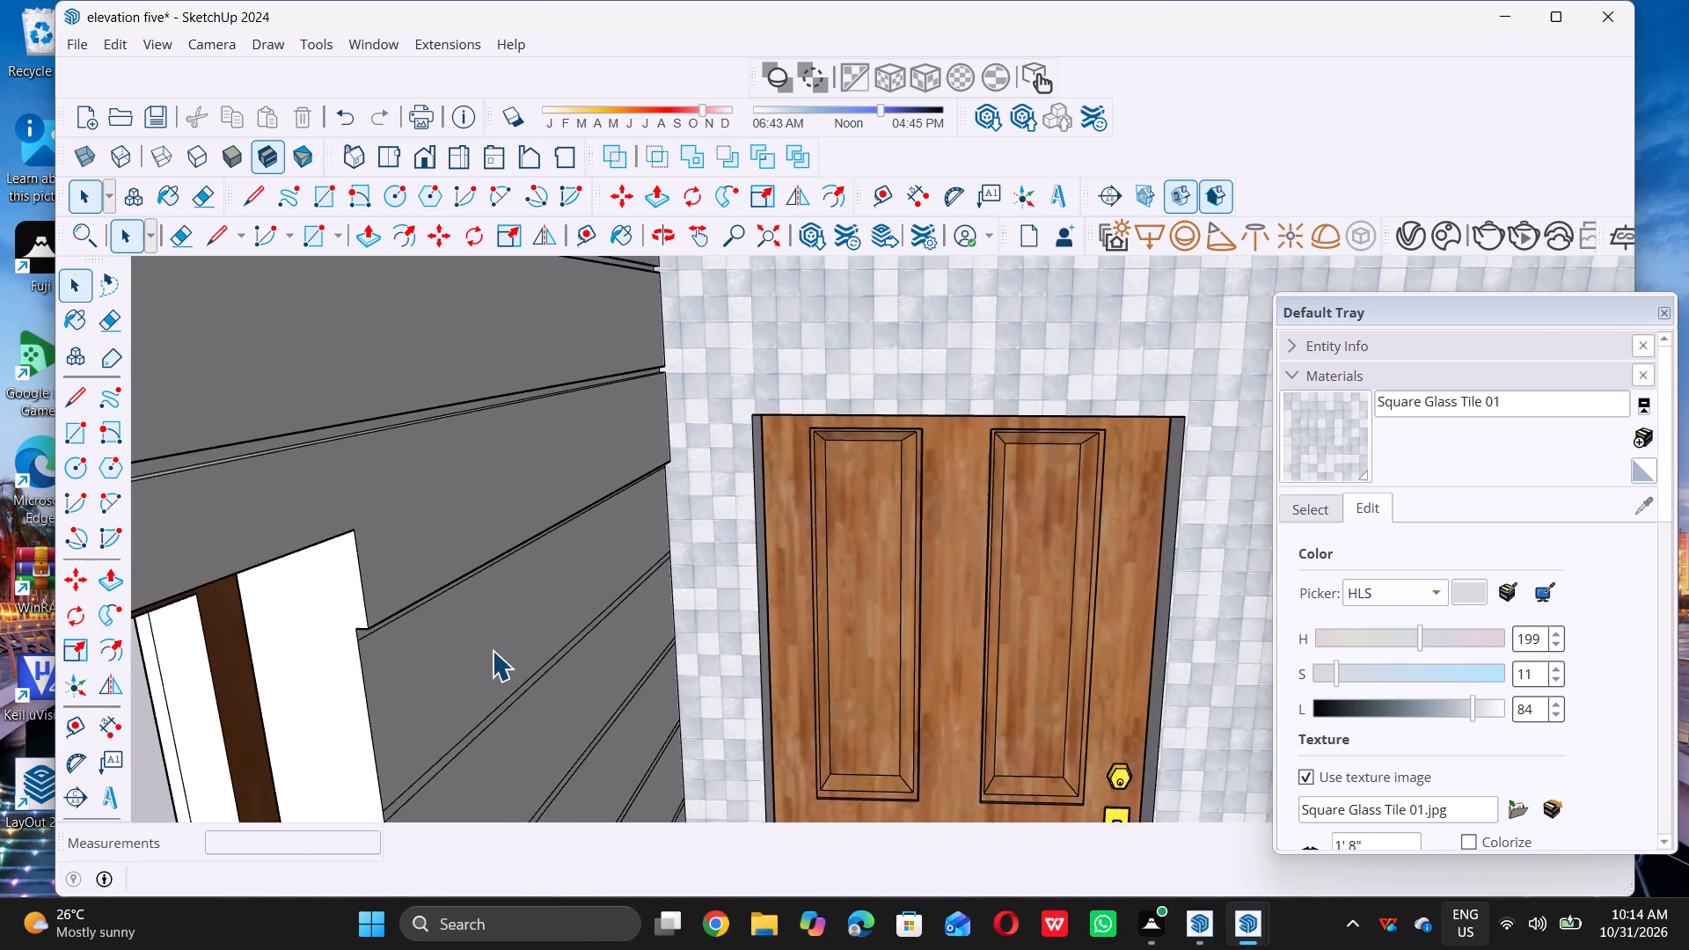
{"action": "scroll", "coordinate": [492, 650], "scroll_direction": "up", "scroll_amount": 2}
{"action": "left_click", "coordinate": [491, 653]}
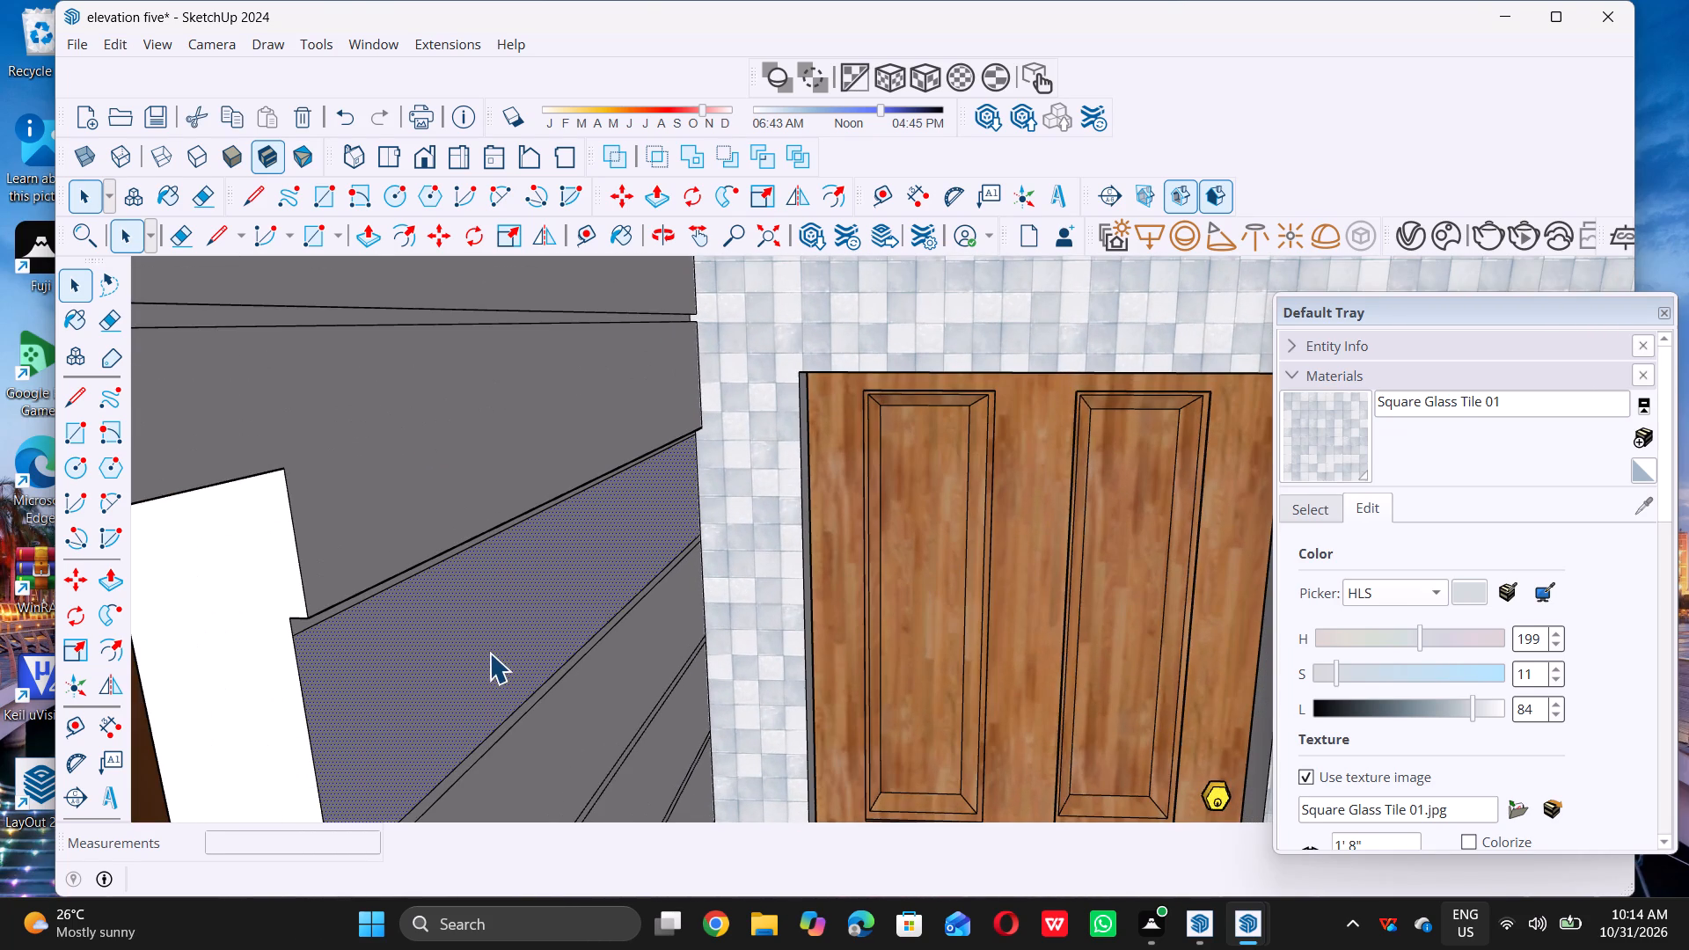
{"action": "key", "text": "p"}
{"action": "double_click", "coordinate": [481, 617]}
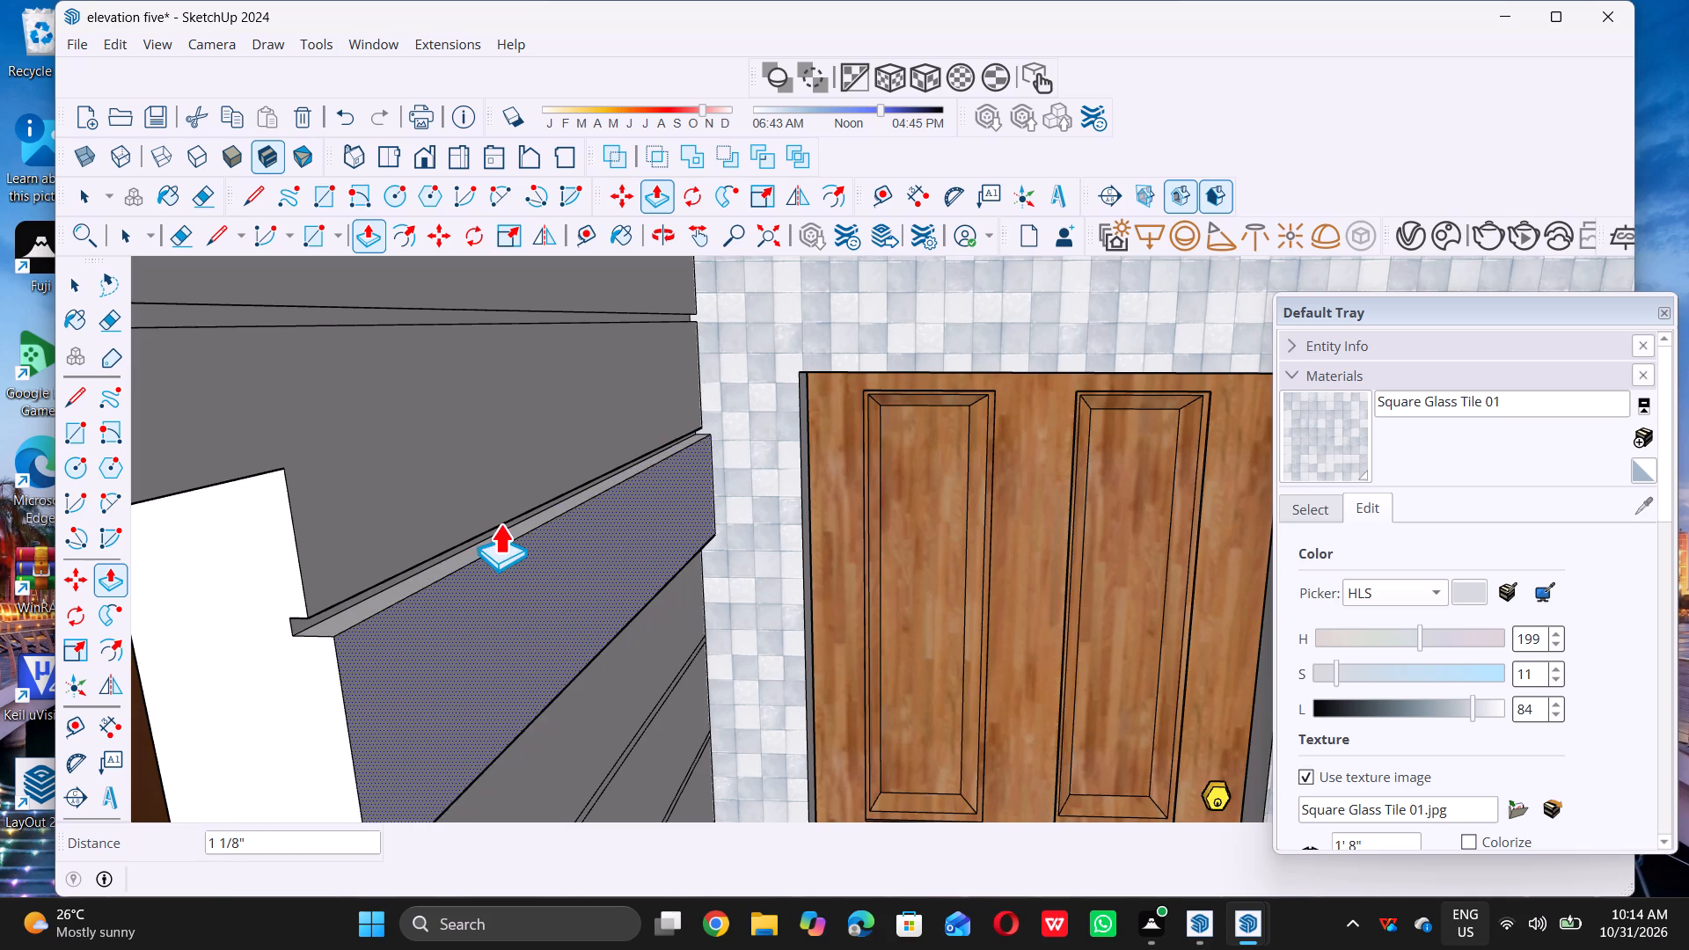
{"action": "left_click", "coordinate": [501, 529]}
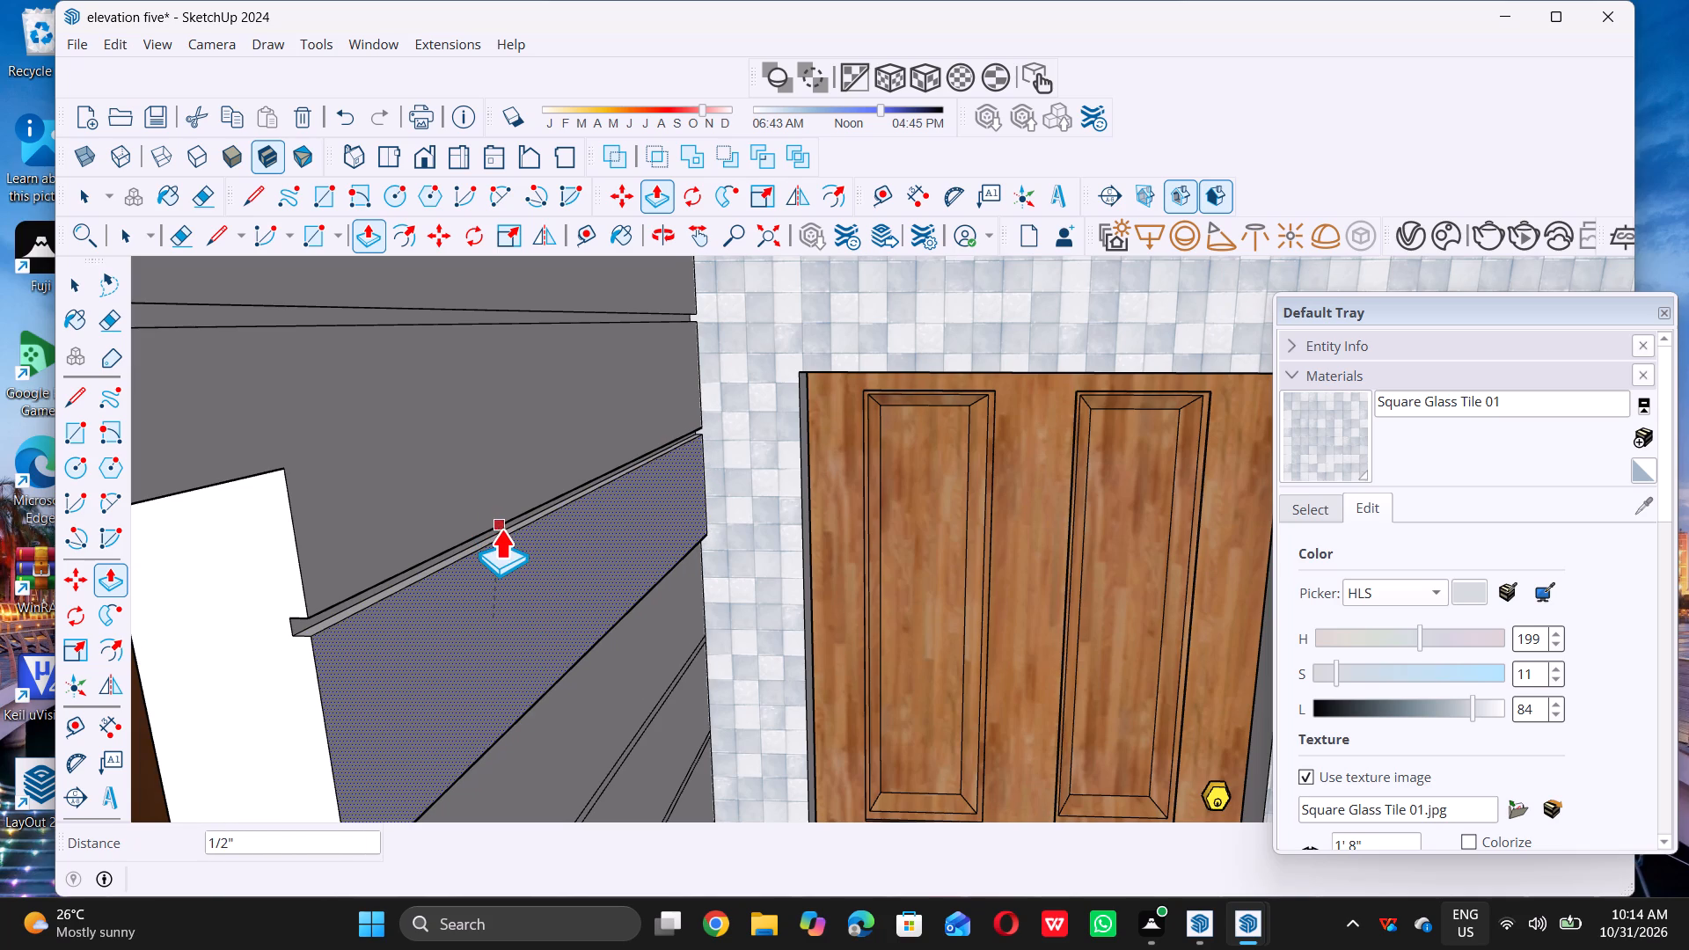
Pull the second strip segment between the window and the door wall outward, level with the segment above.
{"action": "scroll", "coordinate": [501, 529], "scroll_direction": "down", "scroll_amount": 13}
{"action": "scroll", "coordinate": [489, 643], "scroll_direction": "up", "scroll_amount": 5}
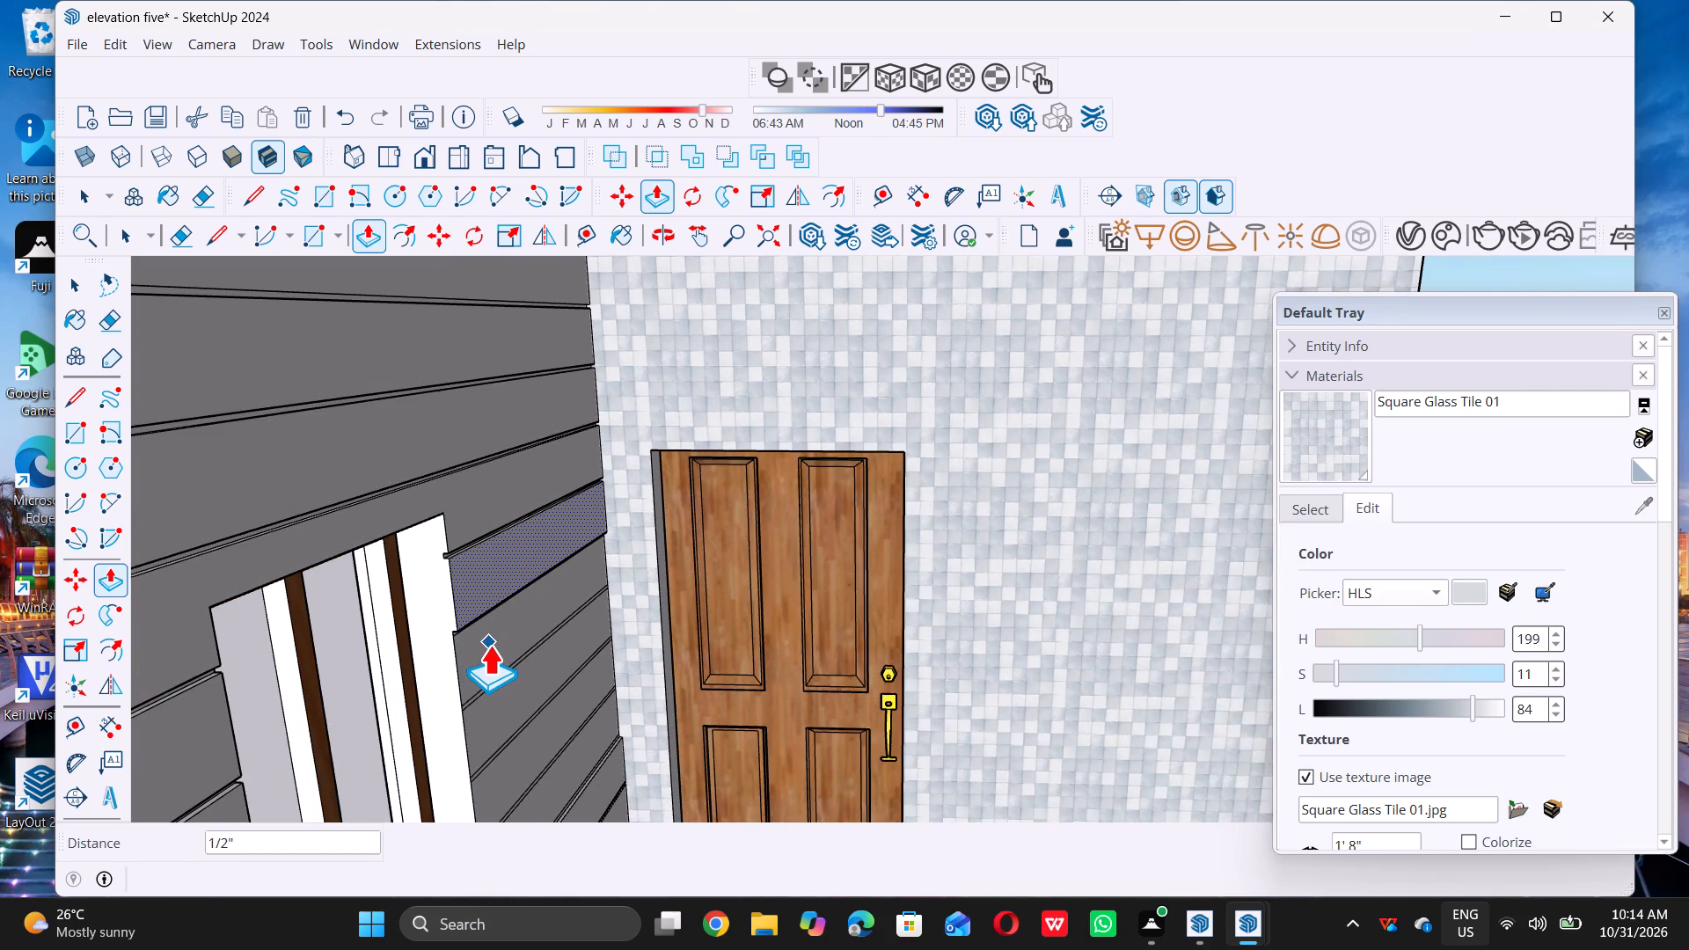
{"action": "scroll", "coordinate": [489, 645], "scroll_direction": "up", "scroll_amount": 4}
{"action": "key", "text": "space"}
{"action": "left_click", "coordinate": [489, 645]}
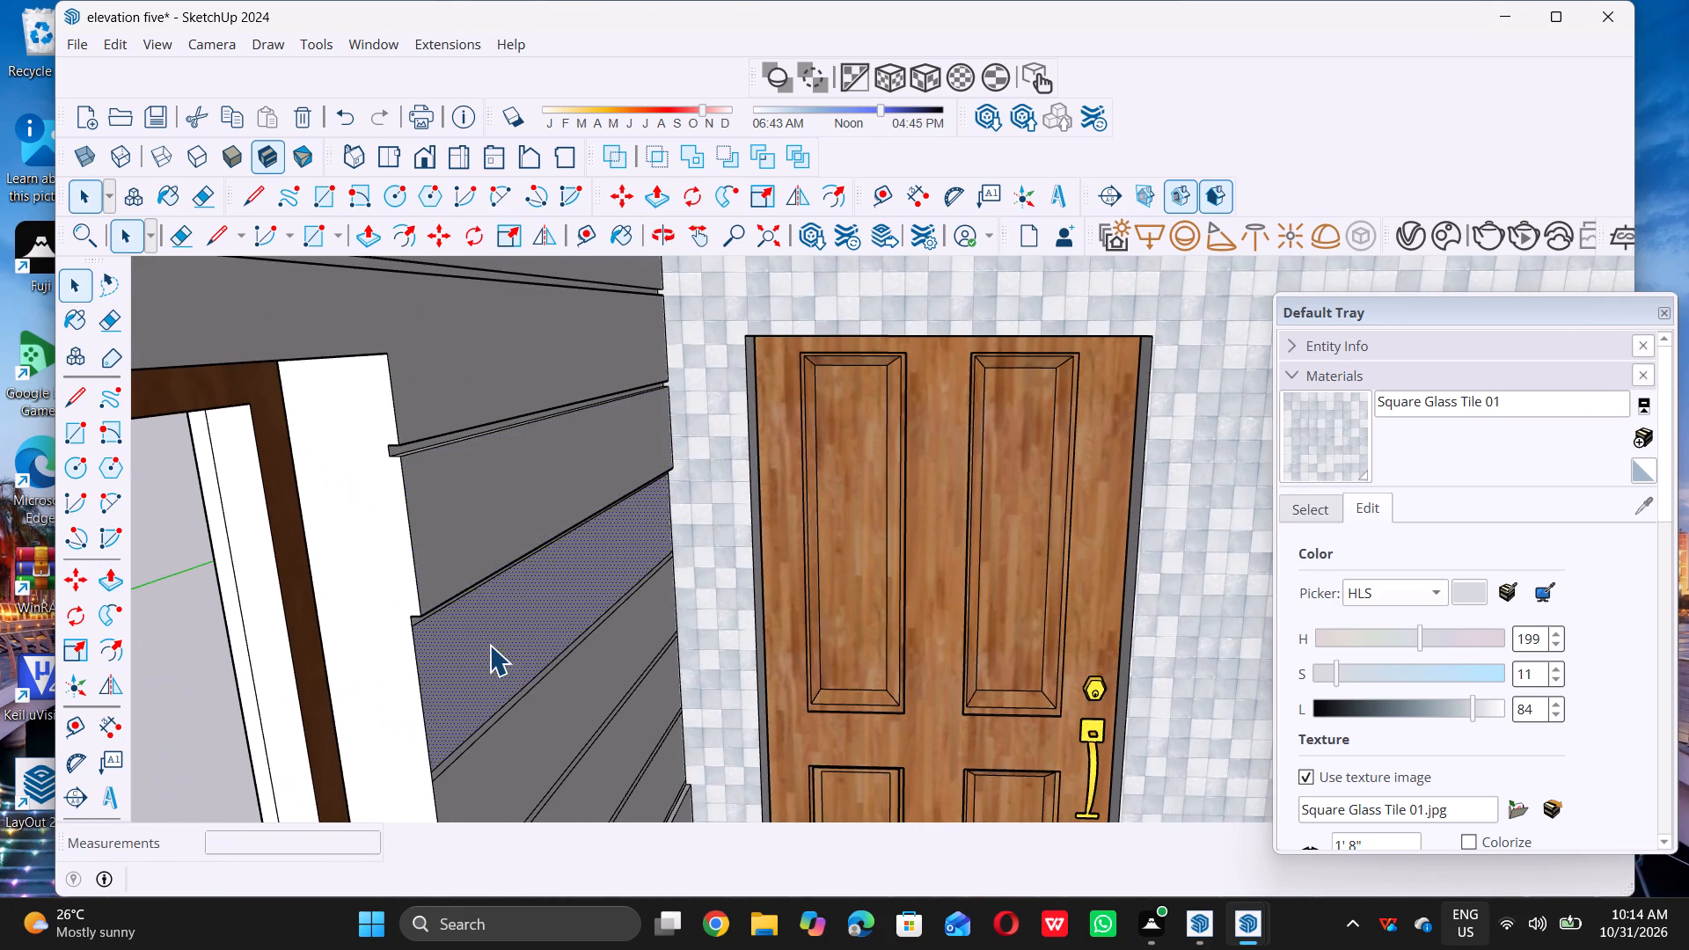
{"action": "scroll", "coordinate": [489, 645], "scroll_direction": "down", "scroll_amount": 5}
{"action": "middle_click_drag", "start_coordinate": [428, 684], "coordinate": [495, 643]}
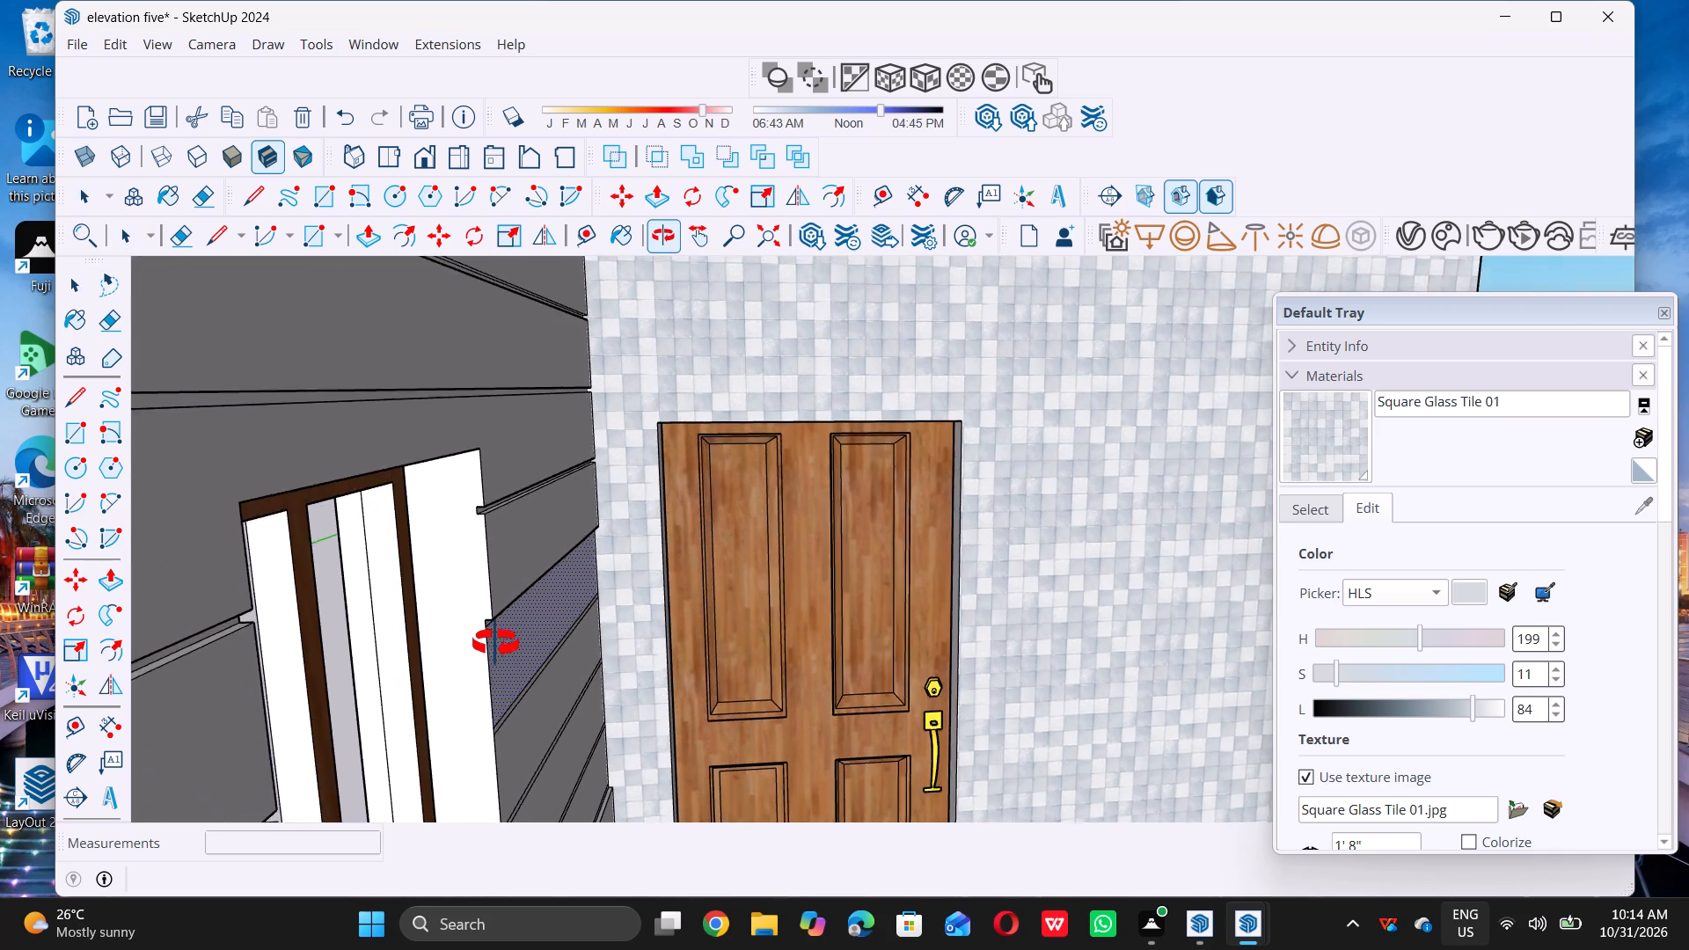
{"action": "middle_click_drag", "start_coordinate": [495, 643], "coordinate": [494, 639]}
{"action": "scroll", "coordinate": [497, 629], "scroll_direction": "up", "scroll_amount": 5}
{"action": "key", "text": "p"}
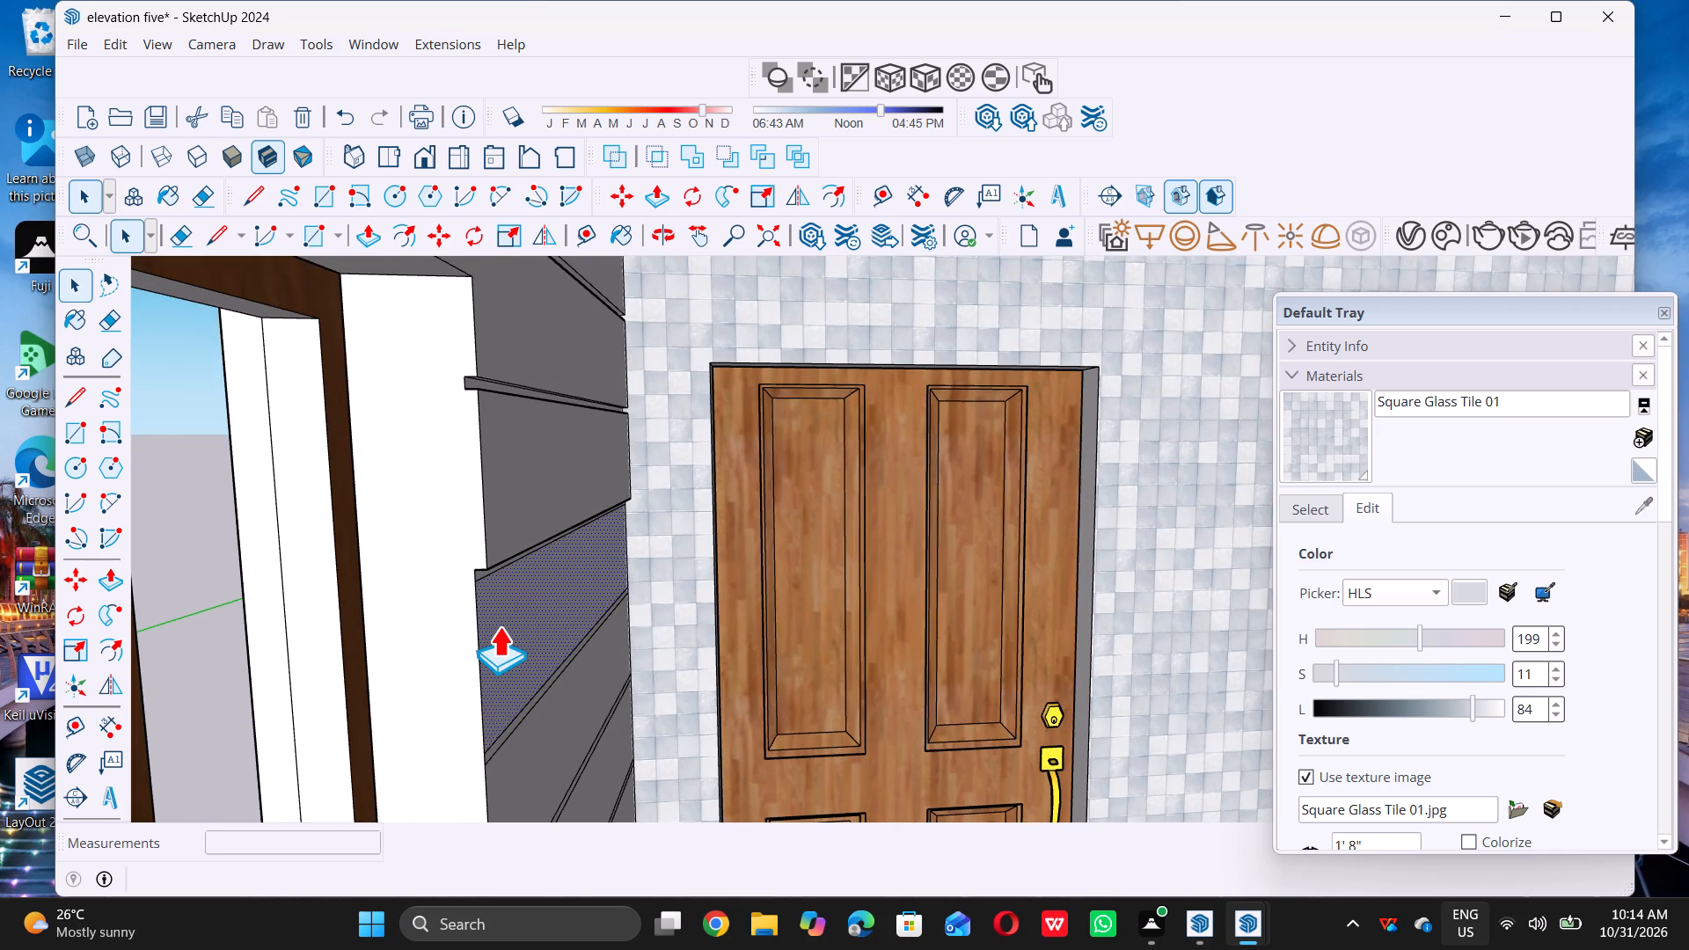
{"action": "triple_click", "coordinate": [500, 625]}
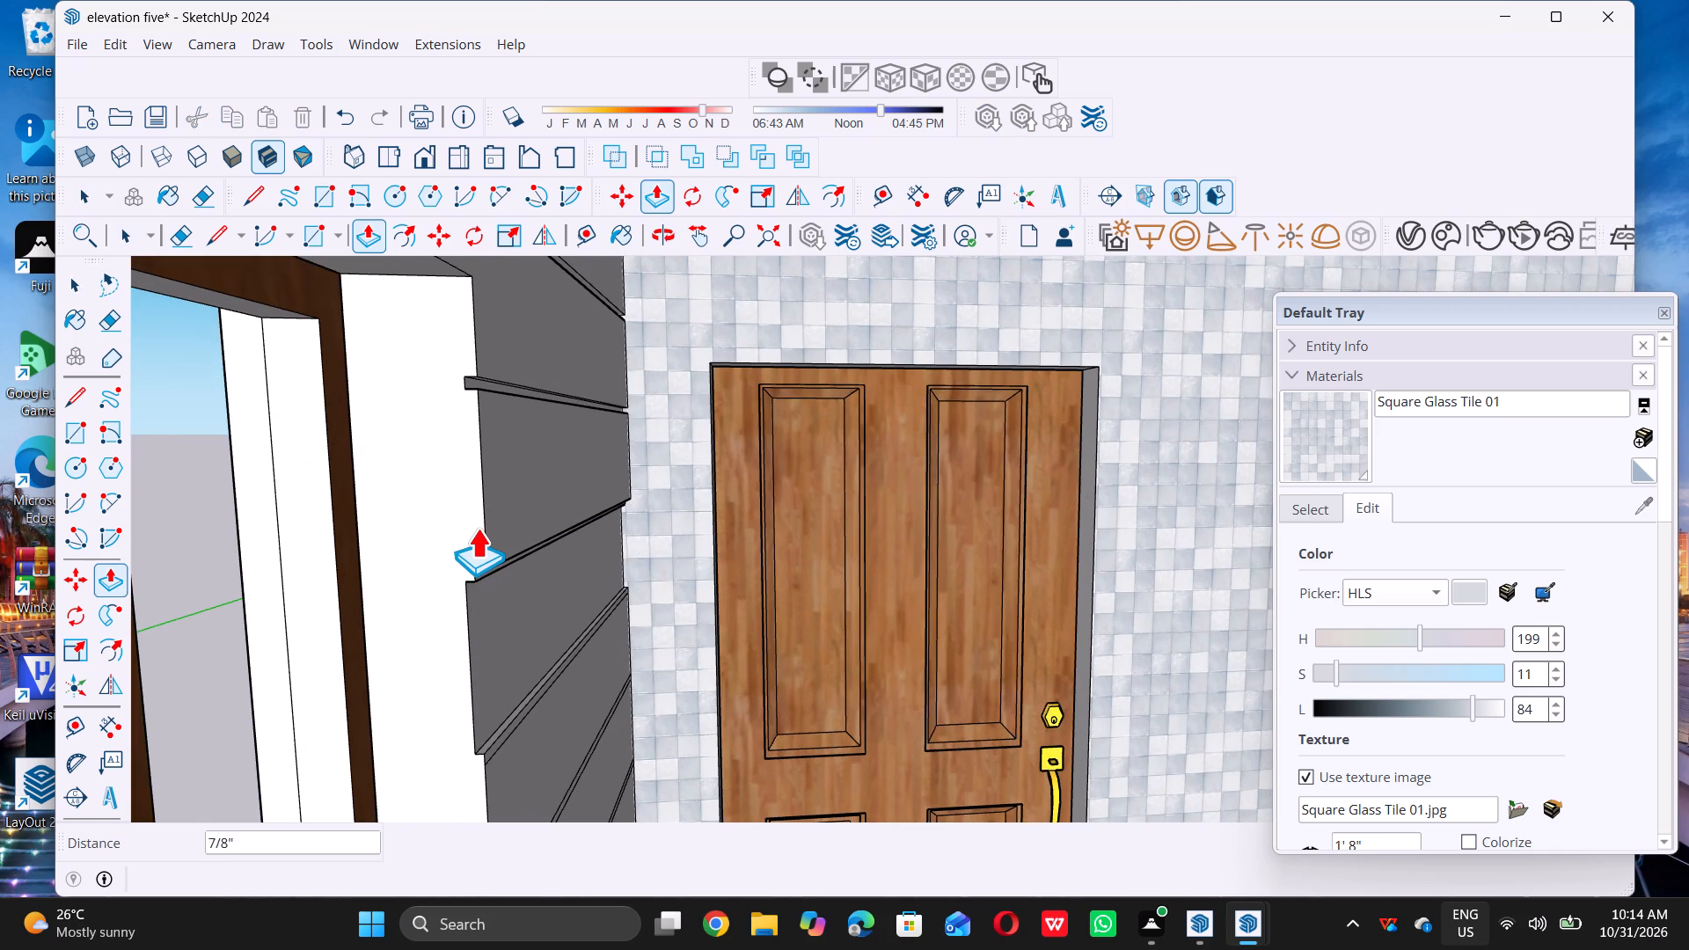
{"action": "triple_click", "coordinate": [481, 512]}
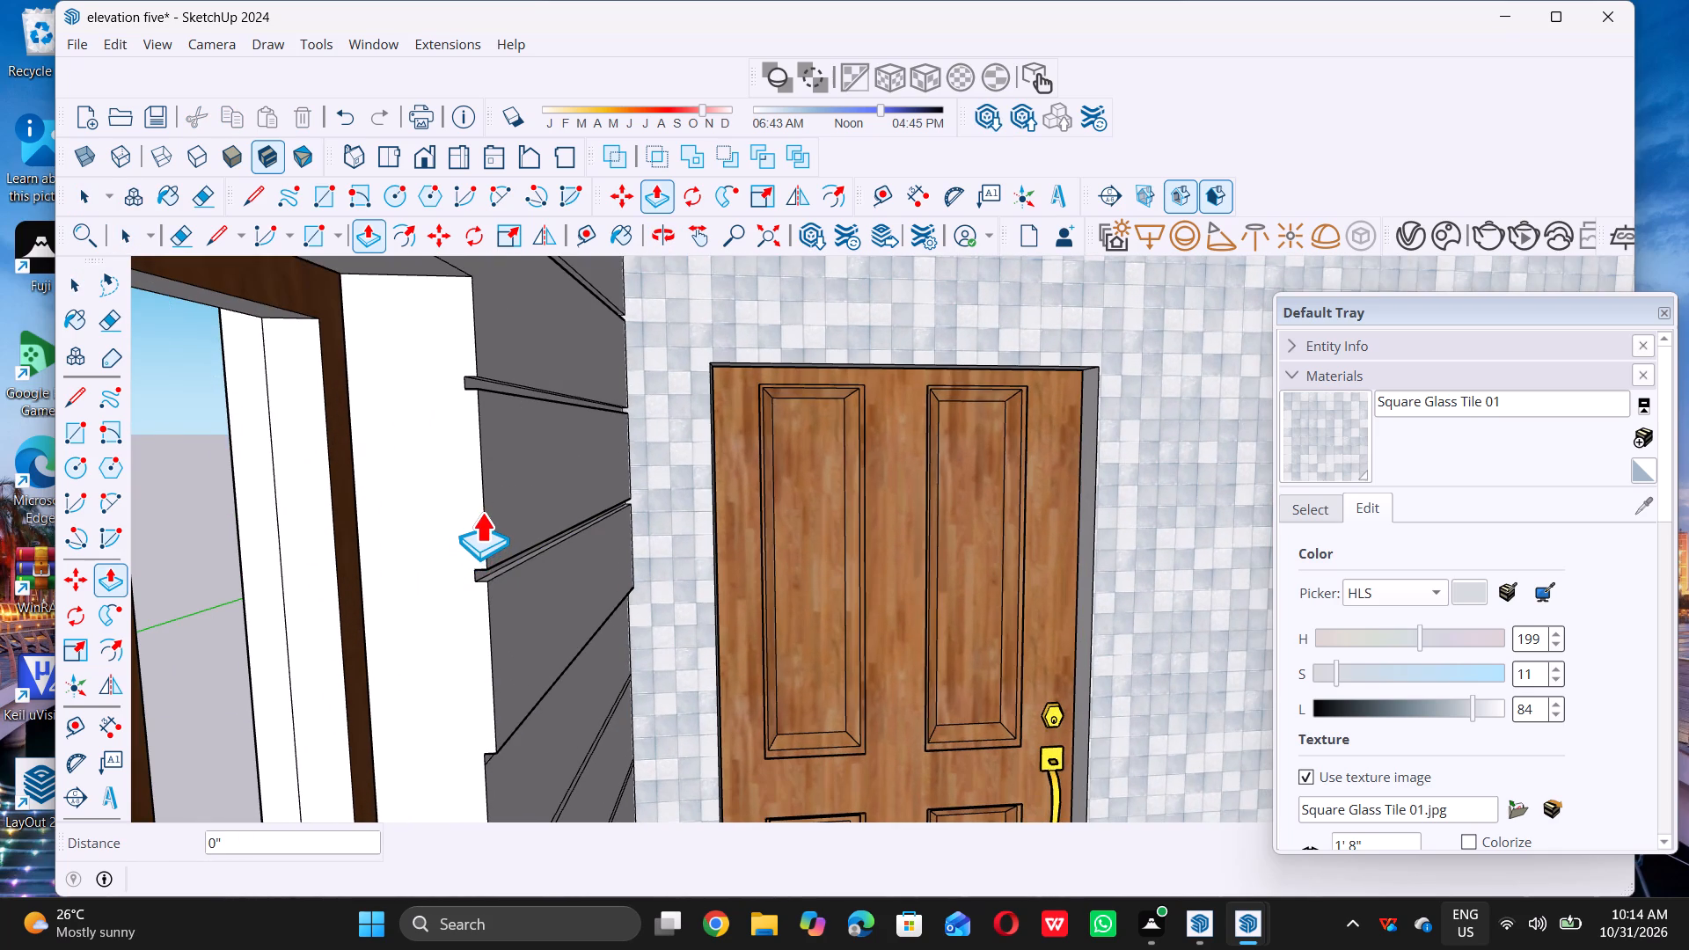
Pull the third strip segment between the window and the door wall 0.5" outward, level with the segment above.
{"action": "key", "text": "space"}
{"action": "scroll", "coordinate": [483, 514], "scroll_direction": "down", "scroll_amount": 13}
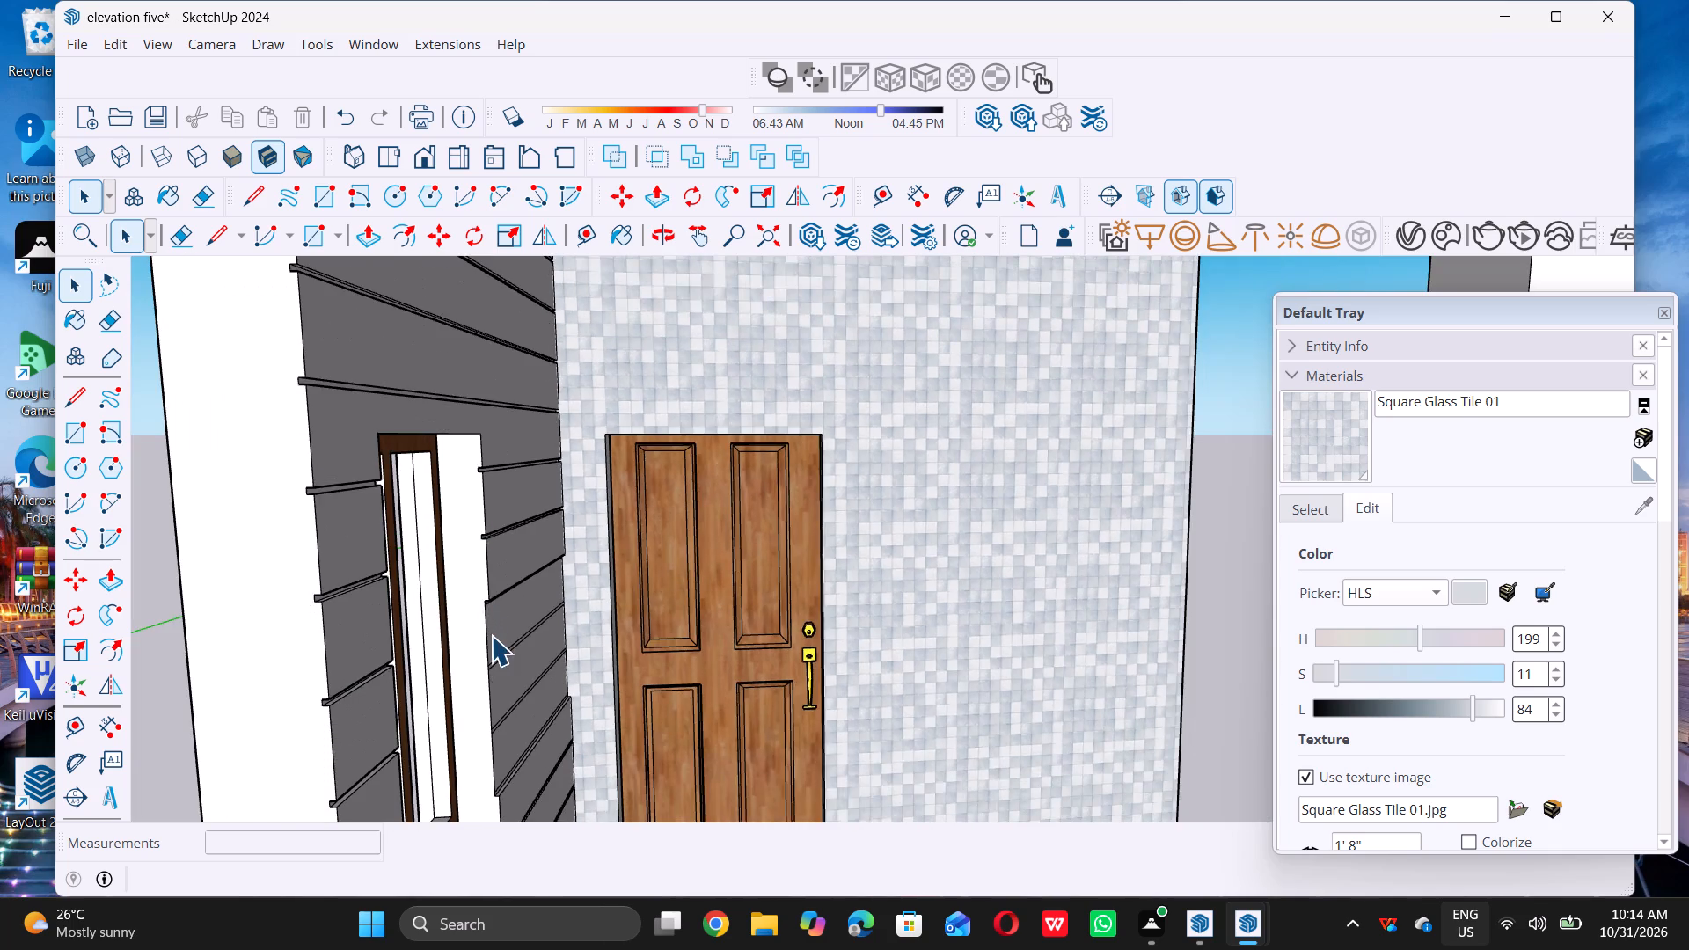
{"action": "scroll", "coordinate": [493, 638], "scroll_direction": "up", "scroll_amount": 14}
{"action": "triple_click", "coordinate": [500, 615]}
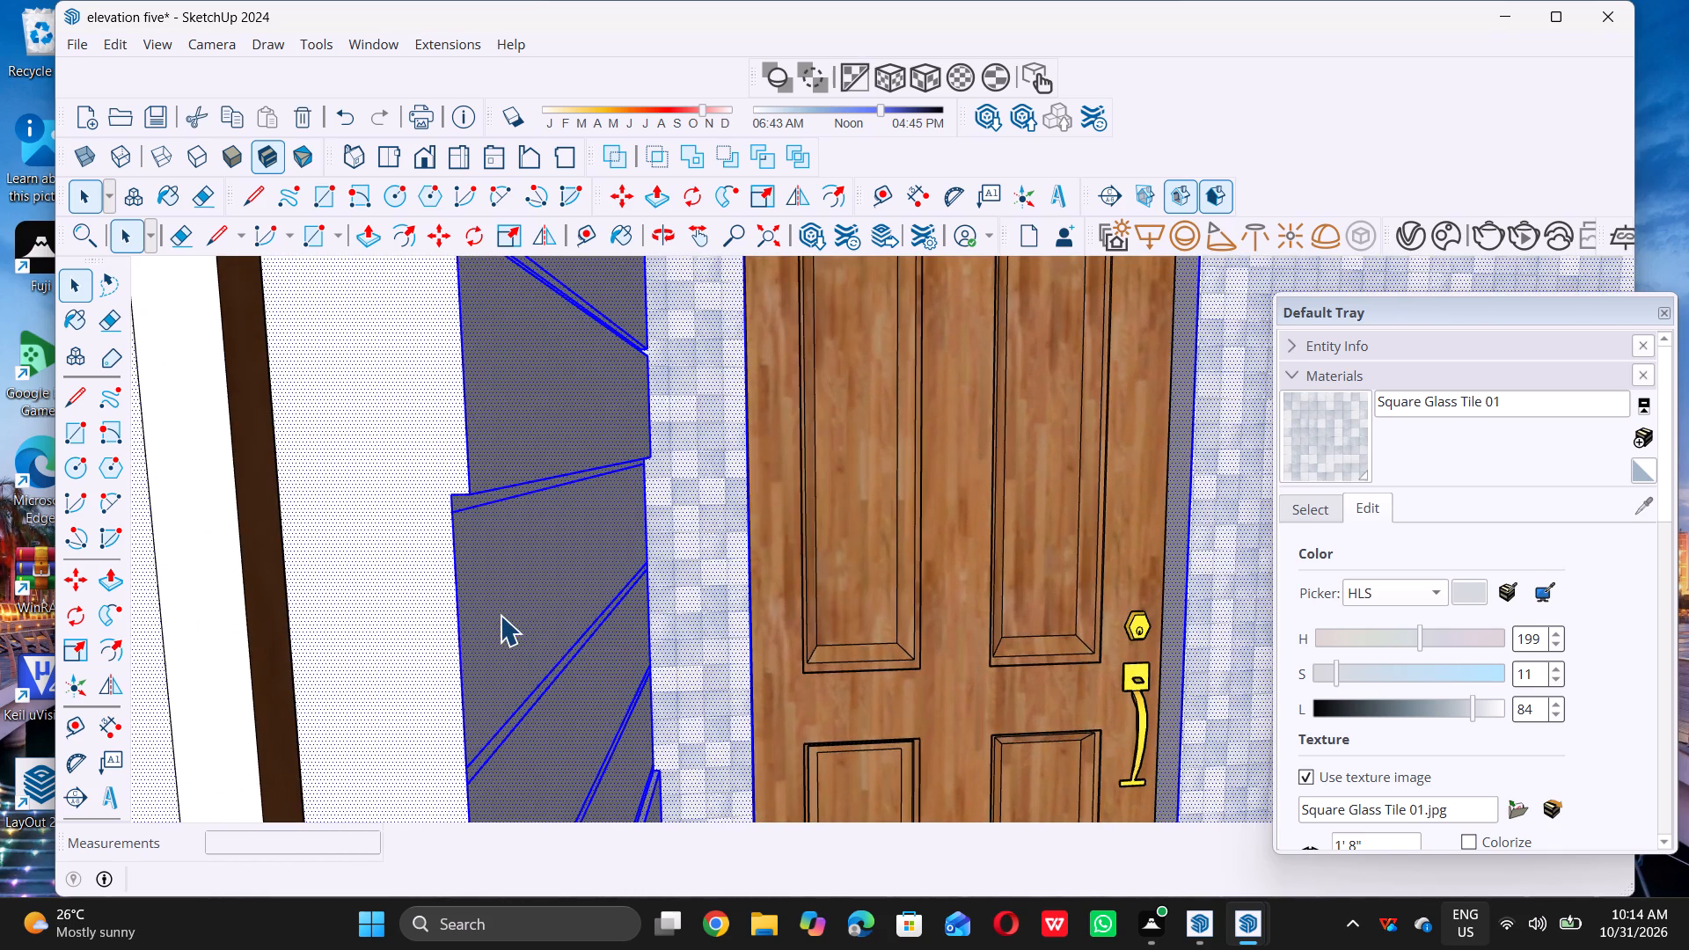
{"action": "scroll", "coordinate": [500, 614], "scroll_direction": "down", "scroll_amount": 20}
{"action": "scroll", "coordinate": [500, 614], "scroll_direction": "down", "scroll_amount": 3}
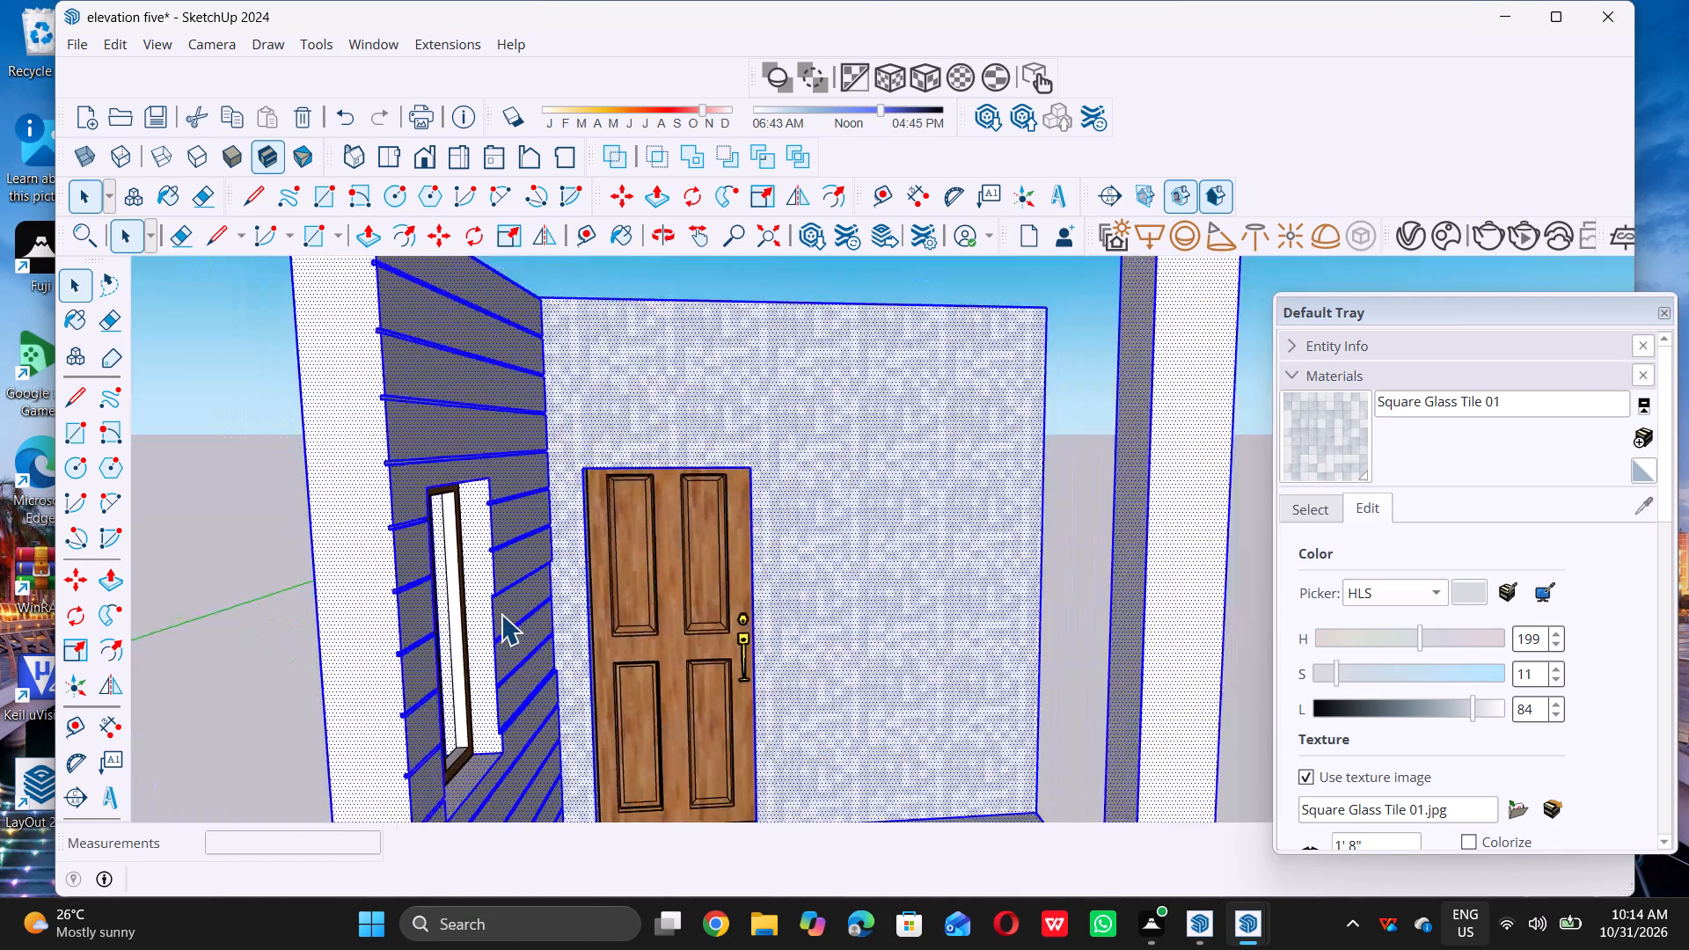
{"action": "scroll", "coordinate": [501, 614], "scroll_direction": "down", "scroll_amount": 2}
{"action": "double_click", "coordinate": [290, 664]}
{"action": "scroll", "coordinate": [492, 610], "scroll_direction": "up", "scroll_amount": 18}
{"action": "double_click", "coordinate": [511, 618]}
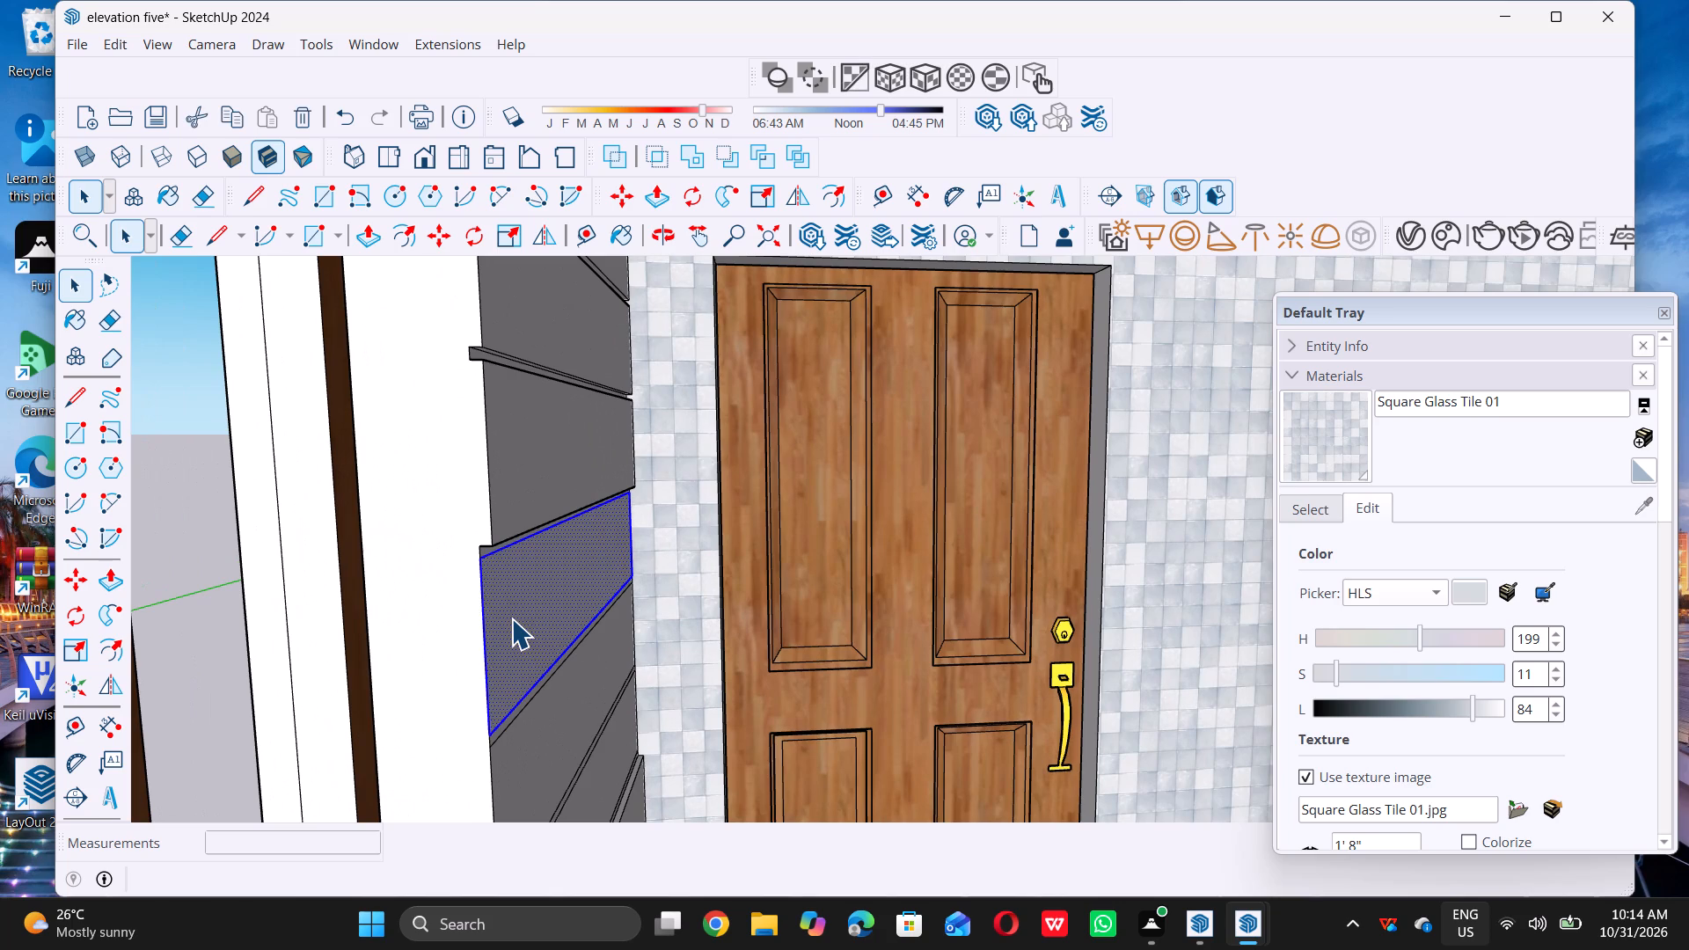
{"action": "key", "text": "p"}
{"action": "left_click", "coordinate": [511, 618]}
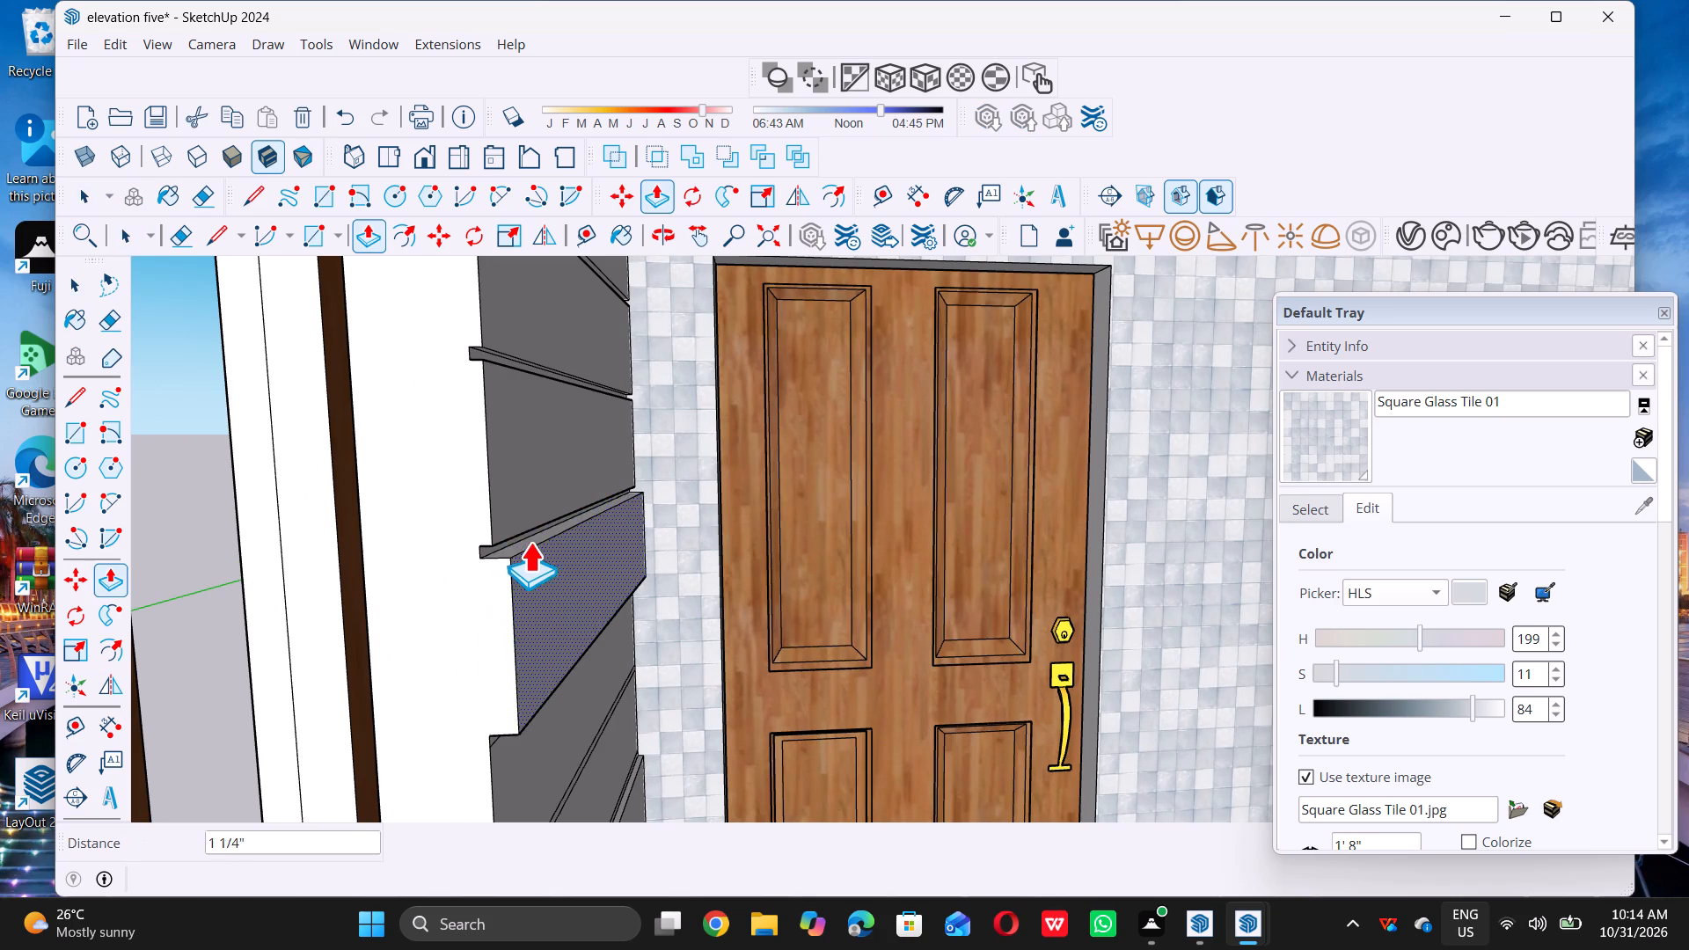
{"action": "double_click", "coordinate": [485, 480]}
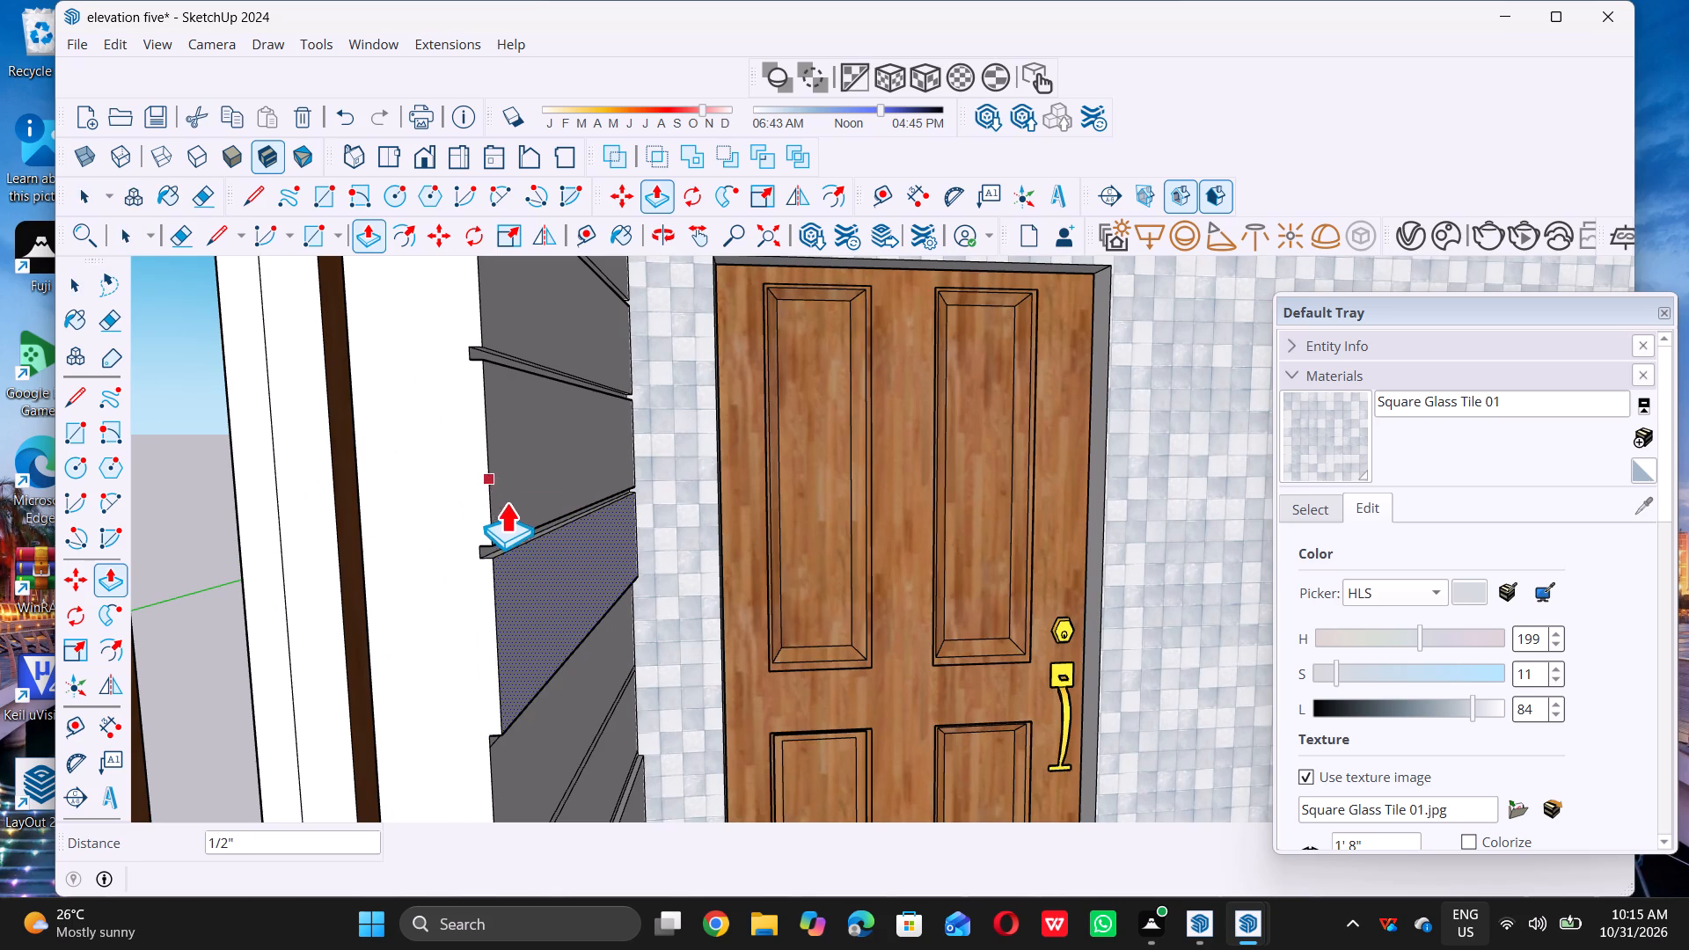
{"action": "key", "text": "space"}
Pull the fourth strip segment between the window and the door wall outward by the same distance, level with the segment above.
{"action": "scroll", "coordinate": [531, 555], "scroll_direction": "down", "scroll_amount": 10}
{"action": "scroll", "coordinate": [522, 630], "scroll_direction": "up", "scroll_amount": 8}
{"action": "left_click", "coordinate": [530, 643]}
{"action": "key", "text": "p"}
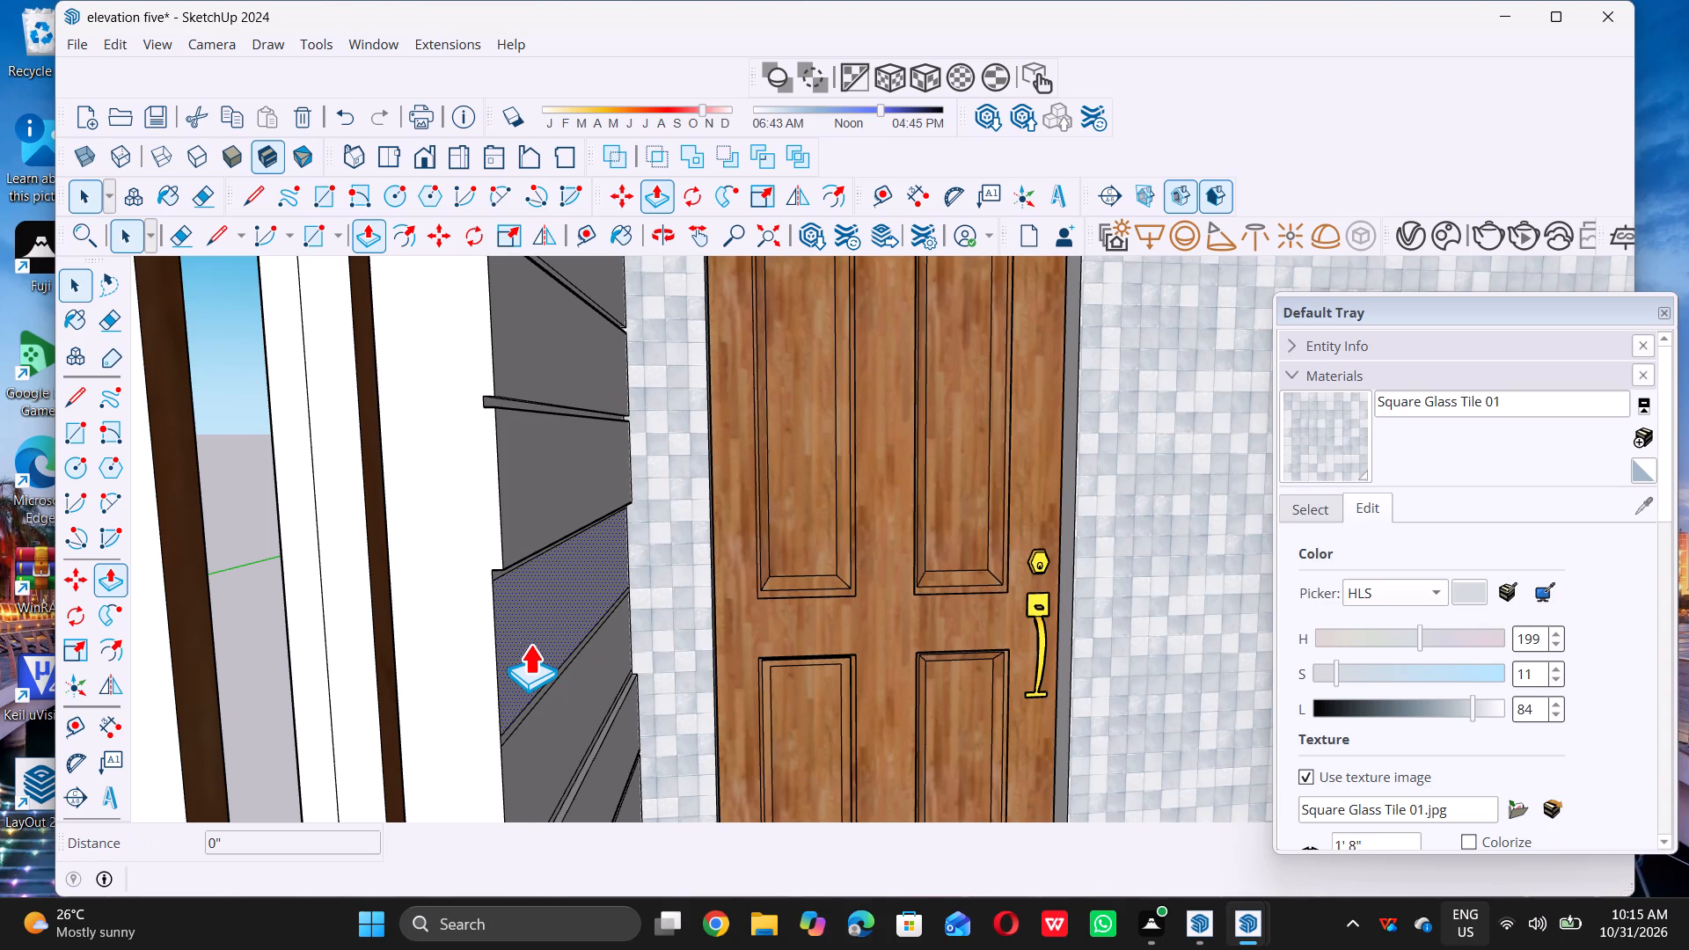
{"action": "double_click", "coordinate": [530, 644]}
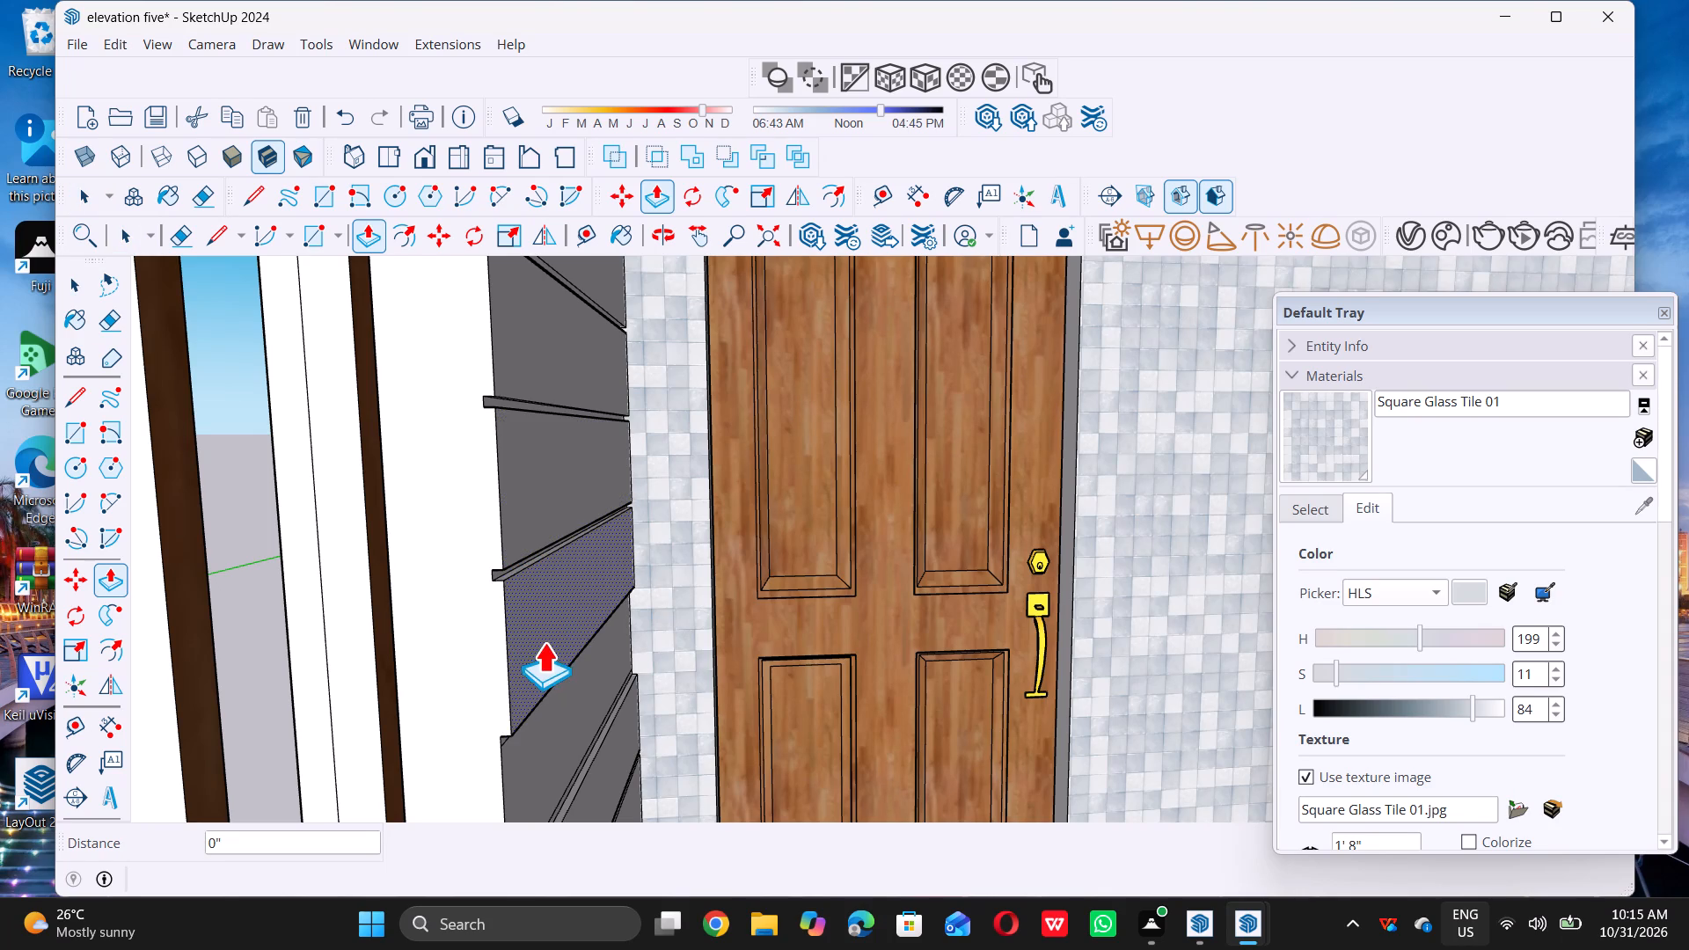
{"action": "key", "text": "space"}
Pull the fifth strip segment between the window and the door wall outward, level with the segment above.
{"action": "scroll", "coordinate": [494, 587], "scroll_direction": "down", "scroll_amount": 10}
{"action": "scroll", "coordinate": [506, 664], "scroll_direction": "up", "scroll_amount": 8}
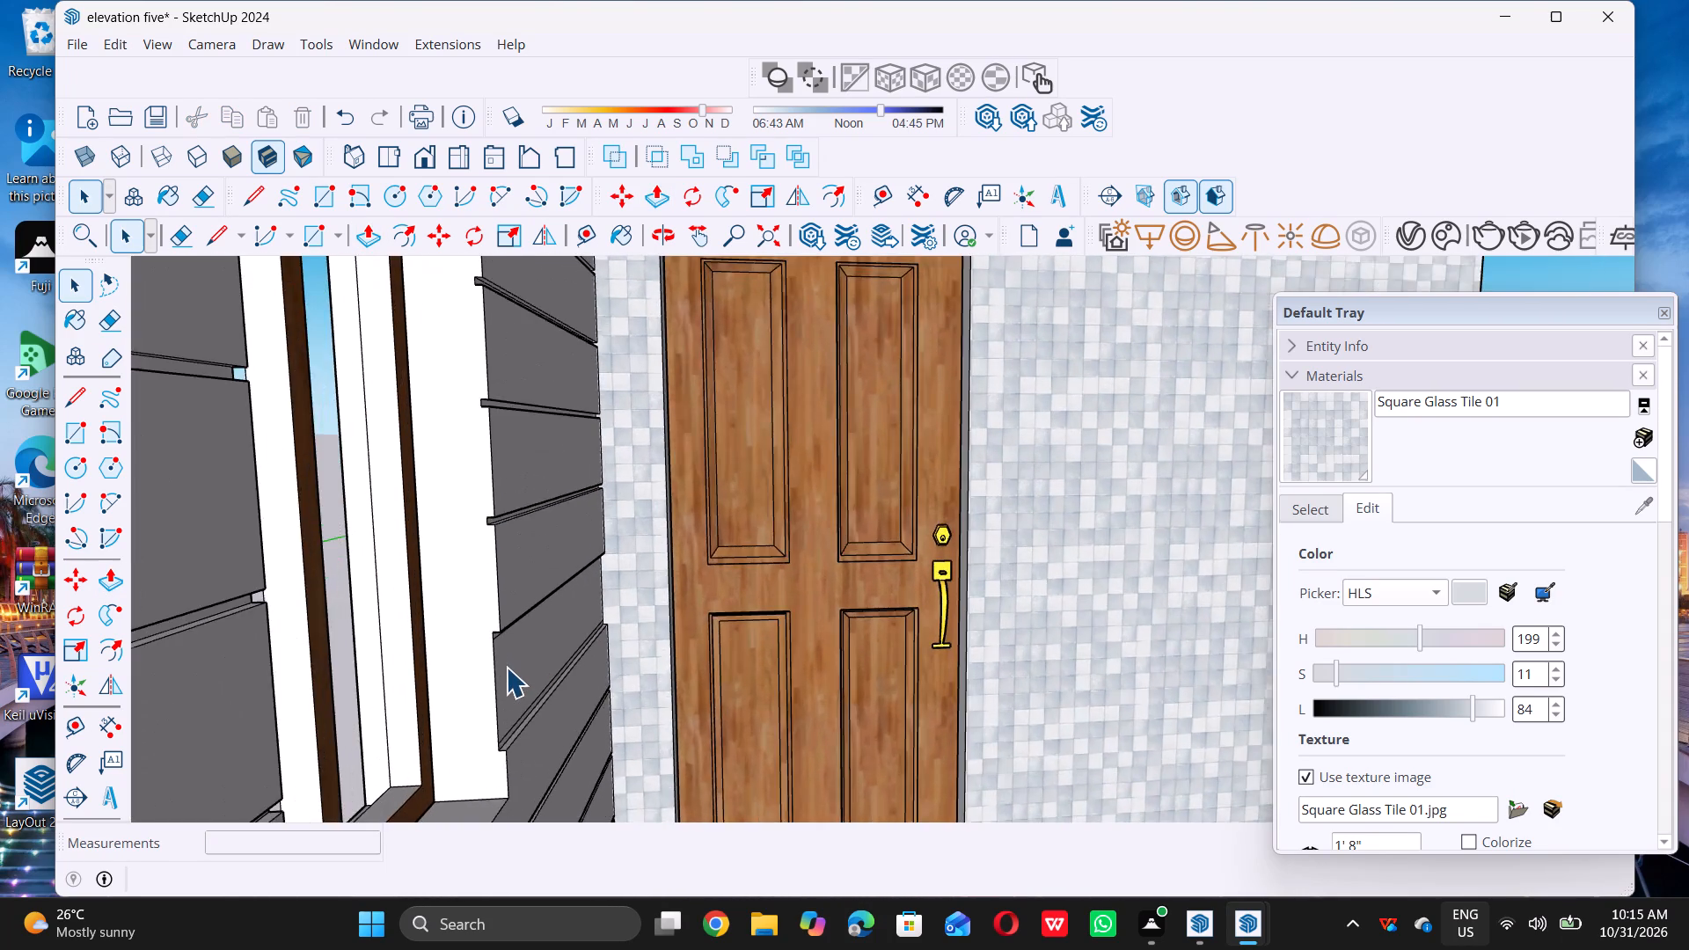
{"action": "double_click", "coordinate": [507, 668]}
{"action": "key", "text": "p"}
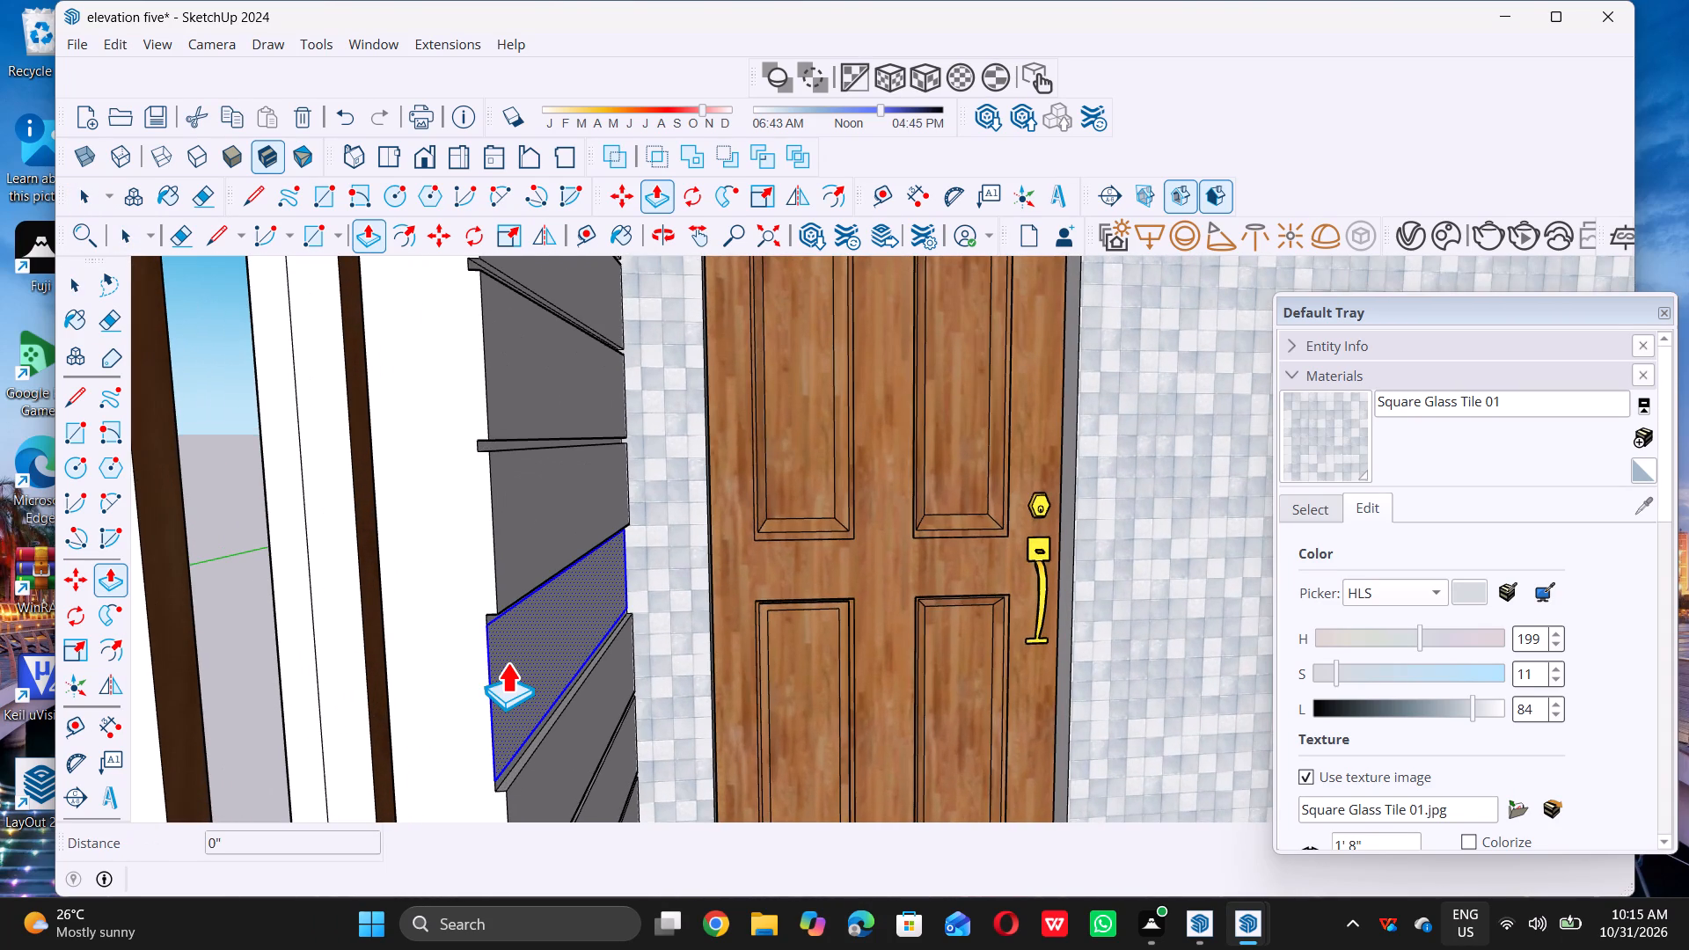
{"action": "double_click", "coordinate": [507, 662]}
{"action": "key", "text": "space"}
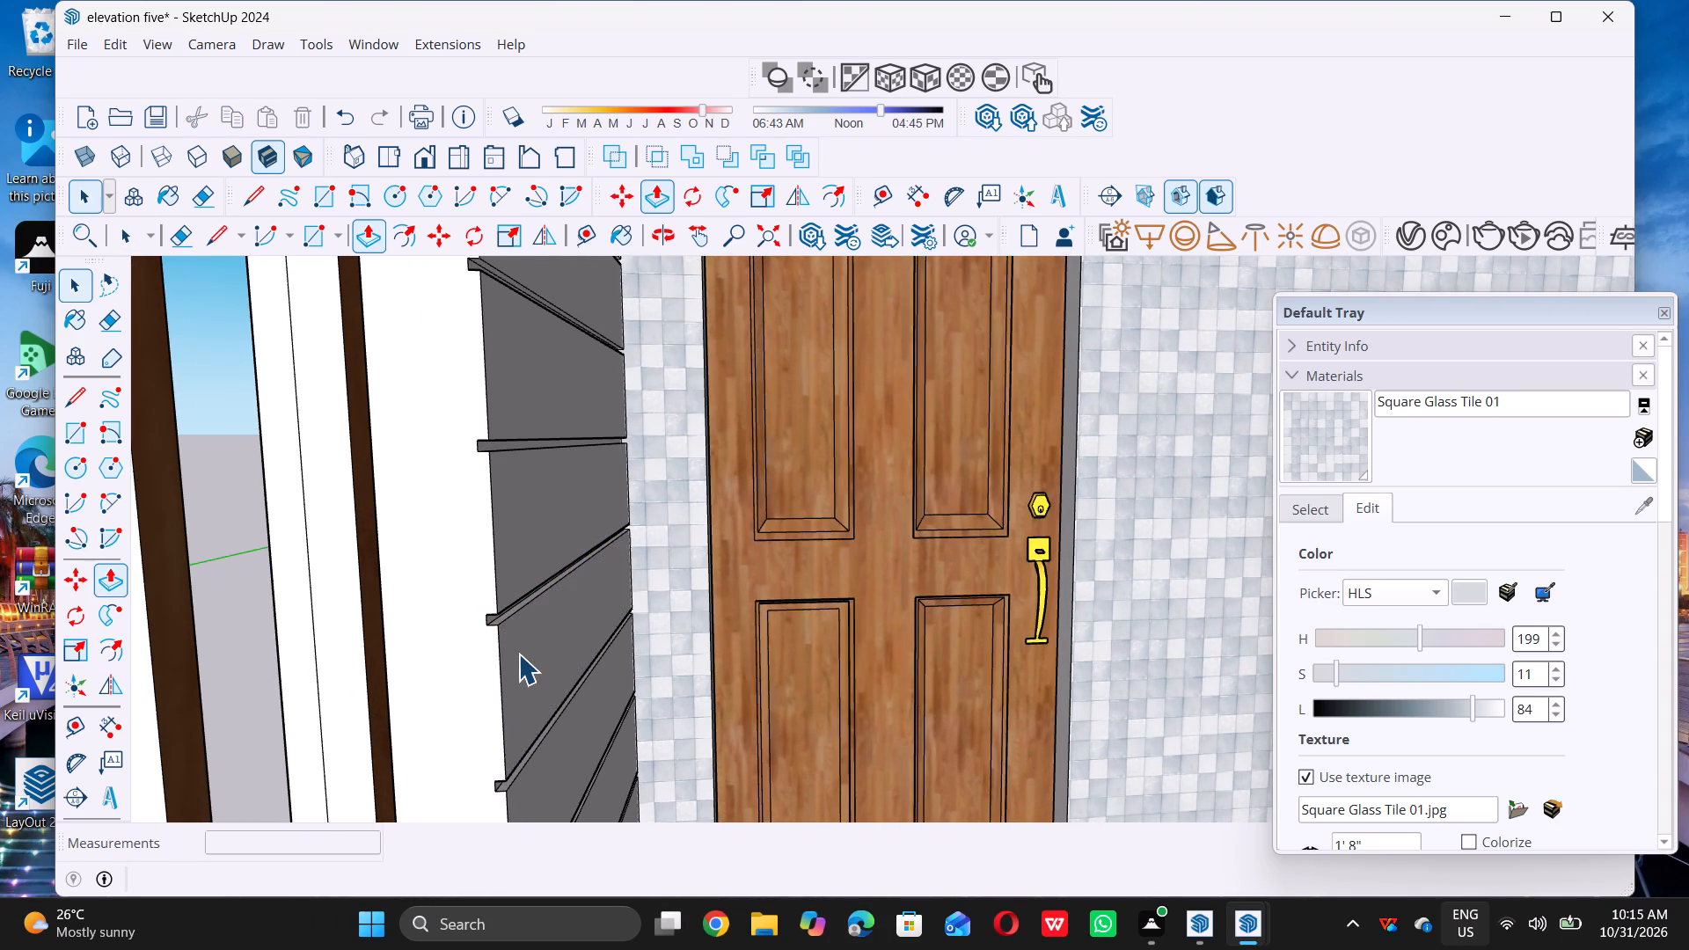
Examine the striped window wall and the tiled door wall from close up and from outside the whole room.
{"action": "scroll", "coordinate": [518, 654], "scroll_direction": "down", "scroll_amount": 20}
{"action": "scroll", "coordinate": [518, 654], "scroll_direction": "down", "scroll_amount": 3}
{"action": "double_click", "coordinate": [208, 694]}
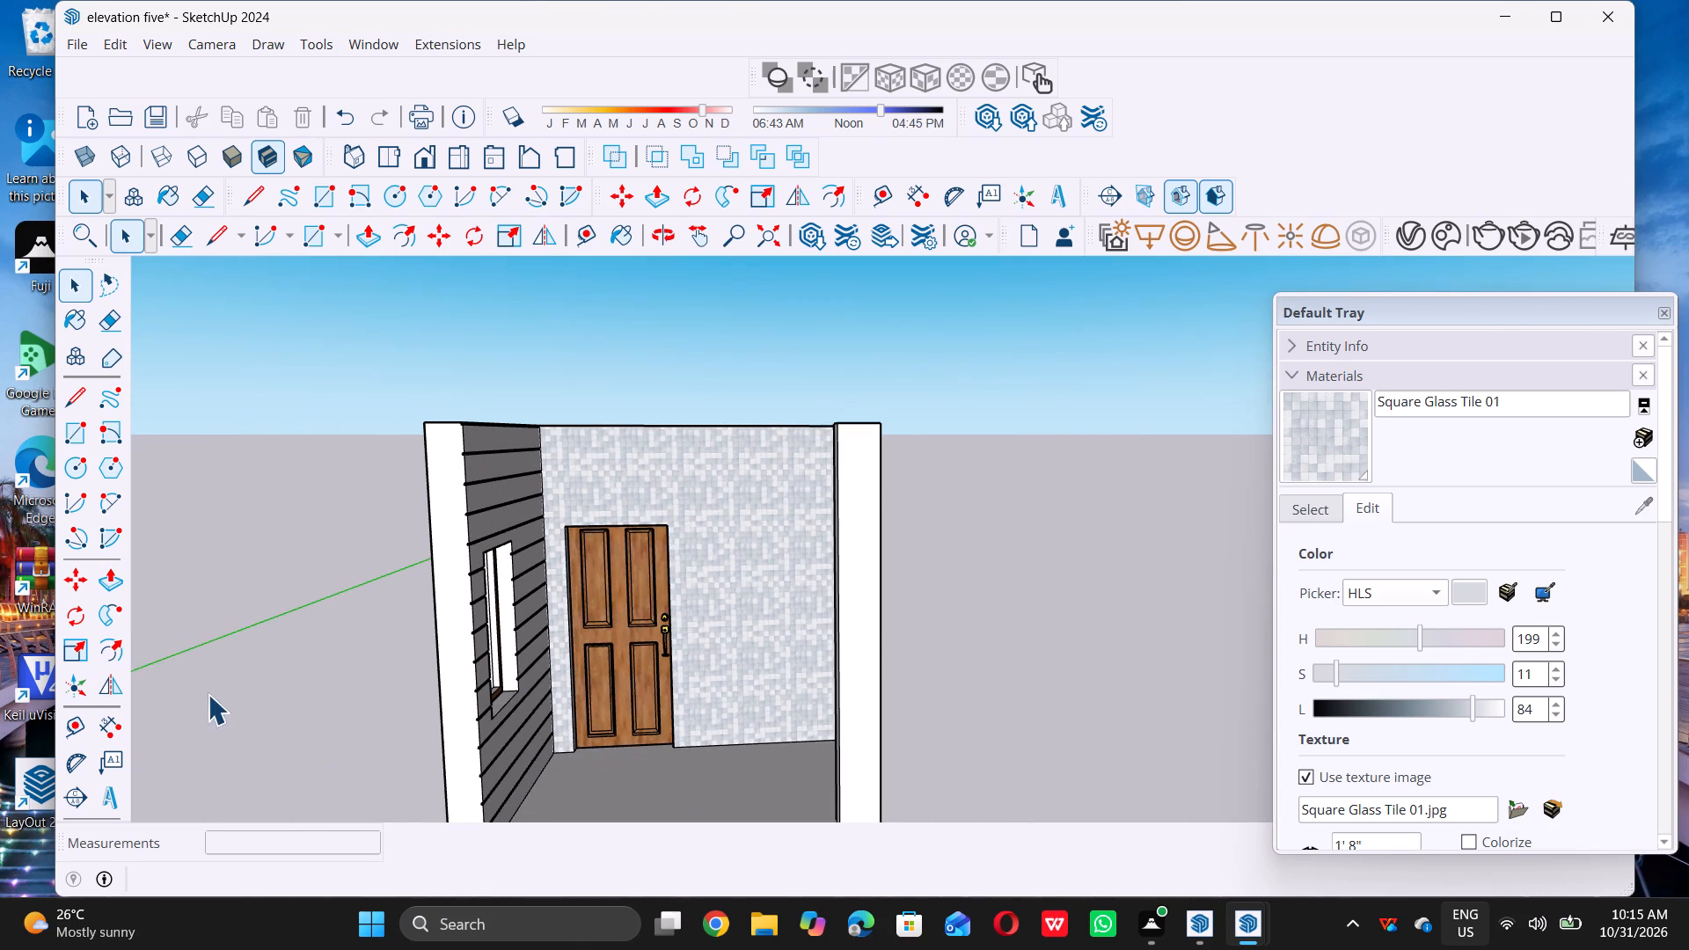
{"action": "scroll", "coordinate": [267, 681], "scroll_direction": "down", "scroll_amount": 4}
{"action": "middle_click_drag", "start_coordinate": [461, 616], "coordinate": [325, 698]}
{"action": "scroll", "coordinate": [639, 520], "scroll_direction": "up", "scroll_amount": 5}
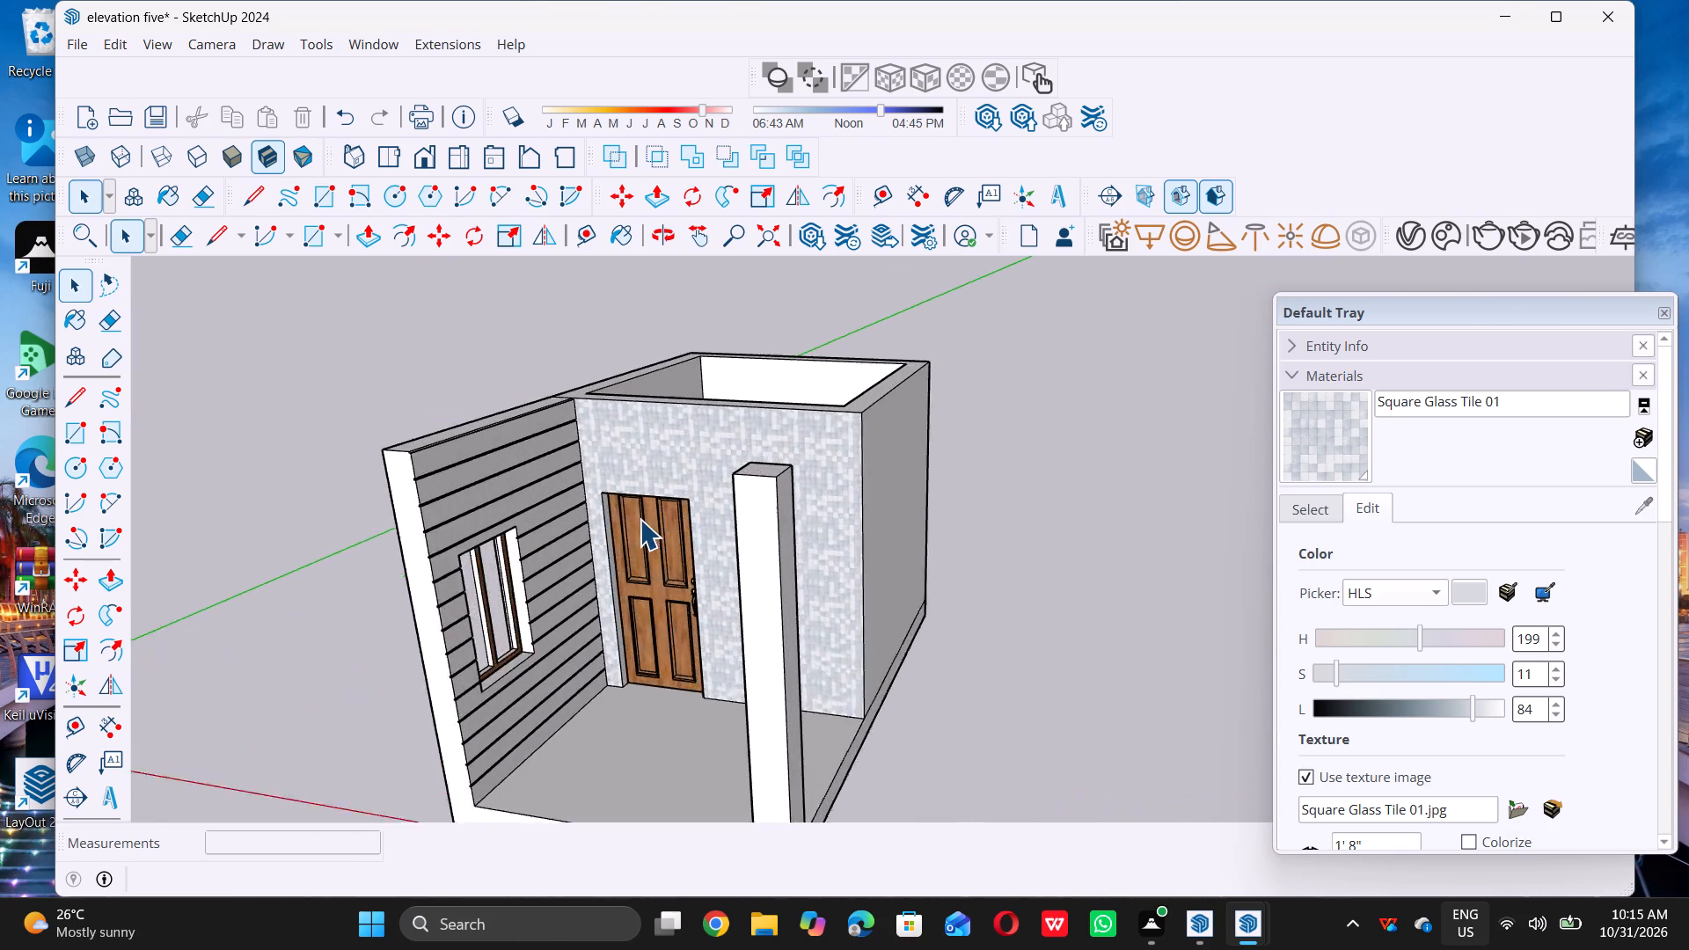
{"action": "scroll", "coordinate": [604, 563], "scroll_direction": "up", "scroll_amount": 5}
{"action": "scroll", "coordinate": [554, 615], "scroll_direction": "down", "scroll_amount": 8}
{"action": "middle_click_drag", "start_coordinate": [564, 675], "coordinate": [515, 687]}
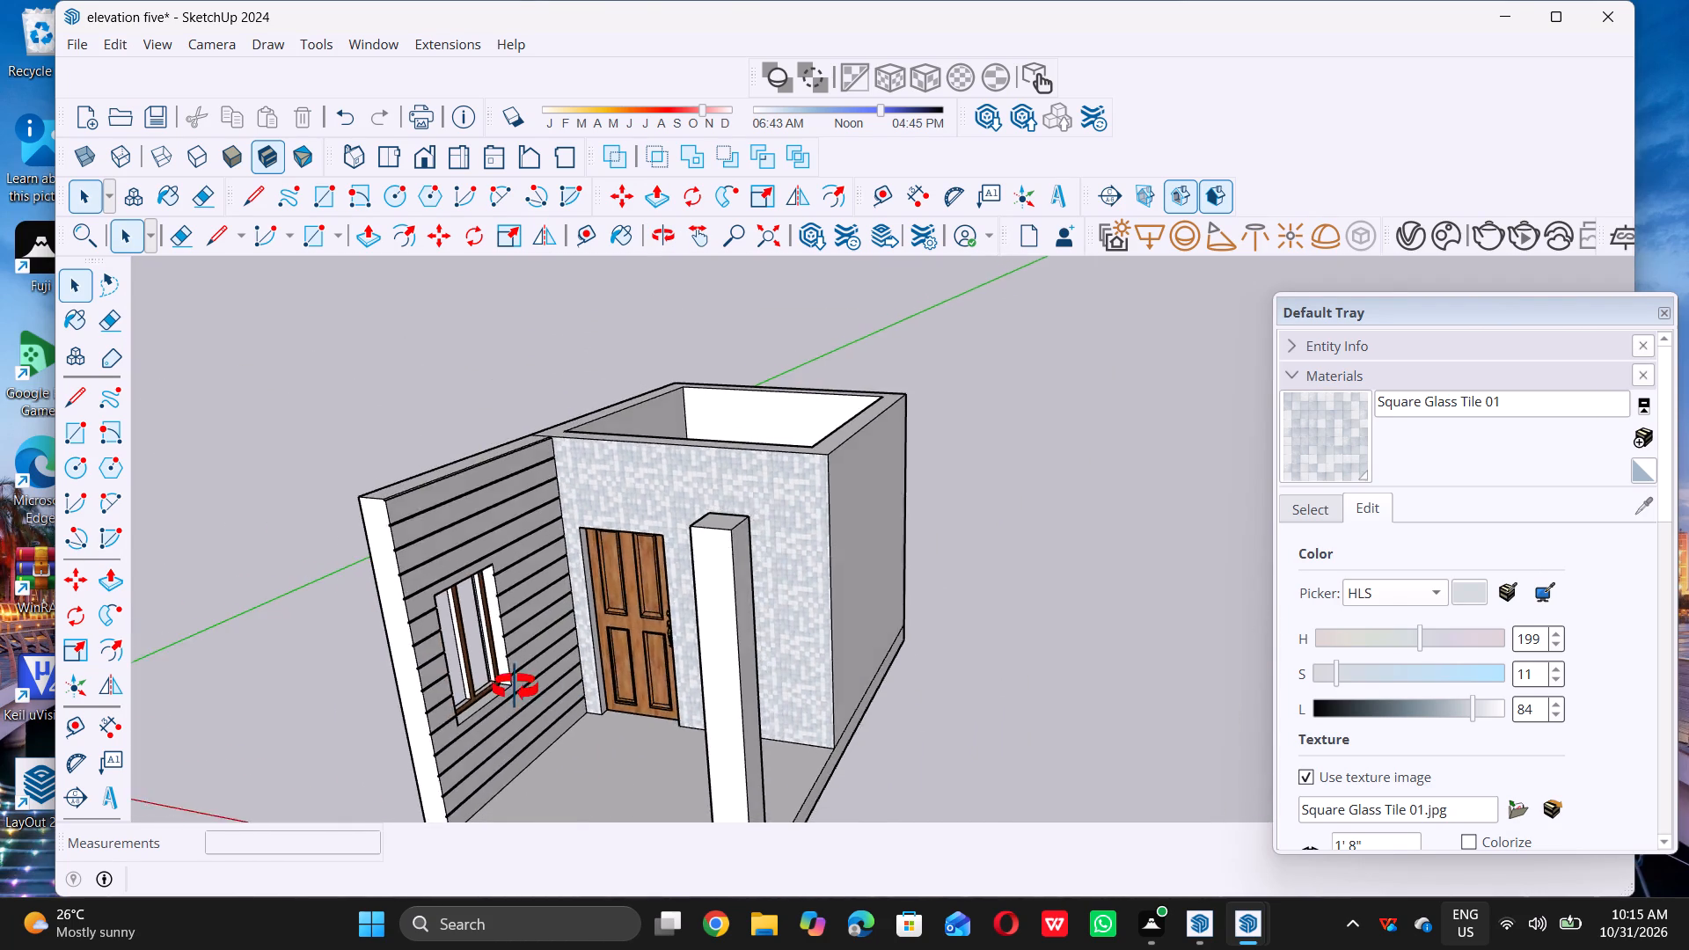
{"action": "middle_click_drag", "start_coordinate": [515, 687], "coordinate": [404, 682]}
{"action": "scroll", "coordinate": [420, 600], "scroll_direction": "up", "scroll_amount": 4}
{"action": "scroll", "coordinate": [497, 486], "scroll_direction": "up", "scroll_amount": 10}
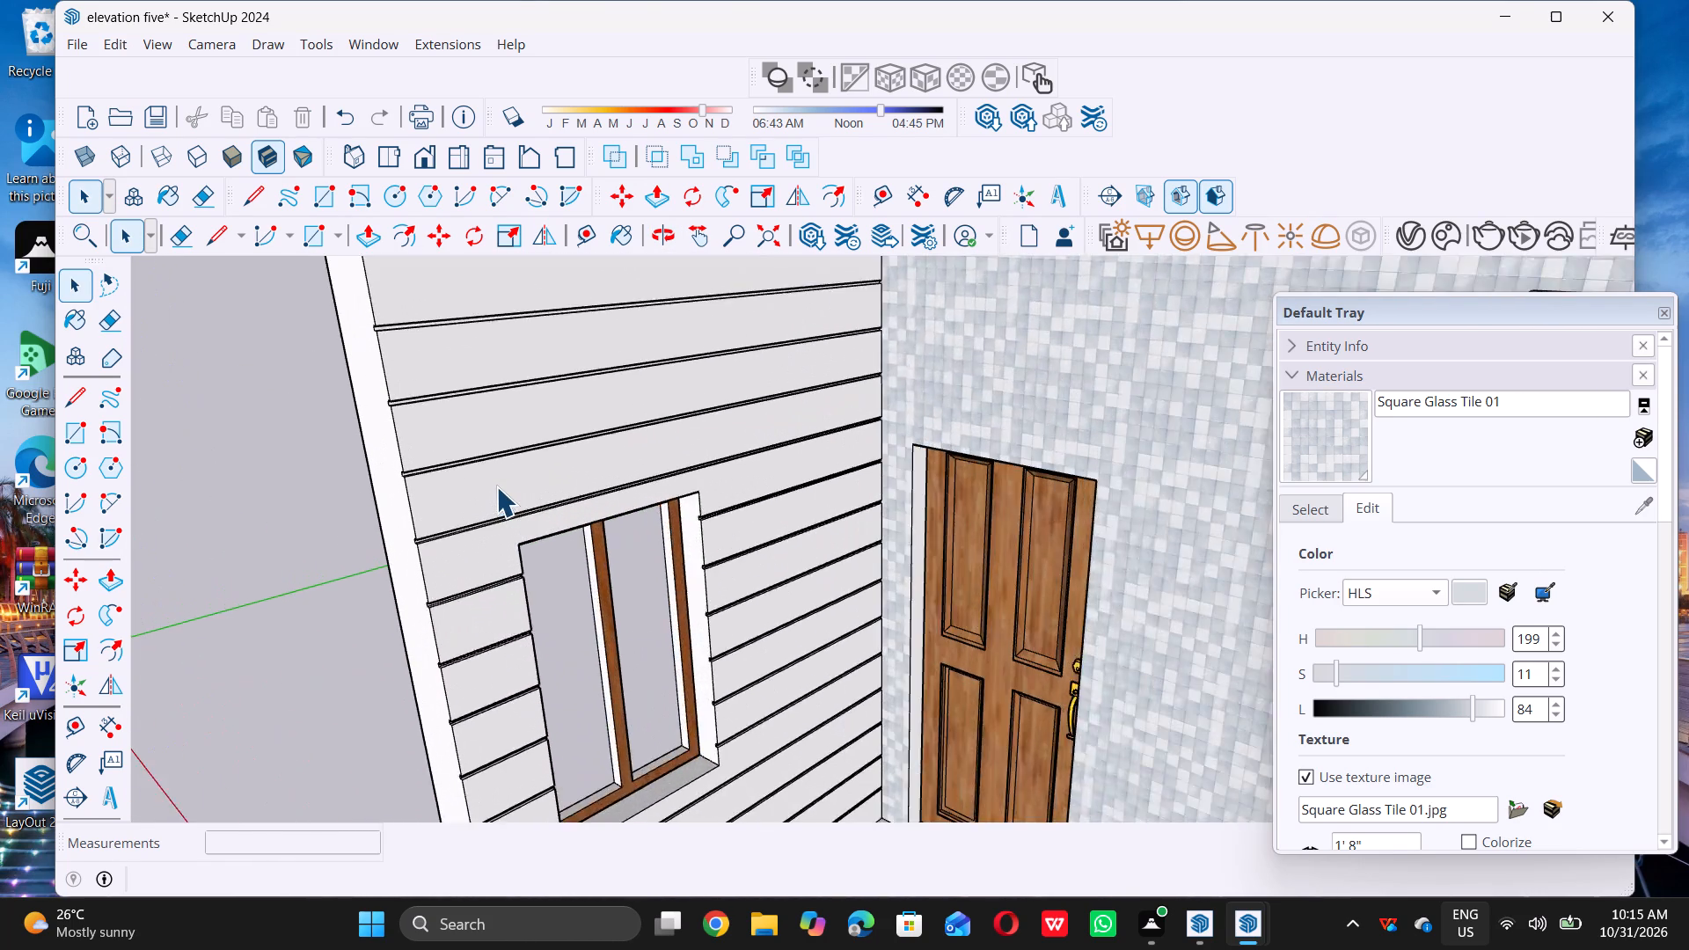
{"action": "scroll", "coordinate": [496, 486], "scroll_direction": "up", "scroll_amount": 3}
{"action": "scroll", "coordinate": [496, 486], "scroll_direction": "down", "scroll_amount": 14}
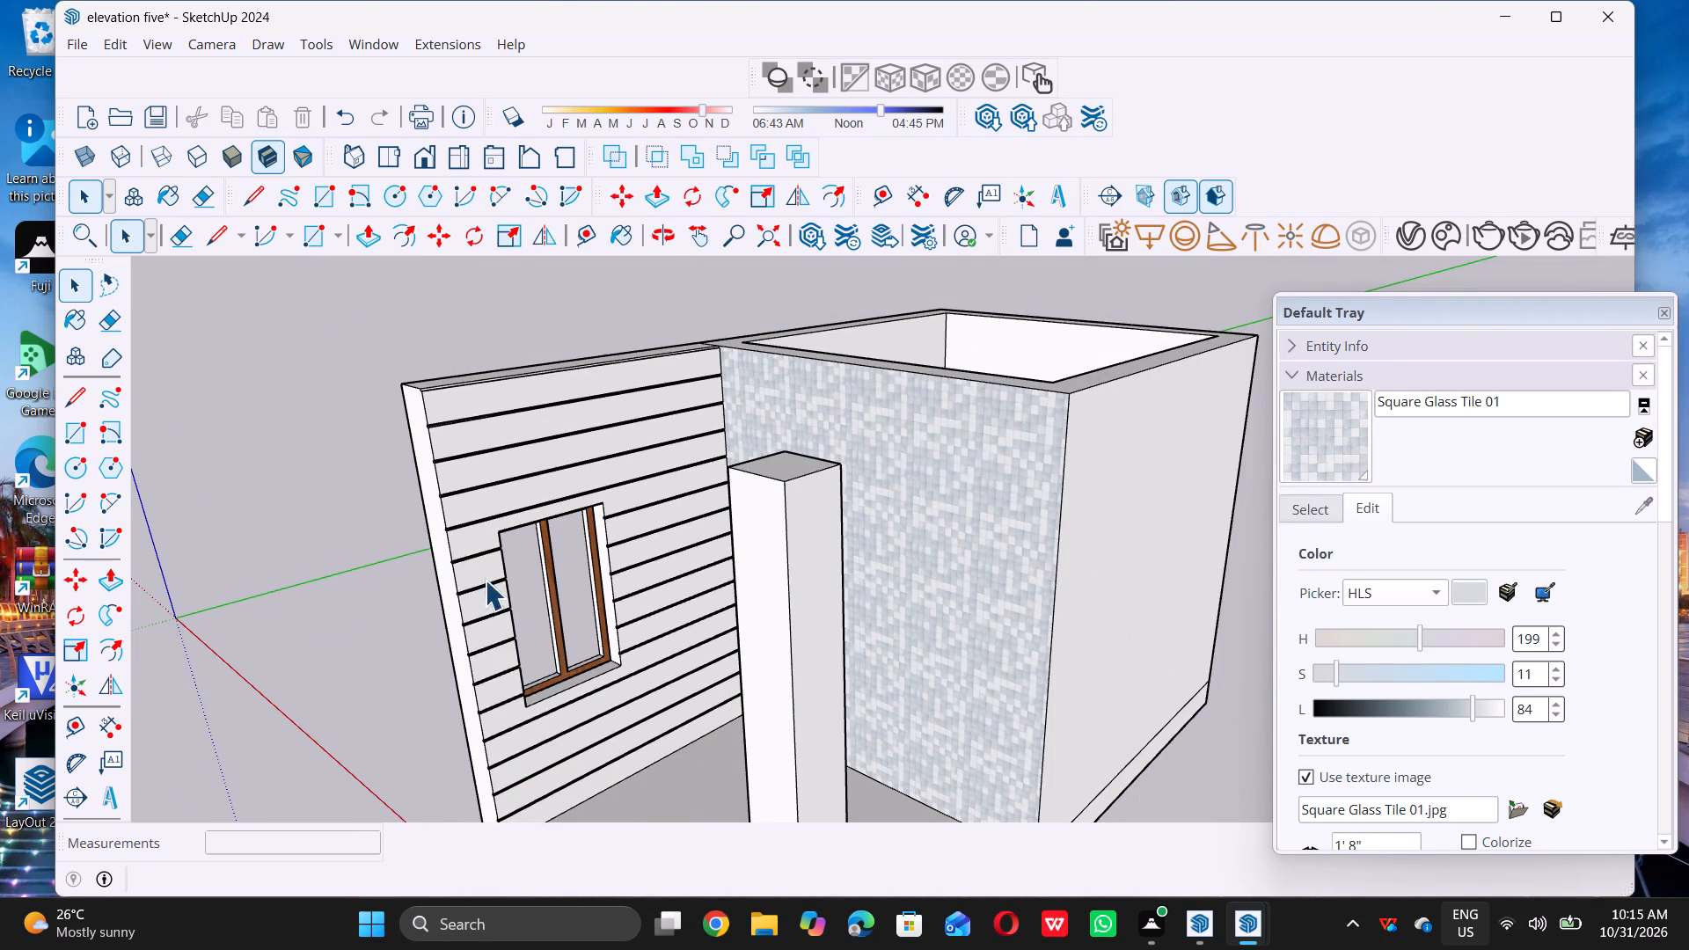
{"action": "scroll", "coordinate": [485, 580], "scroll_direction": "down", "scroll_amount": 11}
{"action": "middle_click_drag", "start_coordinate": [482, 638], "coordinate": [729, 548]}
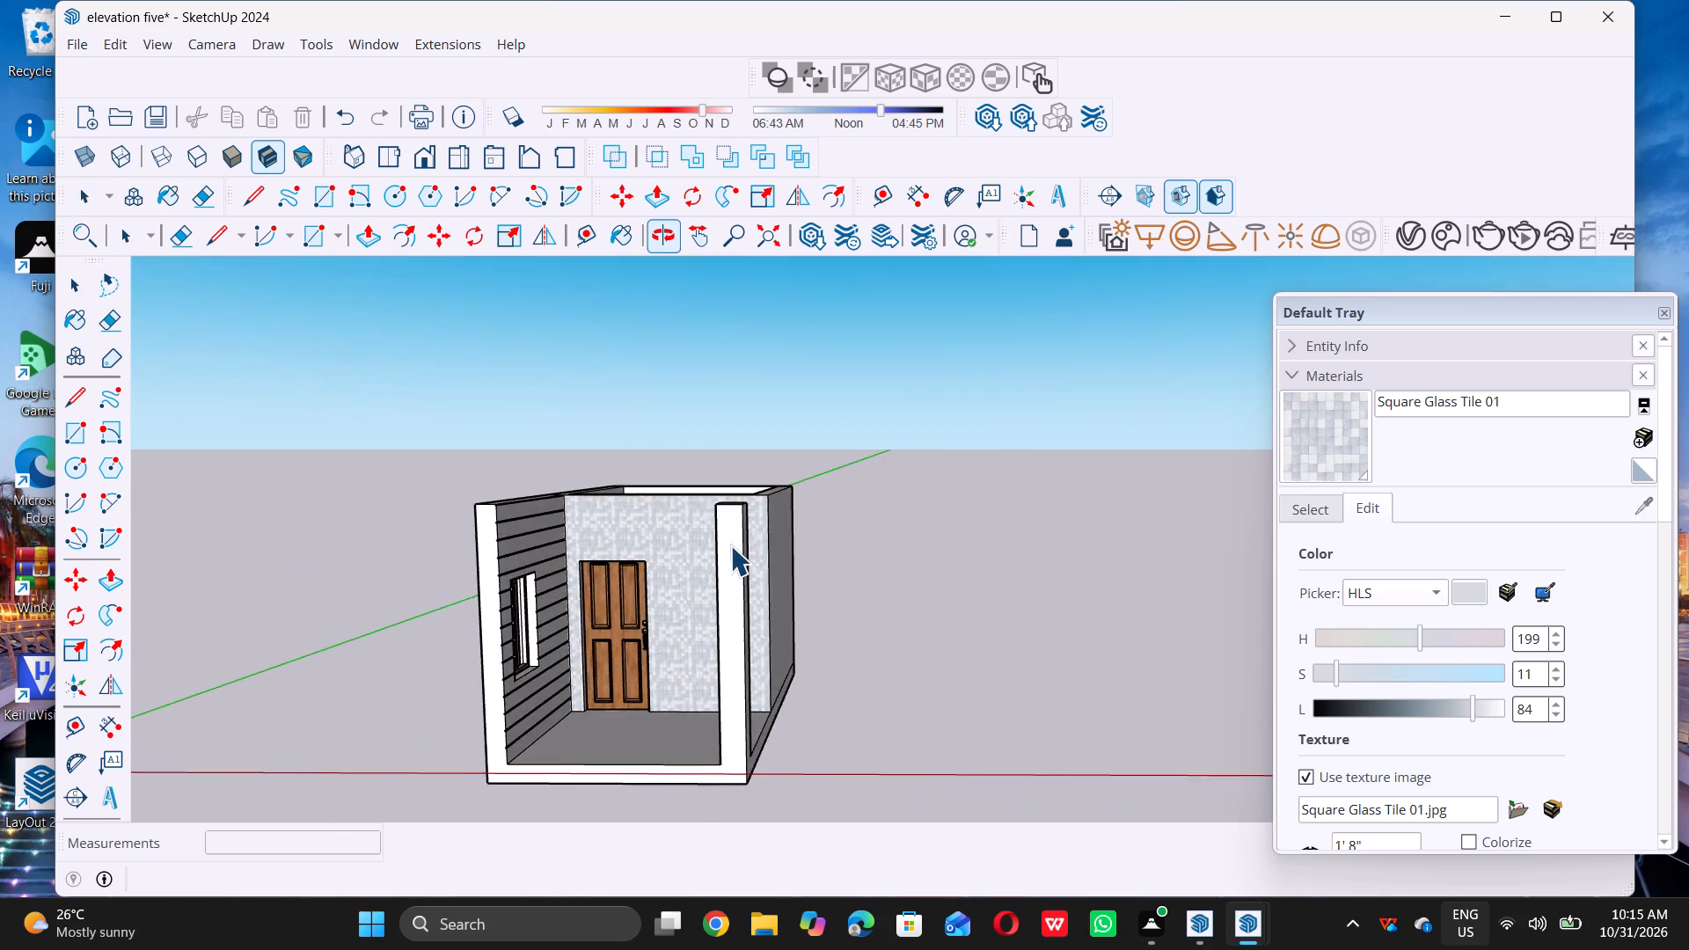
{"action": "scroll", "coordinate": [730, 544], "scroll_direction": "down", "scroll_amount": 10}
{"action": "middle_click_drag", "start_coordinate": [583, 621], "coordinate": [712, 633]}
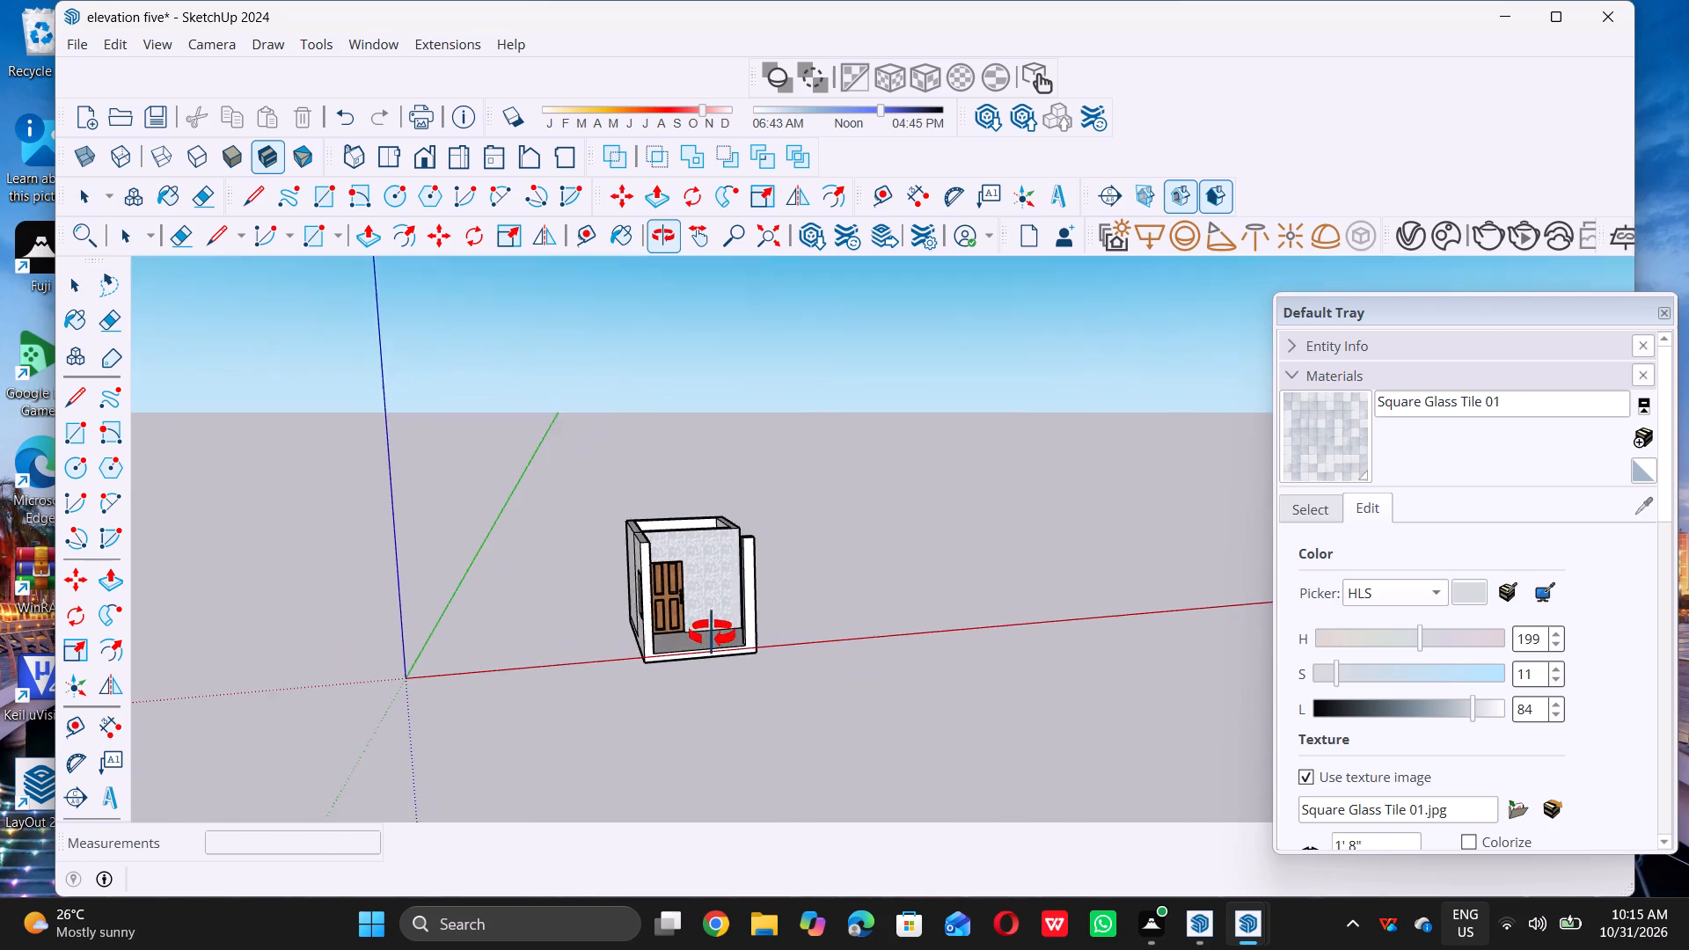
{"action": "middle_click_drag", "start_coordinate": [712, 633], "coordinate": [671, 631]}
{"action": "middle_click", "coordinate": [671, 631]}
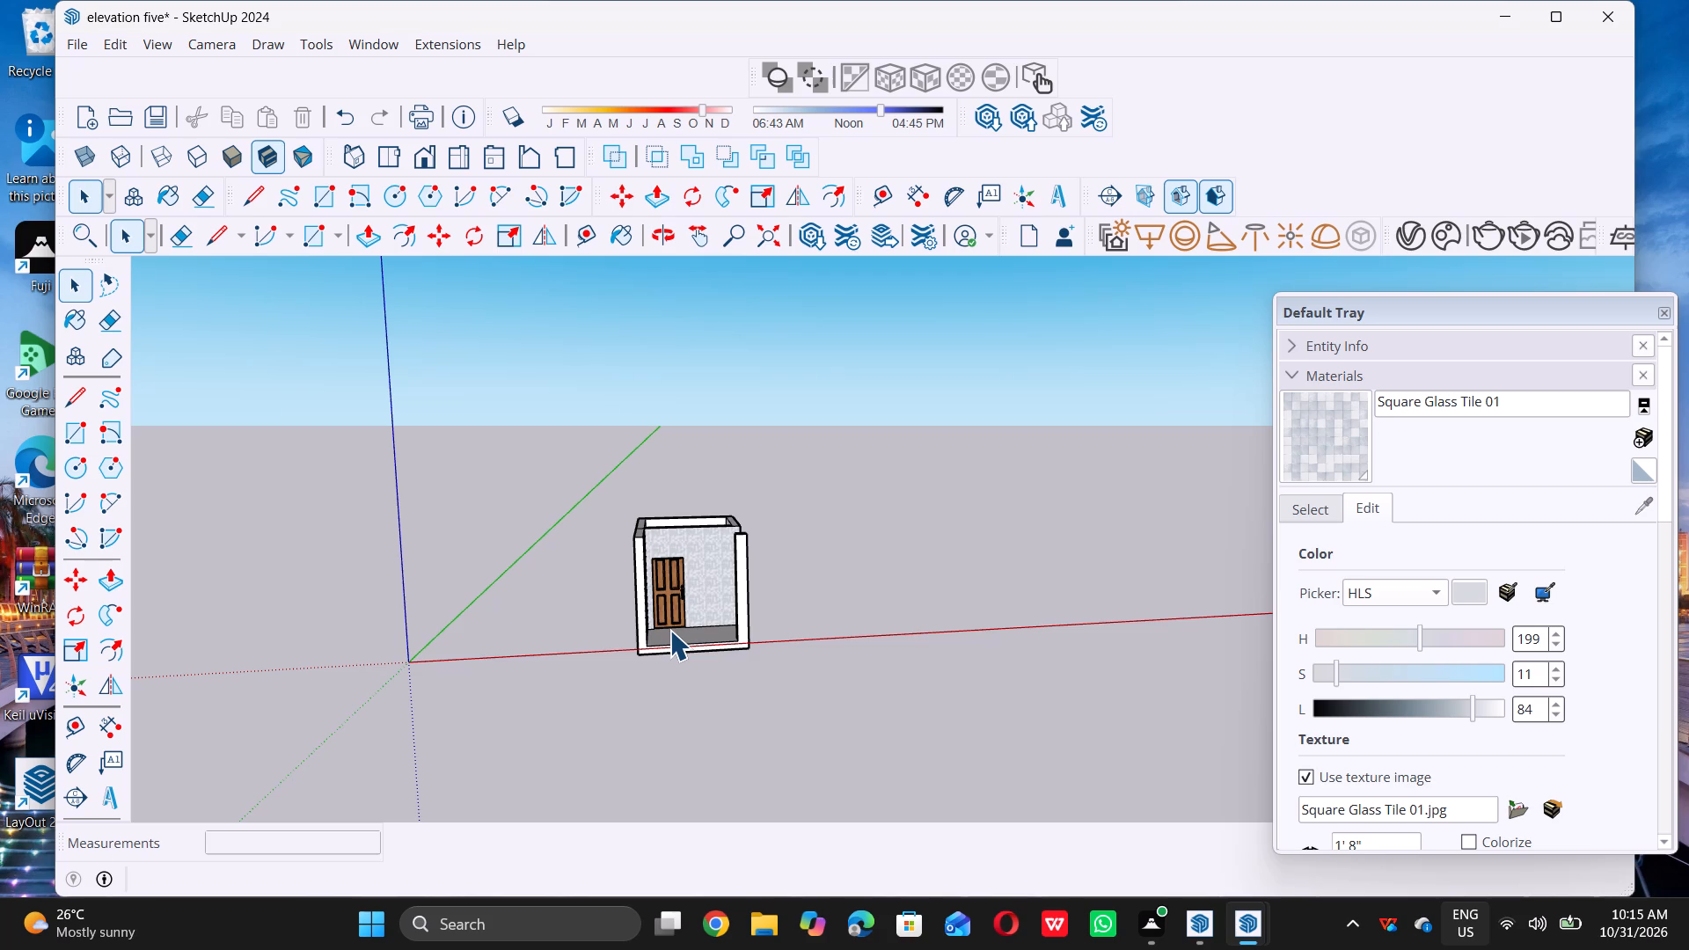
Draw an upright 10' by 9" rotated rectangle along the outer top edge of the room's back wall, opposite the open porch.
{"action": "scroll", "coordinate": [669, 630], "scroll_direction": "down", "scroll_amount": 5}
{"action": "middle_click_drag", "start_coordinate": [693, 601], "coordinate": [852, 664]}
{"action": "middle_click", "coordinate": [852, 664]}
{"action": "middle_click_drag", "start_coordinate": [377, 688], "coordinate": [671, 762]}
{"action": "middle_click", "coordinate": [671, 762]}
{"action": "middle_click", "coordinate": [671, 762]}
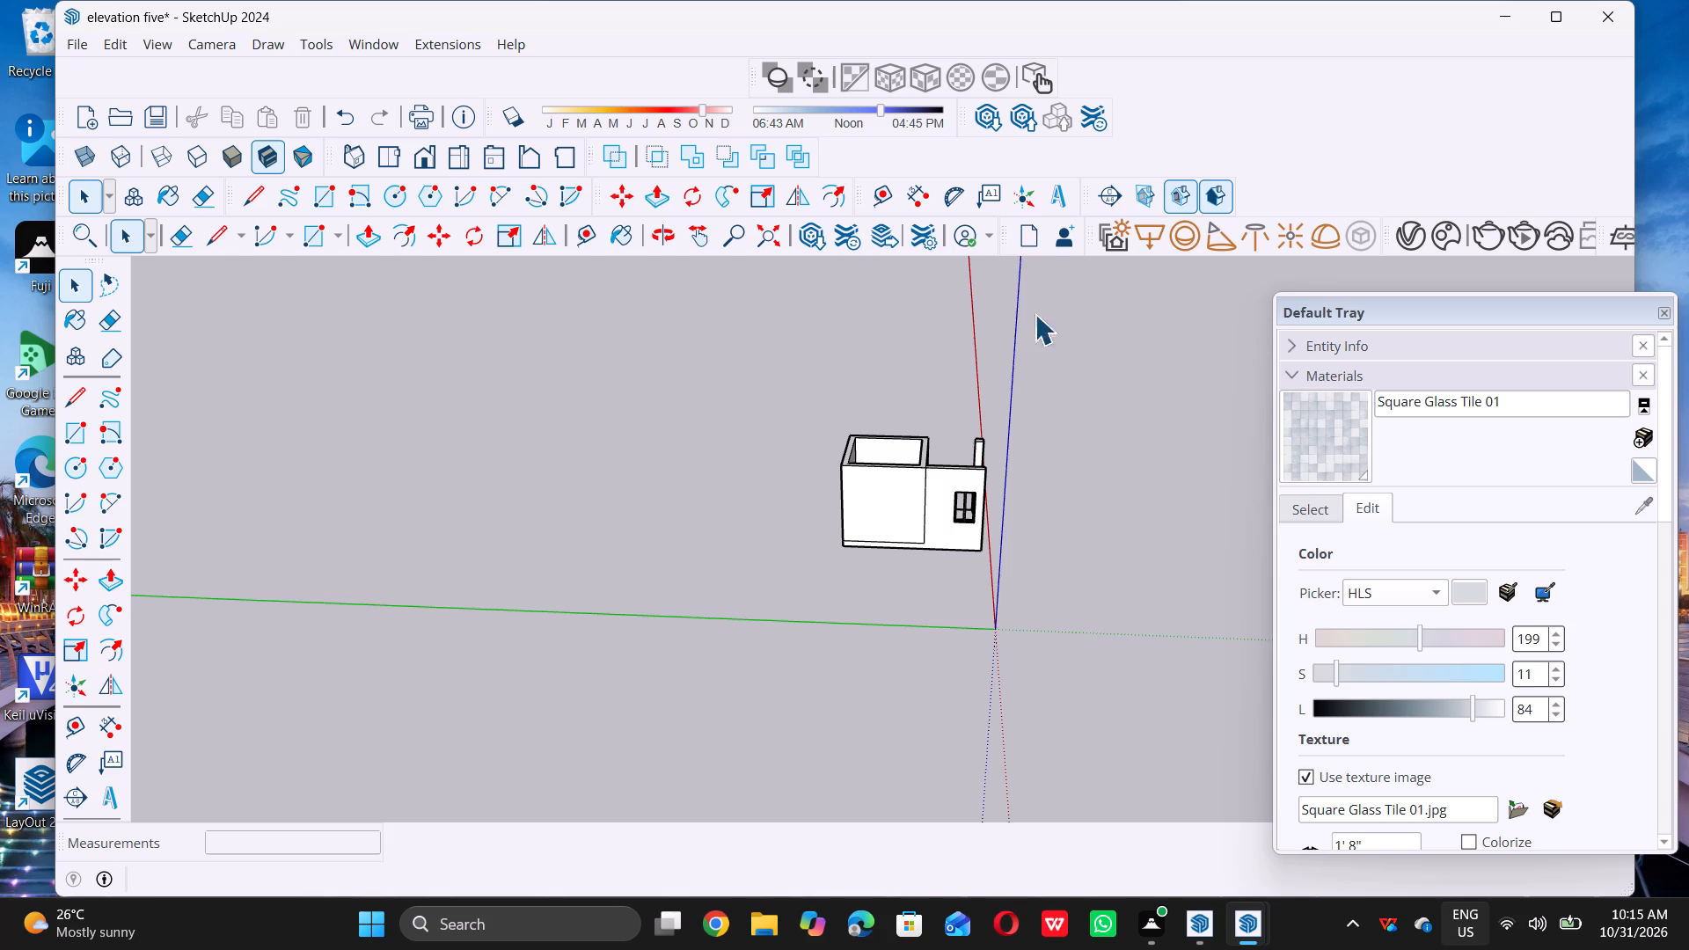
{"action": "scroll", "coordinate": [926, 449], "scroll_direction": "up", "scroll_amount": 16}
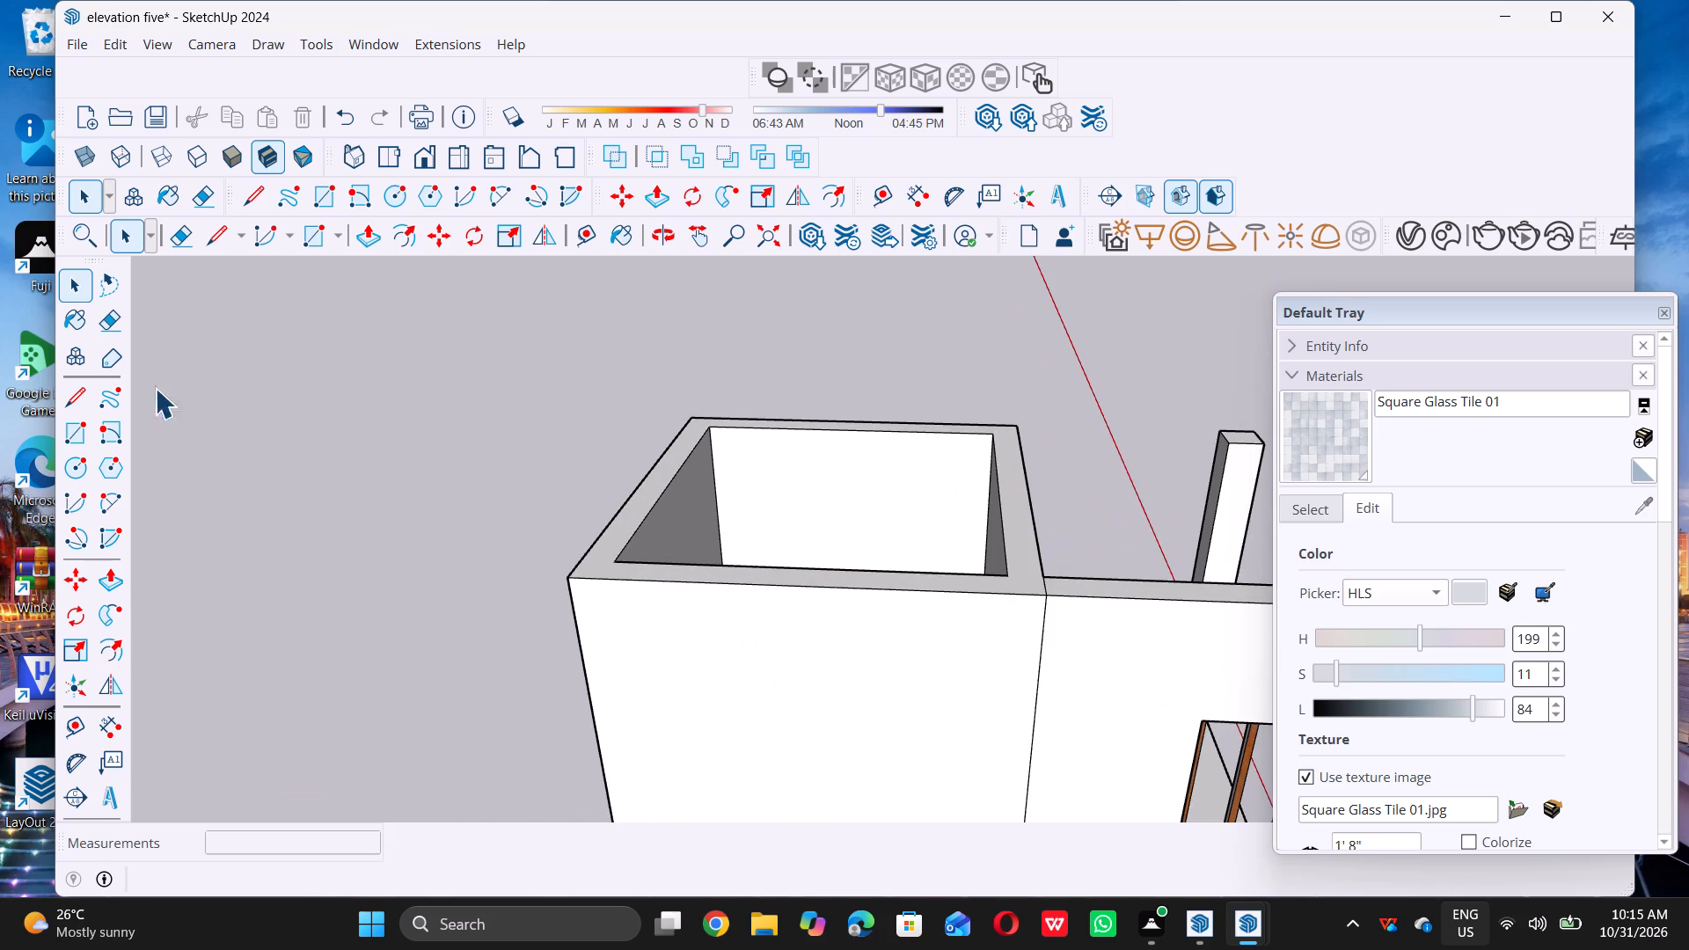
{"action": "left_click", "coordinate": [105, 434]}
{"action": "scroll", "coordinate": [706, 445], "scroll_direction": "up", "scroll_amount": 2}
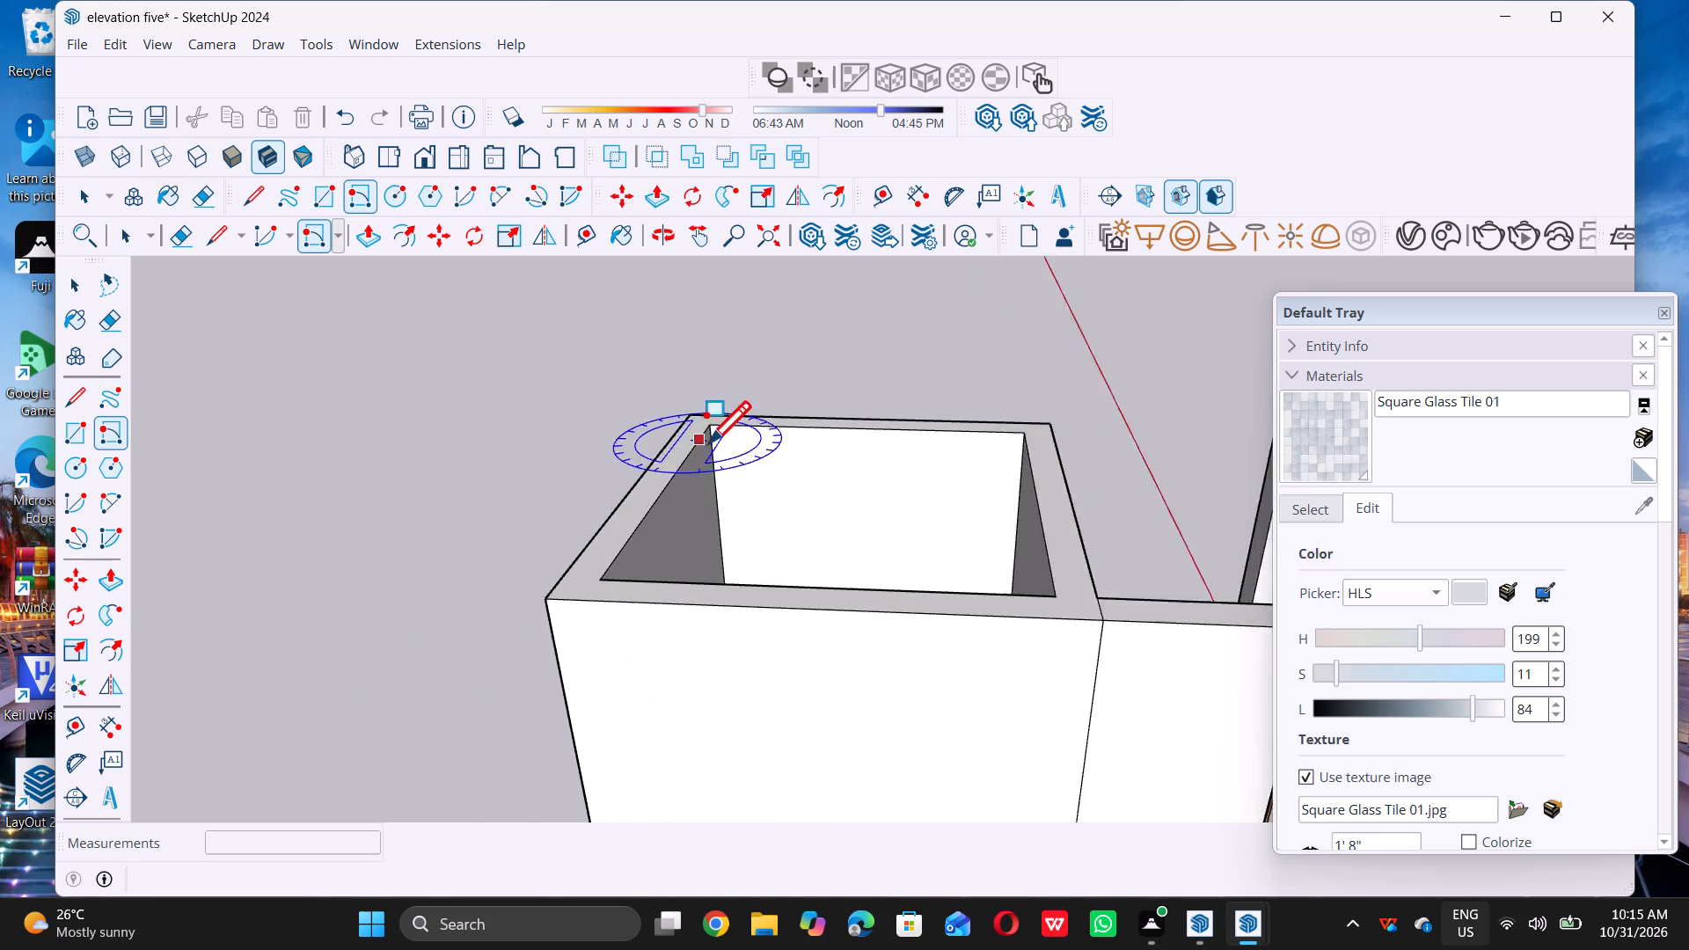
{"action": "scroll", "coordinate": [706, 443], "scroll_direction": "up", "scroll_amount": 2}
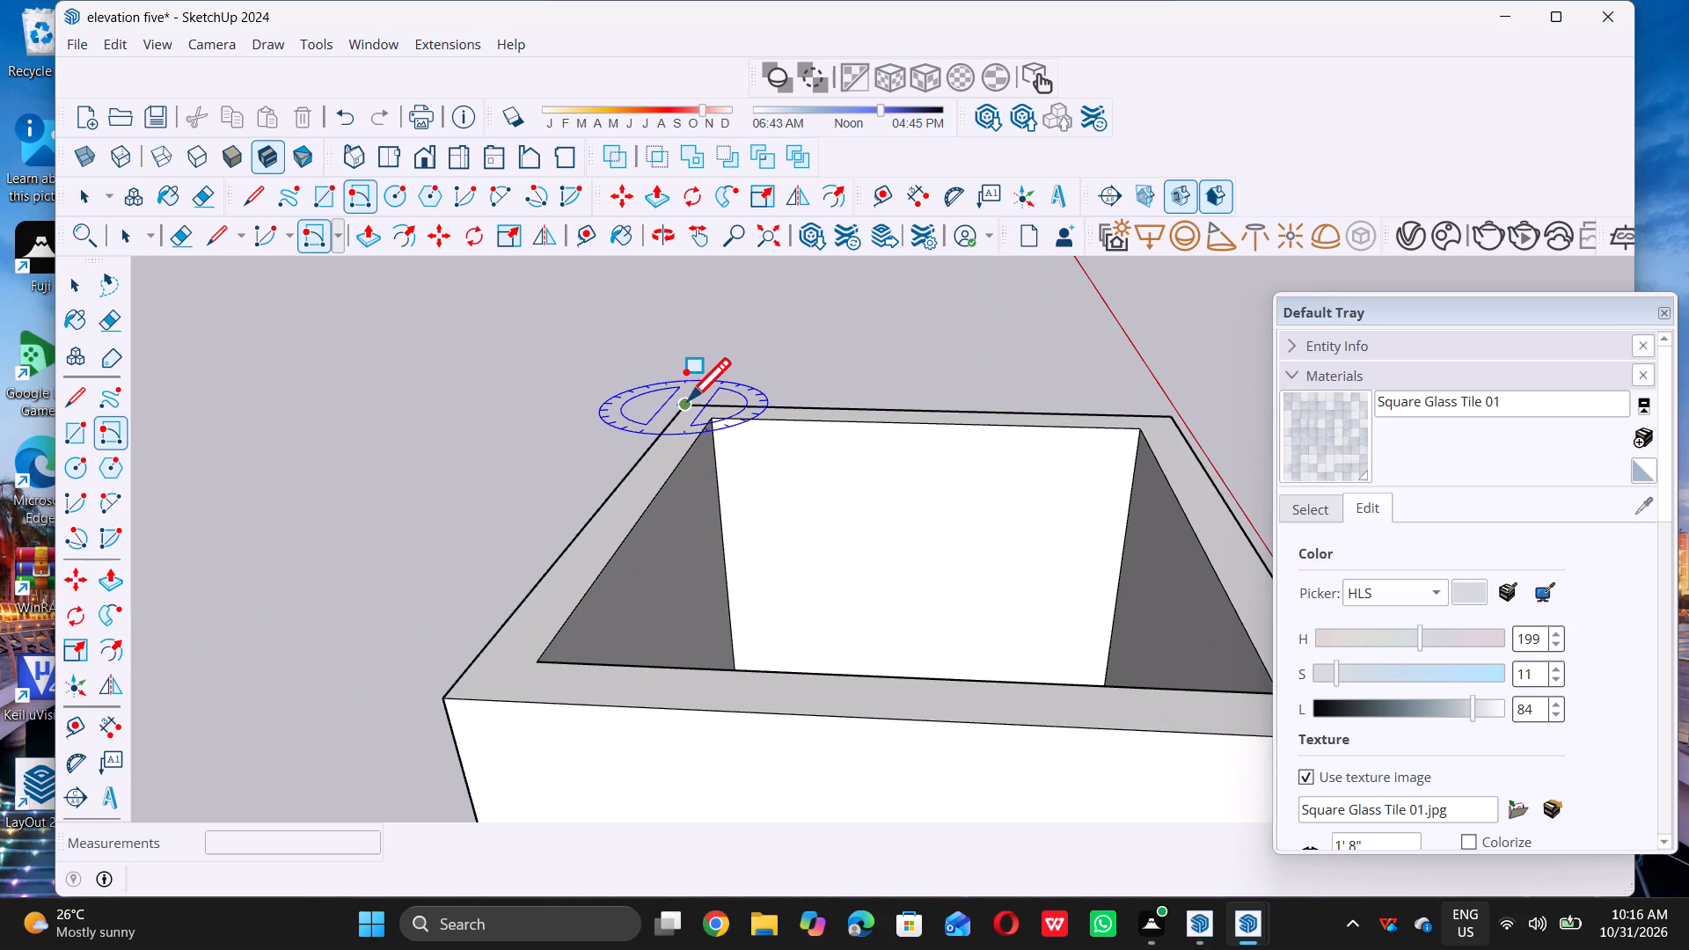
{"action": "left_click", "coordinate": [685, 399]}
{"action": "scroll", "coordinate": [685, 398], "scroll_direction": "down", "scroll_amount": 8}
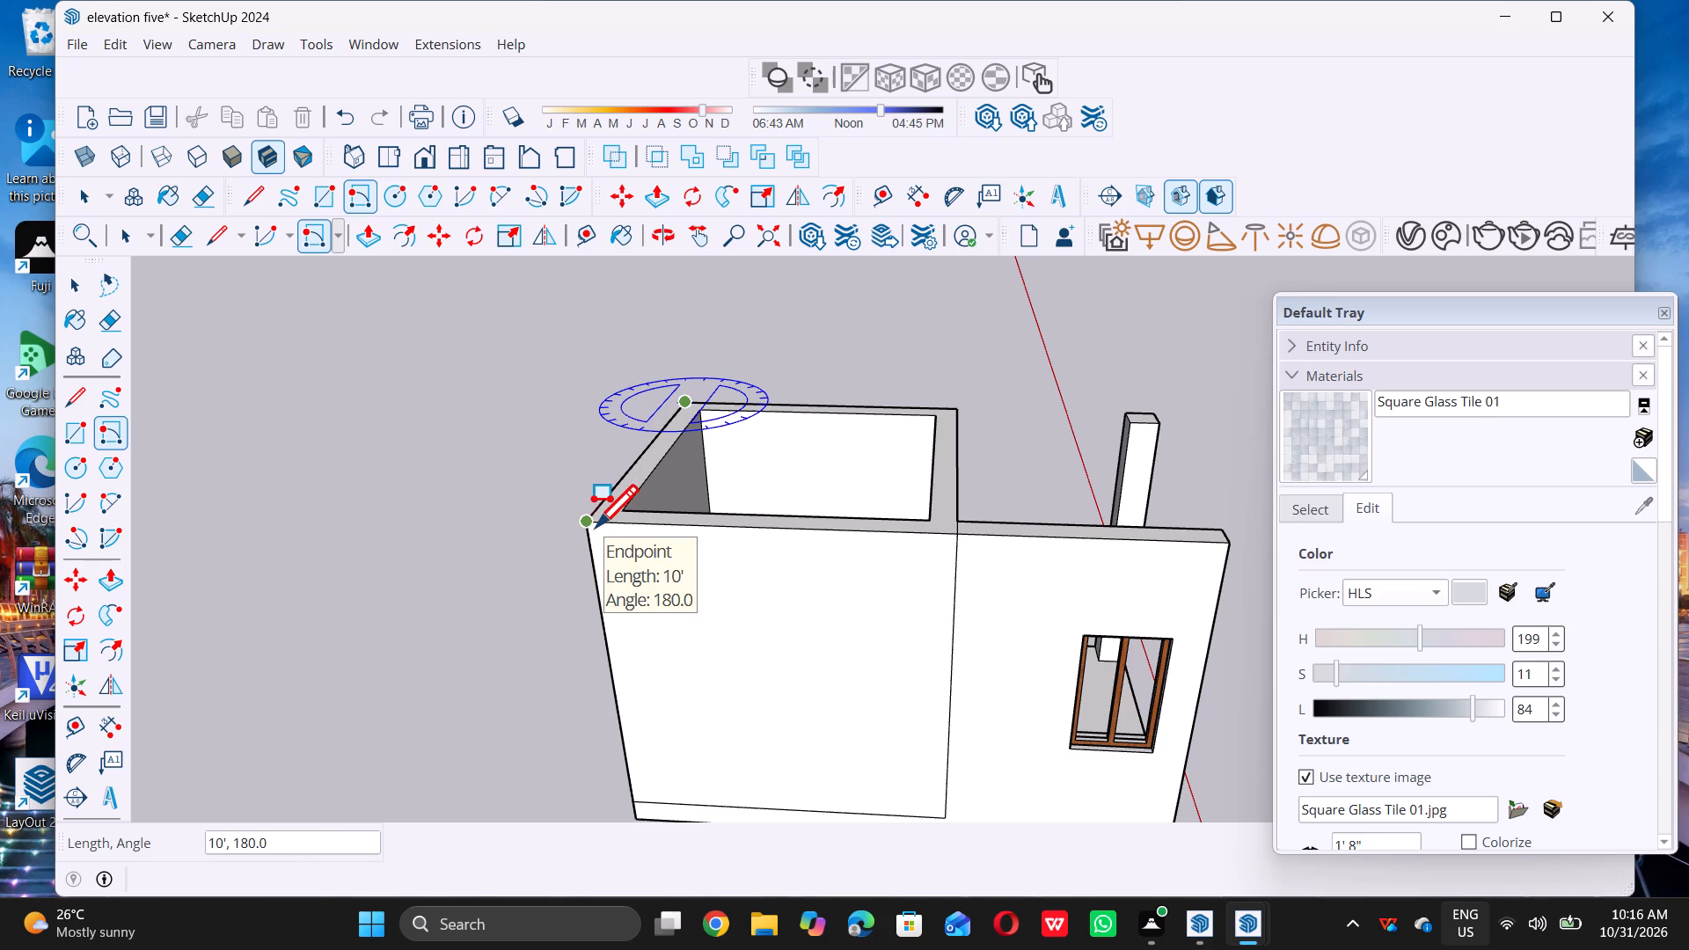
{"action": "double_click", "coordinate": [595, 526]}
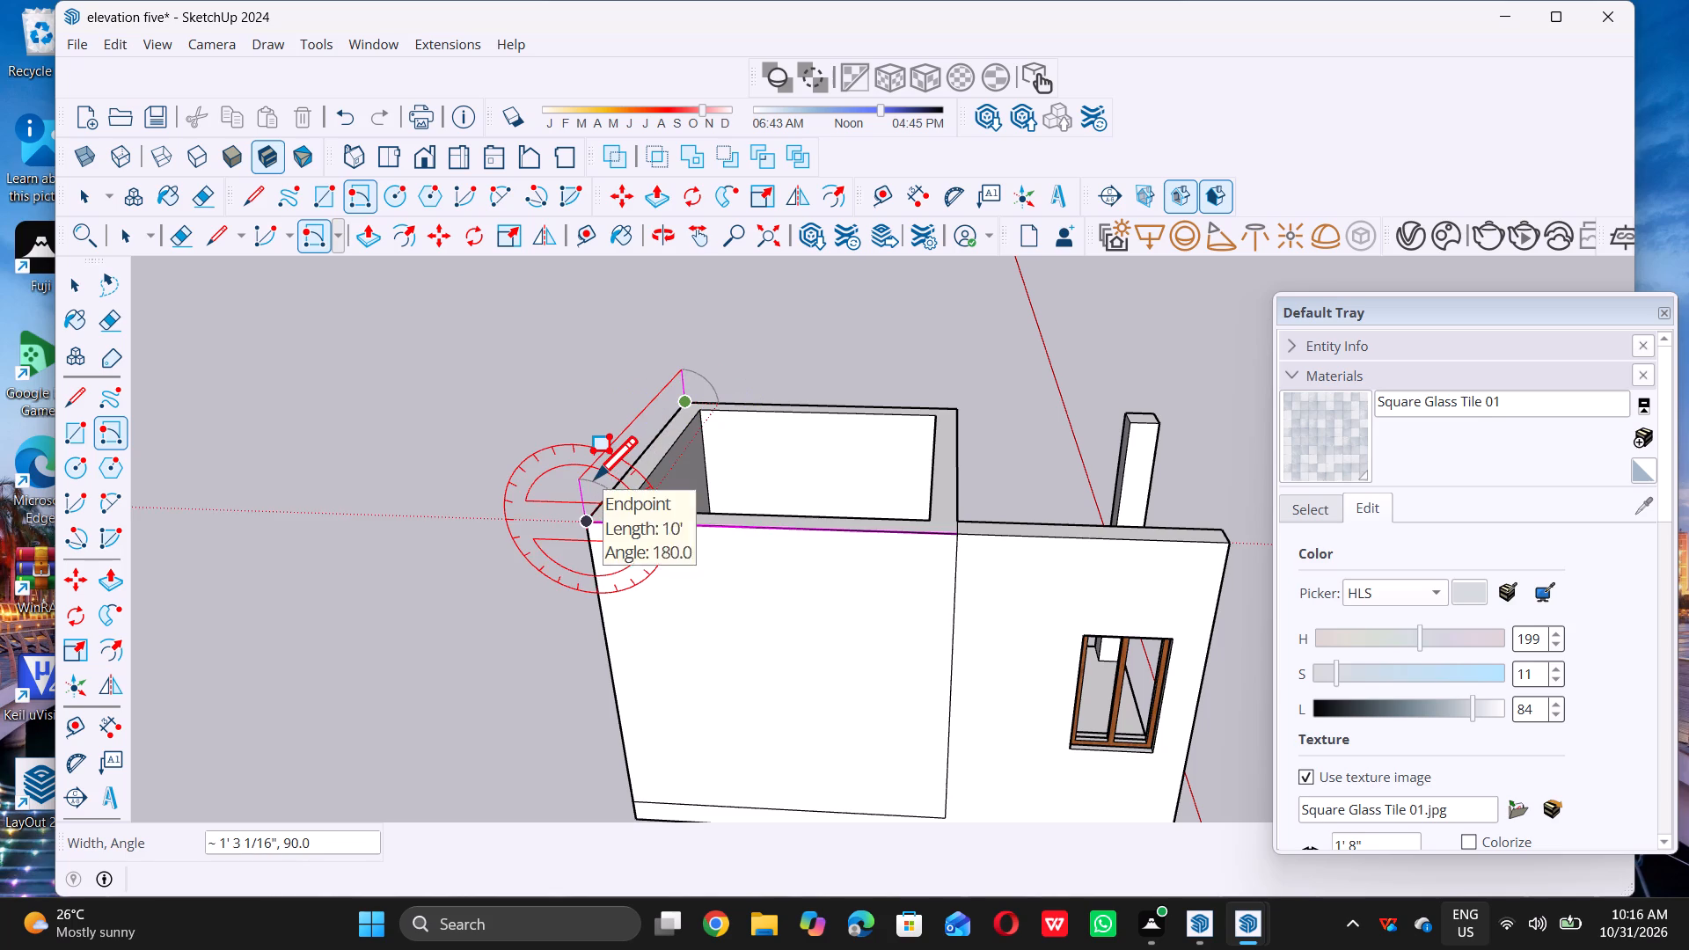
{"action": "key", "text": "9"}
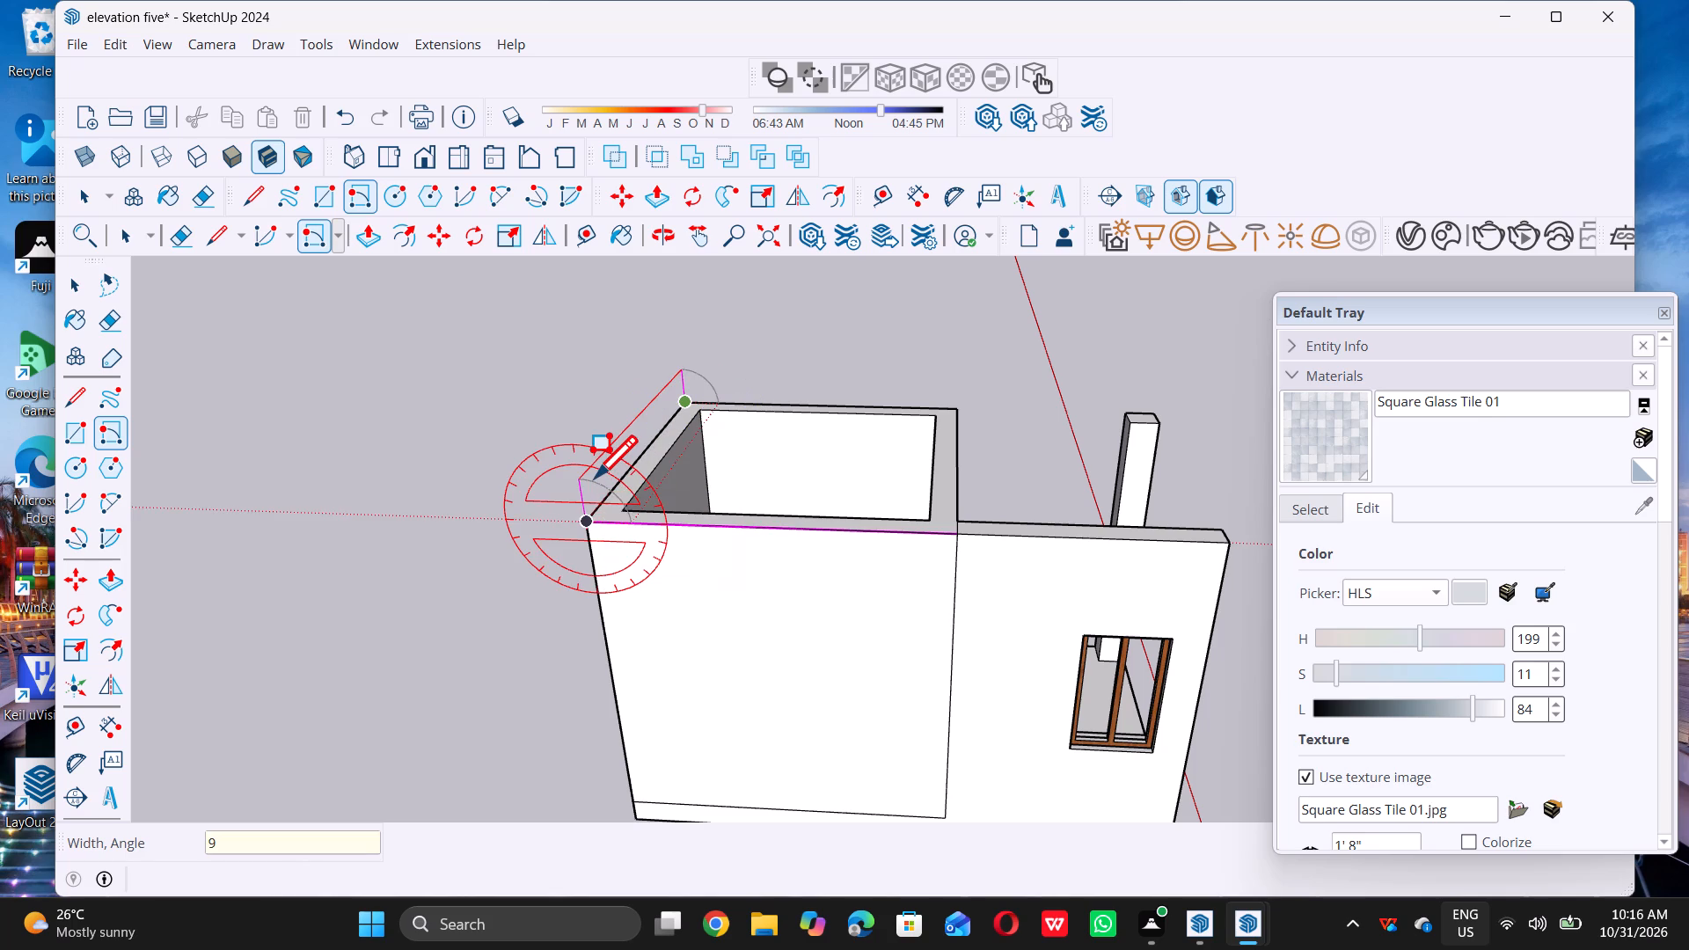
{"action": "key", "text": "shift+quotedbl"}
{"action": "key", "text": "Return"}
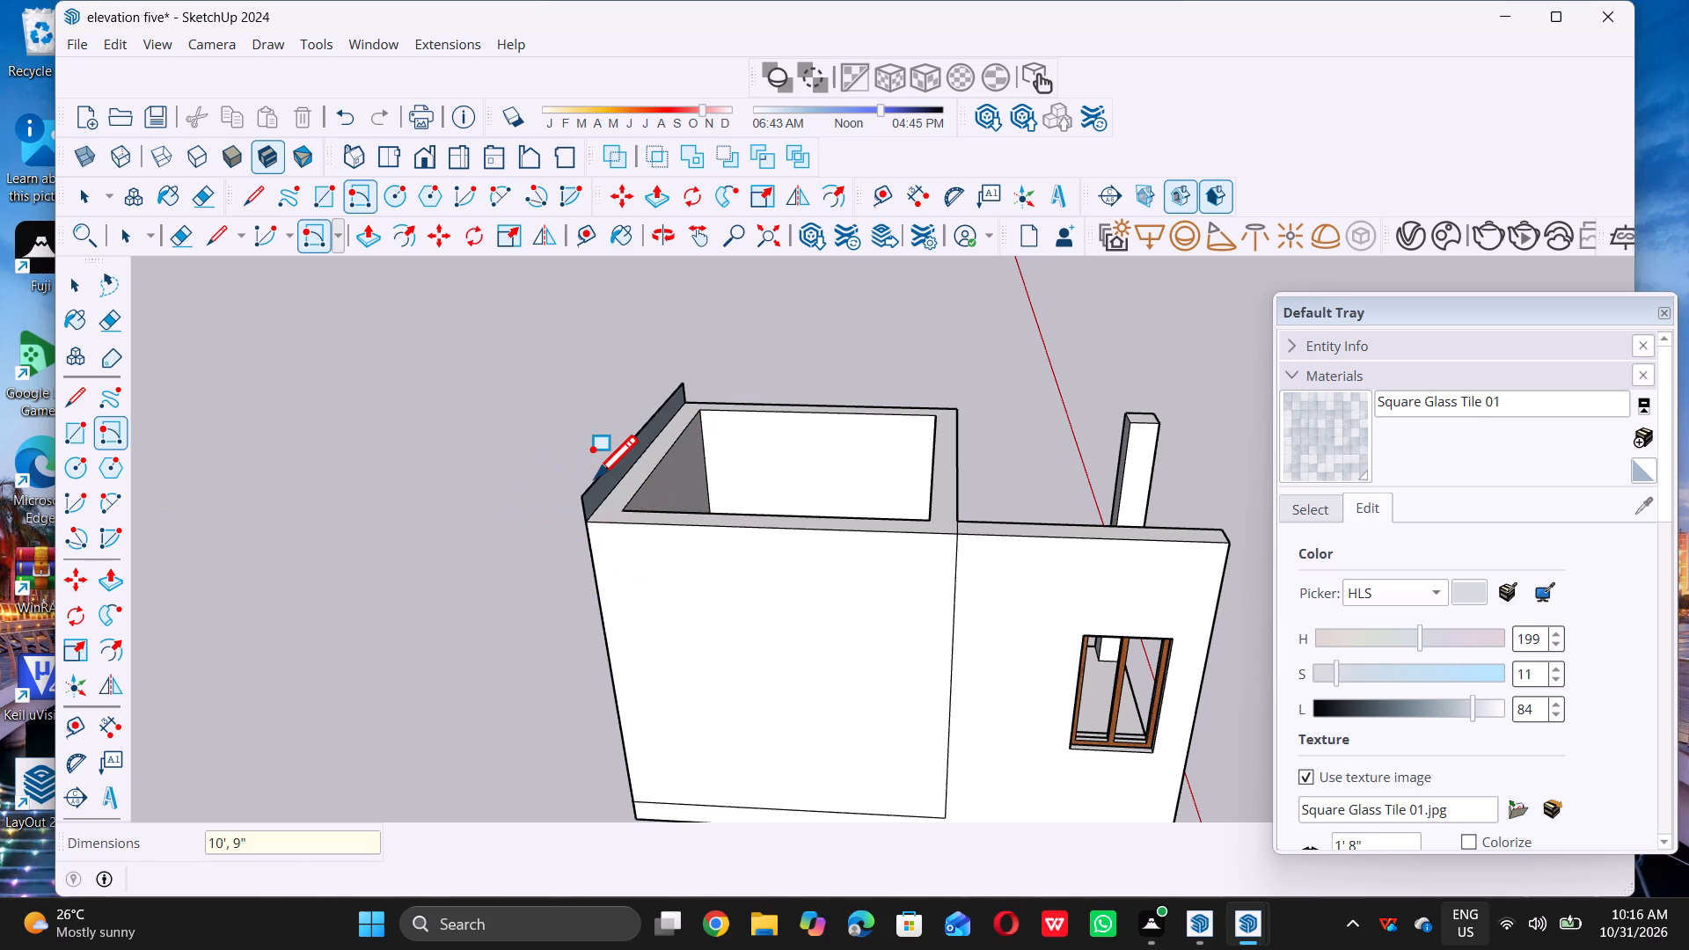
{"action": "key", "text": "space"}
Extrude the upright 9" high rectangle 17' across the wall tops to form a flat roof slab over the room and porch.
{"action": "scroll", "coordinate": [591, 433], "scroll_direction": "down", "scroll_amount": 8}
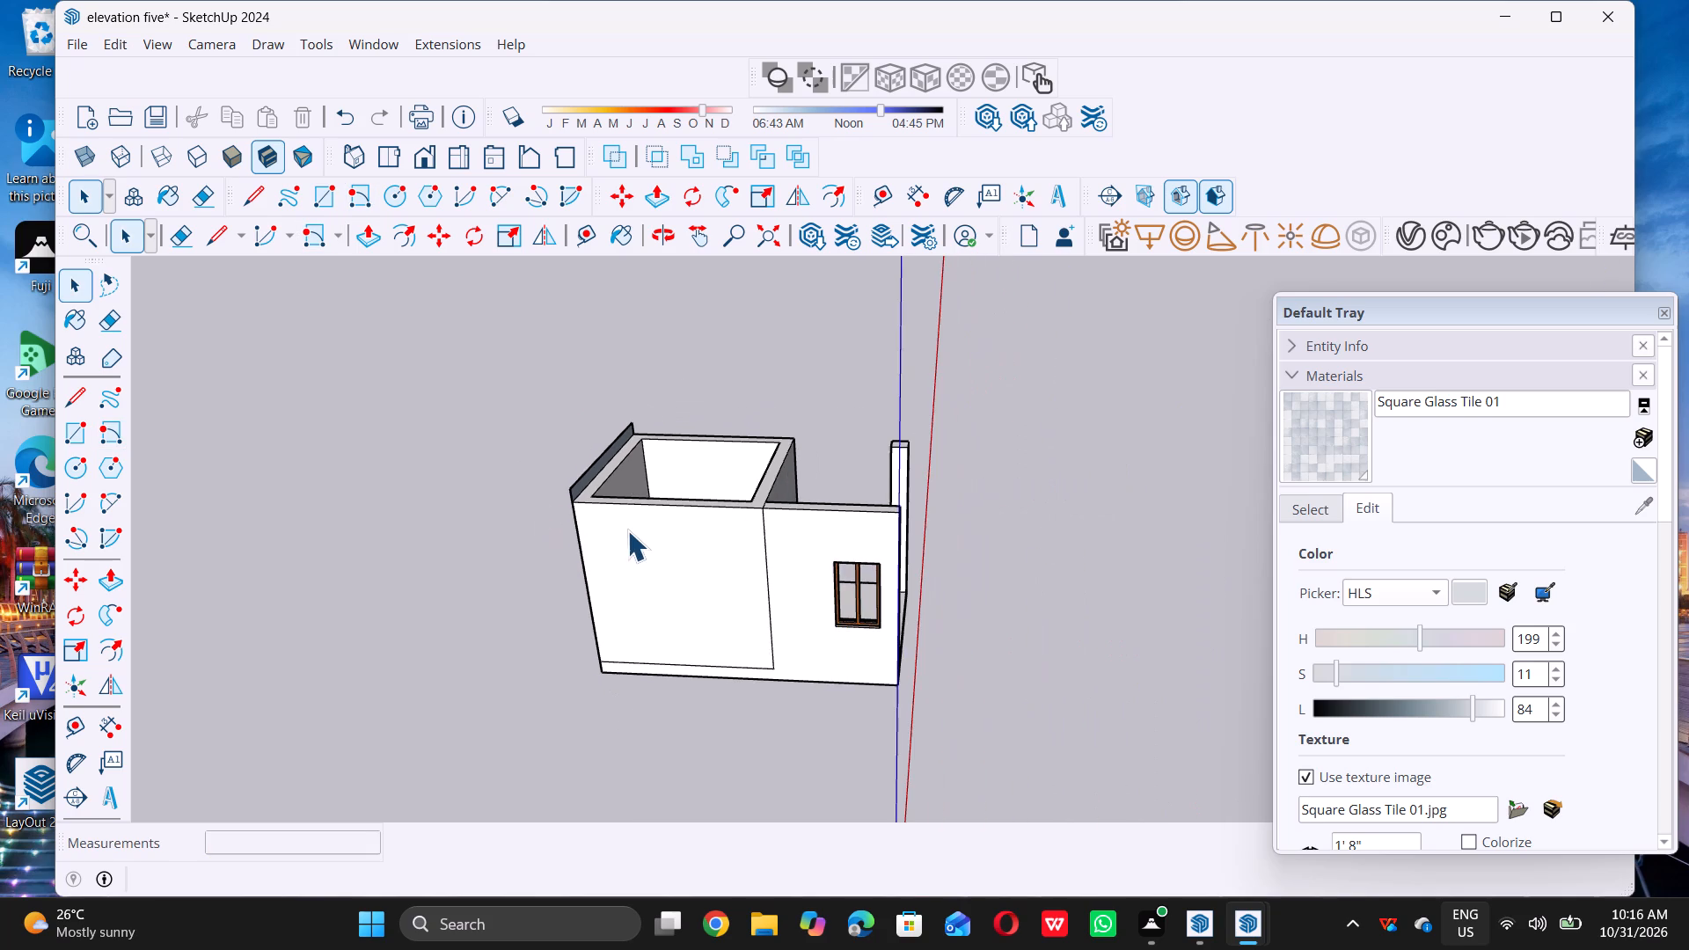
{"action": "middle_click_drag", "start_coordinate": [622, 550], "coordinate": [659, 520]}
{"action": "scroll", "coordinate": [649, 493], "scroll_direction": "up", "scroll_amount": 5}
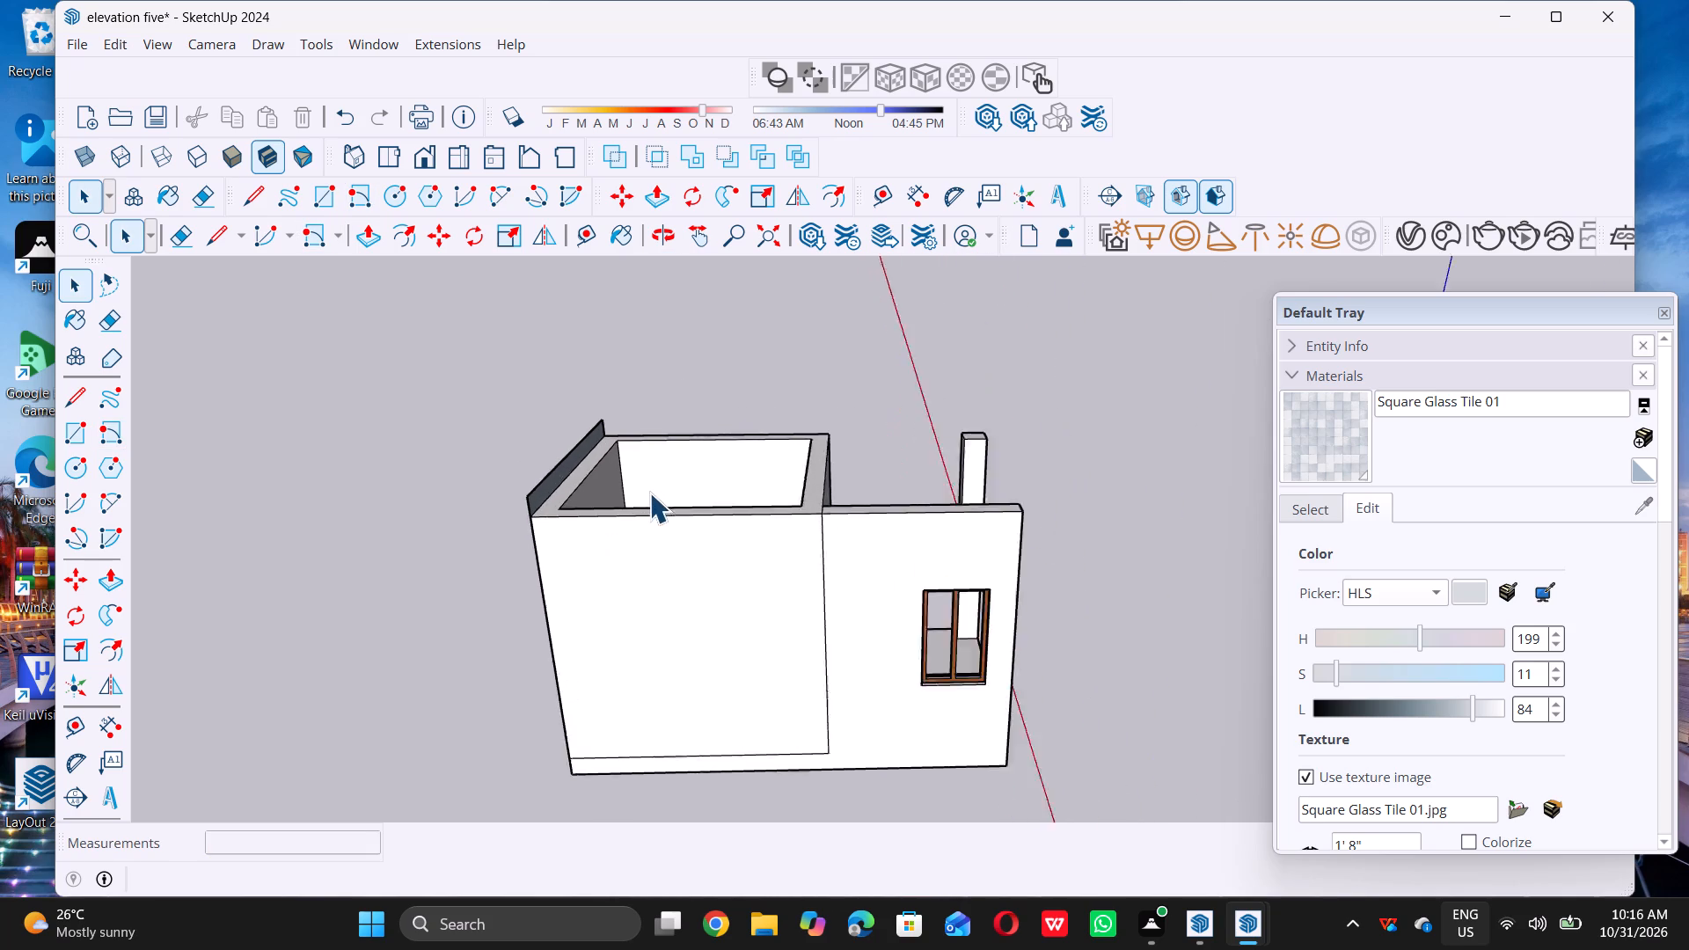
{"action": "scroll", "coordinate": [643, 486], "scroll_direction": "up", "scroll_amount": 6}
{"action": "scroll", "coordinate": [561, 522], "scroll_direction": "down", "scroll_amount": 5}
{"action": "scroll", "coordinate": [460, 555], "scroll_direction": "up", "scroll_amount": 1}
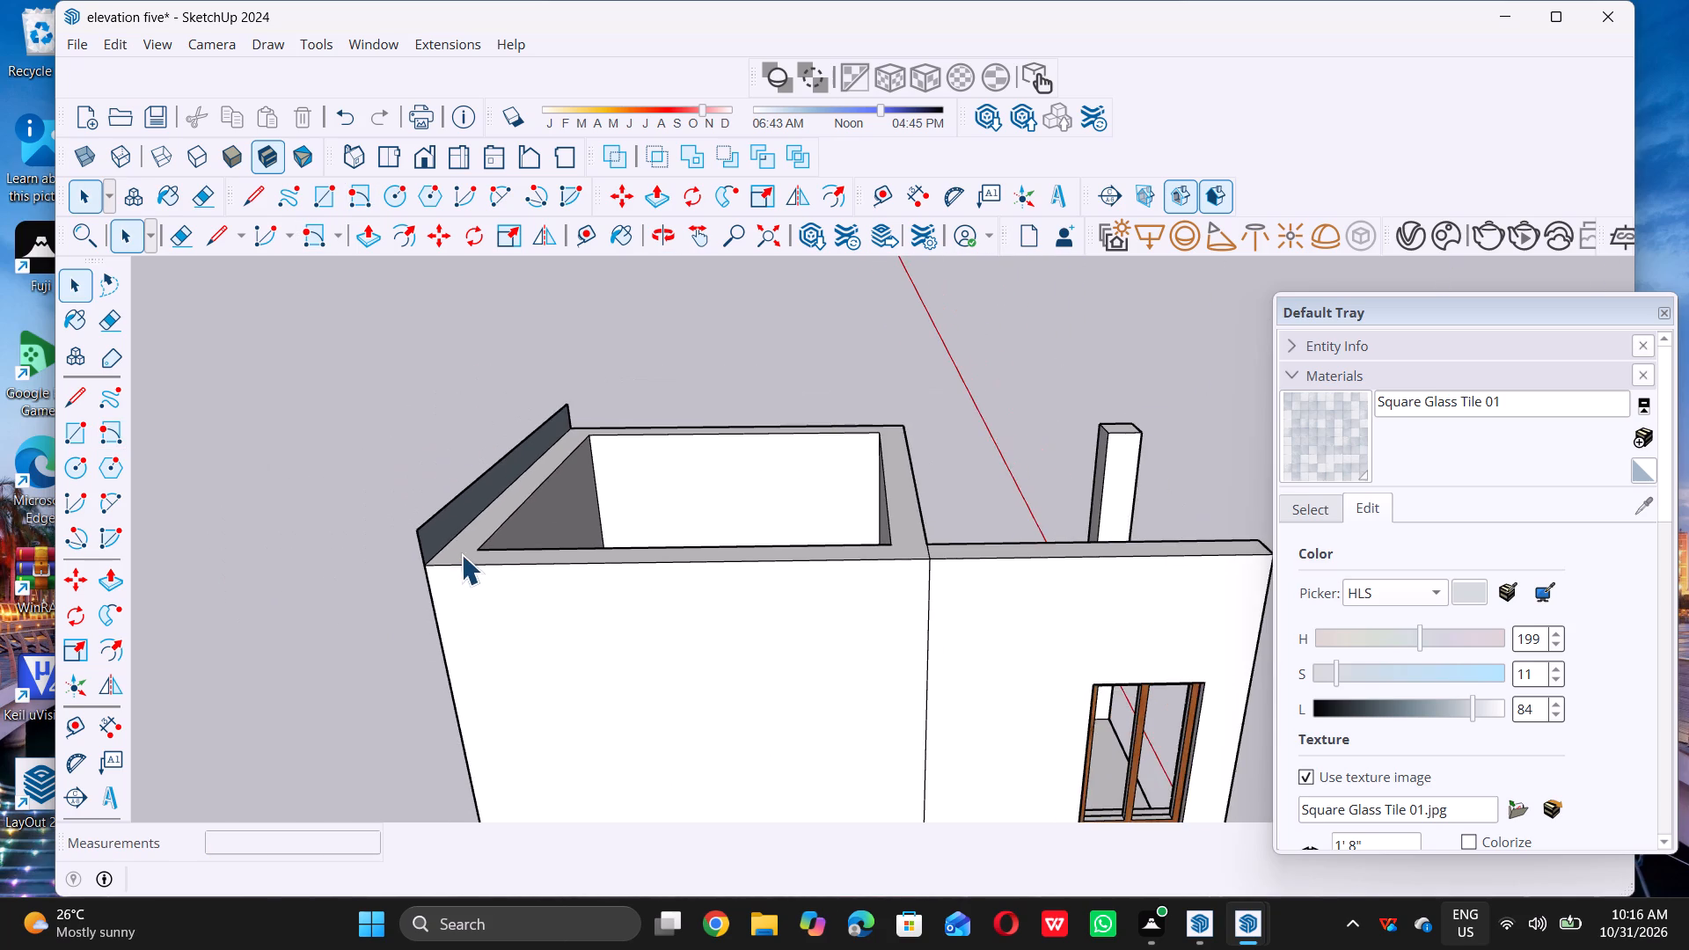
{"action": "scroll", "coordinate": [468, 515], "scroll_direction": "up", "scroll_amount": 5}
{"action": "left_click", "coordinate": [472, 511]}
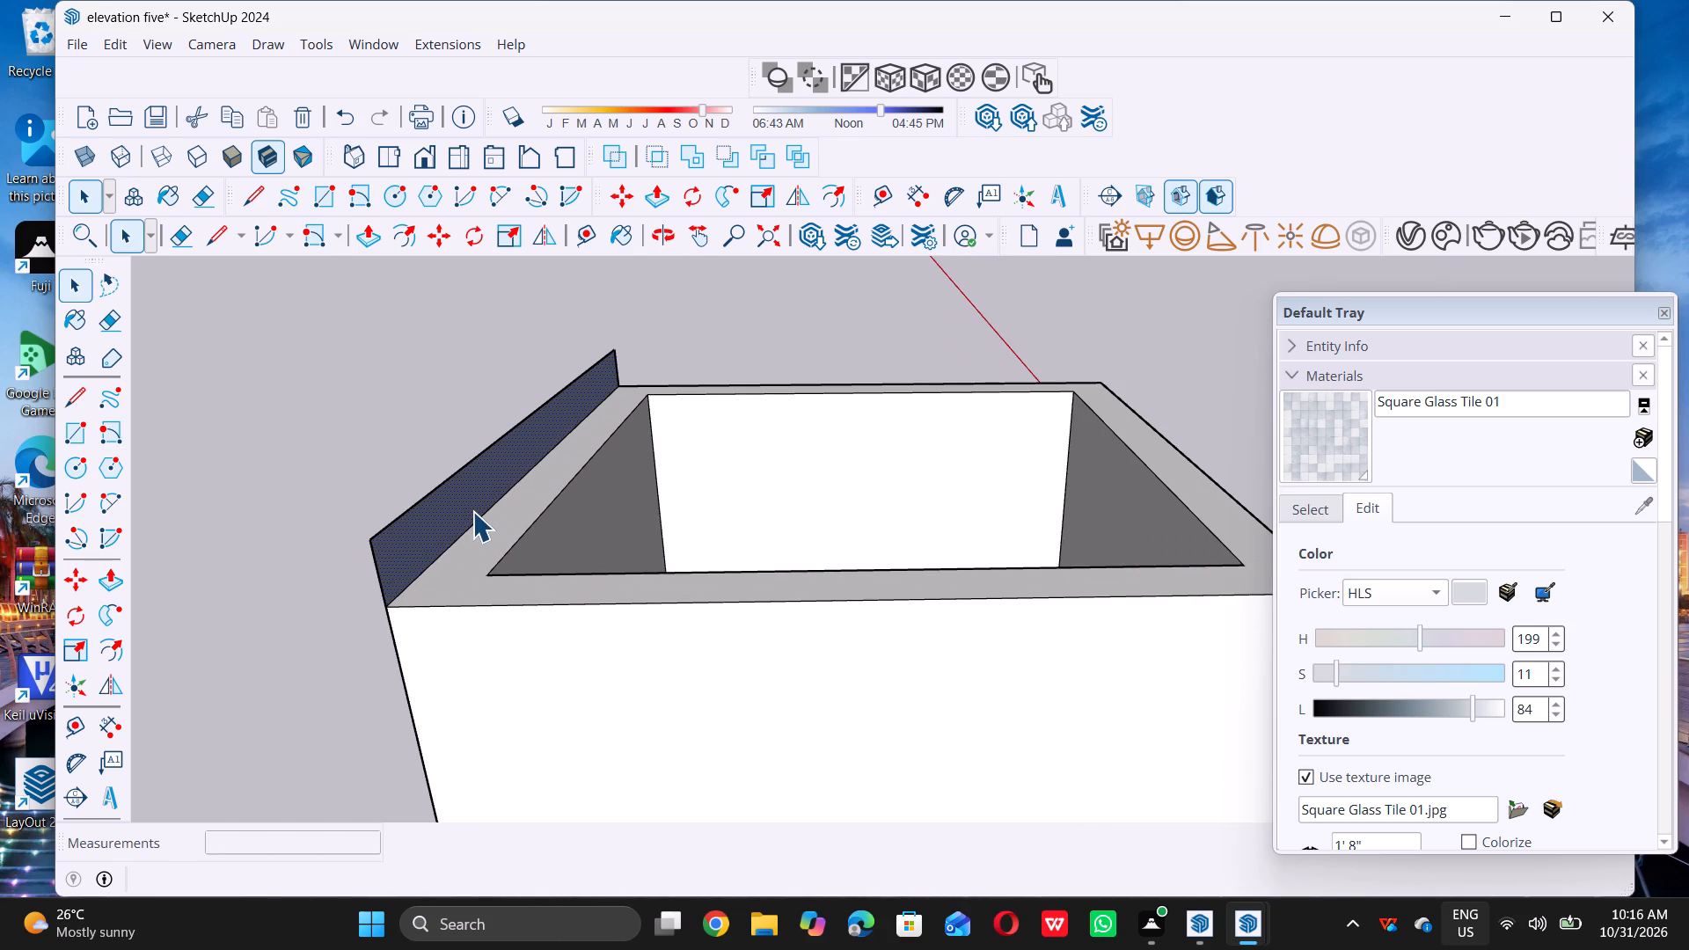
{"action": "key", "text": "p"}
{"action": "left_click", "coordinate": [474, 503]}
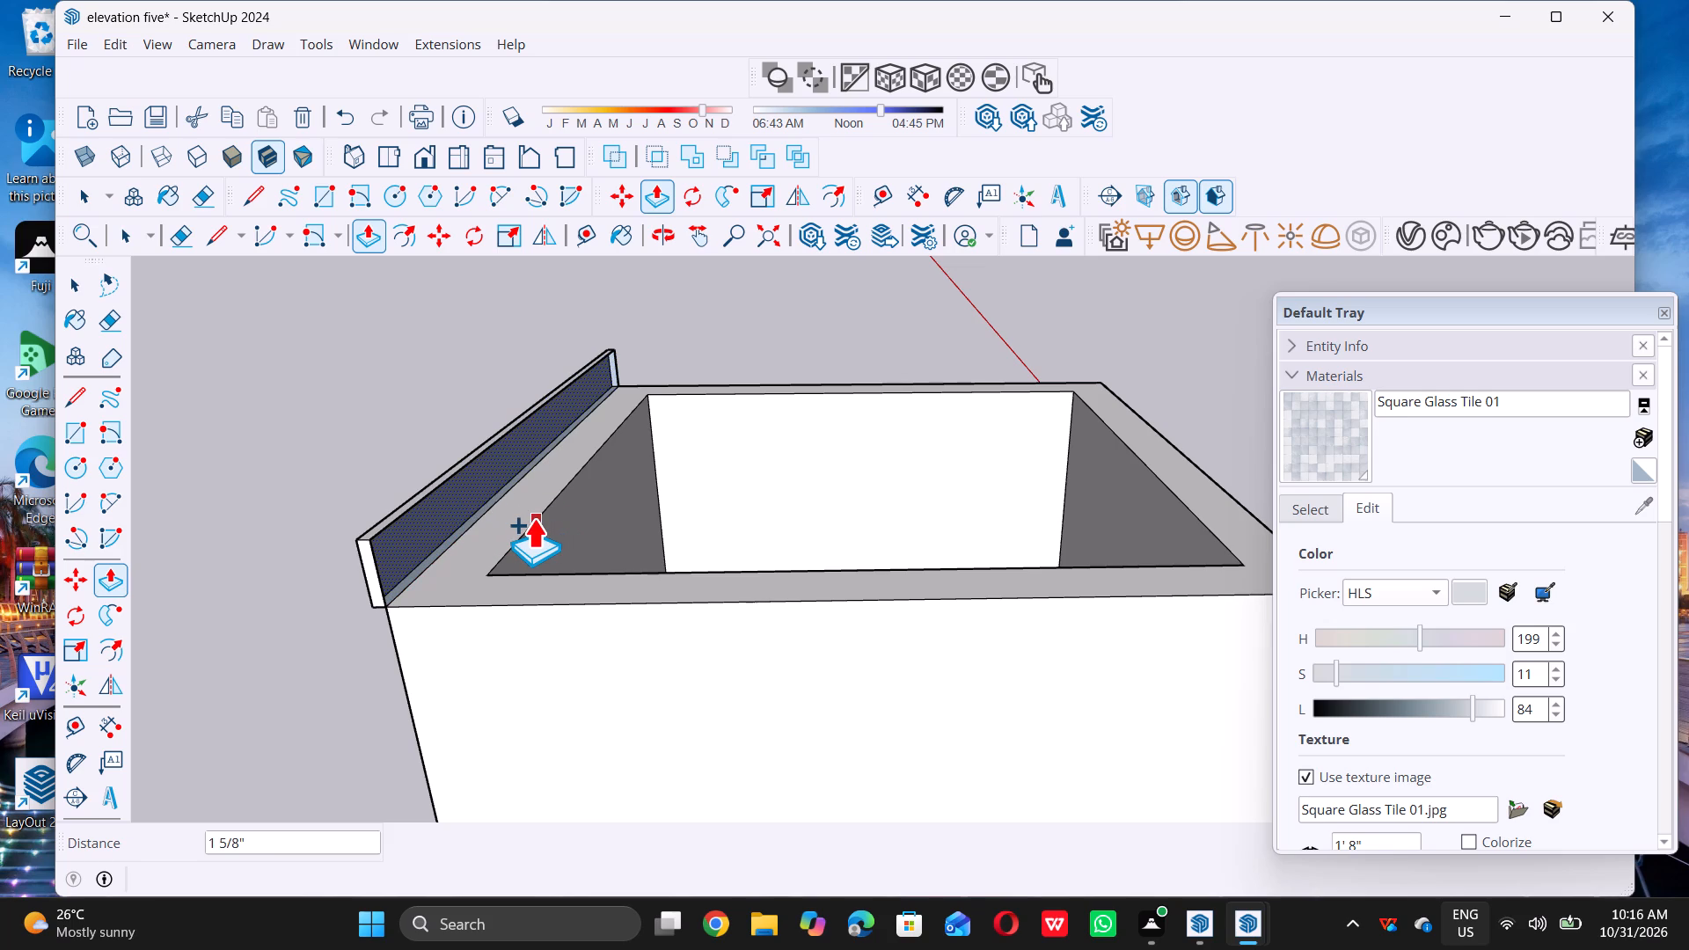
{"action": "key", "text": "ctrl+z"}
{"action": "left_click", "coordinate": [453, 501]}
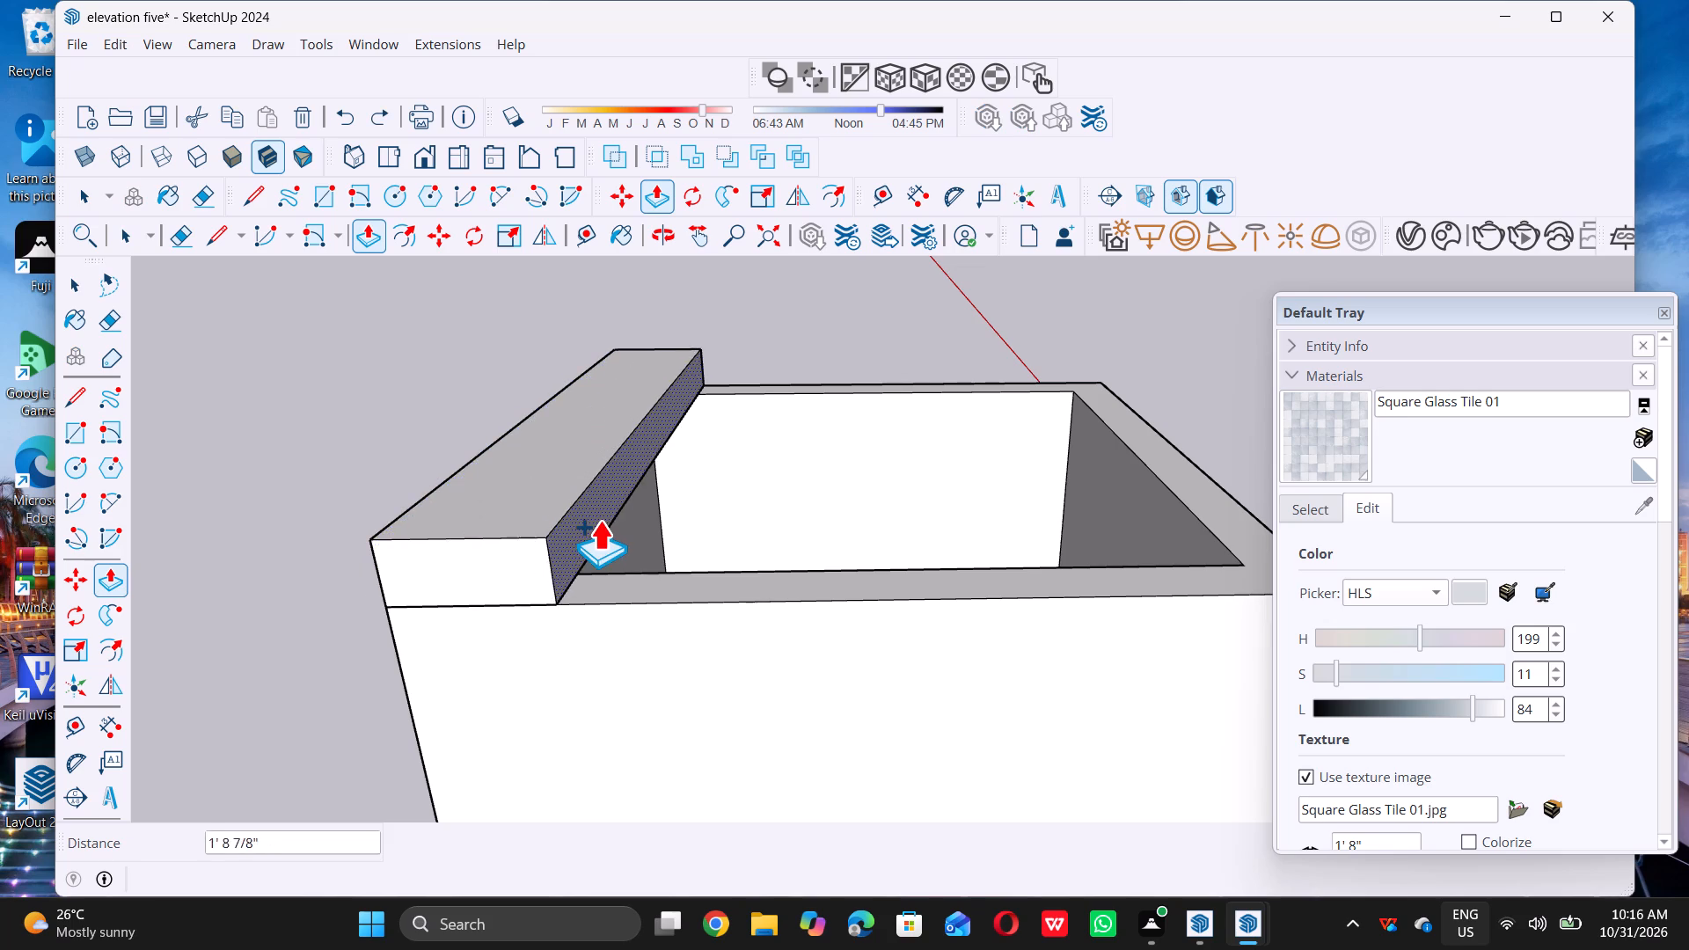
{"action": "scroll", "coordinate": [598, 520], "scroll_direction": "down", "scroll_amount": 15}
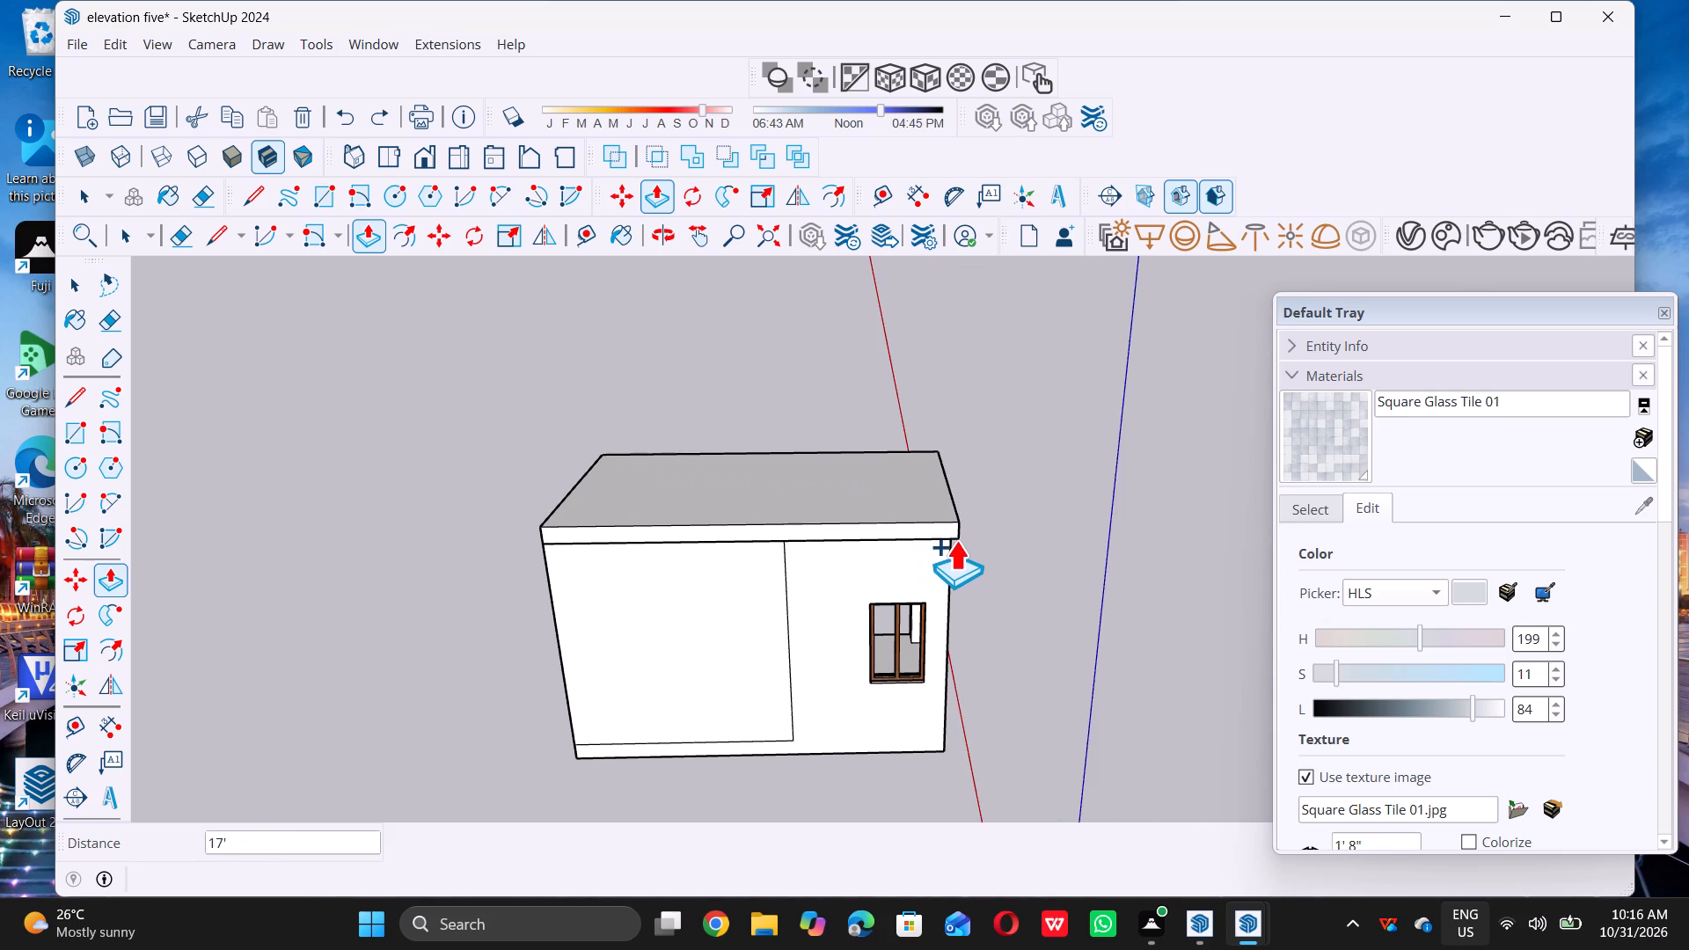
{"action": "double_click", "coordinate": [956, 567]}
{"action": "key", "text": "space"}
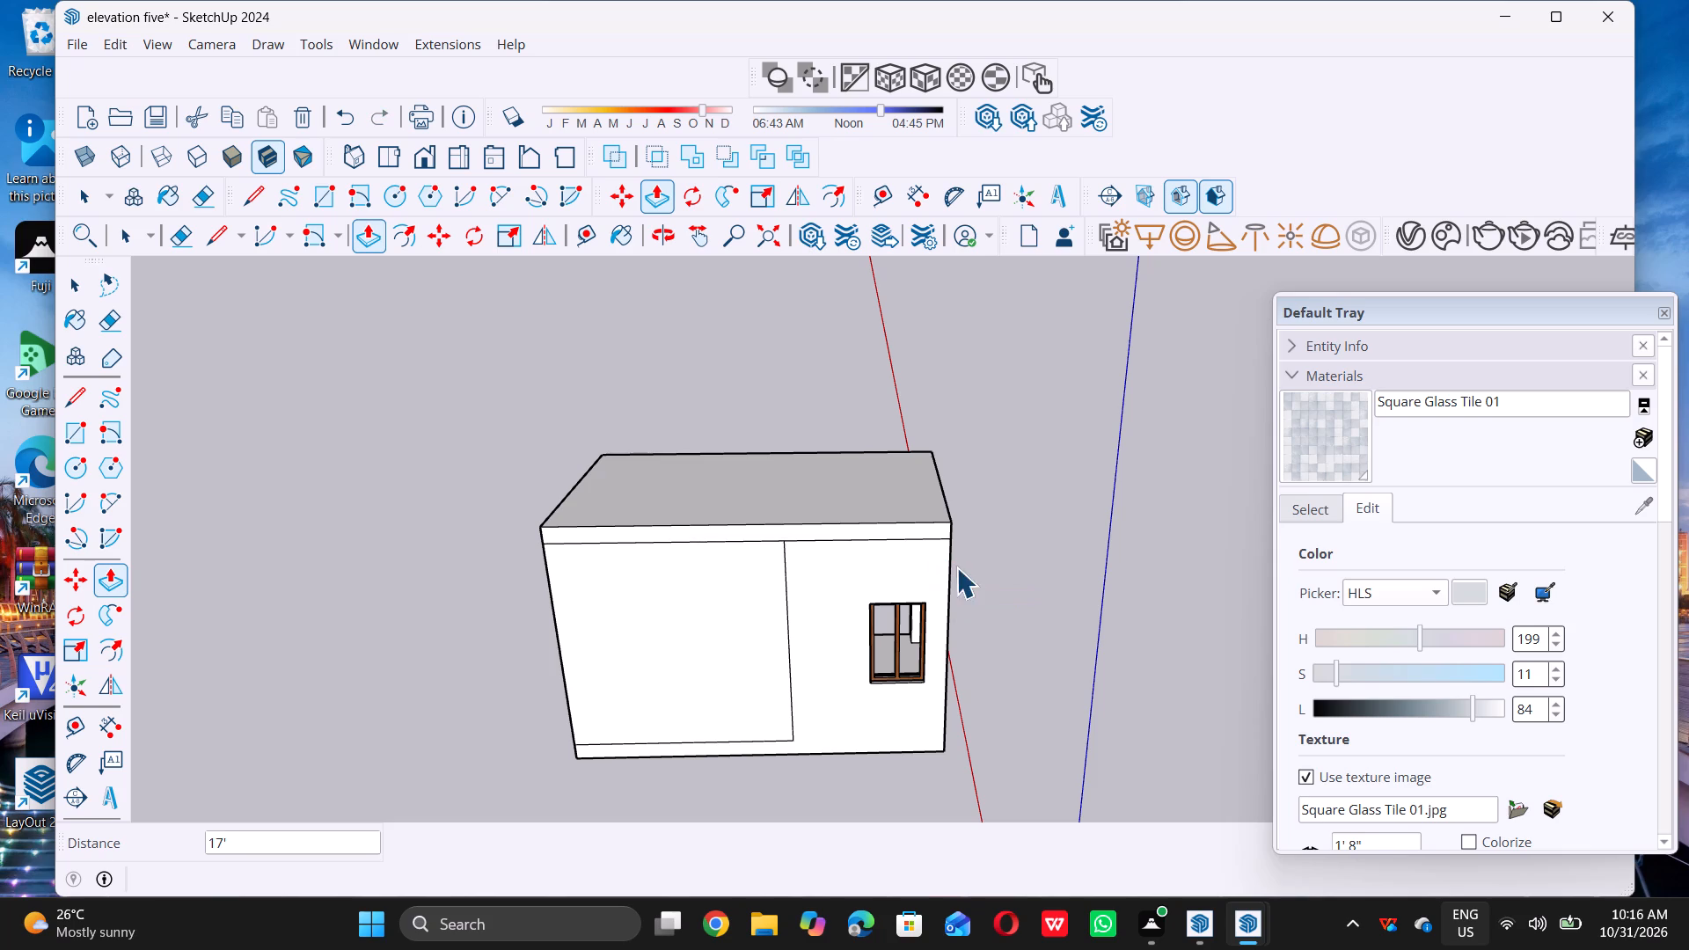
Examine the roofed room from the porch side, at eye level and from above.
{"action": "left_click", "coordinate": [1102, 562]}
{"action": "scroll", "coordinate": [1093, 559], "scroll_direction": "down", "scroll_amount": 5}
{"action": "middle_click_drag", "start_coordinate": [1073, 569], "coordinate": [285, 480]}
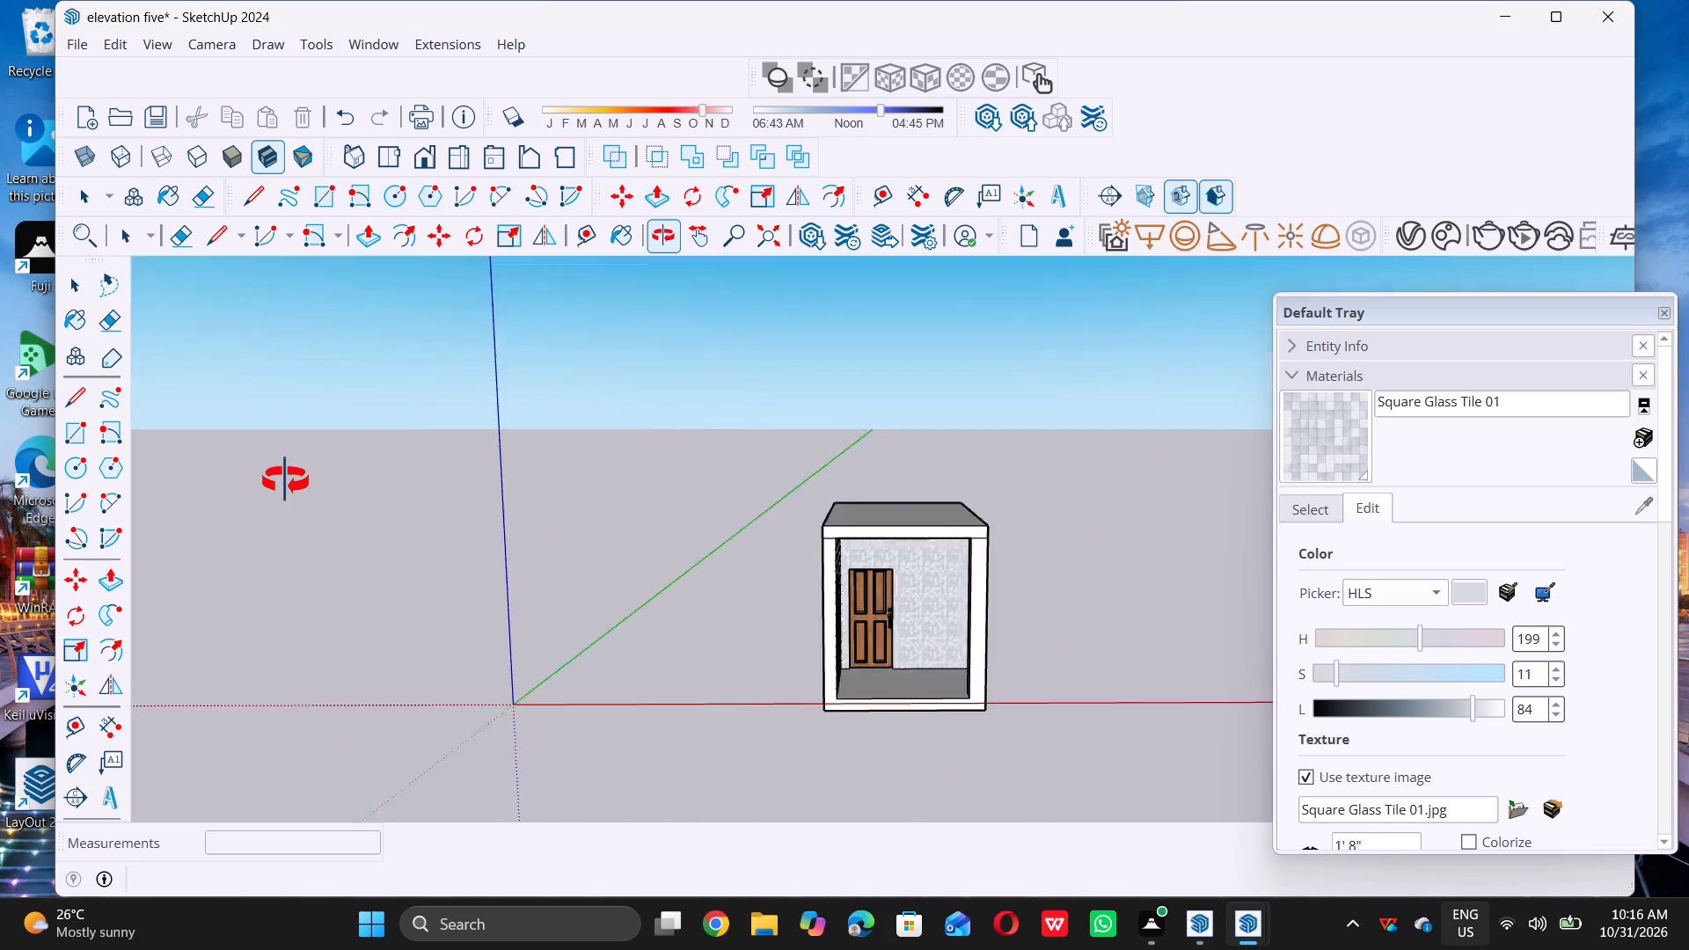
{"action": "middle_click_drag", "start_coordinate": [285, 480], "coordinate": [454, 447]}
{"action": "middle_click", "coordinate": [454, 447]}
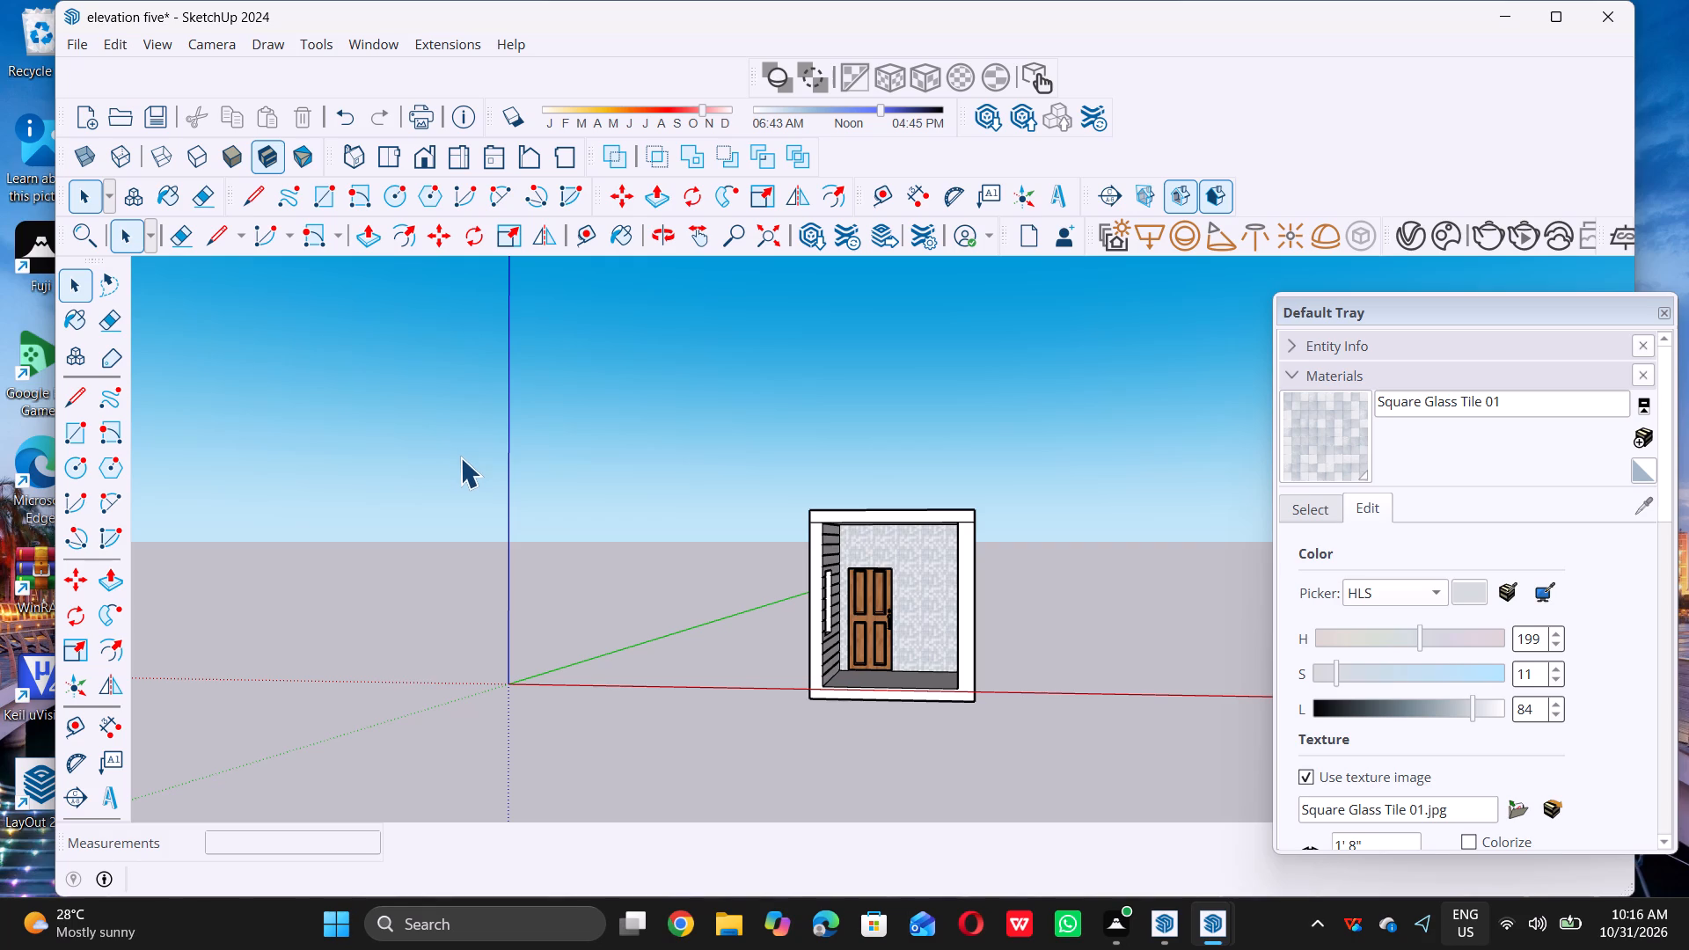
{"action": "scroll", "coordinate": [707, 477], "scroll_direction": "down", "scroll_amount": 3}
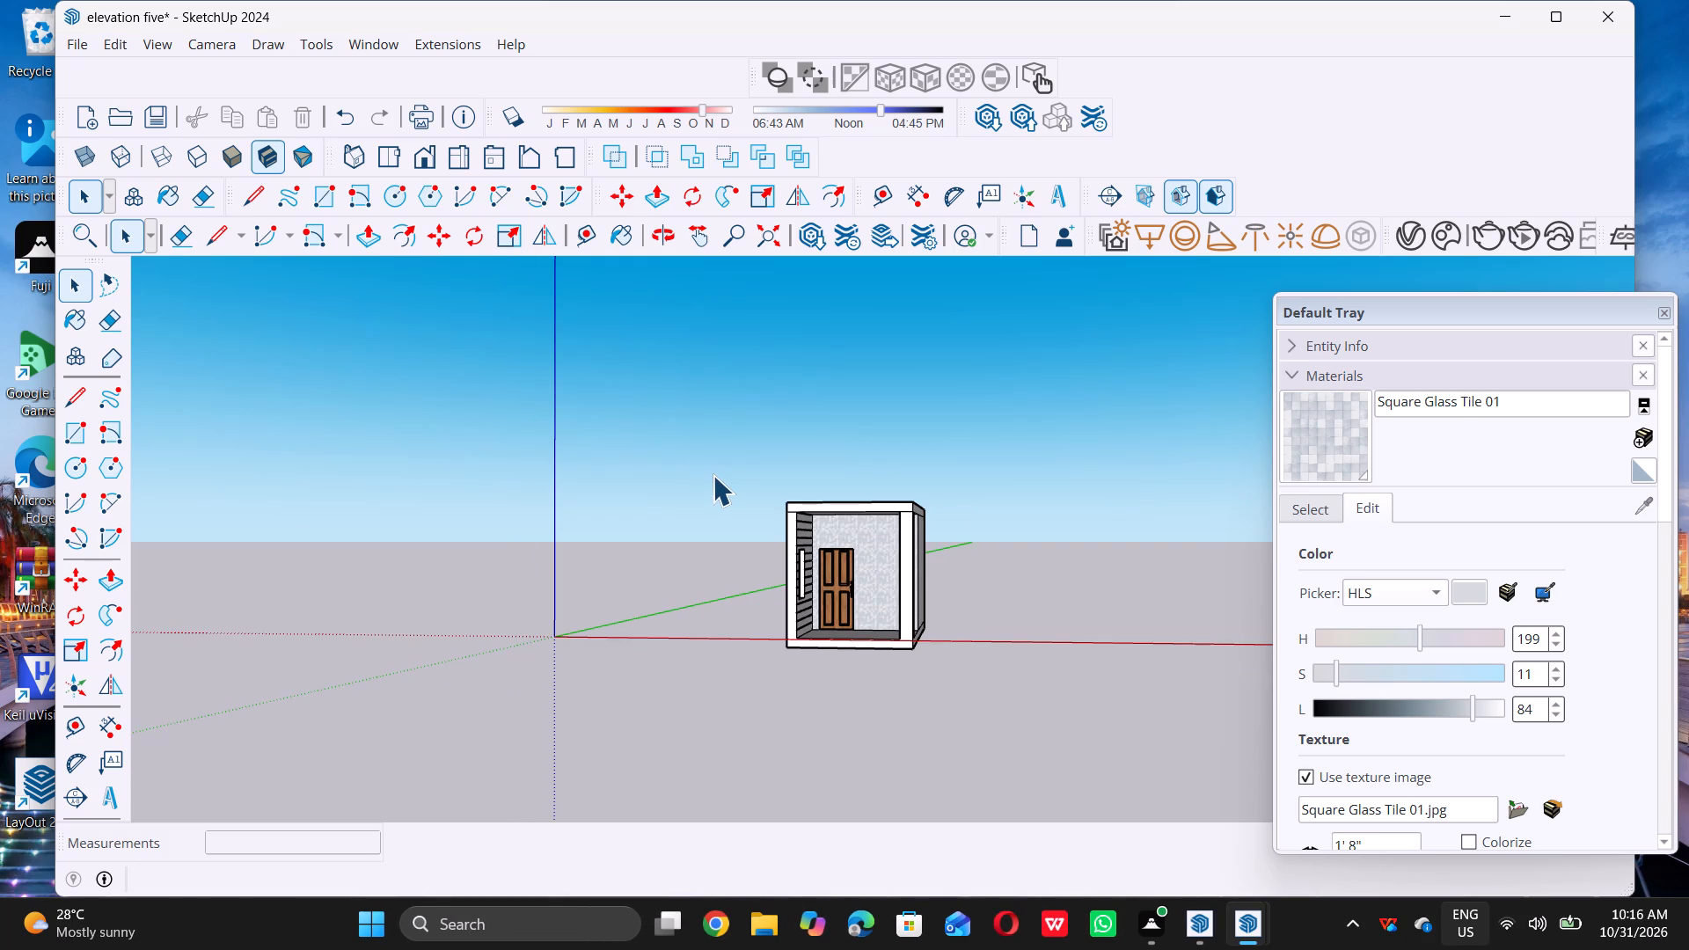
{"action": "scroll", "coordinate": [711, 475], "scroll_direction": "down", "scroll_amount": 1}
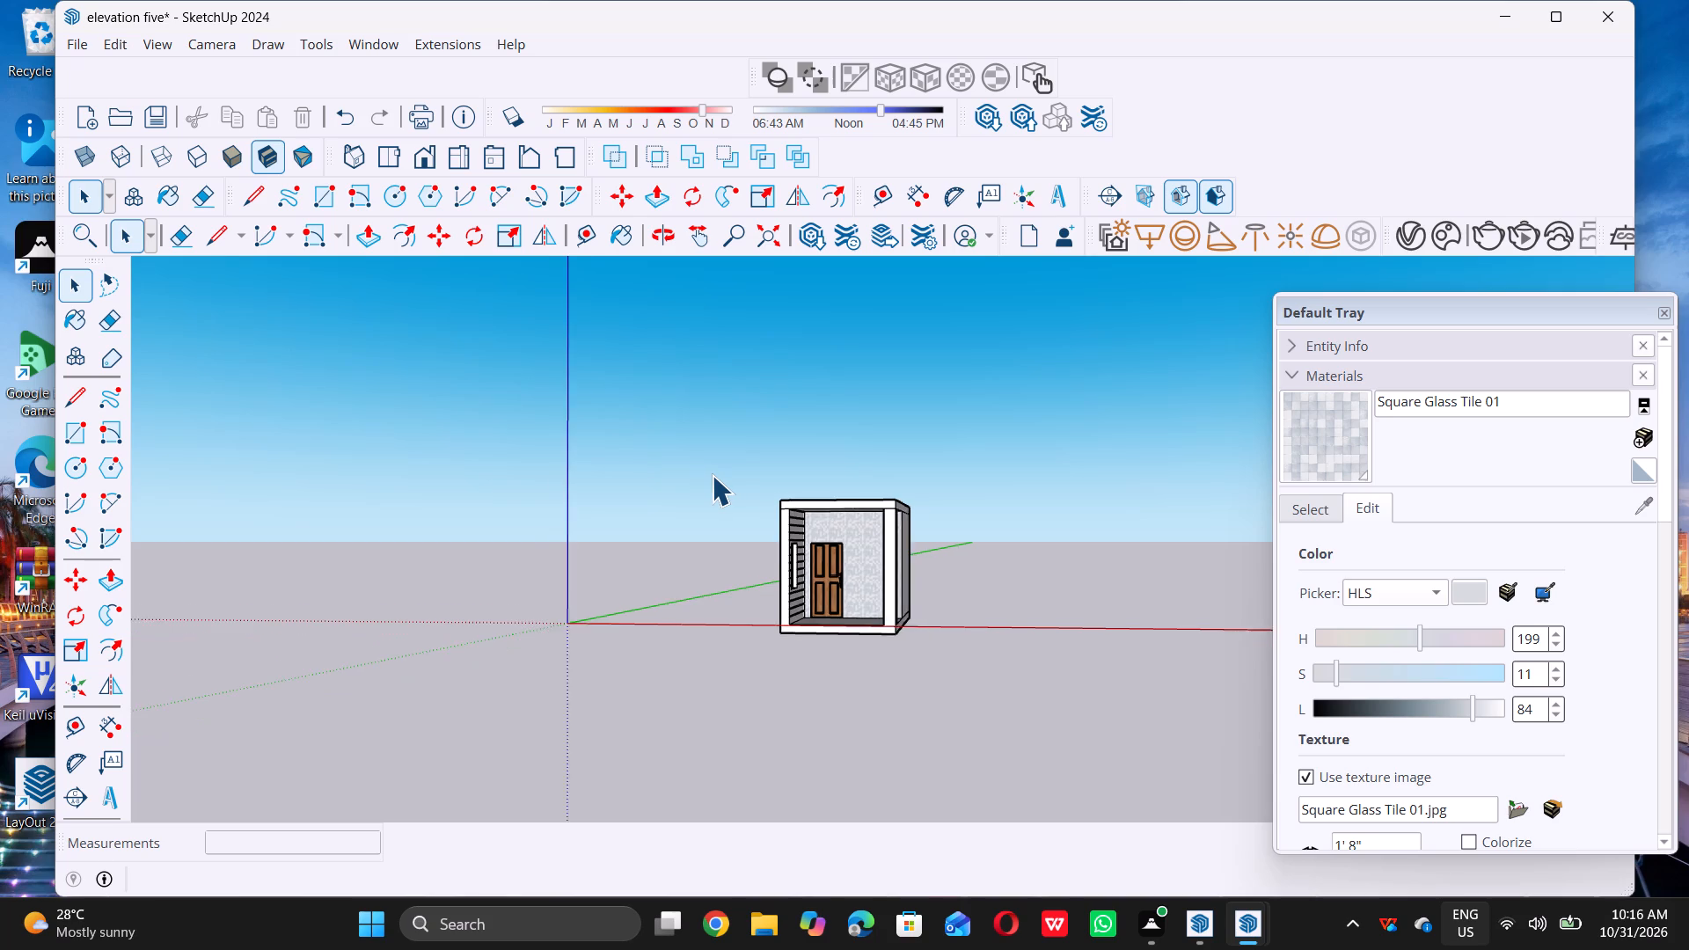
{"action": "scroll", "coordinate": [712, 475], "scroll_direction": "down", "scroll_amount": 2}
{"action": "middle_click_drag", "start_coordinate": [714, 470], "coordinate": [801, 617]}
{"action": "middle_click", "coordinate": [801, 617]}
{"action": "middle_click", "coordinate": [801, 617]}
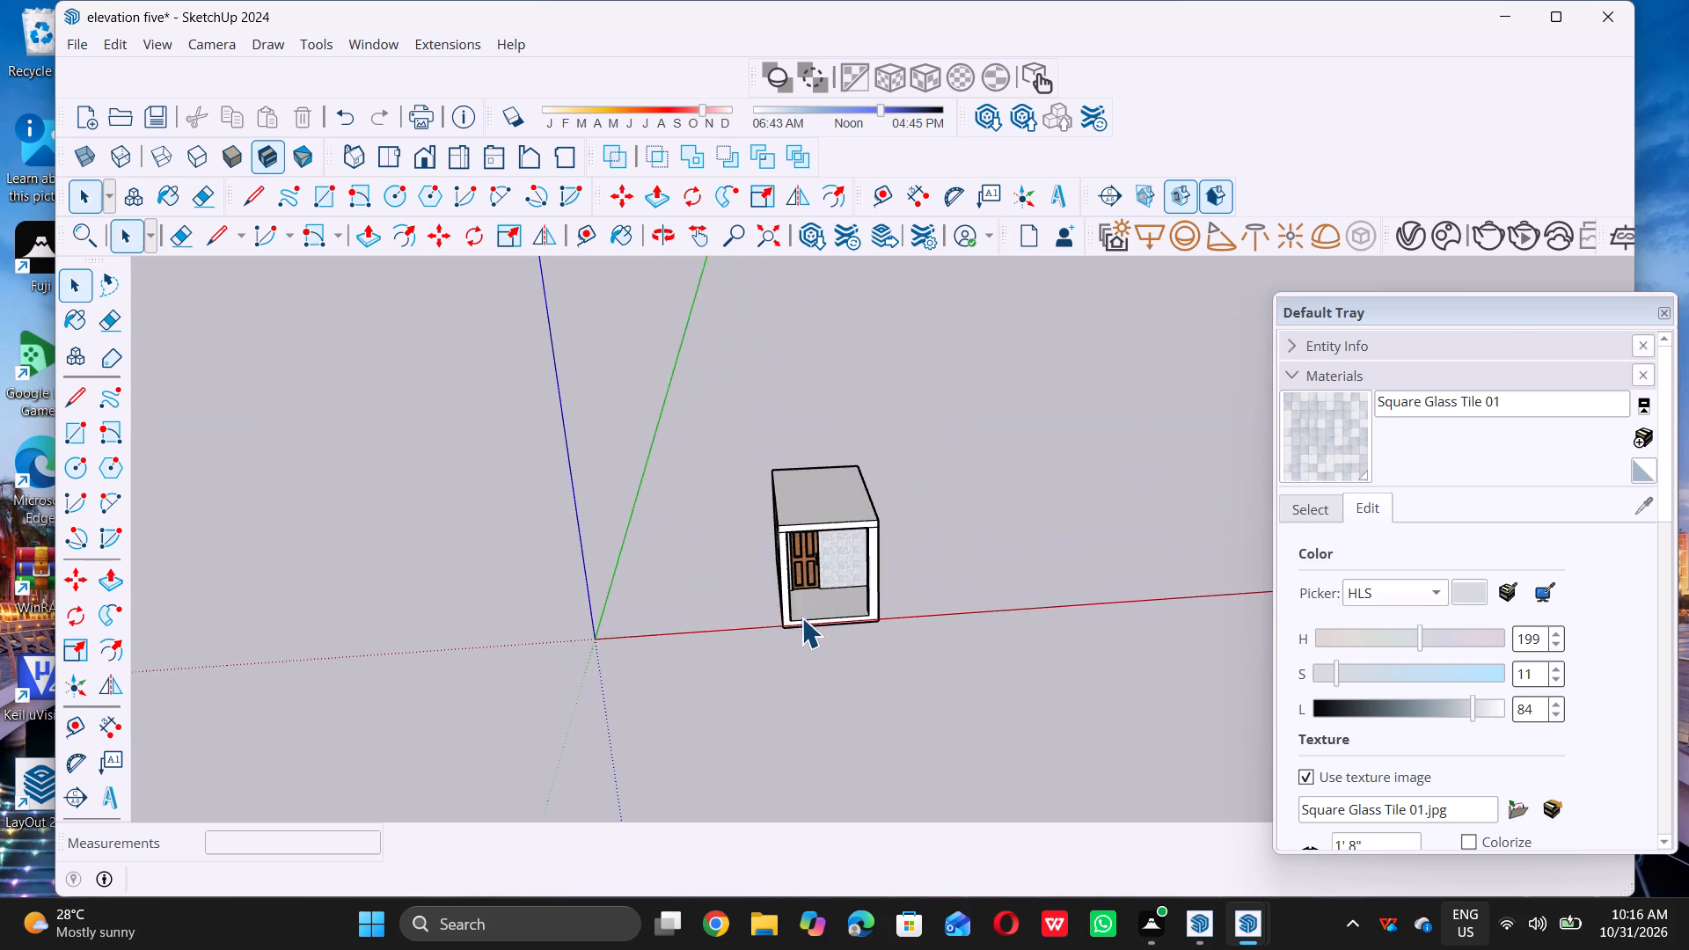
Offset the roof slab's top face outline 9" inward to form a border around the roof.
{"action": "scroll", "coordinate": [992, 423], "scroll_direction": "up", "scroll_amount": 6}
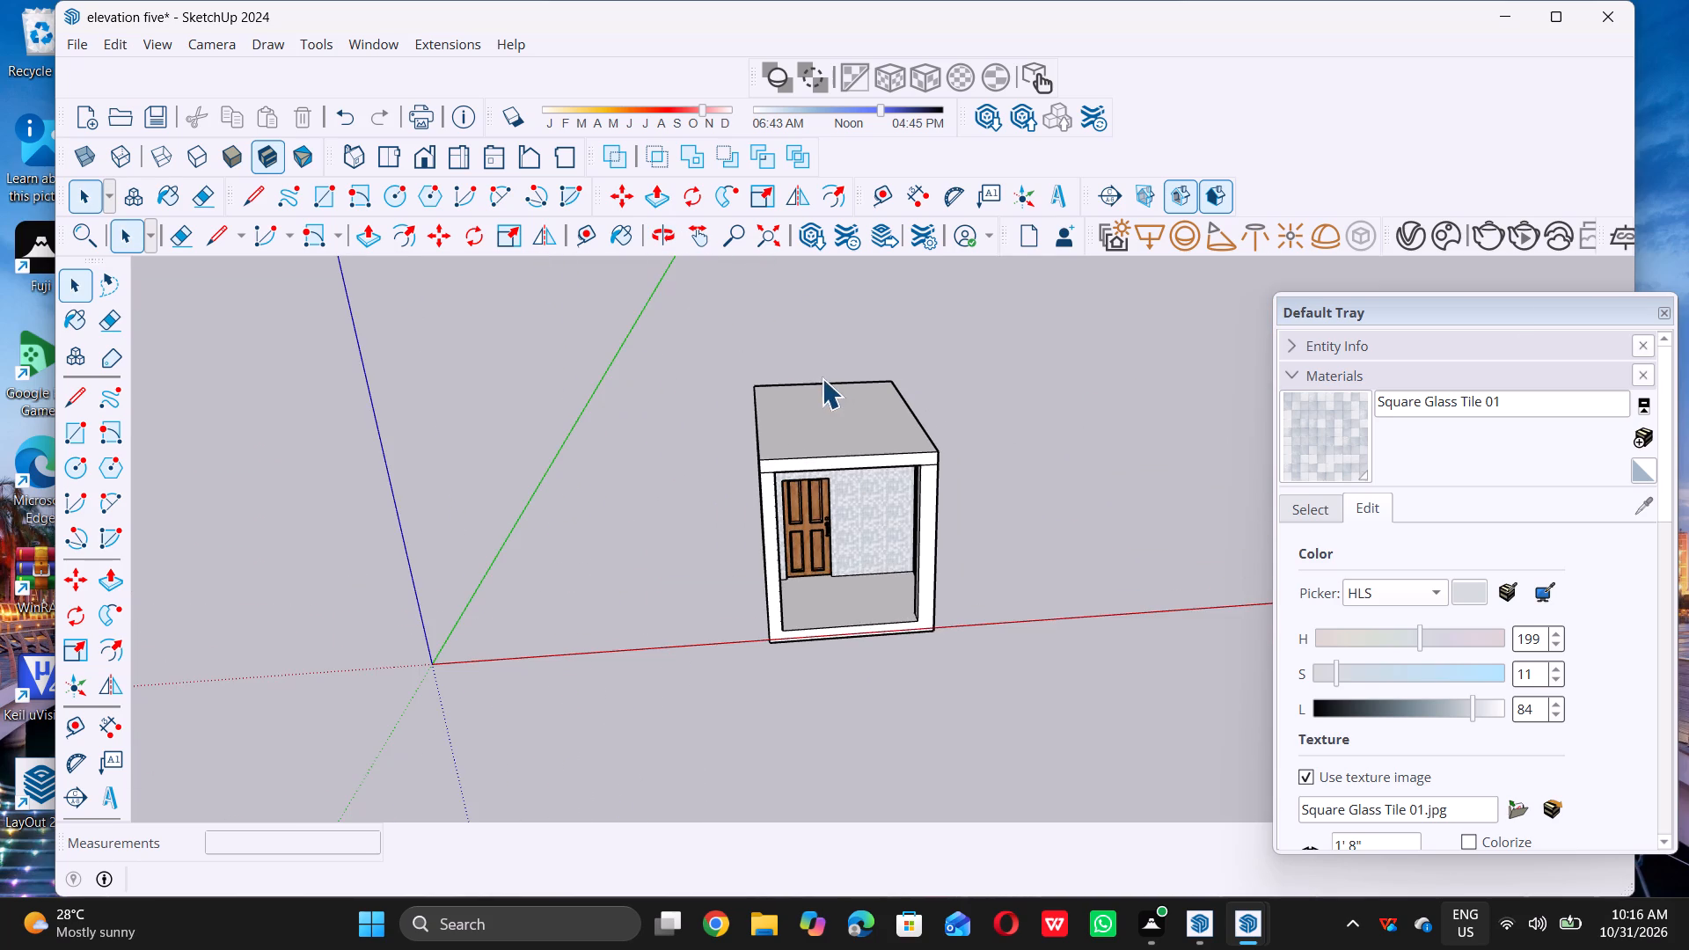
{"action": "middle_click_drag", "start_coordinate": [822, 378], "coordinate": [779, 442]}
{"action": "middle_click", "coordinate": [779, 442]}
{"action": "scroll", "coordinate": [796, 399], "scroll_direction": "up", "scroll_amount": 5}
{"action": "left_click", "coordinate": [802, 397]}
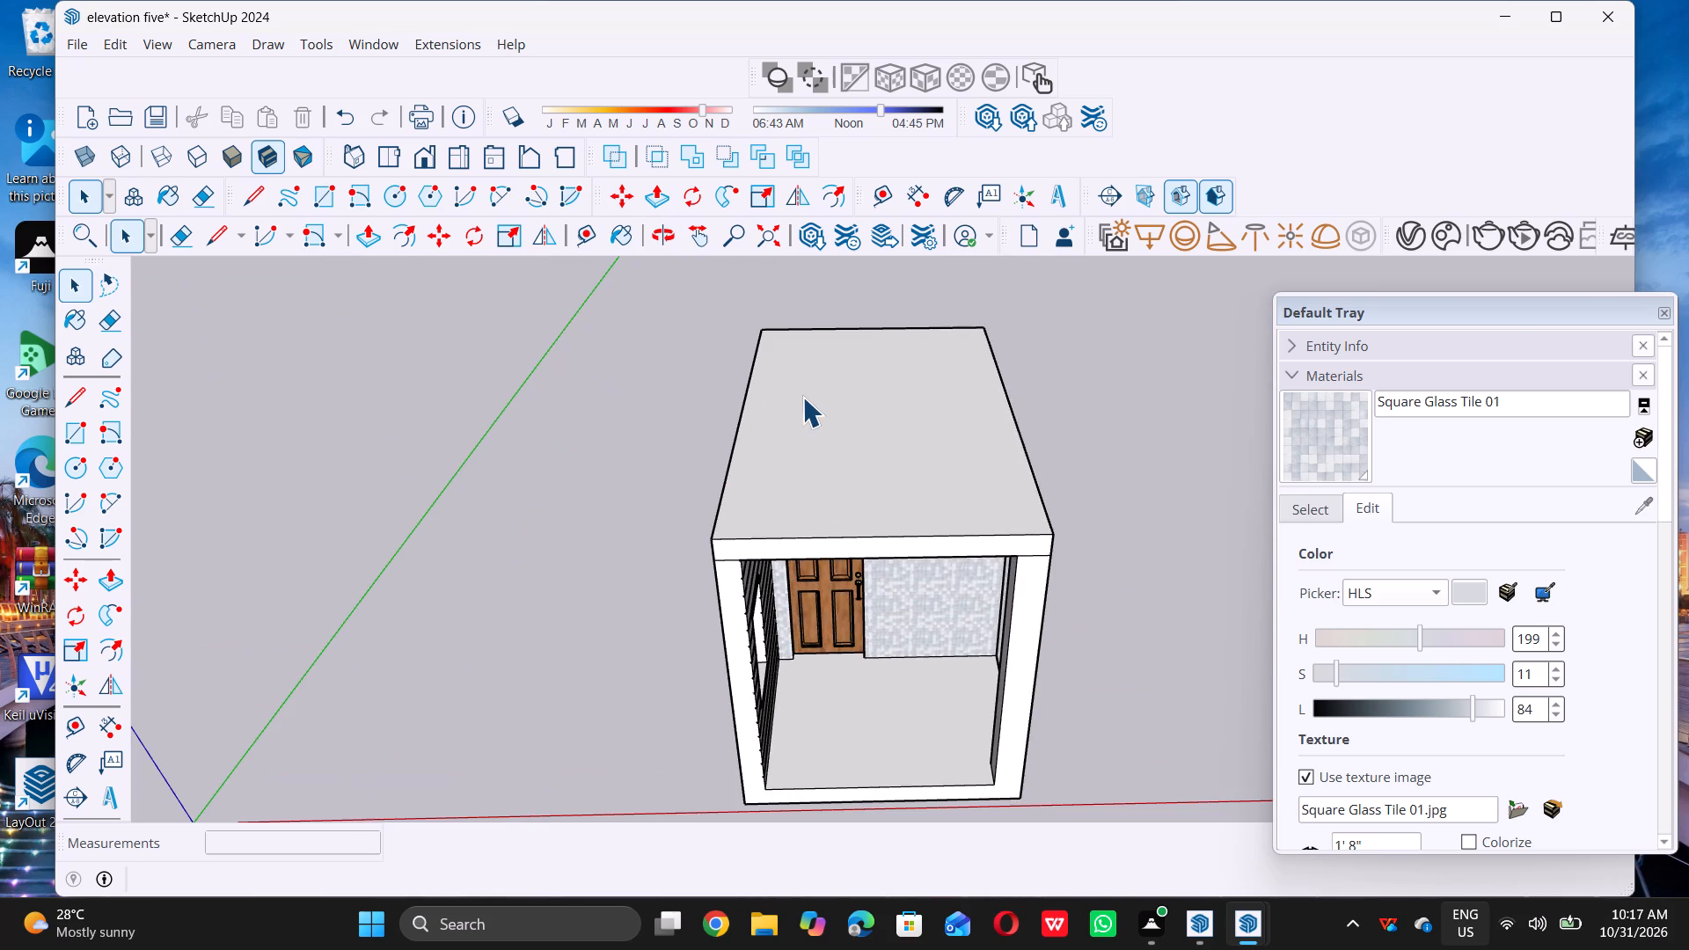
{"action": "key", "text": "f"}
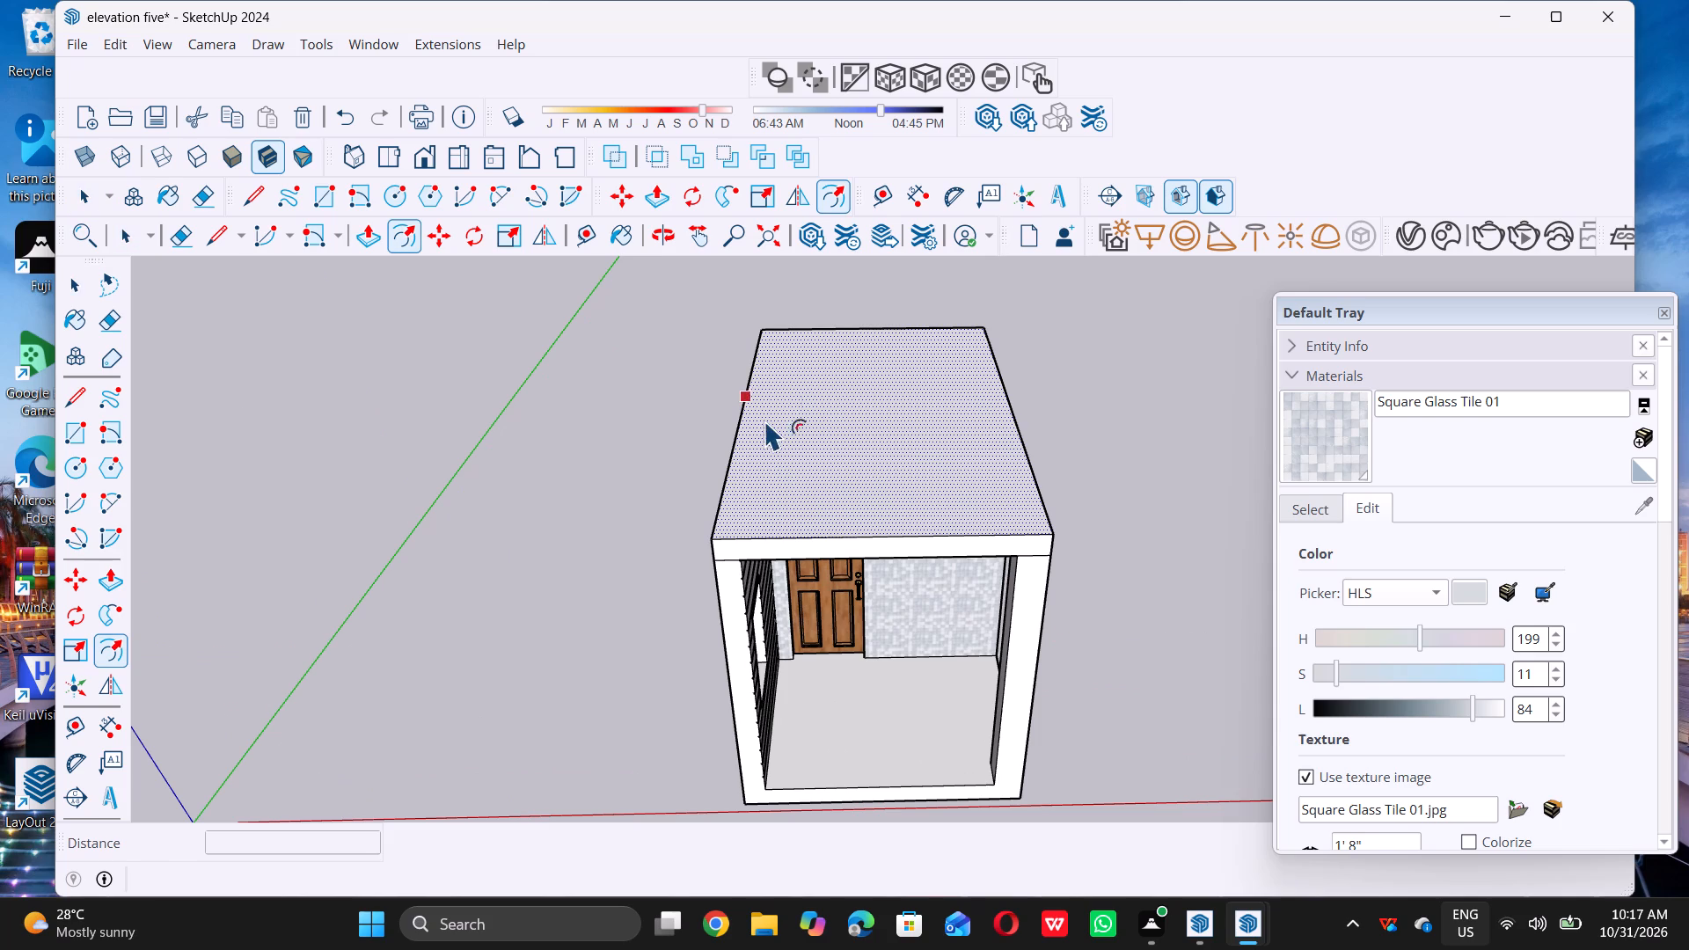
{"action": "left_click", "coordinate": [757, 425]}
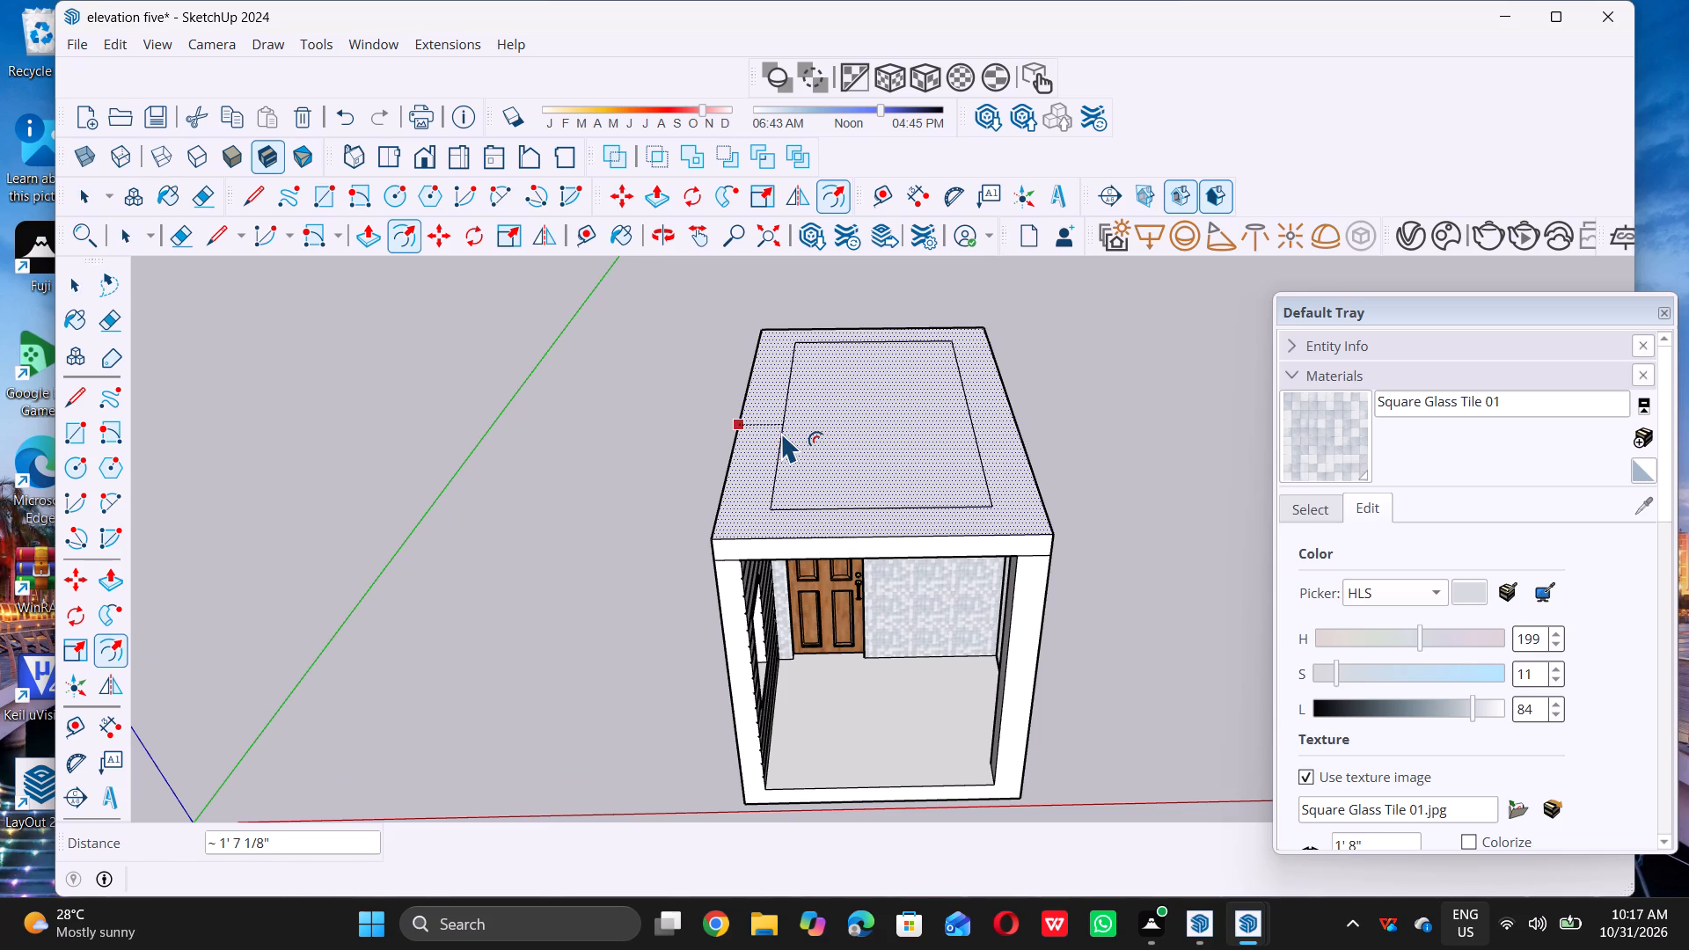
{"action": "key", "text": "9"}
{"action": "key", "text": "shift+quotedbl"}
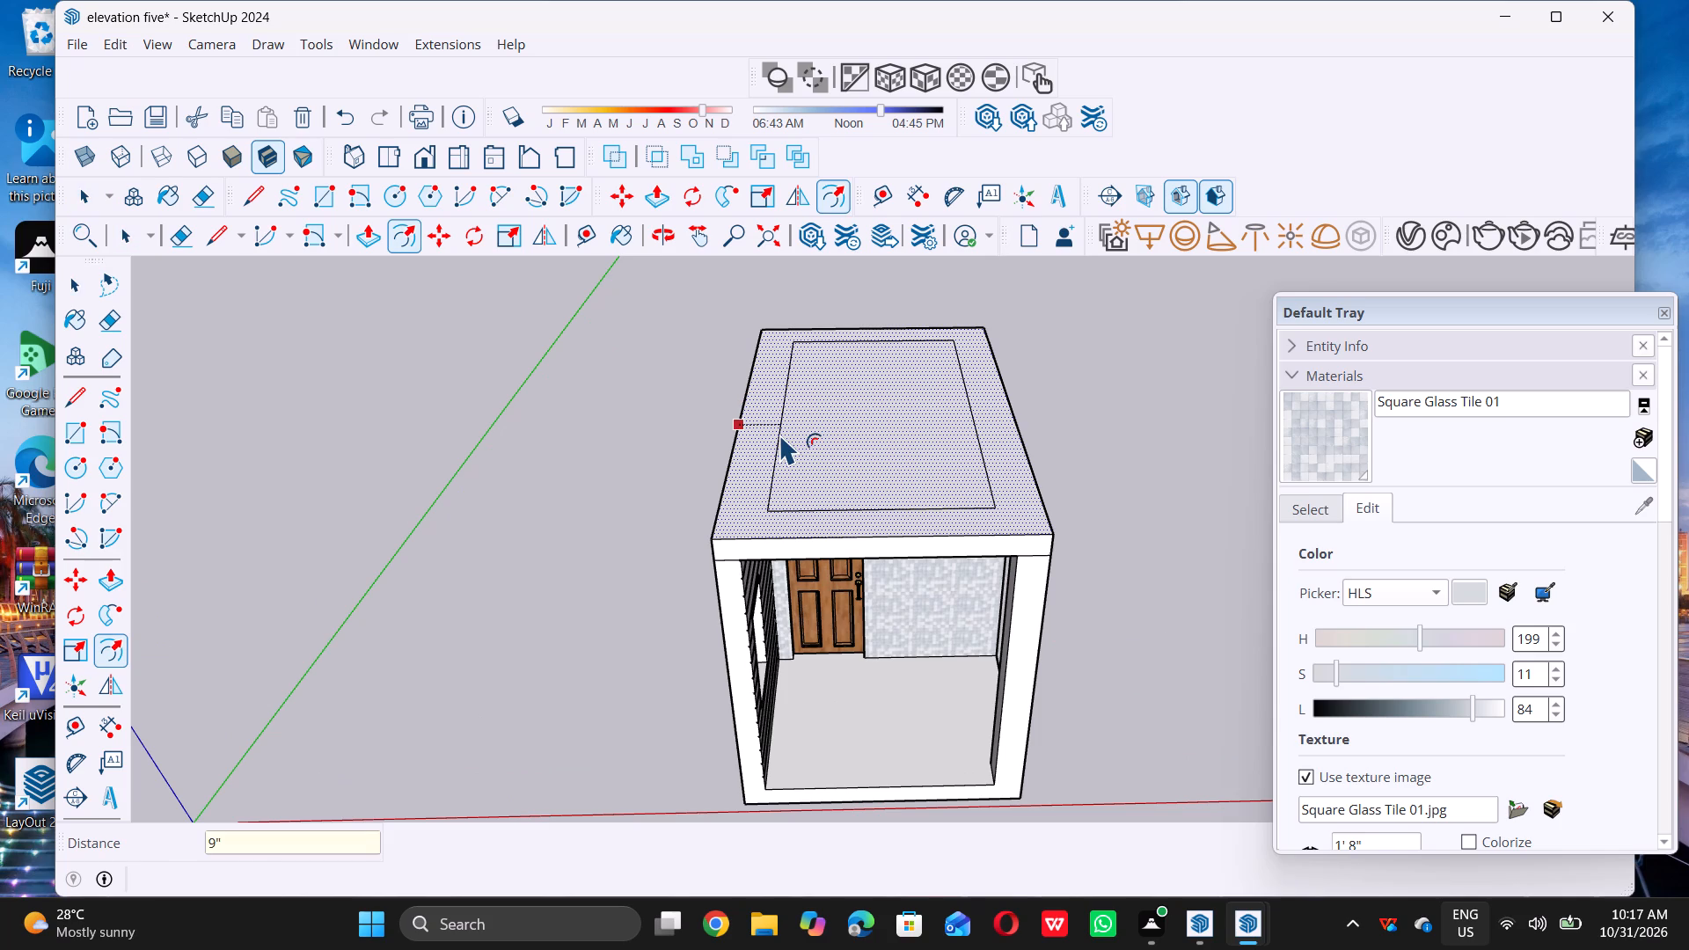
{"action": "key", "text": "Return"}
{"action": "key", "text": "space"}
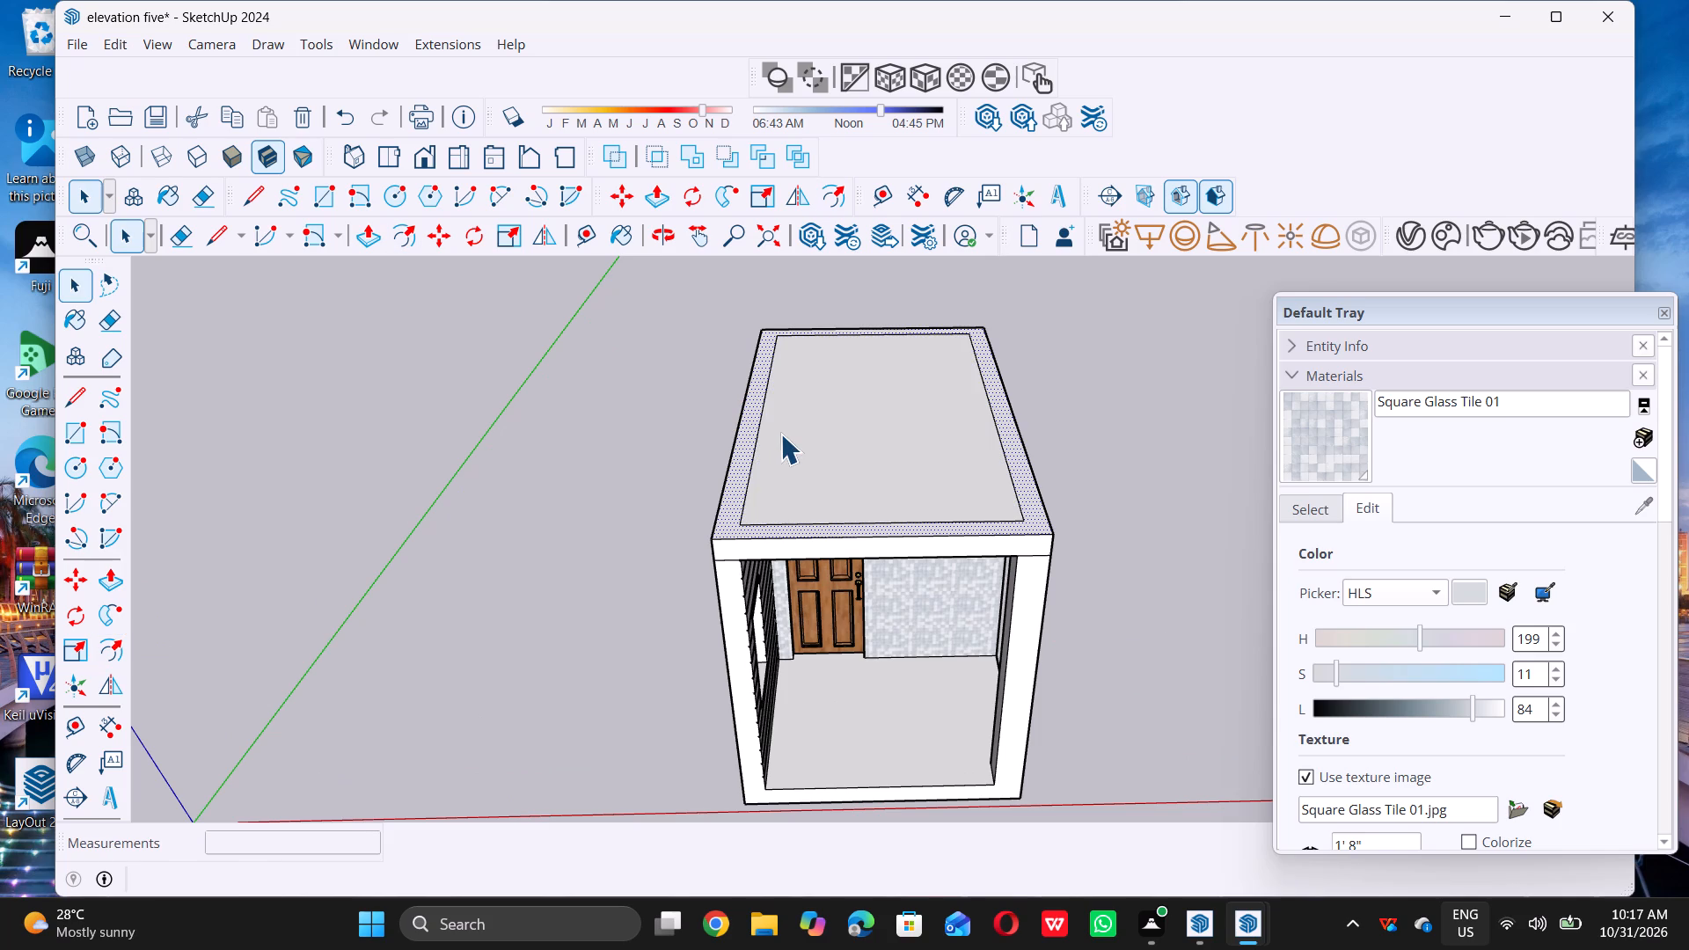
{"action": "double_click", "coordinate": [671, 517]}
Examine the bordered roof and the room from the porch and window wall sides.
{"action": "scroll", "coordinate": [614, 557], "scroll_direction": "down", "scroll_amount": 7}
{"action": "middle_click_drag", "start_coordinate": [603, 609], "coordinate": [720, 546]}
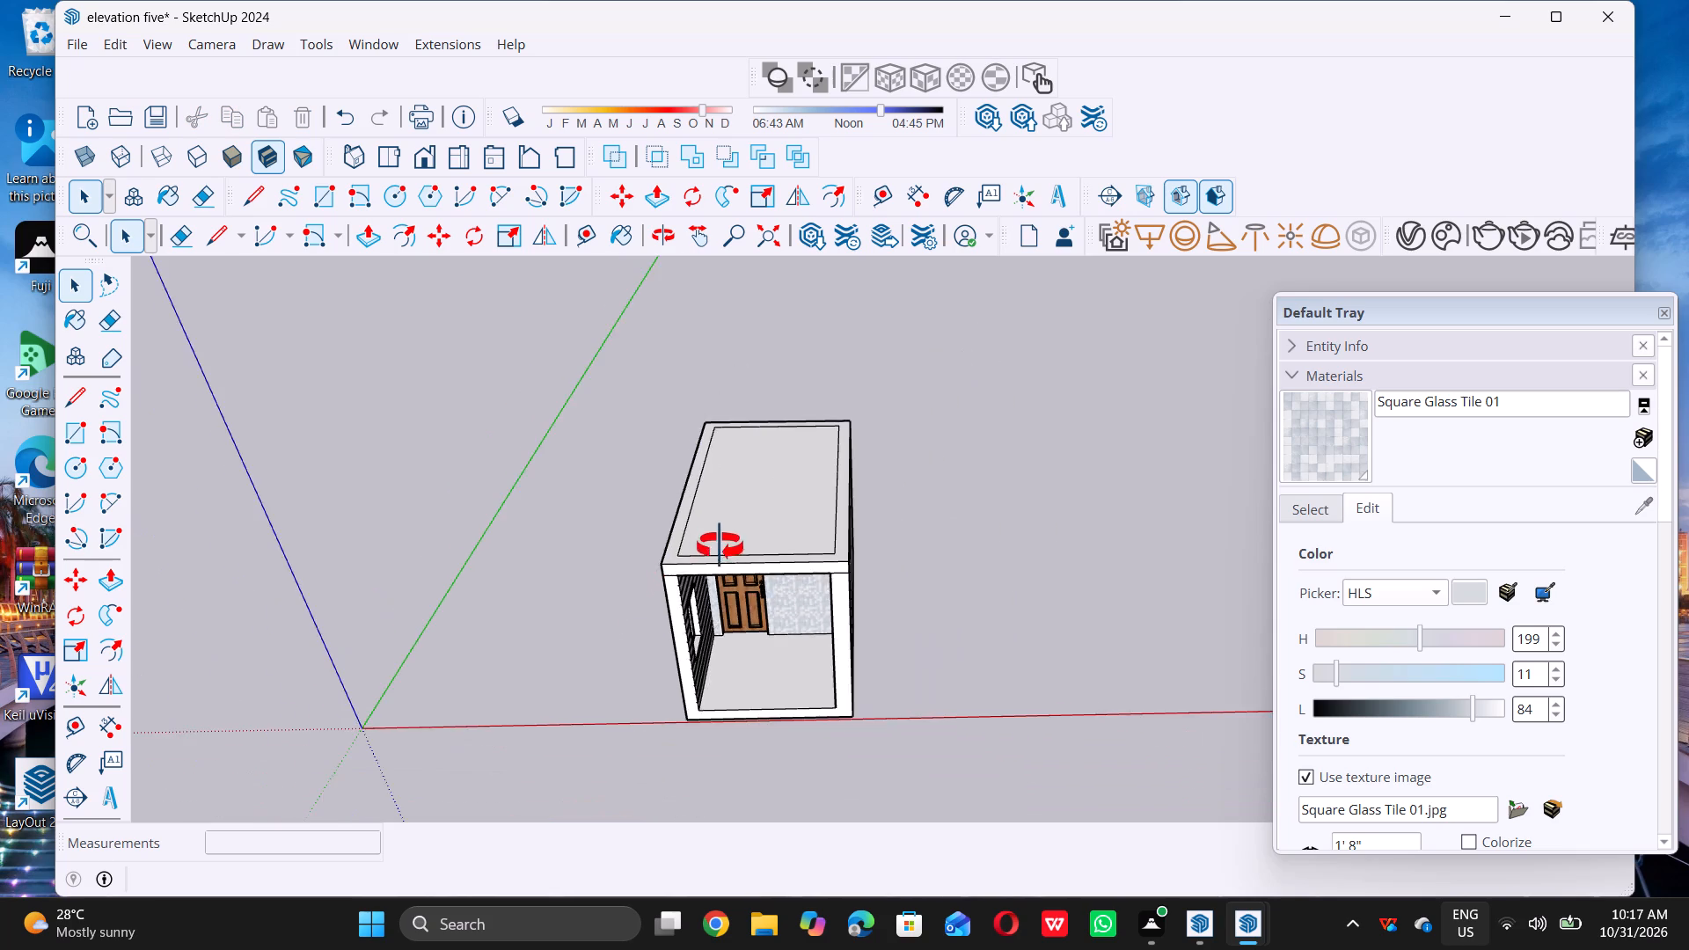
{"action": "middle_click_drag", "start_coordinate": [720, 546], "coordinate": [724, 541]}
{"action": "middle_click", "coordinate": [724, 541]}
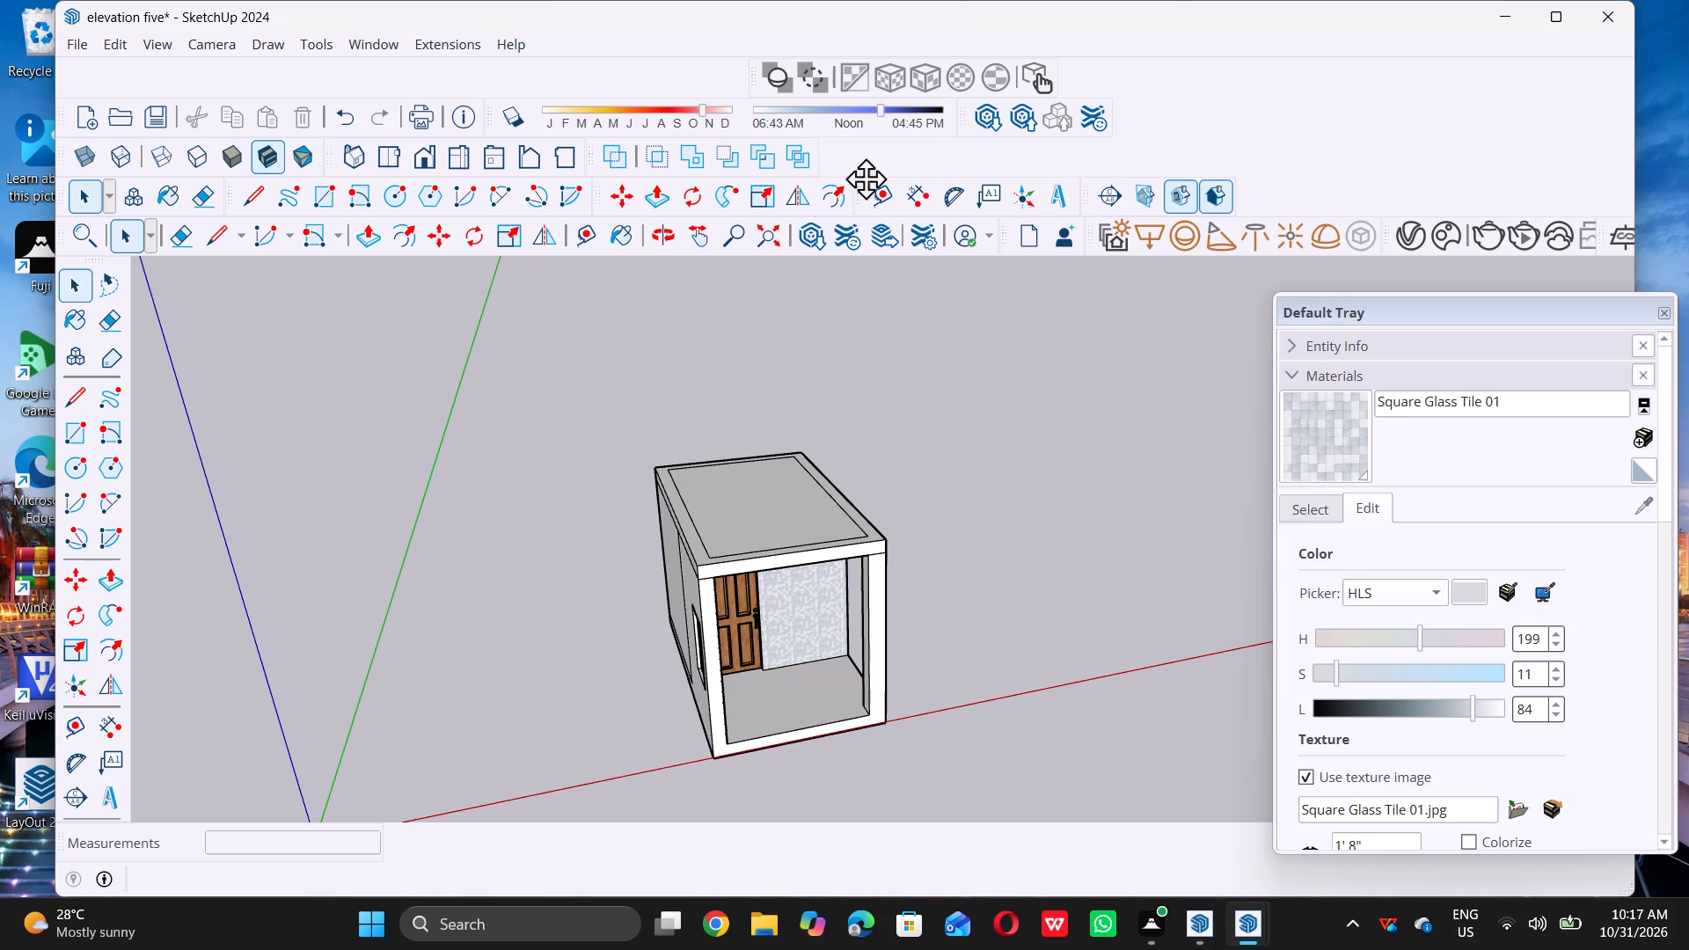
{"action": "scroll", "coordinate": [623, 513], "scroll_direction": "down", "scroll_amount": 2}
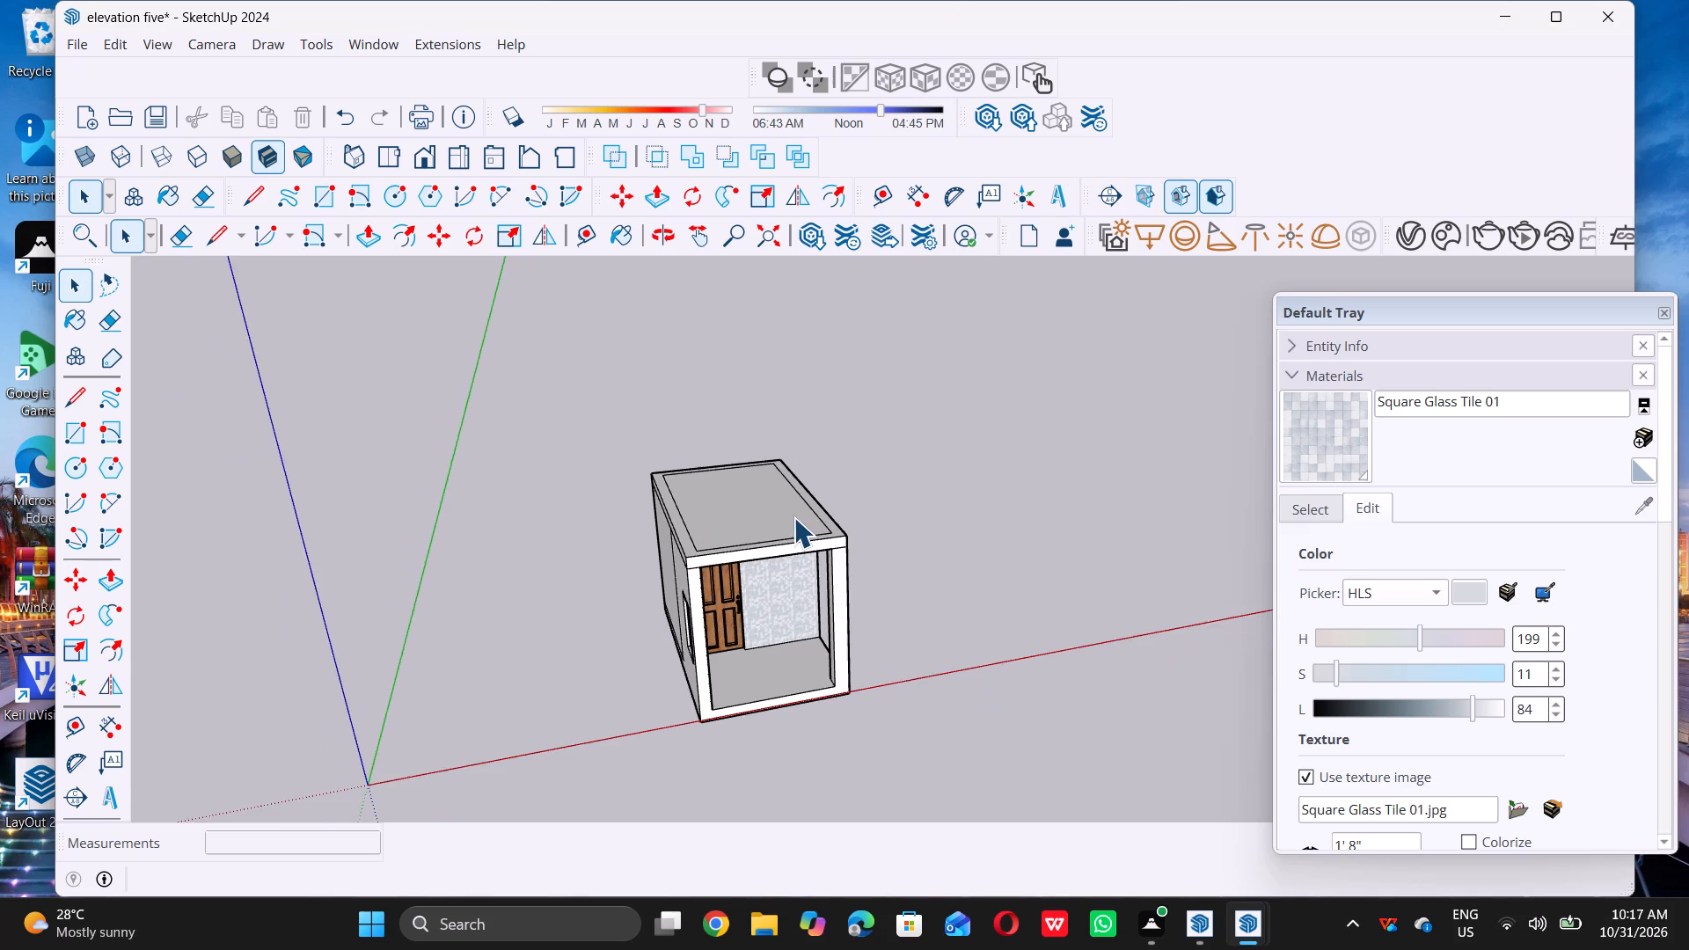
{"action": "scroll", "coordinate": [793, 517], "scroll_direction": "up", "scroll_amount": 7}
{"action": "scroll", "coordinate": [587, 501], "scroll_direction": "down", "scroll_amount": 5}
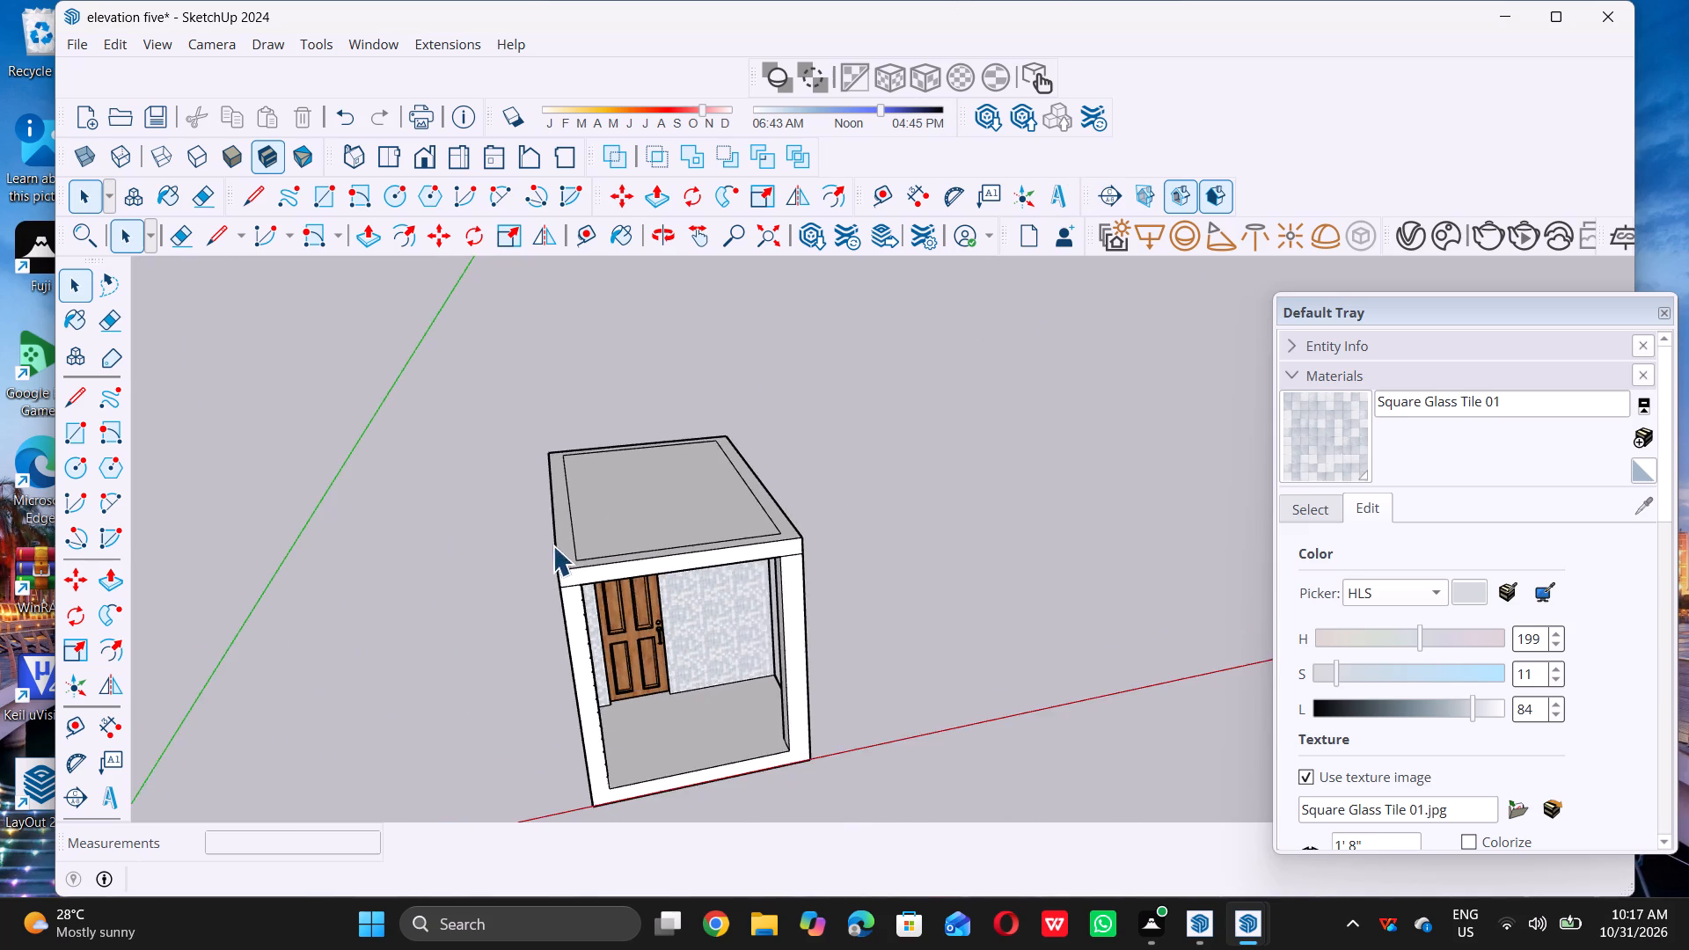
{"action": "scroll", "coordinate": [558, 528], "scroll_direction": "down", "scroll_amount": 5}
{"action": "middle_click_drag", "start_coordinate": [557, 544], "coordinate": [781, 595]}
{"action": "middle_click", "coordinate": [781, 595]}
{"action": "scroll", "coordinate": [690, 581], "scroll_direction": "down", "scroll_amount": 9}
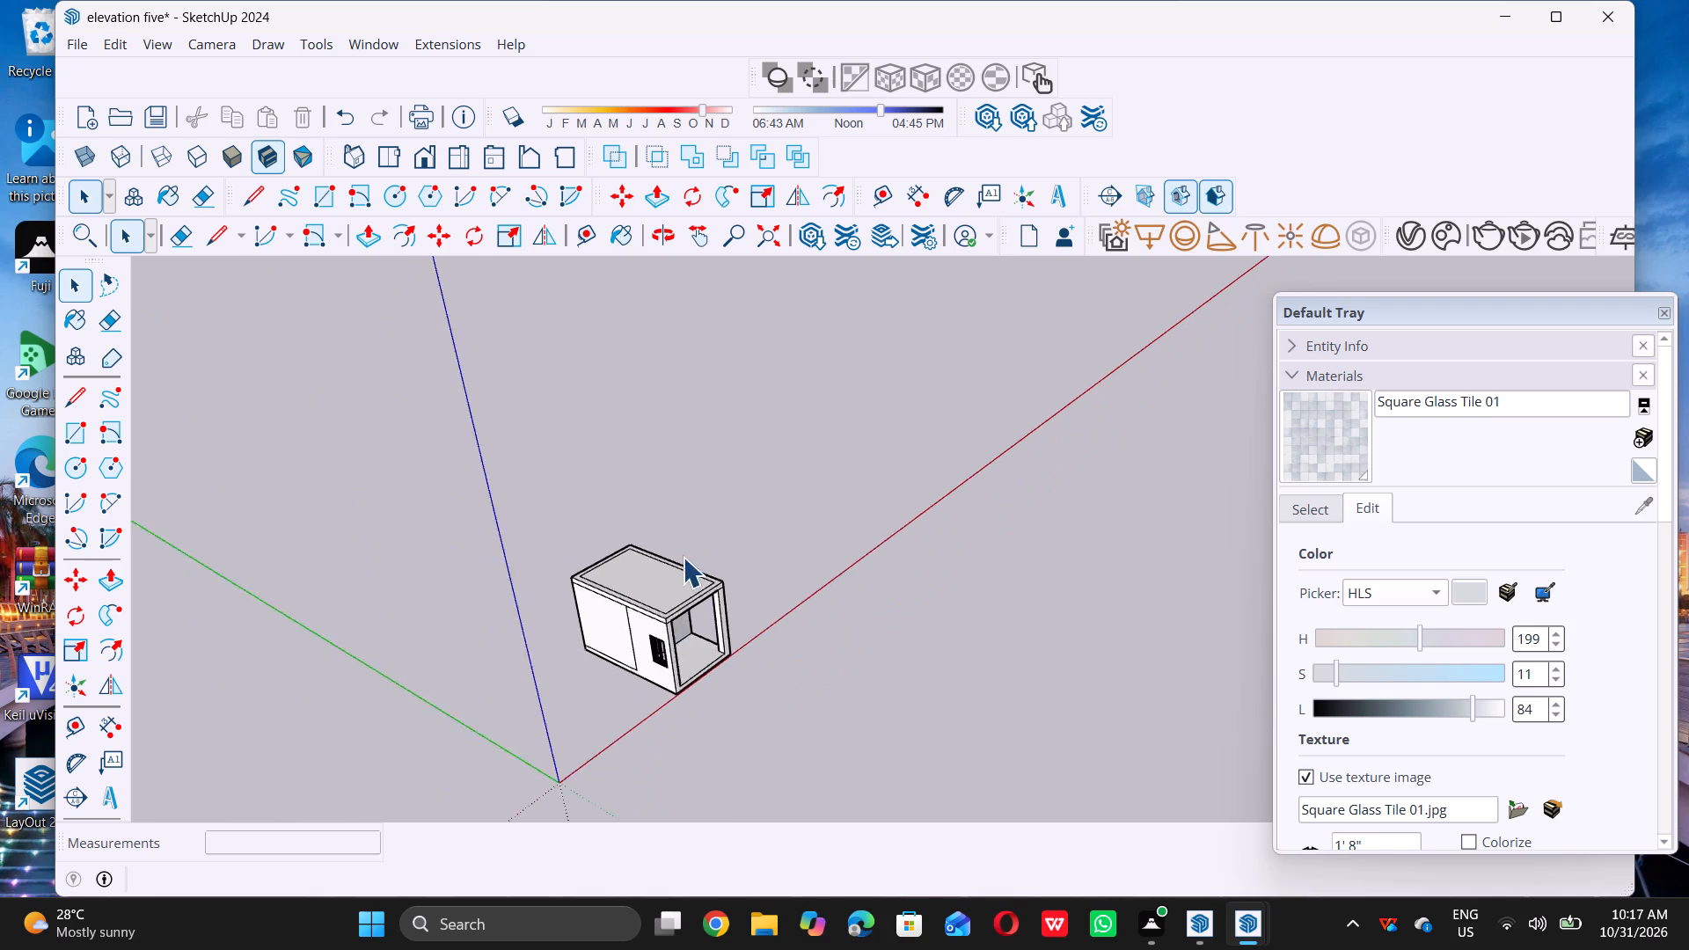
Draw lines extending the roof border's porch-side inner edge to both outer side edges, the window-side line 9" long.
{"action": "middle_click_drag", "start_coordinate": [640, 592], "coordinate": [672, 635]}
{"action": "scroll", "coordinate": [670, 624], "scroll_direction": "up", "scroll_amount": 14}
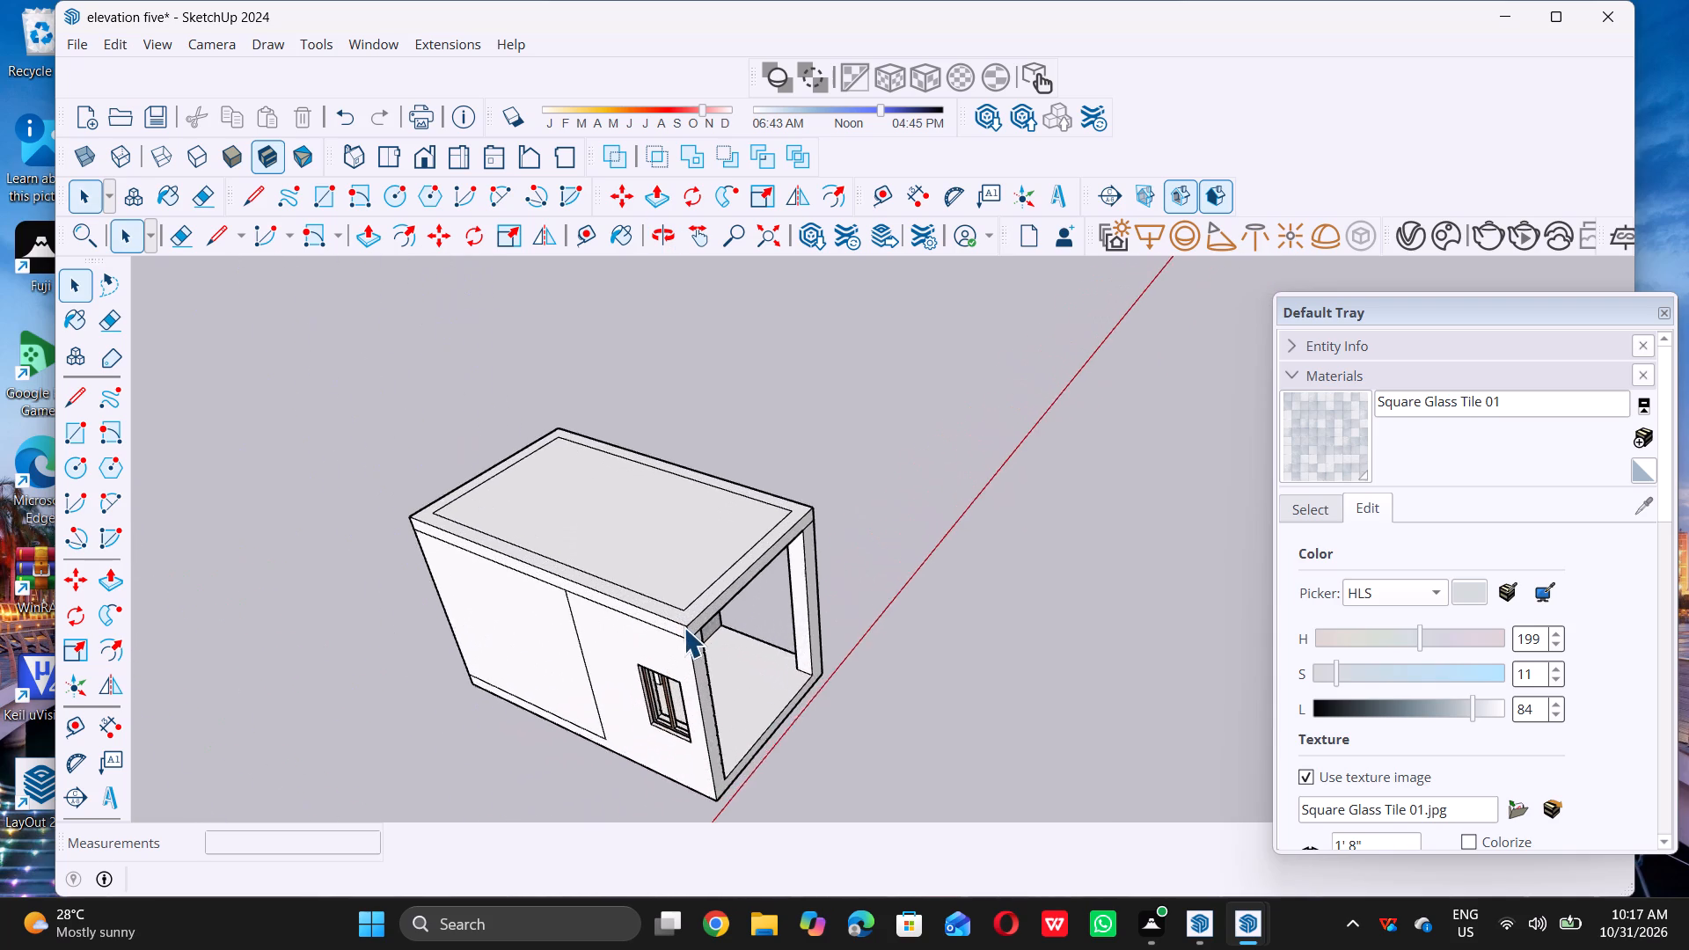
{"action": "scroll", "coordinate": [684, 627], "scroll_direction": "up", "scroll_amount": 13}
{"action": "key", "text": "l"}
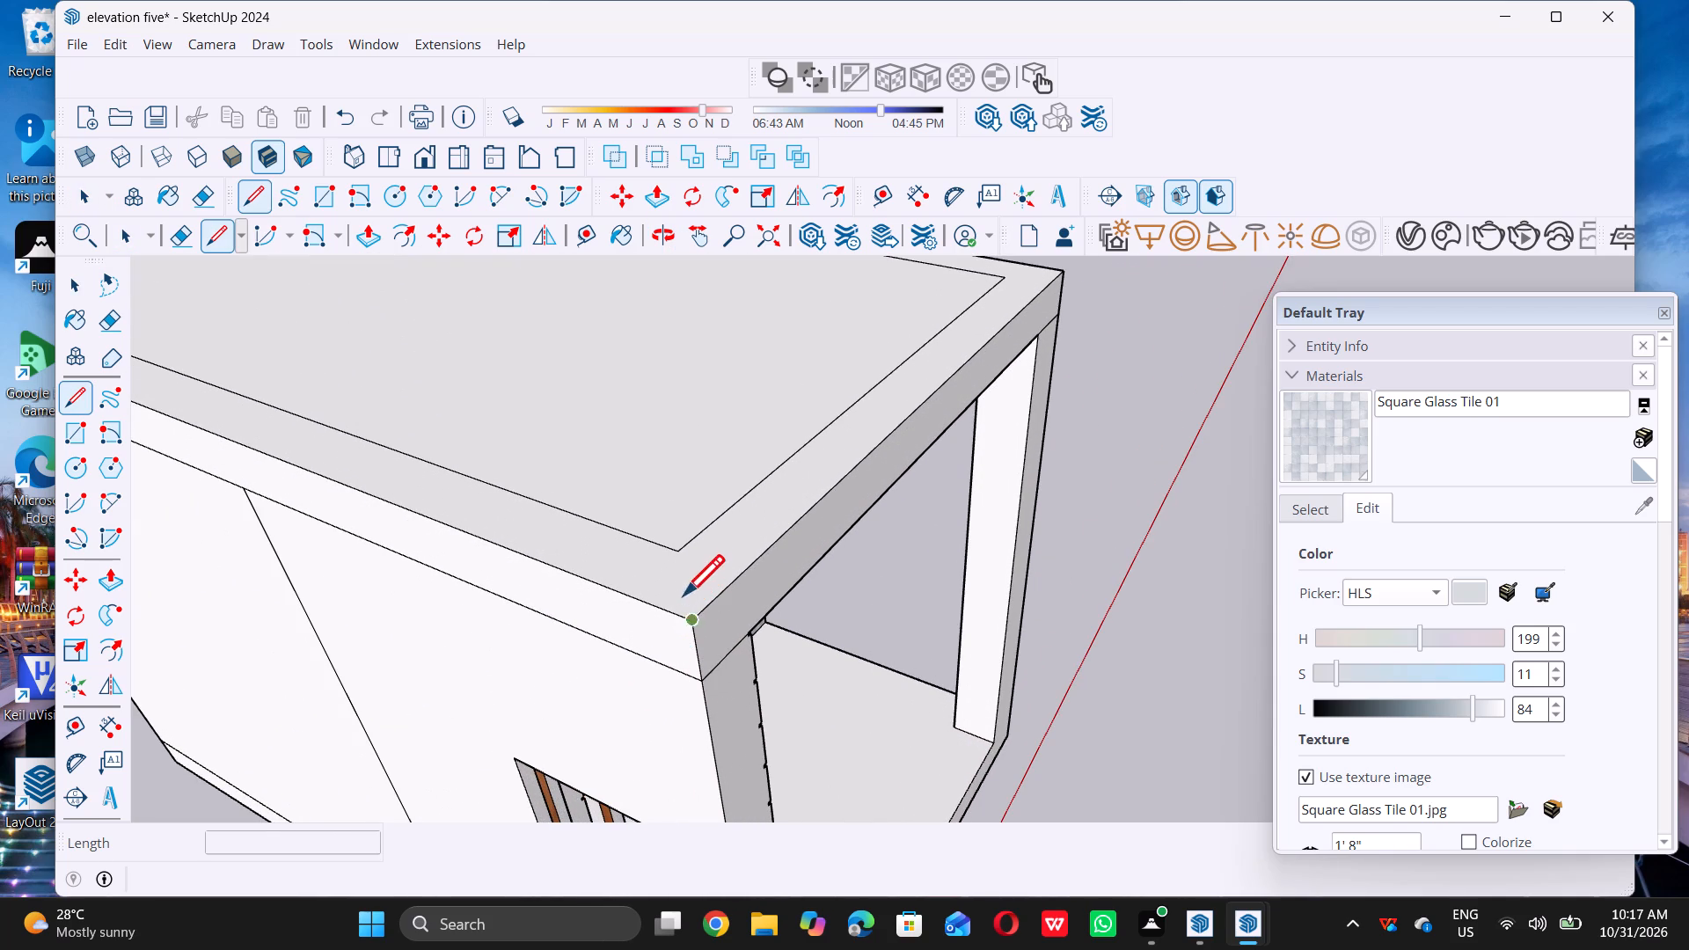
{"action": "triple_click", "coordinate": [673, 552]}
{"action": "left_click", "coordinate": [673, 552]}
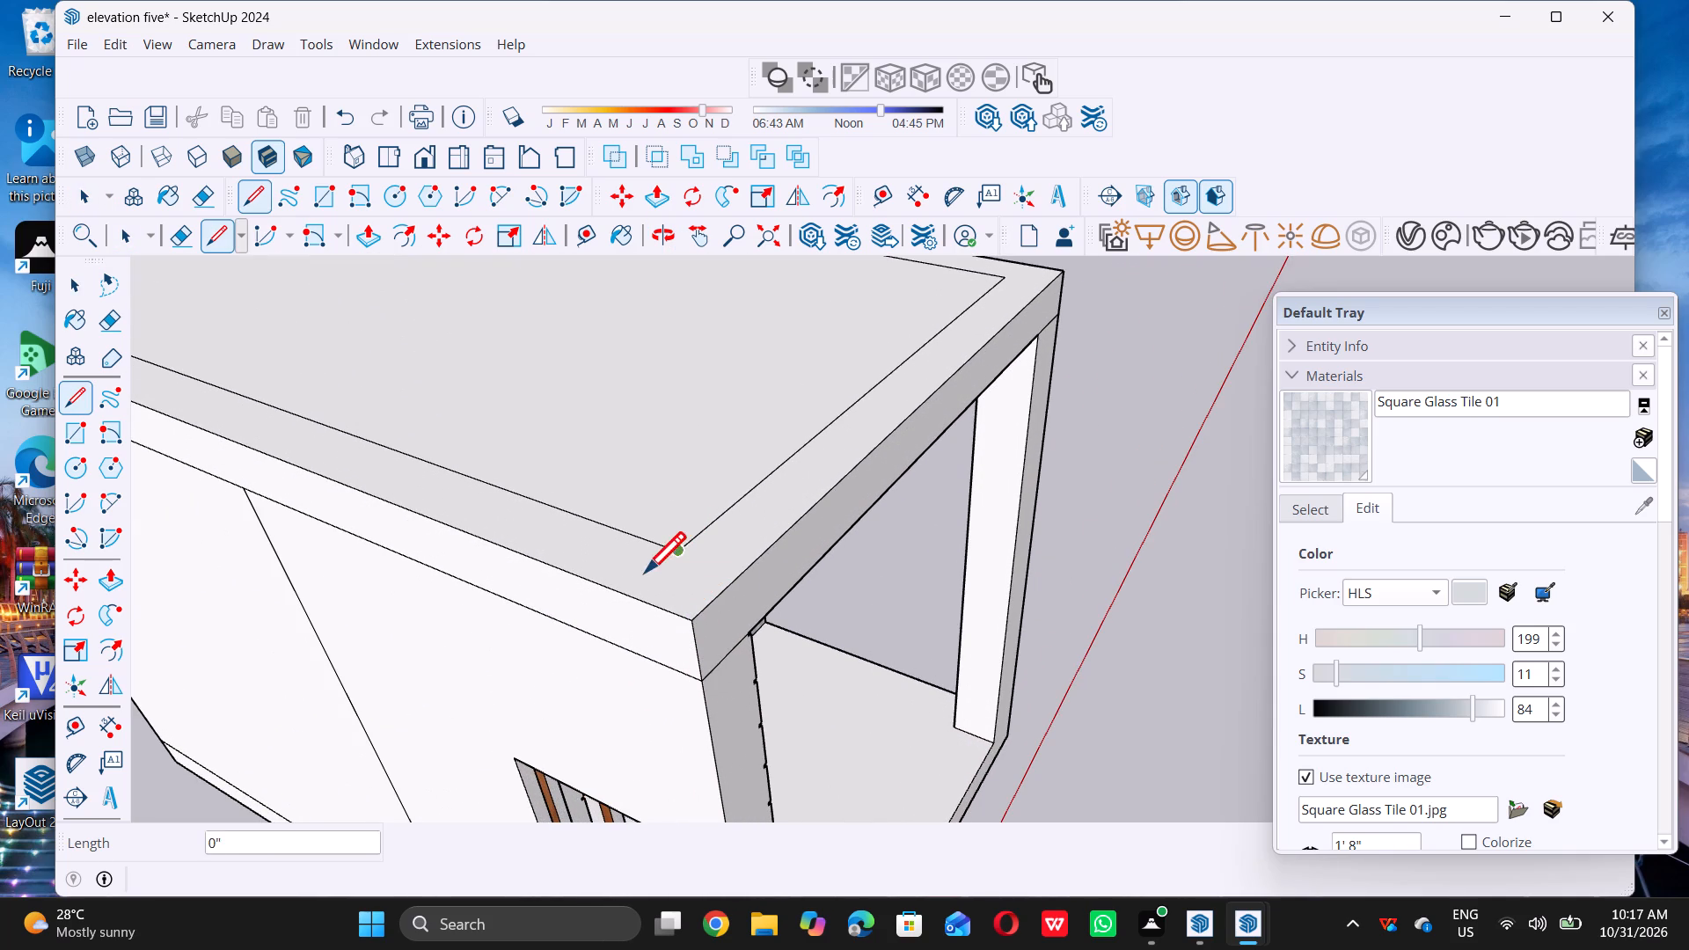
{"action": "double_click", "coordinate": [629, 594]}
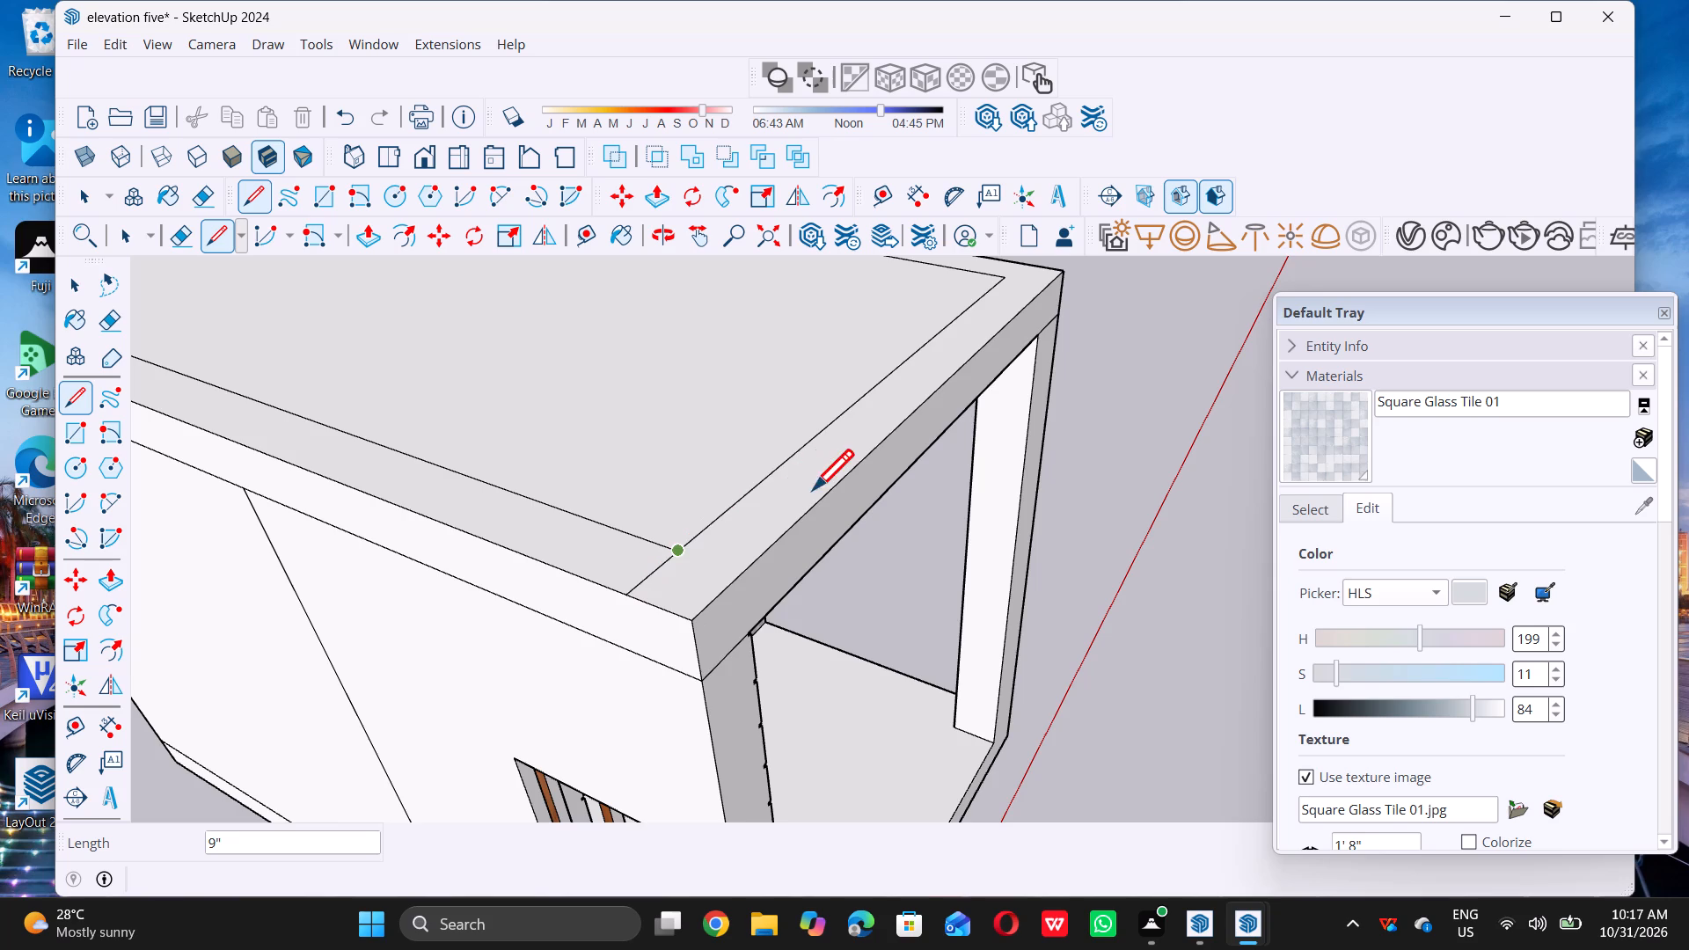
{"action": "scroll", "coordinate": [792, 506], "scroll_direction": "down", "scroll_amount": 6}
{"action": "scroll", "coordinate": [951, 351], "scroll_direction": "up", "scroll_amount": 5}
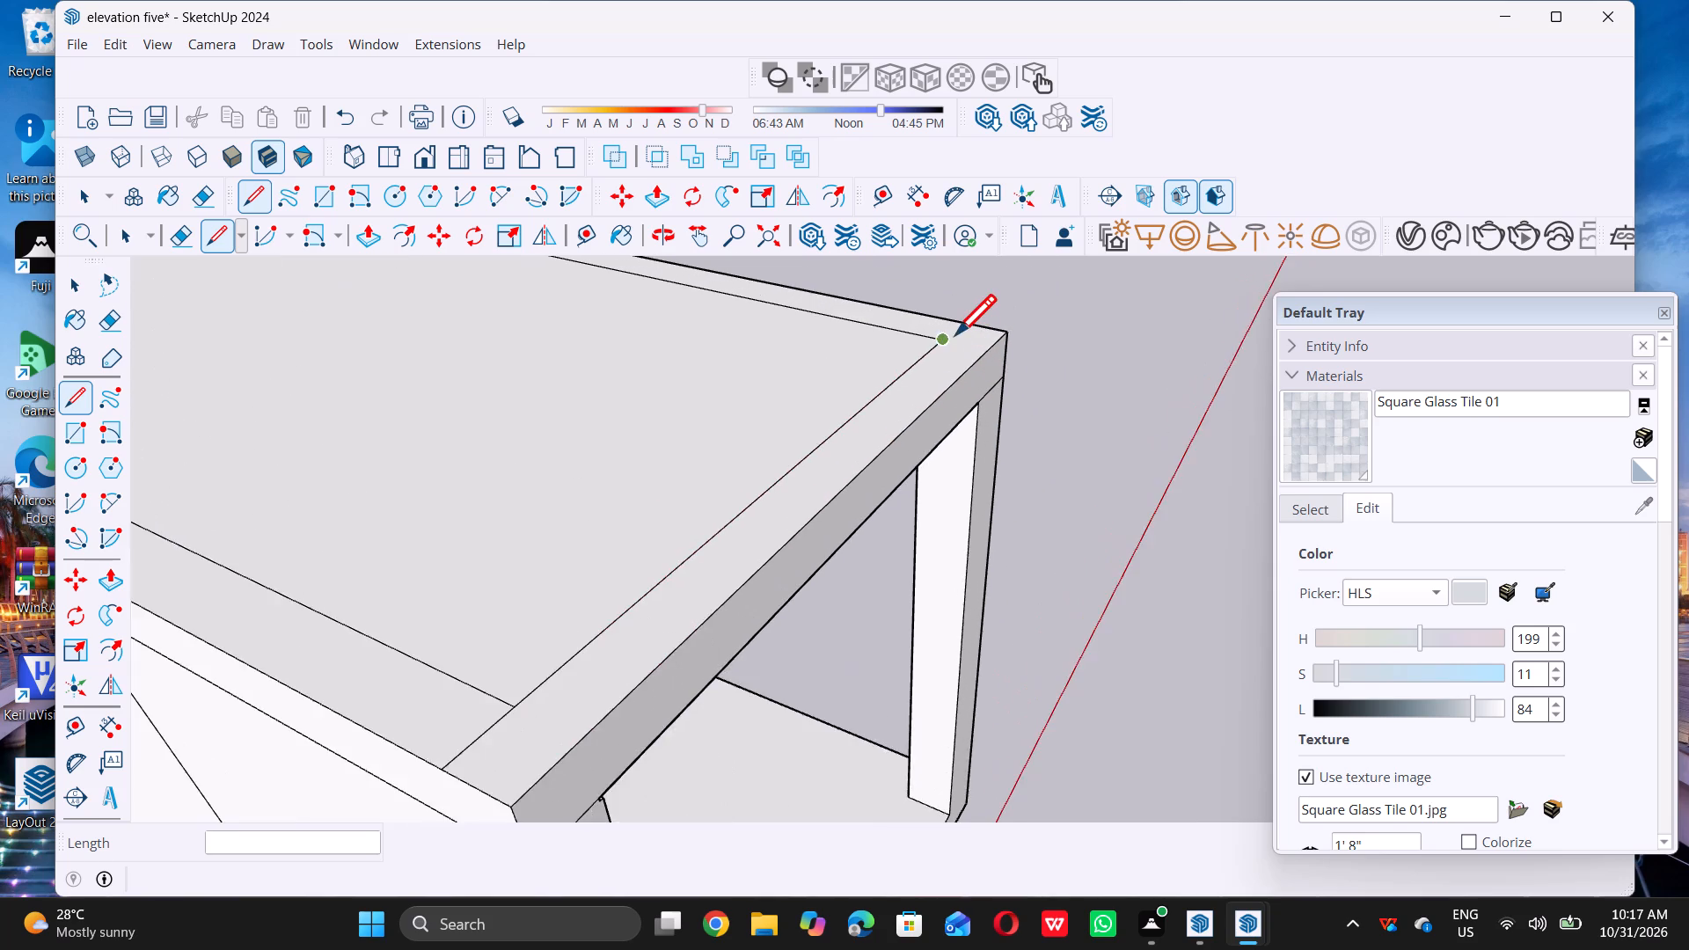
{"action": "scroll", "coordinate": [955, 334], "scroll_direction": "up", "scroll_amount": 8}
{"action": "triple_click", "coordinate": [935, 340]}
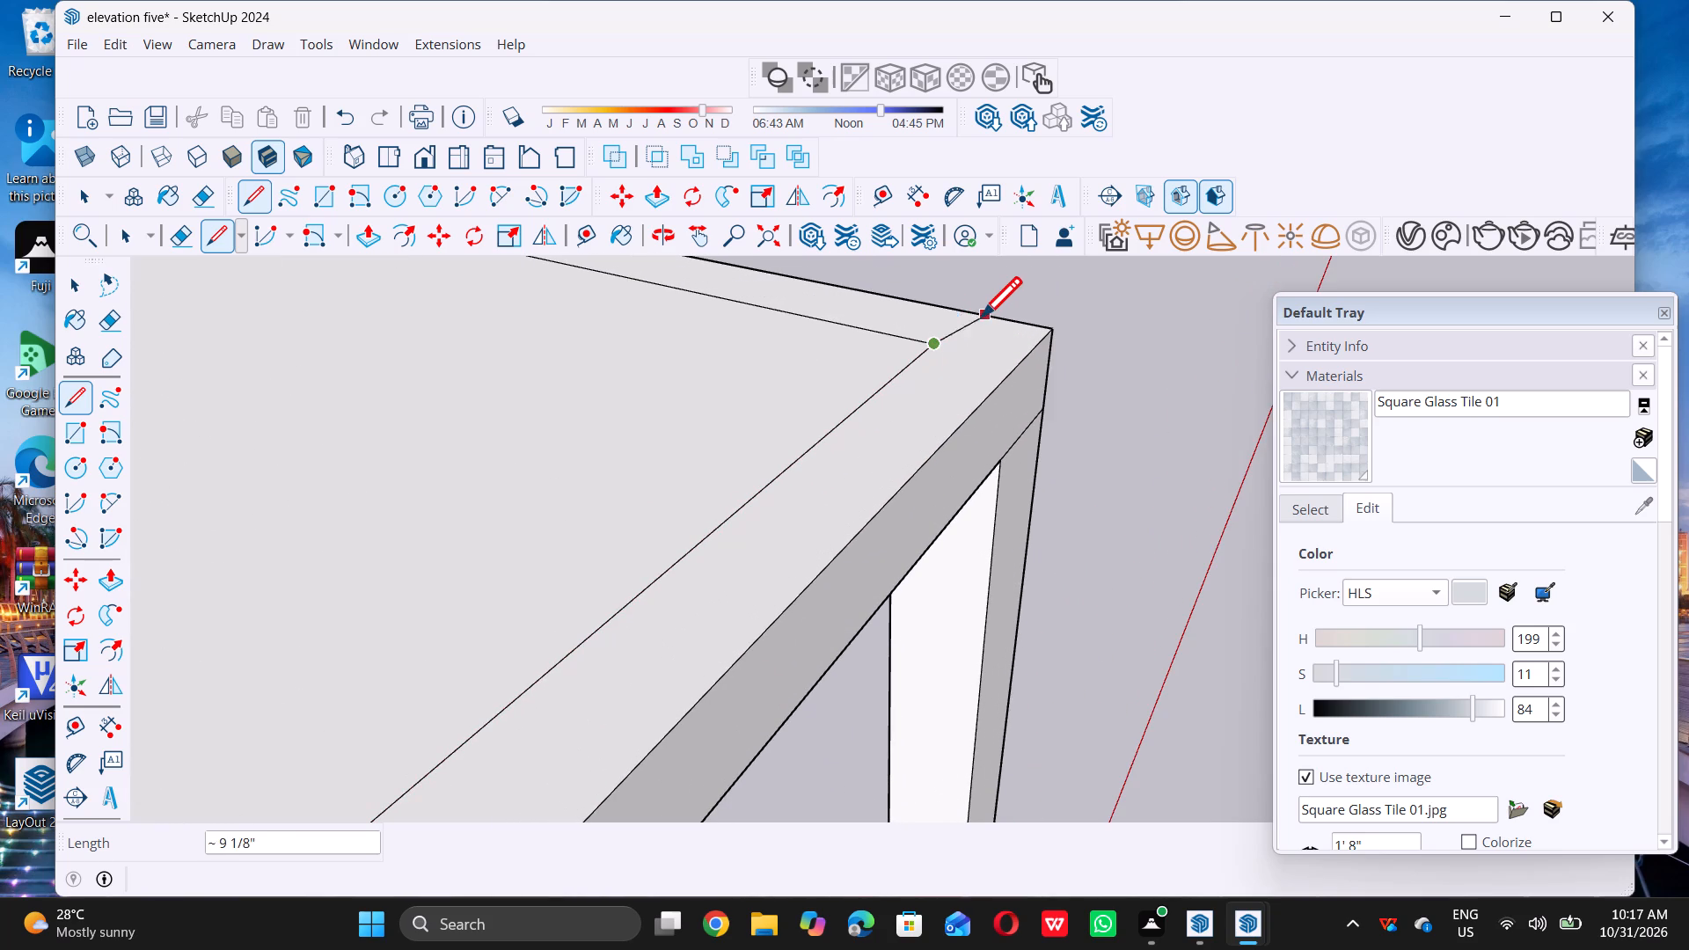
{"action": "triple_click", "coordinate": [977, 314]}
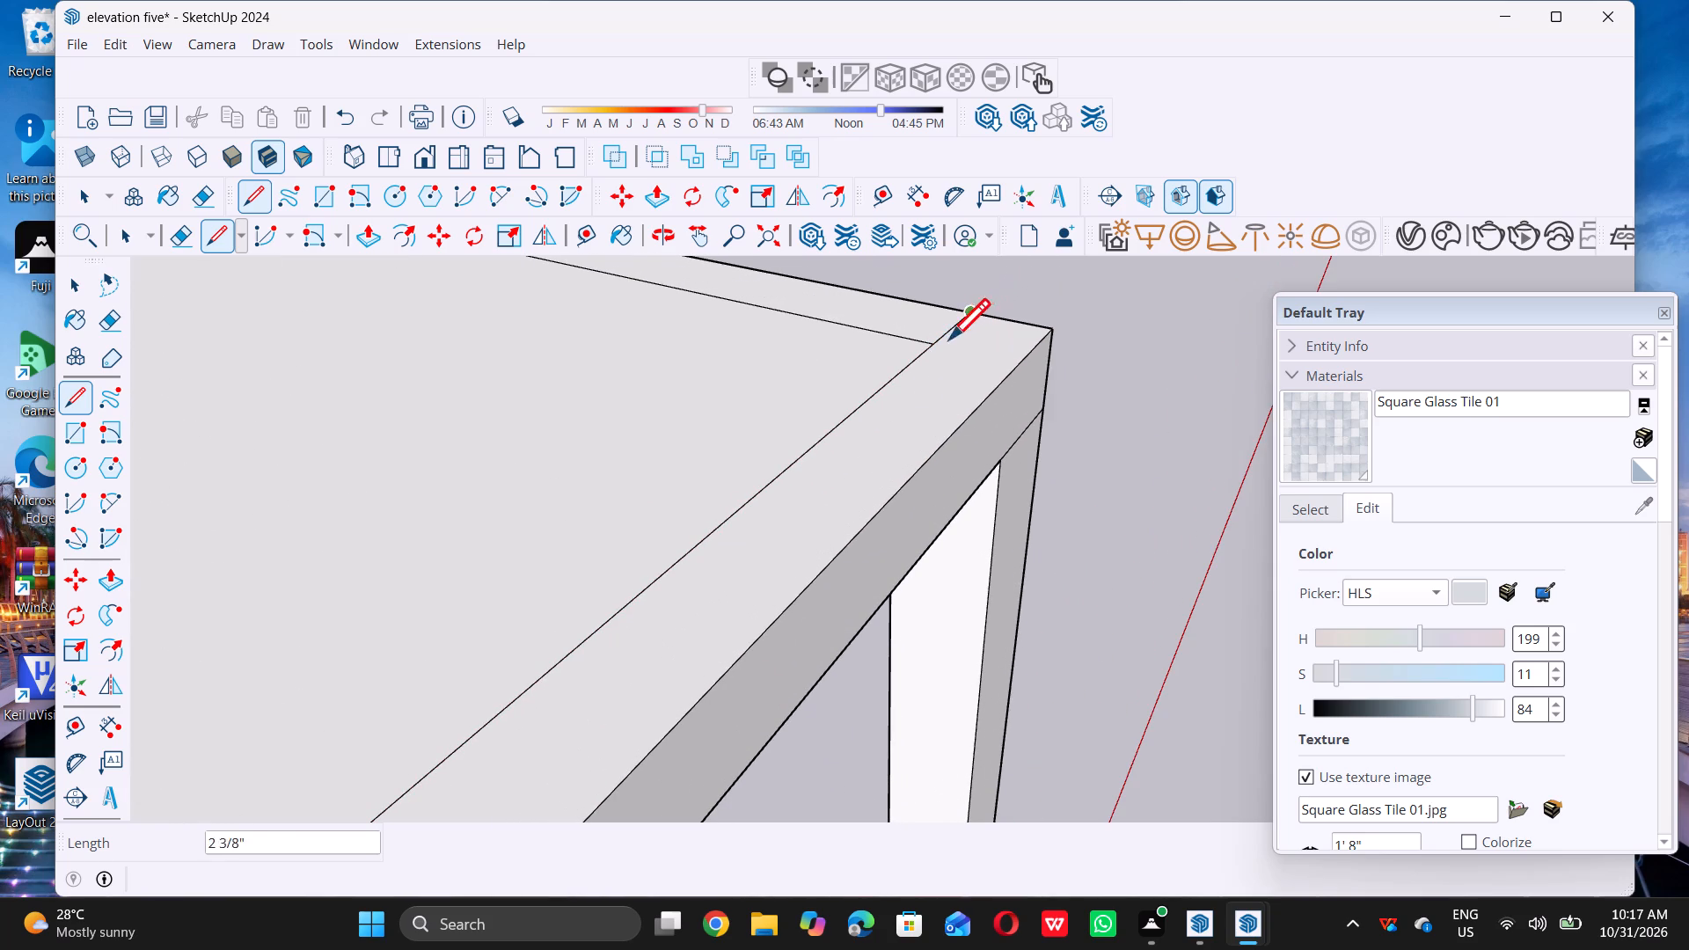
{"action": "key", "text": "space"}
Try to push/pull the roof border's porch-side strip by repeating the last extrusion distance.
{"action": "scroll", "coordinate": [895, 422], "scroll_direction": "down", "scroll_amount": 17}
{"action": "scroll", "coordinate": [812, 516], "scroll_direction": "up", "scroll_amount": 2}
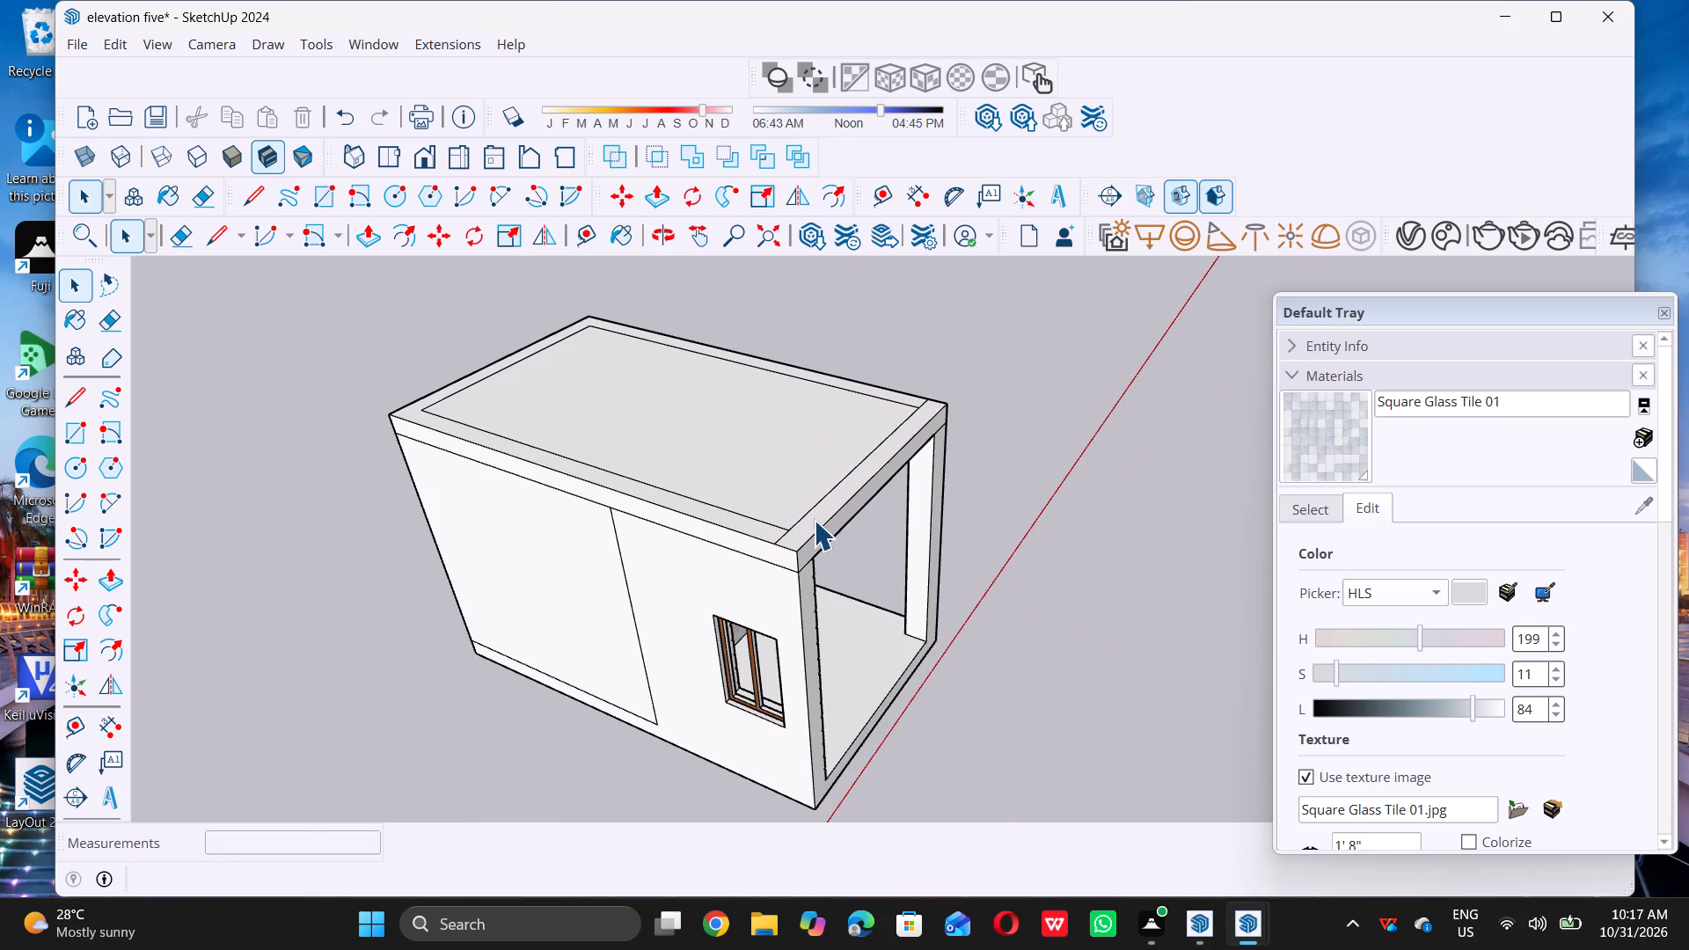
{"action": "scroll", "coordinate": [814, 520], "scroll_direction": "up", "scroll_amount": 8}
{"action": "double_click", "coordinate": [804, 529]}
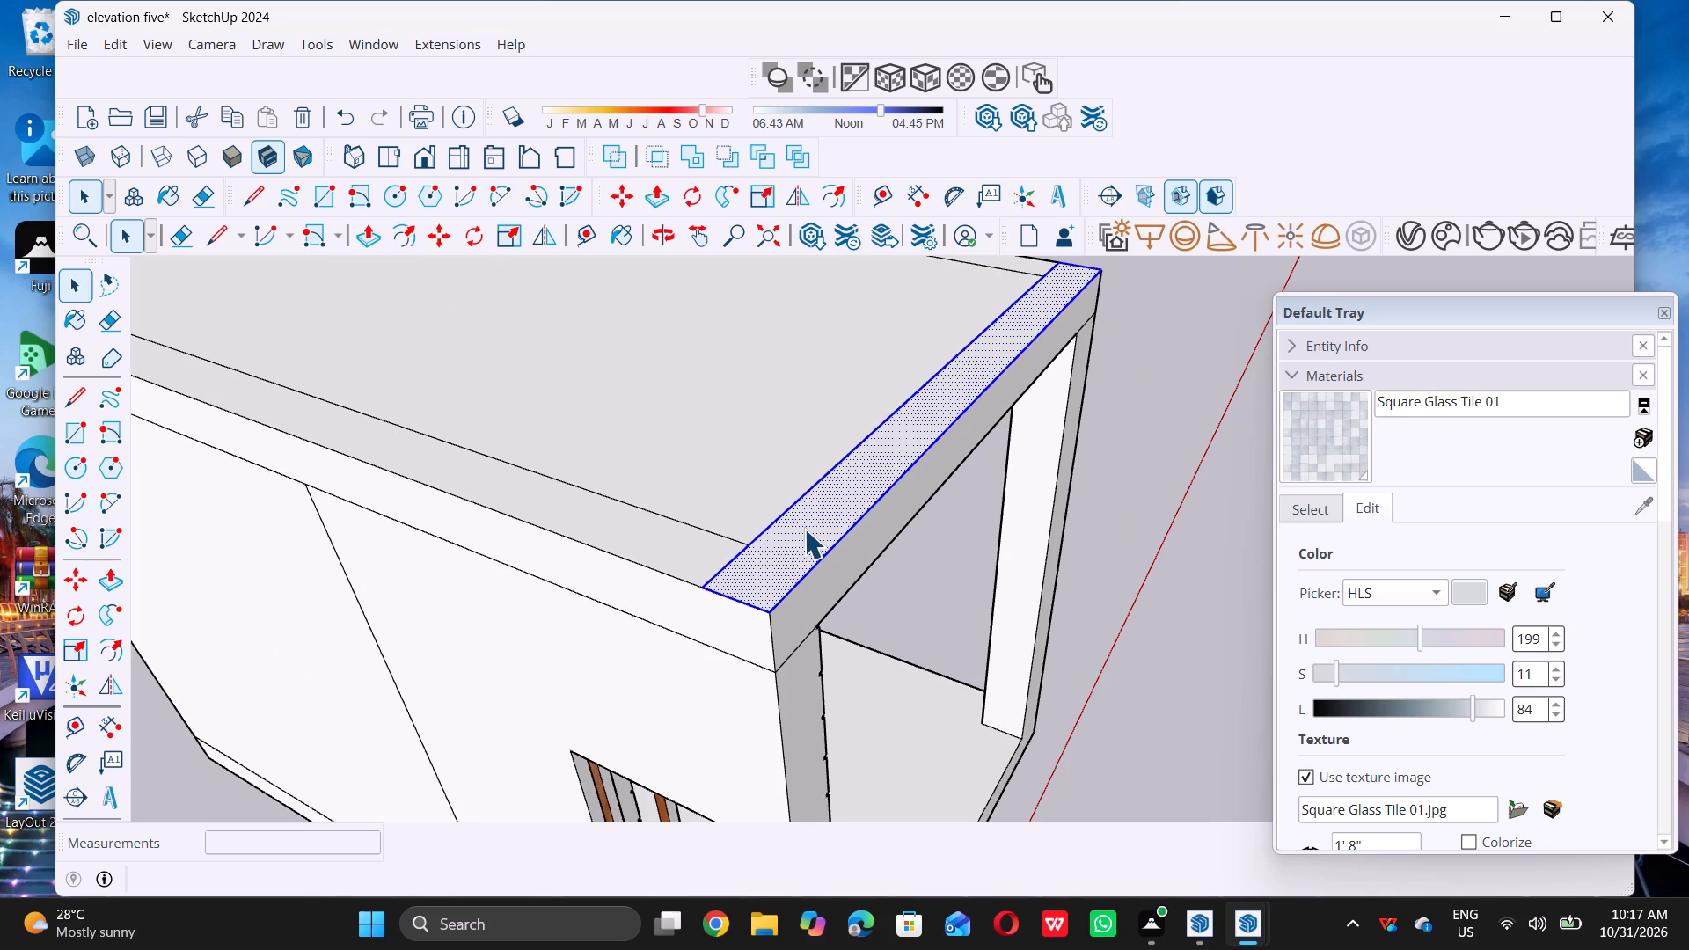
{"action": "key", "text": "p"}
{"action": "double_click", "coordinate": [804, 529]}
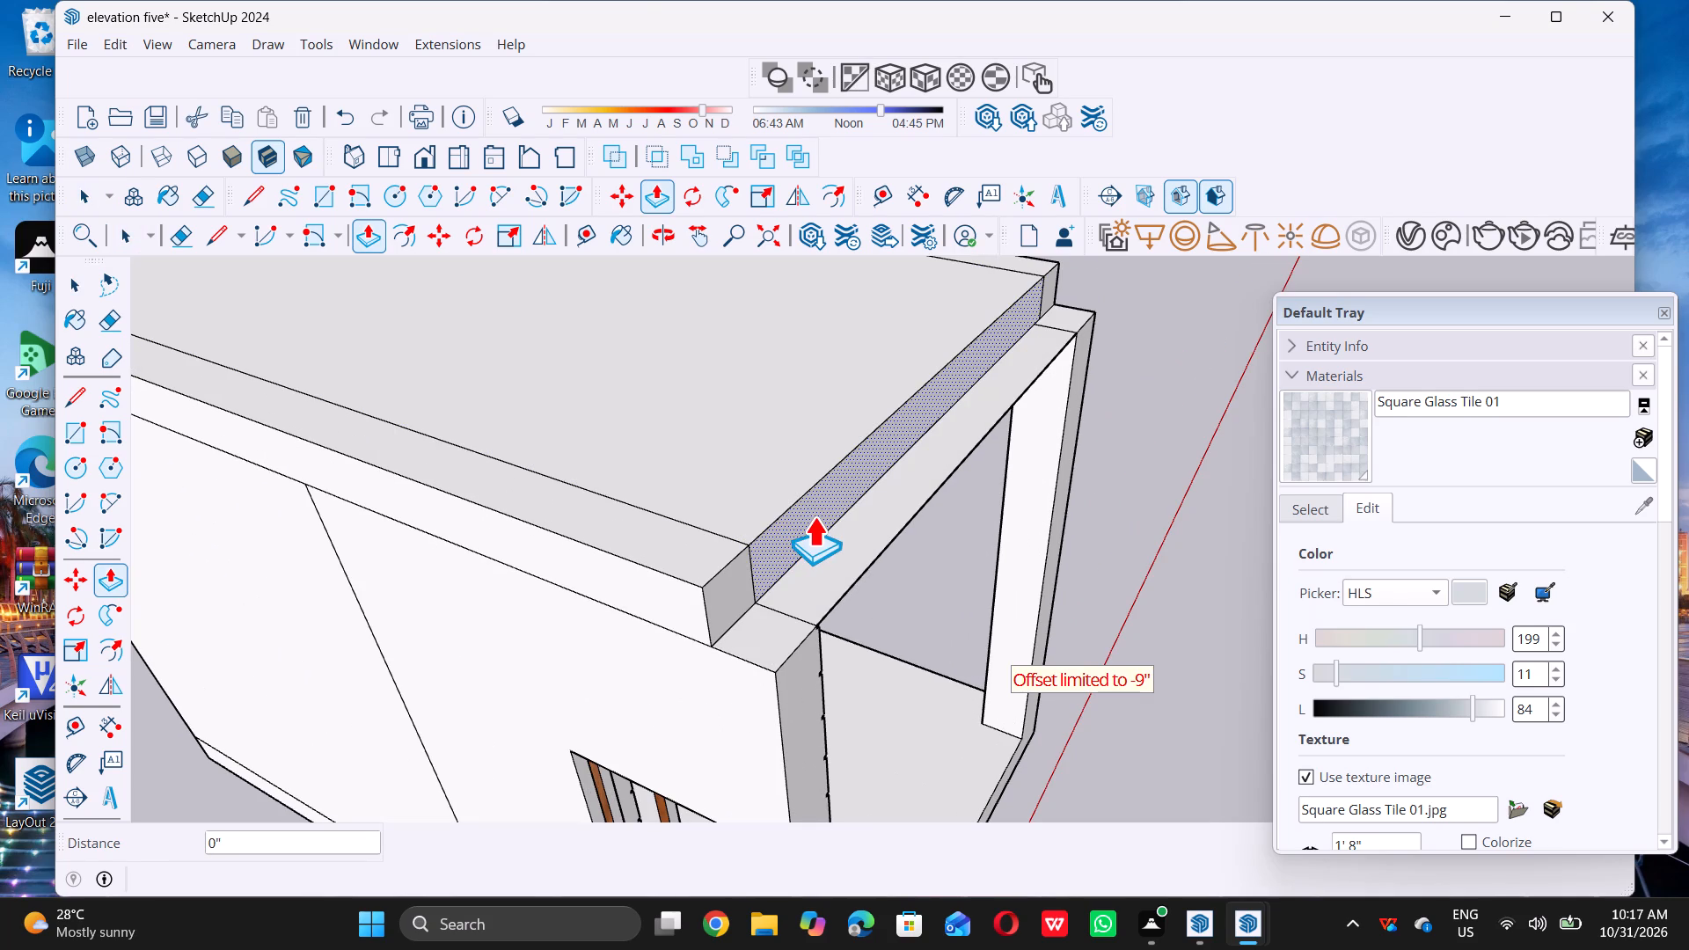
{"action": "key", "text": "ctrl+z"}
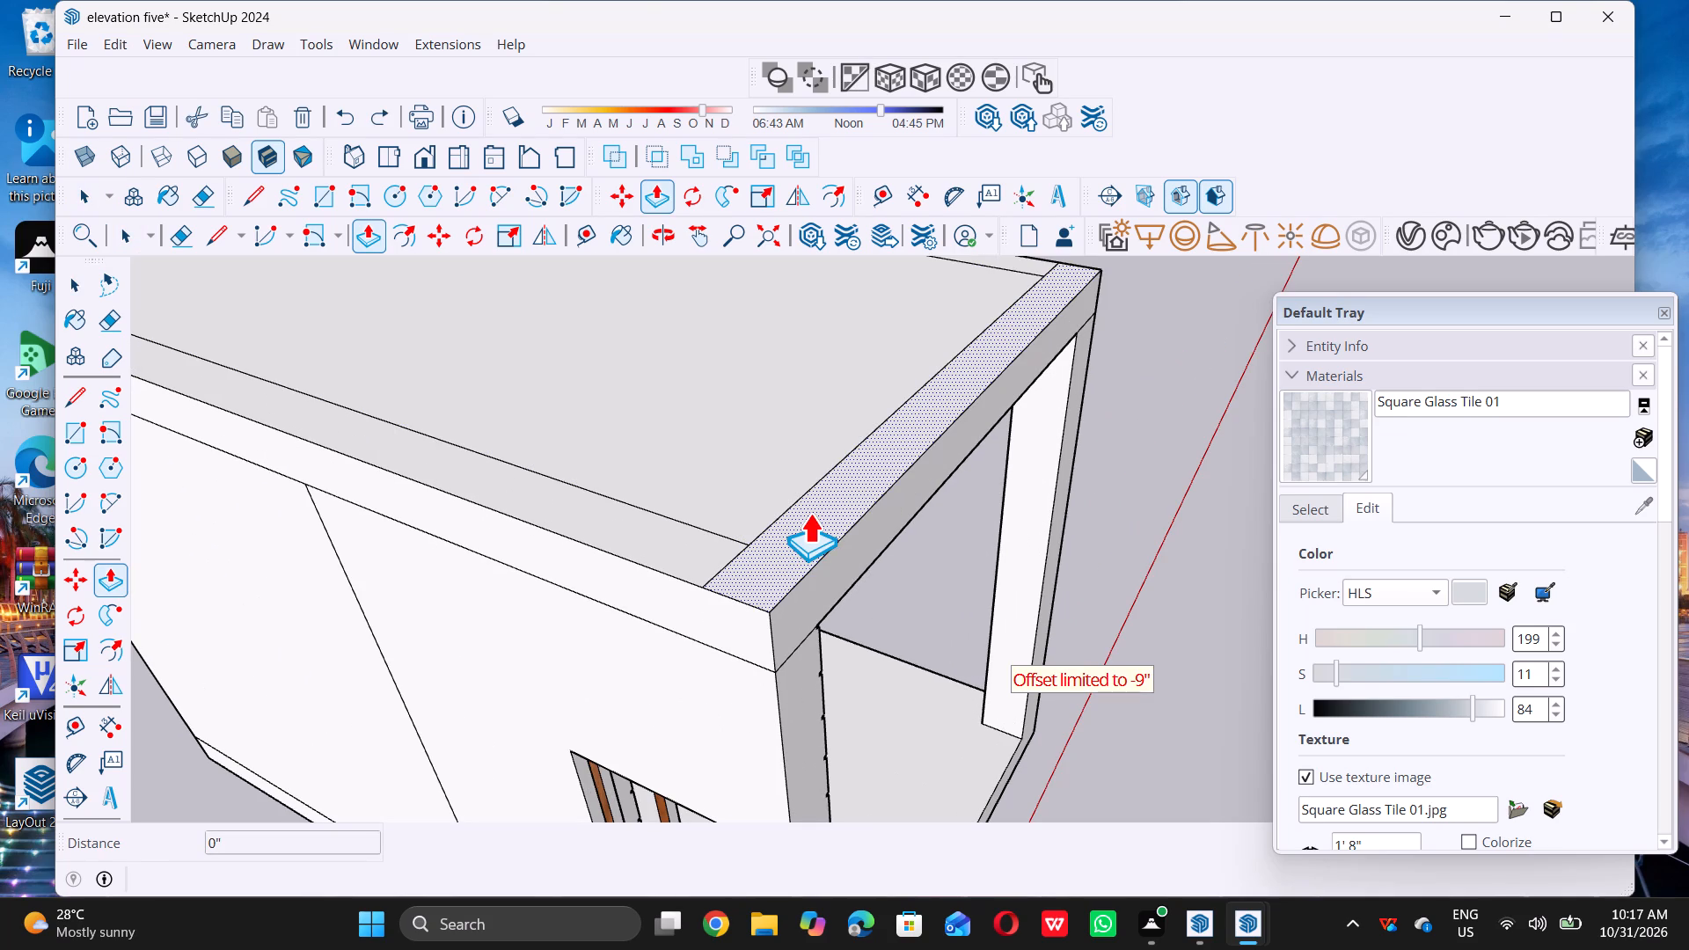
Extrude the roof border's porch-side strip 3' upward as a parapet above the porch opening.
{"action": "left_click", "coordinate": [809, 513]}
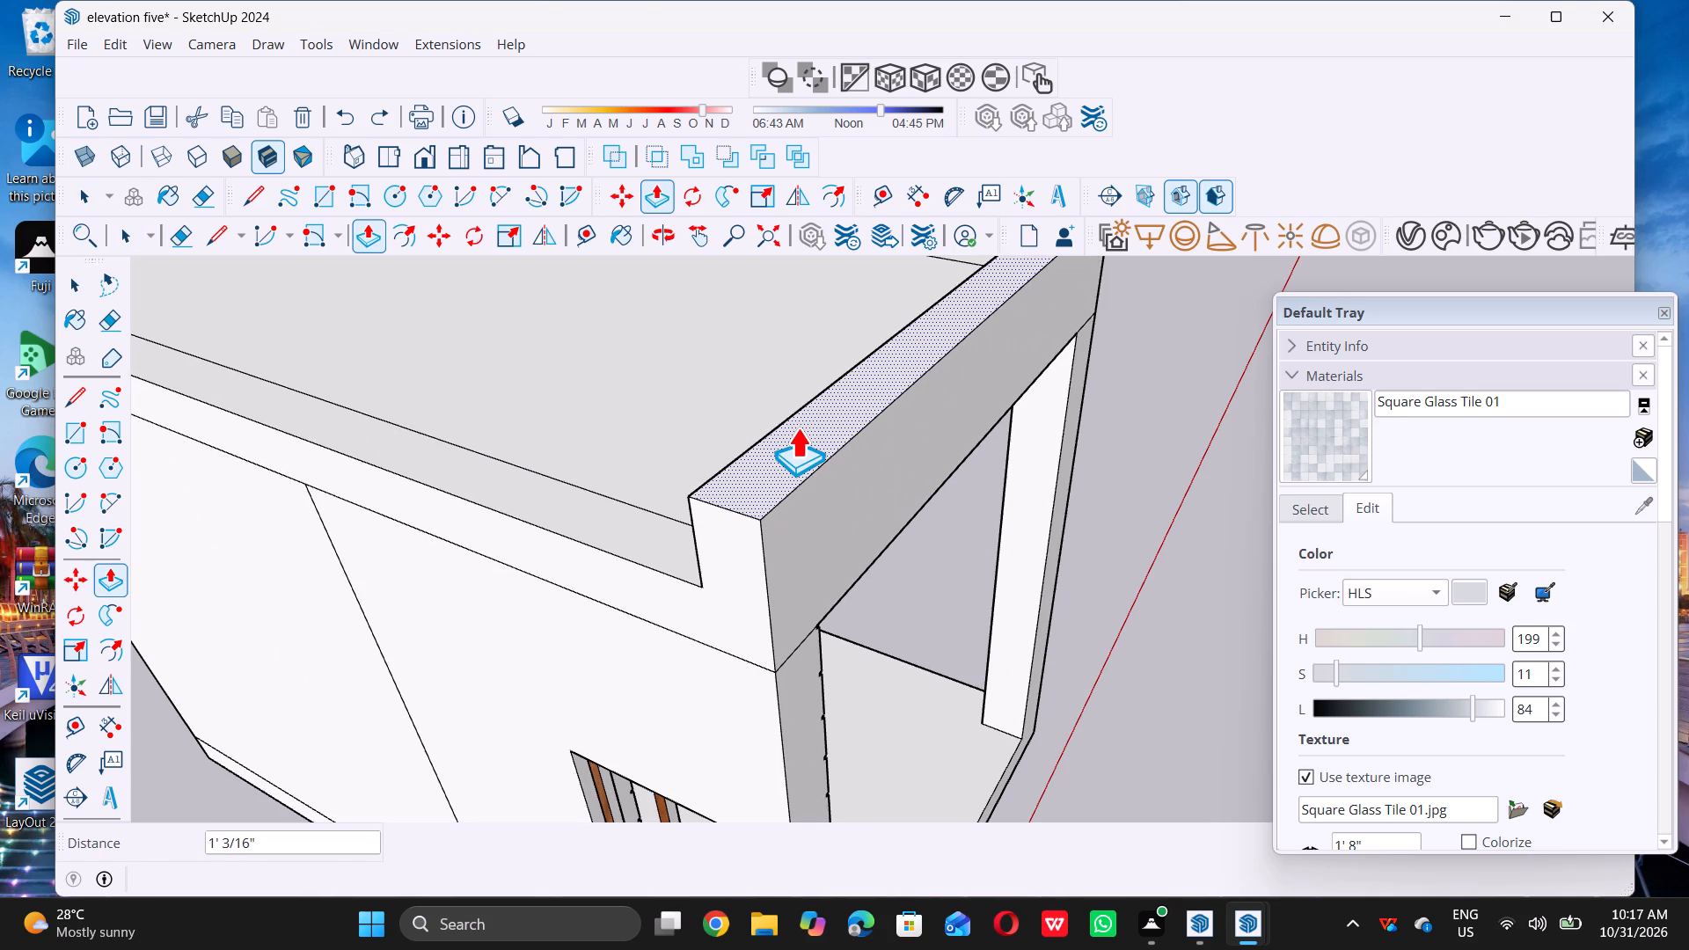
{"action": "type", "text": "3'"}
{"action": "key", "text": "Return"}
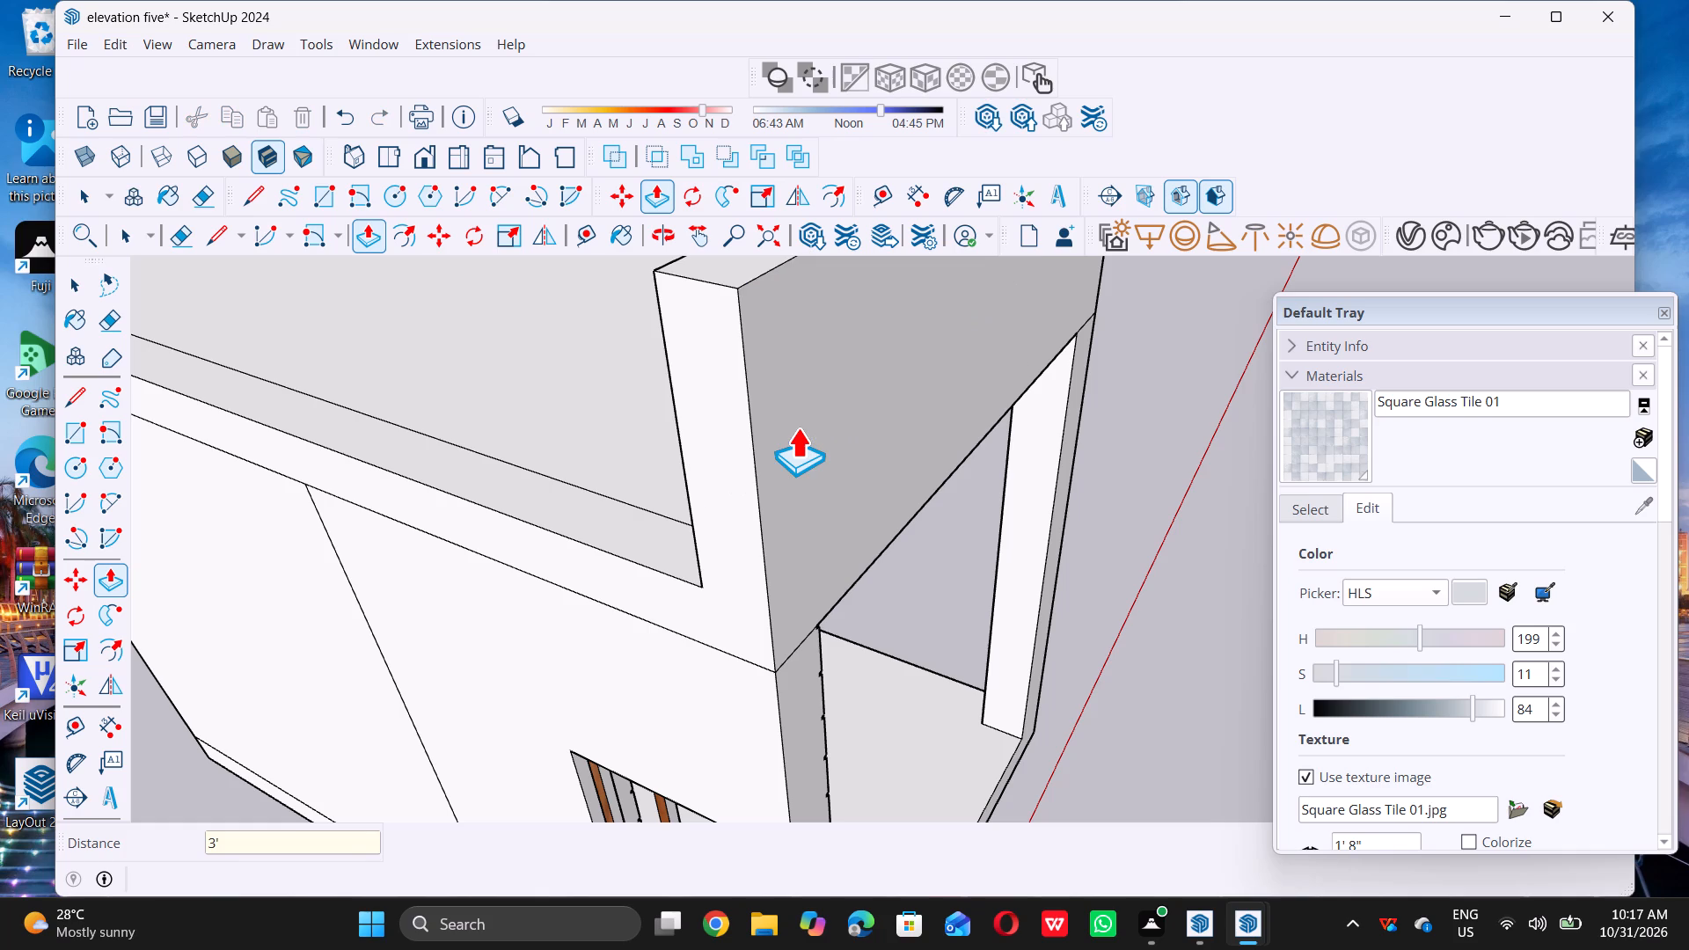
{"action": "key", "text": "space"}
Examine the raised porch-side parapet from the front, from both sides and at eye level.
{"action": "scroll", "coordinate": [812, 493], "scroll_direction": "down", "scroll_amount": 19}
{"action": "middle_click_drag", "start_coordinate": [848, 575], "coordinate": [518, 494]}
{"action": "middle_click_drag", "start_coordinate": [750, 555], "coordinate": [743, 526]}
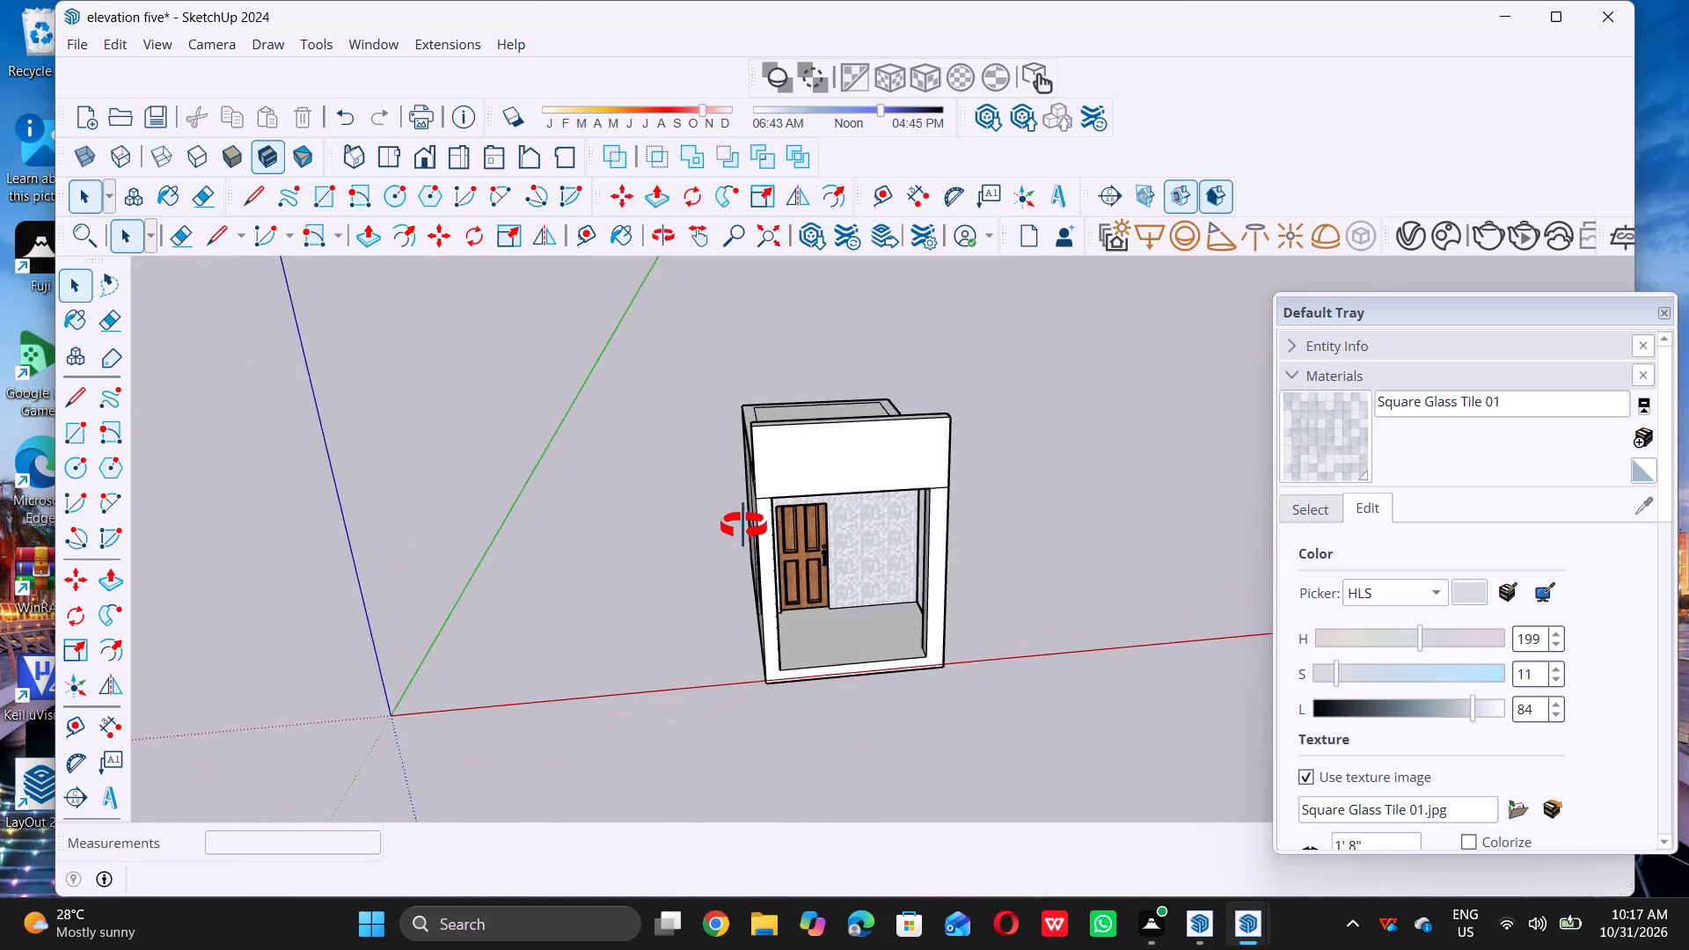
{"action": "middle_click_drag", "start_coordinate": [743, 526], "coordinate": [666, 548]}
{"action": "middle_click_drag", "start_coordinate": [644, 559], "coordinate": [614, 566]}
{"action": "middle_click_drag", "start_coordinate": [815, 602], "coordinate": [803, 596]}
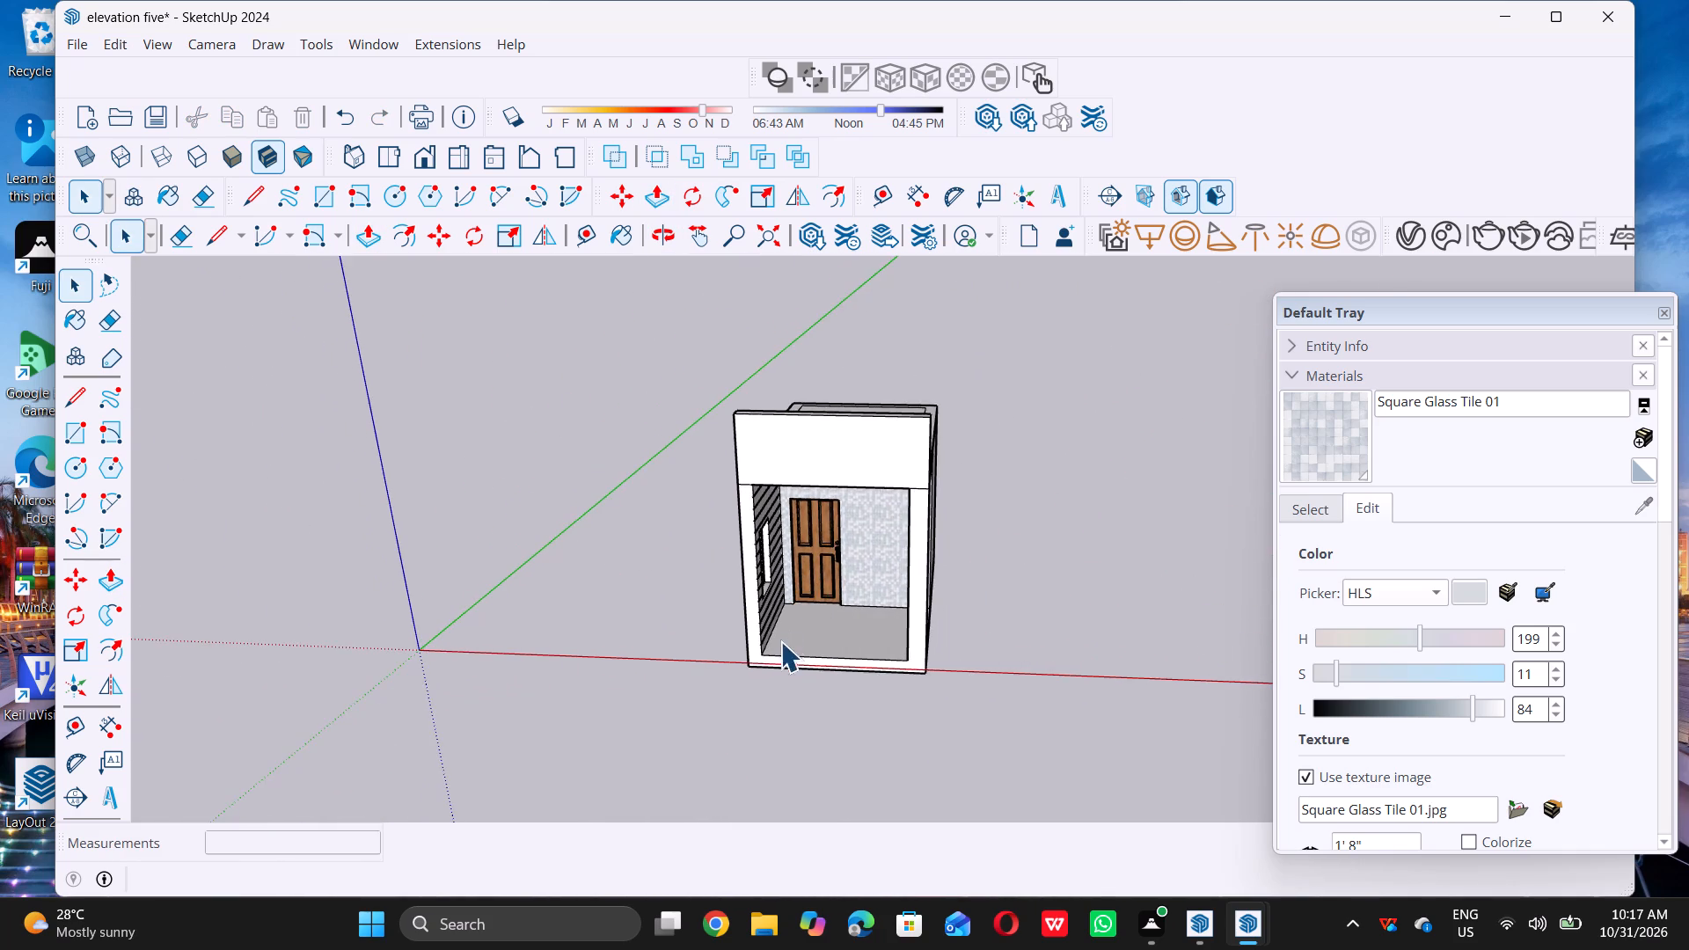
{"action": "scroll", "coordinate": [780, 641], "scroll_direction": "up", "scroll_amount": 1}
{"action": "middle_click_drag", "start_coordinate": [793, 633], "coordinate": [891, 569]}
{"action": "middle_click", "coordinate": [891, 569]}
{"action": "scroll", "coordinate": [823, 626], "scroll_direction": "down", "scroll_amount": 6}
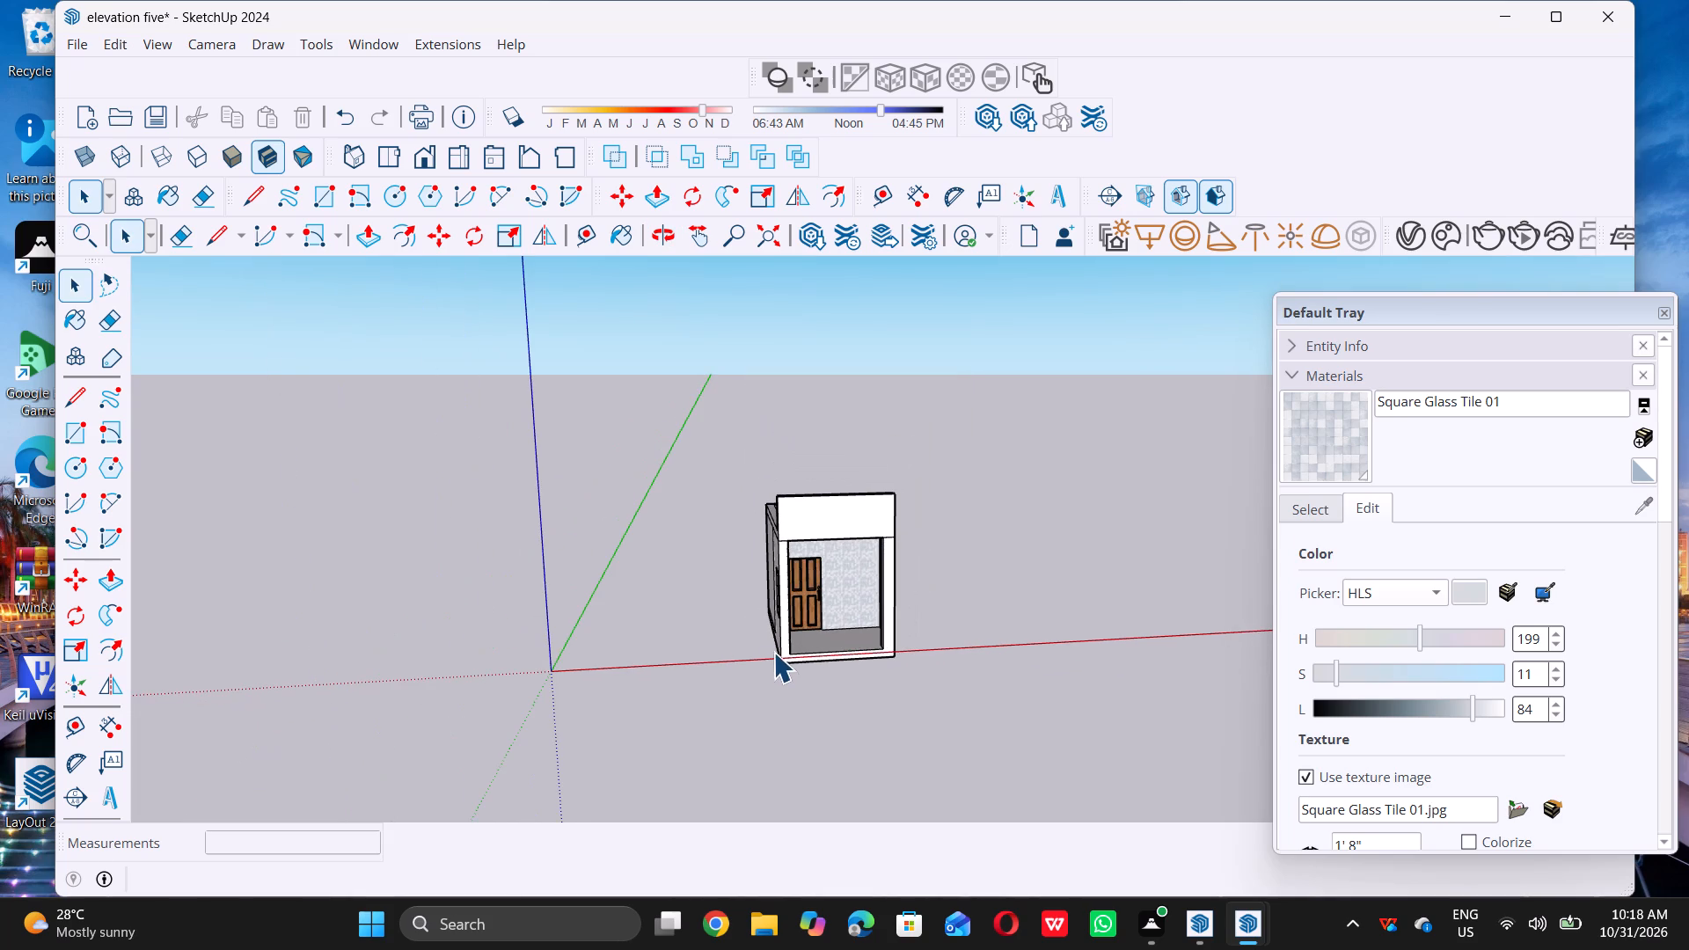
{"action": "middle_click_drag", "start_coordinate": [753, 662], "coordinate": [856, 630]}
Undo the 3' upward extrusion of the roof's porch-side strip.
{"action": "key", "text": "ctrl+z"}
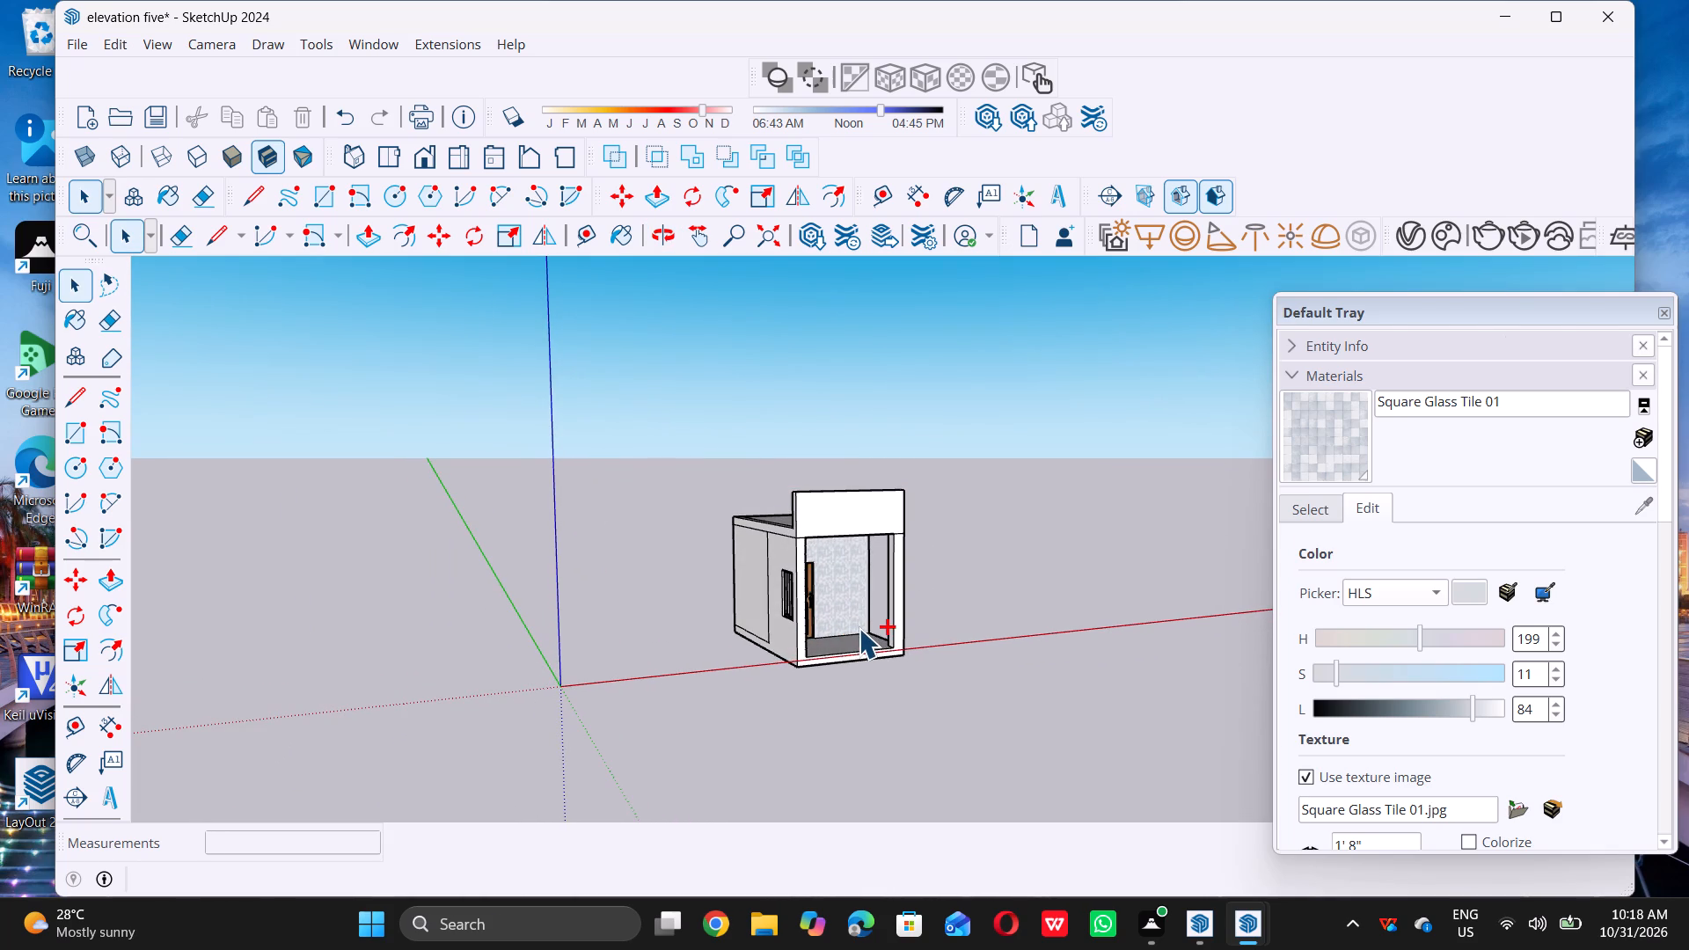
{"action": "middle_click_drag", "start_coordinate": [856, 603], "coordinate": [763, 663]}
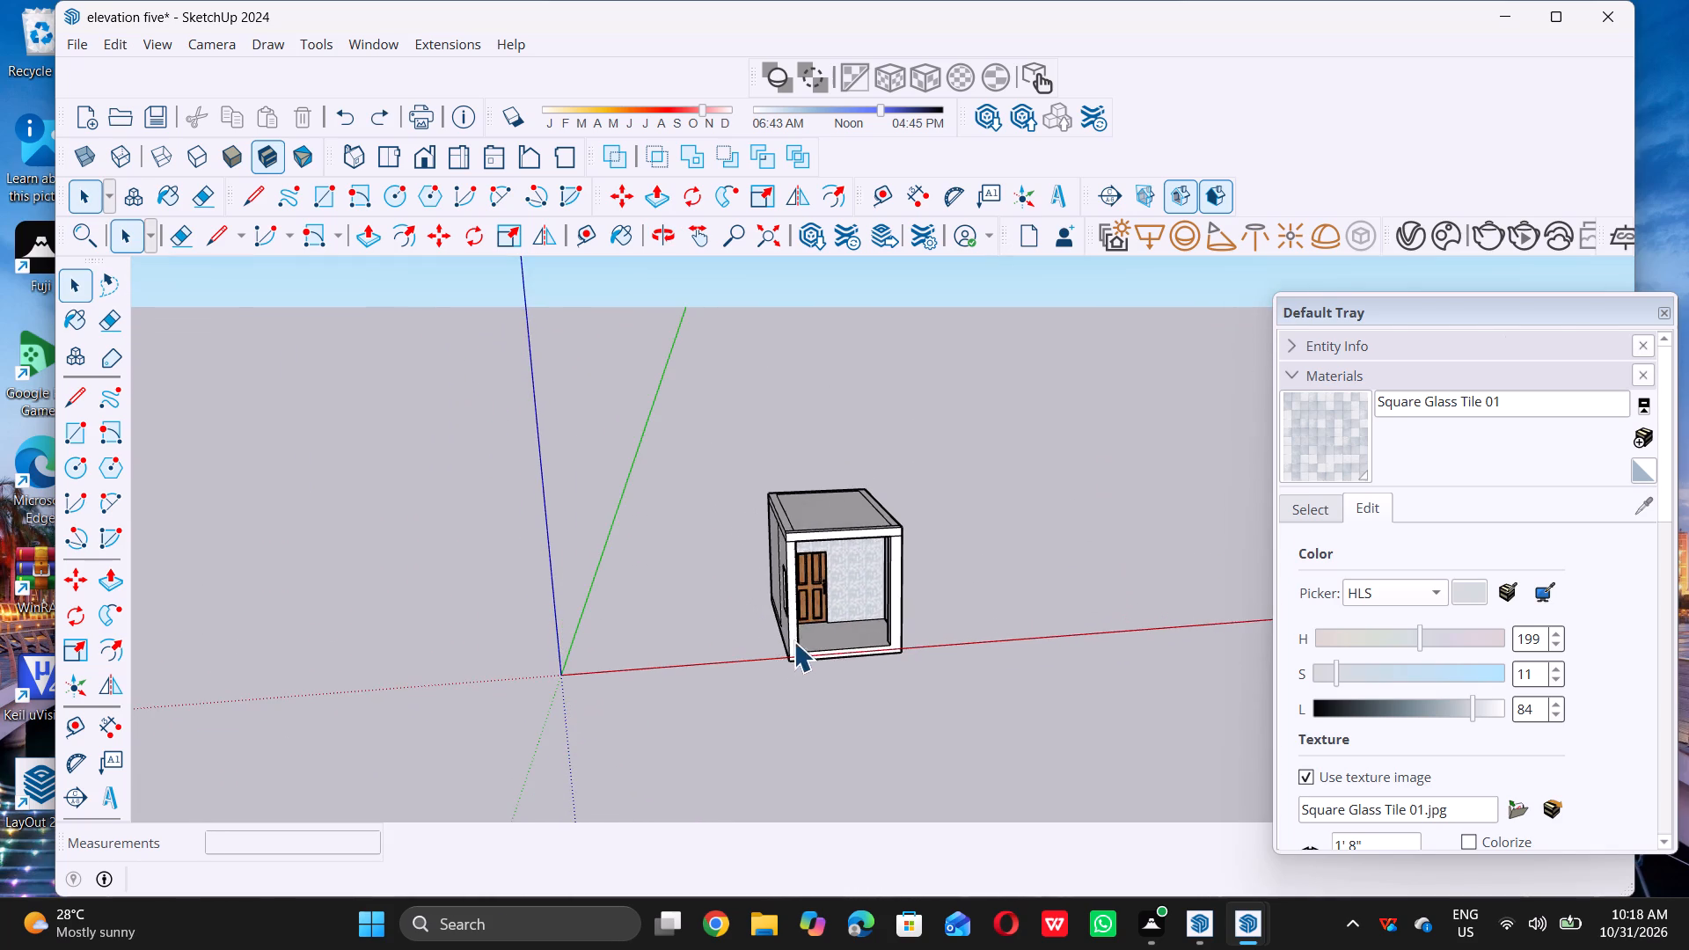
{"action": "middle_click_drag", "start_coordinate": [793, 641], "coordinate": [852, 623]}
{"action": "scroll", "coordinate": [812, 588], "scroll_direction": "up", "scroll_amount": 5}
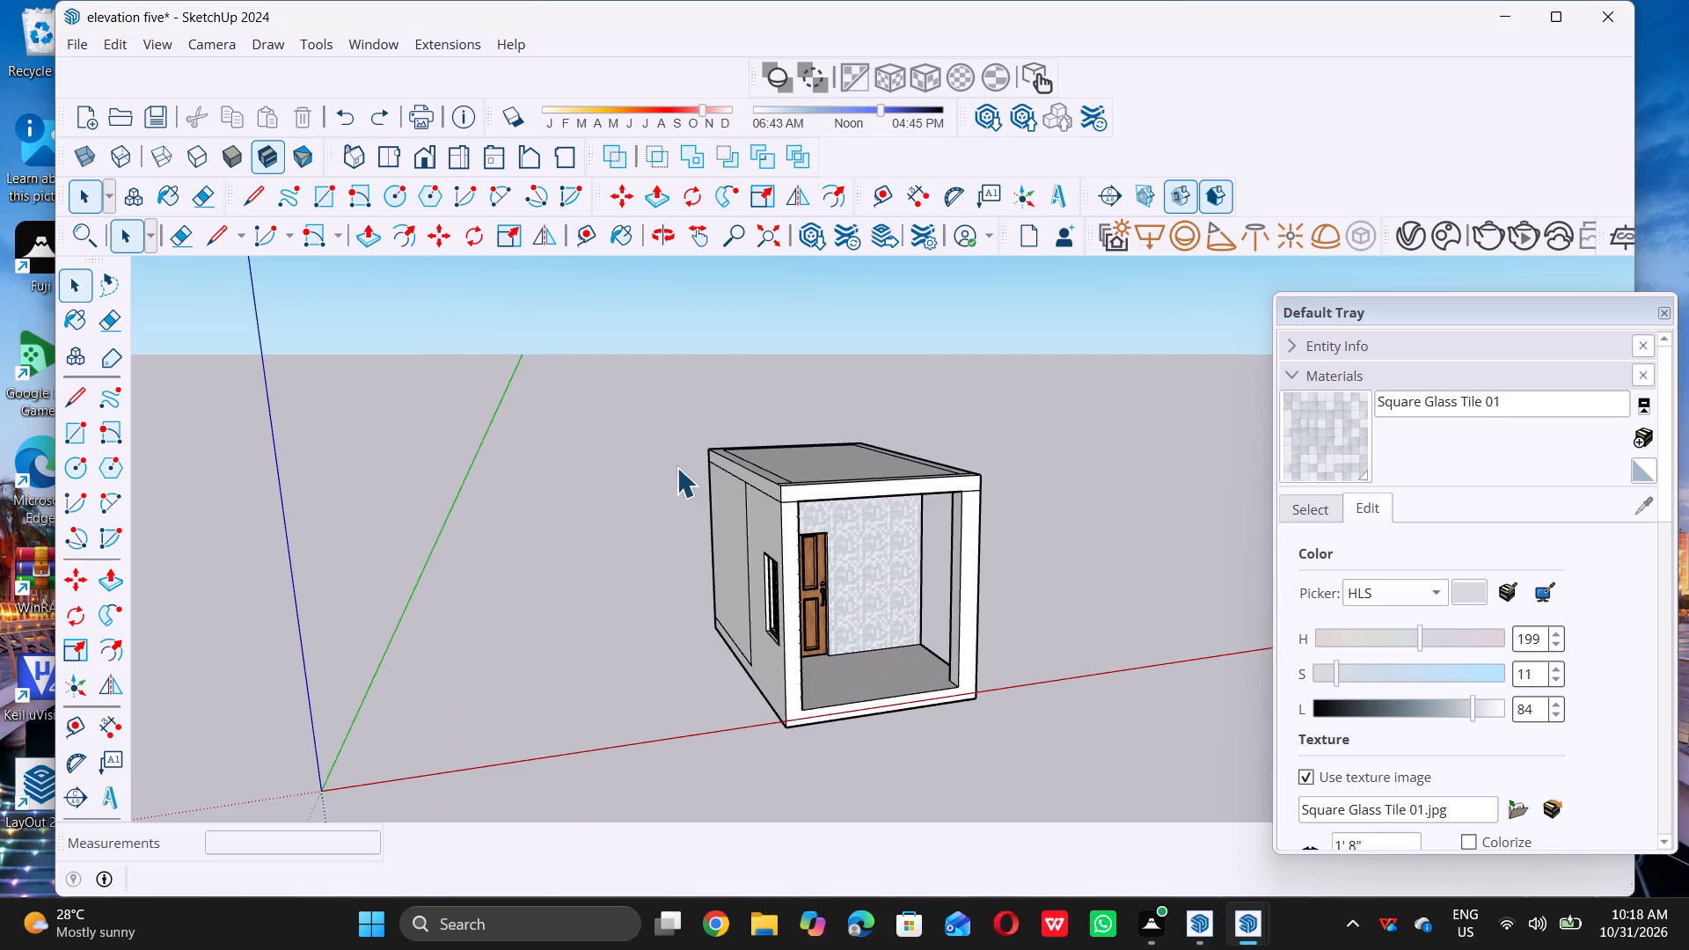
Copy the entire room straight up 11' 6" from its bottom front corner, stacking it on the original's roof as a second storey.
{"action": "left_click_drag", "start_coordinate": [577, 394], "coordinate": [981, 657]}
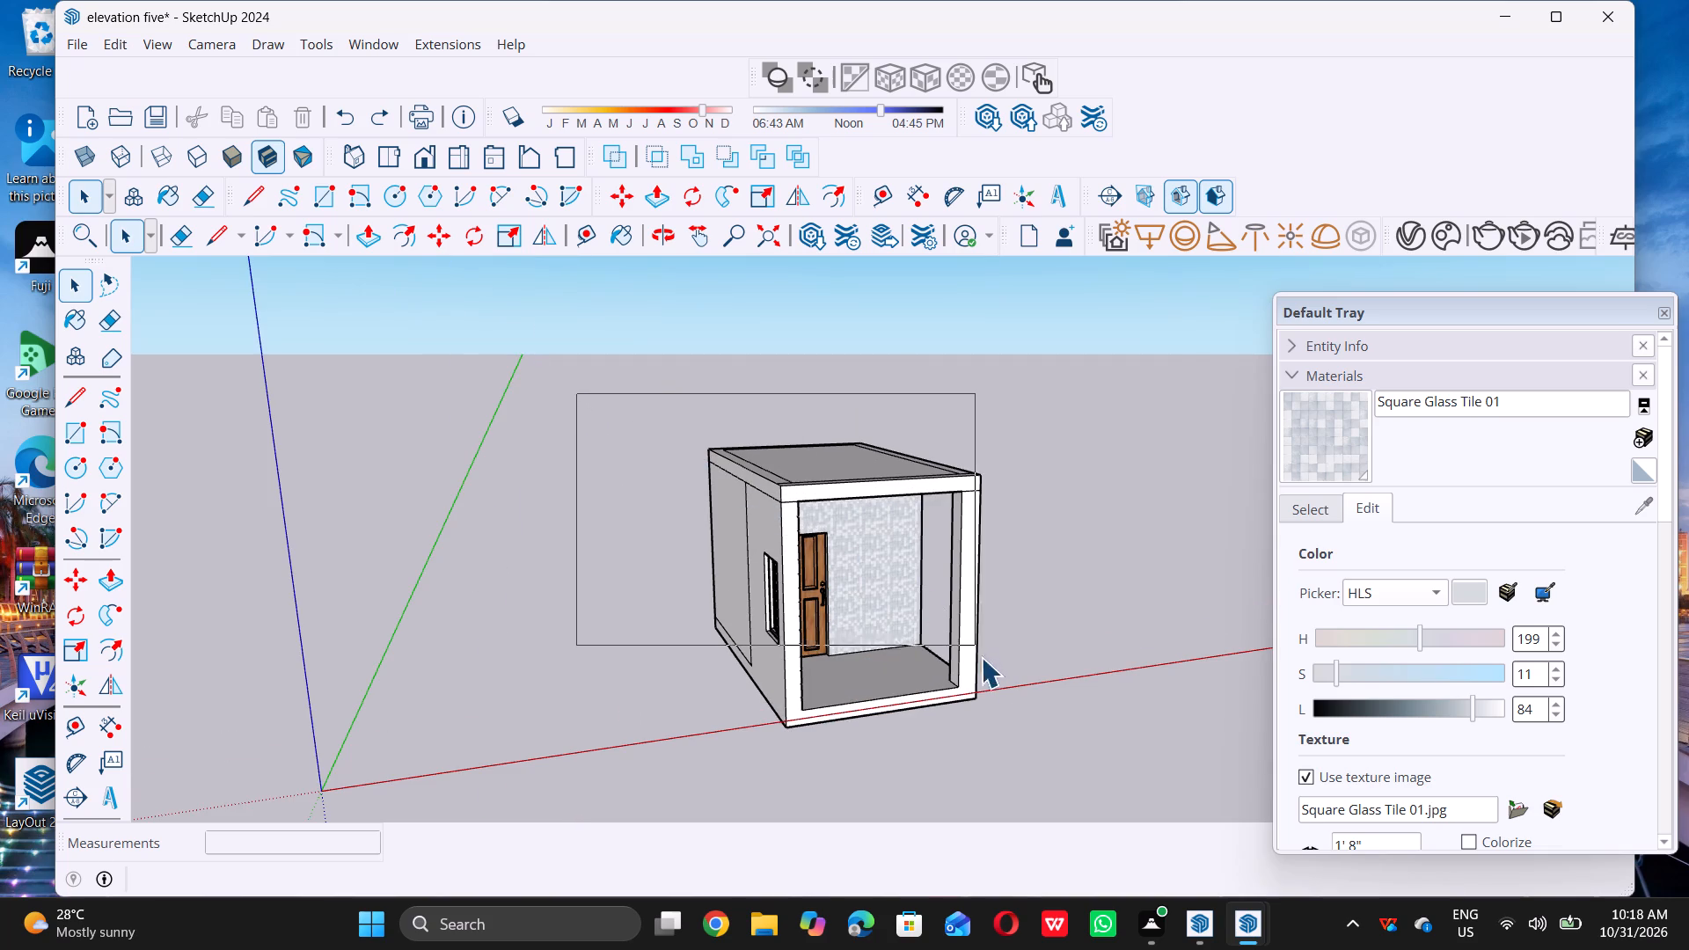
{"action": "left_click_drag", "start_coordinate": [981, 657], "coordinate": [1063, 764]}
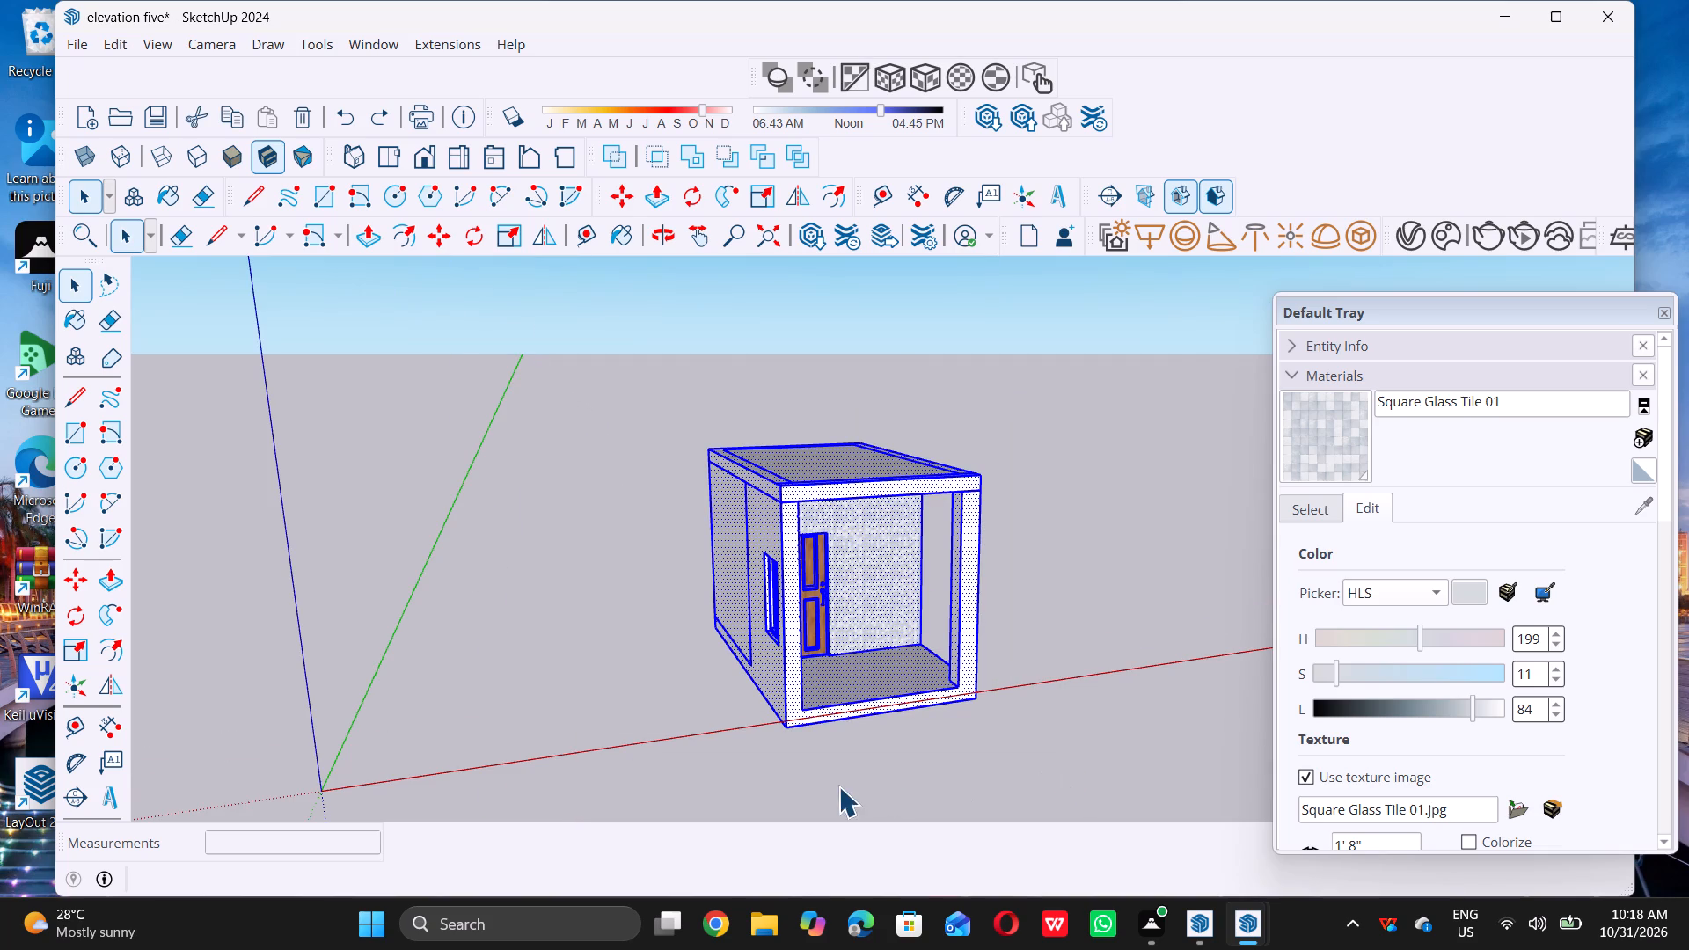
{"action": "middle_click_drag", "start_coordinate": [819, 773], "coordinate": [886, 742]}
{"action": "scroll", "coordinate": [800, 743], "scroll_direction": "up", "scroll_amount": 6}
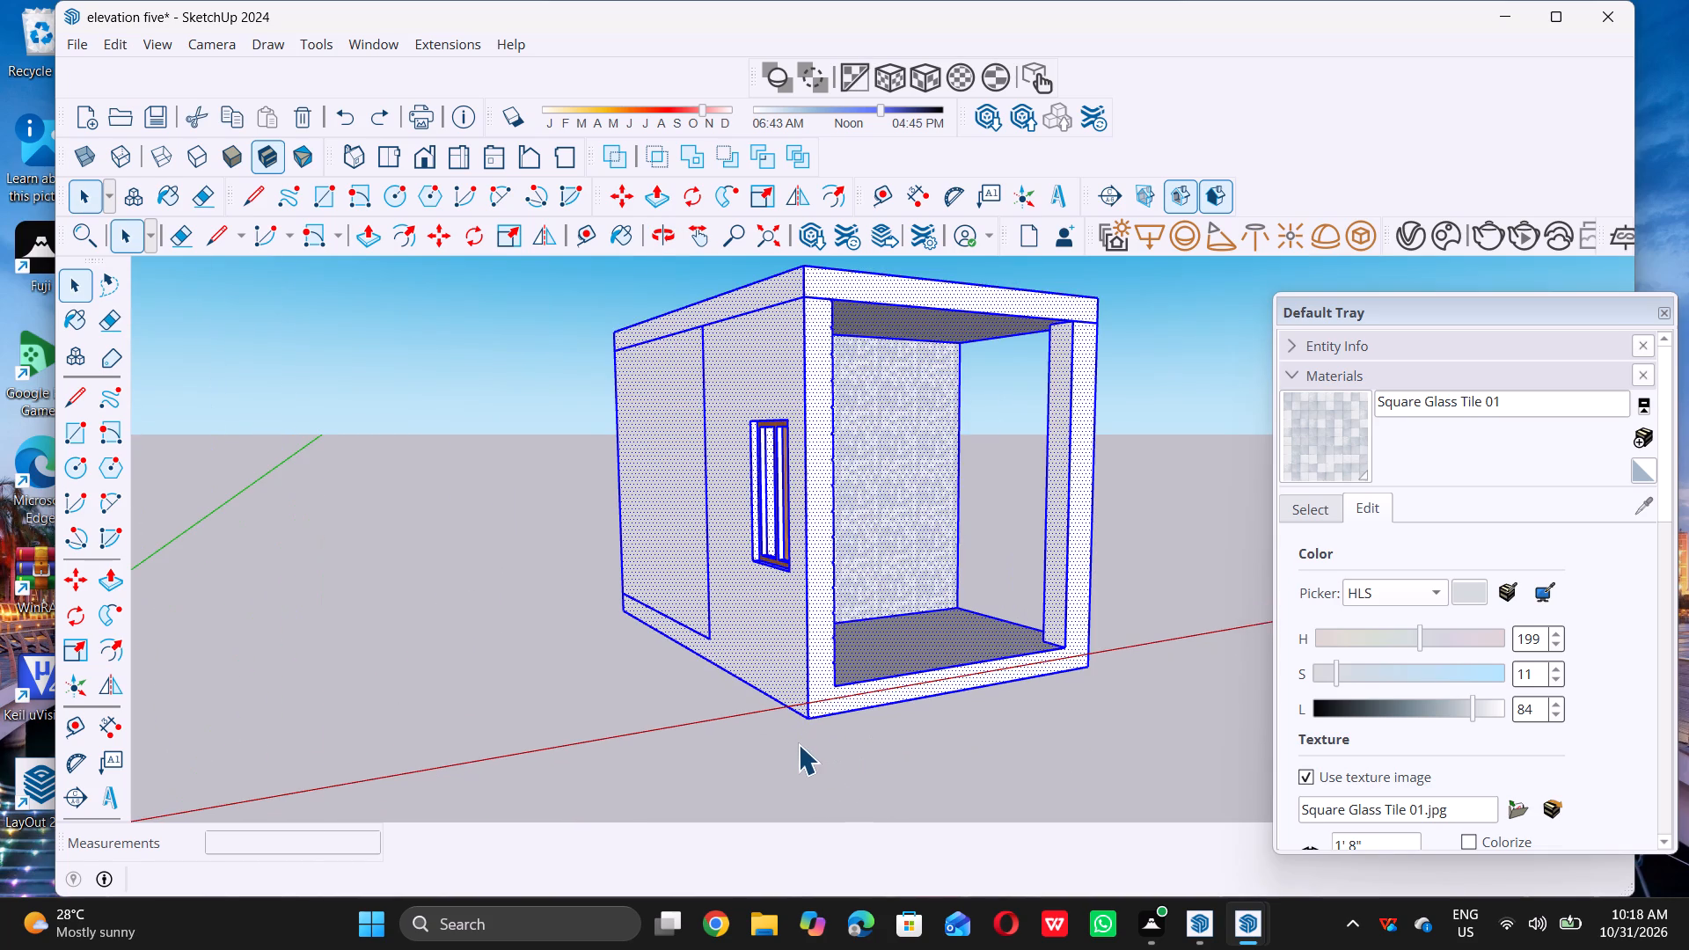
{"action": "key", "text": "m"}
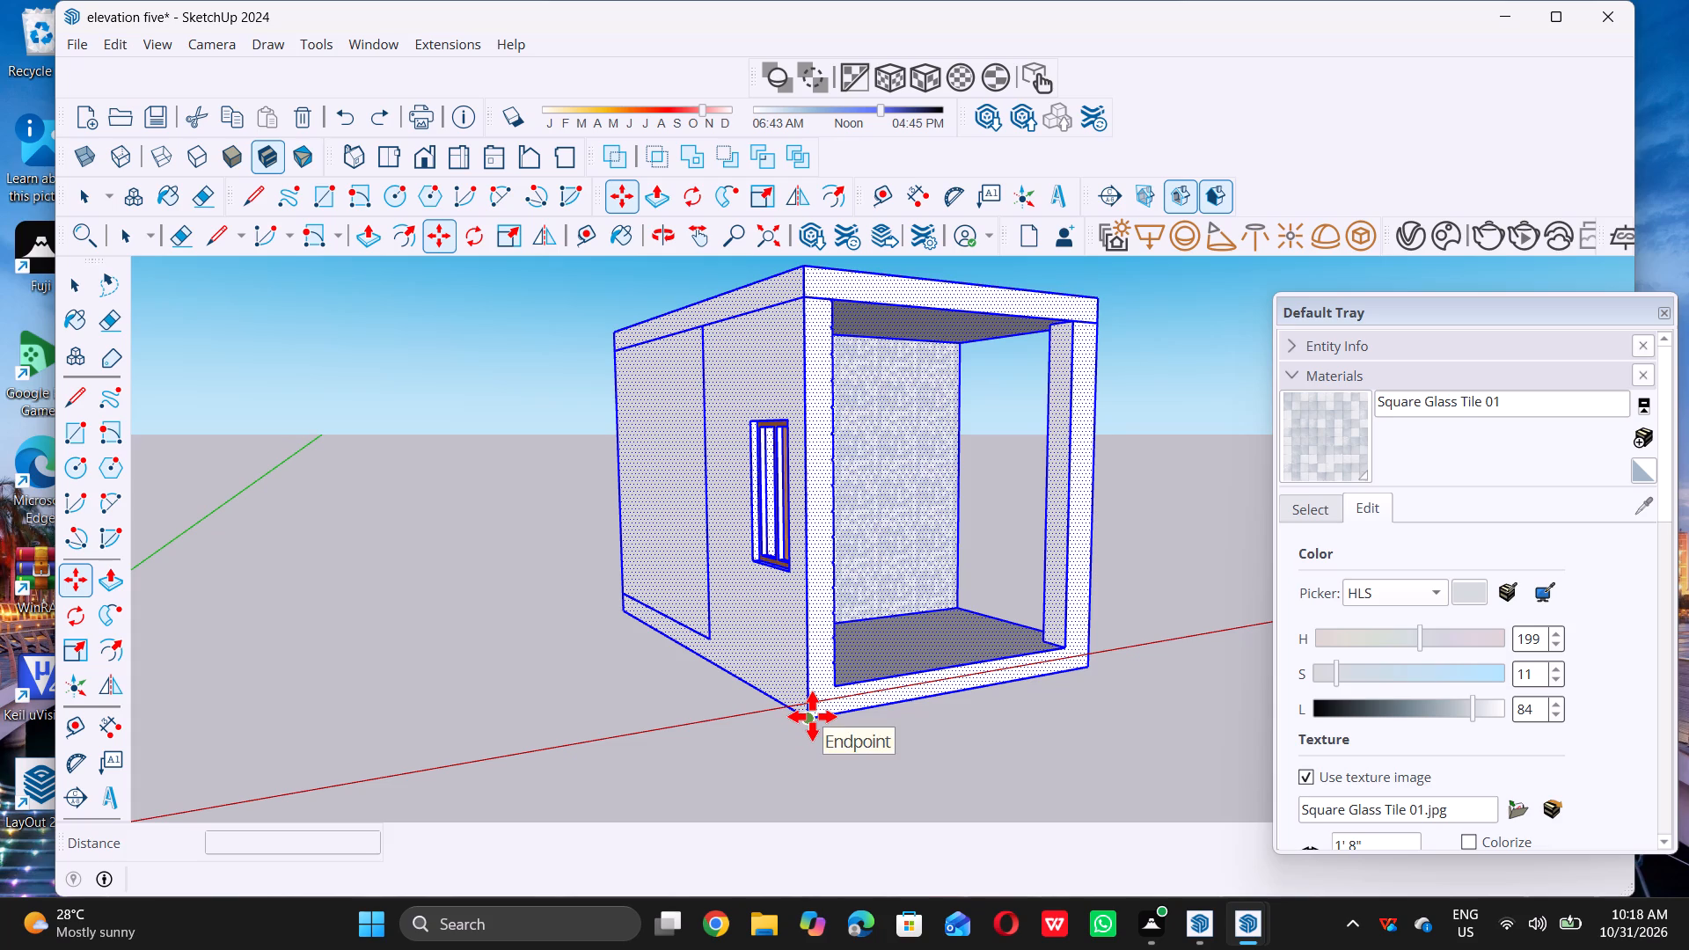
{"action": "triple_click", "coordinate": [812, 716]}
{"action": "scroll", "coordinate": [809, 720], "scroll_direction": "down", "scroll_amount": 10}
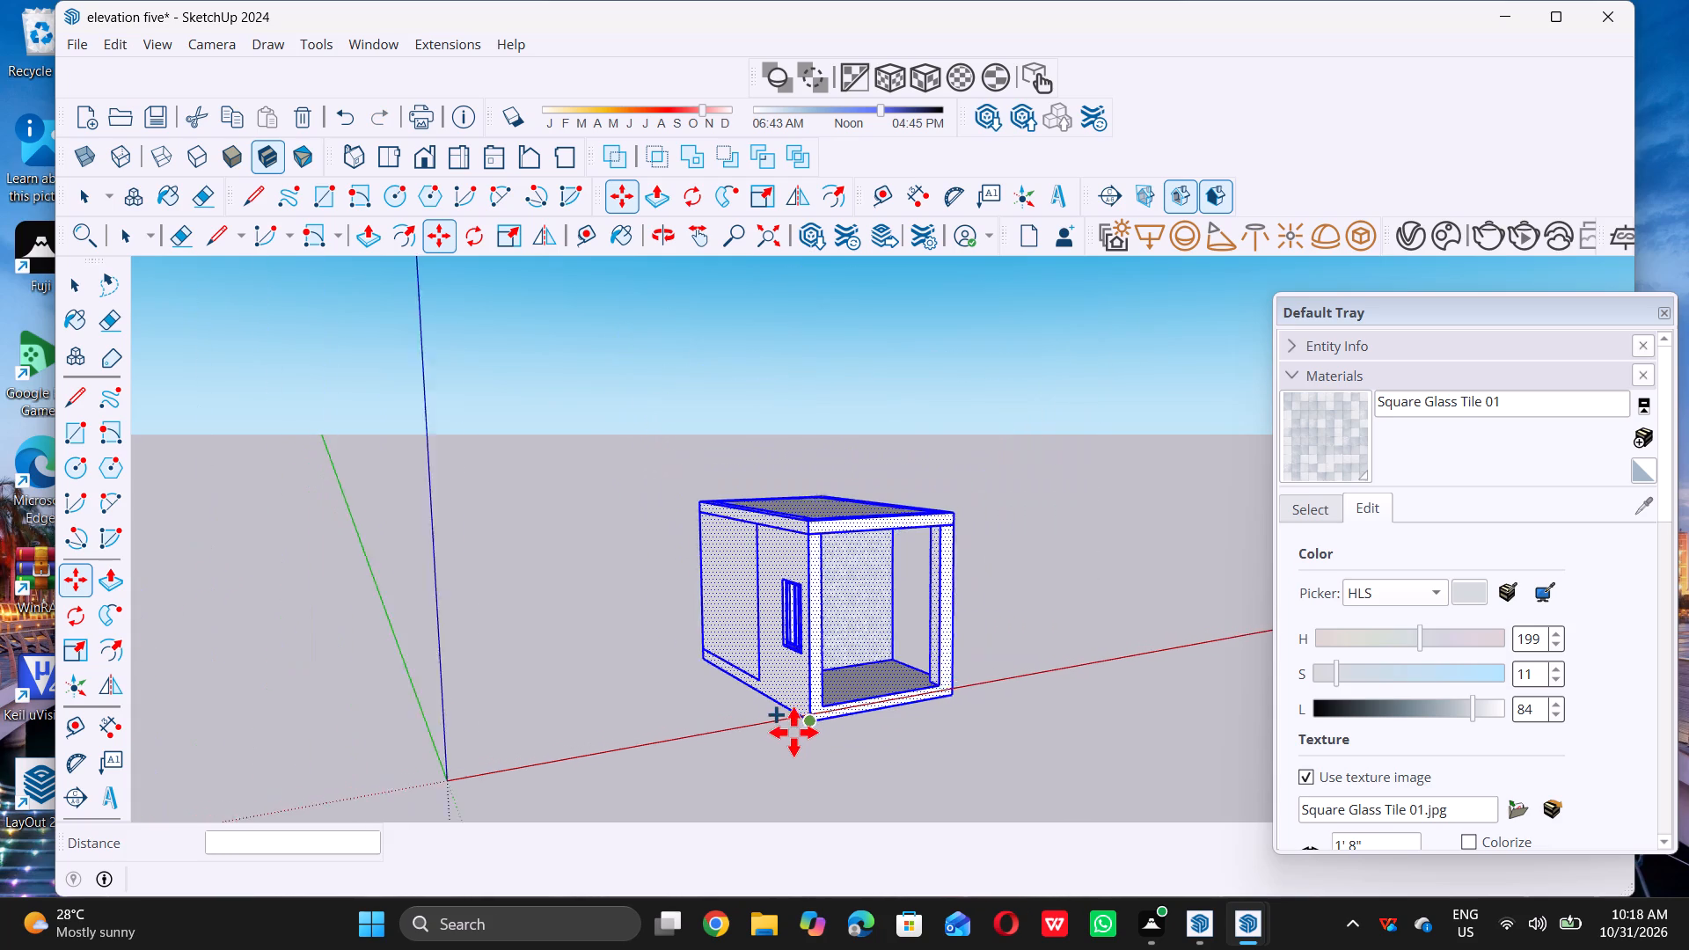
{"action": "scroll", "coordinate": [813, 740], "scroll_direction": "up", "scroll_amount": 5}
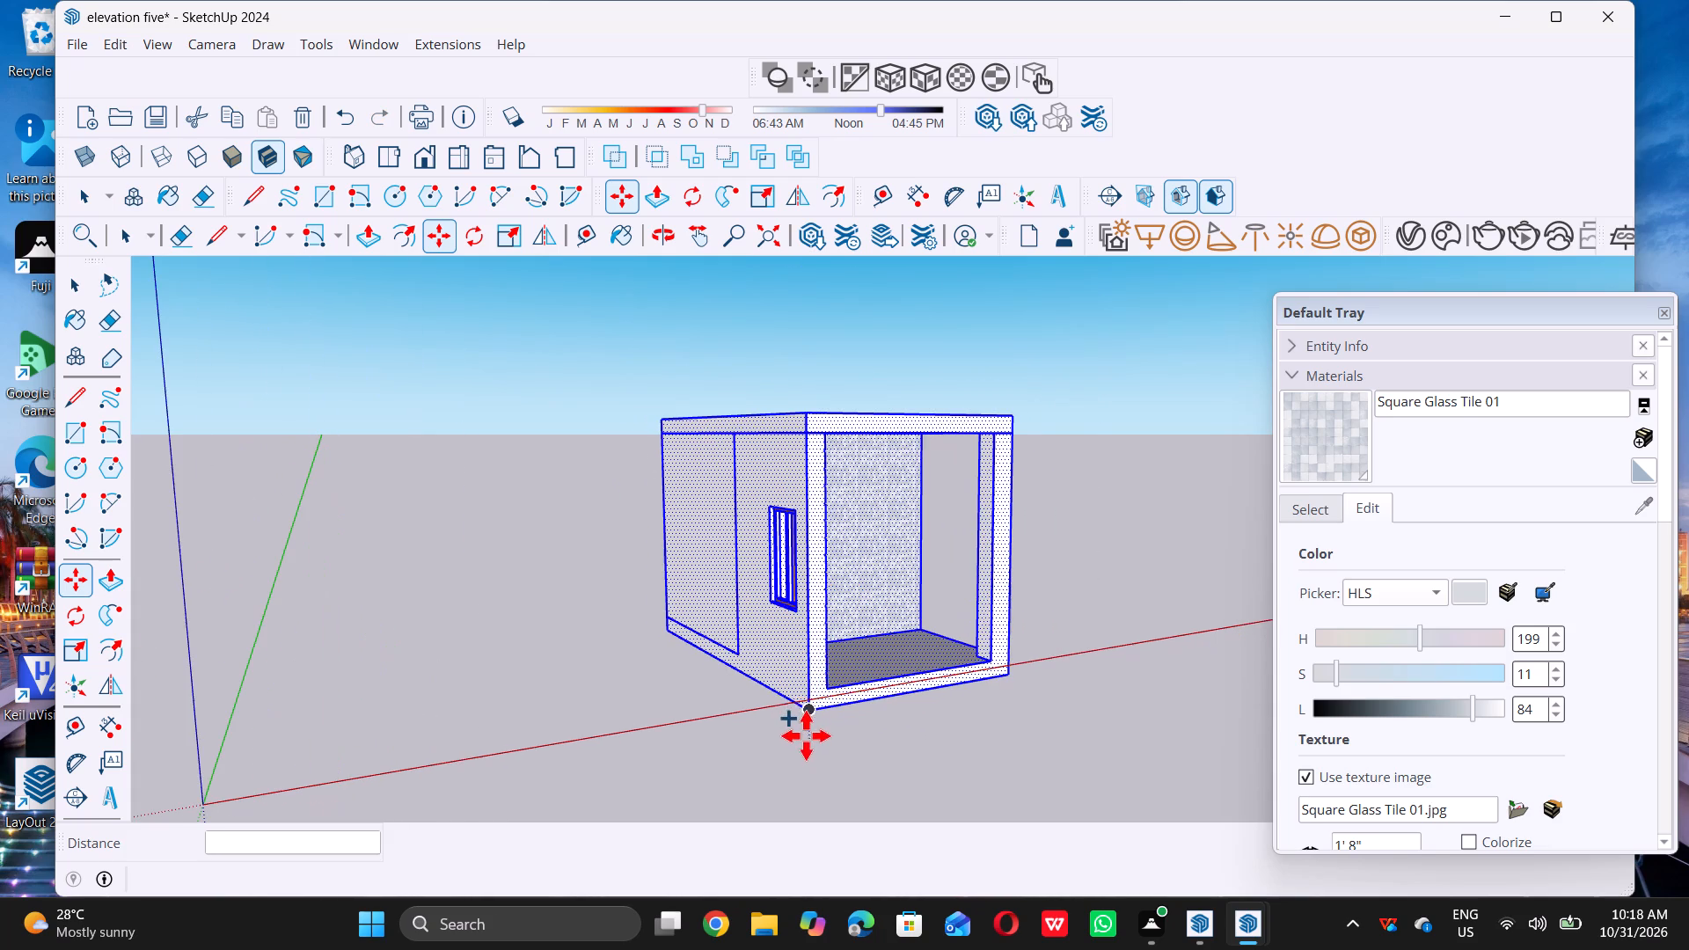
{"action": "left_click", "coordinate": [810, 715]}
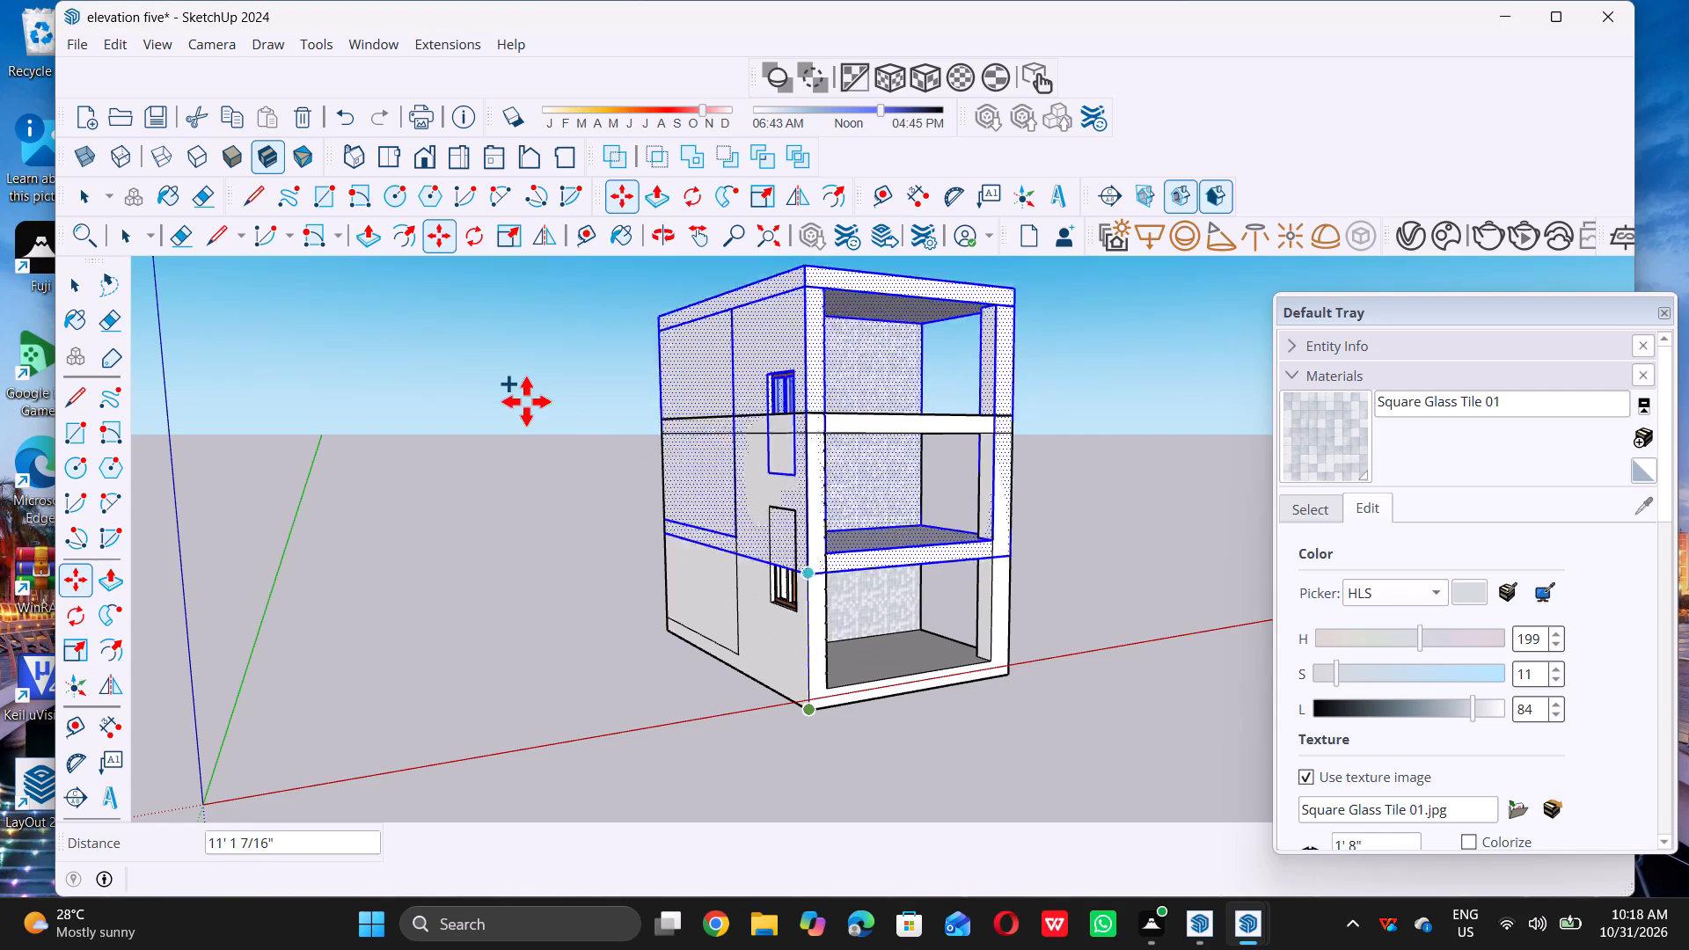
{"action": "scroll", "coordinate": [835, 416], "scroll_direction": "up", "scroll_amount": 5}
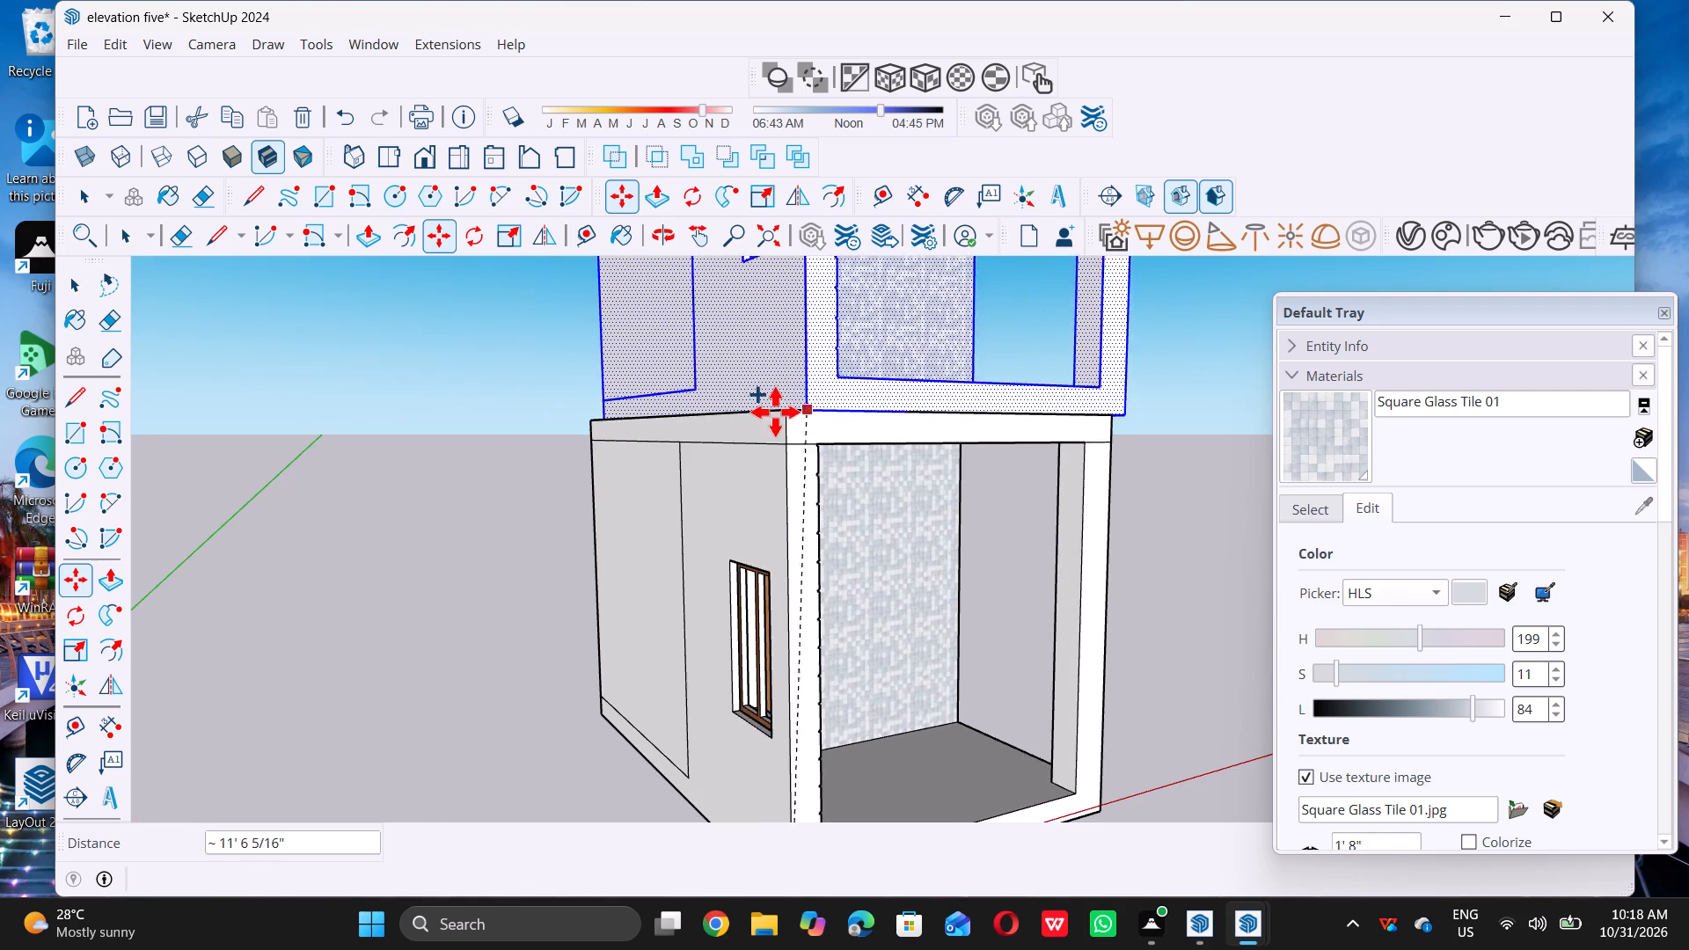
{"action": "scroll", "coordinate": [777, 412], "scroll_direction": "up", "scroll_amount": 4}
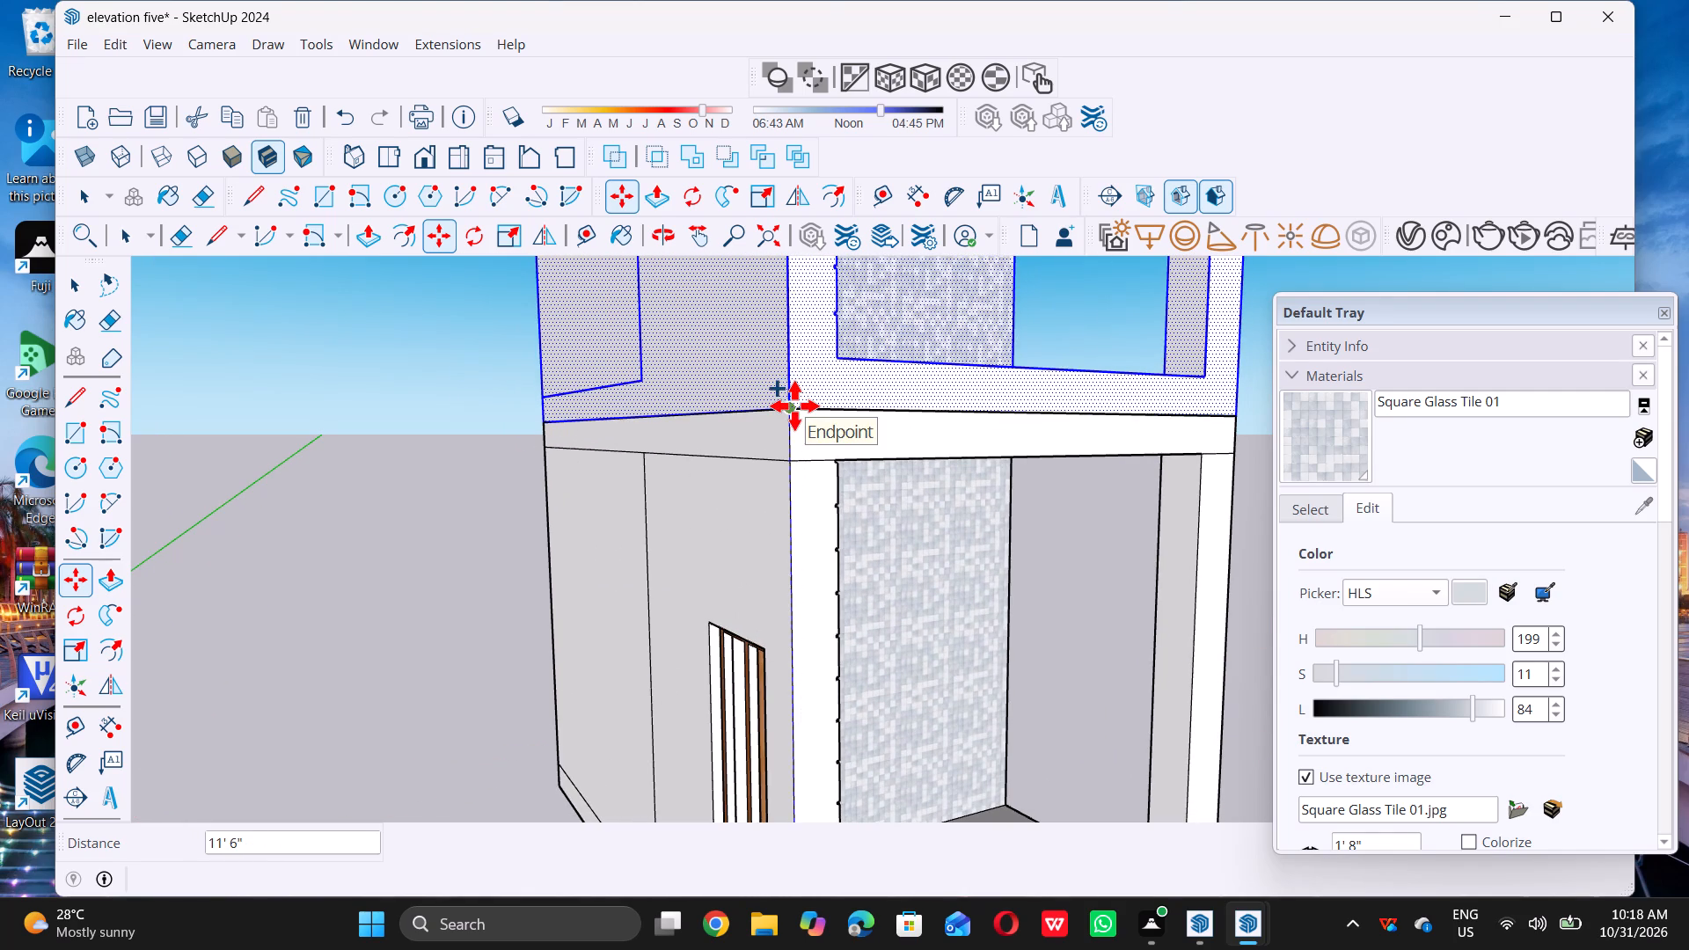
{"action": "left_click", "coordinate": [794, 406]}
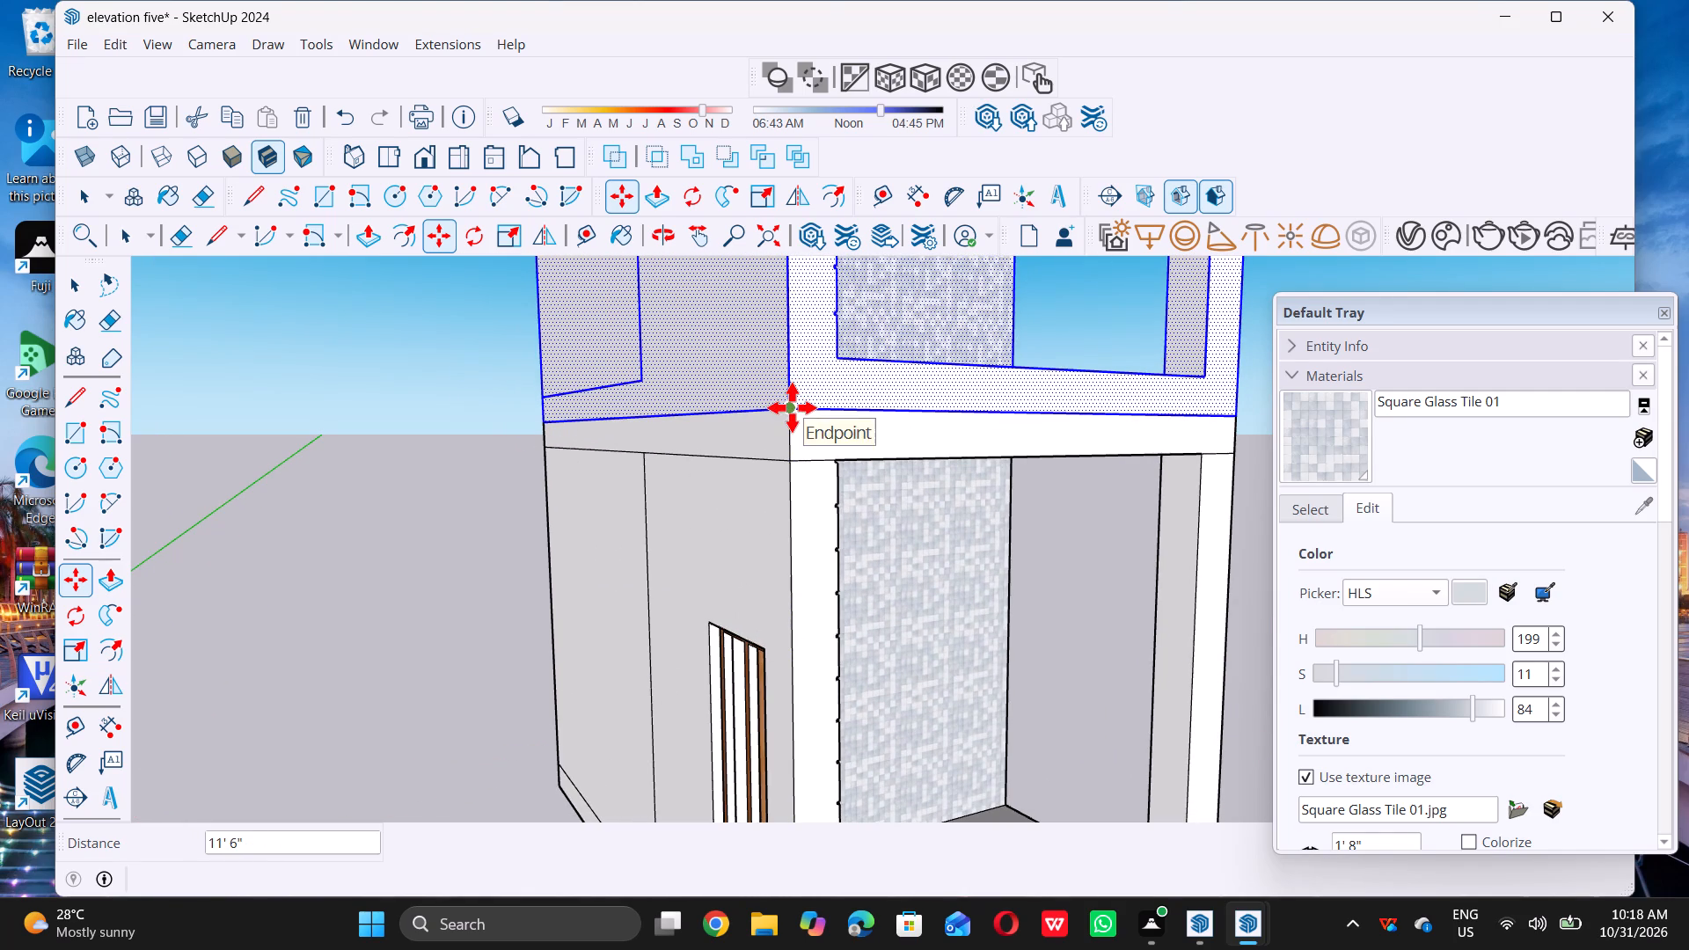
Copy the second storey up another 11' 6" from its bottom front corner to form a third storey, and clear the selection.
{"action": "scroll", "coordinate": [792, 410], "scroll_direction": "down", "scroll_amount": 20}
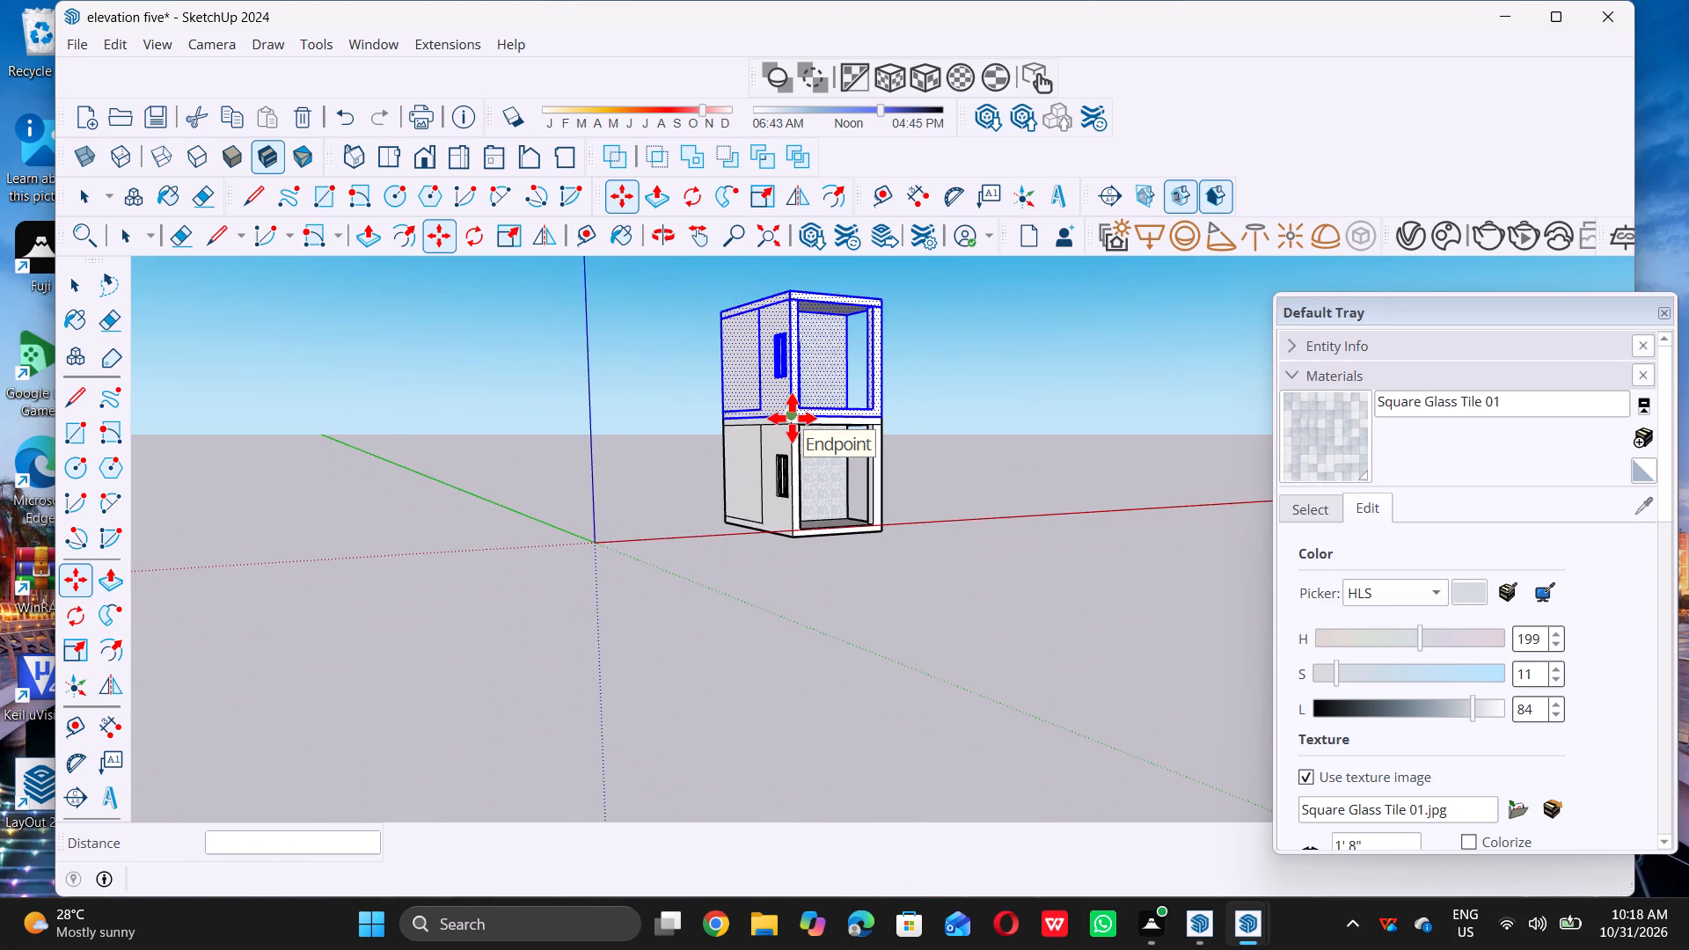
{"action": "scroll", "coordinate": [784, 410], "scroll_direction": "down", "scroll_amount": 5}
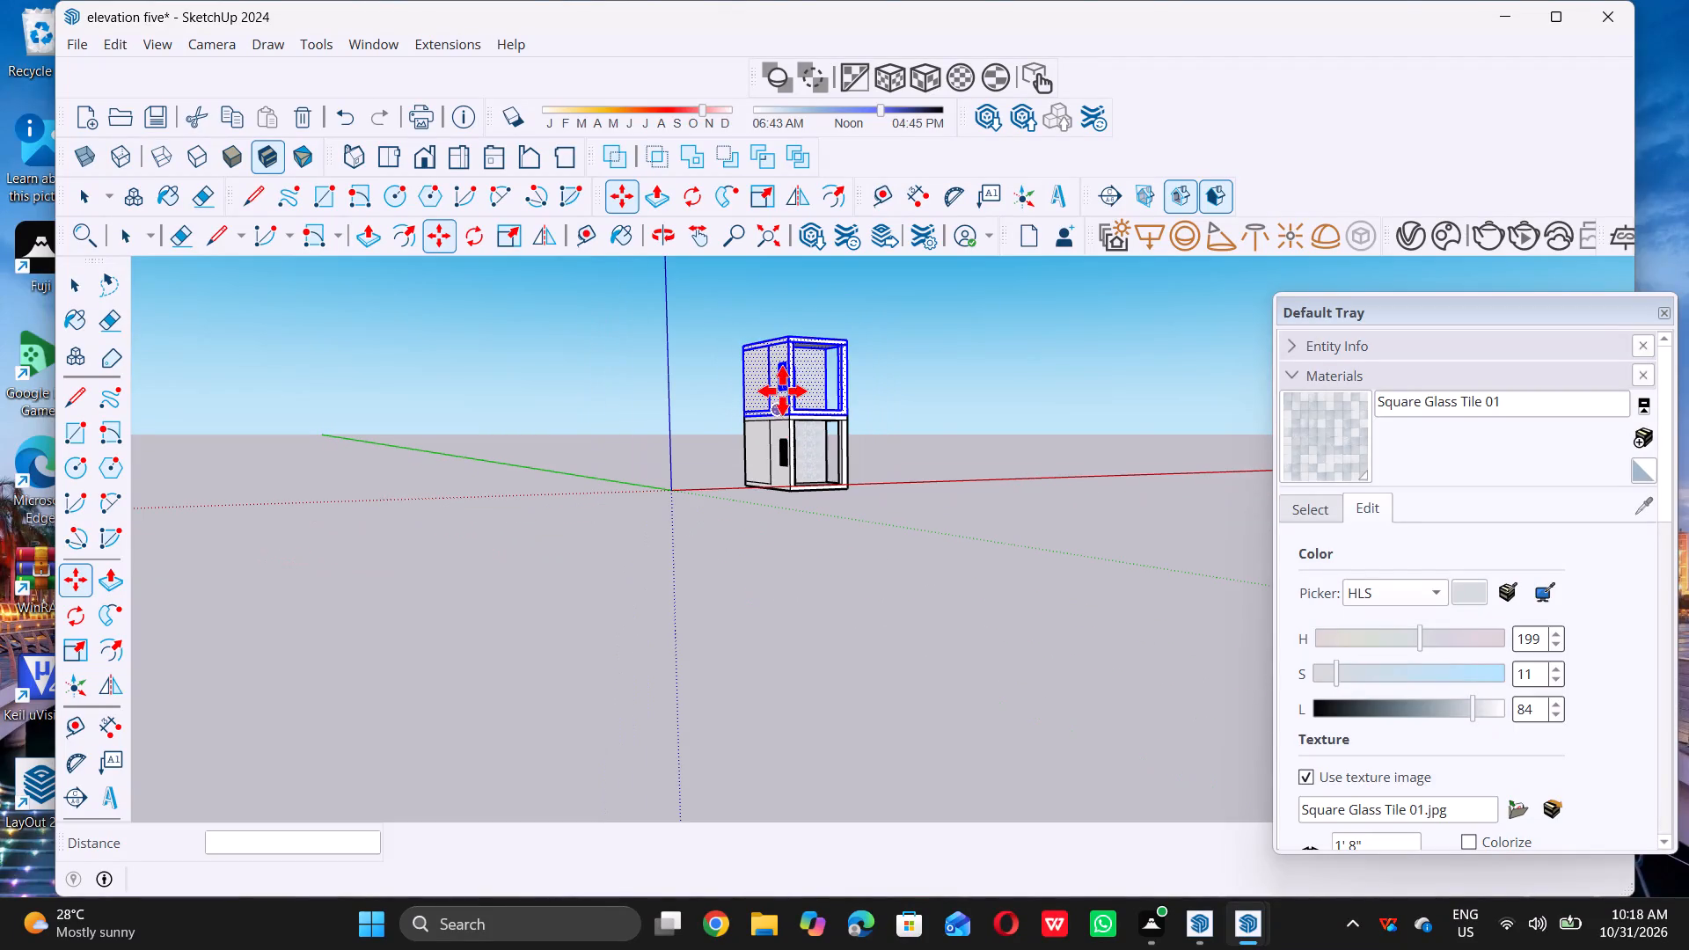
{"action": "scroll", "coordinate": [793, 321], "scroll_direction": "up", "scroll_amount": 9}
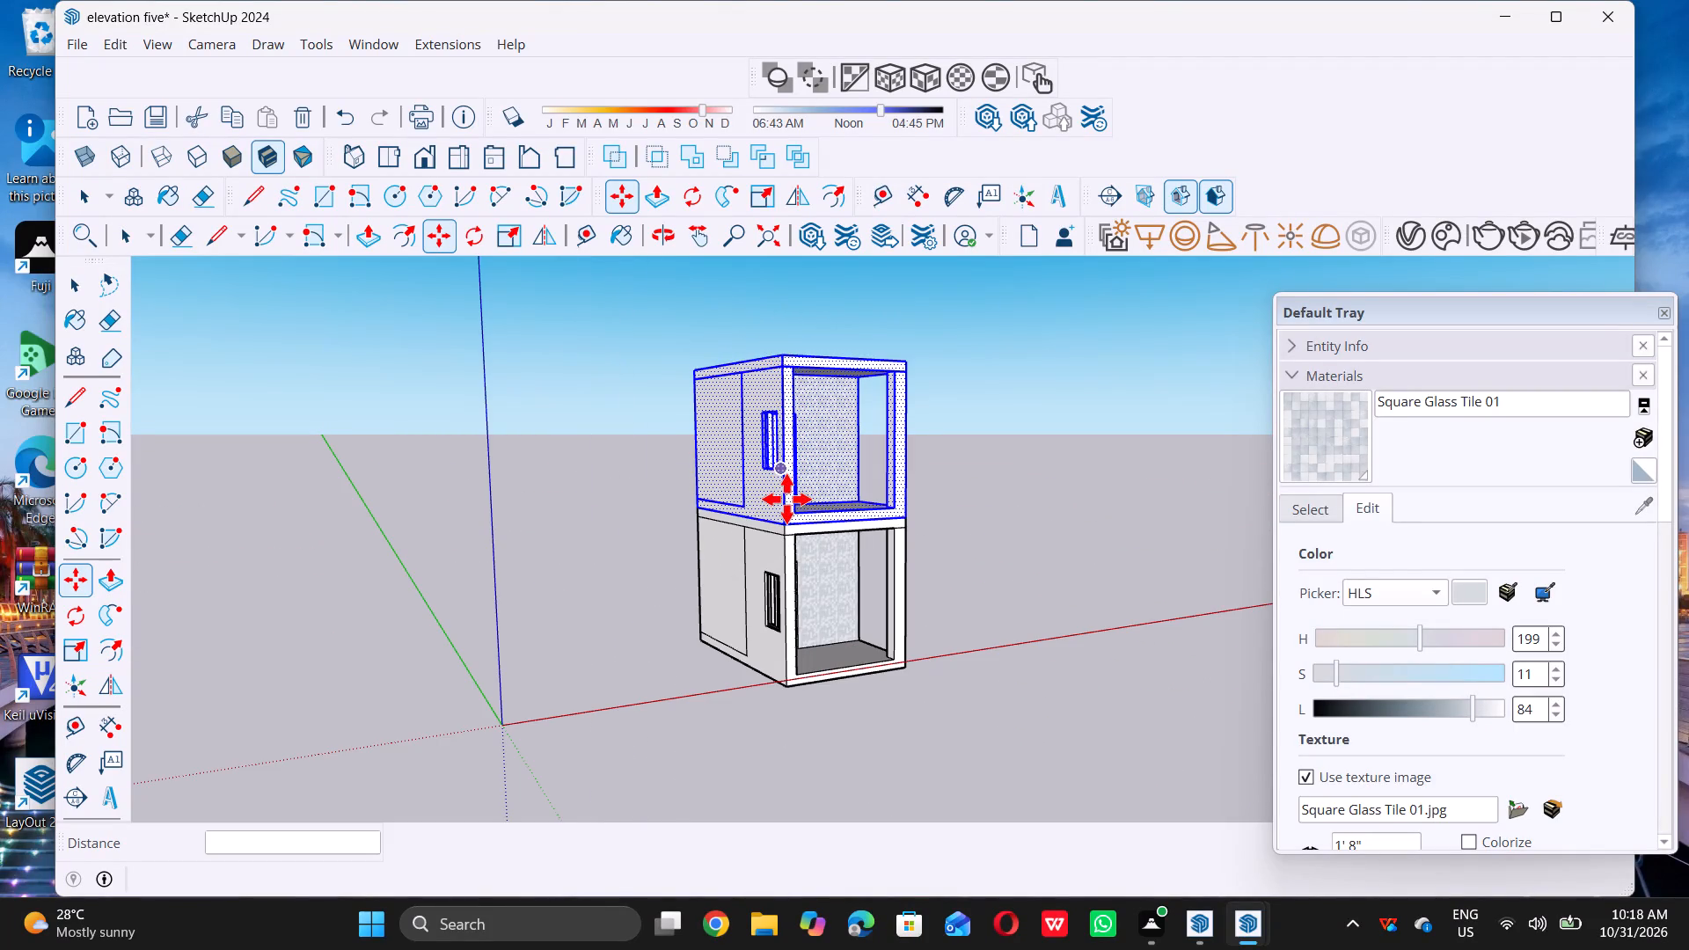
{"action": "scroll", "coordinate": [786, 500], "scroll_direction": "up", "scroll_amount": 14}
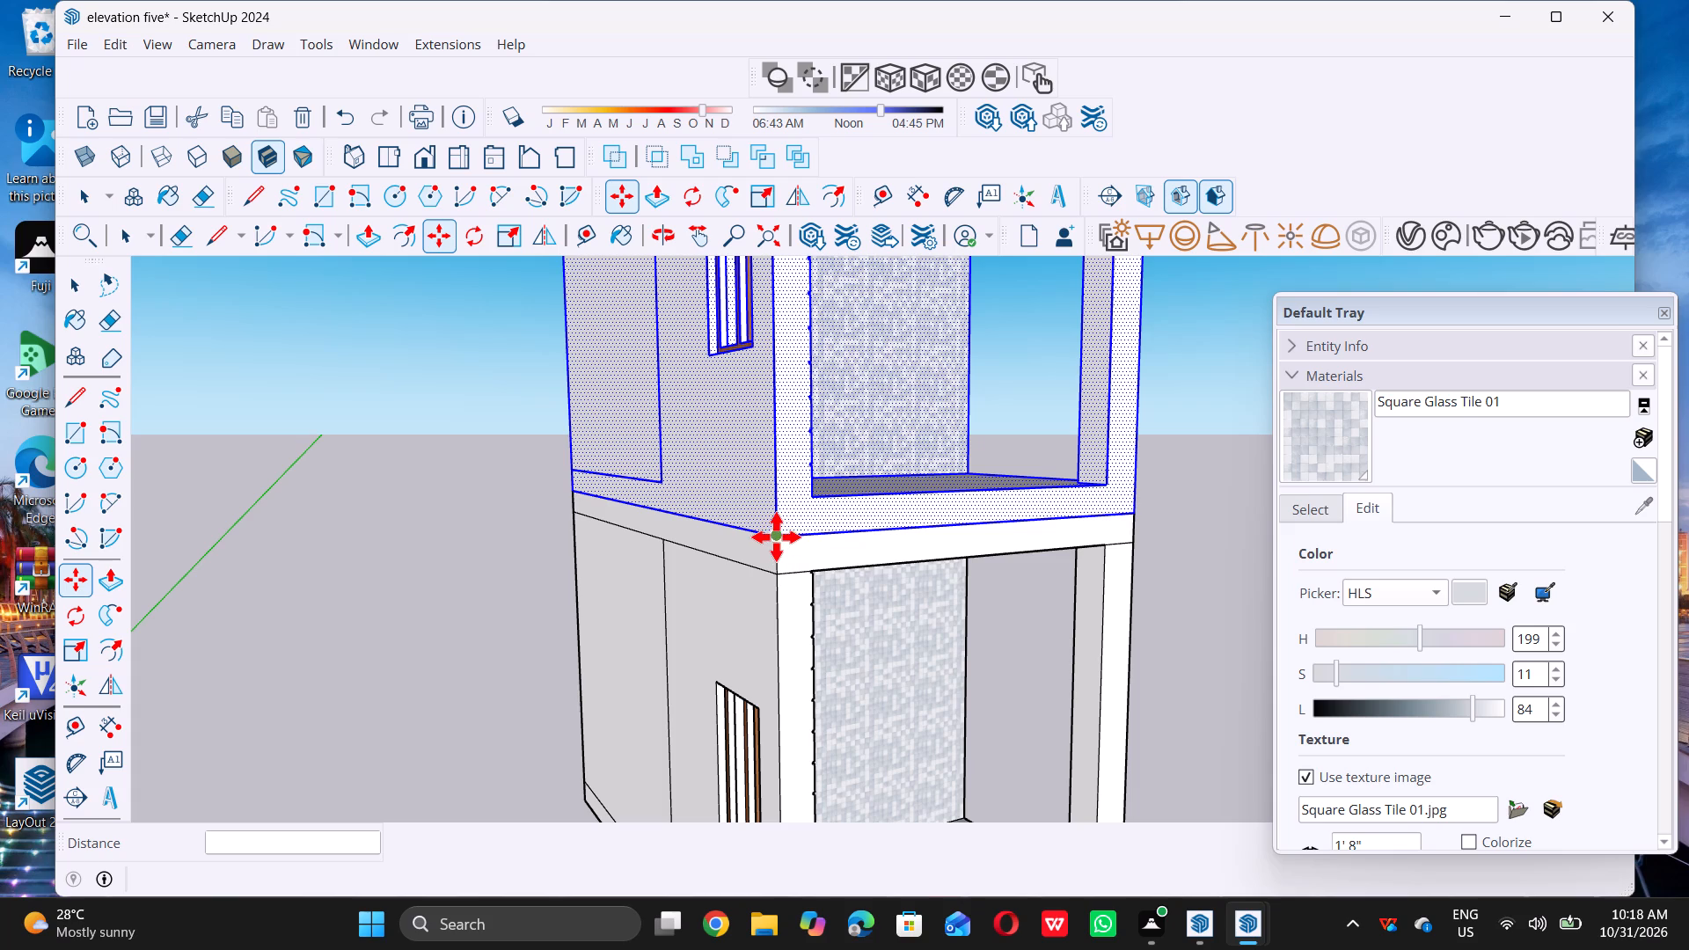
{"action": "left_click", "coordinate": [777, 534]}
{"action": "scroll", "coordinate": [777, 534], "scroll_direction": "down", "scroll_amount": 9}
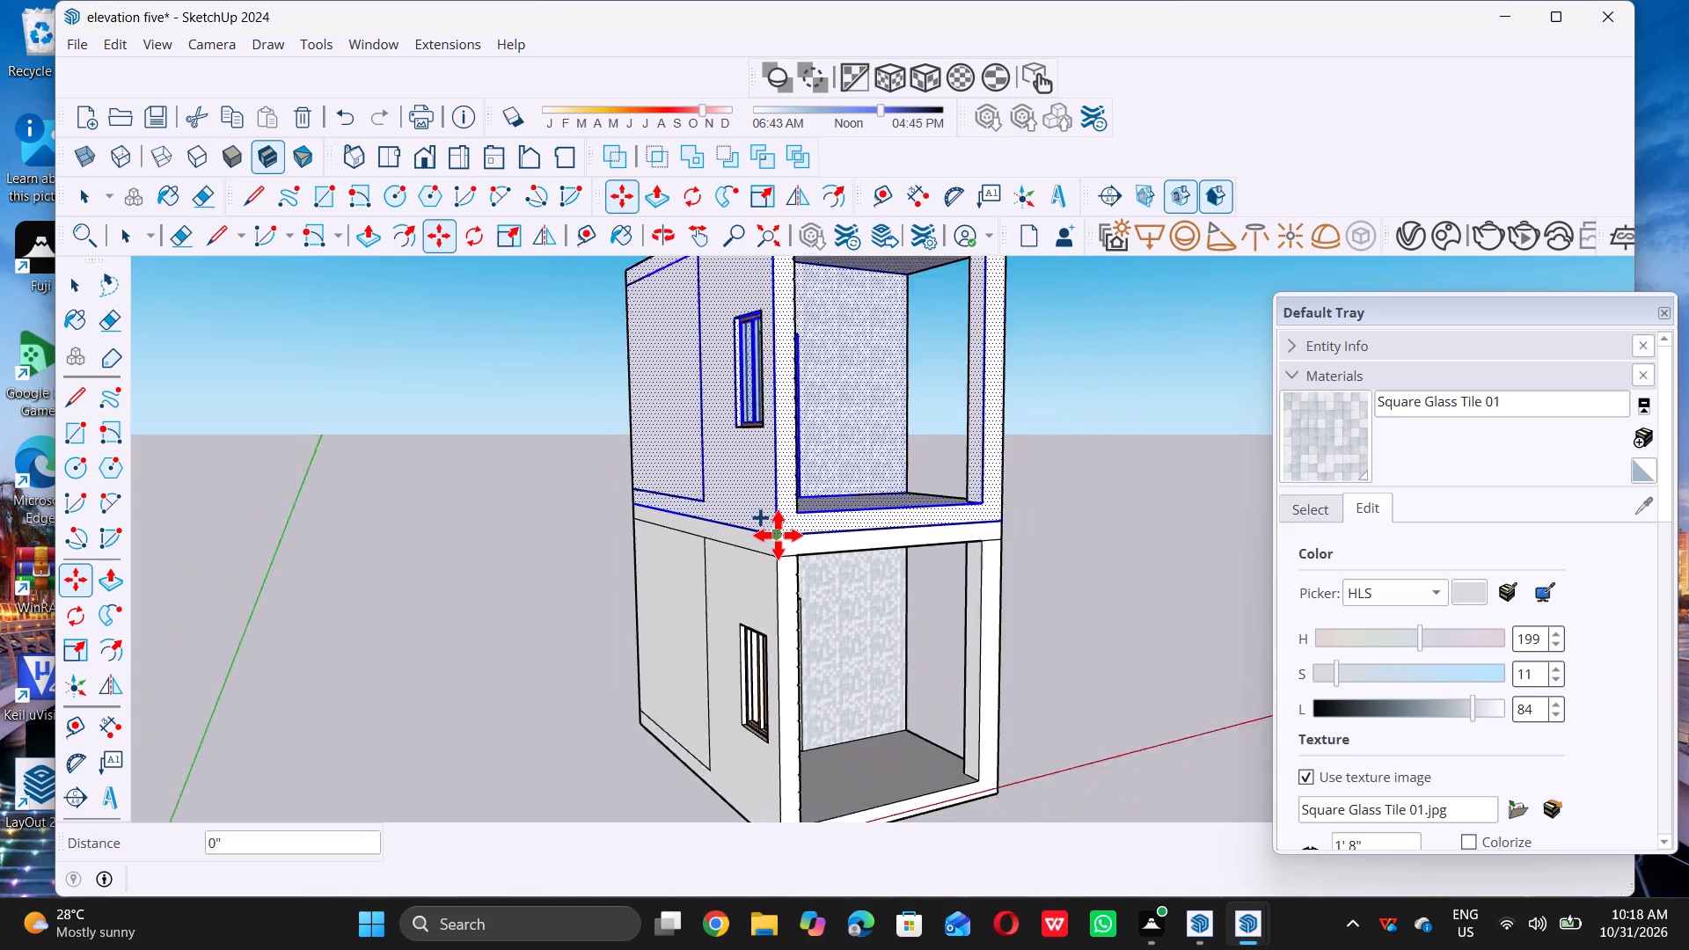
{"action": "scroll", "coordinate": [778, 535], "scroll_direction": "down", "scroll_amount": 16}
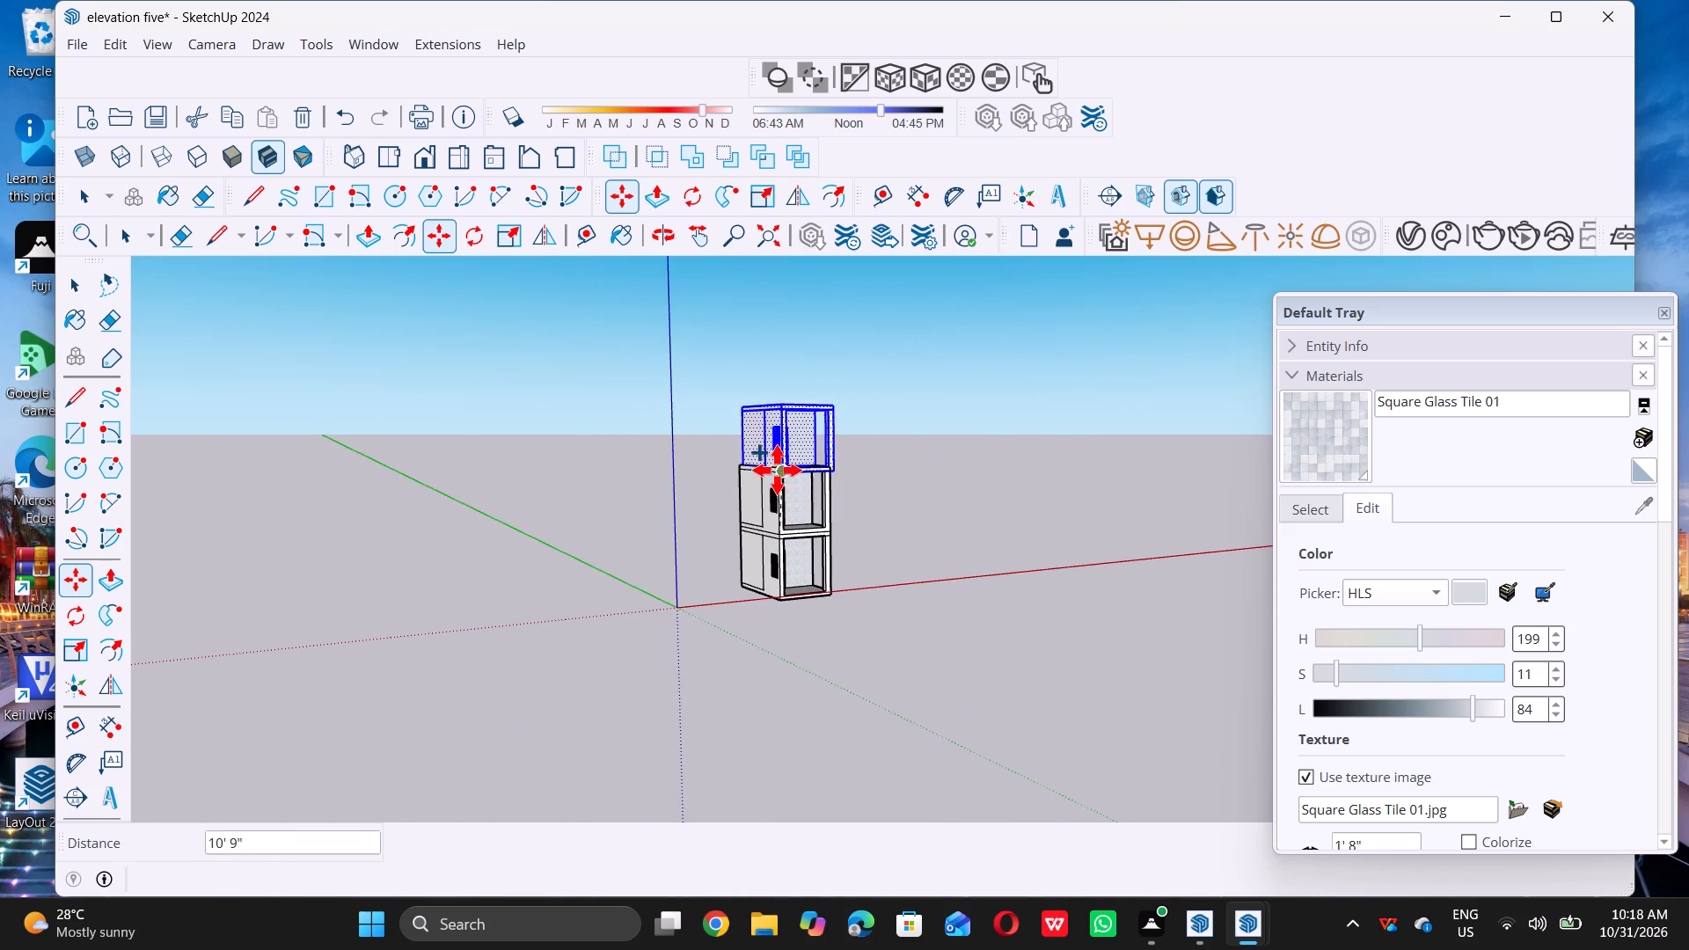
{"action": "scroll", "coordinate": [777, 470], "scroll_direction": "up", "scroll_amount": 3}
{"action": "scroll", "coordinate": [777, 467], "scroll_direction": "up", "scroll_amount": 19}
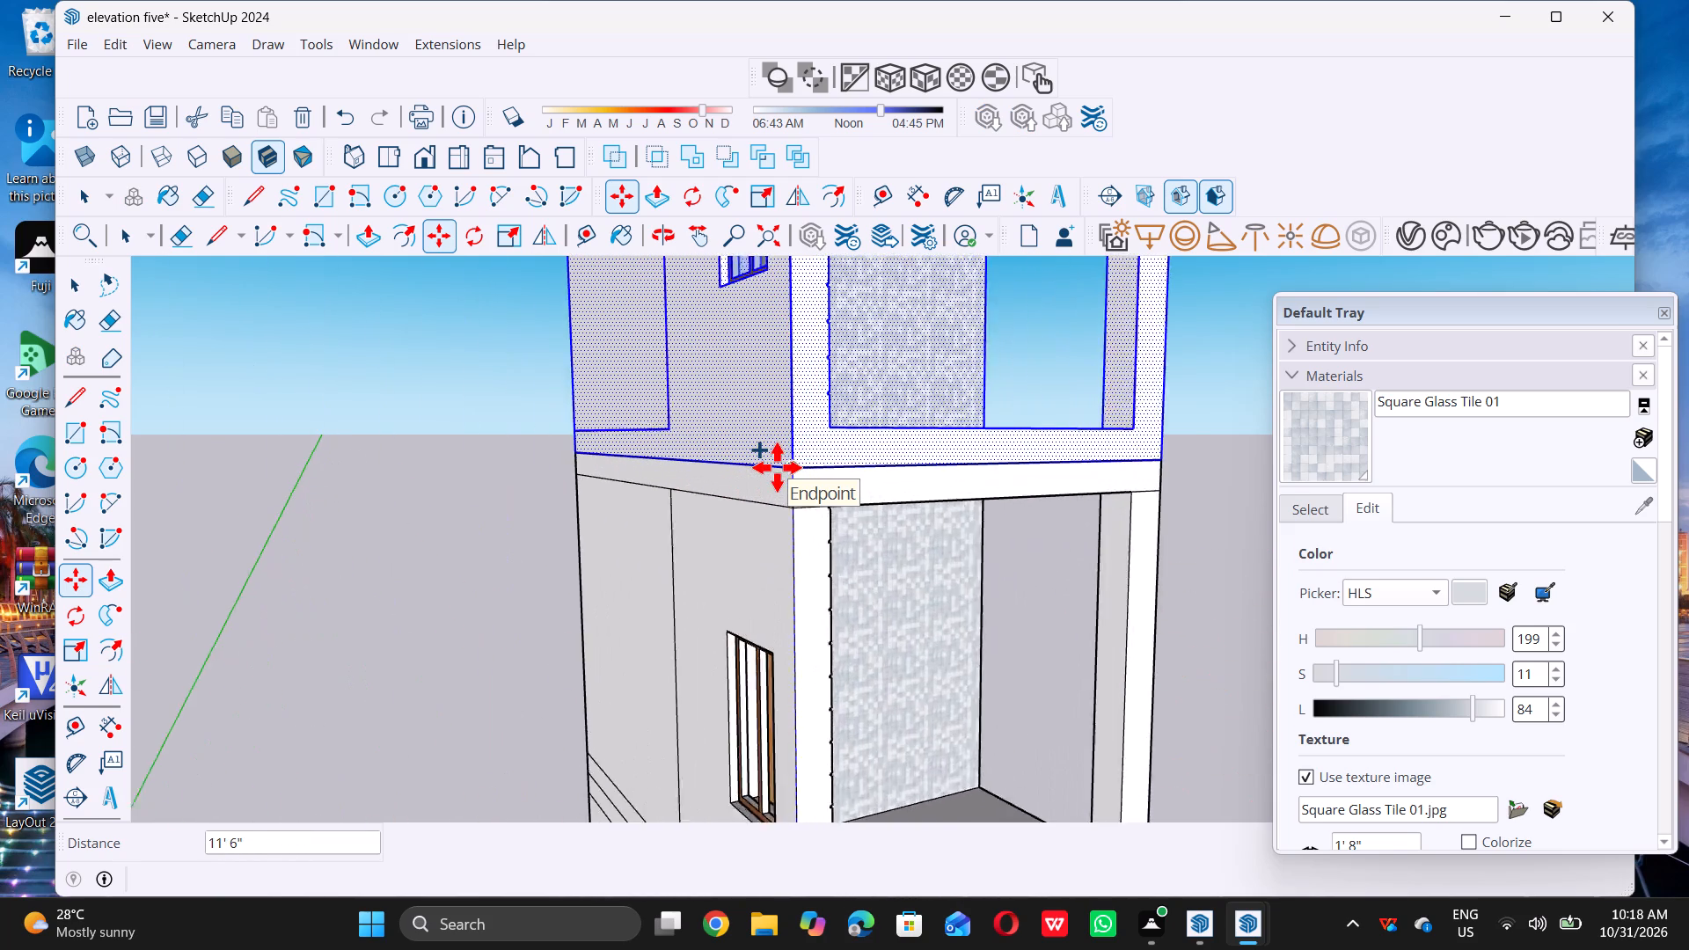
{"action": "scroll", "coordinate": [777, 467], "scroll_direction": "up", "scroll_amount": 6}
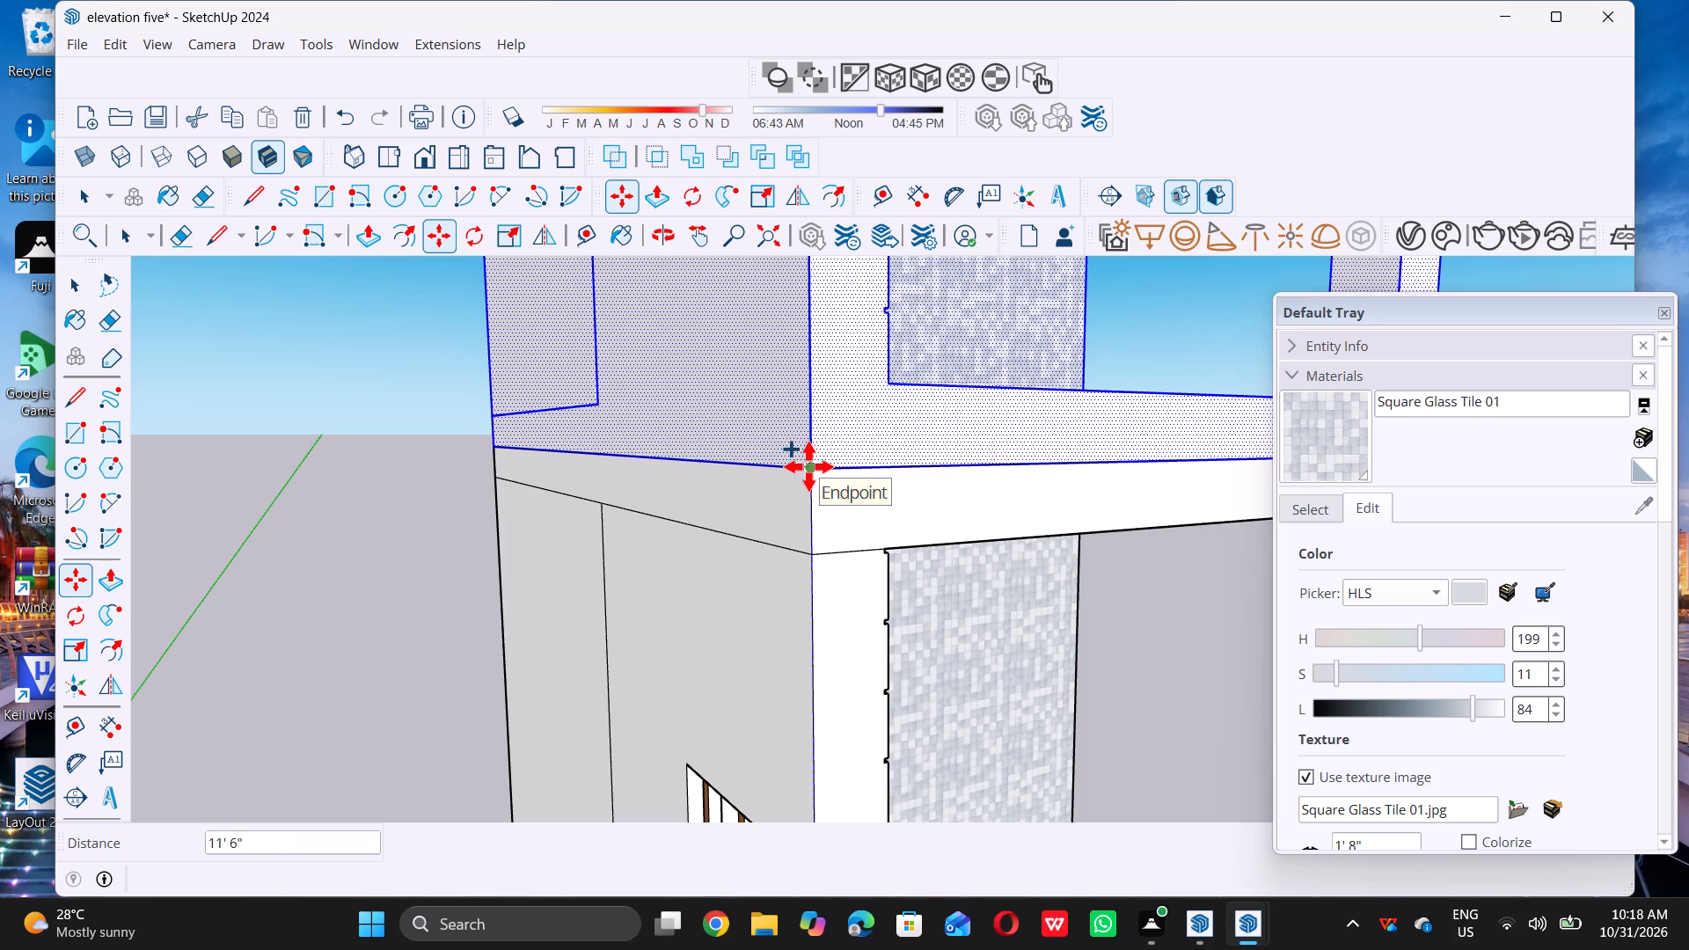
{"action": "triple_click", "coordinate": [808, 466]}
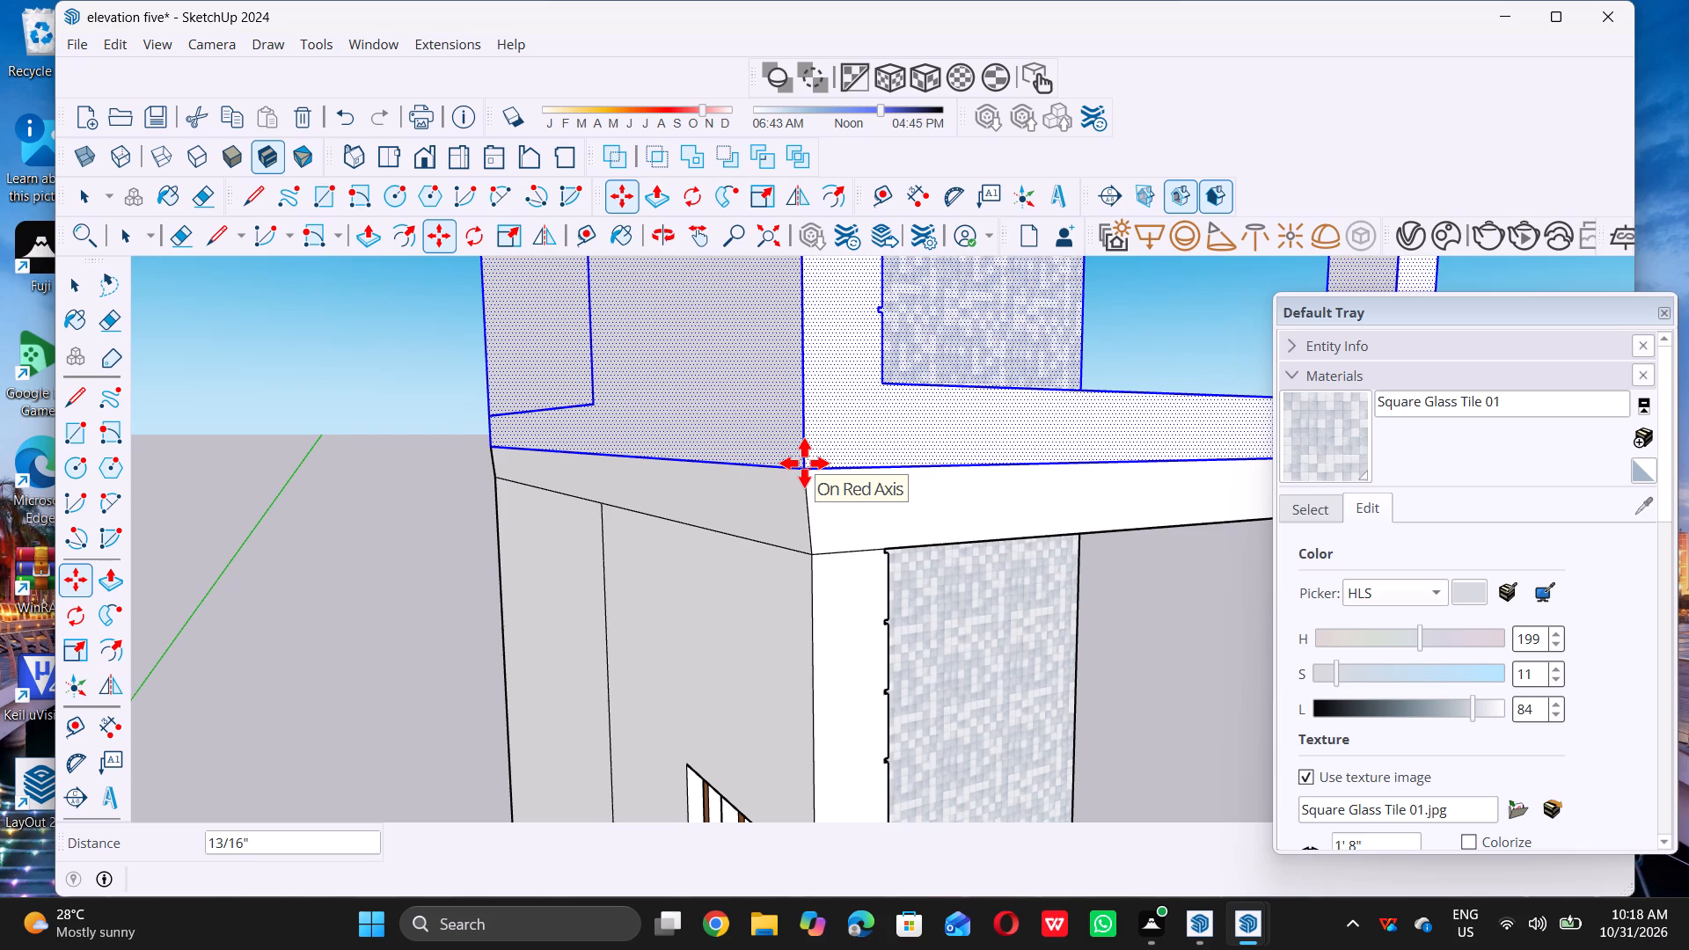
{"action": "scroll", "coordinate": [804, 463], "scroll_direction": "down", "scroll_amount": 6}
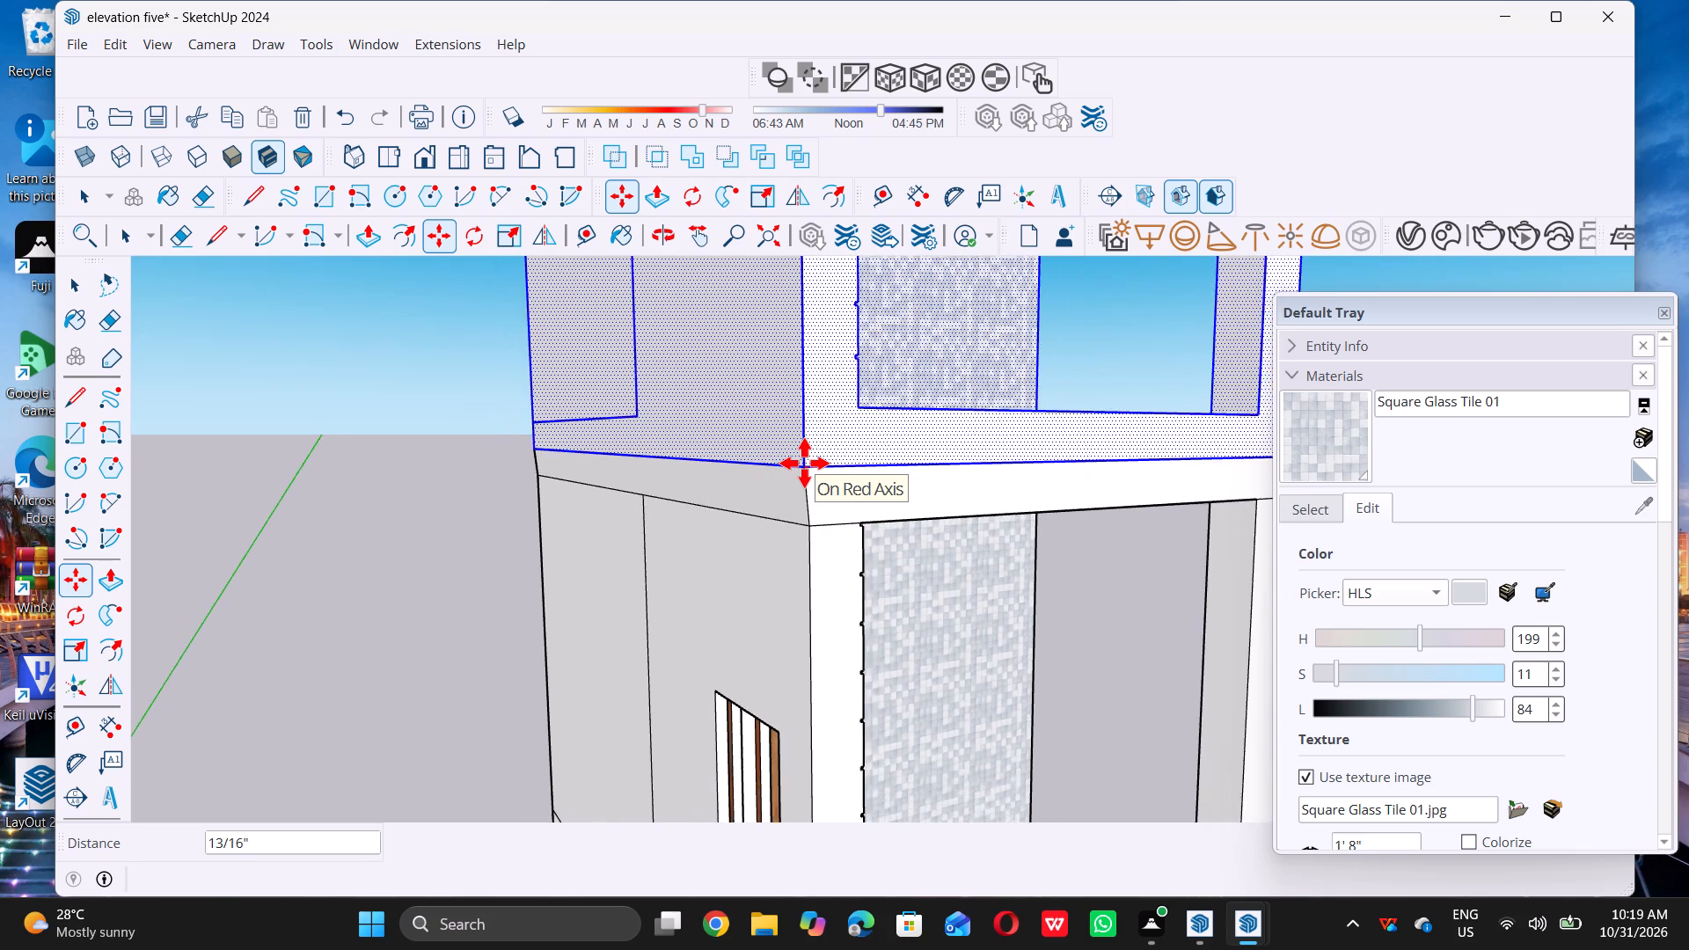
{"action": "scroll", "coordinate": [804, 463], "scroll_direction": "down", "scroll_amount": 15}
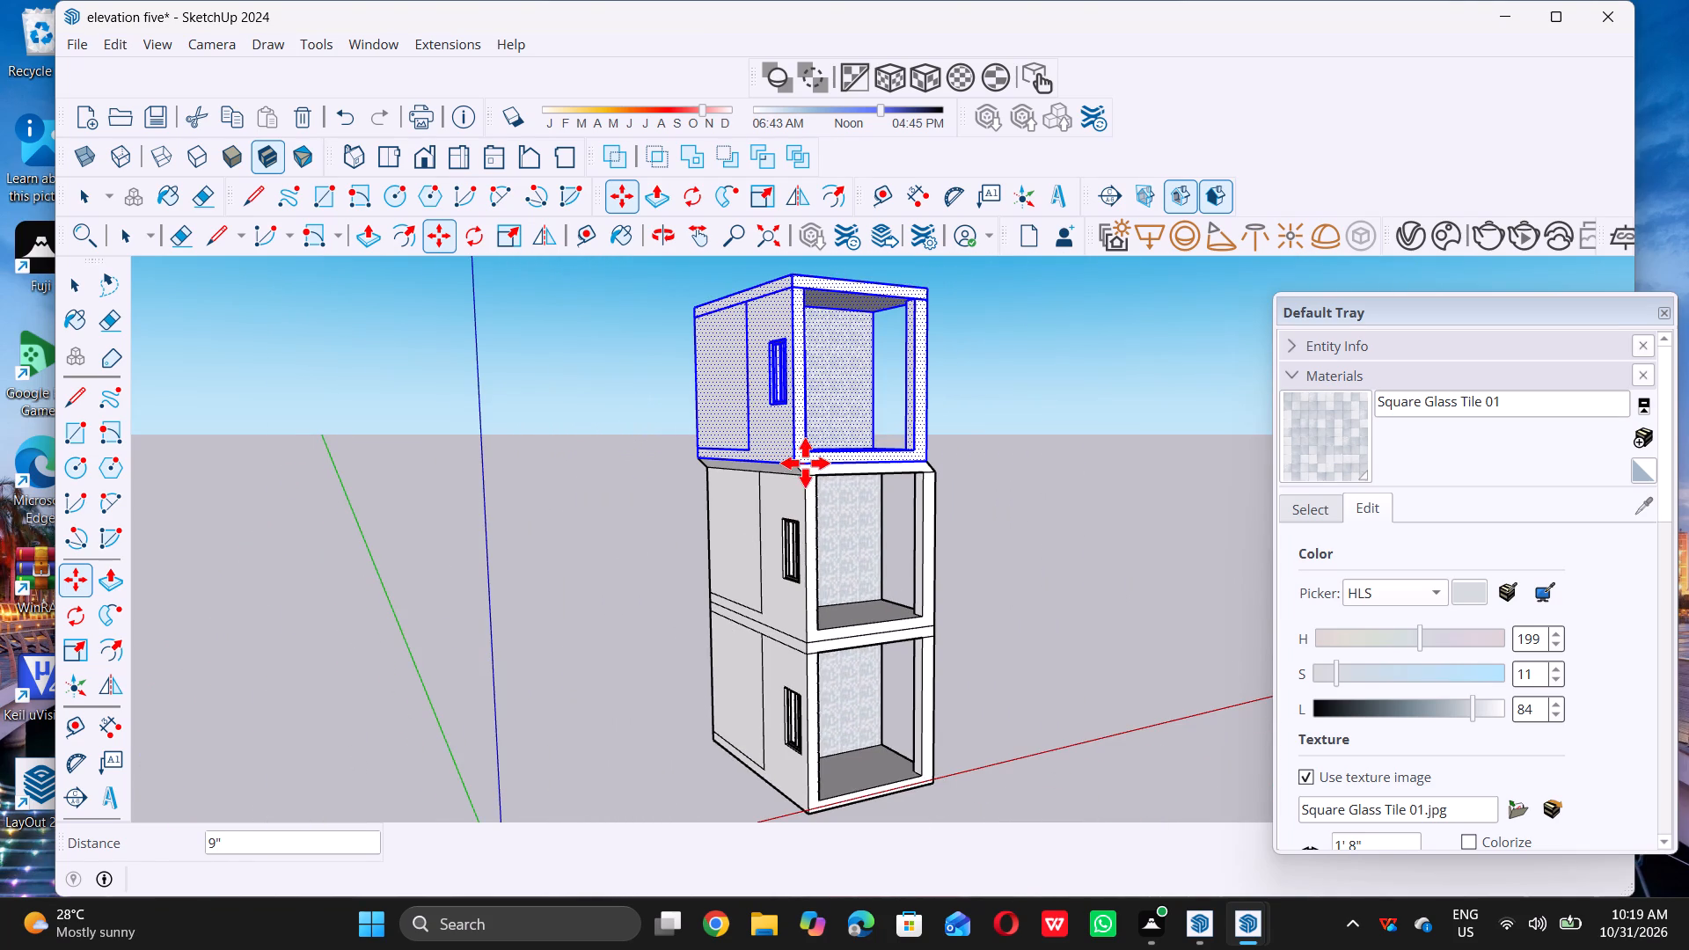
{"action": "scroll", "coordinate": [805, 463], "scroll_direction": "up", "scroll_amount": 4}
{"action": "key", "text": "space"}
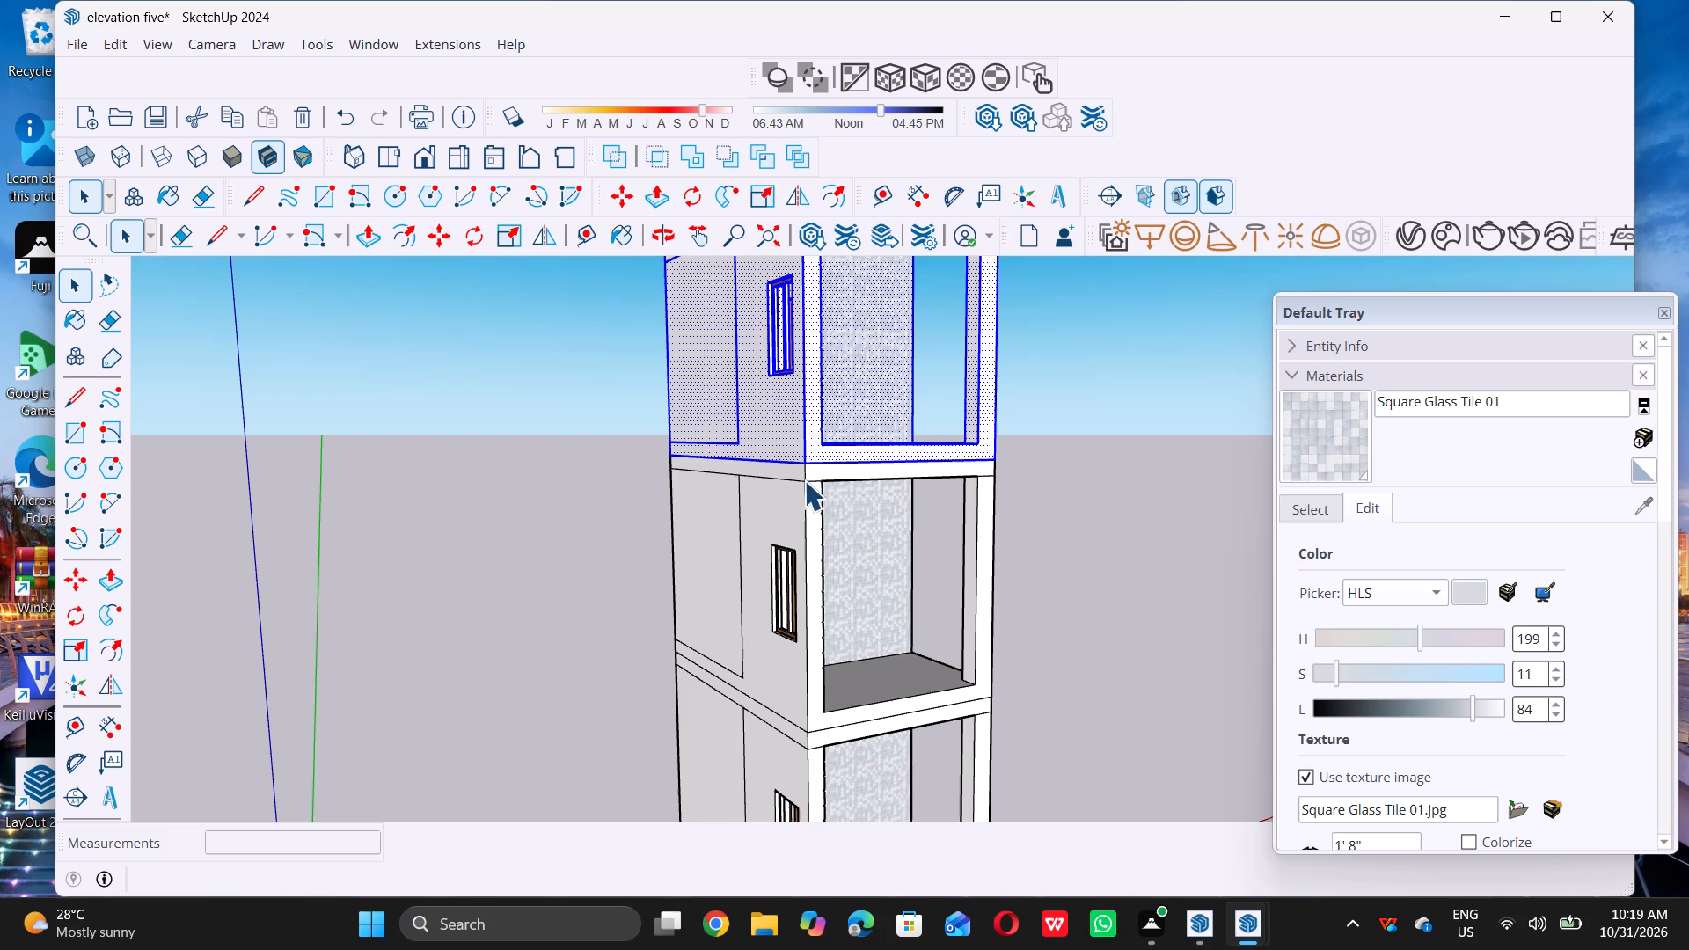
{"action": "double_click", "coordinate": [535, 520]}
Examine the three-storey stack from the front and from above, and the middle storey's open porch floor up close.
{"action": "scroll", "coordinate": [537, 520], "scroll_direction": "down", "scroll_amount": 10}
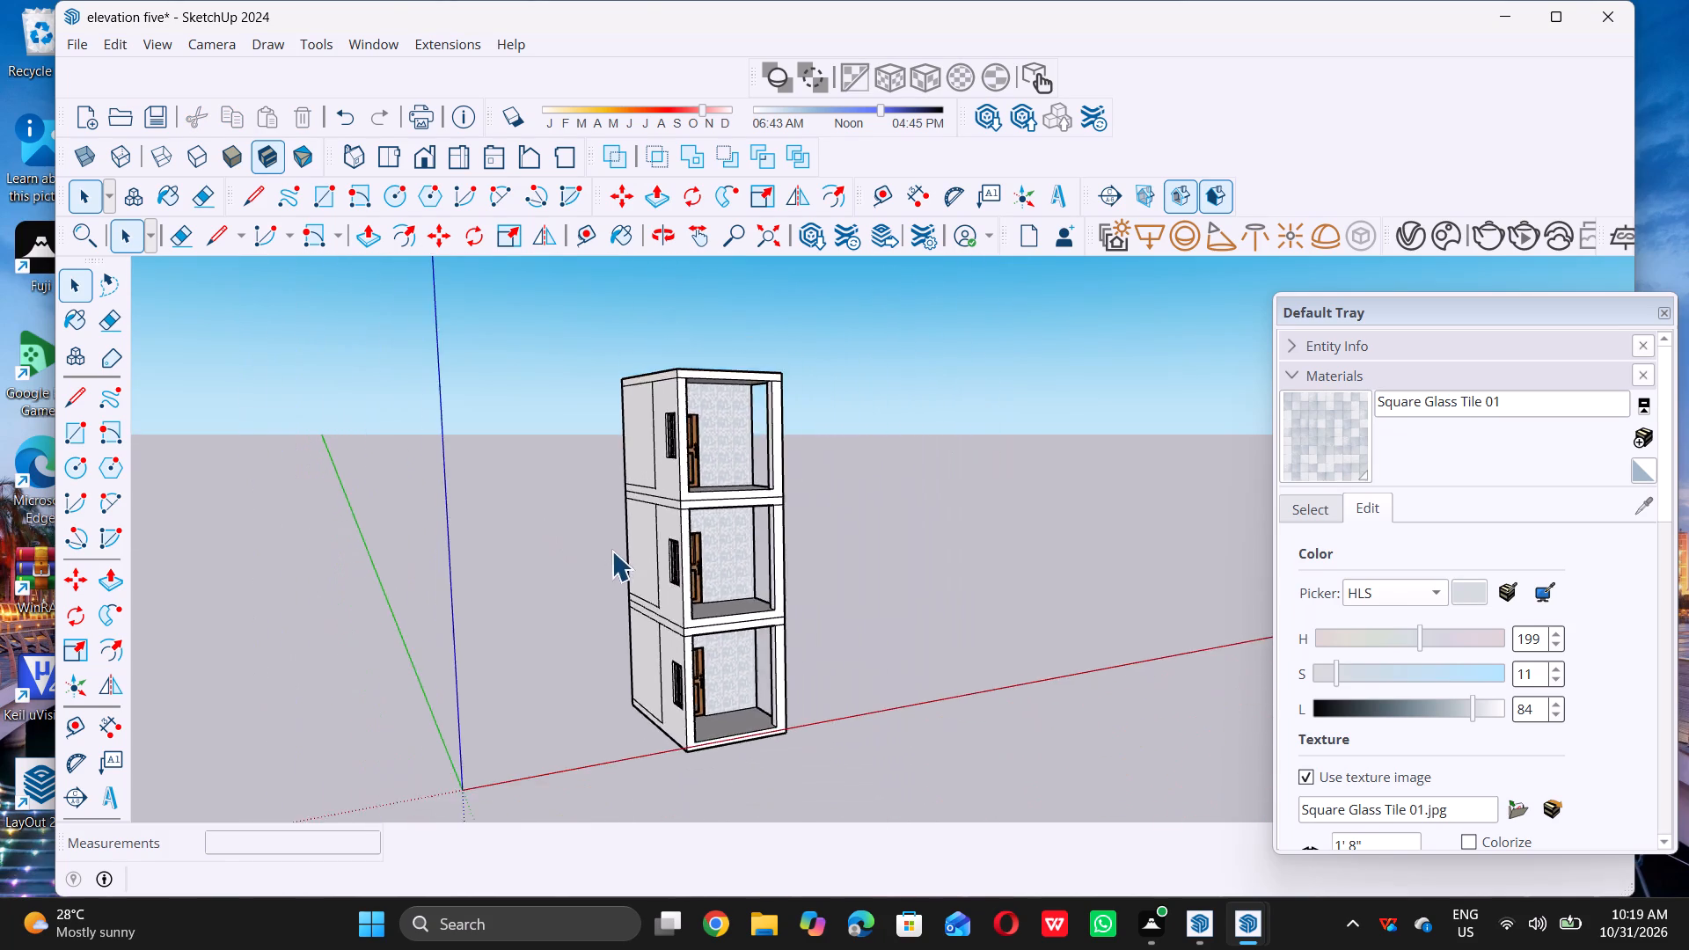
{"action": "scroll", "coordinate": [611, 551], "scroll_direction": "down", "scroll_amount": 4}
{"action": "middle_click_drag", "start_coordinate": [648, 549], "coordinate": [492, 522]}
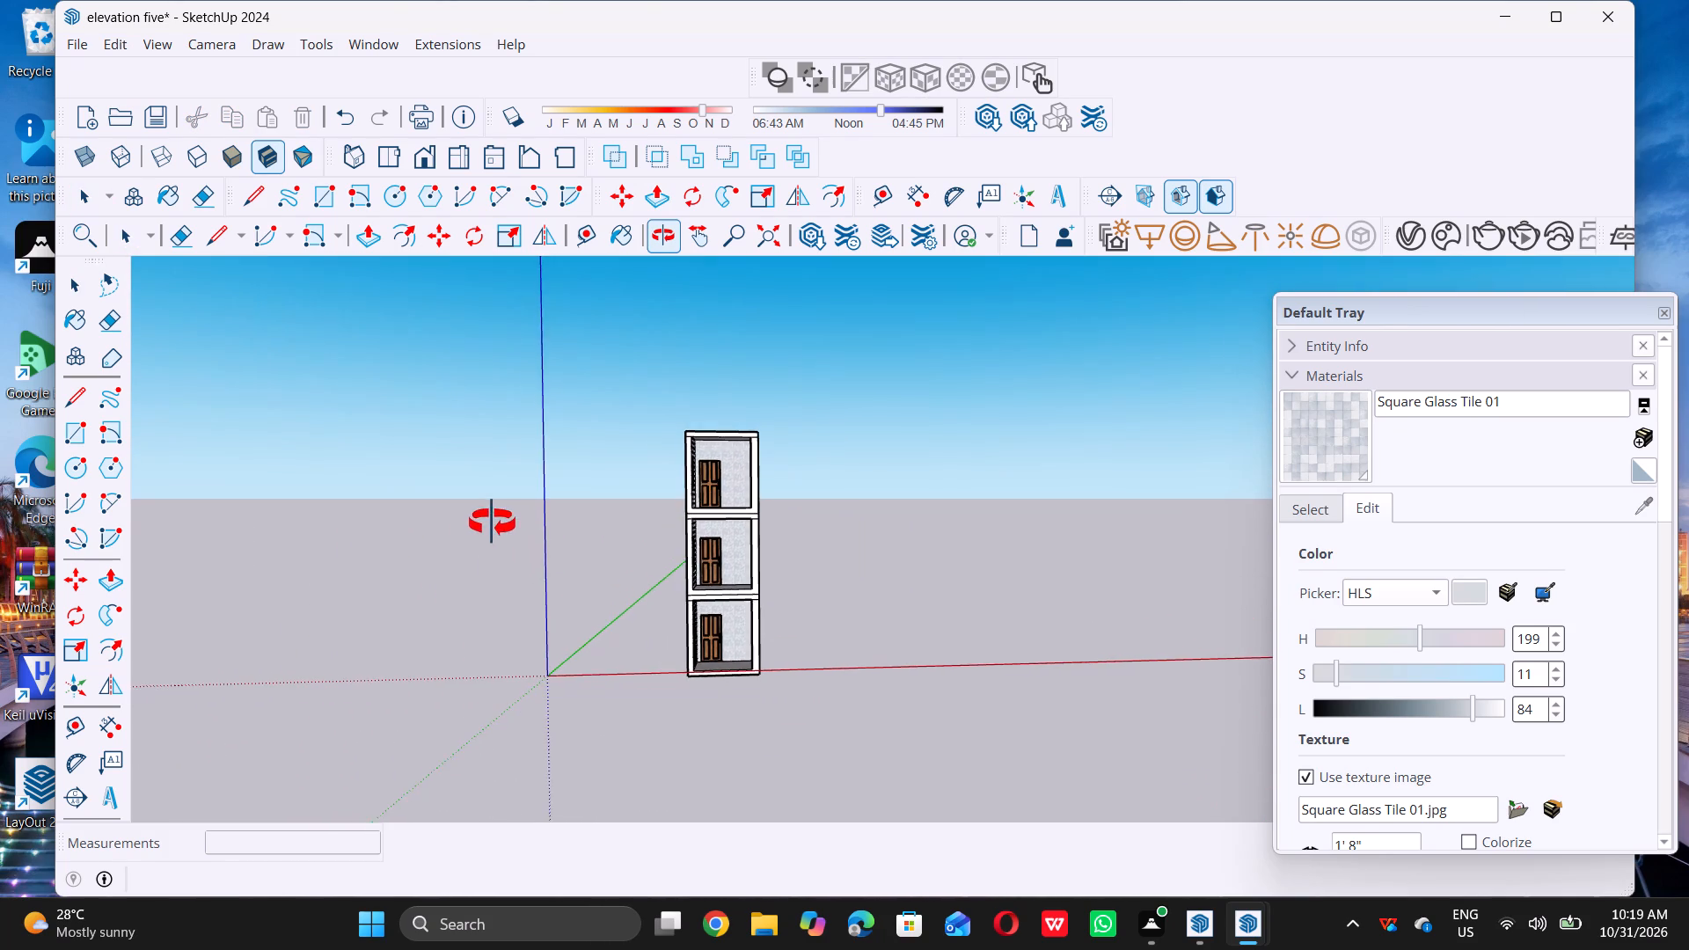
{"action": "middle_click_drag", "start_coordinate": [492, 522], "coordinate": [491, 522]}
{"action": "scroll", "coordinate": [640, 504], "scroll_direction": "up", "scroll_amount": 4}
{"action": "scroll", "coordinate": [760, 505], "scroll_direction": "up", "scroll_amount": 6}
{"action": "scroll", "coordinate": [760, 505], "scroll_direction": "down", "scroll_amount": 6}
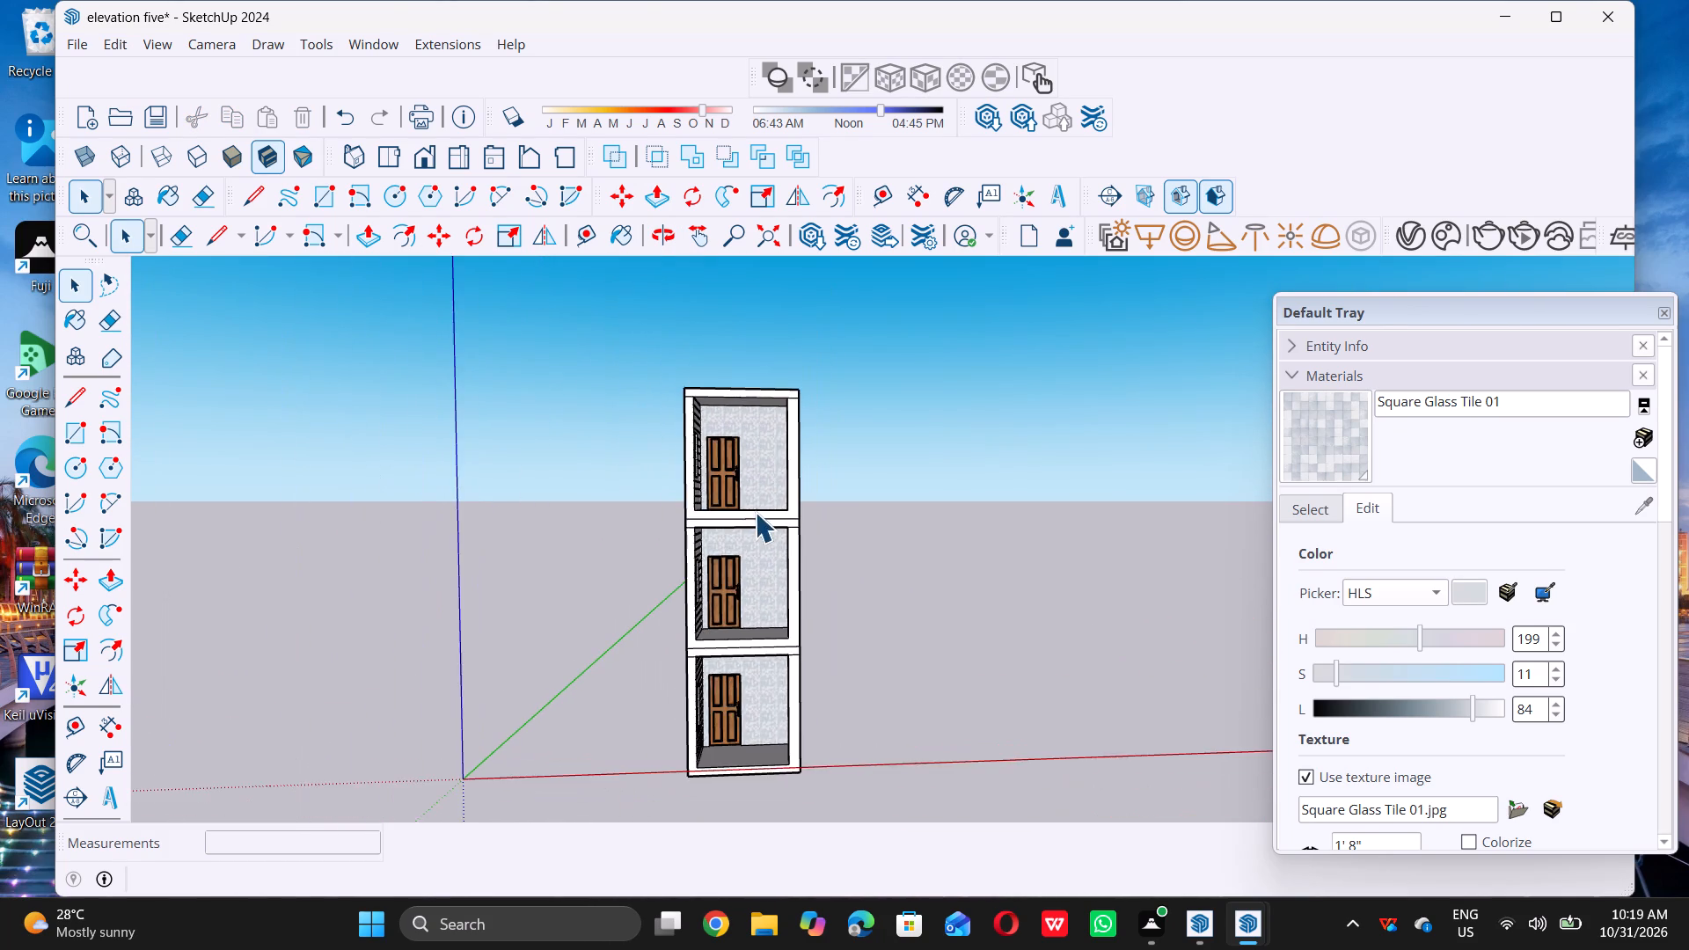
{"action": "scroll", "coordinate": [752, 518], "scroll_direction": "down", "scroll_amount": 2}
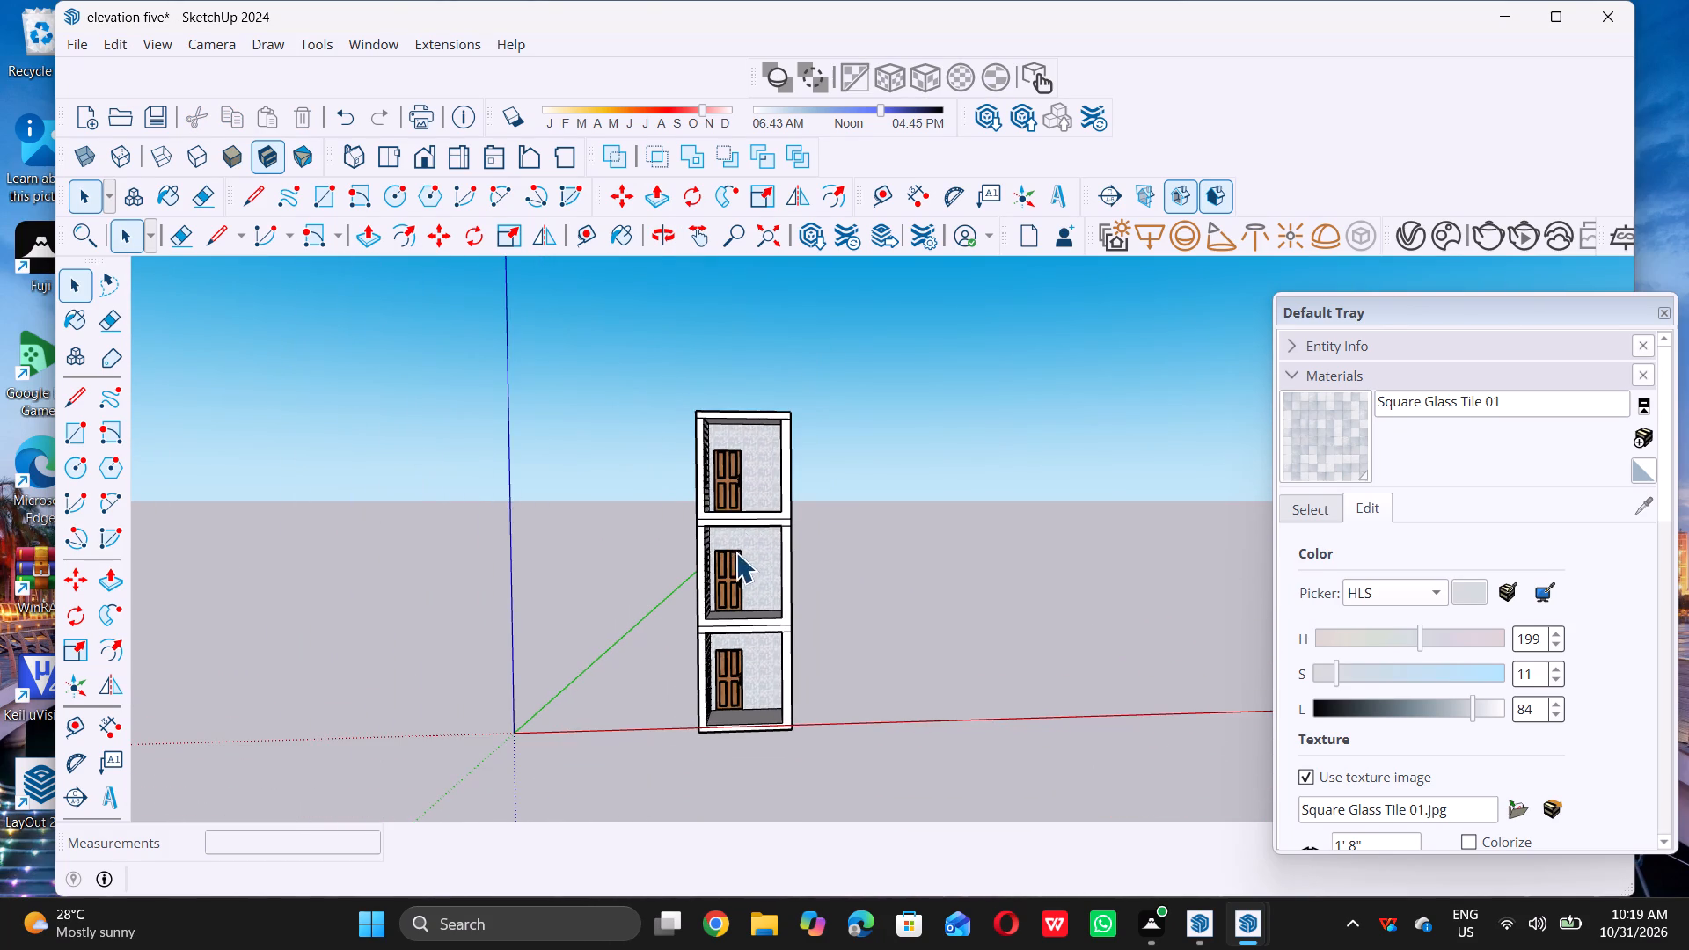
{"action": "middle_click_drag", "start_coordinate": [740, 551], "coordinate": [716, 559]}
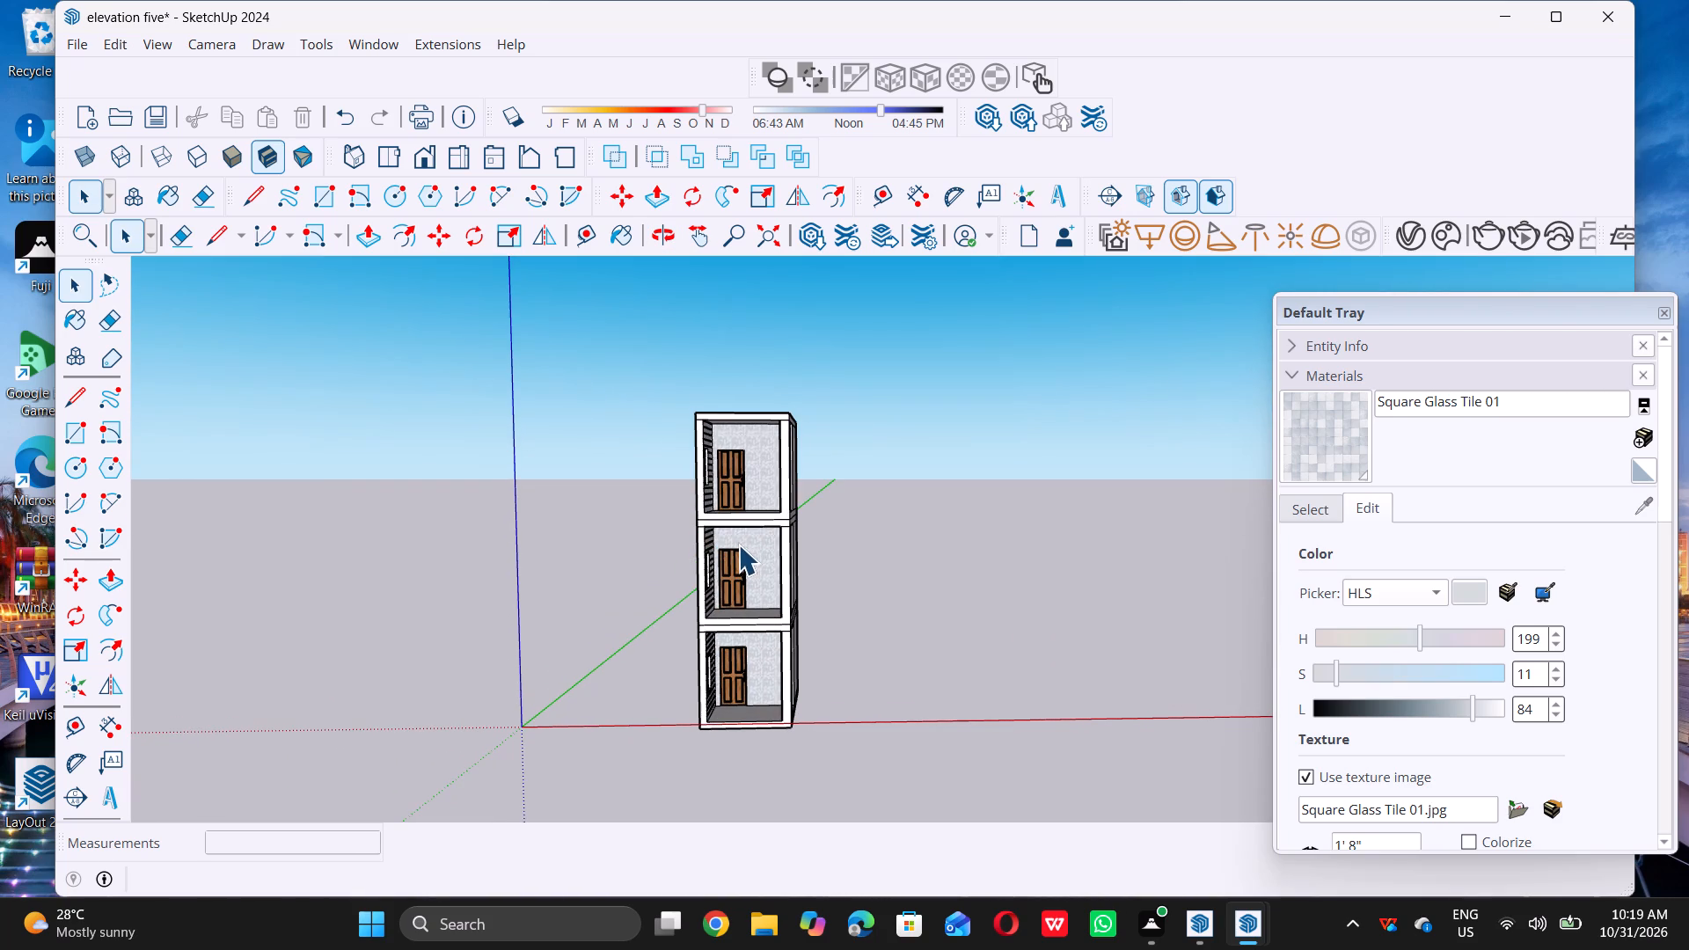
{"action": "middle_click", "coordinate": [733, 548]}
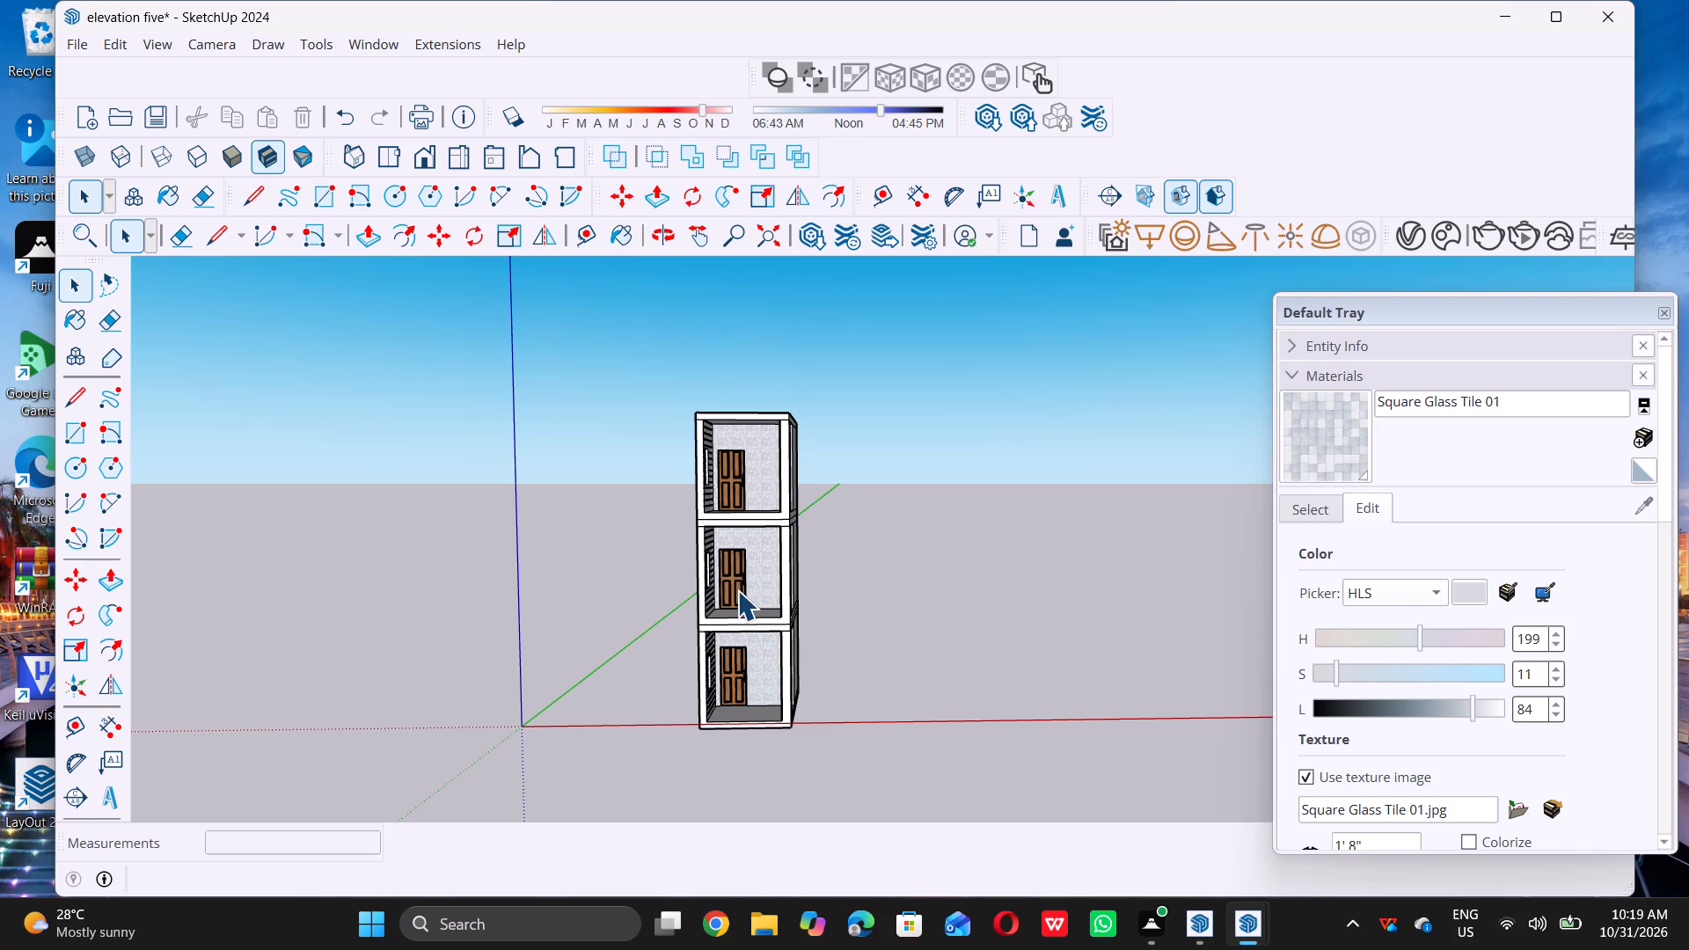
{"action": "middle_click_drag", "start_coordinate": [712, 599], "coordinate": [661, 716]}
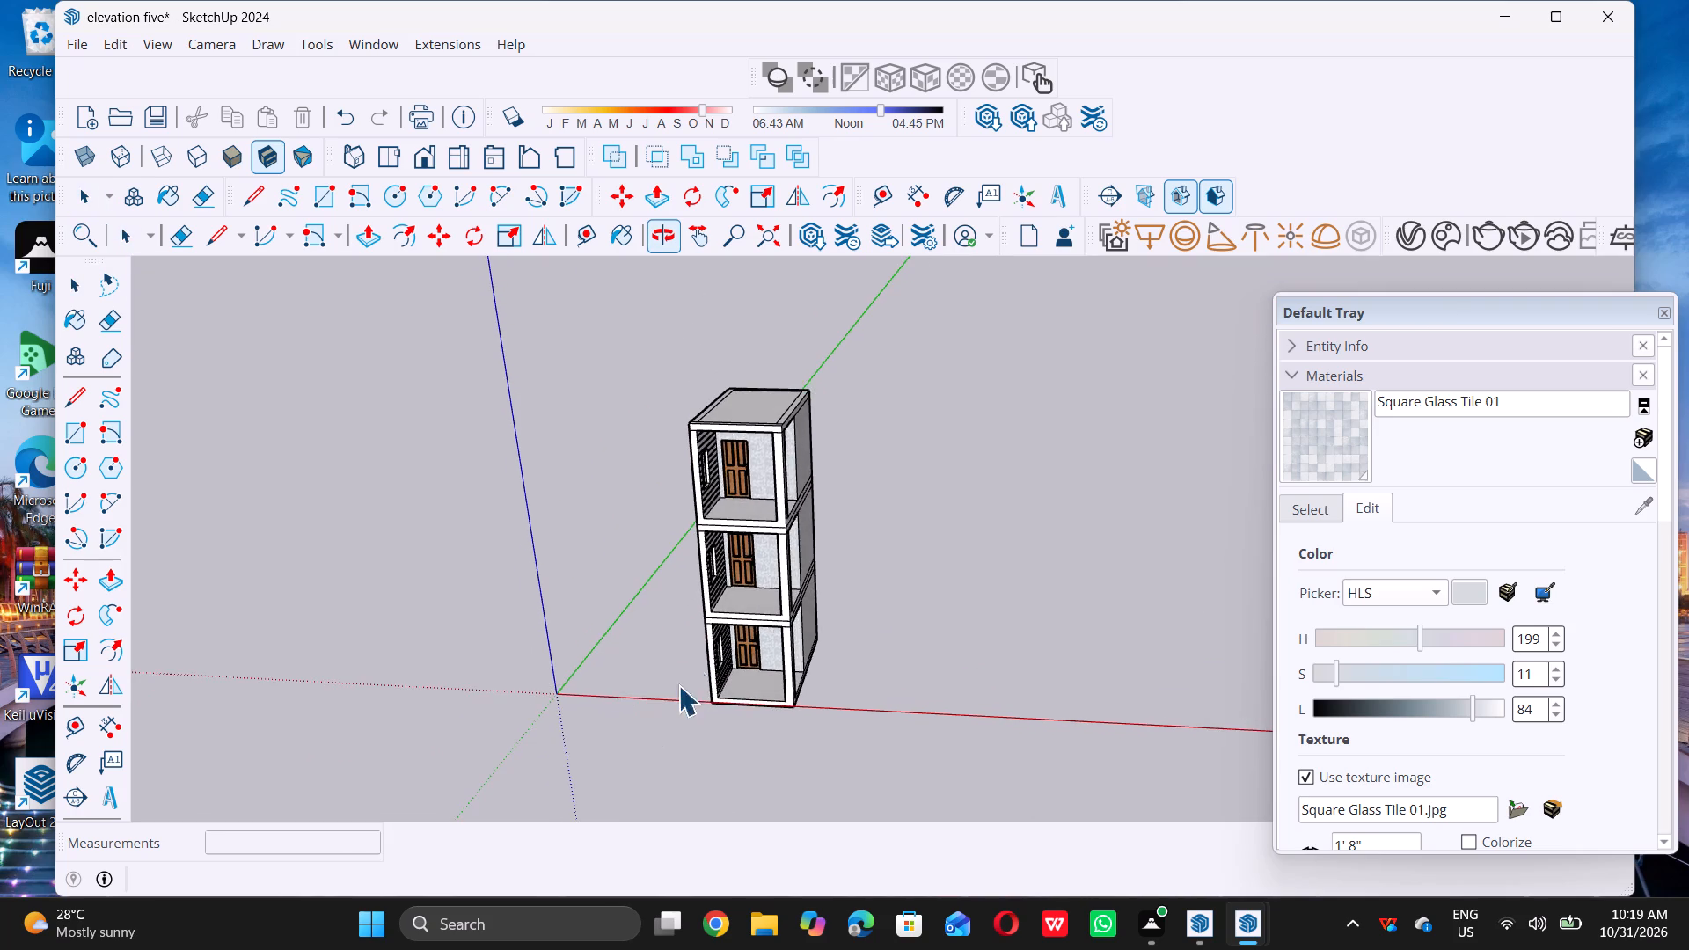
{"action": "scroll", "coordinate": [734, 588], "scroll_direction": "up", "scroll_amount": 14}
{"action": "middle_click_drag", "start_coordinate": [693, 610], "coordinate": [657, 670]}
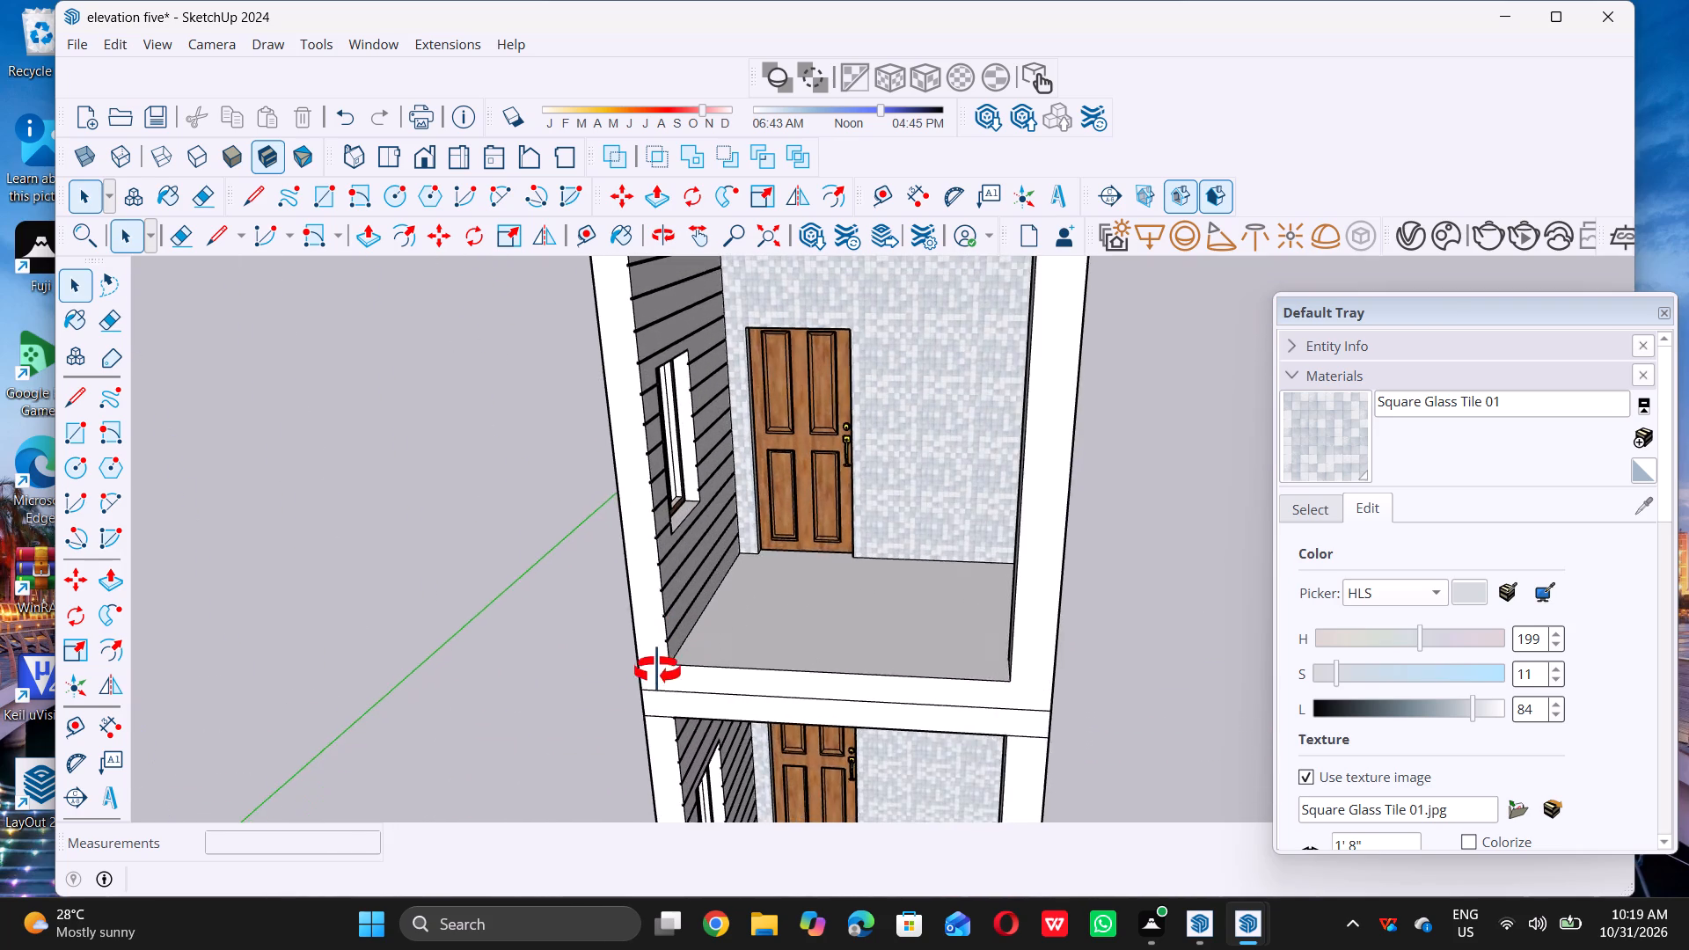
{"action": "middle_click_drag", "start_coordinate": [657, 670], "coordinate": [647, 680]}
{"action": "scroll", "coordinate": [689, 662], "scroll_direction": "up", "scroll_amount": 10}
{"action": "scroll", "coordinate": [717, 615], "scroll_direction": "down", "scroll_amount": 6}
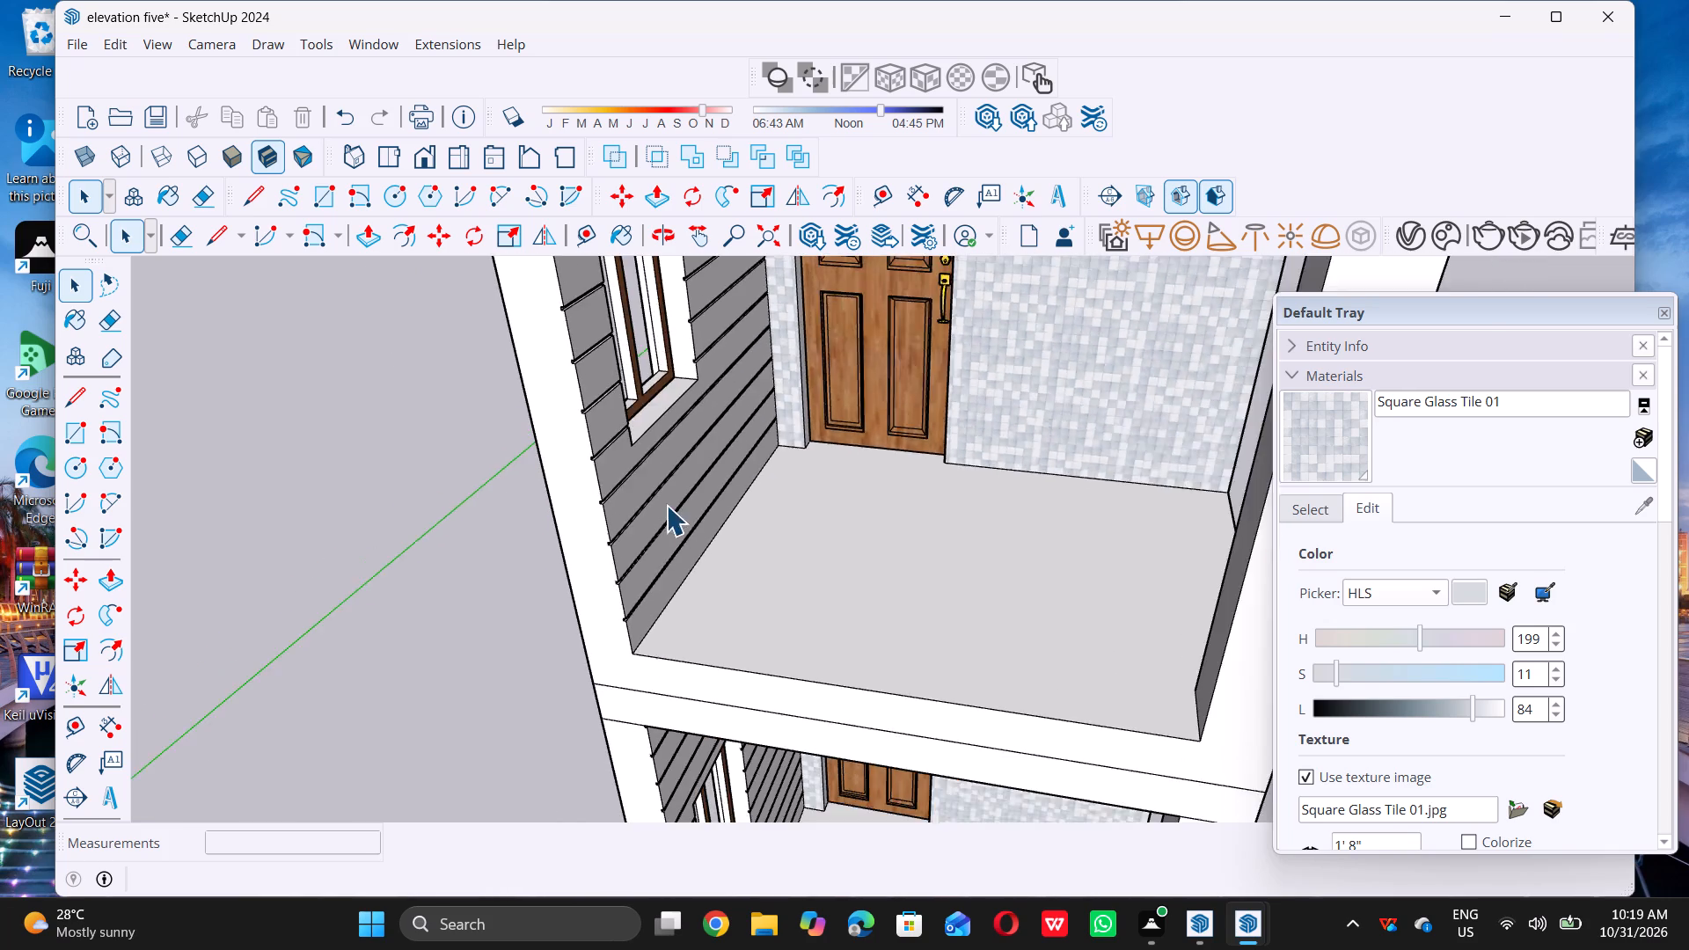
{"action": "scroll", "coordinate": [666, 505], "scroll_direction": "down", "scroll_amount": 5}
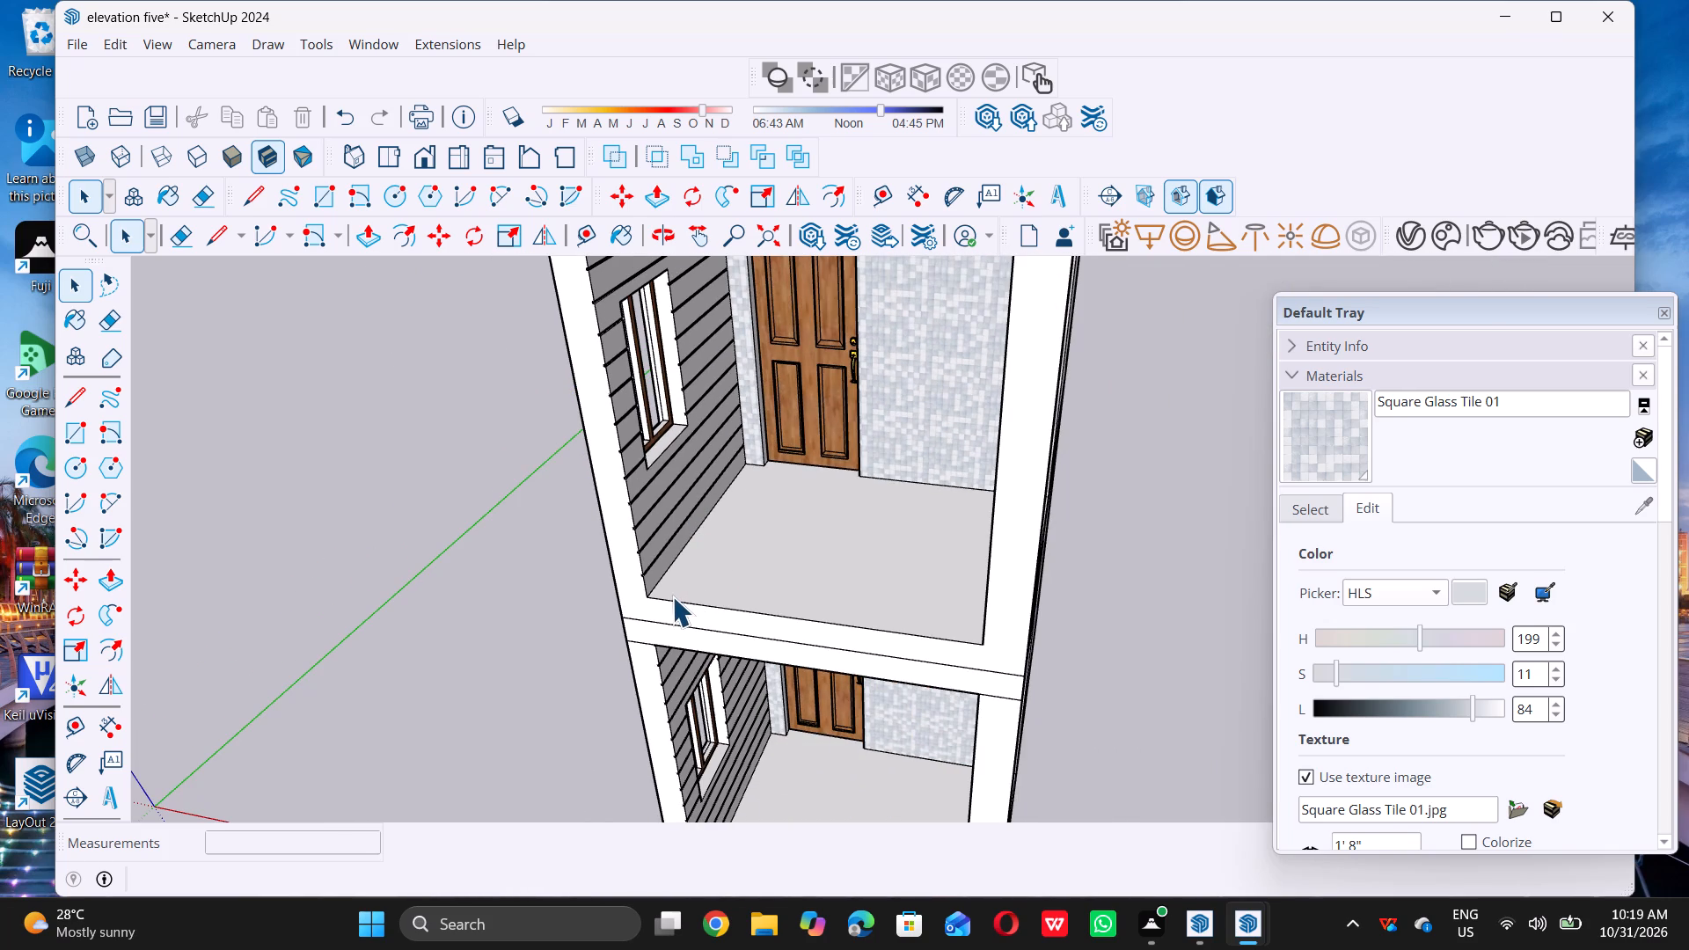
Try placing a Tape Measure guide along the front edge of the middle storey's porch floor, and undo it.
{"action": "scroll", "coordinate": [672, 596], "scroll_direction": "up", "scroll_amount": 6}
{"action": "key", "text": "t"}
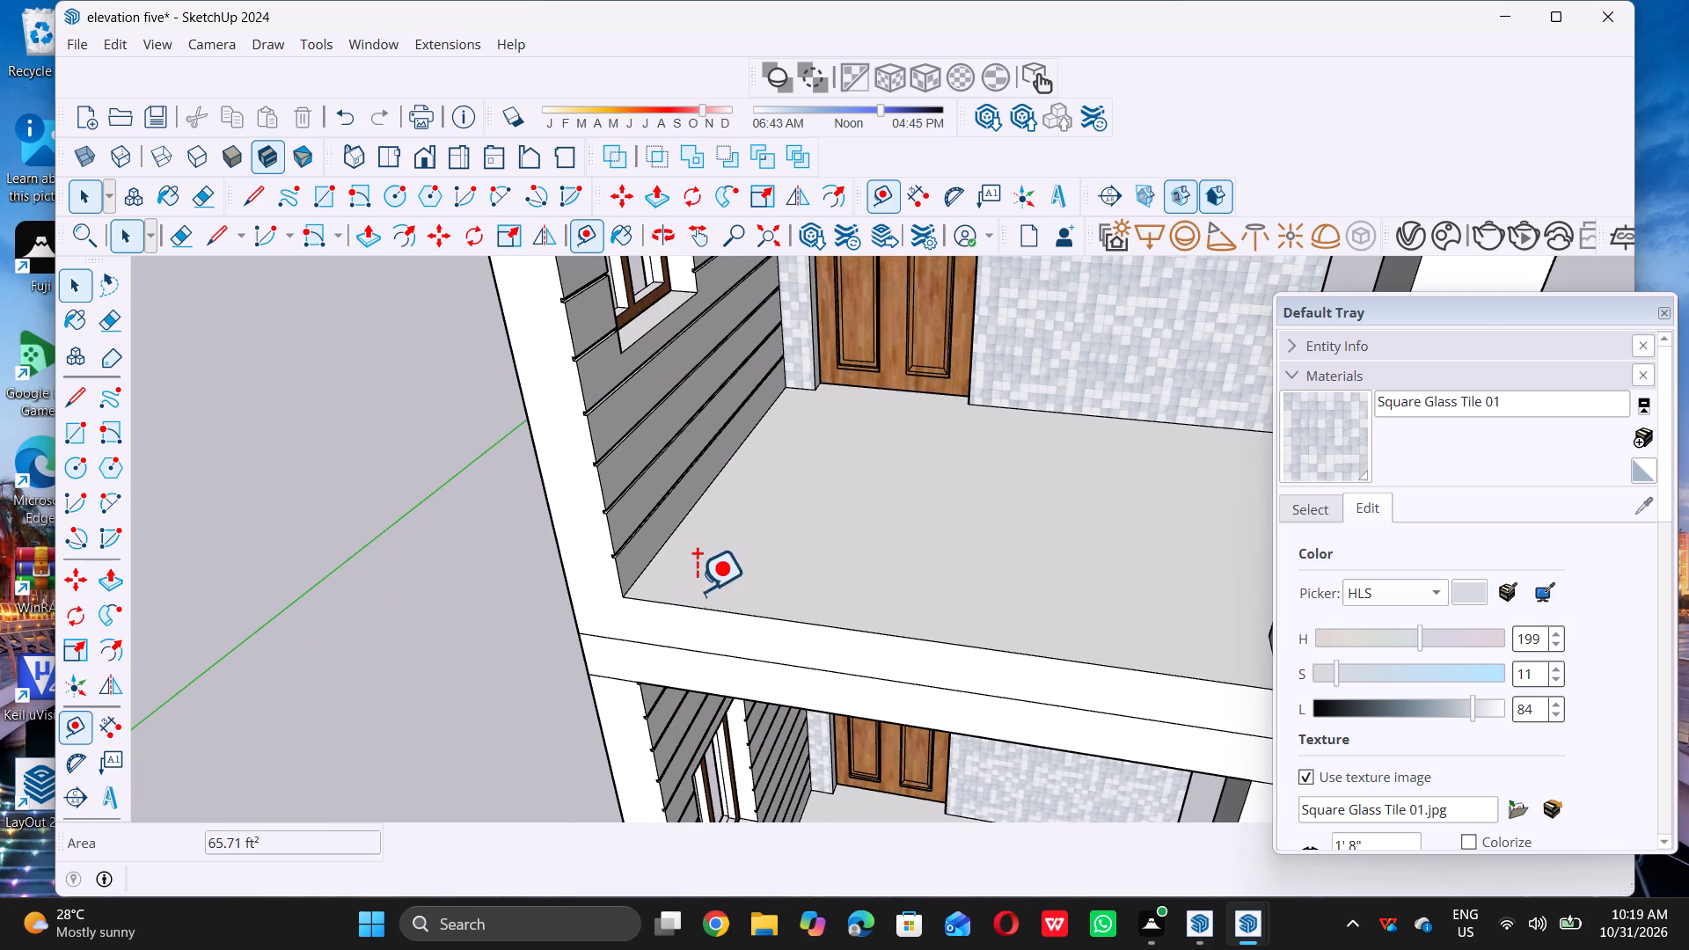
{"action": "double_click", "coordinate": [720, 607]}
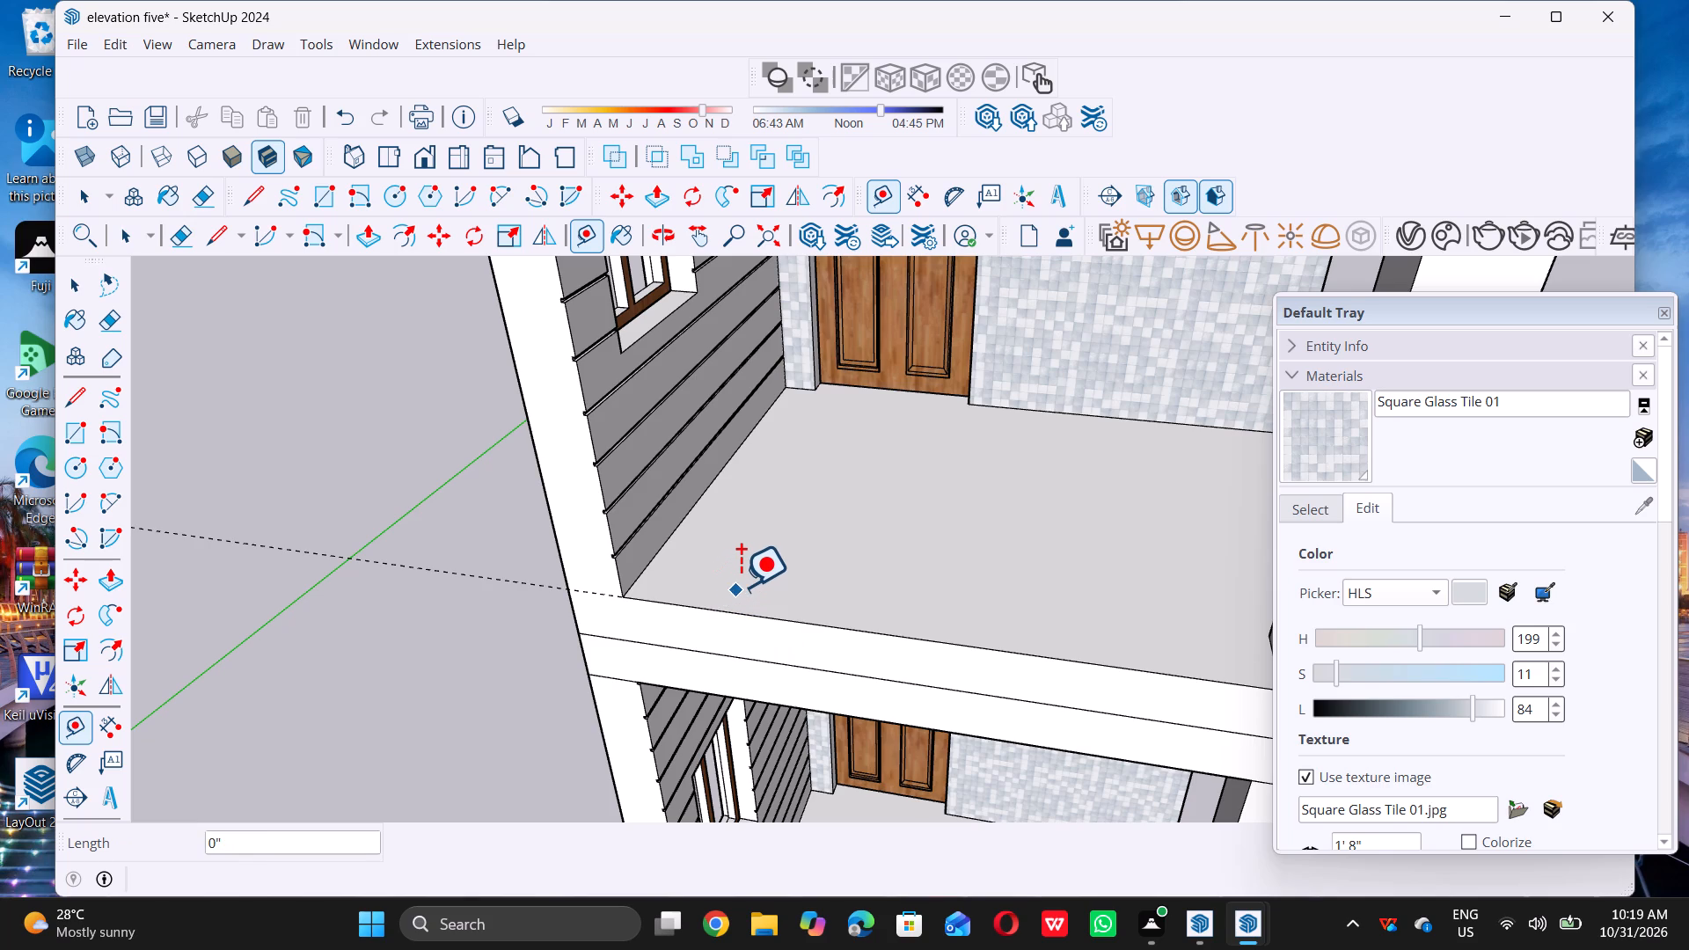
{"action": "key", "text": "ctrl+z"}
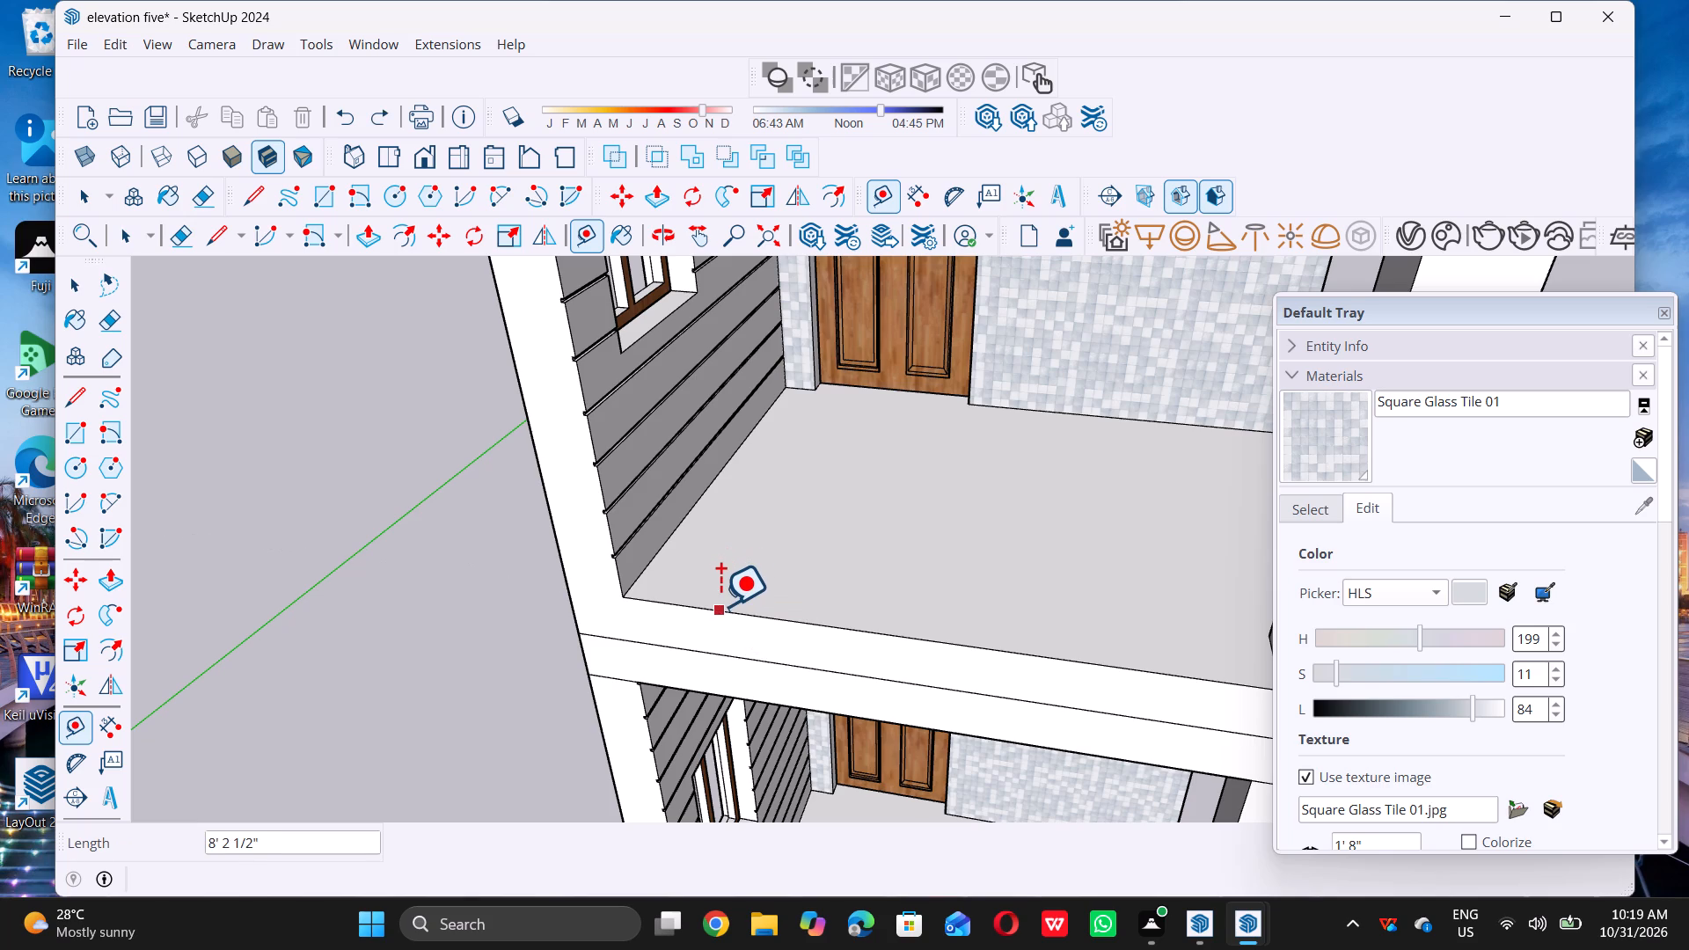
Place a guide 9" in from the front edge of the middle storey's porch floor.
{"action": "left_click", "coordinate": [721, 608]}
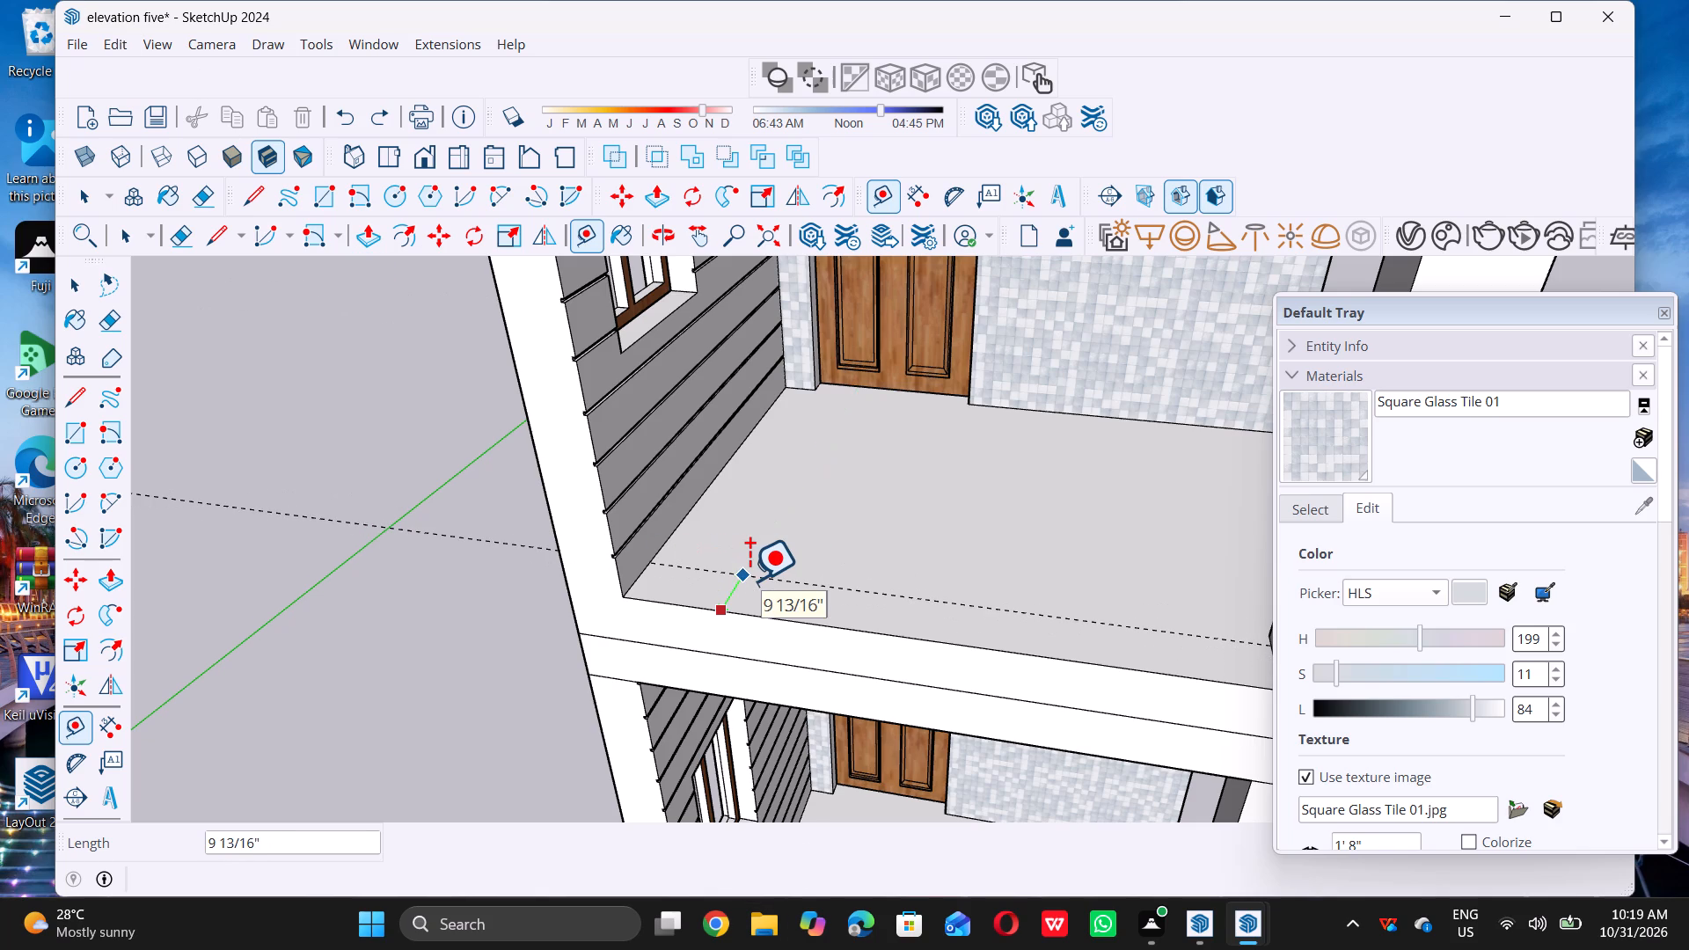
{"action": "key", "text": "9"}
{"action": "key", "text": "shift+quotedbl"}
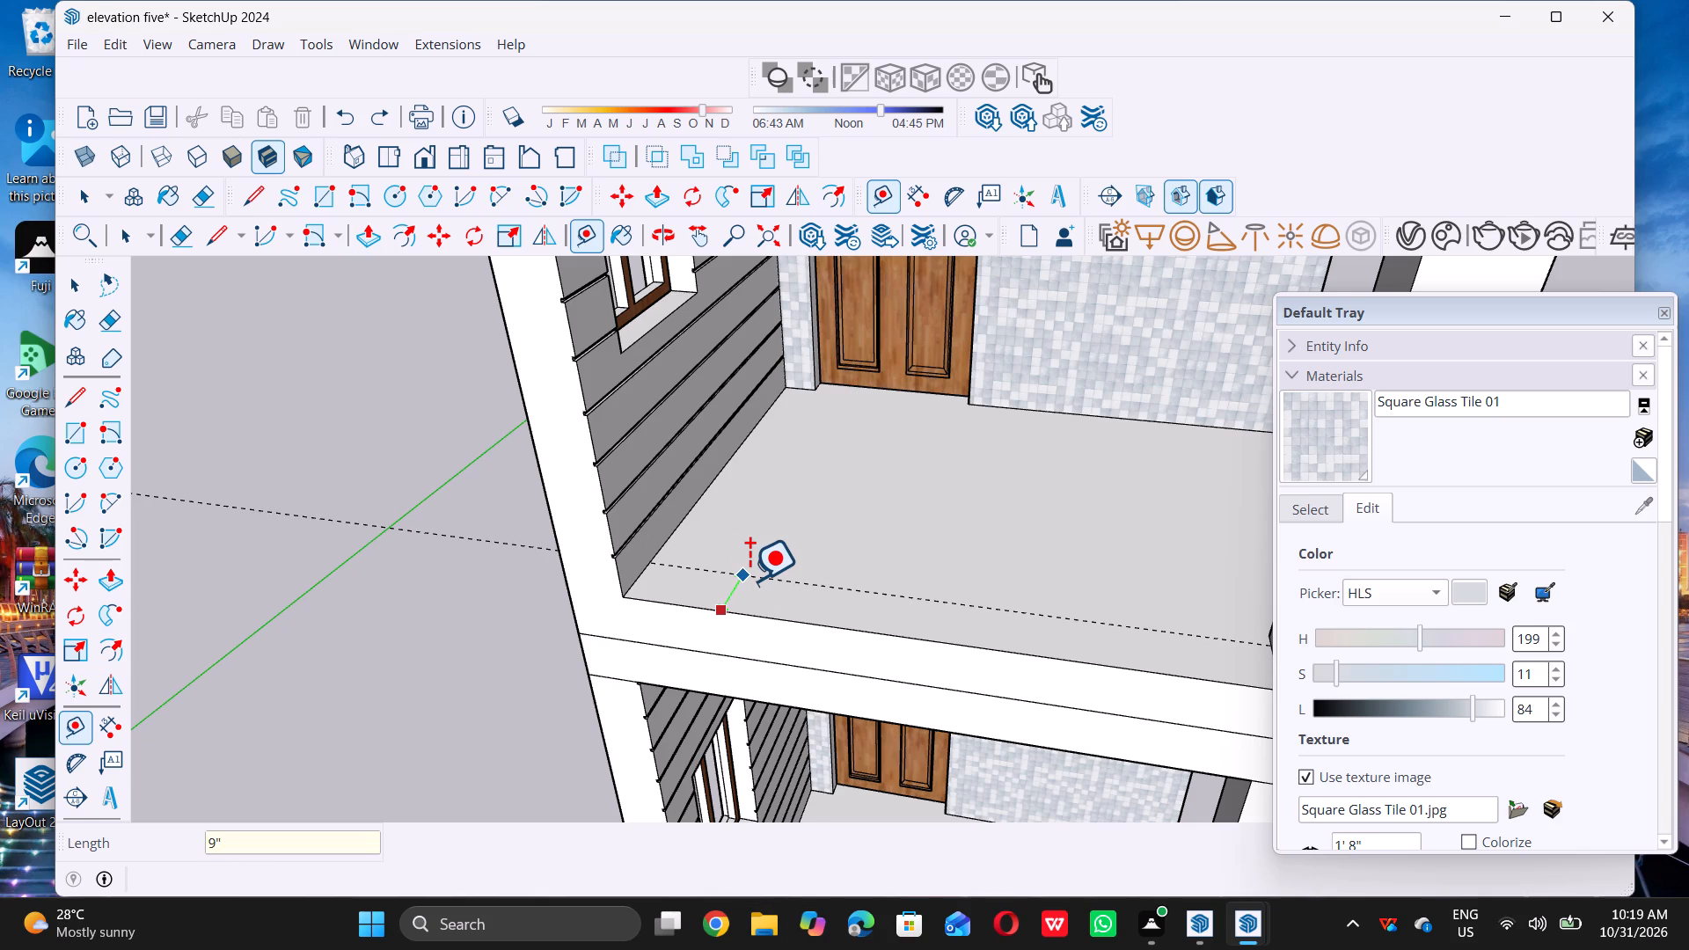
{"action": "key", "text": "Return"}
{"action": "key", "text": "space"}
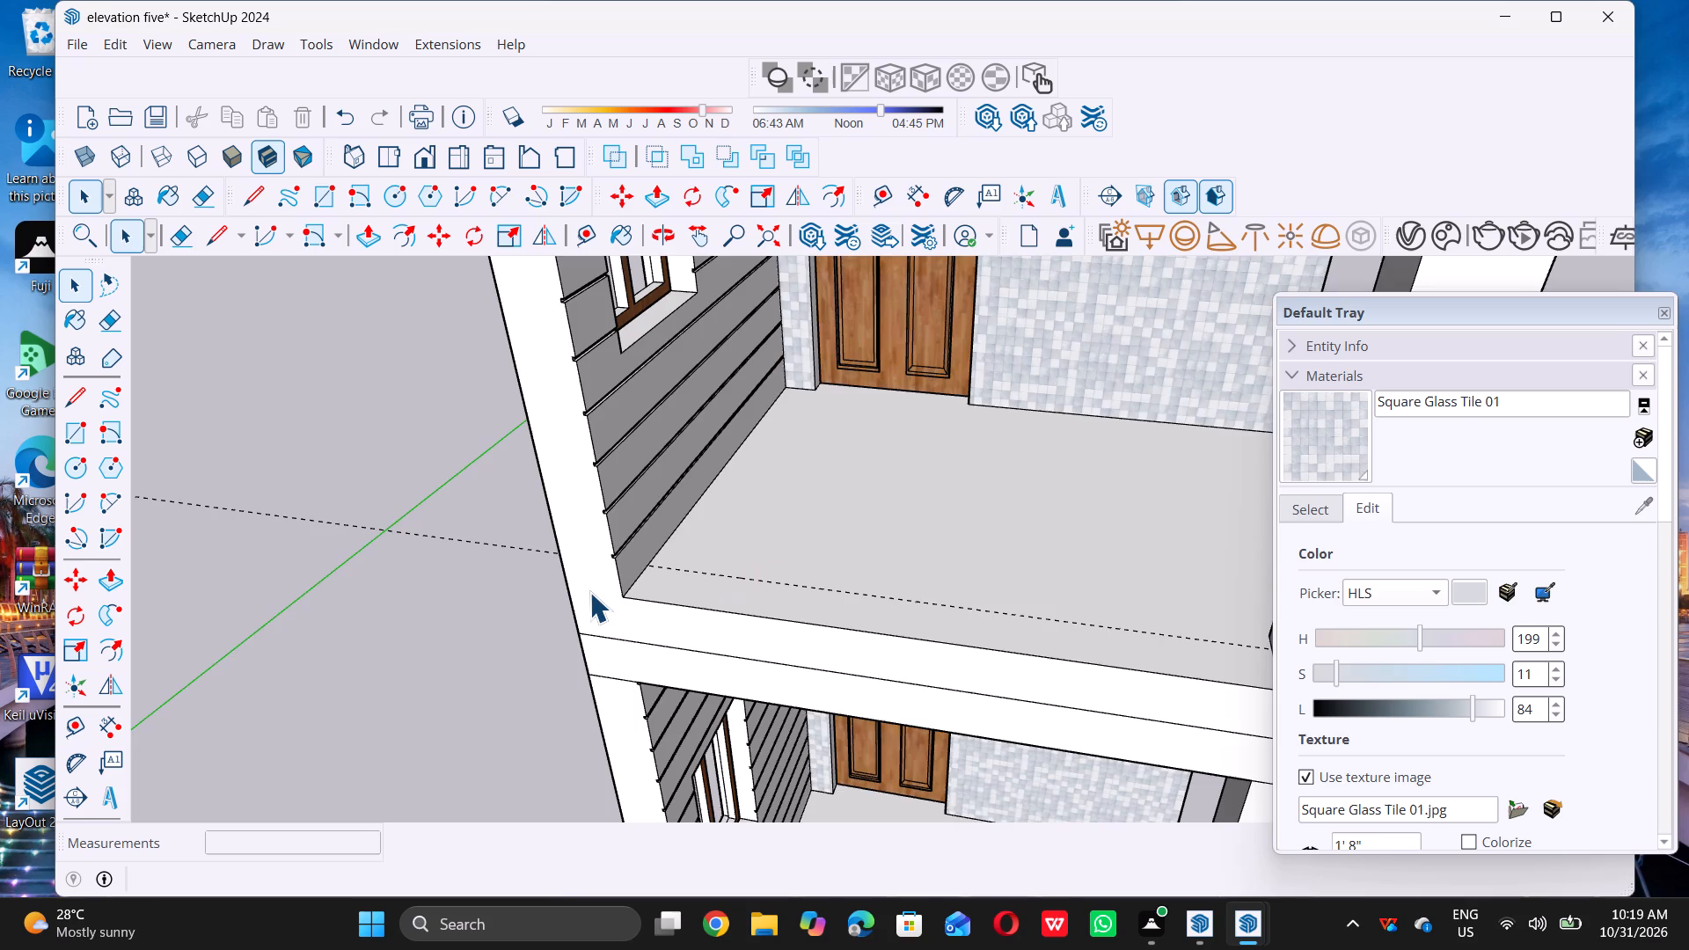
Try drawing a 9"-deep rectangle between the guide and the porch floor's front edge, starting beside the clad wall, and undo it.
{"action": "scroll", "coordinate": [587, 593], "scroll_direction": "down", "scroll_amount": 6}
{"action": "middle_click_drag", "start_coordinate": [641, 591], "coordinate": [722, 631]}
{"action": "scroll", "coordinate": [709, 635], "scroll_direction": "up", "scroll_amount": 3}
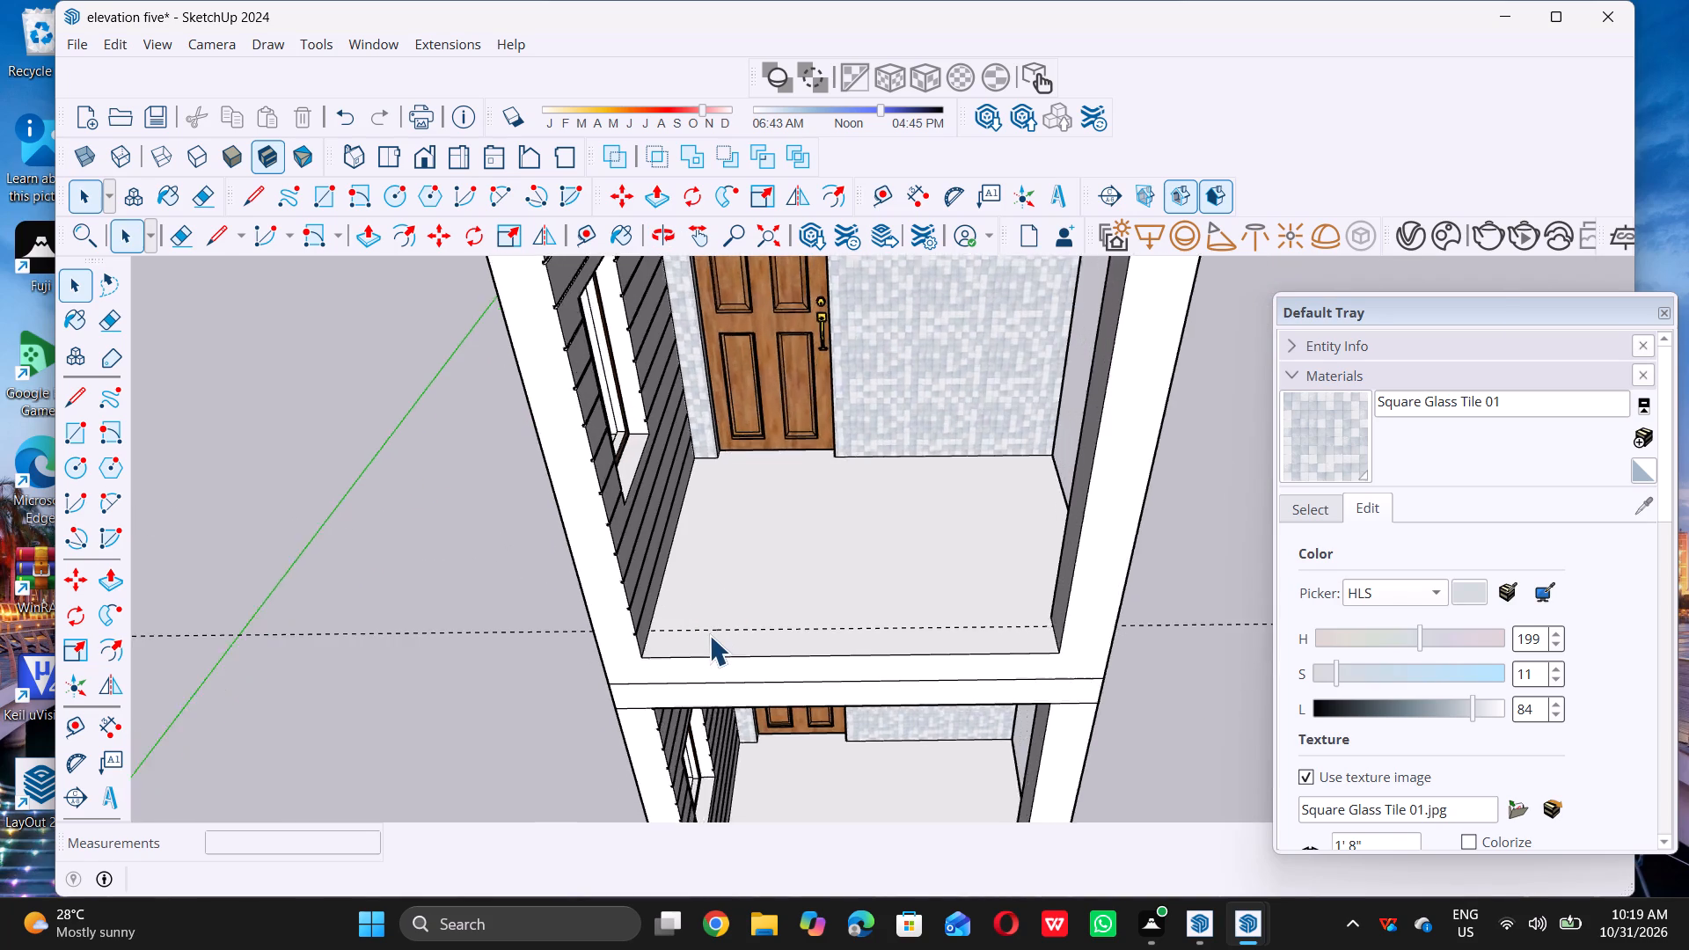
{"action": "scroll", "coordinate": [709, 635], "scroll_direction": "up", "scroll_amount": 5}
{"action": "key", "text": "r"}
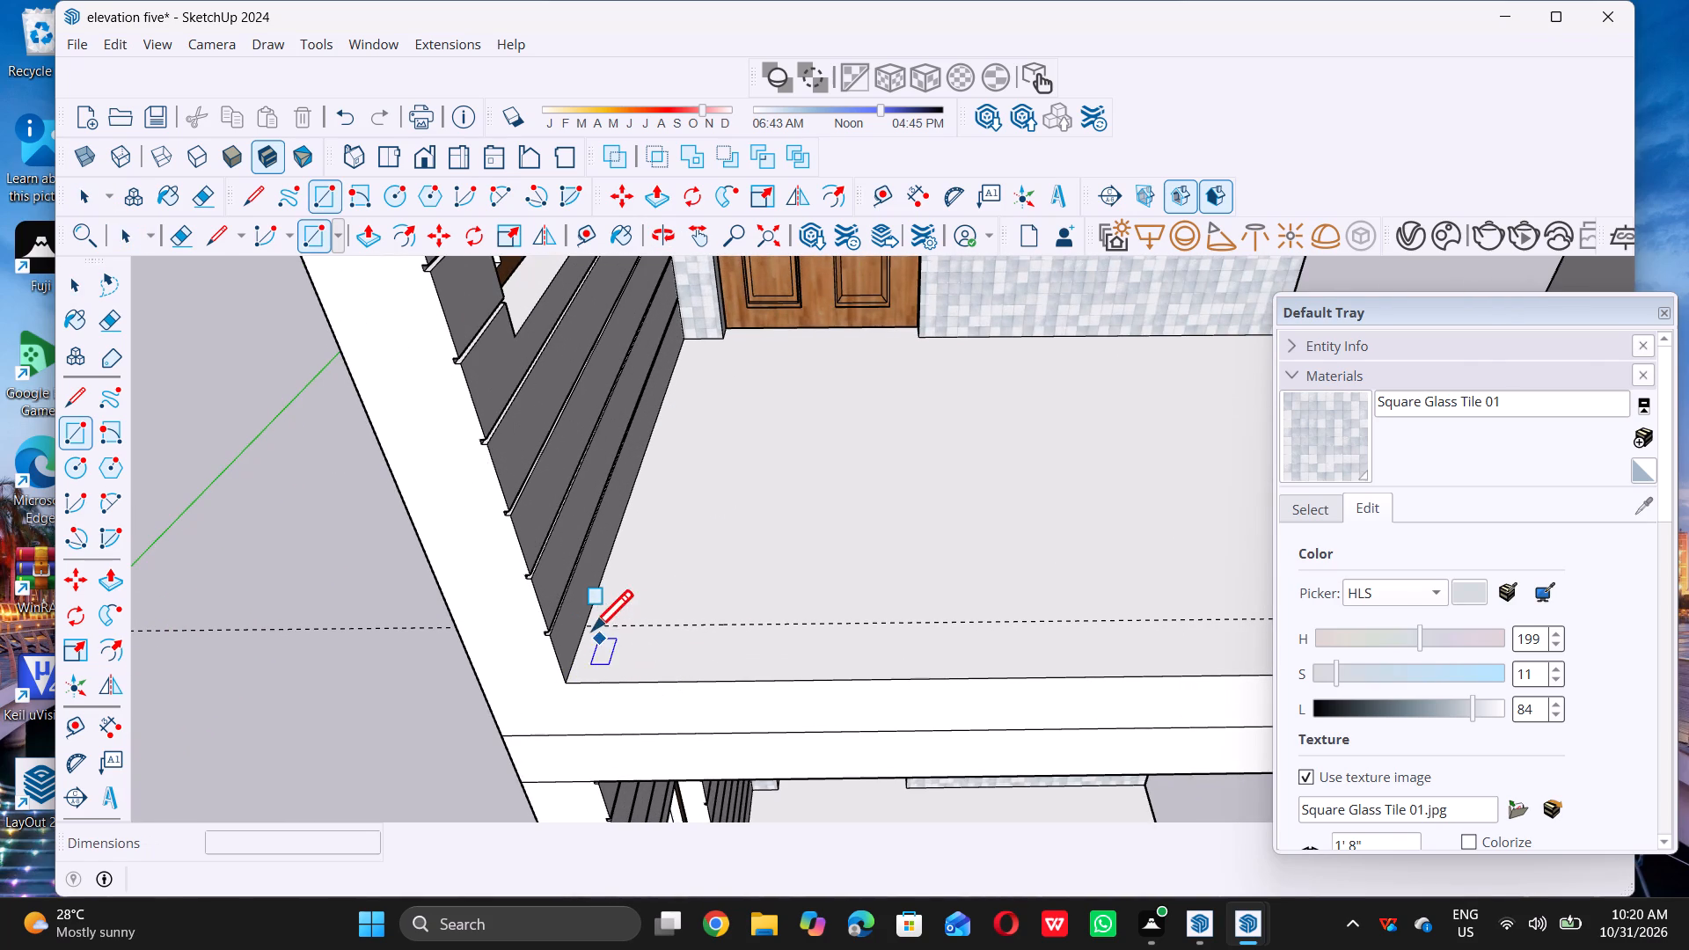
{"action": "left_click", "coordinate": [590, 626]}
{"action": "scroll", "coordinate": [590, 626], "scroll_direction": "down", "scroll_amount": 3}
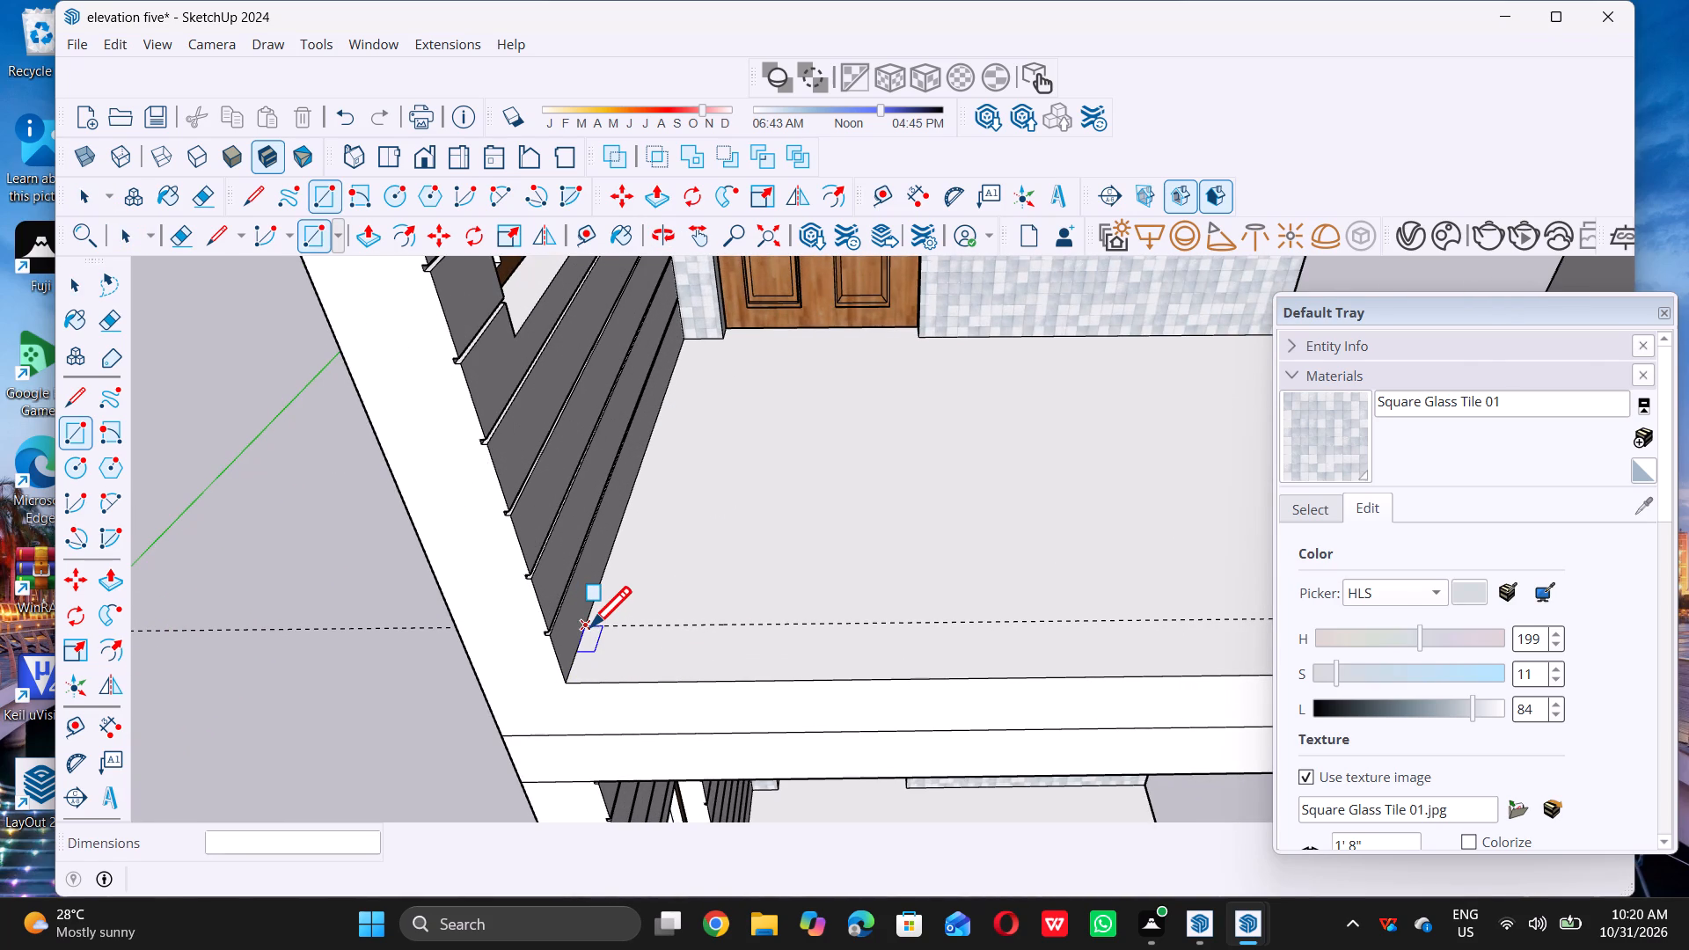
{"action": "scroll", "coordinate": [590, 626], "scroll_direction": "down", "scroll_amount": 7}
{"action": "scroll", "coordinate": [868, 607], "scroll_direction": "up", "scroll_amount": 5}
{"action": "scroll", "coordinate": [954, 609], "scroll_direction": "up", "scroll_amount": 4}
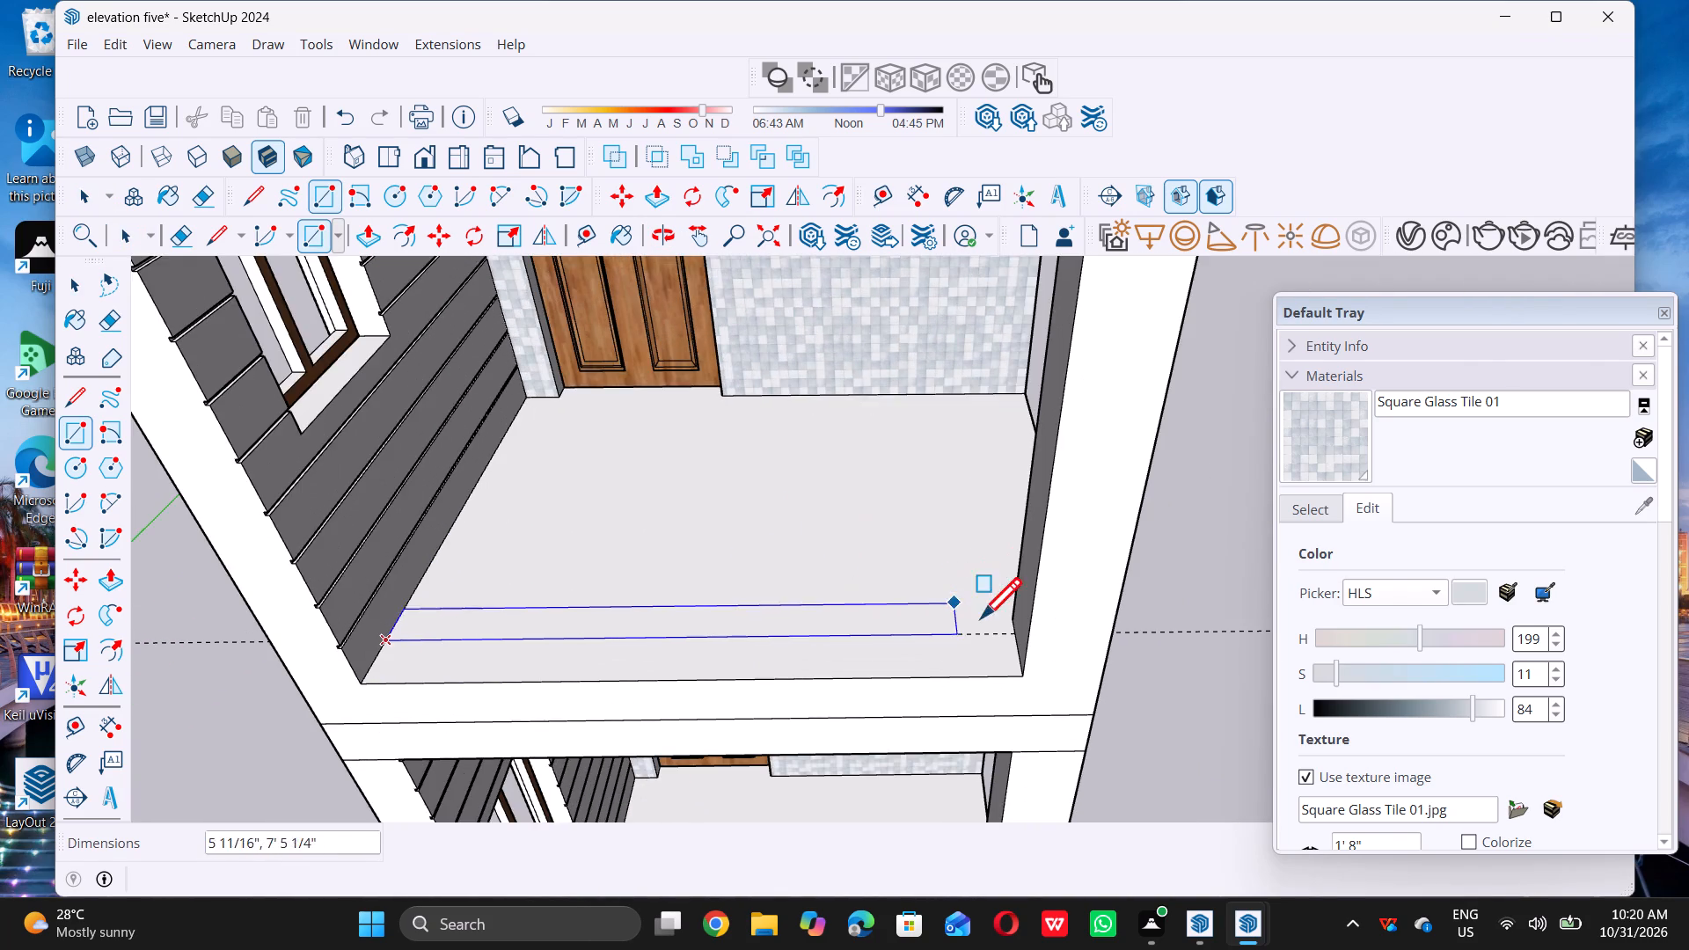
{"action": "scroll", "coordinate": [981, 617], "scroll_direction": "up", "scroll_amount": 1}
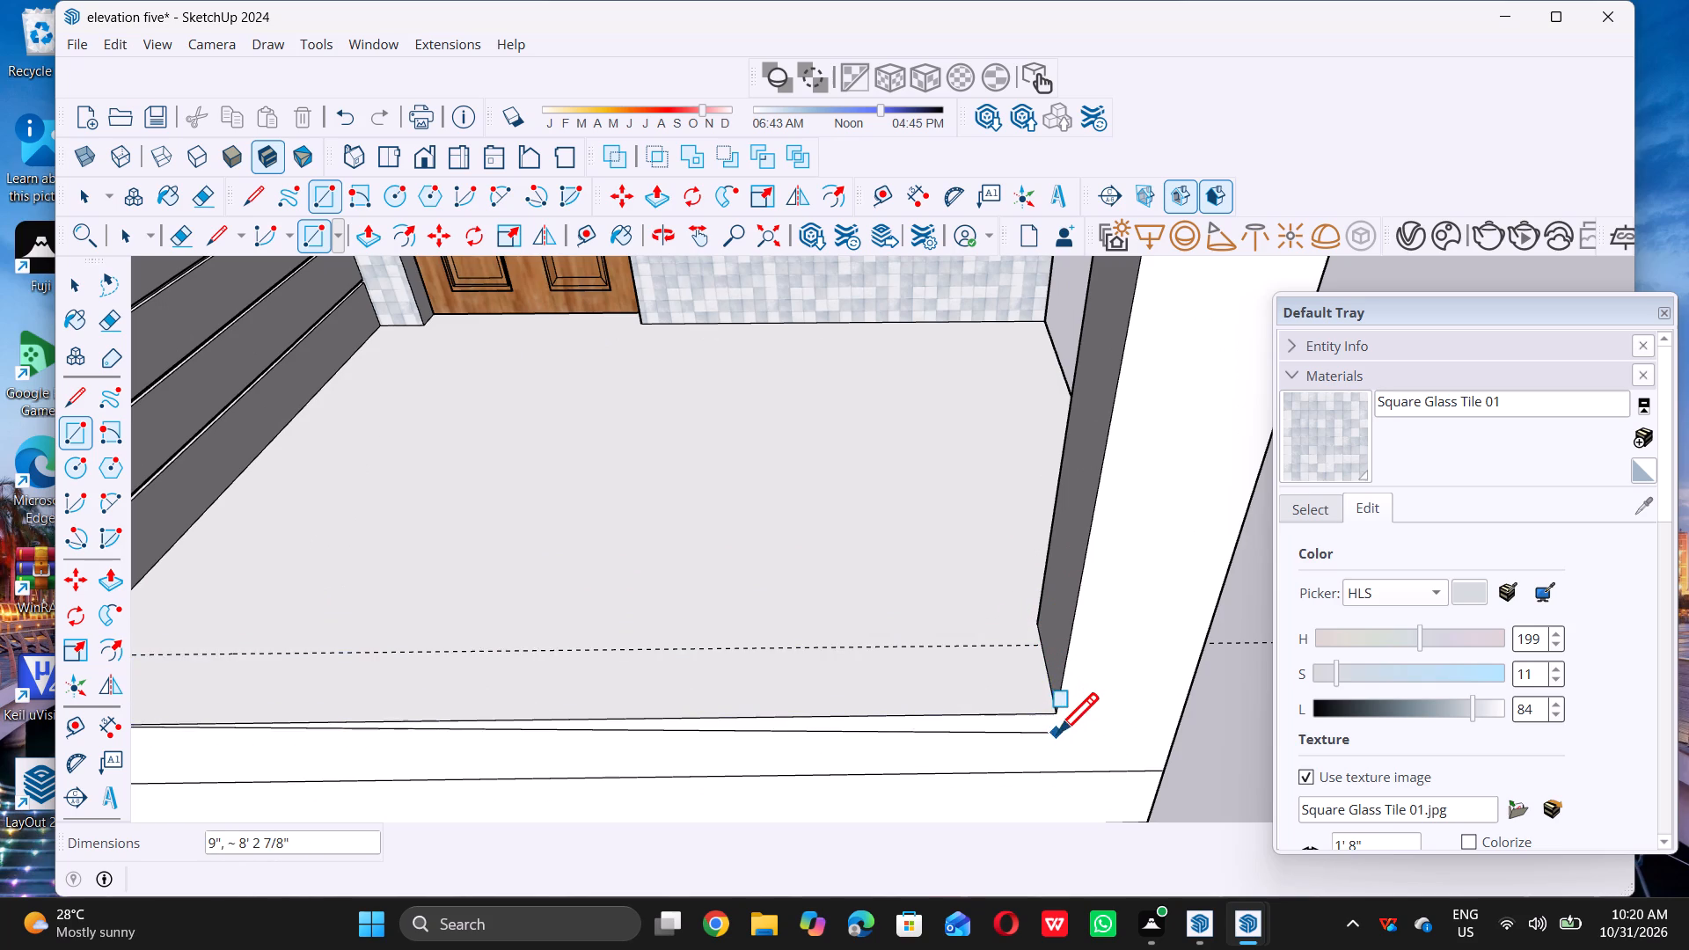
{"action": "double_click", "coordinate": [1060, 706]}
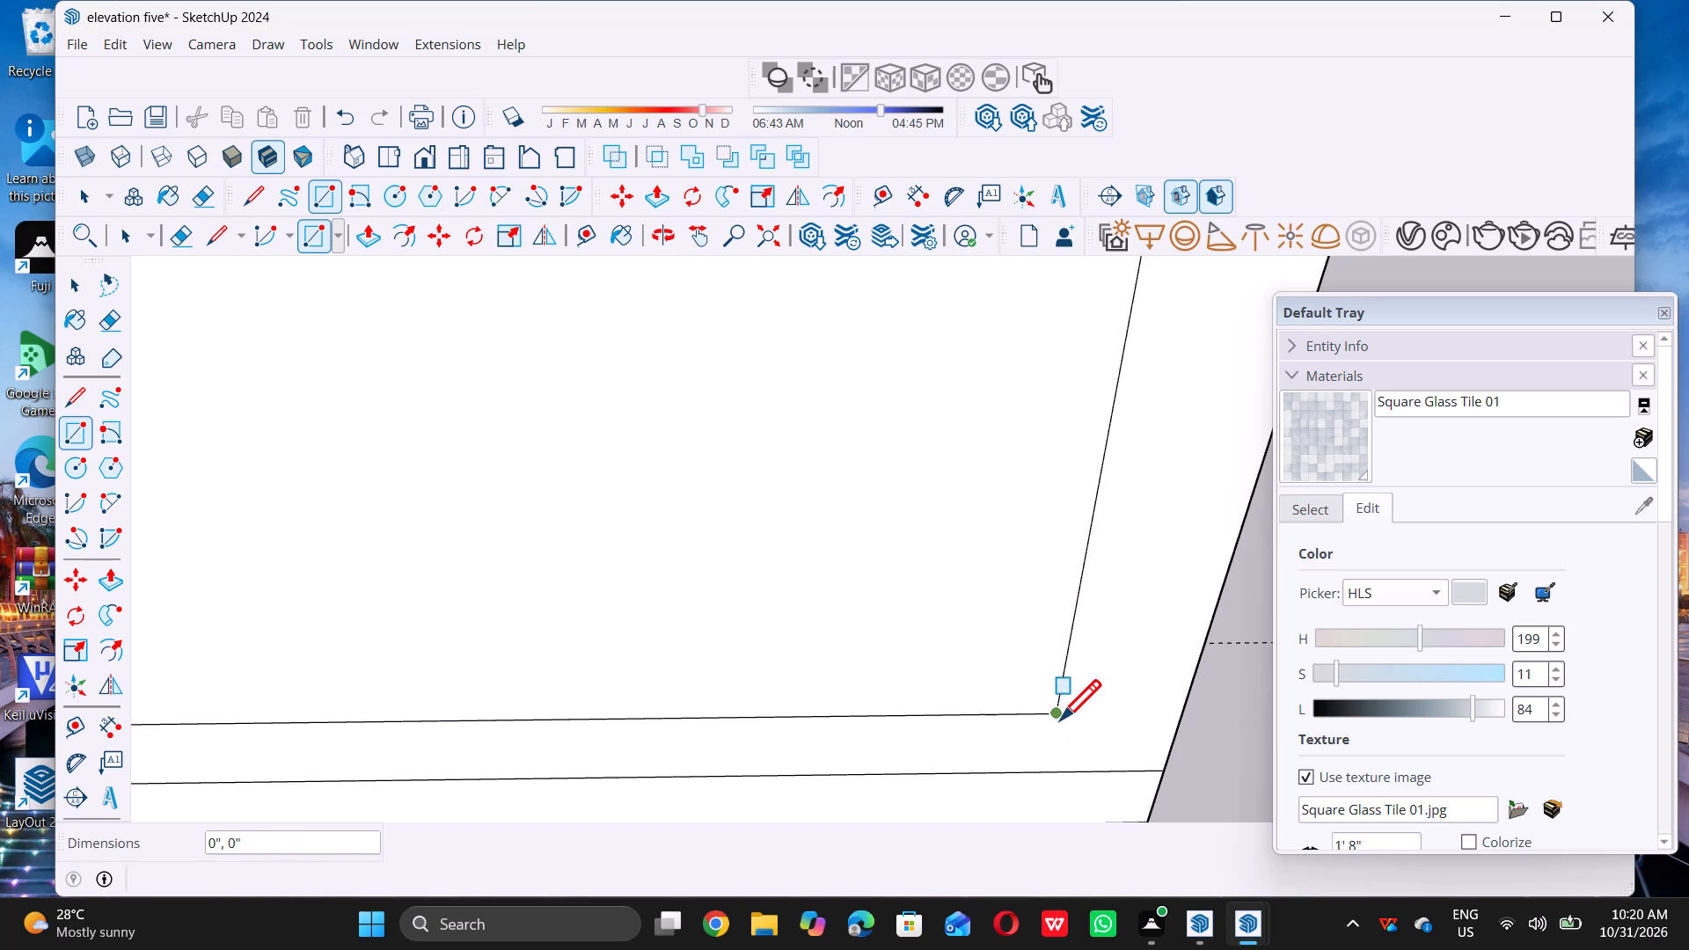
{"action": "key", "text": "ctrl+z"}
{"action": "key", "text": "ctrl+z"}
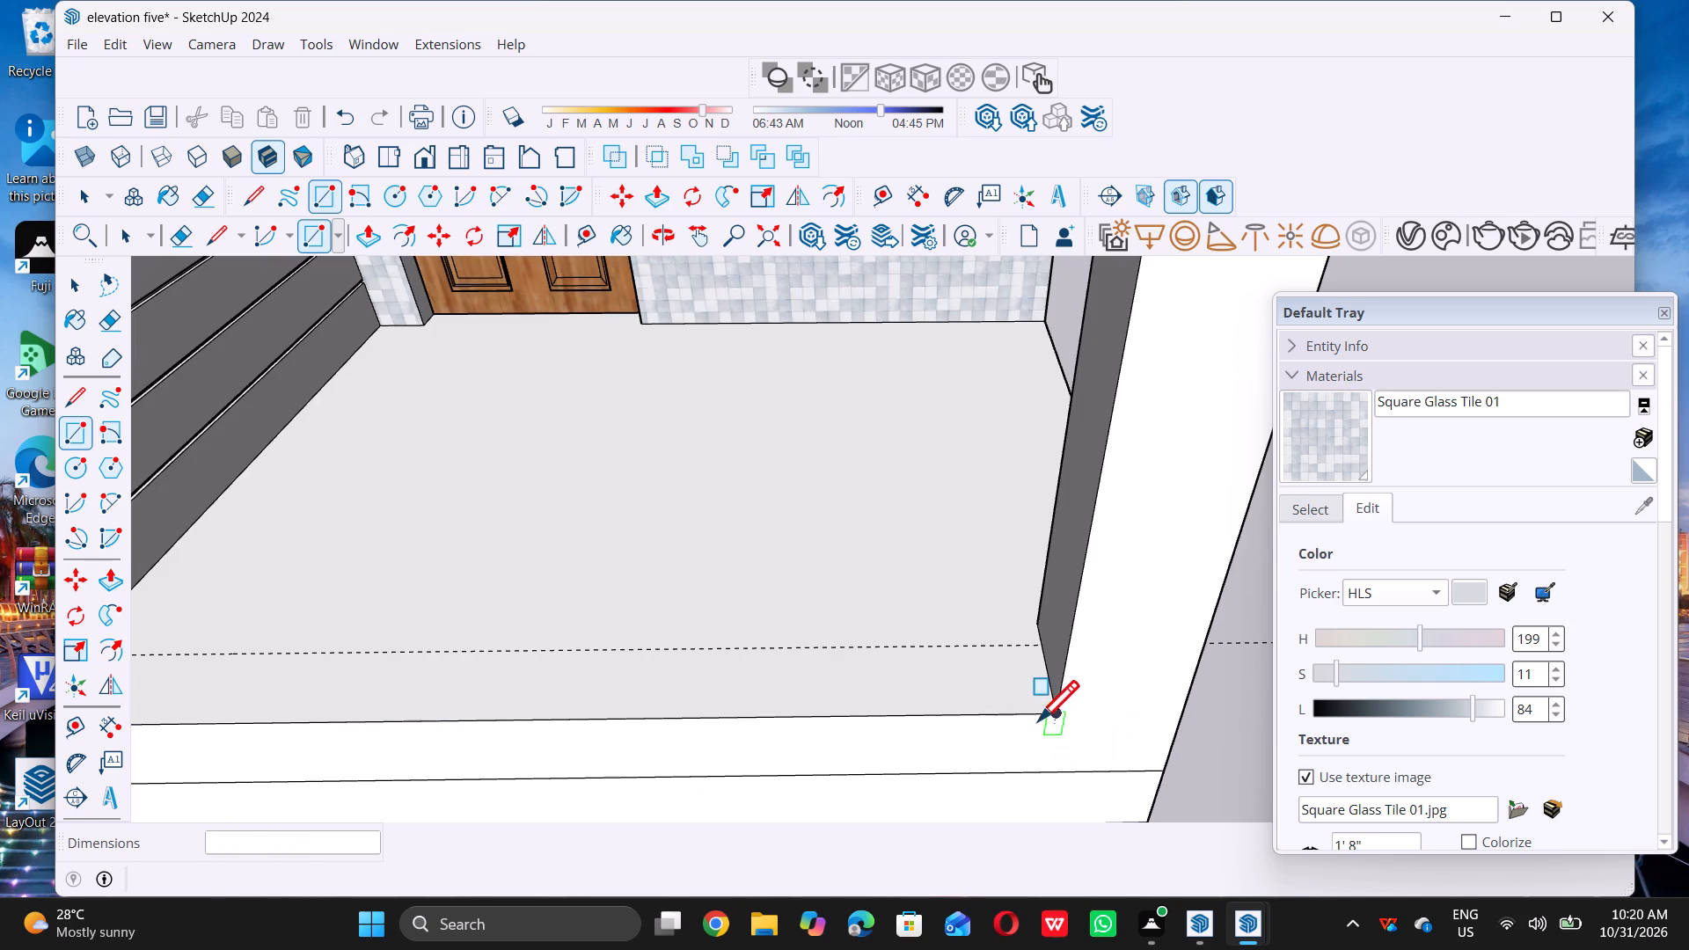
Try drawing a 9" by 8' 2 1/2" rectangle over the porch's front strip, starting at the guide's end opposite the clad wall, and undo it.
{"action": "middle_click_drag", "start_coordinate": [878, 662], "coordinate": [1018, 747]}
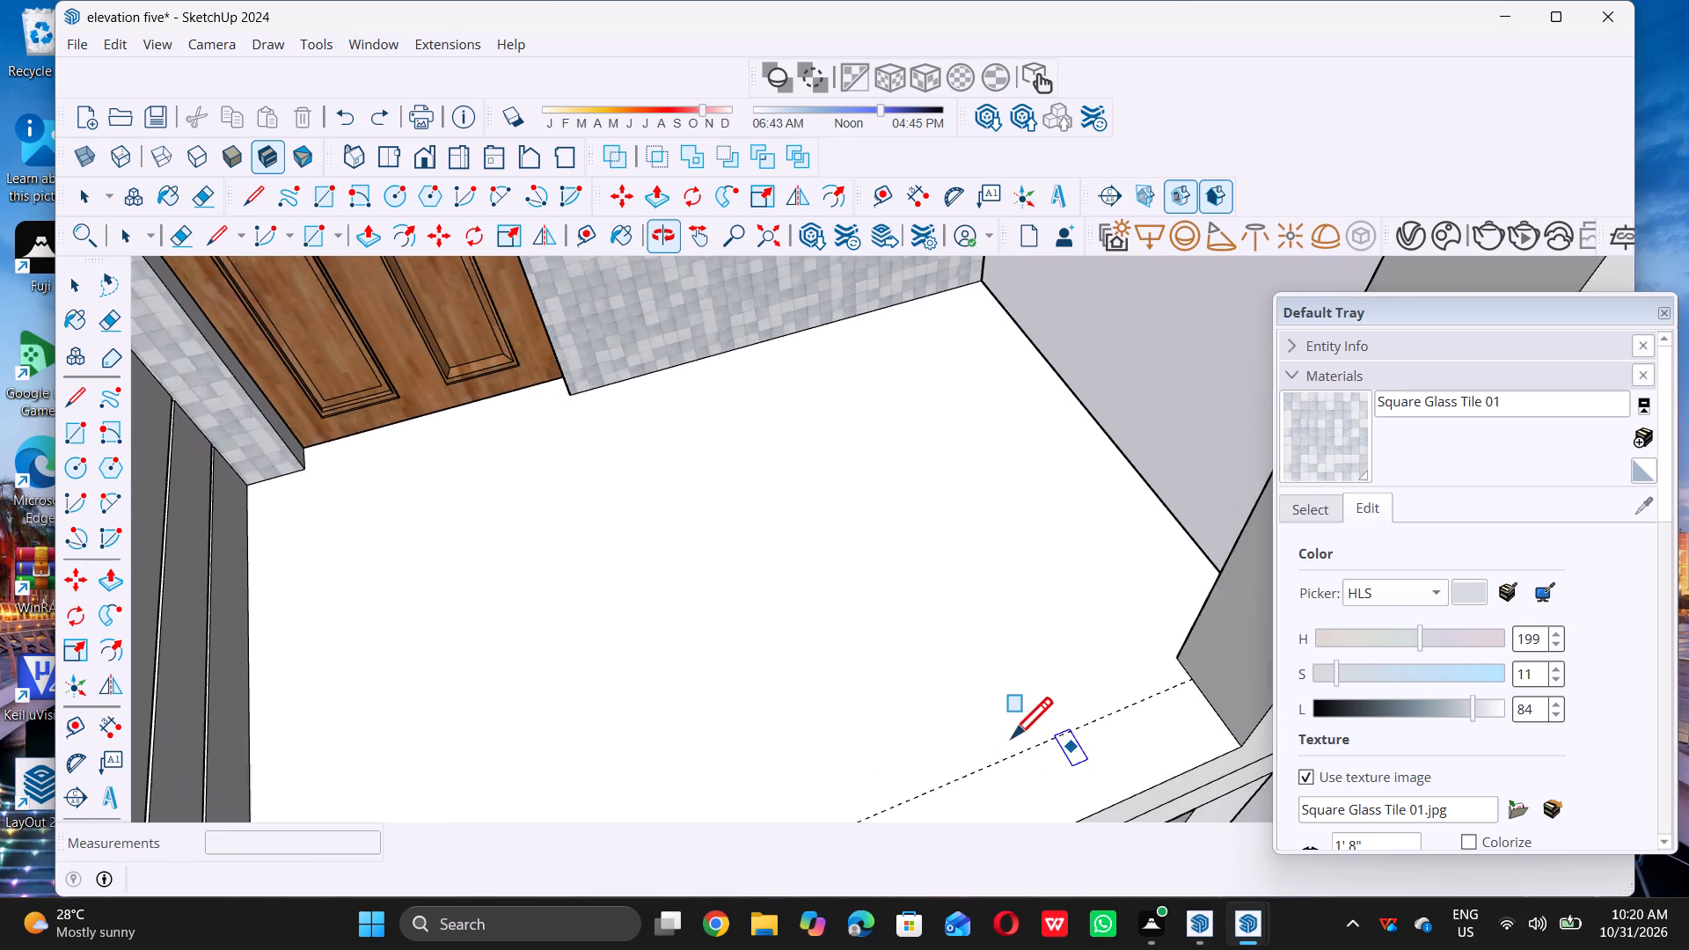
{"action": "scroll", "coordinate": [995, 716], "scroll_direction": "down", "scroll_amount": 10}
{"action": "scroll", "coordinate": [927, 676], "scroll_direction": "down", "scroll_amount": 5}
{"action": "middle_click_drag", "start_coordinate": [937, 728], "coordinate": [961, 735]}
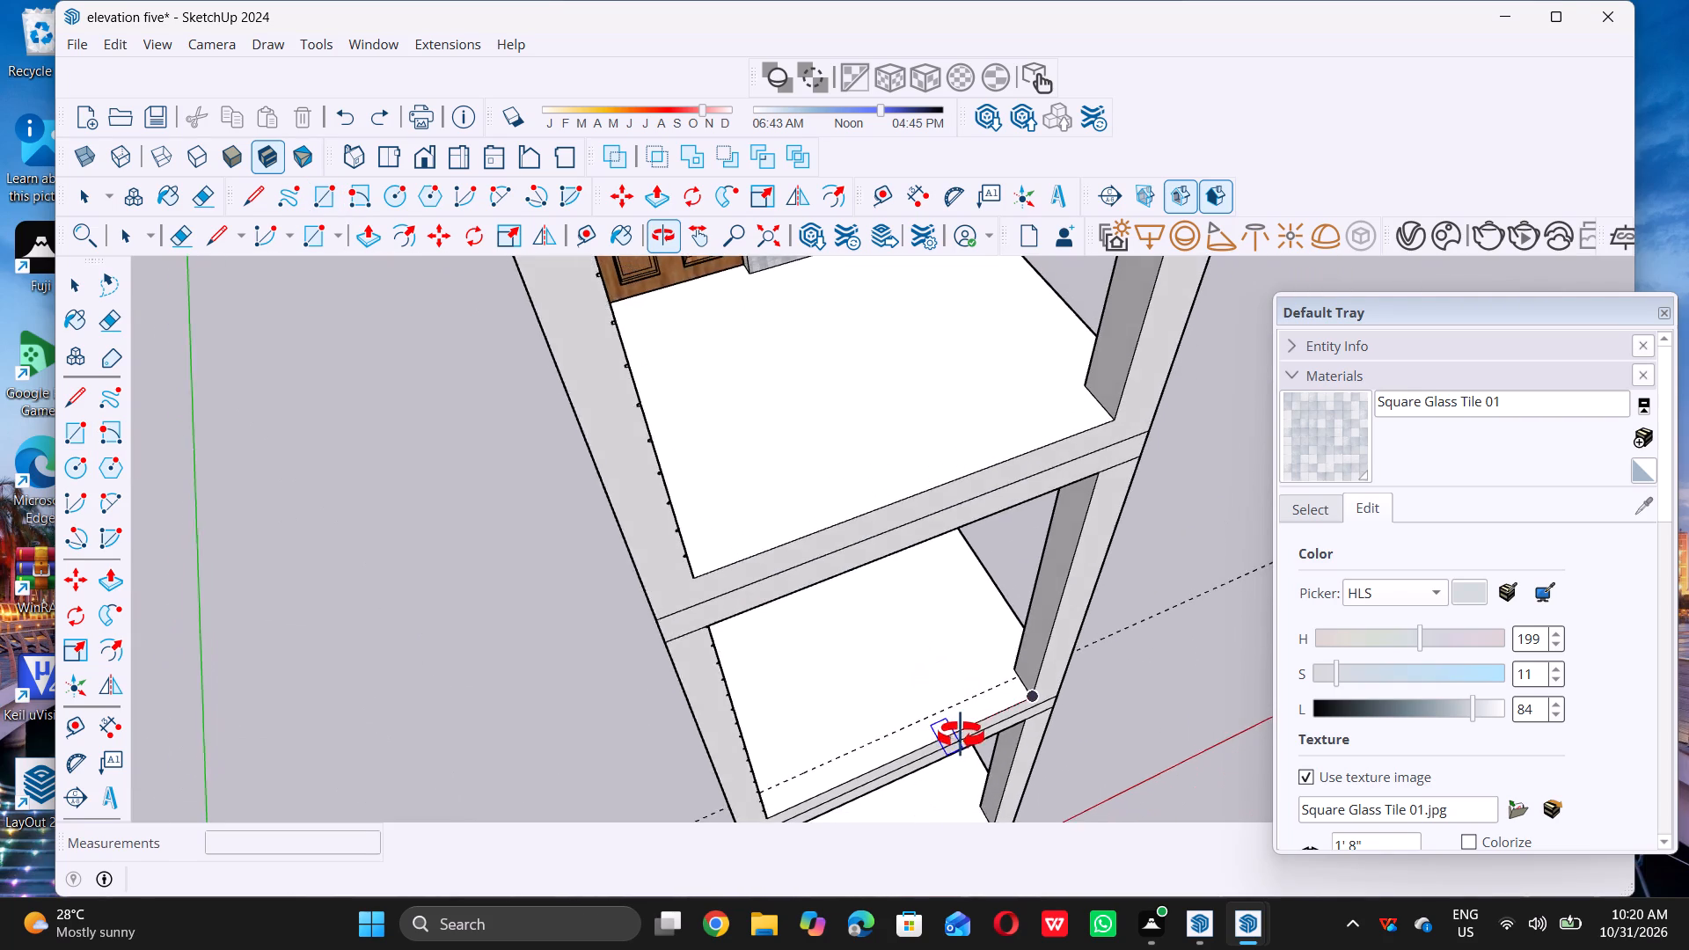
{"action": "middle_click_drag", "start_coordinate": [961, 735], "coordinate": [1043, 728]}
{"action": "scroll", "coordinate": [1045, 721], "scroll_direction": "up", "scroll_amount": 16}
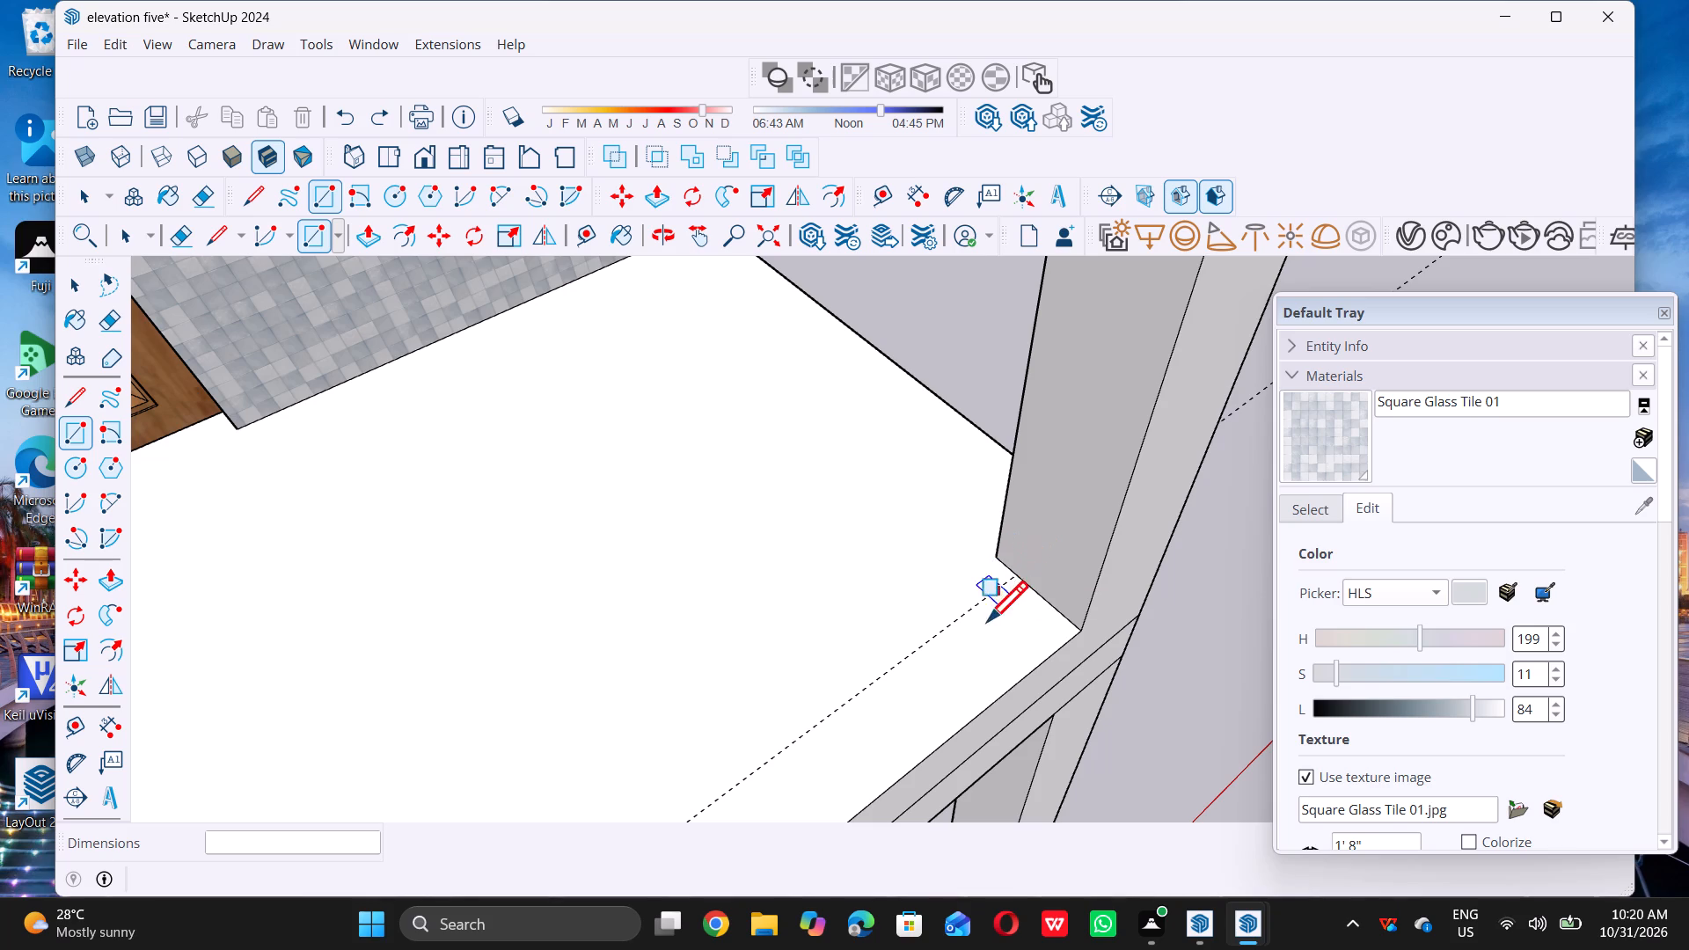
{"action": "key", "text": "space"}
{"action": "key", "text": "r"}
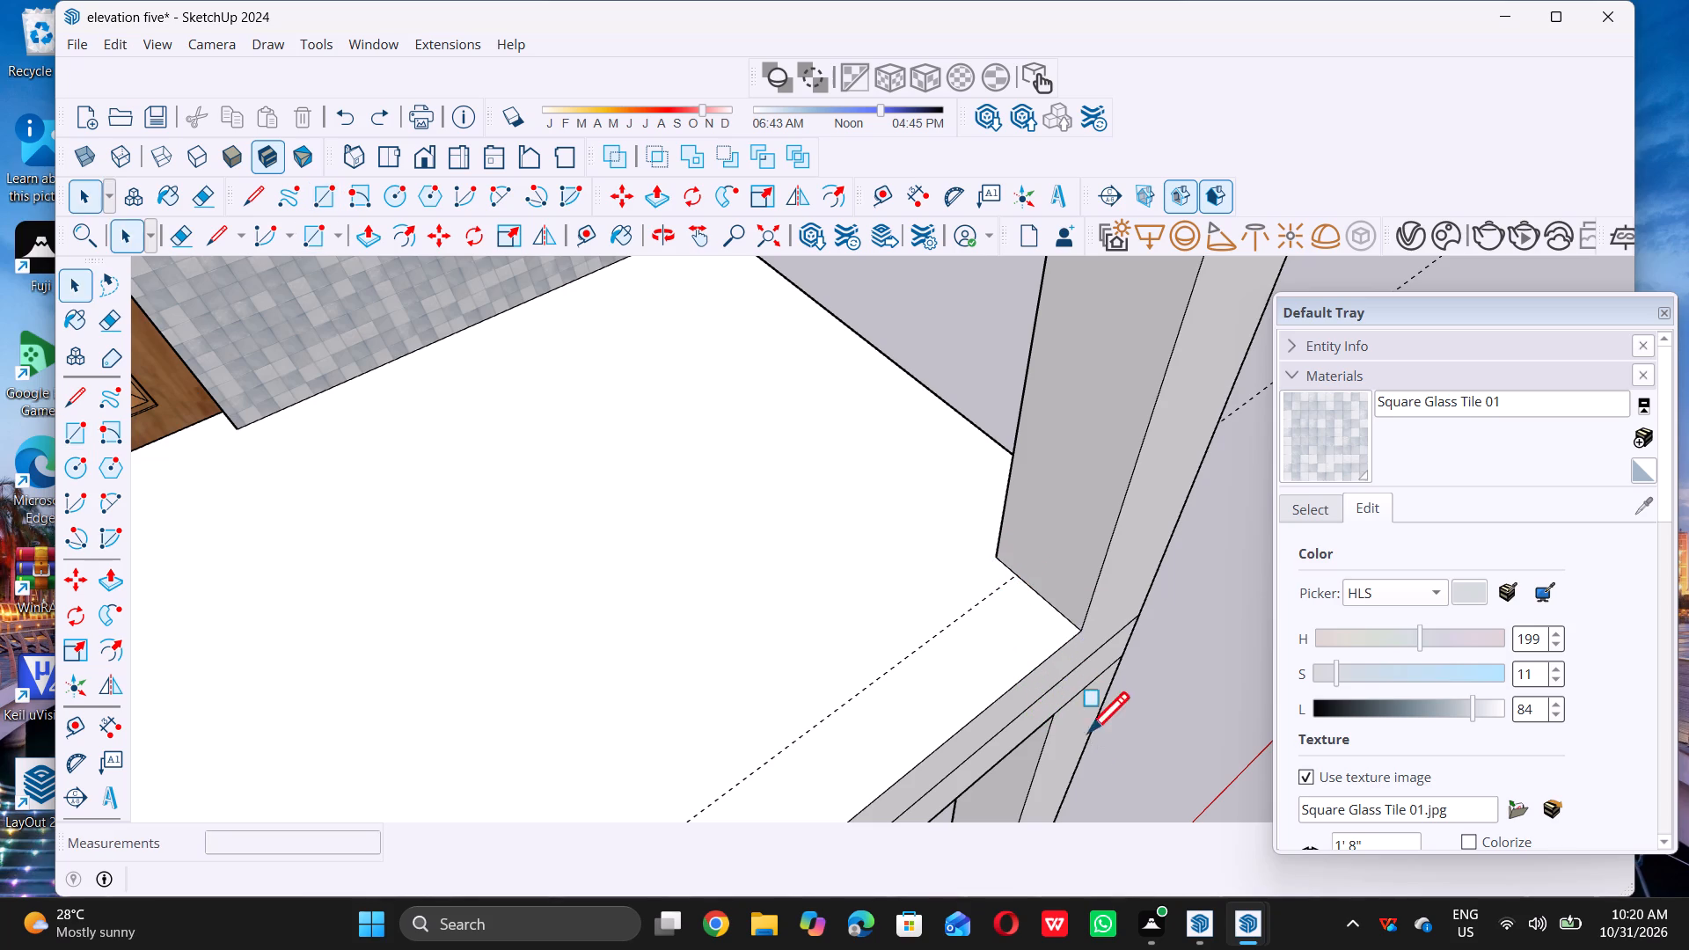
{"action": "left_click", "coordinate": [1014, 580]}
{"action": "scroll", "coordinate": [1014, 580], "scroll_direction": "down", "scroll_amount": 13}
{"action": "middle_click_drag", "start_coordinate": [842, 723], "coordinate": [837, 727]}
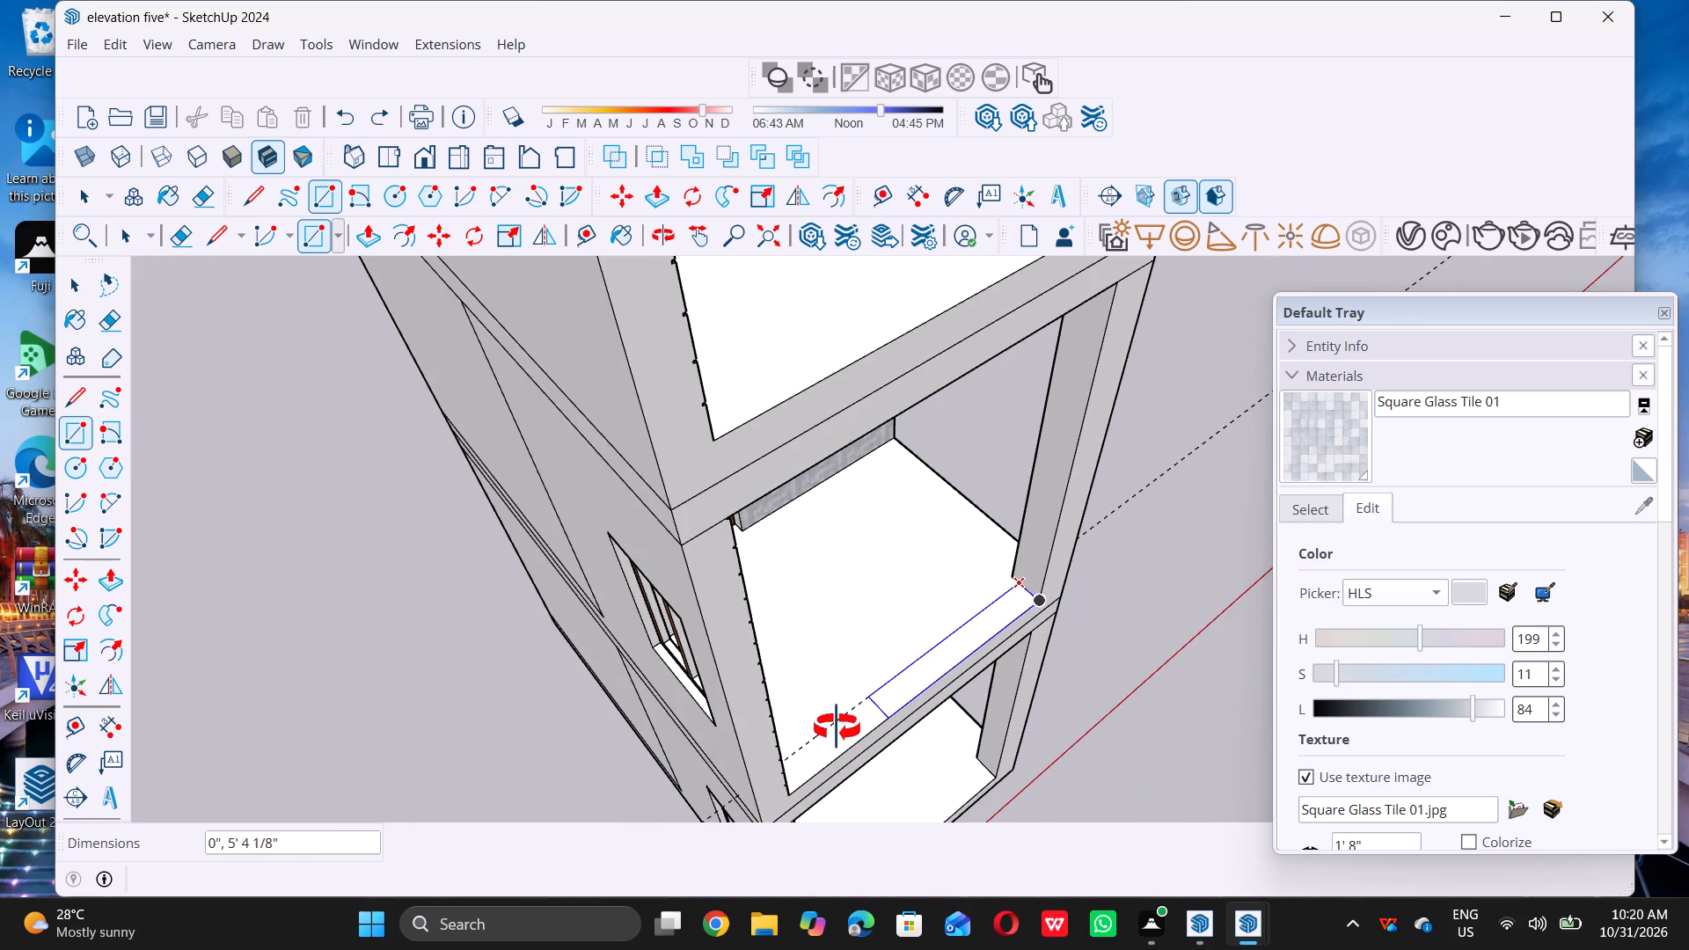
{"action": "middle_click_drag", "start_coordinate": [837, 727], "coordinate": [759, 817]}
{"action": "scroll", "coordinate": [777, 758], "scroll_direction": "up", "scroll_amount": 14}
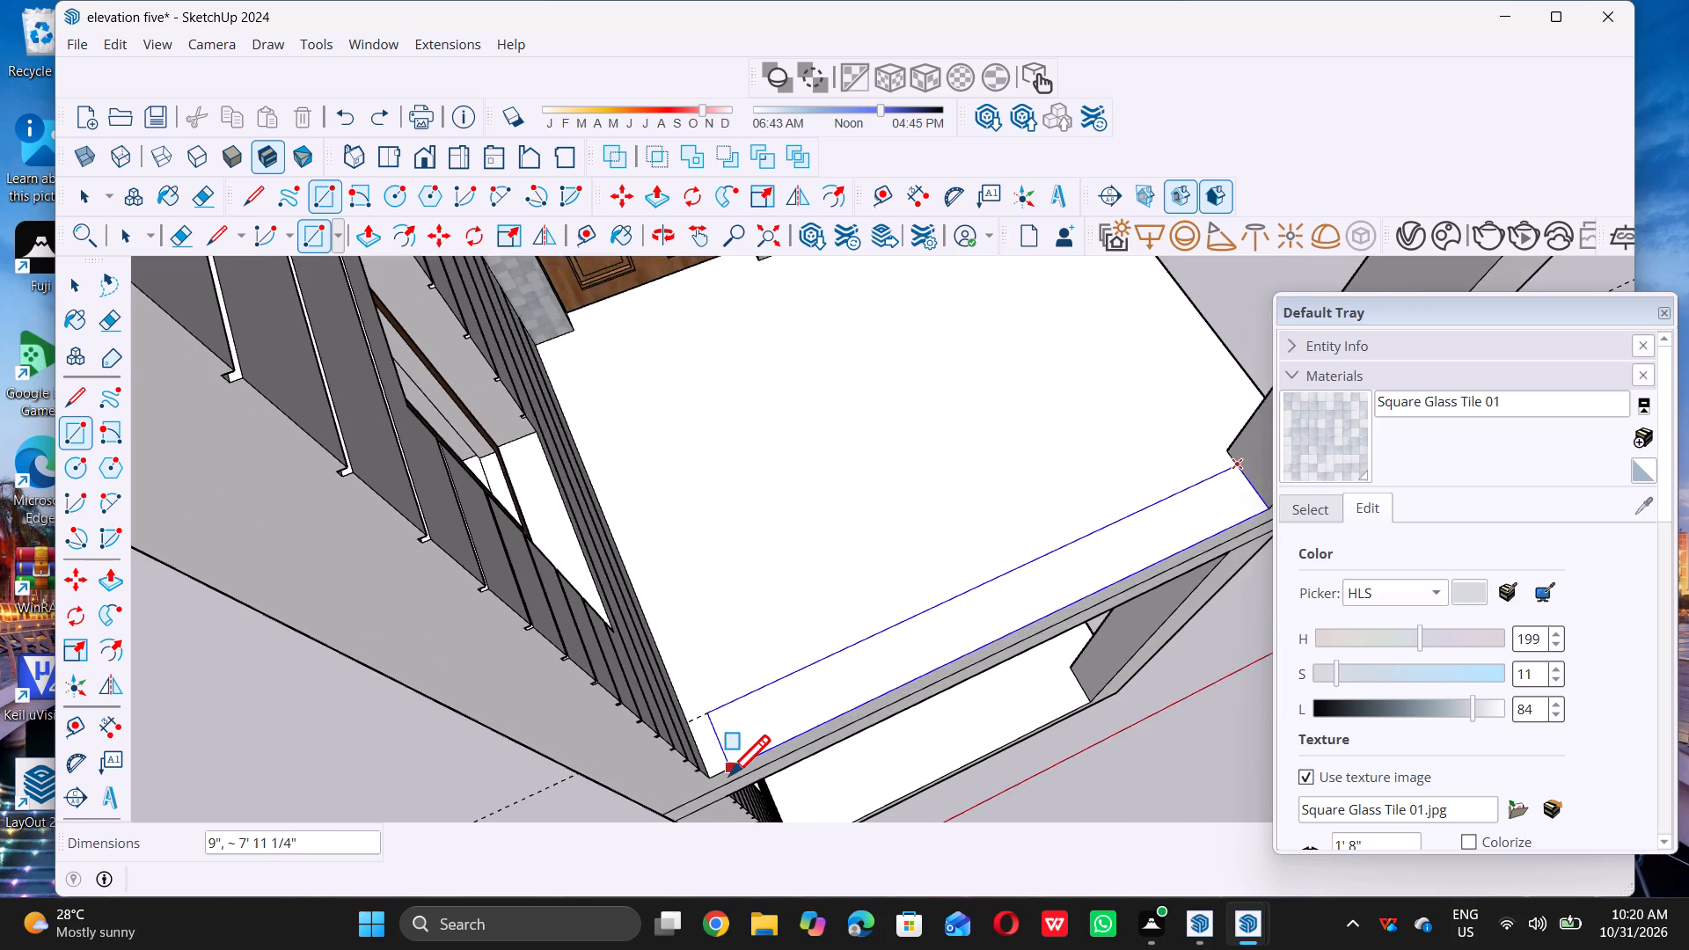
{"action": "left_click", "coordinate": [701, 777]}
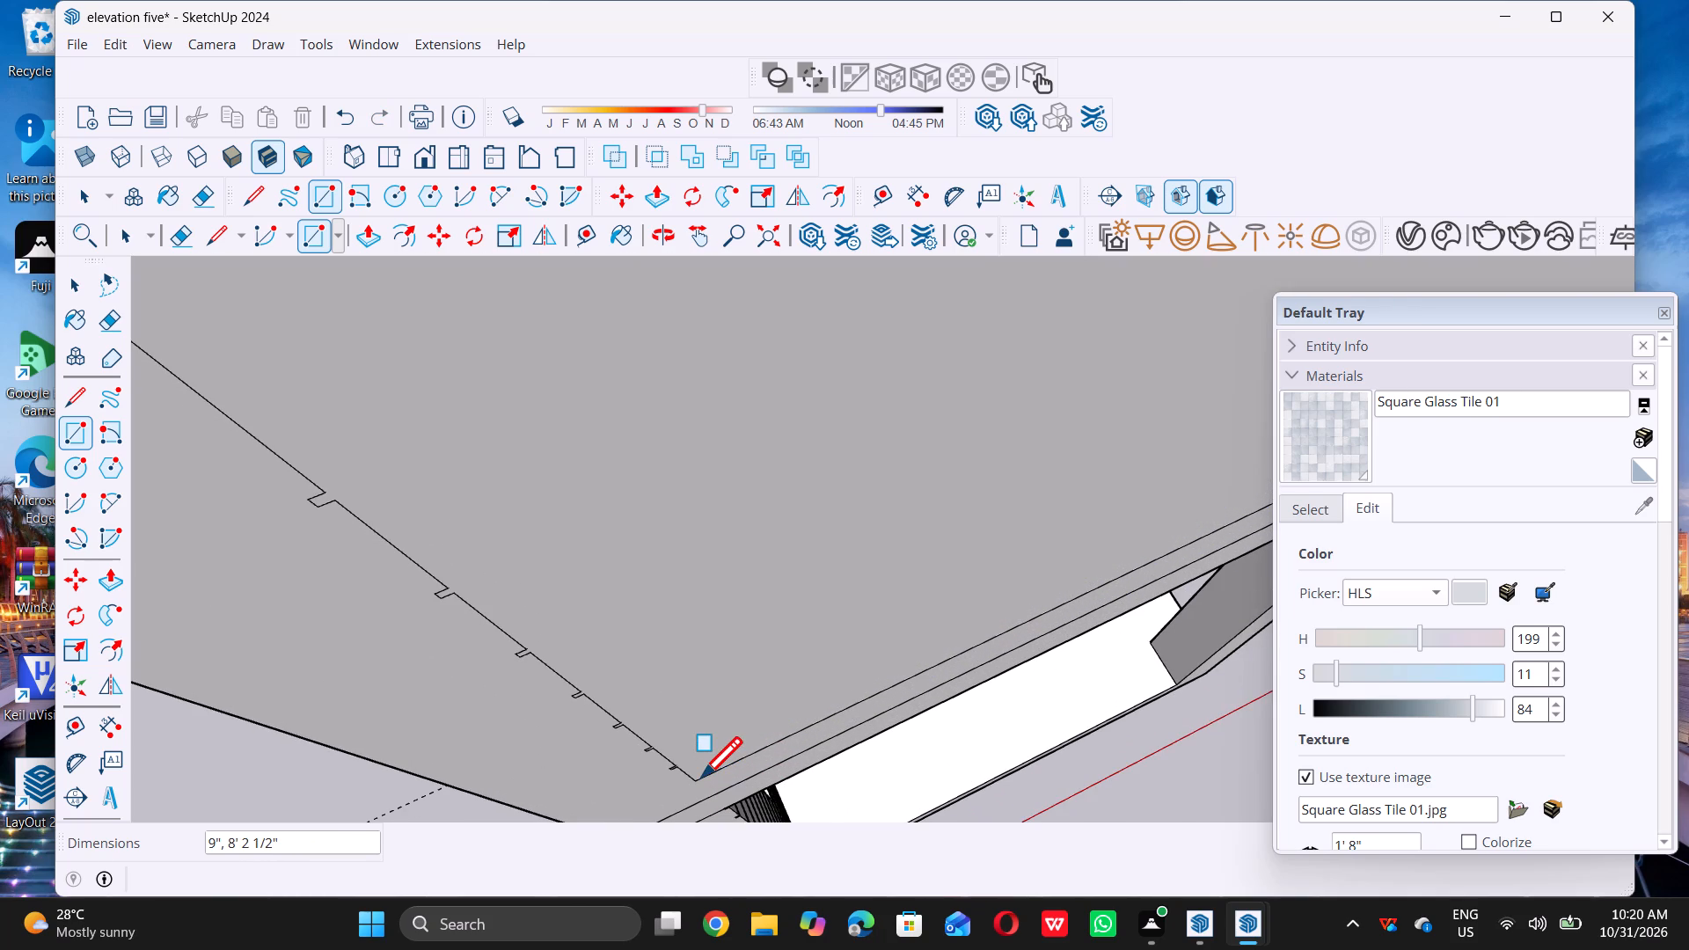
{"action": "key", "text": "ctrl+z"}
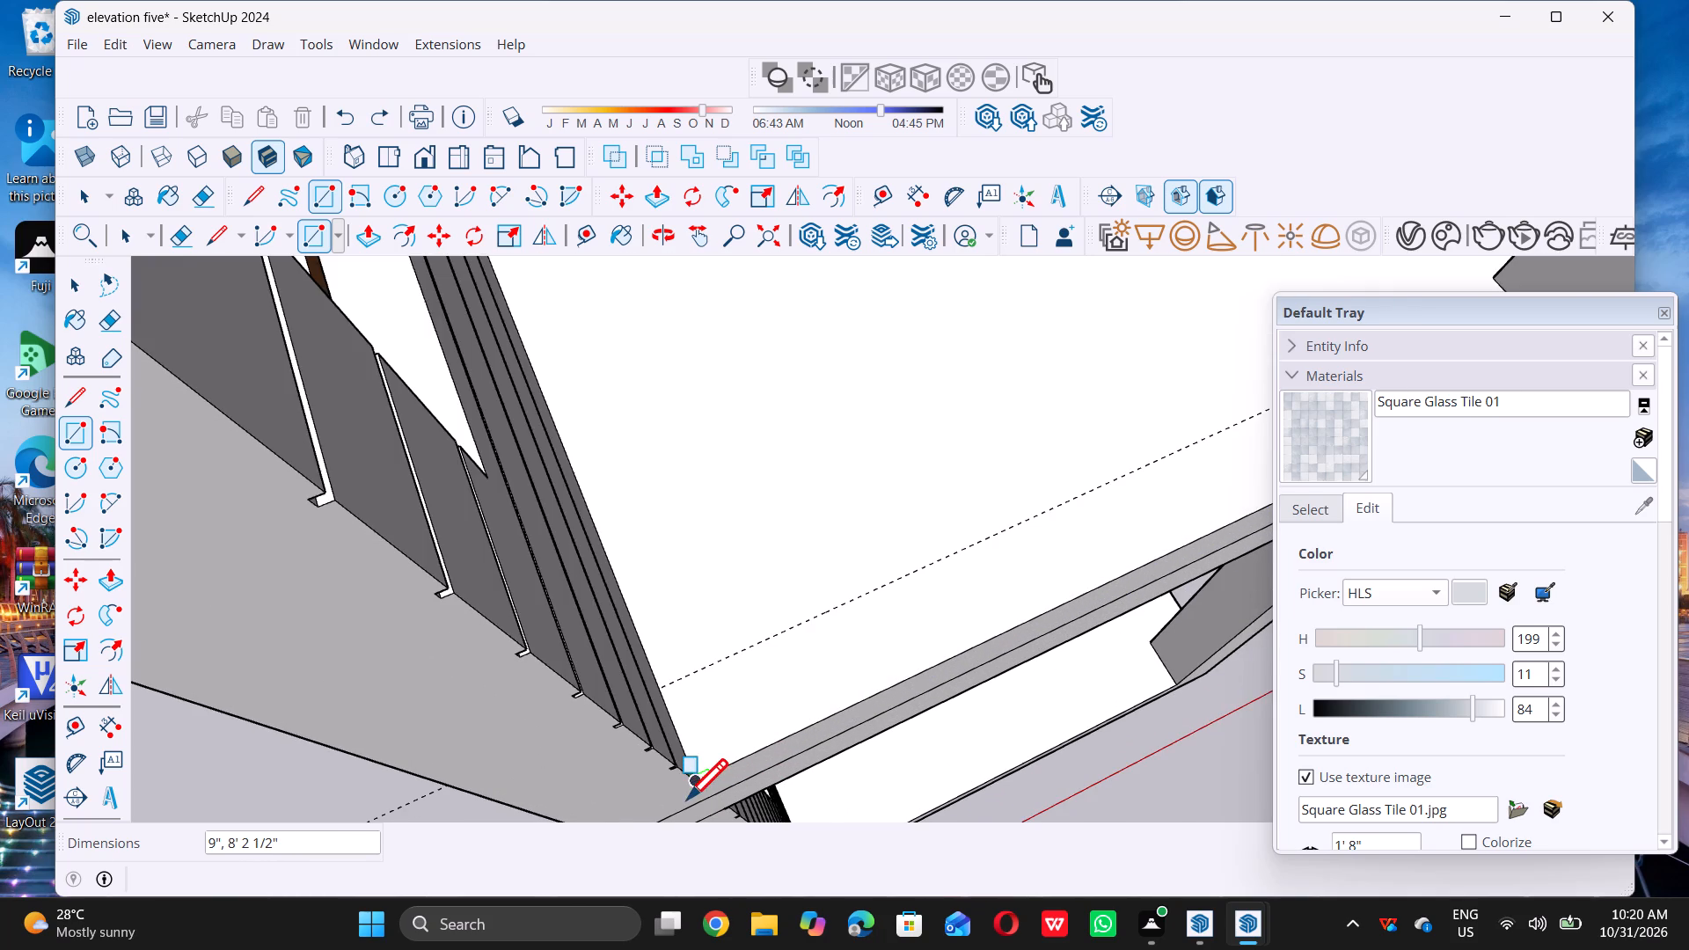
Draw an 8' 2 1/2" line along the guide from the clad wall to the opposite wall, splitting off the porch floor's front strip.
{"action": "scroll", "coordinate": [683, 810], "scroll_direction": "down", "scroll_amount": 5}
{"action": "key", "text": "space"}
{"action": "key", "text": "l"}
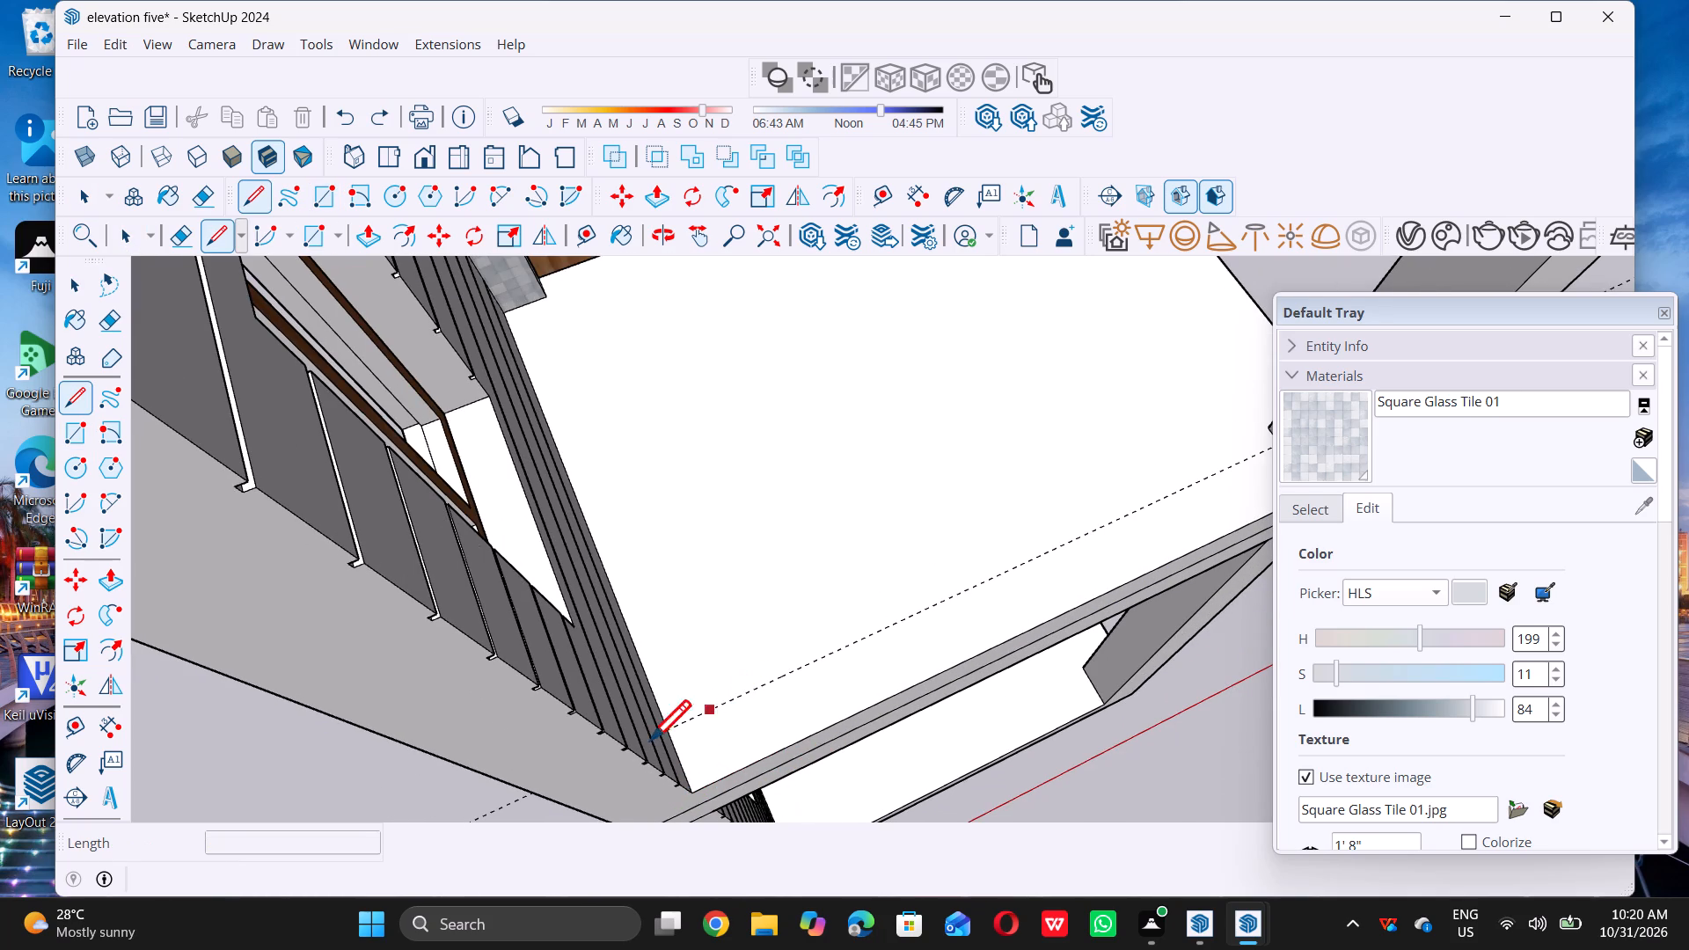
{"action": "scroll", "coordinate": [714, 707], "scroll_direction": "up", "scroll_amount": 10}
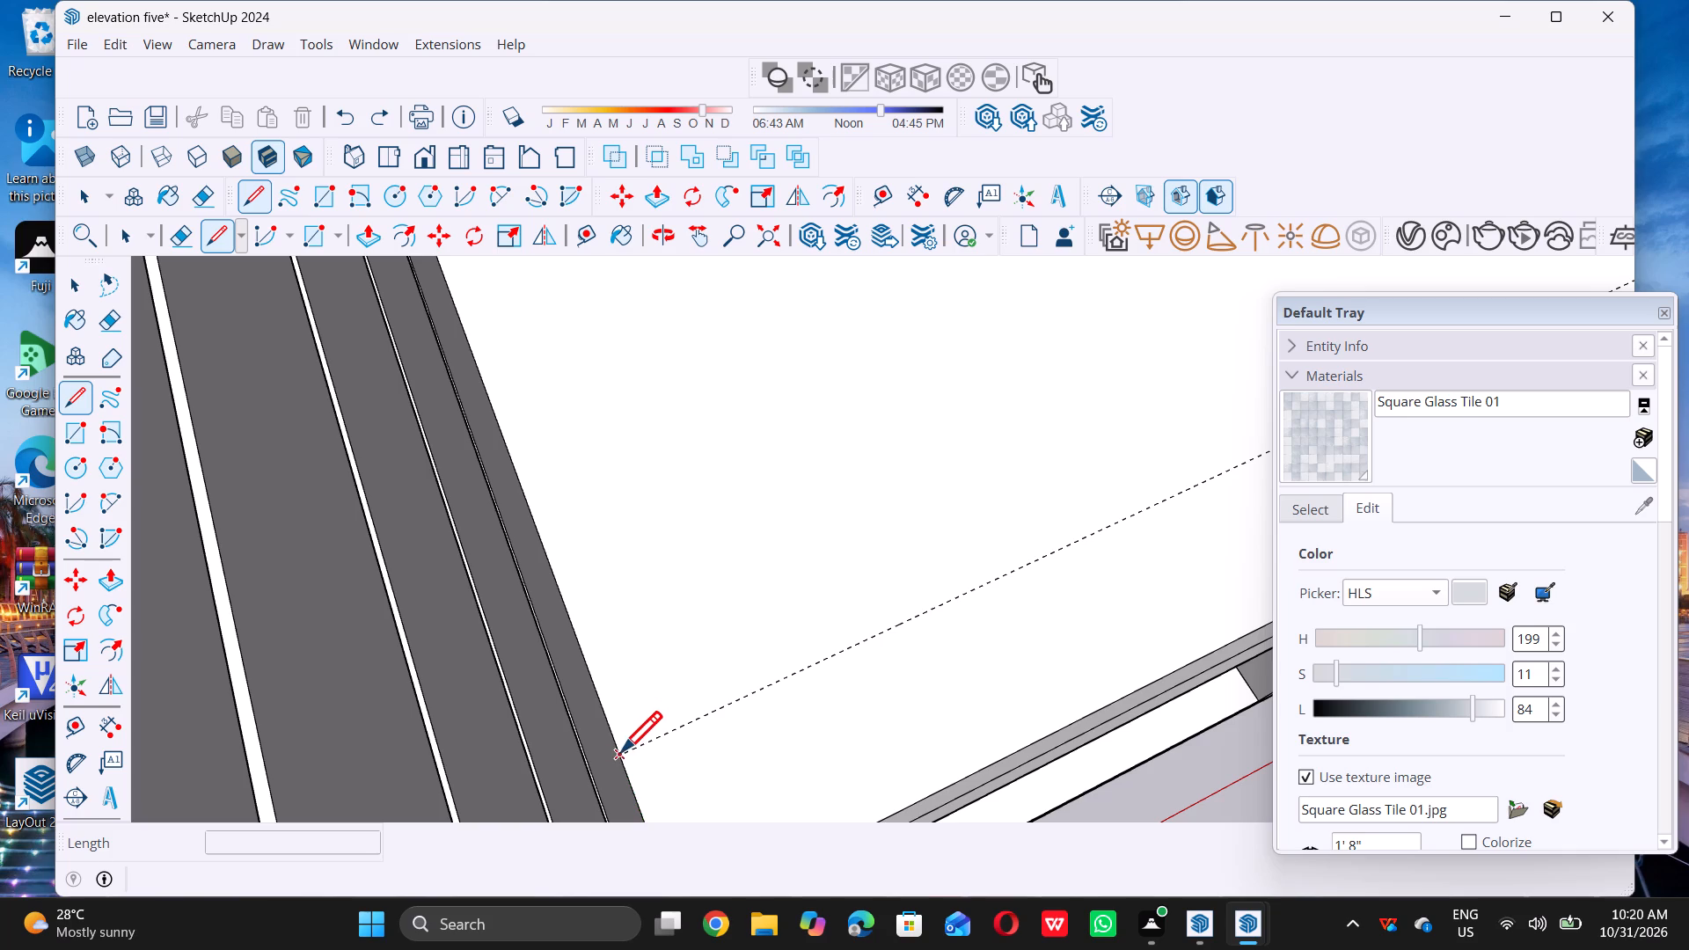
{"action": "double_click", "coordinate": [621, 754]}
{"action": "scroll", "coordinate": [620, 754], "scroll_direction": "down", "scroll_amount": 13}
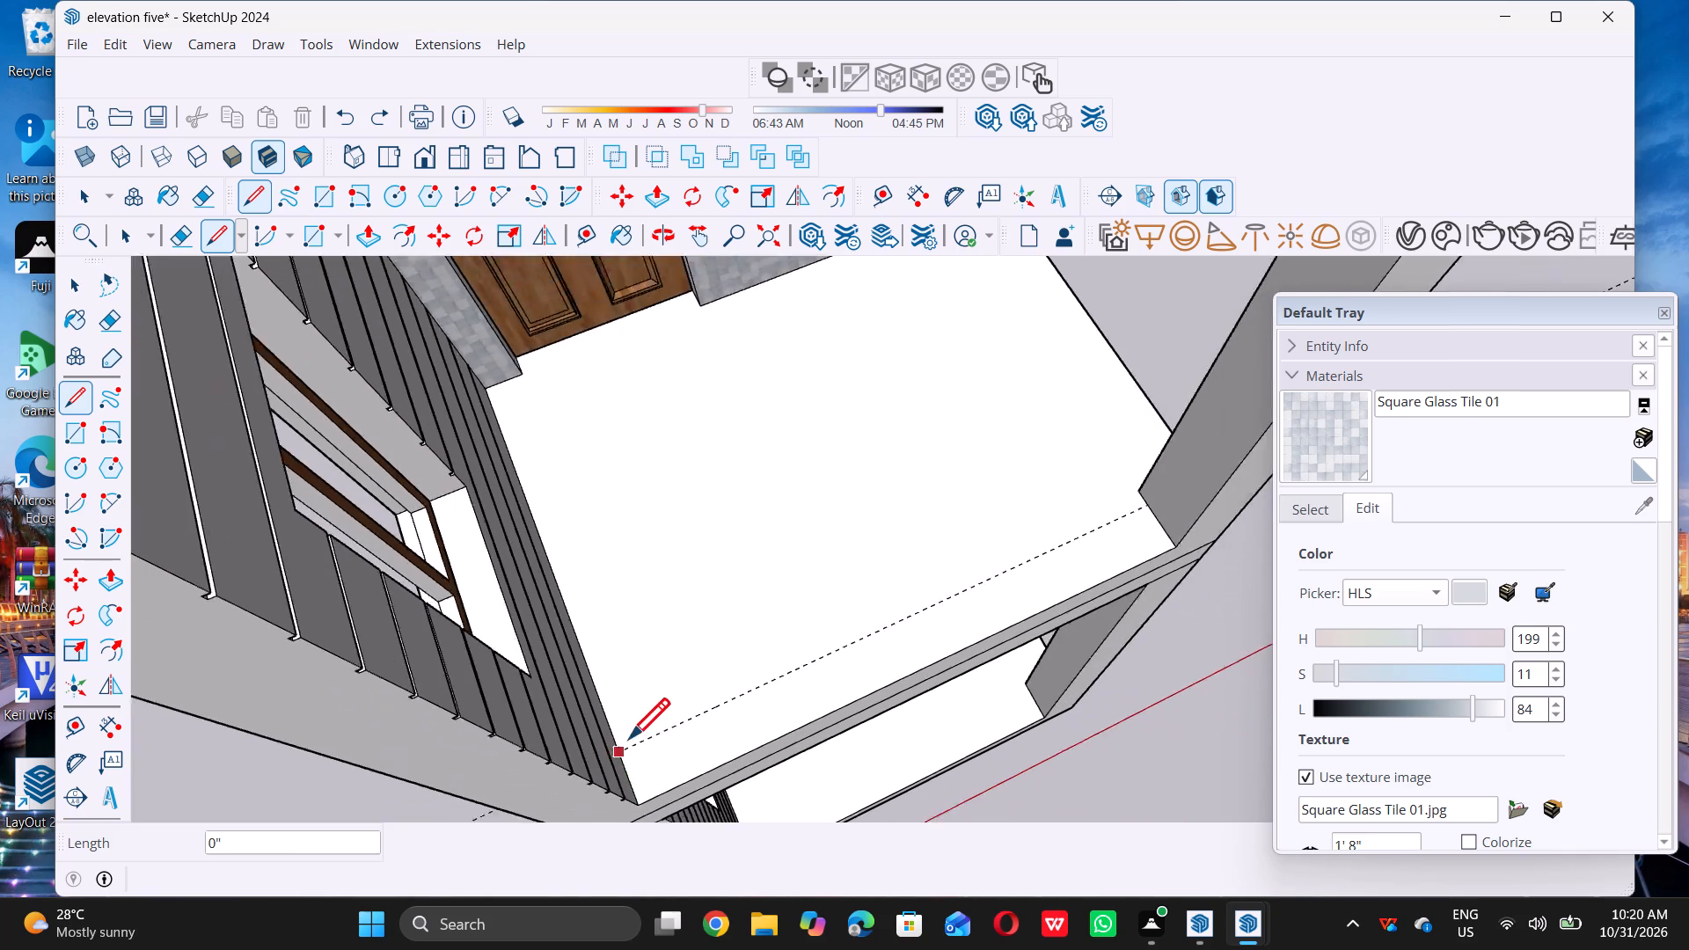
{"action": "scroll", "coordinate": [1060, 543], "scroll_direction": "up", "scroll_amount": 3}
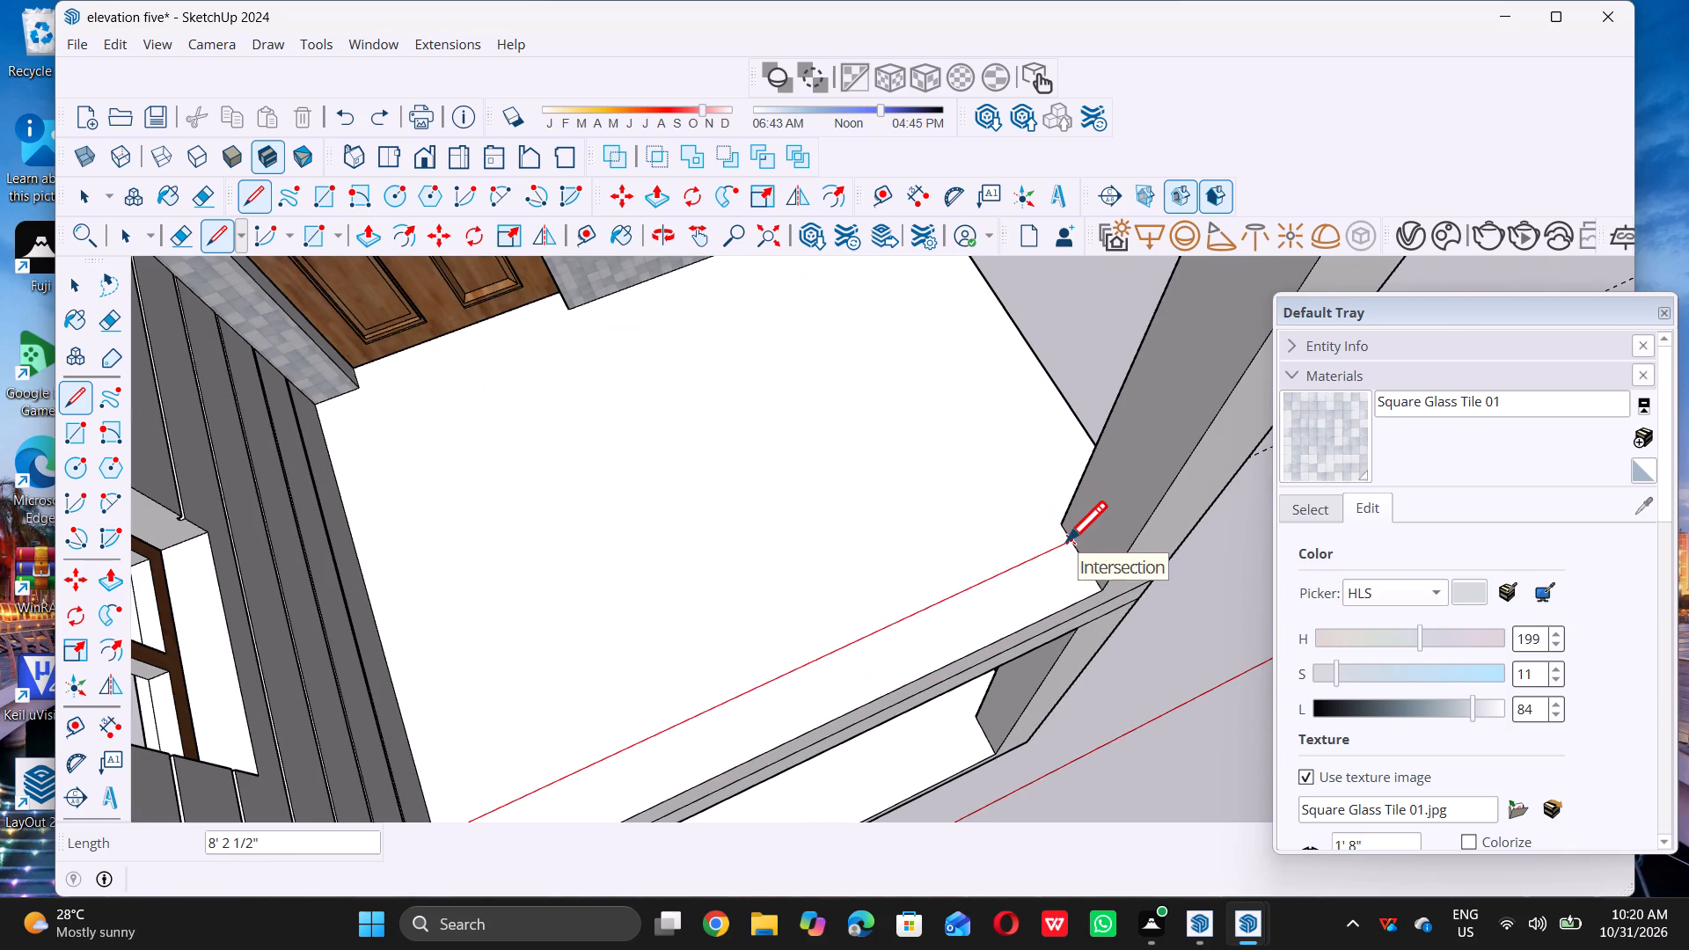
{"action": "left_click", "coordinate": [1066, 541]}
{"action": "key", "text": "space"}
Examine the stacked storeys and the middle storey's divided porch floor from above and from the front.
{"action": "scroll", "coordinate": [984, 625], "scroll_direction": "down", "scroll_amount": 8}
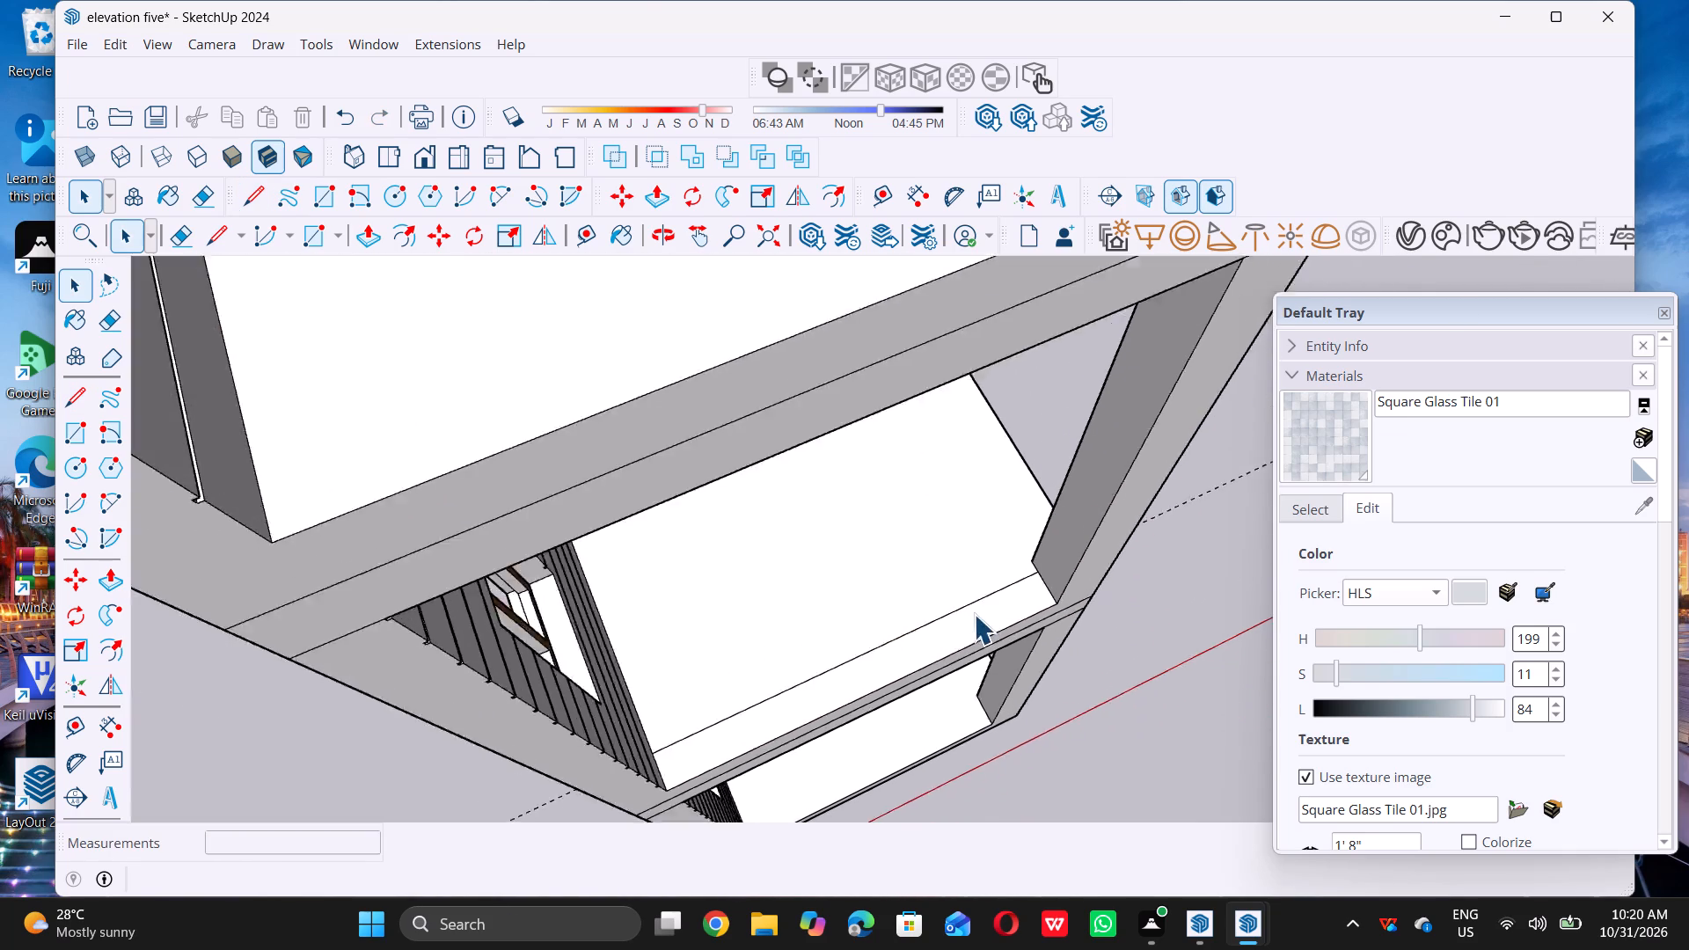
{"action": "scroll", "coordinate": [974, 614], "scroll_direction": "down", "scroll_amount": 6}
{"action": "middle_click_drag", "start_coordinate": [990, 611], "coordinate": [932, 515]}
{"action": "middle_click", "coordinate": [932, 515]}
{"action": "middle_click_drag", "start_coordinate": [969, 625], "coordinate": [918, 555]}
{"action": "middle_click_drag", "start_coordinate": [948, 624], "coordinate": [942, 547]}
{"action": "scroll", "coordinate": [945, 565], "scroll_direction": "up", "scroll_amount": 1}
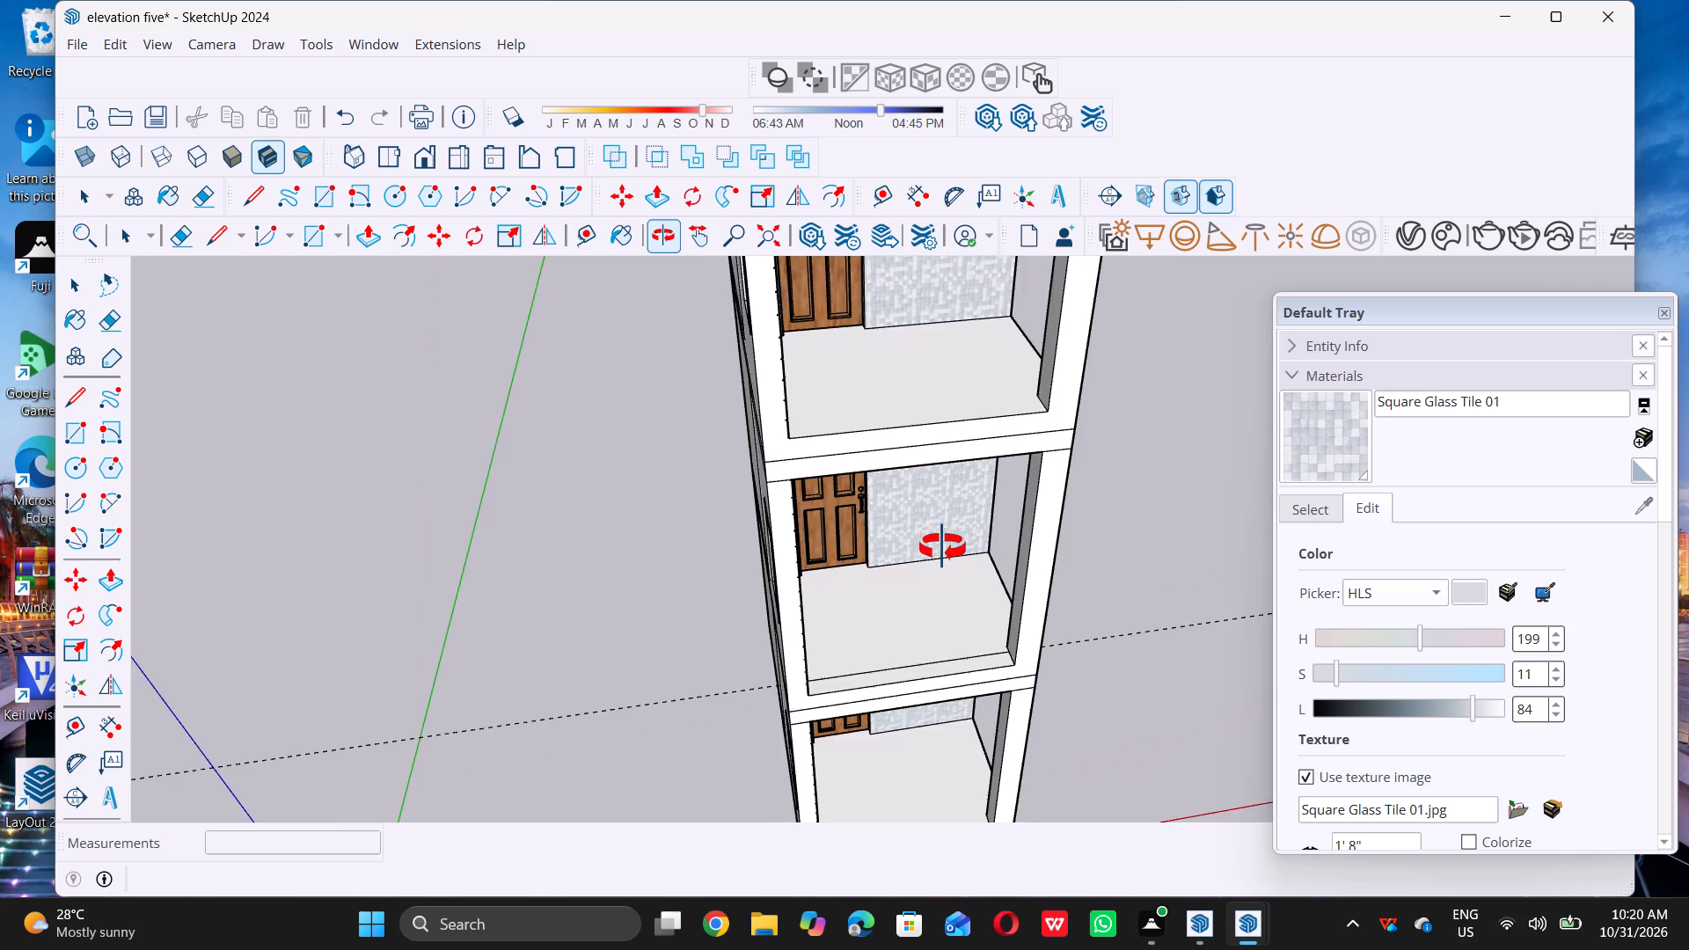
{"action": "middle_click_drag", "start_coordinate": [942, 547], "coordinate": [931, 552]}
{"action": "scroll", "coordinate": [939, 592], "scroll_direction": "down", "scroll_amount": 1}
{"action": "middle_click_drag", "start_coordinate": [965, 610], "coordinate": [863, 513]}
{"action": "middle_click", "coordinate": [863, 513]}
{"action": "middle_click", "coordinate": [863, 513]}
{"action": "middle_click_drag", "start_coordinate": [903, 530], "coordinate": [925, 517]}
{"action": "middle_click", "coordinate": [925, 517]}
{"action": "scroll", "coordinate": [918, 520], "scroll_direction": "up", "scroll_amount": 1}
{"action": "scroll", "coordinate": [912, 521], "scroll_direction": "down", "scroll_amount": 2}
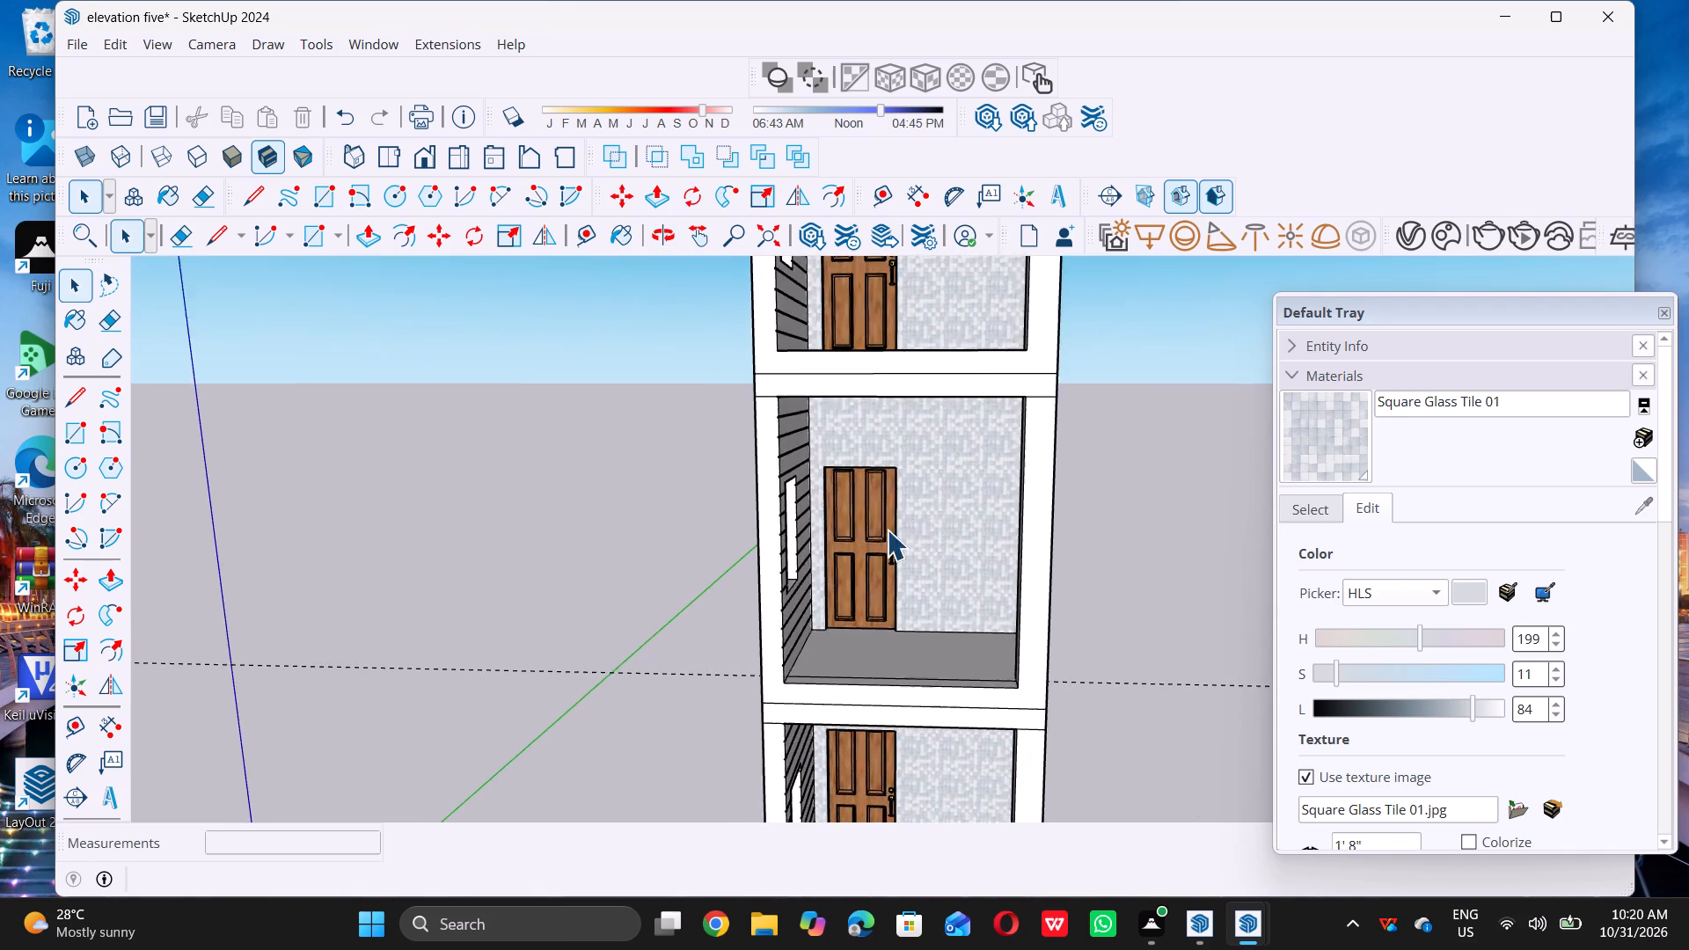
{"action": "scroll", "coordinate": [887, 530], "scroll_direction": "down", "scroll_amount": 7}
{"action": "middle_click_drag", "start_coordinate": [906, 557], "coordinate": [930, 566]}
{"action": "scroll", "coordinate": [928, 574], "scroll_direction": "up", "scroll_amount": 7}
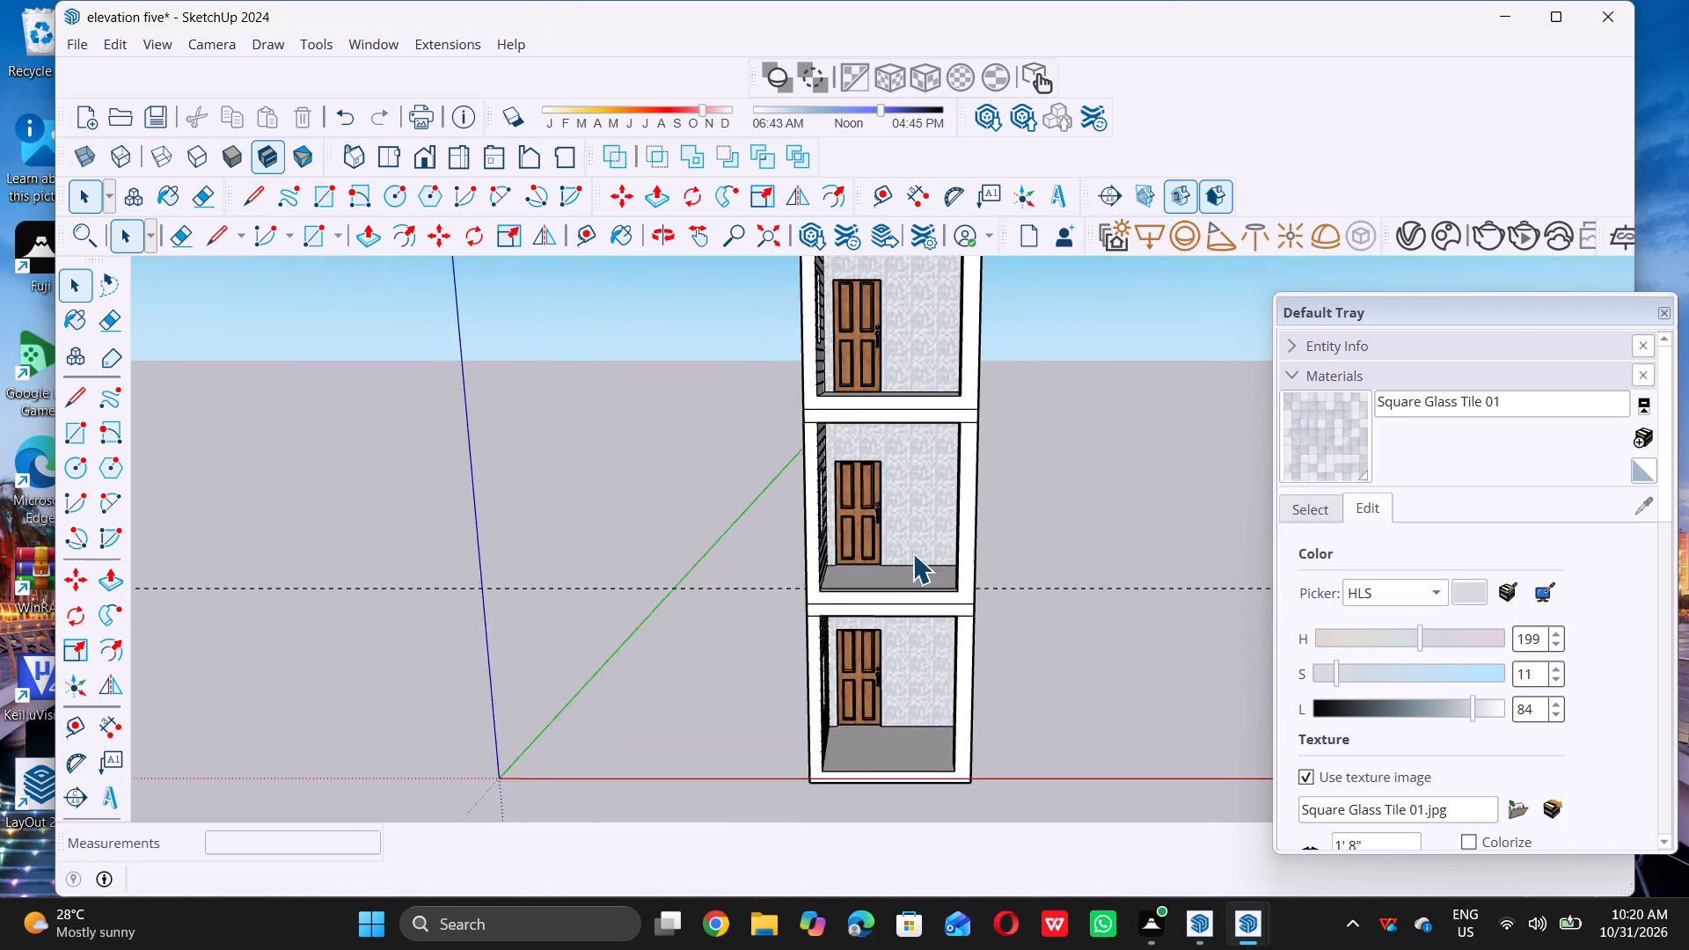
{"action": "middle_click_drag", "start_coordinate": [925, 537], "coordinate": [896, 643]}
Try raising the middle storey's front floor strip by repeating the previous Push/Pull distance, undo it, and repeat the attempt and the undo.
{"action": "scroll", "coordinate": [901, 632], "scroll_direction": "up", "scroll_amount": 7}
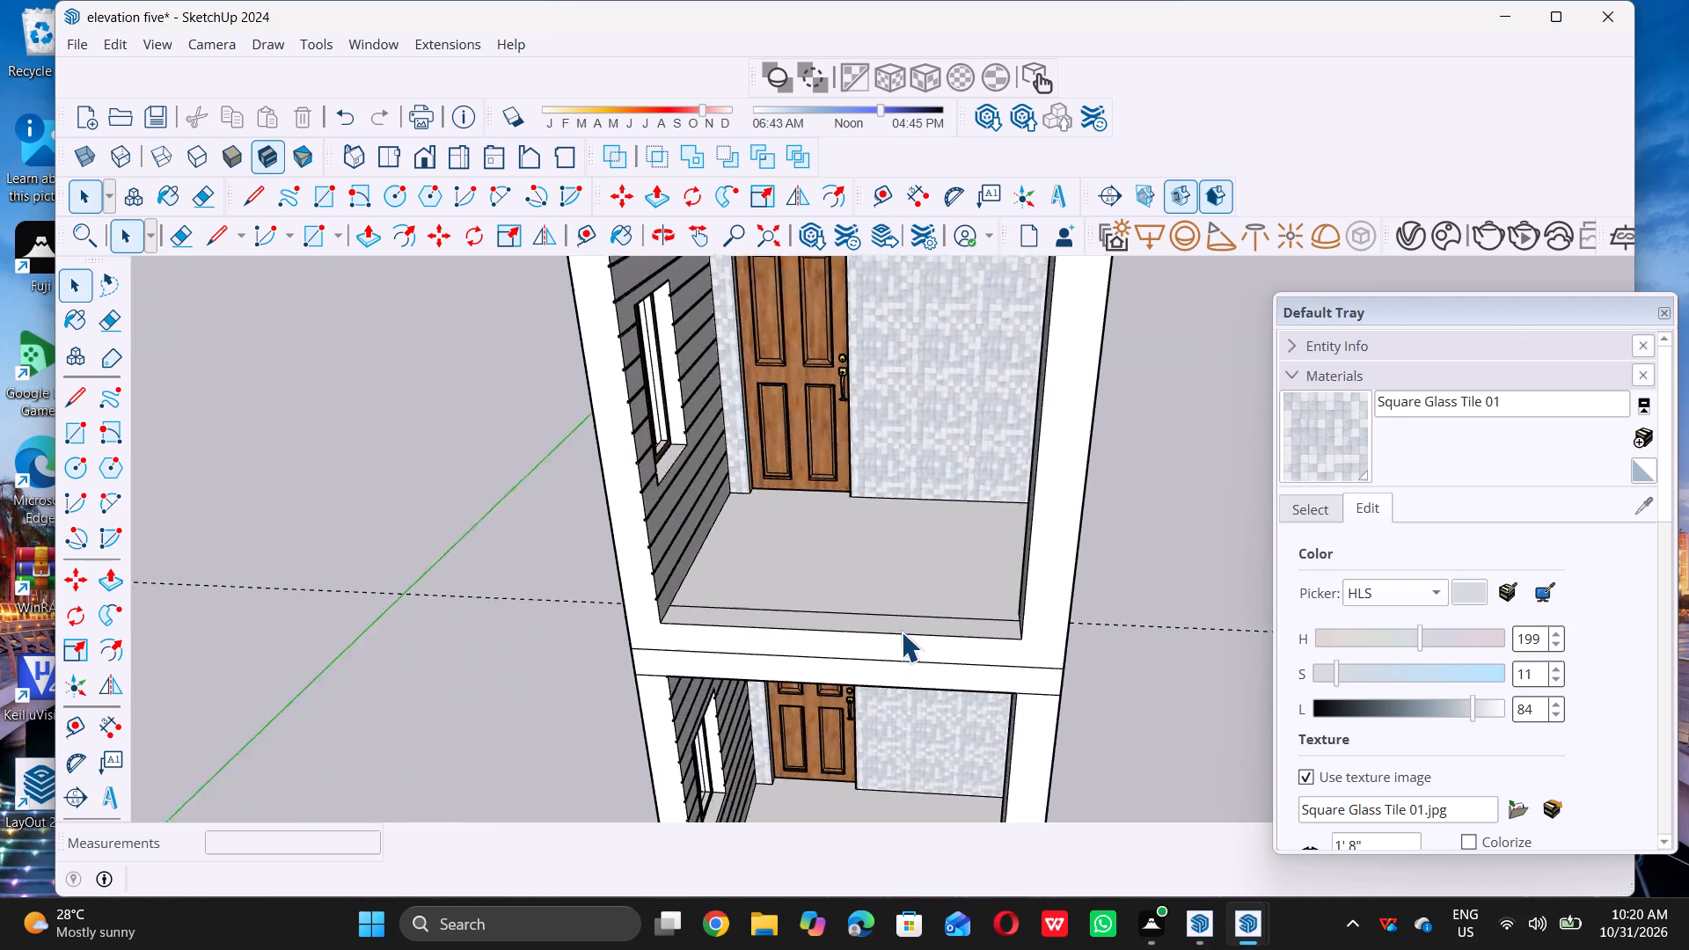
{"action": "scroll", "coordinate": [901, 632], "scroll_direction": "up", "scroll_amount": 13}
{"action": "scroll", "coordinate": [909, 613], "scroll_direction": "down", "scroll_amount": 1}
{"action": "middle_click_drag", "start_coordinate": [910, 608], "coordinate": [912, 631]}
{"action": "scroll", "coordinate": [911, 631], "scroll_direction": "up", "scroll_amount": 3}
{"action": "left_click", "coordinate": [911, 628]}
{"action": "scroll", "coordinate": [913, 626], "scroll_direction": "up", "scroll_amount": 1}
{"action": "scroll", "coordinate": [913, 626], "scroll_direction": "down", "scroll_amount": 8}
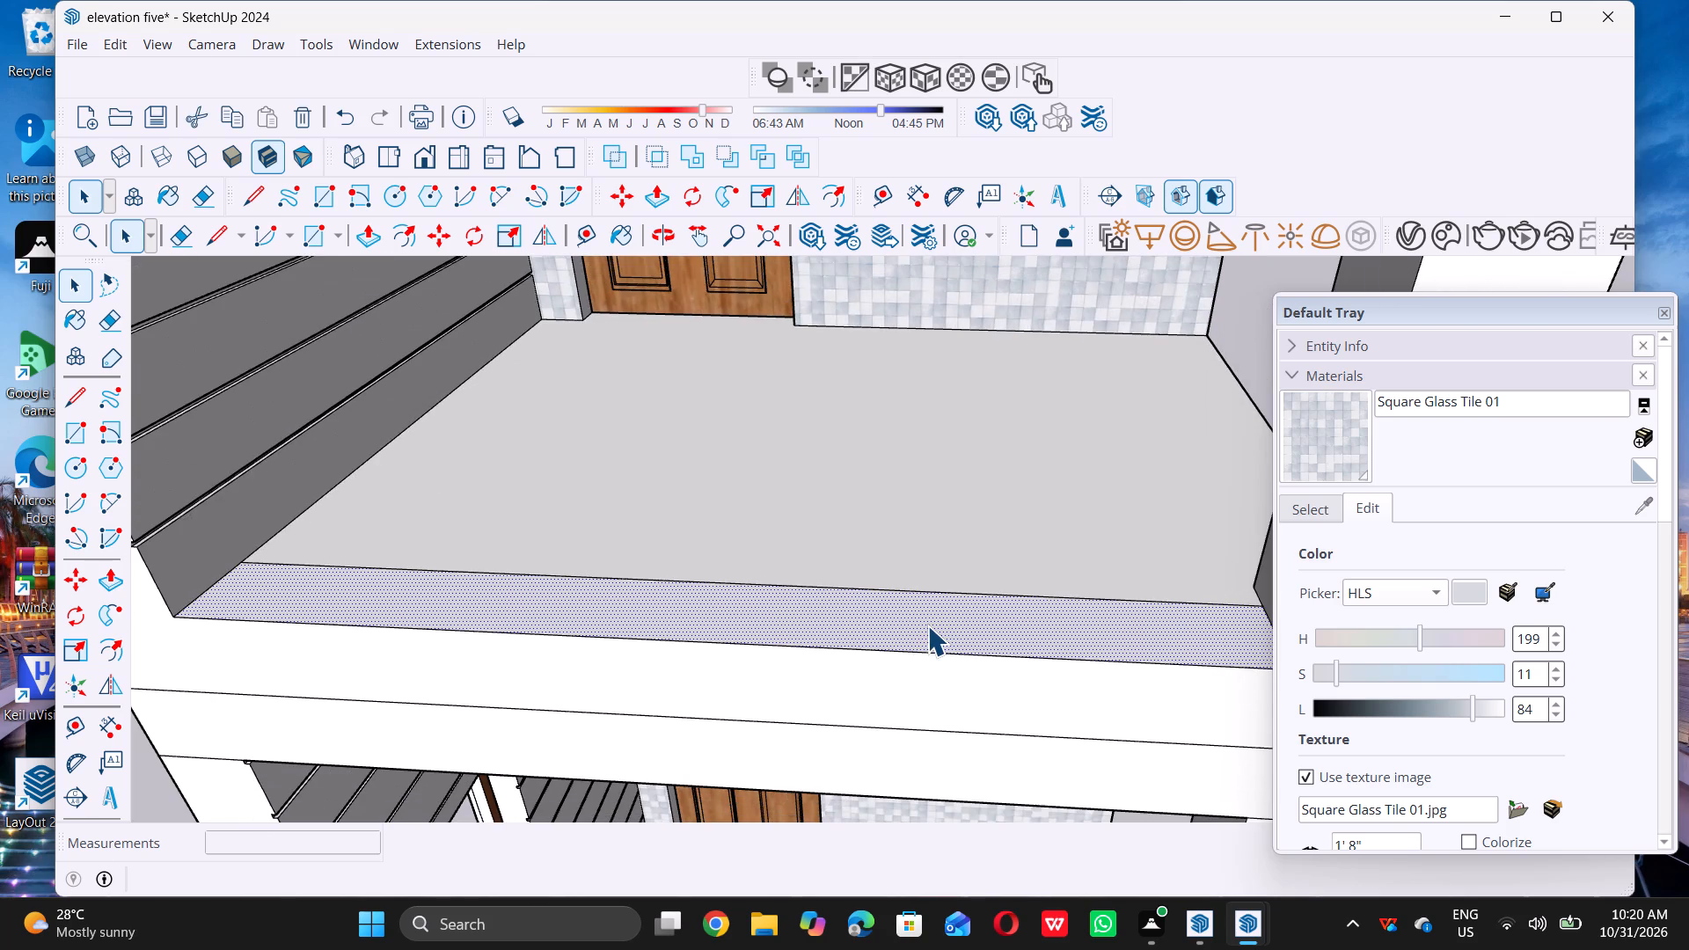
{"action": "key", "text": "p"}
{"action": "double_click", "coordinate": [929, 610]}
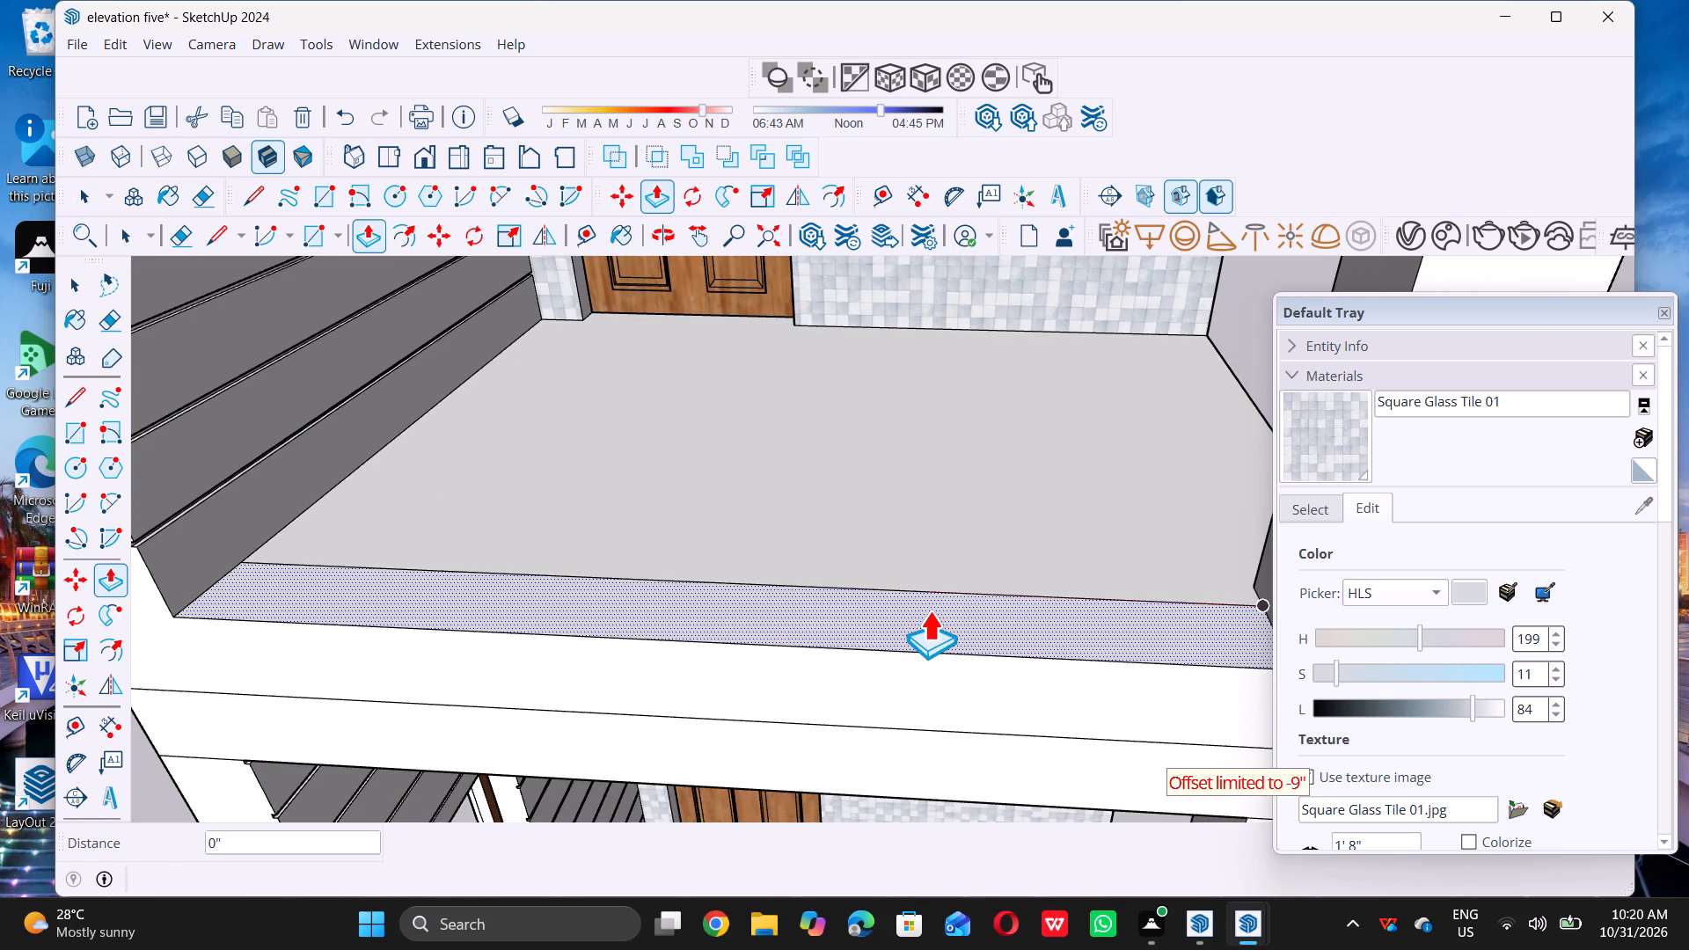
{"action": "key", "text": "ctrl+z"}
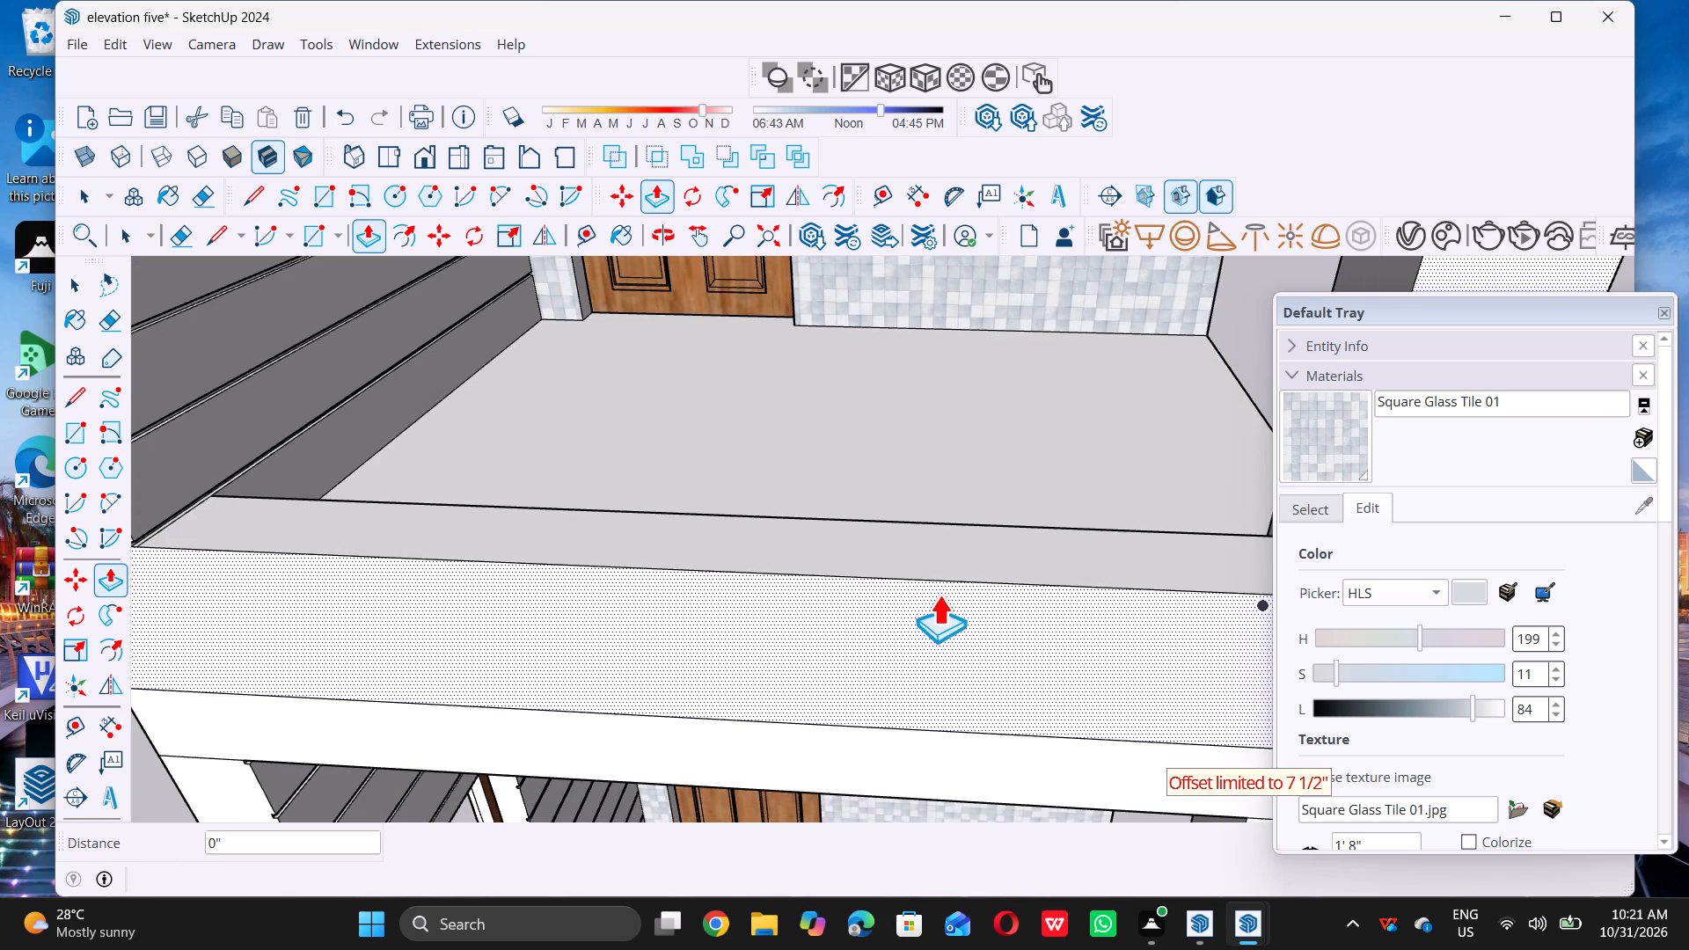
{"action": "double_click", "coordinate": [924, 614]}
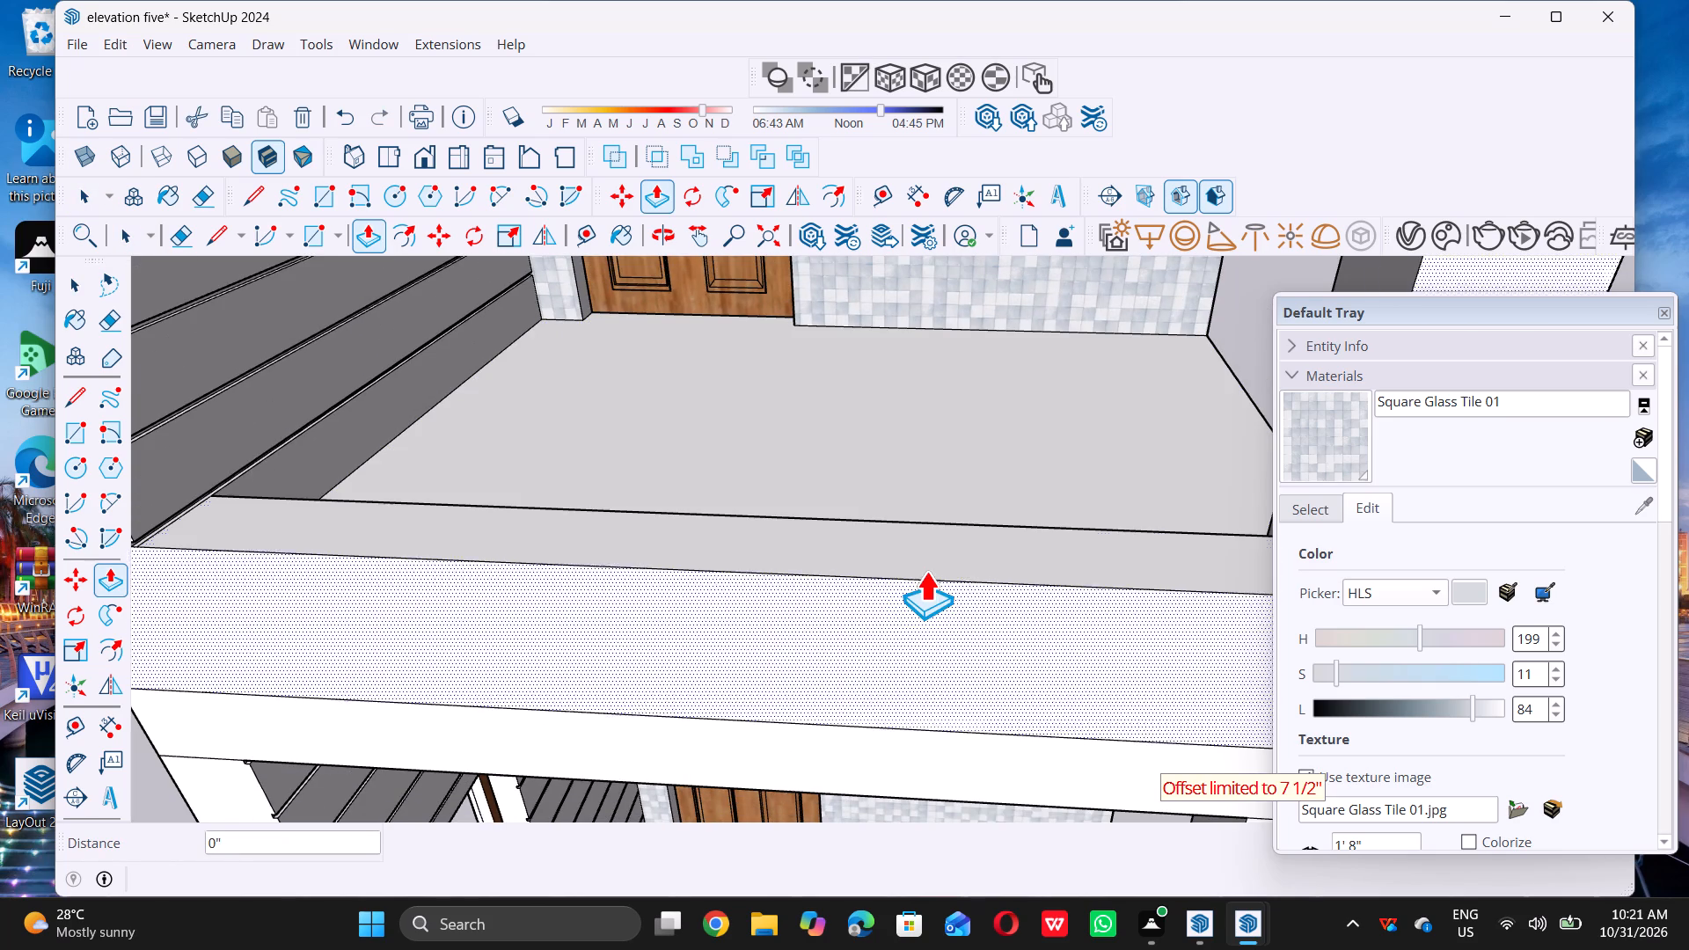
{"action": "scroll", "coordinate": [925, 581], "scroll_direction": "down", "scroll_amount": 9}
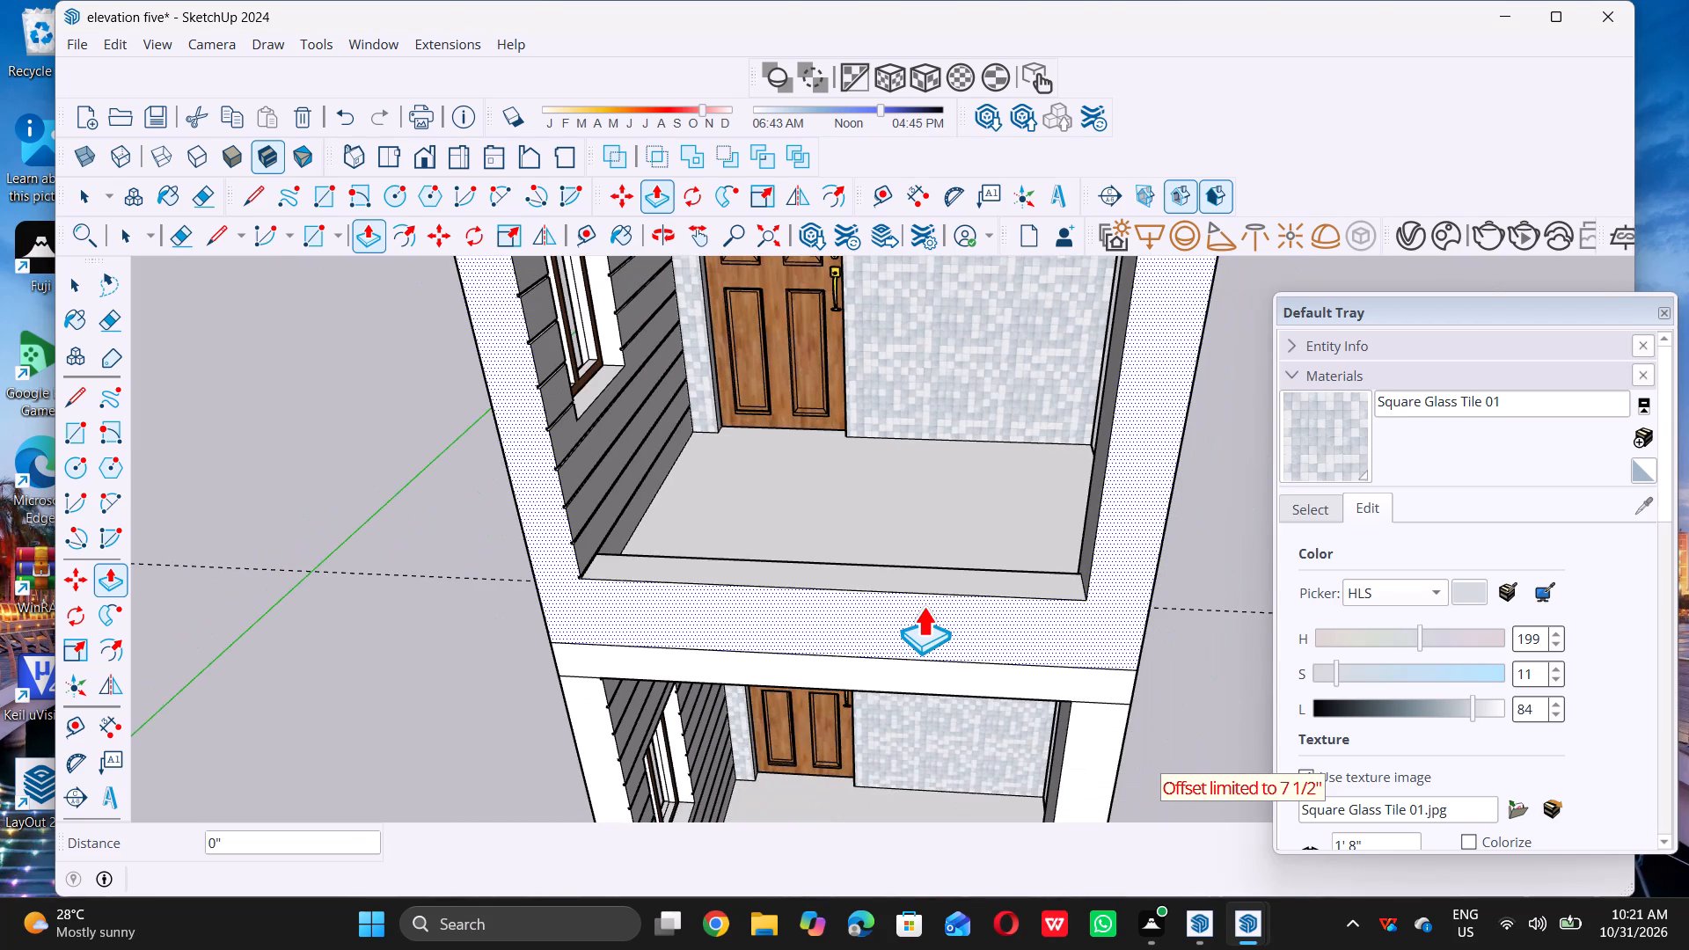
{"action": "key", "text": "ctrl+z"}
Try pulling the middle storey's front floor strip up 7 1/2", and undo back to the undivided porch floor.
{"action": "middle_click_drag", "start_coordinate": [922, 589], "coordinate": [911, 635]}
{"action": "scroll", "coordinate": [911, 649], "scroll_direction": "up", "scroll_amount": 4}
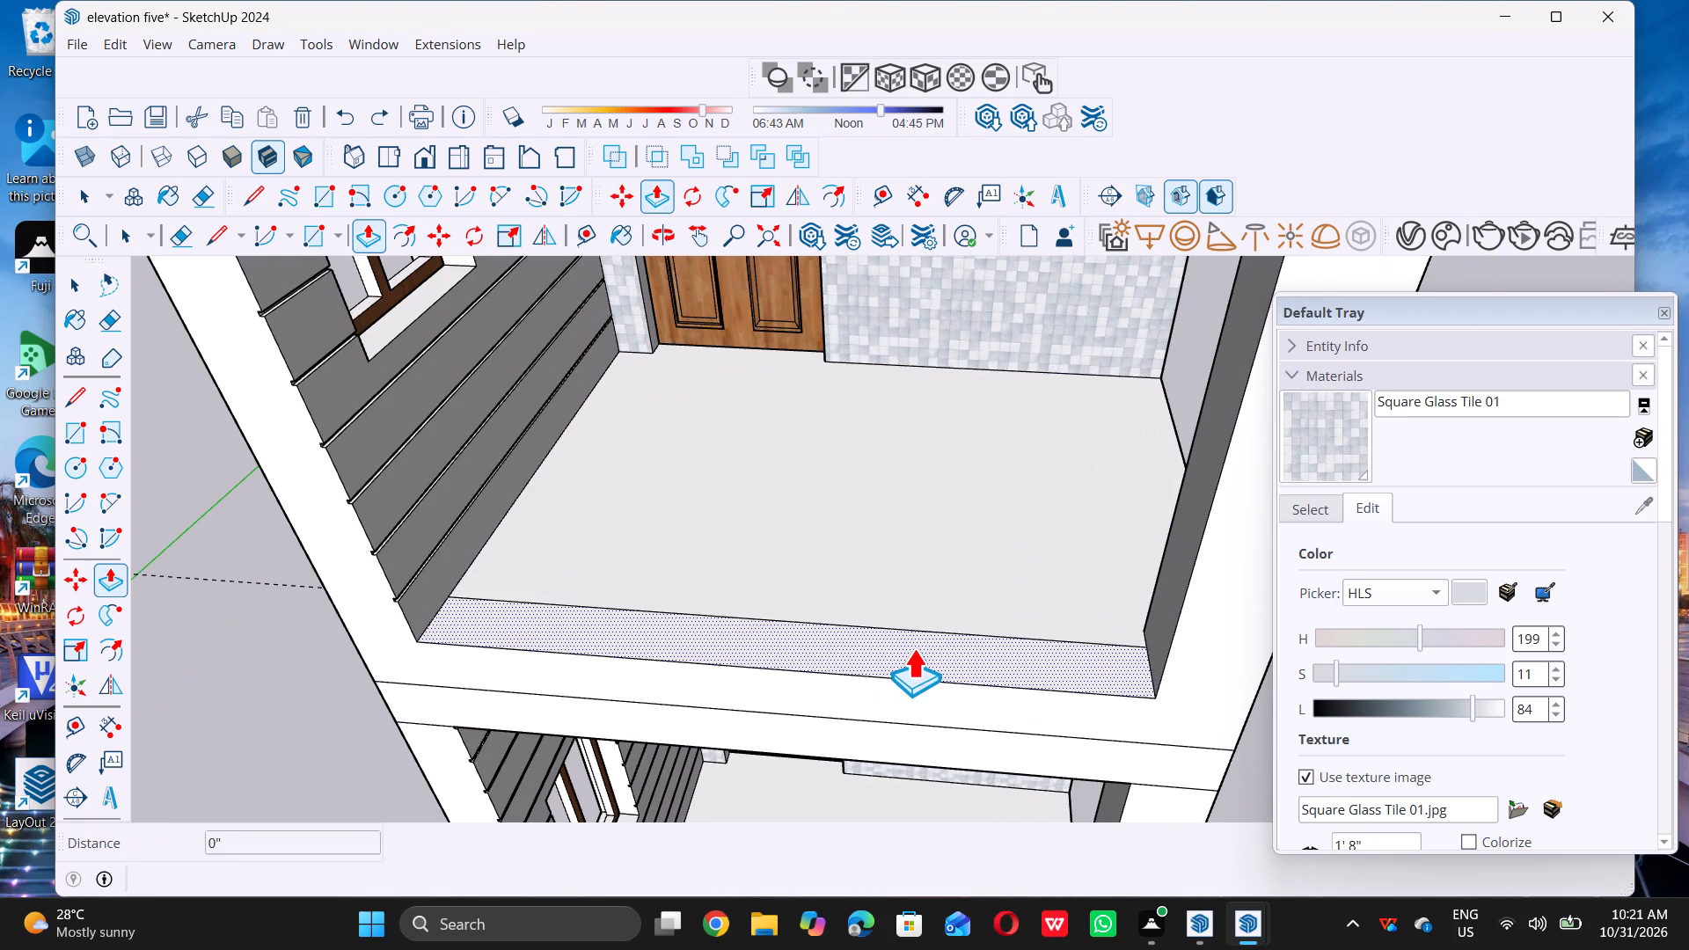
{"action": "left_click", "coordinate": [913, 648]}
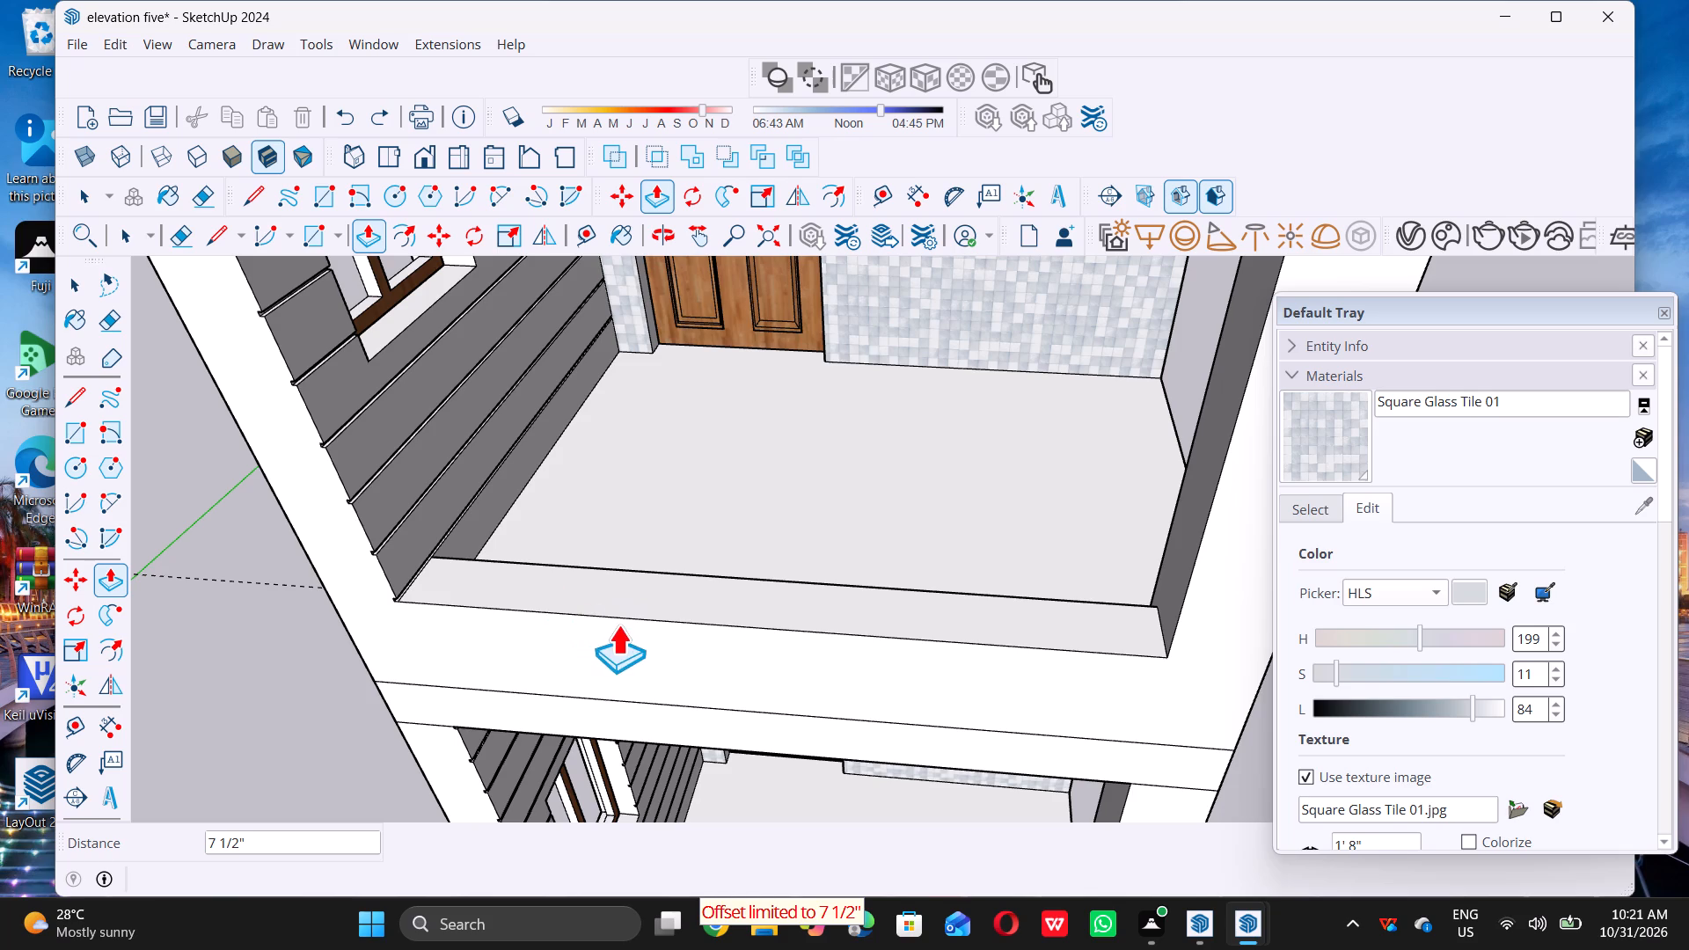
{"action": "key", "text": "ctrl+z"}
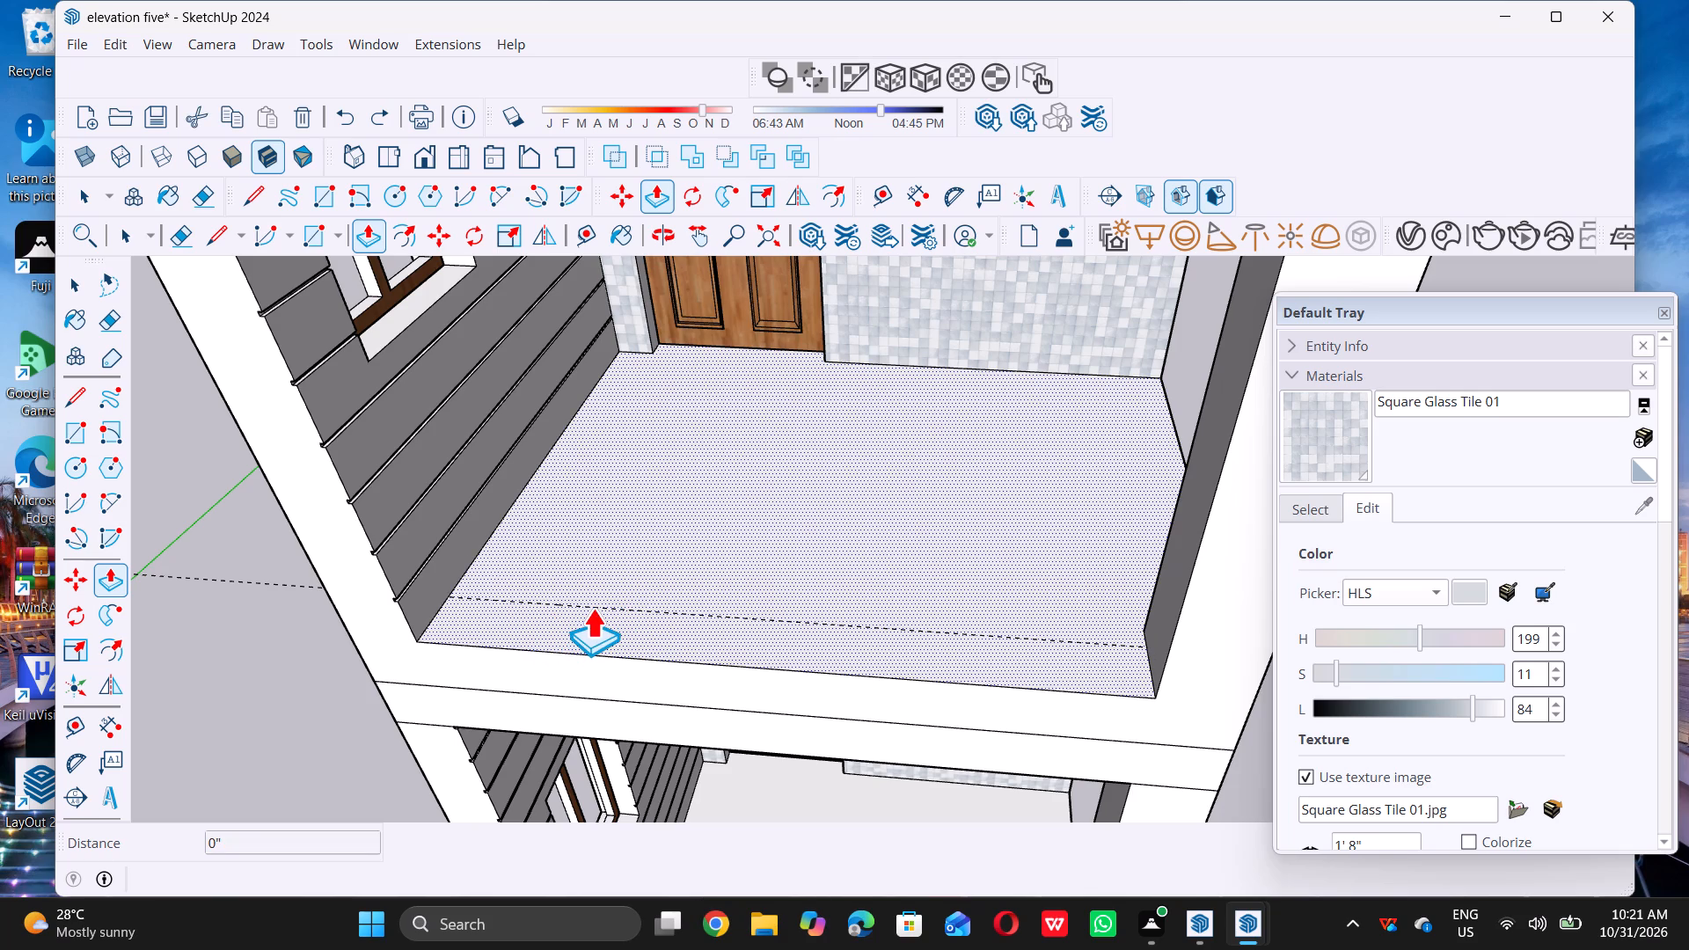
Draw a line along the guide across the middle storey's porch floor, splitting off the front strip from wall to wall.
{"action": "key", "text": "space"}
{"action": "scroll", "coordinate": [620, 584], "scroll_direction": "down", "scroll_amount": 6}
{"action": "middle_click_drag", "start_coordinate": [626, 588], "coordinate": [960, 659]}
{"action": "scroll", "coordinate": [989, 649], "scroll_direction": "up", "scroll_amount": 8}
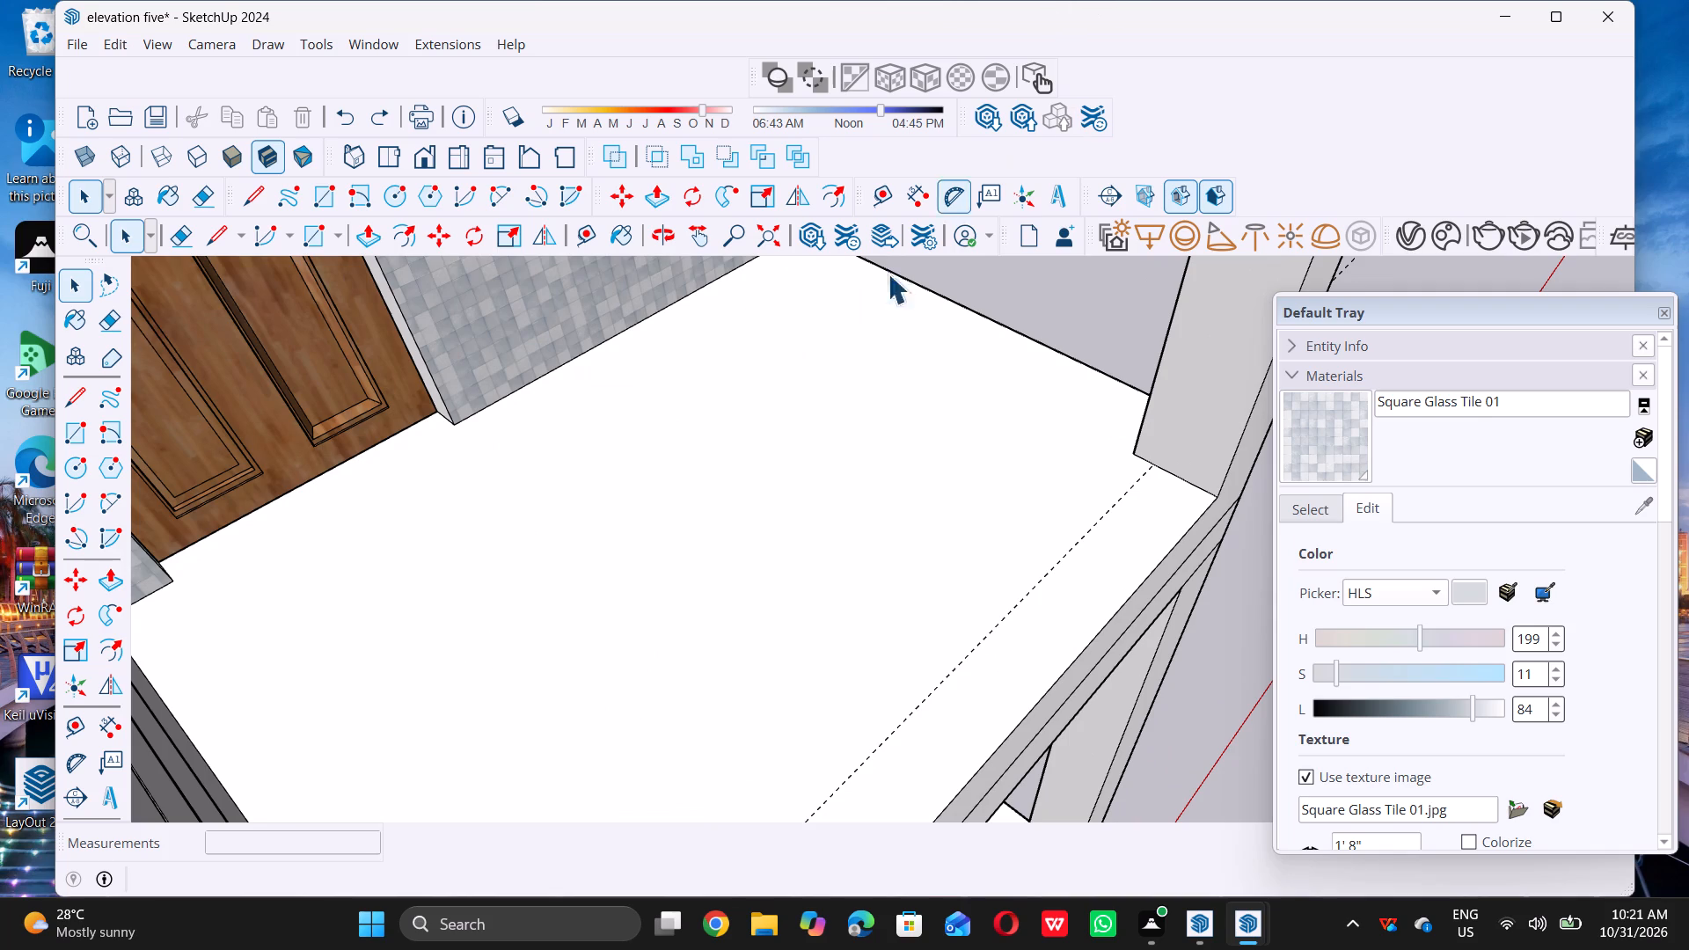
{"action": "scroll", "coordinate": [874, 501], "scroll_direction": "down", "scroll_amount": 7}
{"action": "scroll", "coordinate": [891, 419], "scroll_direction": "down", "scroll_amount": 5}
{"action": "middle_click_drag", "start_coordinate": [904, 441], "coordinate": [861, 483]}
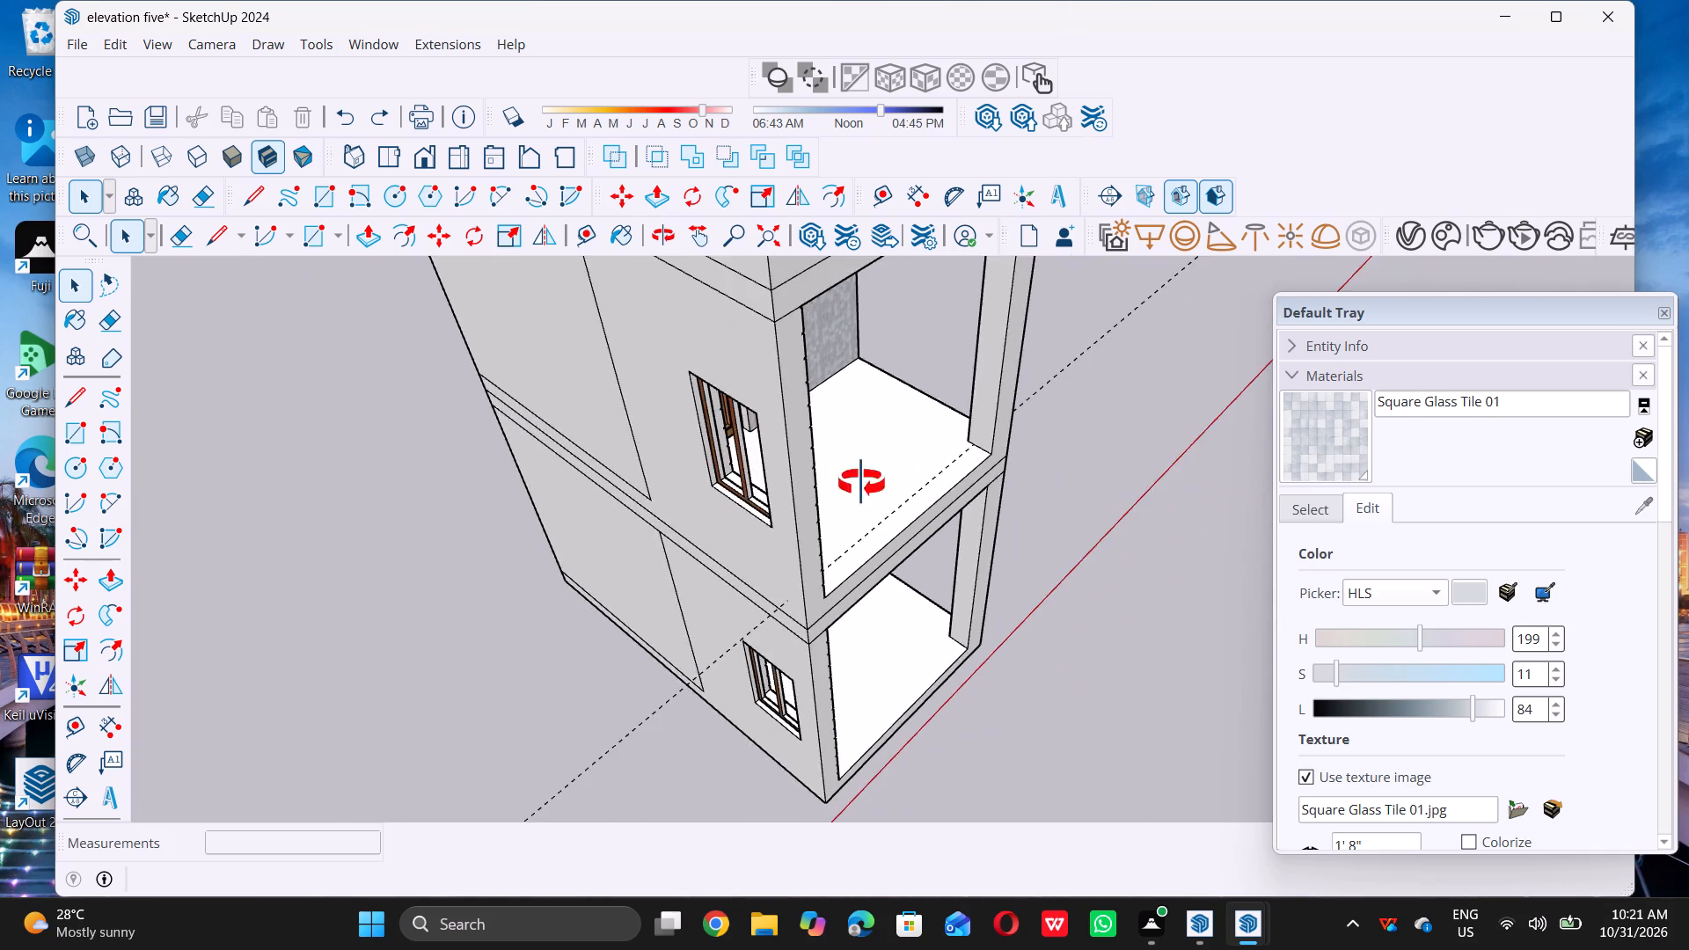
{"action": "middle_click_drag", "start_coordinate": [861, 483], "coordinate": [786, 554]}
{"action": "scroll", "coordinate": [968, 525], "scroll_direction": "up", "scroll_amount": 9}
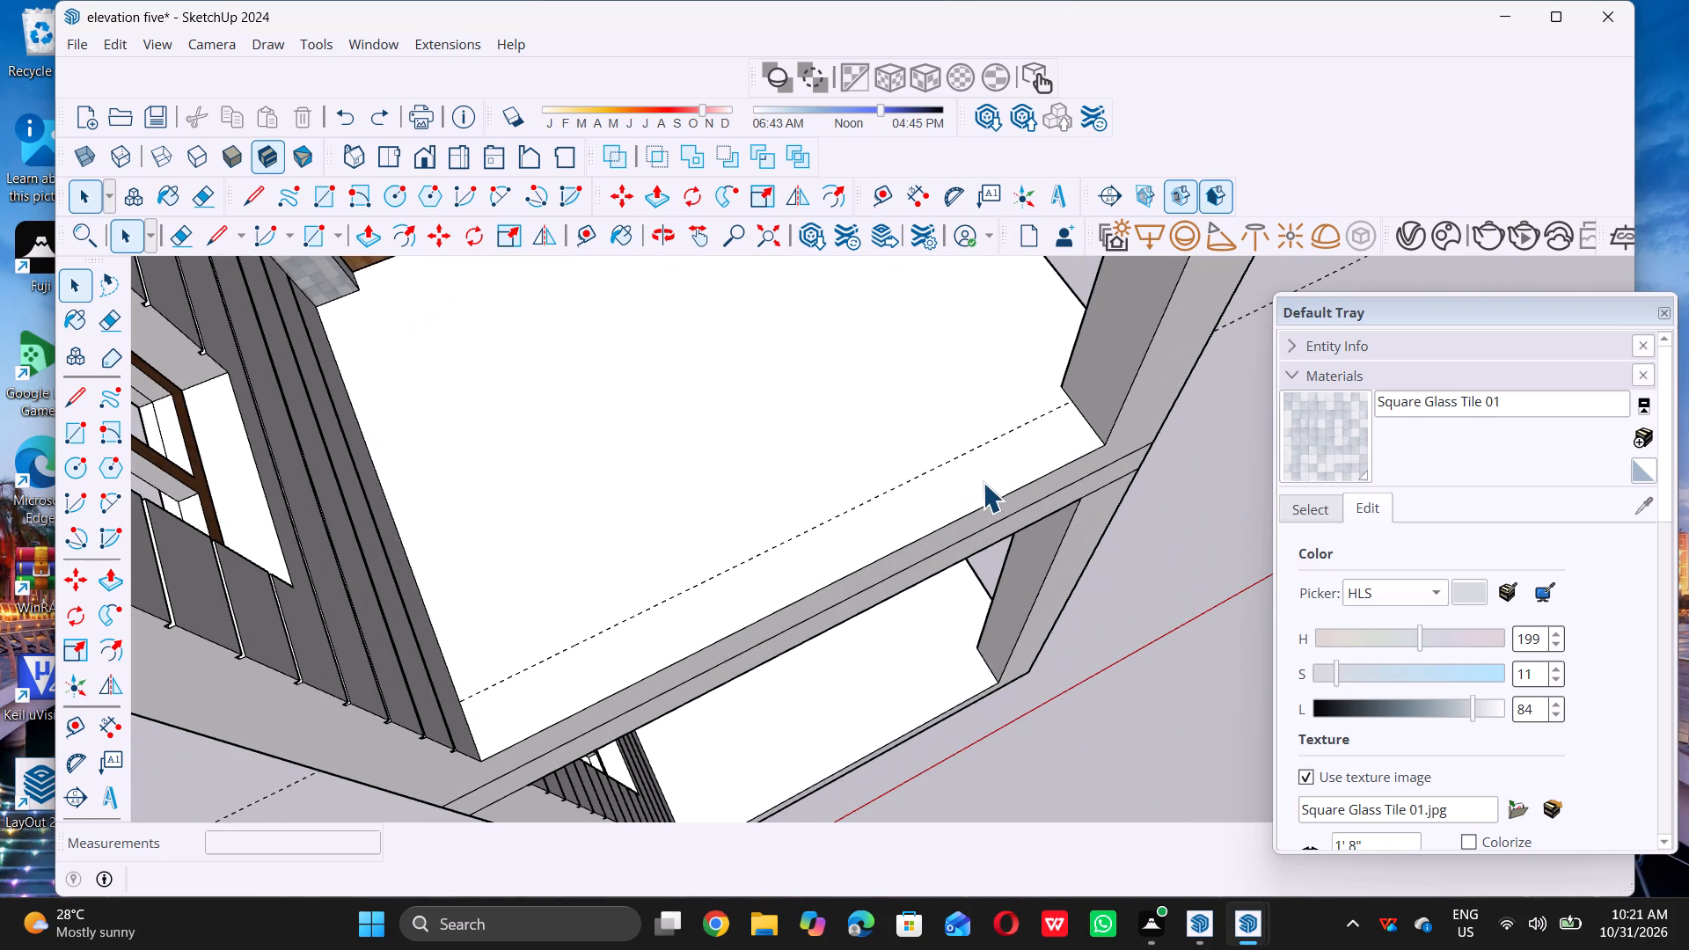
{"action": "key", "text": "l"}
{"action": "scroll", "coordinate": [1041, 414], "scroll_direction": "up", "scroll_amount": 2}
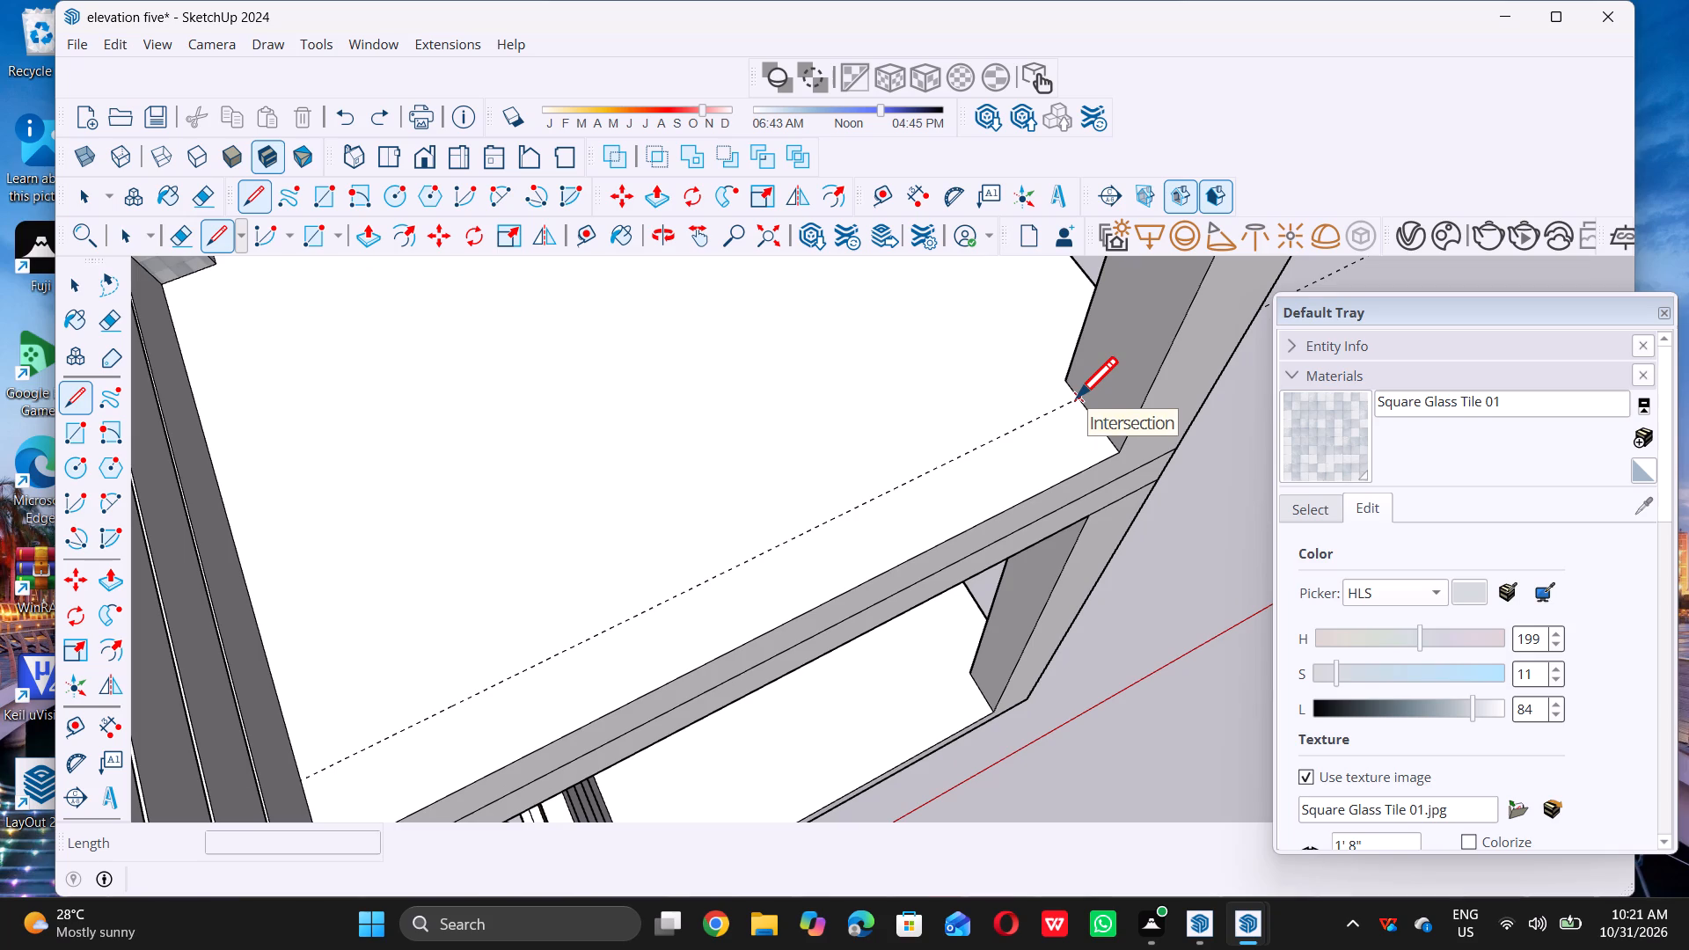
{"action": "triple_click", "coordinate": [1077, 397]}
{"action": "scroll", "coordinate": [1077, 398], "scroll_direction": "down", "scroll_amount": 5}
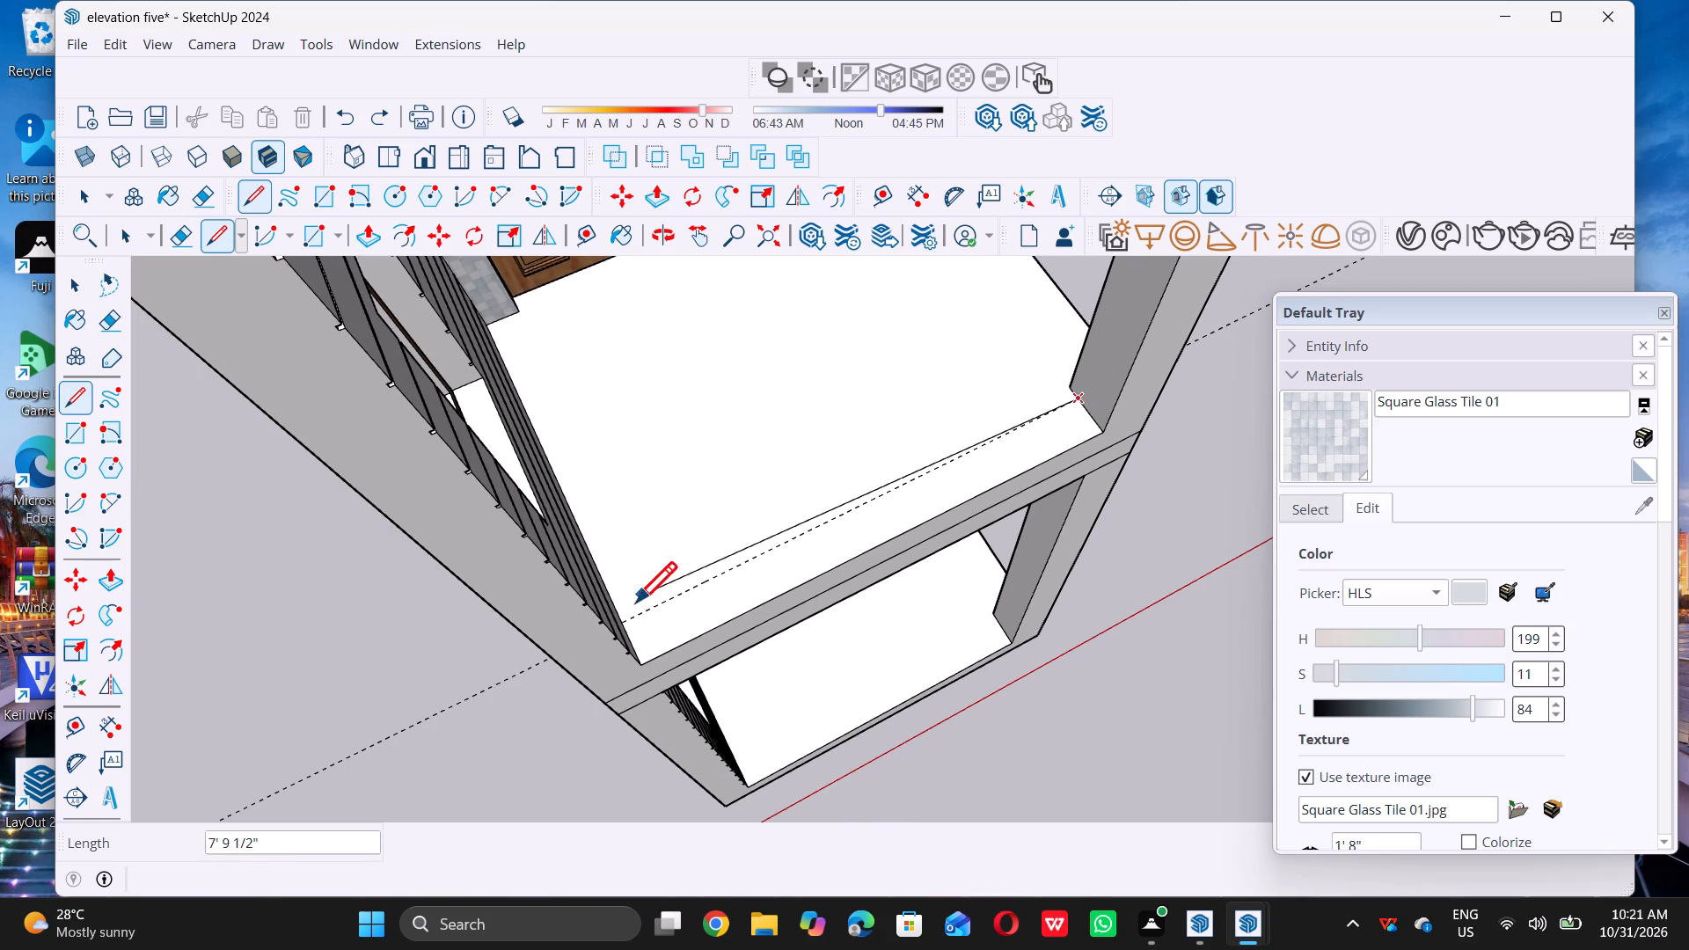
{"action": "left_click", "coordinate": [625, 616]}
{"action": "key", "text": "space"}
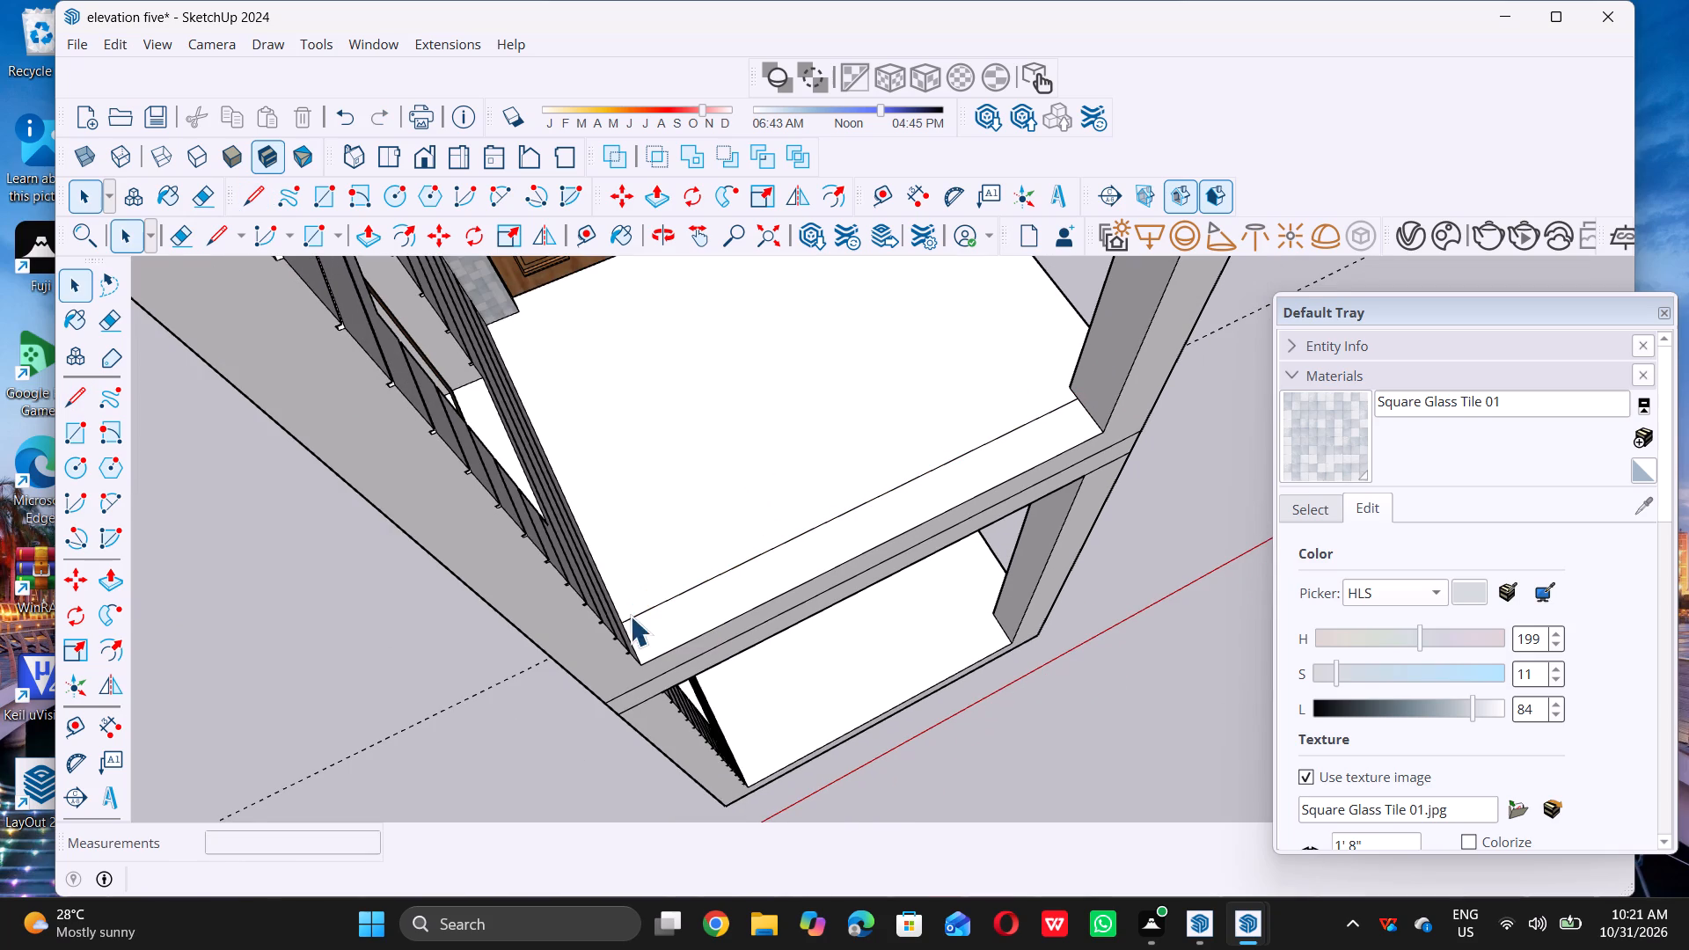
Push/Pull the middle storey's front floor strip up 3' to form a parapet.
{"action": "scroll", "coordinate": [649, 643], "scroll_direction": "down", "scroll_amount": 9}
{"action": "middle_click_drag", "start_coordinate": [735, 596], "coordinate": [830, 539]}
{"action": "middle_click", "coordinate": [830, 539]}
{"action": "scroll", "coordinate": [786, 575], "scroll_direction": "up", "scroll_amount": 5}
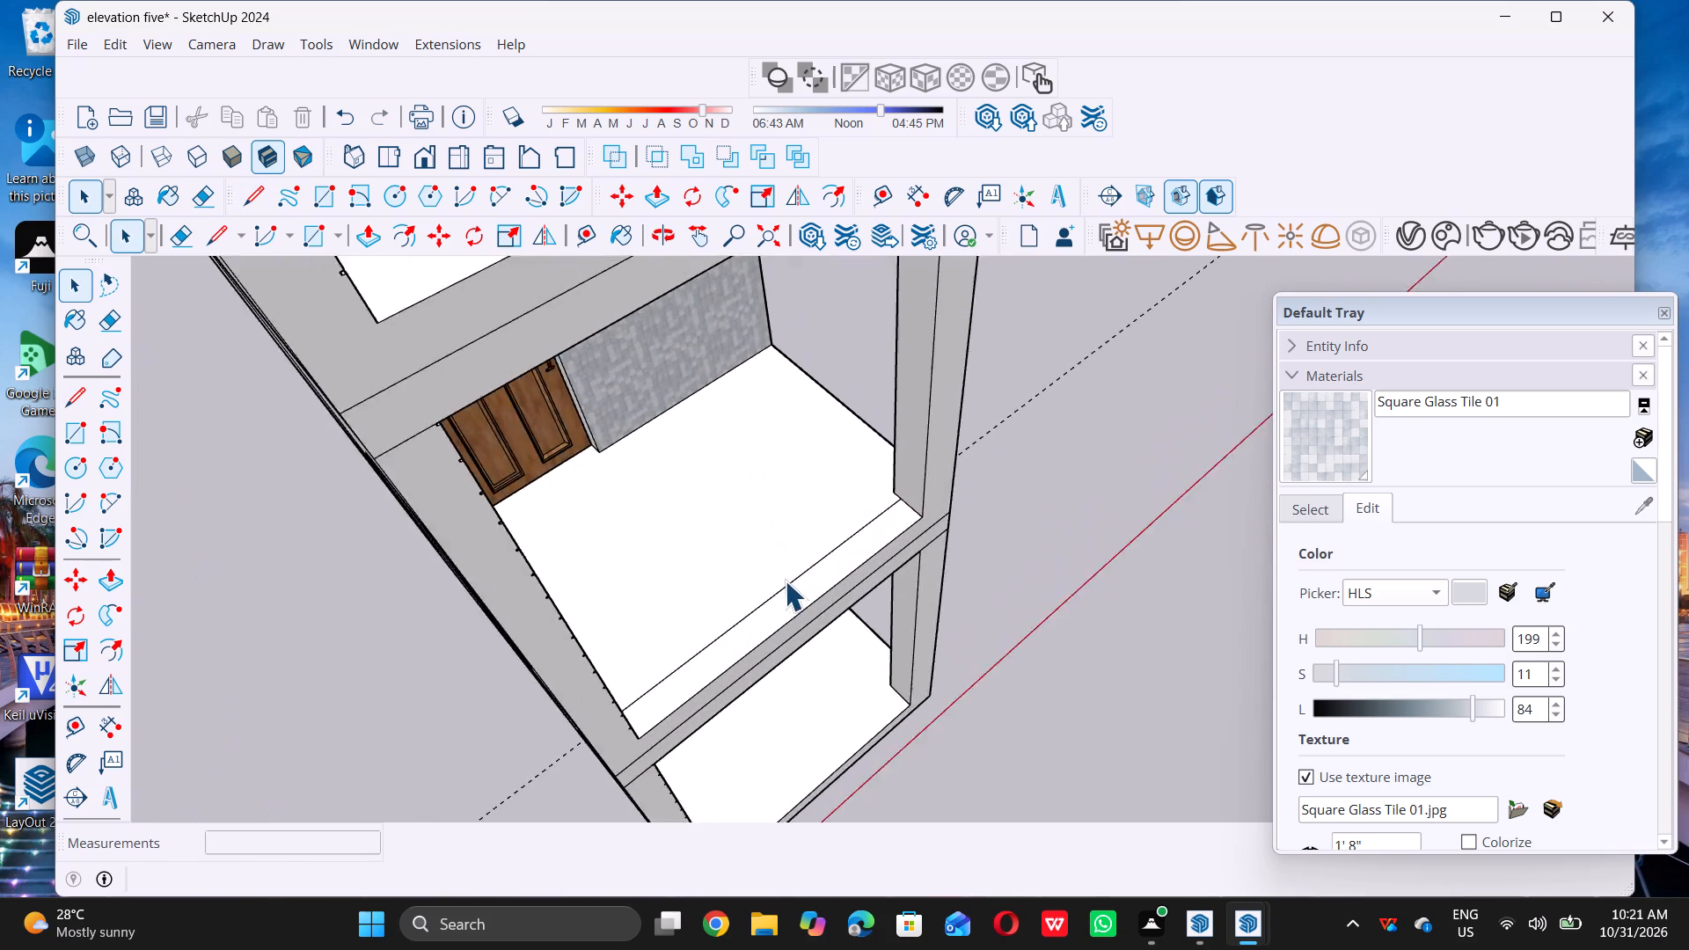
{"action": "scroll", "coordinate": [785, 581], "scroll_direction": "up", "scroll_amount": 7}
{"action": "left_click", "coordinate": [798, 606]}
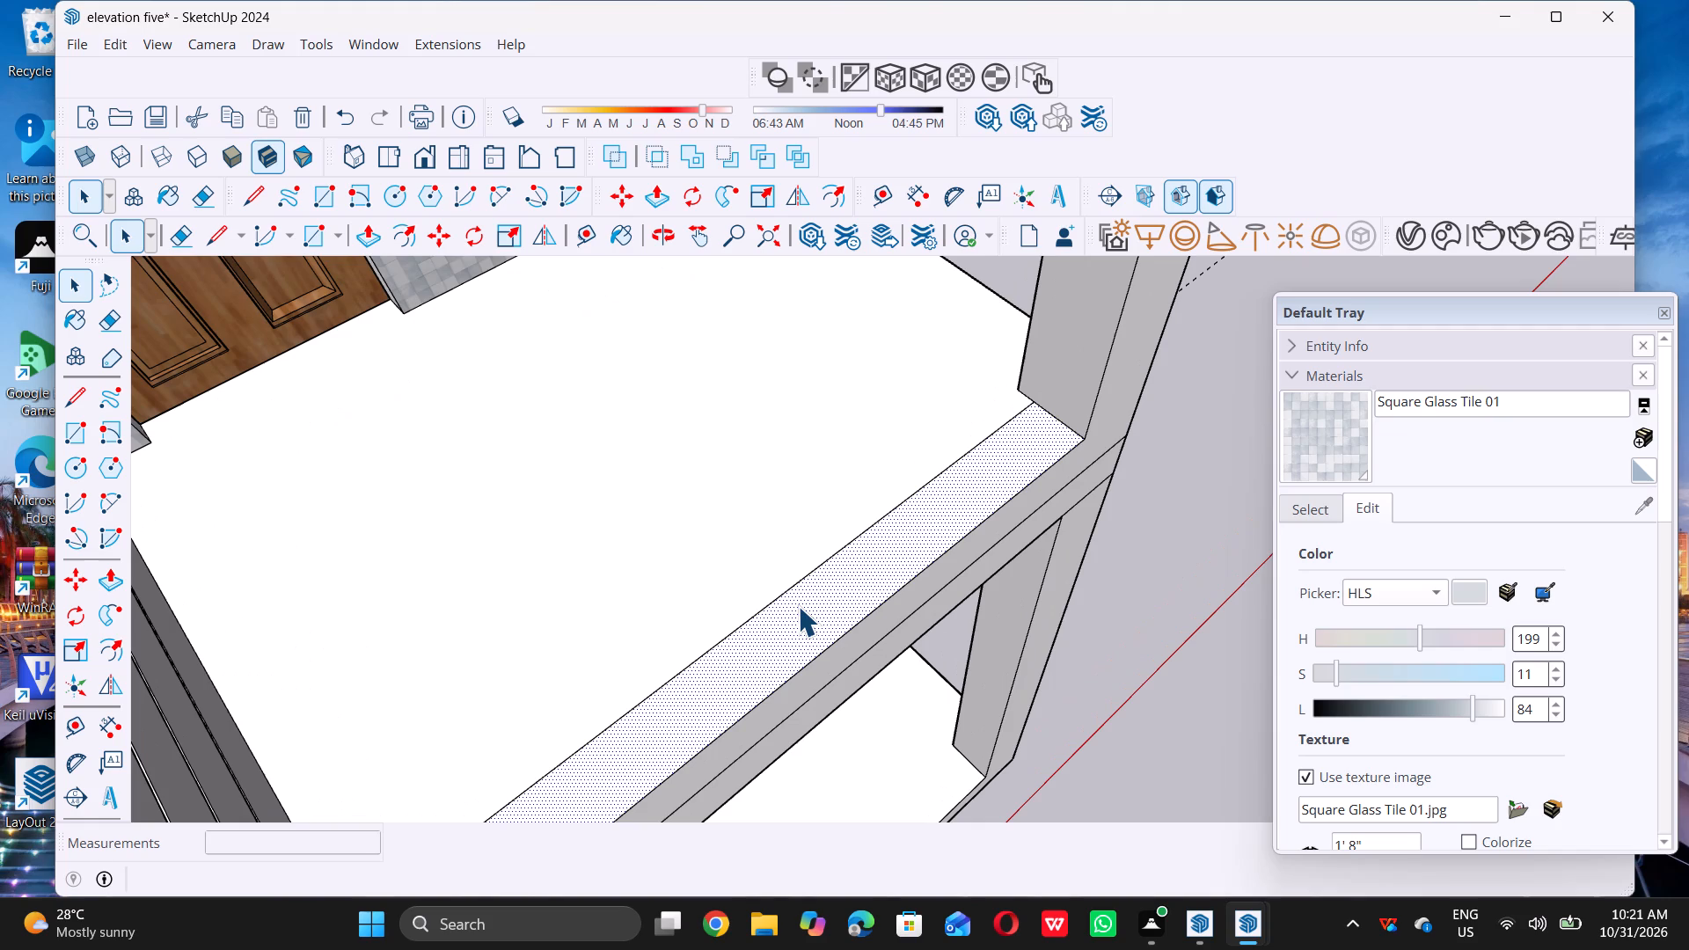
{"action": "key", "text": "p"}
{"action": "triple_click", "coordinate": [785, 616]}
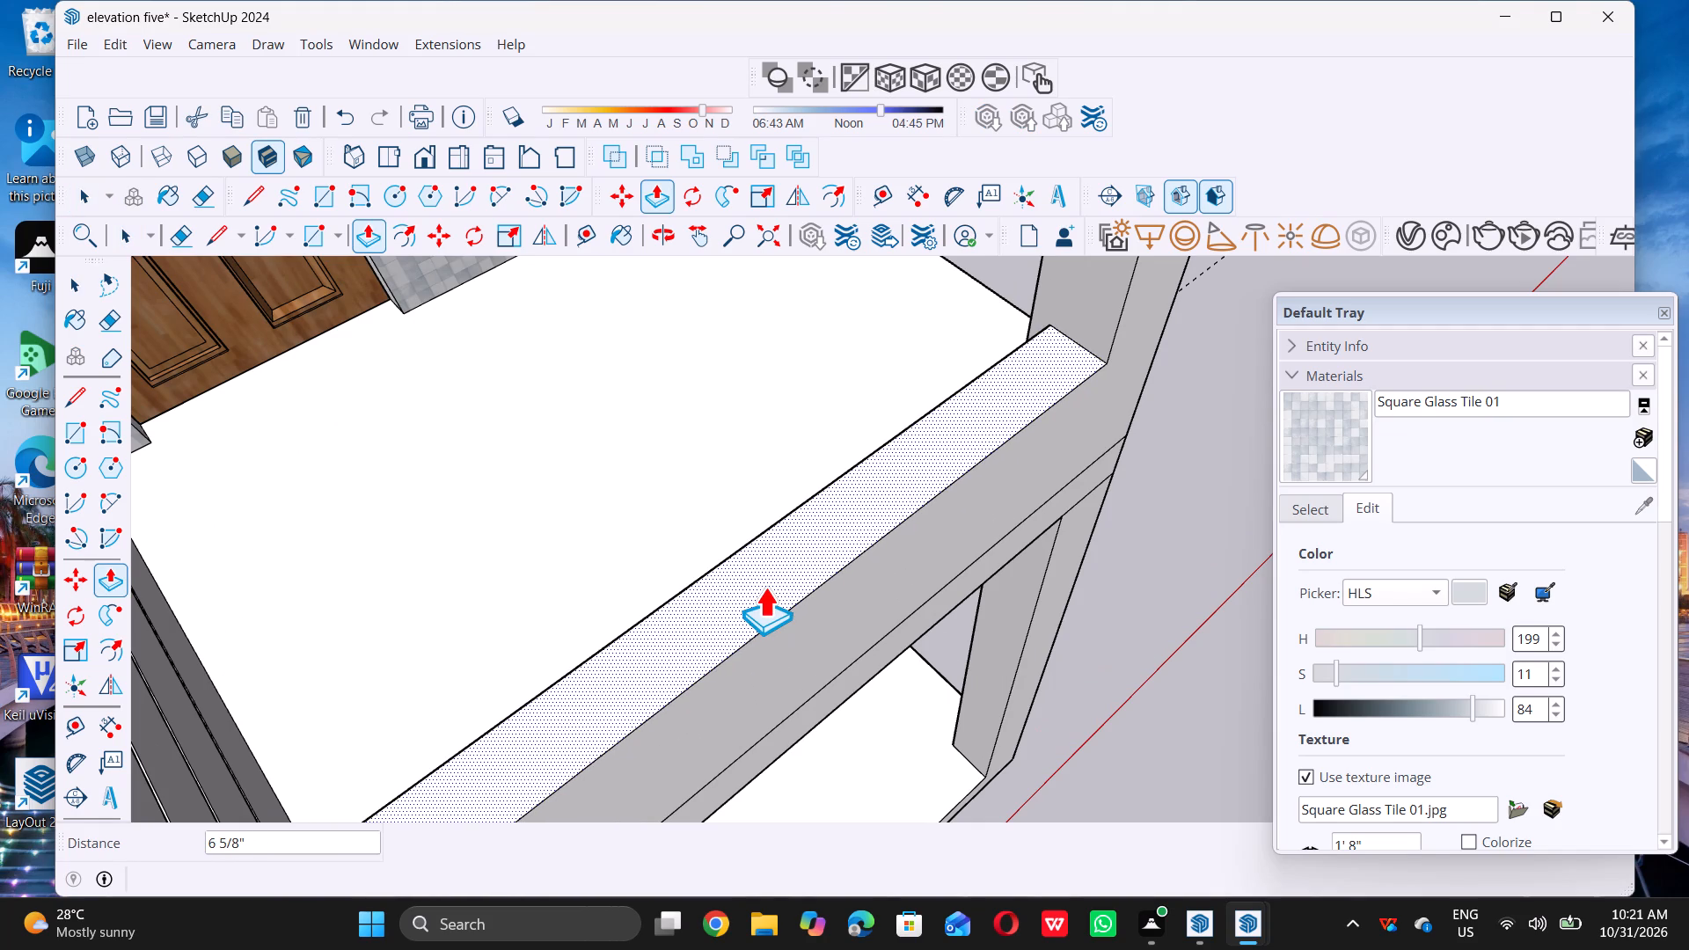
{"action": "type", "text": "3'"}
{"action": "key", "text": "Return"}
{"action": "key", "text": "space"}
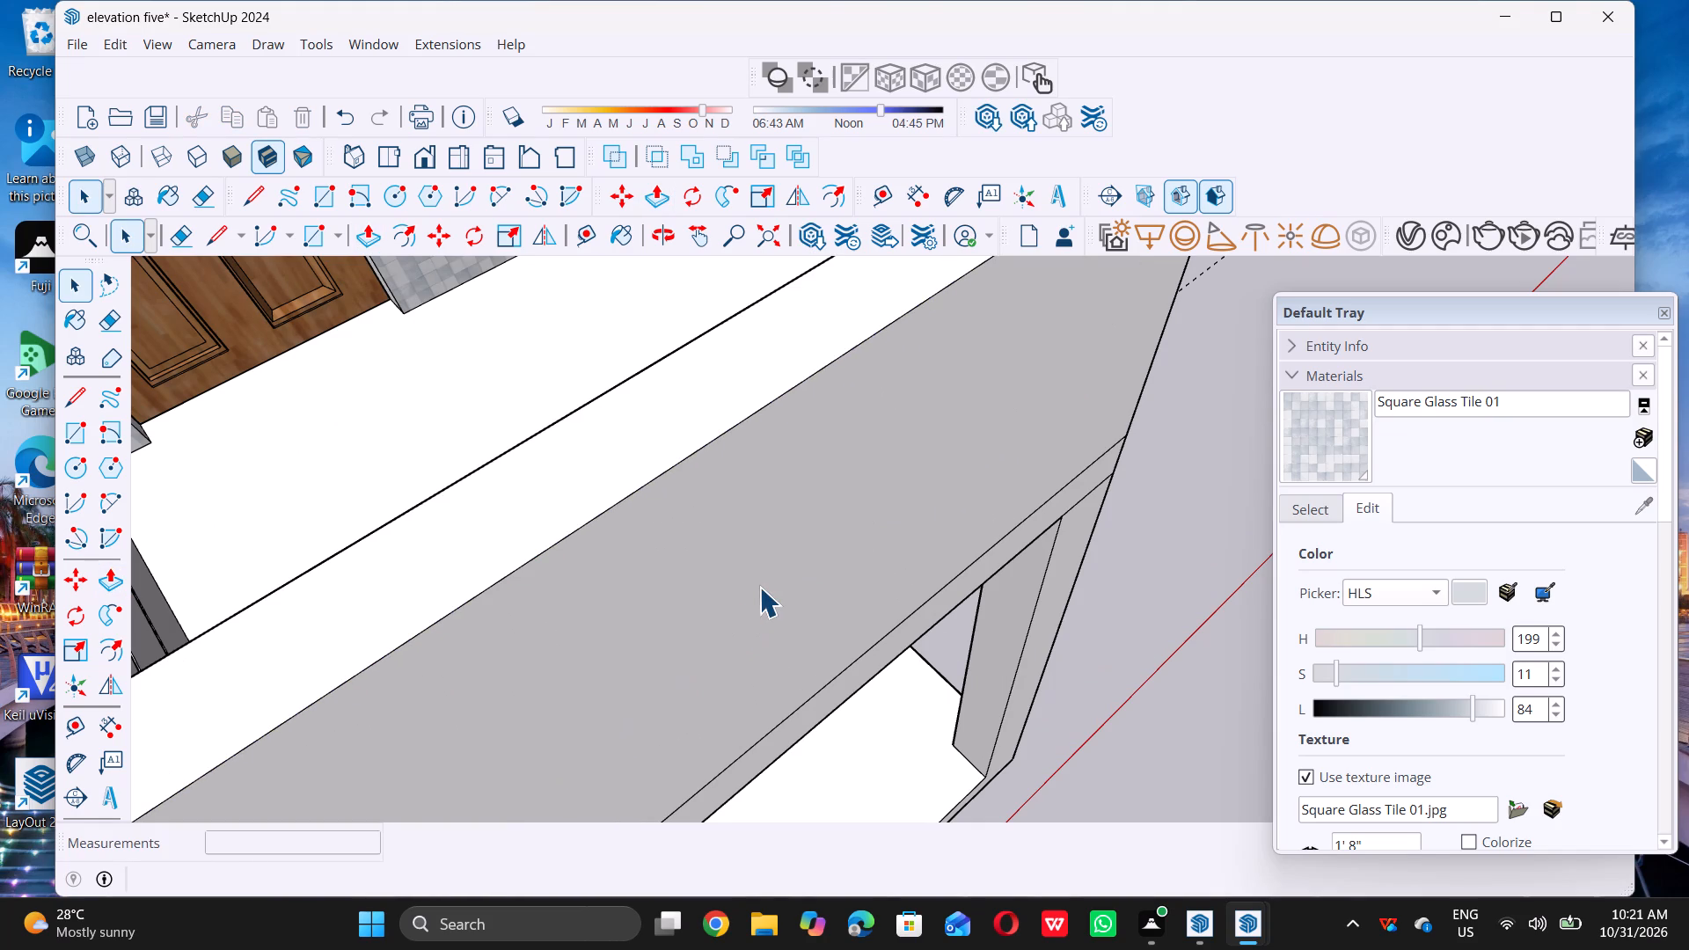
Examine the middle storey's parapet and the stacked storeys from the front and from below.
{"action": "scroll", "coordinate": [754, 583], "scroll_direction": "down", "scroll_amount": 12}
{"action": "middle_click_drag", "start_coordinate": [728, 596], "coordinate": [578, 464]}
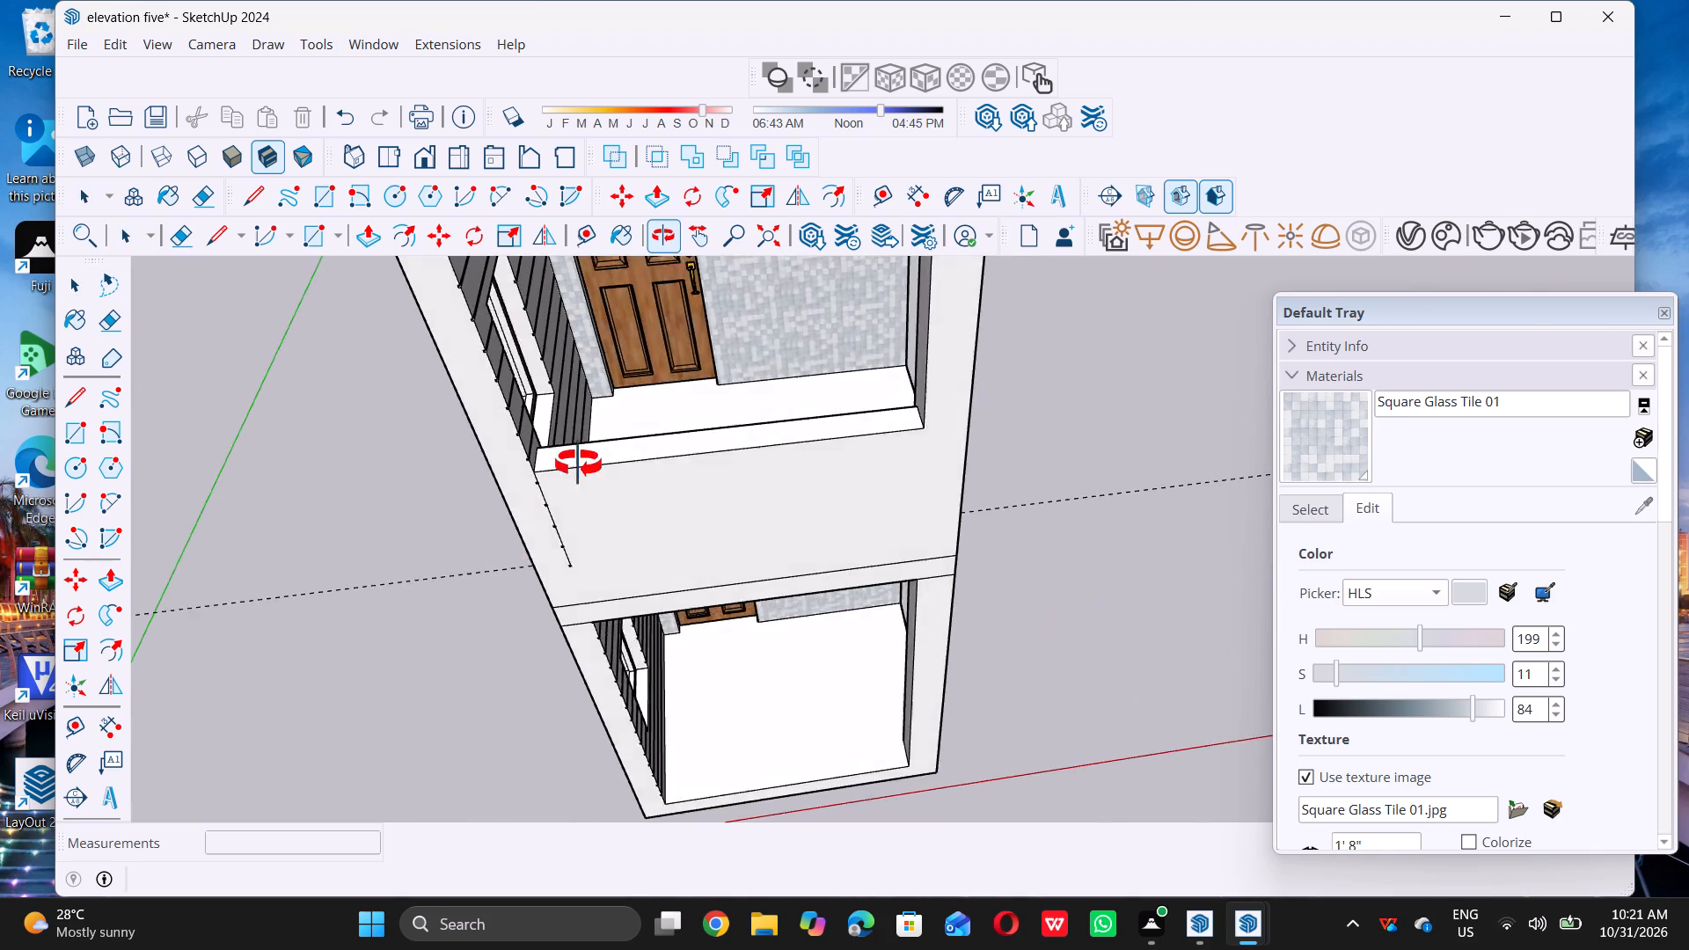
{"action": "middle_click_drag", "start_coordinate": [578, 464], "coordinate": [596, 398]}
{"action": "scroll", "coordinate": [662, 488], "scroll_direction": "down", "scroll_amount": 4}
{"action": "middle_click_drag", "start_coordinate": [639, 471], "coordinate": [615, 401]}
{"action": "middle_click", "coordinate": [616, 401]}
{"action": "middle_click", "coordinate": [616, 401]}
{"action": "scroll", "coordinate": [269, 607], "scroll_direction": "down", "scroll_amount": 9}
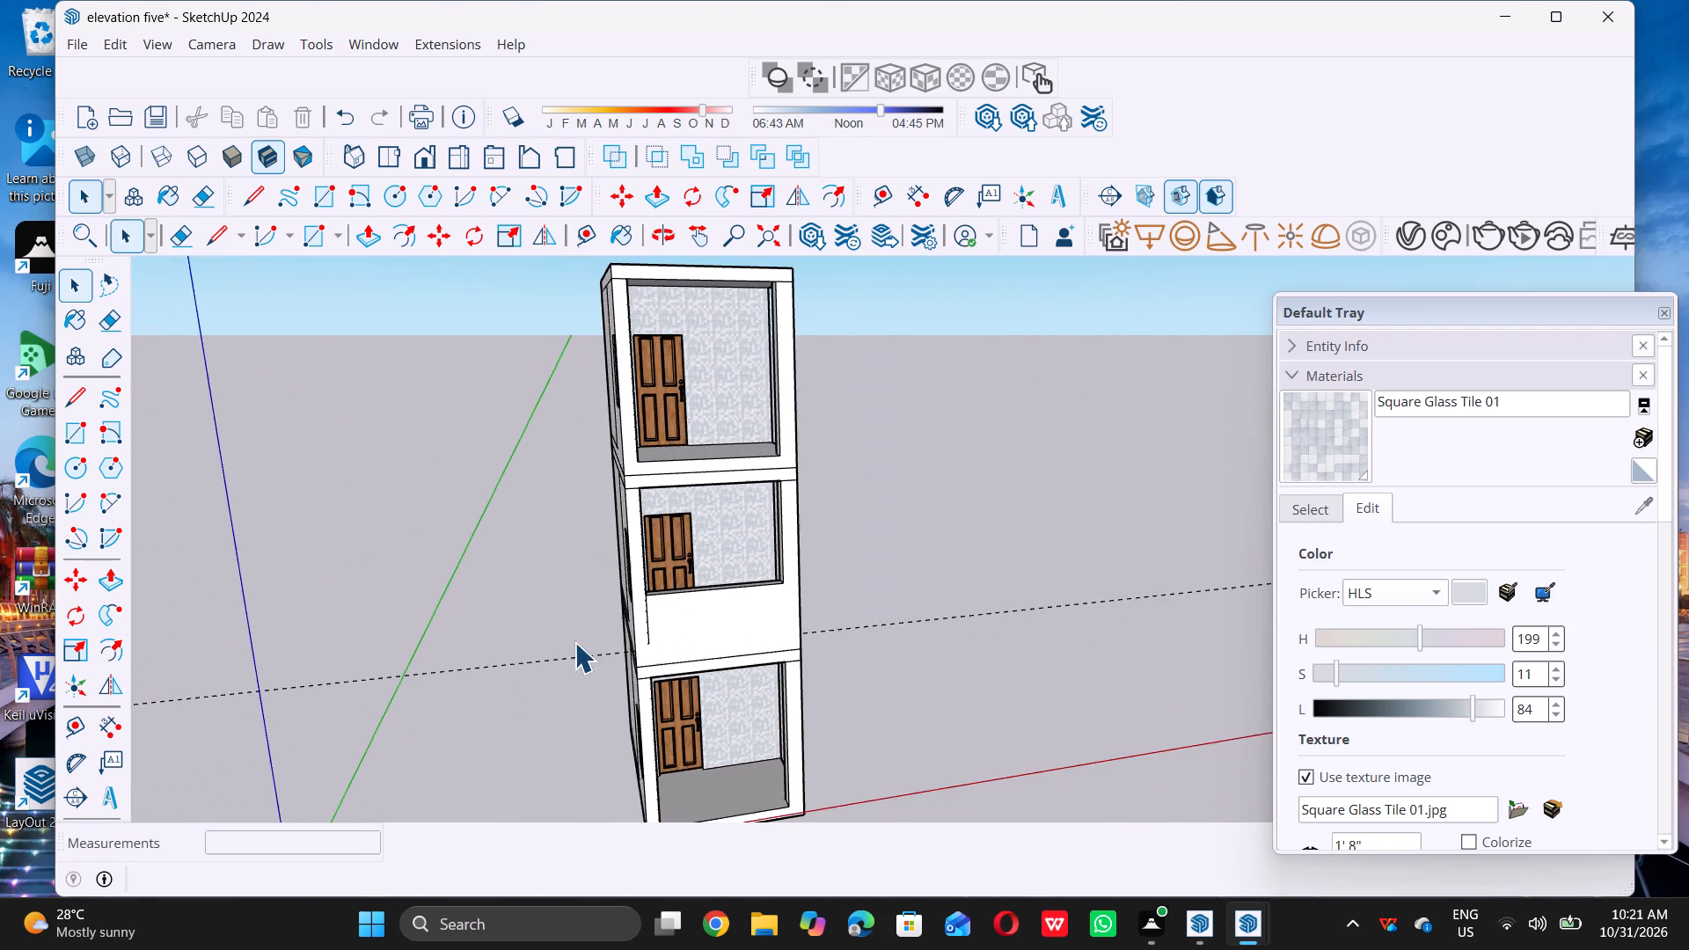
{"action": "middle_click_drag", "start_coordinate": [572, 607], "coordinate": [520, 488]}
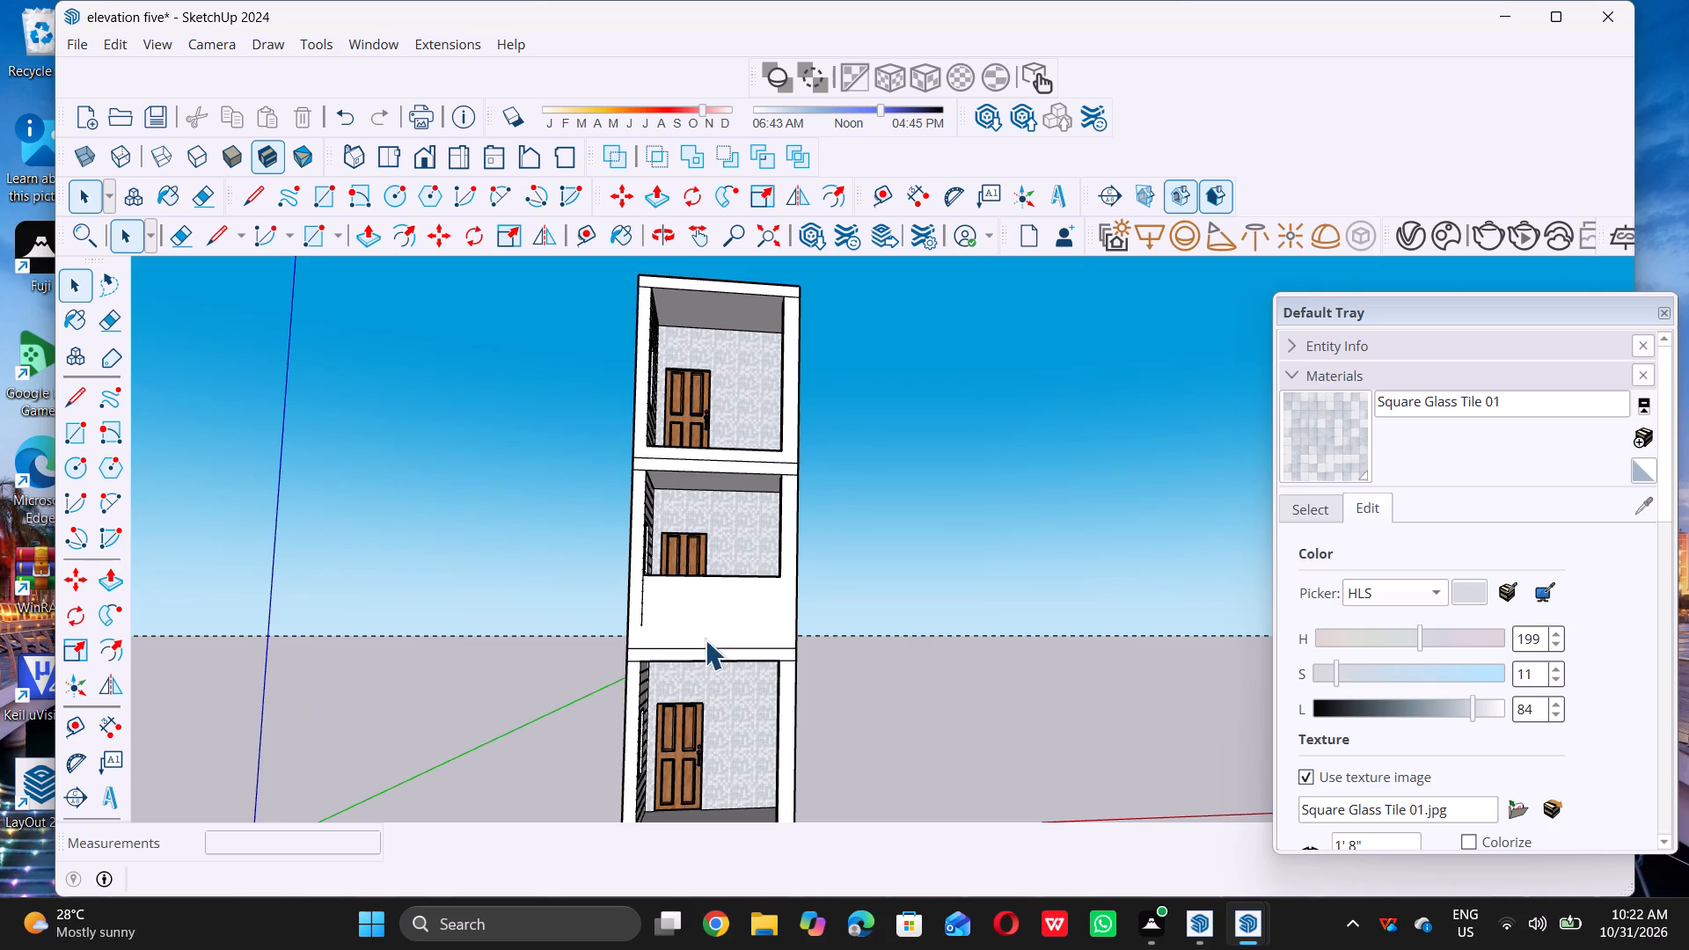
Cover the second-lowest cladding groove opening beside the parapet's front face with a 1/2" by 1/2" rectangle.
{"action": "scroll", "coordinate": [705, 654], "scroll_direction": "up", "scroll_amount": 5}
{"action": "middle_click_drag", "start_coordinate": [683, 628], "coordinate": [713, 620]}
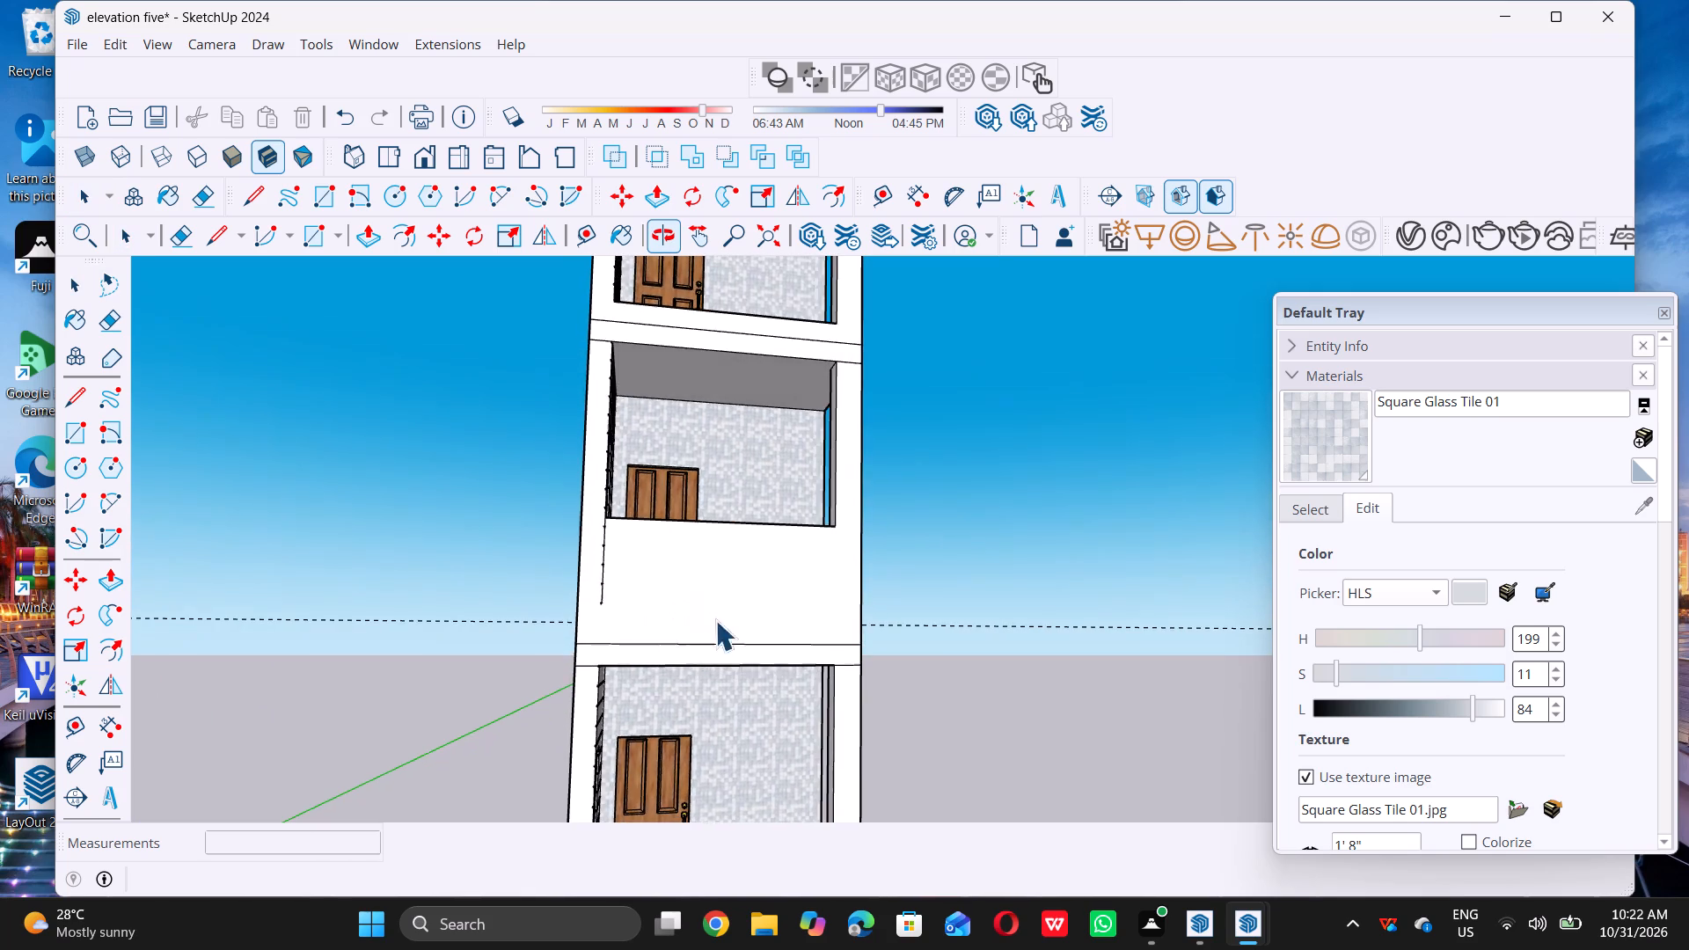
{"action": "scroll", "coordinate": [611, 603], "scroll_direction": "up", "scroll_amount": 17}
{"action": "scroll", "coordinate": [575, 549], "scroll_direction": "up", "scroll_amount": 5}
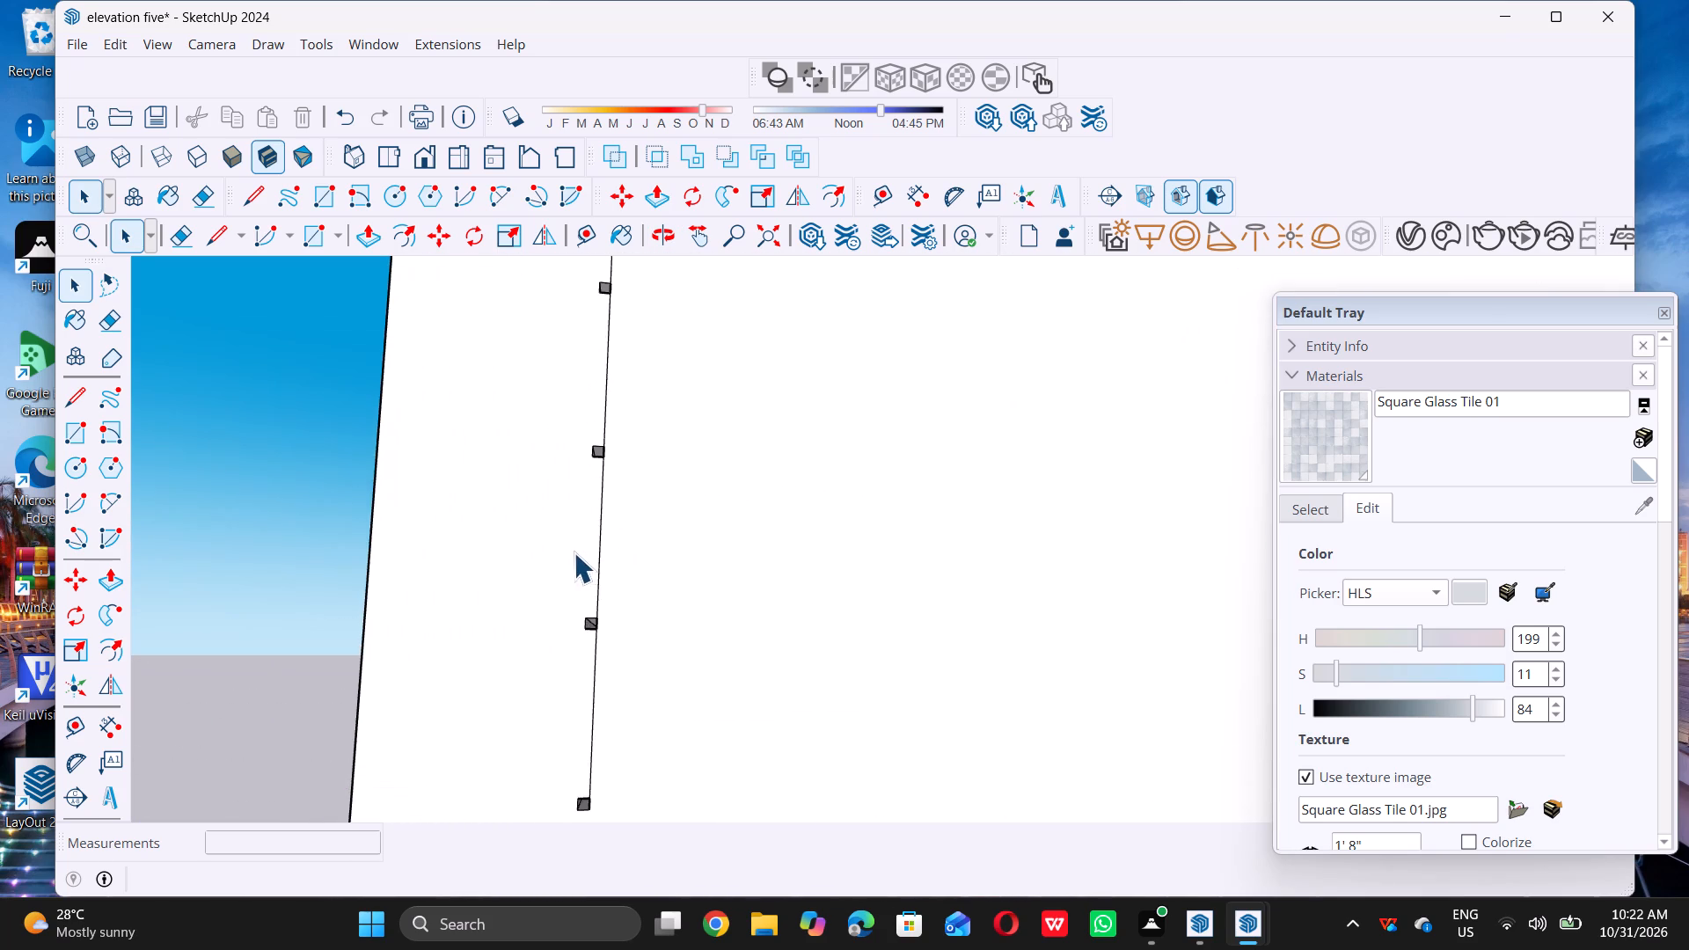
{"action": "scroll", "coordinate": [572, 566], "scroll_direction": "up", "scroll_amount": 6}
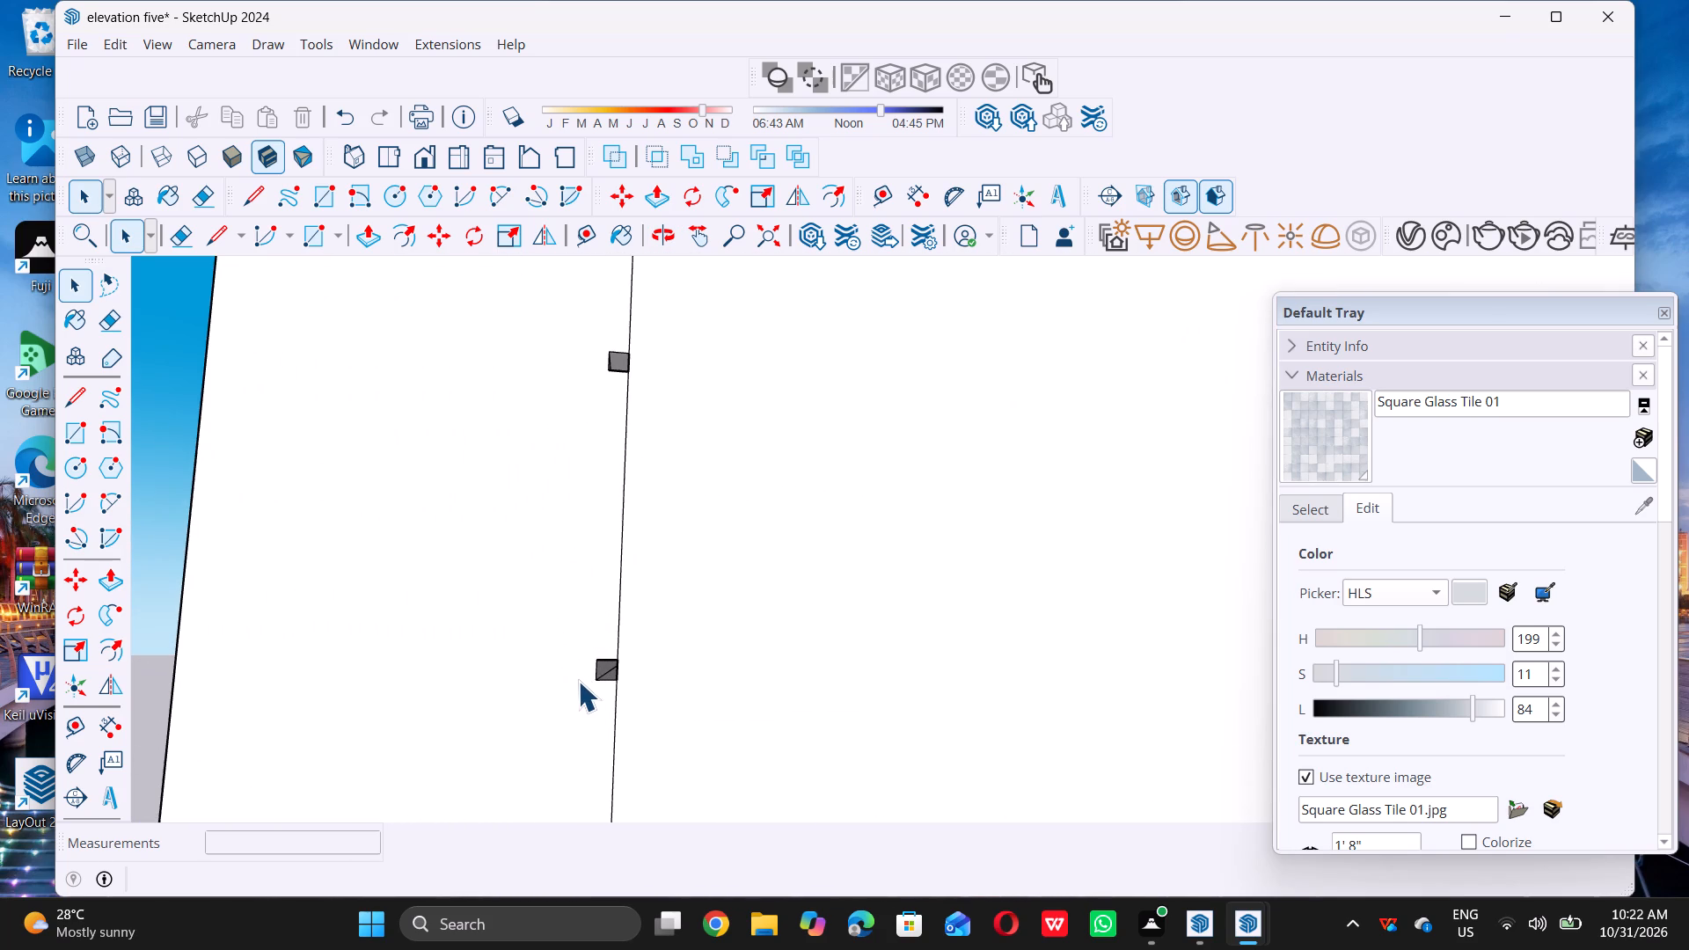
{"action": "scroll", "coordinate": [578, 681], "scroll_direction": "up", "scroll_amount": 12}
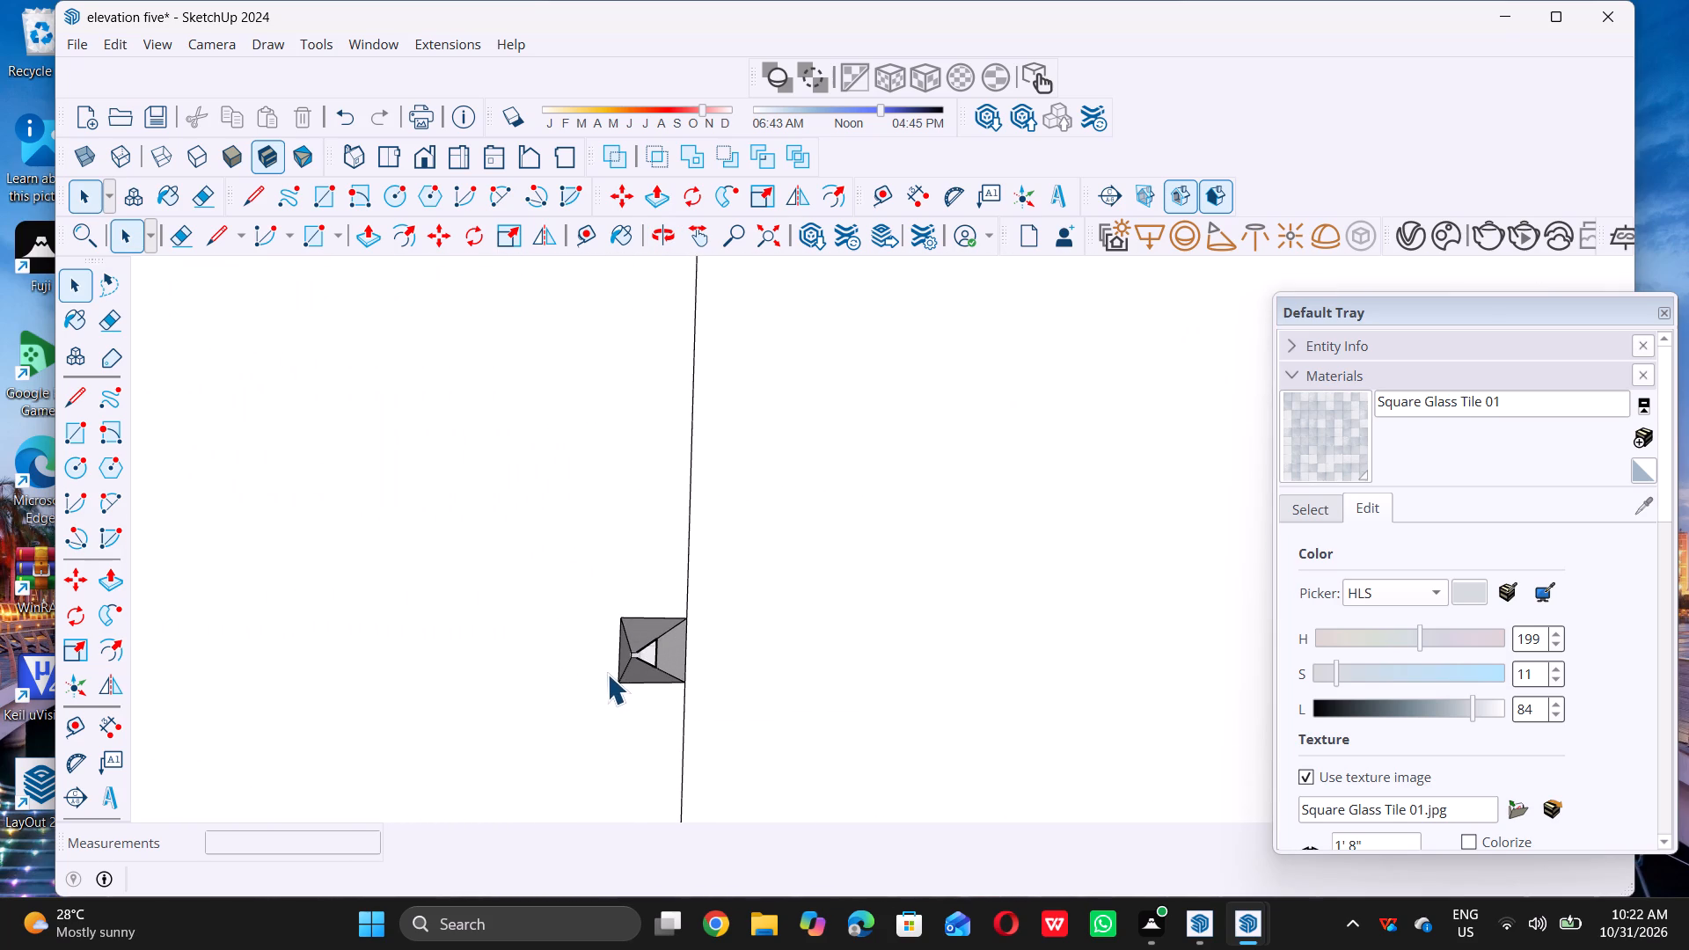
{"action": "key", "text": "r"}
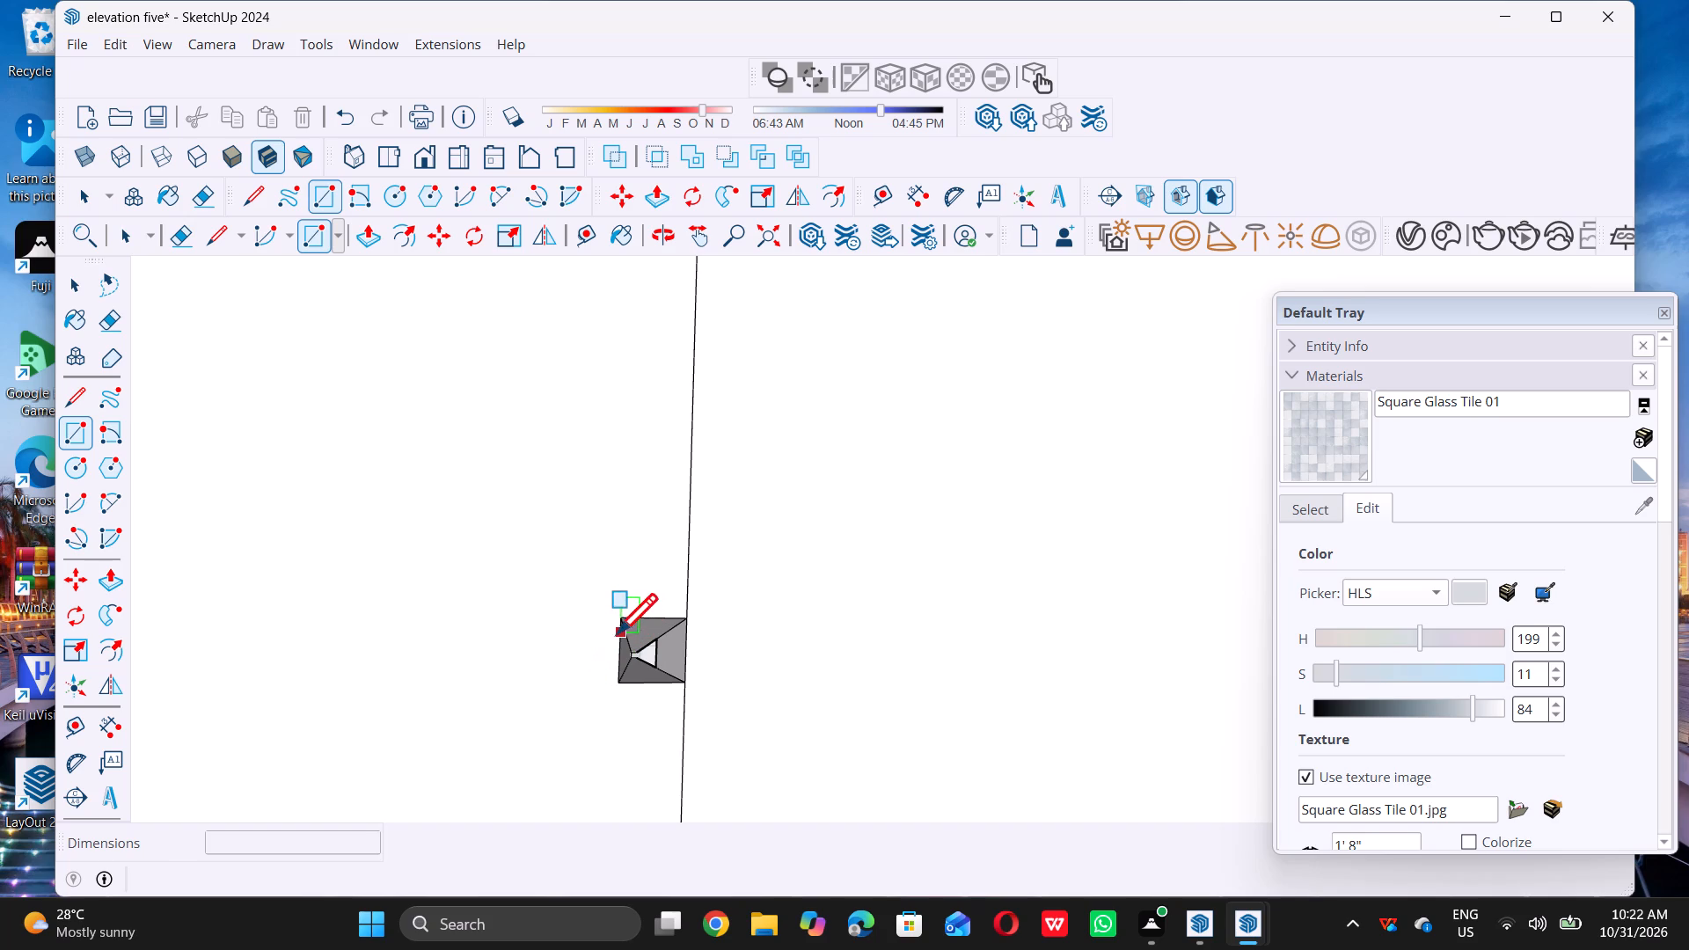
{"action": "double_click", "coordinate": [624, 623]}
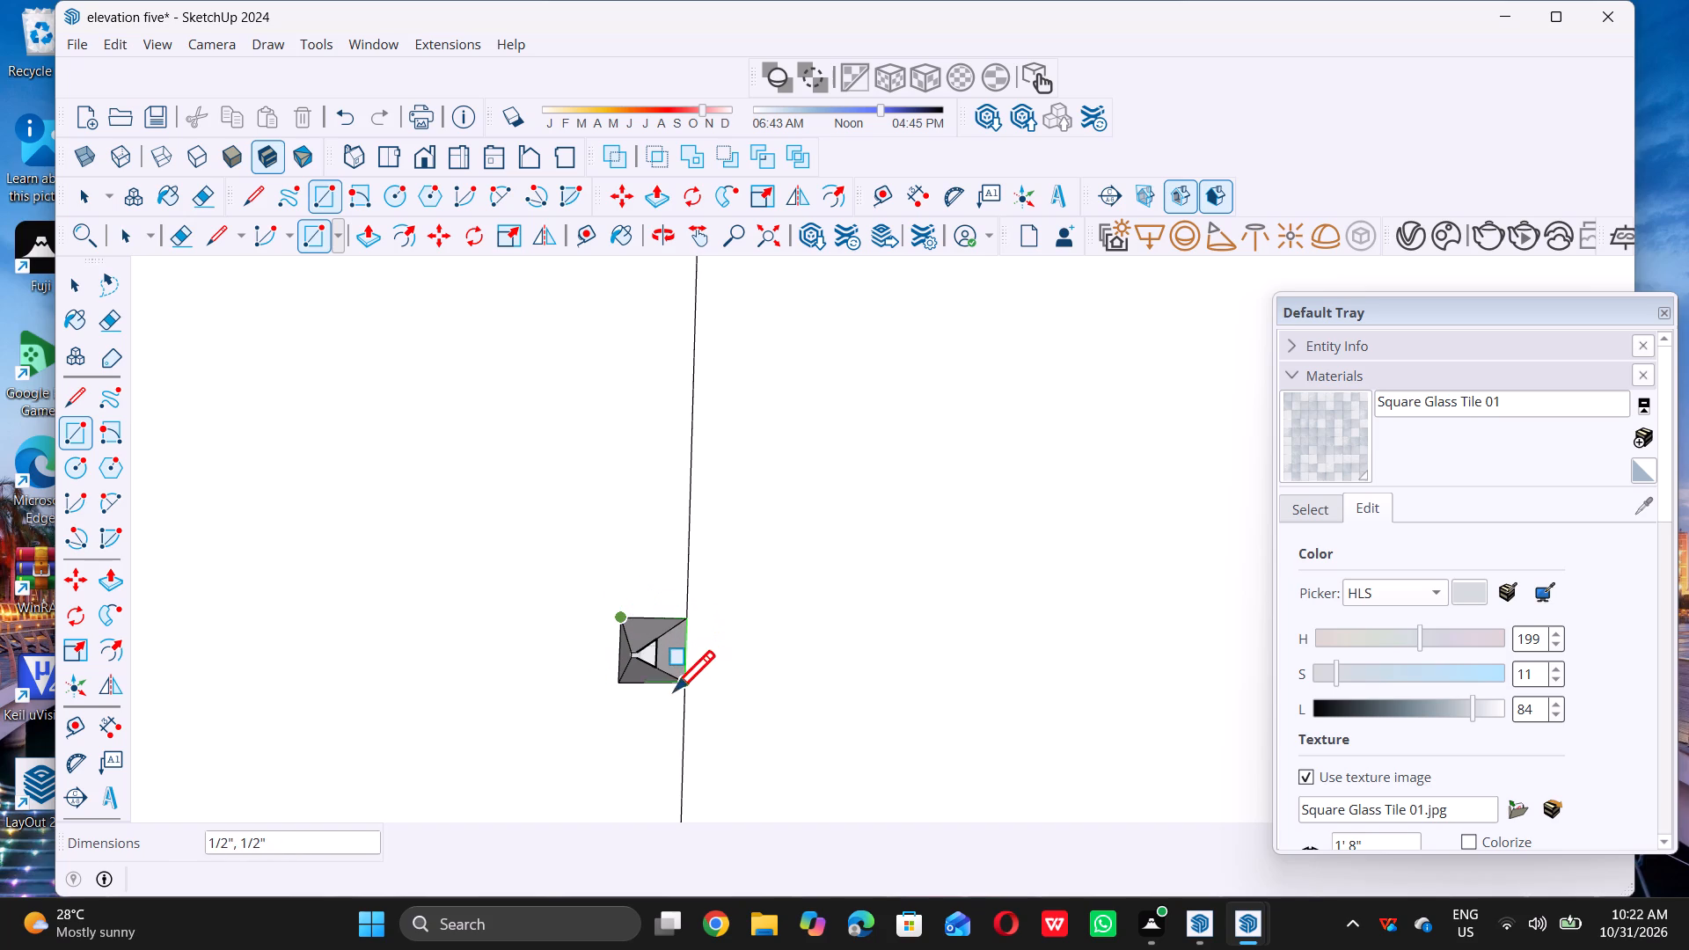
{"action": "triple_click", "coordinate": [684, 691]}
{"action": "left_click", "coordinate": [684, 691]}
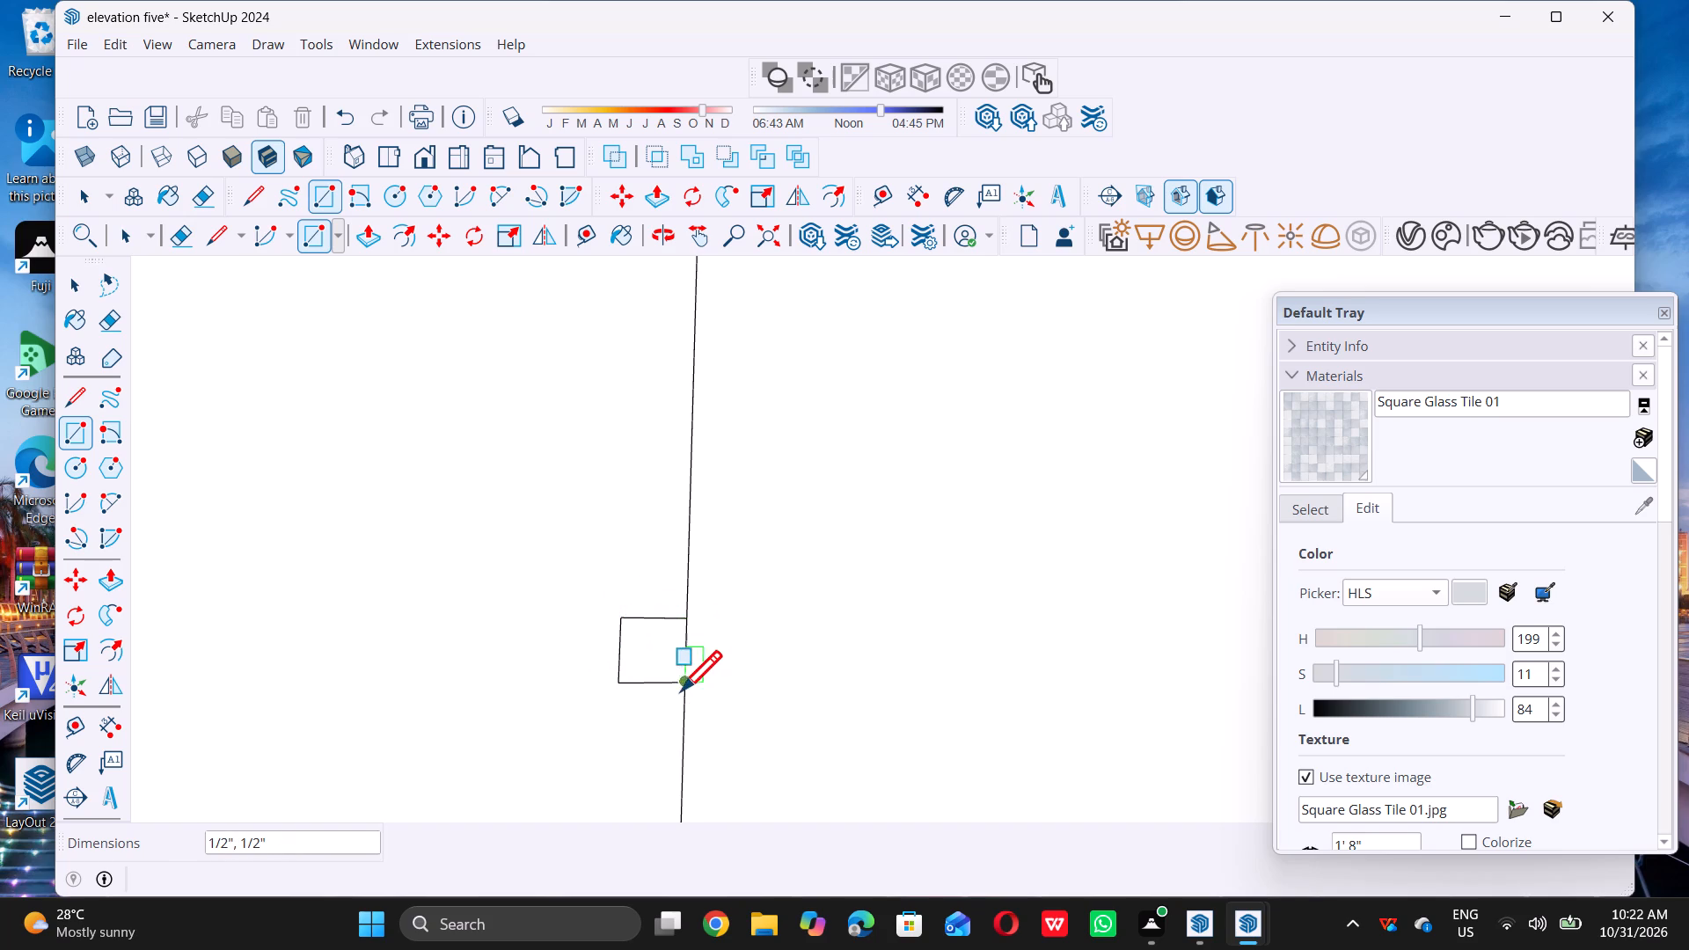
{"action": "scroll", "coordinate": [658, 701], "scroll_direction": "down", "scroll_amount": 20}
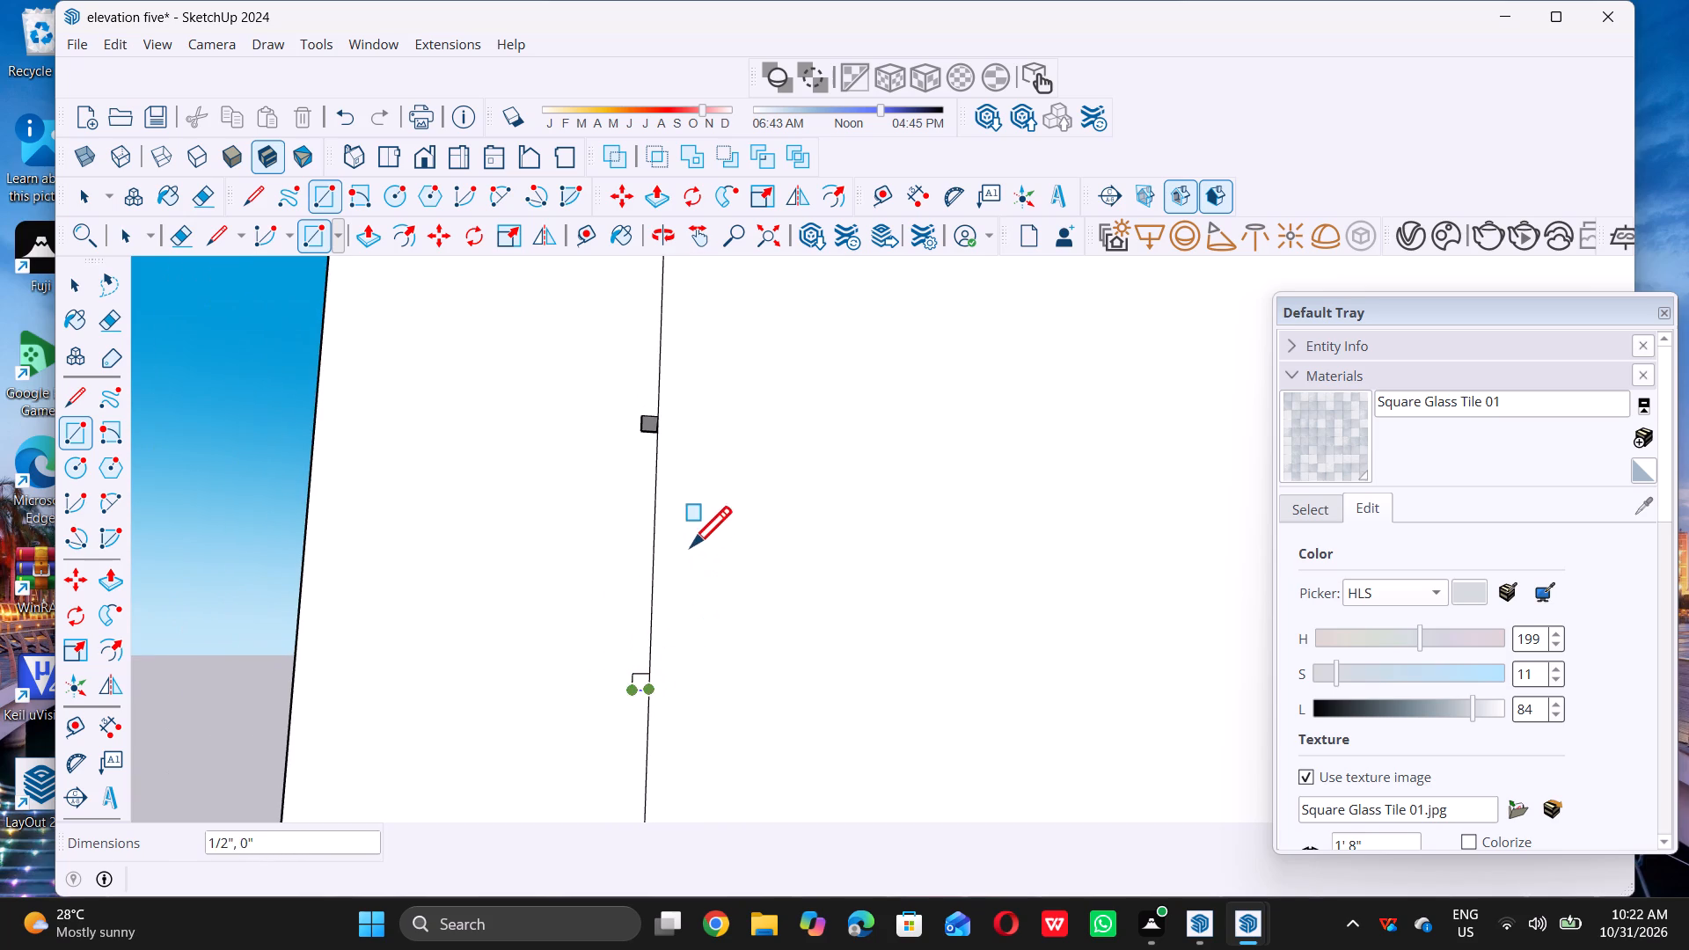
{"action": "key", "text": "space"}
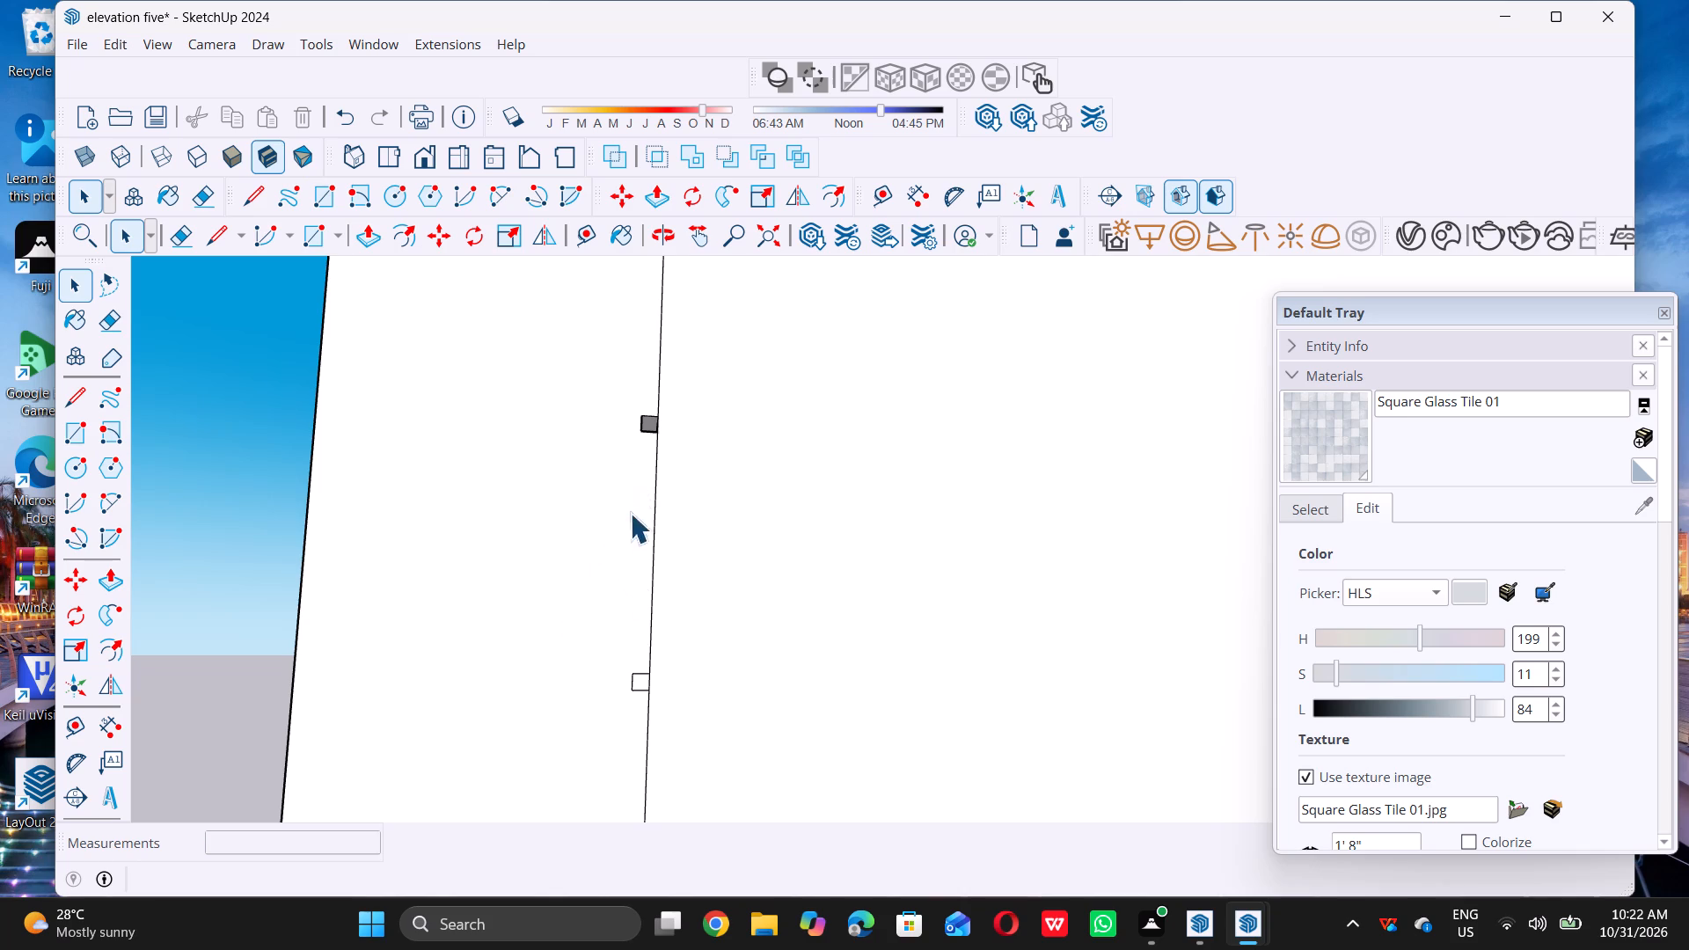
Cover the third cladding groove opening from the bottom beside the parapet with a 1/2" by 1/2" rectangle.
{"action": "scroll", "coordinate": [627, 572], "scroll_direction": "down", "scroll_amount": 16}
{"action": "scroll", "coordinate": [643, 491], "scroll_direction": "up", "scroll_amount": 1}
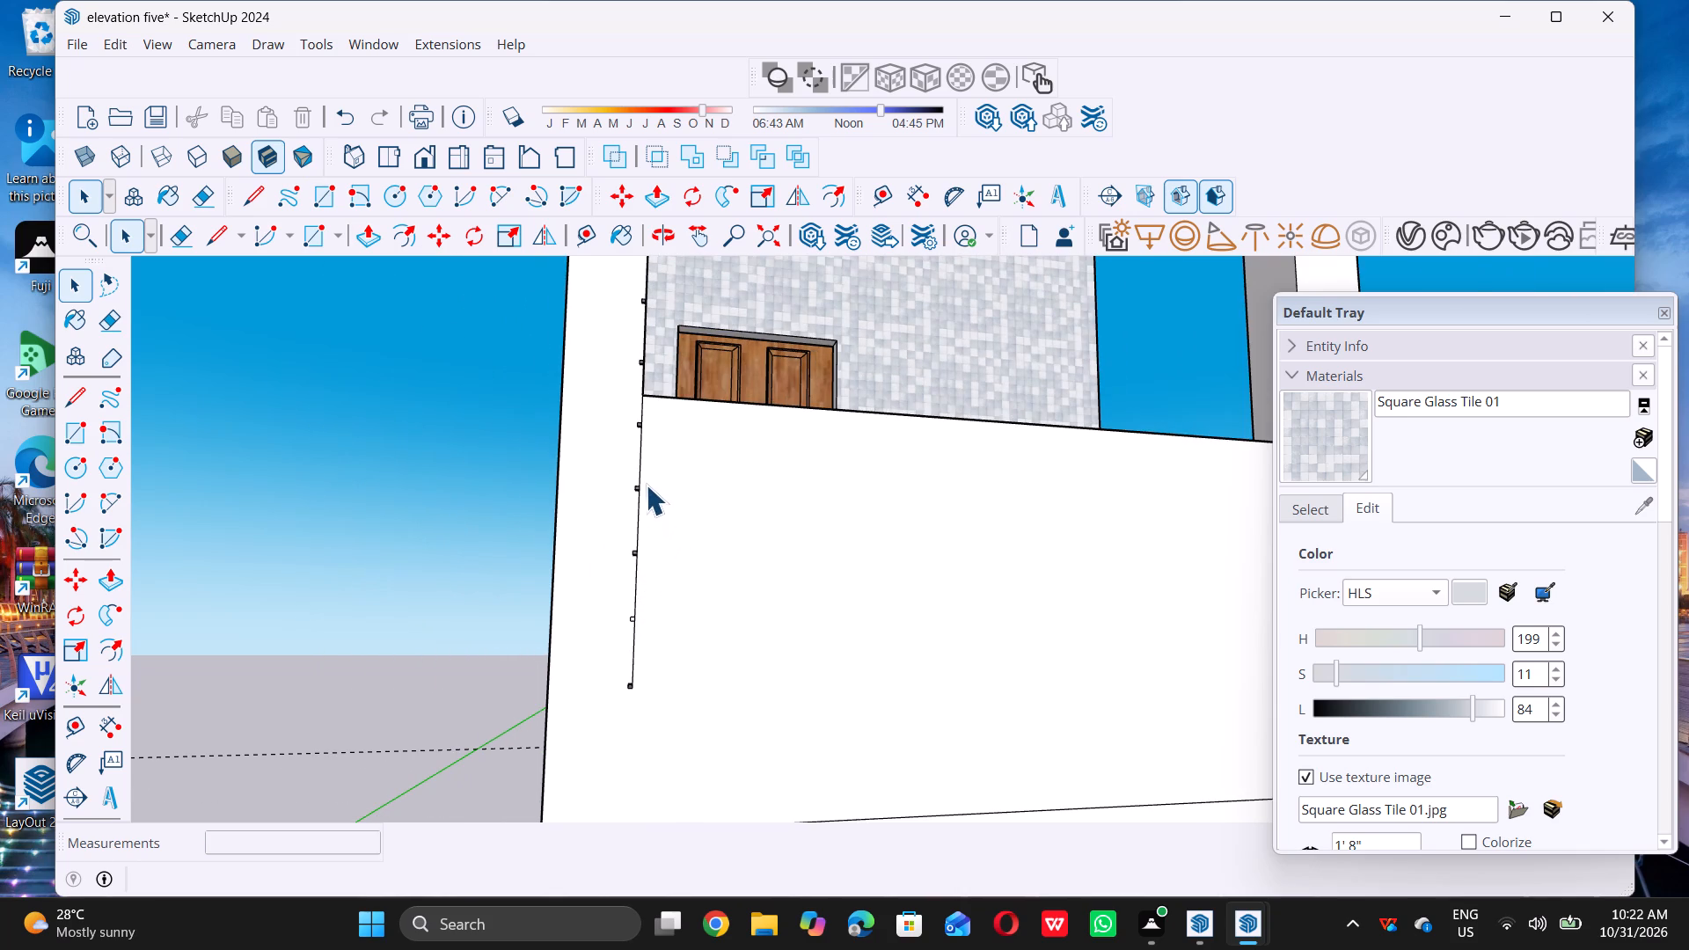
{"action": "scroll", "coordinate": [647, 482], "scroll_direction": "up", "scroll_amount": 2}
{"action": "scroll", "coordinate": [610, 581], "scroll_direction": "up", "scroll_amount": 6}
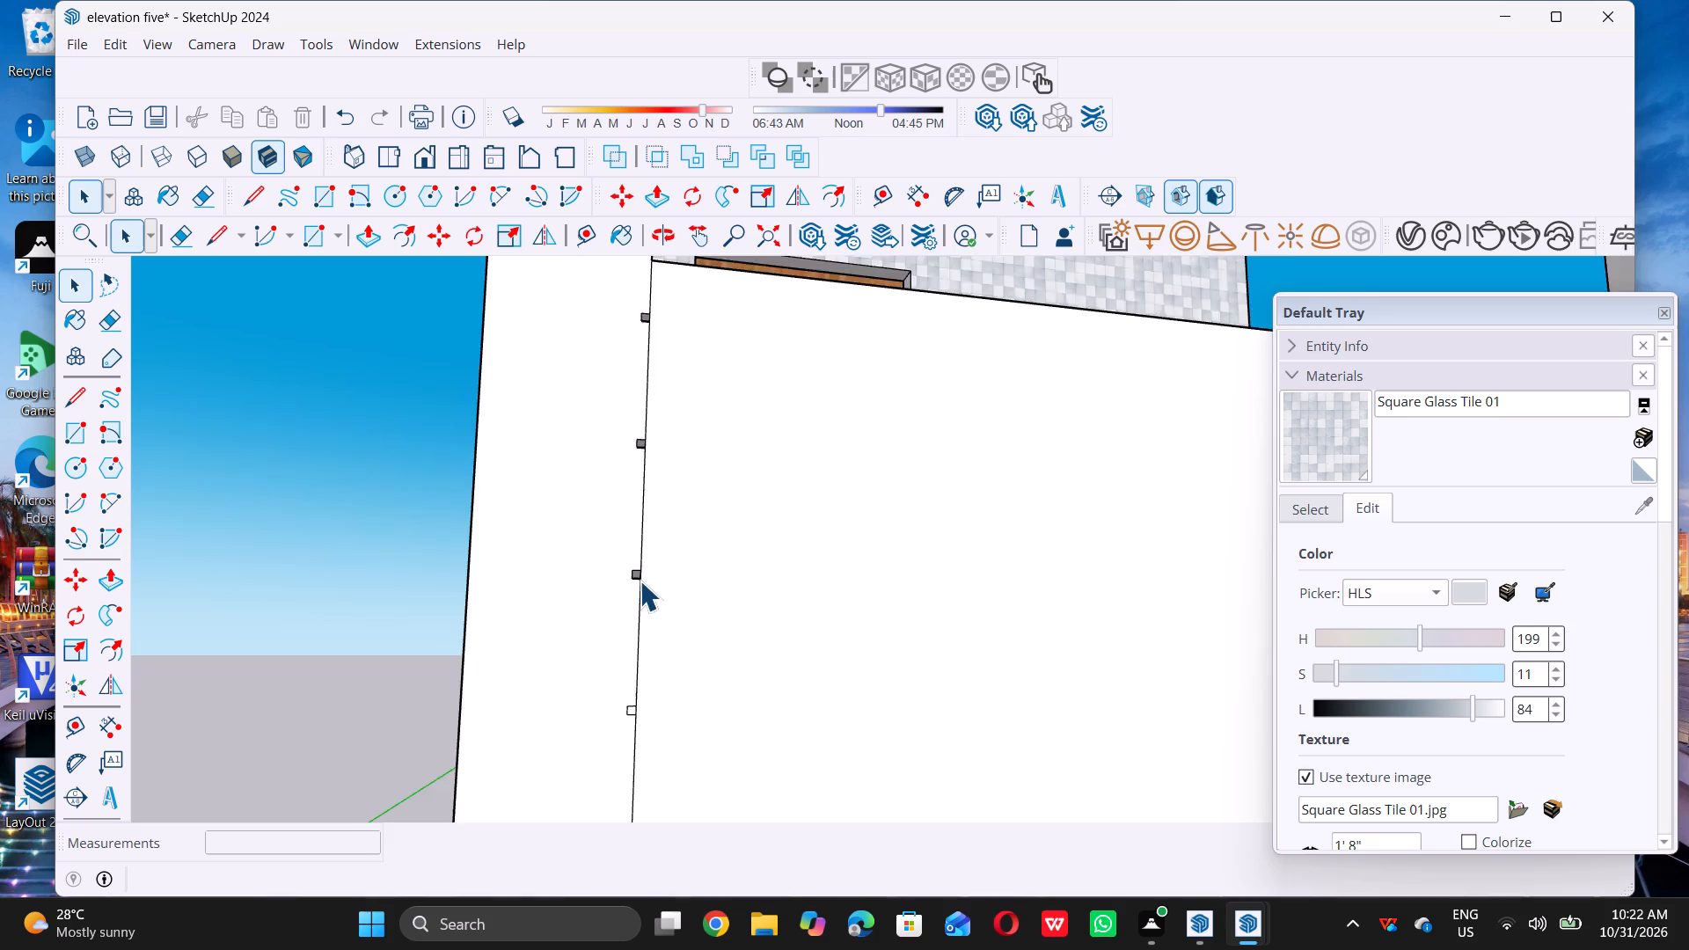
{"action": "scroll", "coordinate": [627, 577], "scroll_direction": "up", "scroll_amount": 4}
{"action": "key", "text": "r"}
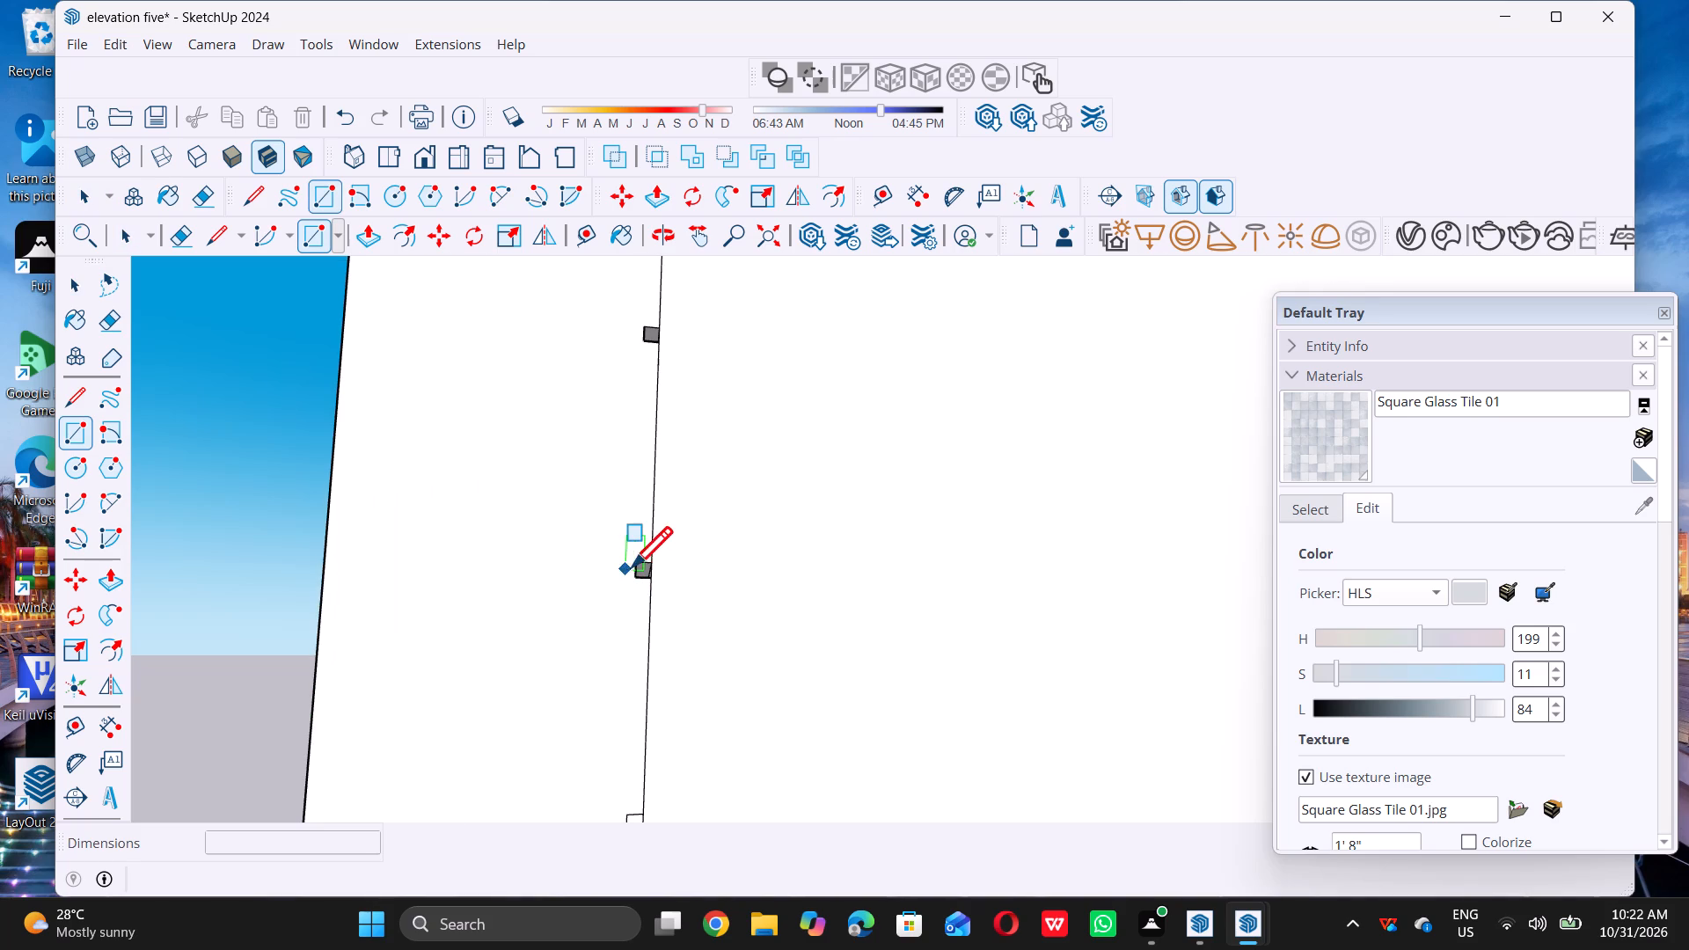
{"action": "left_click", "coordinate": [639, 559]}
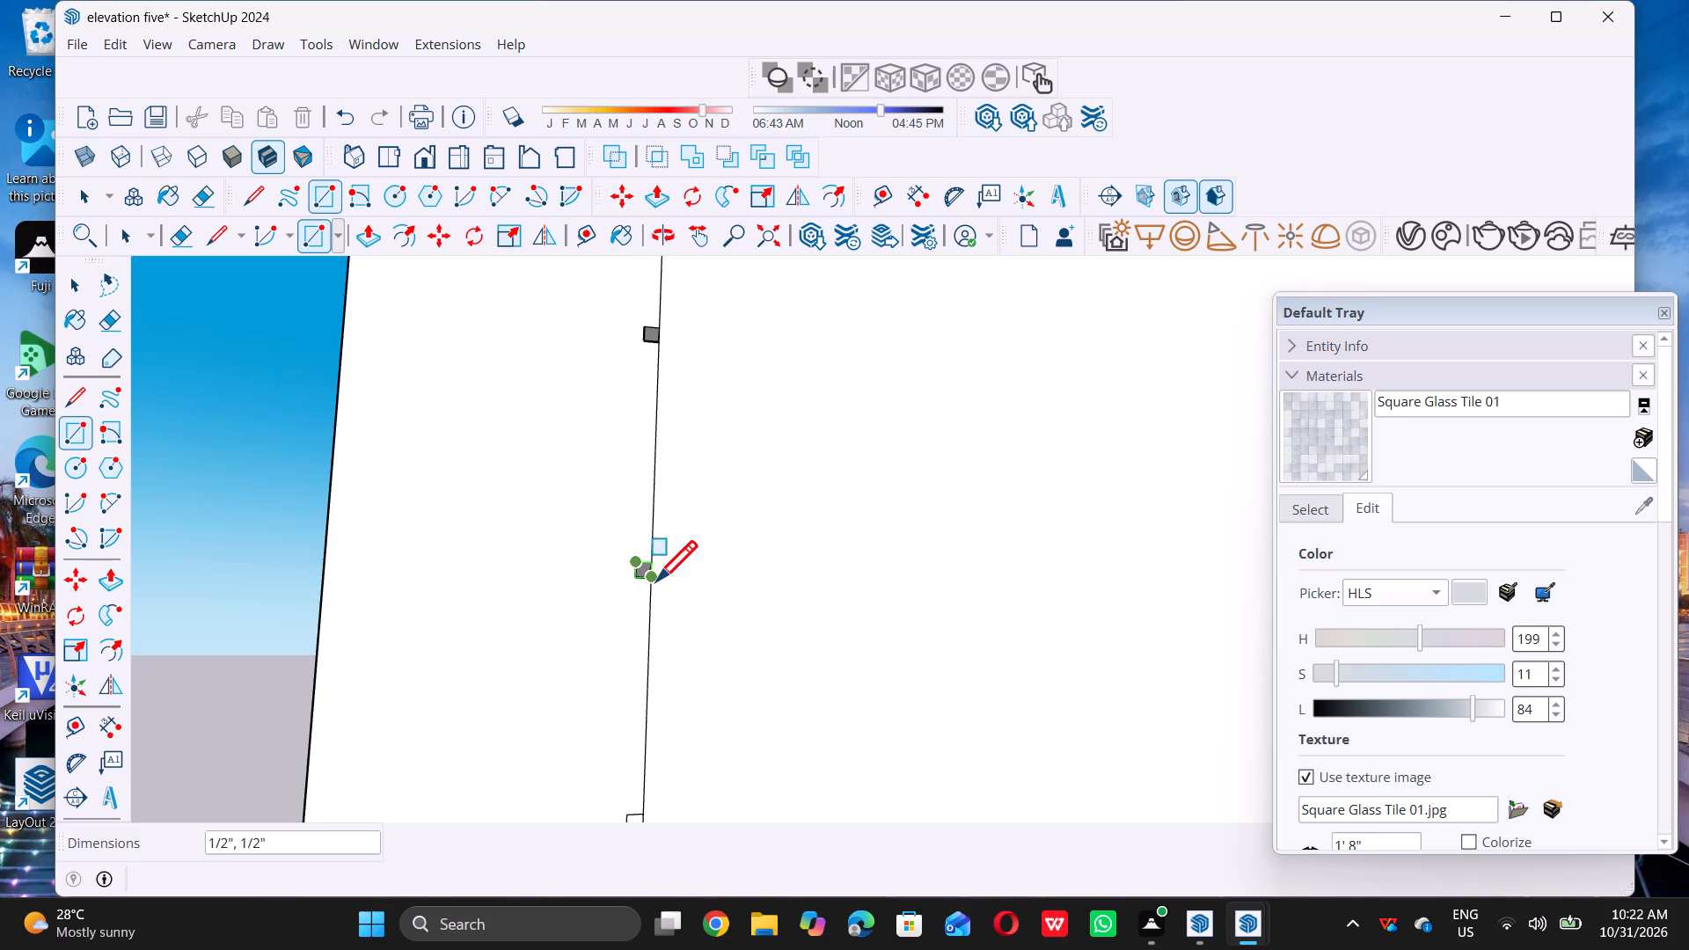
{"action": "scroll", "coordinate": [651, 582], "scroll_direction": "up", "scroll_amount": 8}
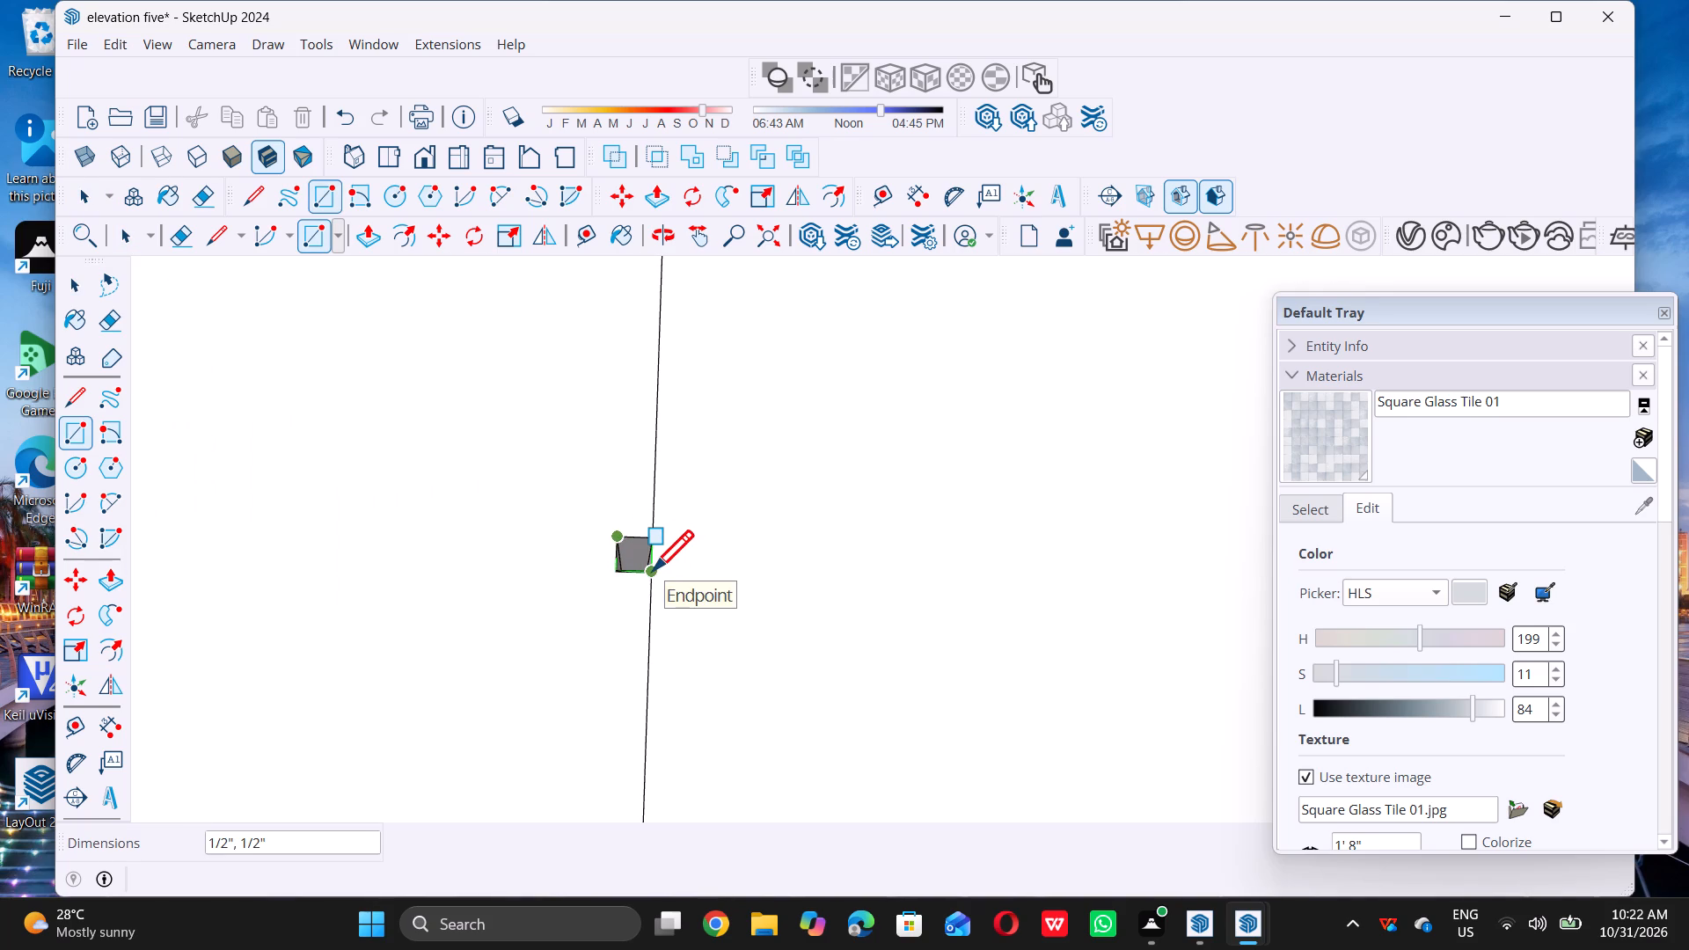
{"action": "left_click", "coordinate": [653, 570]}
Cover the fourth cladding groove opening from the bottom beside the parapet with a 1/2" by 1/2" rectangle.
{"action": "scroll", "coordinate": [646, 584], "scroll_direction": "down", "scroll_amount": 20}
{"action": "scroll", "coordinate": [646, 584], "scroll_direction": "down", "scroll_amount": 1}
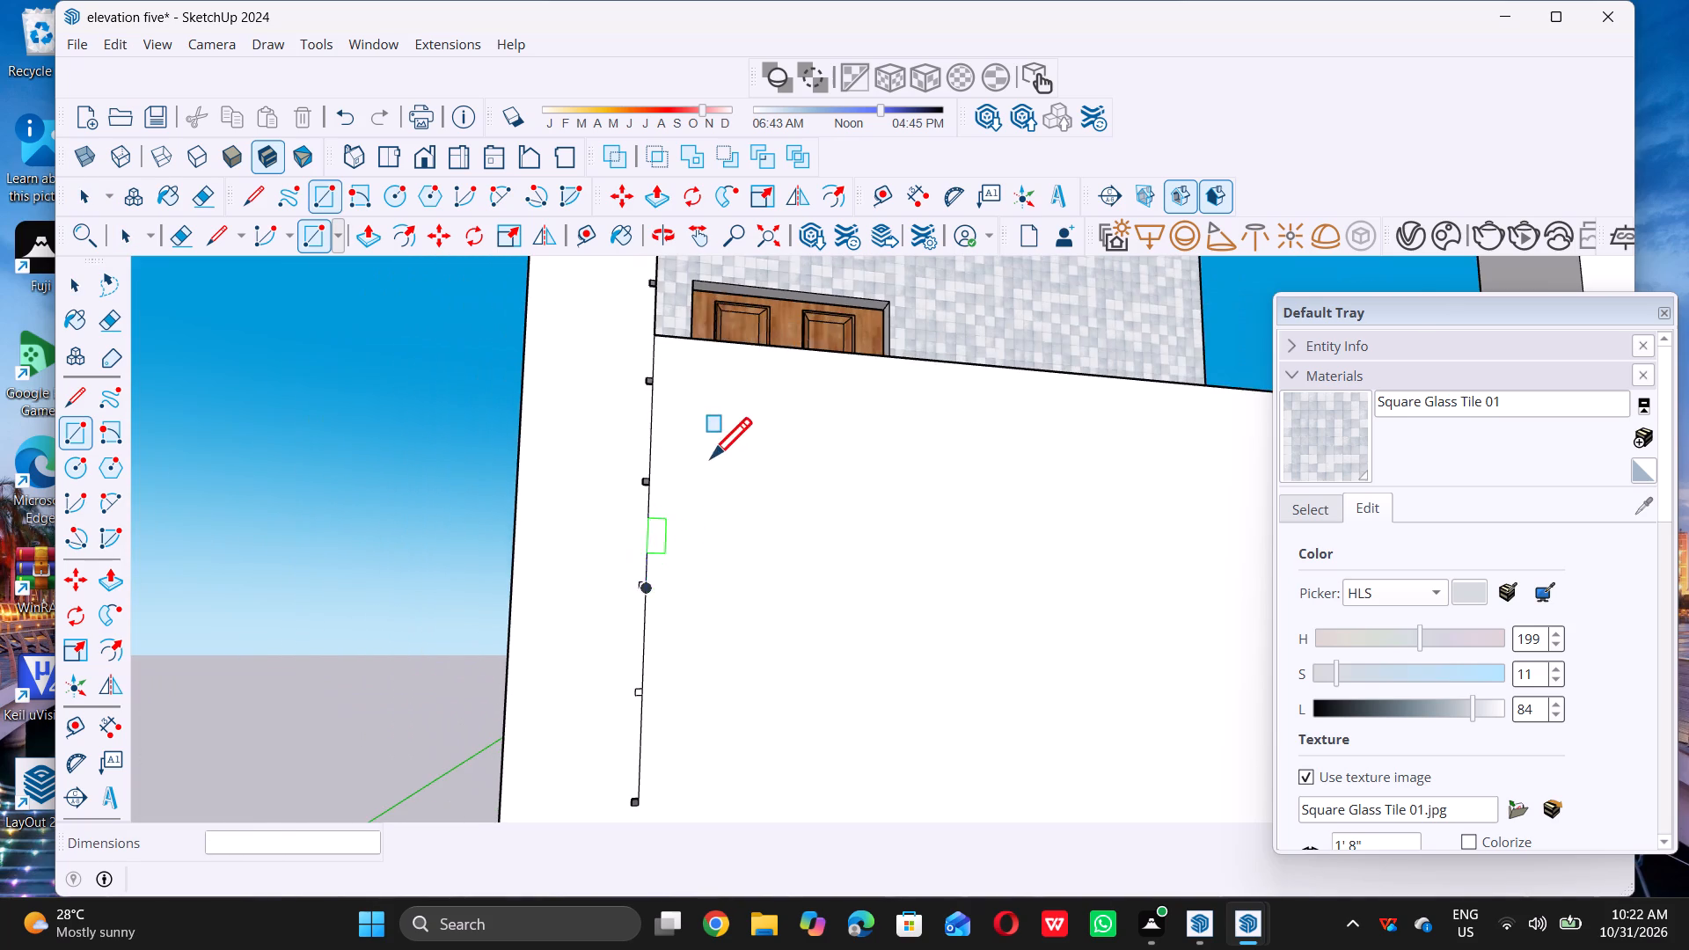
{"action": "scroll", "coordinate": [648, 468], "scroll_direction": "up", "scroll_amount": 17}
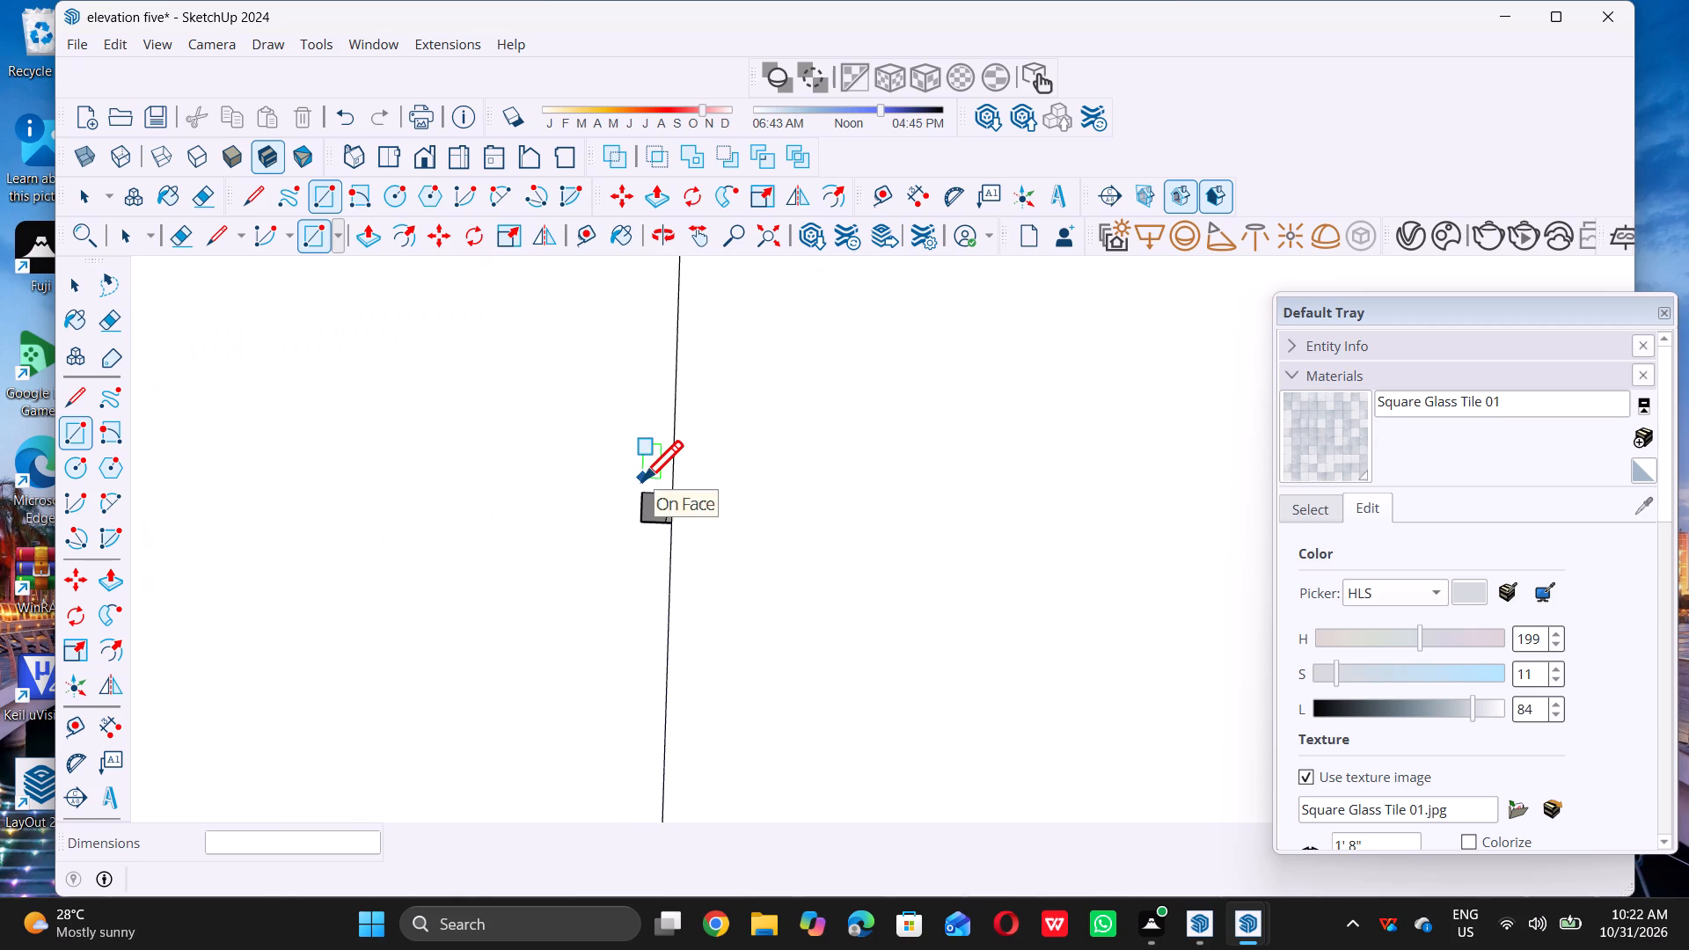
{"action": "left_click", "coordinate": [640, 491]}
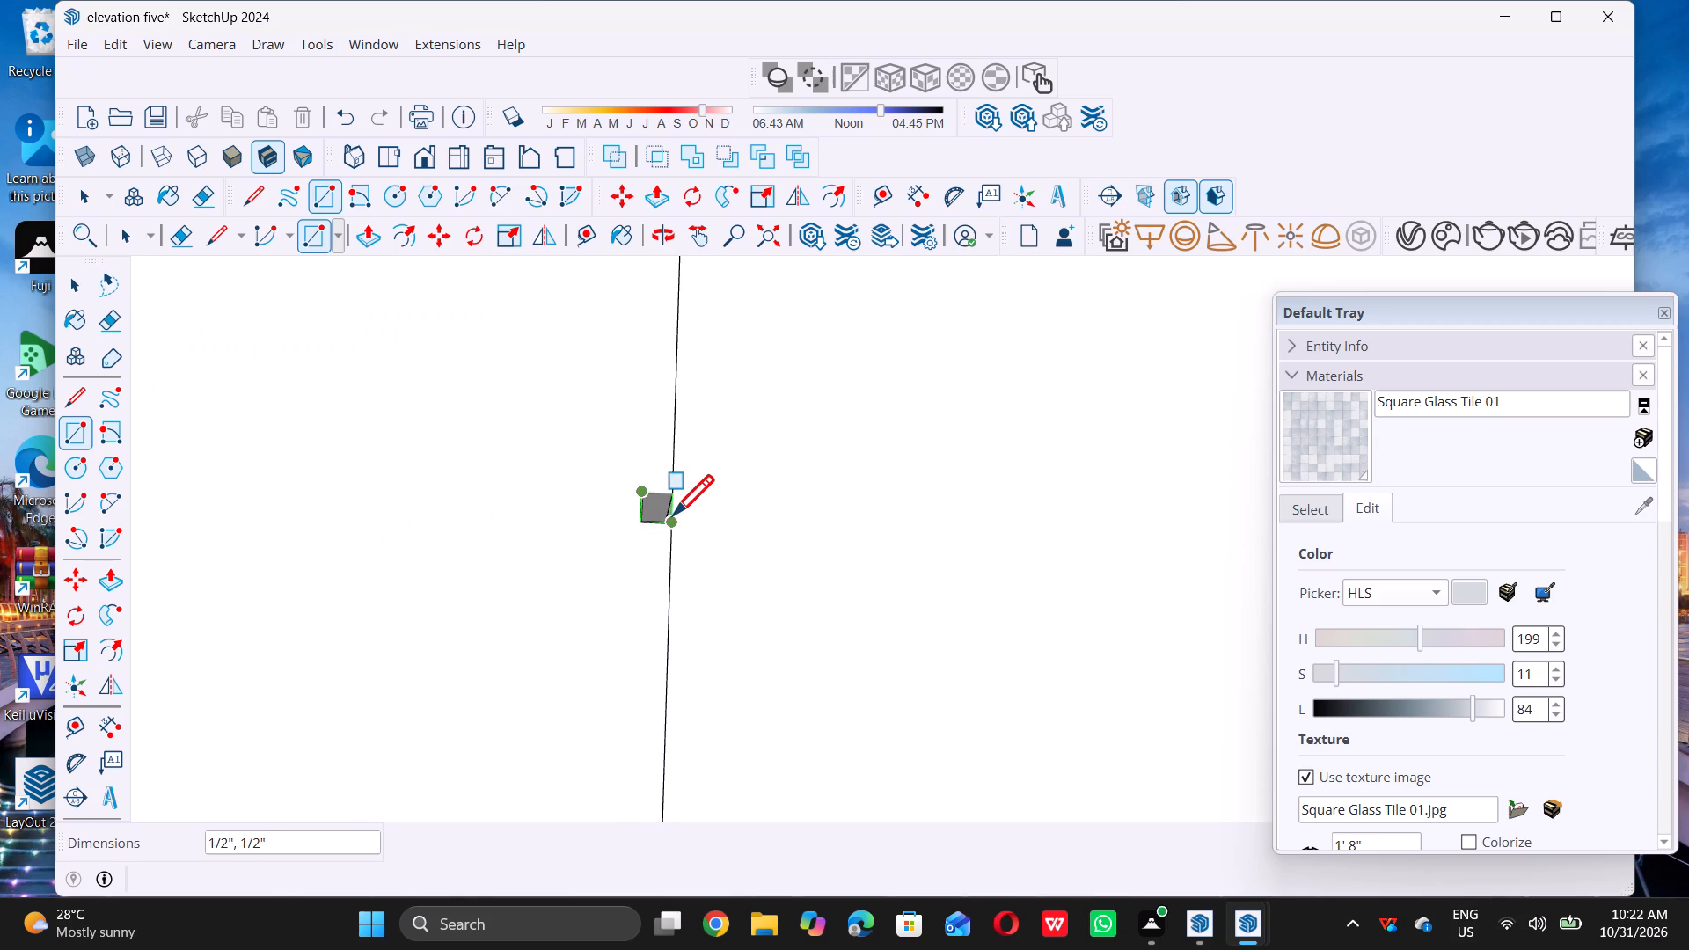
{"action": "left_click", "coordinate": [672, 521]}
Cover the fifth cladding groove opening from the bottom, just below the parapet's top edge, with a 1/2" by 1/2" rectangle.
{"action": "scroll", "coordinate": [653, 530], "scroll_direction": "down", "scroll_amount": 10}
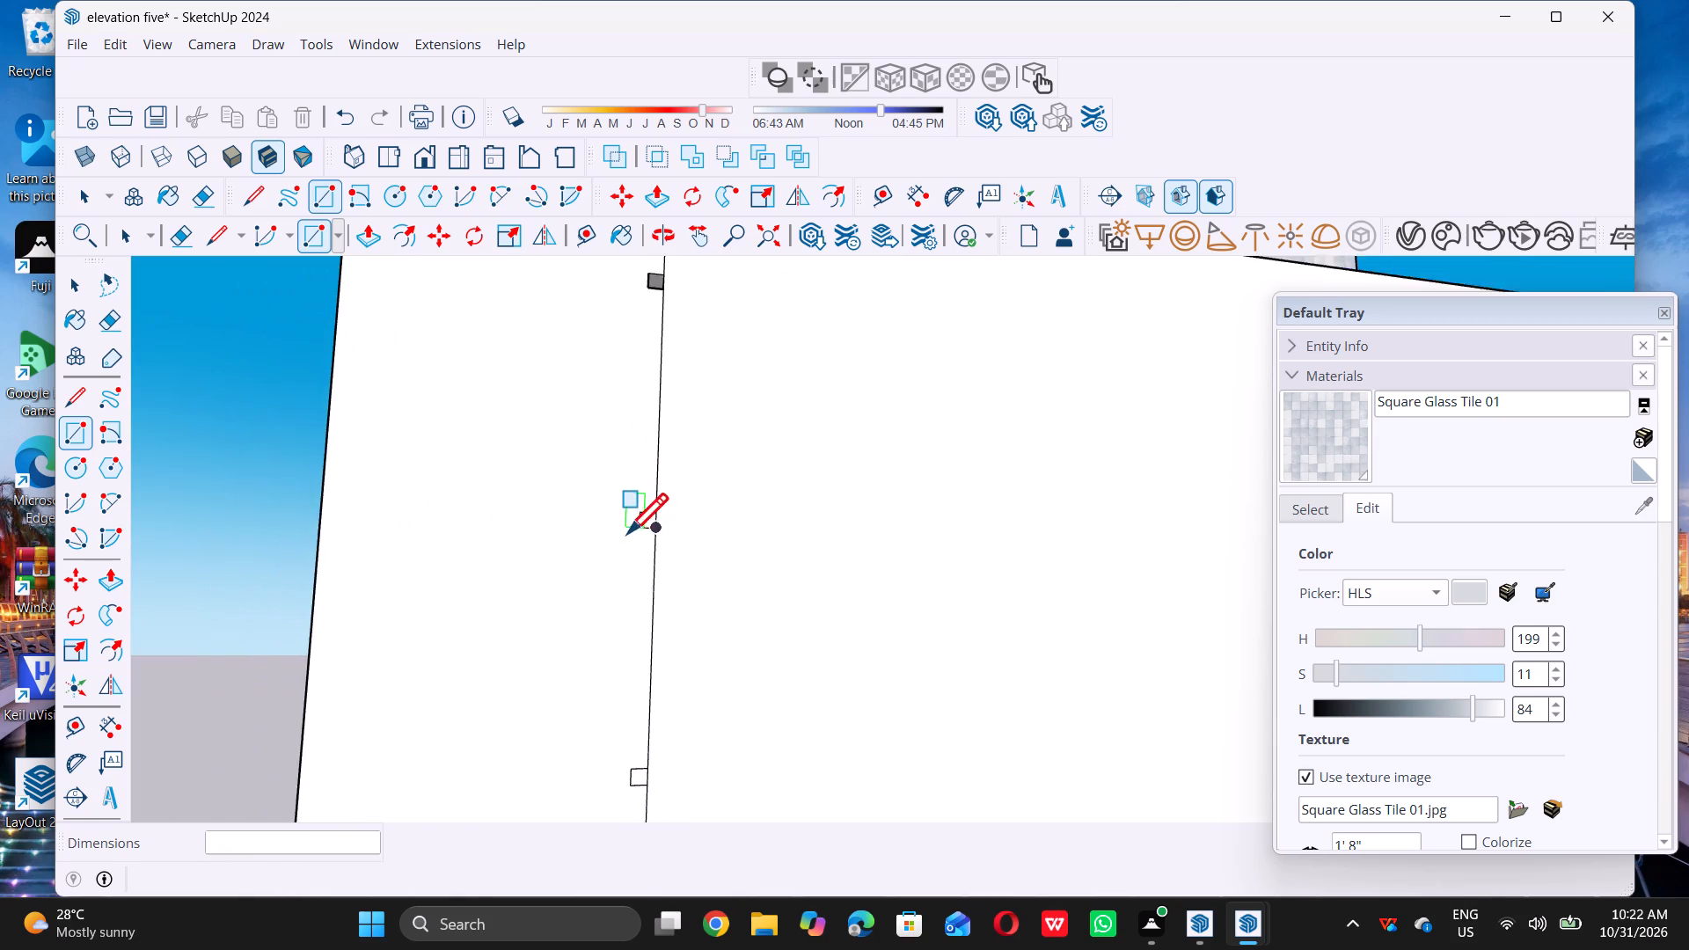
{"action": "scroll", "coordinate": [627, 533], "scroll_direction": "down", "scroll_amount": 7}
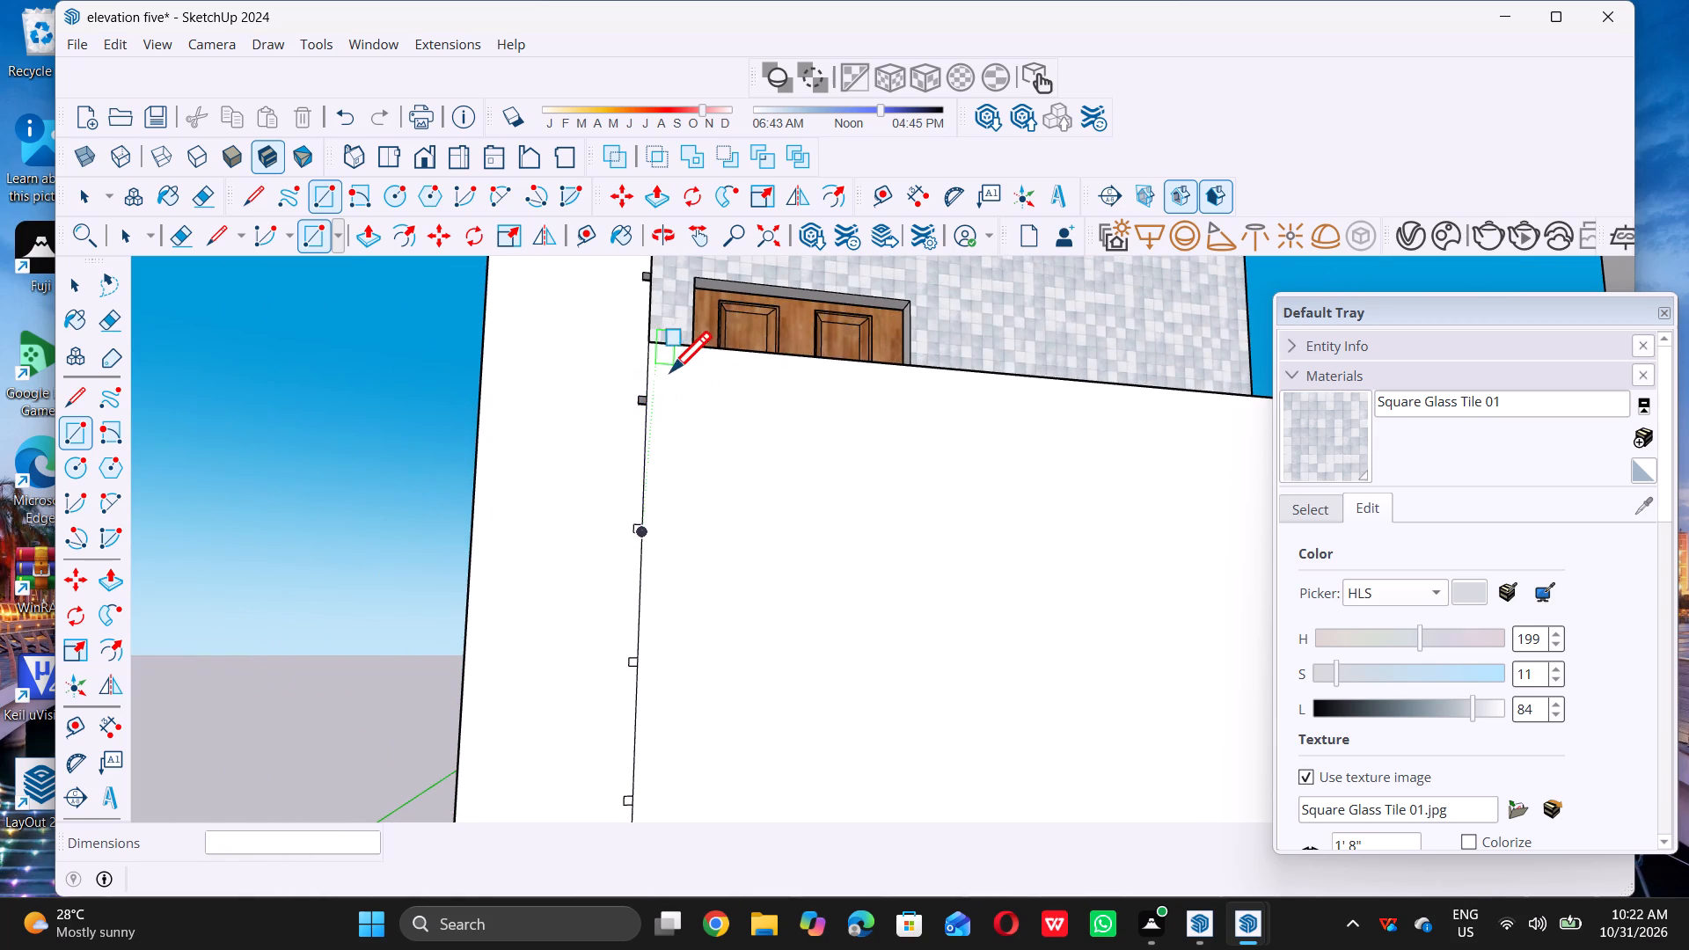
{"action": "scroll", "coordinate": [670, 371], "scroll_direction": "up", "scroll_amount": 16}
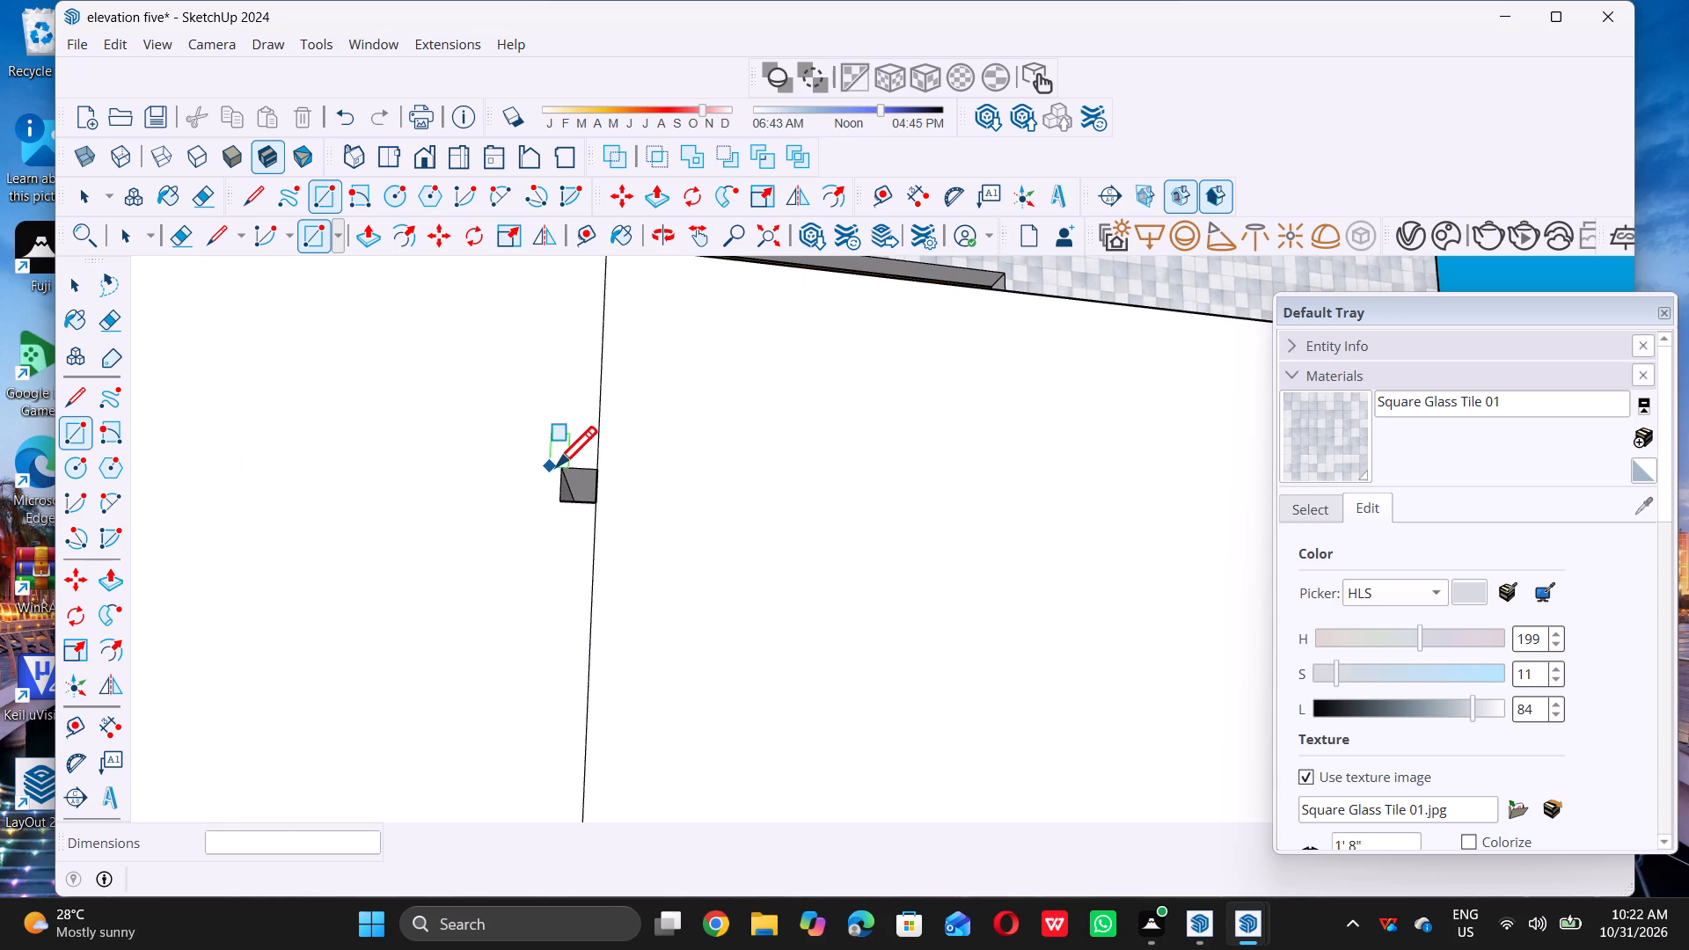
{"action": "double_click", "coordinate": [560, 468]}
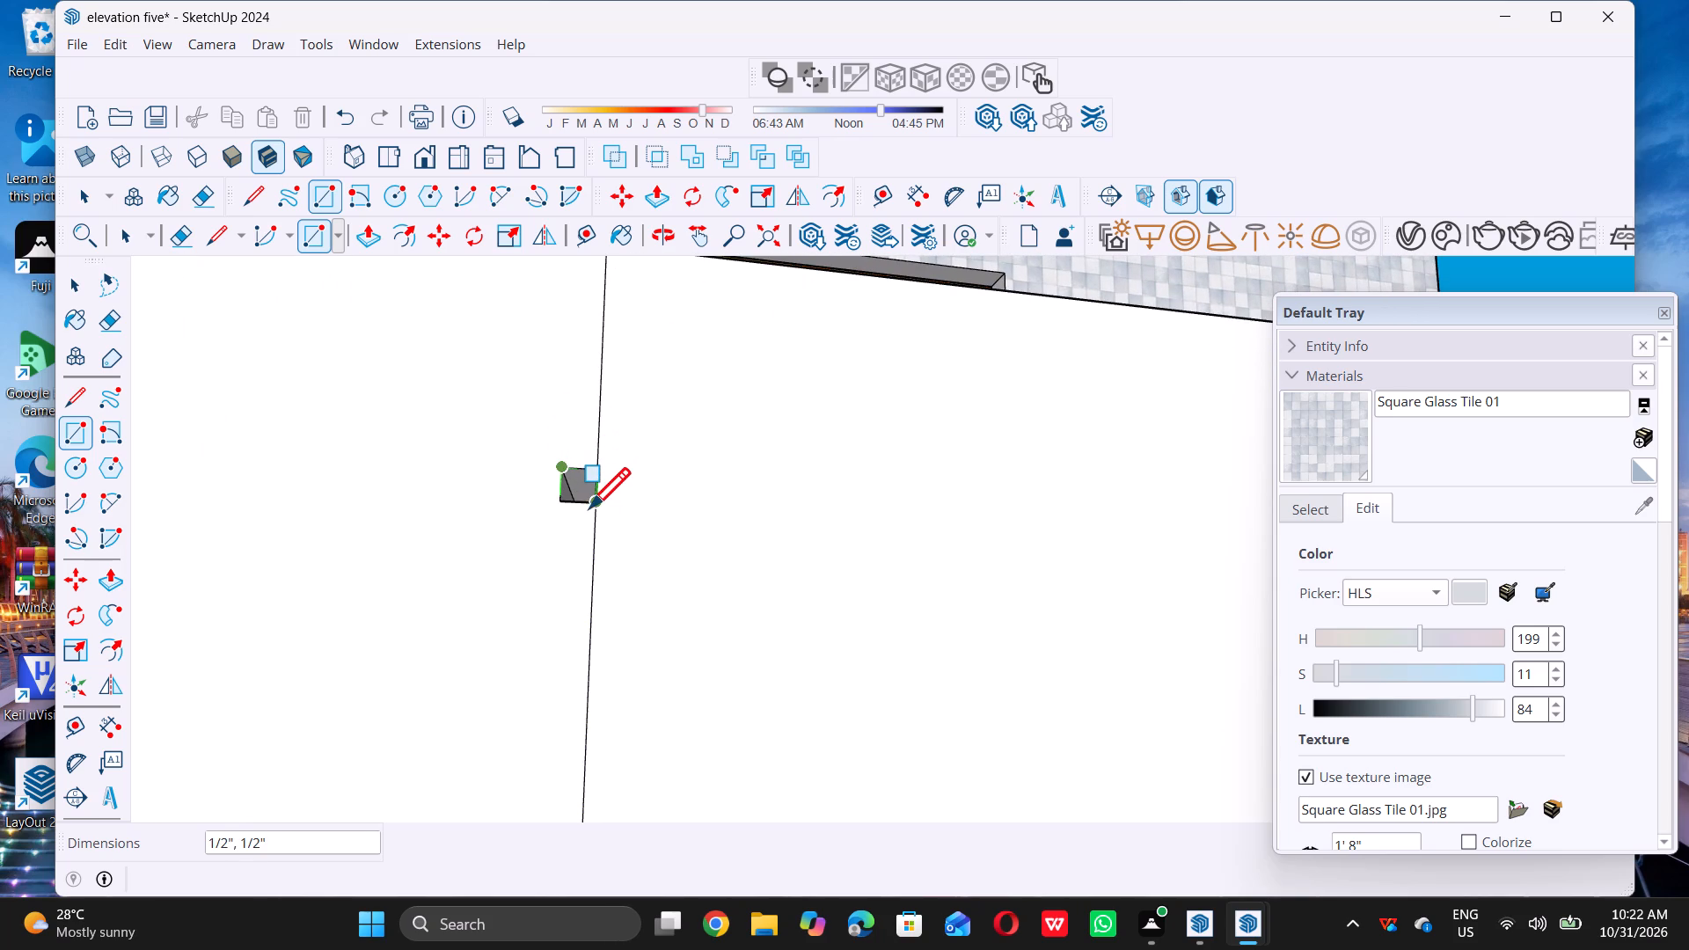
{"action": "triple_click", "coordinate": [589, 508]}
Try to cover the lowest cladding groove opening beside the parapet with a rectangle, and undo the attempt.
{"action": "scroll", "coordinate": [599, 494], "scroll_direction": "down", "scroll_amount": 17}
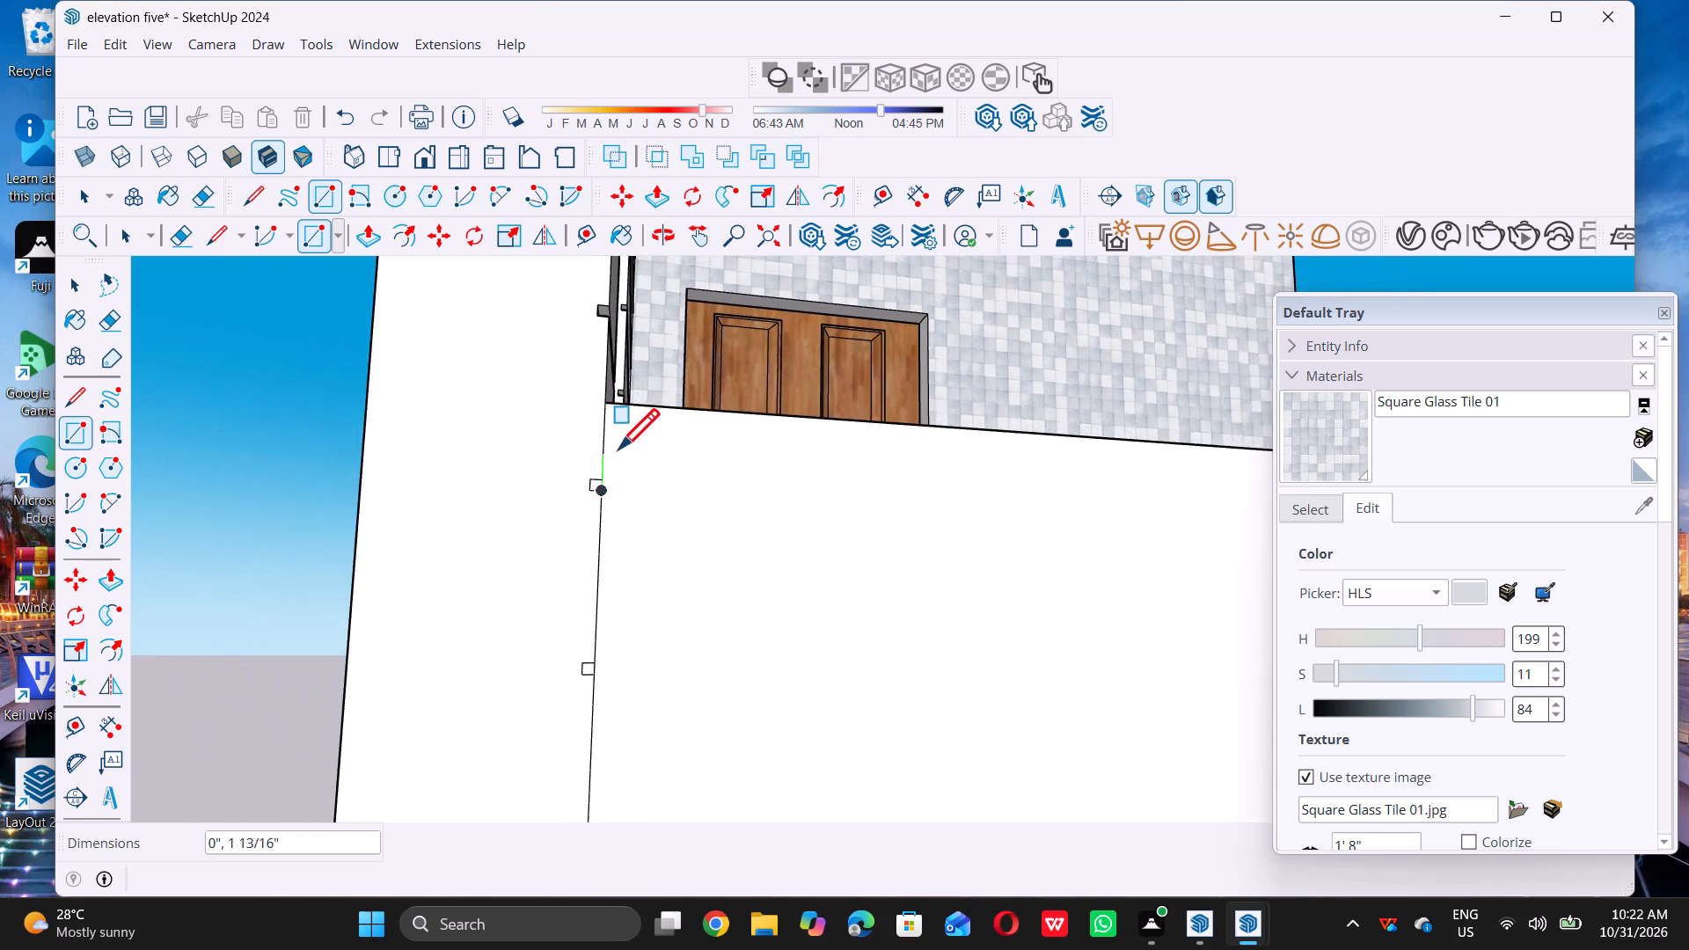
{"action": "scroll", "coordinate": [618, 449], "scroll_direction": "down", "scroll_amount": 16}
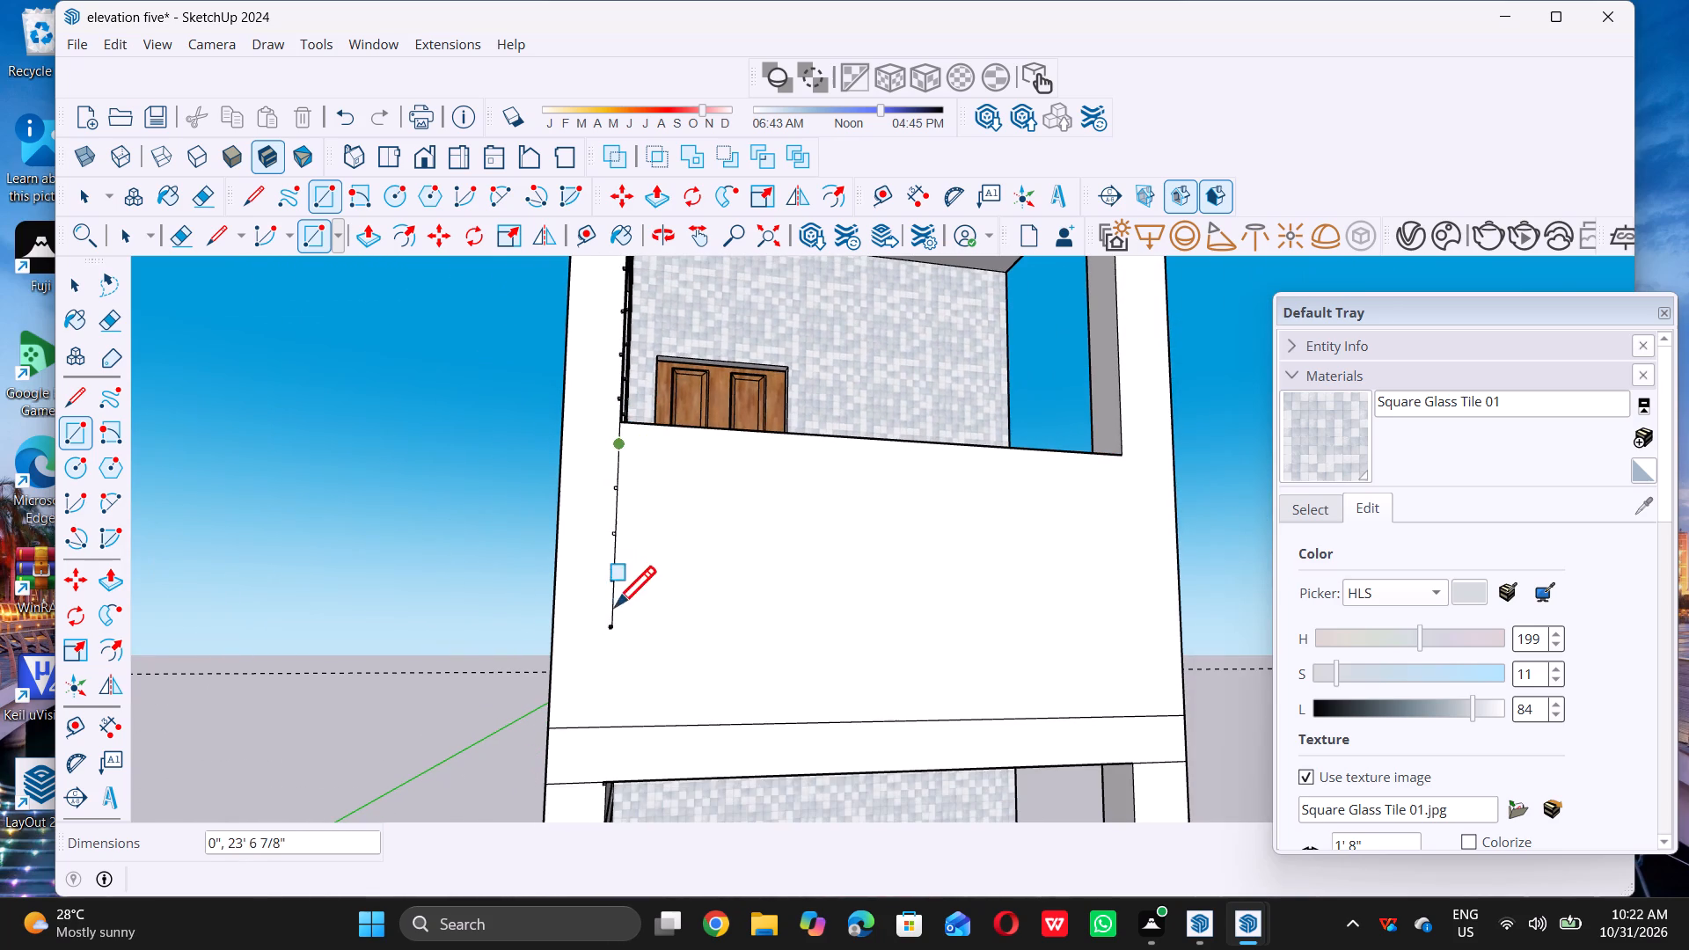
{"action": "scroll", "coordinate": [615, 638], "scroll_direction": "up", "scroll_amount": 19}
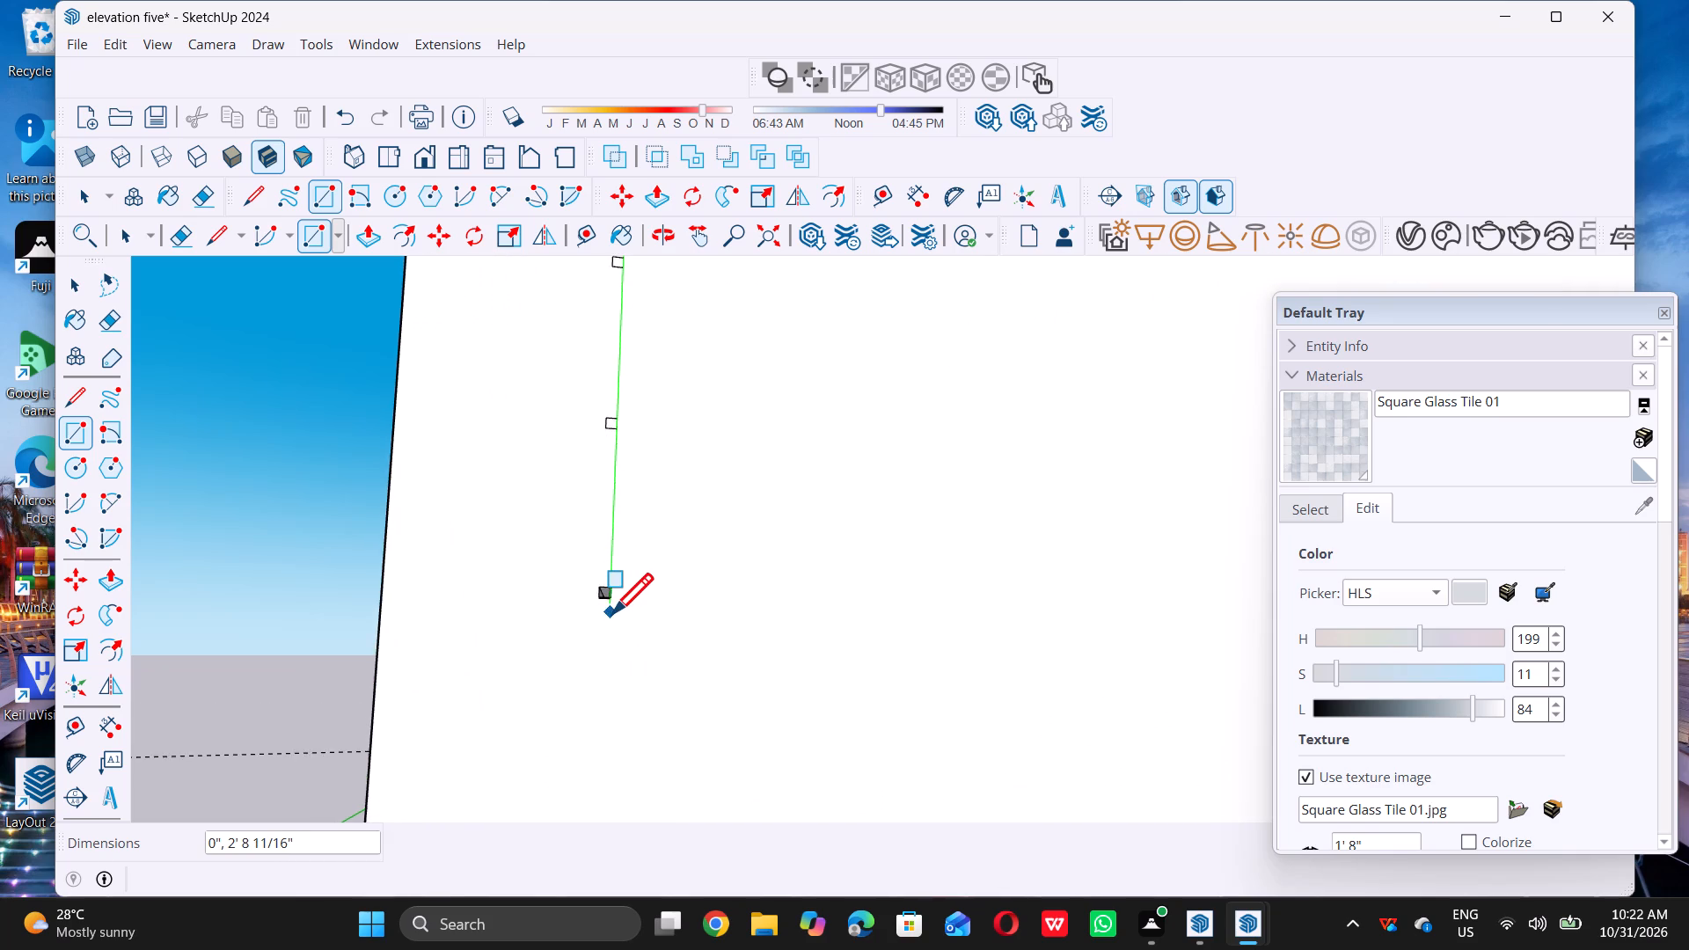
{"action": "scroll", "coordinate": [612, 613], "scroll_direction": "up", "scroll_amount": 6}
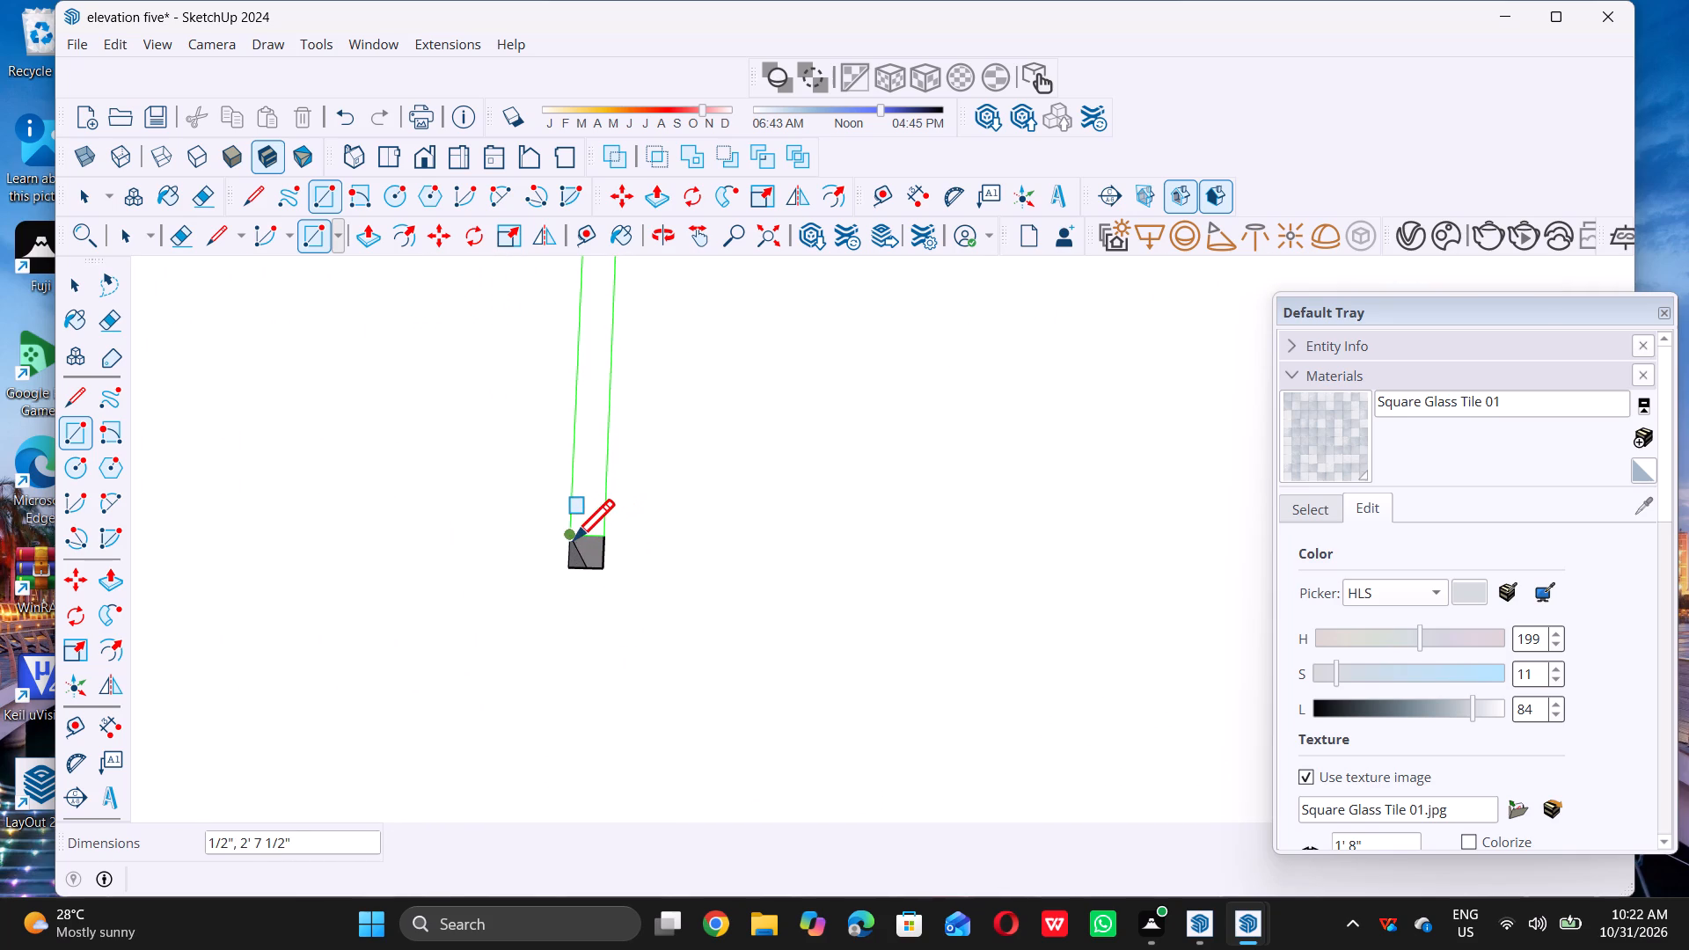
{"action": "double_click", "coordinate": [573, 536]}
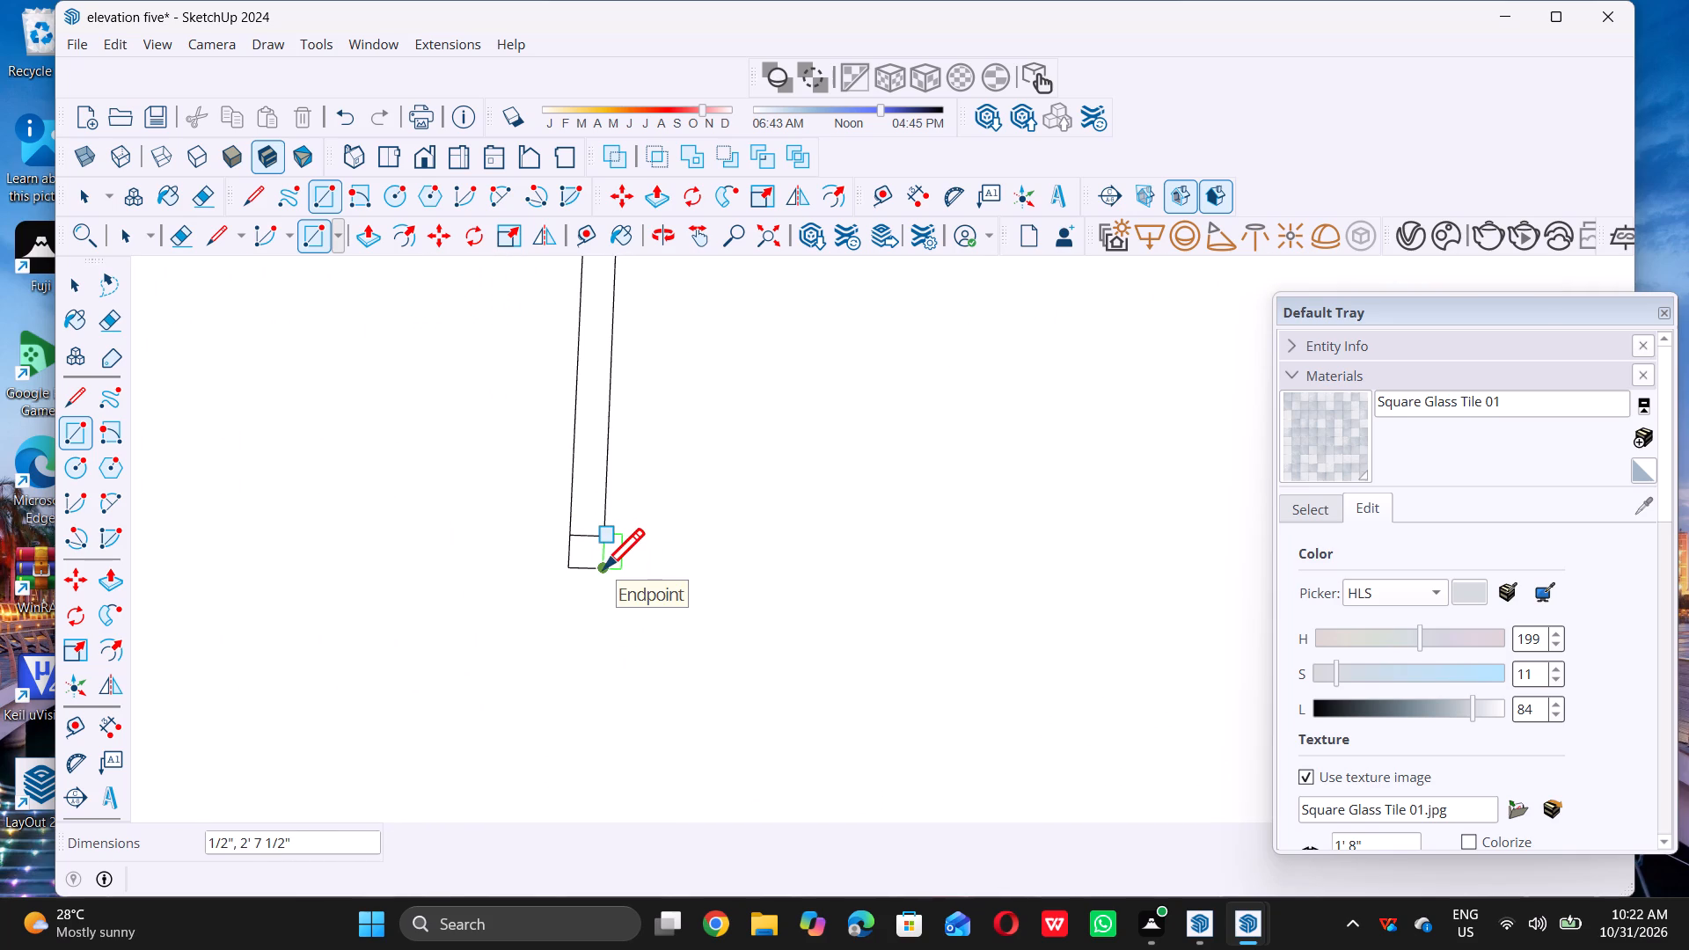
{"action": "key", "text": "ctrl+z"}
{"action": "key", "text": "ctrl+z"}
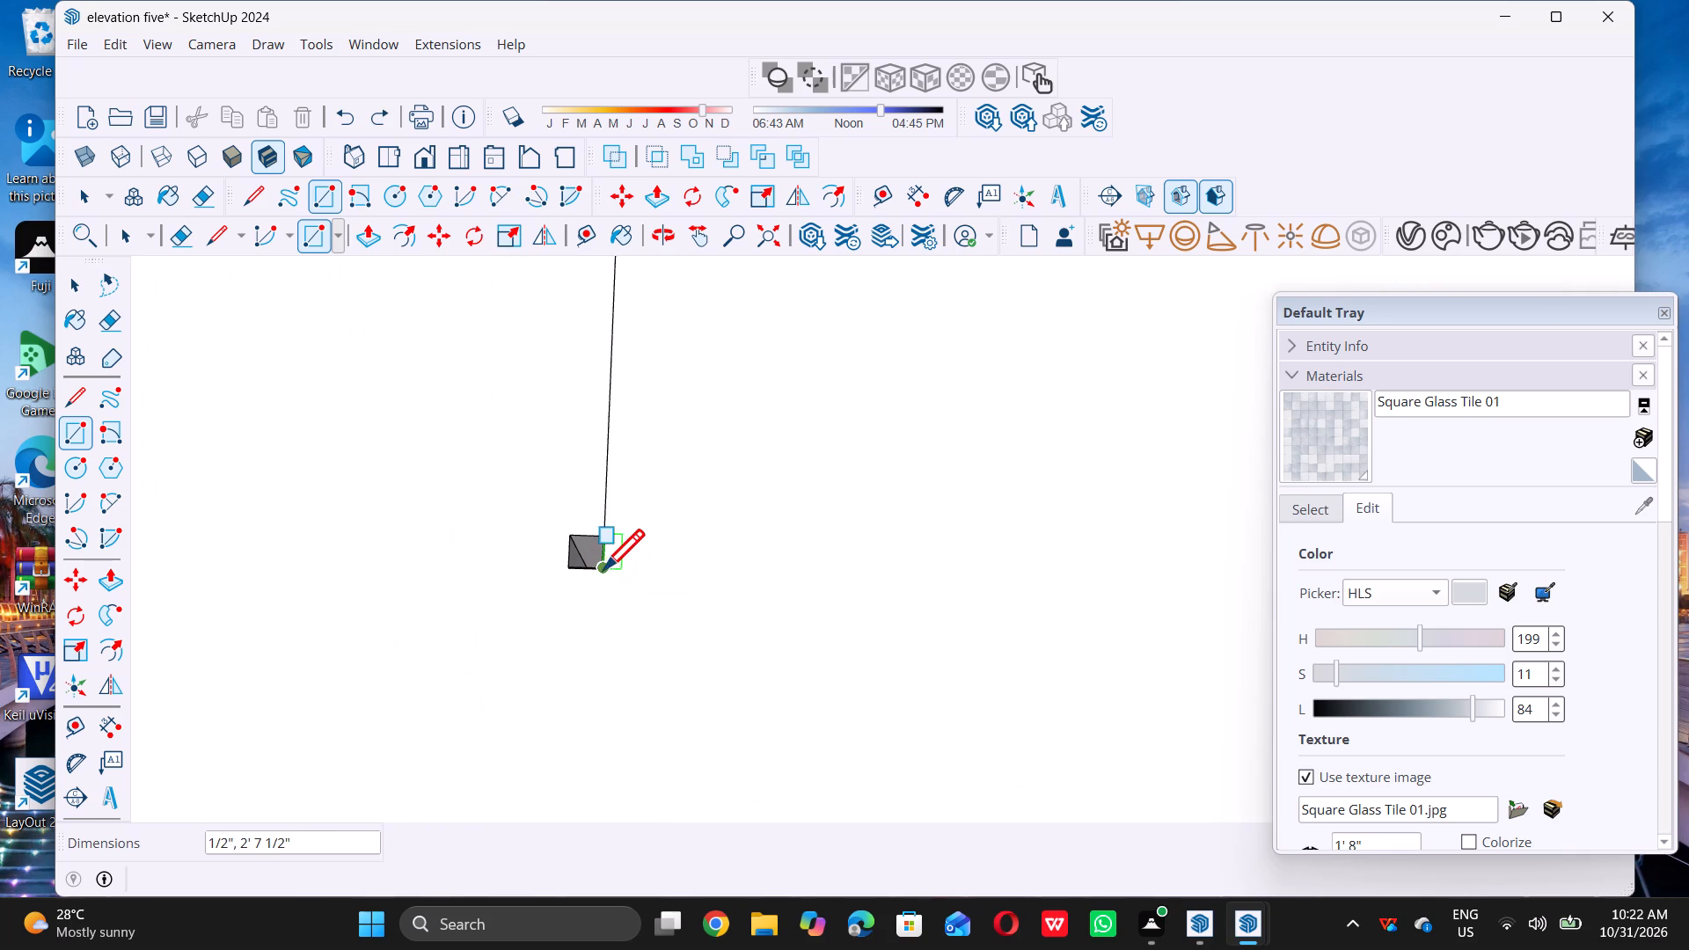
Cover the lowest cladding groove opening beside the parapet's front face with a 1/2" by 1/2" rectangle.
{"action": "scroll", "coordinate": [601, 615], "scroll_direction": "down", "scroll_amount": 20}
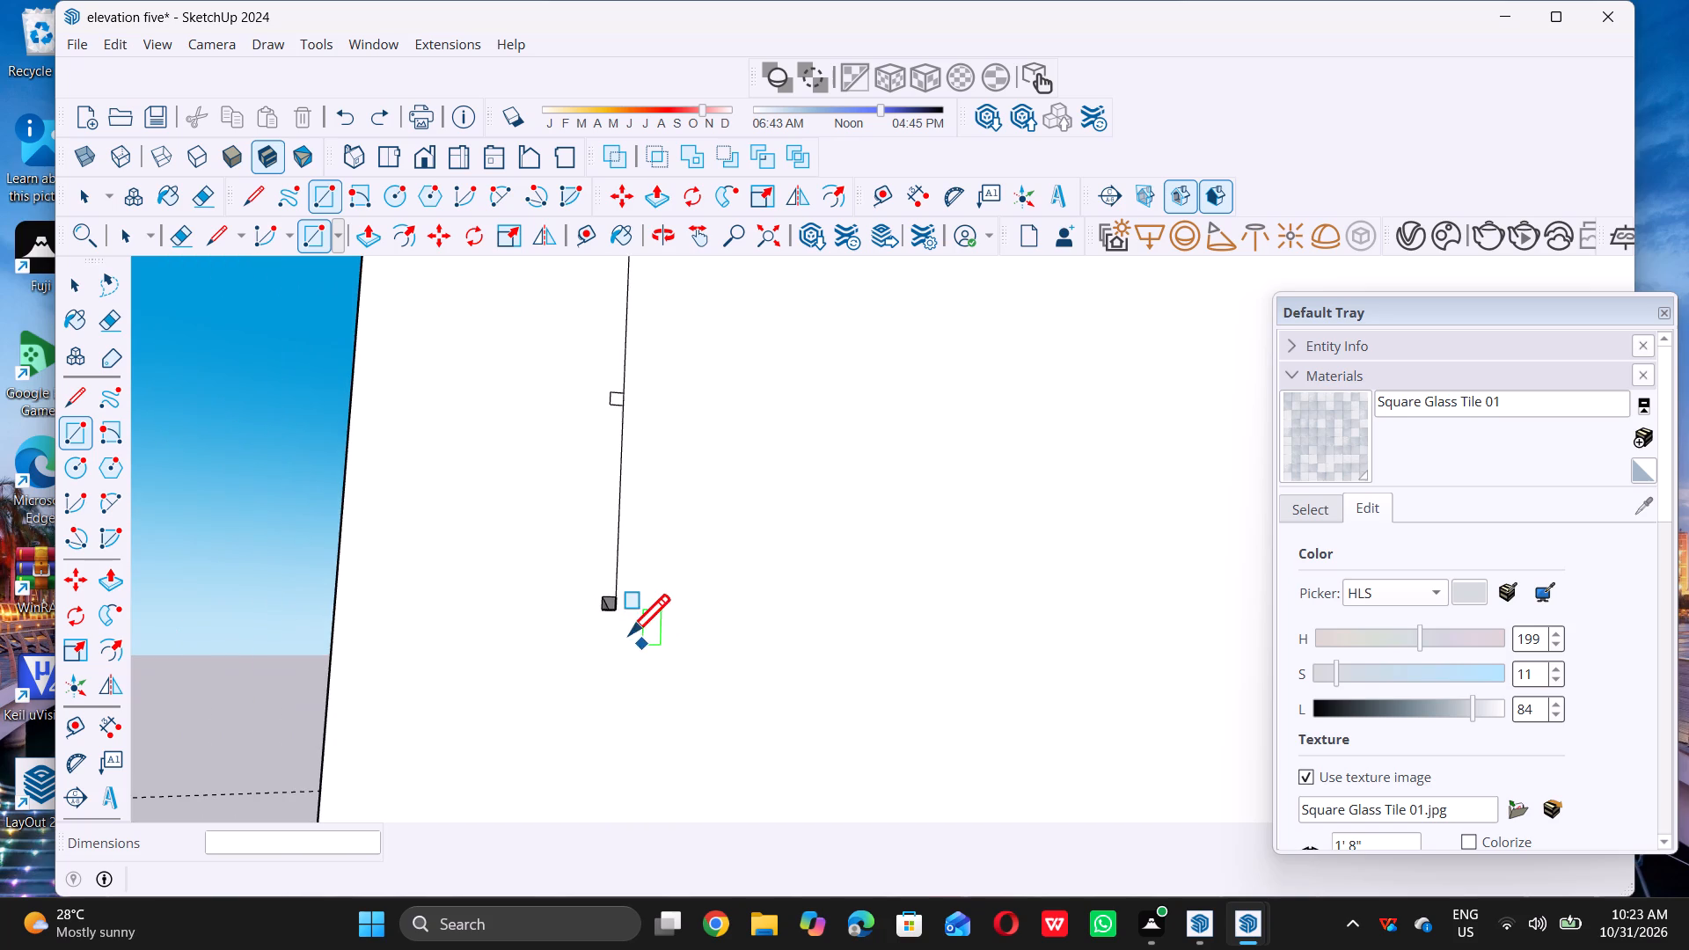
{"action": "scroll", "coordinate": [611, 616], "scroll_direction": "up", "scroll_amount": 18}
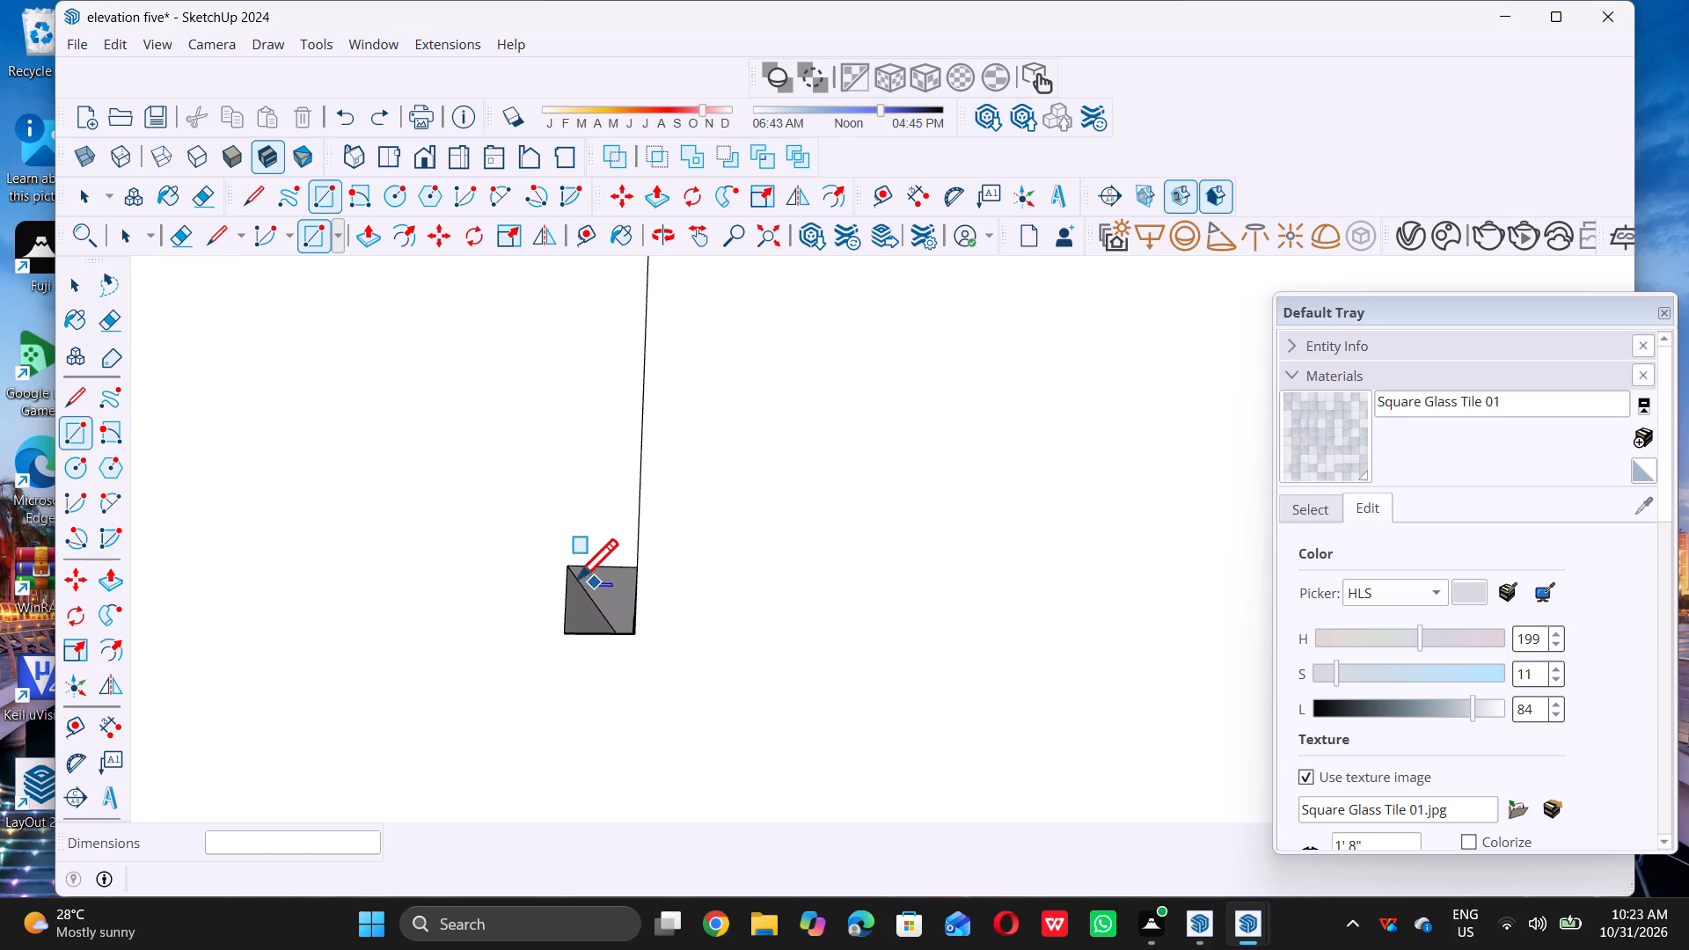
{"action": "double_click", "coordinate": [574, 567]}
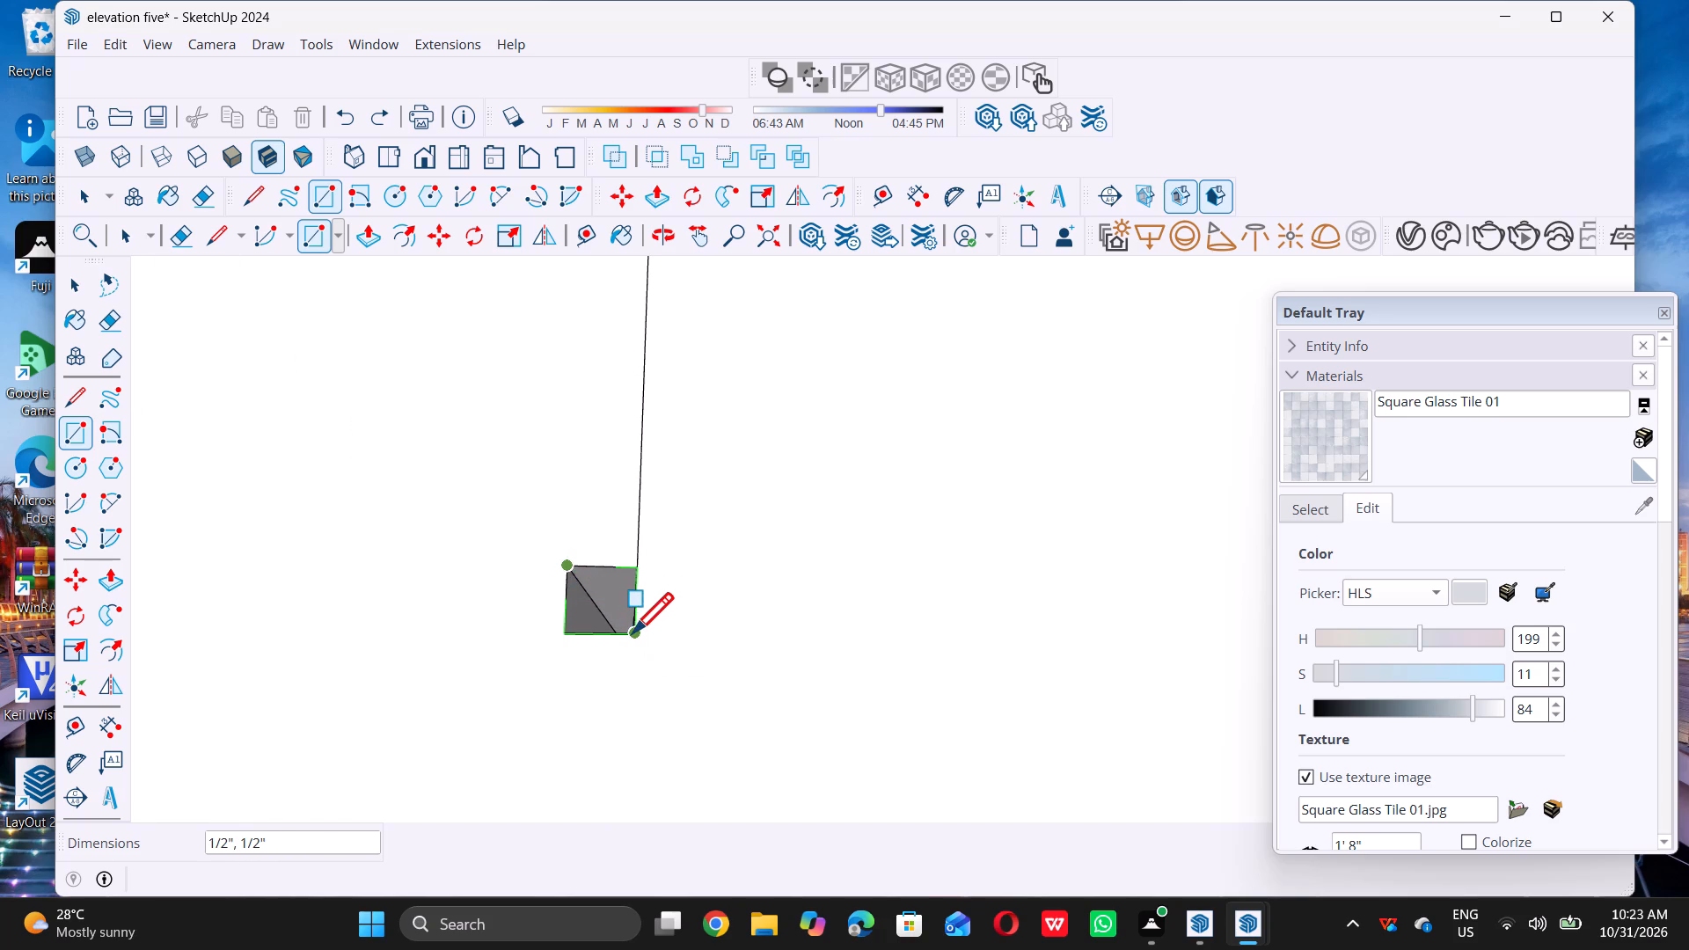
{"action": "triple_click", "coordinate": [632, 632]}
{"action": "key", "text": "space"}
Examine the middle storey's parapet and the groove openings beside it from the front.
{"action": "scroll", "coordinate": [632, 628], "scroll_direction": "down", "scroll_amount": 19}
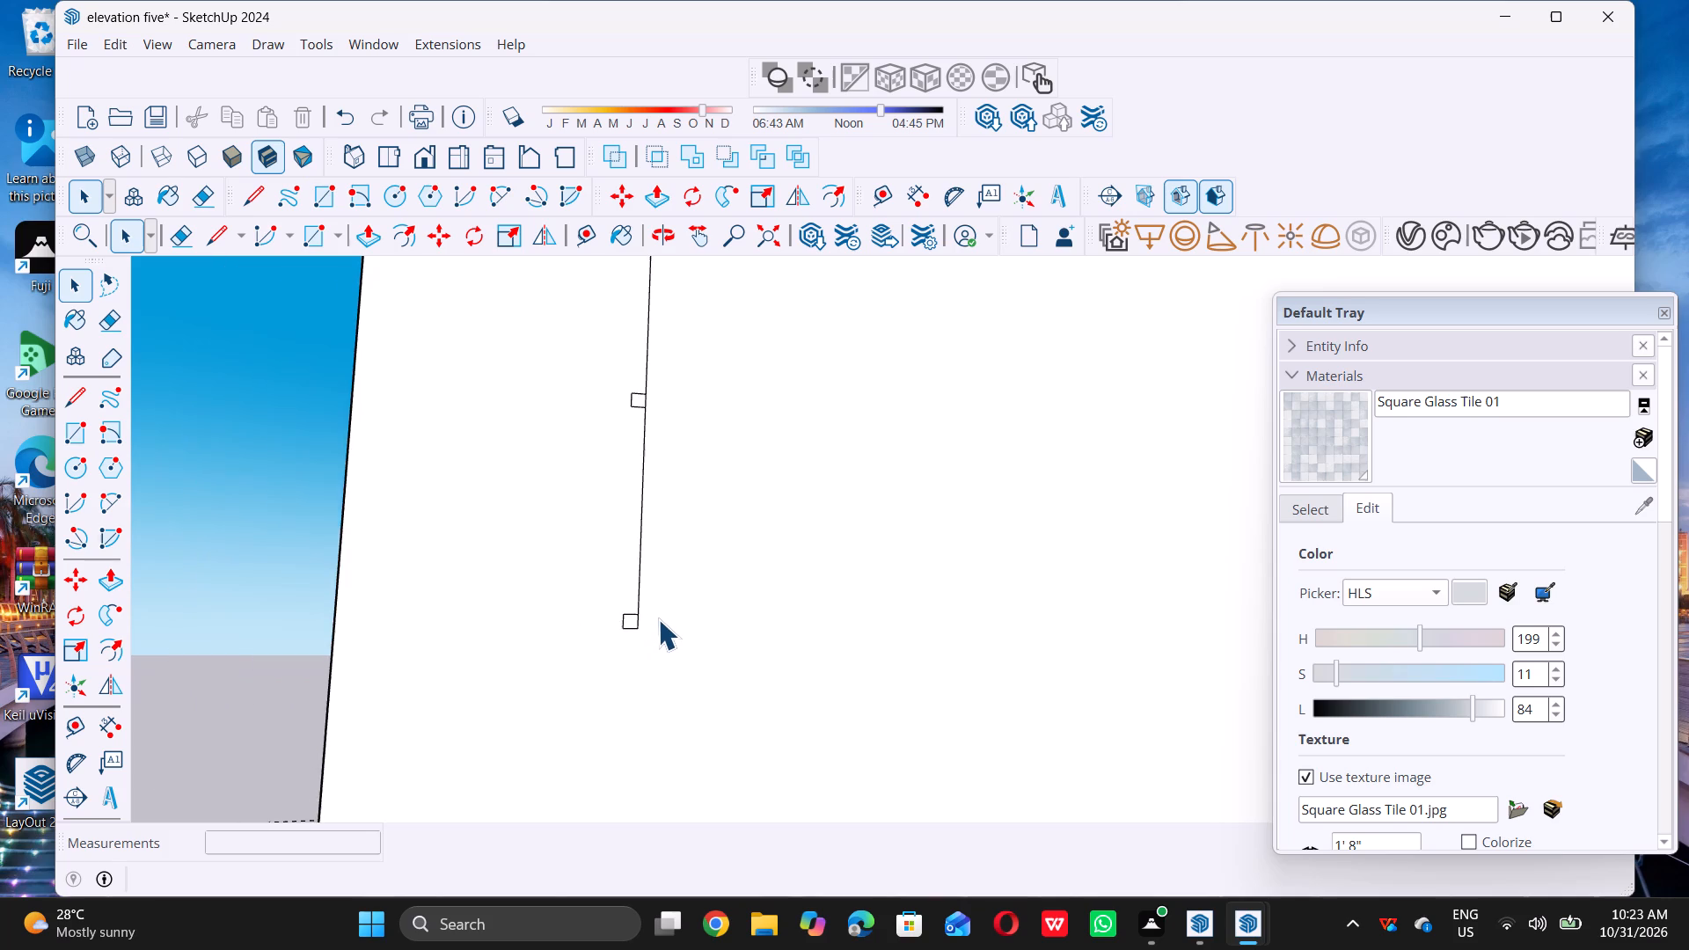
{"action": "scroll", "coordinate": [658, 619], "scroll_direction": "down", "scroll_amount": 20}
{"action": "scroll", "coordinate": [658, 619], "scroll_direction": "down", "scroll_amount": 7}
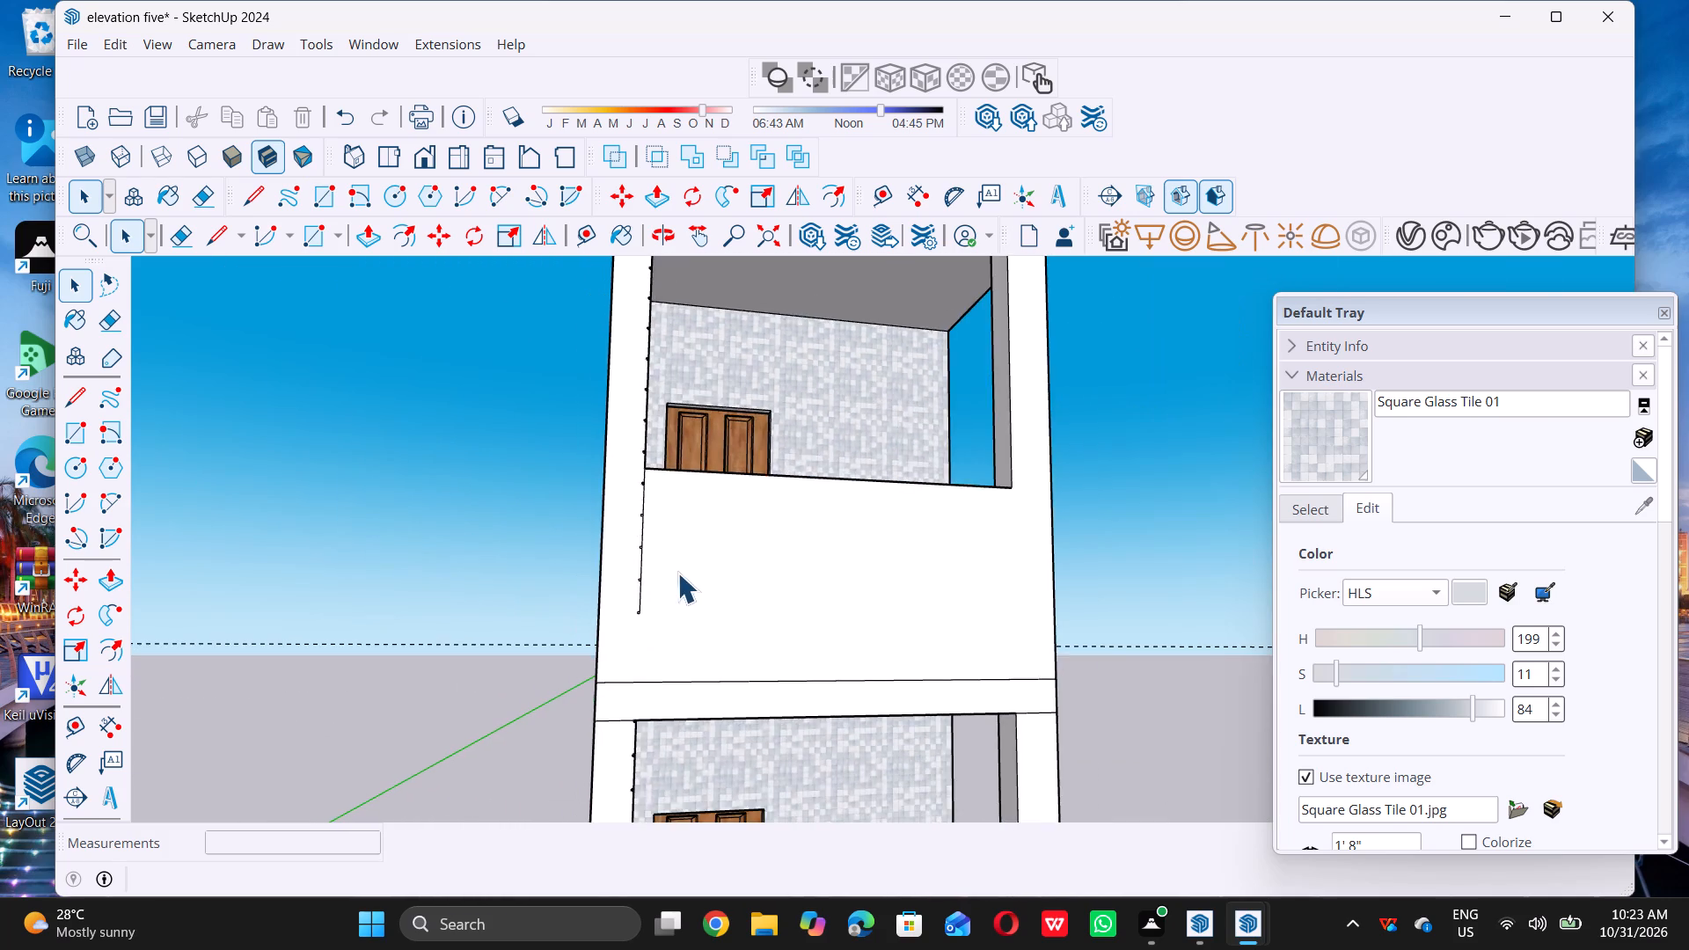
{"action": "middle_click_drag", "start_coordinate": [757, 557], "coordinate": [713, 588]}
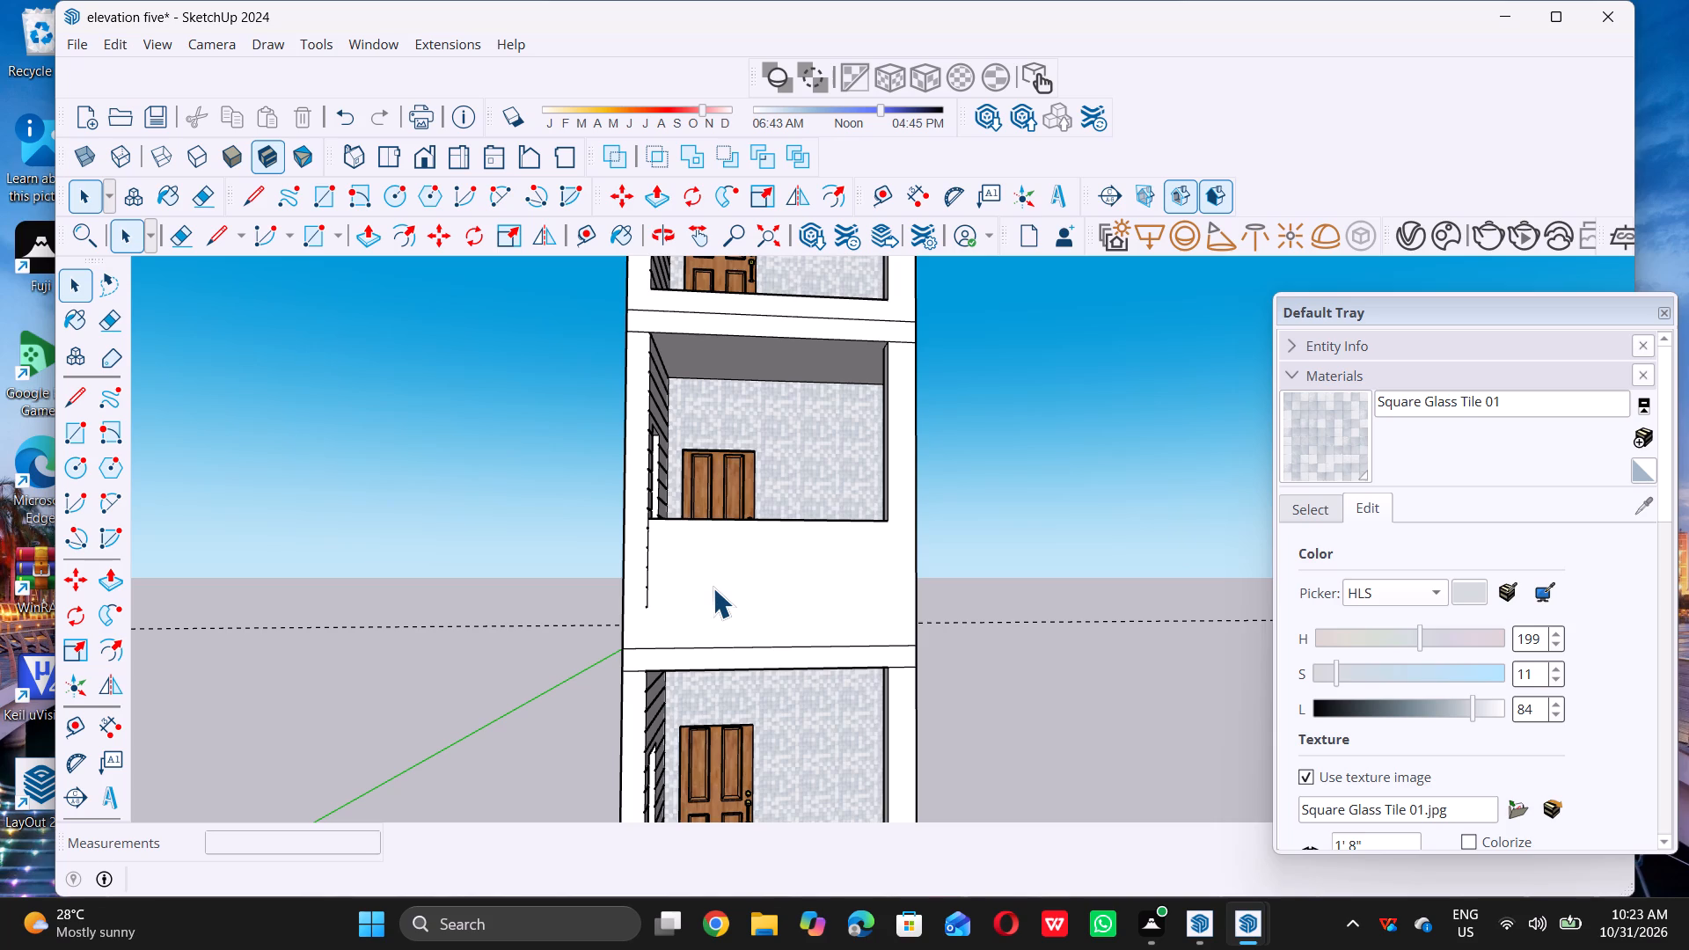
{"action": "middle_click_drag", "start_coordinate": [730, 640], "coordinate": [734, 625]}
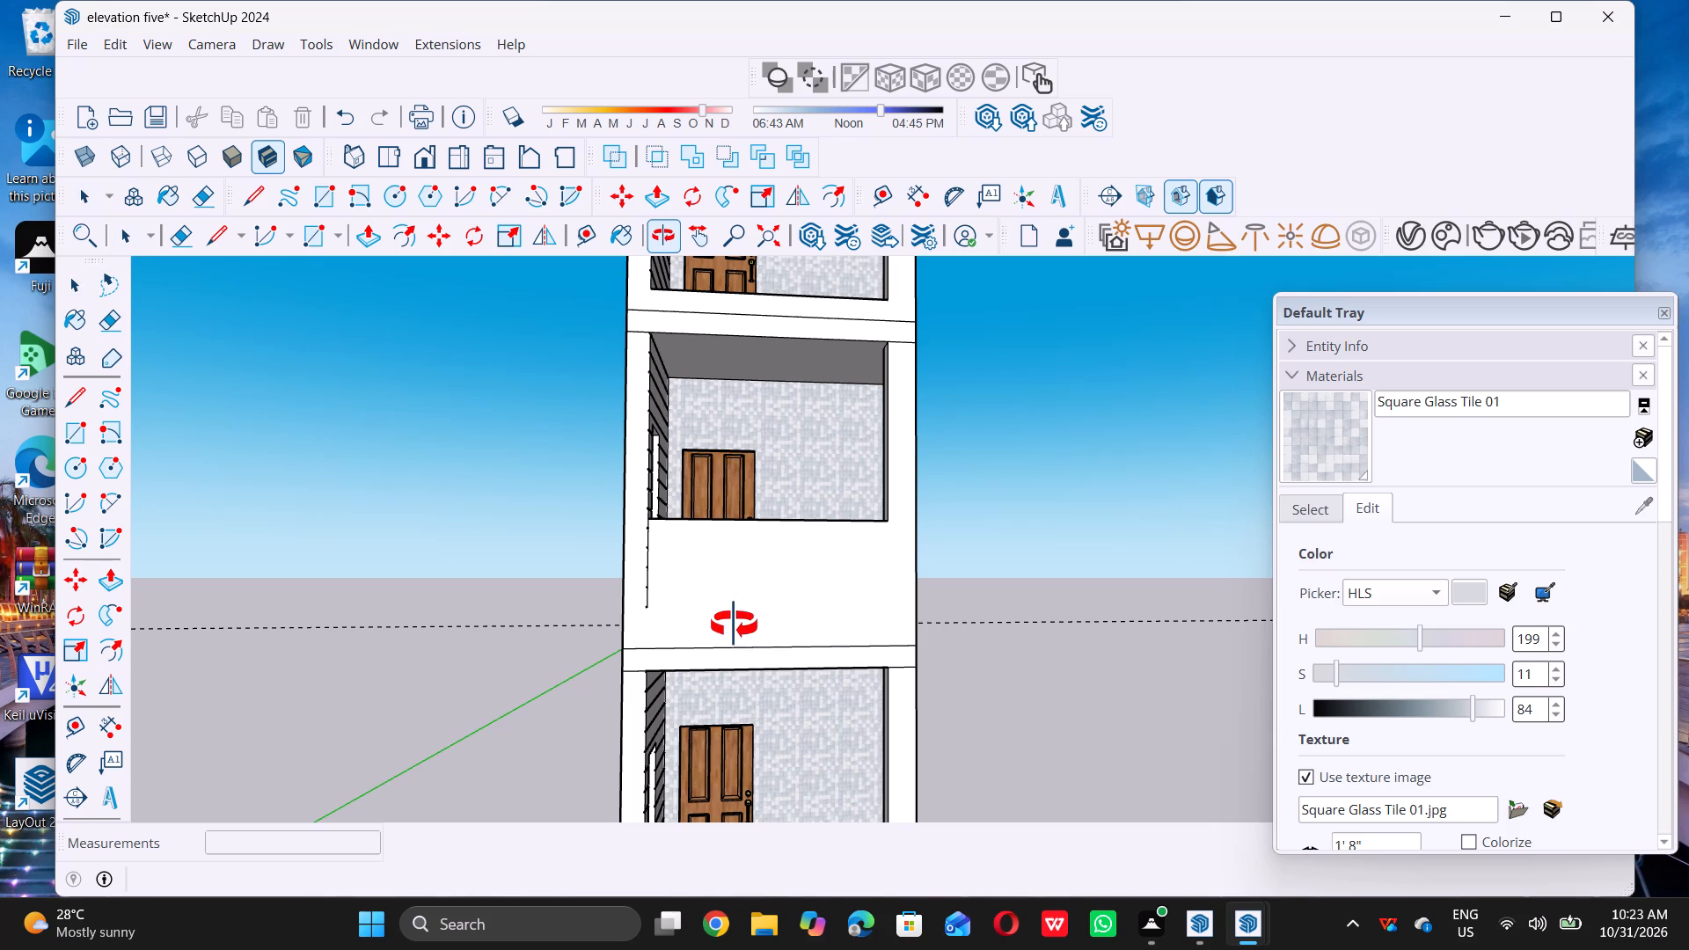
{"action": "middle_click_drag", "start_coordinate": [734, 625], "coordinate": [734, 622]}
{"action": "scroll", "coordinate": [659, 636], "scroll_direction": "up", "scroll_amount": 7}
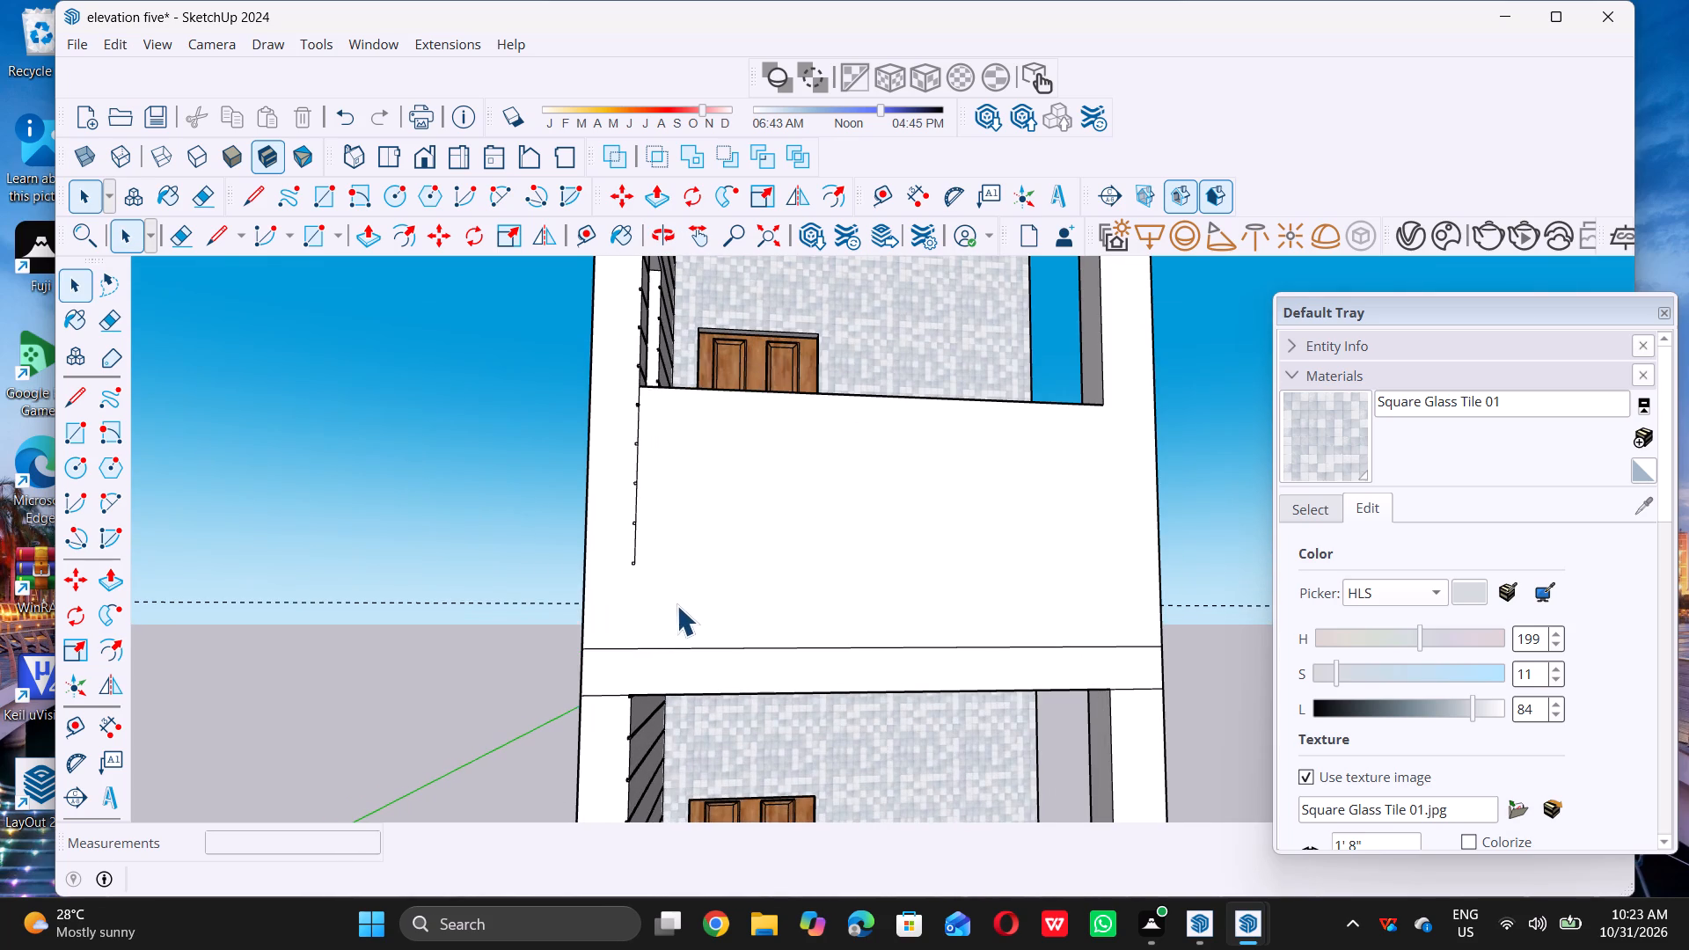
{"action": "scroll", "coordinate": [674, 601], "scroll_direction": "up", "scroll_amount": 1}
{"action": "middle_click_drag", "start_coordinate": [673, 601], "coordinate": [654, 605]}
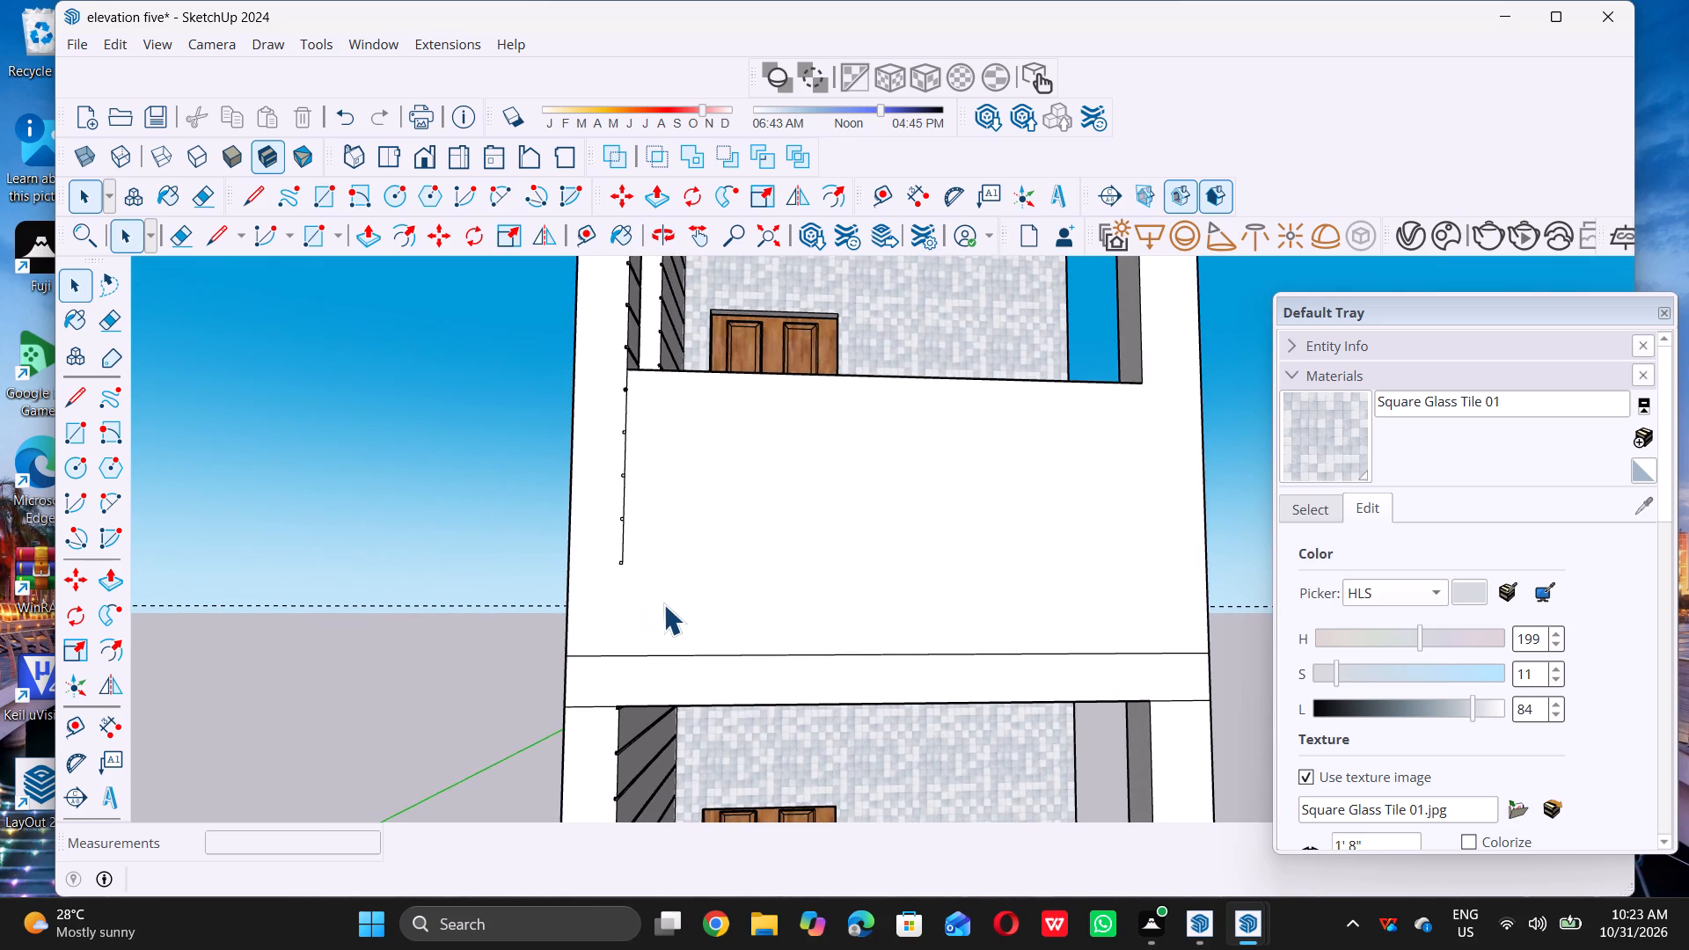
{"action": "key", "text": "r"}
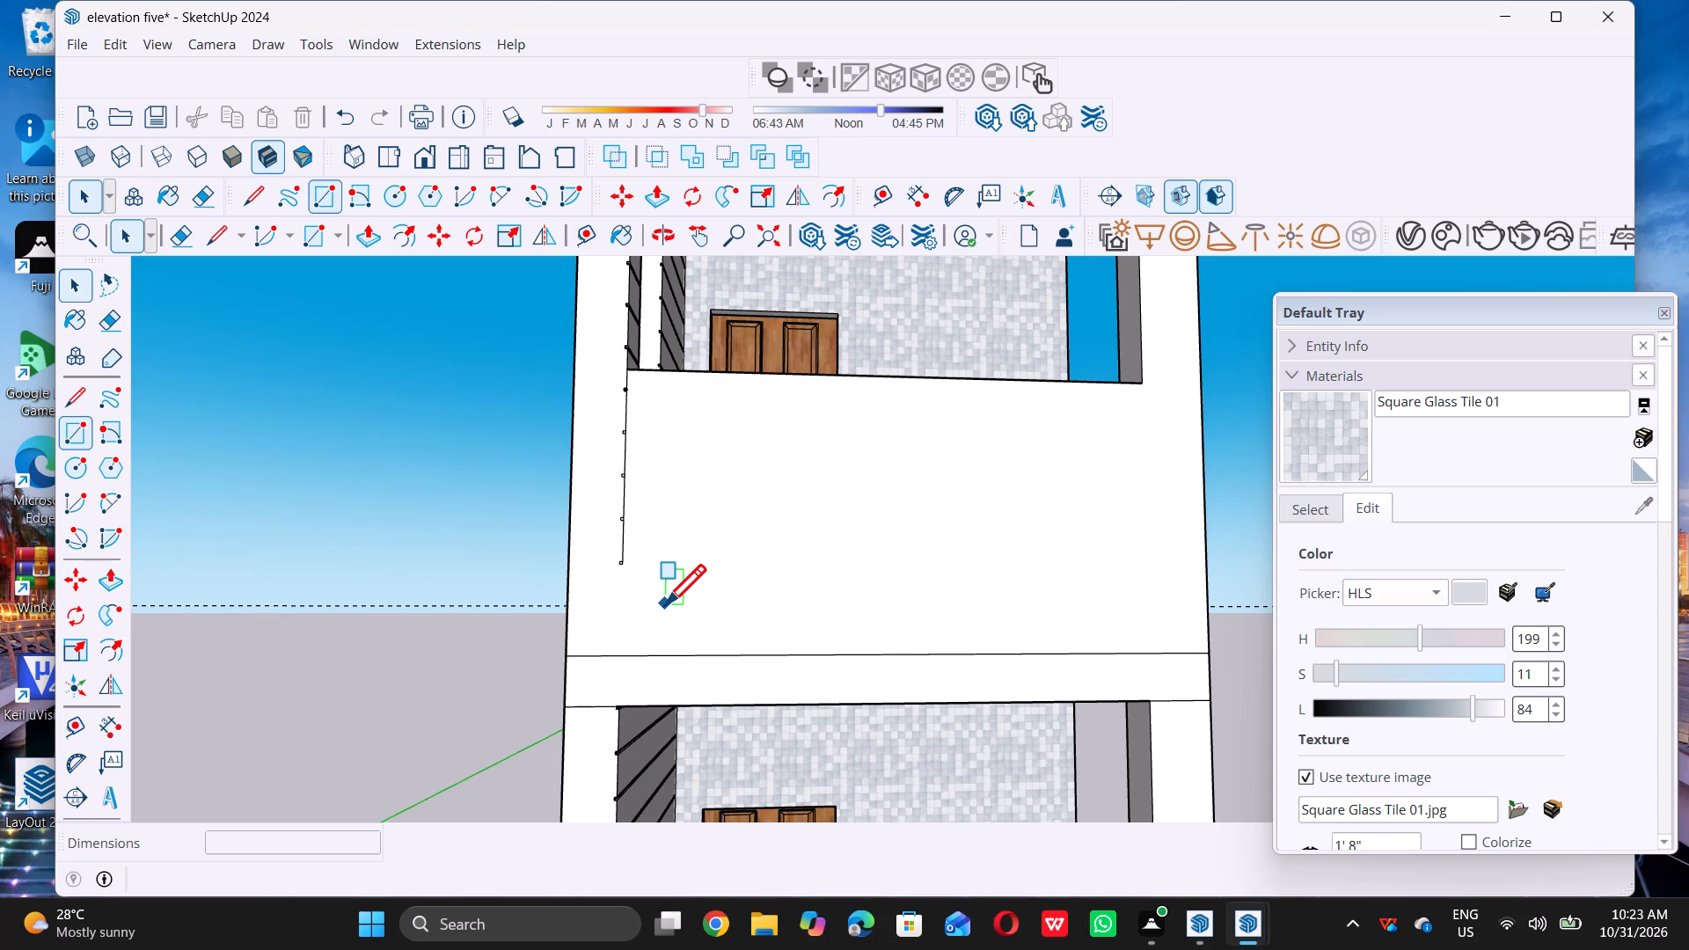
{"action": "key", "text": "space"}
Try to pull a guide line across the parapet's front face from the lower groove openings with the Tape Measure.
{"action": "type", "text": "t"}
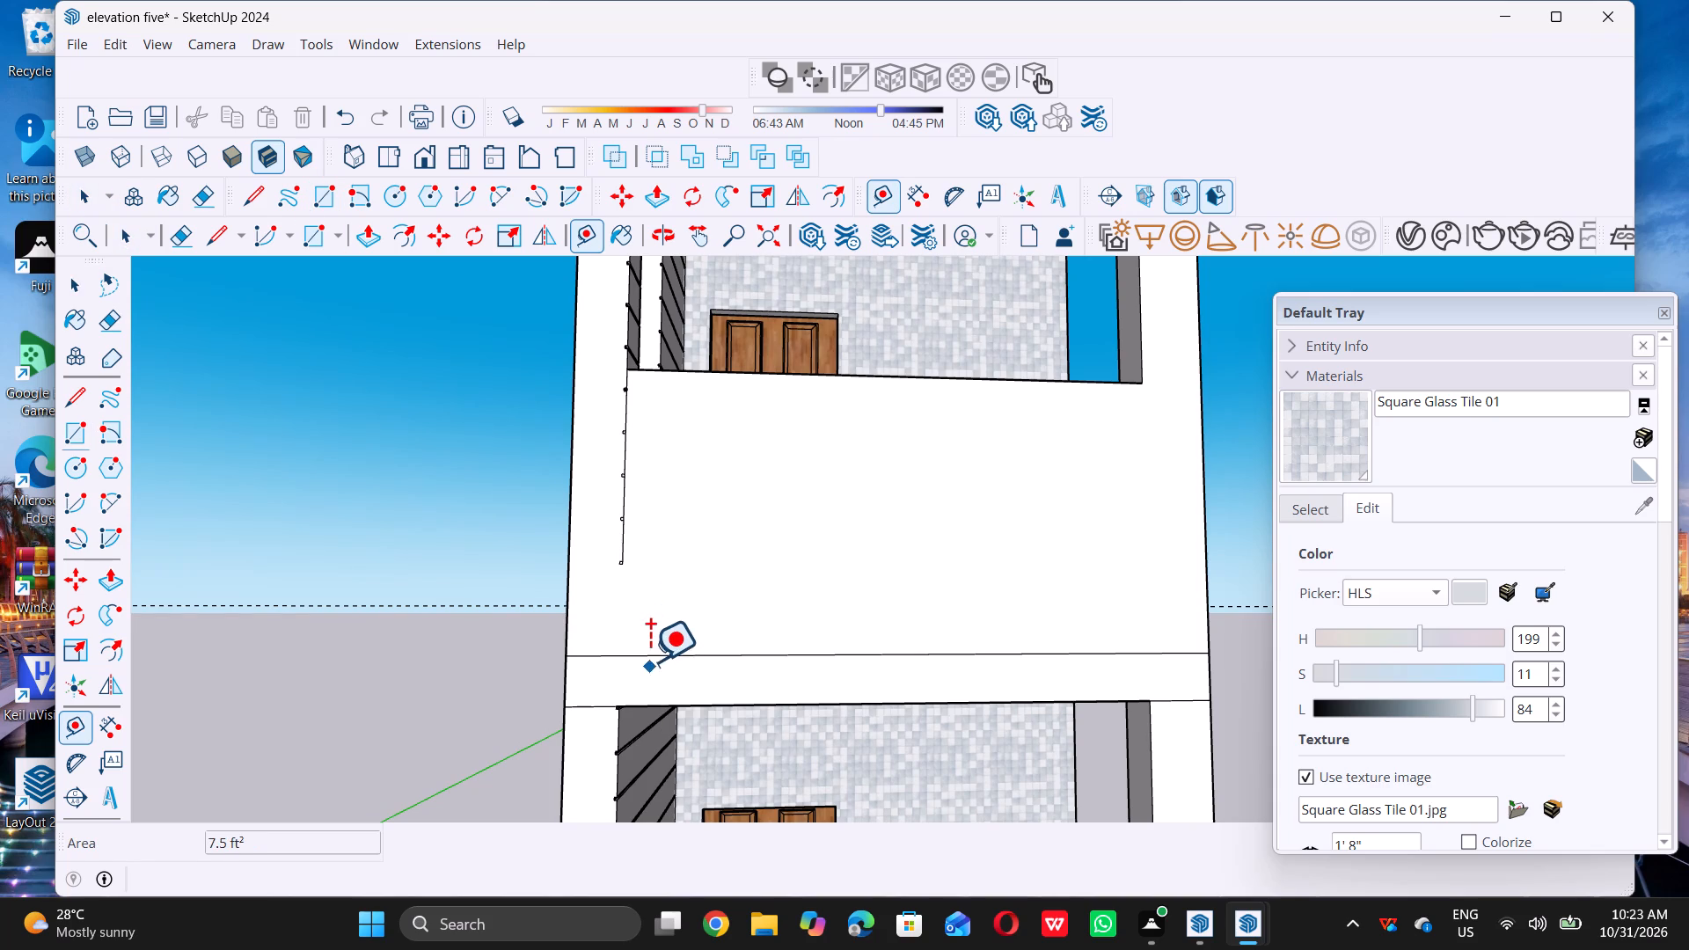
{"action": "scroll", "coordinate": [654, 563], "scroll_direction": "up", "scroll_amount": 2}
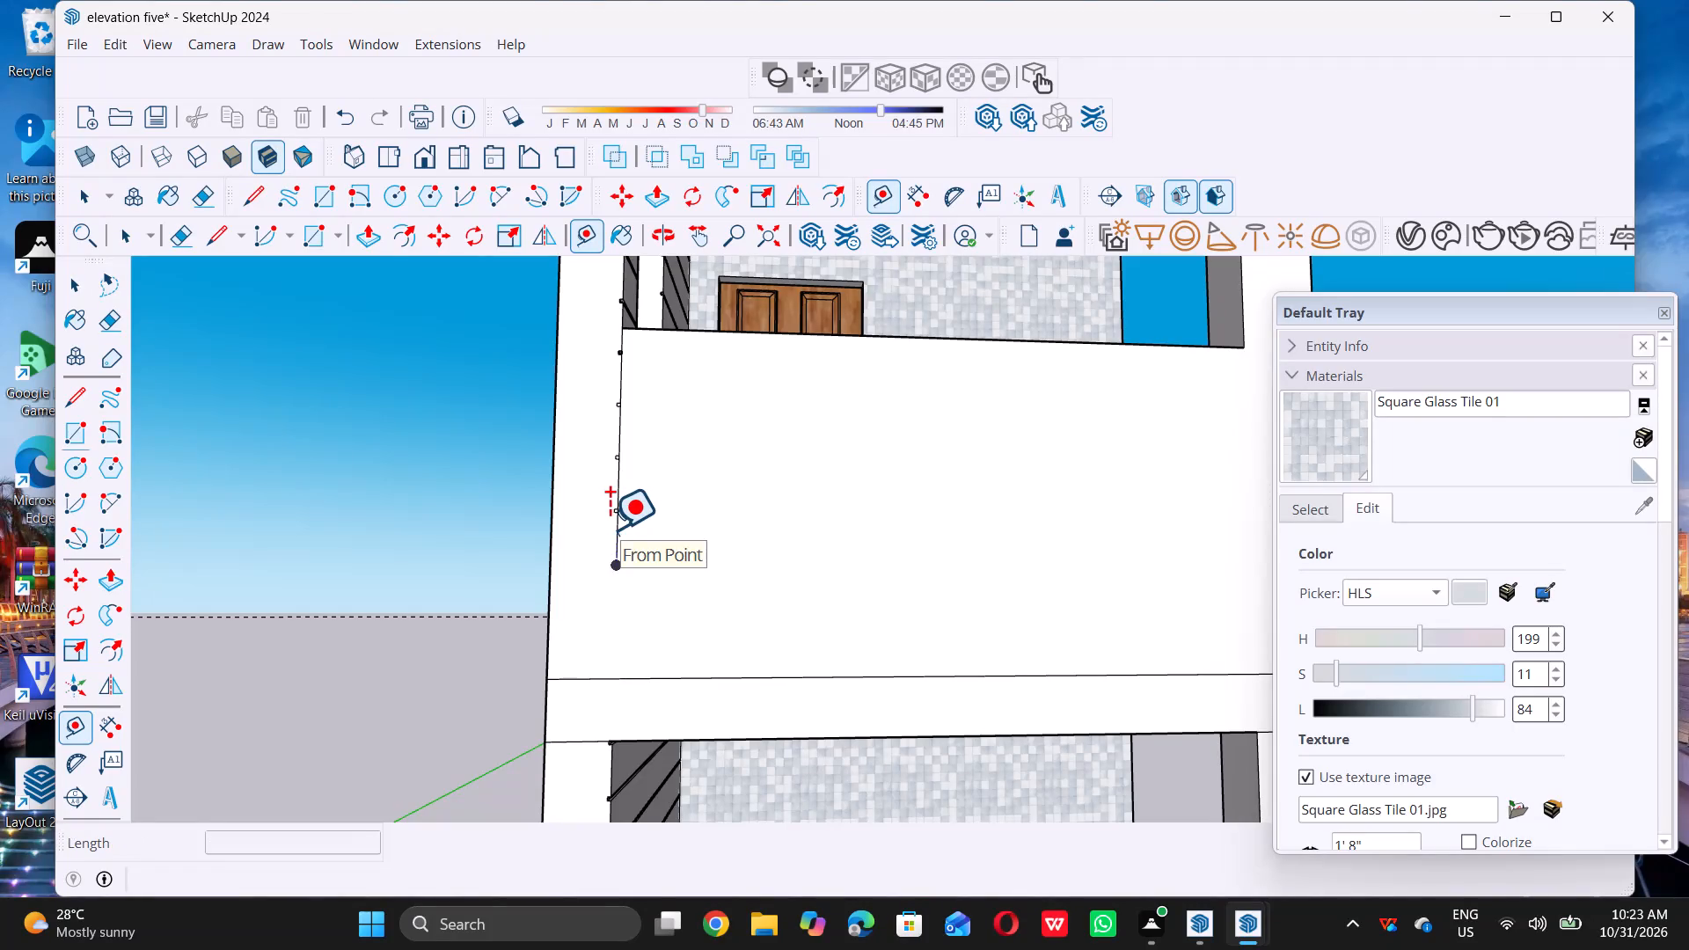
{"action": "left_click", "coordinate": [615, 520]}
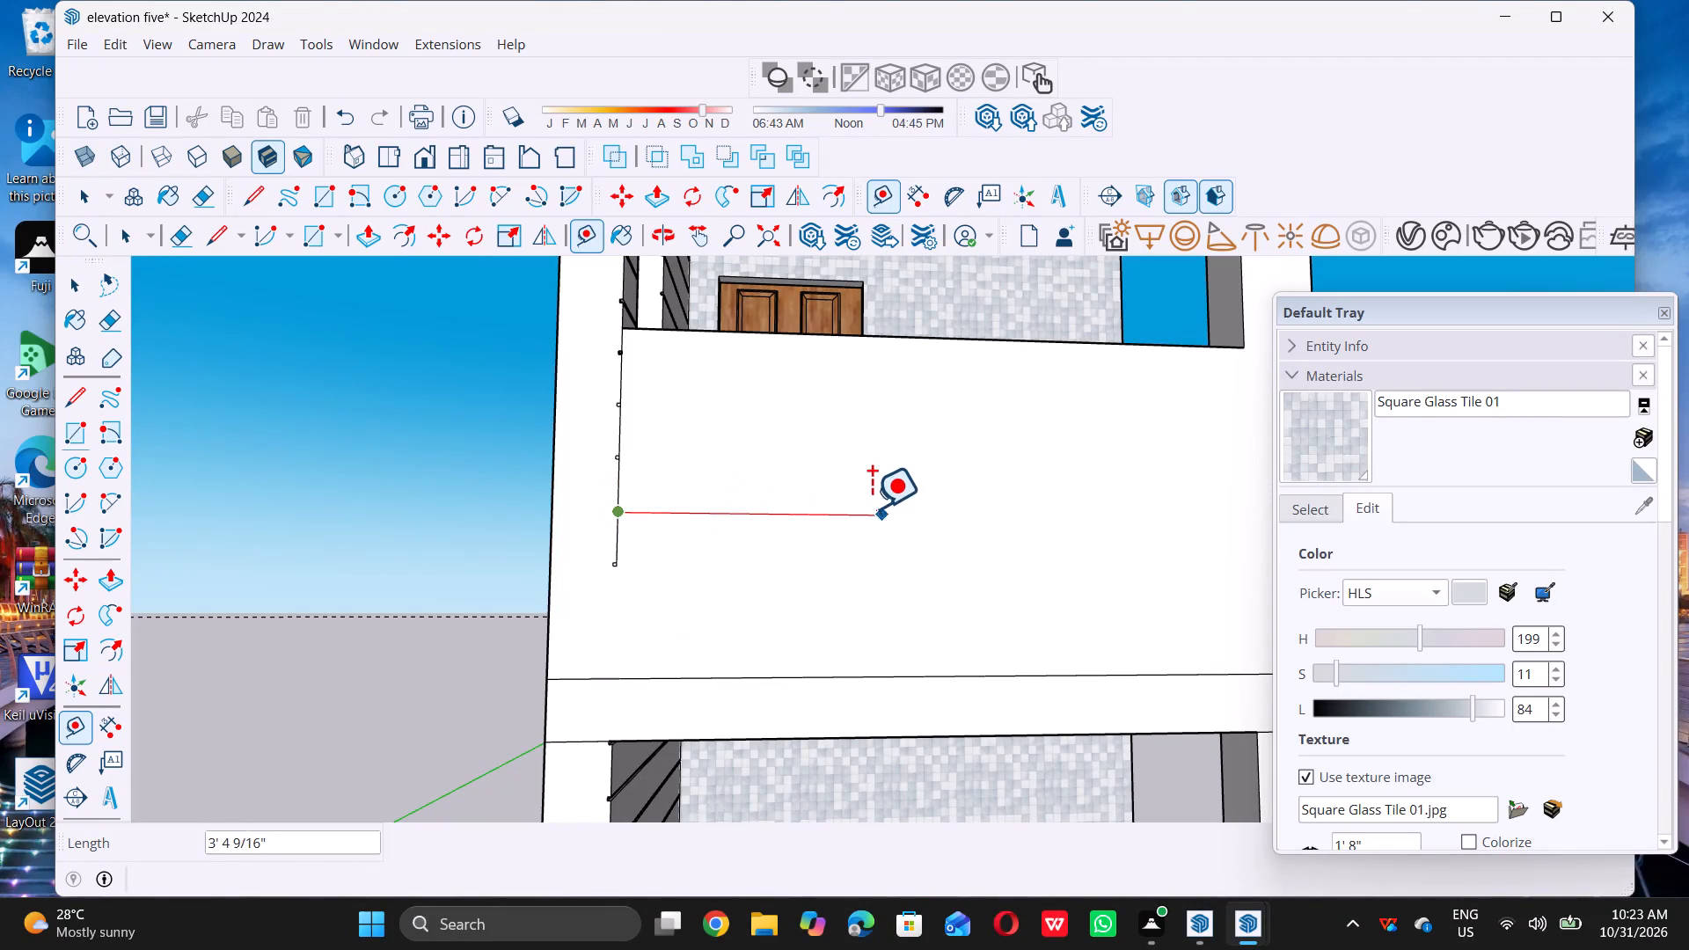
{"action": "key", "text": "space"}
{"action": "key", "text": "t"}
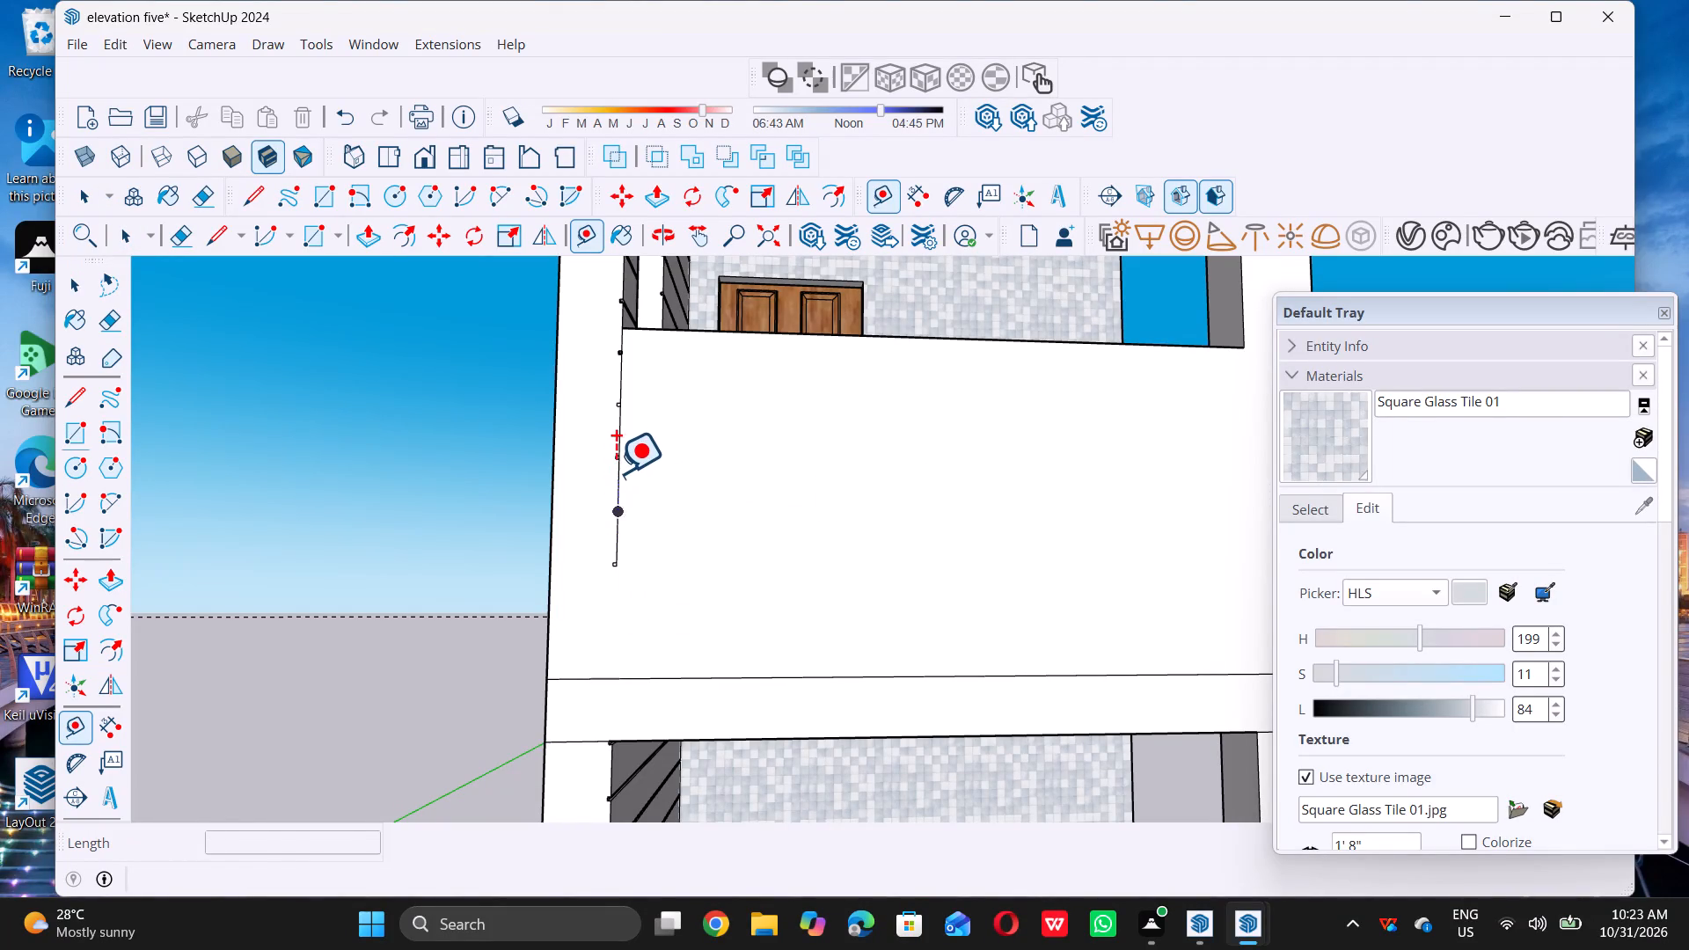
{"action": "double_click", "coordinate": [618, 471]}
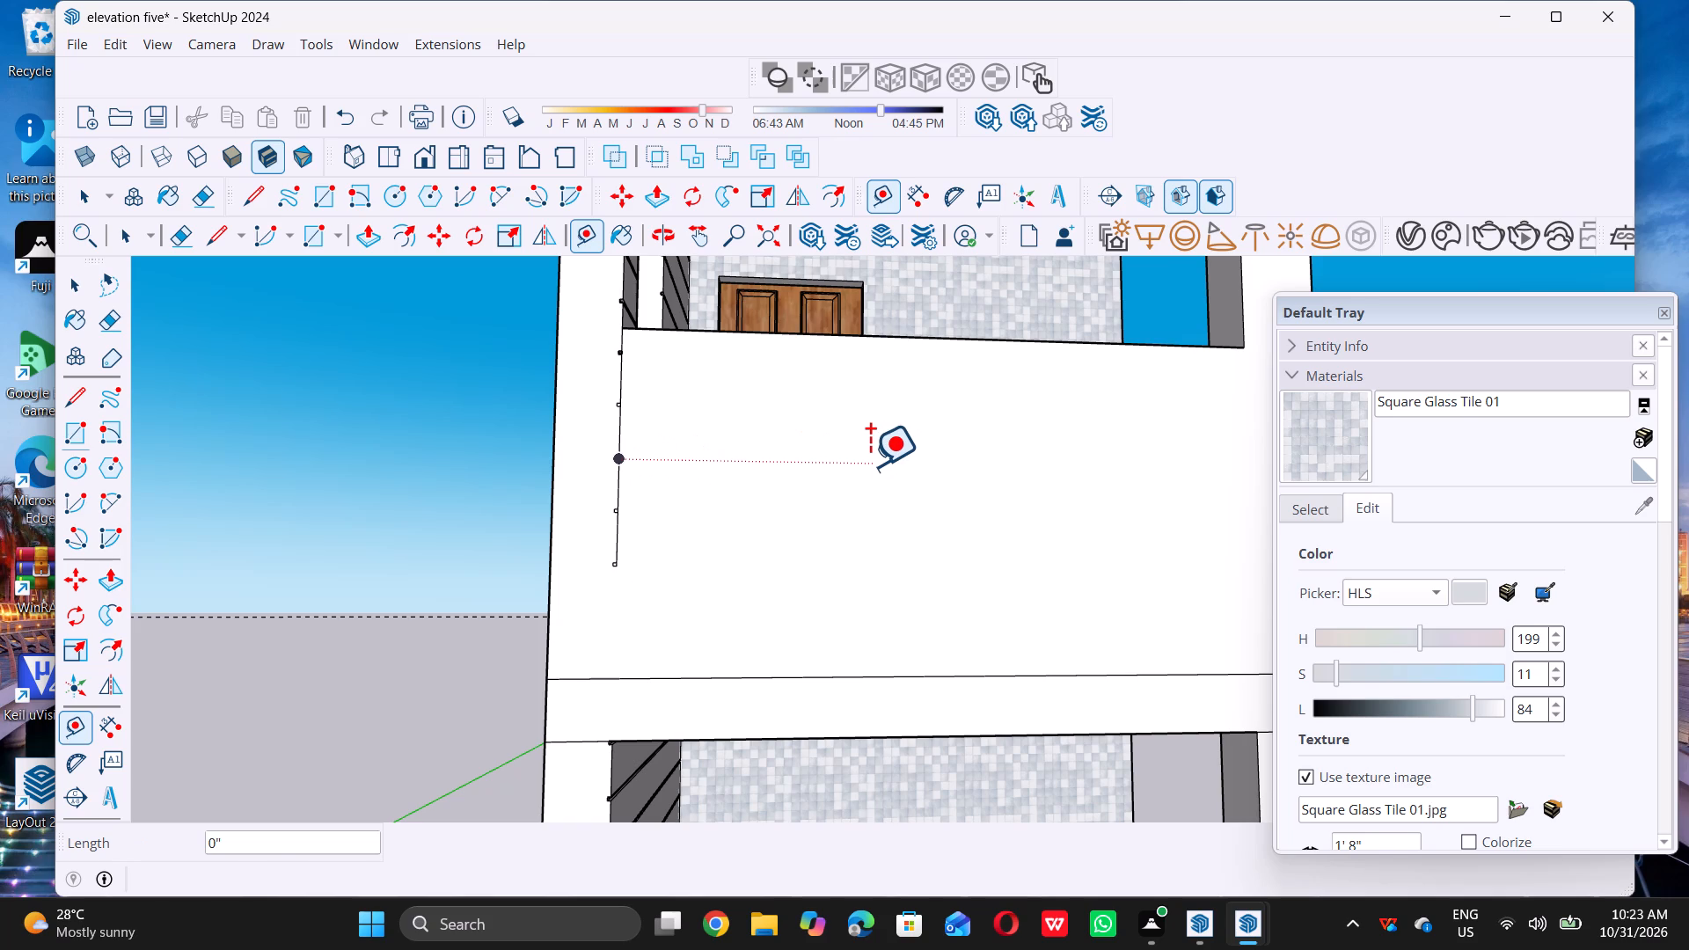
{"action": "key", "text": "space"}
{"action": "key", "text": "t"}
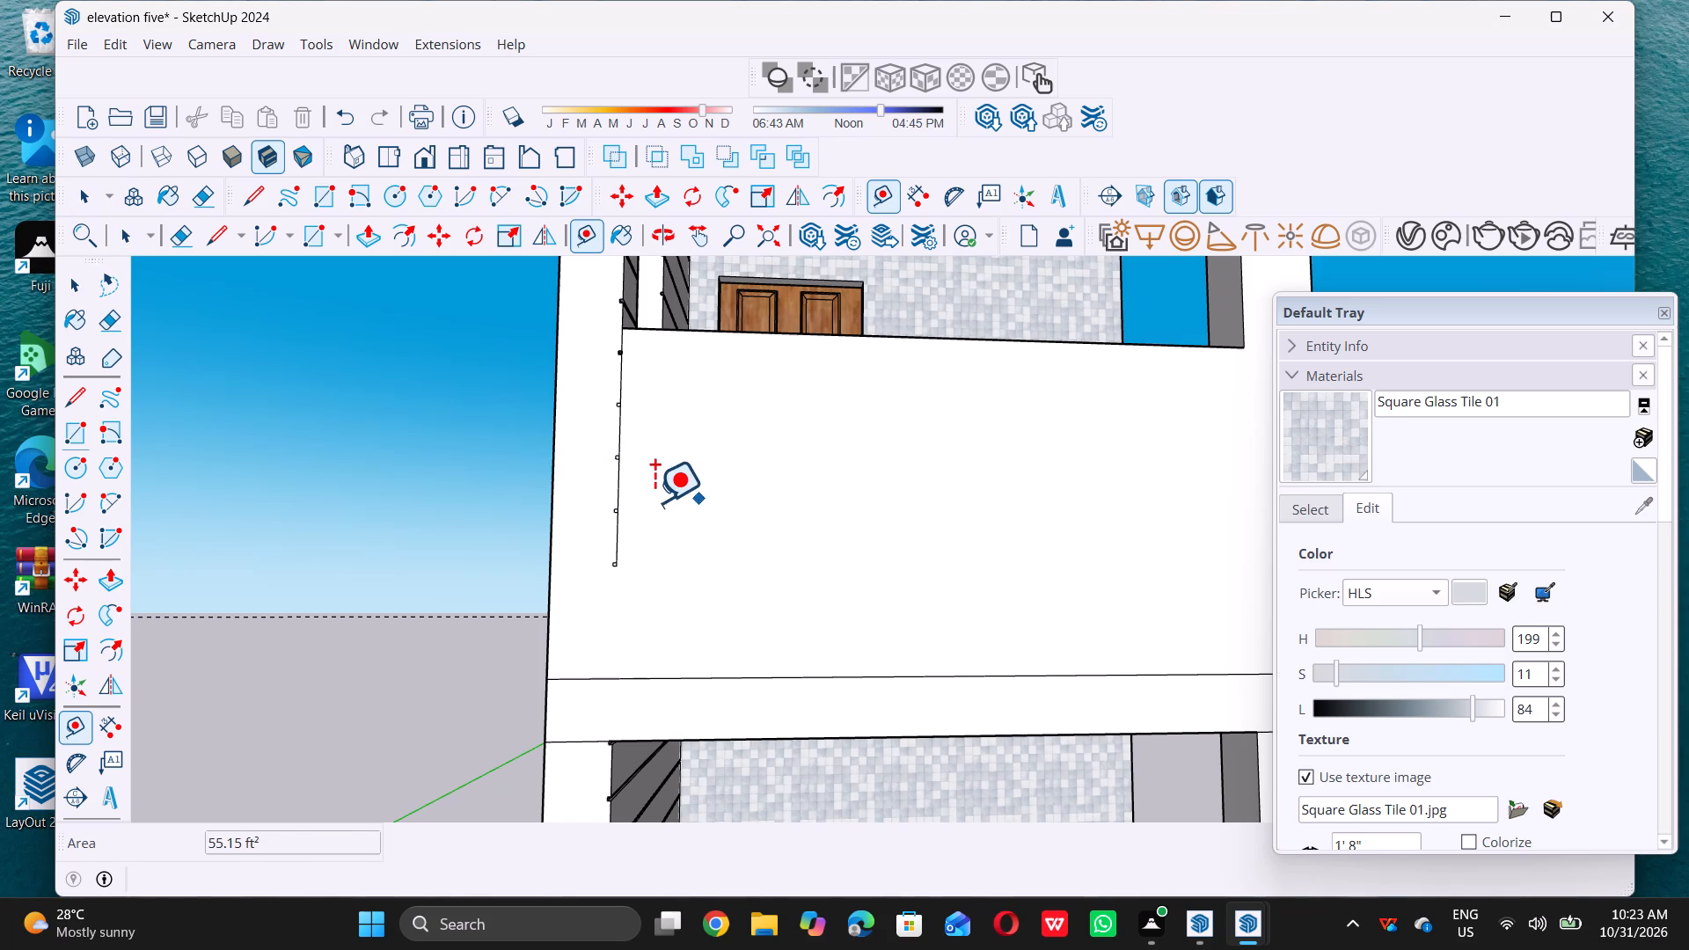
Place guide points on the groove edge just above the second-lowest opening beside the parapet.
{"action": "double_click", "coordinate": [610, 493]}
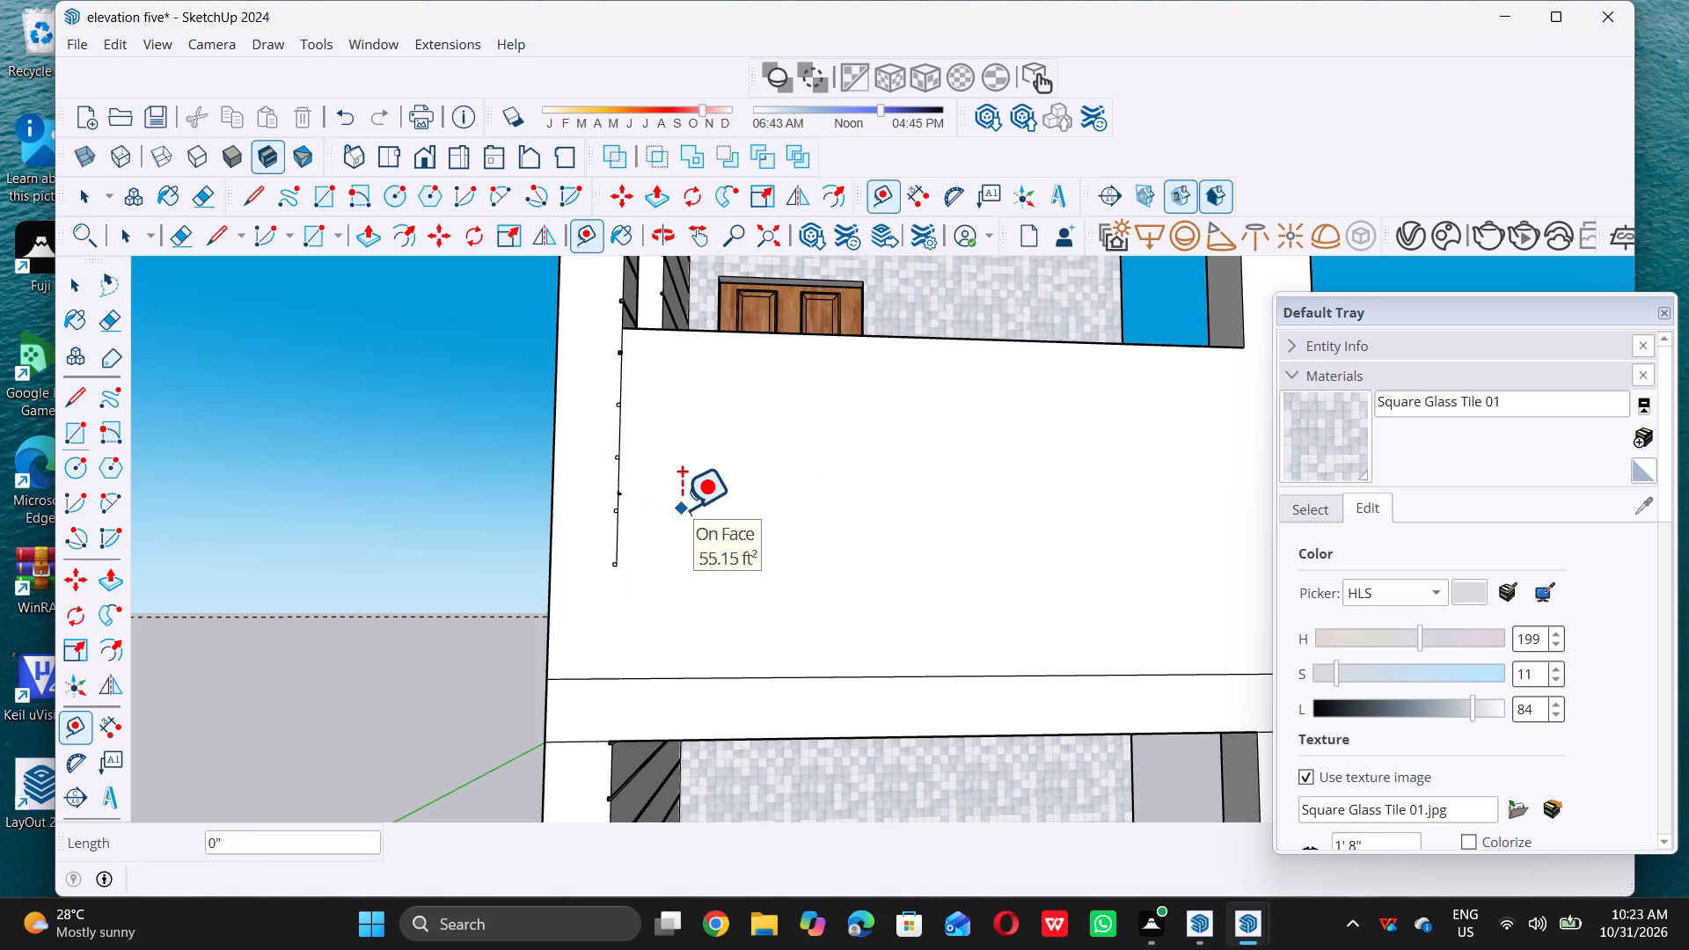
{"action": "key", "text": "space"}
{"action": "key", "text": "t"}
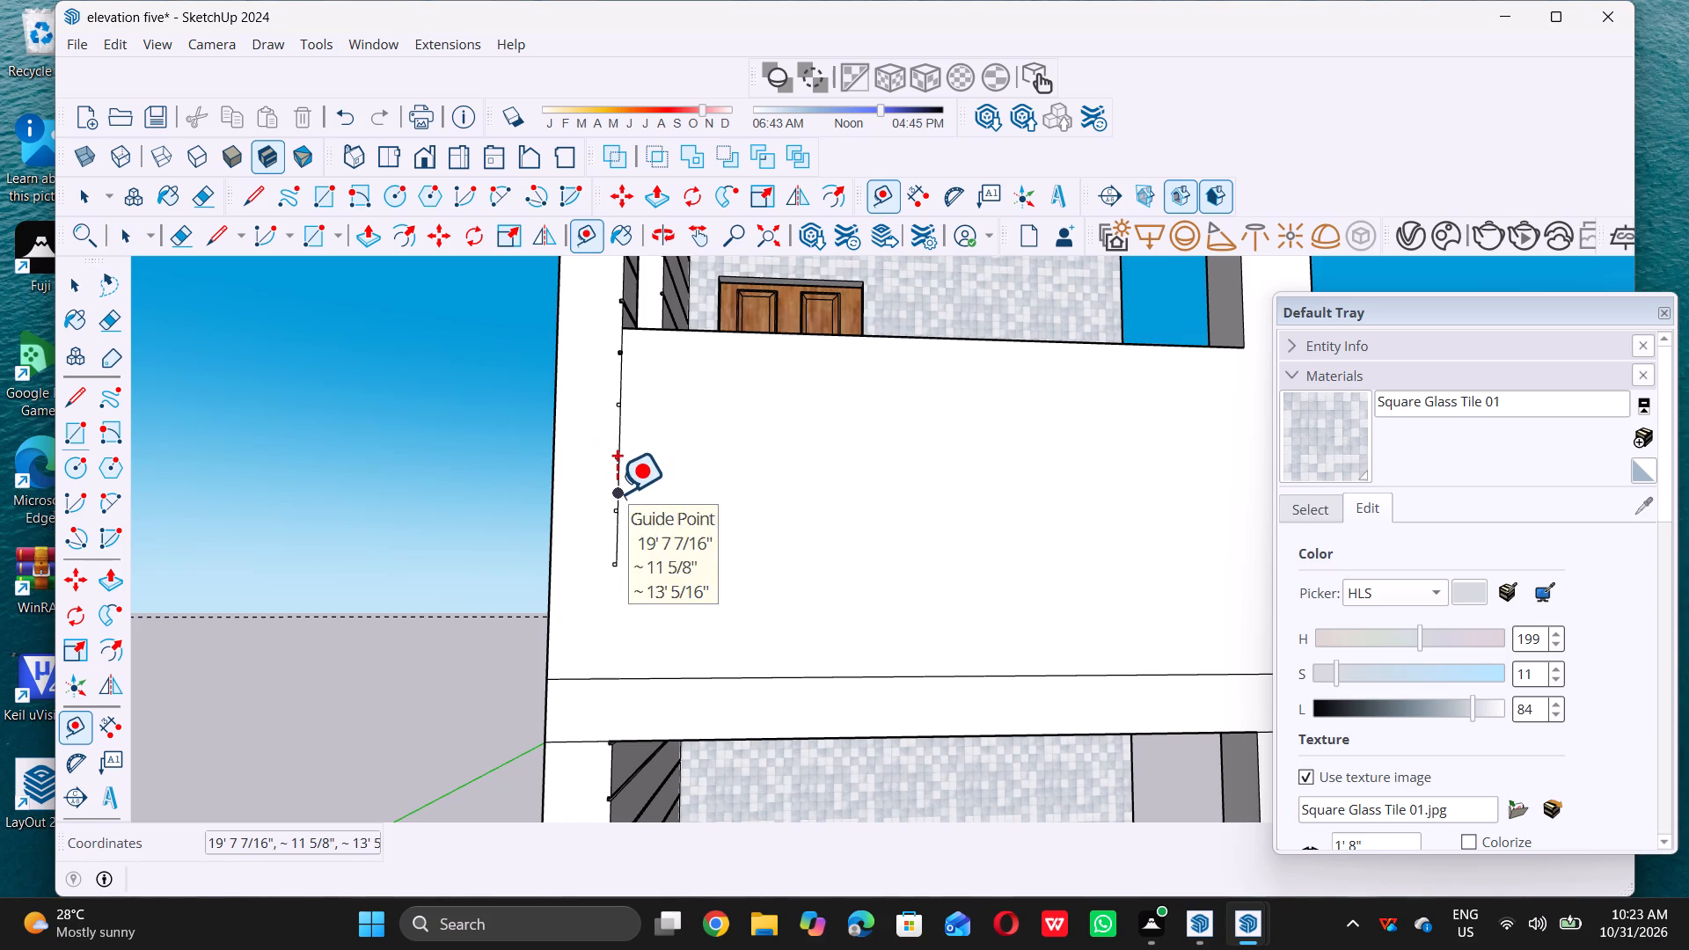
{"action": "triple_click", "coordinate": [616, 493]}
{"action": "left_click", "coordinate": [618, 491]}
{"action": "left_click", "coordinate": [626, 491]}
{"action": "left_click_drag", "start_coordinate": [644, 490], "coordinate": [653, 488]}
{"action": "key", "text": "space"}
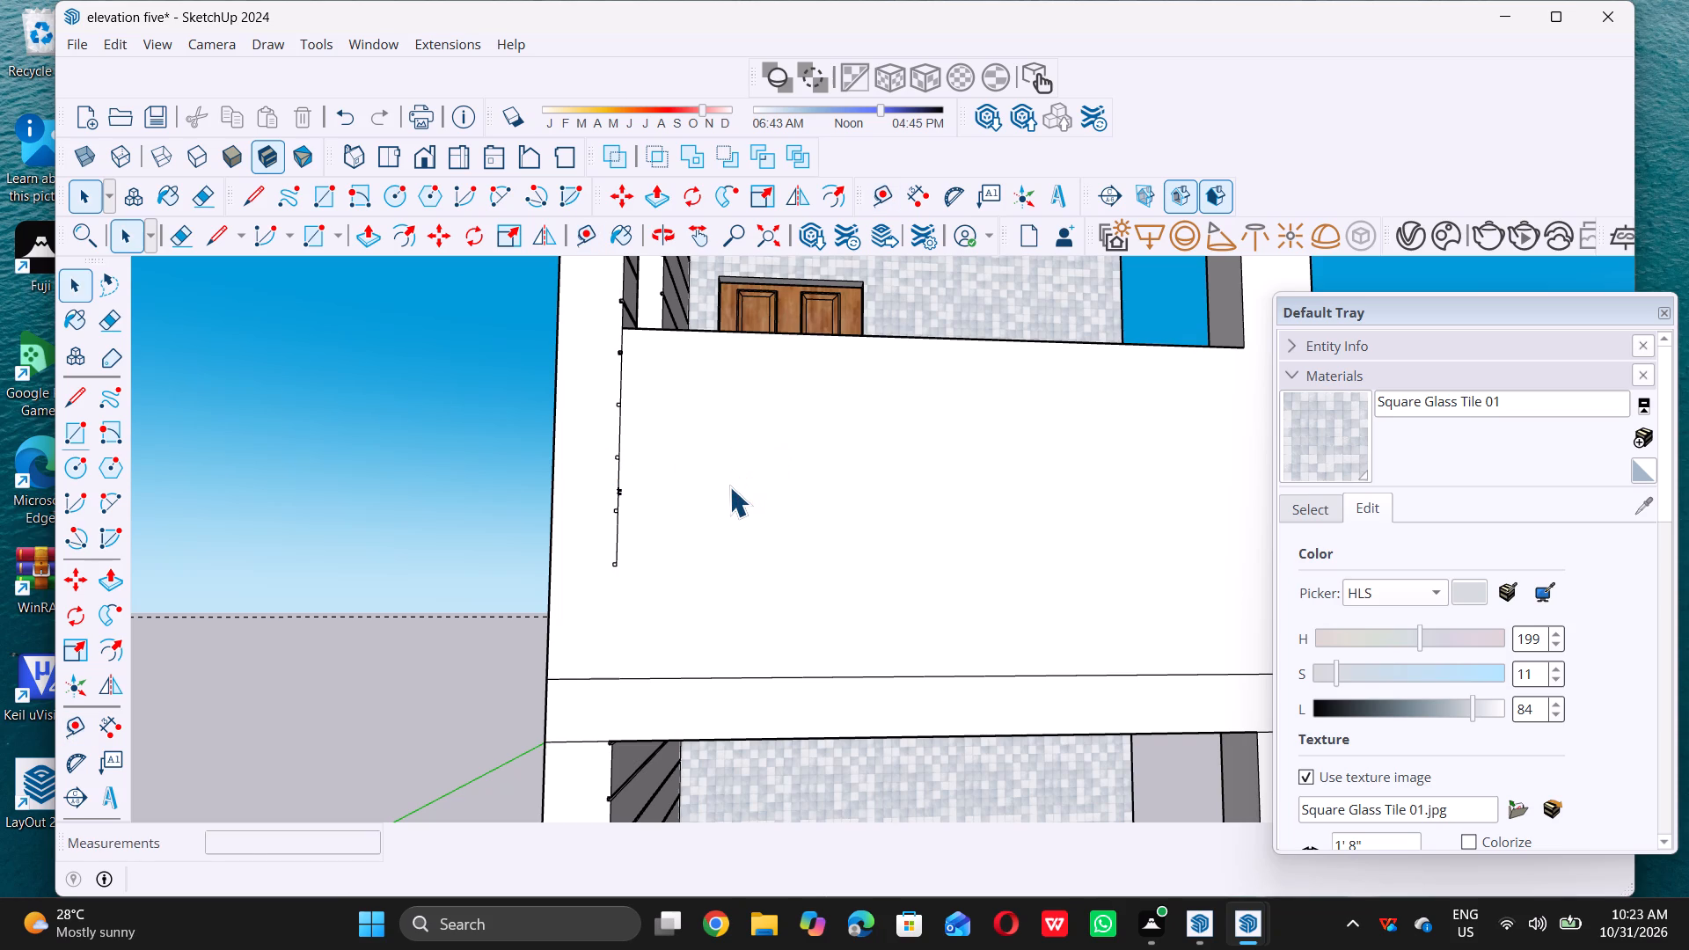
Add a vertical guide line along the groove edge and a parallel one about 2' 1" away on the parapet's front face.
{"action": "key", "text": "t"}
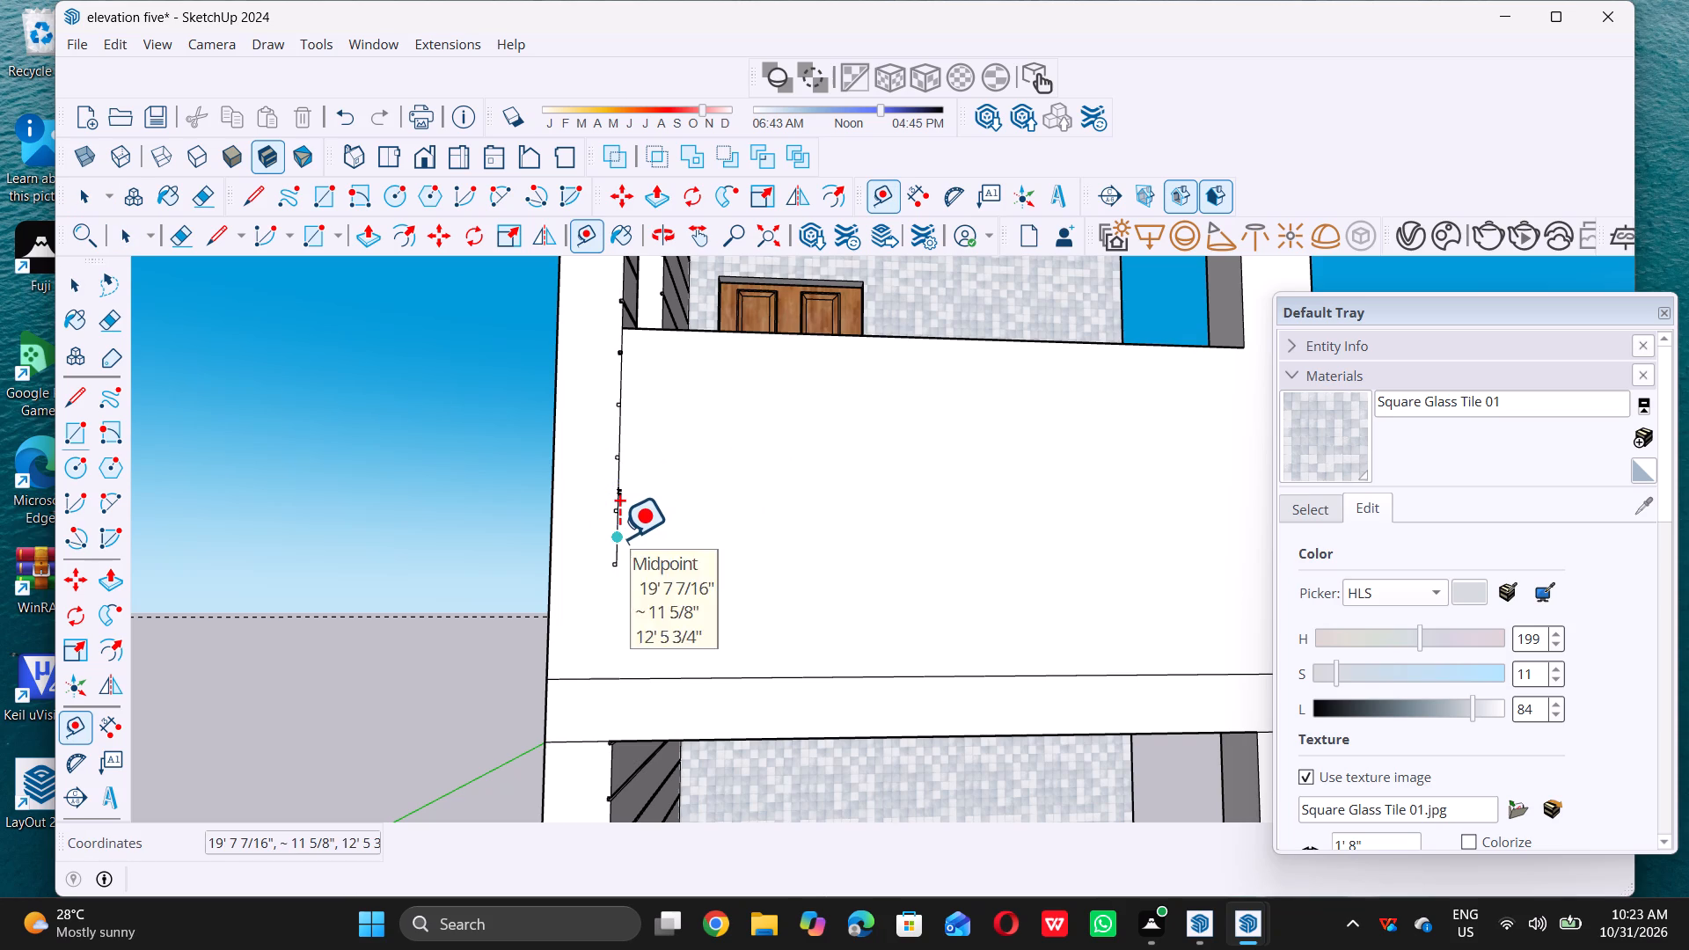
{"action": "double_click", "coordinate": [619, 537]}
{"action": "left_click_drag", "start_coordinate": [621, 539], "coordinate": [645, 537]}
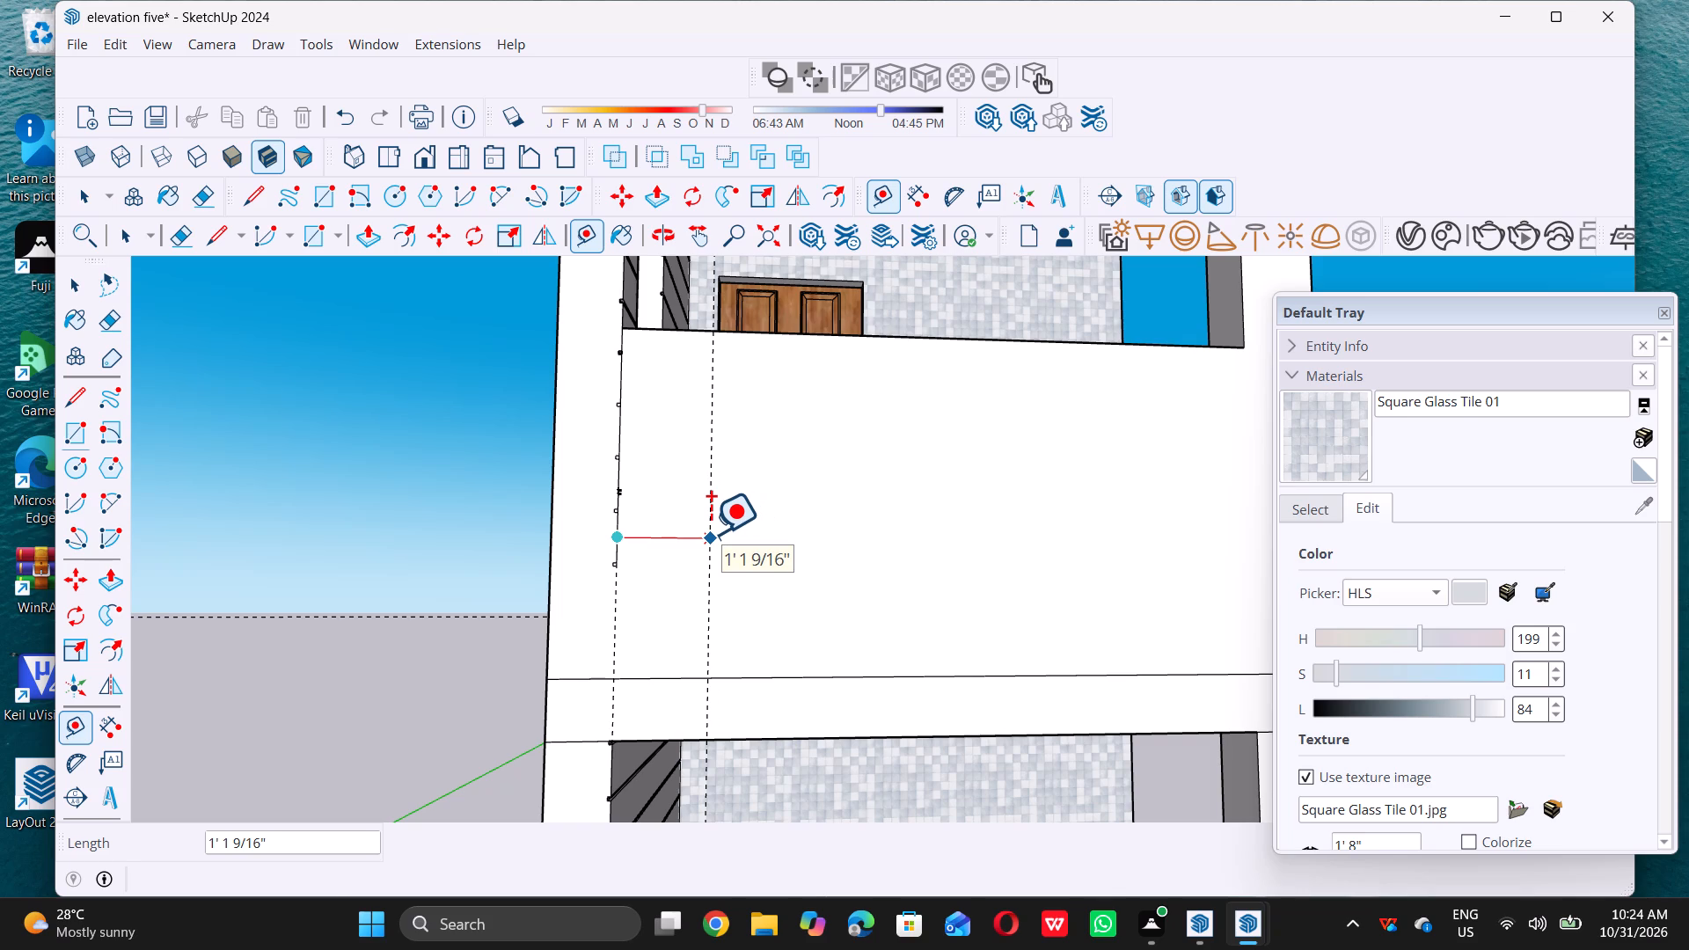
{"action": "scroll", "coordinate": [690, 559], "scroll_direction": "down", "scroll_amount": 4}
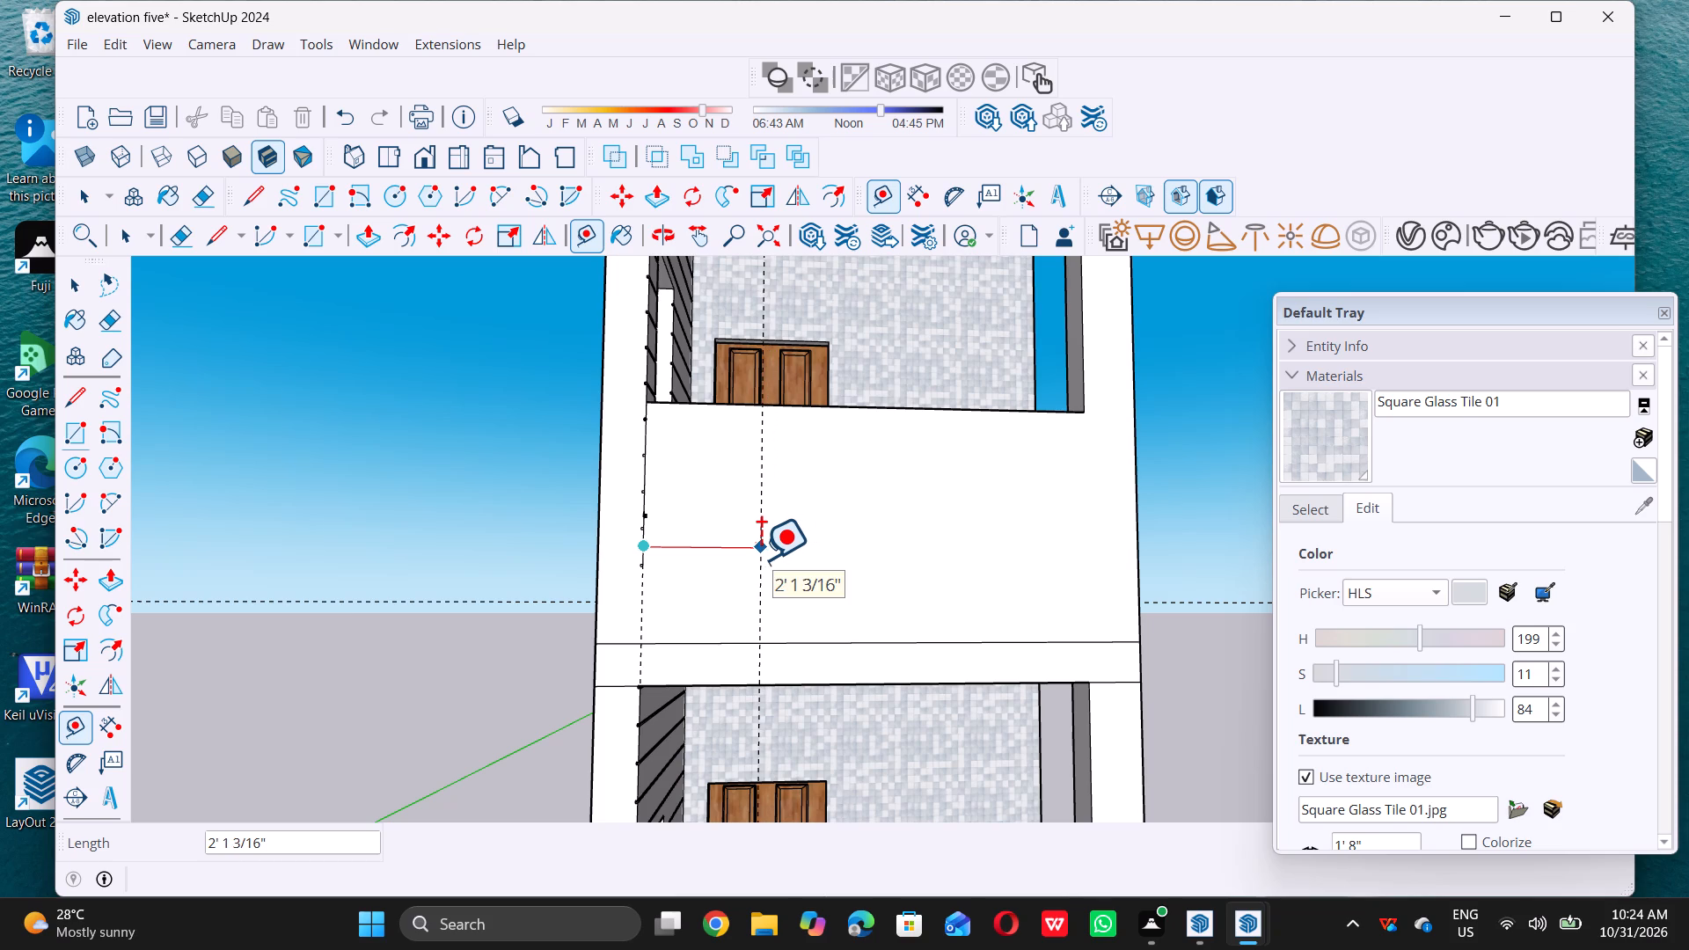
{"action": "double_click", "coordinate": [761, 559]}
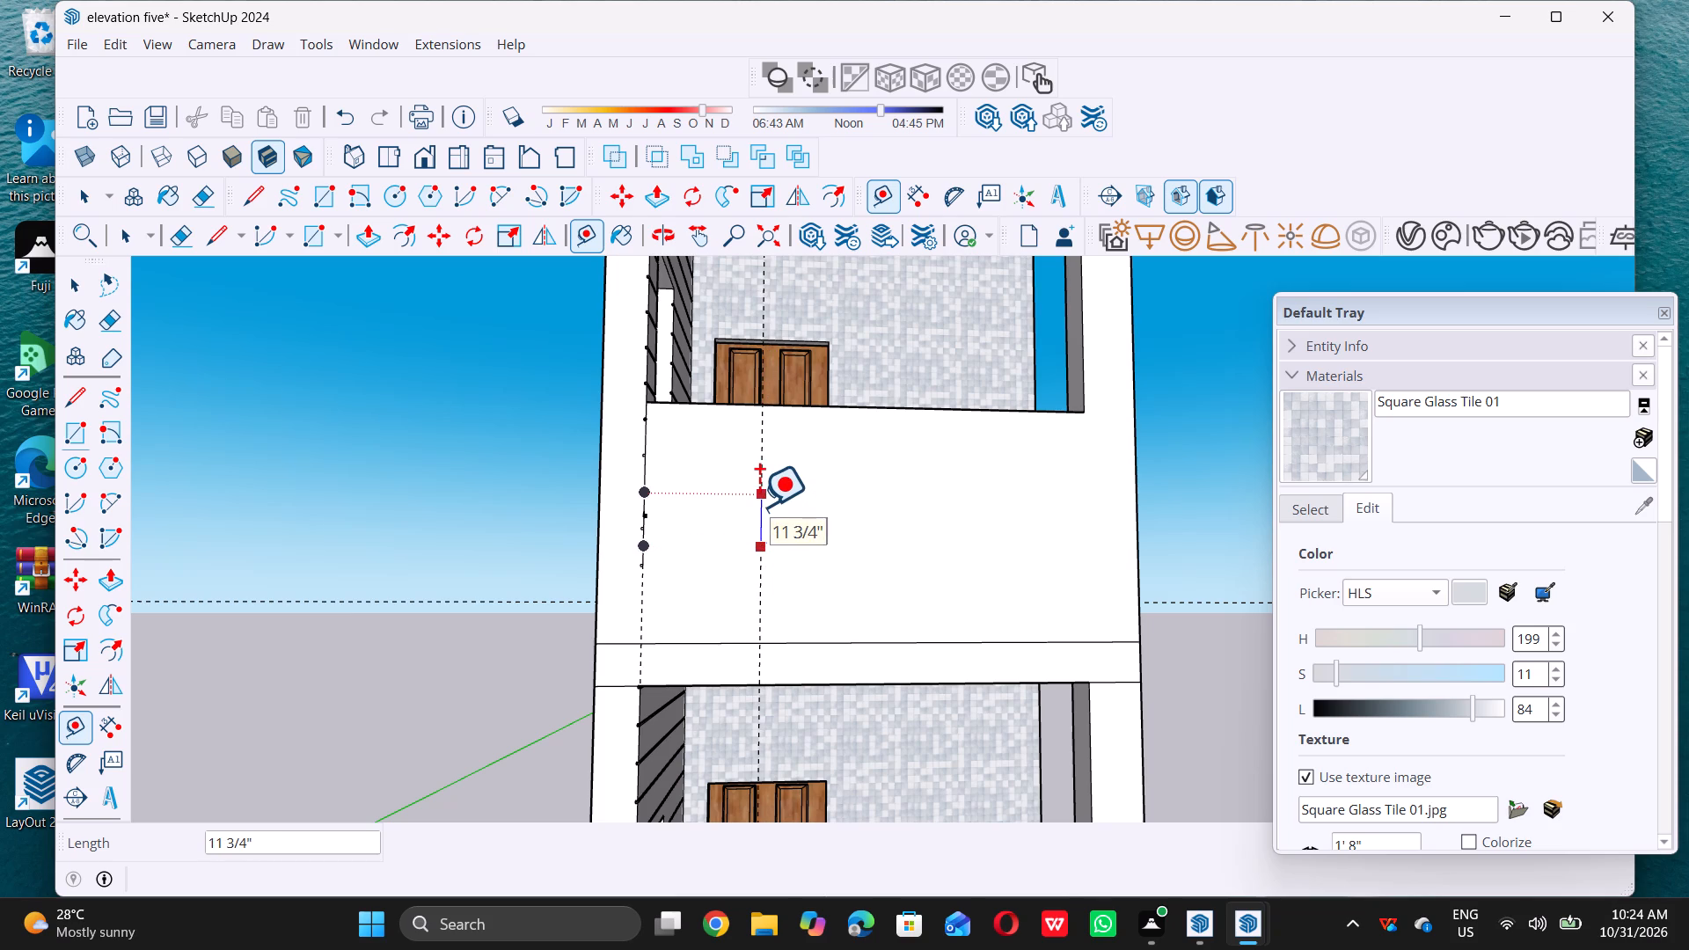
{"action": "key", "text": "space"}
Add a vertical guide line on the parapet's face, 3' beyond the existing guide that crosses the door.
{"action": "type", "text": "t"}
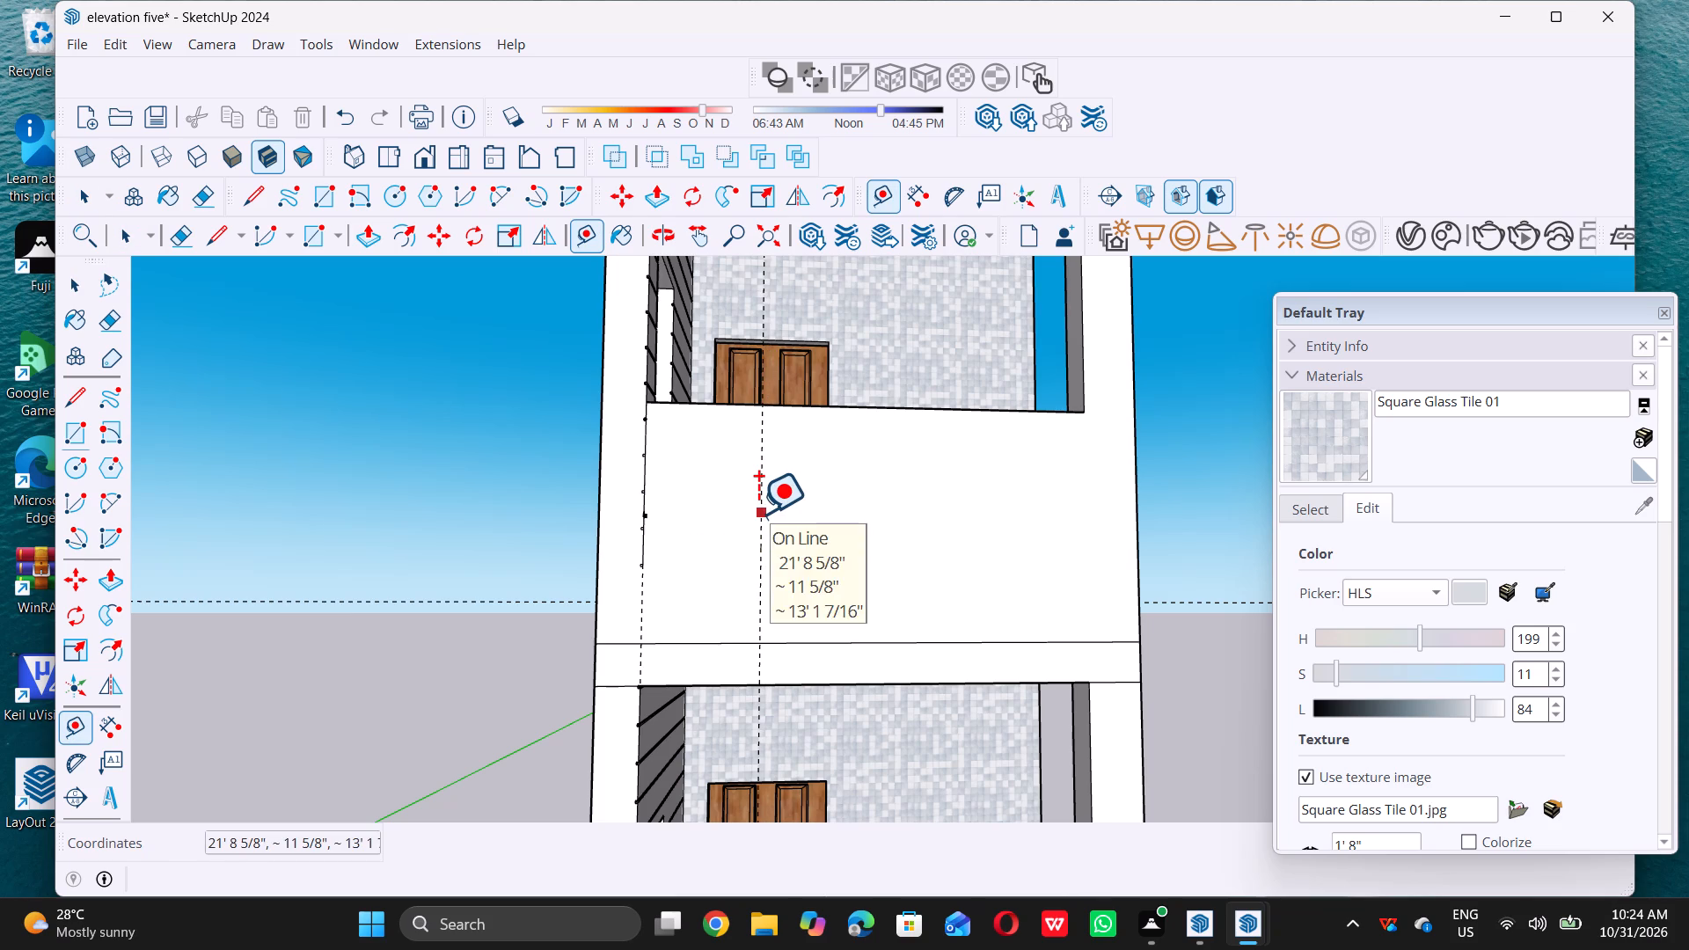
{"action": "left_click", "coordinate": [758, 513]}
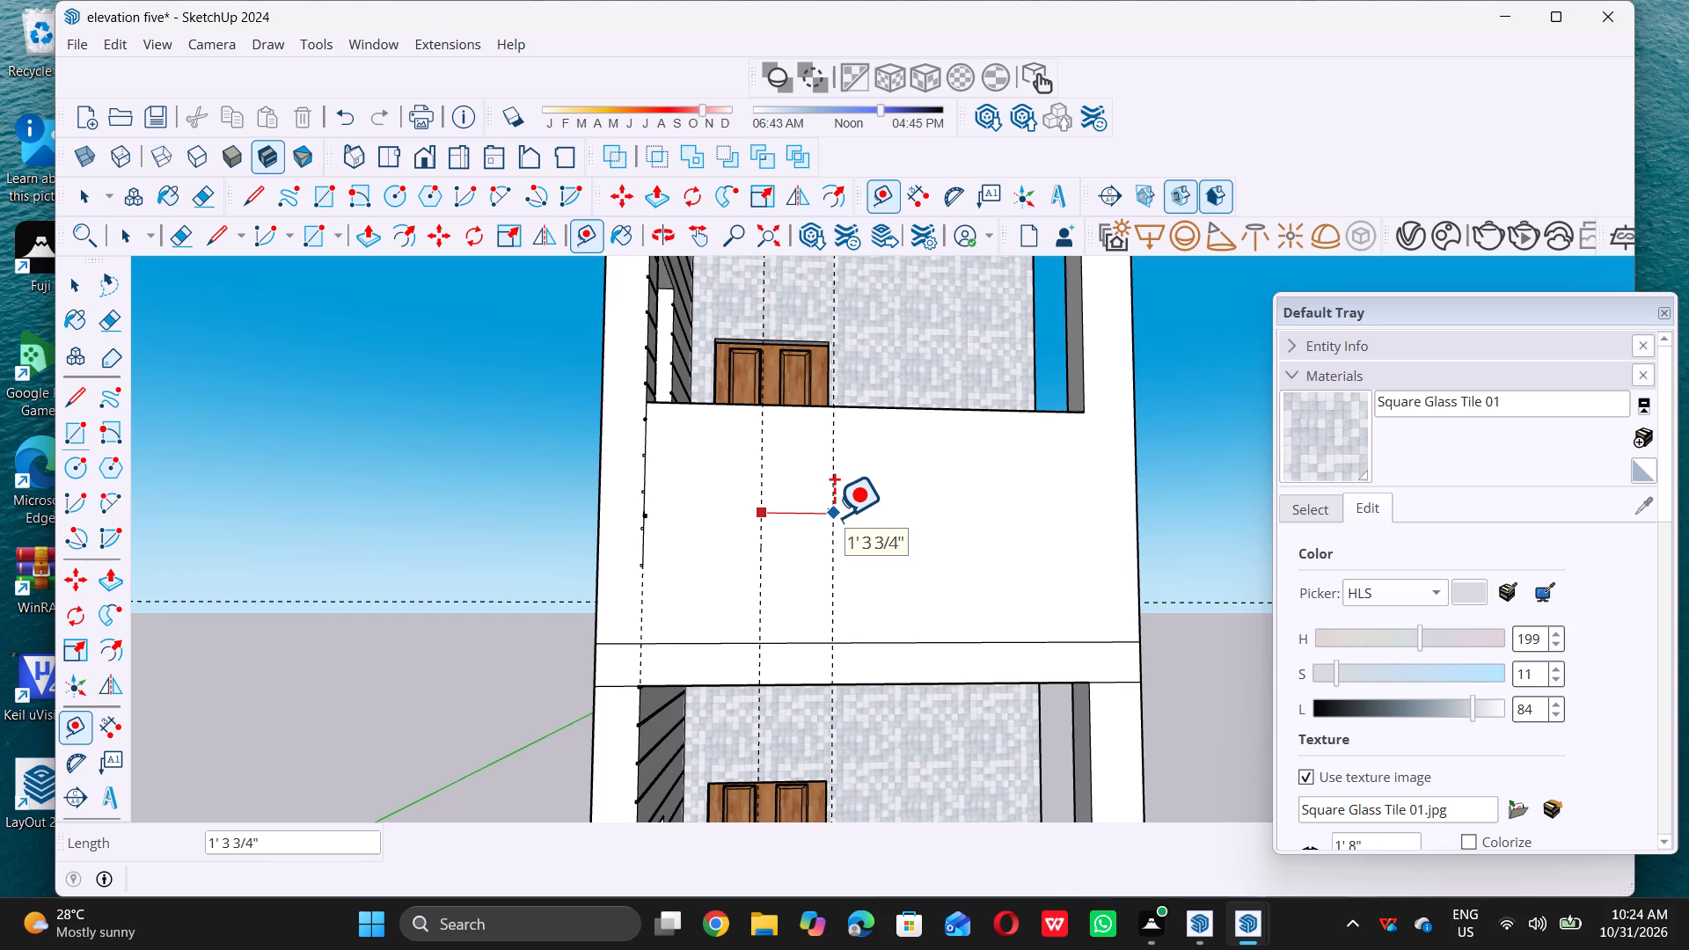
{"action": "type", "text": "3'"}
{"action": "key", "text": "Return"}
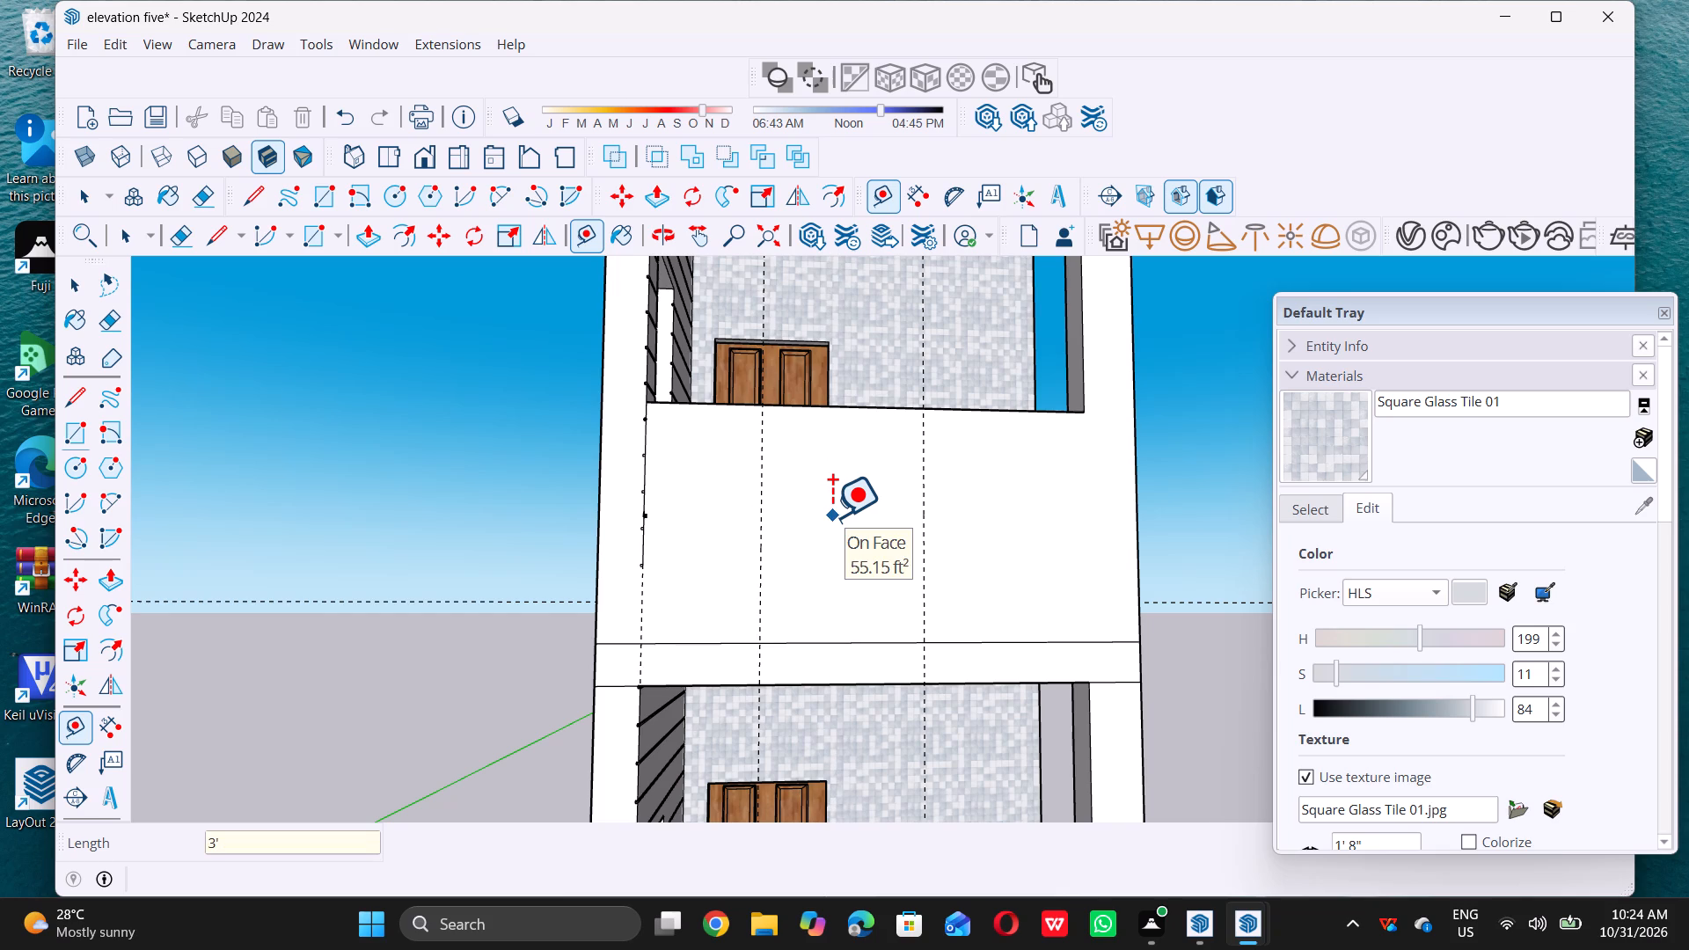
Add a horizontal guide line across the parapet's face, 2' above the parapet's bottom edge.
{"action": "left_click", "coordinate": [984, 639]}
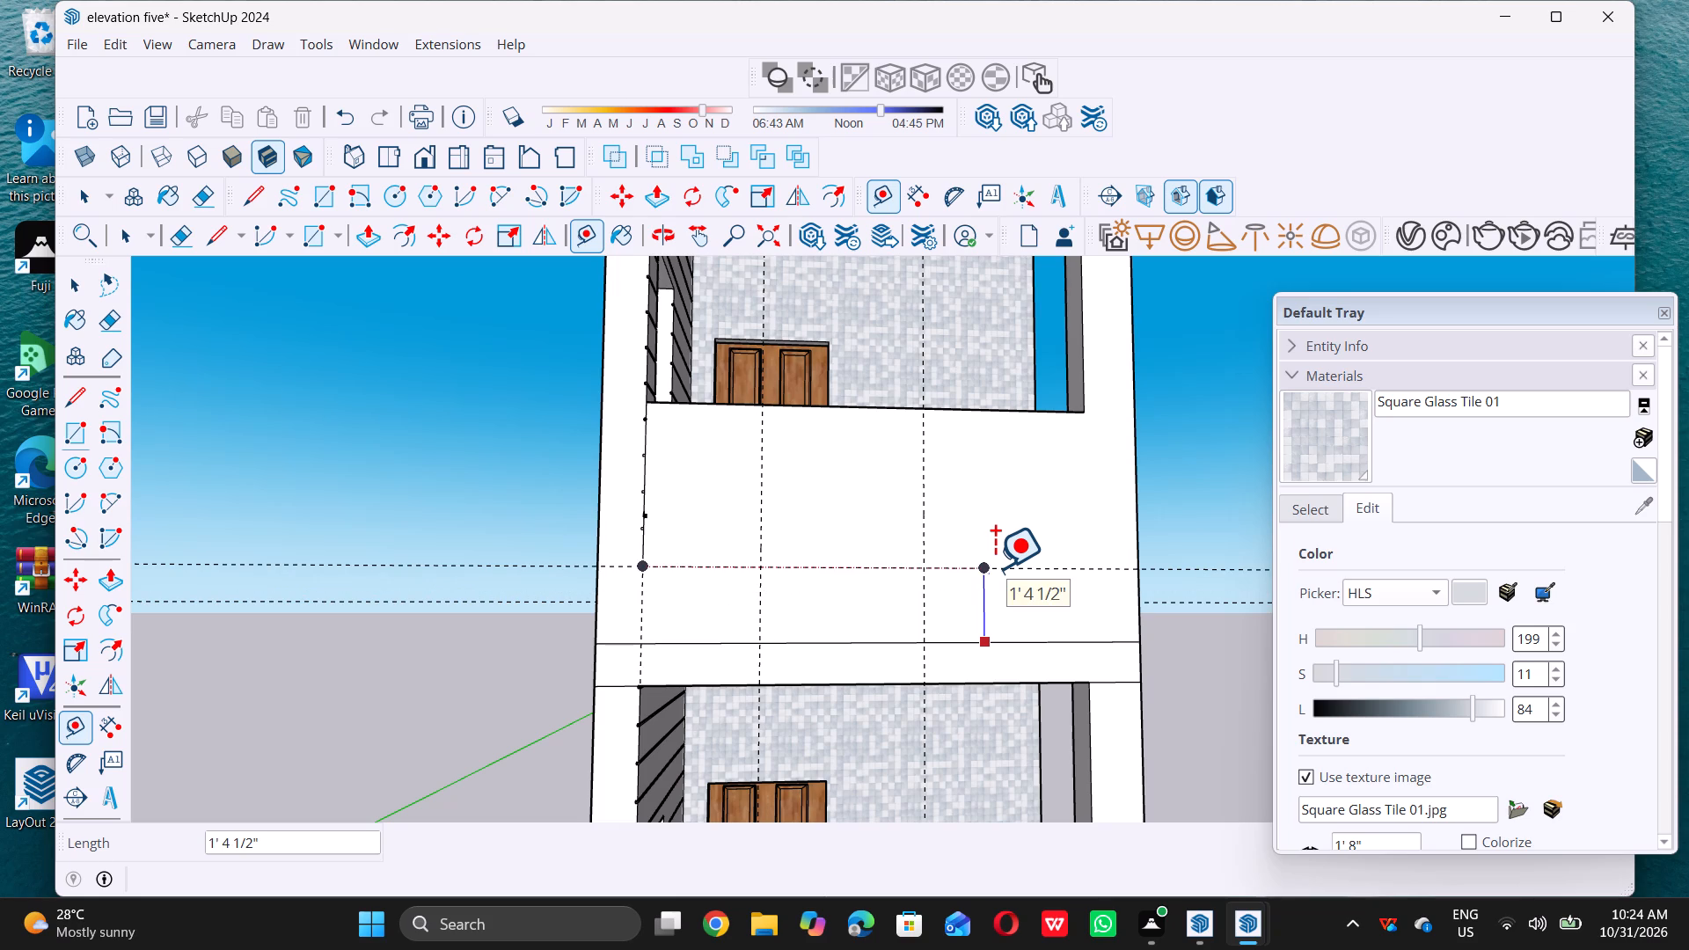
{"action": "key", "text": "2"}
{"action": "key", "text": "apostrophe"}
{"action": "key", "text": "Return"}
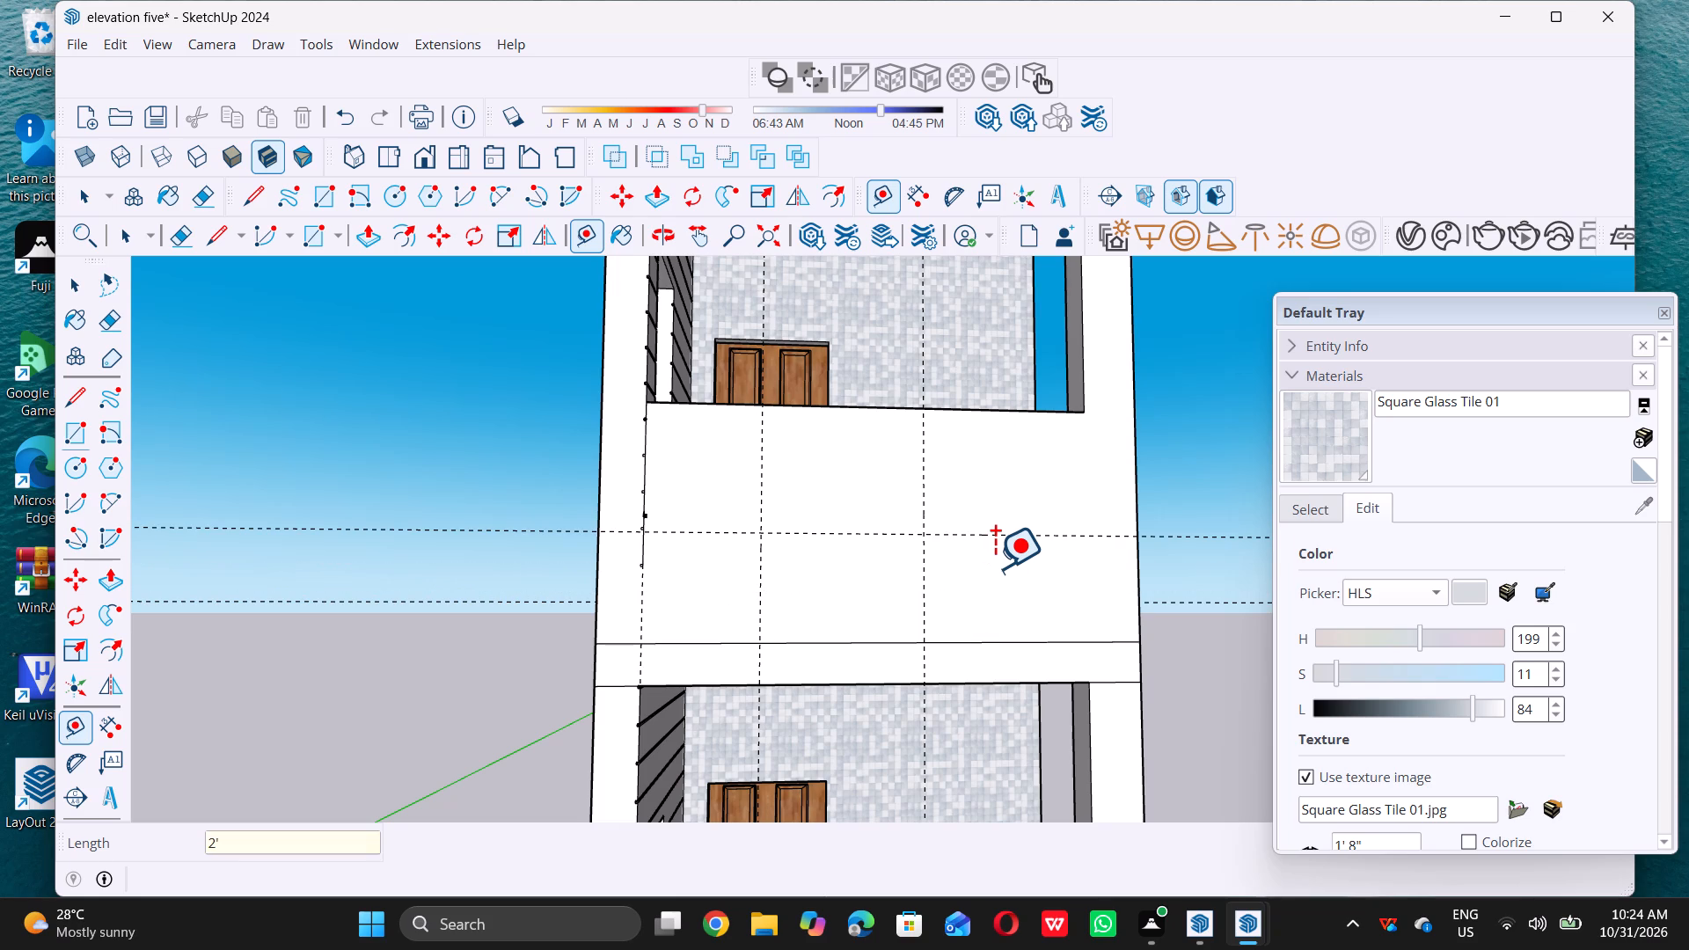
{"action": "key", "text": "space"}
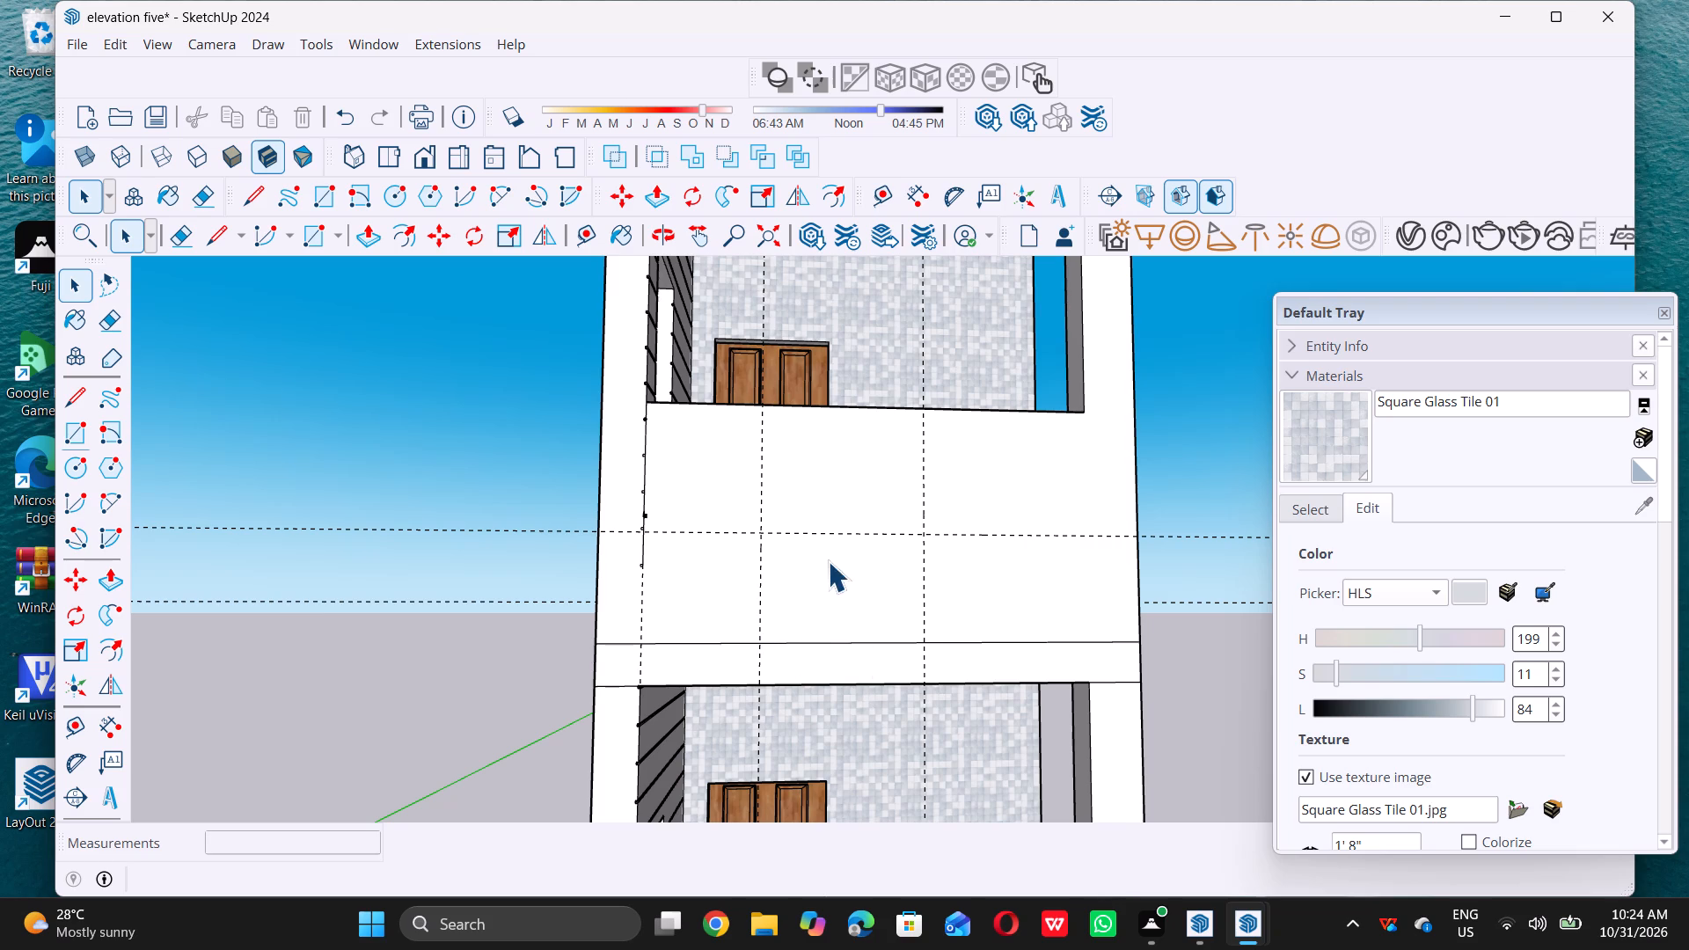
Add a second horizontal guide line 5" below the one crossing the middle storey's parapet.
{"action": "middle_click_drag", "start_coordinate": [808, 583], "coordinate": [742, 634]}
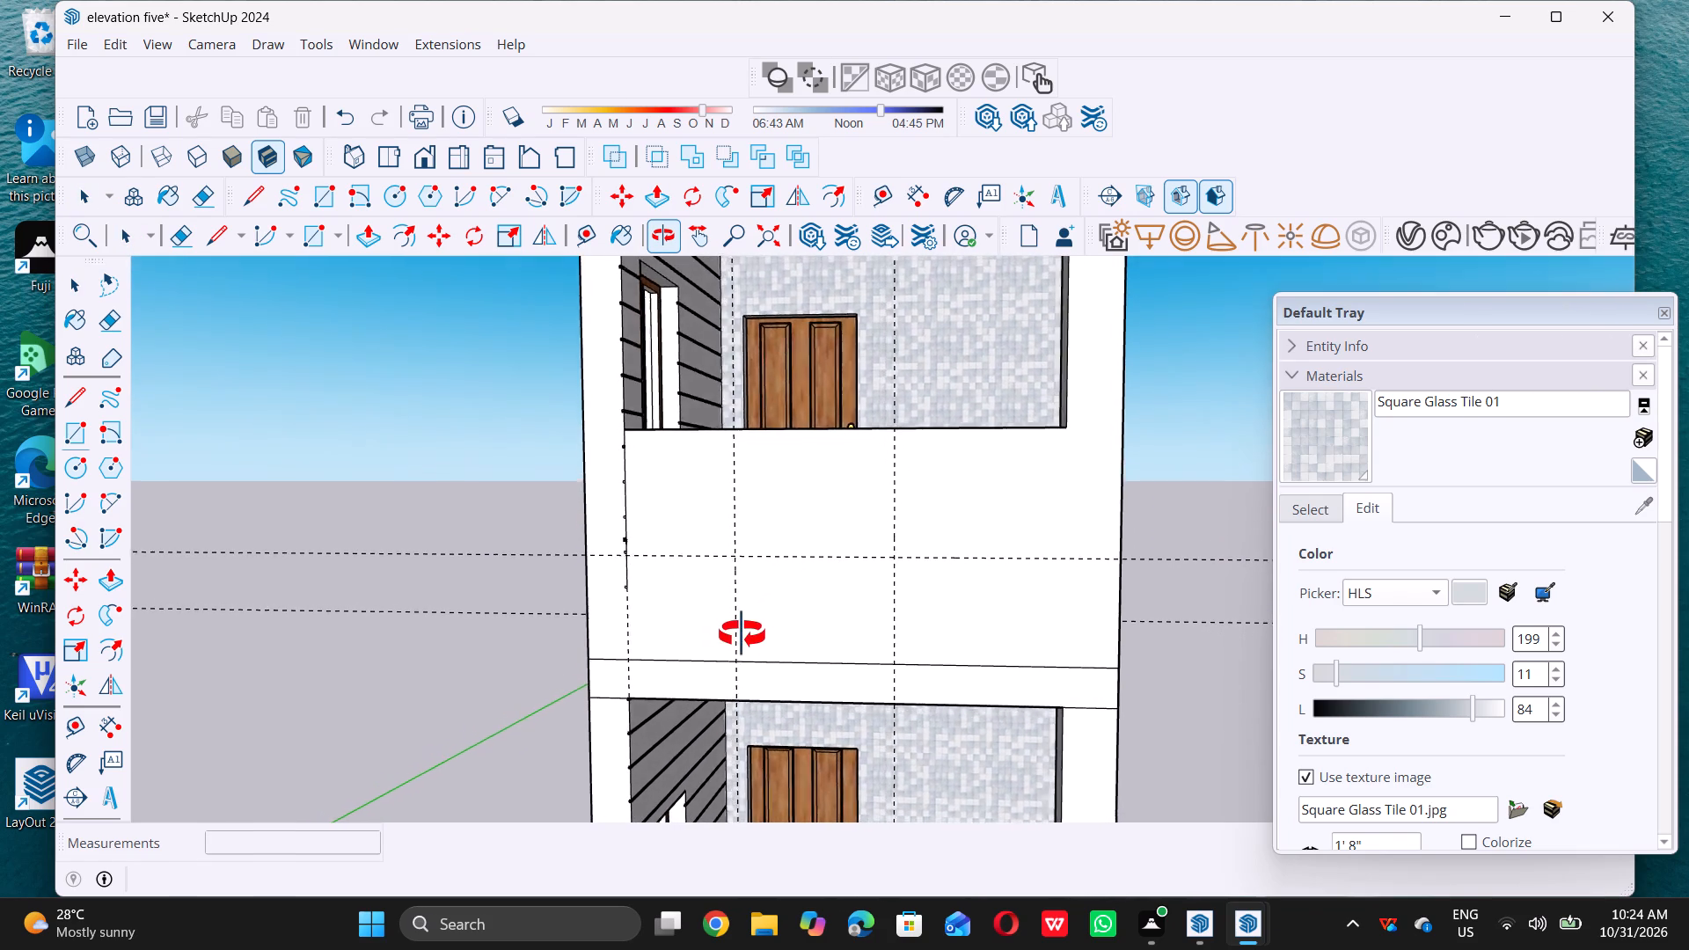
{"action": "middle_click_drag", "start_coordinate": [742, 634], "coordinate": [768, 588]}
{"action": "scroll", "coordinate": [765, 585], "scroll_direction": "up", "scroll_amount": 1}
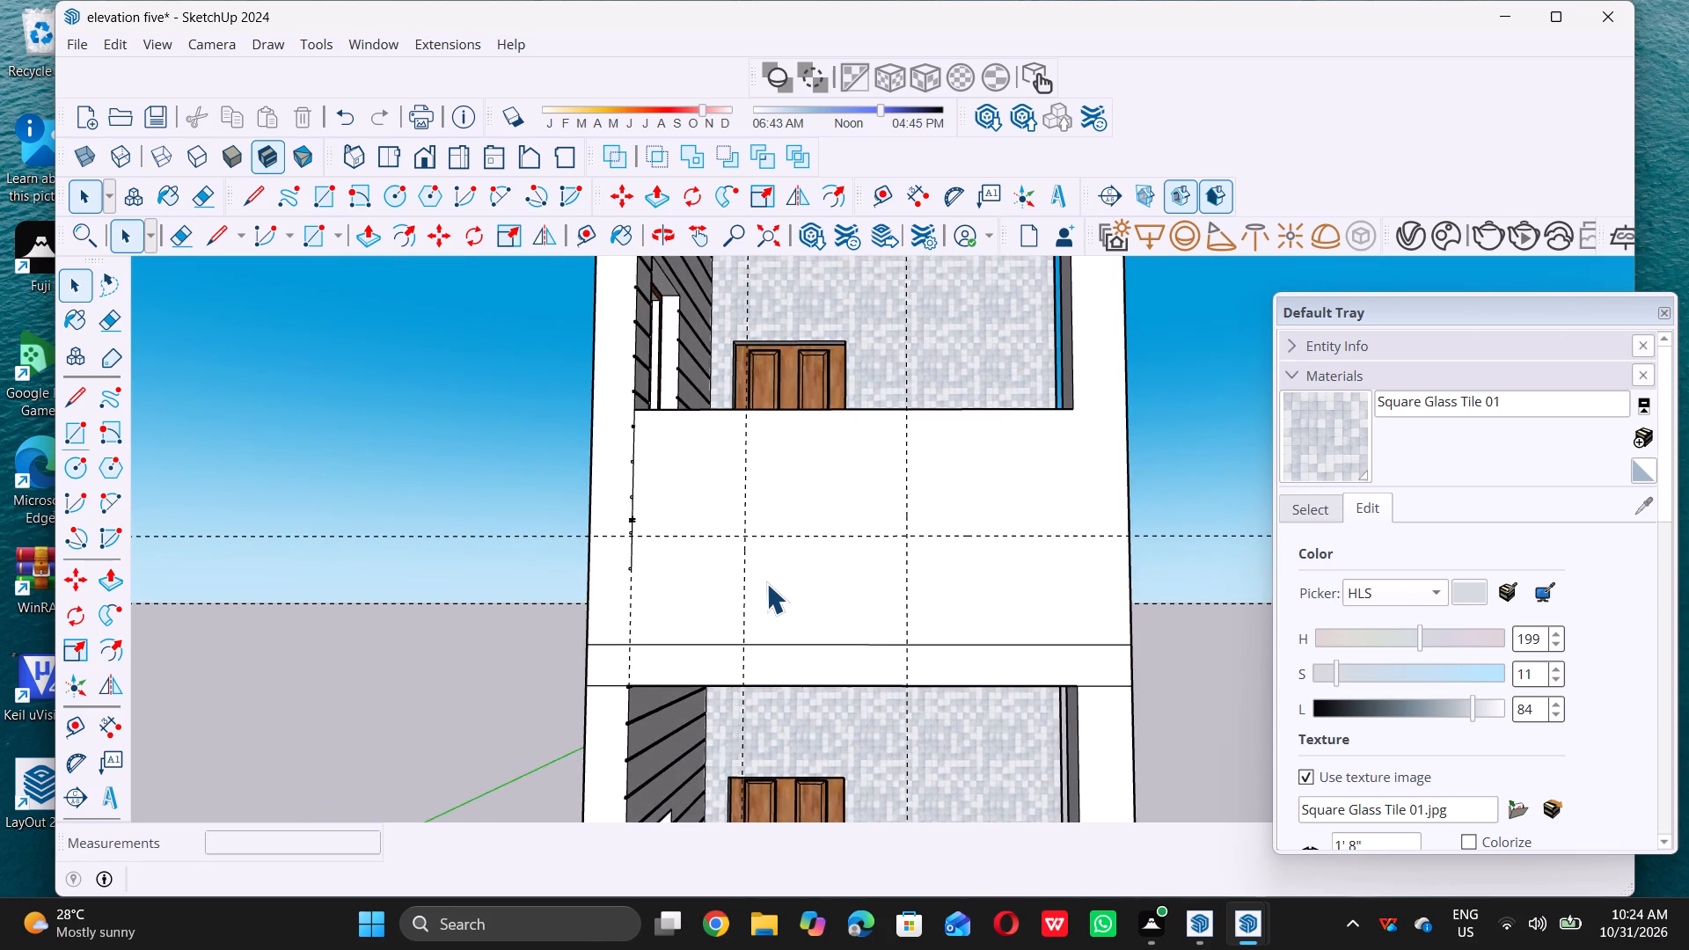
{"action": "scroll", "coordinate": [766, 583], "scroll_direction": "up", "scroll_amount": 1}
{"action": "key", "text": "t"}
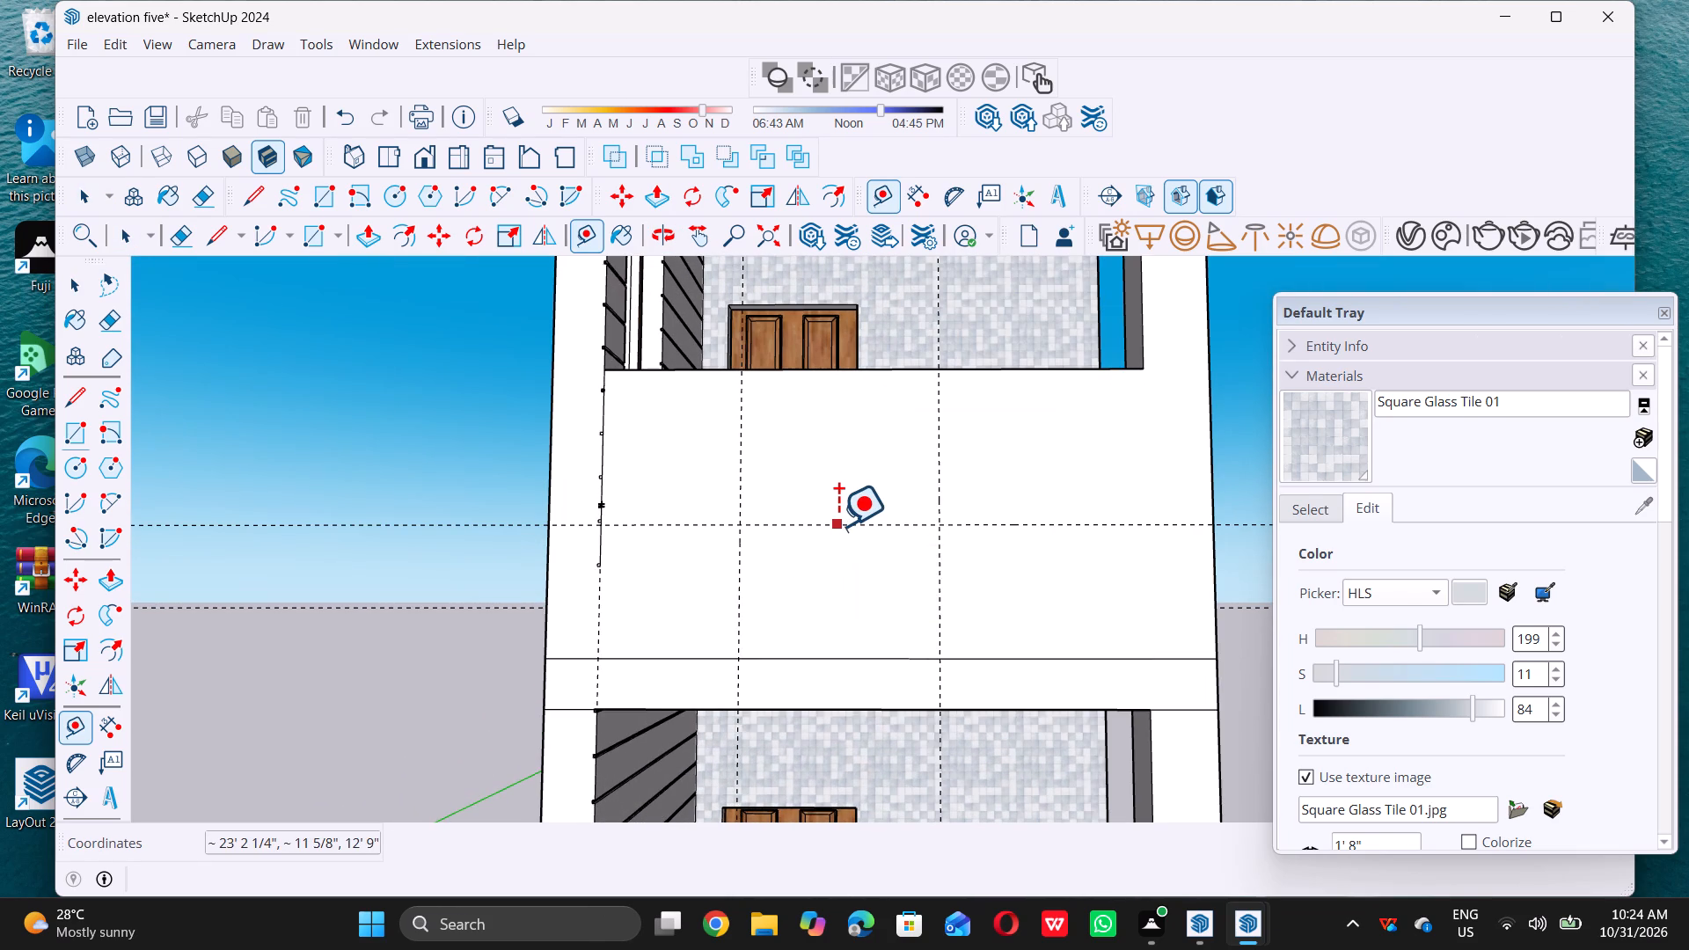
{"action": "left_click", "coordinate": [838, 525]}
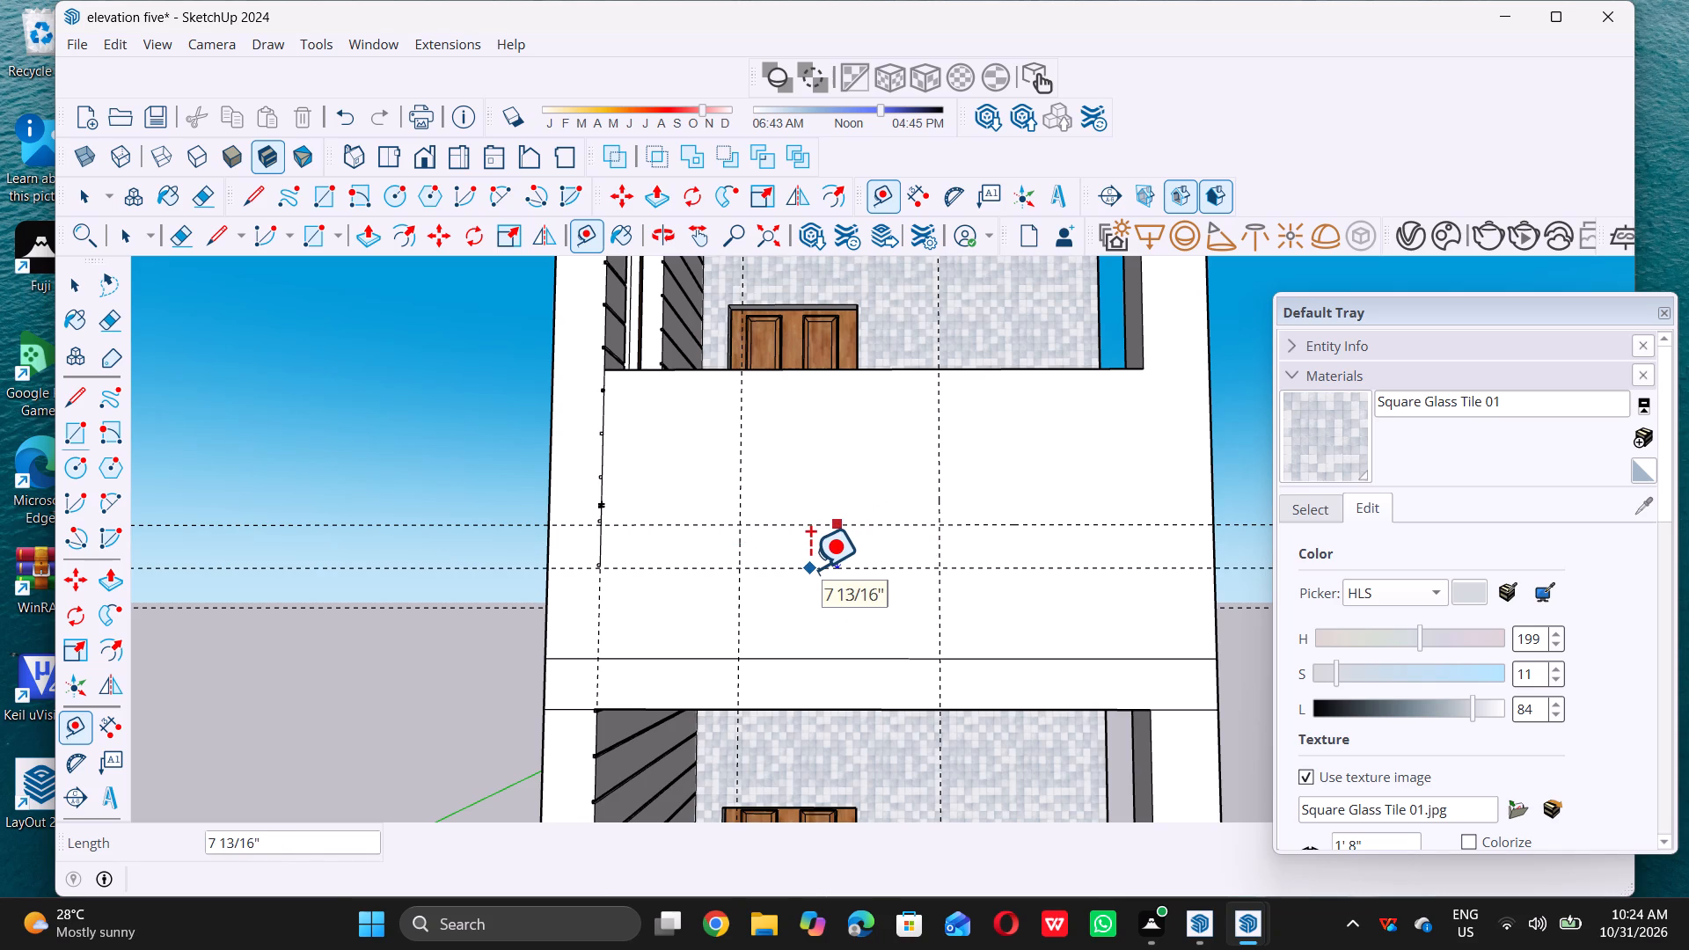
{"action": "key", "text": "5"}
{"action": "key", "text": "shift+quotedbl"}
{"action": "key", "text": "Return"}
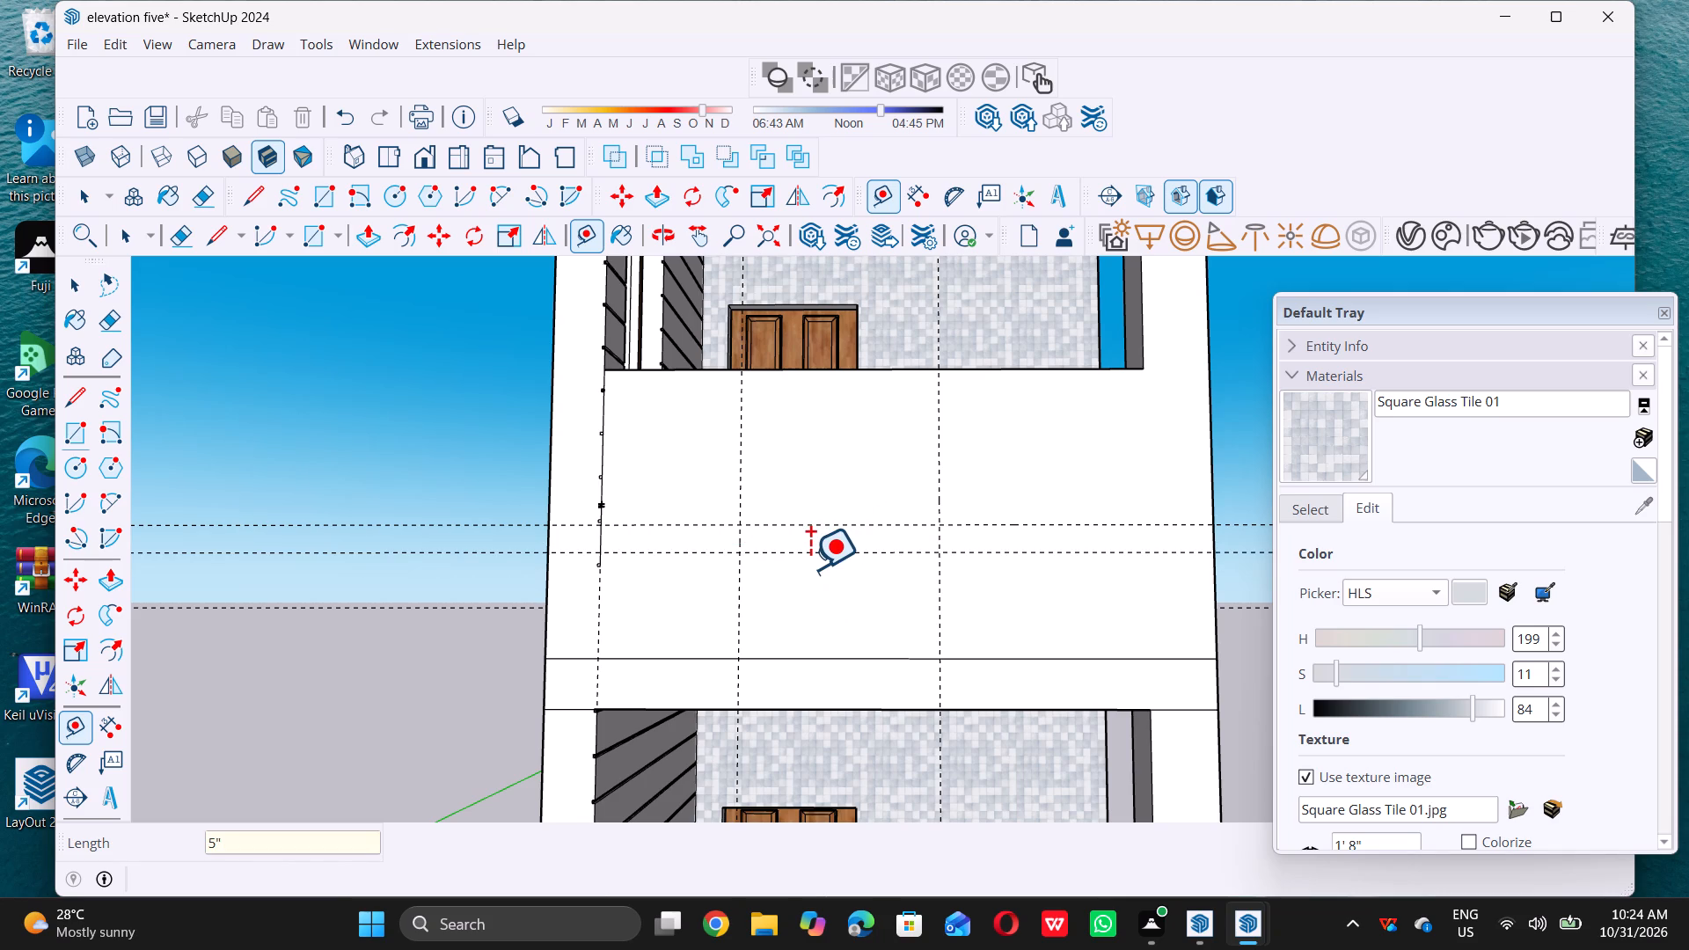
{"action": "key", "text": "space"}
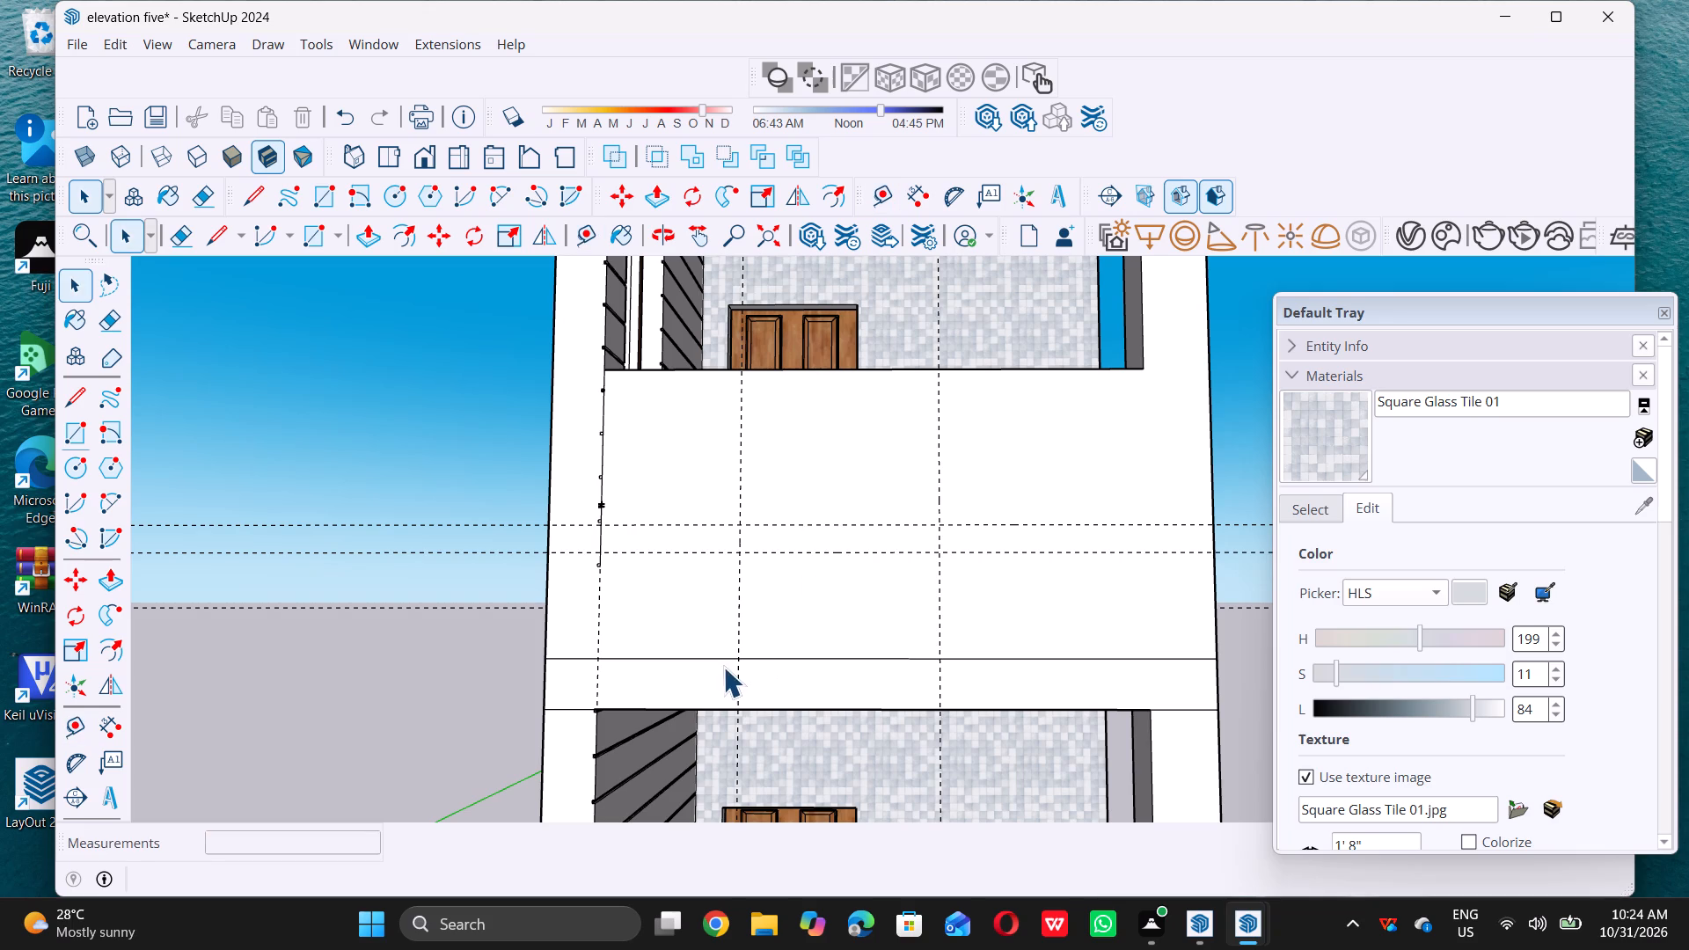
Draw a 5" high rectangle between the two horizontal guides, from the front's outer edge on the groove side to the first vertical guide past the grooves.
{"action": "scroll", "coordinate": [632, 591], "scroll_direction": "up", "scroll_amount": 3}
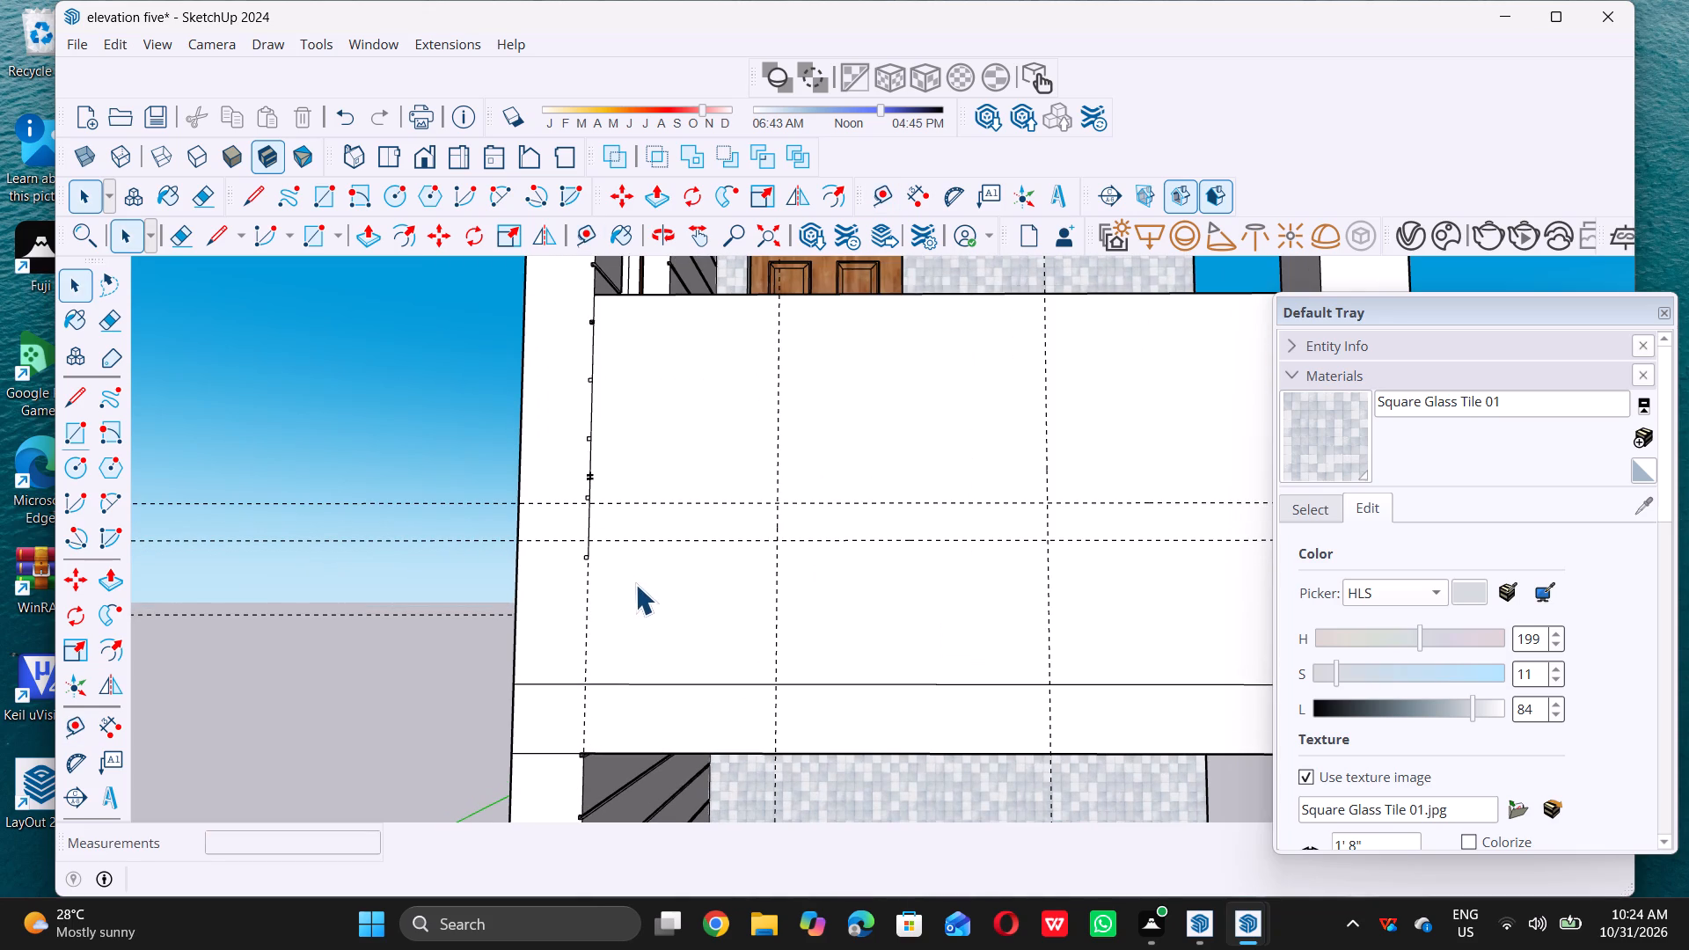
{"action": "key", "text": "r"}
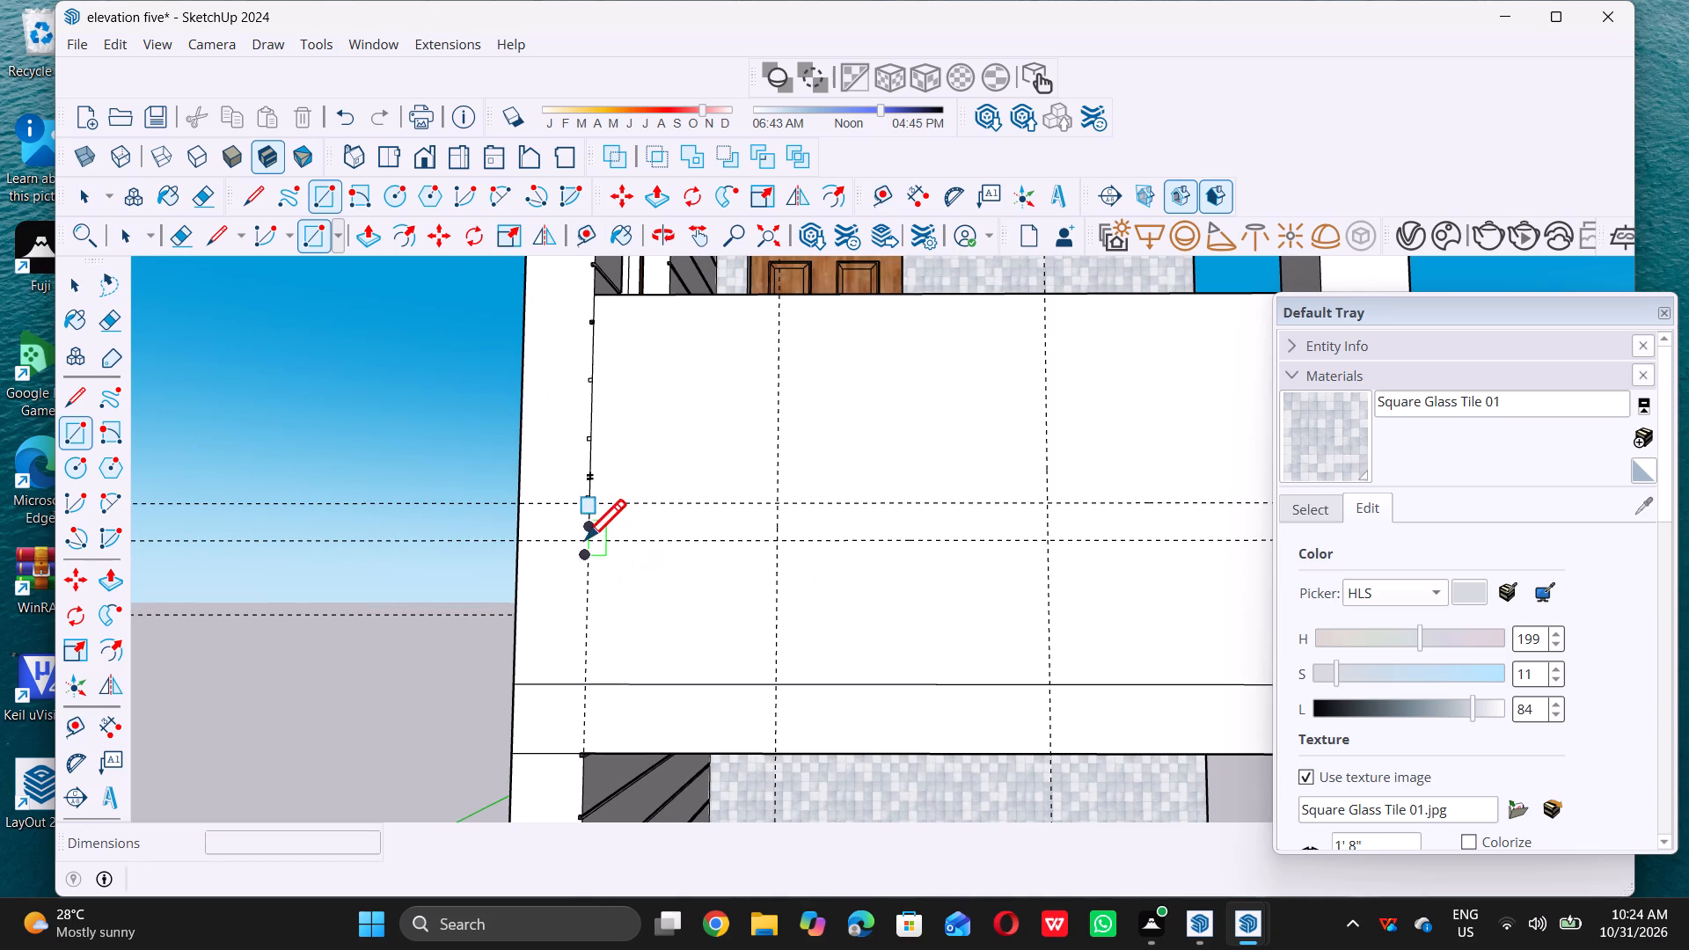
{"action": "left_click", "coordinate": [520, 502]}
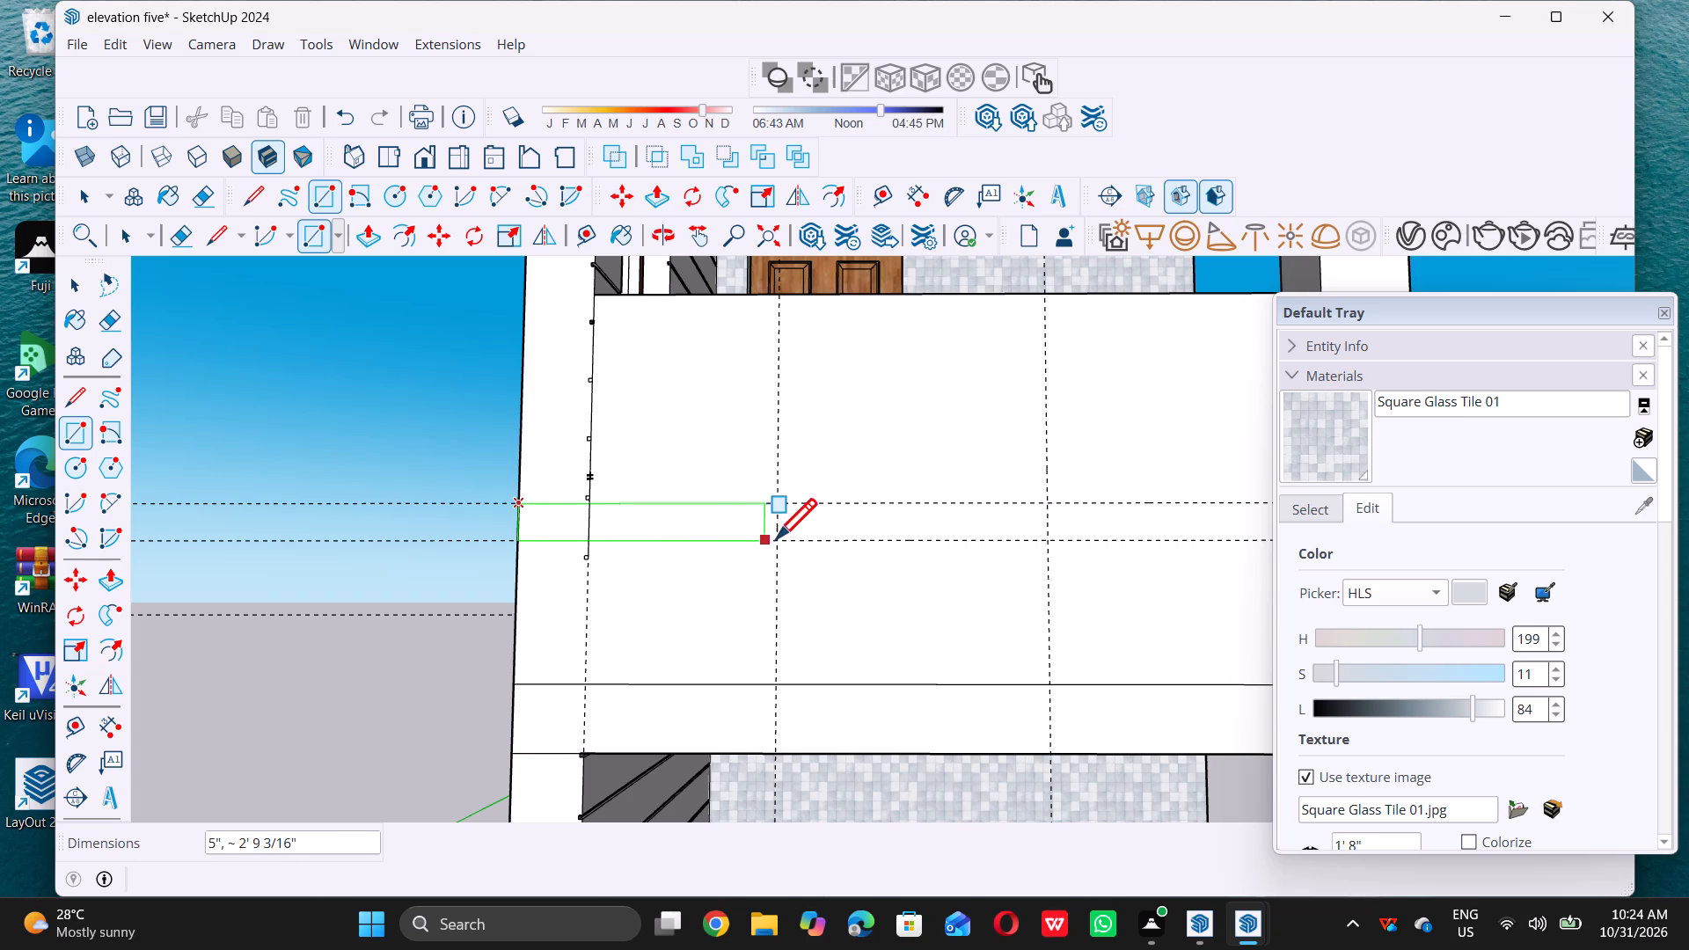
{"action": "triple_click", "coordinate": [779, 538]}
{"action": "key", "text": "space"}
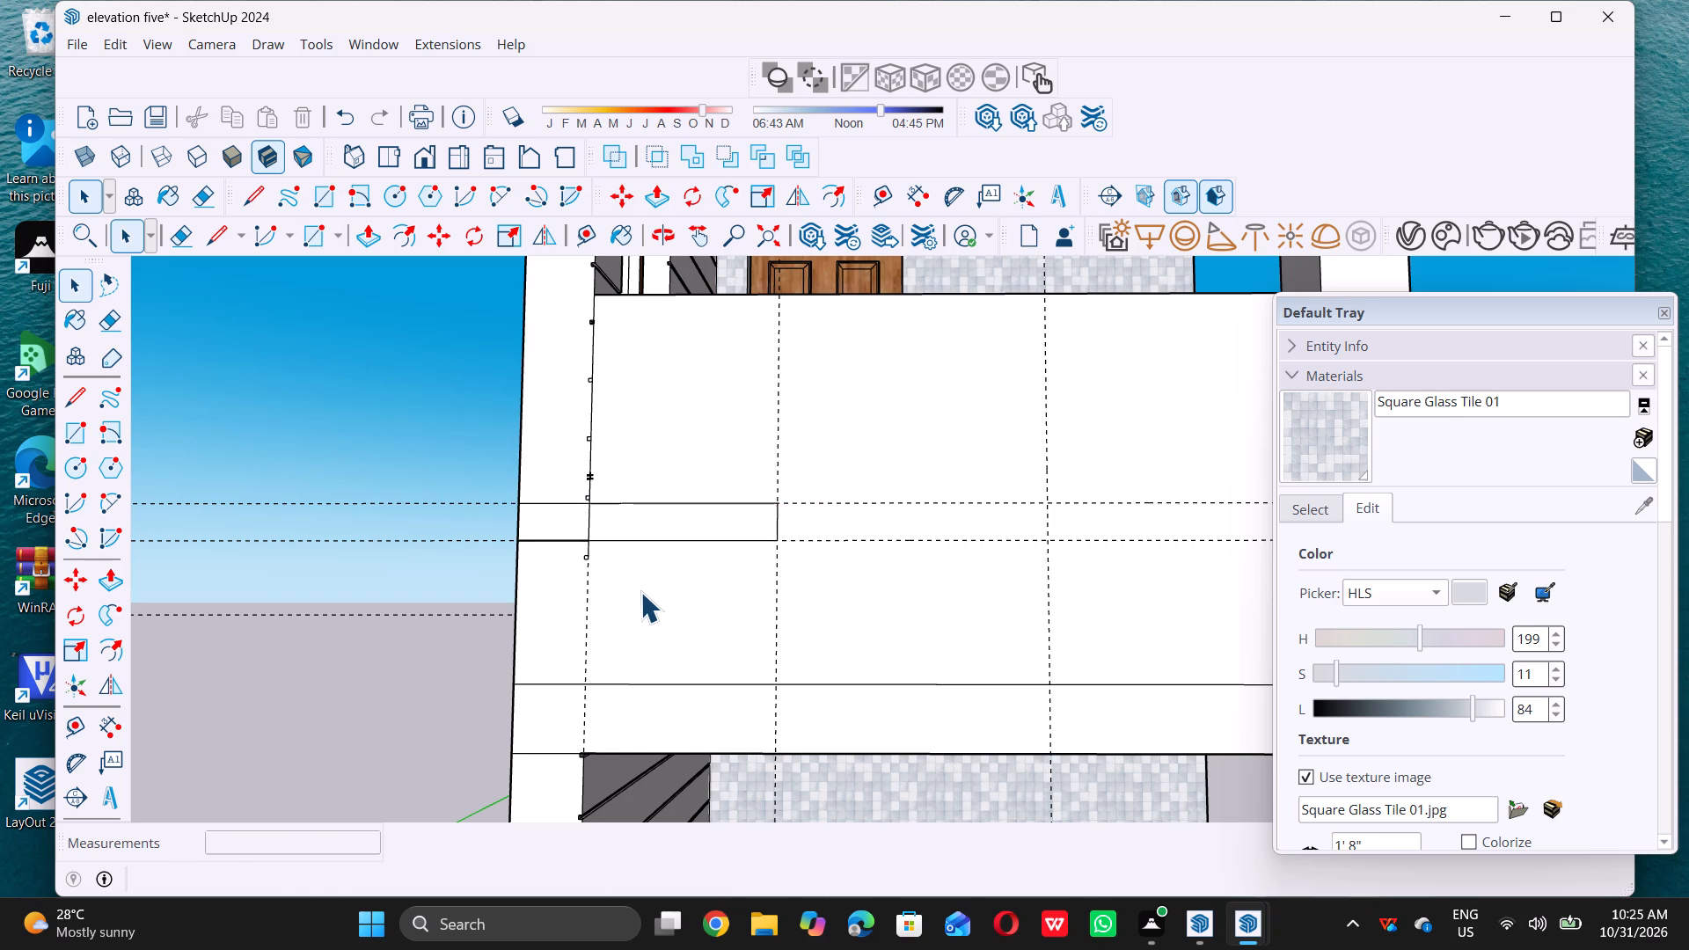
Add a vertical guide line 1' in from the front's far outer edge, through the corner of the opening above the parapet.
{"action": "scroll", "coordinate": [640, 592], "scroll_direction": "down", "scroll_amount": 2}
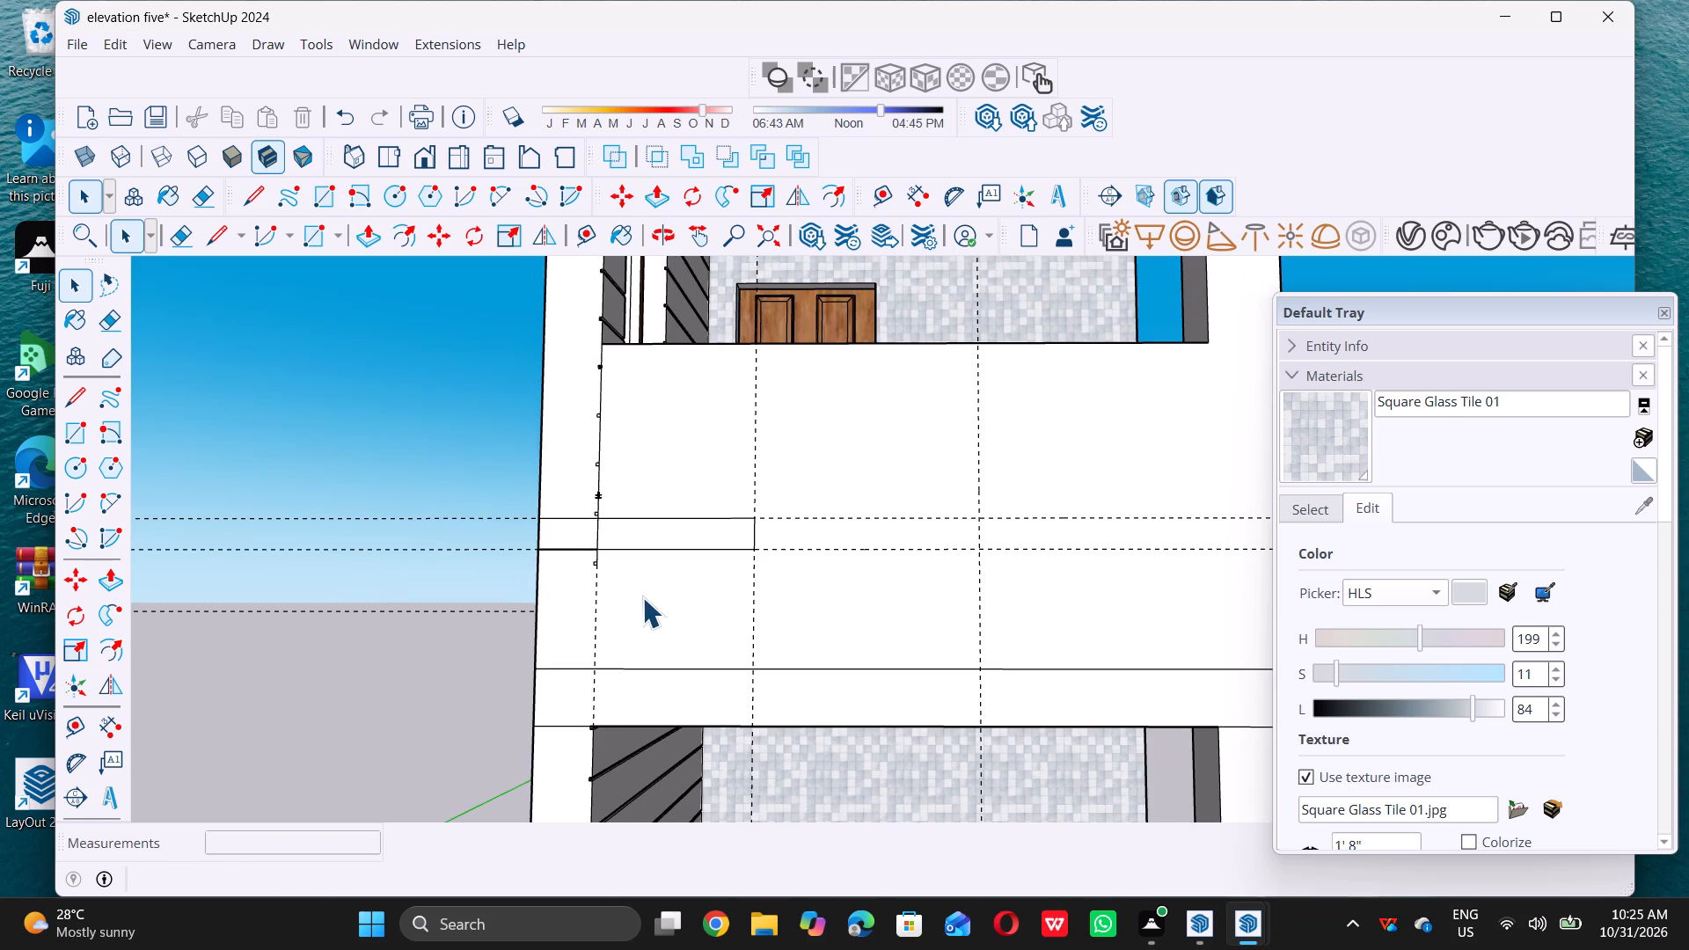
{"action": "scroll", "coordinate": [715, 575], "scroll_direction": "down", "scroll_amount": 2}
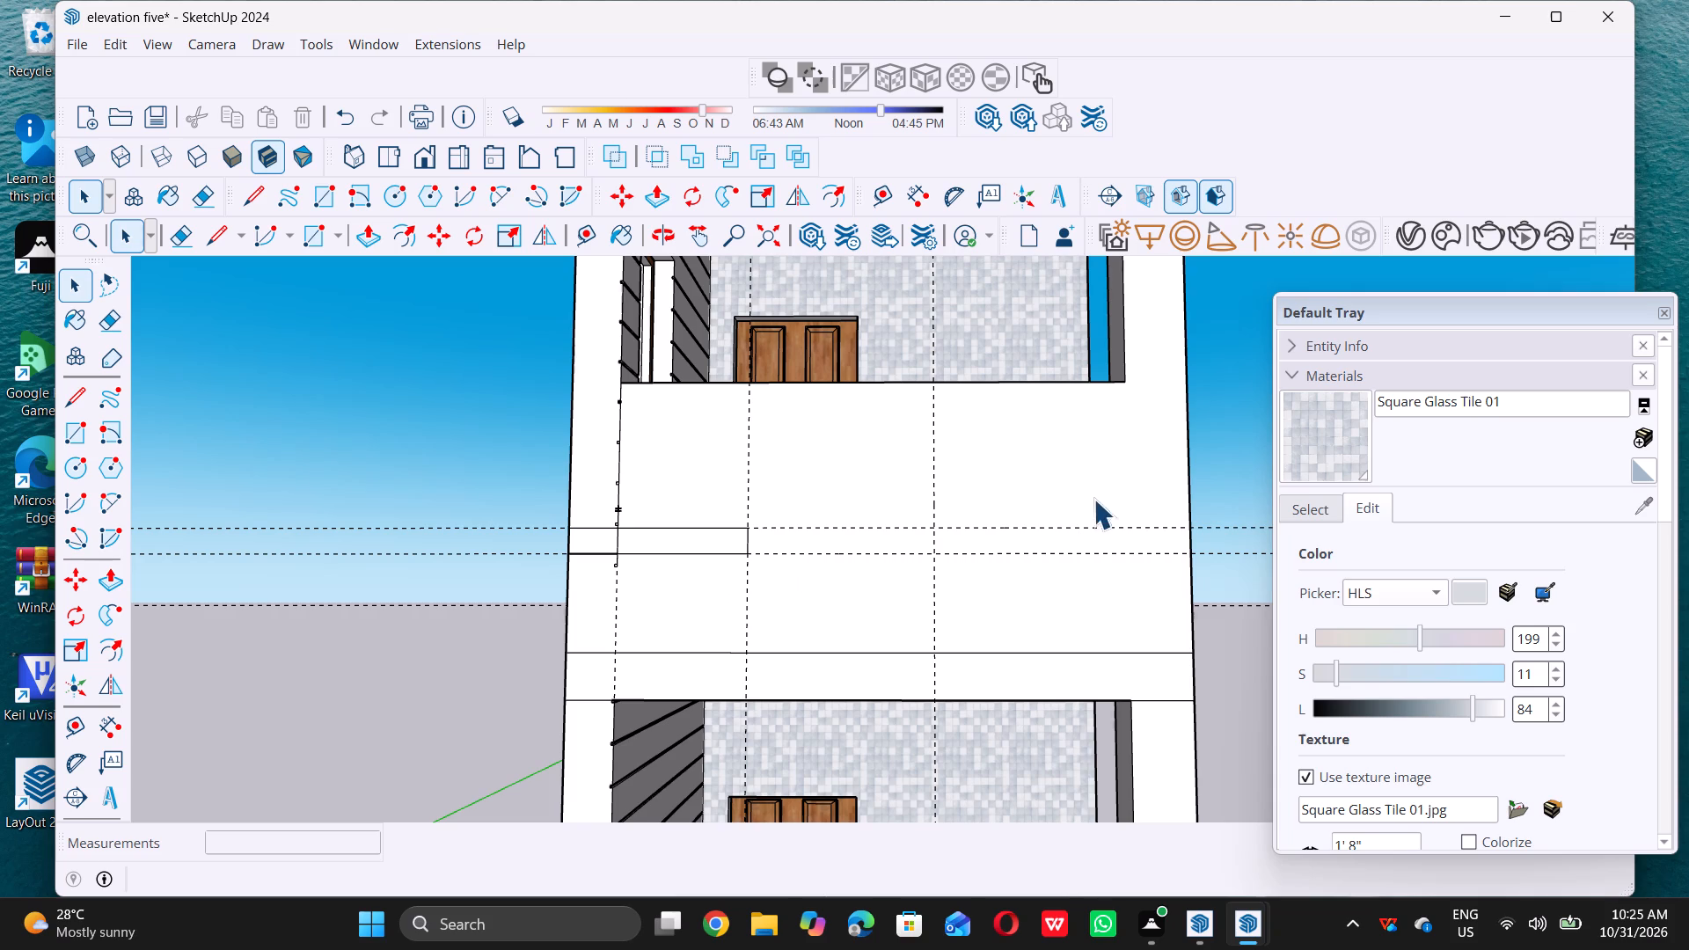
{"action": "scroll", "coordinate": [1182, 475], "scroll_direction": "up", "scroll_amount": 2}
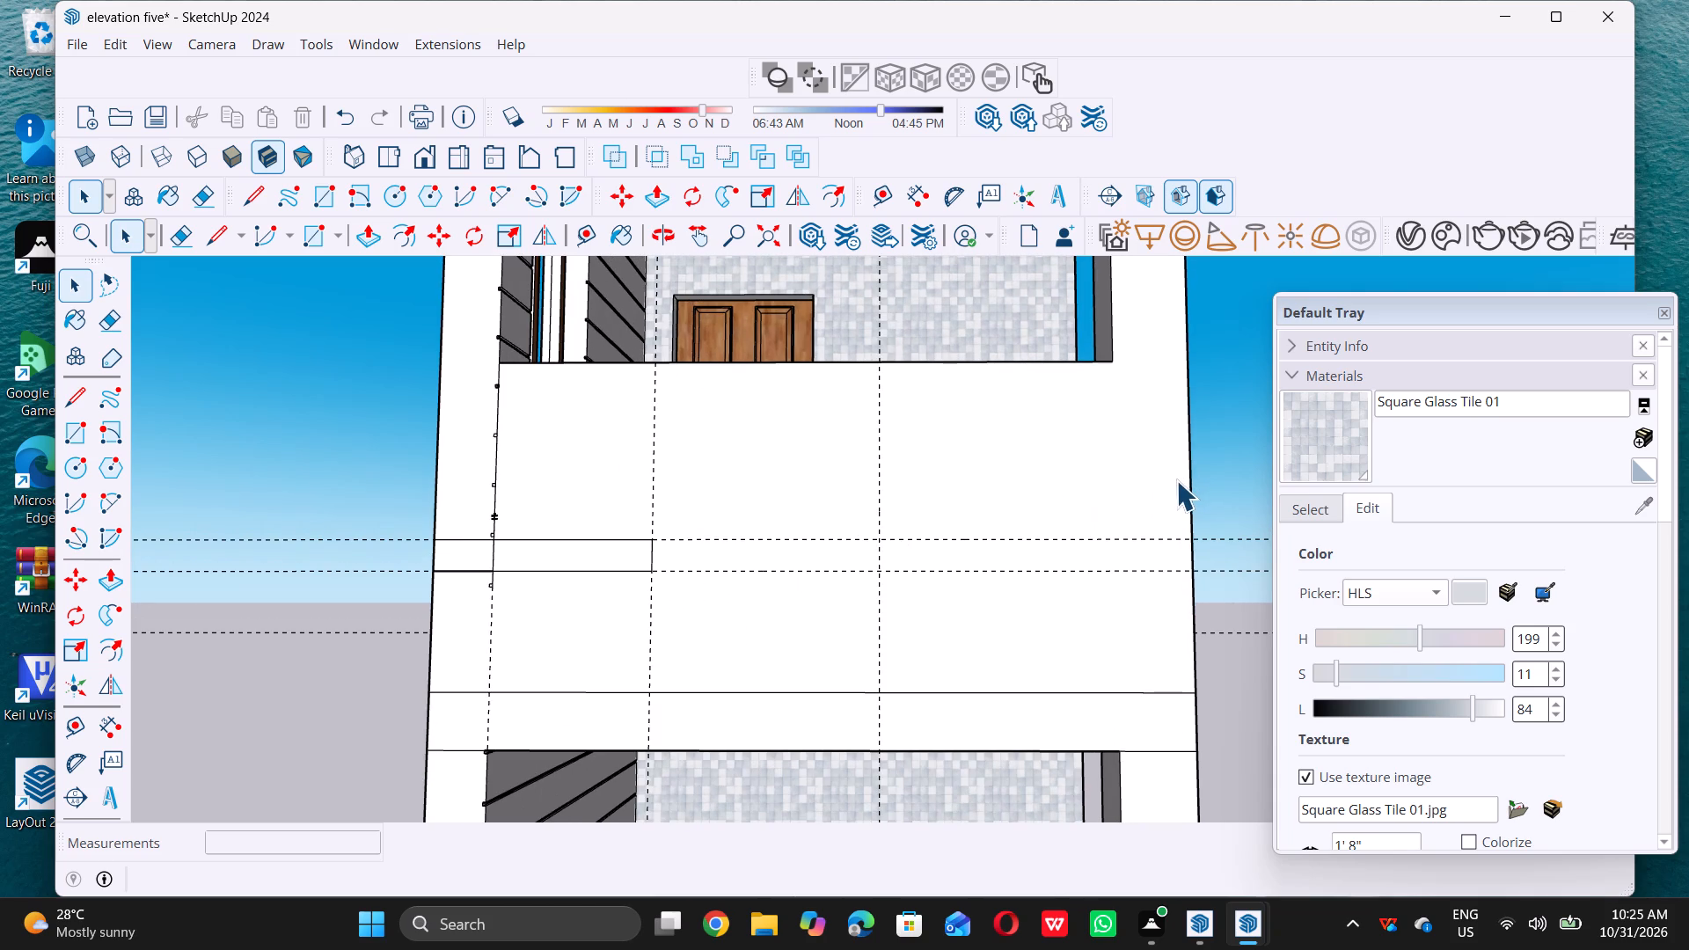
{"action": "key", "text": "t"}
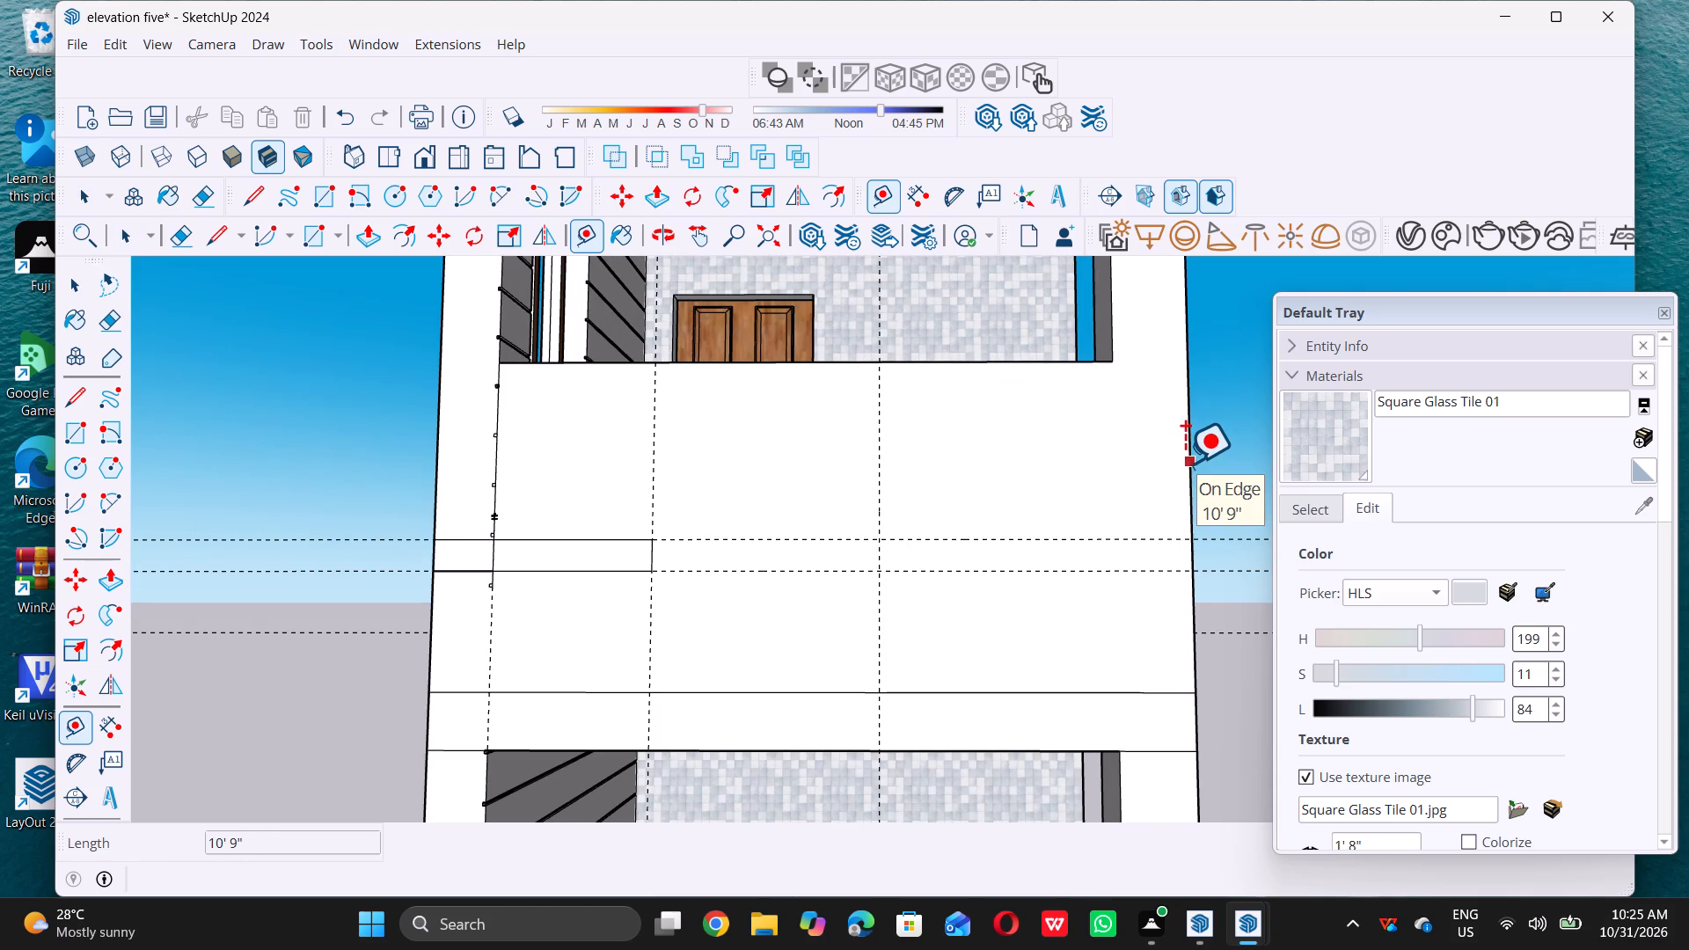
{"action": "double_click", "coordinate": [1185, 463]}
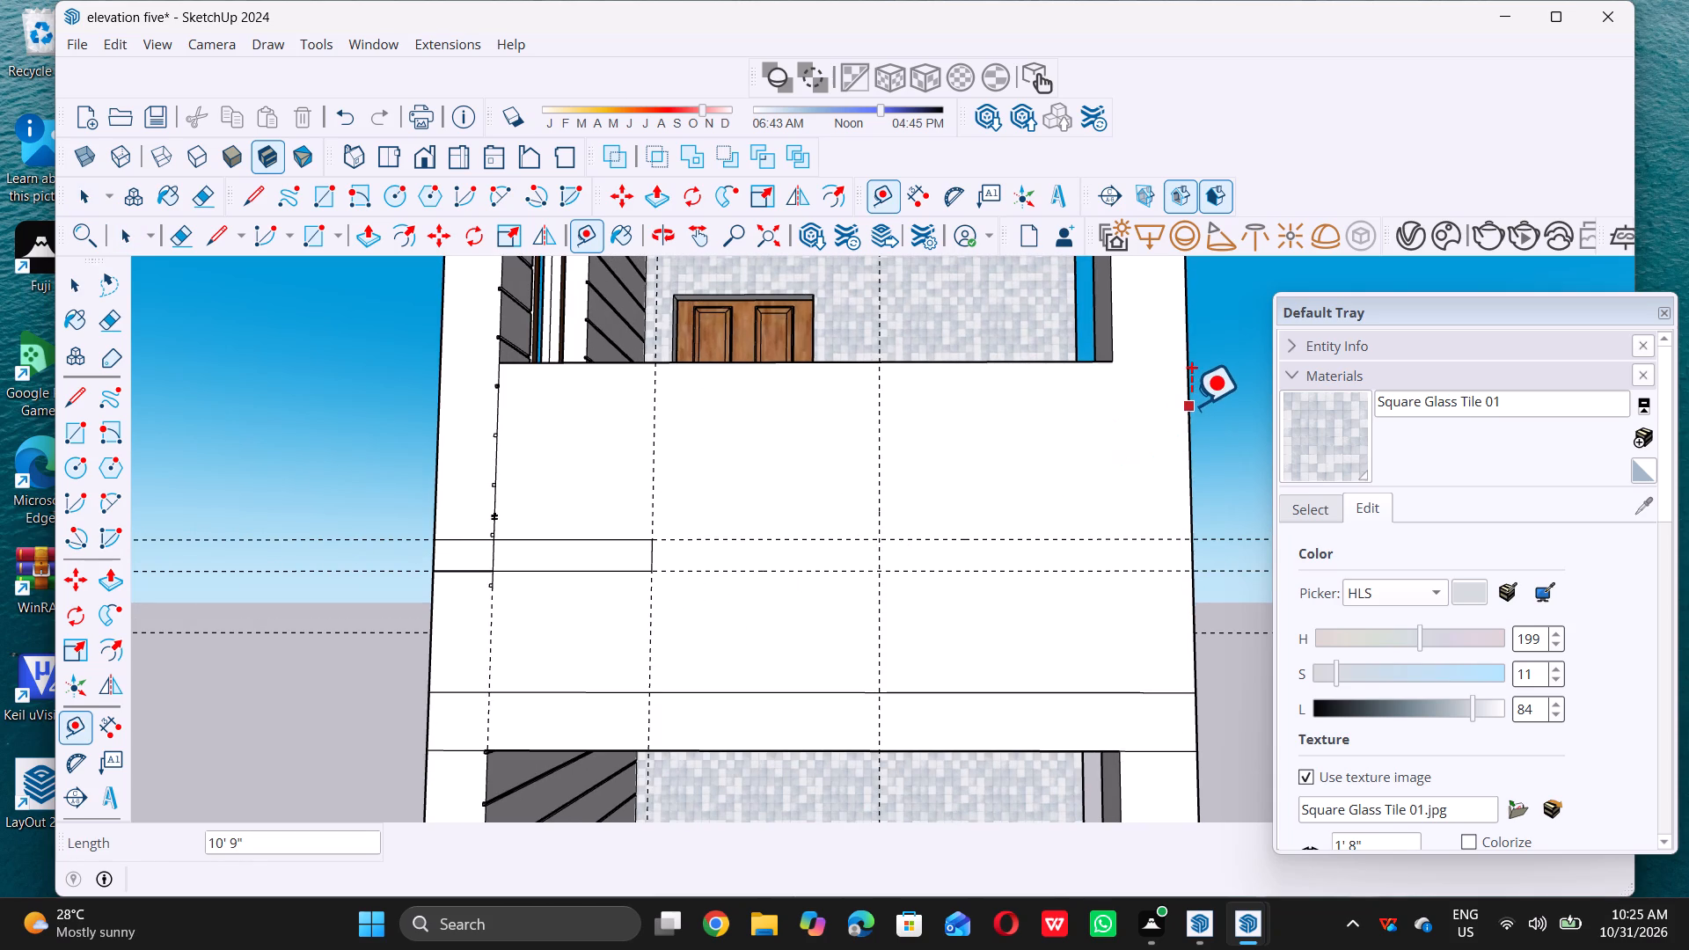
{"action": "triple_click", "coordinate": [1188, 390]}
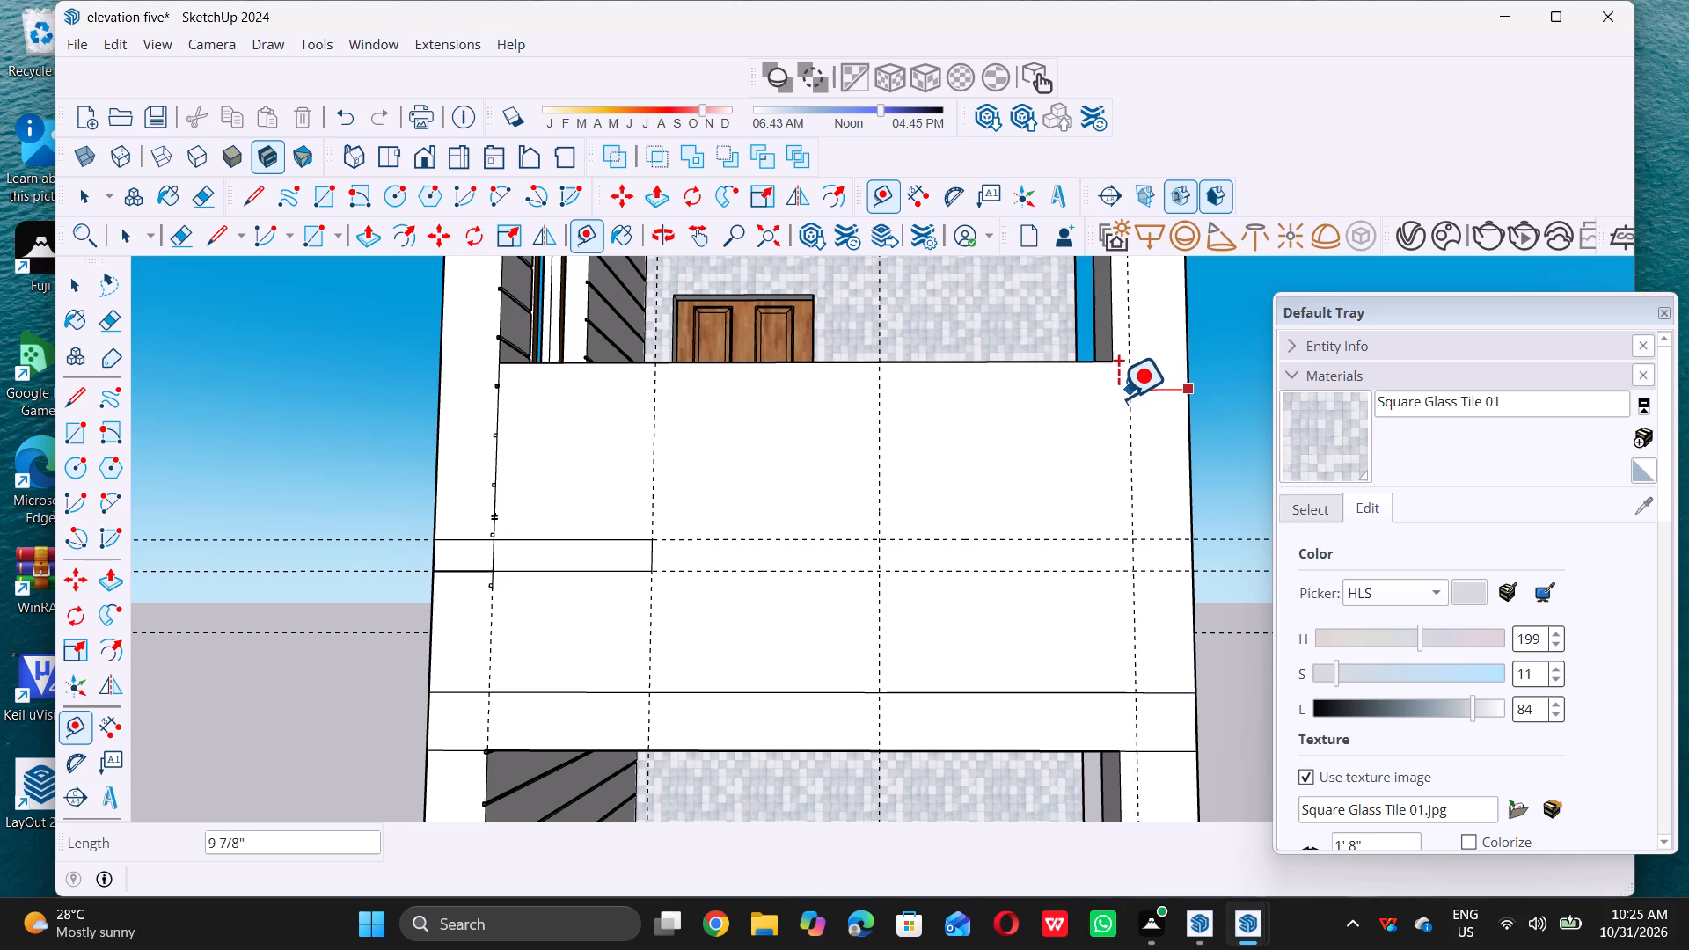
{"action": "triple_click", "coordinate": [1112, 359]}
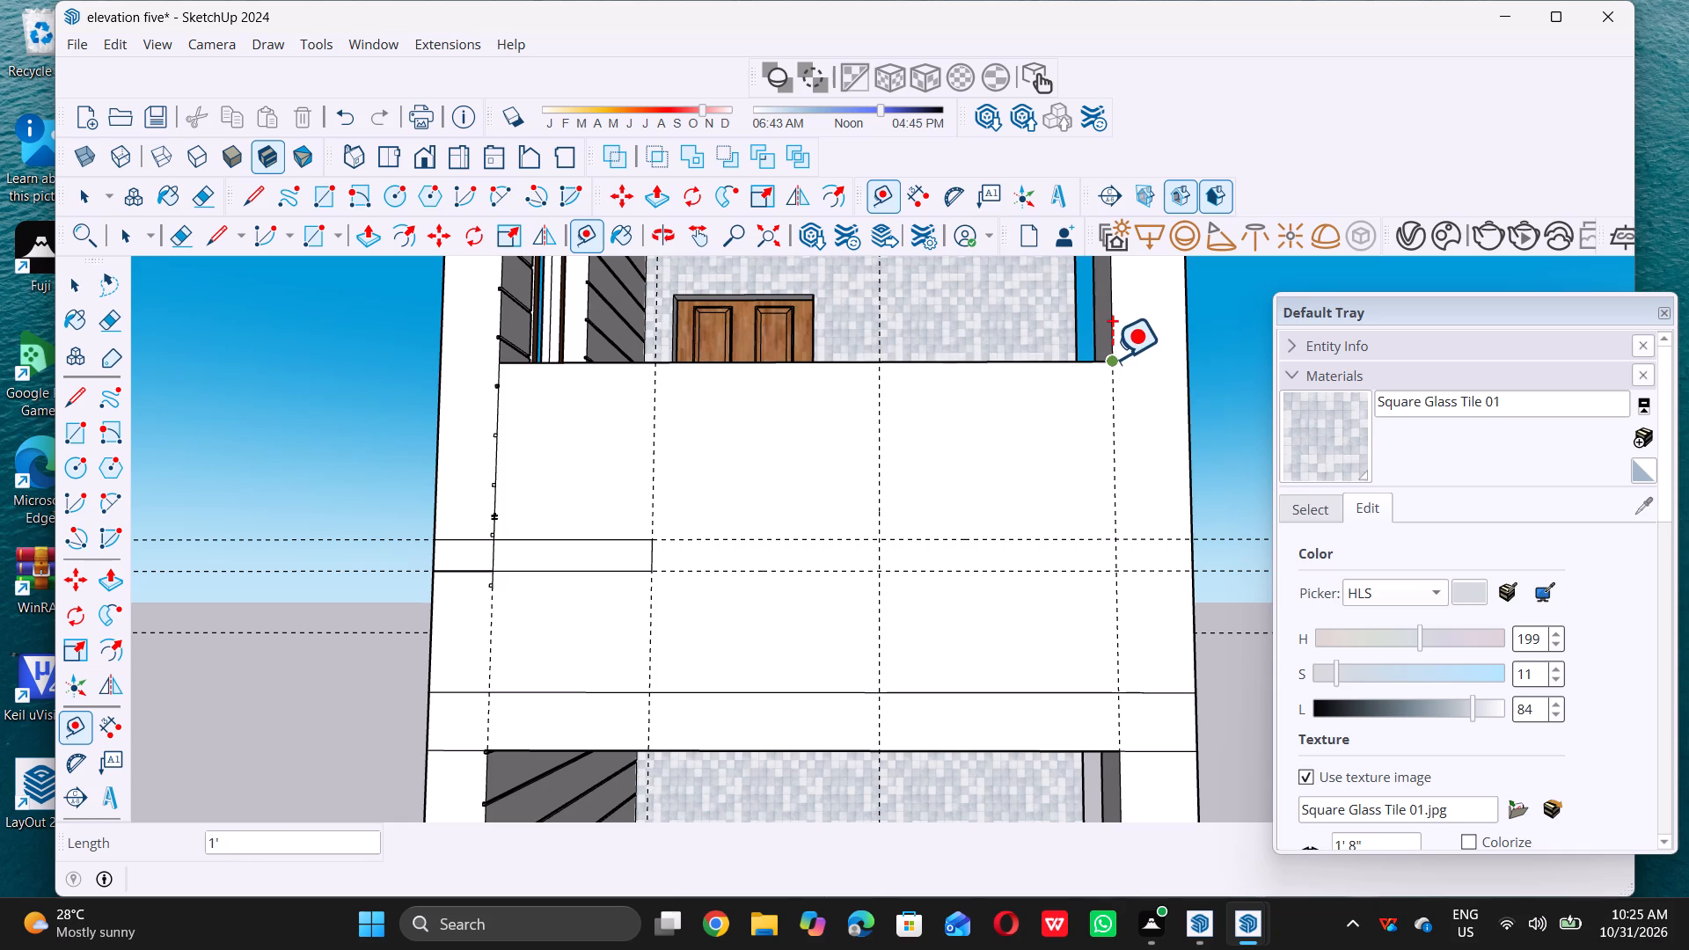
{"action": "key", "text": "space"}
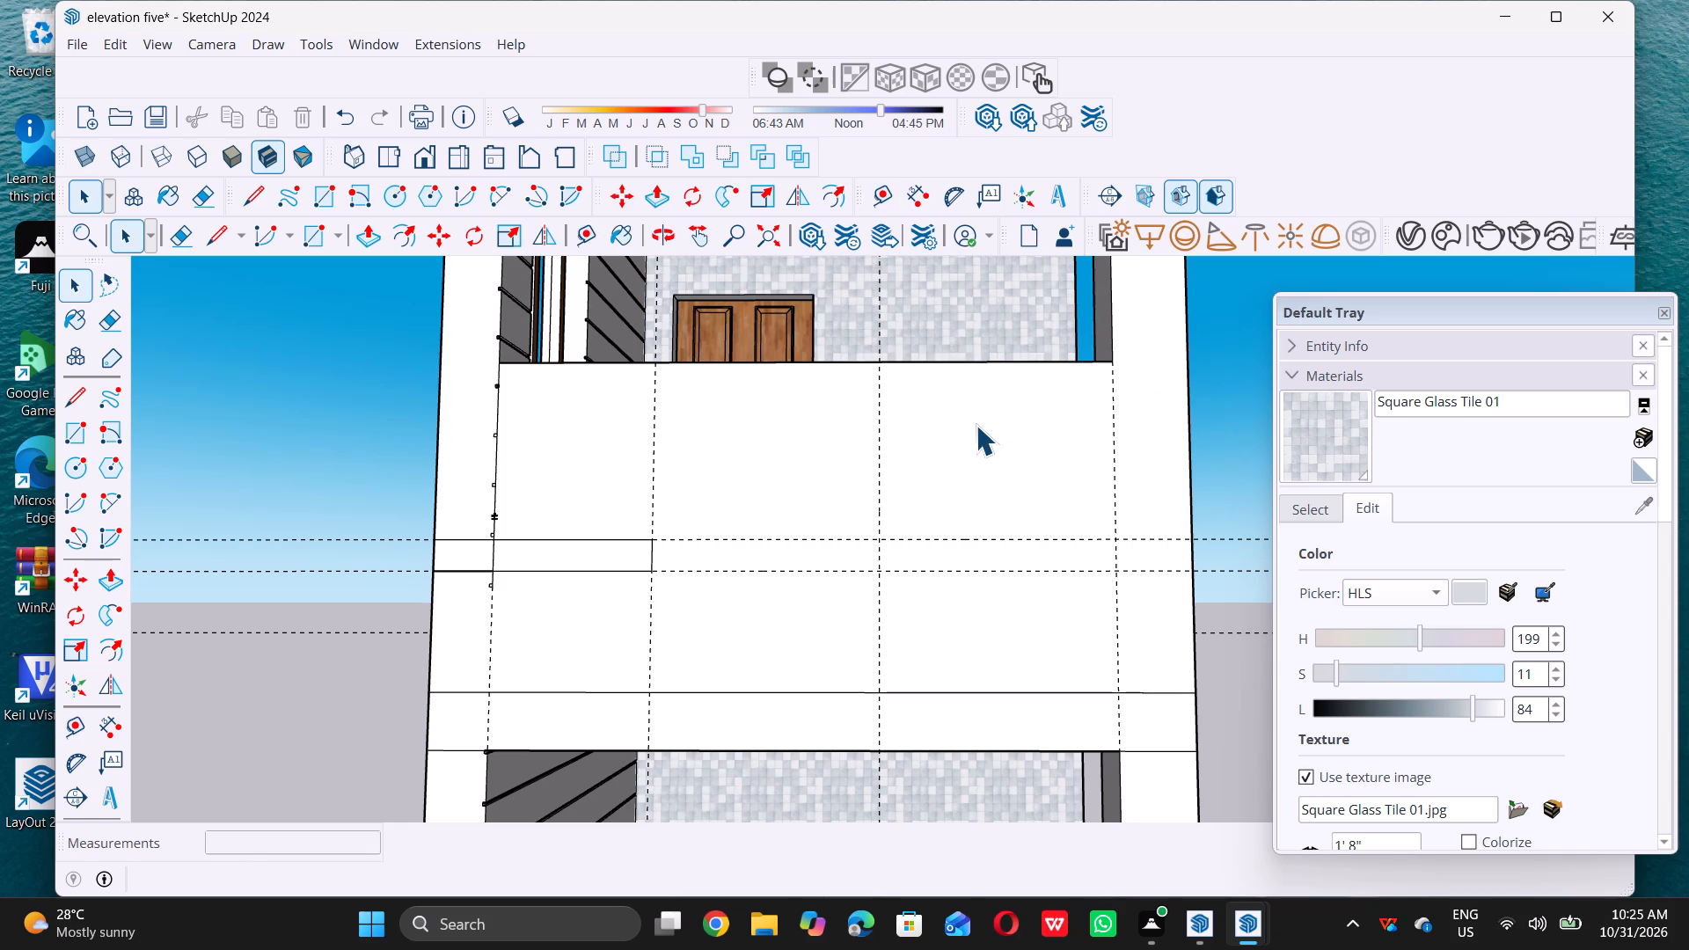
Draw a rectangle about 3' 1" wide and 2' 4 1/2" high from the parapet's top edge to the upper horizontal guide, between the last two vertical guides.
{"action": "key", "text": "r"}
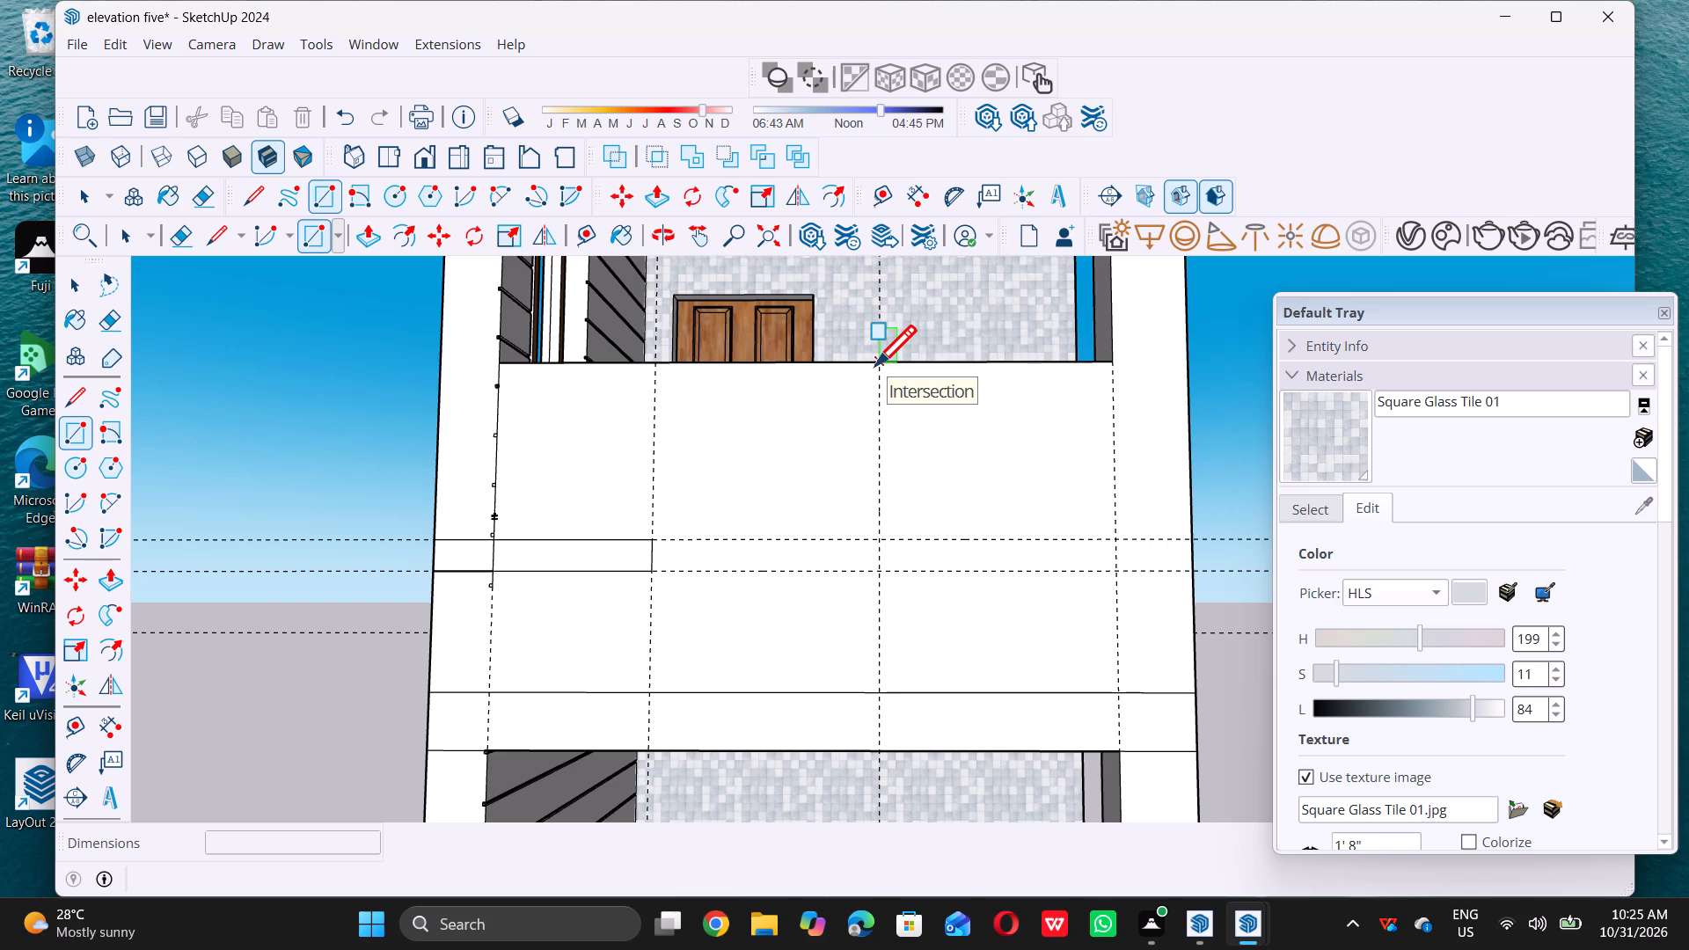
{"action": "left_click", "coordinate": [875, 365]}
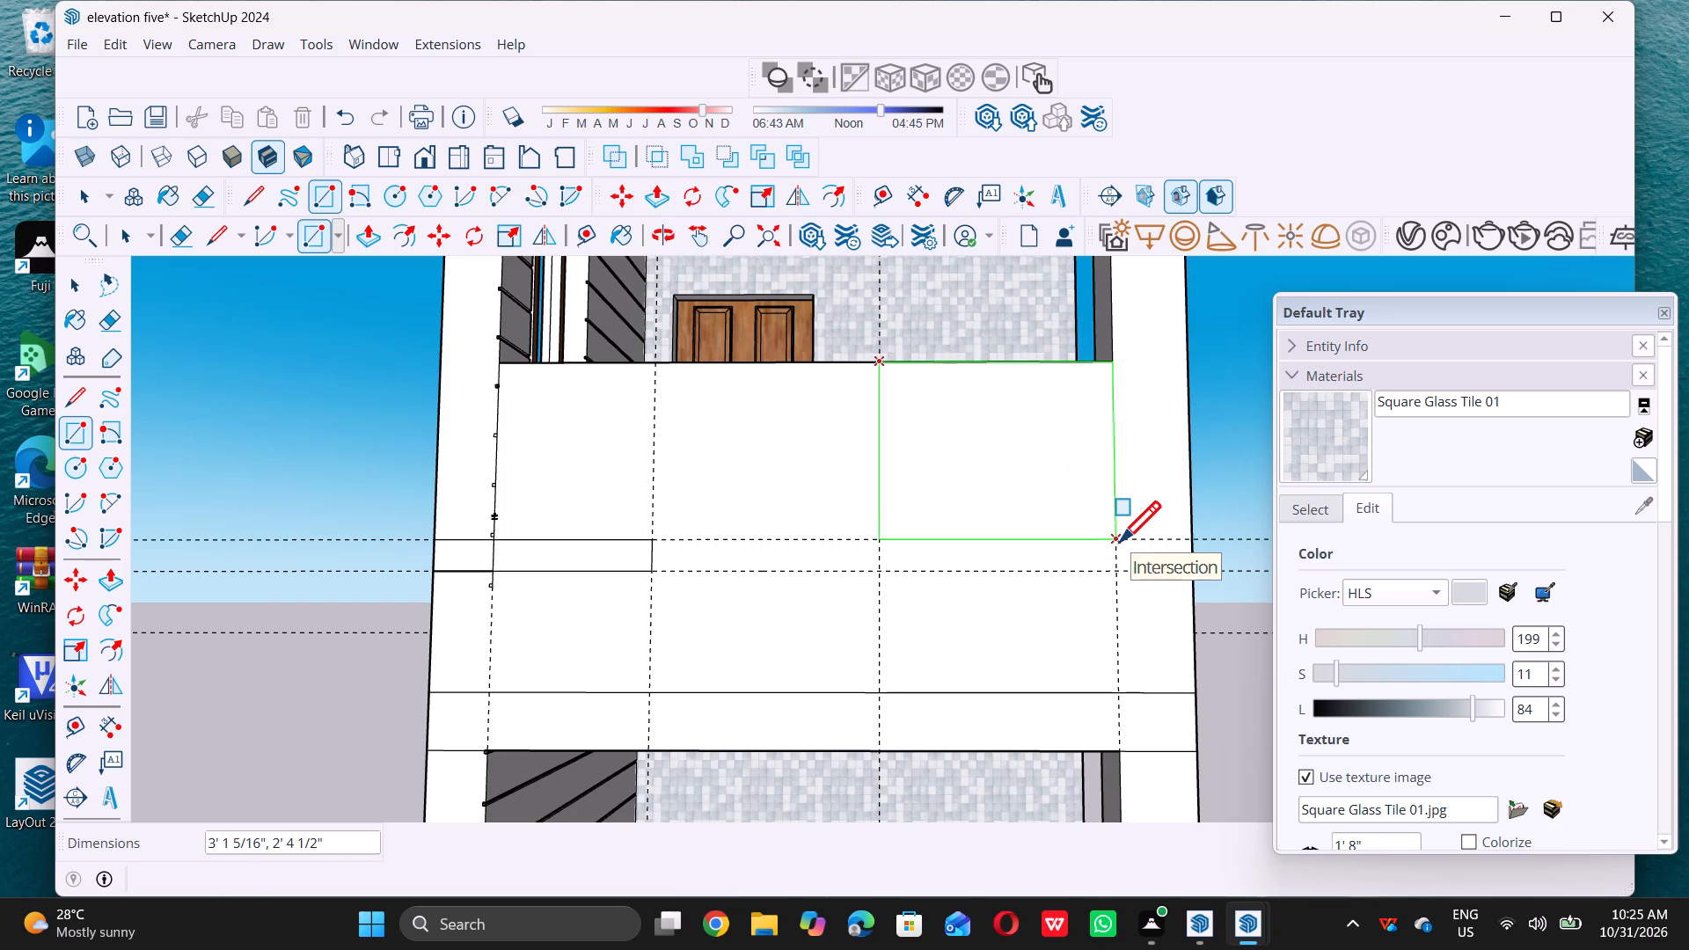
{"action": "double_click", "coordinate": [1120, 541]}
{"action": "key", "text": "space"}
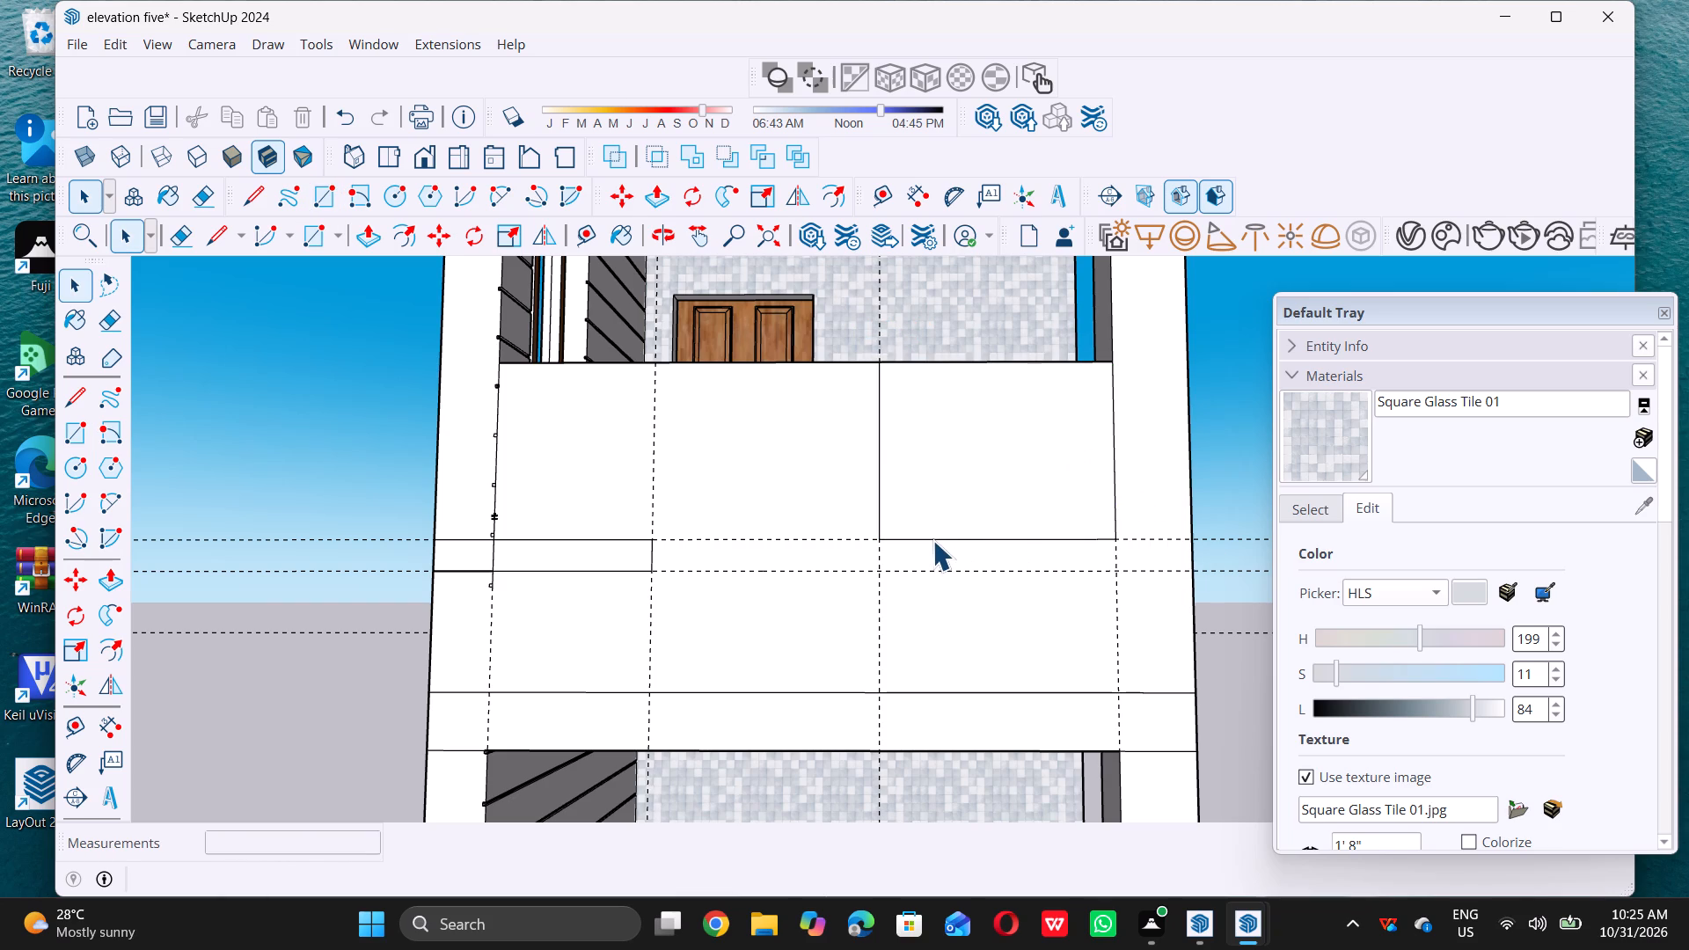
Examine the two new rectangles on the parapet and check whether the narrow strip is a separate face.
{"action": "scroll", "coordinate": [931, 546], "scroll_direction": "down", "scroll_amount": 4}
{"action": "middle_click_drag", "start_coordinate": [910, 535], "coordinate": [903, 559]}
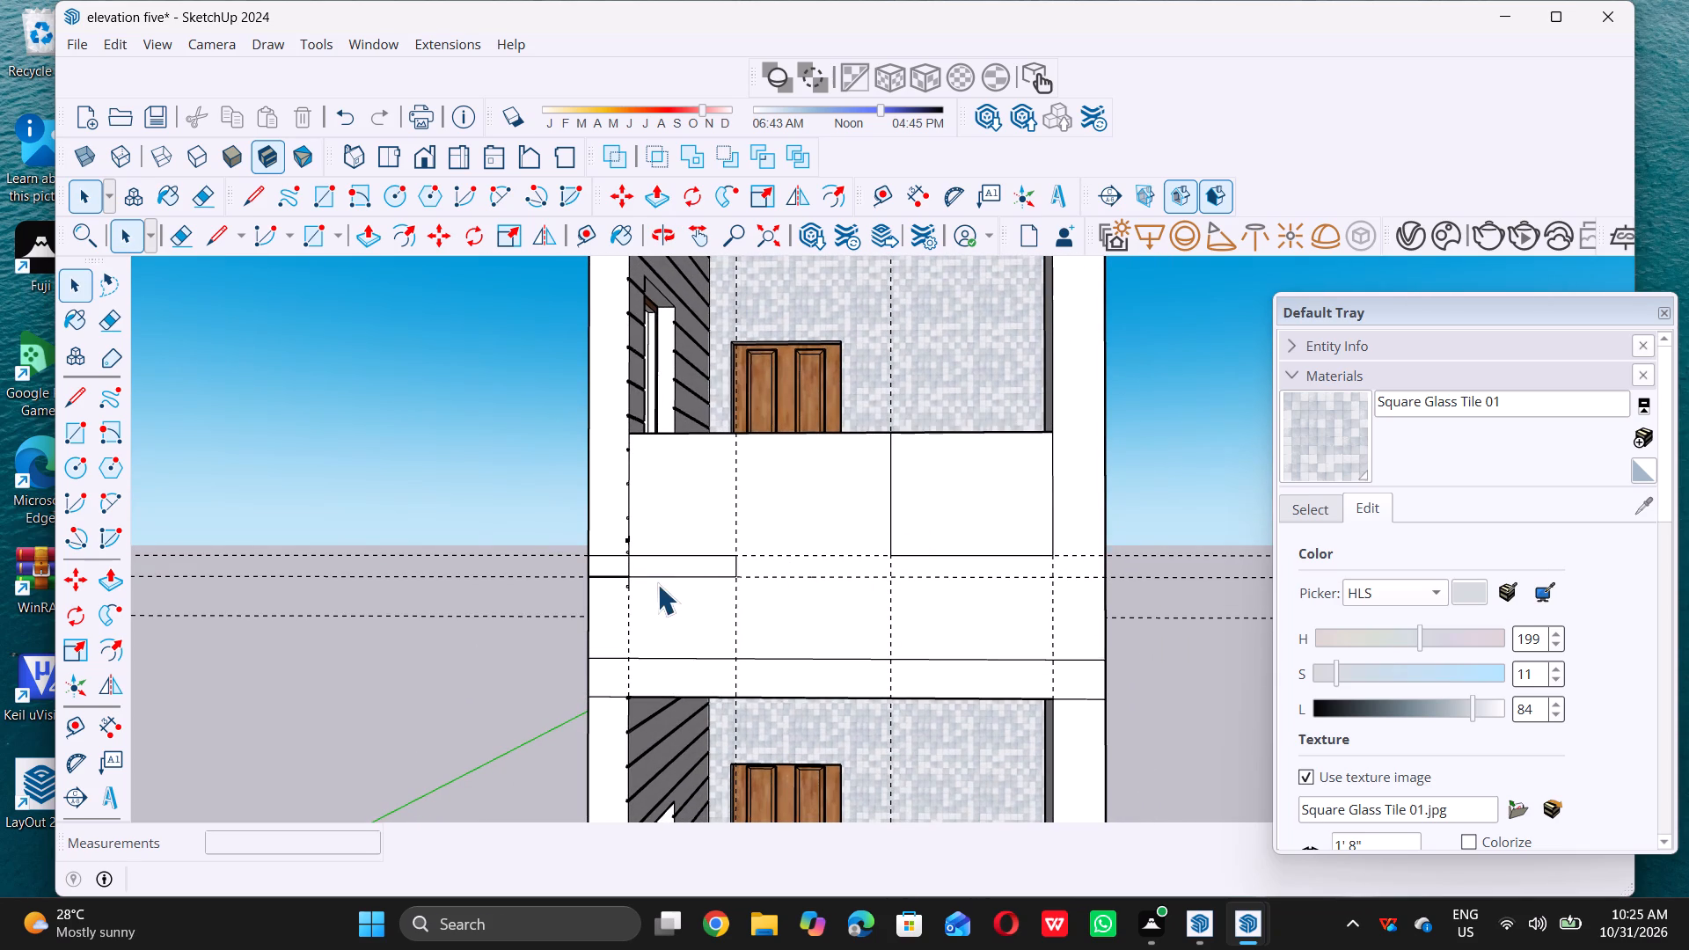
{"action": "scroll", "coordinate": [664, 583], "scroll_direction": "up", "scroll_amount": 5}
{"action": "scroll", "coordinate": [647, 587], "scroll_direction": "down", "scroll_amount": 5}
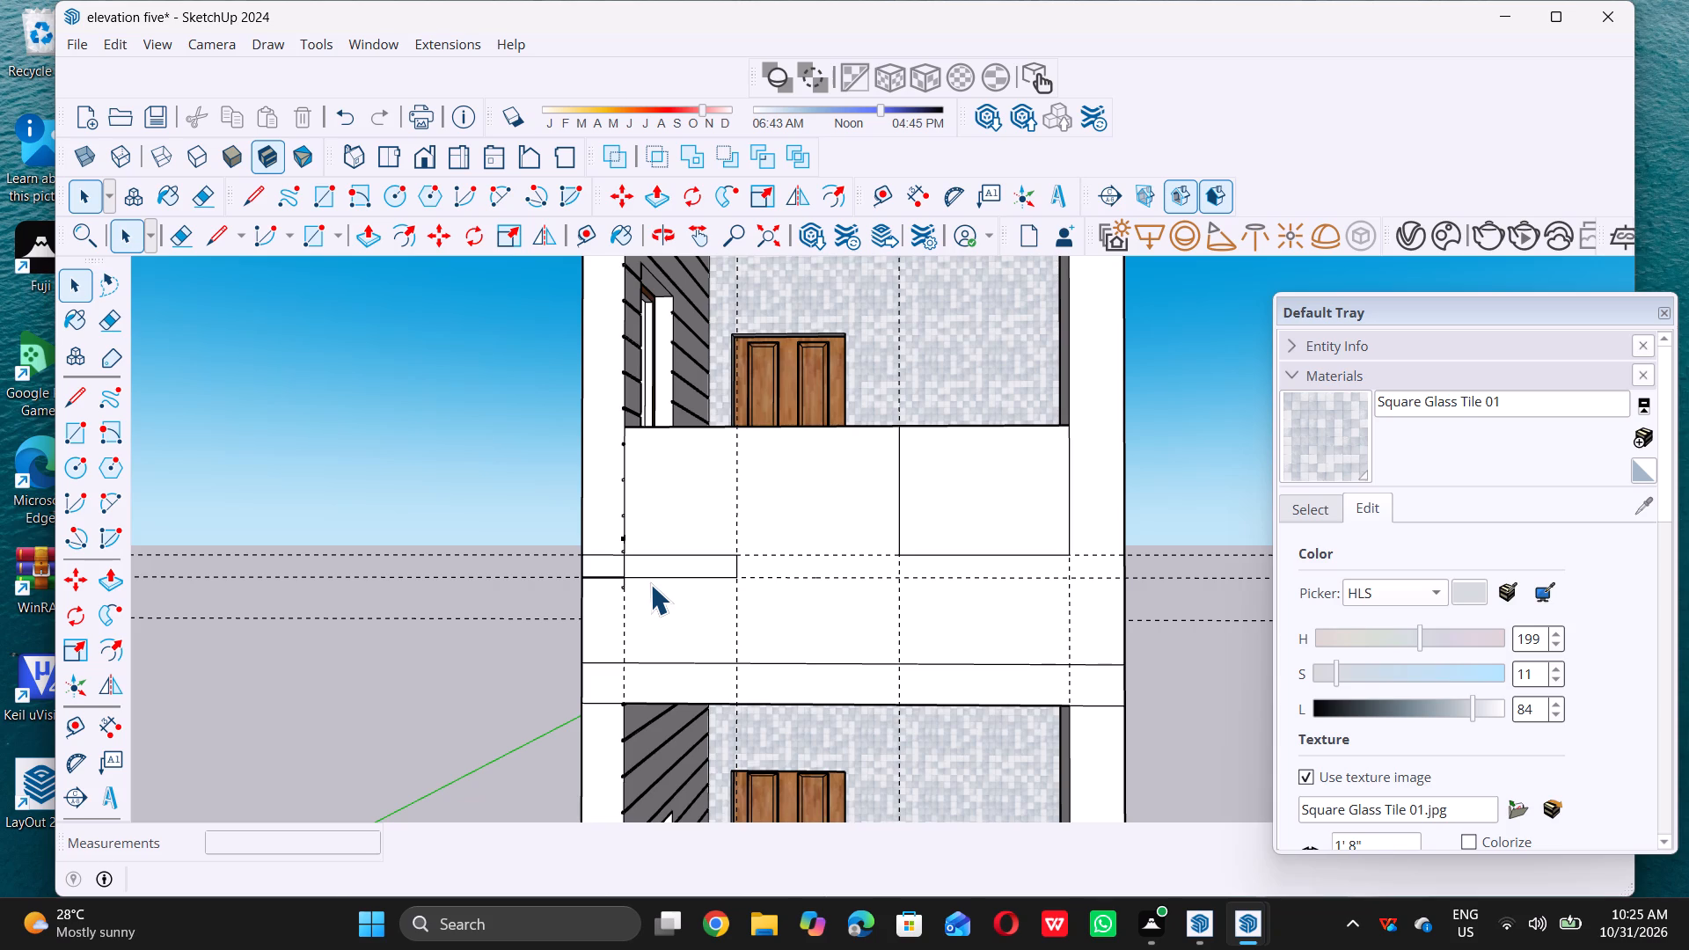
{"action": "middle_click", "coordinate": [598, 586]}
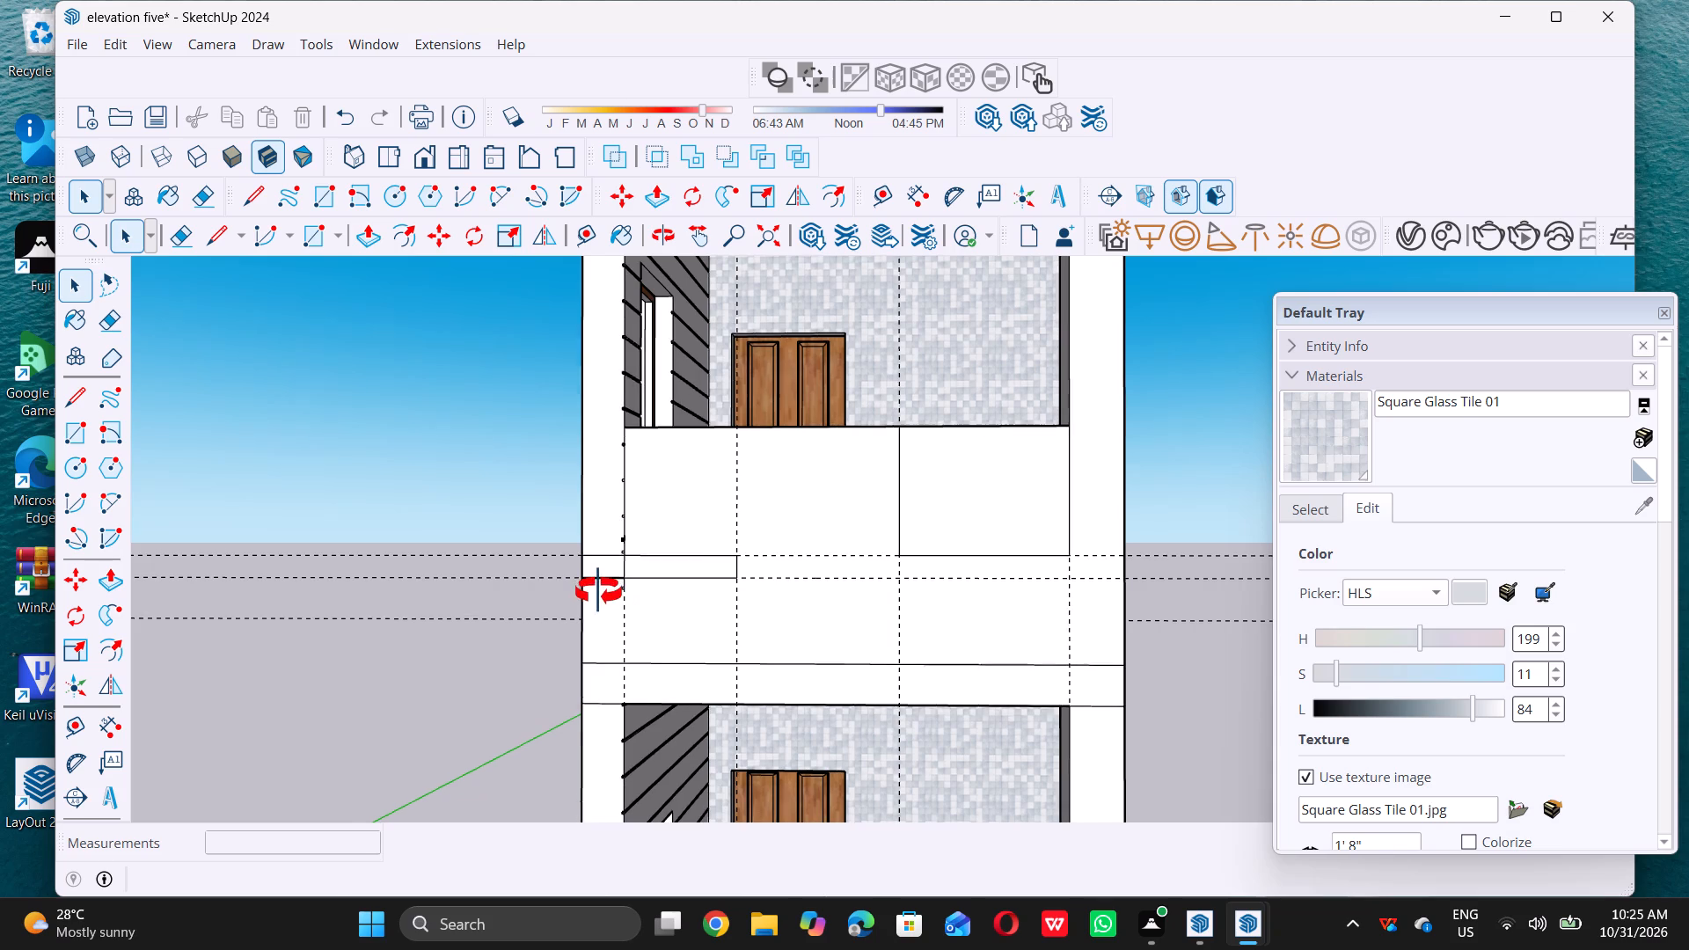
{"action": "scroll", "coordinate": [676, 588], "scroll_direction": "up", "scroll_amount": 4}
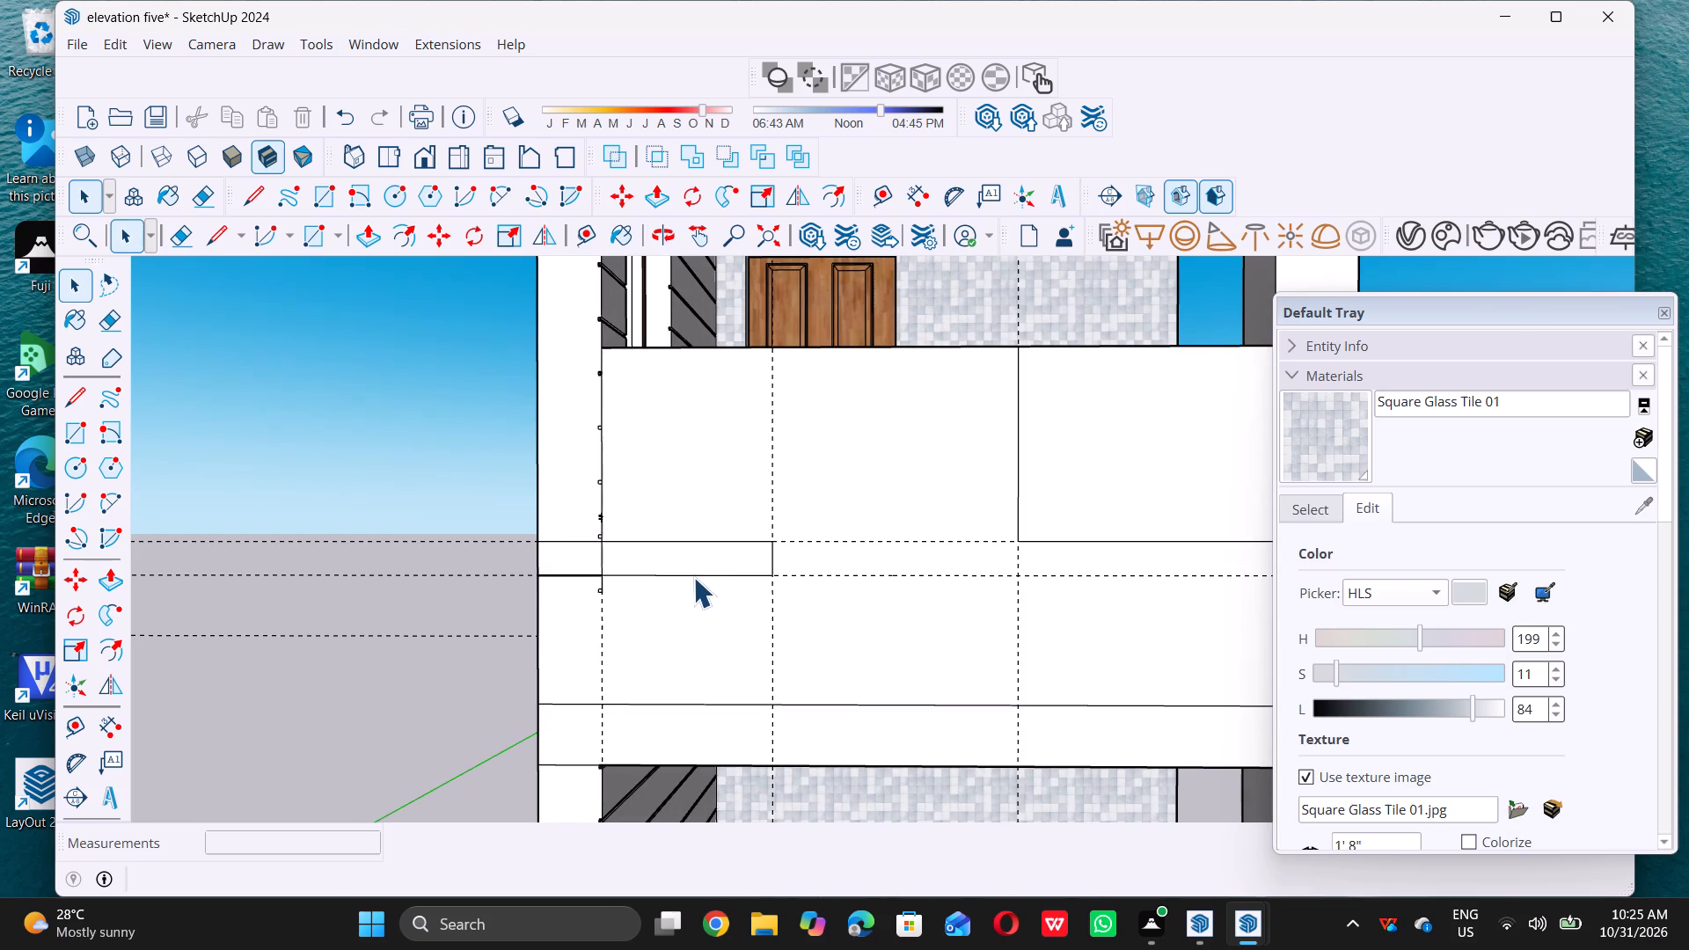
{"action": "left_click", "coordinate": [710, 559]}
{"action": "scroll", "coordinate": [698, 574], "scroll_direction": "down", "scroll_amount": 6}
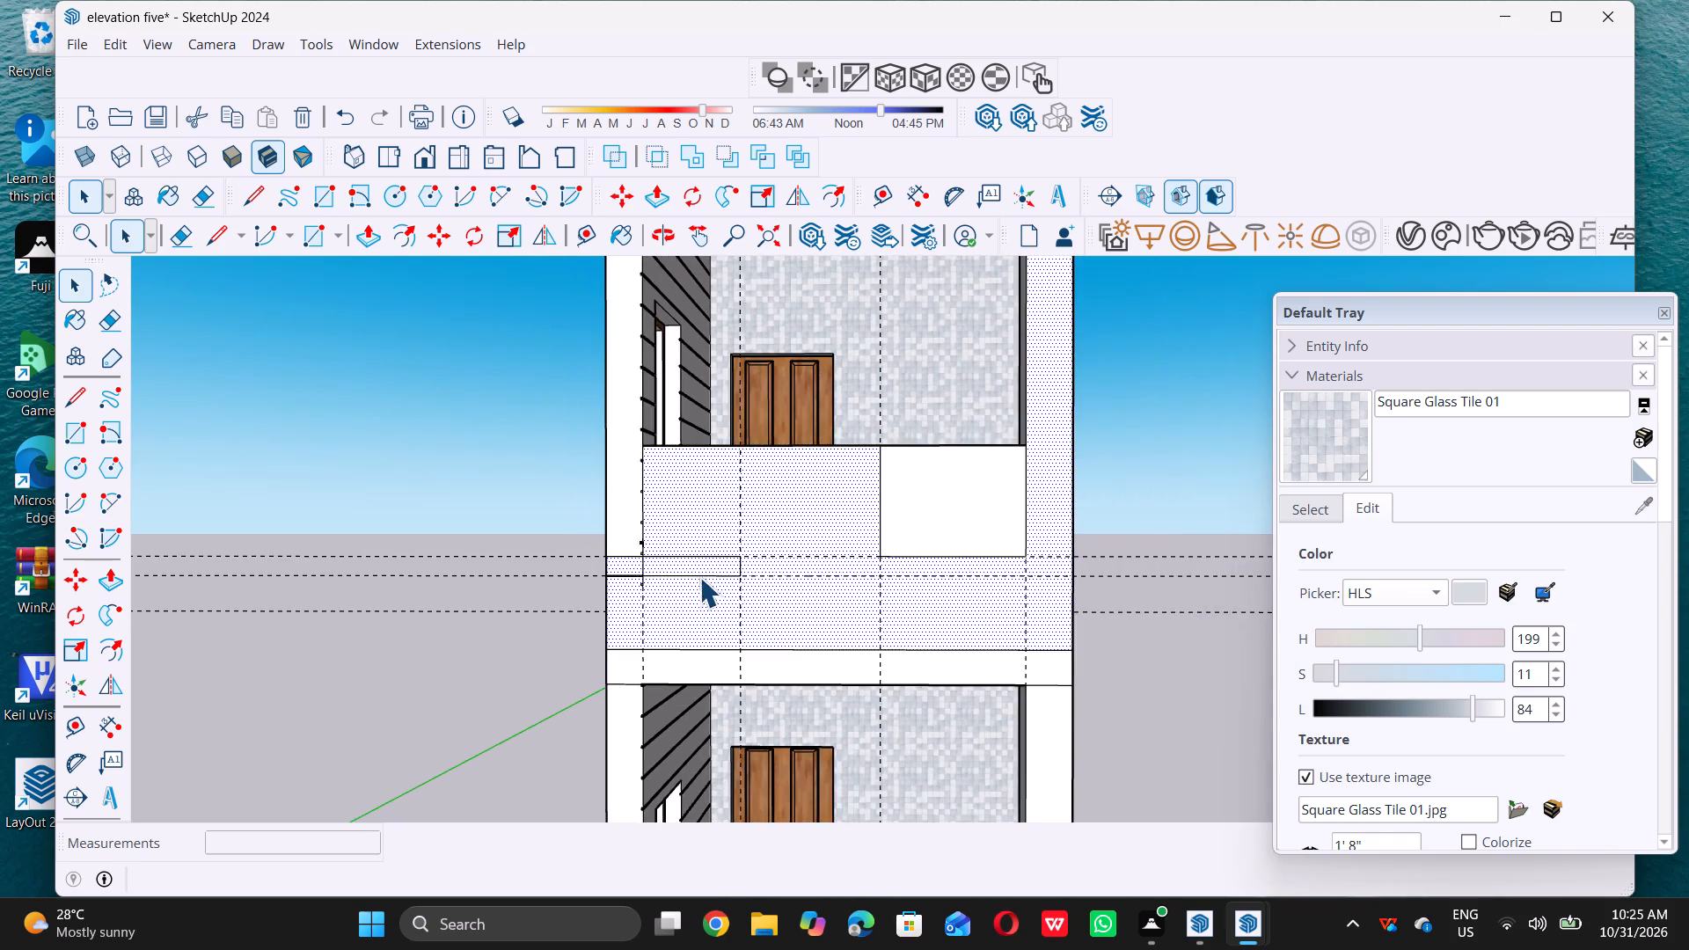
{"action": "scroll", "coordinate": [699, 577], "scroll_direction": "down", "scroll_amount": 4}
{"action": "triple_click", "coordinate": [523, 515]}
{"action": "middle_click_drag", "start_coordinate": [733, 549], "coordinate": [688, 625]}
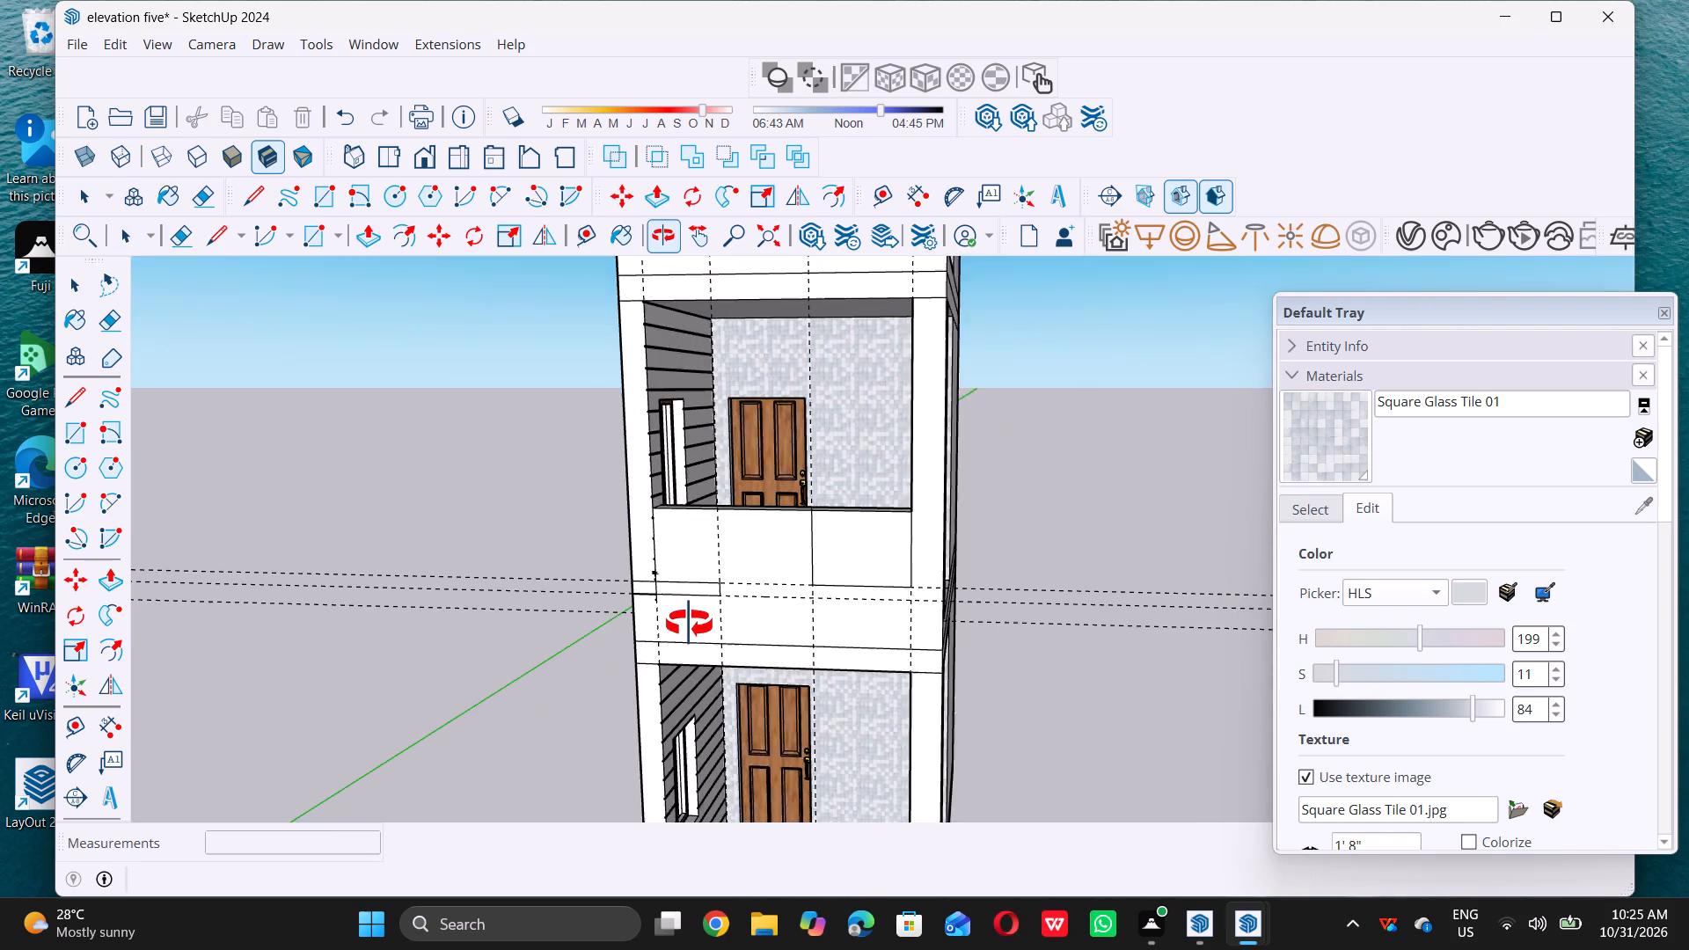
{"action": "scroll", "coordinate": [682, 606], "scroll_direction": "up", "scroll_amount": 20}
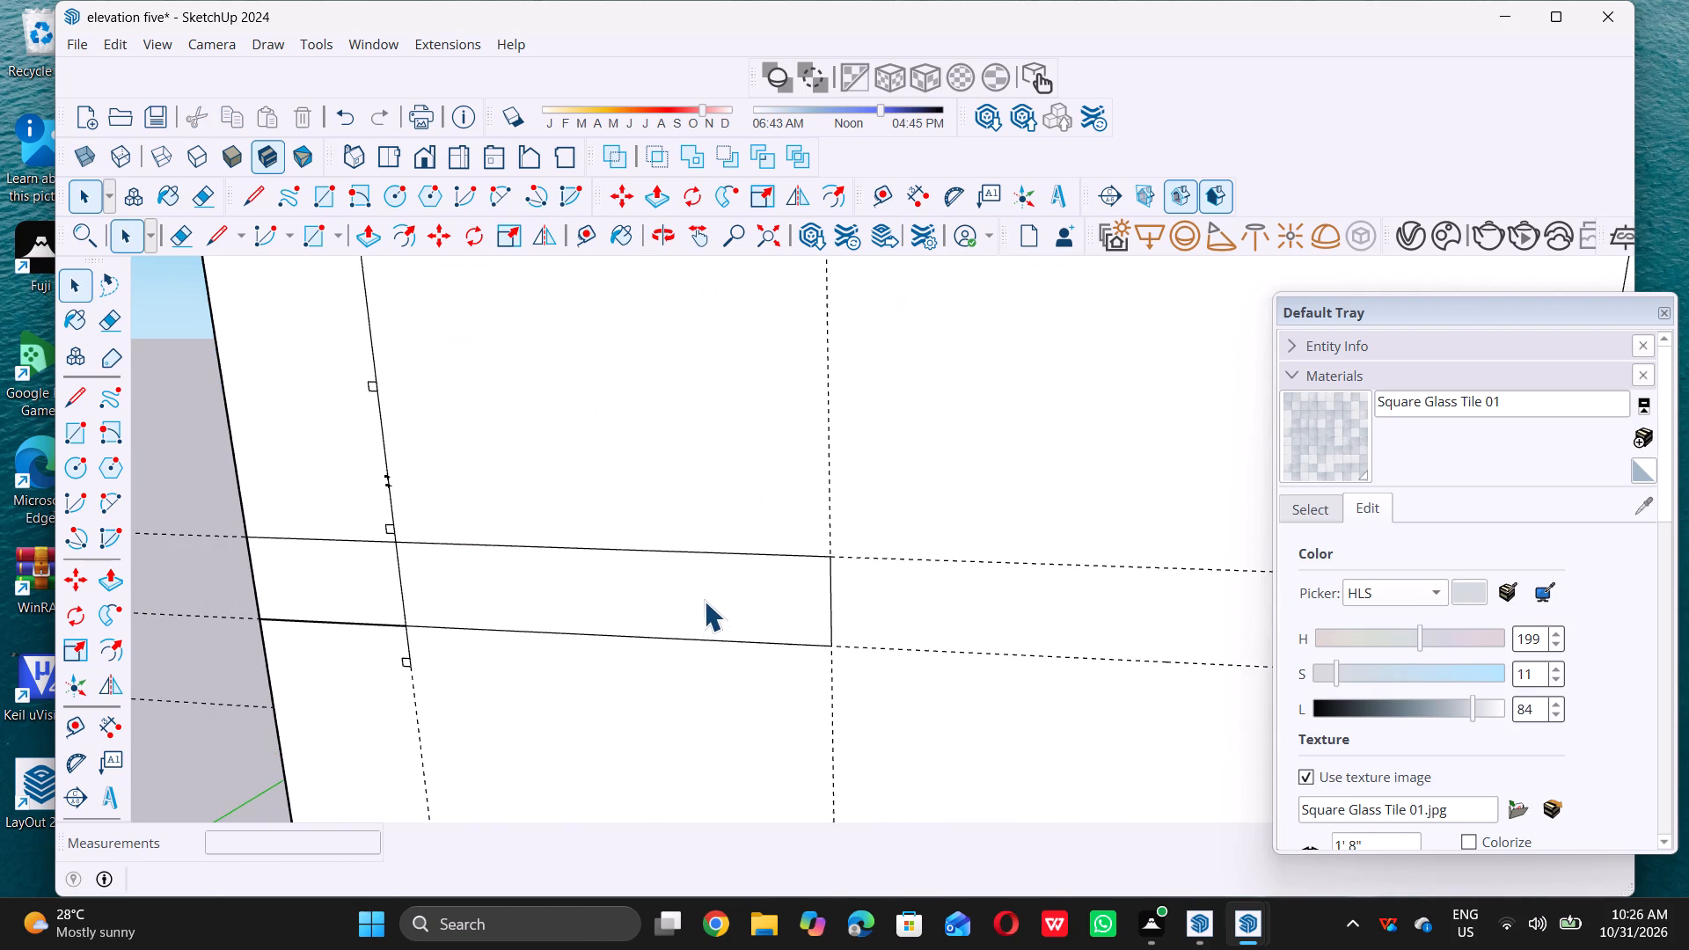
Check whether the narrow strip between the two horizontal guides can be selected separately from the parapet front around it.
{"action": "double_click", "coordinate": [705, 597]}
{"action": "double_click", "coordinate": [706, 596]}
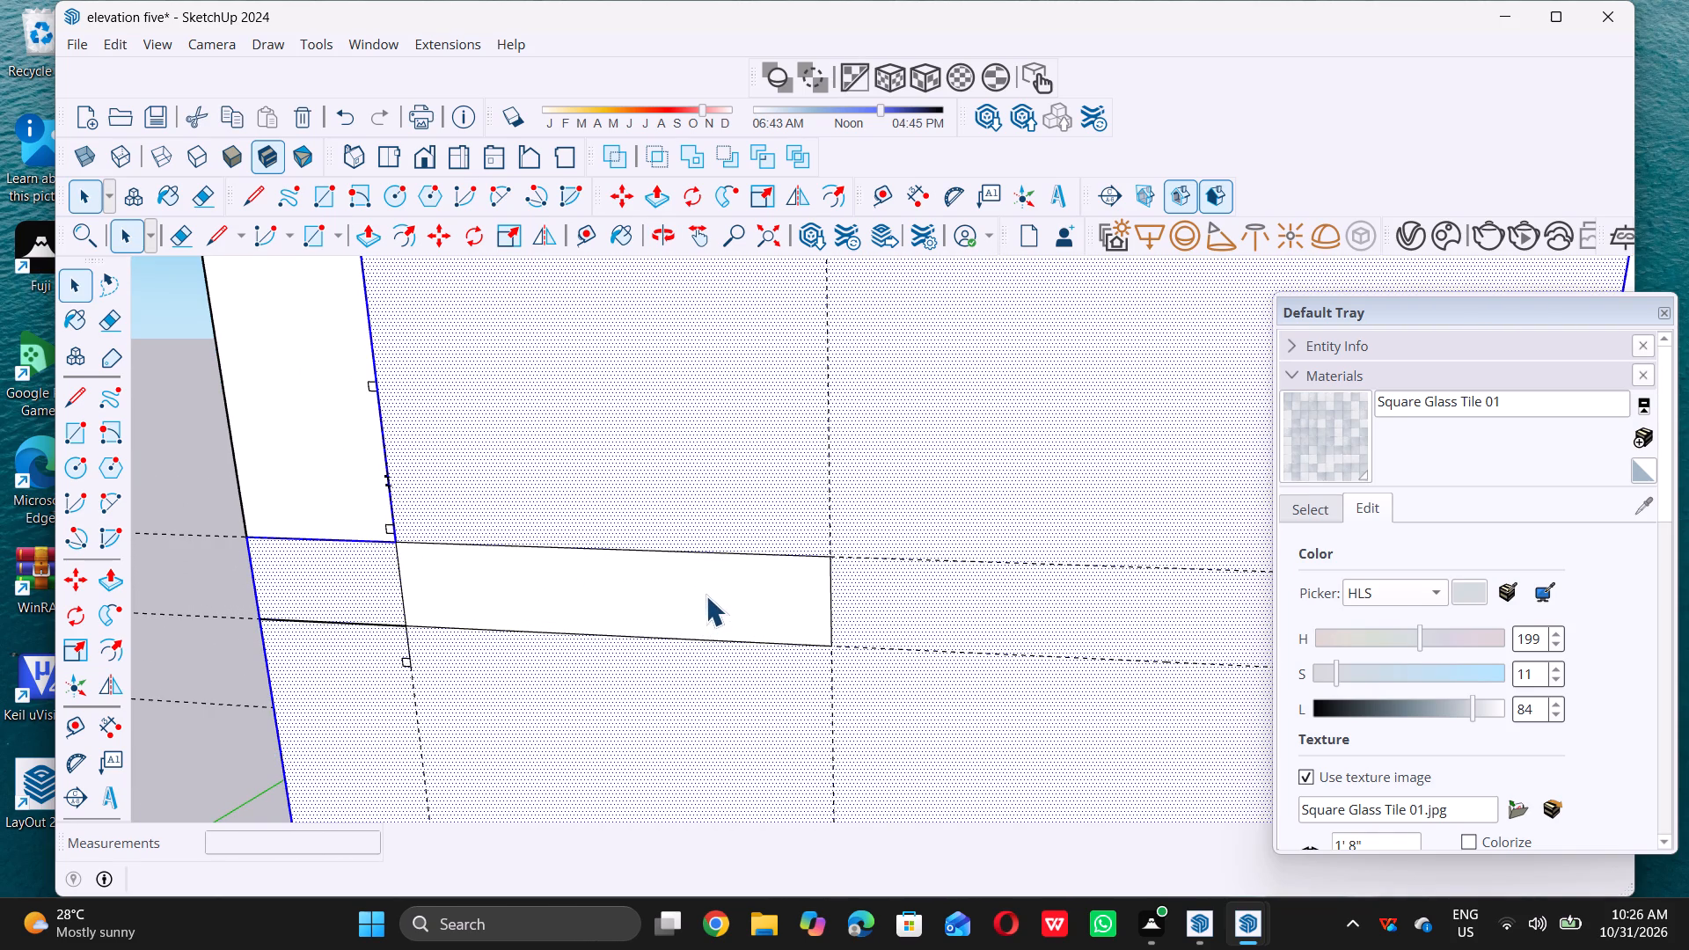
{"action": "triple_click", "coordinate": [706, 596]}
{"action": "left_click", "coordinate": [707, 594]}
{"action": "scroll", "coordinate": [711, 595], "scroll_direction": "down", "scroll_amount": 8}
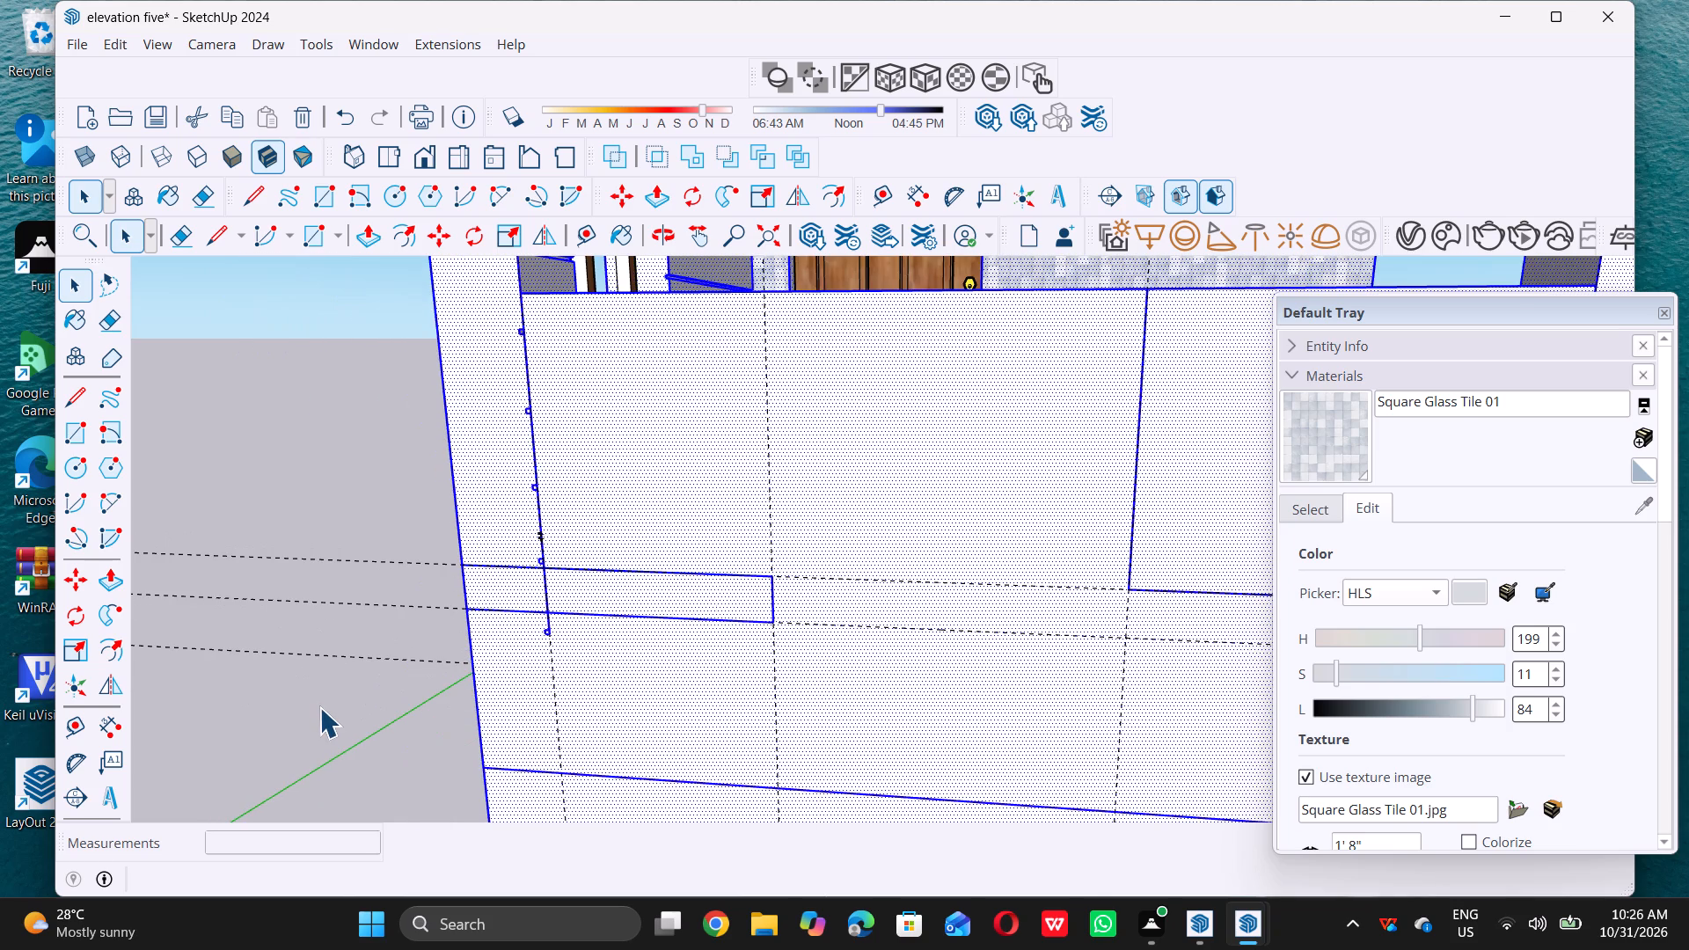
{"action": "double_click", "coordinate": [321, 708]}
{"action": "triple_click", "coordinate": [333, 703]}
{"action": "scroll", "coordinate": [716, 620], "scroll_direction": "up", "scroll_amount": 3}
{"action": "left_click", "coordinate": [720, 609]}
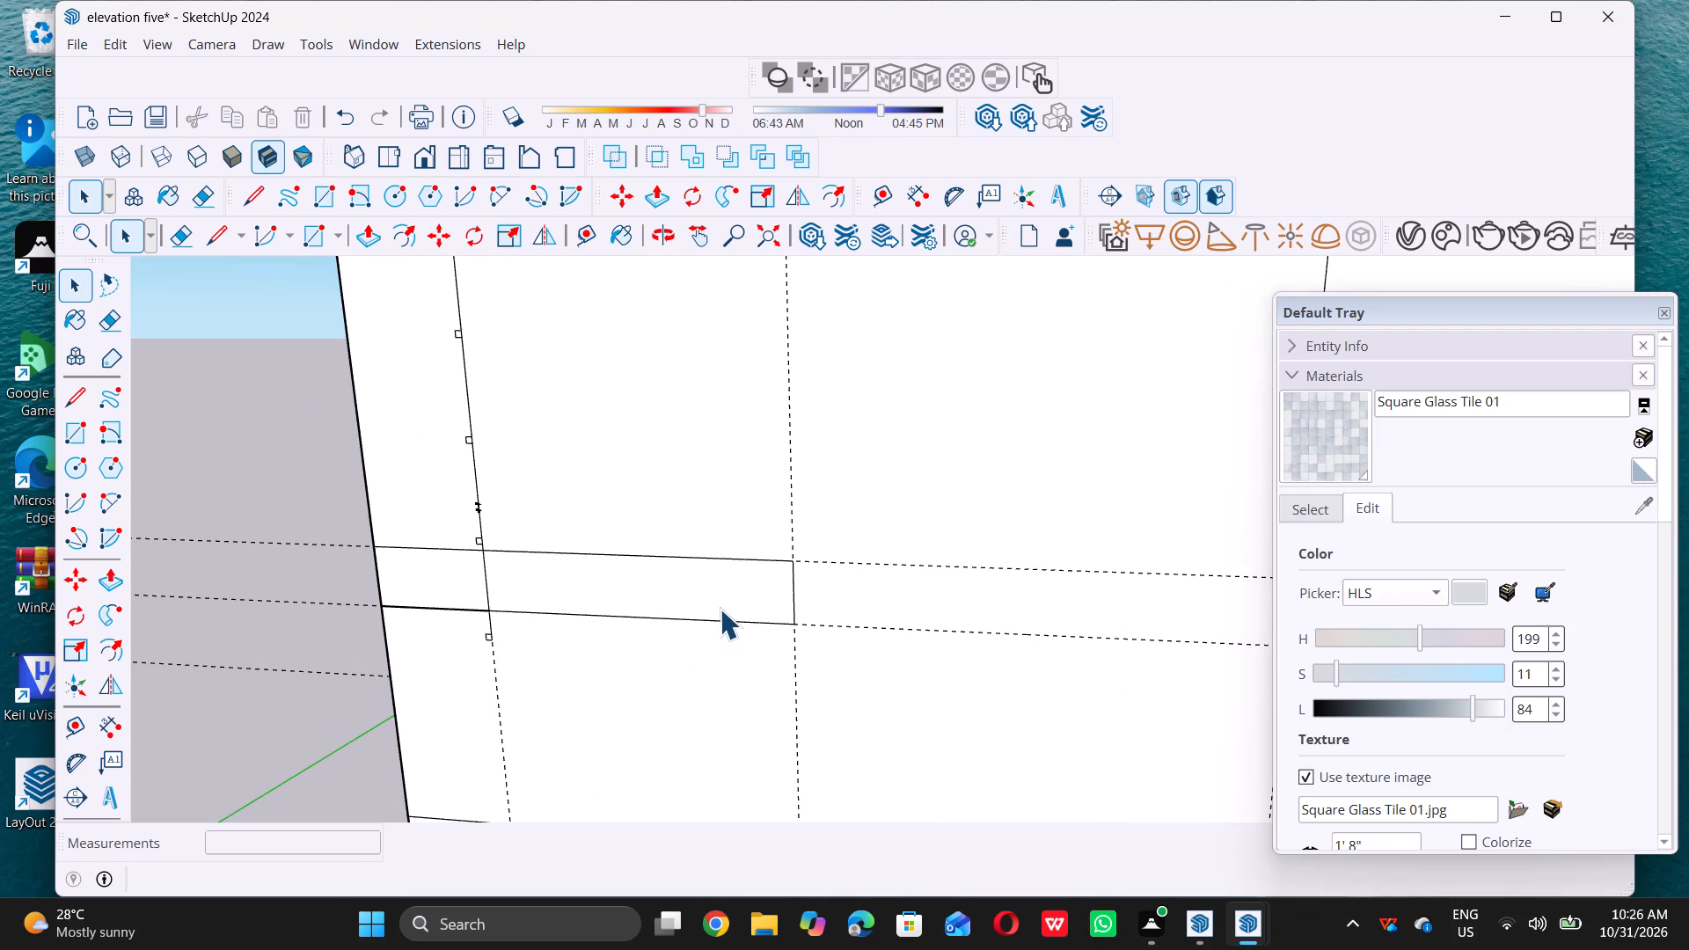
{"action": "scroll", "coordinate": [726, 600], "scroll_direction": "down", "scroll_amount": 7}
{"action": "left_click", "coordinate": [391, 662]}
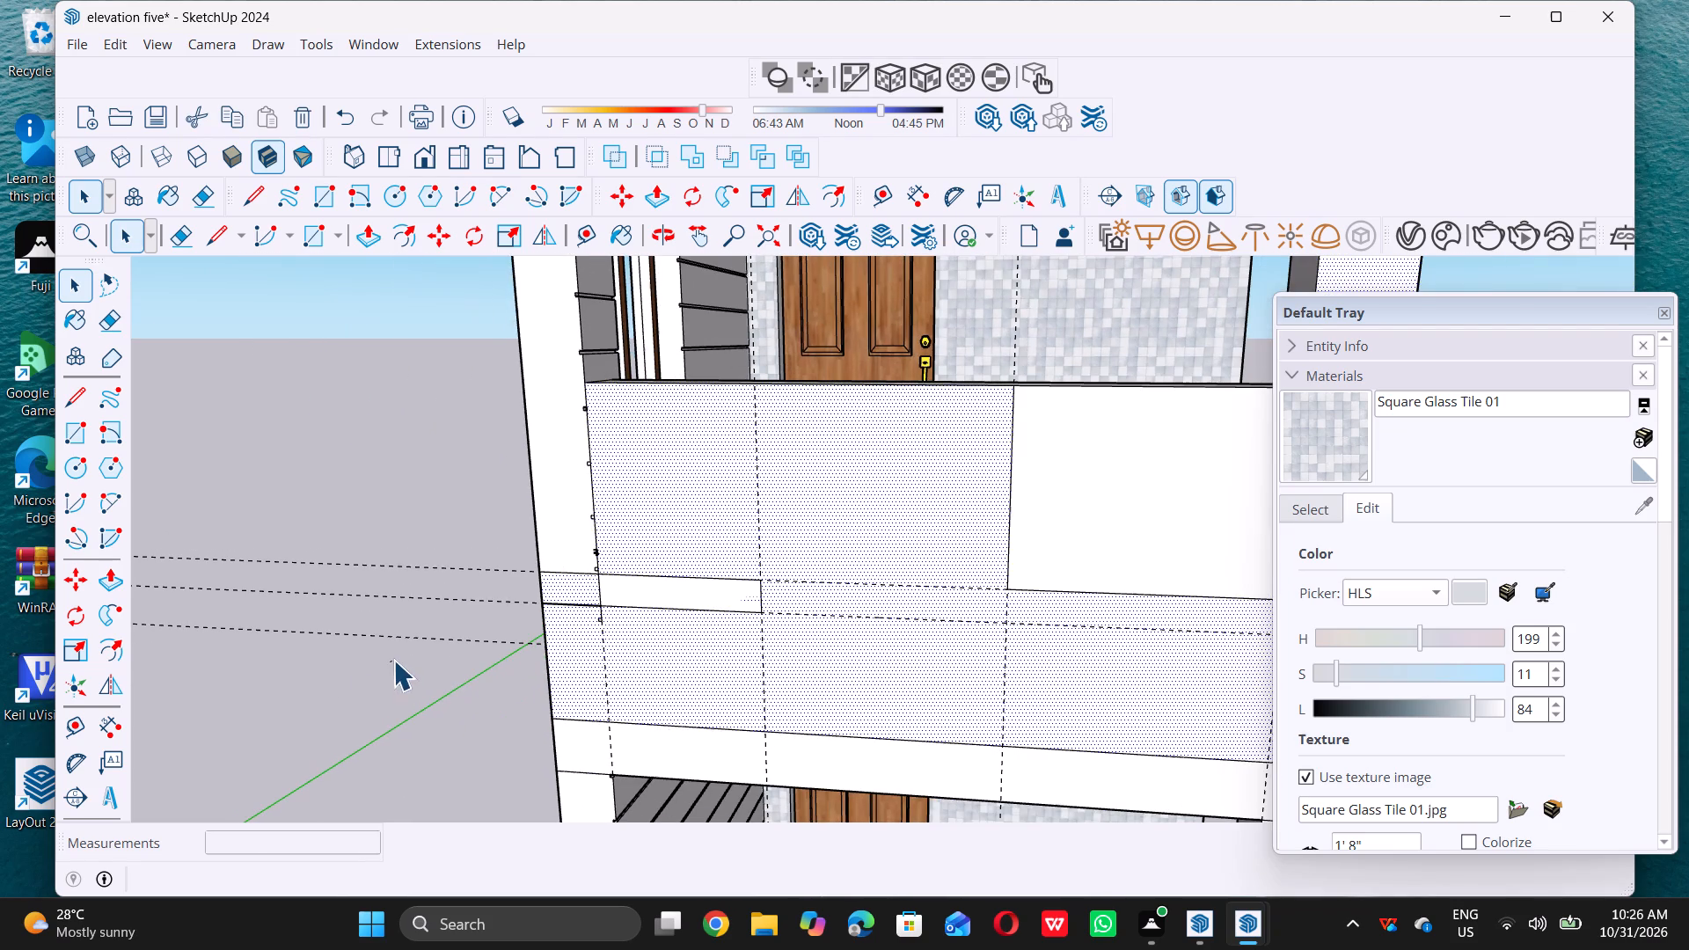
{"action": "scroll", "coordinate": [636, 585], "scroll_direction": "up", "scroll_amount": 5}
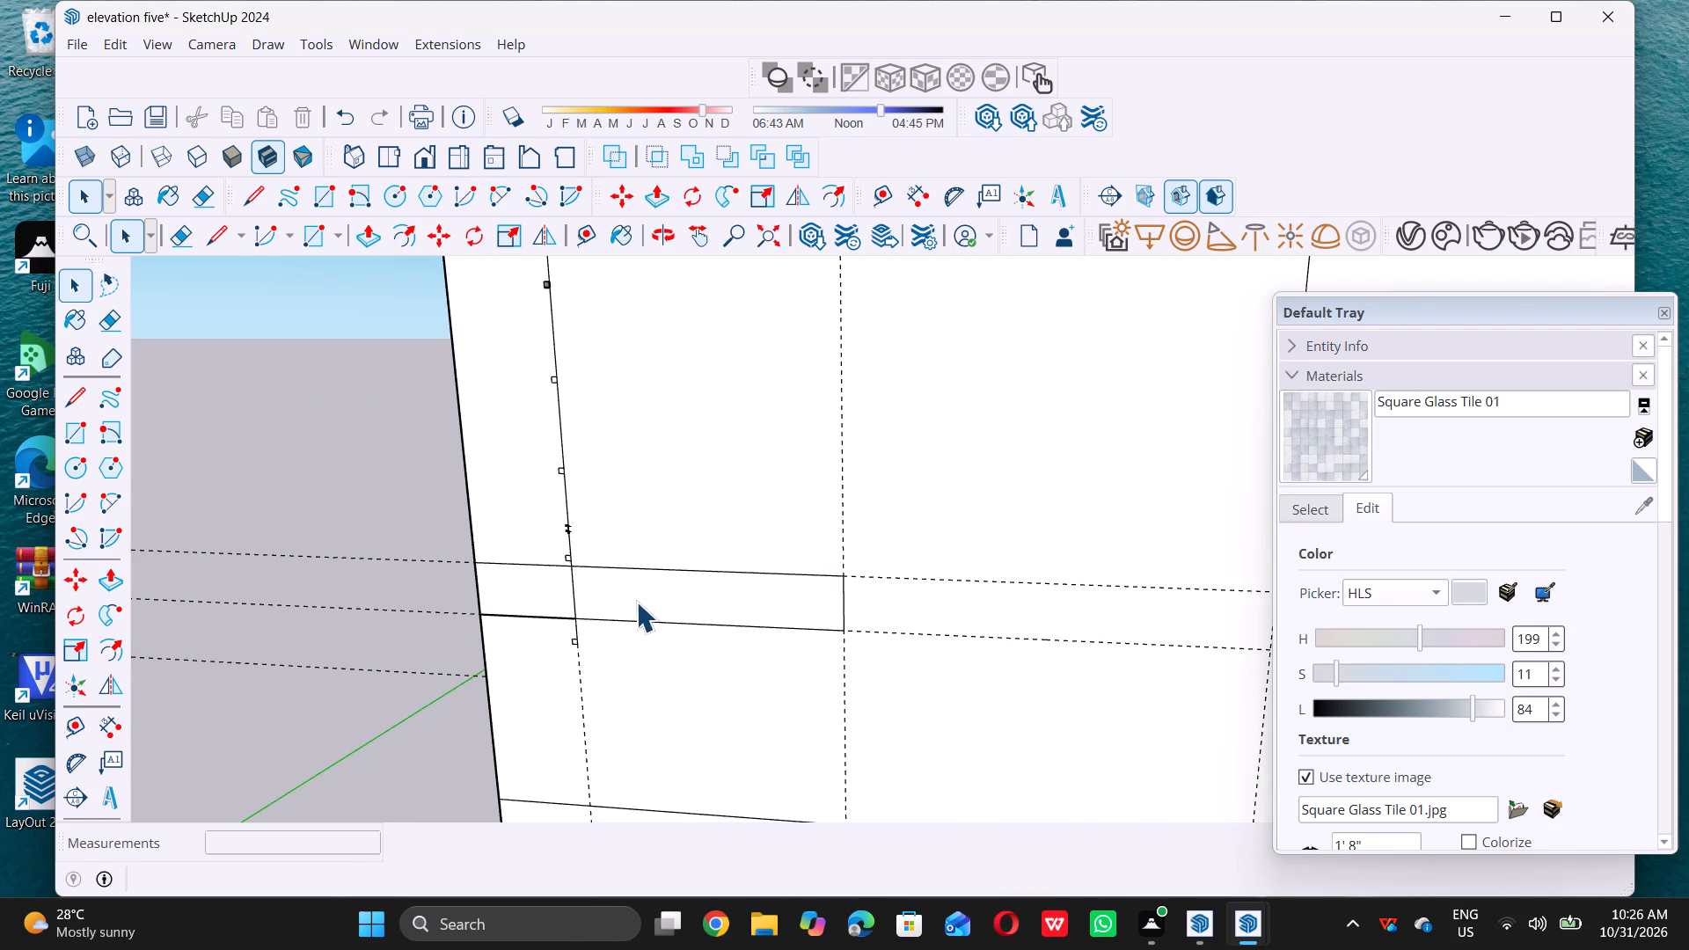
{"action": "scroll", "coordinate": [568, 596], "scroll_direction": "up", "scroll_amount": 5}
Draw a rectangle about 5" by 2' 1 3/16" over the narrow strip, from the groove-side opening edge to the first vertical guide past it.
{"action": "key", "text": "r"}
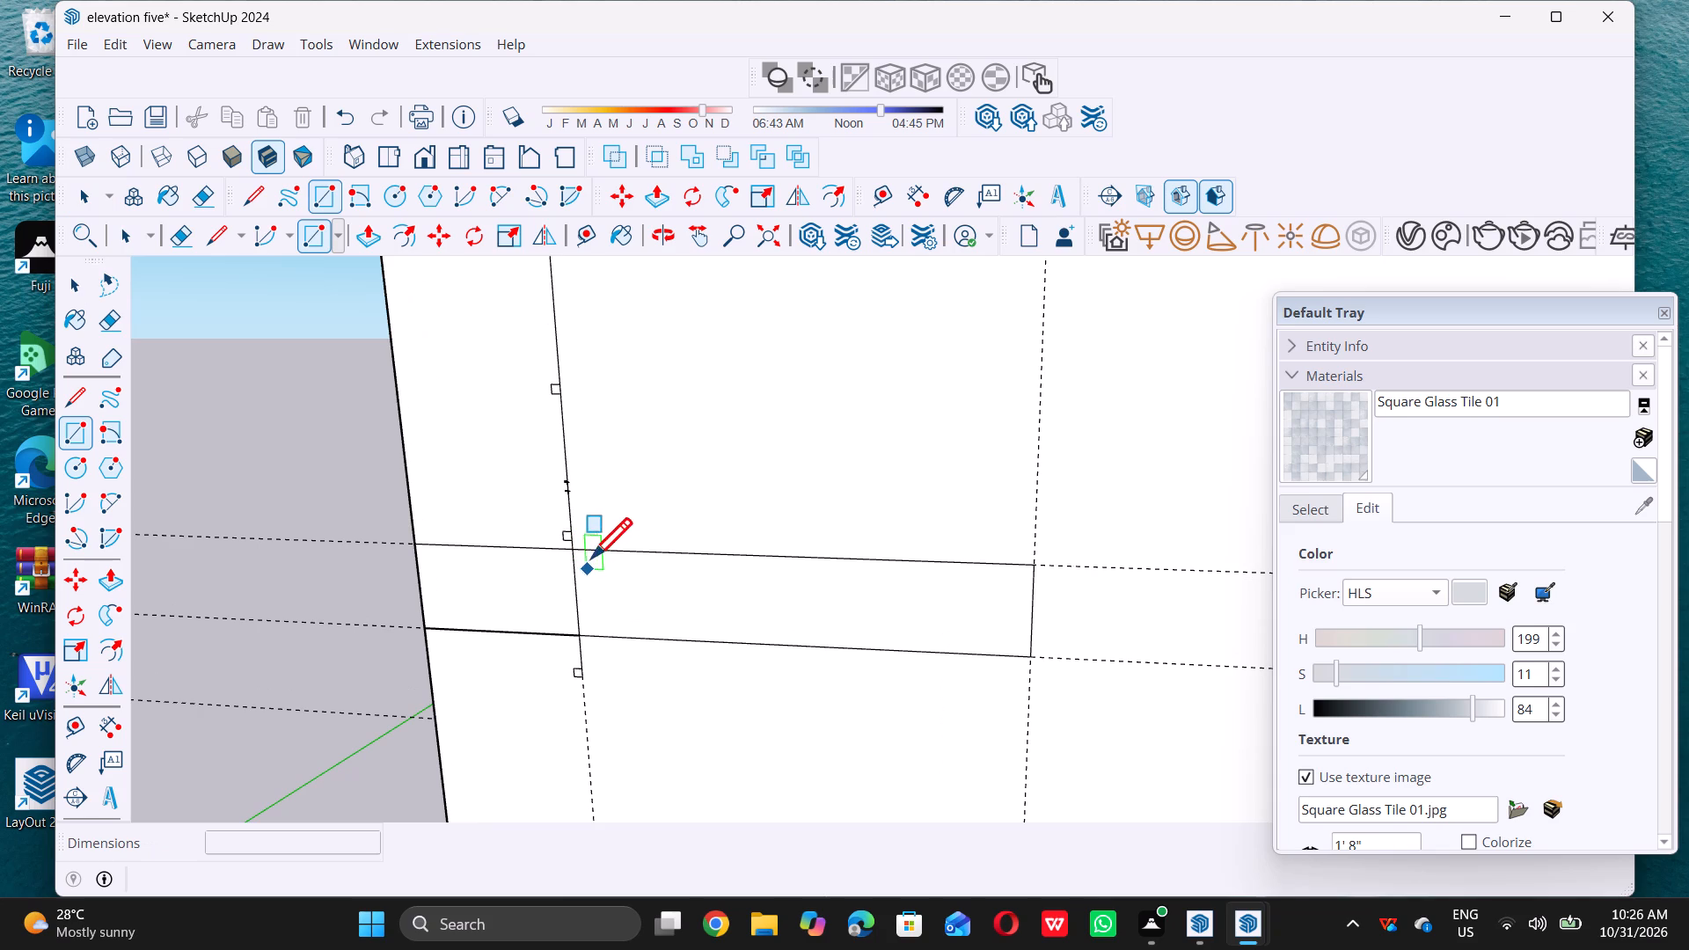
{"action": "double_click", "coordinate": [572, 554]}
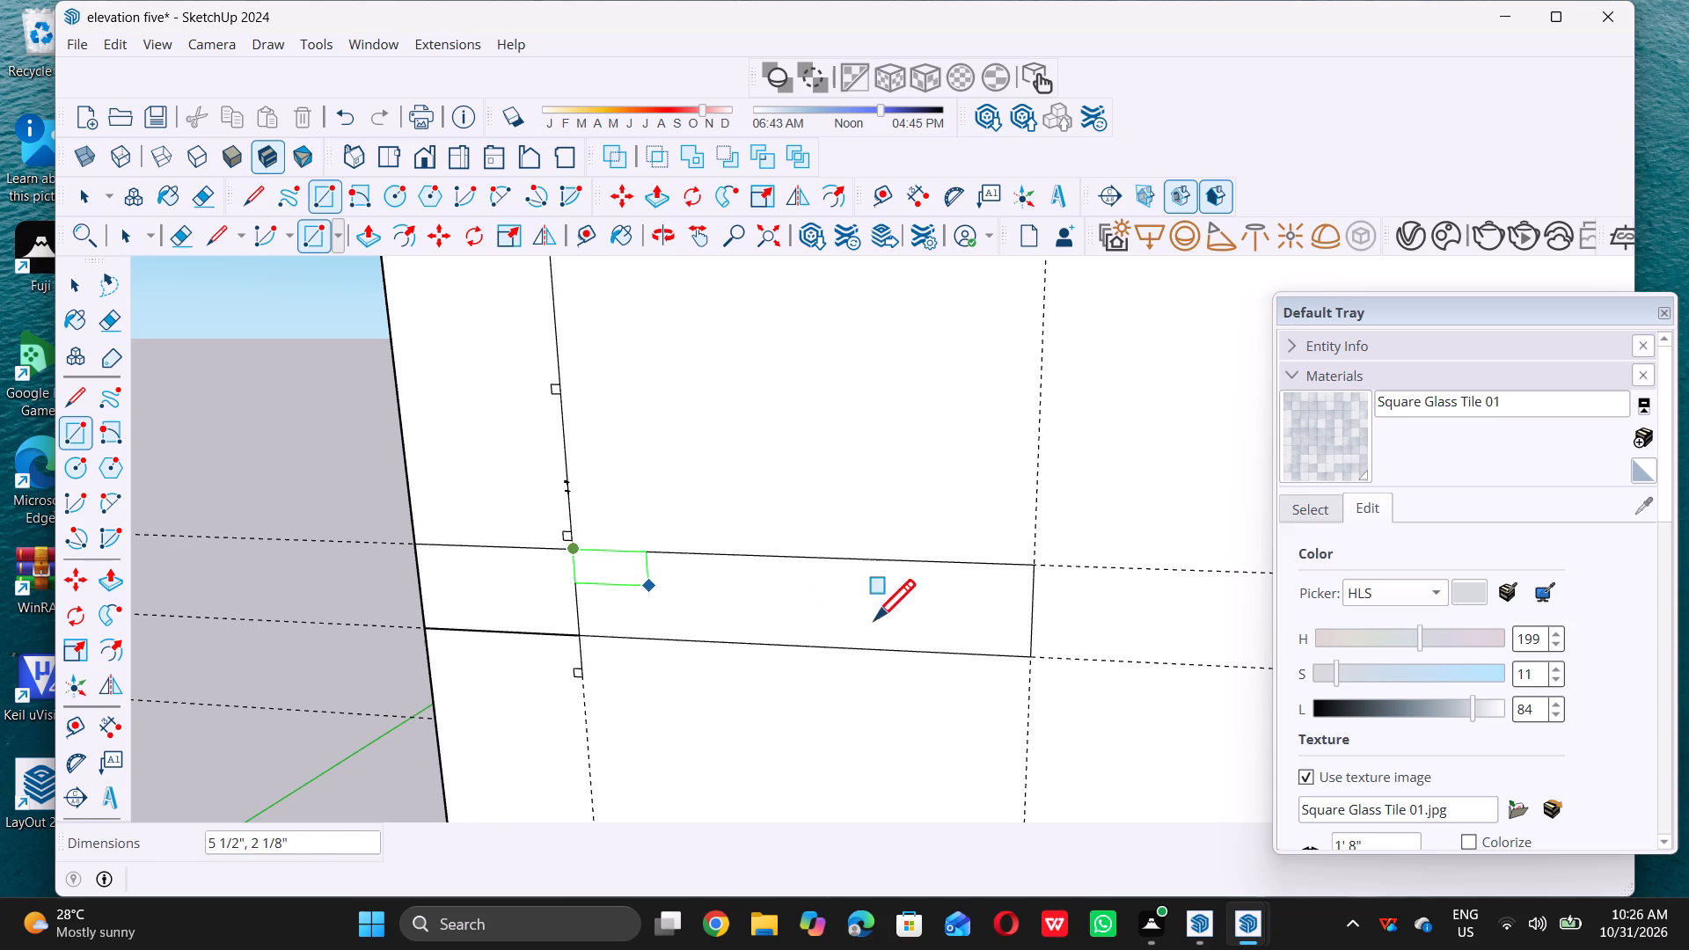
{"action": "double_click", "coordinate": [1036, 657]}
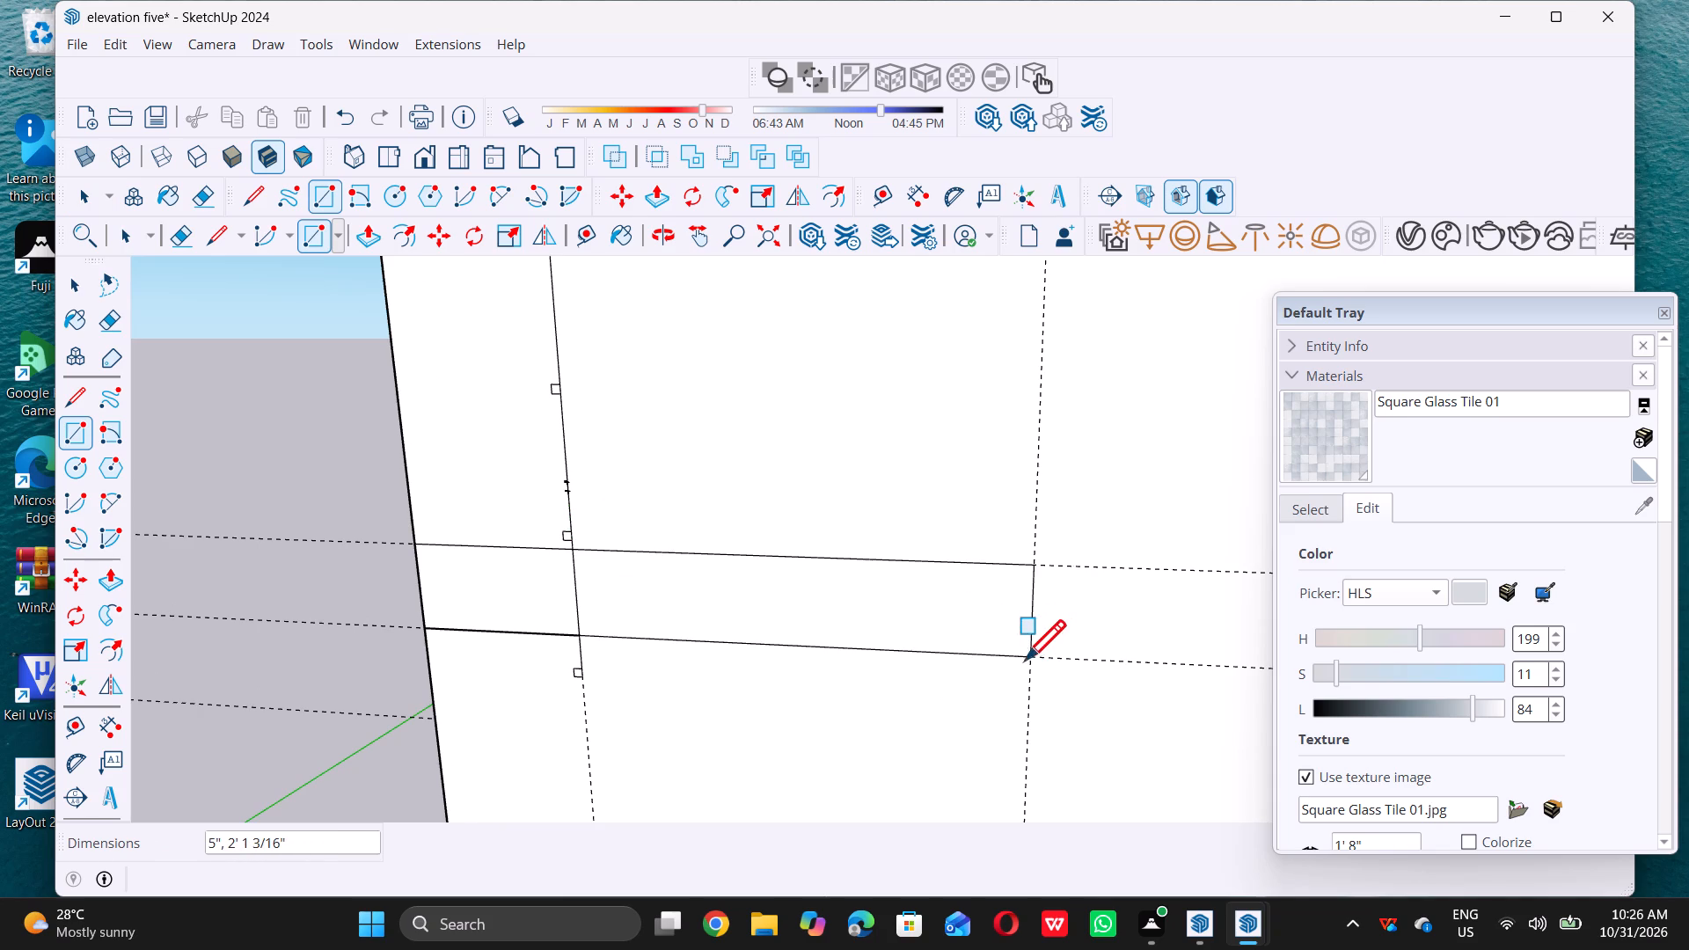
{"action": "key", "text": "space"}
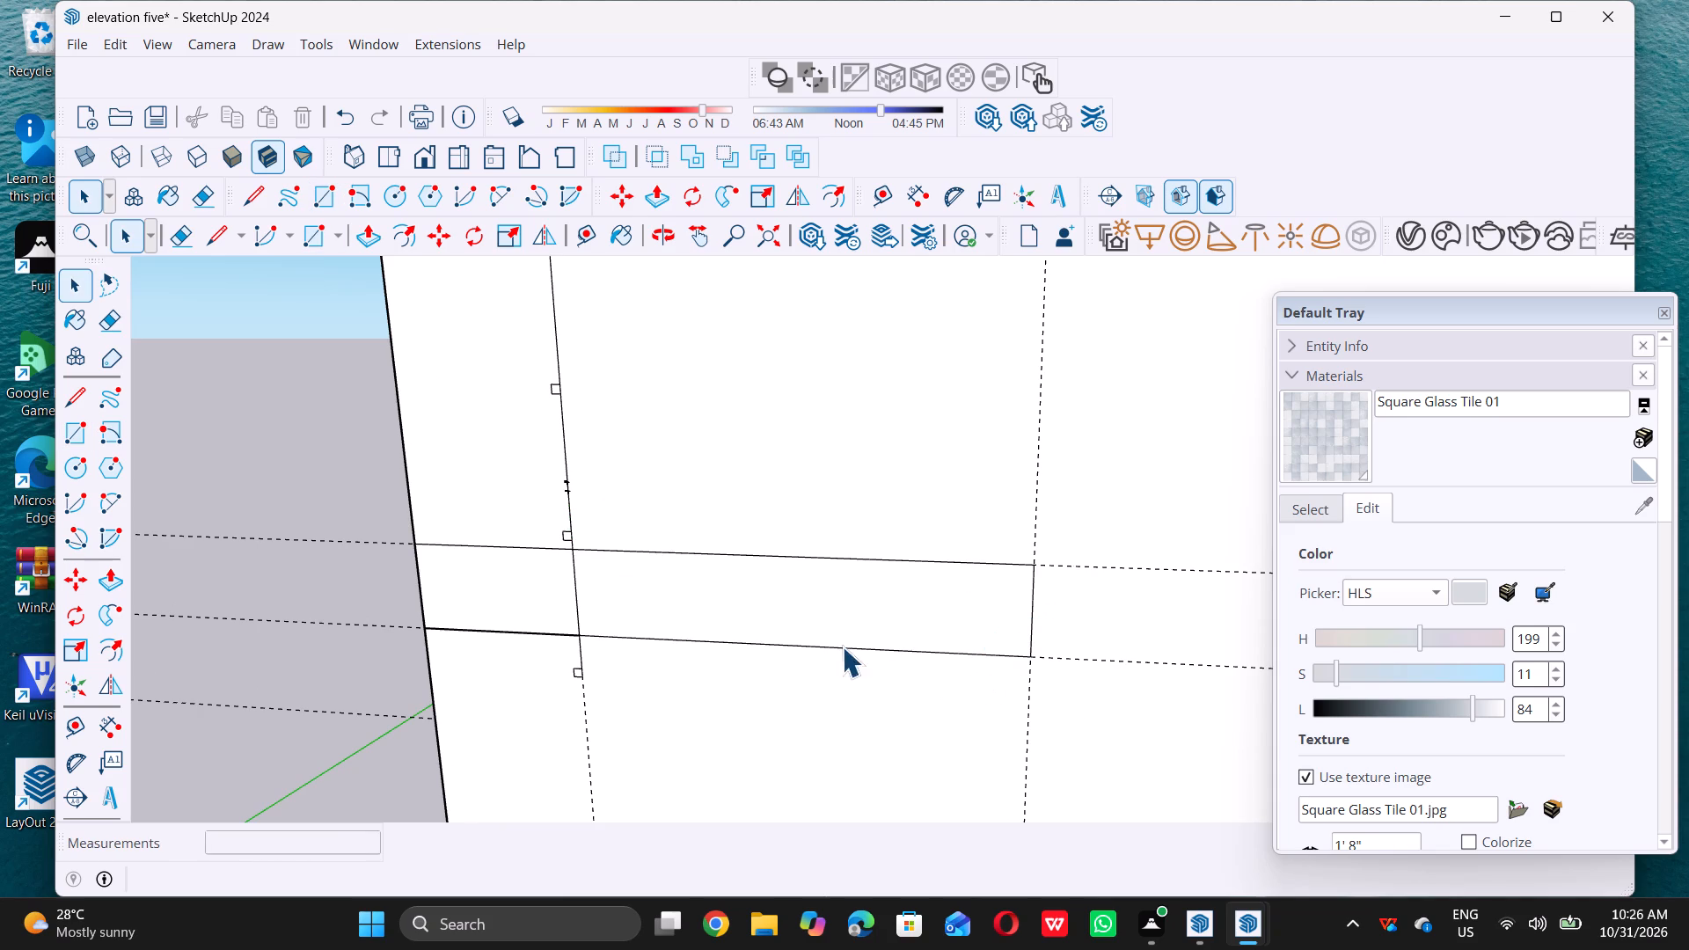
Check whether the redrawn part of the strip is a face of its own, separate from the parapet front.
{"action": "left_click", "coordinate": [852, 623]}
{"action": "double_click", "coordinate": [879, 602]}
{"action": "scroll", "coordinate": [880, 607], "scroll_direction": "down", "scroll_amount": 4}
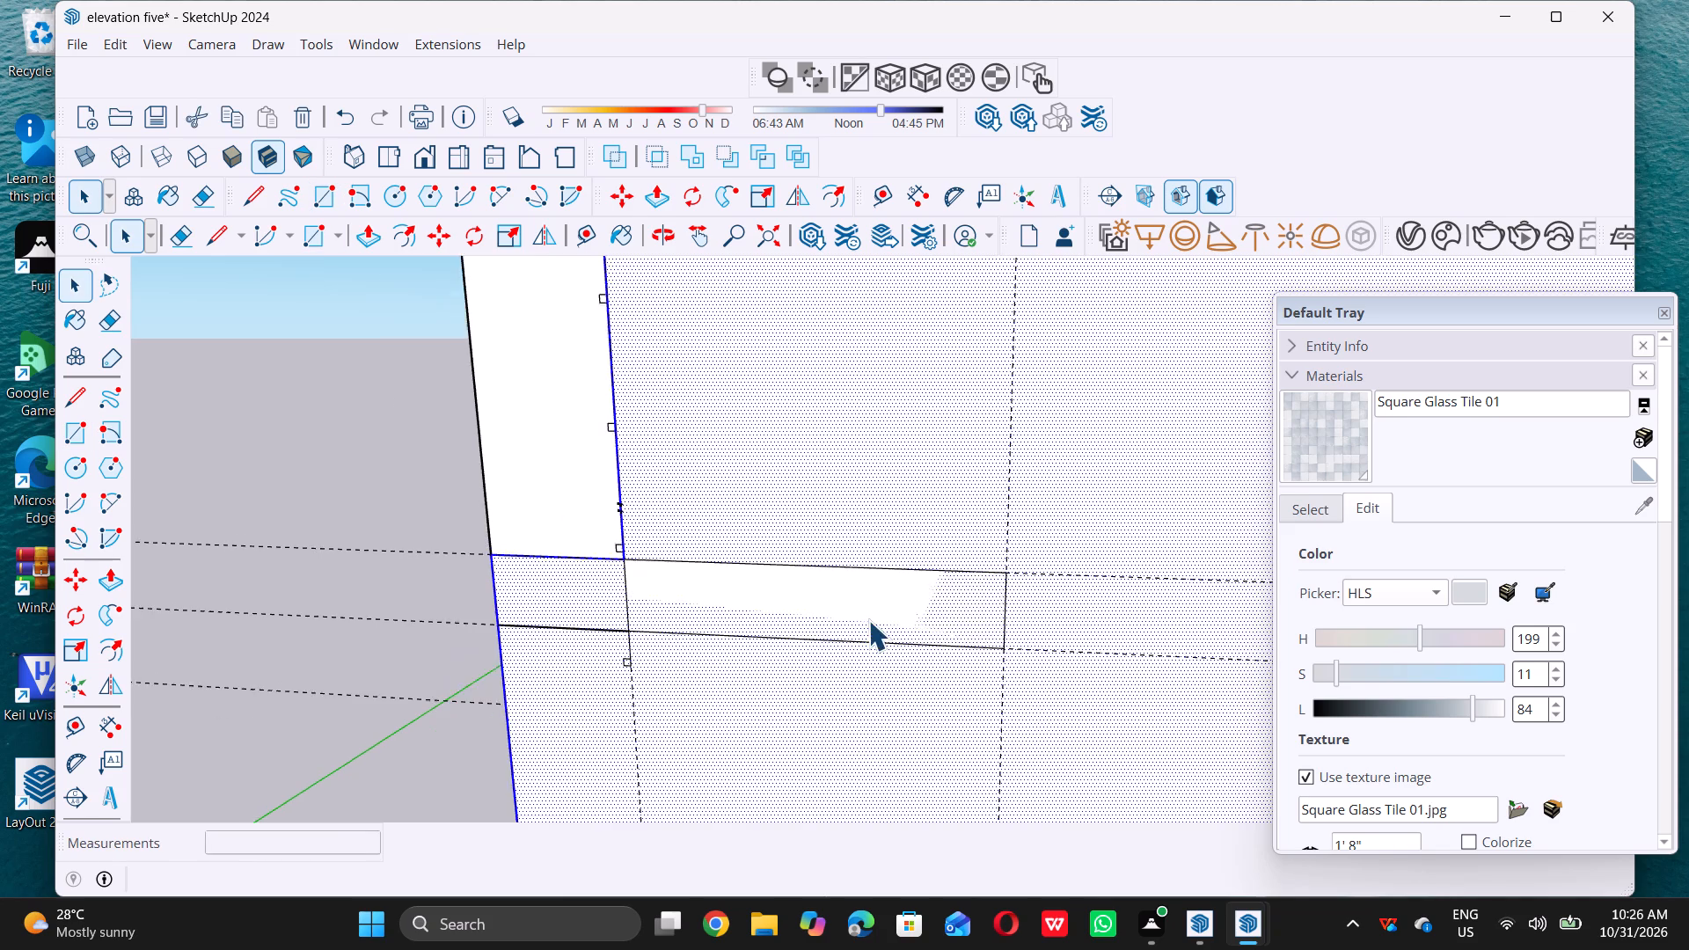
{"action": "scroll", "coordinate": [868, 620], "scroll_direction": "down", "scroll_amount": 10}
{"action": "scroll", "coordinate": [520, 701], "scroll_direction": "down", "scroll_amount": 3}
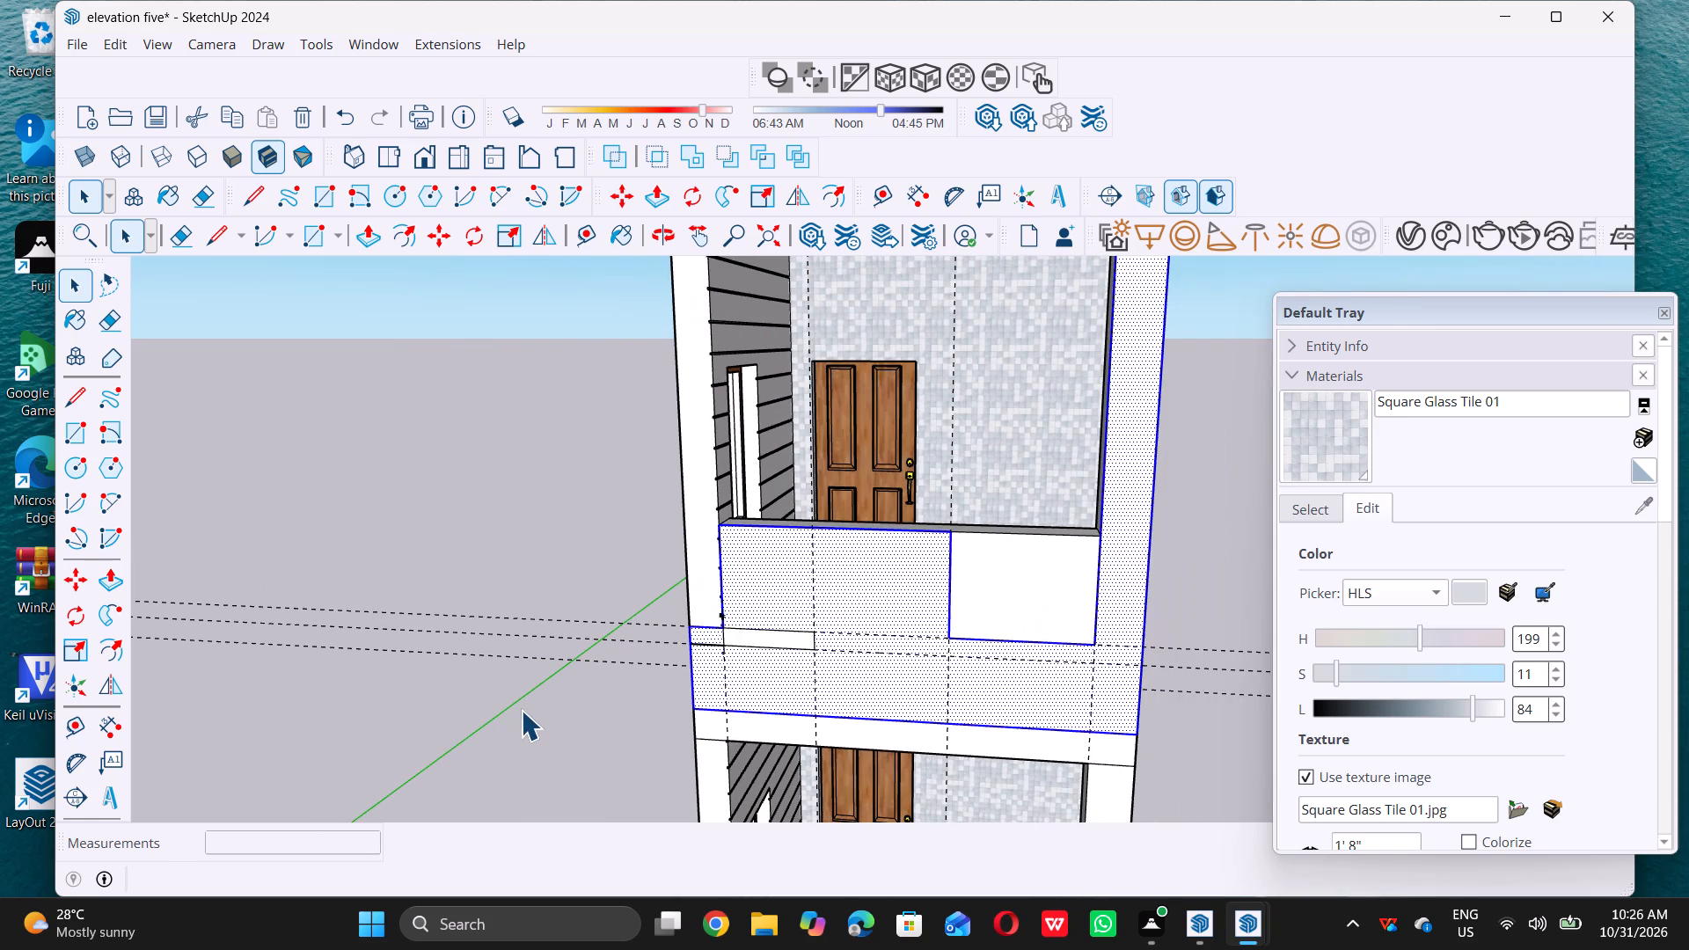
{"action": "triple_click", "coordinate": [521, 710]}
{"action": "triple_click", "coordinate": [521, 710]}
{"action": "left_click", "coordinate": [521, 710]}
Examine the strip from a steeper angle and check which faces and edges are connected to it.
{"action": "middle_click_drag", "start_coordinate": [786, 647], "coordinate": [748, 727]}
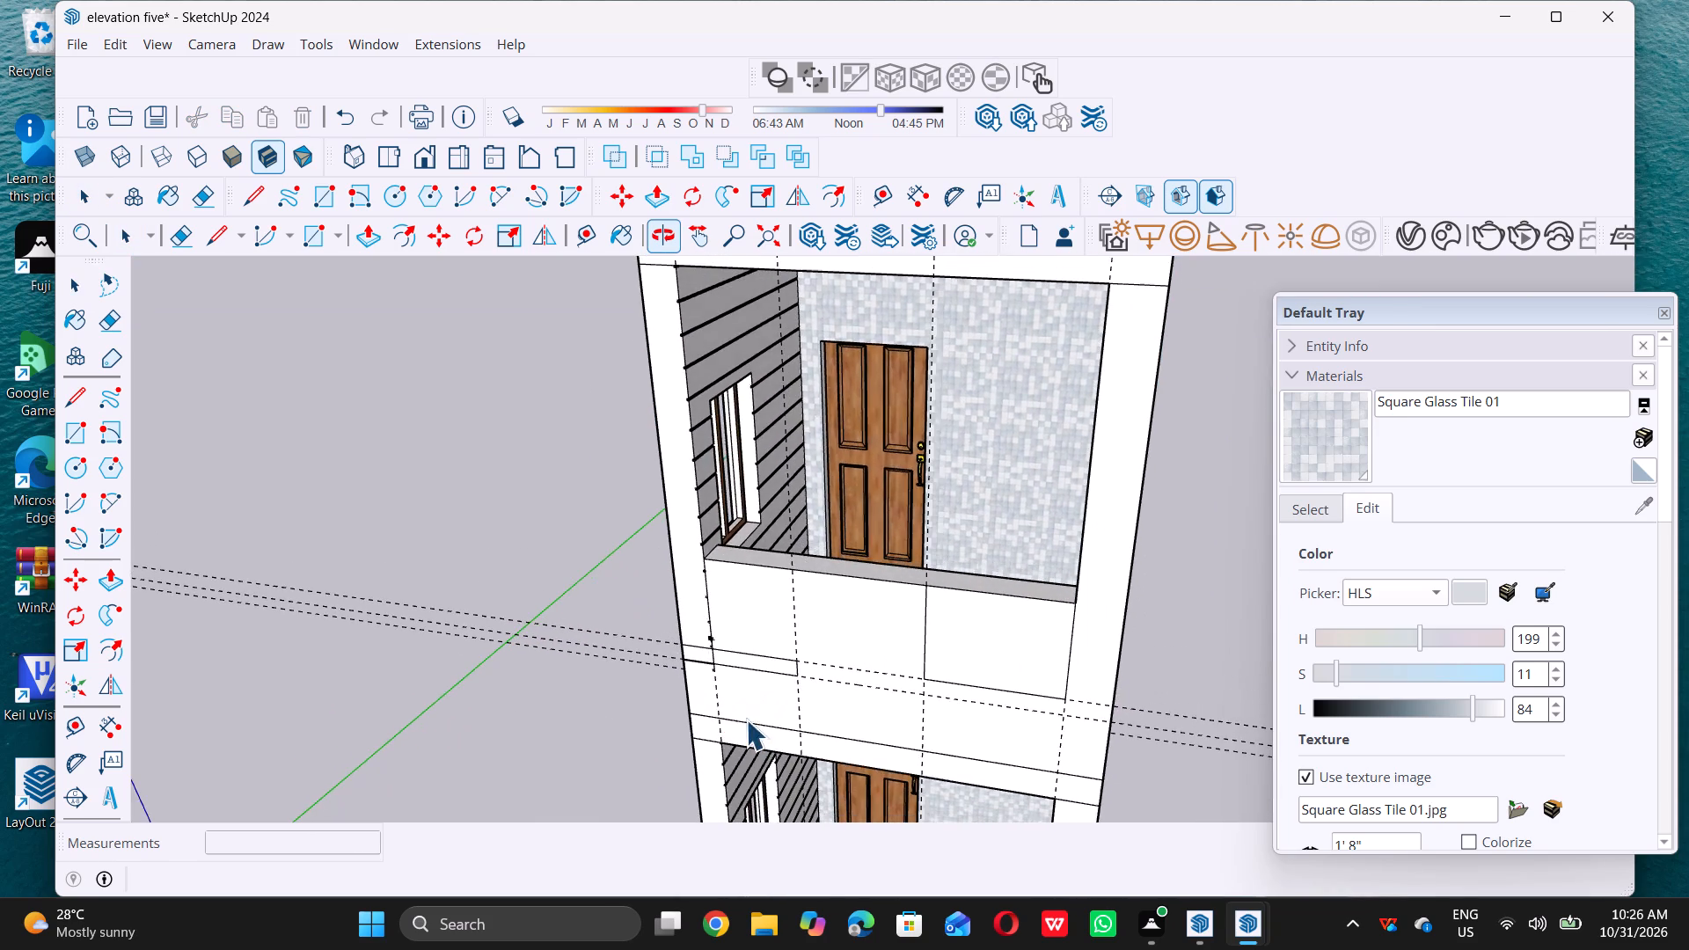
{"action": "scroll", "coordinate": [781, 662], "scroll_direction": "up", "scroll_amount": 10}
{"action": "scroll", "coordinate": [799, 651], "scroll_direction": "down", "scroll_amount": 4}
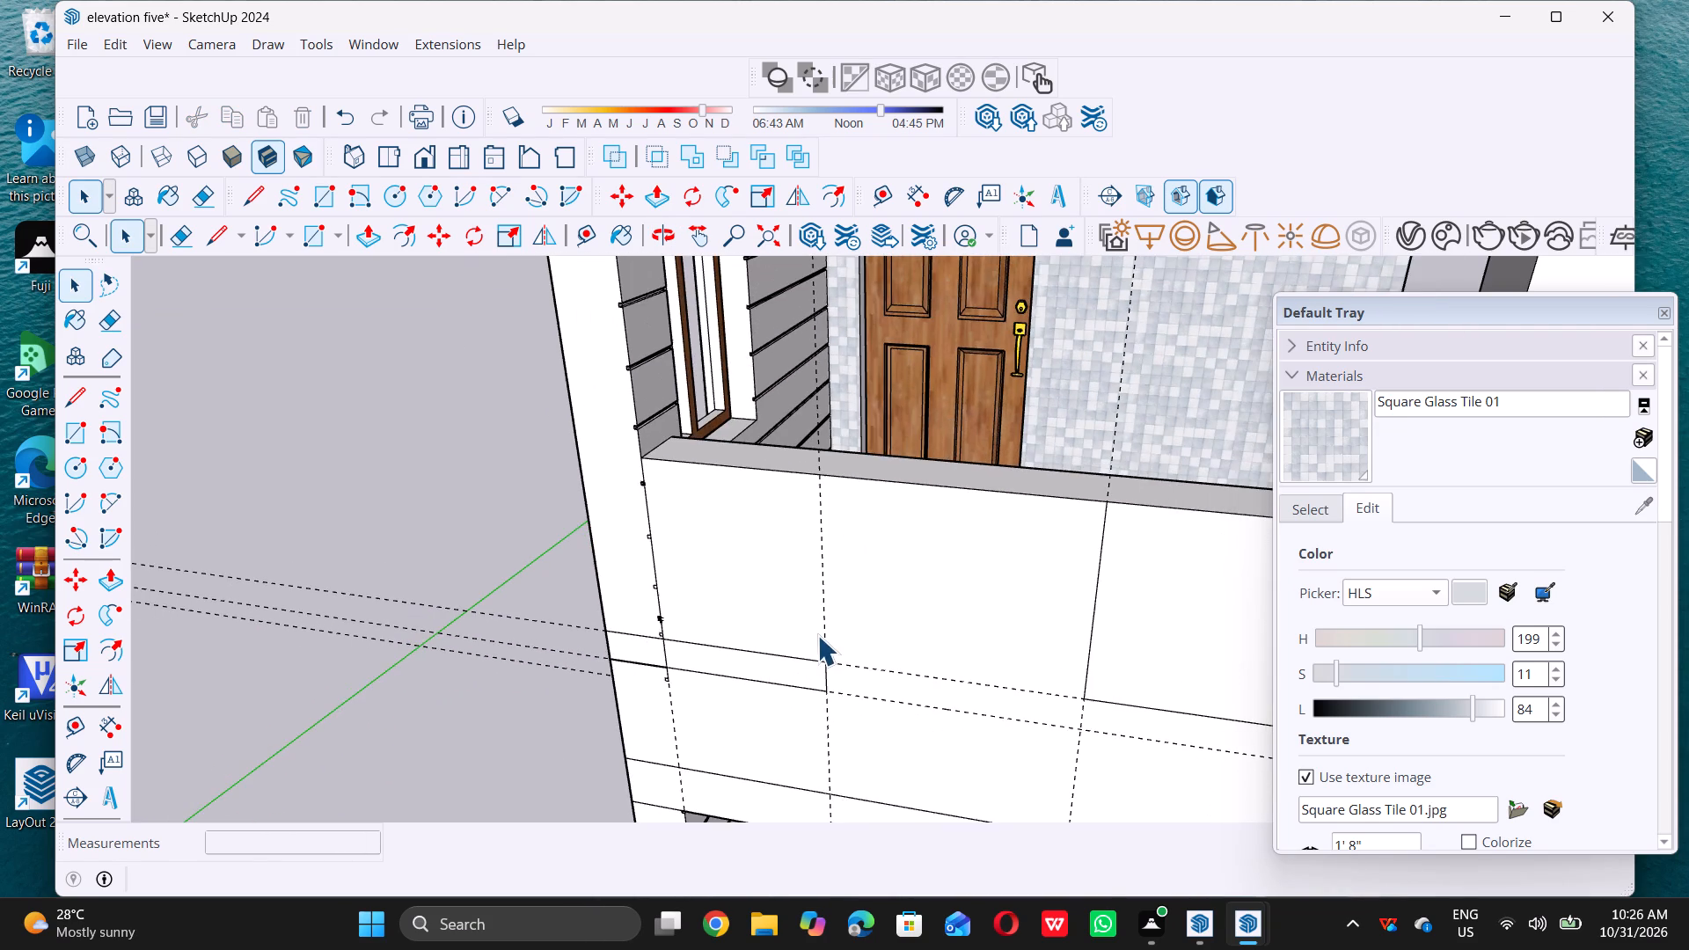
{"action": "middle_click_drag", "start_coordinate": [817, 635], "coordinate": [748, 695]}
{"action": "scroll", "coordinate": [750, 694], "scroll_direction": "up", "scroll_amount": 8}
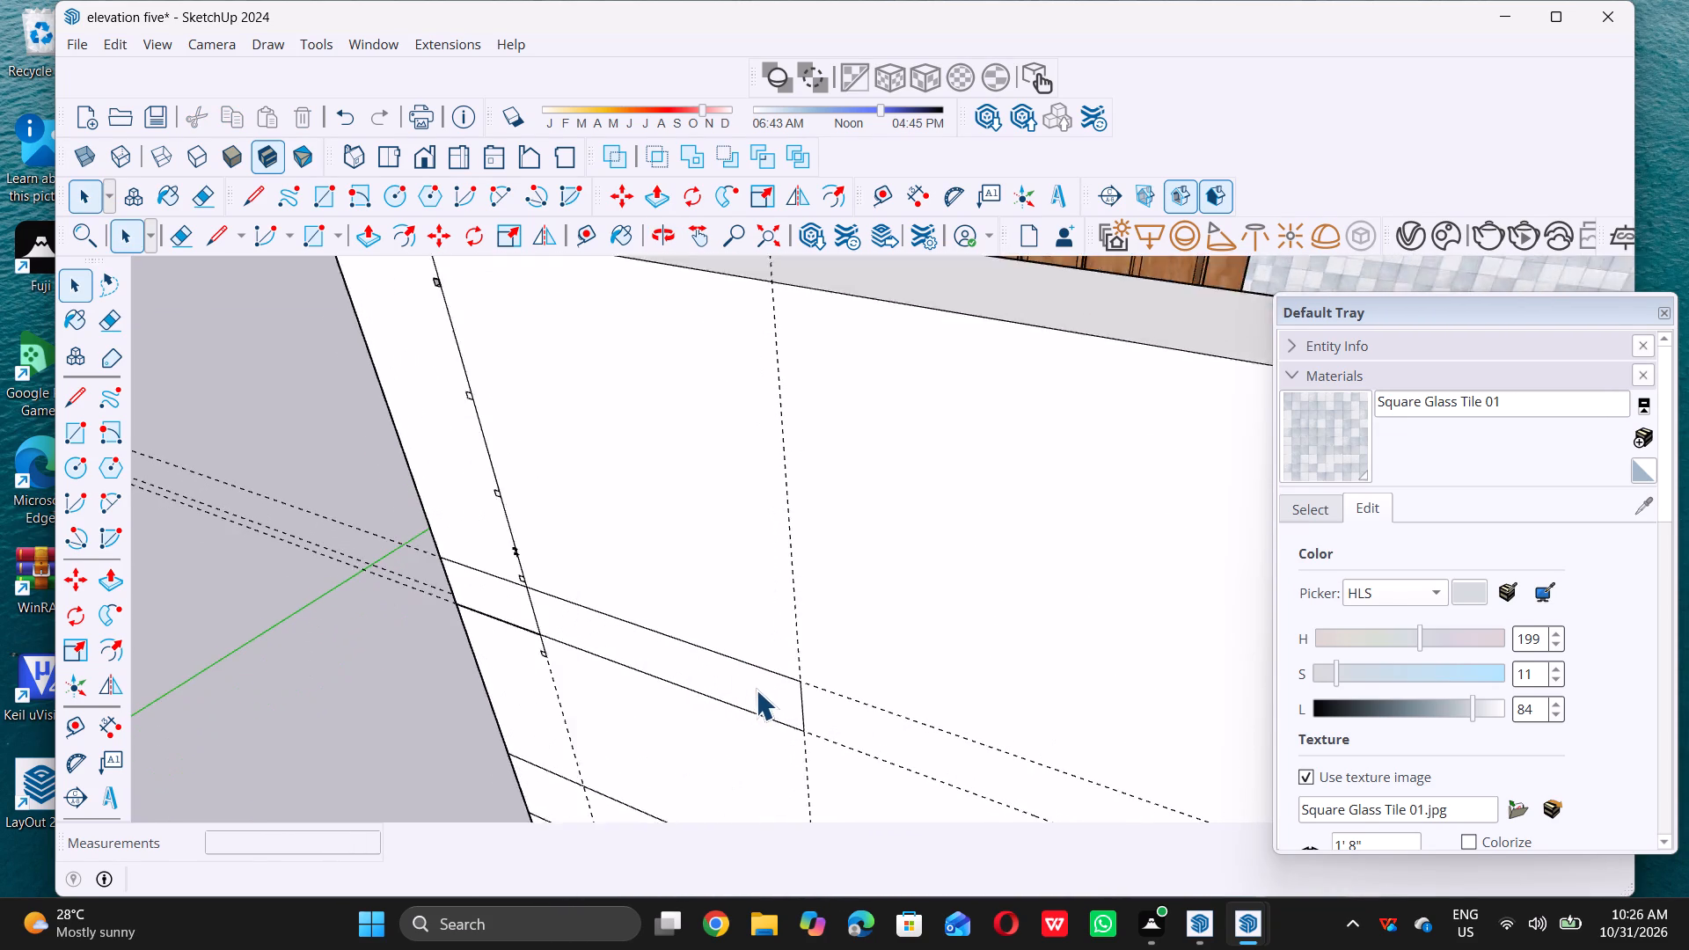
{"action": "left_click", "coordinate": [756, 690]}
{"action": "triple_click", "coordinate": [756, 689]}
{"action": "triple_click", "coordinate": [758, 687]}
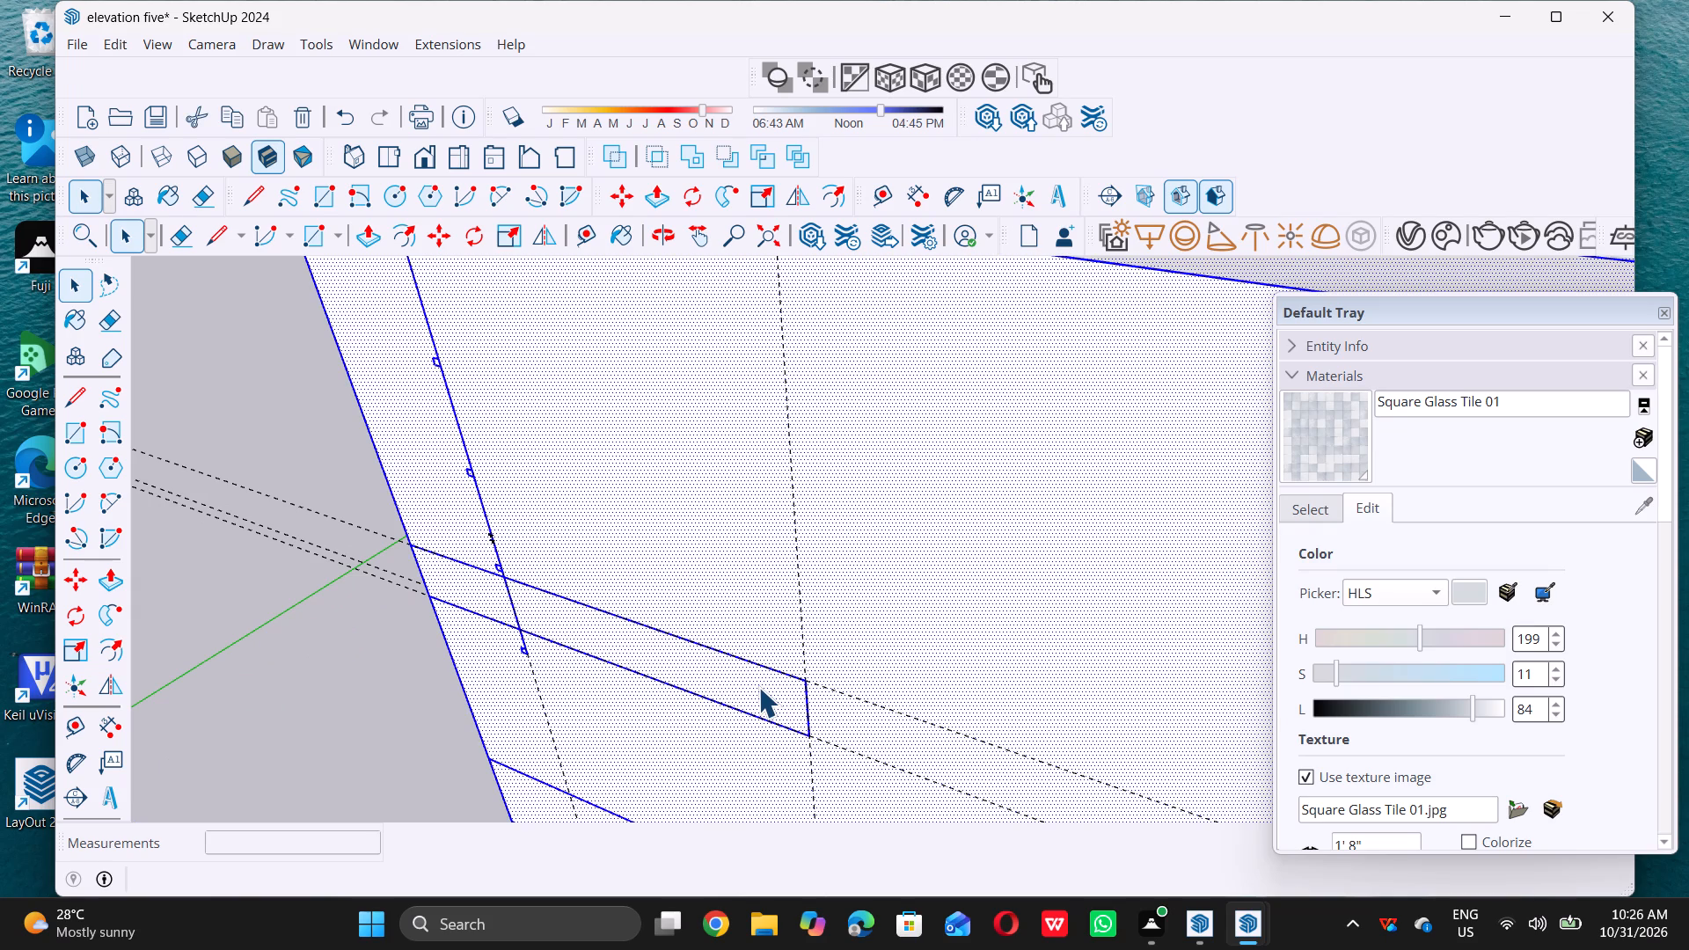
{"action": "double_click", "coordinate": [758, 687]}
{"action": "triple_click", "coordinate": [758, 687]}
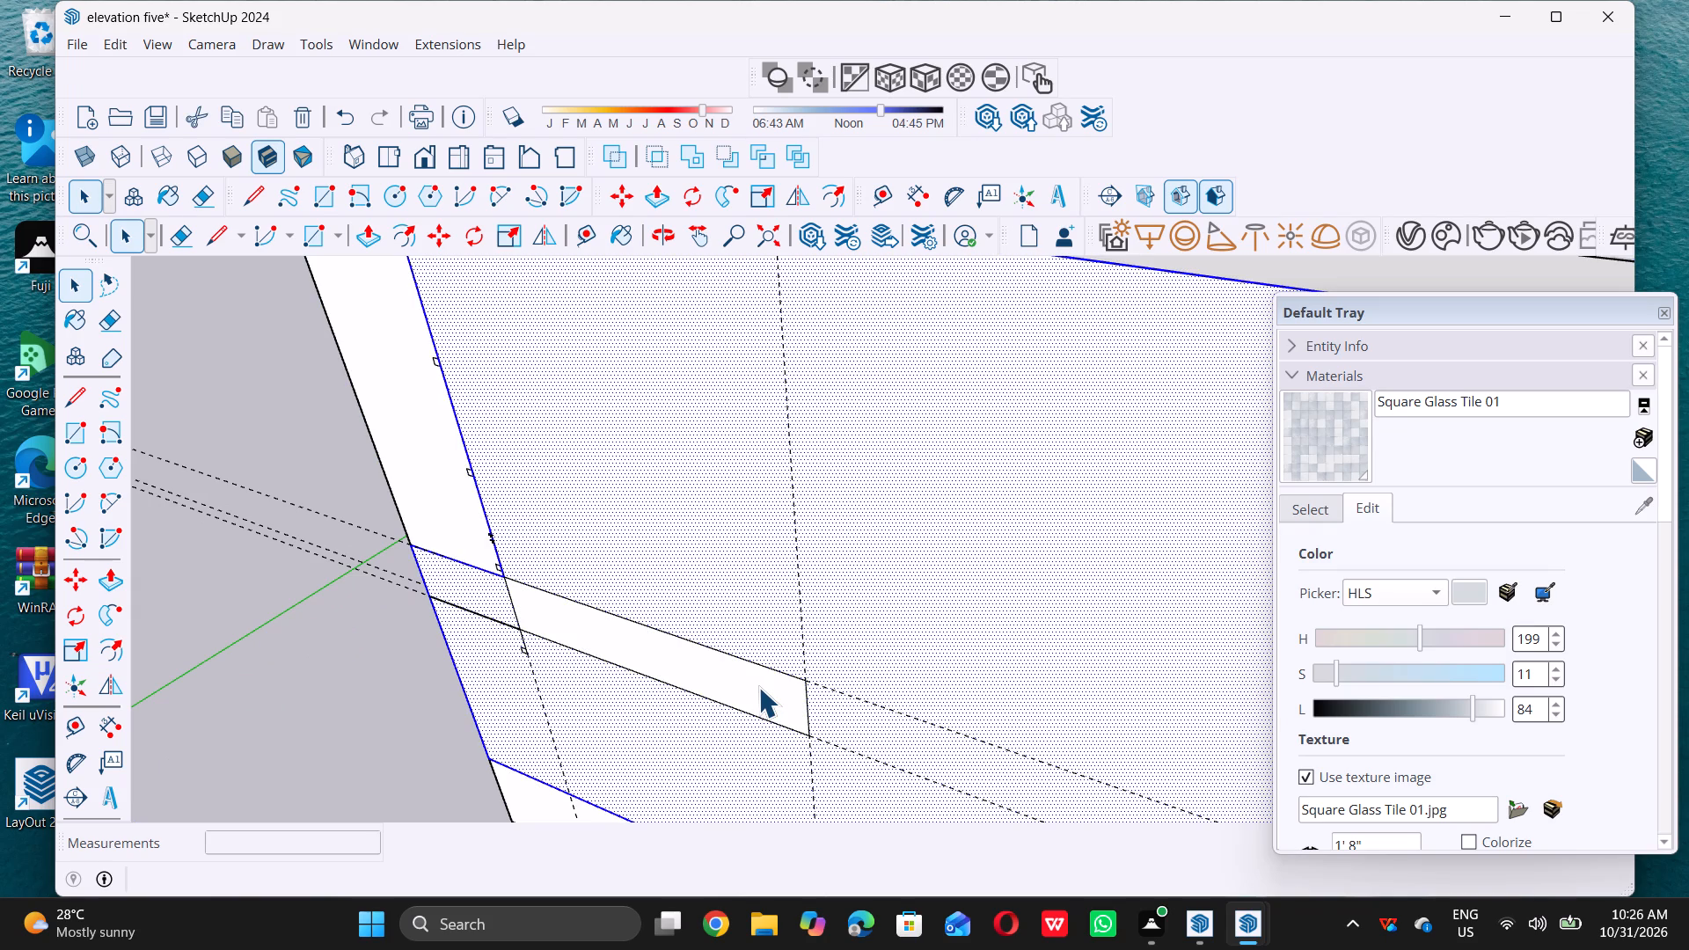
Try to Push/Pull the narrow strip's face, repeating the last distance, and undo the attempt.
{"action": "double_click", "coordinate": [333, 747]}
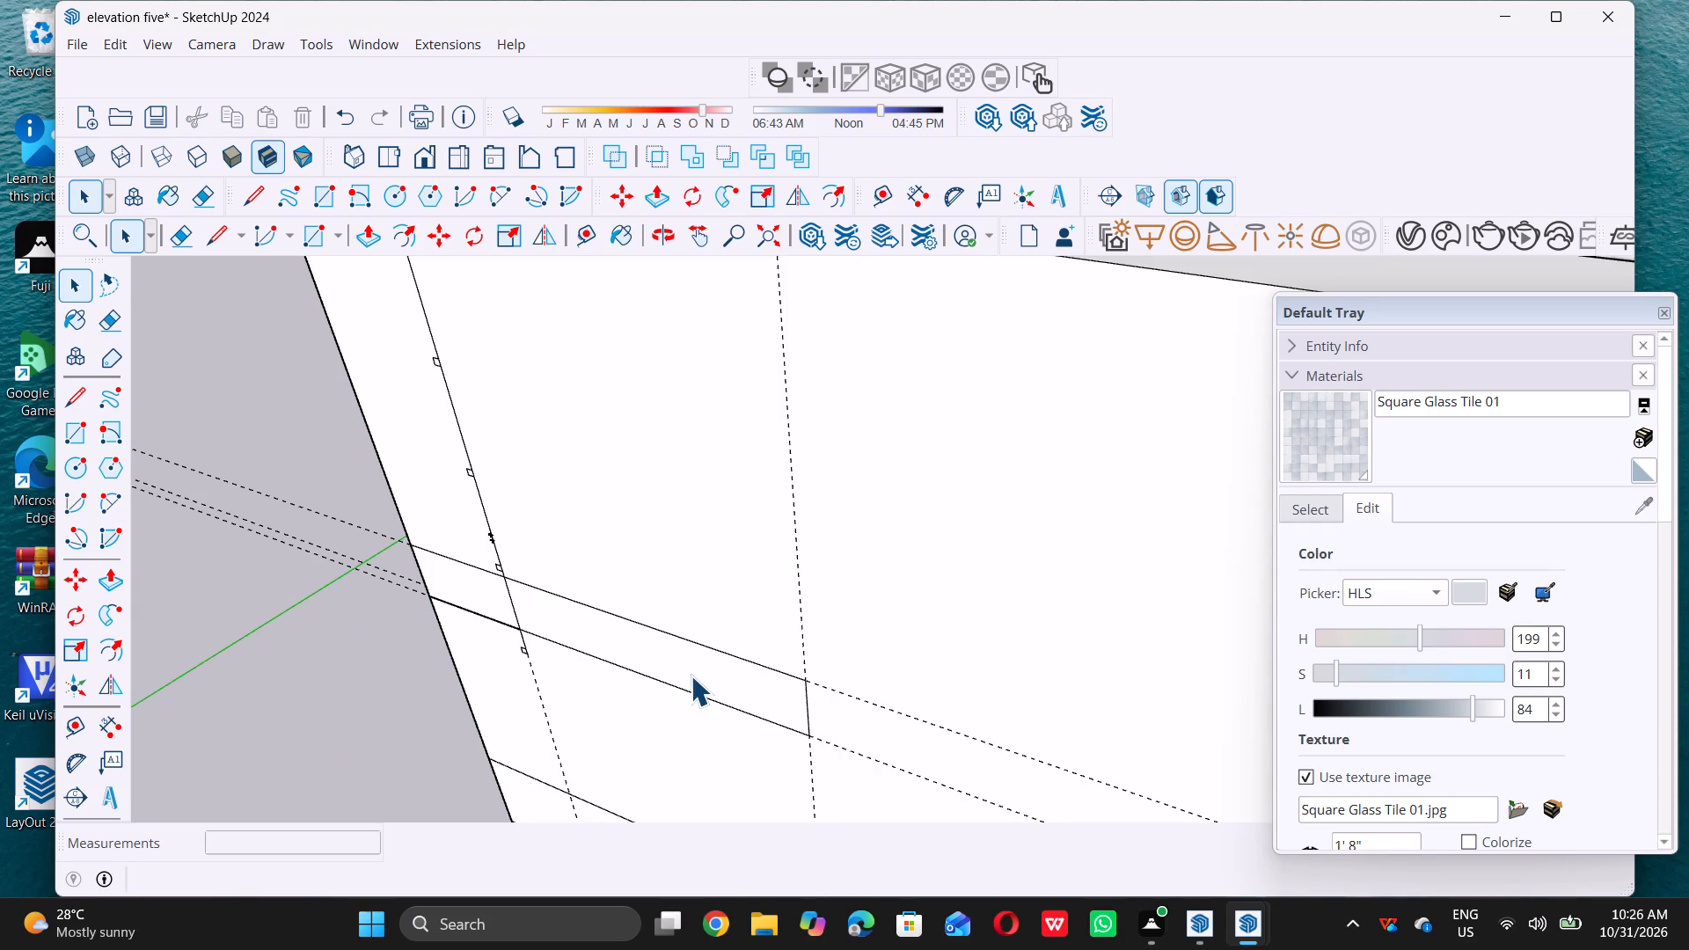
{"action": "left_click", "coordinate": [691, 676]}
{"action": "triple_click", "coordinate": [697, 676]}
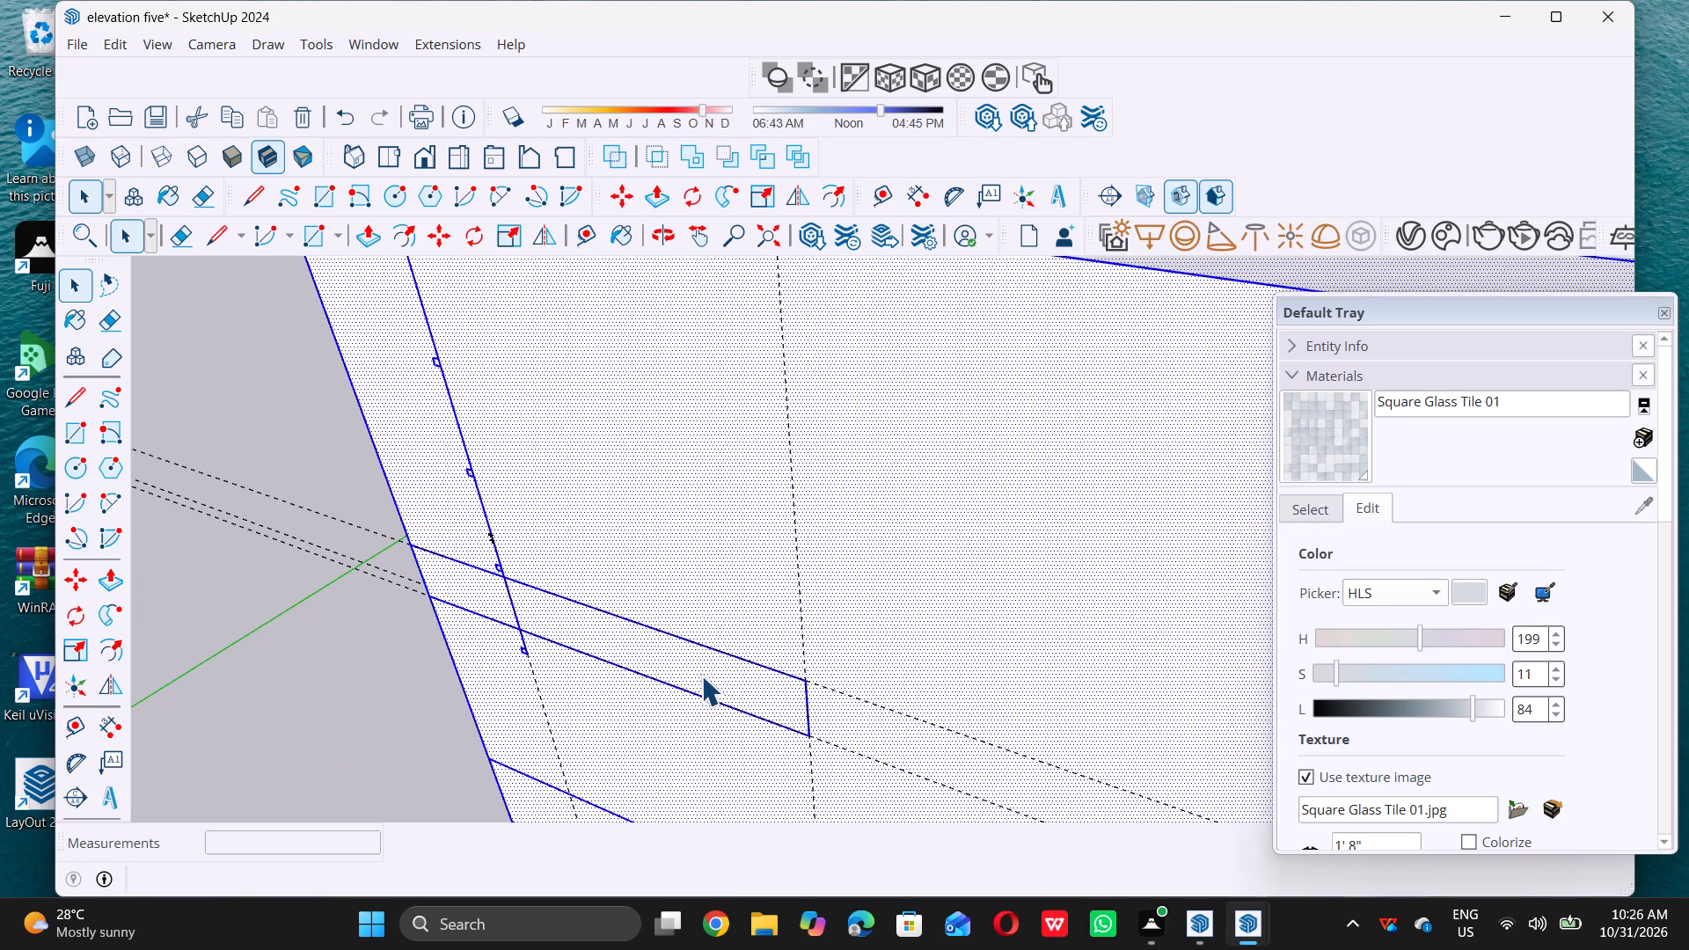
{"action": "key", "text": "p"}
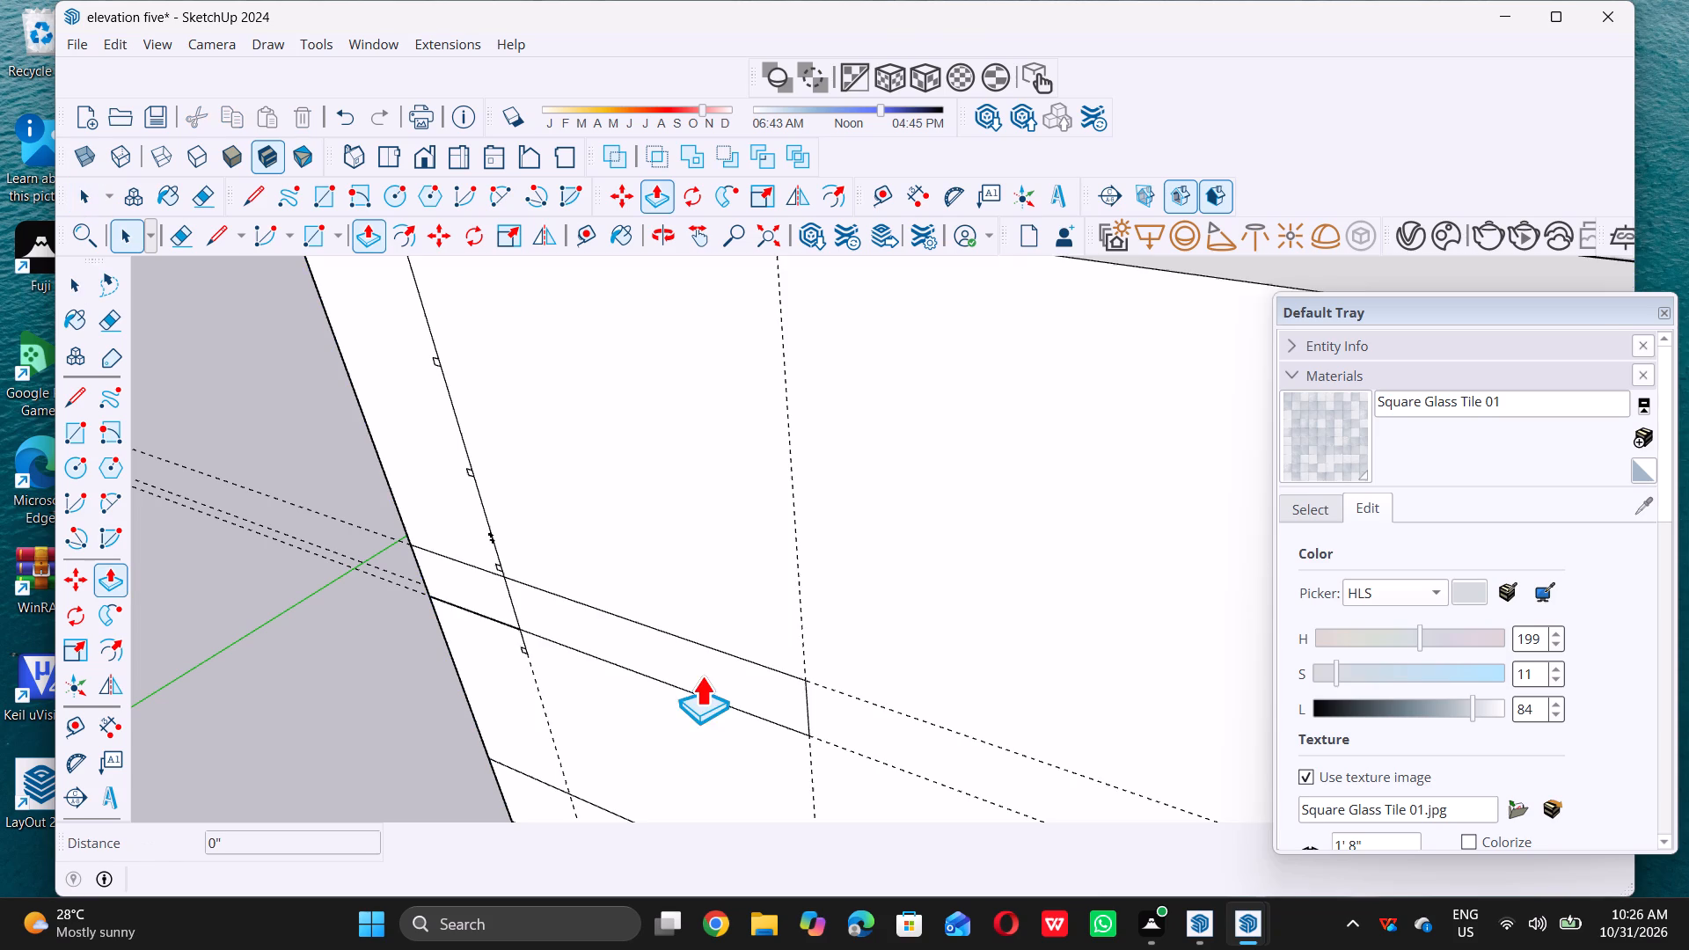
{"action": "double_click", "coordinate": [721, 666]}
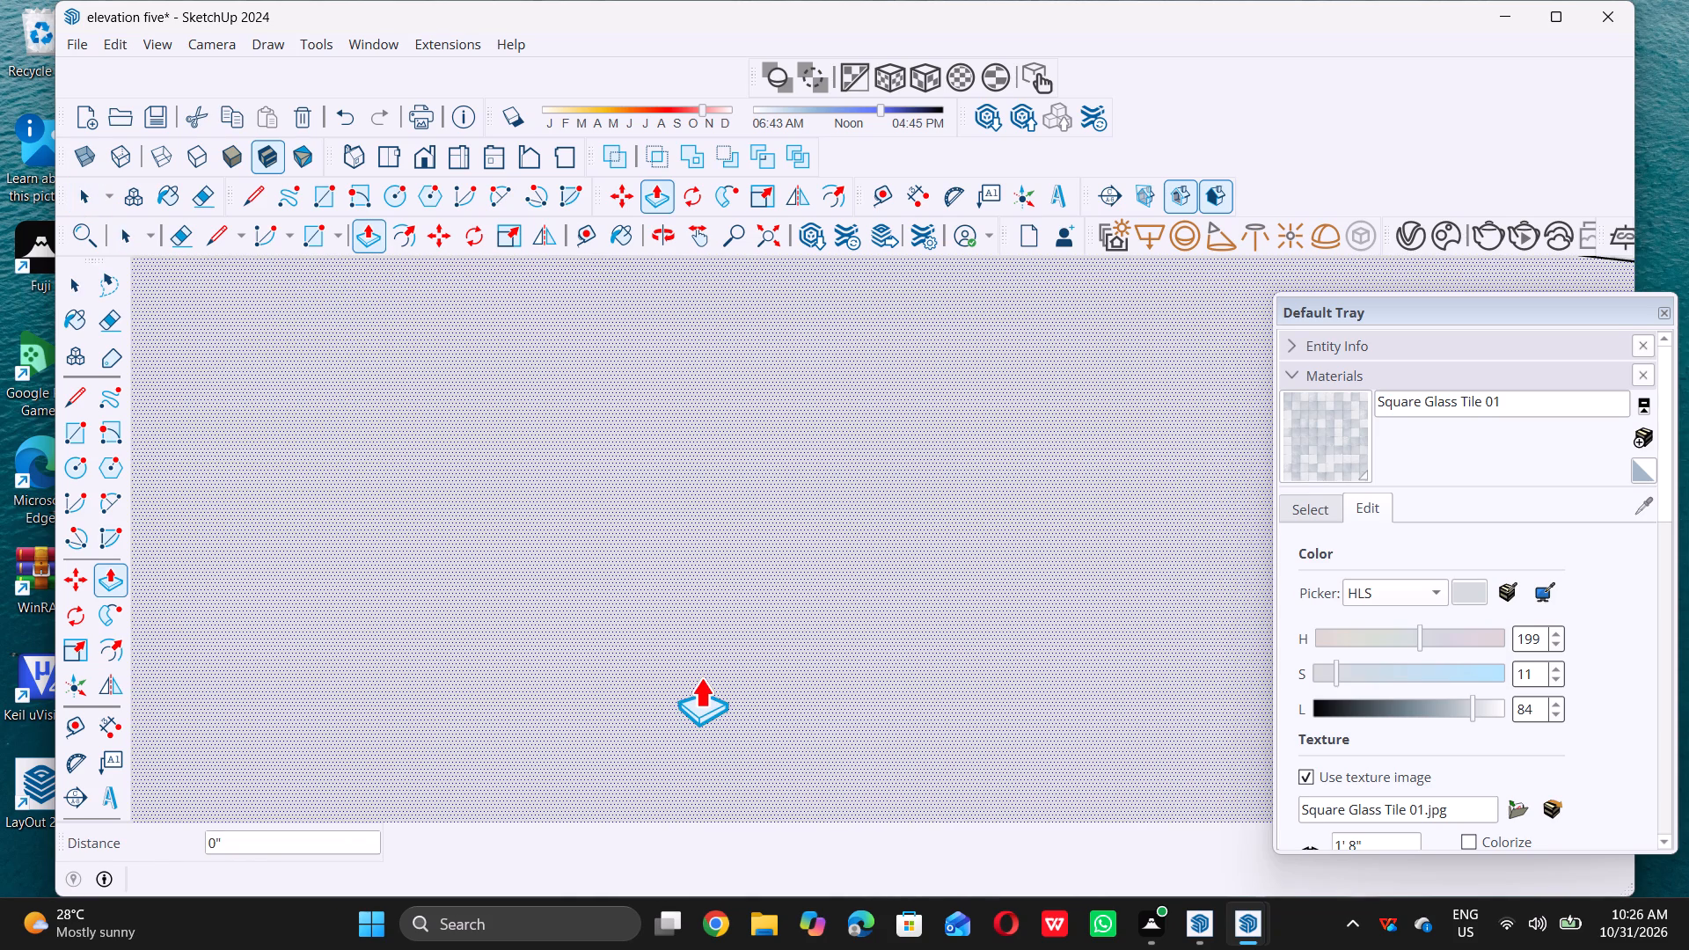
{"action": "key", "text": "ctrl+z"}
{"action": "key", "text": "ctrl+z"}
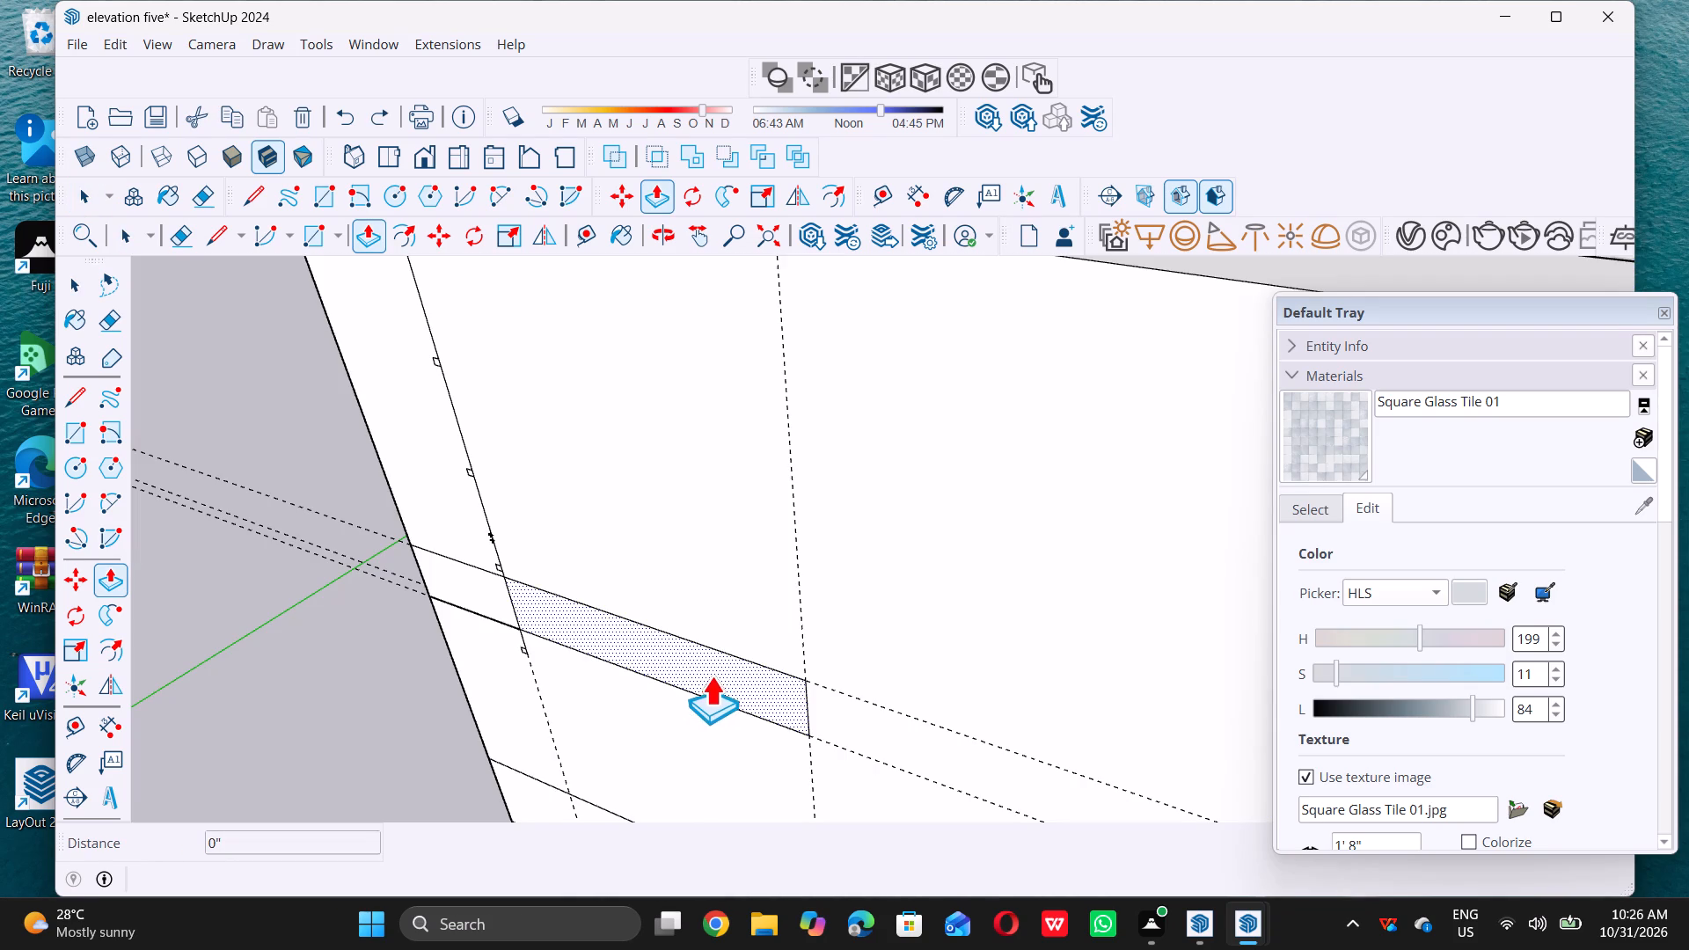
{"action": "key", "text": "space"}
Undo the rectangles on the parapet face and the horizontal and vertical guides drawn for them.
{"action": "scroll", "coordinate": [742, 676], "scroll_direction": "down", "scroll_amount": 15}
{"action": "middle_click_drag", "start_coordinate": [736, 698], "coordinate": [820, 644]}
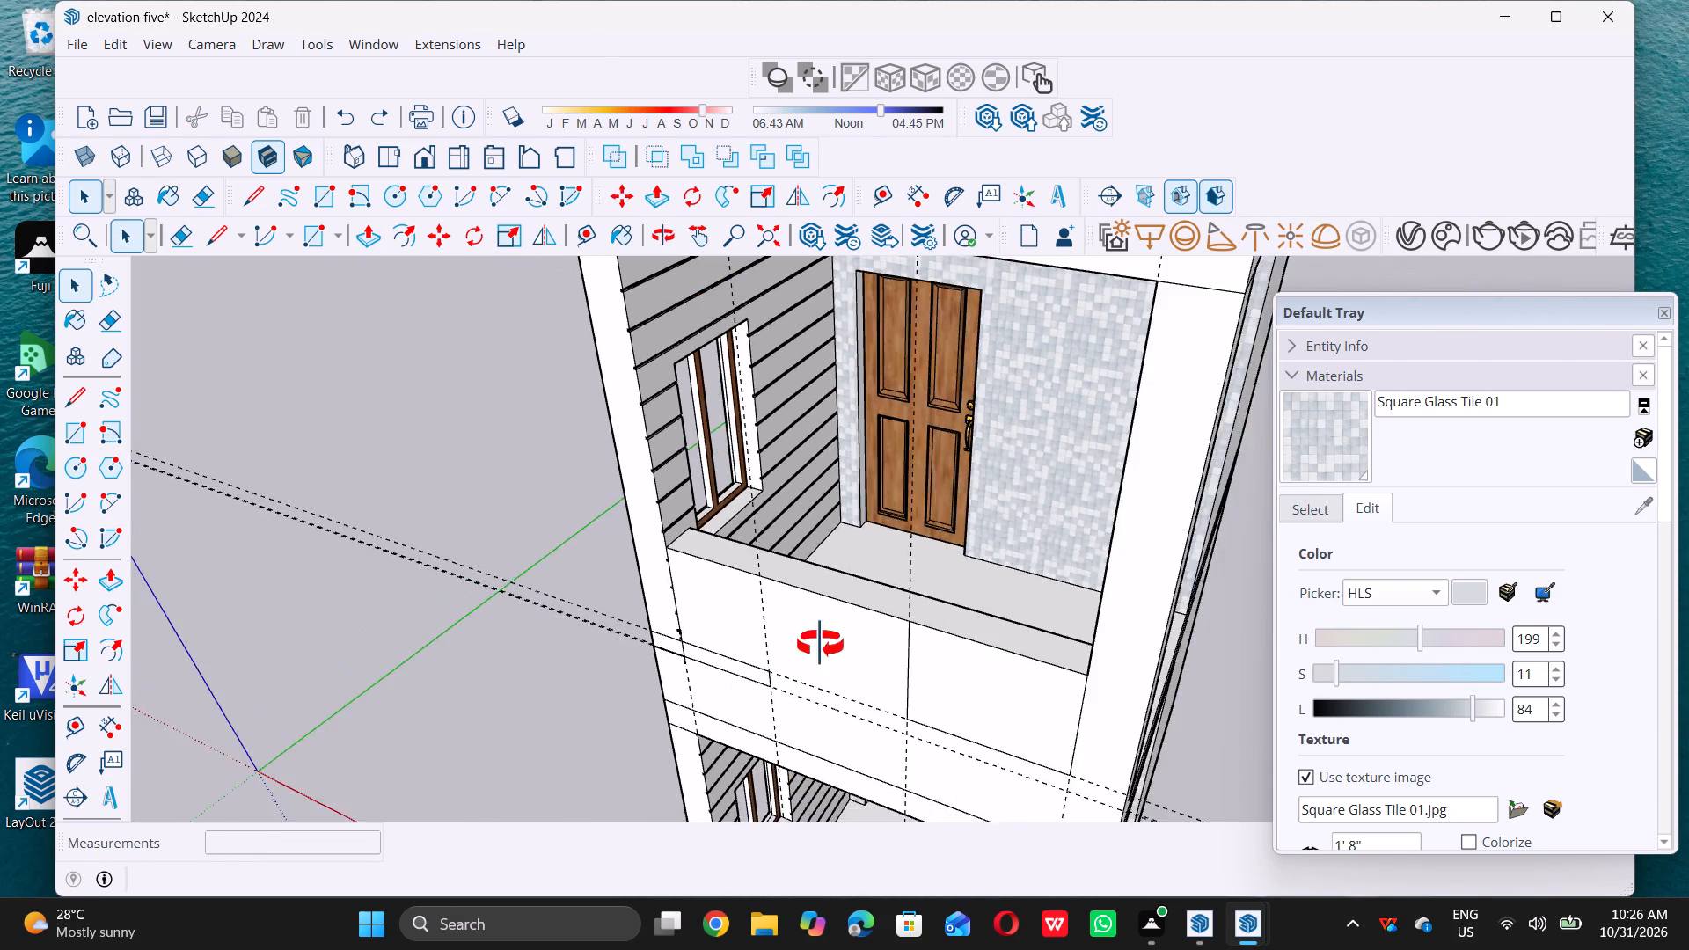
{"action": "middle_click_drag", "start_coordinate": [820, 644], "coordinate": [825, 590]}
{"action": "scroll", "coordinate": [828, 590], "scroll_direction": "up", "scroll_amount": 3}
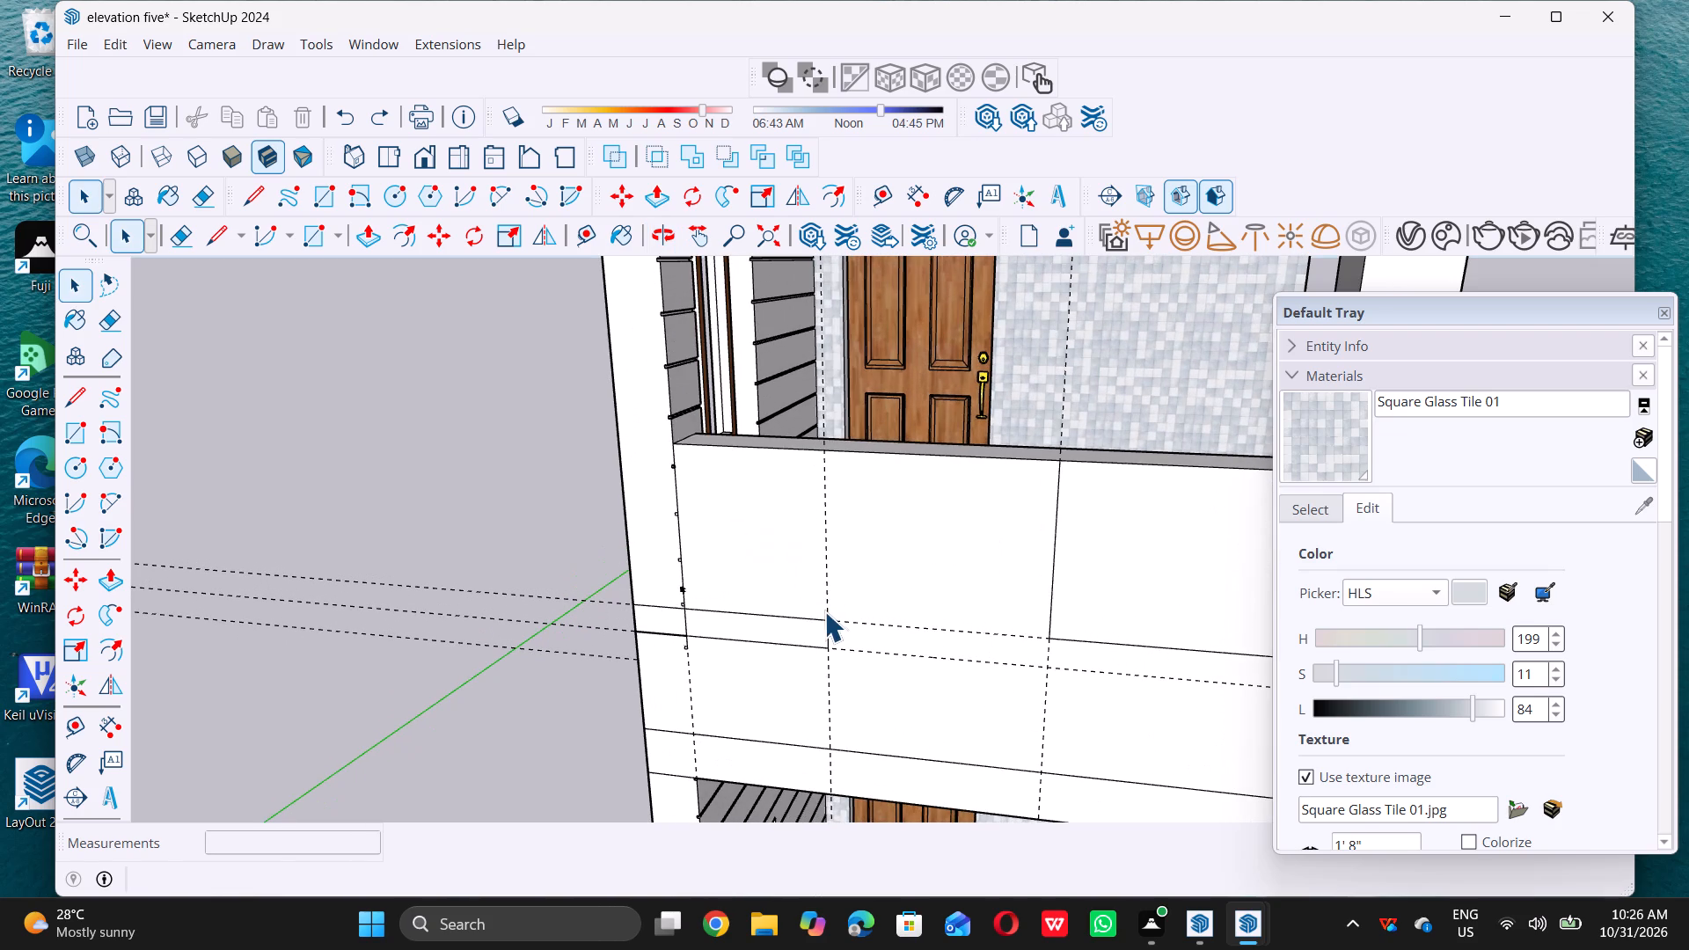
{"action": "key", "text": "ctrl+z"}
{"action": "key", "text": "ctrl+z"}
{"action": "key", "text": "ctrl+z"}
{"action": "key", "text": "ctrl+z"}
{"action": "key", "text": "ctrl+z"}
{"action": "key", "text": "ctrl+z"}
{"action": "key", "text": "ctrl+z"}
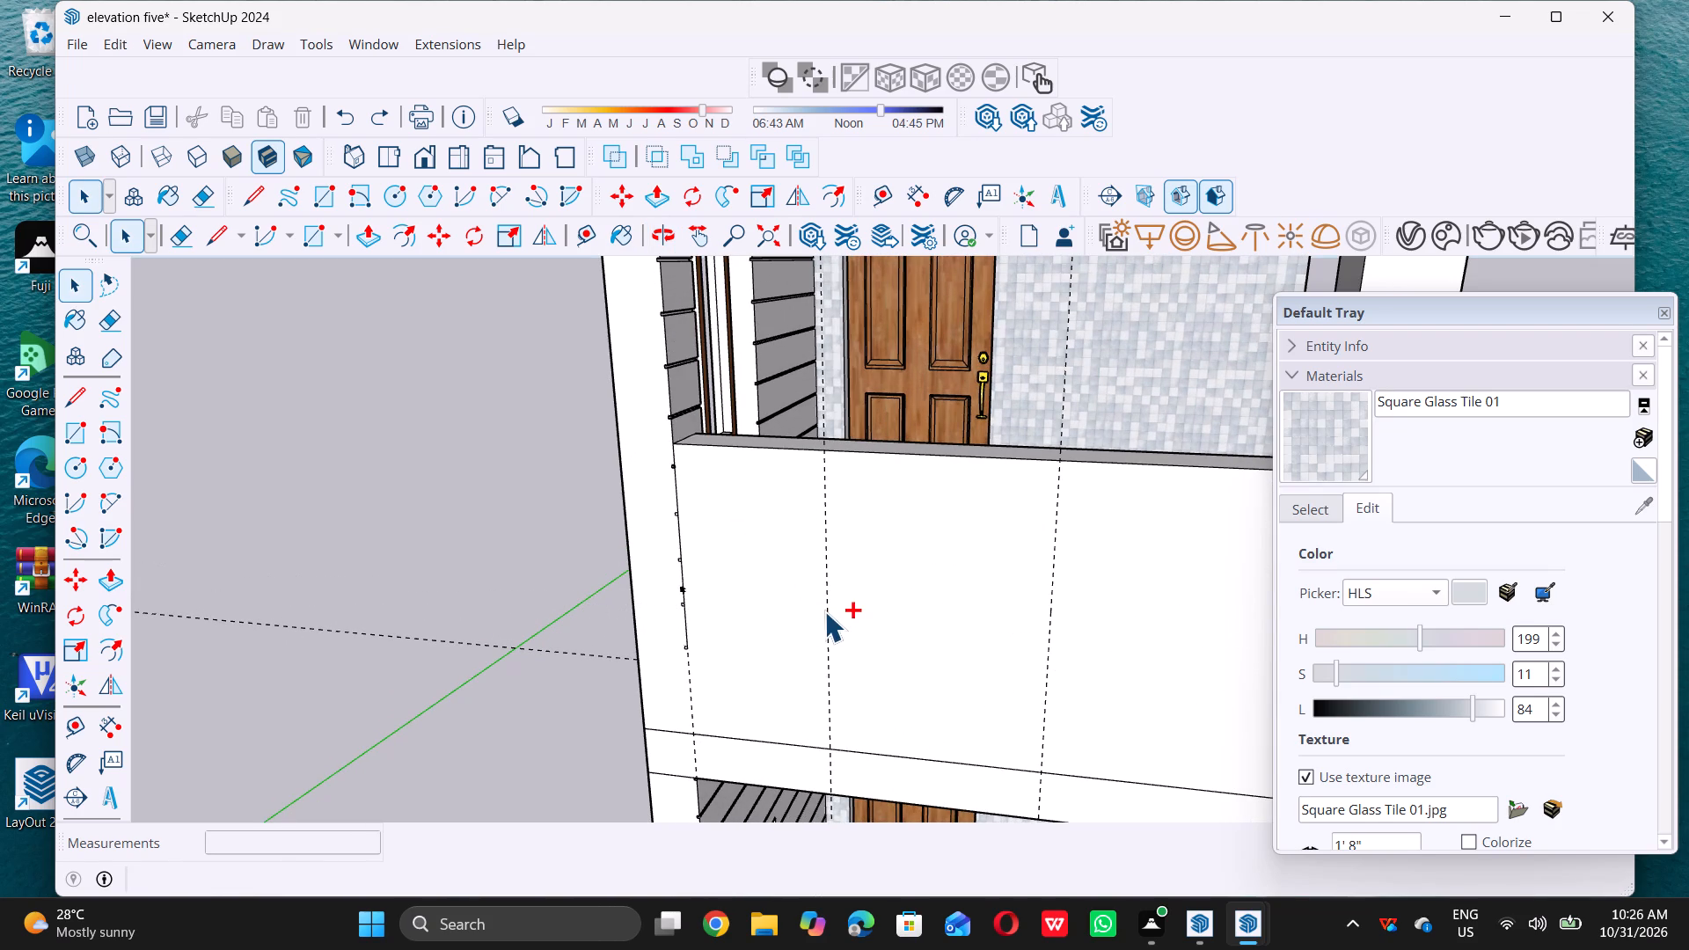
{"action": "key", "text": "ctrl+z"}
{"action": "key", "text": "ctrl+z"}
{"action": "key", "text": "ctrl+z"}
{"action": "key", "text": "ctrl+z"}
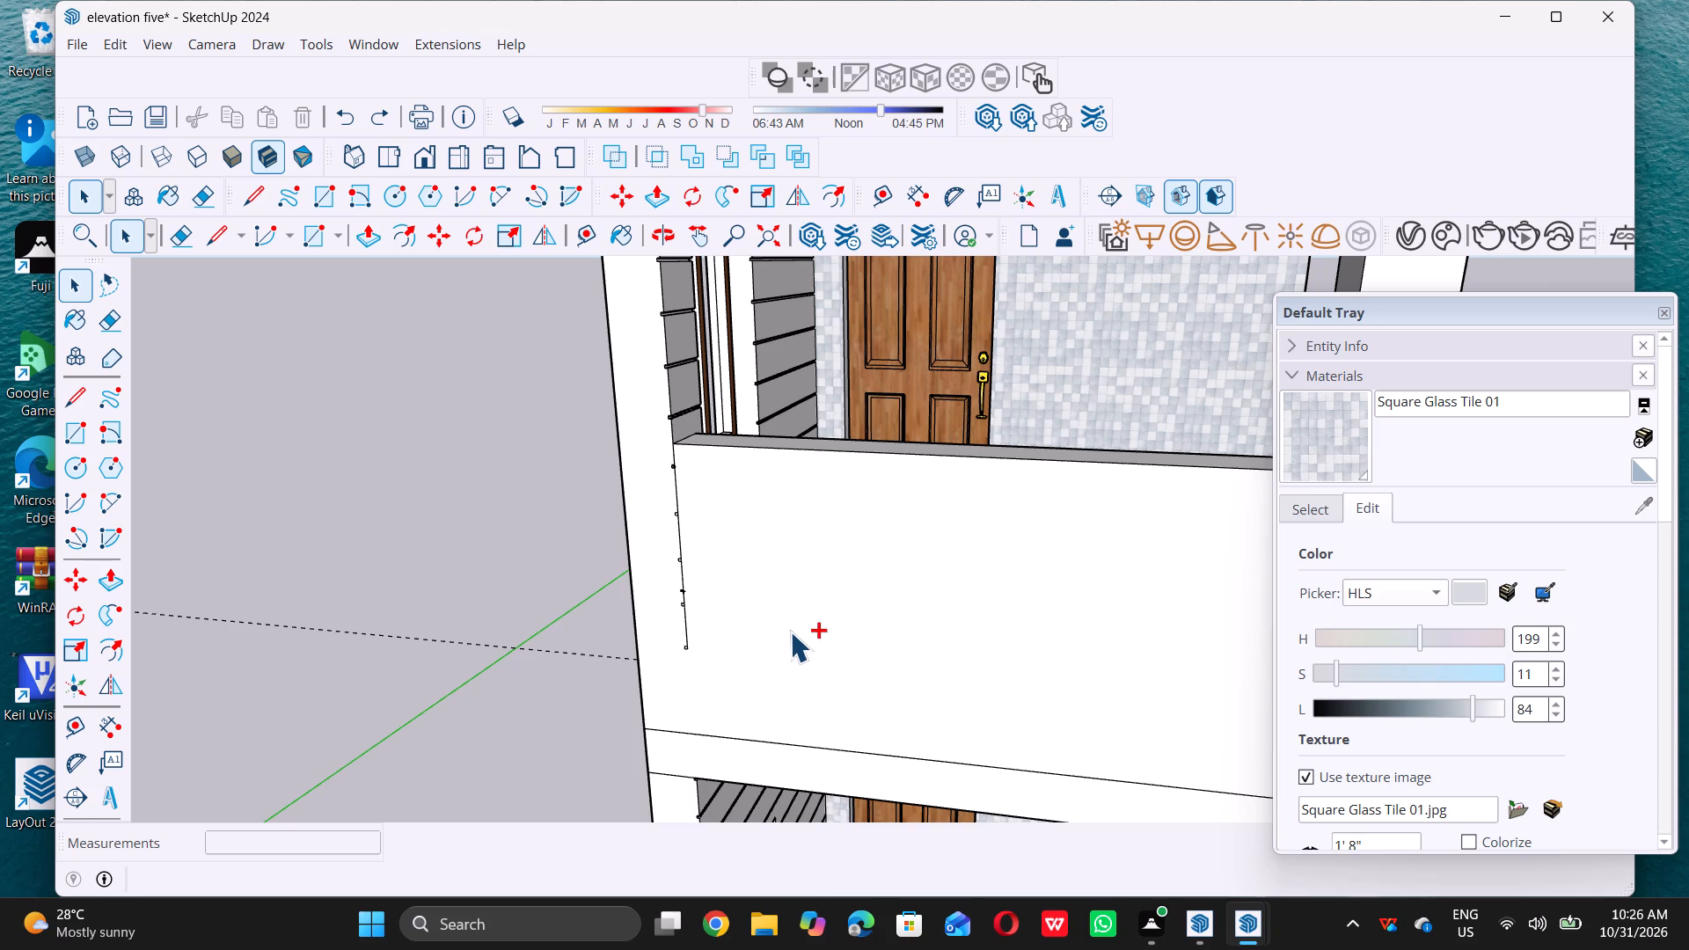
Undo the earlier edits along the groove ends and the parapet itself, back to the open front with exposed cladding grooves.
{"action": "key", "text": "ctrl+z"}
{"action": "type", "text": "zz"}
{"action": "key", "text": "ctrl+z"}
{"action": "key", "text": "ctrl+z"}
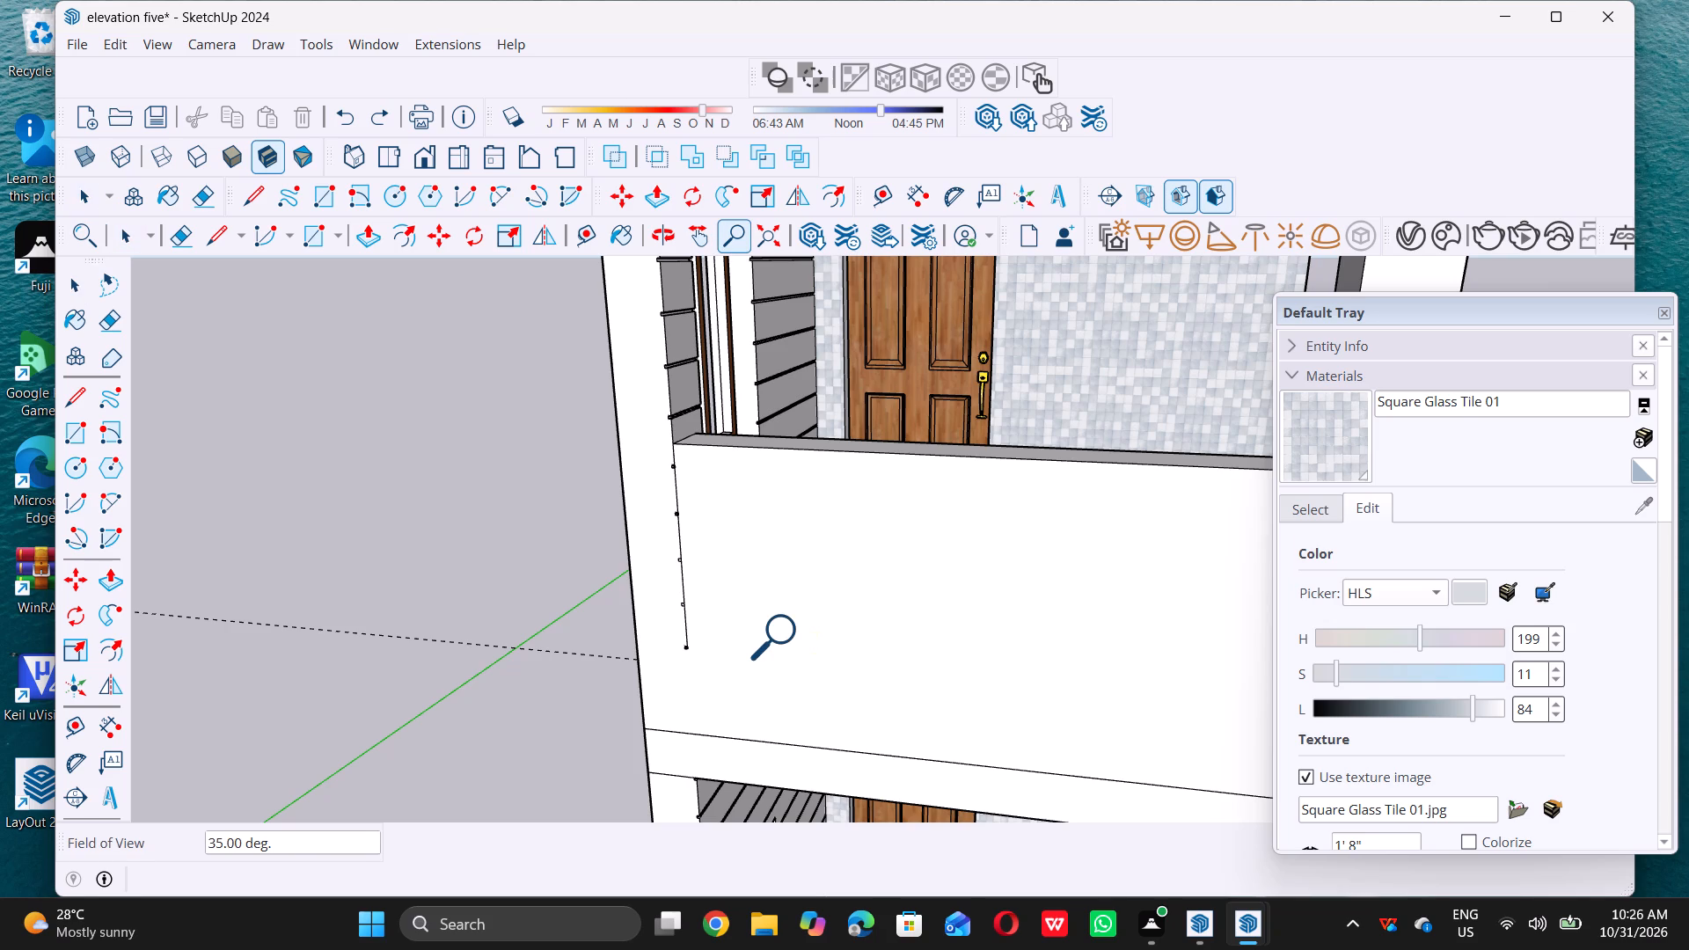
{"action": "key", "text": "ctrl+z"}
{"action": "key", "text": "ctrl+z"}
{"action": "key", "text": "ctrl+z"}
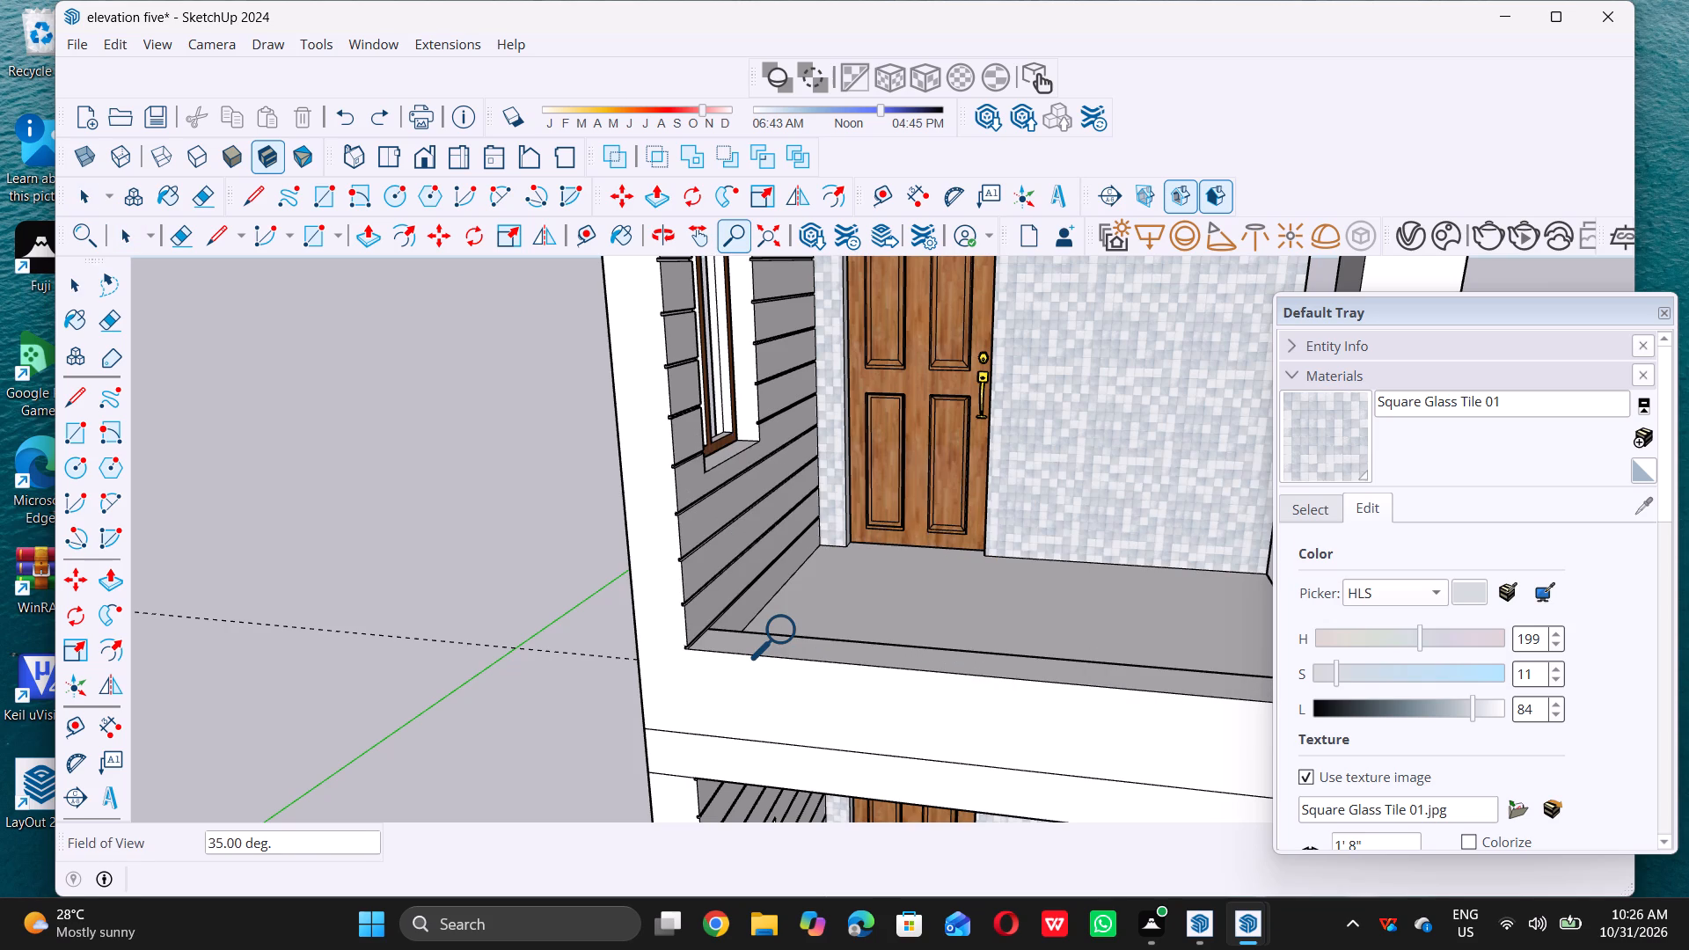
Place a vertical guide on the grooved side wall, 9" in from its front edge.
{"action": "middle_click_drag", "start_coordinate": [758, 638], "coordinate": [651, 707]}
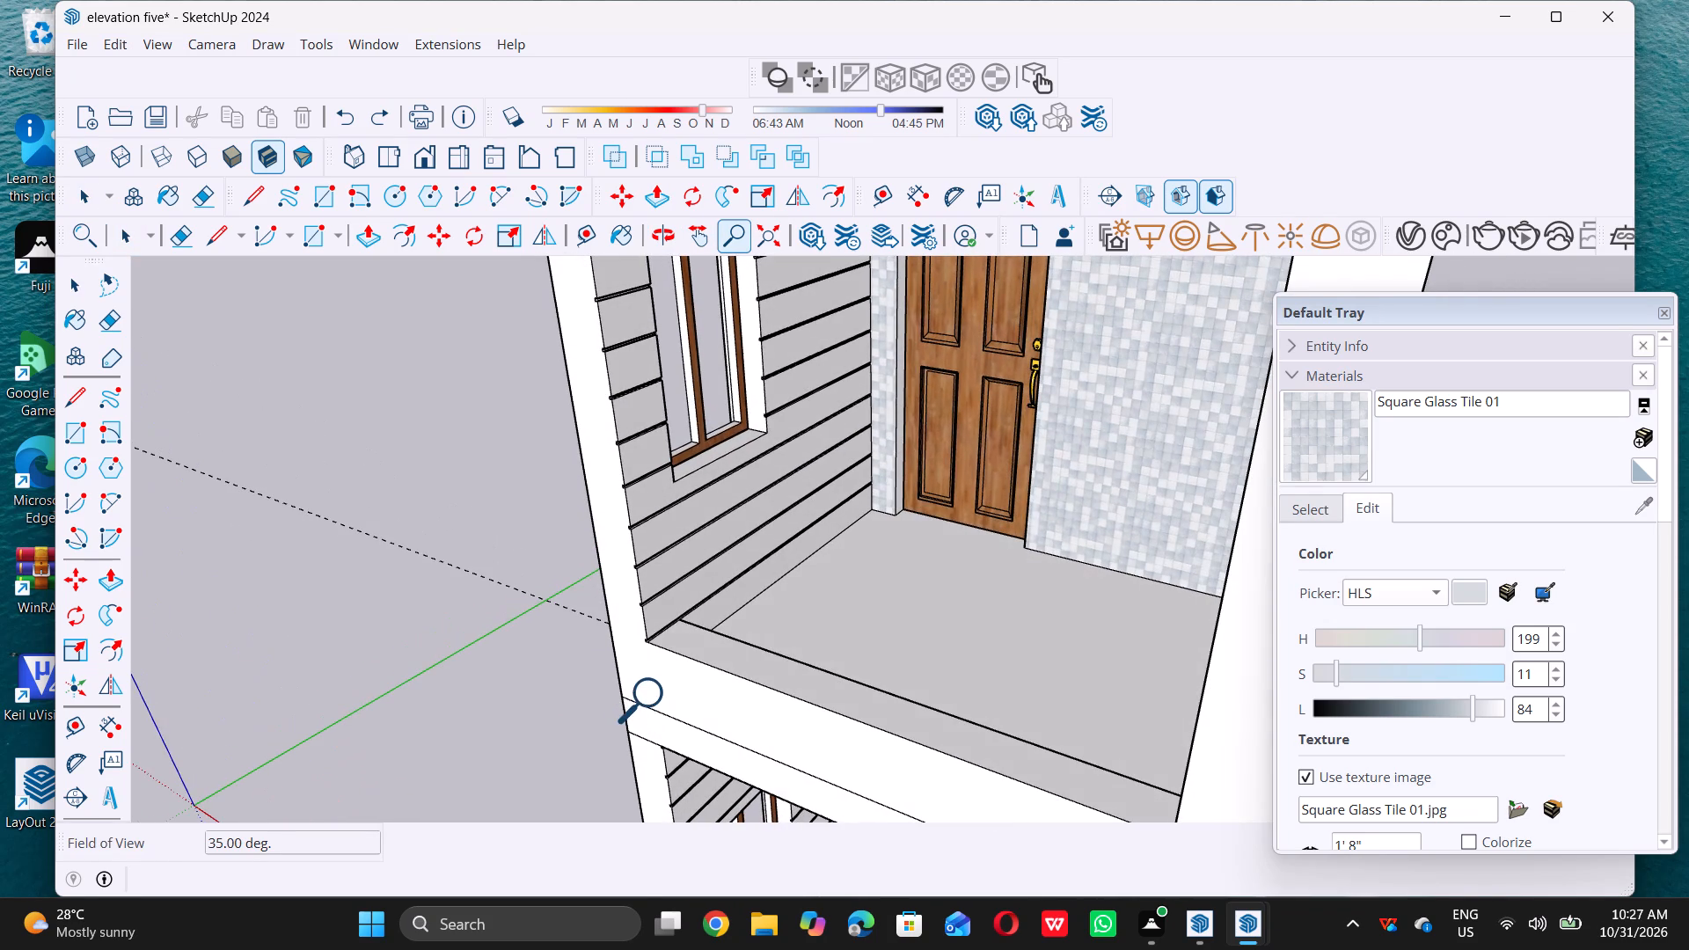
{"action": "scroll", "coordinate": [776, 528], "scroll_direction": "up", "scroll_amount": 1}
{"action": "middle_click_drag", "start_coordinate": [772, 530], "coordinate": [746, 537]}
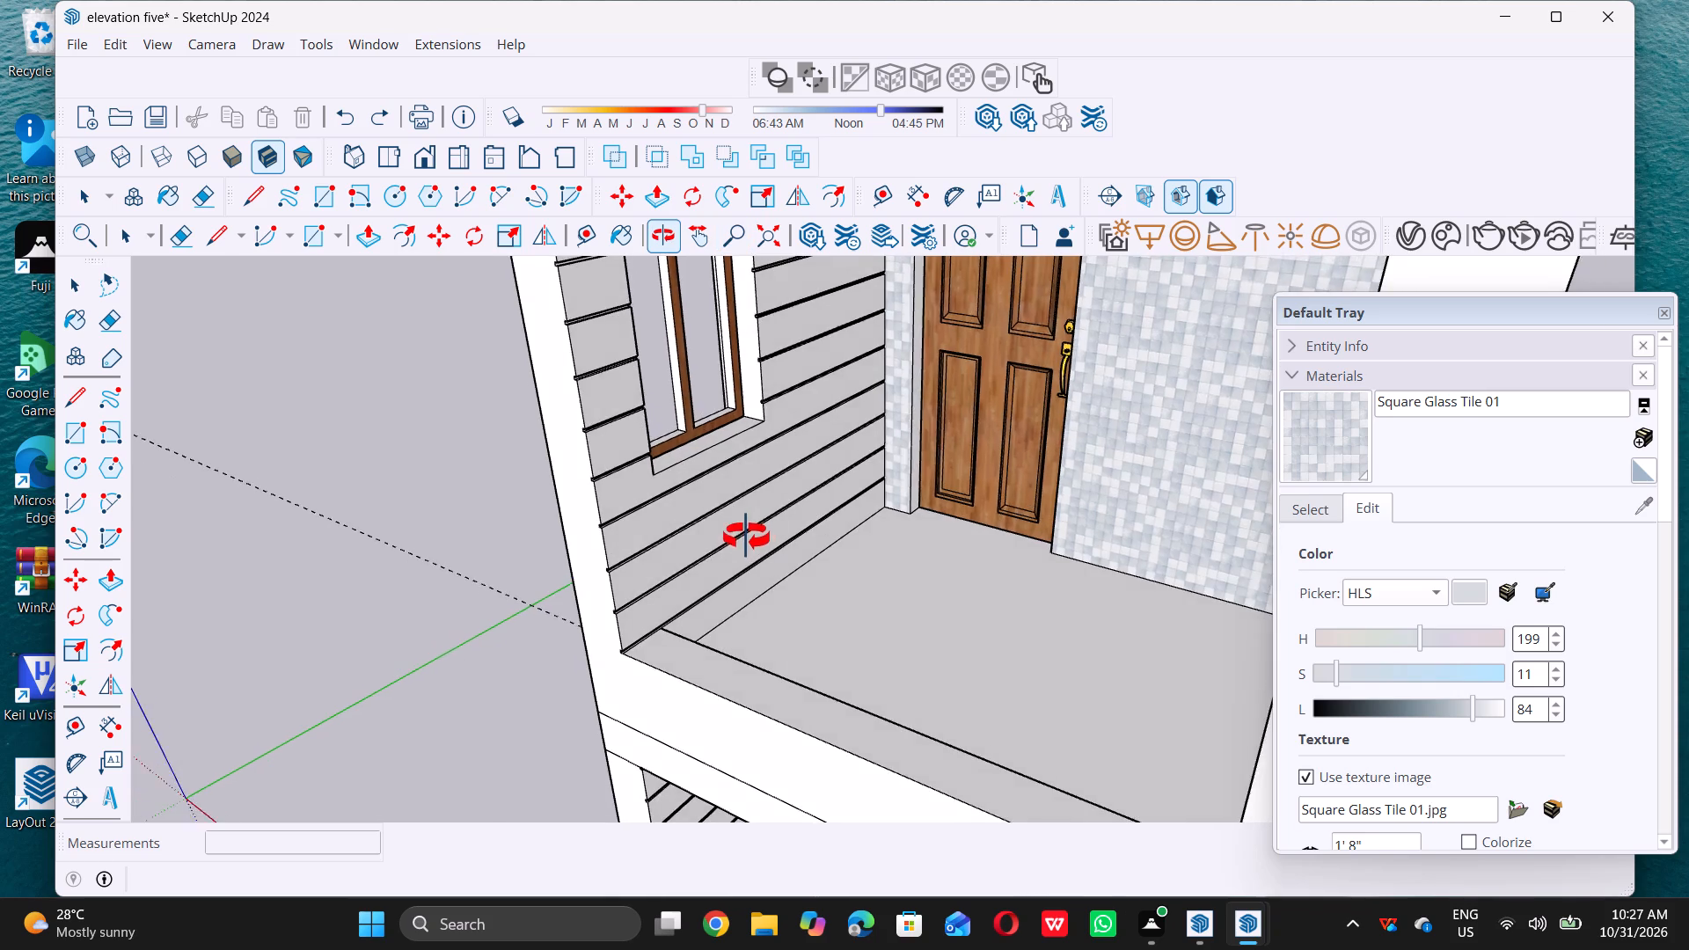
{"action": "middle_click_drag", "start_coordinate": [746, 537], "coordinate": [734, 543]}
{"action": "middle_click_drag", "start_coordinate": [734, 543], "coordinate": [569, 474]}
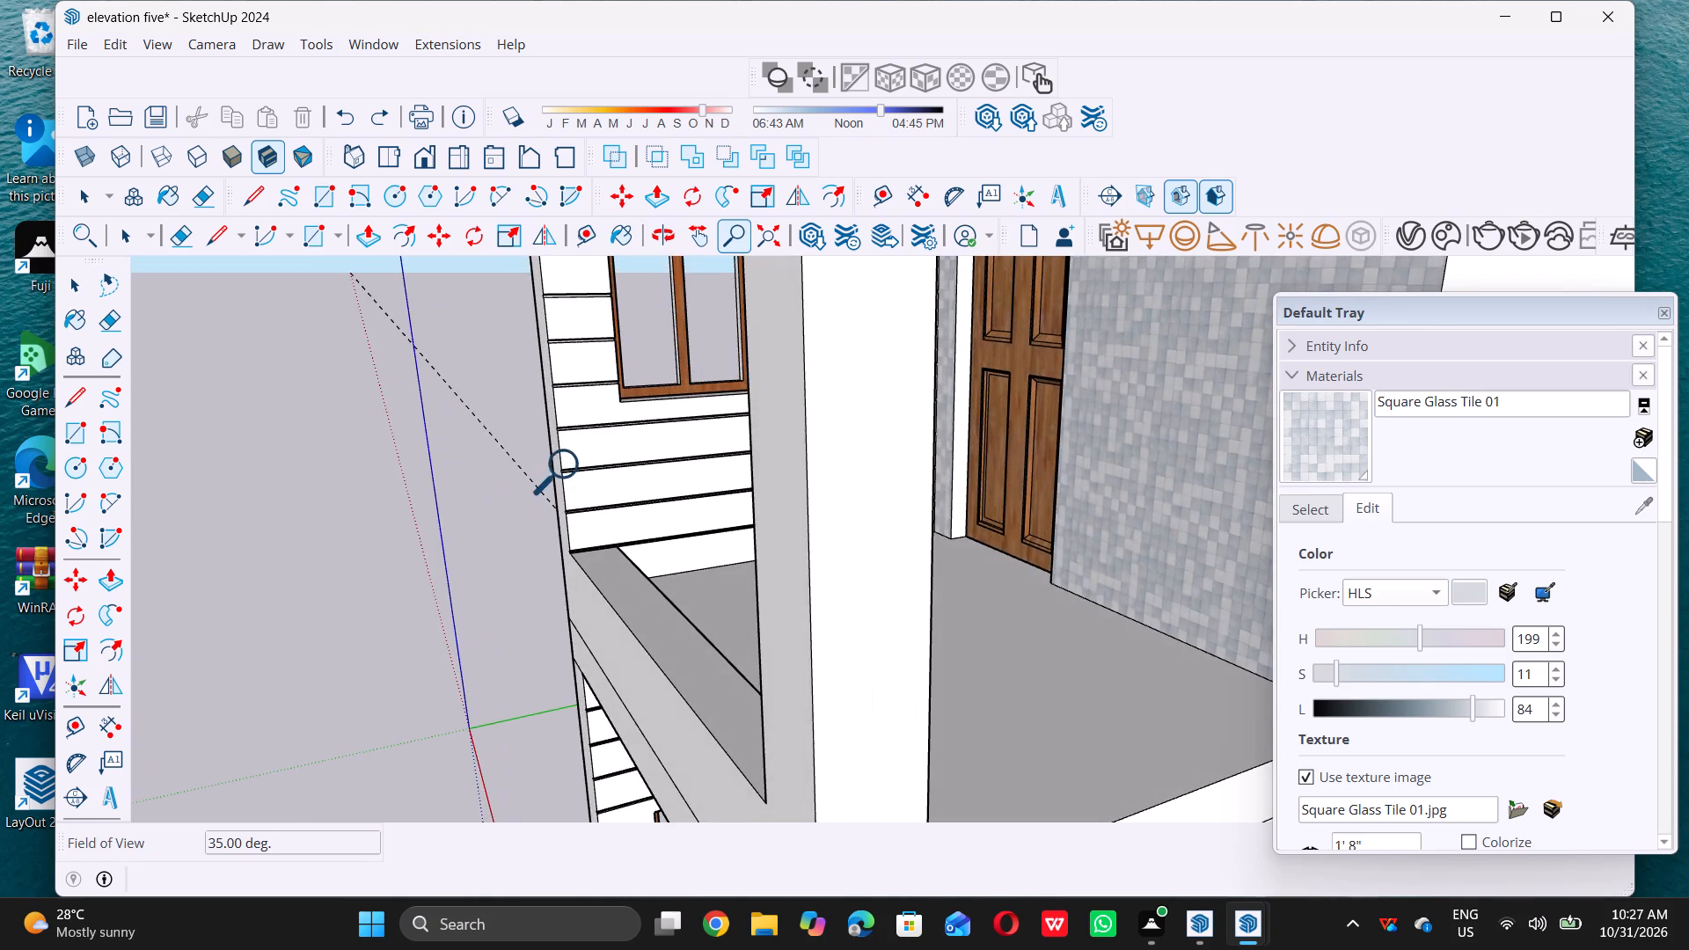
{"action": "scroll", "coordinate": [573, 458], "scroll_direction": "up", "scroll_amount": 14}
{"action": "key", "text": "space"}
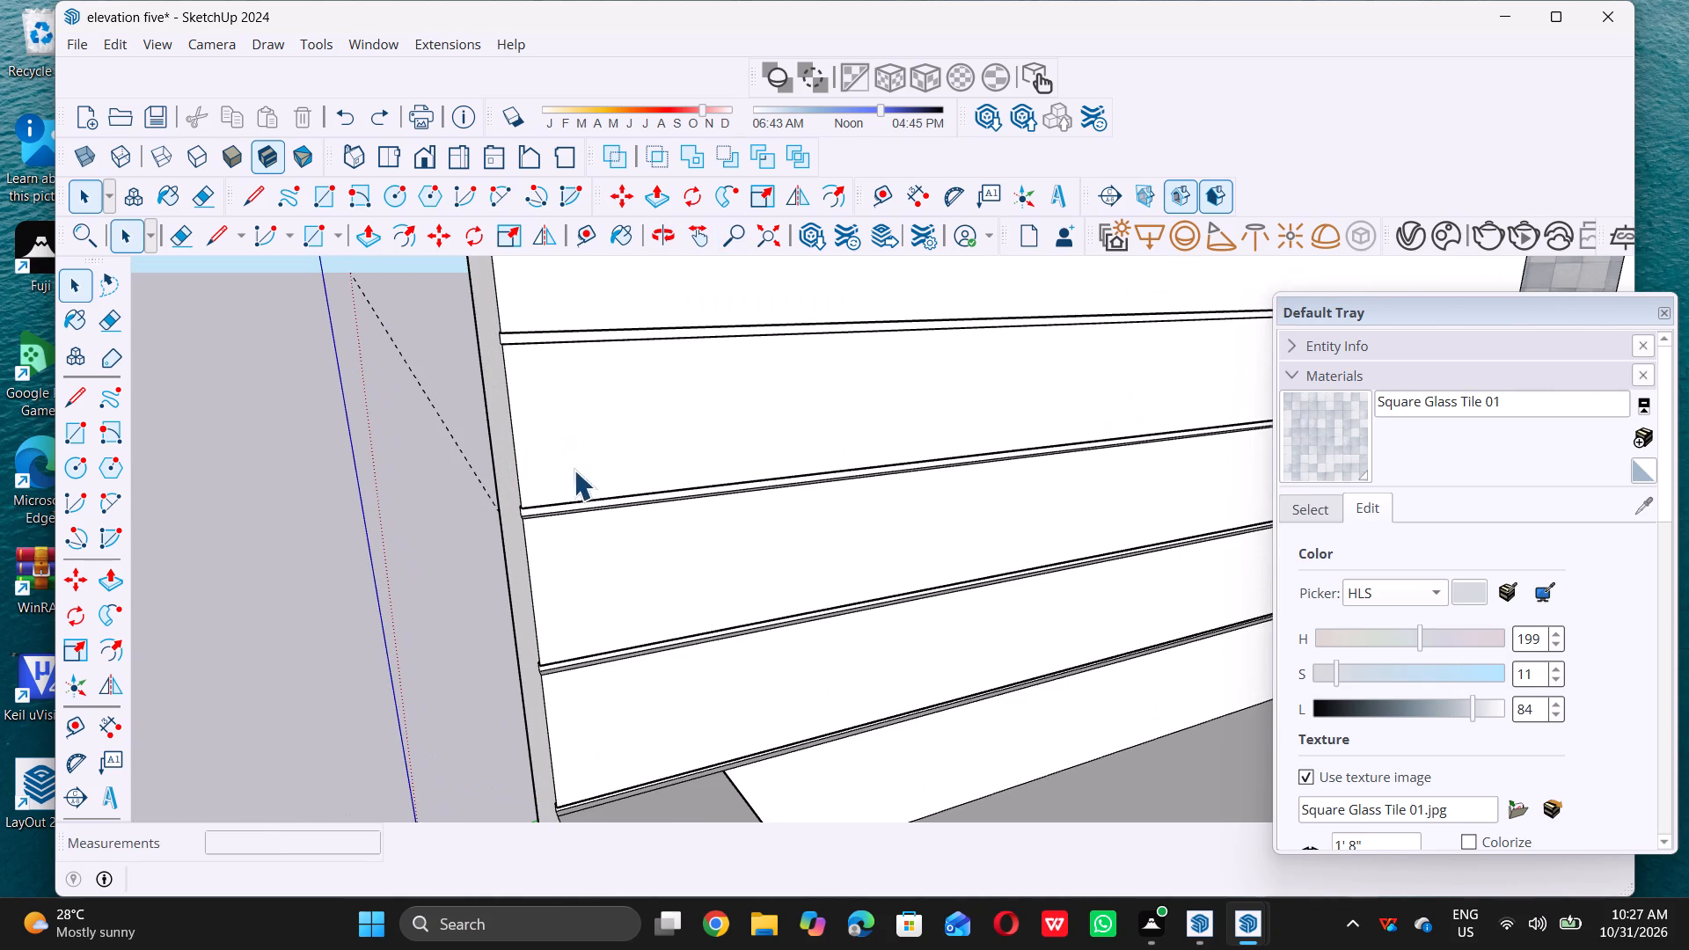
{"action": "key", "text": "t"}
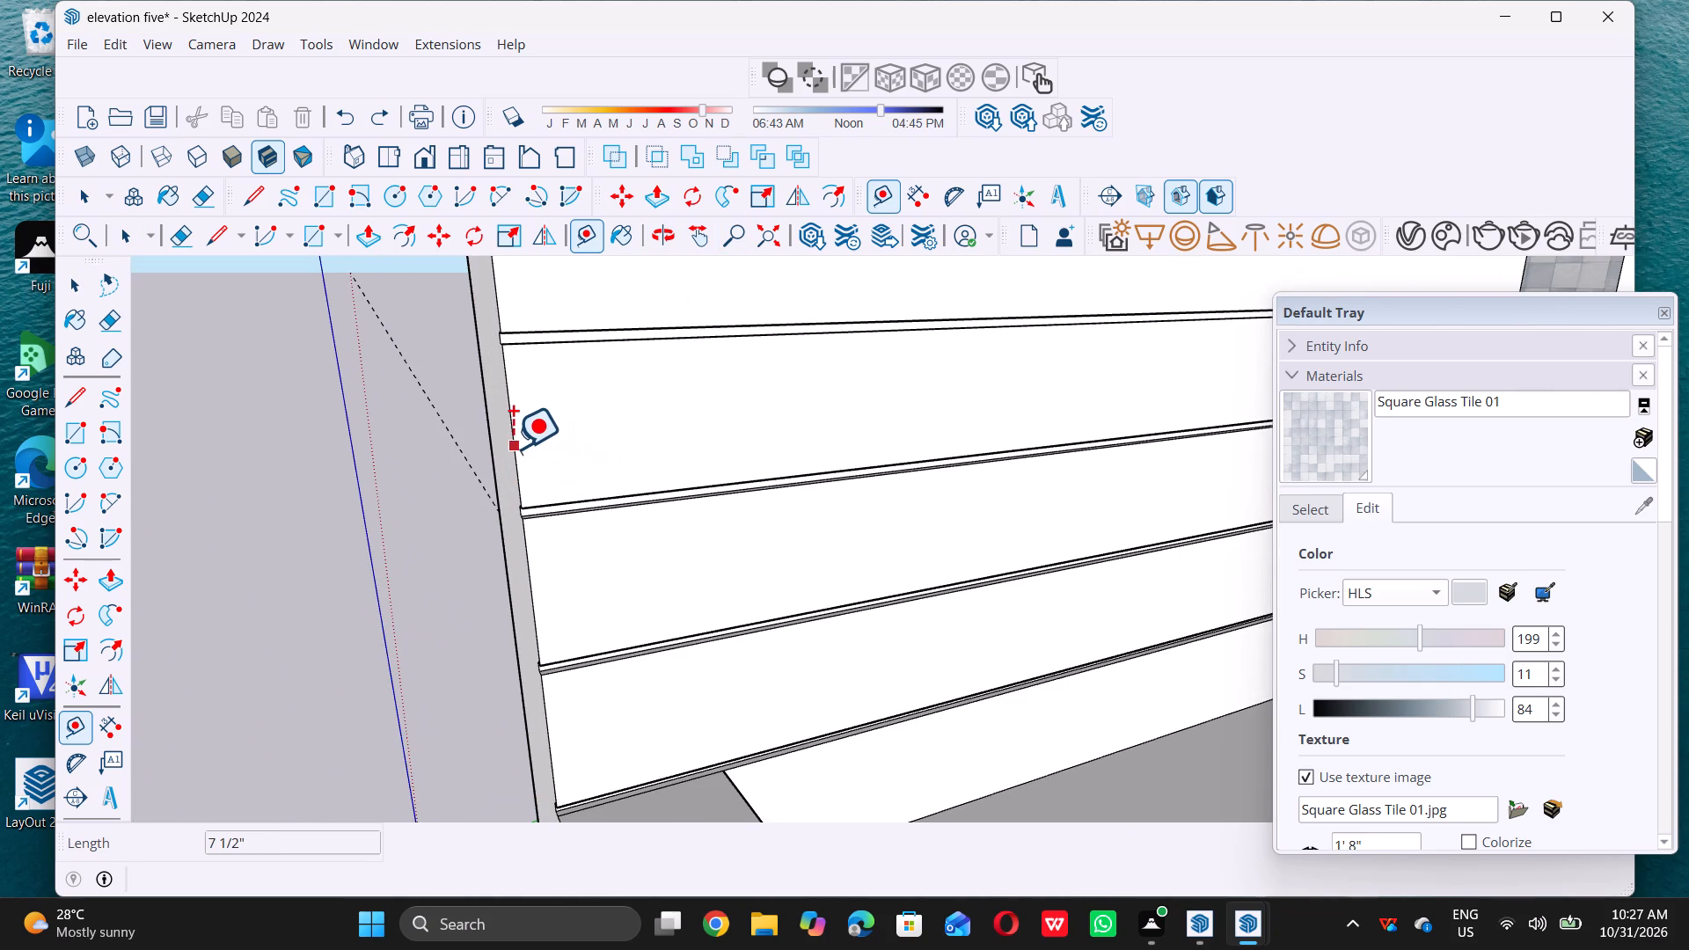
{"action": "left_click", "coordinate": [513, 448]}
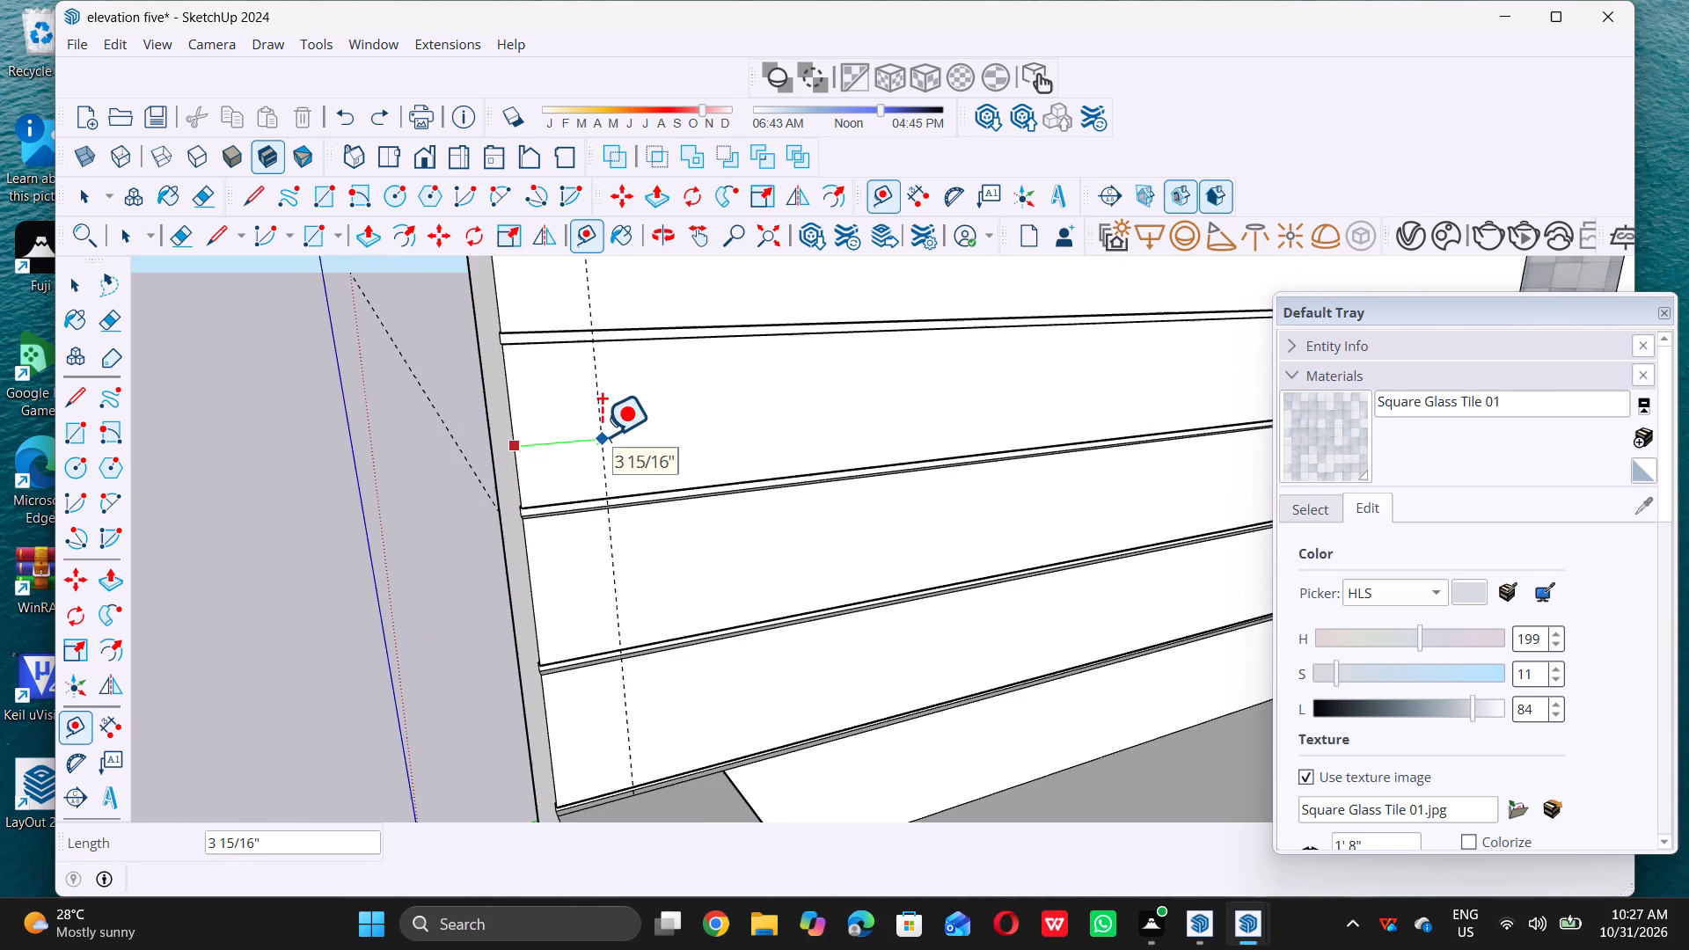
{"action": "key", "text": "9"}
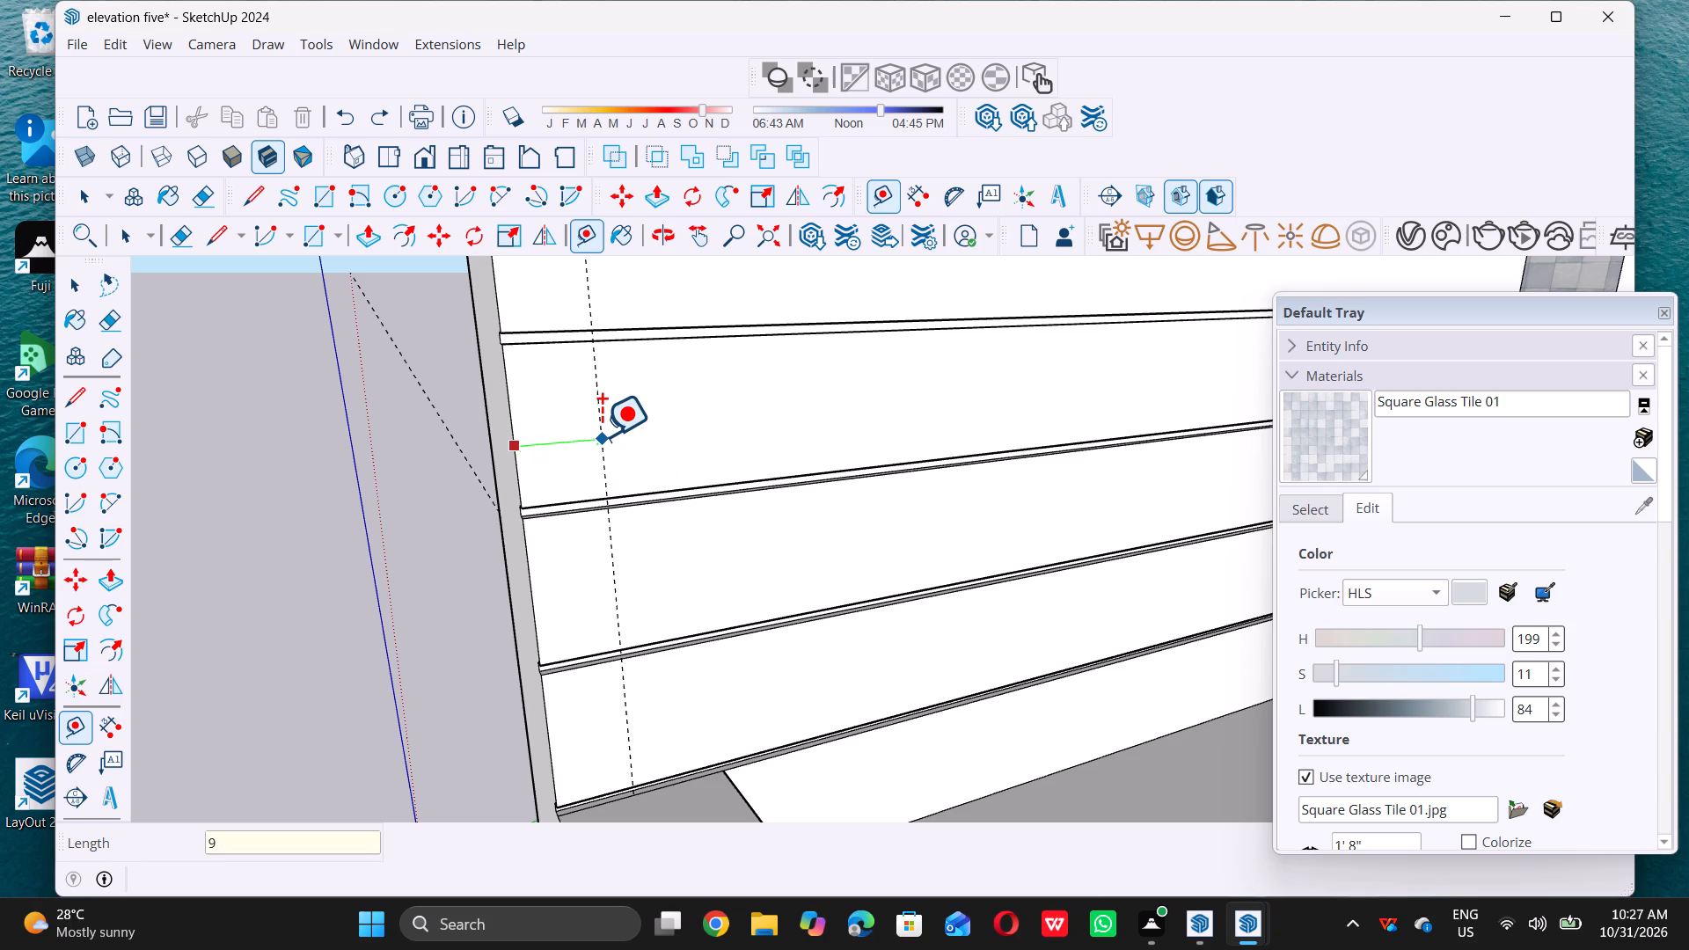
{"action": "key", "text": "shift+quotedbl"}
{"action": "key", "text": "Return"}
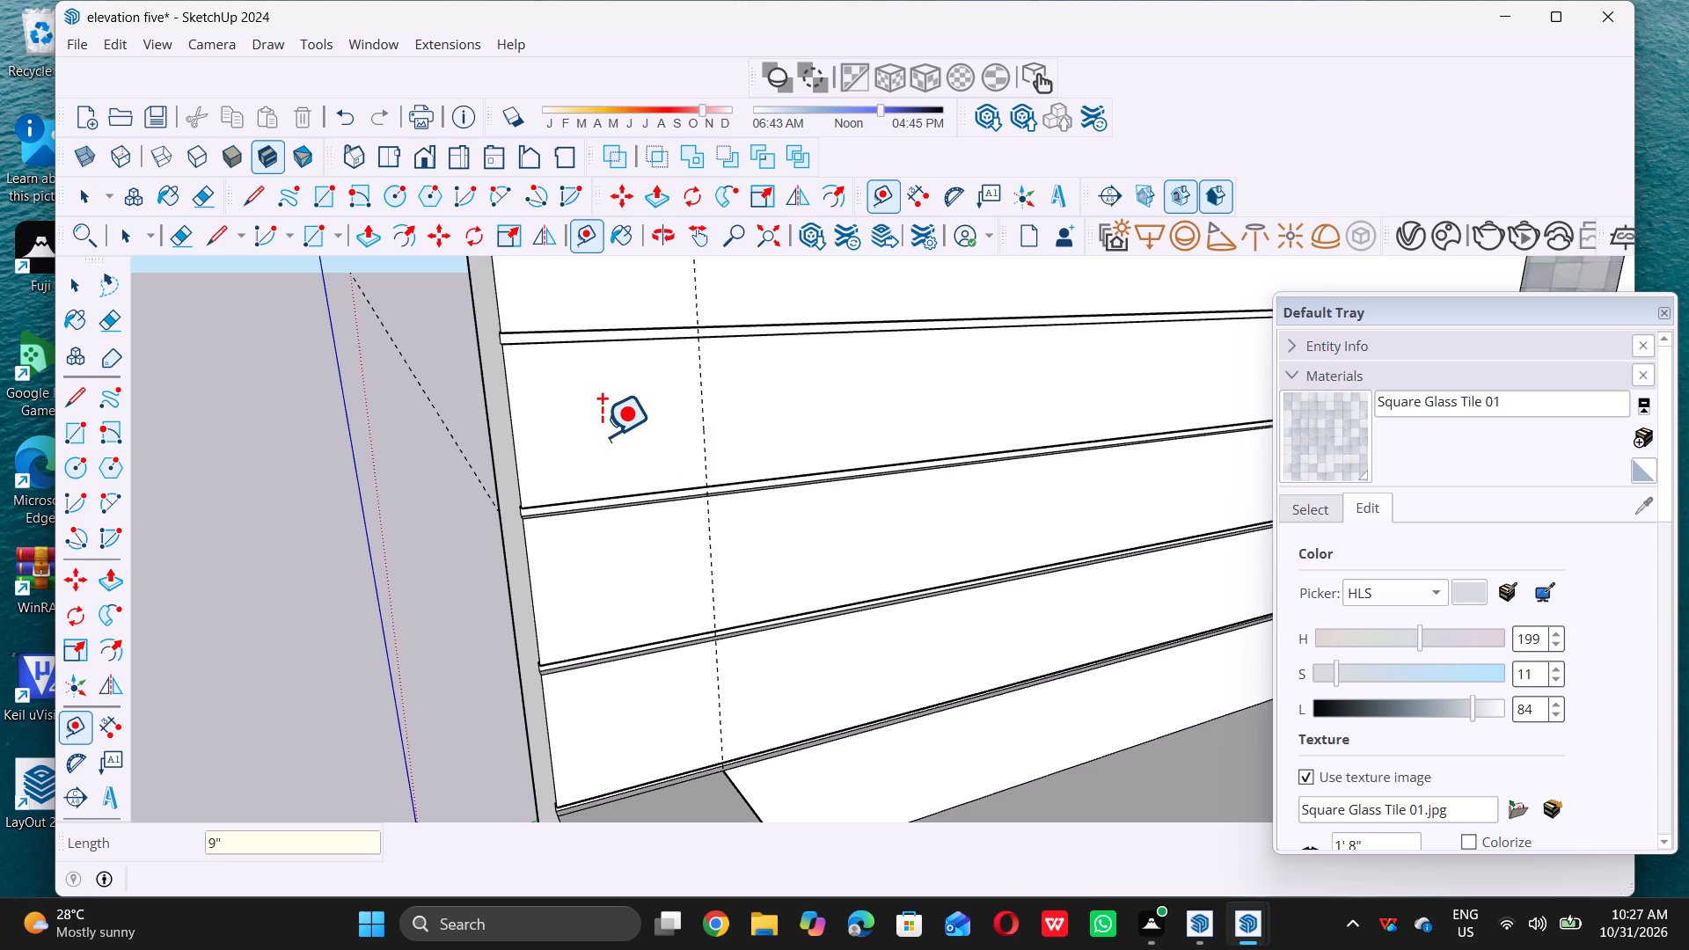
{"action": "key", "text": "space"}
Place a horizontal guide on the grooved side wall, 3' above its bottom edge at the front ledge.
{"action": "scroll", "coordinate": [573, 501], "scroll_direction": "down", "scroll_amount": 7}
{"action": "scroll", "coordinate": [610, 563], "scroll_direction": "down", "scroll_amount": 2}
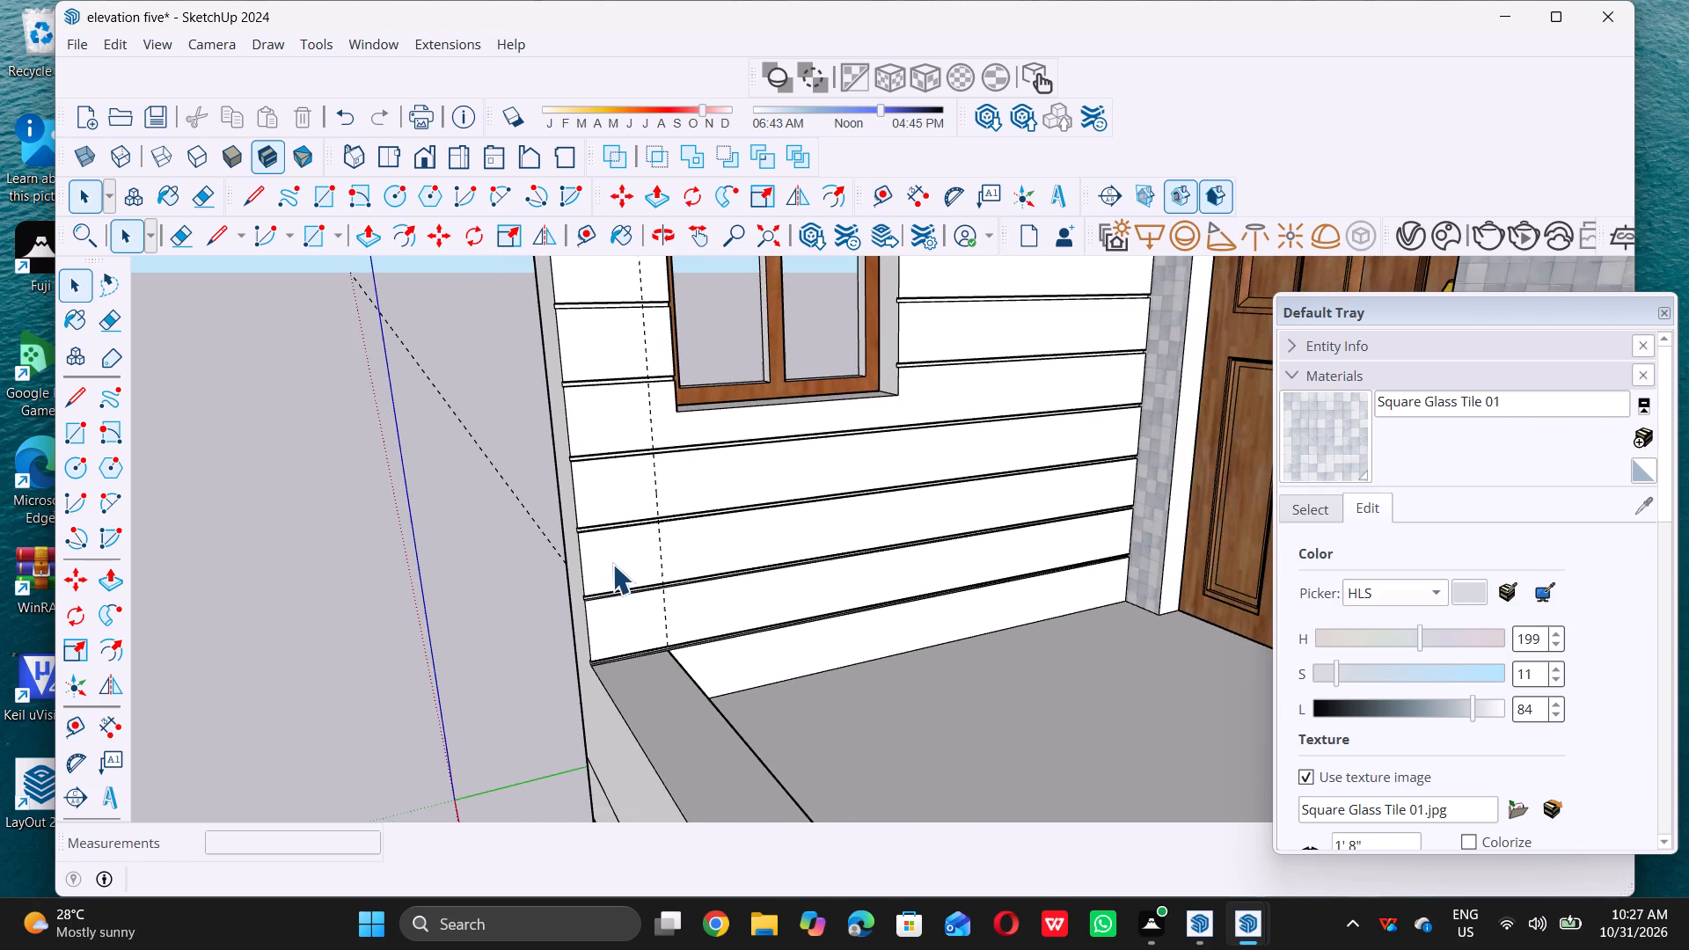
{"action": "scroll", "coordinate": [622, 575], "scroll_direction": "down", "scroll_amount": 3}
{"action": "middle_click_drag", "start_coordinate": [651, 573], "coordinate": [659, 566]}
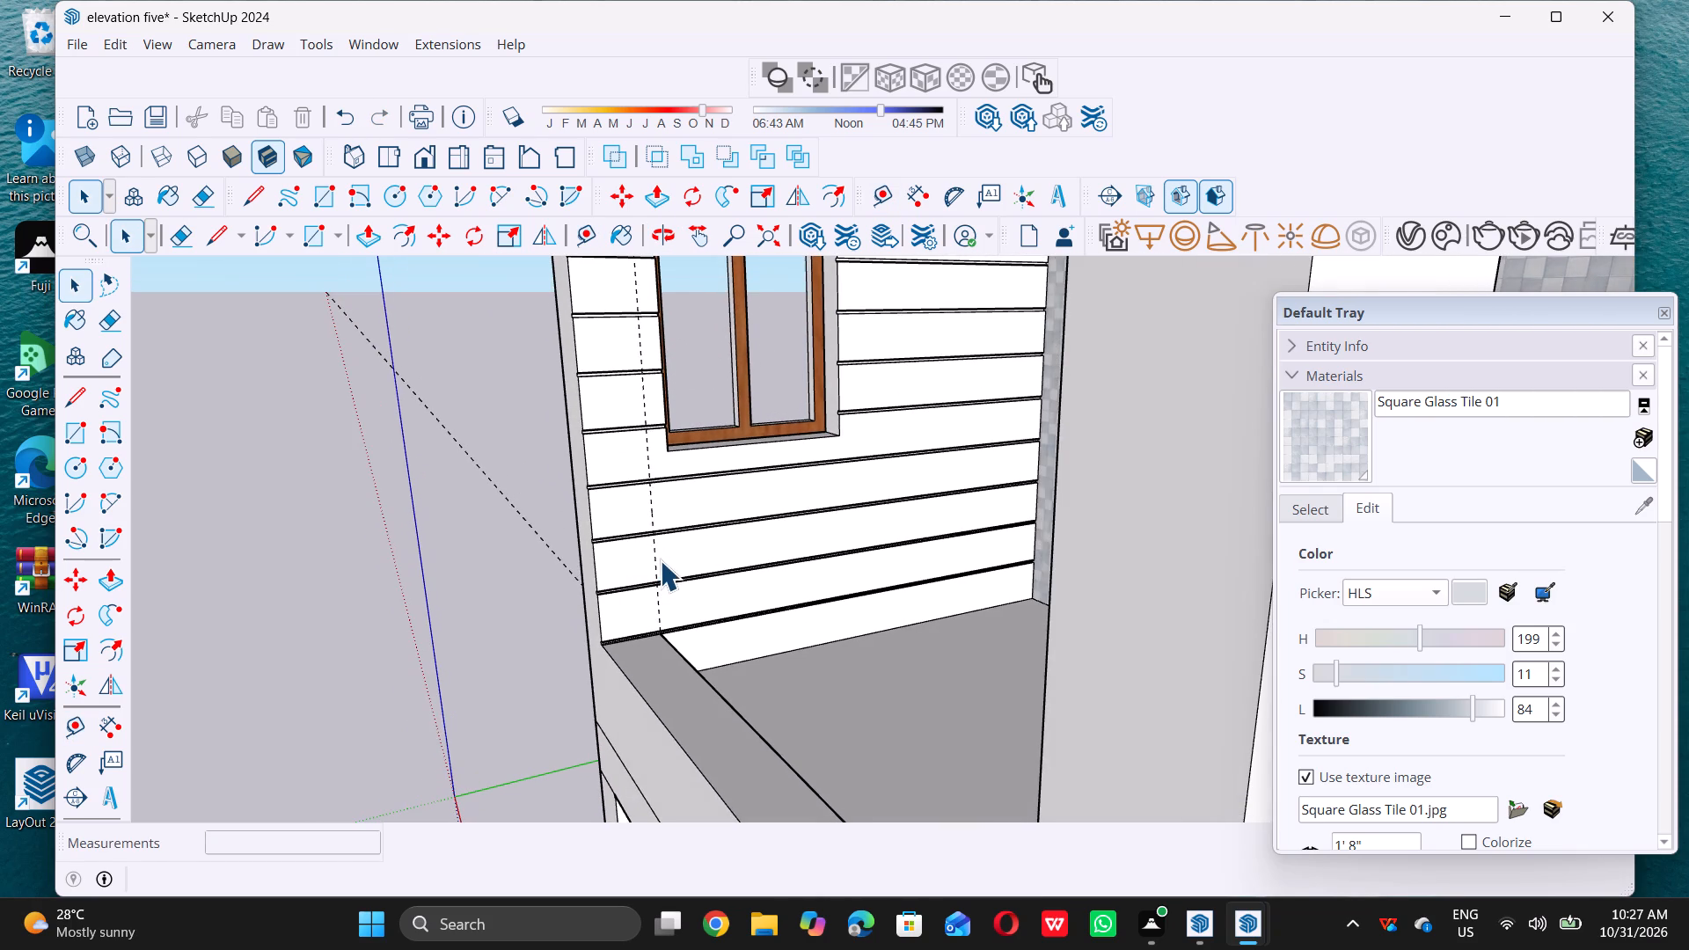
{"action": "scroll", "coordinate": [662, 514], "scroll_direction": "up", "scroll_amount": 1}
{"action": "scroll", "coordinate": [651, 522], "scroll_direction": "down", "scroll_amount": 6}
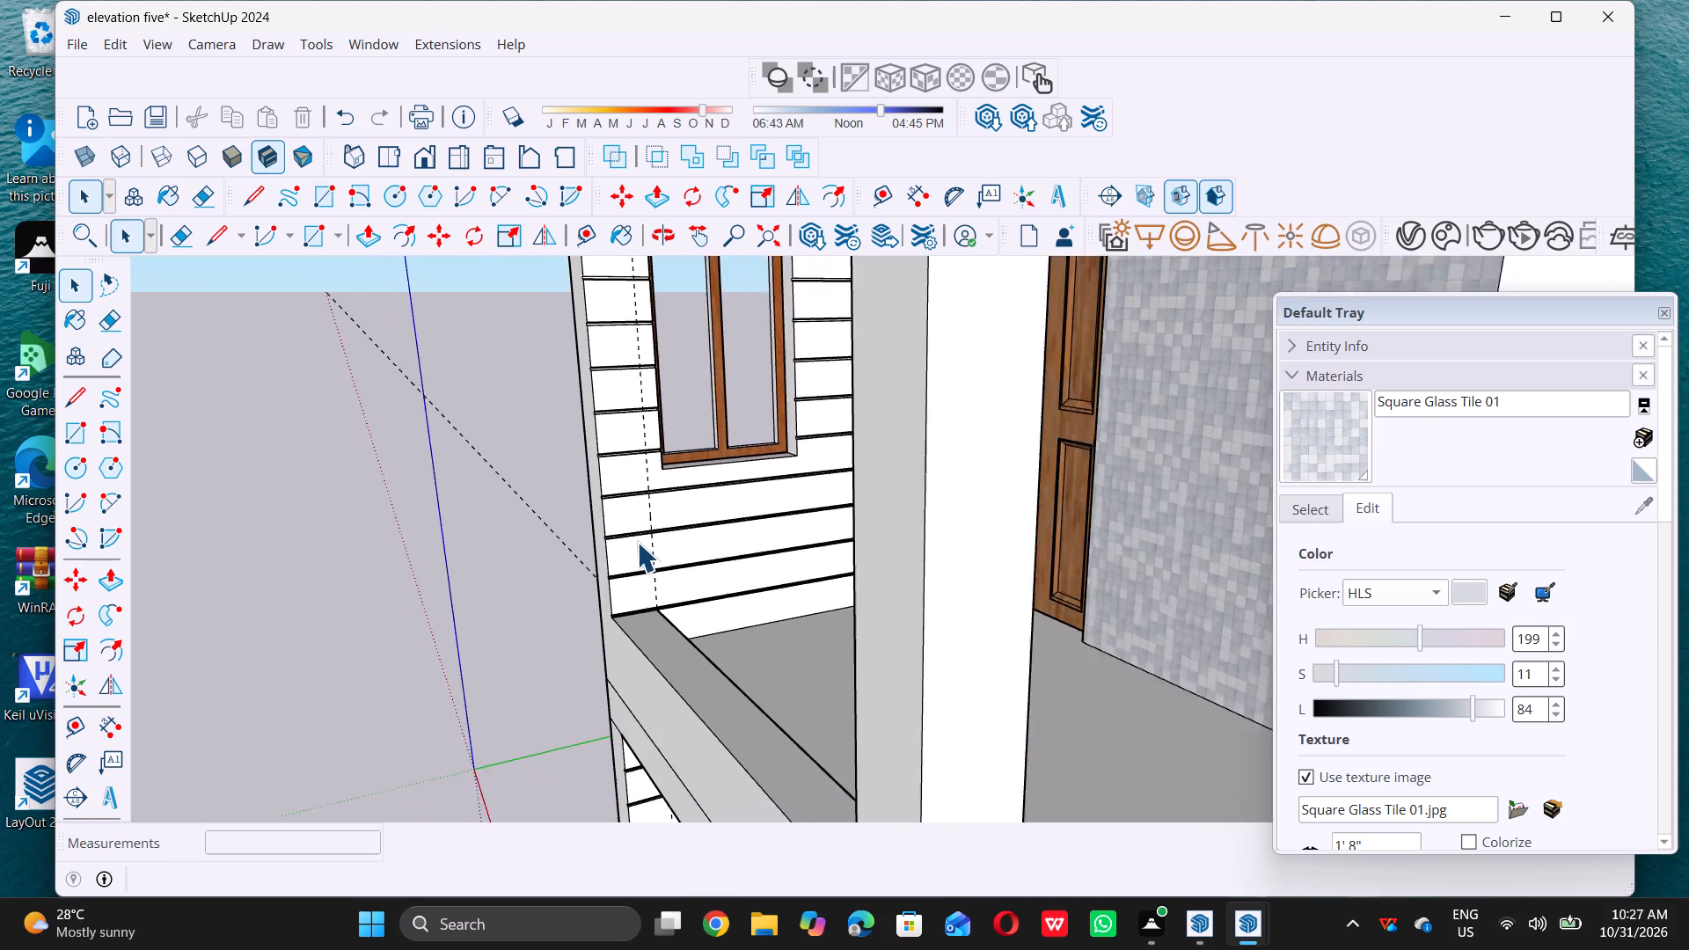
{"action": "scroll", "coordinate": [646, 502], "scroll_direction": "up", "scroll_amount": 7}
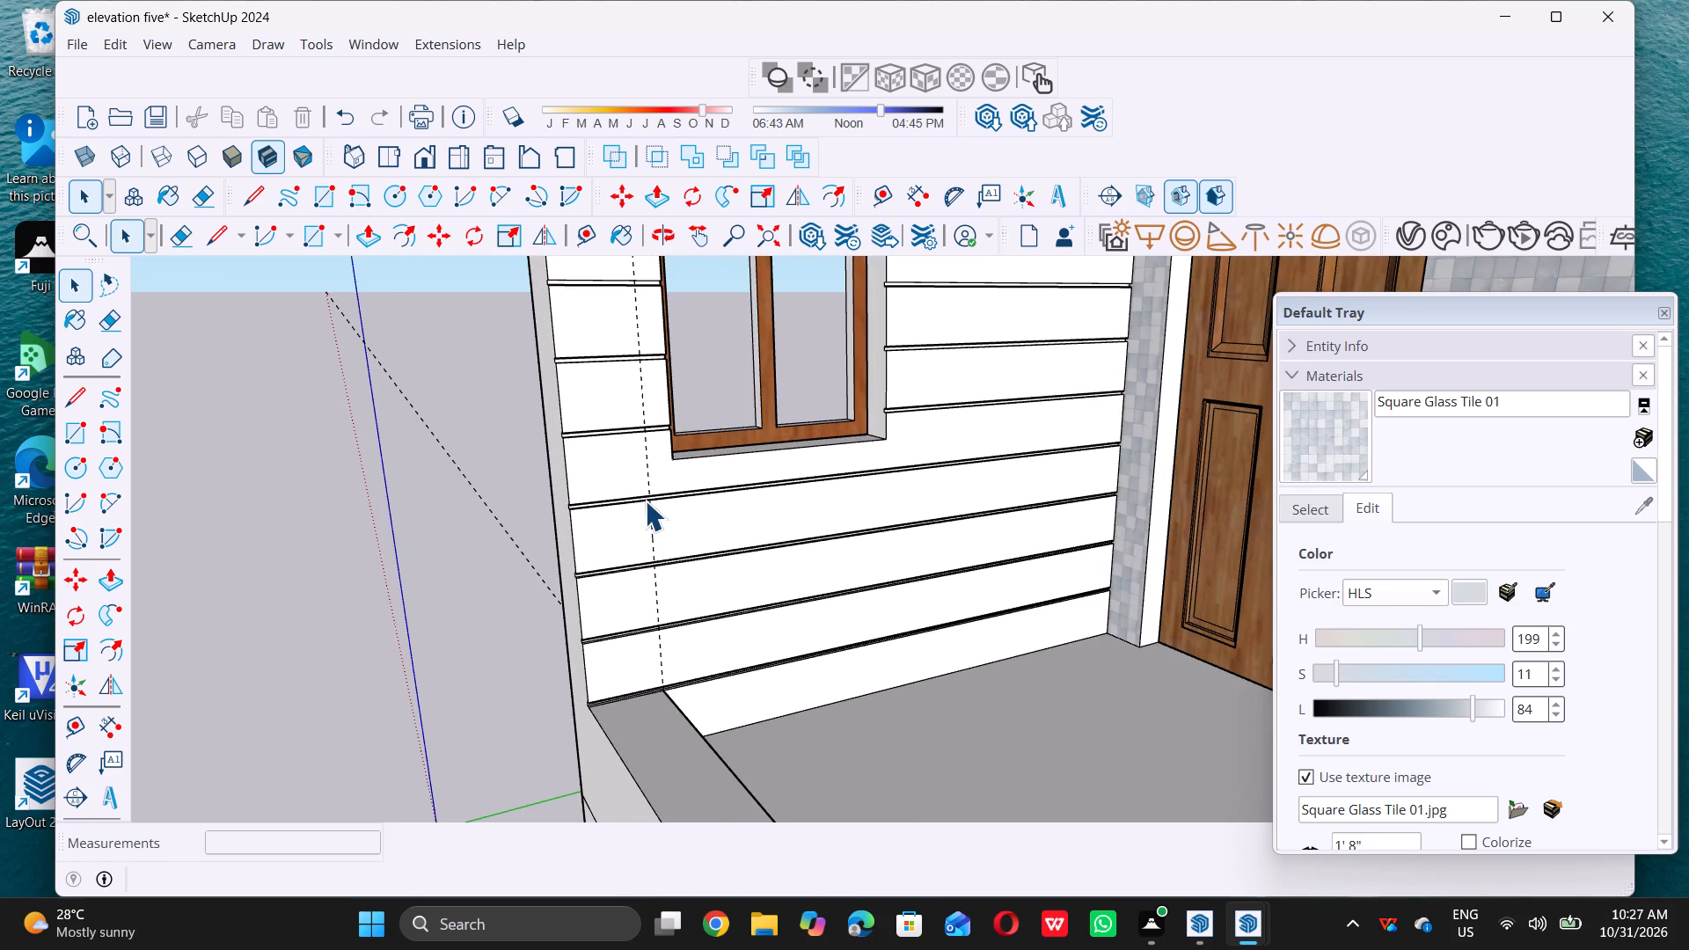
{"action": "scroll", "coordinate": [645, 501], "scroll_direction": "down", "scroll_amount": 5}
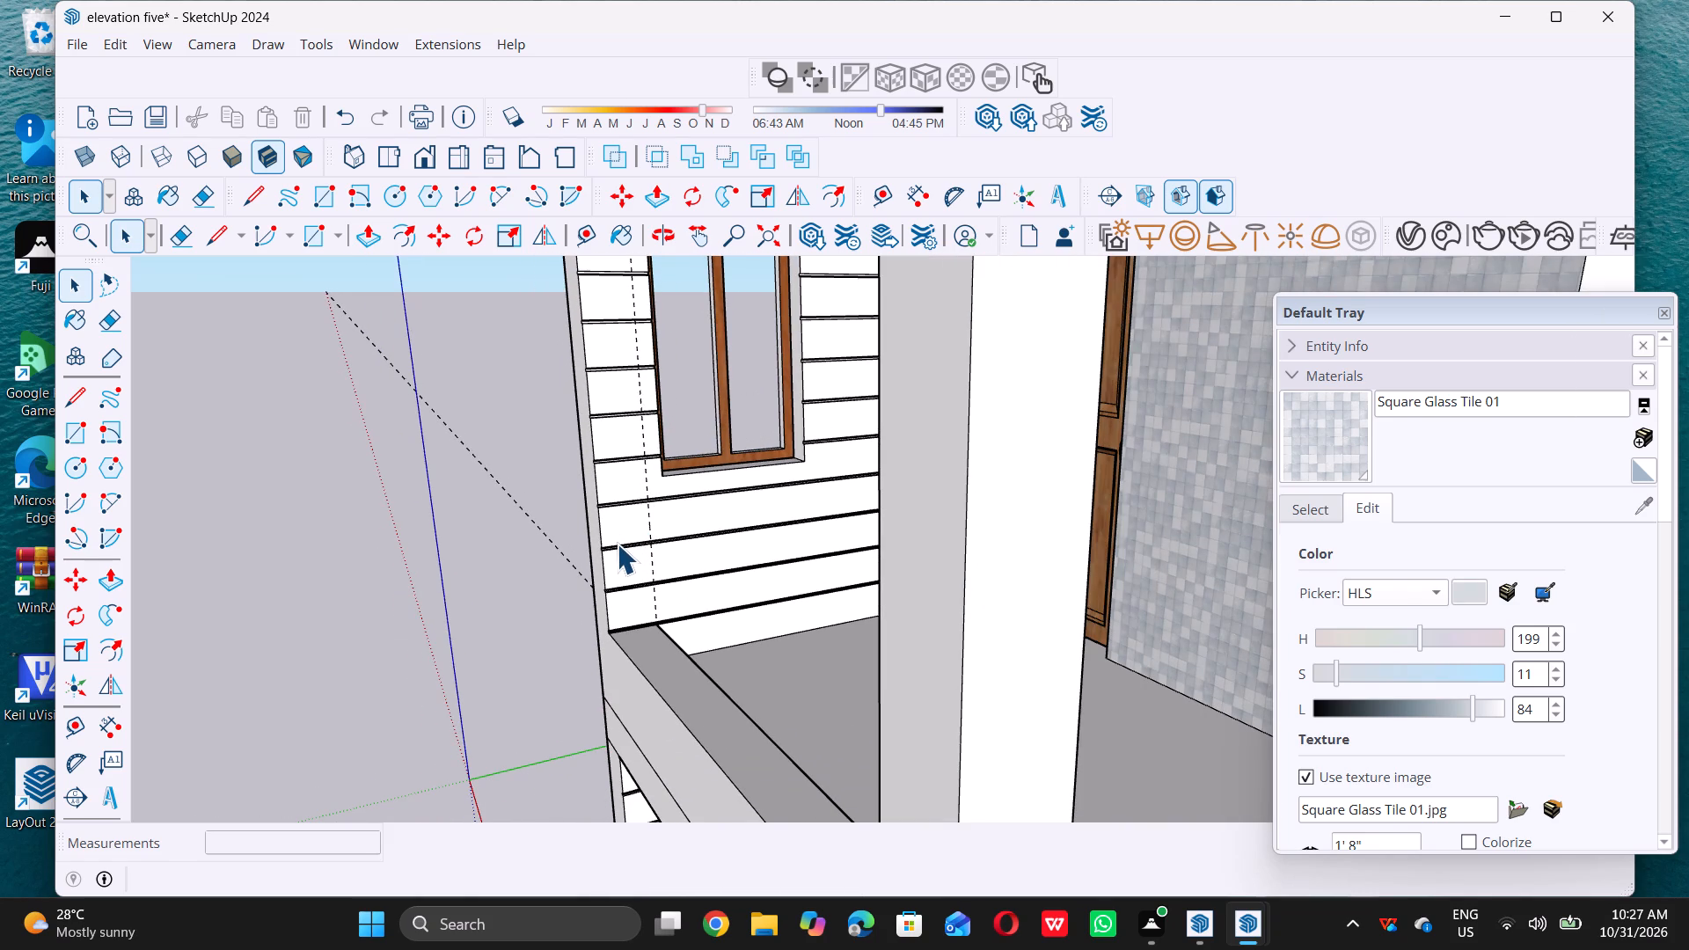
{"action": "key", "text": "t"}
{"action": "scroll", "coordinate": [612, 621], "scroll_direction": "up", "scroll_amount": 5}
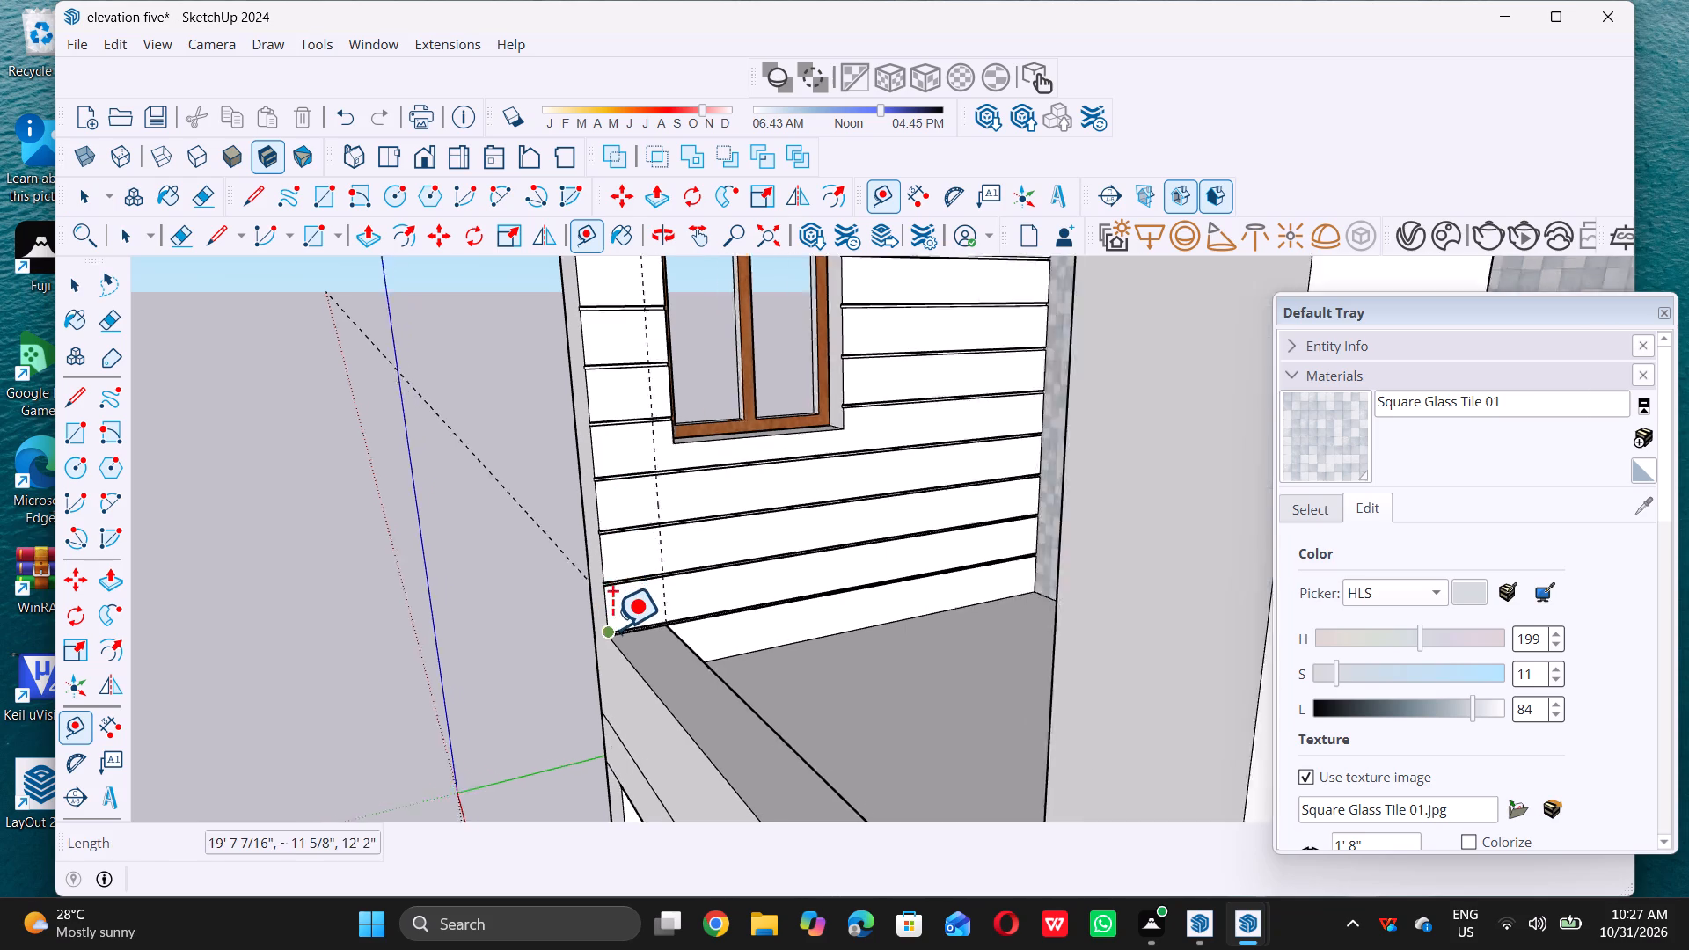
{"action": "scroll", "coordinate": [612, 628], "scroll_direction": "up", "scroll_amount": 20}
{"action": "scroll", "coordinate": [612, 628], "scroll_direction": "up", "scroll_amount": 2}
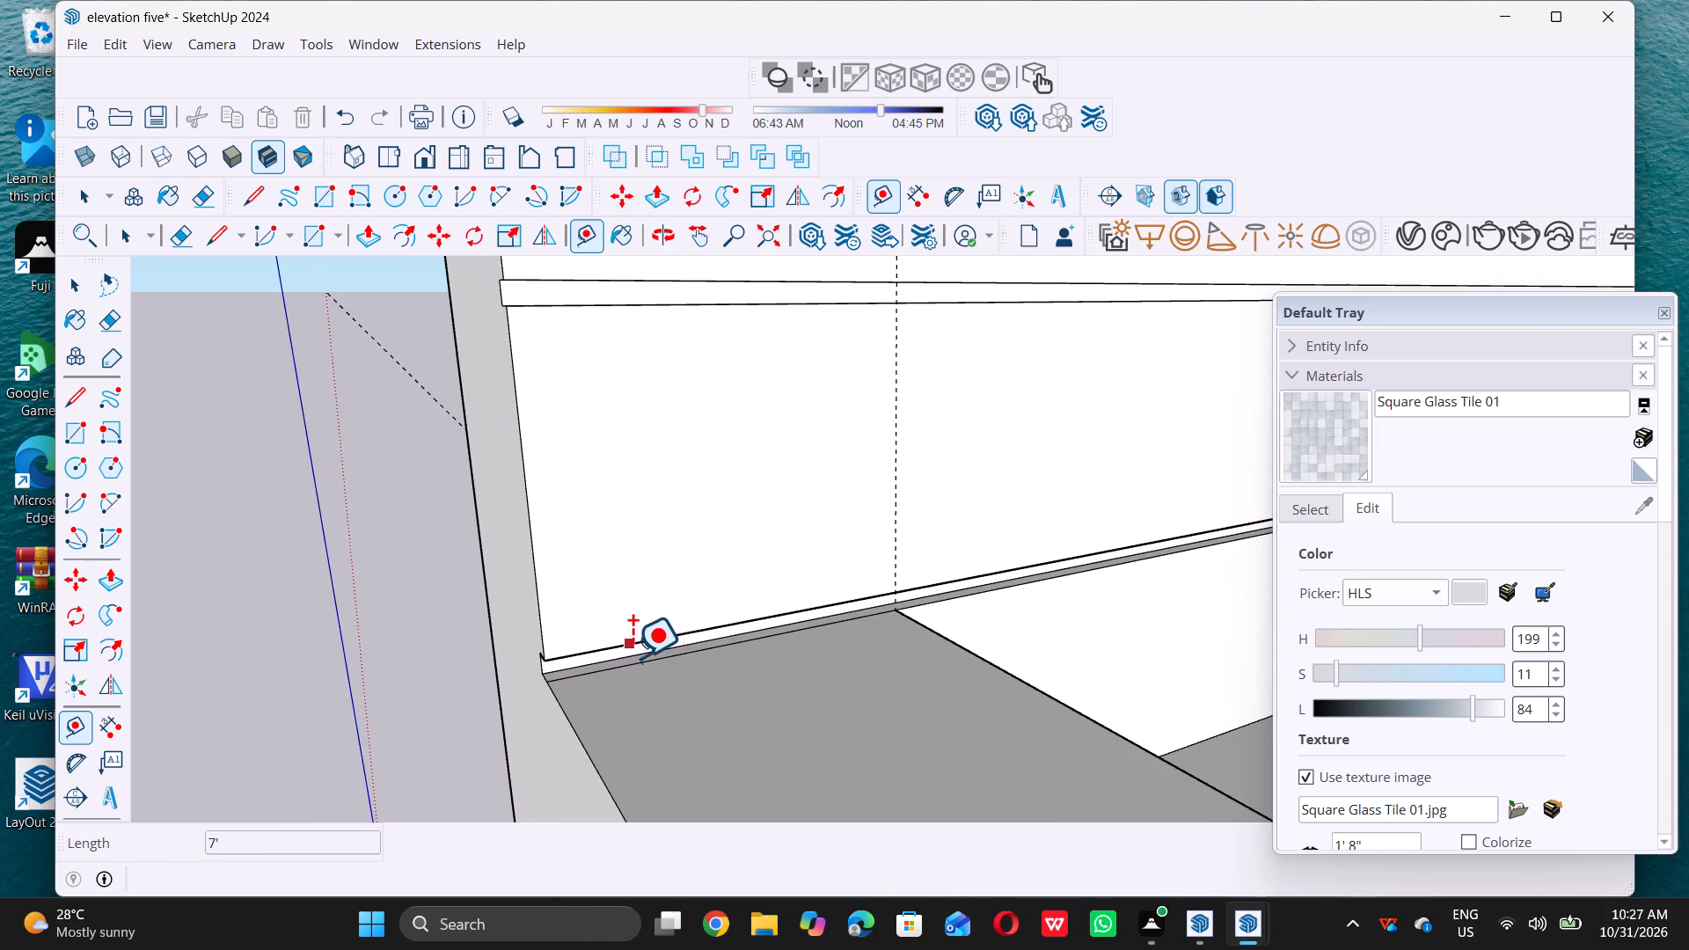
{"action": "double_click", "coordinate": [633, 662]}
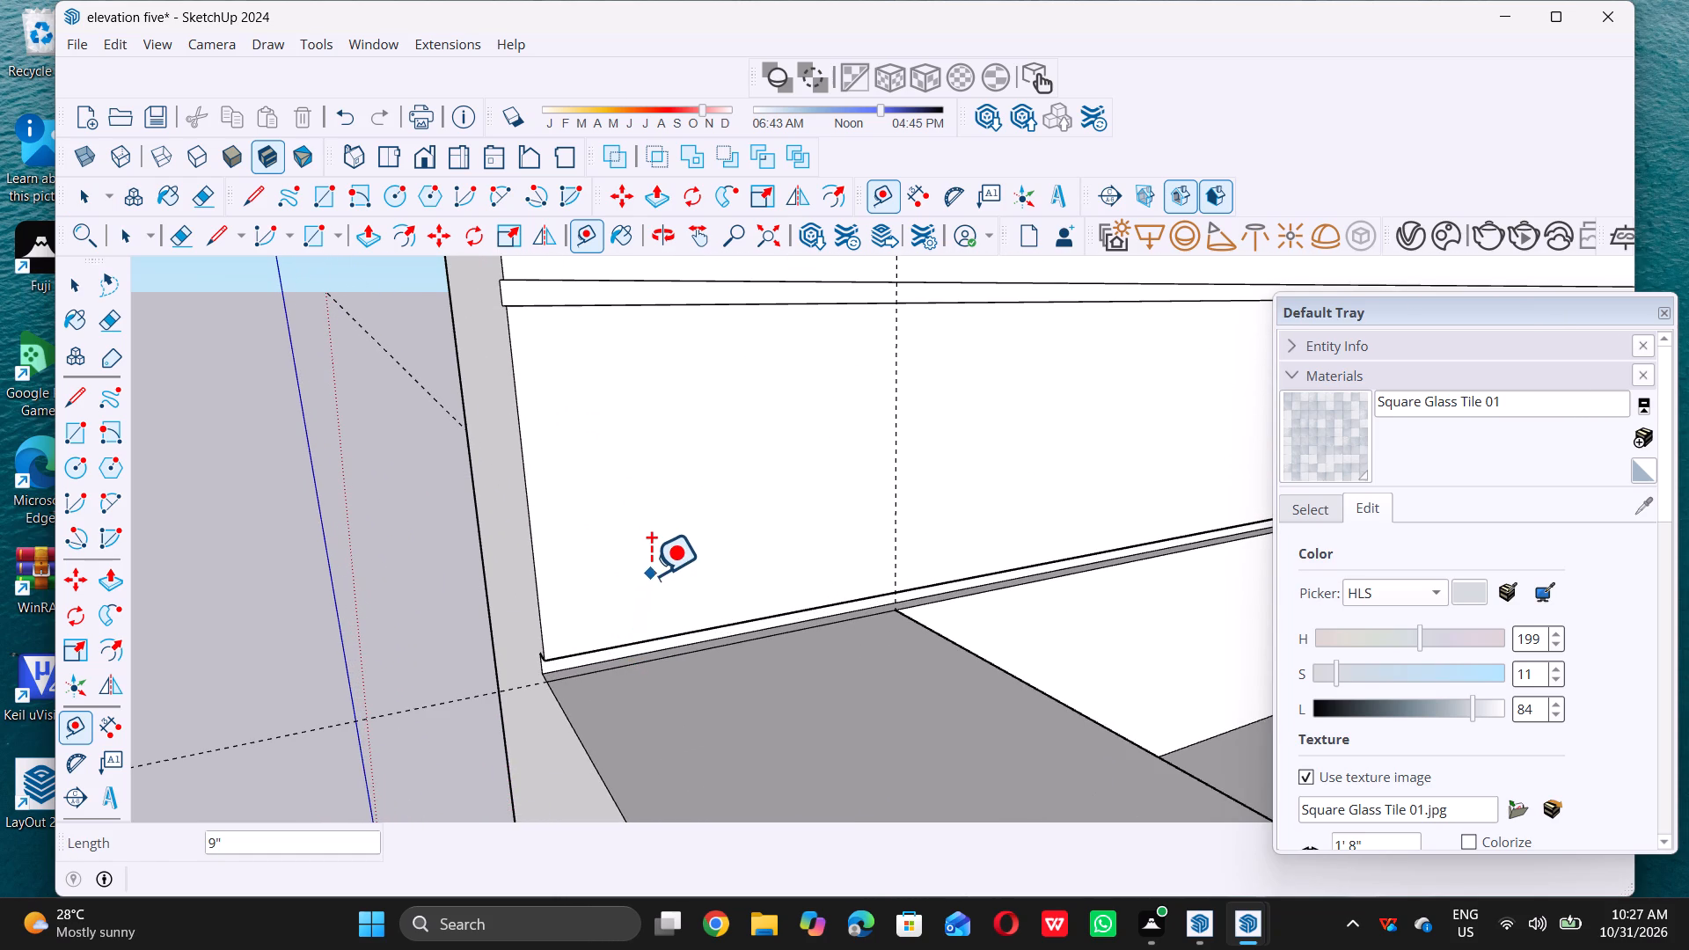
{"action": "double_click", "coordinate": [617, 663]}
{"action": "scroll", "coordinate": [565, 672], "scroll_direction": "up", "scroll_amount": 5}
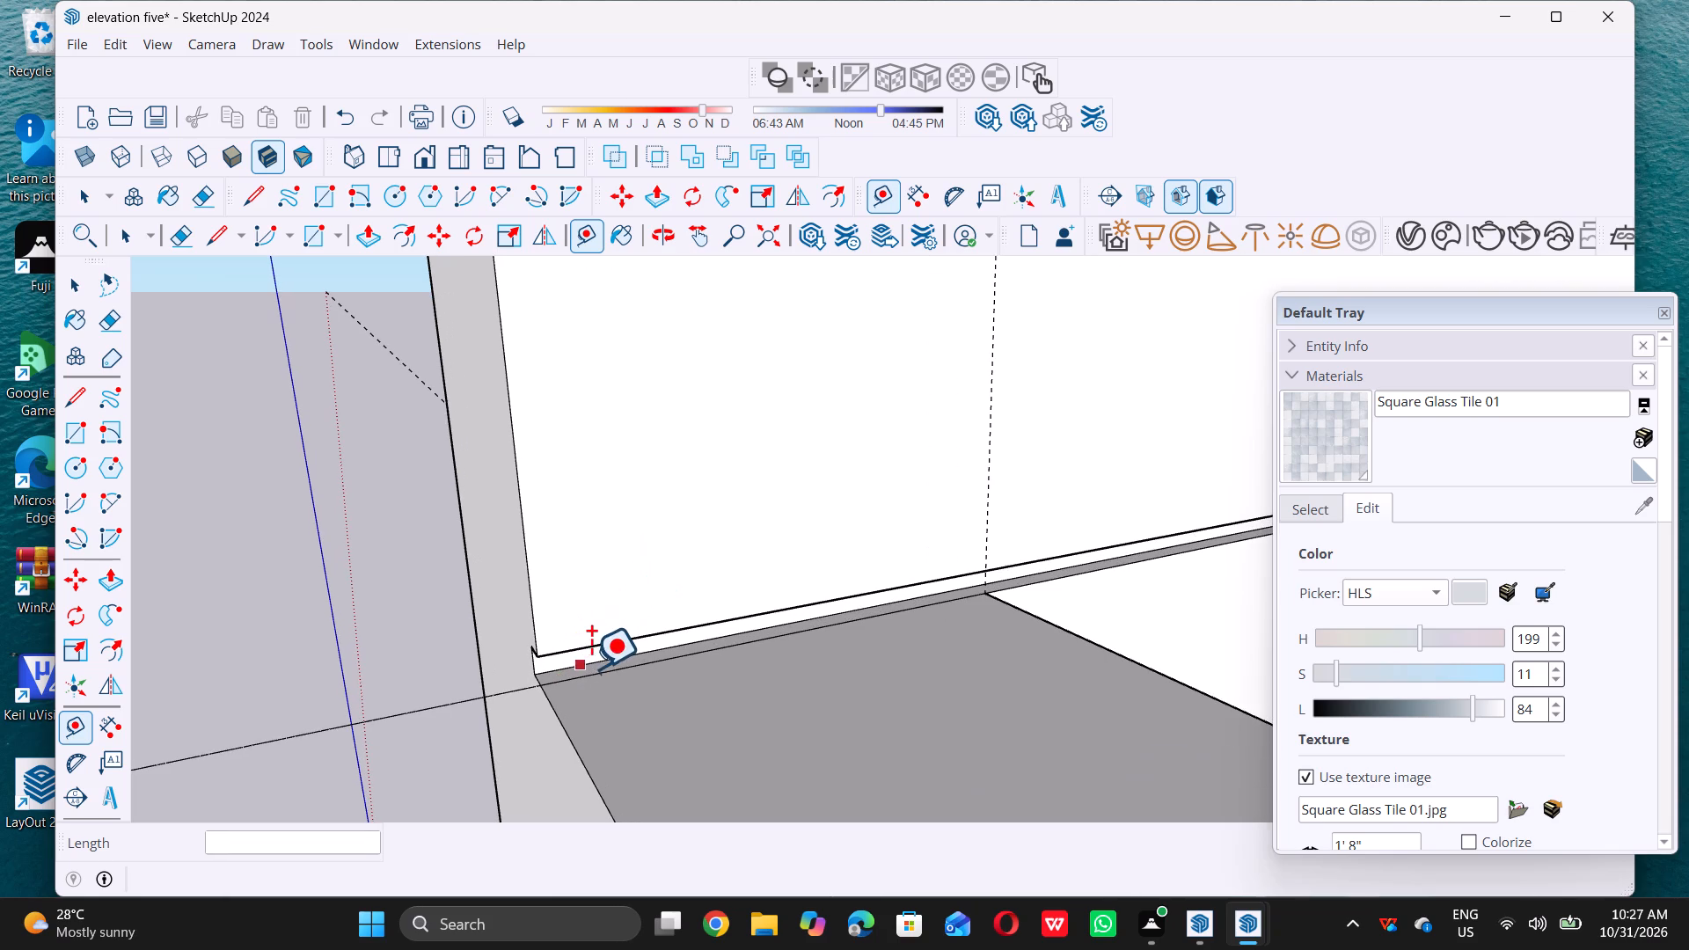
{"action": "double_click", "coordinate": [577, 676]}
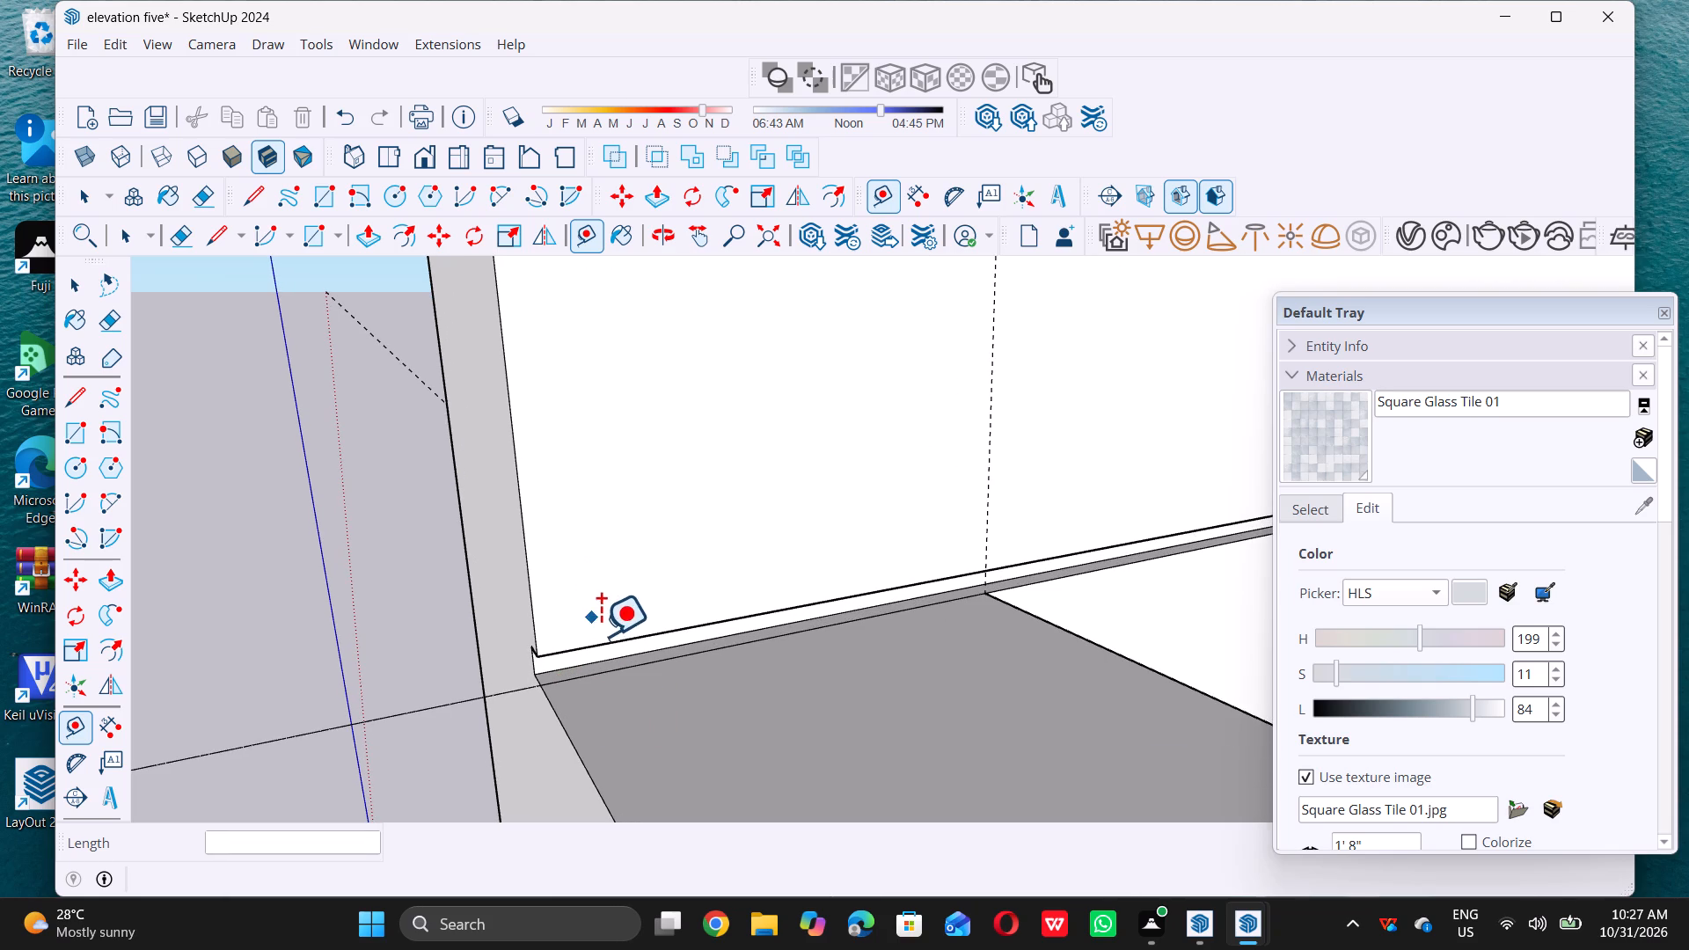
{"action": "triple_click", "coordinate": [598, 669]}
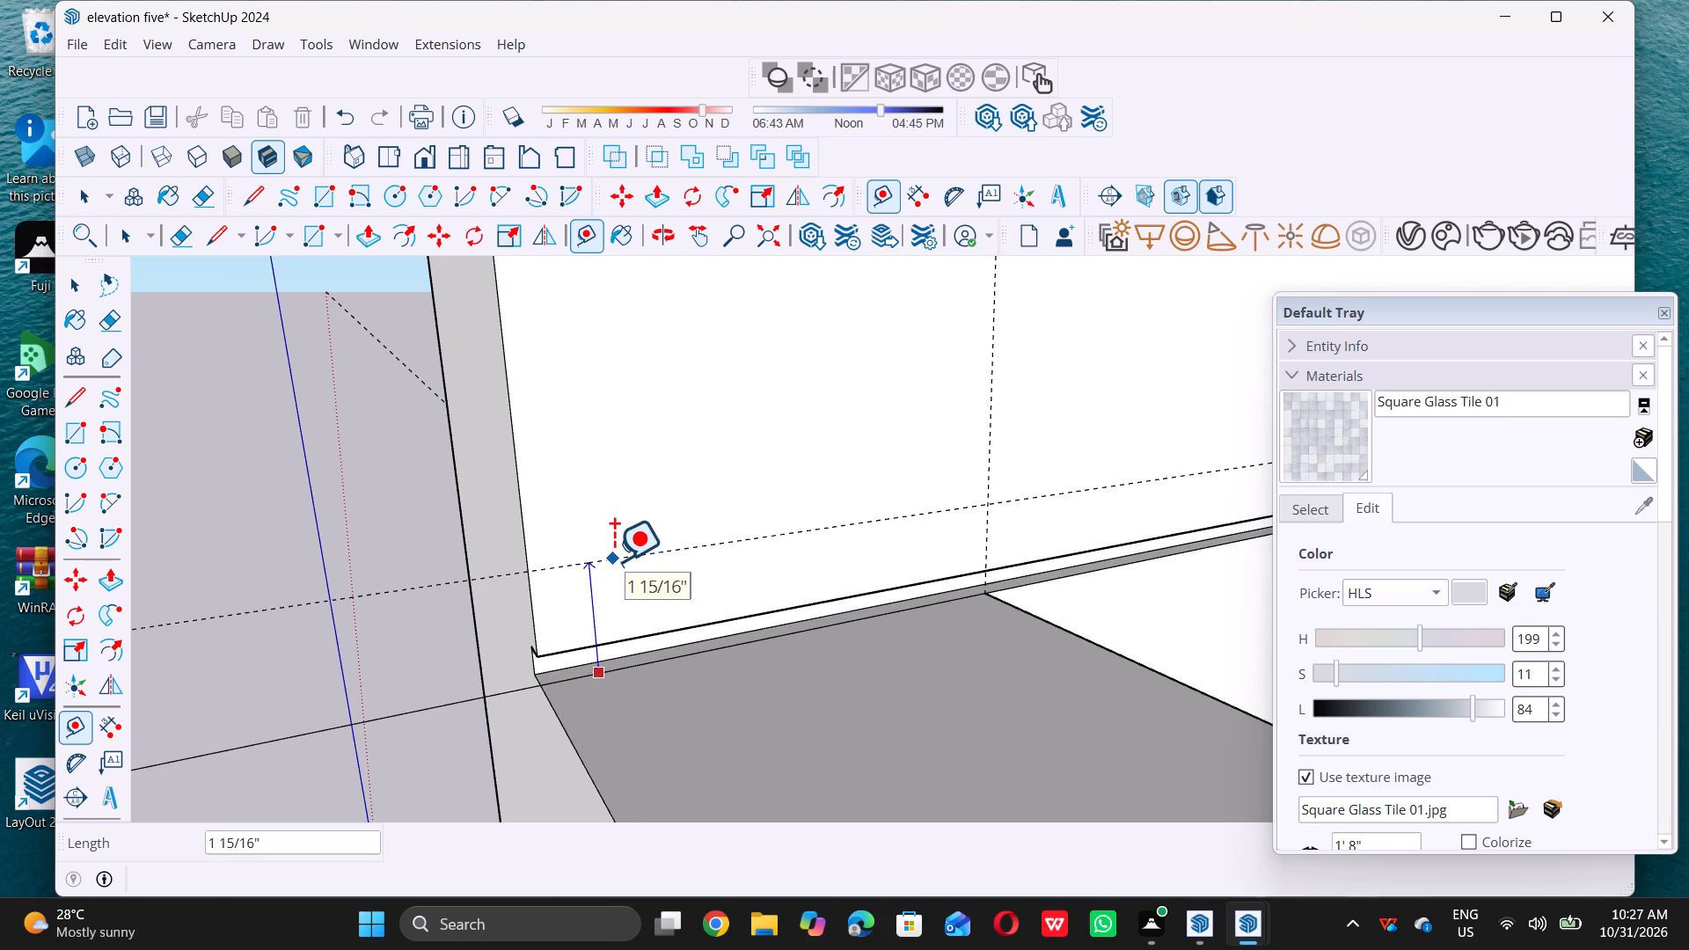
{"action": "key", "text": "3"}
{"action": "key", "text": "apostrophe"}
{"action": "key", "text": "Return"}
{"action": "key", "text": "space"}
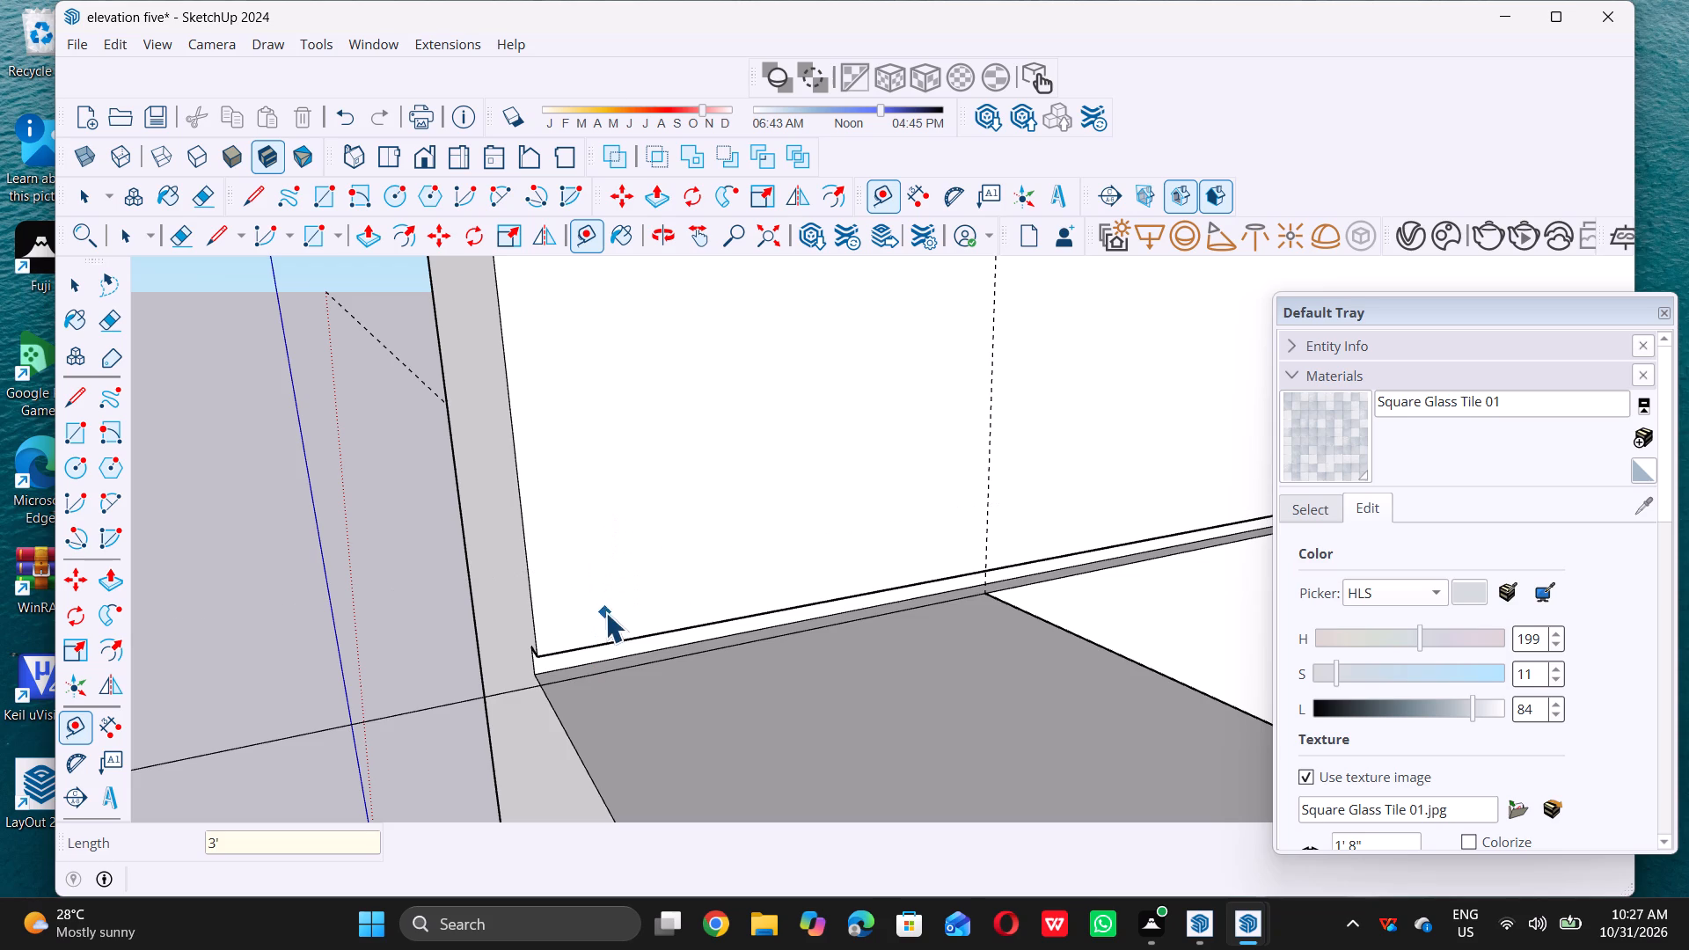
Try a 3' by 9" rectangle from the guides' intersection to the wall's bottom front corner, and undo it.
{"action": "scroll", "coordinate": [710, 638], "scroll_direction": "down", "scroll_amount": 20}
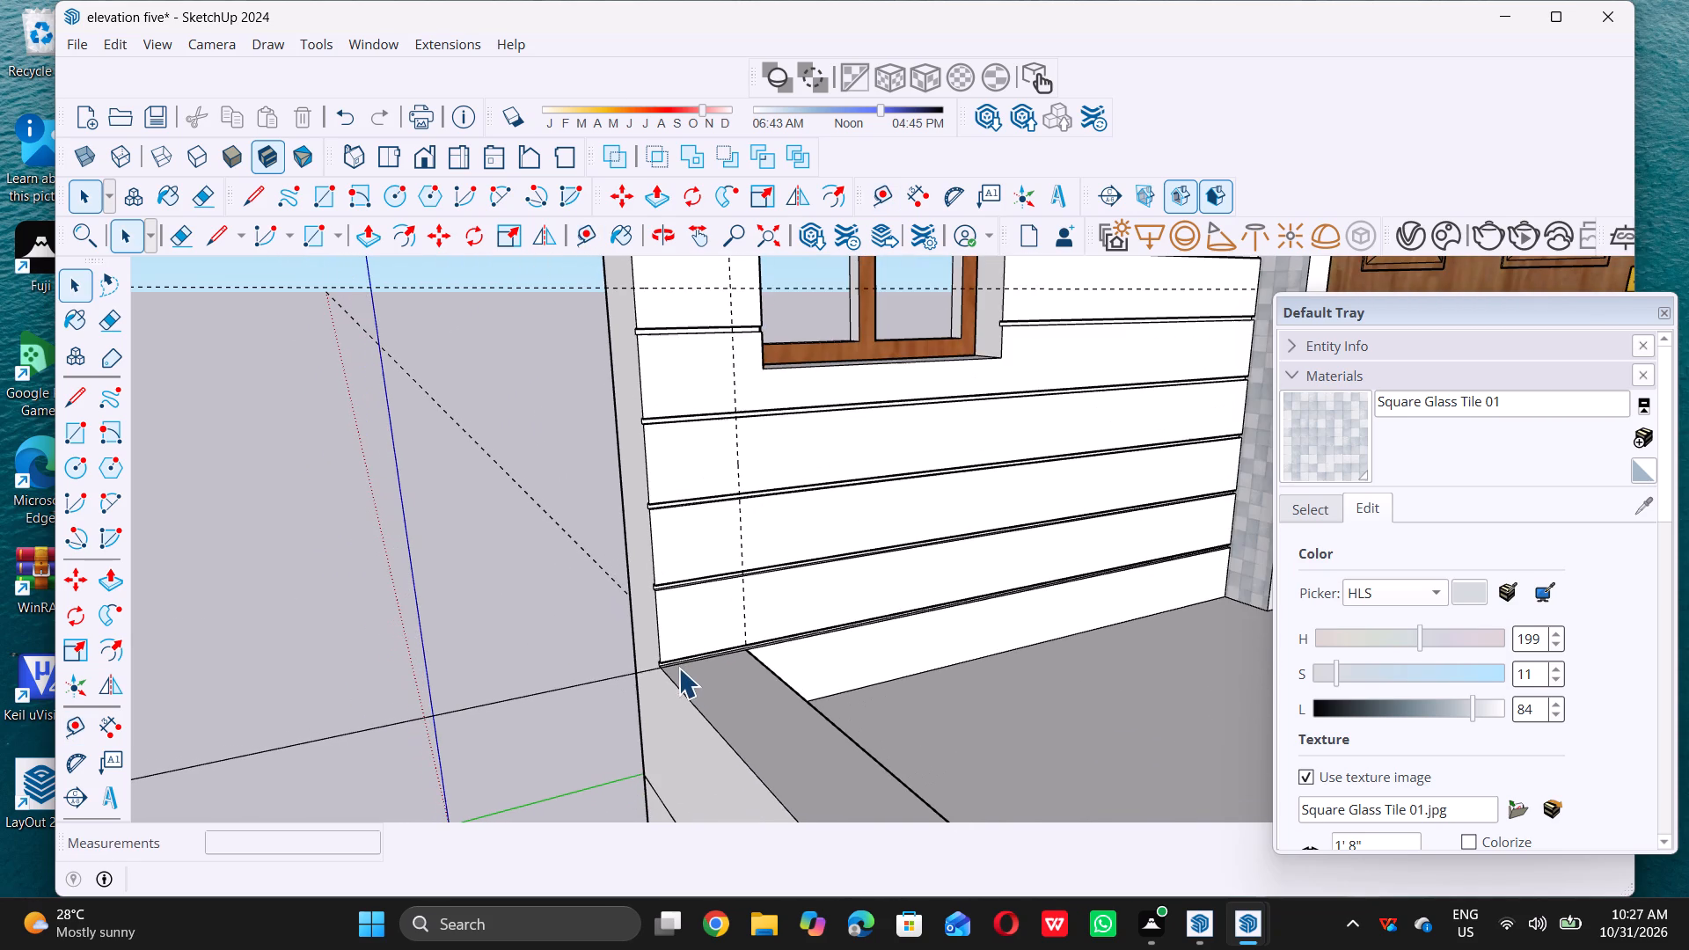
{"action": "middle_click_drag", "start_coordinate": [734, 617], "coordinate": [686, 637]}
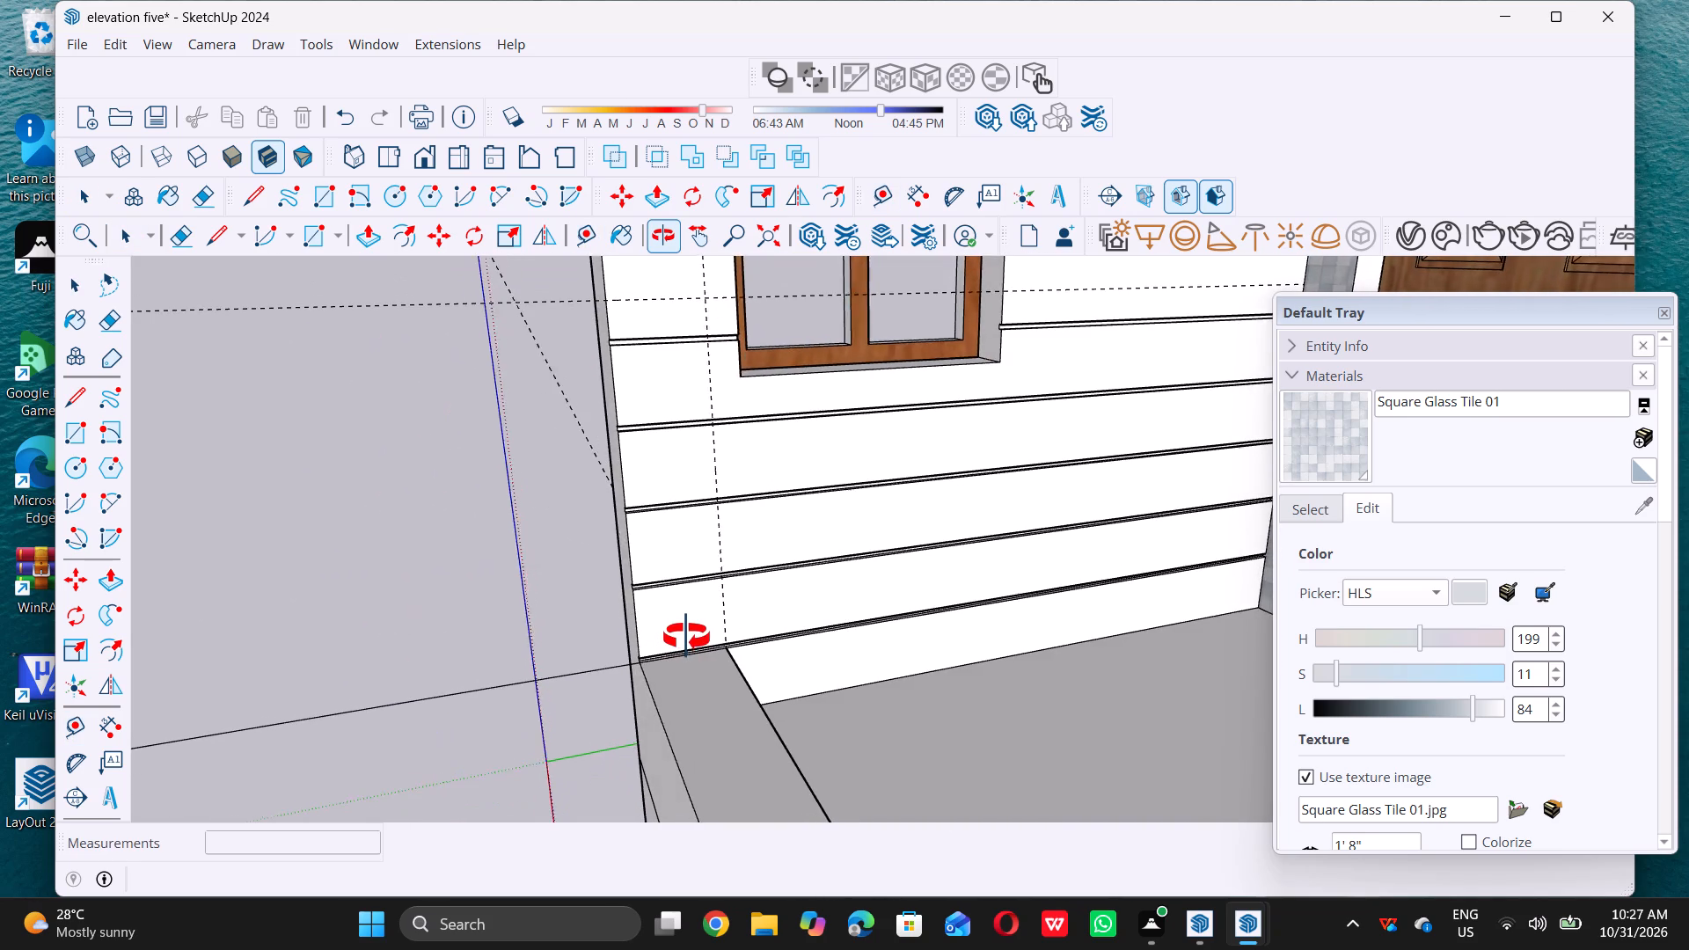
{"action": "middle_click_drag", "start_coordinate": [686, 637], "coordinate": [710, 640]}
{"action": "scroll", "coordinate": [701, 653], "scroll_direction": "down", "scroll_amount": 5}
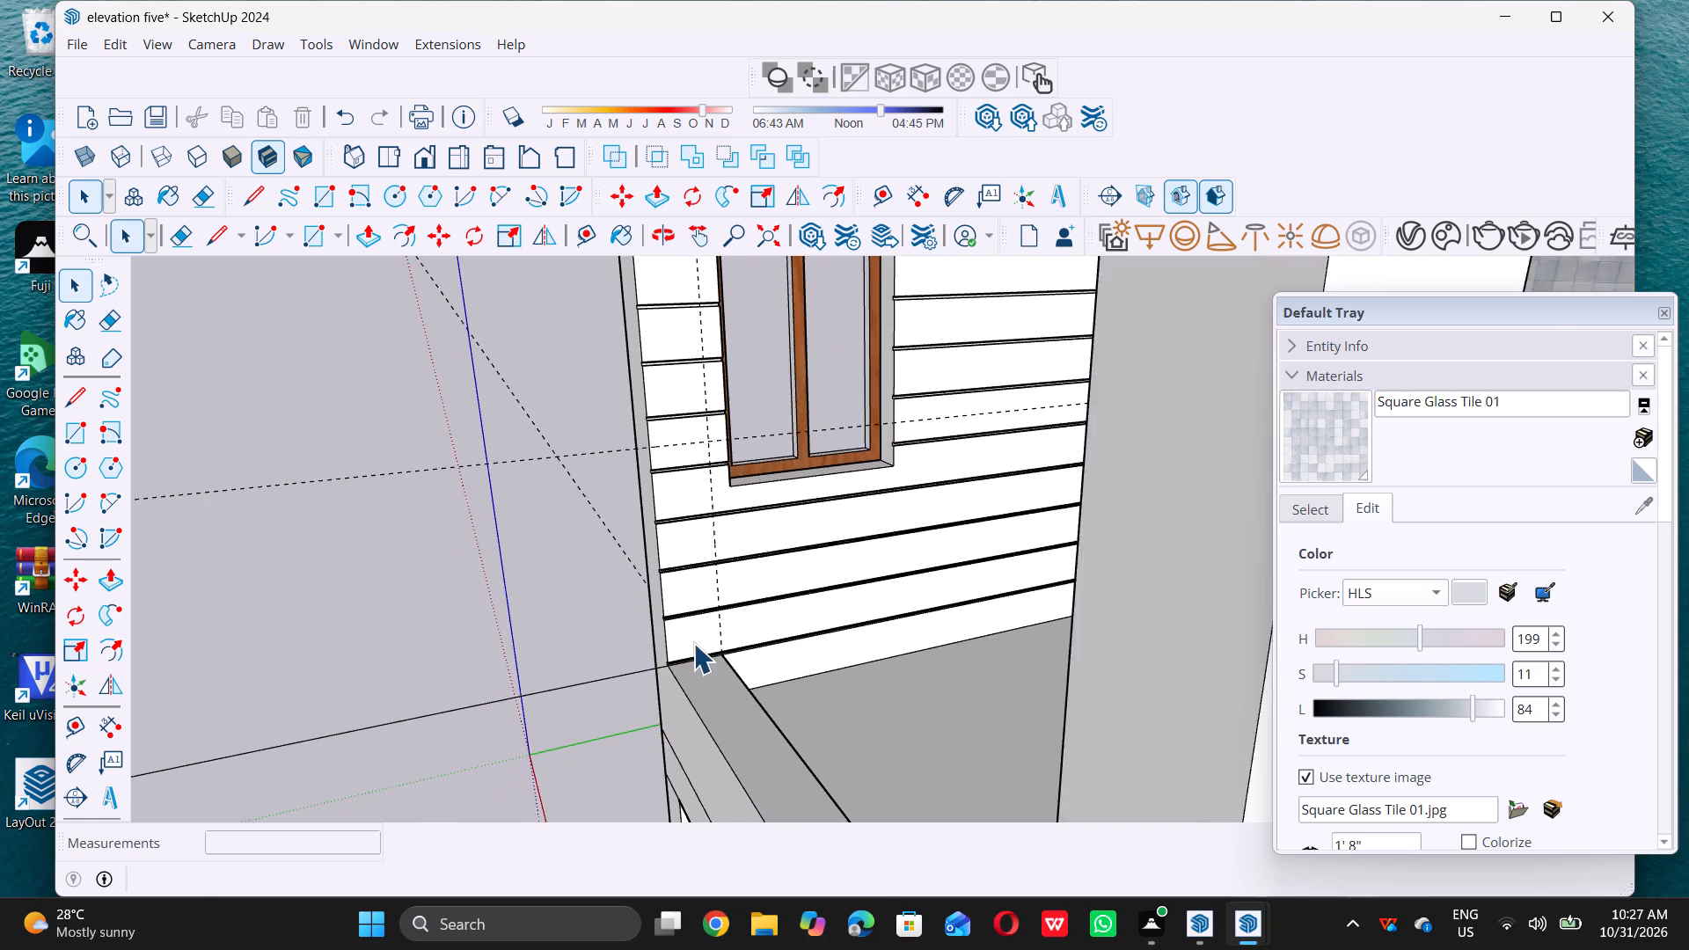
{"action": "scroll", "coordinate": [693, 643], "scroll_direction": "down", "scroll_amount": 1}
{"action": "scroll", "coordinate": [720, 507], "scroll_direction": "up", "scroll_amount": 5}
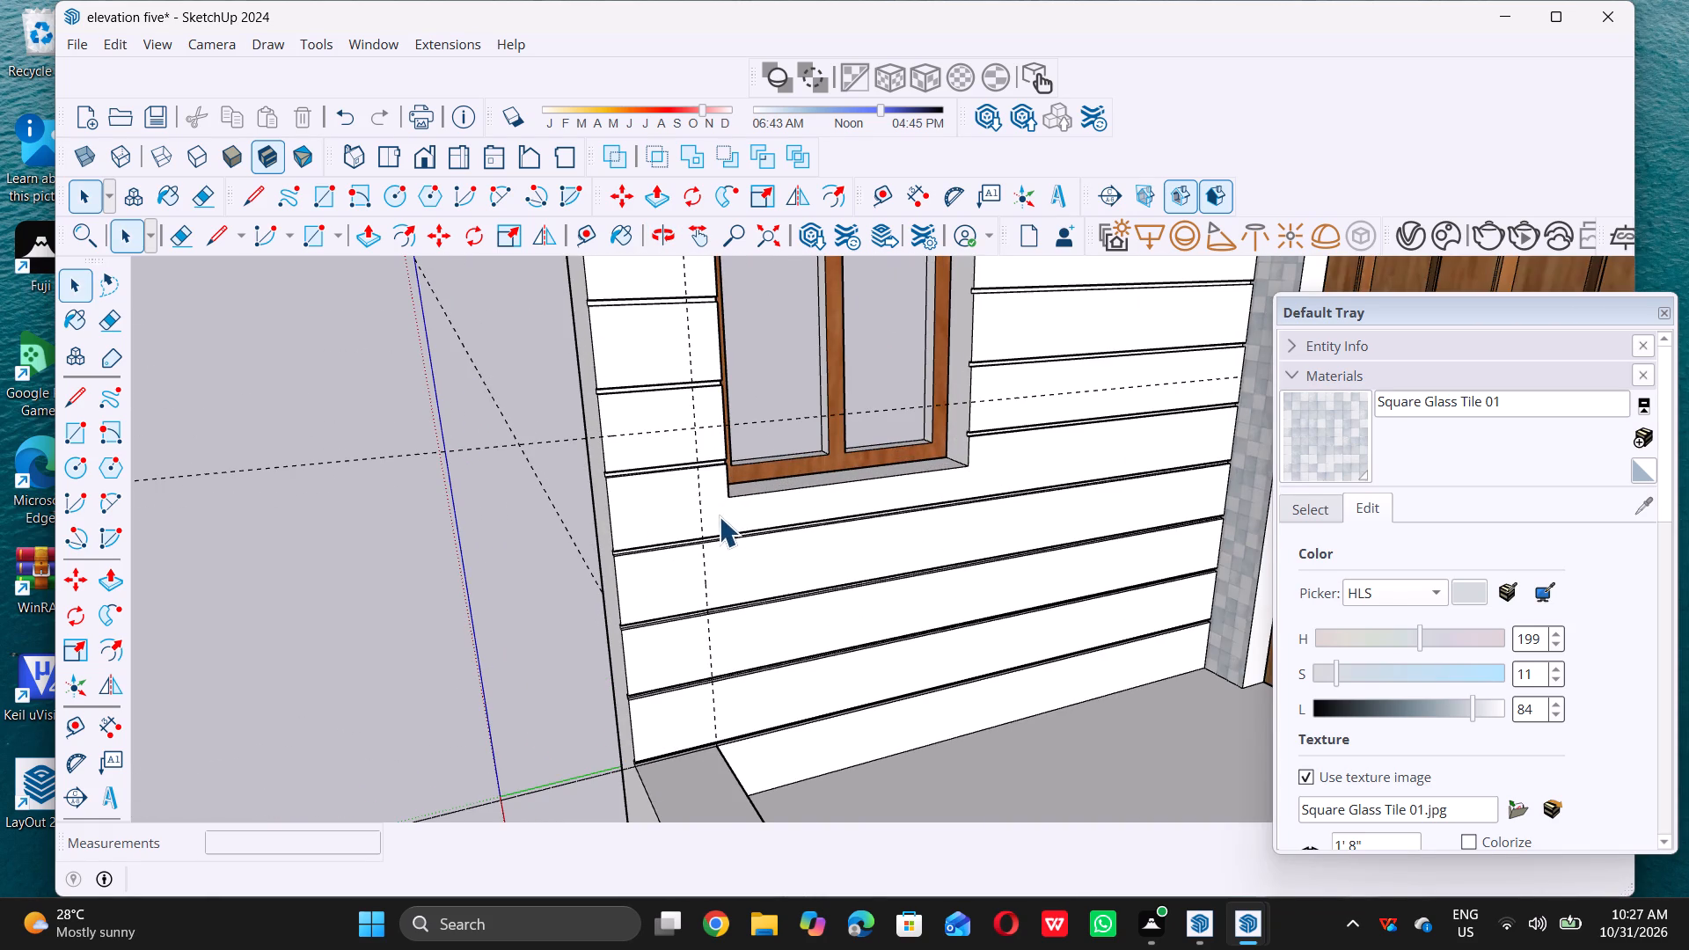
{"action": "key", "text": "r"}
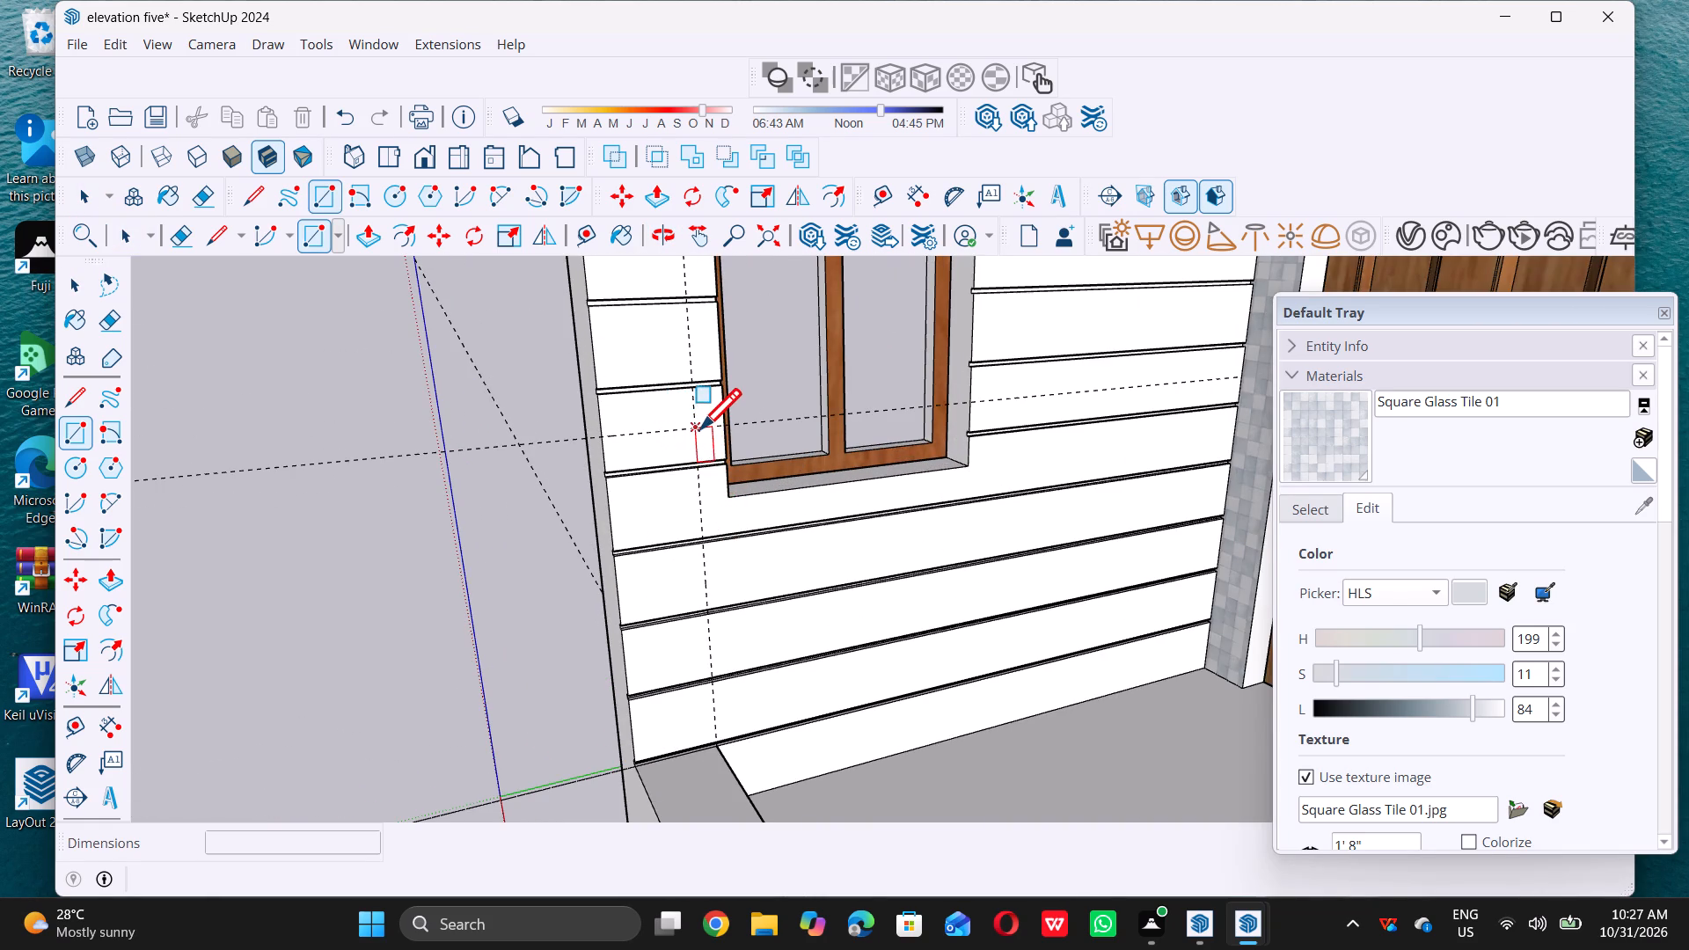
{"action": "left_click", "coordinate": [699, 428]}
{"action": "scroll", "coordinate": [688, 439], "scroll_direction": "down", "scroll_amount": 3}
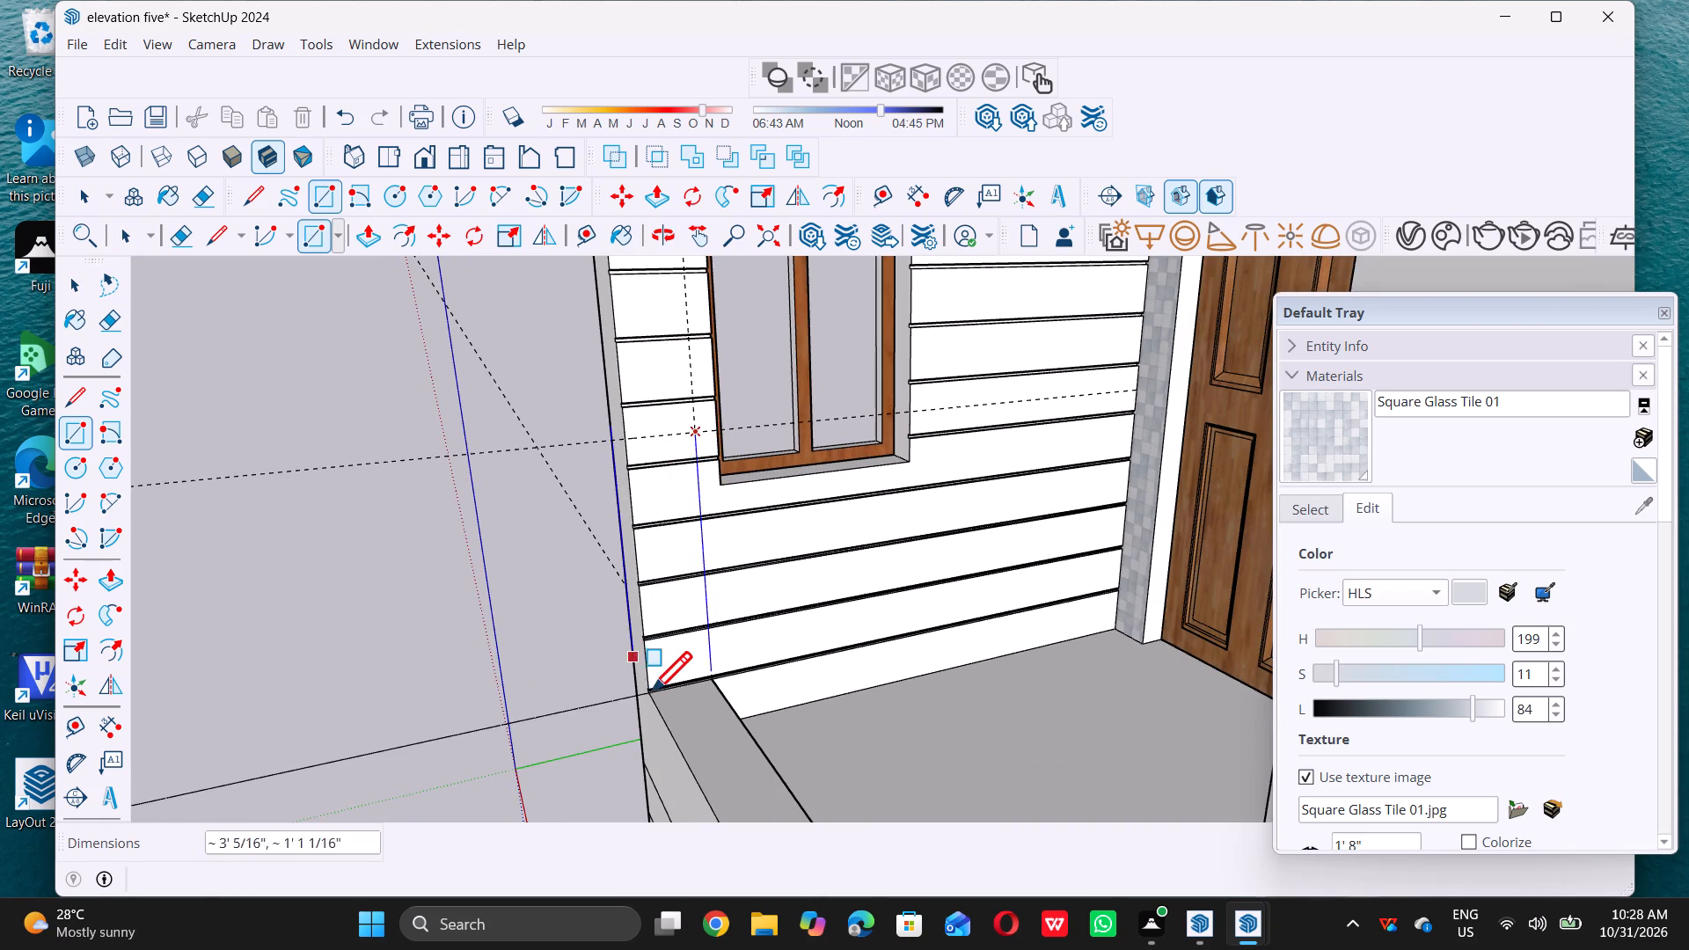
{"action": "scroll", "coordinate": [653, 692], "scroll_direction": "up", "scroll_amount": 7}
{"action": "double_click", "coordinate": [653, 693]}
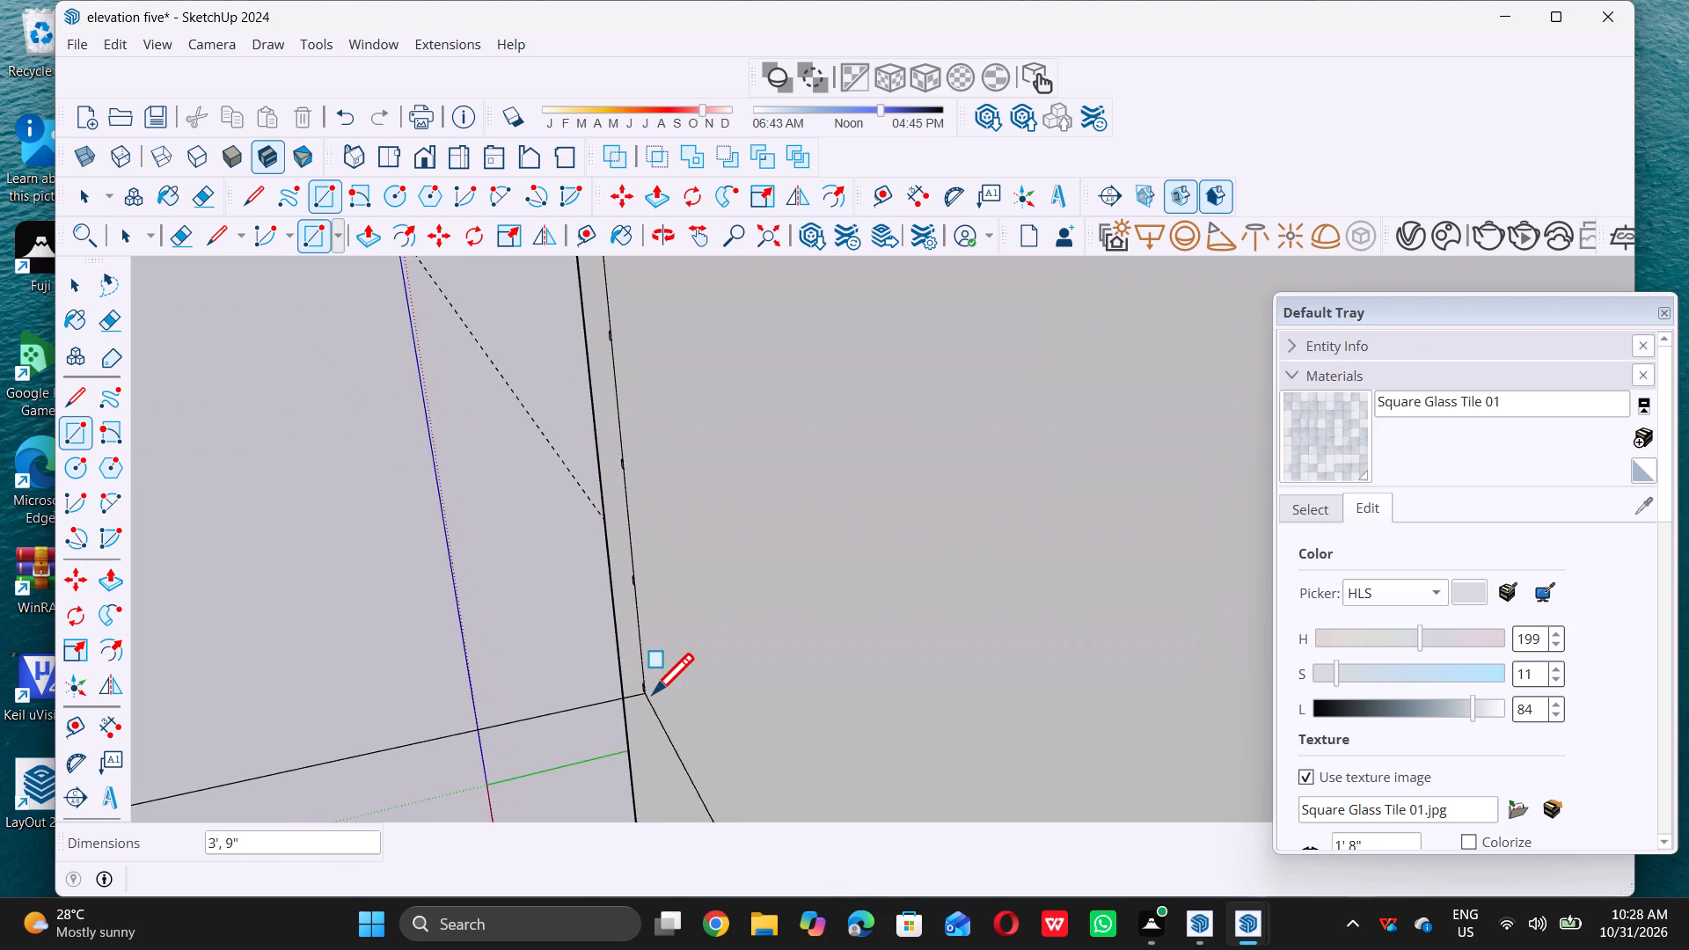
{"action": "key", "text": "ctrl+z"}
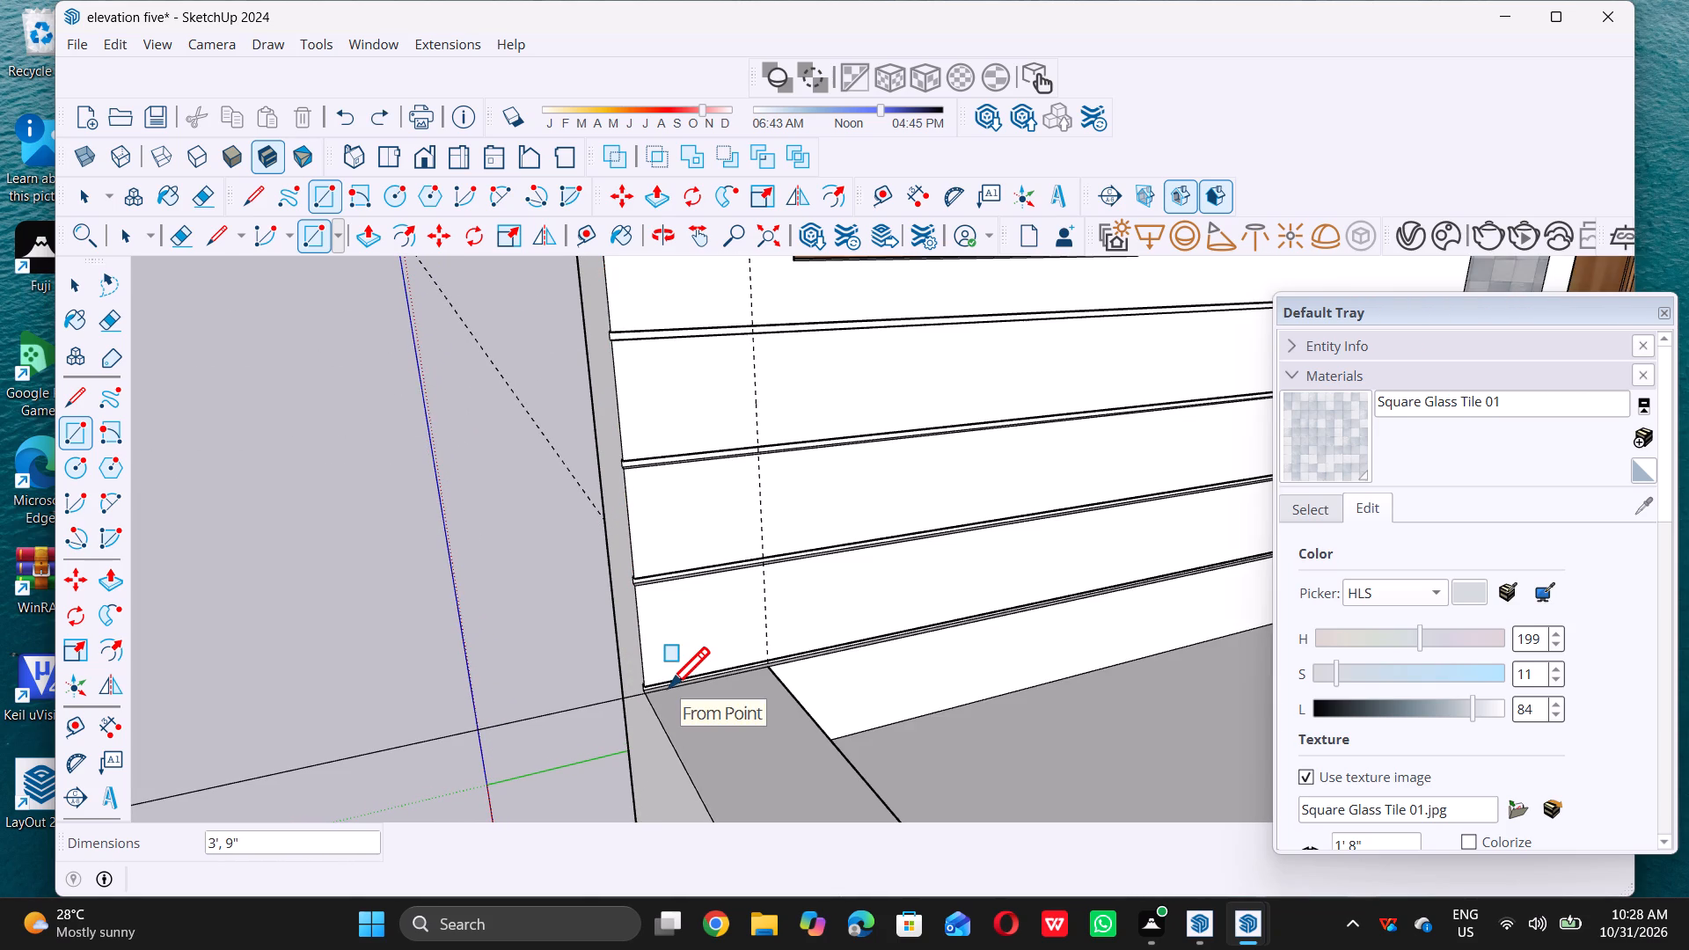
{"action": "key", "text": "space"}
Draw a 9" line along the 3' guide from the wall's front edge, and continue about 3 1/2" down the vertical guide to the groove.
{"action": "scroll", "coordinate": [646, 716], "scroll_direction": "down", "scroll_amount": 6}
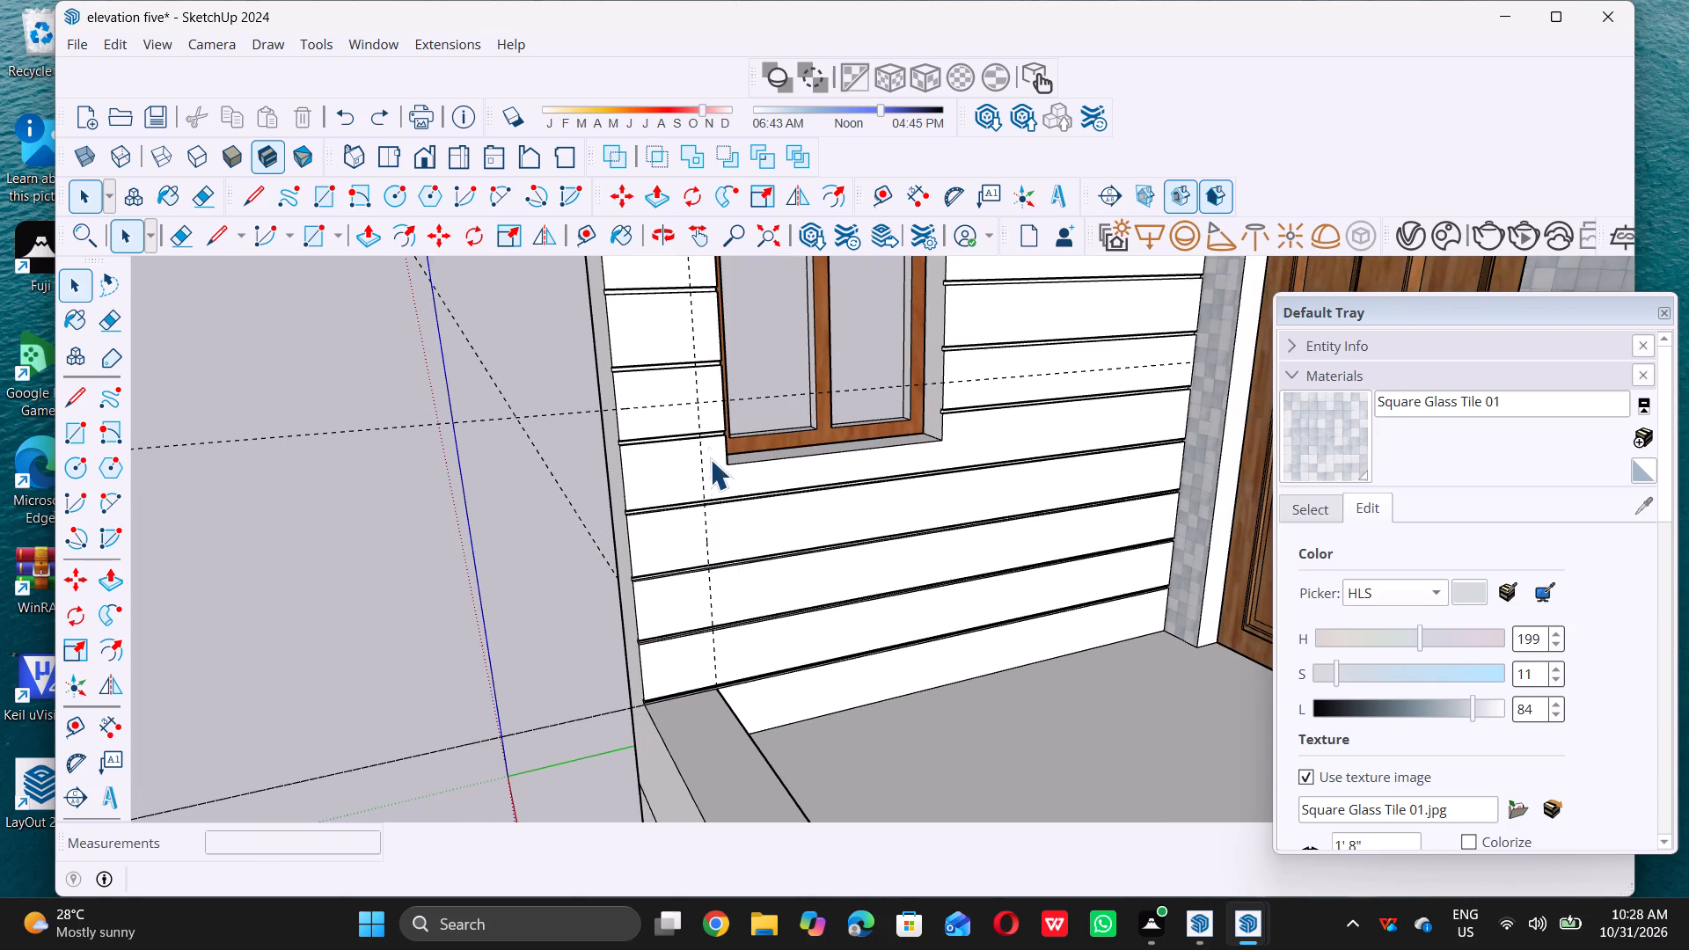
{"action": "scroll", "coordinate": [708, 449], "scroll_direction": "up", "scroll_amount": 10}
{"action": "scroll", "coordinate": [684, 412], "scroll_direction": "down", "scroll_amount": 5}
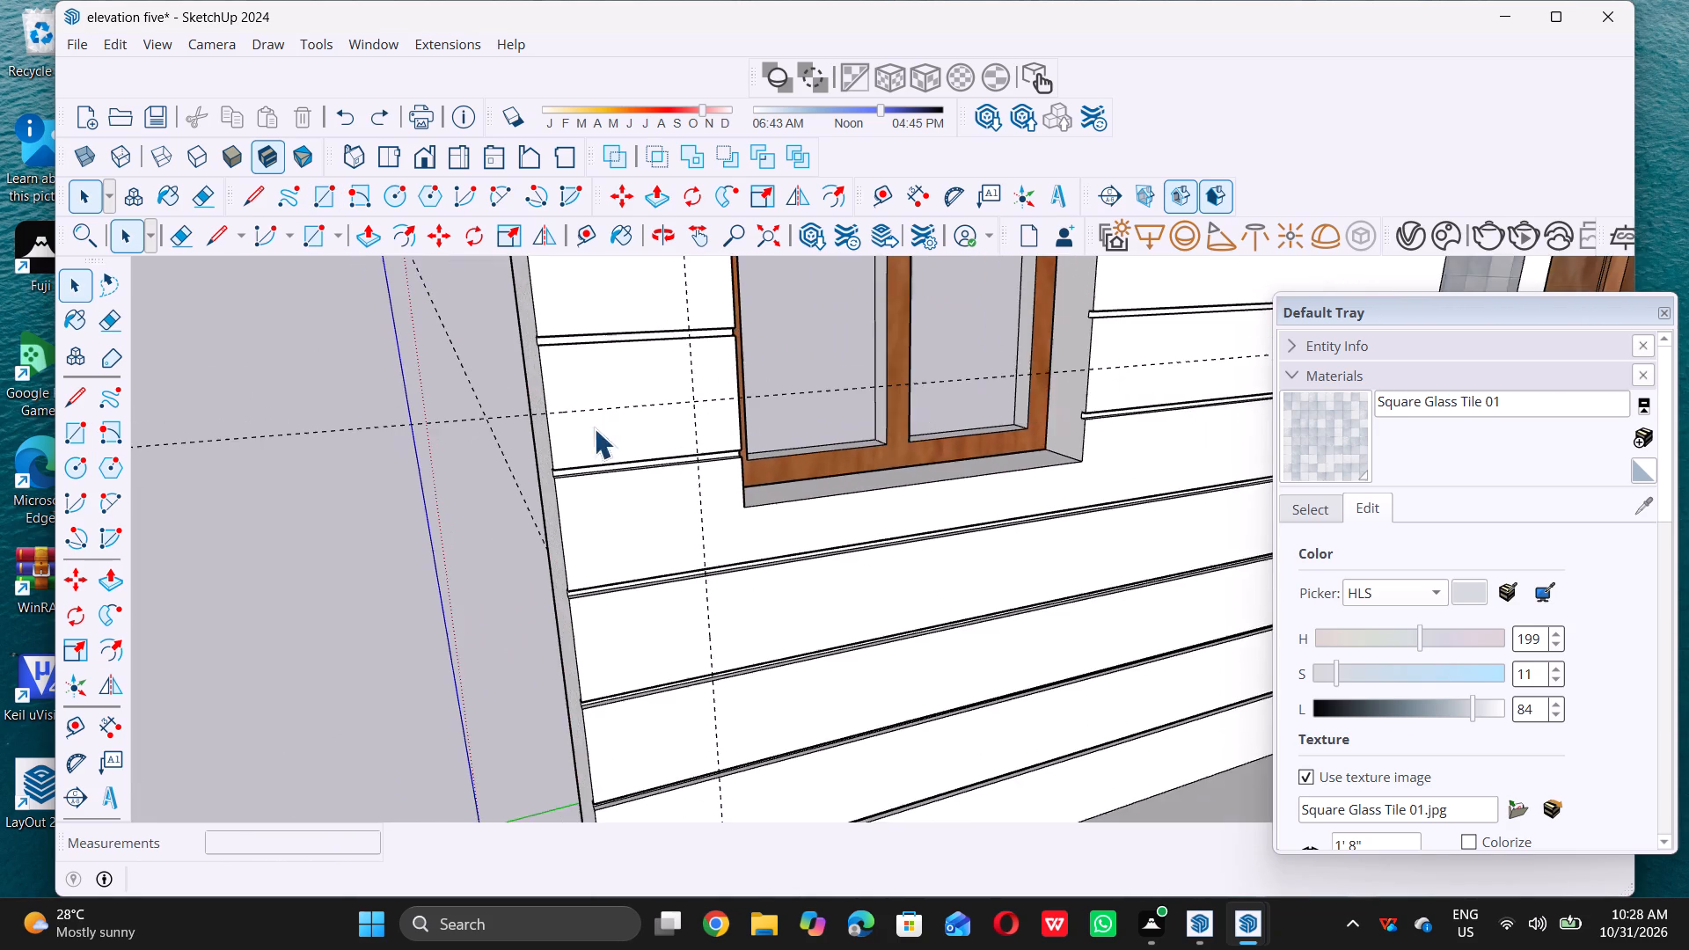
{"action": "scroll", "coordinate": [573, 412], "scroll_direction": "up", "scroll_amount": 5}
{"action": "key", "text": "l"}
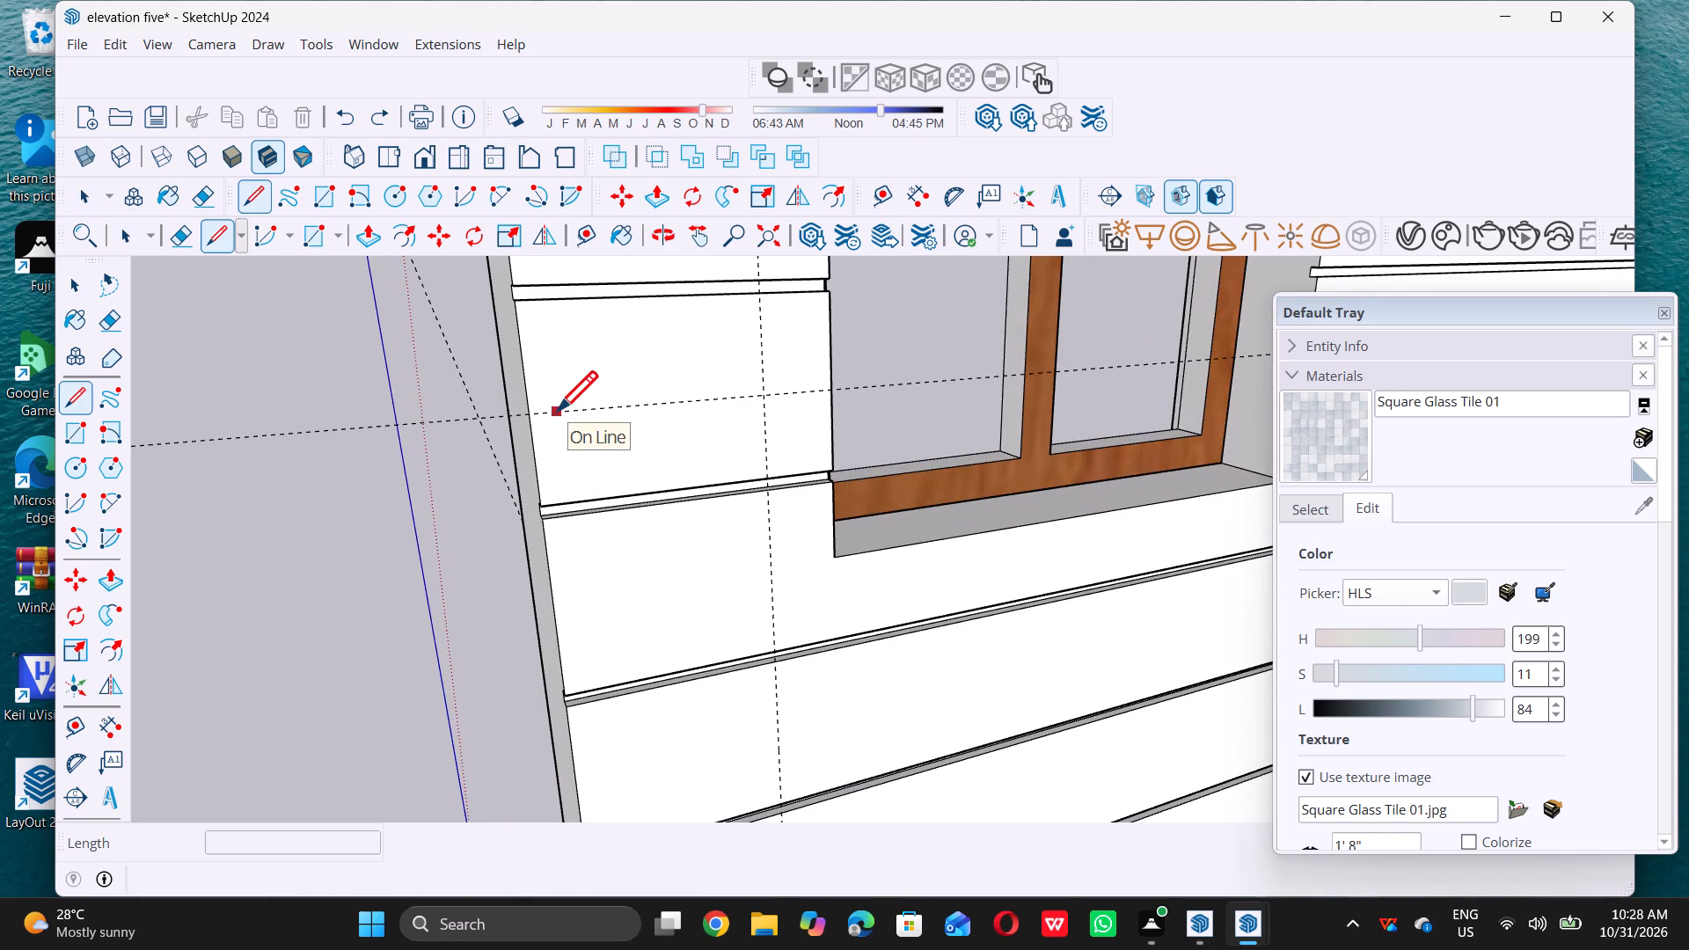
{"action": "left_click", "coordinate": [532, 417]}
{"action": "left_click_drag", "start_coordinate": [539, 419], "coordinate": [548, 419]}
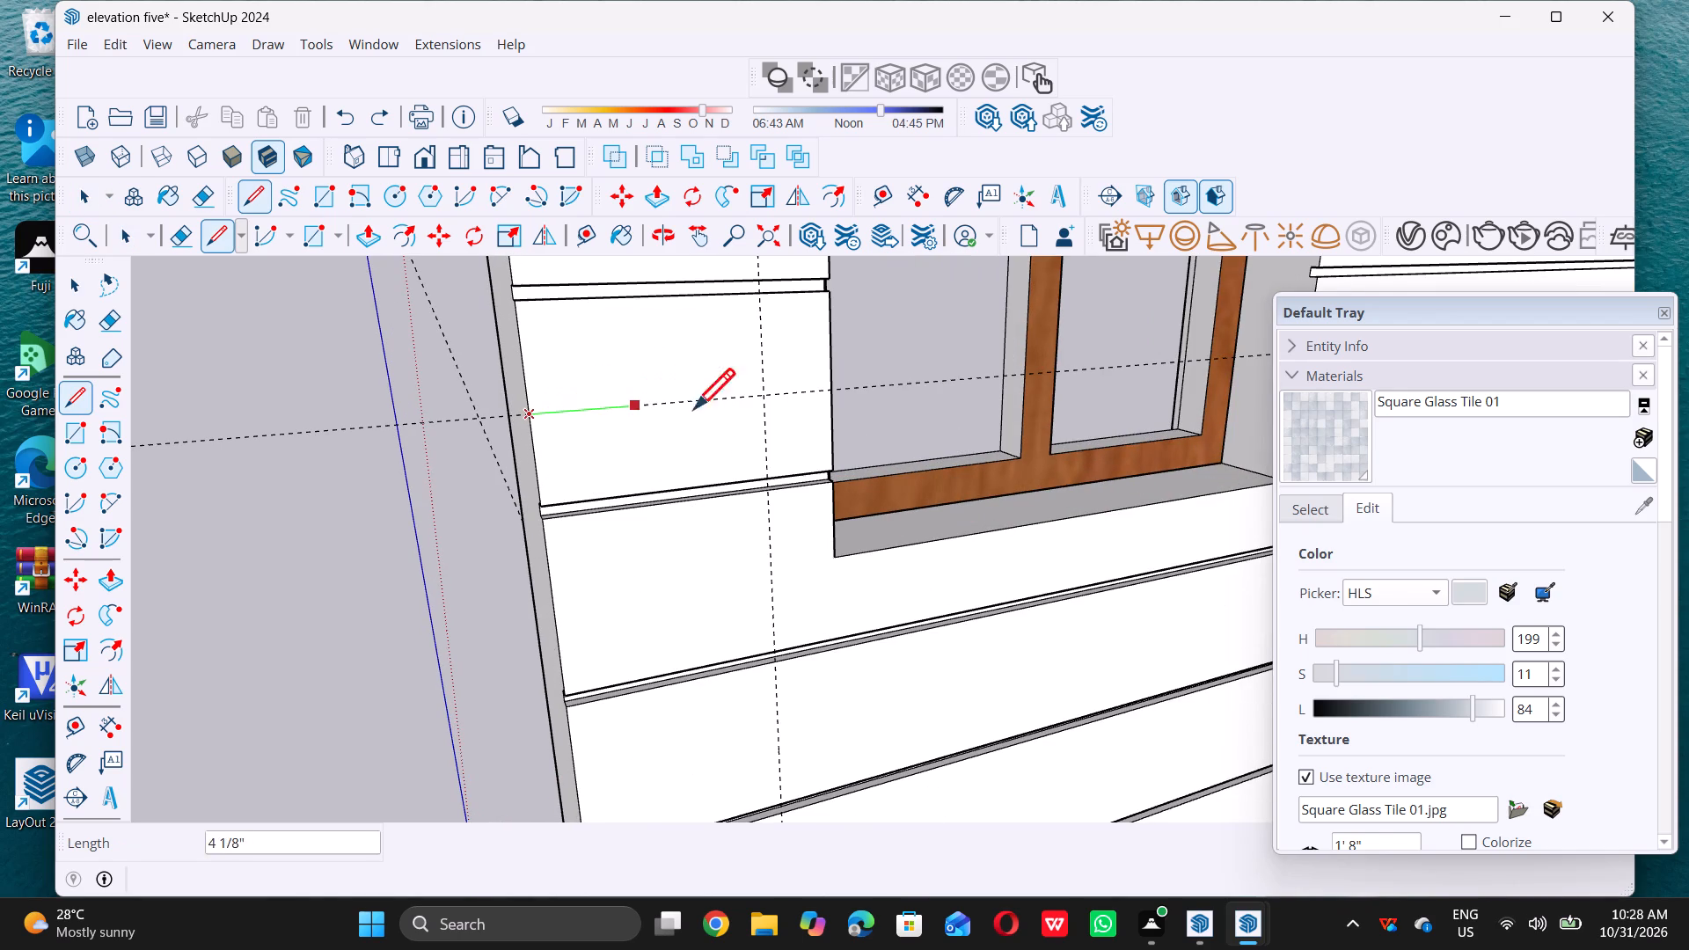
{"action": "left_click", "coordinate": [767, 391]}
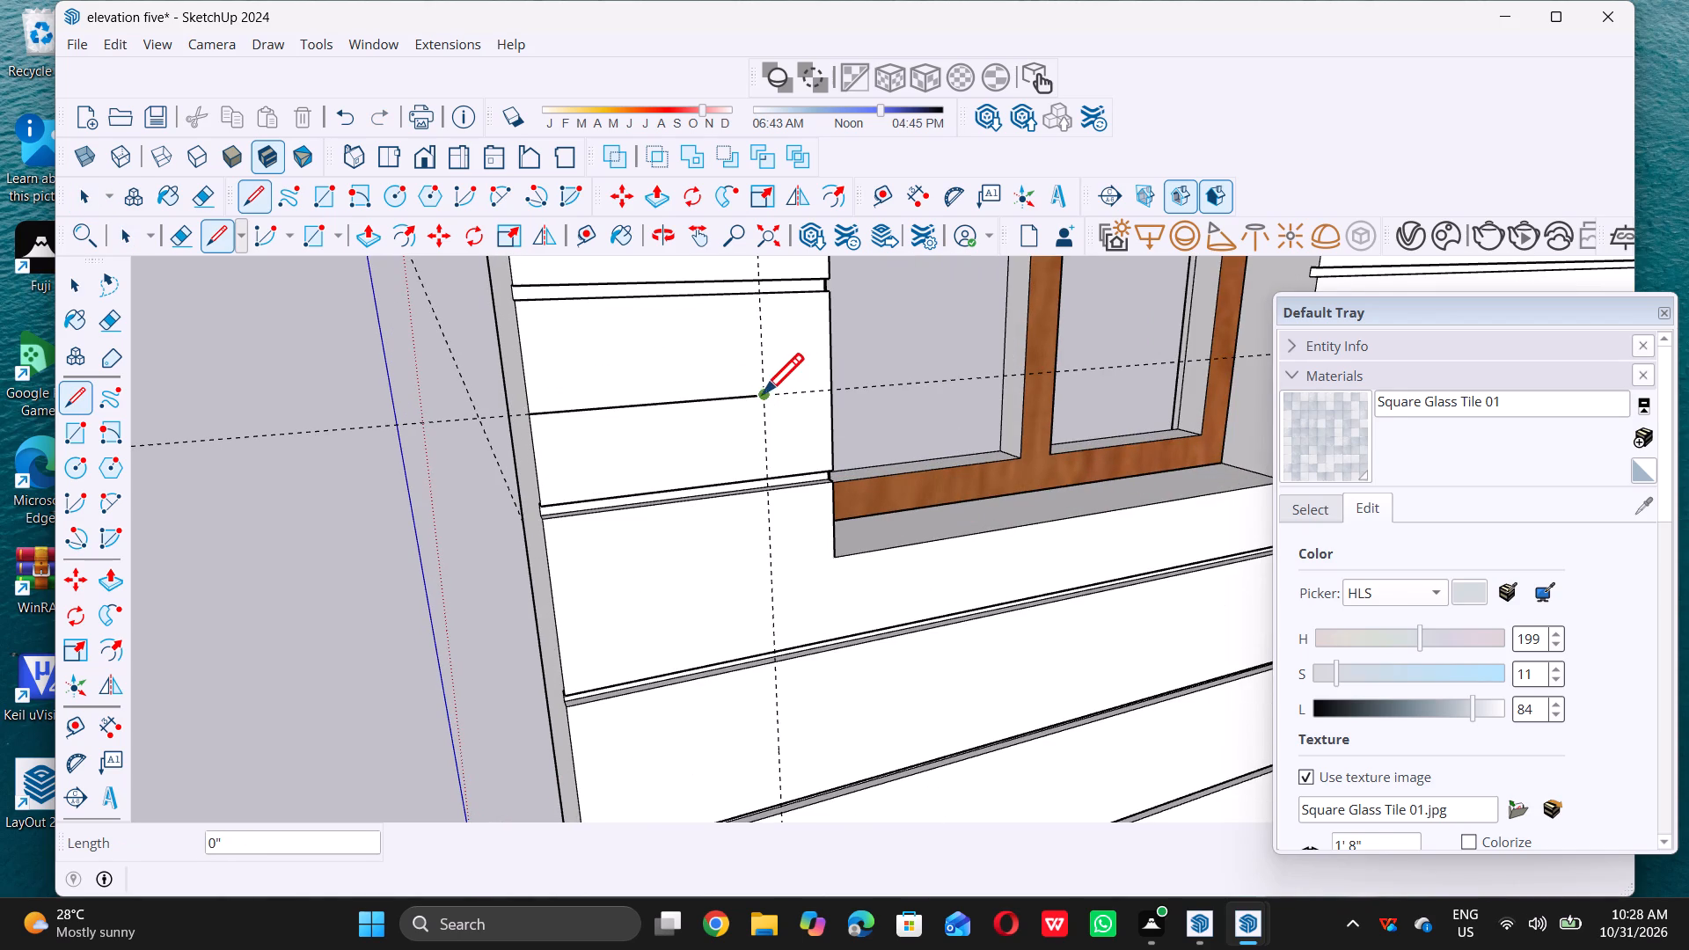
{"action": "left_click", "coordinate": [768, 474]}
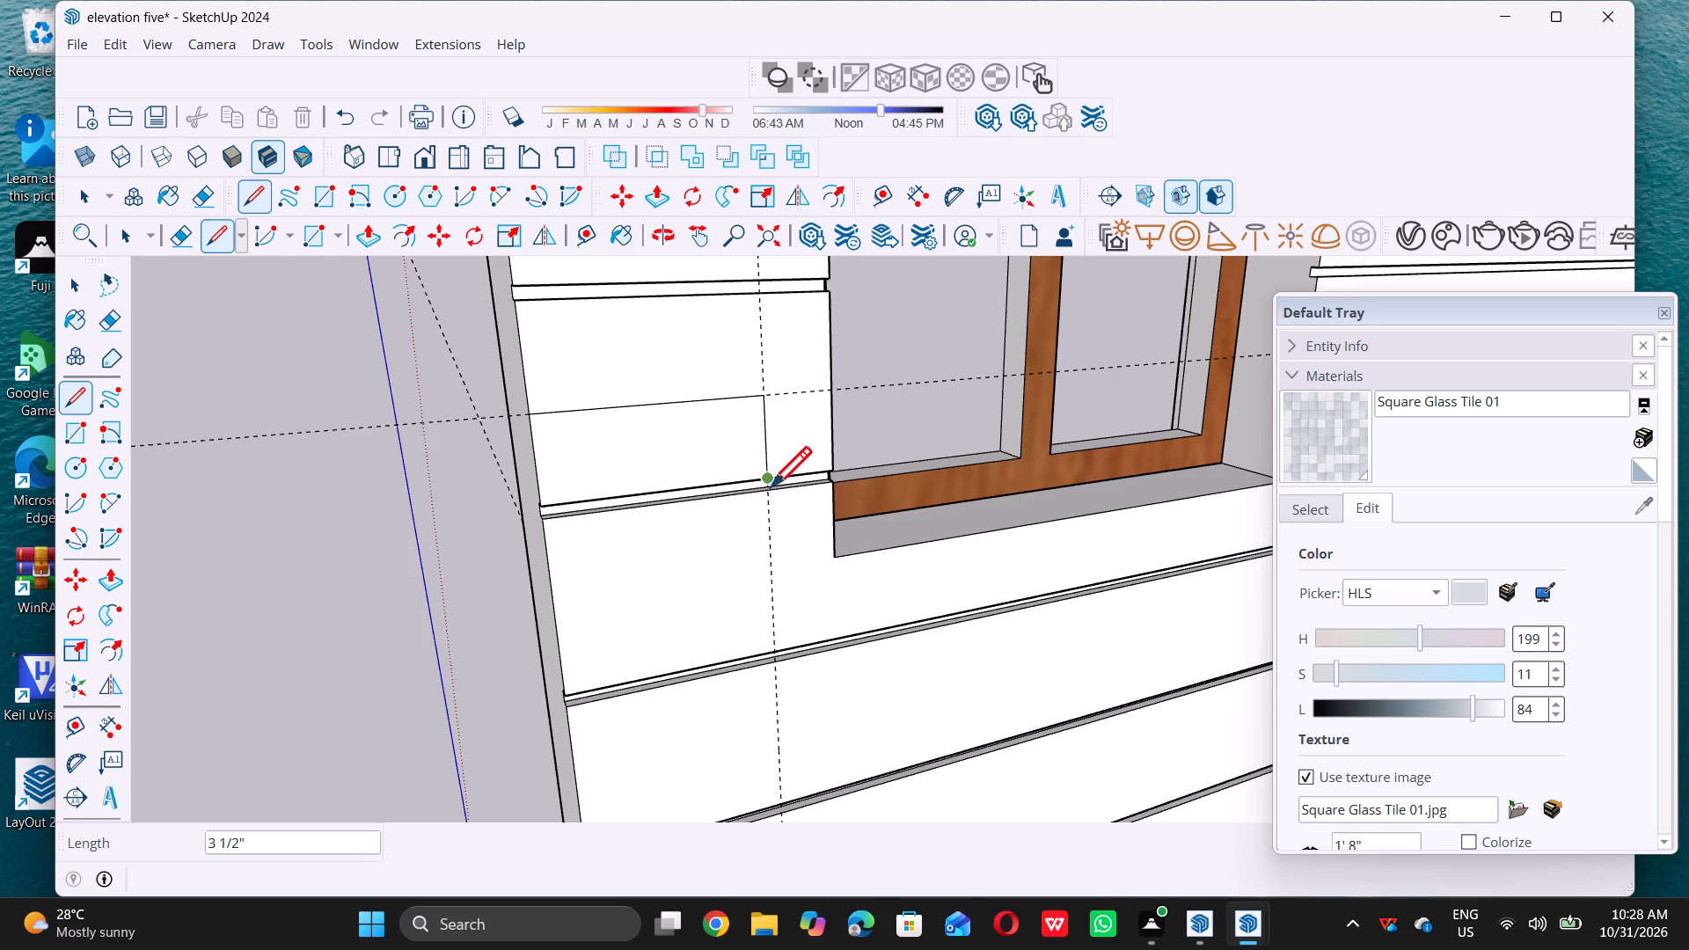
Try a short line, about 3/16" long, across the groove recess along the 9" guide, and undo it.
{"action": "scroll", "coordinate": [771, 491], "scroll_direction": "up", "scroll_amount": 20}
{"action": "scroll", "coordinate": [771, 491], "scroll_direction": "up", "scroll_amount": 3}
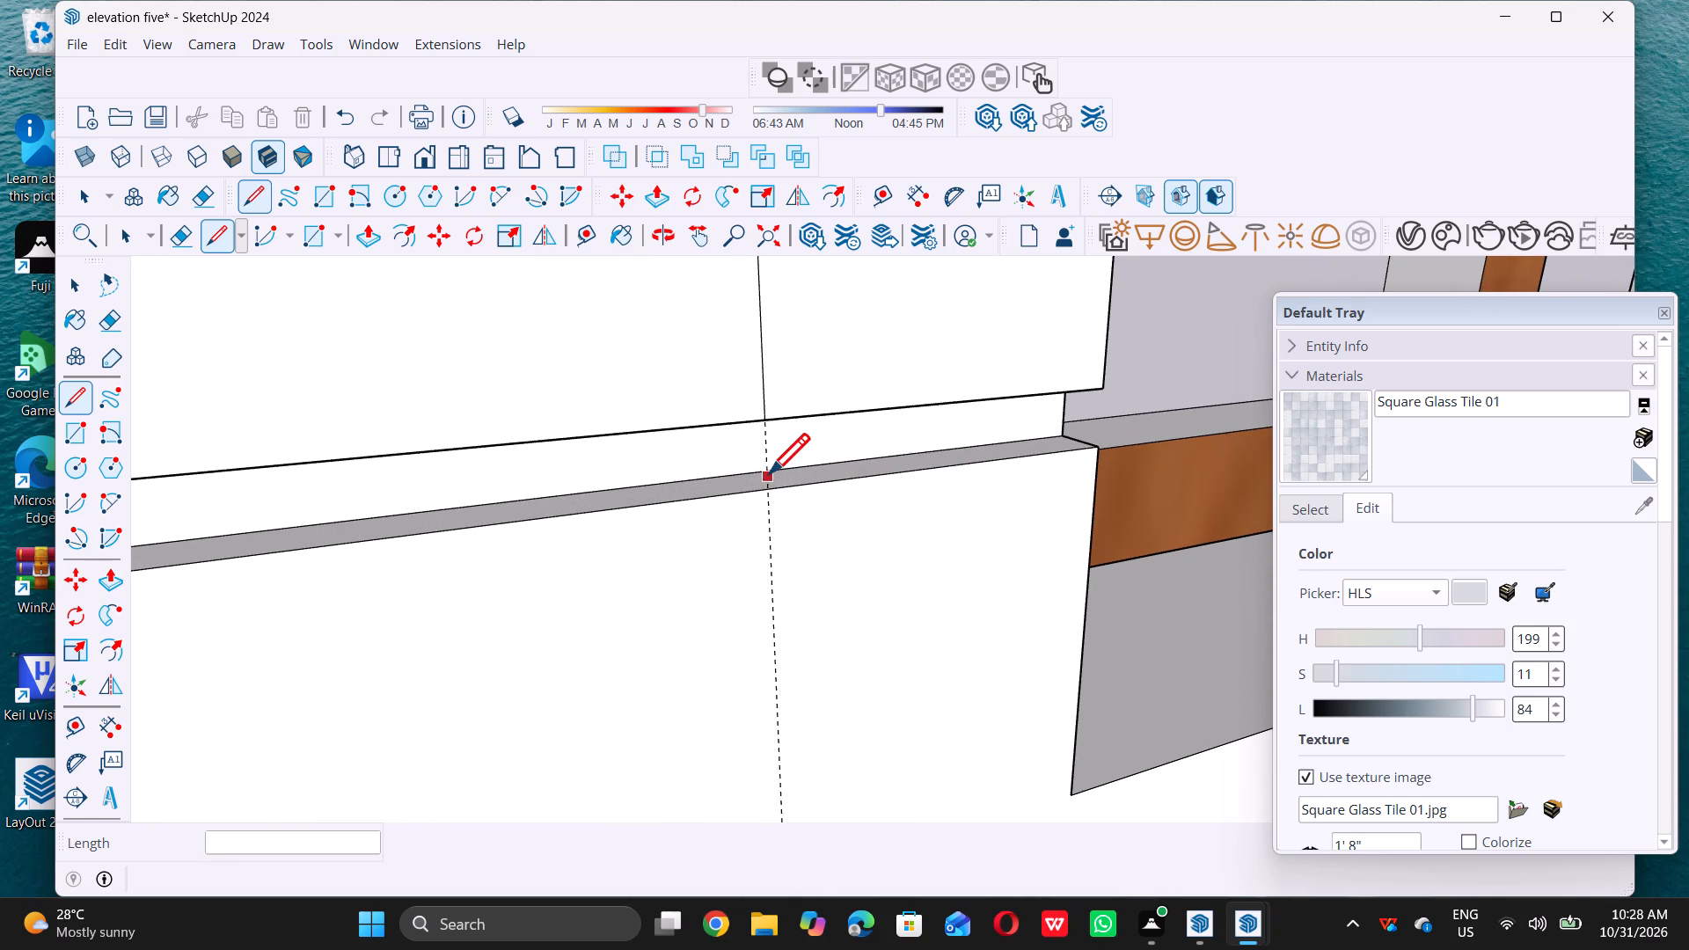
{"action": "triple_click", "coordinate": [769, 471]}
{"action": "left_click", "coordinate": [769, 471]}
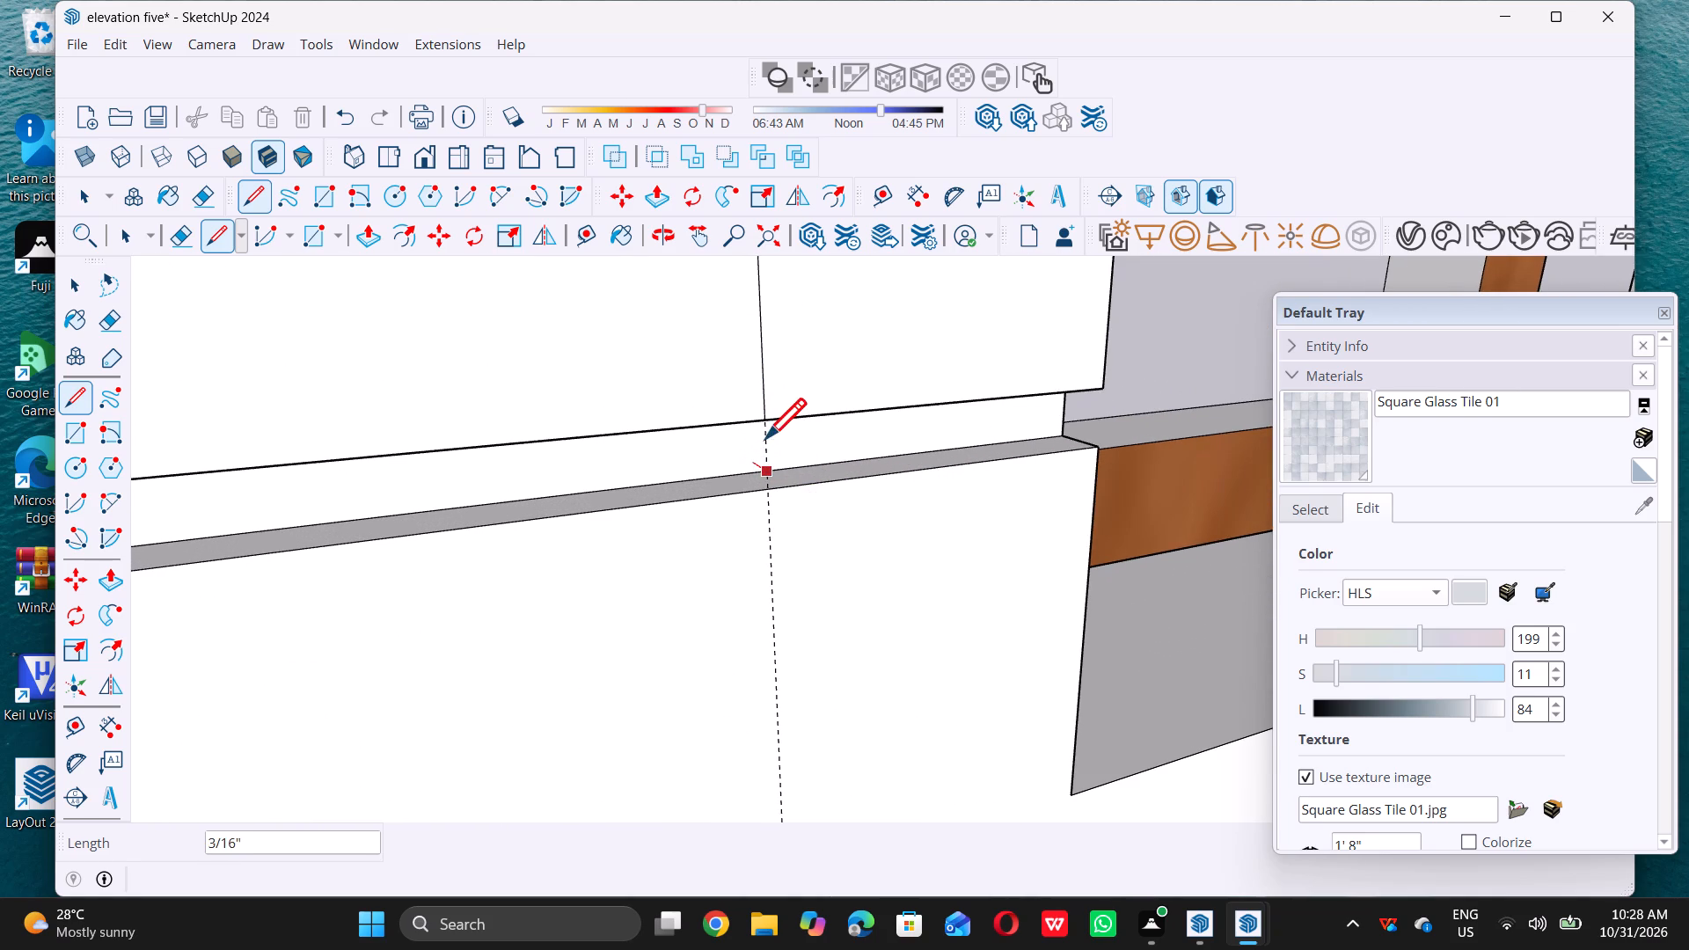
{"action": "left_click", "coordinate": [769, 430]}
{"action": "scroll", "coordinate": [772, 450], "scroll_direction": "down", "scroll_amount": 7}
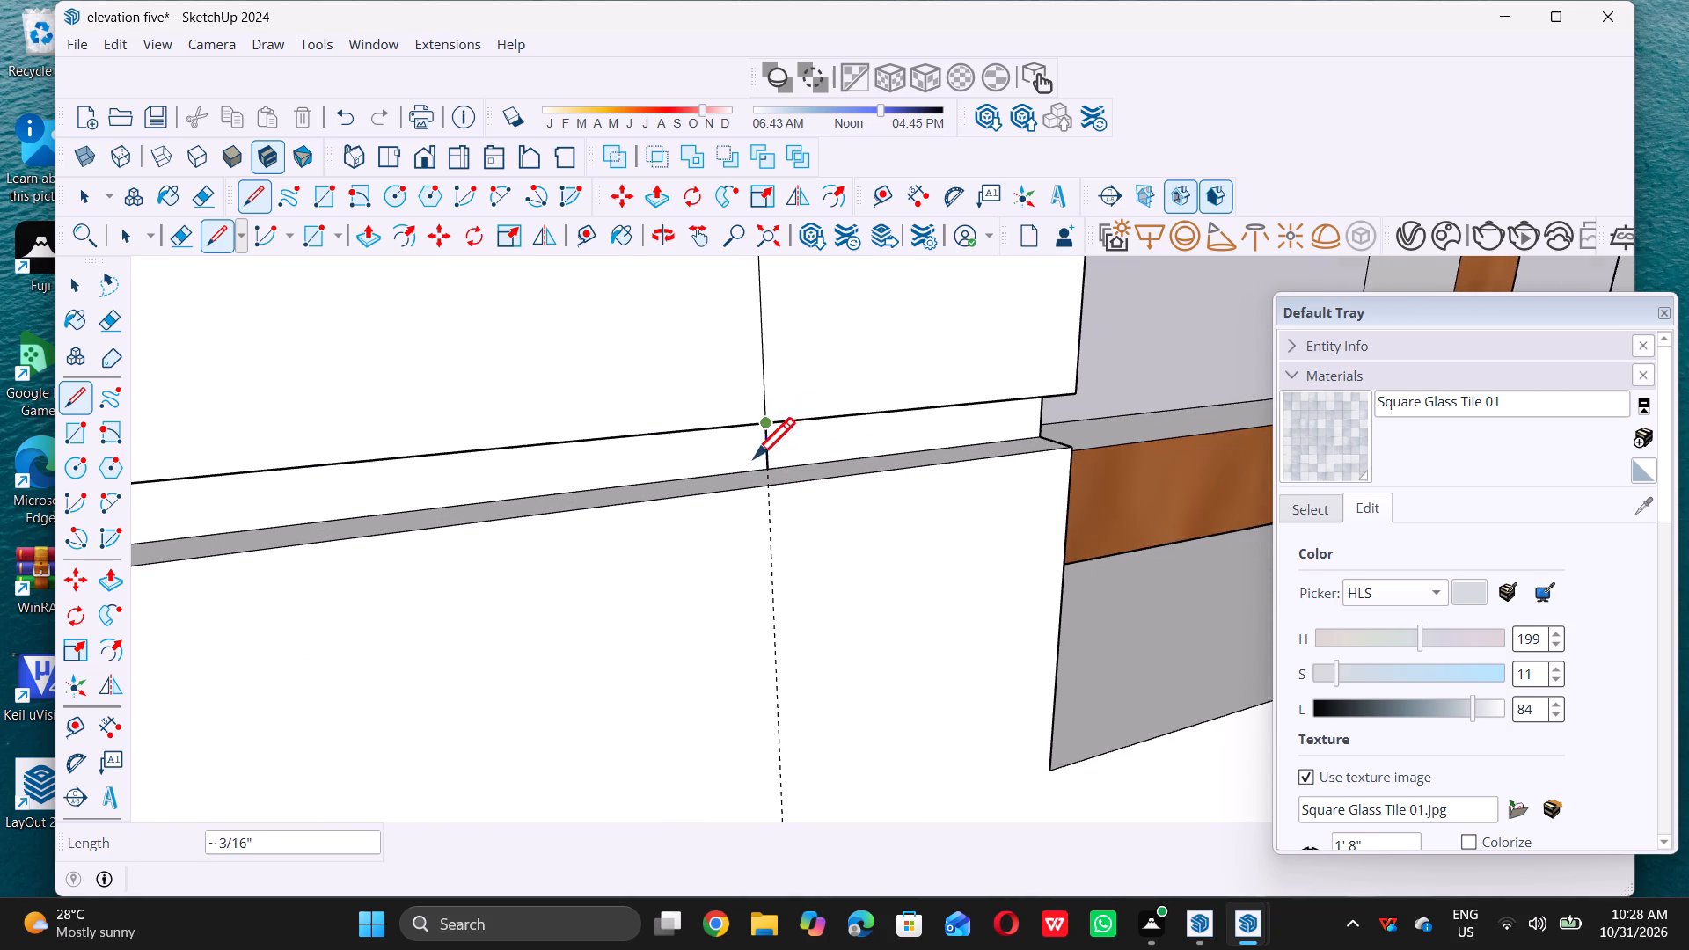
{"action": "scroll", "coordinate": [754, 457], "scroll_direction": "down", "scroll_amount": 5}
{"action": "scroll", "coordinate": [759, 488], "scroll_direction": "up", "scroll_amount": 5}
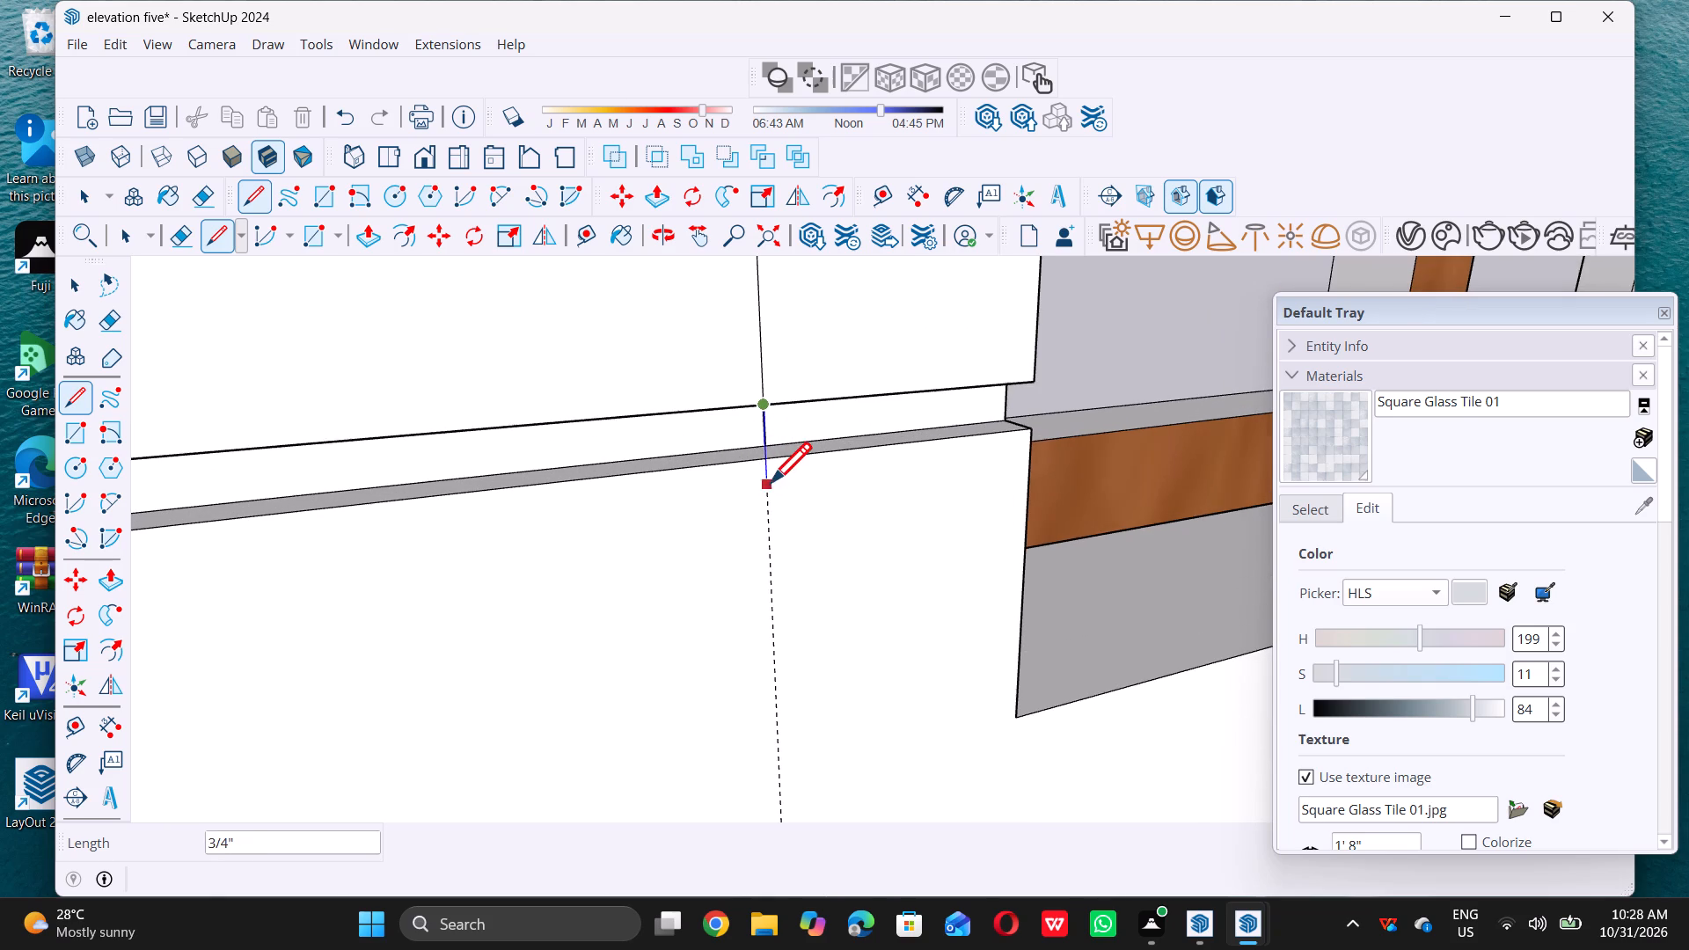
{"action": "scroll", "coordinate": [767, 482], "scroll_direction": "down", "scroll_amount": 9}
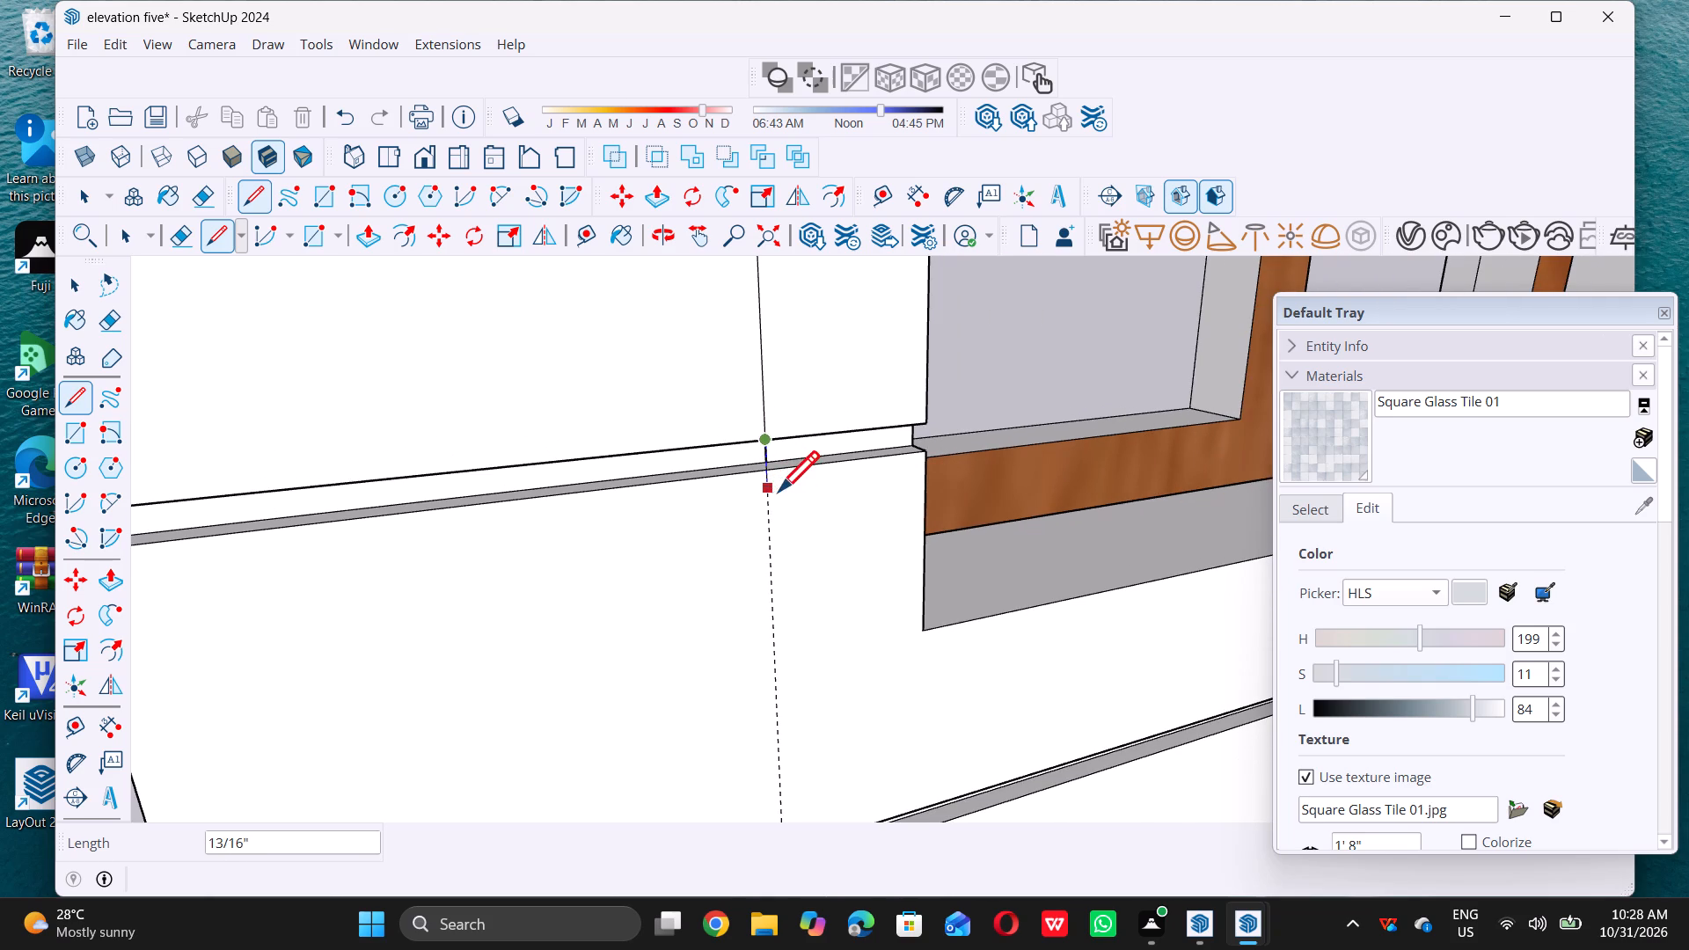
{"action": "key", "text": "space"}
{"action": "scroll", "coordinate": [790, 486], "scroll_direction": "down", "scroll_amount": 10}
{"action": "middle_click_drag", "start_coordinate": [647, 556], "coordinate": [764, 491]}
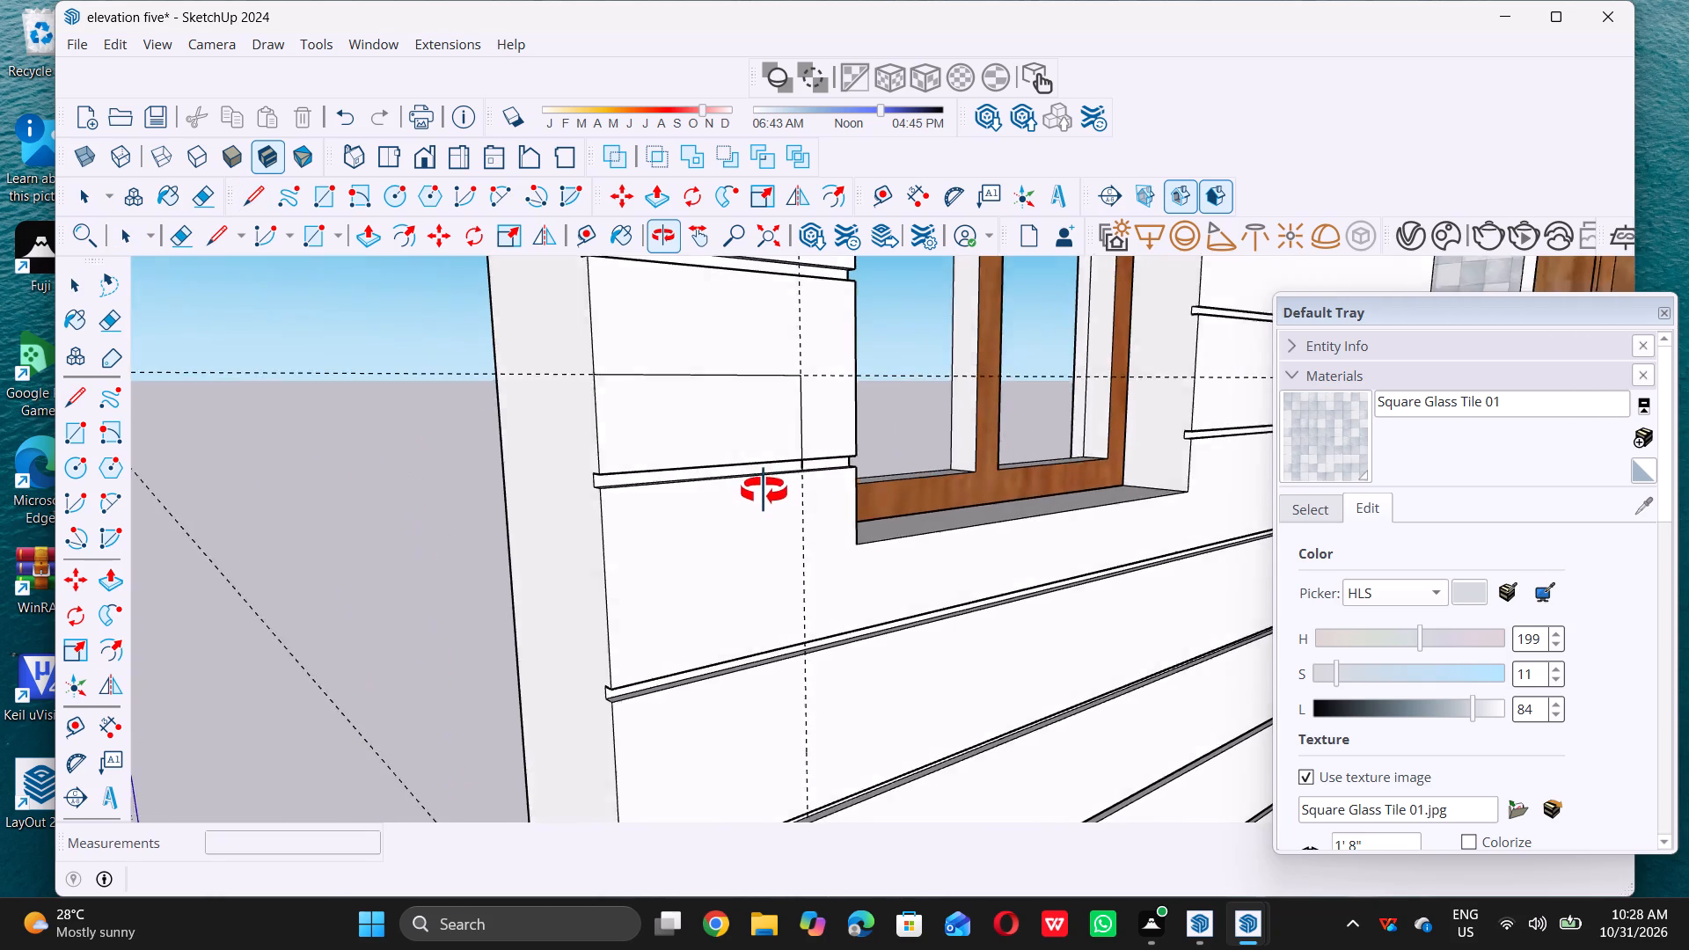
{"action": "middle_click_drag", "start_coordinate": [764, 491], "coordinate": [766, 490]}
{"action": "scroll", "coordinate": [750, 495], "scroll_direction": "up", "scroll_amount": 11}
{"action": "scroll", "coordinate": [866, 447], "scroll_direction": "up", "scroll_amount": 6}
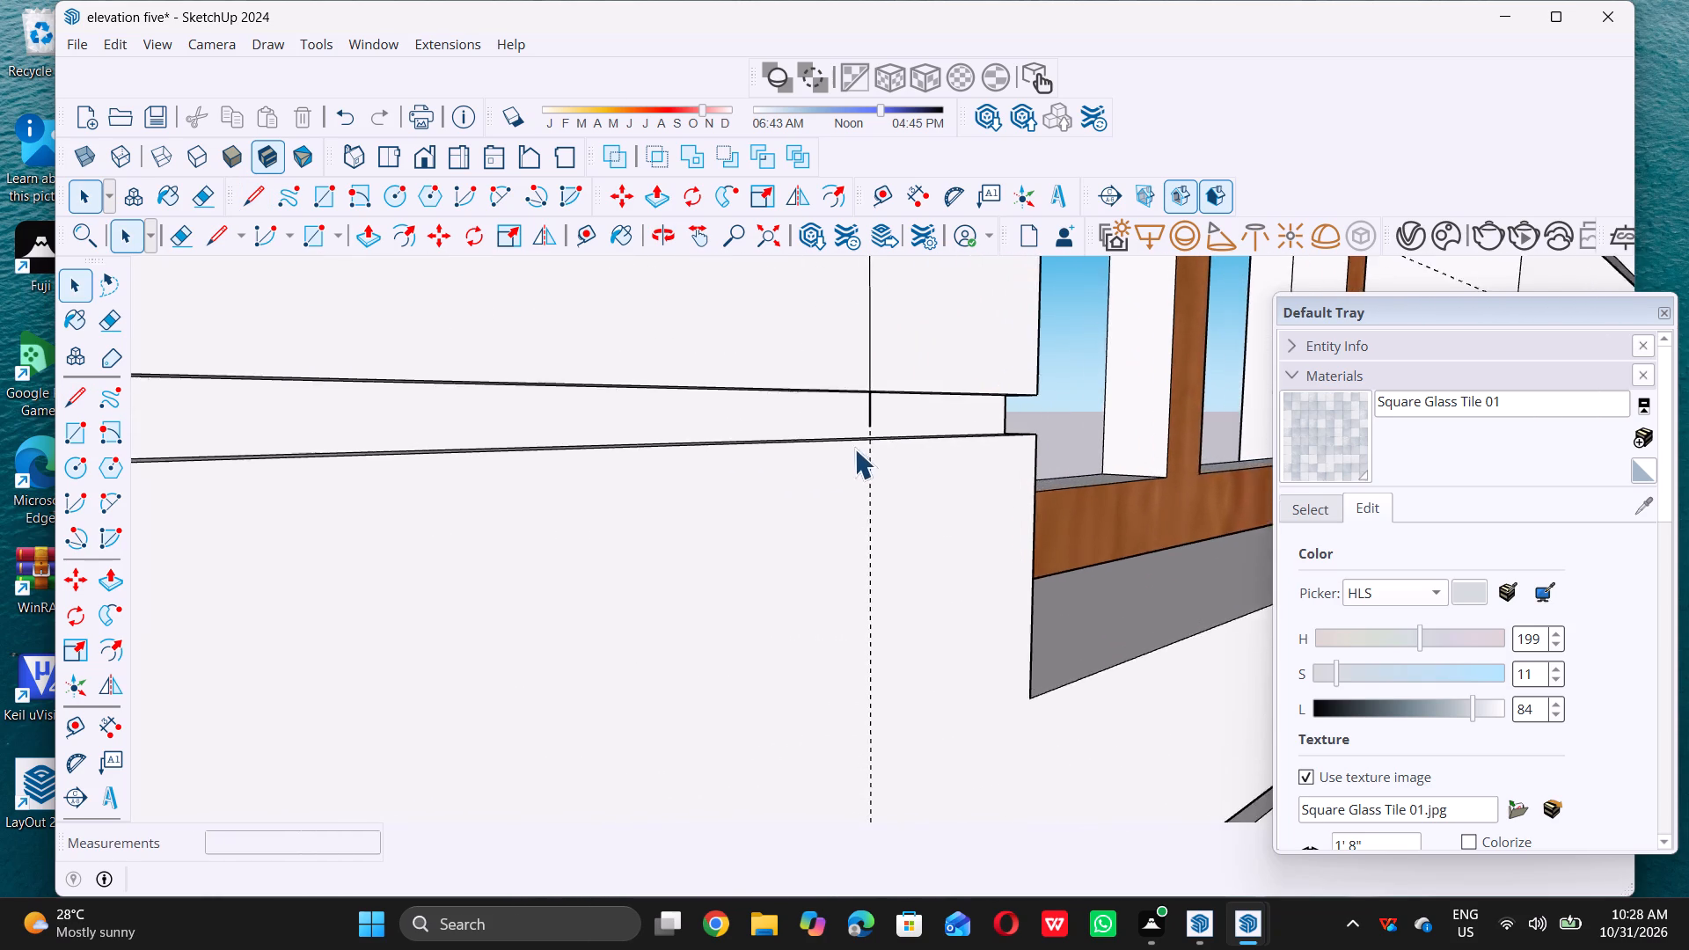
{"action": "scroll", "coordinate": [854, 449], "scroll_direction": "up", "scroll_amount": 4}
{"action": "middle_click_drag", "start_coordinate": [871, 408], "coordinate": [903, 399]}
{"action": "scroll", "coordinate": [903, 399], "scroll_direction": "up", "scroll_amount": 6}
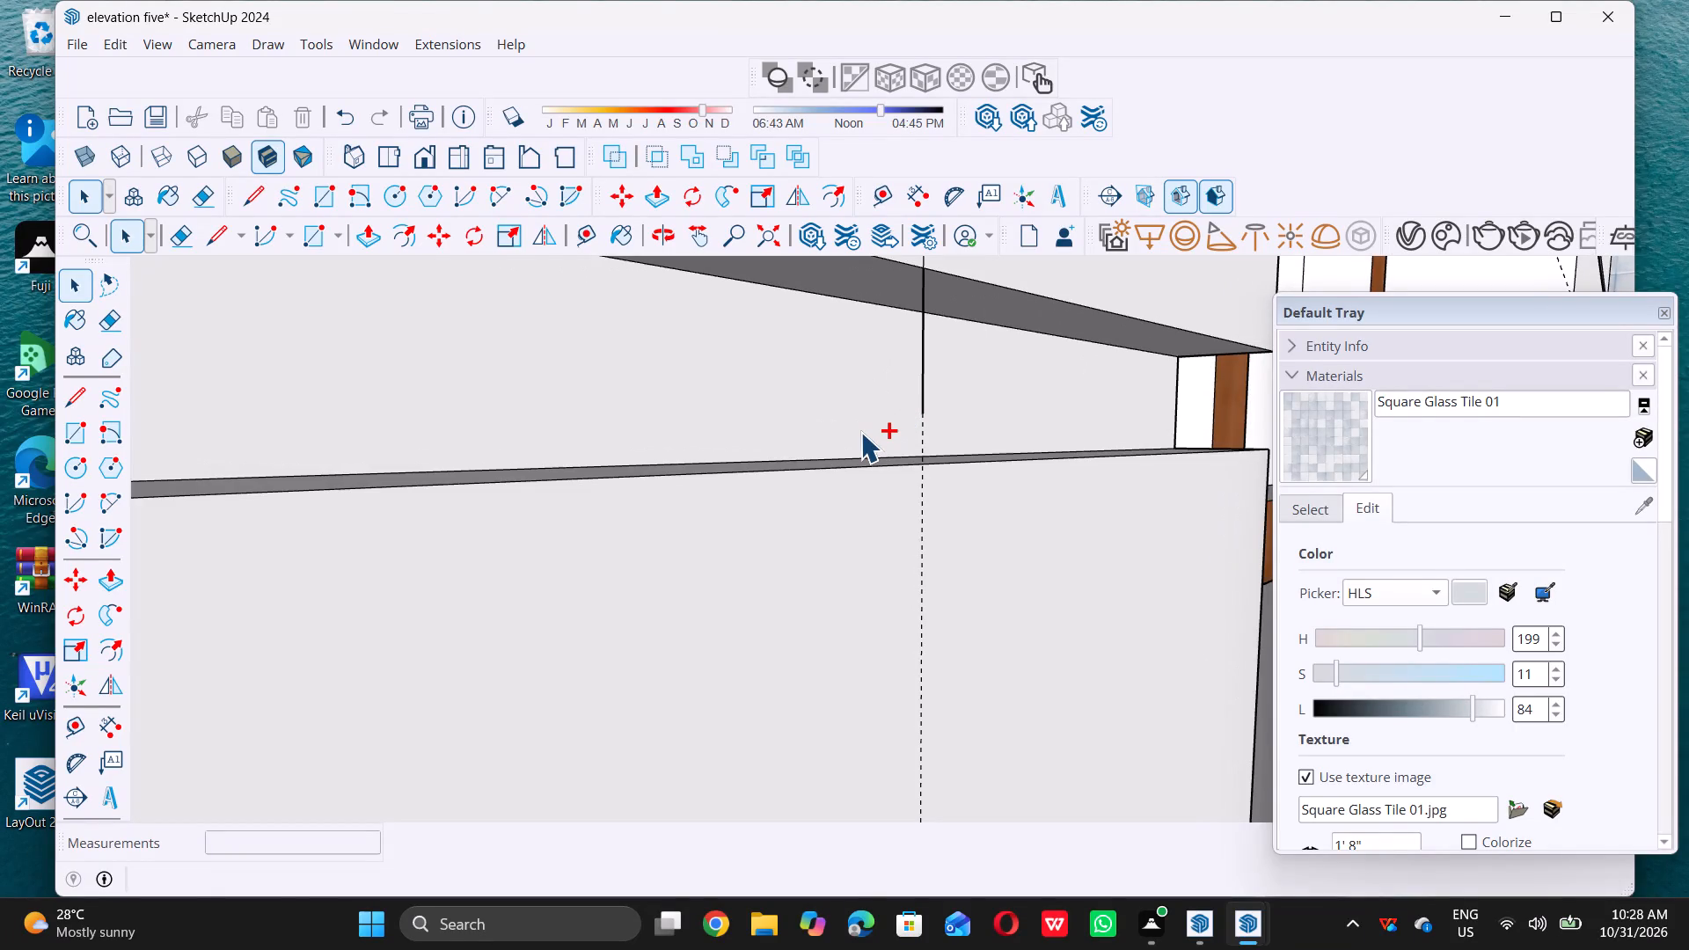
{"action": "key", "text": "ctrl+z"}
Examine the grooved side wall and the middle storey's open front from close up and from outside.
{"action": "scroll", "coordinate": [724, 466], "scroll_direction": "down", "scroll_amount": 5}
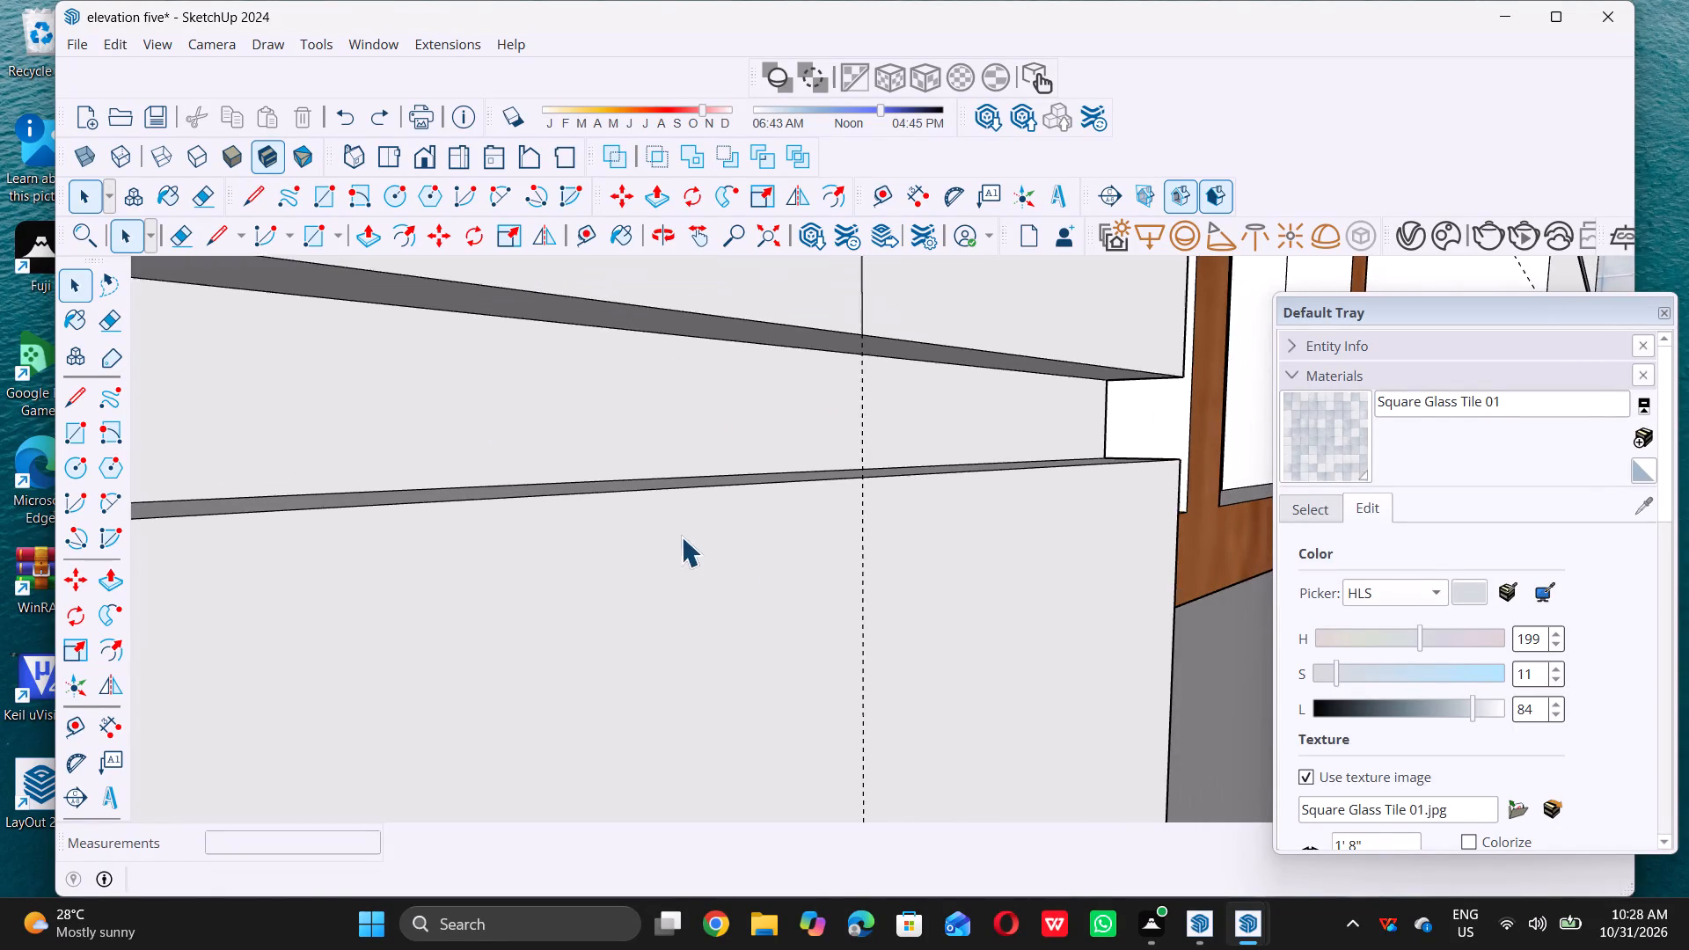
{"action": "scroll", "coordinate": [681, 537], "scroll_direction": "down", "scroll_amount": 6}
{"action": "middle_click_drag", "start_coordinate": [683, 566], "coordinate": [757, 488]}
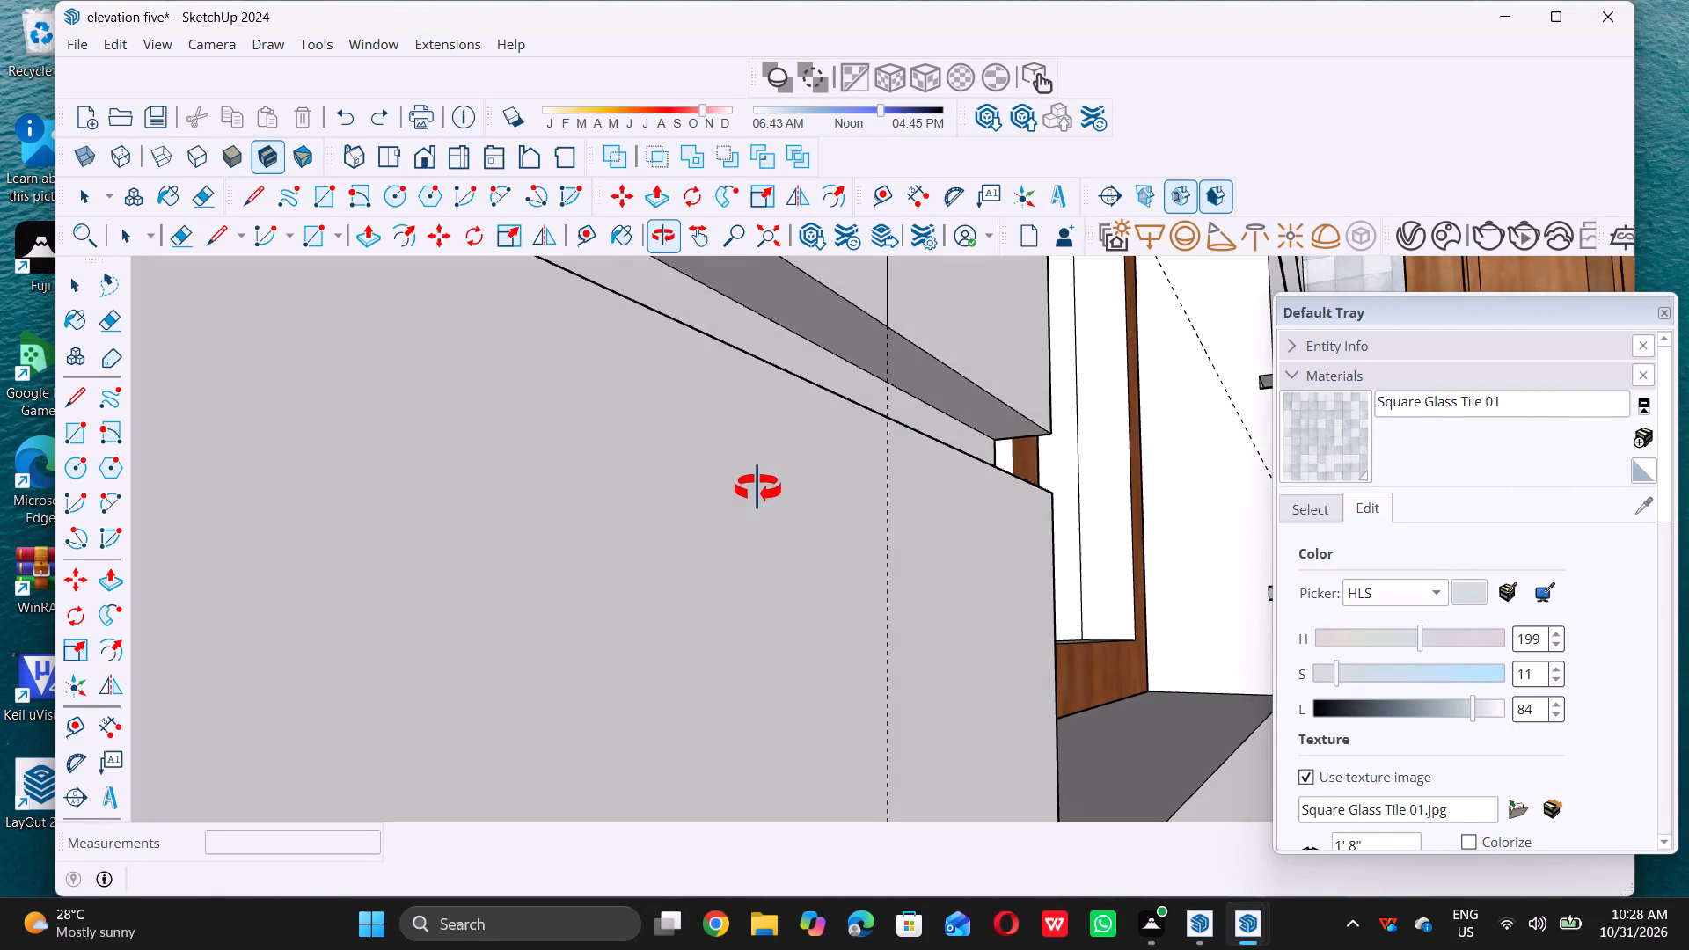
{"action": "middle_click_drag", "start_coordinate": [757, 488], "coordinate": [701, 537]}
{"action": "scroll", "coordinate": [701, 537], "scroll_direction": "up", "scroll_amount": 1}
{"action": "scroll", "coordinate": [700, 537], "scroll_direction": "down", "scroll_amount": 13}
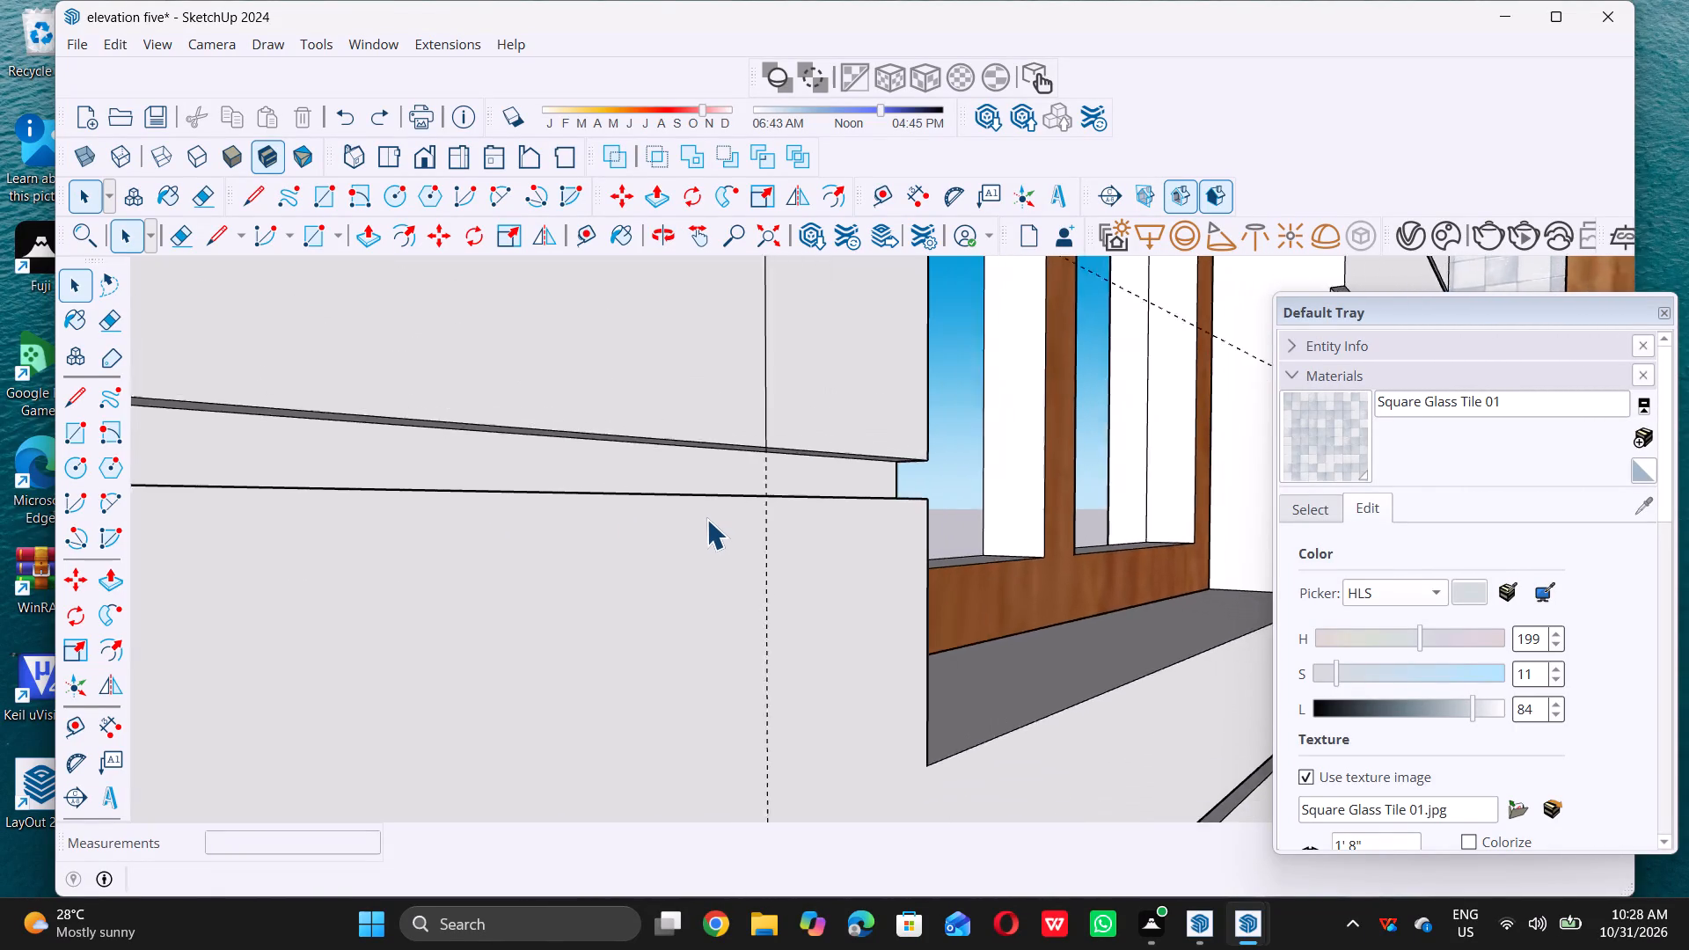
{"action": "scroll", "coordinate": [706, 519], "scroll_direction": "down", "scroll_amount": 20}
{"action": "scroll", "coordinate": [706, 519], "scroll_direction": "down", "scroll_amount": 9}
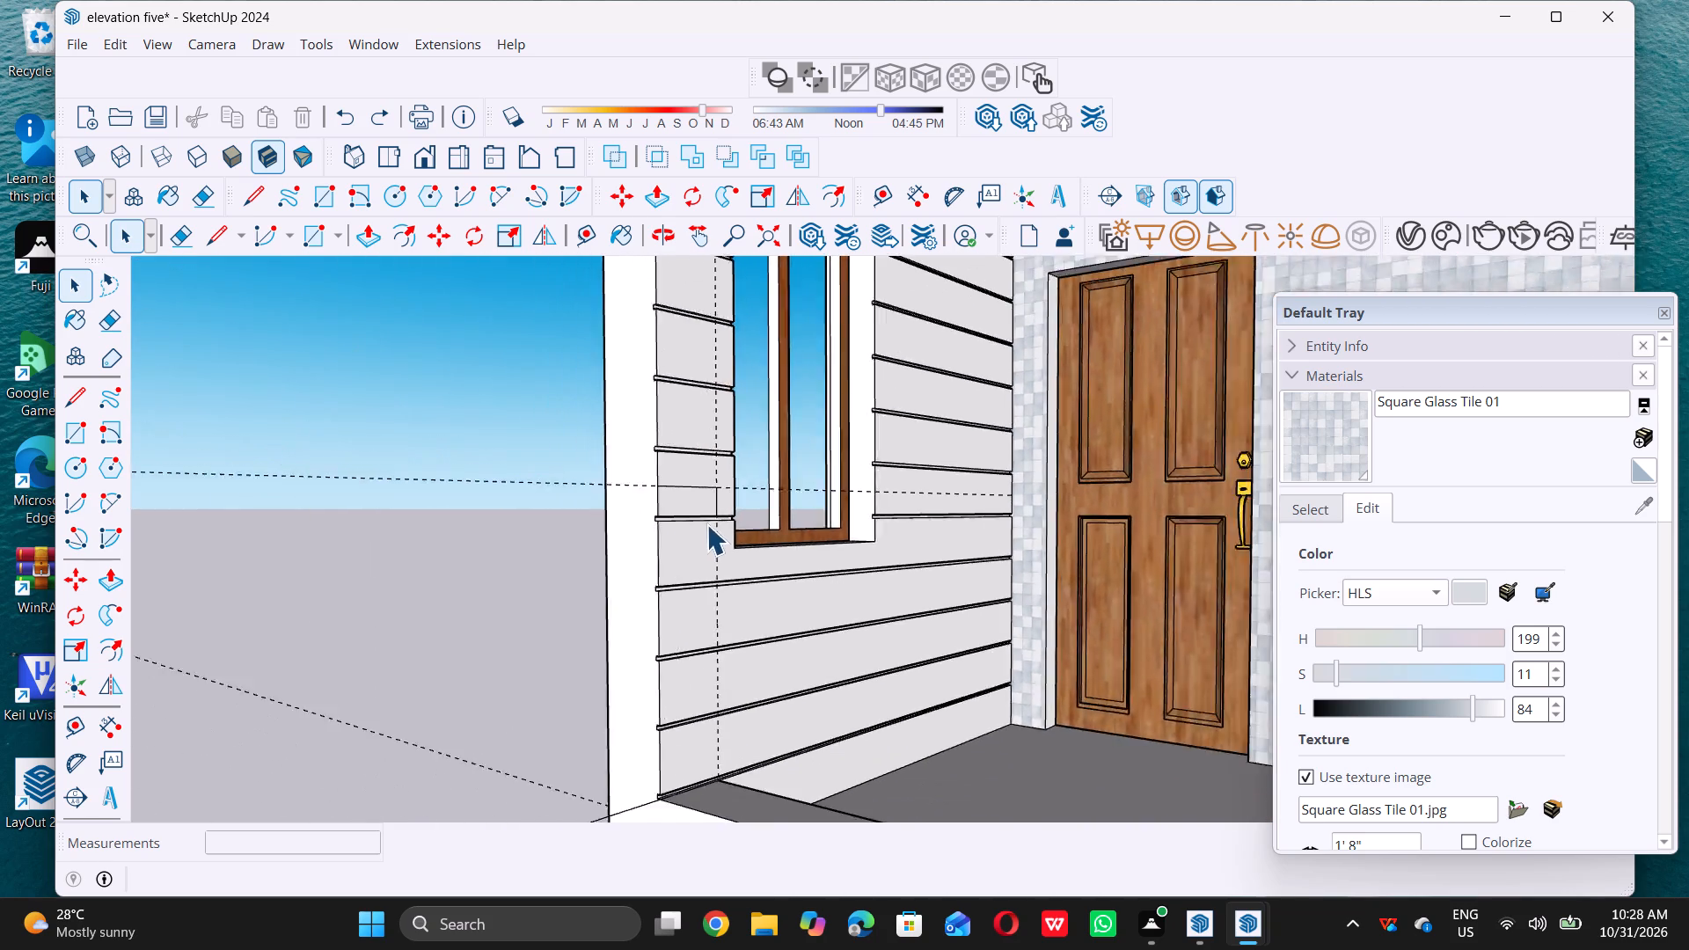
{"action": "scroll", "coordinate": [726, 514], "scroll_direction": "down", "scroll_amount": 6}
{"action": "middle_click_drag", "start_coordinate": [709, 522], "coordinate": [657, 574]}
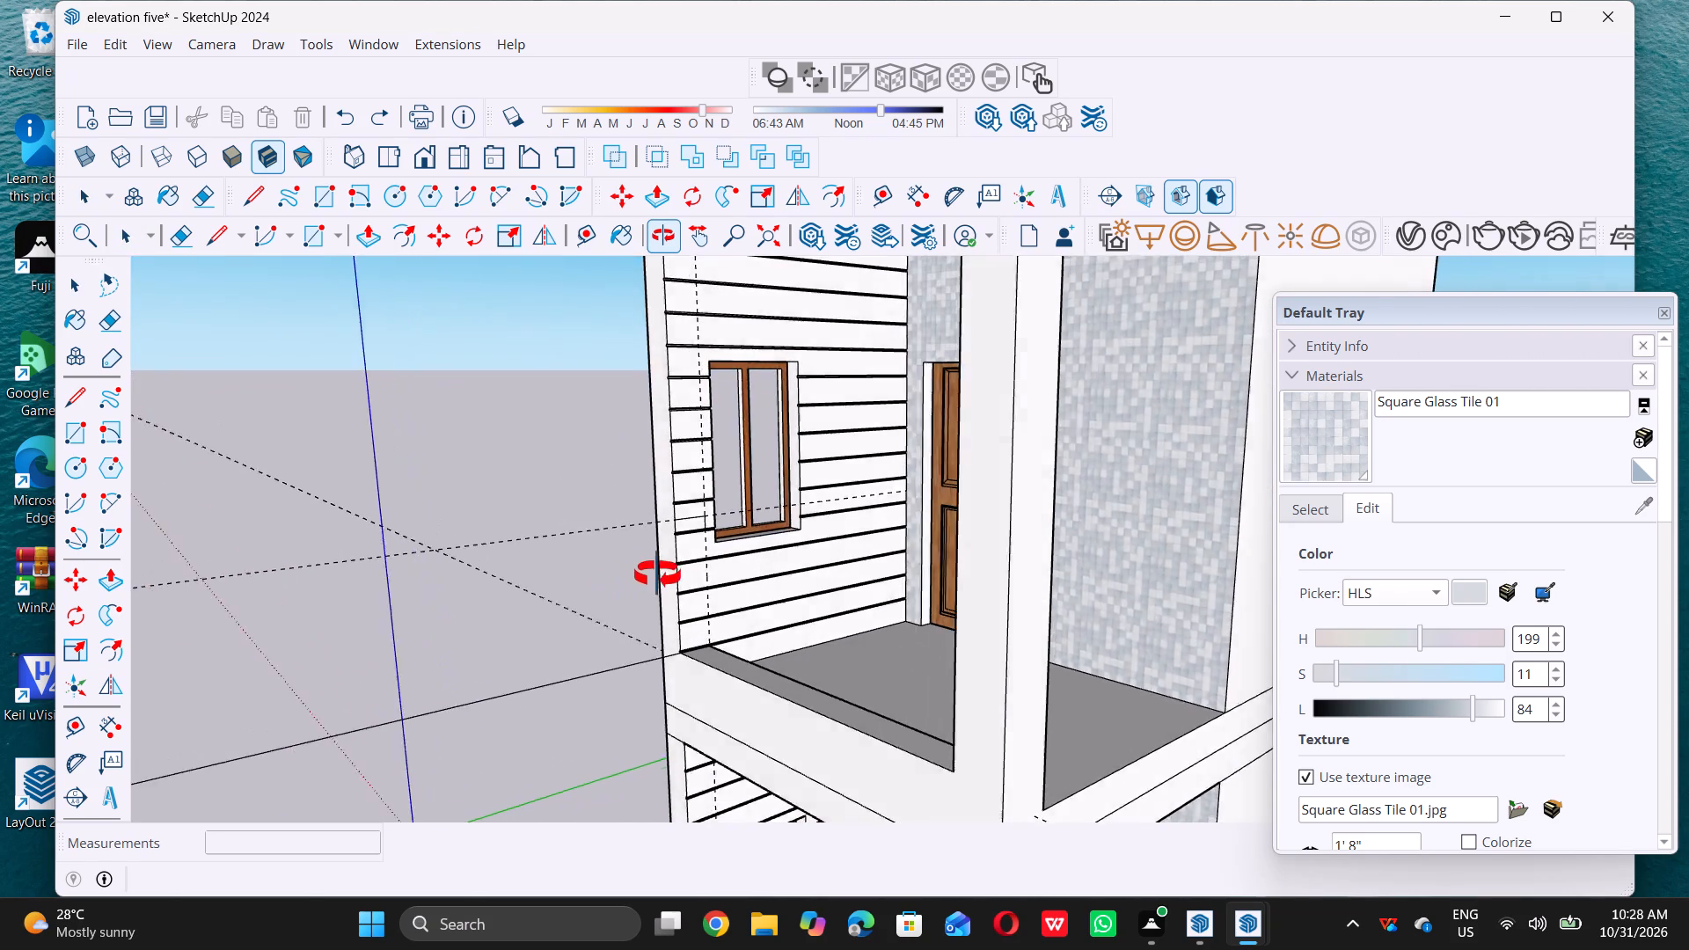
{"action": "middle_click_drag", "start_coordinate": [657, 574], "coordinate": [728, 552]}
{"action": "scroll", "coordinate": [639, 535], "scroll_direction": "down", "scroll_amount": 10}
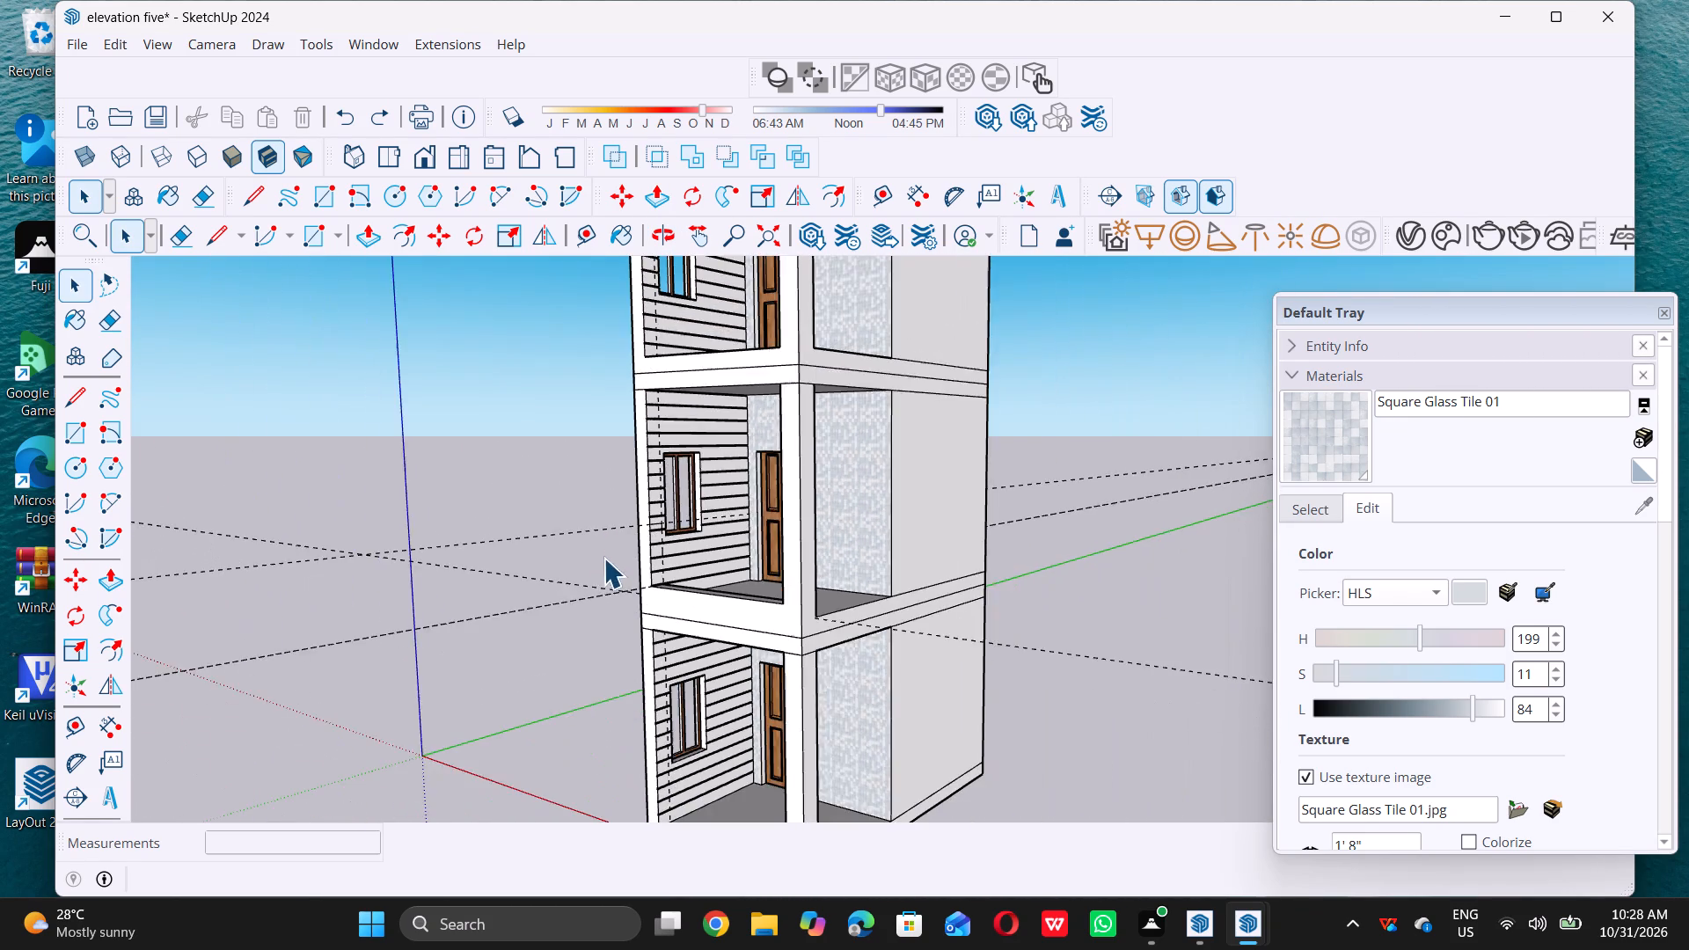
{"action": "middle_click_drag", "start_coordinate": [603, 558], "coordinate": [698, 591]}
{"action": "scroll", "coordinate": [703, 554], "scroll_direction": "up", "scroll_amount": 3}
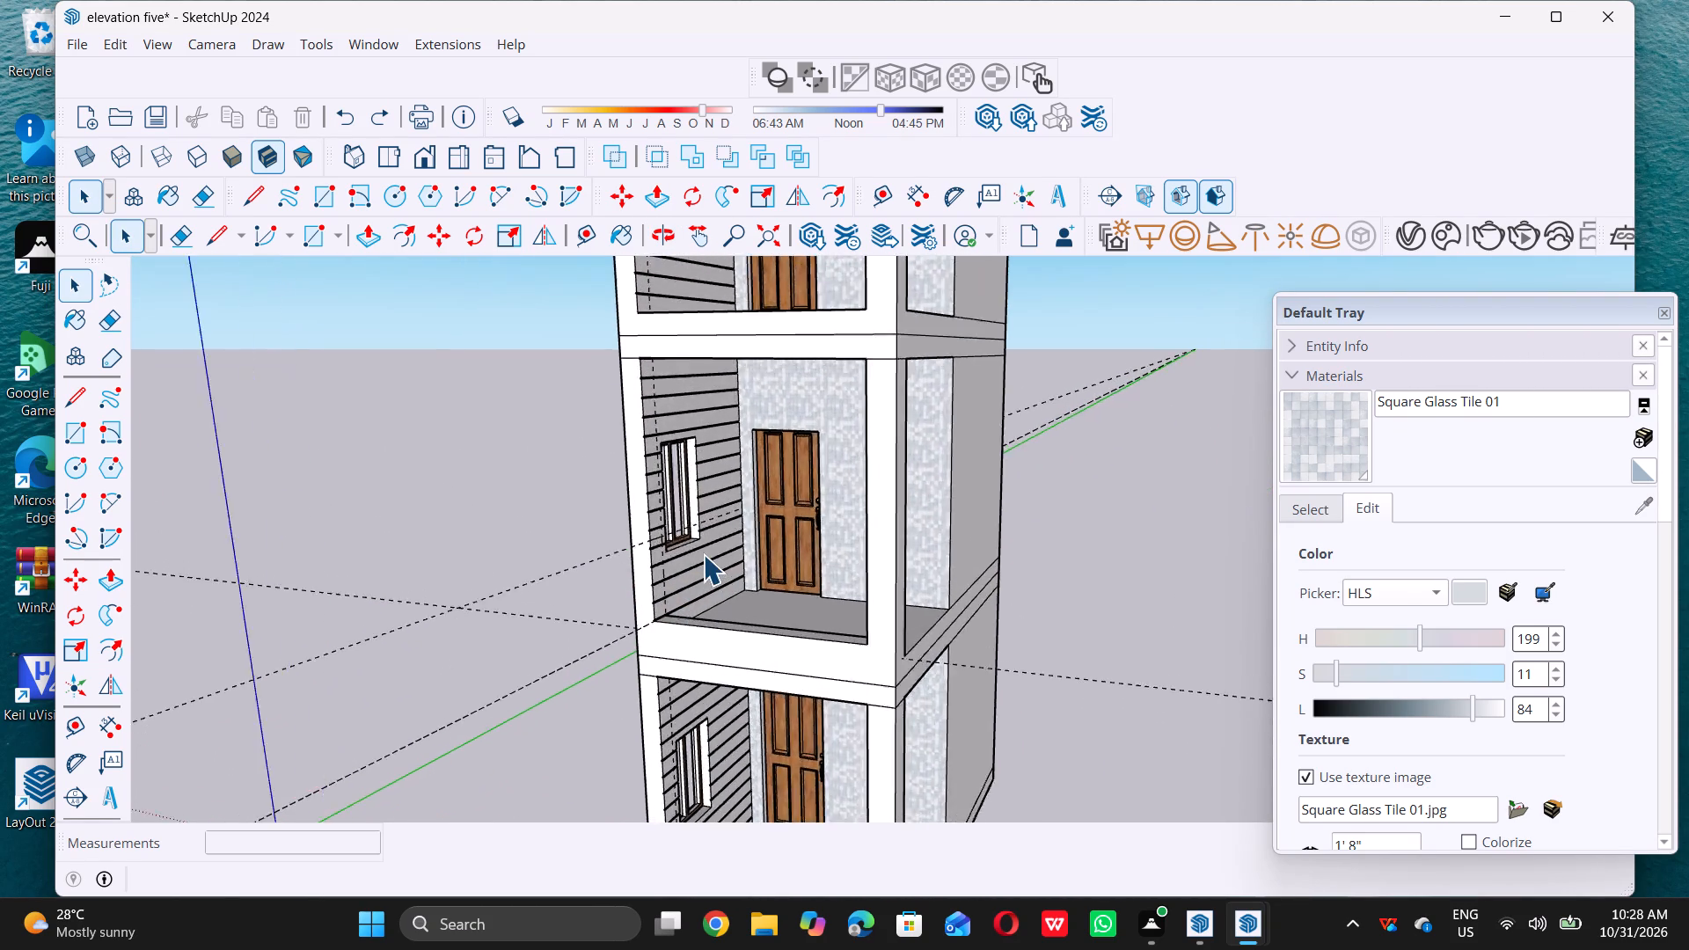
{"action": "scroll", "coordinate": [703, 554], "scroll_direction": "up", "scroll_amount": 3}
{"action": "scroll", "coordinate": [703, 554], "scroll_direction": "down", "scroll_amount": 6}
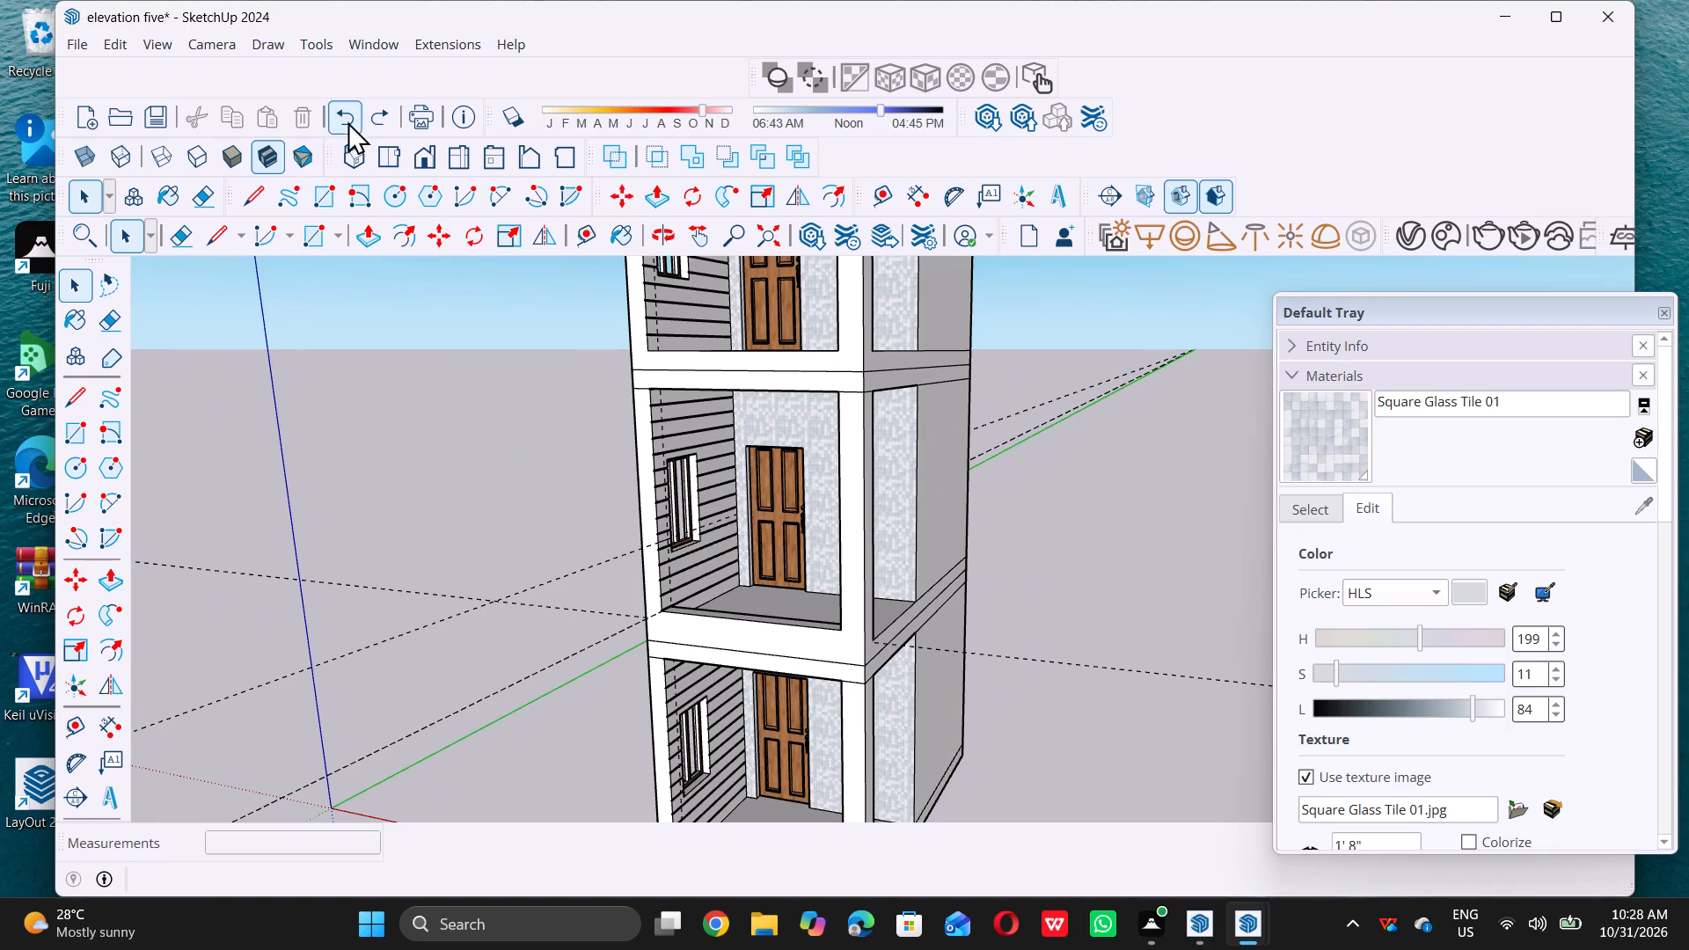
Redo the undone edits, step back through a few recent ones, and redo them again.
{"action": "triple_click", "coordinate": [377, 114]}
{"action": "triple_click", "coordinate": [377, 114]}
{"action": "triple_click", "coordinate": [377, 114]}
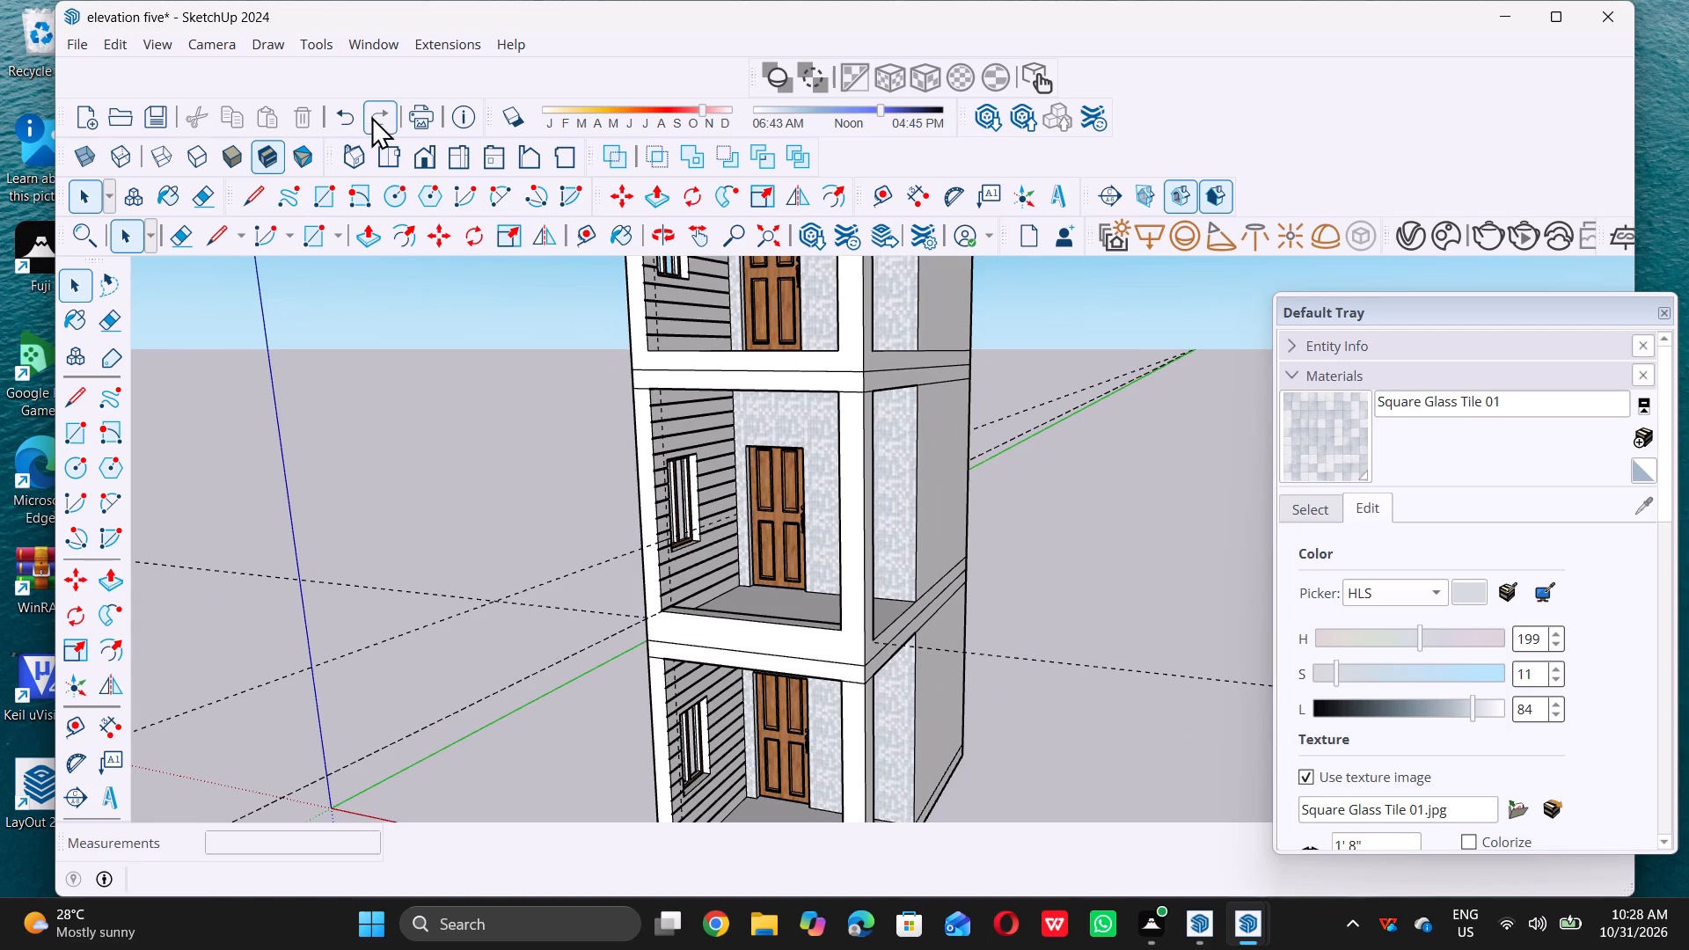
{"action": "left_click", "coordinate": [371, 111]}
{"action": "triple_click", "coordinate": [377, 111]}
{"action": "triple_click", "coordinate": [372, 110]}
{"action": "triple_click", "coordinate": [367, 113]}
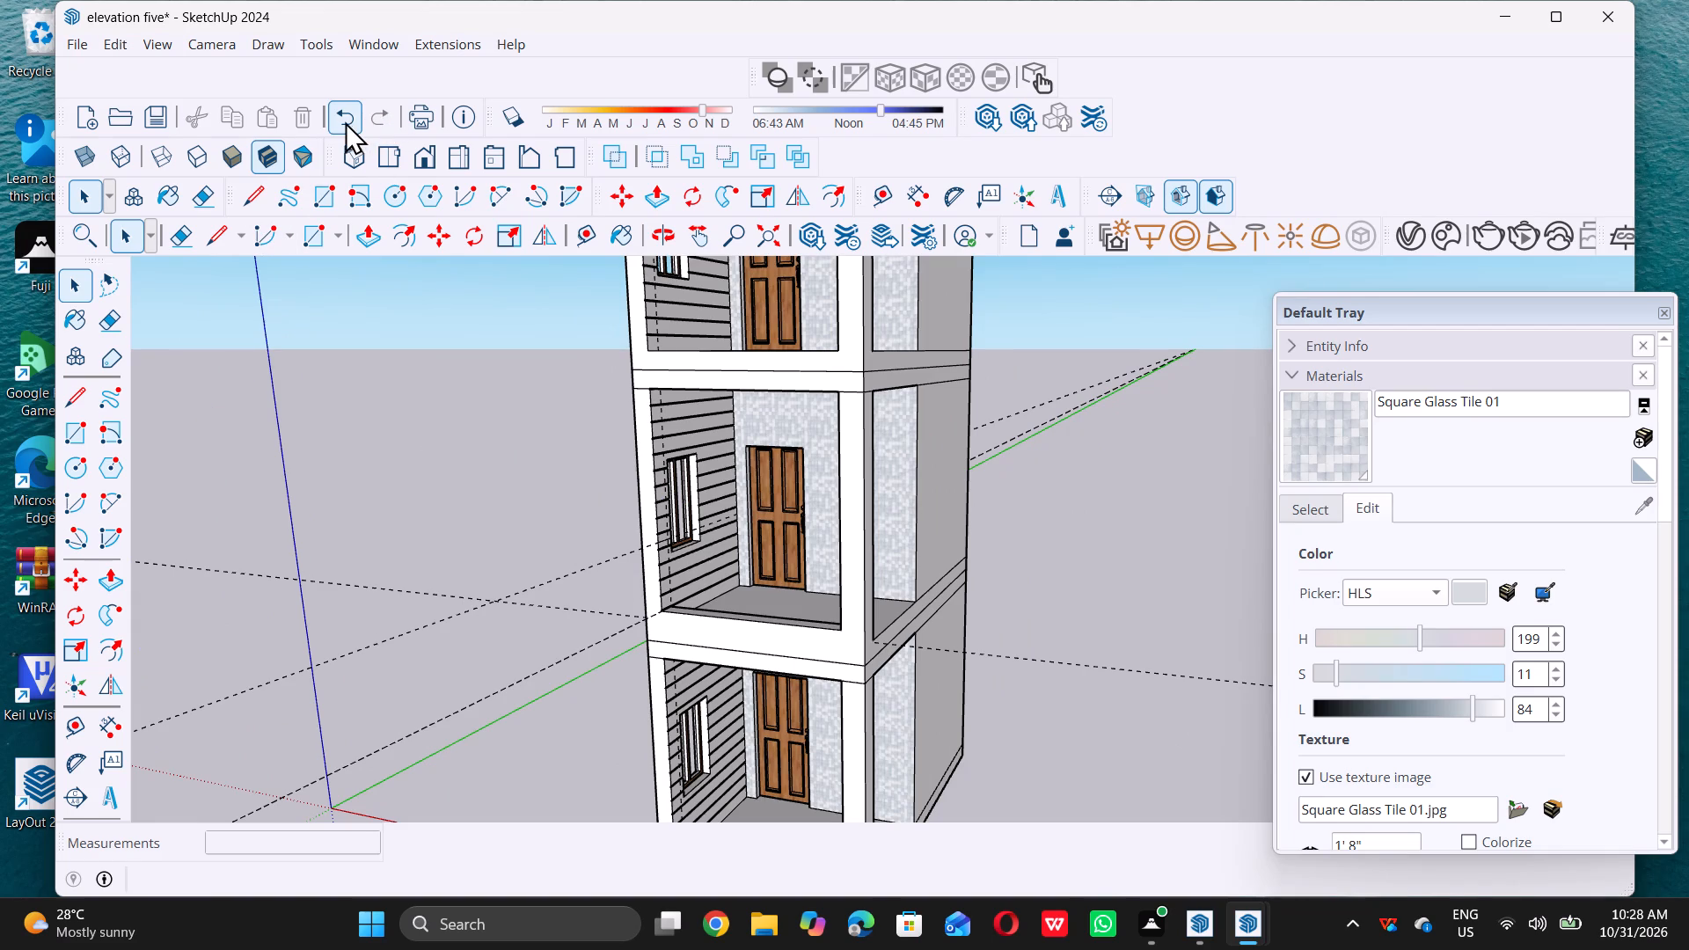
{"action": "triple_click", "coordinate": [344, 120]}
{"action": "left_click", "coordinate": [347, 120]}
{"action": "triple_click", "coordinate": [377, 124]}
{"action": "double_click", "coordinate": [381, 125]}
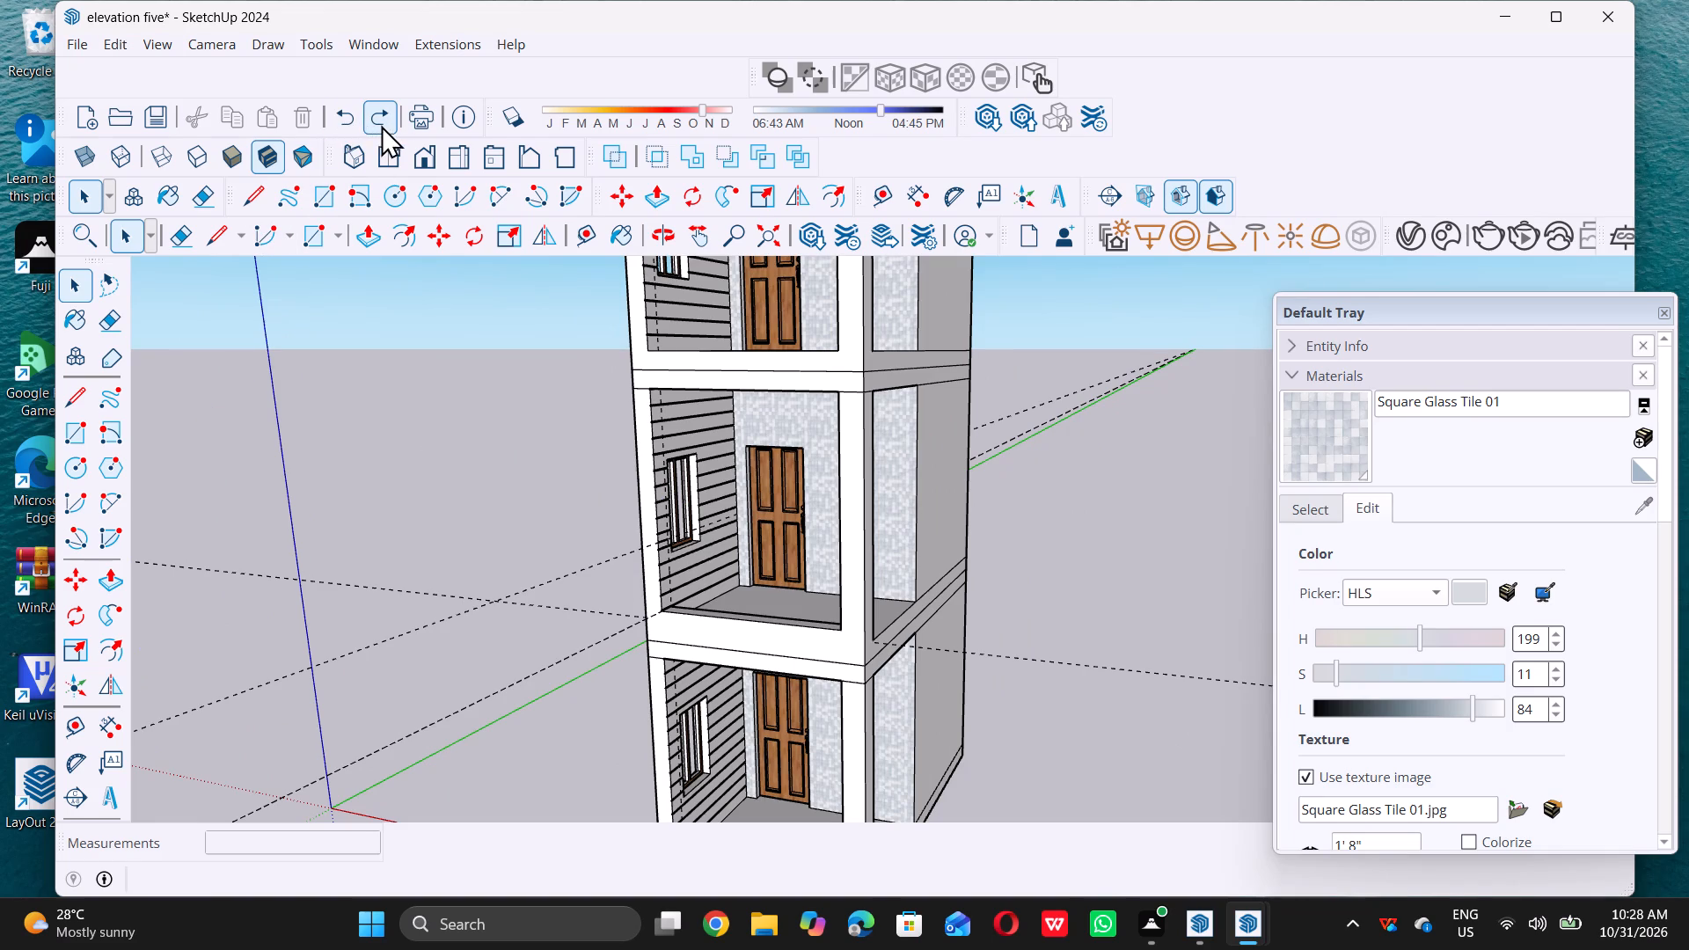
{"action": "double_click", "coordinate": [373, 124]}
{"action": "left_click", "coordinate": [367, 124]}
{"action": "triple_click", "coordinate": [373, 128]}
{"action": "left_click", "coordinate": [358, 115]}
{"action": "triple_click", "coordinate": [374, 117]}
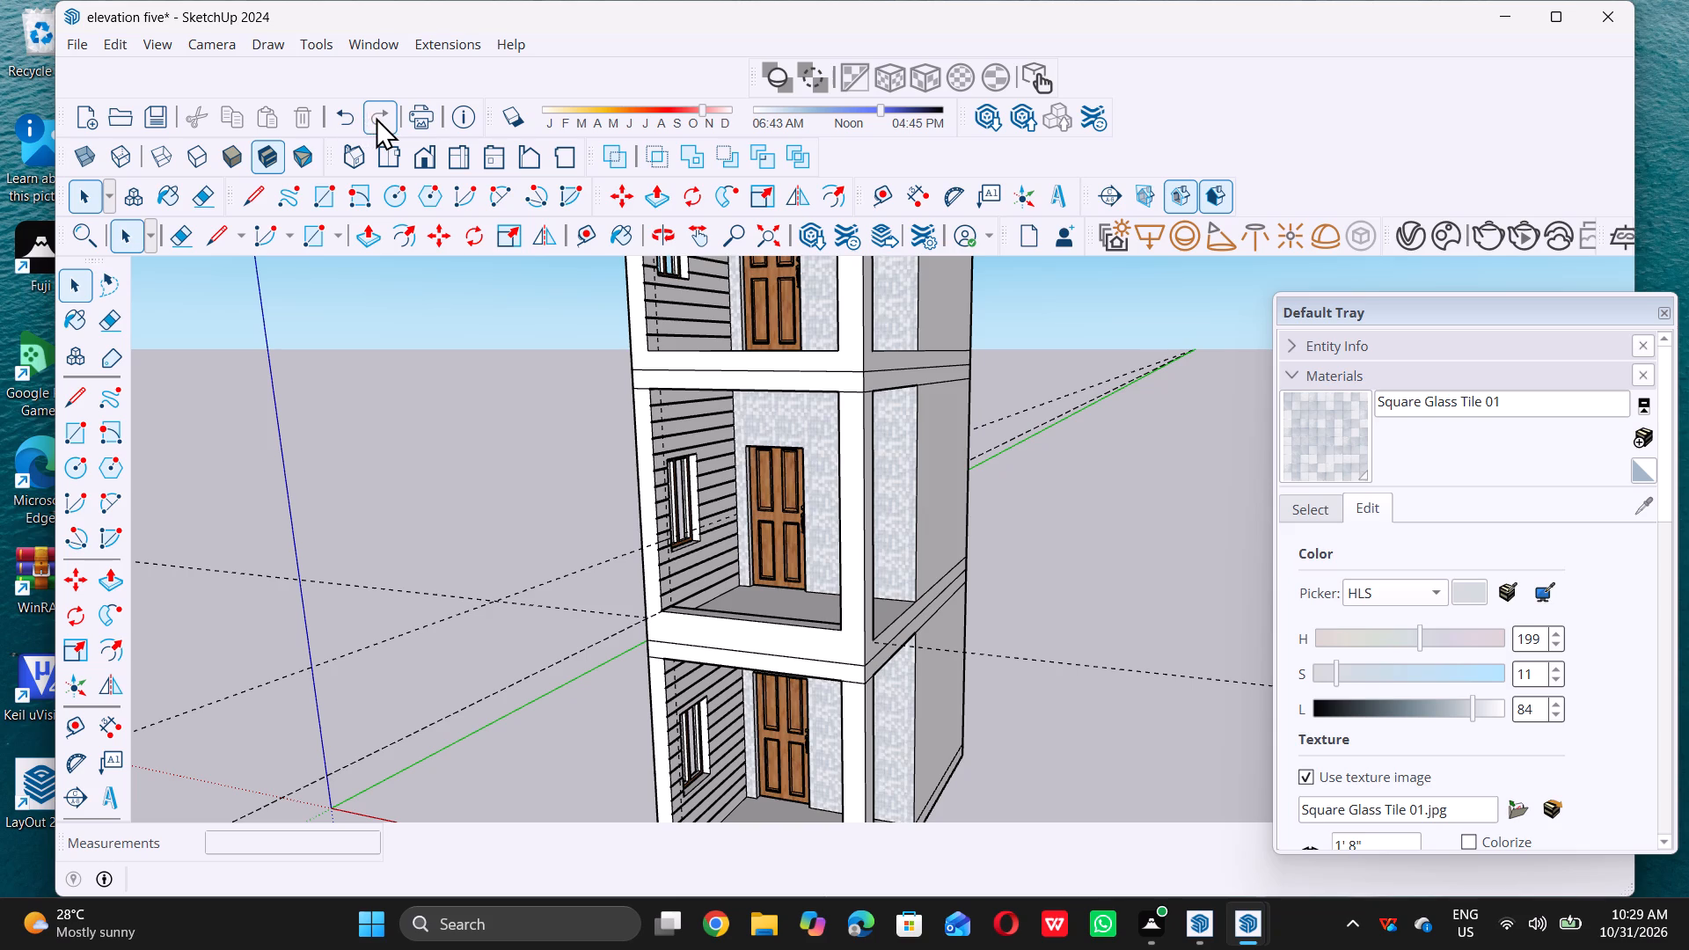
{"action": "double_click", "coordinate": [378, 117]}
Examine the middle storey's open front and its front ledge from outside, above and close up.
{"action": "scroll", "coordinate": [559, 439], "scroll_direction": "down", "scroll_amount": 6}
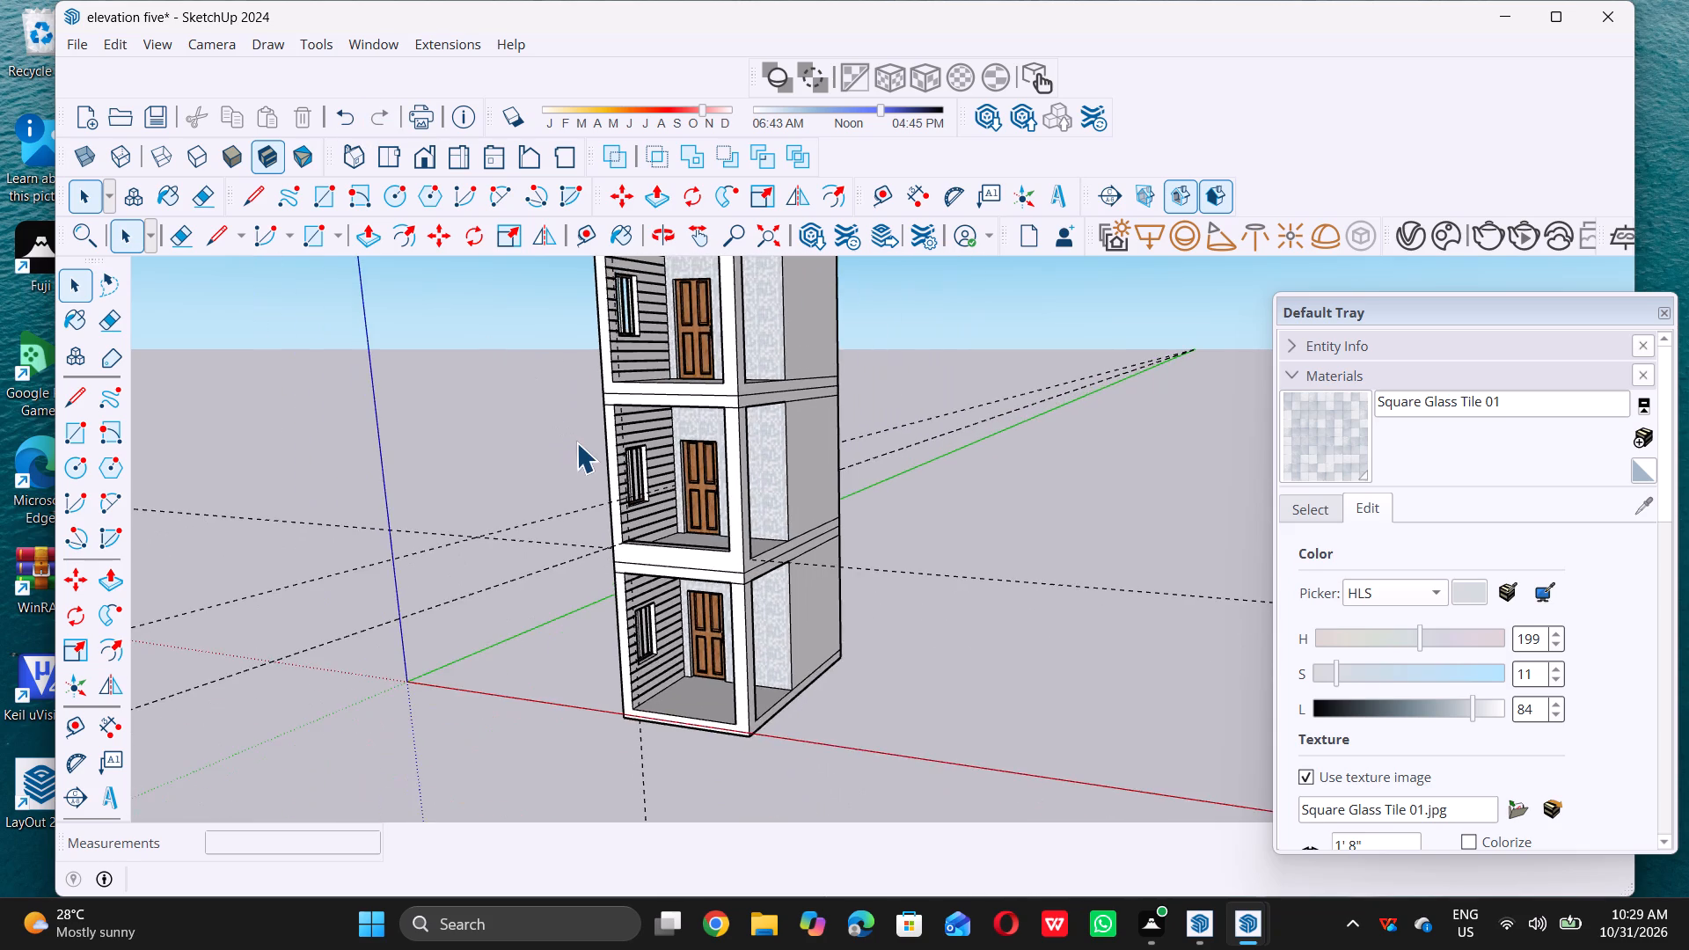
{"action": "scroll", "coordinate": [581, 439], "scroll_direction": "down", "scroll_amount": 5}
{"action": "middle_click_drag", "start_coordinate": [617, 487], "coordinate": [637, 512]}
{"action": "scroll", "coordinate": [630, 510], "scroll_direction": "up", "scroll_amount": 9}
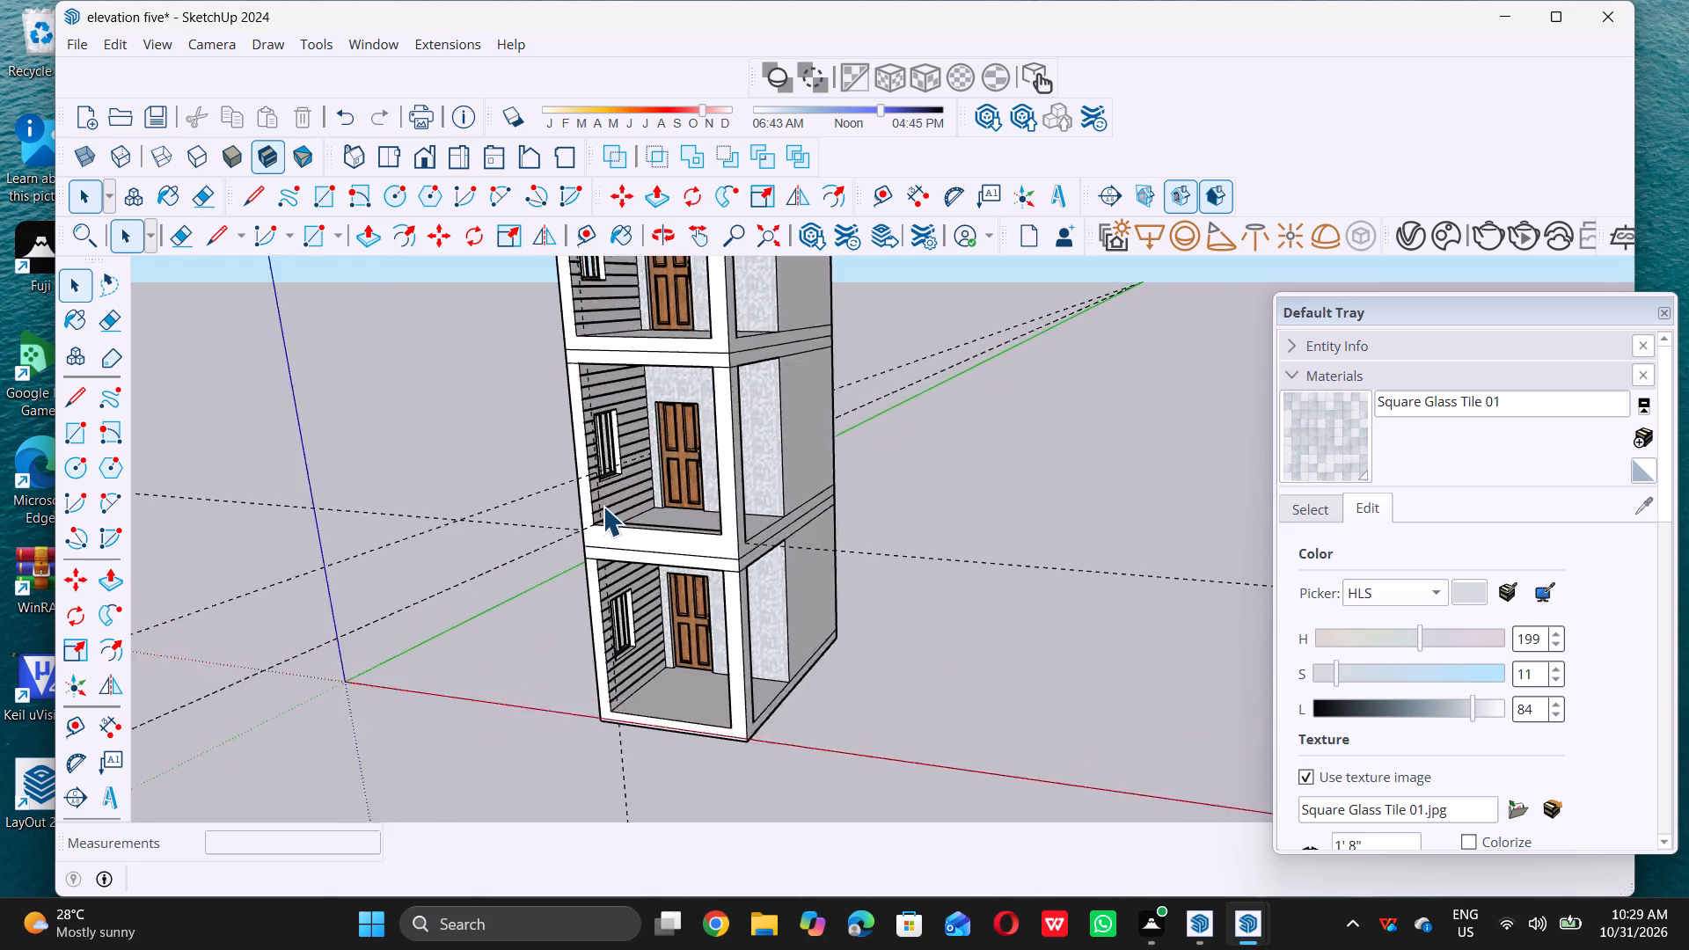
{"action": "scroll", "coordinate": [598, 503], "scroll_direction": "up", "scroll_amount": 10}
{"action": "middle_click_drag", "start_coordinate": [593, 487], "coordinate": [521, 519]}
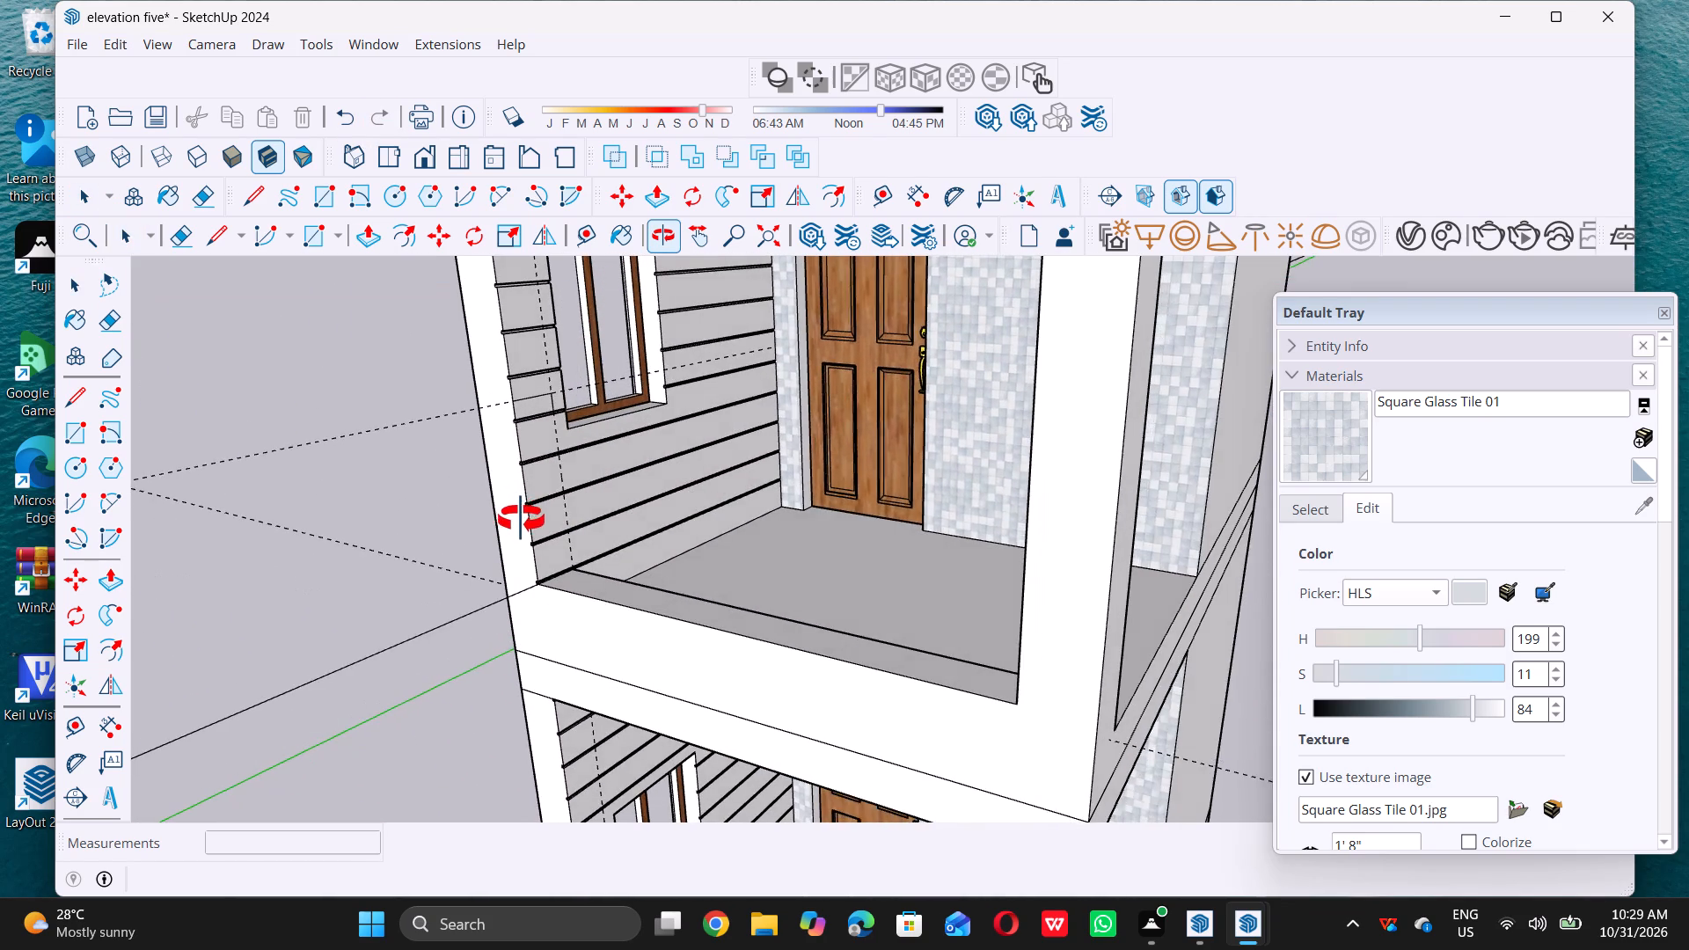
{"action": "middle_click_drag", "start_coordinate": [521, 519], "coordinate": [565, 523]}
{"action": "scroll", "coordinate": [586, 501], "scroll_direction": "down", "scroll_amount": 3}
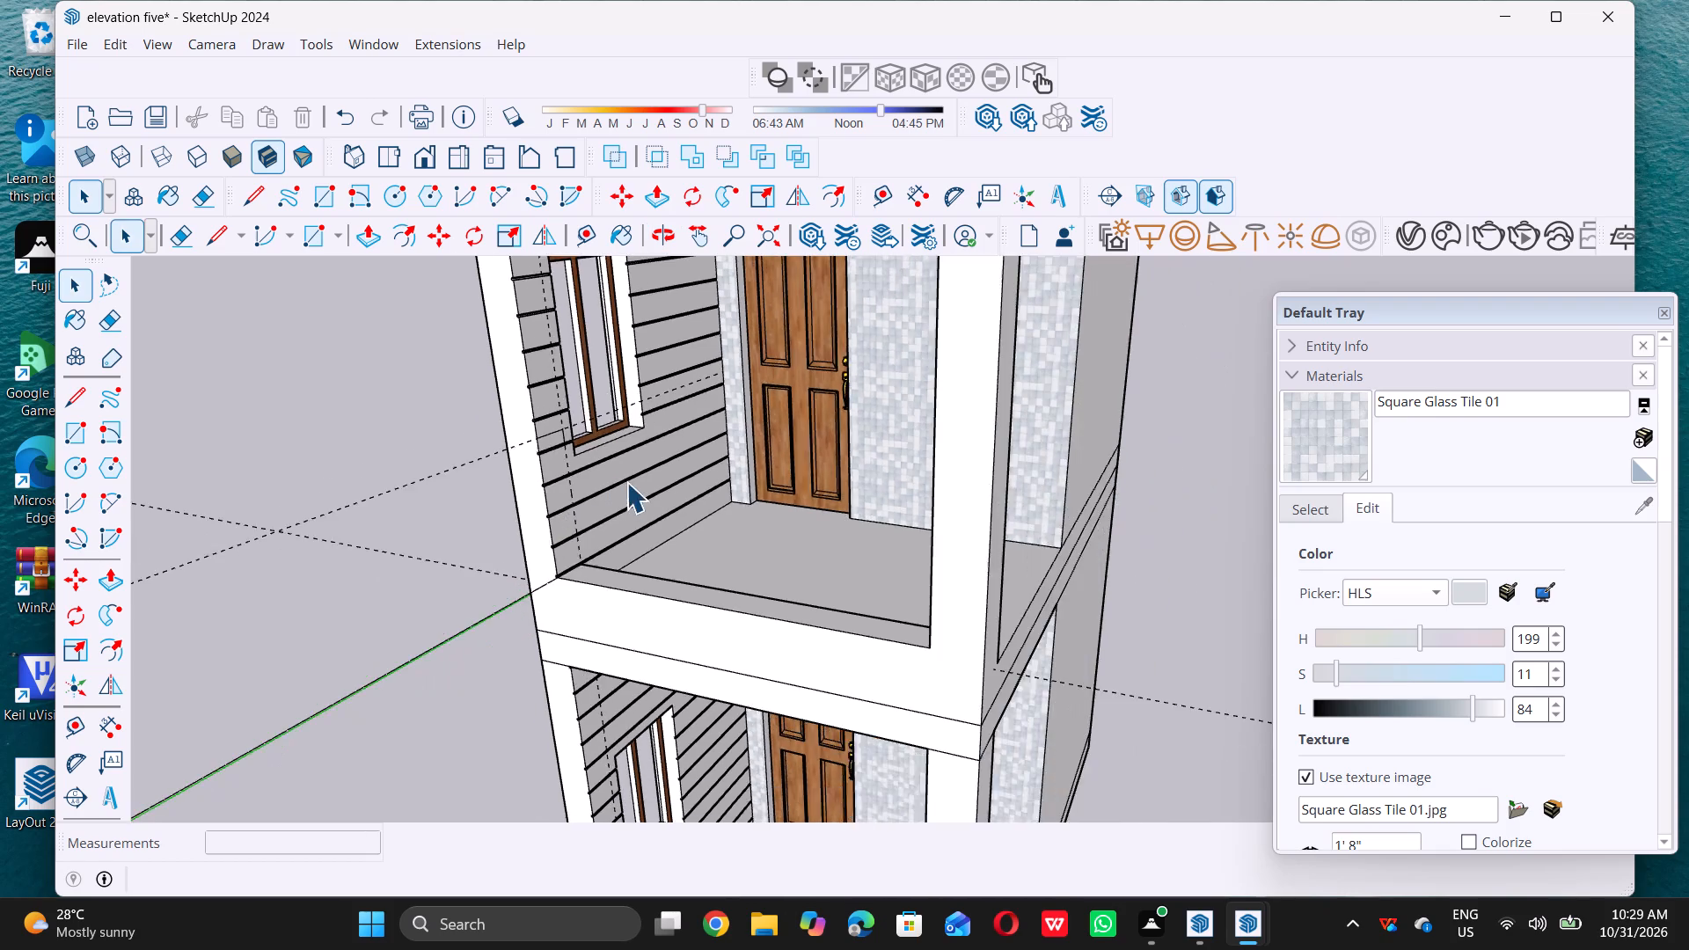
{"action": "scroll", "coordinate": [626, 482], "scroll_direction": "down", "scroll_amount": 1}
{"action": "middle_click_drag", "start_coordinate": [631, 514], "coordinate": [605, 647]}
{"action": "scroll", "coordinate": [636, 625], "scroll_direction": "up", "scroll_amount": 6}
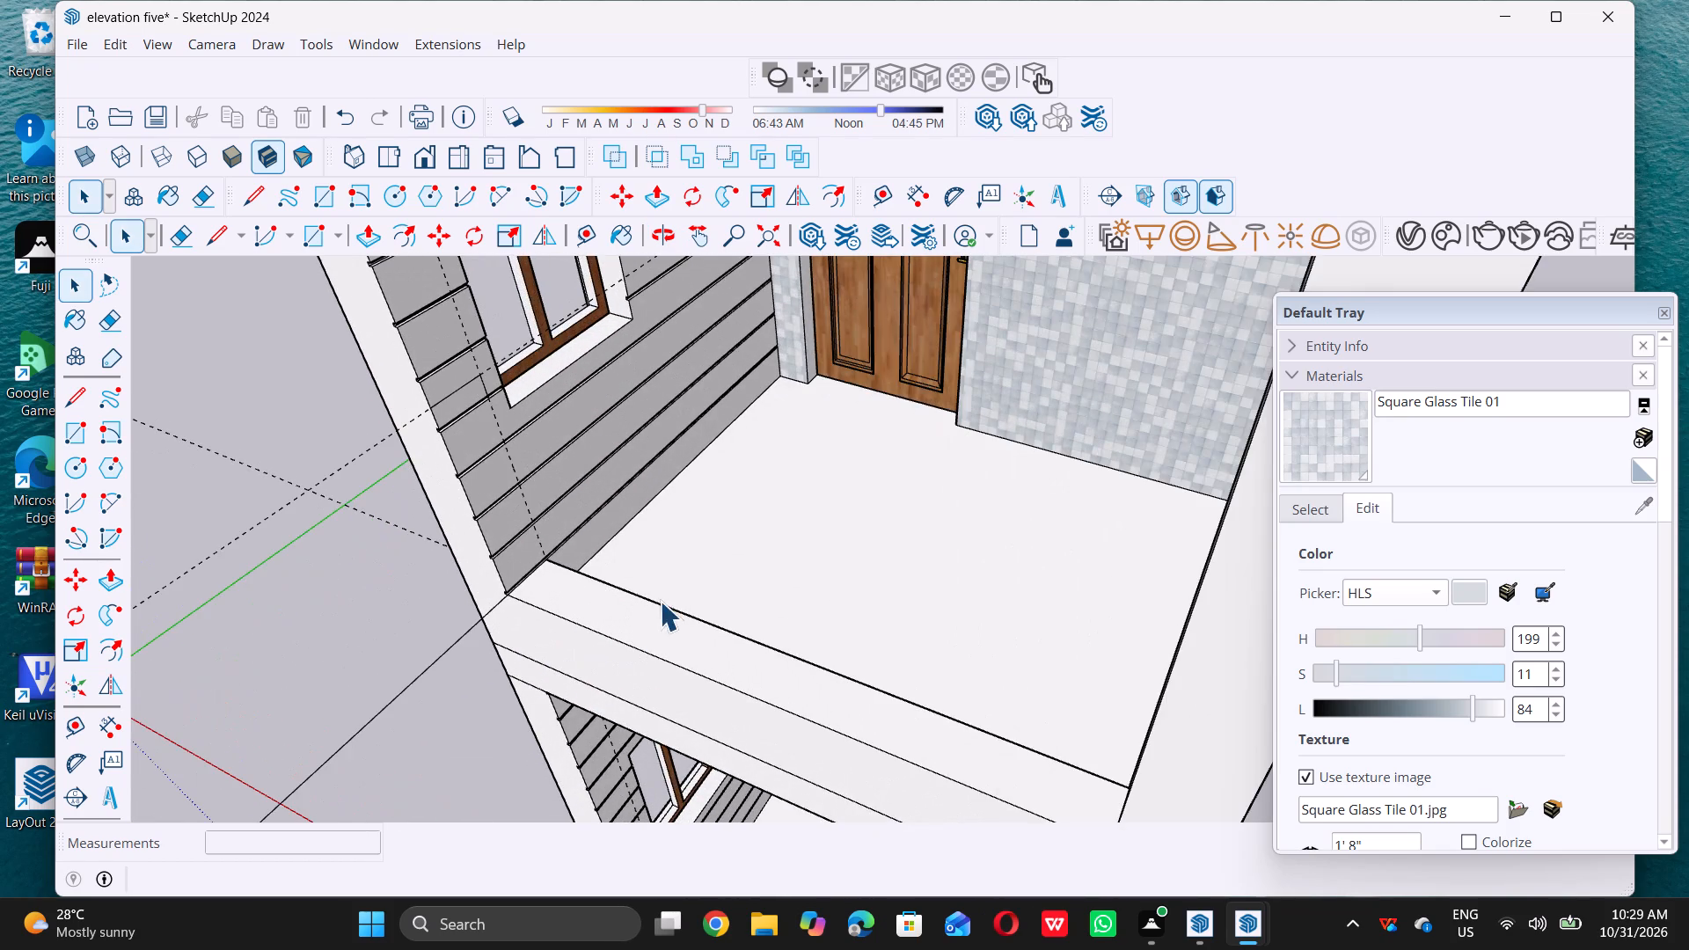
{"action": "scroll", "coordinate": [698, 524], "scroll_direction": "down", "scroll_amount": 13}
{"action": "middle_click_drag", "start_coordinate": [695, 572], "coordinate": [843, 412]}
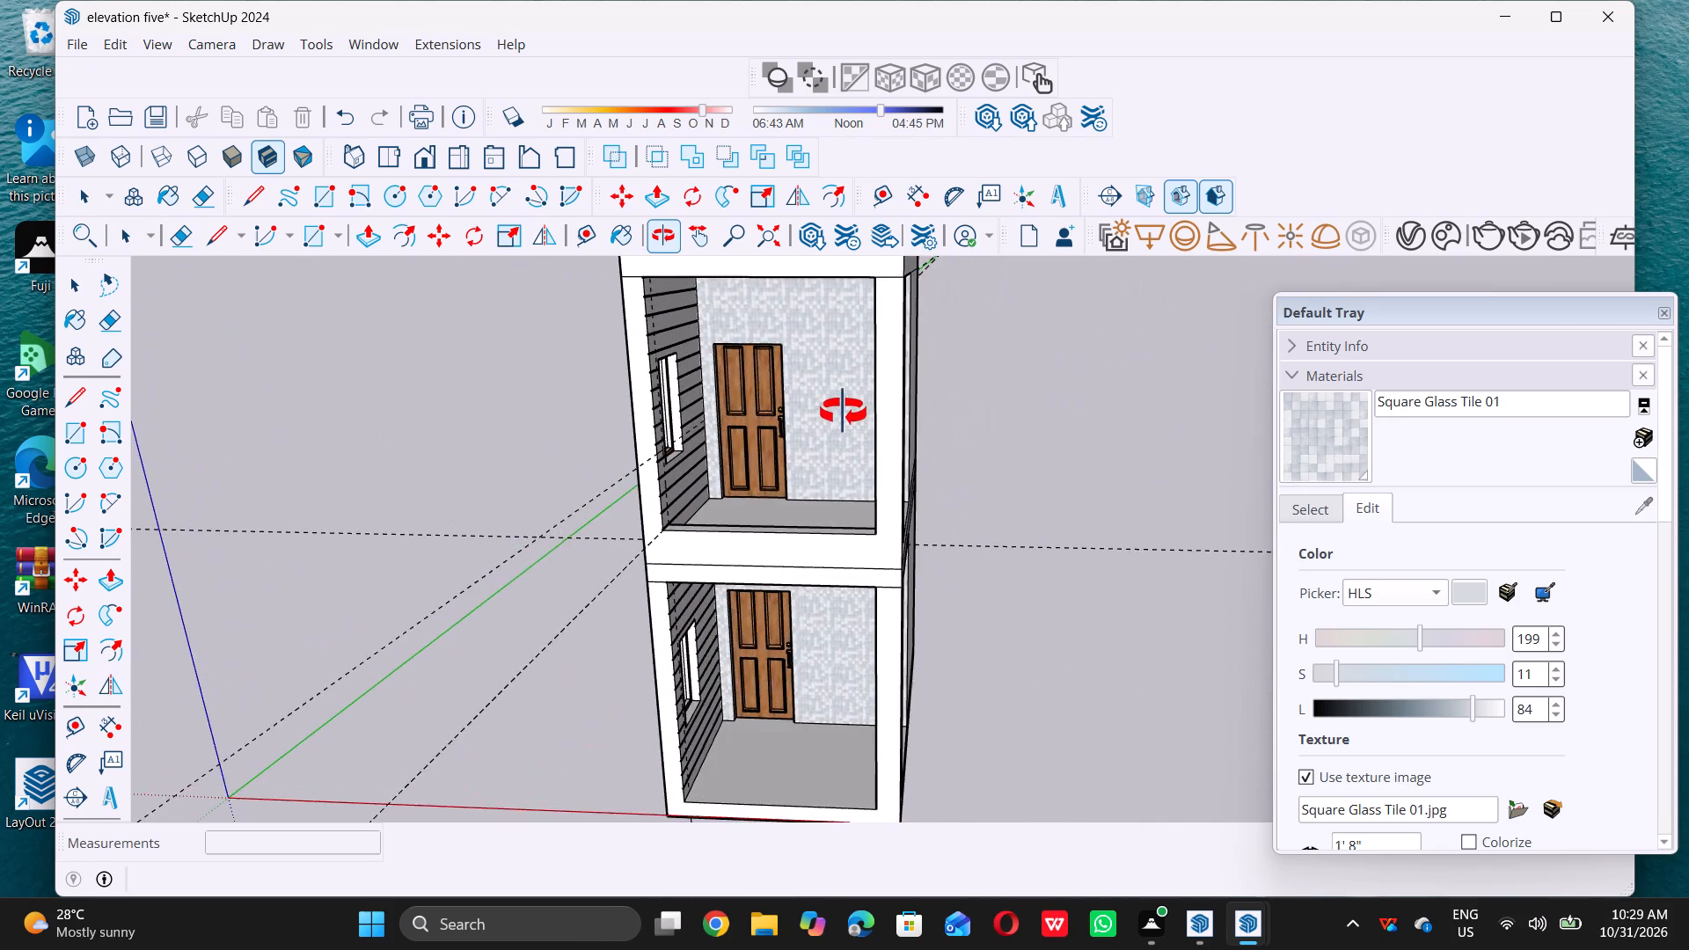
{"action": "middle_click_drag", "start_coordinate": [843, 412], "coordinate": [727, 519]}
{"action": "middle_click", "coordinate": [724, 520]}
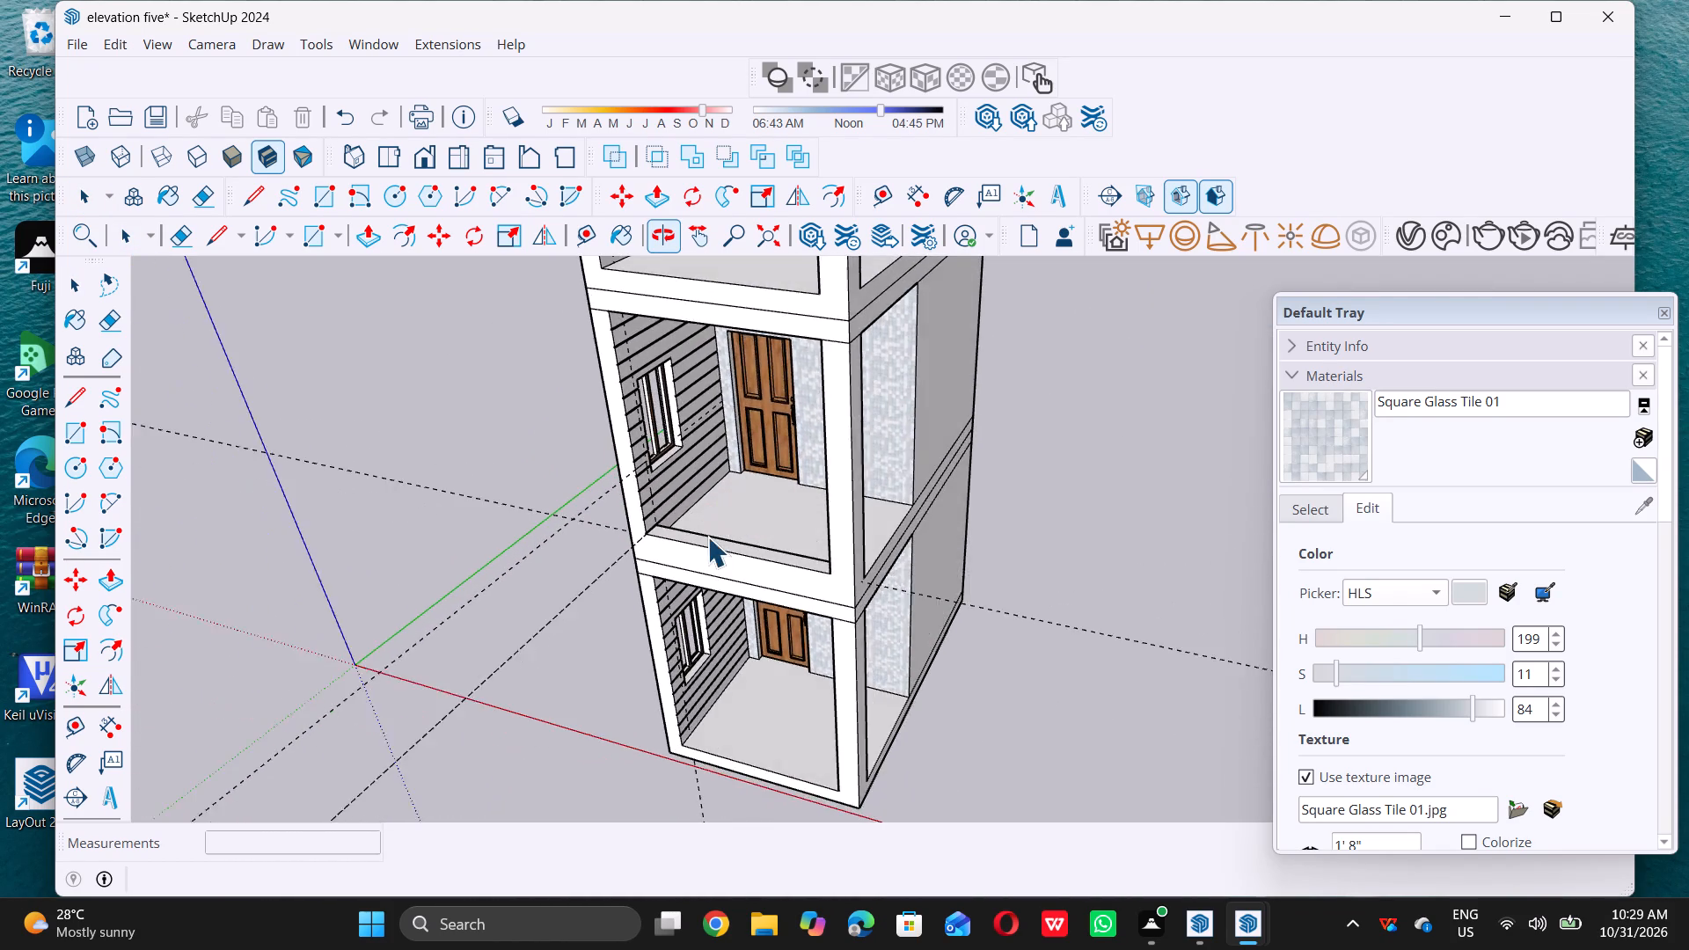
Push/Pull the strip along the middle storey's front ledge upward by 2' to raise the parapet.
{"action": "scroll", "coordinate": [701, 547], "scroll_direction": "up", "scroll_amount": 10}
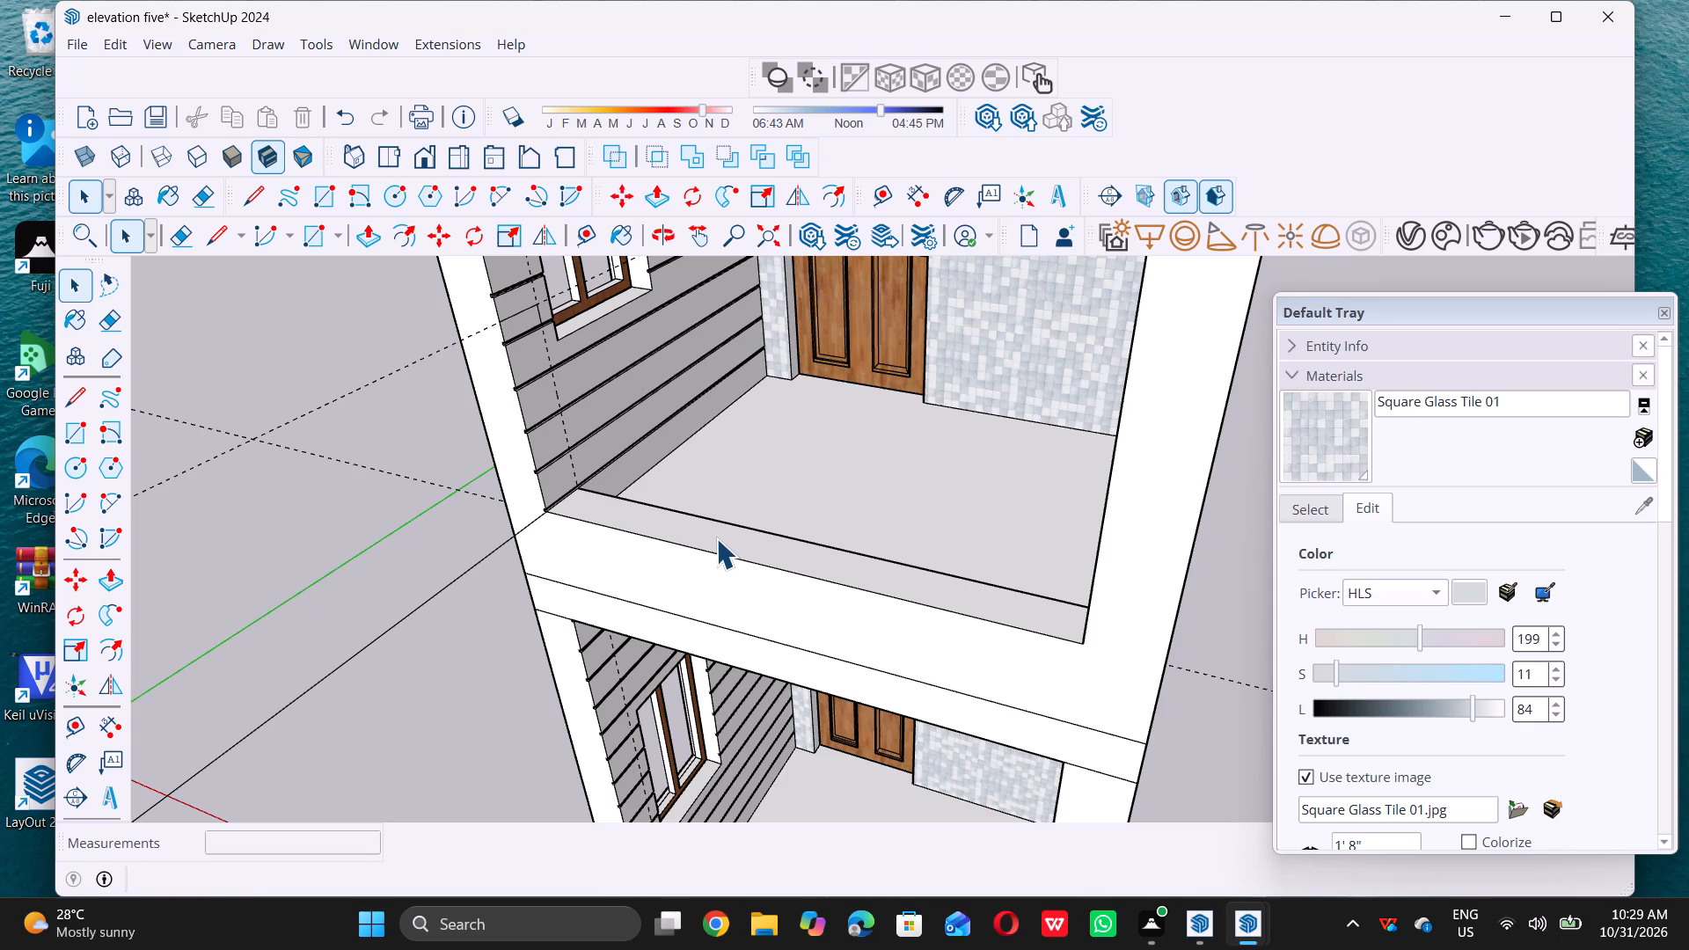
{"action": "left_click", "coordinate": [716, 541]}
{"action": "key", "text": "p"}
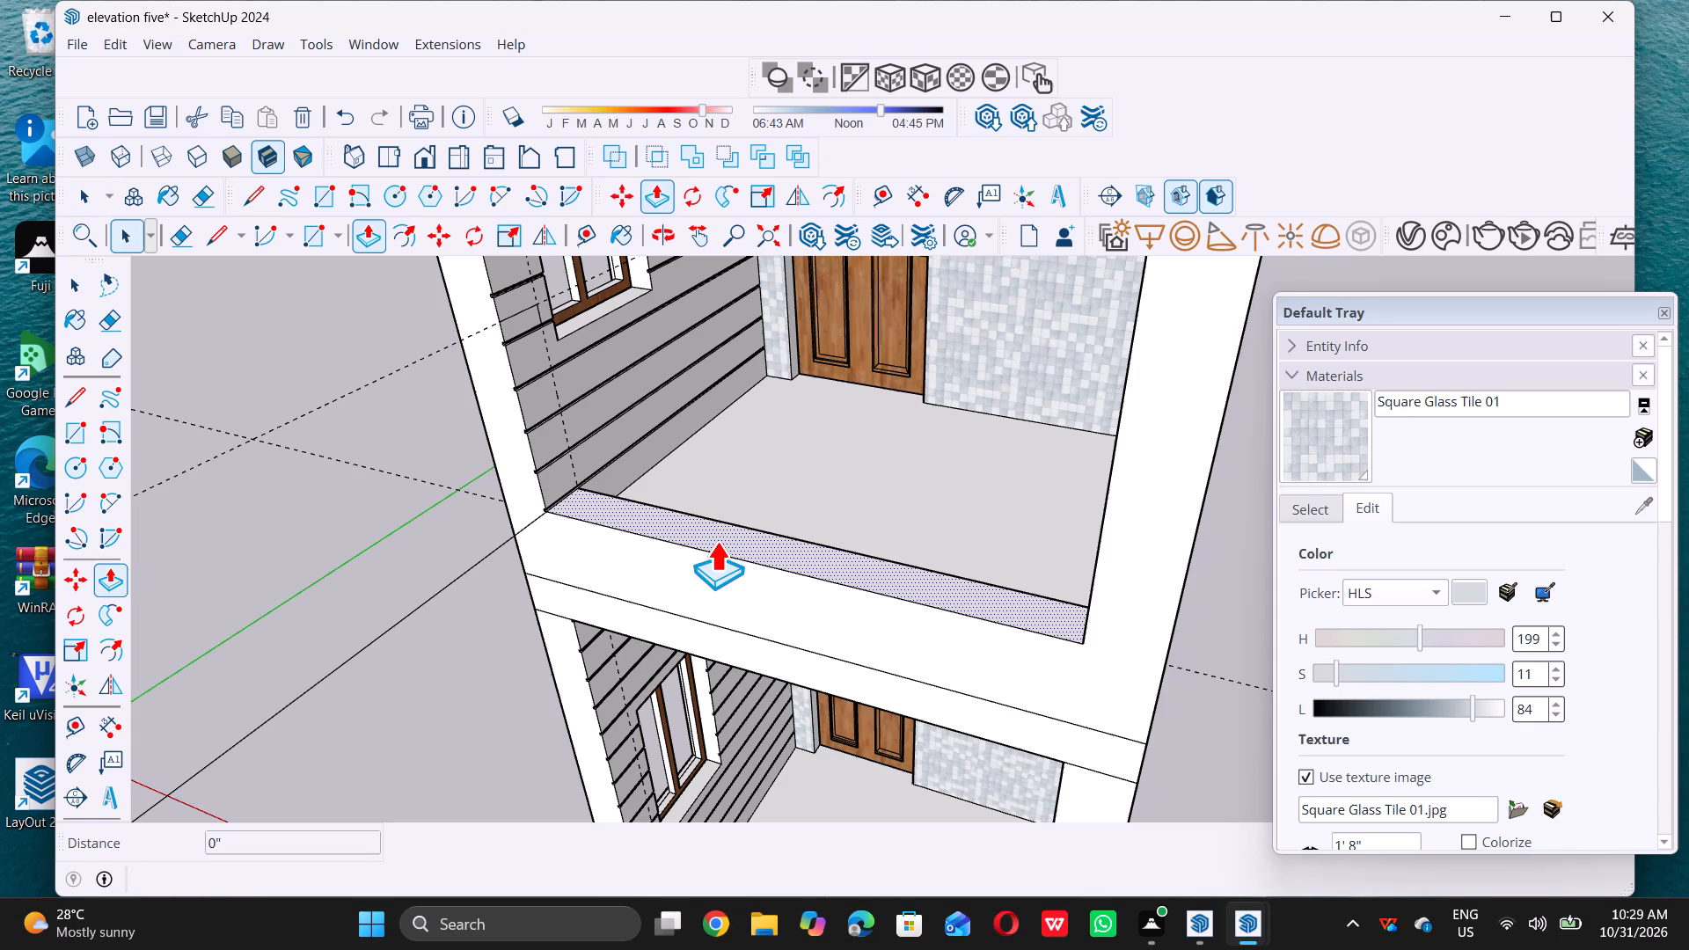
{"action": "left_click", "coordinate": [716, 541]}
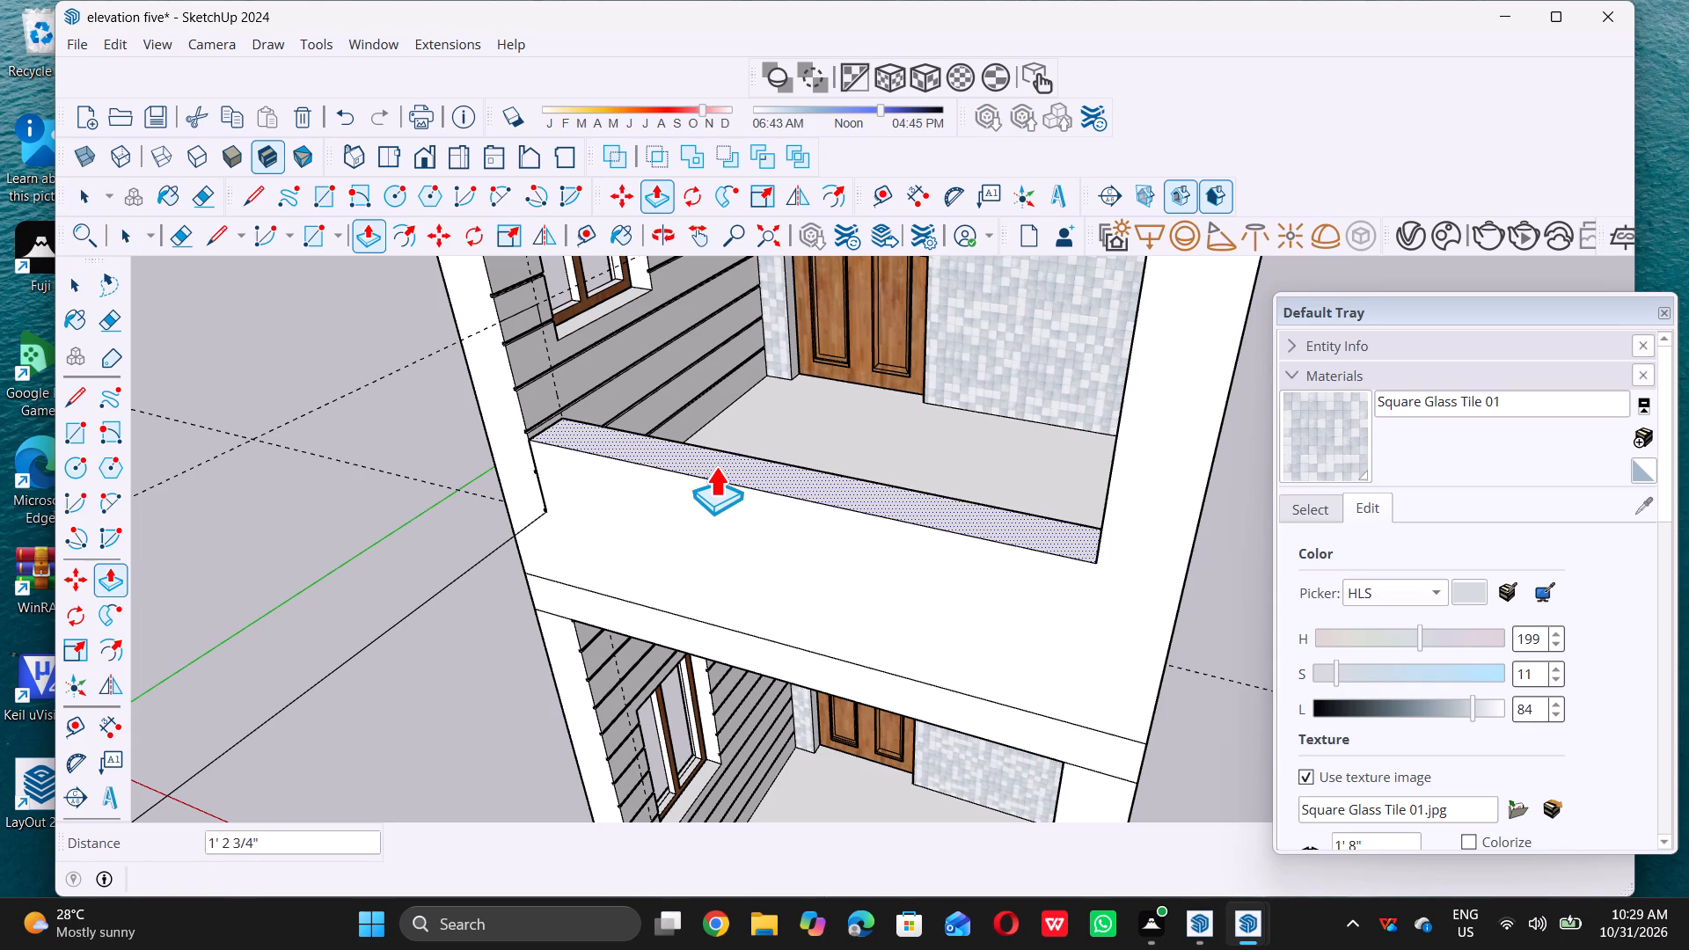
{"action": "key", "text": "2"}
{"action": "key", "text": "apostrophe"}
{"action": "key", "text": "Return"}
{"action": "key", "text": "space"}
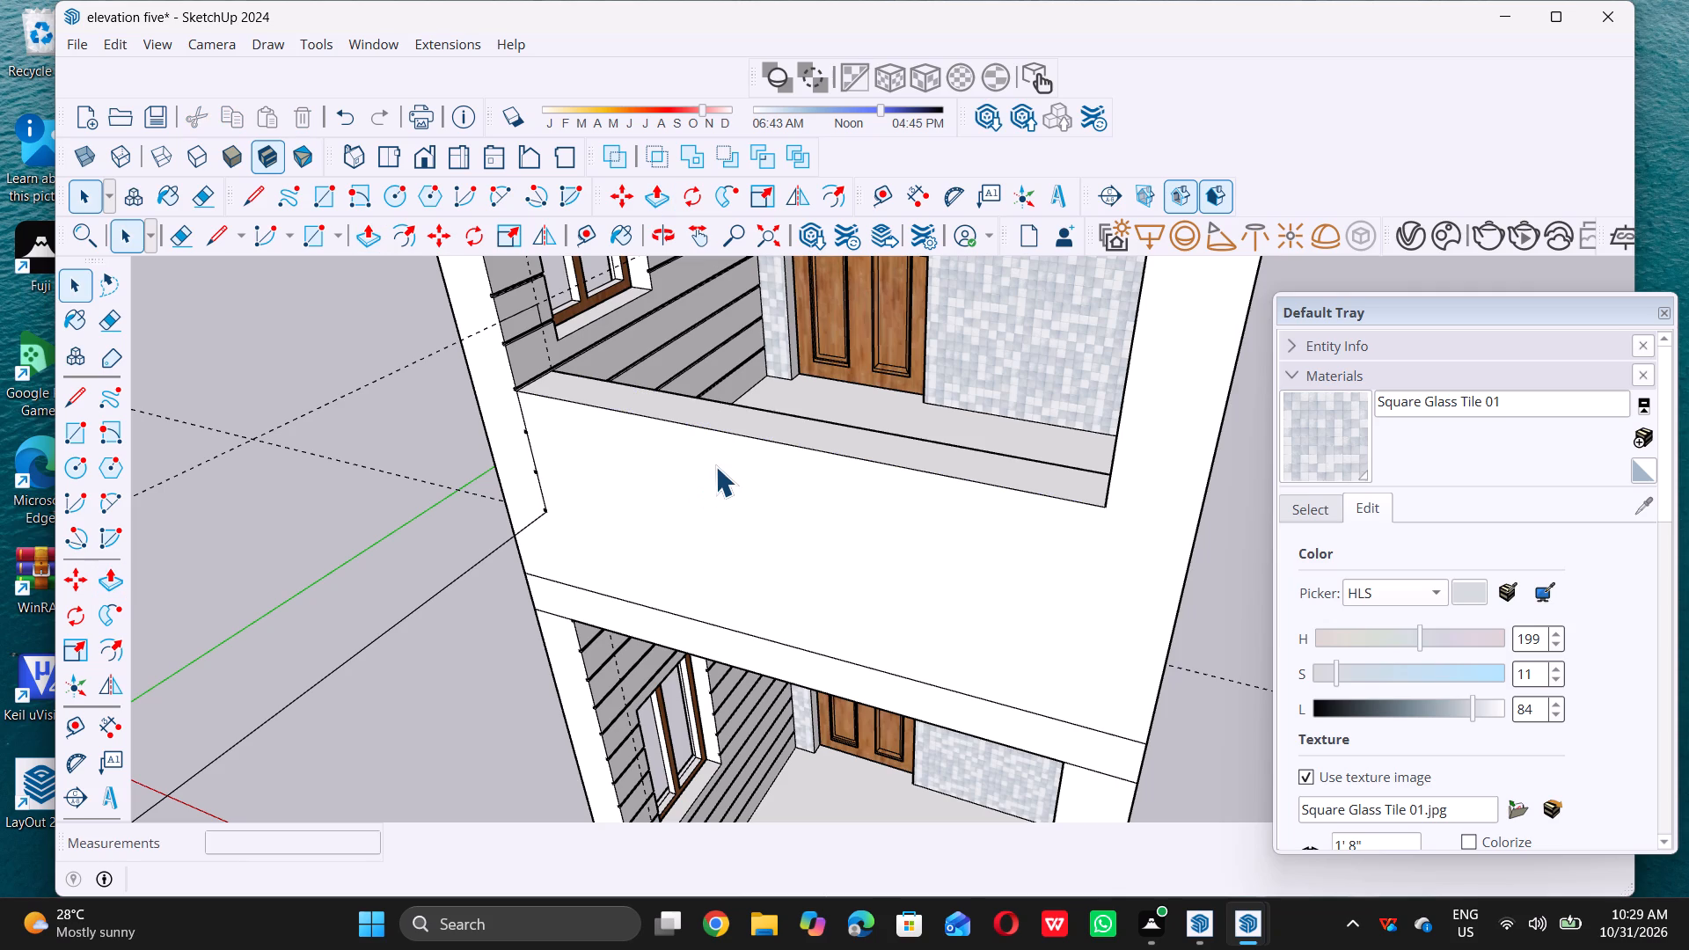
Place a horizontal guide on the parapet's front face about 1' 4 1/4" above the slab line, and undo the stray guide placed after it.
{"action": "scroll", "coordinate": [685, 568], "scroll_direction": "down", "scroll_amount": 6}
{"action": "middle_click_drag", "start_coordinate": [709, 567], "coordinate": [883, 421]}
{"action": "scroll", "coordinate": [681, 445], "scroll_direction": "up", "scroll_amount": 5}
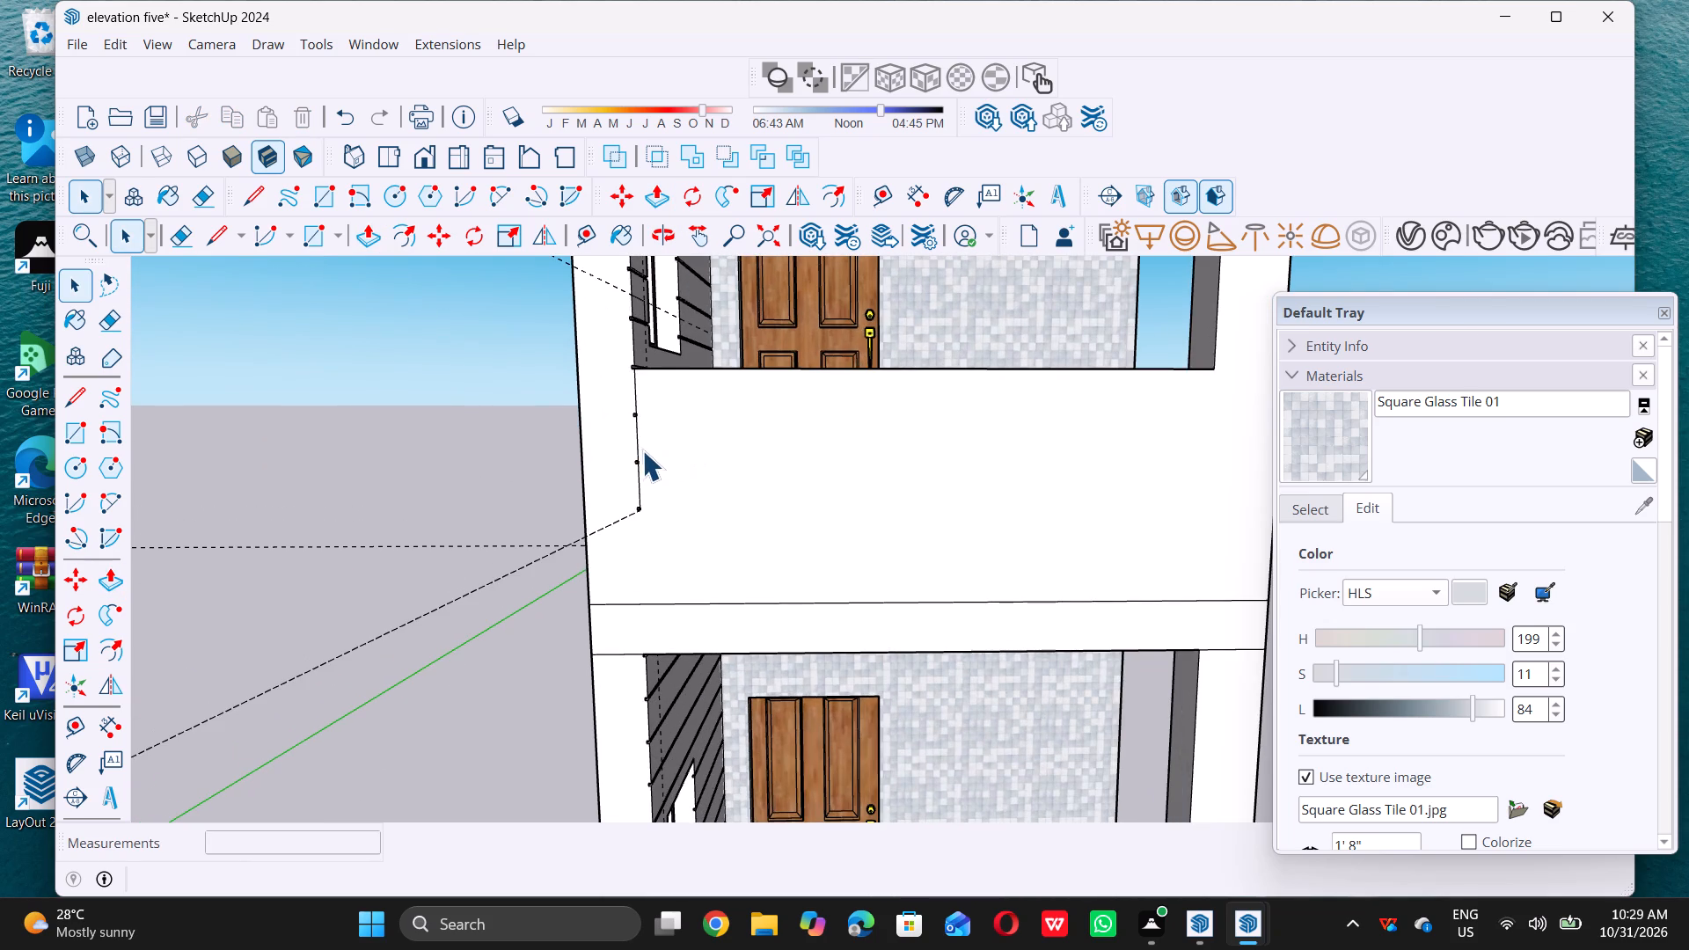
{"action": "scroll", "coordinate": [640, 450], "scroll_direction": "up", "scroll_amount": 1}
{"action": "middle_click_drag", "start_coordinate": [640, 450], "coordinate": [670, 443]}
{"action": "middle_click", "coordinate": [670, 443]}
{"action": "scroll", "coordinate": [649, 457], "scroll_direction": "down", "scroll_amount": 4}
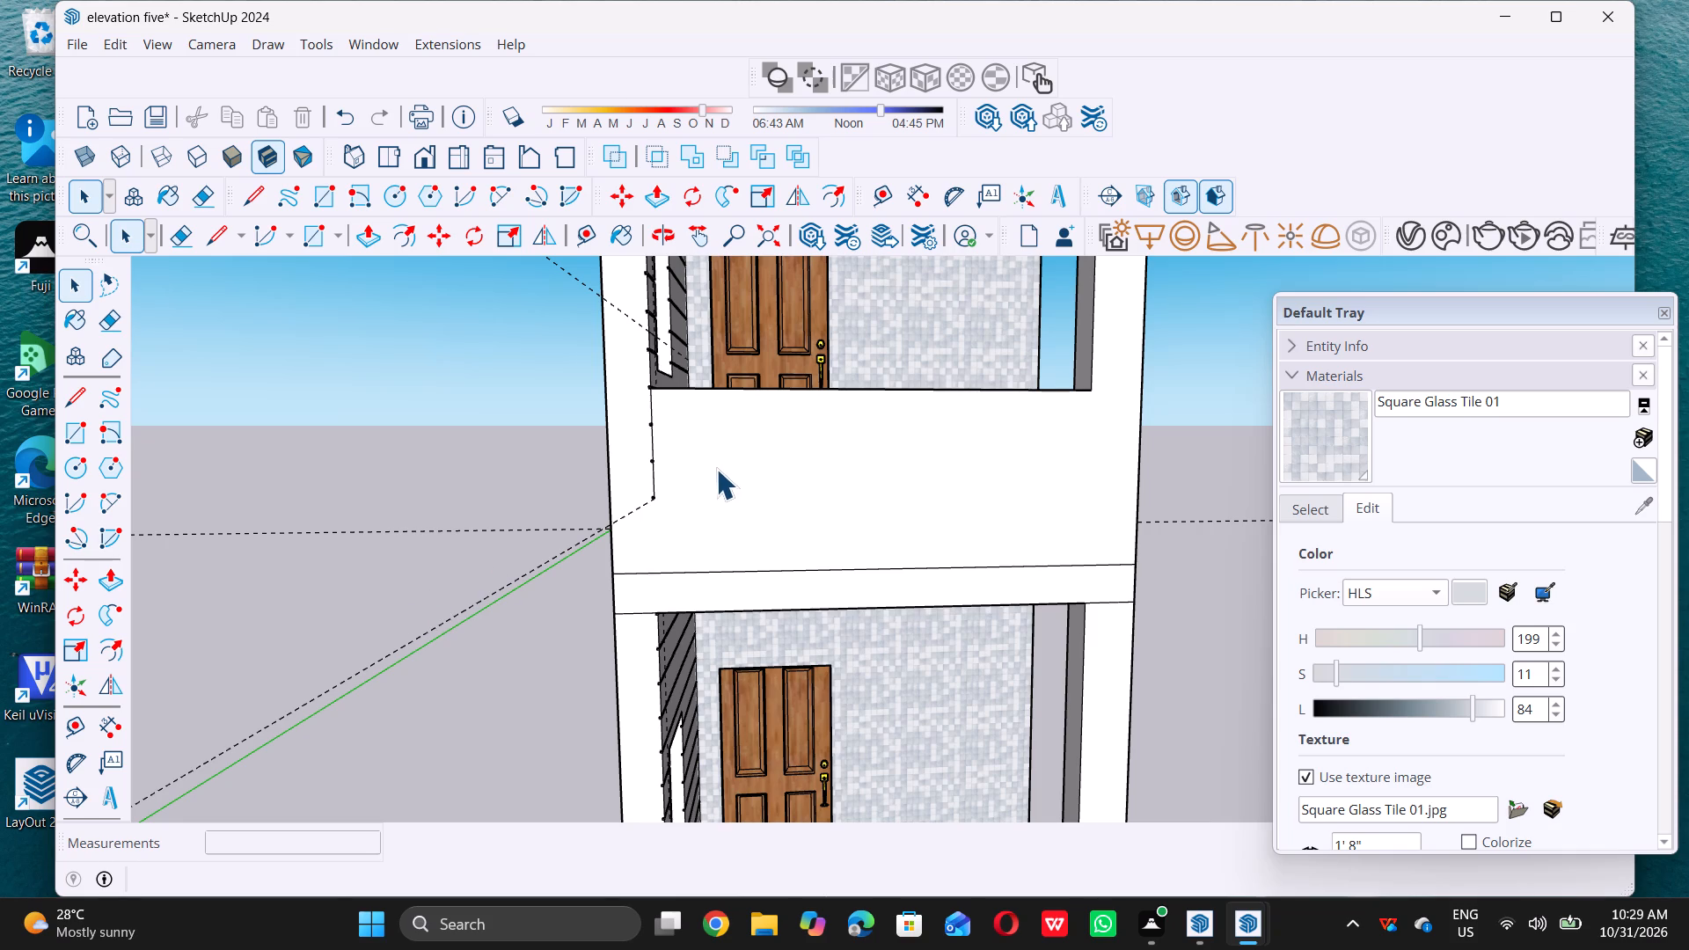
{"action": "scroll", "coordinate": [675, 545], "scroll_direction": "up", "scroll_amount": 2}
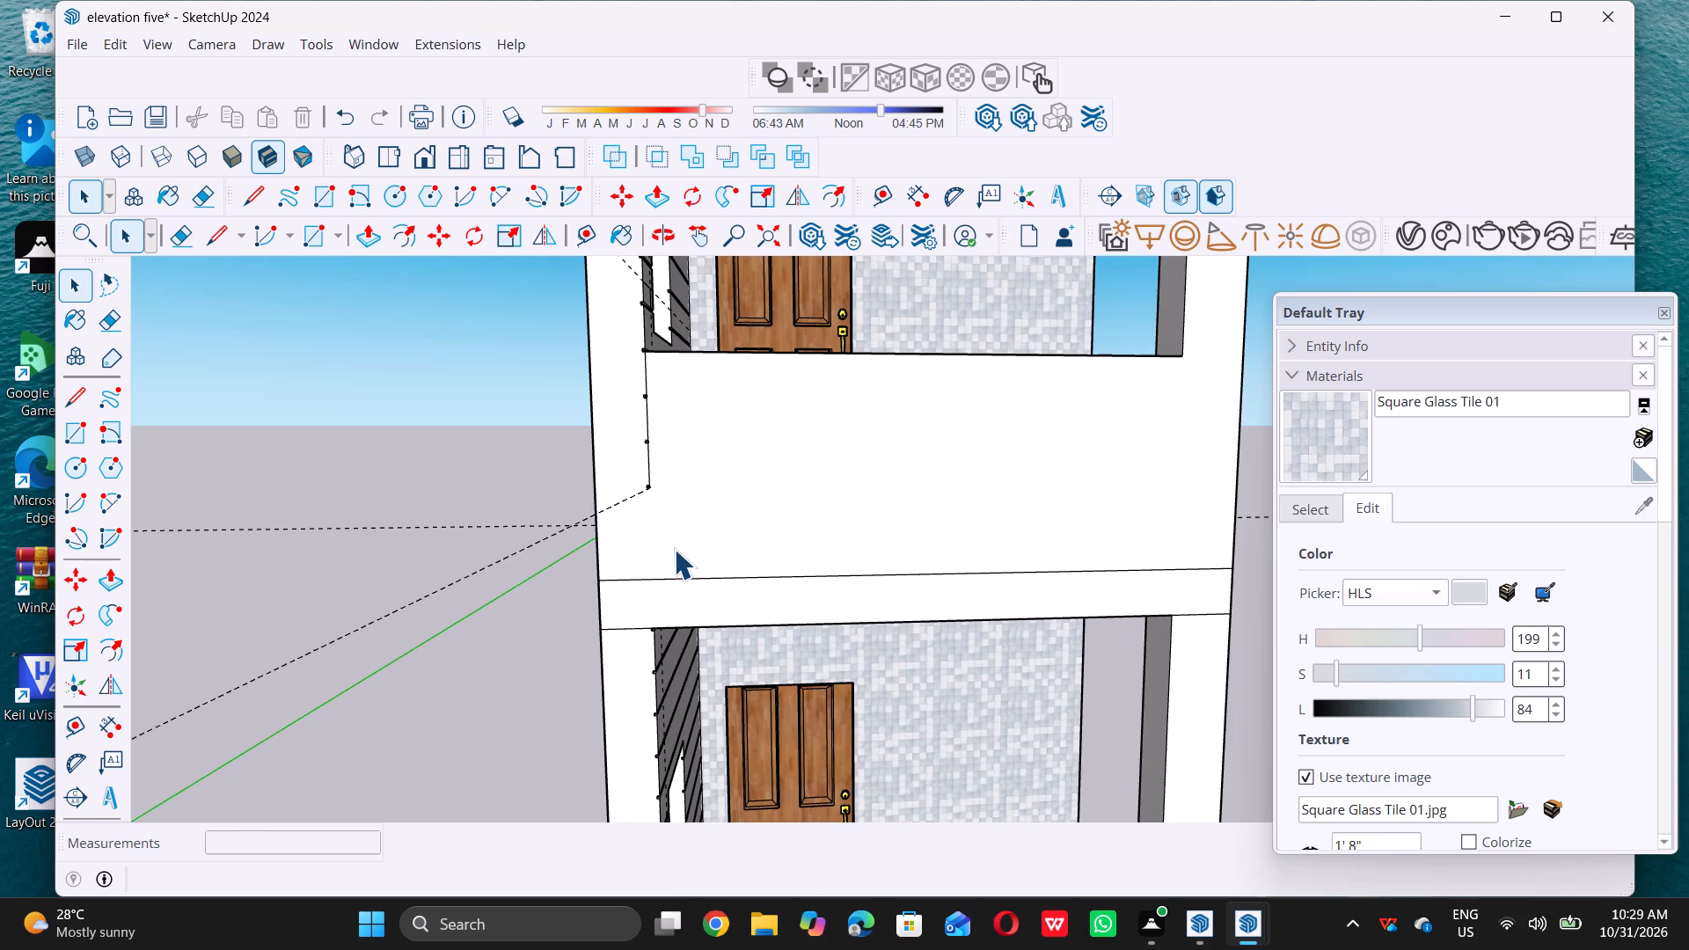
{"action": "key", "text": "t"}
{"action": "left_click", "coordinate": [706, 578]}
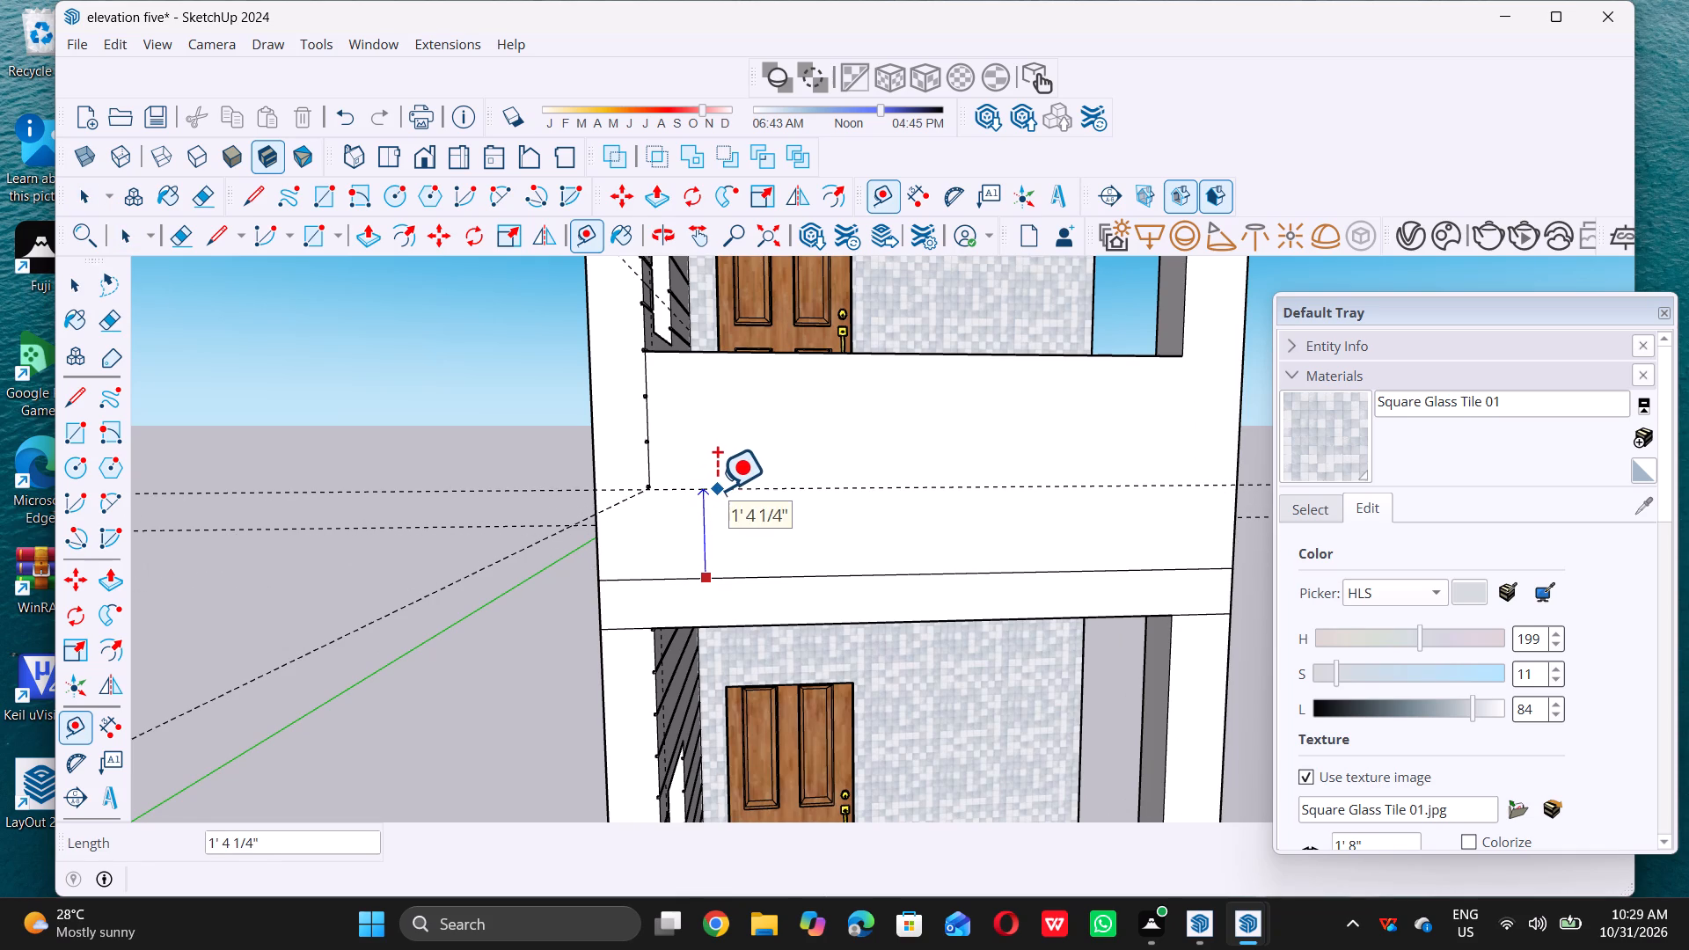
{"action": "double_click", "coordinate": [716, 487]}
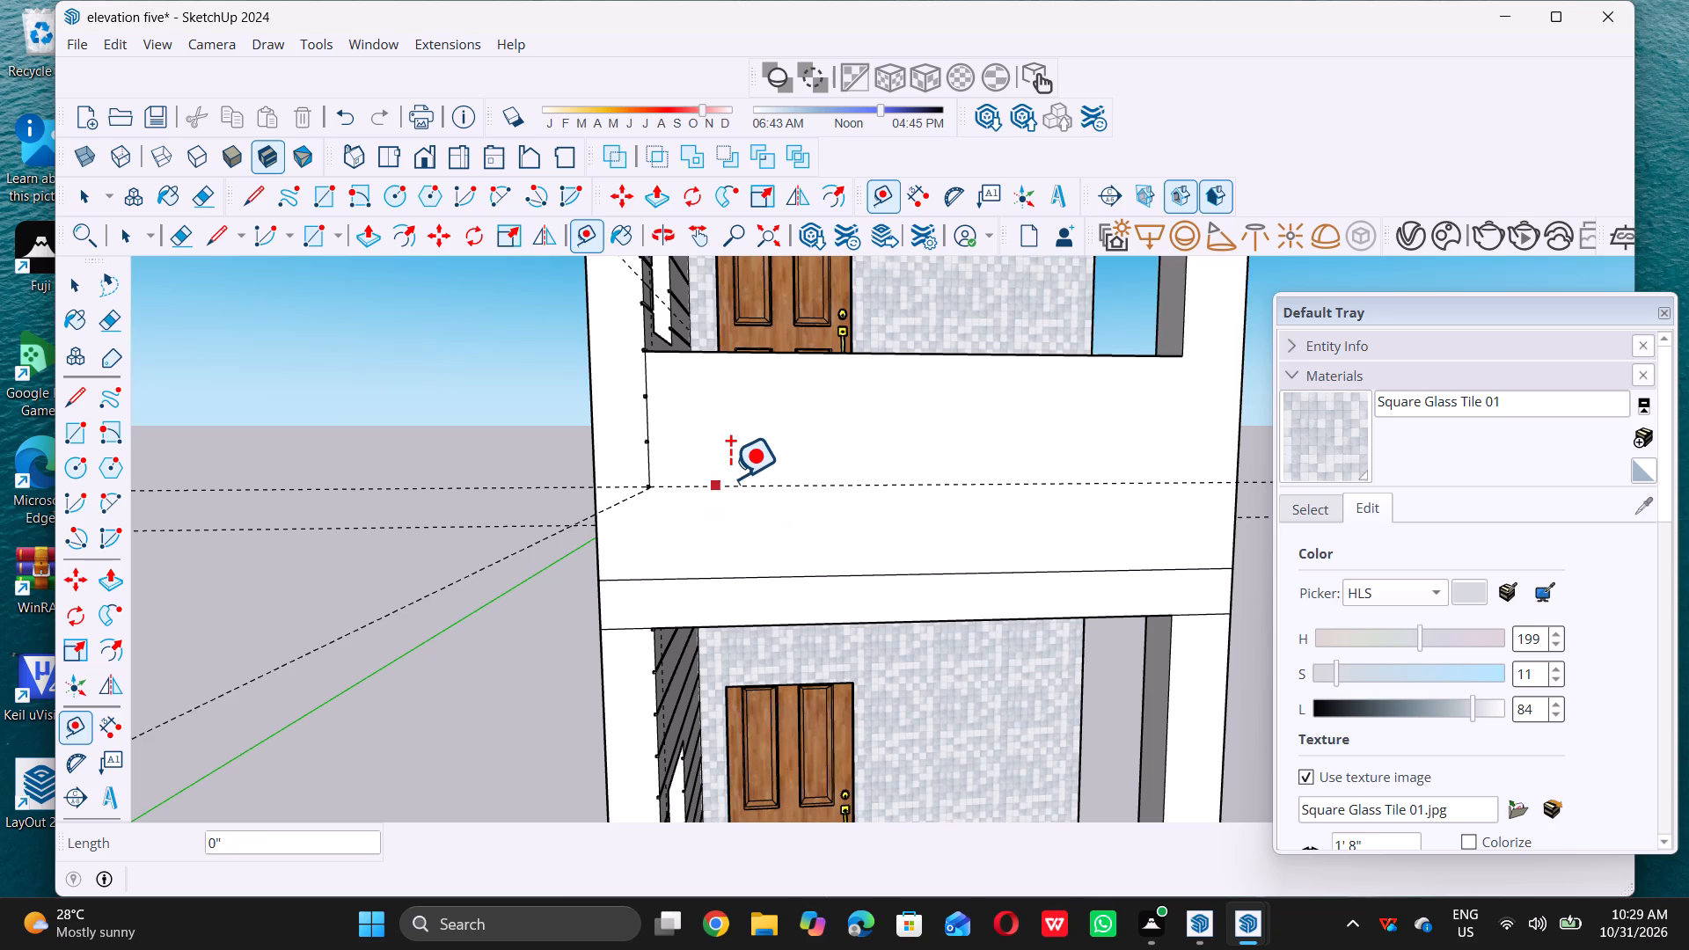
{"action": "double_click", "coordinate": [766, 486]}
{"action": "left_click", "coordinate": [774, 477]}
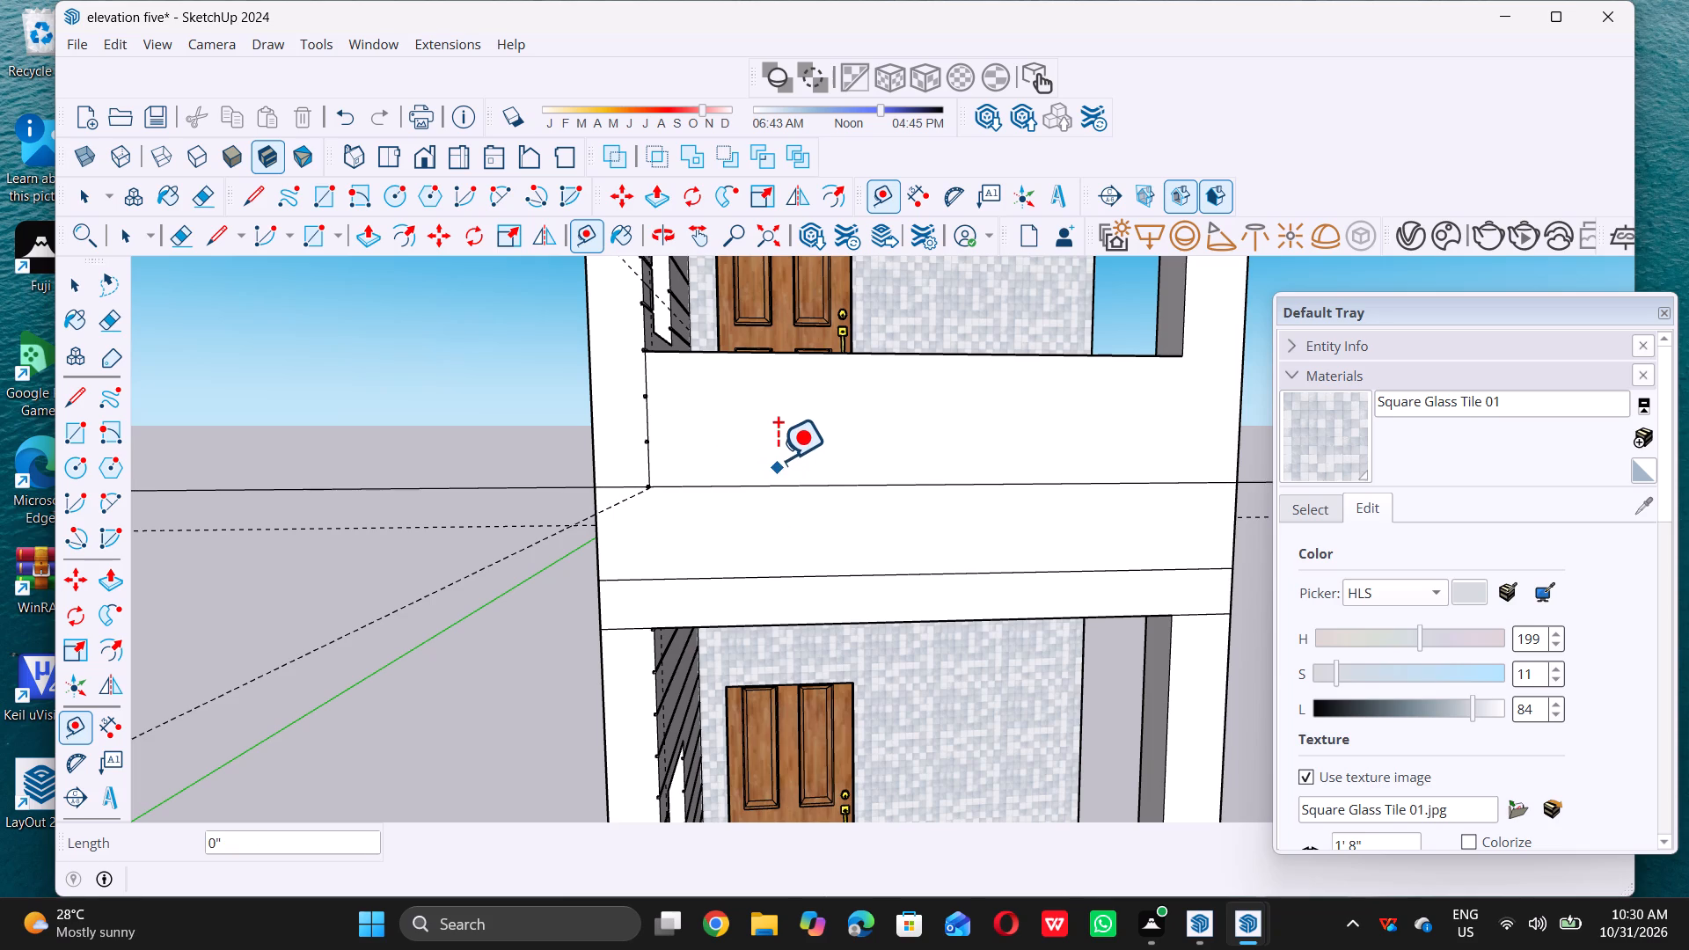
{"action": "key", "text": "ctrl+z"}
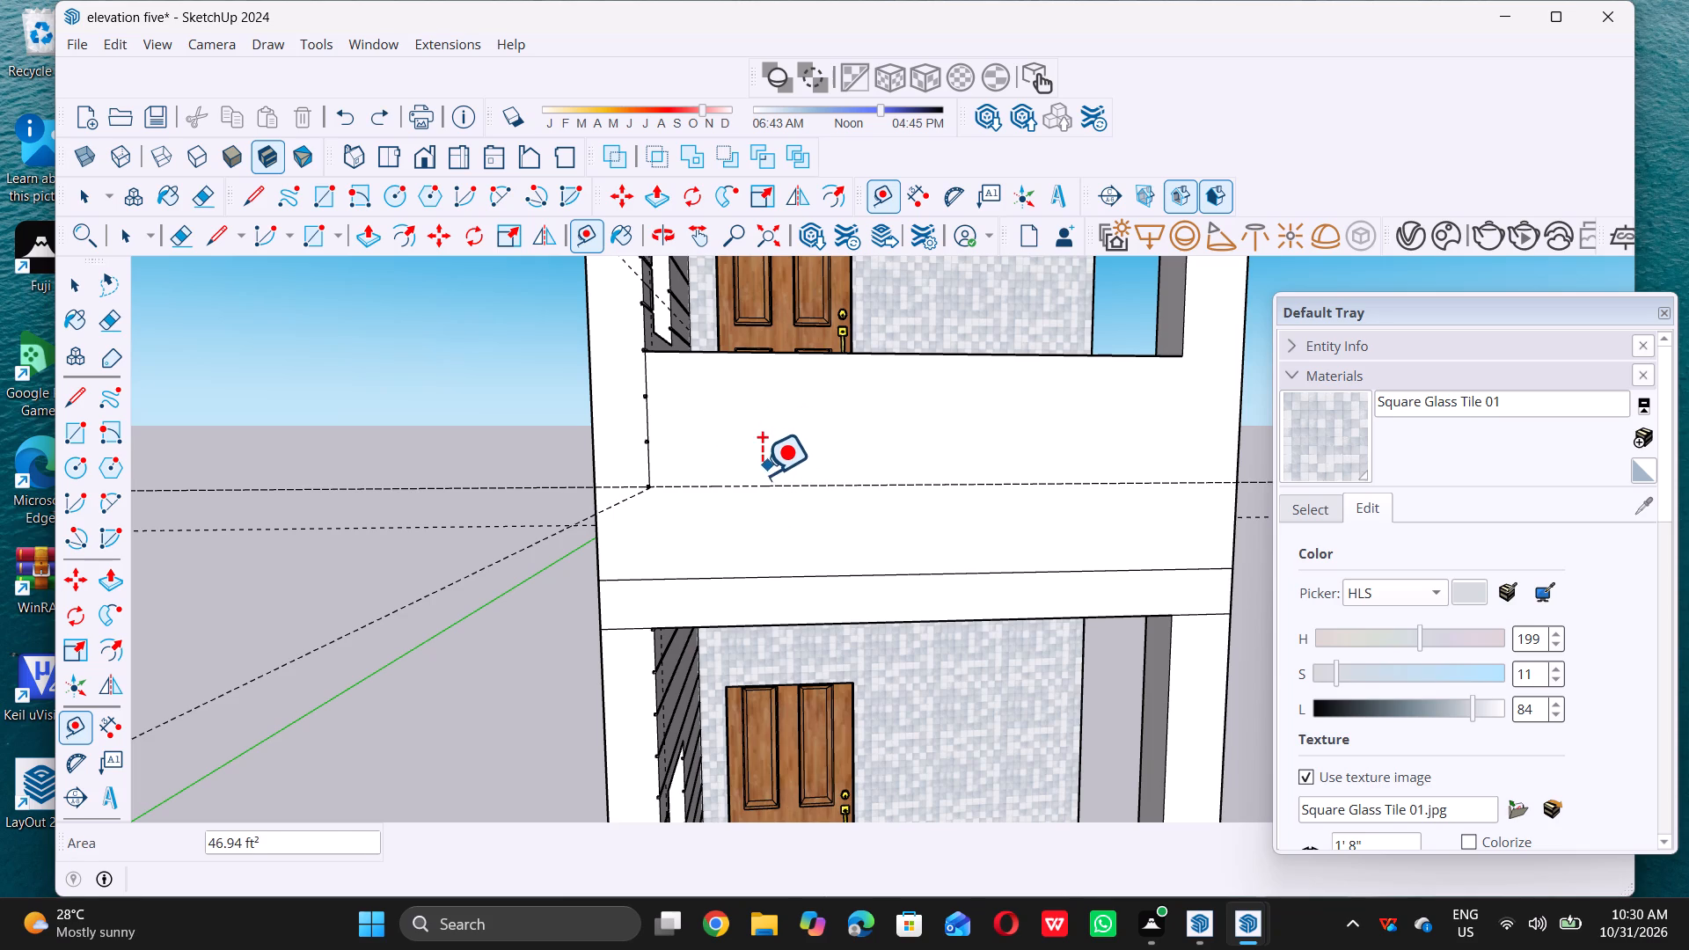
Place a second horizontal guide 5" above the first one on the parapet's front face.
{"action": "left_click", "coordinate": [761, 486]}
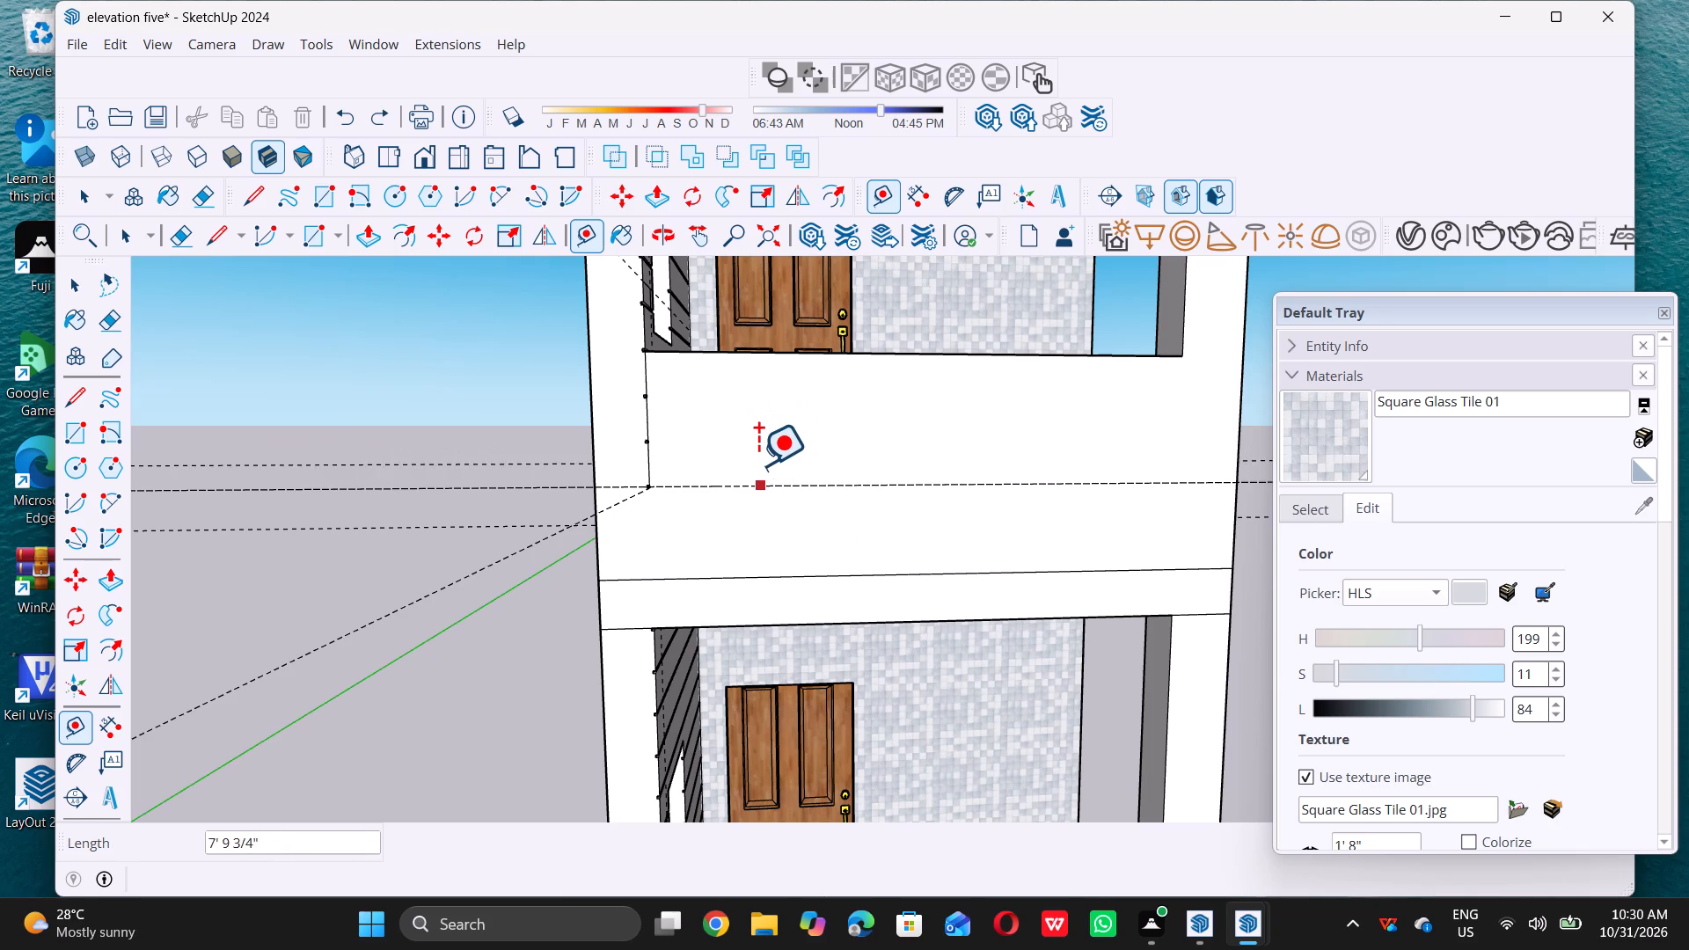
{"action": "scroll", "coordinate": [757, 467], "scroll_direction": "down", "scroll_amount": 4}
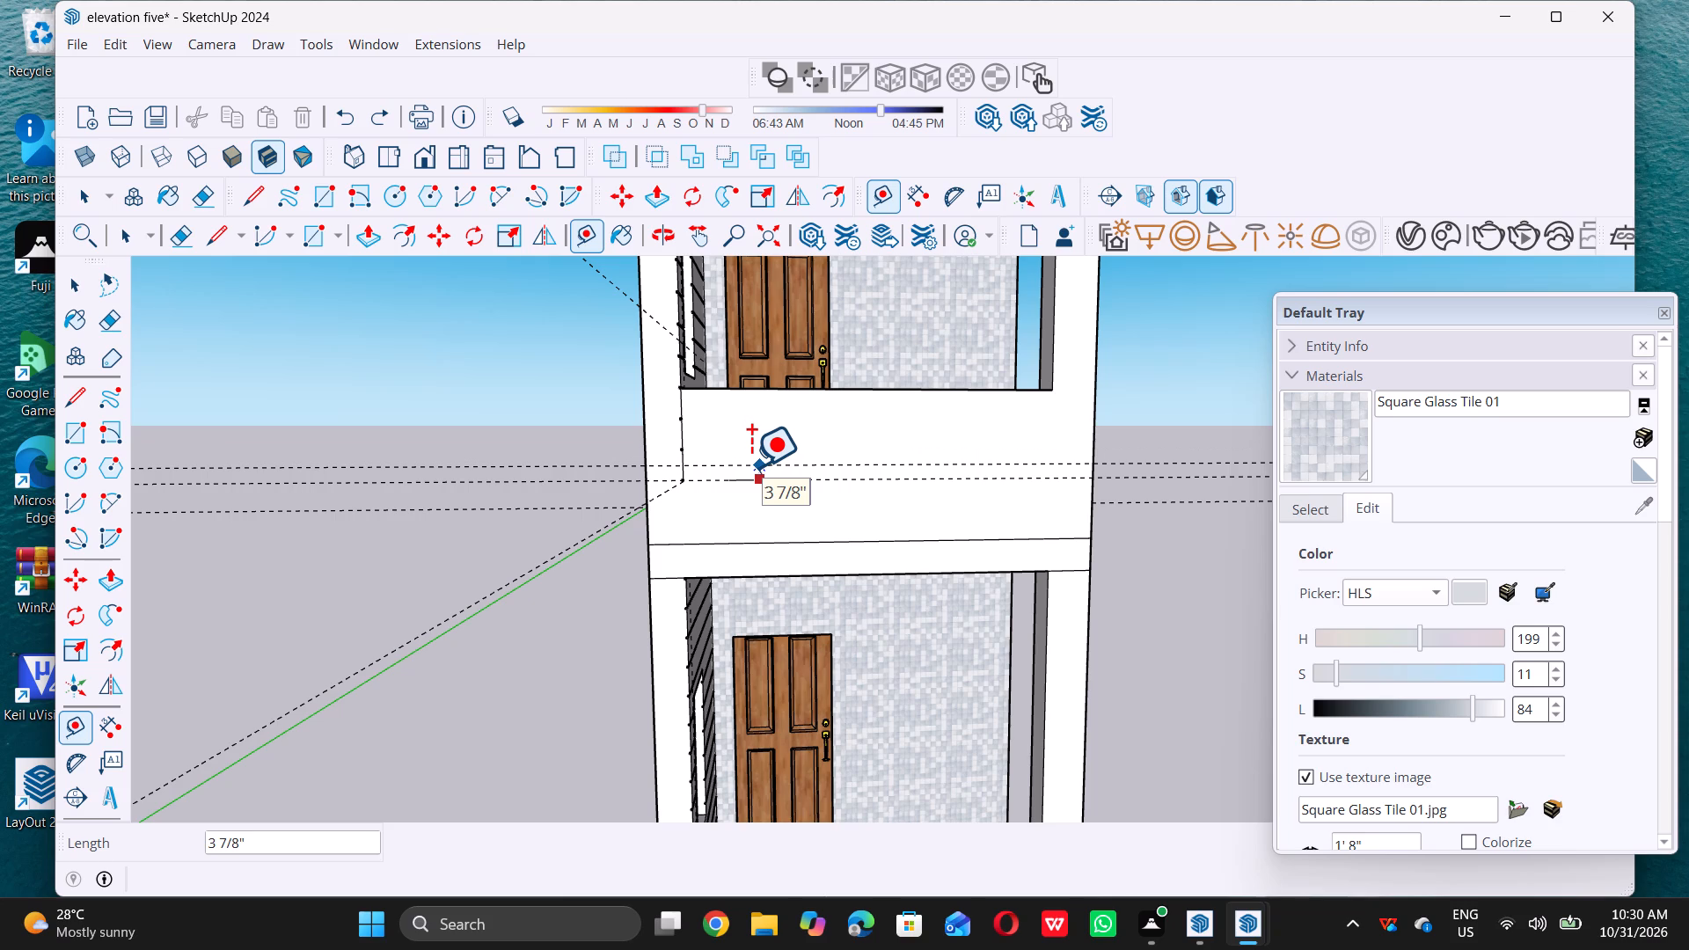
{"action": "key", "text": "5"}
{"action": "key", "text": "shift+quotedbl"}
{"action": "key", "text": "Return"}
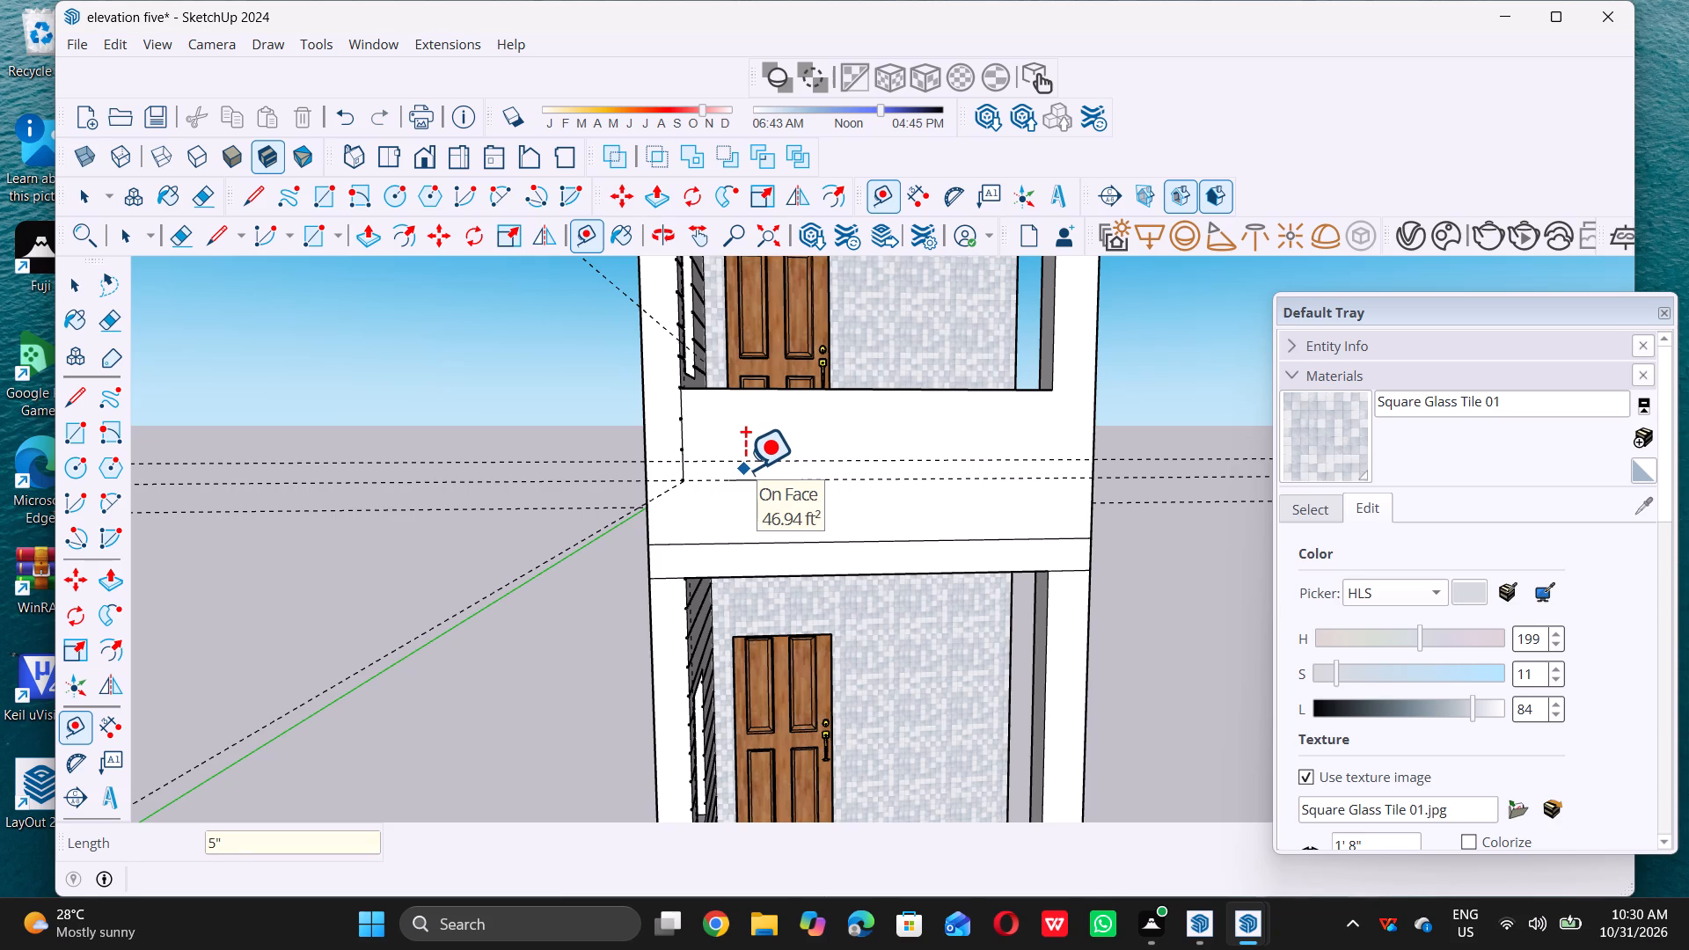
Place two vertical guides on the parapet face, about 2' 7 7/16" from its side edge line and about 3' 2 1/2" beyond that.
{"action": "scroll", "coordinate": [748, 469], "scroll_direction": "up", "scroll_amount": 4}
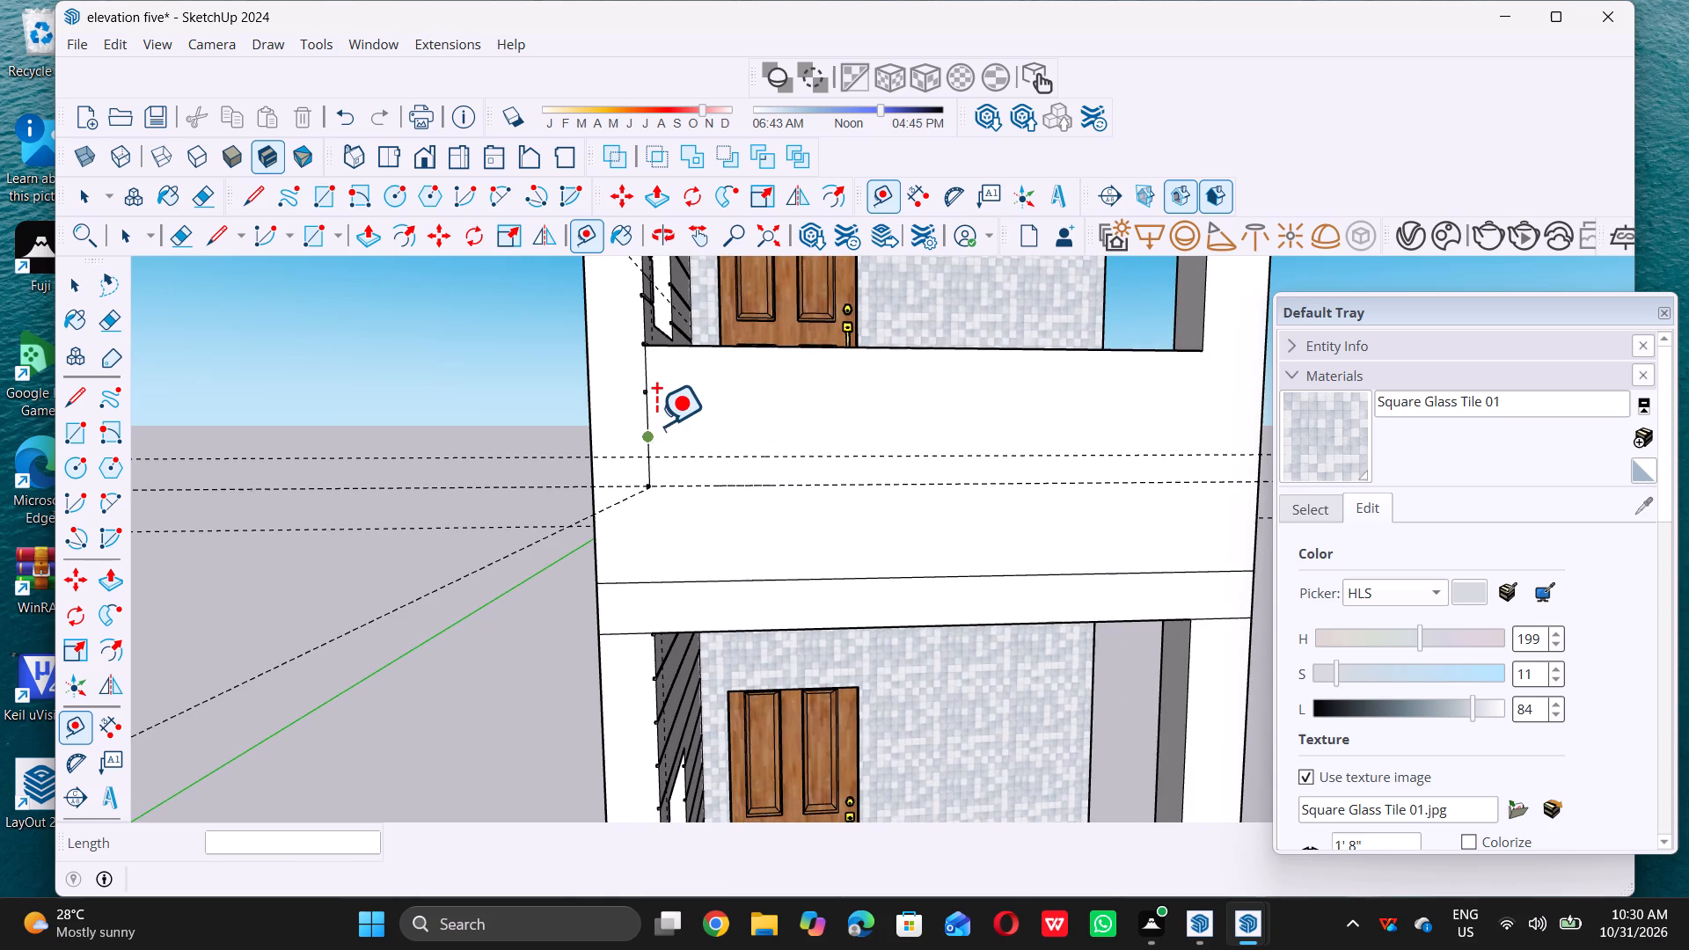
{"action": "left_click", "coordinate": [646, 419]}
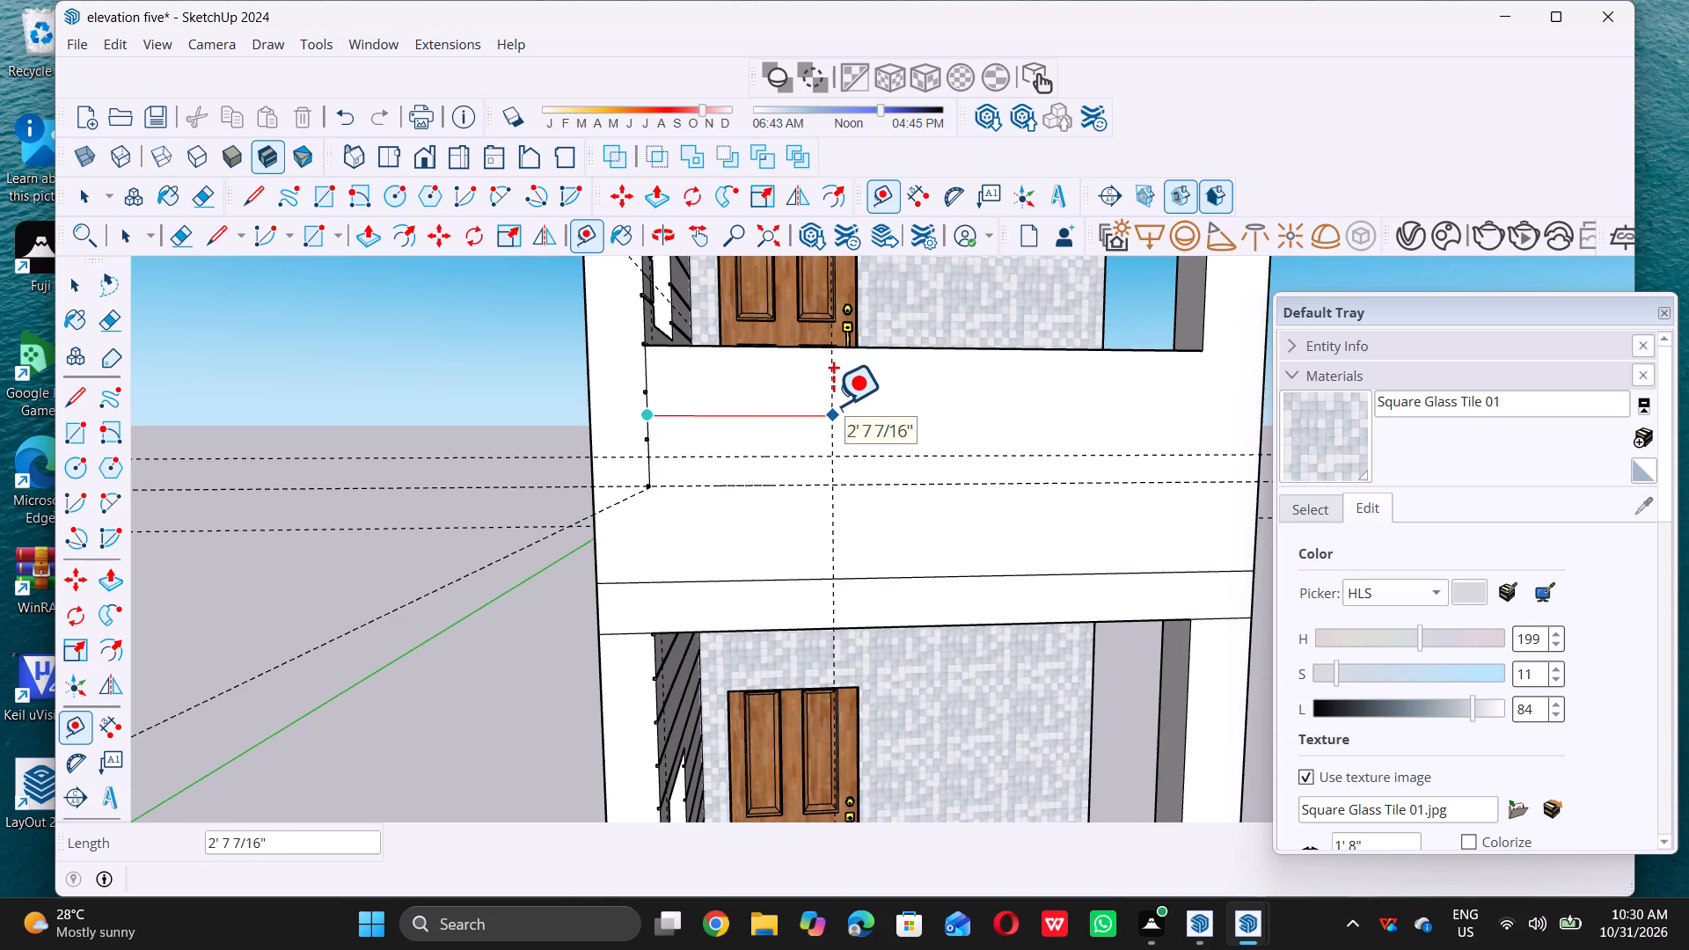
{"action": "left_click", "coordinate": [833, 405]}
{"action": "left_click", "coordinate": [834, 398]}
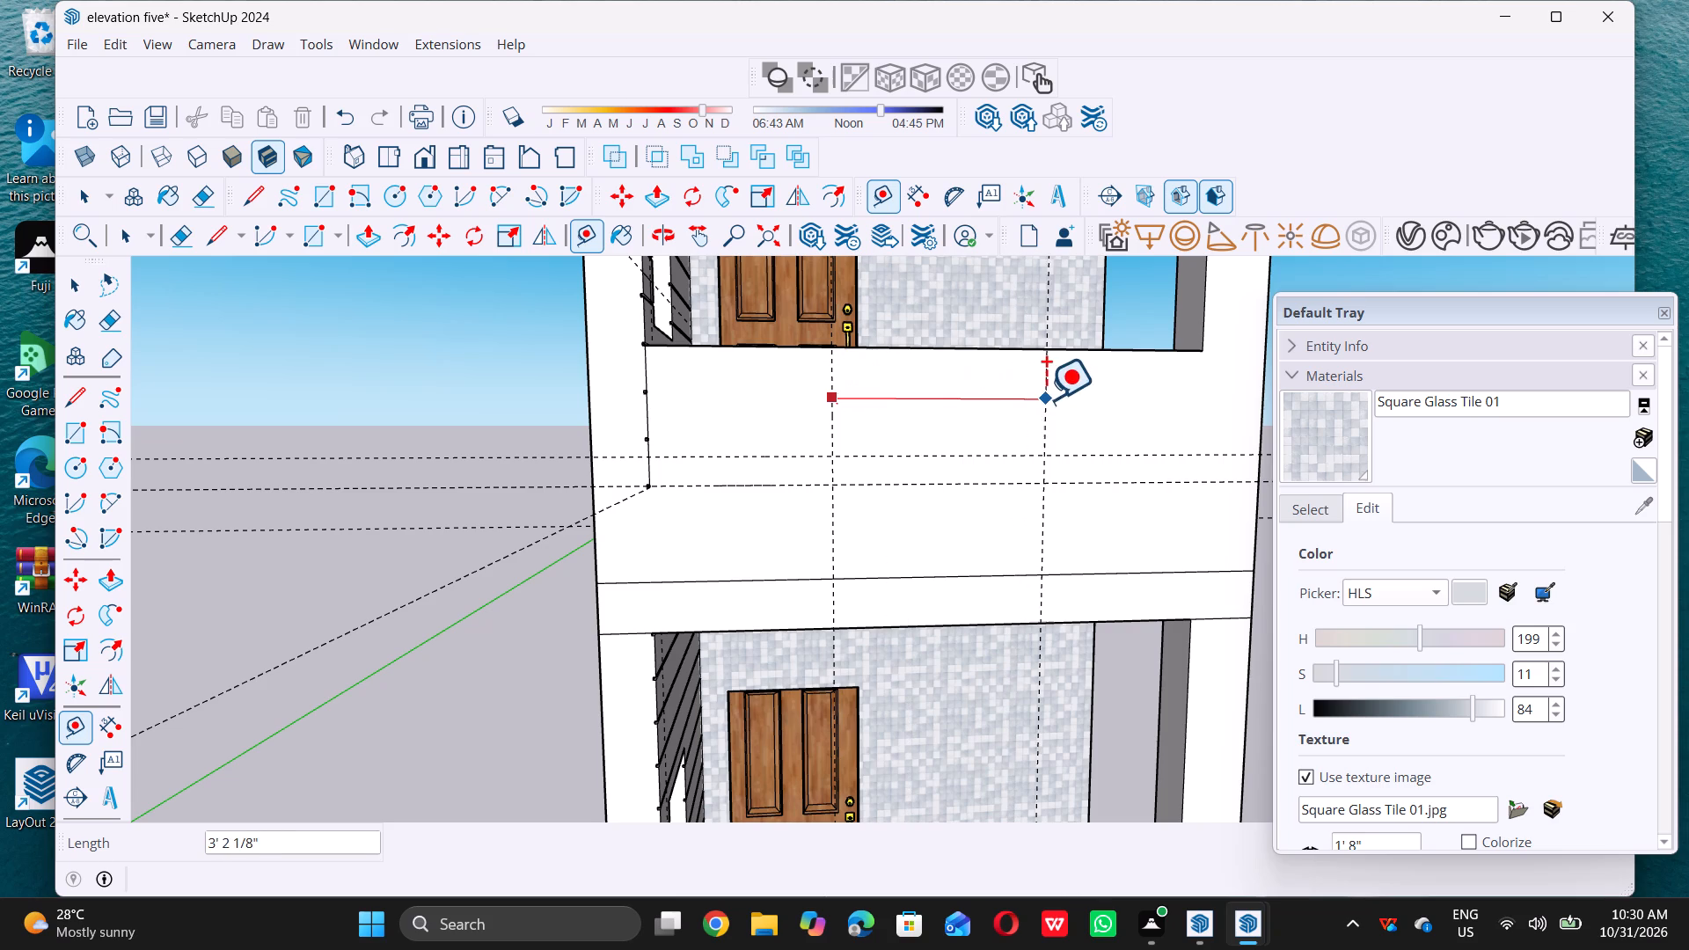
{"action": "left_click", "coordinate": [1048, 405]}
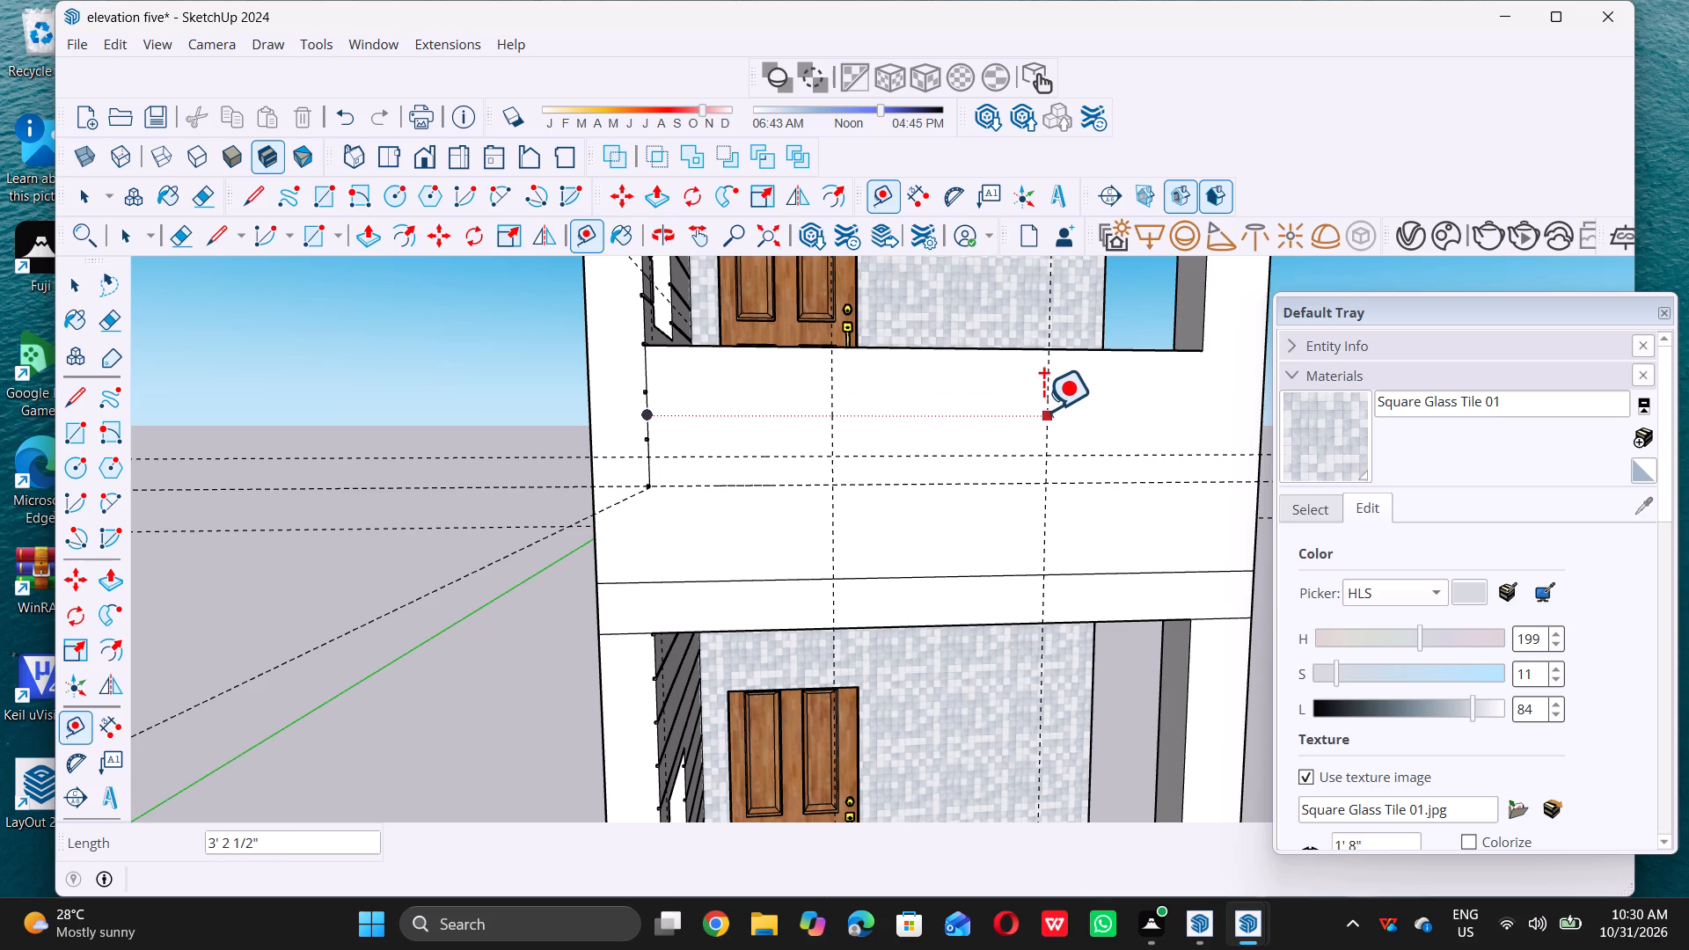
{"action": "key", "text": "space"}
Draw a 5" by 2' 7 7/16" rectangle between the two horizontal guides, from the side edge line to the first vertical guide.
{"action": "scroll", "coordinate": [705, 482], "scroll_direction": "up", "scroll_amount": 4}
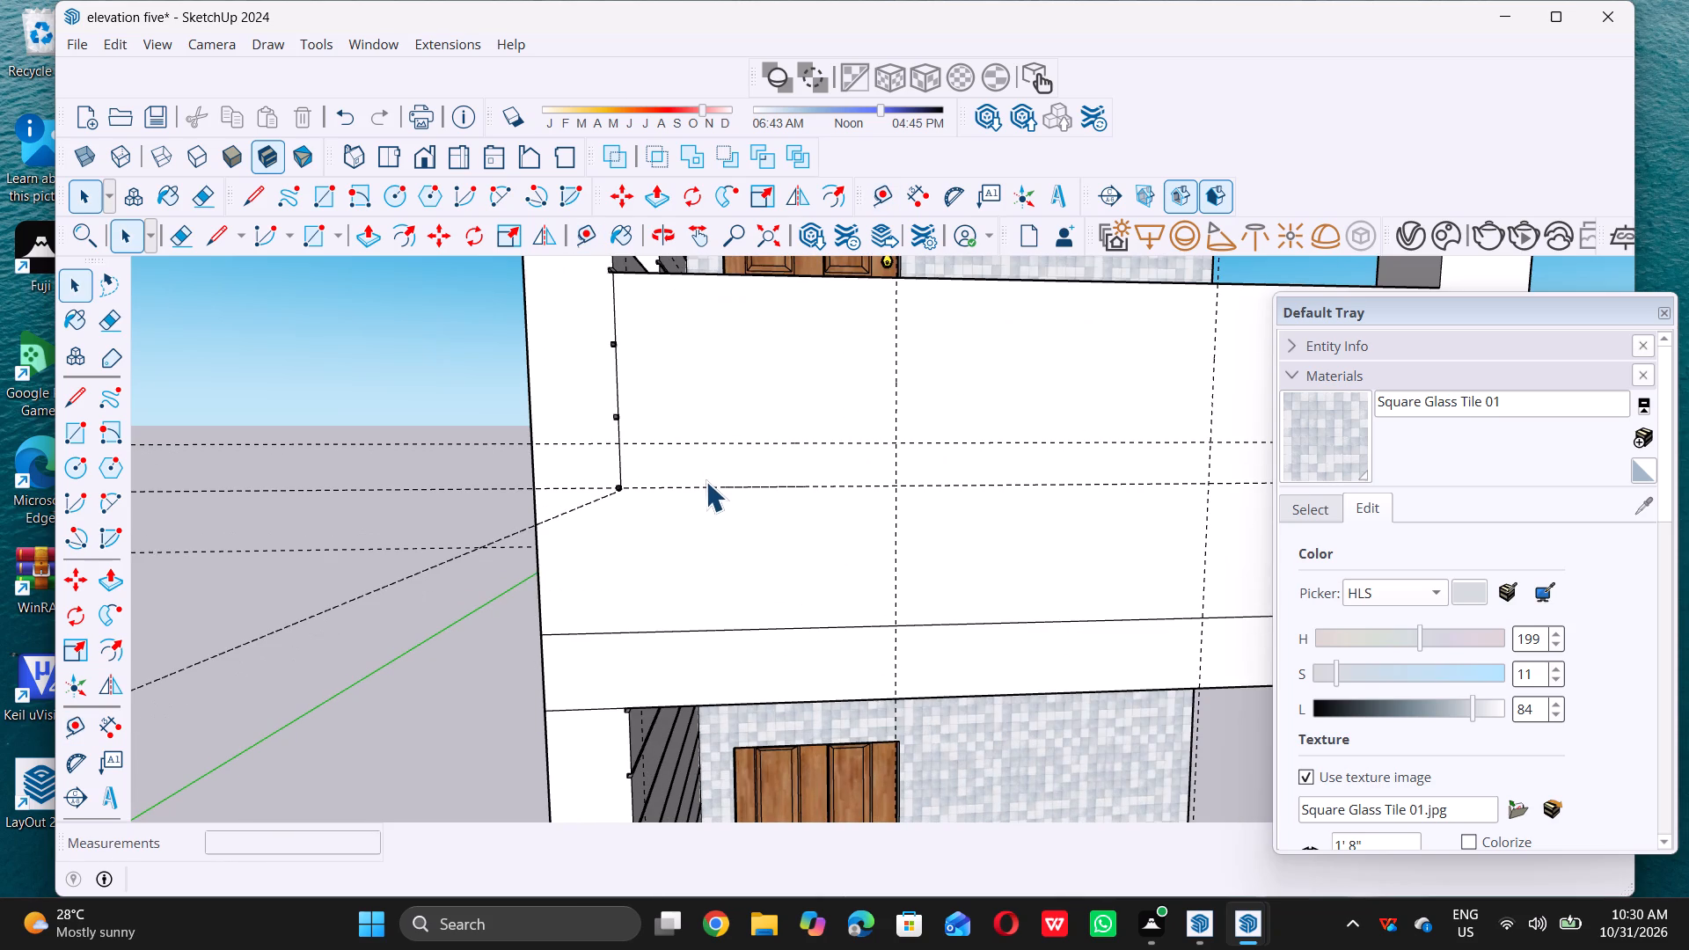
{"action": "key", "text": "r"}
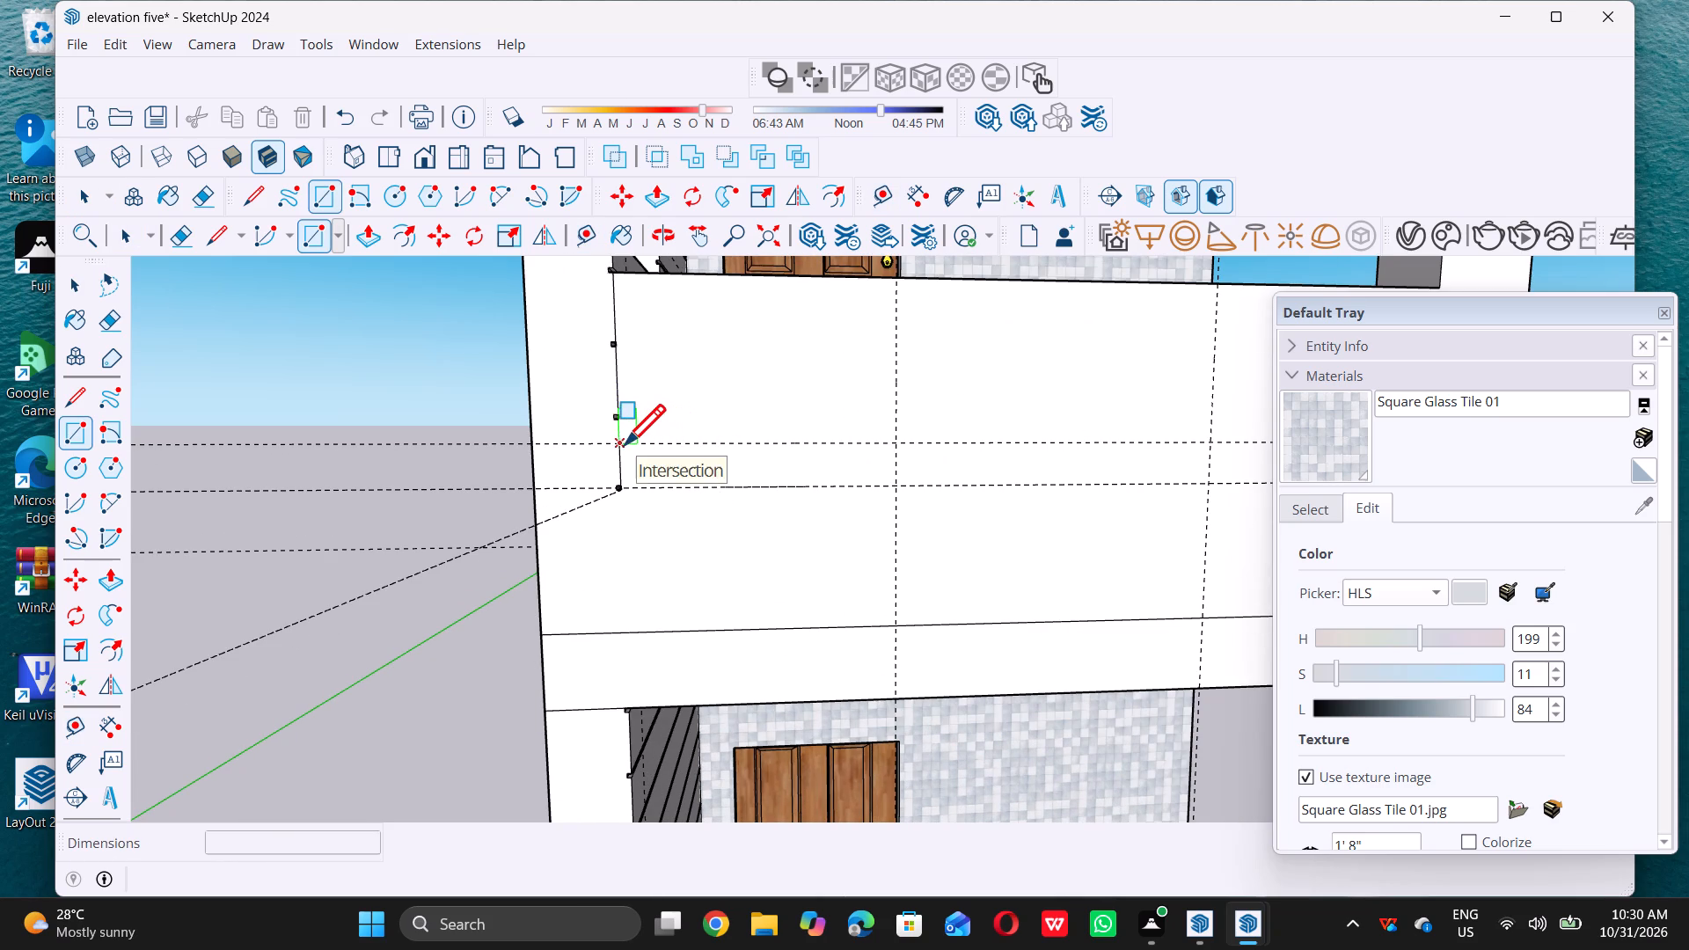
{"action": "double_click", "coordinate": [625, 444]}
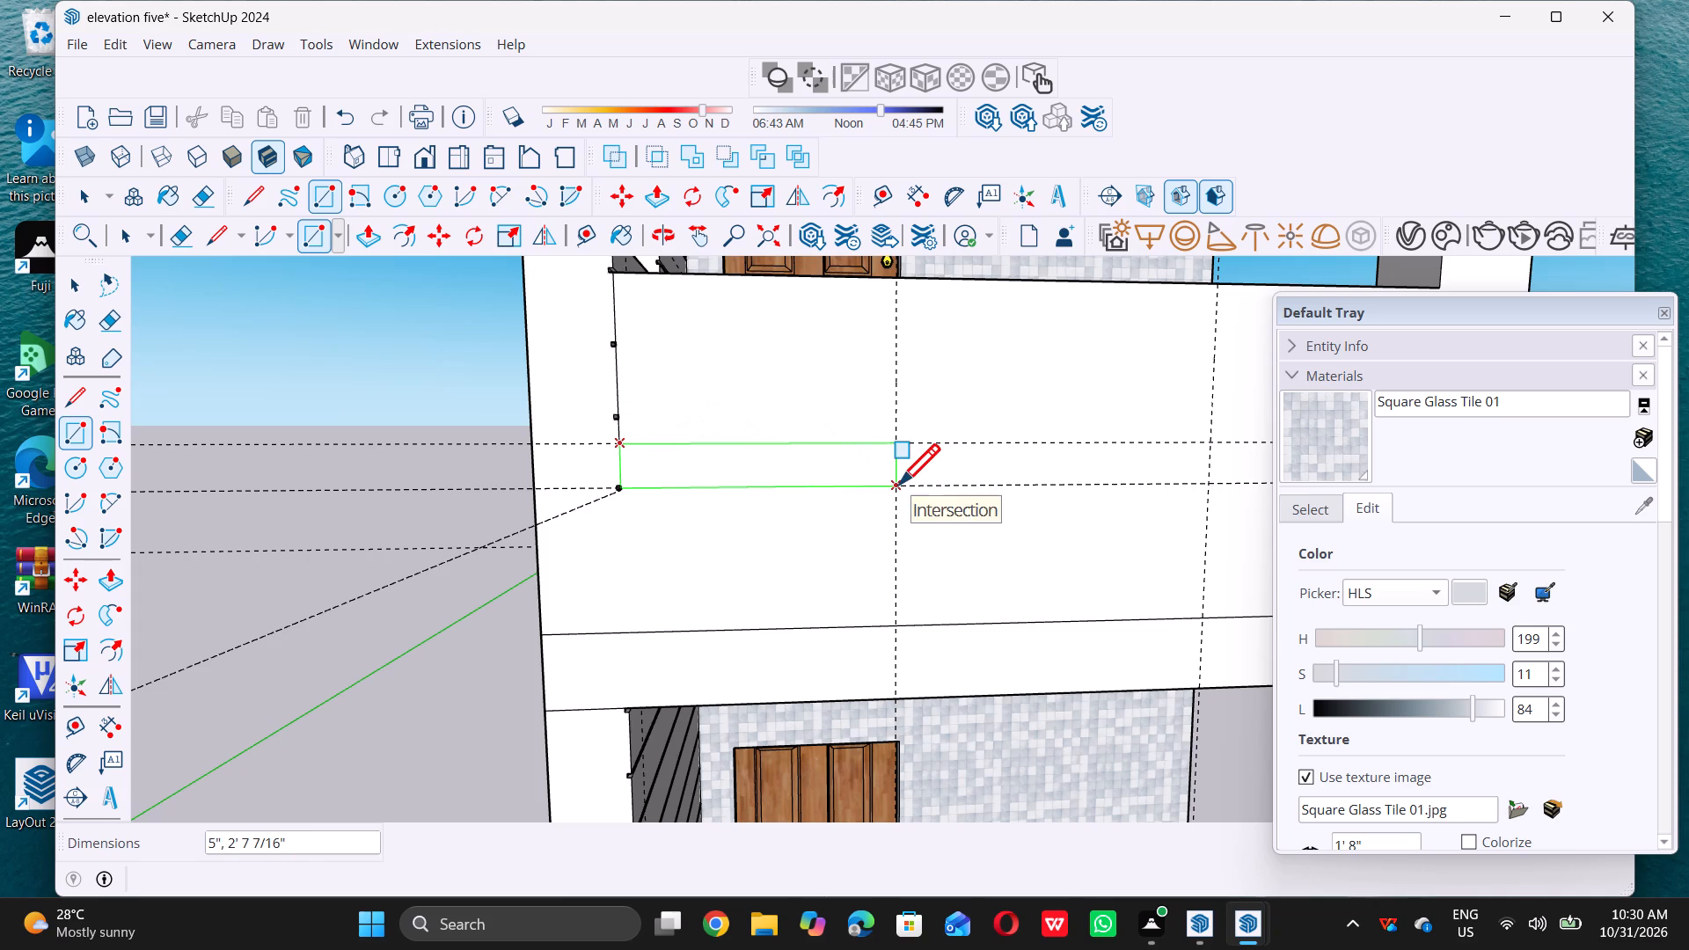
{"action": "triple_click", "coordinate": [899, 484]}
{"action": "key", "text": "space"}
Examine the new panel rectangle up close and check whether it separates from the parapet's front face.
{"action": "scroll", "coordinate": [897, 450], "scroll_direction": "down", "scroll_amount": 2}
{"action": "middle_click_drag", "start_coordinate": [893, 463], "coordinate": [851, 535]}
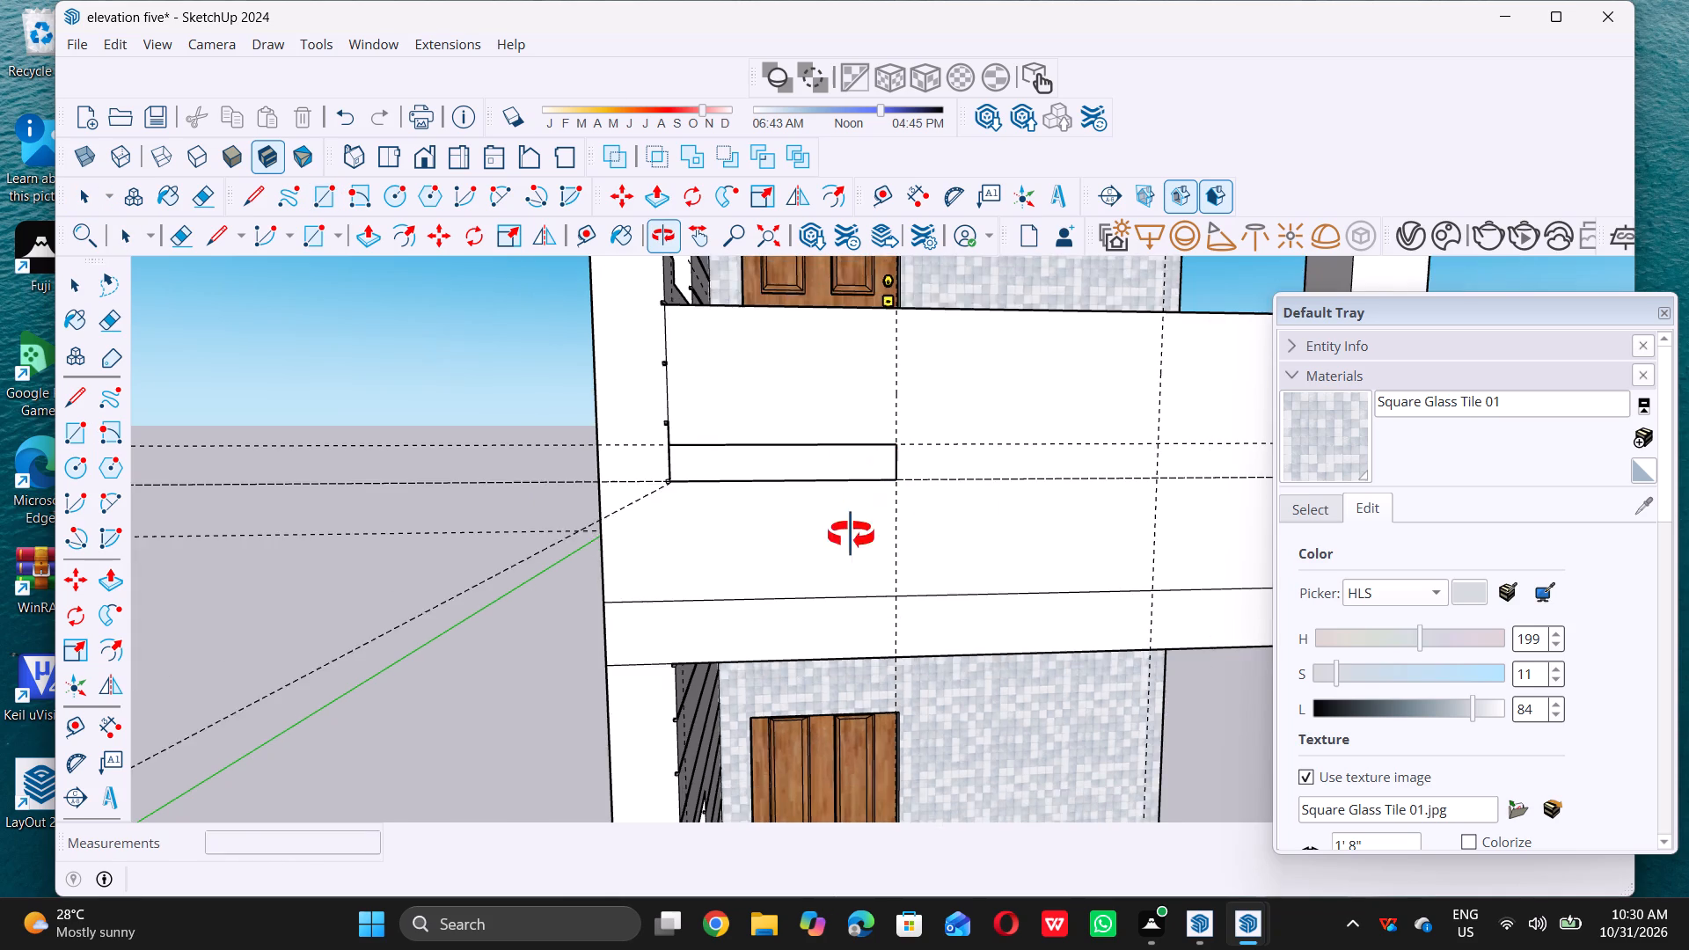
{"action": "middle_click_drag", "start_coordinate": [851, 535], "coordinate": [786, 632]}
{"action": "scroll", "coordinate": [810, 563], "scroll_direction": "up", "scroll_amount": 13}
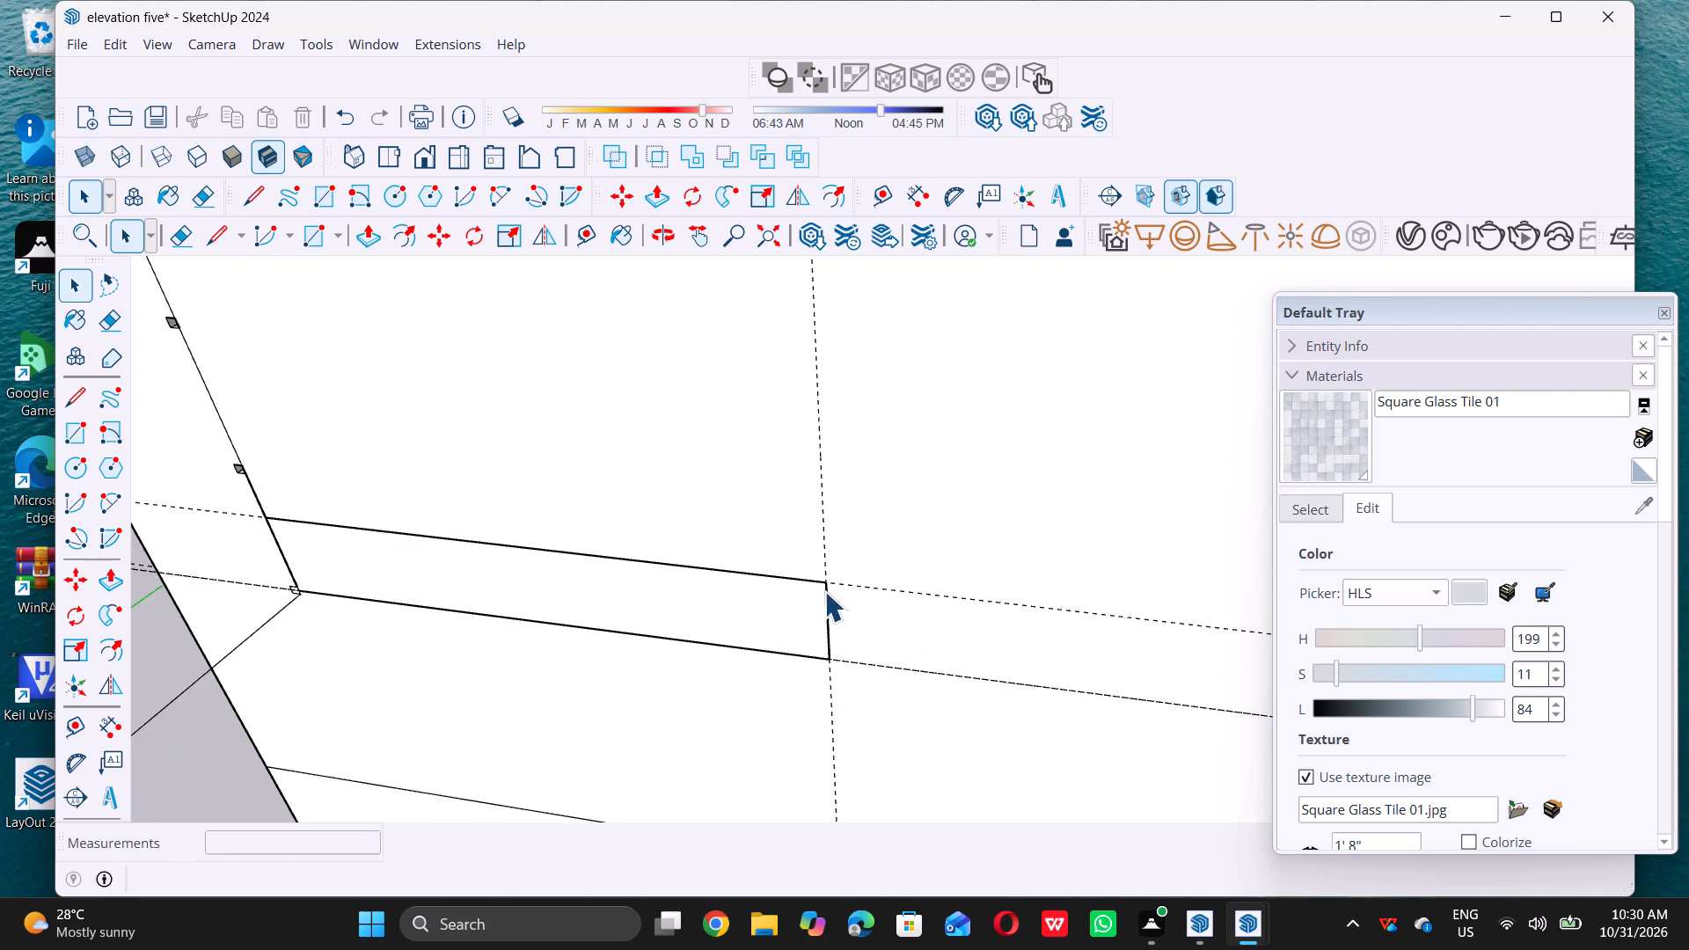
{"action": "scroll", "coordinate": [824, 591], "scroll_direction": "up", "scroll_amount": 8}
{"action": "scroll", "coordinate": [804, 607], "scroll_direction": "down", "scroll_amount": 7}
{"action": "scroll", "coordinate": [938, 590], "scroll_direction": "down", "scroll_amount": 11}
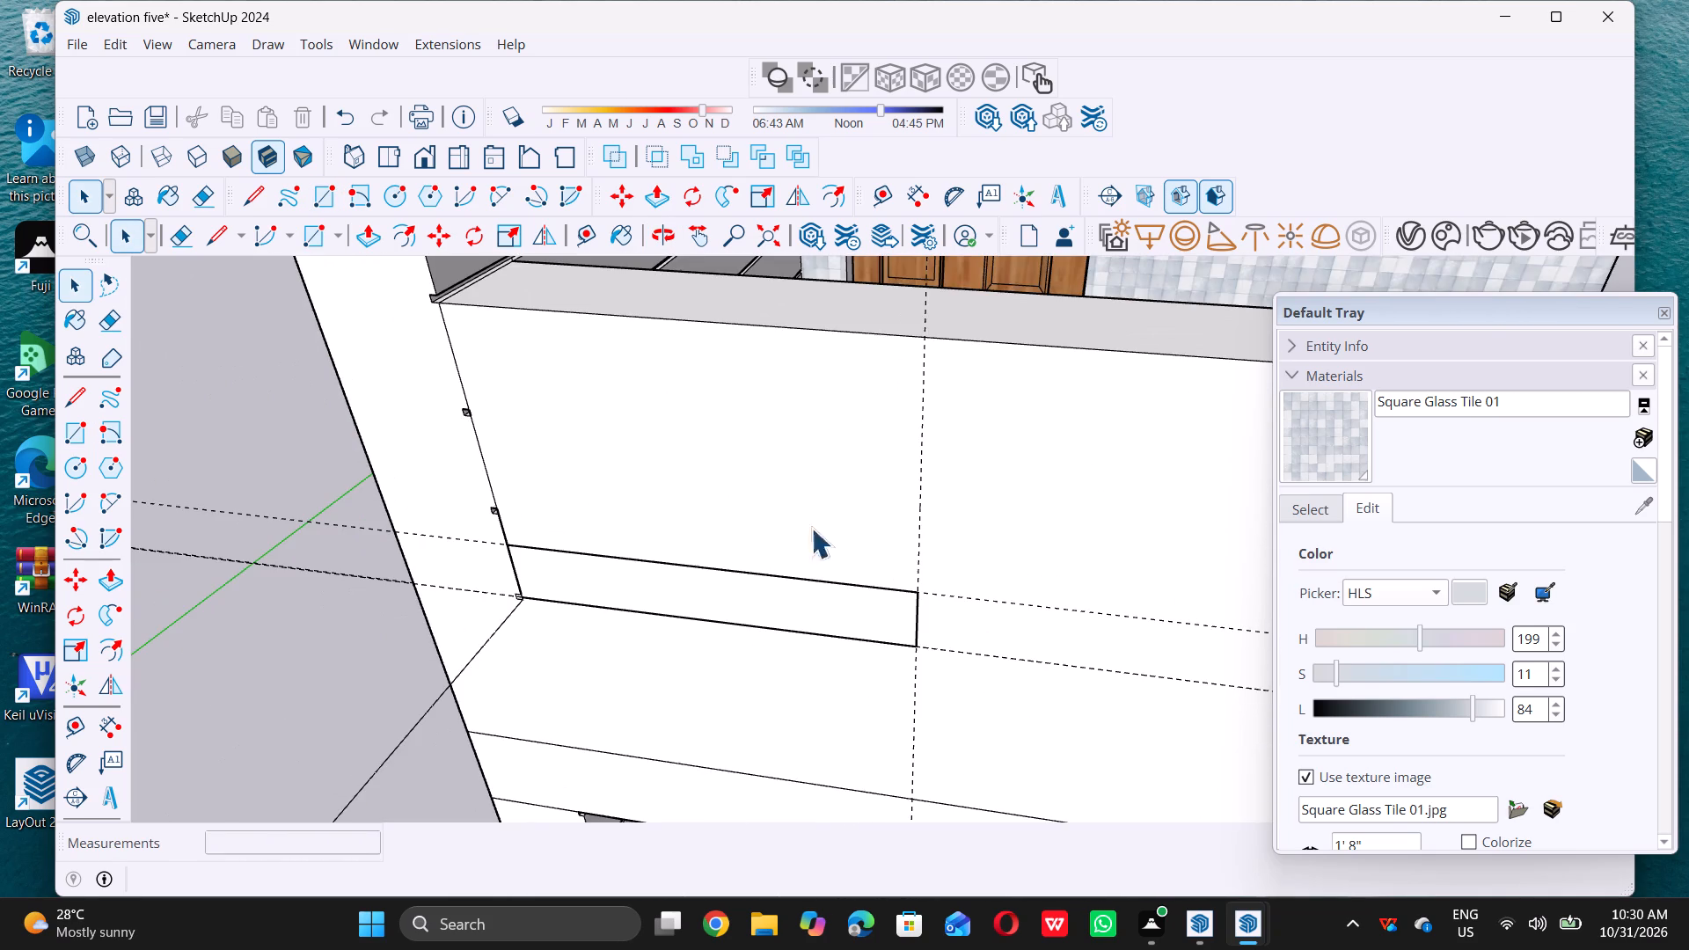
{"action": "middle_click_drag", "start_coordinate": [671, 552], "coordinate": [603, 697]}
{"action": "scroll", "coordinate": [858, 615], "scroll_direction": "up", "scroll_amount": 12}
{"action": "scroll", "coordinate": [927, 660], "scroll_direction": "up", "scroll_amount": 10}
{"action": "scroll", "coordinate": [902, 661], "scroll_direction": "down", "scroll_amount": 5}
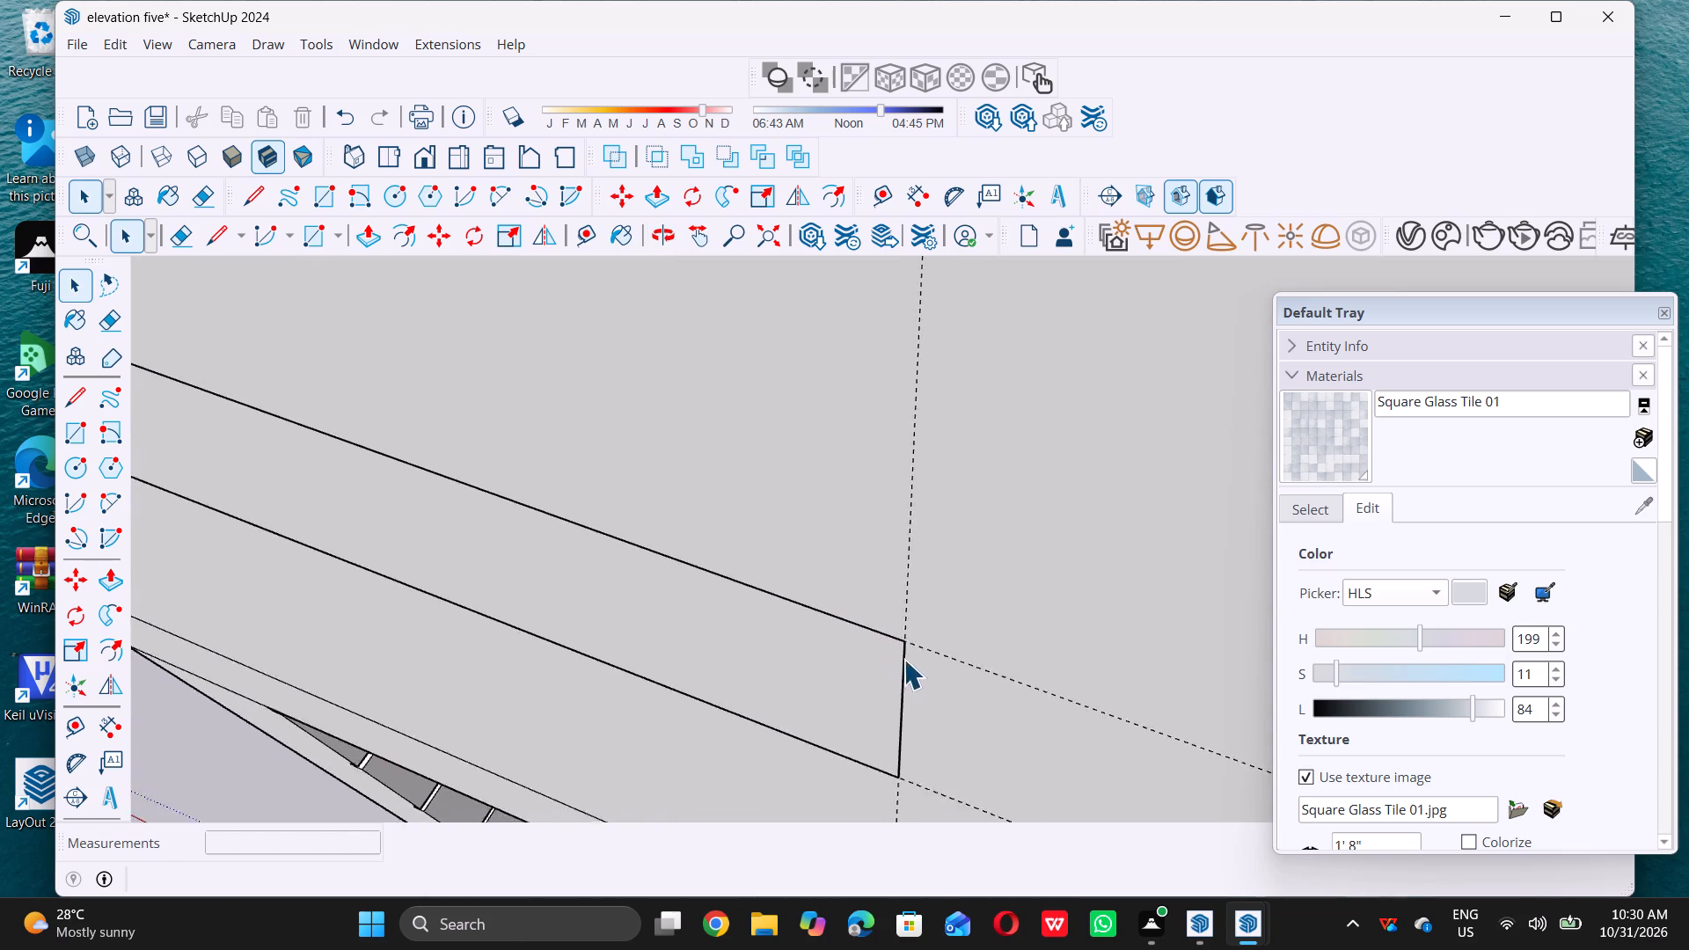
{"action": "scroll", "coordinate": [903, 659], "scroll_direction": "down", "scroll_amount": 13}
{"action": "left_click", "coordinate": [865, 662]}
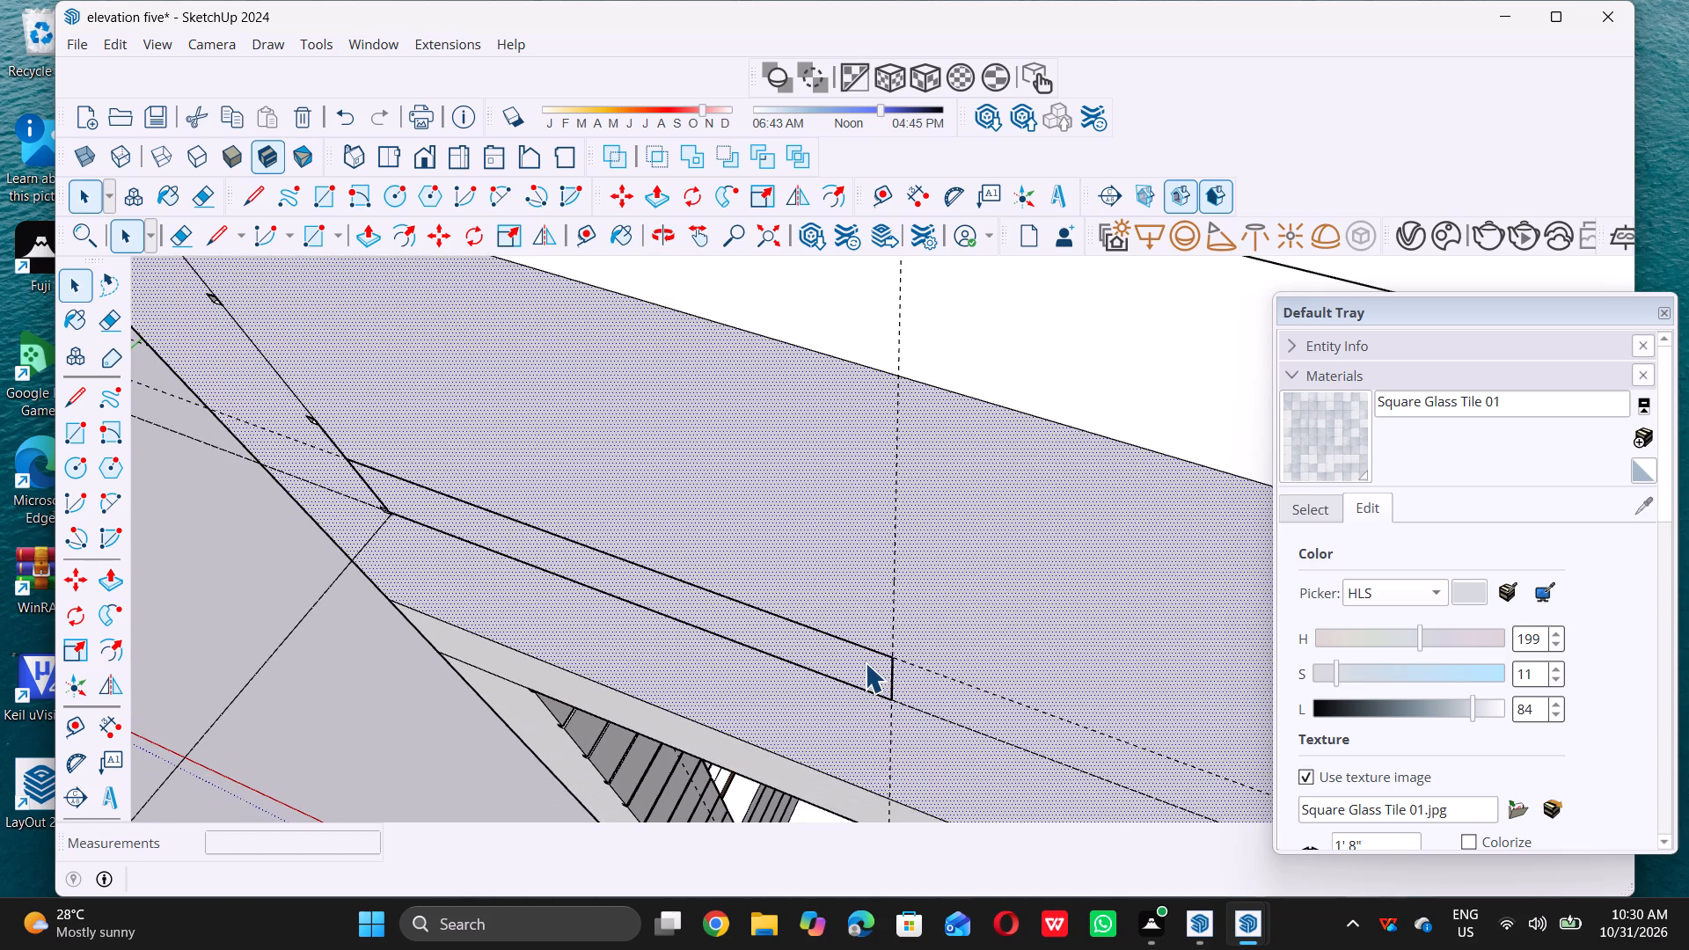
{"action": "scroll", "coordinate": [880, 650], "scroll_direction": "down", "scroll_amount": 9}
{"action": "double_click", "coordinate": [427, 654]}
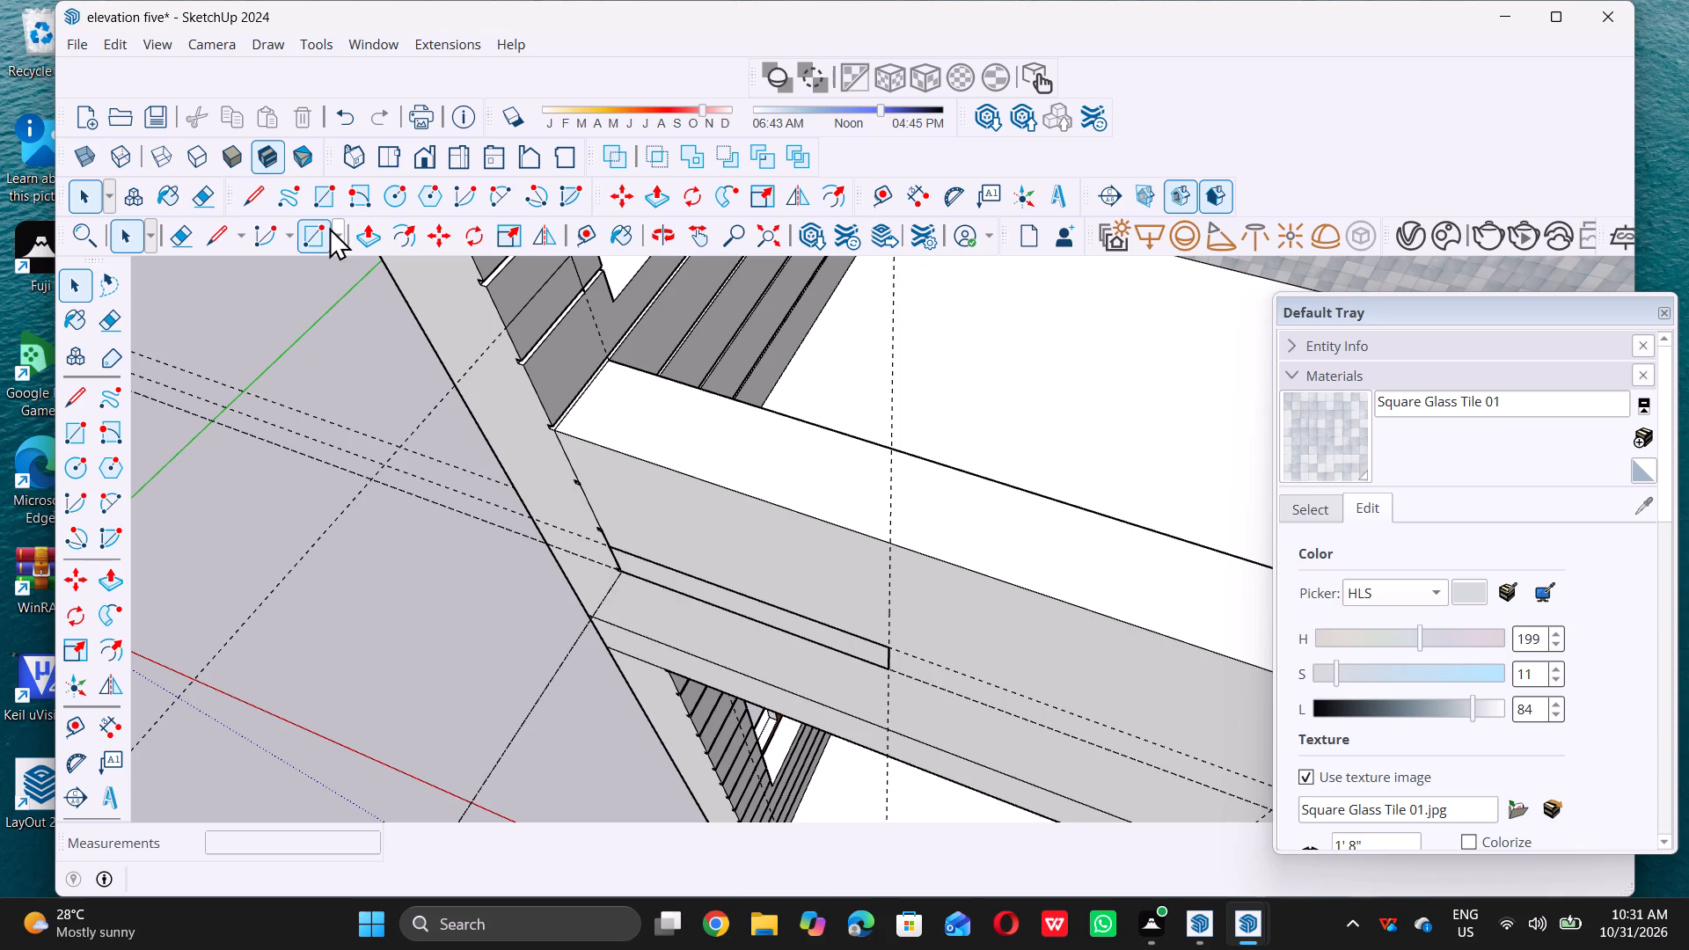
Inspect the middle storey's front parapet and the storeys above and below it from outside and inside.
{"action": "scroll", "coordinate": [555, 384], "scroll_direction": "down", "scroll_amount": 12}
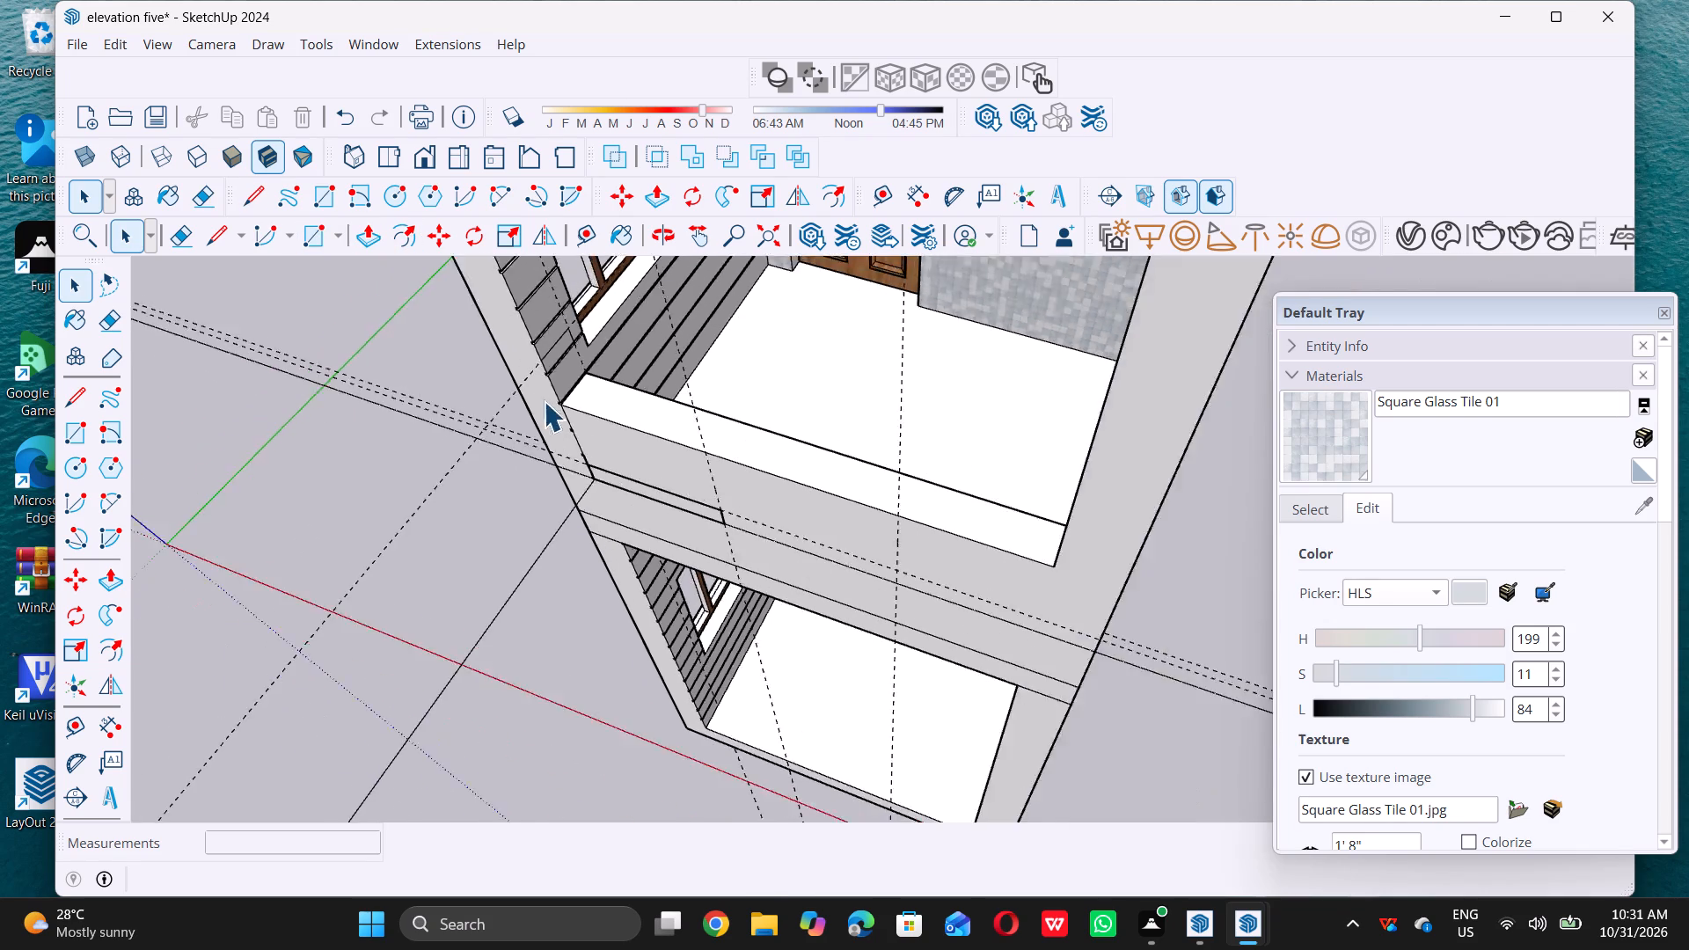
{"action": "scroll", "coordinate": [544, 401], "scroll_direction": "down", "scroll_amount": 12}
{"action": "middle_click_drag", "start_coordinate": [499, 469], "coordinate": [692, 343]}
{"action": "middle_click", "coordinate": [690, 346]}
{"action": "scroll", "coordinate": [547, 472], "scroll_direction": "up", "scroll_amount": 6}
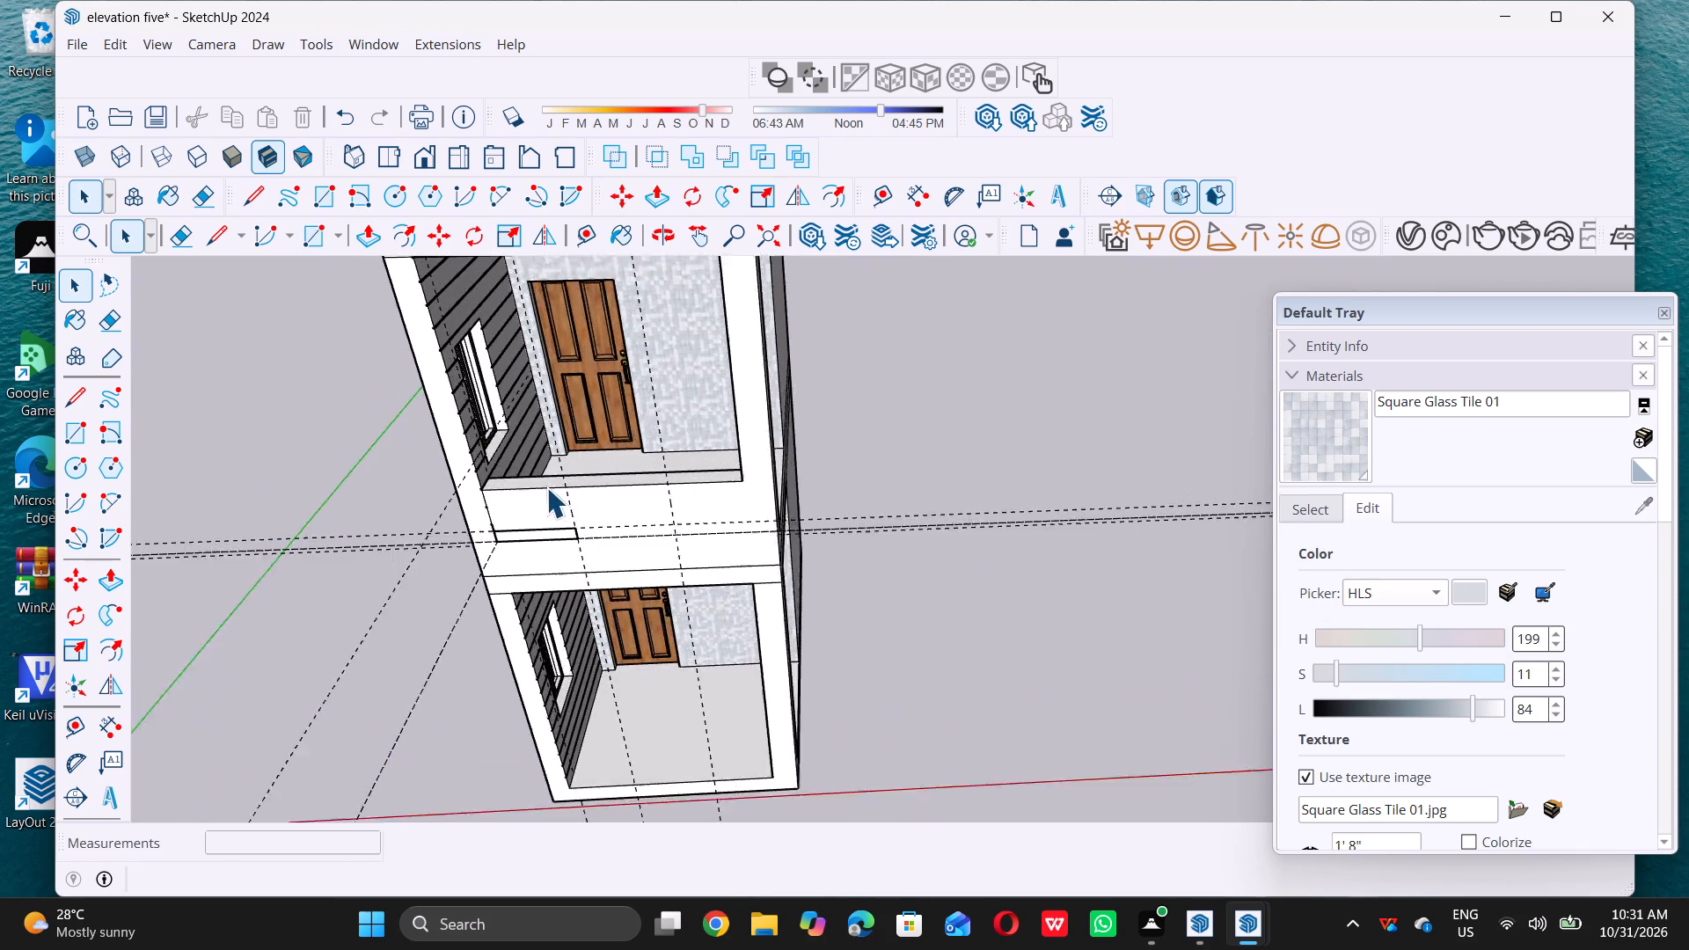
{"action": "scroll", "coordinate": [688, 371], "scroll_direction": "down", "scroll_amount": 7}
{"action": "middle_click_drag", "start_coordinate": [497, 537], "coordinate": [533, 434]}
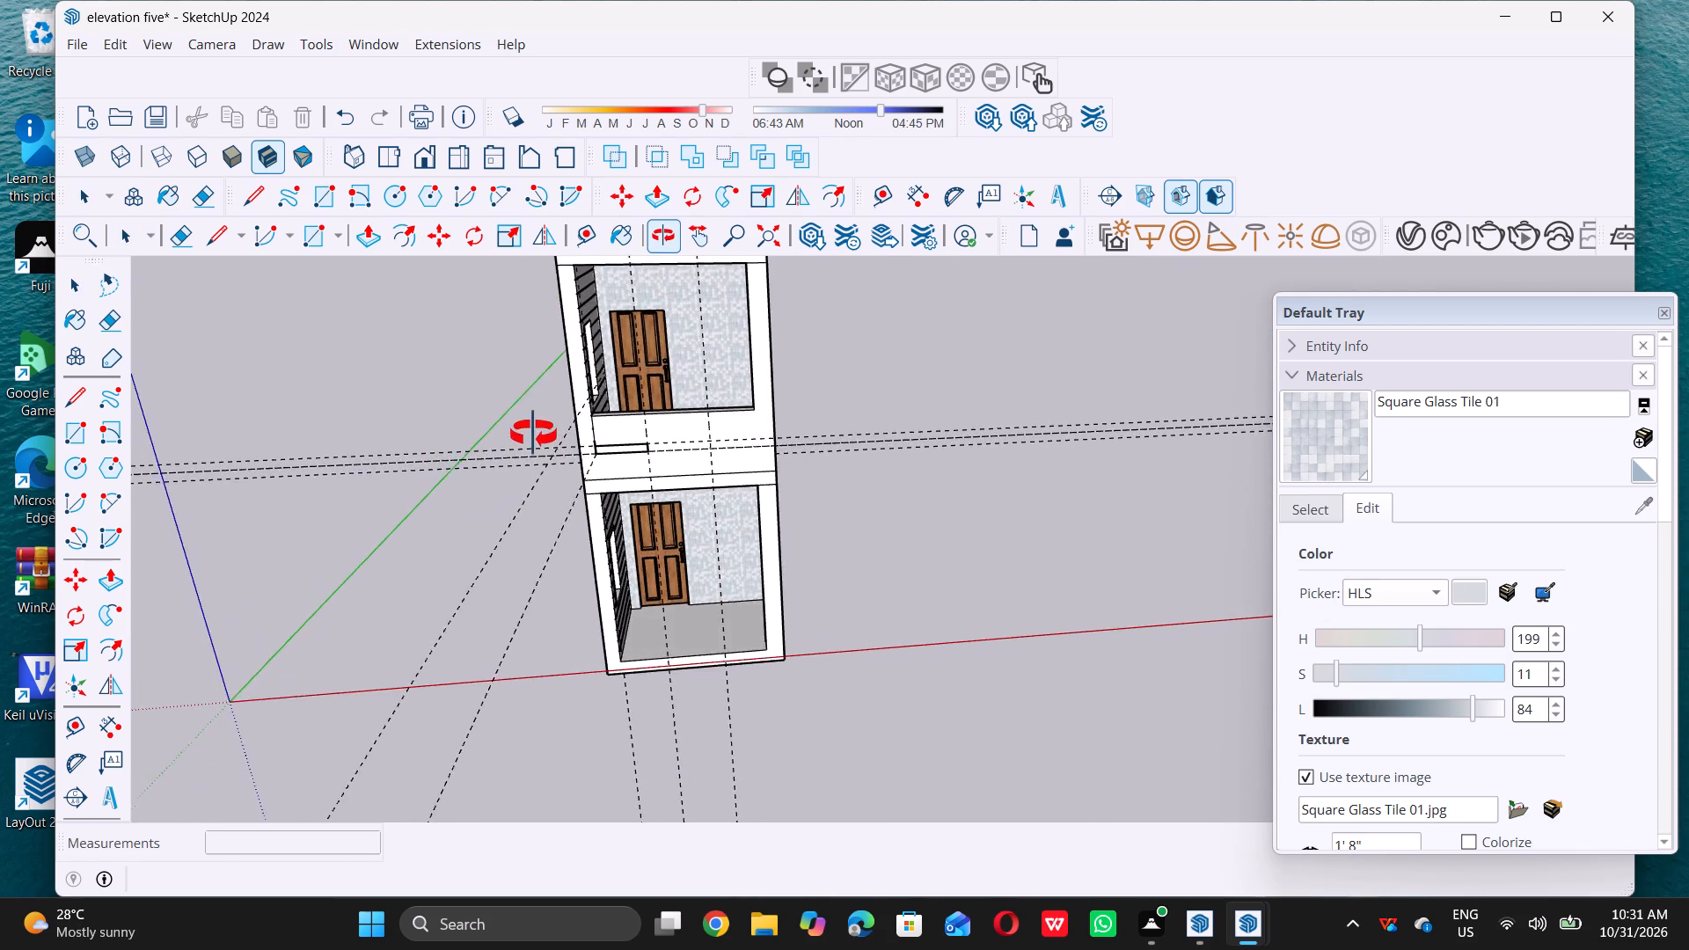
{"action": "middle_click_drag", "start_coordinate": [533, 434], "coordinate": [532, 423]}
{"action": "middle_click", "coordinate": [532, 423]}
{"action": "scroll", "coordinate": [666, 438], "scroll_direction": "up", "scroll_amount": 14}
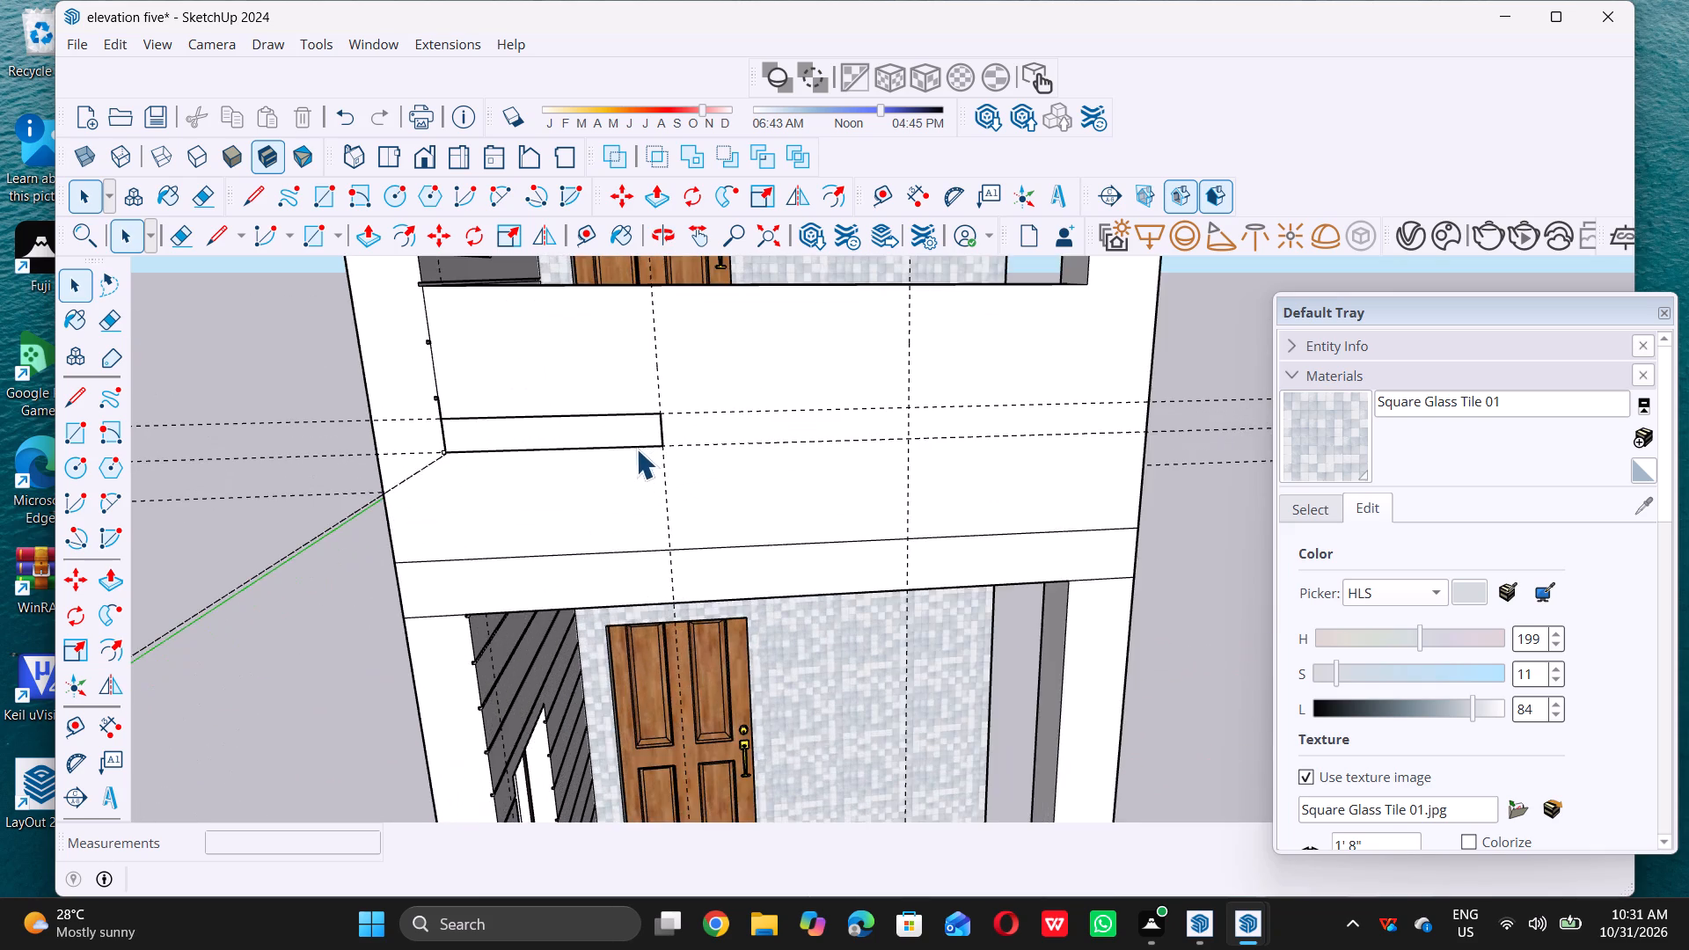
{"action": "scroll", "coordinate": [640, 408], "scroll_direction": "down", "scroll_amount": 4}
{"action": "middle_click_drag", "start_coordinate": [622, 432], "coordinate": [506, 649]}
{"action": "middle_click_drag", "start_coordinate": [569, 450], "coordinate": [462, 673]}
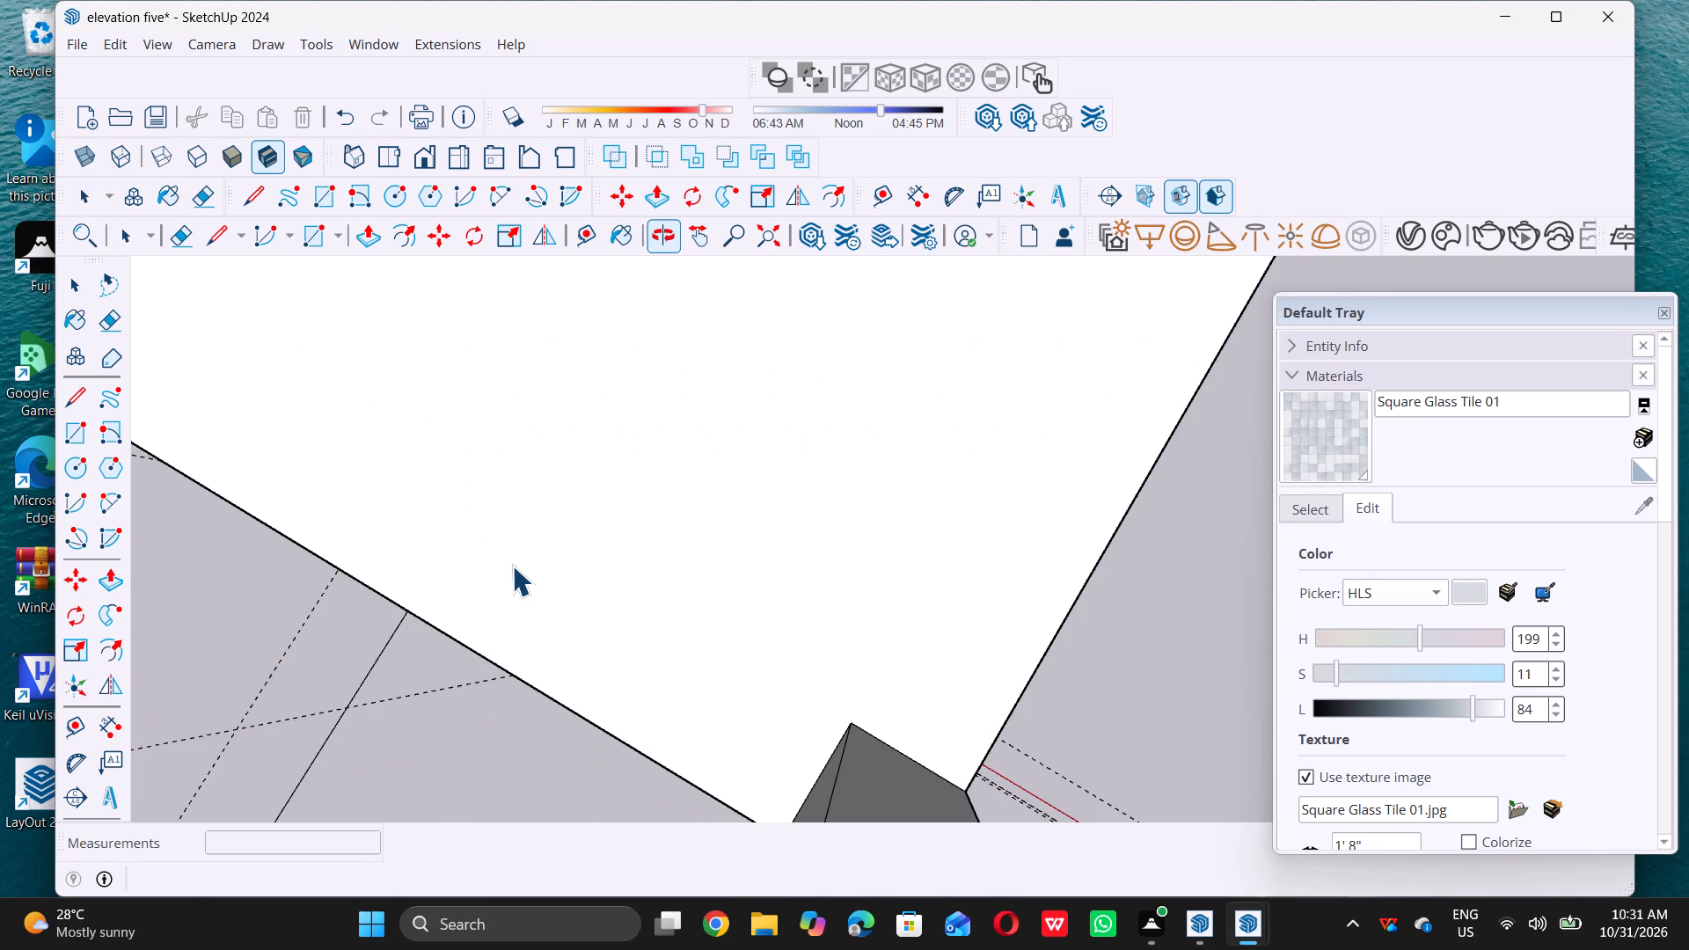
{"action": "scroll", "coordinate": [535, 520], "scroll_direction": "down", "scroll_amount": 6}
{"action": "middle_click_drag", "start_coordinate": [398, 611], "coordinate": [691, 376]}
{"action": "scroll", "coordinate": [664, 391], "scroll_direction": "down", "scroll_amount": 16}
{"action": "scroll", "coordinate": [755, 310], "scroll_direction": "down", "scroll_amount": 8}
{"action": "scroll", "coordinate": [617, 493], "scroll_direction": "down", "scroll_amount": 5}
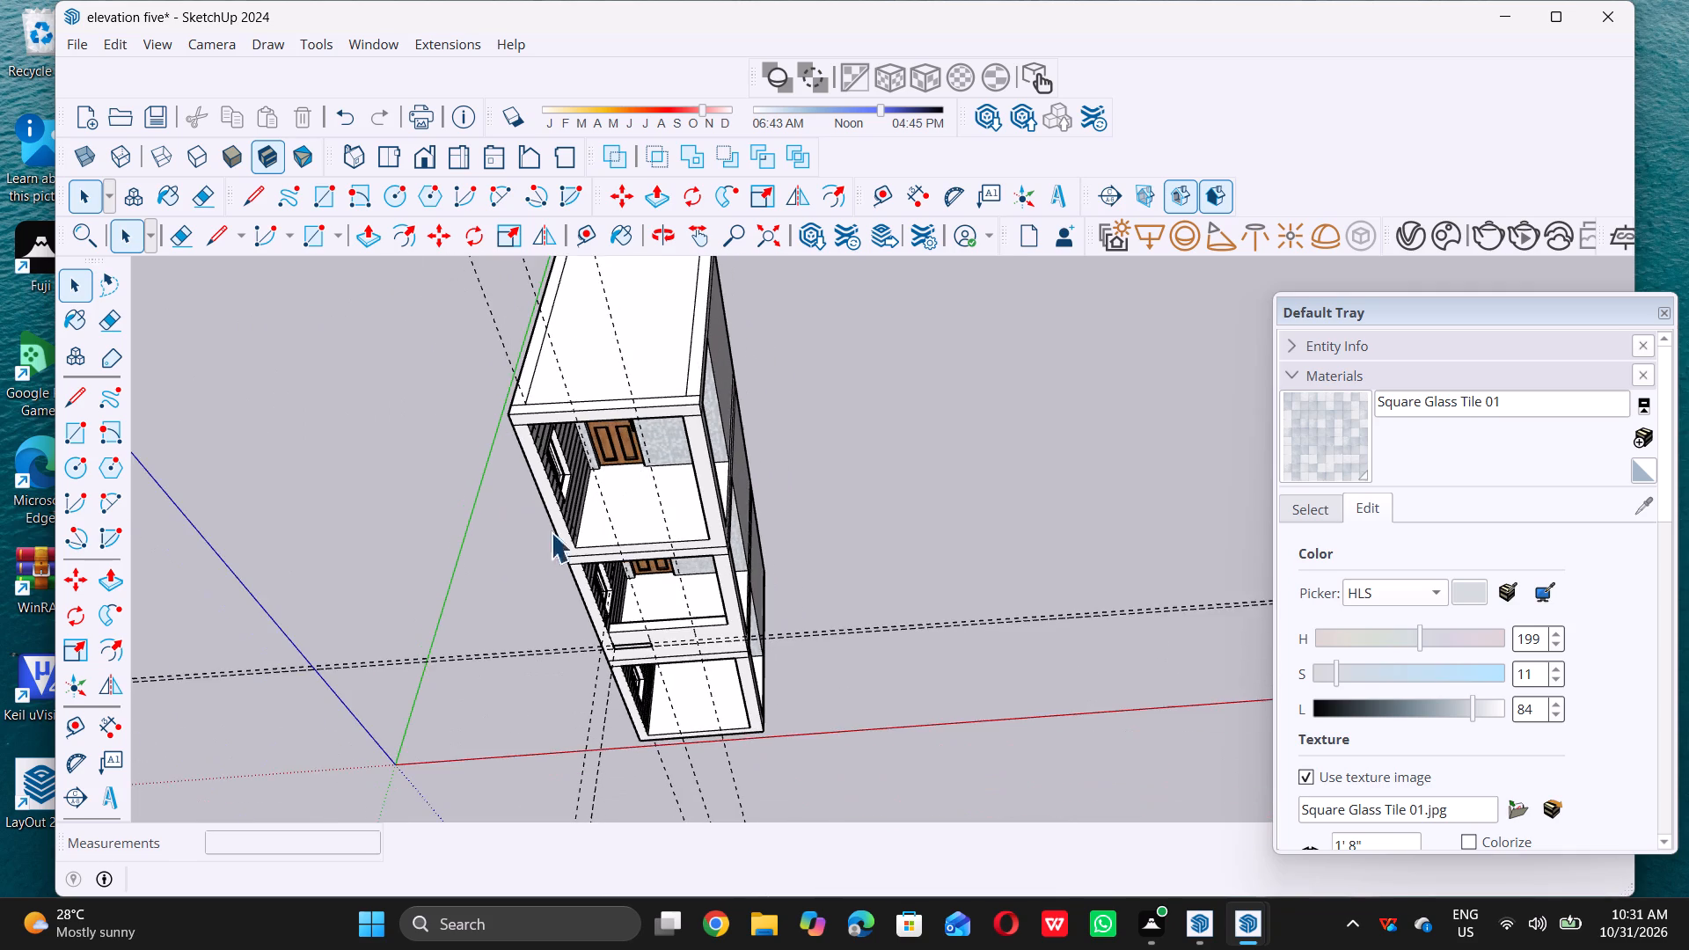
{"action": "middle_click_drag", "start_coordinate": [573, 539], "coordinate": [552, 670]}
{"action": "scroll", "coordinate": [569, 654], "scroll_direction": "up", "scroll_amount": 8}
{"action": "scroll", "coordinate": [669, 567], "scroll_direction": "up", "scroll_amount": 2}
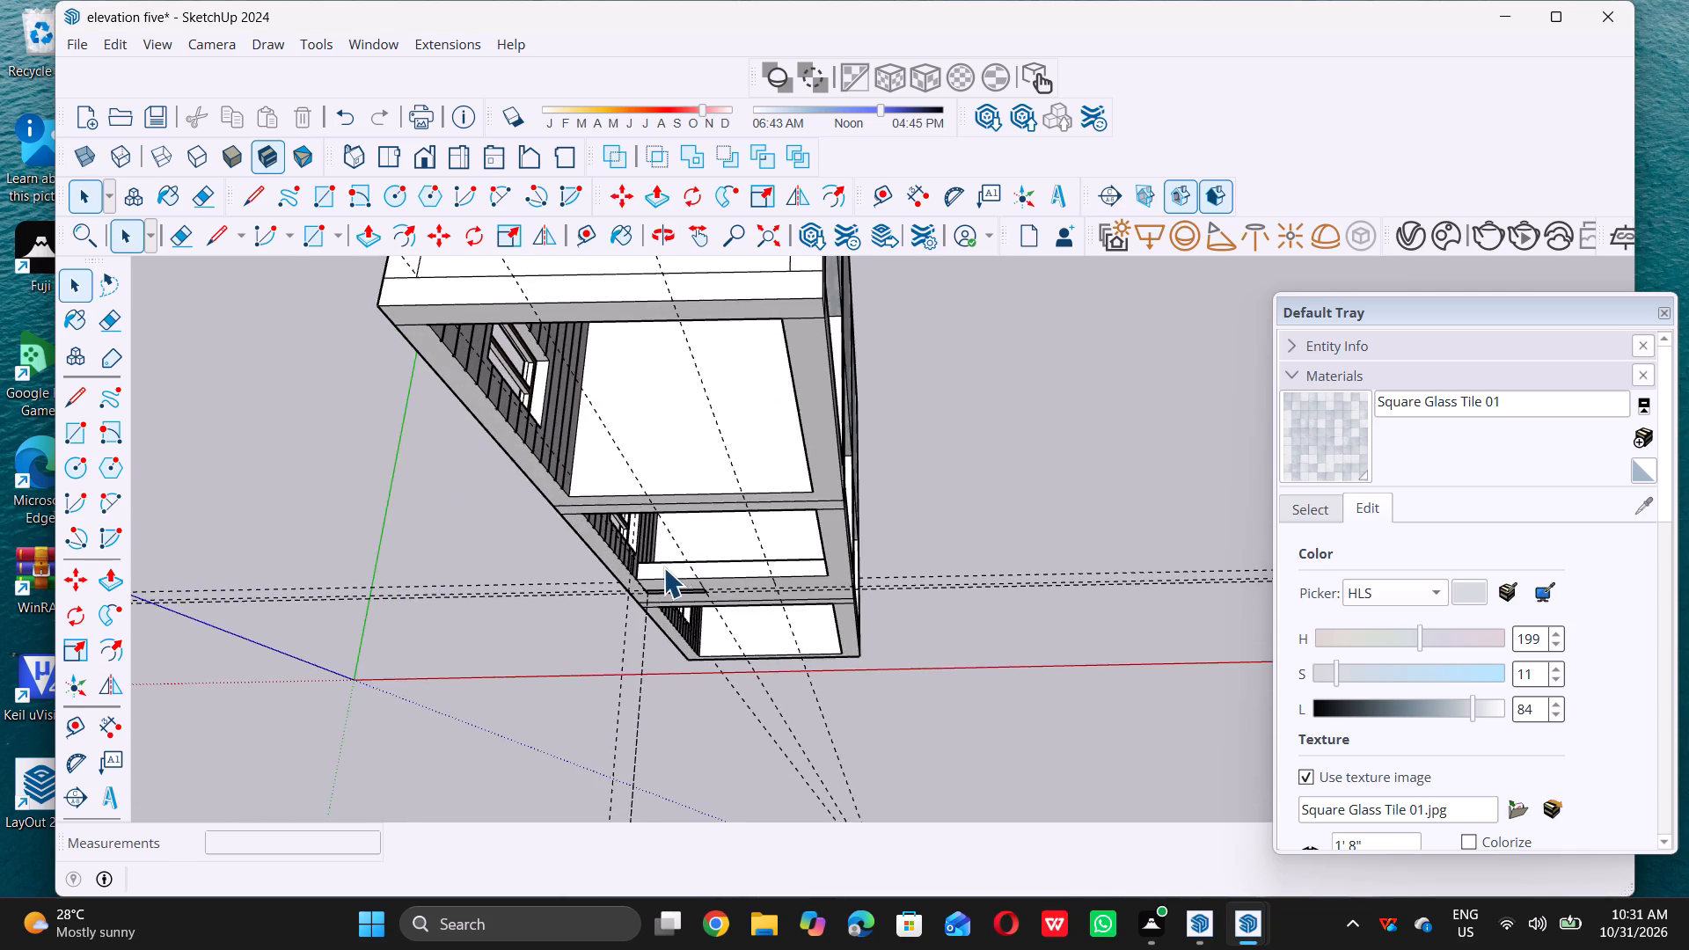
{"action": "scroll", "coordinate": [663, 567], "scroll_direction": "up", "scroll_amount": 6}
{"action": "middle_click_drag", "start_coordinate": [672, 552], "coordinate": [615, 572]}
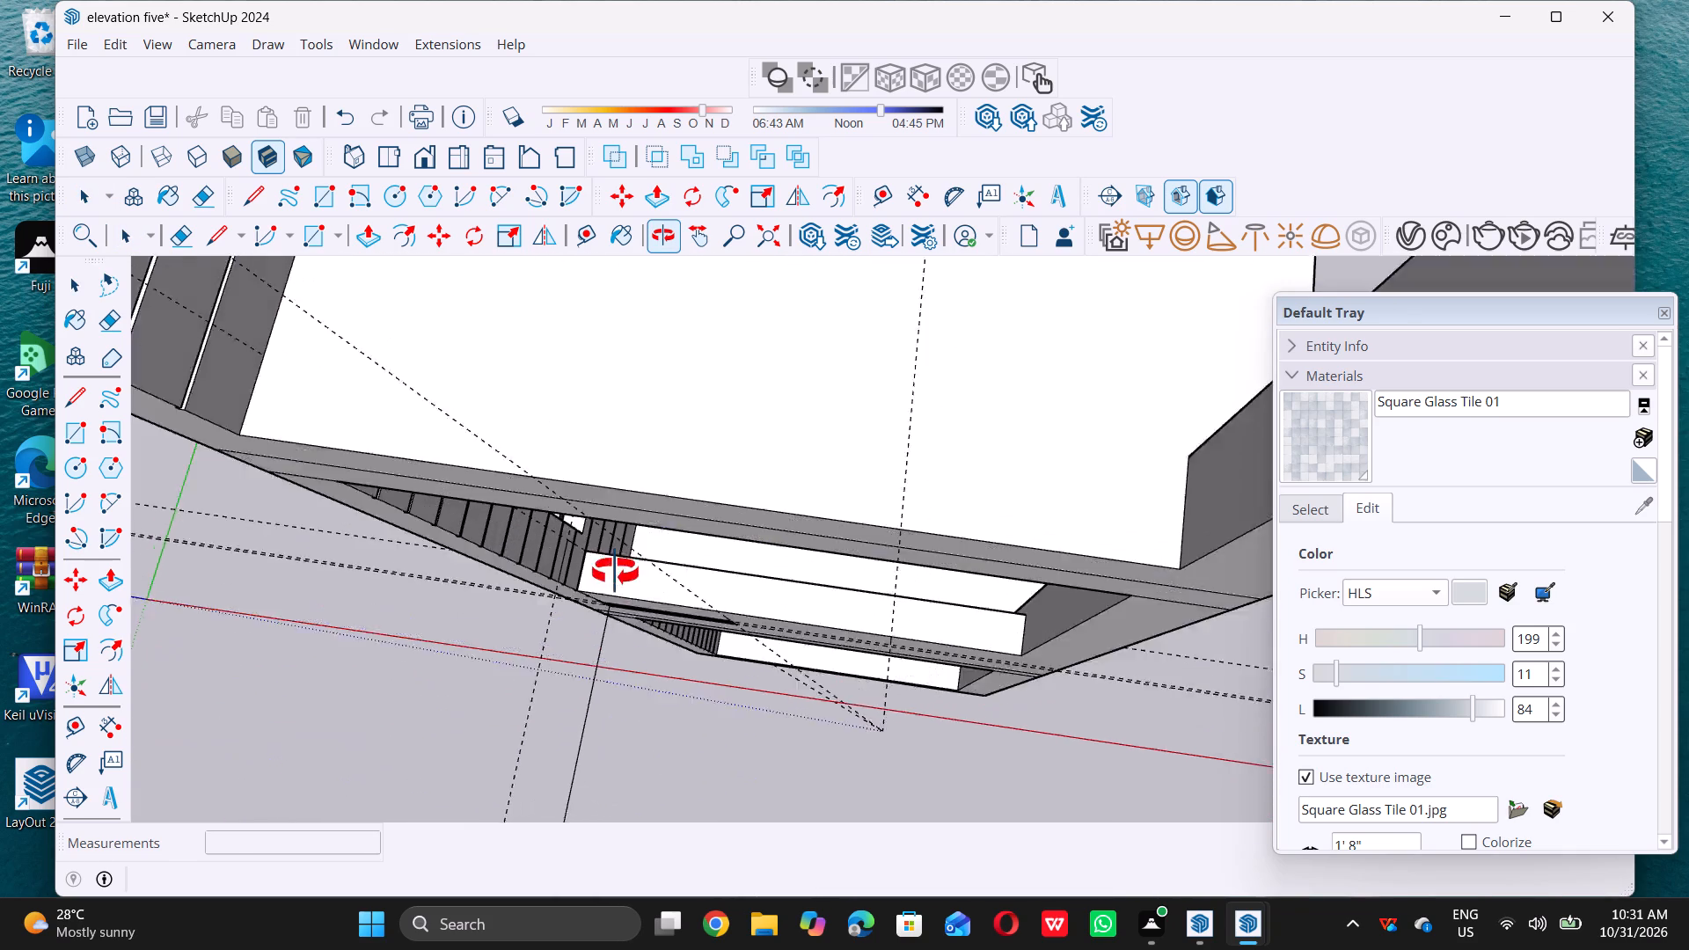
{"action": "middle_click_drag", "start_coordinate": [615, 572], "coordinate": [143, 460]}
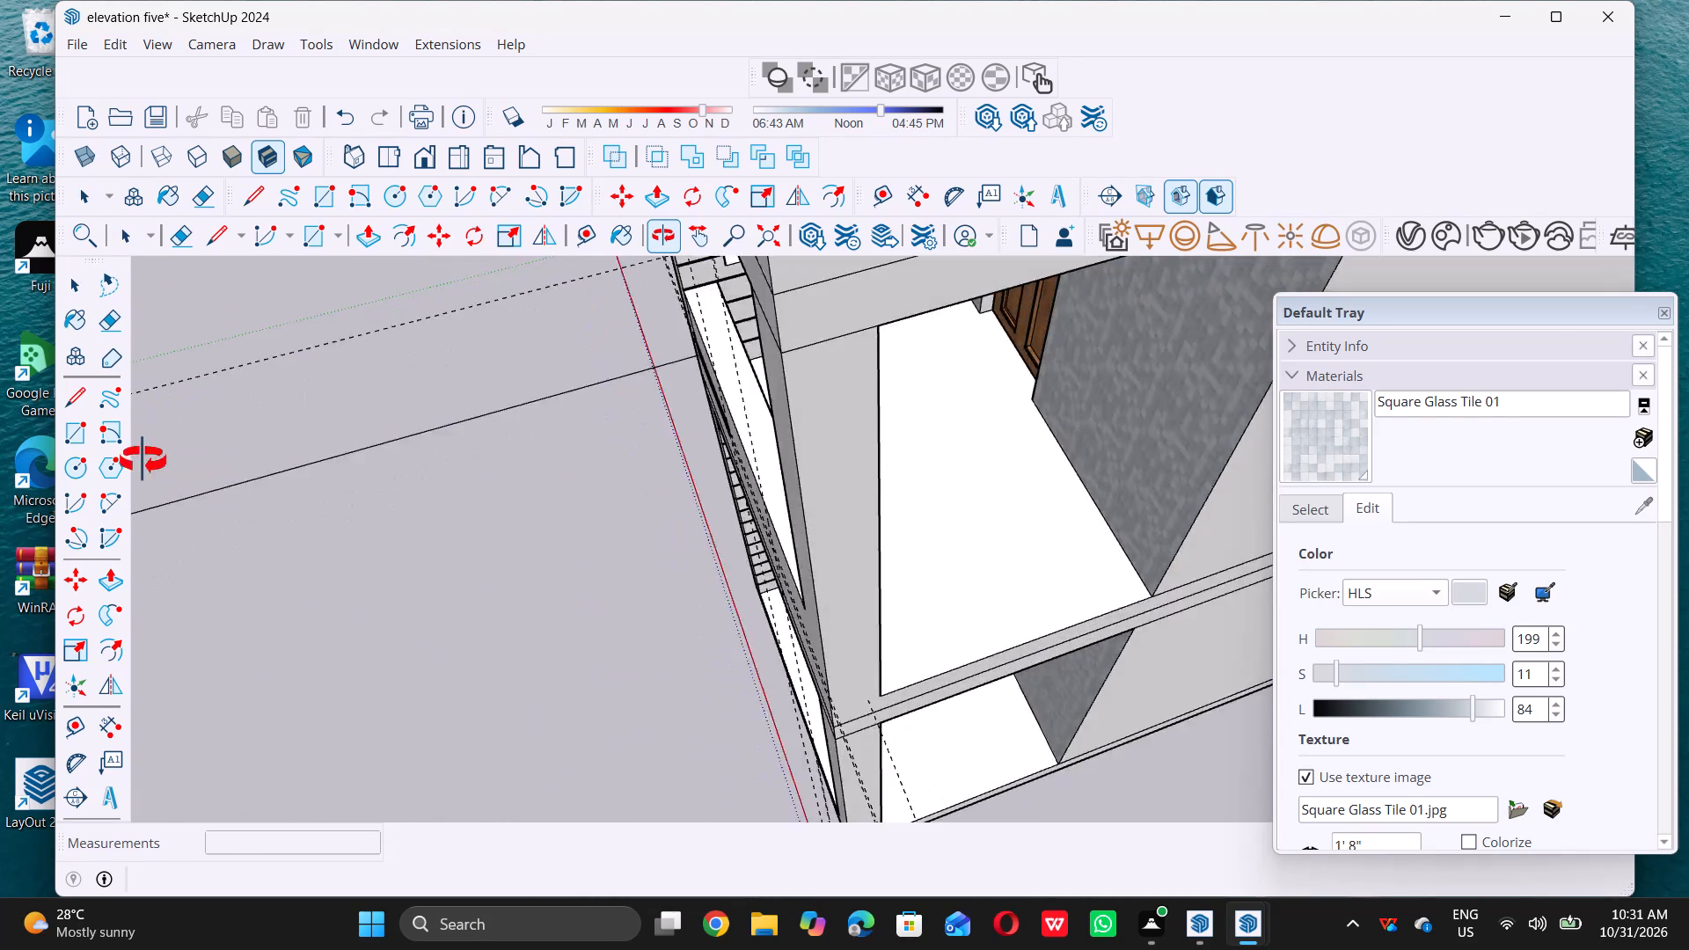
{"action": "middle_click_drag", "start_coordinate": [143, 460], "coordinate": [0, 401]}
{"action": "middle_click", "coordinate": [0, 400]}
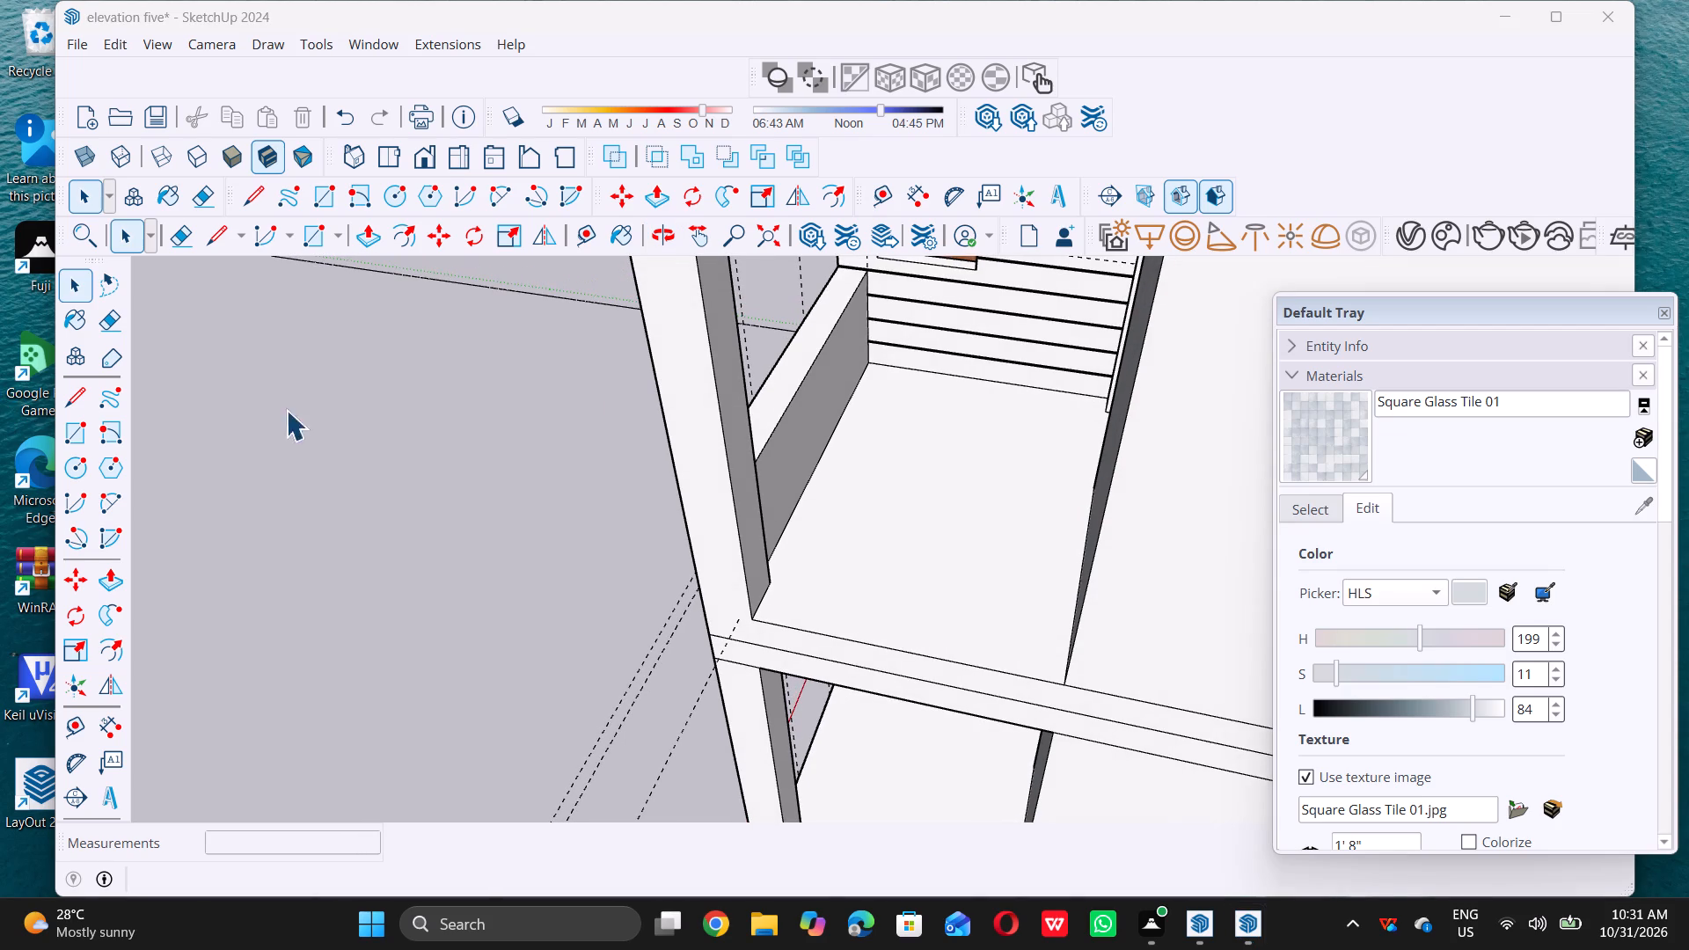
{"action": "scroll", "coordinate": [897, 313], "scroll_direction": "up", "scroll_amount": 10}
{"action": "scroll", "coordinate": [781, 338], "scroll_direction": "up", "scroll_amount": 4}
{"action": "middle_click_drag", "start_coordinate": [785, 356], "coordinate": [786, 348]}
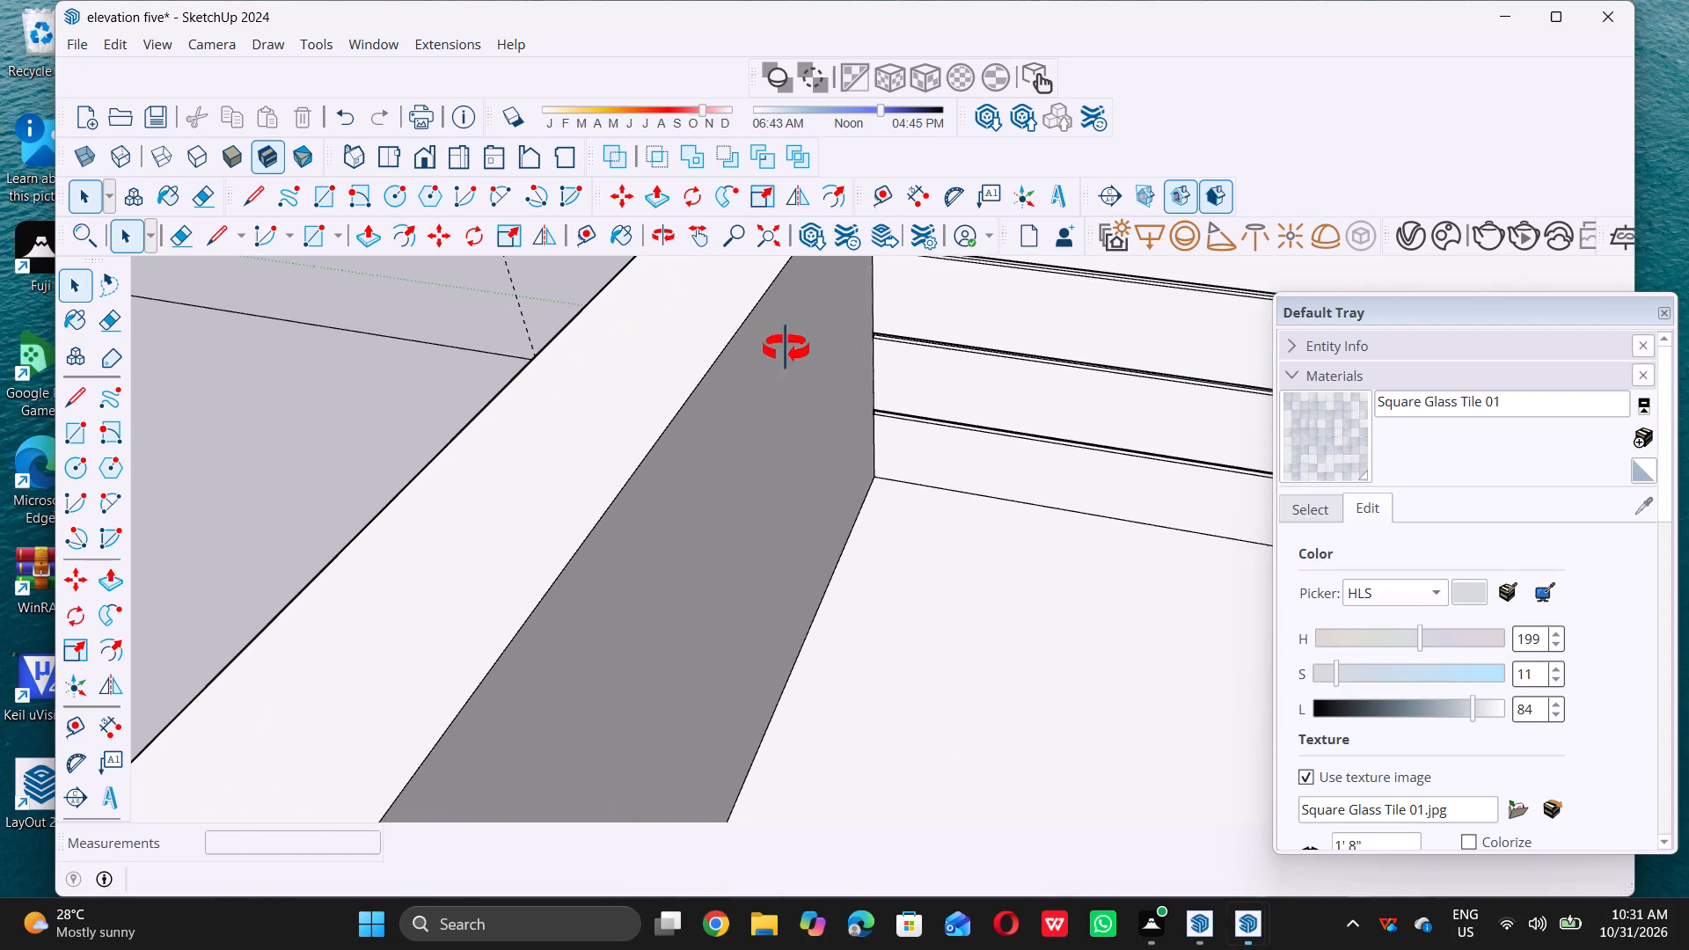
{"action": "middle_click_drag", "start_coordinate": [786, 348], "coordinate": [845, 267]}
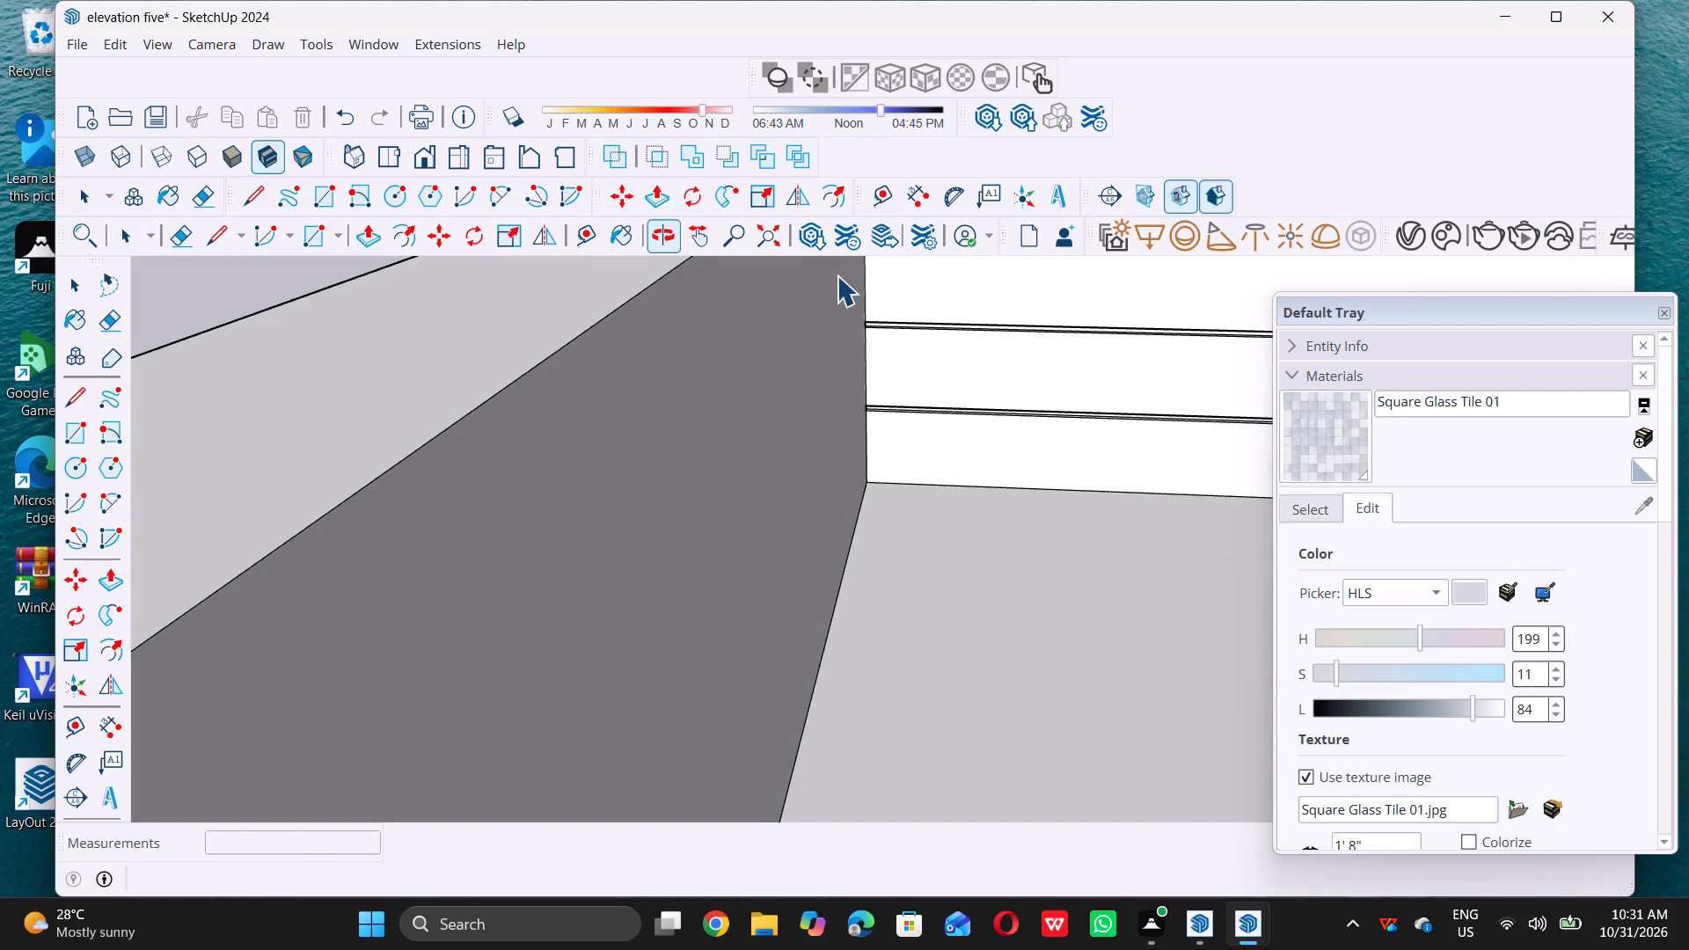
{"action": "scroll", "coordinate": [830, 283], "scroll_direction": "down", "scroll_amount": 17}
{"action": "middle_click_drag", "start_coordinate": [629, 449], "coordinate": [1018, 363]}
{"action": "scroll", "coordinate": [869, 396], "scroll_direction": "down", "scroll_amount": 11}
{"action": "middle_click_drag", "start_coordinate": [728, 415], "coordinate": [925, 426]}
Undo the panel rectangle, the guides on the parapet face and the Push/Pull that raised the middle storey's front parapet.
{"action": "key", "text": "ctrl+z"}
{"action": "key", "text": "ctrl+z"}
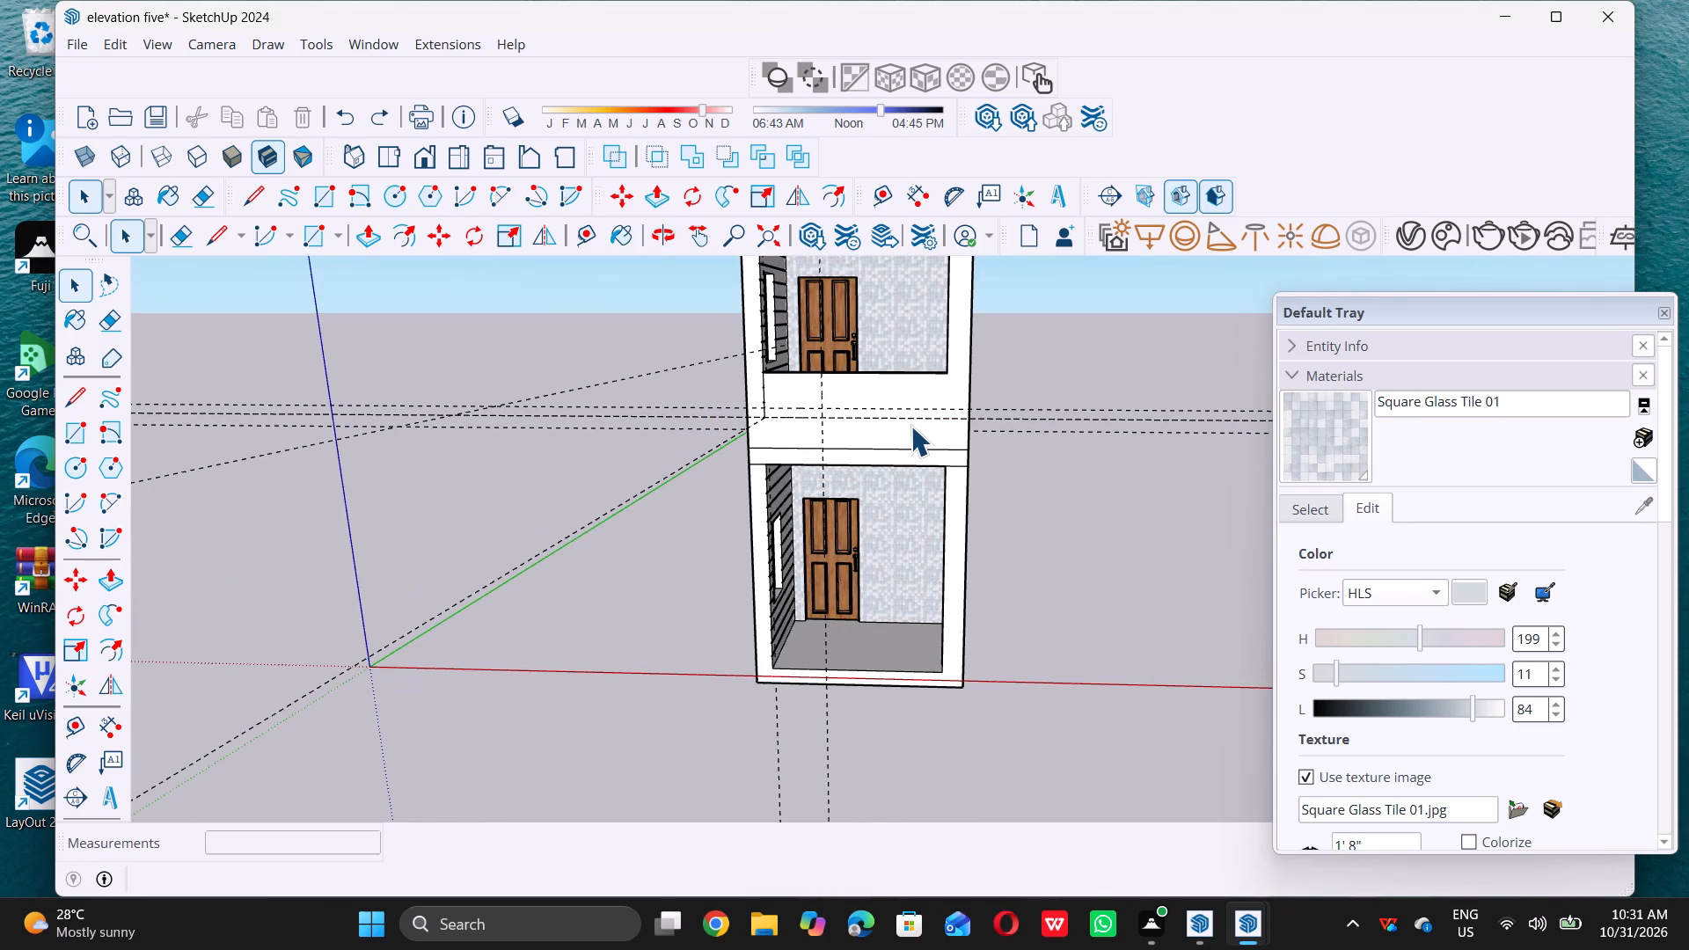
{"action": "key", "text": "ctrl+z"}
{"action": "key", "text": "ctrl+z"}
{"action": "key", "text": "ctrl+z"}
{"action": "key", "text": "z"}
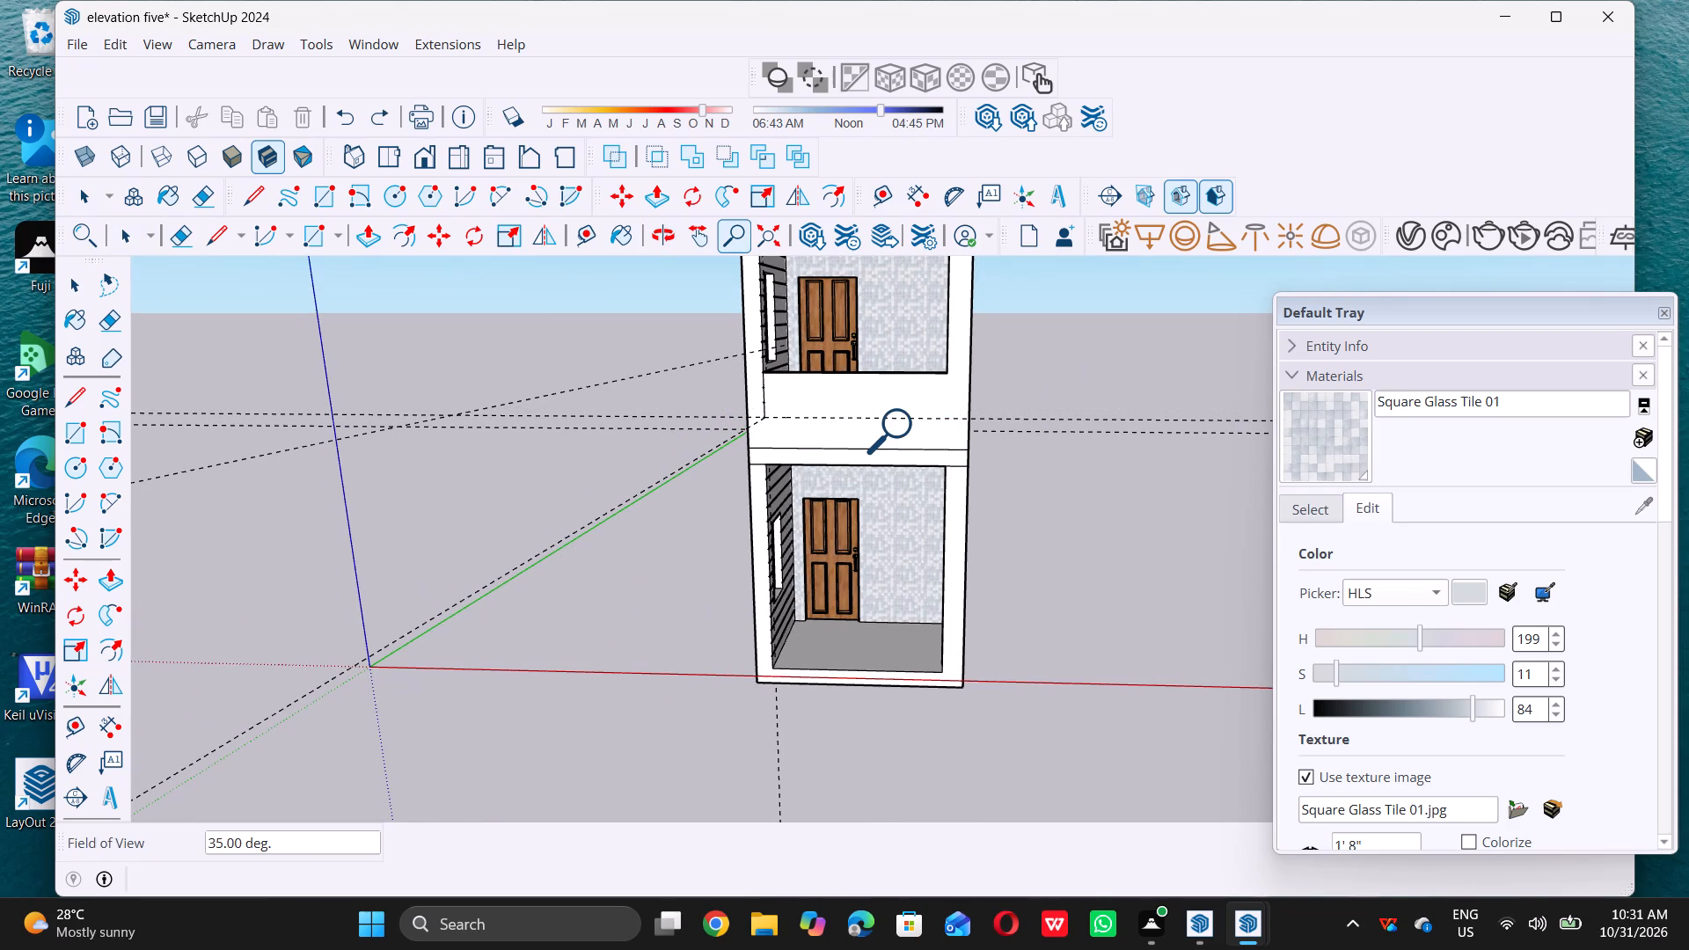
{"action": "key", "text": "ctrl+z"}
{"action": "key", "text": "ctrl+z"}
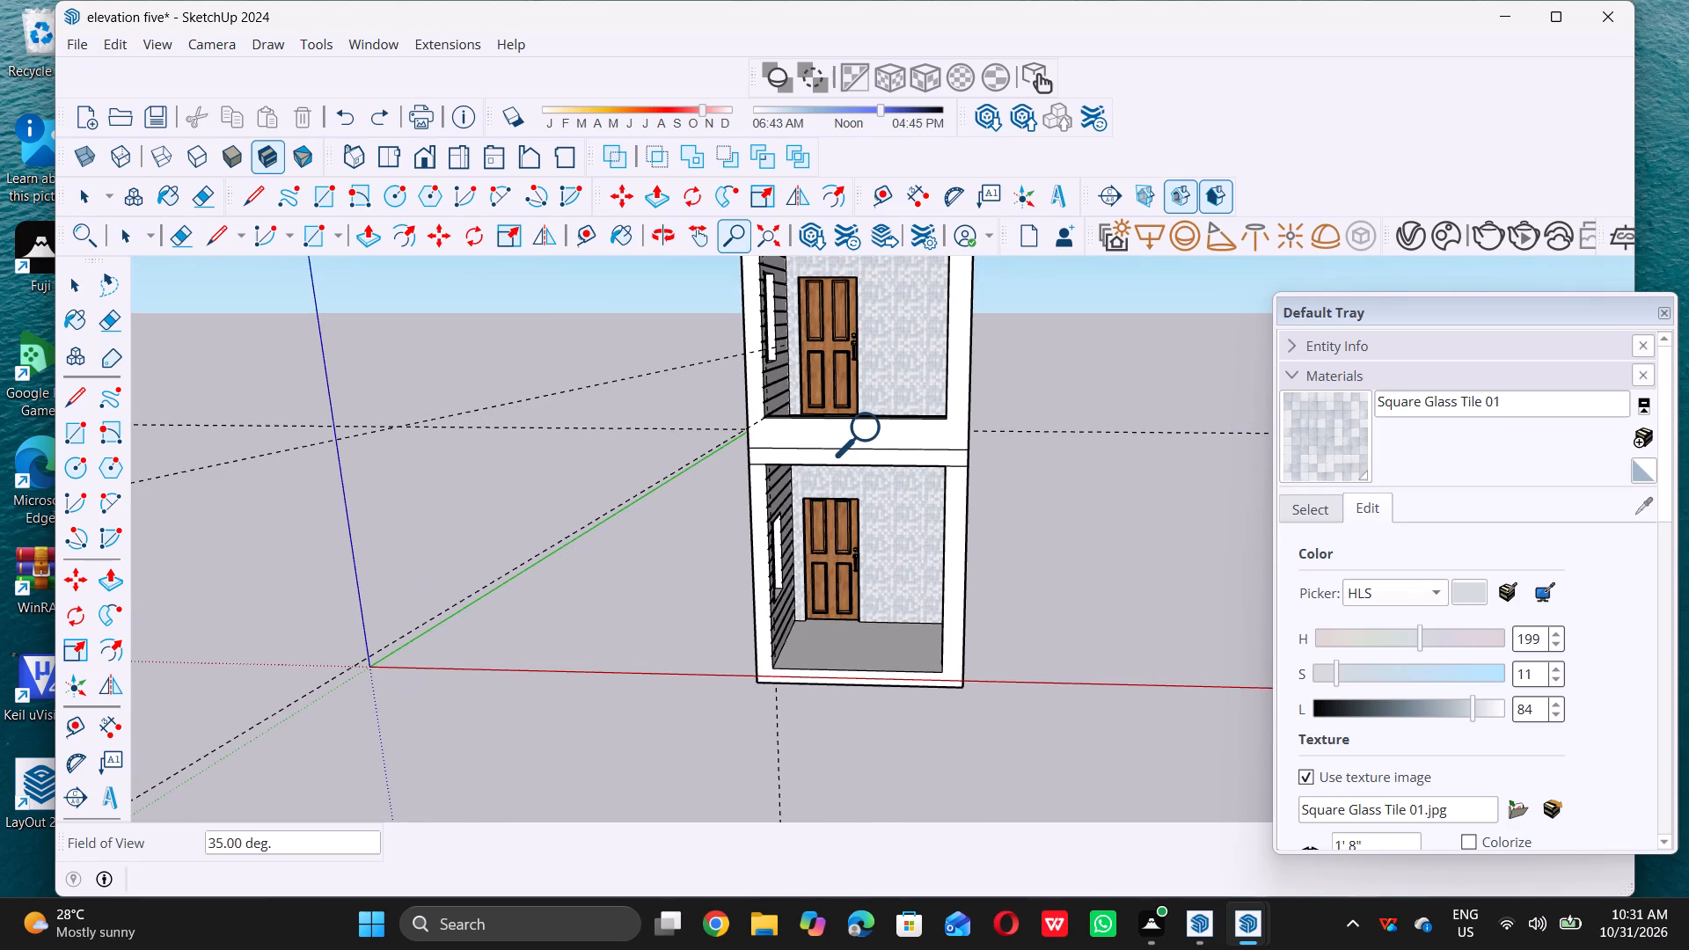
Delete all remaining guides from the model.
{"action": "middle_click_drag", "start_coordinate": [853, 413], "coordinate": [824, 501]}
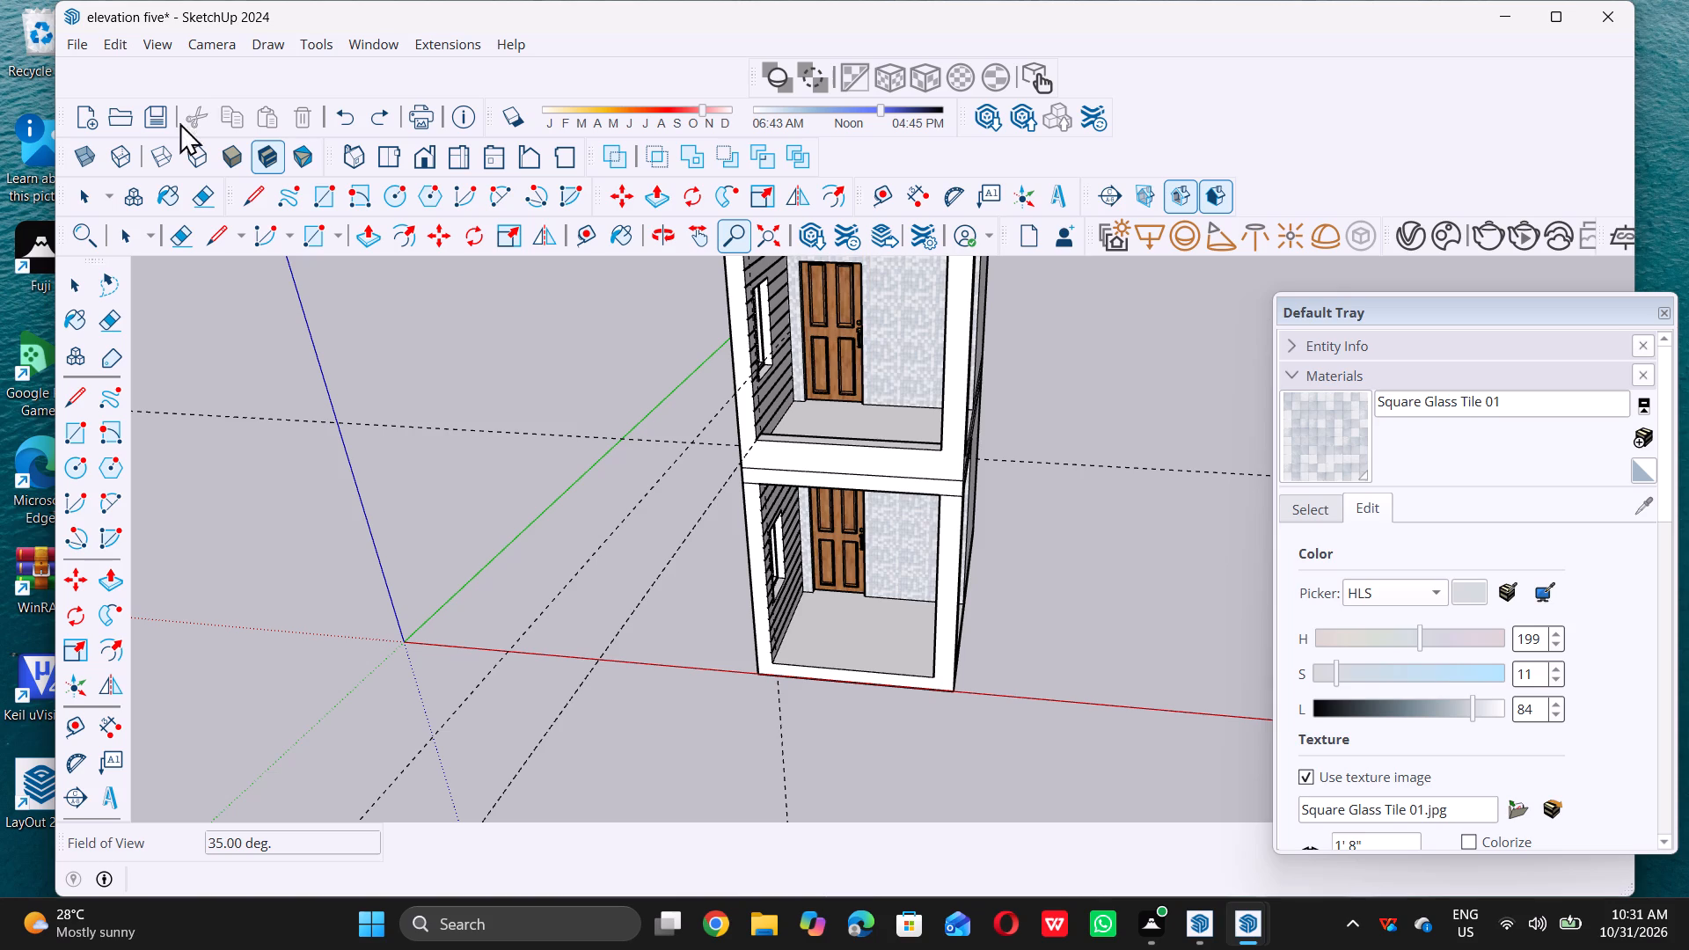
{"action": "left_click", "coordinate": [125, 44]}
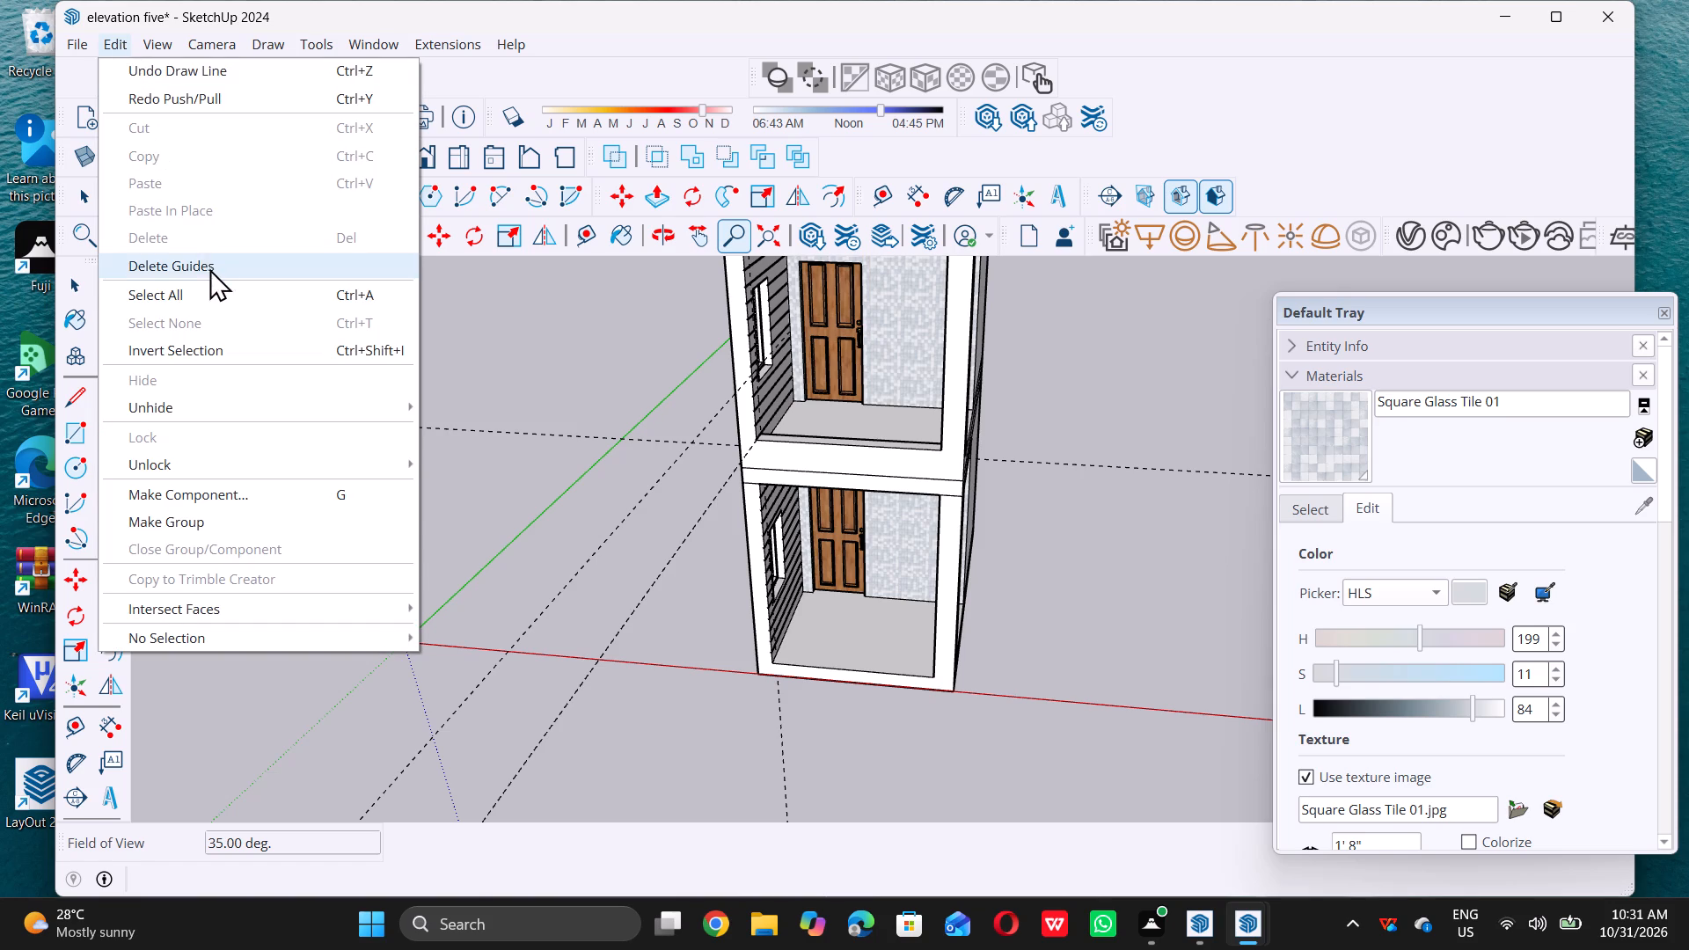
{"action": "left_click", "coordinate": [209, 268]}
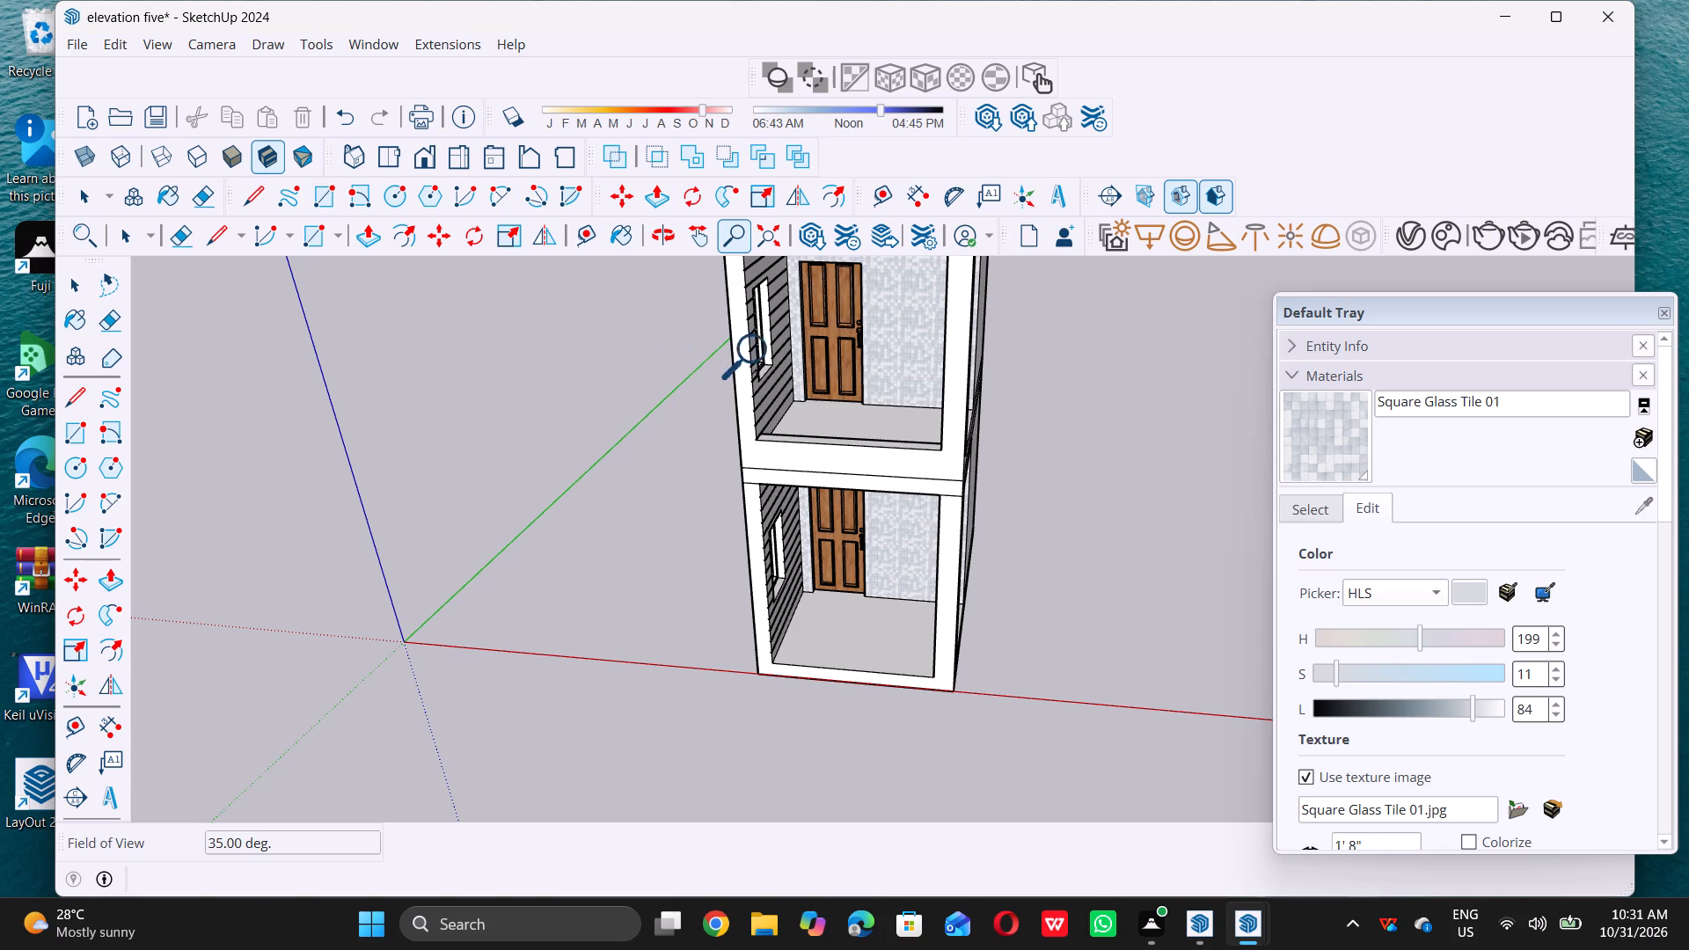
Push/Pull the narrow strip along the middle storey's front floor edge up 8 1/2" to form a low parapet.
{"action": "scroll", "coordinate": [808, 418], "scroll_direction": "up", "scroll_amount": 5}
{"action": "middle_click_drag", "start_coordinate": [777, 437], "coordinate": [790, 462]}
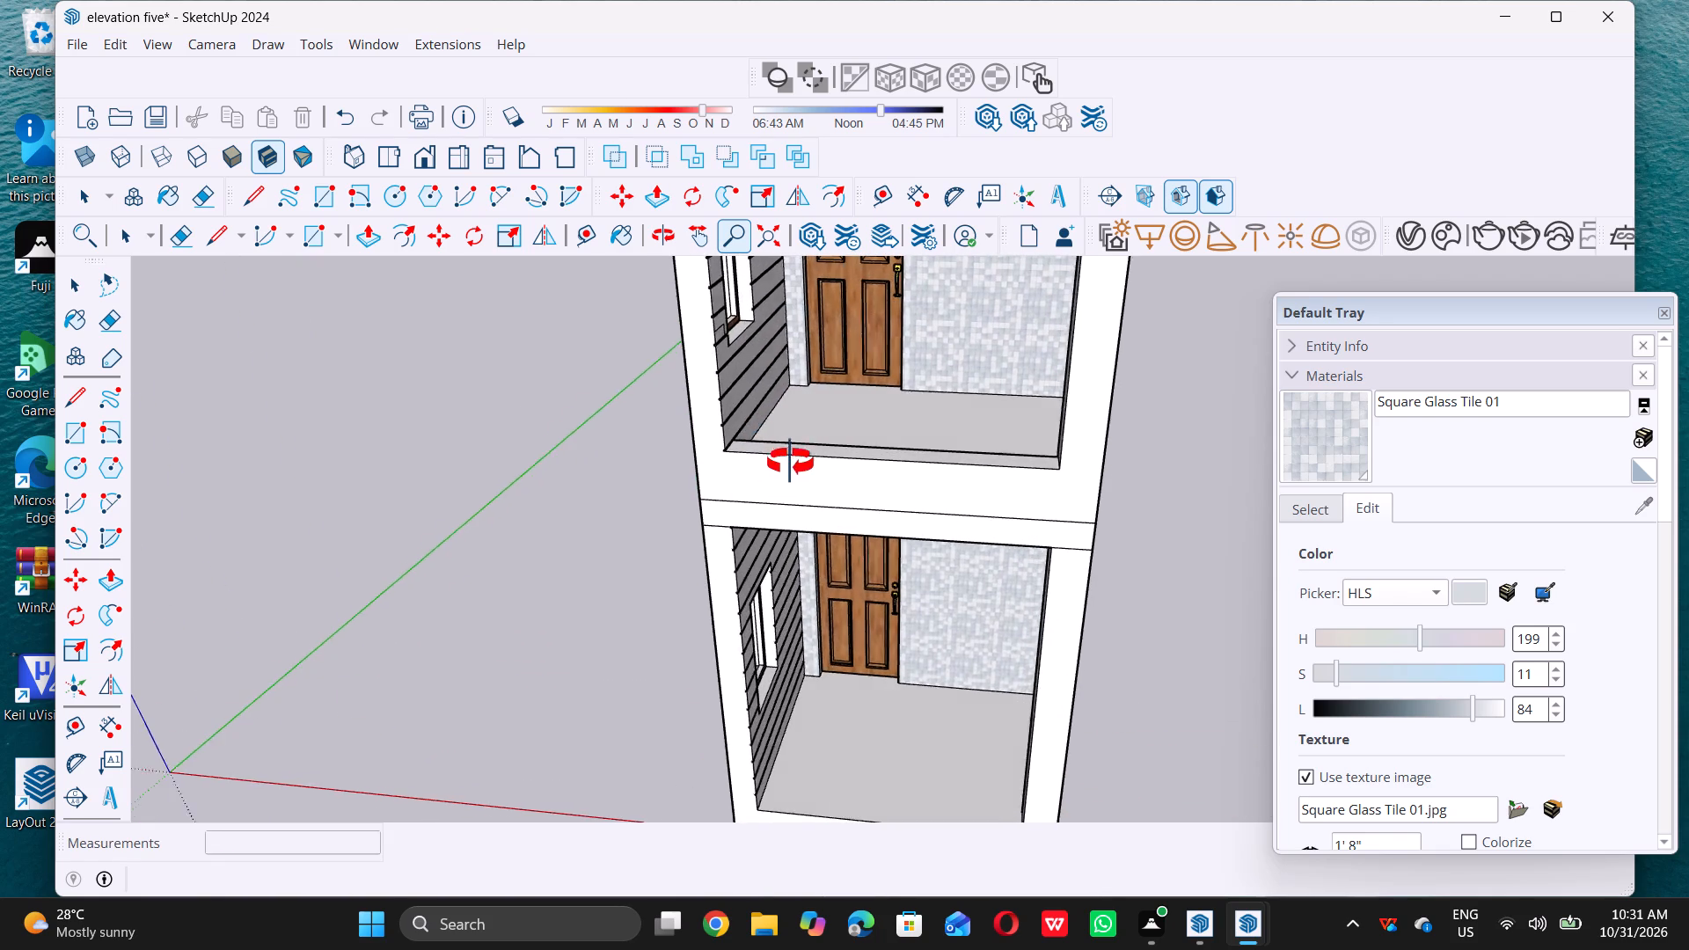
{"action": "middle_click_drag", "start_coordinate": [790, 462], "coordinate": [745, 485]}
{"action": "scroll", "coordinate": [744, 486], "scroll_direction": "up", "scroll_amount": 1}
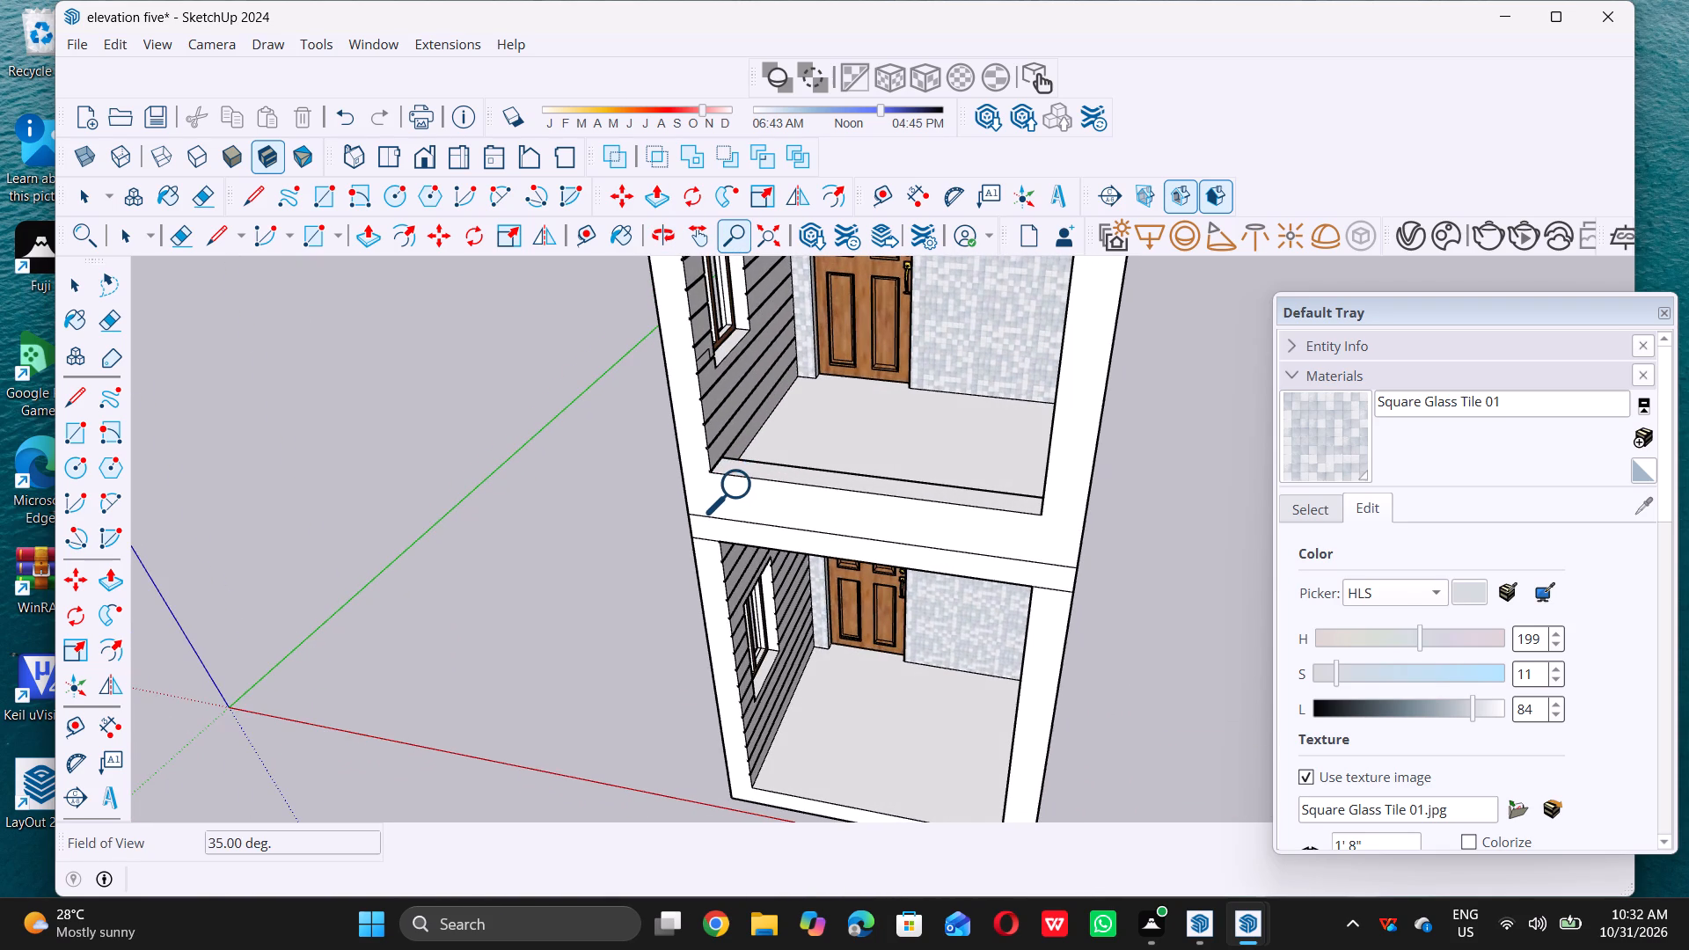
{"action": "scroll", "coordinate": [746, 484], "scroll_direction": "up", "scroll_amount": 6}
{"action": "scroll", "coordinate": [750, 406], "scroll_direction": "down", "scroll_amount": 6}
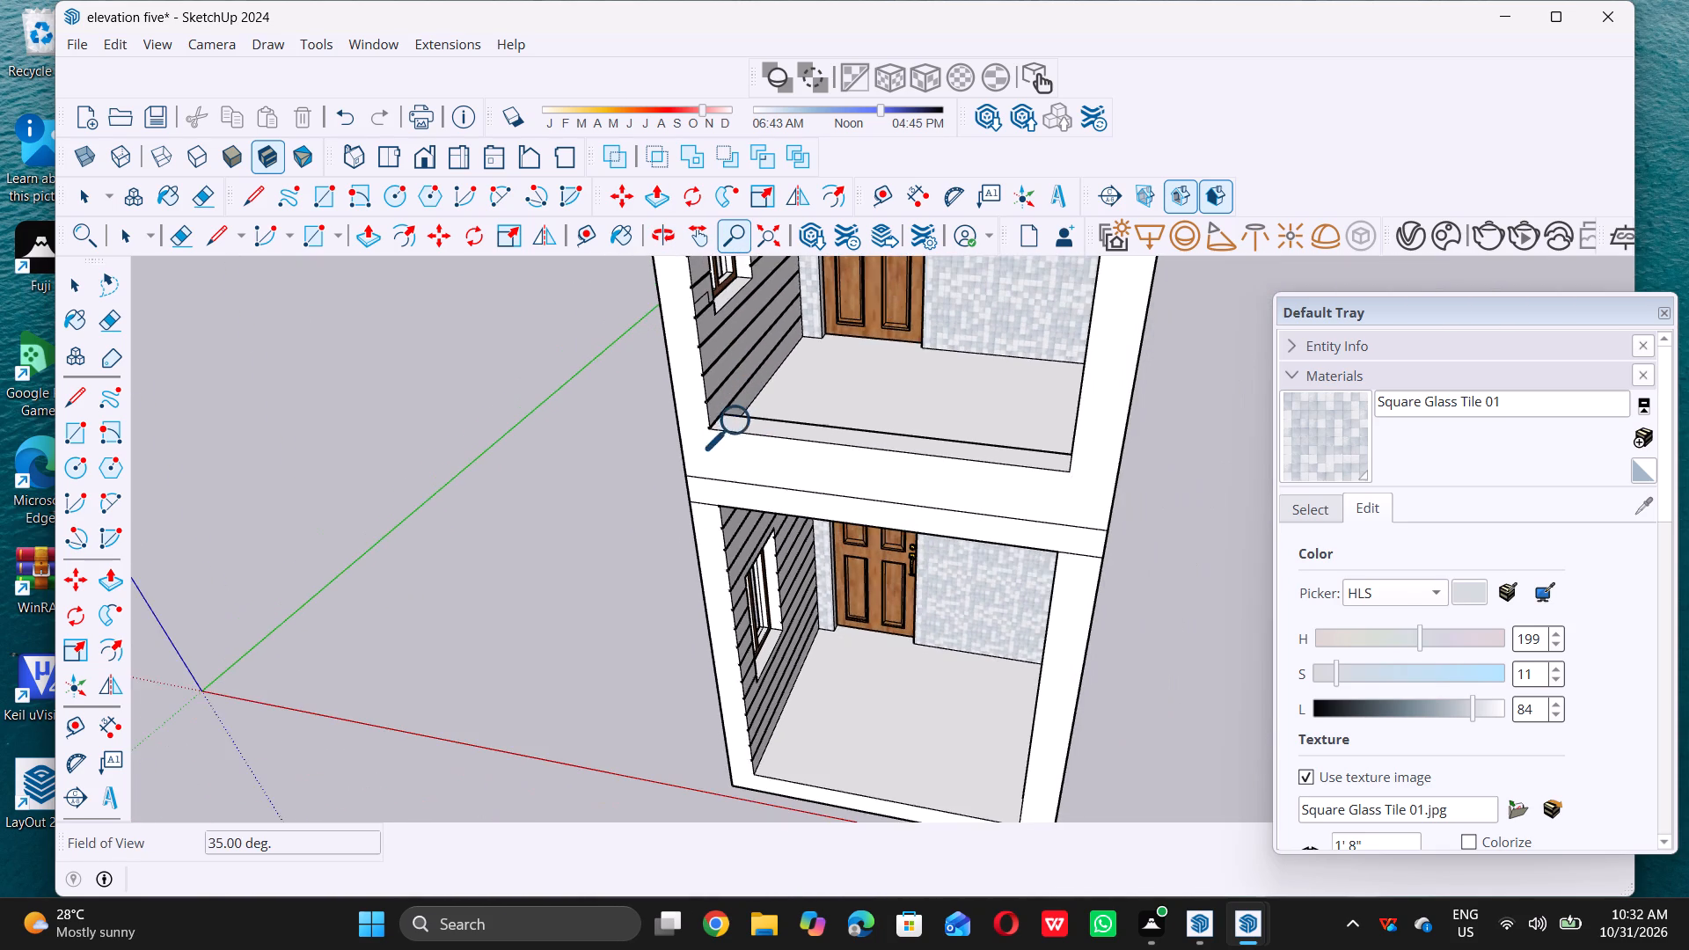
{"action": "middle_click_drag", "start_coordinate": [746, 423], "coordinate": [734, 453]}
{"action": "scroll", "coordinate": [731, 451], "scroll_direction": "up", "scroll_amount": 10}
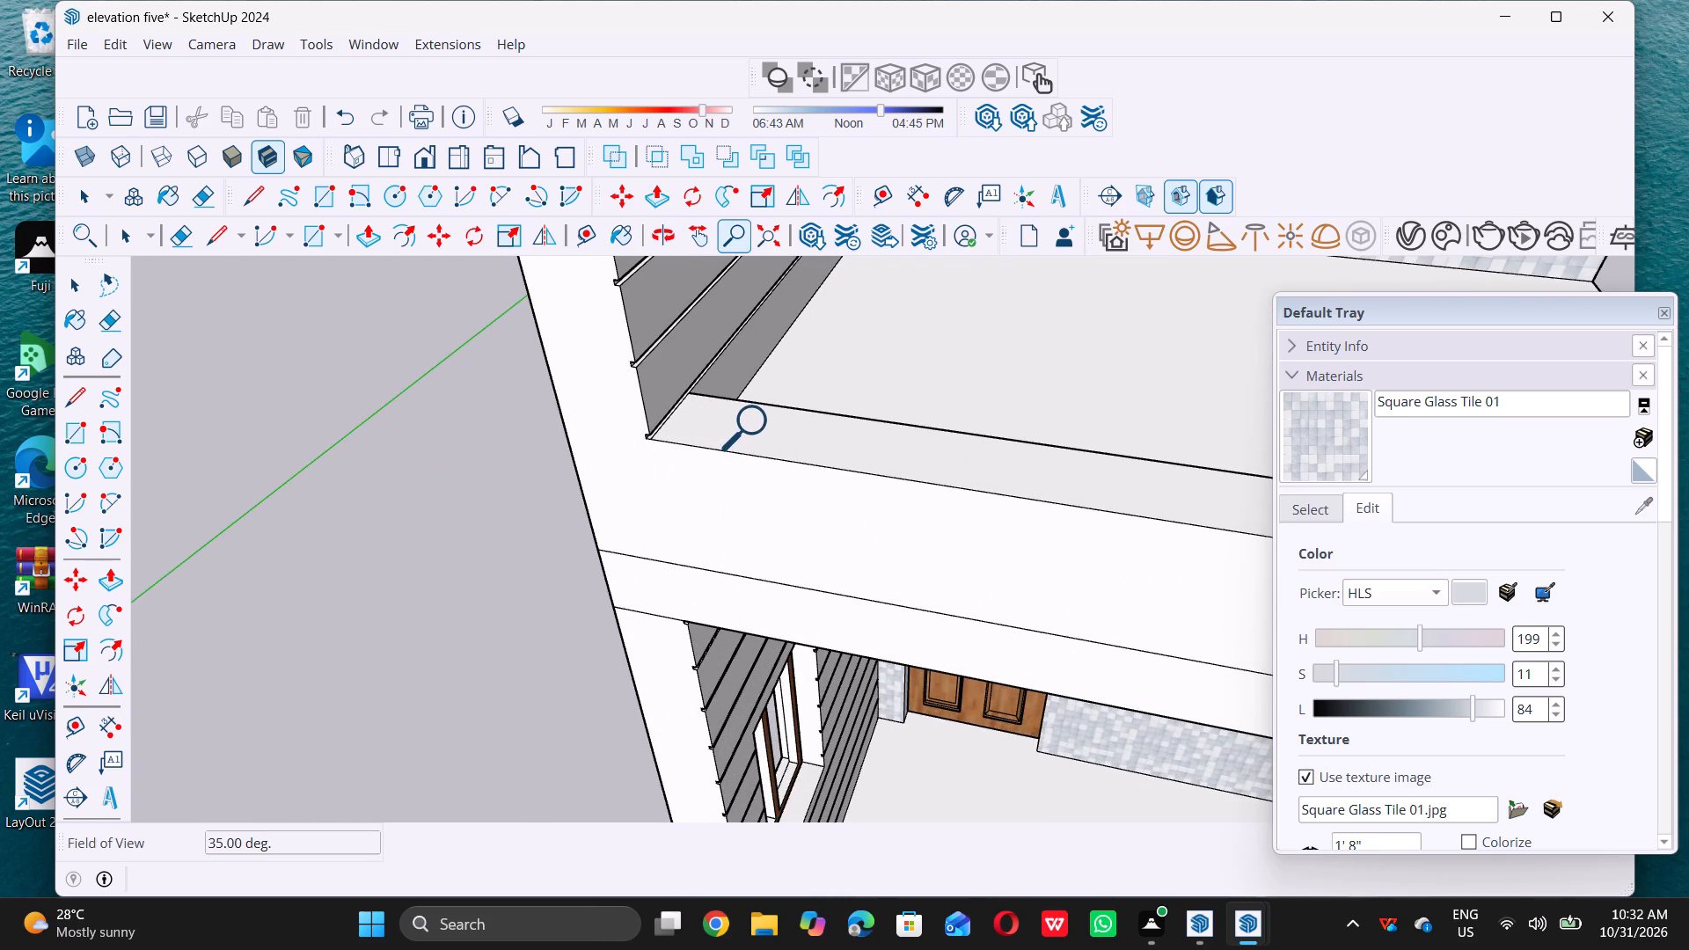
{"action": "key", "text": "space"}
{"action": "left_click", "coordinate": [759, 428]}
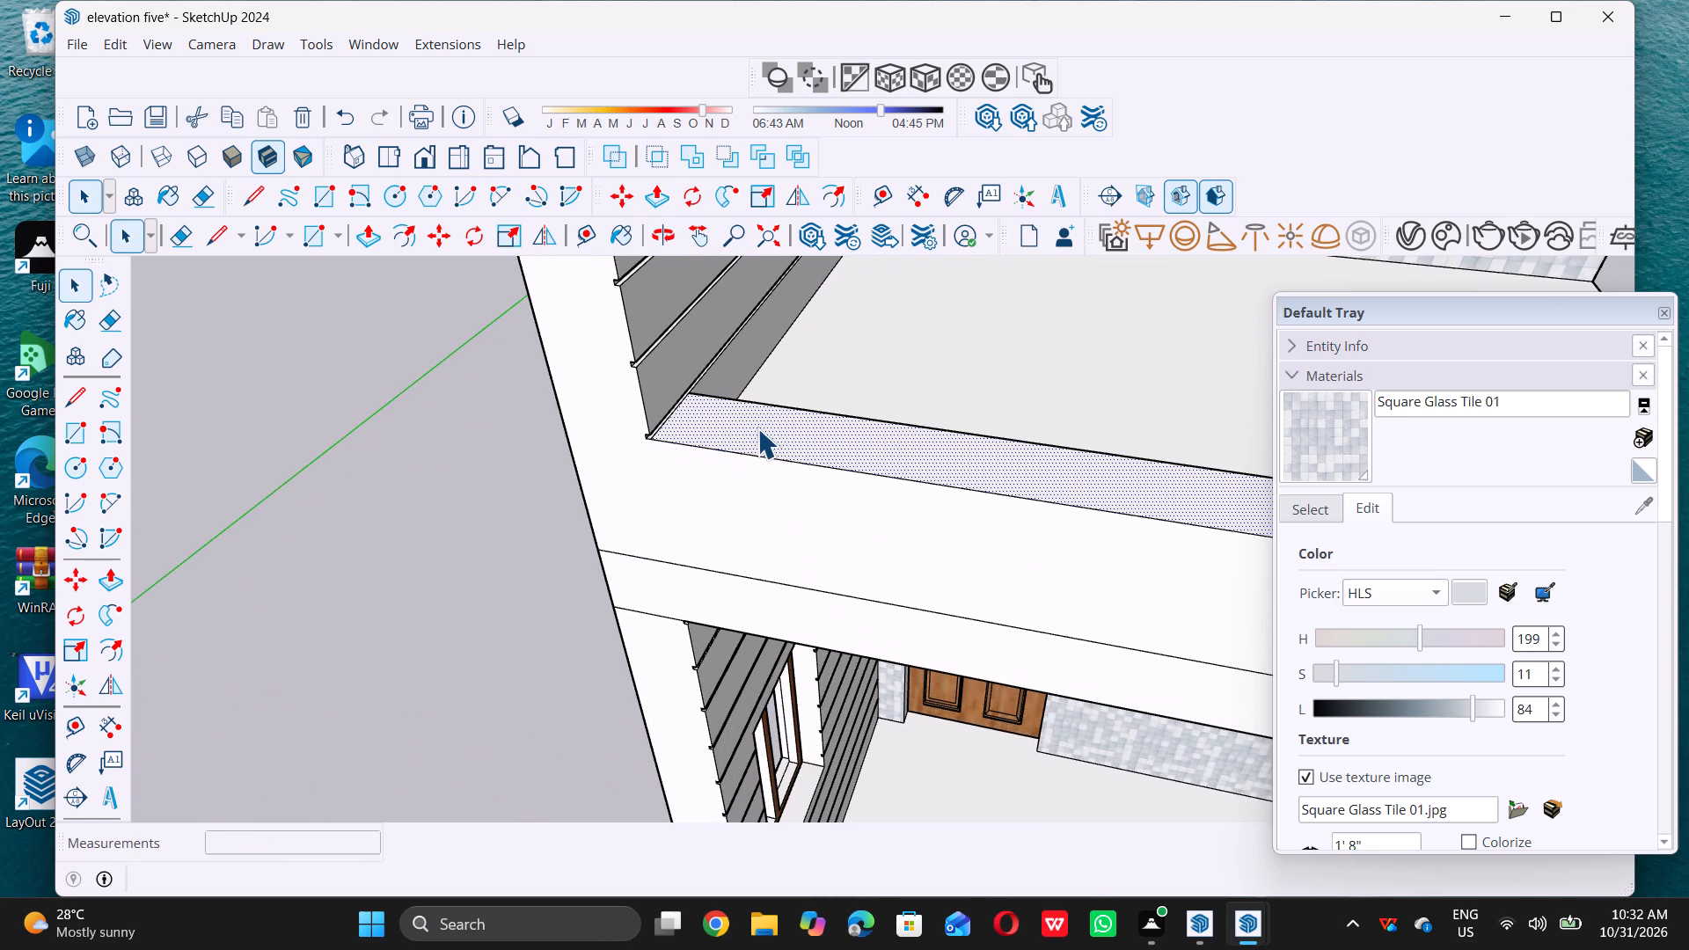
{"action": "key", "text": "p"}
{"action": "double_click", "coordinate": [757, 428]}
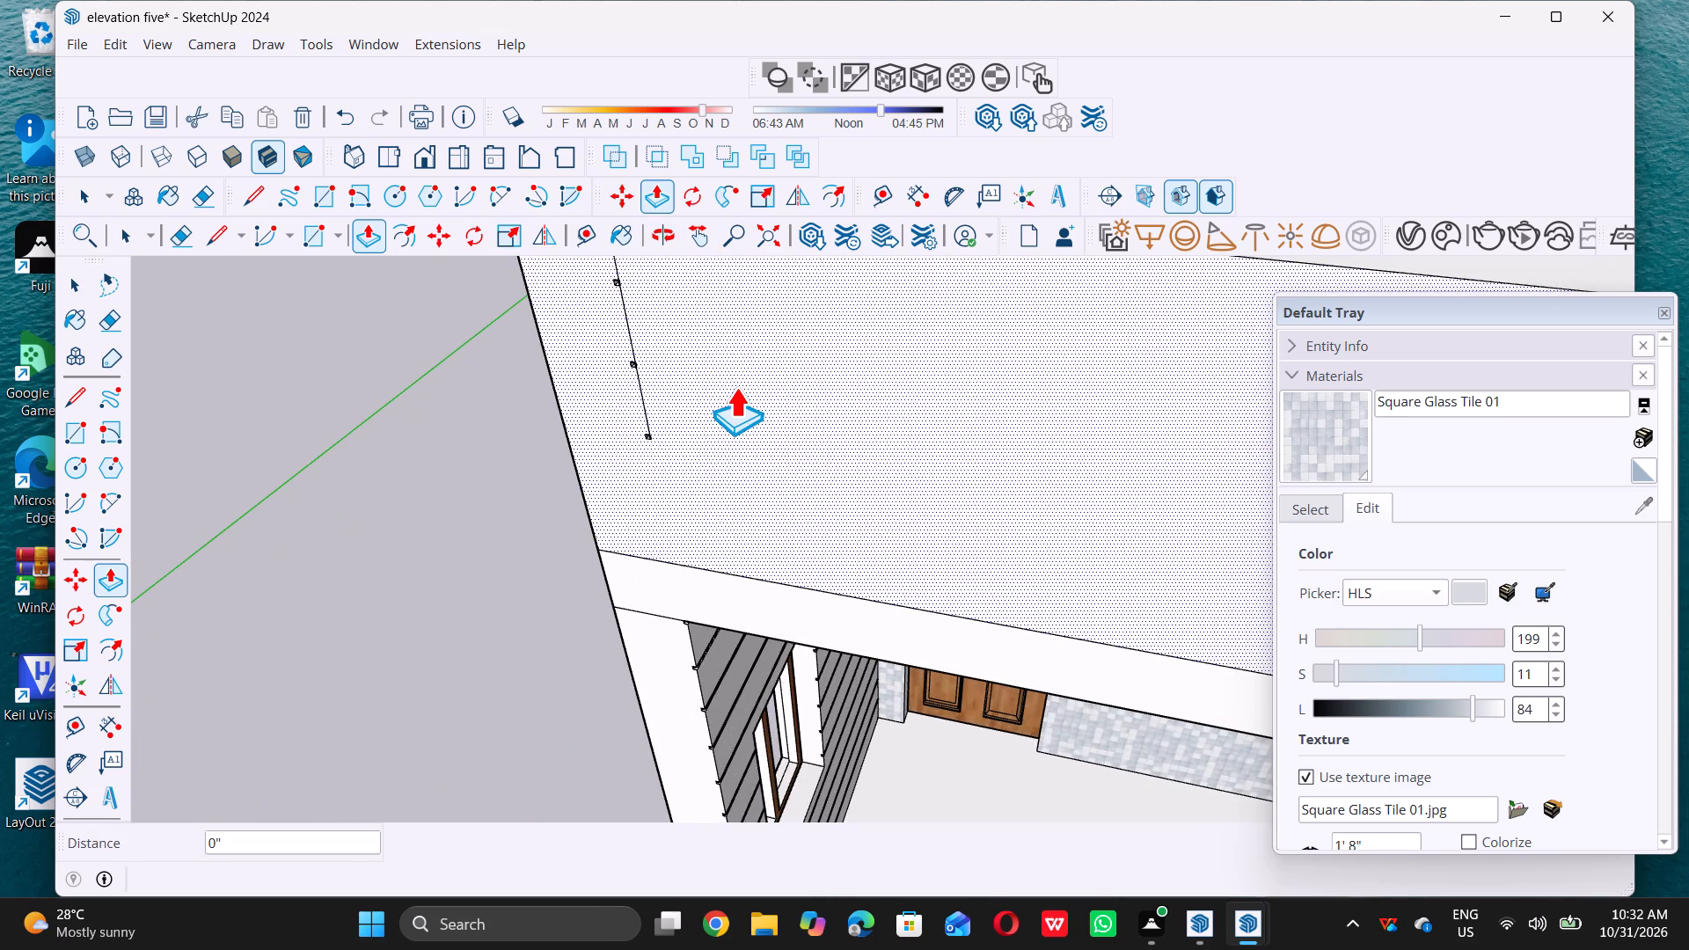
{"action": "key", "text": "ctrl+z"}
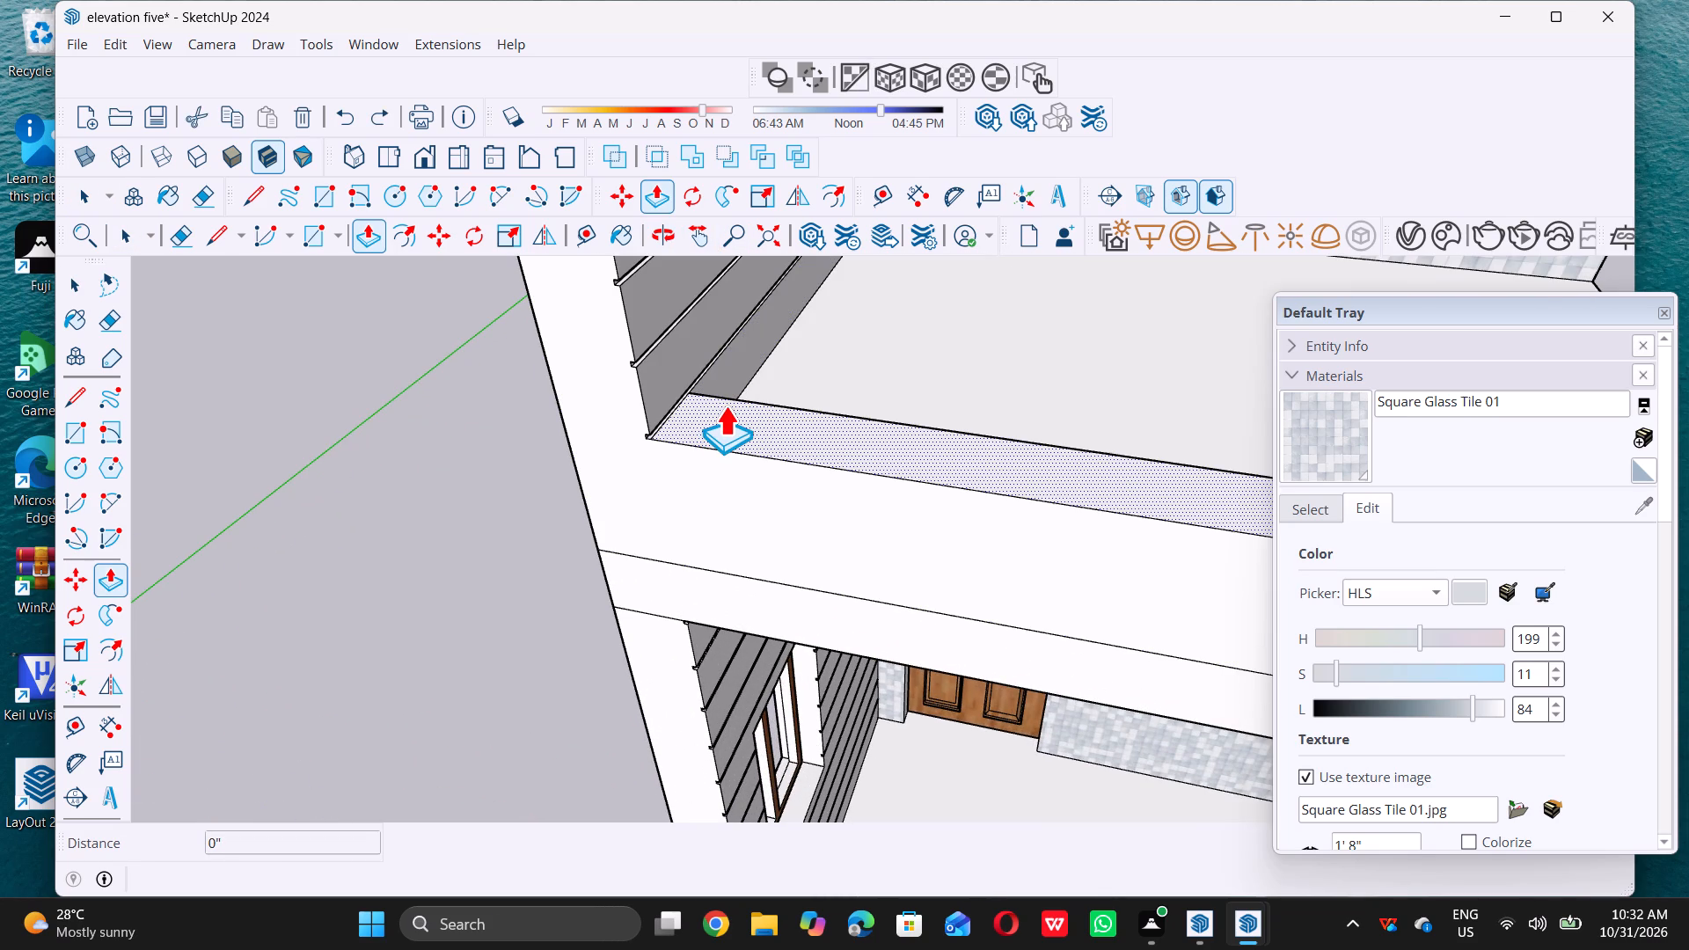
{"action": "left_click", "coordinate": [725, 406]}
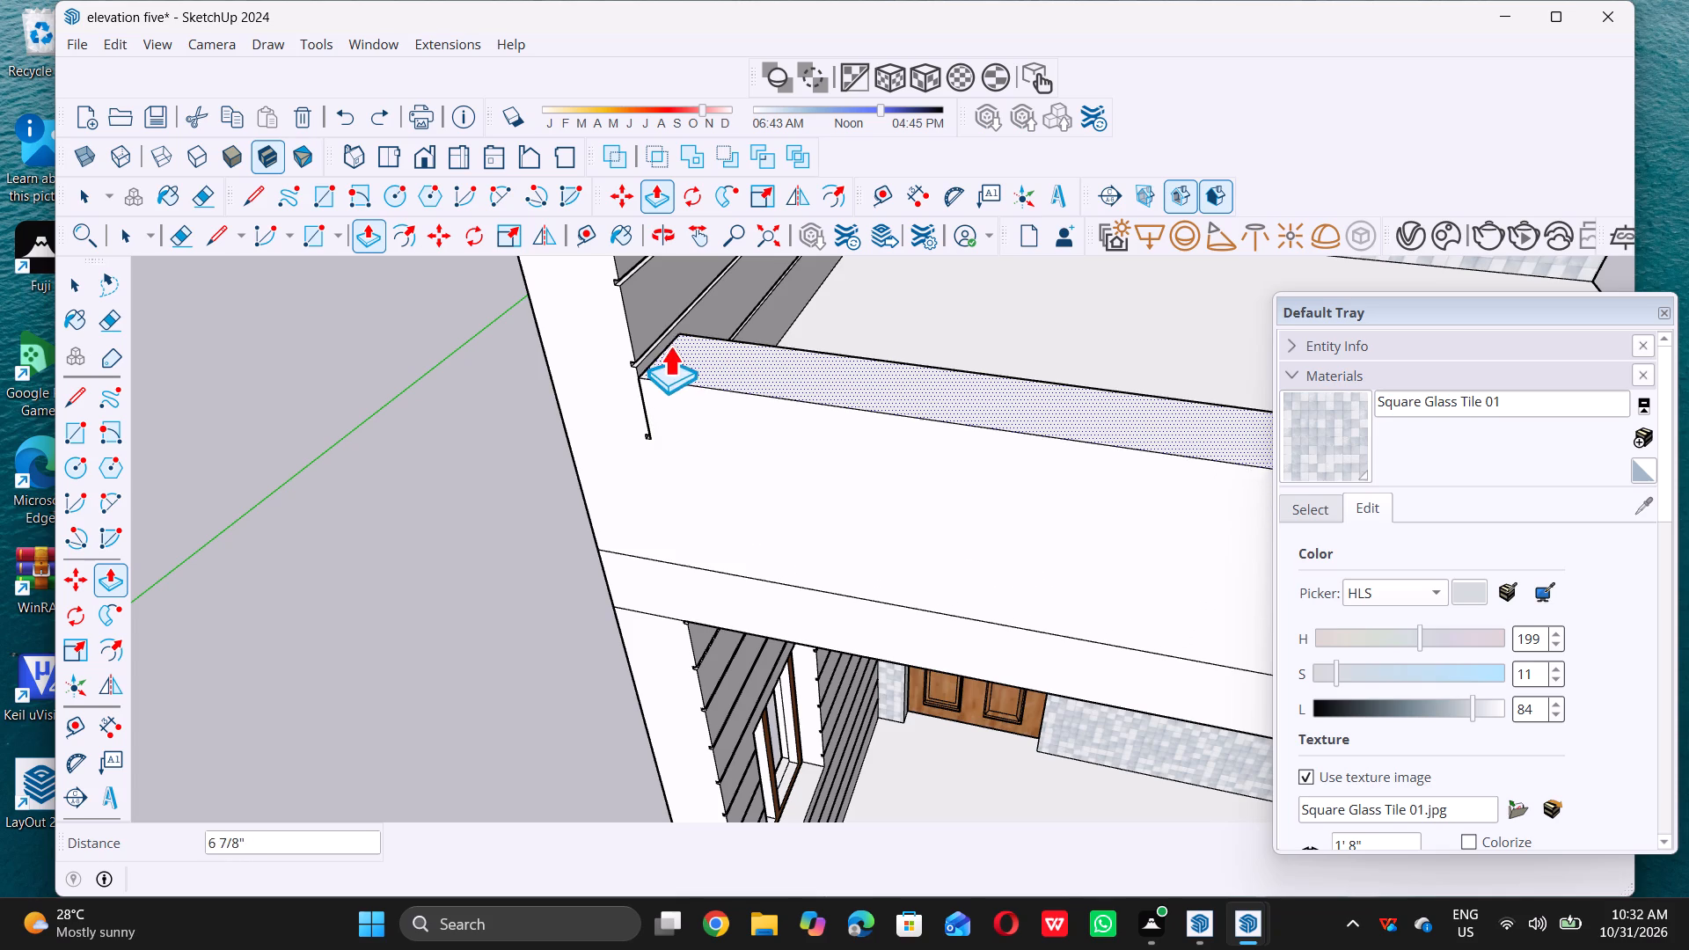
{"action": "left_click", "coordinate": [629, 356]}
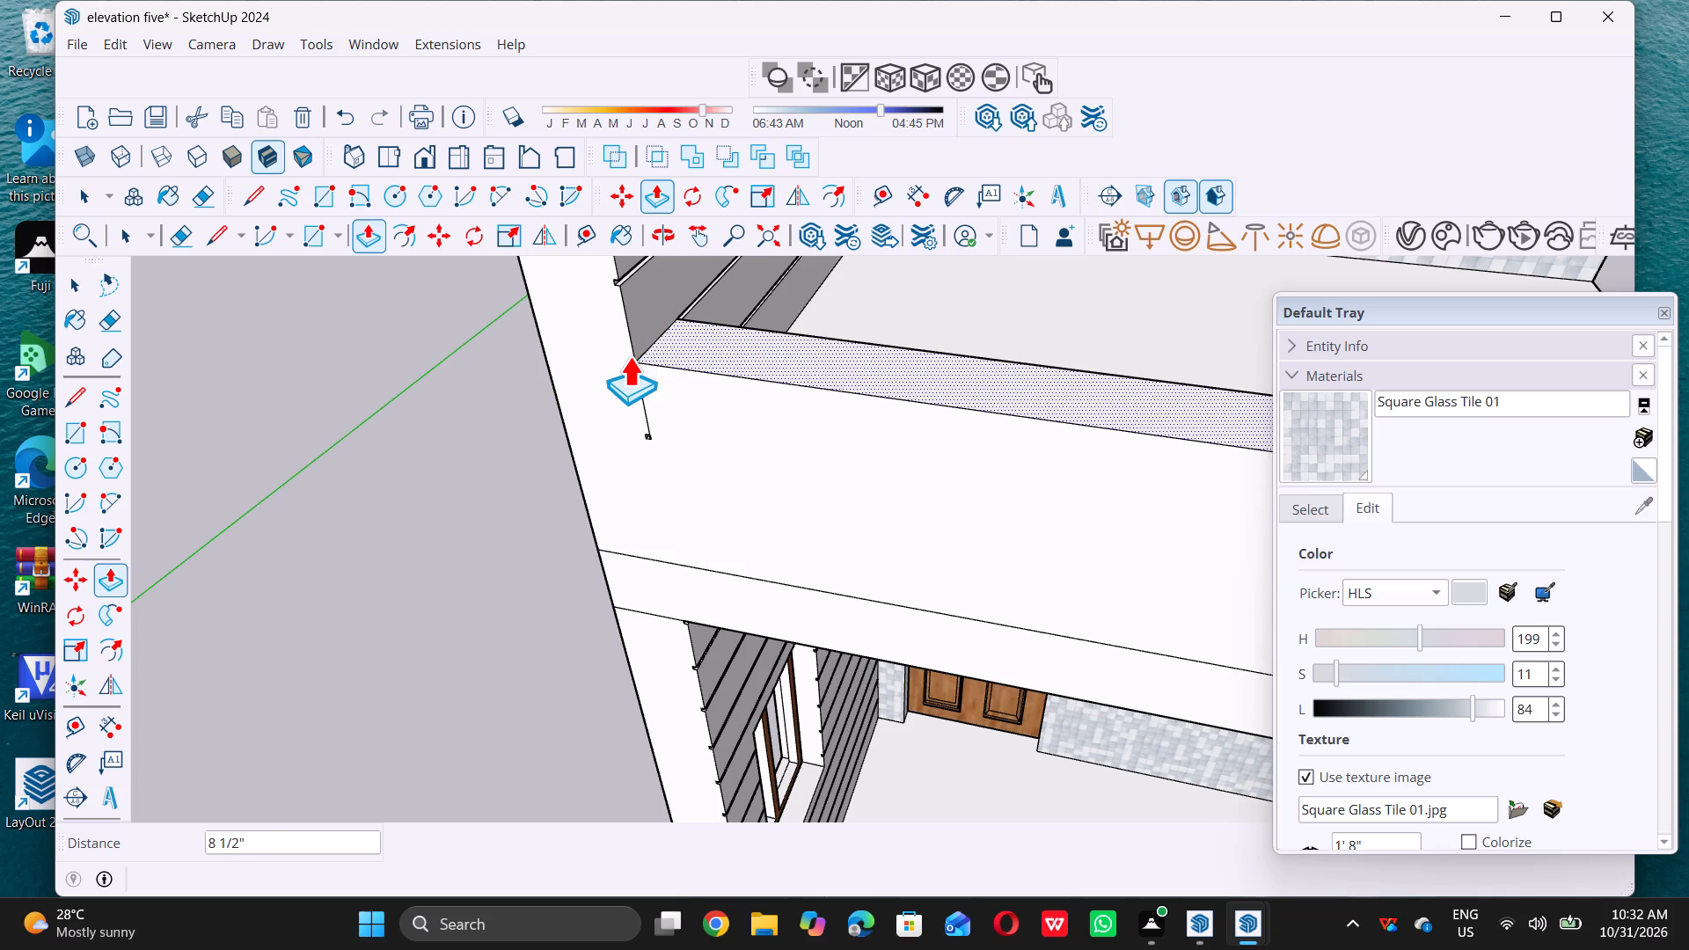
{"action": "key", "text": "space"}
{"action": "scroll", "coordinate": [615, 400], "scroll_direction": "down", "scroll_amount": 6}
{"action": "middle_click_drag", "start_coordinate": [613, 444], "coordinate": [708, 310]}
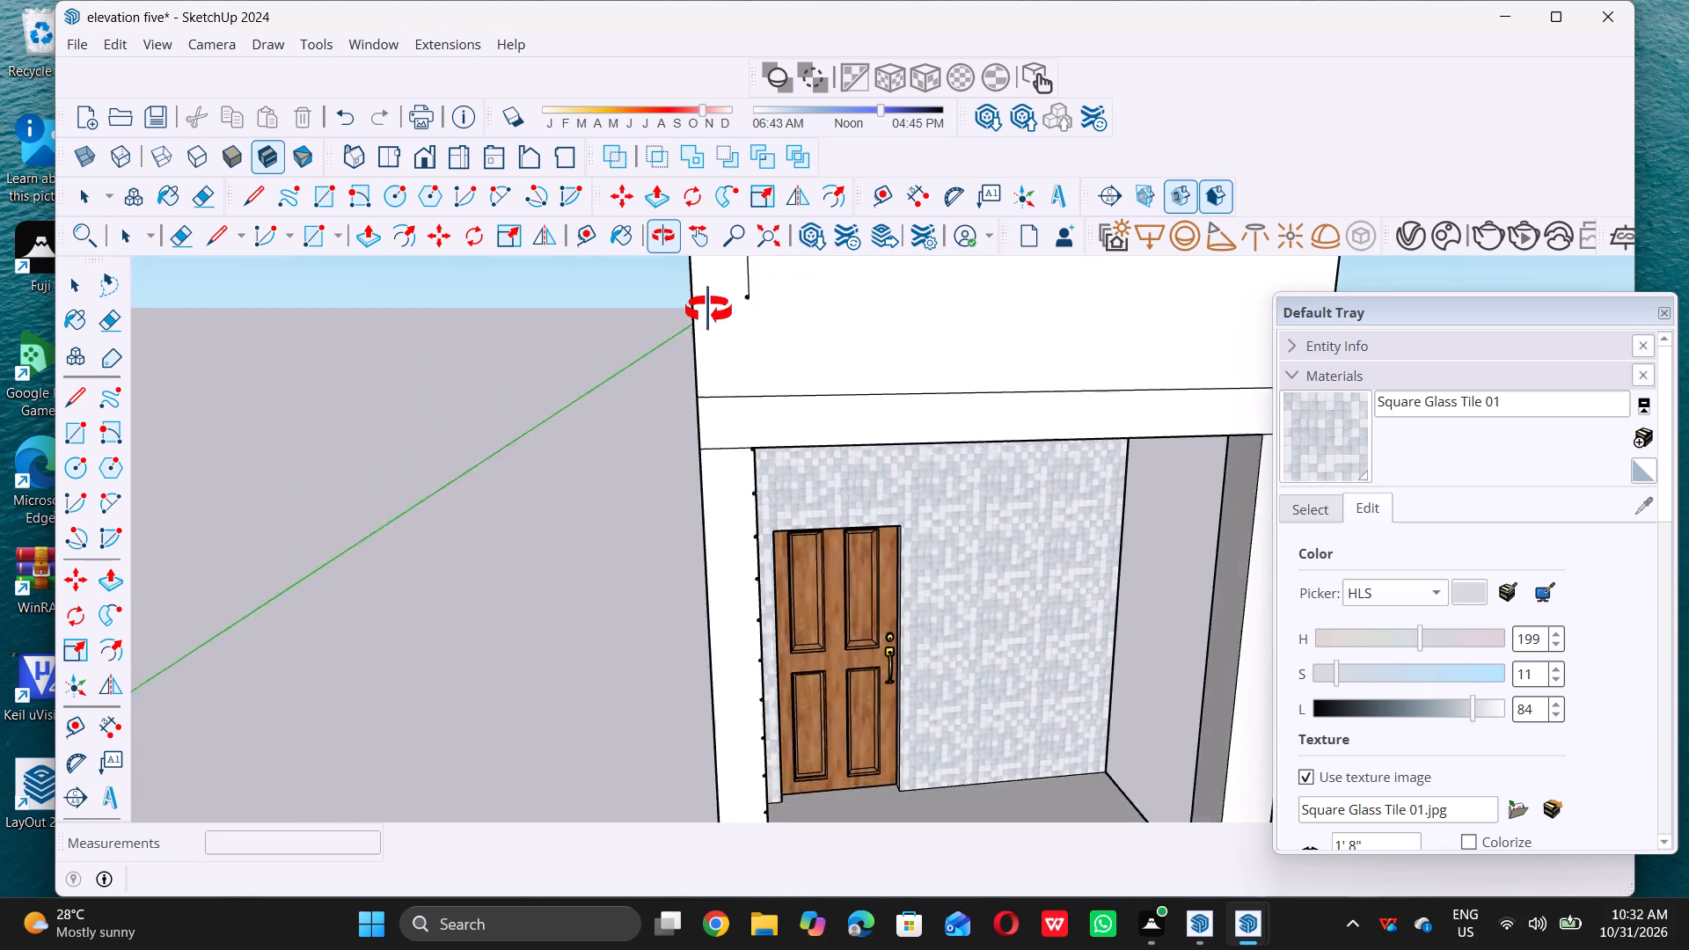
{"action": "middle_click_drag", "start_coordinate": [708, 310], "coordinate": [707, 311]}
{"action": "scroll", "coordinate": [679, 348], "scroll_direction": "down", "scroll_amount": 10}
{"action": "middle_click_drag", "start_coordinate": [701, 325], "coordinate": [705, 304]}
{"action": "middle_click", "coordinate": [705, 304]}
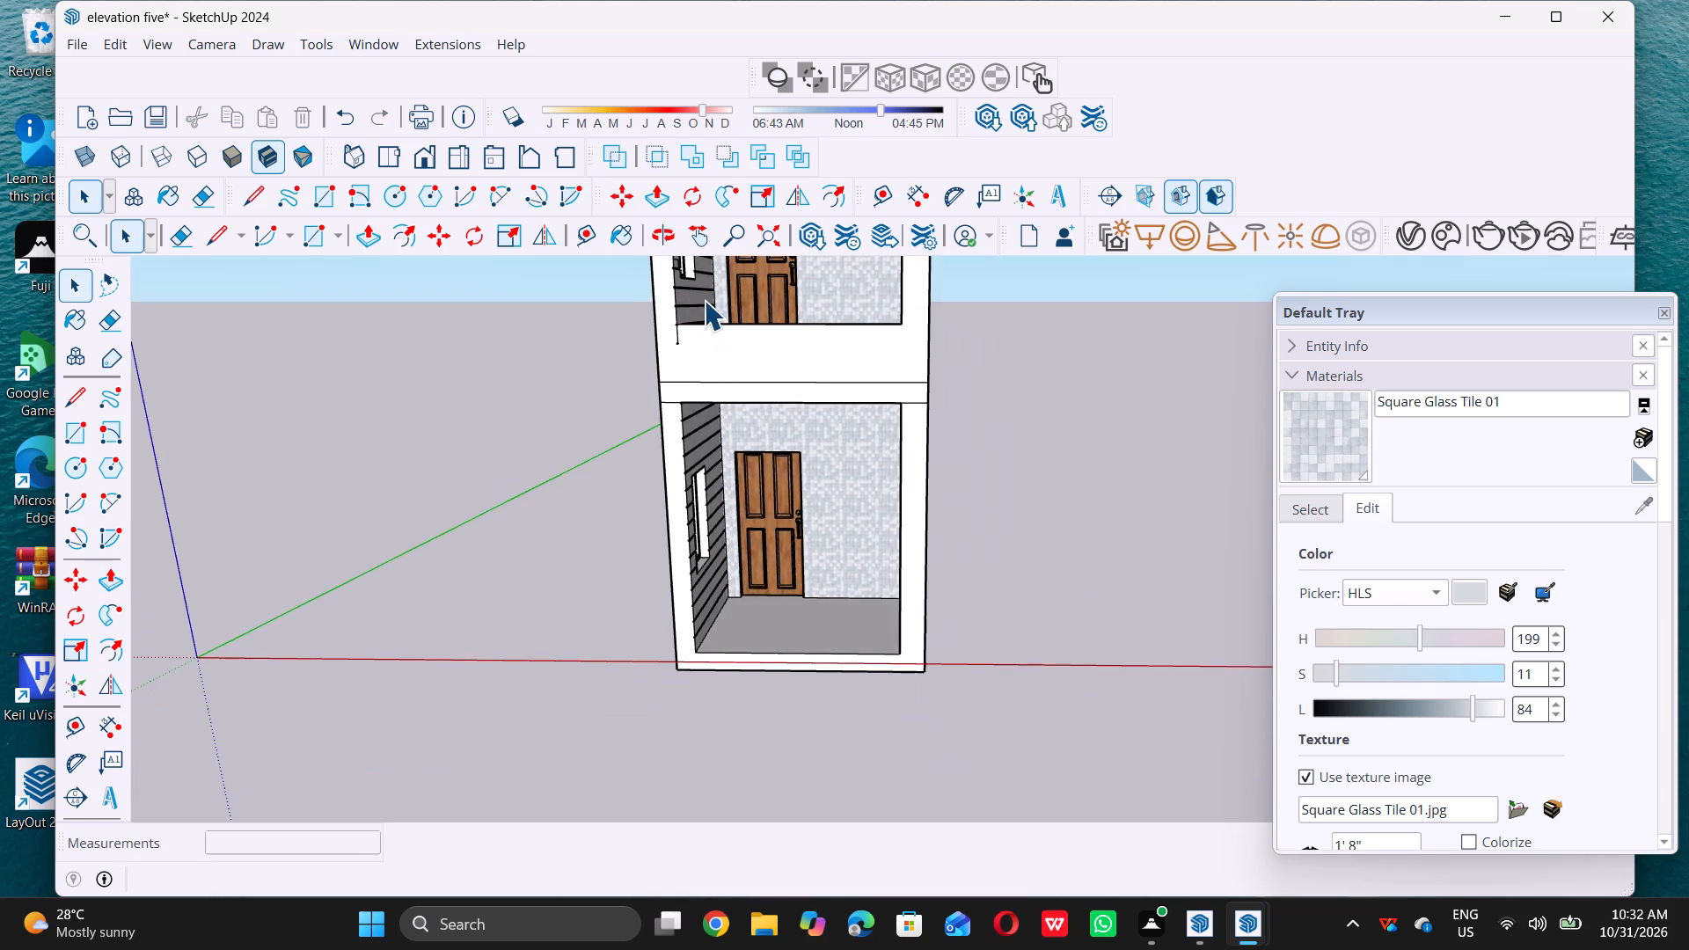
Draw lines closing a rectangle about 2' 7 3/4" long and 8 1/2" high at the left end of the middle storey's parapet face.
{"action": "scroll", "coordinate": [703, 303], "scroll_direction": "up", "scroll_amount": 1}
{"action": "scroll", "coordinate": [703, 303], "scroll_direction": "down", "scroll_amount": 1}
{"action": "scroll", "coordinate": [703, 303], "scroll_direction": "up", "scroll_amount": 8}
{"action": "scroll", "coordinate": [682, 327], "scroll_direction": "down", "scroll_amount": 1}
{"action": "scroll", "coordinate": [682, 327], "scroll_direction": "up", "scroll_amount": 15}
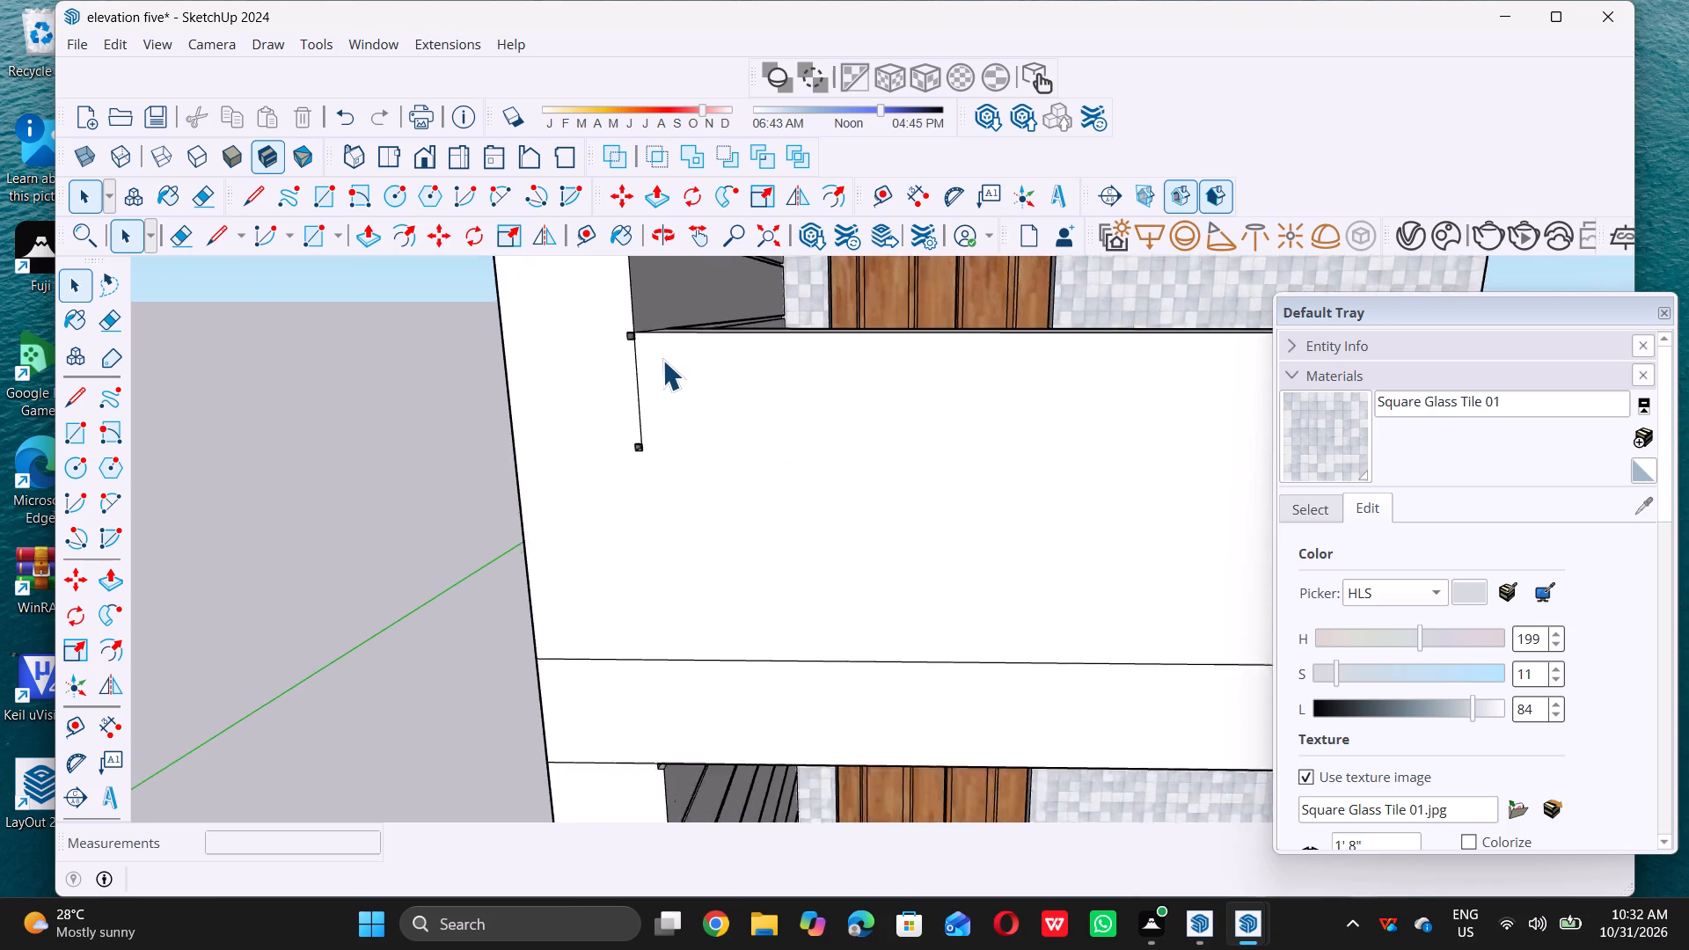
{"action": "scroll", "coordinate": [644, 457], "scroll_direction": "up", "scroll_amount": 13}
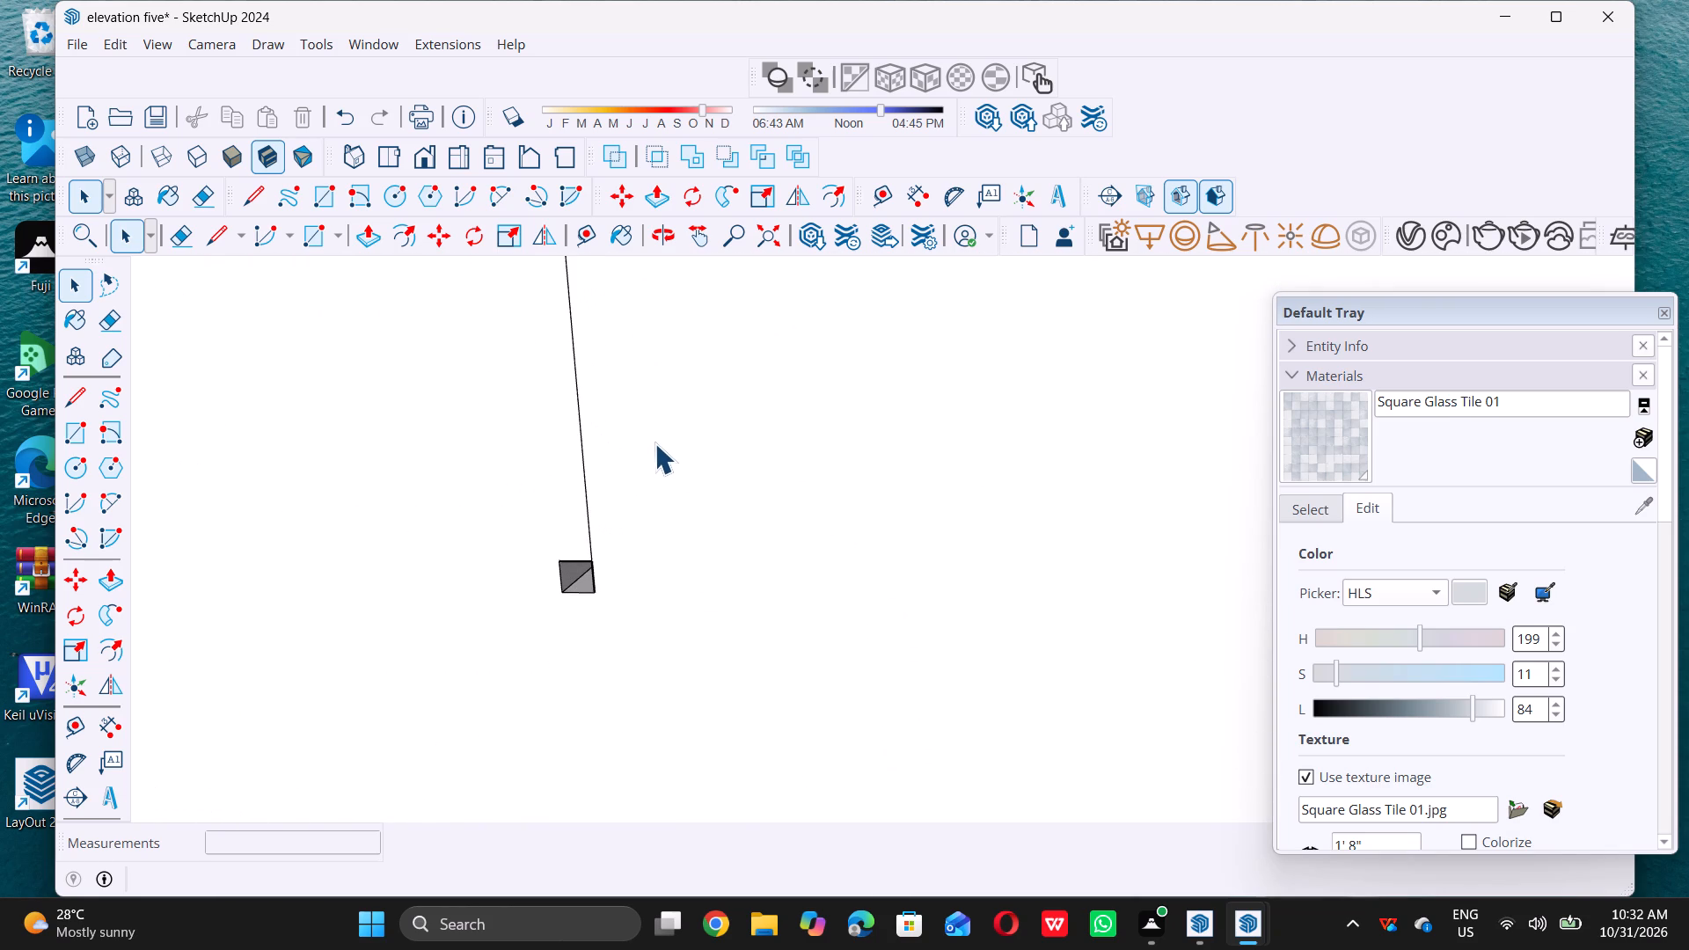
{"action": "key", "text": "l"}
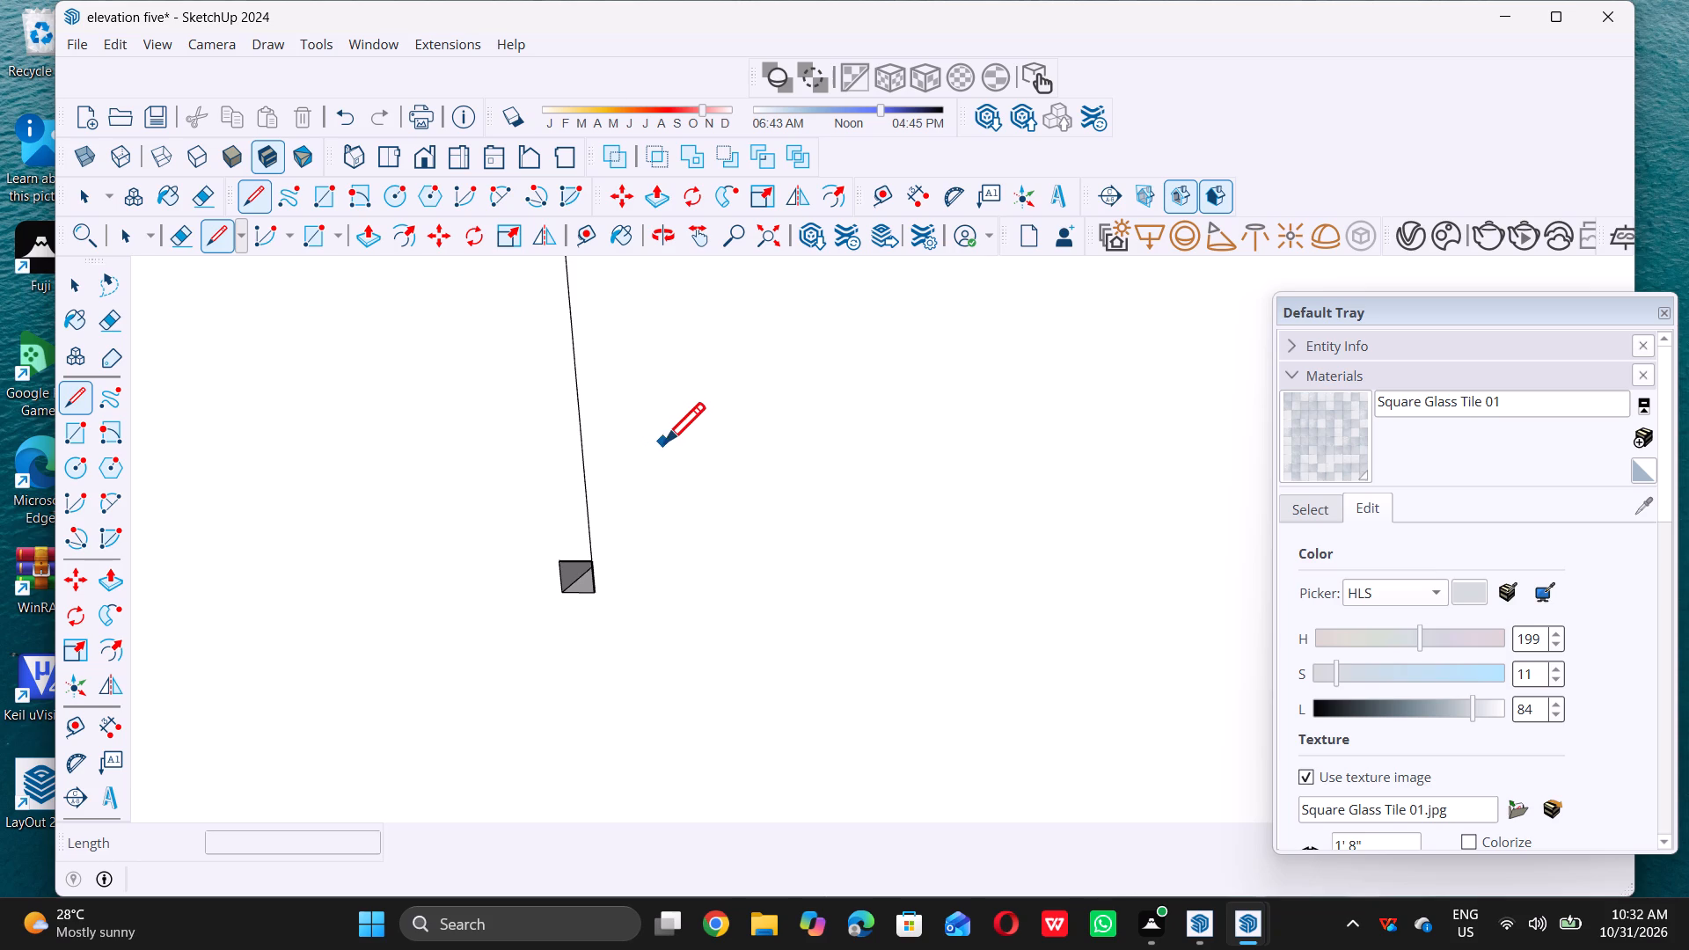
{"action": "double_click", "coordinate": [599, 594]}
{"action": "scroll", "coordinate": [594, 596], "scroll_direction": "down", "scroll_amount": 5}
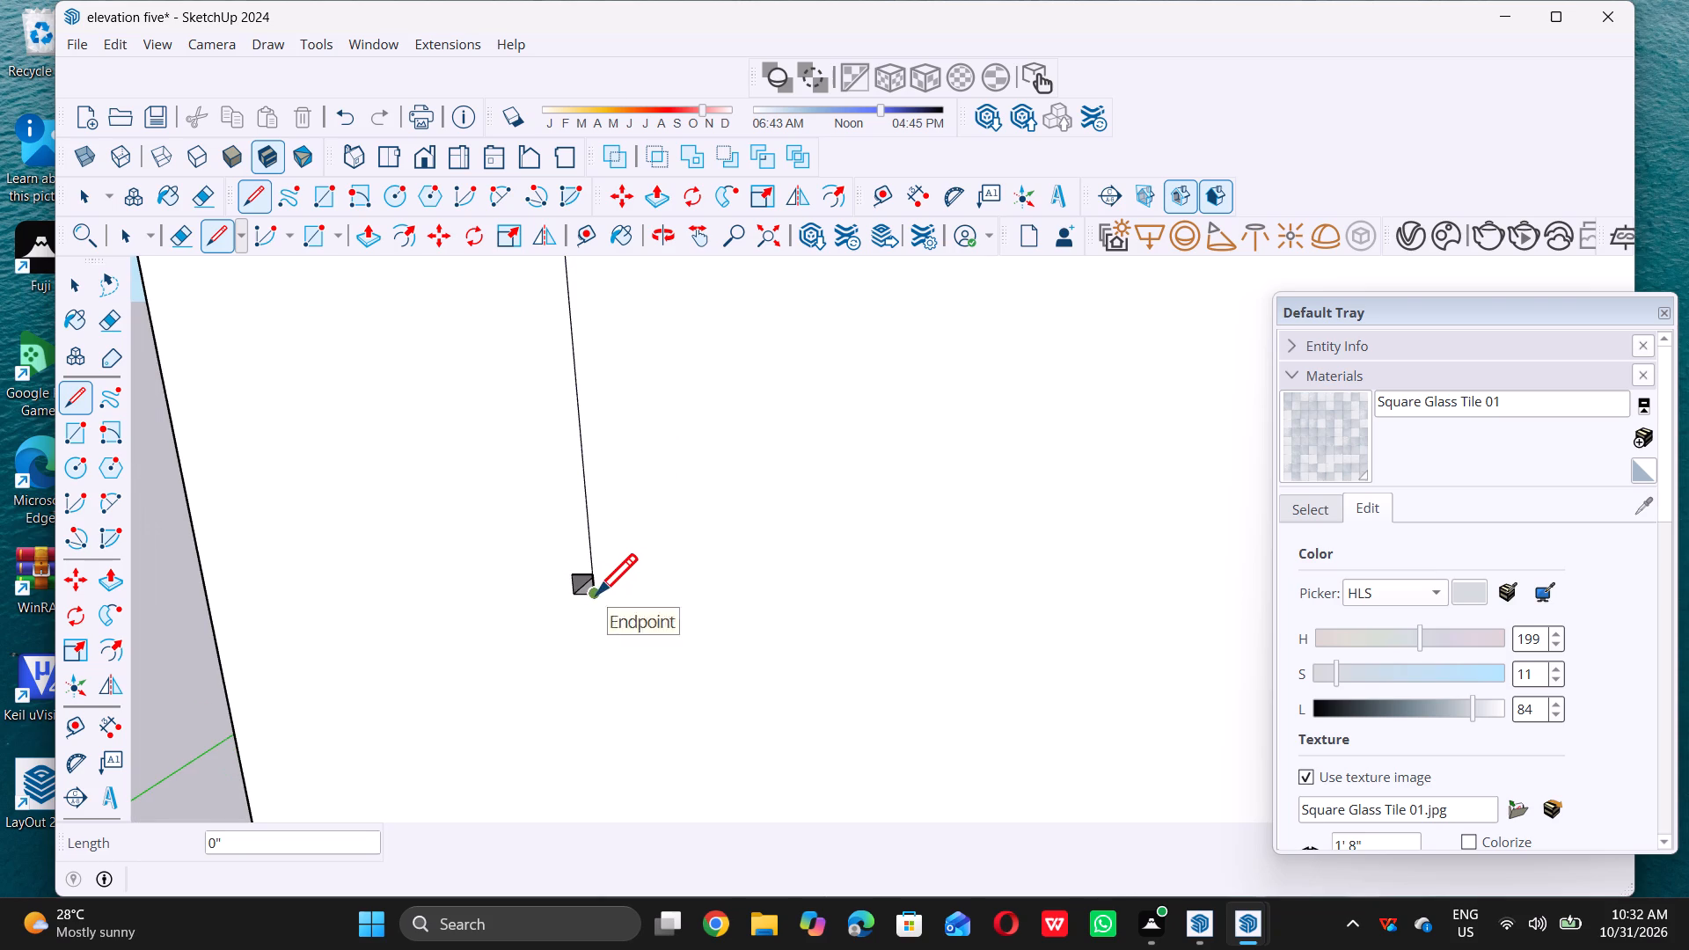
{"action": "scroll", "coordinate": [601, 590], "scroll_direction": "down", "scroll_amount": 15}
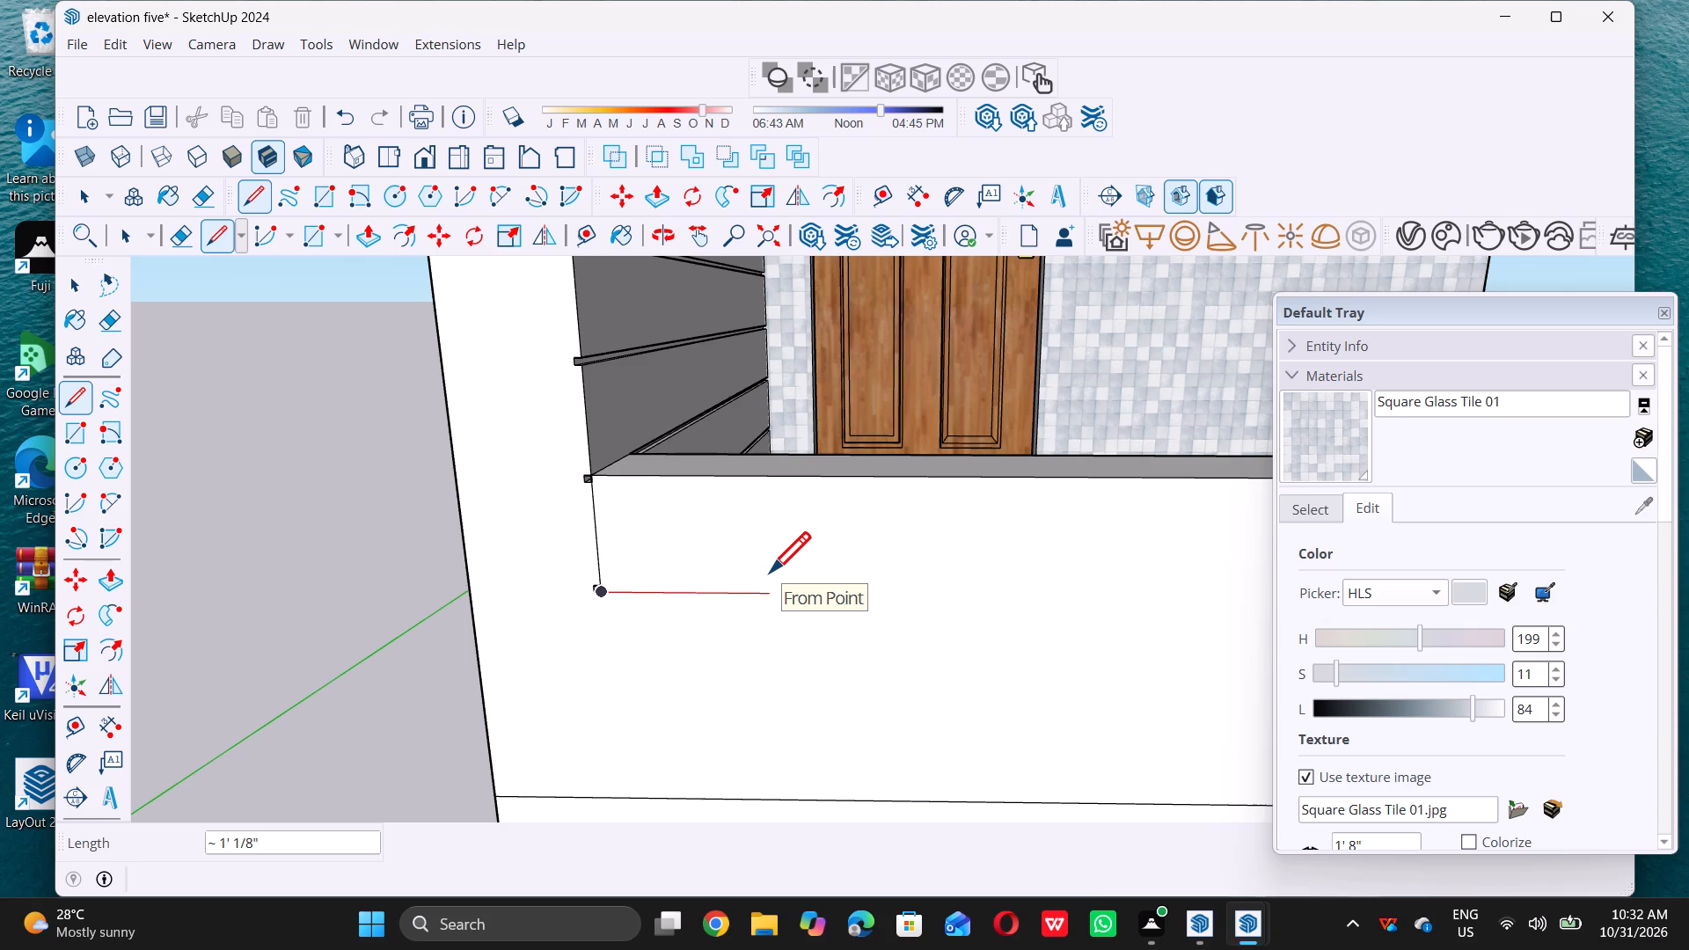
{"action": "scroll", "coordinate": [742, 571], "scroll_direction": "down", "scroll_amount": 5}
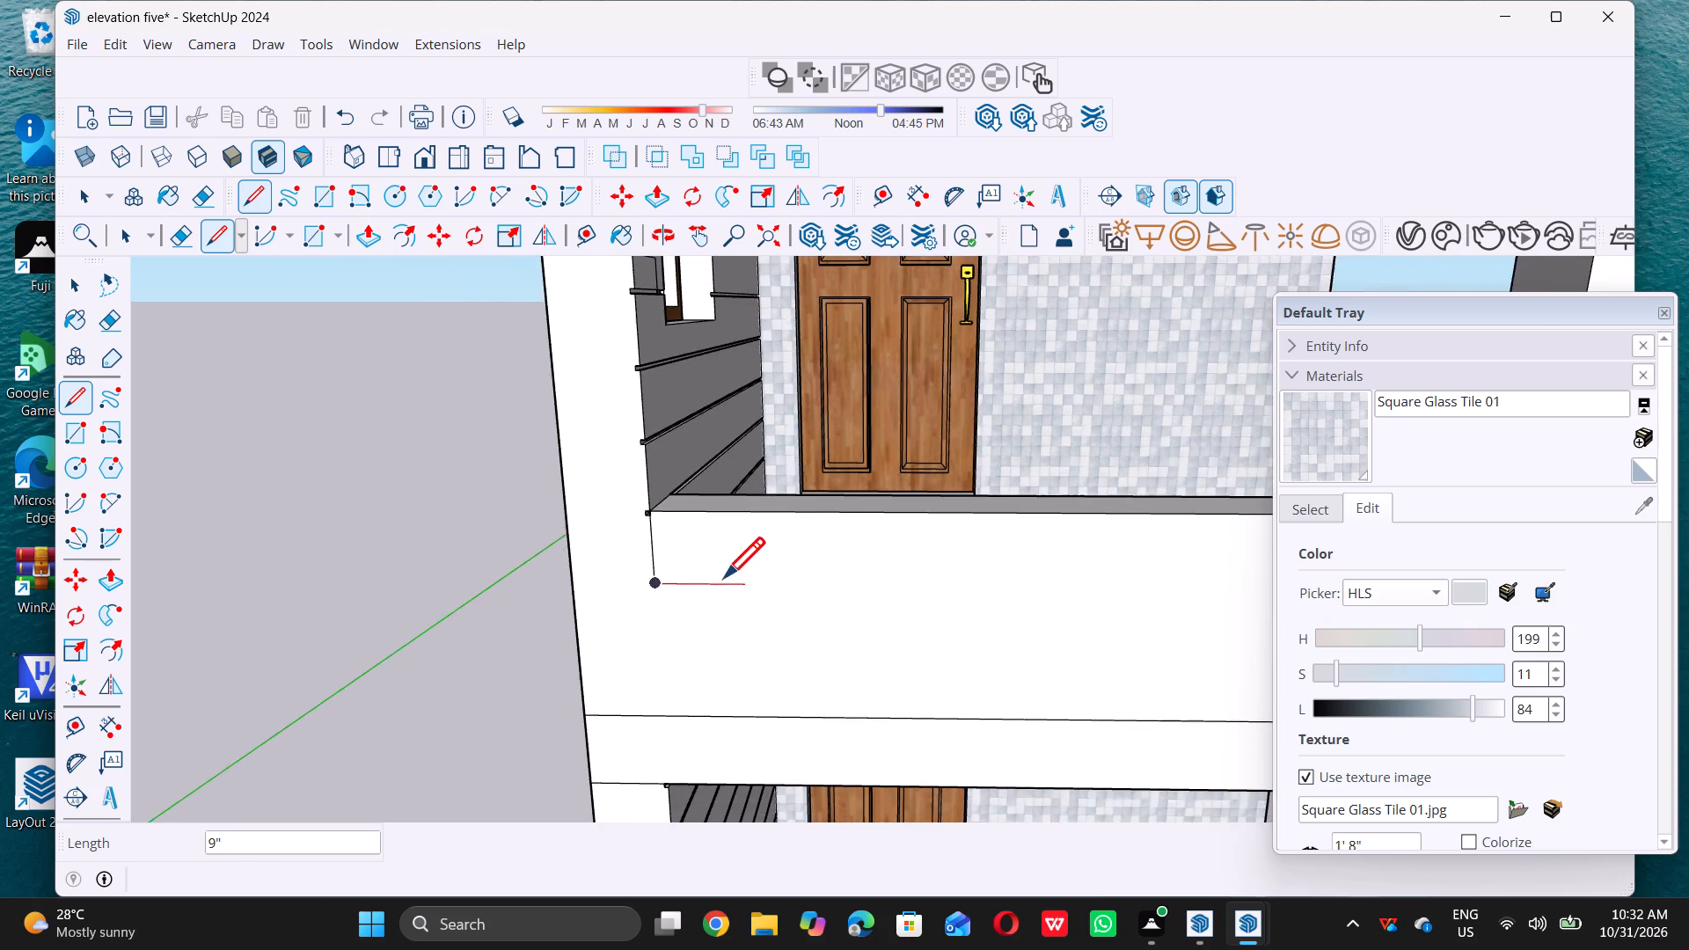
{"action": "scroll", "coordinate": [725, 577], "scroll_direction": "down", "scroll_amount": 4}
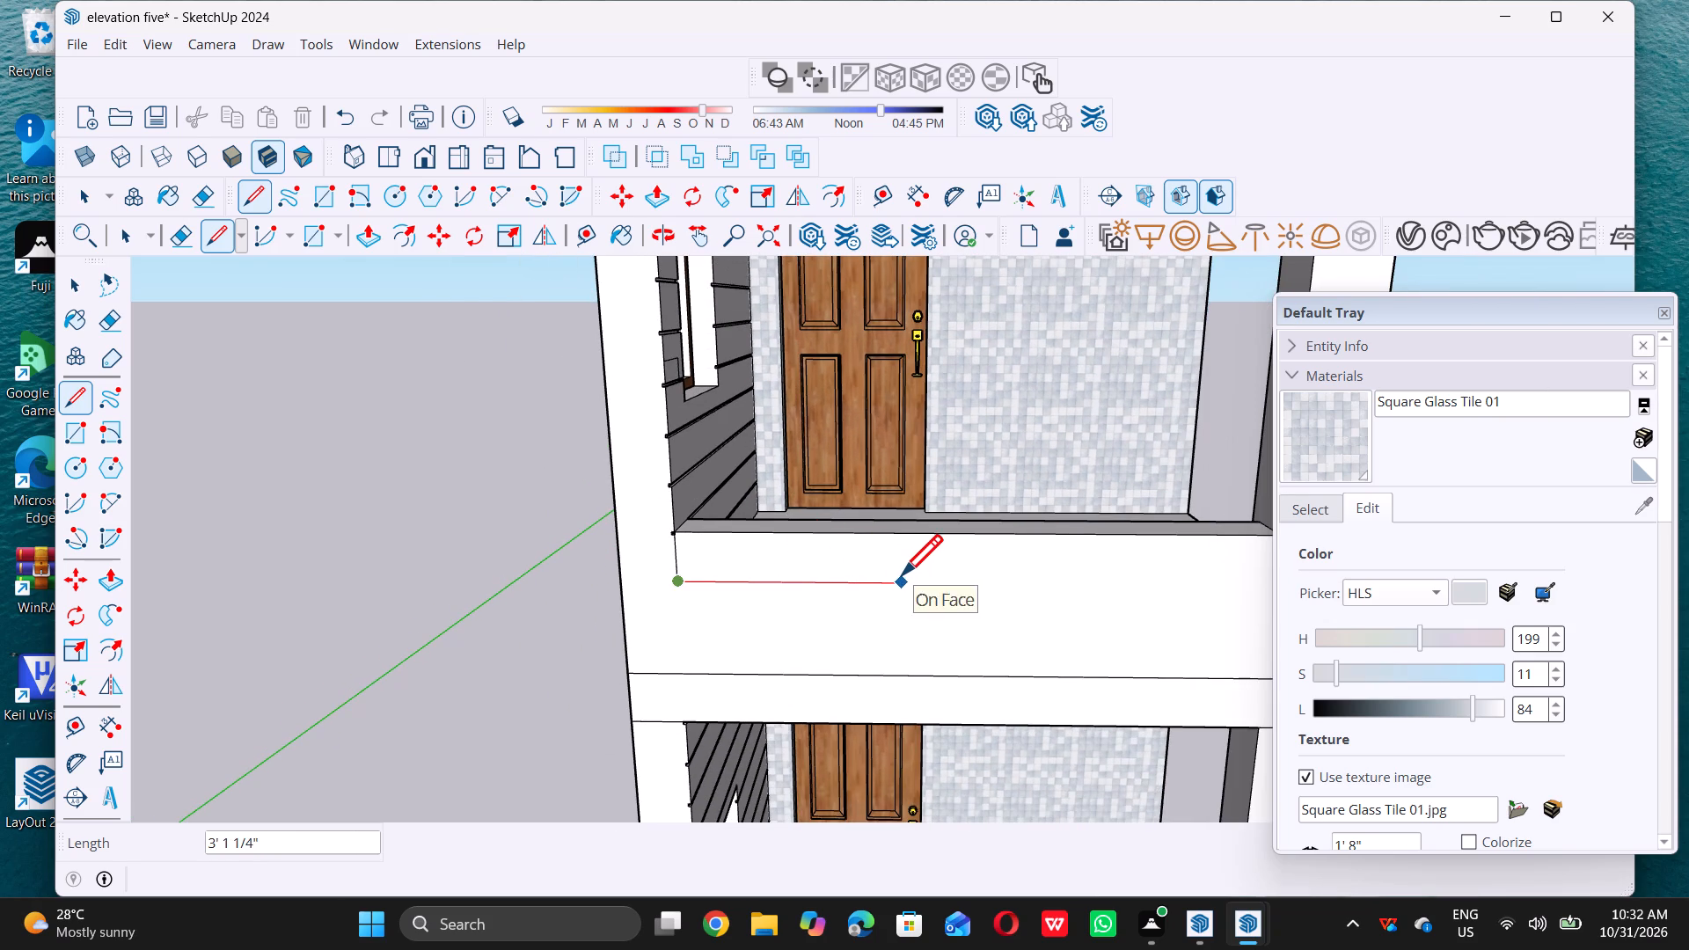
{"action": "left_click", "coordinate": [869, 585]}
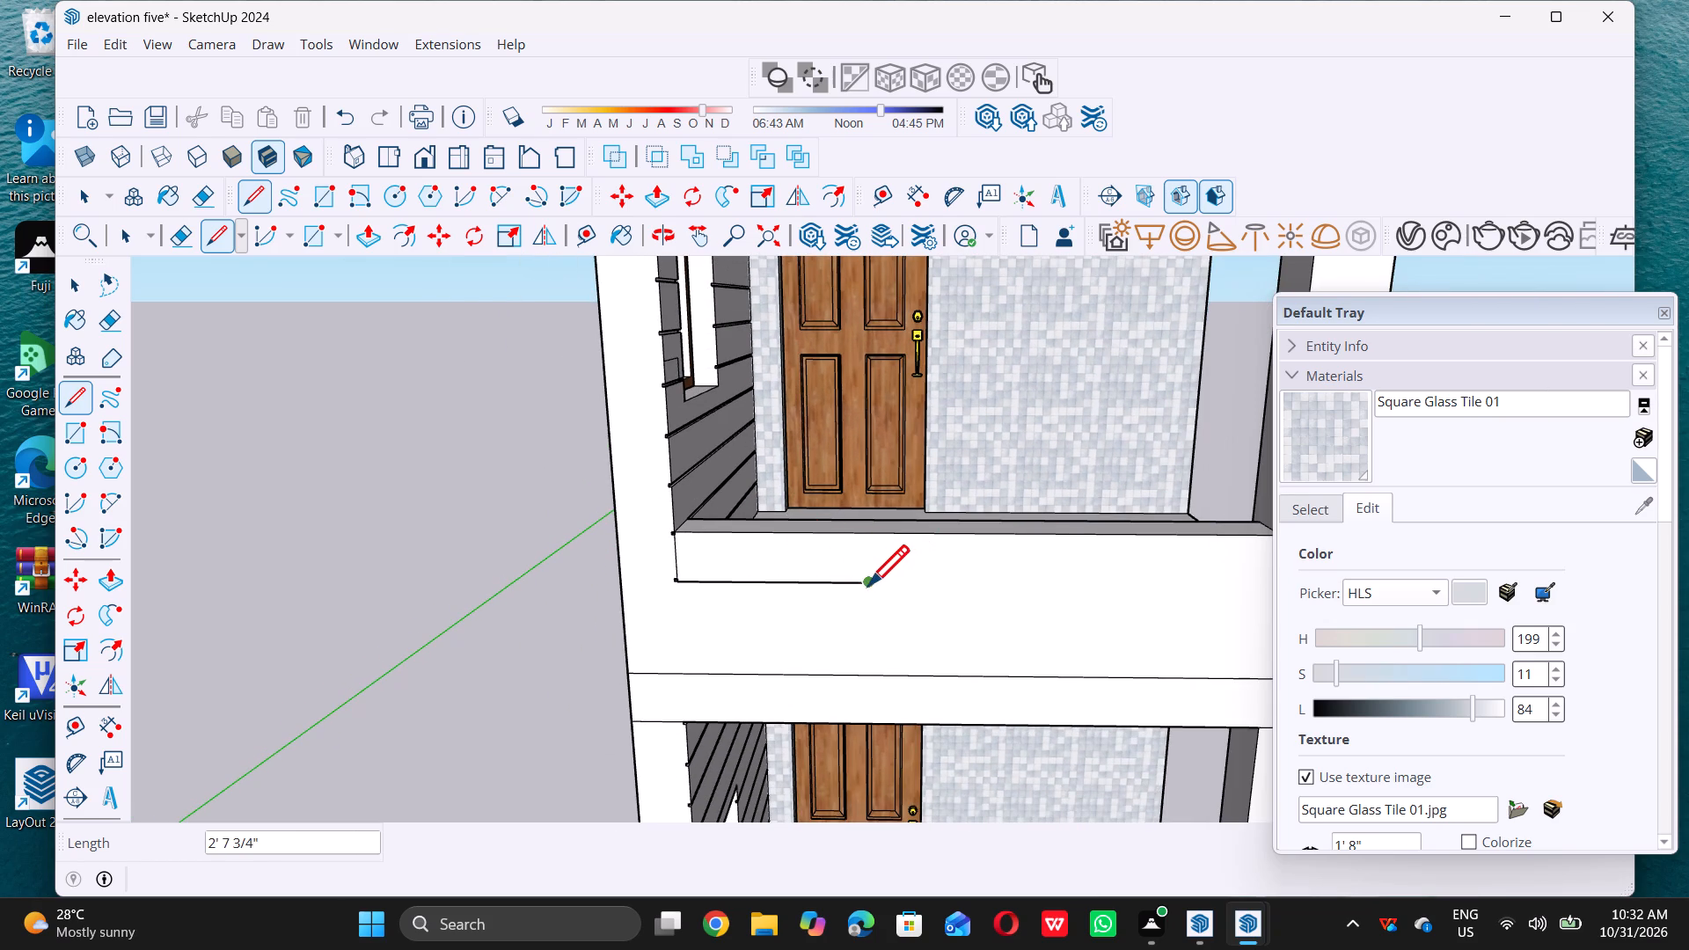
{"action": "double_click", "coordinate": [872, 537]}
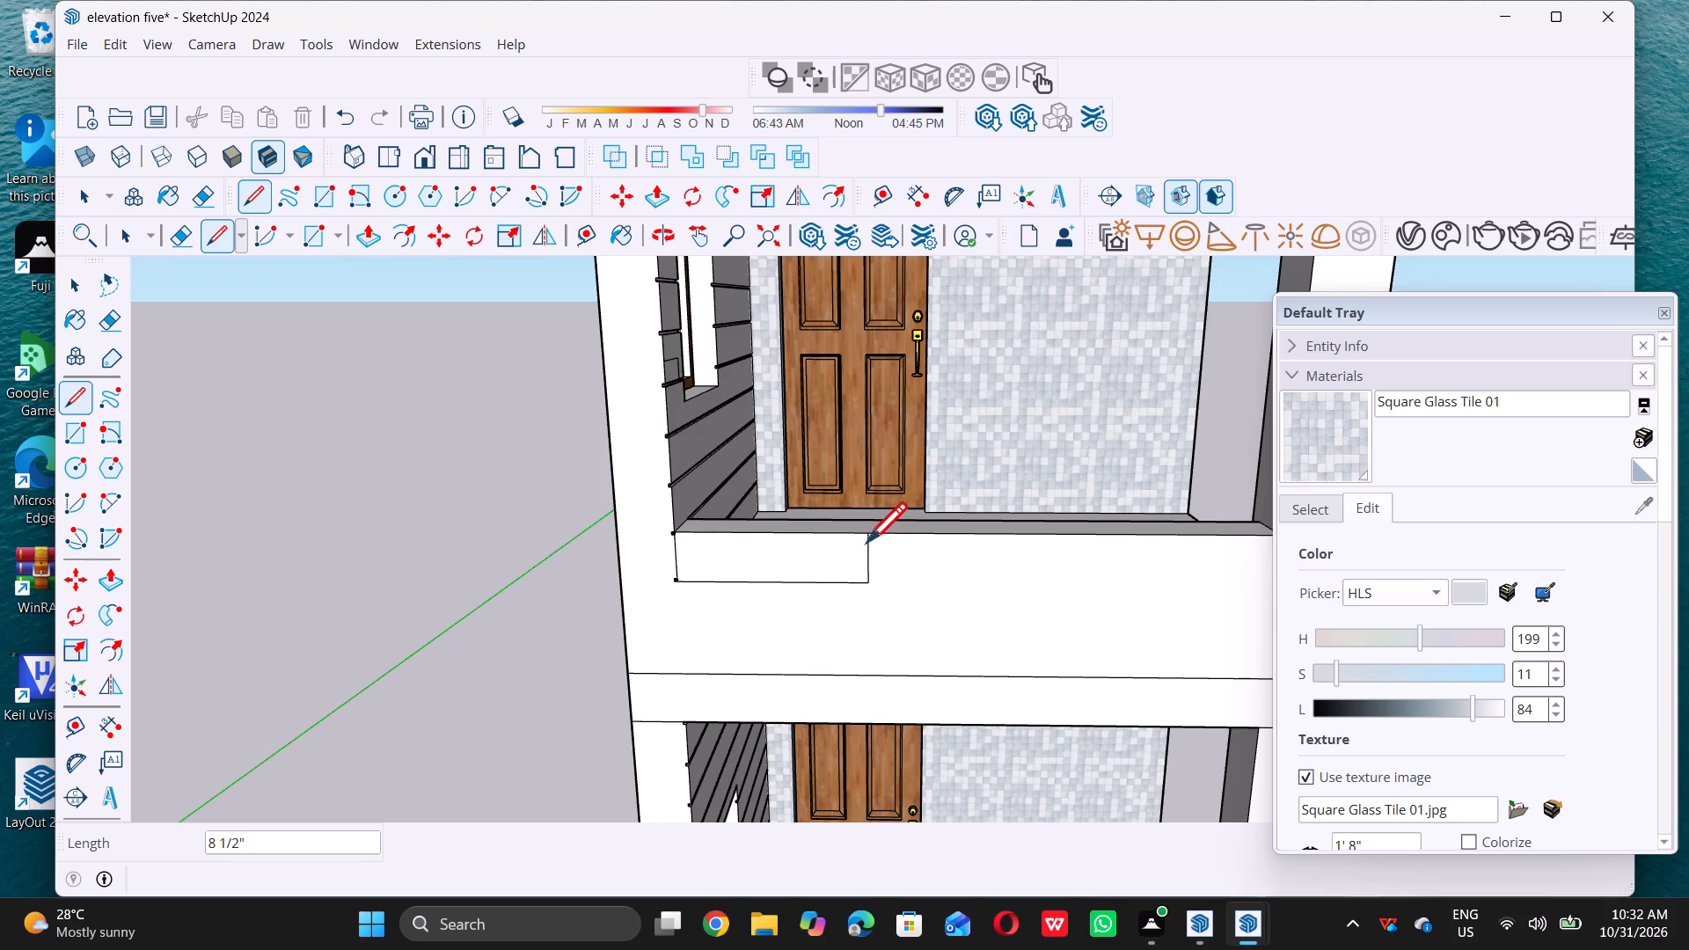
{"action": "key", "text": "space"}
Push/Pull the small rectangle at the parapet's left end outward 2" to form a projecting block.
{"action": "middle_click_drag", "start_coordinate": [836, 534], "coordinate": [814, 547]}
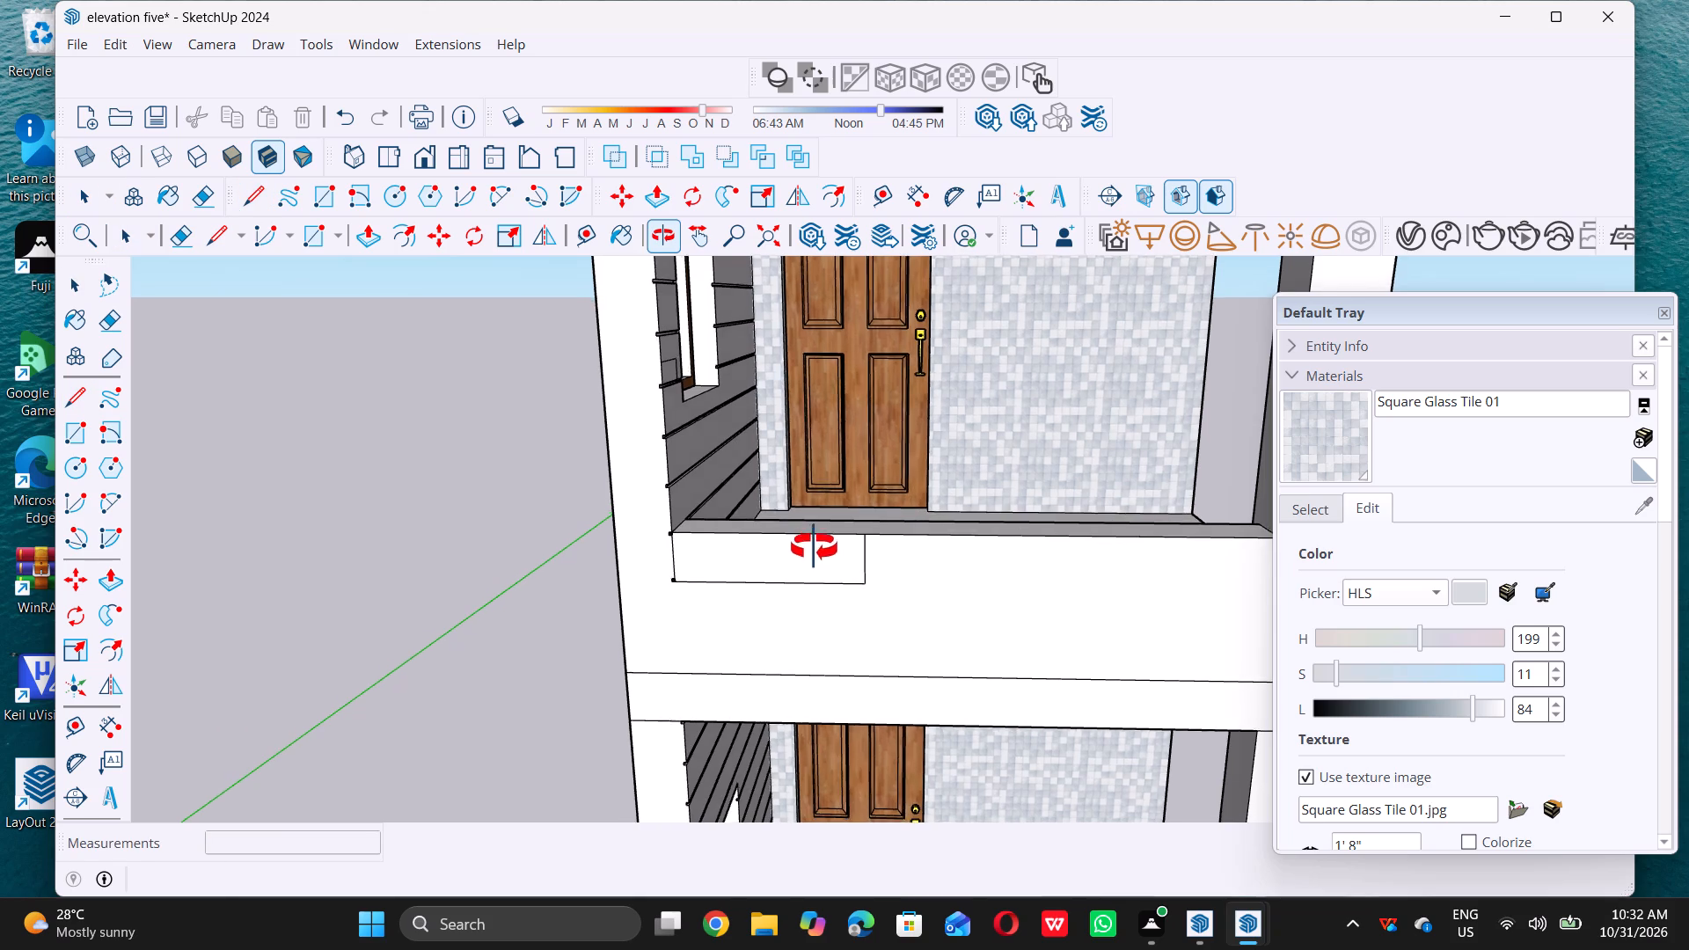
{"action": "middle_click_drag", "start_coordinate": [814, 547], "coordinate": [786, 562]}
{"action": "scroll", "coordinate": [766, 570], "scroll_direction": "up", "scroll_amount": 3}
{"action": "left_click", "coordinate": [764, 570]}
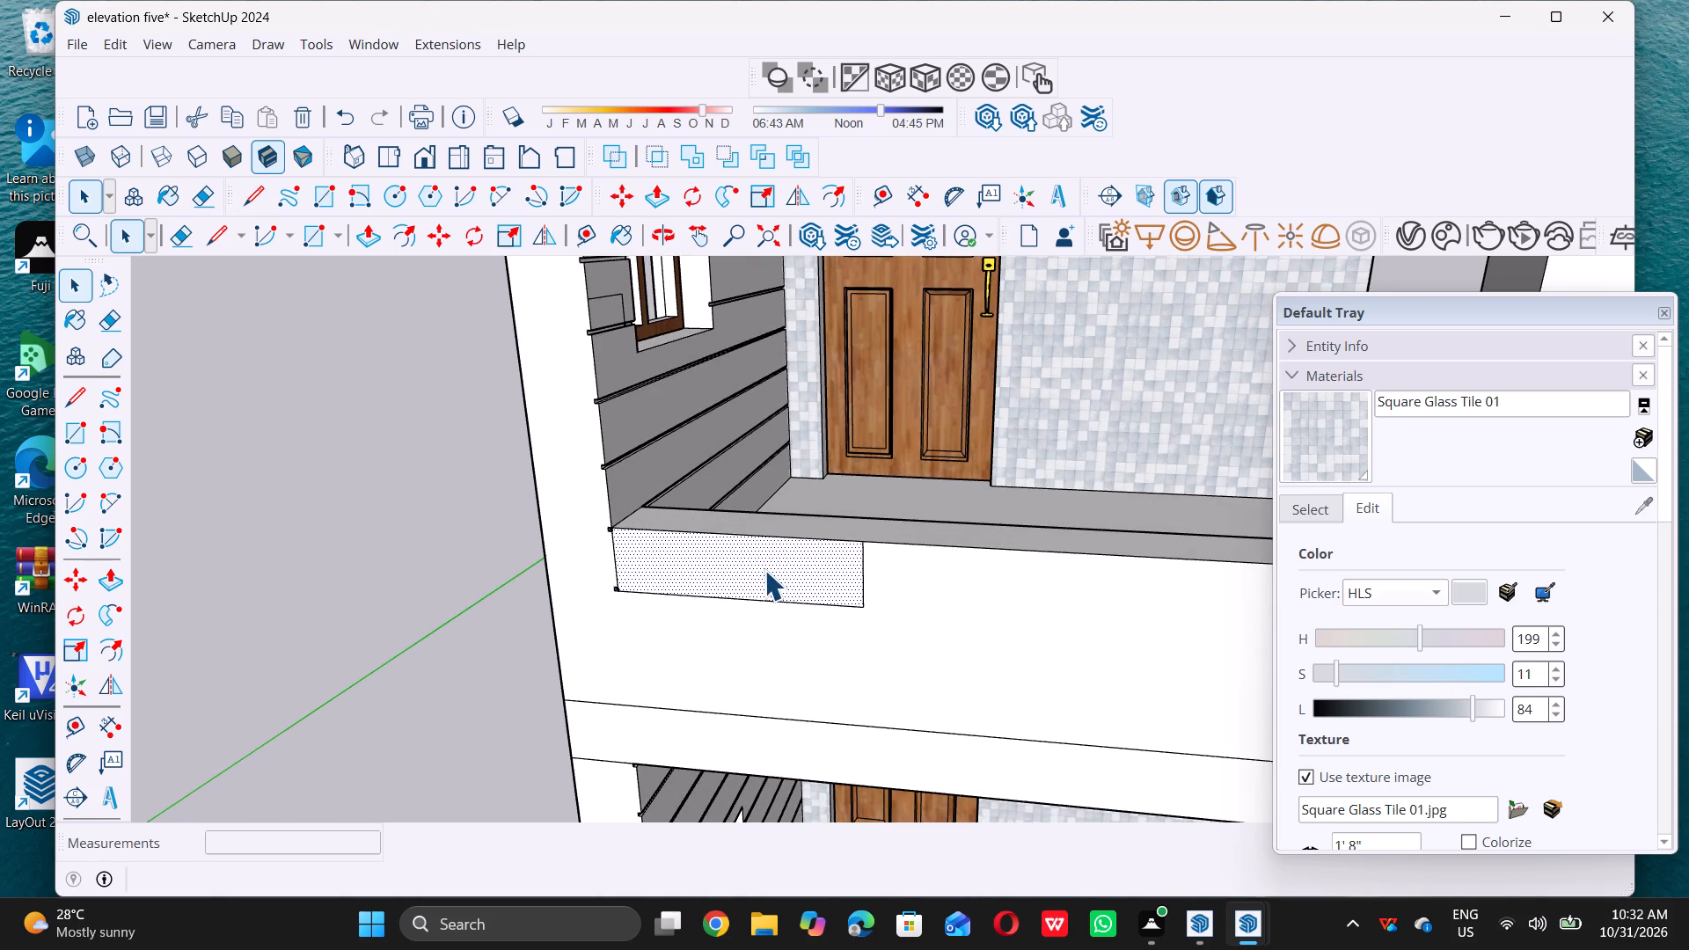
{"action": "key", "text": "p"}
{"action": "double_click", "coordinate": [772, 561]}
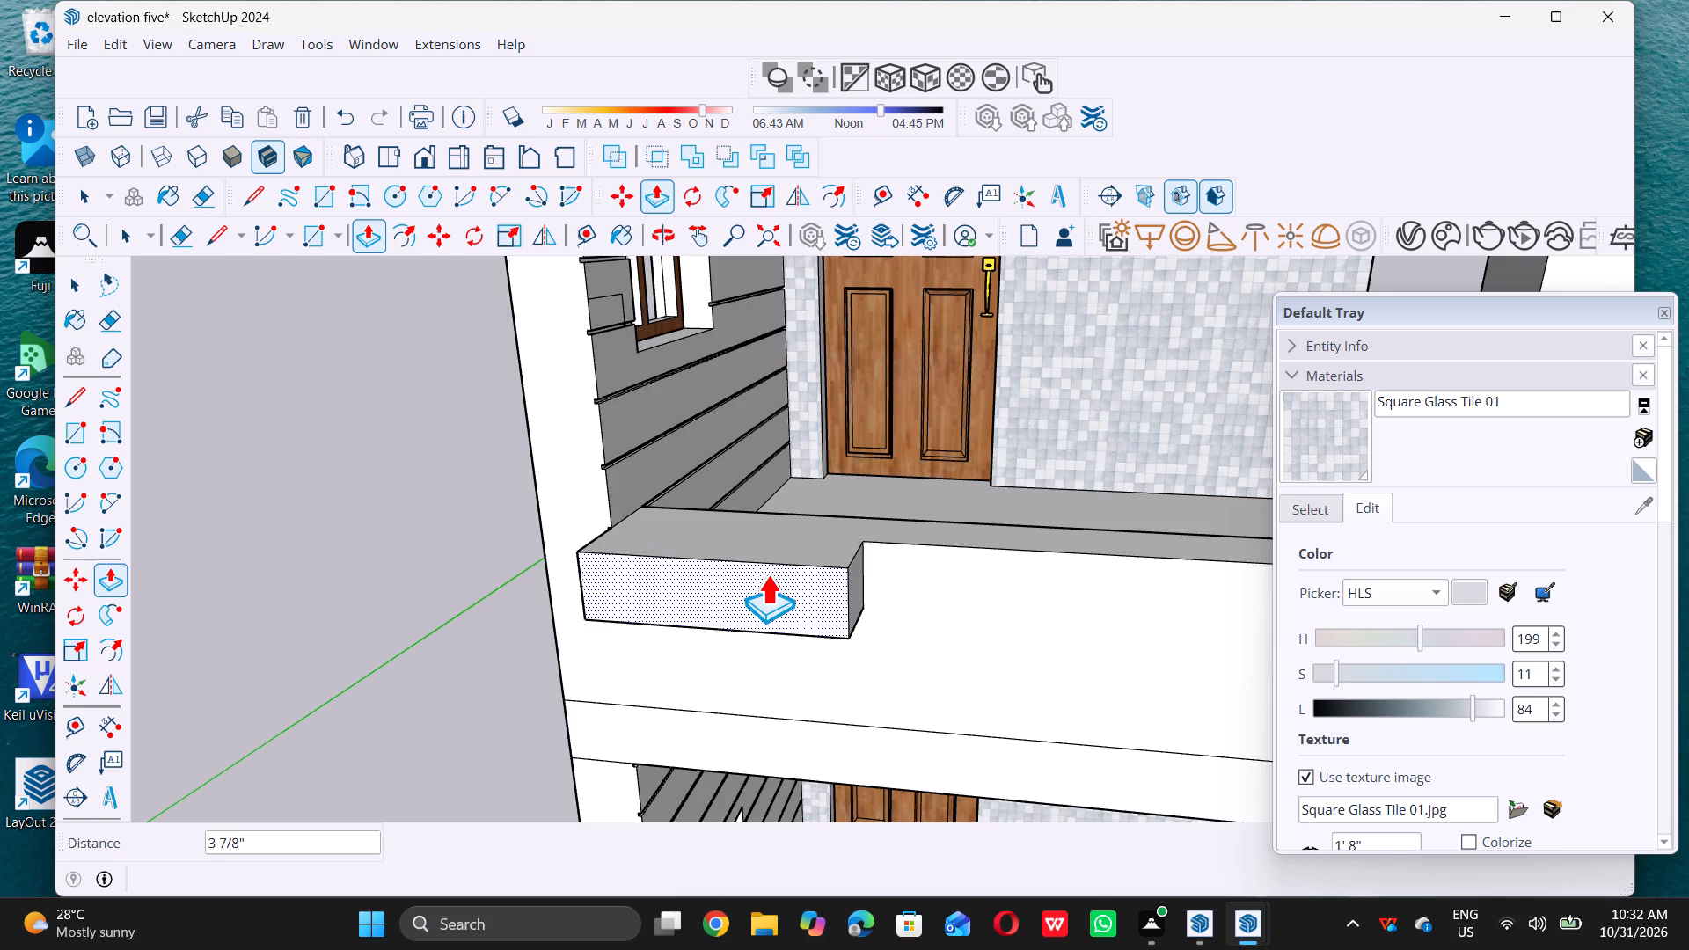
{"action": "key", "text": "2"}
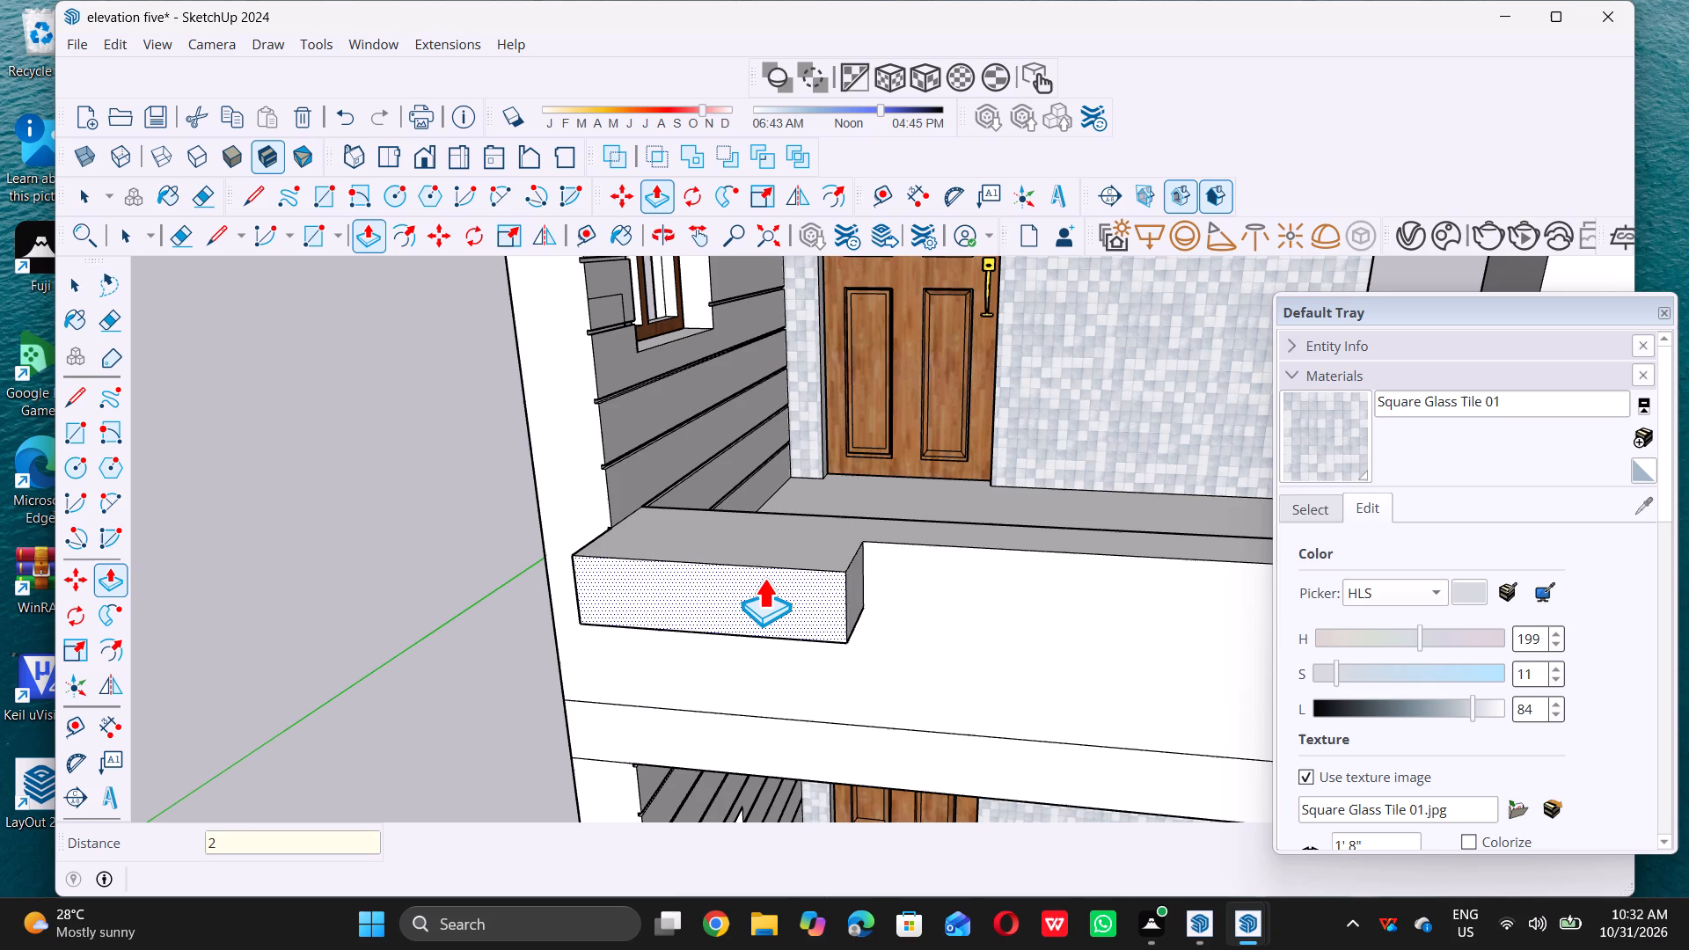
{"action": "key", "text": "shift+quotedbl"}
{"action": "key", "text": "Return"}
{"action": "key", "text": "space"}
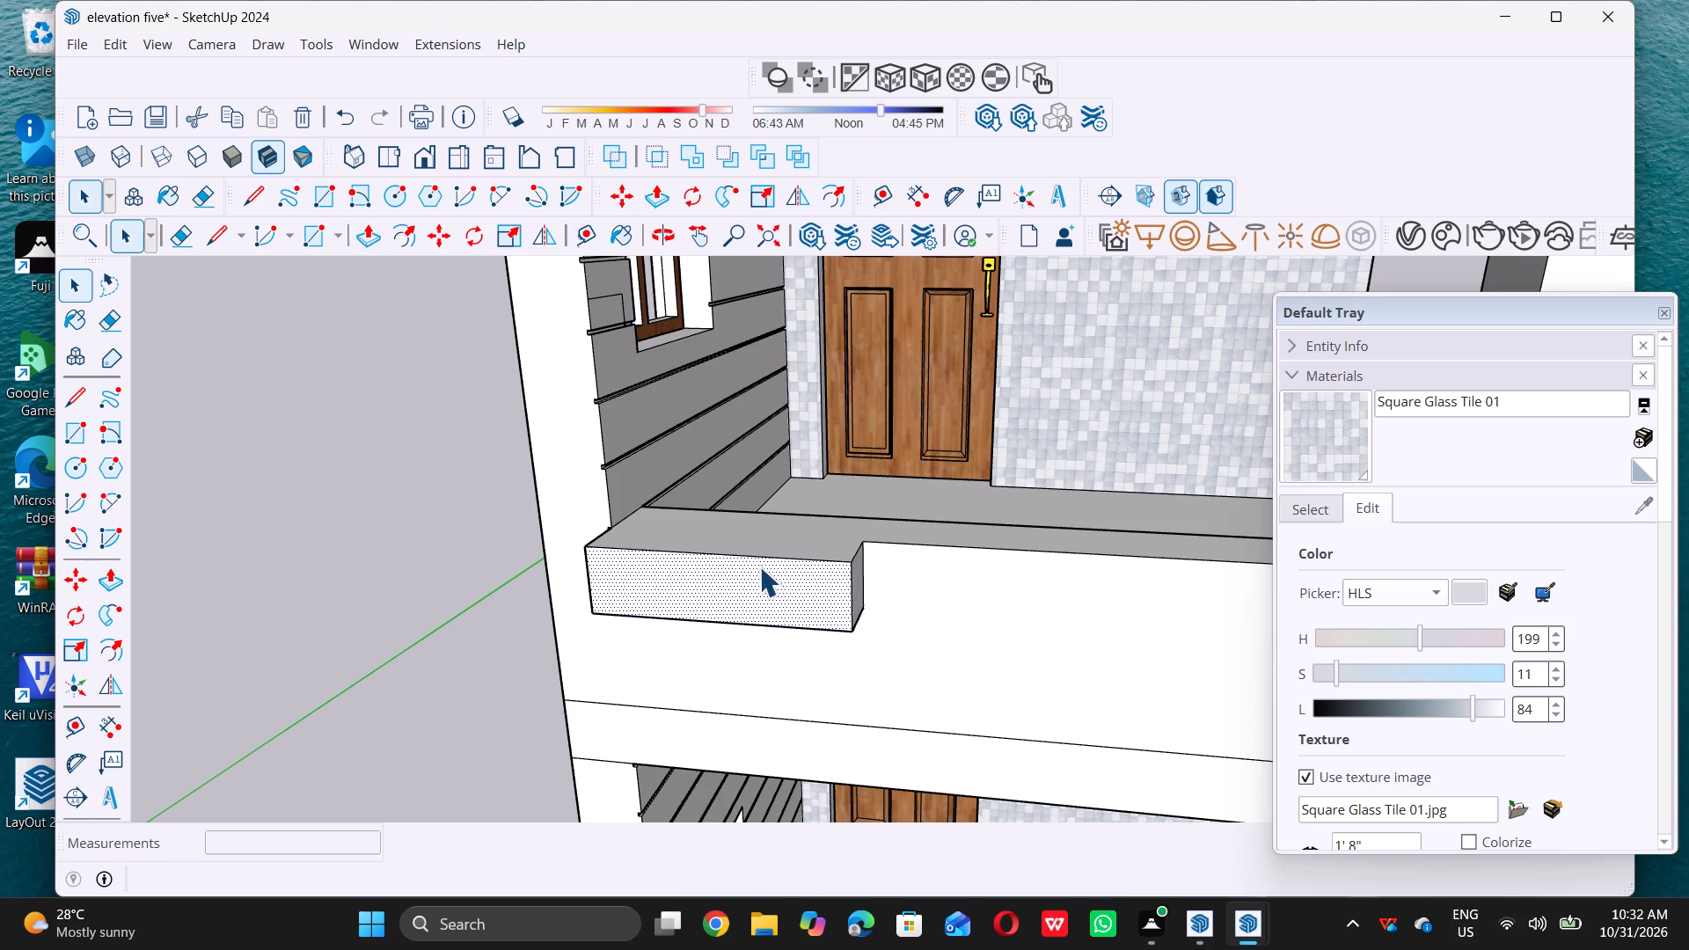
Examine the projecting block against the rest of the middle storey's front parapet and the neighbouring storeys.
{"action": "scroll", "coordinate": [754, 567], "scroll_direction": "down", "scroll_amount": 9}
{"action": "middle_click_drag", "start_coordinate": [765, 603], "coordinate": [866, 496]}
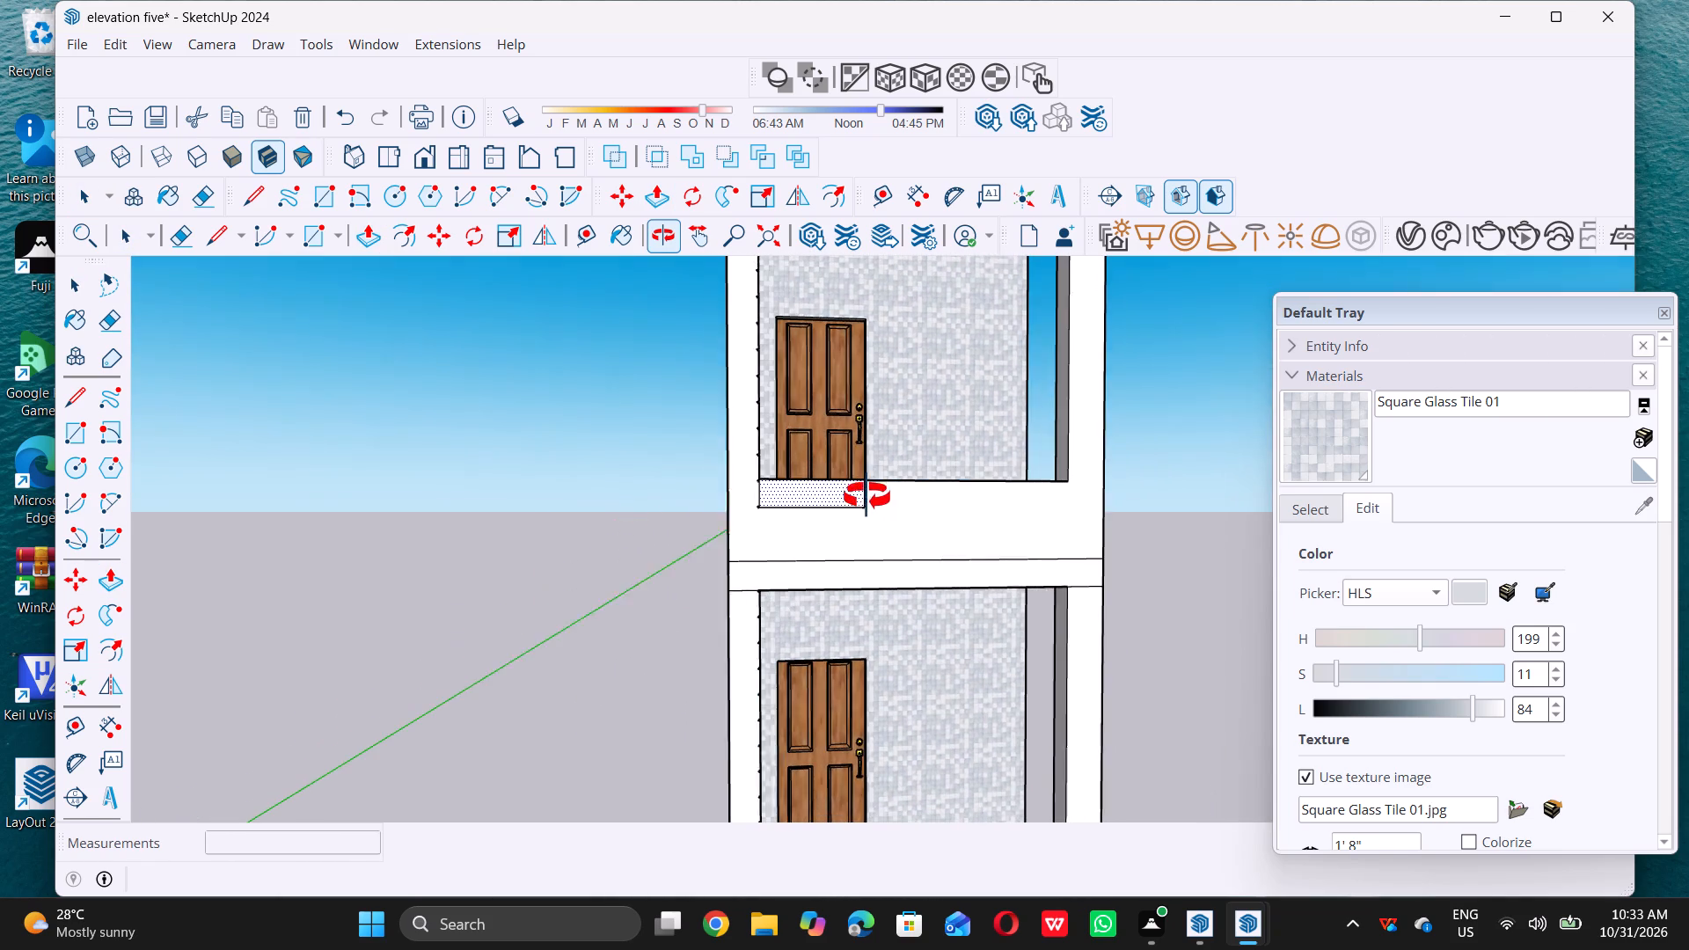
{"action": "middle_click_drag", "start_coordinate": [866, 496], "coordinate": [863, 499]}
{"action": "scroll", "coordinate": [830, 544], "scroll_direction": "down", "scroll_amount": 6}
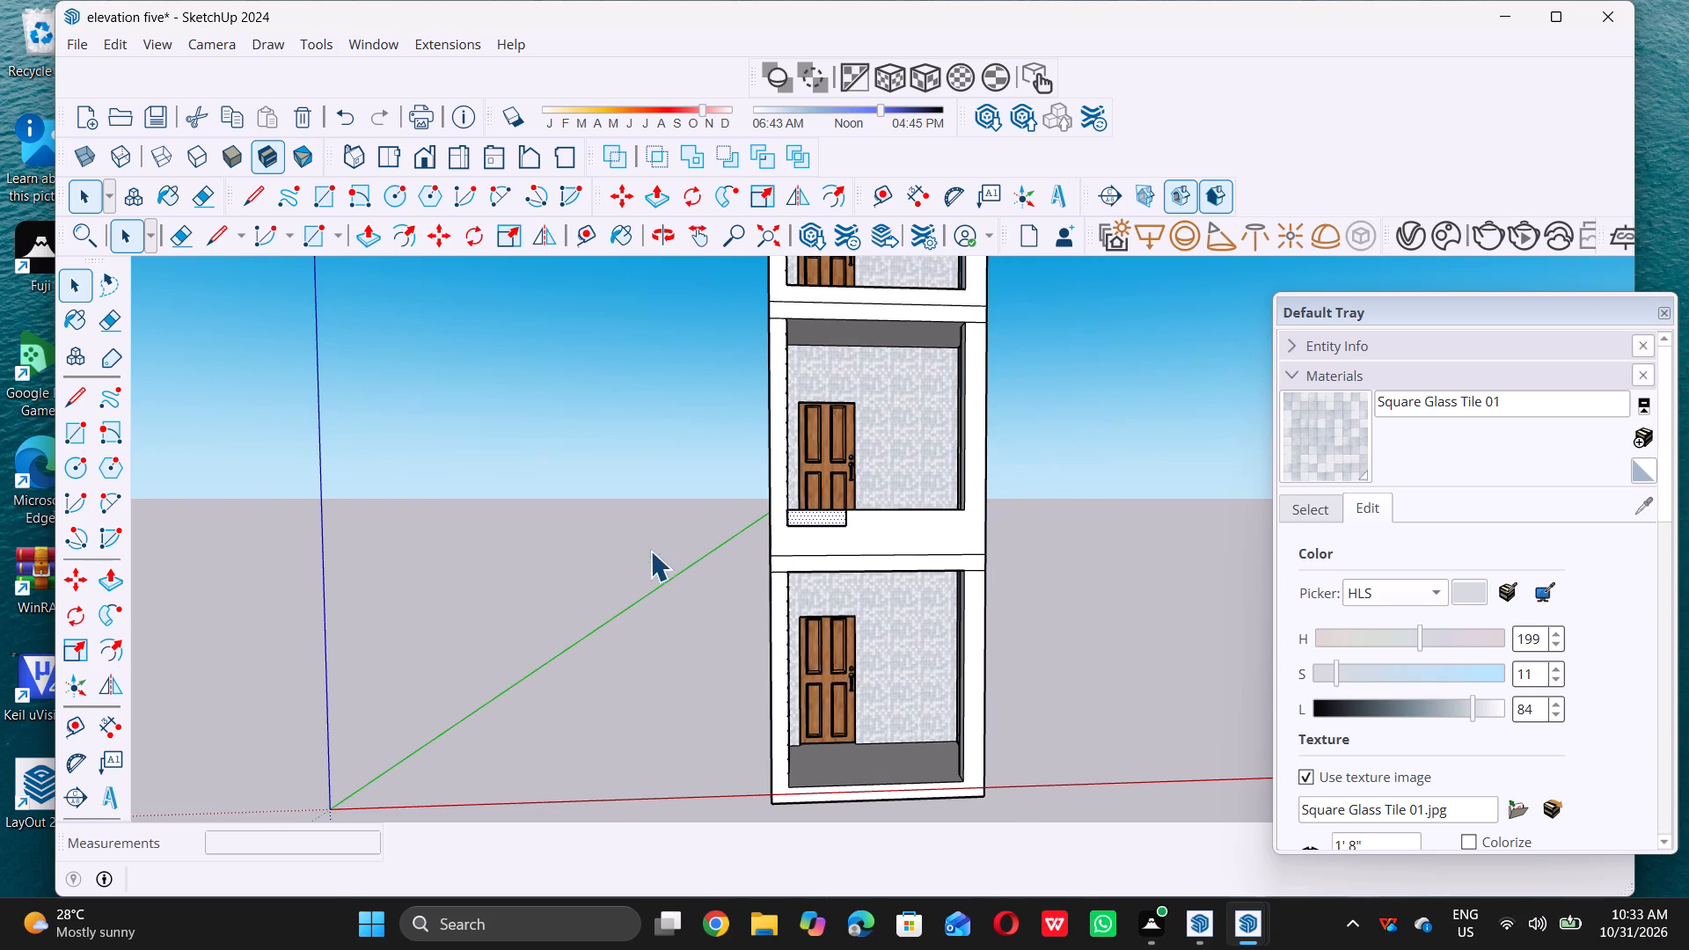
{"action": "double_click", "coordinate": [632, 536]}
{"action": "middle_click_drag", "start_coordinate": [861, 499], "coordinate": [863, 510]}
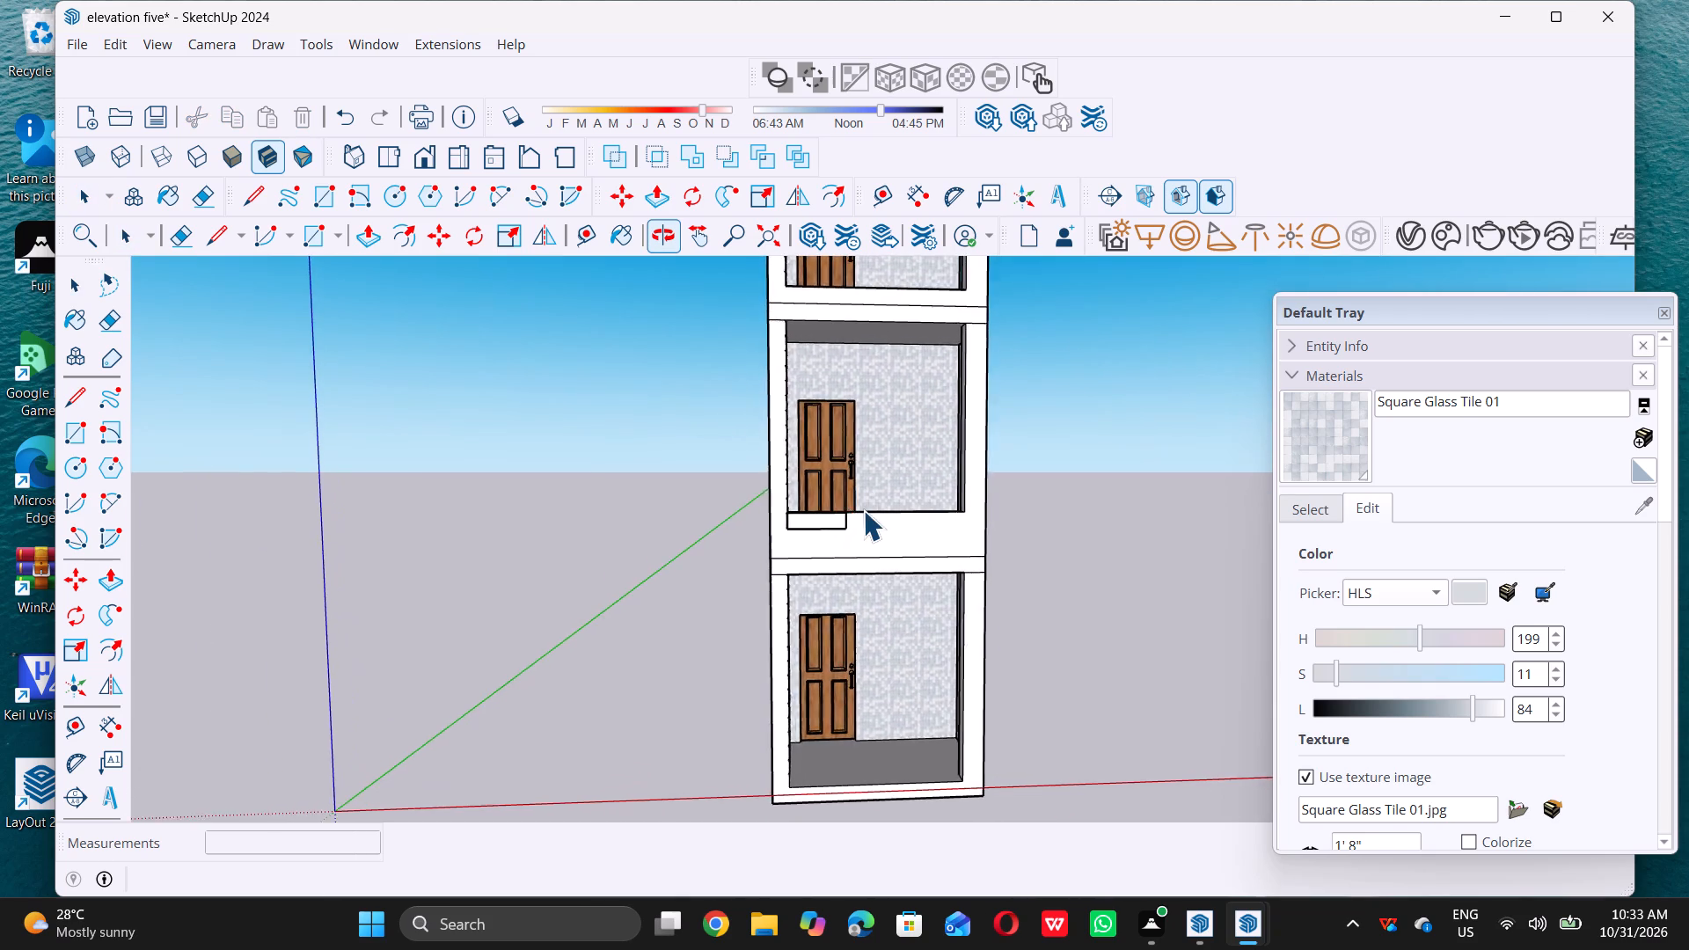
{"action": "scroll", "coordinate": [865, 508], "scroll_direction": "up", "scroll_amount": 6}
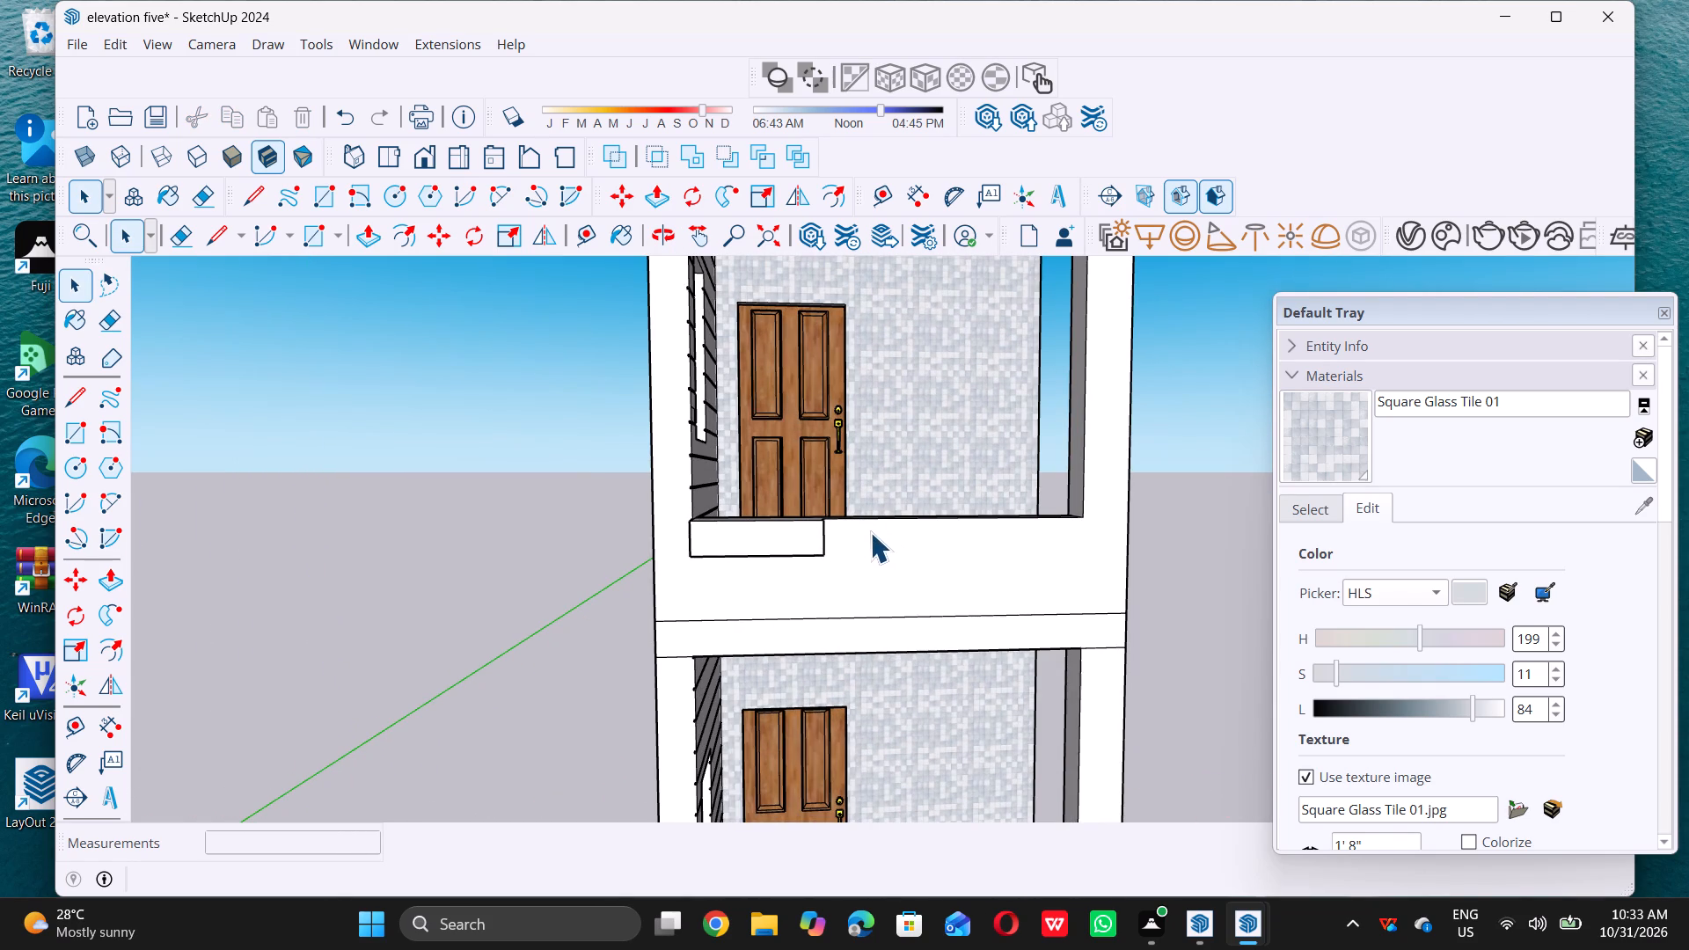
{"action": "middle_click_drag", "start_coordinate": [864, 526], "coordinate": [830, 546]}
{"action": "middle_click", "coordinate": [831, 546]}
{"action": "middle_click", "coordinate": [831, 546]}
{"action": "scroll", "coordinate": [850, 543], "scroll_direction": "up", "scroll_amount": 6}
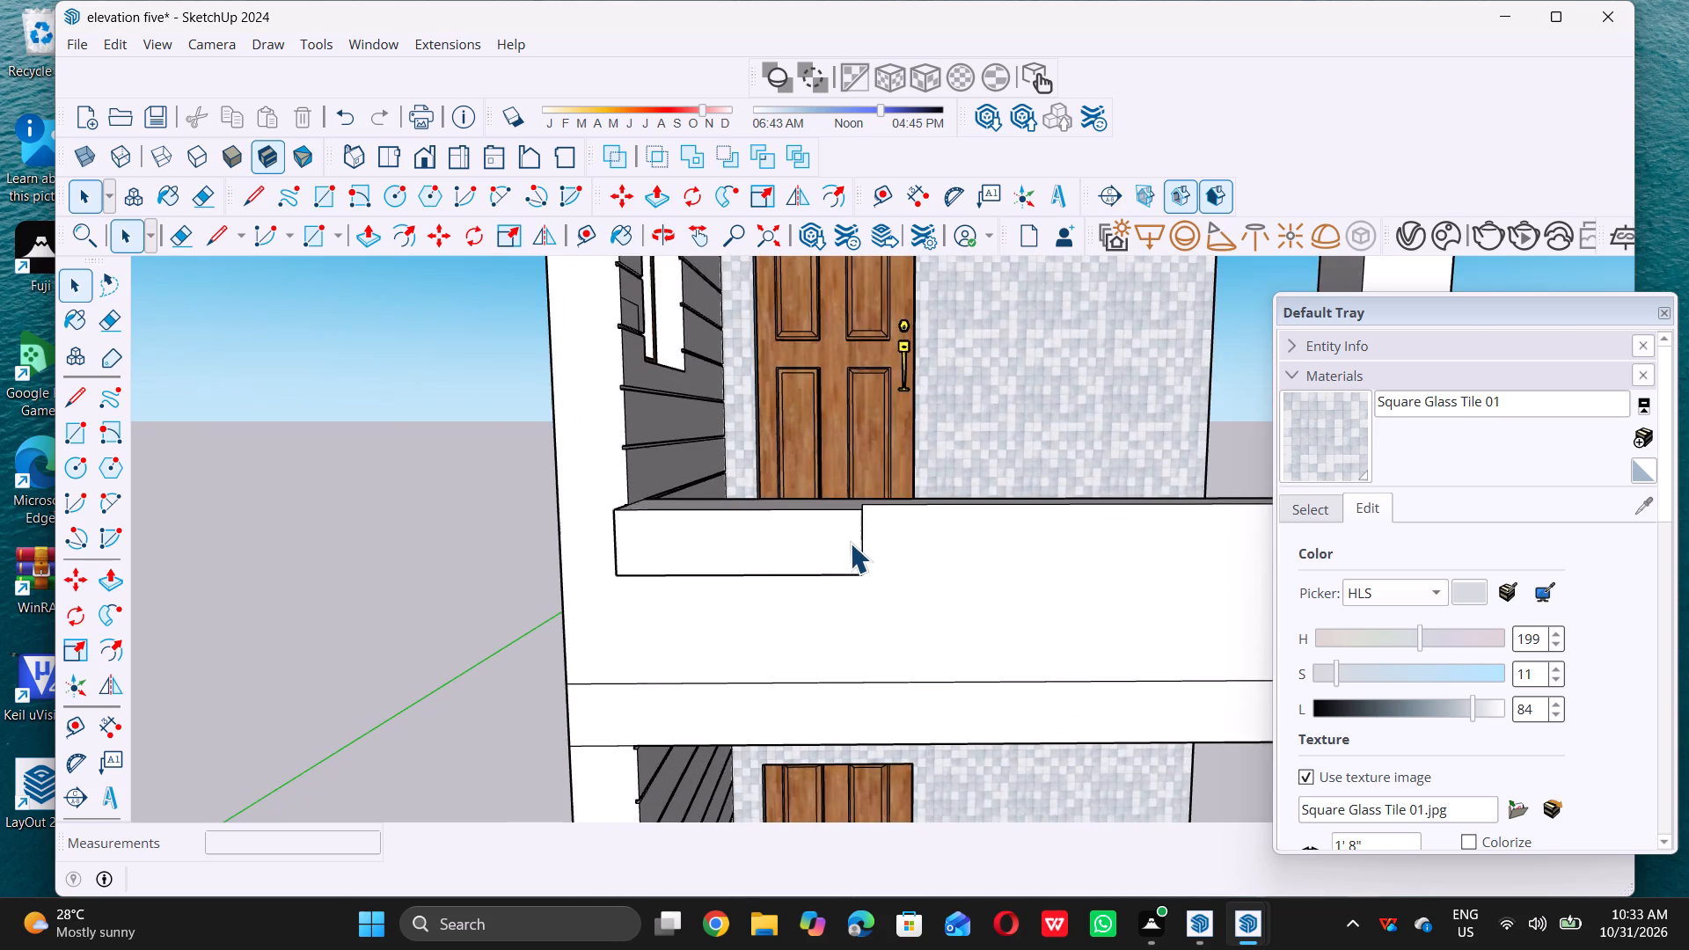
{"action": "scroll", "coordinate": [797, 544], "scroll_direction": "down", "scroll_amount": 10}
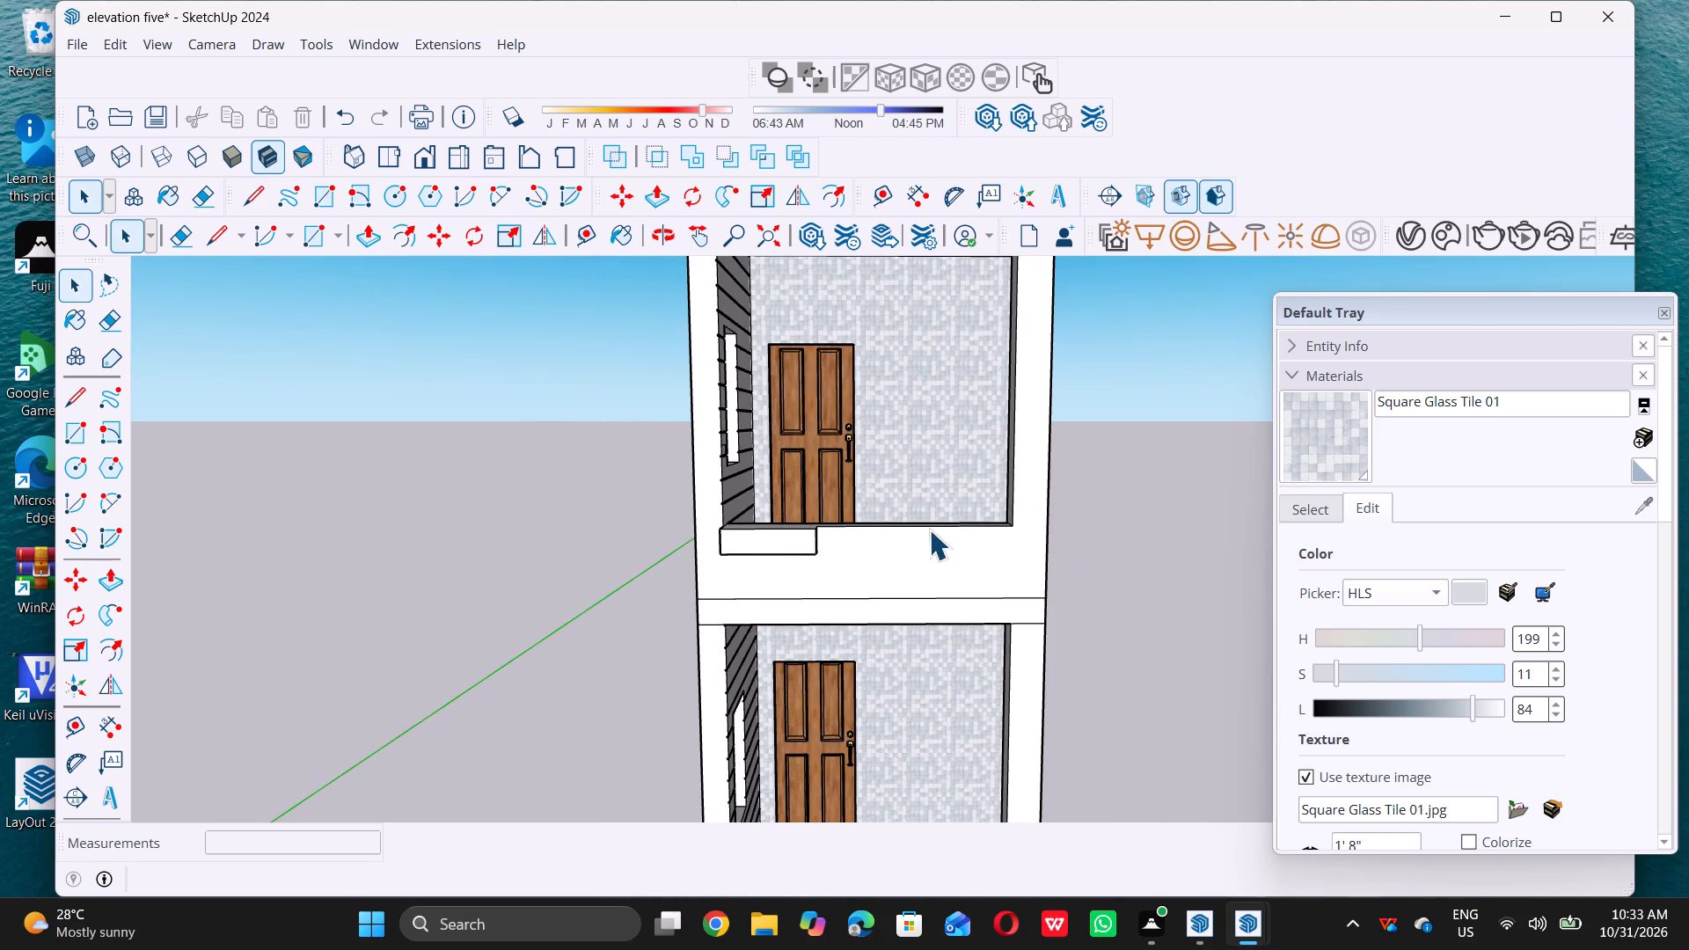
{"action": "scroll", "coordinate": [928, 533], "scroll_direction": "up", "scroll_amount": 11}
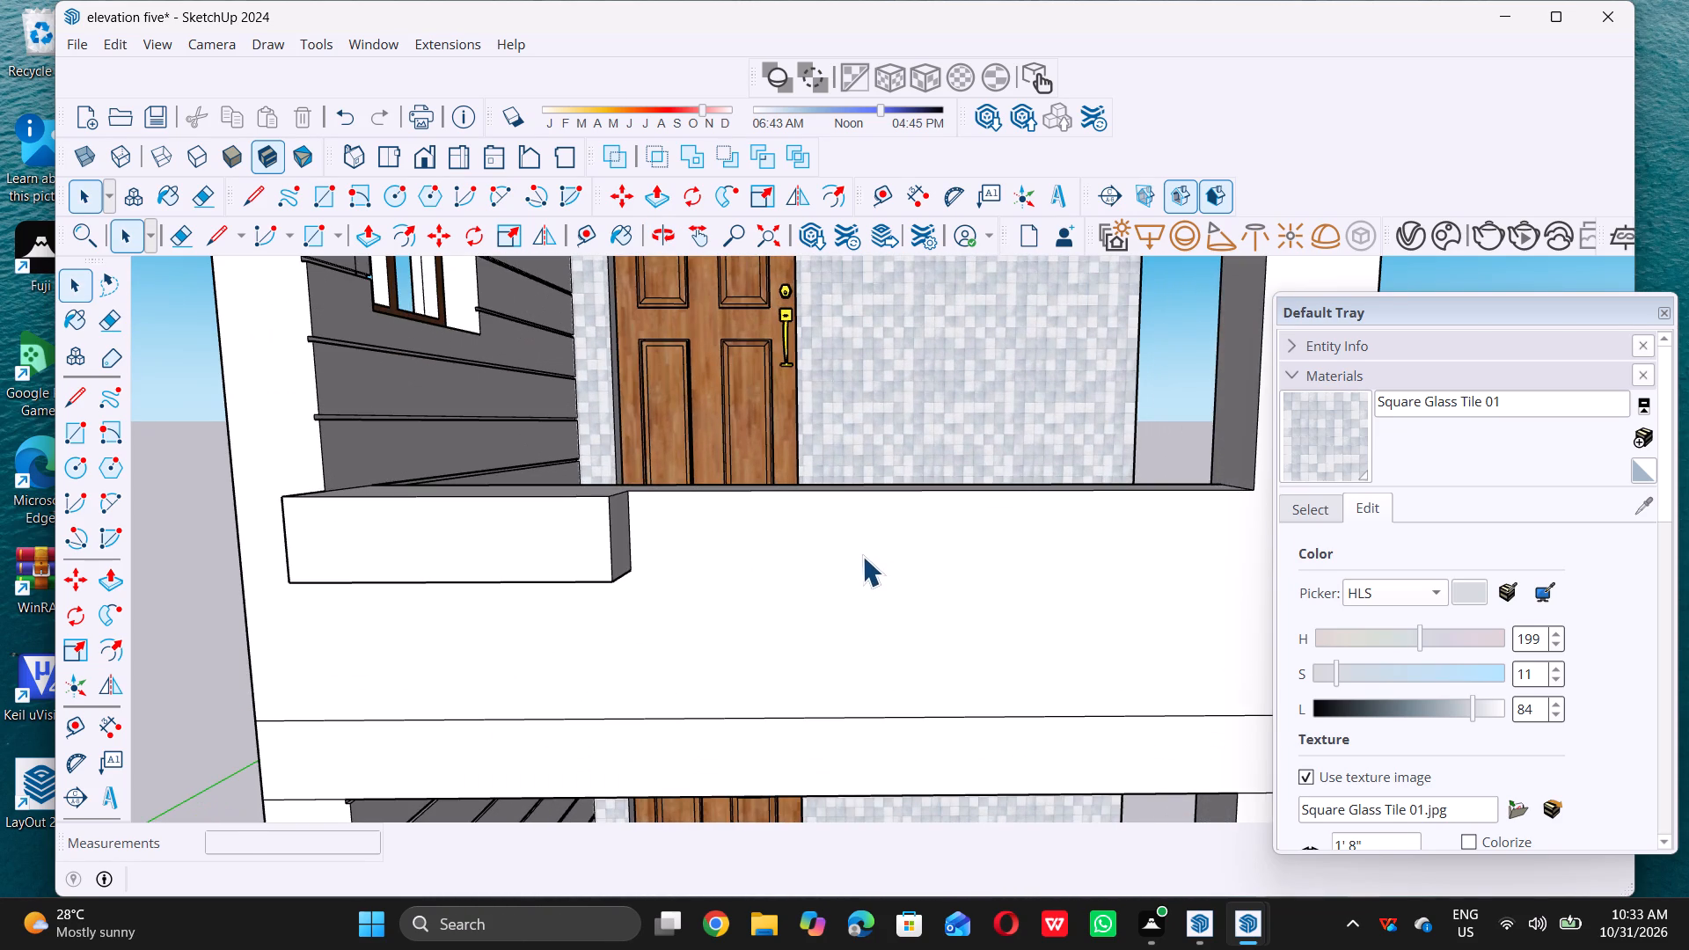
Place vertical guides along the projecting block's right edge and about 3' 4" farther right across the parapet face.
{"action": "key", "text": "t"}
{"action": "scroll", "coordinate": [676, 560], "scroll_direction": "up", "scroll_amount": 5}
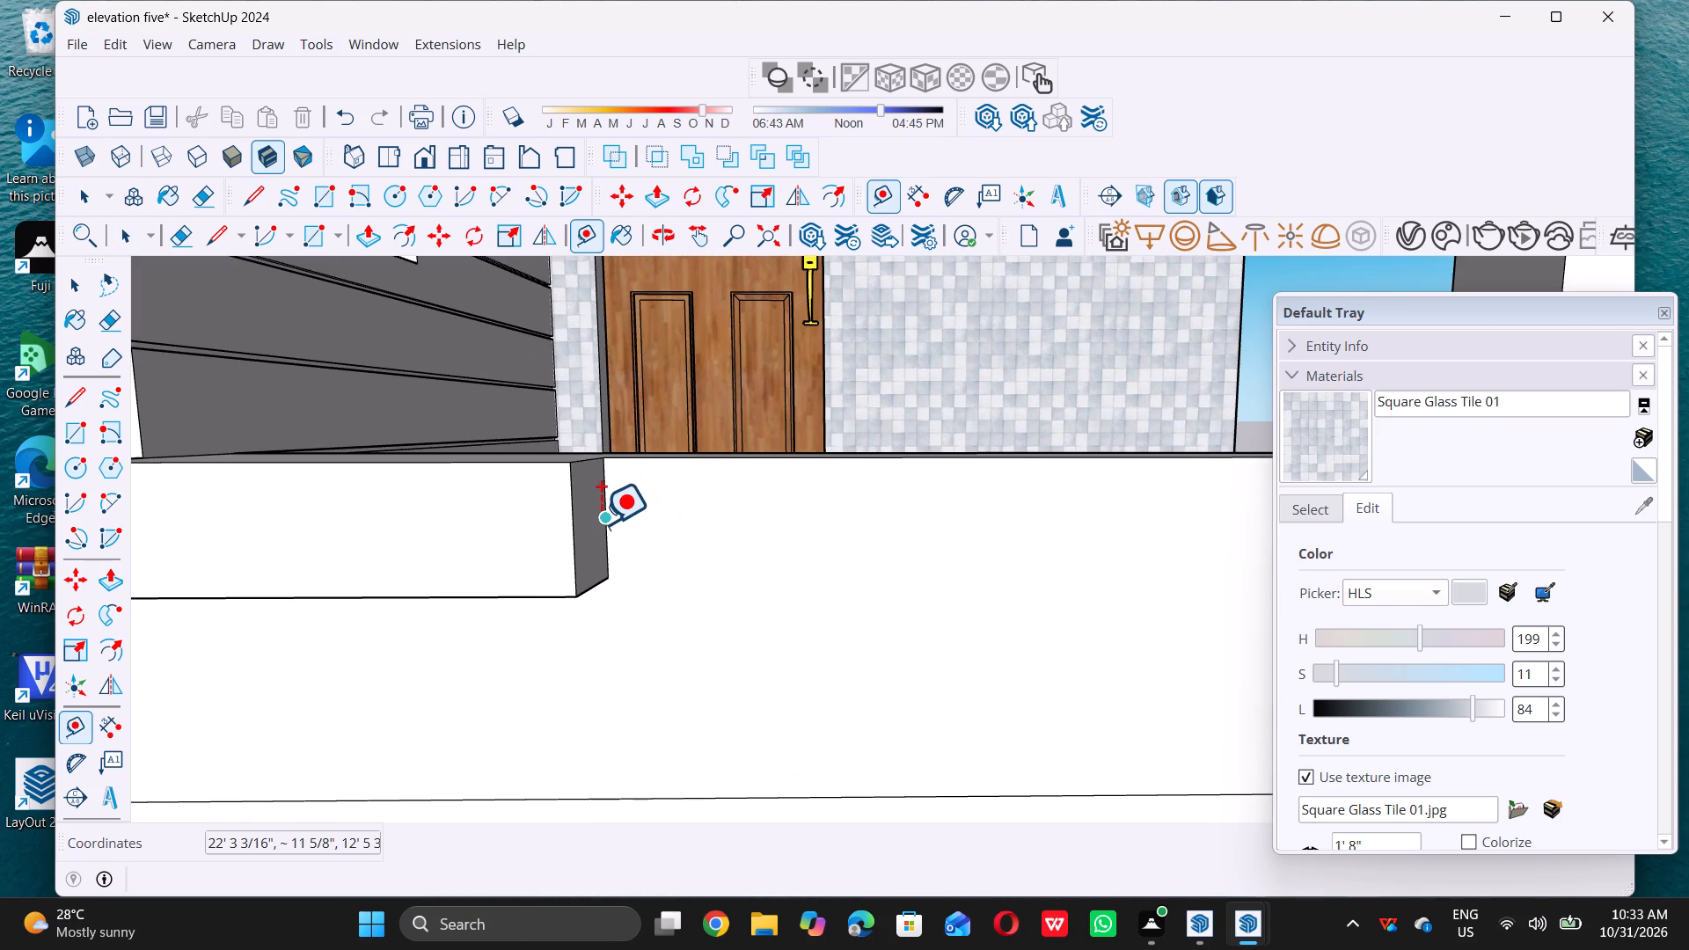
{"action": "double_click", "coordinate": [601, 523]}
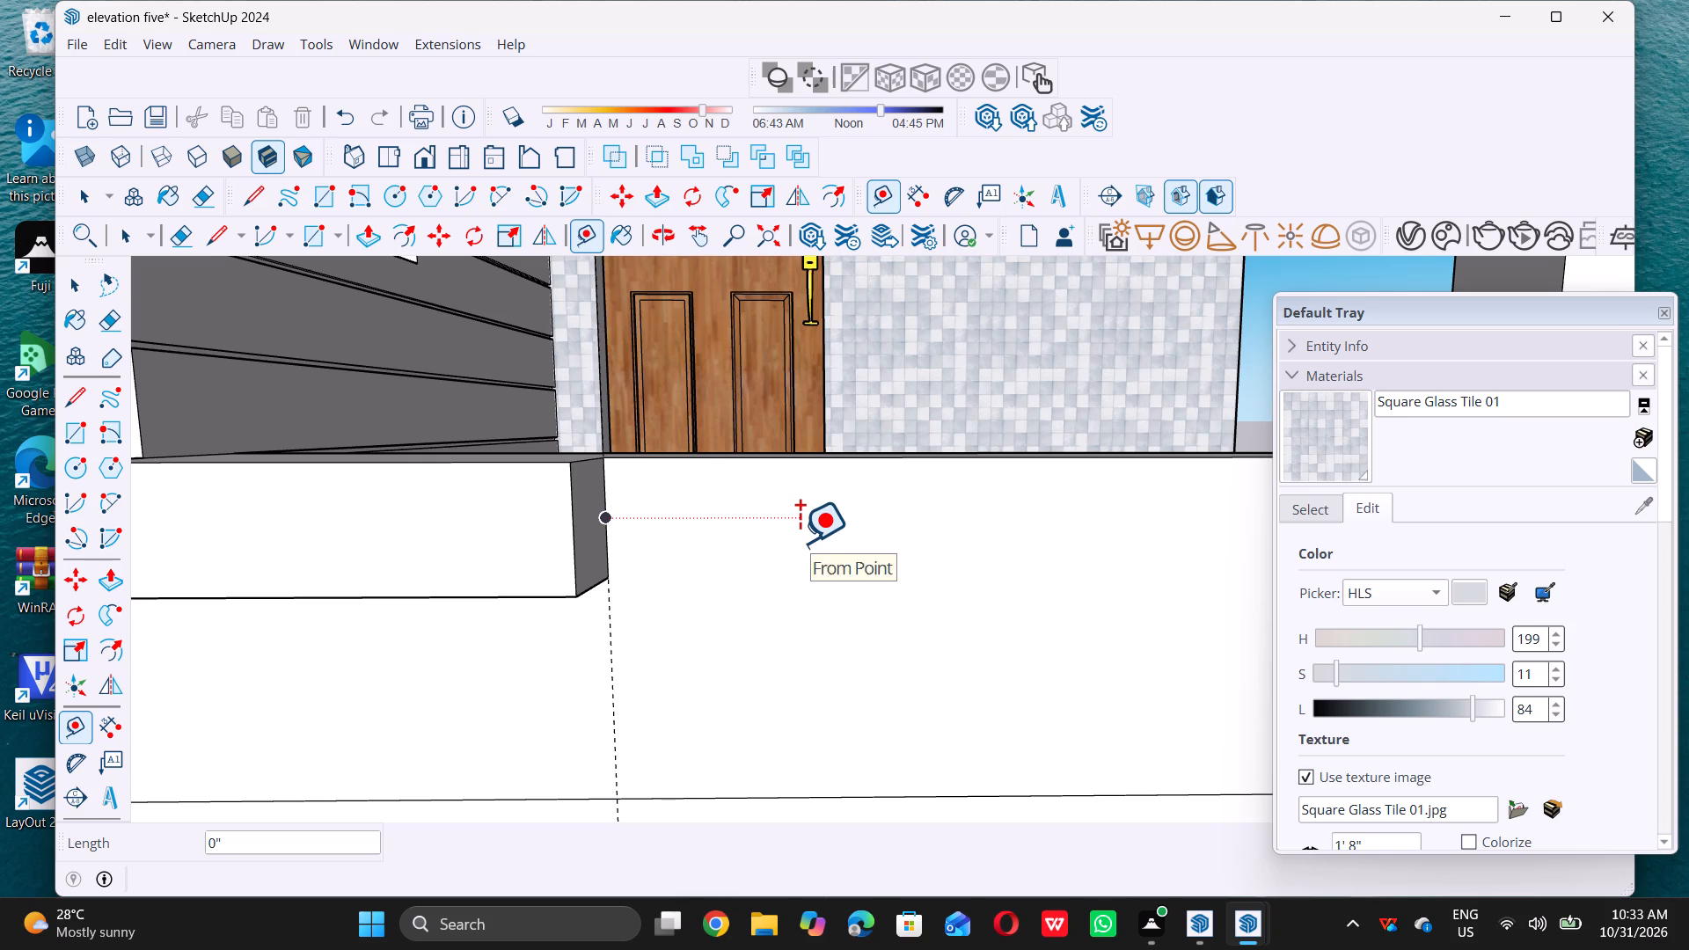
{"action": "key", "text": "ctrl+z"}
{"action": "triple_click", "coordinate": [611, 537]}
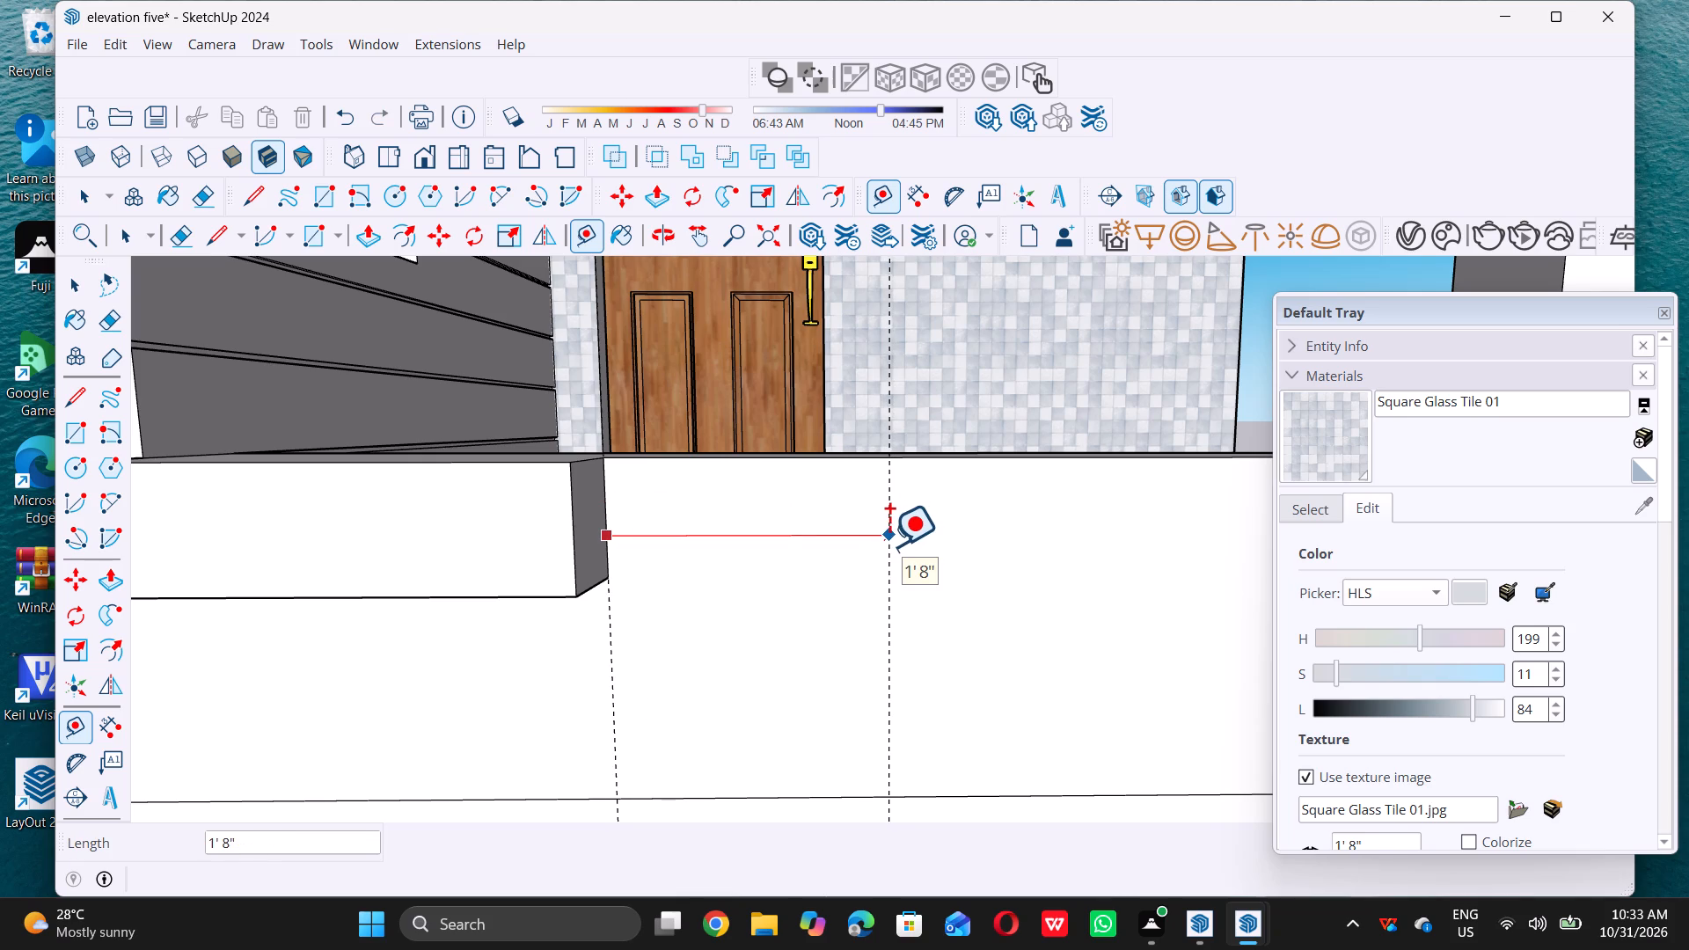
{"action": "scroll", "coordinate": [889, 545], "scroll_direction": "down", "scroll_amount": 11}
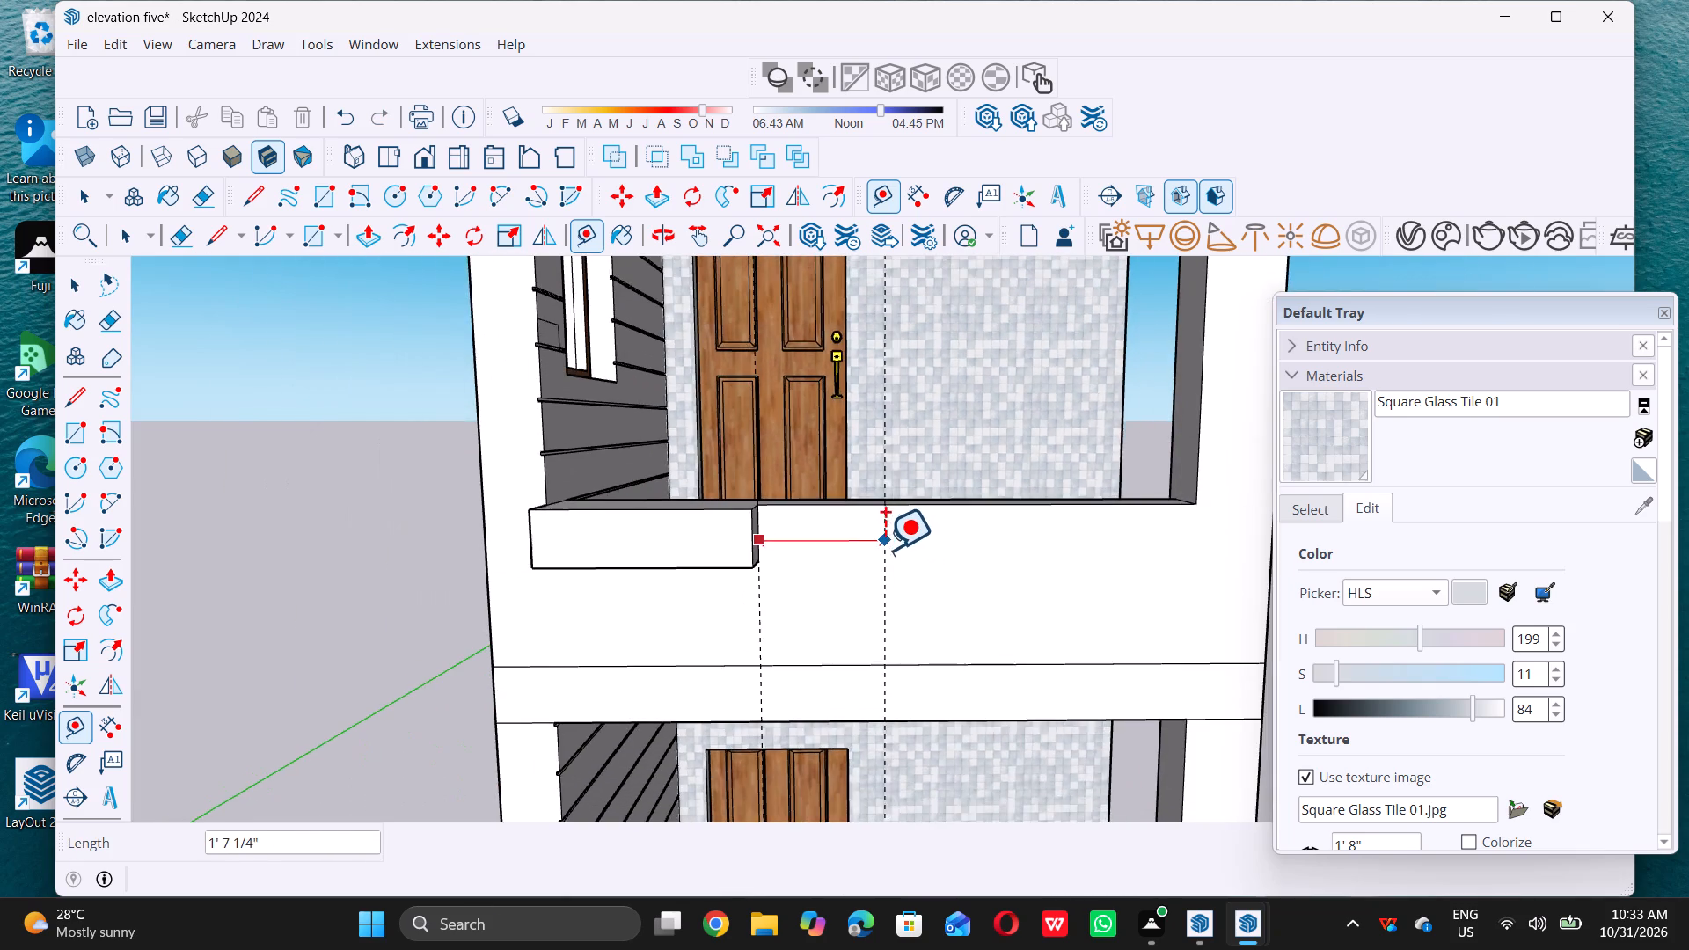
{"action": "scroll", "coordinate": [885, 549], "scroll_direction": "down", "scroll_amount": 1}
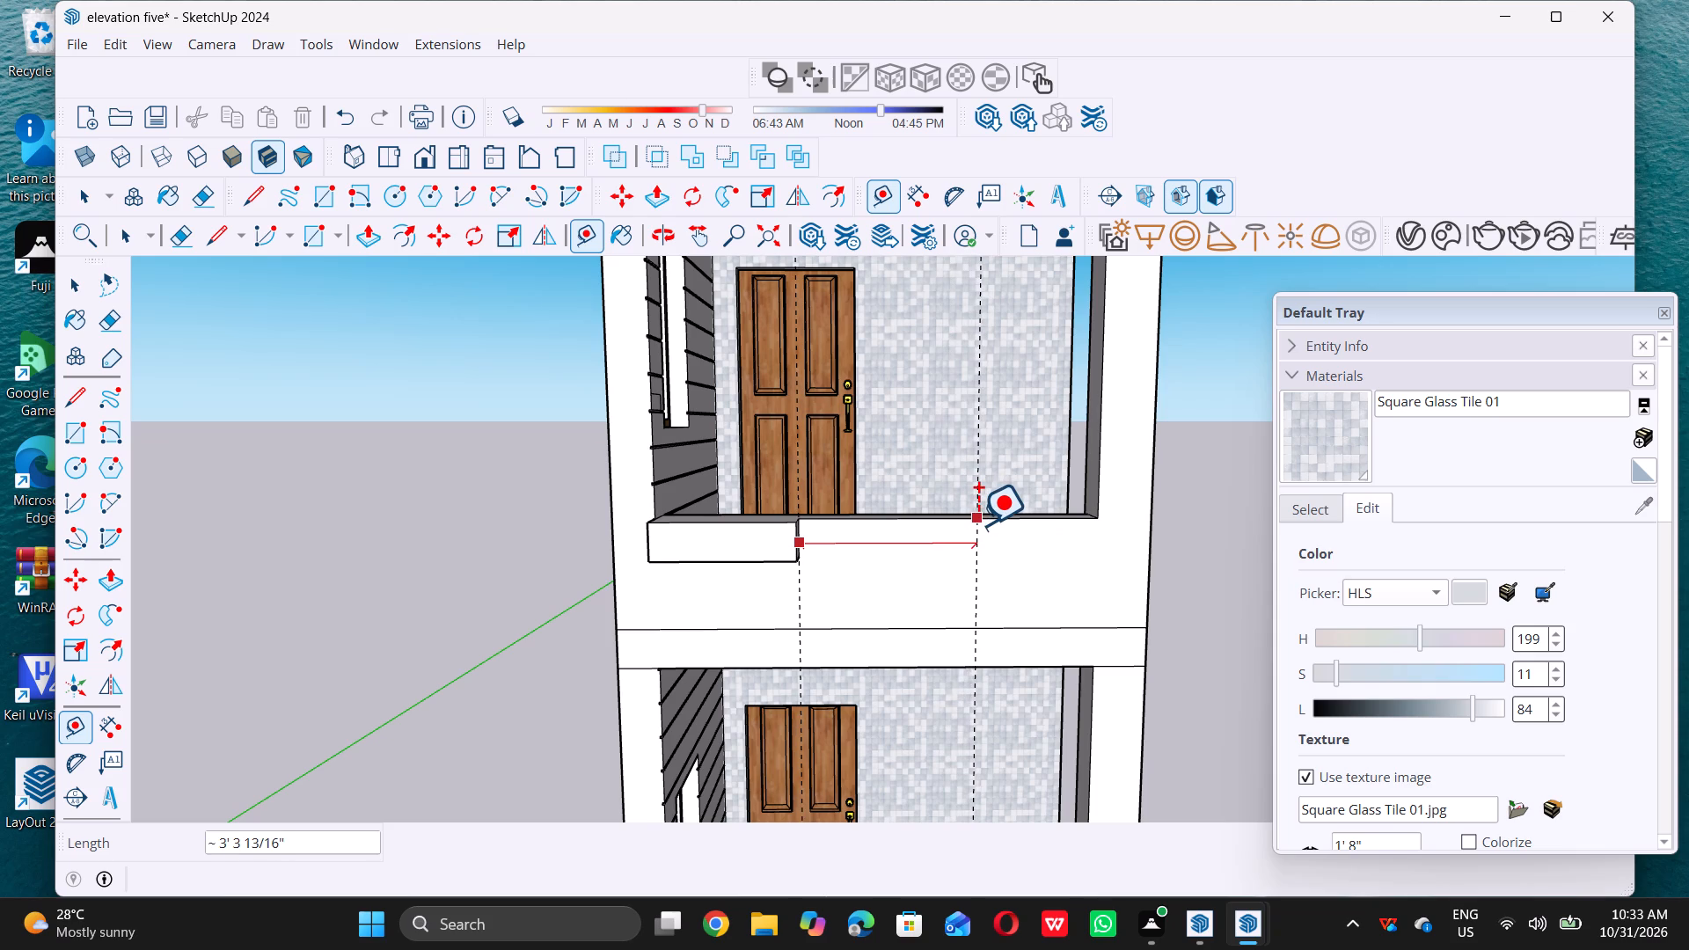
{"action": "left_click", "coordinate": [978, 524]}
{"action": "key", "text": "space"}
Push/Pull the projecting block's front face back 1" toward the parapet.
{"action": "middle_click_drag", "start_coordinate": [855, 553], "coordinate": [840, 596]}
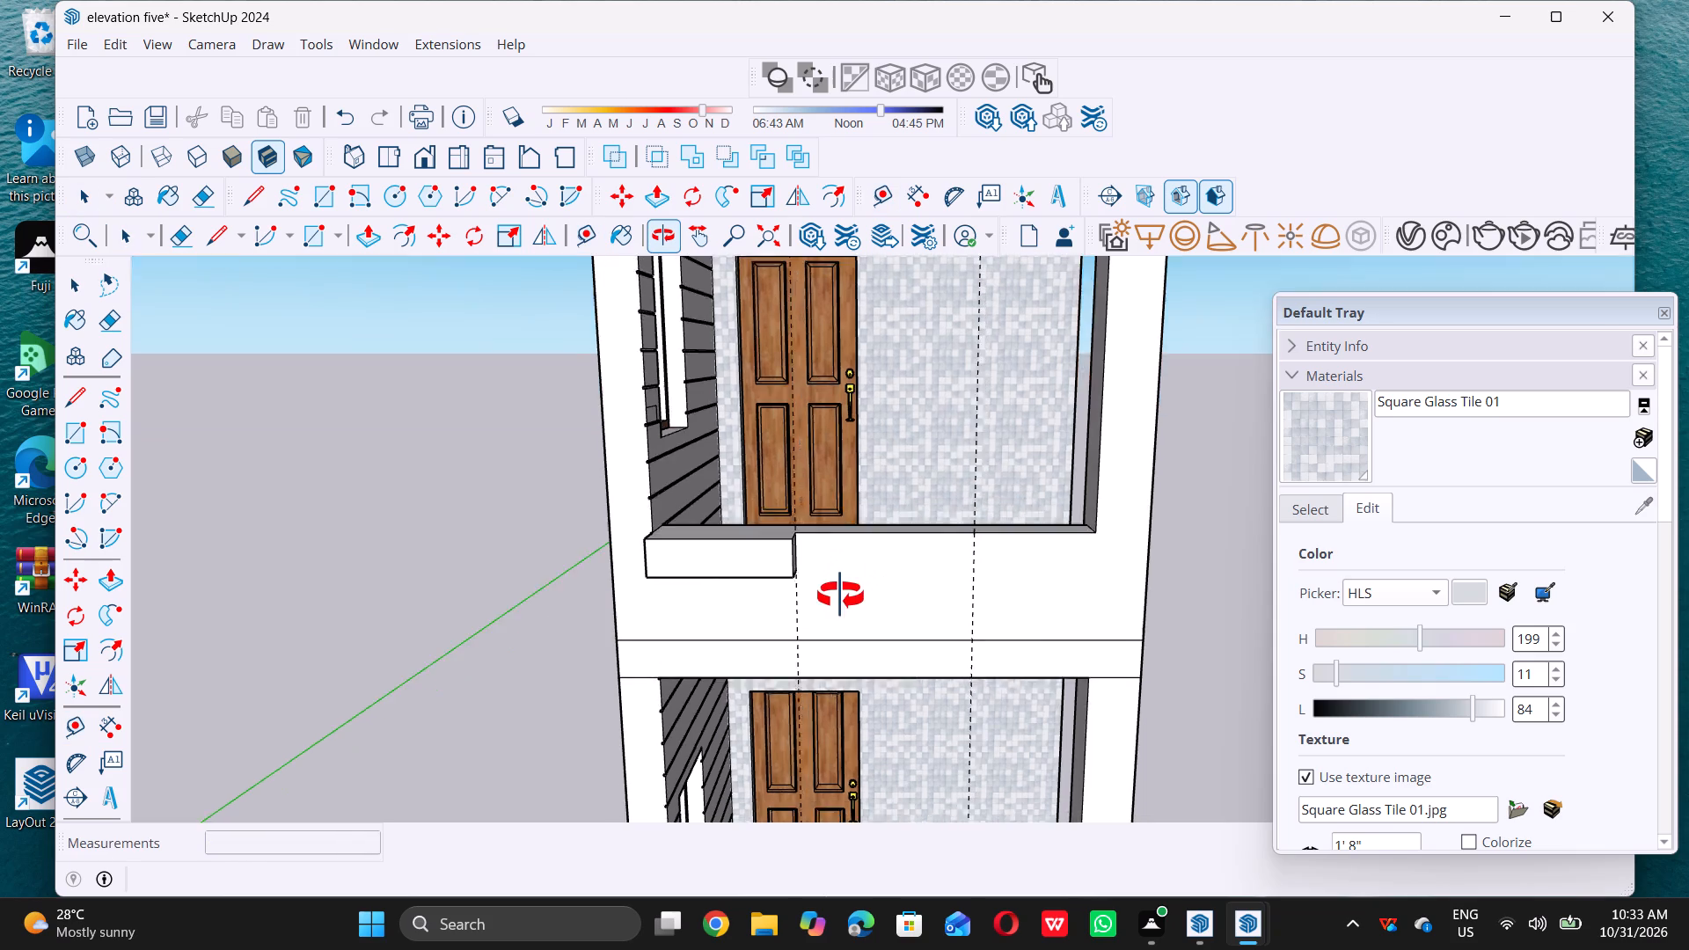
{"action": "middle_click_drag", "start_coordinate": [840, 596], "coordinate": [782, 605]}
{"action": "scroll", "coordinate": [763, 581], "scroll_direction": "up", "scroll_amount": 11}
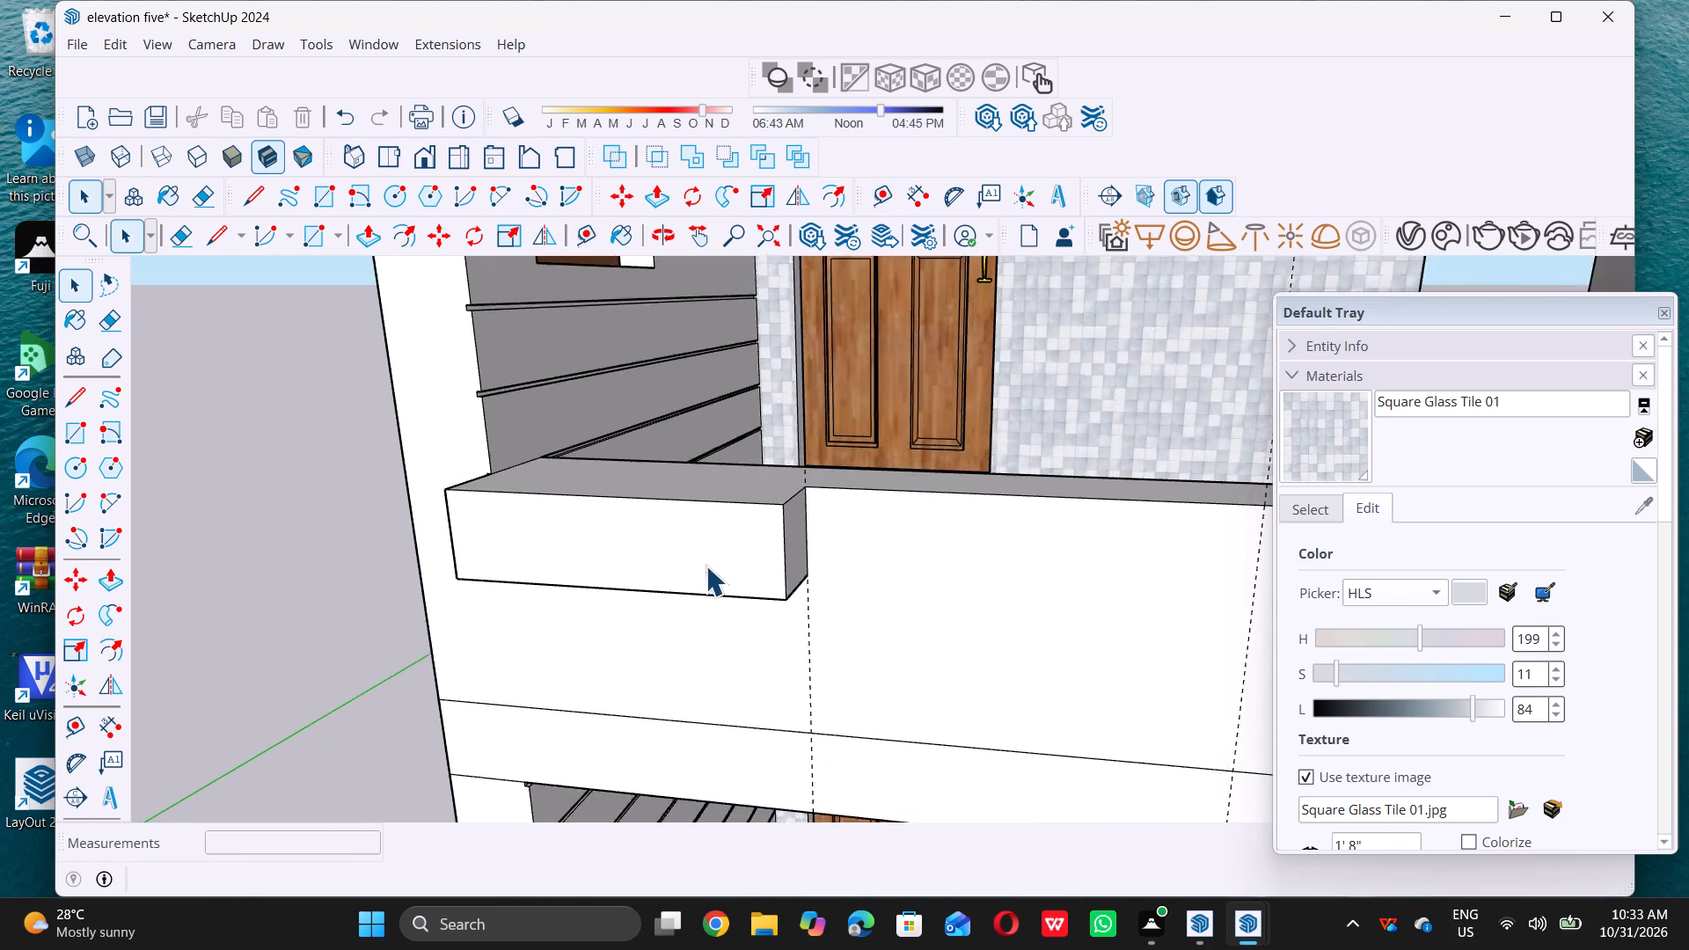
{"action": "scroll", "coordinate": [729, 552], "scroll_direction": "up", "scroll_amount": 2}
{"action": "left_click", "coordinate": [732, 551]}
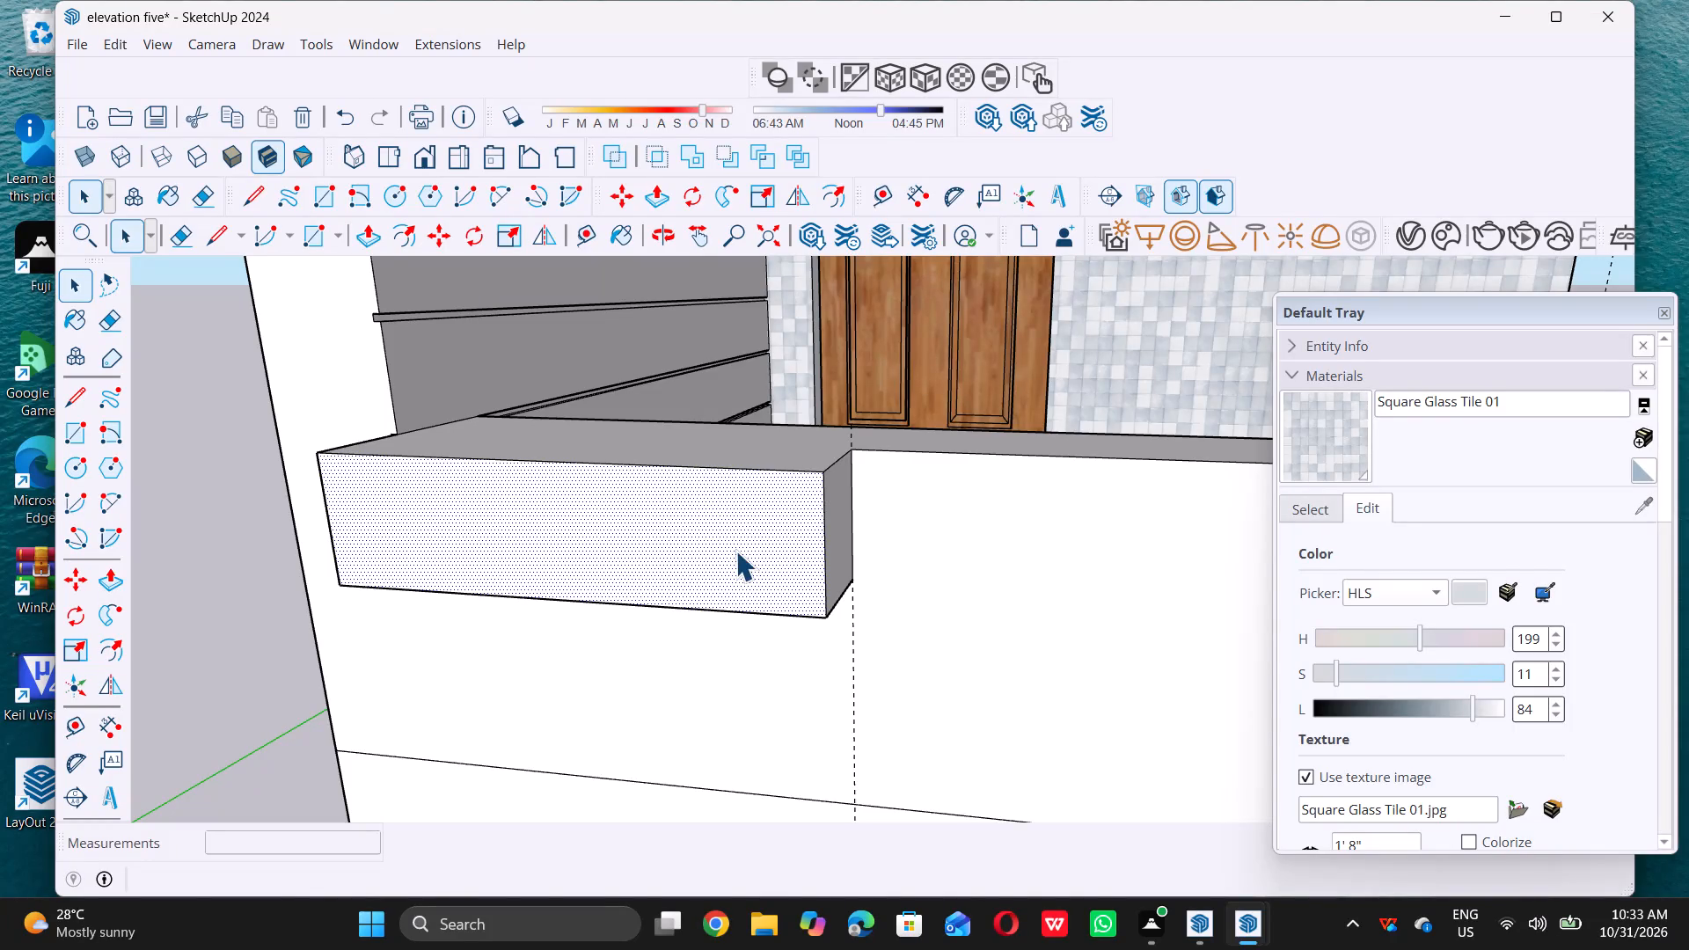
{"action": "key", "text": "p"}
{"action": "left_click", "coordinate": [735, 548]}
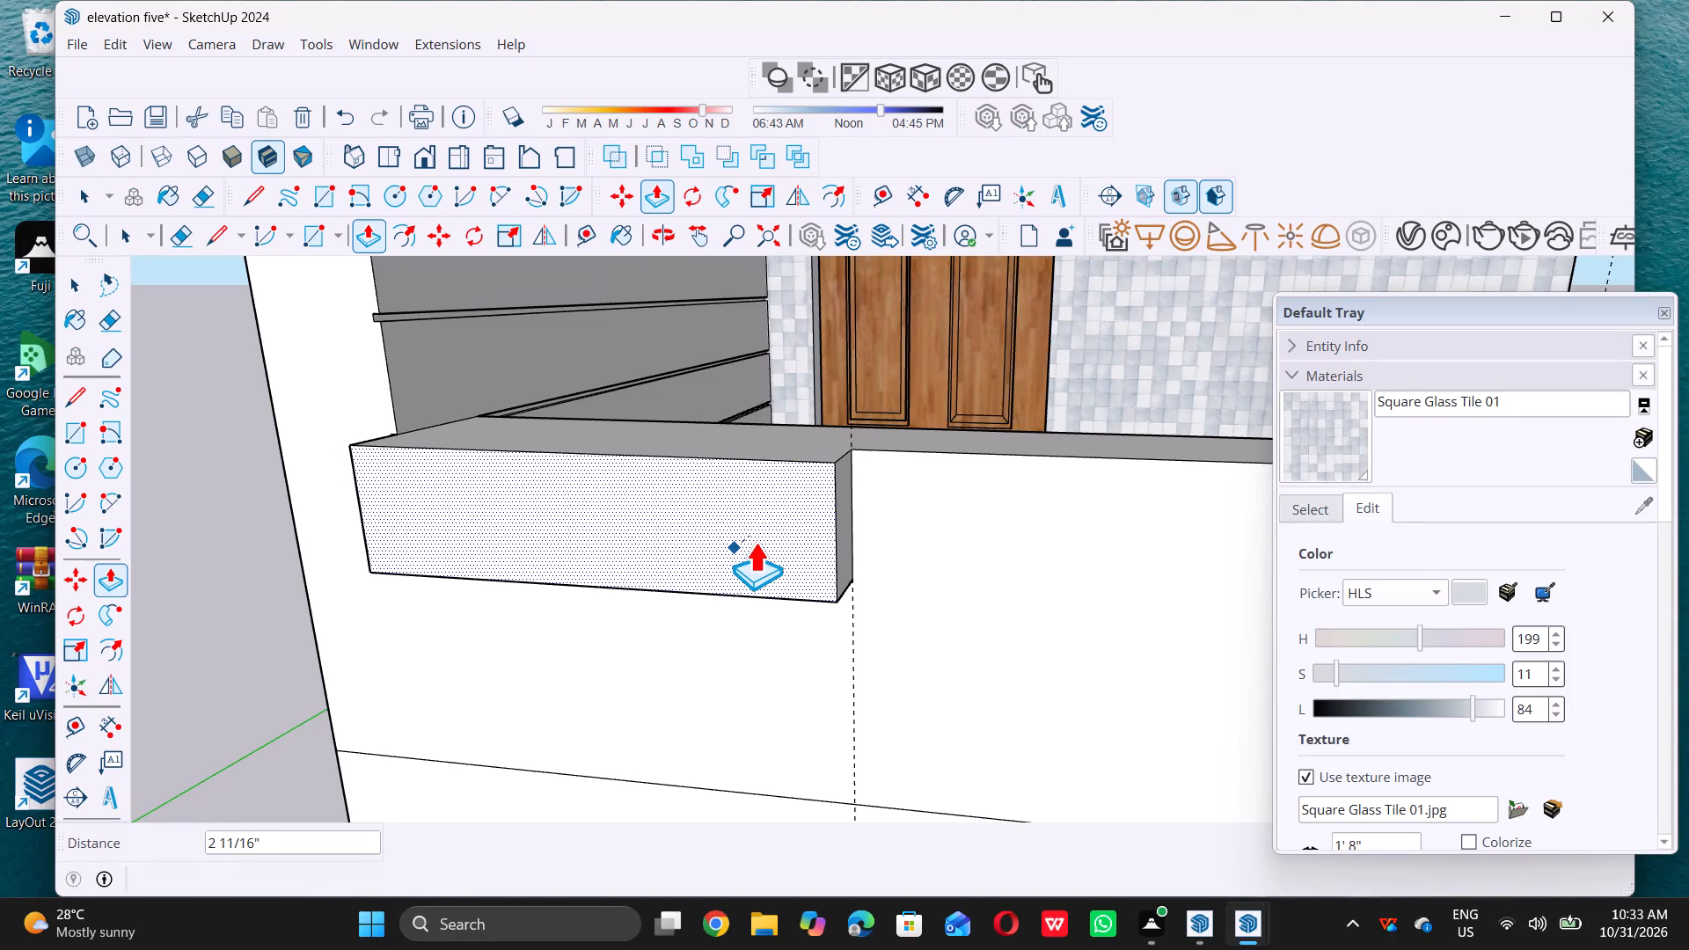
{"action": "key", "text": "1"}
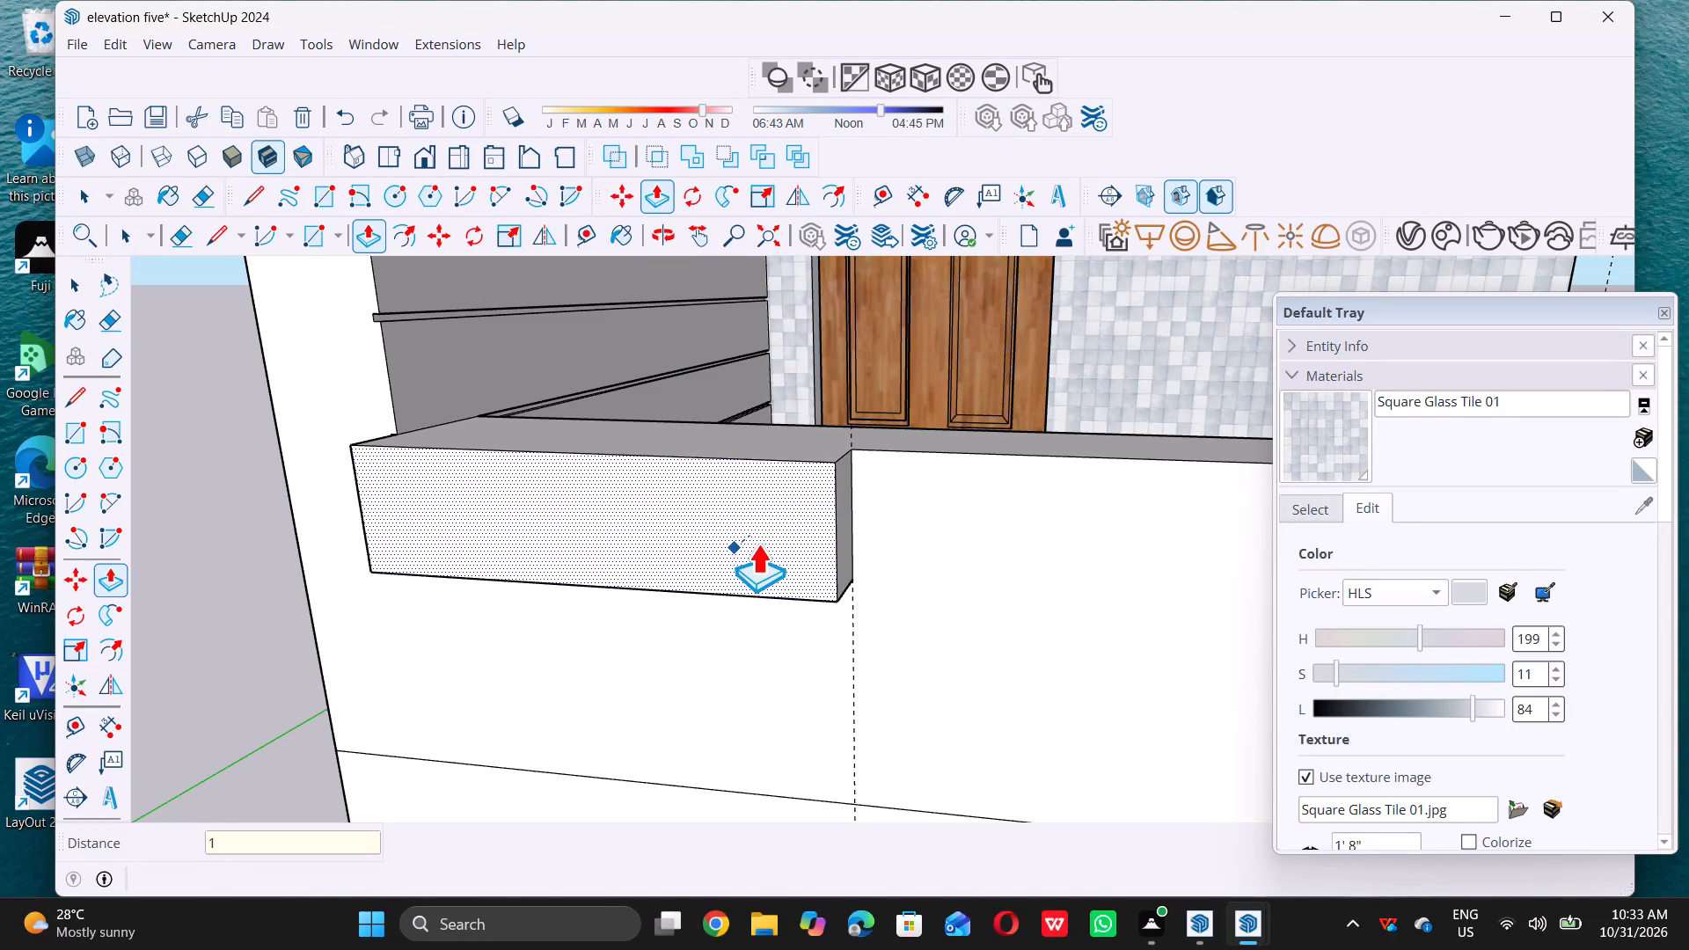
{"action": "key", "text": "shift+quotedbl"}
{"action": "key", "text": "Return"}
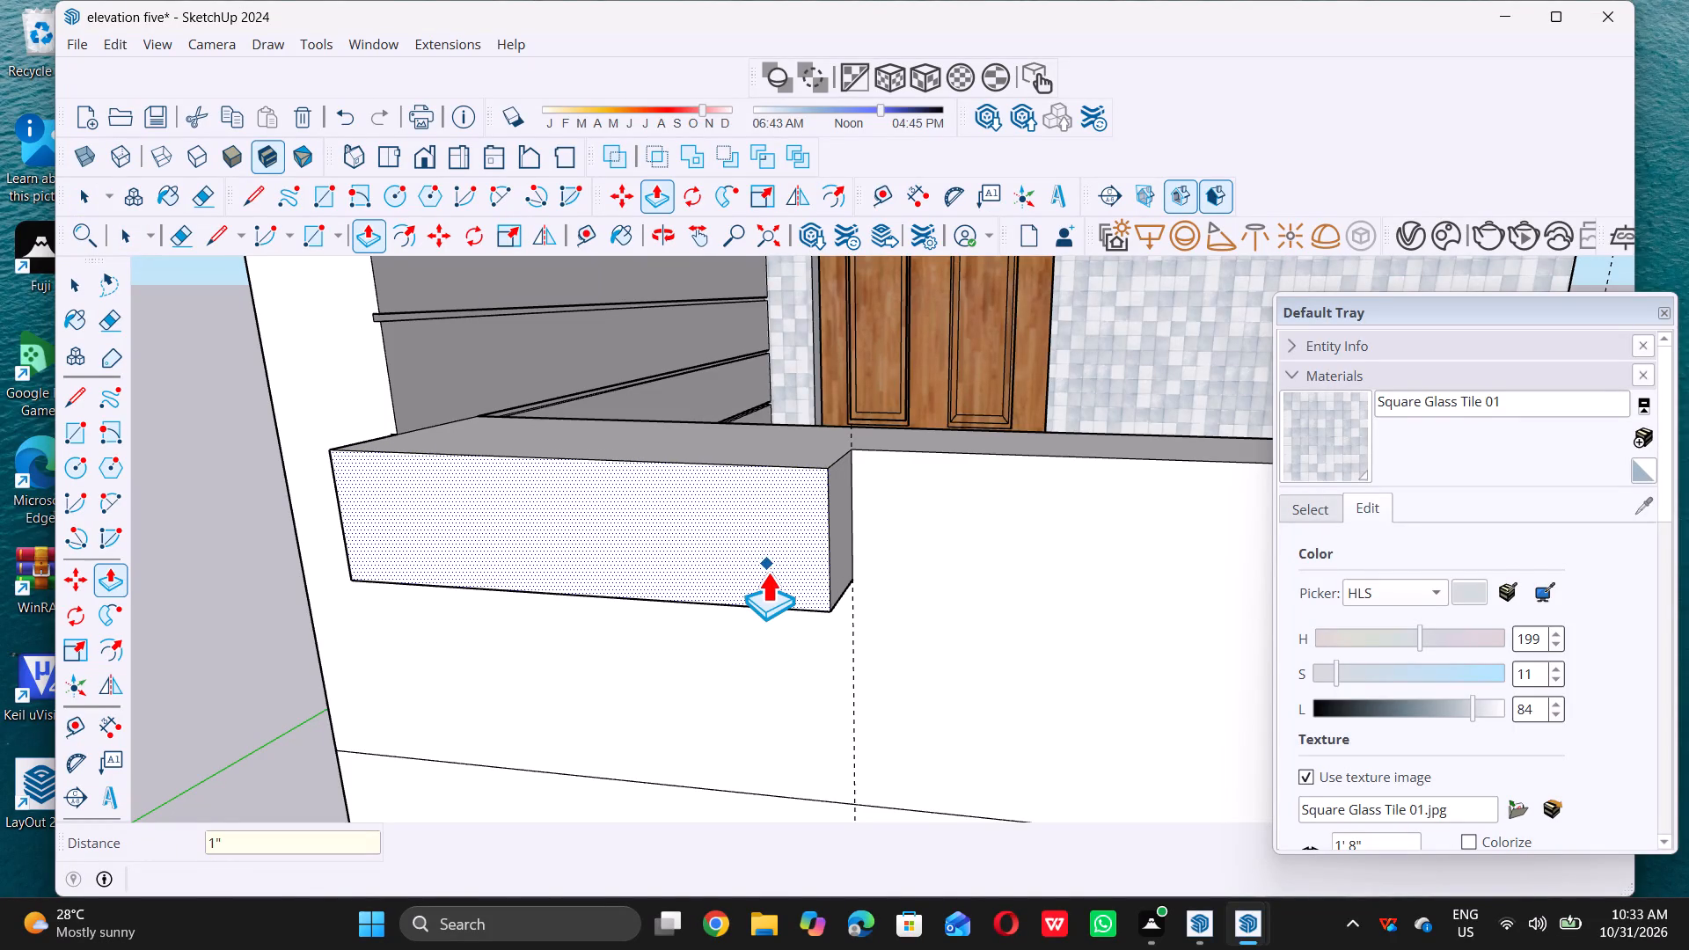
{"action": "key", "text": "space"}
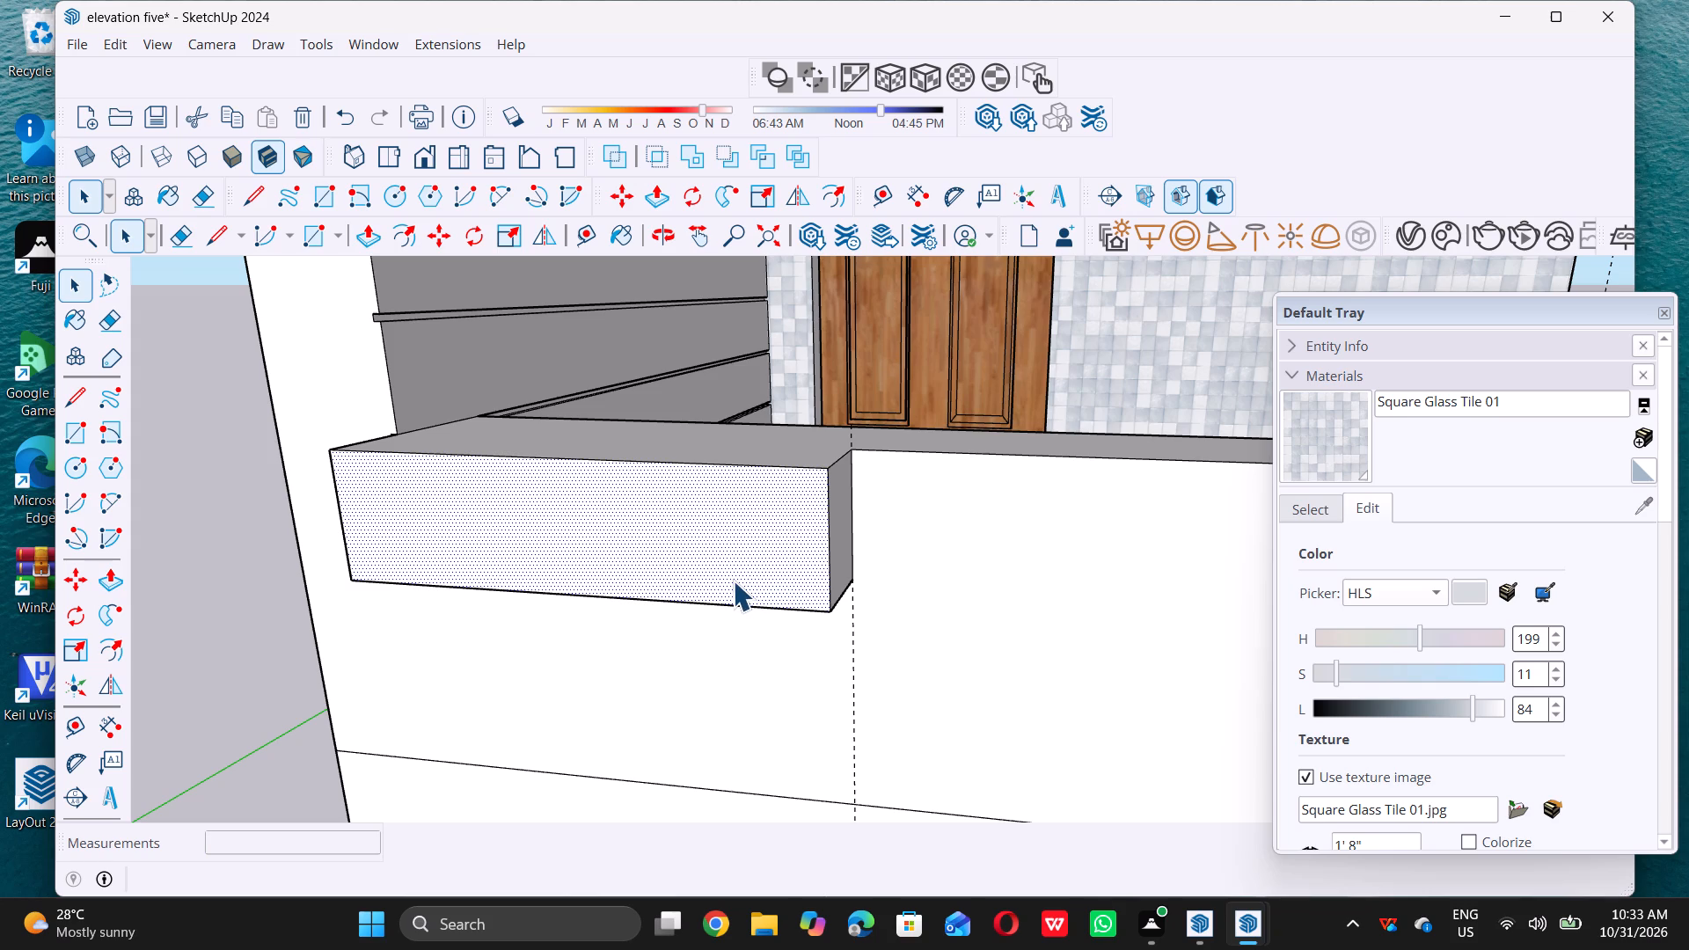
Push/Pull the projecting block's front face back 0.5" toward the parapet.
{"action": "key", "text": "p"}
{"action": "left_click", "coordinate": [772, 552]}
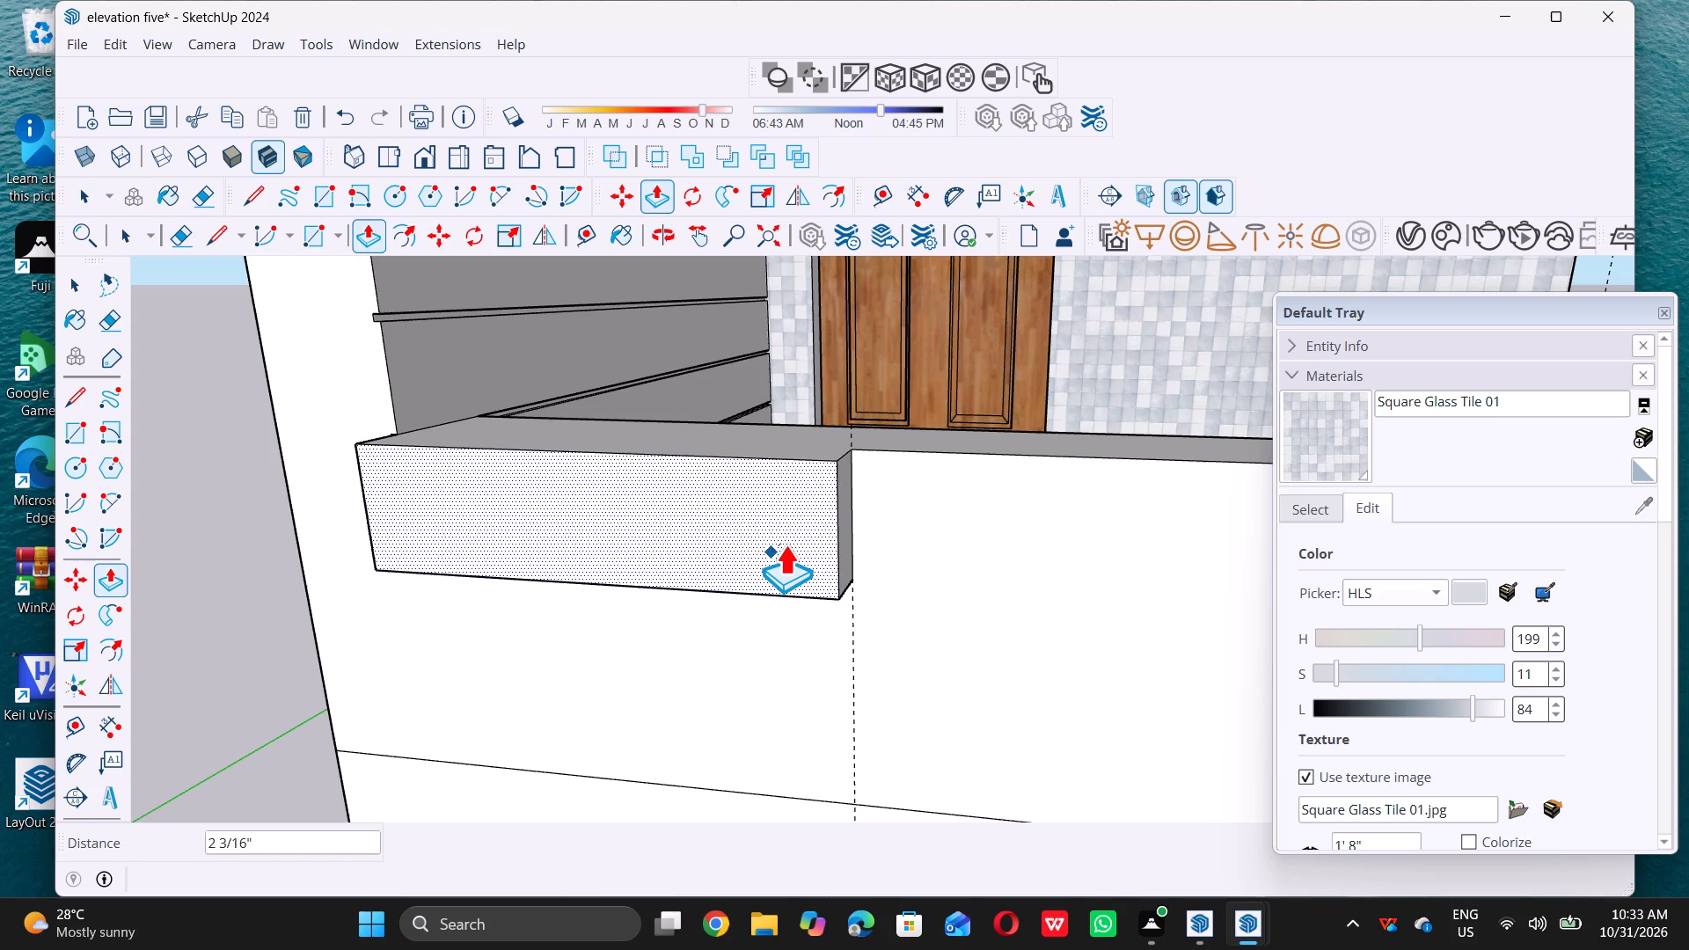
{"action": "type", "text": "0.5"}
{"action": "key", "text": "shift+quotedbl"}
{"action": "key", "text": "Return"}
{"action": "key", "text": "space"}
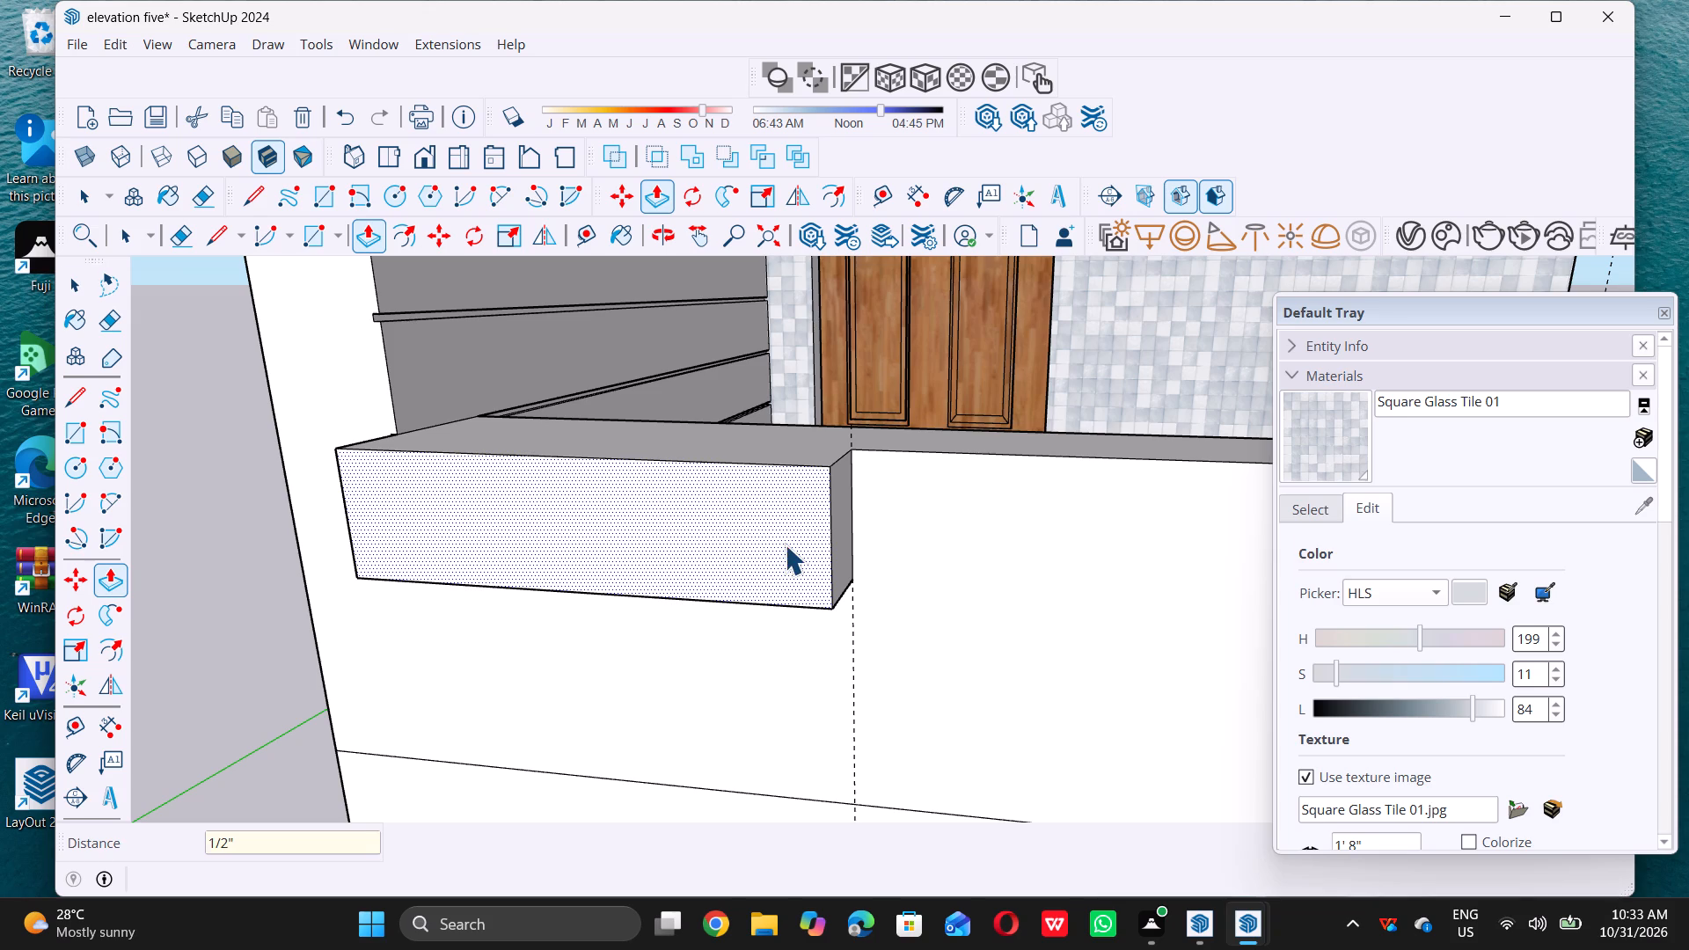
{"action": "scroll", "coordinate": [787, 551], "scroll_direction": "down", "scroll_amount": 5}
{"action": "left_click", "coordinate": [272, 601]}
Place a horizontal guide 8 1/2" below the parapet's top edge, level with the projecting block's lower corner.
{"action": "scroll", "coordinate": [512, 592], "scroll_direction": "down", "scroll_amount": 5}
{"action": "middle_click_drag", "start_coordinate": [616, 586], "coordinate": [684, 515]}
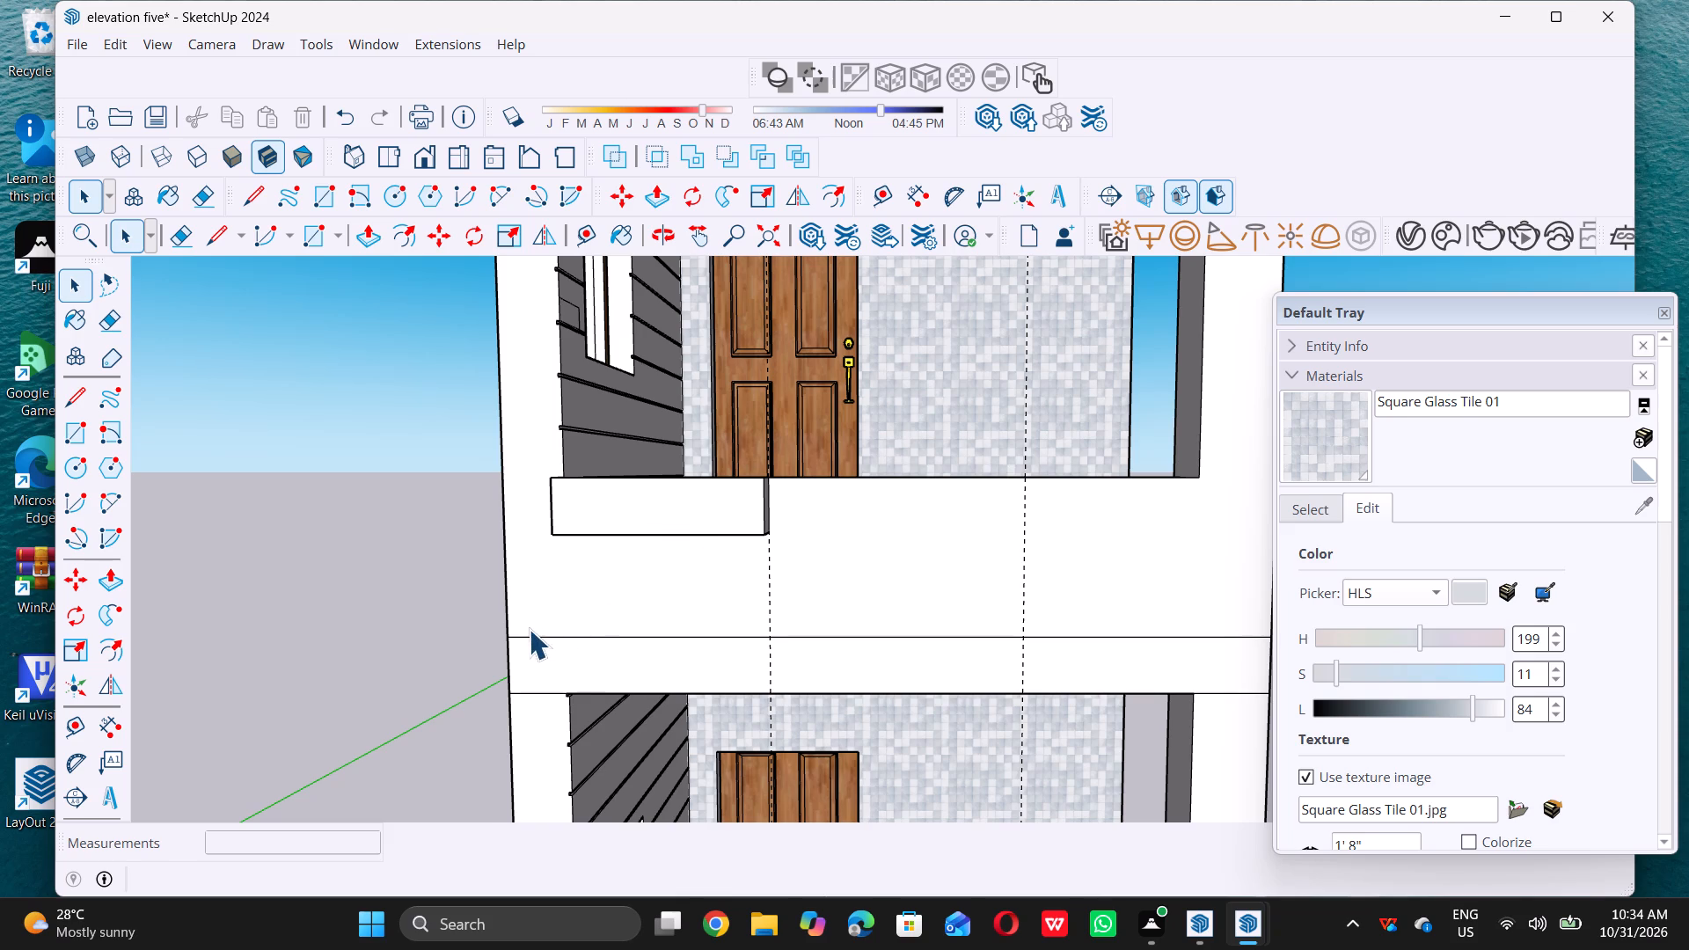
{"action": "scroll", "coordinate": [529, 629], "scroll_direction": "down", "scroll_amount": 2}
{"action": "middle_click_drag", "start_coordinate": [983, 502], "coordinate": [976, 502]}
{"action": "scroll", "coordinate": [975, 501], "scroll_direction": "up", "scroll_amount": 3}
{"action": "key", "text": "t"}
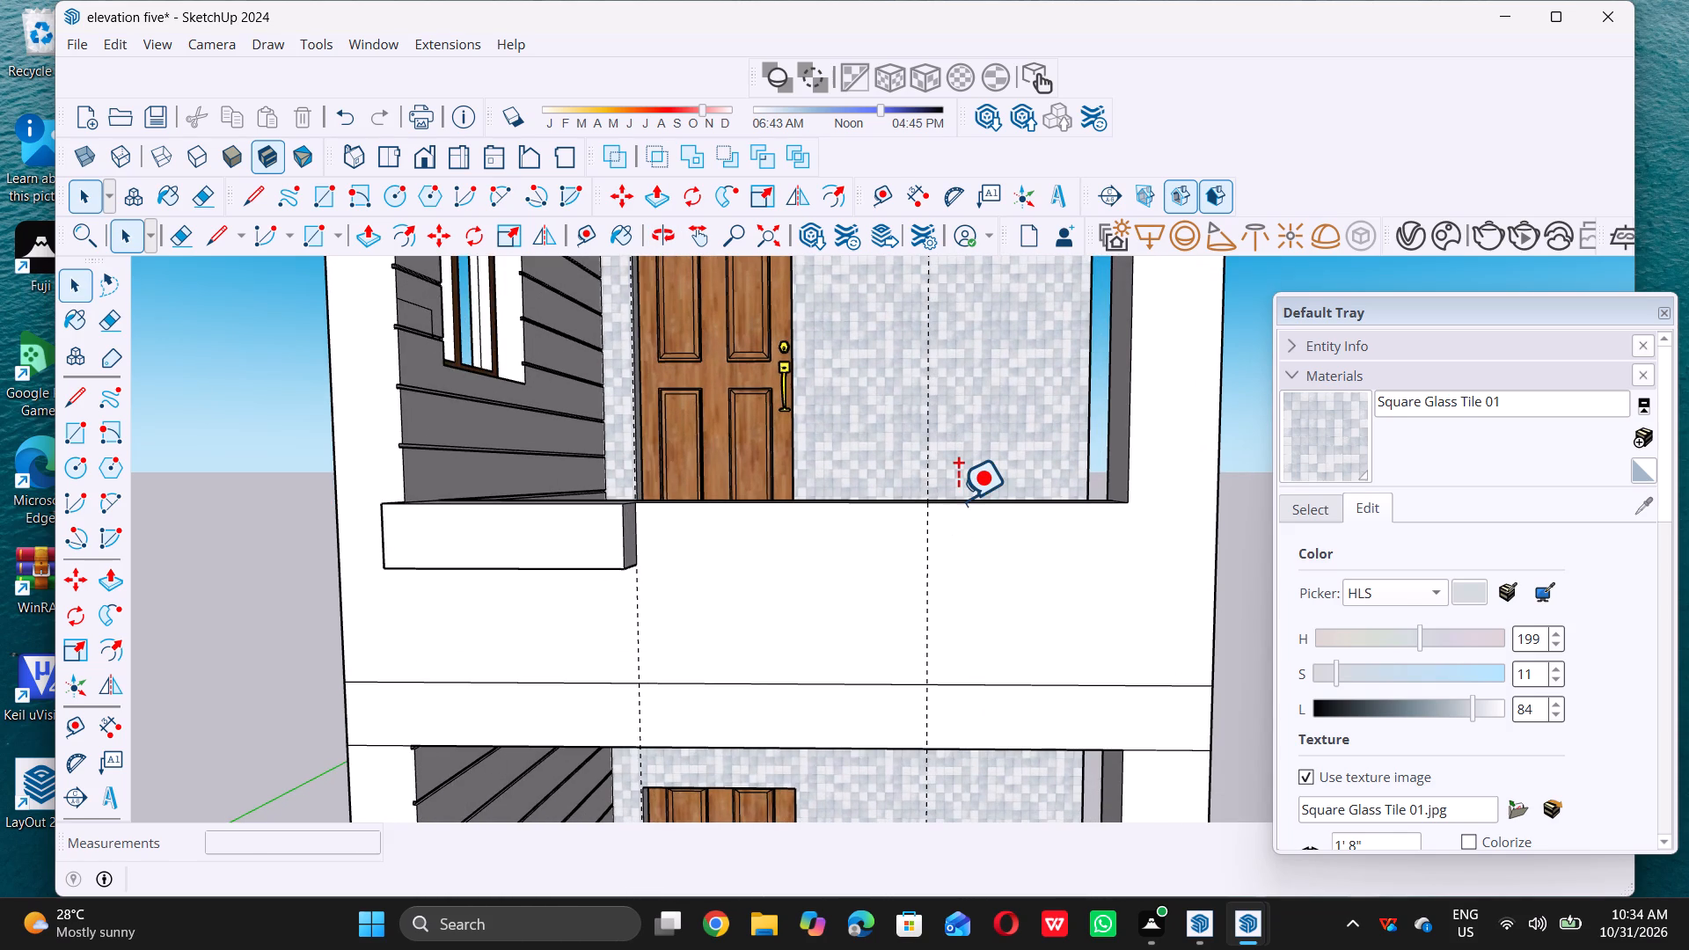
{"action": "left_click", "coordinate": [954, 503]}
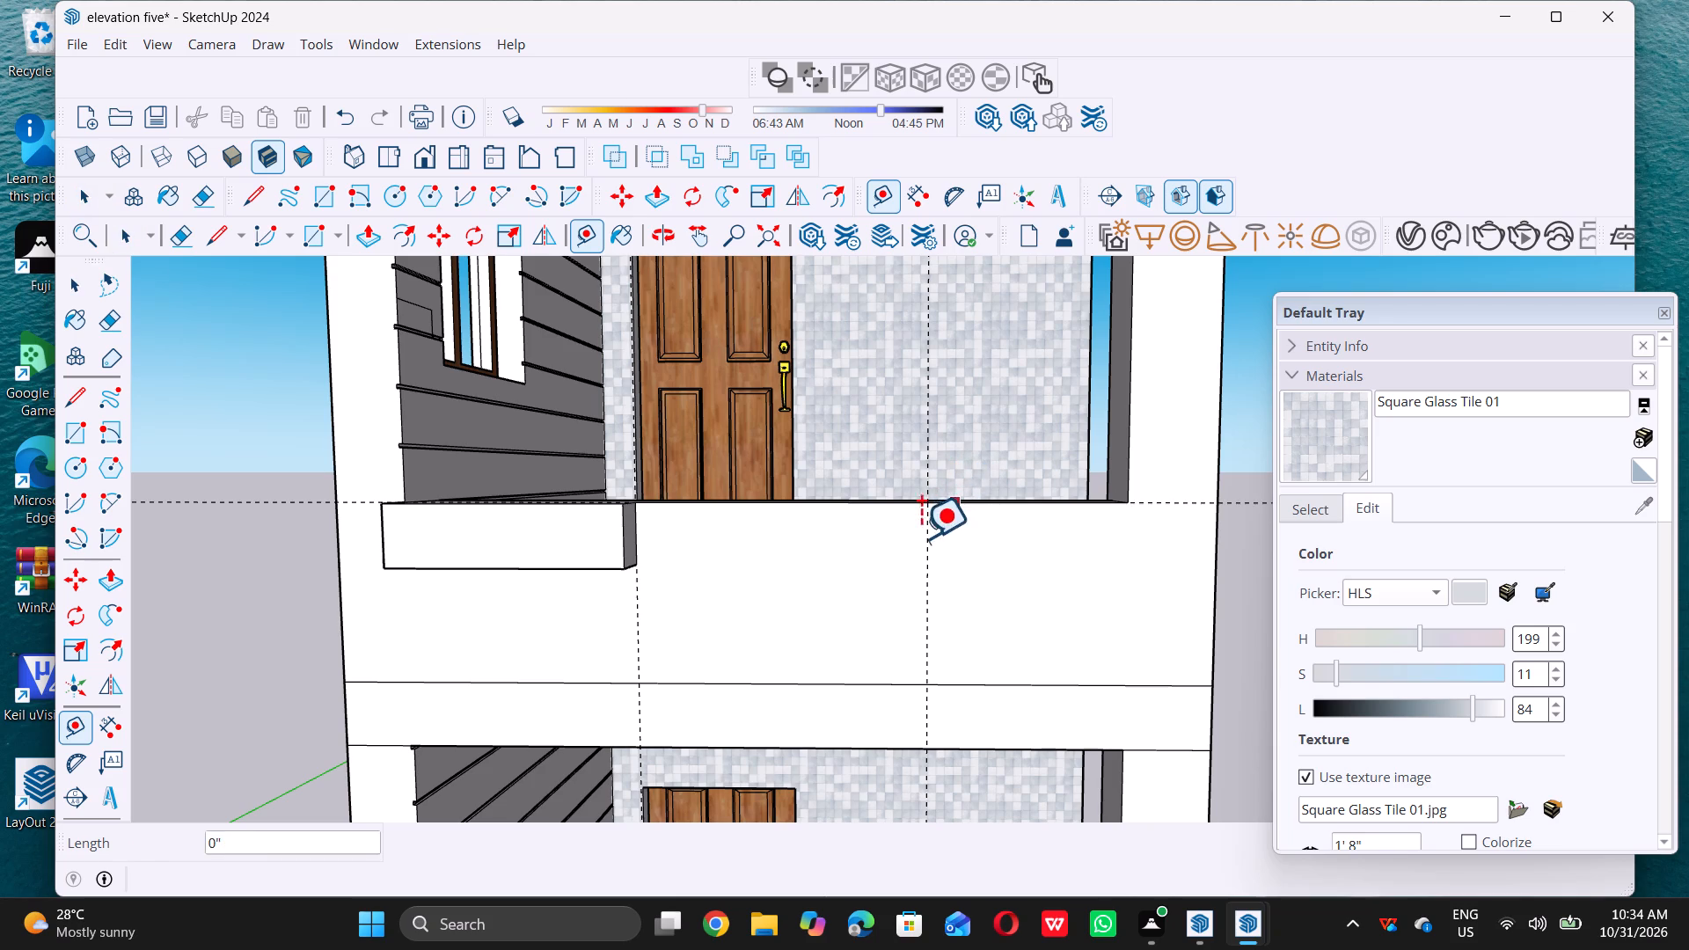
{"action": "left_click", "coordinate": [638, 558]}
{"action": "key", "text": "space"}
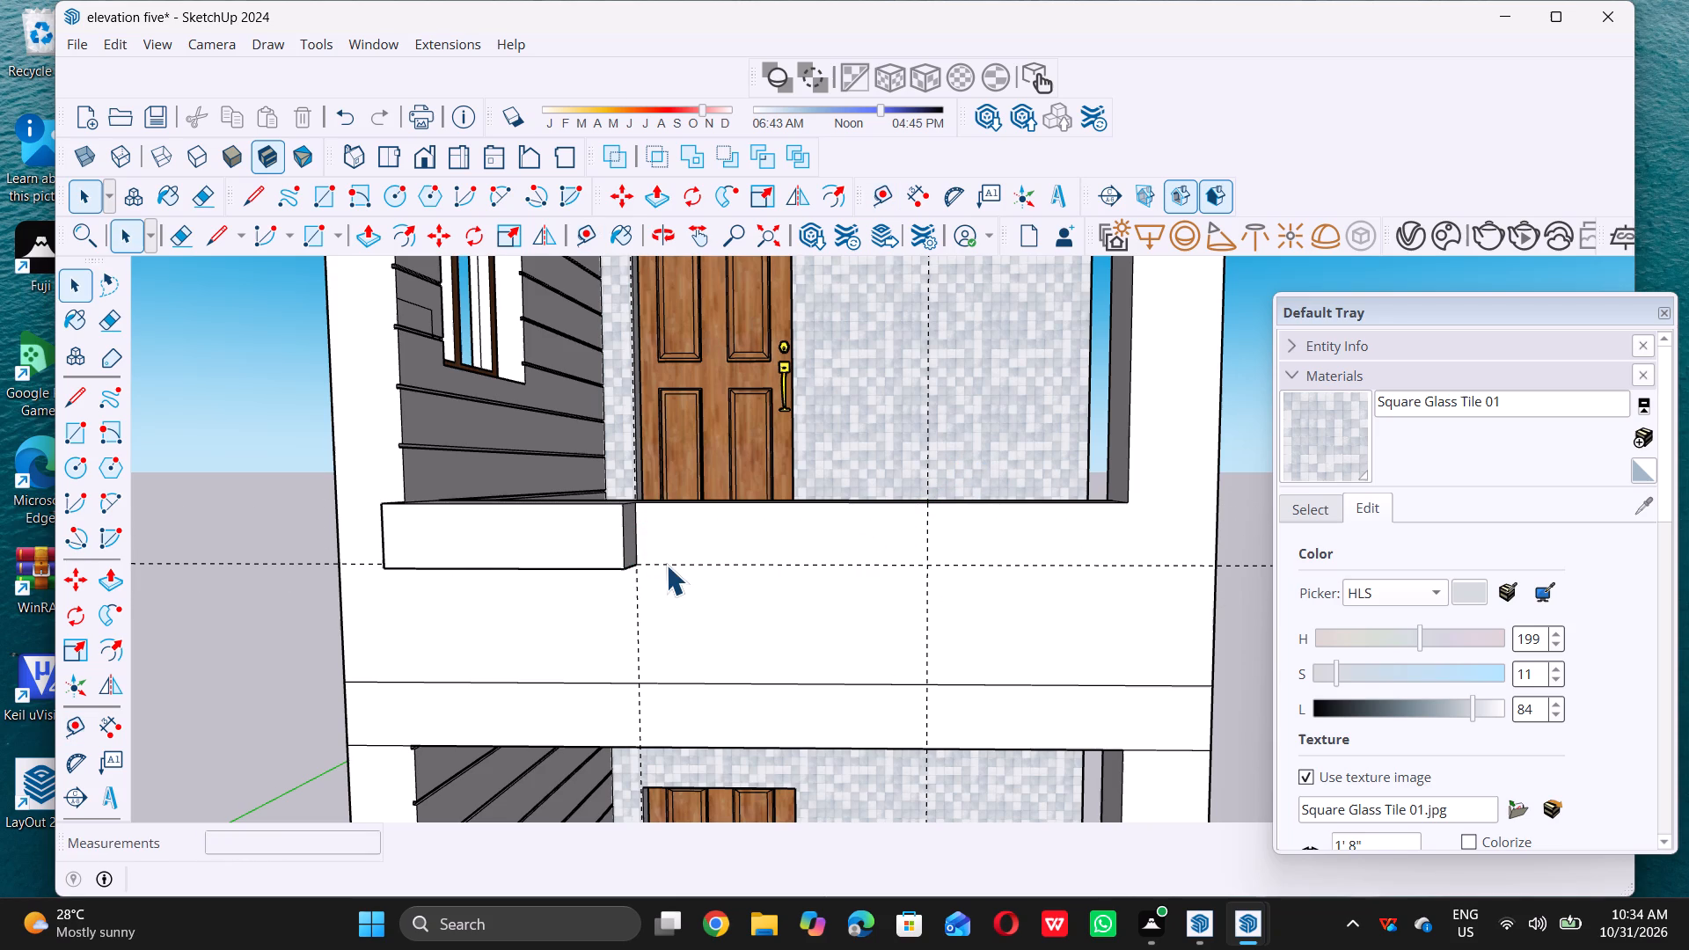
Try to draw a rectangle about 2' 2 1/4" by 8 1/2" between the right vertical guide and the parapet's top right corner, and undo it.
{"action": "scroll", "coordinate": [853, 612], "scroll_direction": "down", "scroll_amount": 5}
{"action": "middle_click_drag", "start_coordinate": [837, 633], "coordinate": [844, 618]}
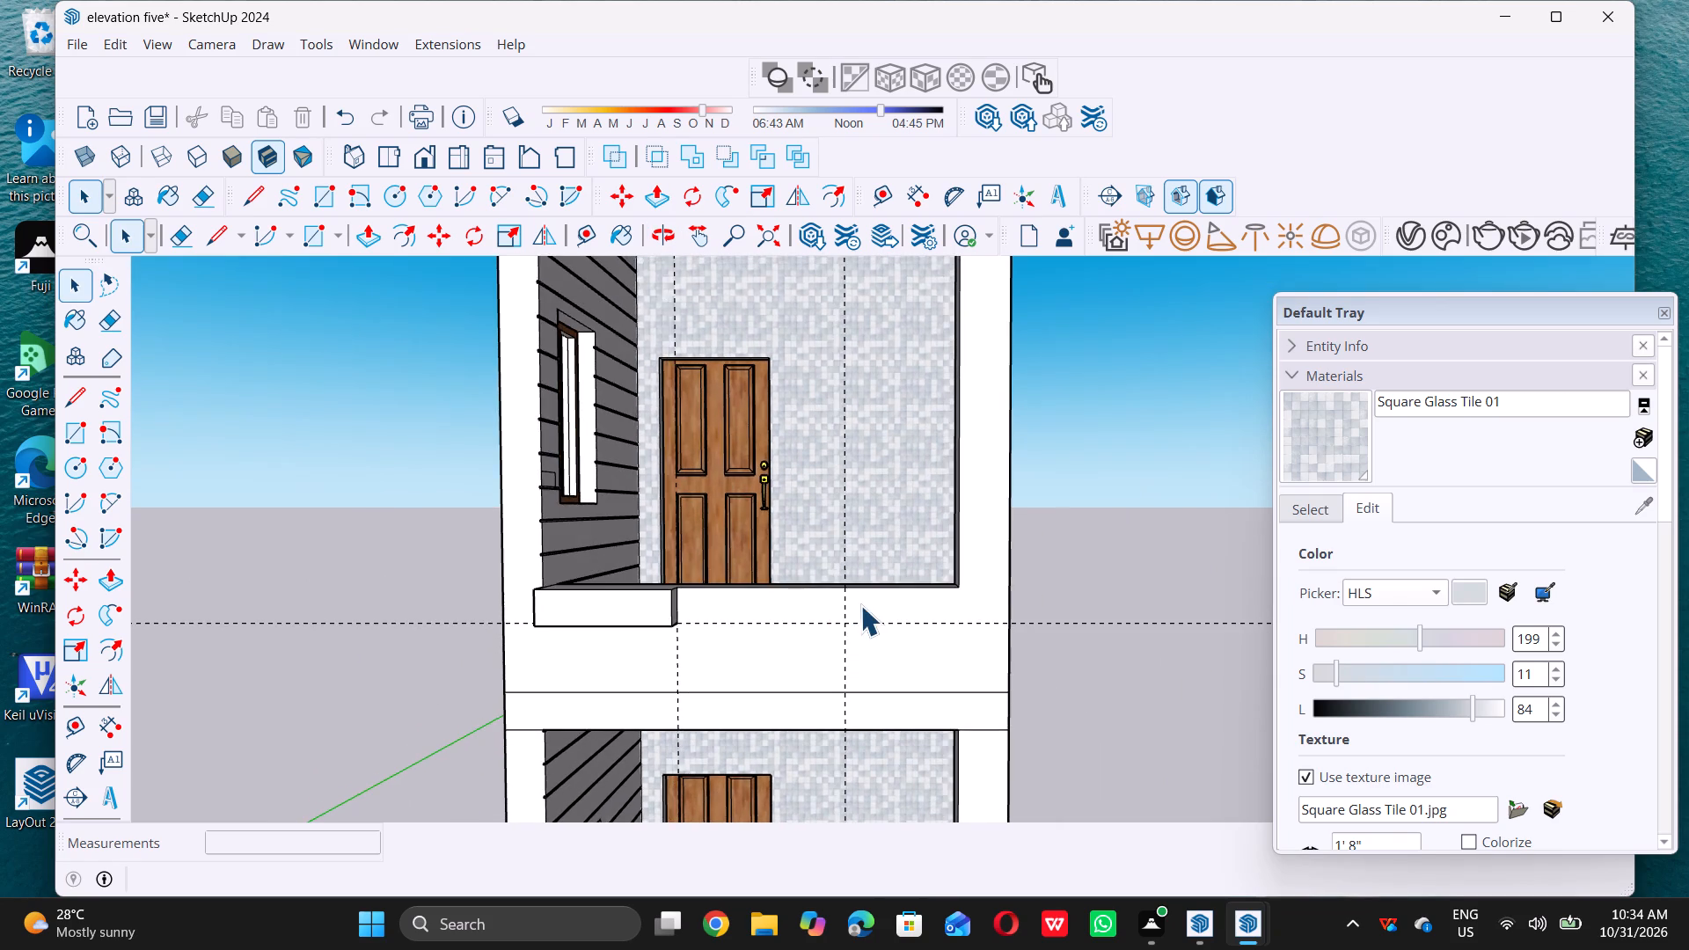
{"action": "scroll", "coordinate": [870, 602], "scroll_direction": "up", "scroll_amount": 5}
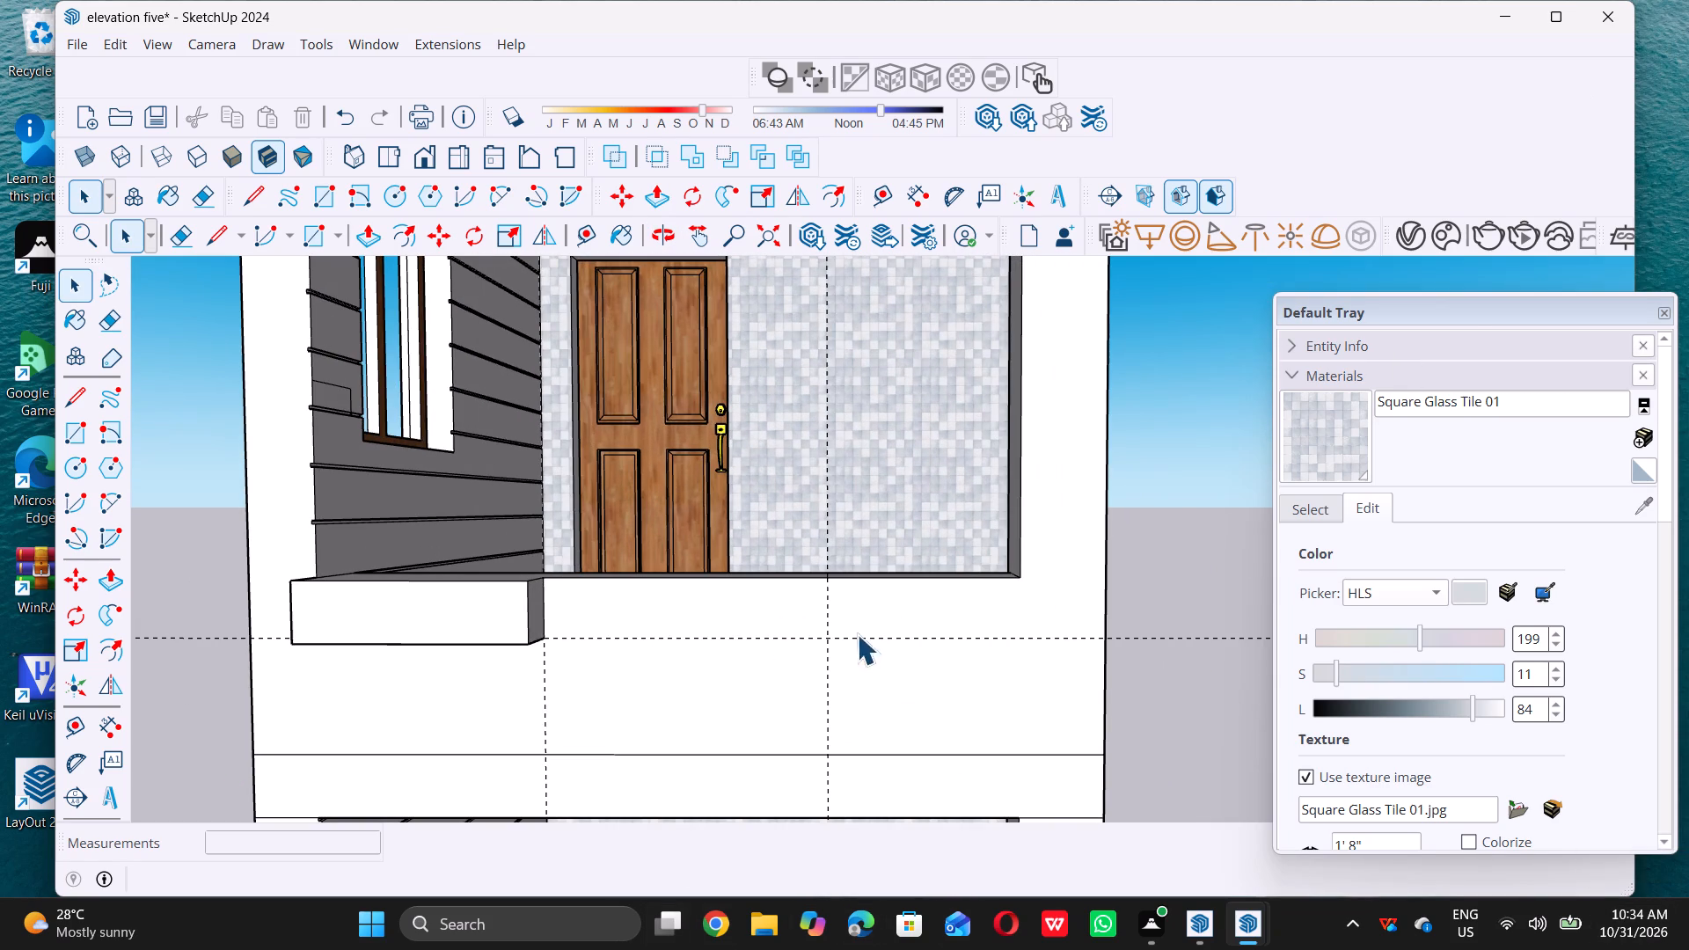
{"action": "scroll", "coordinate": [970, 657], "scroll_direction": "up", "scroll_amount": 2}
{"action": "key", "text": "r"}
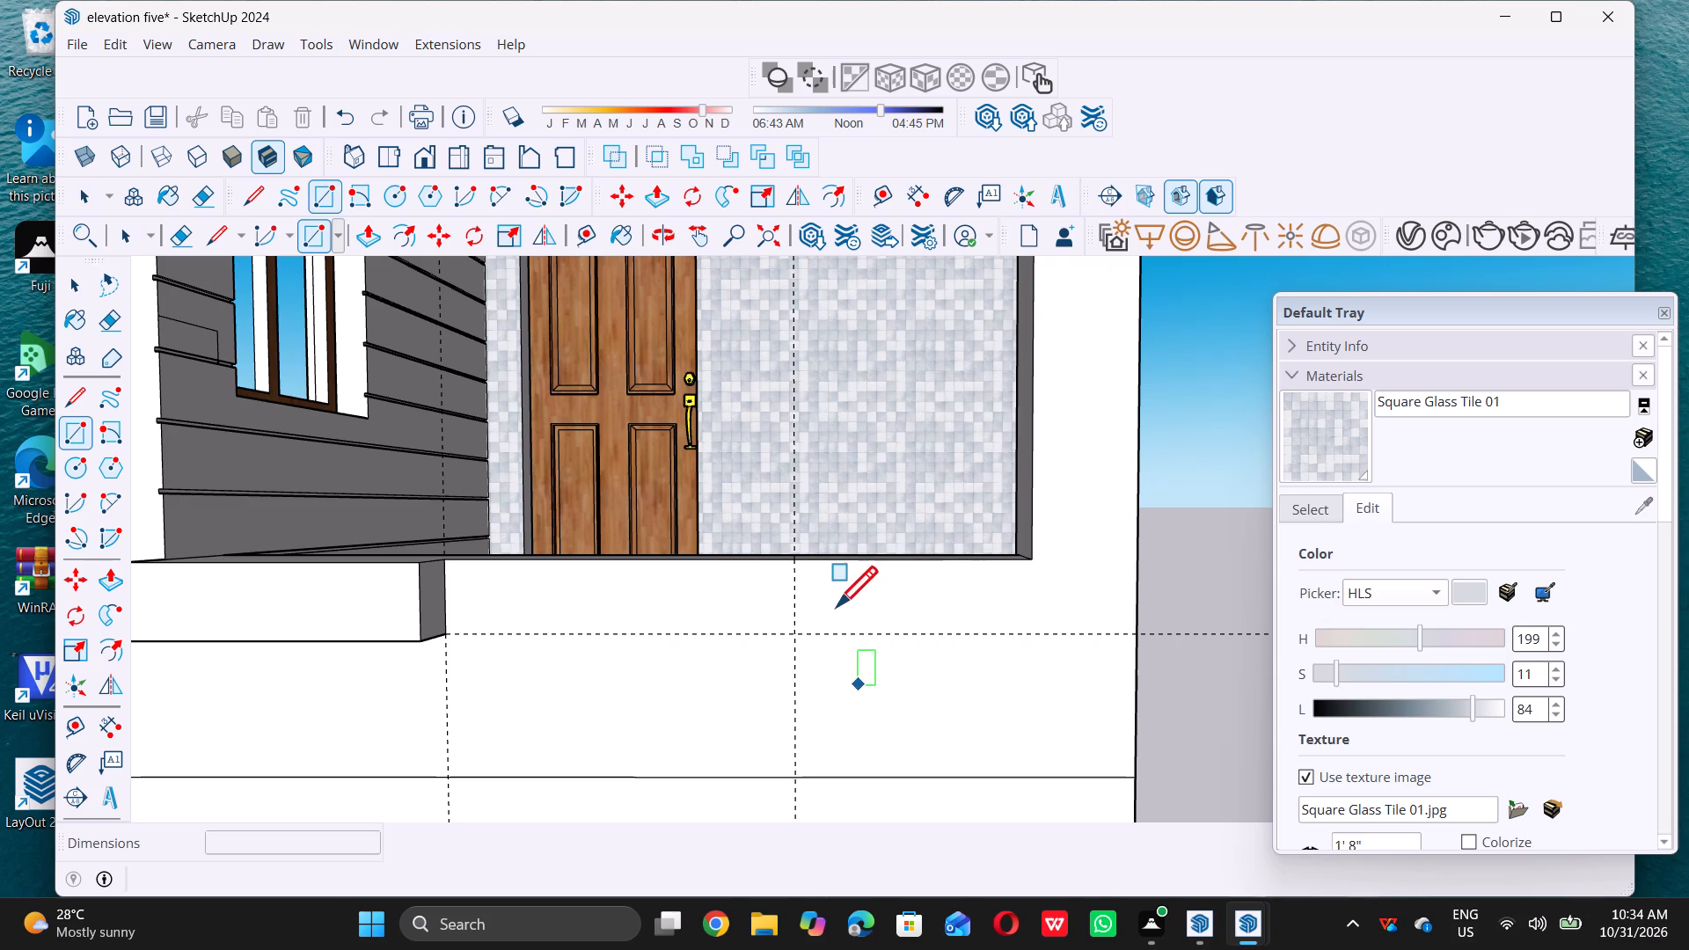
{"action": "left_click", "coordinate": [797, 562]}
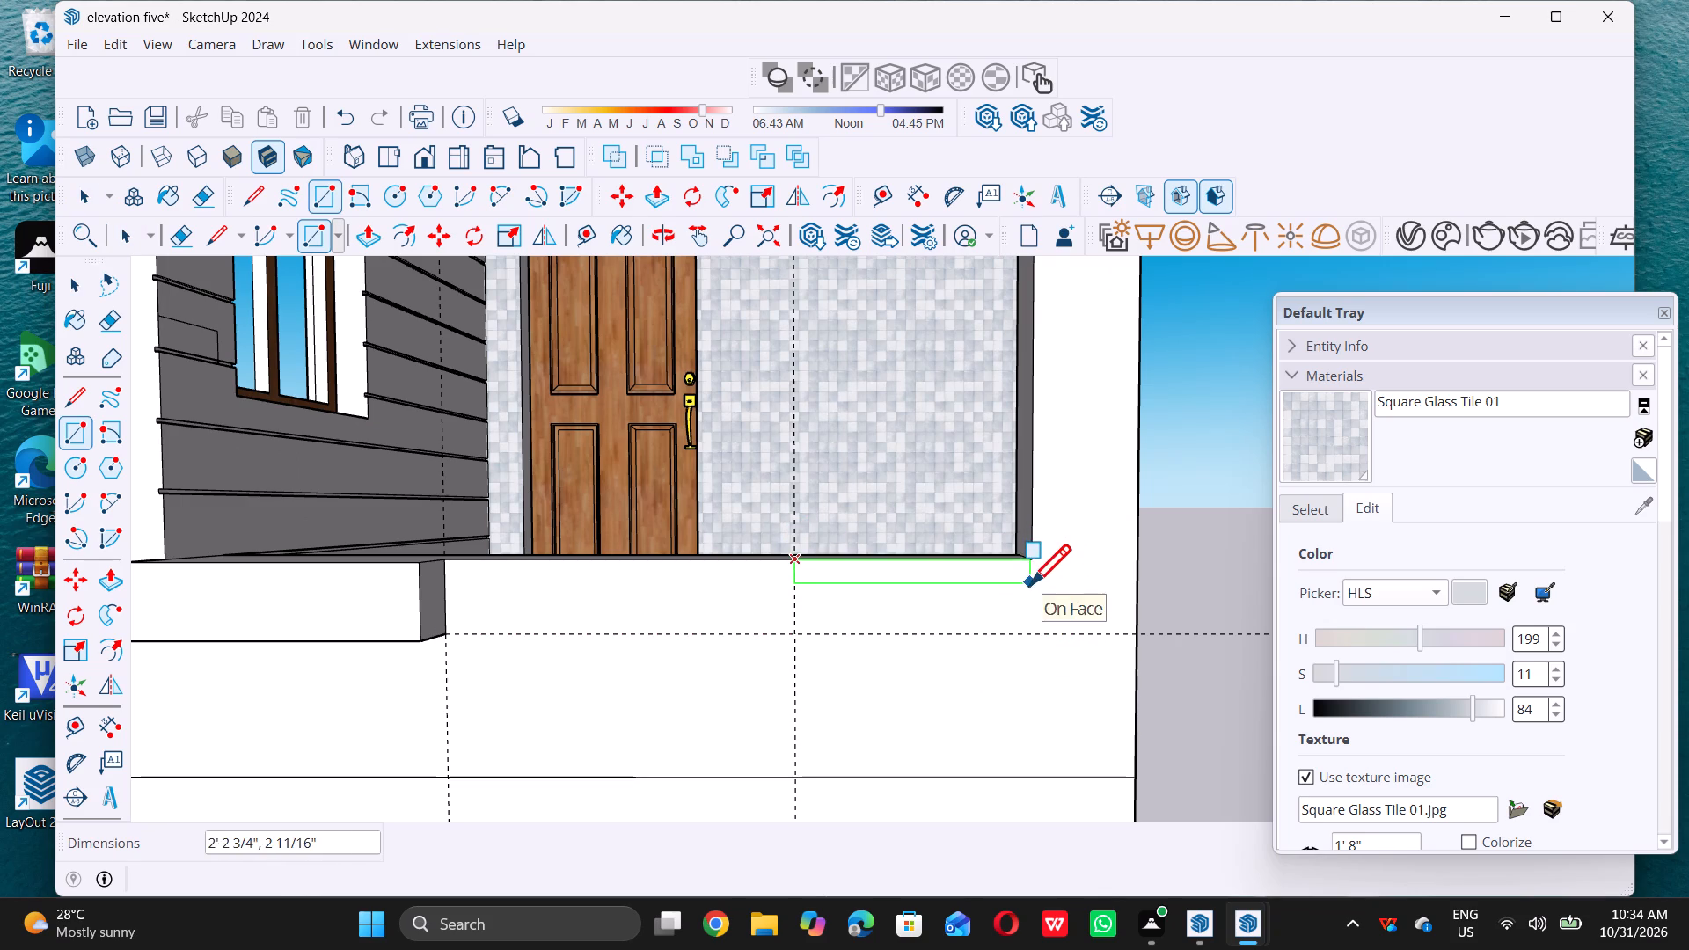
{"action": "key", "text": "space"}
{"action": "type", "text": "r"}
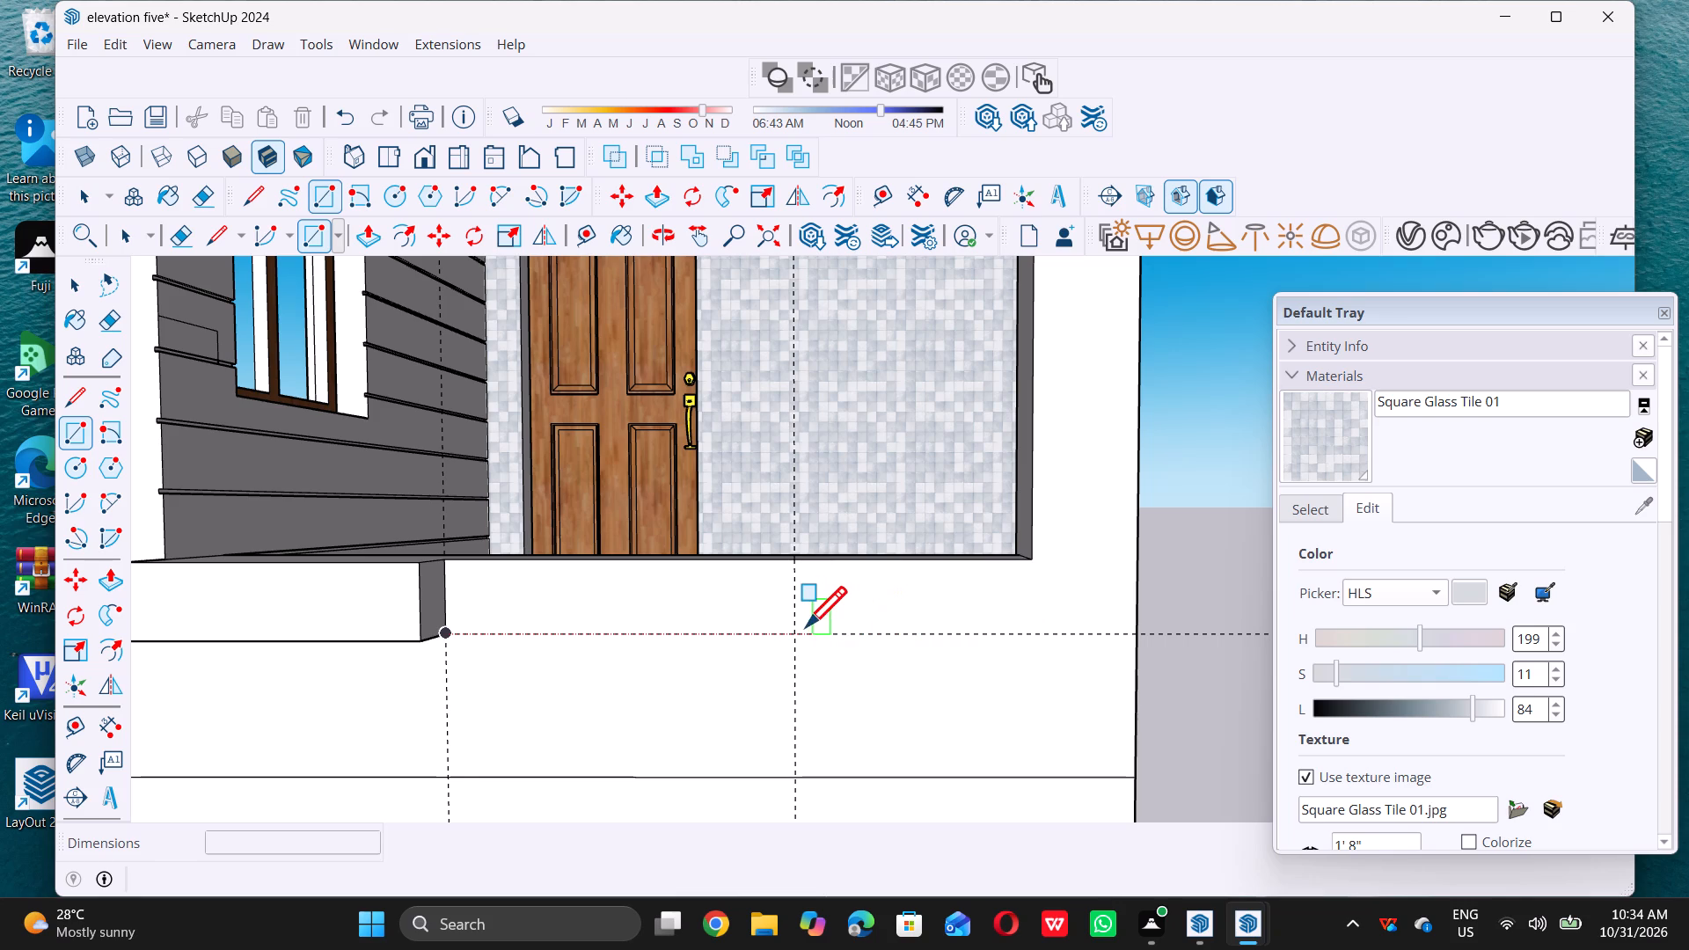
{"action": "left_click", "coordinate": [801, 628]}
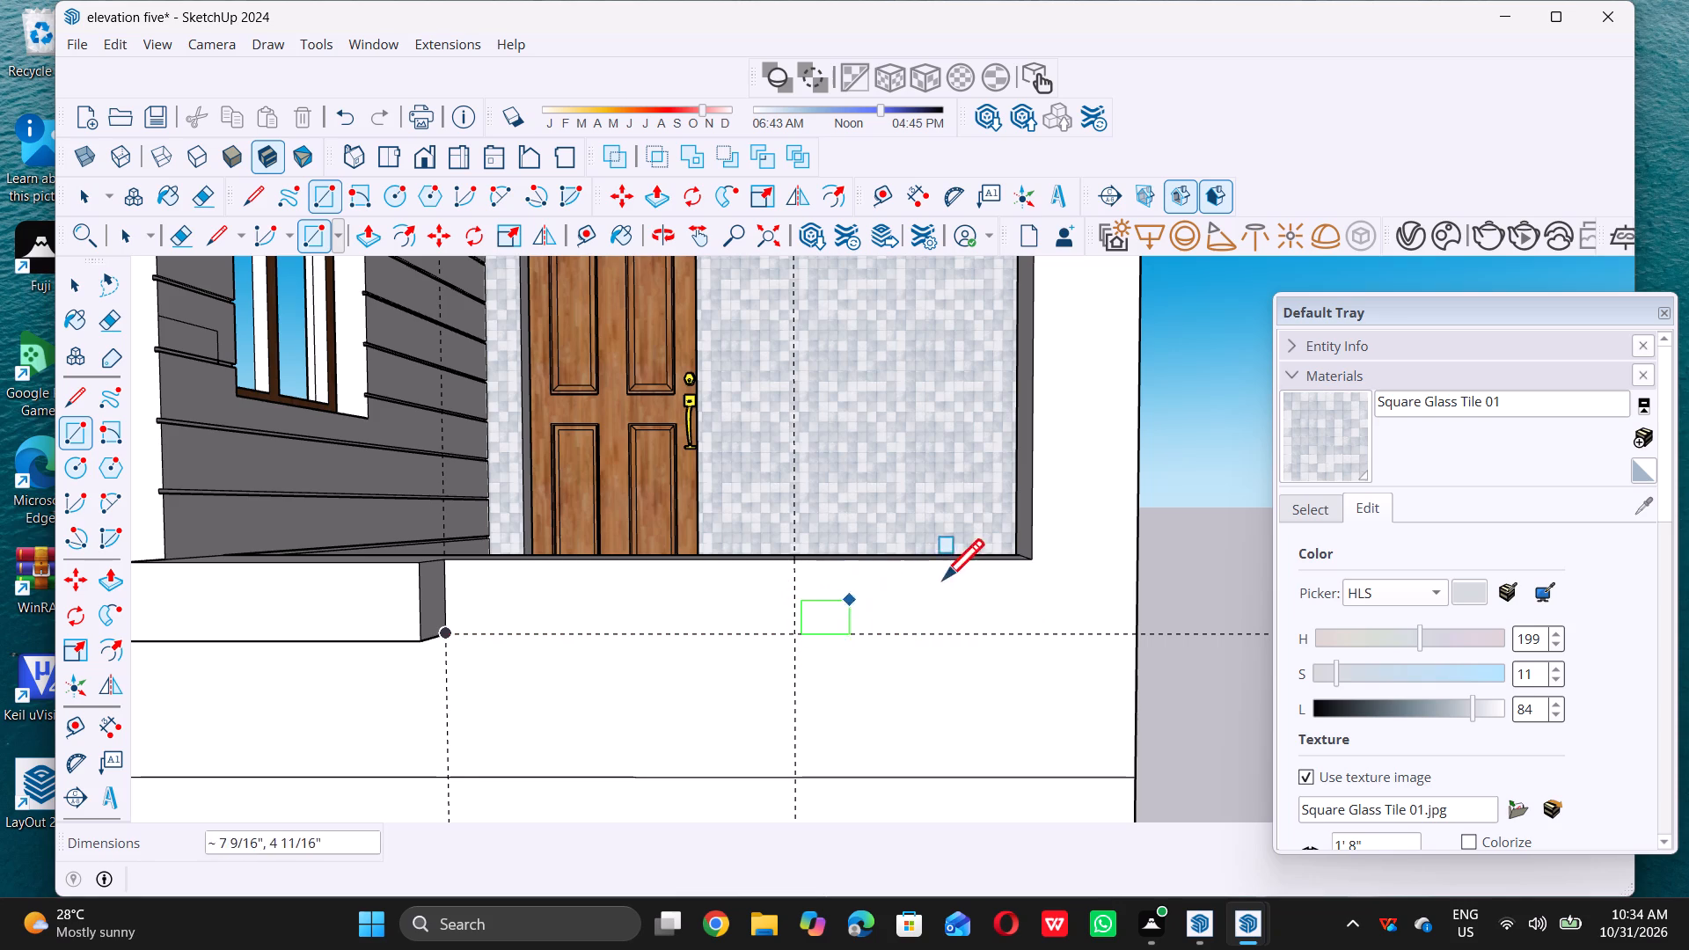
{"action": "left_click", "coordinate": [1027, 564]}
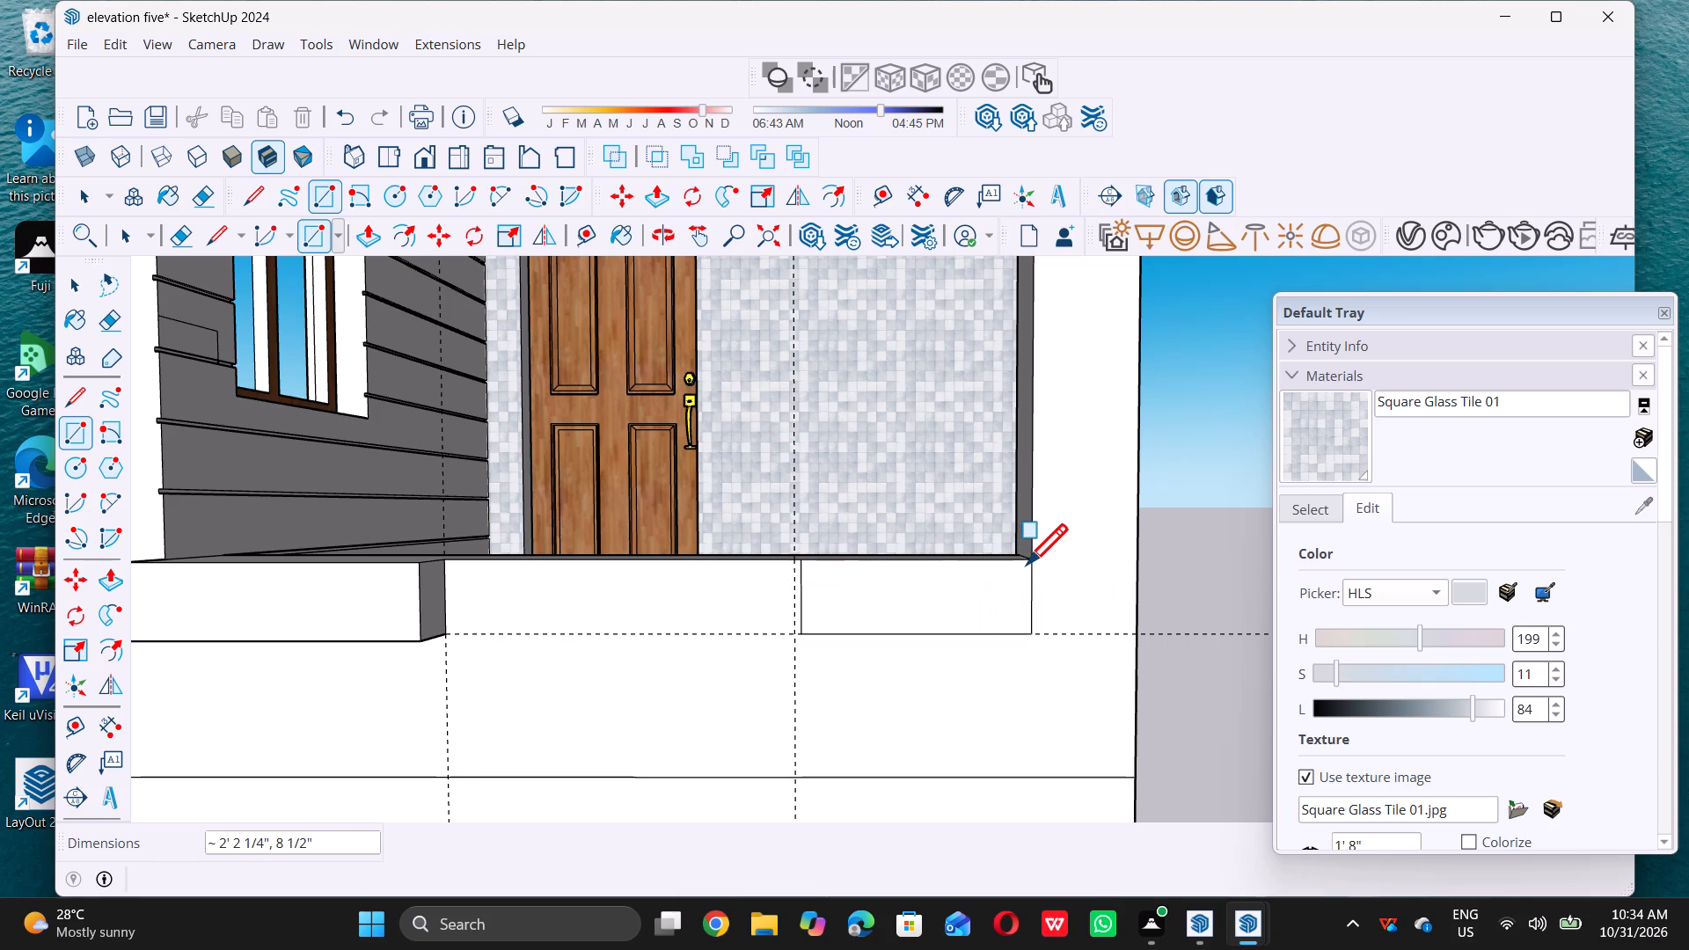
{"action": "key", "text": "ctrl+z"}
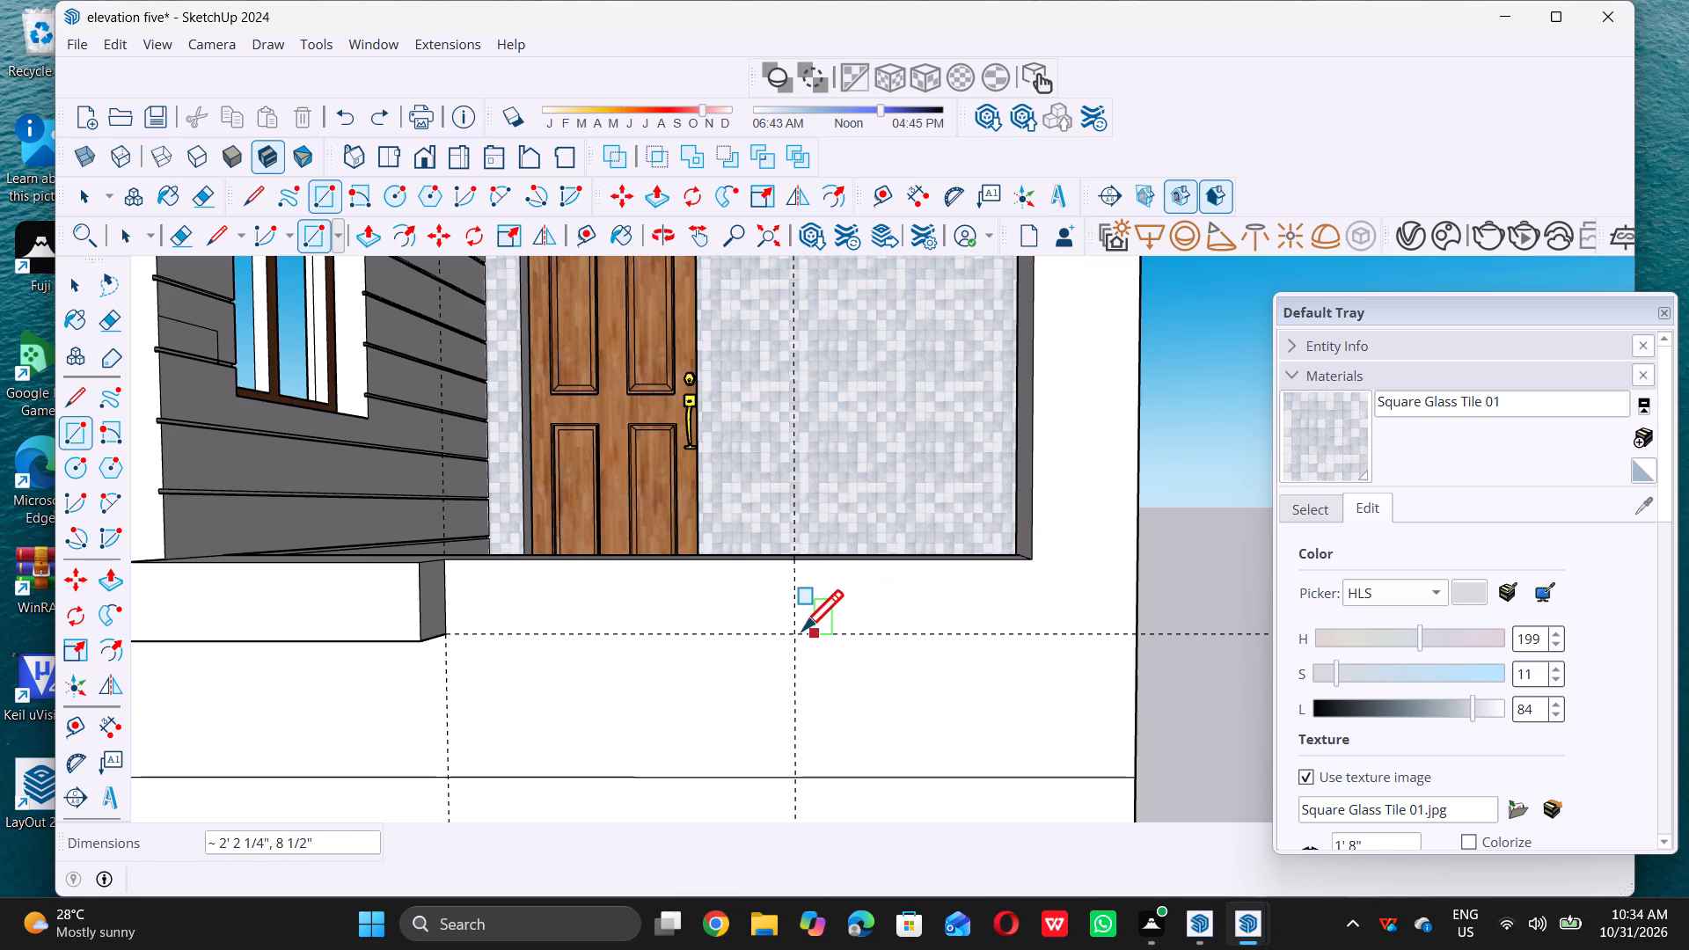
Draw a rectangle about 2' 3" by 8 1/2" on the parapet face from the right guide intersection to the top edge's right end.
{"action": "left_click", "coordinate": [793, 630]}
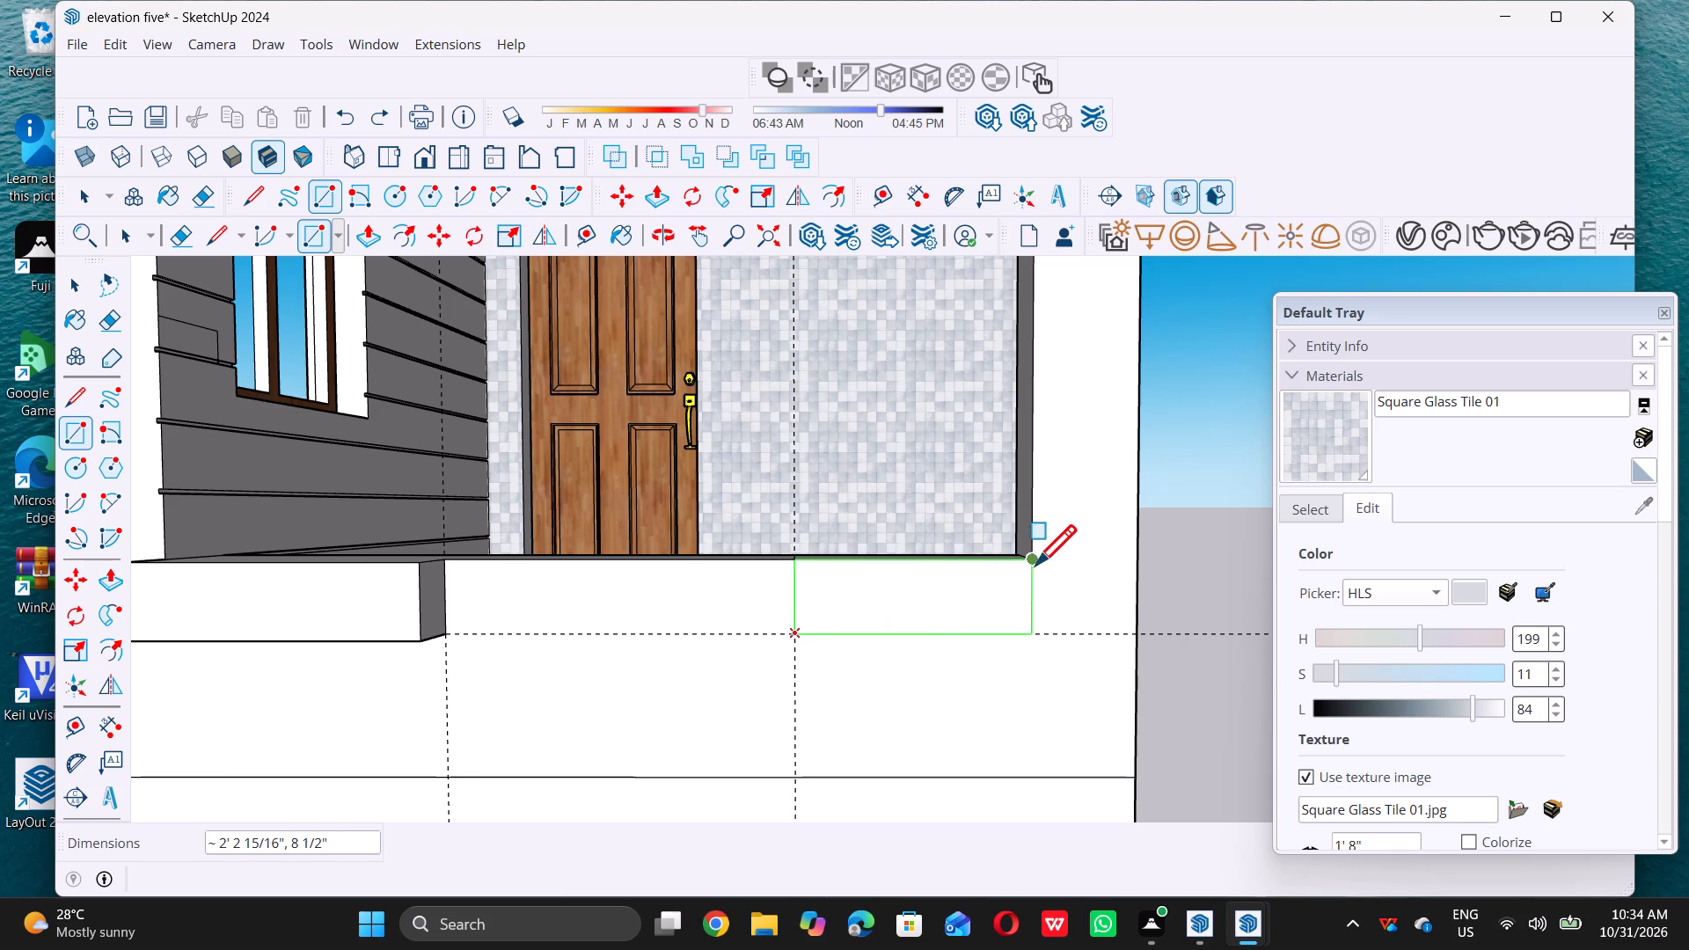
{"action": "double_click", "coordinate": [1026, 564]}
{"action": "key", "text": "space"}
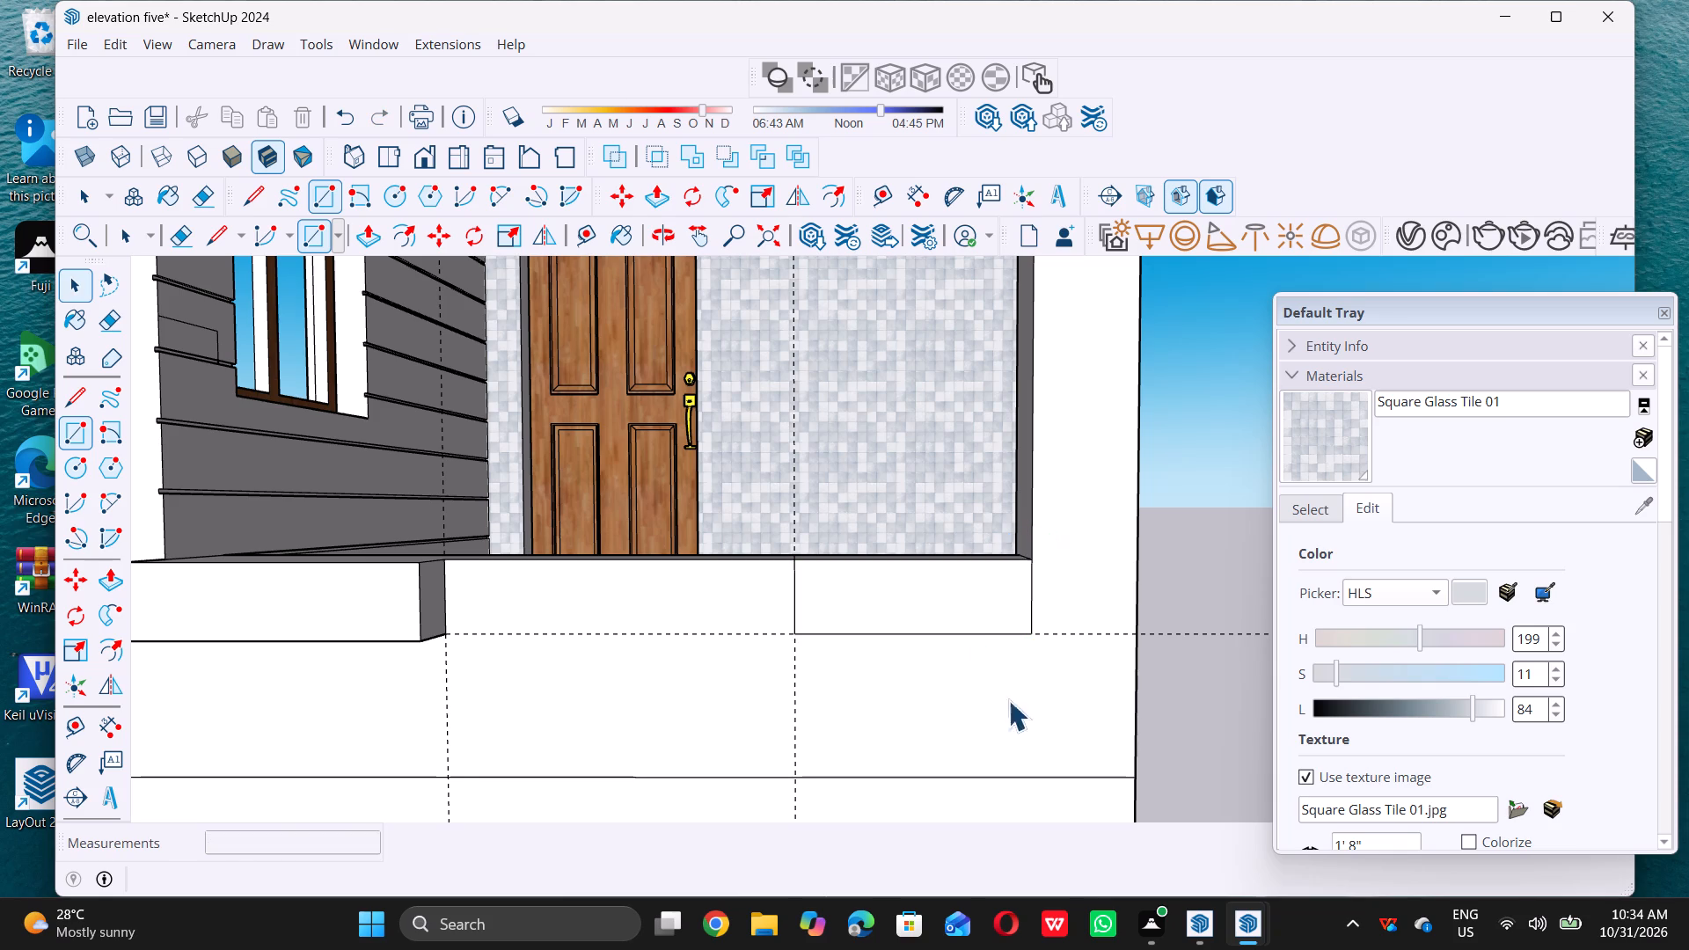
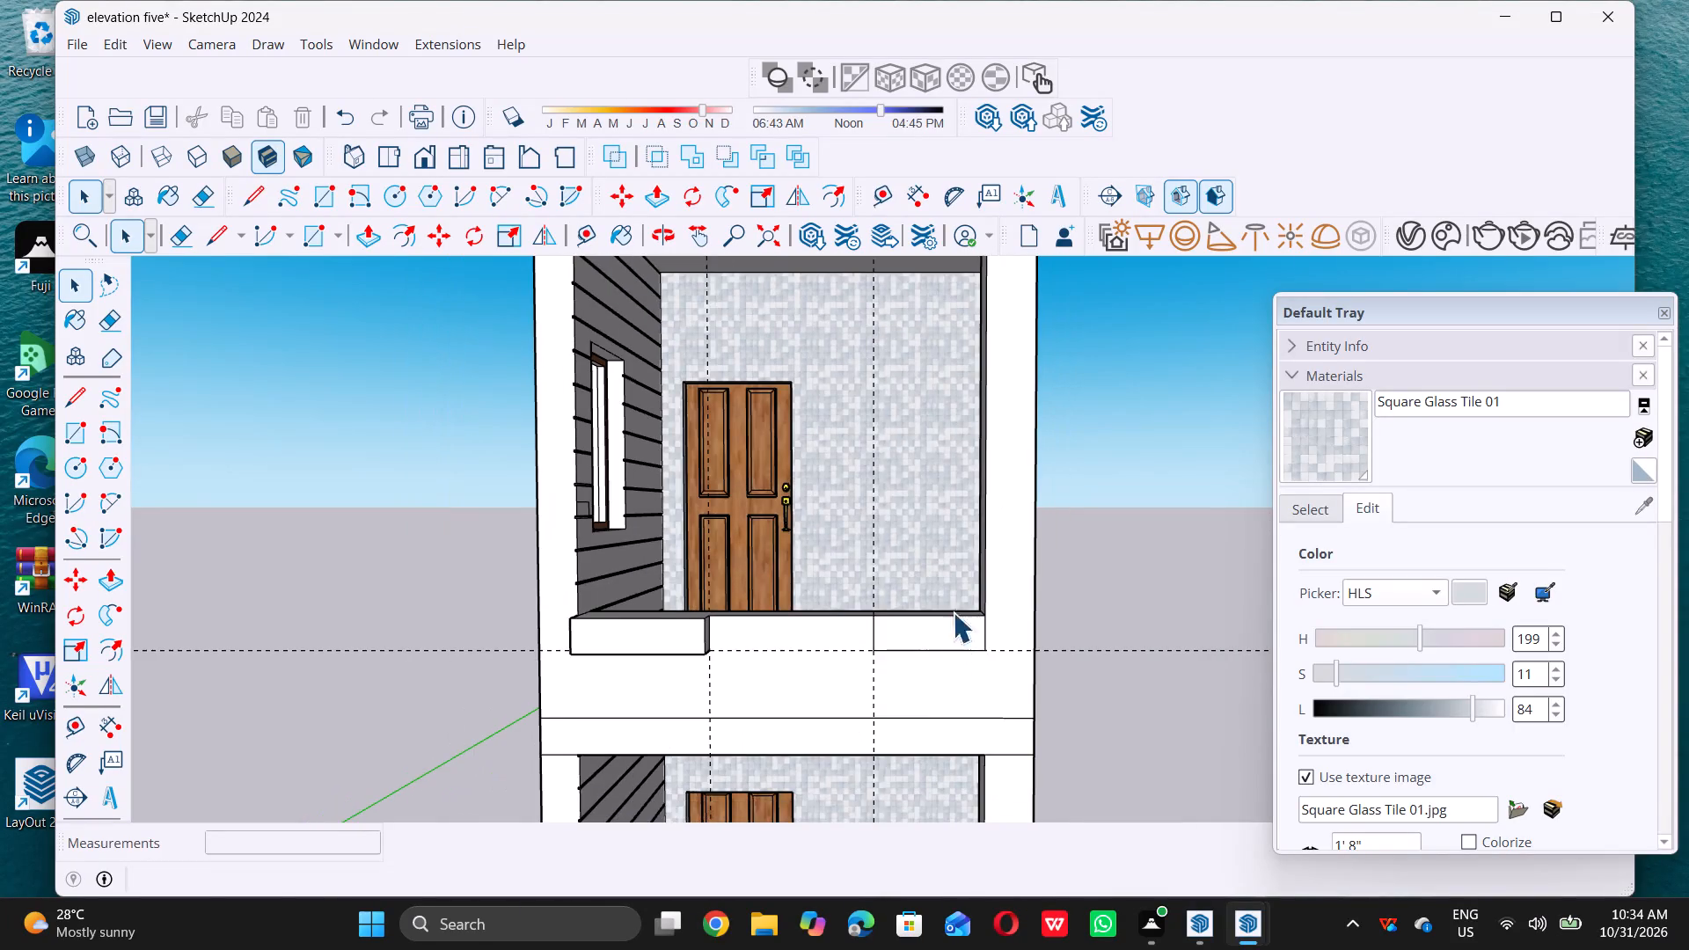
Draw a 9" line across the top of the middle floor's front ledge, from the guide intersection to its inner edge.
{"action": "middle_click_drag", "start_coordinate": [955, 590], "coordinate": [908, 653]}
{"action": "scroll", "coordinate": [939, 620], "scroll_direction": "up", "scroll_amount": 2}
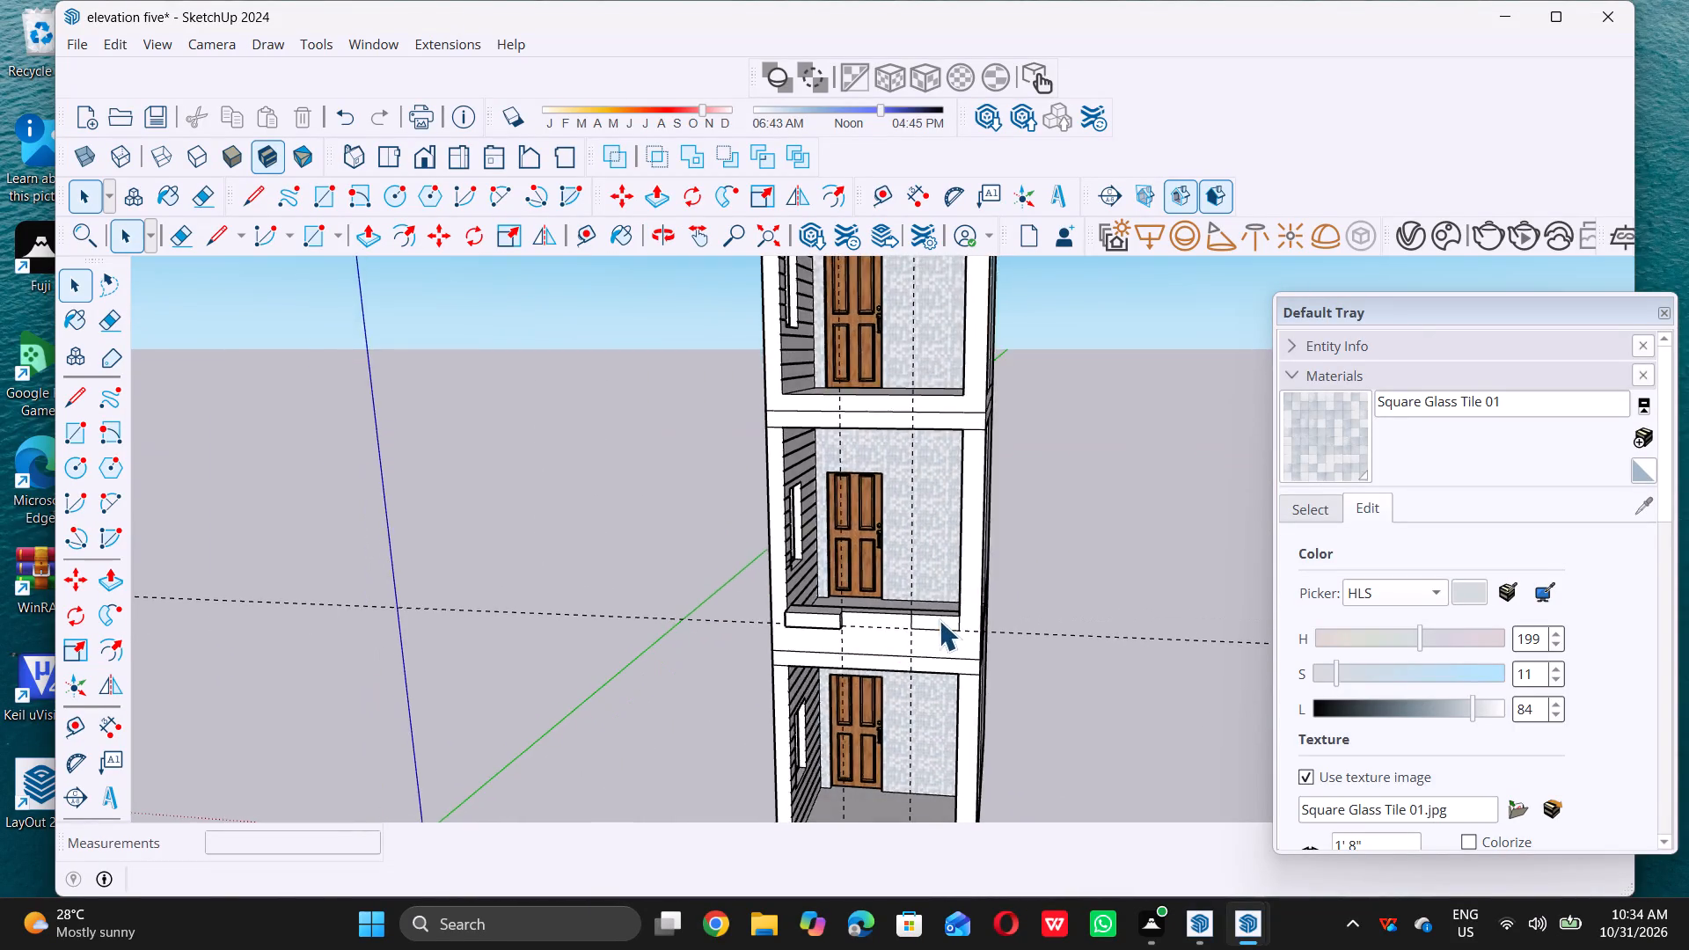
{"action": "scroll", "coordinate": [939, 620], "scroll_direction": "up", "scroll_amount": 2}
{"action": "scroll", "coordinate": [943, 610], "scroll_direction": "down", "scroll_amount": 10}
{"action": "middle_click_drag", "start_coordinate": [945, 607], "coordinate": [935, 643]}
{"action": "scroll", "coordinate": [932, 625], "scroll_direction": "up", "scroll_amount": 2}
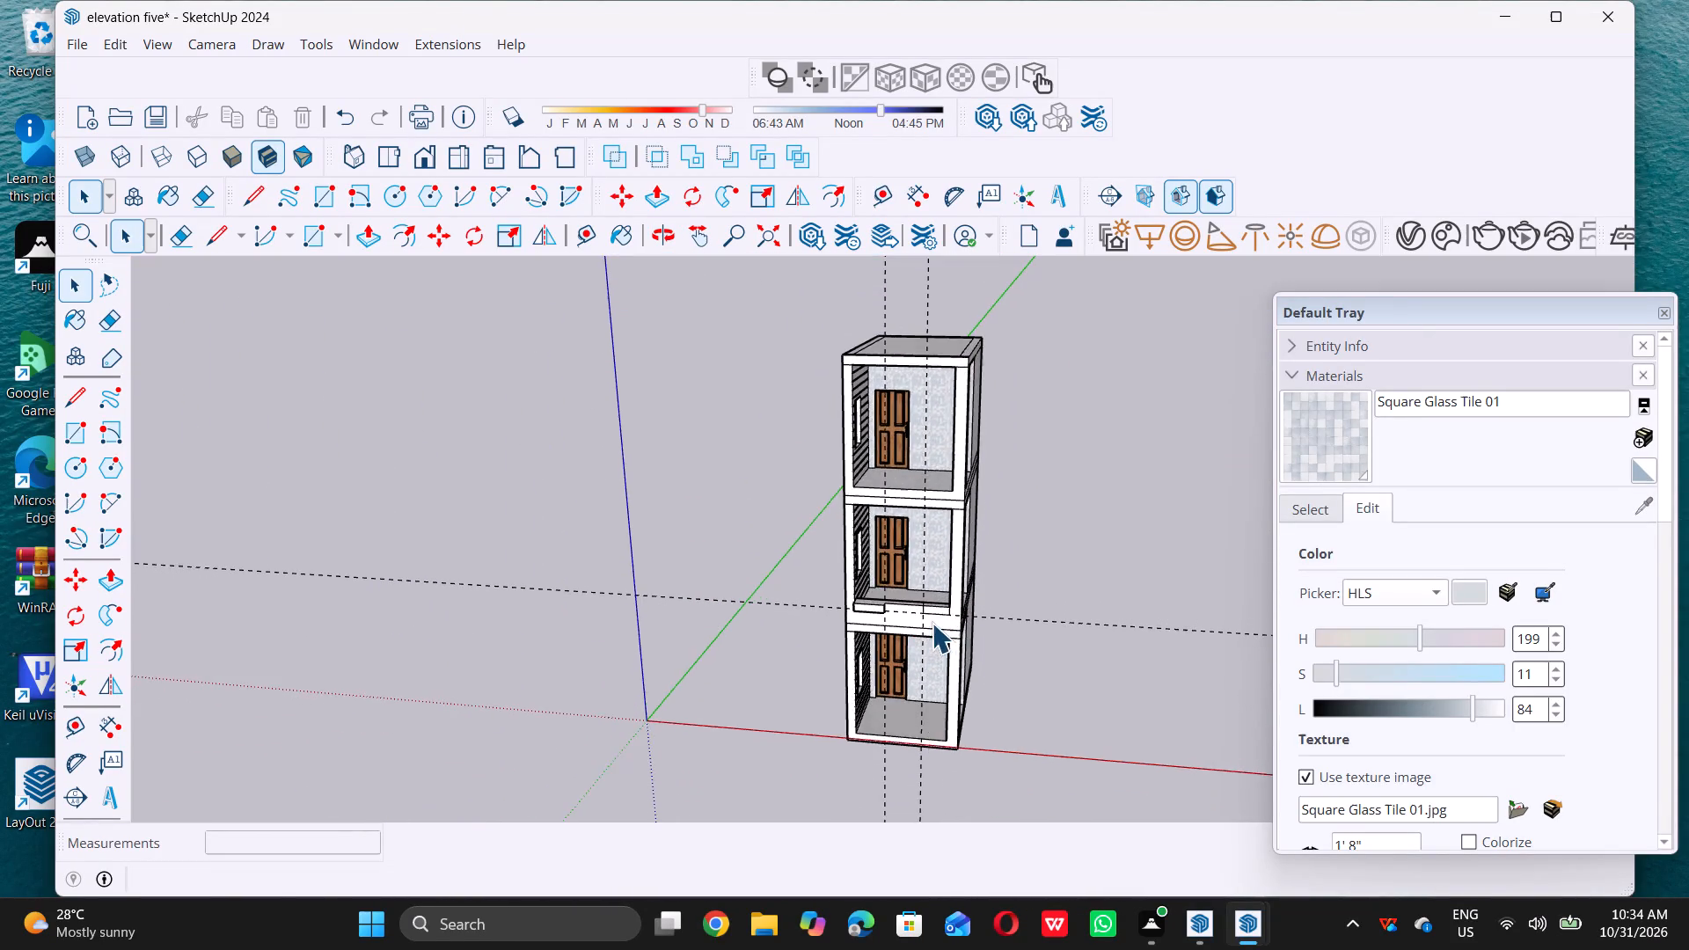
{"action": "scroll", "coordinate": [932, 623], "scroll_direction": "up", "scroll_amount": 7}
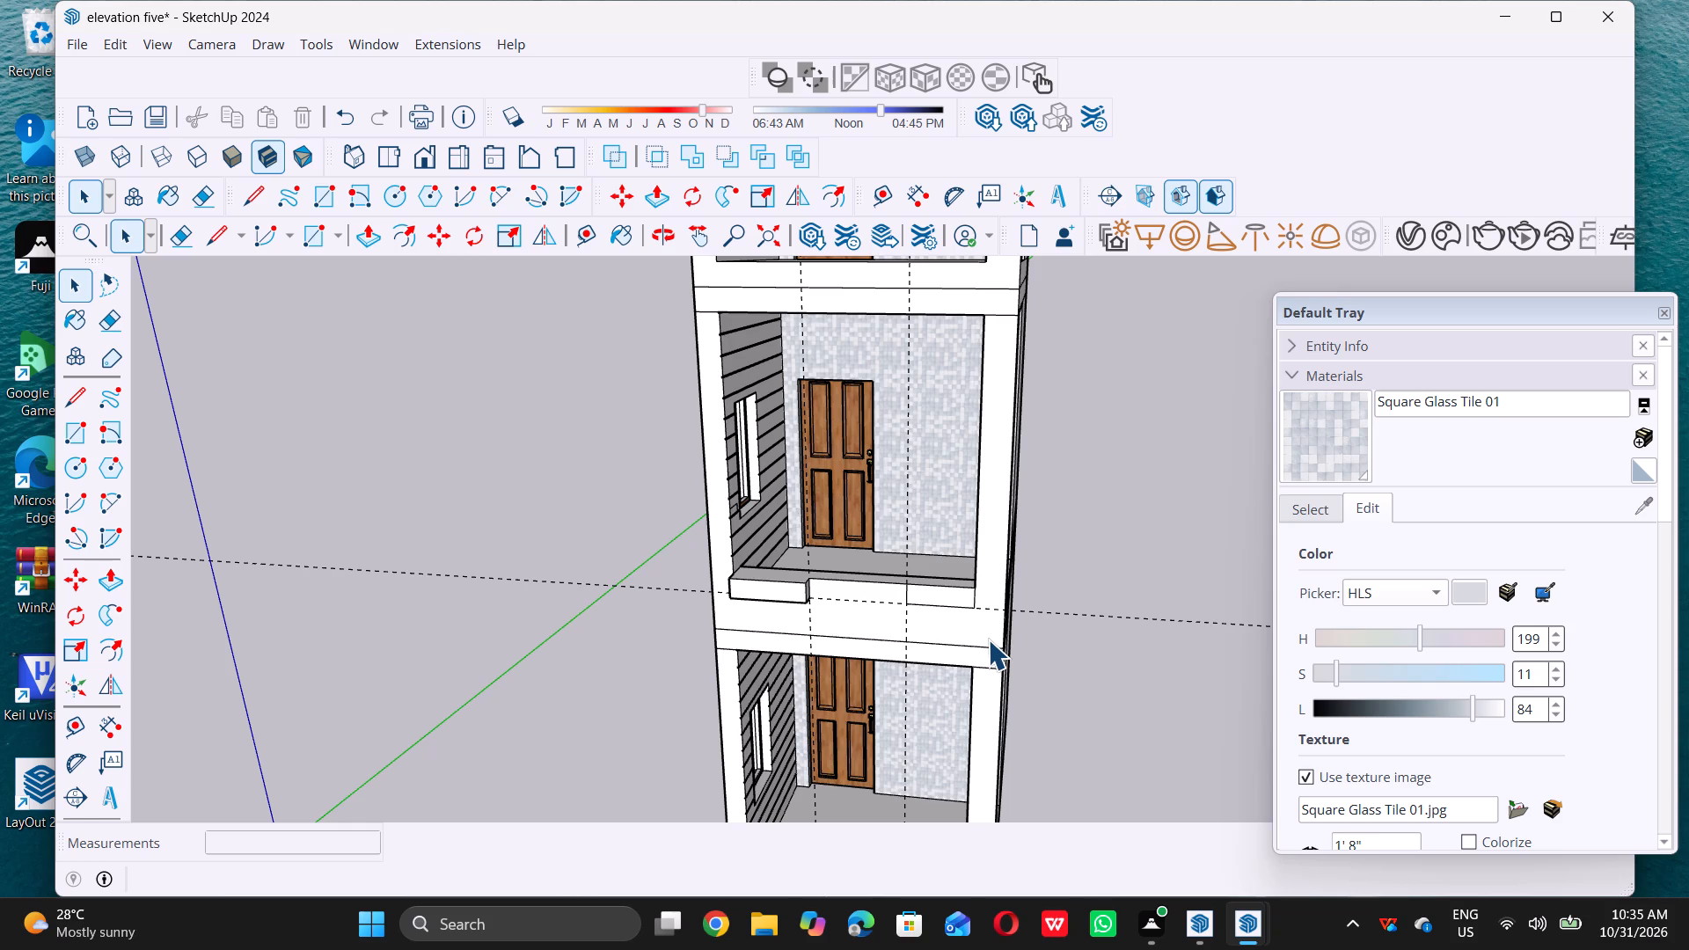
{"action": "middle_click_drag", "start_coordinate": [937, 601], "coordinate": [920, 686]}
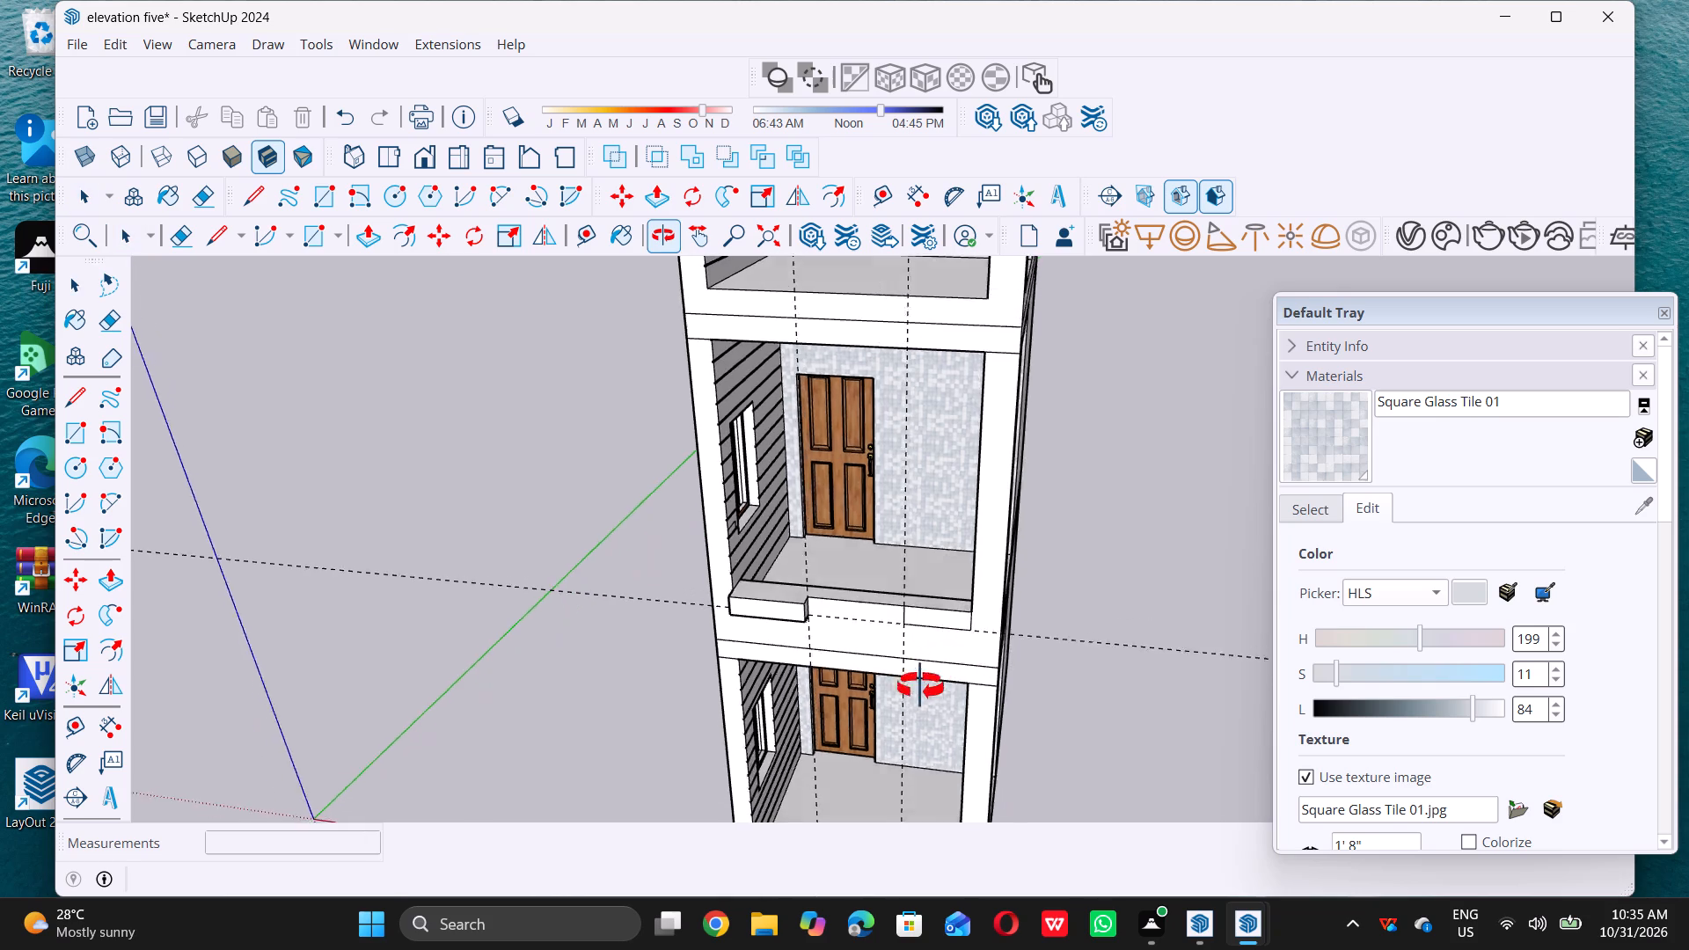
{"action": "middle_click_drag", "start_coordinate": [920, 686], "coordinate": [908, 709]}
{"action": "scroll", "coordinate": [914, 607], "scroll_direction": "up", "scroll_amount": 4}
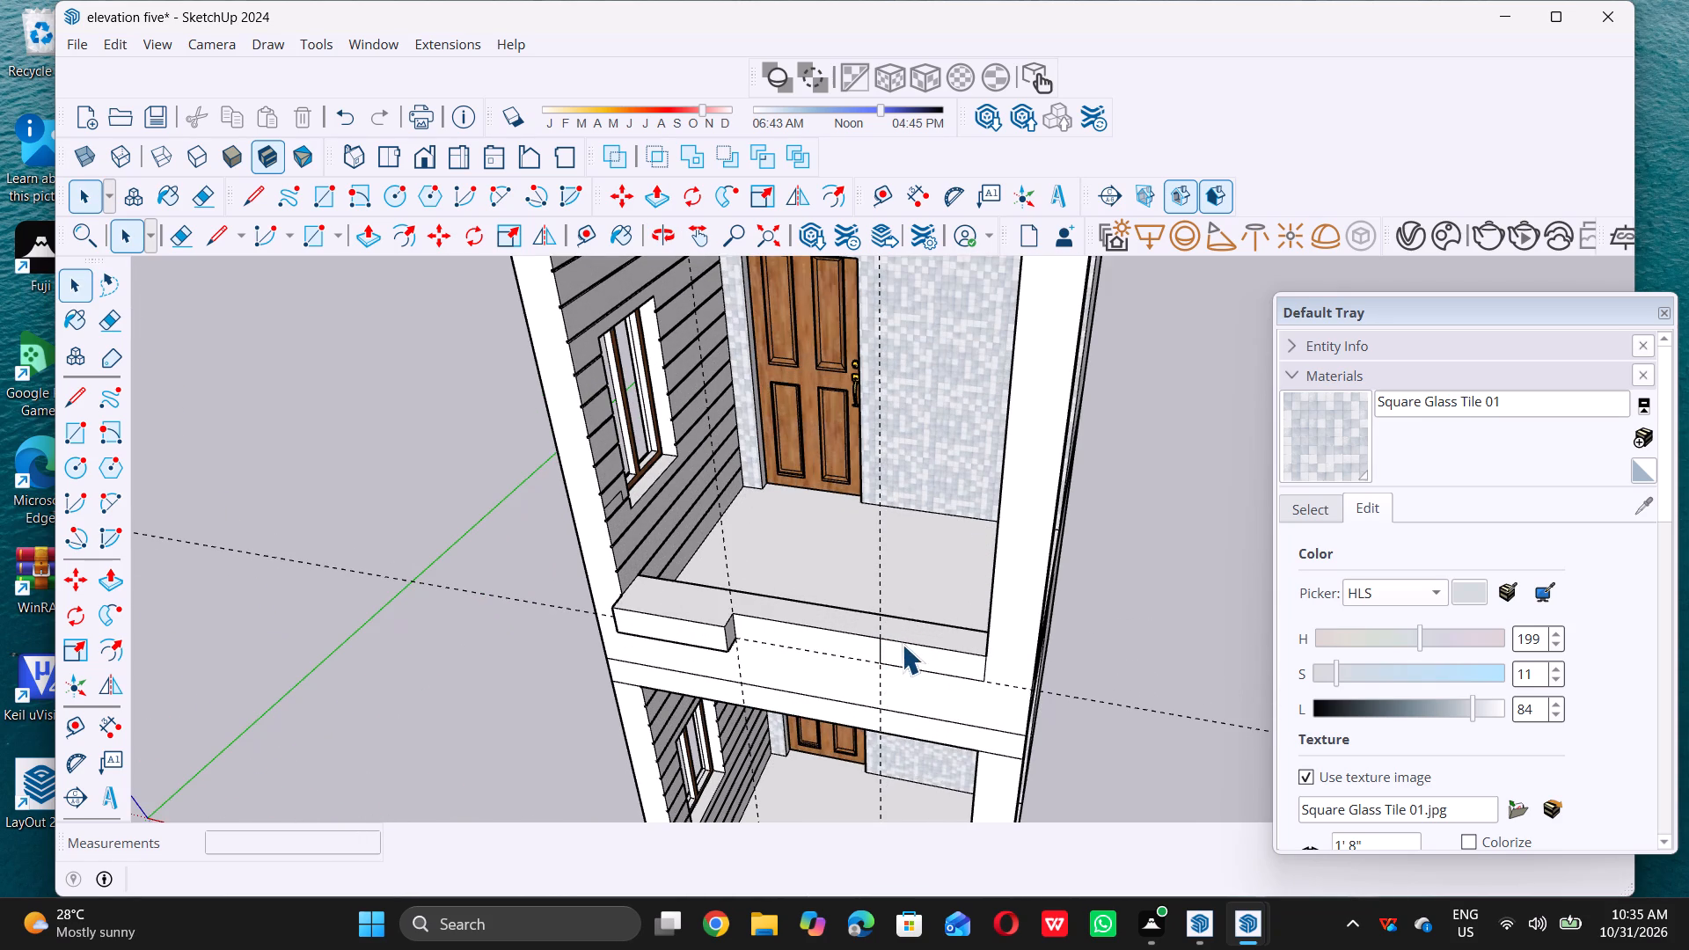
{"action": "scroll", "coordinate": [904, 636], "scroll_direction": "up", "scroll_amount": 12}
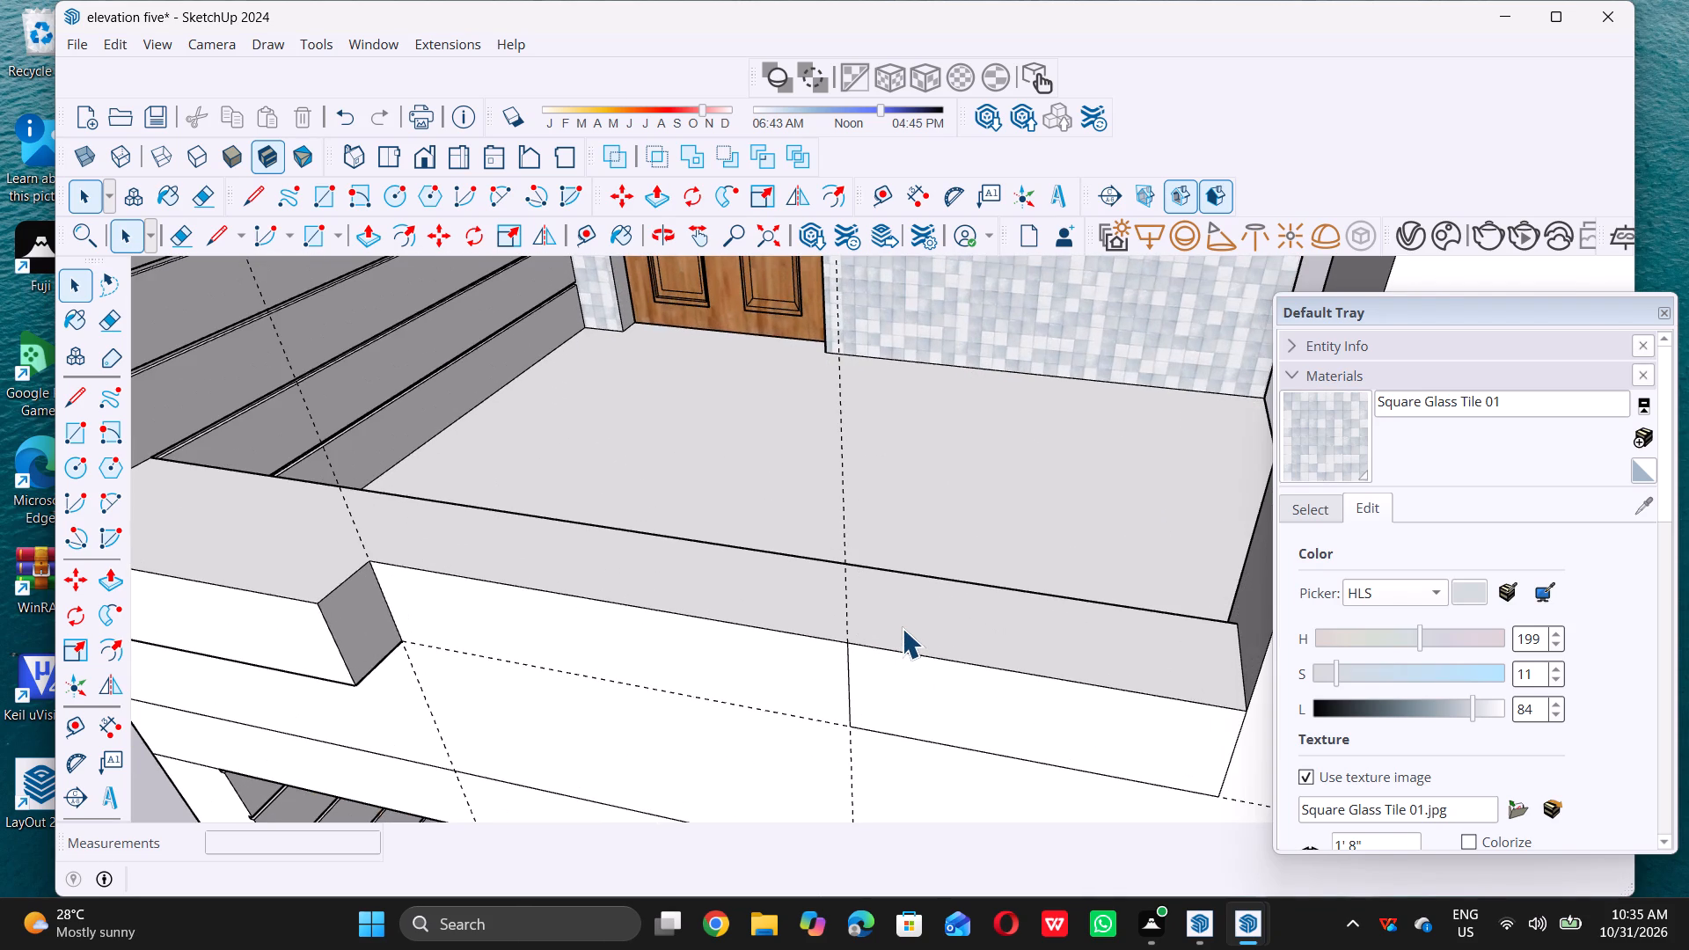
{"action": "key", "text": "l"}
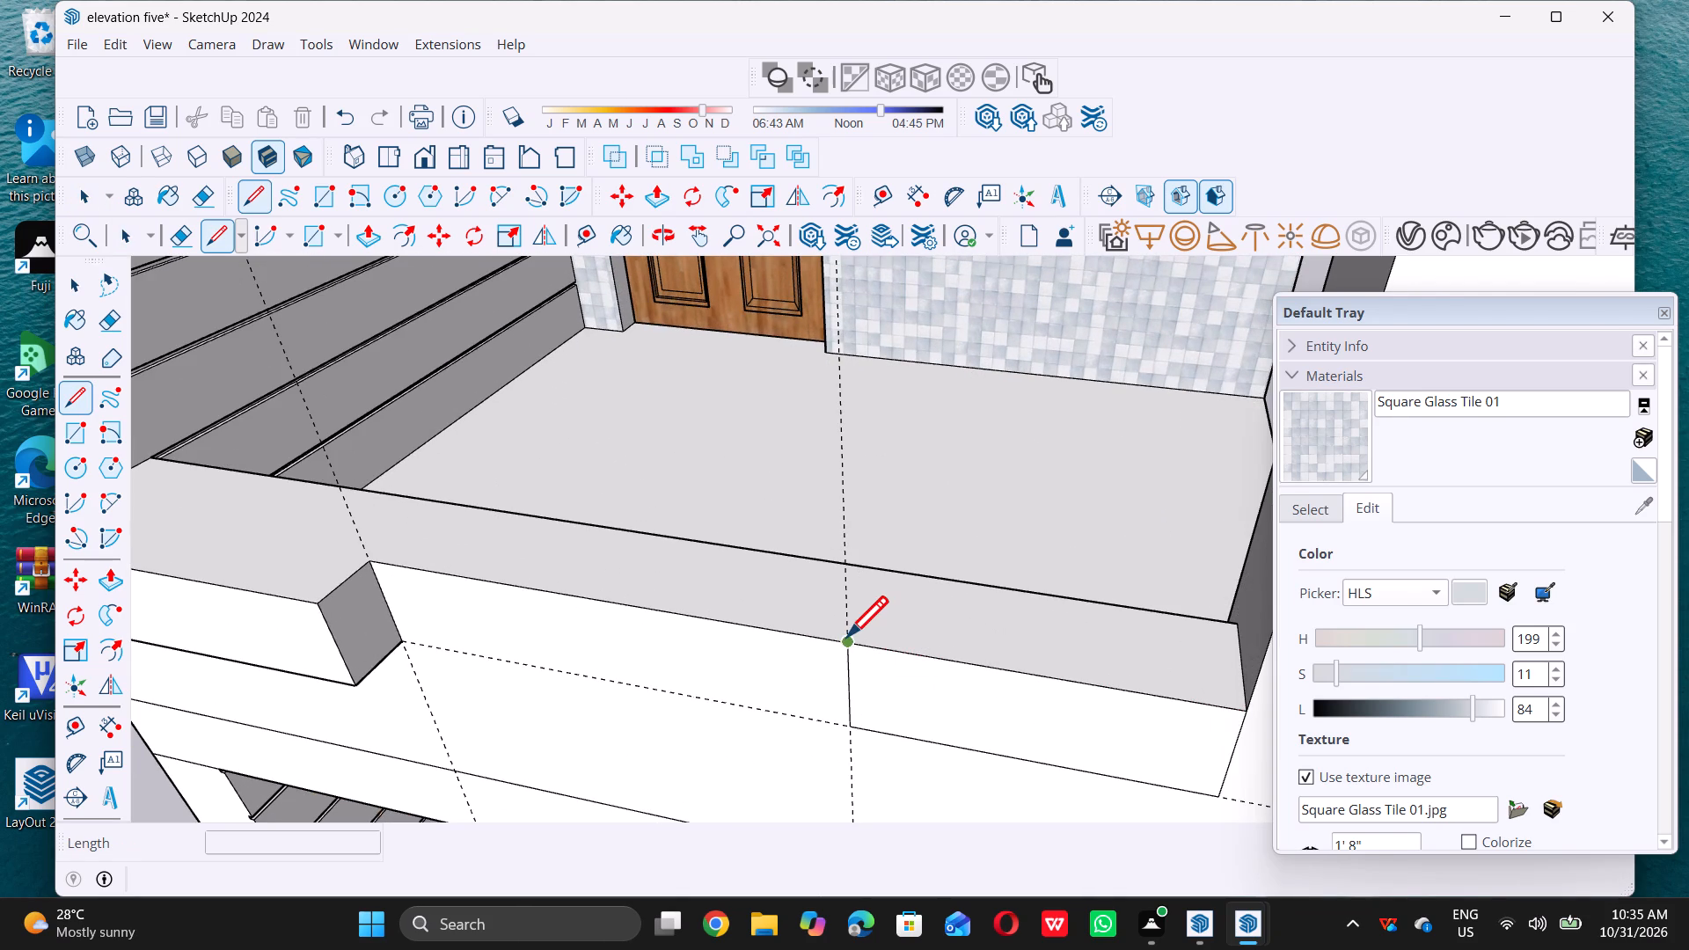
{"action": "left_click", "coordinate": [848, 637]}
{"action": "left_click", "coordinate": [850, 642]}
{"action": "double_click", "coordinate": [891, 562]}
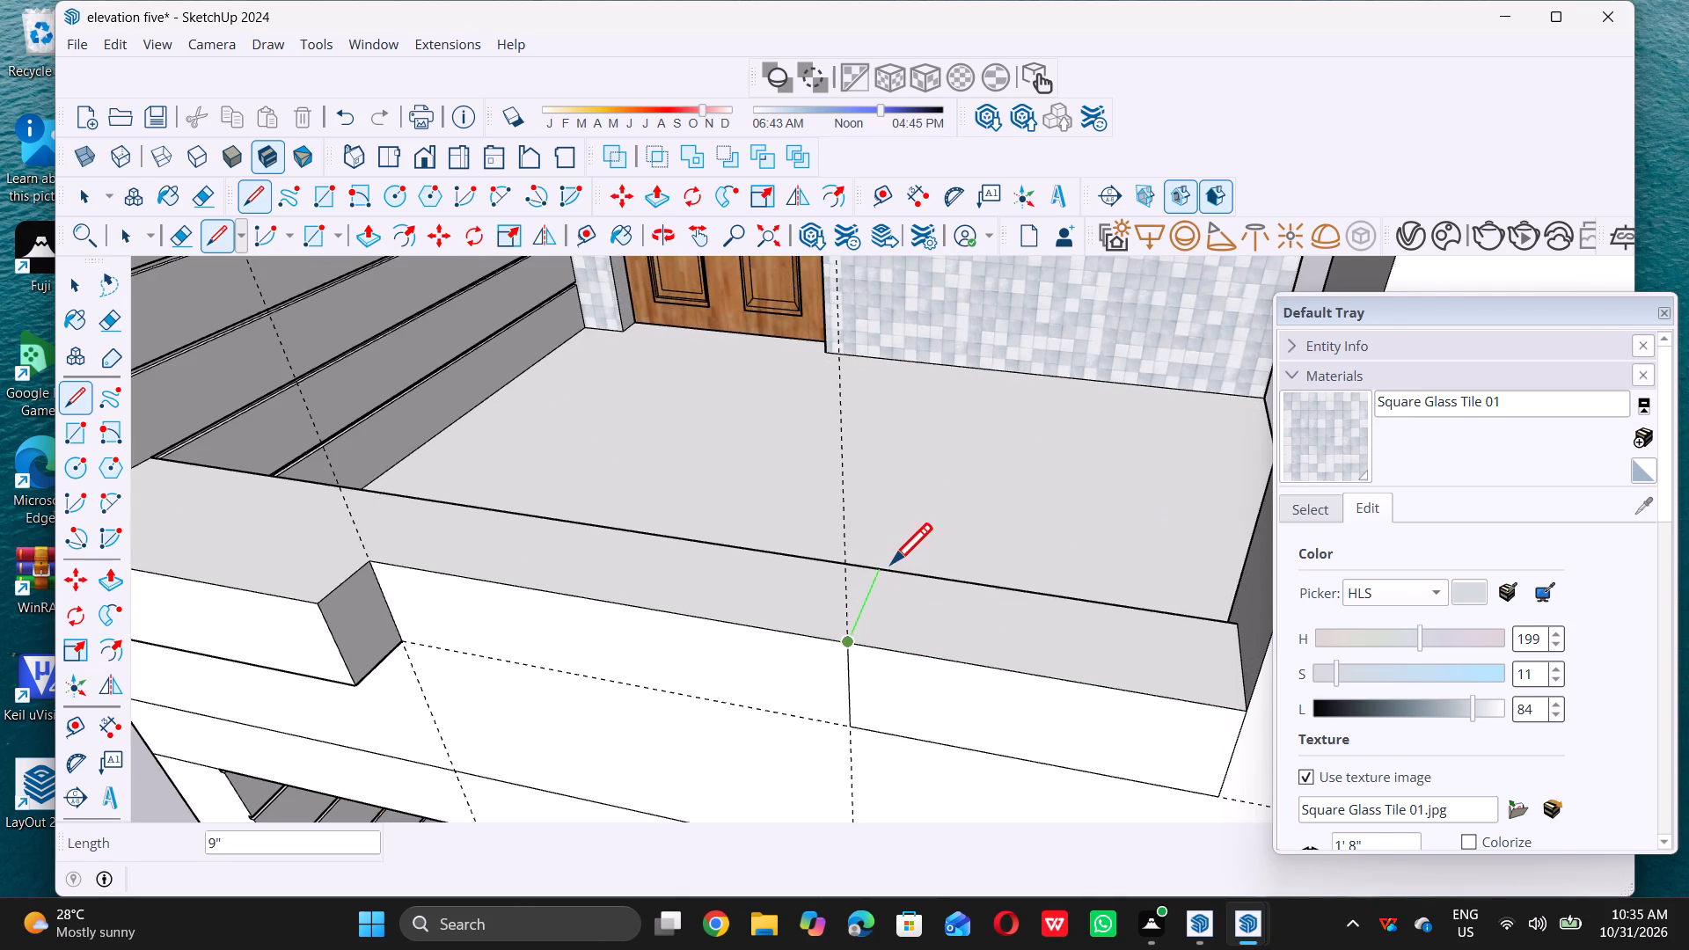
{"action": "key", "text": "space"}
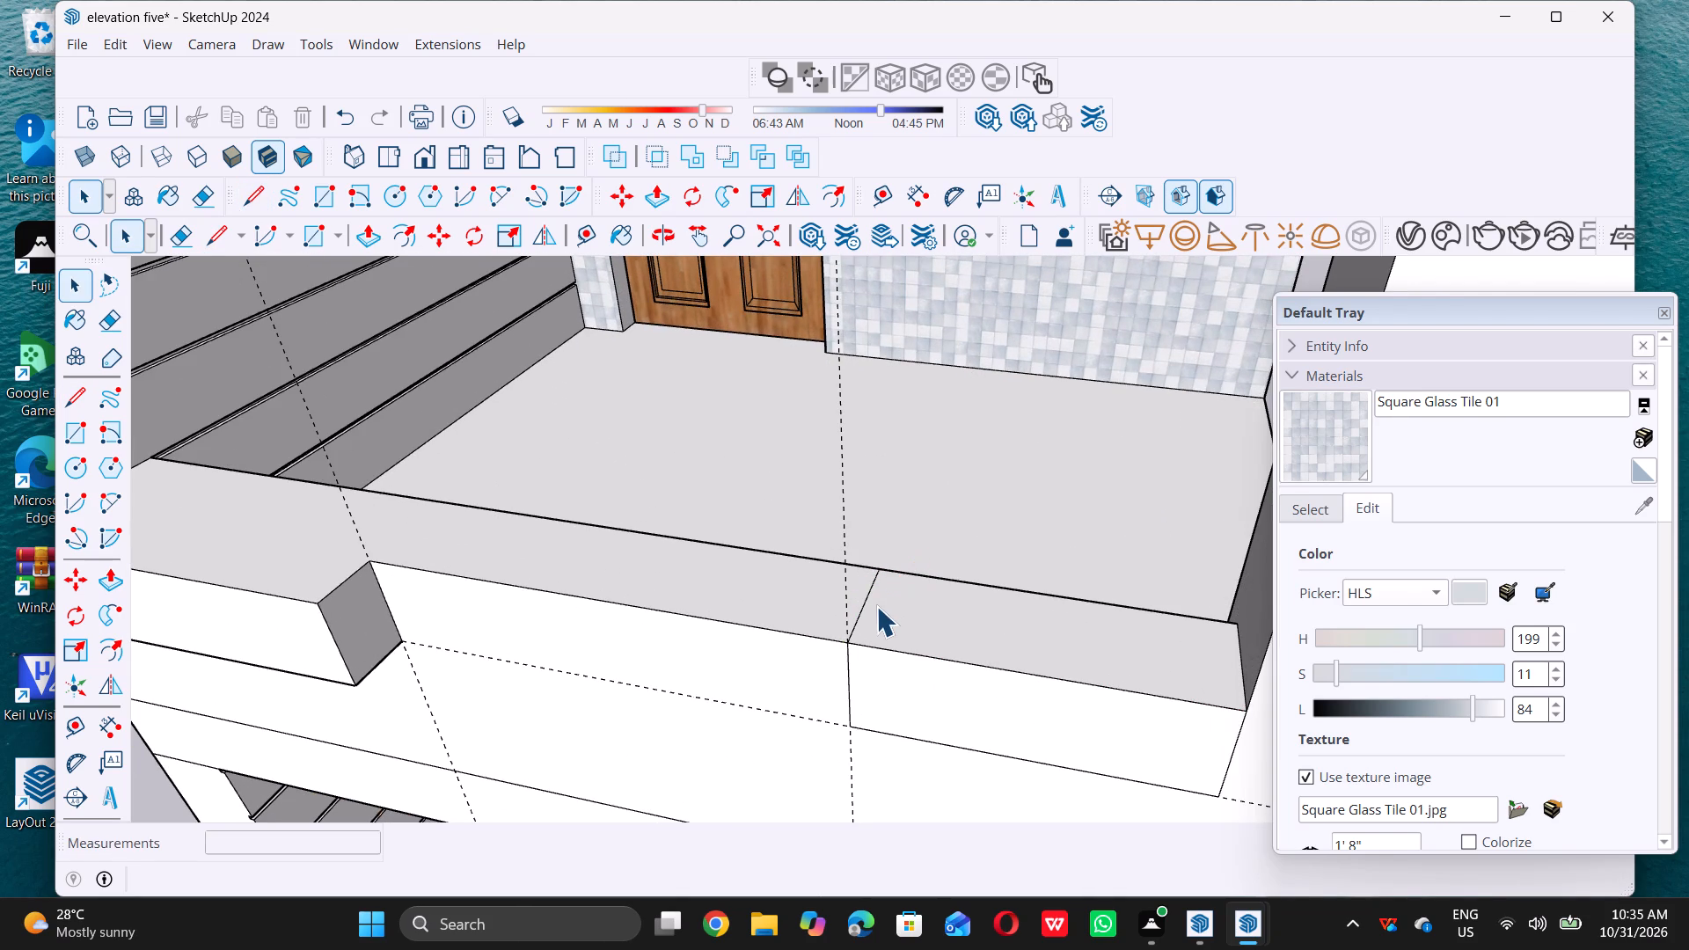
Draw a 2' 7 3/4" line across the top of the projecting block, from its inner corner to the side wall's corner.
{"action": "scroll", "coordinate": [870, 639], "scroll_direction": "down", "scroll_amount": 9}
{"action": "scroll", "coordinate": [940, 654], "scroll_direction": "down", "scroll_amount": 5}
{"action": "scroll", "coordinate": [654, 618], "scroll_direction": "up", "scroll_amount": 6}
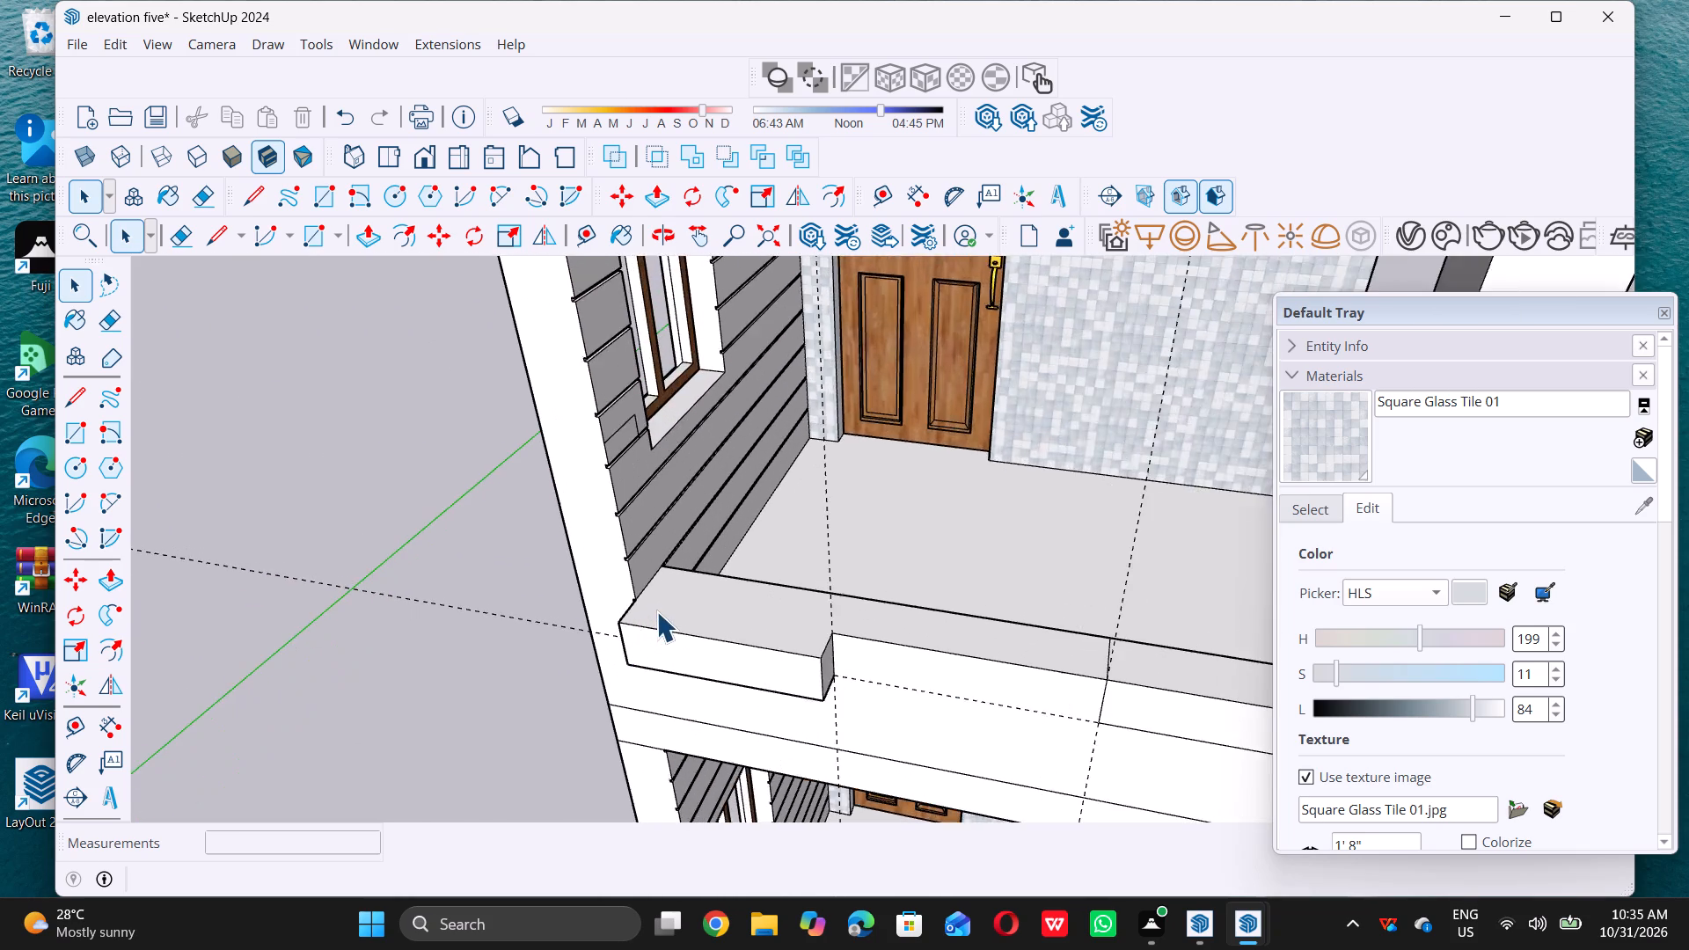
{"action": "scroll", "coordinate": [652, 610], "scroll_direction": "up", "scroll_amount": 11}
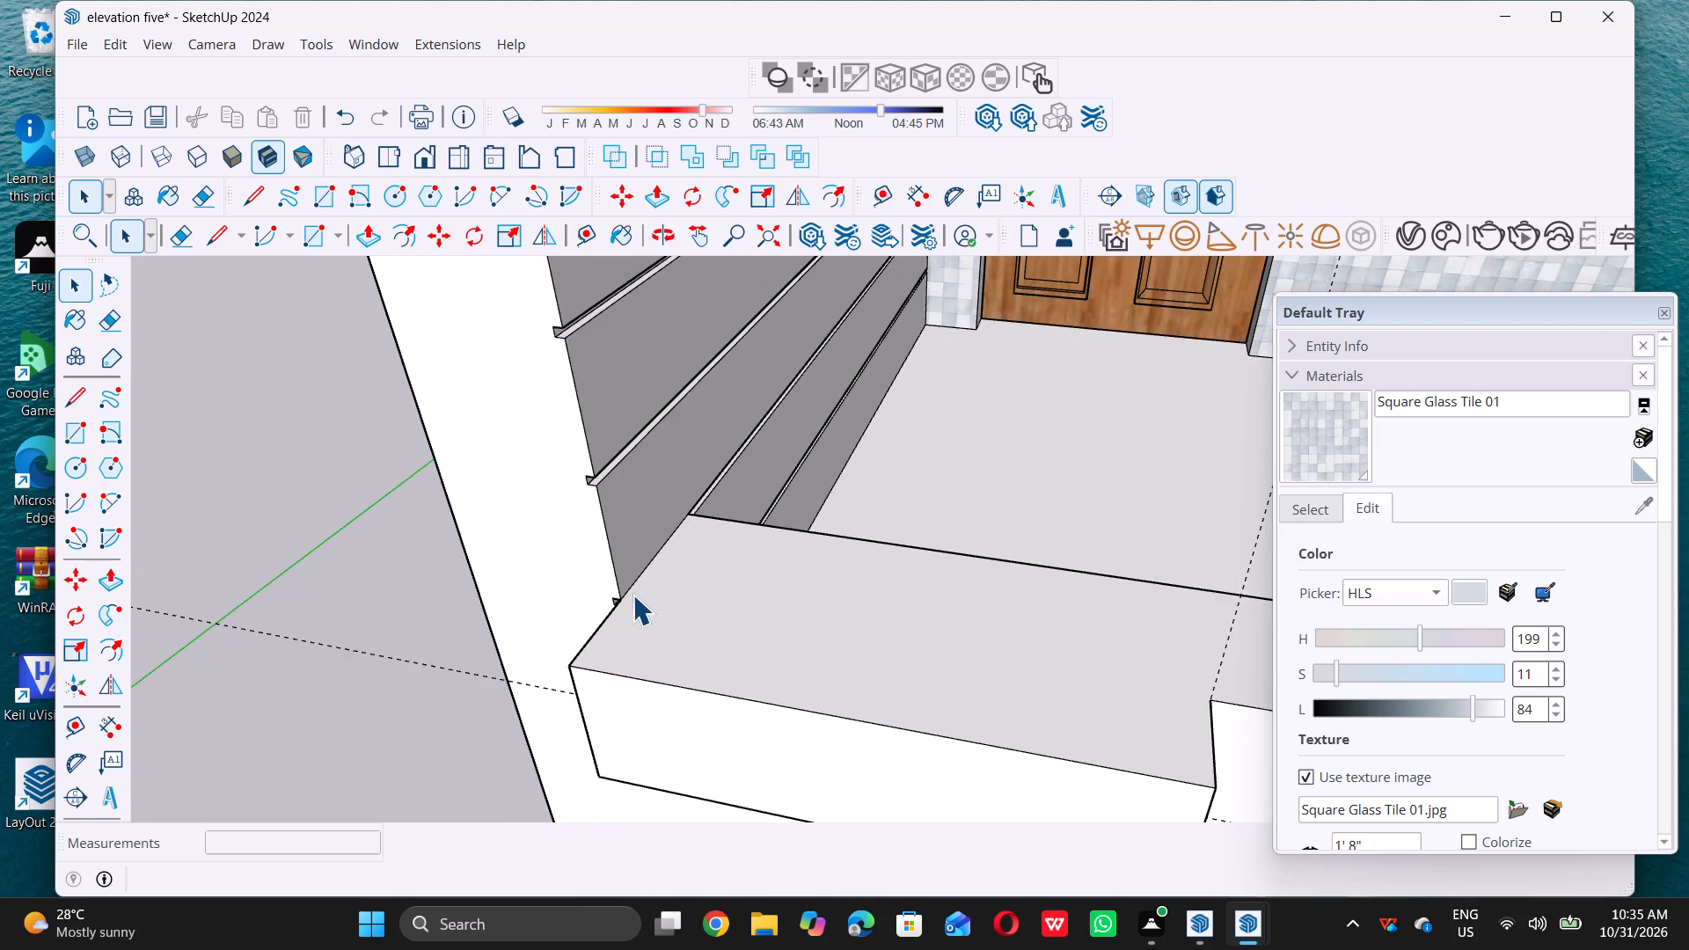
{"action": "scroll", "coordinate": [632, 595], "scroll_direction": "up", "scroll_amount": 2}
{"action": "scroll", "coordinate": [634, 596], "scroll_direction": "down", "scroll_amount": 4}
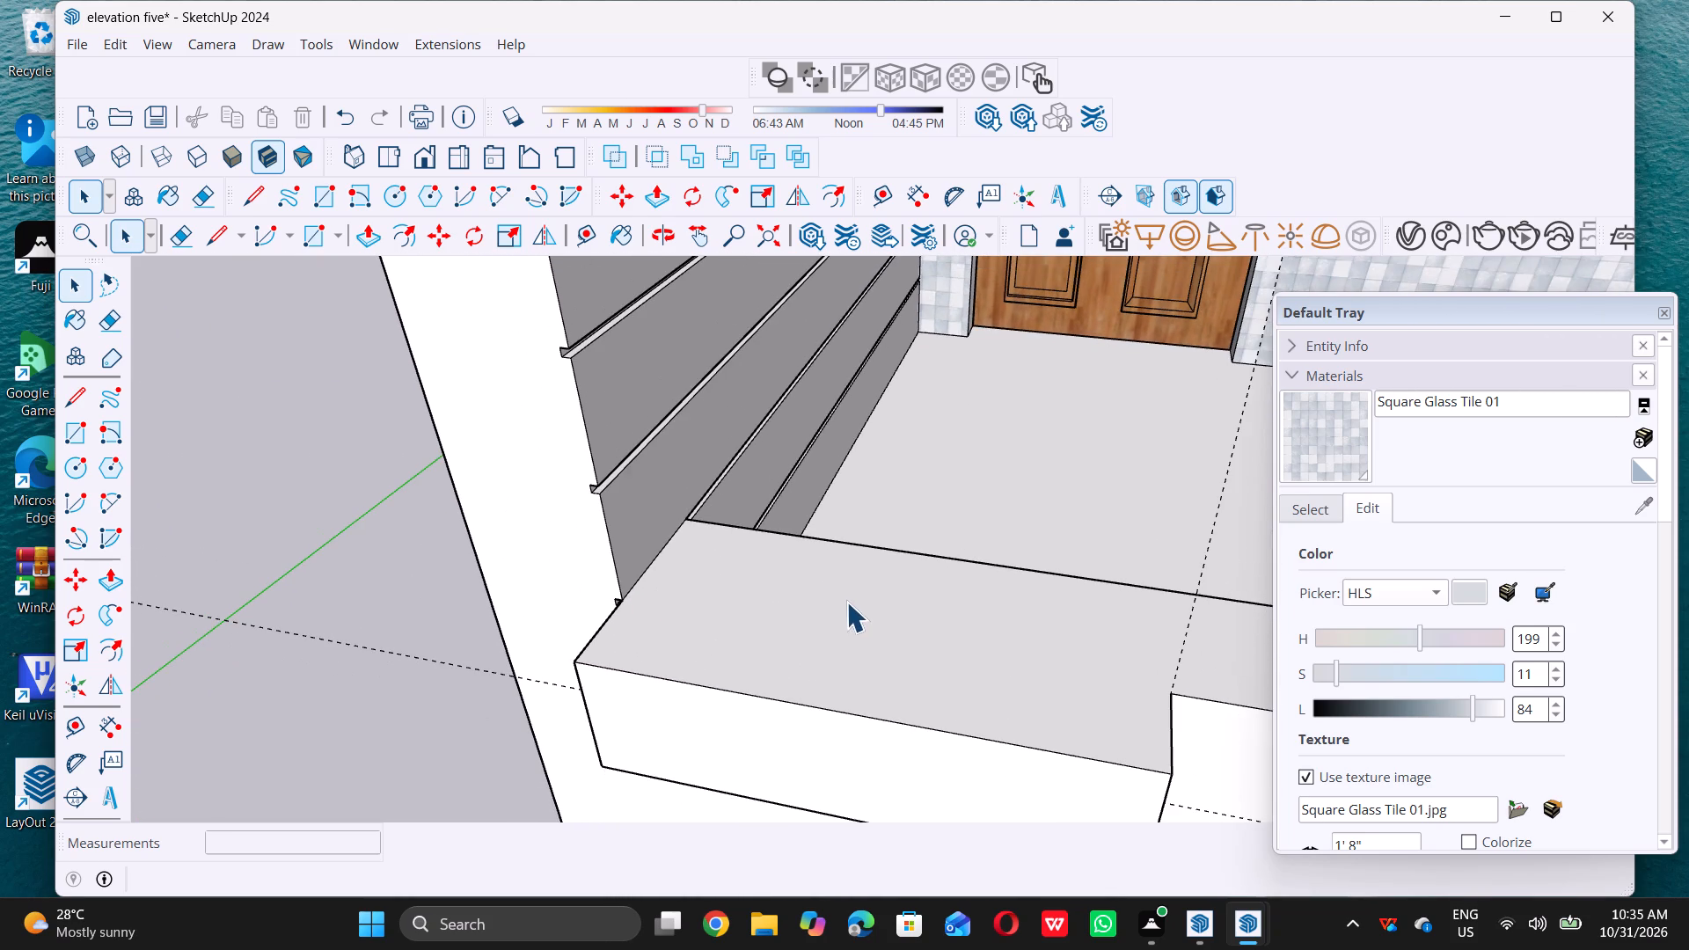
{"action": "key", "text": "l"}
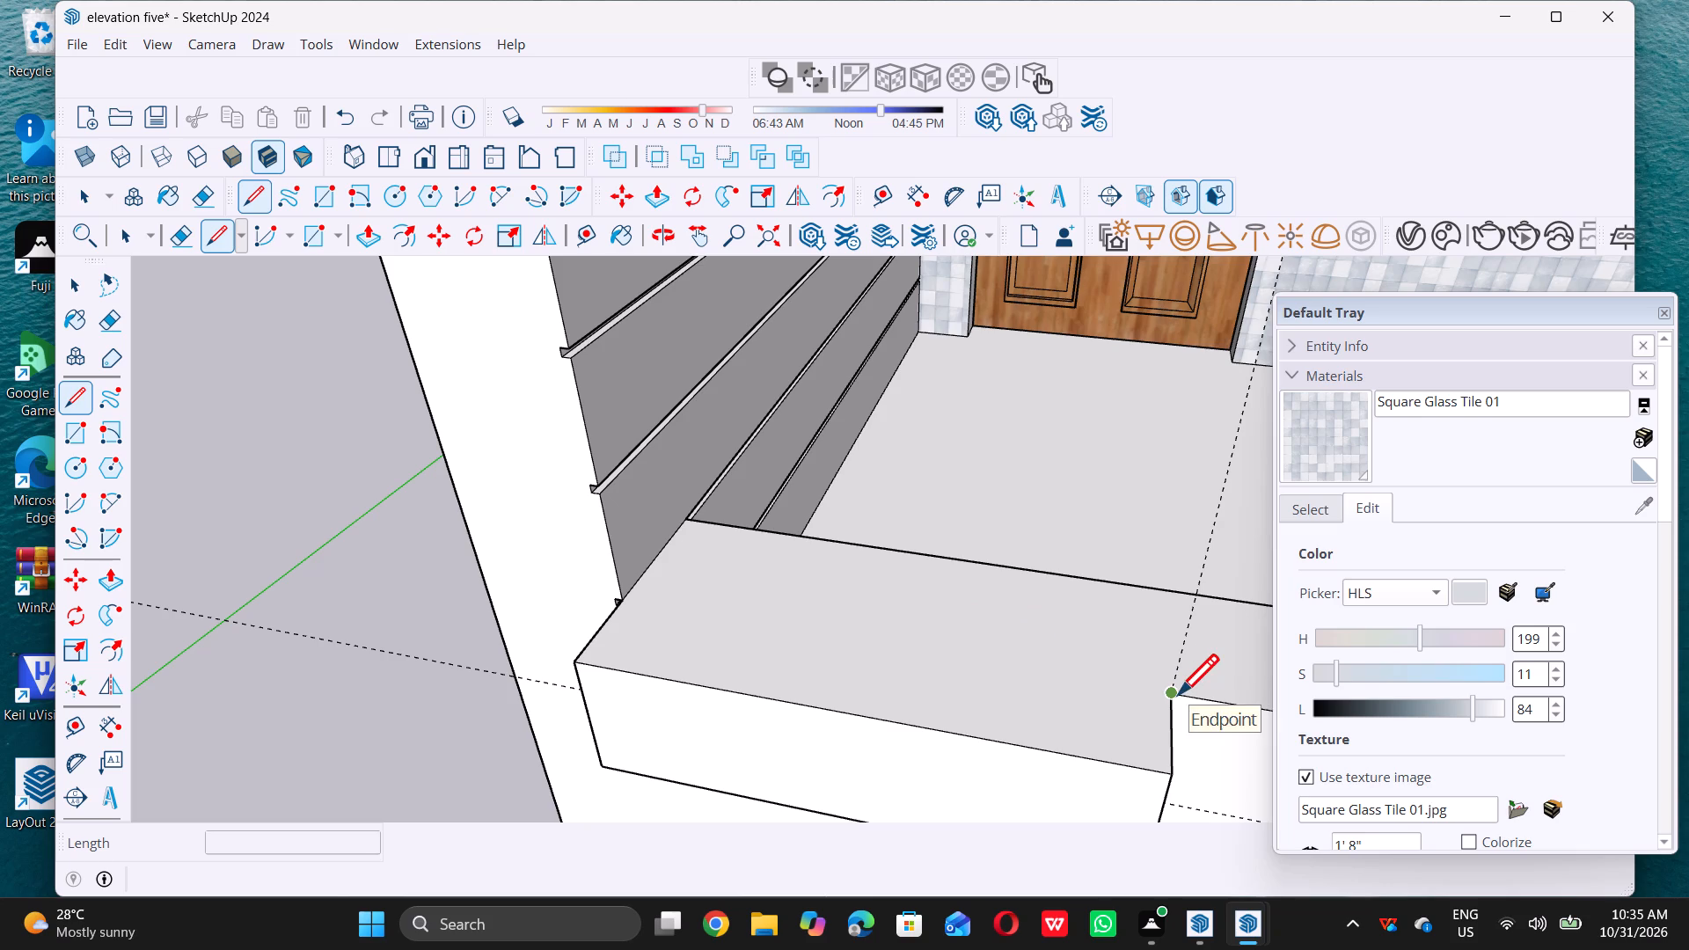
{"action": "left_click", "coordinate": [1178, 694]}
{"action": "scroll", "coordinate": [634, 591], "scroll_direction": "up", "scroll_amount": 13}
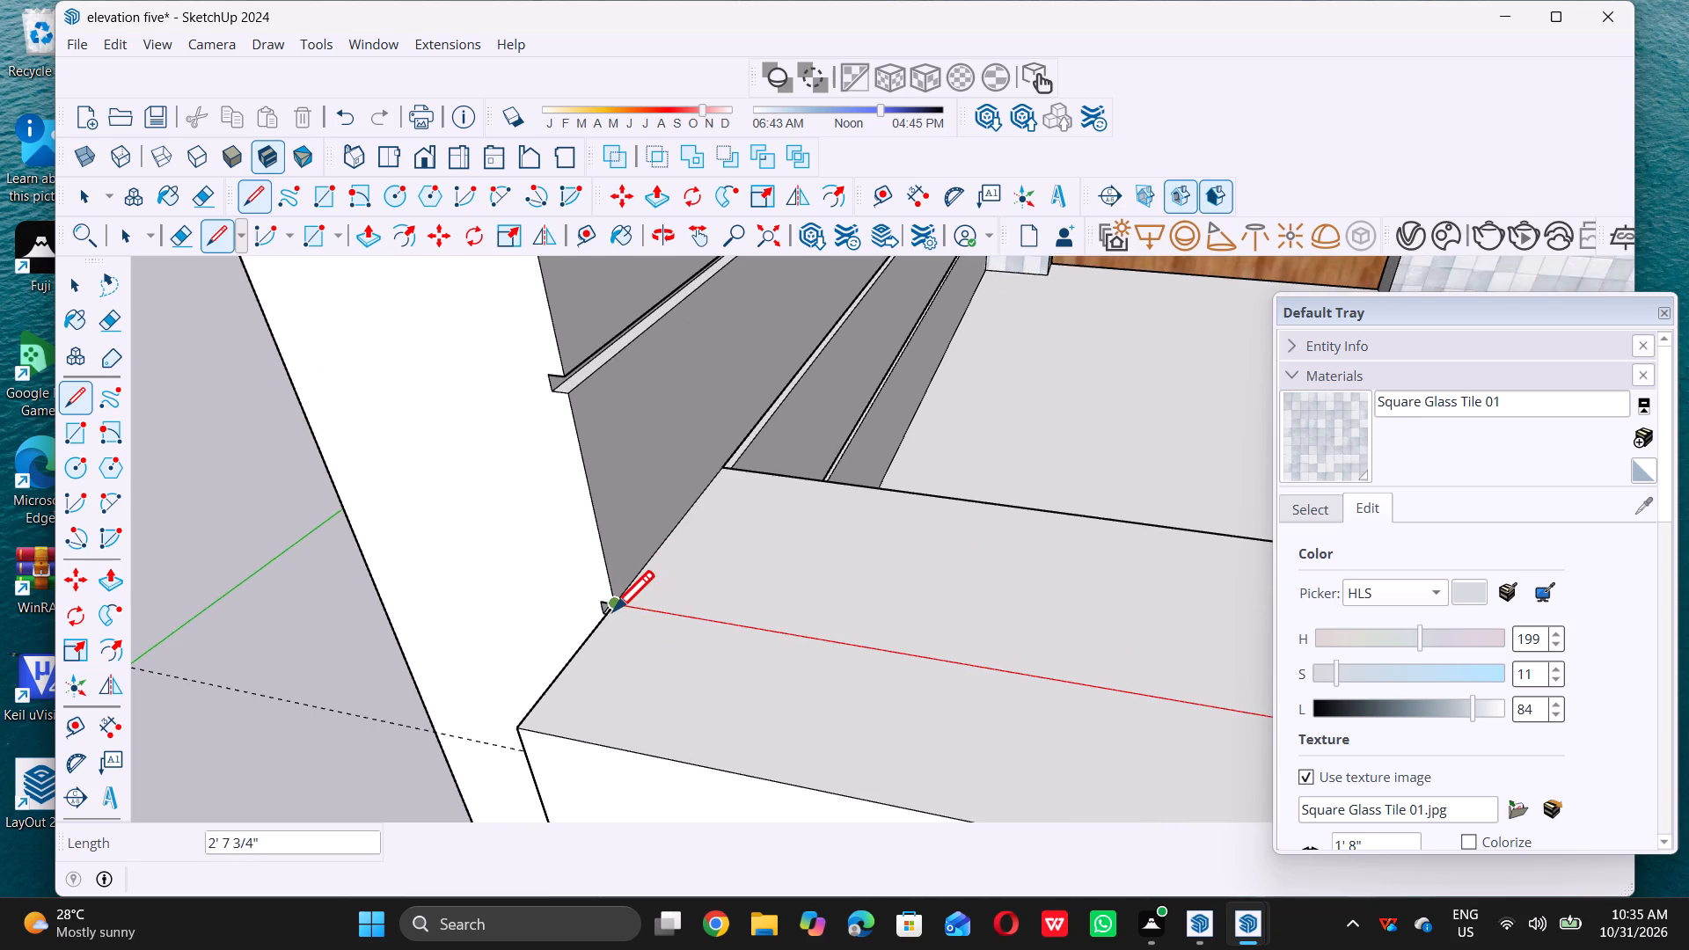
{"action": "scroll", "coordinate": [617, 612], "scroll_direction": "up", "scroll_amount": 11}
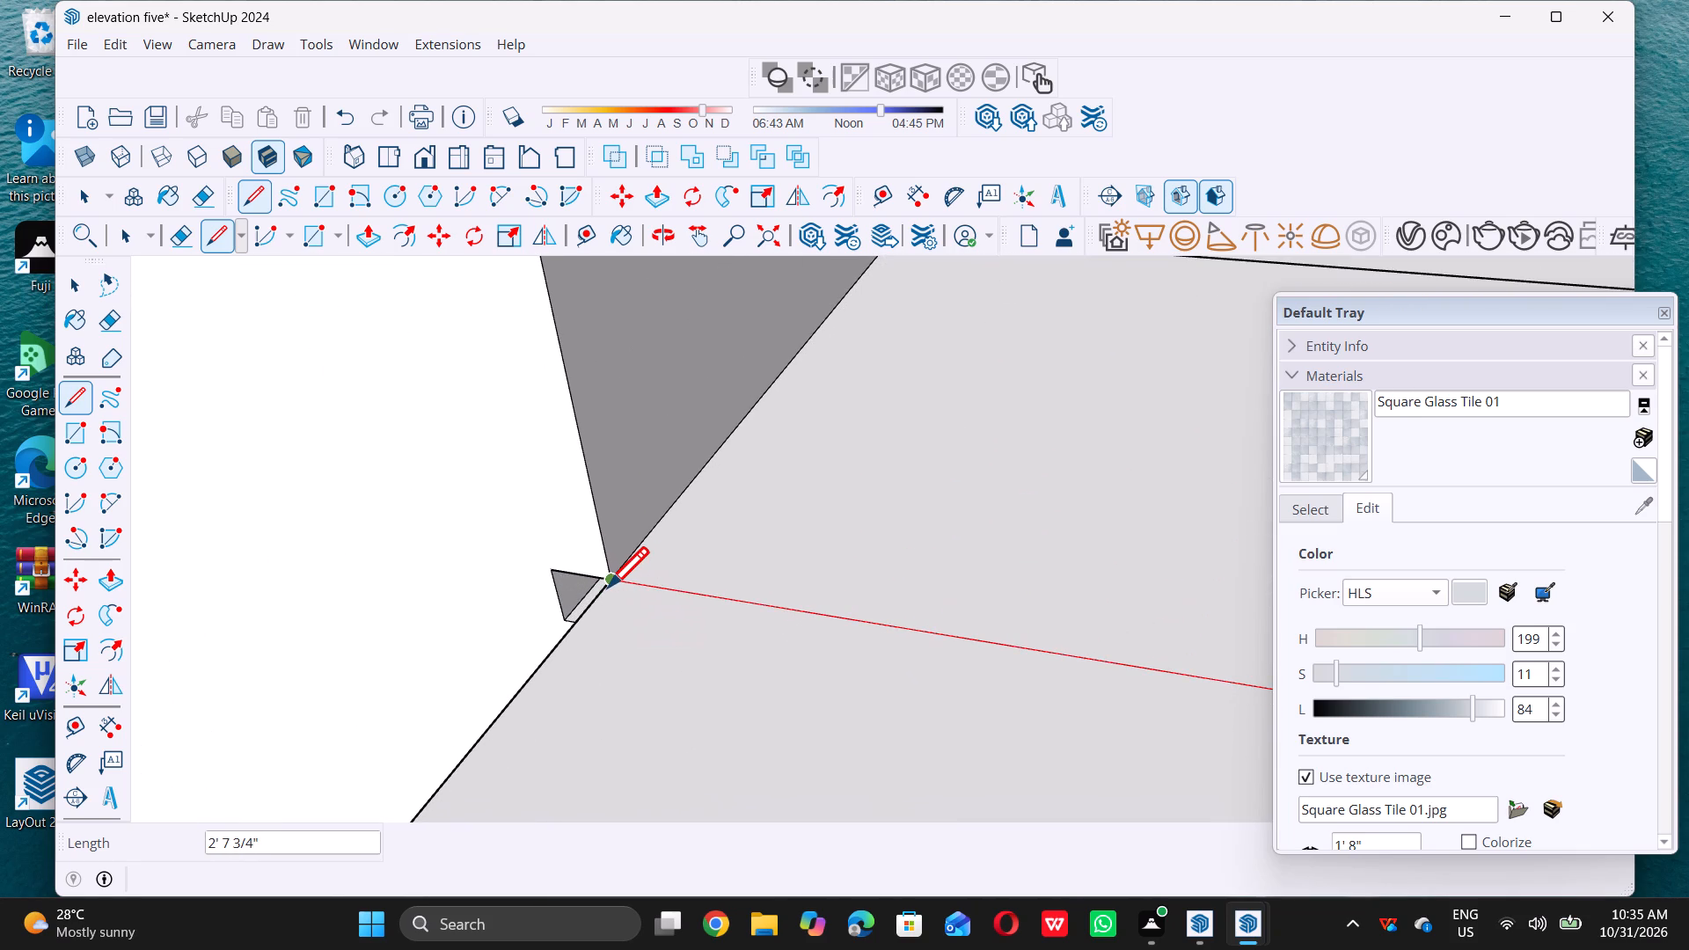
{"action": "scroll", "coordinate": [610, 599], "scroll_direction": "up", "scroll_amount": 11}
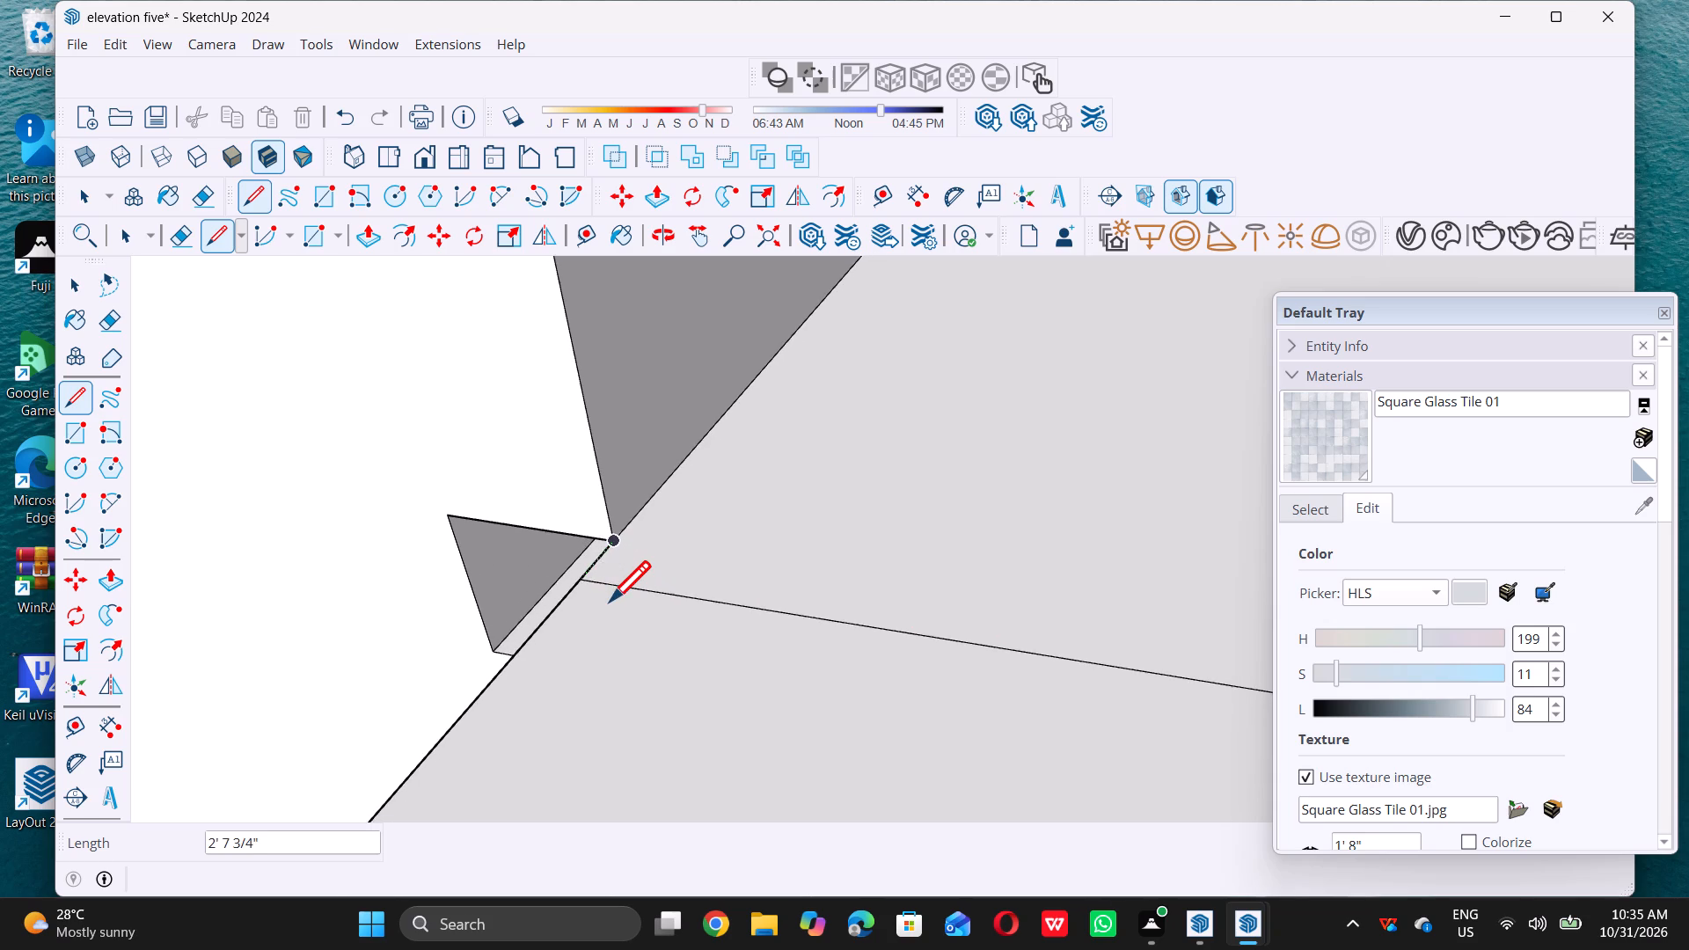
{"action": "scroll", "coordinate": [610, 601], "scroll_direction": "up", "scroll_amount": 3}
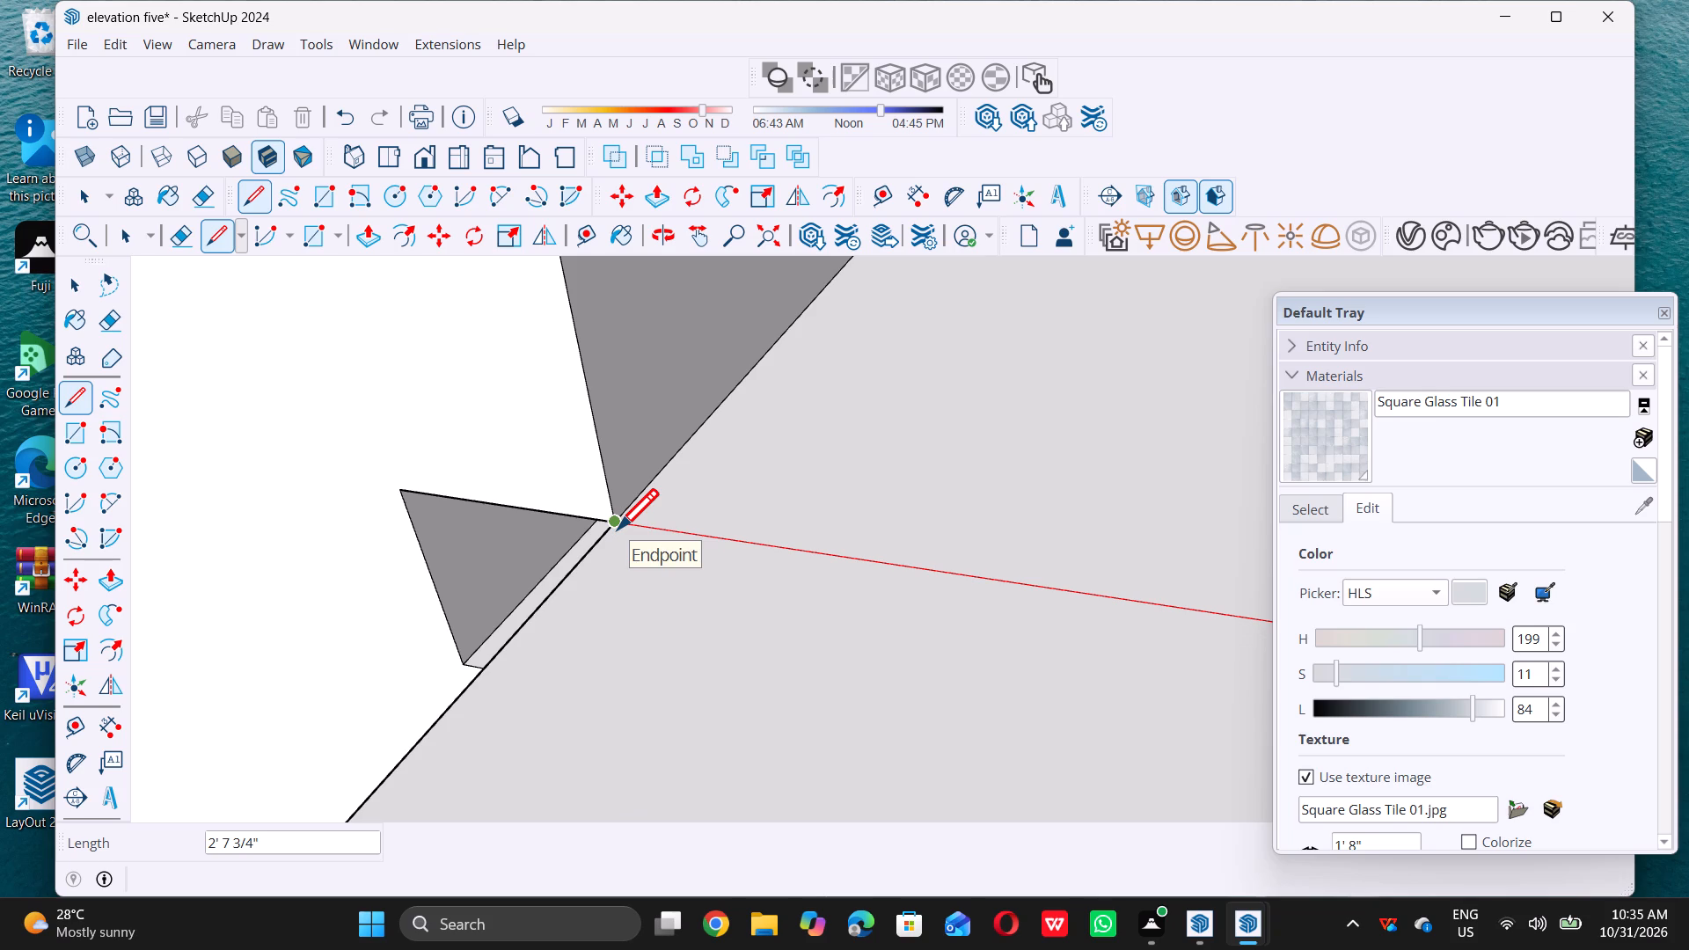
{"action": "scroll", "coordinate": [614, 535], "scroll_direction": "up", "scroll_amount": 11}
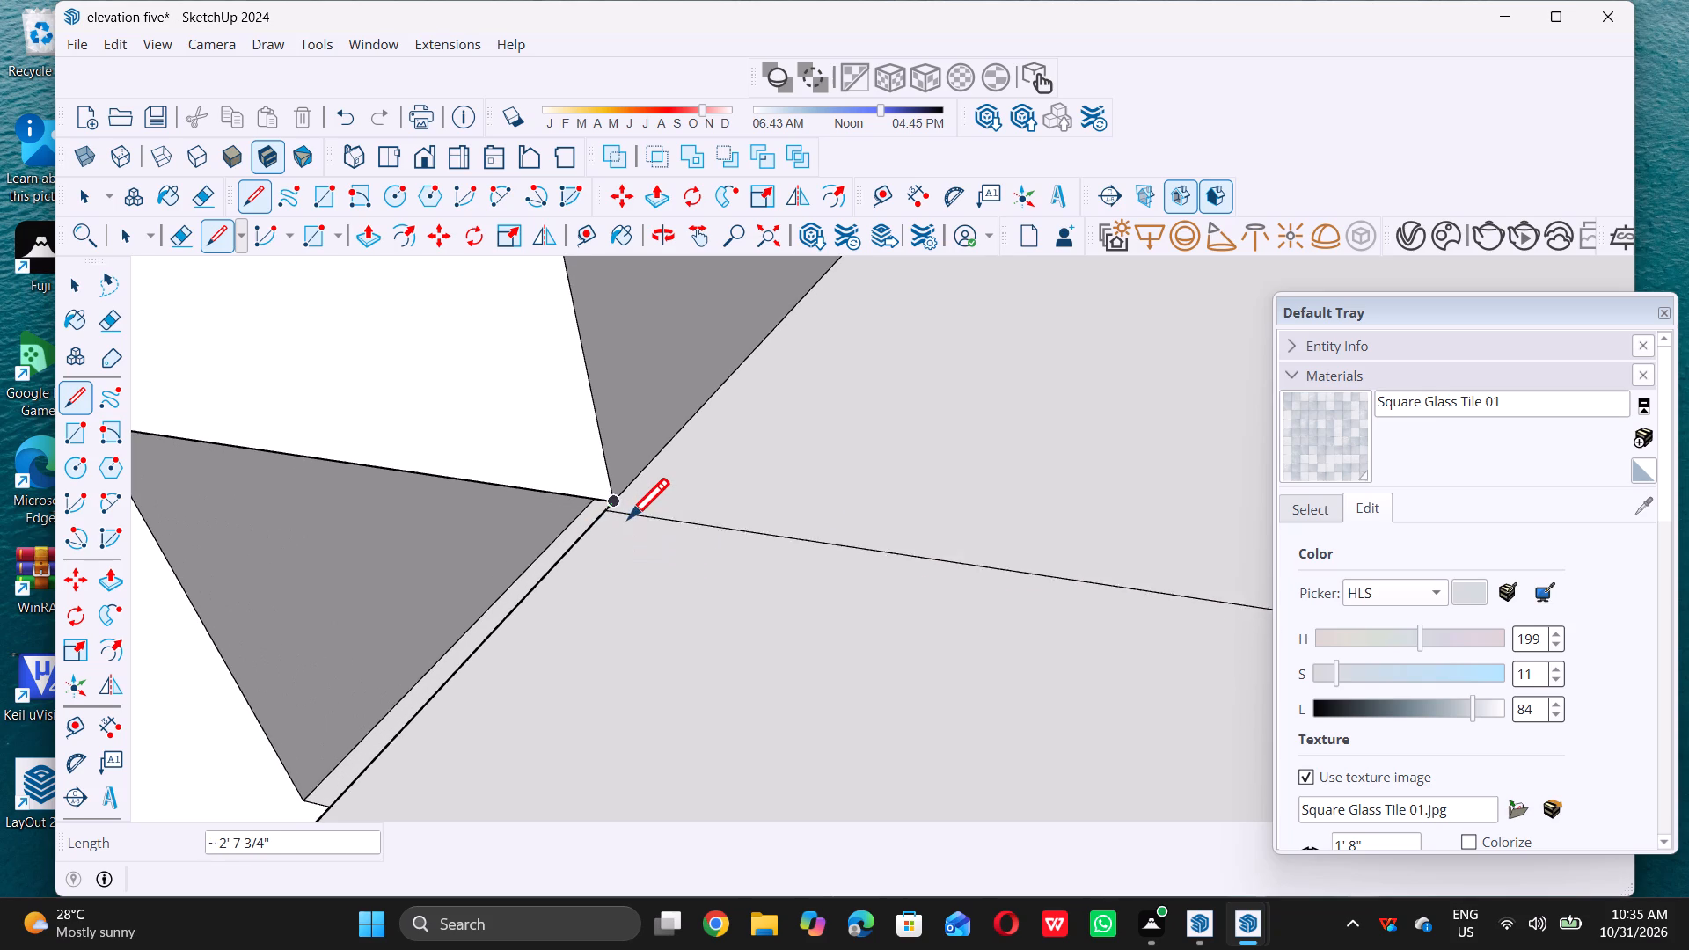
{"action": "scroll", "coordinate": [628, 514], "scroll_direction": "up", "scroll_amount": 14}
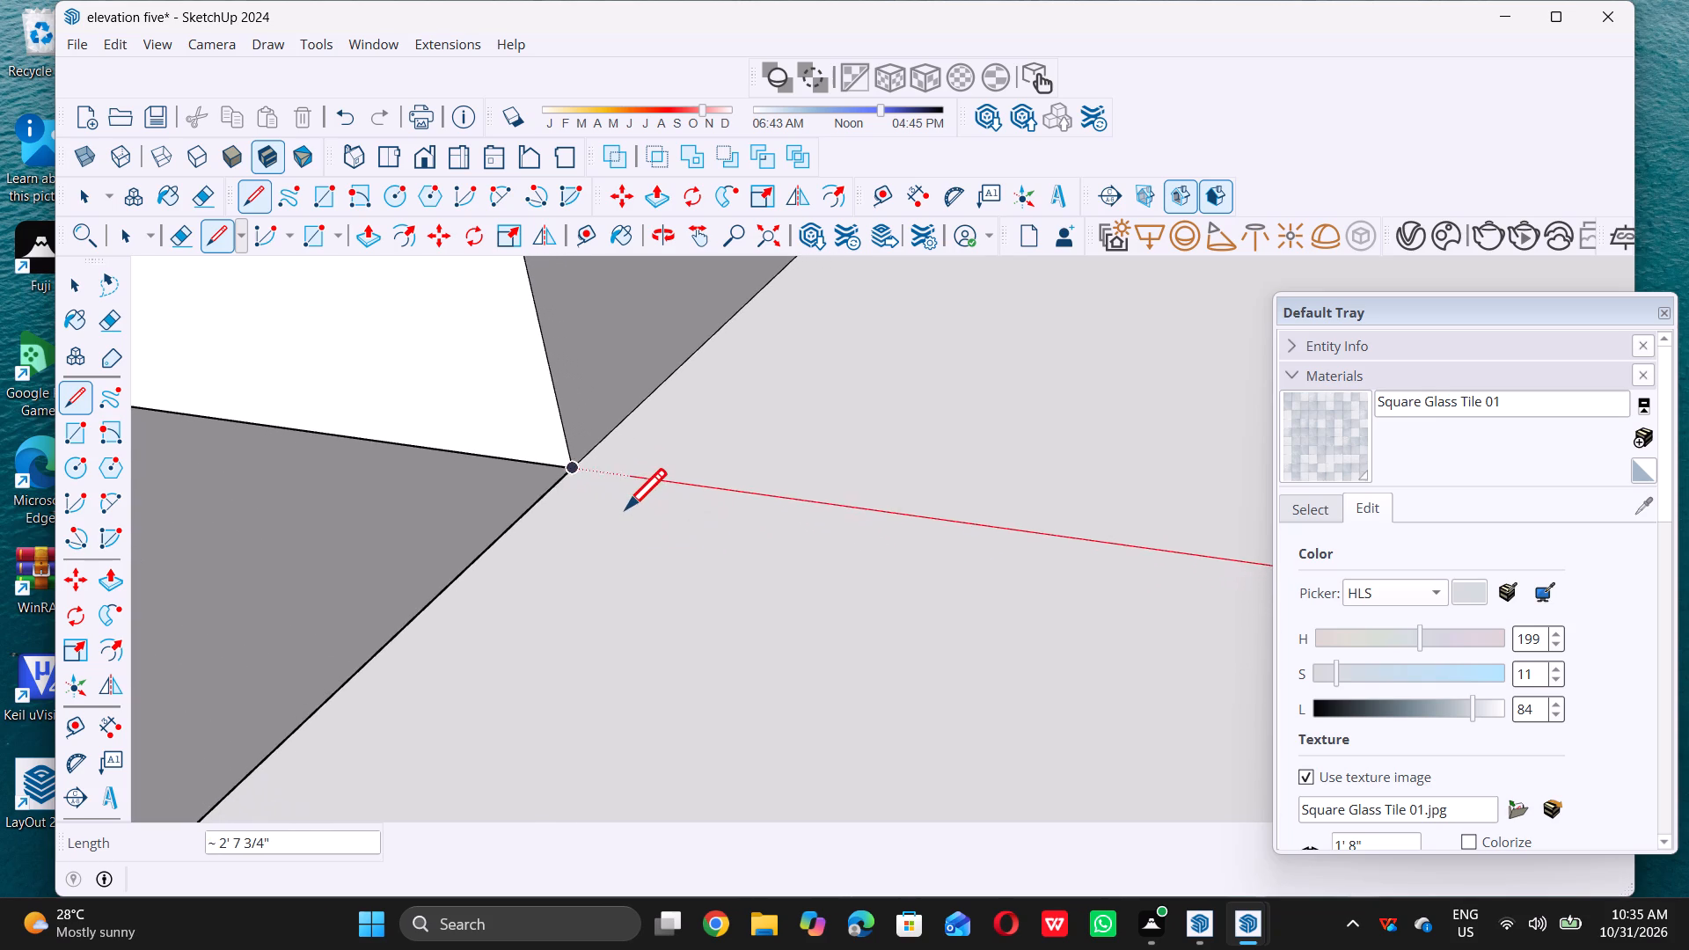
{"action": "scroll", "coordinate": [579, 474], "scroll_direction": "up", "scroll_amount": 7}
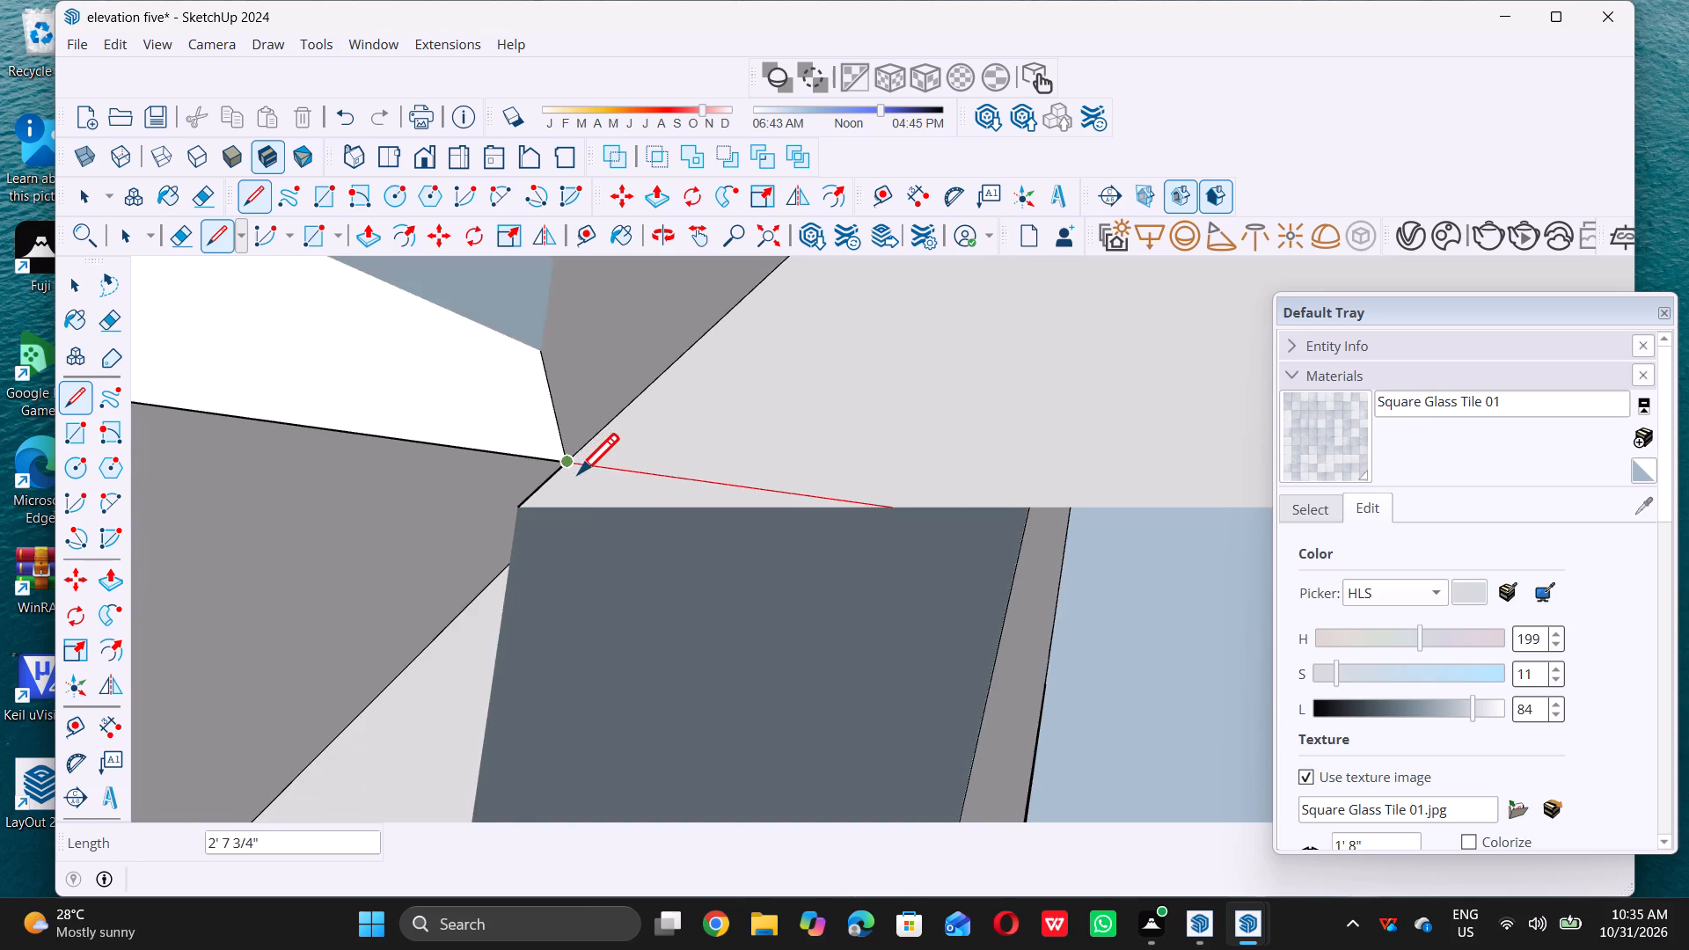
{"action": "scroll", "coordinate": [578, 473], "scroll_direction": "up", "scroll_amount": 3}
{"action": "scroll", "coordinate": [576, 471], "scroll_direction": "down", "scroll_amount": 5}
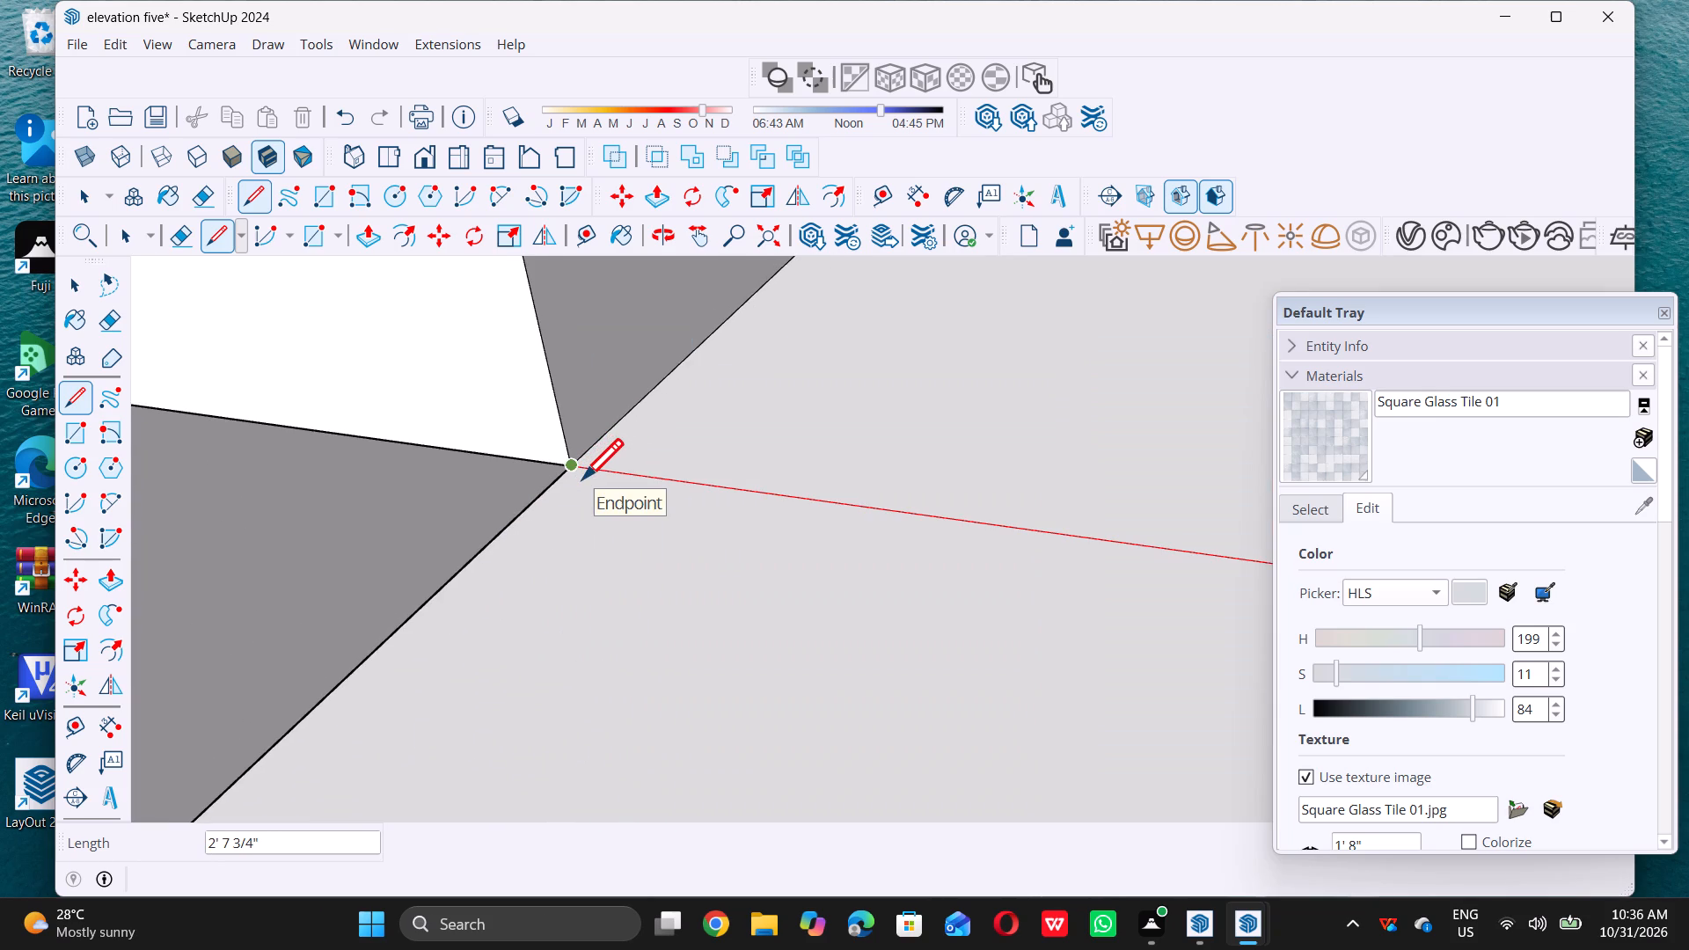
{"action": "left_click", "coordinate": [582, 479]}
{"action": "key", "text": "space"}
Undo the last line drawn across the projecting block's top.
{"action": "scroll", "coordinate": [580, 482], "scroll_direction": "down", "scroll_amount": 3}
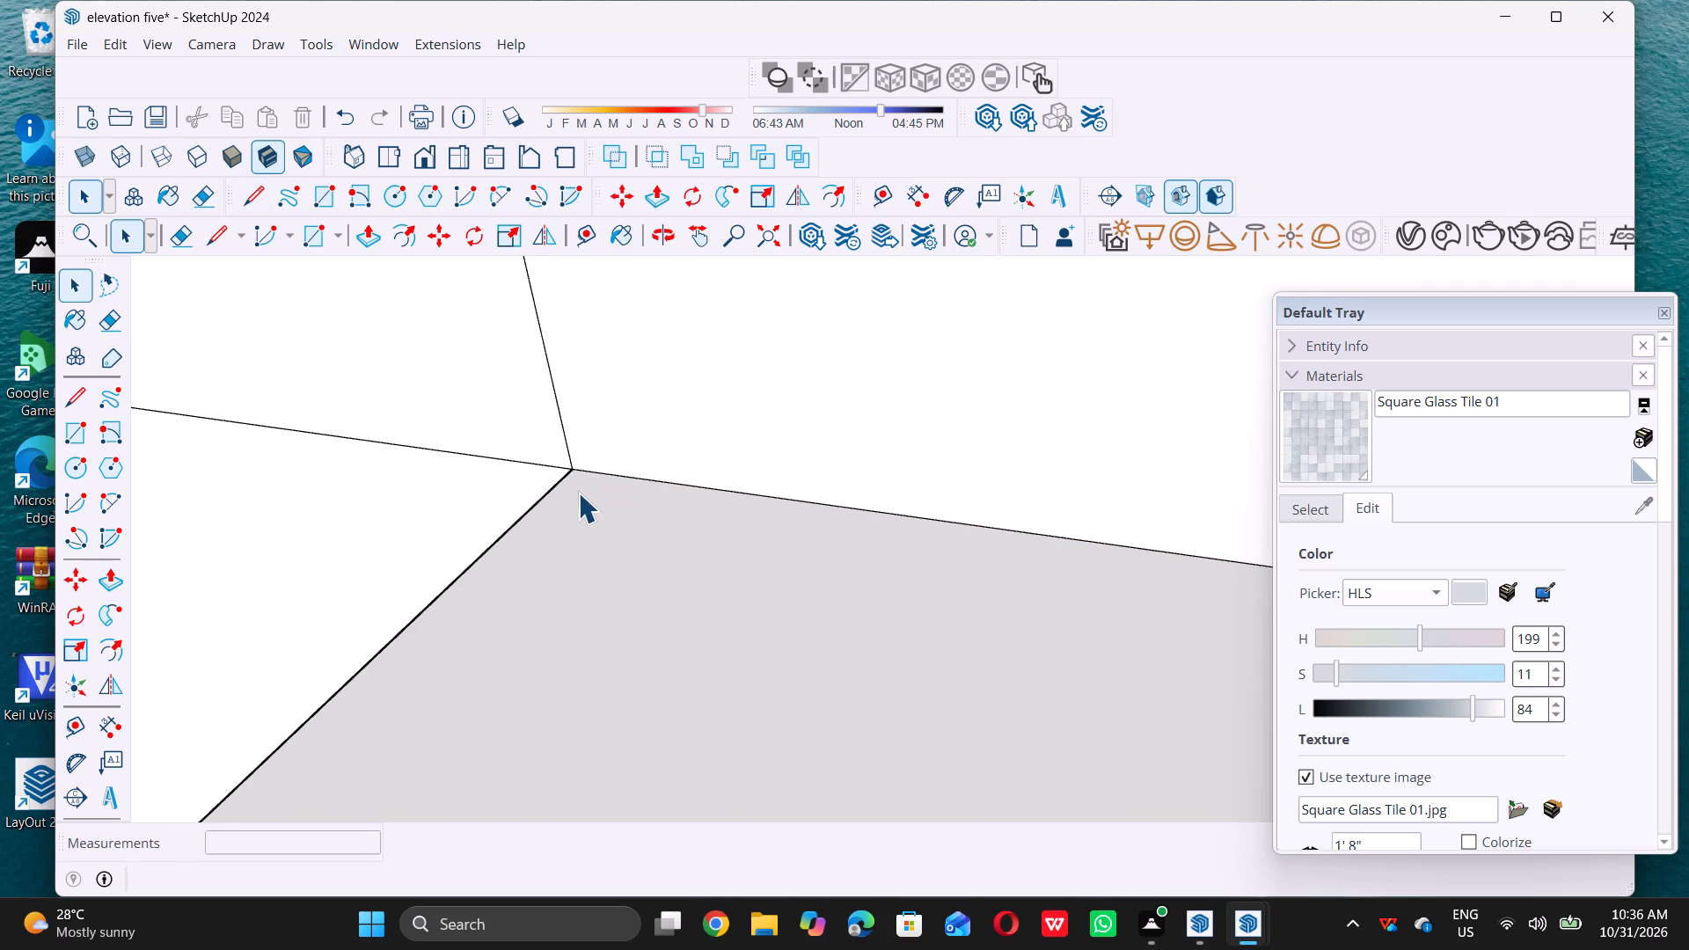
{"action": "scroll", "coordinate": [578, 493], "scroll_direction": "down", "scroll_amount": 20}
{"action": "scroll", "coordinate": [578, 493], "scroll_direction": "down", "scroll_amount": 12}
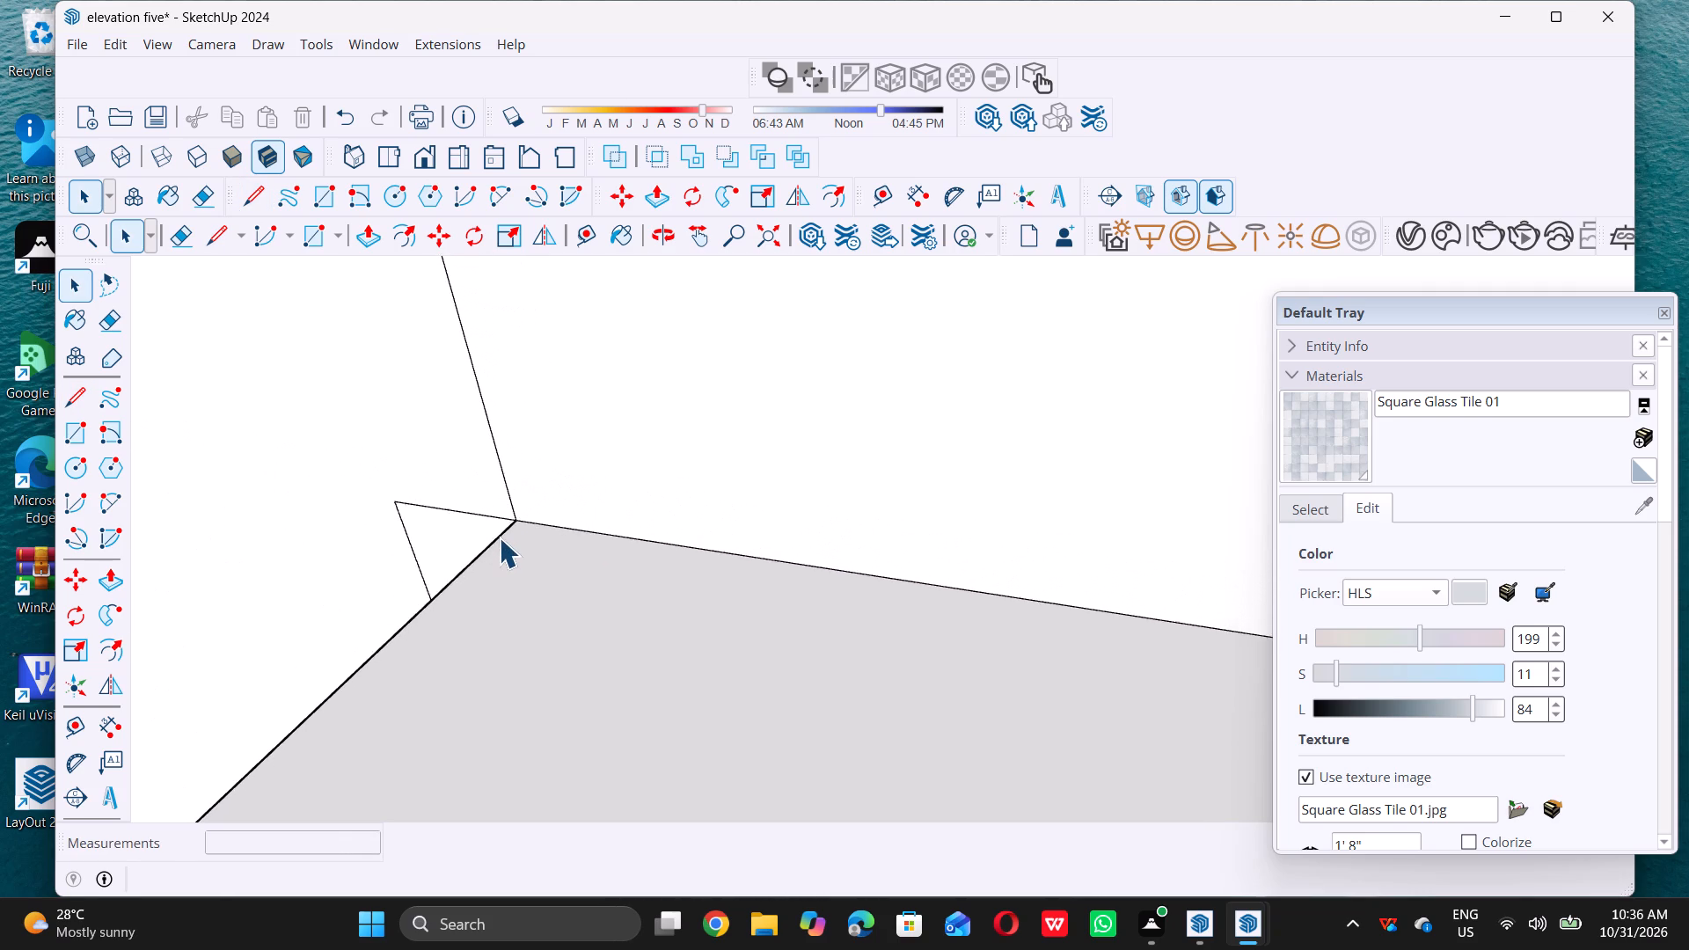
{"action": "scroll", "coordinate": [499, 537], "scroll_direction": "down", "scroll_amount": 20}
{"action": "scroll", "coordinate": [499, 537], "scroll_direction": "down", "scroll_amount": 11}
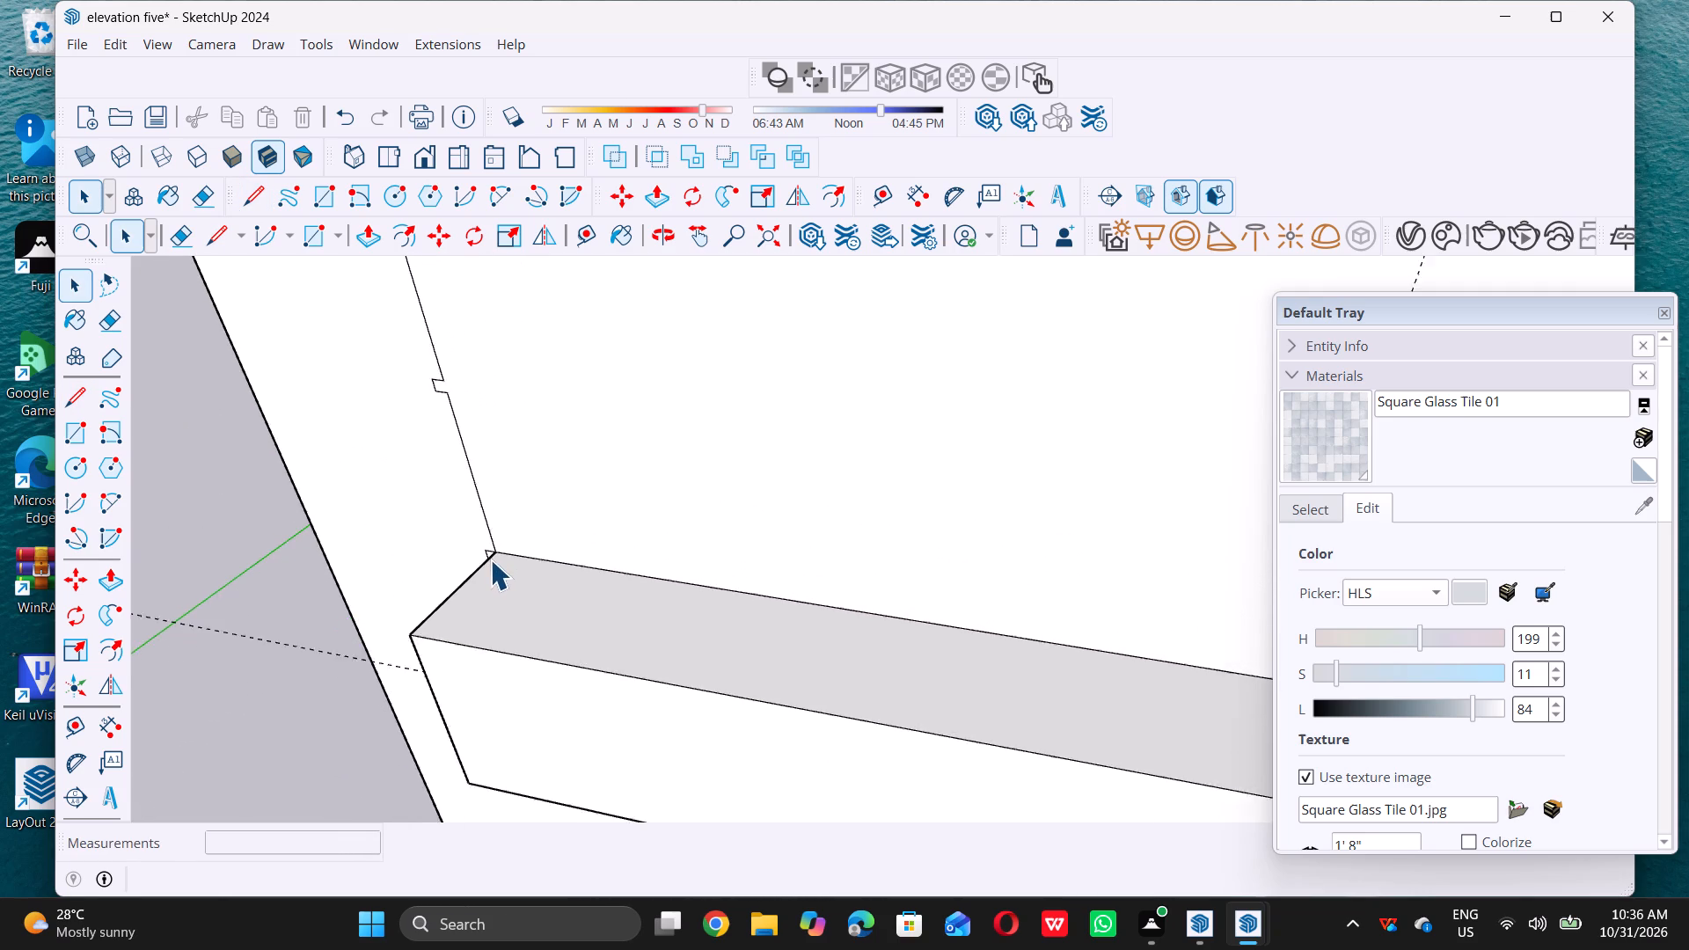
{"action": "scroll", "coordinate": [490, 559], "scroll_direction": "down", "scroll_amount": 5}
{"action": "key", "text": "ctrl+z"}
Place a guide parallel to the projecting block's front top edge, offset 5 9/16" through its inner corner.
{"action": "middle_click_drag", "start_coordinate": [536, 569], "coordinate": [552, 521]}
{"action": "scroll", "coordinate": [515, 547], "scroll_direction": "up", "scroll_amount": 5}
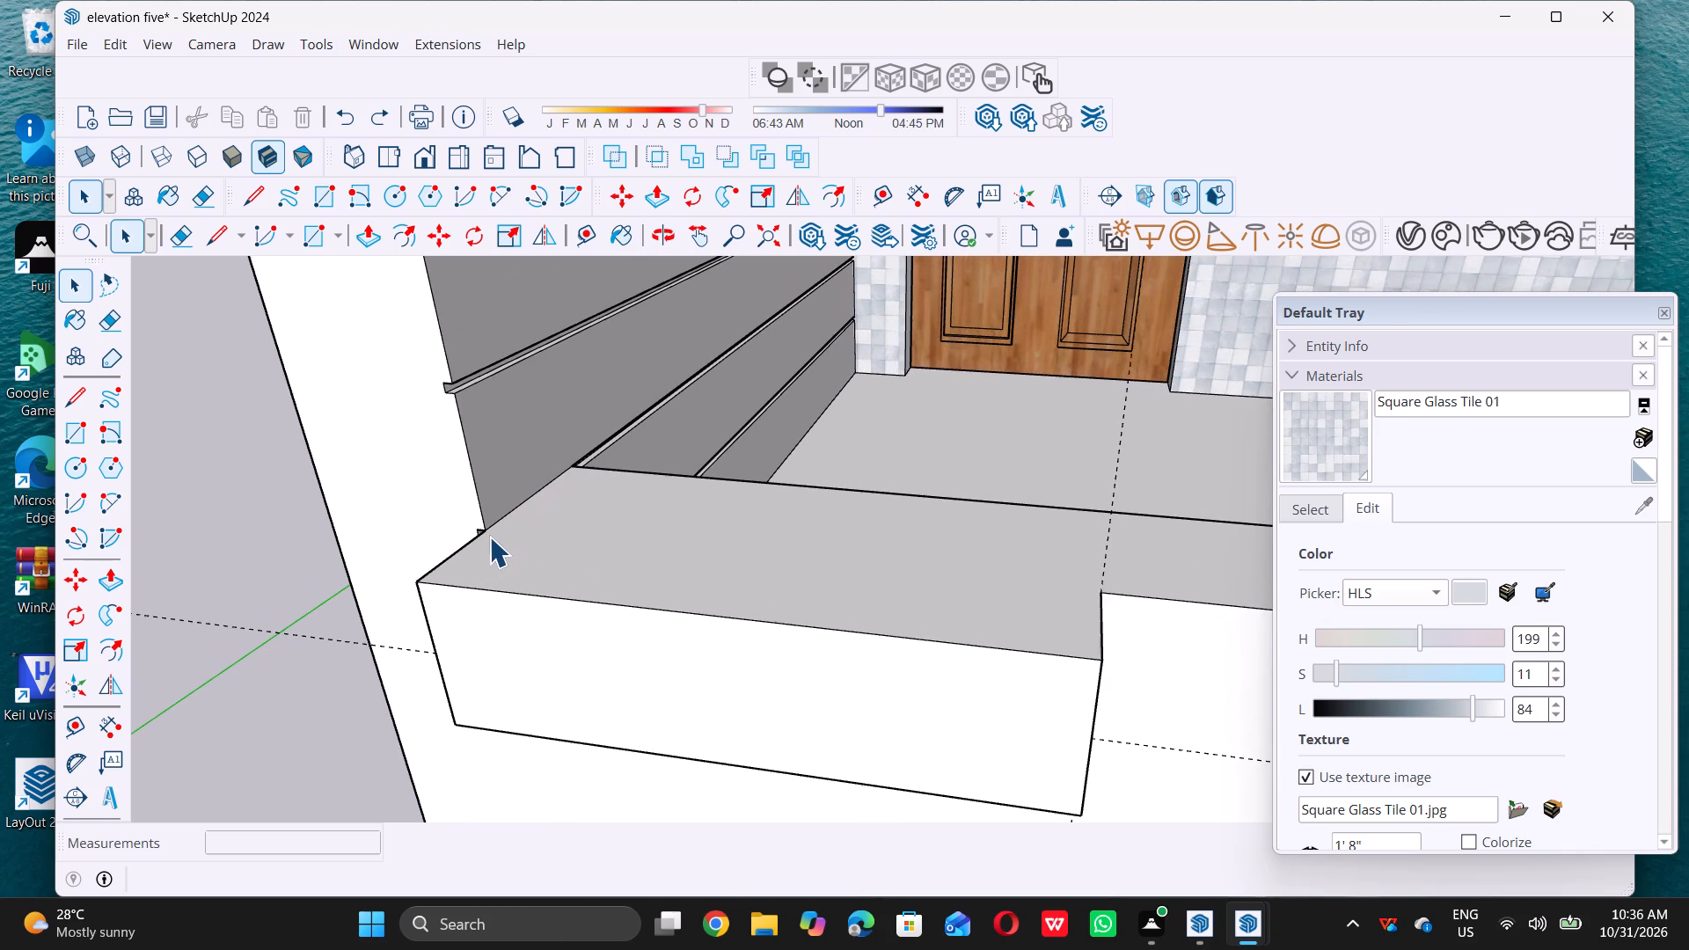
{"action": "middle_click_drag", "start_coordinate": [656, 536], "coordinate": [194, 602]}
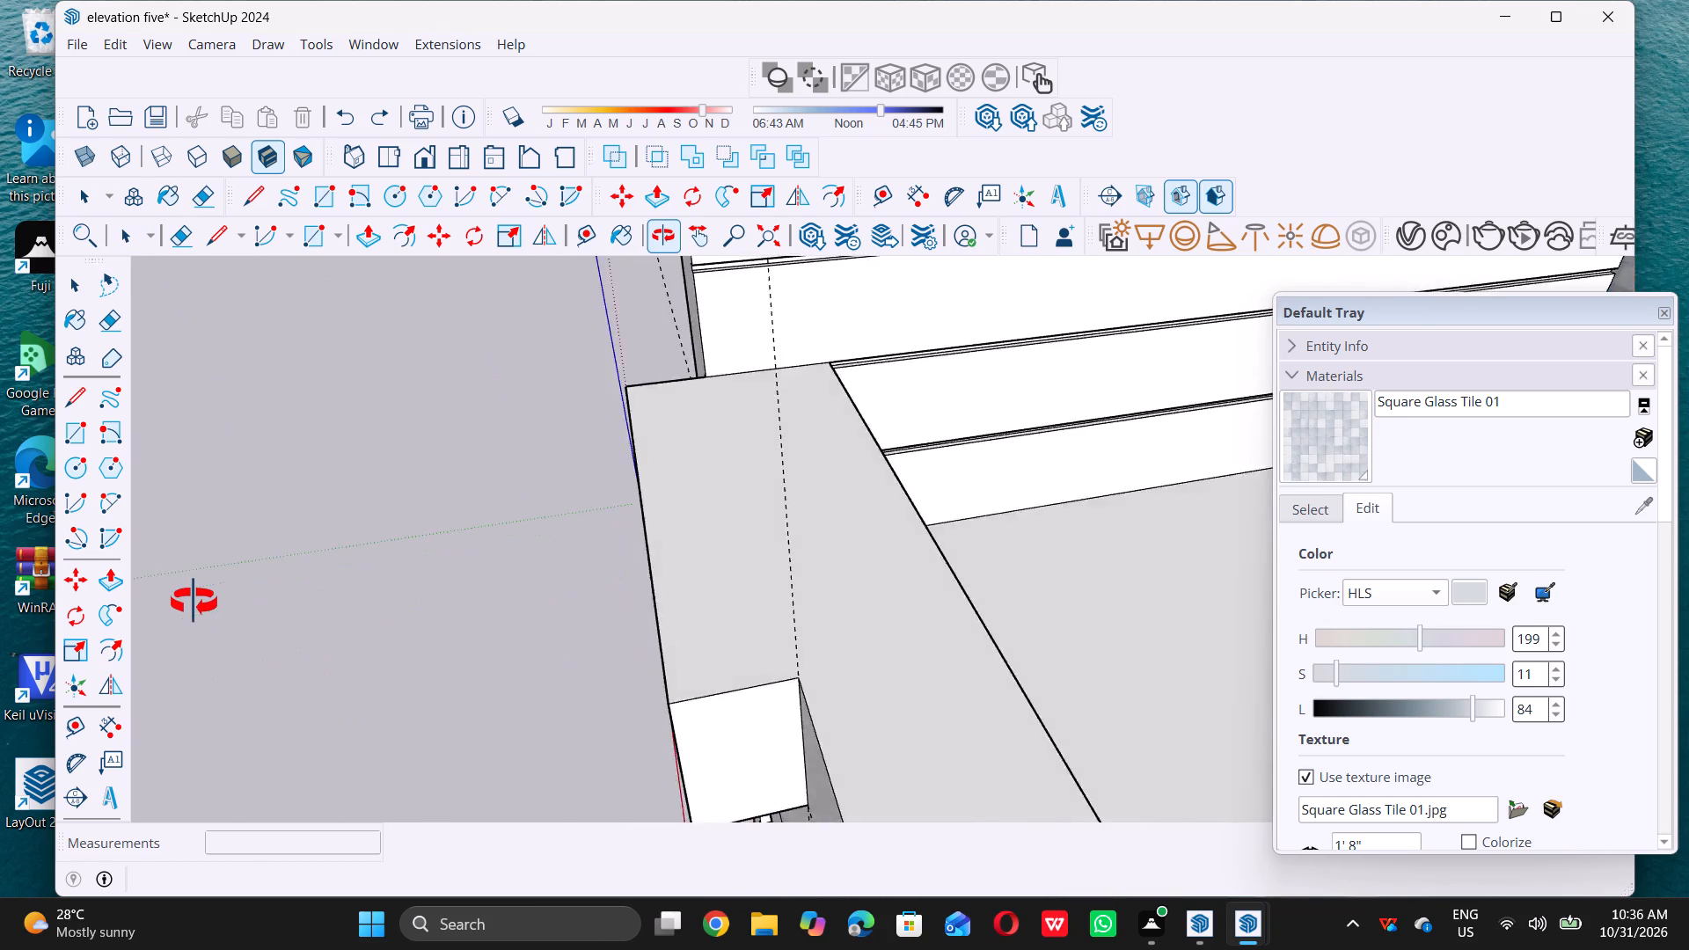
{"action": "middle_click_drag", "start_coordinate": [194, 602], "coordinate": [216, 578]}
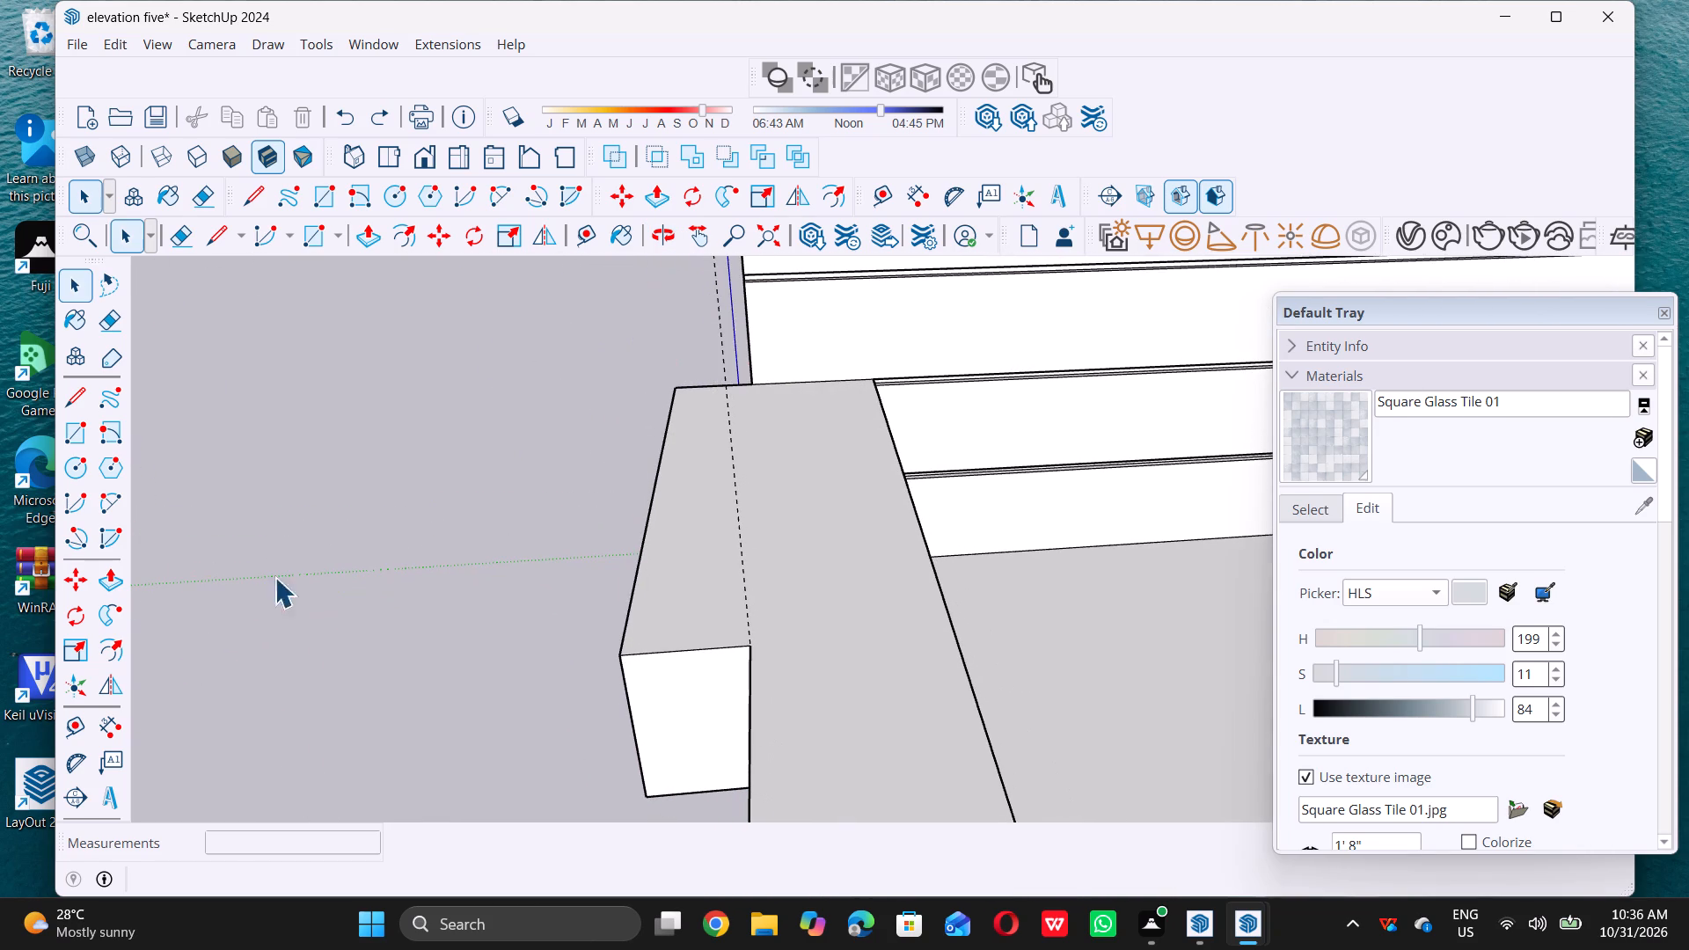
{"action": "scroll", "coordinate": [690, 571], "scroll_direction": "up", "scroll_amount": 4}
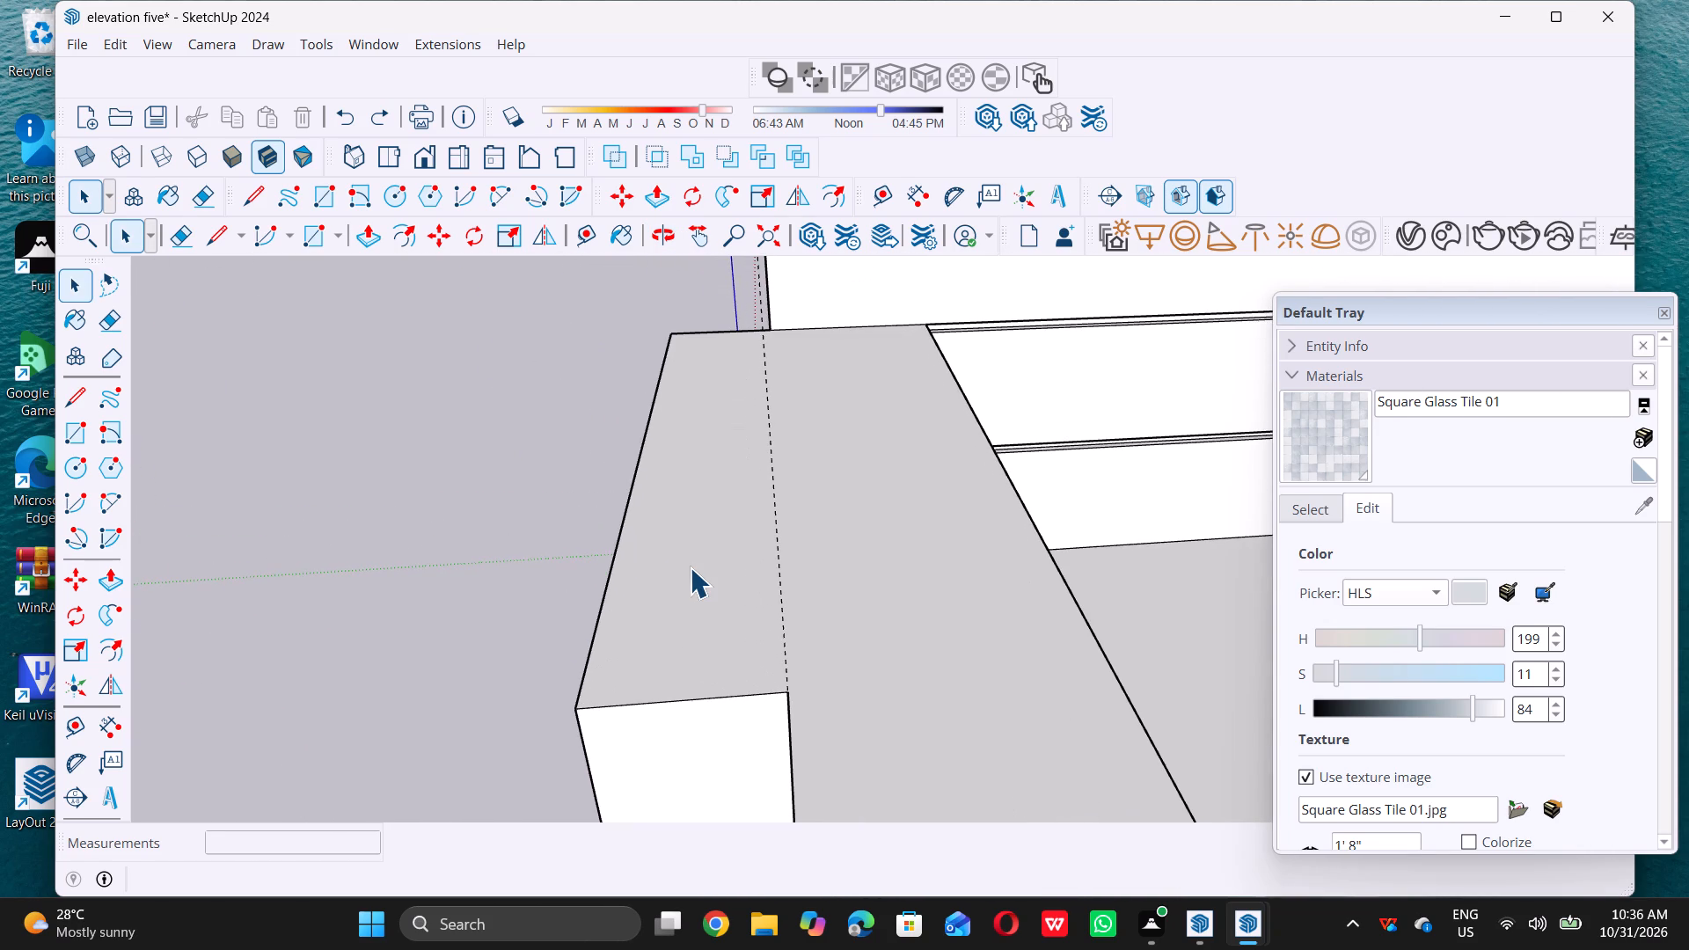
{"action": "key", "text": "t"}
{"action": "left_click", "coordinate": [606, 570]}
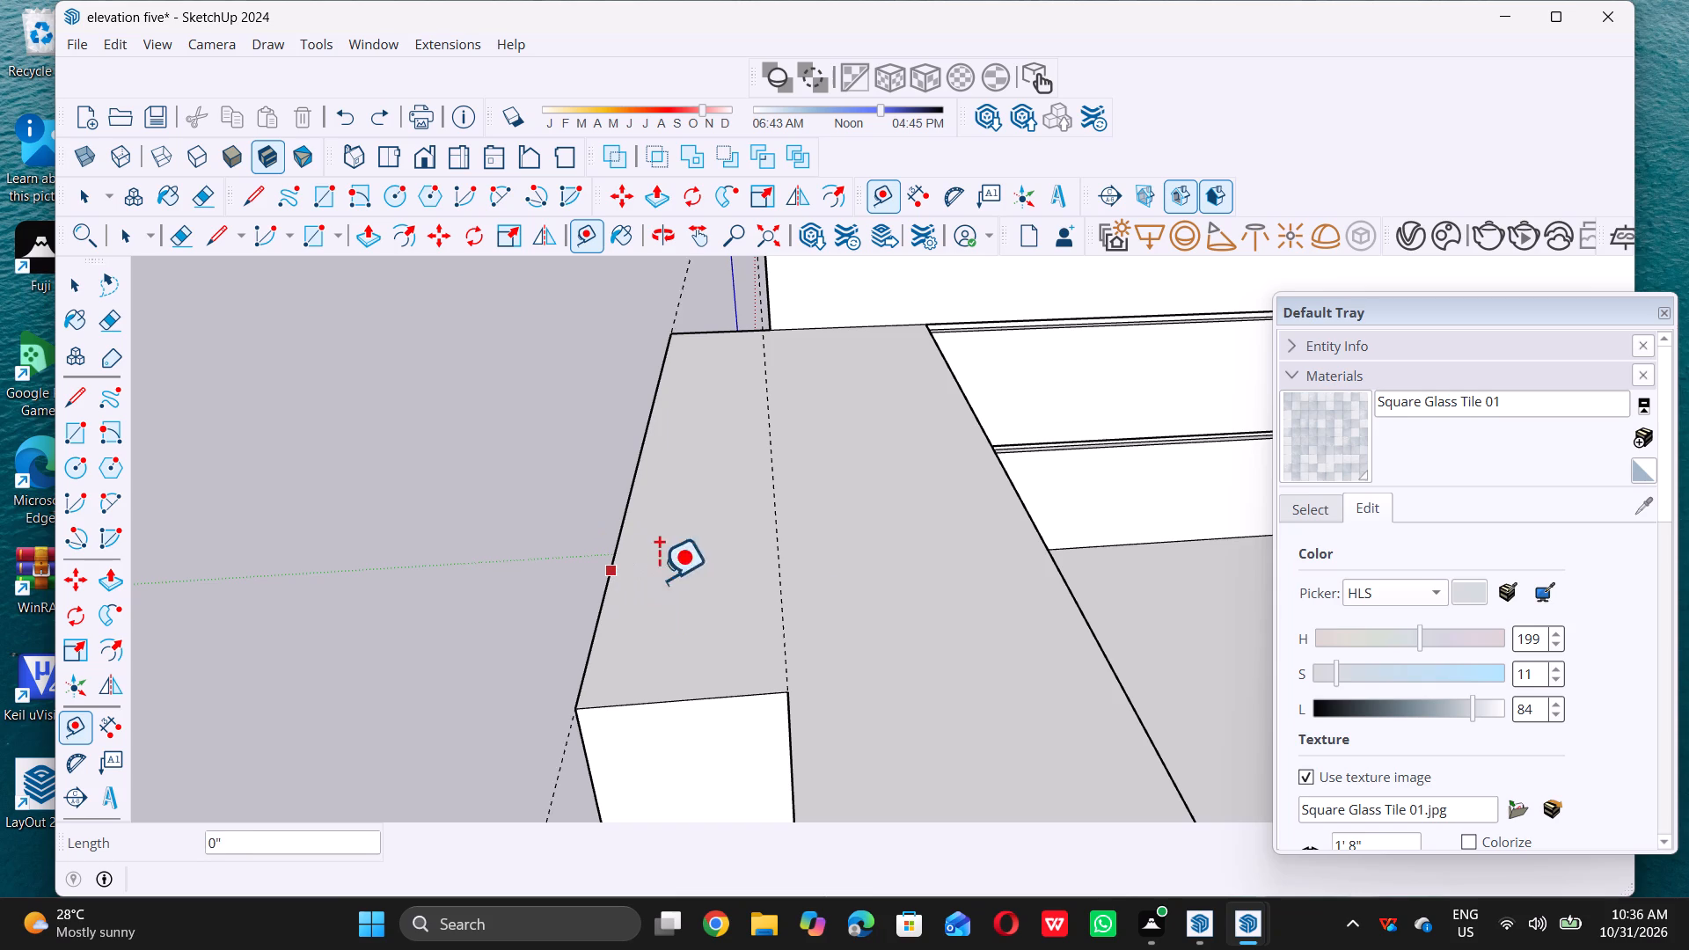
{"action": "left_click", "coordinate": [786, 691]}
{"action": "key", "text": "space"}
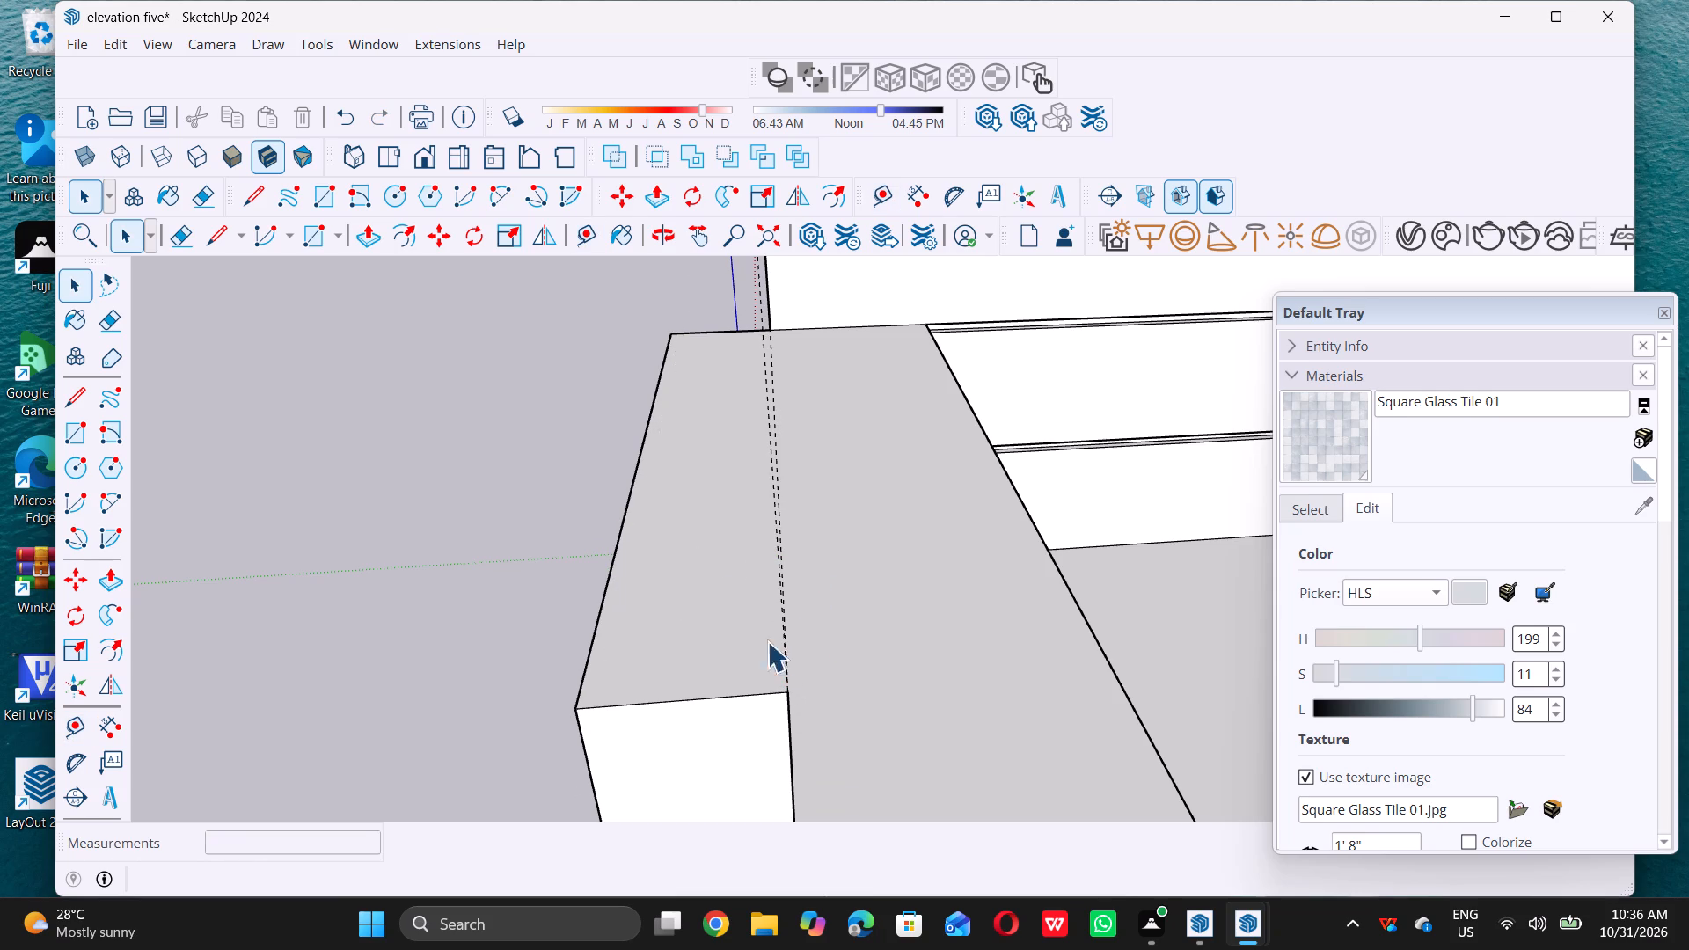
Examine closely the corner where the projecting block's top meets the side wall and the guide.
{"action": "middle_click_drag", "start_coordinate": [713, 449], "coordinate": [775, 435]}
{"action": "middle_click_drag", "start_coordinate": [775, 435], "coordinate": [810, 444]}
{"action": "scroll", "coordinate": [738, 324], "scroll_direction": "up", "scroll_amount": 13}
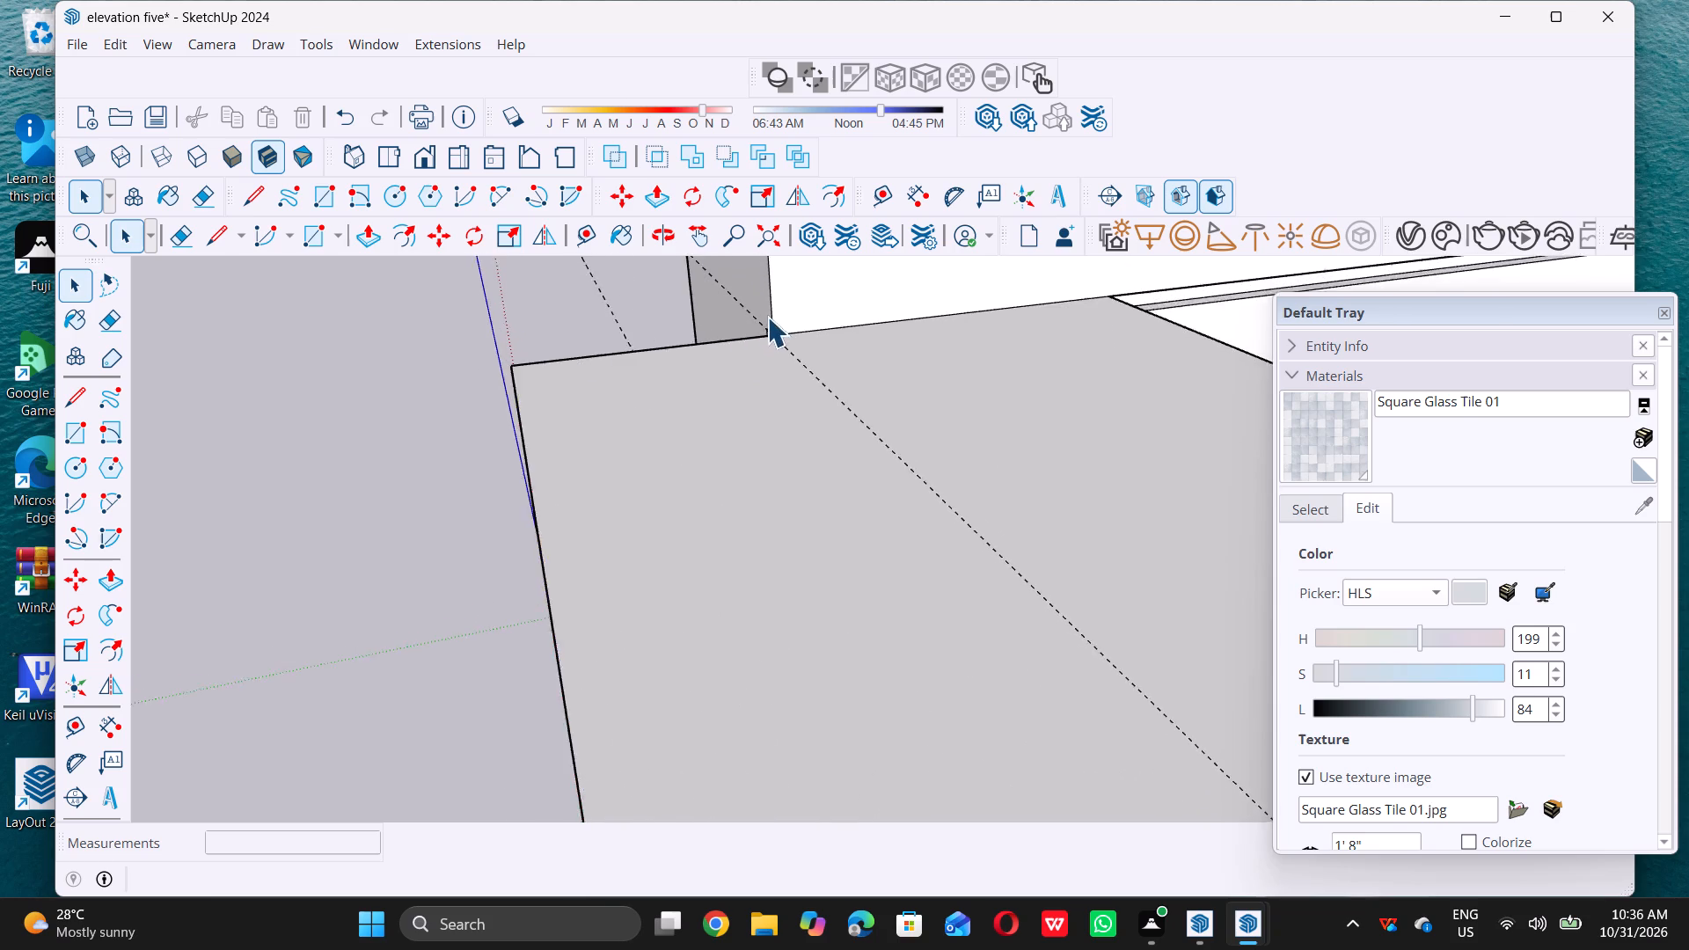
{"action": "scroll", "coordinate": [765, 323], "scroll_direction": "up", "scroll_amount": 17}
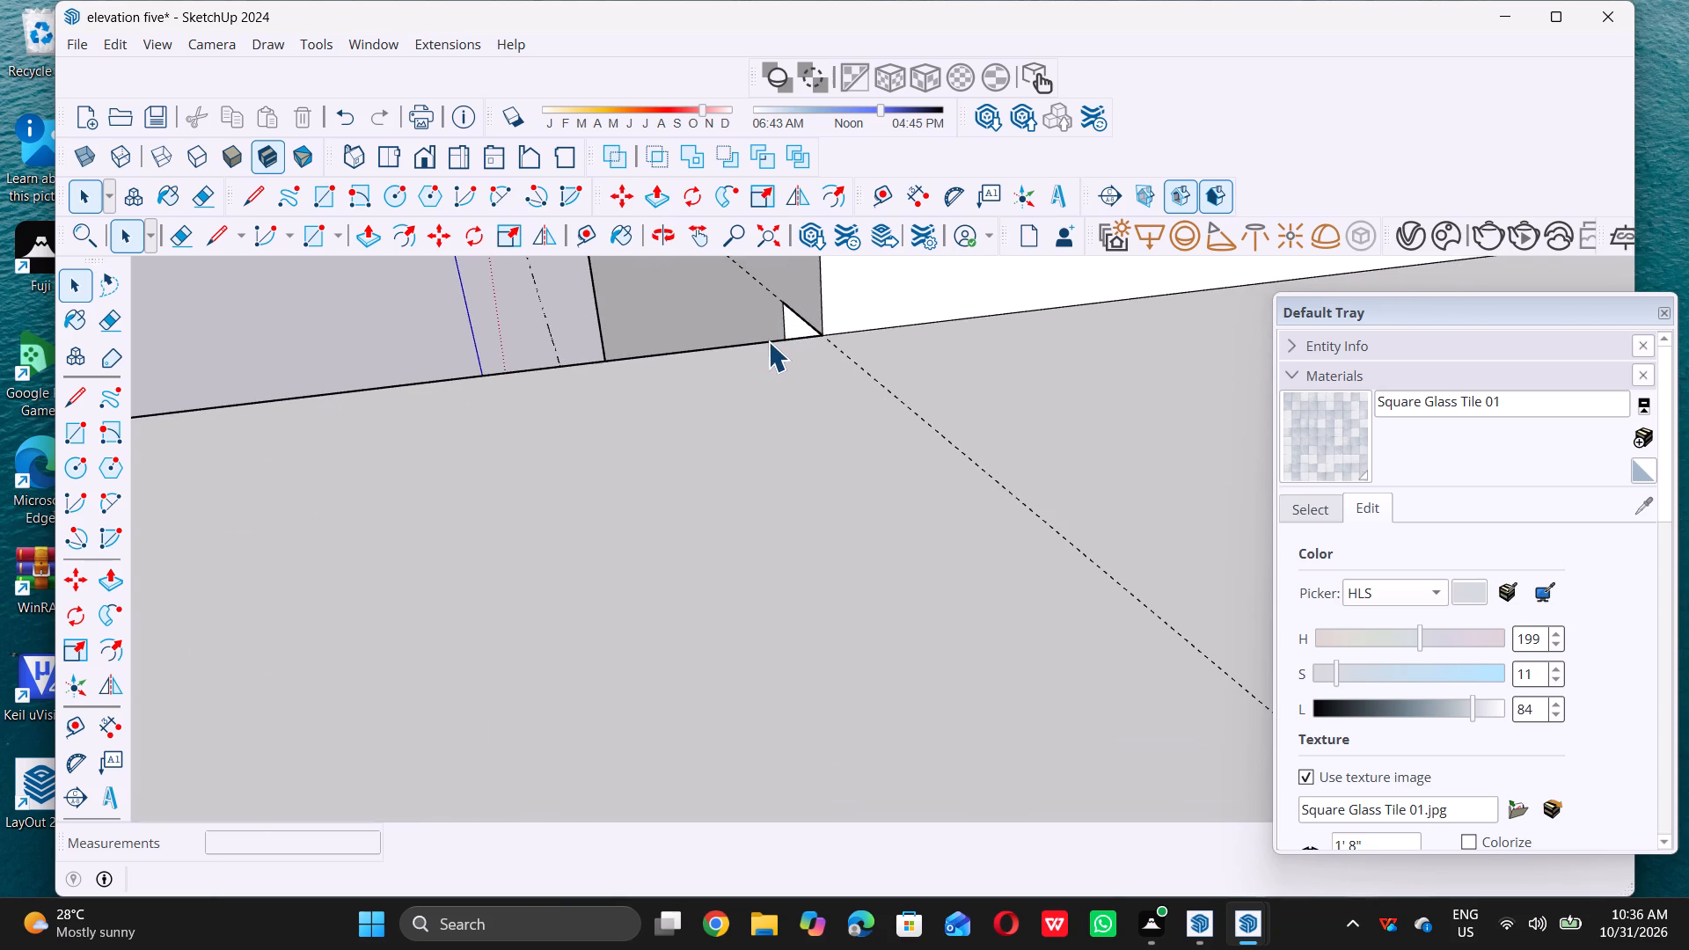
{"action": "scroll", "coordinate": [769, 341], "scroll_direction": "up", "scroll_amount": 10}
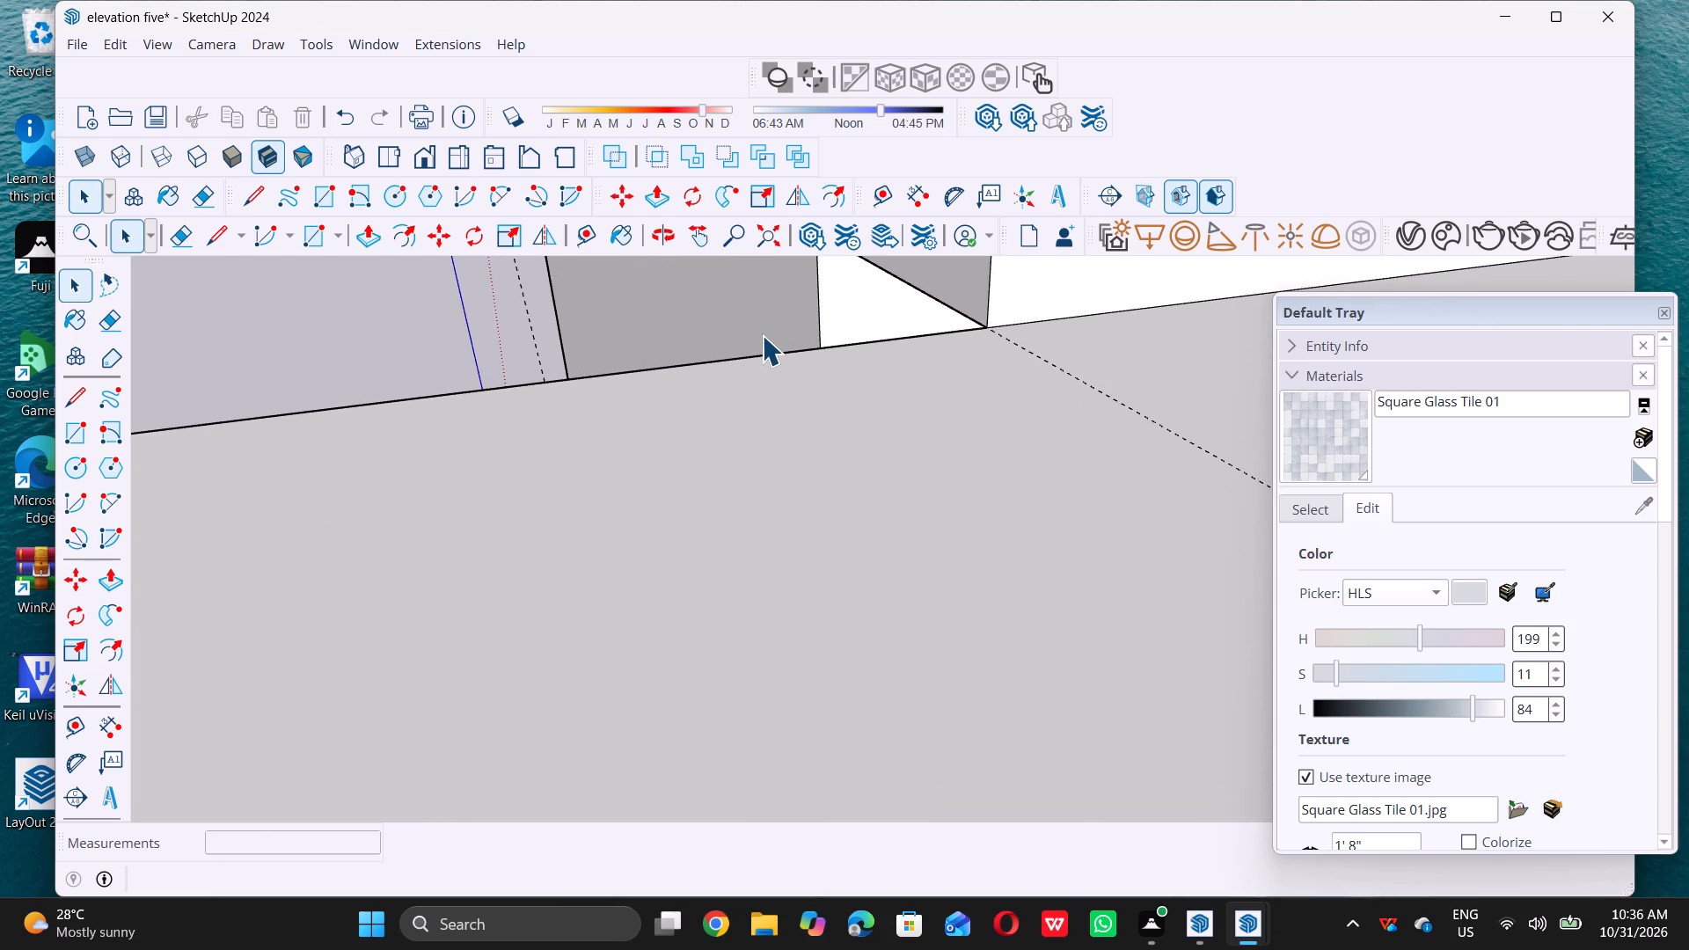
{"action": "scroll", "coordinate": [762, 335], "scroll_direction": "down", "scroll_amount": 12}
{"action": "middle_click_drag", "start_coordinate": [779, 335], "coordinate": [823, 270]}
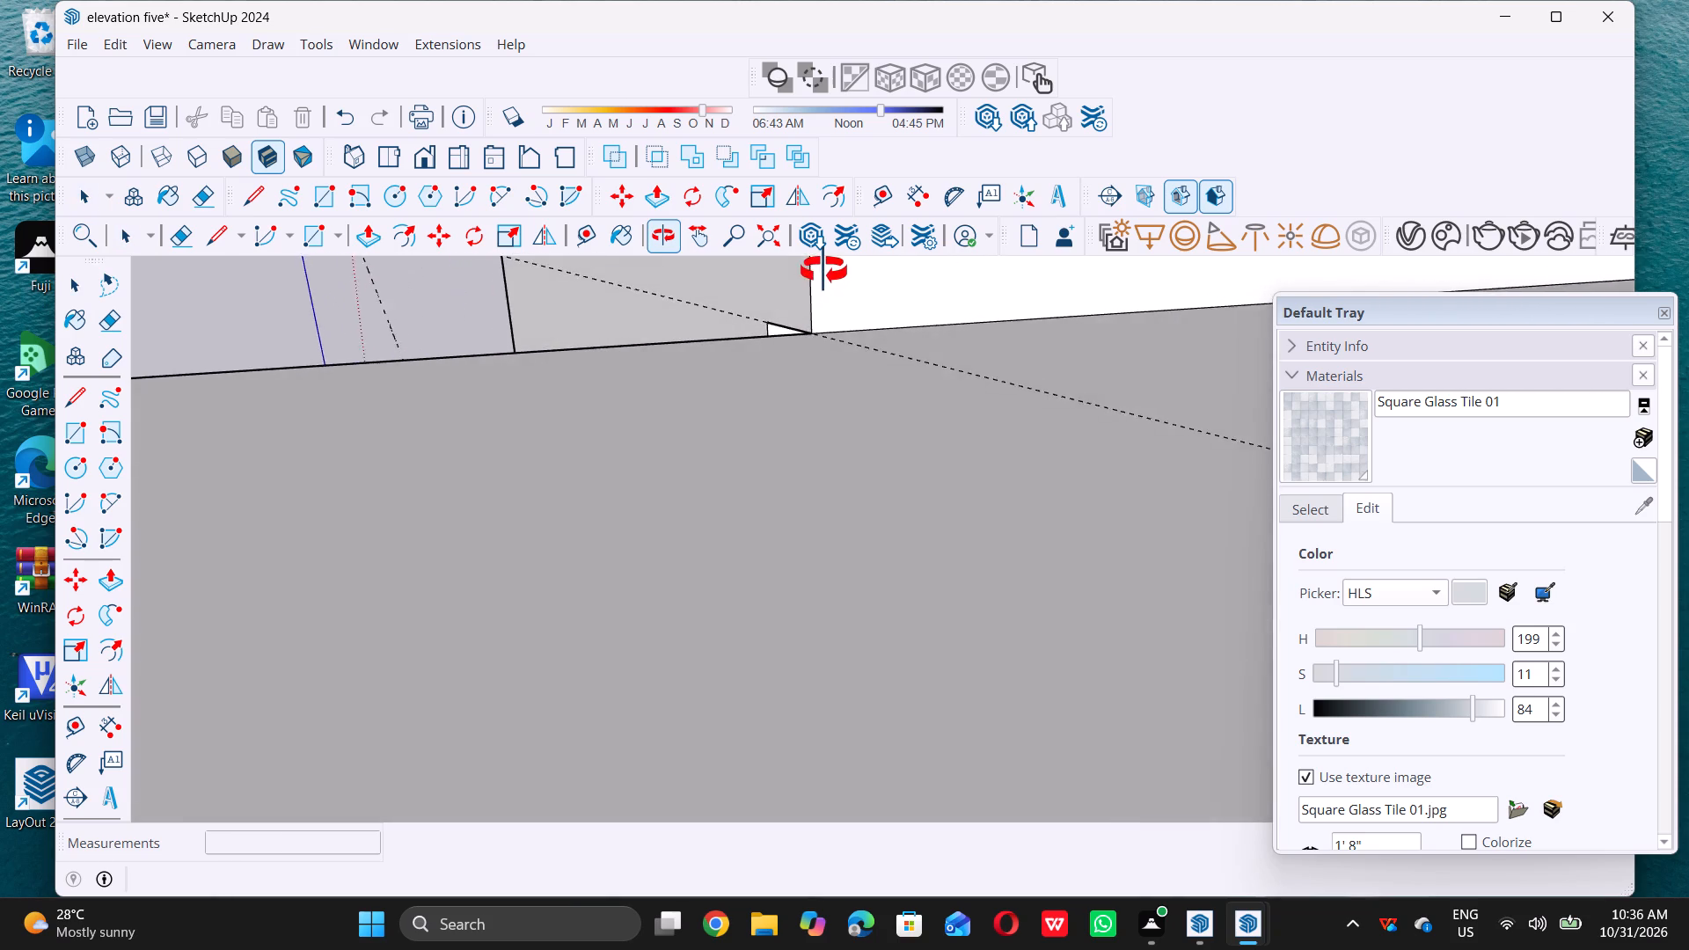
{"action": "middle_click_drag", "start_coordinate": [823, 270], "coordinate": [895, 258]}
{"action": "scroll", "coordinate": [812, 327], "scroll_direction": "up", "scroll_amount": 11}
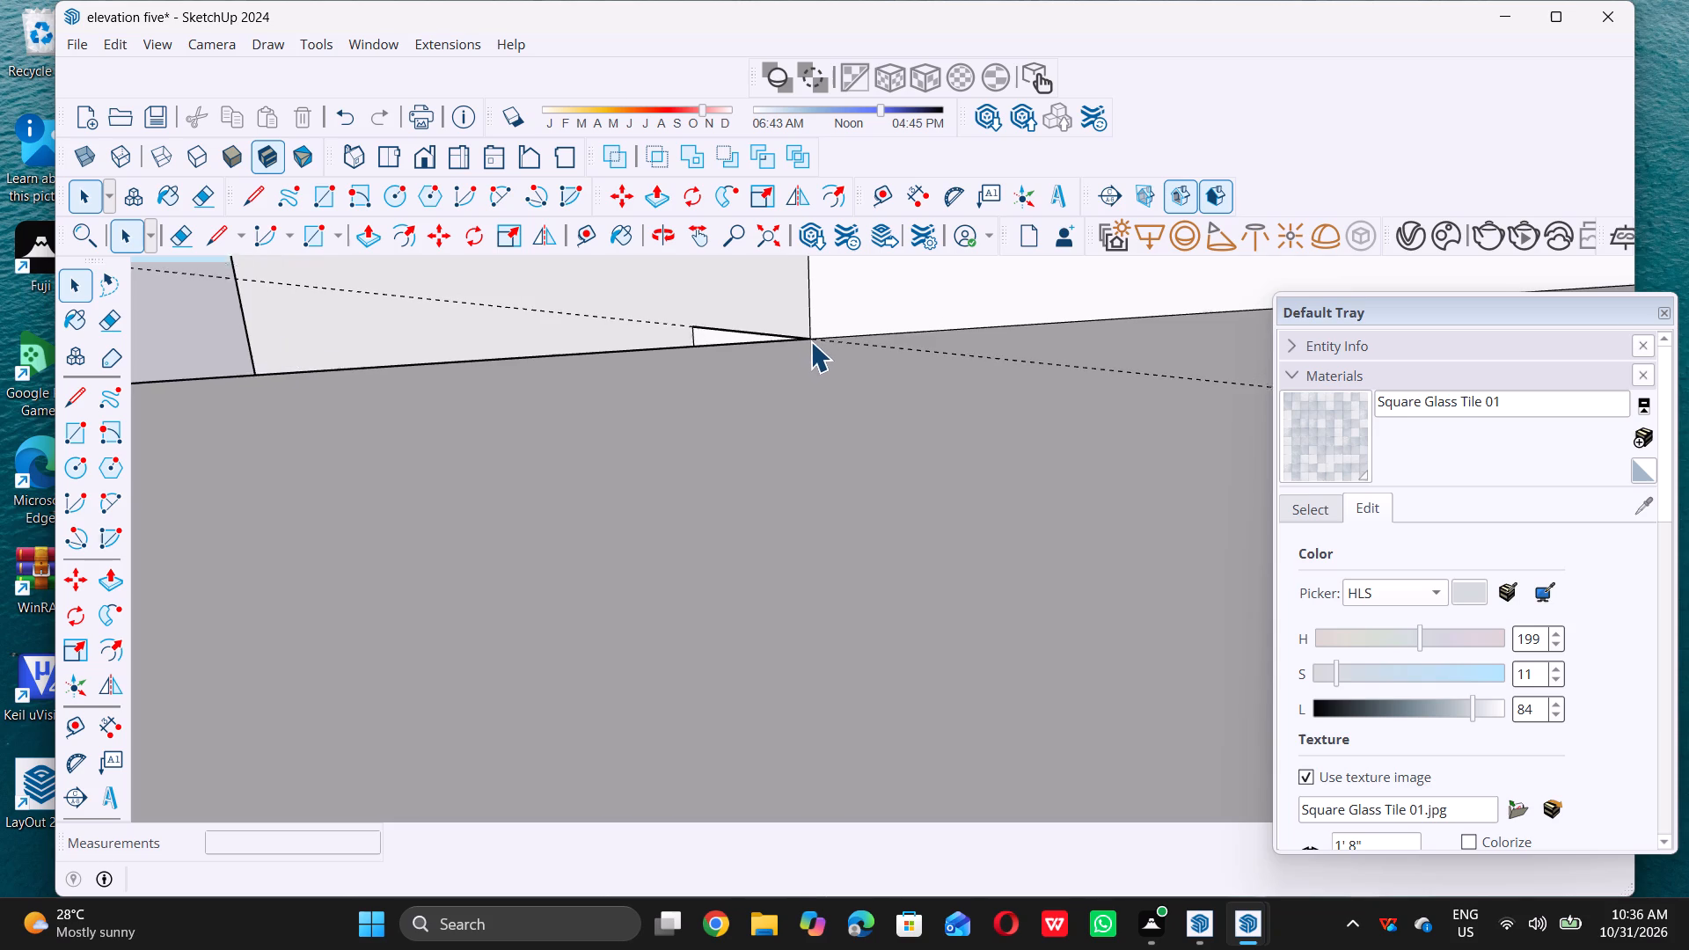
{"action": "scroll", "coordinate": [810, 341], "scroll_direction": "up", "scroll_amount": 20}
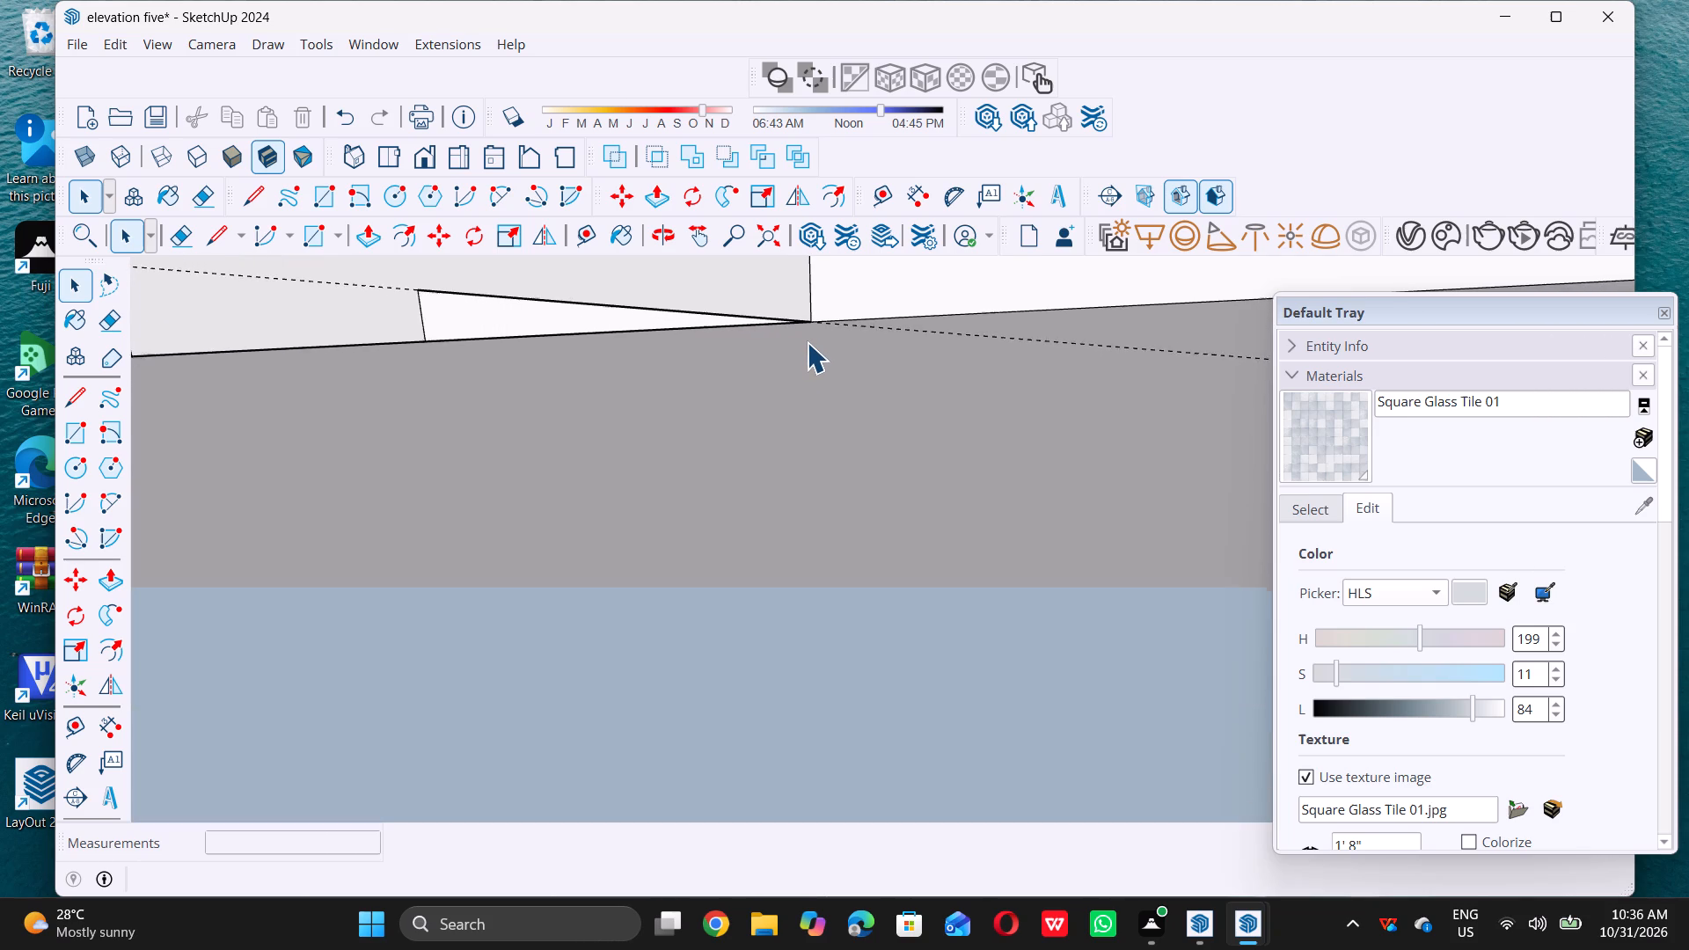
{"action": "scroll", "coordinate": [807, 342], "scroll_direction": "up", "scroll_amount": 2}
{"action": "scroll", "coordinate": [810, 334], "scroll_direction": "down", "scroll_amount": 5}
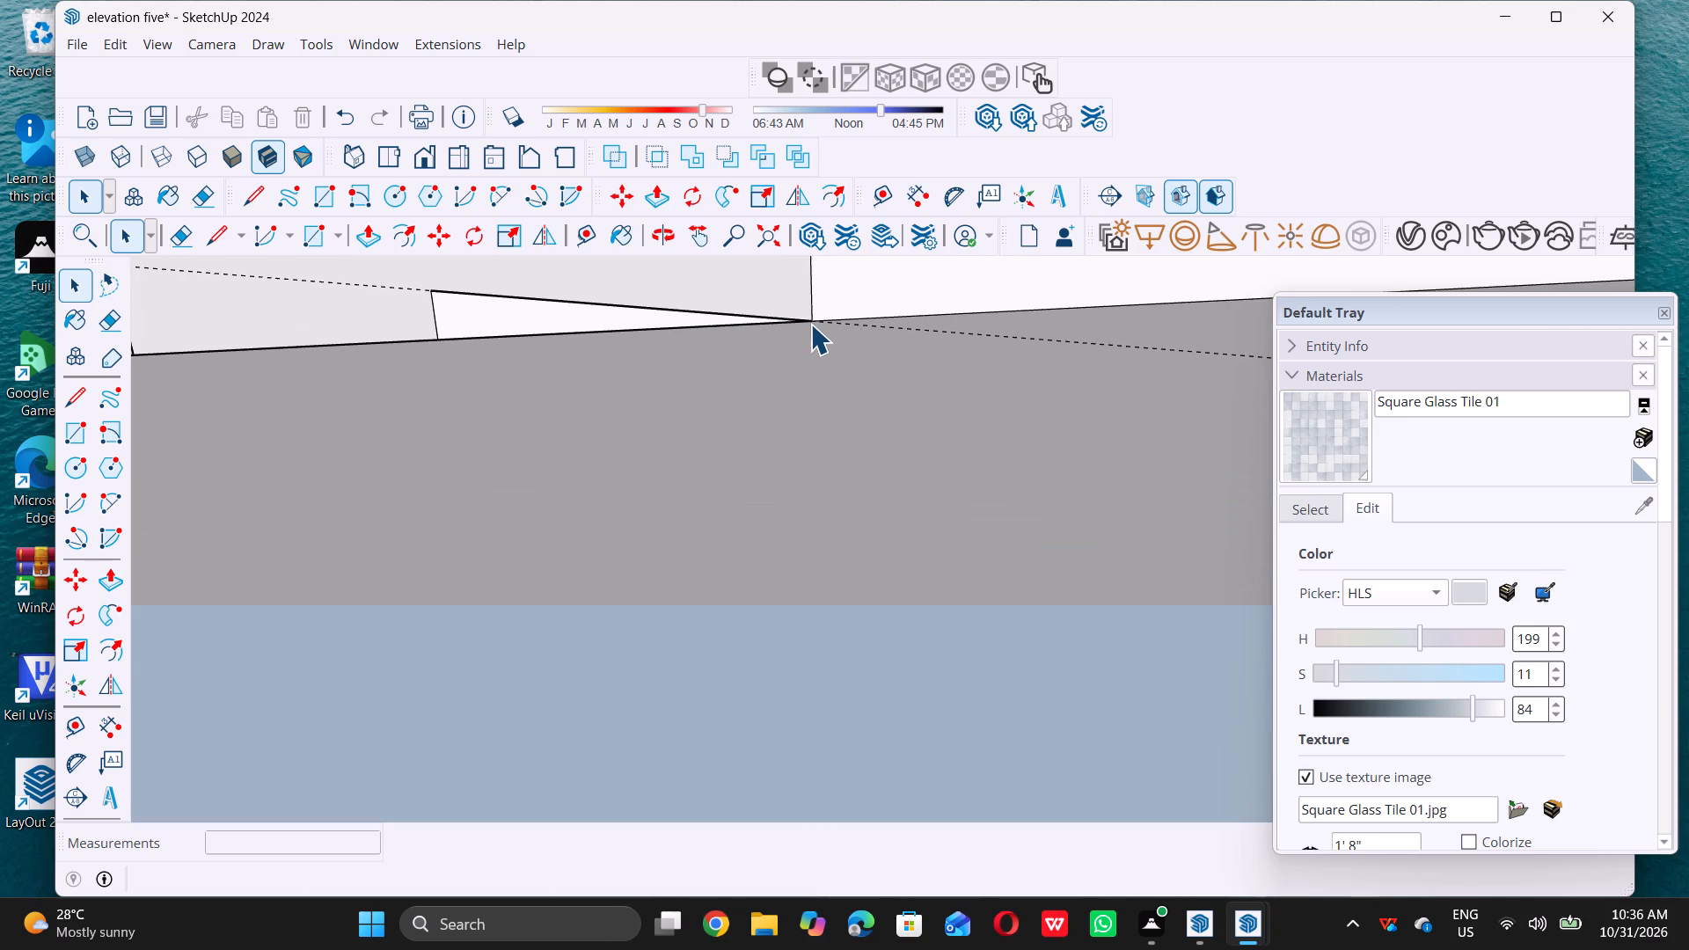
{"action": "scroll", "coordinate": [812, 320], "scroll_direction": "up", "scroll_amount": 4}
{"action": "scroll", "coordinate": [812, 320], "scroll_direction": "down", "scroll_amount": 12}
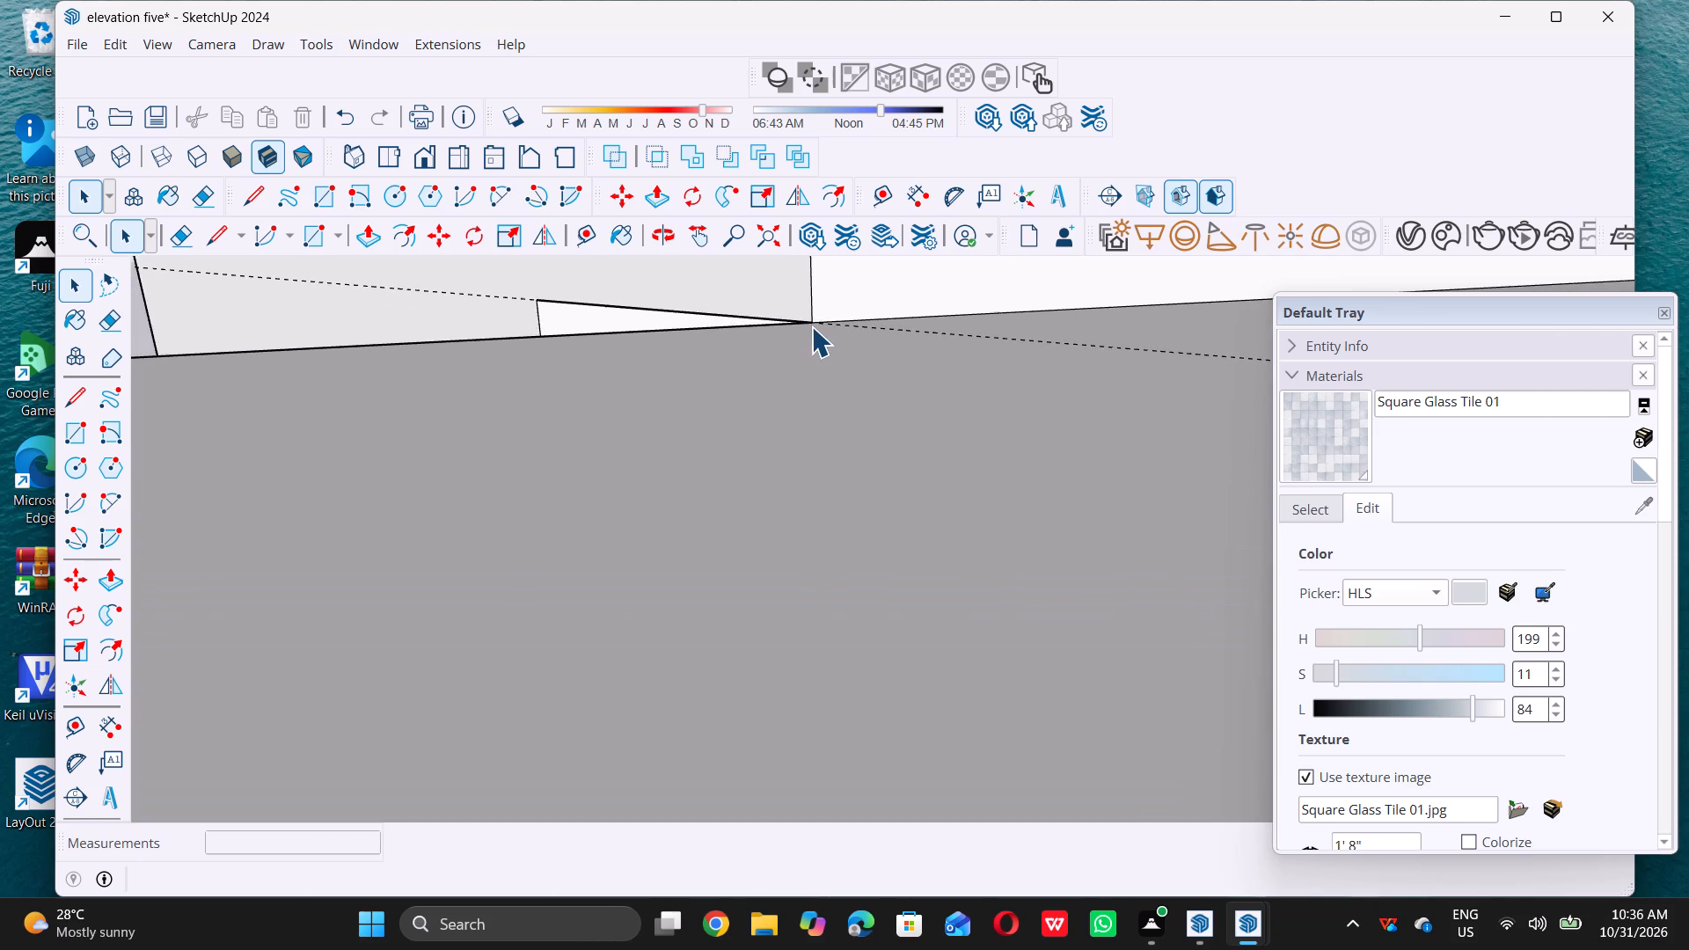
{"action": "scroll", "coordinate": [811, 326], "scroll_direction": "down", "scroll_amount": 9}
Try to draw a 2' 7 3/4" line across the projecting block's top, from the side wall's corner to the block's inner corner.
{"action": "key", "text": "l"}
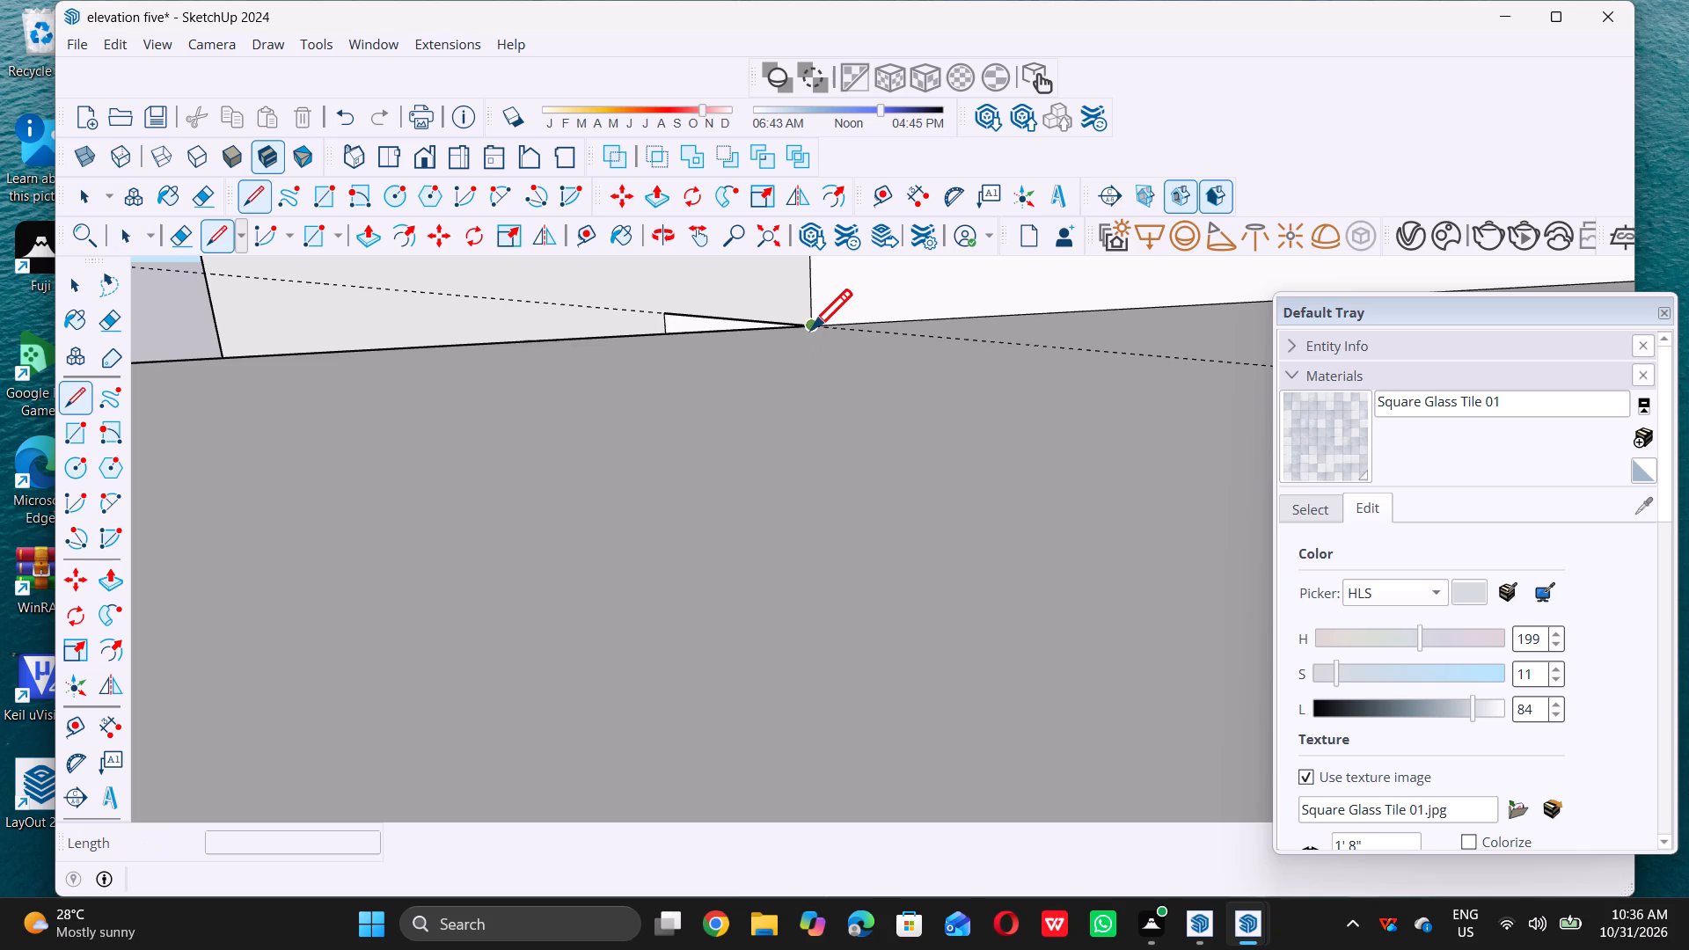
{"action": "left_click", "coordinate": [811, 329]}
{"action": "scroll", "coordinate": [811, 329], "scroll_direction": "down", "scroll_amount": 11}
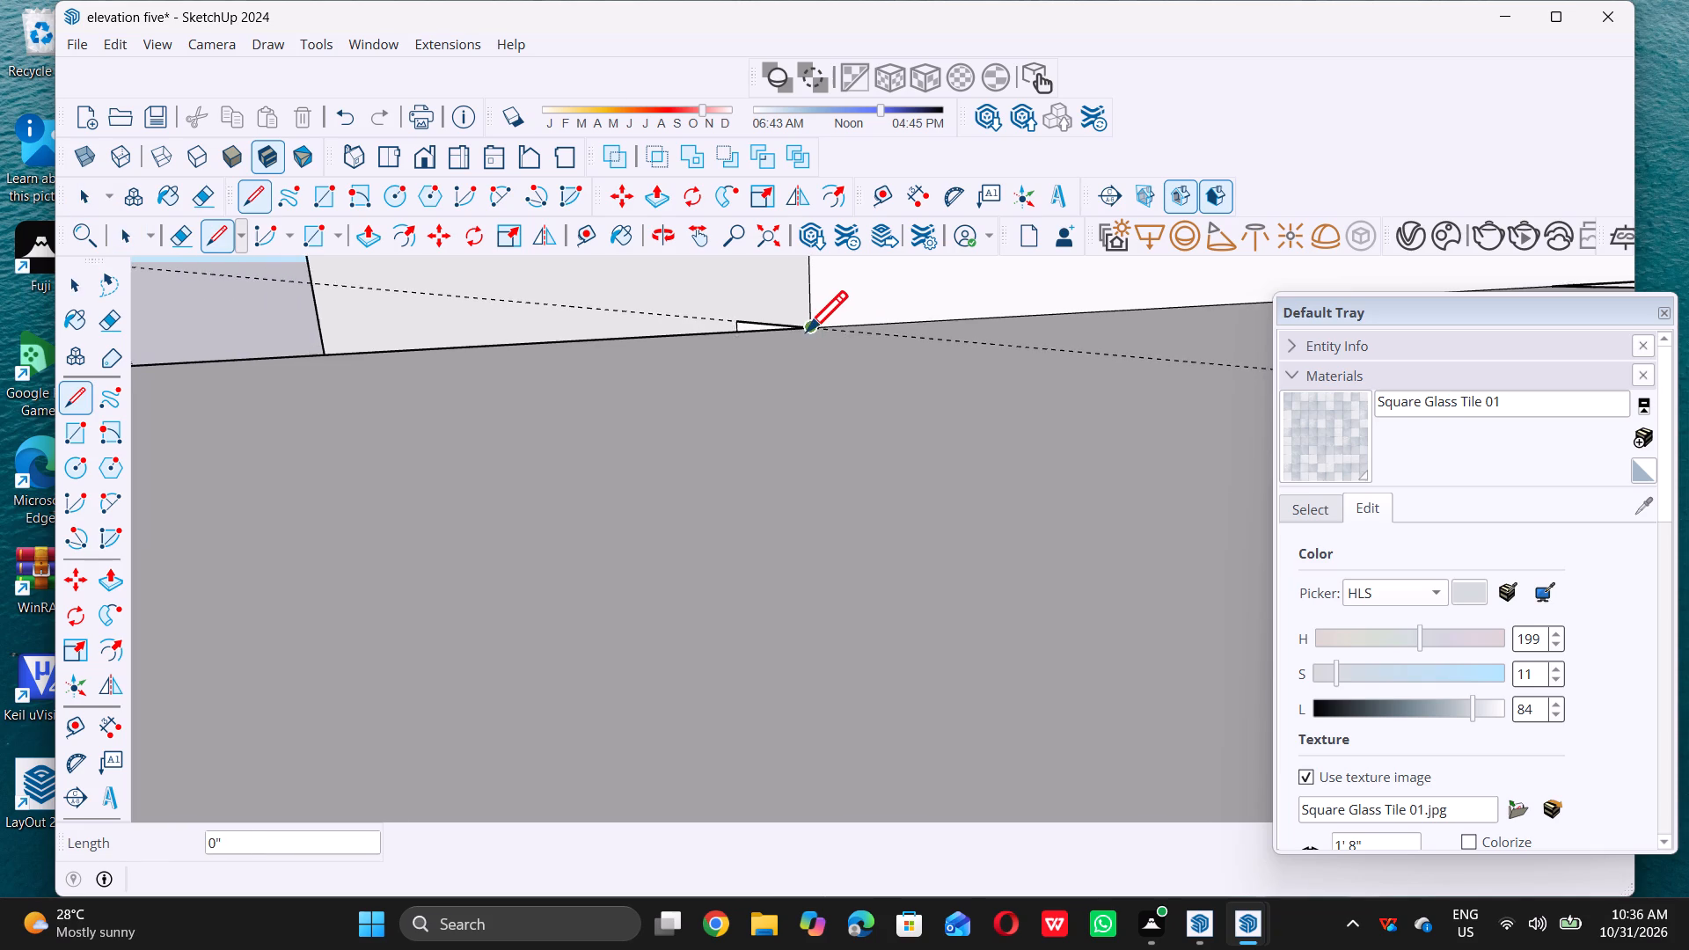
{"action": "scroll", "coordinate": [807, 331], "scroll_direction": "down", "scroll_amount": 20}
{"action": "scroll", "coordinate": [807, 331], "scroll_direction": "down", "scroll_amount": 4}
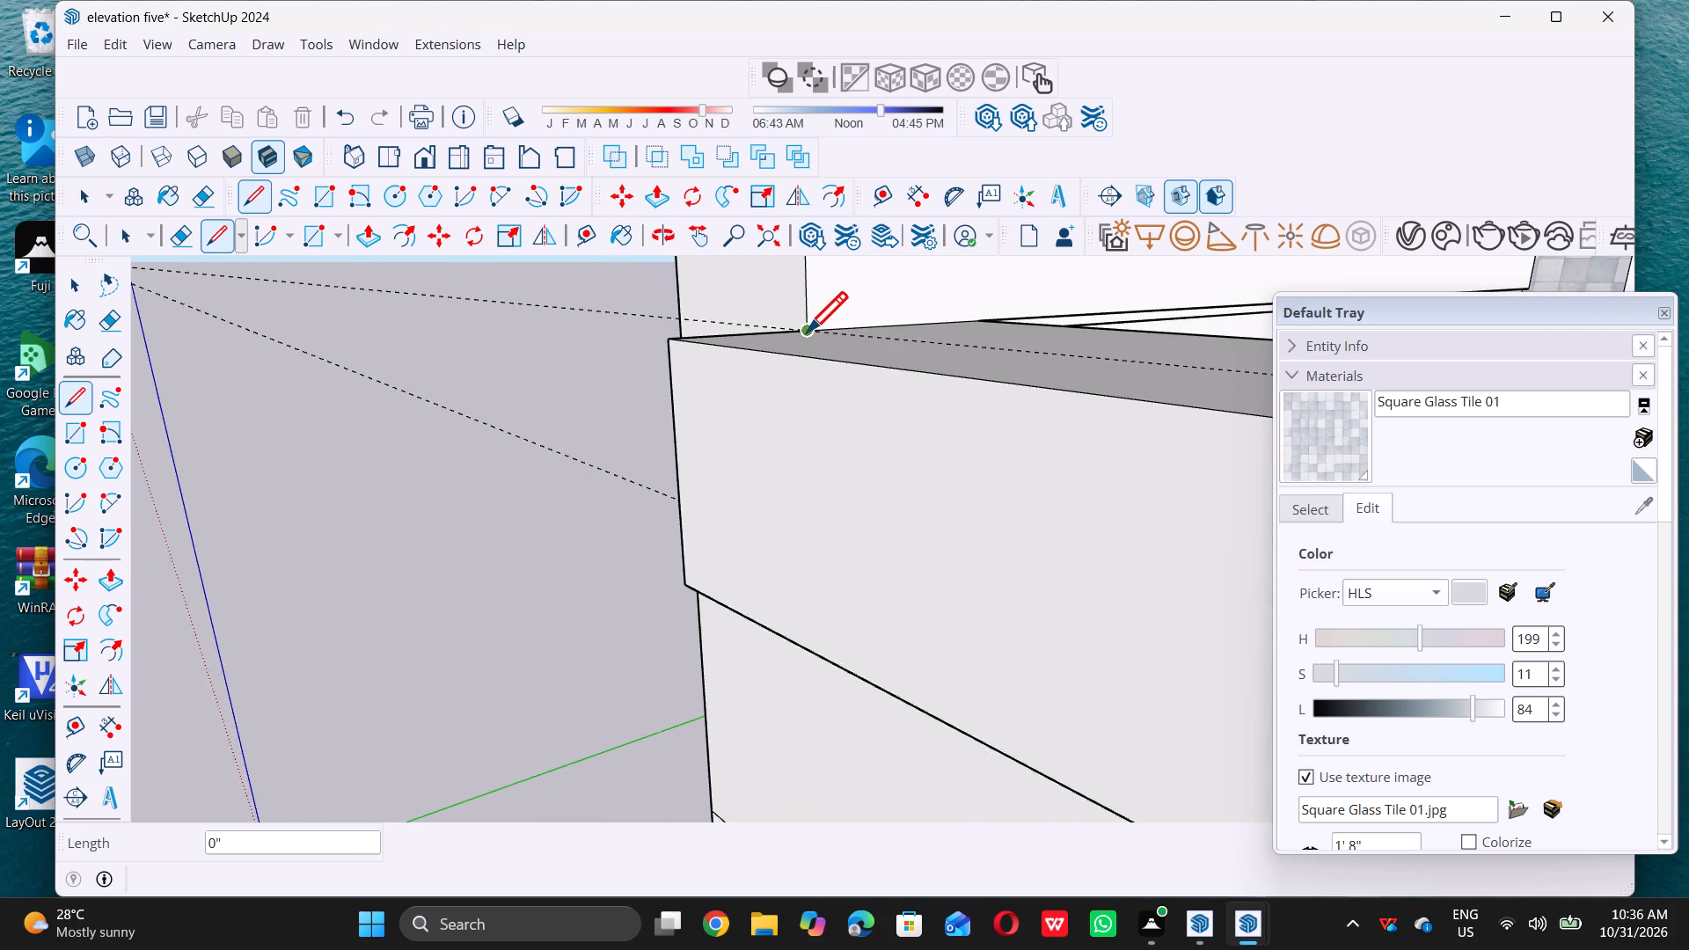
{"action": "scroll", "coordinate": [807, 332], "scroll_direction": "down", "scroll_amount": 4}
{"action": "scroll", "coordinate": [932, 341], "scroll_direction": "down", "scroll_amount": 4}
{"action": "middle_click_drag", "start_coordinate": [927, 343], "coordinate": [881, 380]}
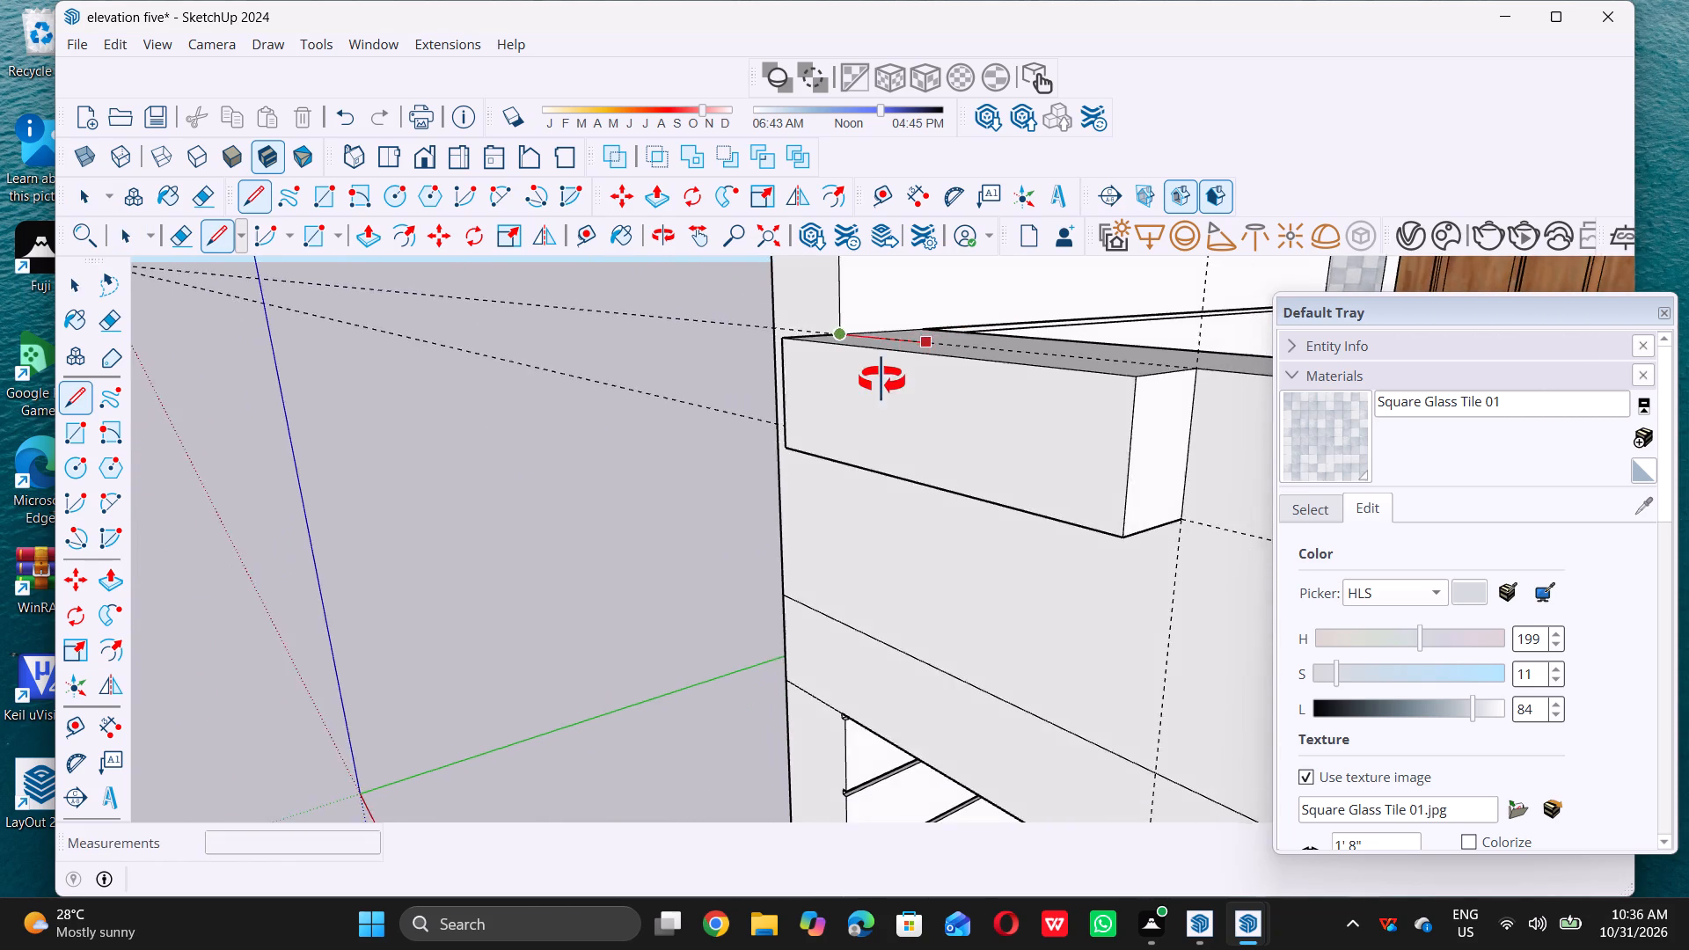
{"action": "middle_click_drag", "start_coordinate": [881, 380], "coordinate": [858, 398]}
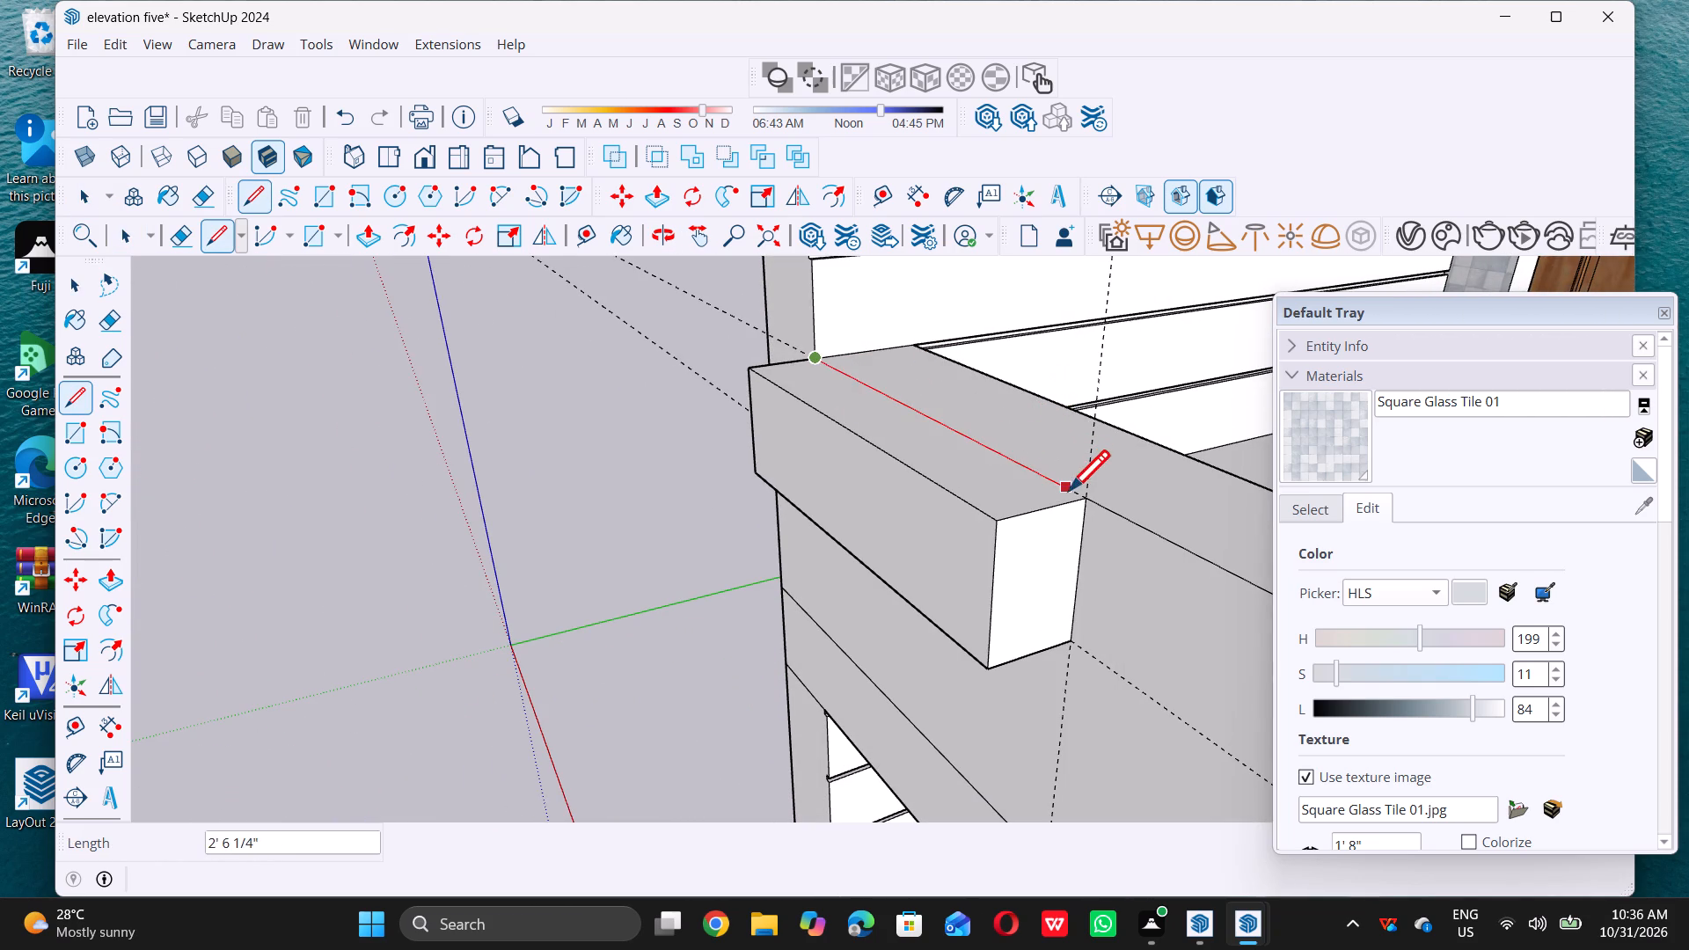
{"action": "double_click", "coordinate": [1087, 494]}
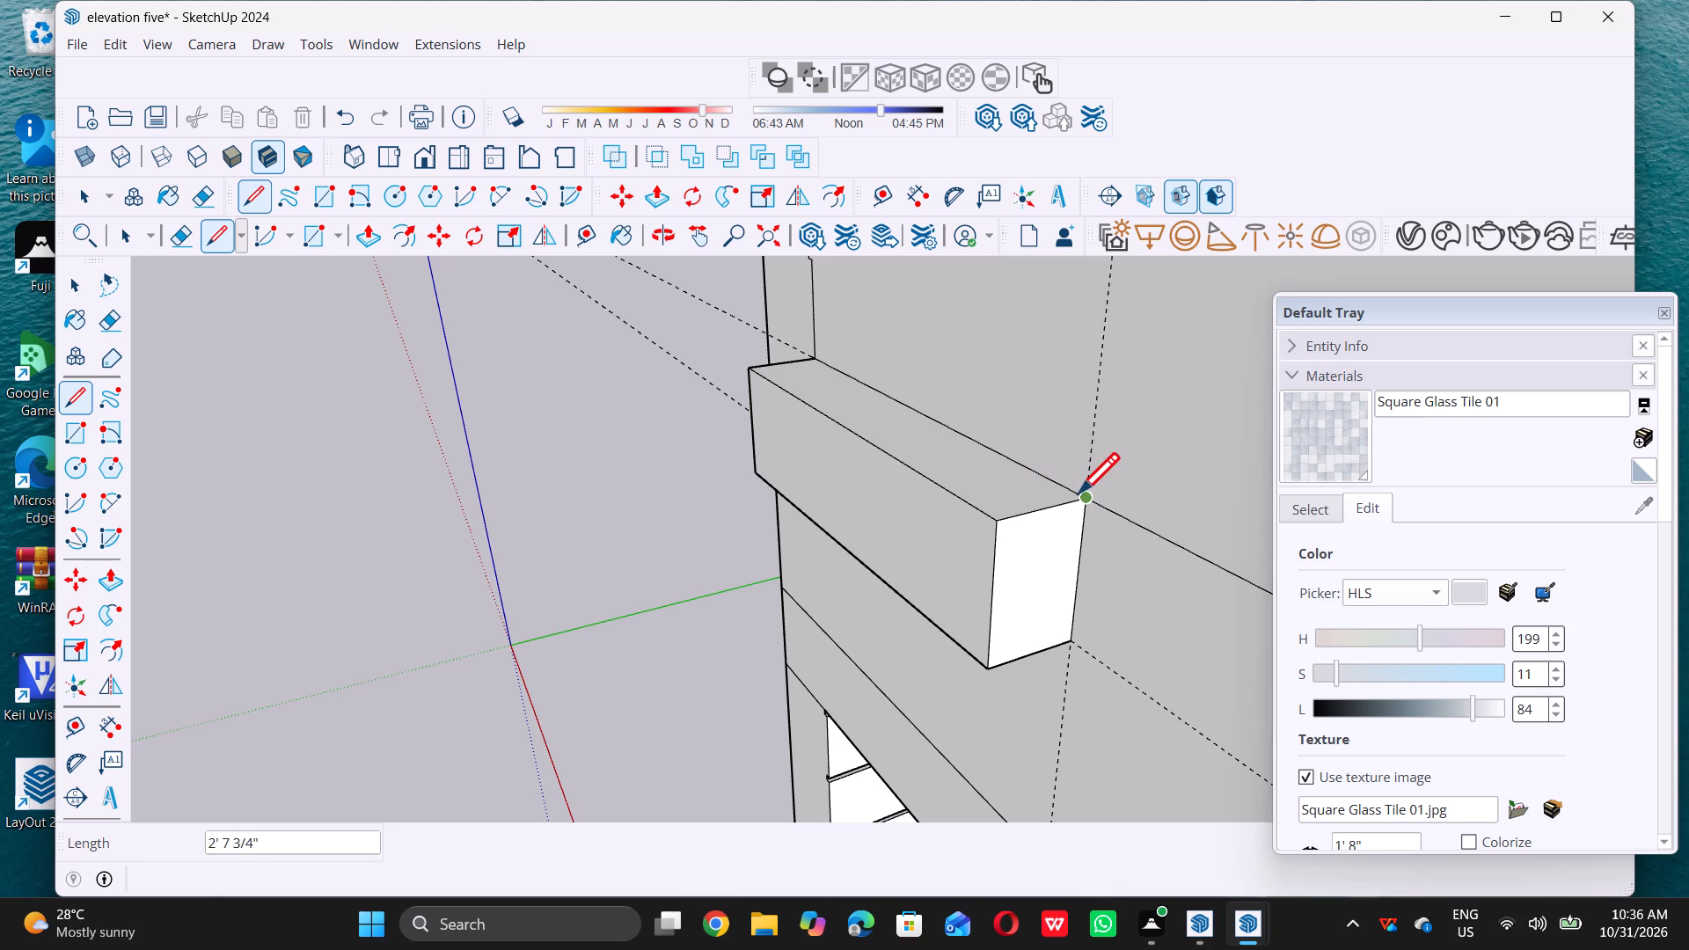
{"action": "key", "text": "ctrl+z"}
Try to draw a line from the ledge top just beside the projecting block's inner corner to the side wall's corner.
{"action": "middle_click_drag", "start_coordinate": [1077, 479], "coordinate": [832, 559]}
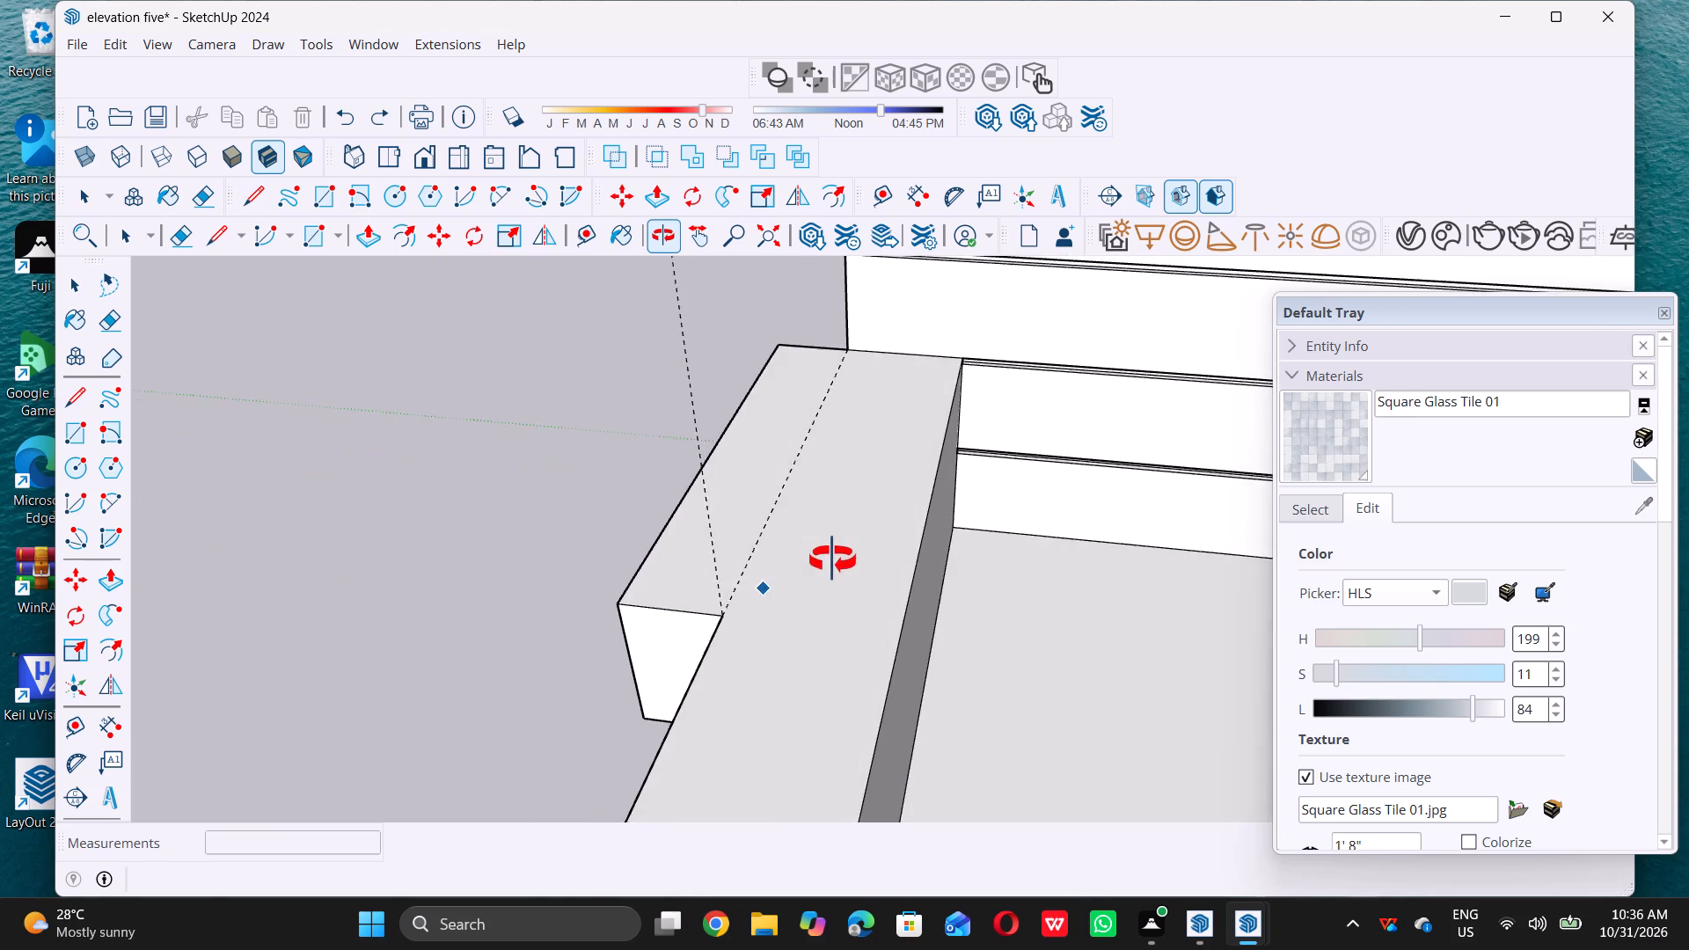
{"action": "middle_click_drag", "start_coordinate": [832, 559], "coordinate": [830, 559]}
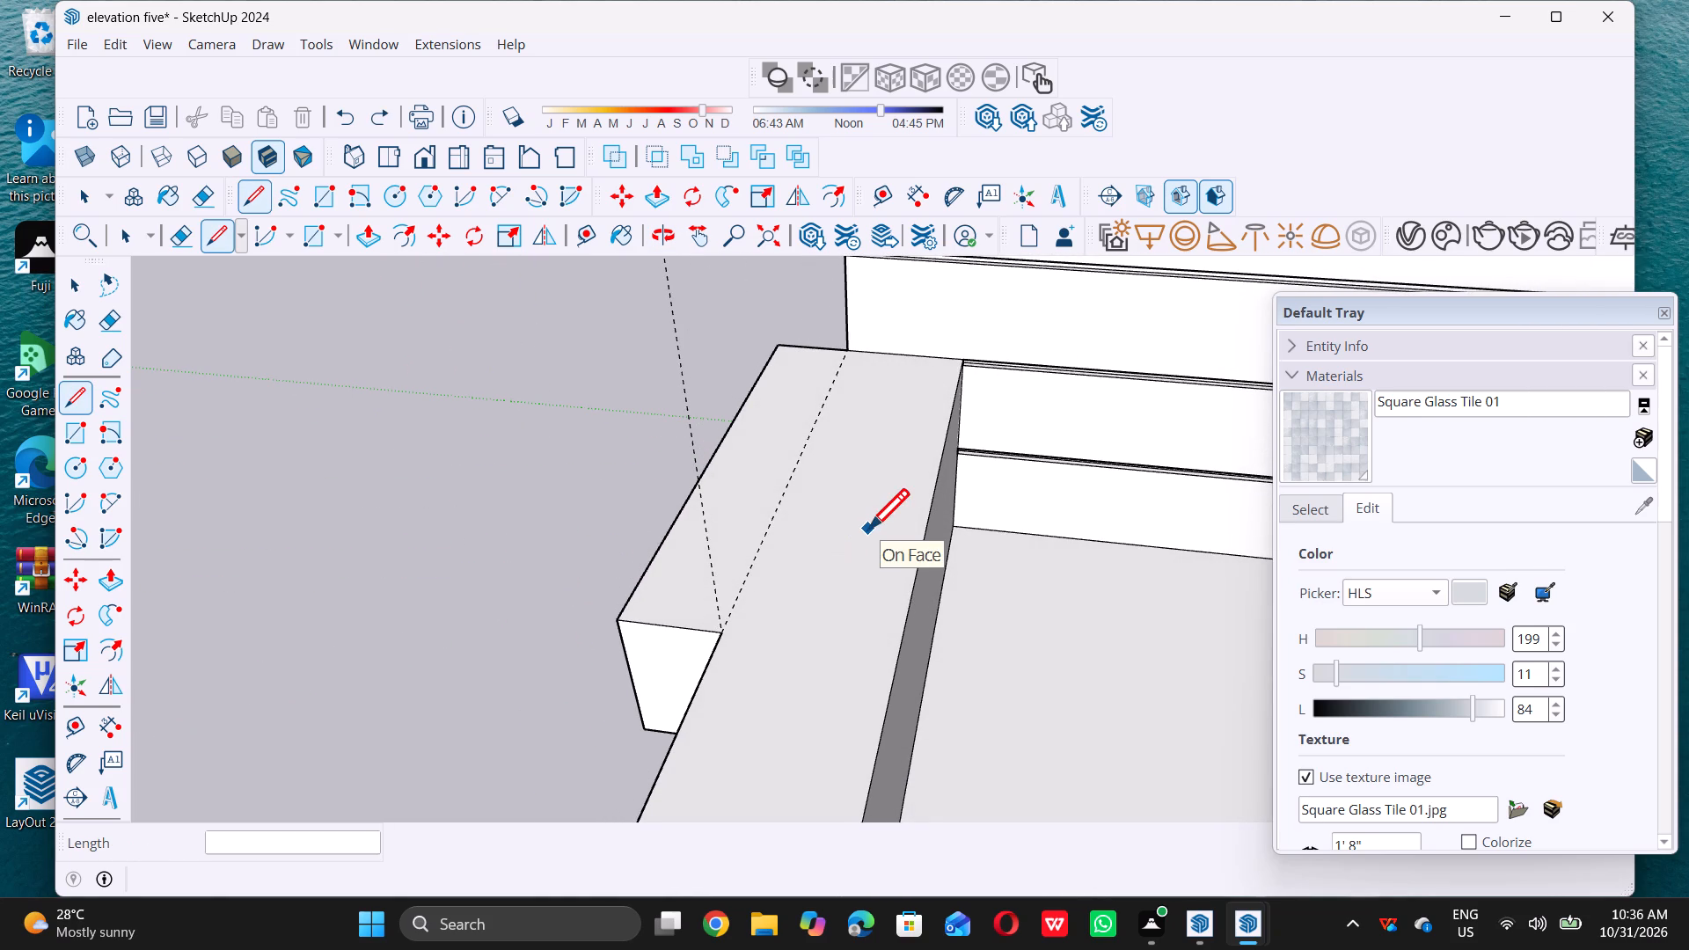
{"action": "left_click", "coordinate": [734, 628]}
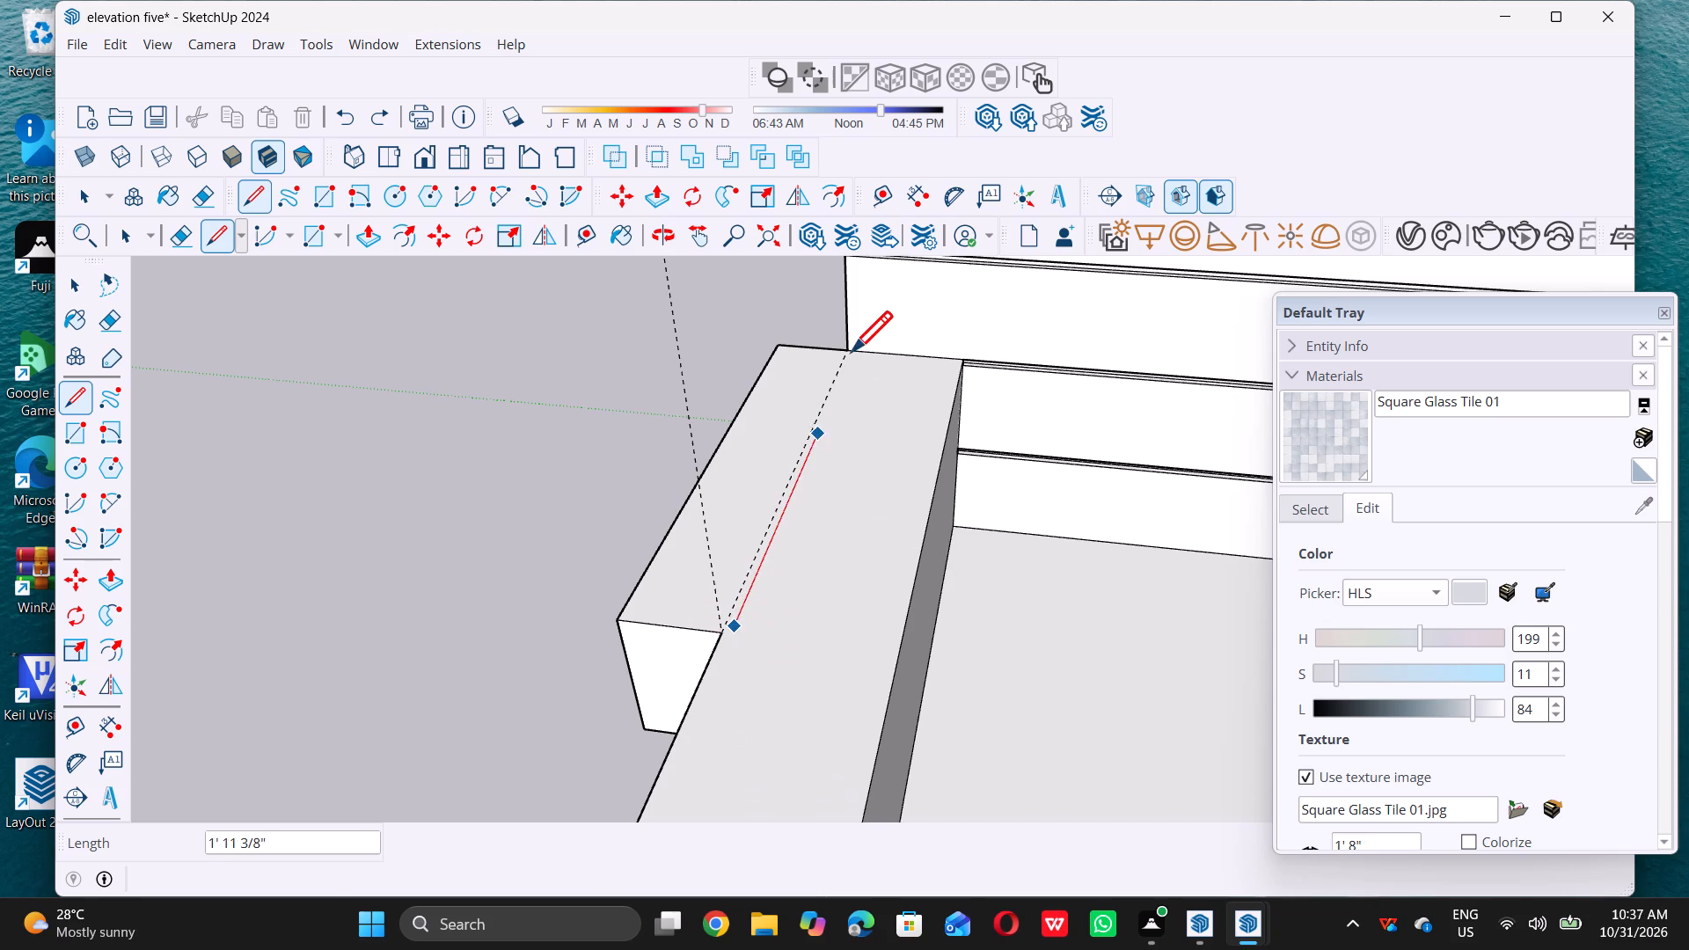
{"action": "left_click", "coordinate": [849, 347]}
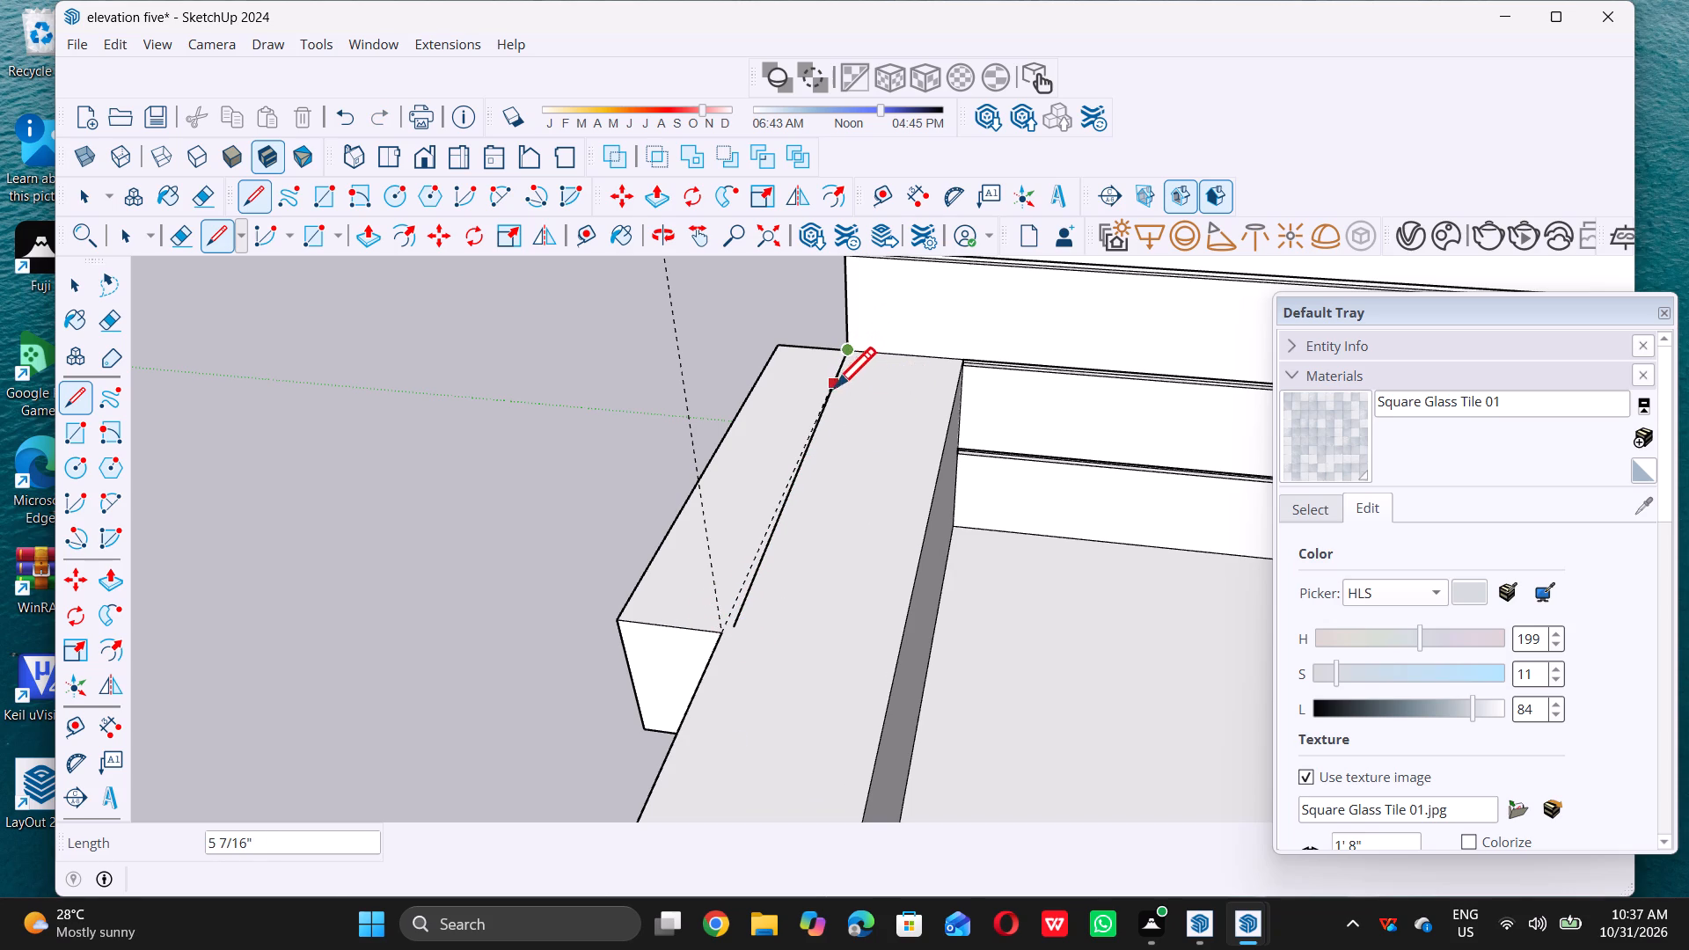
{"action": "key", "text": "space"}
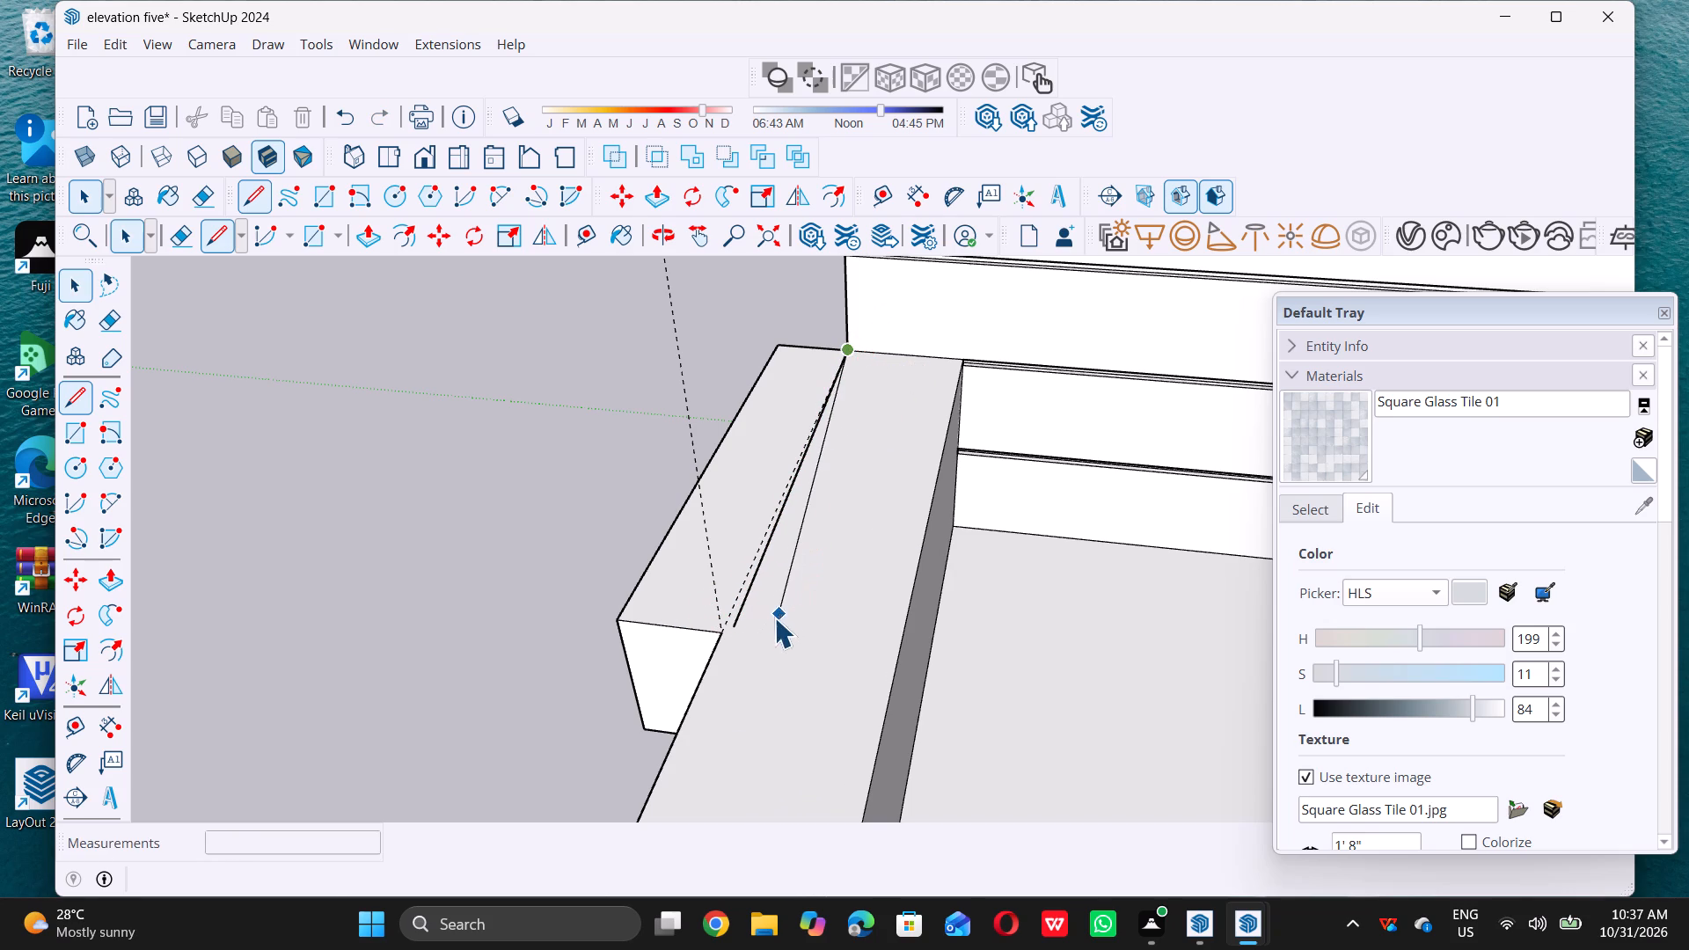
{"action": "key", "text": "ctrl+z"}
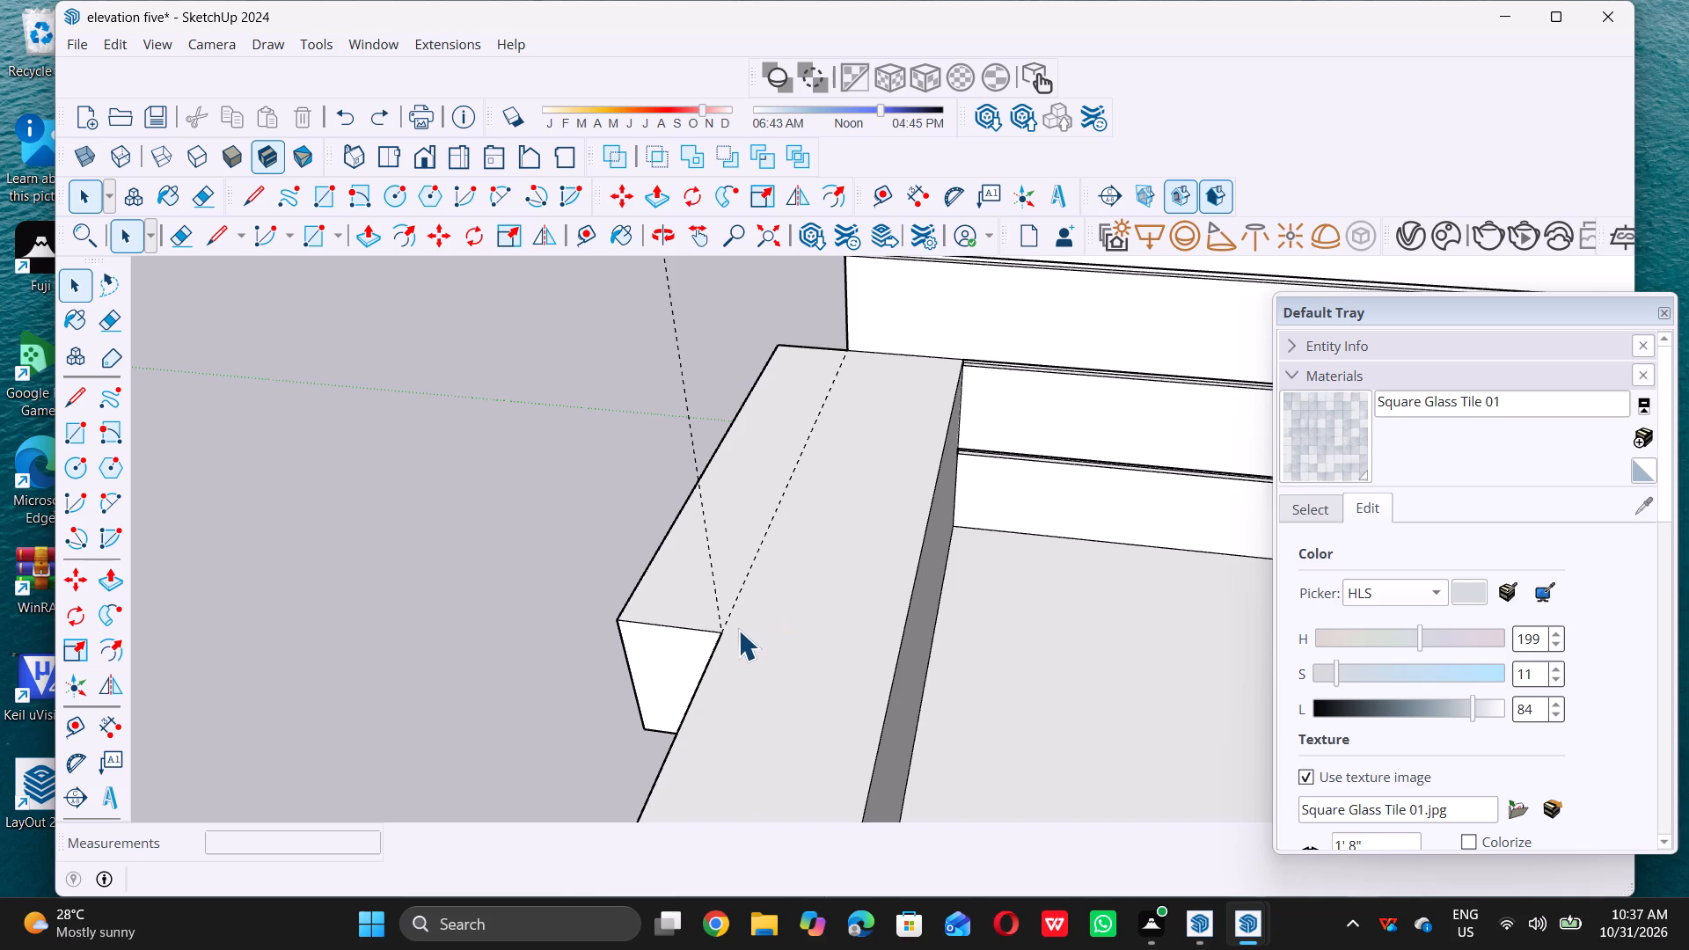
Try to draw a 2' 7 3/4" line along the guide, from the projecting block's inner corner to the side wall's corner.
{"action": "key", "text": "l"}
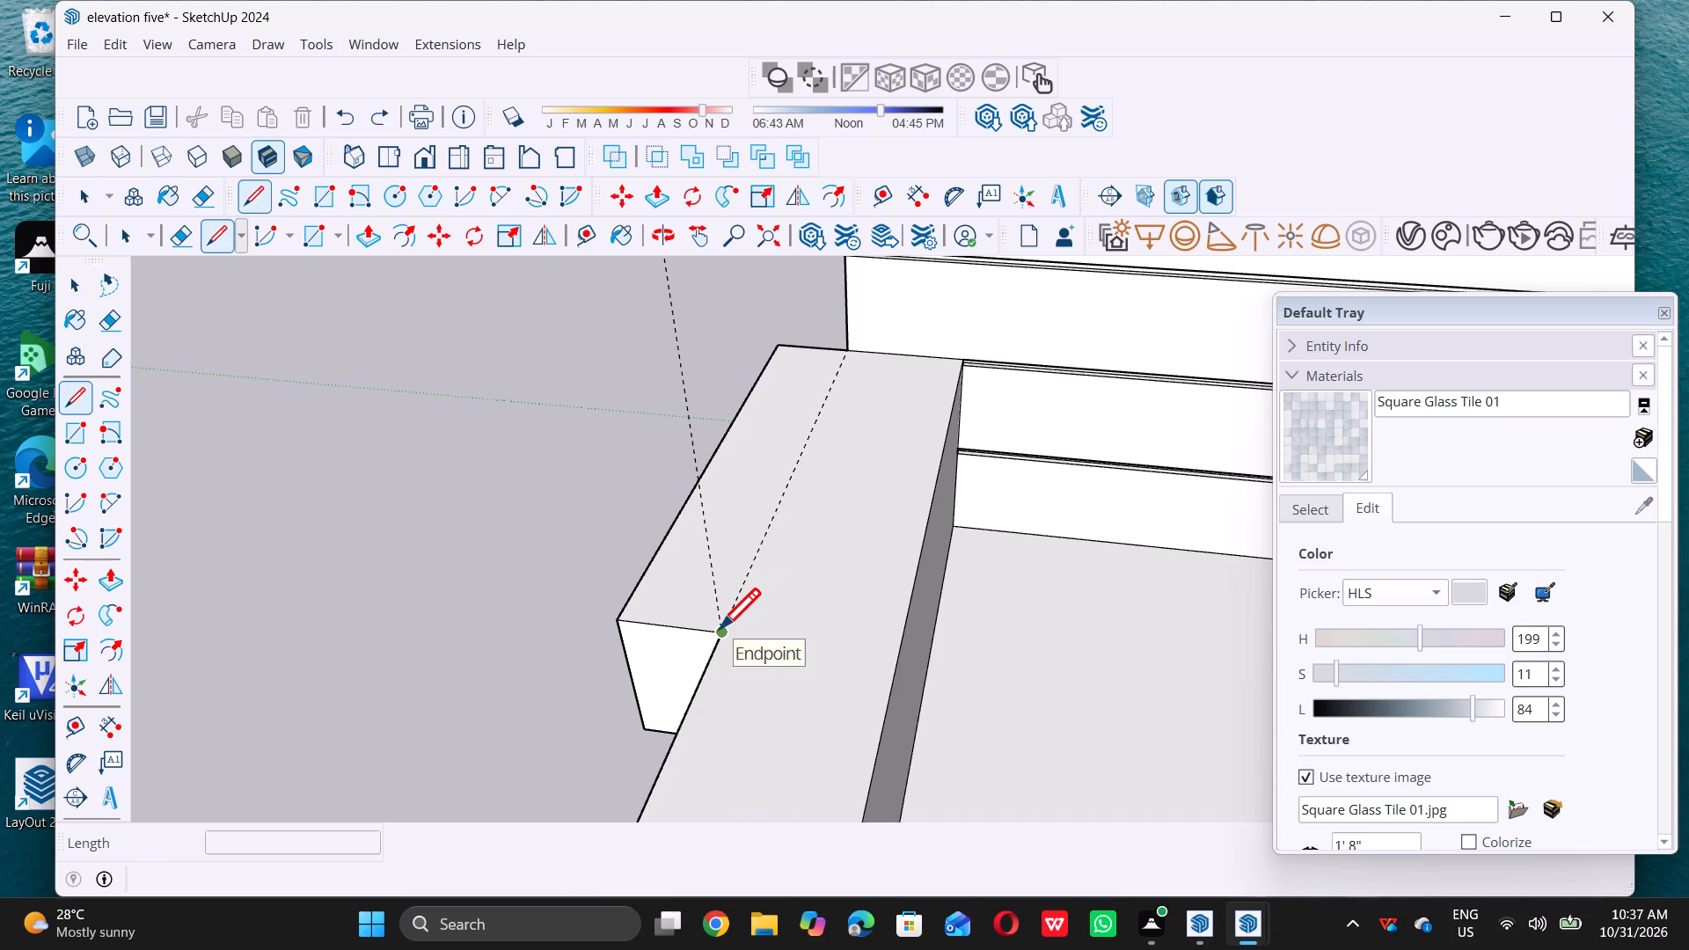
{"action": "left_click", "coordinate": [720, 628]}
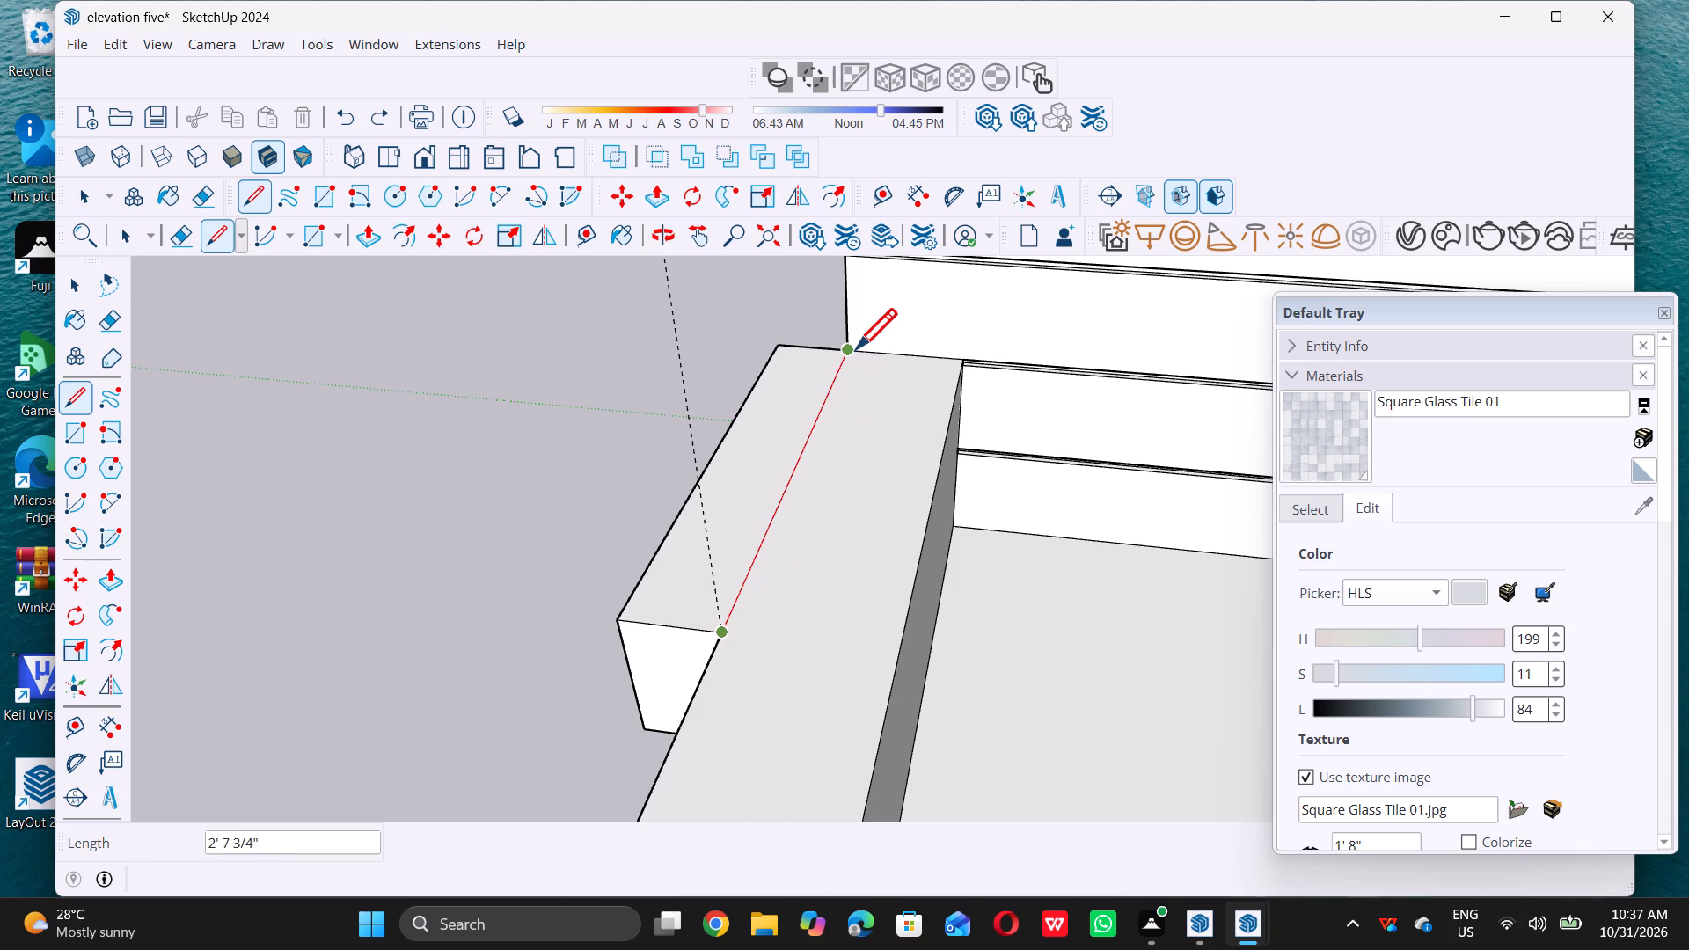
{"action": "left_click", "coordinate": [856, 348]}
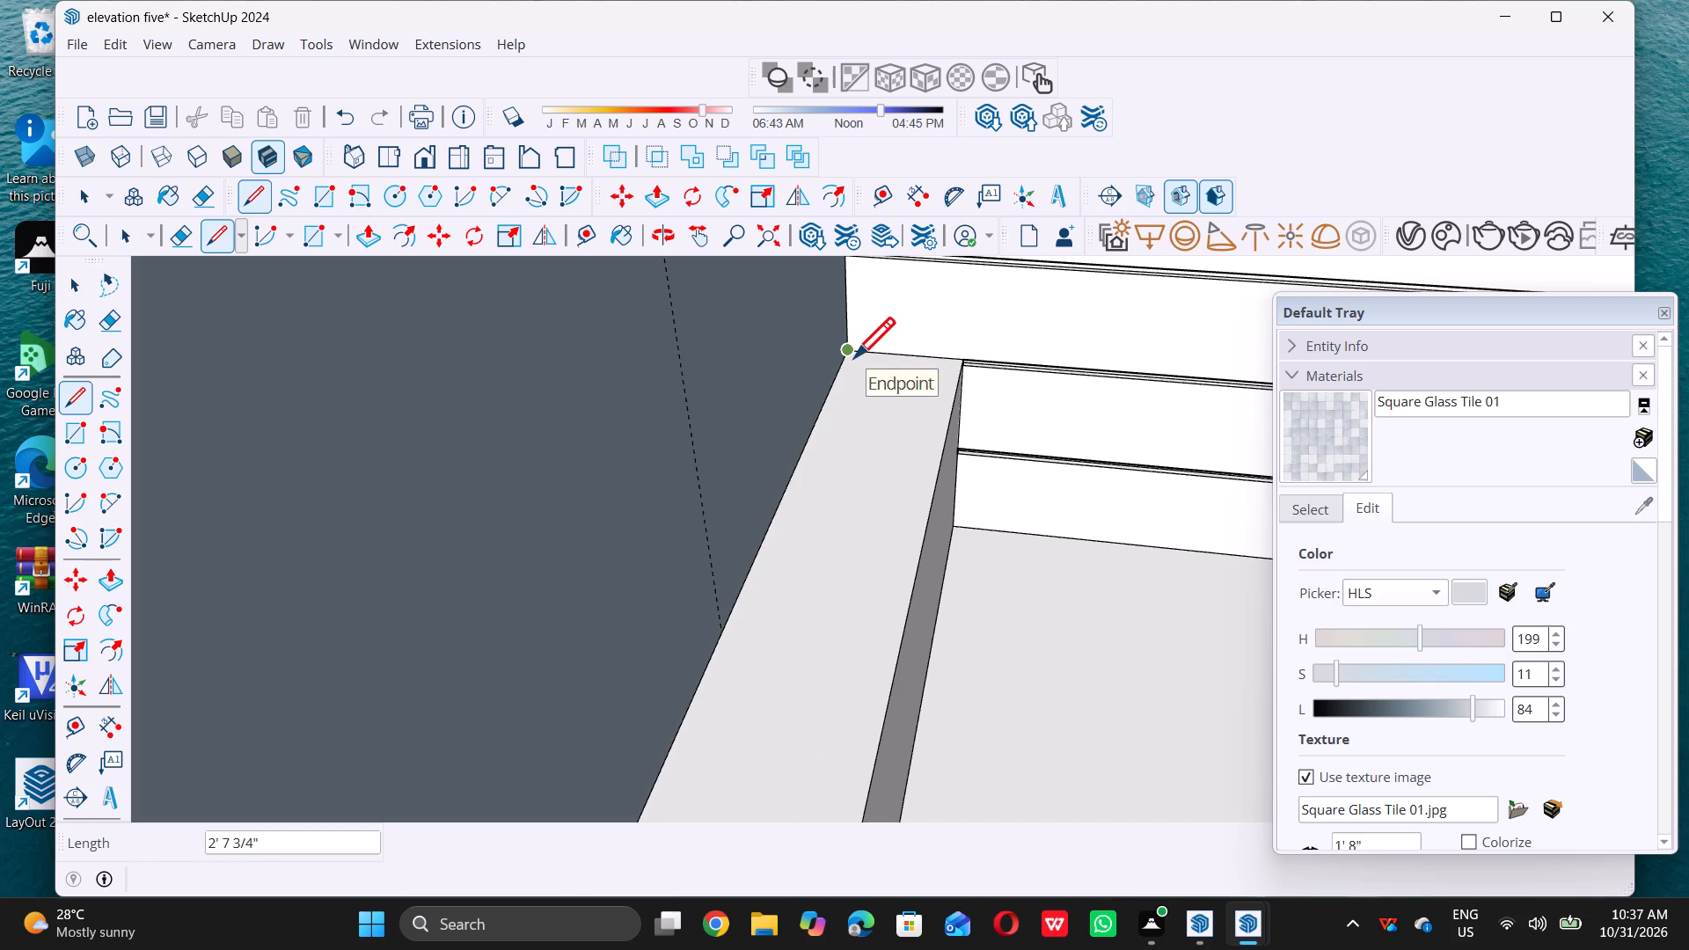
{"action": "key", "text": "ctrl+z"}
Examine the middle floor's front ledge, projecting block and guides from around the whole three-storey model.
{"action": "scroll", "coordinate": [842, 365], "scroll_direction": "down", "scroll_amount": 6}
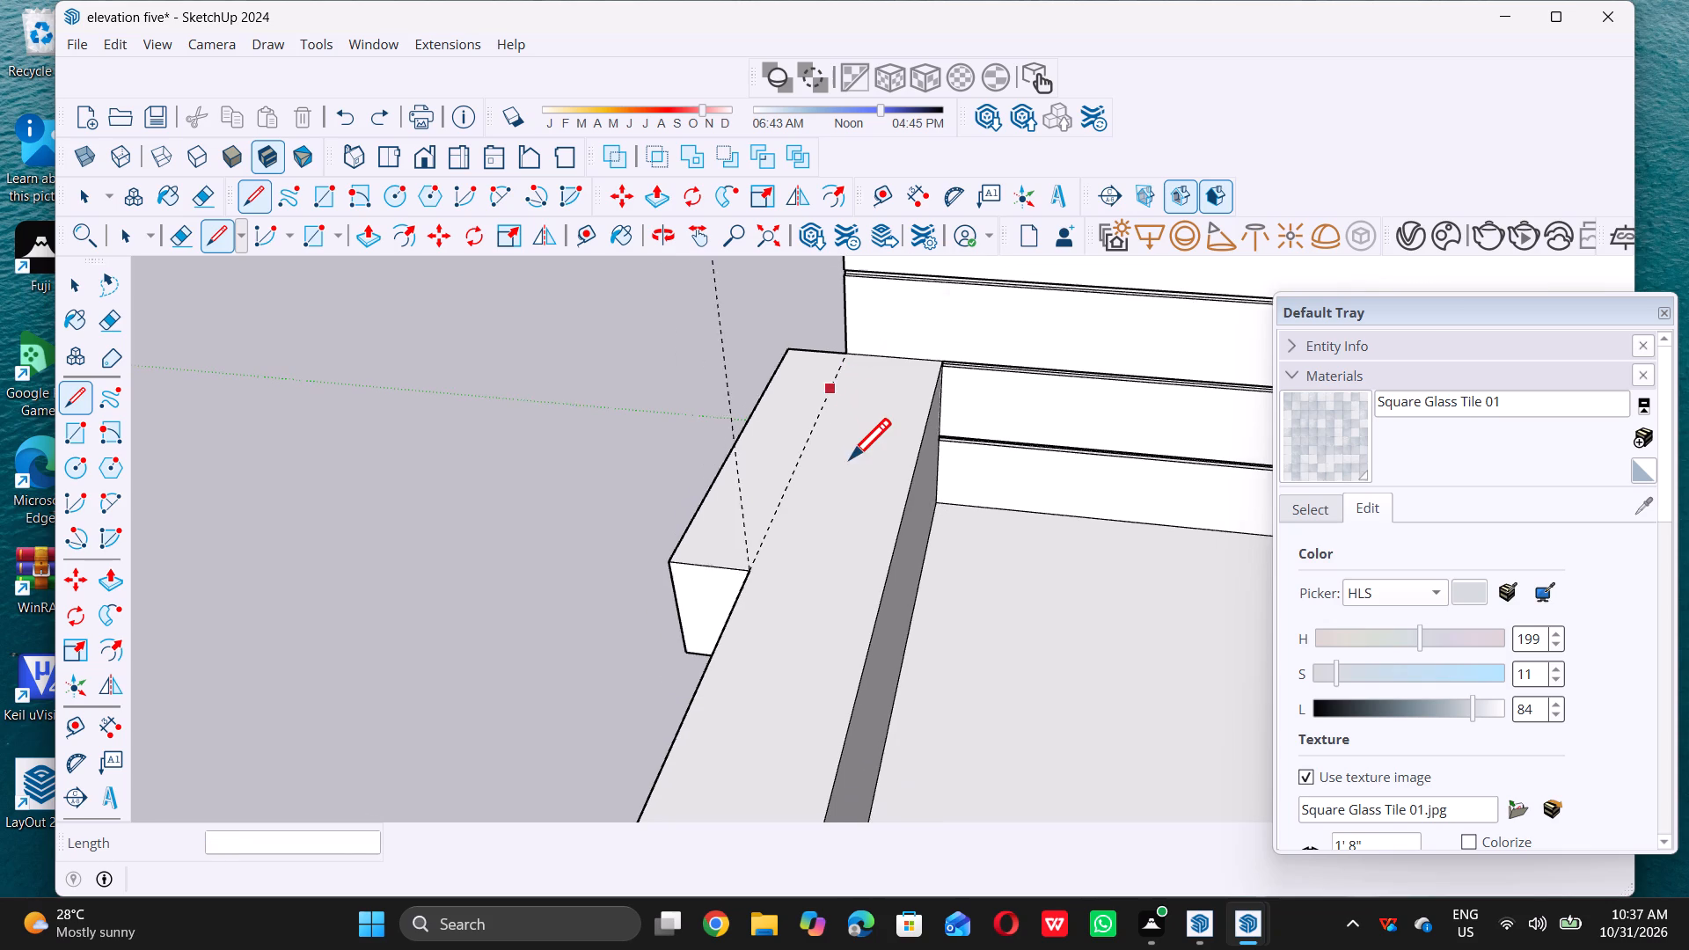
{"action": "middle_click_drag", "start_coordinate": [844, 485], "coordinate": [940, 520]}
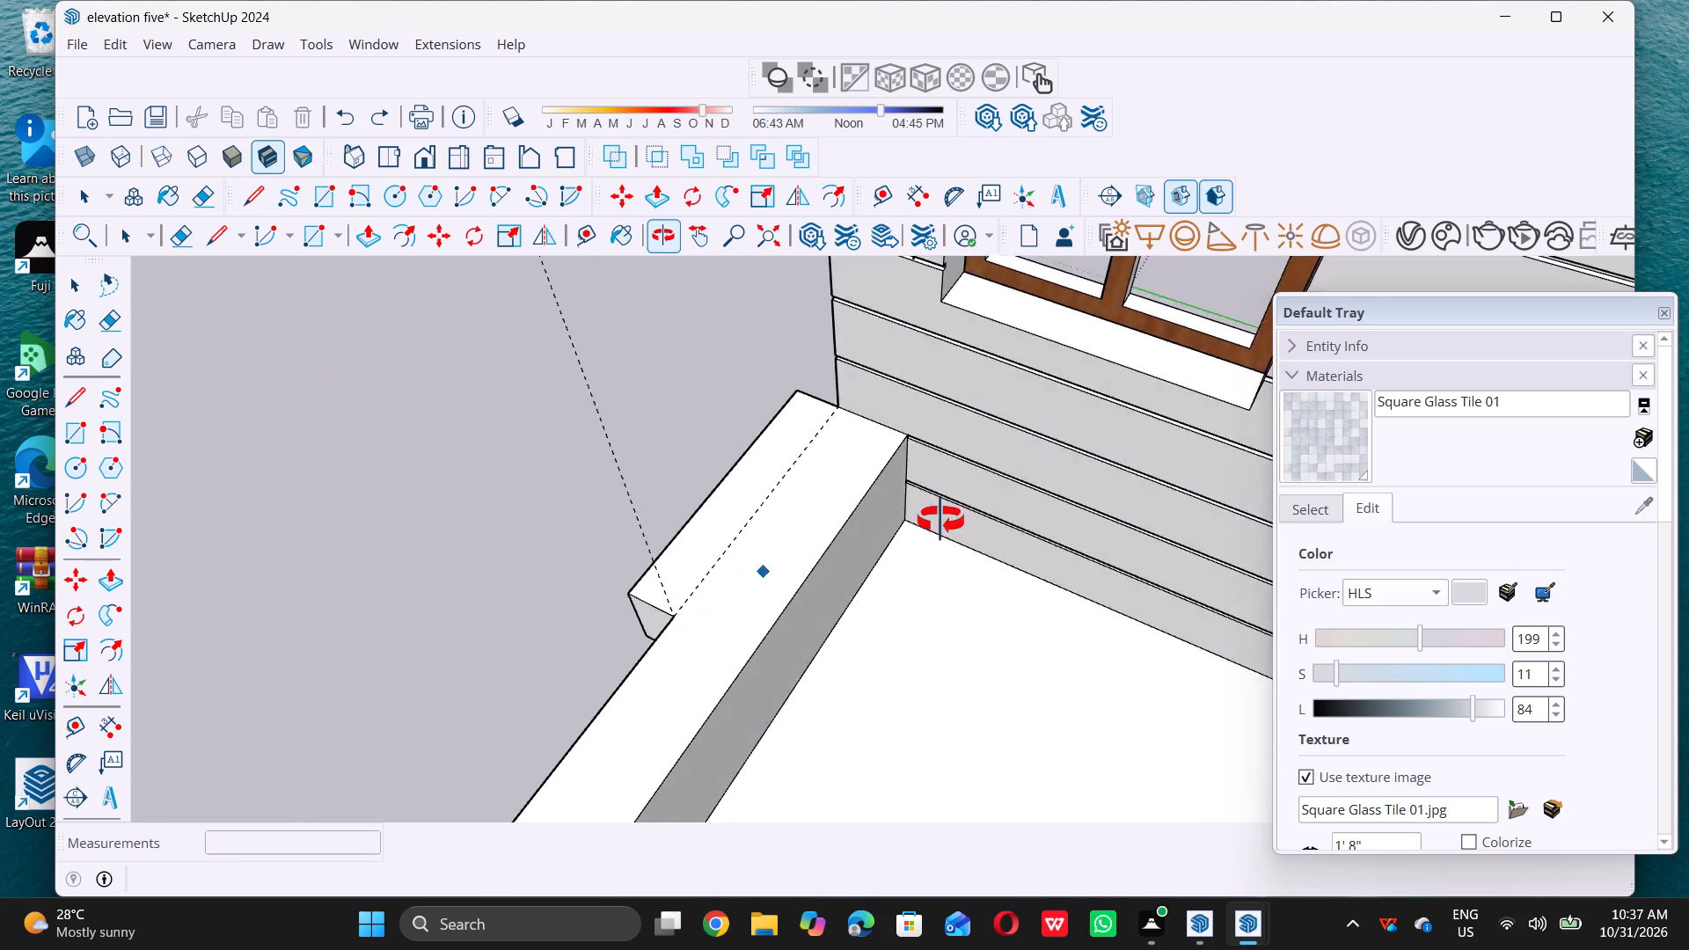
{"action": "middle_click_drag", "start_coordinate": [940, 520], "coordinate": [935, 361]}
{"action": "scroll", "coordinate": [925, 370], "scroll_direction": "down", "scroll_amount": 3}
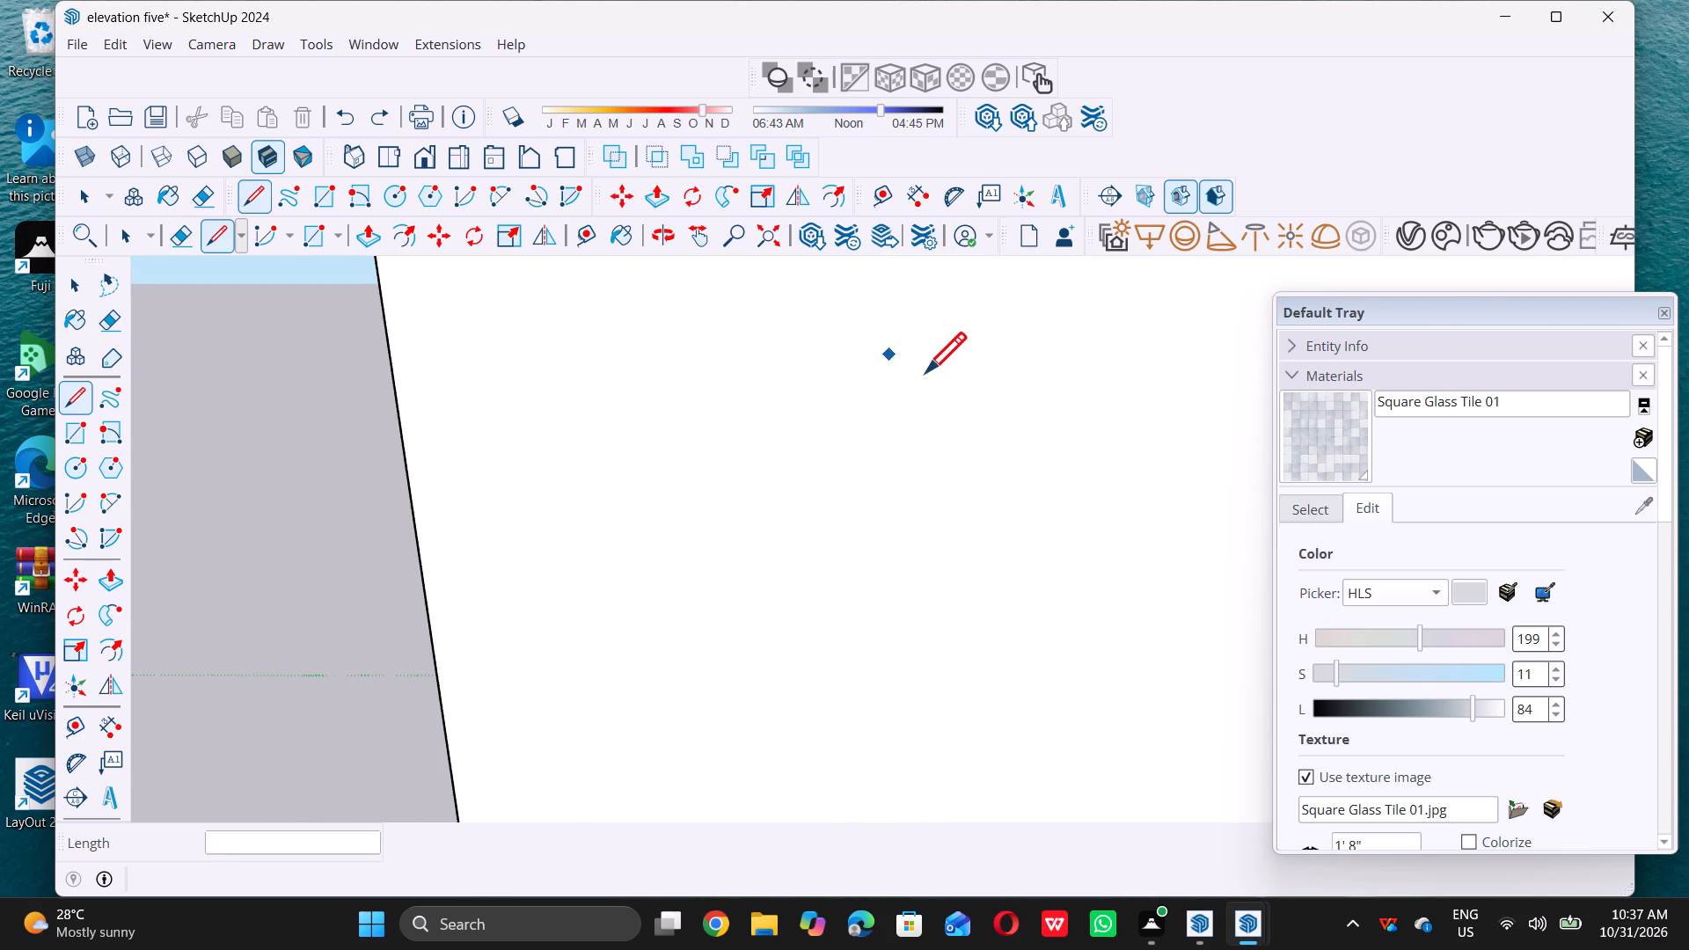
{"action": "scroll", "coordinate": [925, 372], "scroll_direction": "down", "scroll_amount": 5}
{"action": "key", "text": "space"}
{"action": "scroll", "coordinate": [923, 376], "scroll_direction": "down", "scroll_amount": 18}
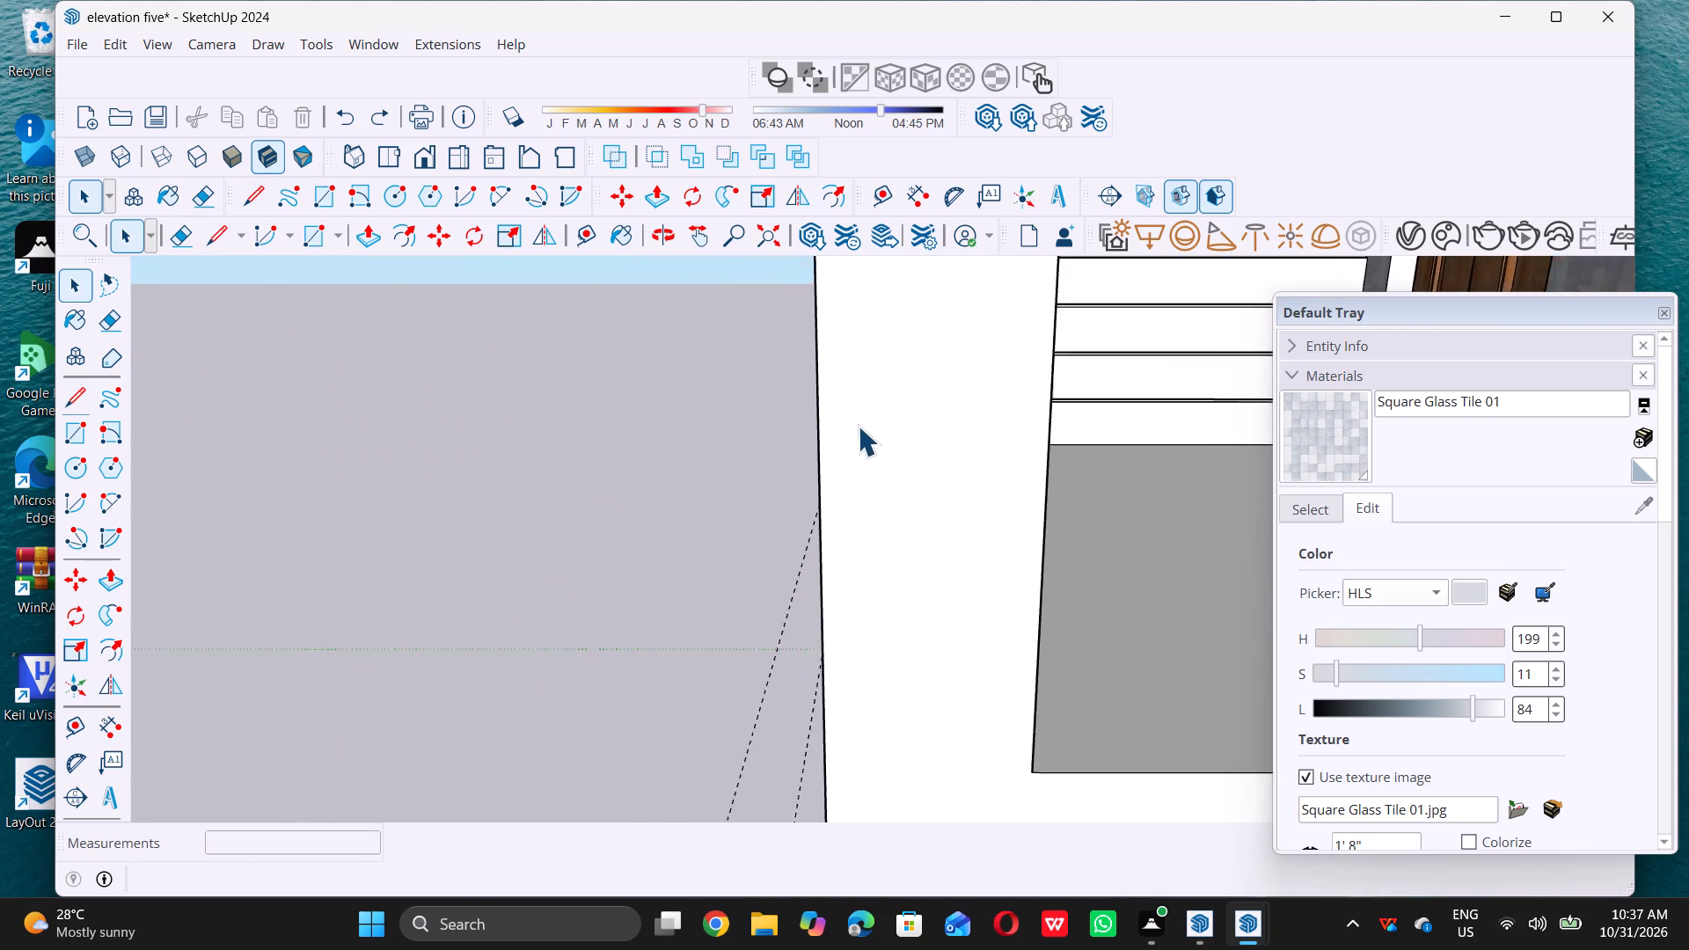
{"action": "scroll", "coordinate": [858, 426], "scroll_direction": "down", "scroll_amount": 20}
{"action": "scroll", "coordinate": [858, 426], "scroll_direction": "down", "scroll_amount": 5}
{"action": "middle_click_drag", "start_coordinate": [751, 530], "coordinate": [1011, 494]}
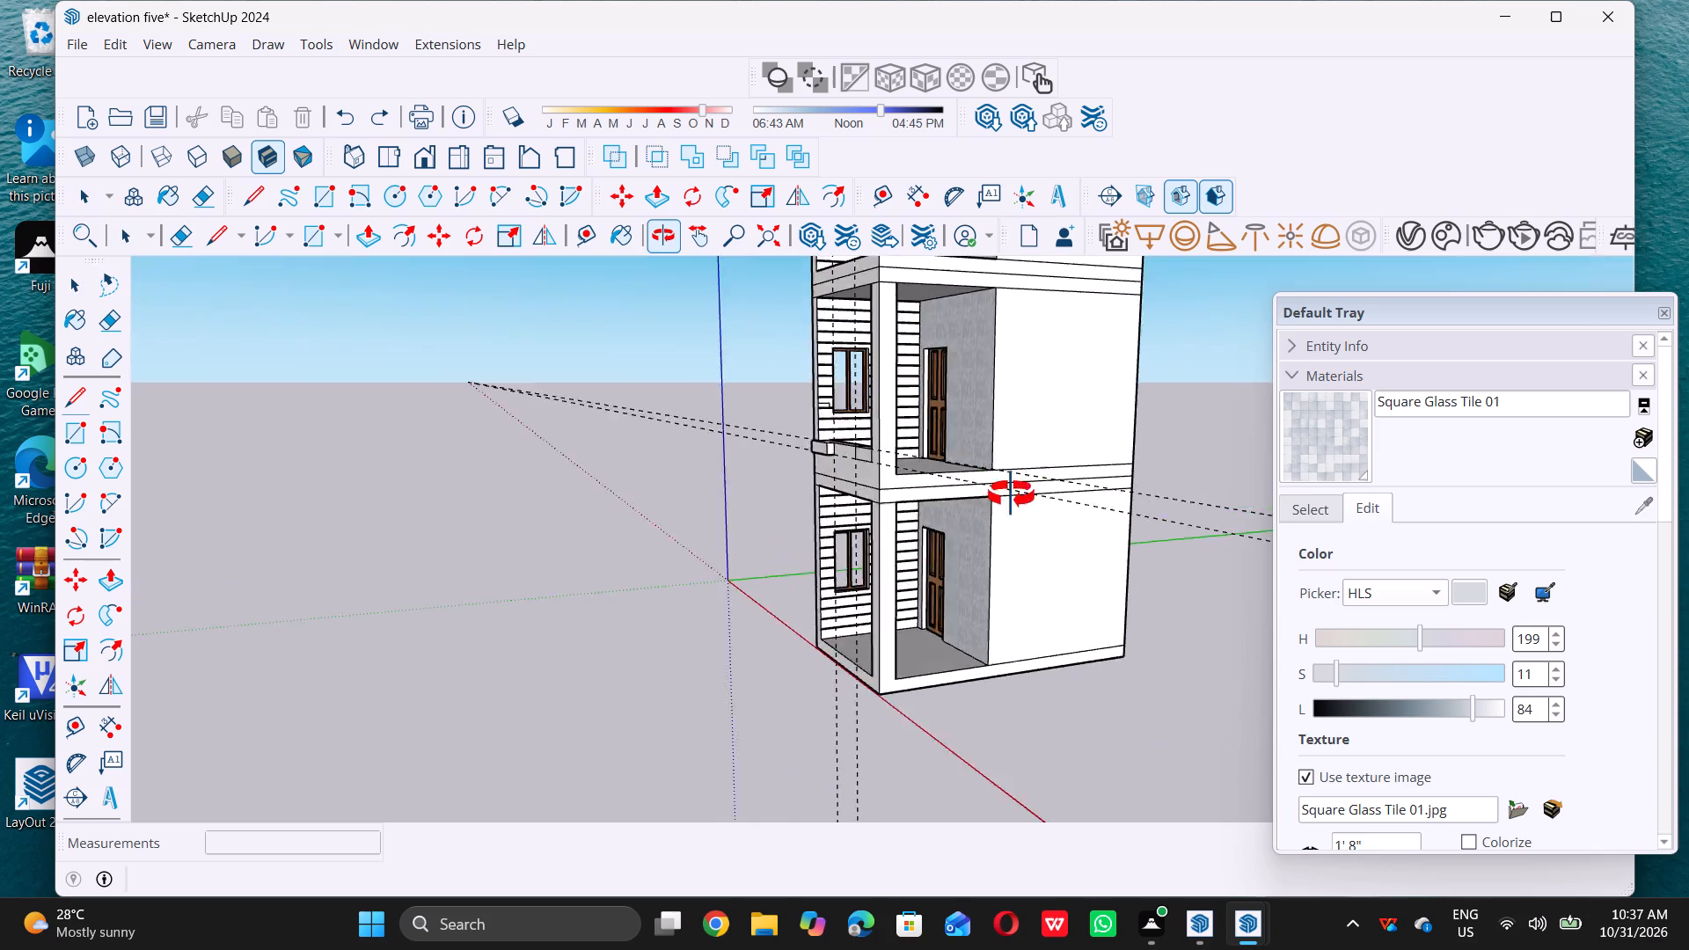
{"action": "middle_click_drag", "start_coordinate": [1011, 494], "coordinate": [1204, 483]}
{"action": "middle_click_drag", "start_coordinate": [891, 503], "coordinate": [786, 680]}
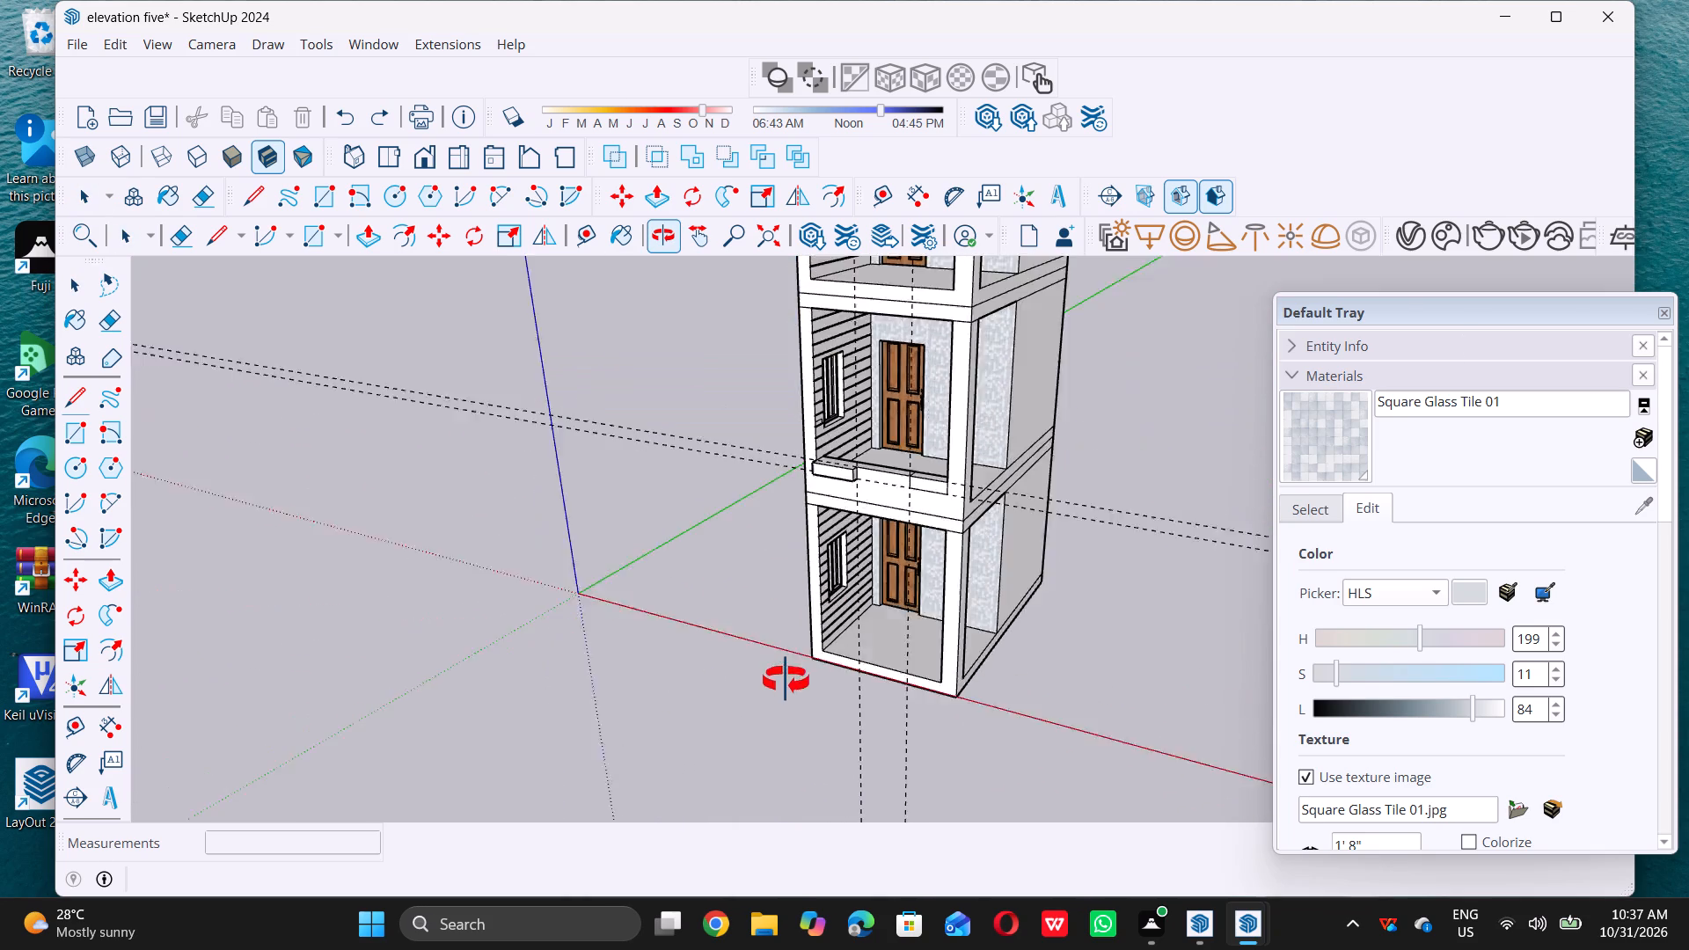
{"action": "middle_click_drag", "start_coordinate": [786, 680], "coordinate": [749, 705]}
{"action": "middle_click", "coordinate": [749, 705]}
{"action": "scroll", "coordinate": [884, 549], "scroll_direction": "up", "scroll_amount": 6}
{"action": "scroll", "coordinate": [889, 539], "scroll_direction": "down", "scroll_amount": 10}
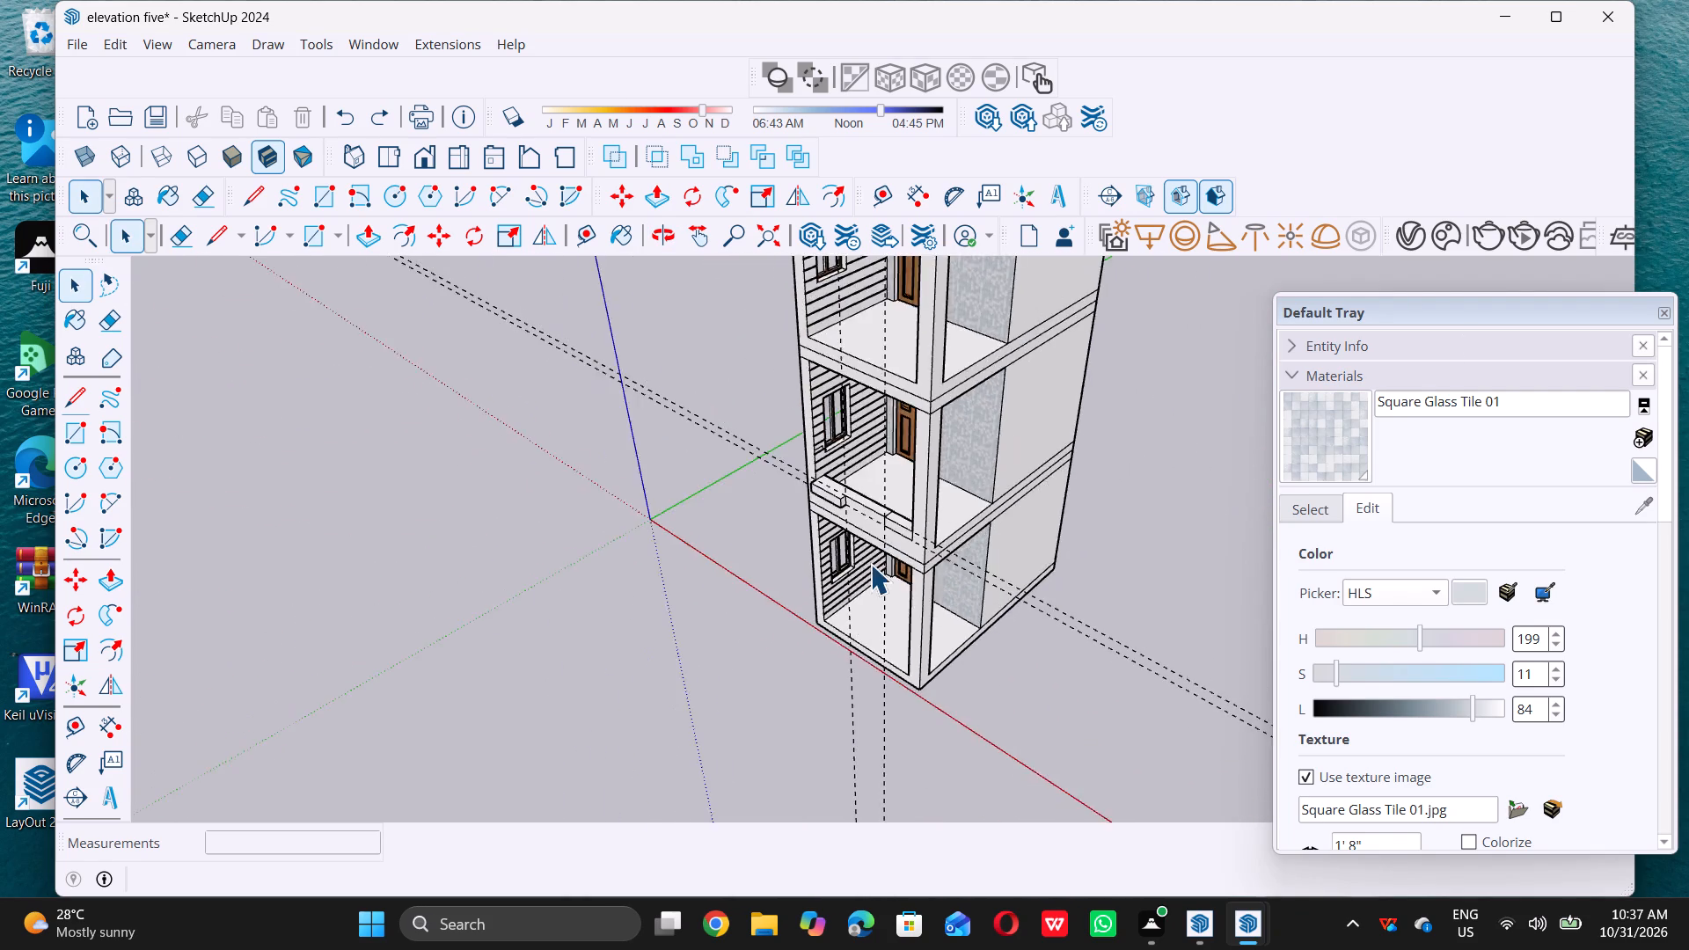
{"action": "scroll", "coordinate": [870, 564], "scroll_direction": "down", "scroll_amount": 2}
{"action": "middle_click_drag", "start_coordinate": [897, 557], "coordinate": [874, 582]}
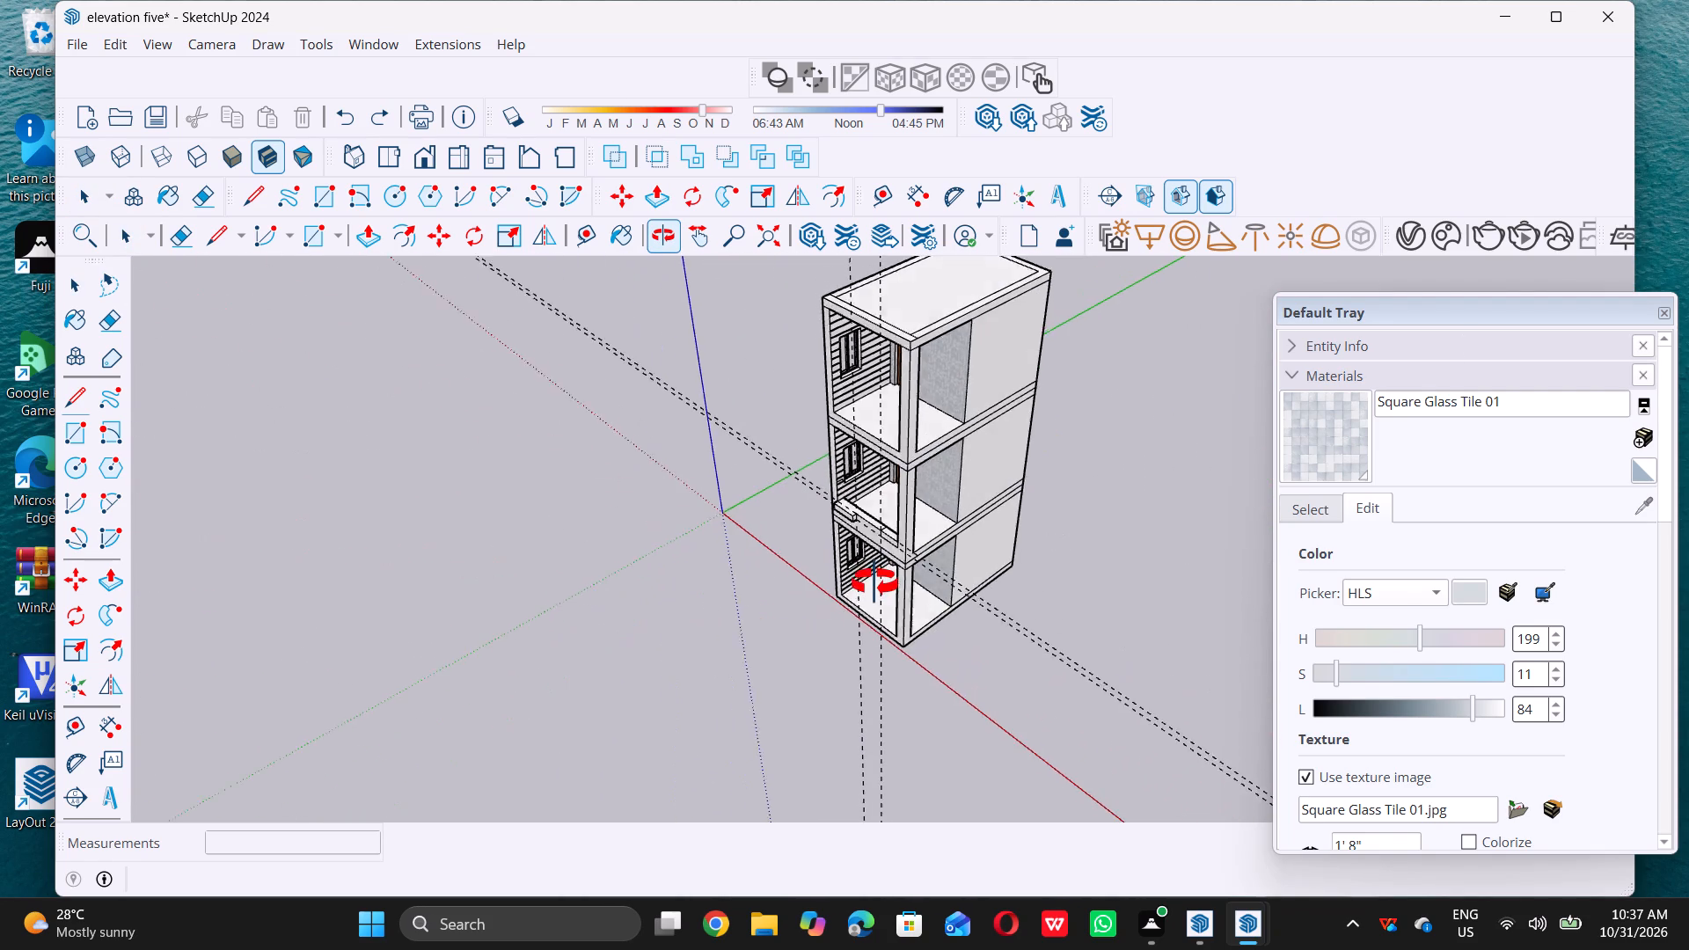
{"action": "middle_click_drag", "start_coordinate": [874, 582], "coordinate": [1026, 559]}
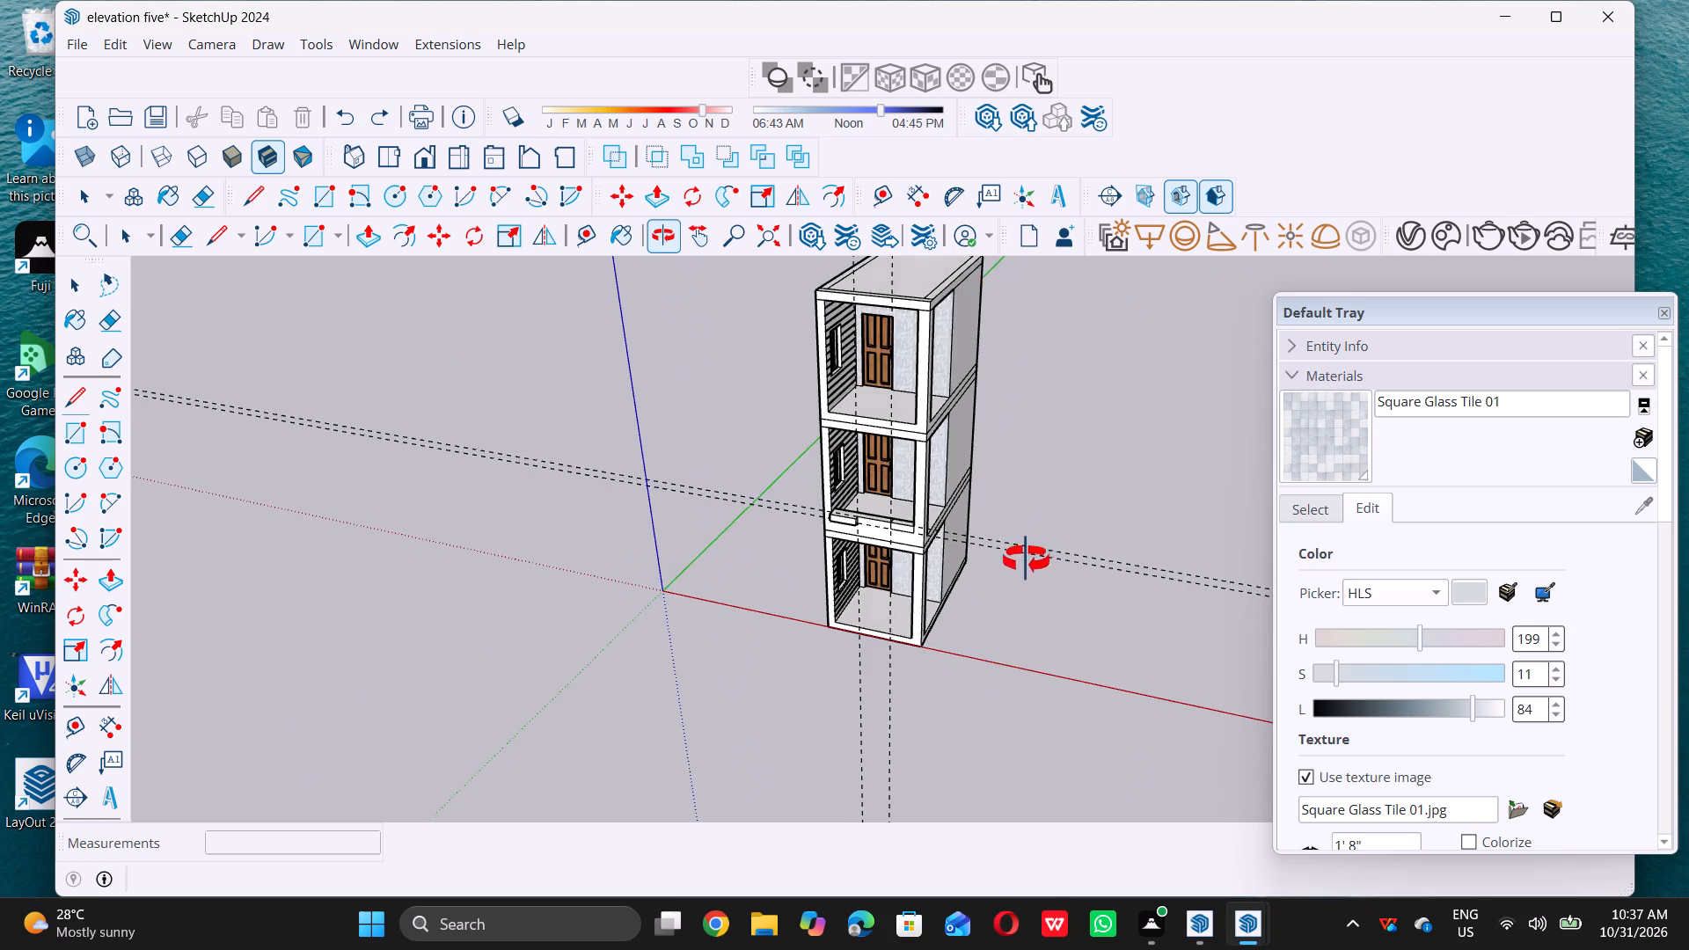
{"action": "middle_click_drag", "start_coordinate": [1026, 559], "coordinate": [947, 602]}
Draw a 9" line across the middle floor's ledge top, from the projecting block's inner corner to the ledge's back edge.
{"action": "scroll", "coordinate": [904, 553], "scroll_direction": "up", "scroll_amount": 12}
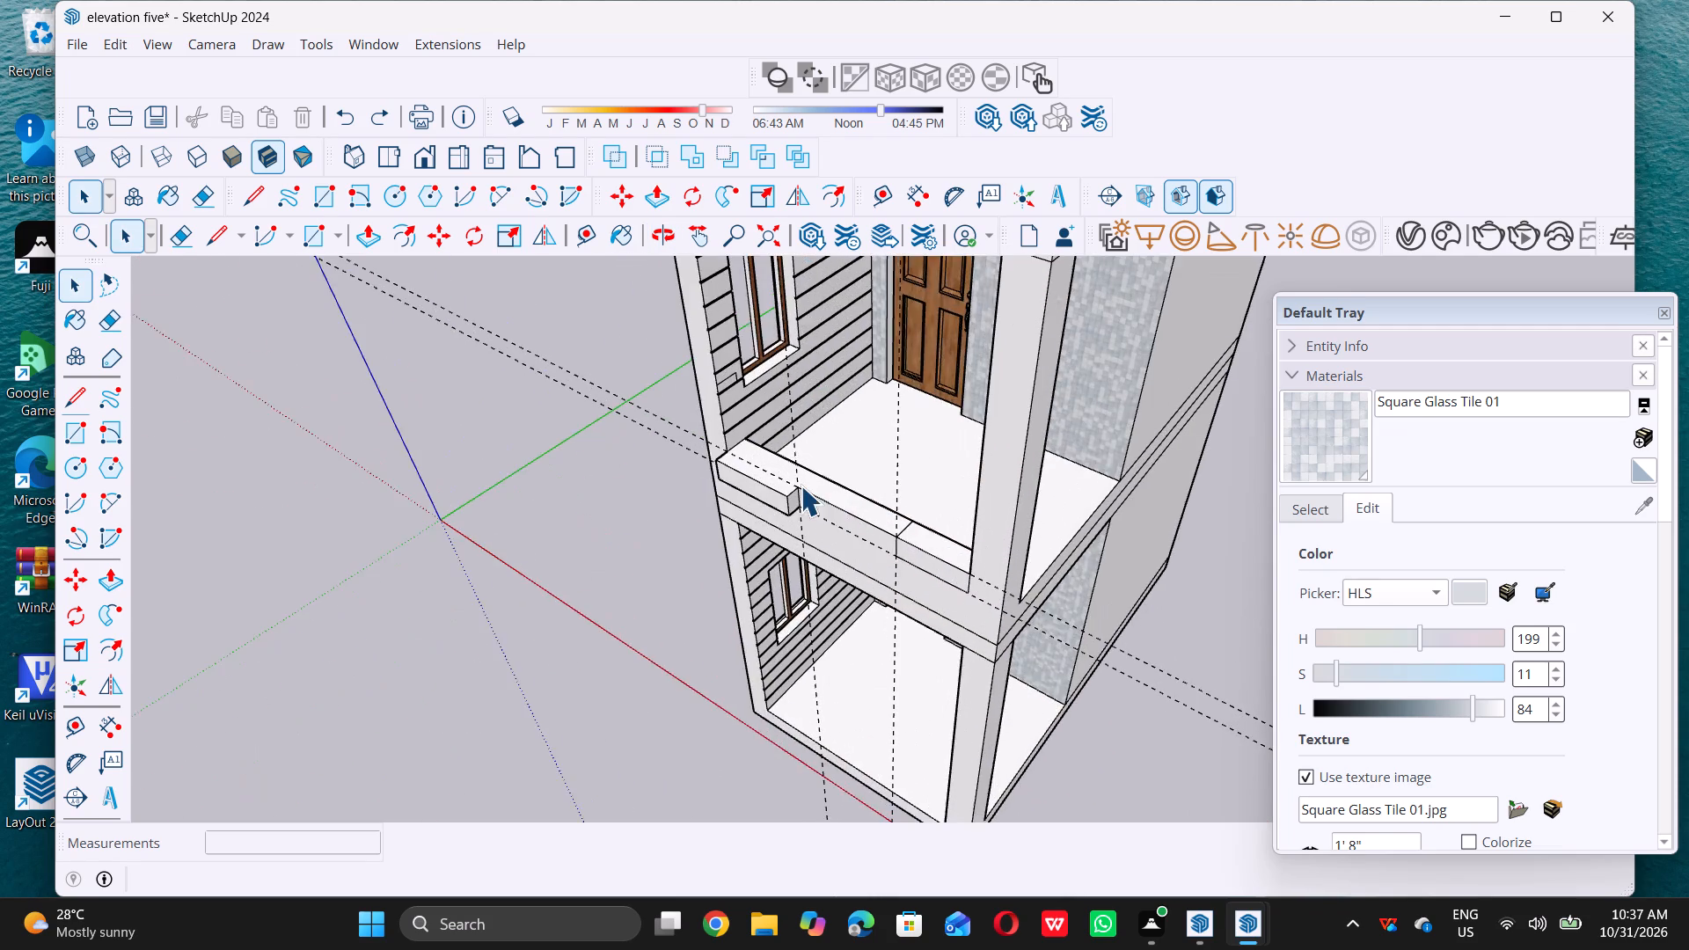
{"action": "scroll", "coordinate": [803, 486], "scroll_direction": "up", "scroll_amount": 17}
{"action": "key", "text": "l"}
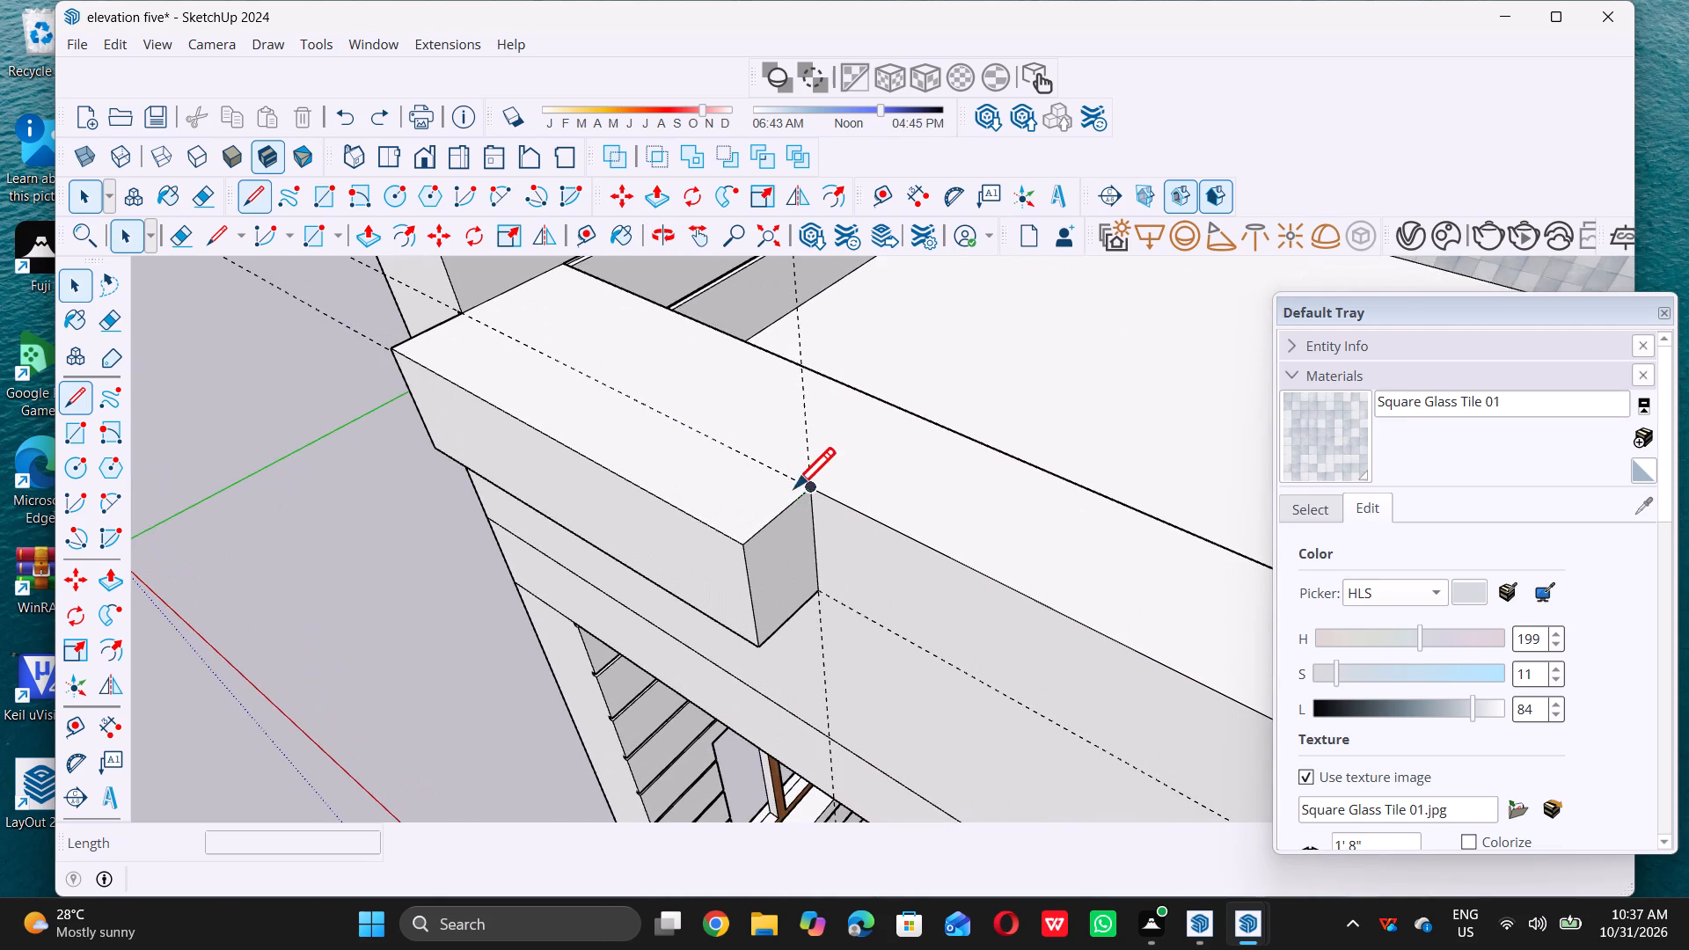
{"action": "left_click_drag", "start_coordinate": [814, 482], "coordinate": [822, 479]}
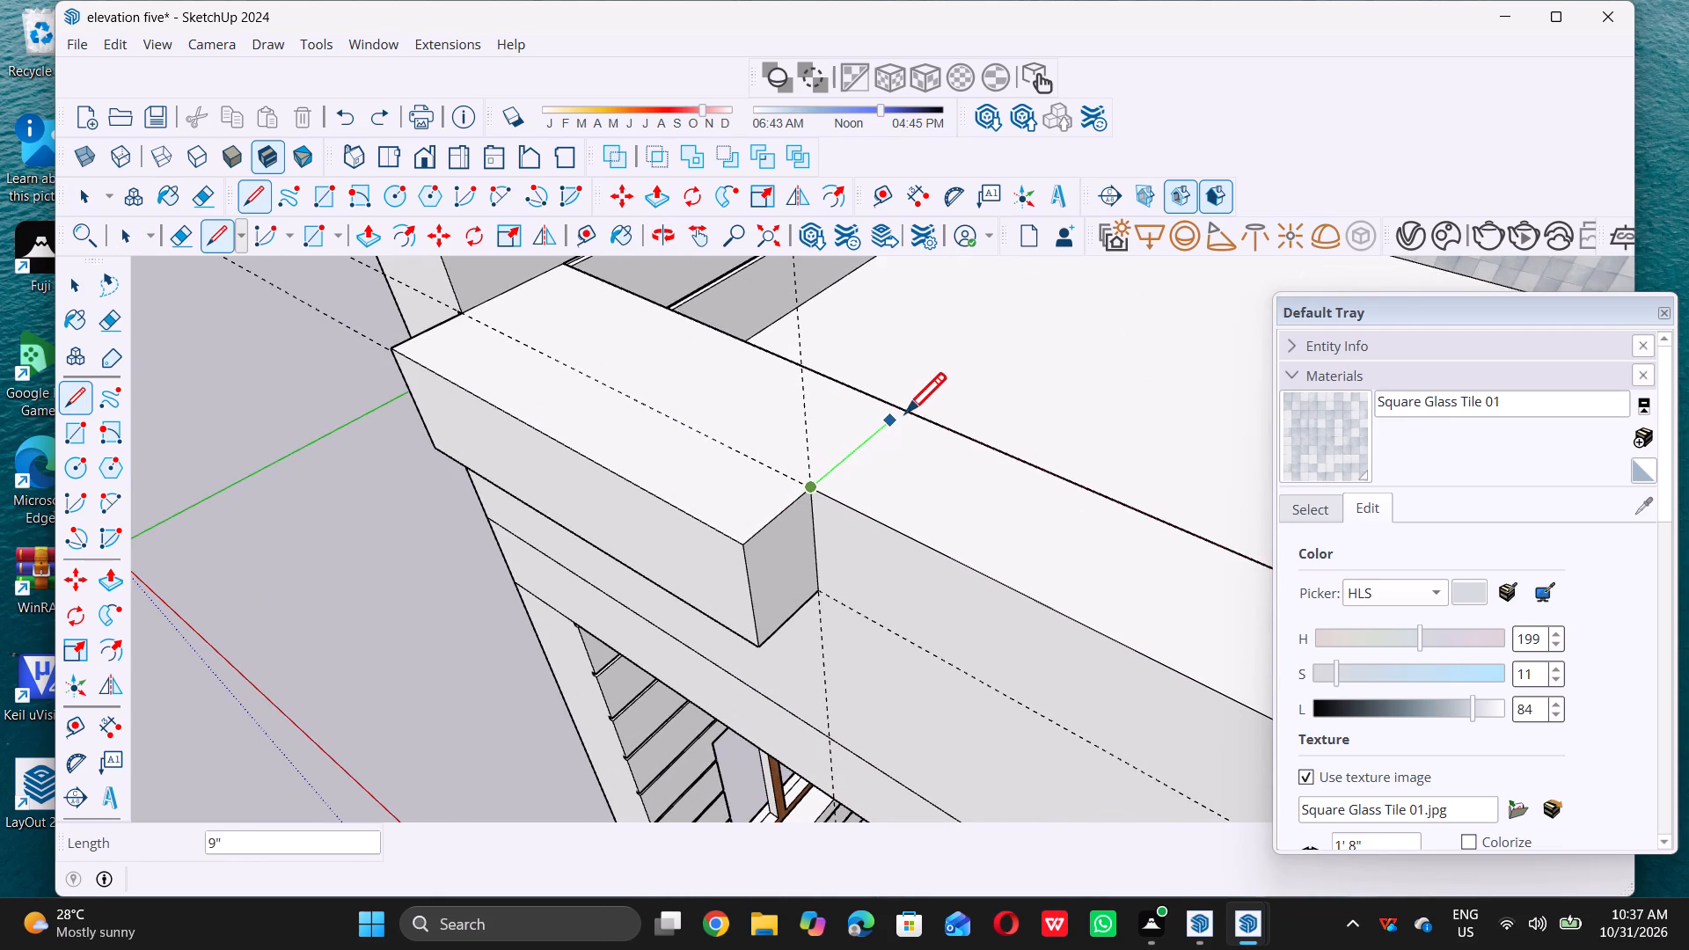
{"action": "double_click", "coordinate": [906, 412]}
{"action": "key", "text": "space"}
Push/Pull the central section of the middle floor's ledge top, between the two cross lines, up by 2'.
{"action": "scroll", "coordinate": [857, 457], "scroll_direction": "down", "scroll_amount": 10}
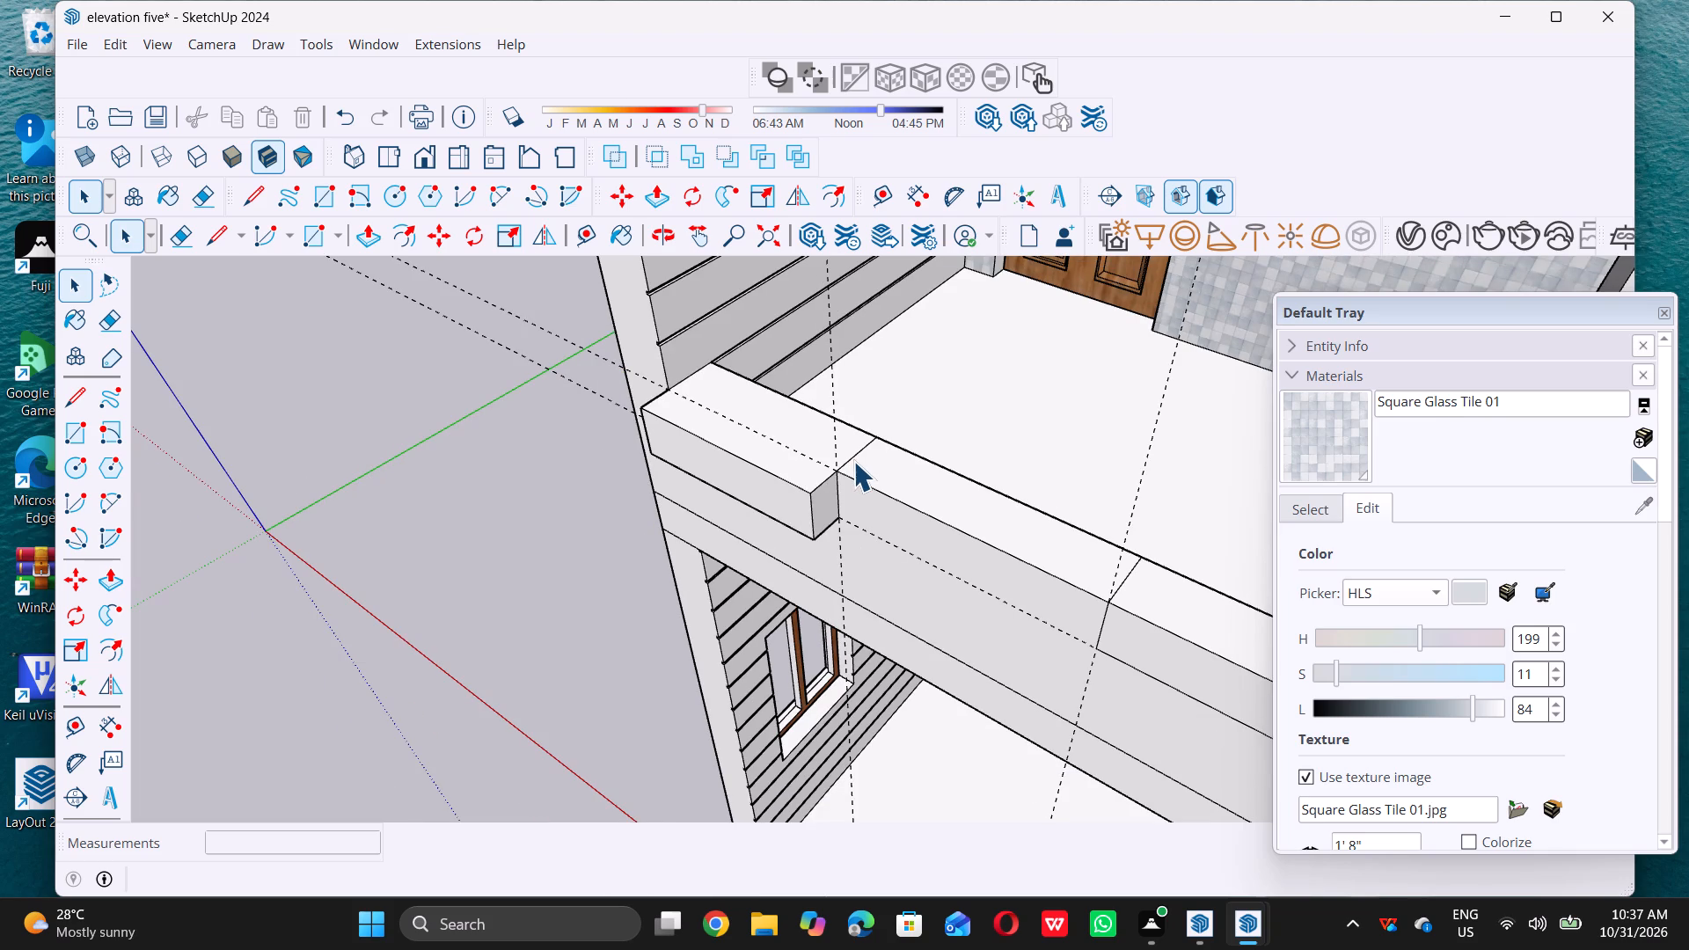
{"action": "scroll", "coordinate": [961, 518], "scroll_direction": "down", "scroll_amount": 4}
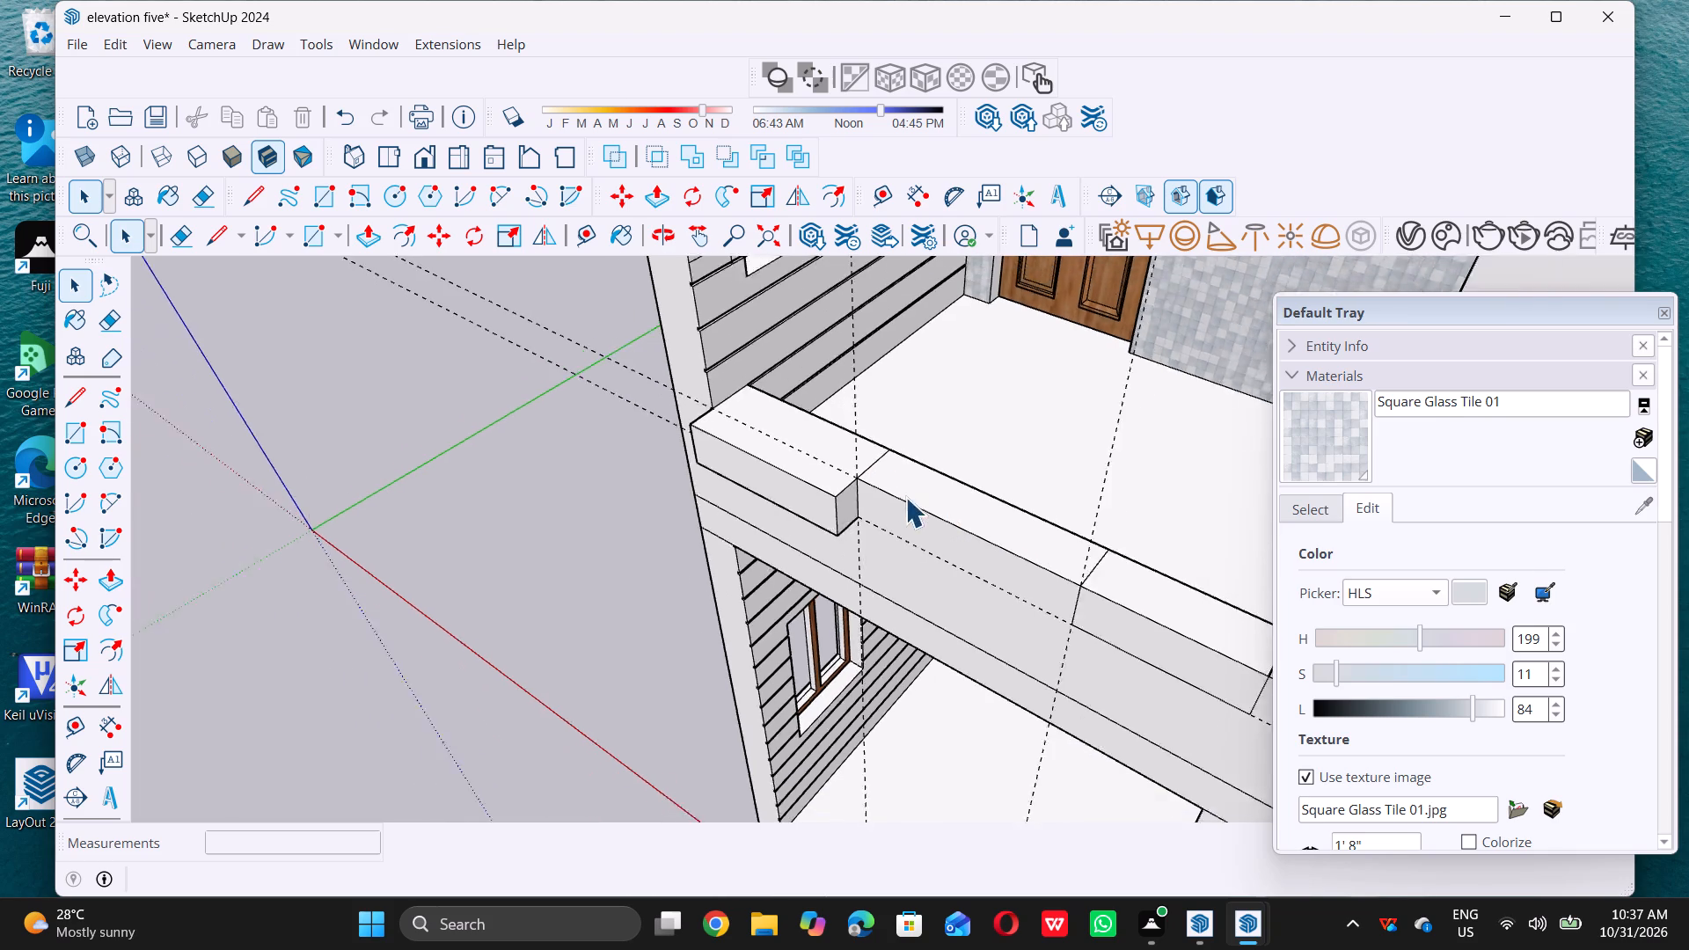
{"action": "scroll", "coordinate": [905, 497], "scroll_direction": "down", "scroll_amount": 6}
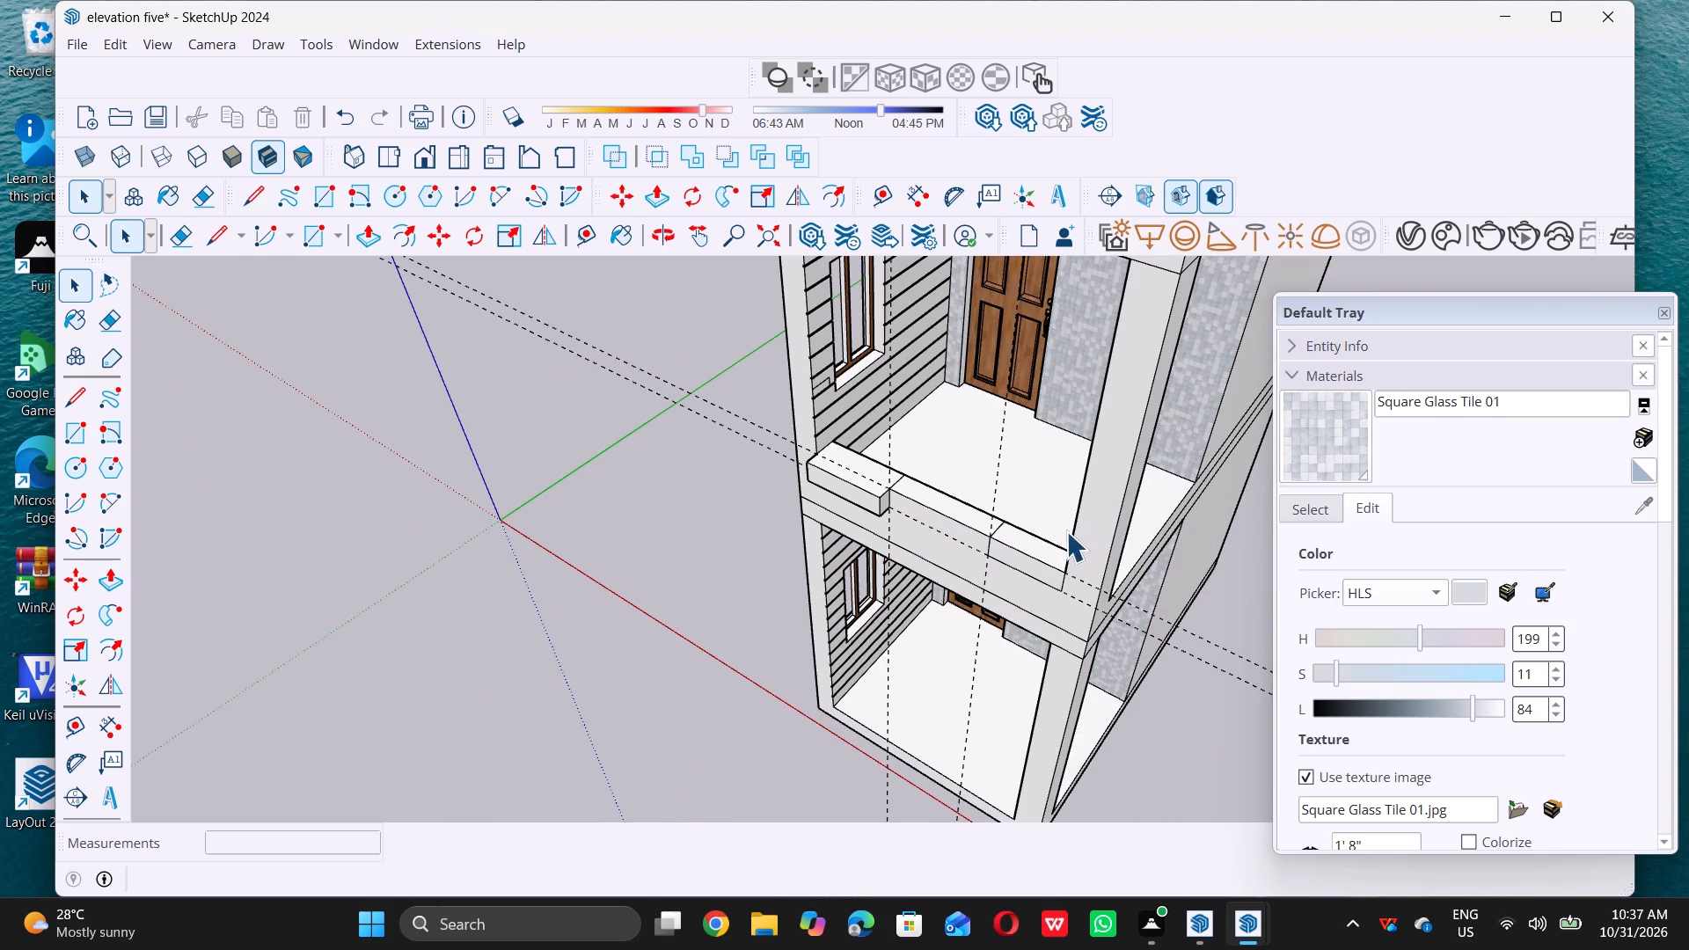
{"action": "middle_click_drag", "start_coordinate": [1064, 530], "coordinate": [1020, 536]}
{"action": "scroll", "coordinate": [996, 544], "scroll_direction": "up", "scroll_amount": 6}
{"action": "scroll", "coordinate": [995, 545], "scroll_direction": "down", "scroll_amount": 2}
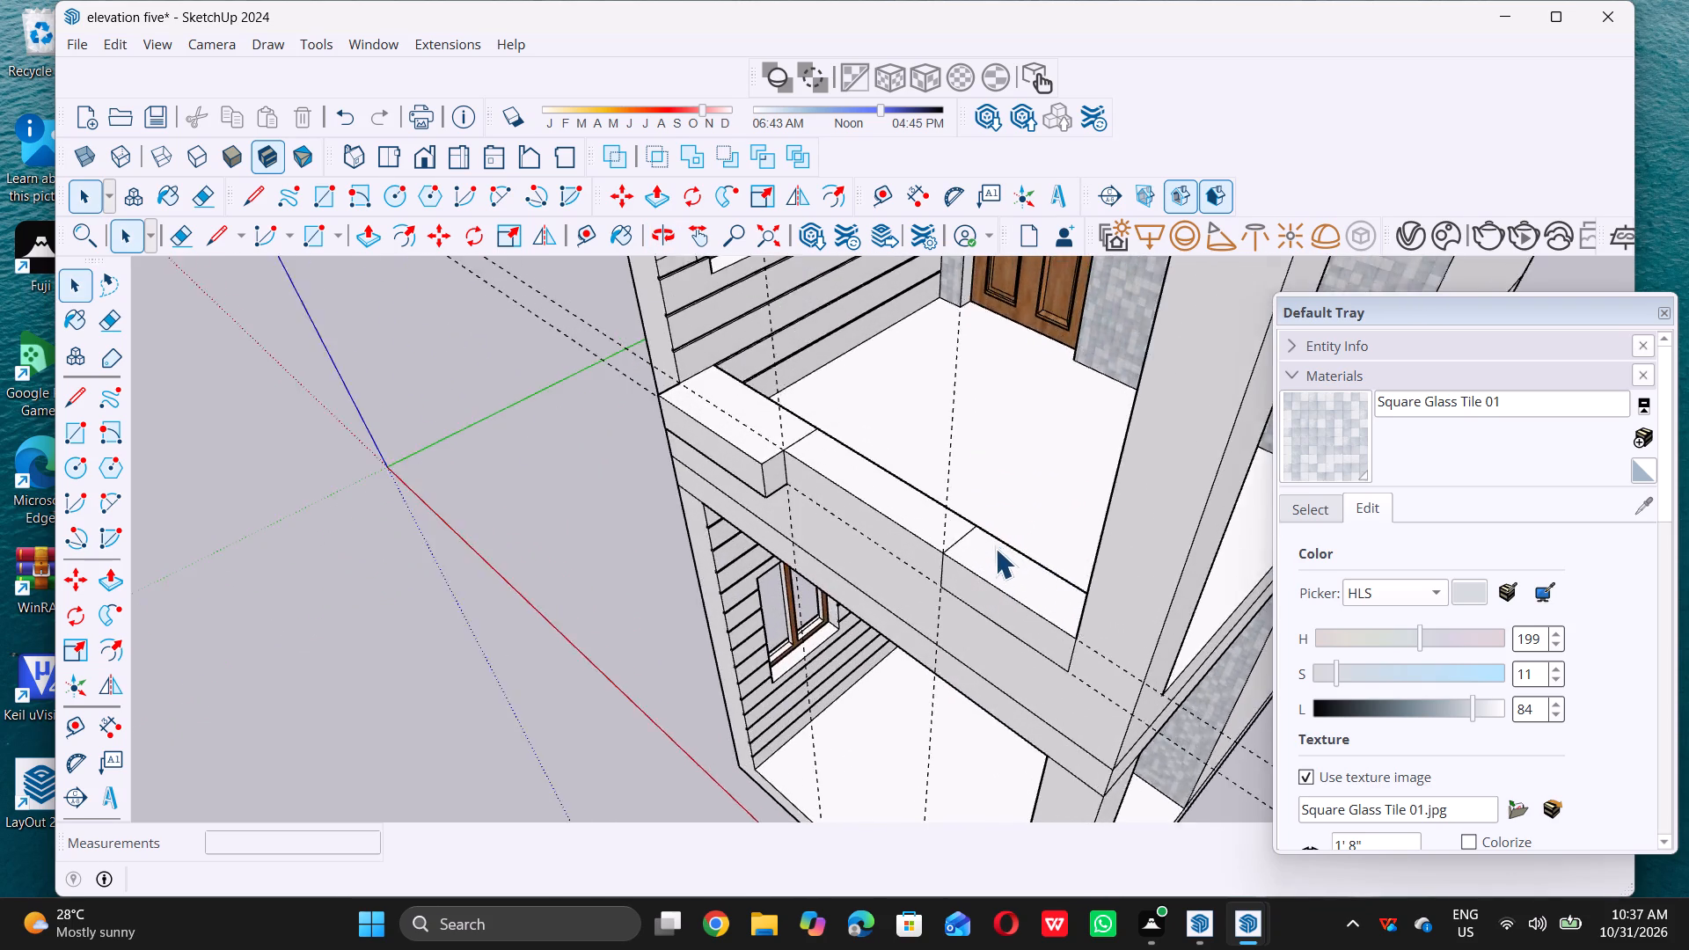
{"action": "scroll", "coordinate": [995, 548], "scroll_direction": "down", "scroll_amount": 4}
{"action": "scroll", "coordinate": [904, 547], "scroll_direction": "down", "scroll_amount": 3}
{"action": "middle_click_drag", "start_coordinate": [914, 548], "coordinate": [986, 500]}
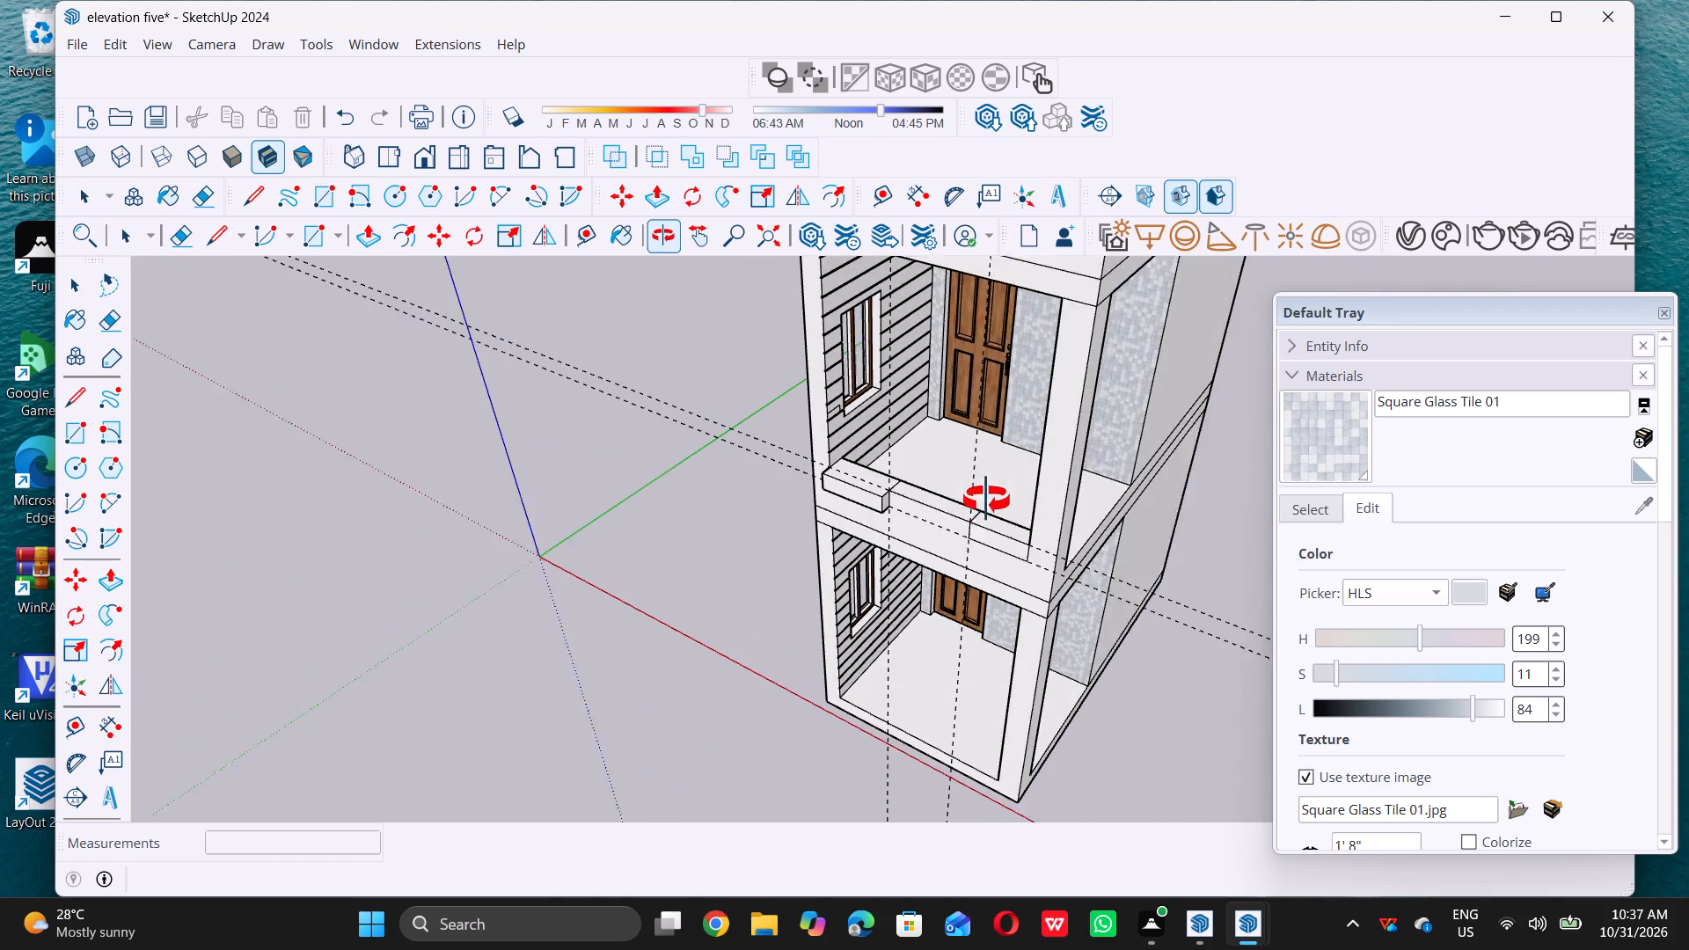
{"action": "middle_click_drag", "start_coordinate": [986, 500], "coordinate": [987, 500]}
{"action": "scroll", "coordinate": [937, 493], "scroll_direction": "up", "scroll_amount": 16}
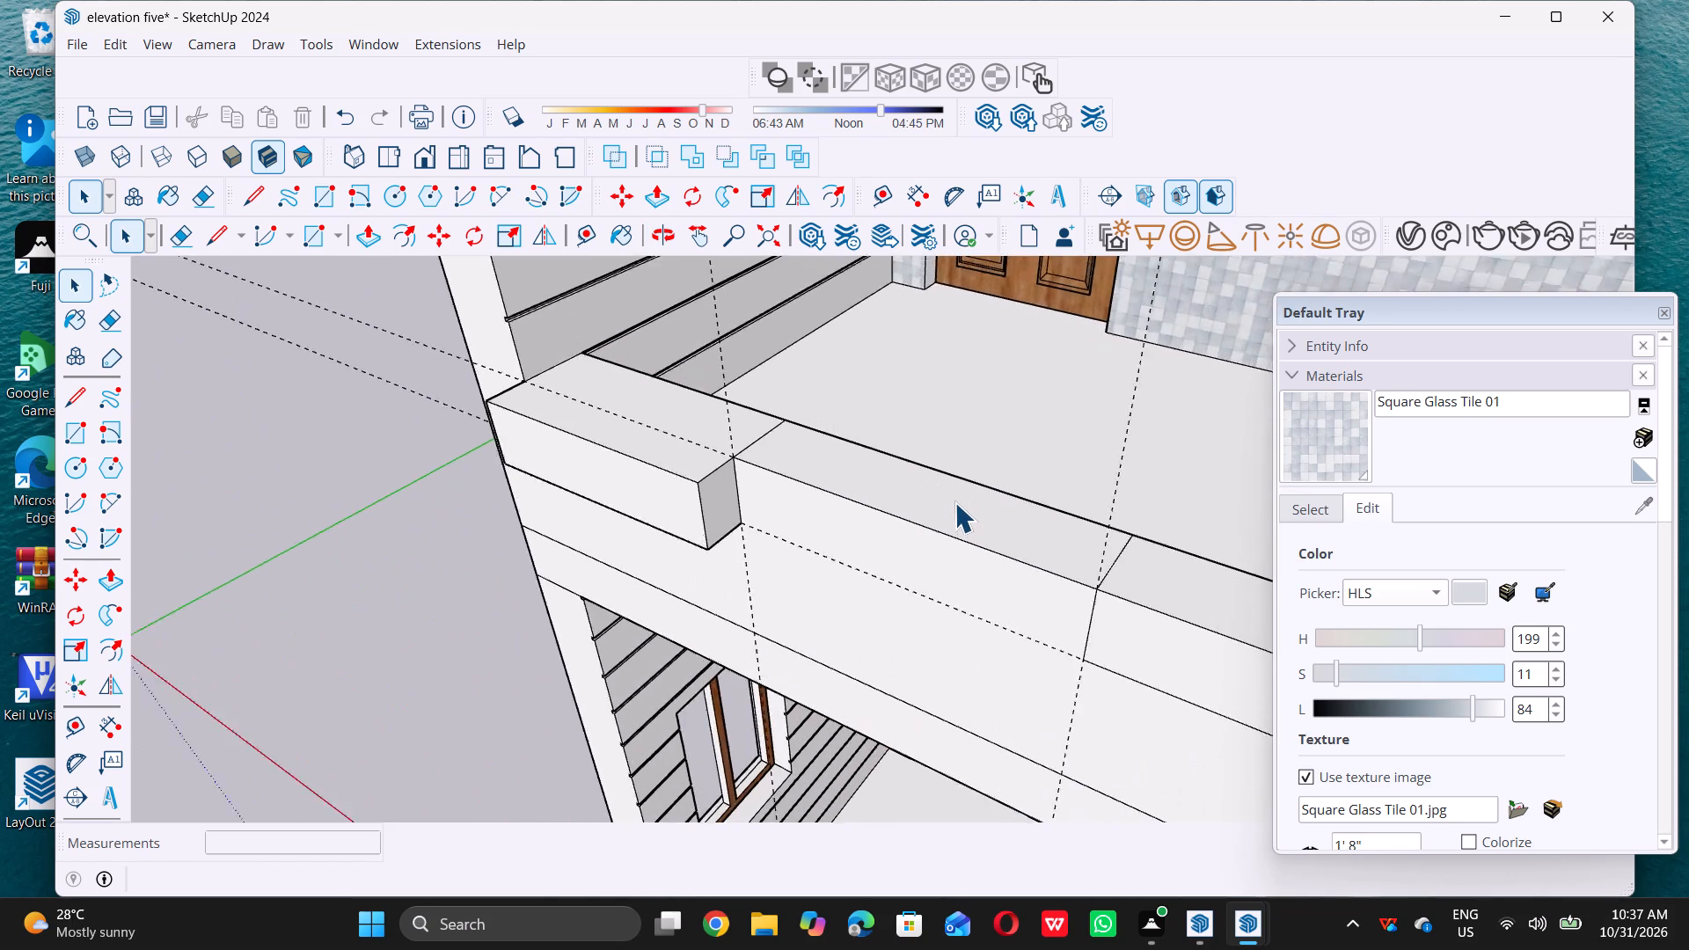
{"action": "left_click", "coordinate": [956, 502]}
{"action": "key", "text": "p"}
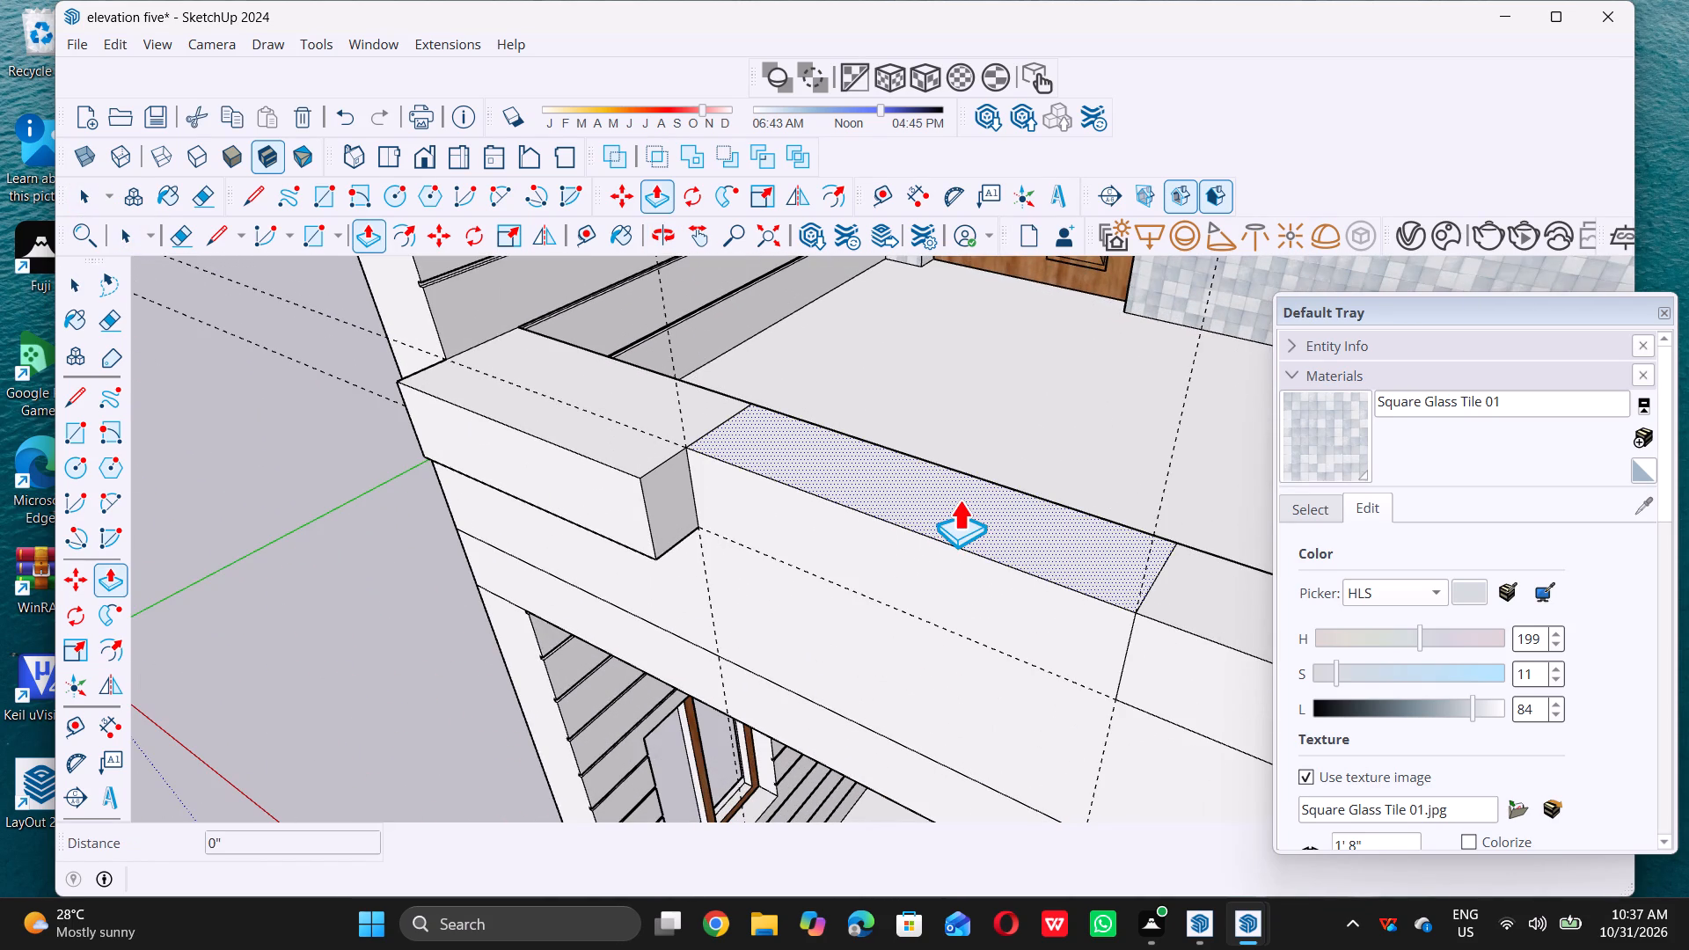
{"action": "left_click", "coordinate": [961, 500]}
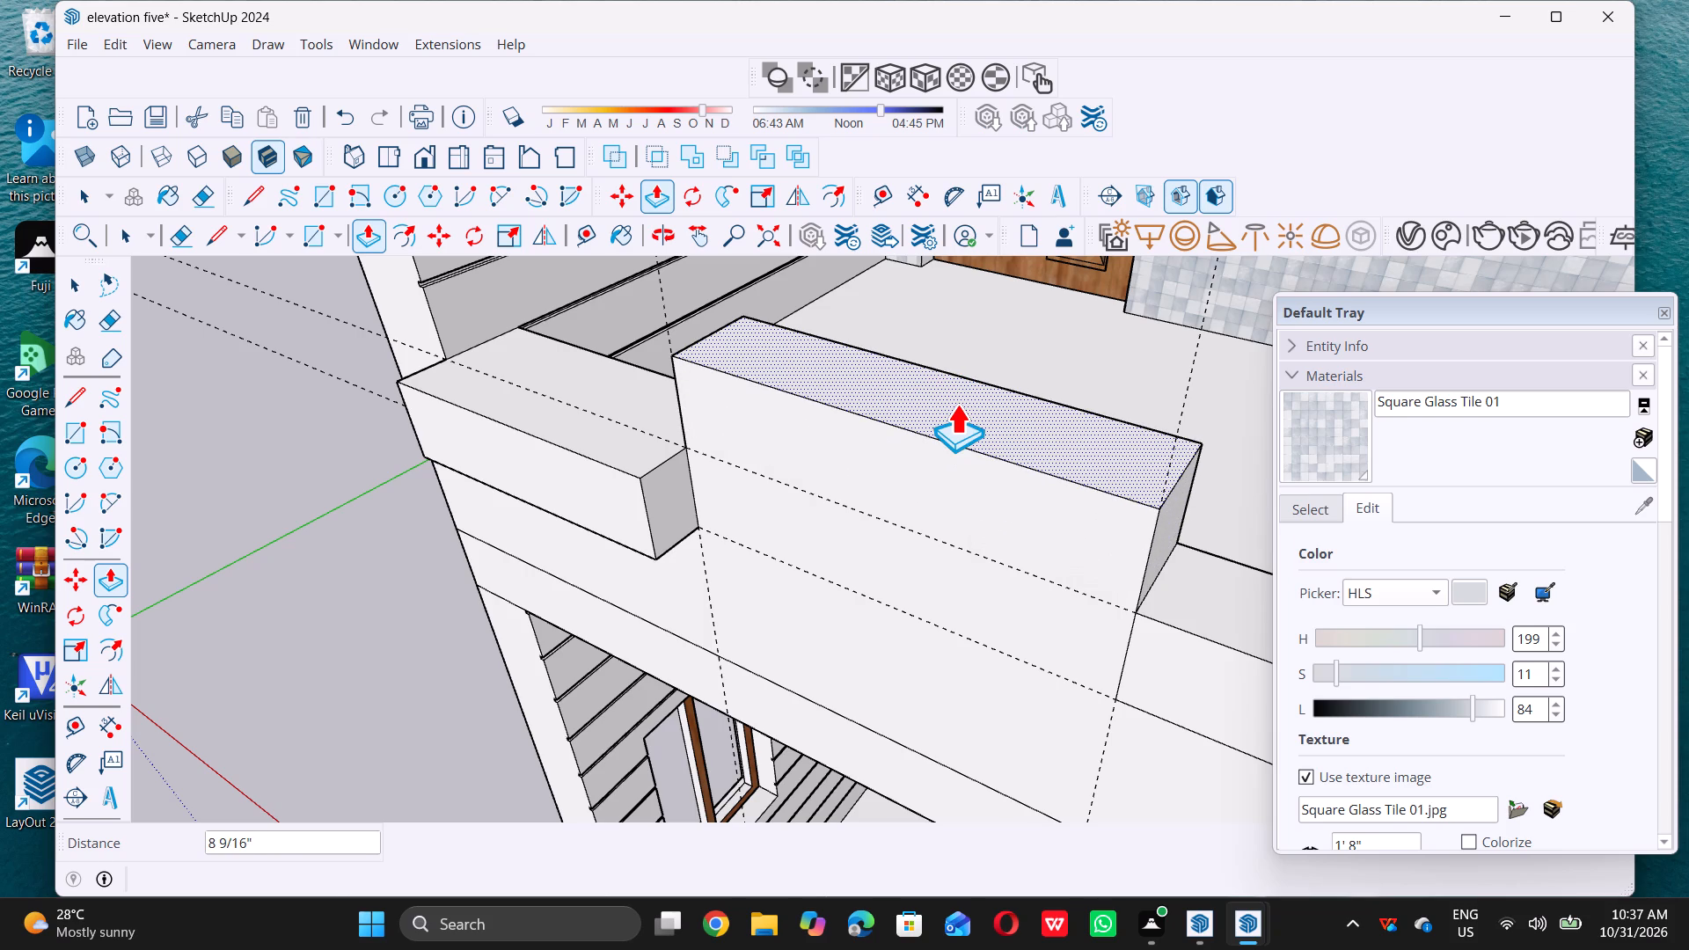
{"action": "key", "text": "2"}
{"action": "key", "text": "apostrophe"}
{"action": "key", "text": "Return"}
{"action": "key", "text": "space"}
Delete all the guides in the model.
{"action": "scroll", "coordinate": [950, 483], "scroll_direction": "down", "scroll_amount": 4}
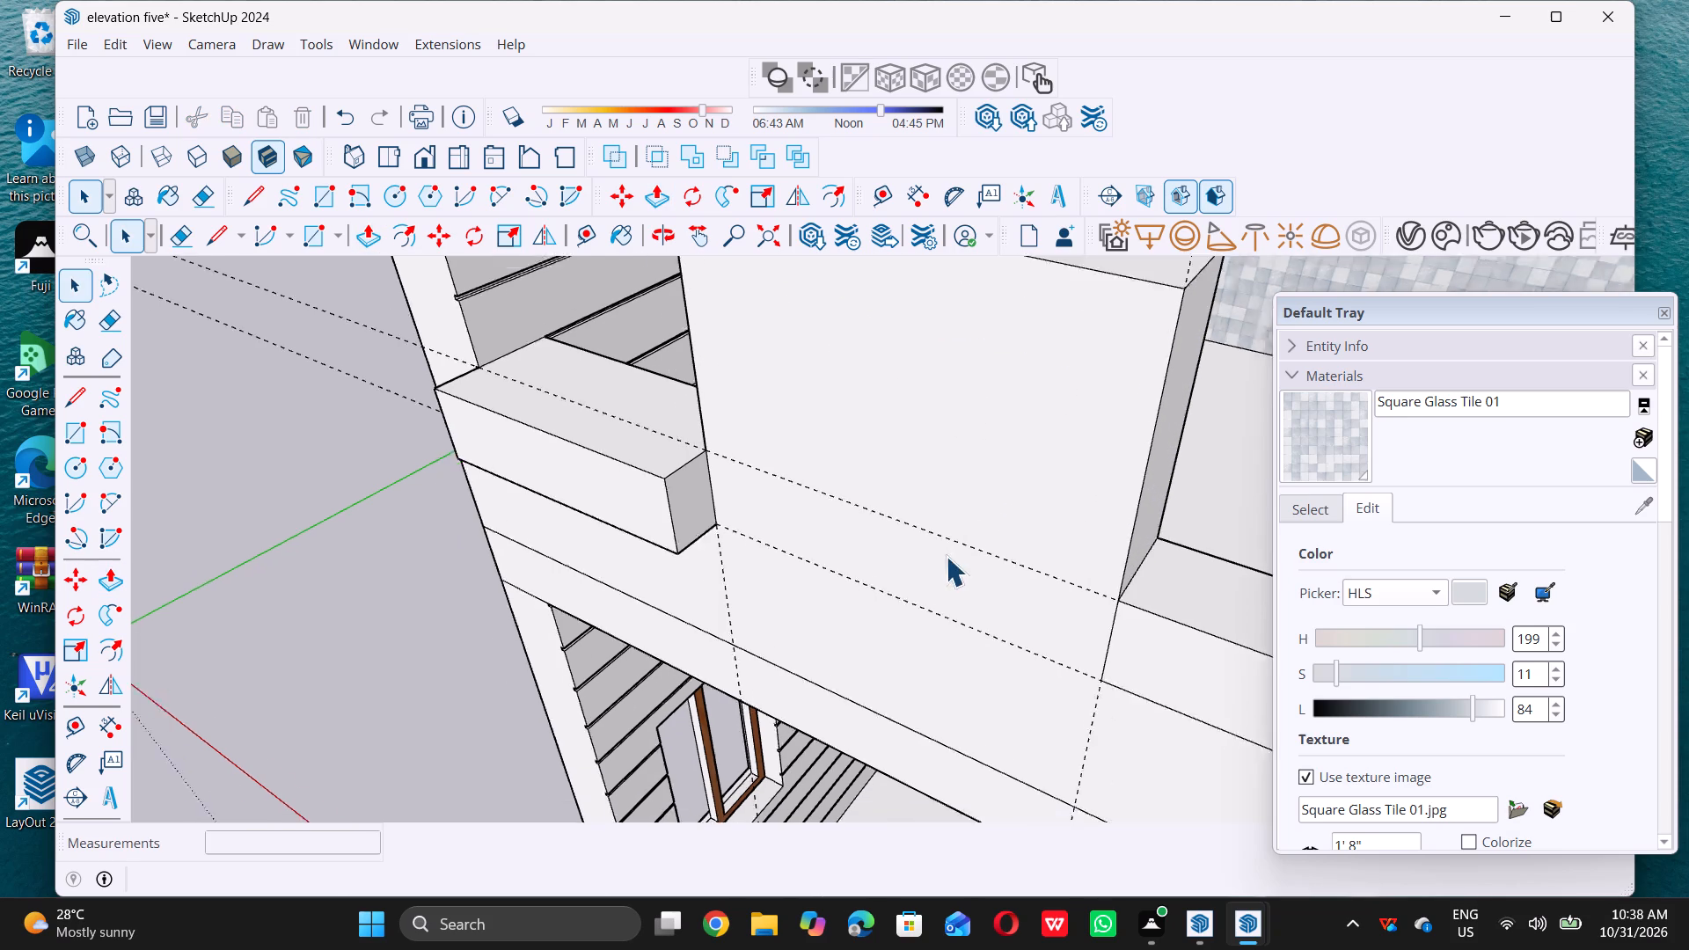
{"action": "scroll", "coordinate": [943, 517], "scroll_direction": "down", "scroll_amount": 10}
{"action": "middle_click_drag", "start_coordinate": [949, 512], "coordinate": [1053, 401]}
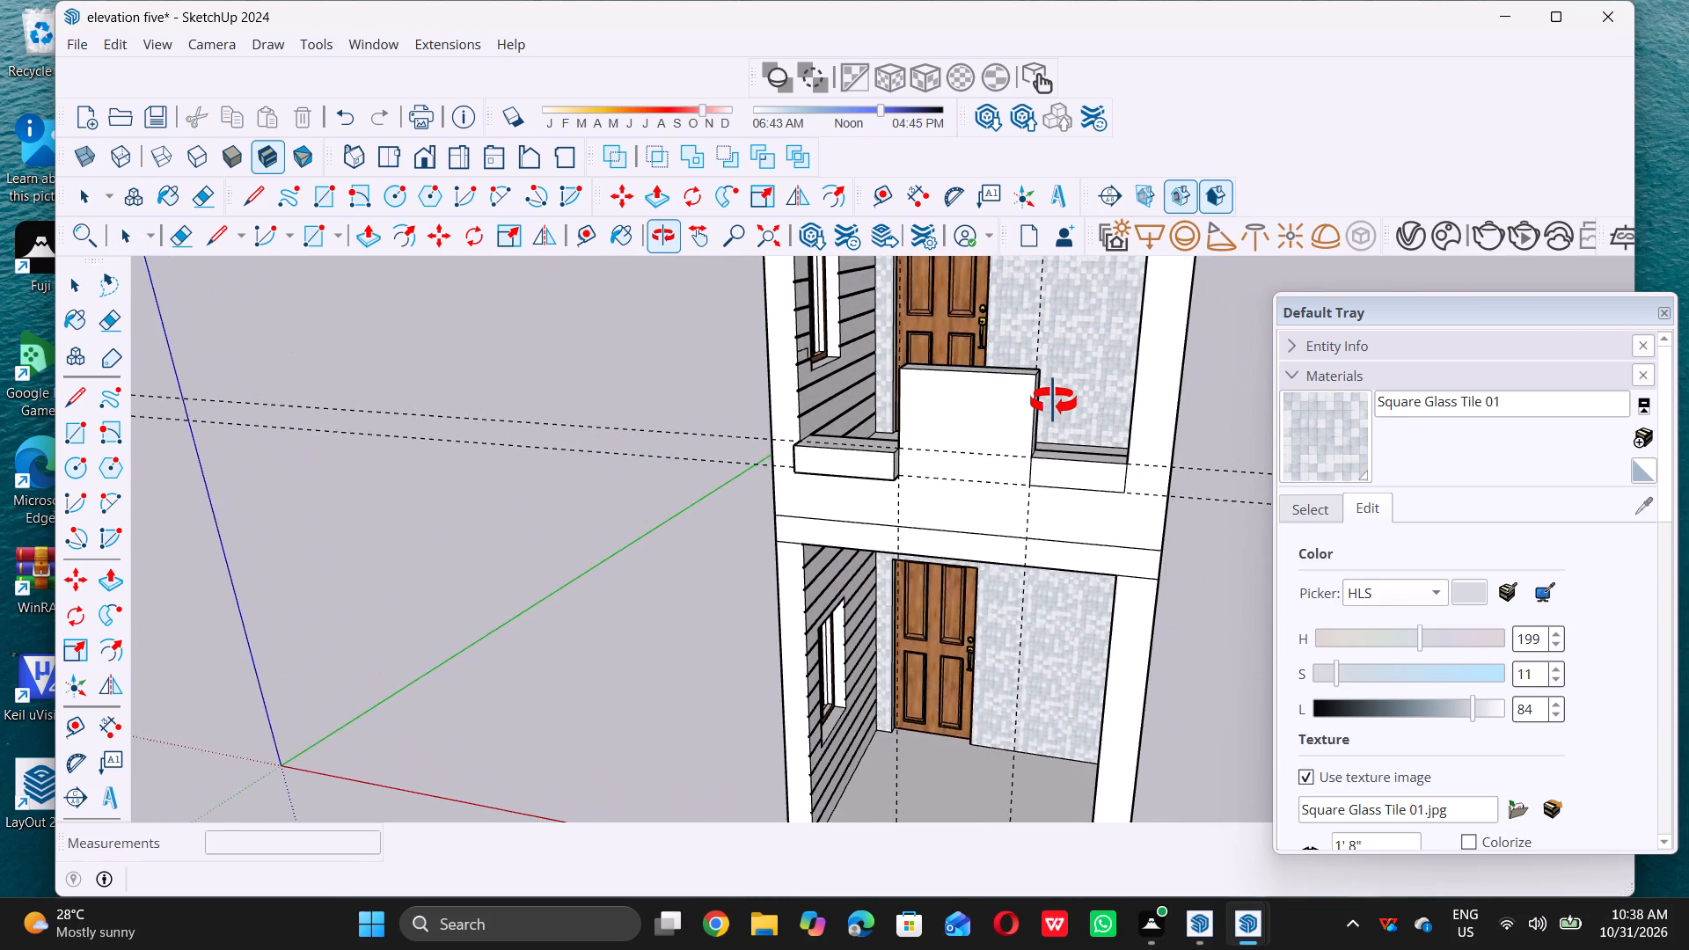
{"action": "middle_click_drag", "start_coordinate": [1053, 401], "coordinate": [1070, 397]}
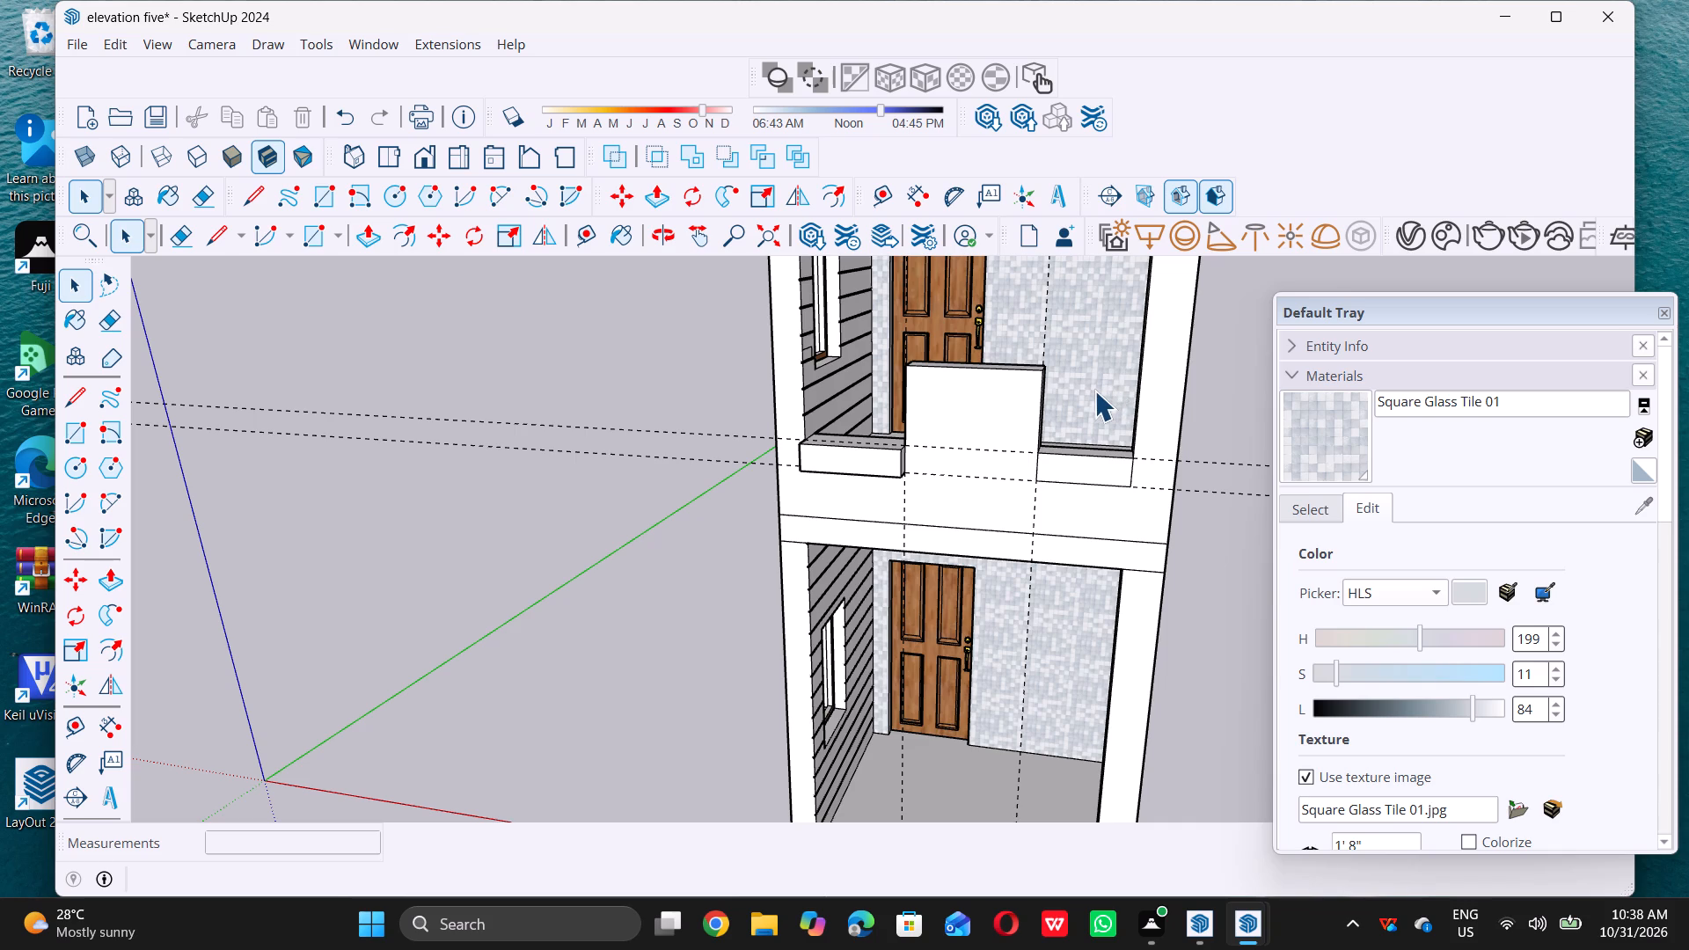
{"action": "scroll", "coordinate": [1057, 406], "scroll_direction": "down", "scroll_amount": 5}
{"action": "middle_click_drag", "start_coordinate": [949, 474], "coordinate": [955, 464]}
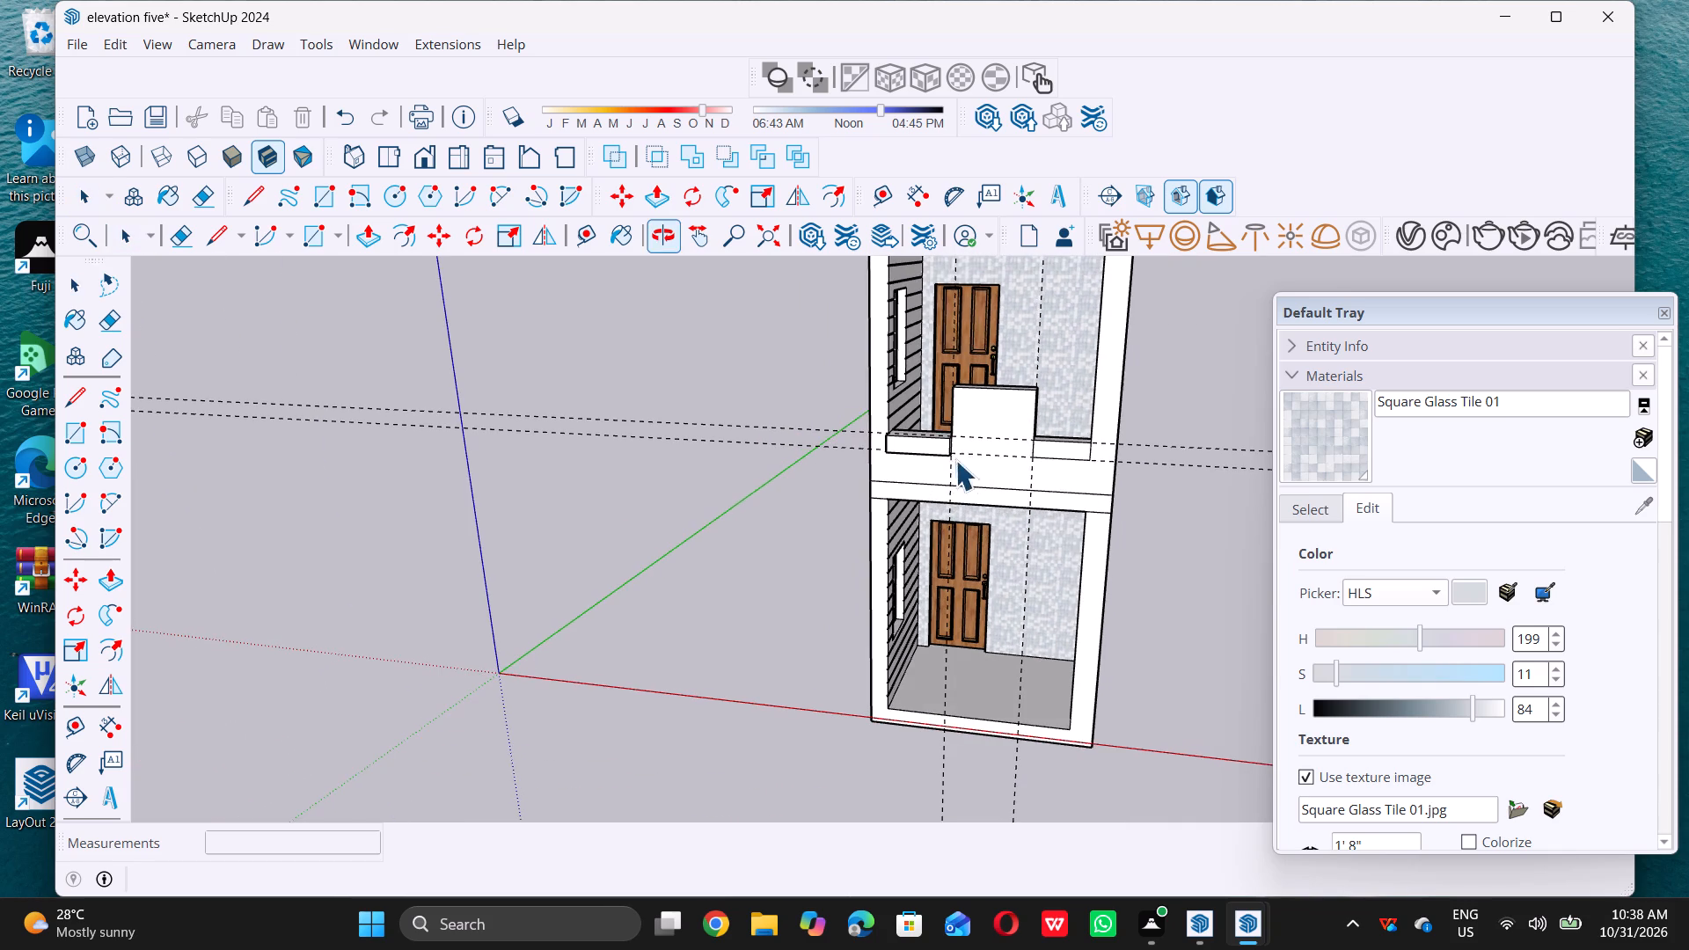
{"action": "left_click", "coordinate": [119, 45]}
{"action": "left_click", "coordinate": [220, 266]}
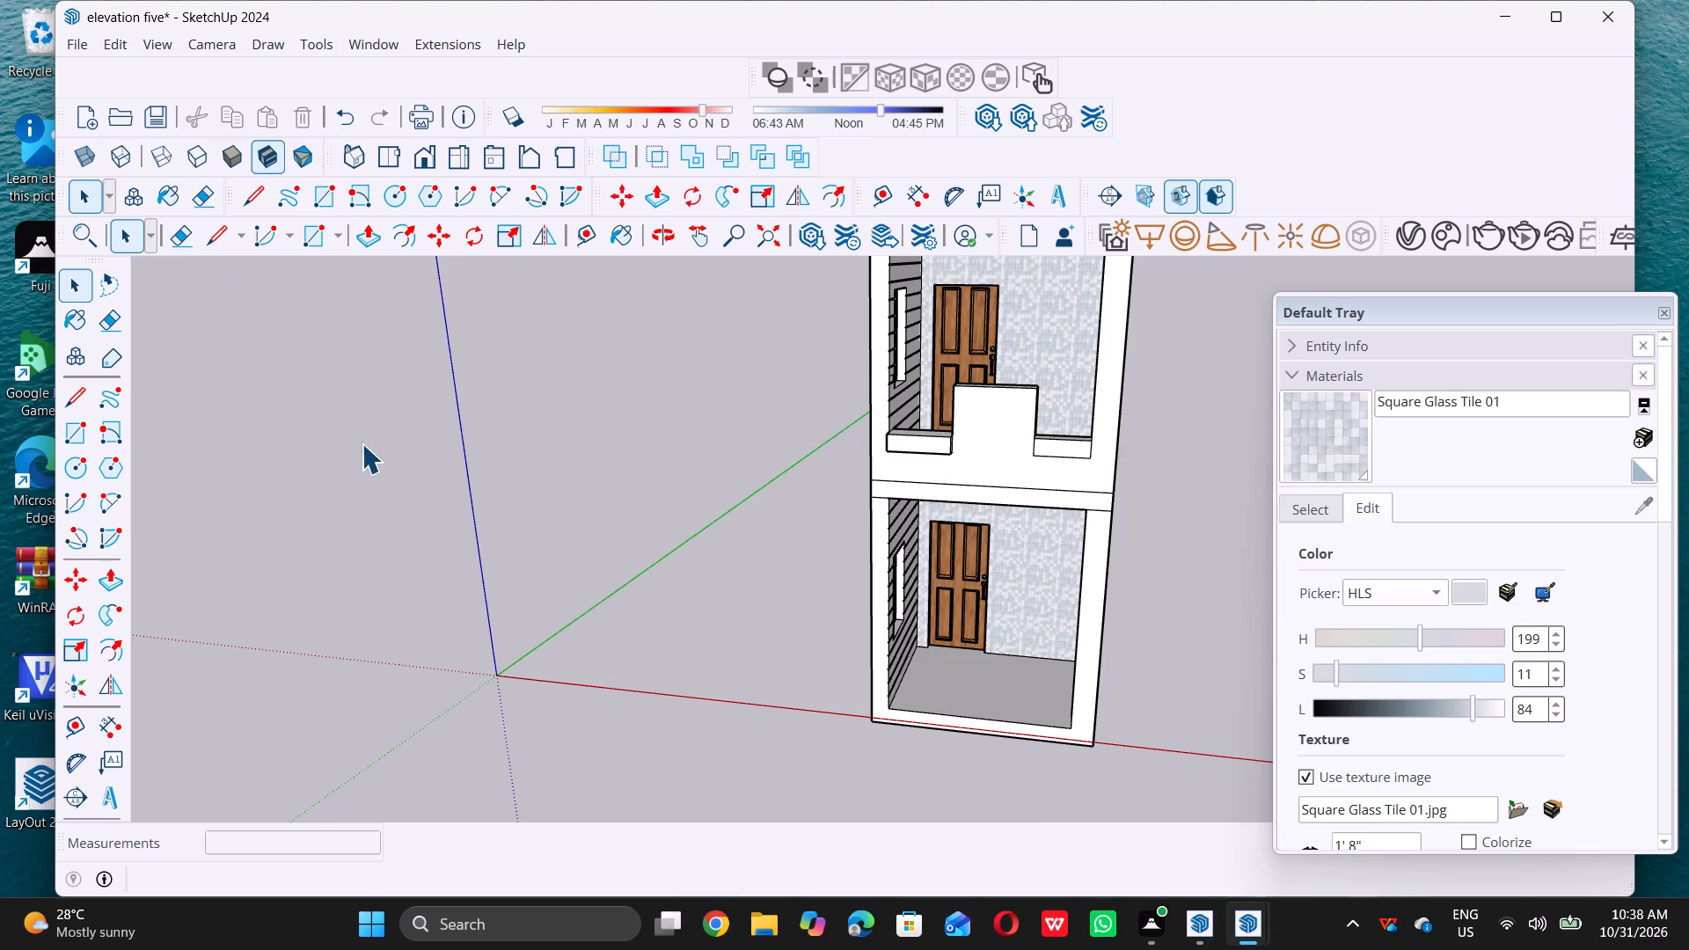
Erase the bottom line and both vertical lines outlining the ledge's flush front panel, on the raised section's side opposite the projecting block.
{"action": "scroll", "coordinate": [377, 463], "scroll_direction": "down", "scroll_amount": 6}
{"action": "middle_click_drag", "start_coordinate": [496, 531], "coordinate": [688, 501]}
{"action": "middle_click", "coordinate": [688, 501]}
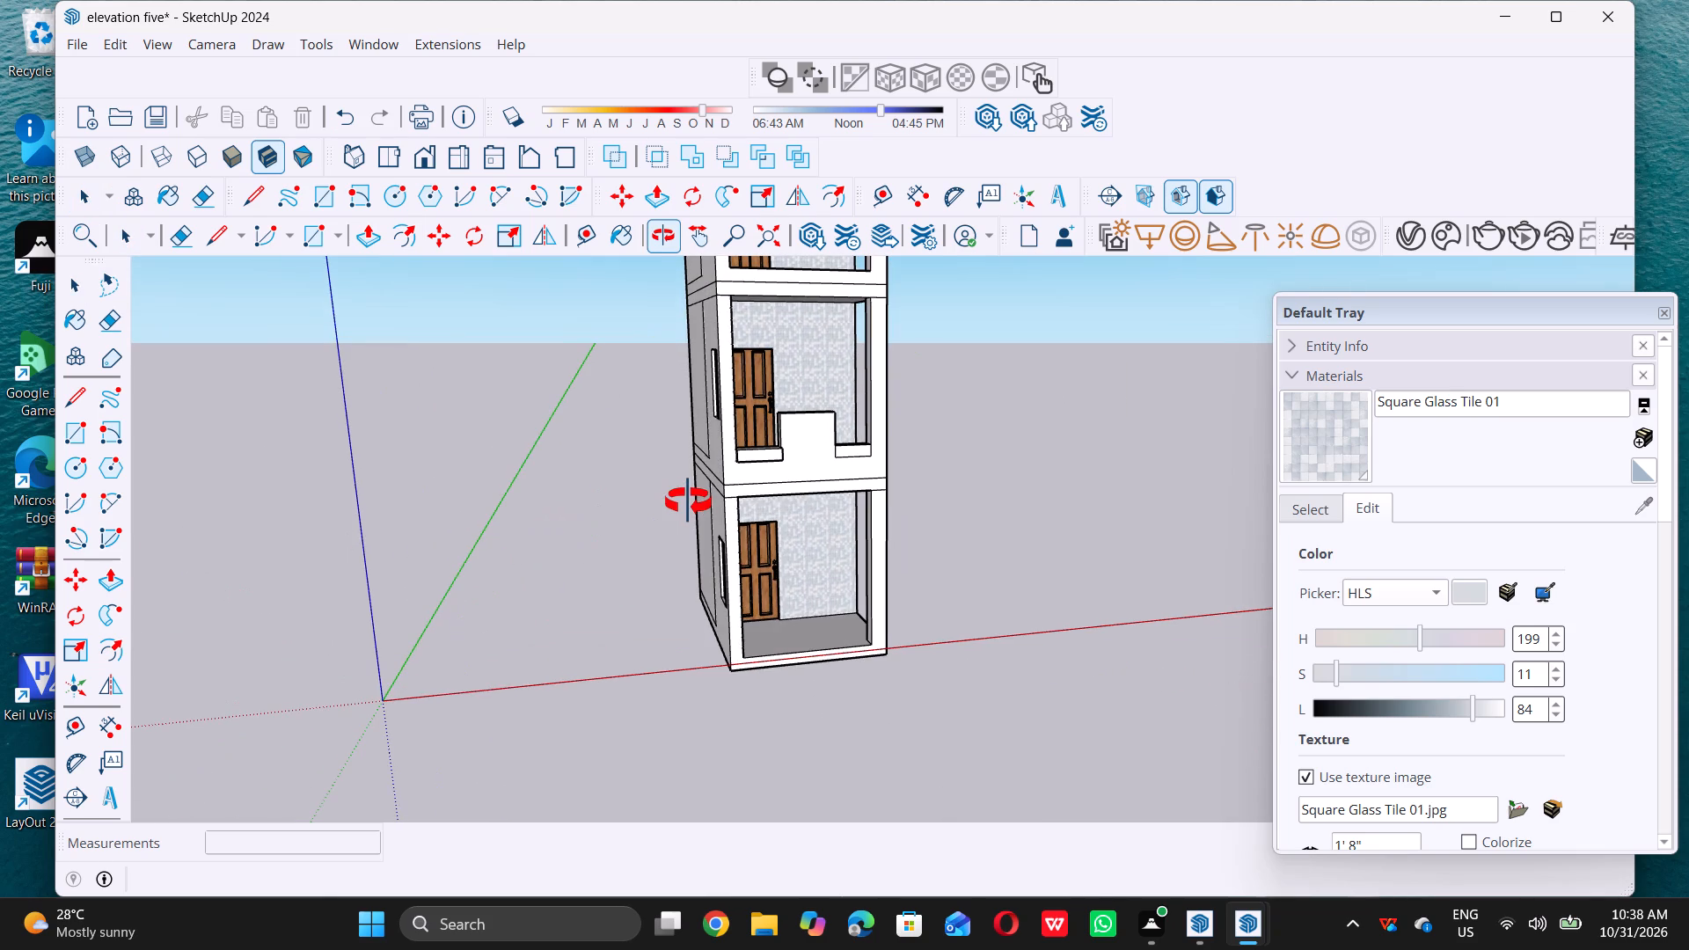
{"action": "middle_click", "coordinate": [688, 501]}
{"action": "middle_click", "coordinate": [688, 501]}
{"action": "middle_click", "coordinate": [688, 501]}
{"action": "scroll", "coordinate": [324, 517], "scroll_direction": "down", "scroll_amount": 10}
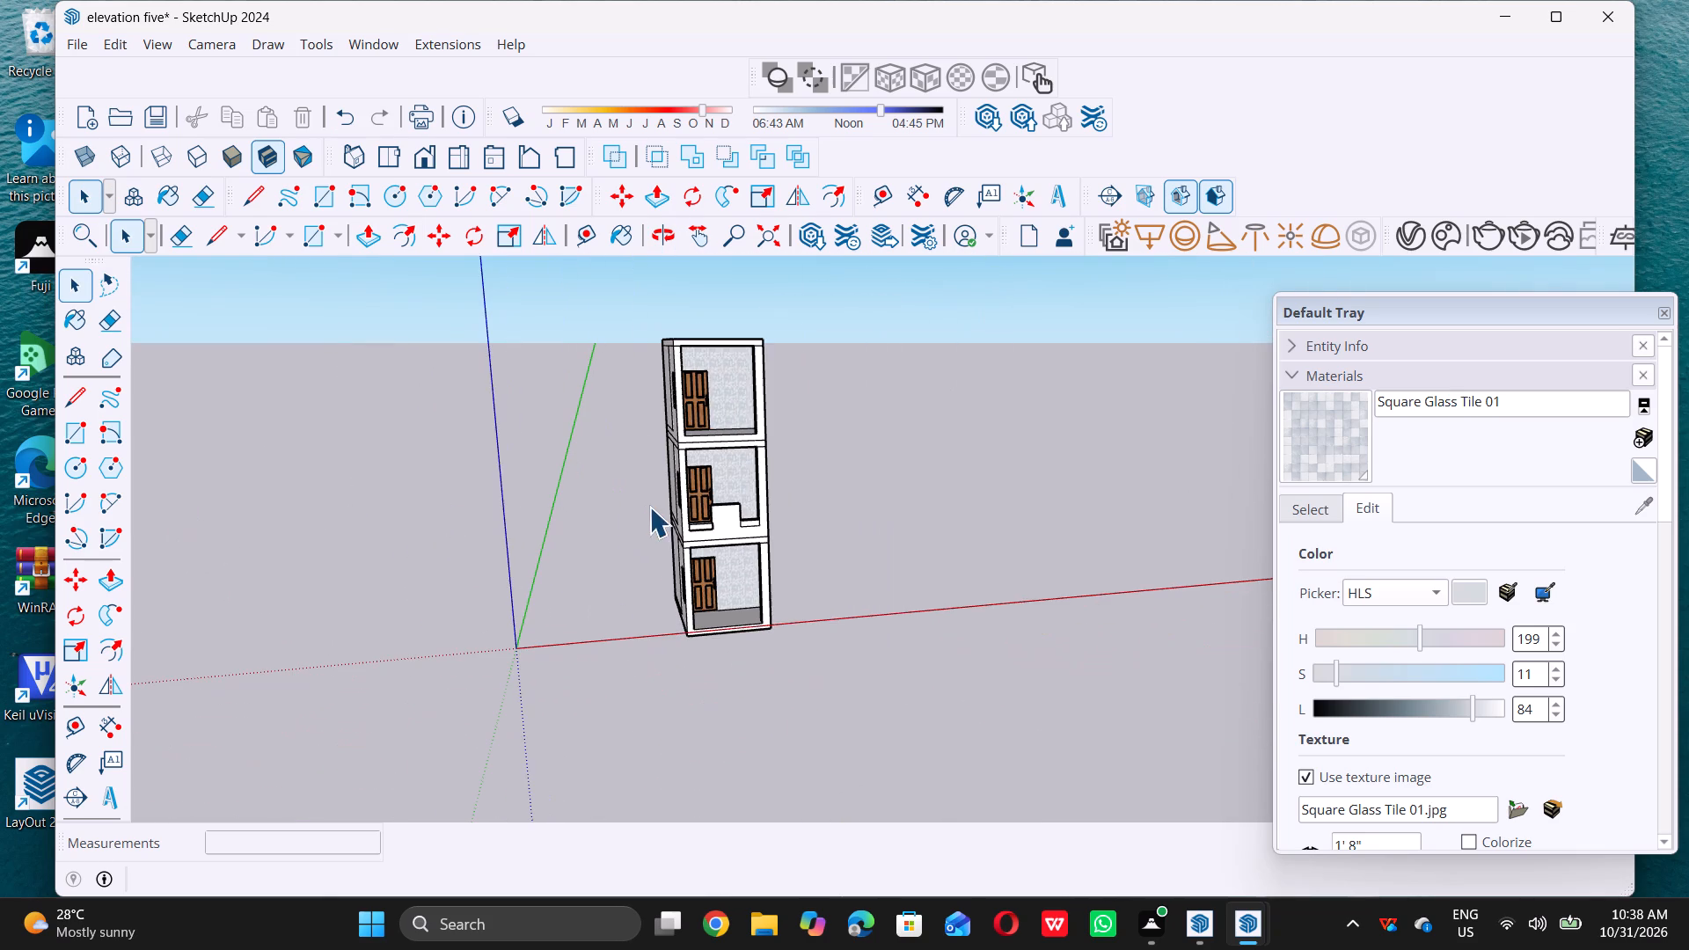
{"action": "middle_click_drag", "start_coordinate": [756, 525], "coordinate": [728, 517]}
{"action": "scroll", "coordinate": [750, 515], "scroll_direction": "up", "scroll_amount": 6}
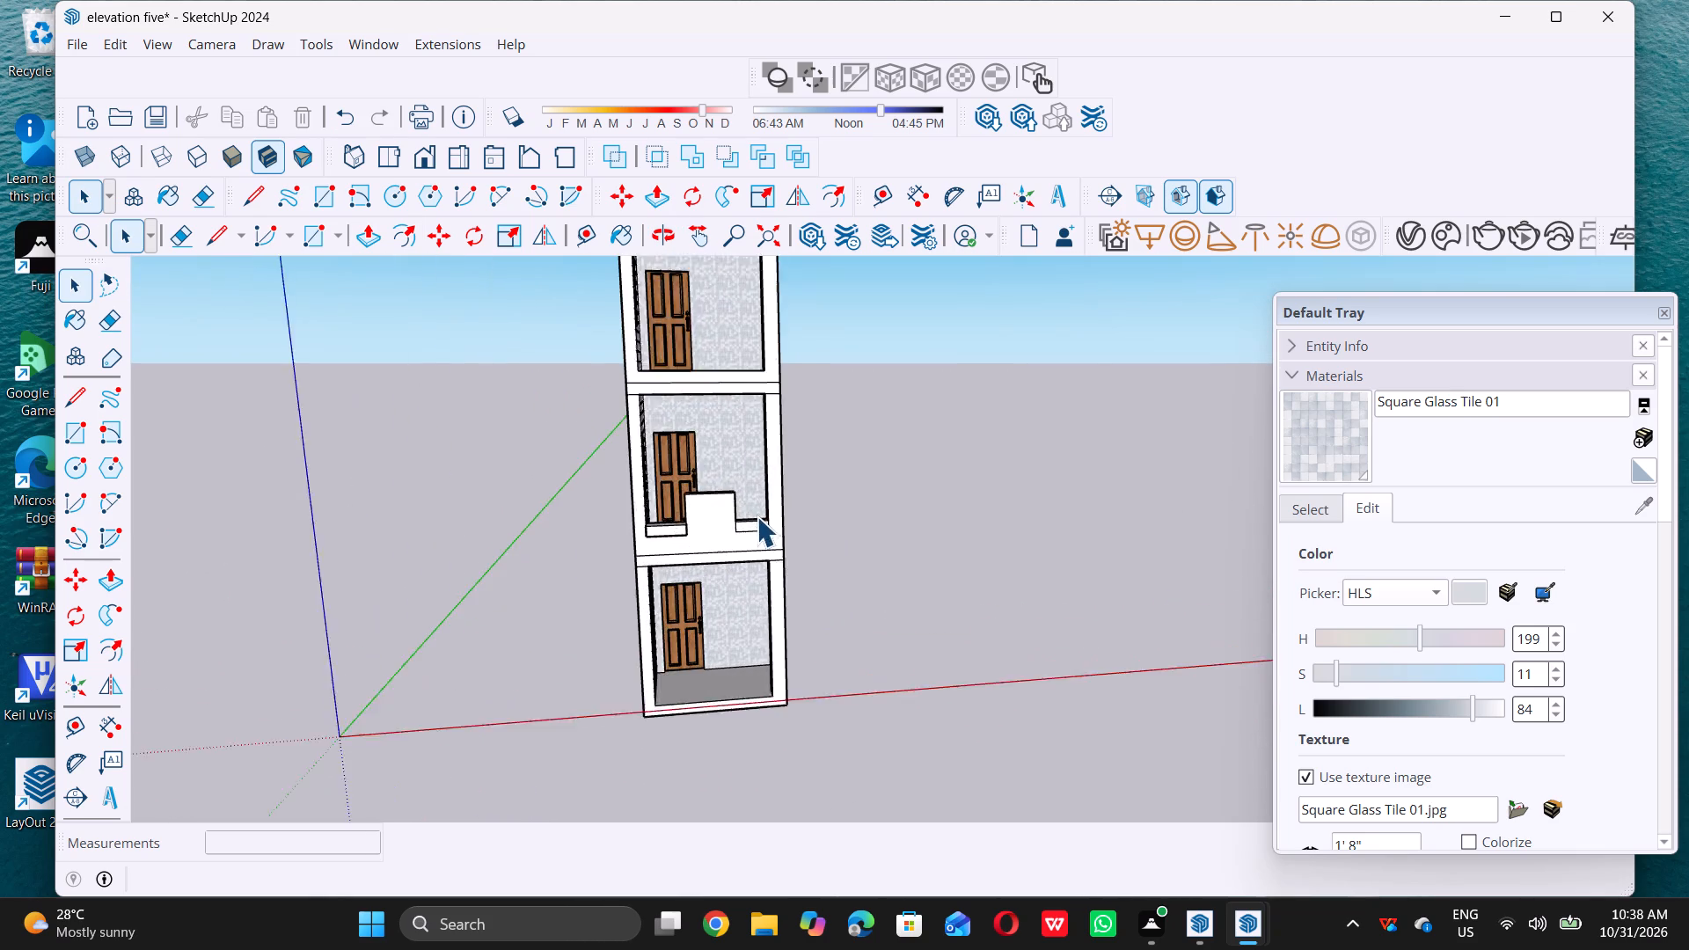
{"action": "scroll", "coordinate": [764, 519], "scroll_direction": "up", "scroll_amount": 6}
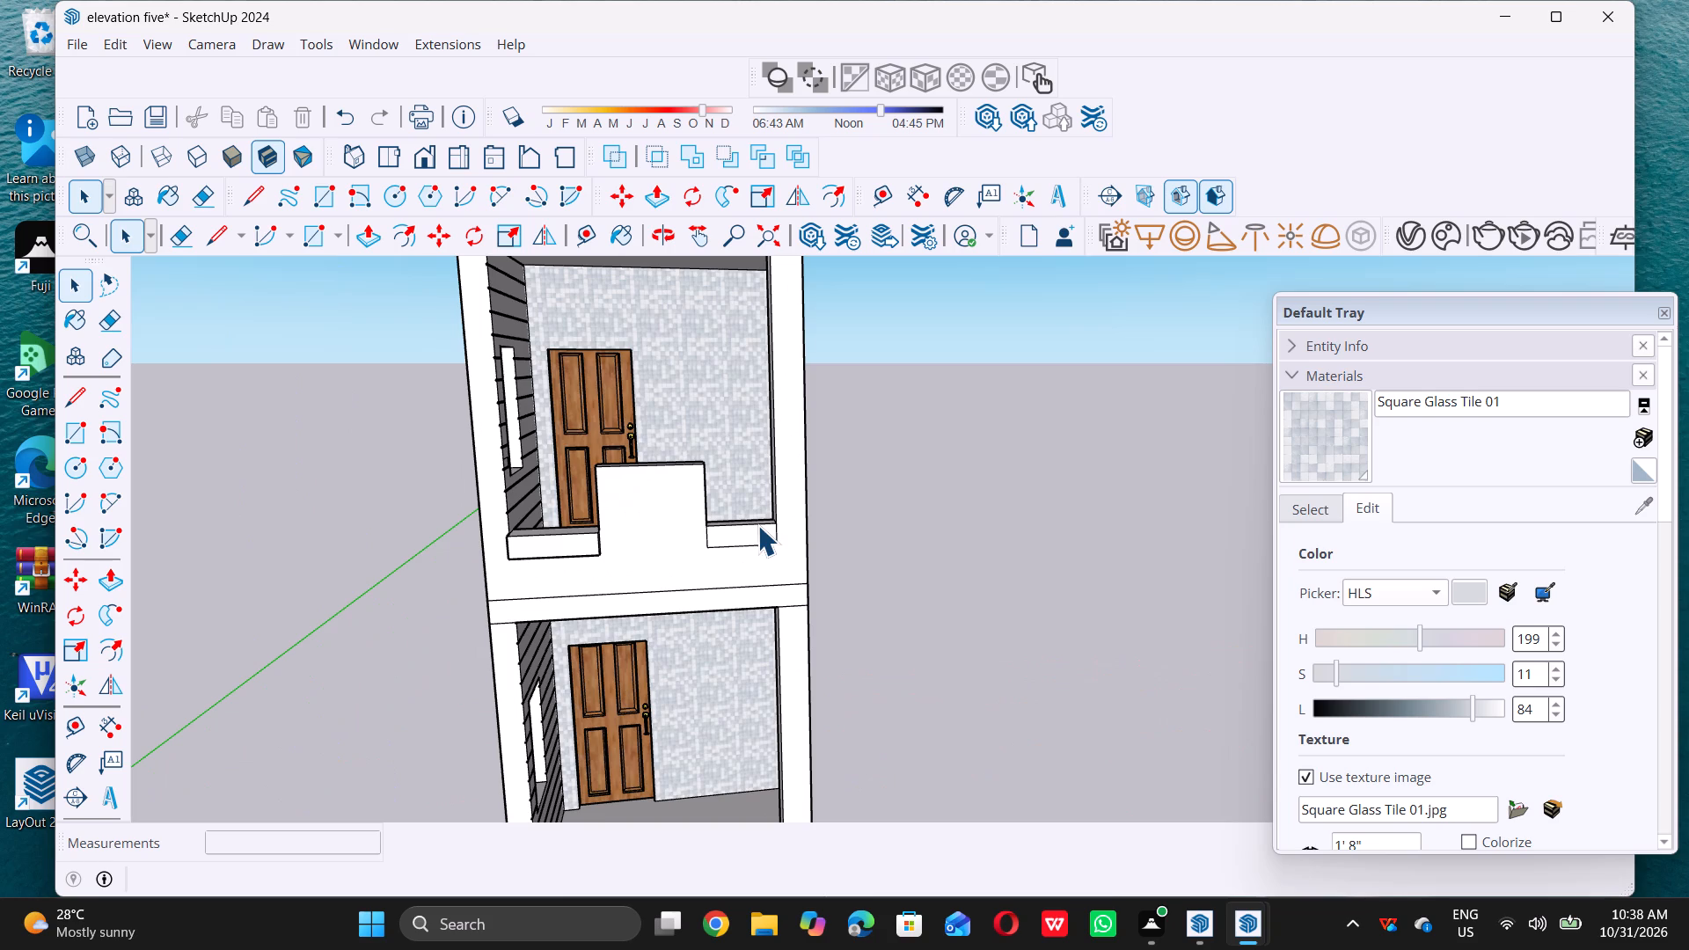
{"action": "middle_click", "coordinate": [751, 540]}
{"action": "middle_click", "coordinate": [752, 534]}
{"action": "scroll", "coordinate": [762, 556], "scroll_direction": "up", "scroll_amount": 10}
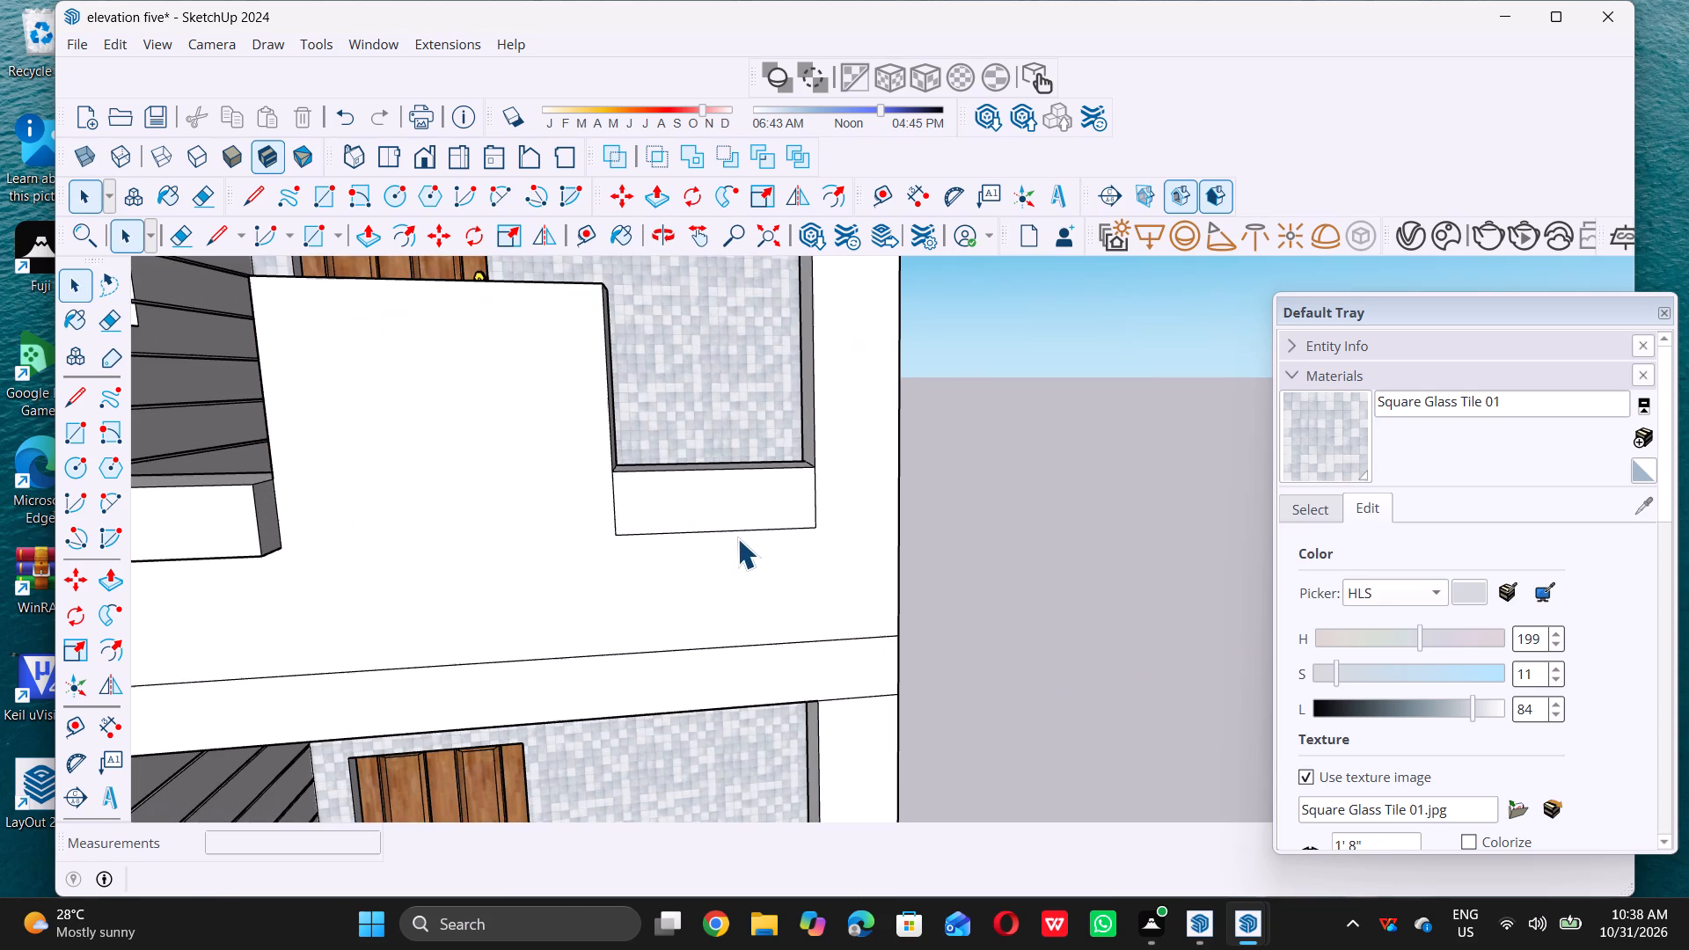
{"action": "key", "text": "e"}
{"action": "left_click", "coordinate": [731, 531]}
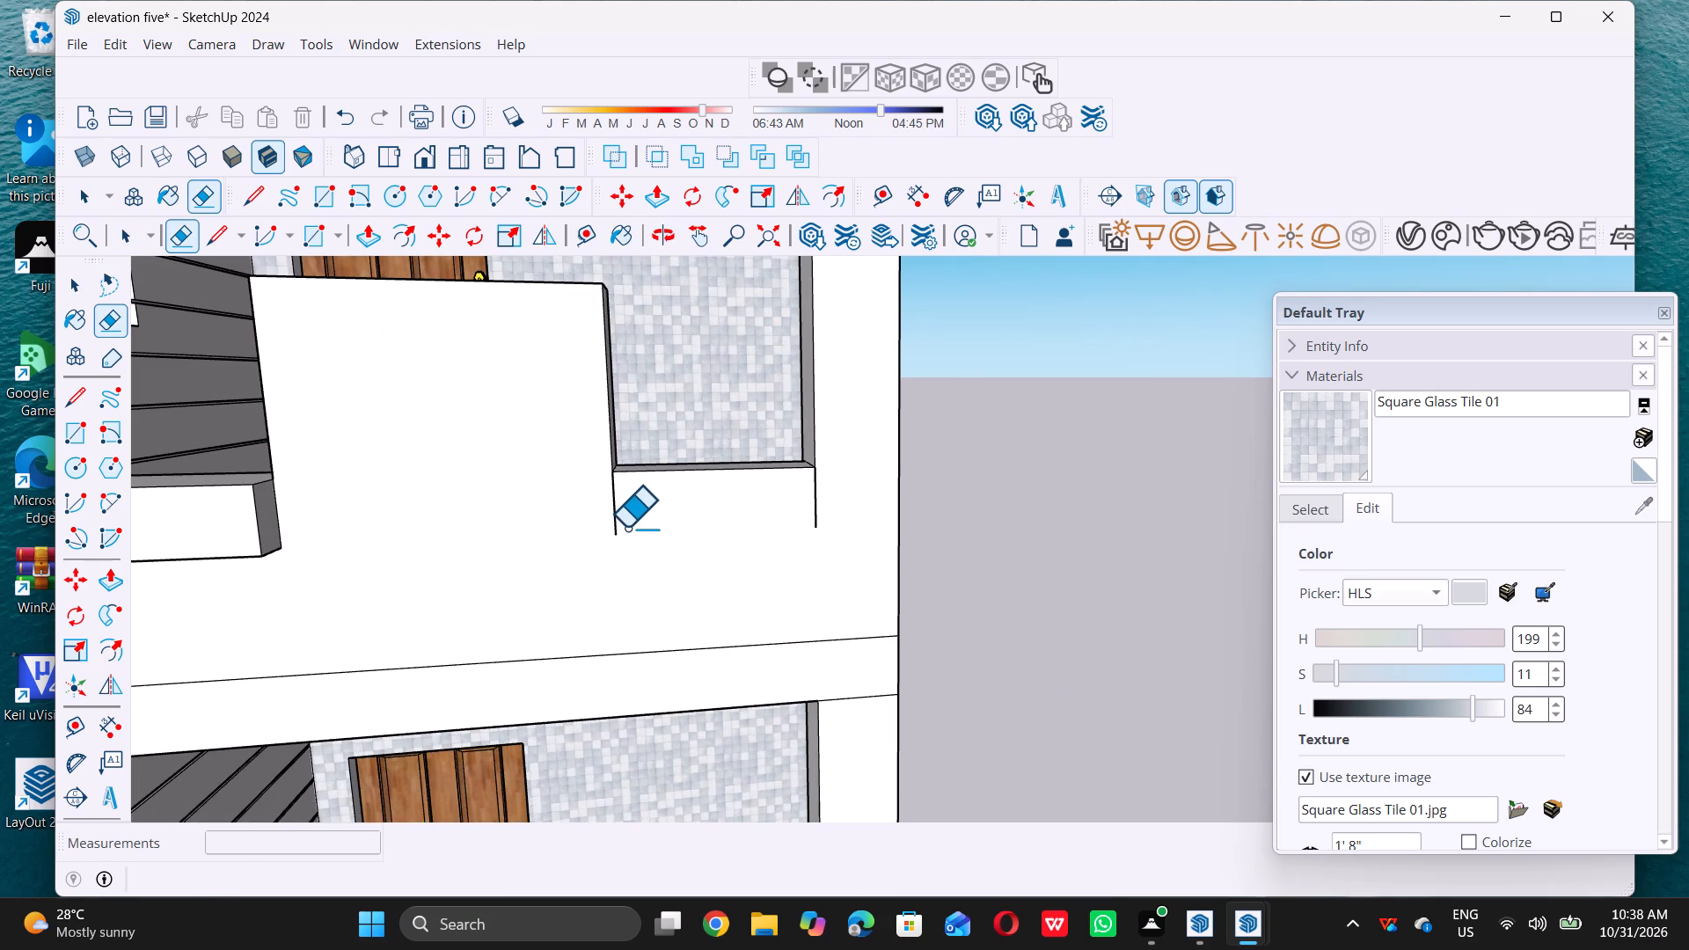
{"action": "left_click", "coordinate": [611, 510]}
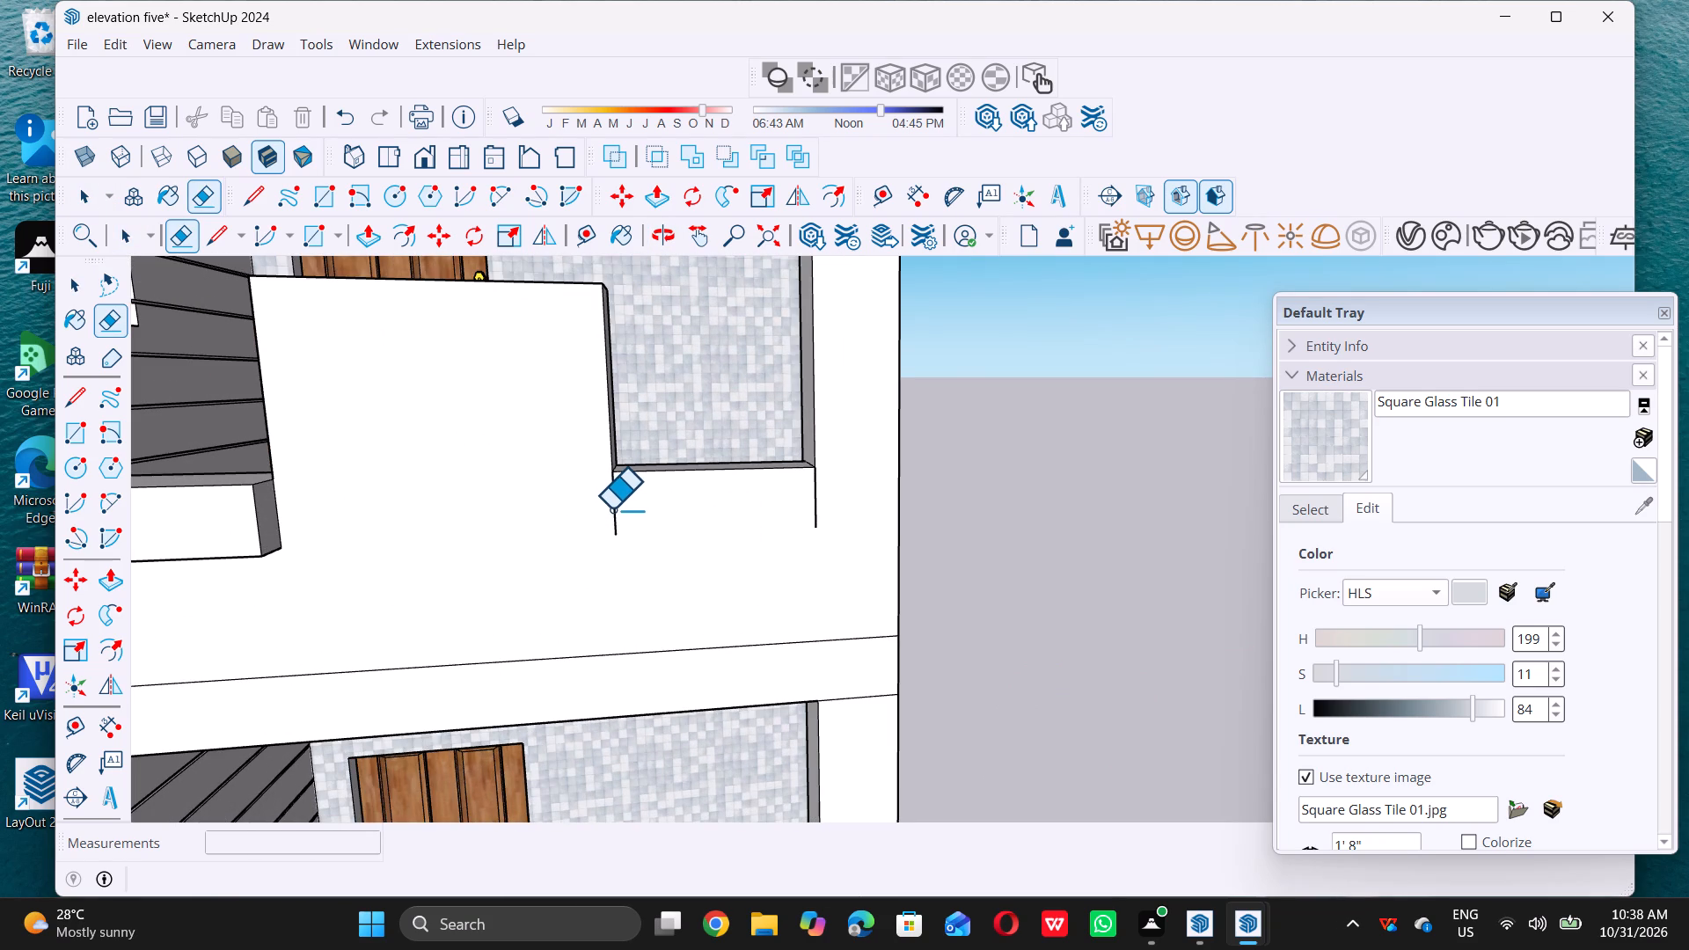
{"action": "left_click", "coordinate": [611, 508]}
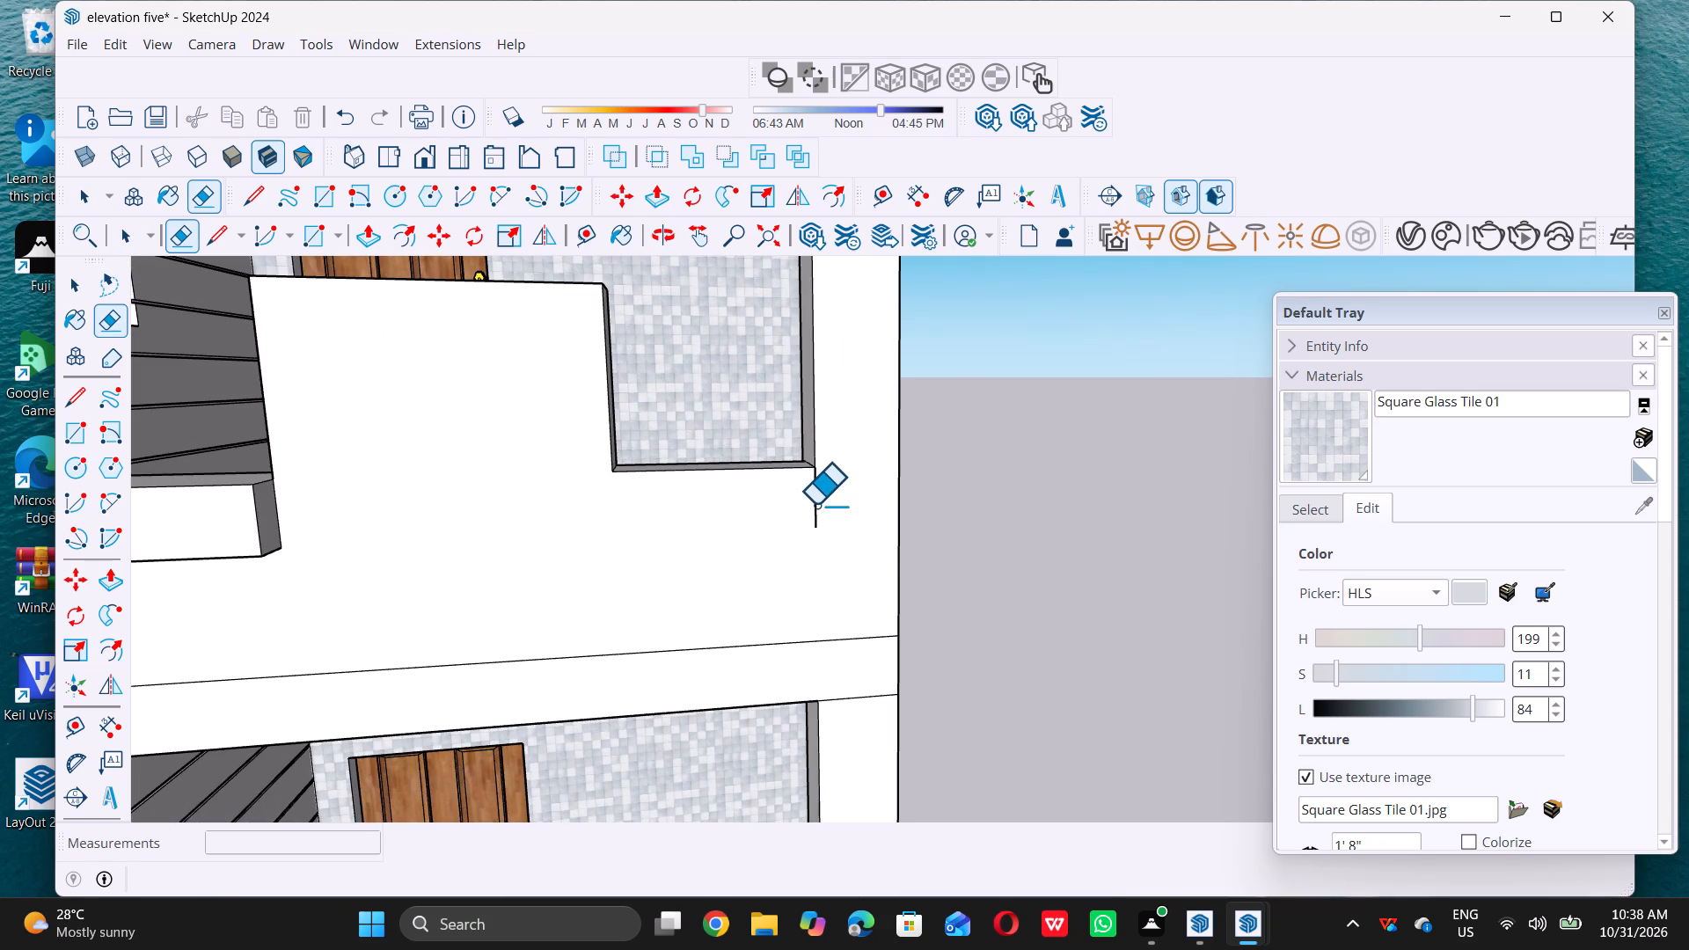
{"action": "double_click", "coordinate": [815, 504]}
{"action": "key", "text": "space"}
Search 3D Warehouse for "balcony".
{"action": "scroll", "coordinate": [729, 553], "scroll_direction": "down", "scroll_amount": 10}
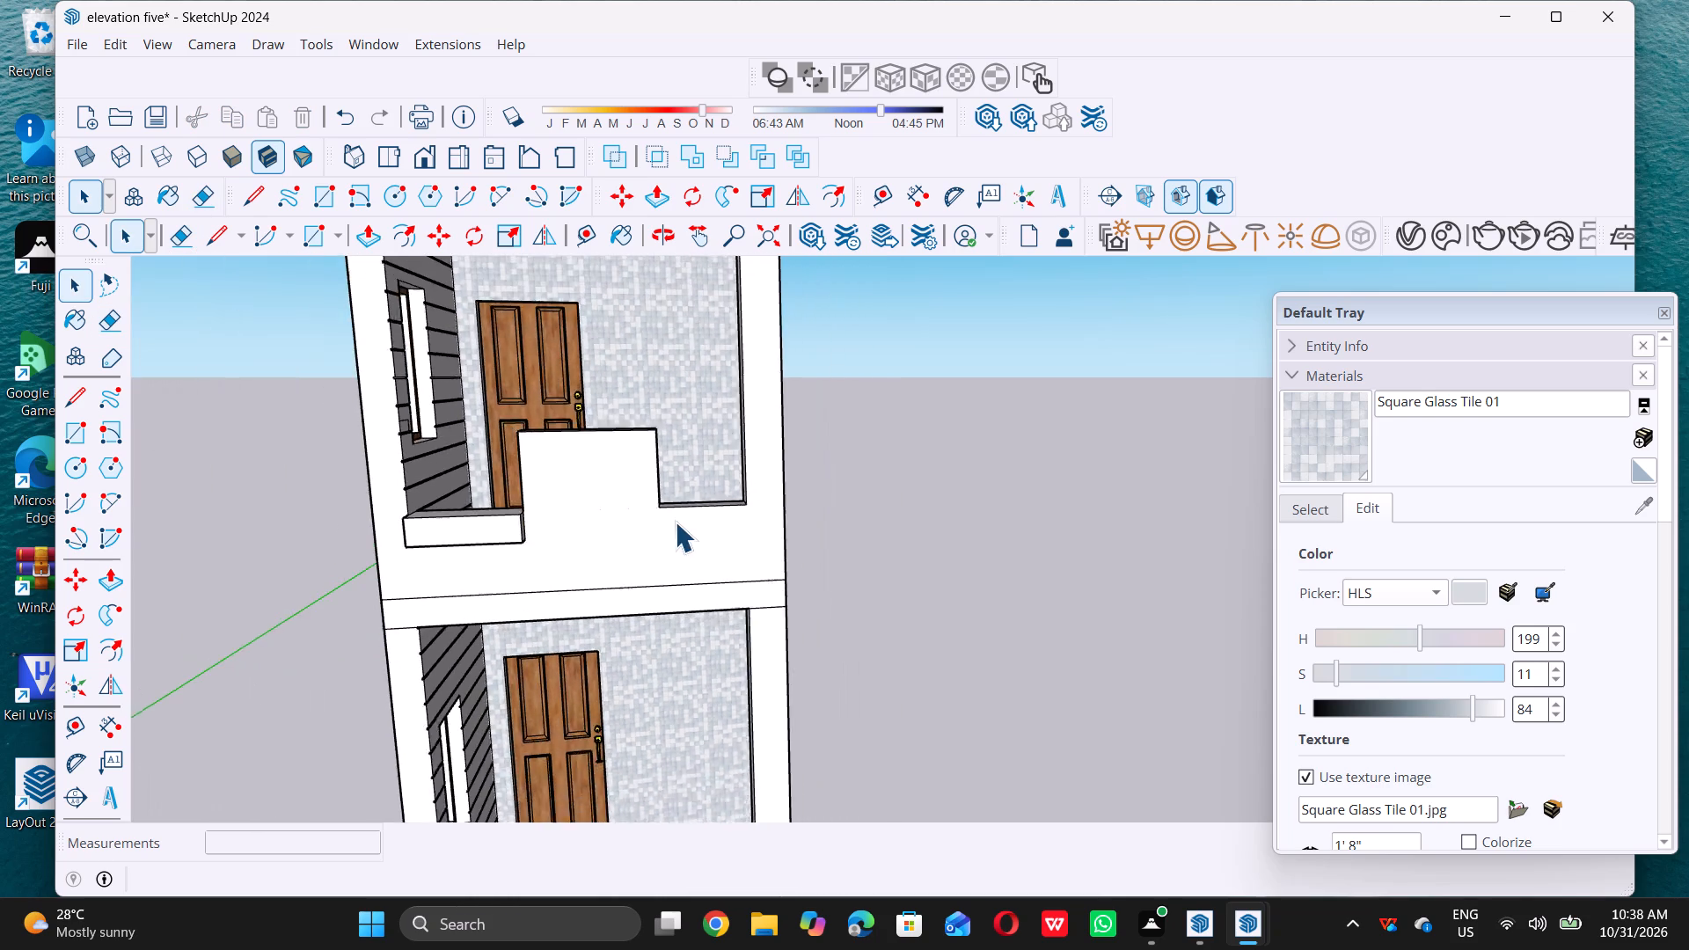
{"action": "middle_click_drag", "start_coordinate": [674, 522], "coordinate": [640, 544]}
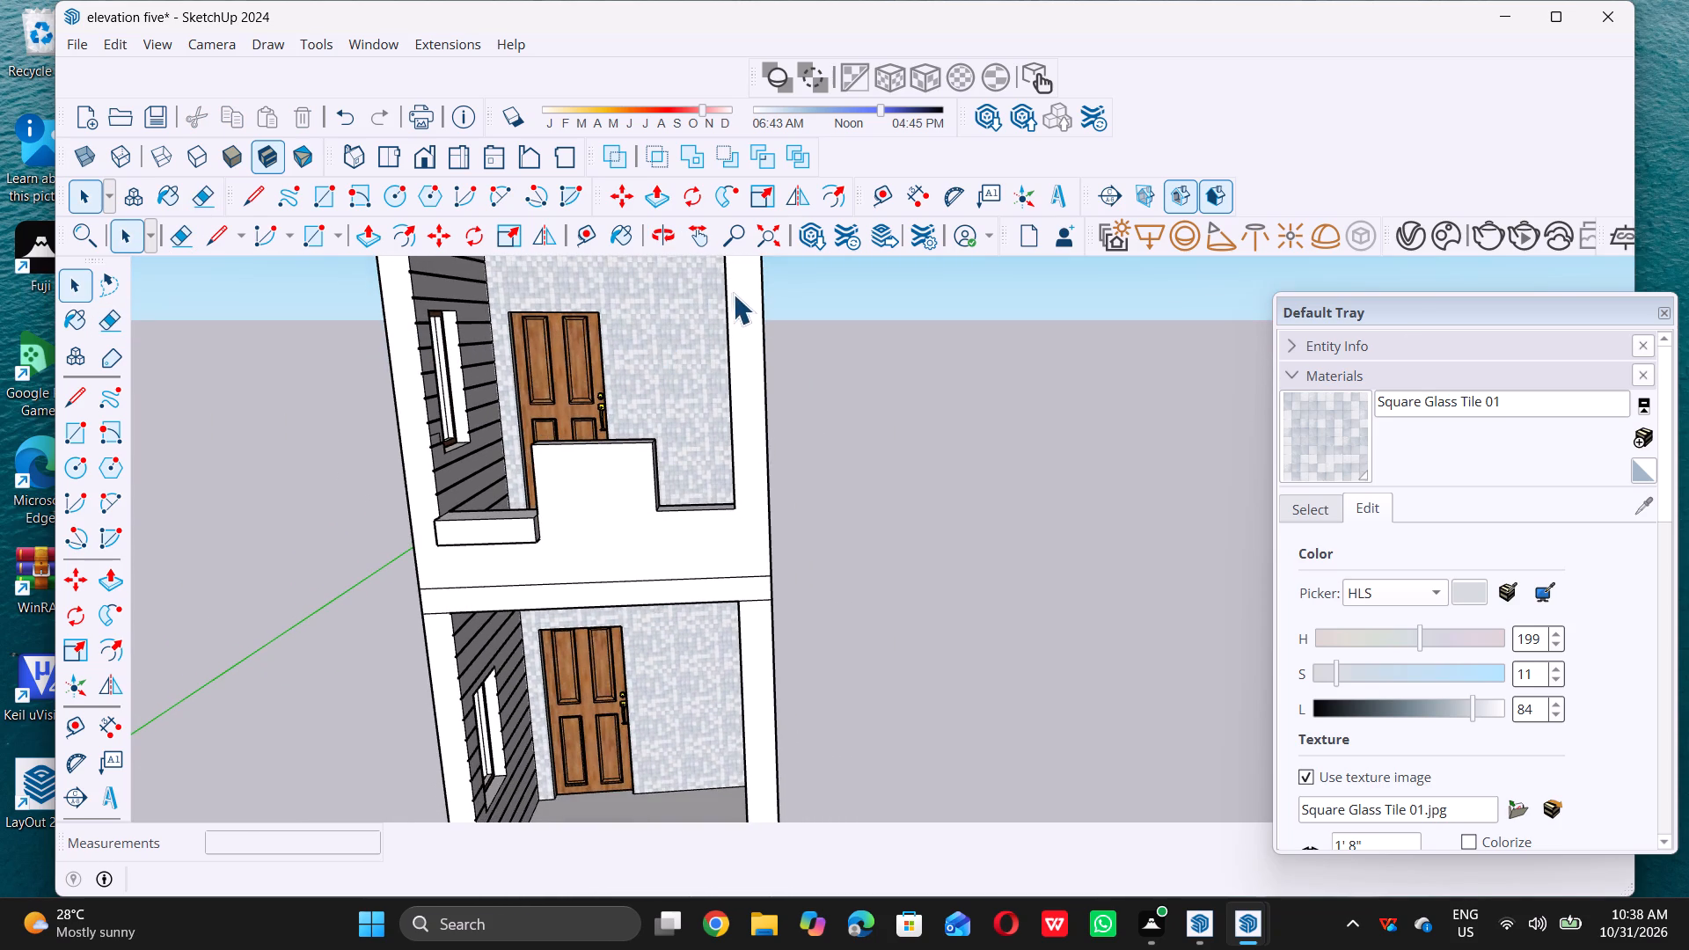
{"action": "left_click", "coordinate": [814, 237]}
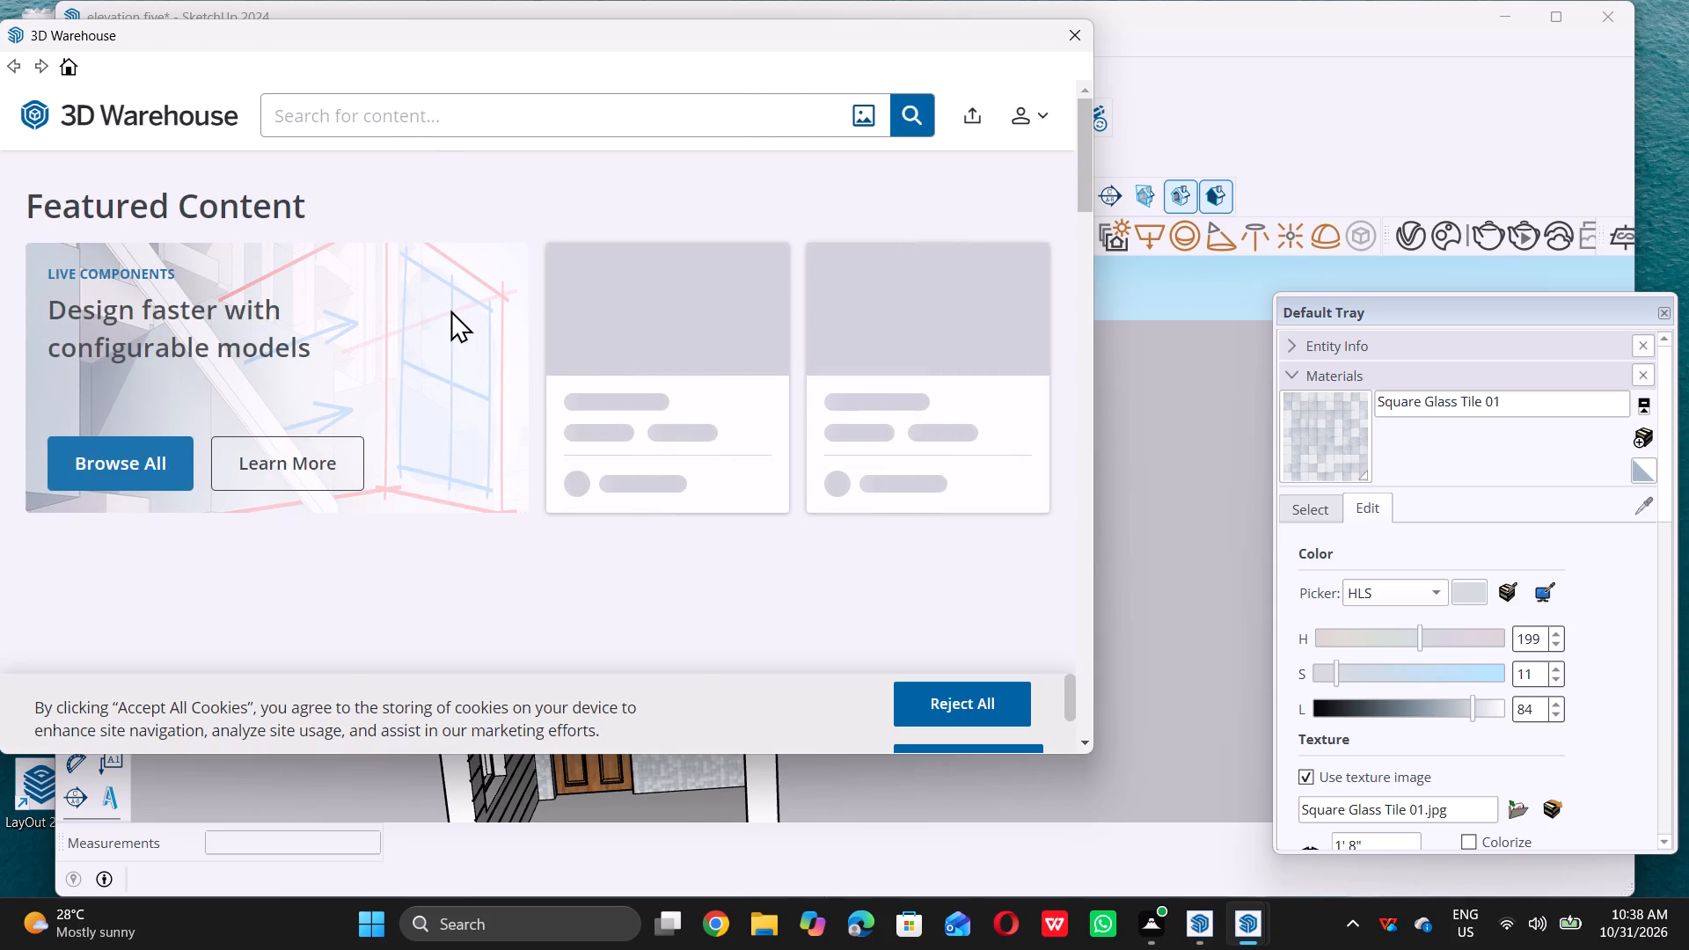
{"action": "left_click", "coordinate": [469, 118]}
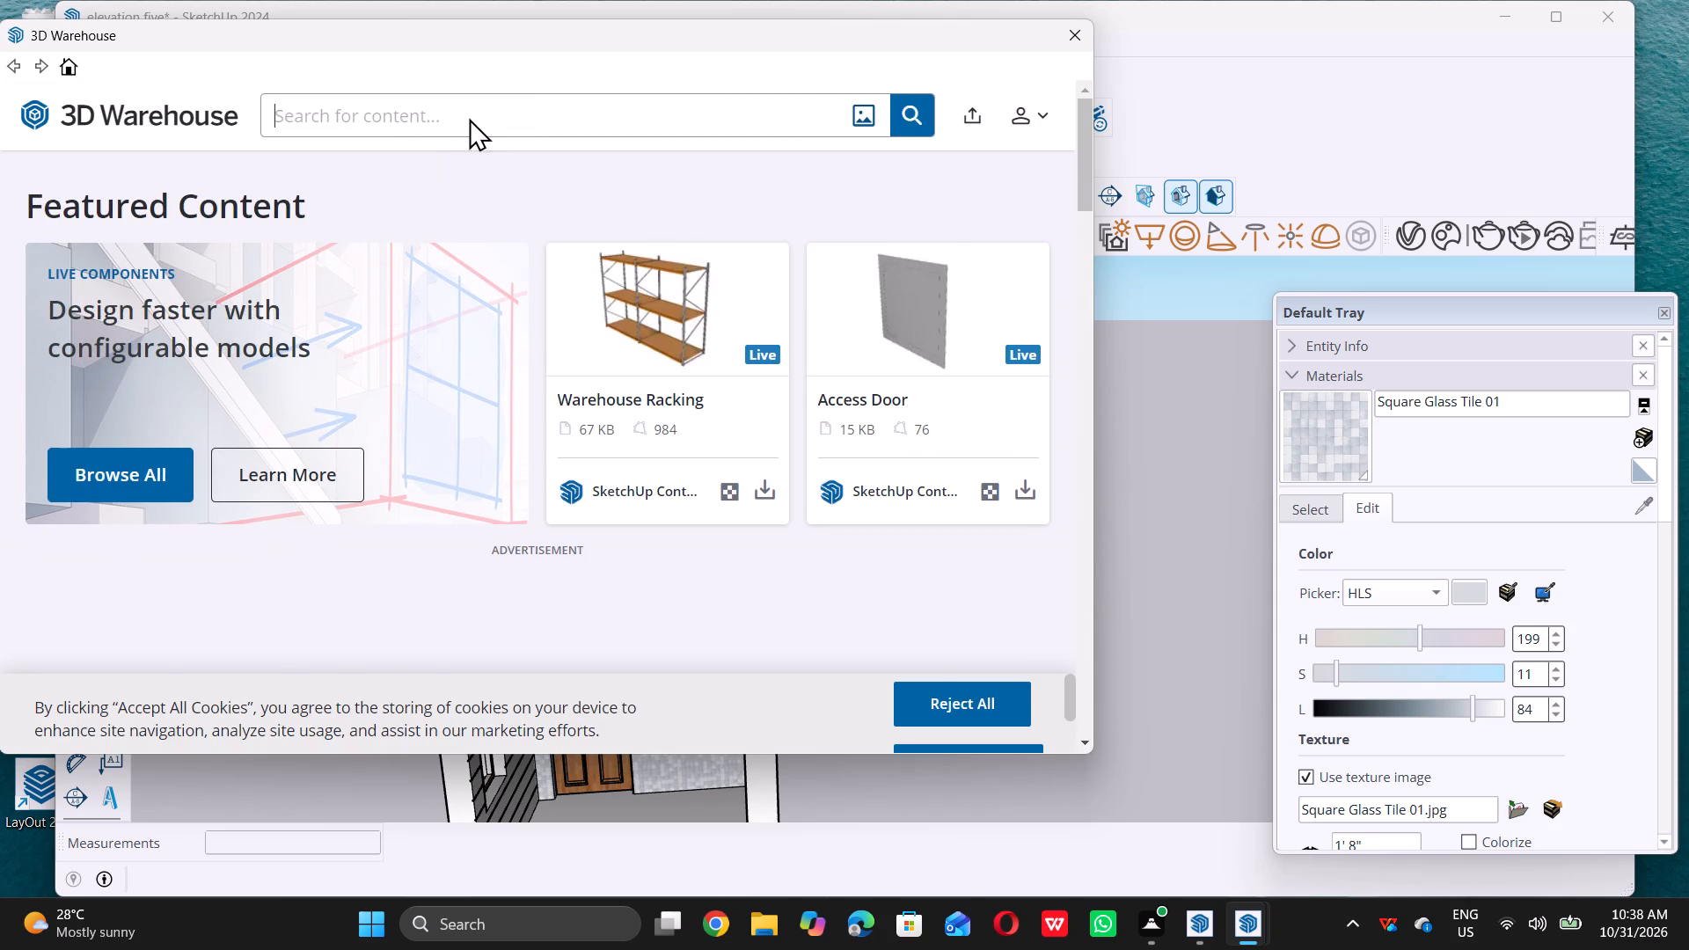
{"action": "type", "text": "ba"}
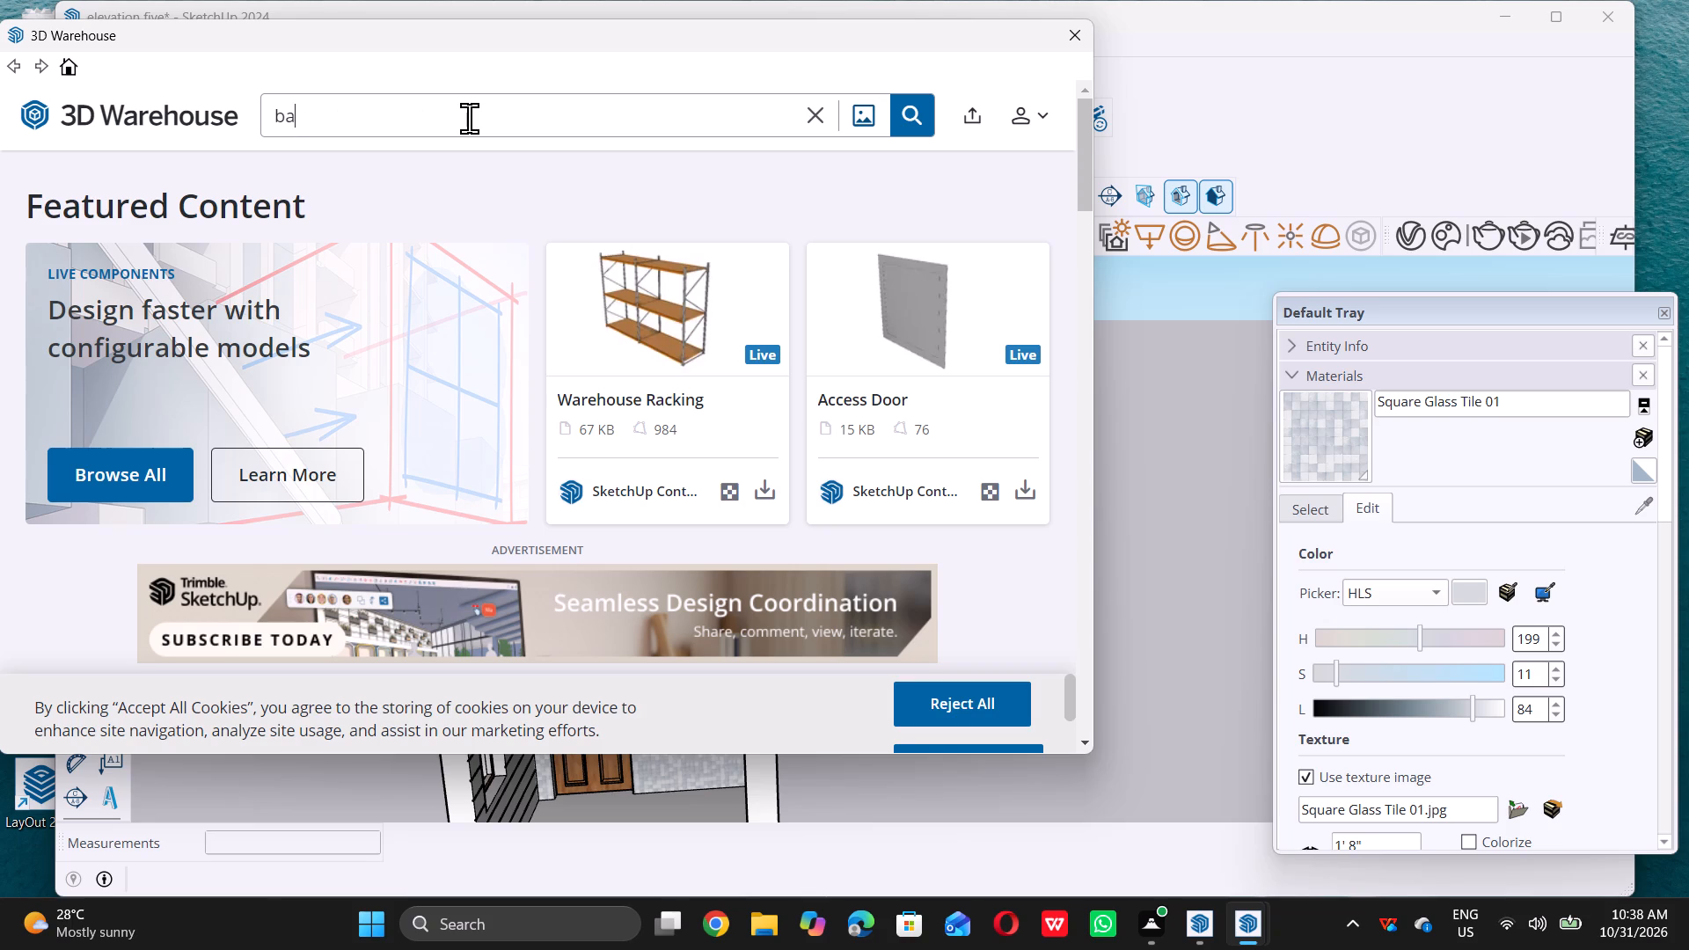
{"action": "type", "text": "lcony"}
{"action": "key", "text": "Return"}
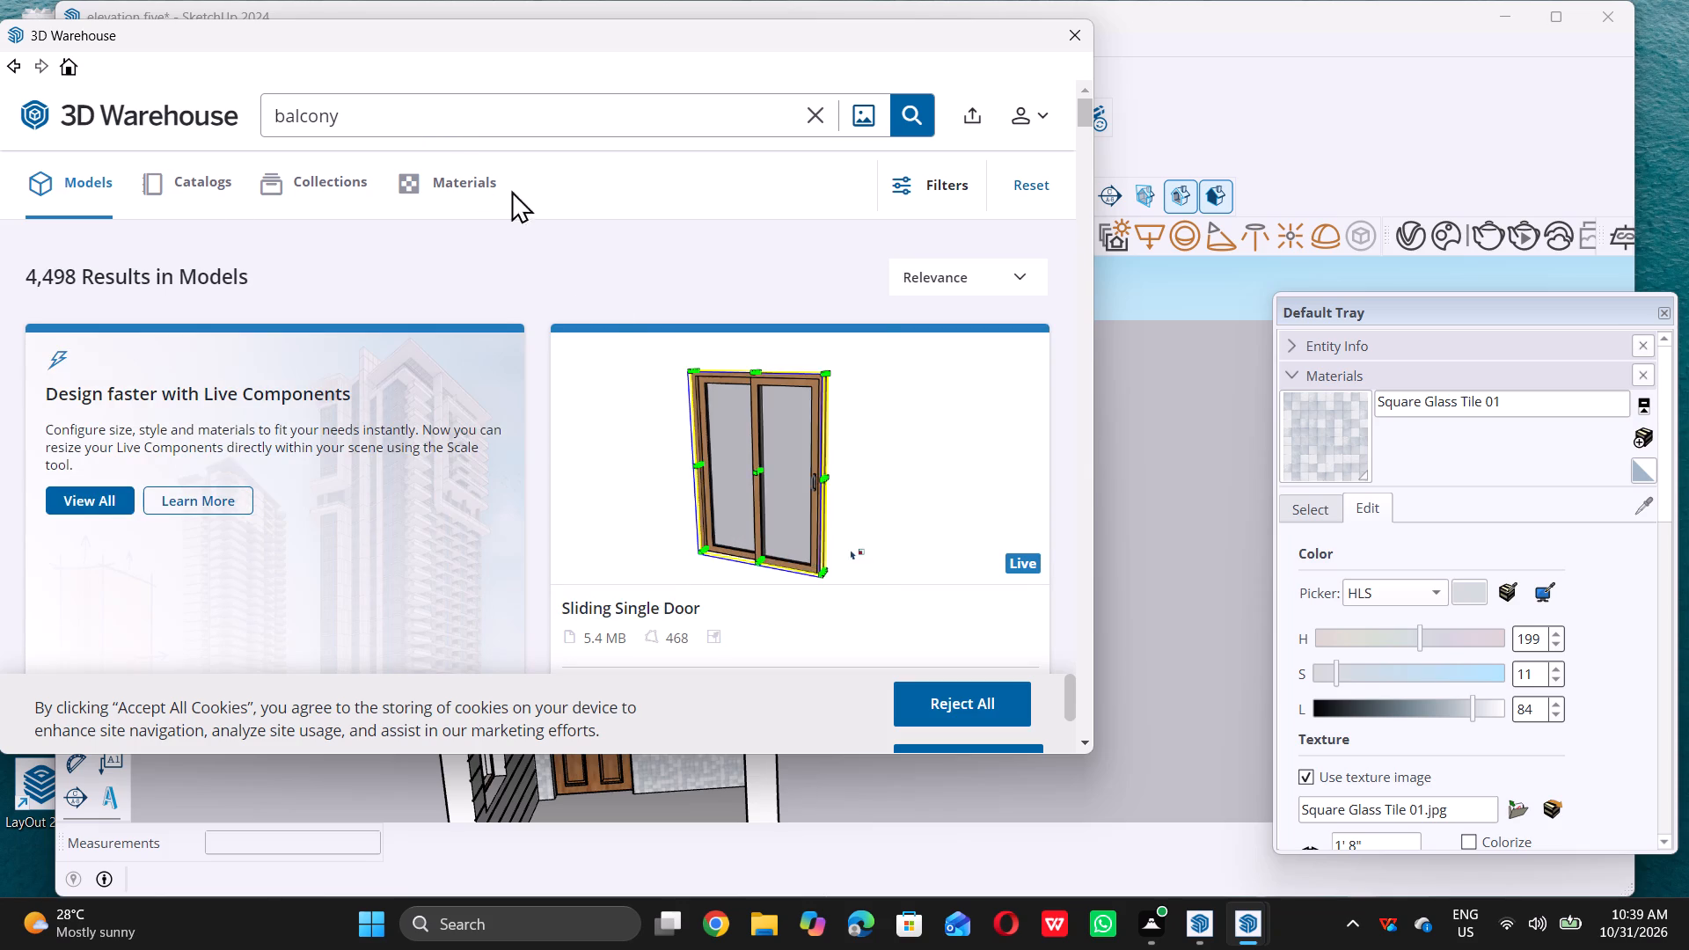
Look through the first batch of "balcony" models in 3D Warehouse for one that suits the middle floor's front ledge.
{"action": "scroll", "coordinate": [739, 577], "scroll_direction": "down", "scroll_amount": 4}
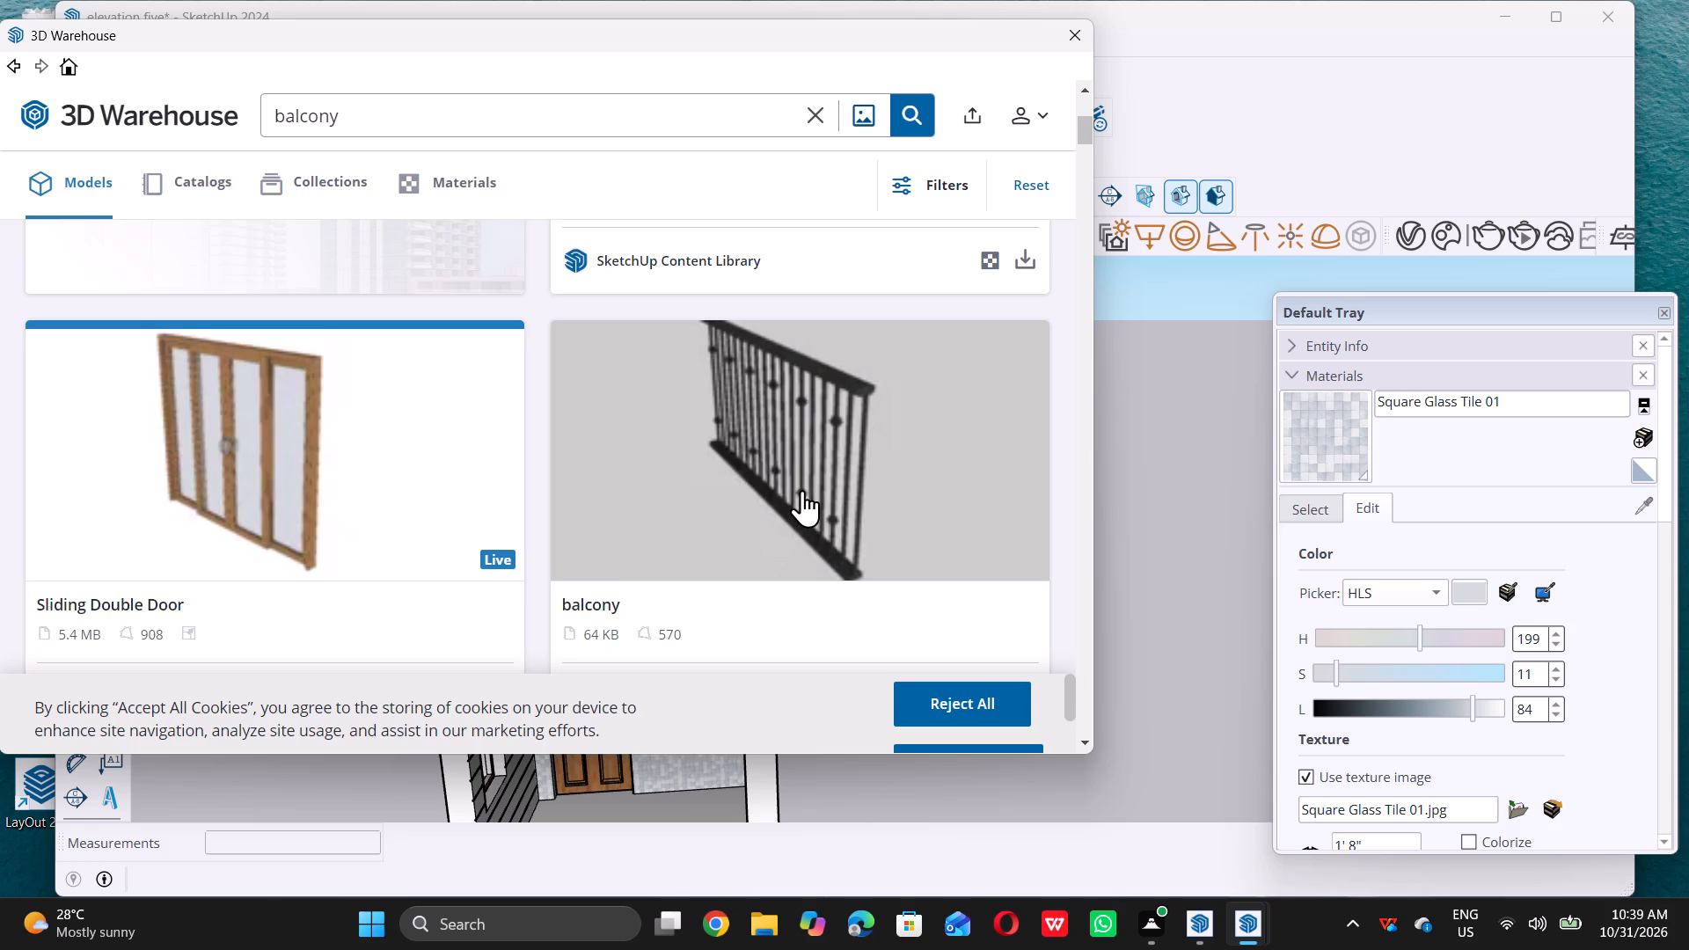
{"action": "scroll", "coordinate": [802, 490], "scroll_direction": "down", "scroll_amount": 4}
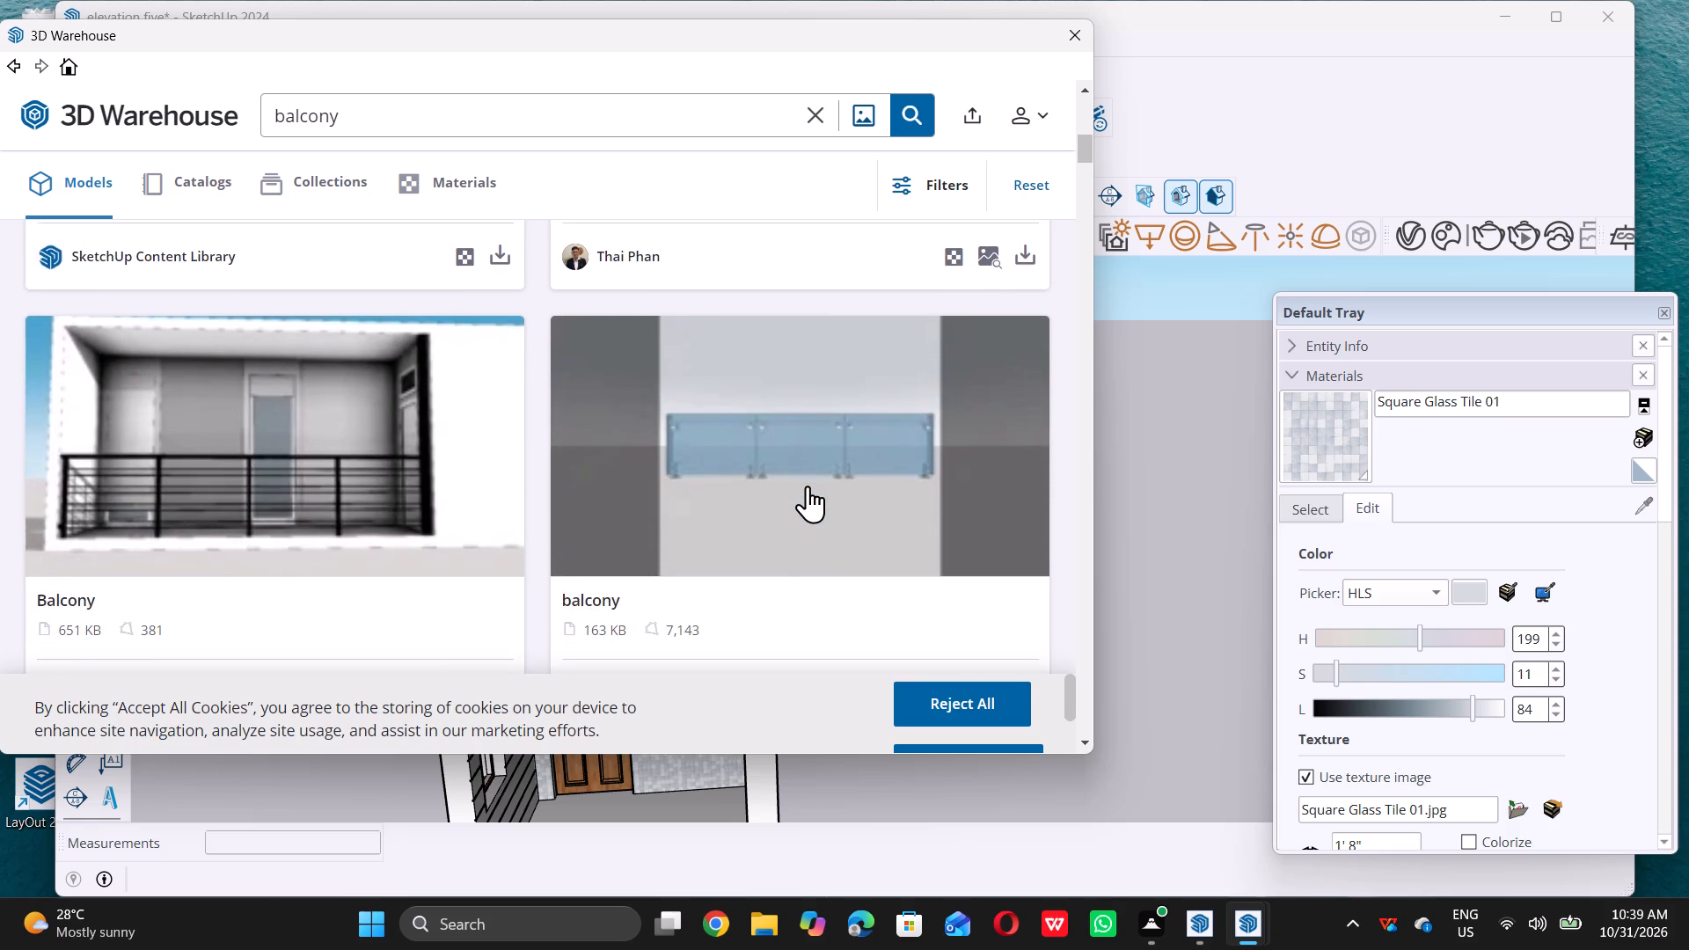
{"action": "scroll", "coordinate": [808, 486], "scroll_direction": "down", "scroll_amount": 3}
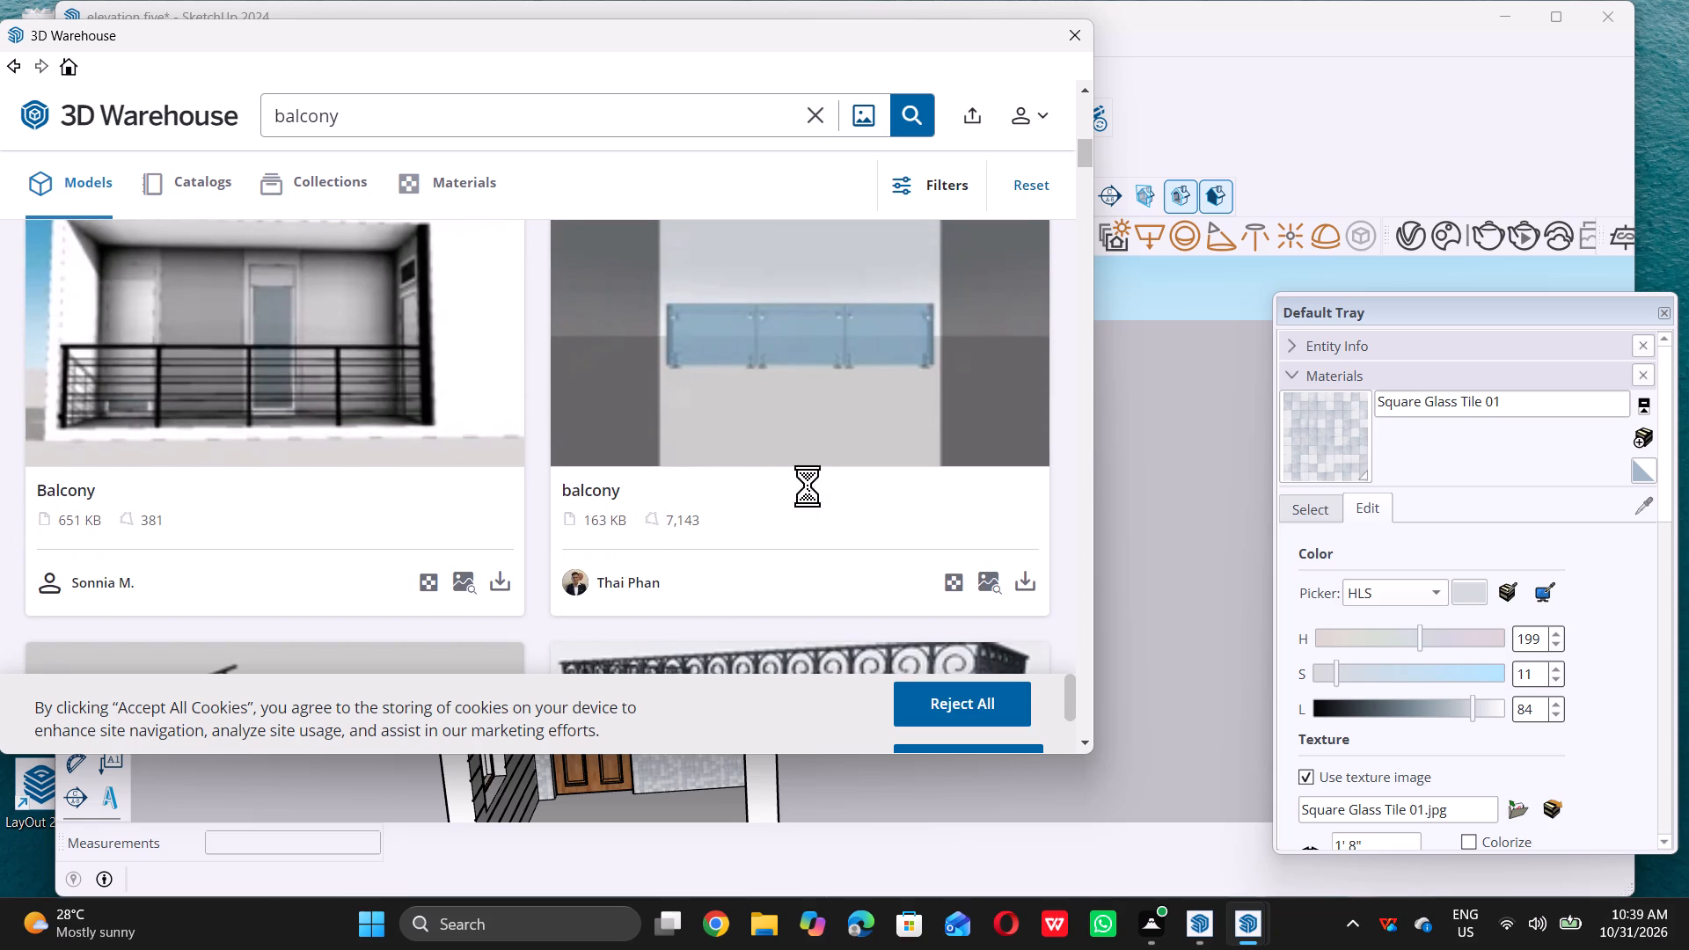
{"action": "scroll", "coordinate": [811, 483], "scroll_direction": "down", "scroll_amount": 6}
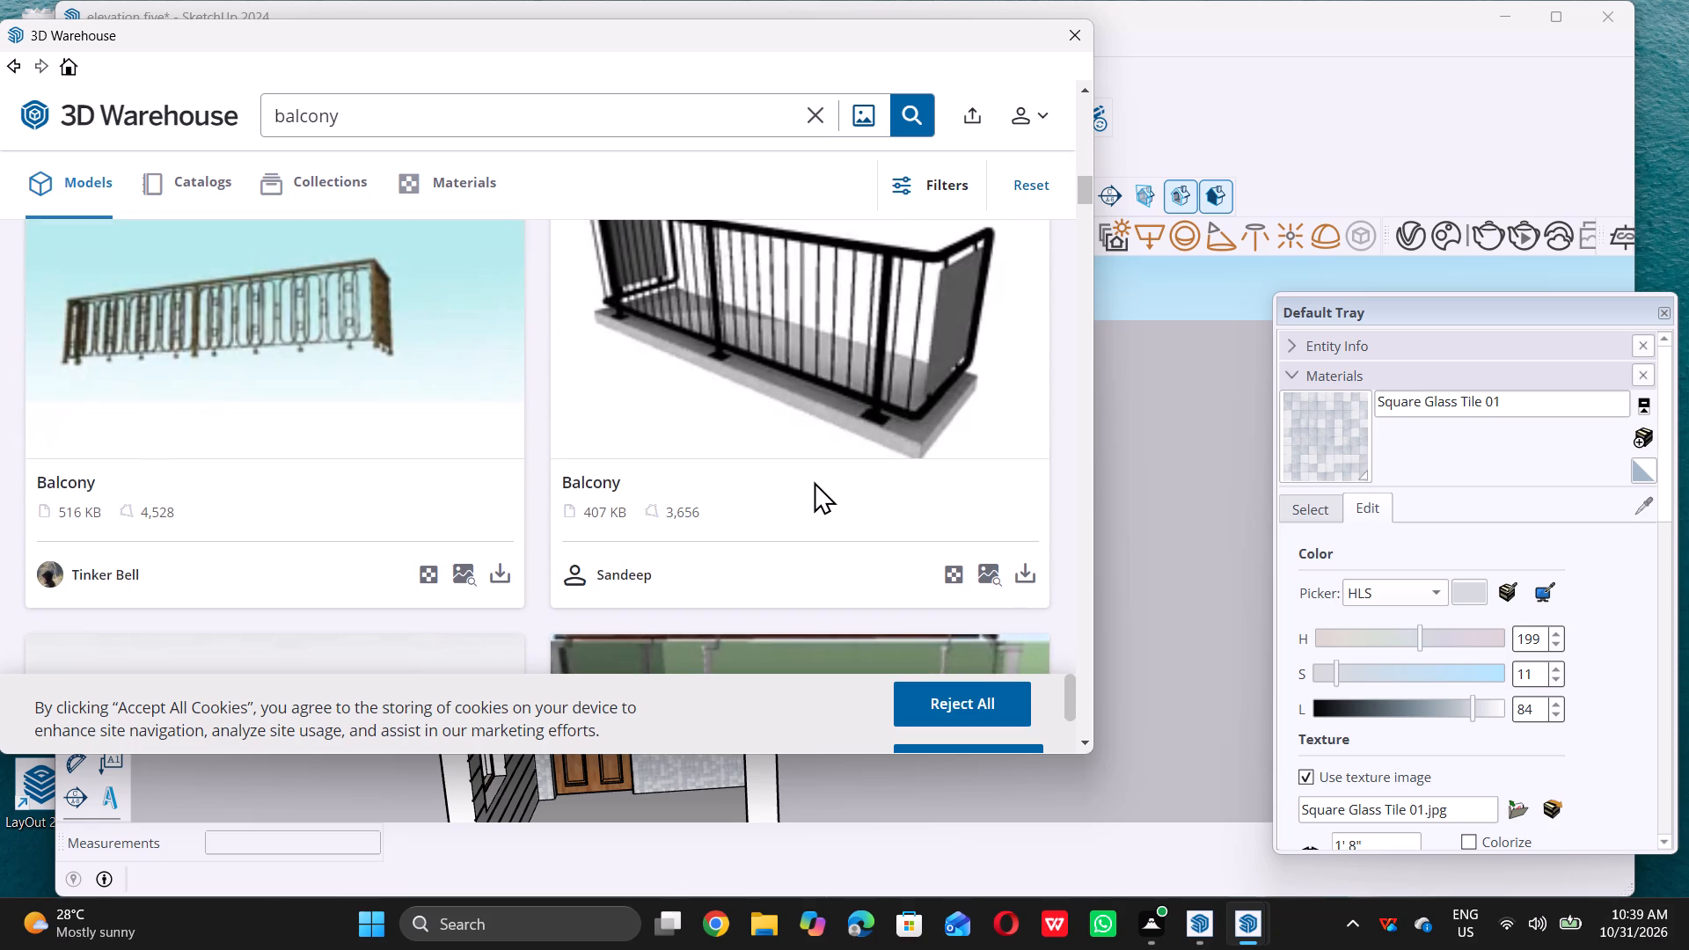
{"action": "scroll", "coordinate": [815, 479], "scroll_direction": "down", "scroll_amount": 17}
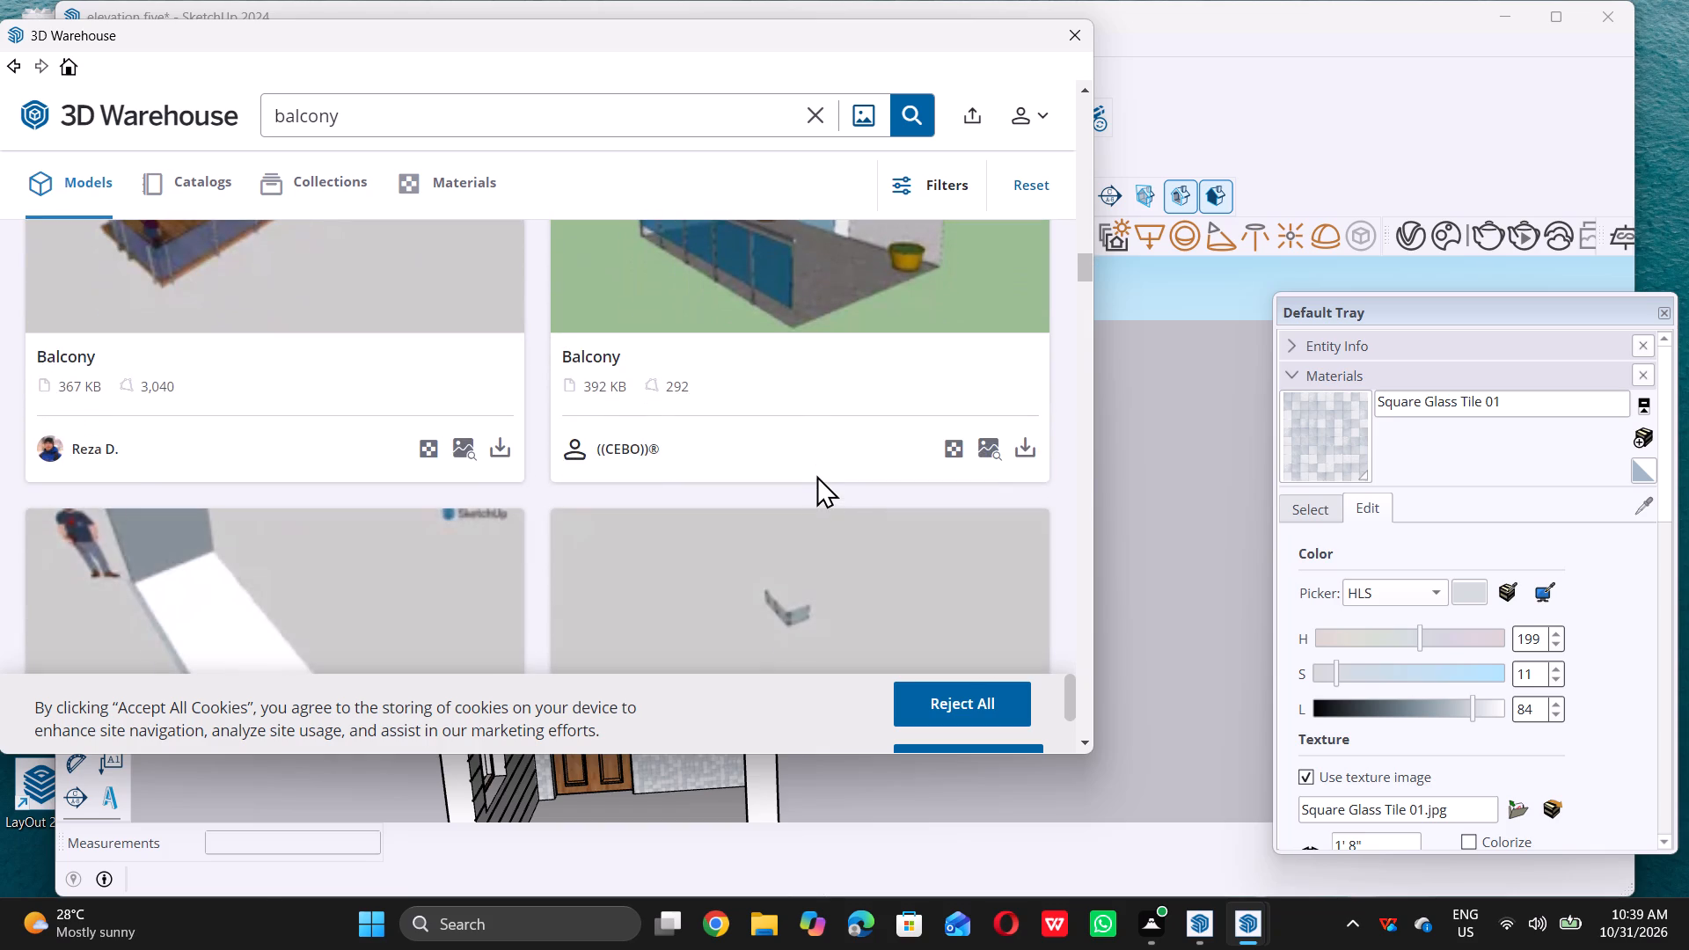
{"action": "scroll", "coordinate": [816, 475], "scroll_direction": "up", "scroll_amount": 3}
{"action": "scroll", "coordinate": [816, 475], "scroll_direction": "down", "scroll_amount": 1}
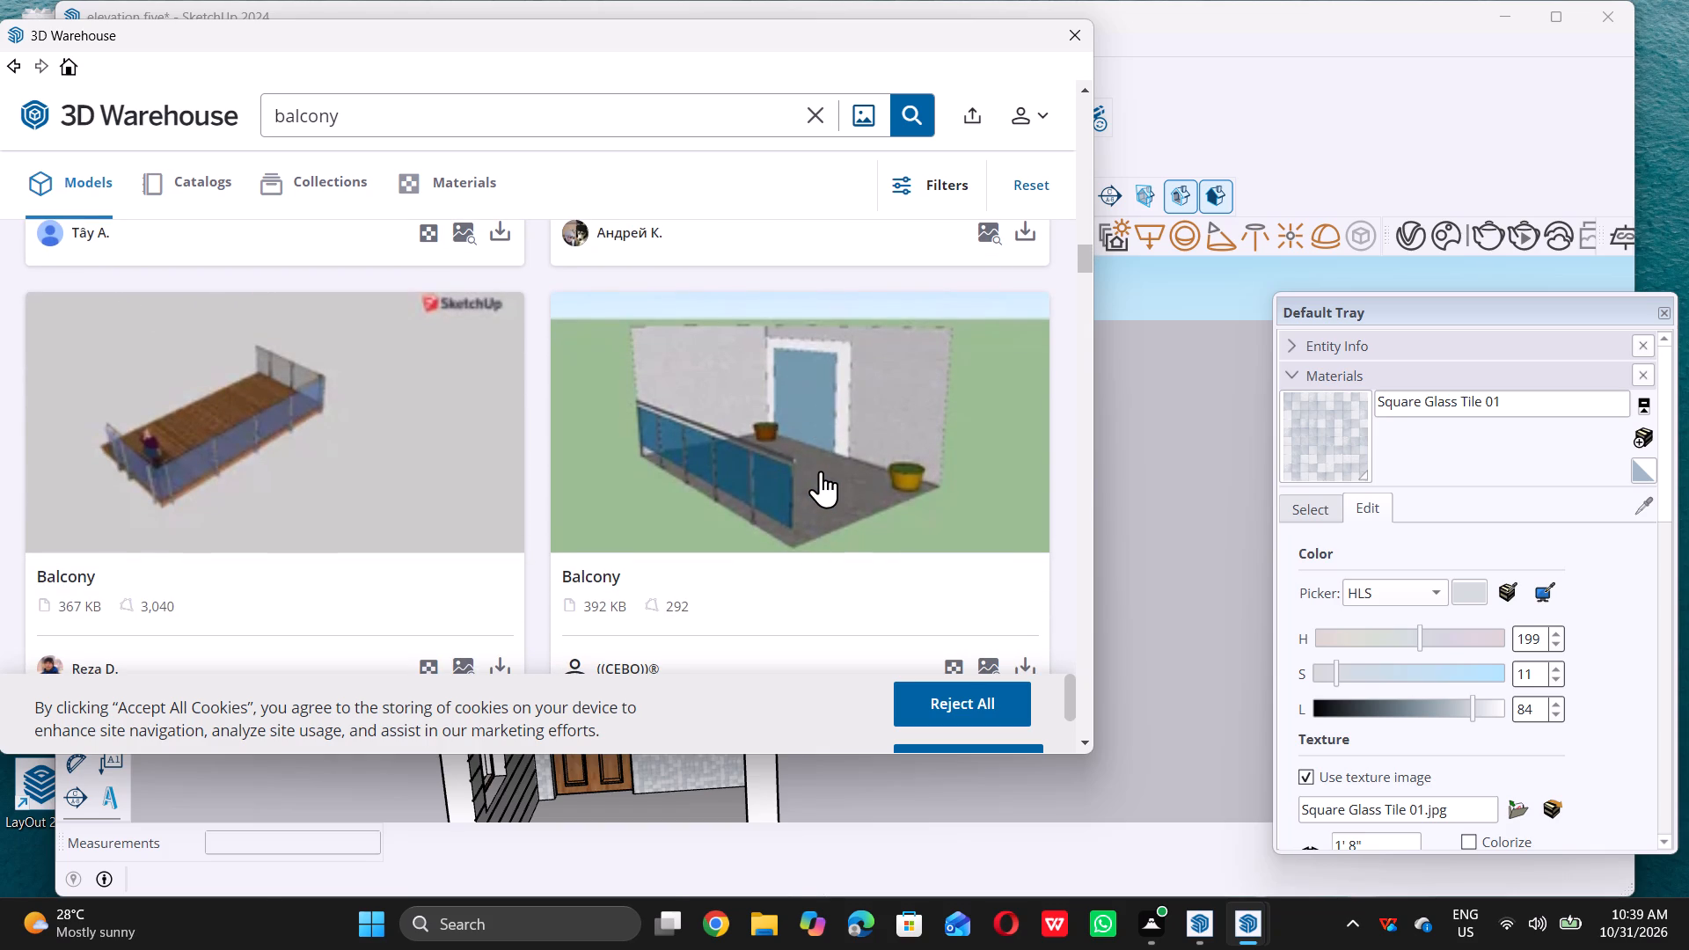
{"action": "scroll", "coordinate": [821, 471], "scroll_direction": "down", "scroll_amount": 4}
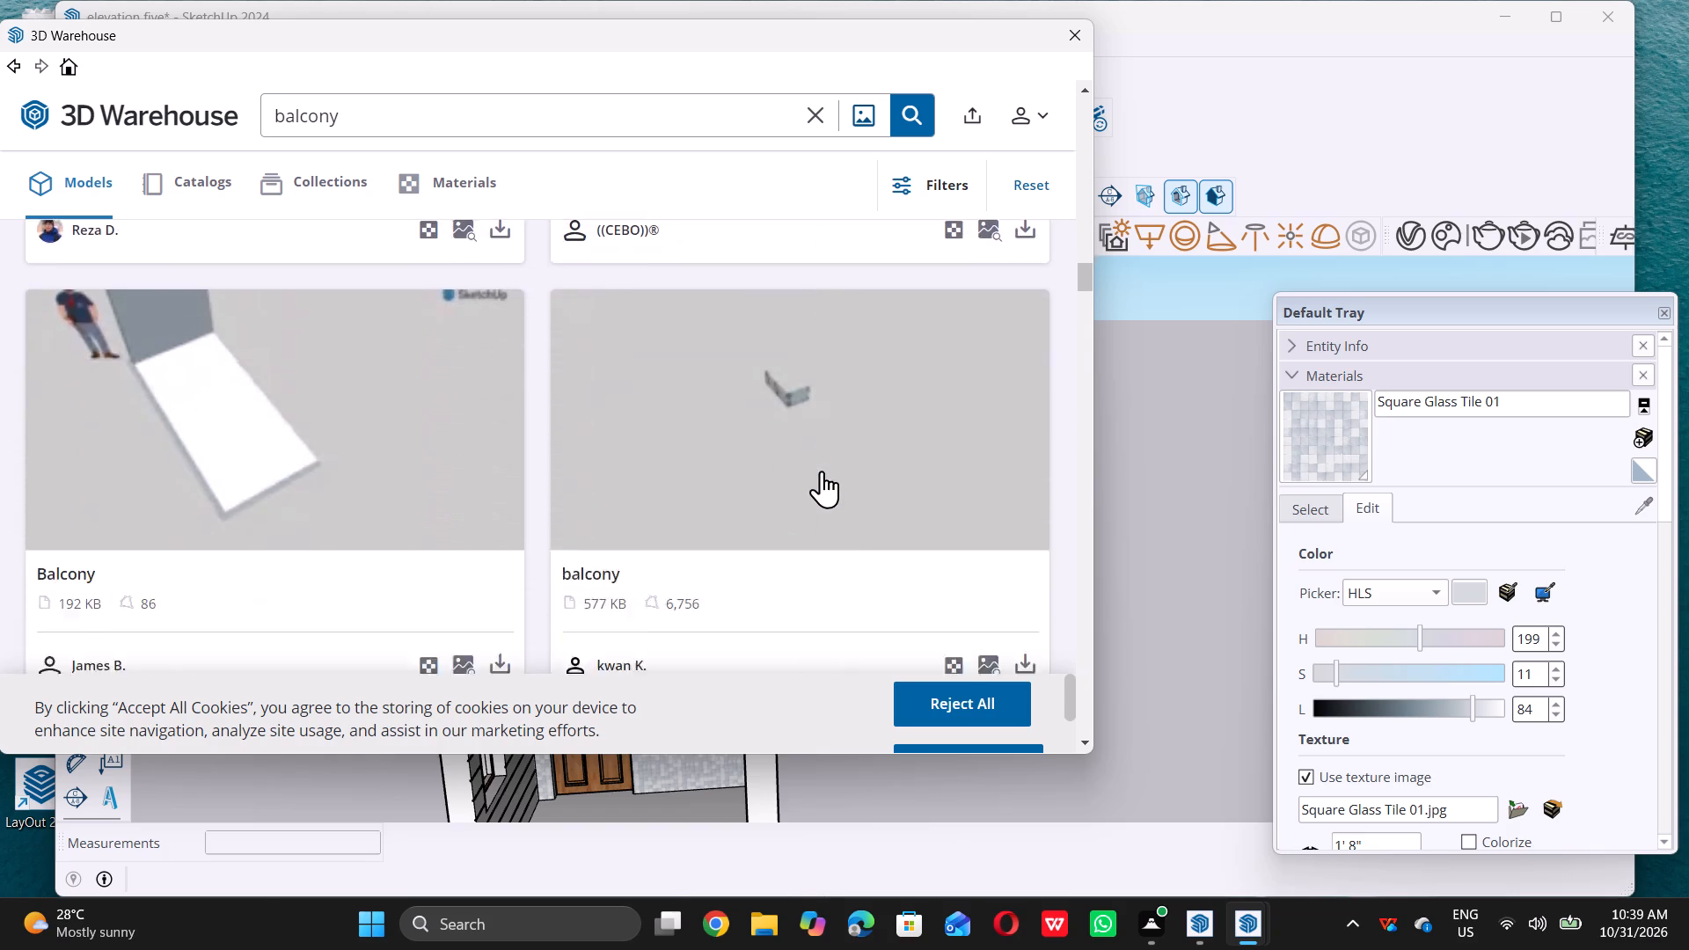
{"action": "scroll", "coordinate": [822, 471], "scroll_direction": "down", "scroll_amount": 9}
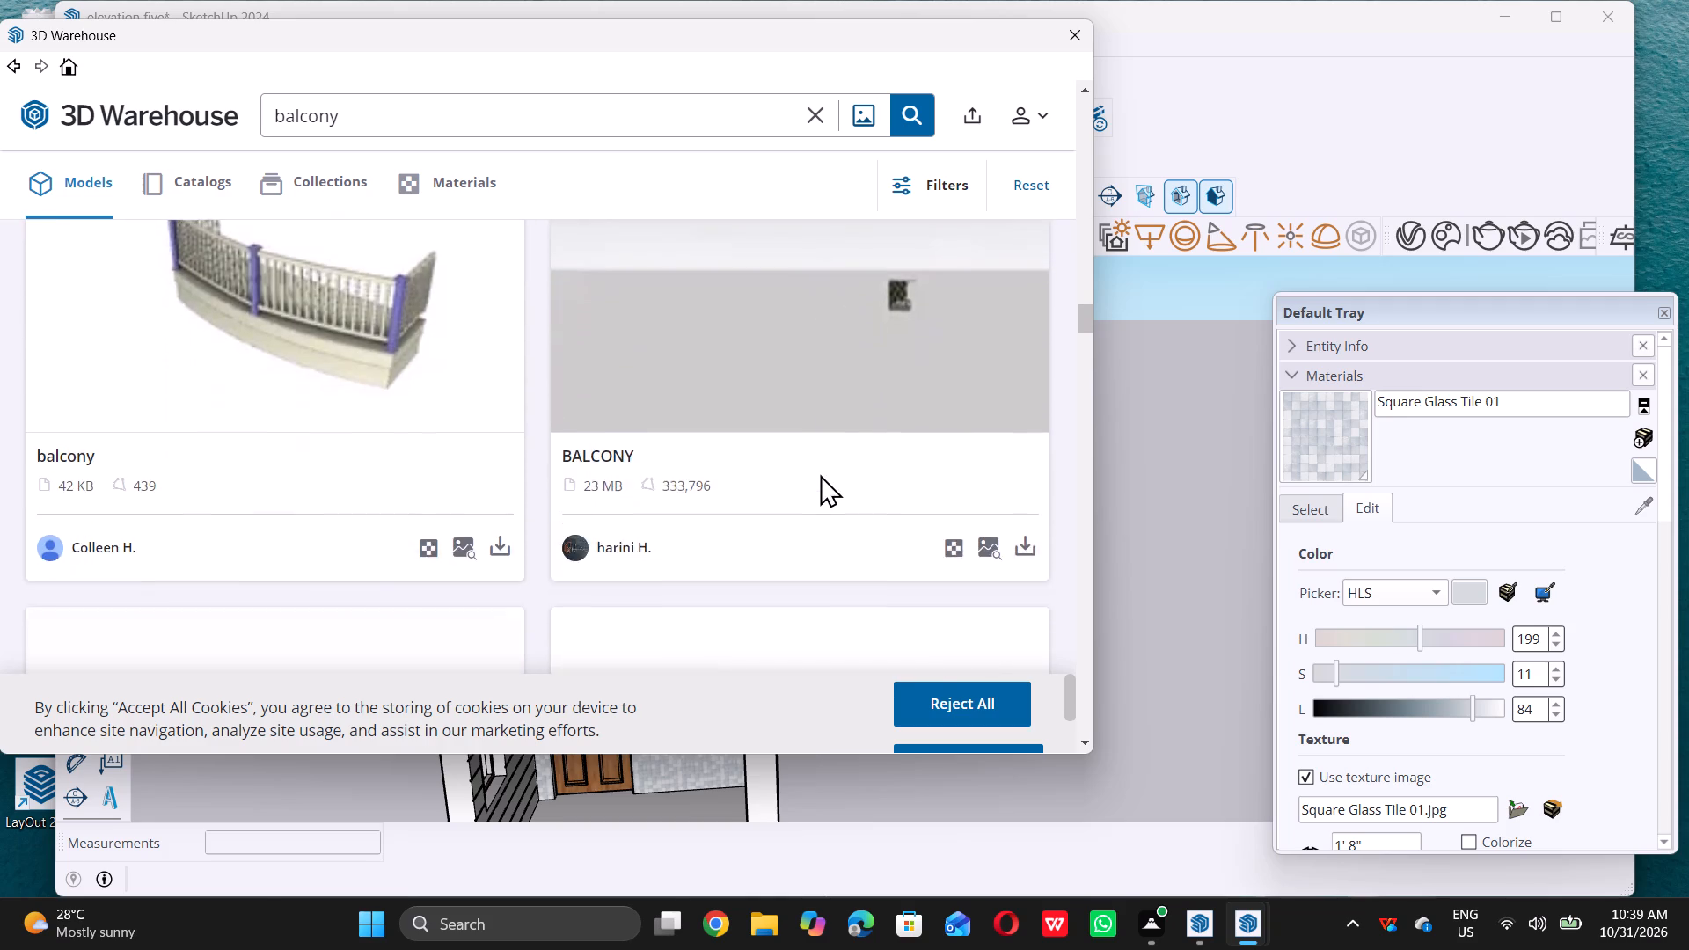
{"action": "scroll", "coordinate": [815, 477], "scroll_direction": "down", "scroll_amount": 5}
{"action": "scroll", "coordinate": [811, 483], "scroll_direction": "up", "scroll_amount": 2}
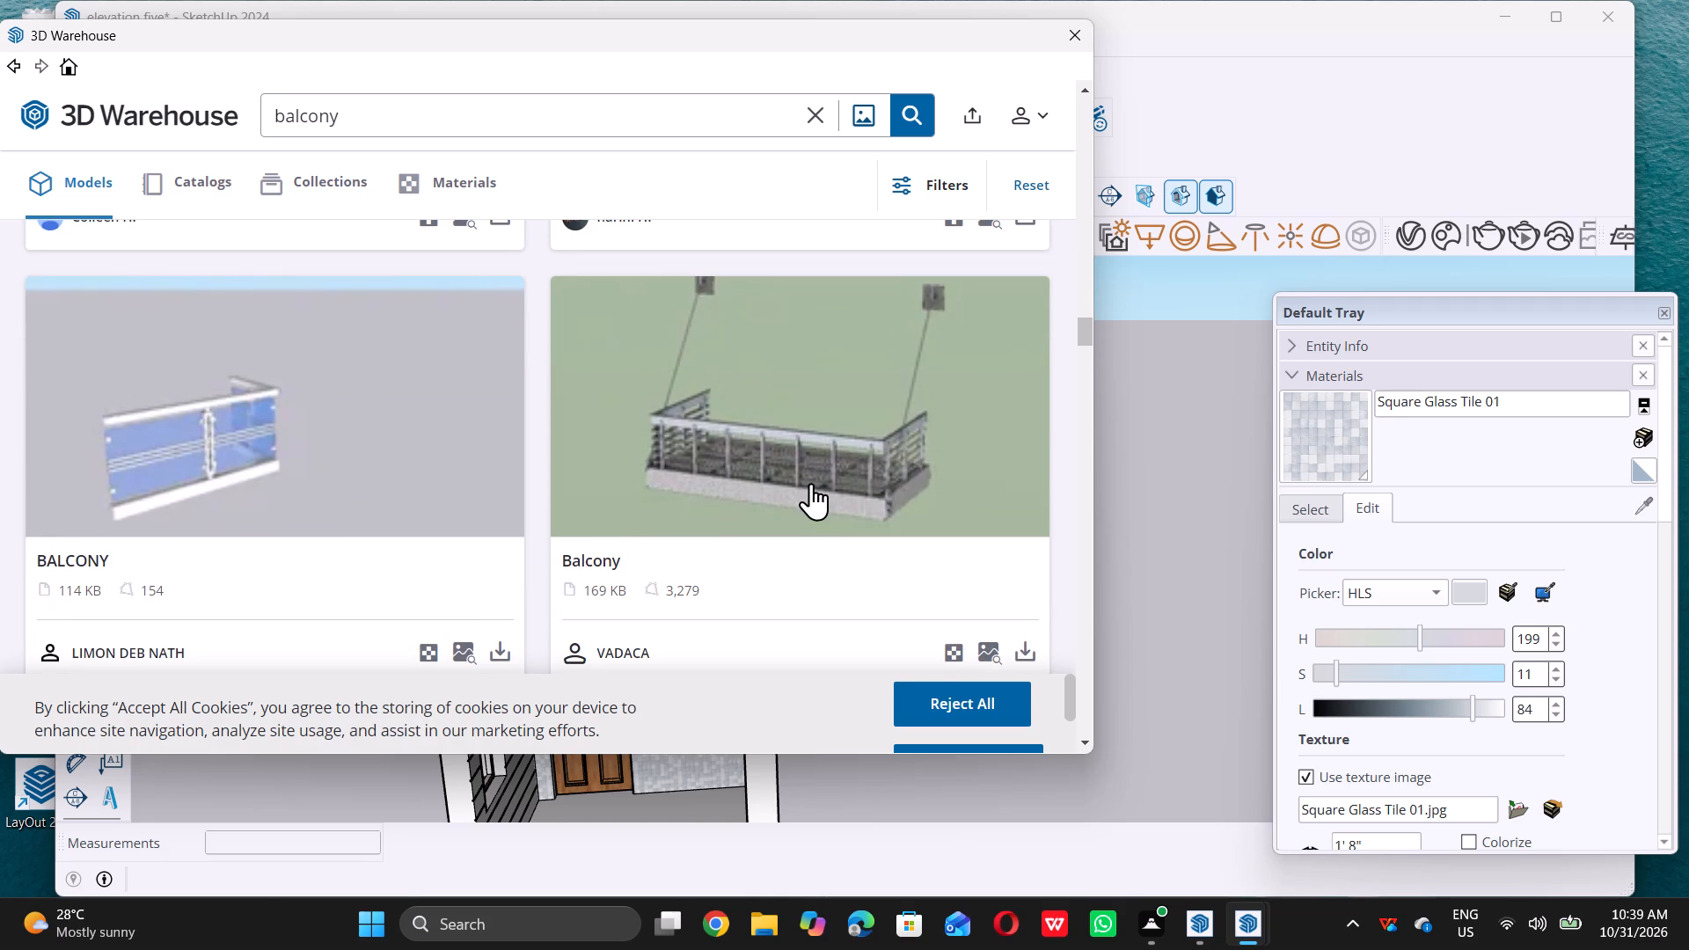
{"action": "scroll", "coordinate": [811, 483], "scroll_direction": "down", "scroll_amount": 5}
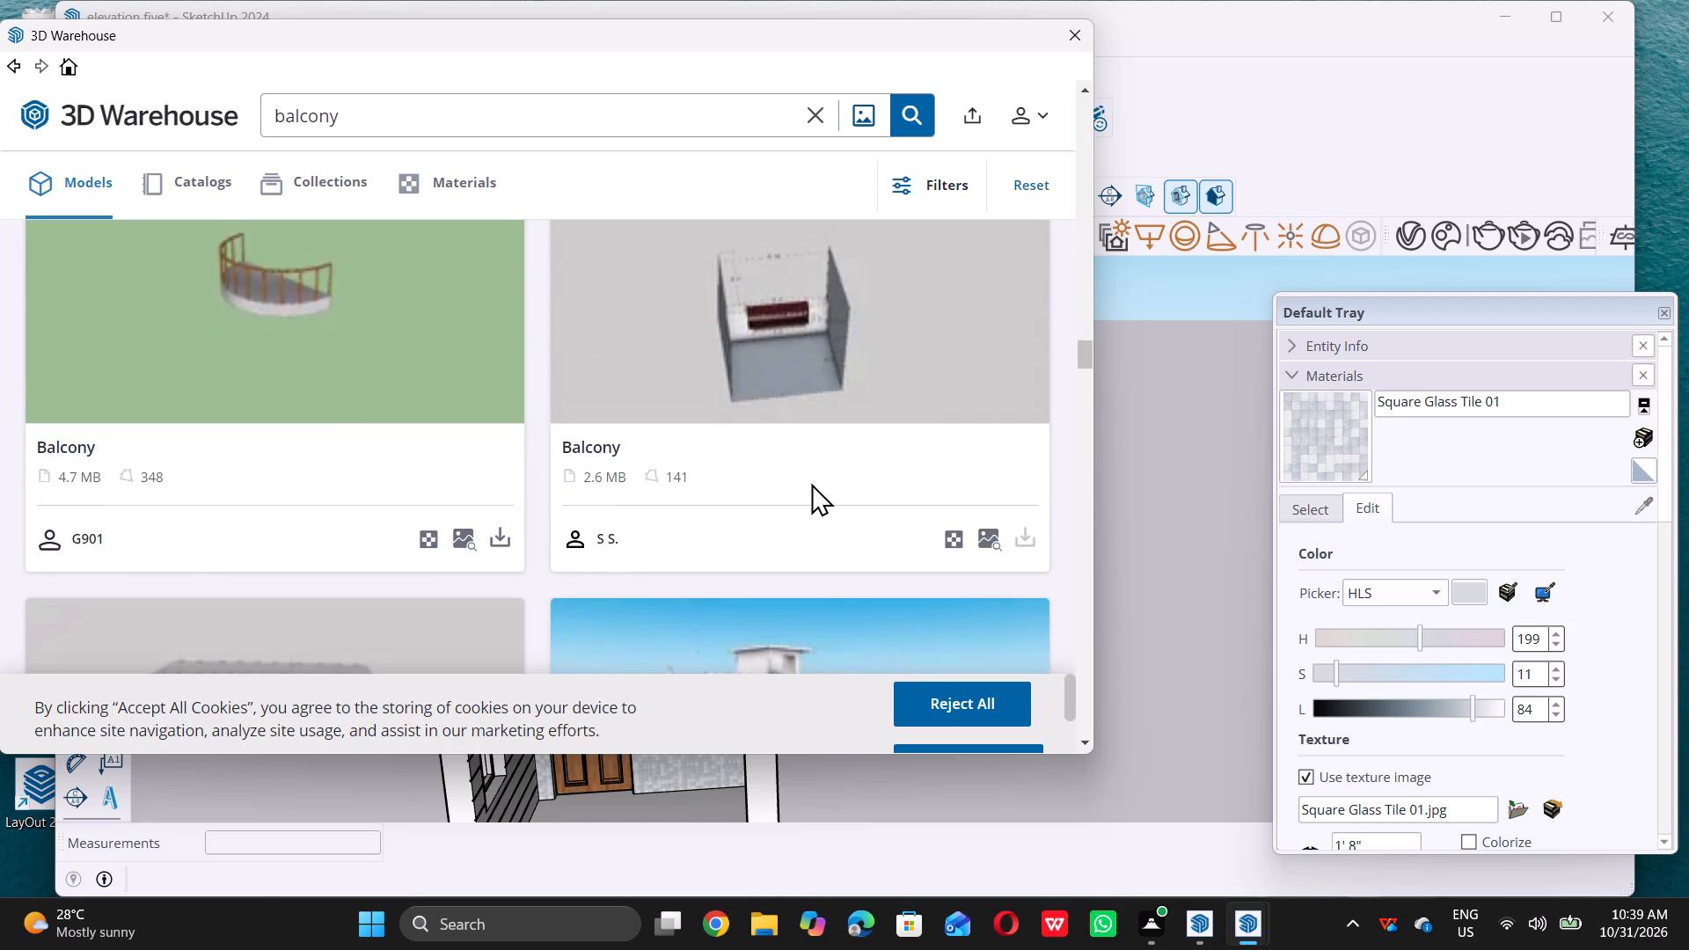
{"action": "scroll", "coordinate": [811, 483], "scroll_direction": "down", "scroll_amount": 11}
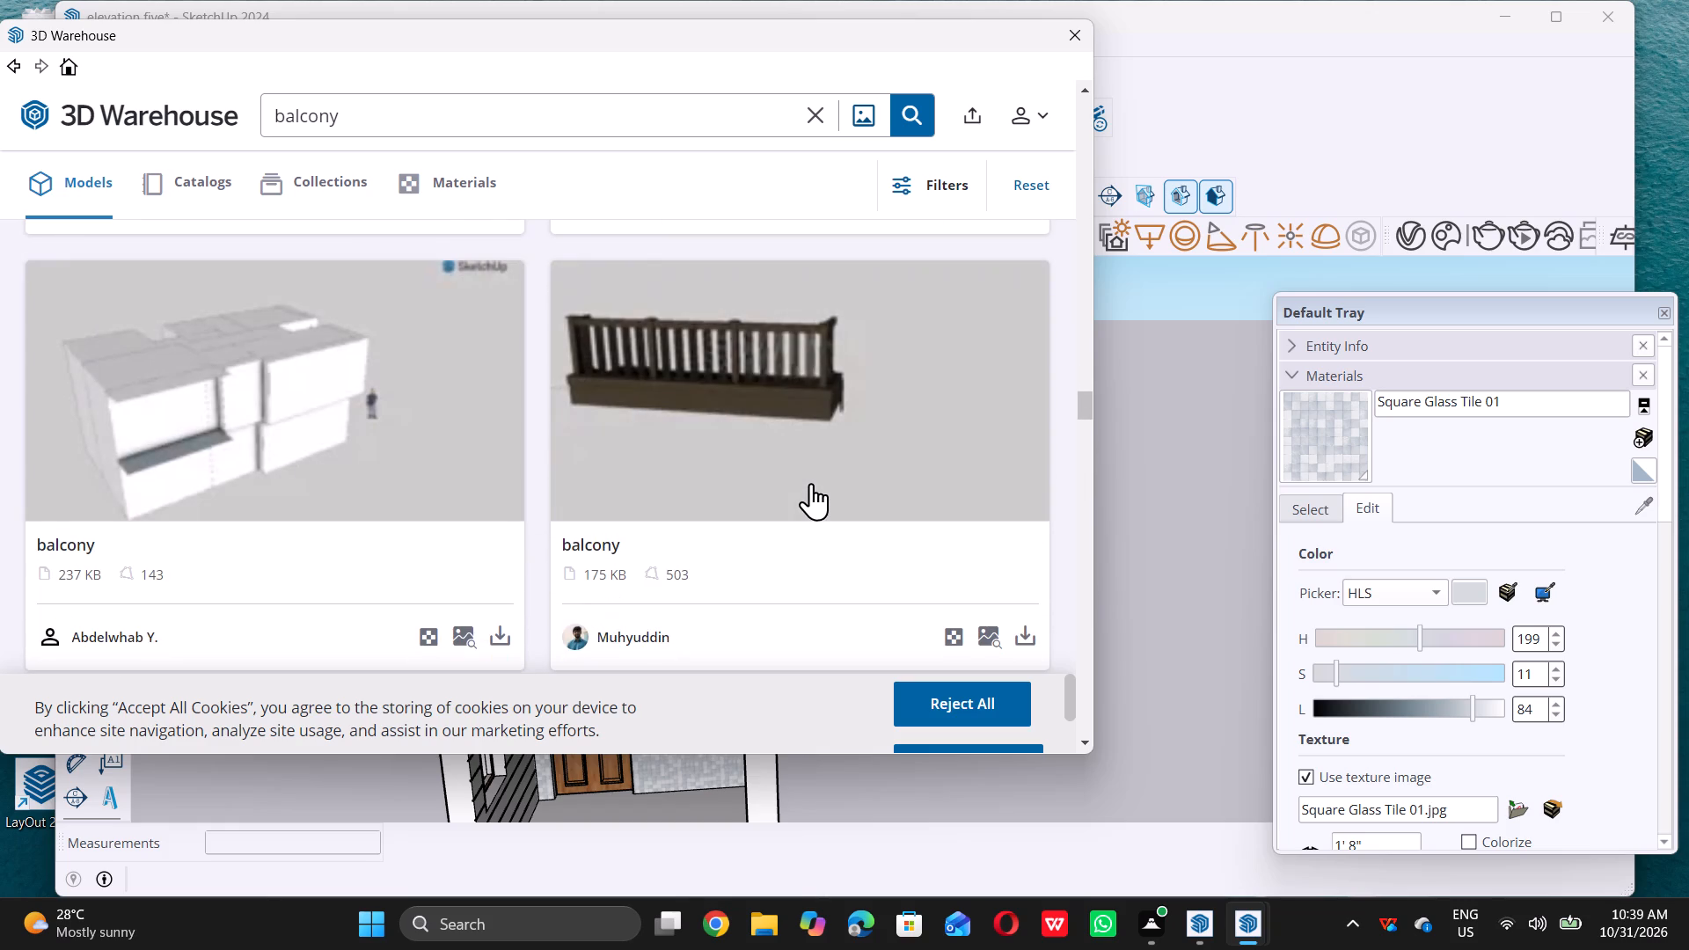
{"action": "scroll", "coordinate": [811, 483], "scroll_direction": "down", "scroll_amount": 10}
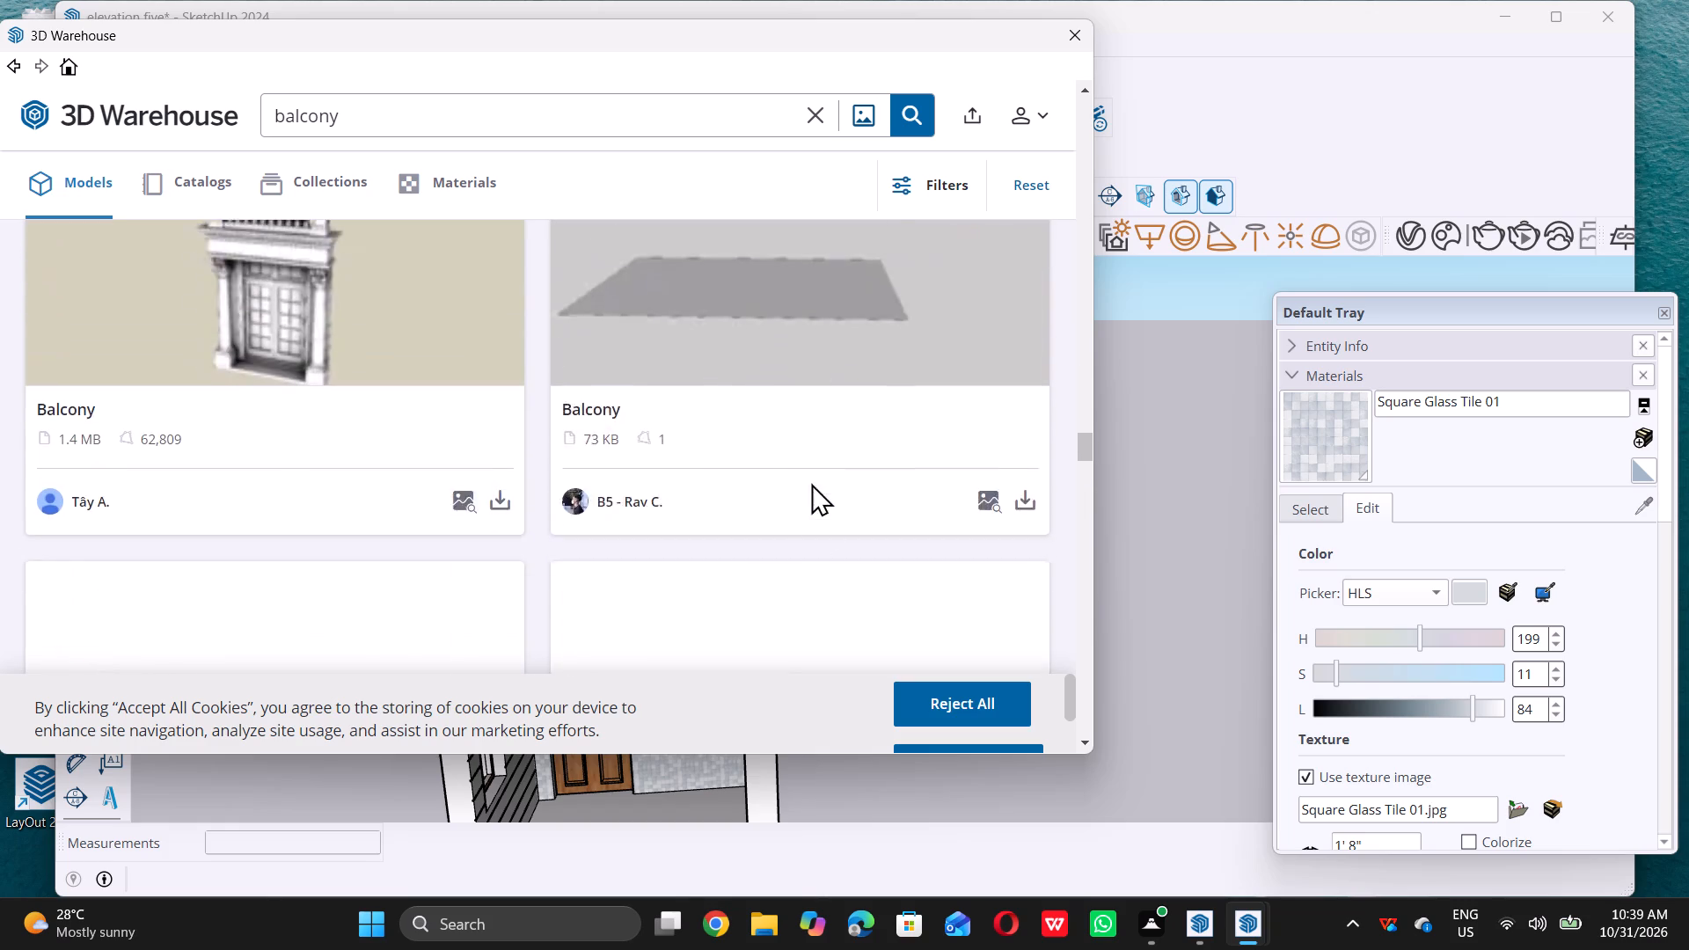
{"action": "scroll", "coordinate": [813, 482], "scroll_direction": "down", "scroll_amount": 11}
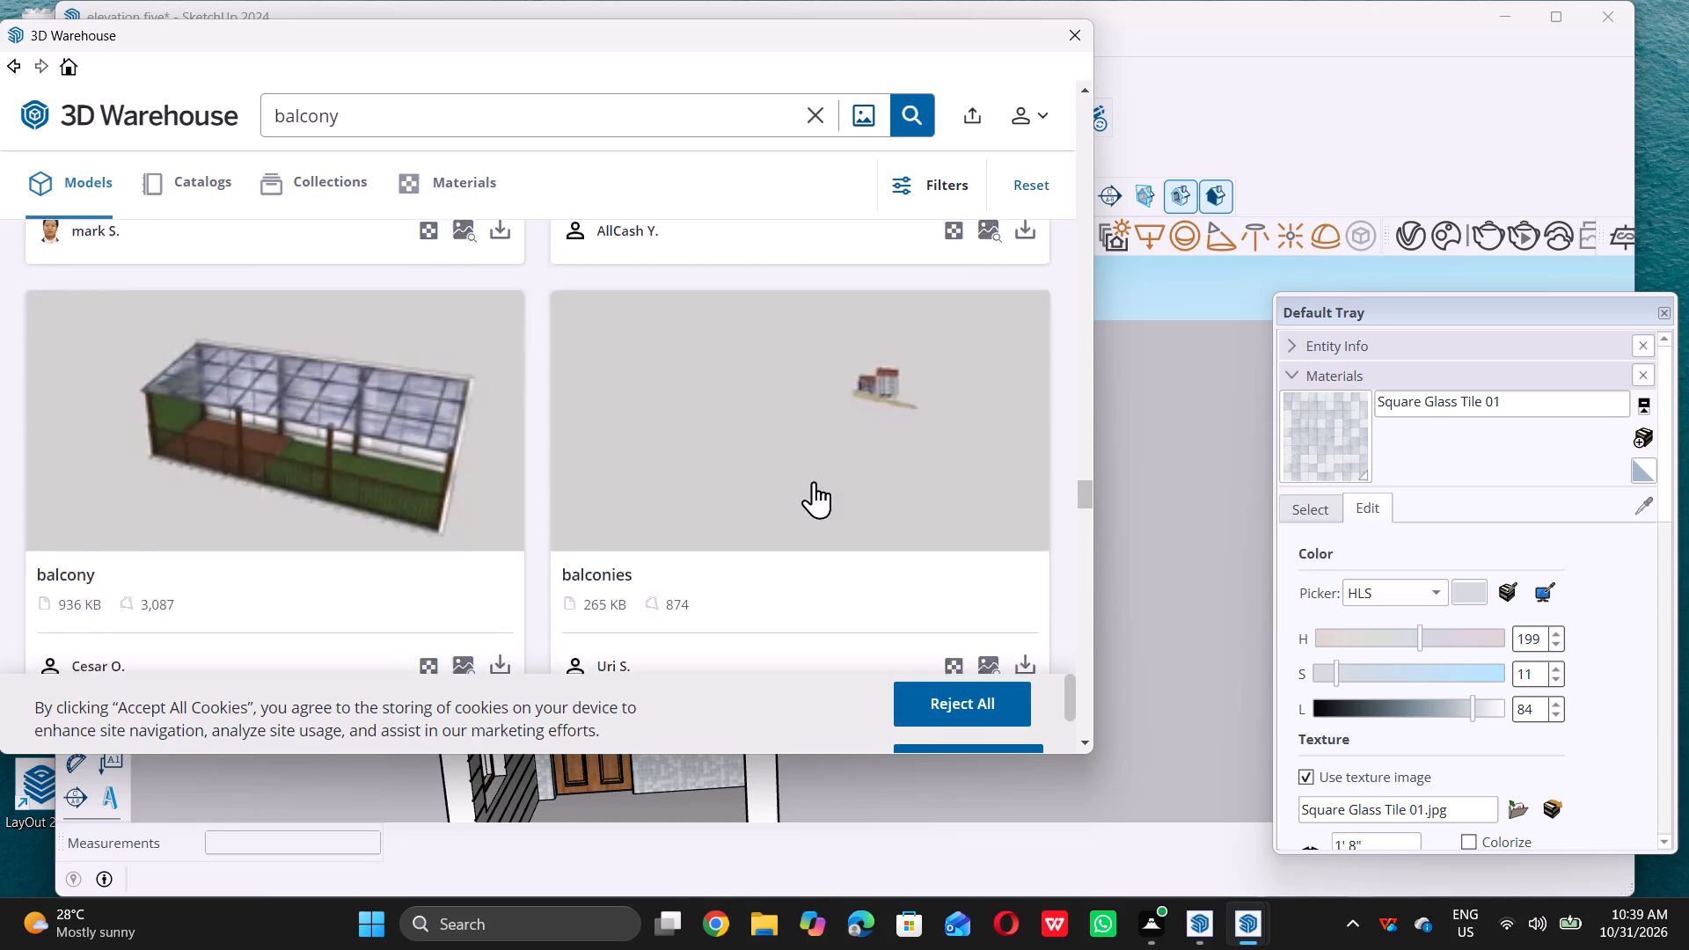
{"action": "scroll", "coordinate": [814, 481], "scroll_direction": "down", "scroll_amount": 5}
{"action": "scroll", "coordinate": [814, 481], "scroll_direction": "up", "scroll_amount": 1}
{"action": "scroll", "coordinate": [814, 480], "scroll_direction": "down", "scroll_amount": 4}
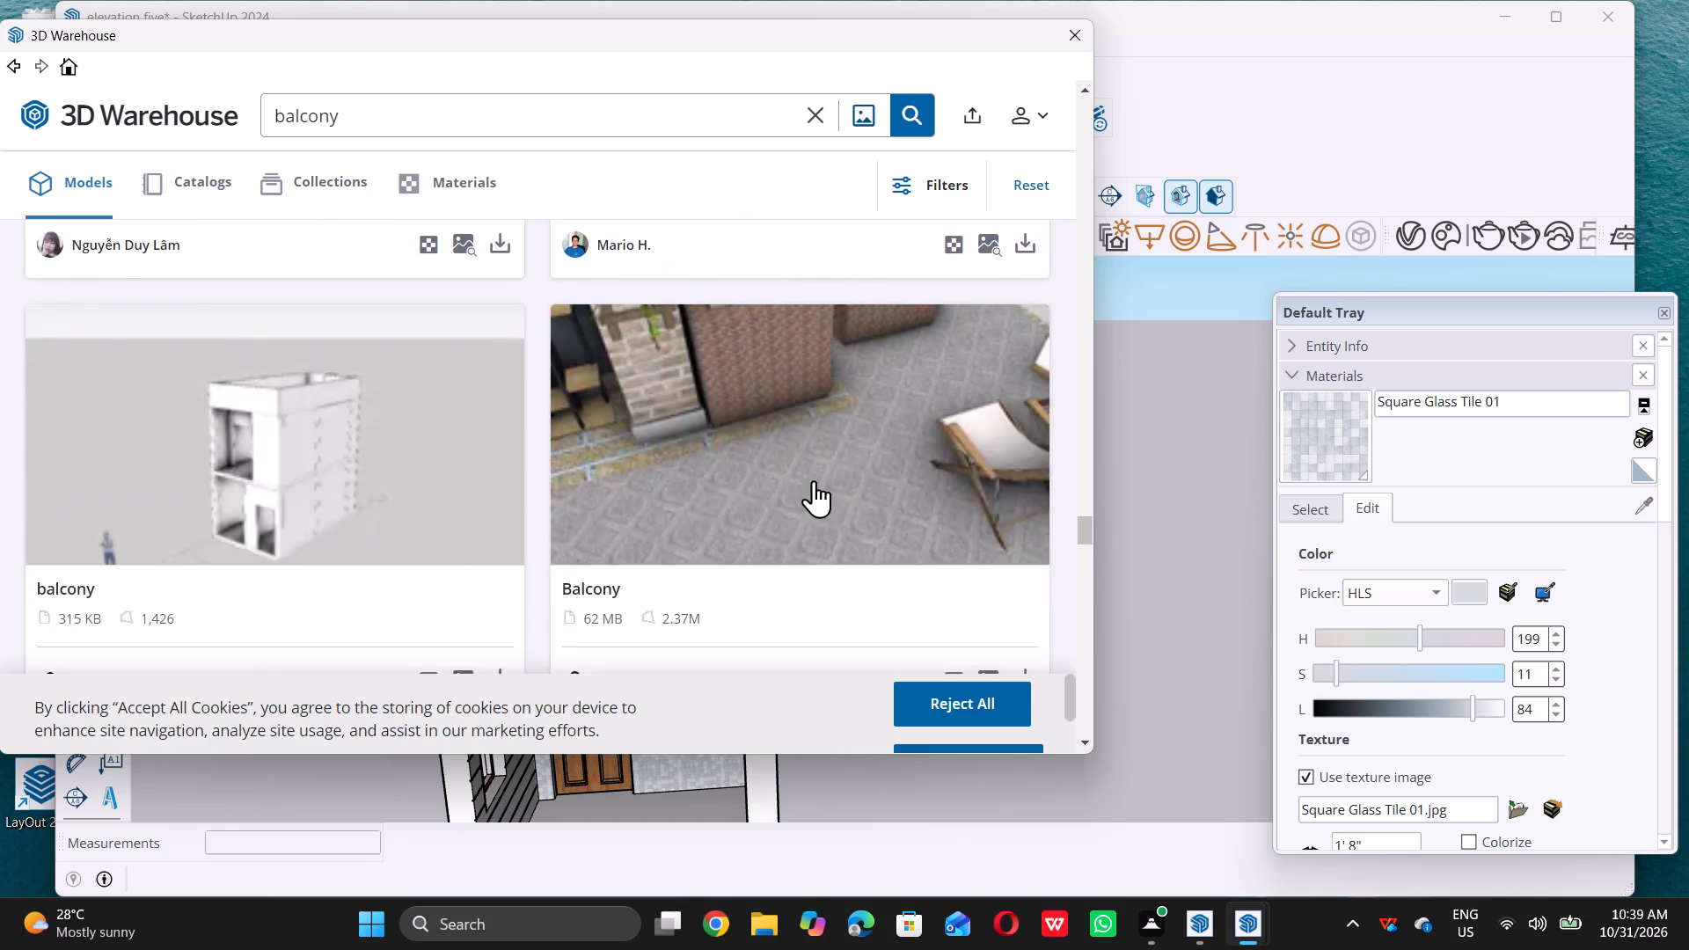
{"action": "scroll", "coordinate": [814, 480], "scroll_direction": "down", "scroll_amount": 10}
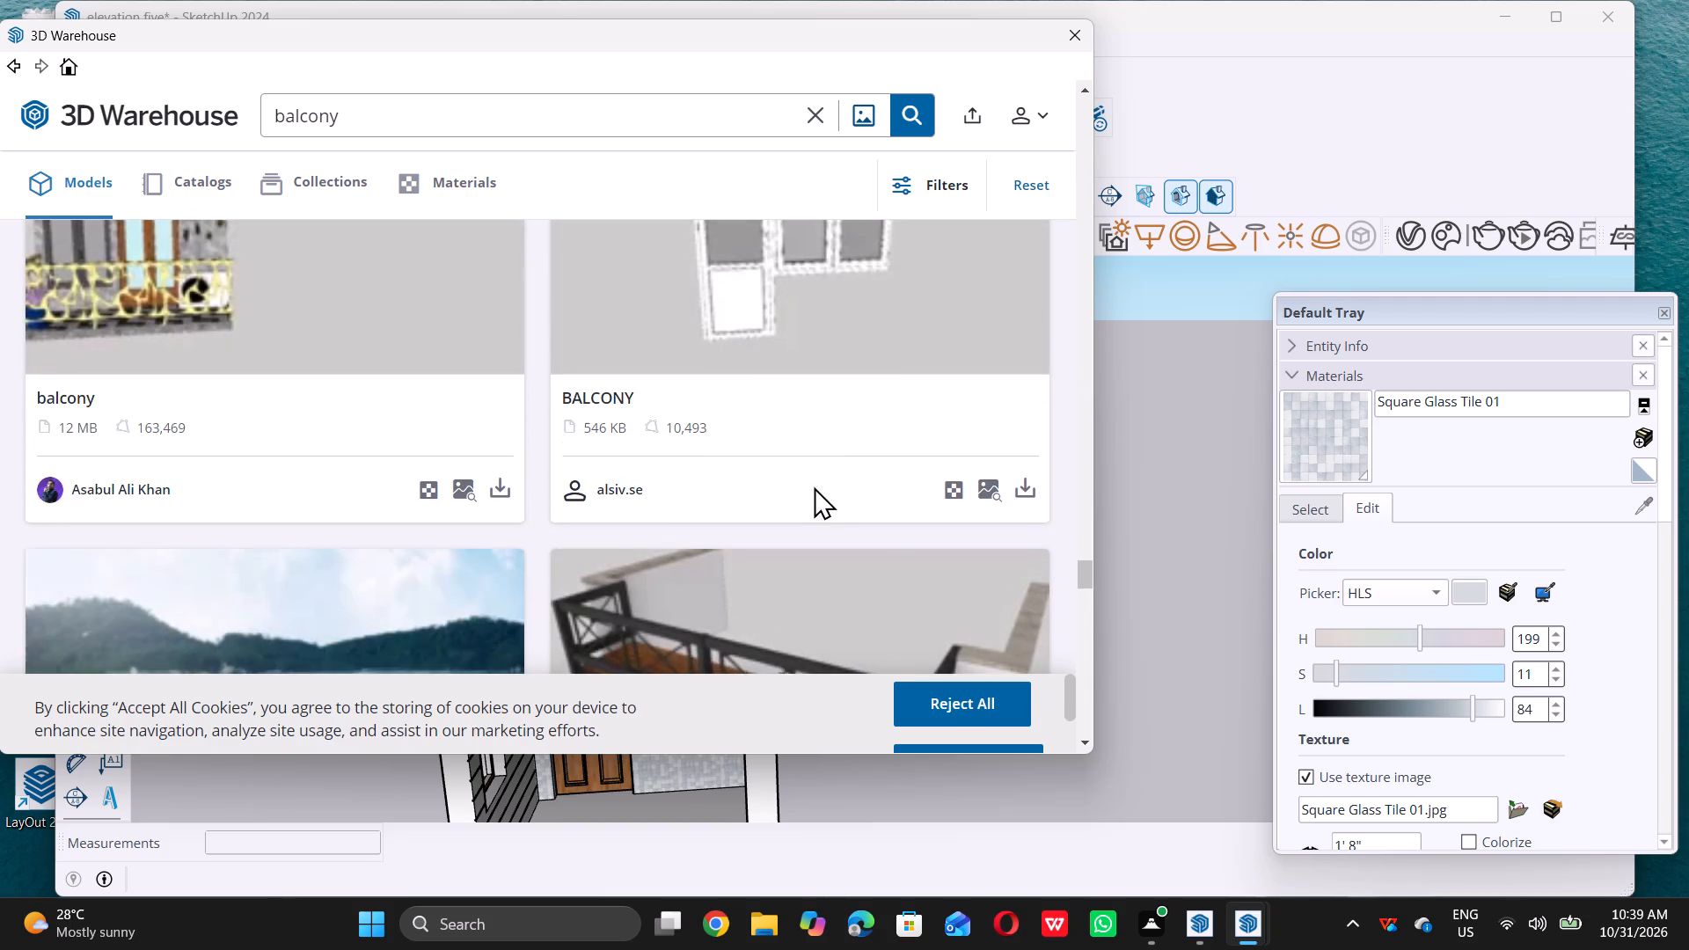
{"action": "scroll", "coordinate": [814, 486], "scroll_direction": "down", "scroll_amount": 13}
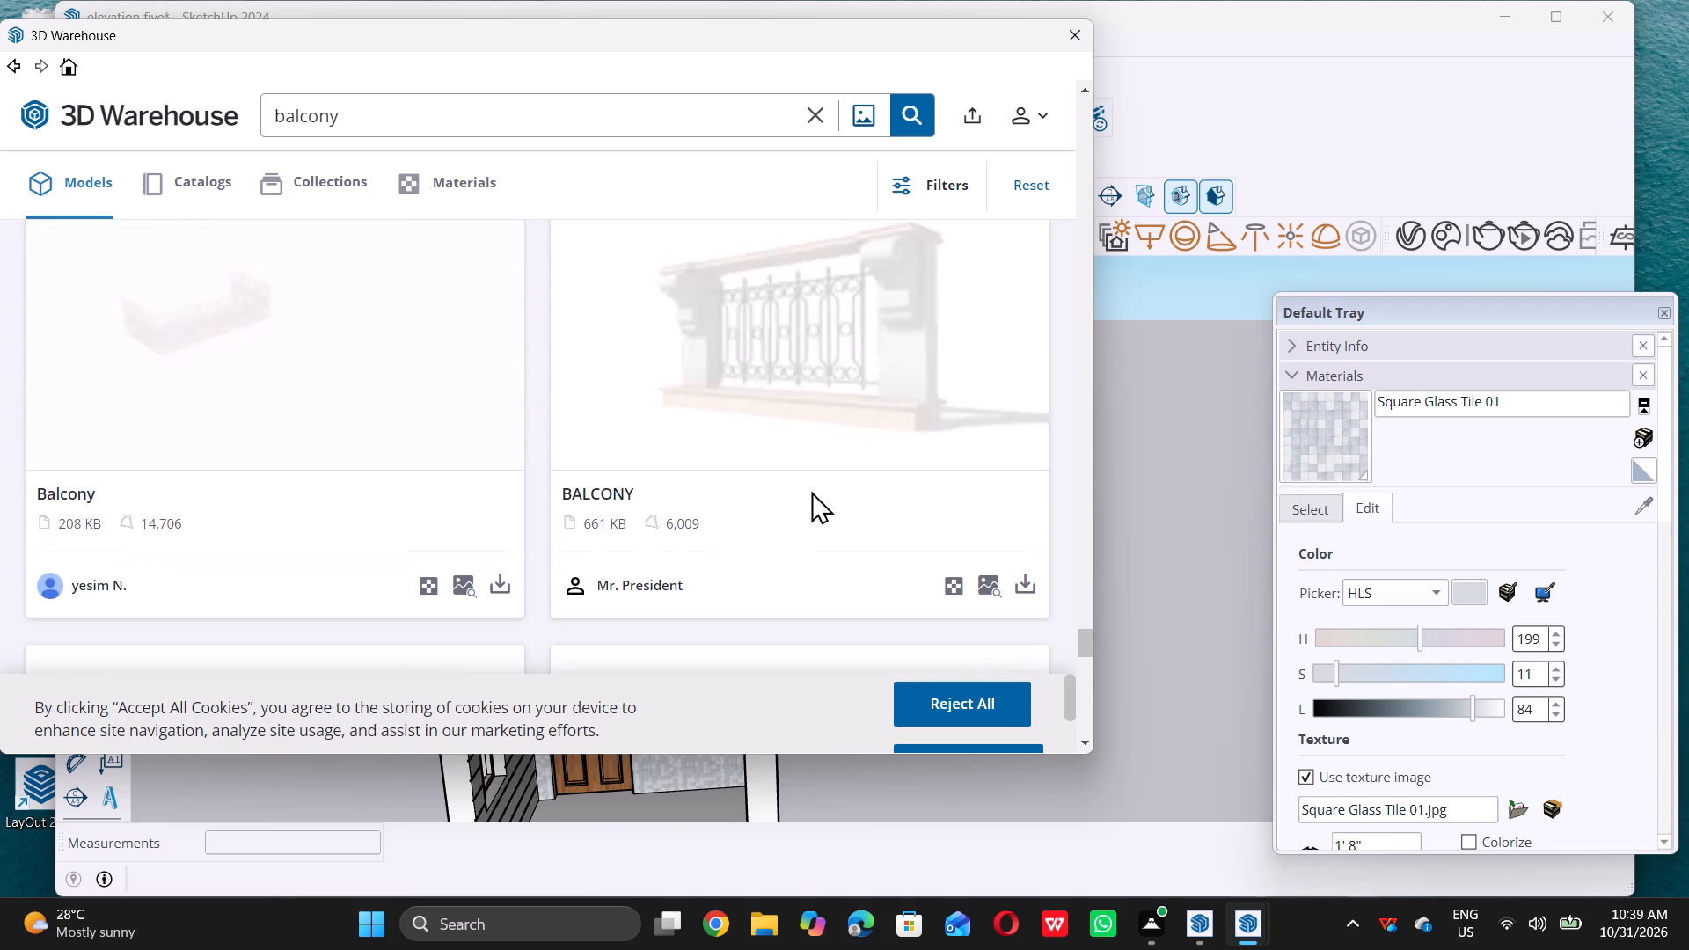
{"action": "scroll", "coordinate": [811, 491], "scroll_direction": "down", "scroll_amount": 13}
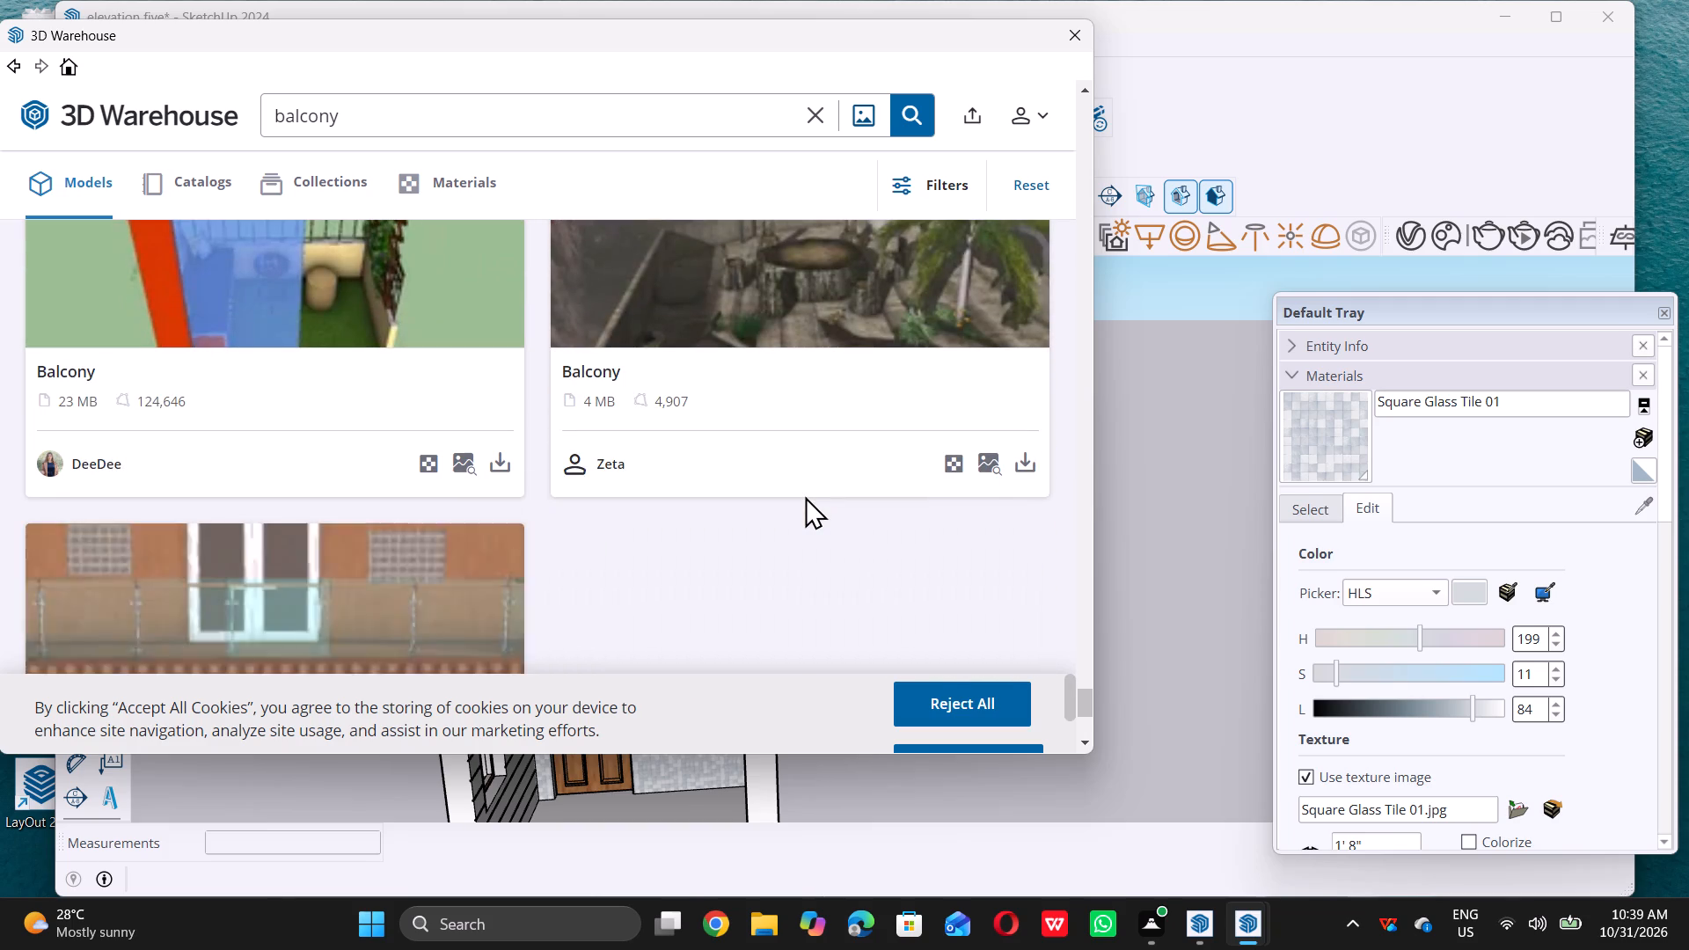
{"action": "scroll", "coordinate": [805, 496], "scroll_direction": "down", "scroll_amount": 7}
{"action": "scroll", "coordinate": [805, 496], "scroll_direction": "up", "scroll_amount": 4}
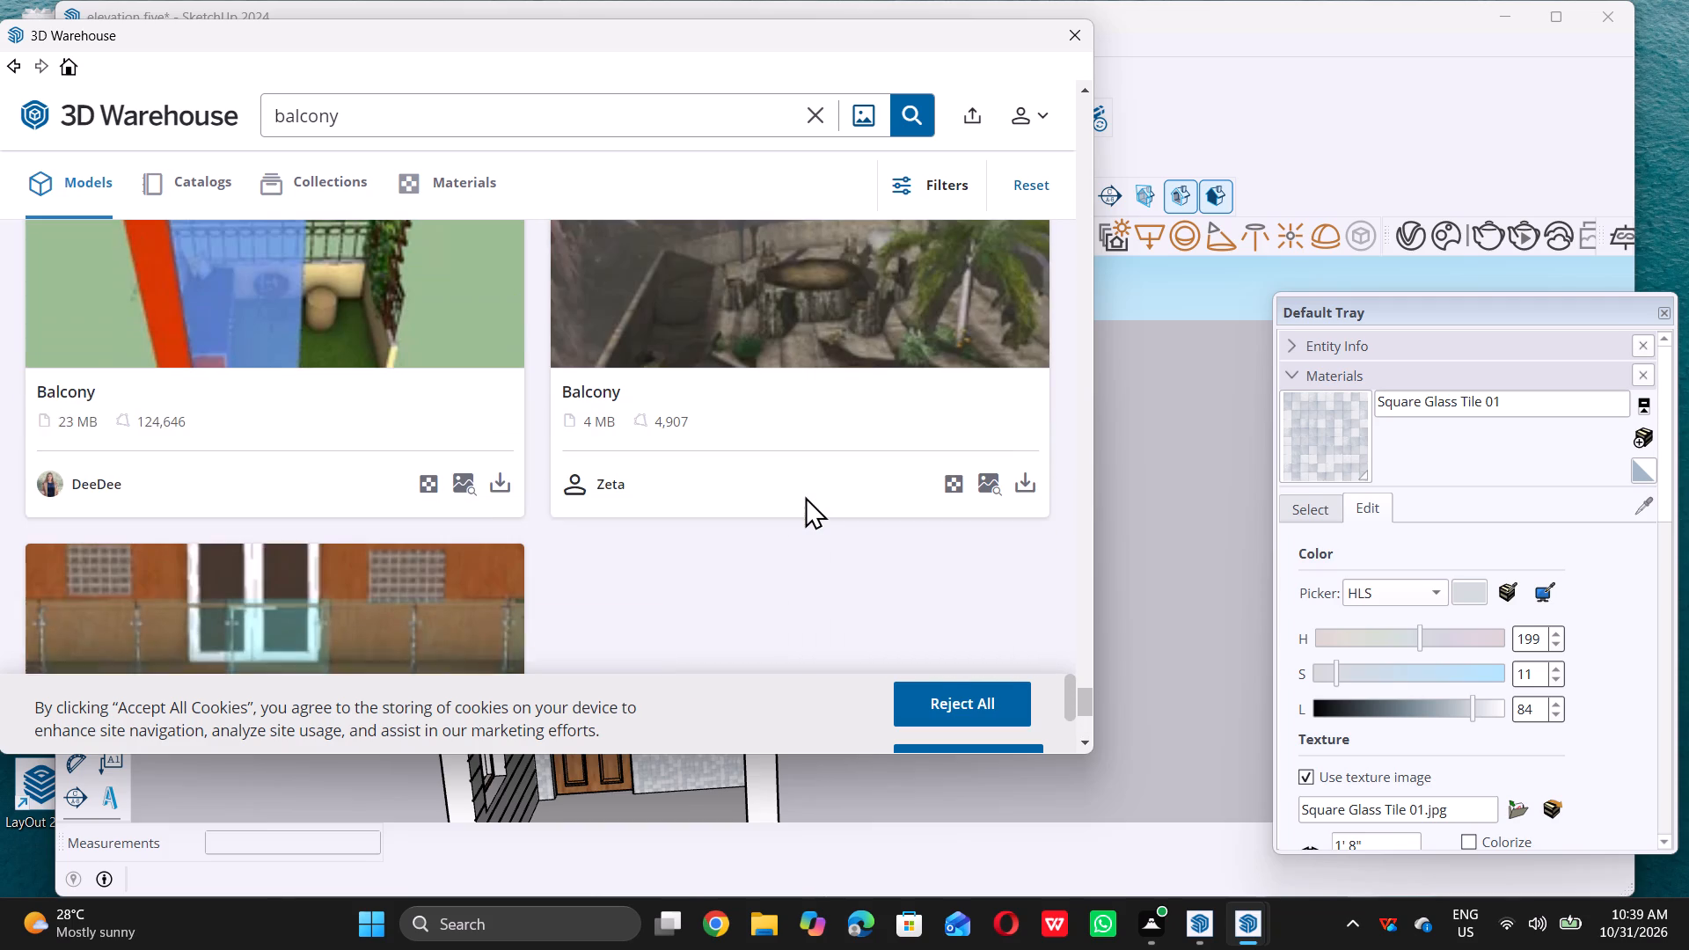
{"action": "scroll", "coordinate": [805, 496], "scroll_direction": "down", "scroll_amount": 12}
{"action": "scroll", "coordinate": [805, 496], "scroll_direction": "up", "scroll_amount": 2}
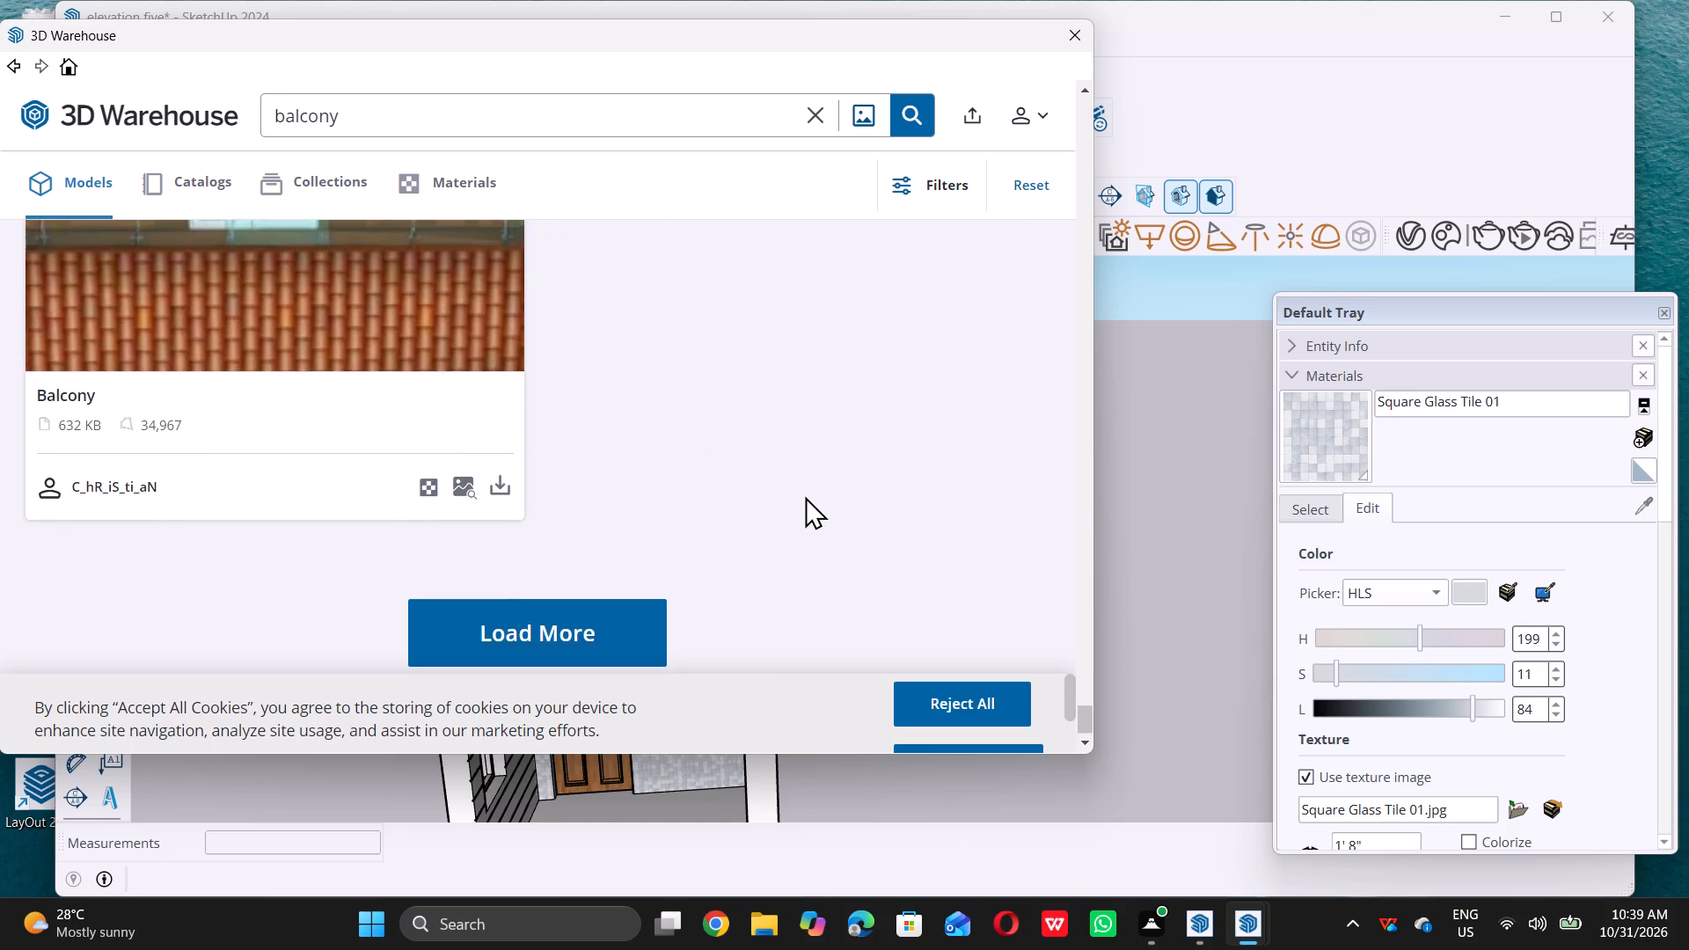
{"action": "scroll", "coordinate": [805, 496], "scroll_direction": "up", "scroll_amount": 9}
{"action": "scroll", "coordinate": [799, 497], "scroll_direction": "down", "scroll_amount": 11}
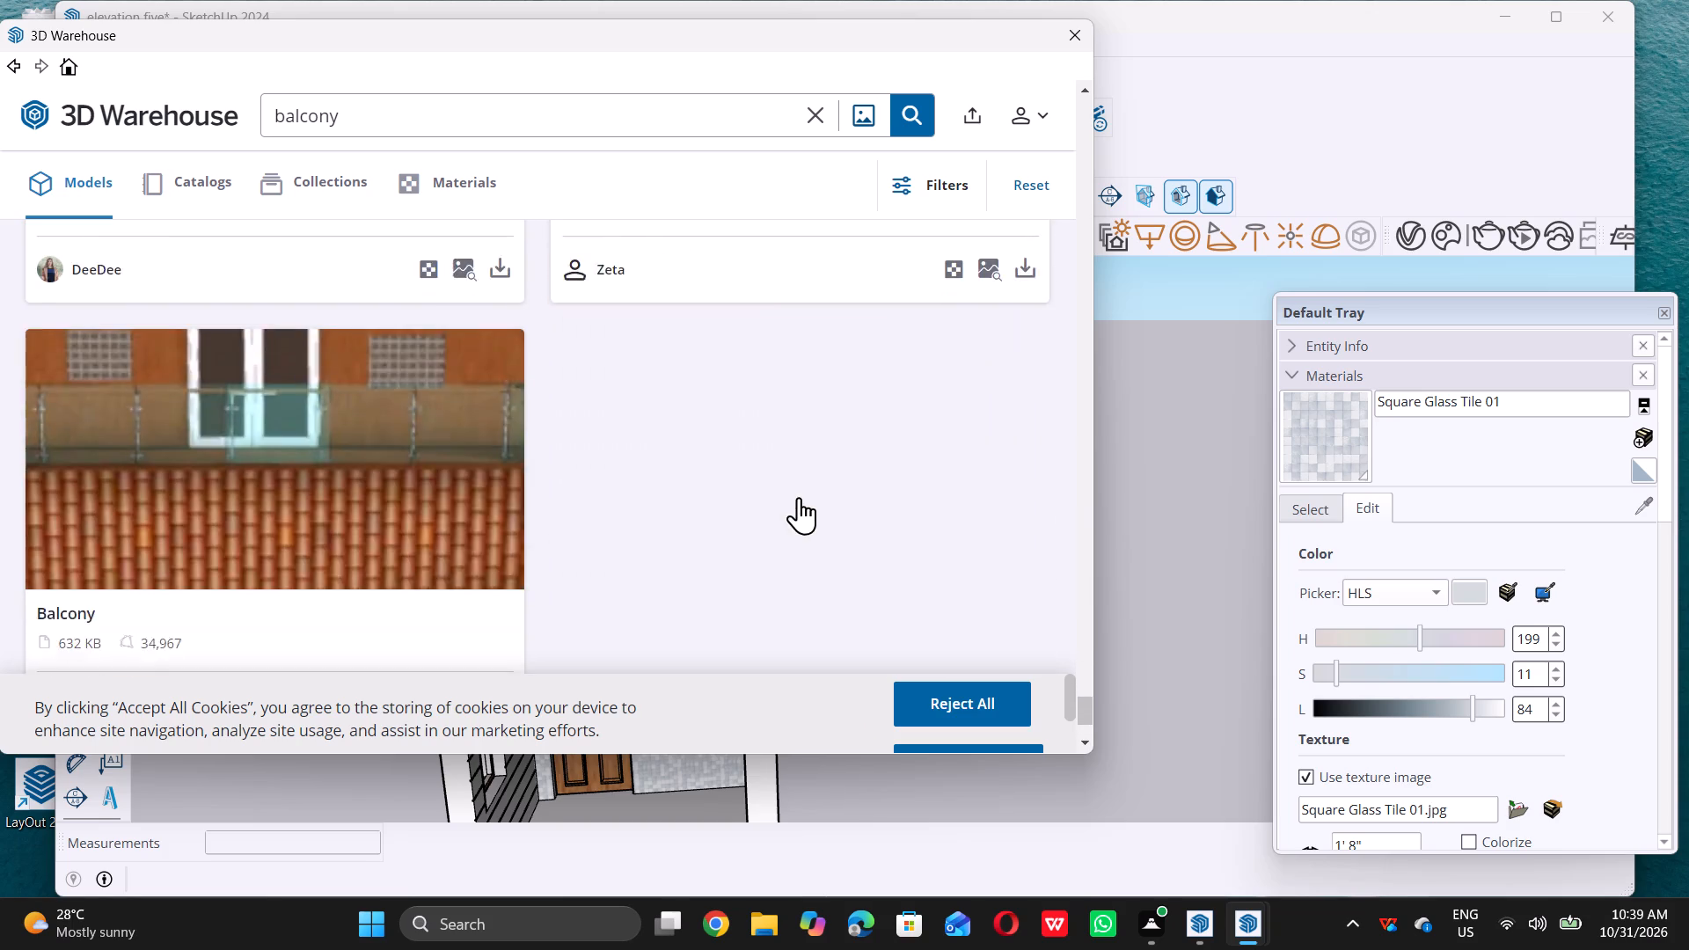
Load more "balcony" results and examine the additional models for one that suits the front ledge.
{"action": "scroll", "coordinate": [799, 497], "scroll_direction": "down", "scroll_amount": 4}
{"action": "left_click", "coordinate": [644, 613]}
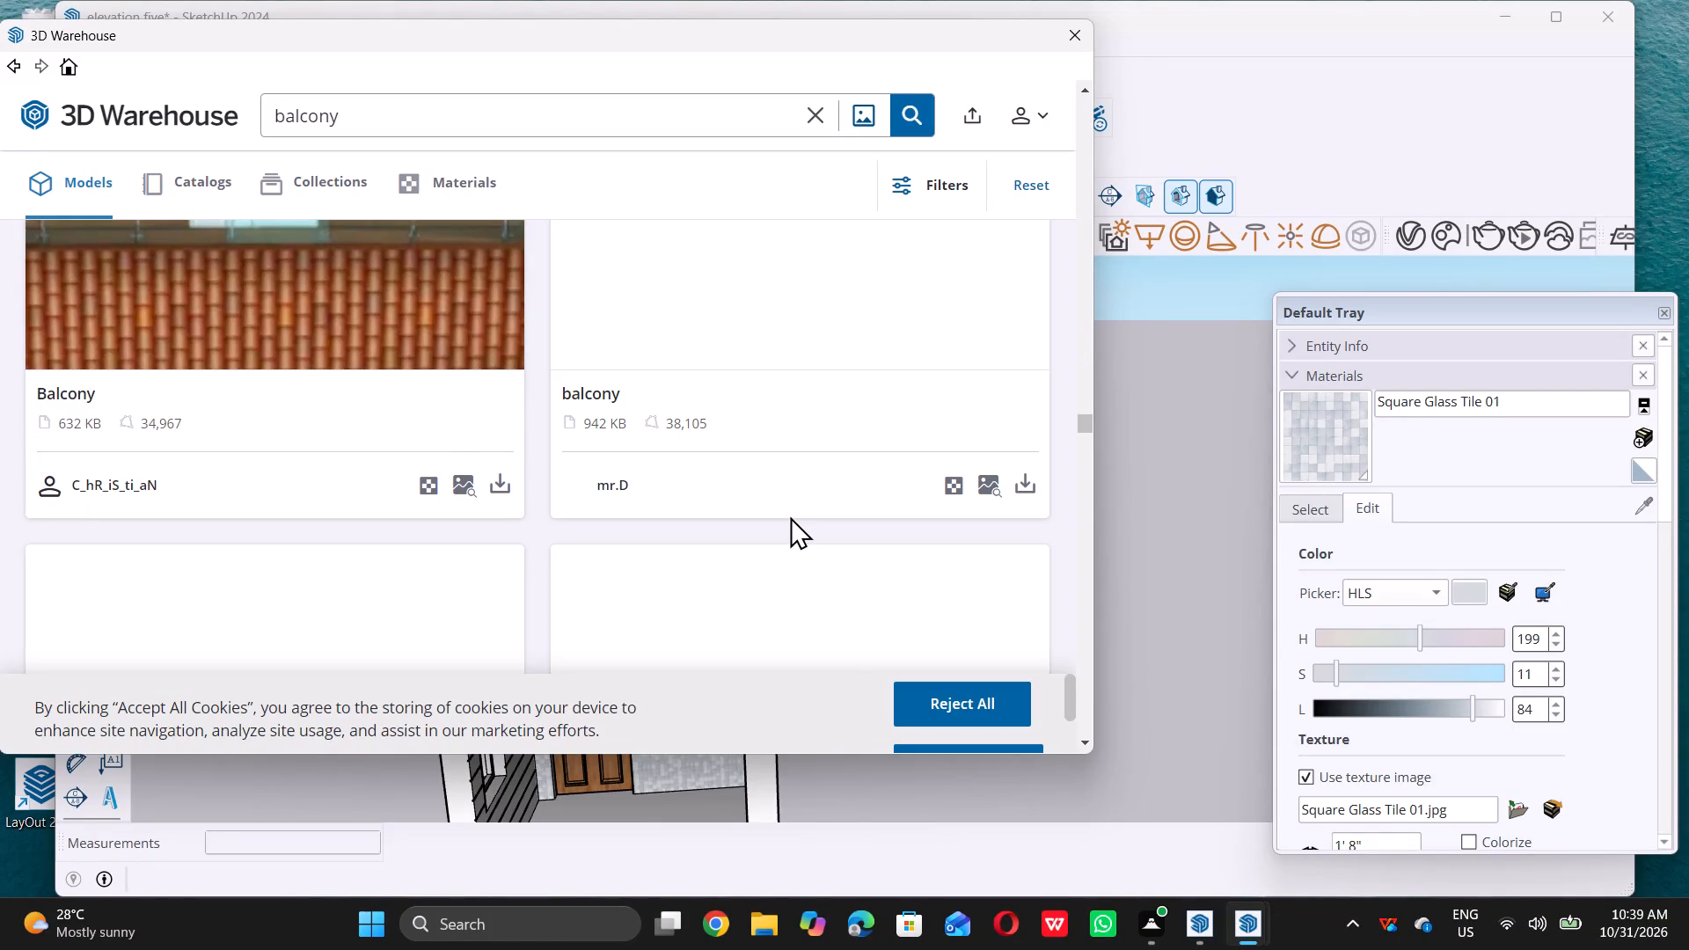
{"action": "scroll", "coordinate": [790, 516], "scroll_direction": "up", "scroll_amount": 1}
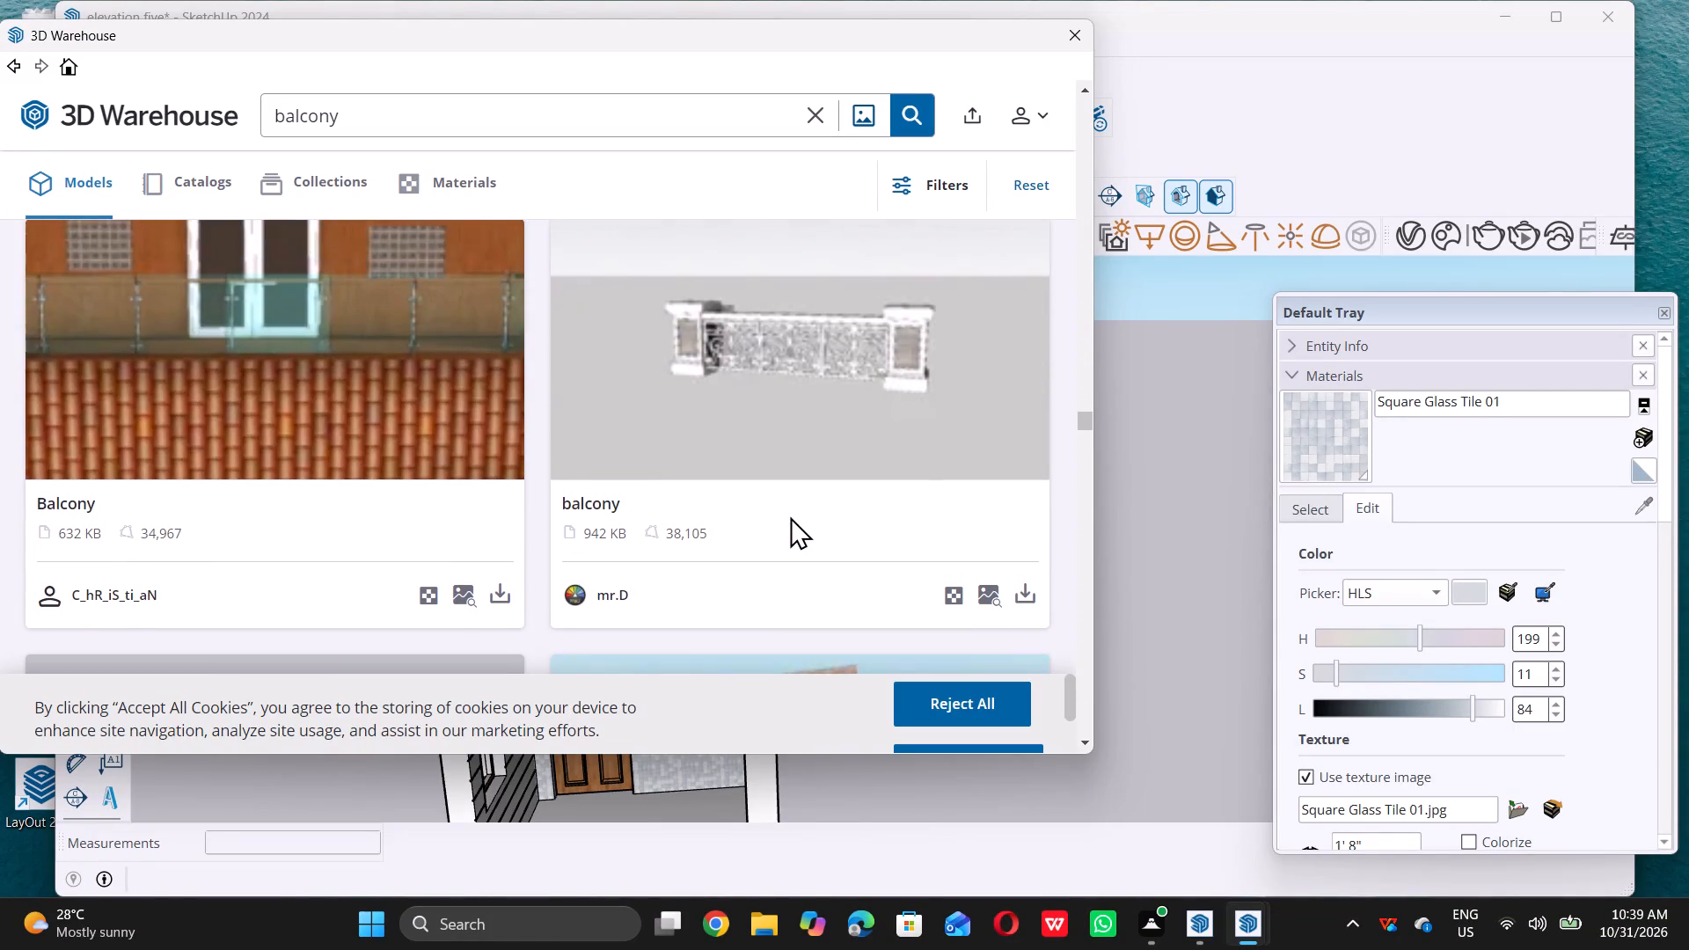
{"action": "scroll", "coordinate": [790, 516], "scroll_direction": "down", "scroll_amount": 9}
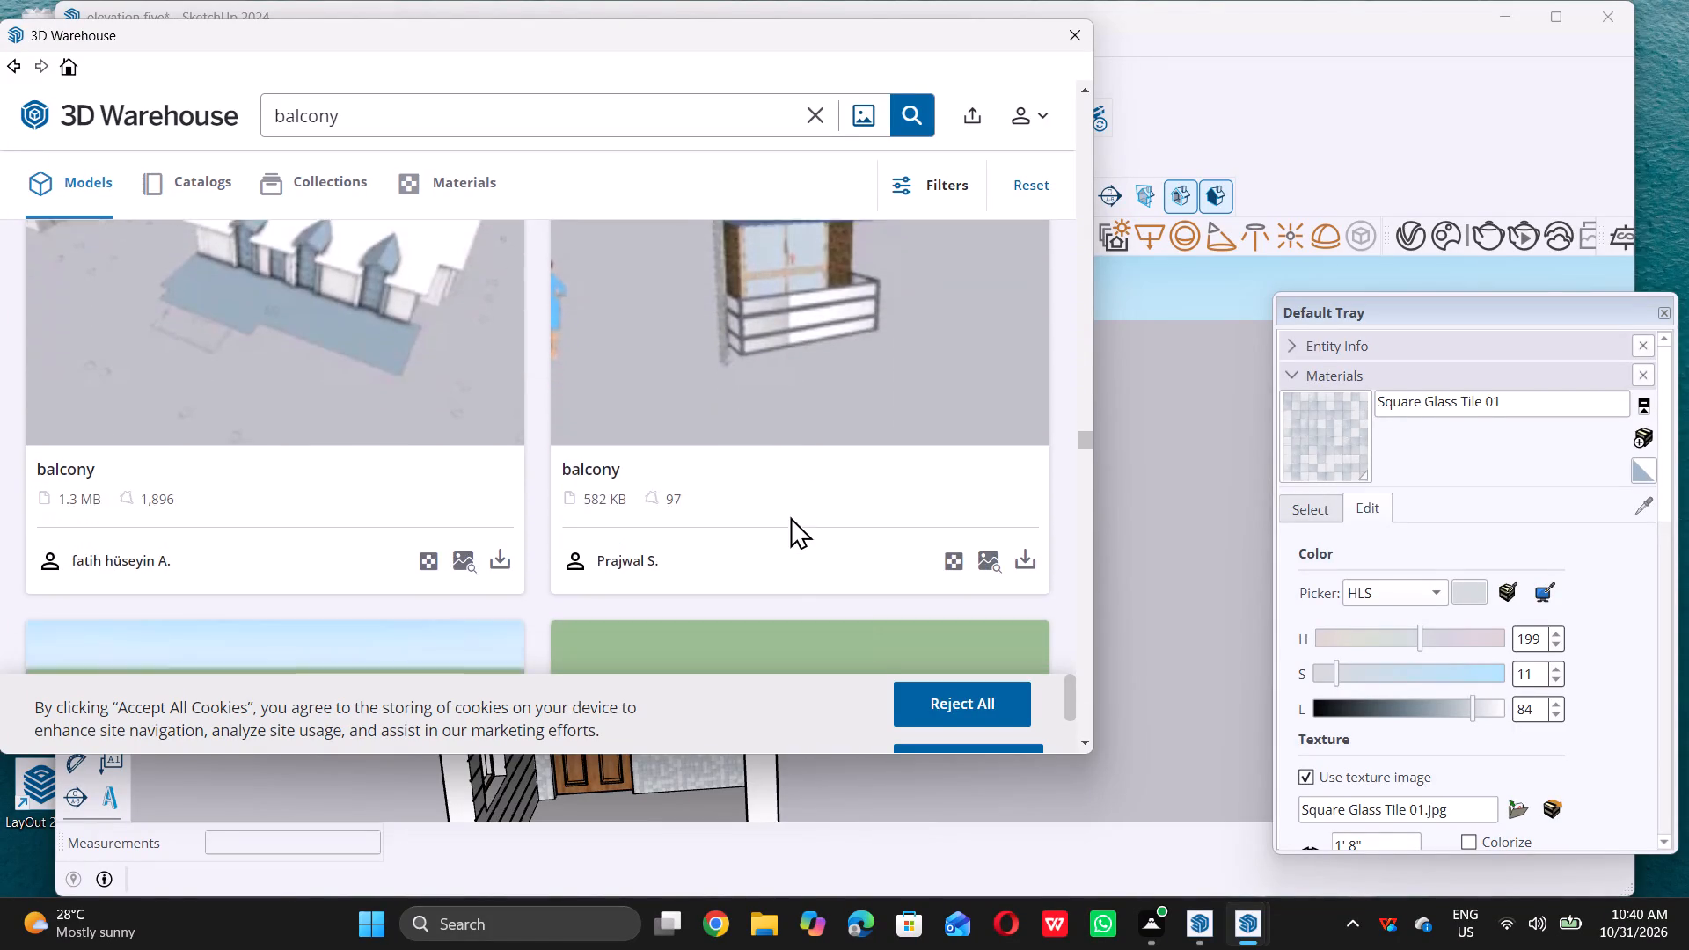
{"action": "scroll", "coordinate": [790, 516], "scroll_direction": "down", "scroll_amount": 13}
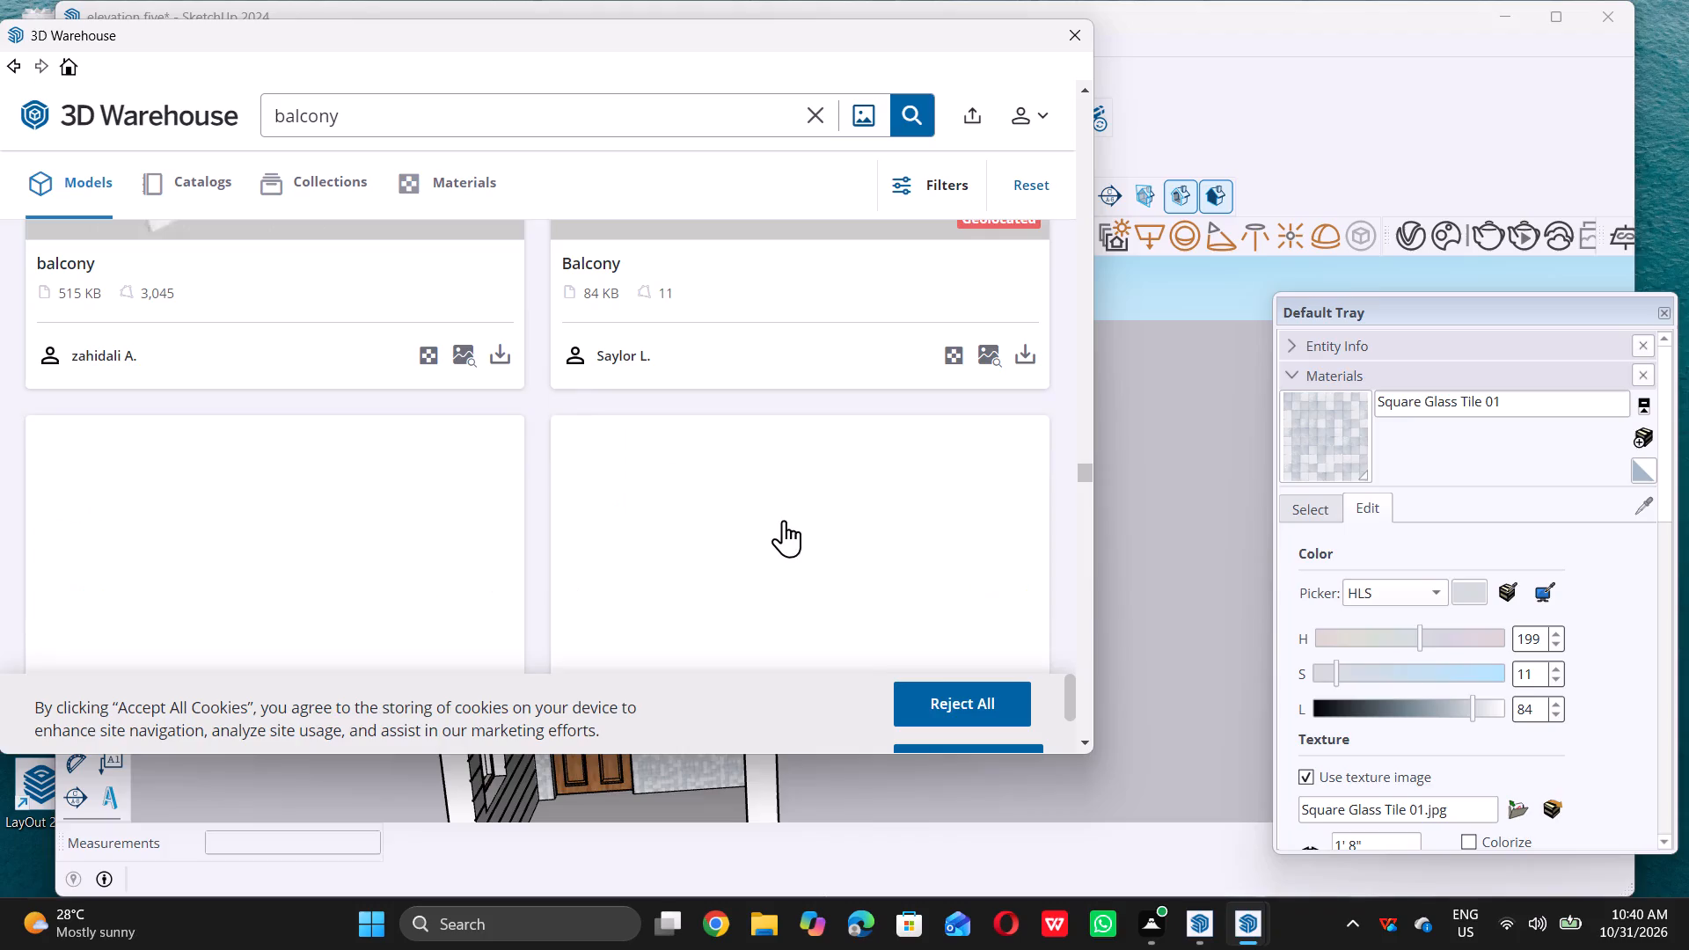
{"action": "scroll", "coordinate": [784, 520], "scroll_direction": "down", "scroll_amount": 9}
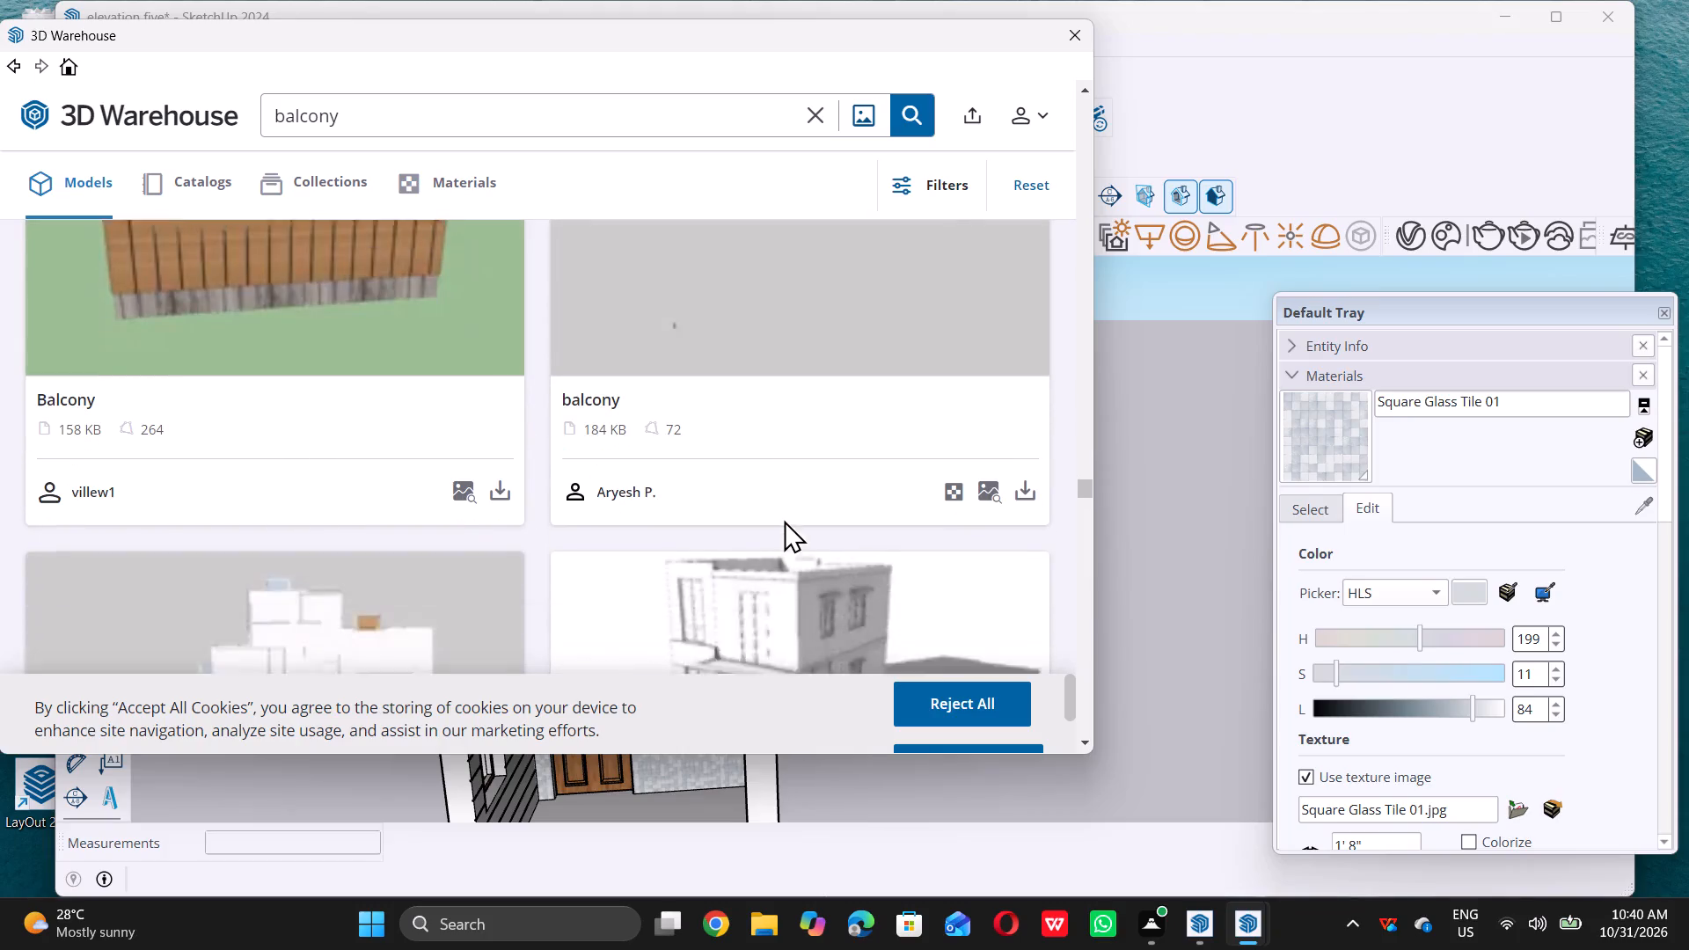
{"action": "scroll", "coordinate": [784, 520], "scroll_direction": "down", "scroll_amount": 8}
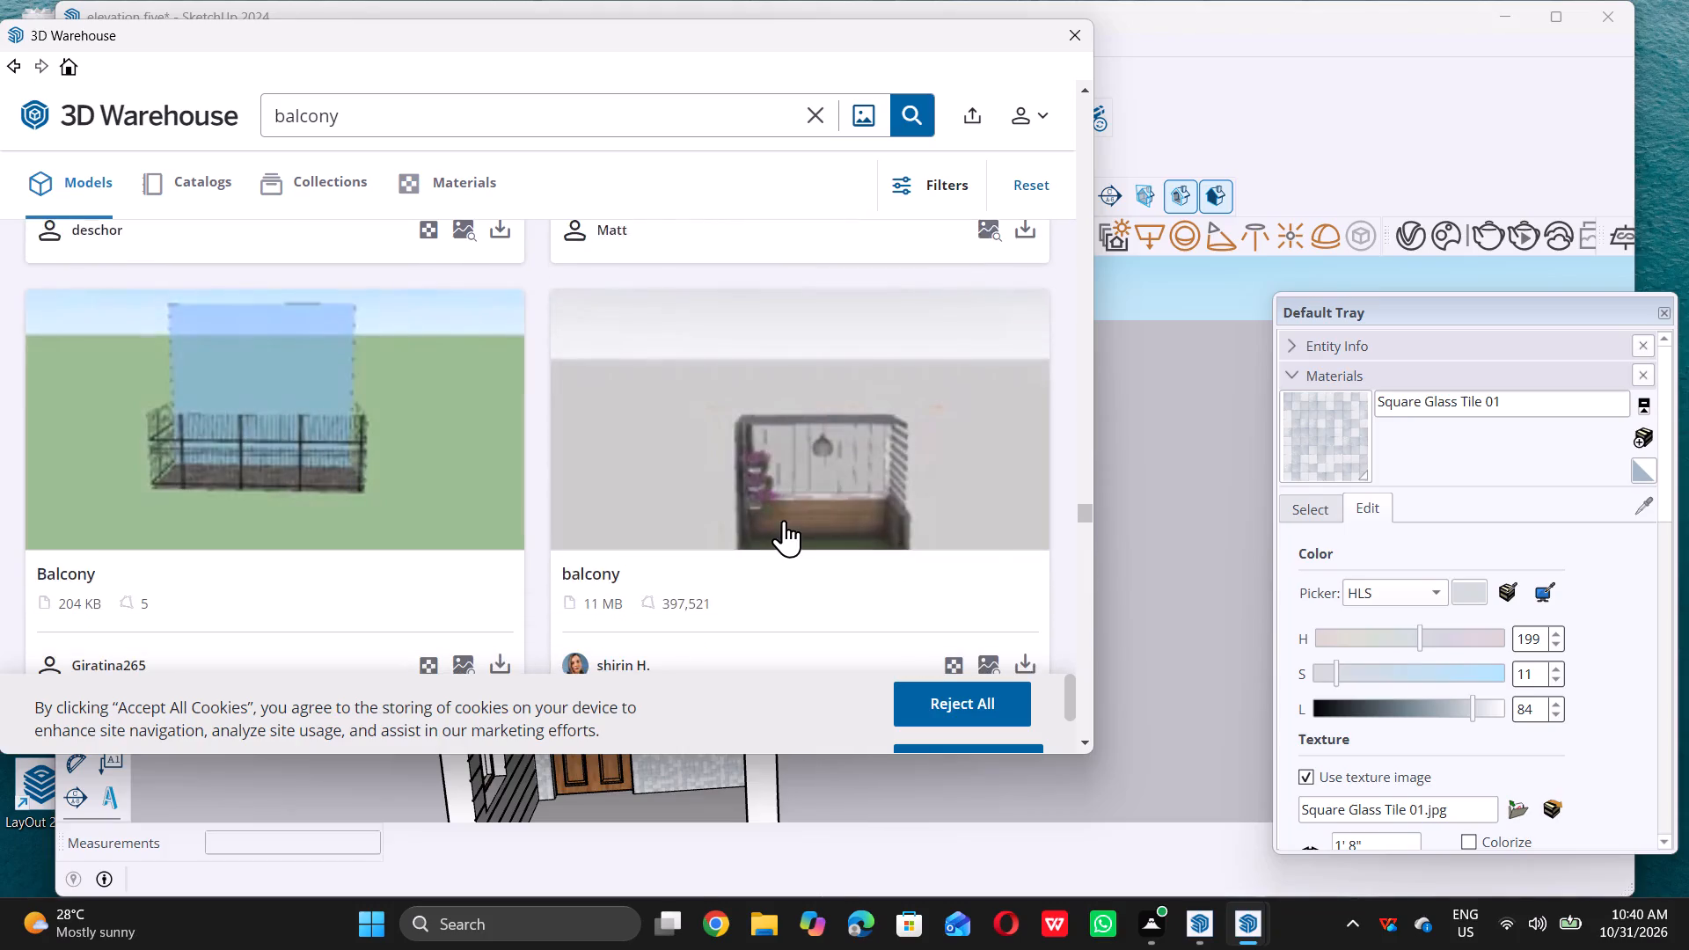
{"action": "scroll", "coordinate": [784, 520], "scroll_direction": "down", "scroll_amount": 12}
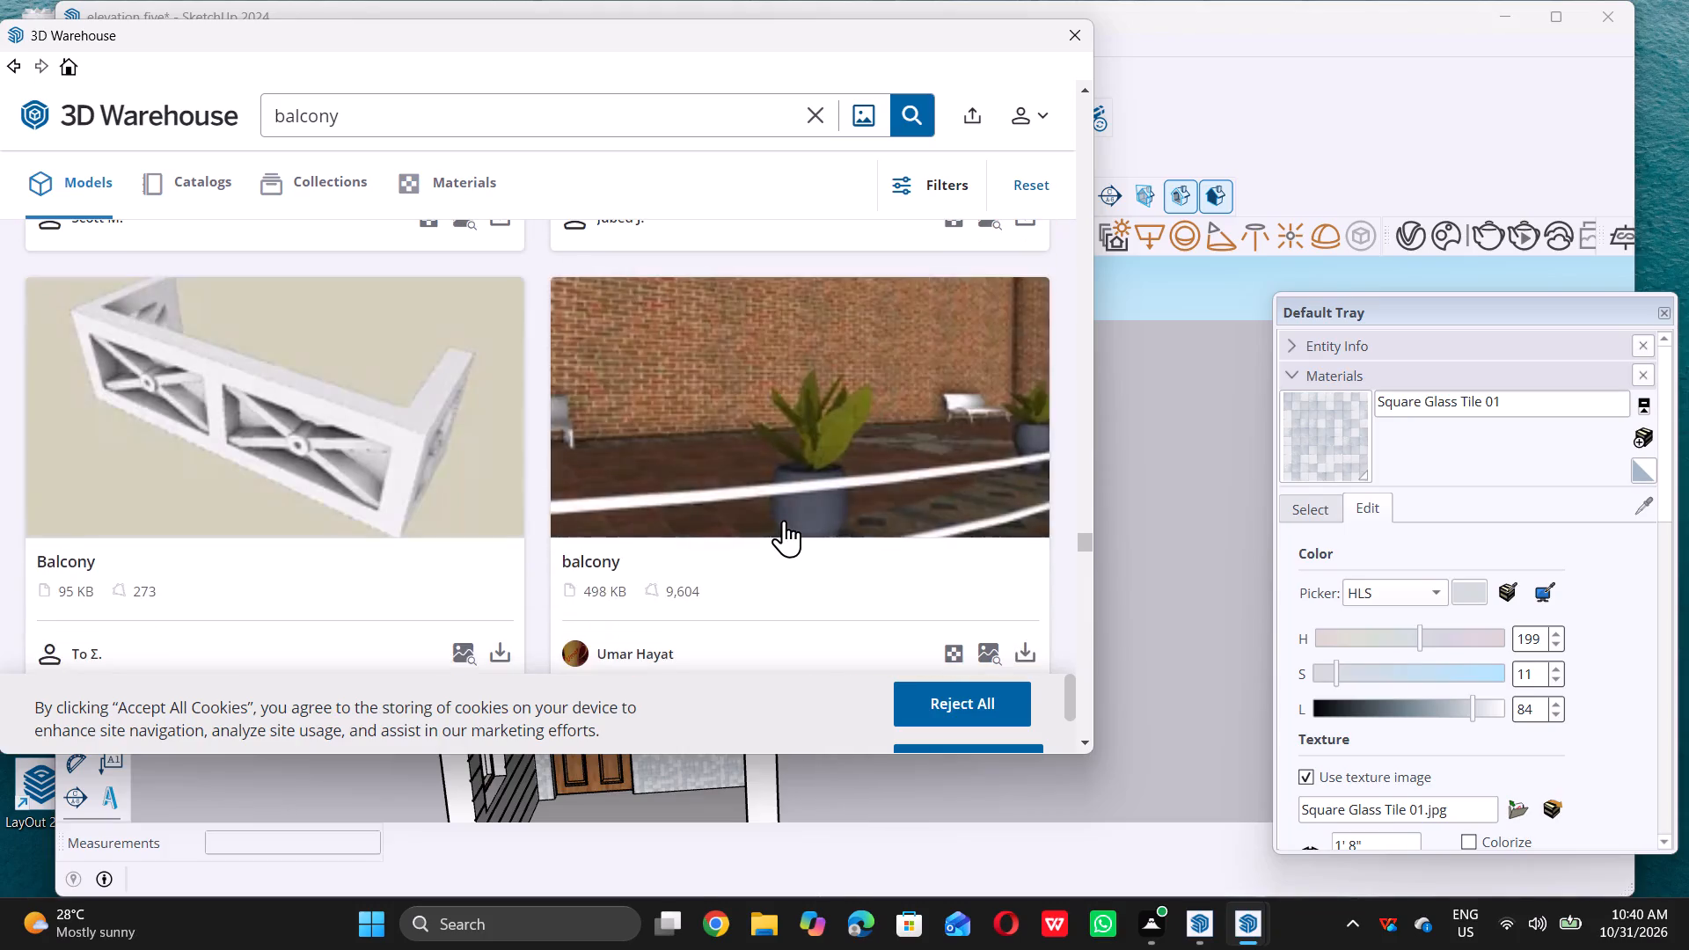
{"action": "scroll", "coordinate": [784, 520], "scroll_direction": "down", "scroll_amount": 18}
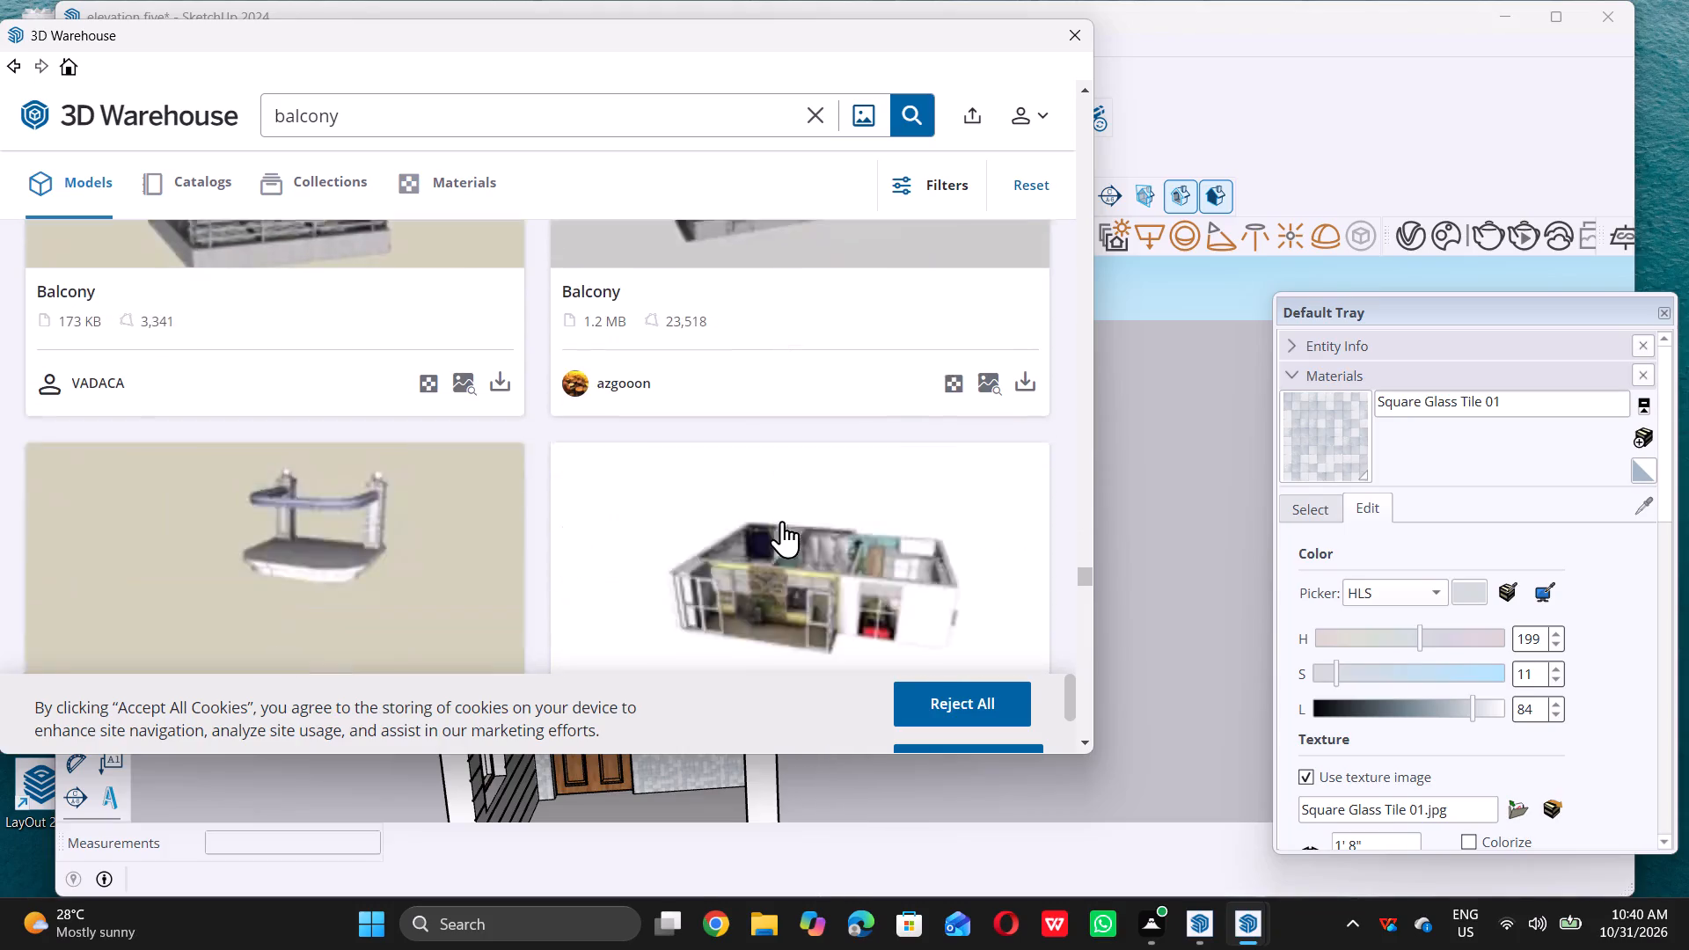
{"action": "scroll", "coordinate": [782, 521], "scroll_direction": "down", "scroll_amount": 11}
{"action": "scroll", "coordinate": [782, 521], "scroll_direction": "up", "scroll_amount": 1}
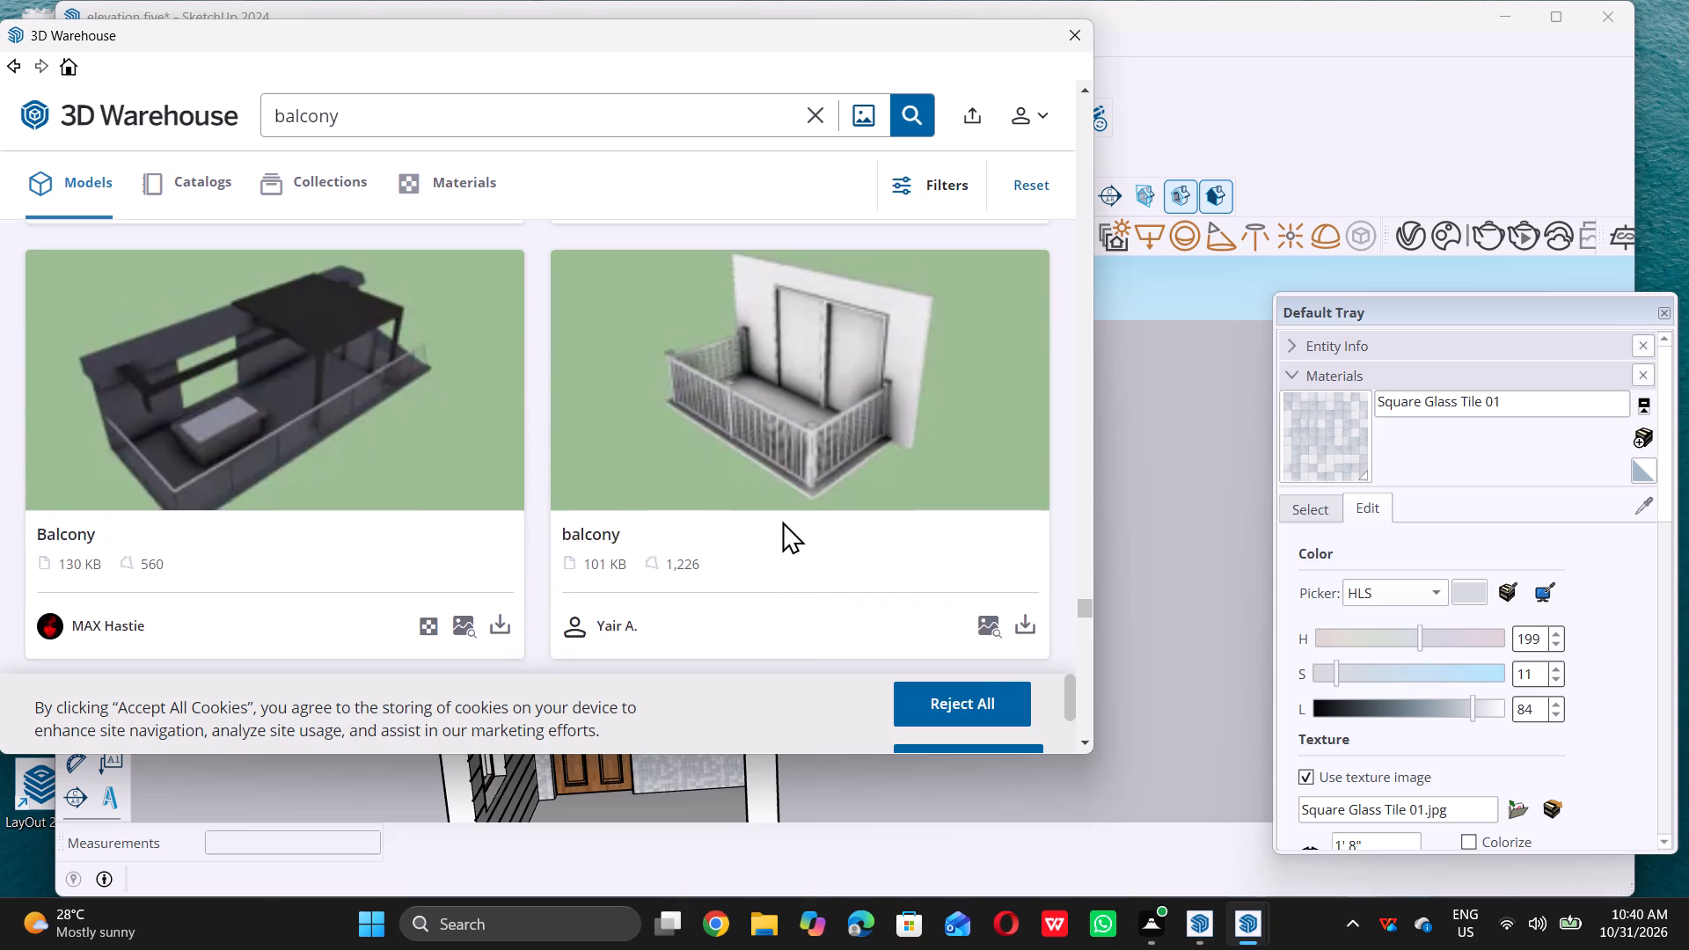
{"action": "scroll", "coordinate": [782, 521], "scroll_direction": "up", "scroll_amount": 5}
{"action": "scroll", "coordinate": [782, 521], "scroll_direction": "down", "scroll_amount": 12}
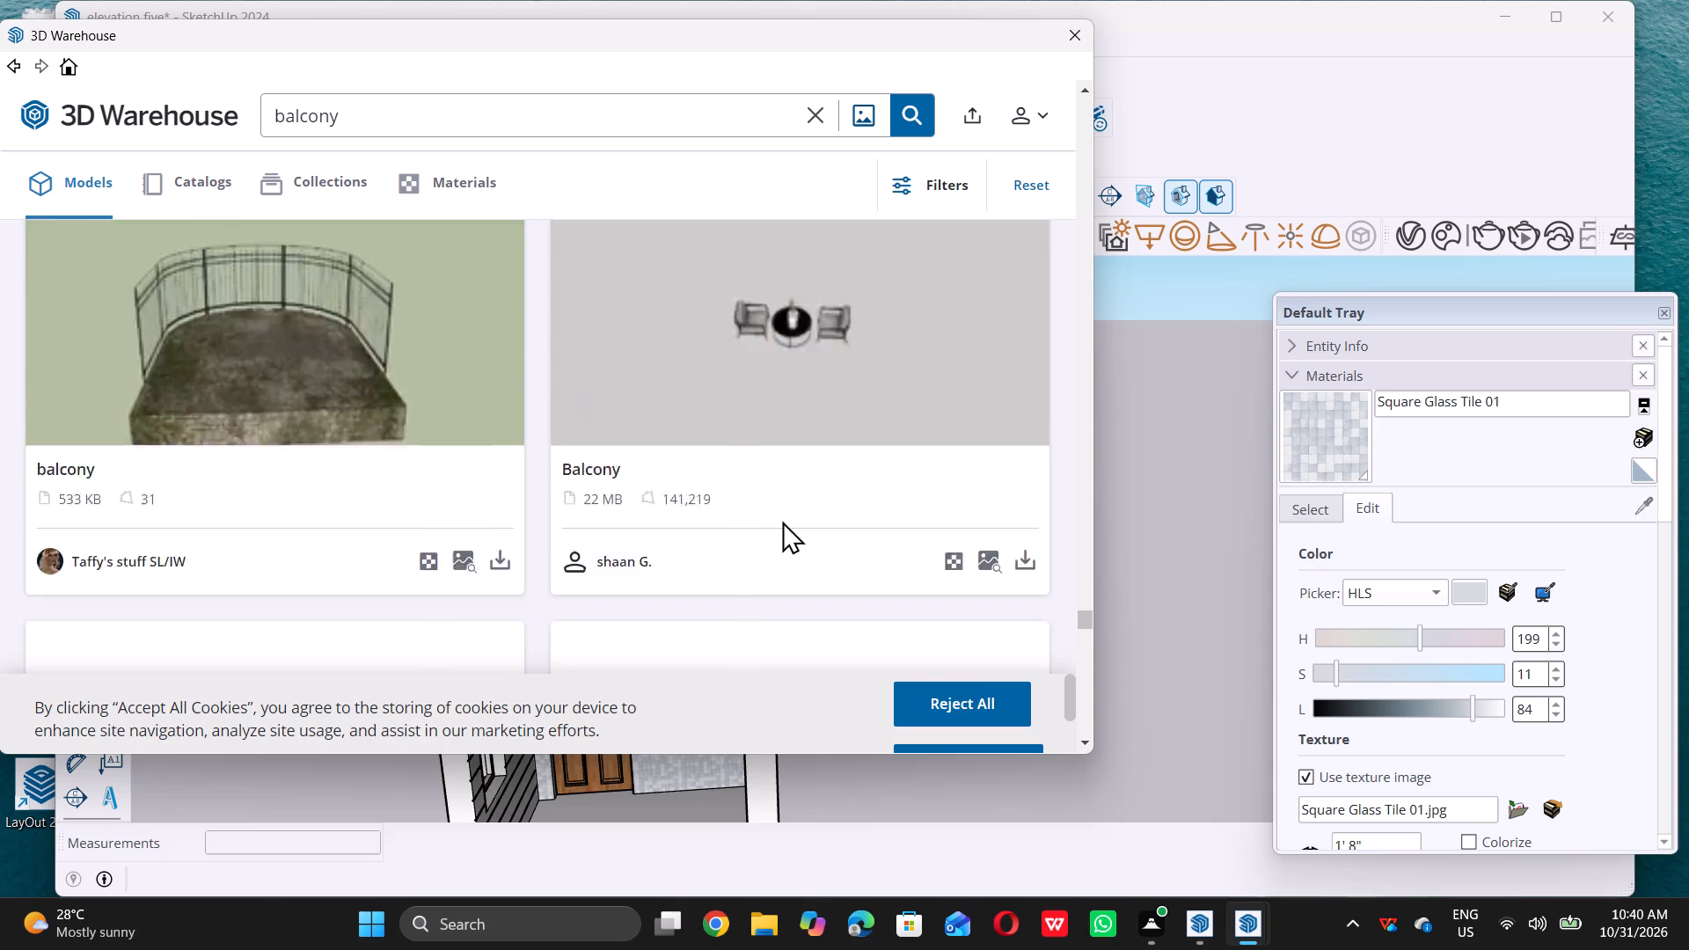
{"action": "scroll", "coordinate": [782, 521], "scroll_direction": "down", "scroll_amount": 12}
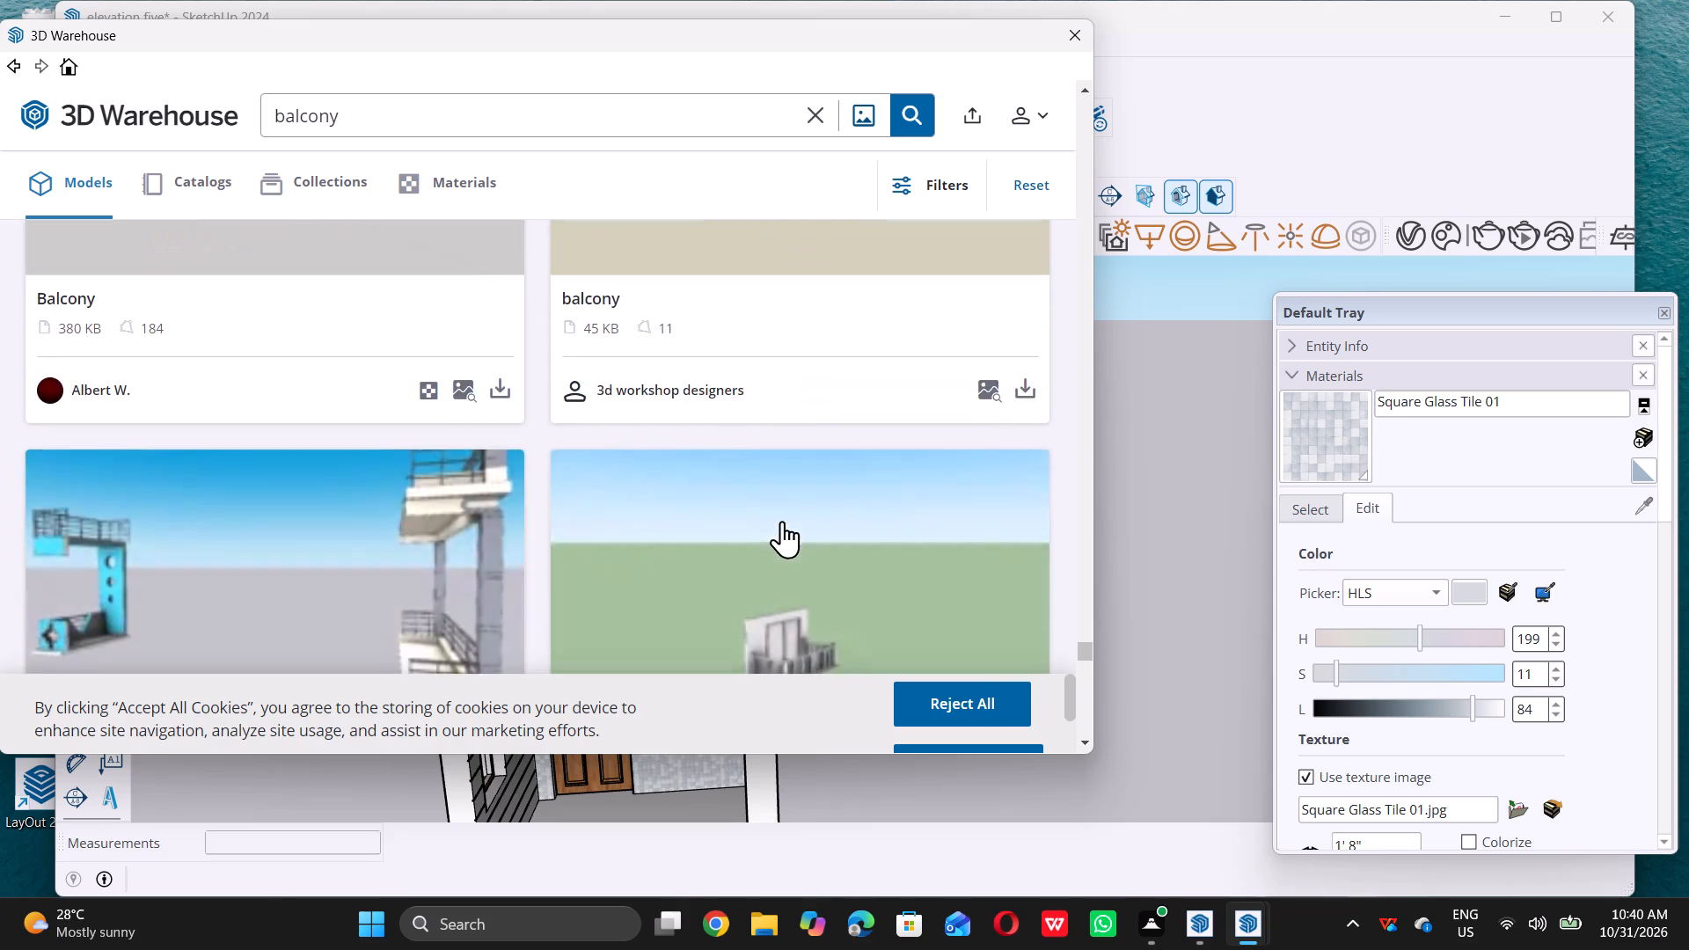
{"action": "scroll", "coordinate": [782, 521], "scroll_direction": "down", "scroll_amount": 17}
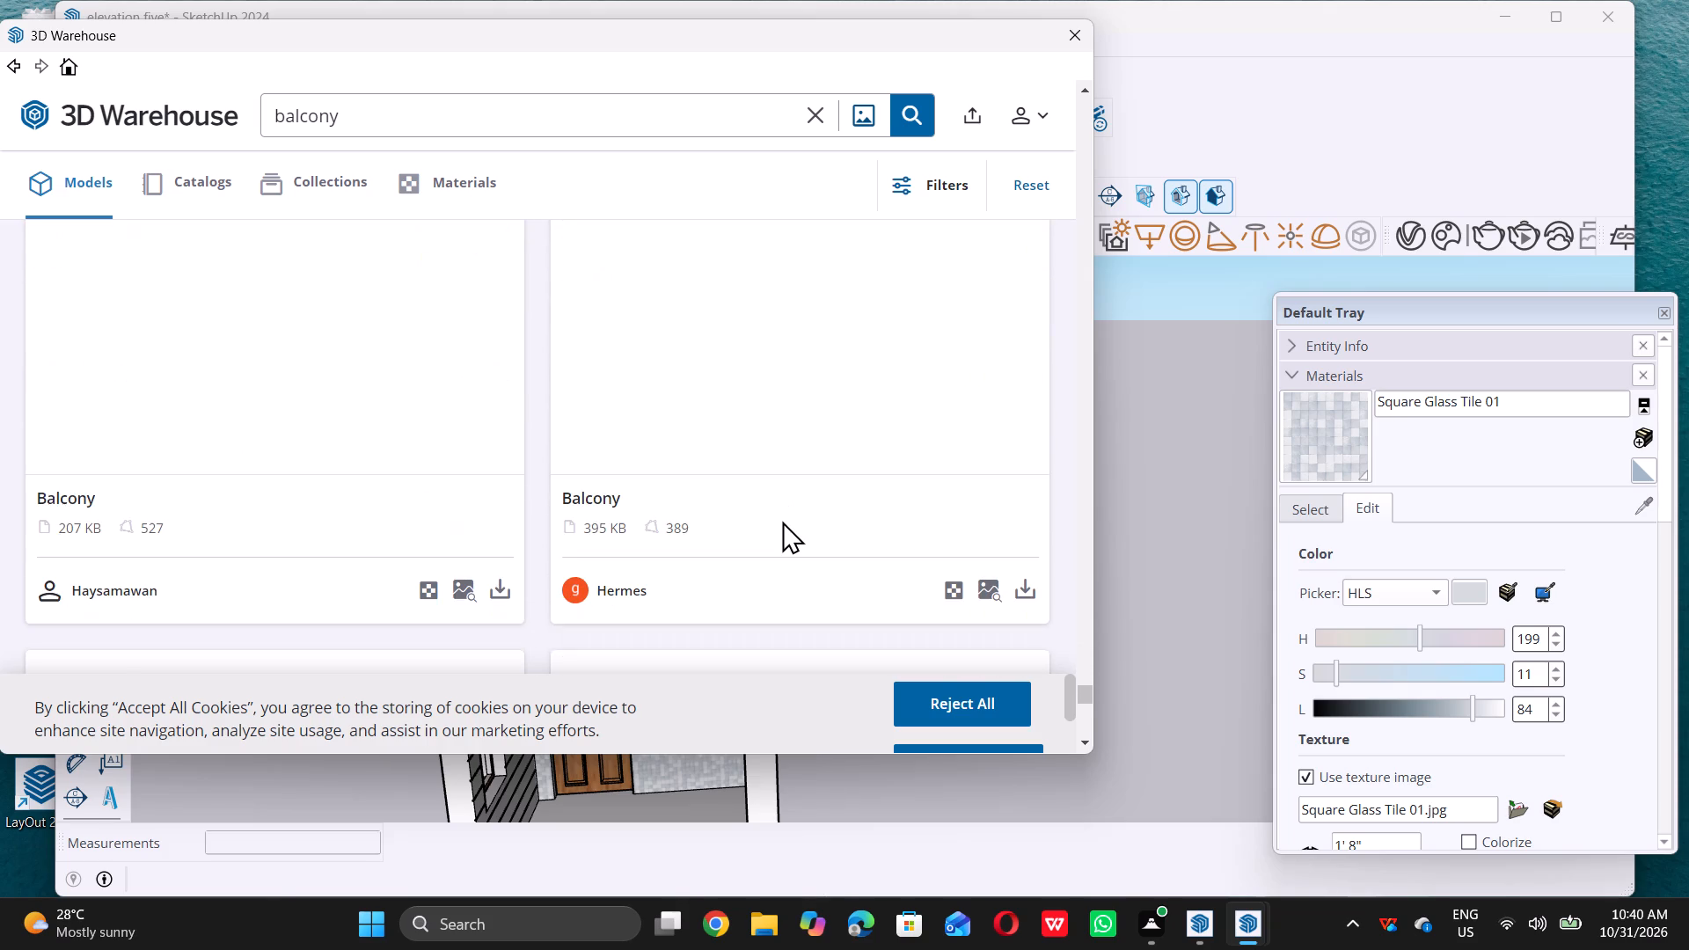
{"action": "scroll", "coordinate": [782, 521], "scroll_direction": "down", "scroll_amount": 5}
{"action": "scroll", "coordinate": [782, 521], "scroll_direction": "up", "scroll_amount": 6}
{"action": "scroll", "coordinate": [782, 521], "scroll_direction": "down", "scroll_amount": 3}
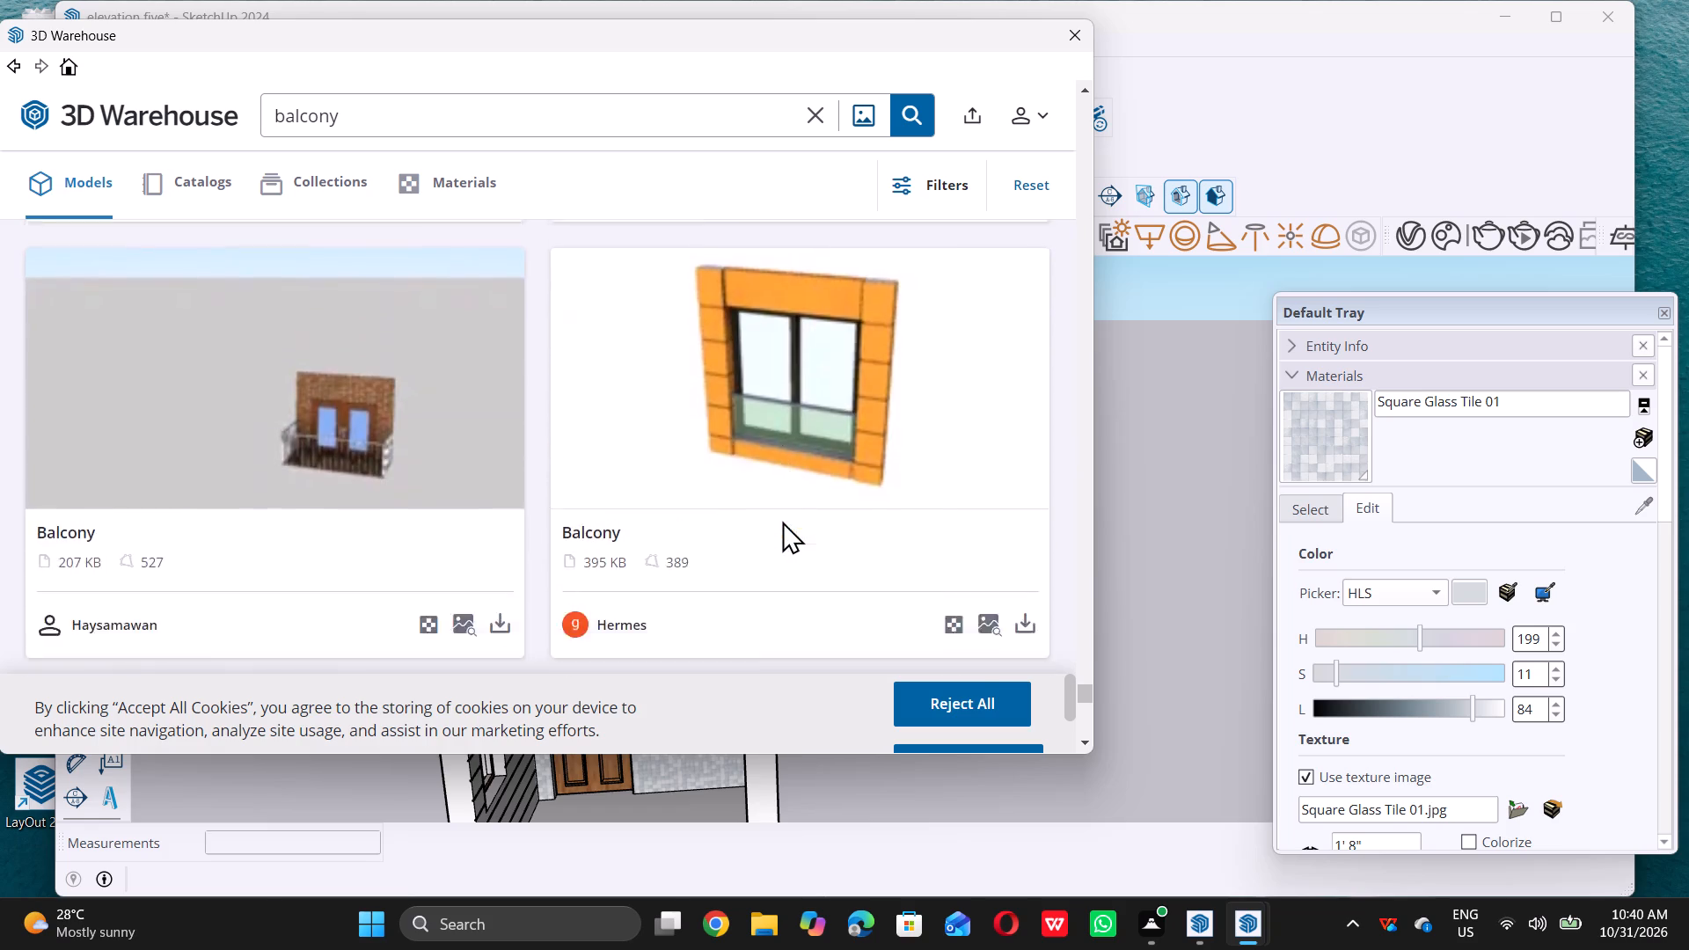
{"action": "scroll", "coordinate": [782, 521], "scroll_direction": "down", "scroll_amount": 15}
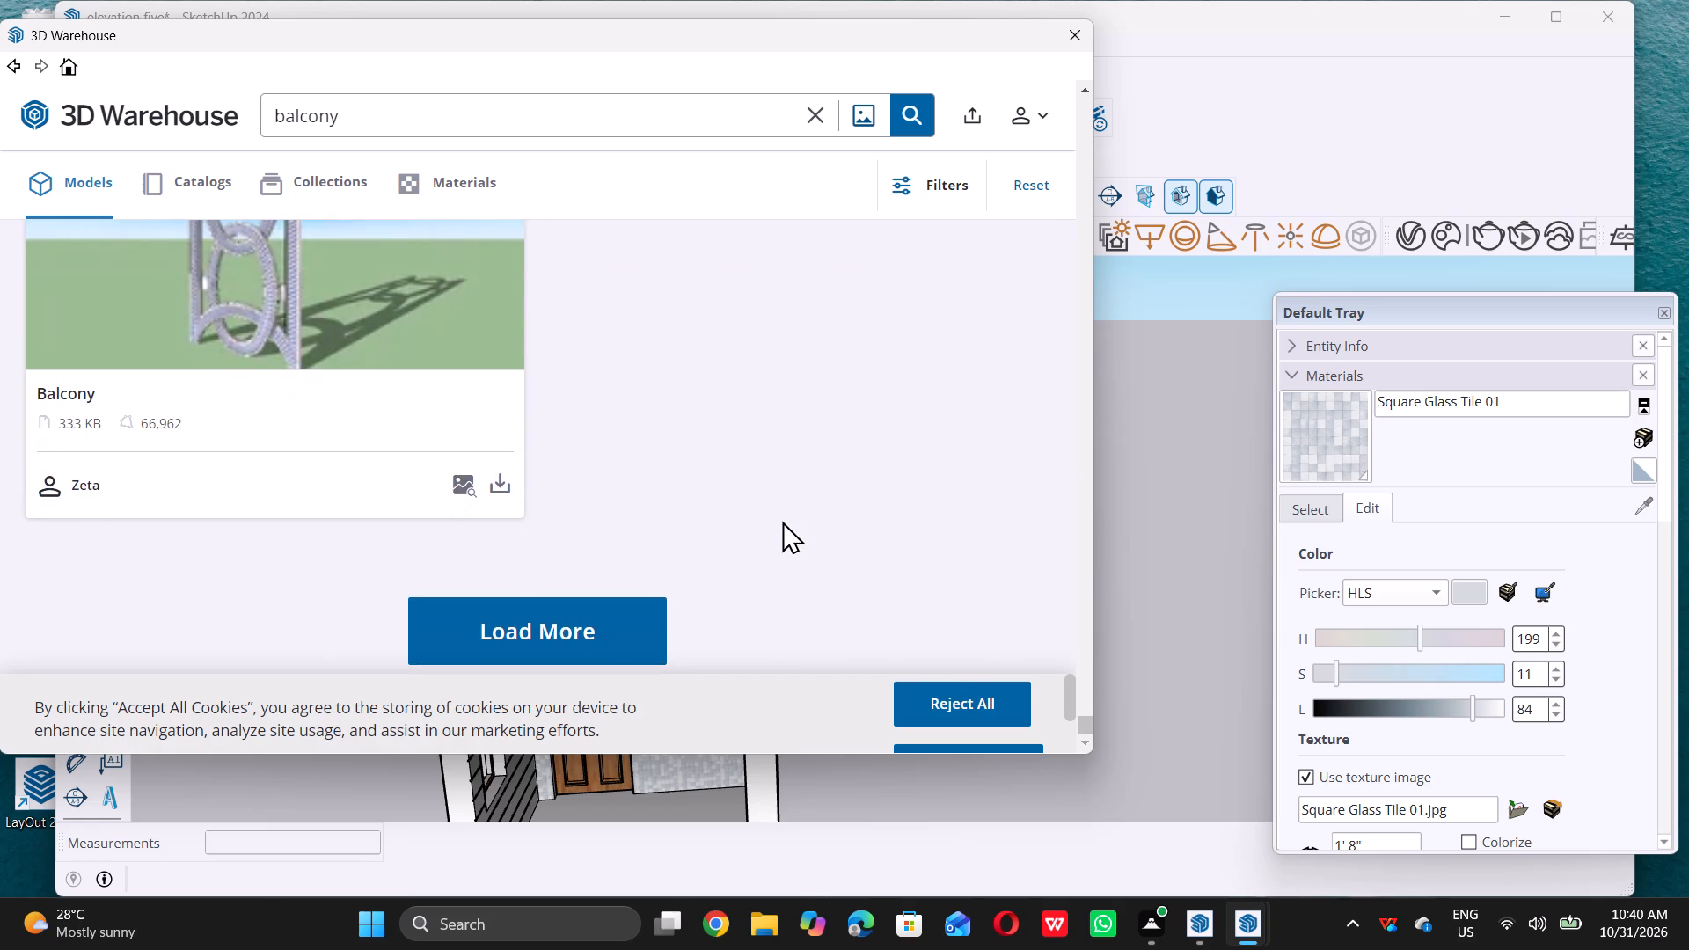
Look back through all the loaded "balcony" models to the first results for one suiting the front ledge, and close 3D Warehouse.
{"action": "triple_click", "coordinate": [1087, 723]}
{"action": "left_click_drag", "start_coordinate": [1086, 720], "coordinate": [1079, 712]}
{"action": "left_click_drag", "start_coordinate": [1079, 709], "coordinate": [1079, 696]}
{"action": "left_click_drag", "start_coordinate": [1078, 690], "coordinate": [1081, 642]}
{"action": "left_click_drag", "start_coordinate": [1081, 639], "coordinate": [1083, 631]}
{"action": "left_click_drag", "start_coordinate": [1083, 631], "coordinate": [1092, 608]}
{"action": "left_click_drag", "start_coordinate": [1093, 600], "coordinate": [1094, 486]}
{"action": "left_click", "coordinate": [1094, 486]}
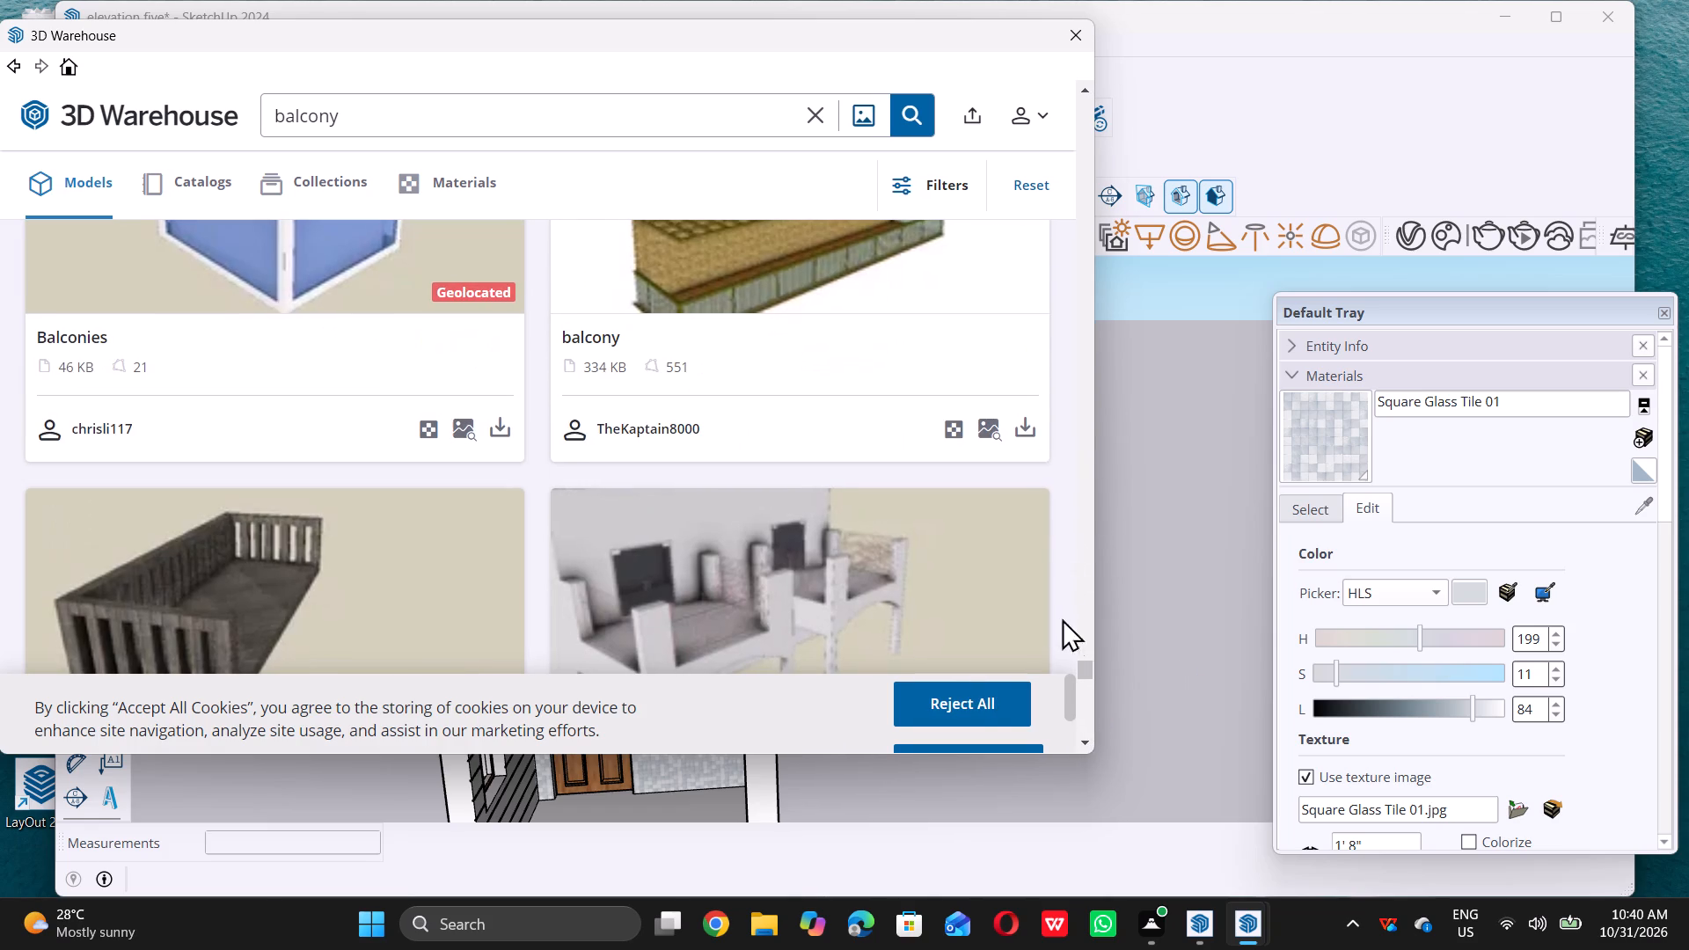
{"action": "left_click", "coordinate": [1084, 639]}
{"action": "double_click", "coordinate": [1085, 634]}
{"action": "left_click", "coordinate": [1085, 626]}
{"action": "left_click_drag", "start_coordinate": [1087, 609], "coordinate": [1087, 596]}
{"action": "left_click", "coordinate": [1084, 583]}
{"action": "left_click_drag", "start_coordinate": [1074, 532], "coordinate": [1079, 512]}
{"action": "left_click_drag", "start_coordinate": [1081, 510], "coordinate": [1124, 312]}
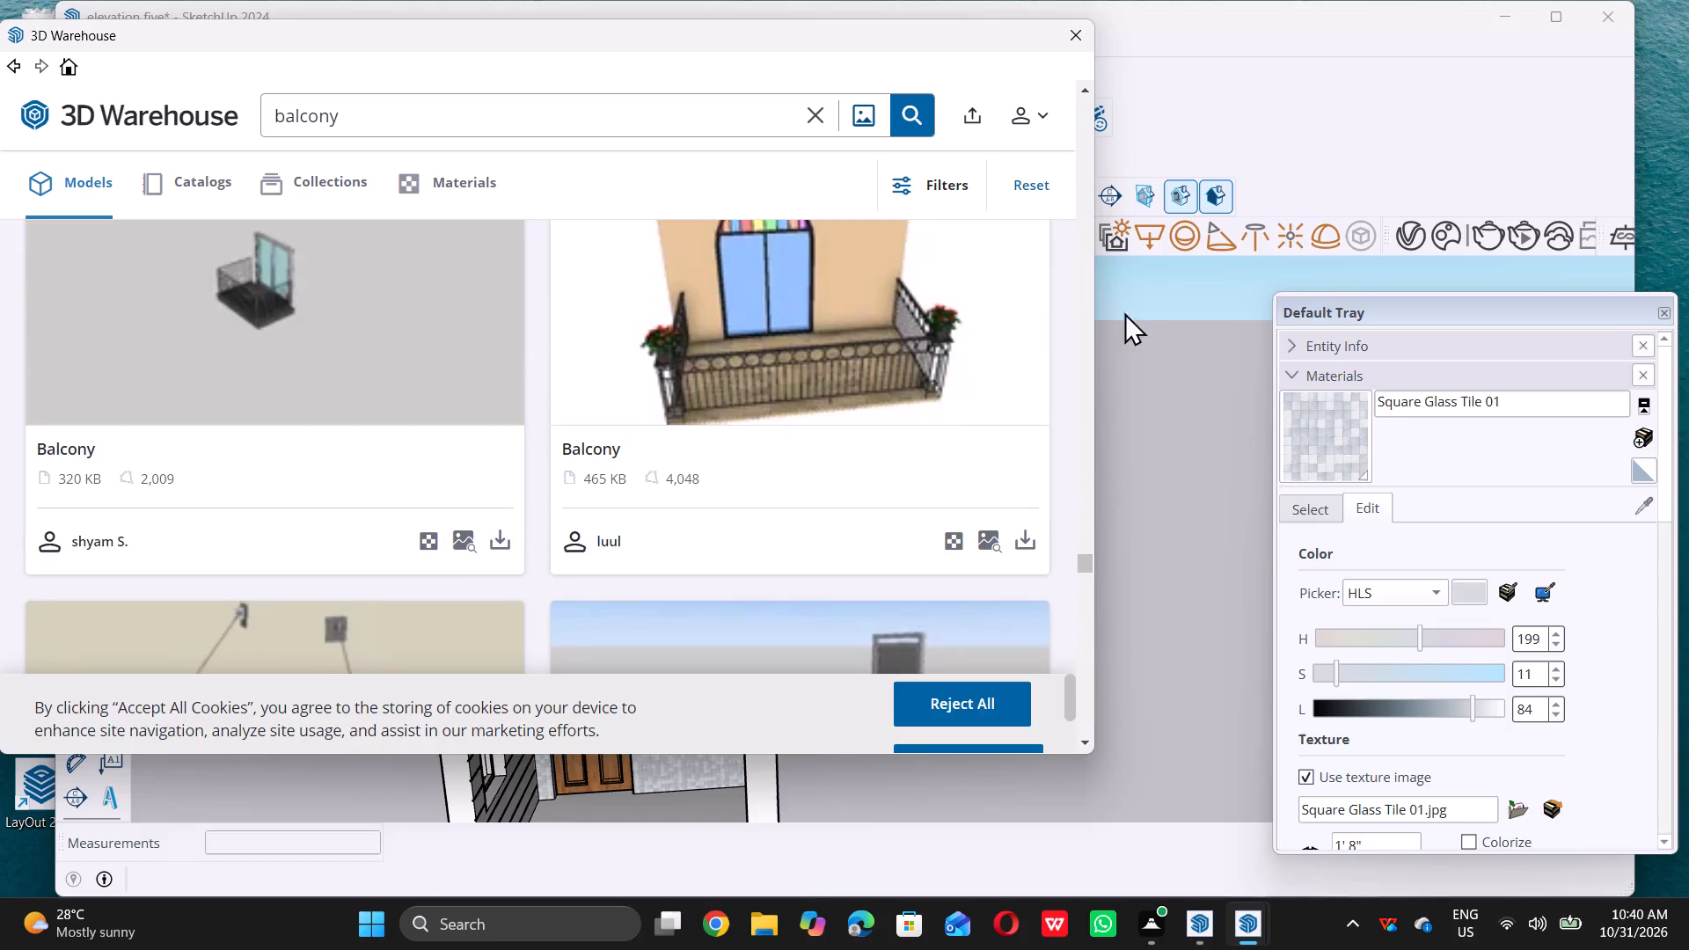
{"action": "left_click_drag", "start_coordinate": [1124, 312], "coordinate": [1134, 281]}
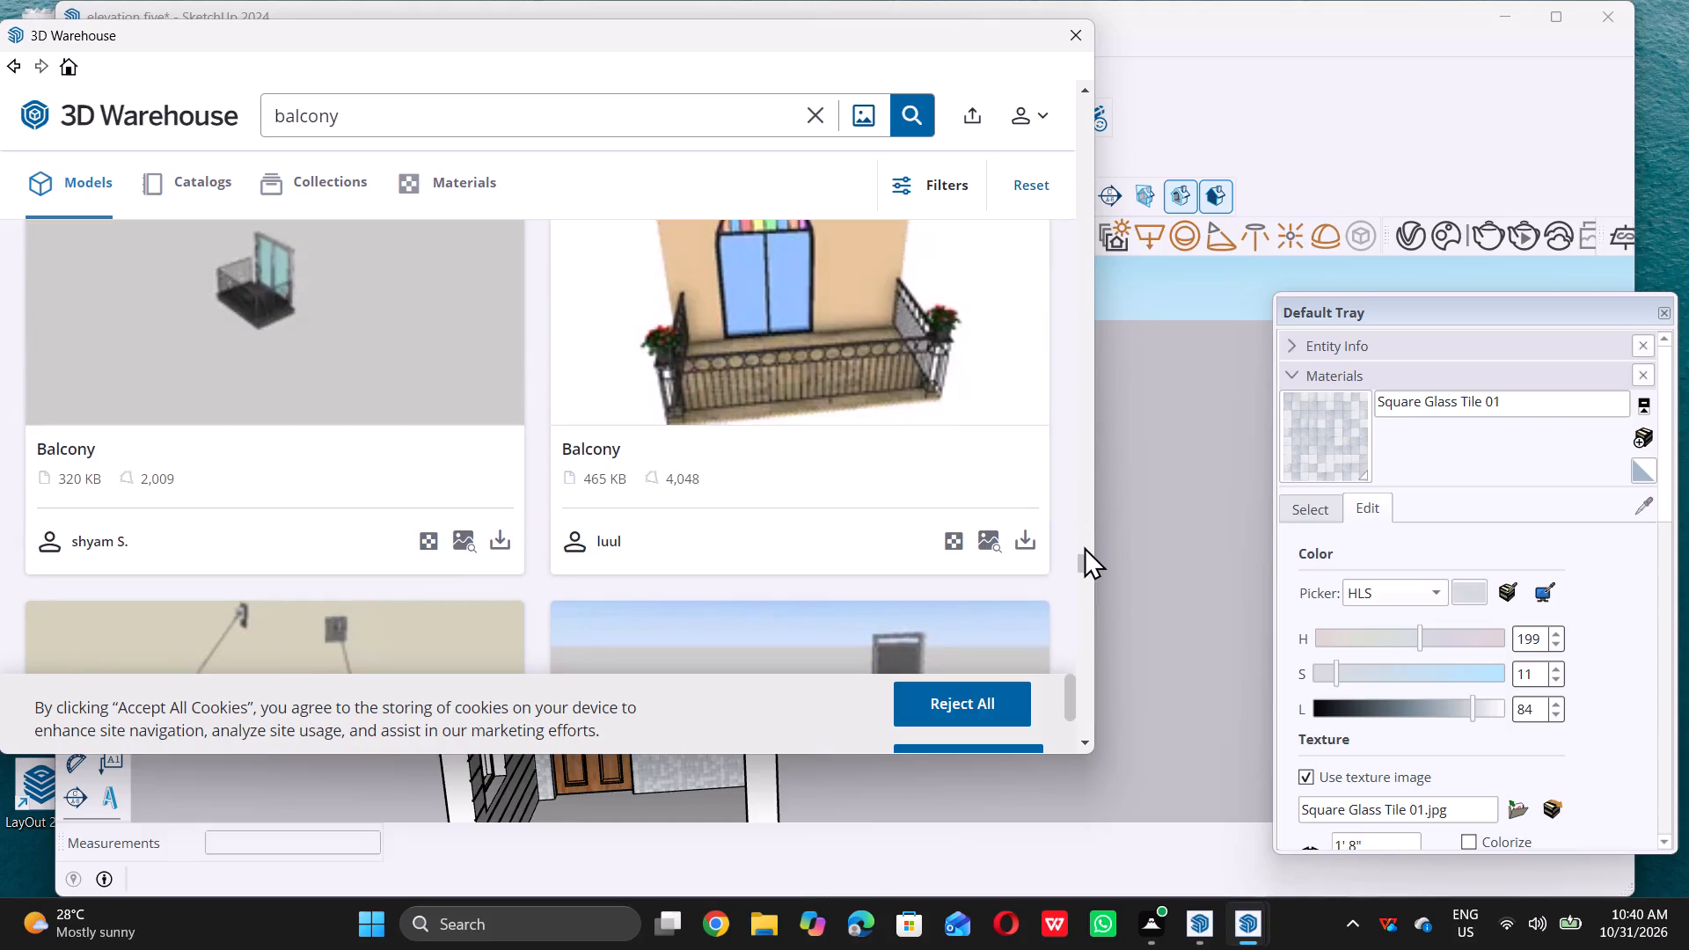
{"action": "triple_click", "coordinate": [1083, 559]}
{"action": "left_click_drag", "start_coordinate": [1083, 553], "coordinate": [1077, 533]}
{"action": "left_click_drag", "start_coordinate": [1076, 530], "coordinate": [1081, 511]}
{"action": "middle_click", "coordinate": [1081, 511]}
{"action": "left_click_drag", "start_coordinate": [1086, 501], "coordinate": [1092, 486]}
{"action": "left_click_drag", "start_coordinate": [1092, 482], "coordinate": [1096, 430]}
{"action": "left_click_drag", "start_coordinate": [1096, 428], "coordinate": [1098, 383]}
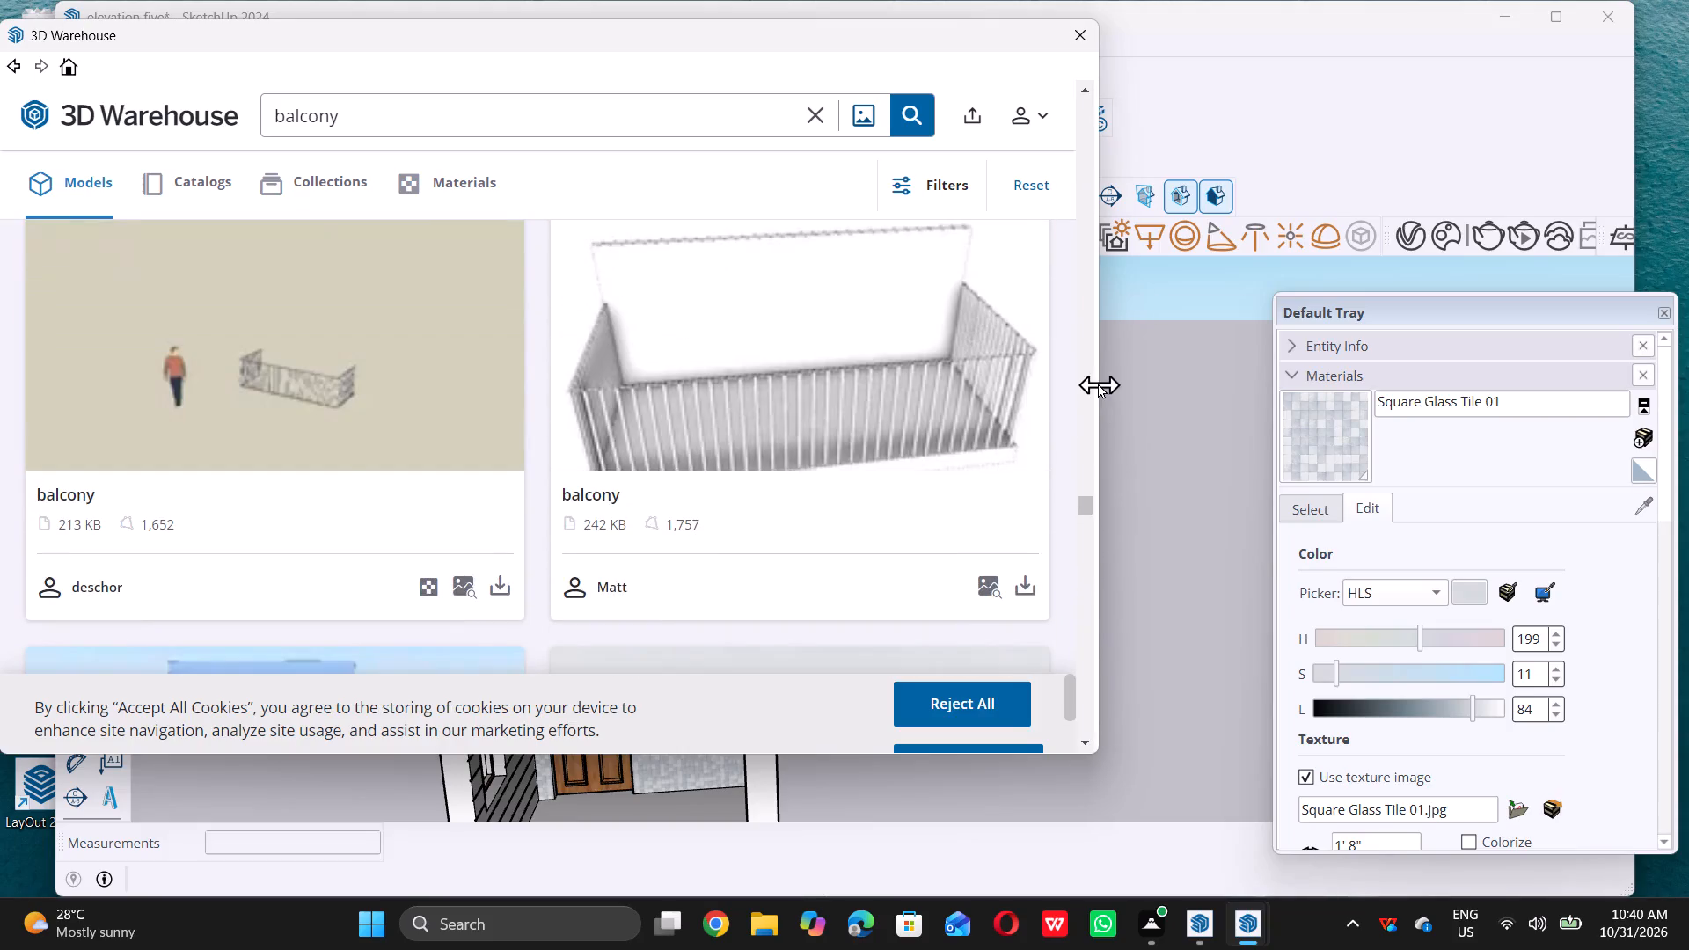
{"action": "left_click_drag", "start_coordinate": [1098, 383], "coordinate": [1090, 367]}
{"action": "left_click", "coordinate": [1090, 367]}
{"action": "double_click", "coordinate": [1080, 497]}
{"action": "left_click", "coordinate": [1072, 490]}
{"action": "left_click", "coordinate": [1072, 475]}
{"action": "left_click", "coordinate": [1071, 470]}
{"action": "left_click", "coordinate": [1066, 461]}
{"action": "left_click", "coordinate": [1066, 456]}
{"action": "left_click_drag", "start_coordinate": [1069, 449], "coordinate": [1069, 427]}
{"action": "left_click_drag", "start_coordinate": [1069, 422], "coordinate": [1070, 370]}
{"action": "left_click_drag", "start_coordinate": [1070, 369], "coordinate": [1077, 338]}
{"action": "left_click_drag", "start_coordinate": [1077, 337], "coordinate": [1064, 276]}
{"action": "left_click", "coordinate": [1064, 276]}
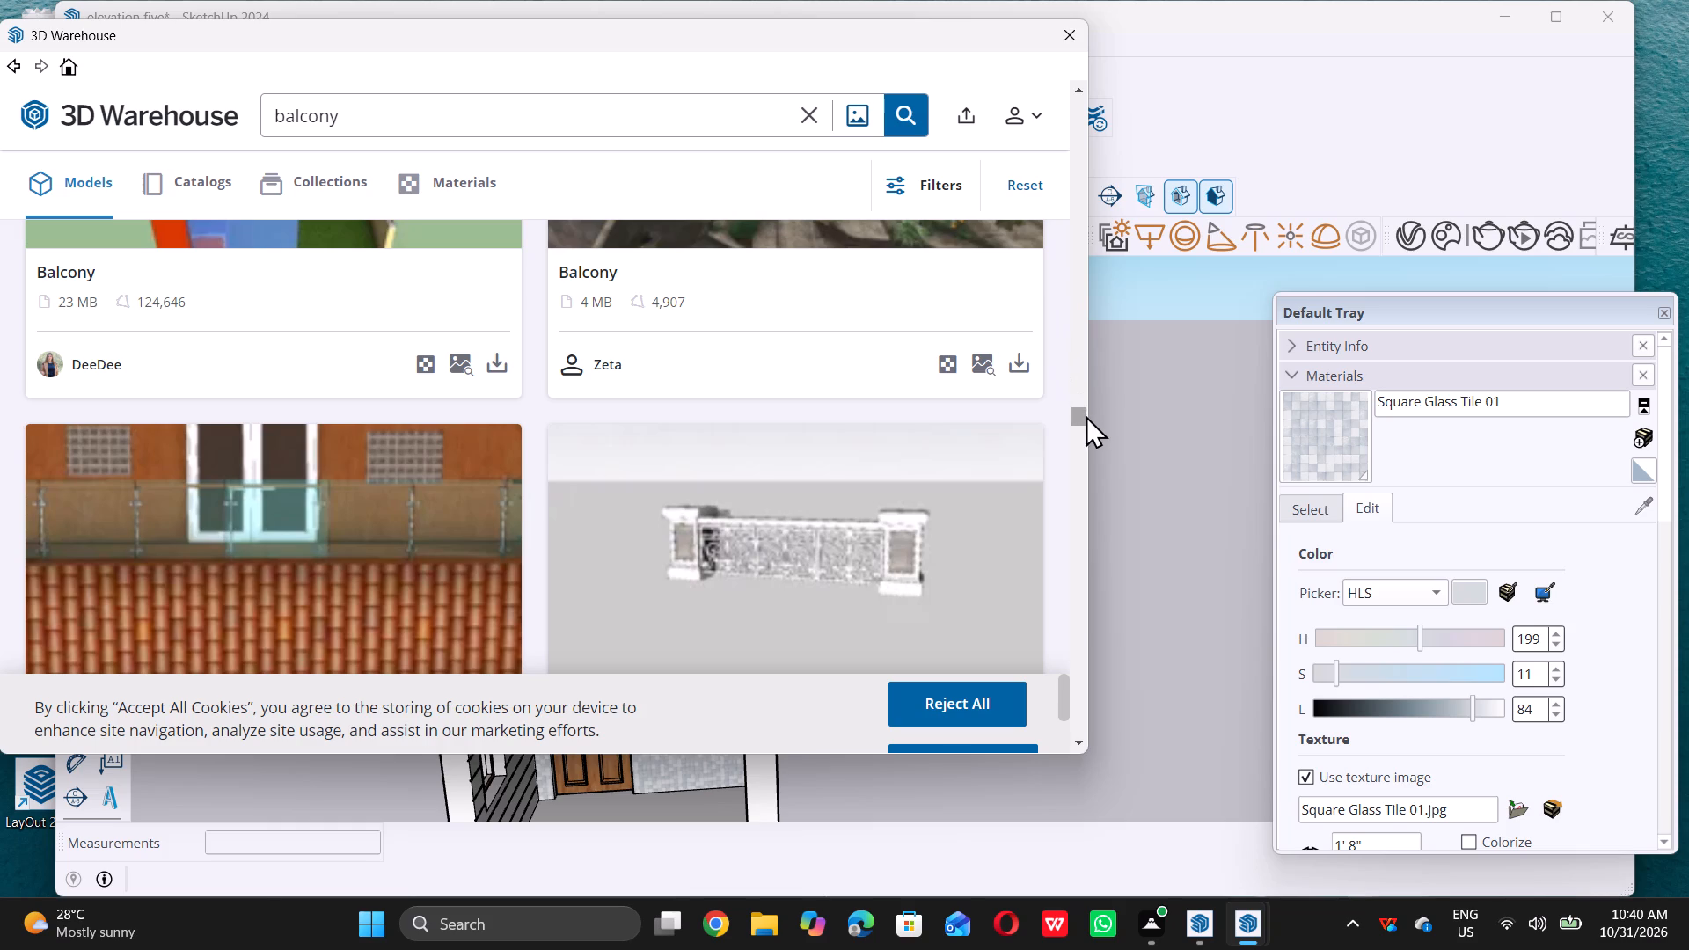
{"action": "double_click", "coordinate": [1078, 413]}
{"action": "left_click", "coordinate": [1074, 398]}
{"action": "left_click_drag", "start_coordinate": [1074, 391], "coordinate": [1069, 317]}
{"action": "left_click_drag", "start_coordinate": [1069, 311], "coordinate": [1069, 228]}
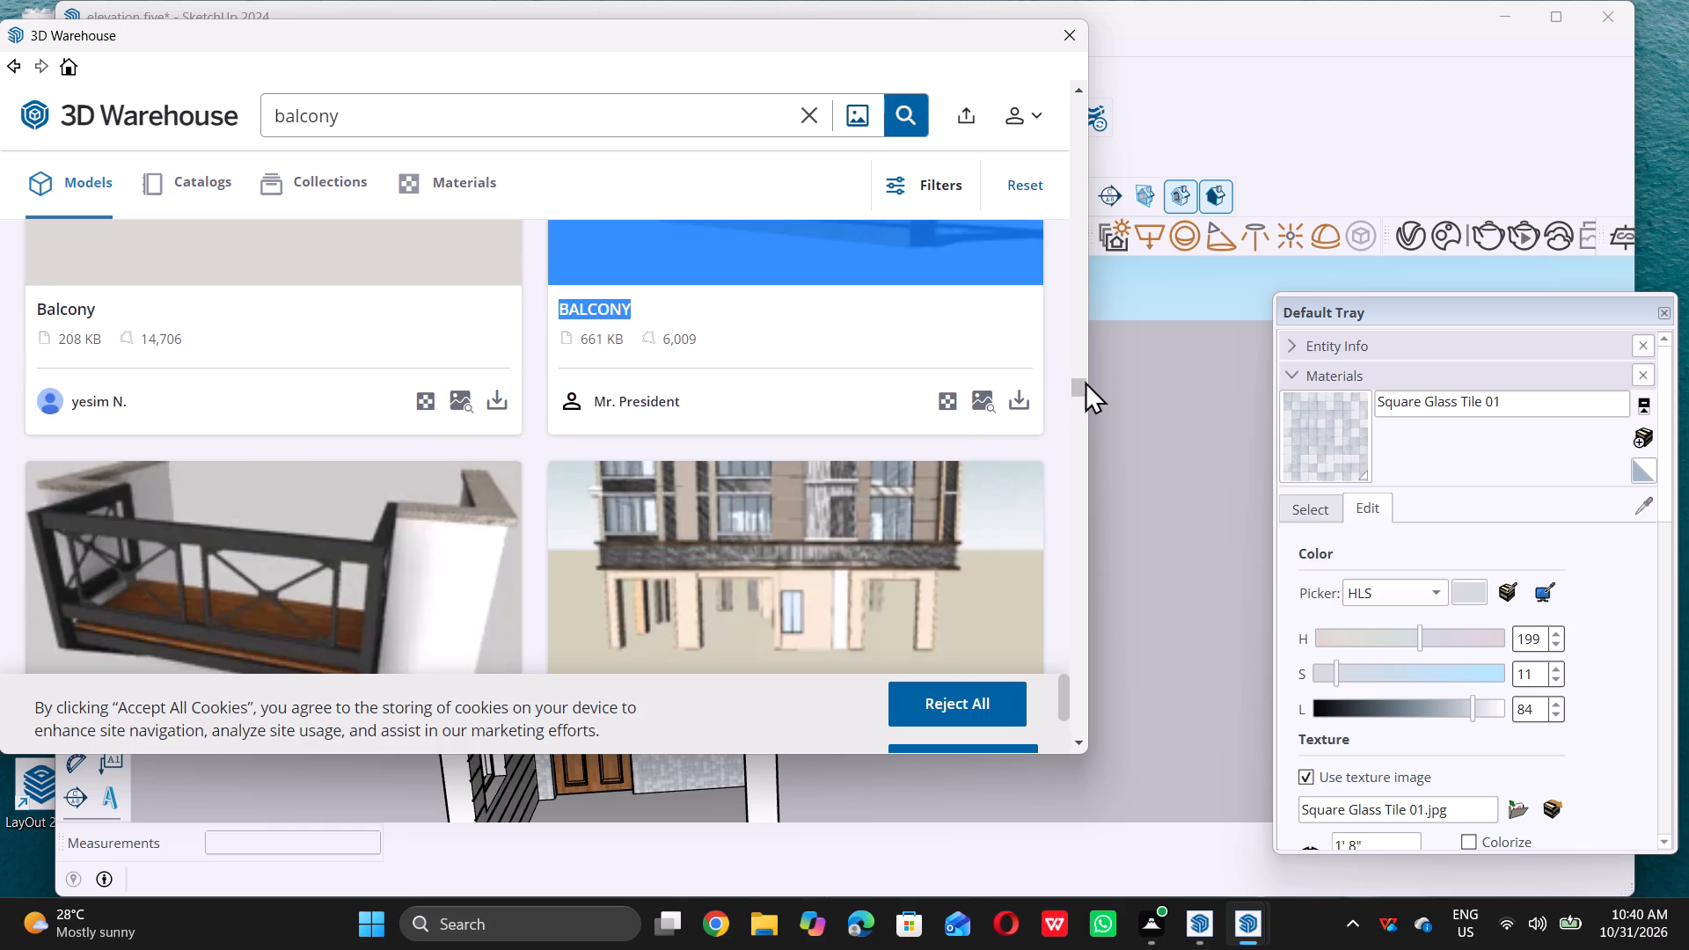
{"action": "left_click", "coordinate": [1080, 388]}
{"action": "left_click_drag", "start_coordinate": [1079, 387], "coordinate": [1084, 176]}
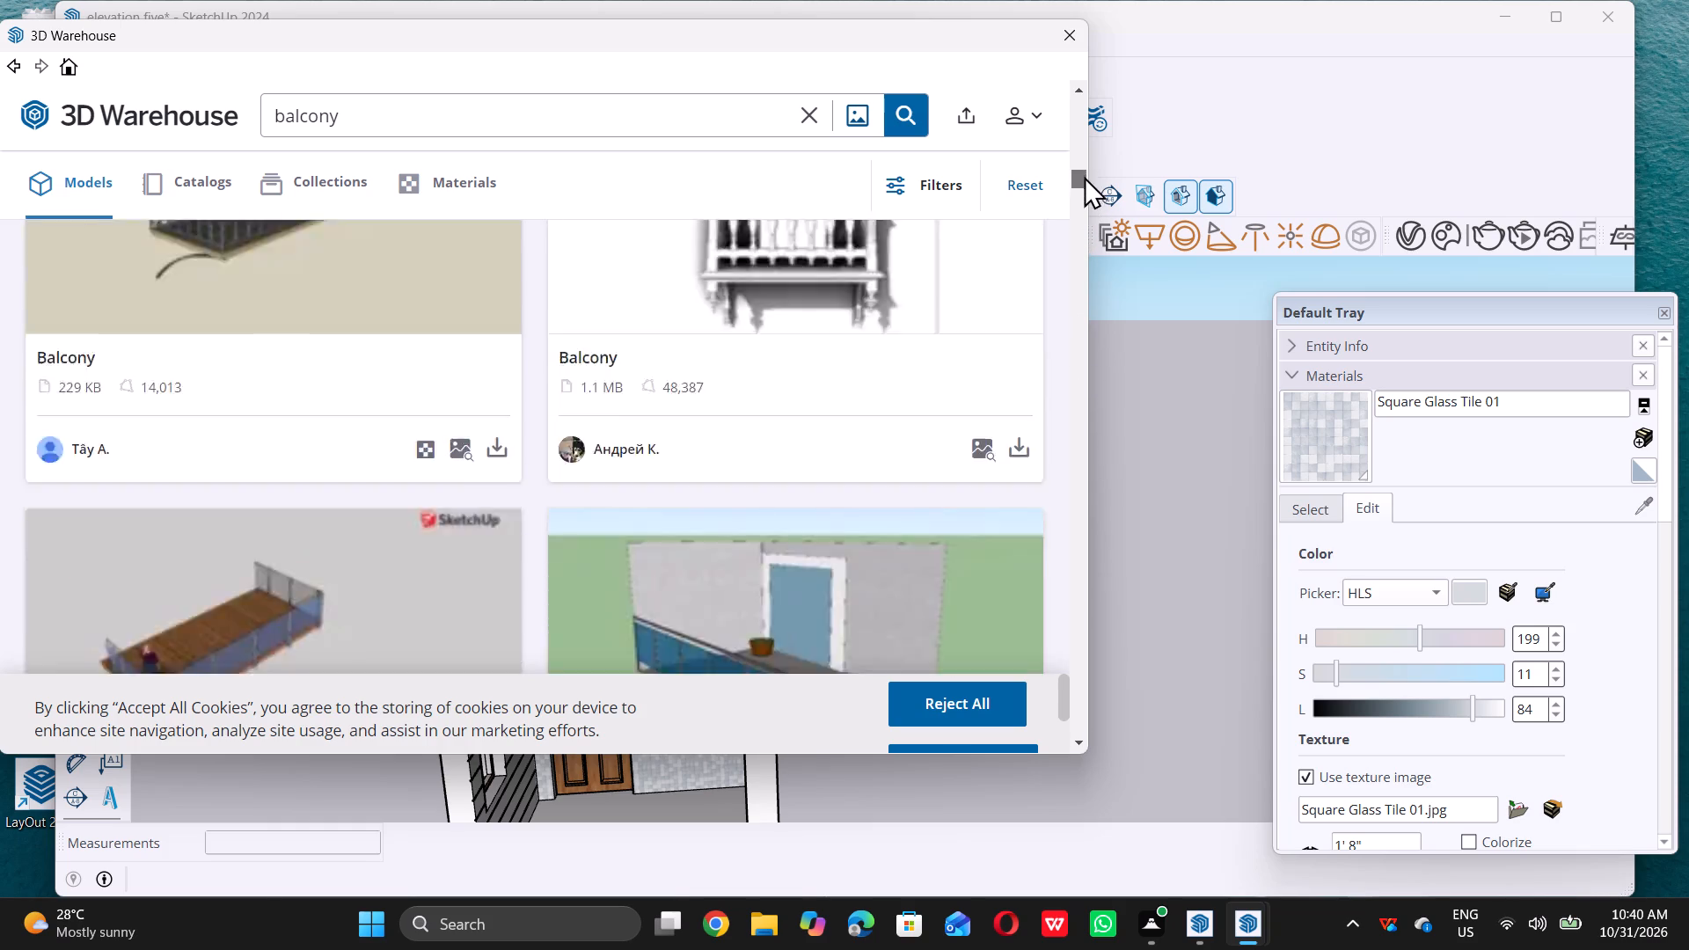
{"action": "left_click_drag", "start_coordinate": [1084, 176], "coordinate": [1072, 146]}
{"action": "left_click_drag", "start_coordinate": [1072, 142], "coordinate": [1072, 129]}
{"action": "left_click", "coordinate": [1072, 128]}
{"action": "triple_click", "coordinate": [1072, 123]}
{"action": "triple_click", "coordinate": [1073, 118]}
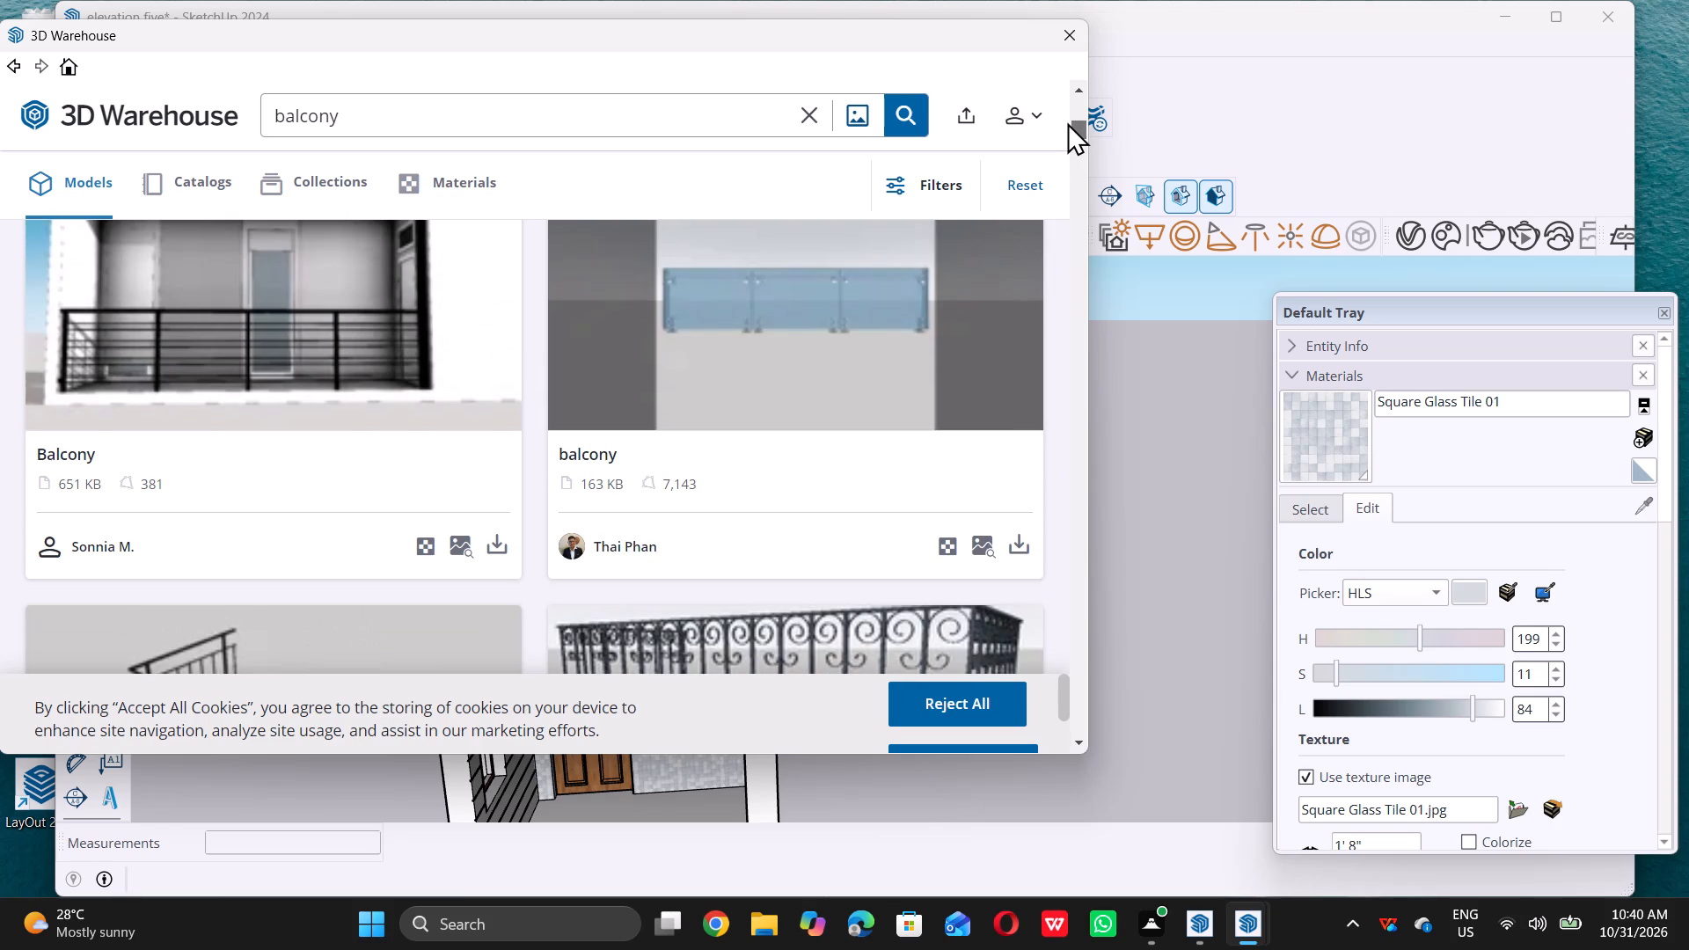
{"action": "left_click", "coordinate": [1067, 122]}
{"action": "scroll", "coordinate": [983, 399], "scroll_direction": "up", "scroll_amount": 1}
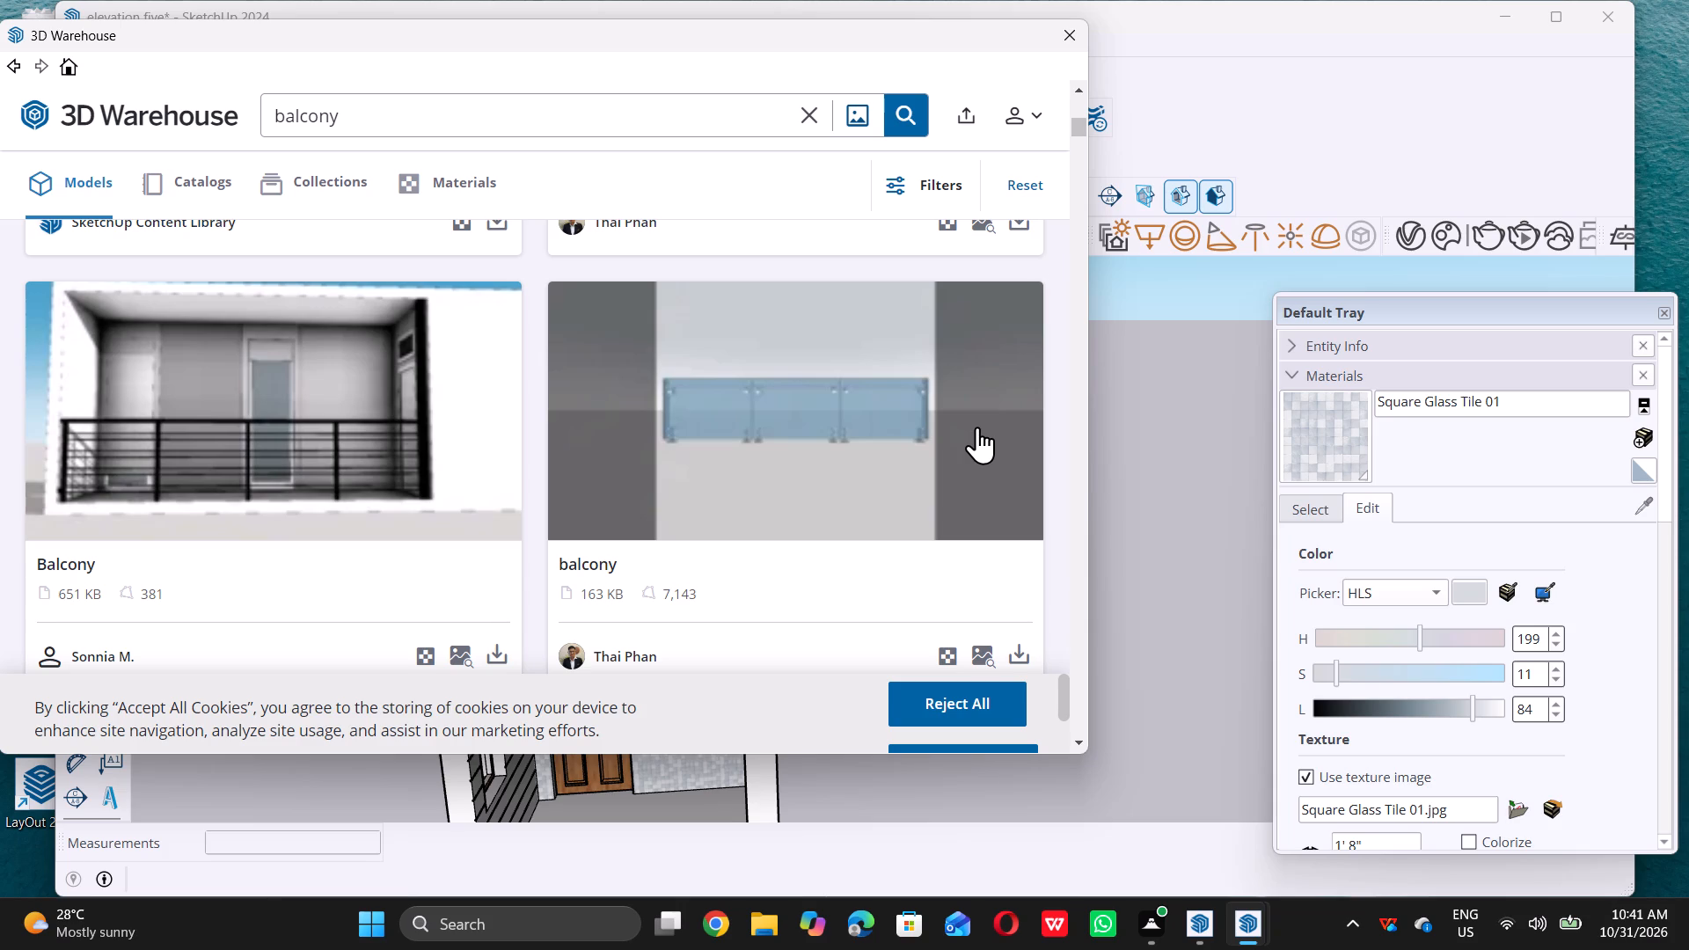
{"action": "key", "text": "space"}
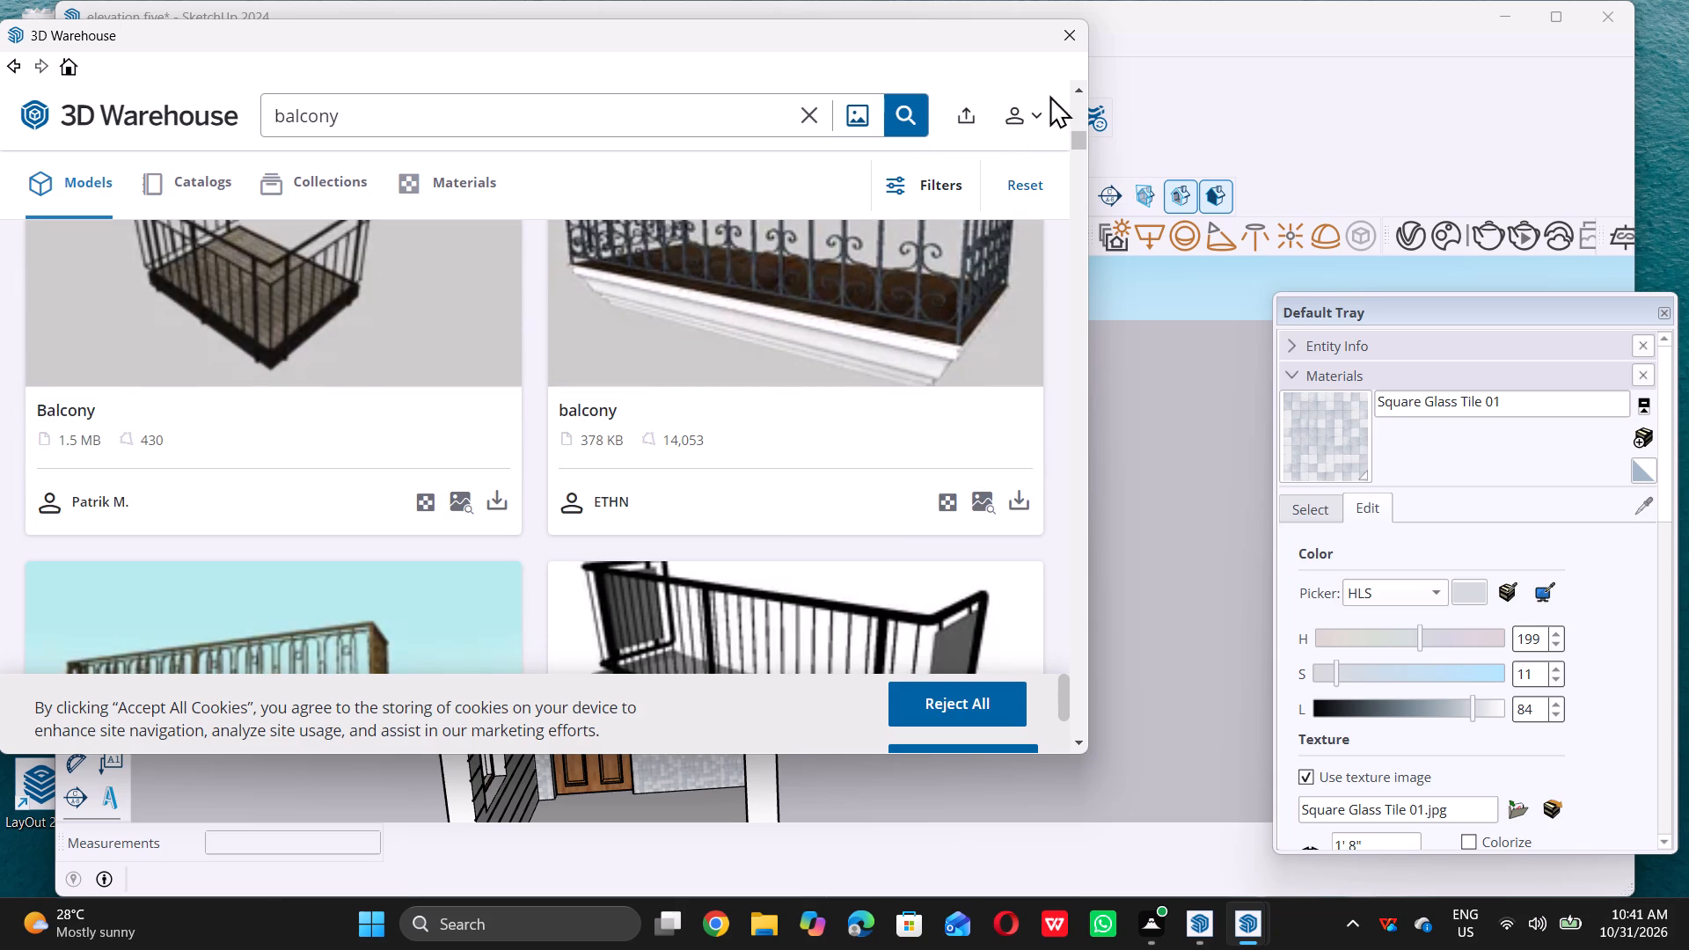
{"action": "left_click", "coordinate": [1074, 29]}
Place a guide line 4" below the top edge of the raised section's end face beside the projecting block.
{"action": "scroll", "coordinate": [524, 502], "scroll_direction": "down", "scroll_amount": 6}
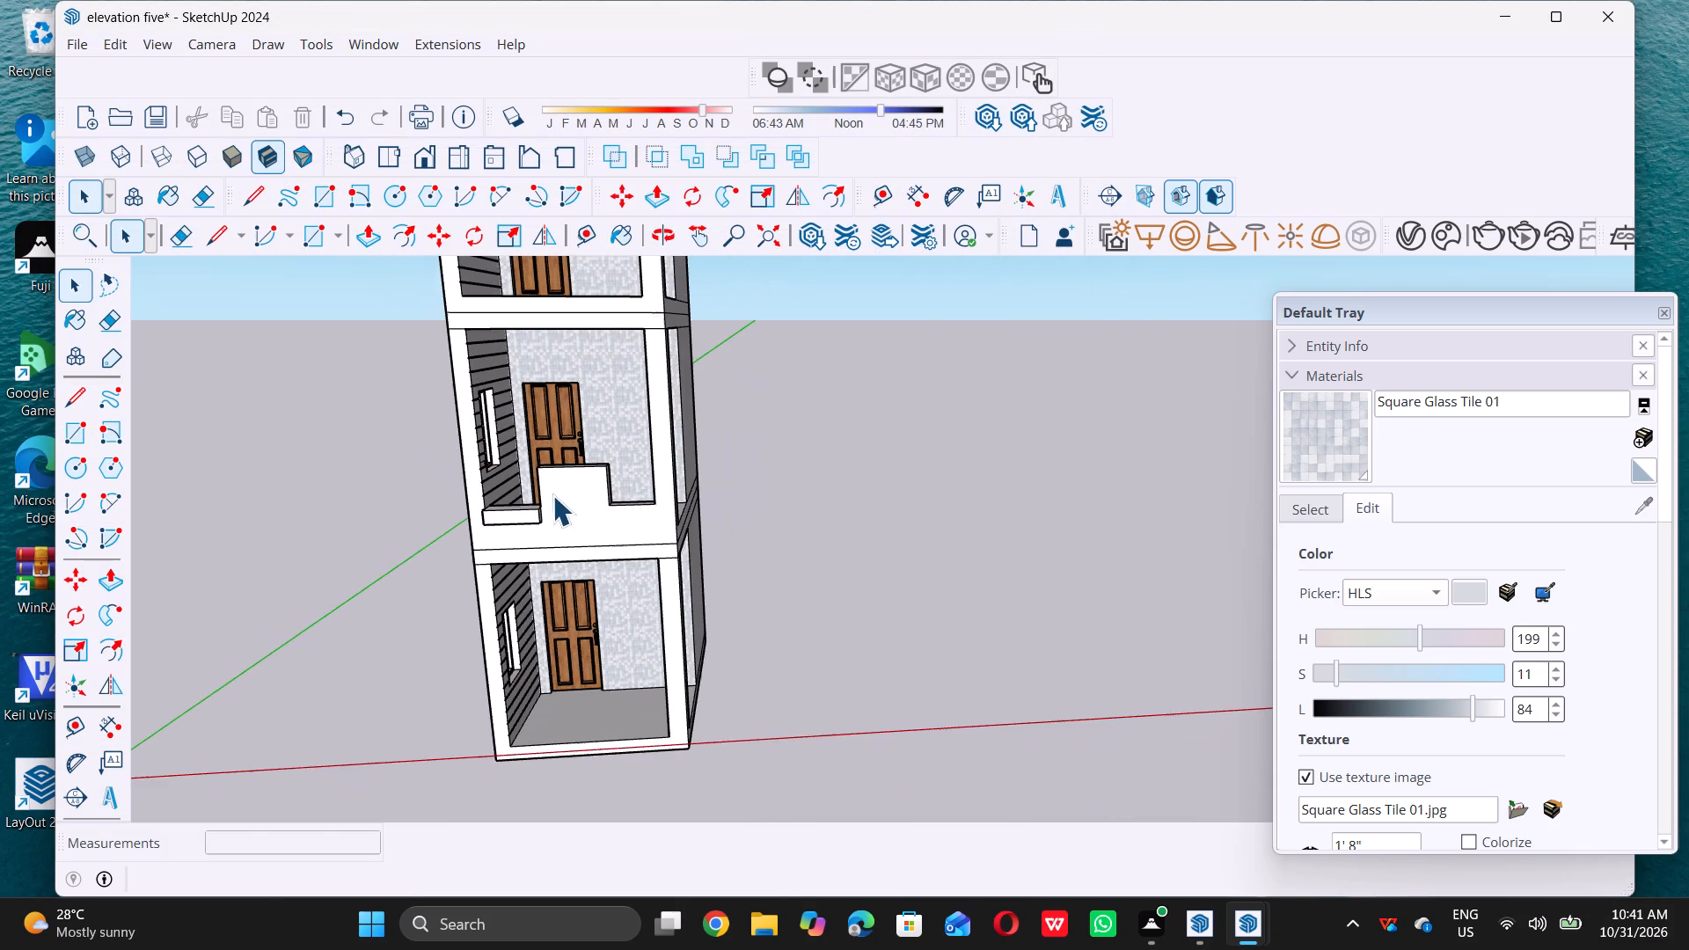
{"action": "middle_click_drag", "start_coordinate": [452, 537], "coordinate": [360, 532]}
{"action": "scroll", "coordinate": [455, 497], "scroll_direction": "up", "scroll_amount": 9}
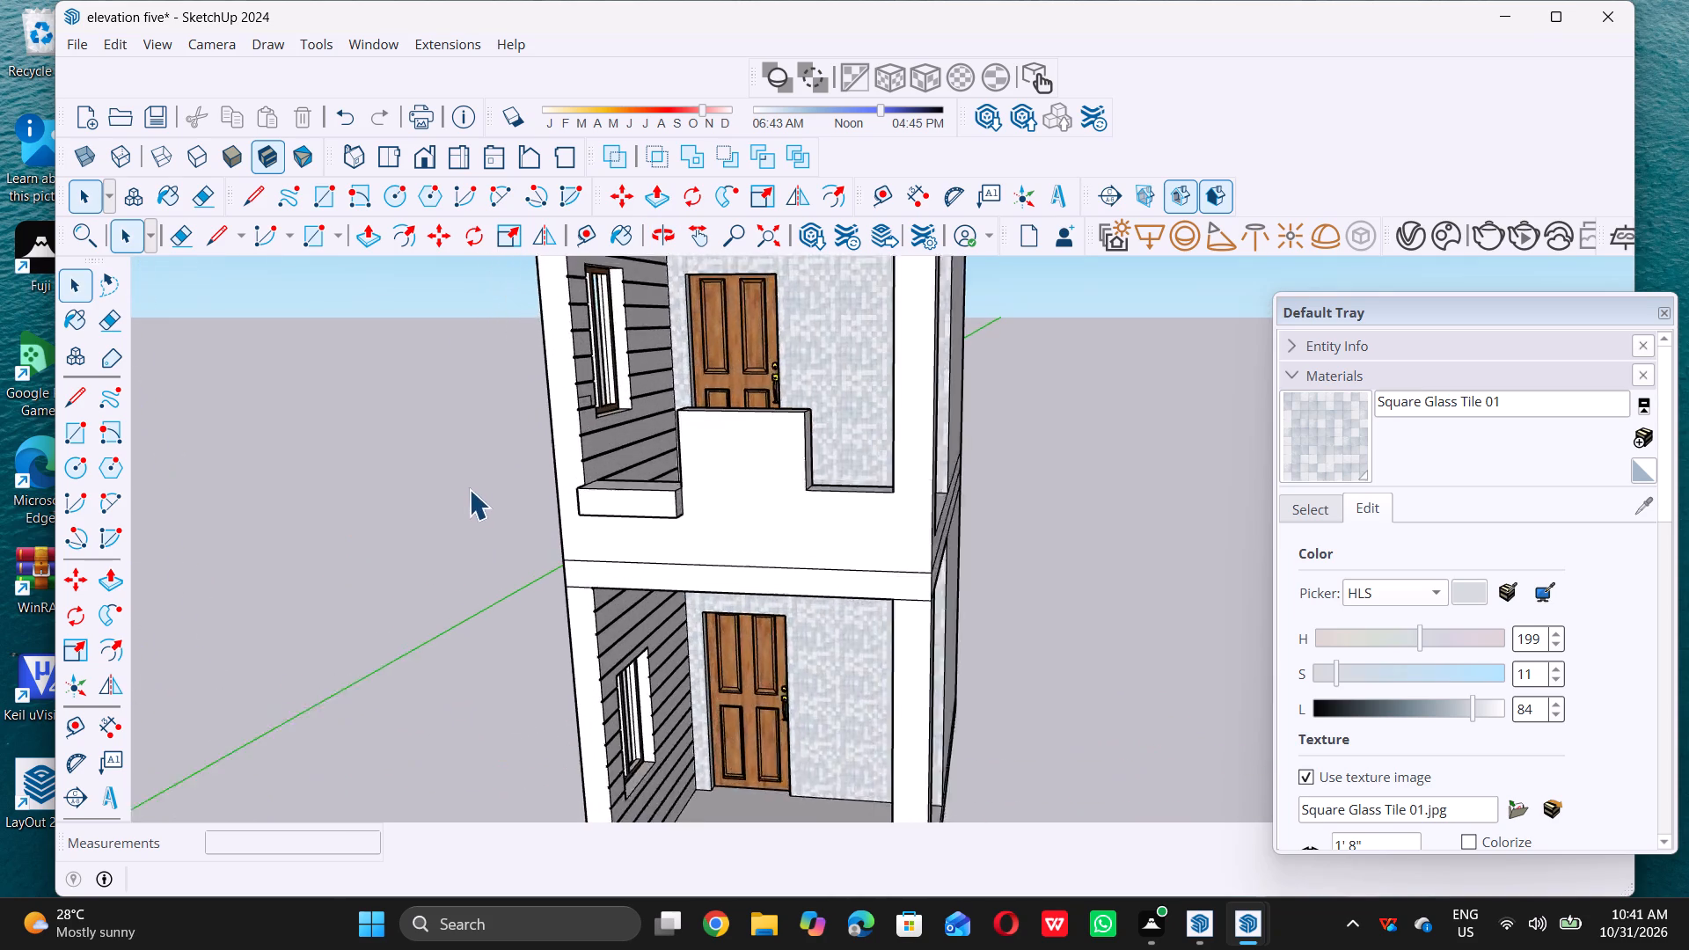
{"action": "scroll", "coordinate": [384, 520], "scroll_direction": "down", "scroll_amount": 6}
{"action": "middle_click_drag", "start_coordinate": [312, 556], "coordinate": [658, 535]}
{"action": "scroll", "coordinate": [716, 484], "scroll_direction": "up", "scroll_amount": 6}
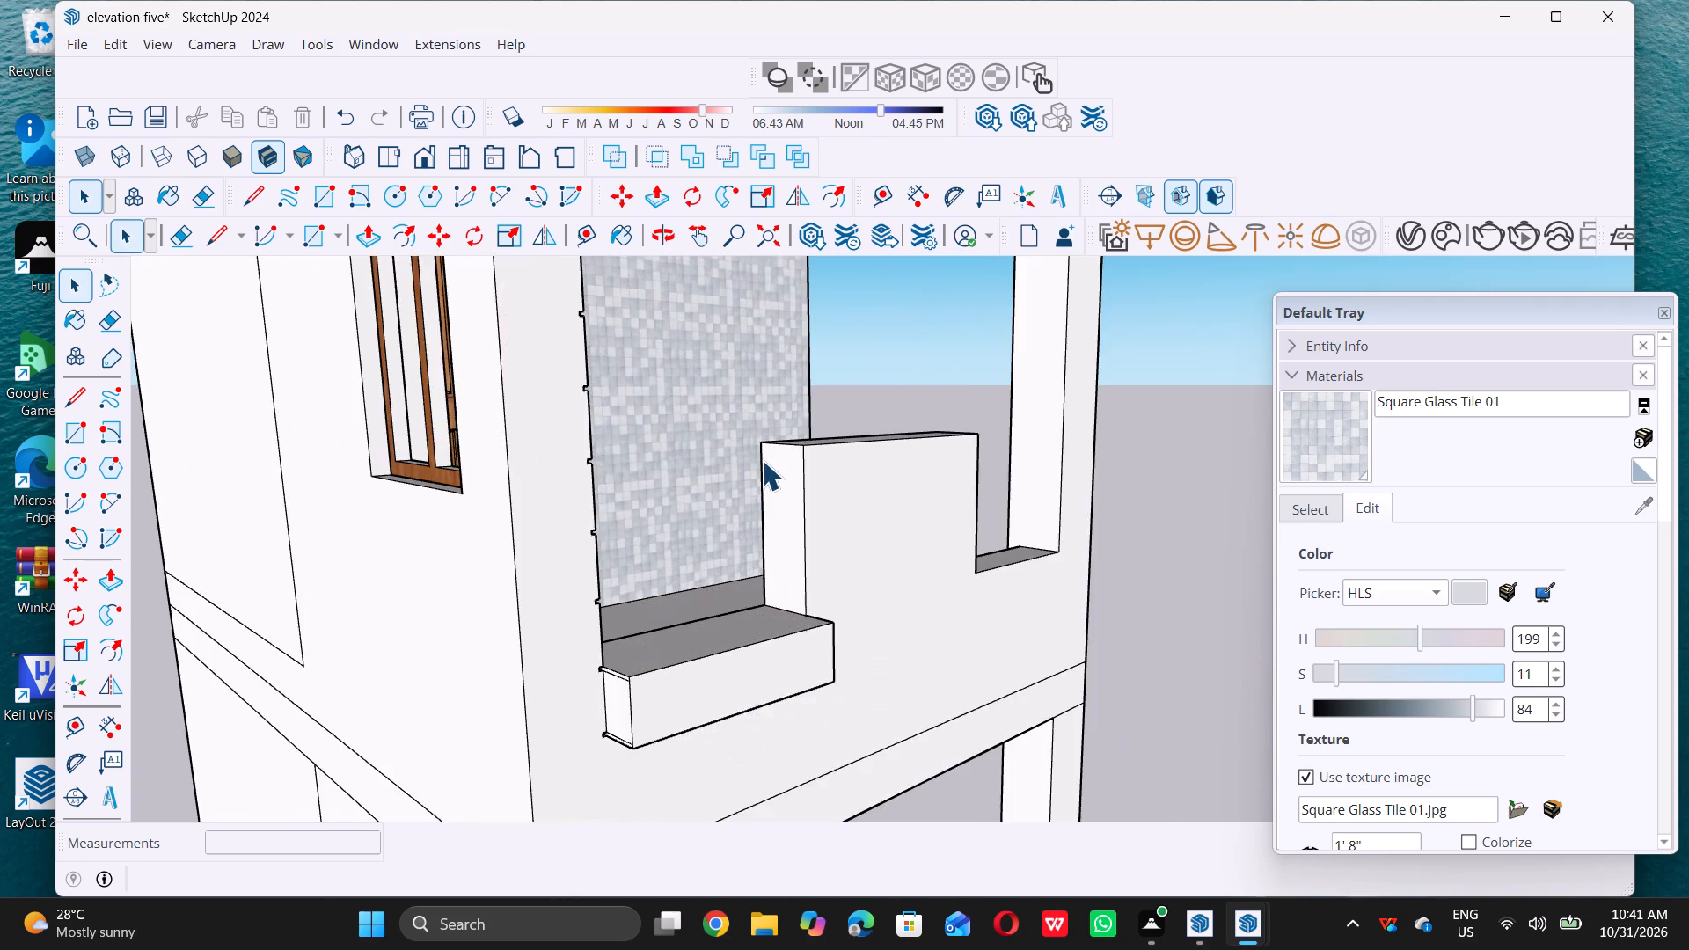
{"action": "scroll", "coordinate": [764, 457], "scroll_direction": "up", "scroll_amount": 4}
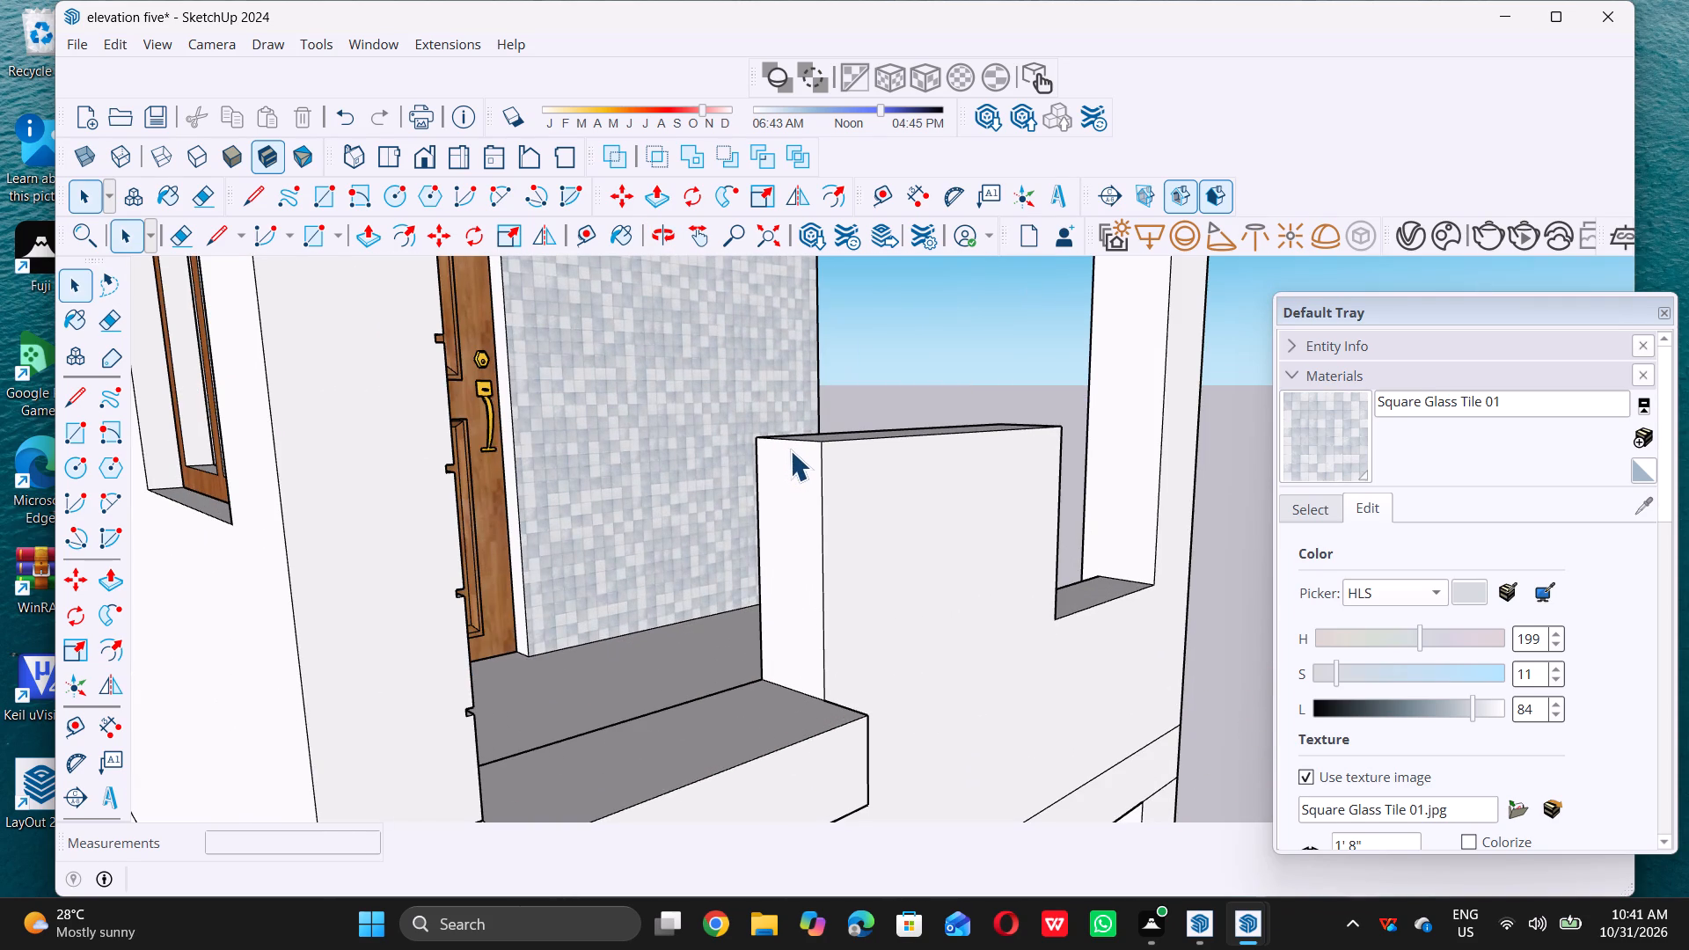
{"action": "key", "text": "t"}
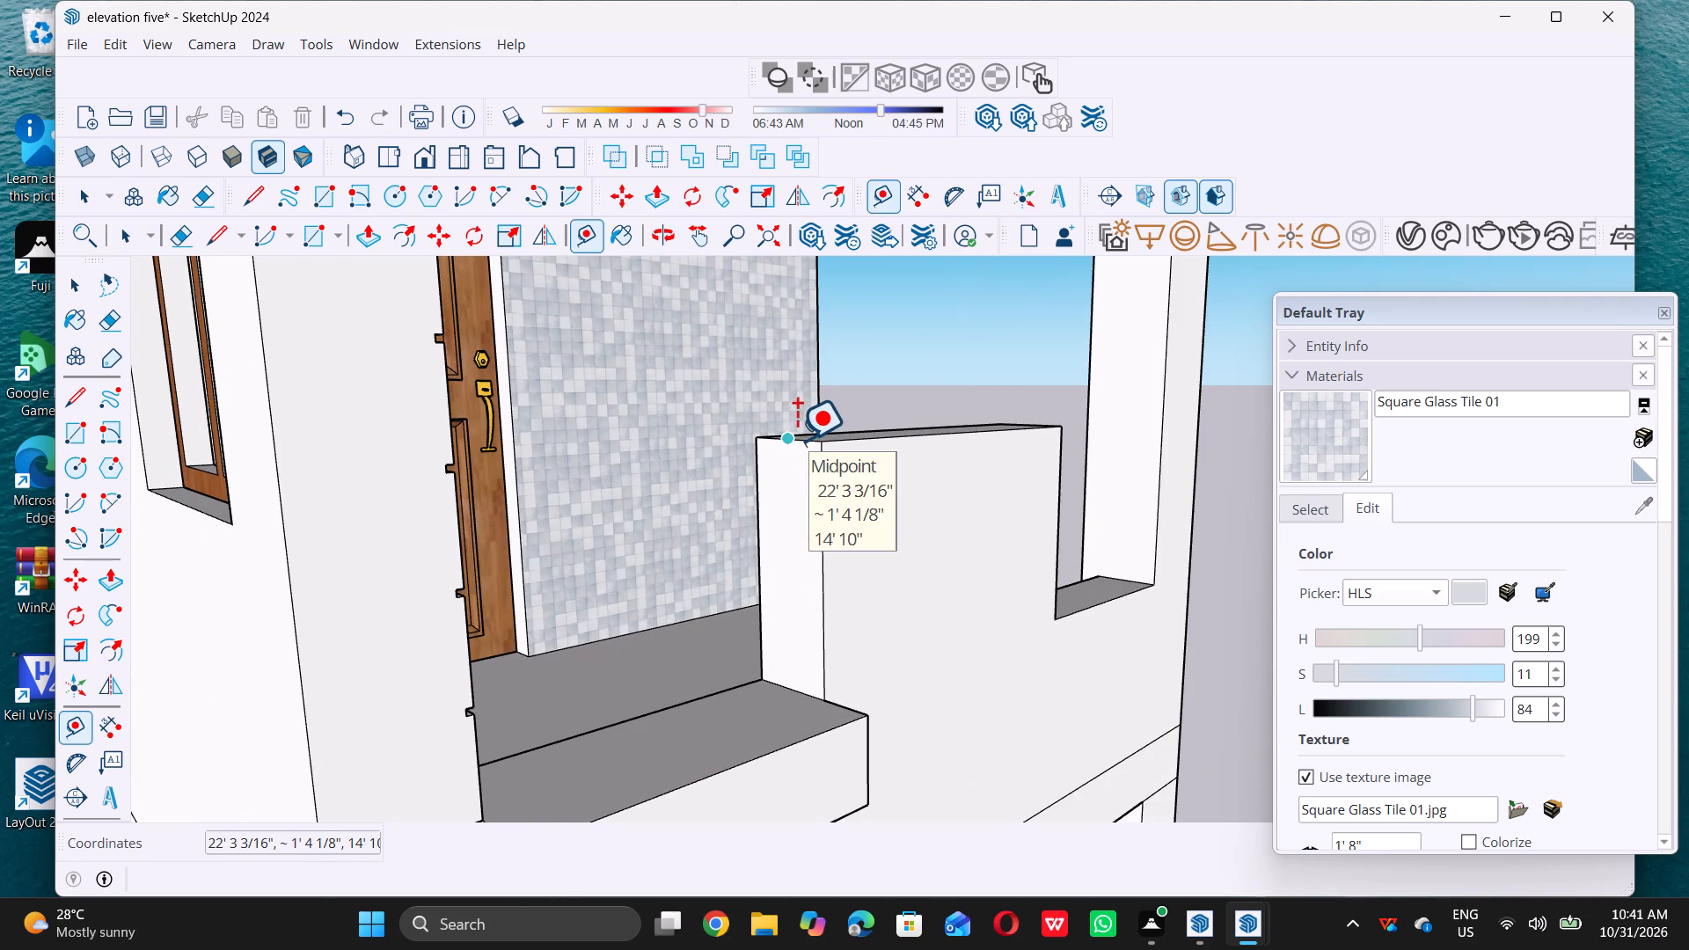
{"action": "triple_click", "coordinate": [797, 442]}
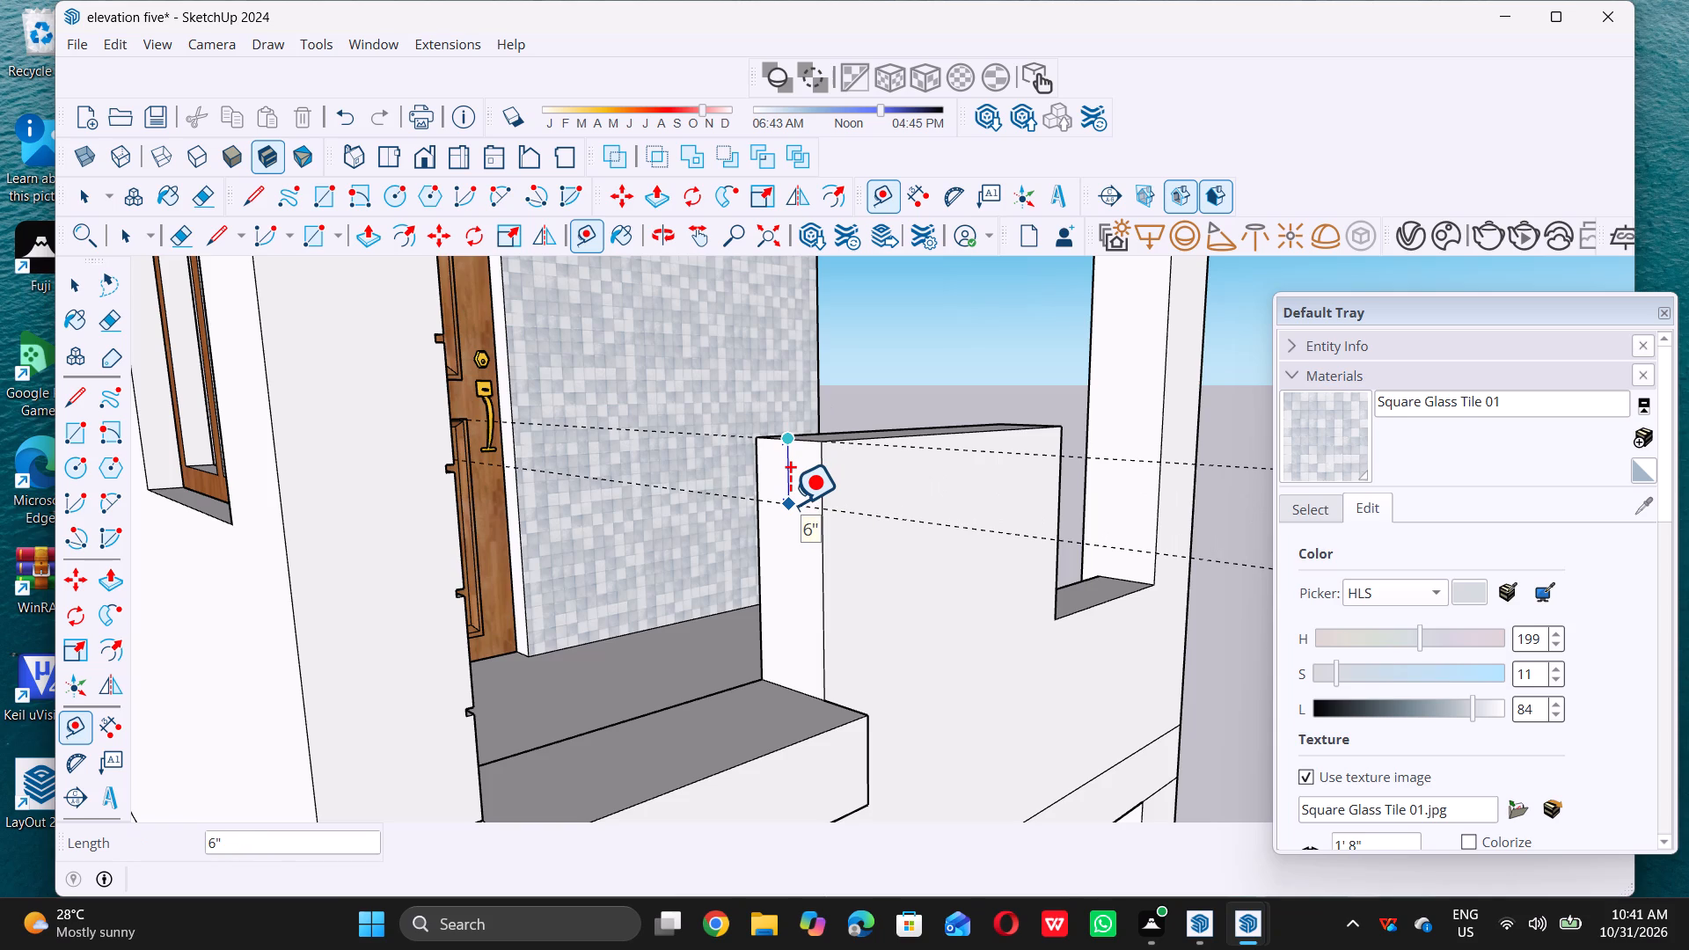
{"action": "key", "text": "4"}
{"action": "key", "text": "shift+quotedbl"}
{"action": "key", "text": "Return"}
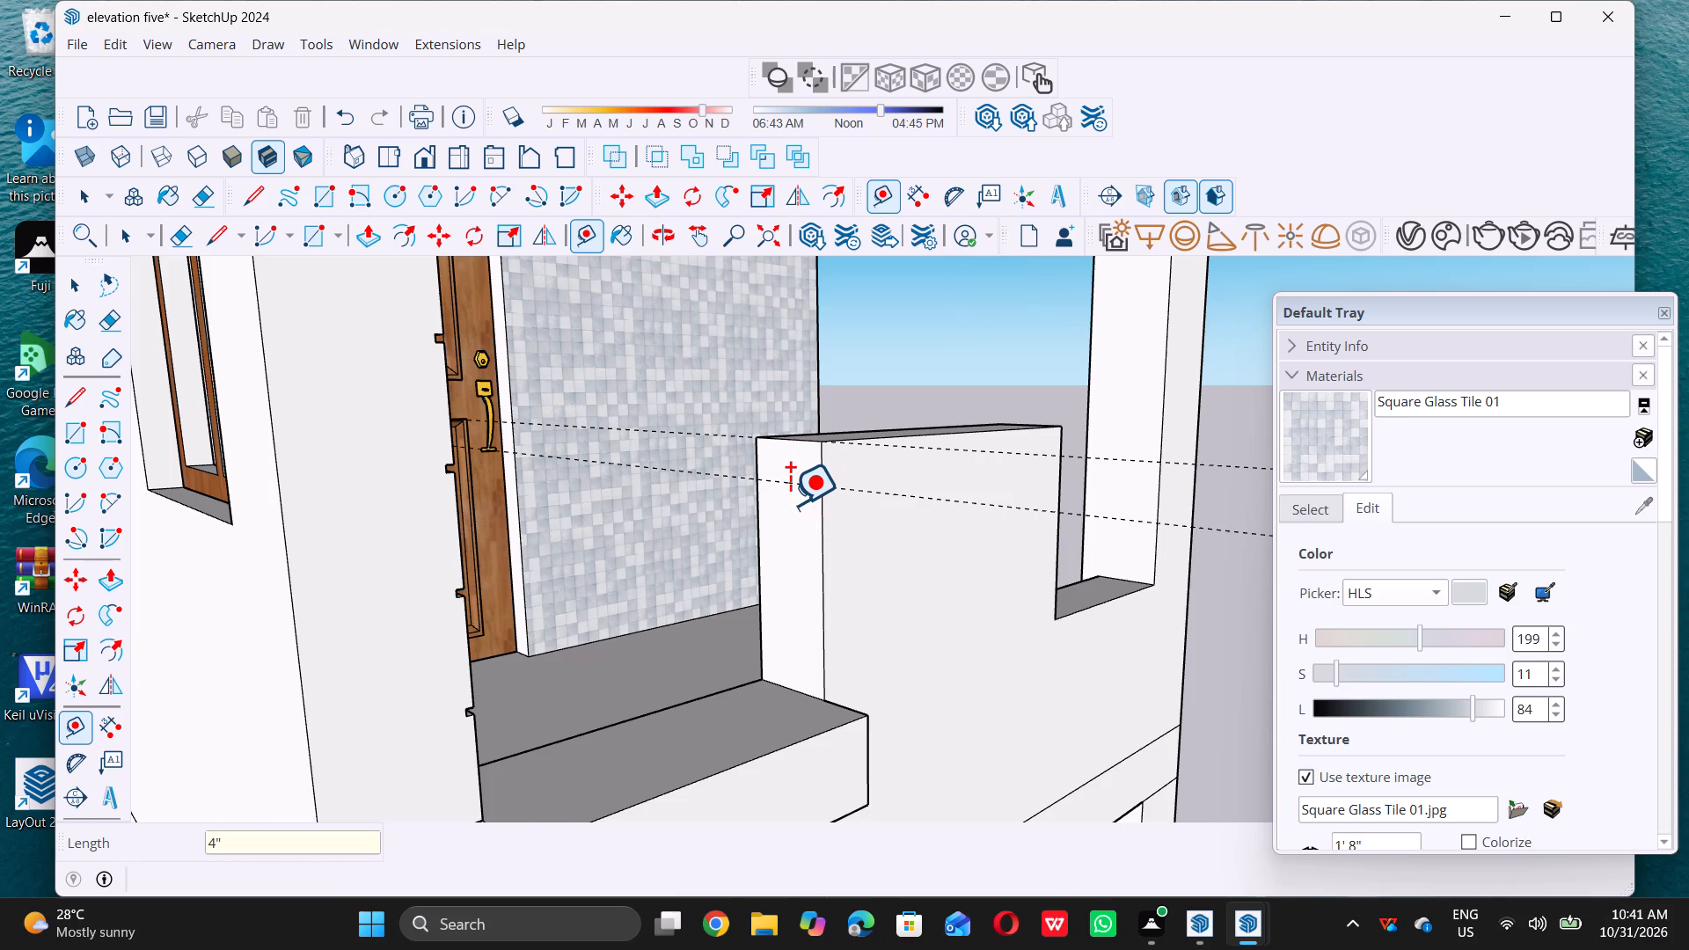
{"action": "key", "text": "space"}
Draw a 4" by 9" rectangle between the top edge and the guide on the raised section's end face beside the projecting block.
{"action": "scroll", "coordinate": [797, 442], "scroll_direction": "up", "scroll_amount": 5}
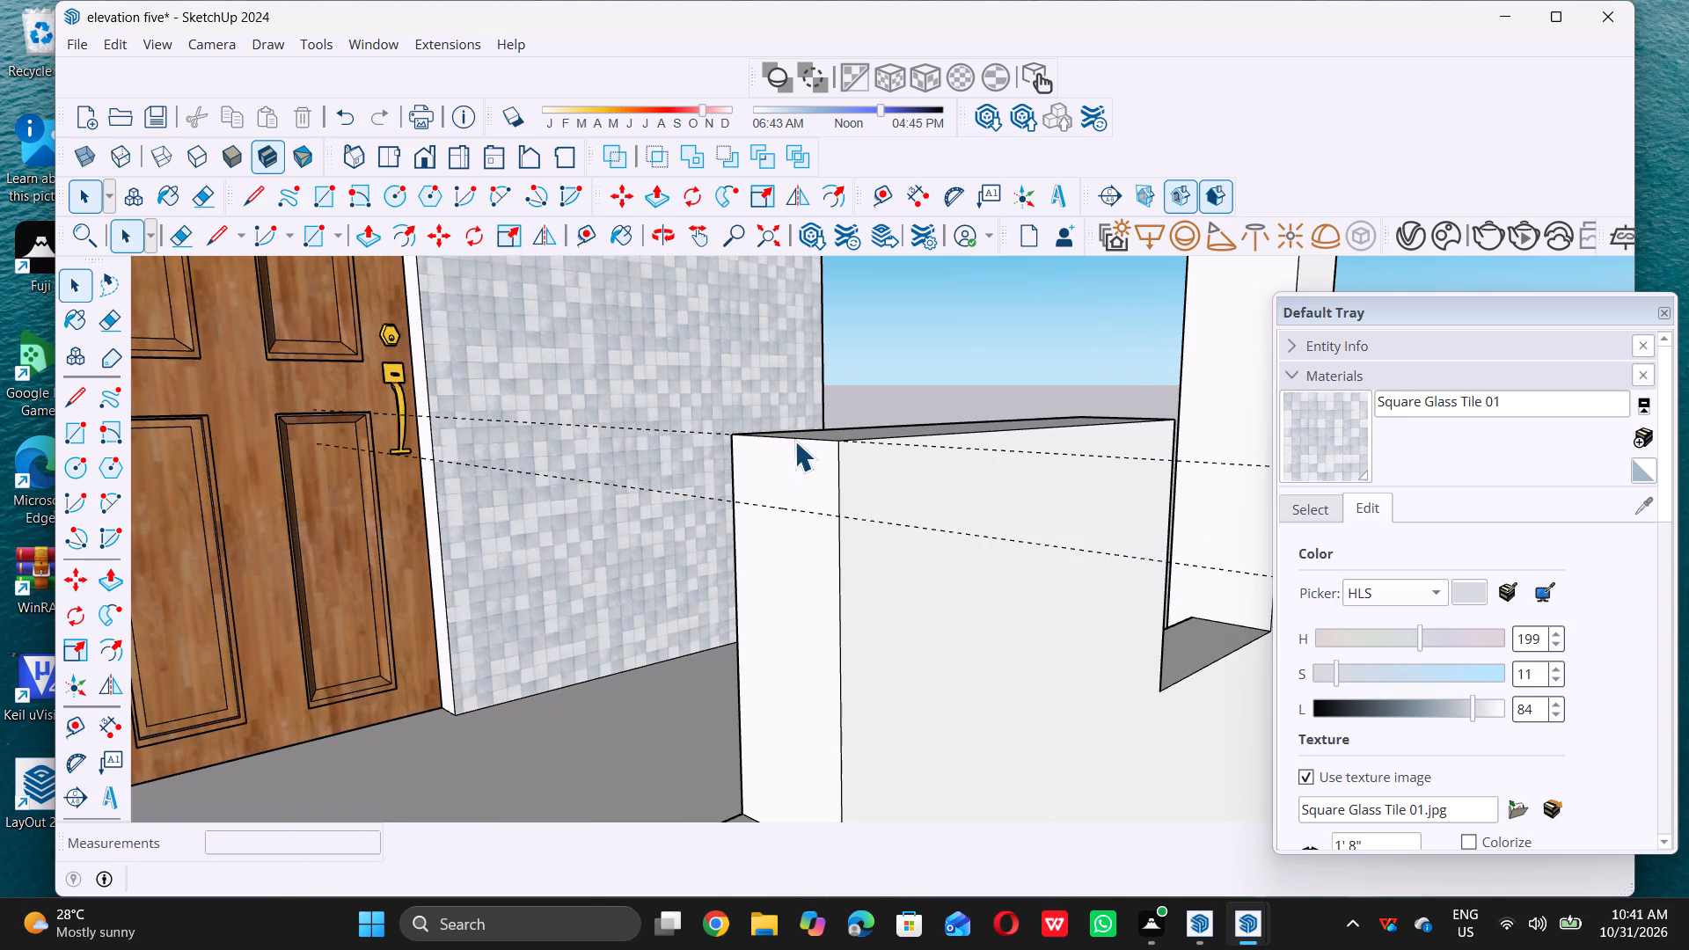
{"action": "key", "text": "r"}
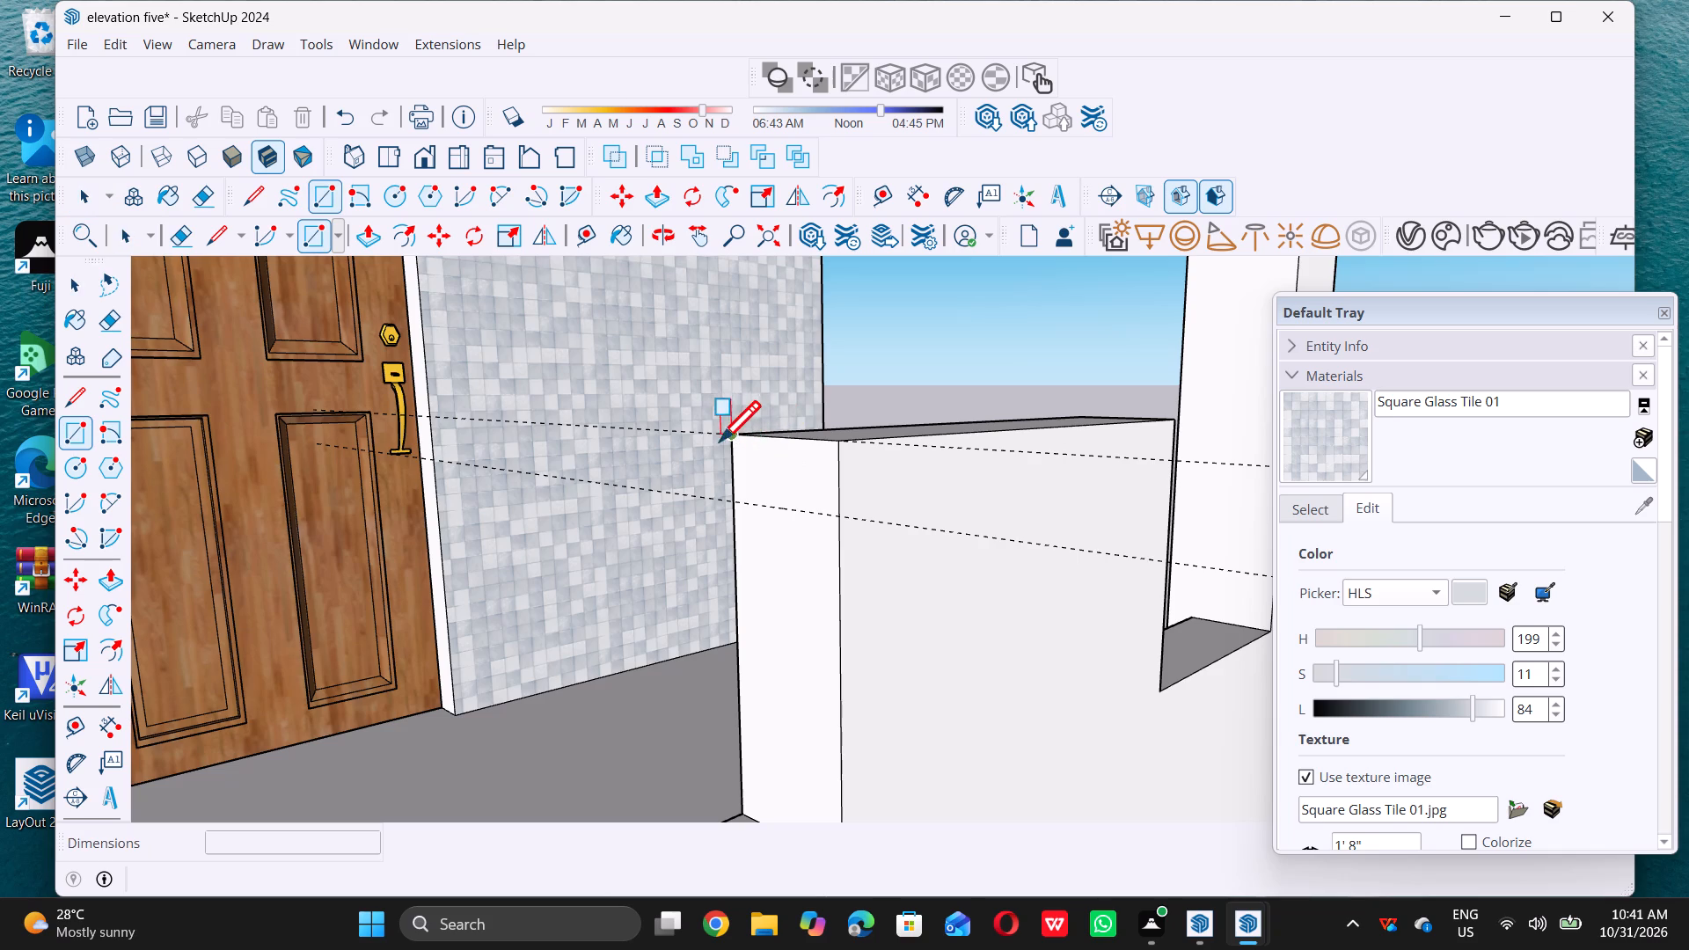
{"action": "left_click", "coordinate": [735, 435]}
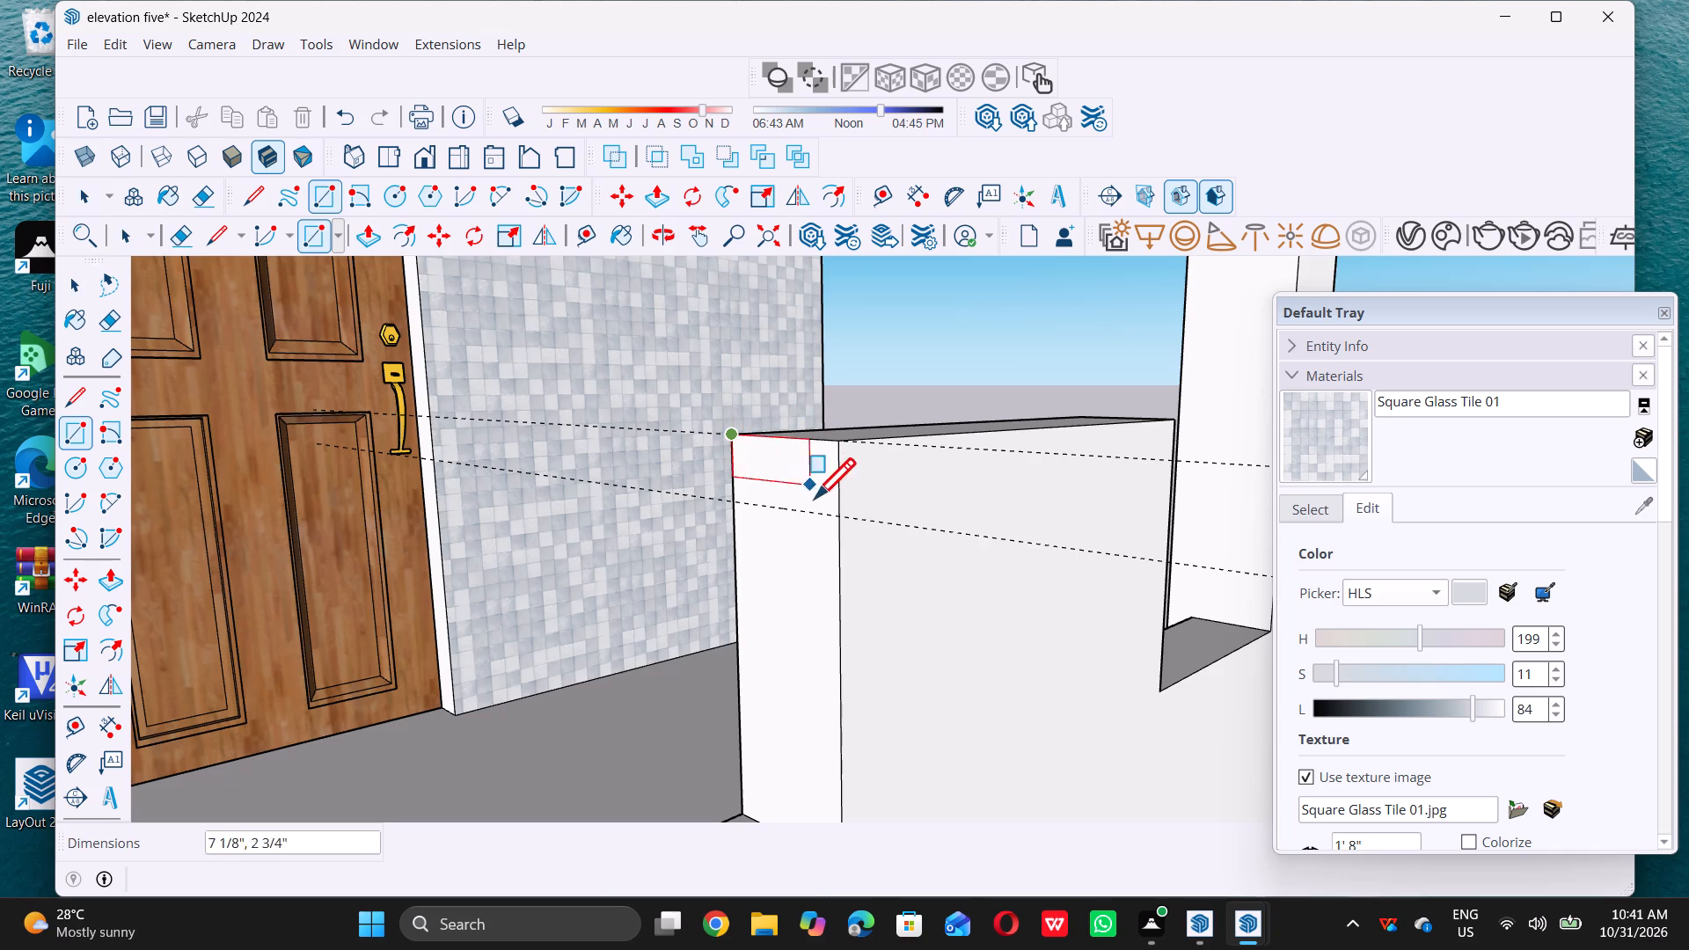
{"action": "double_click", "coordinate": [839, 516]}
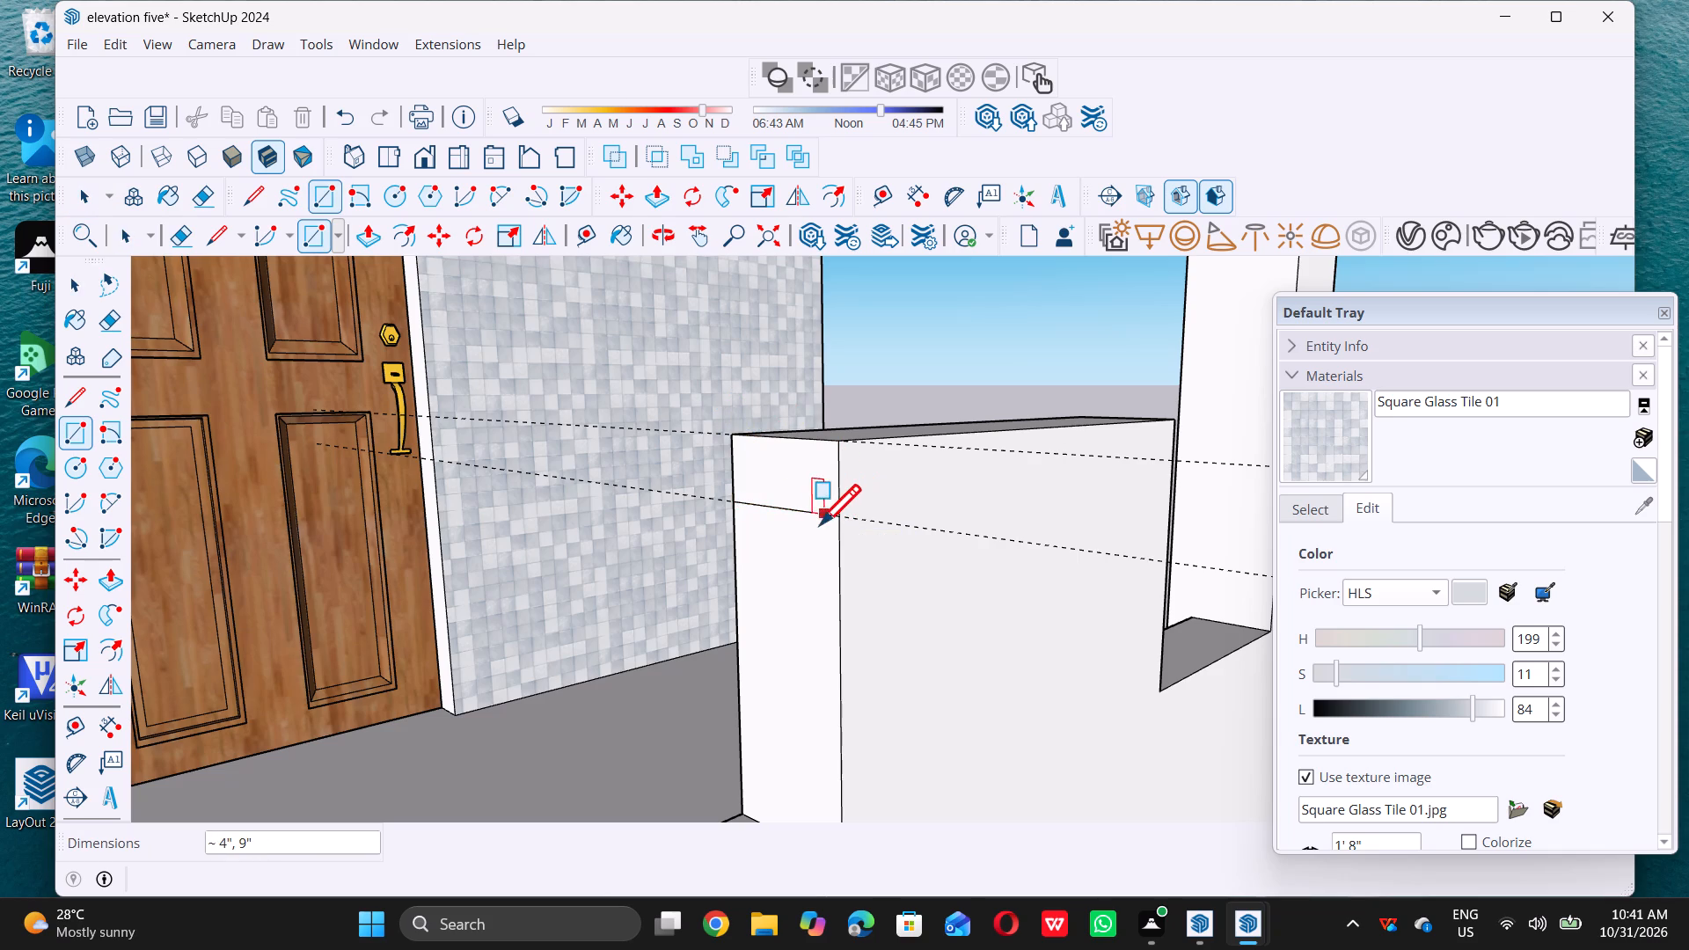
{"action": "key", "text": "space"}
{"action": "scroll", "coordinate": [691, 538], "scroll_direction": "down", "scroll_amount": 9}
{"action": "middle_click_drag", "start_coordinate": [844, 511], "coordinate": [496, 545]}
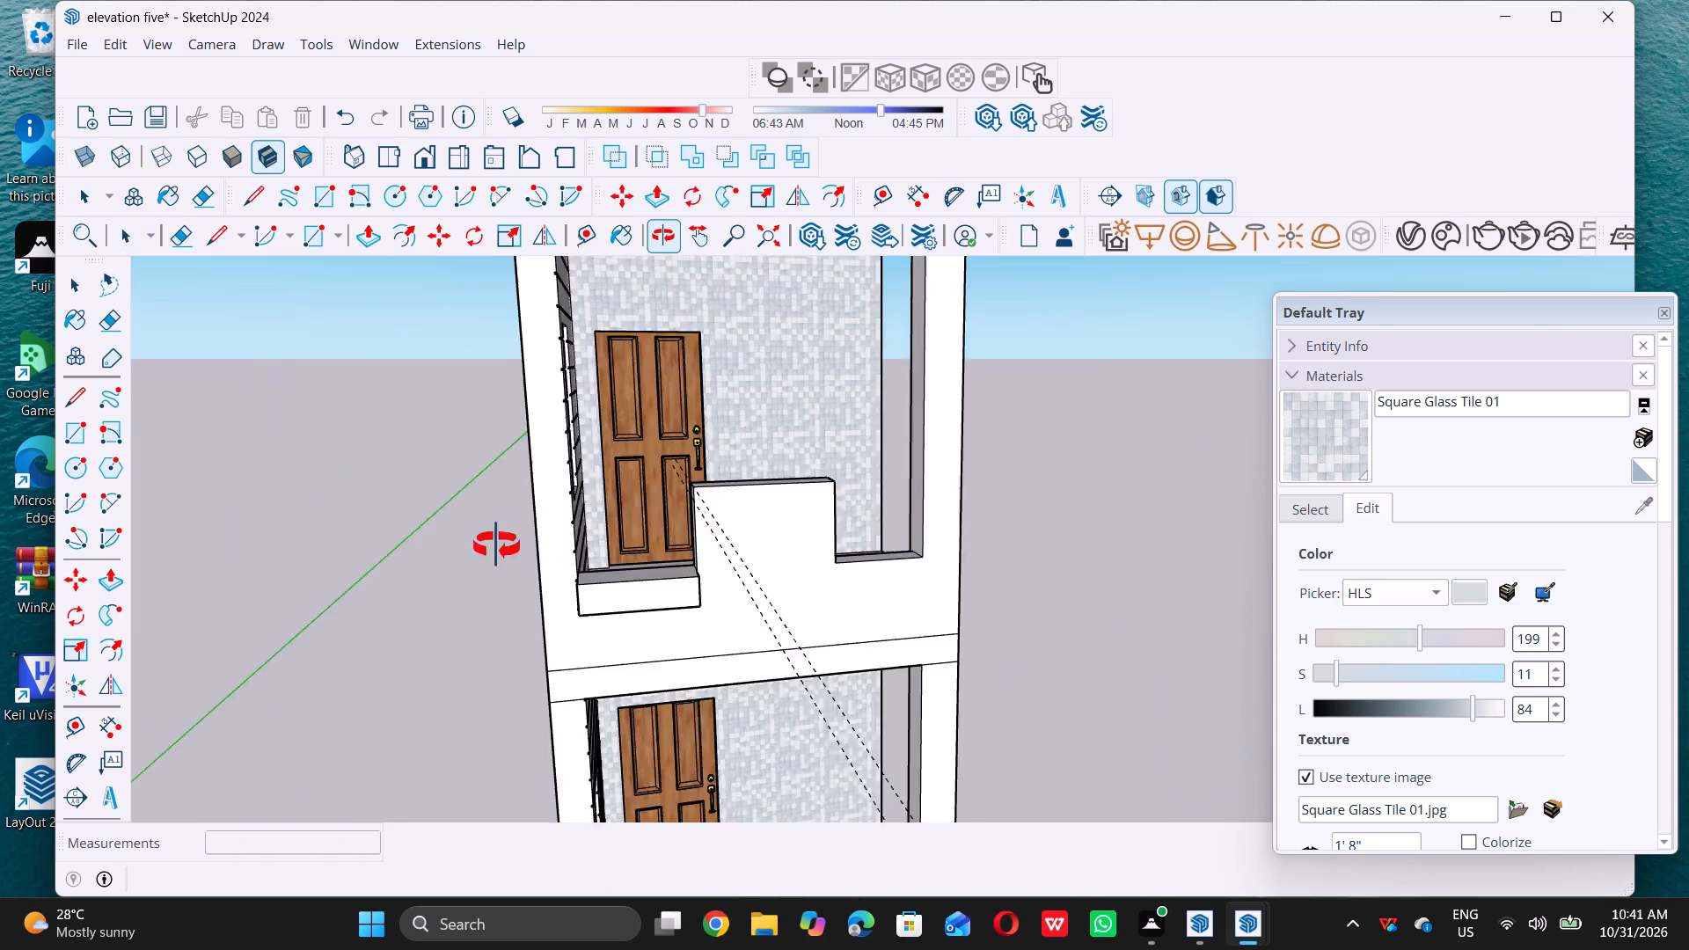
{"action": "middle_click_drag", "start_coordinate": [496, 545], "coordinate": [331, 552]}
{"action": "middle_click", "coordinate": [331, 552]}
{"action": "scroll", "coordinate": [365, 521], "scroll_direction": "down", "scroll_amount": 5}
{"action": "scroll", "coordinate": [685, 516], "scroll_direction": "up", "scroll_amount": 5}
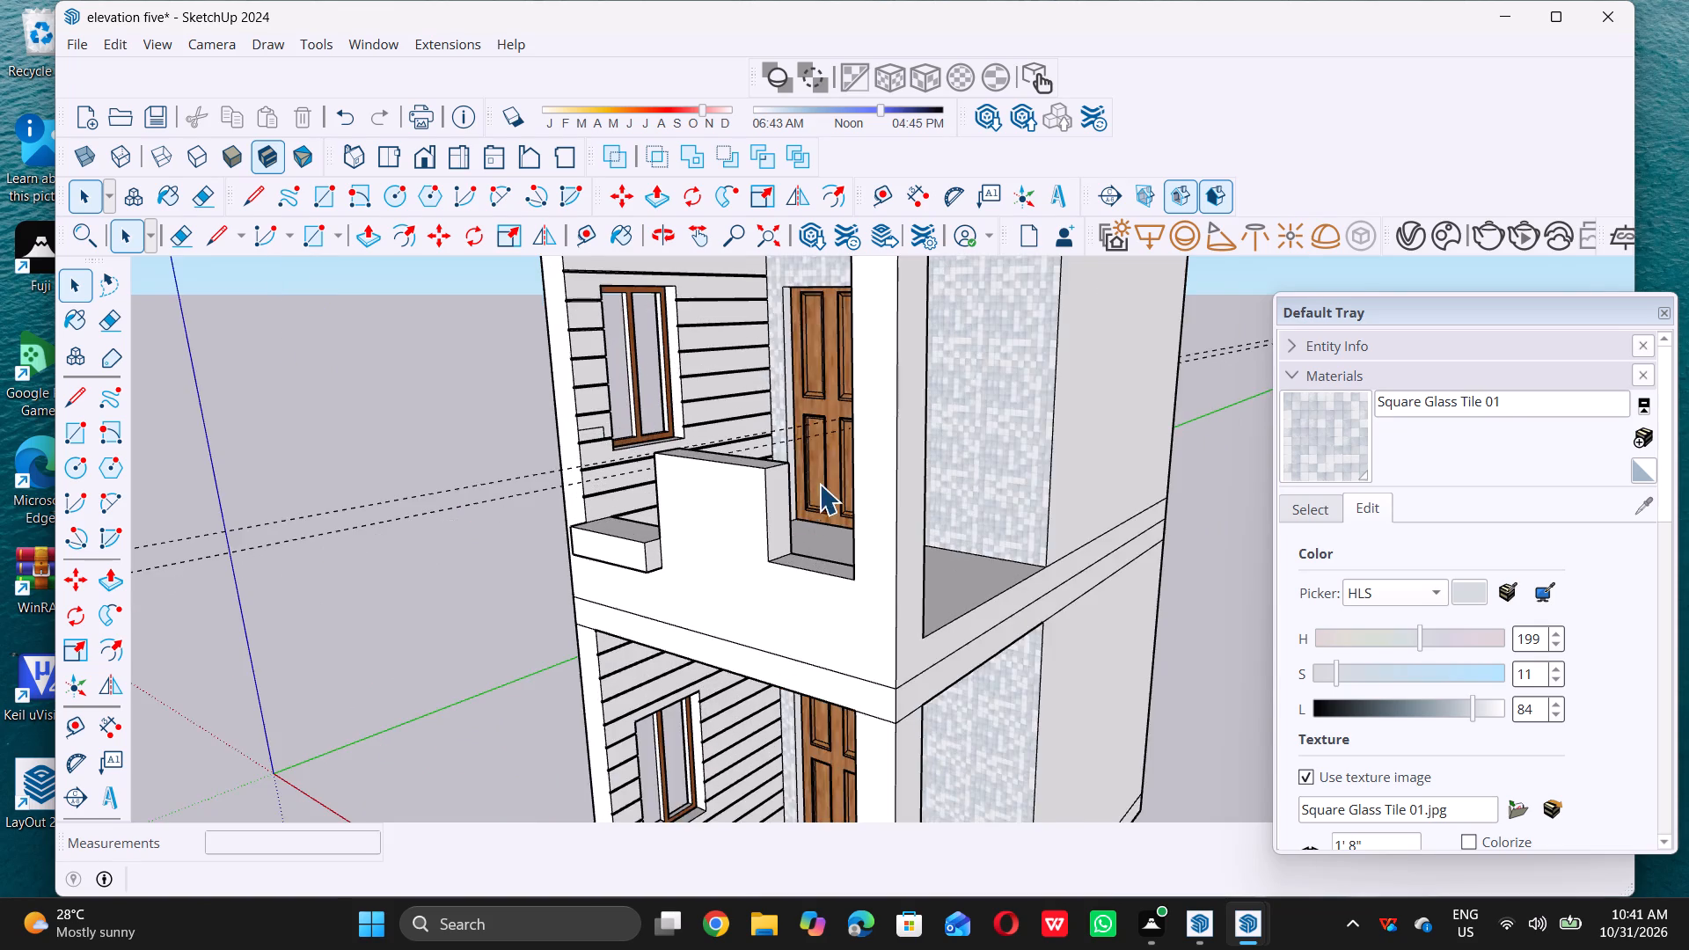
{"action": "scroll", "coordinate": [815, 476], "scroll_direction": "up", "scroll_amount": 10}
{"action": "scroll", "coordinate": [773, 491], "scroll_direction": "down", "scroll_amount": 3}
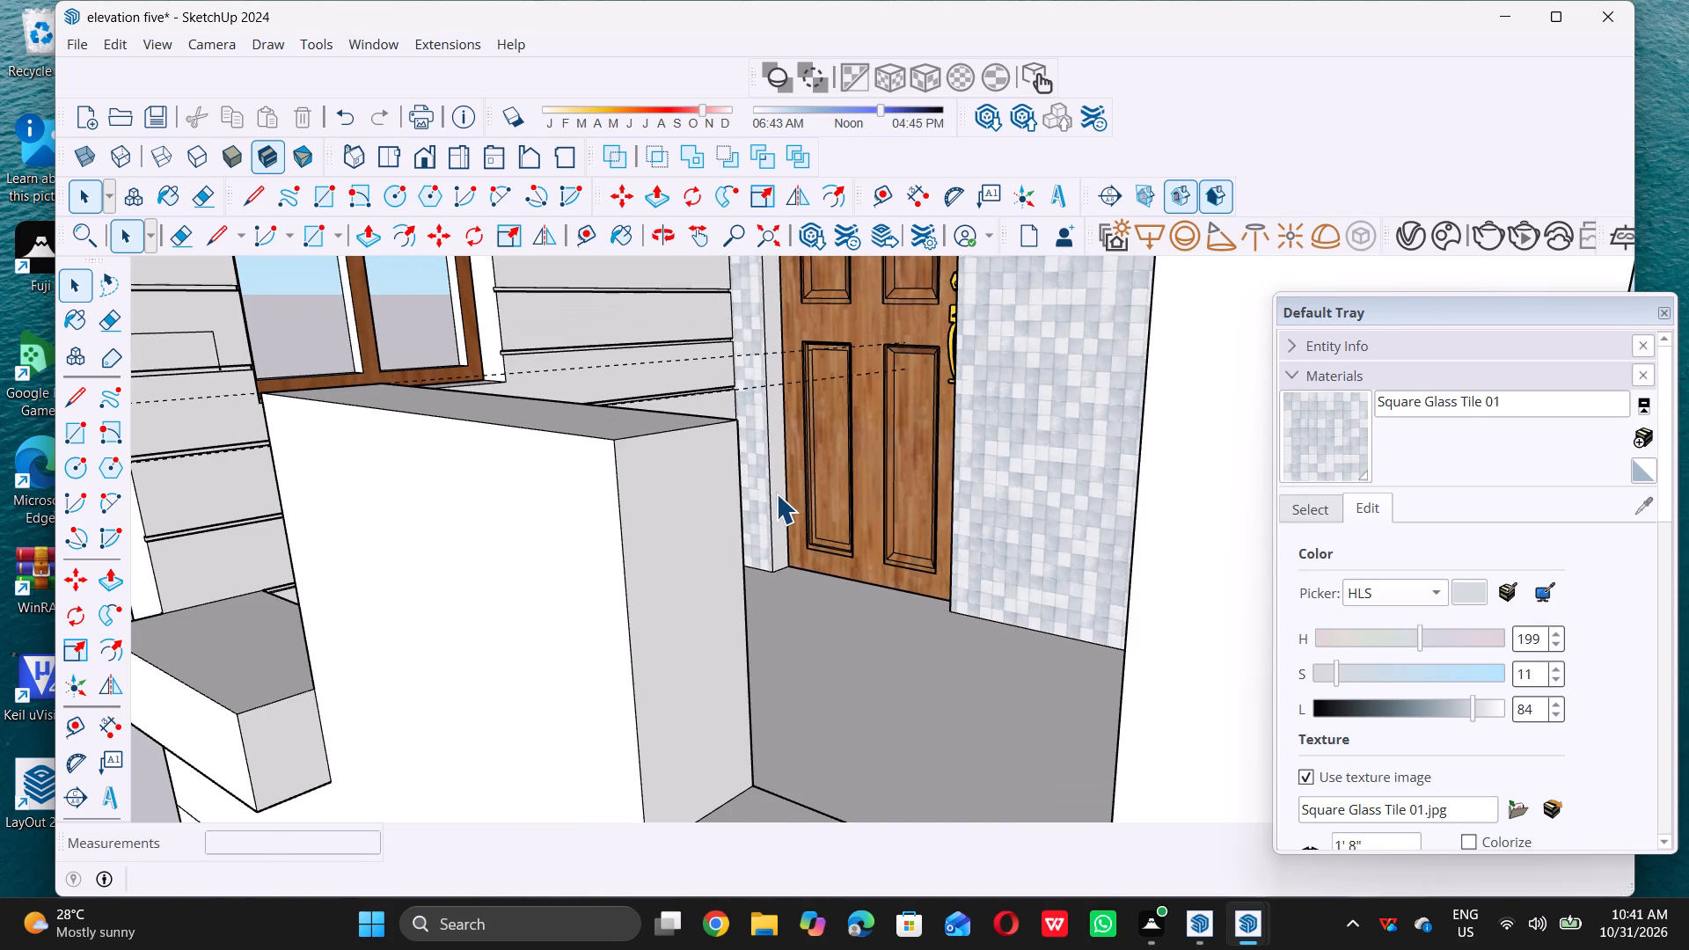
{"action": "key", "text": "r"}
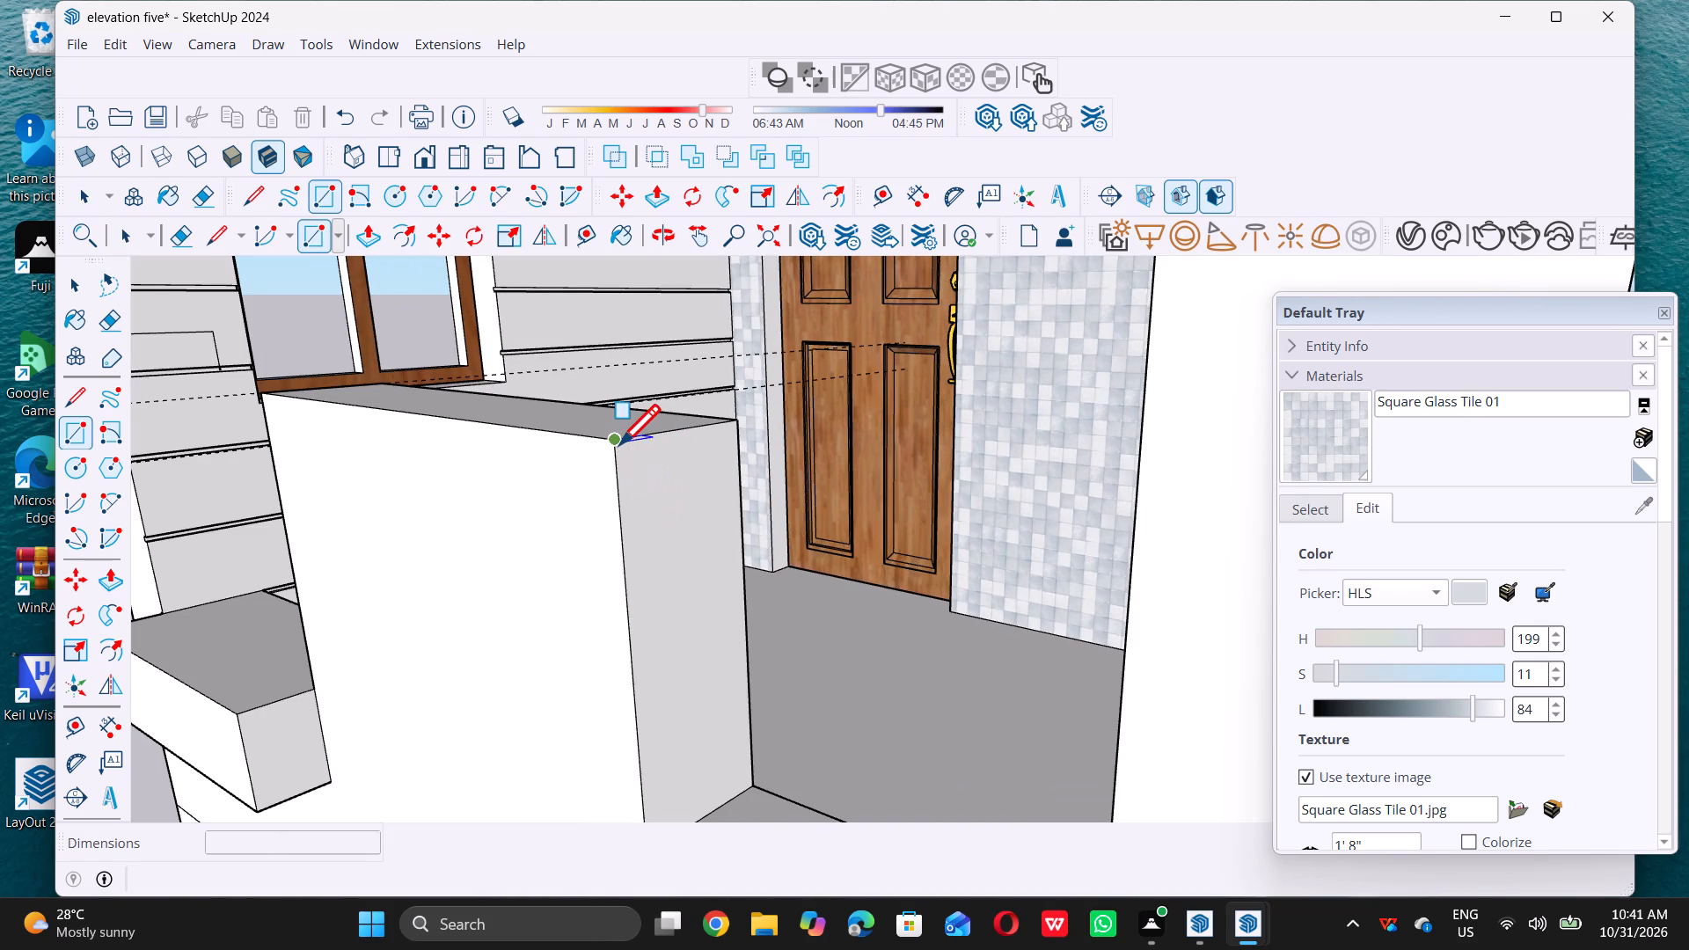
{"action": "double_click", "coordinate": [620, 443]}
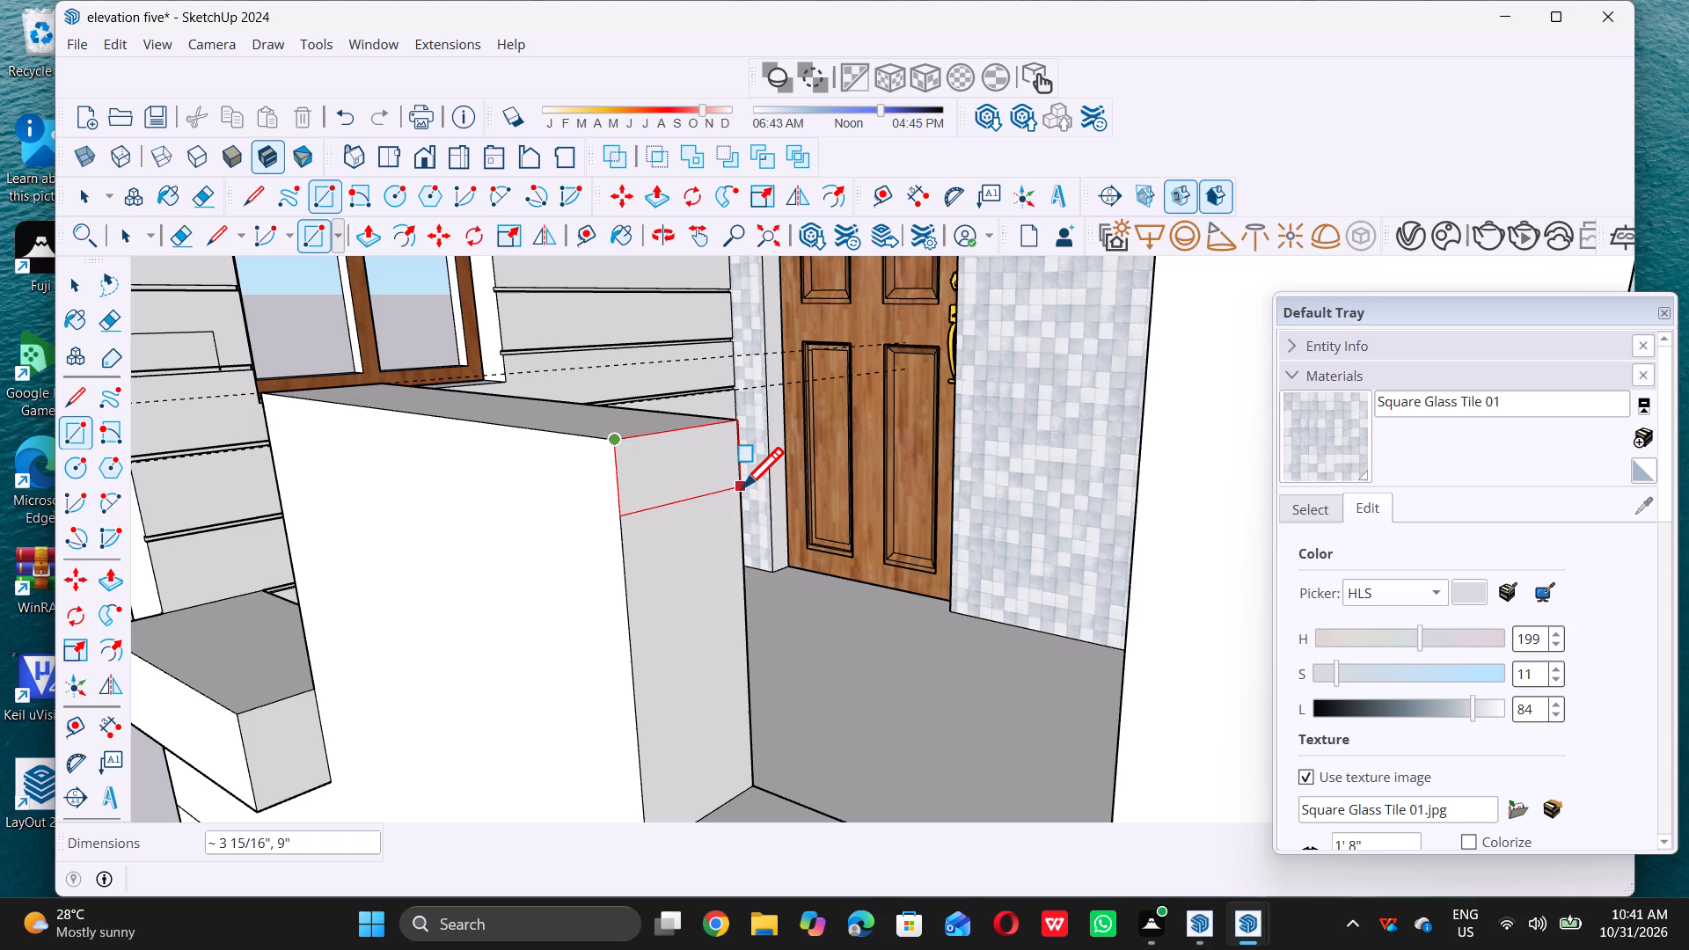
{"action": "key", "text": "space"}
Place a guide line 4" below the top edge of the raised section's other end face, away from the projecting block.
{"action": "key", "text": "t"}
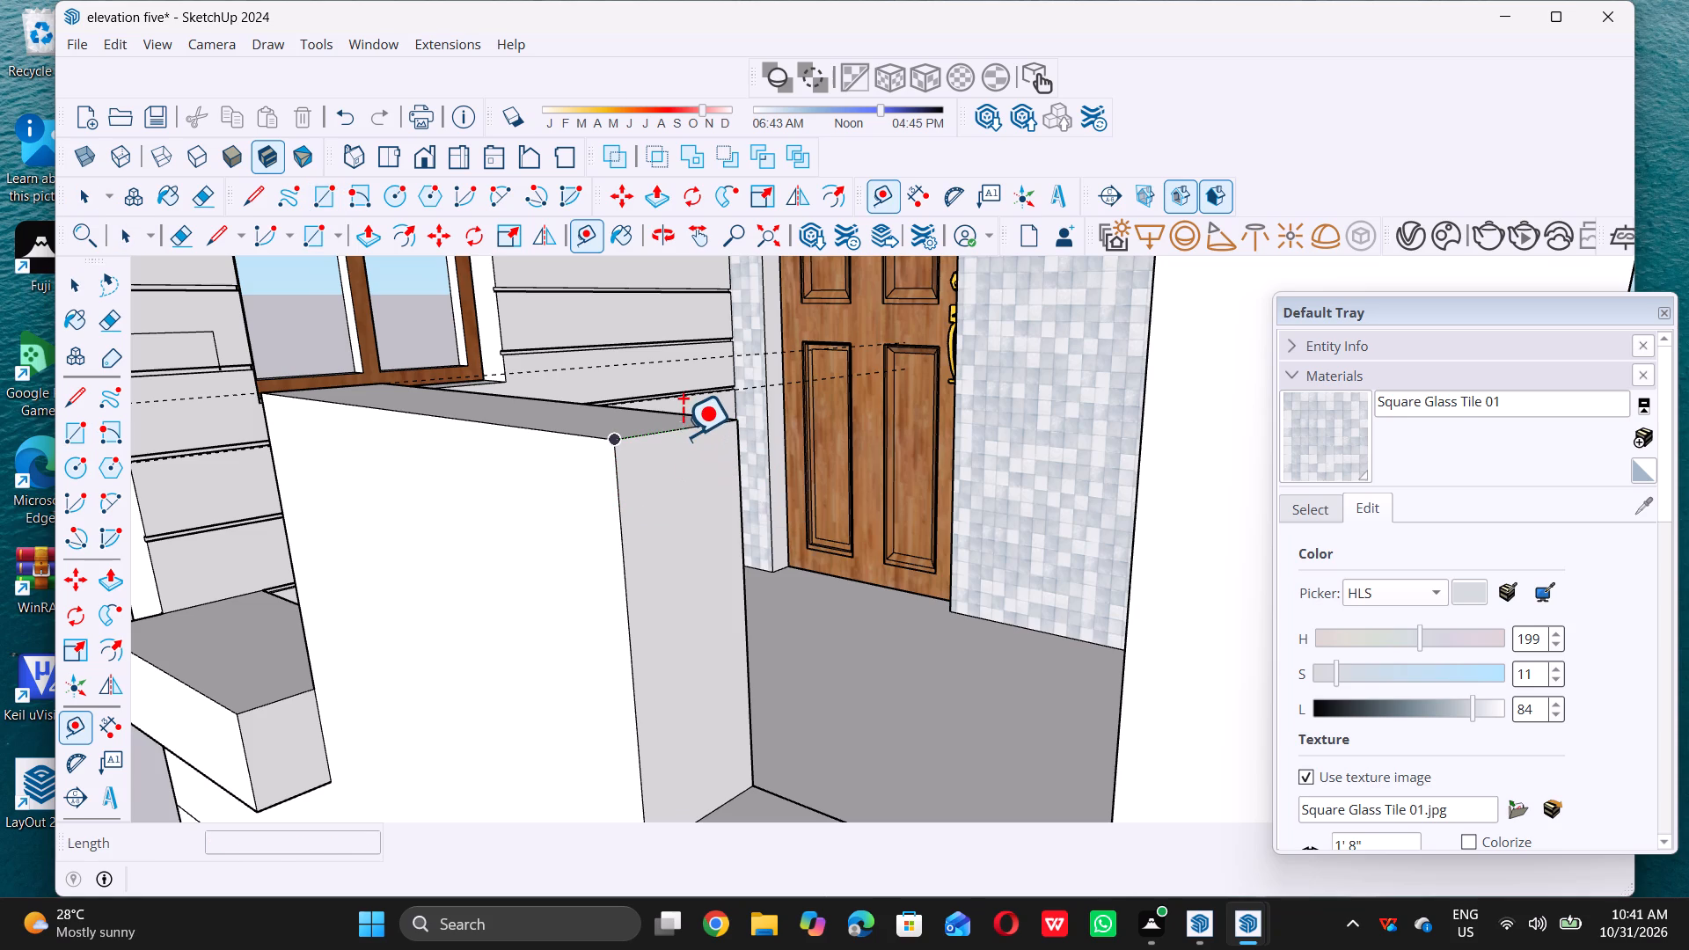
{"action": "left_click", "coordinate": [678, 433]}
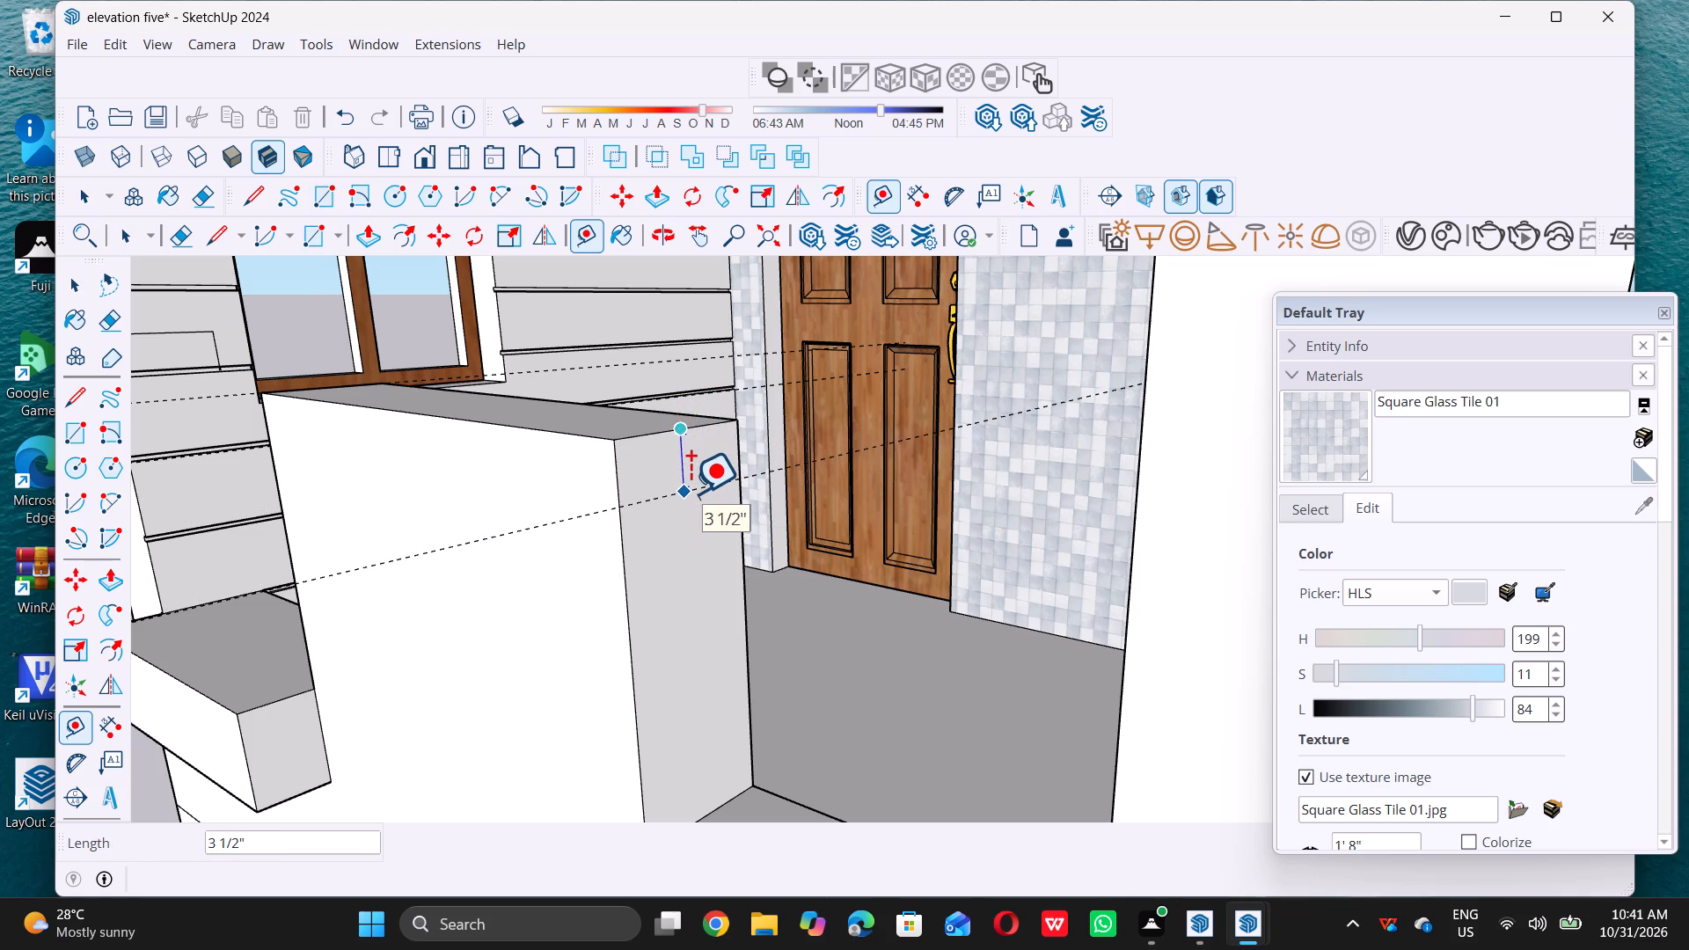
{"action": "key", "text": "4"}
{"action": "key", "text": "shift+quotedbl"}
{"action": "key", "text": "Return"}
{"action": "key", "text": "space"}
Draw a 4" by 9" rectangle between the top edge and the guide on the end face away from the projecting block.
{"action": "key", "text": "r"}
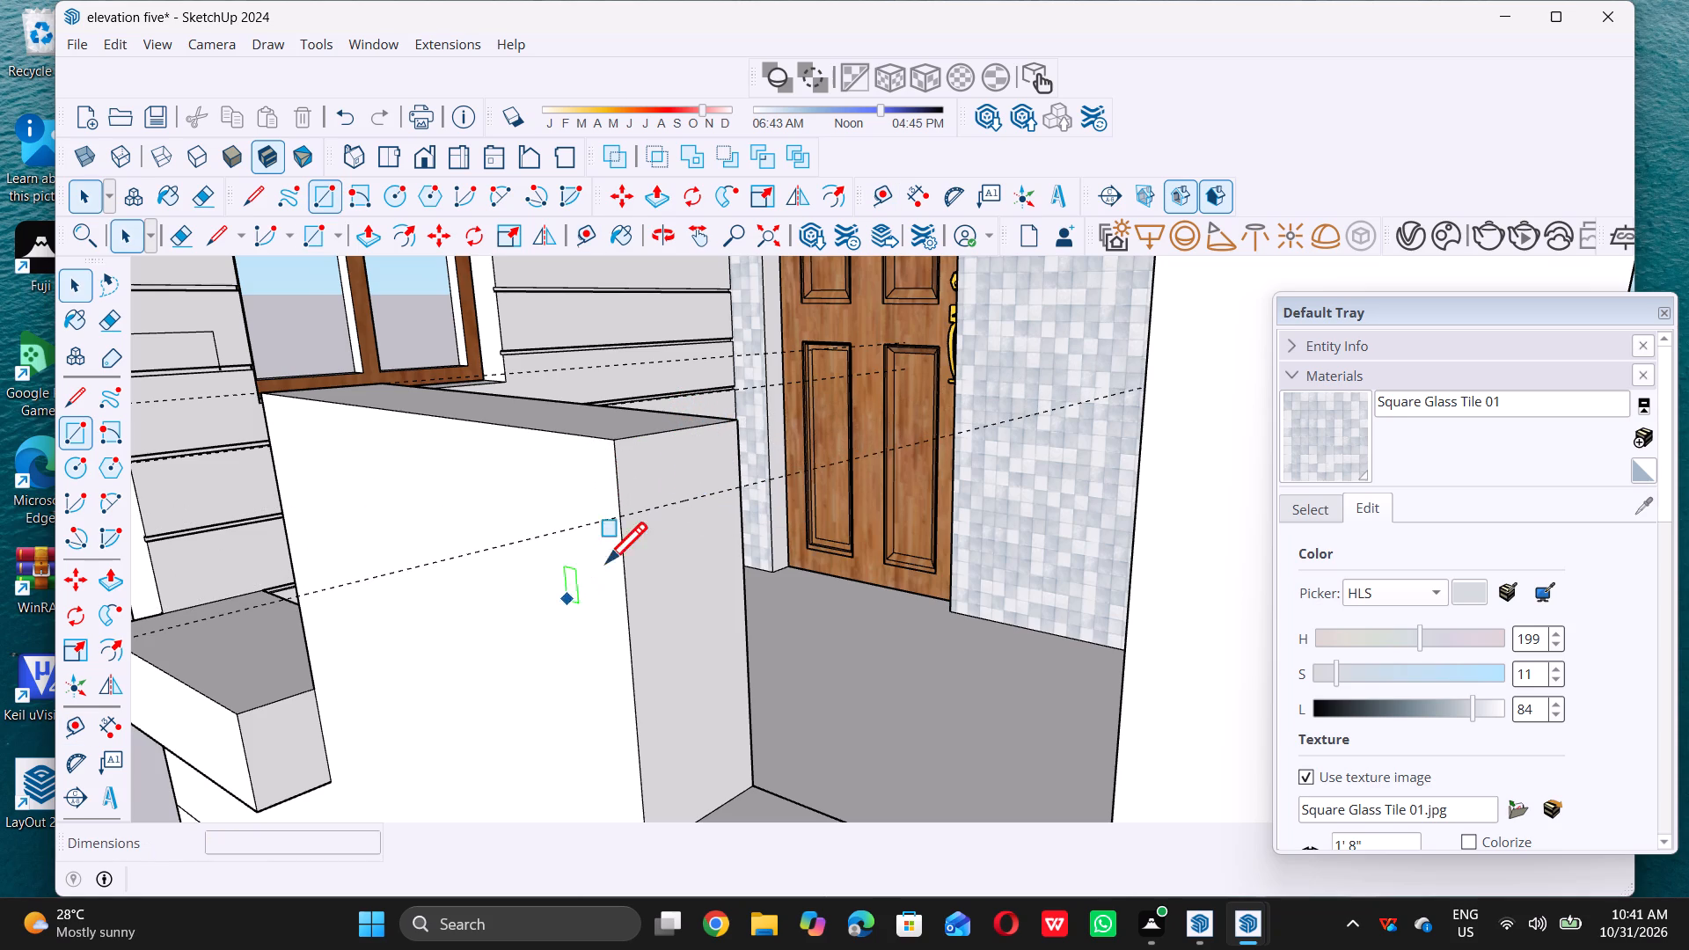
{"action": "left_click", "coordinate": [619, 442]}
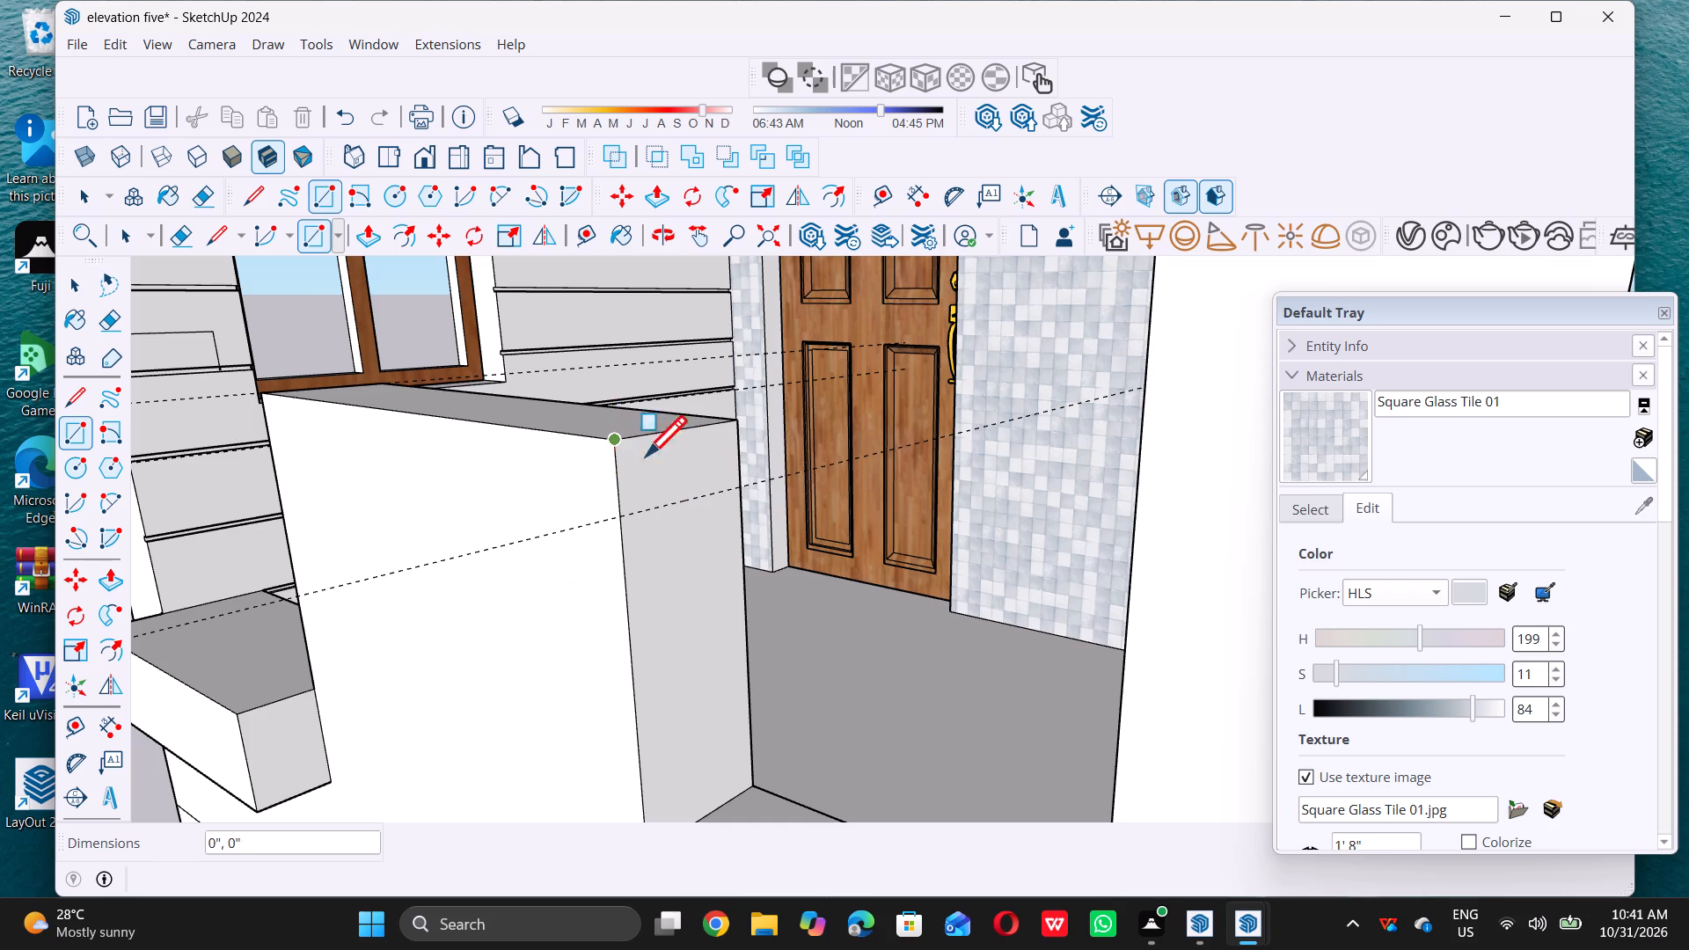
{"action": "double_click", "coordinate": [744, 486]}
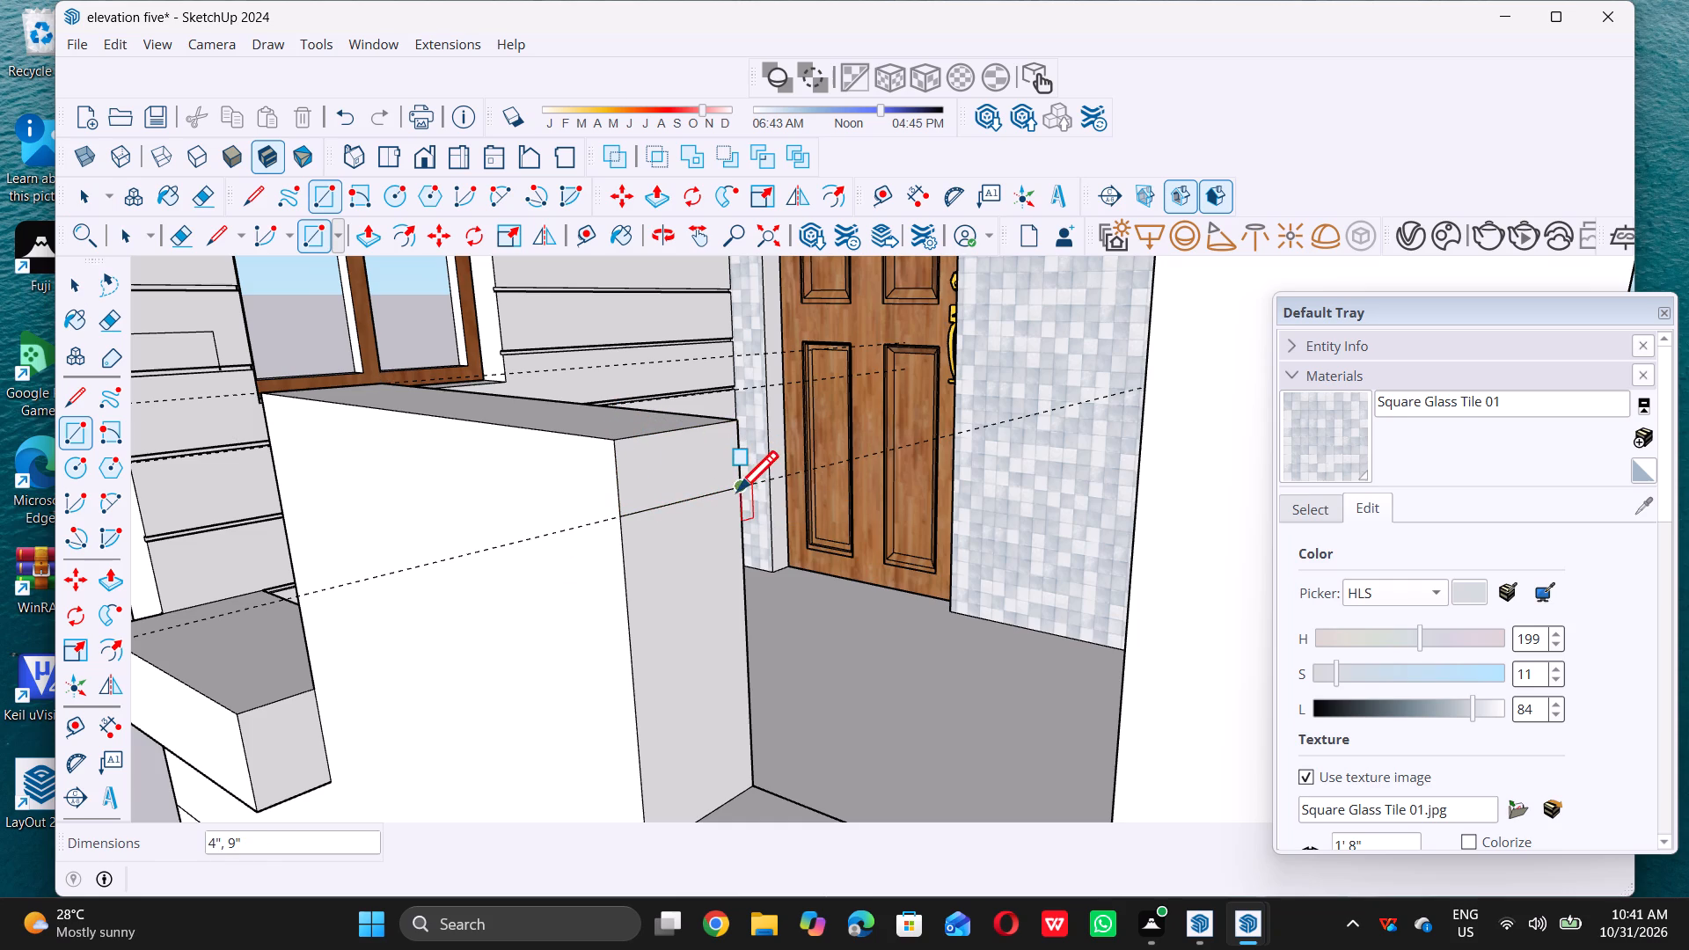
{"action": "key", "text": "space"}
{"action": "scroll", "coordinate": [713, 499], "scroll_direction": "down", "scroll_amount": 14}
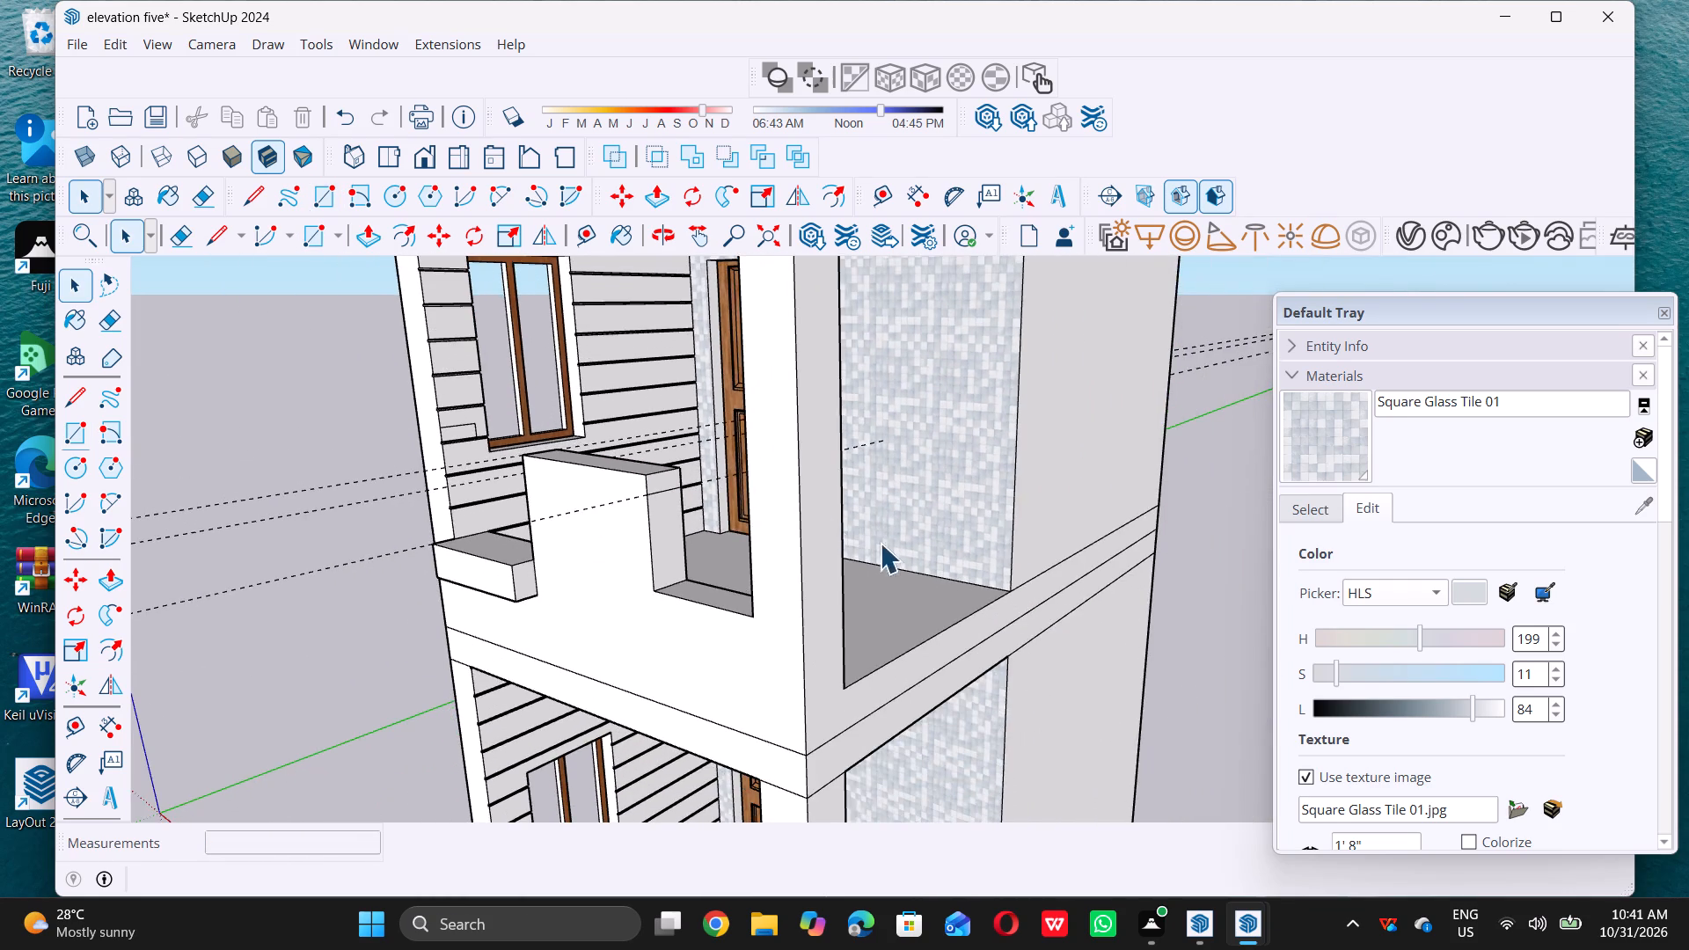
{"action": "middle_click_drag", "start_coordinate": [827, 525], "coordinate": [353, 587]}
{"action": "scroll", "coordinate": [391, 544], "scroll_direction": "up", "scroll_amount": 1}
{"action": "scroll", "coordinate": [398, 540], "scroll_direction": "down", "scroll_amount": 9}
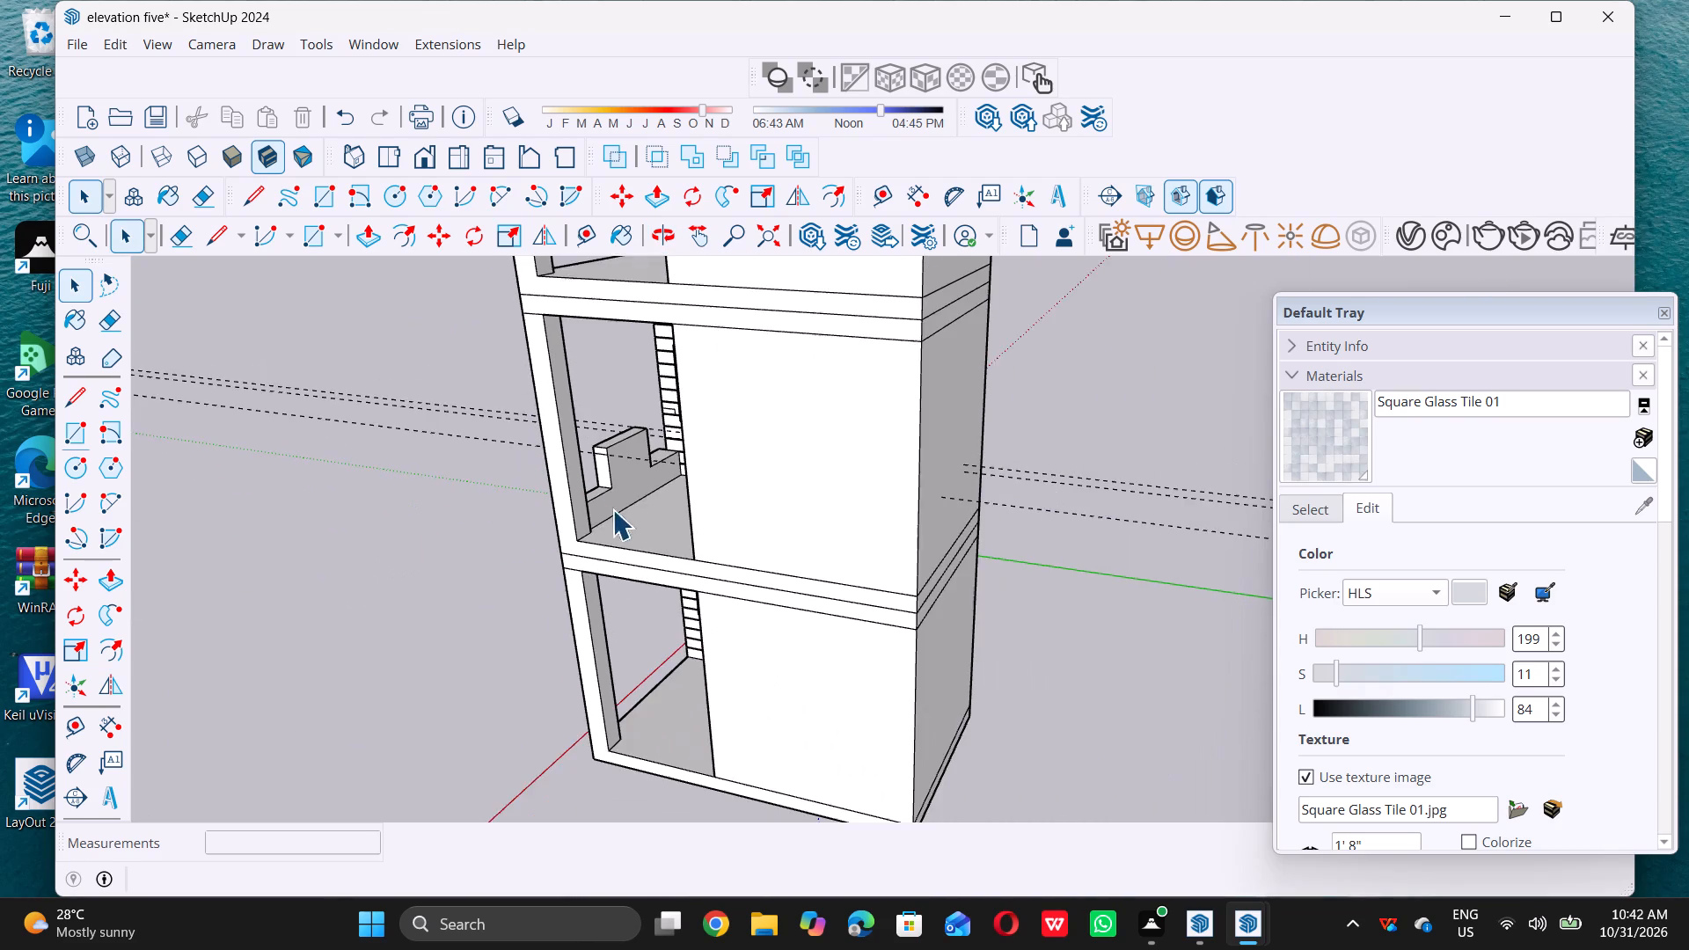
Place a guide line 9" in from the open side edge of the middle floor's balcony slab, beside the front corner column.
{"action": "middle_click_drag", "start_coordinate": [613, 512], "coordinate": [541, 627]}
{"action": "scroll", "coordinate": [552, 581], "scroll_direction": "up", "scroll_amount": 6}
{"action": "scroll", "coordinate": [613, 521], "scroll_direction": "up", "scroll_amount": 9}
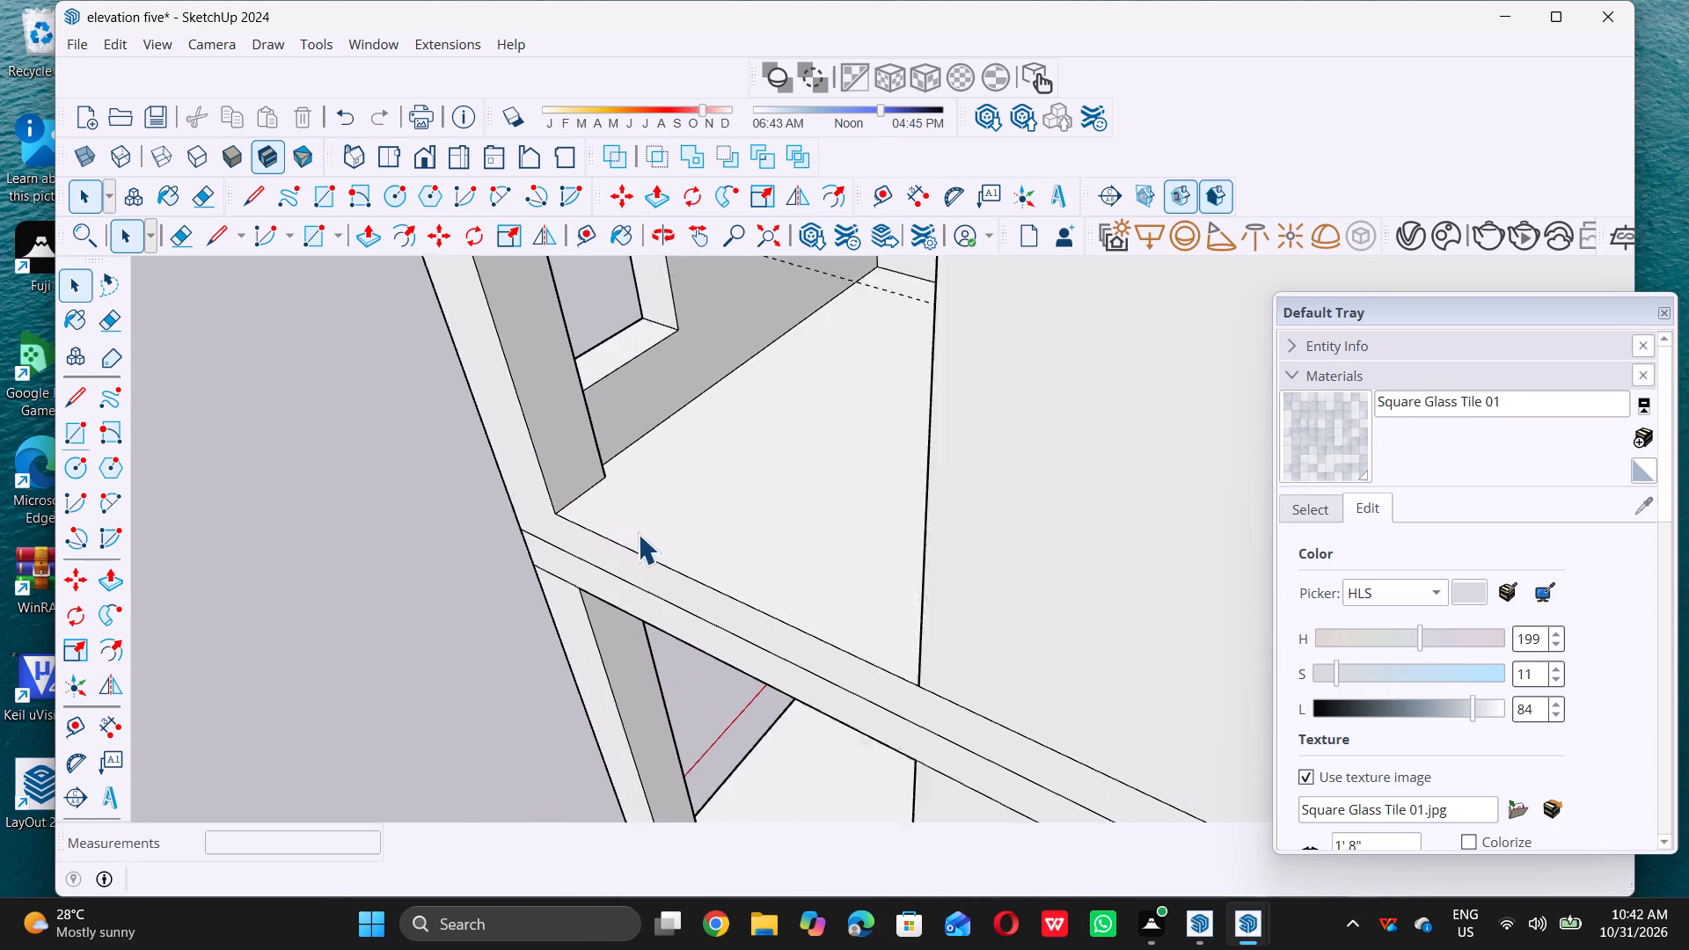
{"action": "key", "text": "t"}
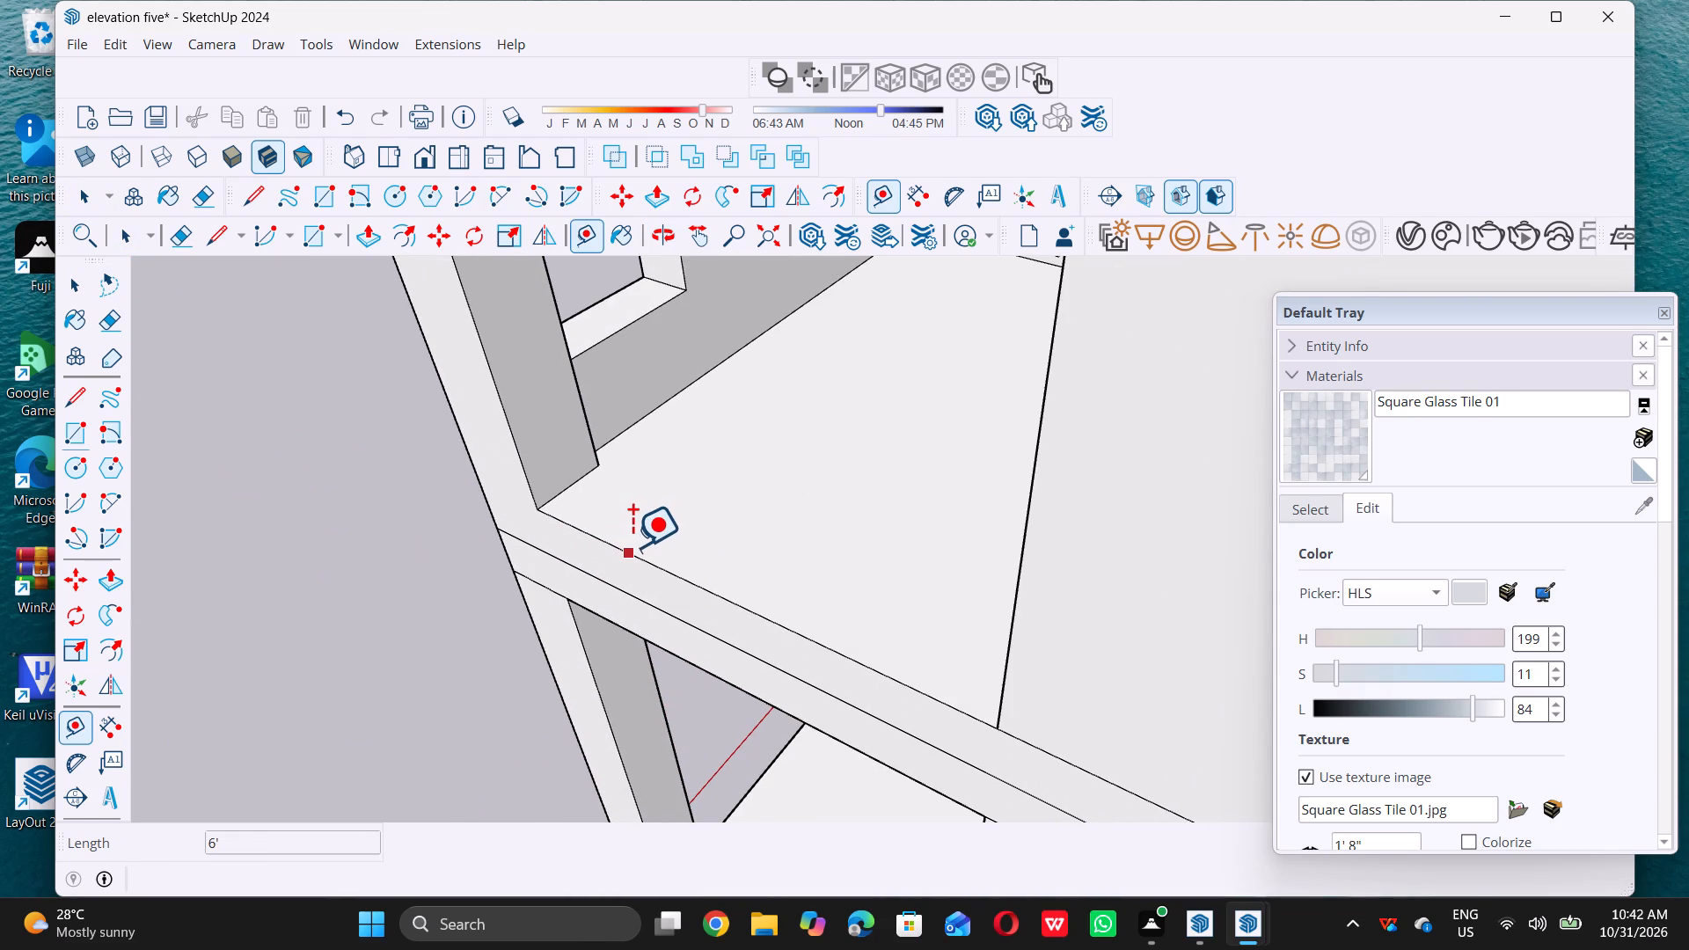
{"action": "left_click", "coordinate": [631, 547]}
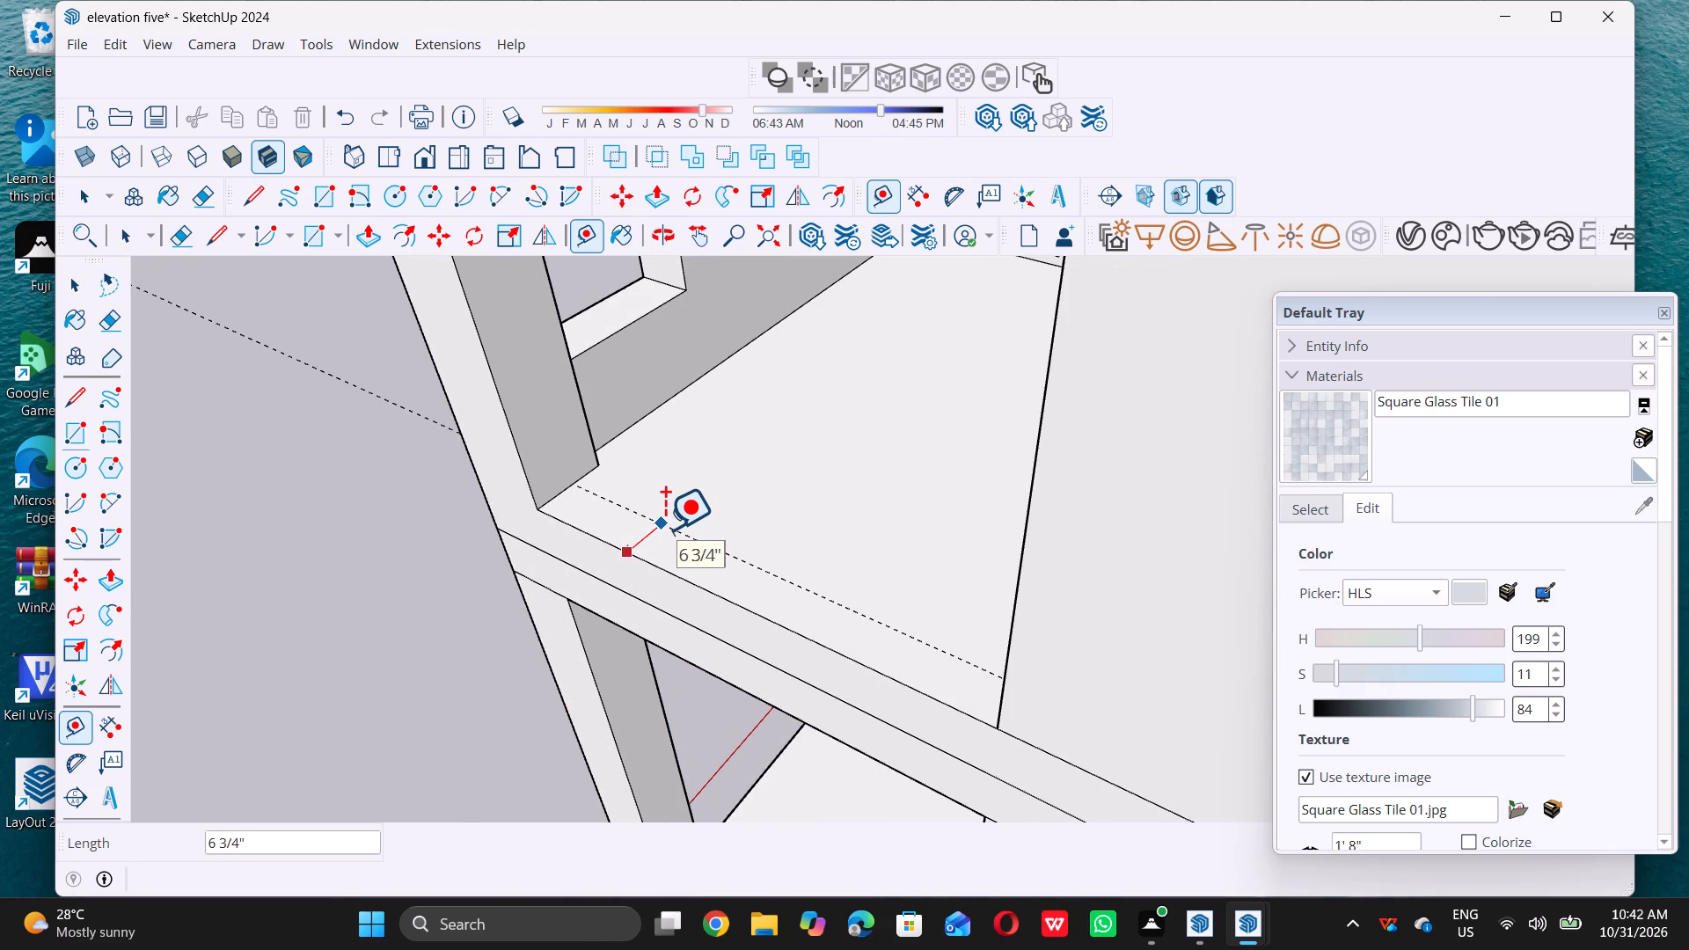
{"action": "key", "text": "9"}
{"action": "key", "text": "shift+quotedbl"}
{"action": "key", "text": "Return"}
{"action": "key", "text": "space"}
{"action": "scroll", "coordinate": [671, 501], "scroll_direction": "down", "scroll_amount": 3}
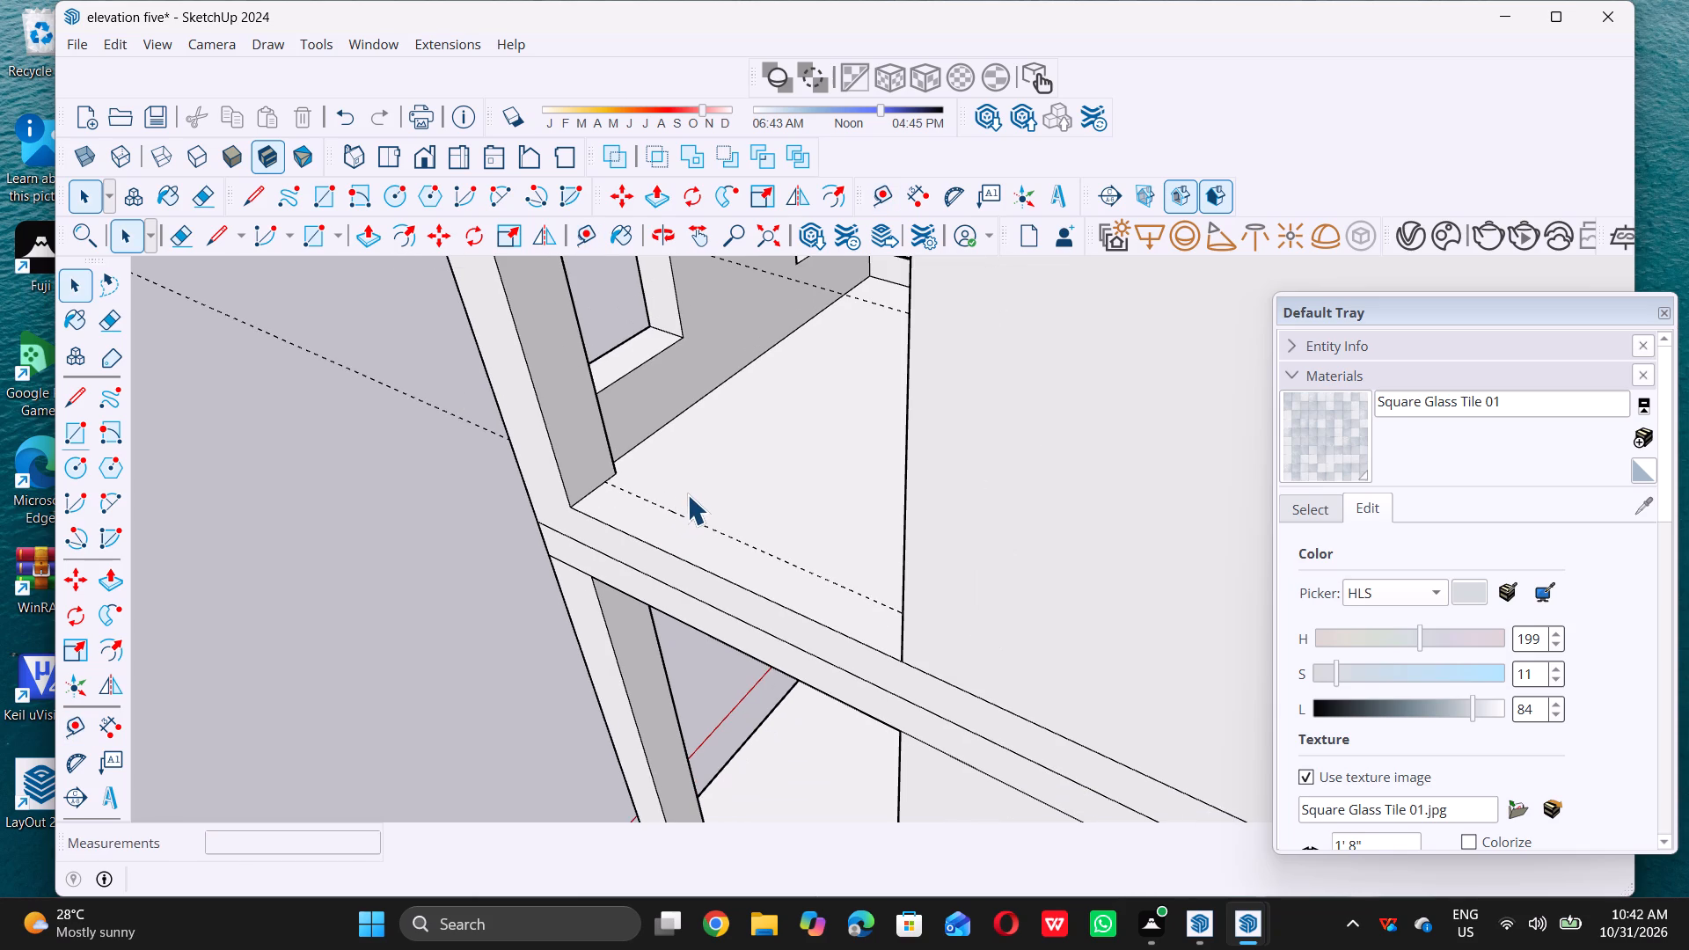
Examine the front corner column, balcony floor edge and raised ledge section of the middle floor from several angles.
{"action": "middle_click_drag", "start_coordinate": [655, 465], "coordinate": [693, 493]}
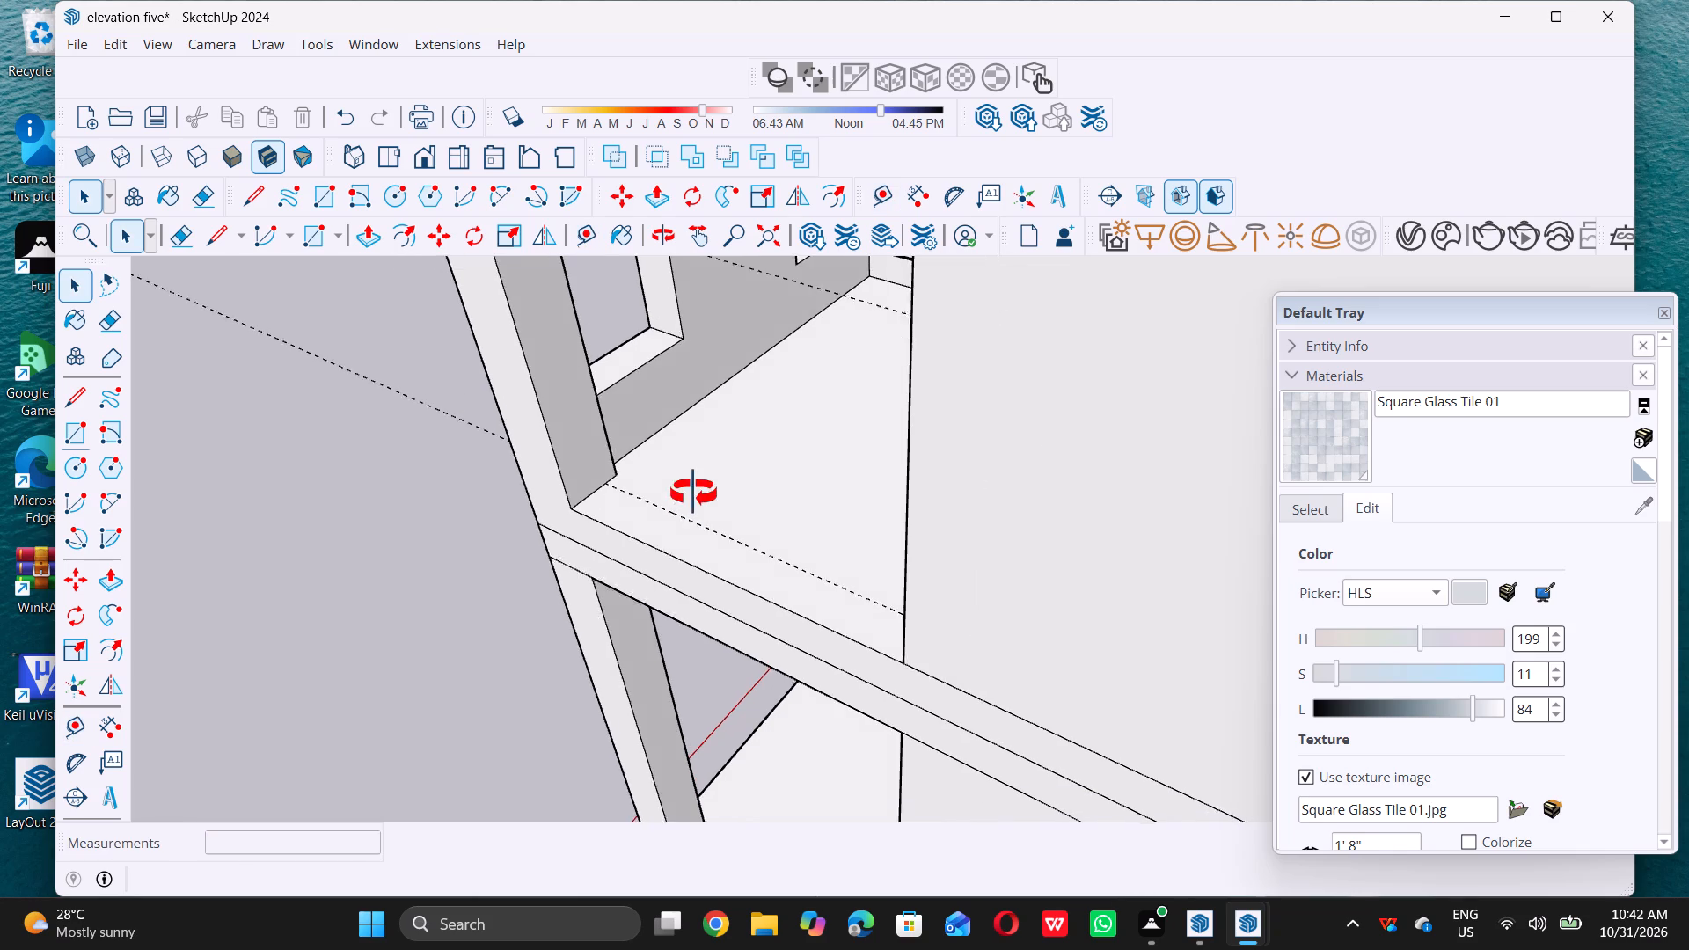
{"action": "middle_click_drag", "start_coordinate": [693, 493], "coordinate": [703, 498]}
{"action": "scroll", "coordinate": [607, 520], "scroll_direction": "up", "scroll_amount": 1}
{"action": "scroll", "coordinate": [610, 529], "scroll_direction": "down", "scroll_amount": 4}
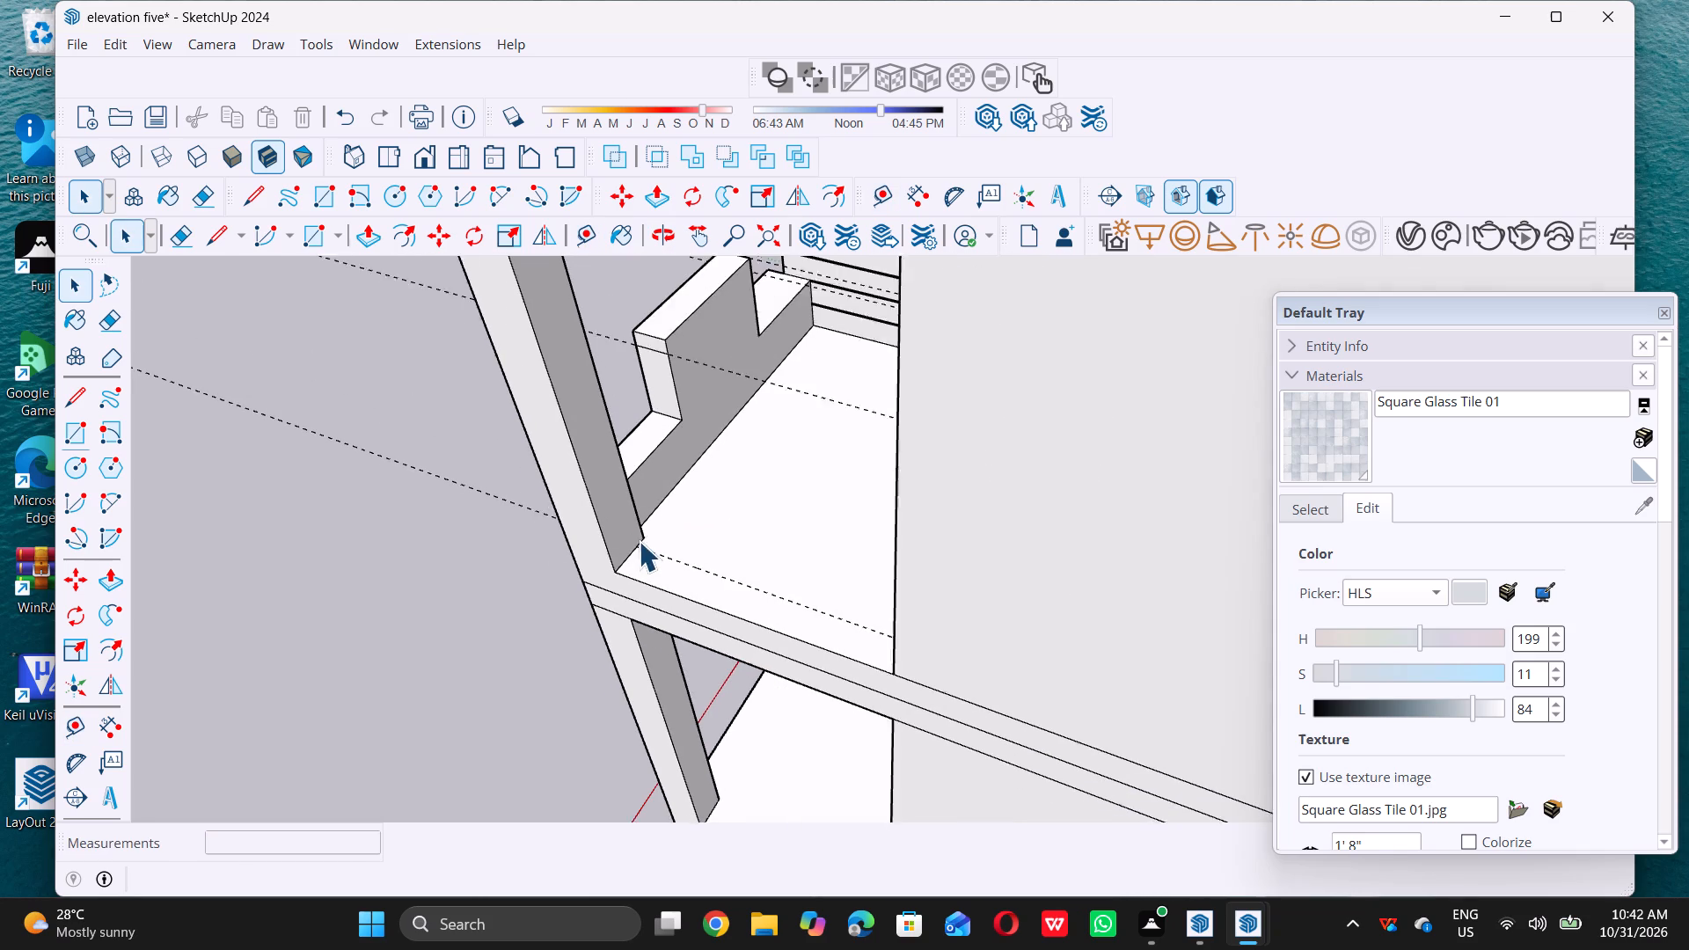
{"action": "scroll", "coordinate": [639, 541], "scroll_direction": "down", "scroll_amount": 1}
{"action": "middle_click_drag", "start_coordinate": [634, 534], "coordinate": [623, 461]}
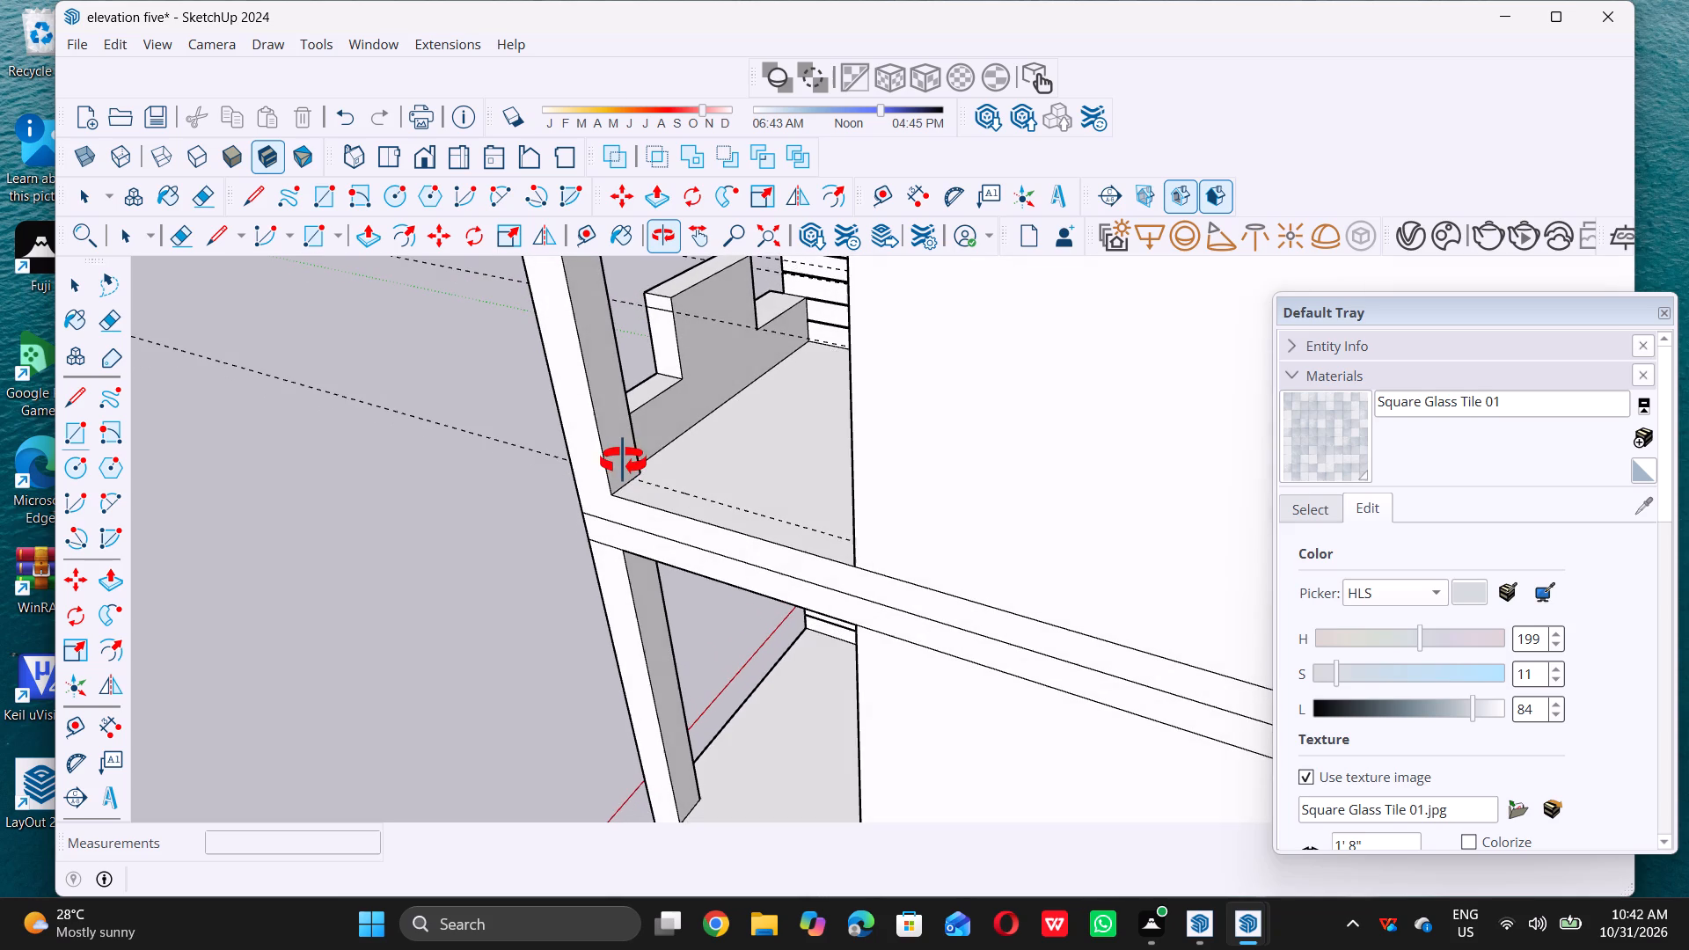
{"action": "middle_click_drag", "start_coordinate": [623, 461], "coordinate": [649, 416]}
{"action": "middle_click", "coordinate": [654, 400]}
{"action": "middle_click", "coordinate": [656, 406]}
{"action": "scroll", "coordinate": [649, 483], "scroll_direction": "down", "scroll_amount": 5}
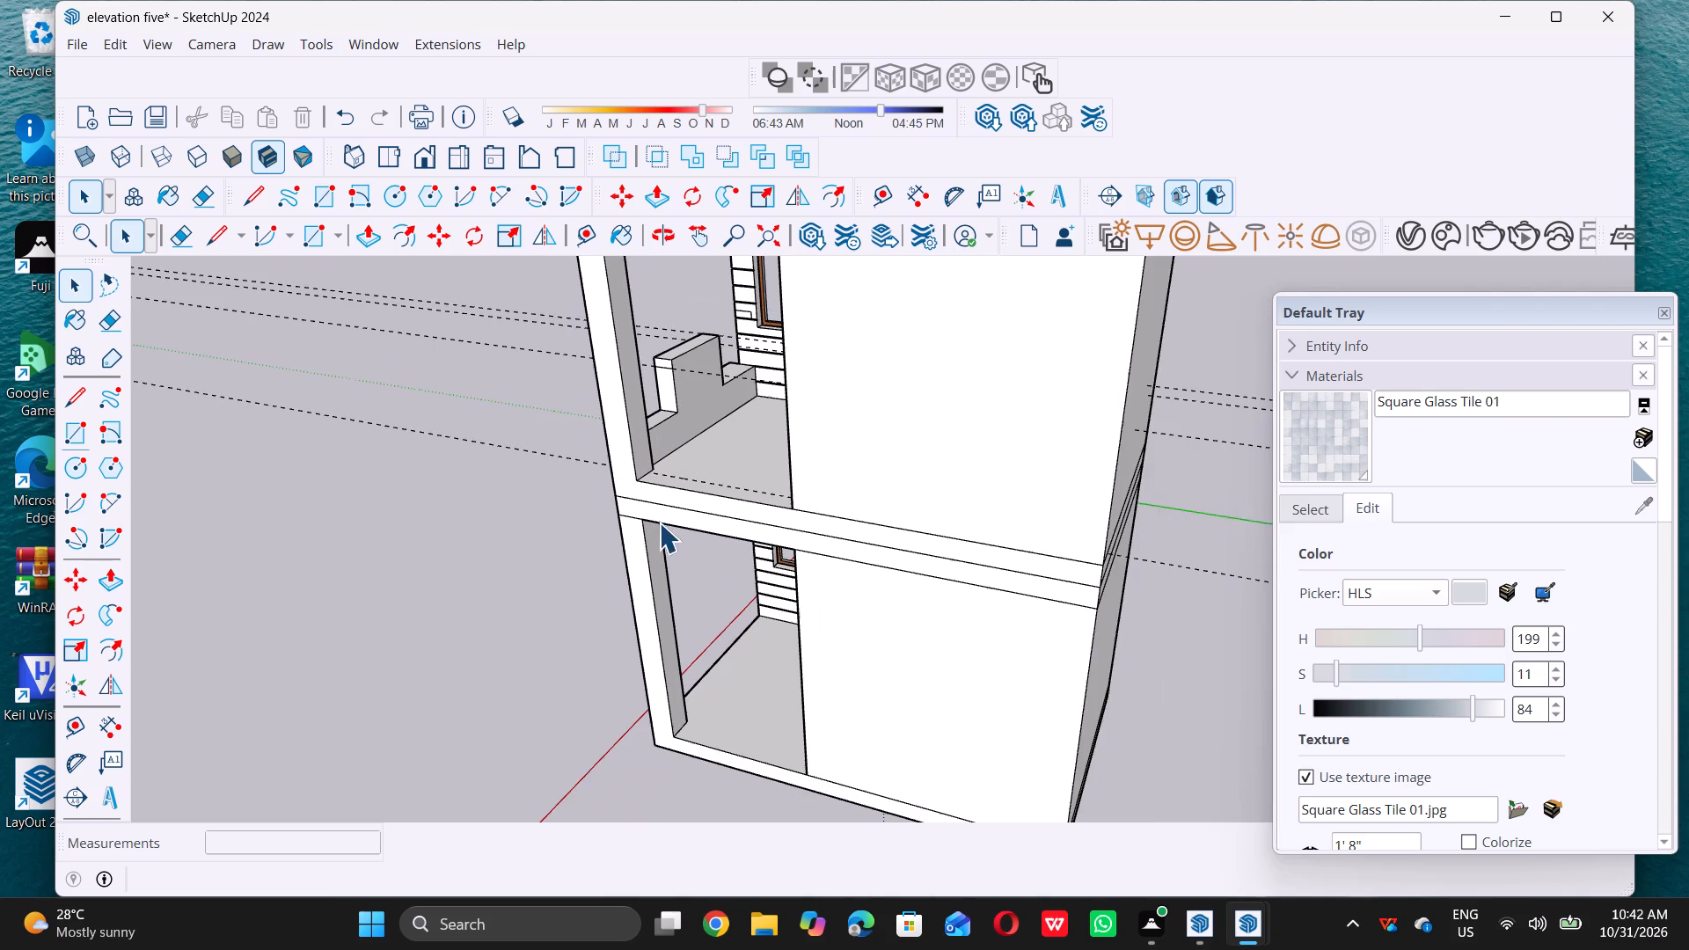
{"action": "scroll", "coordinate": [664, 533], "scroll_direction": "down", "scroll_amount": 3}
{"action": "middle_click_drag", "start_coordinate": [674, 479], "coordinate": [693, 442]}
{"action": "middle_click", "coordinate": [693, 442]}
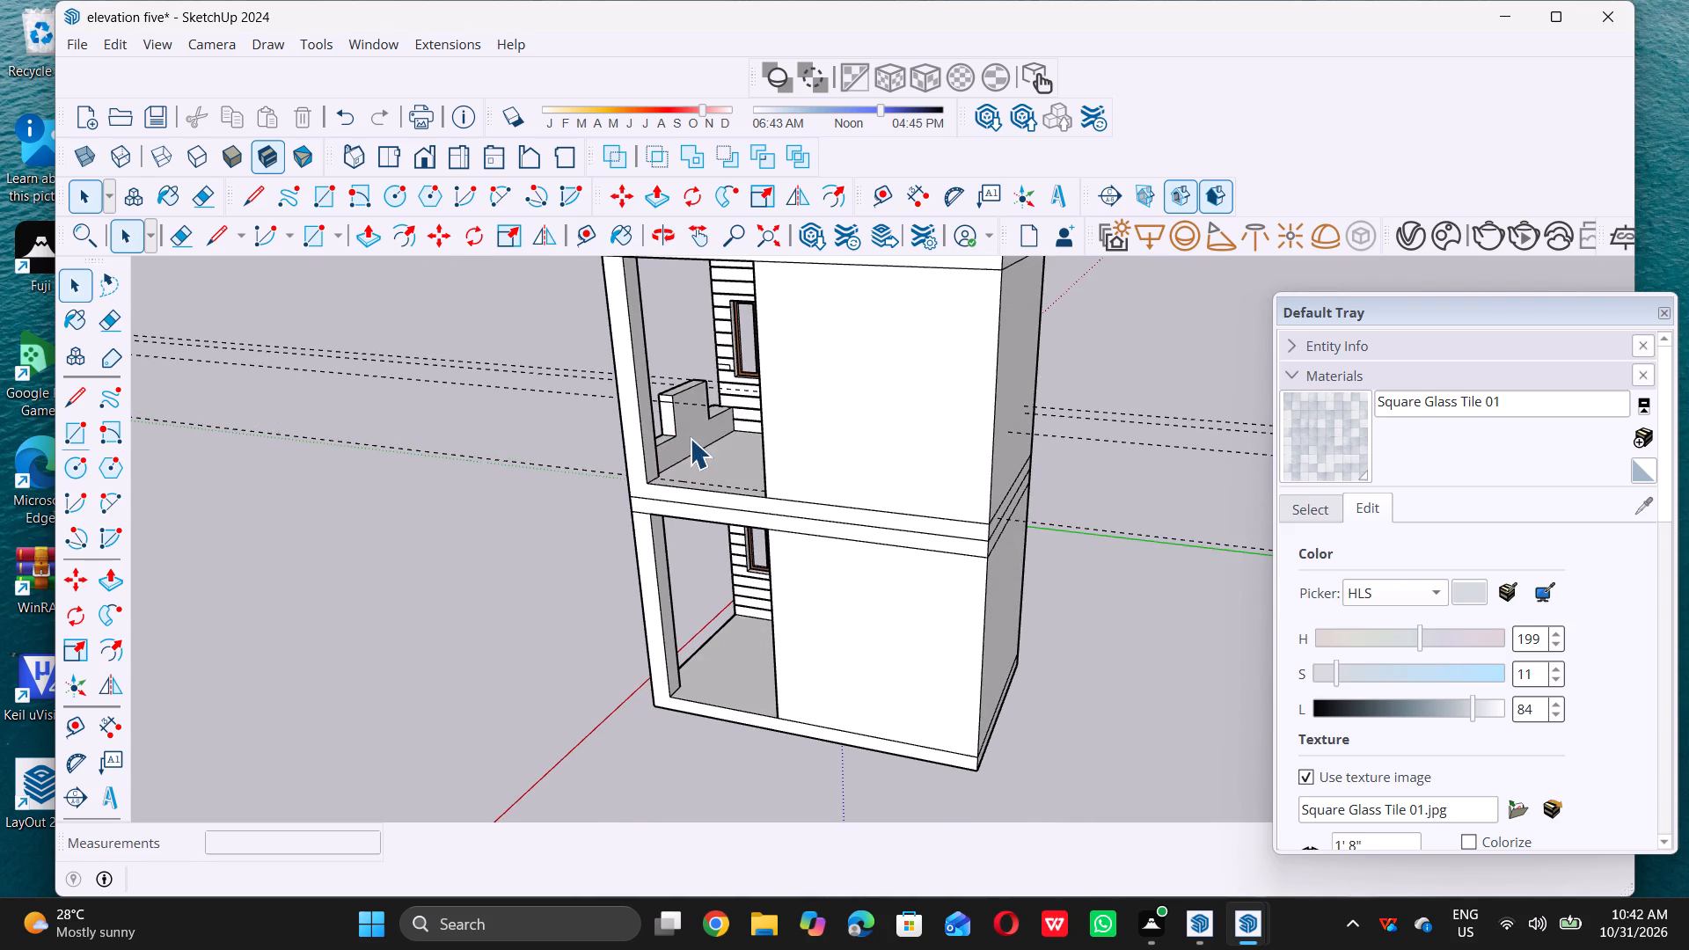
{"action": "middle_click", "coordinate": [686, 438]}
{"action": "scroll", "coordinate": [654, 435], "scroll_direction": "up", "scroll_amount": 5}
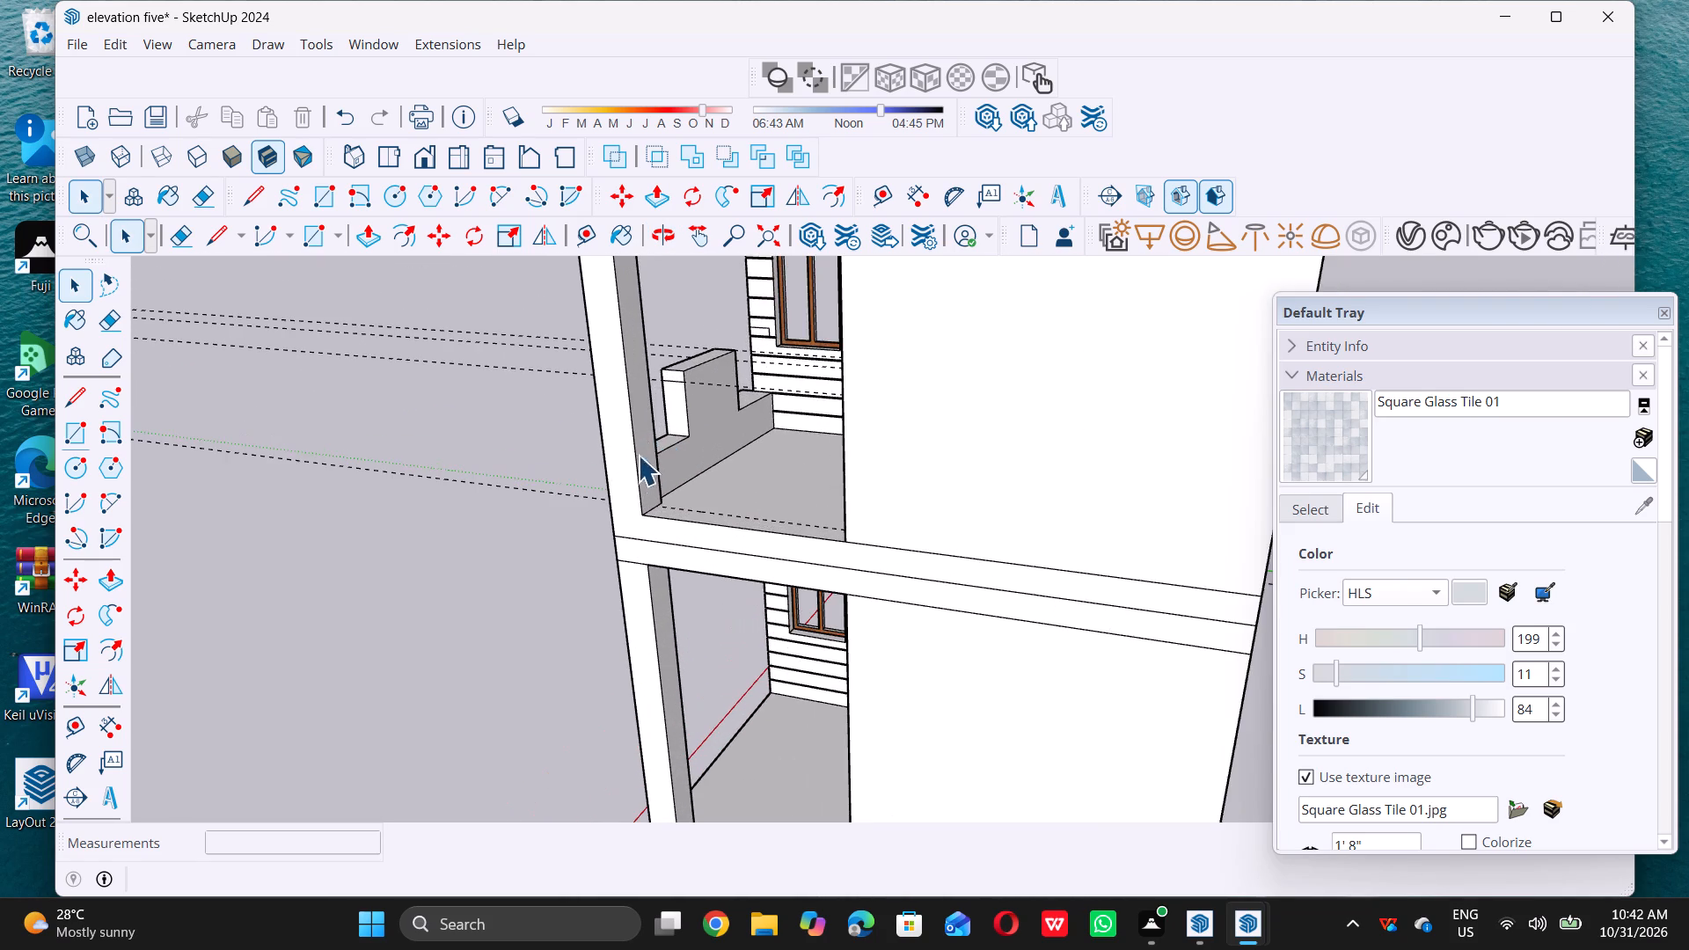
{"action": "scroll", "coordinate": [636, 470], "scroll_direction": "up", "scroll_amount": 5}
{"action": "middle_click_drag", "start_coordinate": [749, 468], "coordinate": [717, 547]}
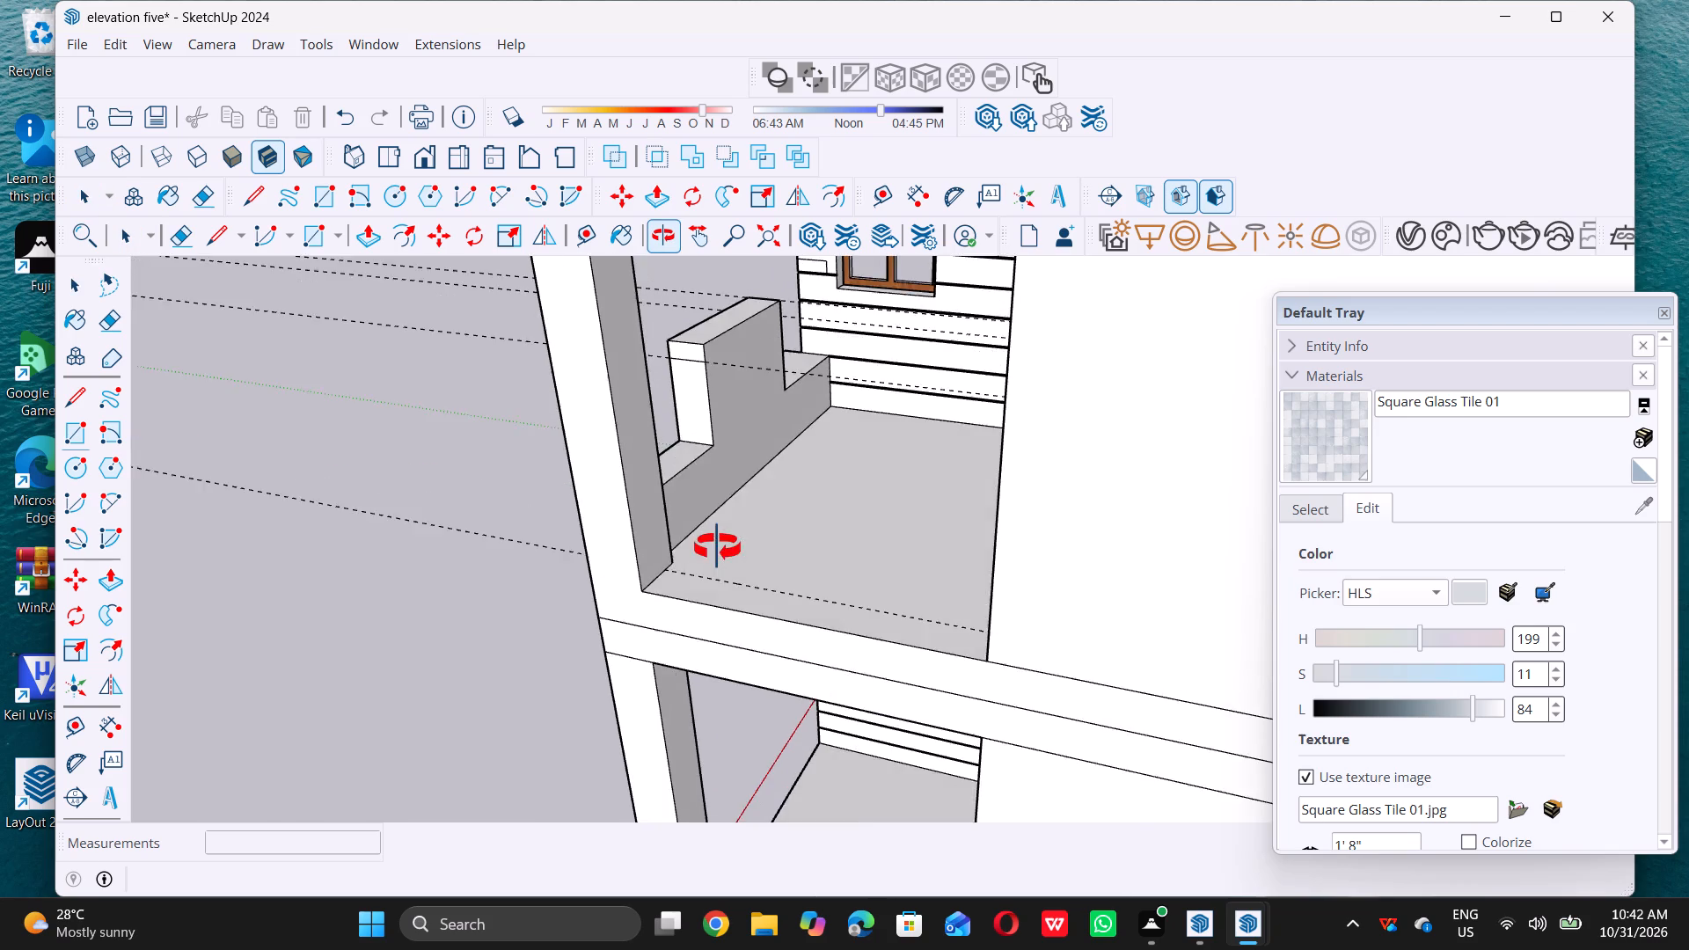
{"action": "middle_click_drag", "start_coordinate": [717, 547], "coordinate": [675, 588]}
{"action": "scroll", "coordinate": [699, 523], "scroll_direction": "down", "scroll_amount": 4}
{"action": "middle_click_drag", "start_coordinate": [685, 528], "coordinate": [682, 555]}
{"action": "middle_click", "coordinate": [682, 555]}
{"action": "middle_click_drag", "start_coordinate": [657, 581], "coordinate": [662, 500]}
{"action": "middle_click", "coordinate": [659, 500]}
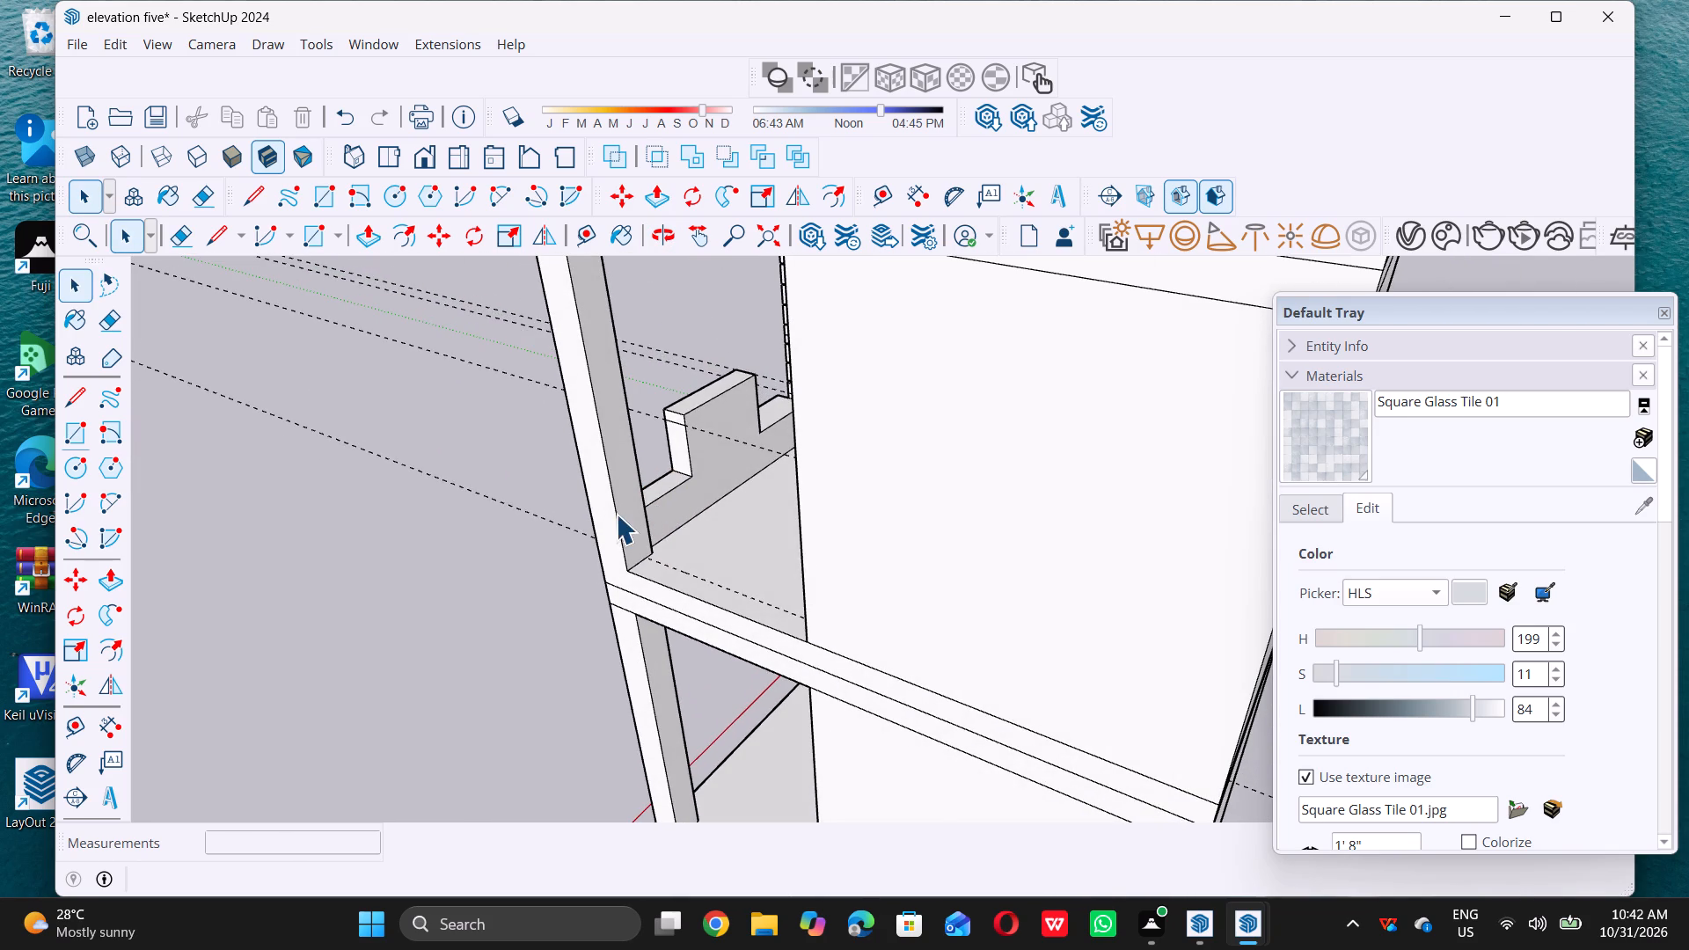
Place a guide line parallel to the corner column's base edge, level with the top corner of the balcony's raised section.
{"action": "scroll", "coordinate": [620, 515], "scroll_direction": "up", "scroll_amount": 5}
{"action": "key", "text": "t"}
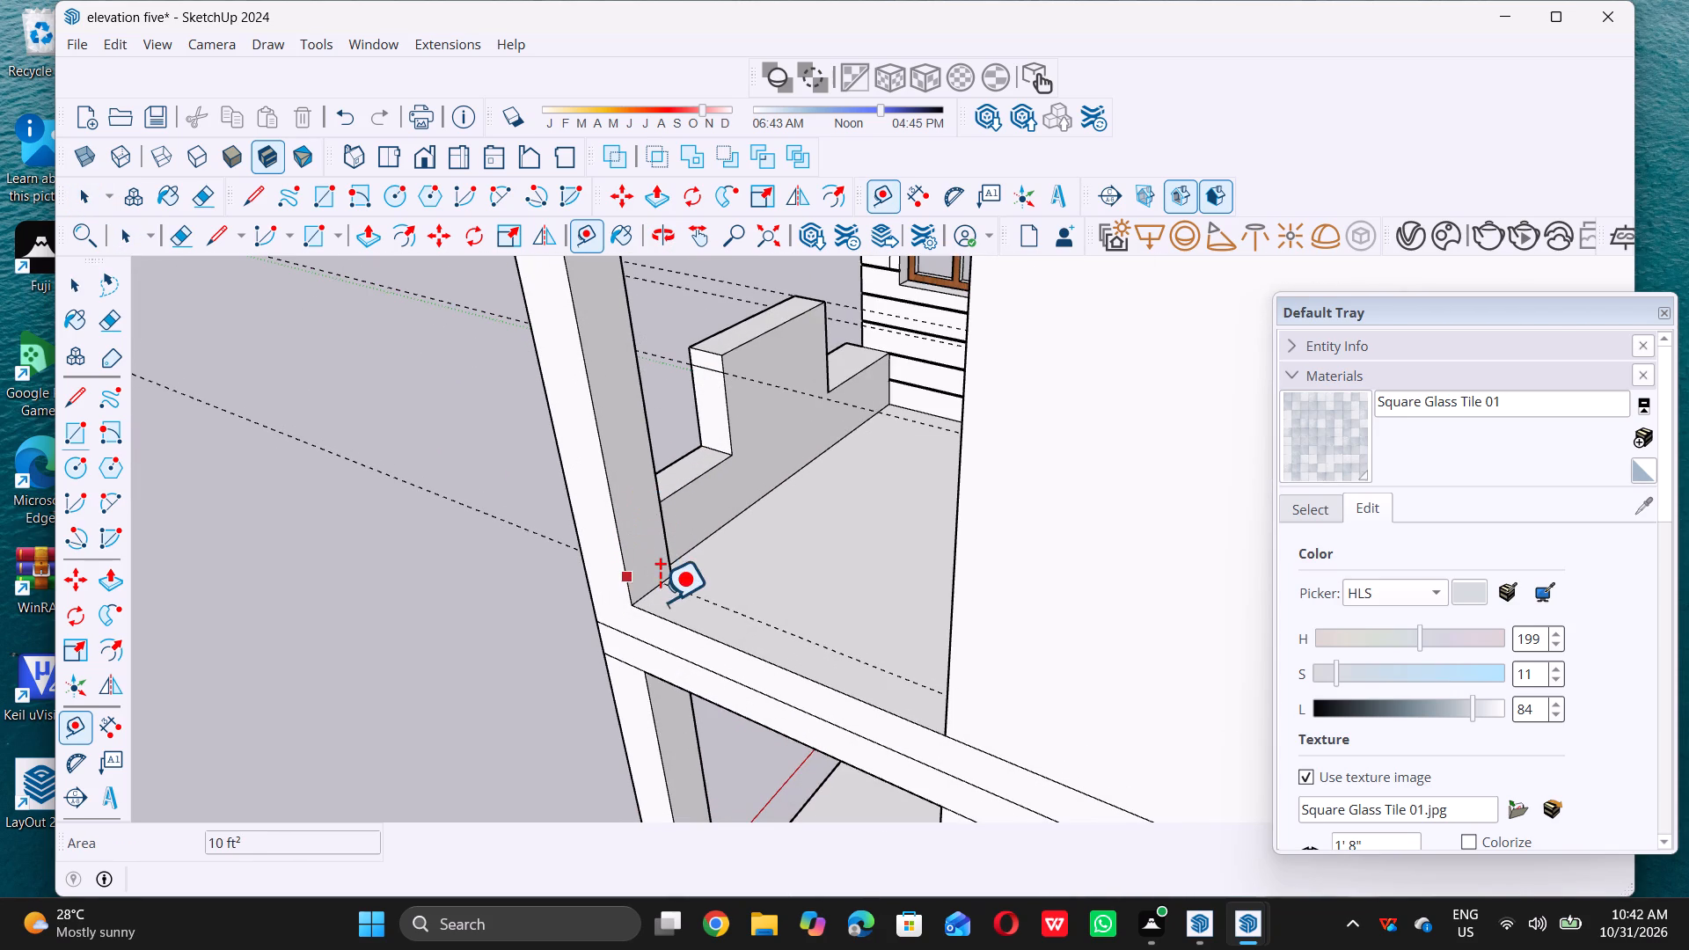
{"action": "triple_click", "coordinate": [647, 597]}
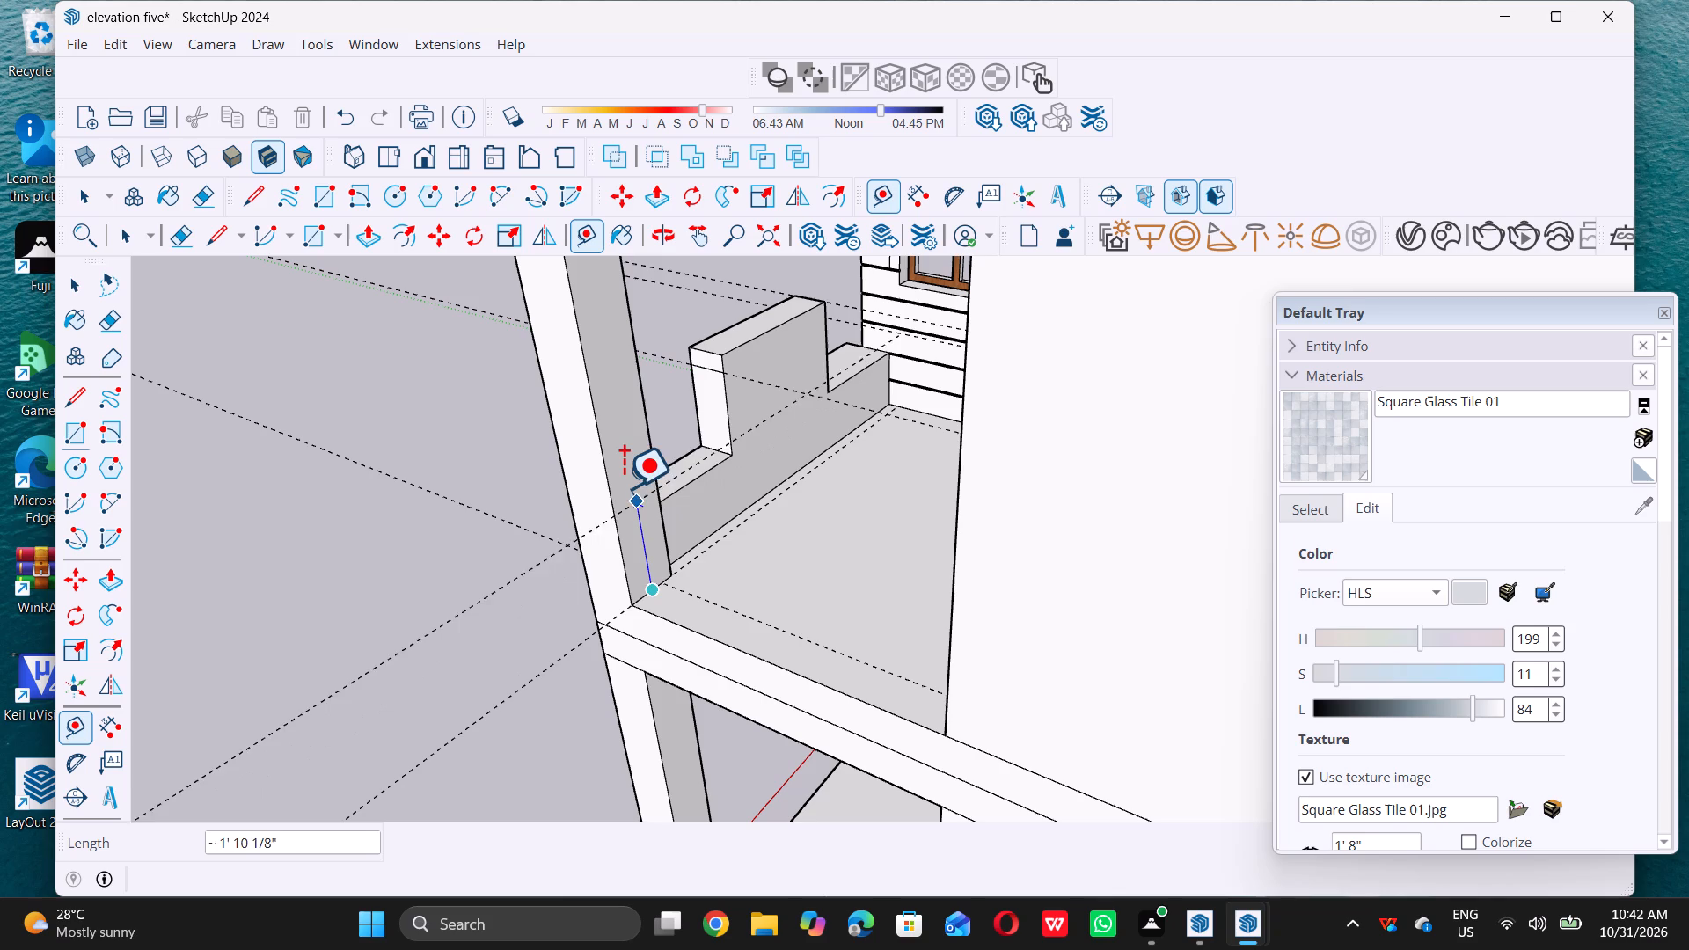
{"action": "triple_click", "coordinate": [716, 351]}
At the new guide's level, draw a 3" line on the corner column's outer face to its edge and a 1' line across its inner face.
{"action": "middle_click_drag", "start_coordinate": [487, 484], "coordinate": [541, 478]}
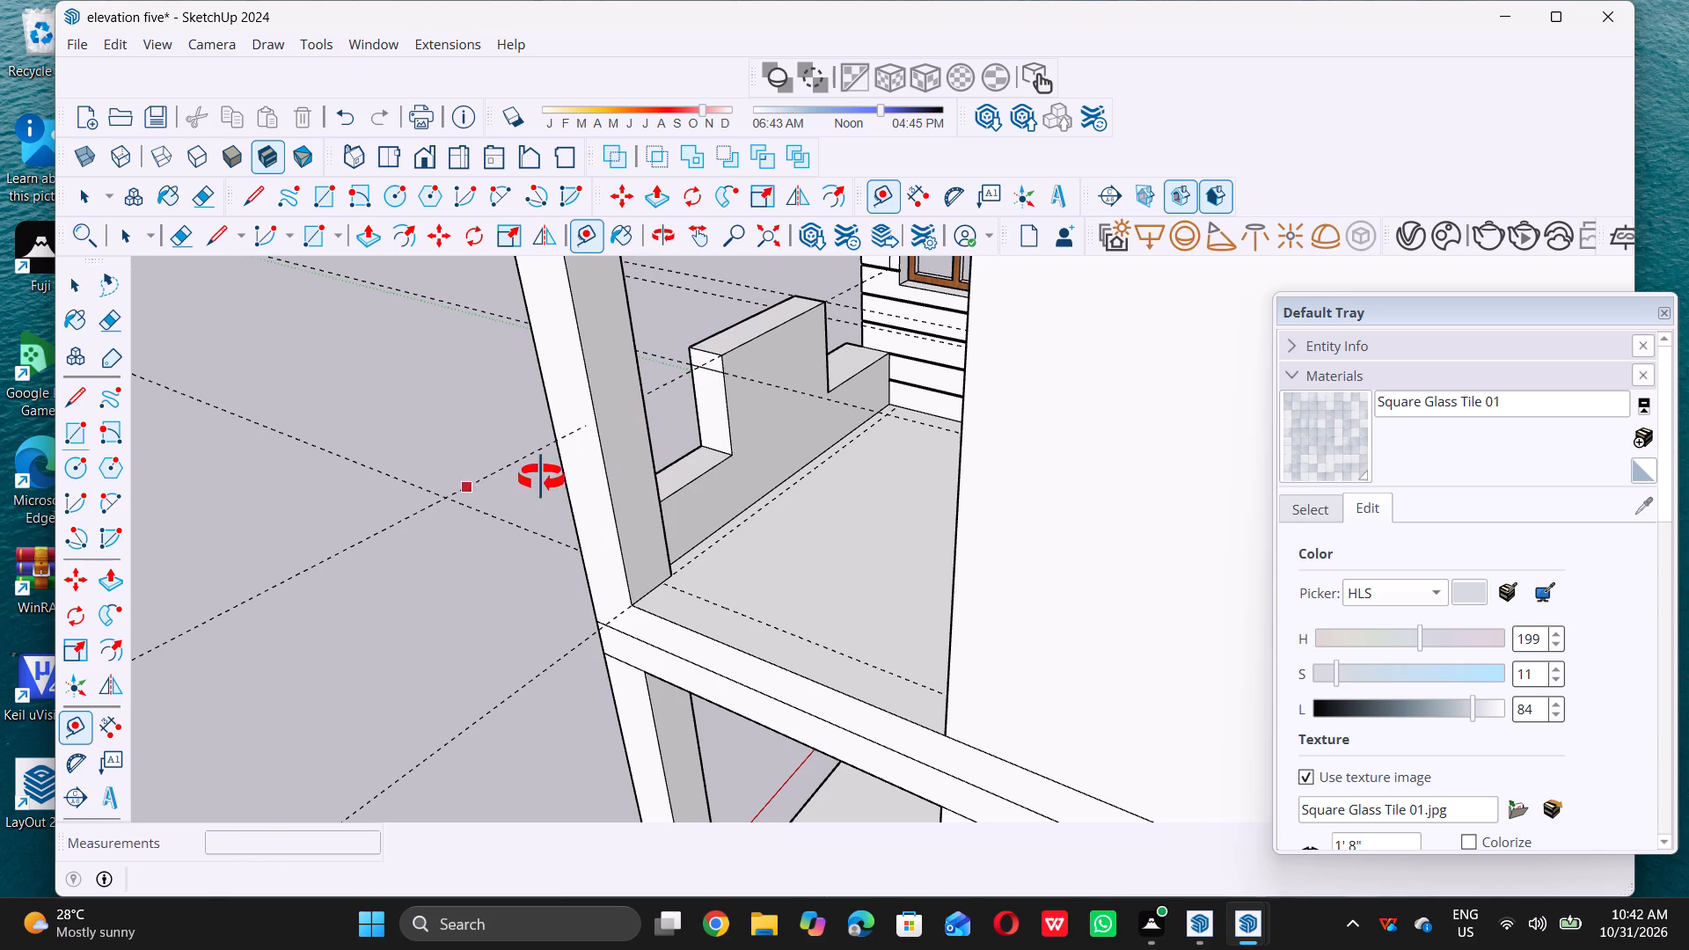
{"action": "middle_click_drag", "start_coordinate": [541, 478], "coordinate": [553, 472]}
{"action": "scroll", "coordinate": [680, 427], "scroll_direction": "up", "scroll_amount": 12}
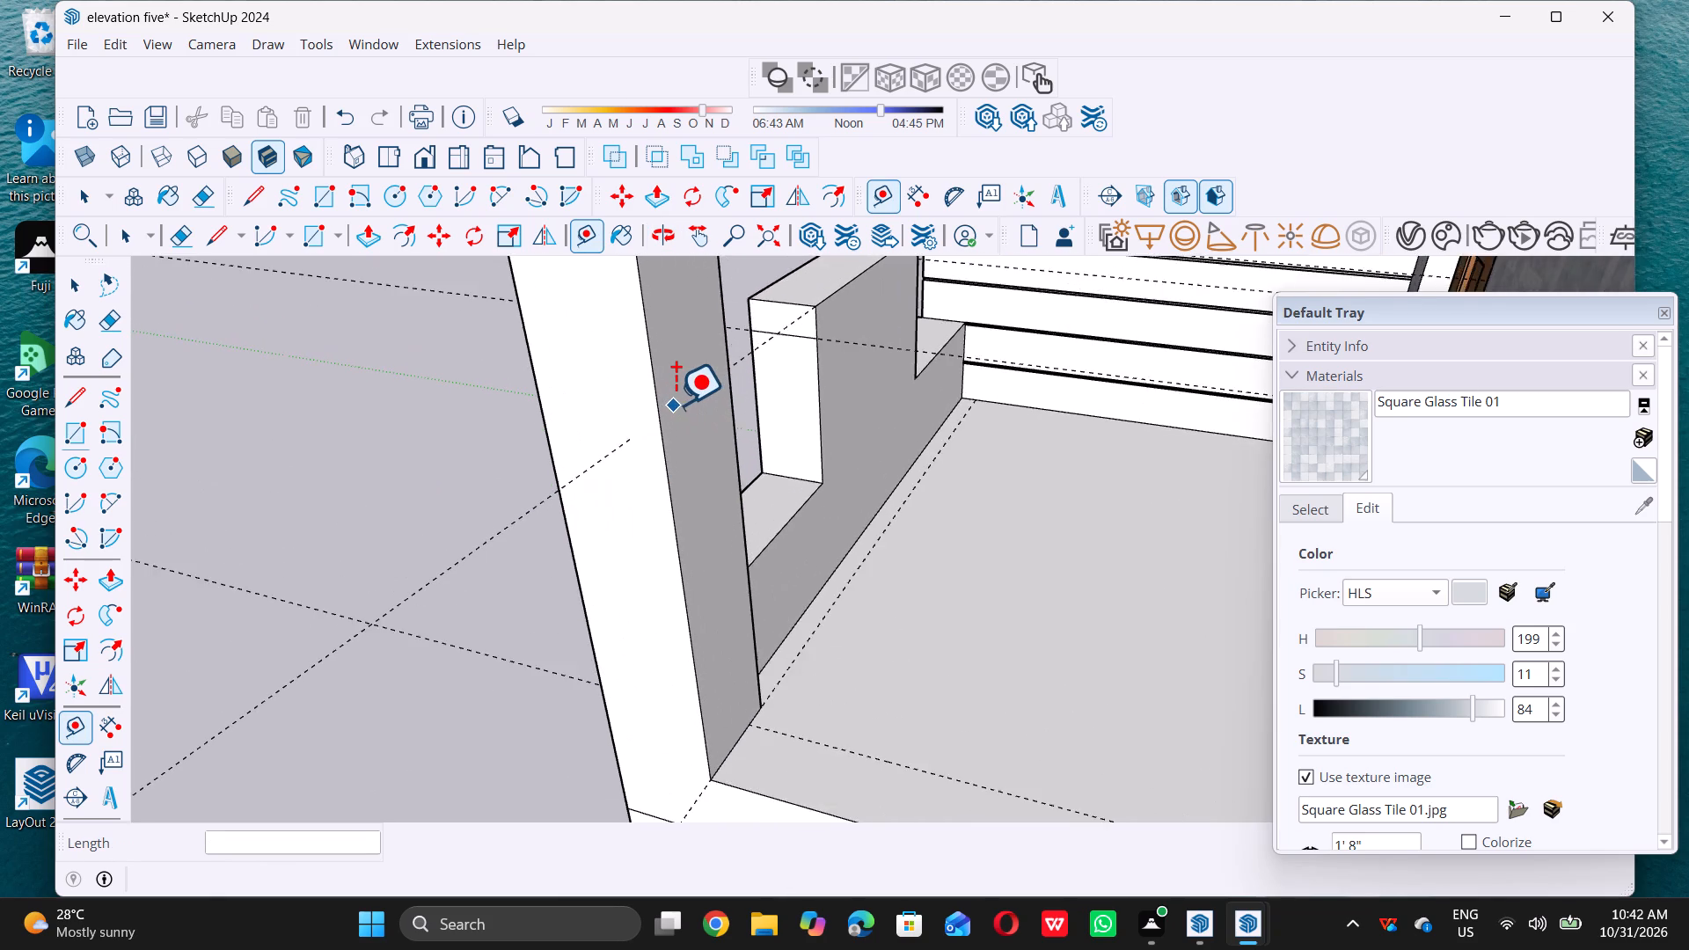
{"action": "scroll", "coordinate": [676, 404], "scroll_direction": "up", "scroll_amount": 2}
{"action": "scroll", "coordinate": [618, 475], "scroll_direction": "down", "scroll_amount": 3}
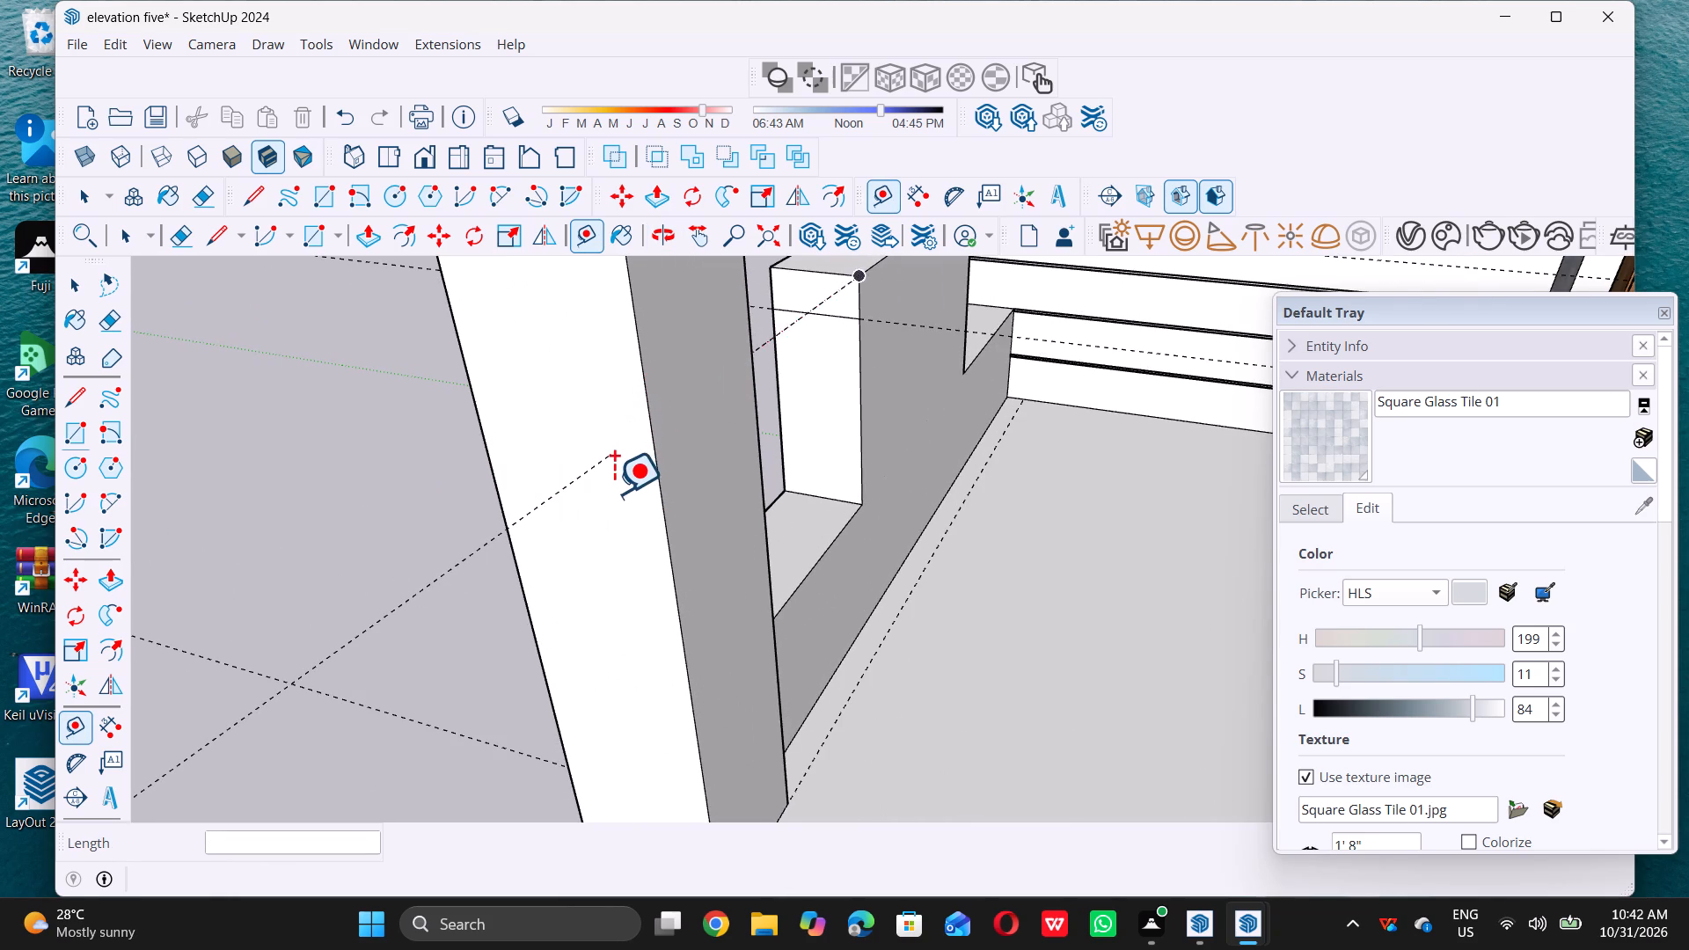
{"action": "scroll", "coordinate": [614, 493], "scroll_direction": "down", "scroll_amount": 2}
{"action": "middle_click_drag", "start_coordinate": [599, 499], "coordinate": [229, 549]}
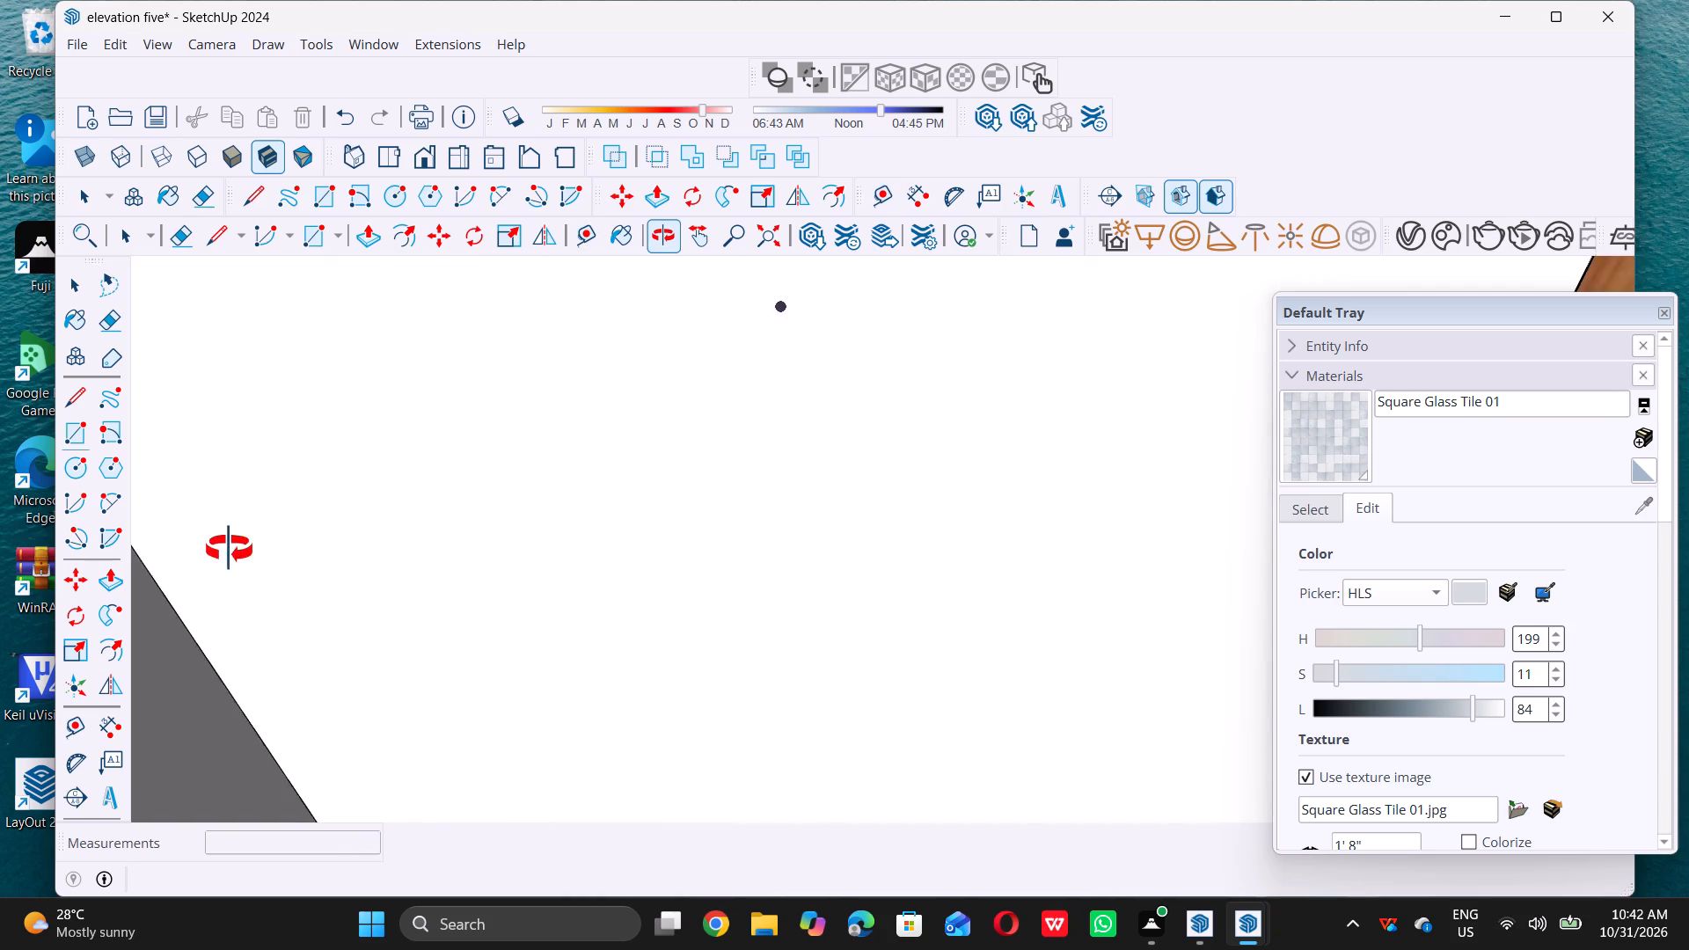
{"action": "middle_click_drag", "start_coordinate": [229, 549], "coordinate": [1318, 477]}
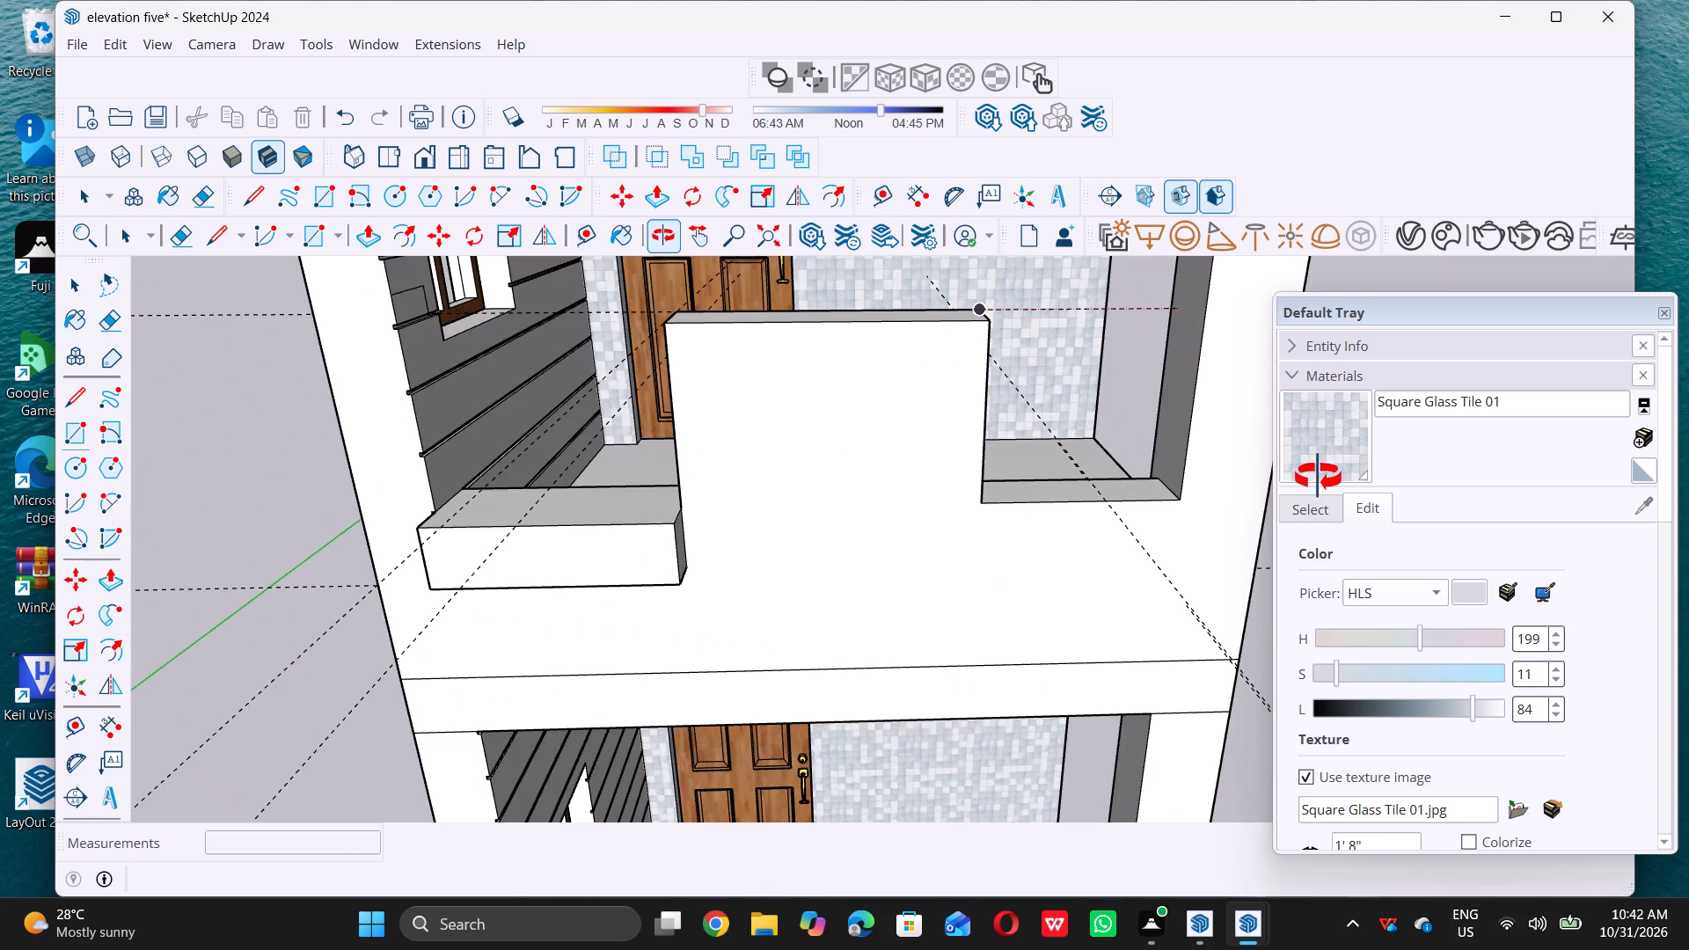
{"action": "middle_click_drag", "start_coordinate": [1318, 477], "coordinate": [512, 472]}
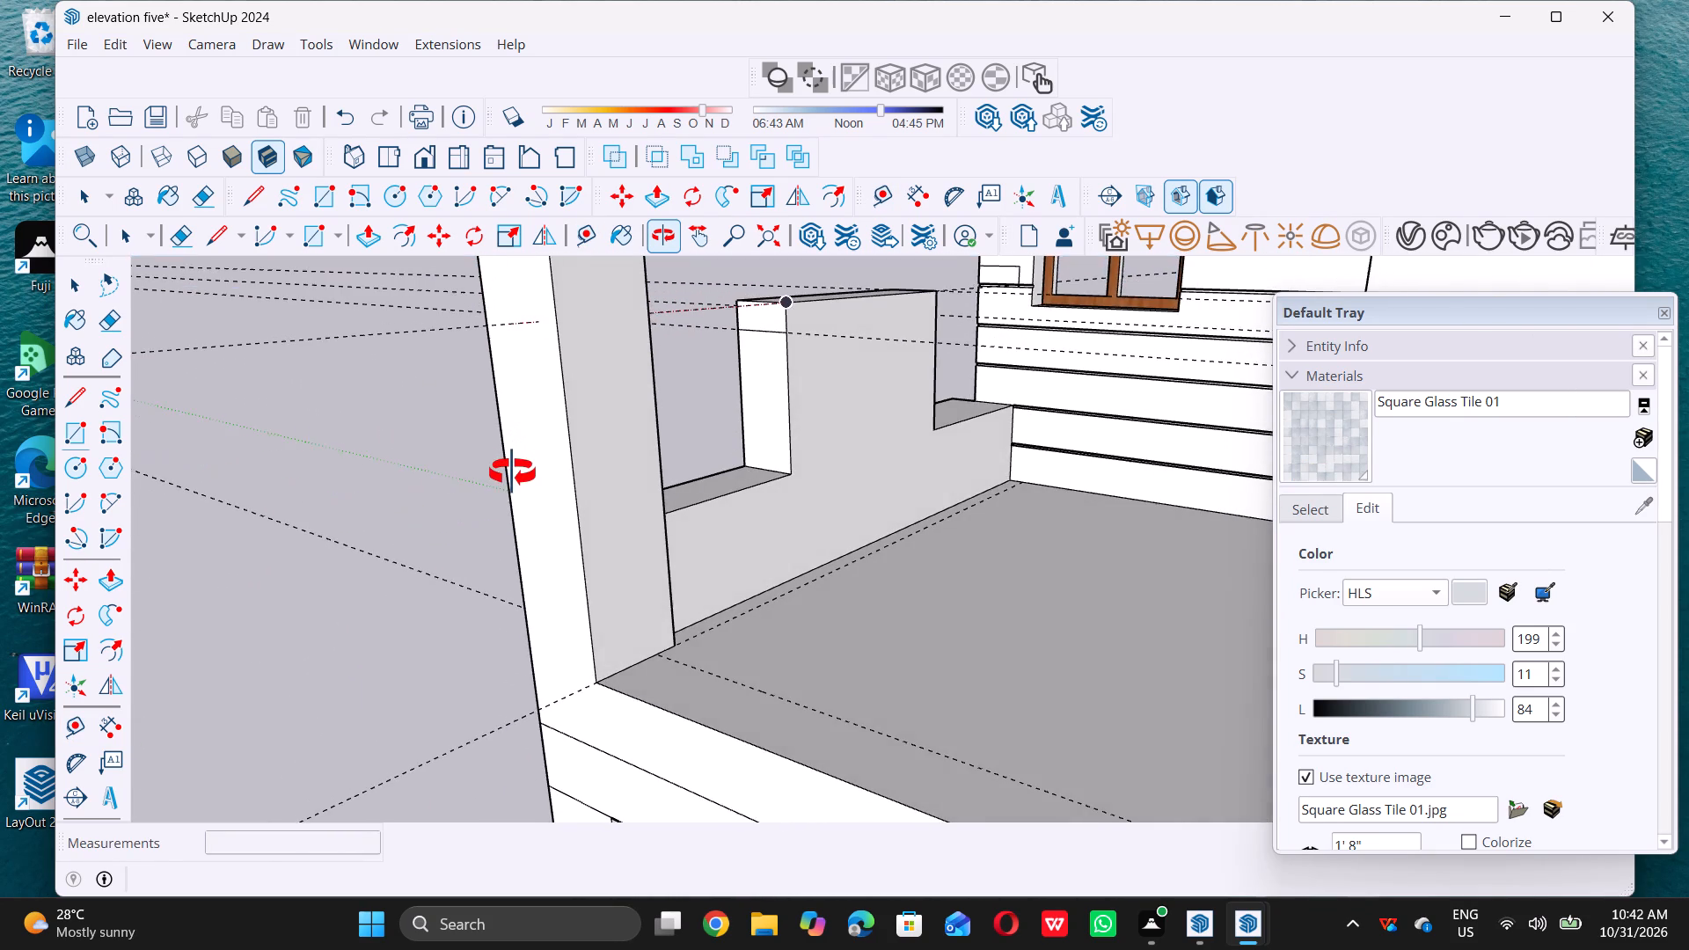
{"action": "middle_click_drag", "start_coordinate": [512, 472], "coordinate": [507, 472]}
{"action": "middle_click", "coordinate": [507, 472]}
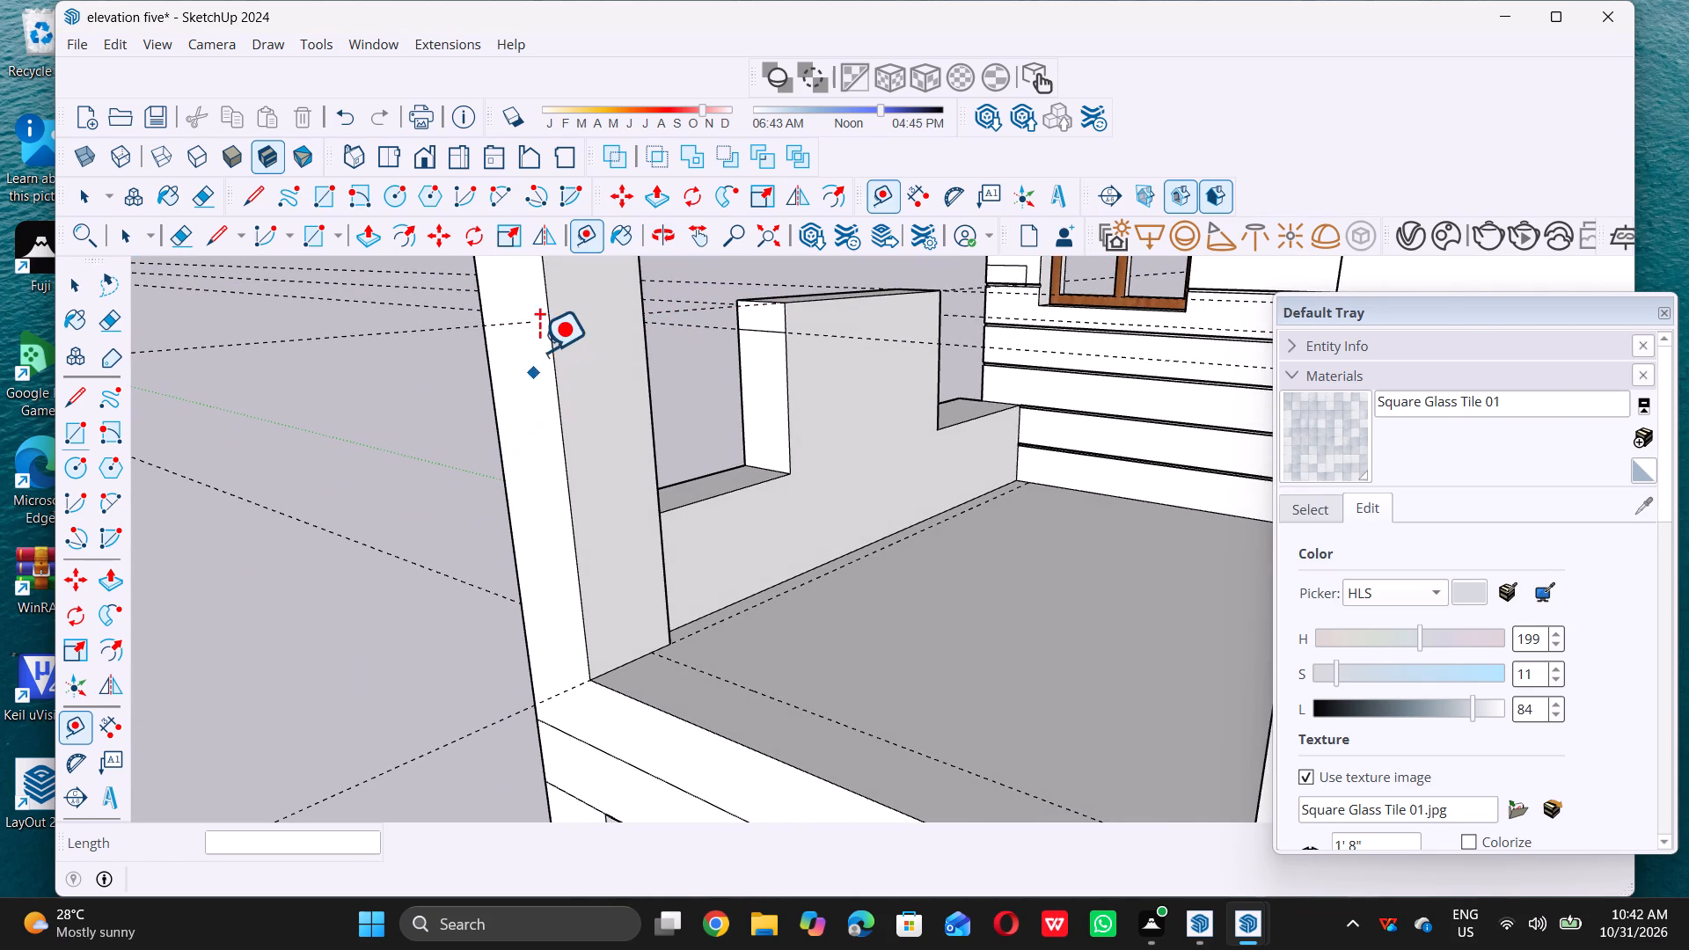
{"action": "triple_click", "coordinate": [527, 318]}
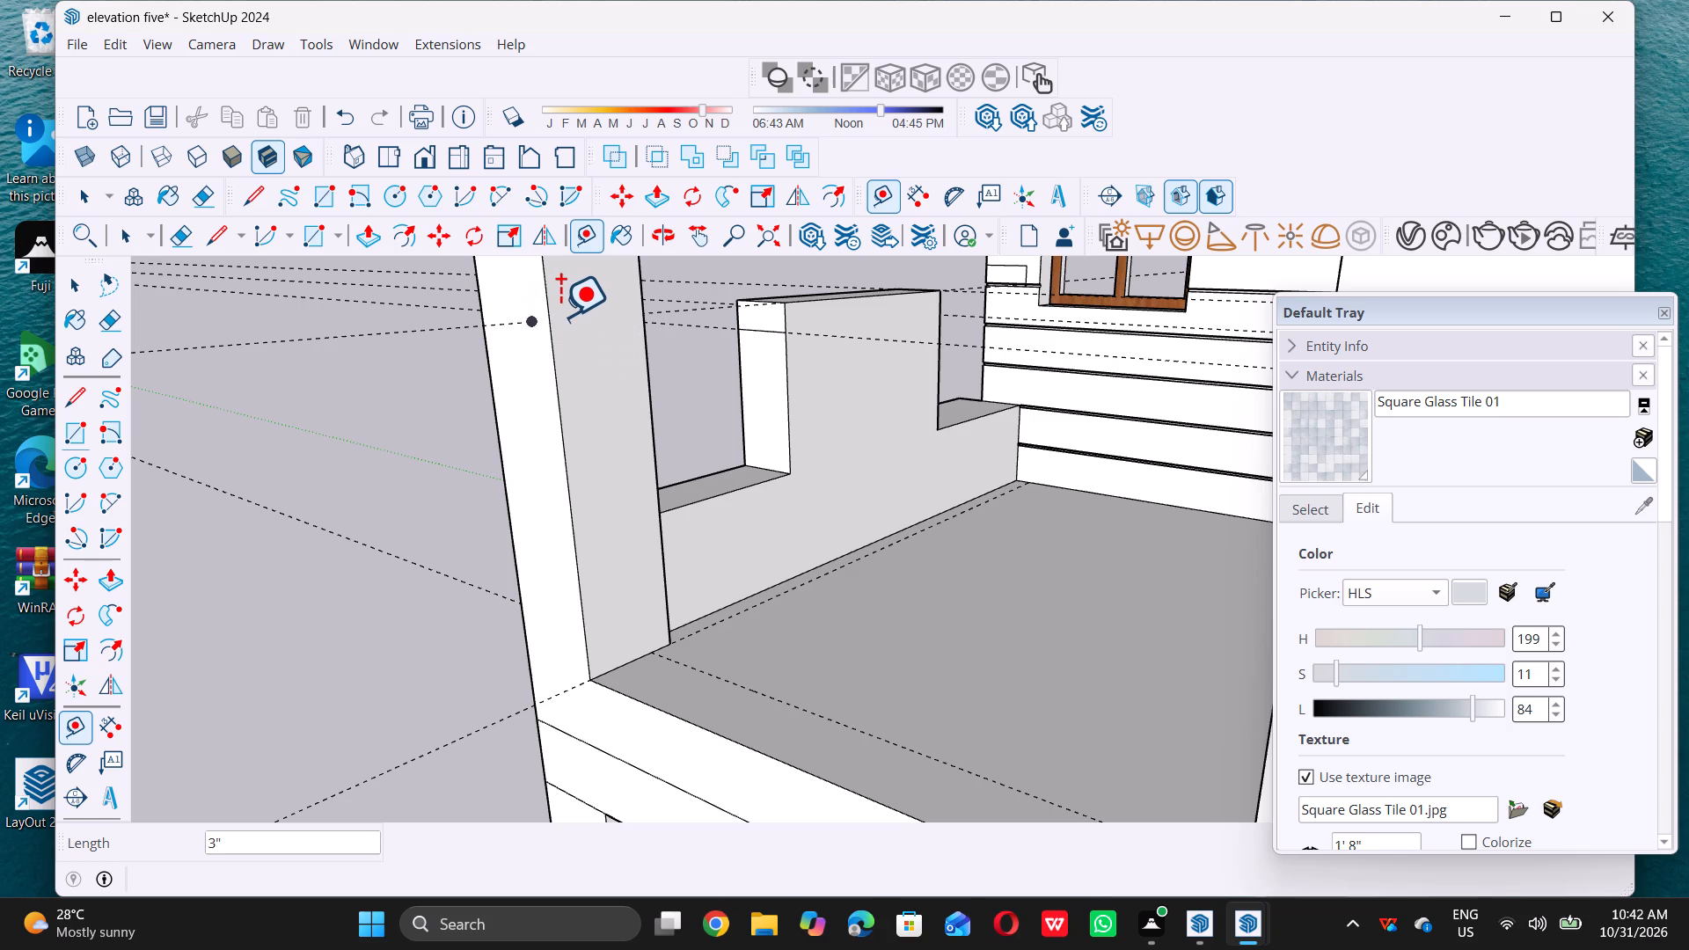
{"action": "key", "text": "space"}
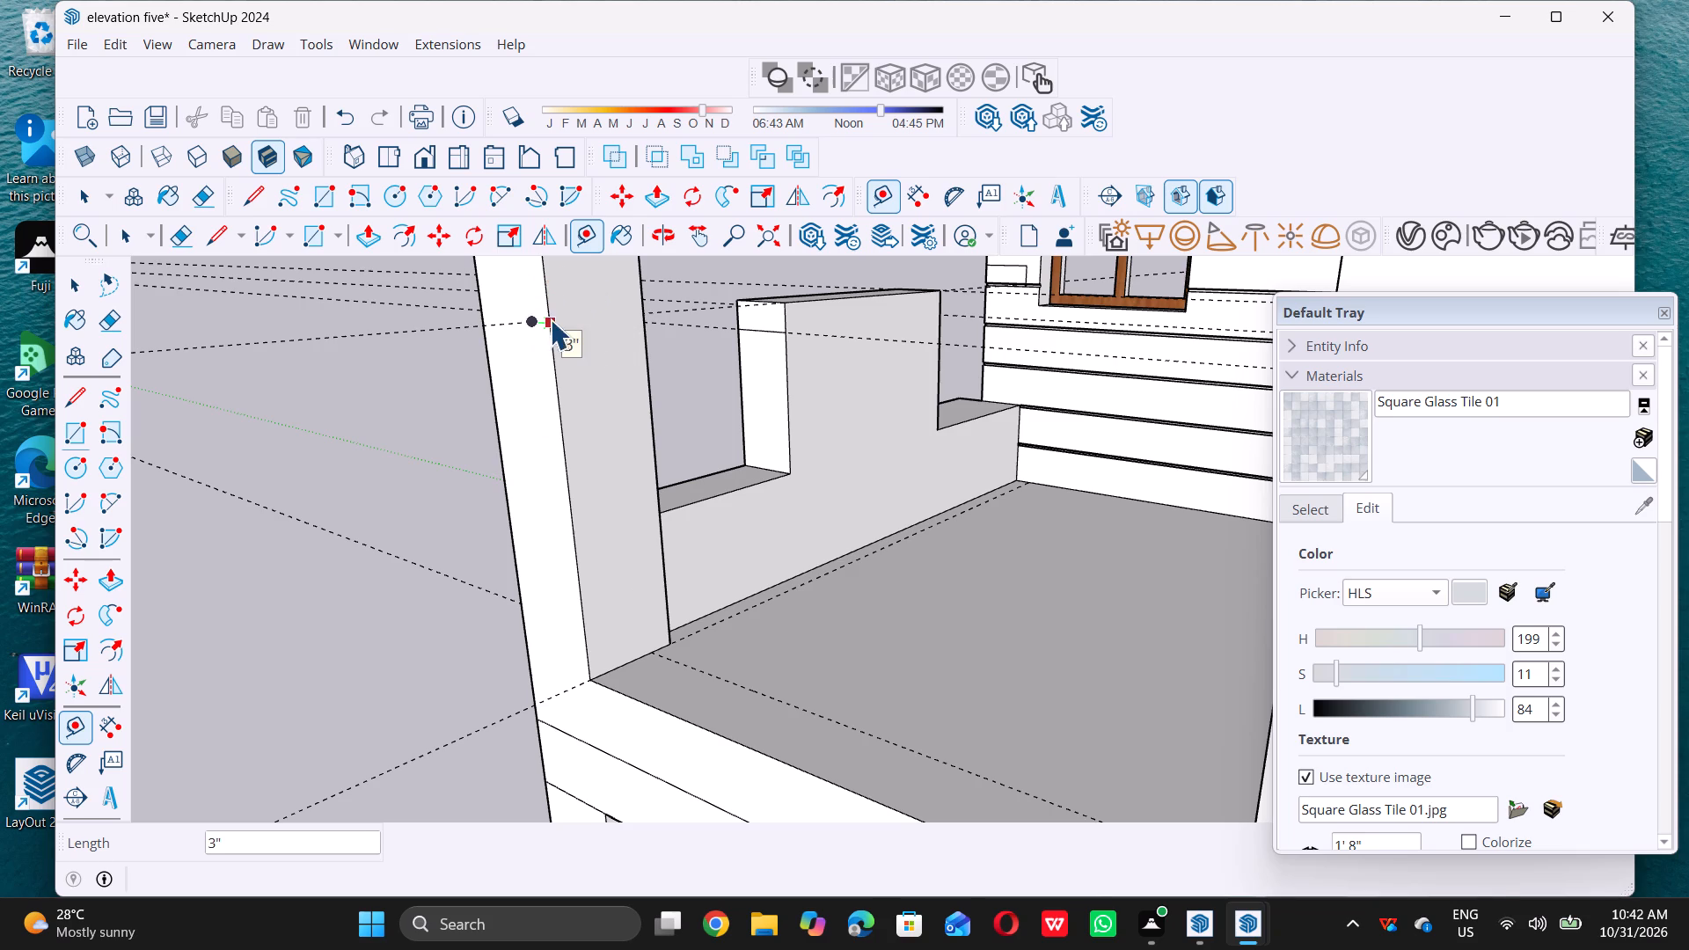
{"action": "key", "text": "l"}
{"action": "scroll", "coordinate": [537, 326], "scroll_direction": "up", "scroll_amount": 4}
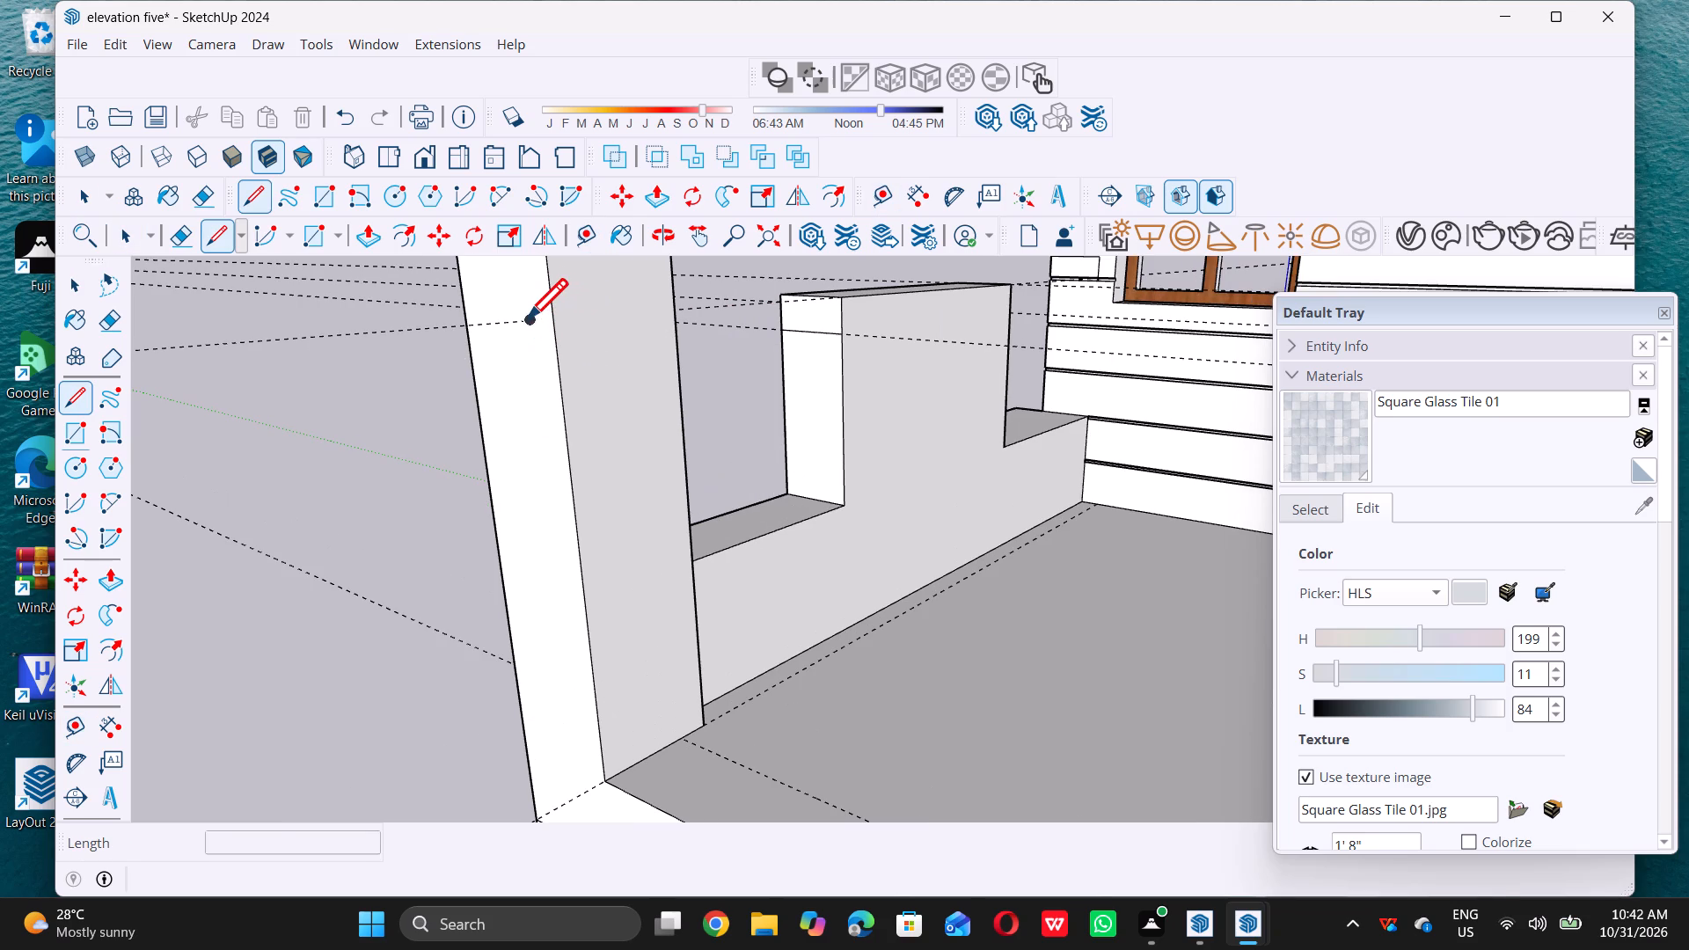
{"action": "triple_click", "coordinate": [529, 321]}
{"action": "double_click", "coordinate": [554, 318]}
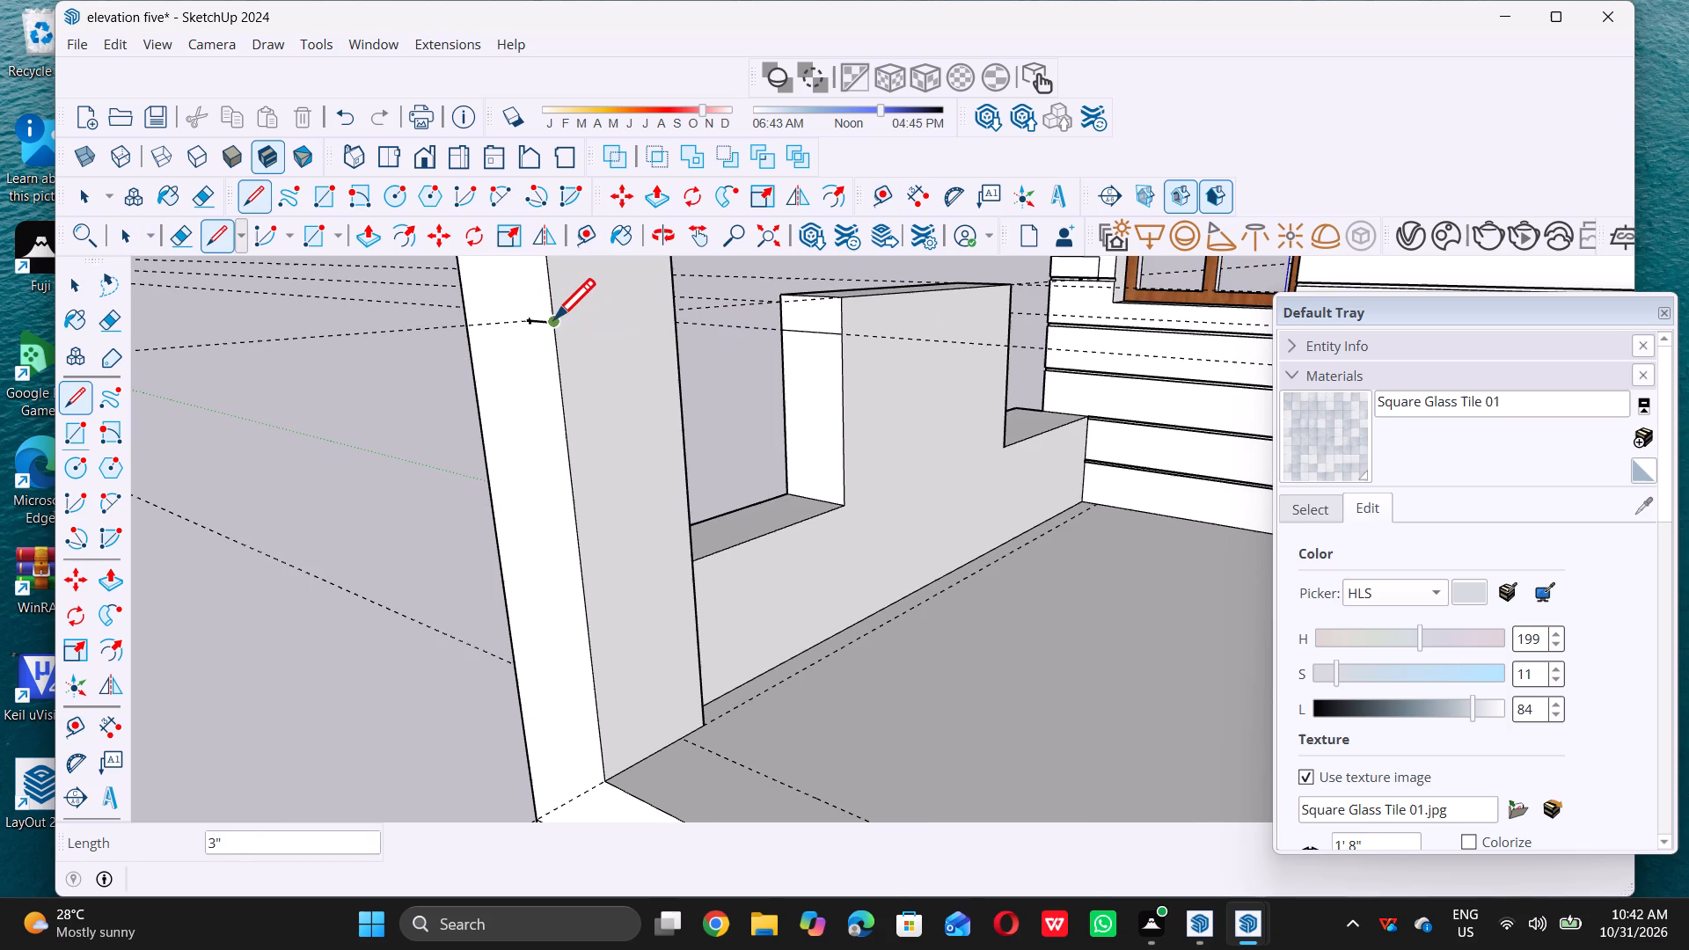
{"action": "double_click", "coordinate": [669, 307]}
{"action": "key", "text": "space"}
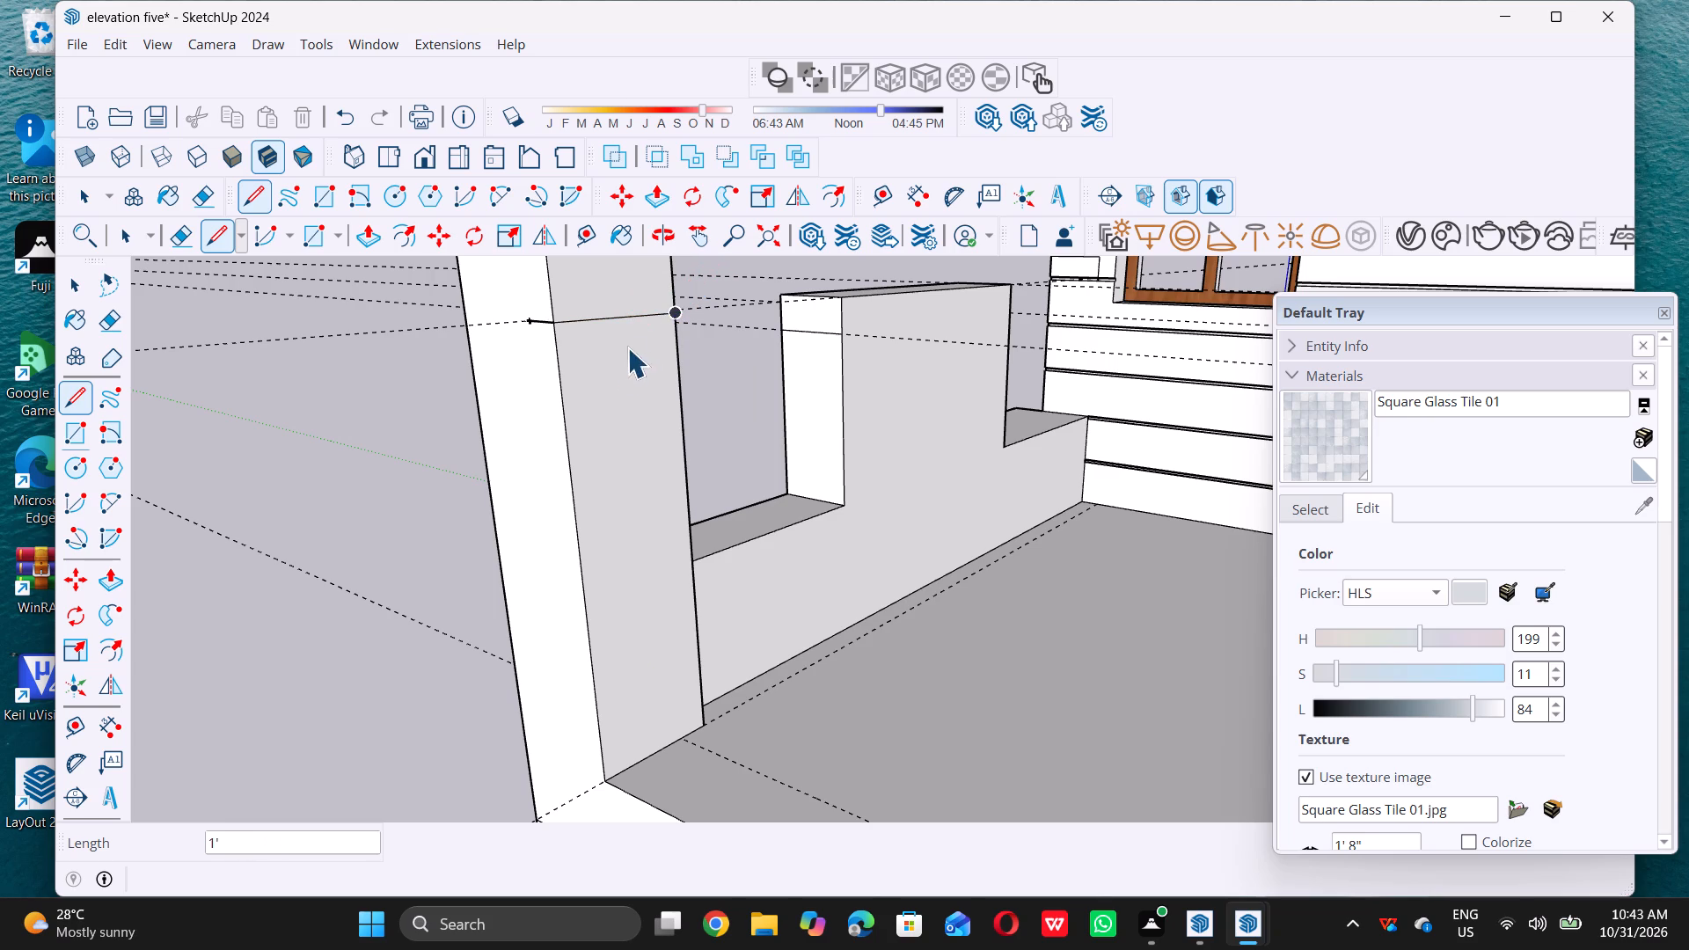
Place a guide line 4" below the line drawn across the corner column's inner face.
{"action": "key", "text": "t"}
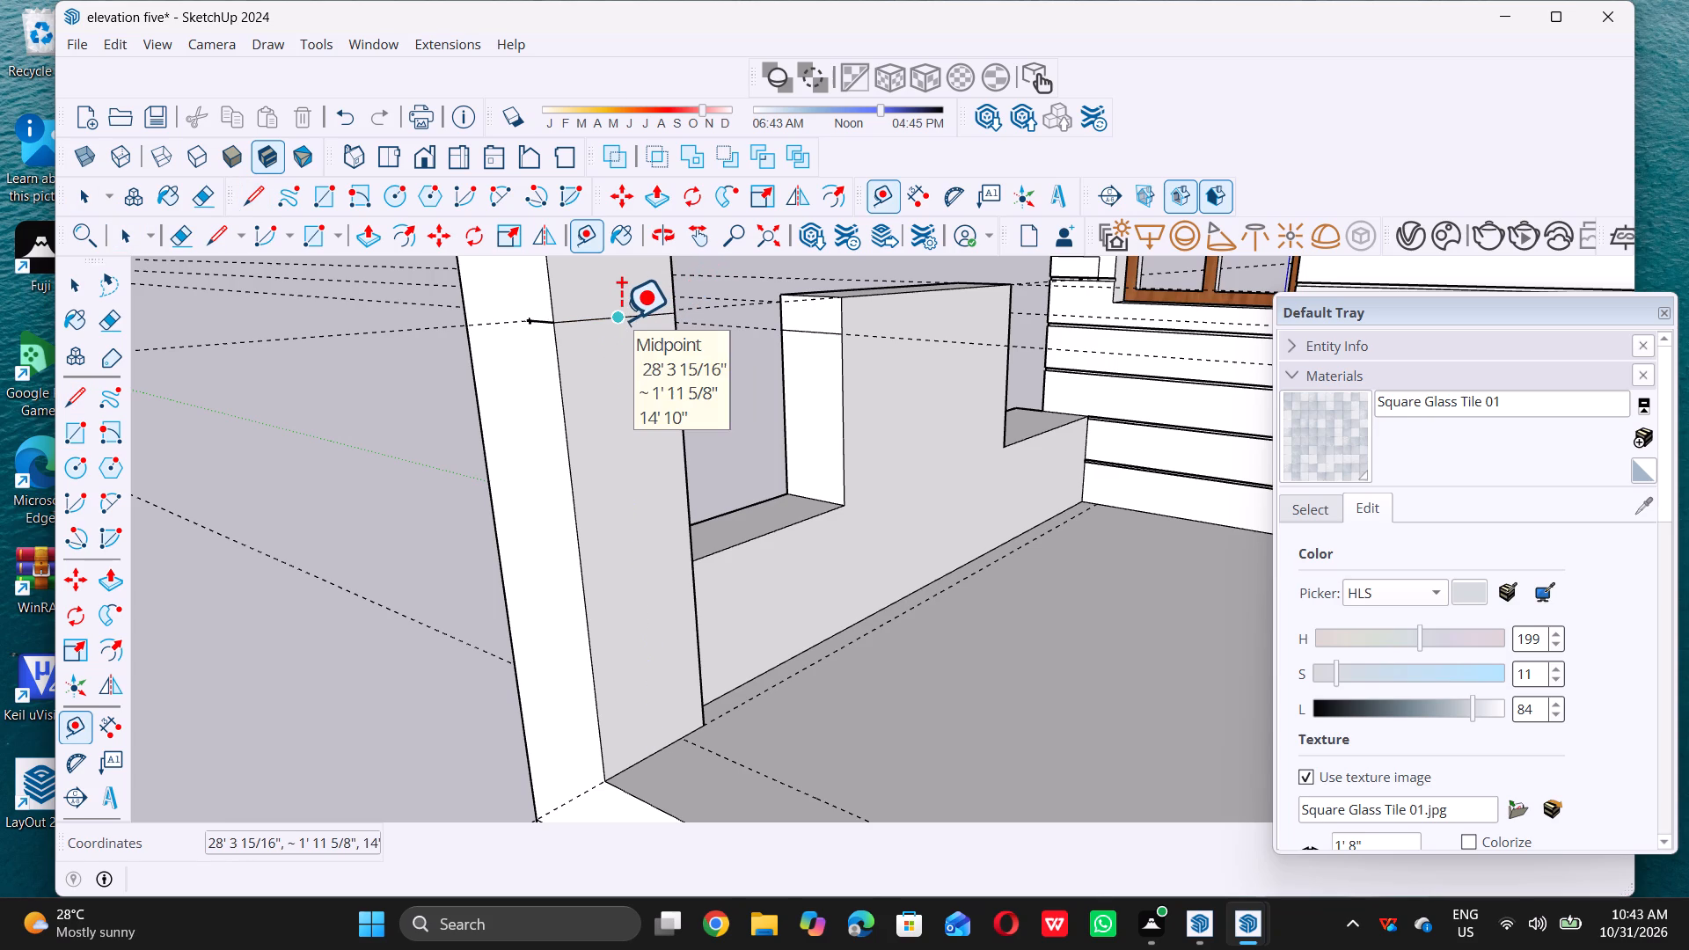
{"action": "left_click", "coordinate": [606, 326]}
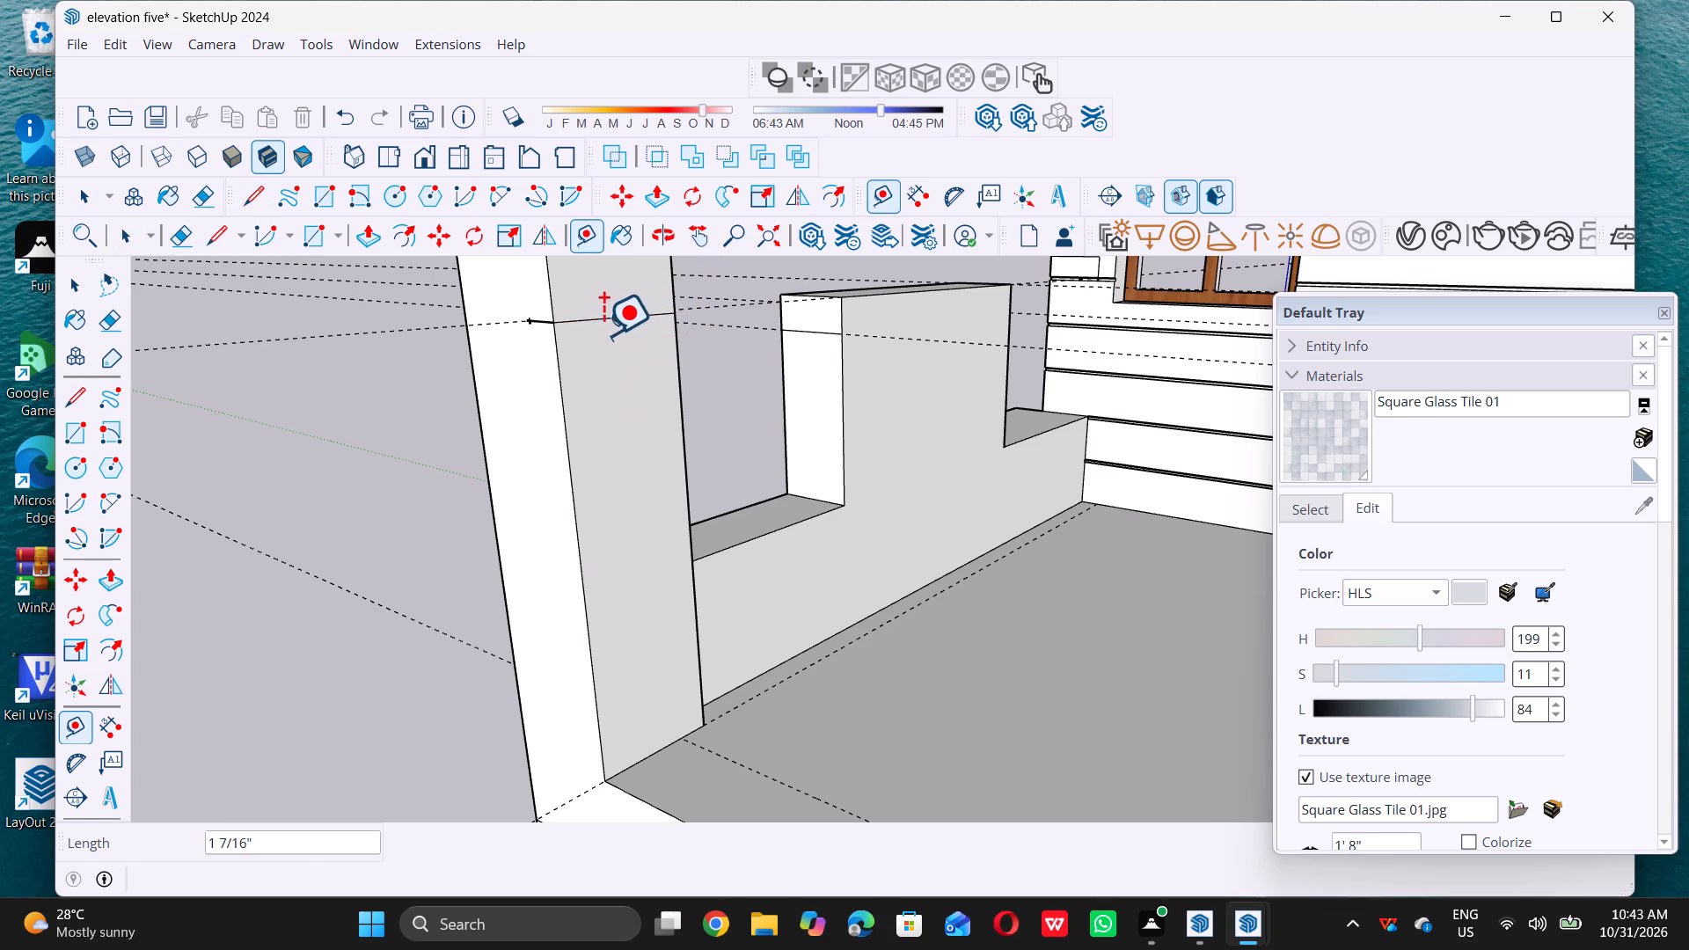
{"action": "key", "text": "space"}
{"action": "key", "text": "t"}
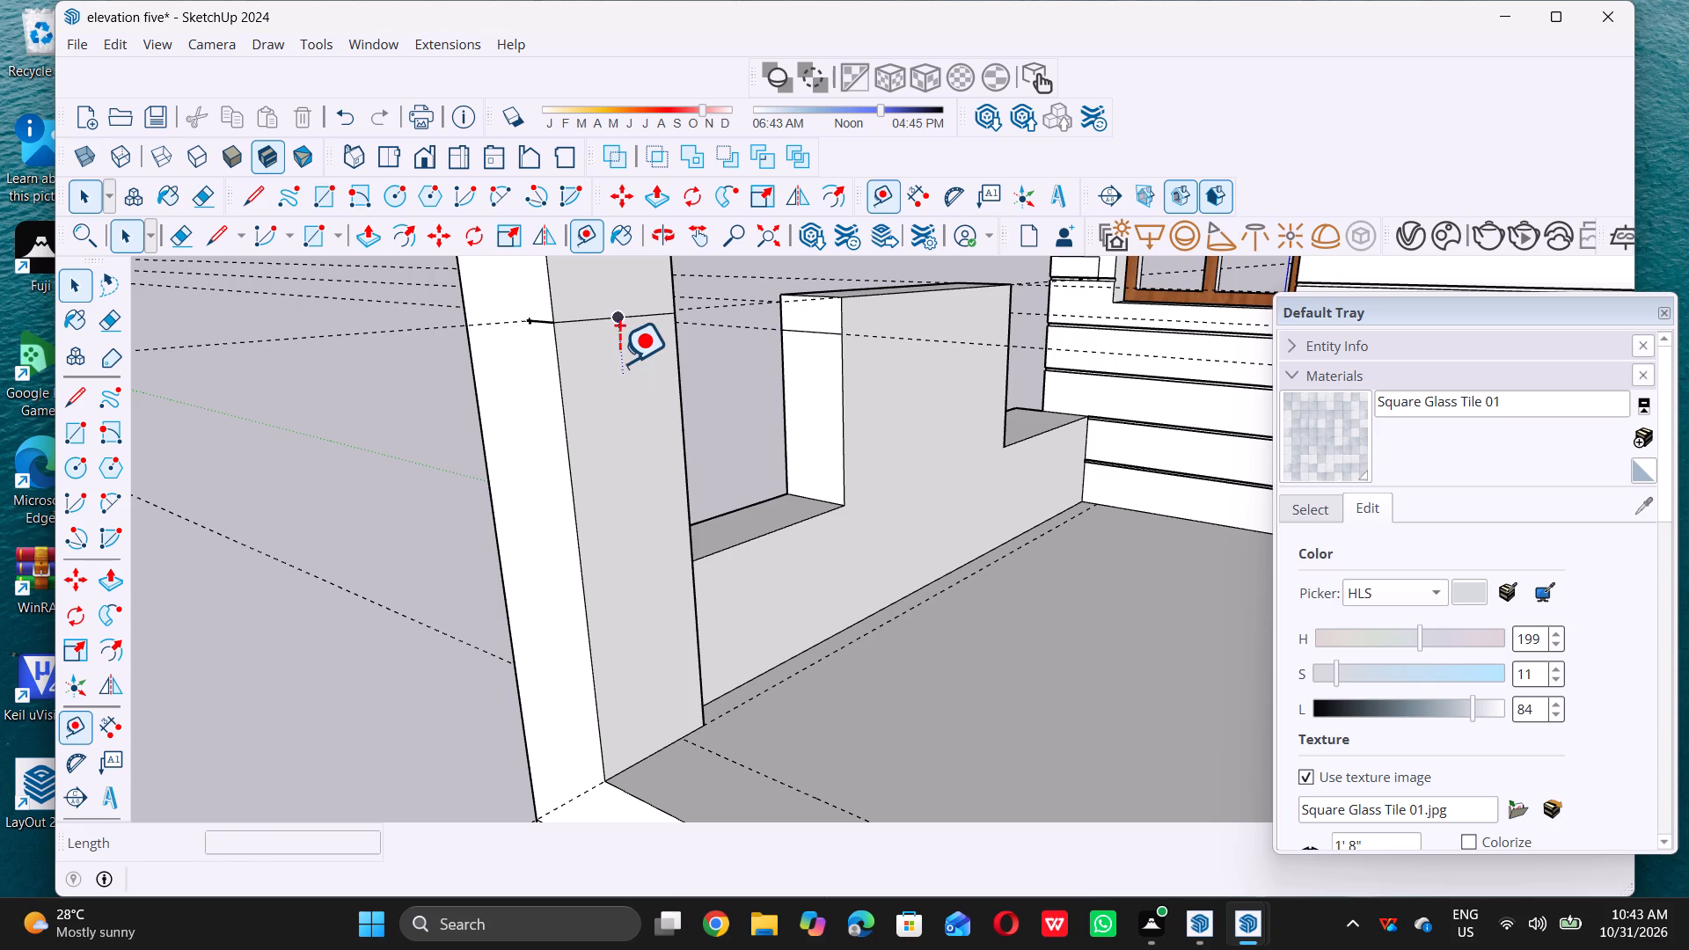
{"action": "triple_click", "coordinate": [591, 318]}
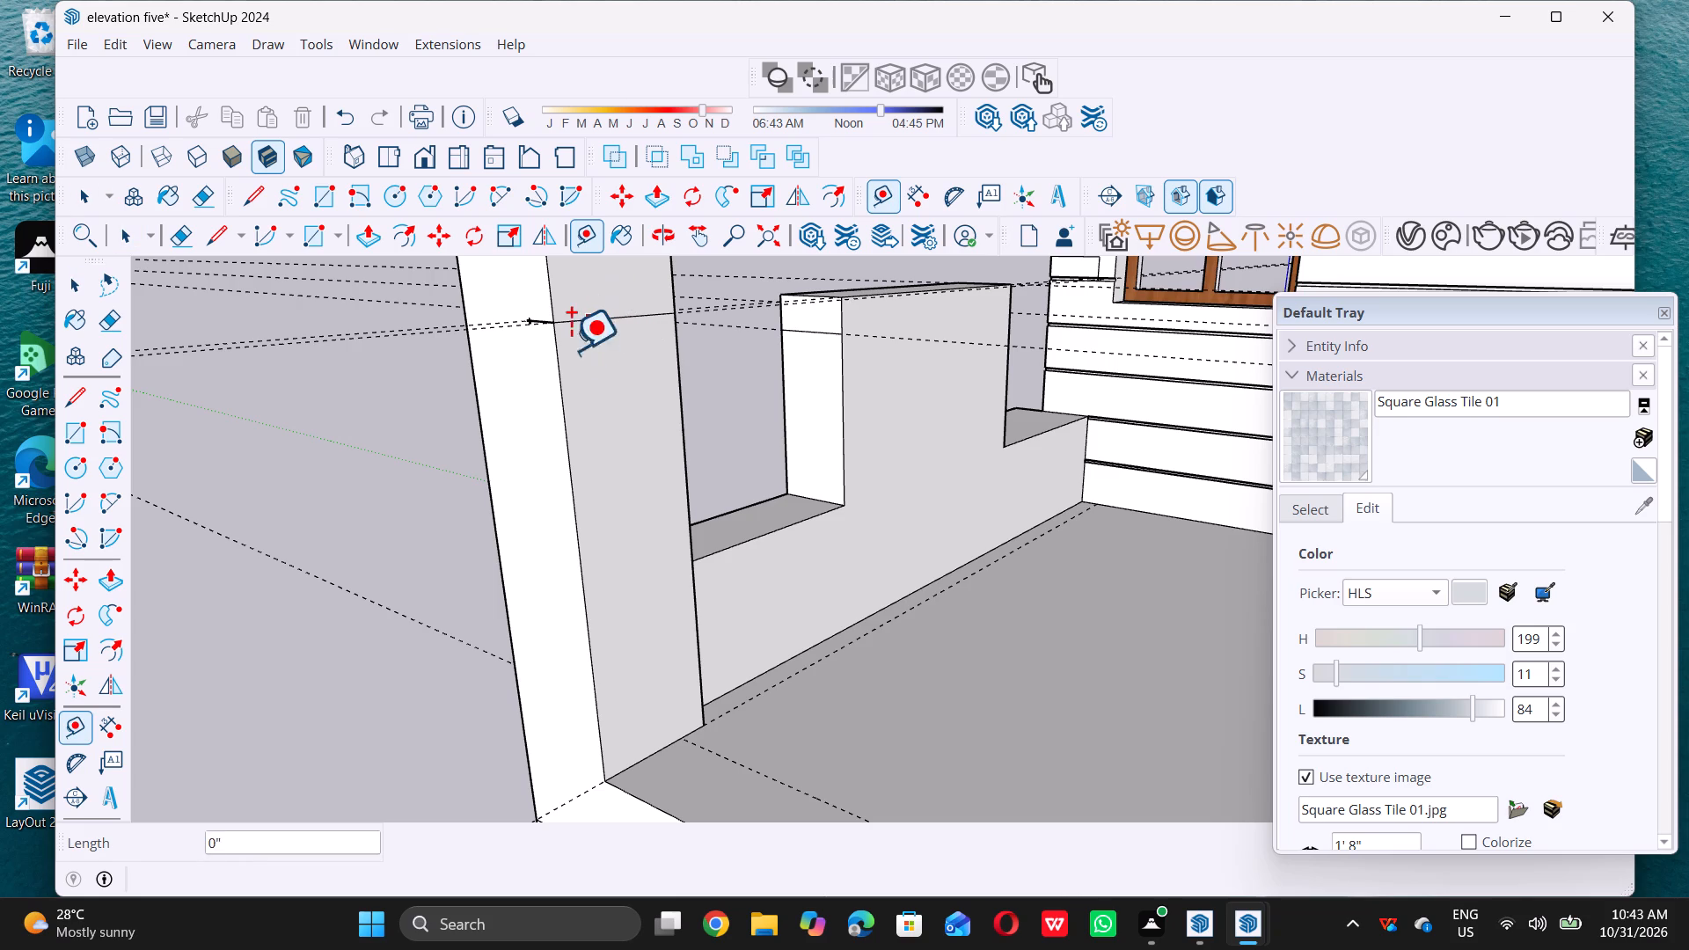
{"action": "key", "text": "4"}
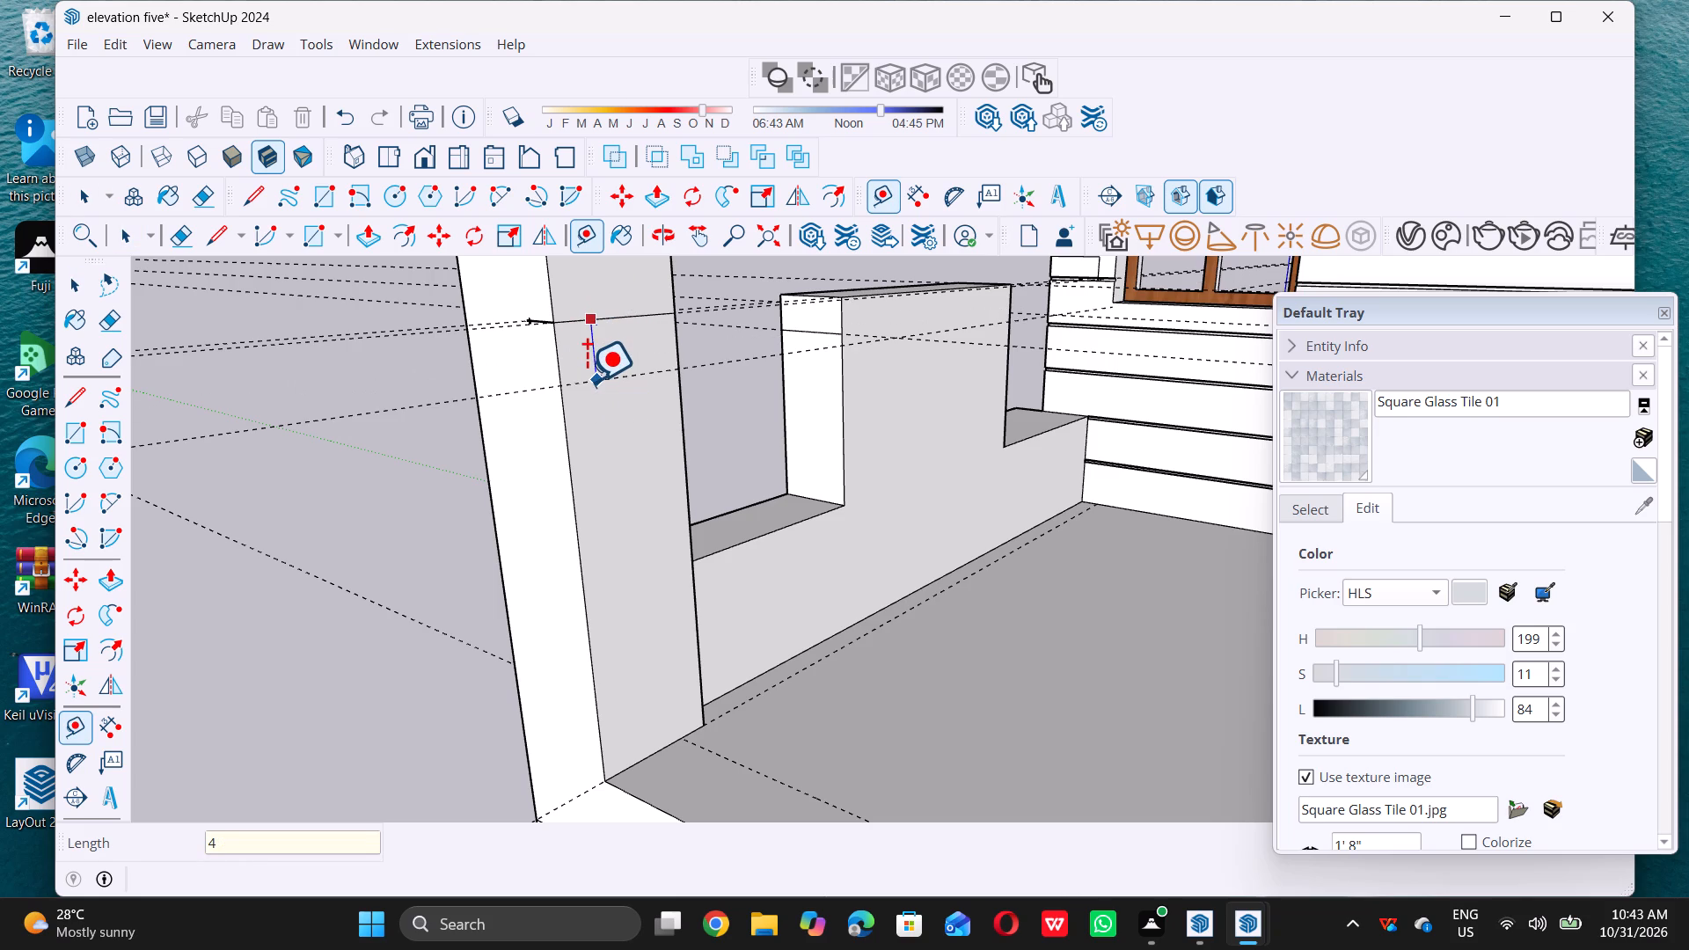
{"action": "key", "text": "shift+quotedbl"}
{"action": "key", "text": "Return"}
{"action": "key", "text": "space"}
Place a vertical guide line on the corner column's inner face, 9" in from its outer vertical edge.
{"action": "middle_click_drag", "start_coordinate": [626, 378], "coordinate": [543, 373]}
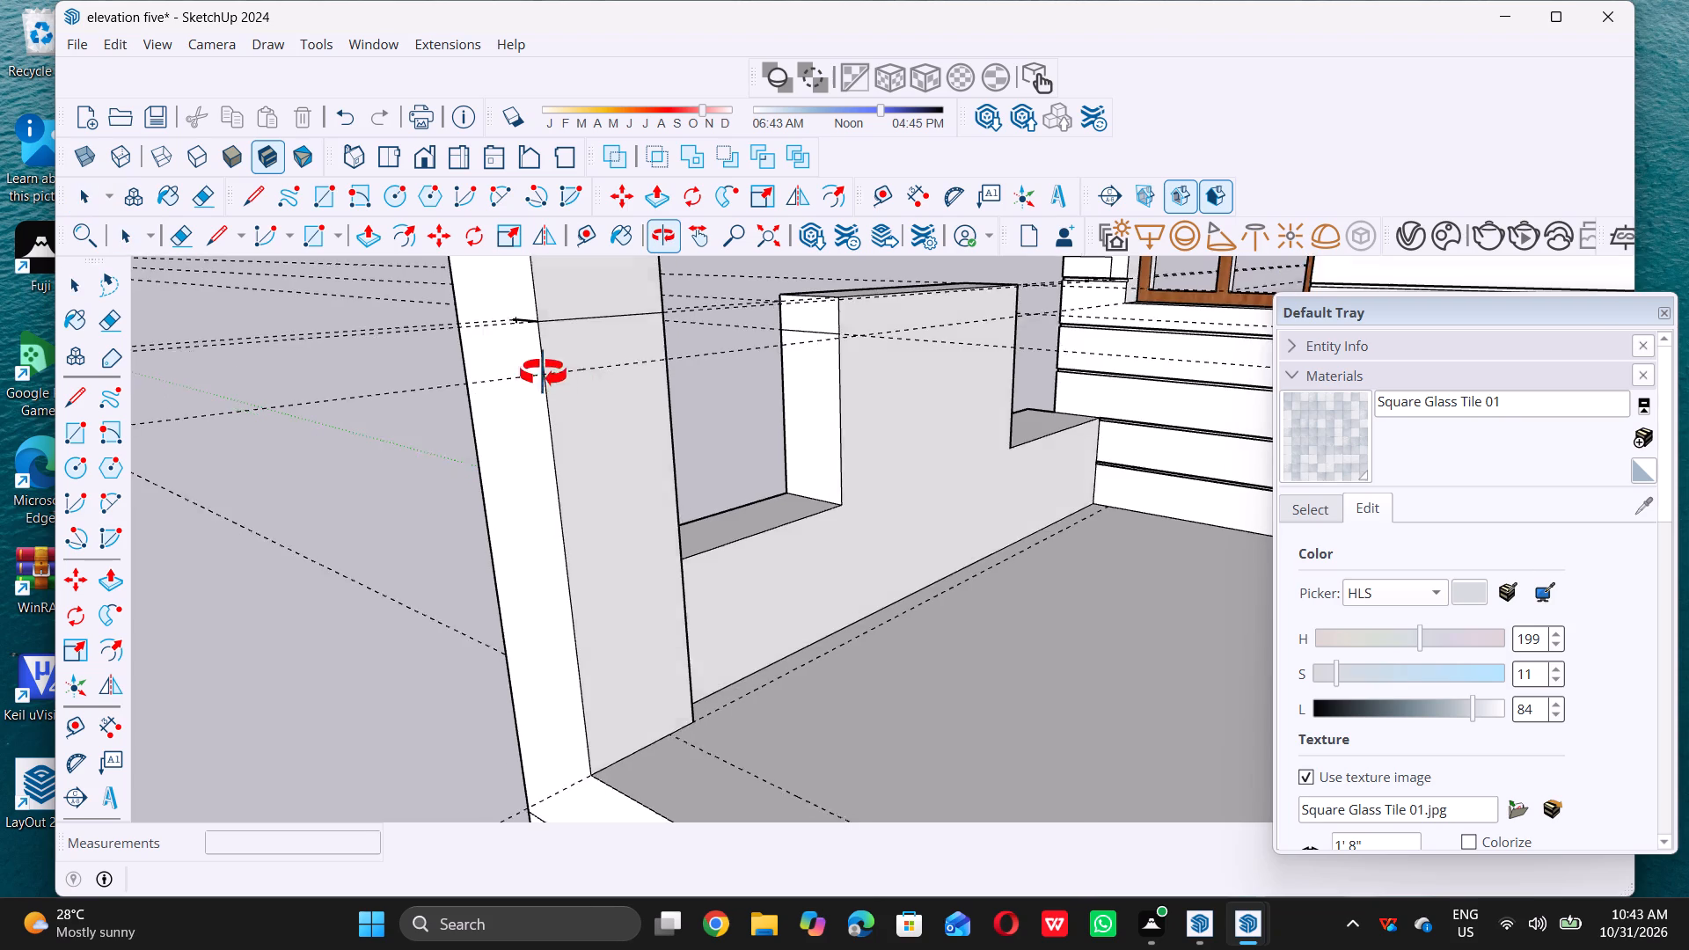
{"action": "middle_click_drag", "start_coordinate": [543, 373], "coordinate": [433, 376]}
{"action": "middle_click_drag", "start_coordinate": [456, 369], "coordinate": [583, 353]}
{"action": "scroll", "coordinate": [586, 347], "scroll_direction": "up", "scroll_amount": 1}
{"action": "scroll", "coordinate": [593, 350], "scroll_direction": "down", "scroll_amount": 5}
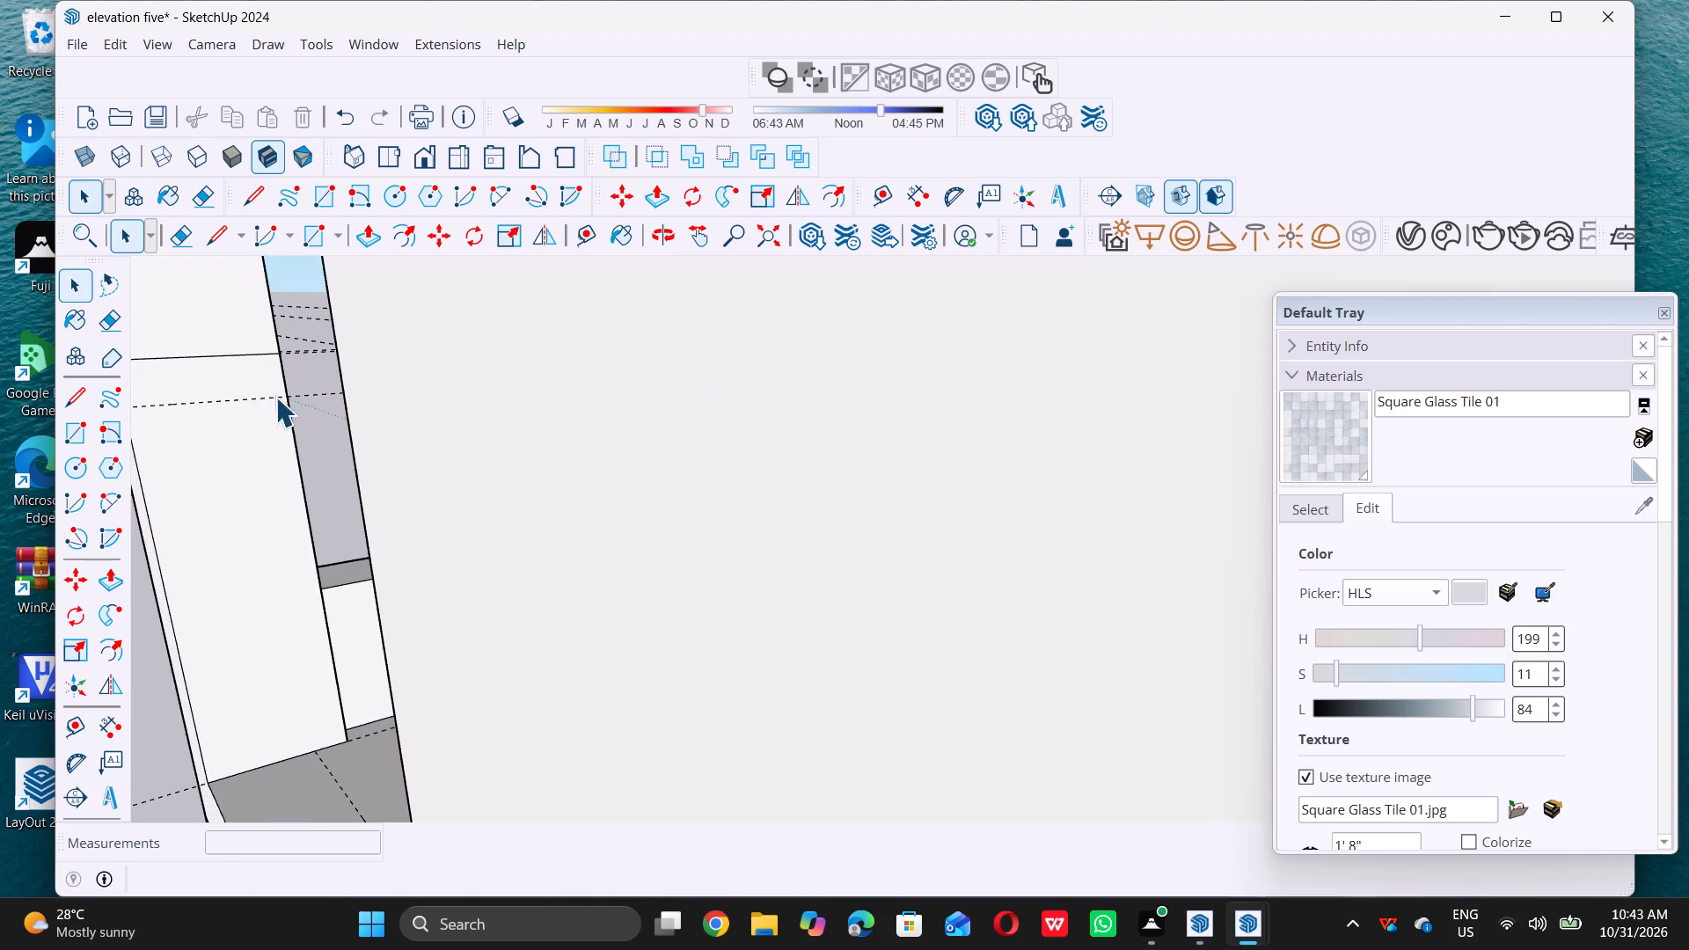
{"action": "scroll", "coordinate": [334, 421], "scroll_direction": "down", "scroll_amount": 4}
{"action": "scroll", "coordinate": [208, 479], "scroll_direction": "up", "scroll_amount": 3}
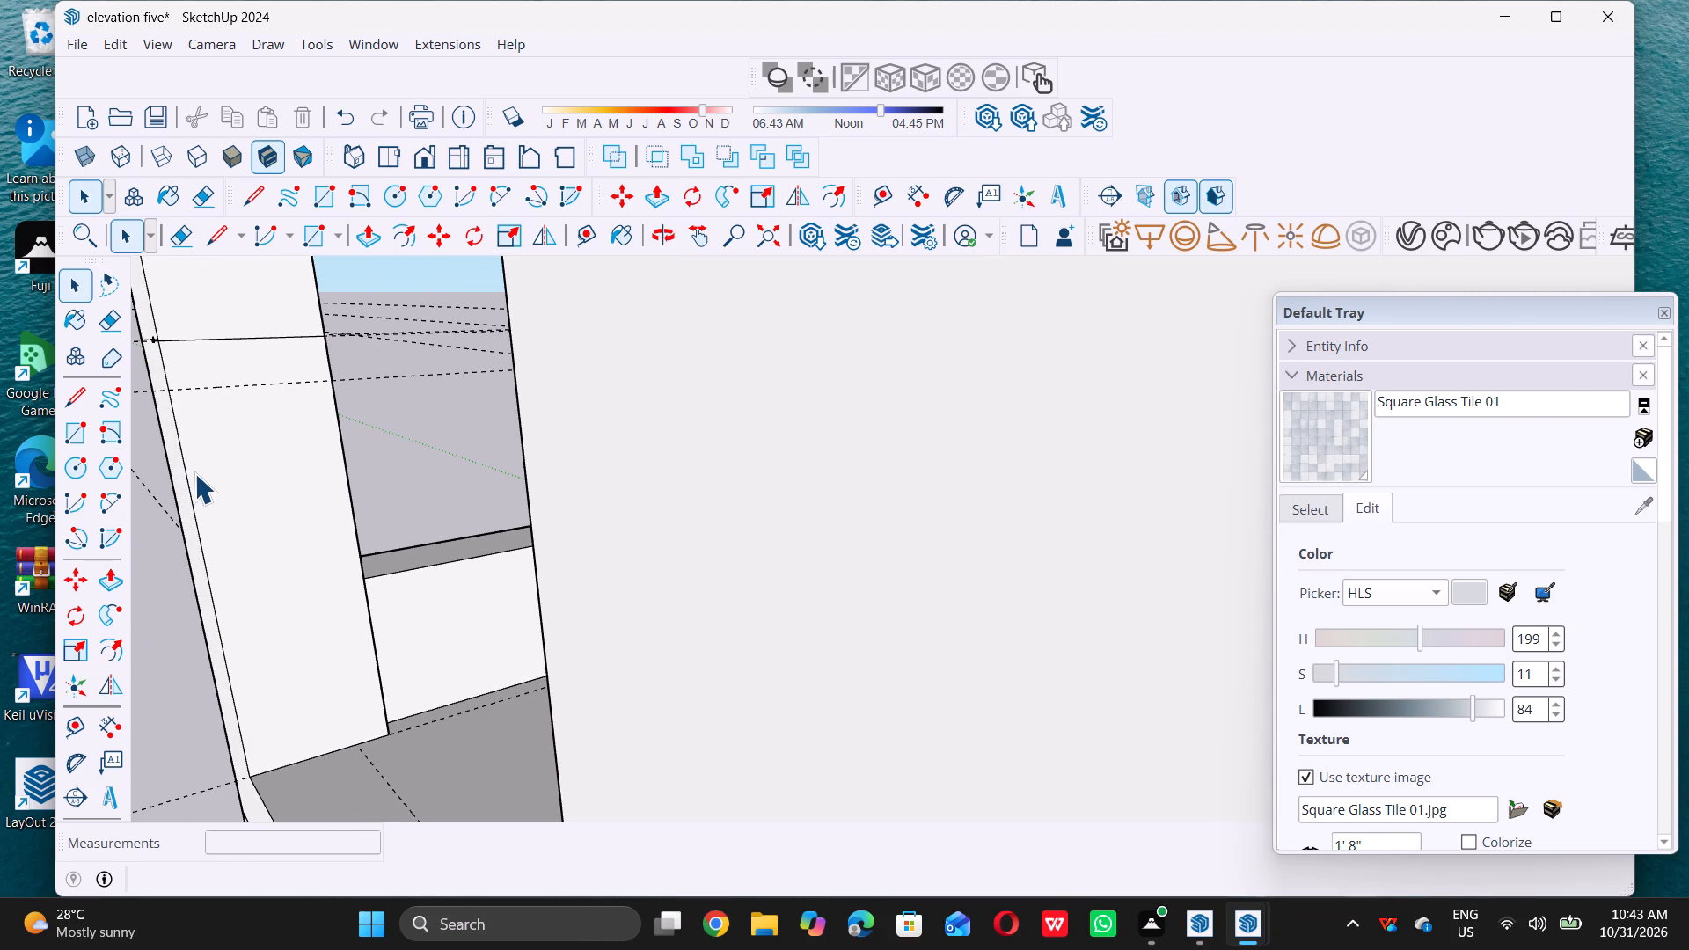
{"action": "key", "text": "t"}
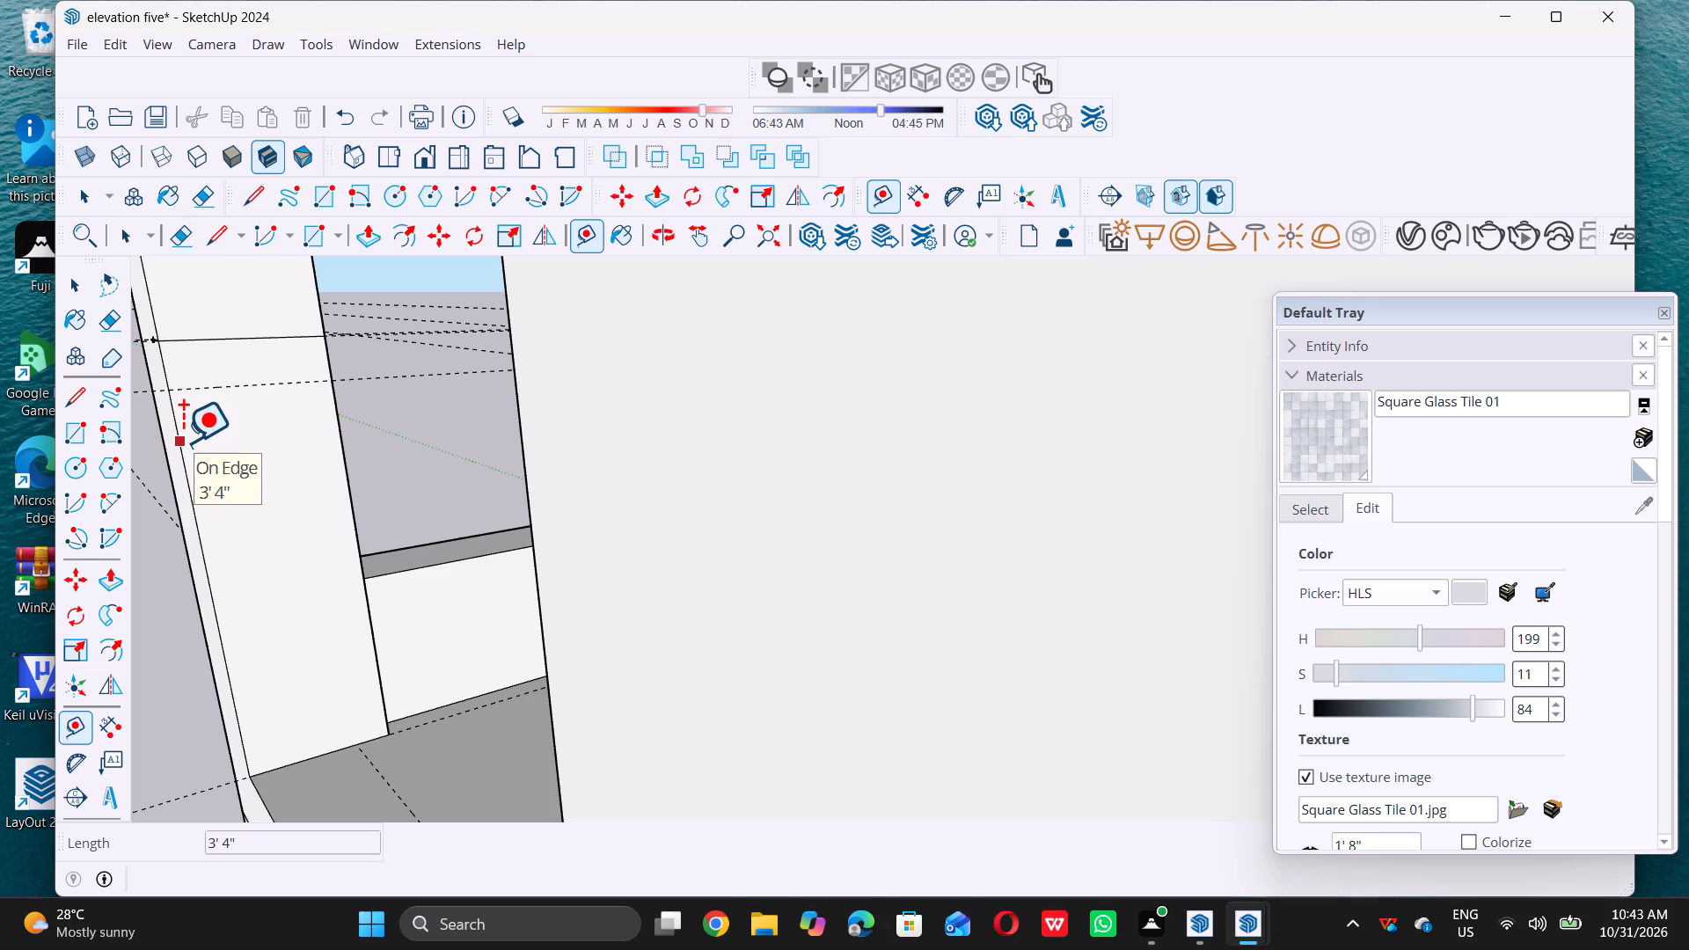
{"action": "left_click", "coordinate": [183, 442]}
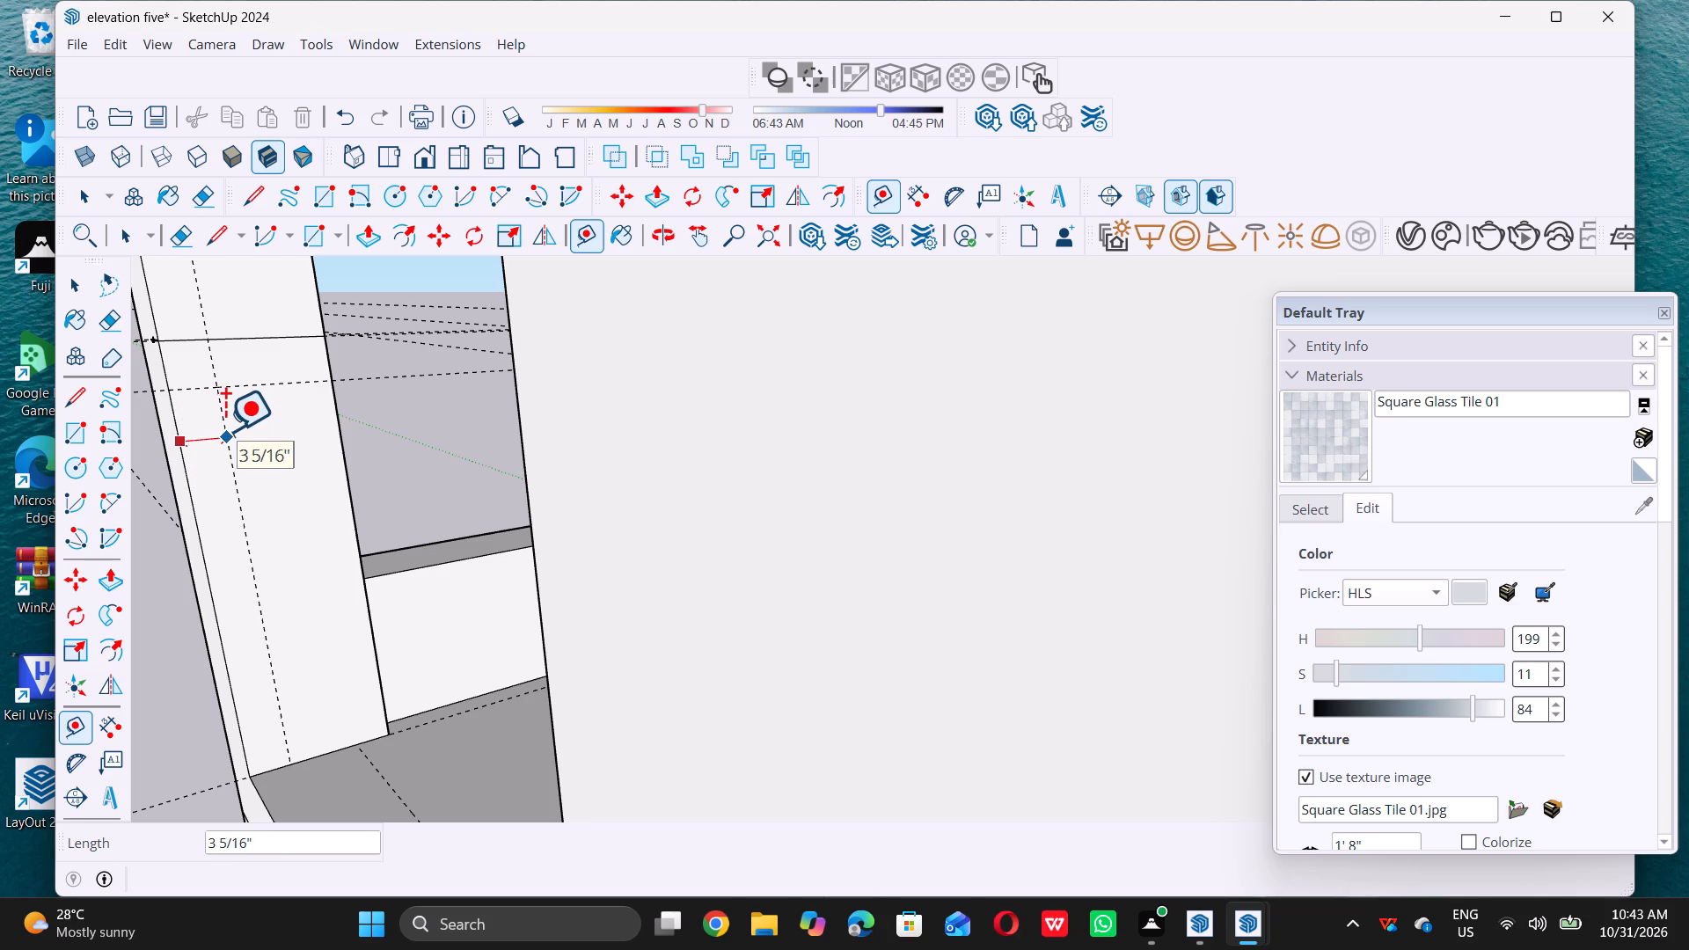
{"action": "key", "text": "9"}
{"action": "key", "text": "shift+quotedbl"}
{"action": "key", "text": "Return"}
{"action": "key", "text": "space"}
Draw a 9" by 4" rectangle on the corner column's inner face between the drawn line and the guide lines.
{"action": "scroll", "coordinate": [240, 429], "scroll_direction": "down", "scroll_amount": 1}
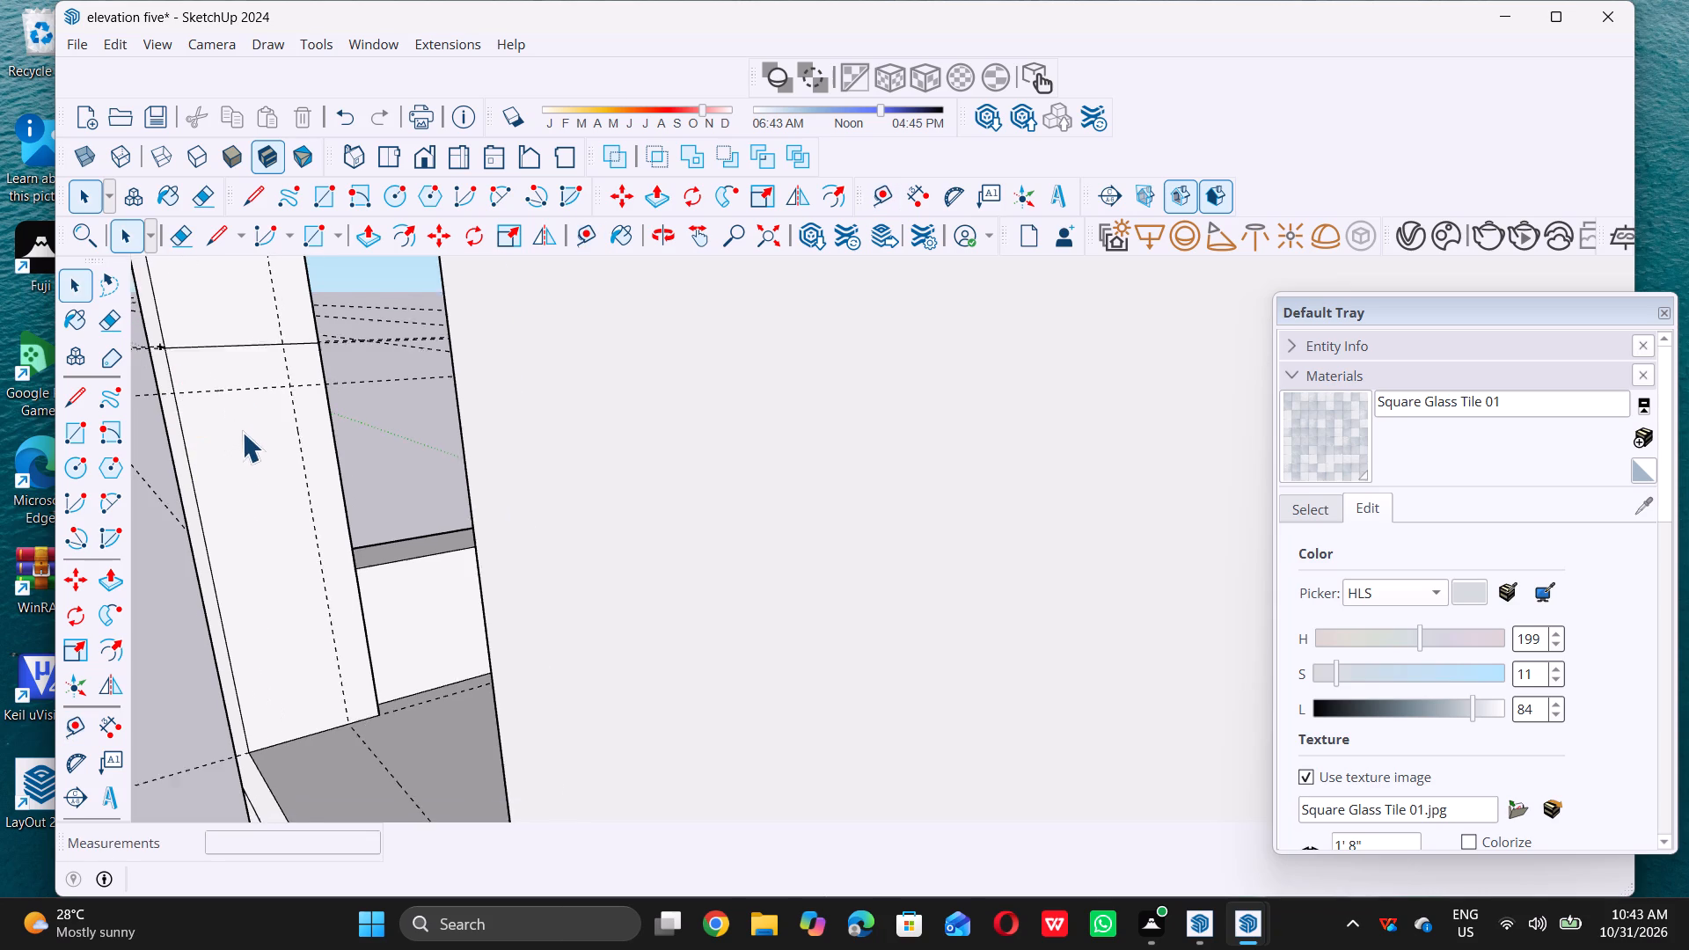
{"action": "scroll", "coordinate": [242, 432], "scroll_direction": "down", "scroll_amount": 2}
{"action": "key", "text": "r"}
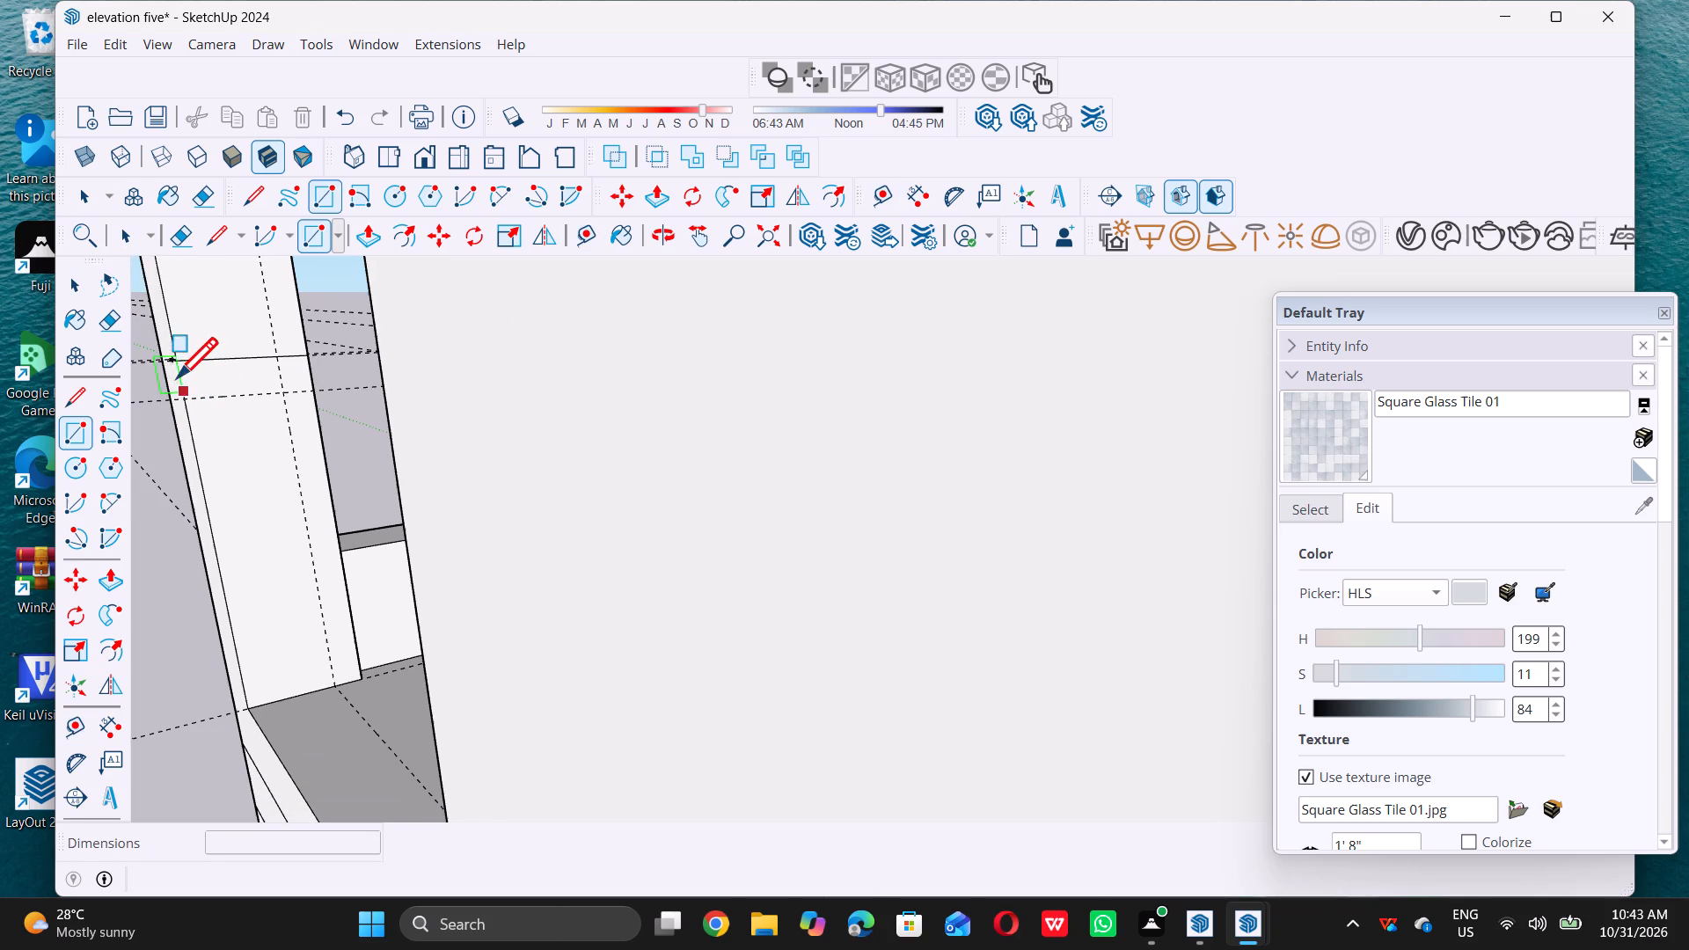
{"action": "double_click", "coordinate": [176, 354]}
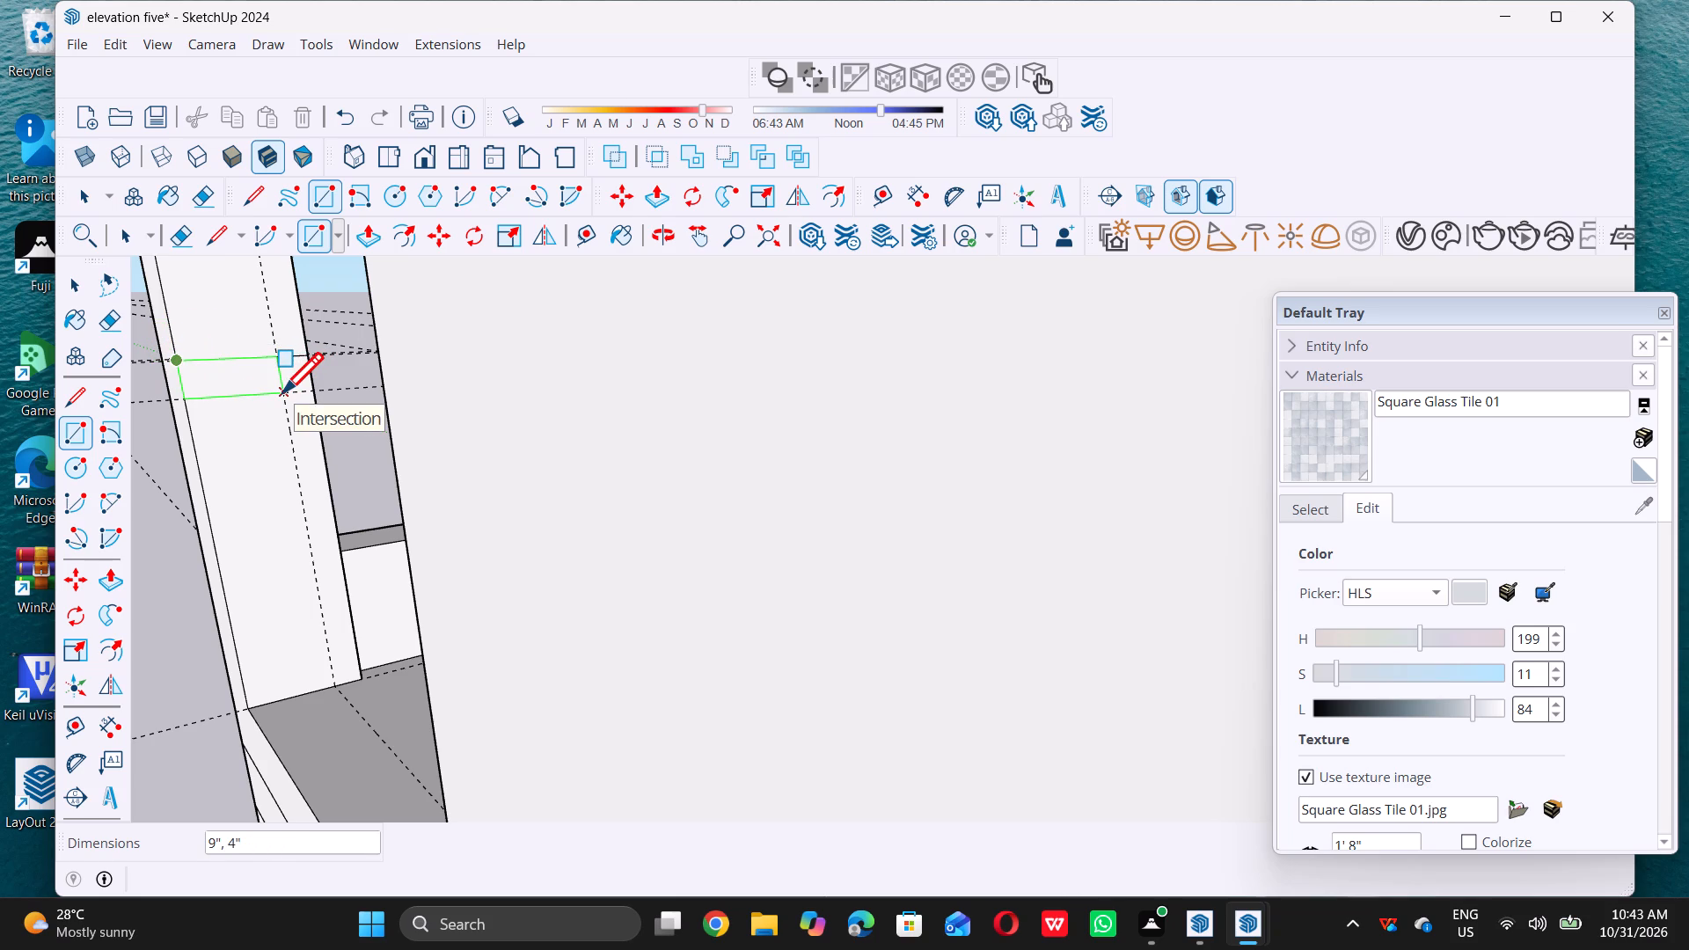
{"action": "left_click", "coordinate": [282, 392]}
{"action": "key", "text": "space"}
Push/Pull the top 4" strip on the raised section's end face outward toward the corner column.
{"action": "scroll", "coordinate": [298, 392], "scroll_direction": "down", "scroll_amount": 11}
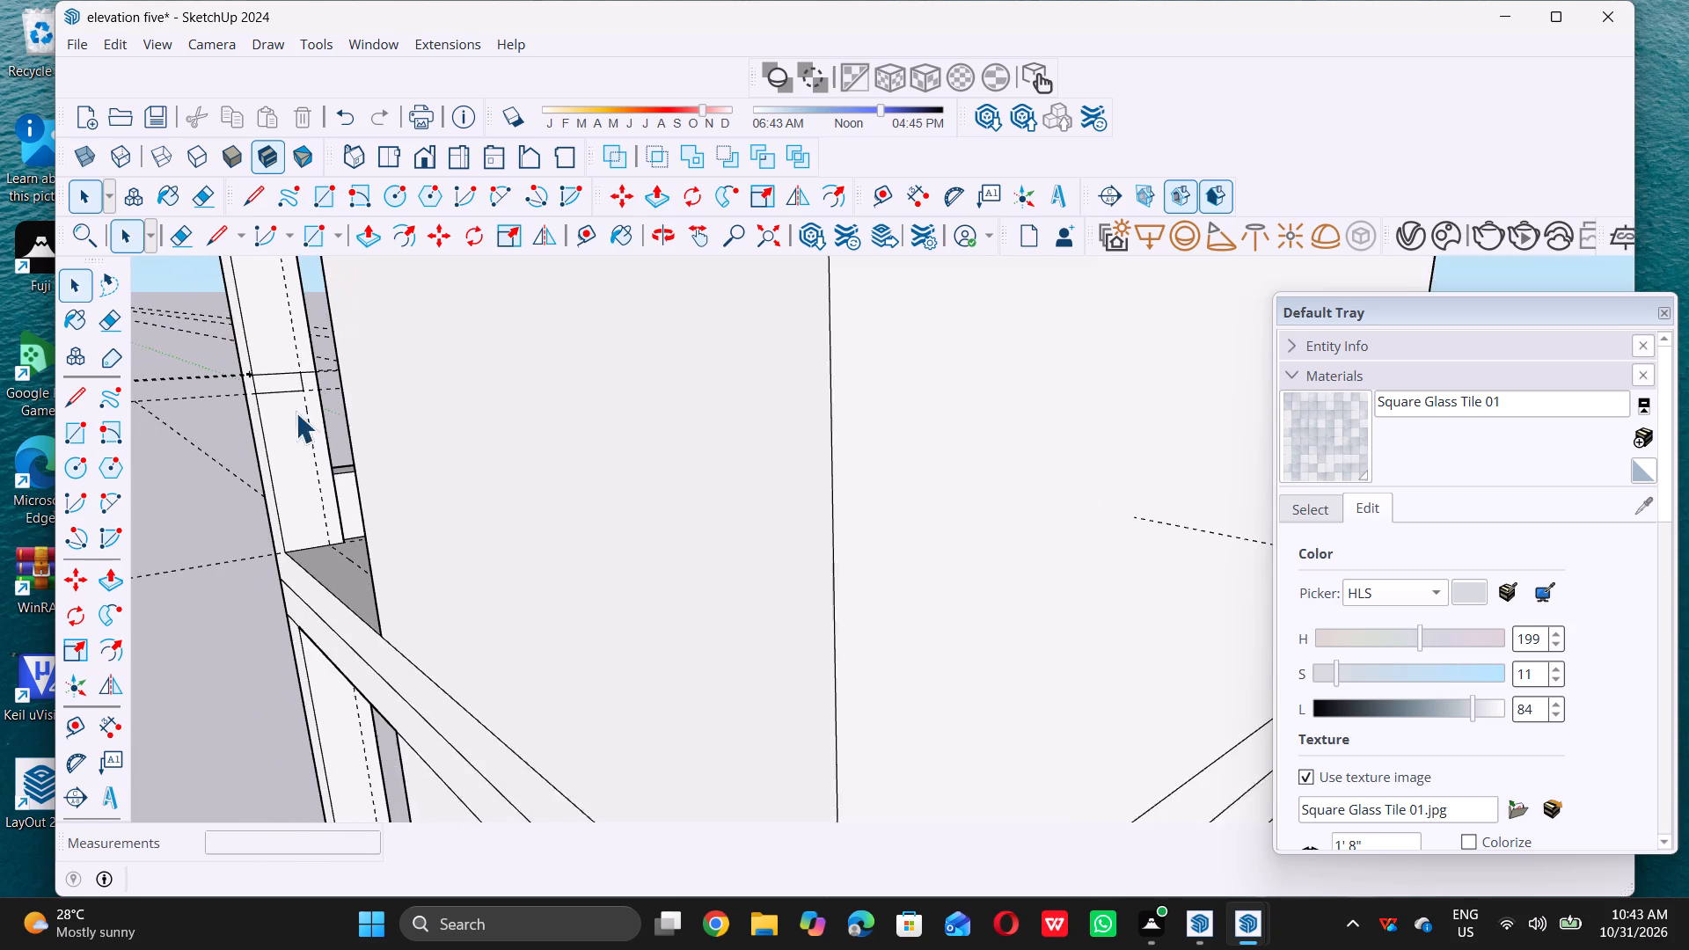
{"action": "middle_click_drag", "start_coordinate": [238, 421], "coordinate": [482, 433]}
{"action": "scroll", "coordinate": [482, 433], "scroll_direction": "up", "scroll_amount": 1}
{"action": "scroll", "coordinate": [493, 420], "scroll_direction": "down", "scroll_amount": 14}
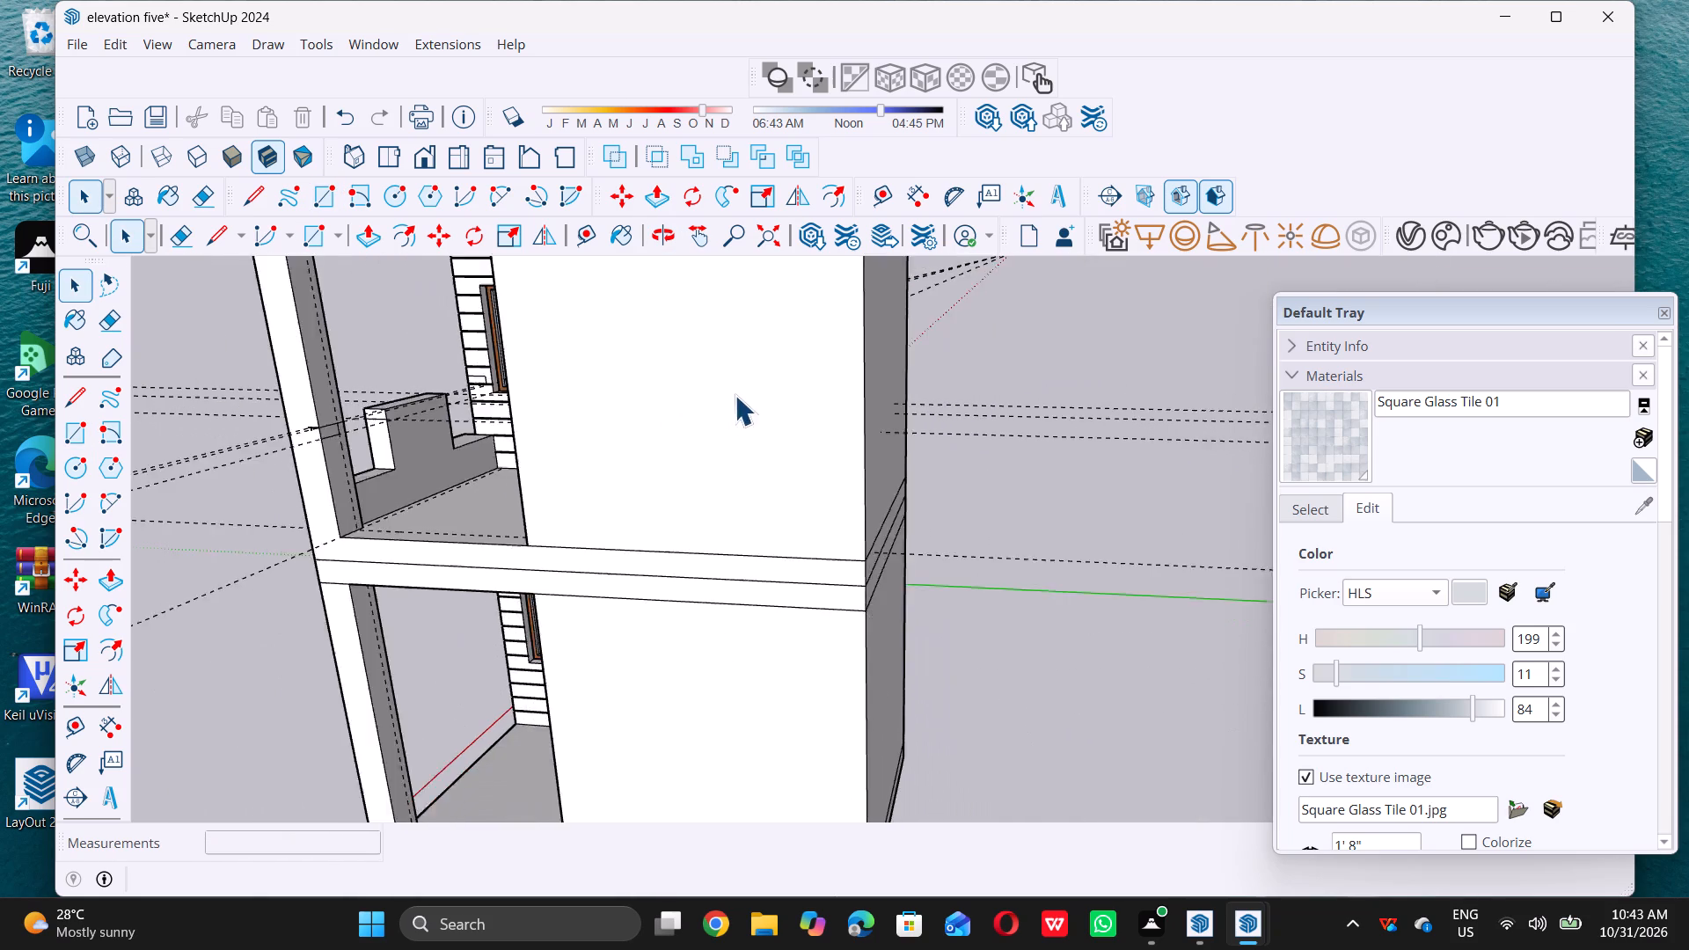
{"action": "scroll", "coordinate": [735, 395], "scroll_direction": "down", "scroll_amount": 6}
{"action": "middle_click_drag", "start_coordinate": [305, 484], "coordinate": [760, 465]}
{"action": "scroll", "coordinate": [633, 468], "scroll_direction": "up", "scroll_amount": 3}
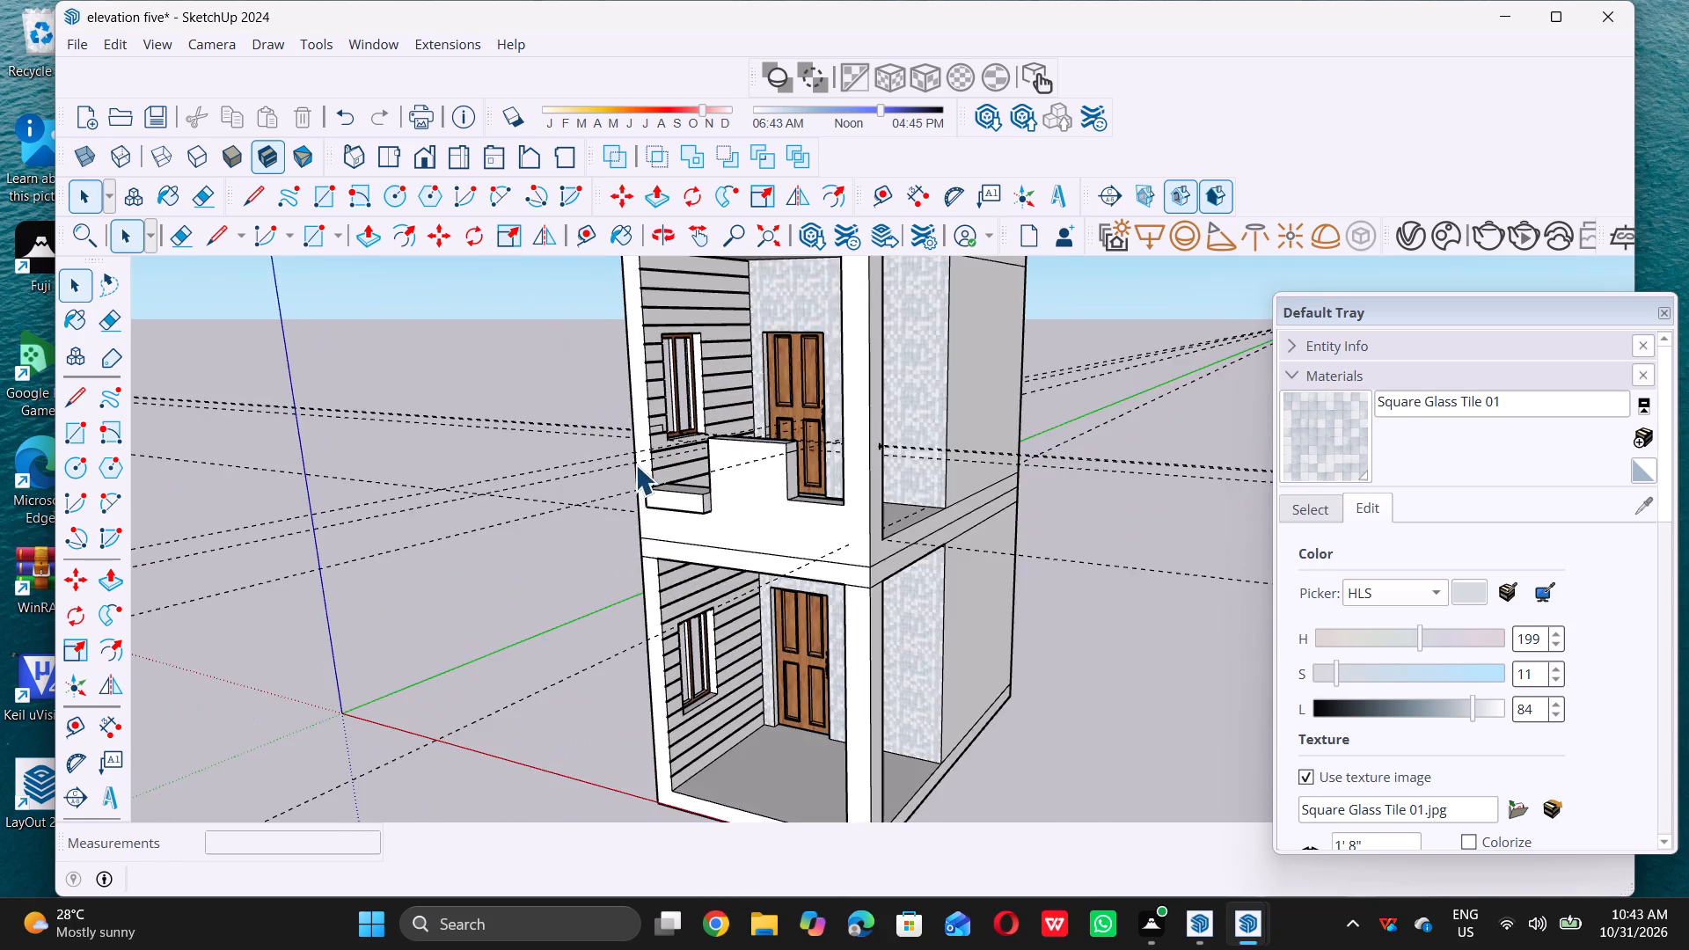
{"action": "scroll", "coordinate": [635, 464], "scroll_direction": "up", "scroll_amount": 3}
{"action": "scroll", "coordinate": [622, 449], "scroll_direction": "down", "scroll_amount": 7}
{"action": "middle_click_drag", "start_coordinate": [690, 450], "coordinate": [654, 479]}
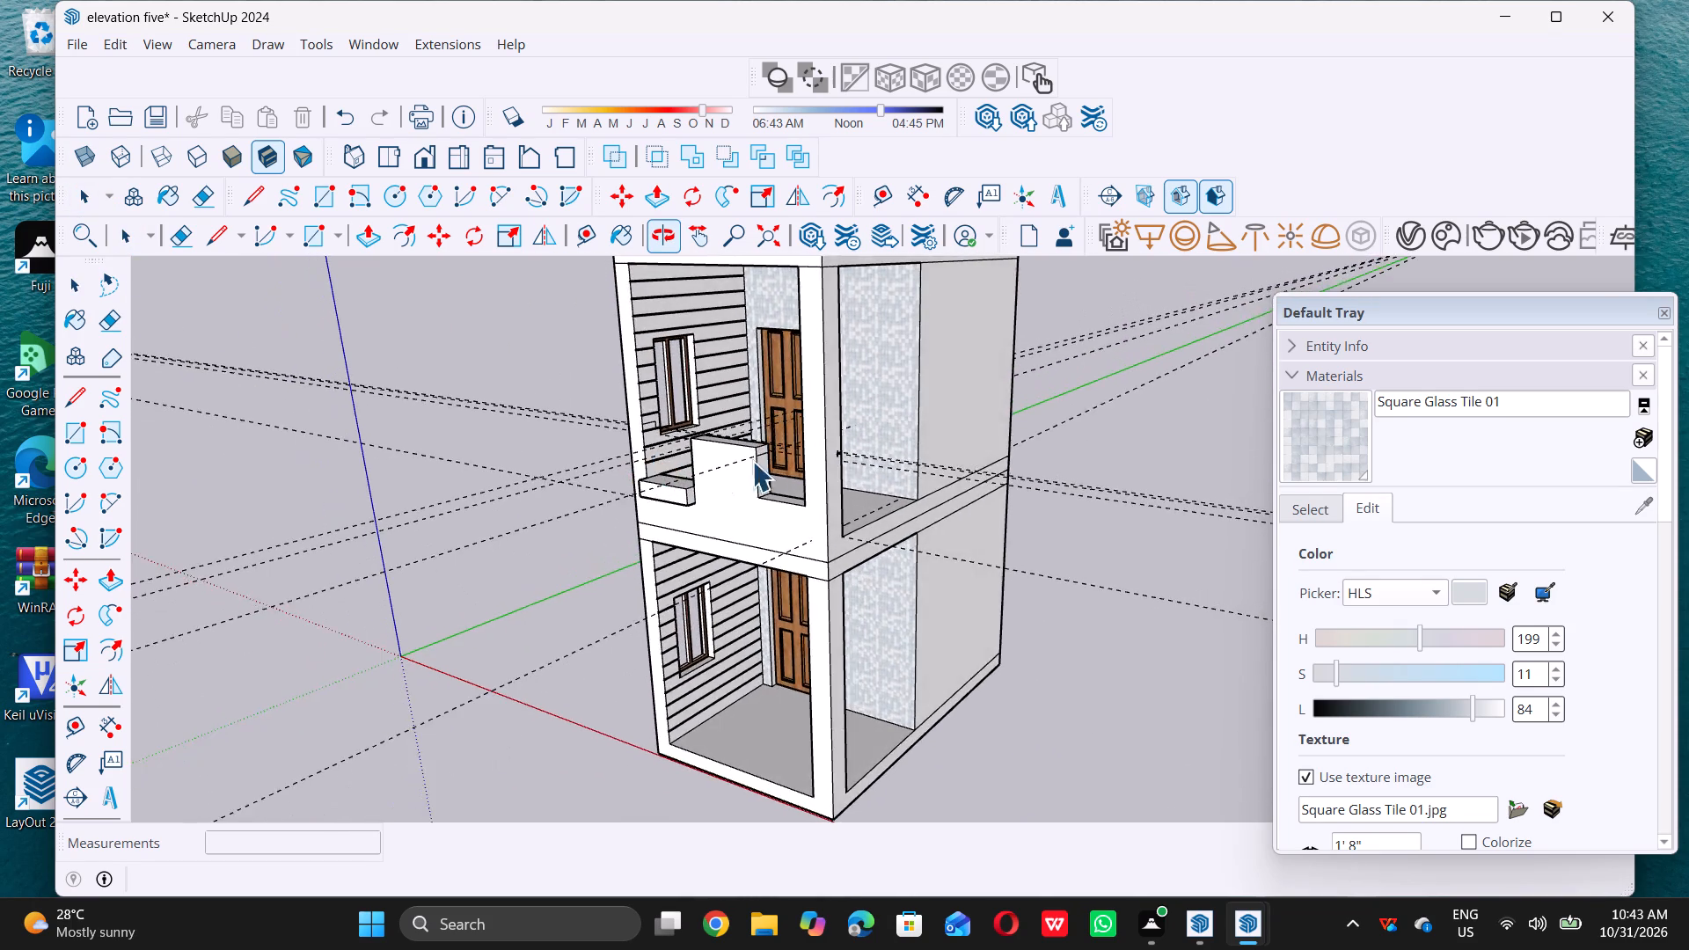
{"action": "scroll", "coordinate": [776, 456], "scroll_direction": "up", "scroll_amount": 16}
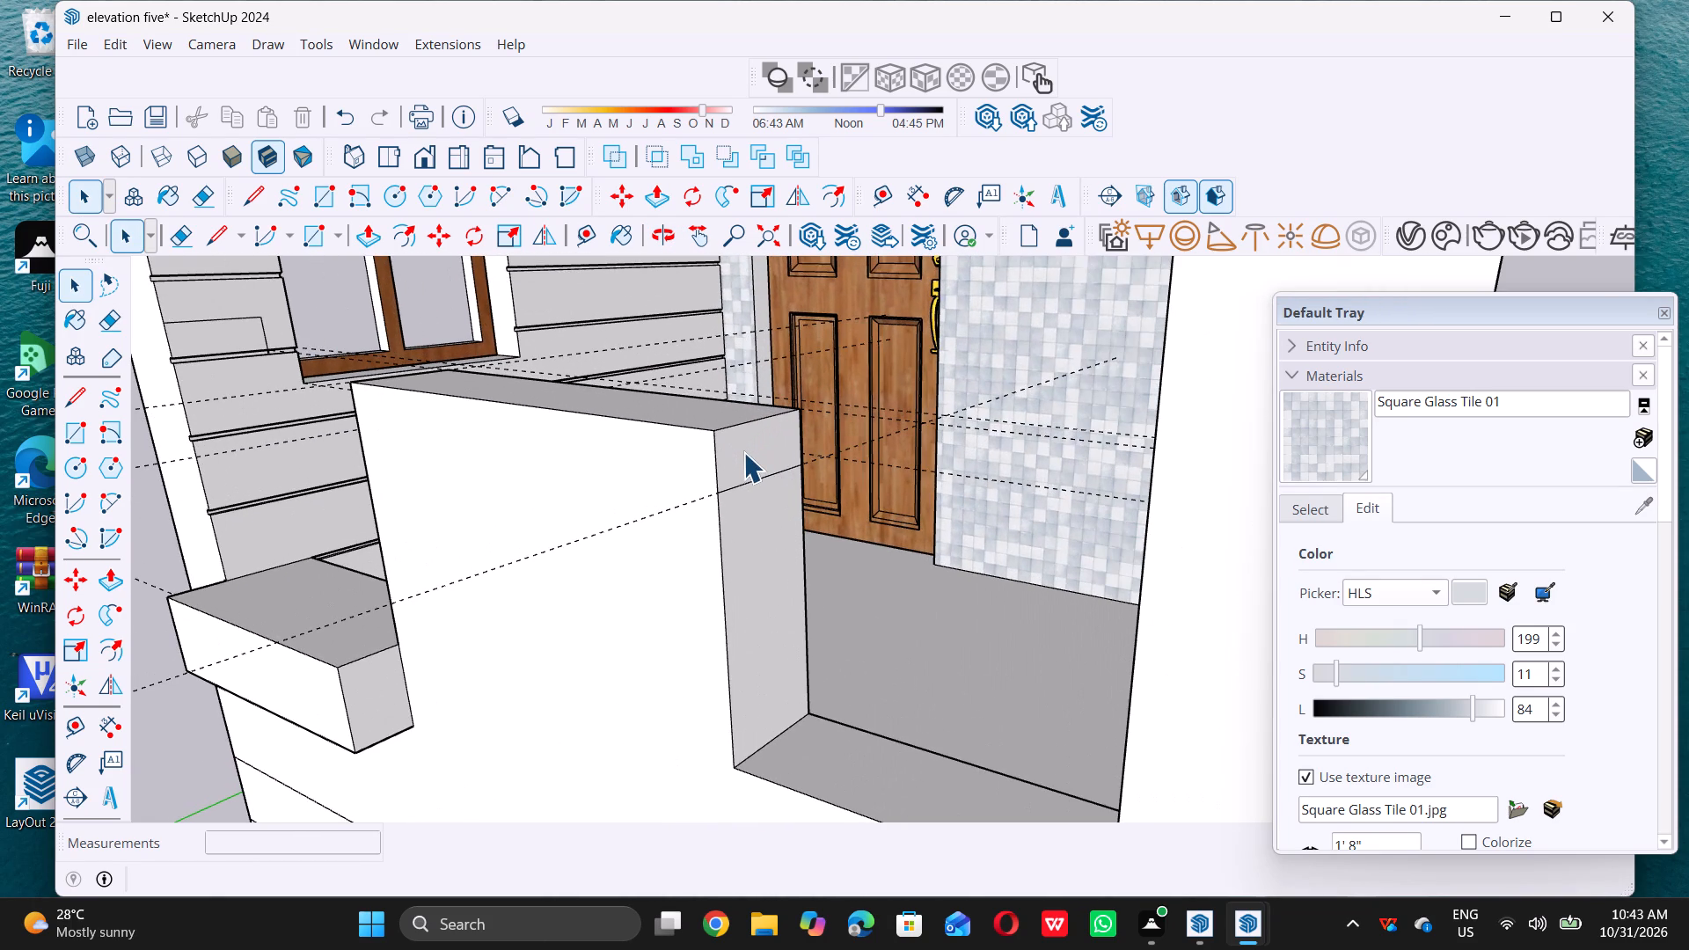
{"action": "left_click", "coordinate": [743, 452]}
{"action": "key", "text": "p"}
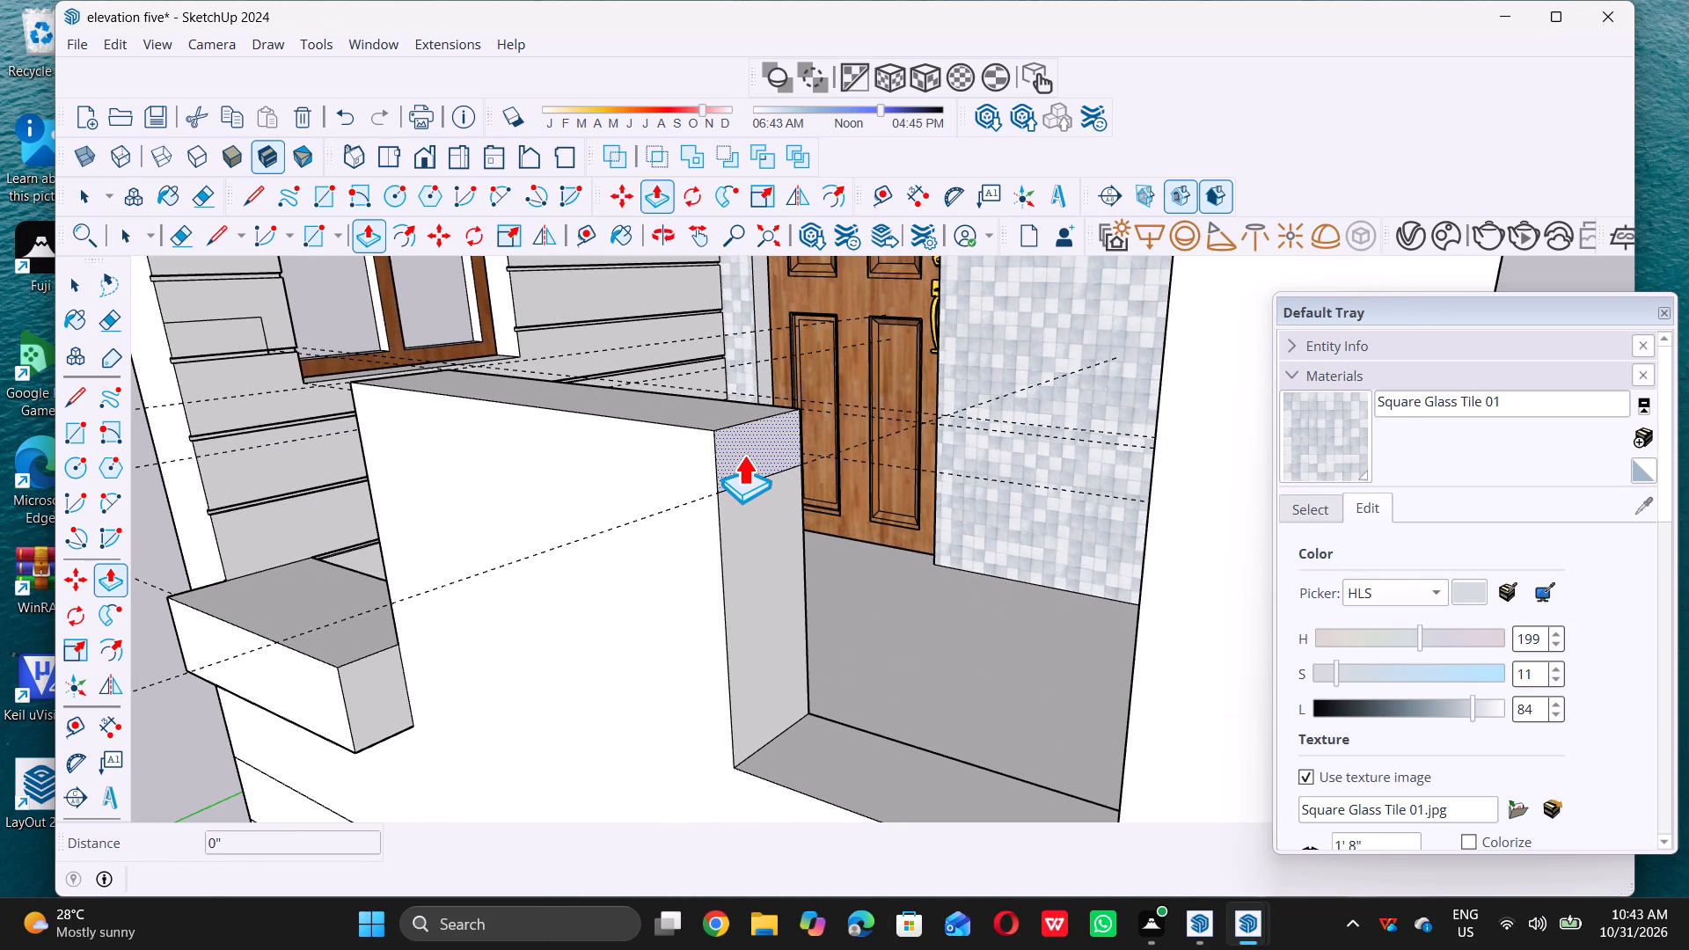
{"action": "triple_click", "coordinate": [743, 455]}
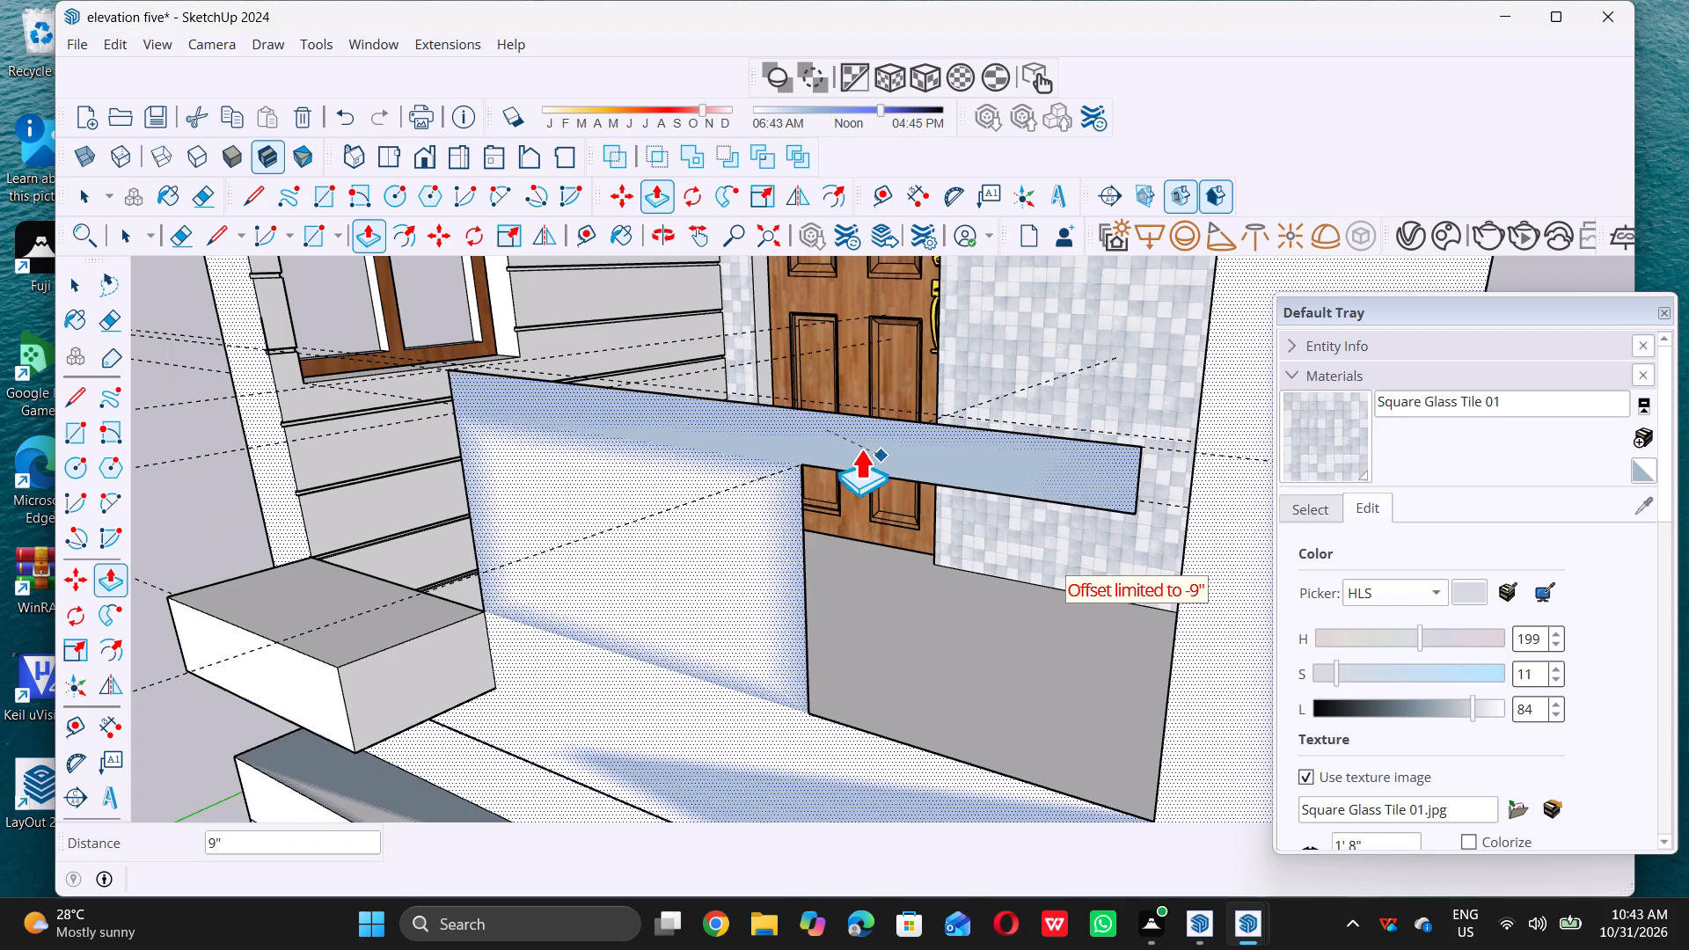
{"action": "key", "text": "space"}
Extend the end of the projecting 4" strip about 2 15/16" to meet the corner column.
{"action": "scroll", "coordinate": [556, 476], "scroll_direction": "down", "scroll_amount": 5}
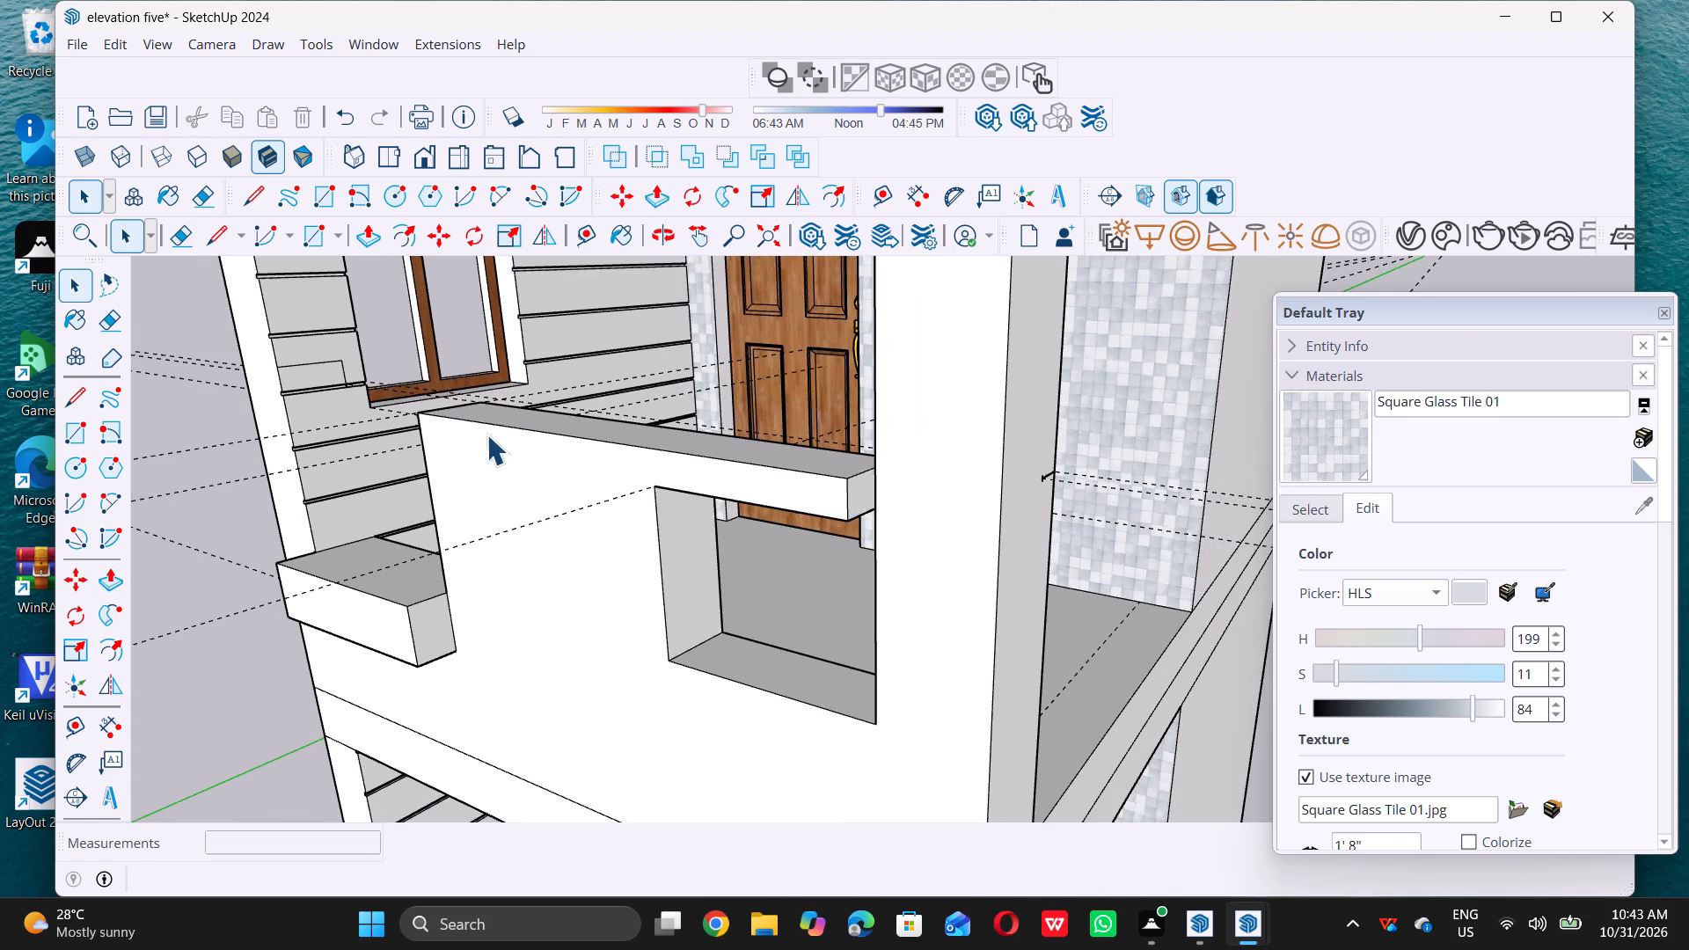
{"action": "scroll", "coordinate": [566, 448], "scroll_direction": "down", "scroll_amount": 5}
{"action": "scroll", "coordinate": [643, 514], "scroll_direction": "down", "scroll_amount": 1}
{"action": "middle_click_drag", "start_coordinate": [644, 515], "coordinate": [646, 473]}
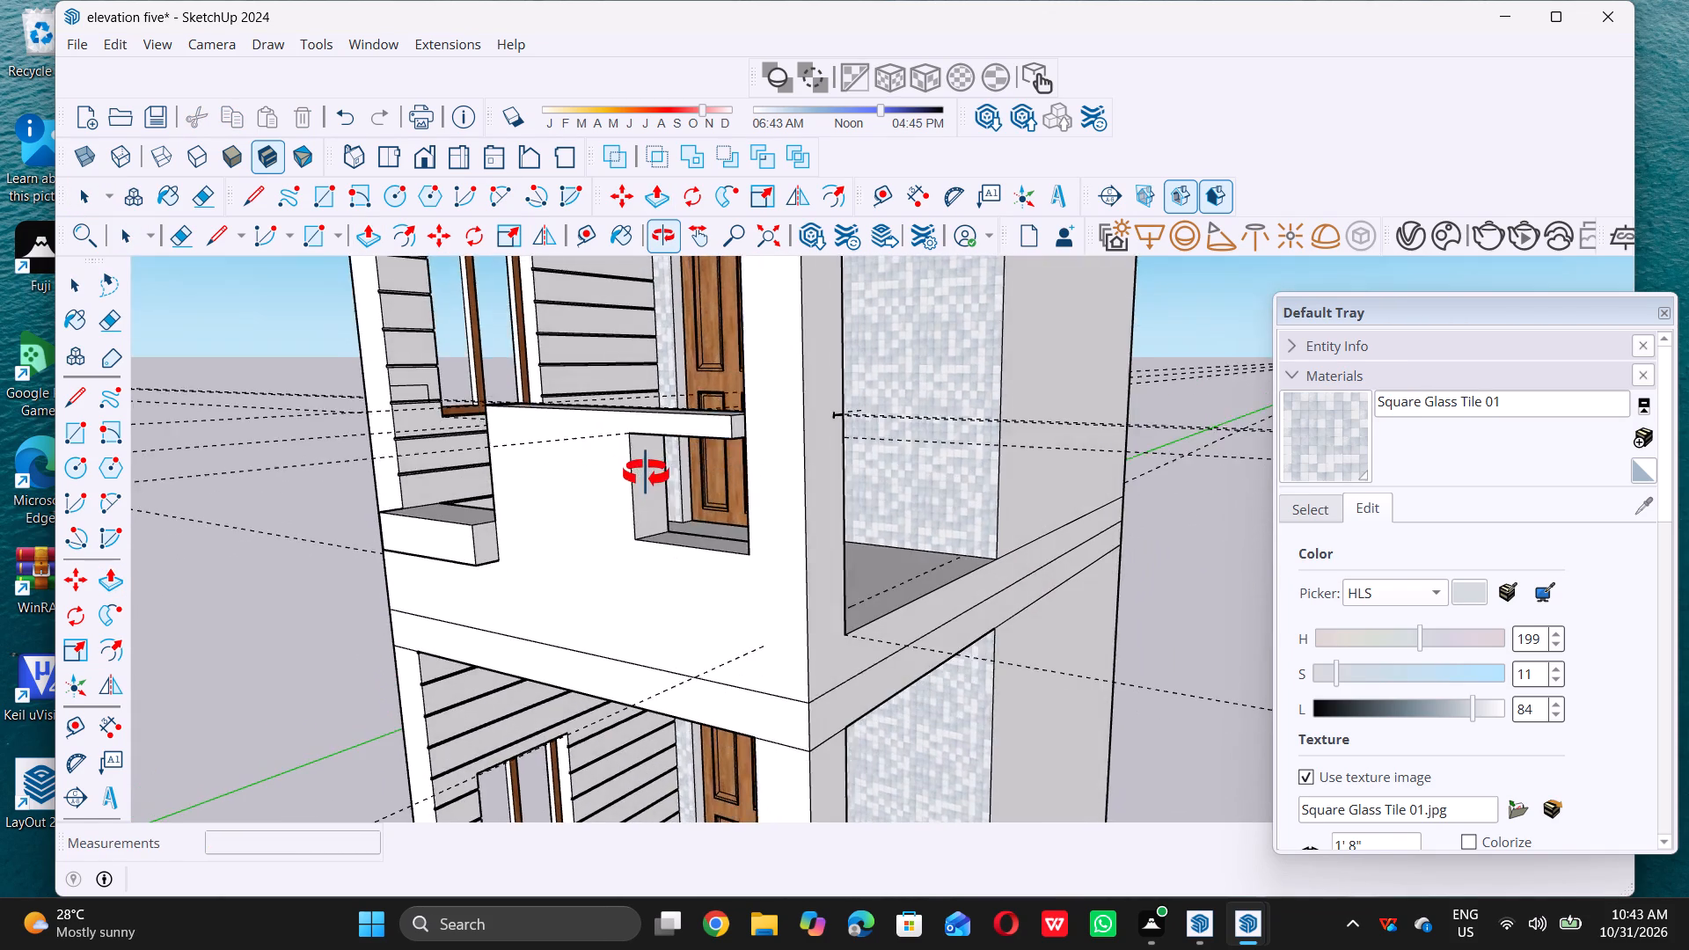
{"action": "middle_click_drag", "start_coordinate": [646, 473], "coordinate": [677, 437]}
{"action": "middle_click", "coordinate": [677, 437]}
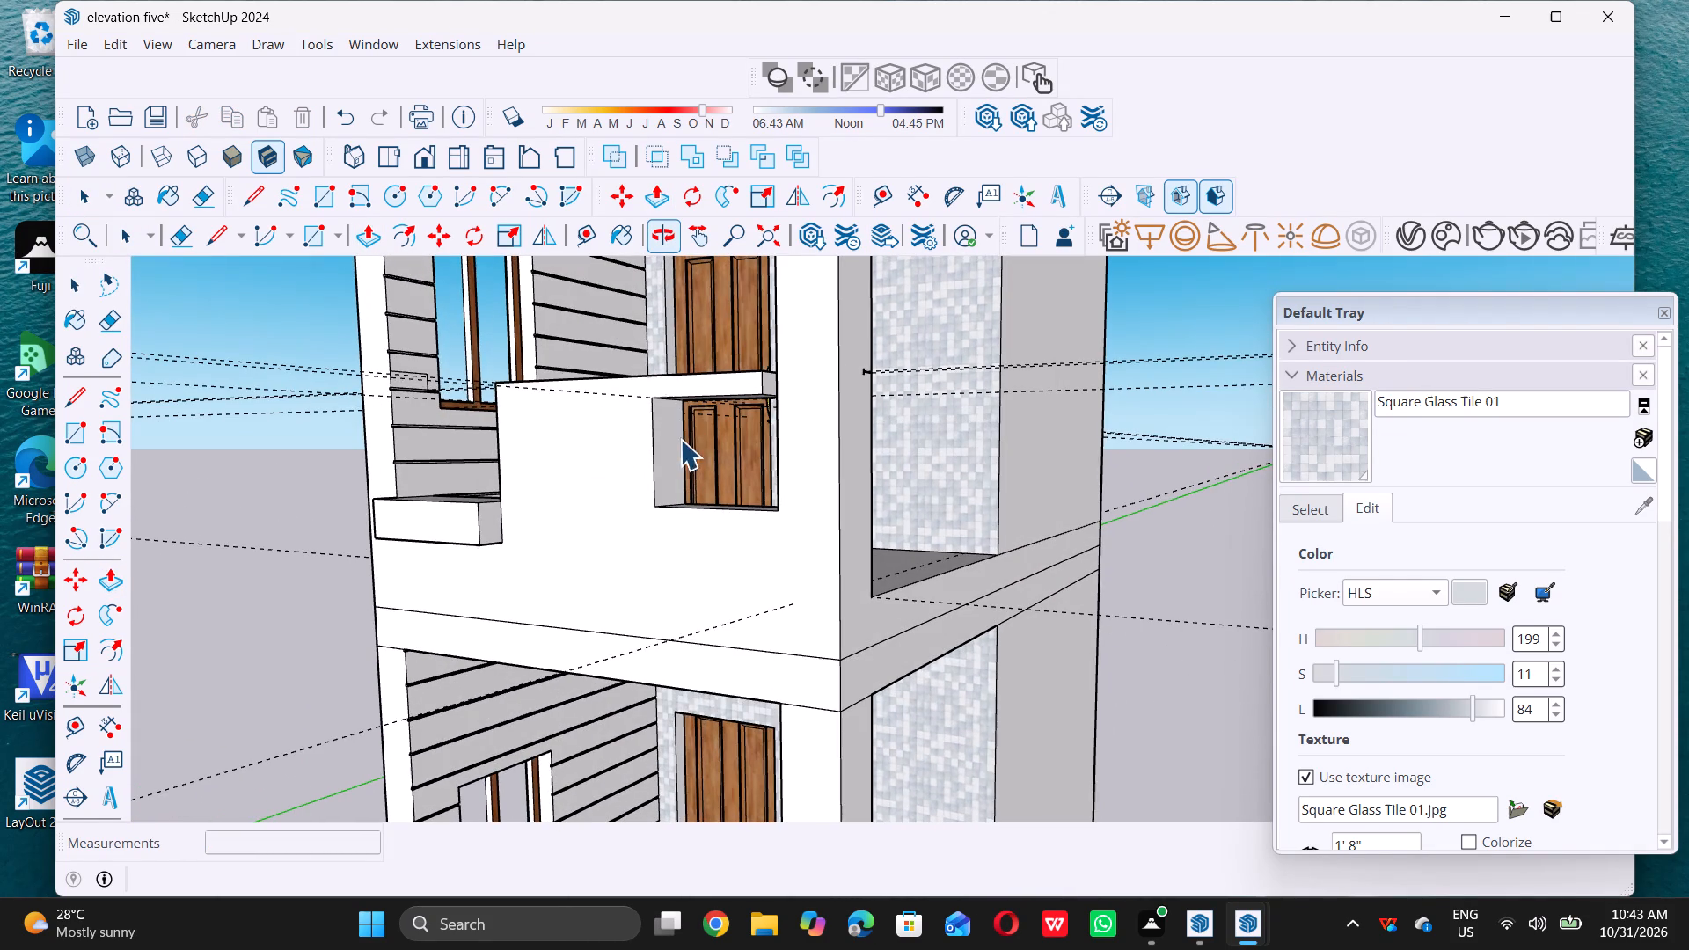
{"action": "middle_click_drag", "start_coordinate": [739, 431], "coordinate": [713, 468]}
{"action": "middle_click", "coordinate": [713, 468]}
{"action": "scroll", "coordinate": [739, 439], "scroll_direction": "up", "scroll_amount": 7}
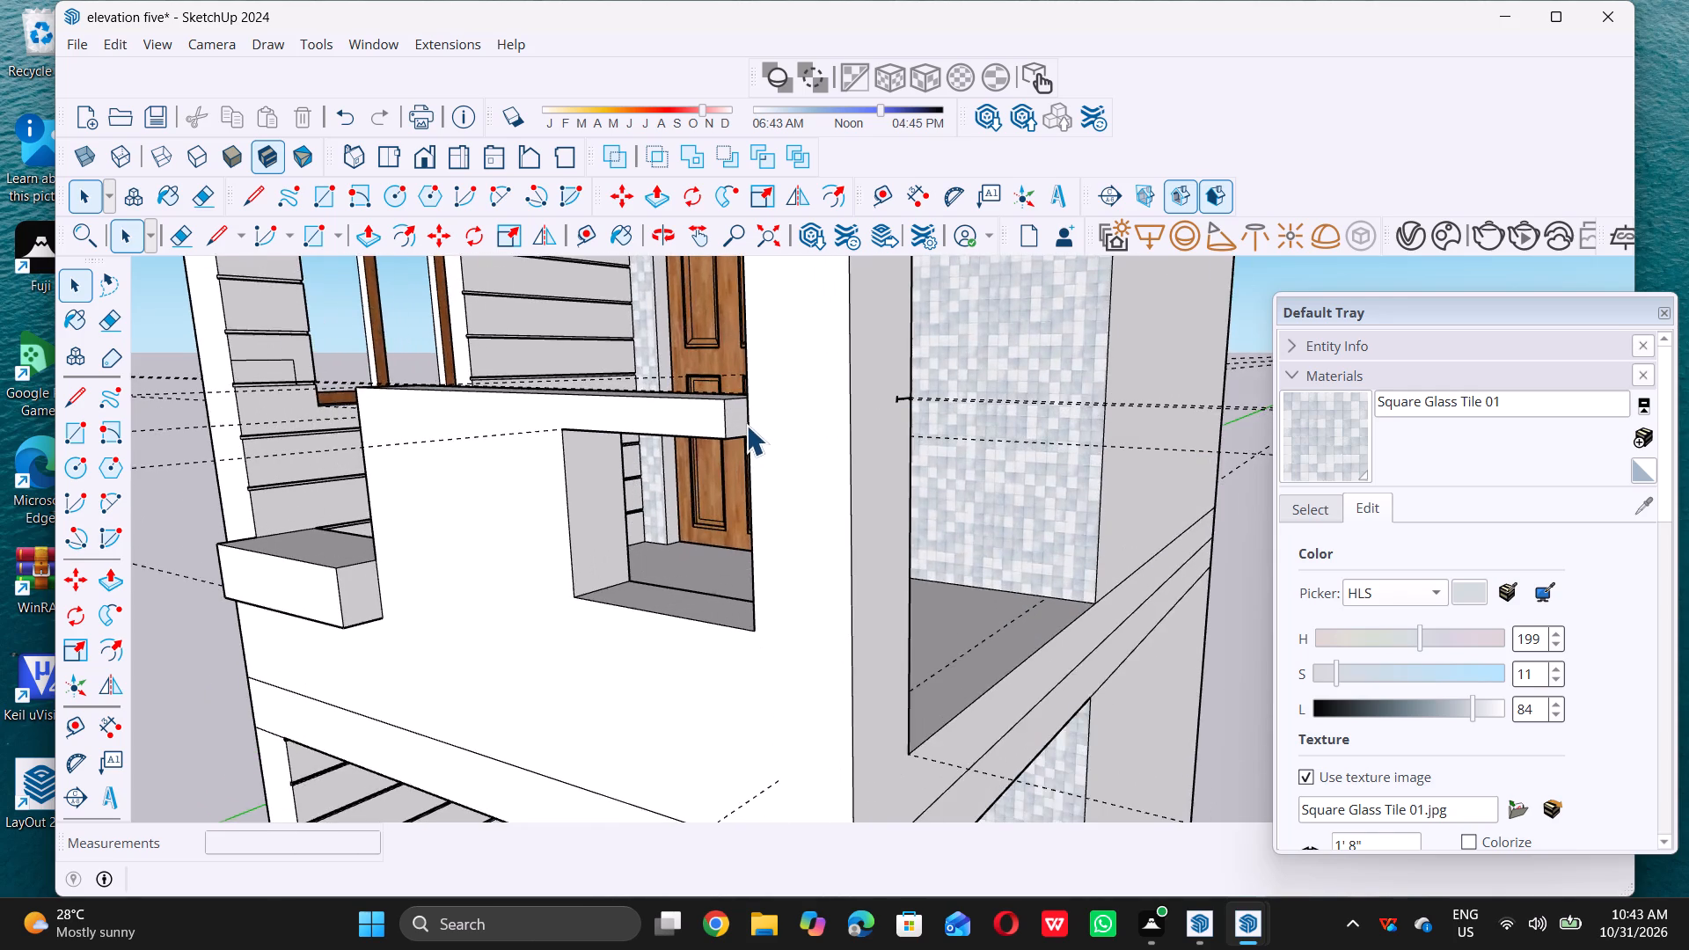
{"action": "scroll", "coordinate": [746, 425], "scroll_direction": "up", "scroll_amount": 7}
{"action": "left_click", "coordinate": [725, 419]}
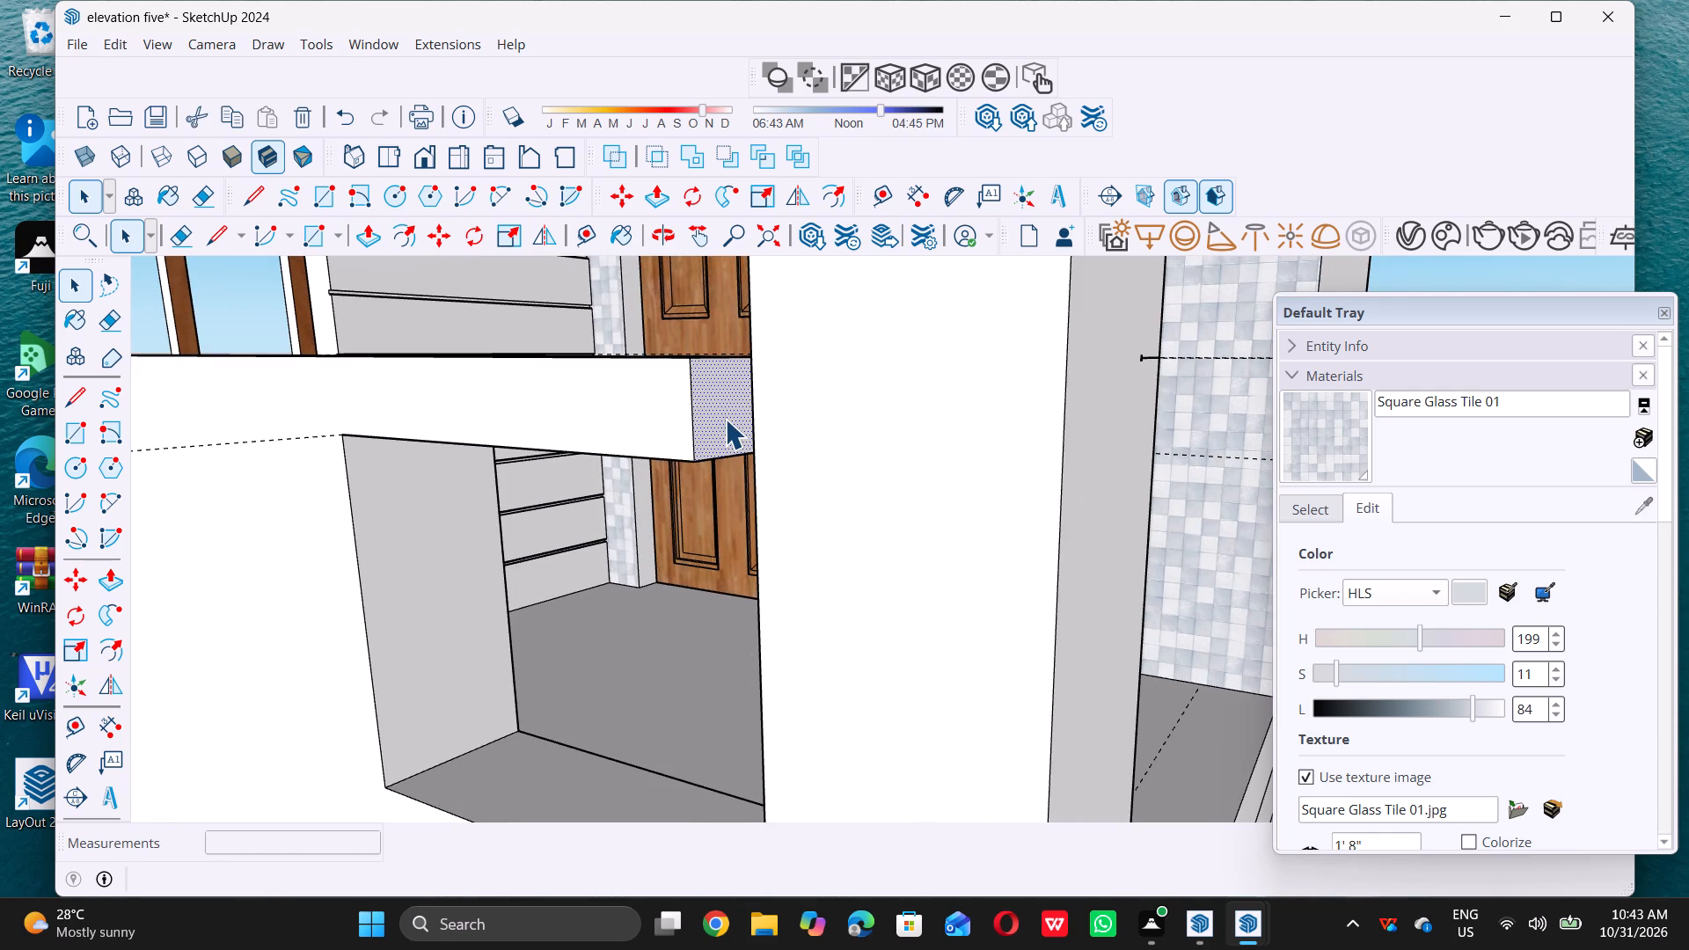
{"action": "key", "text": "p"}
{"action": "left_click", "coordinate": [721, 413]}
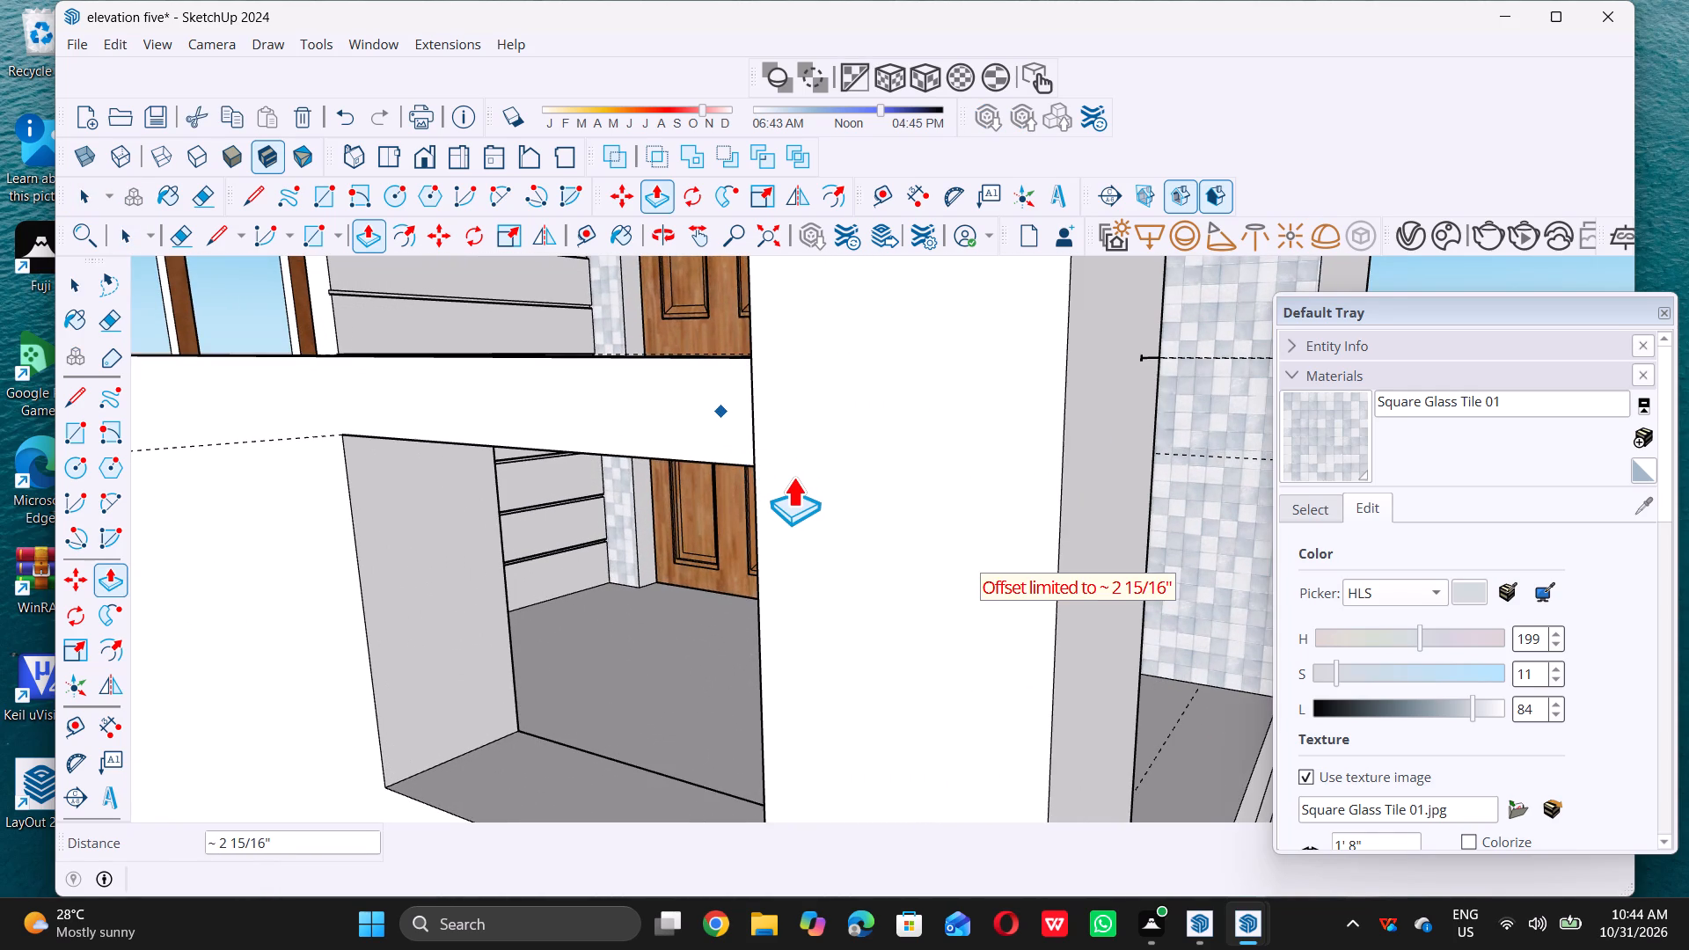
{"action": "triple_click", "coordinate": [793, 477]}
{"action": "key", "text": "space"}
Push/Pull the top 4" strip on the raised section's opposite end 2' 7 3/4" to the far side column.
{"action": "scroll", "coordinate": [774, 466], "scroll_direction": "down", "scroll_amount": 9}
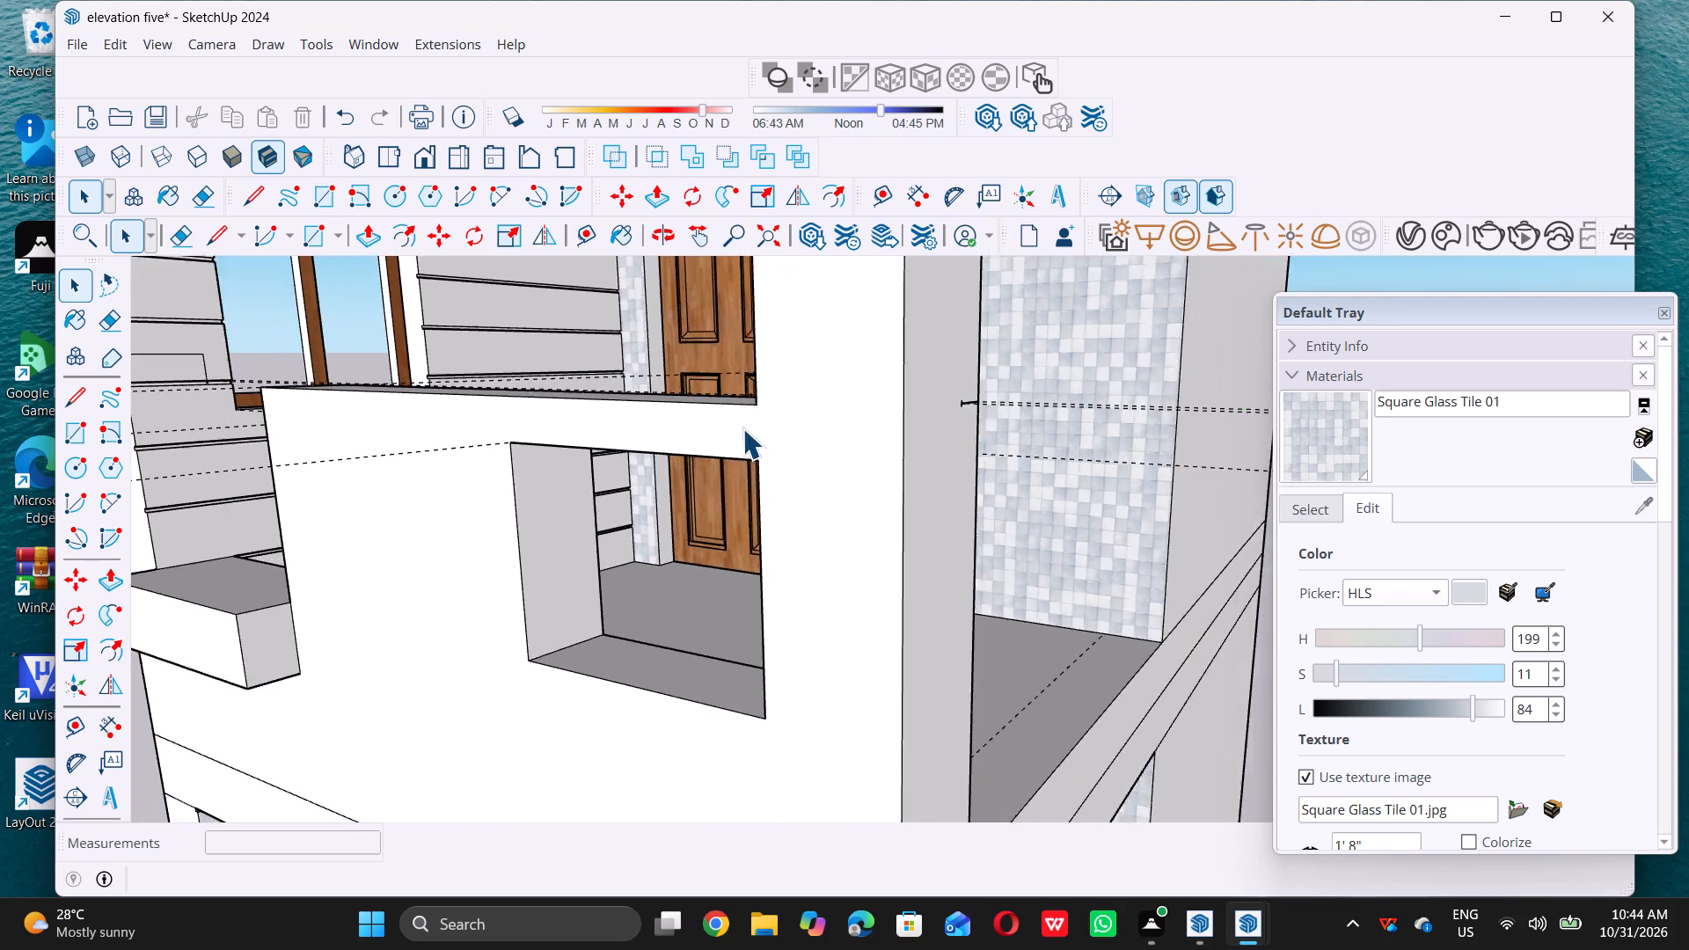
{"action": "scroll", "coordinate": [742, 428], "scroll_direction": "down", "scroll_amount": 12}
{"action": "middle_click_drag", "start_coordinate": [685, 479], "coordinate": [820, 478]}
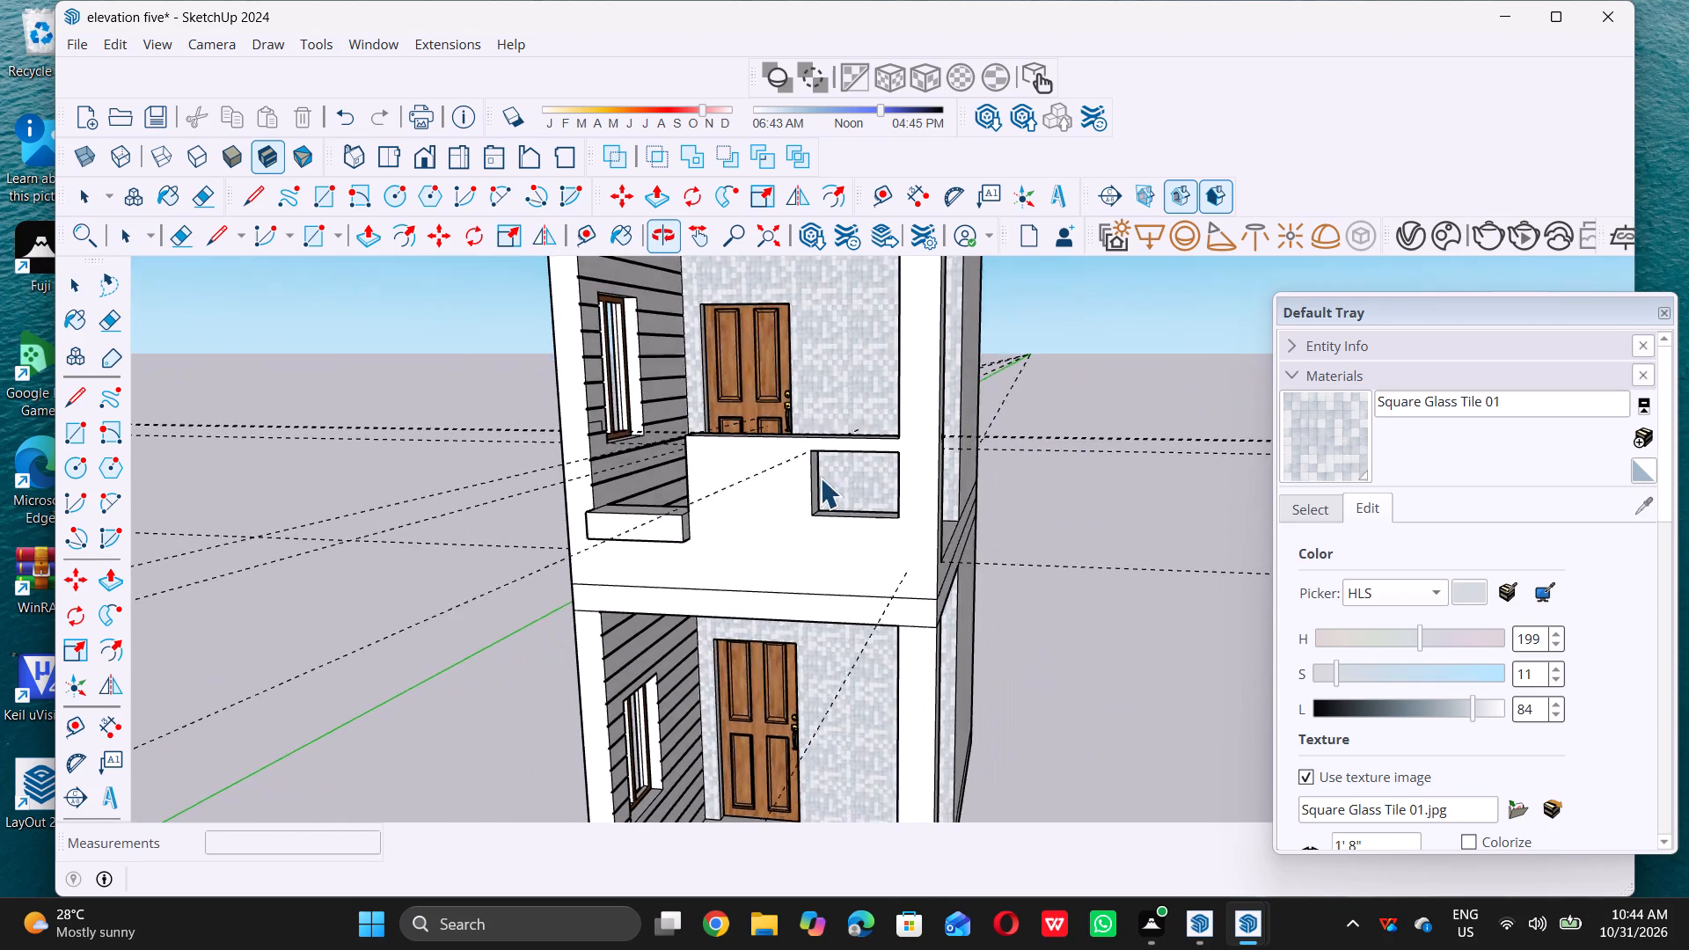
{"action": "middle_click_drag", "start_coordinate": [669, 463], "coordinate": [943, 503]}
{"action": "scroll", "coordinate": [818, 494], "scroll_direction": "up", "scroll_amount": 4}
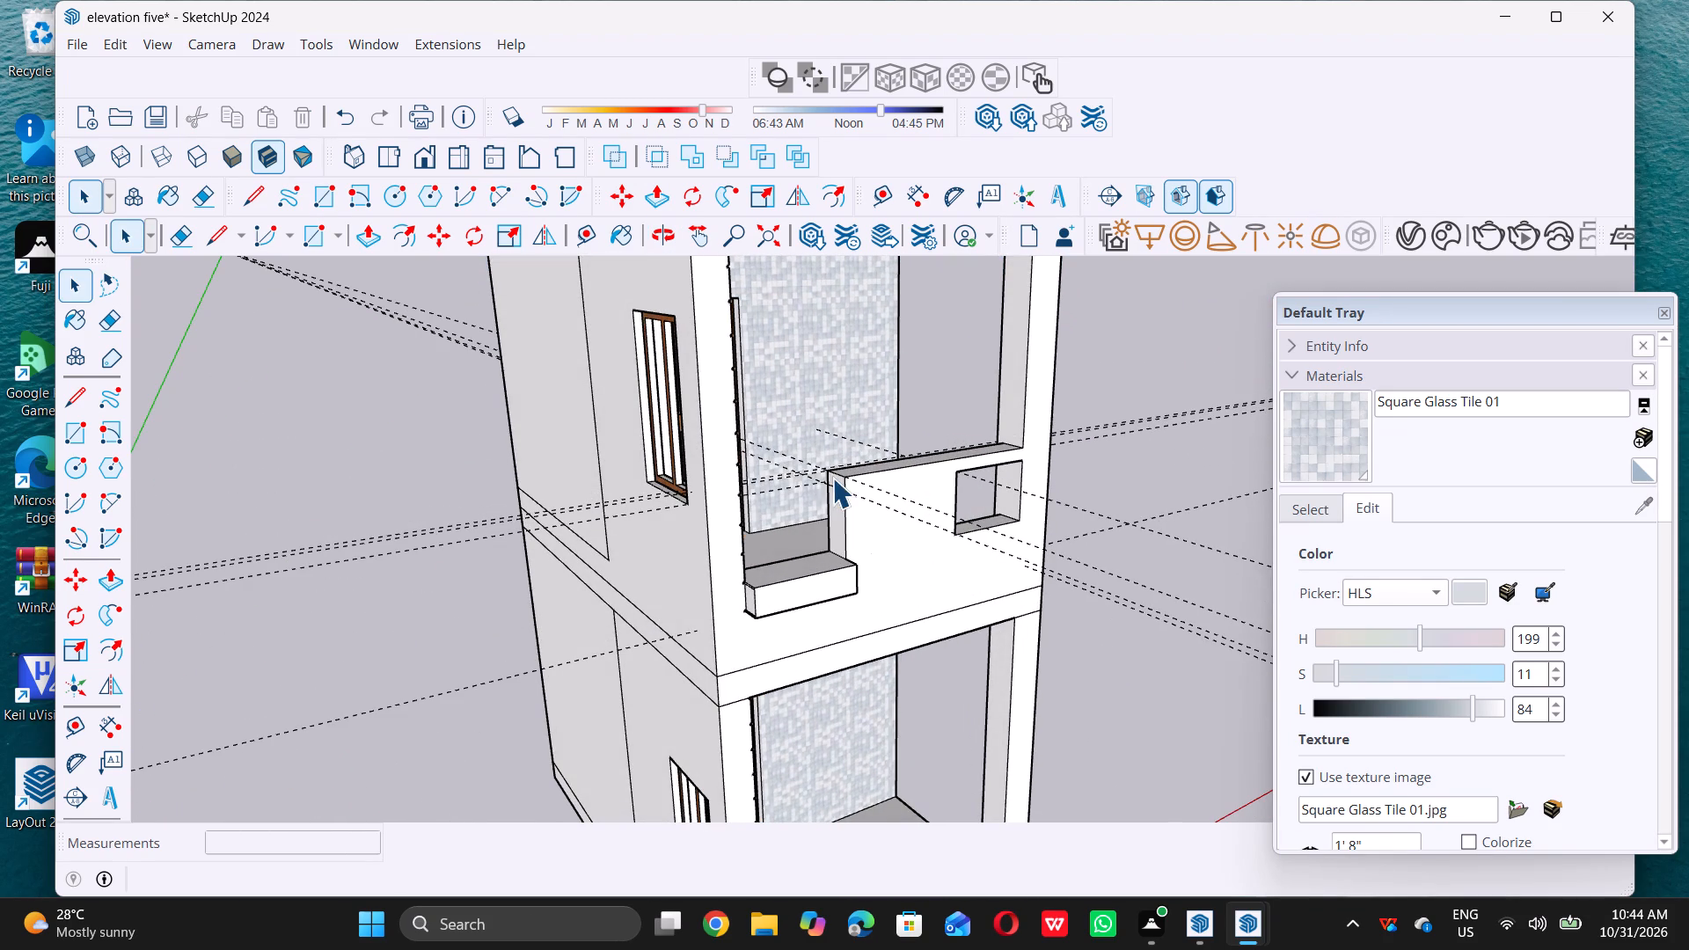
{"action": "scroll", "coordinate": [832, 478], "scroll_direction": "up", "scroll_amount": 15}
{"action": "scroll", "coordinate": [838, 487], "scroll_direction": "up", "scroll_amount": 9}
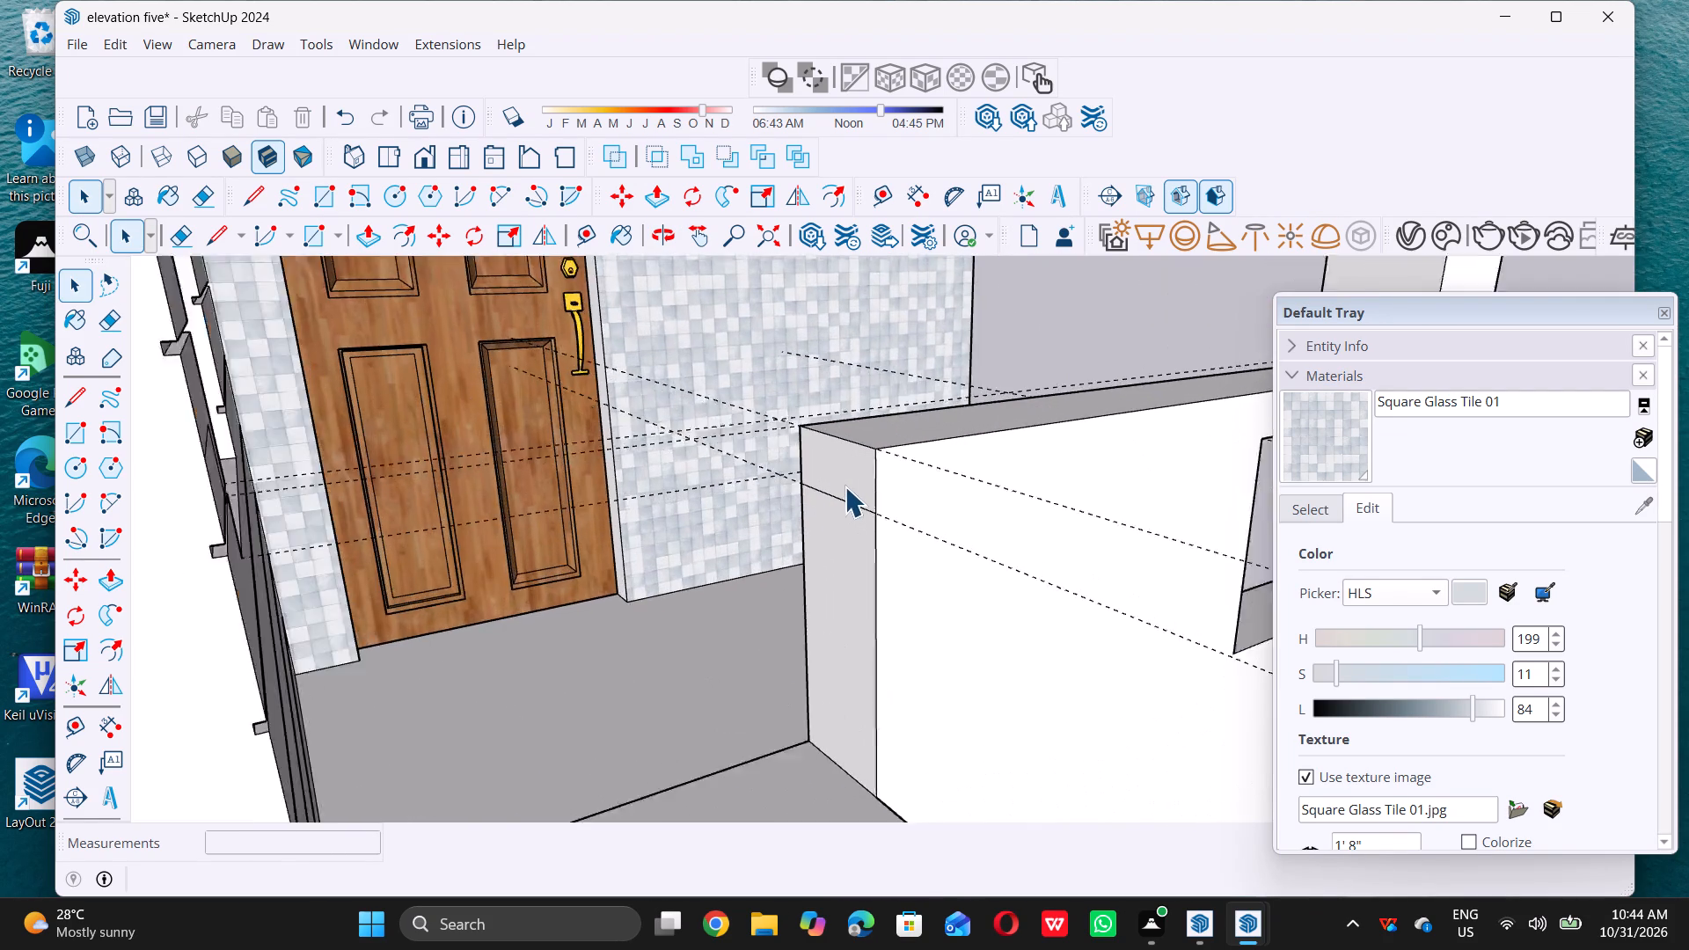
{"action": "scroll", "coordinate": [844, 486], "scroll_direction": "up", "scroll_amount": 4}
{"action": "left_click", "coordinate": [852, 479]}
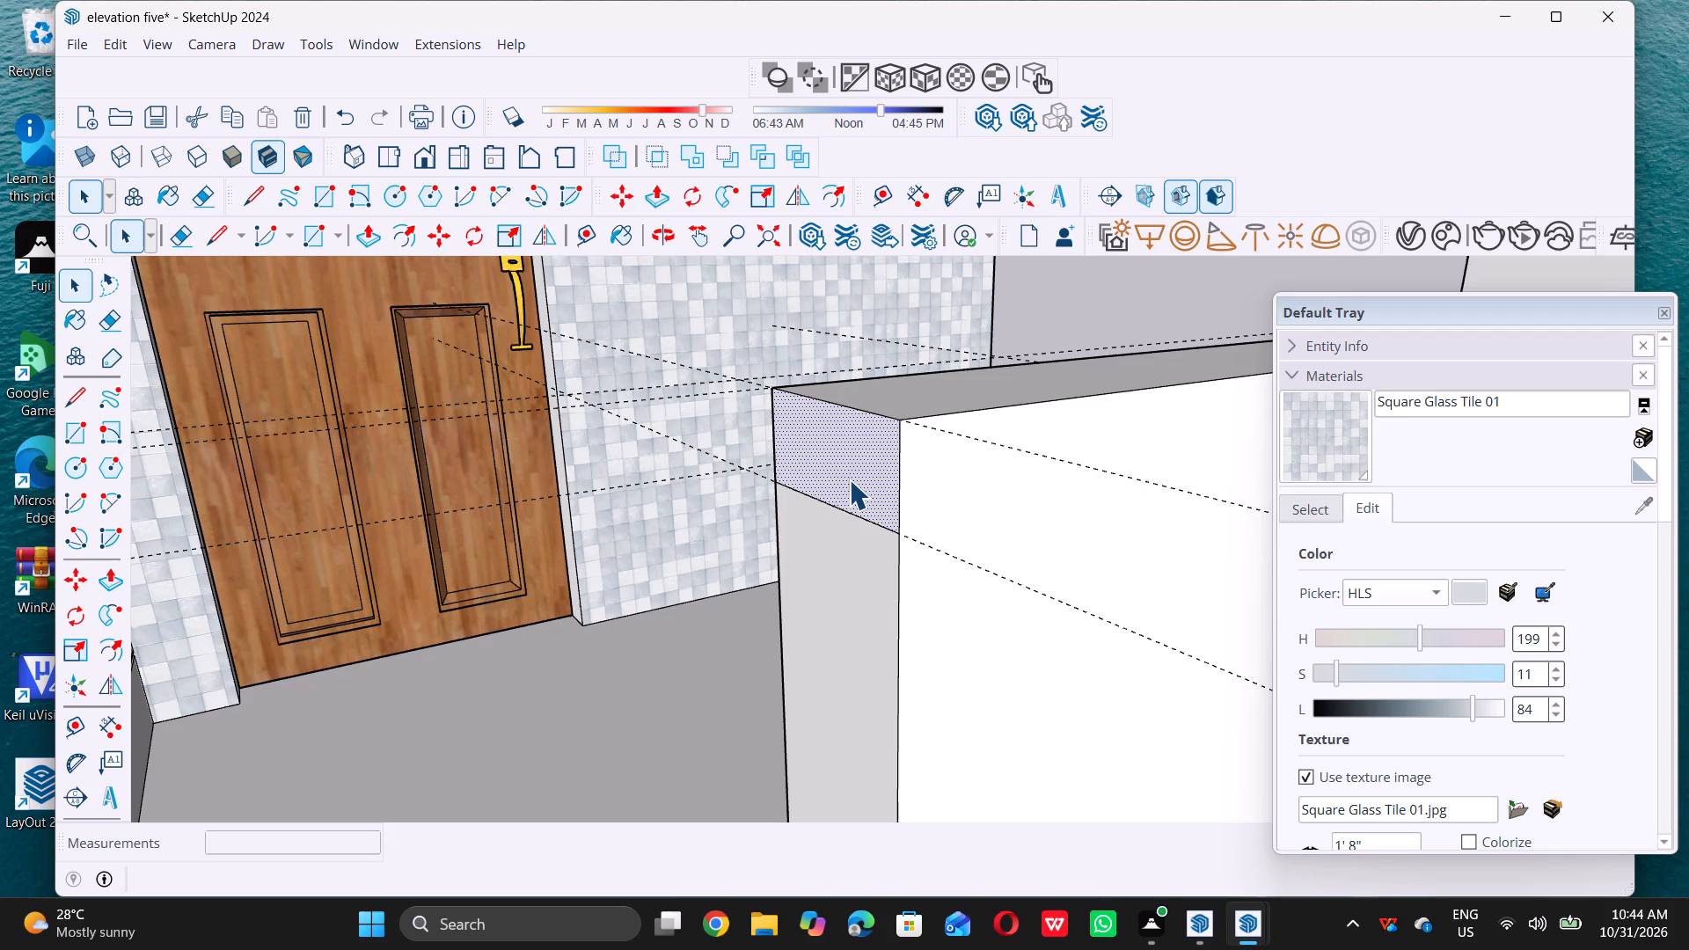
{"action": "key", "text": "p"}
{"action": "left_click", "coordinate": [850, 476]}
{"action": "scroll", "coordinate": [847, 479], "scroll_direction": "down", "scroll_amount": 7}
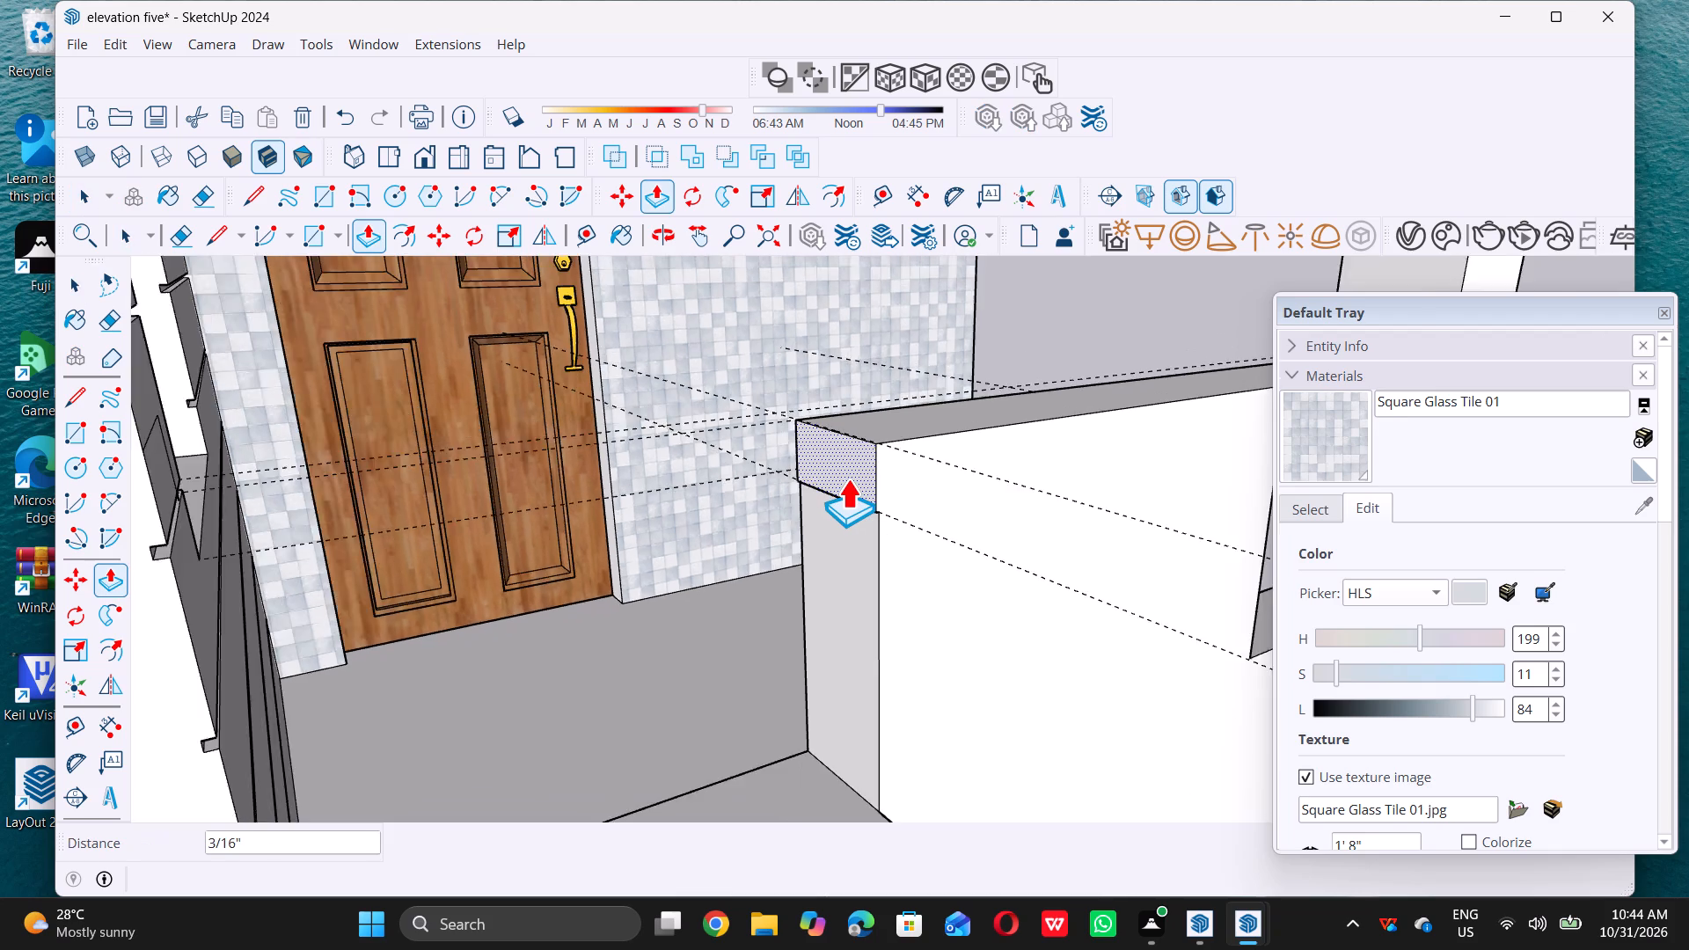
{"action": "scroll", "coordinate": [847, 479], "scroll_direction": "down", "scroll_amount": 5}
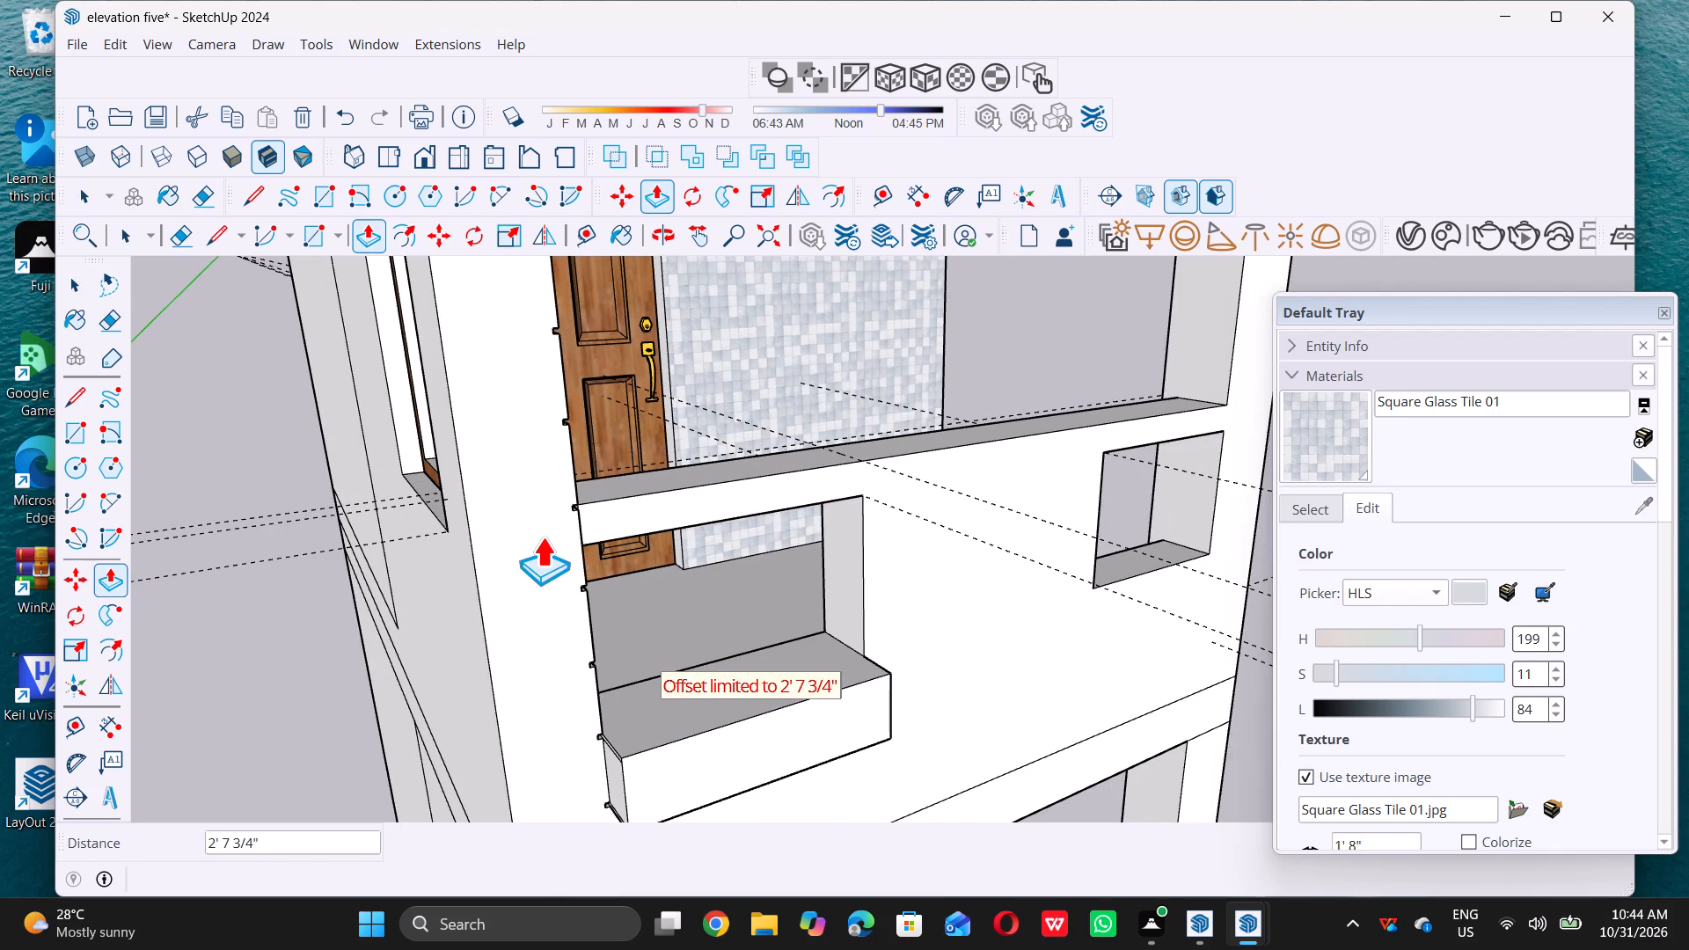
{"action": "left_click", "coordinate": [552, 535]}
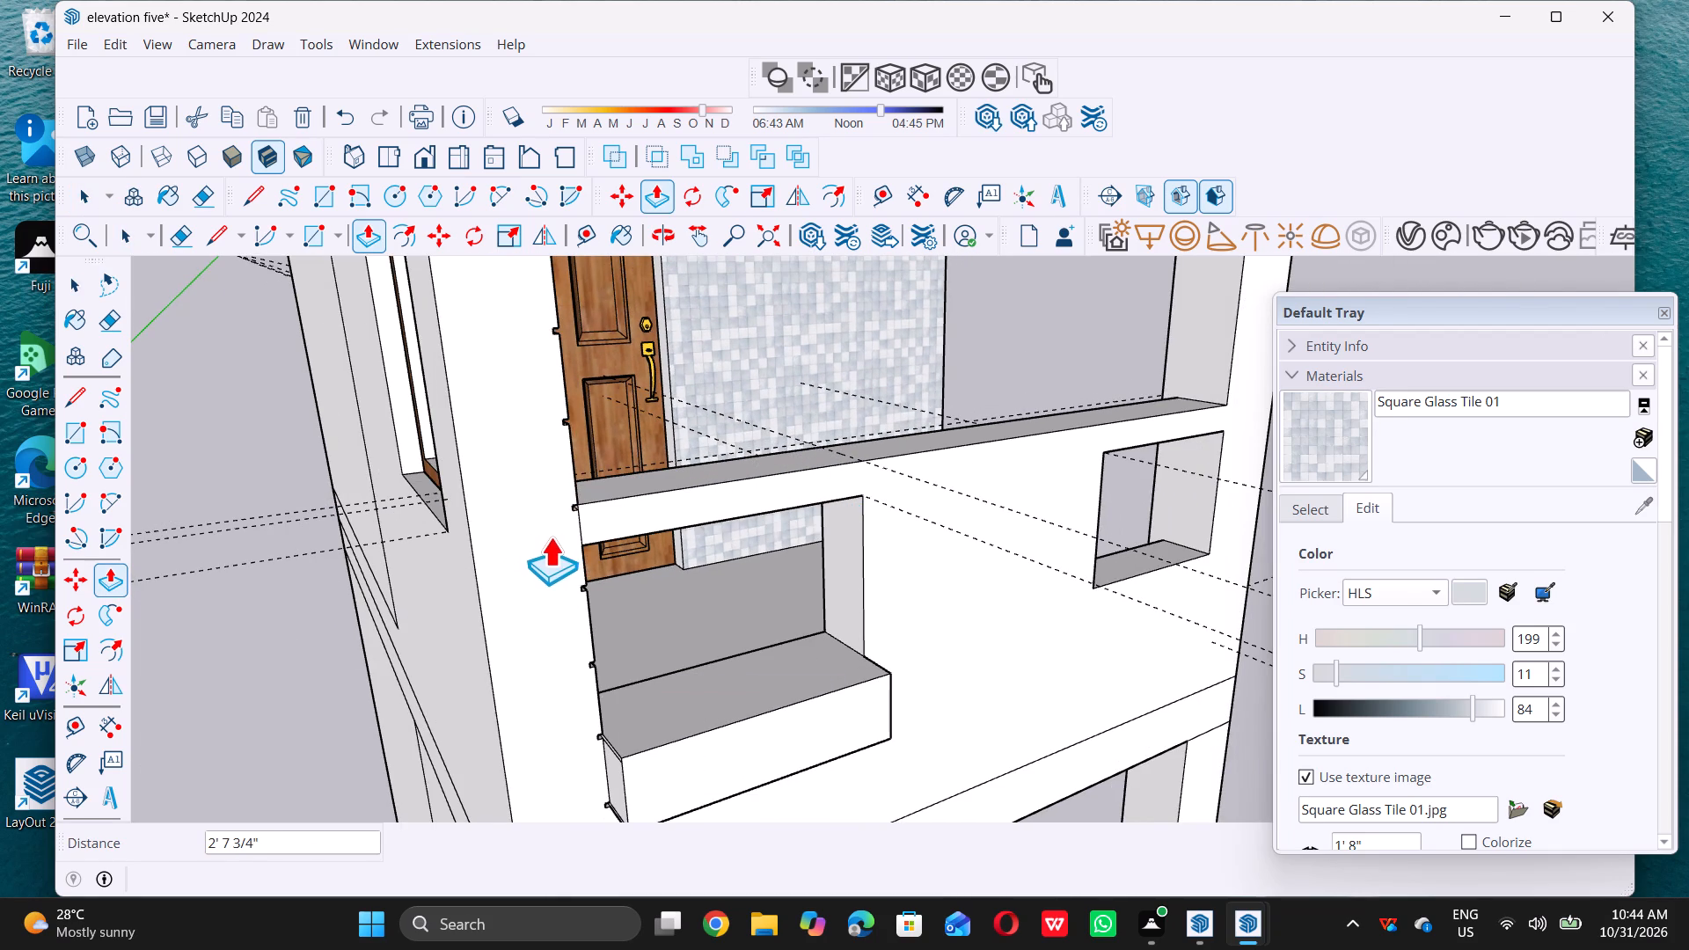
{"action": "key", "text": "space"}
Examine the finished balcony rail from the side and the marked 4" strip on the corner column's inner face.
{"action": "scroll", "coordinate": [424, 544], "scroll_direction": "down", "scroll_amount": 14}
{"action": "middle_click_drag", "start_coordinate": [528, 528], "coordinate": [295, 542]}
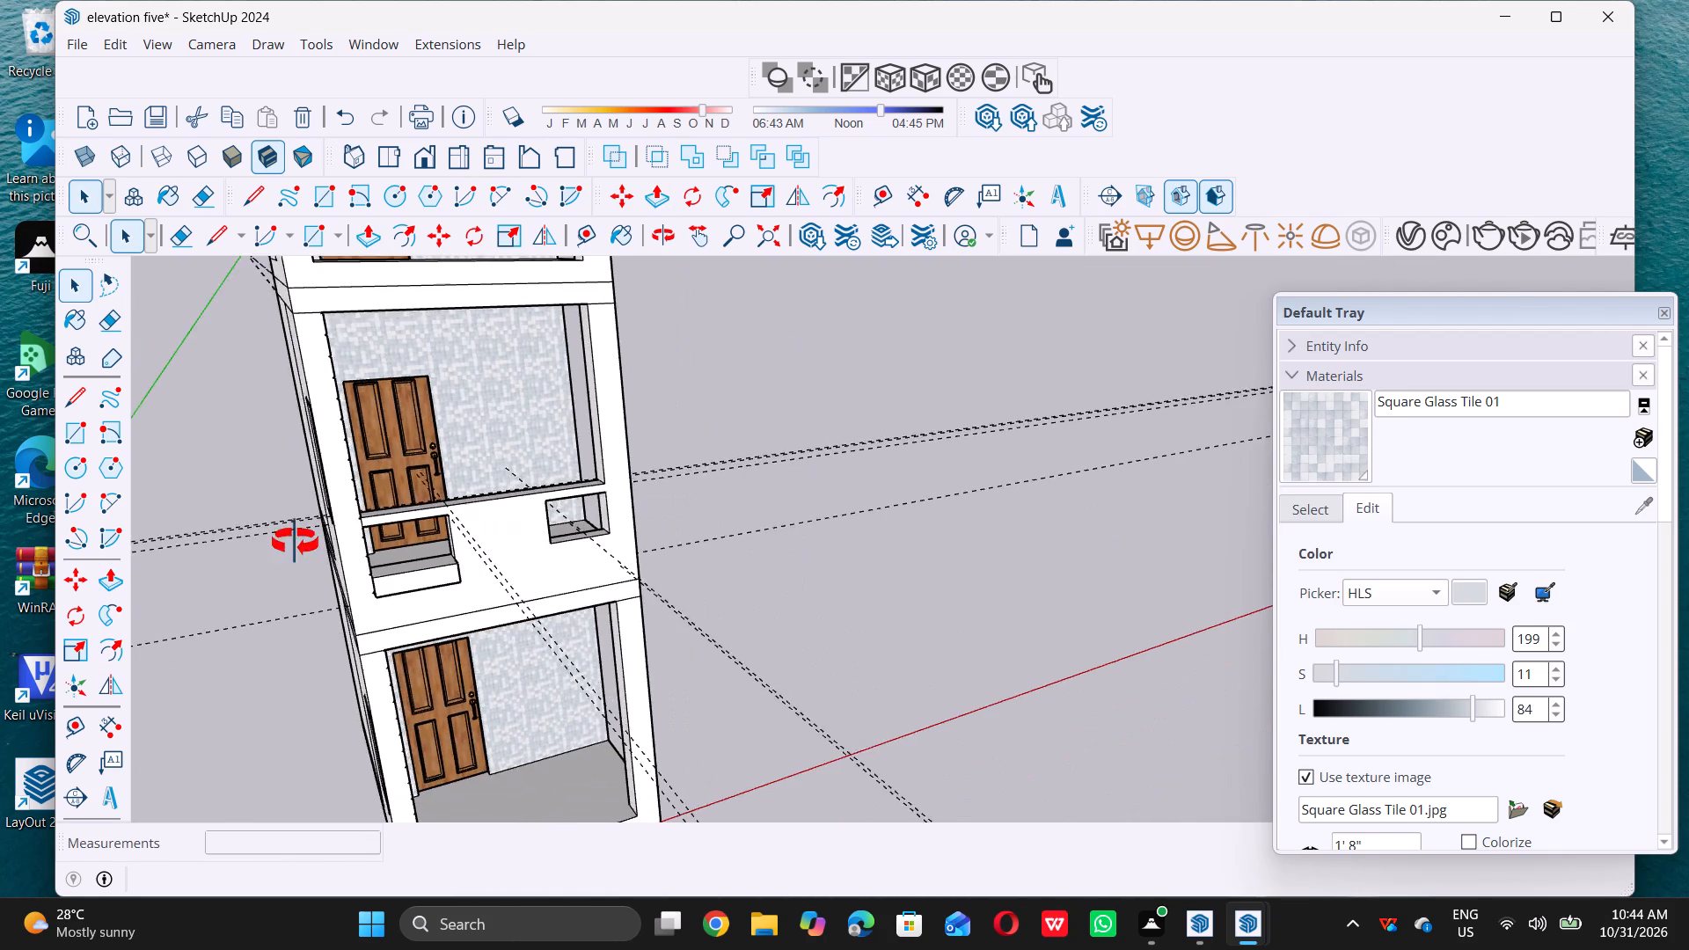
{"action": "middle_click_drag", "start_coordinate": [295, 542], "coordinate": [25, 545]}
{"action": "middle_click", "coordinate": [21, 545]}
{"action": "scroll", "coordinate": [2, 556], "scroll_direction": "down", "scroll_amount": 5}
{"action": "scroll", "coordinate": [223, 499], "scroll_direction": "down", "scroll_amount": 5}
{"action": "middle_click_drag", "start_coordinate": [785, 452], "coordinate": [464, 469]}
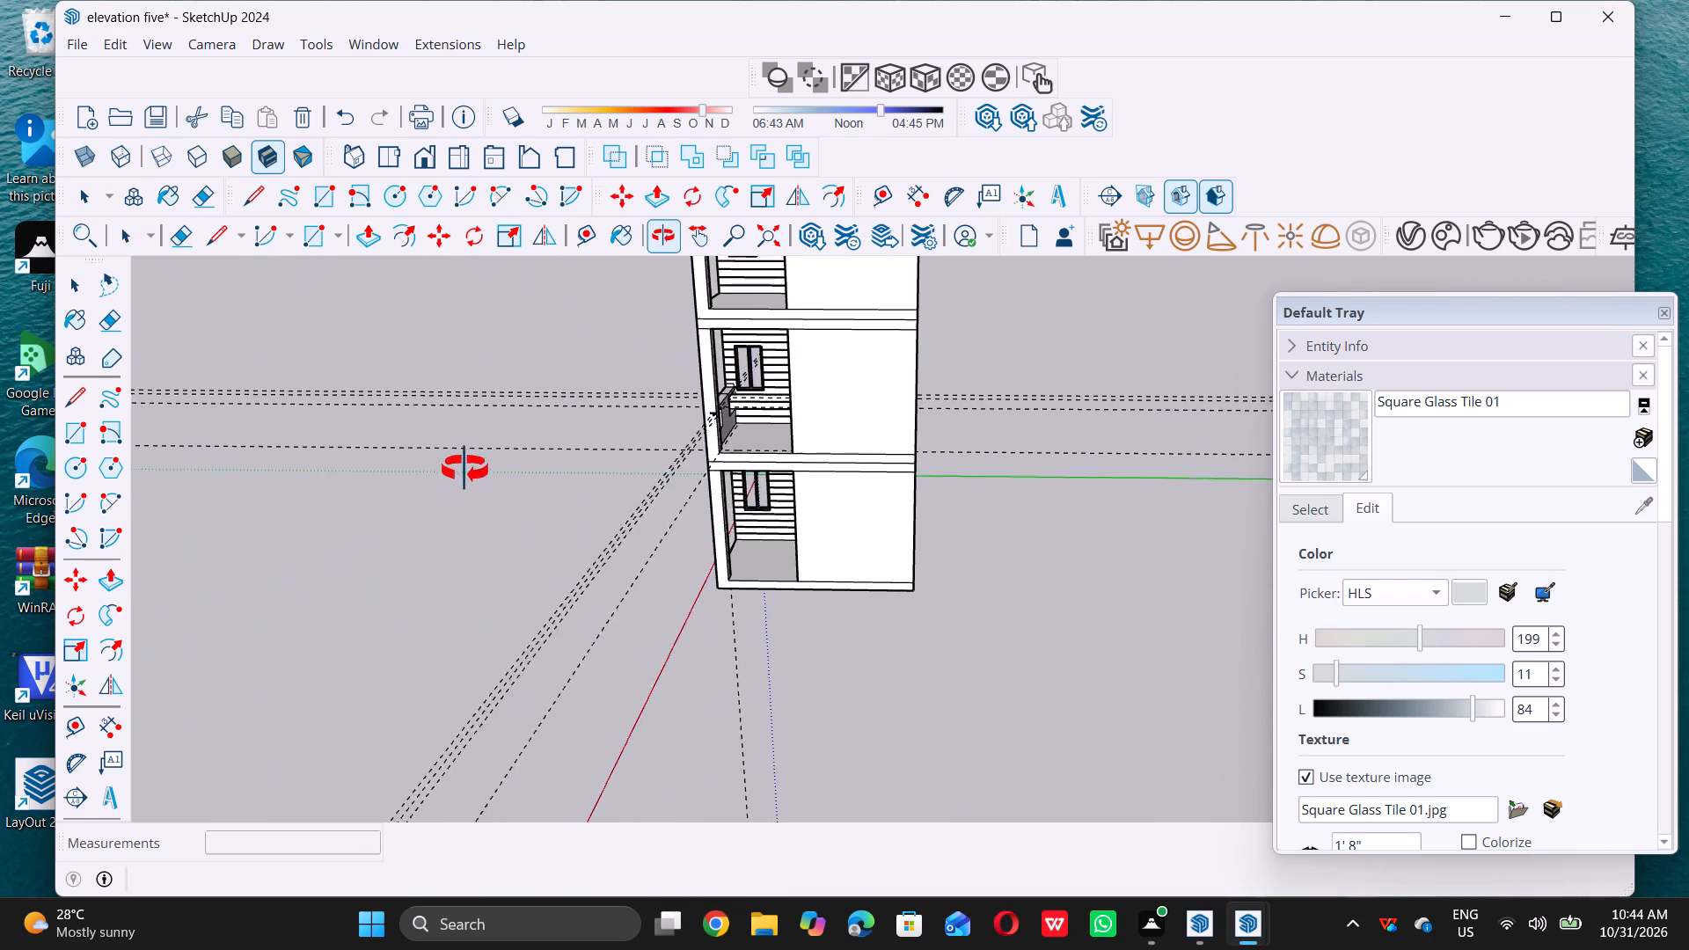
{"action": "middle_click_drag", "start_coordinate": [464, 469], "coordinate": [457, 466]}
{"action": "middle_click_drag", "start_coordinate": [448, 454], "coordinate": [373, 442]}
{"action": "scroll", "coordinate": [844, 407], "scroll_direction": "up", "scroll_amount": 6}
{"action": "scroll", "coordinate": [689, 410], "scroll_direction": "up", "scroll_amount": 6}
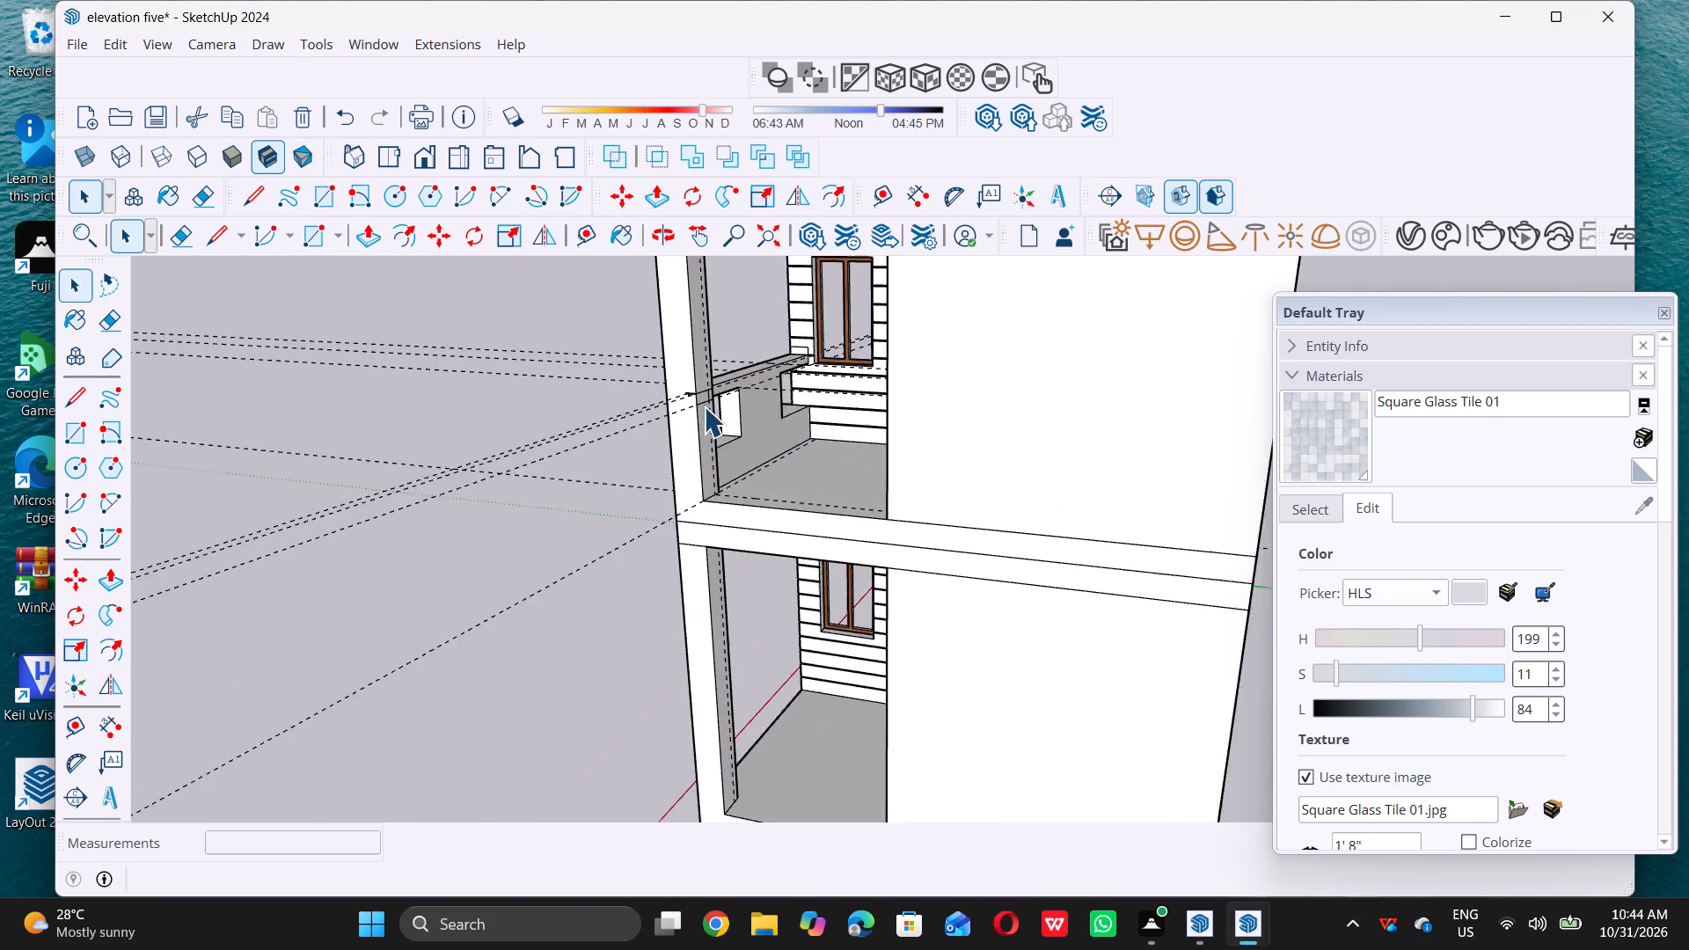
{"action": "scroll", "coordinate": [710, 405], "scroll_direction": "up", "scroll_amount": 19}
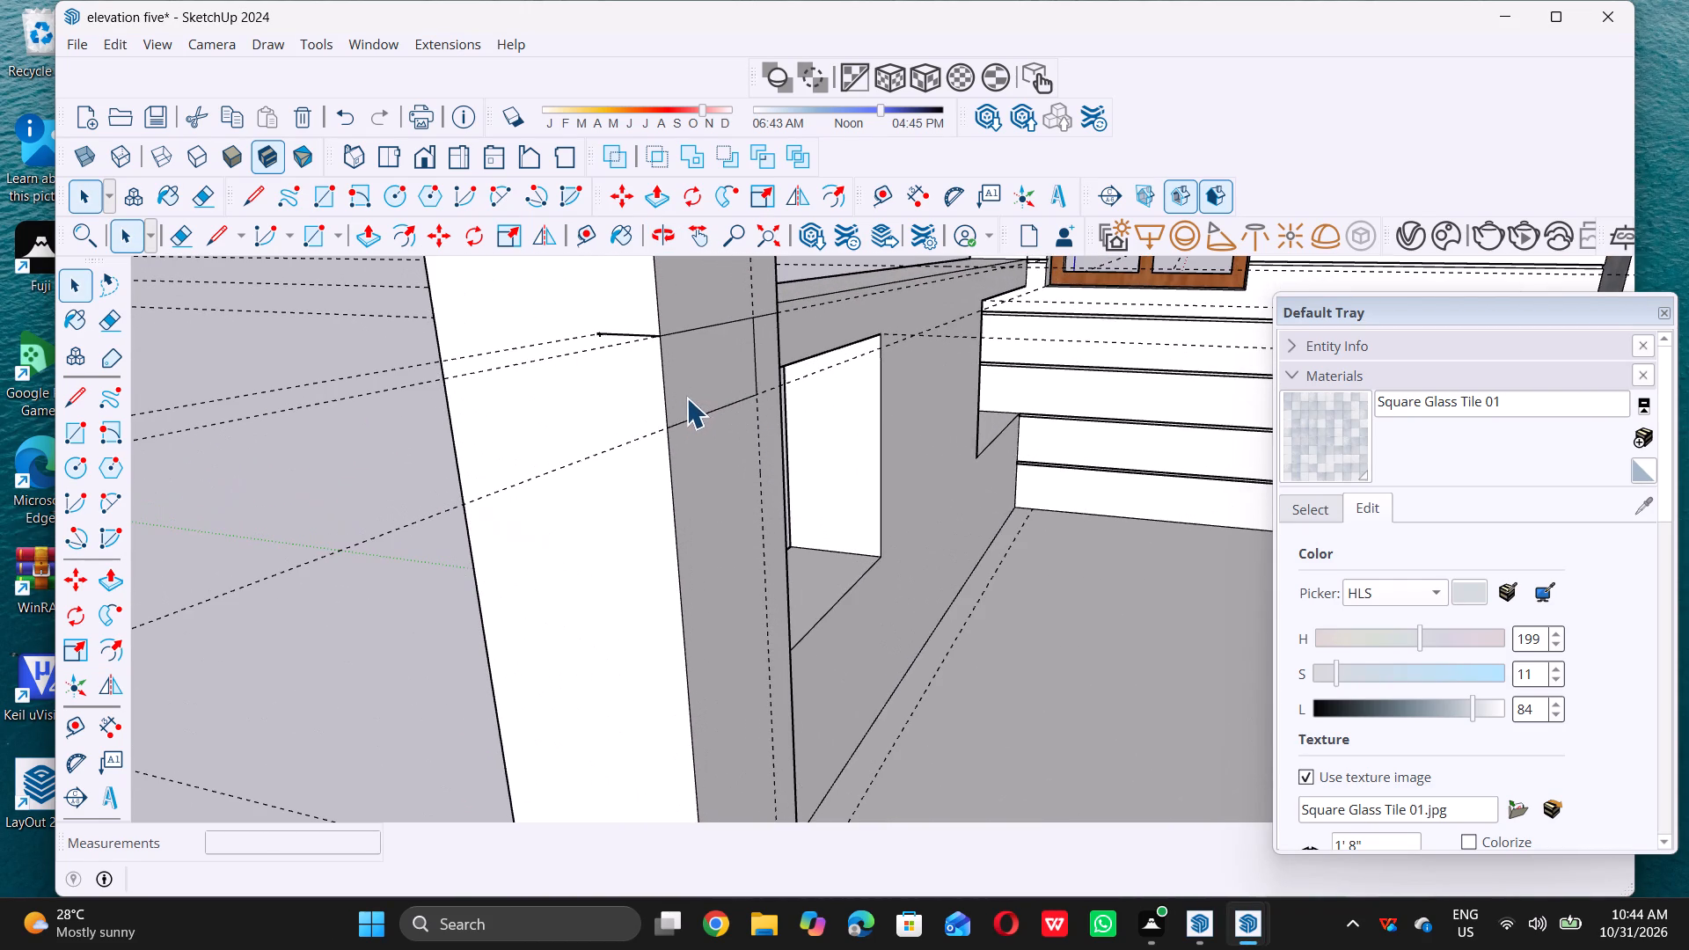
{"action": "triple_click", "coordinate": [681, 397]}
{"action": "double_click", "coordinate": [312, 480]}
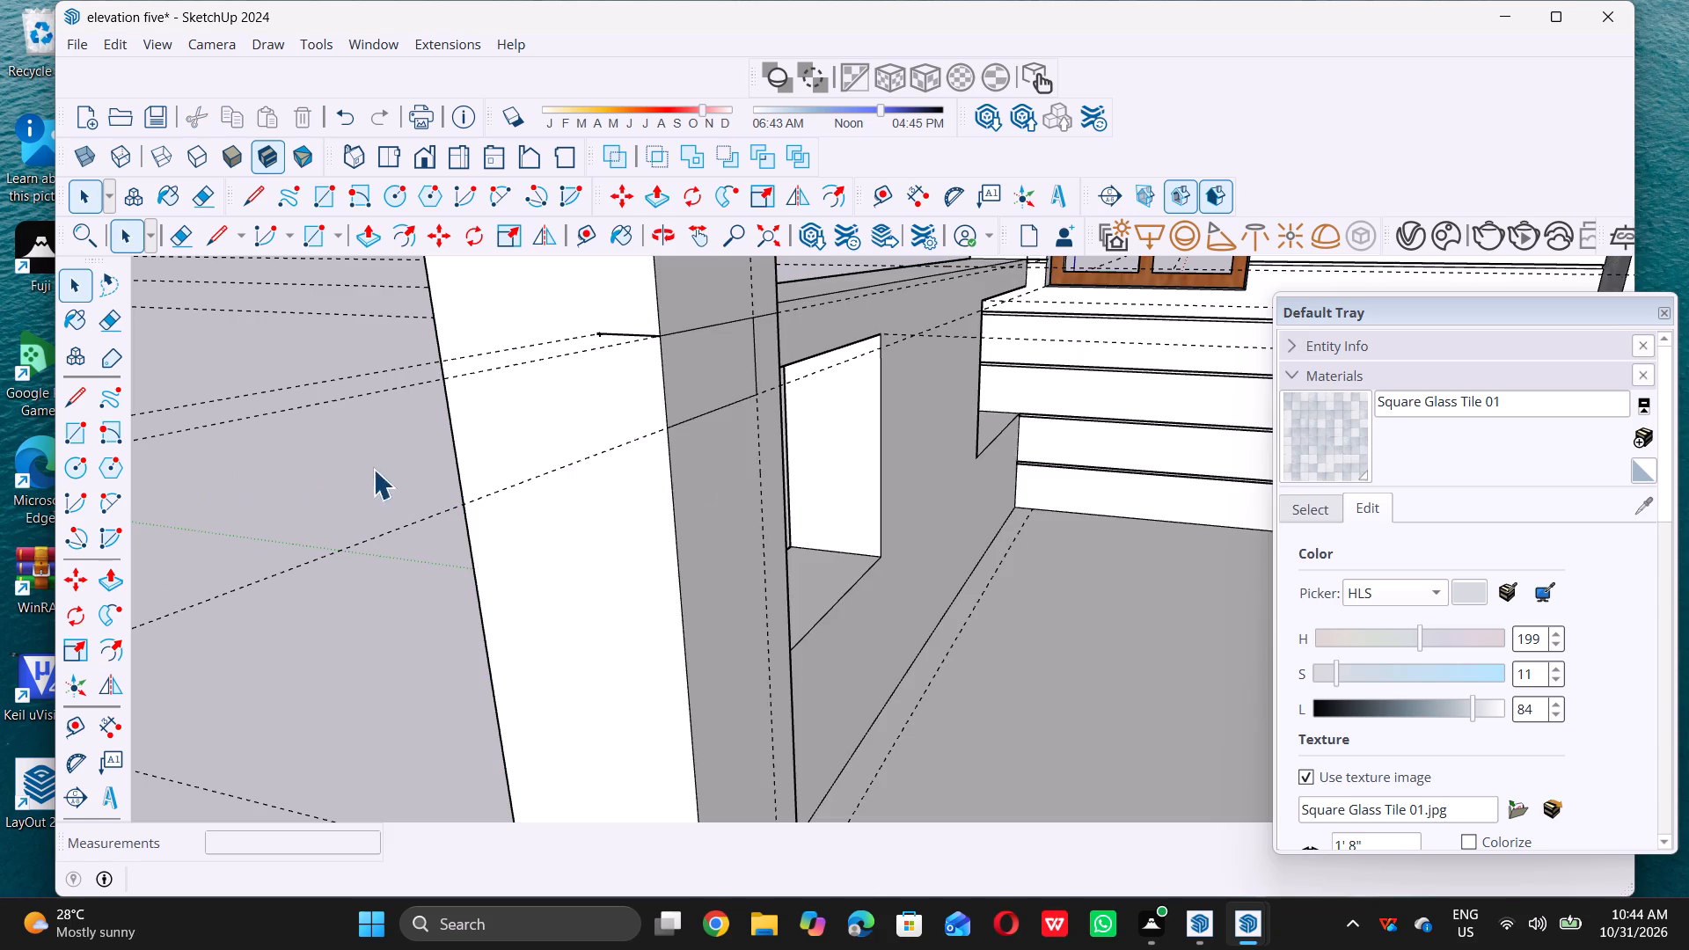
Push/Pull the marked 4" strip on the corner column's inner face about 5' 11 7/16" along the balcony side to the rear wall.
{"action": "left_click", "coordinate": [722, 401]}
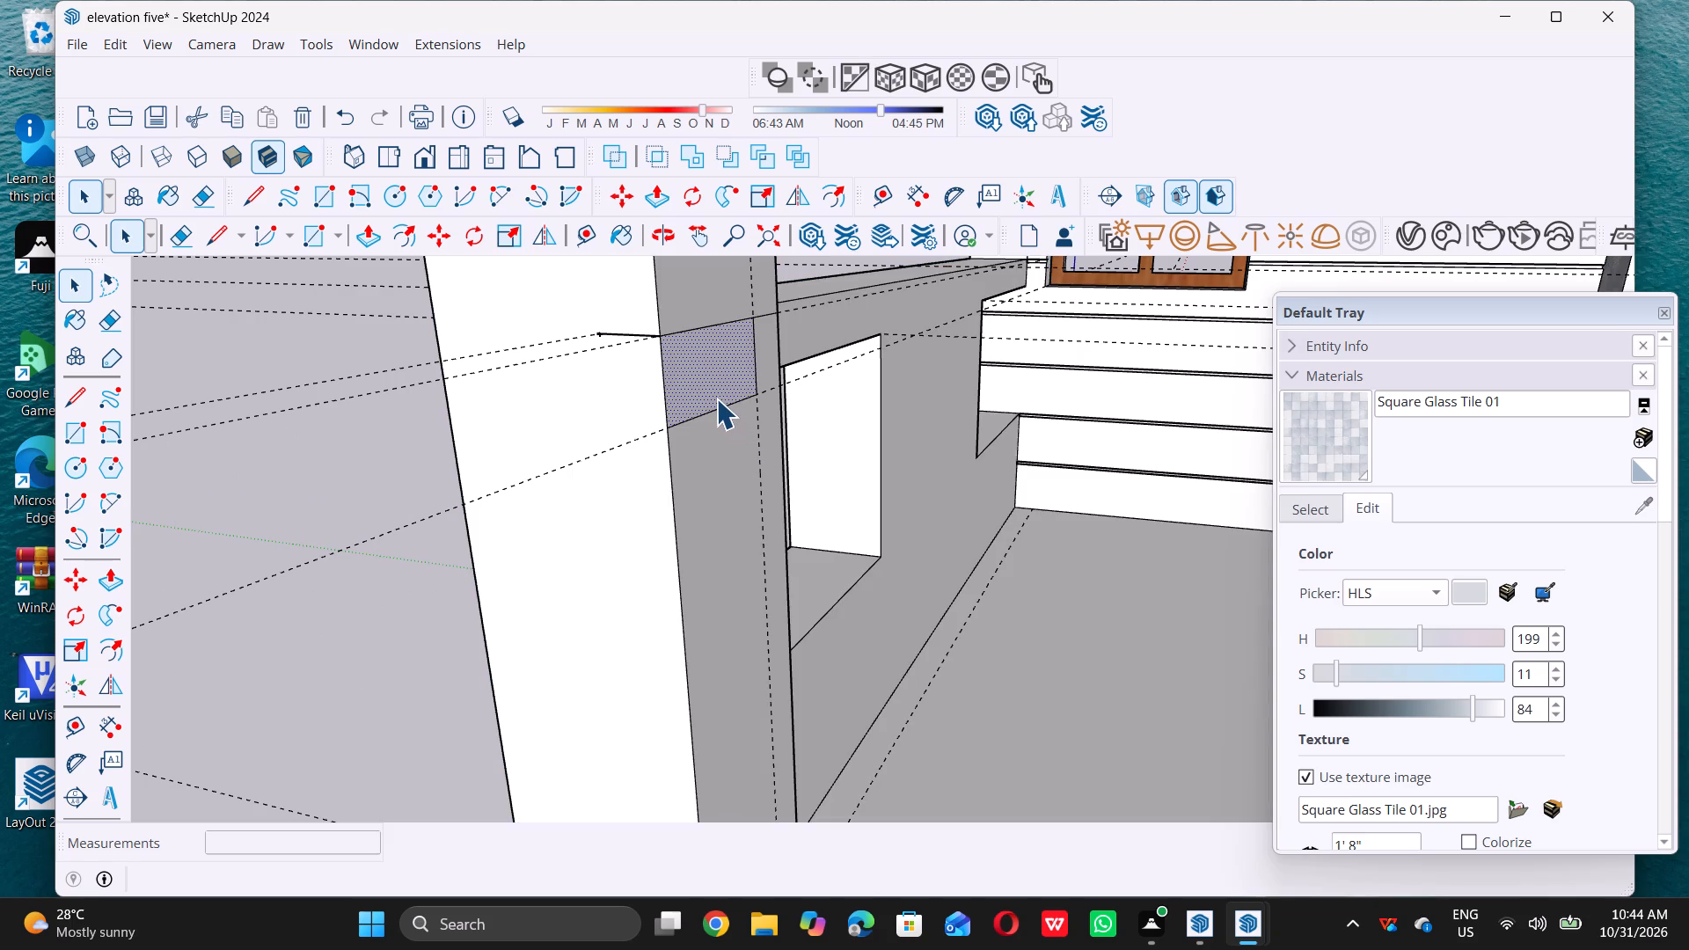
{"action": "key", "text": "p"}
{"action": "left_click", "coordinate": [710, 385]}
{"action": "scroll", "coordinate": [710, 385], "scroll_direction": "down", "scroll_amount": 5}
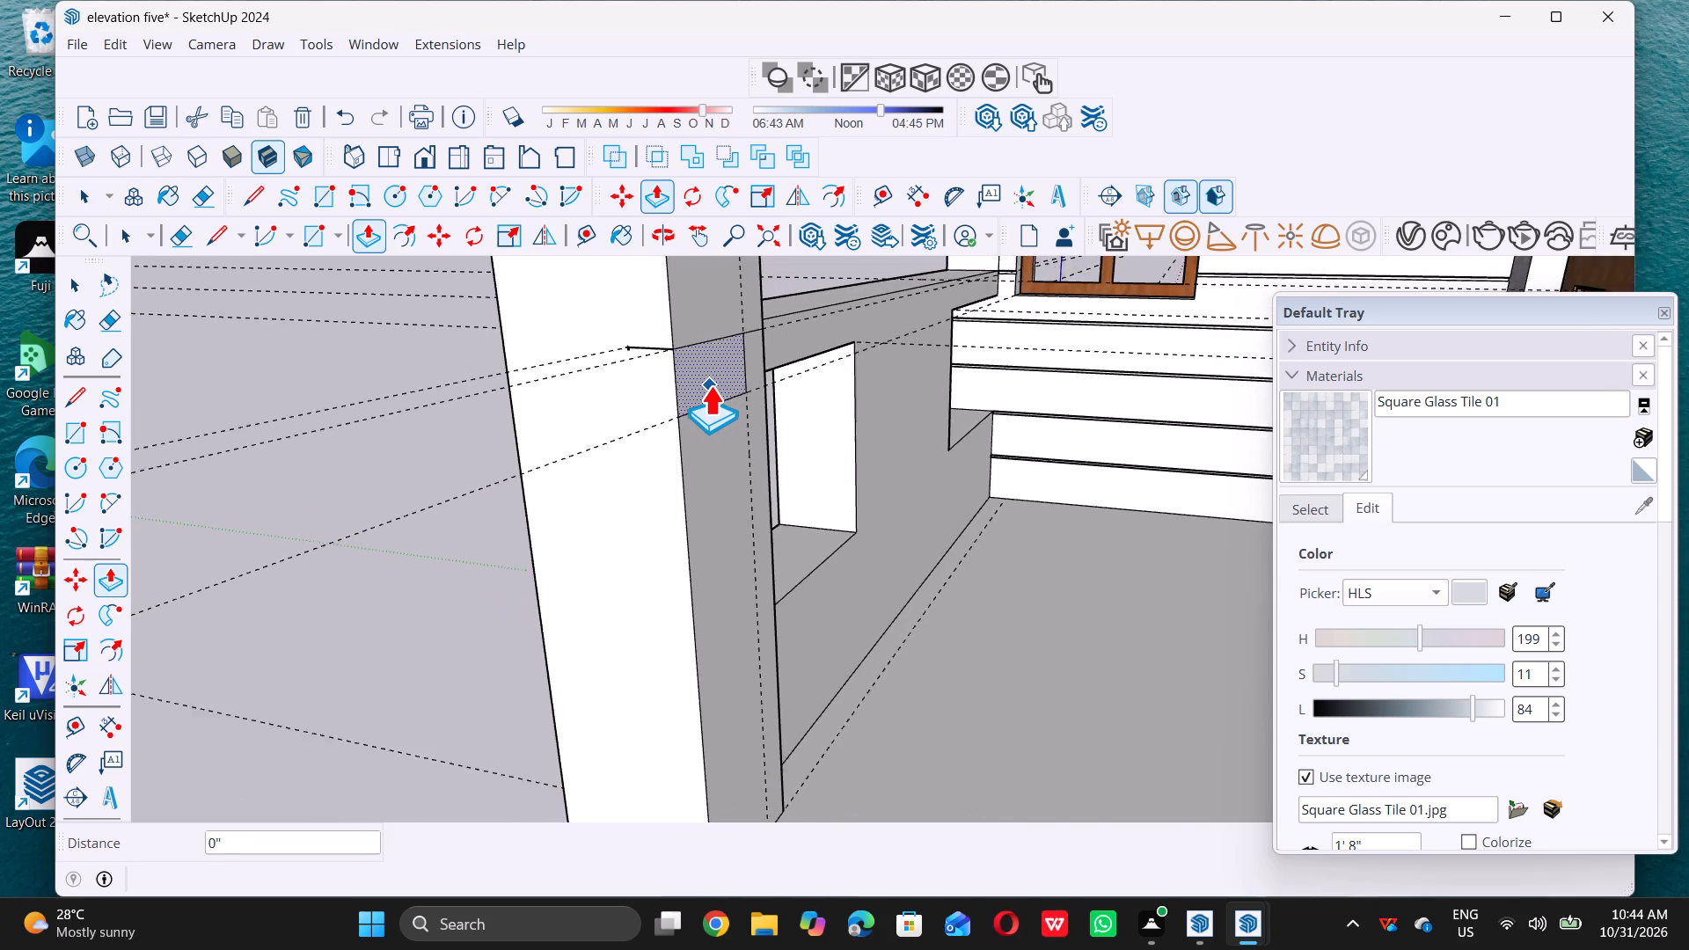
{"action": "scroll", "coordinate": [710, 385], "scroll_direction": "down", "scroll_amount": 14}
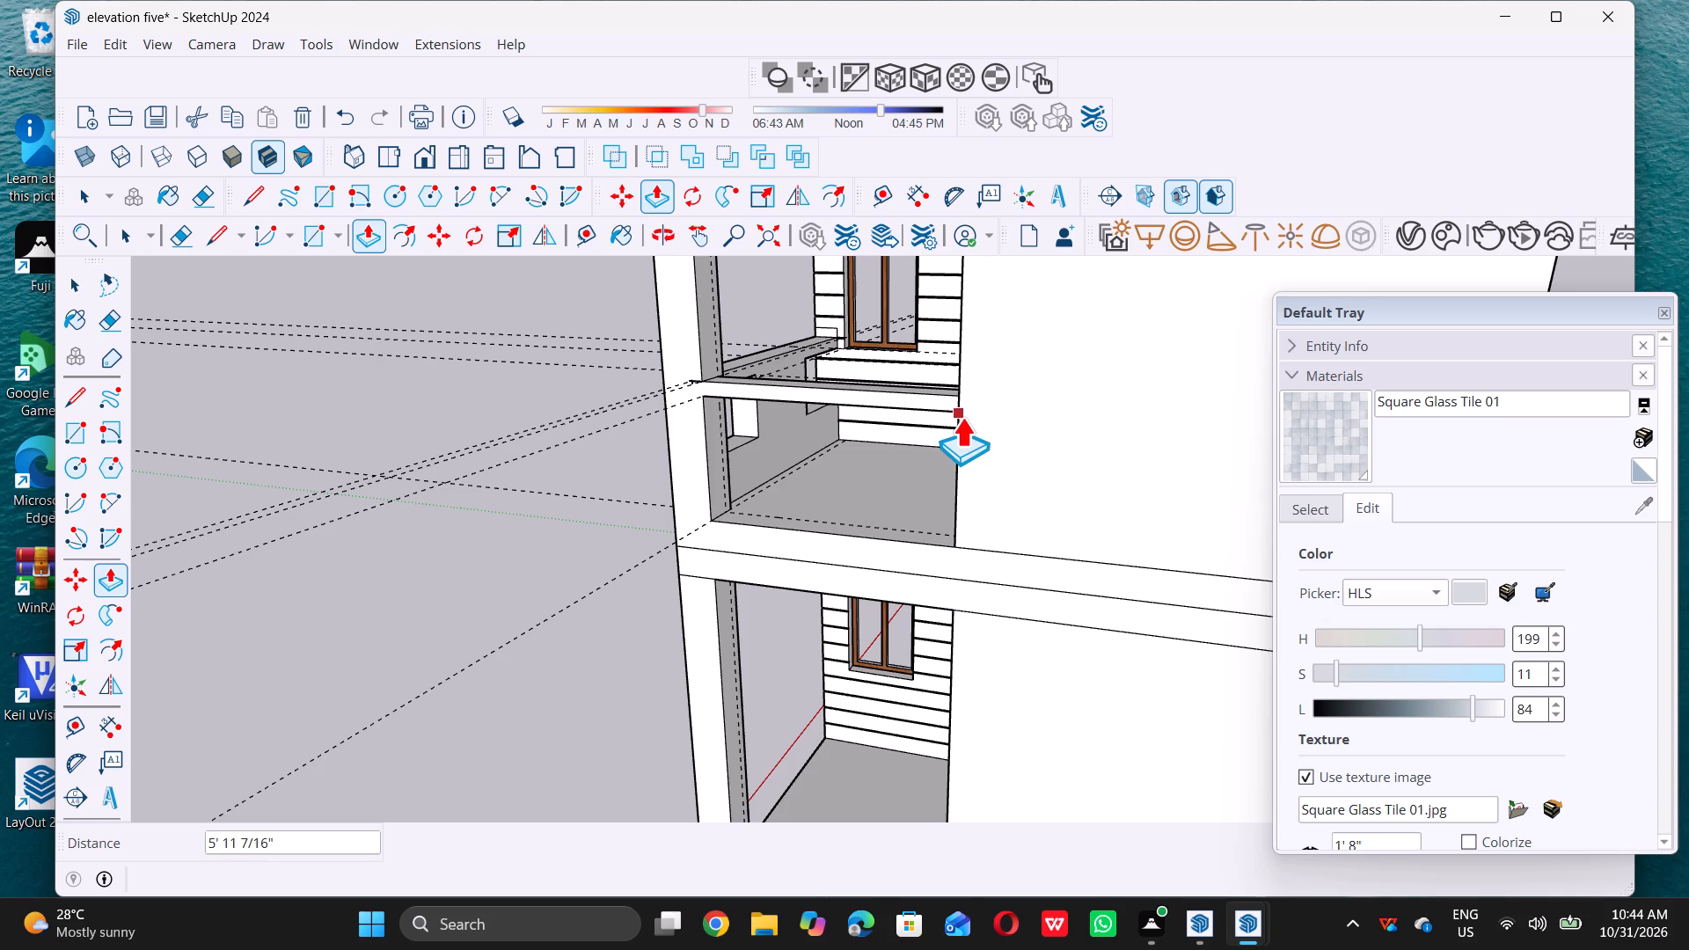
{"action": "triple_click", "coordinate": [961, 420]}
{"action": "key", "text": "space"}
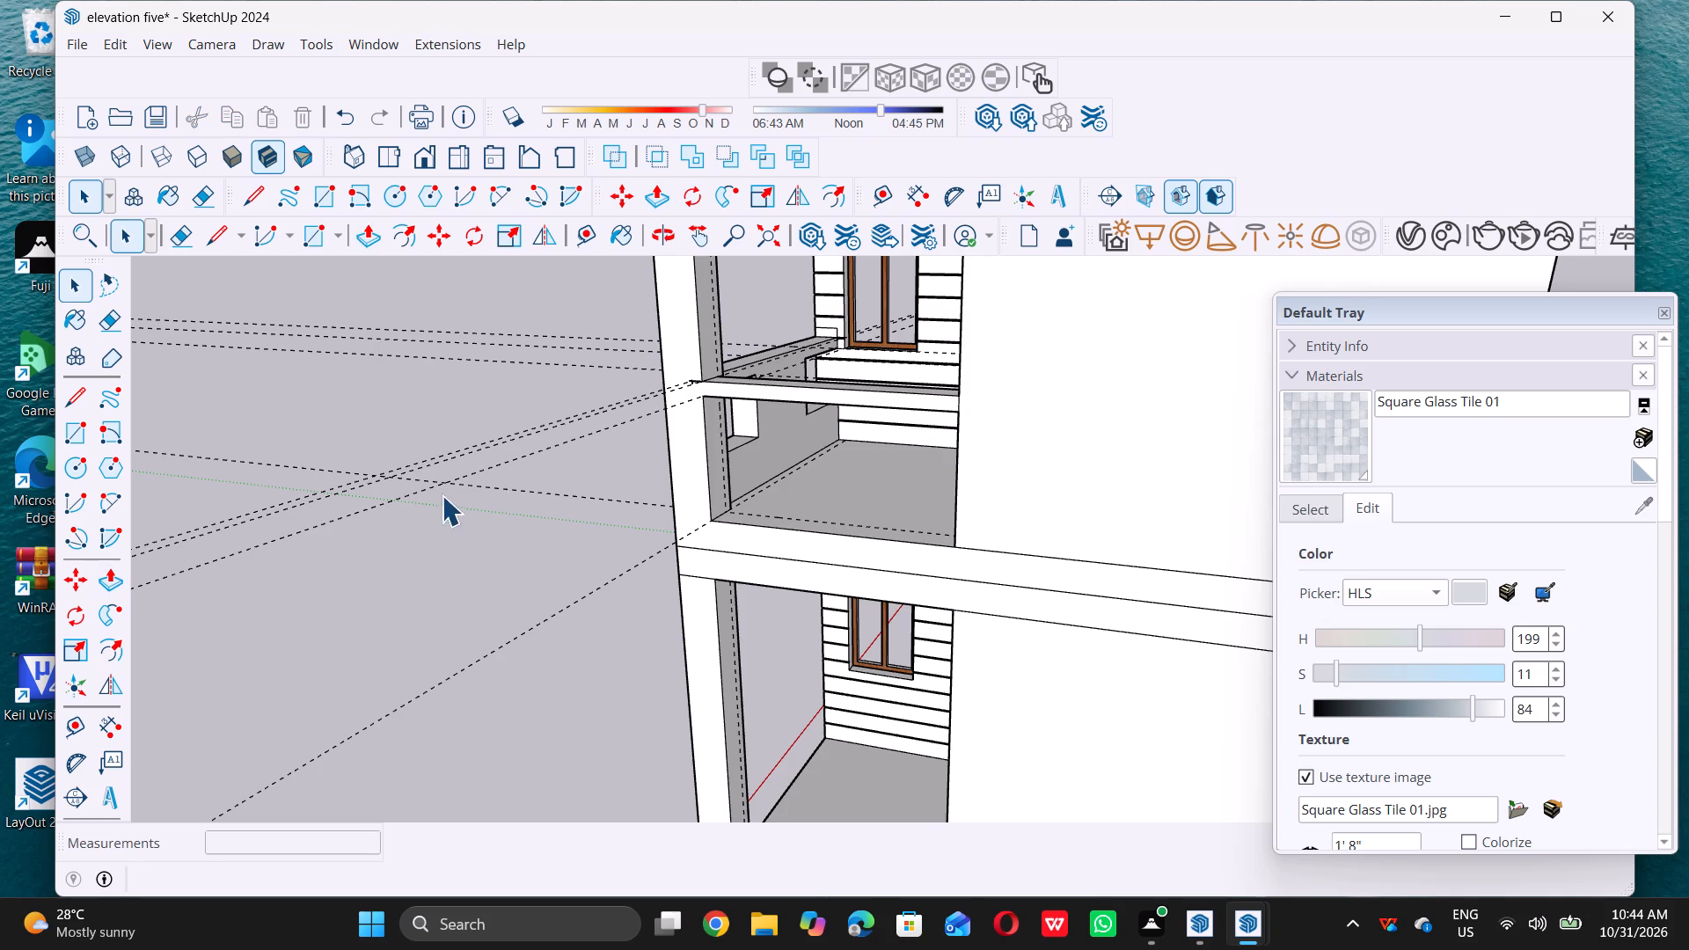
Delete all guides from the model.
{"action": "scroll", "coordinate": [347, 604], "scroll_direction": "down", "scroll_amount": 9}
{"action": "middle_click_drag", "start_coordinate": [381, 585], "coordinate": [711, 553]}
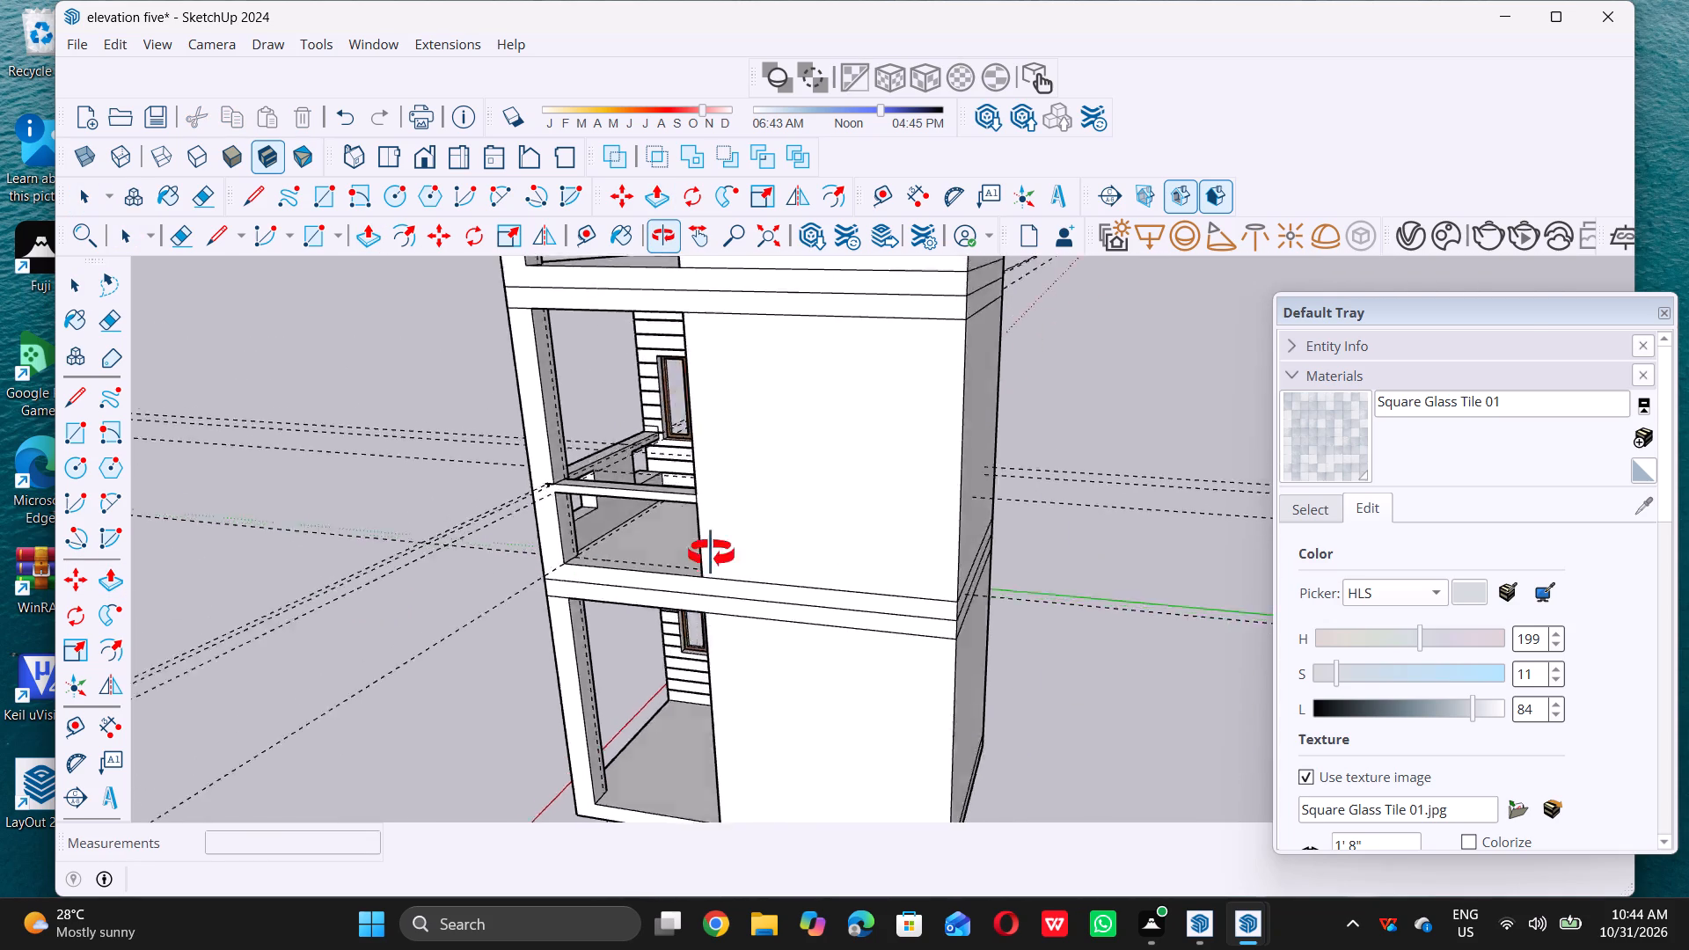
{"action": "middle_click_drag", "start_coordinate": [711, 553], "coordinate": [850, 538]}
{"action": "scroll", "coordinate": [491, 563], "scroll_direction": "down", "scroll_amount": 10}
{"action": "middle_click_drag", "start_coordinate": [496, 574], "coordinate": [659, 547]}
{"action": "middle_click", "coordinate": [659, 546]}
{"action": "scroll", "coordinate": [662, 539], "scroll_direction": "up", "scroll_amount": 1}
{"action": "left_click_drag", "start_coordinate": [124, 47], "coordinate": [131, 59]}
{"action": "left_click", "coordinate": [118, 42]}
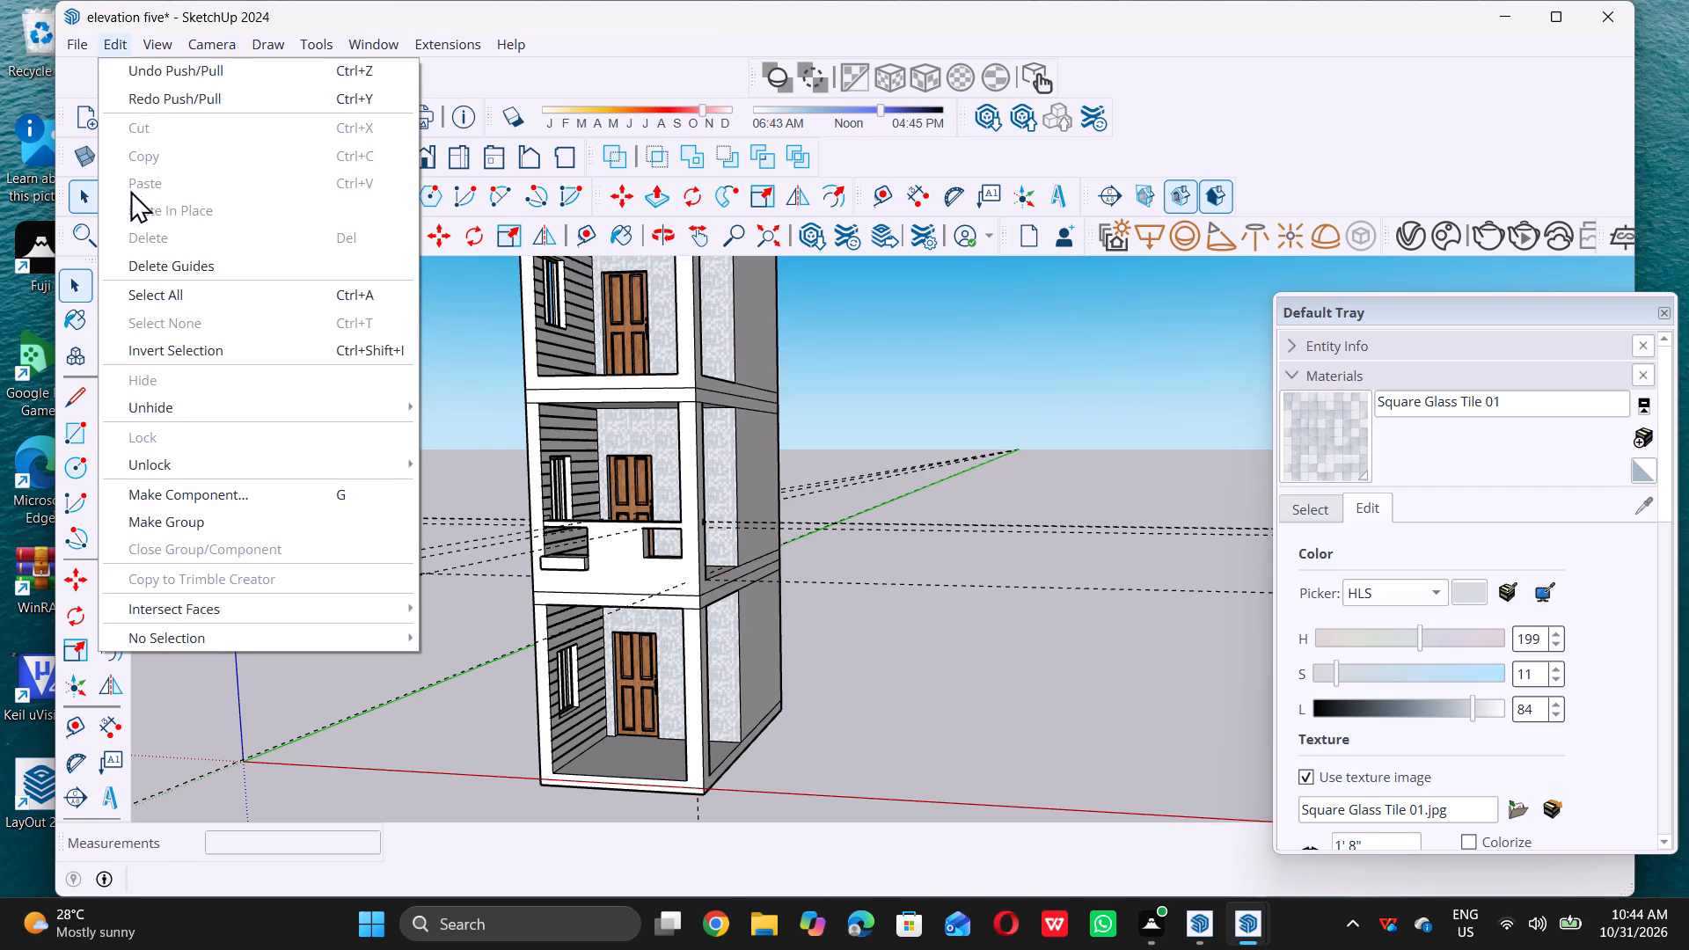
{"action": "triple_click", "coordinate": [205, 255]}
{"action": "left_click", "coordinate": [205, 255]}
Draw a rectangle about 2' 2 15/16" by 1' 8" filling the enclosed opening under the front balcony's top rail, beside the corner column.
{"action": "scroll", "coordinate": [607, 447], "scroll_direction": "down", "scroll_amount": 4}
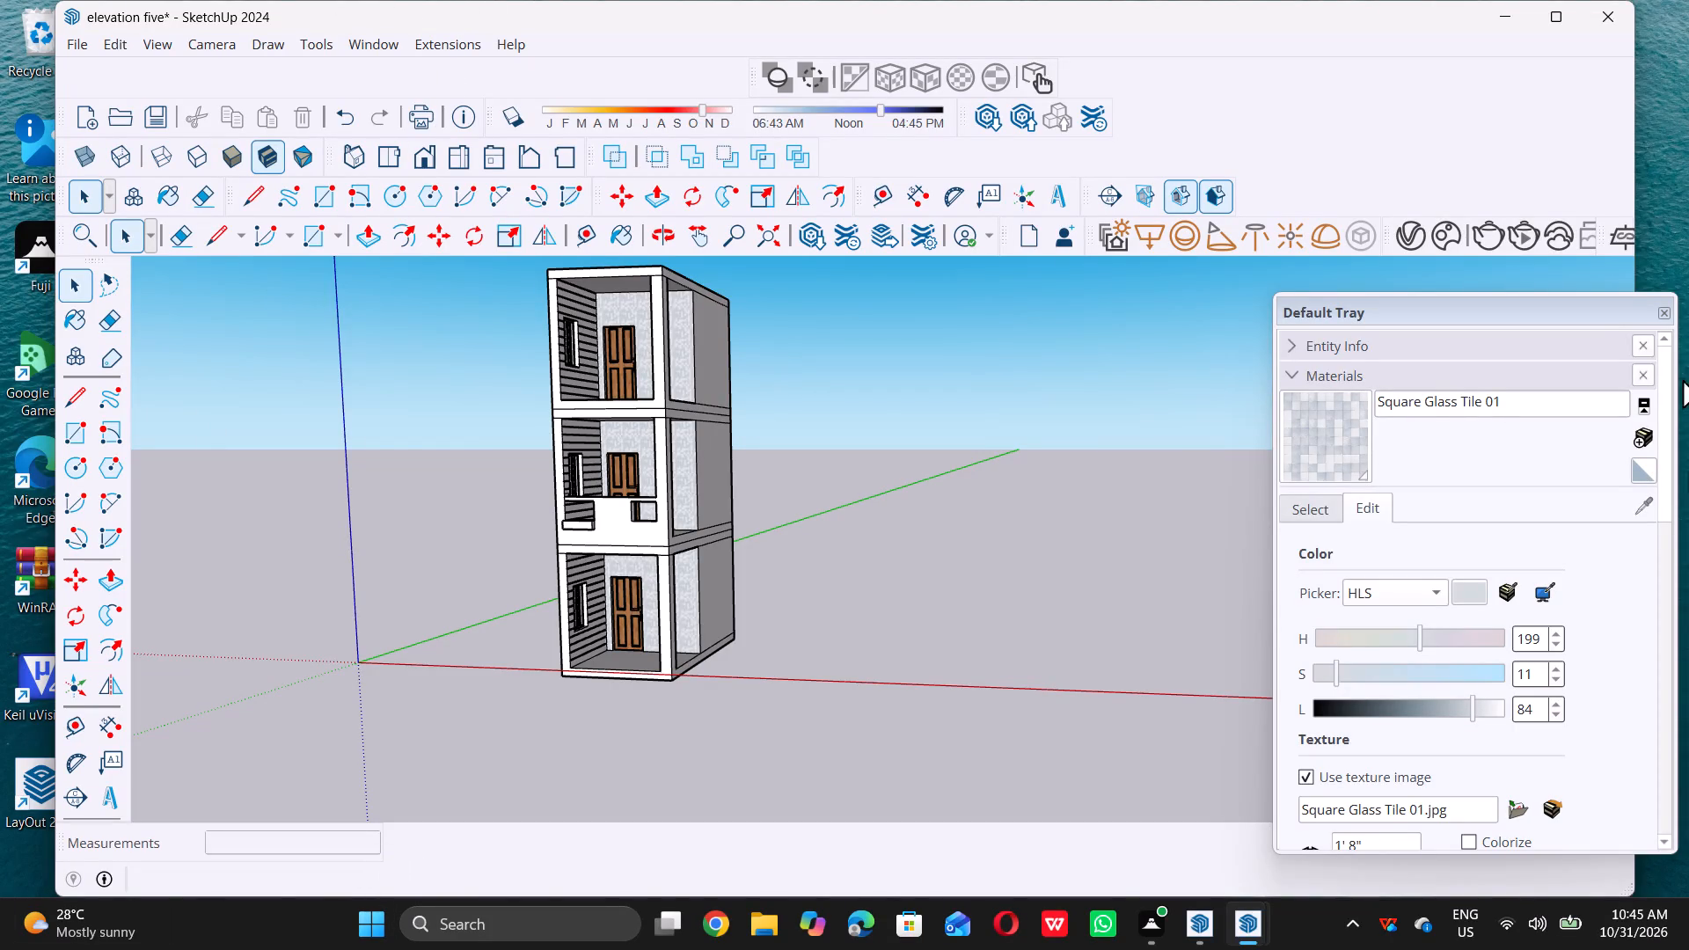
{"action": "scroll", "coordinate": [703, 424], "scroll_direction": "down", "scroll_amount": 5}
{"action": "middle_click_drag", "start_coordinate": [518, 576], "coordinate": [660, 518]}
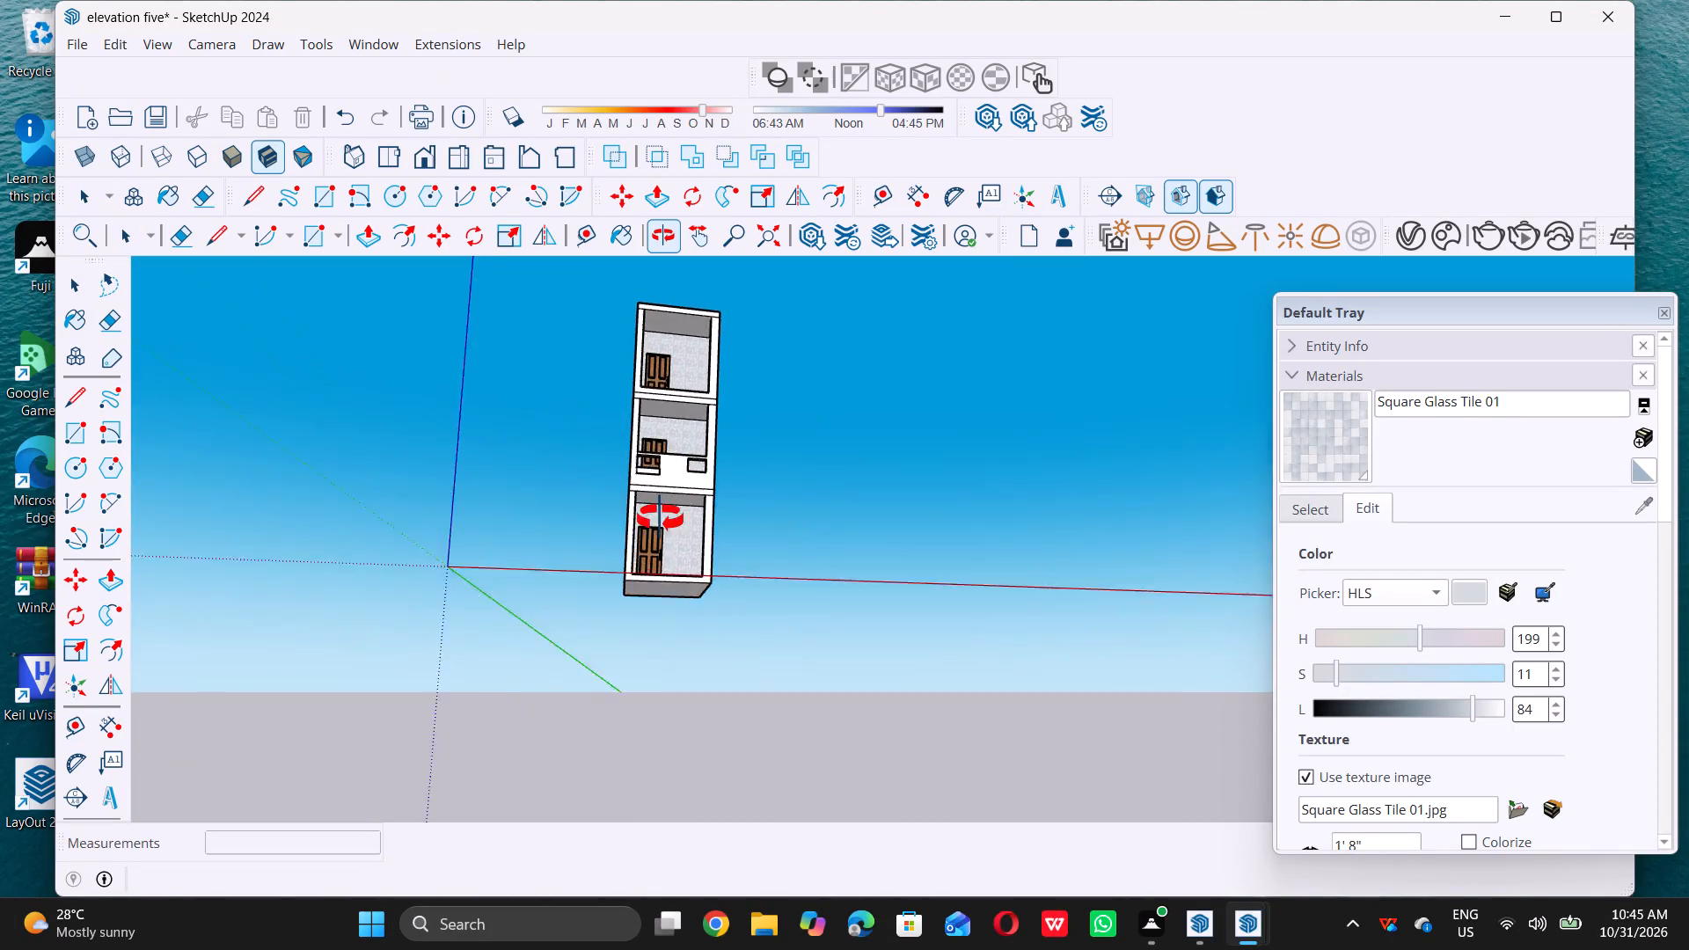
{"action": "middle_click_drag", "start_coordinate": [660, 518], "coordinate": [609, 580]}
{"action": "scroll", "coordinate": [663, 441], "scroll_direction": "up", "scroll_amount": 6}
{"action": "scroll", "coordinate": [625, 552], "scroll_direction": "up", "scroll_amount": 7}
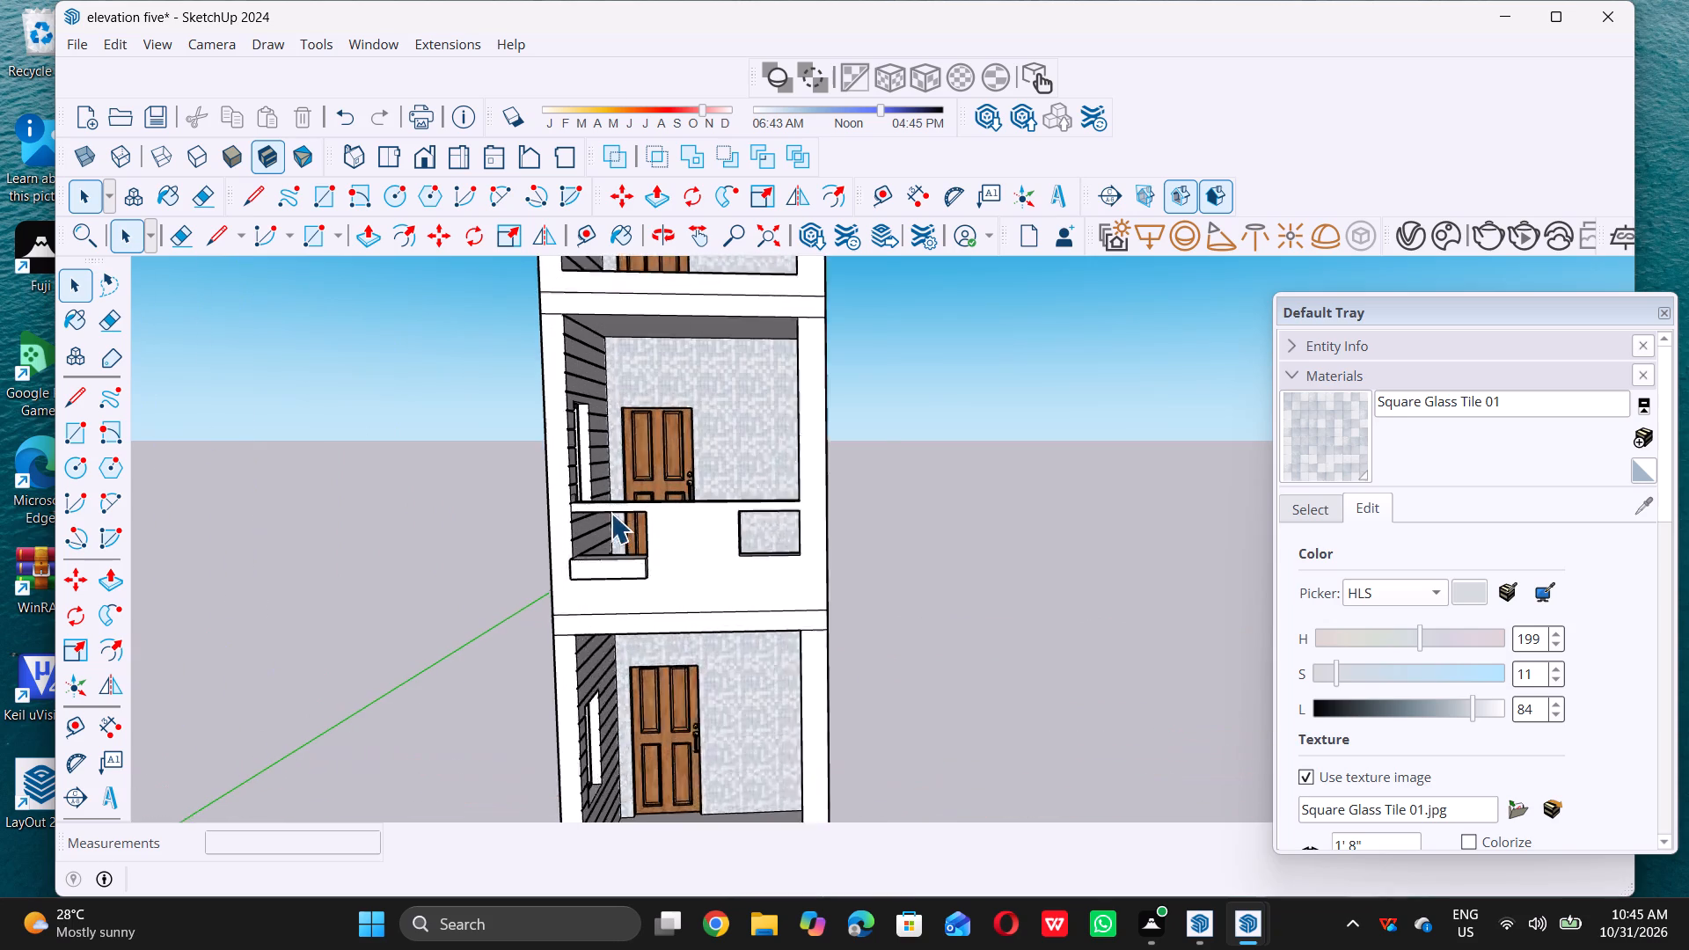
{"action": "middle_click_drag", "start_coordinate": [575, 557], "coordinate": [594, 553]}
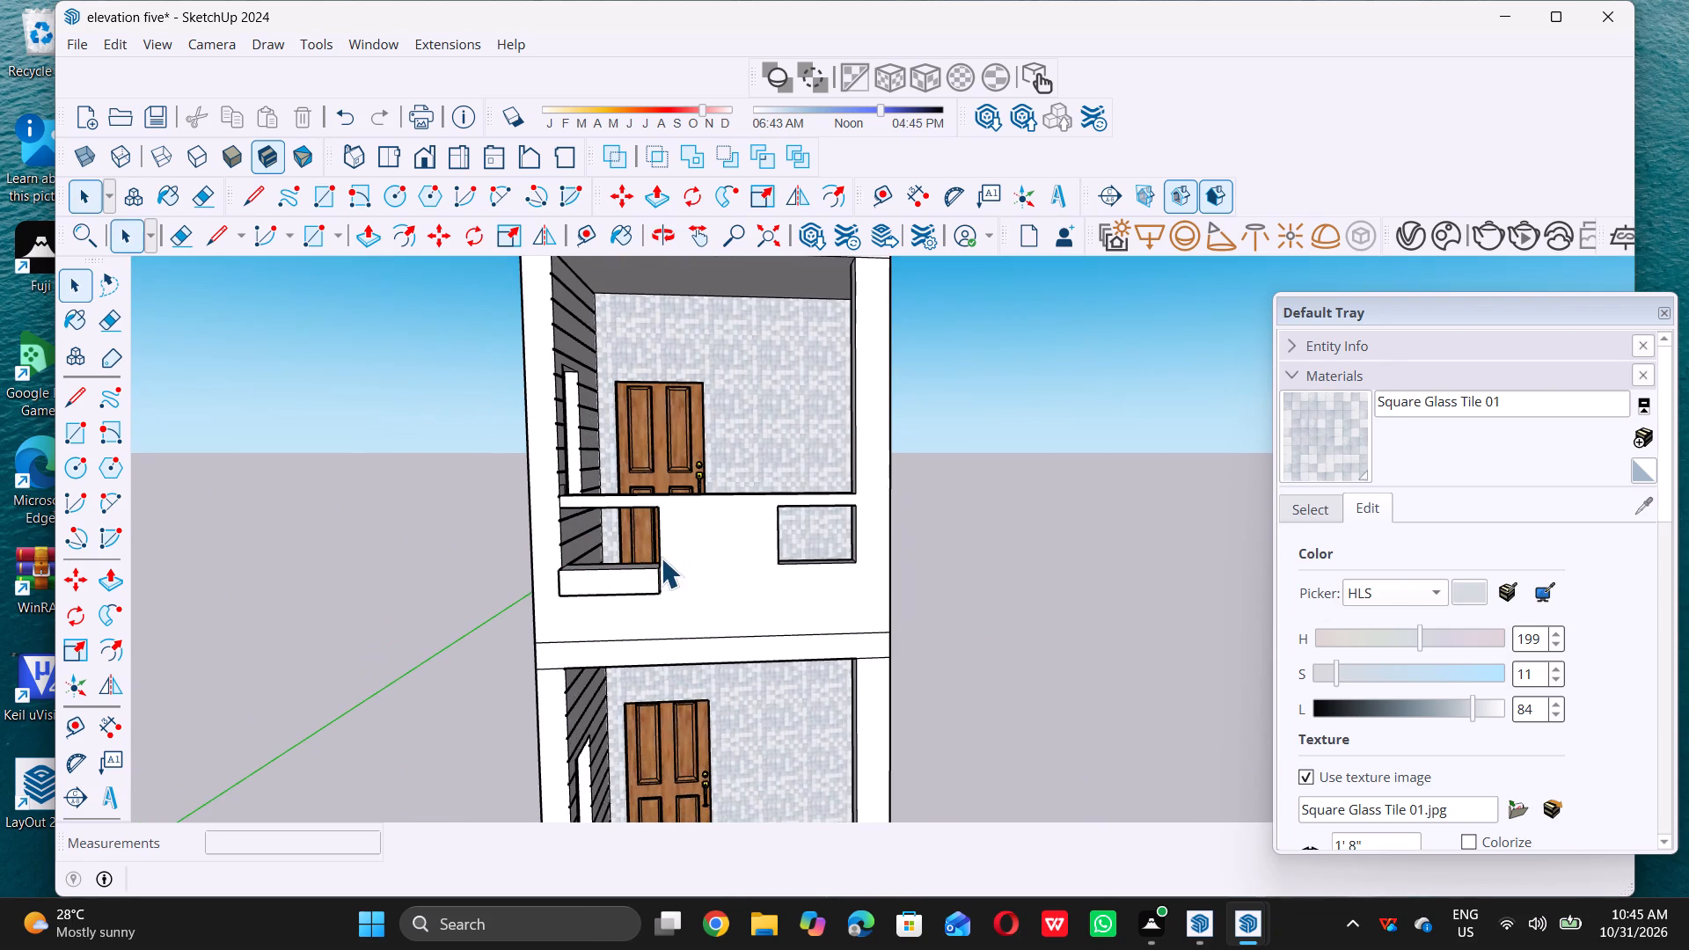
{"action": "middle_click_drag", "start_coordinate": [626, 552], "coordinate": [654, 548]}
{"action": "scroll", "coordinate": [607, 540], "scroll_direction": "up", "scroll_amount": 1}
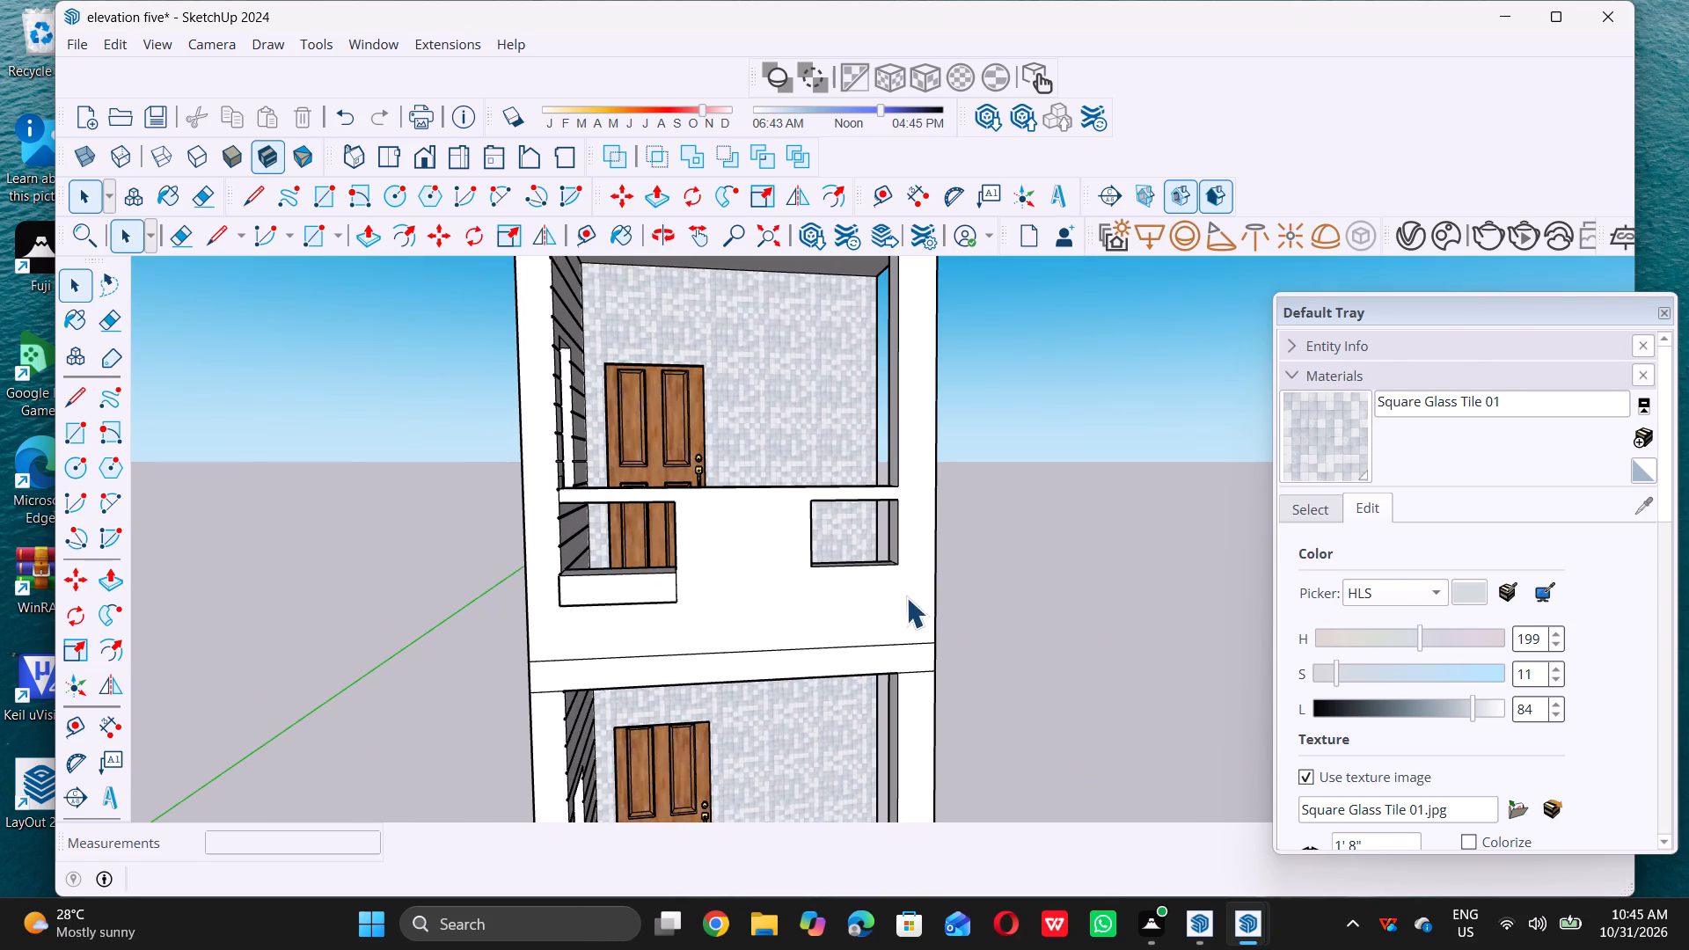
{"action": "middle_click_drag", "start_coordinate": [889, 594], "coordinate": [844, 589]}
{"action": "scroll", "coordinate": [879, 507], "scroll_direction": "up", "scroll_amount": 8}
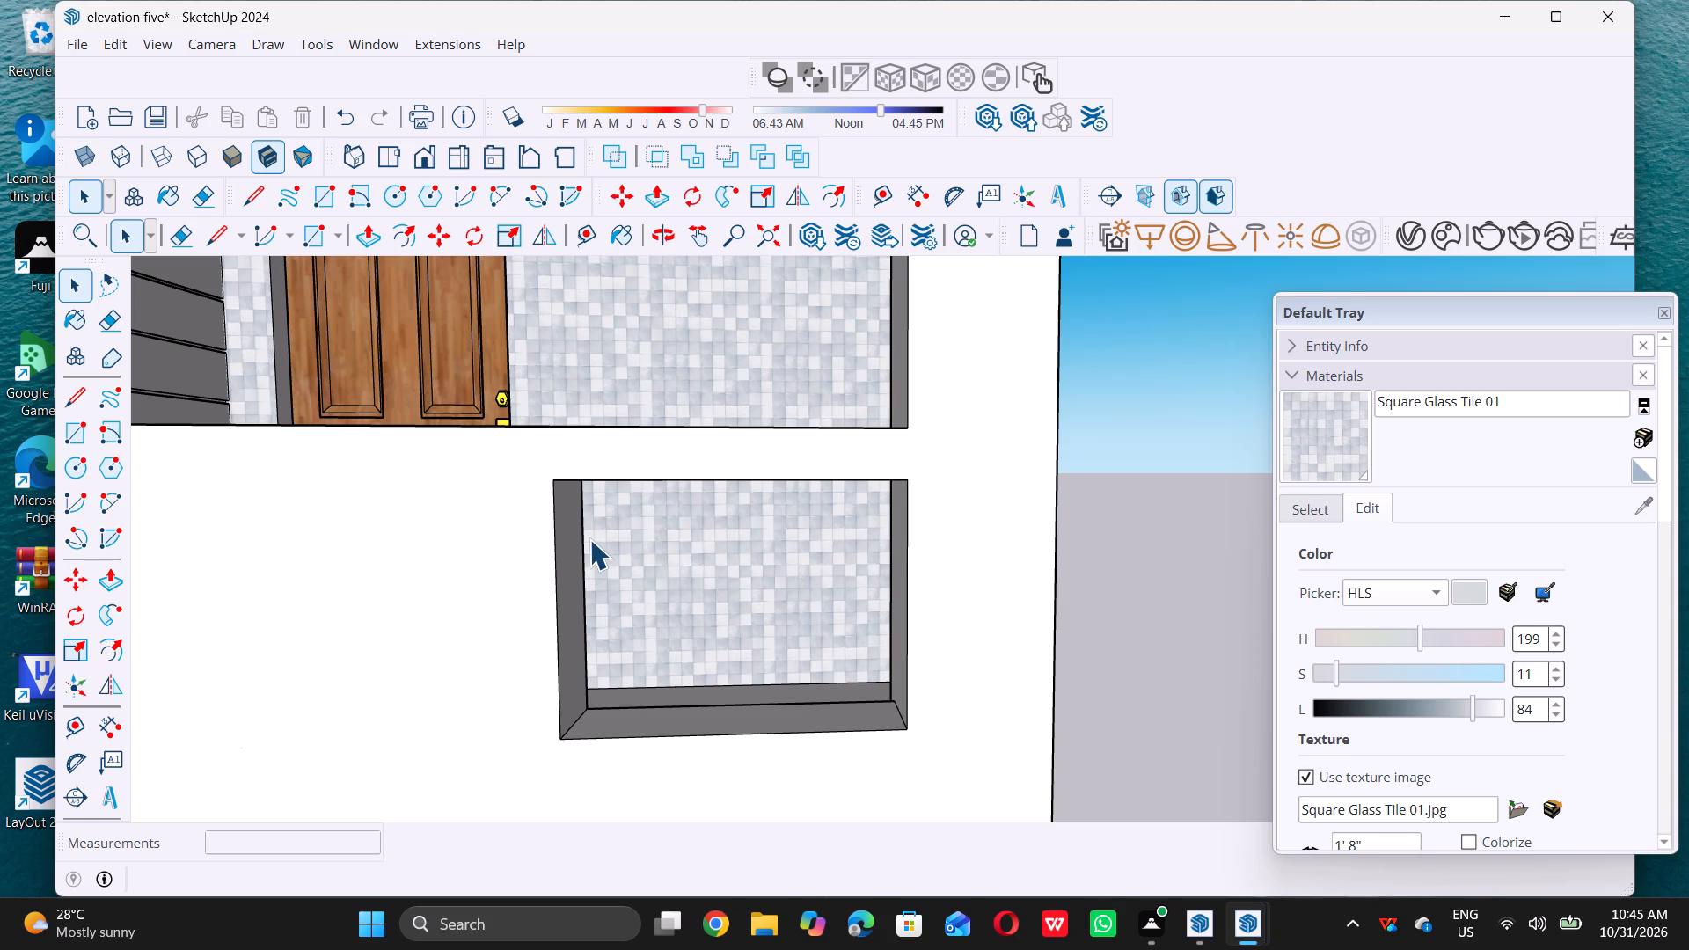
{"action": "key", "text": "r"}
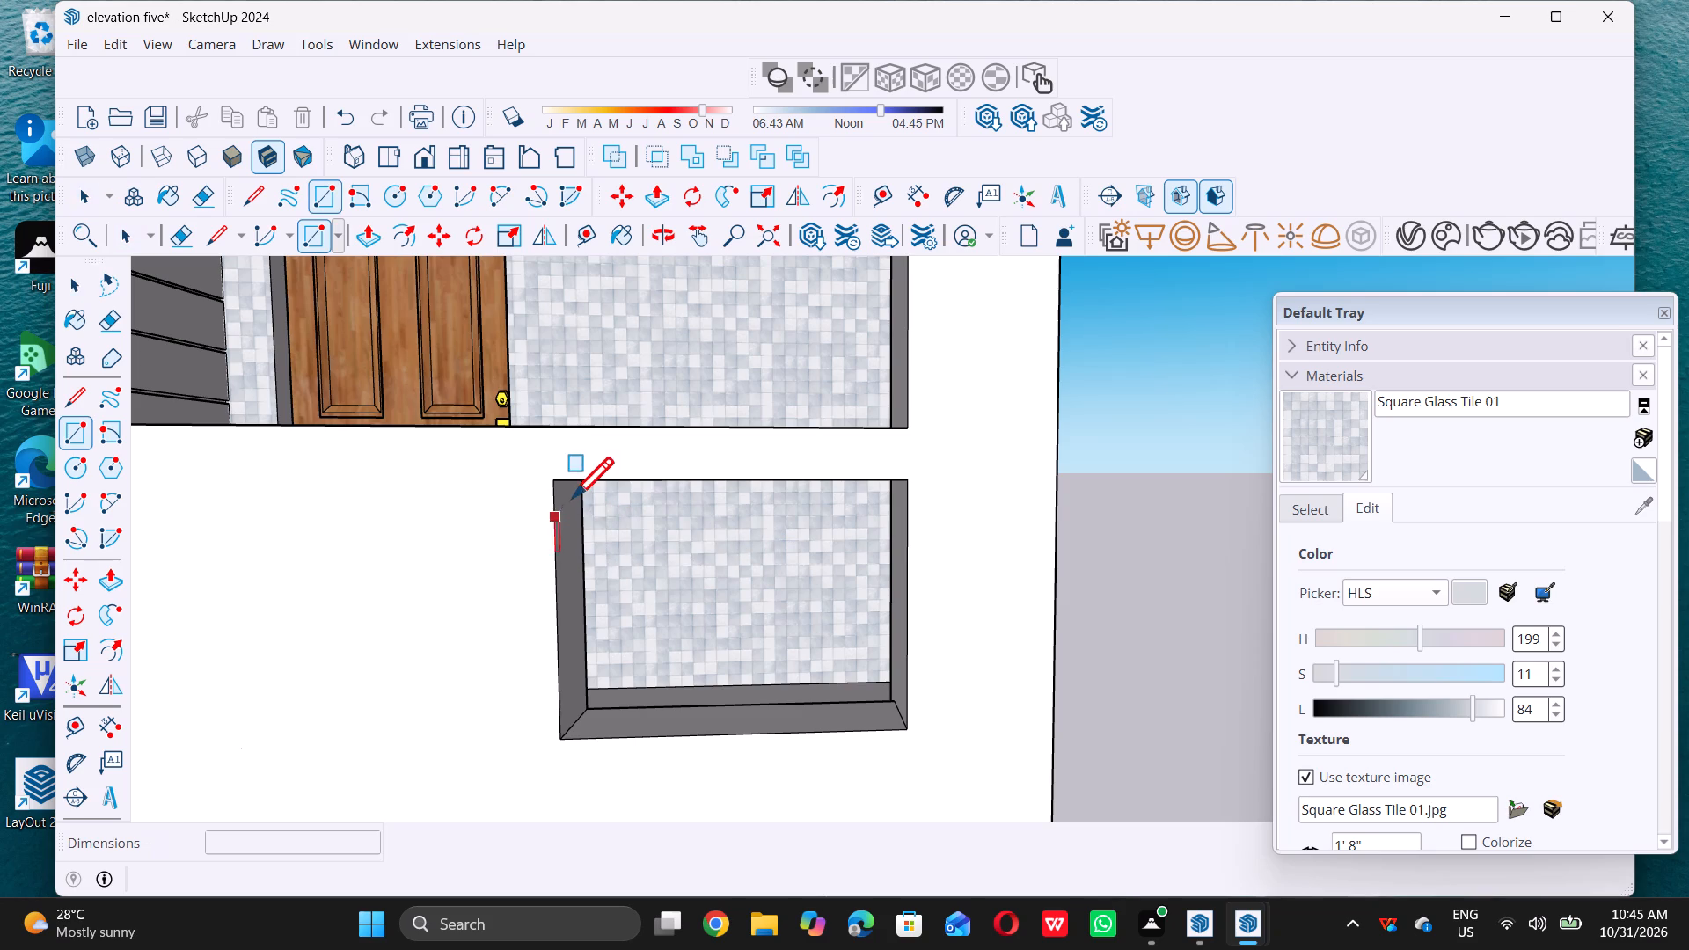
{"action": "left_click", "coordinate": [556, 476]}
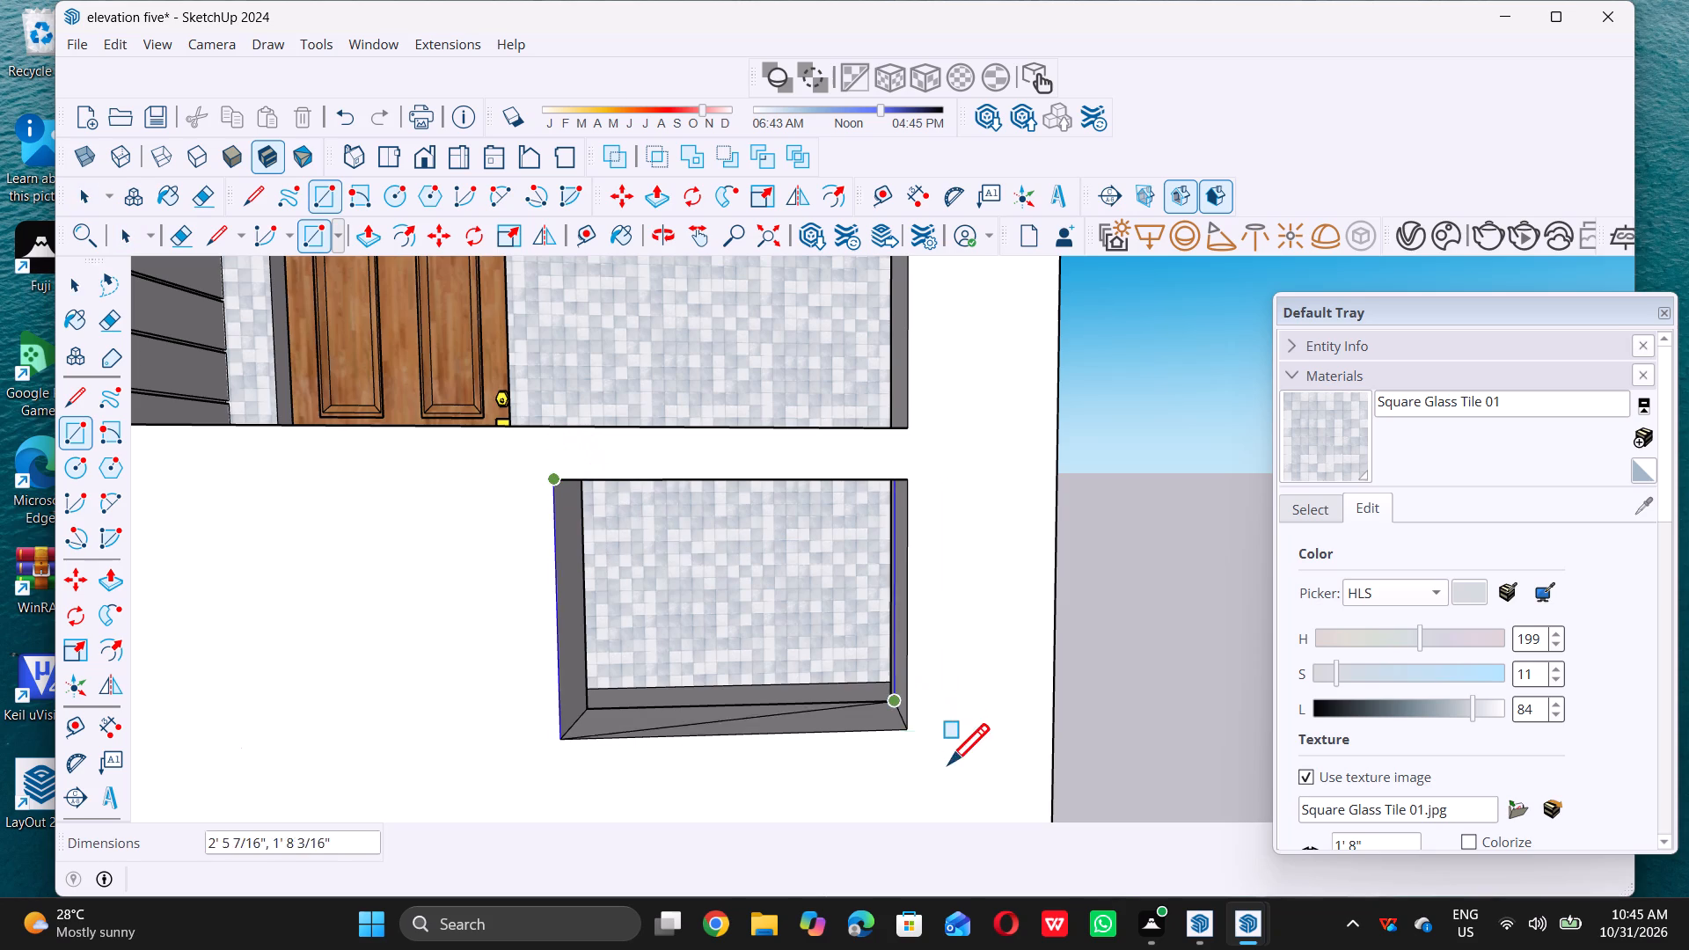
{"action": "left_click", "coordinate": [906, 727]}
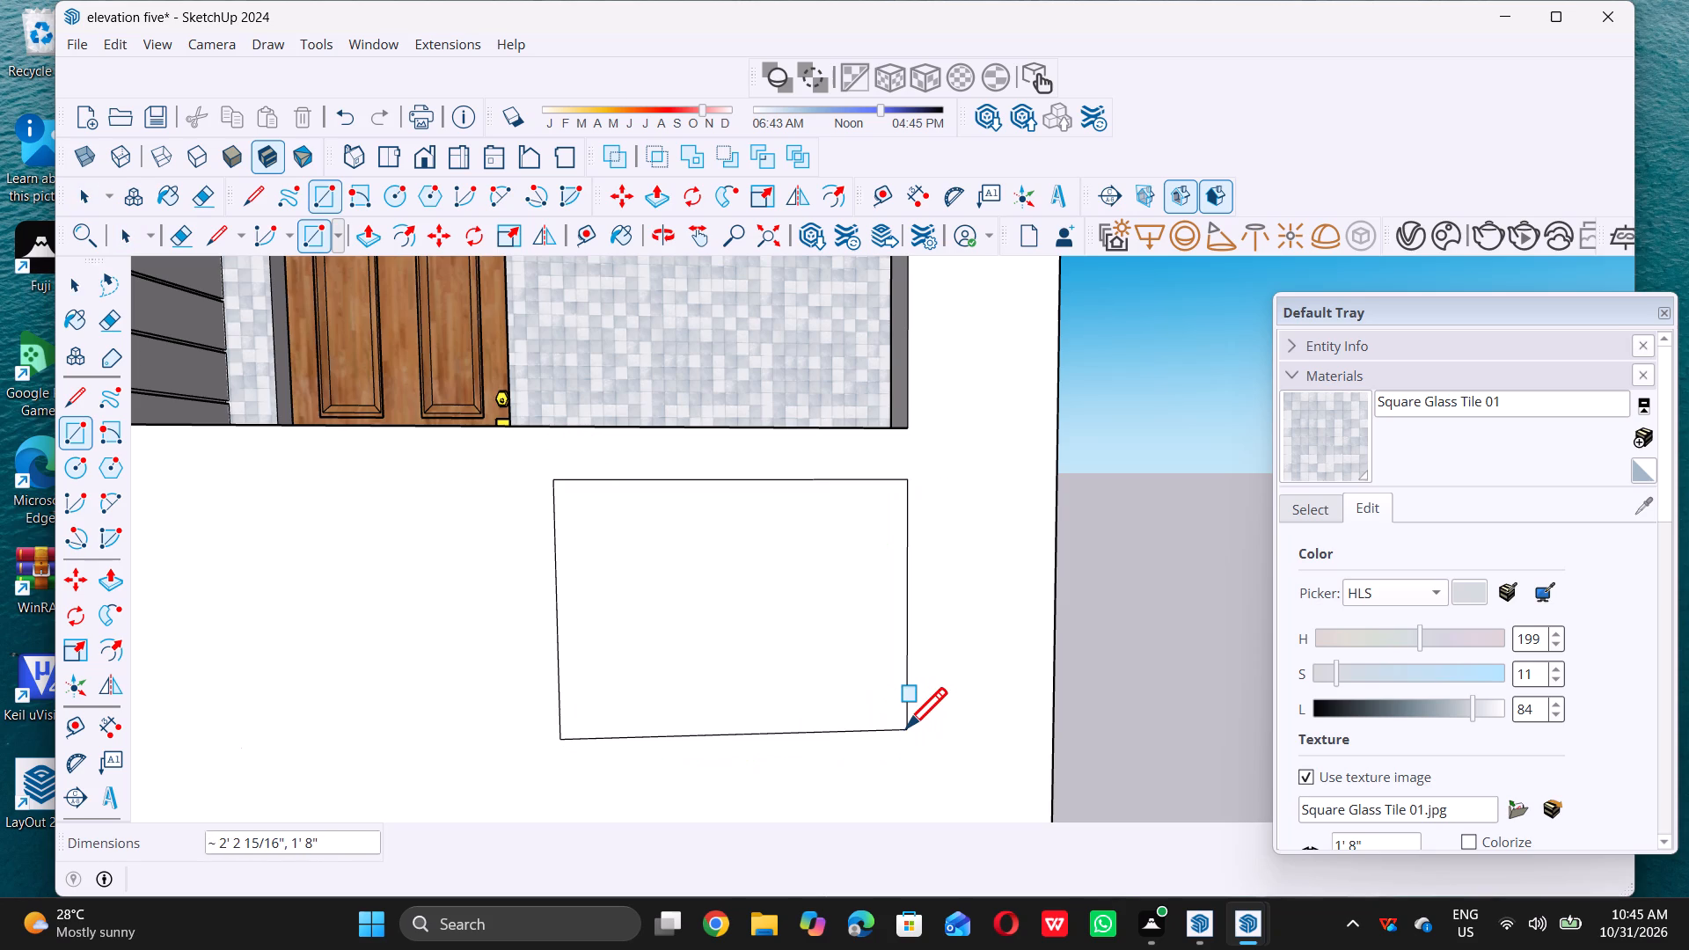
{"action": "key", "text": "space"}
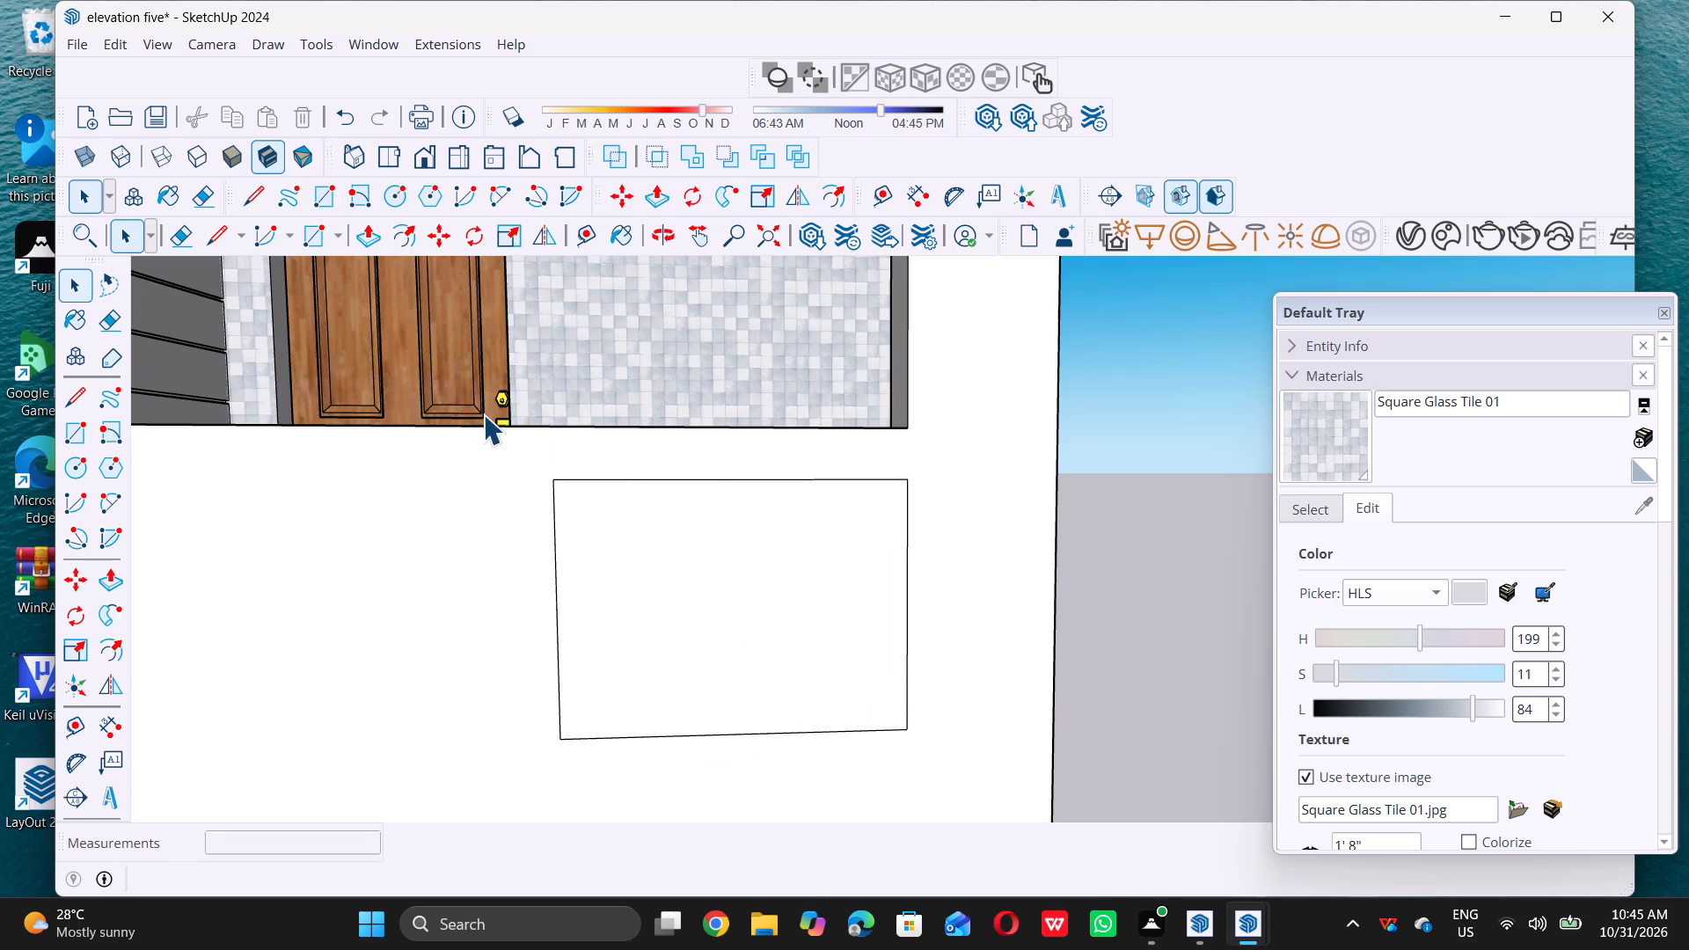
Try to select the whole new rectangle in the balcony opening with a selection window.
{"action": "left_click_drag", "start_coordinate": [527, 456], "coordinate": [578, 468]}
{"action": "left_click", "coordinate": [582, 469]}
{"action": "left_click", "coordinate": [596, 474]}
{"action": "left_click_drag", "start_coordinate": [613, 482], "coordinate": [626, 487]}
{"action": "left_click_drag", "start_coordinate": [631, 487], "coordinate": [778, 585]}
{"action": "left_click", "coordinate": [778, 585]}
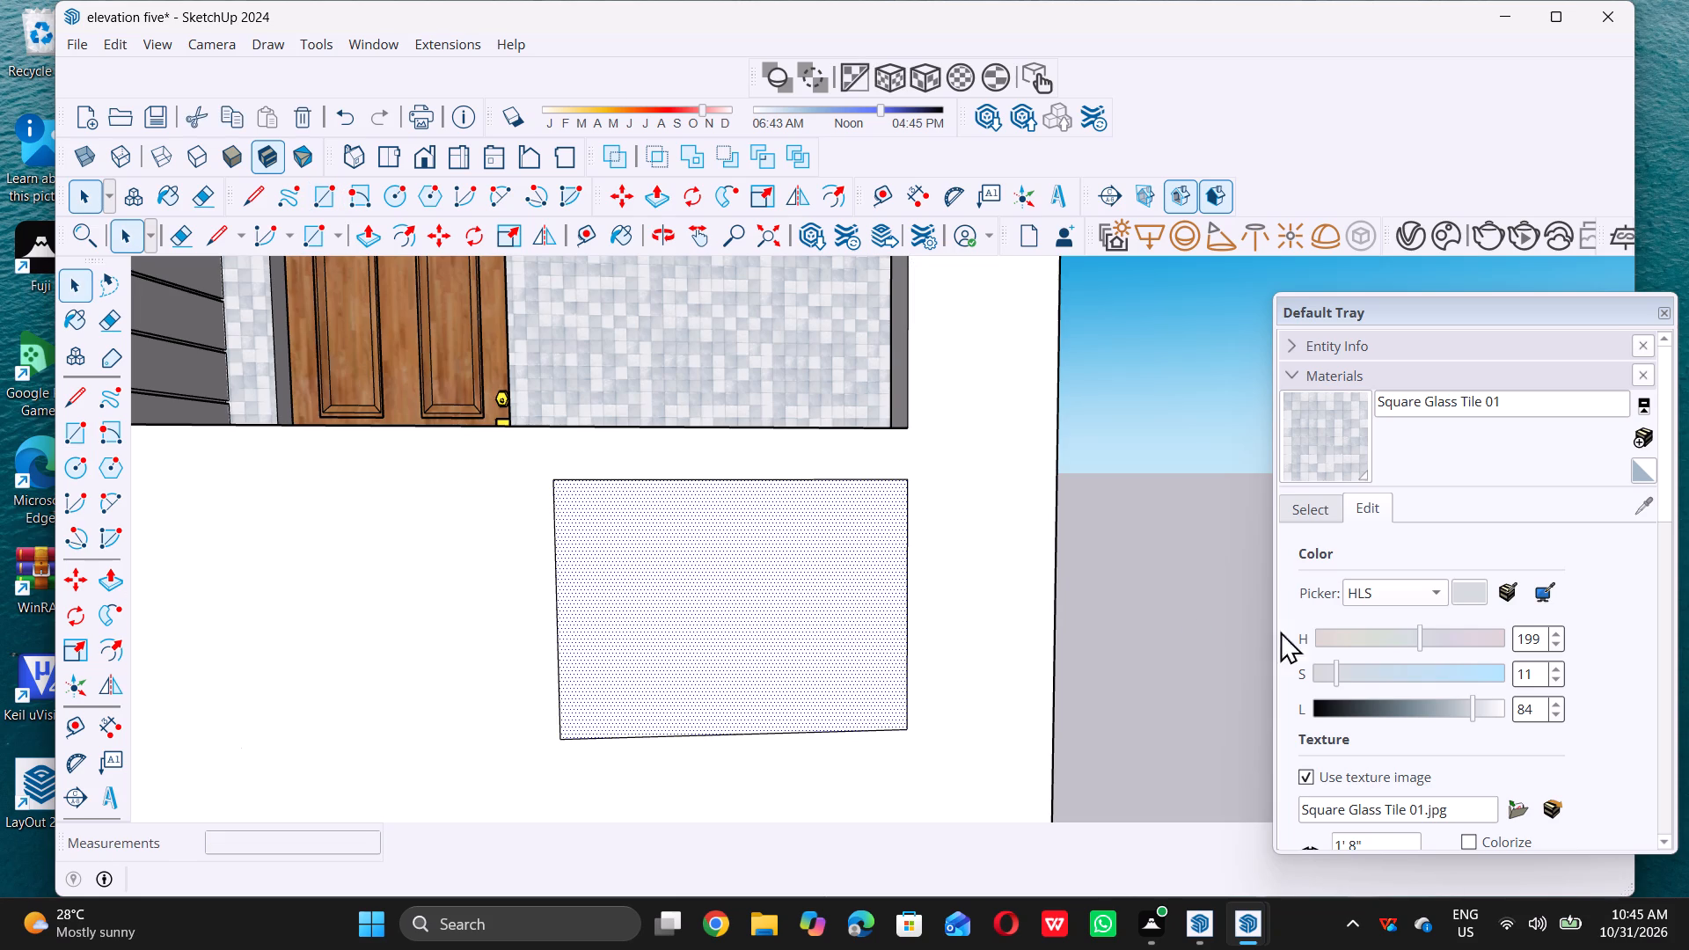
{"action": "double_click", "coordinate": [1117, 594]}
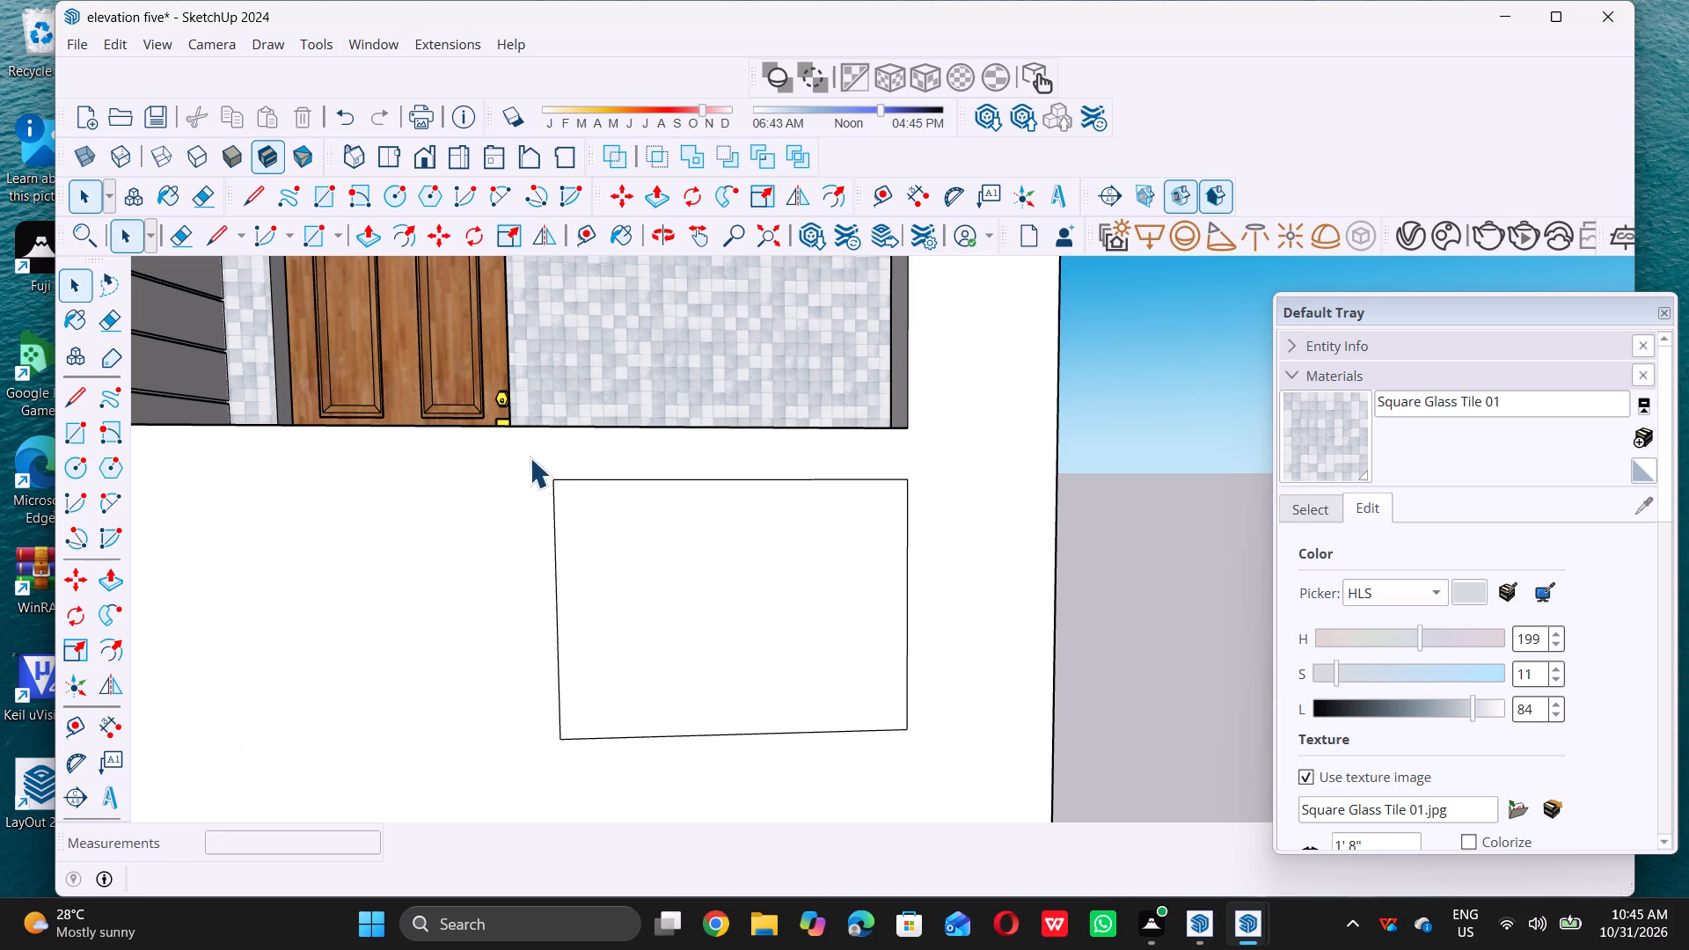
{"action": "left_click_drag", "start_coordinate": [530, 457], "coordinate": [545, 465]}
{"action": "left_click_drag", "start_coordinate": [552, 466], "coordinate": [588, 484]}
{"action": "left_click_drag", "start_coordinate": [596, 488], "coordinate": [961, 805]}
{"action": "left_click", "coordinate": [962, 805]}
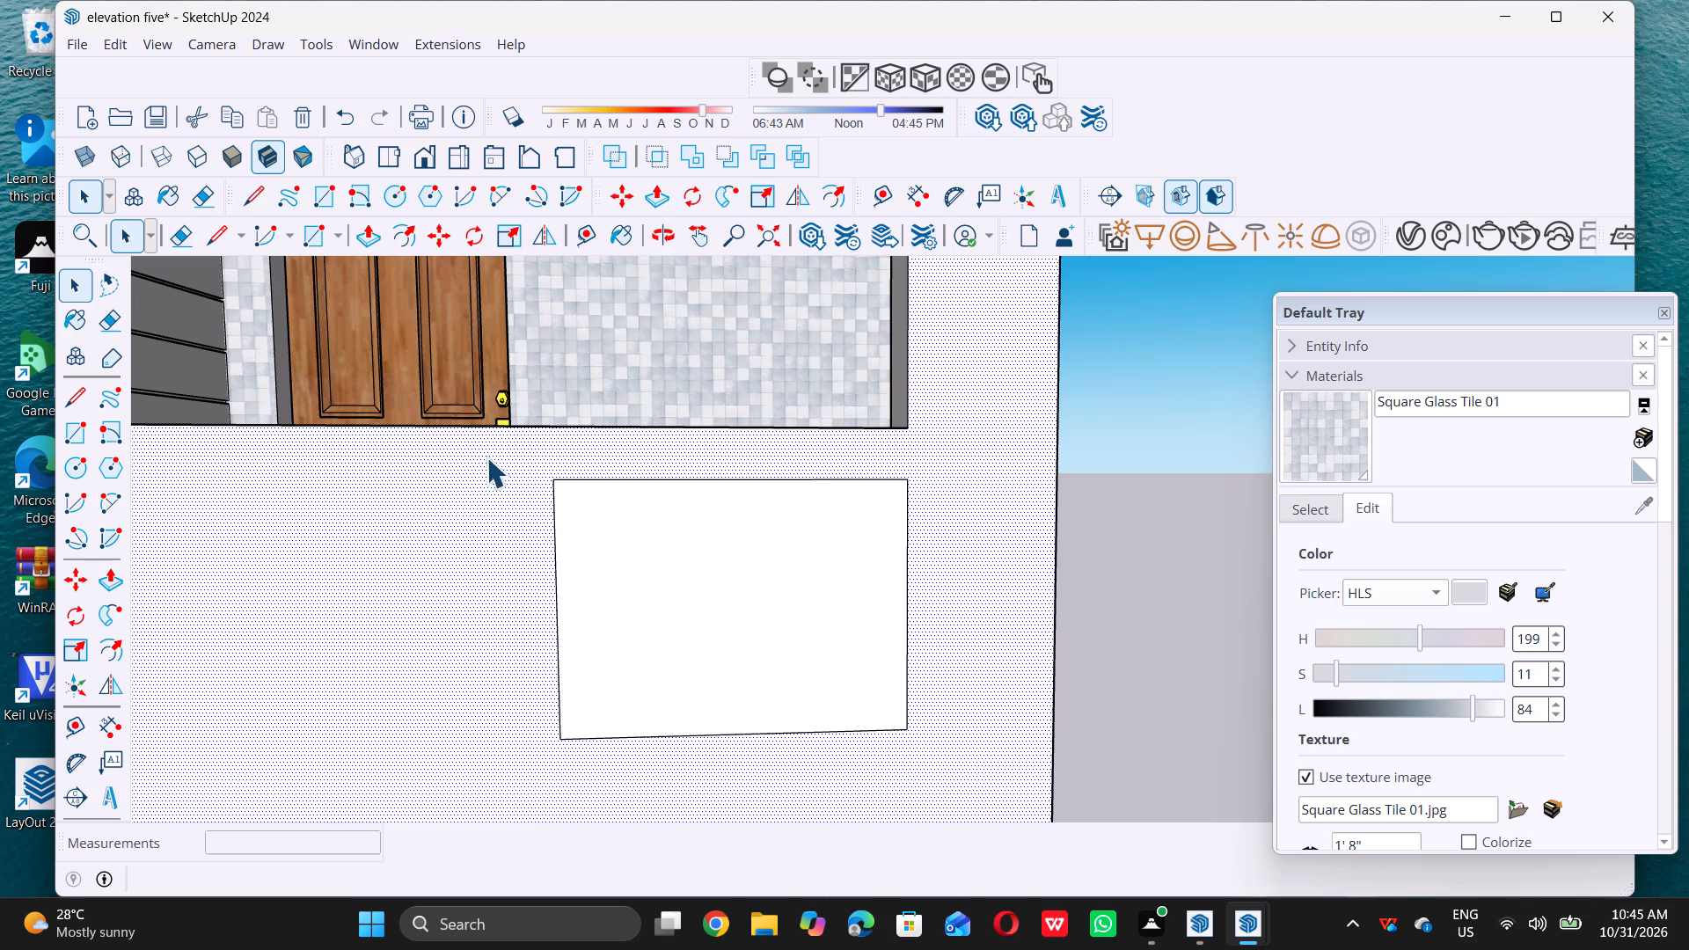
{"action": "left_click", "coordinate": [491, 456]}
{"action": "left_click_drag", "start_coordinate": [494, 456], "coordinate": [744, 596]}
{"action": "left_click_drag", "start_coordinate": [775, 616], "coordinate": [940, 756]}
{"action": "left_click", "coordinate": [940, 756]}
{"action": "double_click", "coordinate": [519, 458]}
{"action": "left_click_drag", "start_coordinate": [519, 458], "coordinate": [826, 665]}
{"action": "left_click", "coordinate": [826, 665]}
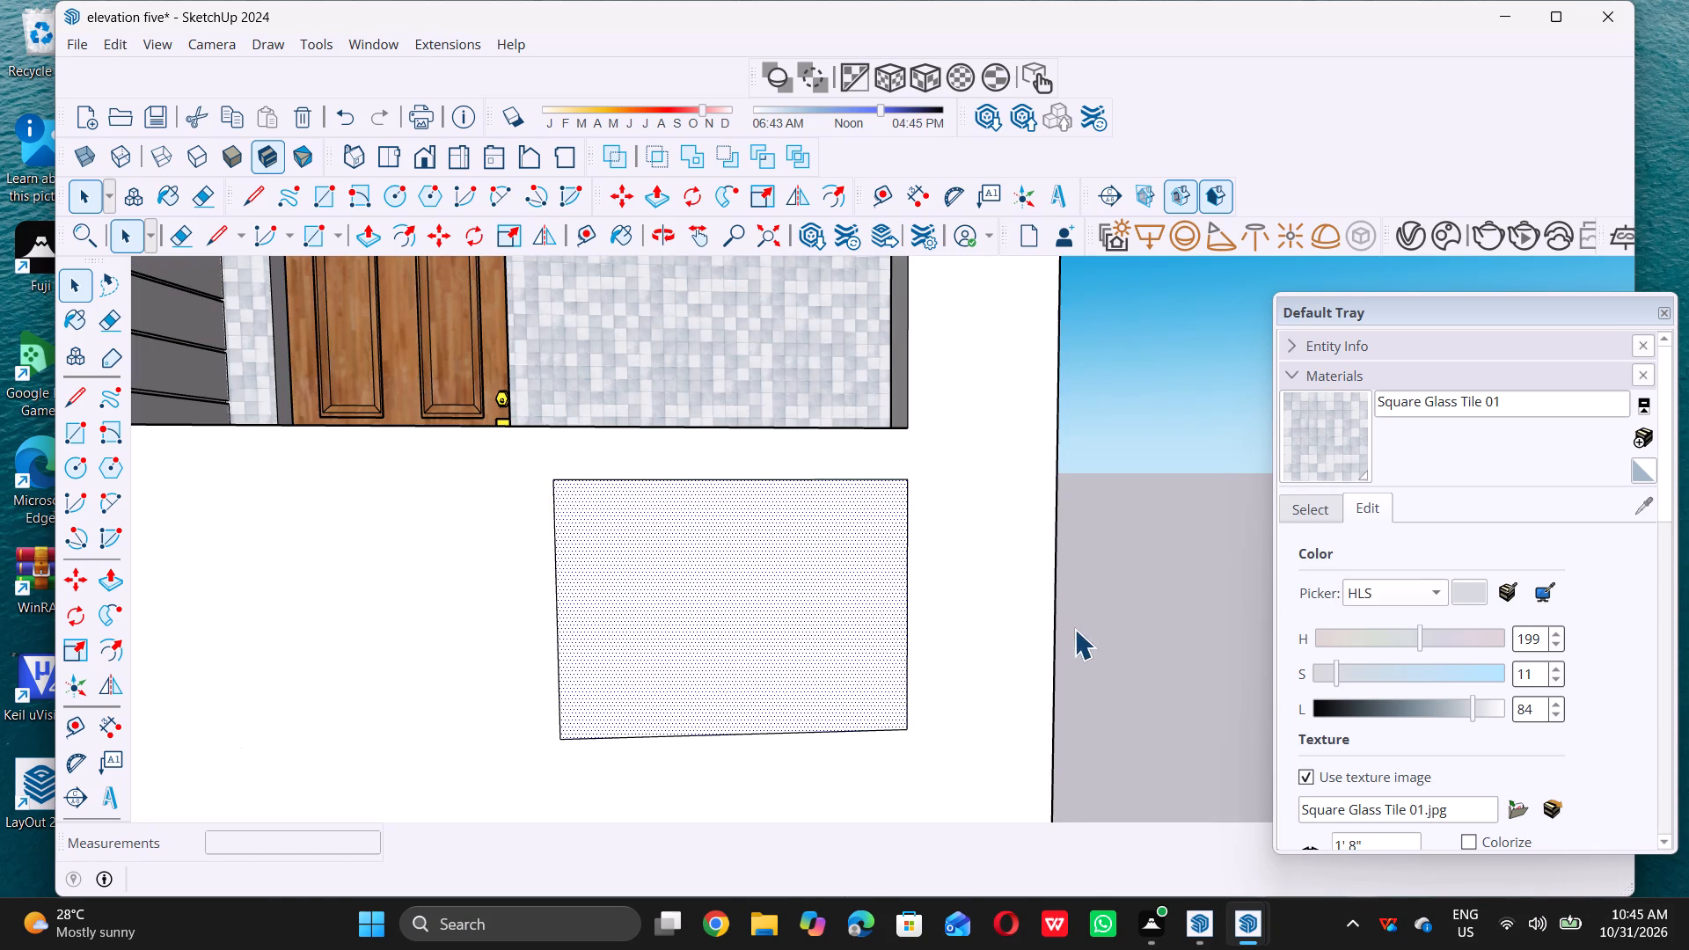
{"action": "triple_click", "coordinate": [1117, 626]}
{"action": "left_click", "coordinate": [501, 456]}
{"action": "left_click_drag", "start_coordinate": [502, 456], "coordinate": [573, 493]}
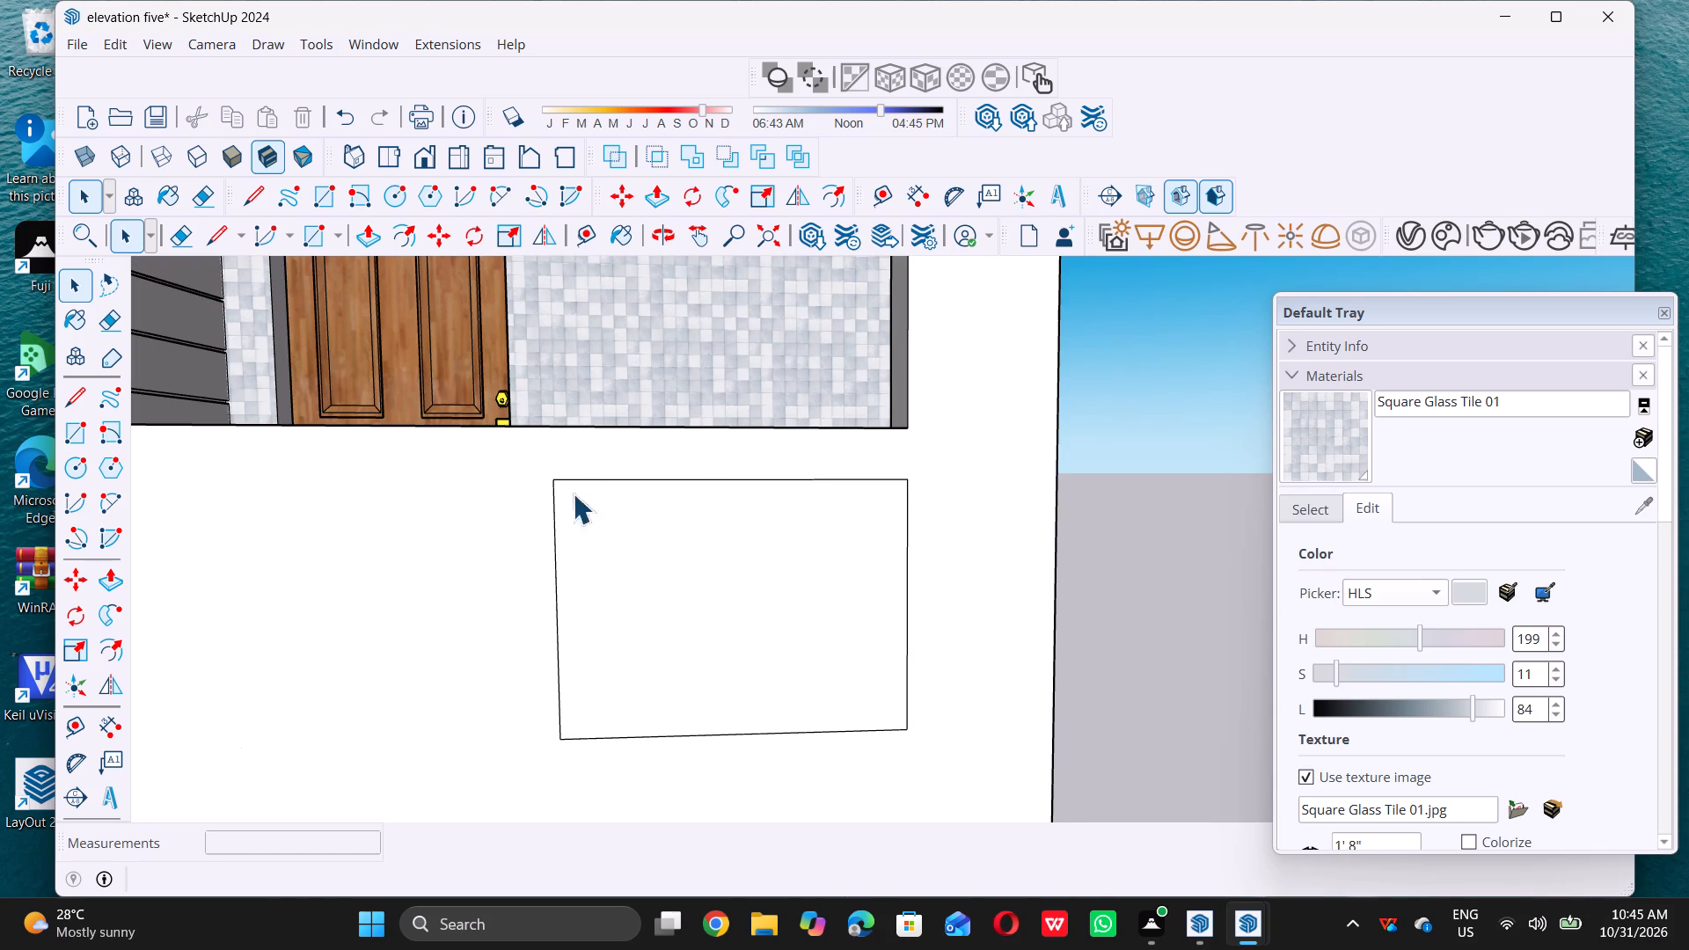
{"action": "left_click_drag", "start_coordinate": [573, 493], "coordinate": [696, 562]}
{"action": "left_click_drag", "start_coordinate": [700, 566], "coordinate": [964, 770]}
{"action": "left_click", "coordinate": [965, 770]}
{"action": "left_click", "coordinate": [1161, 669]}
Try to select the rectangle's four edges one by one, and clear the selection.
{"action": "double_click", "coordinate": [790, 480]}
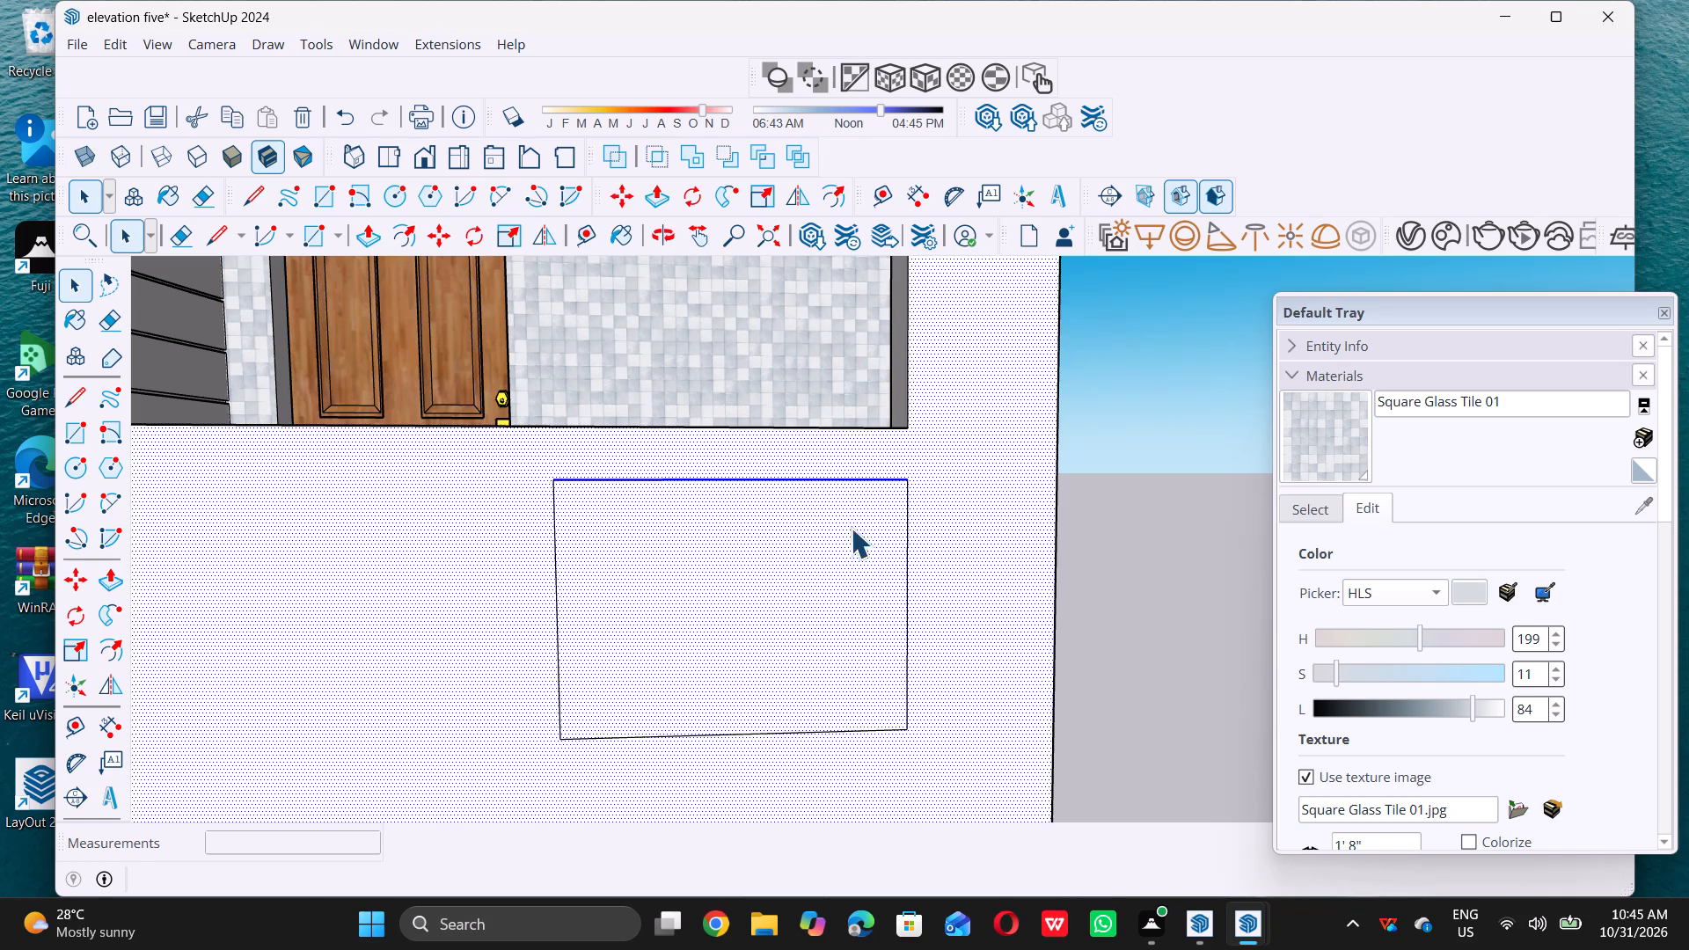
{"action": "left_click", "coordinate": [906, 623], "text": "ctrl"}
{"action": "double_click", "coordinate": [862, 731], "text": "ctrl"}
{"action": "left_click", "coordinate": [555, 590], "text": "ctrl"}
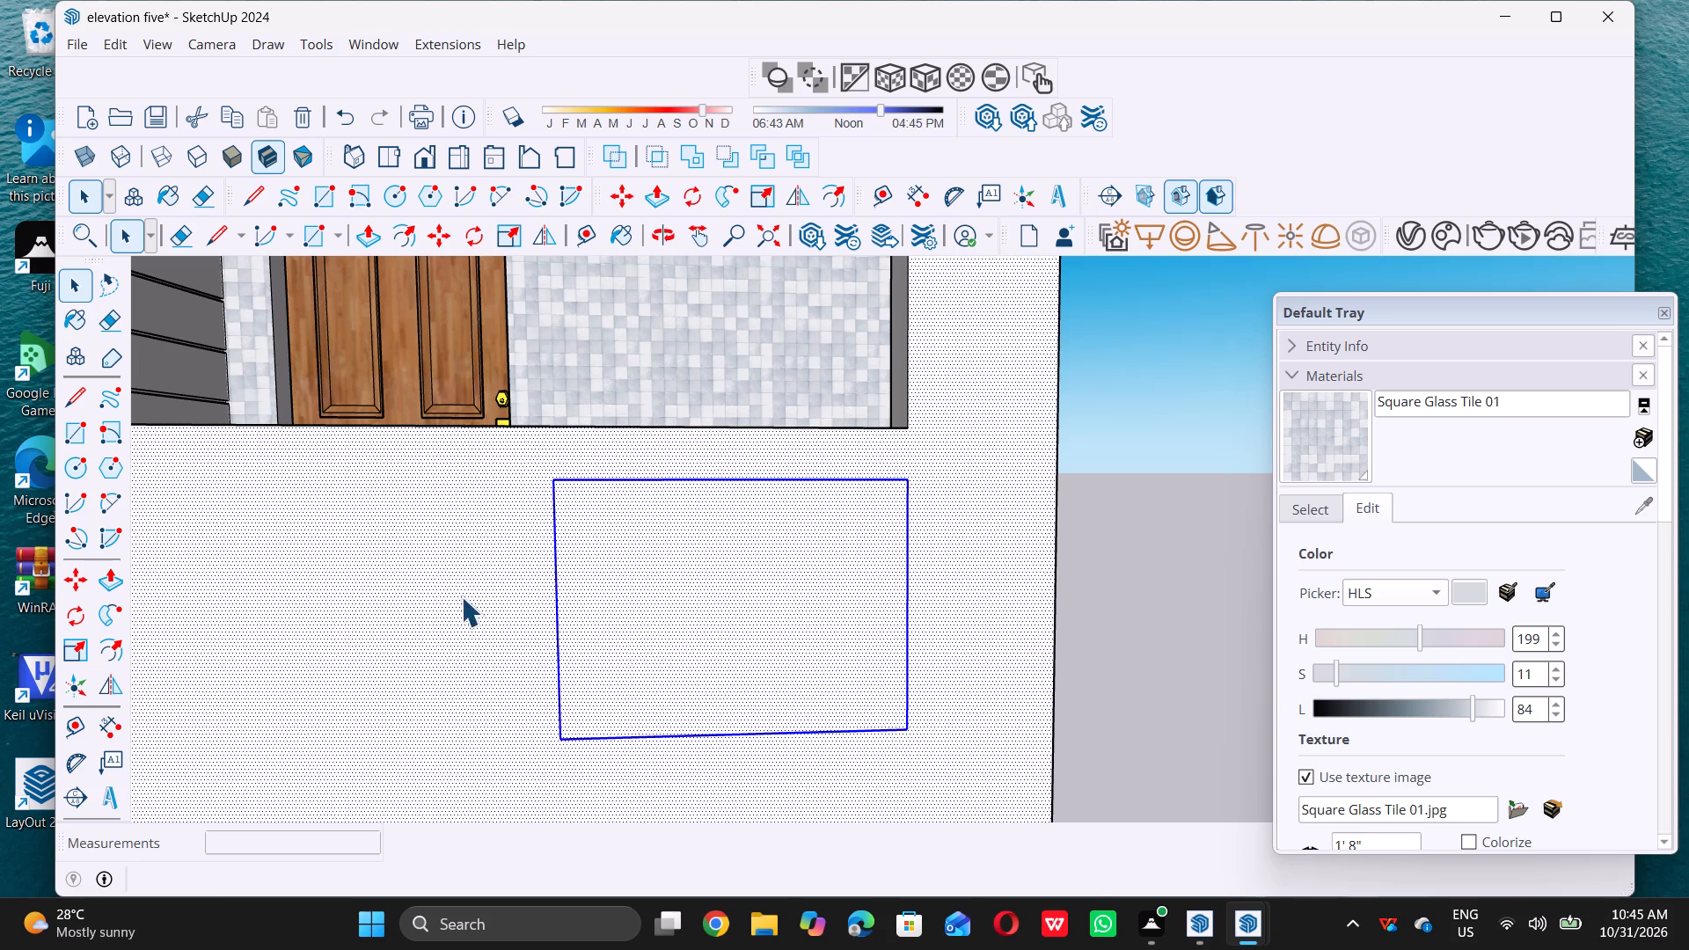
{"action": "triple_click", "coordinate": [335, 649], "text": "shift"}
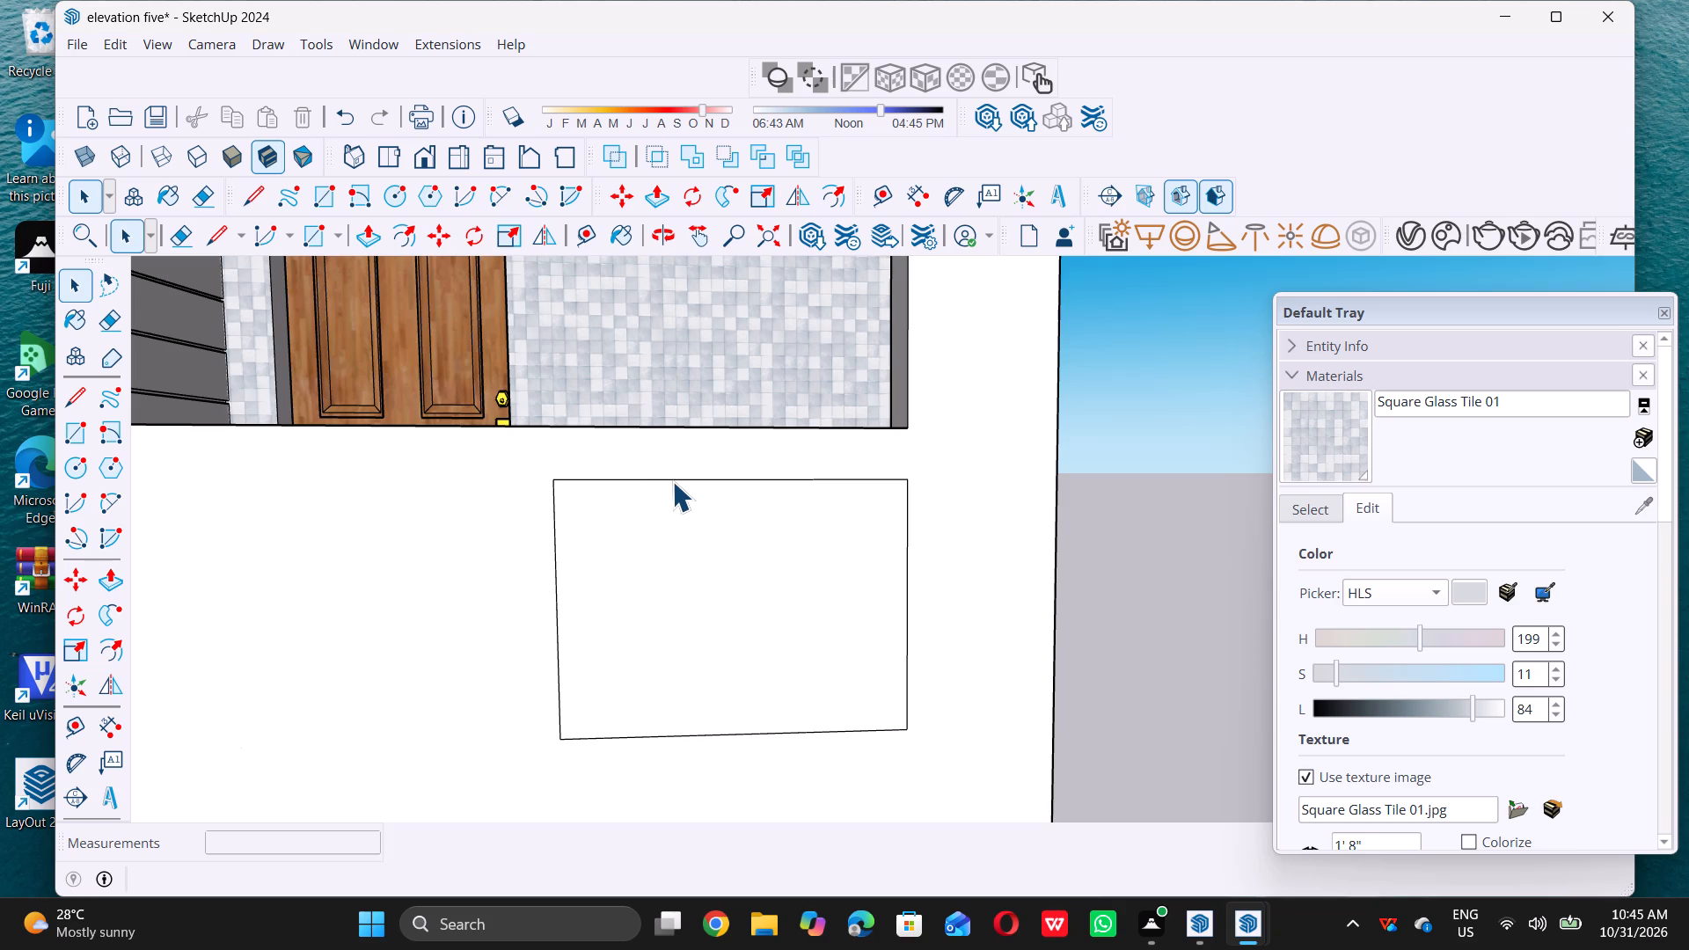
Copy the four edges of the balcony opening's rectangle about 5' 4" sideways, clear of the building beyond the corner column.
{"action": "left_click", "coordinate": [672, 481]}
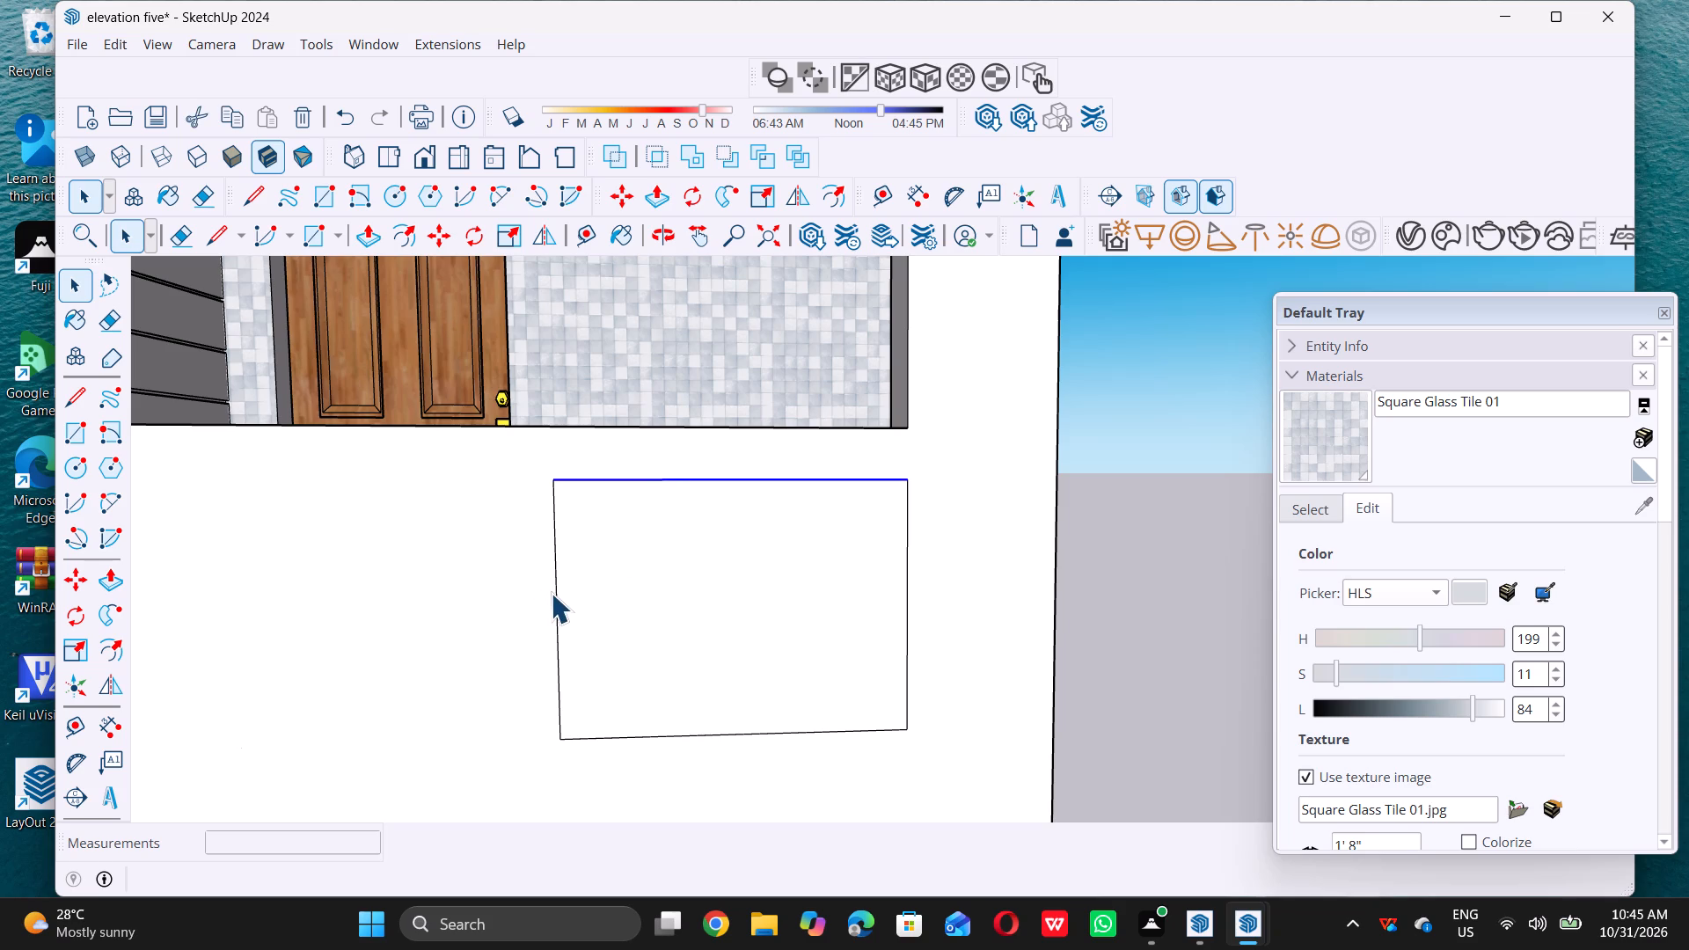
{"action": "left_click", "coordinate": [553, 588], "text": "ctrl"}
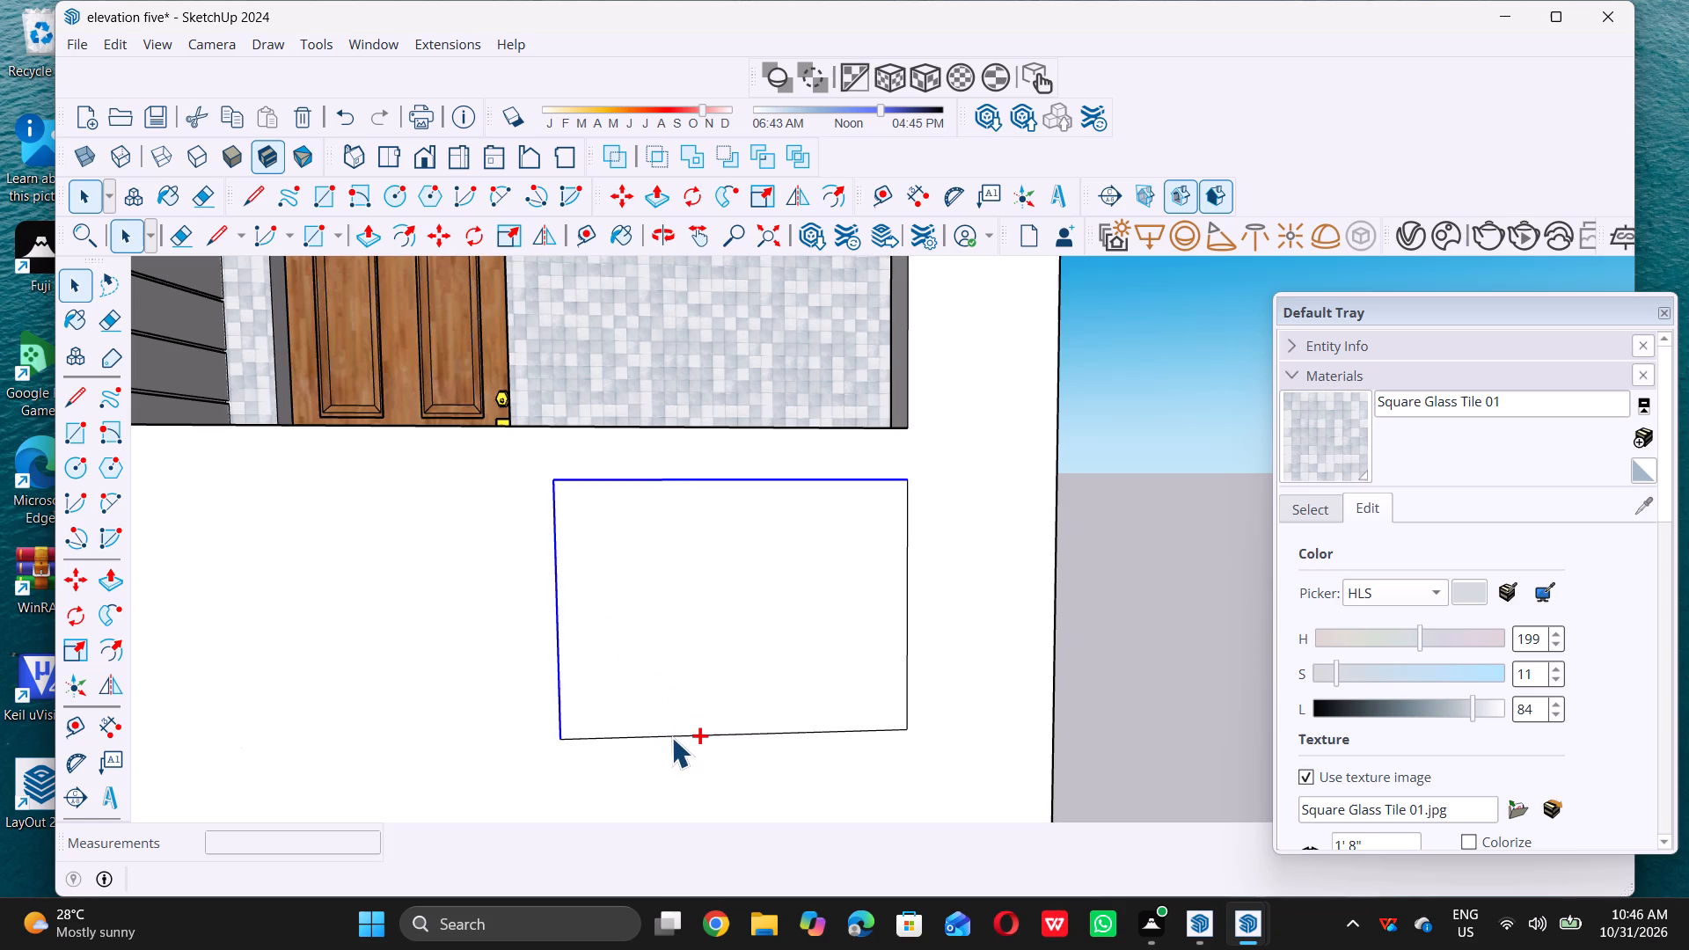
{"action": "double_click", "coordinate": [671, 737], "text": "ctrl"}
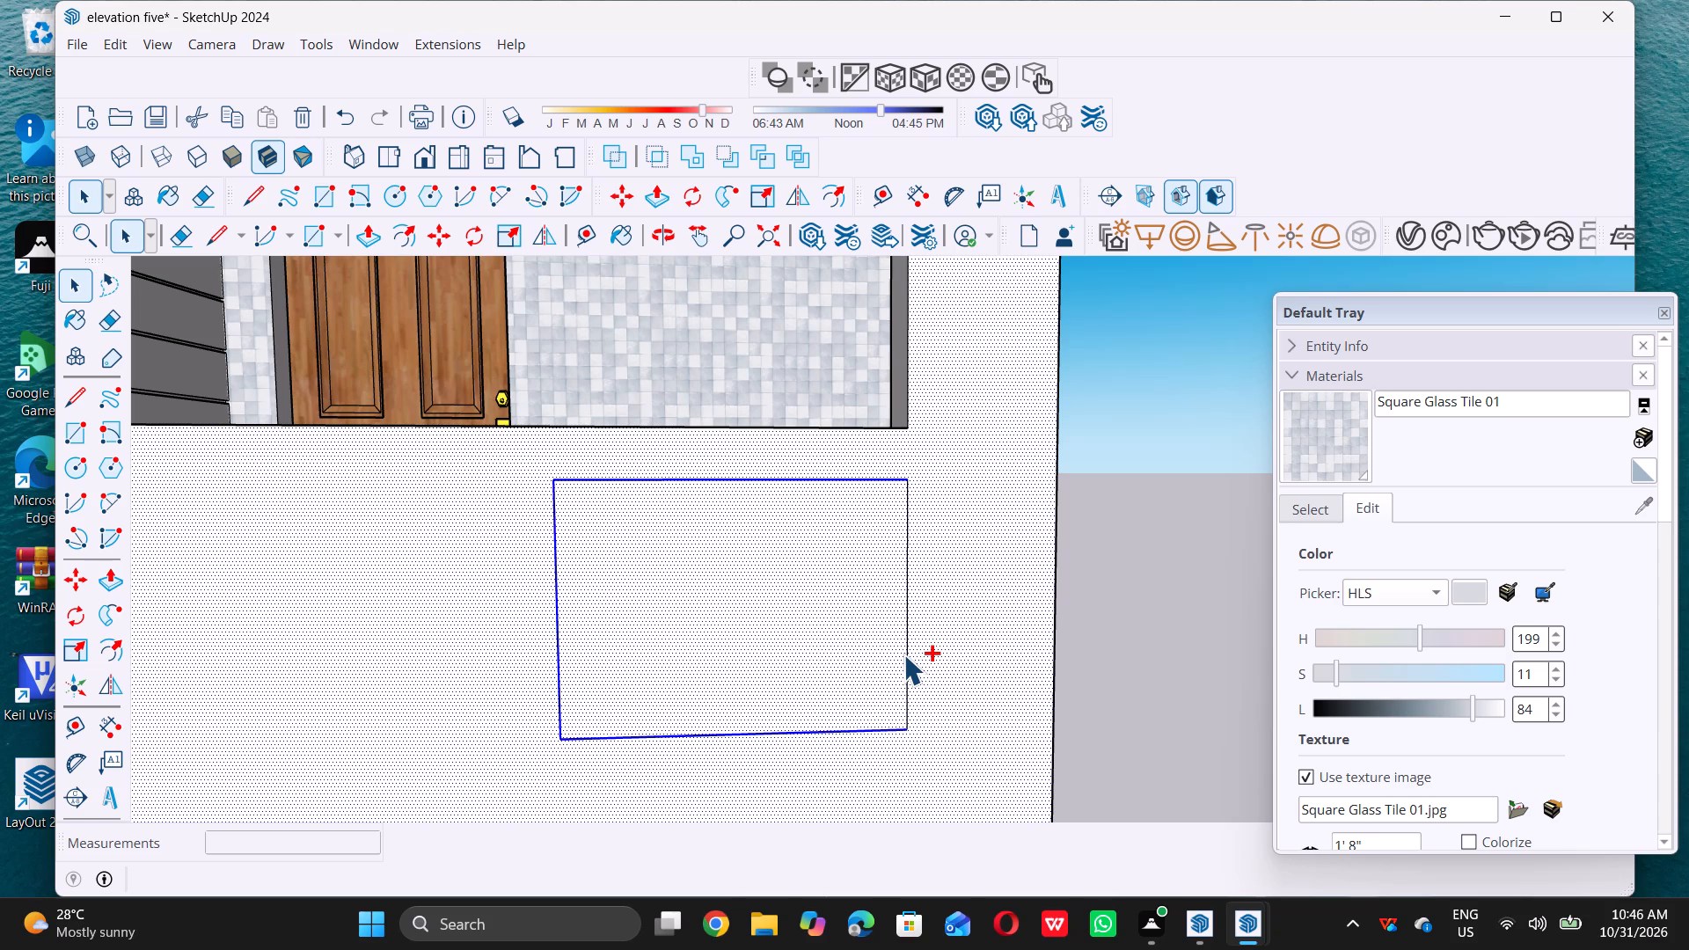
{"action": "left_click", "coordinate": [903, 654], "text": "ctrl"}
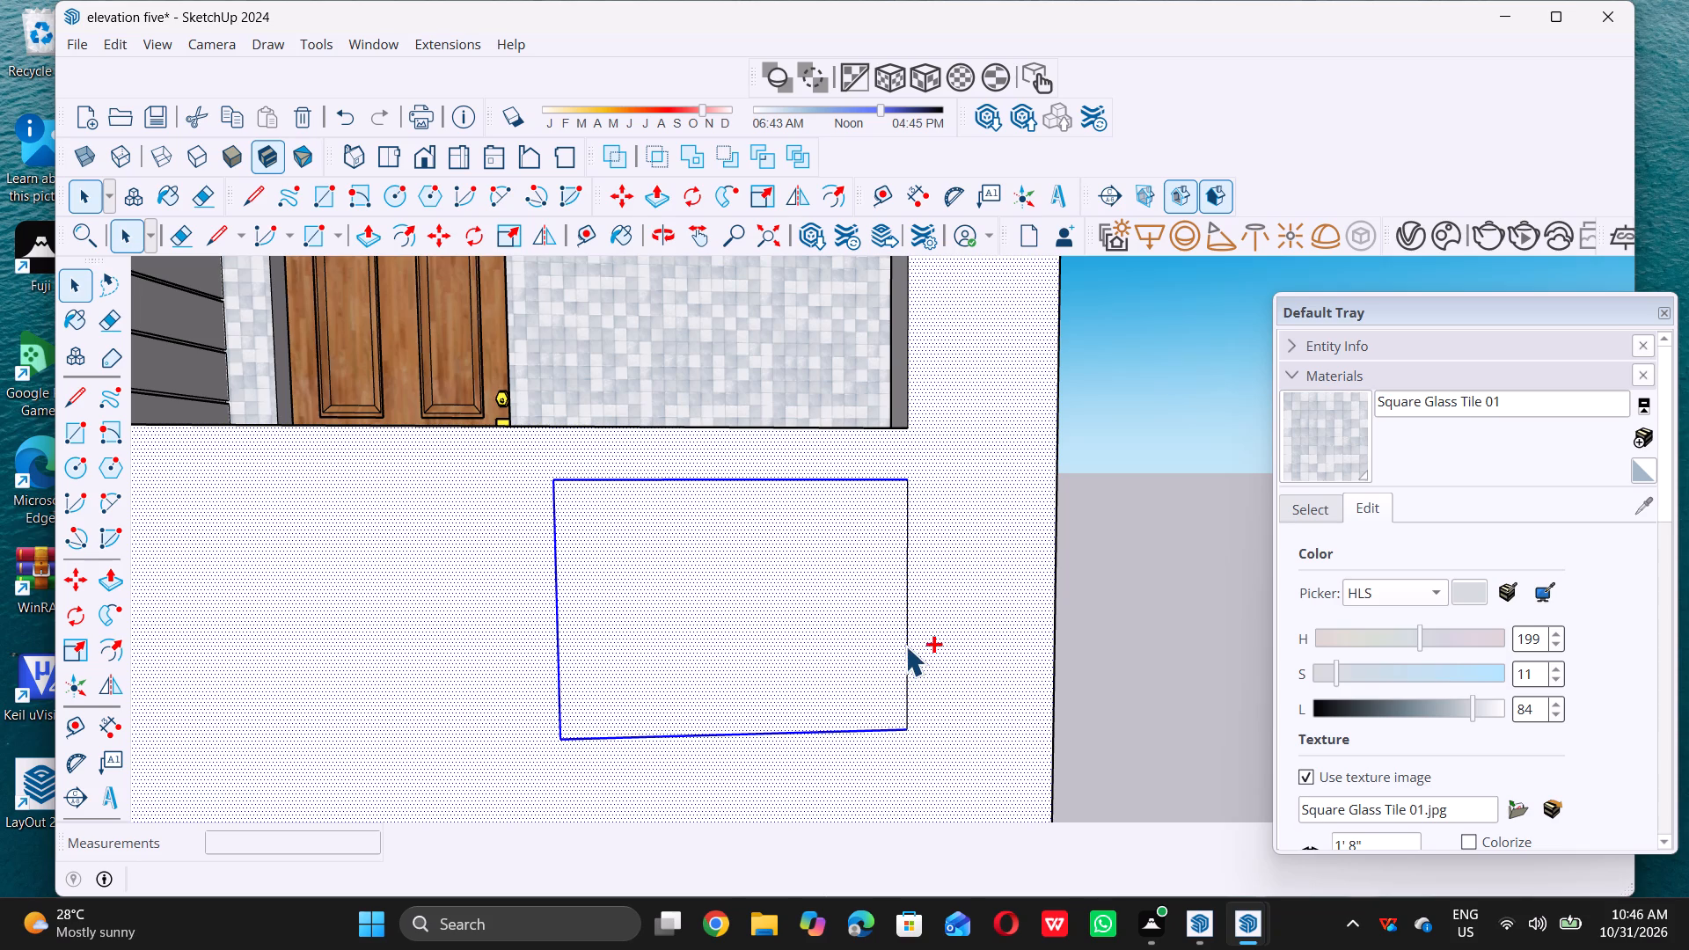
{"action": "left_click", "coordinate": [905, 645], "text": "ctrl"}
{"action": "left_click", "coordinate": [695, 610], "text": "shift"}
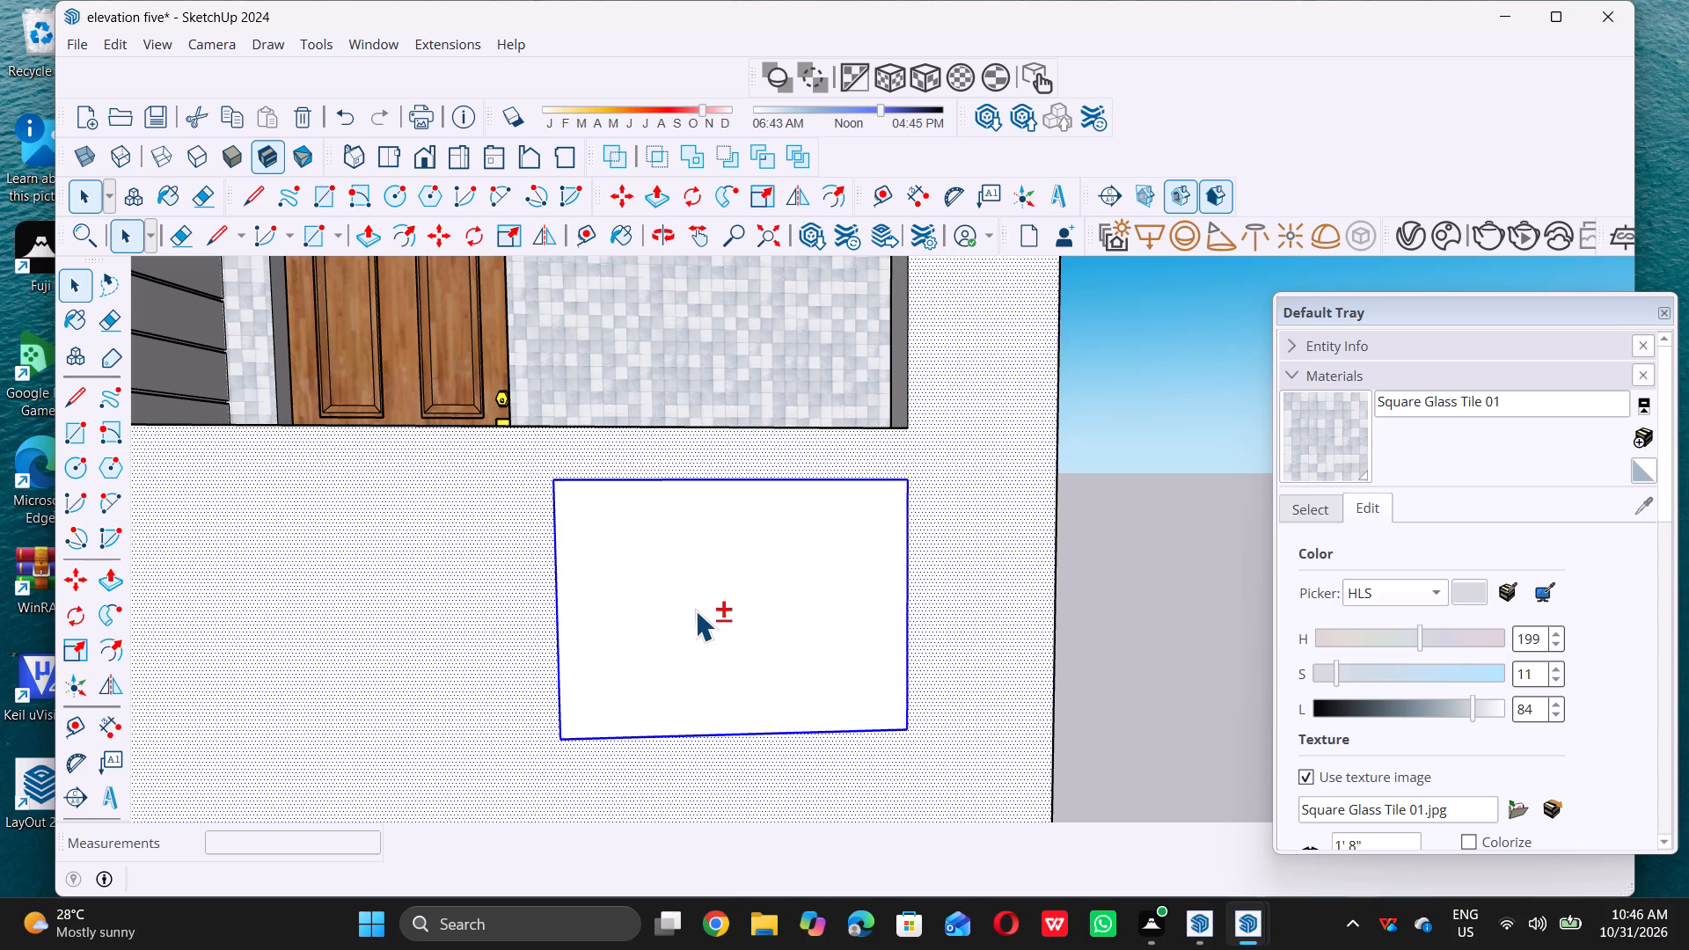
{"action": "left_click", "coordinate": [428, 606], "text": "shift"}
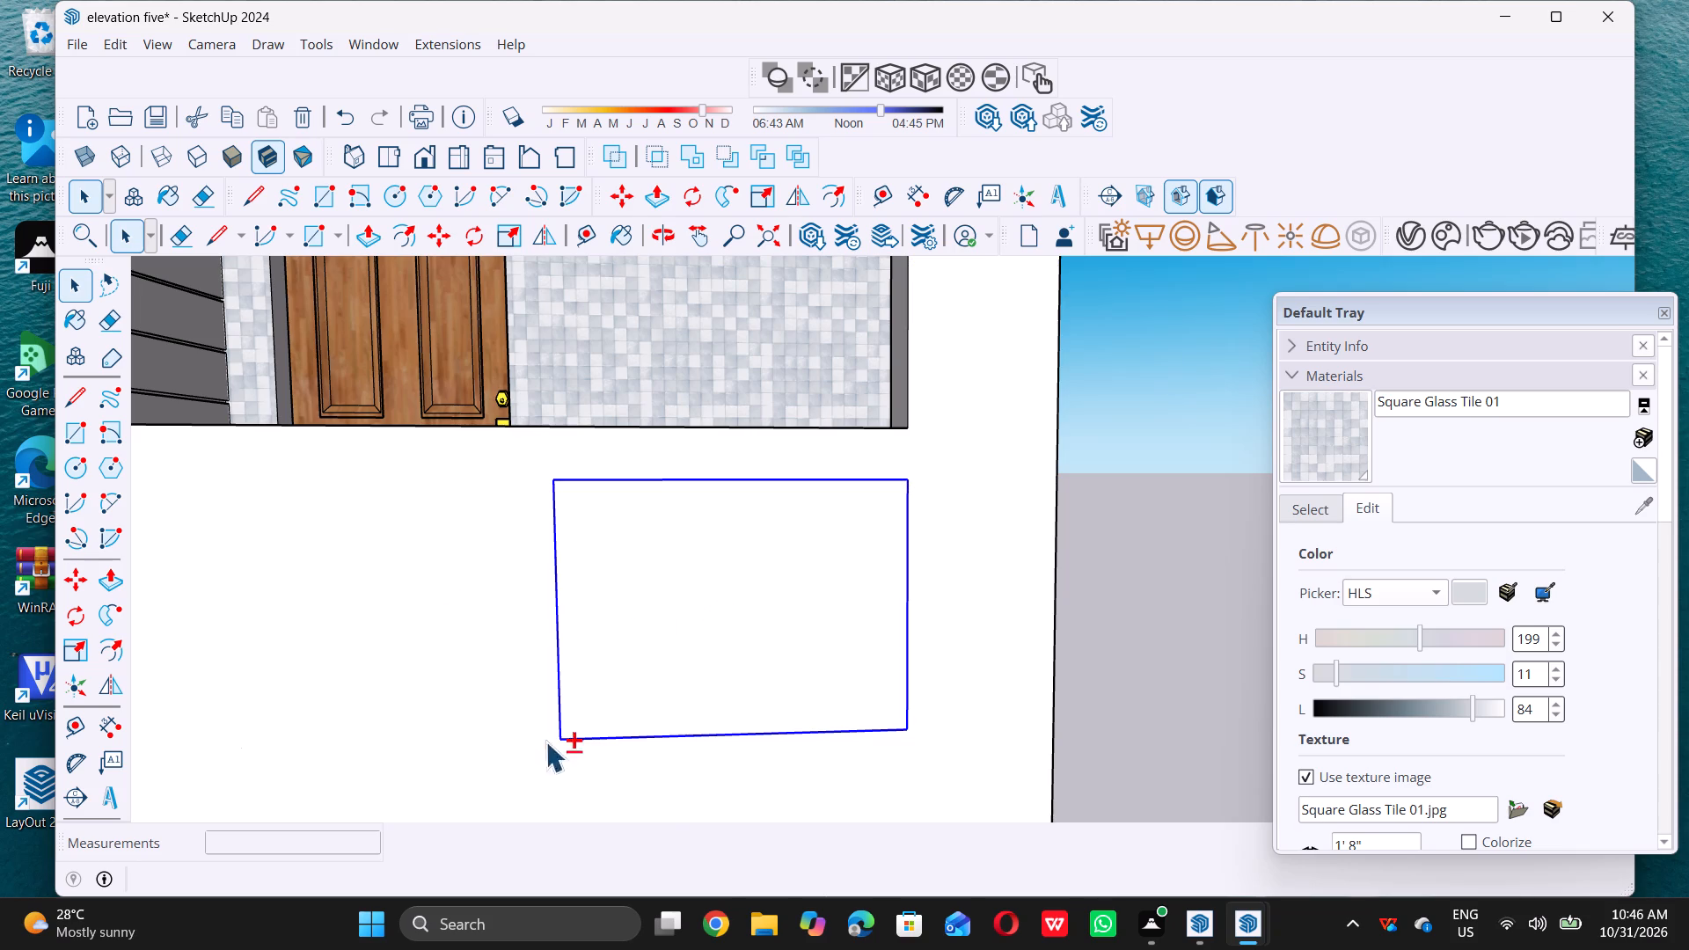
{"action": "key", "text": "m"}
{"action": "double_click", "coordinate": [561, 737]}
{"action": "scroll", "coordinate": [559, 739], "scroll_direction": "down", "scroll_amount": 7}
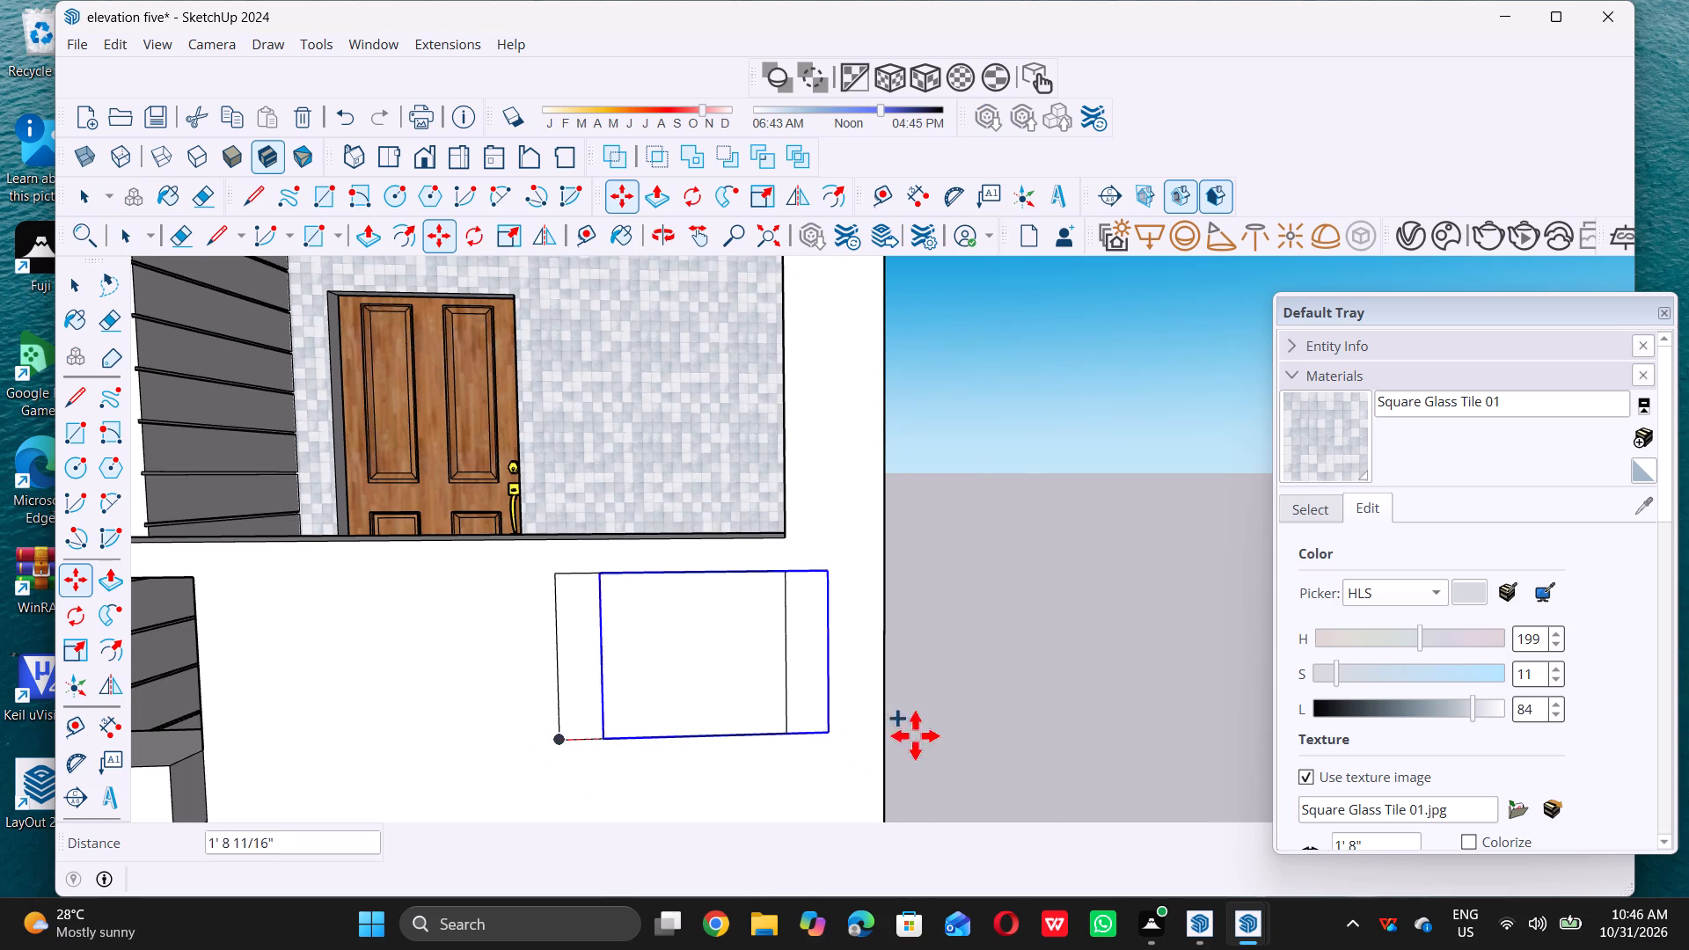
{"action": "double_click", "coordinate": [1082, 735]}
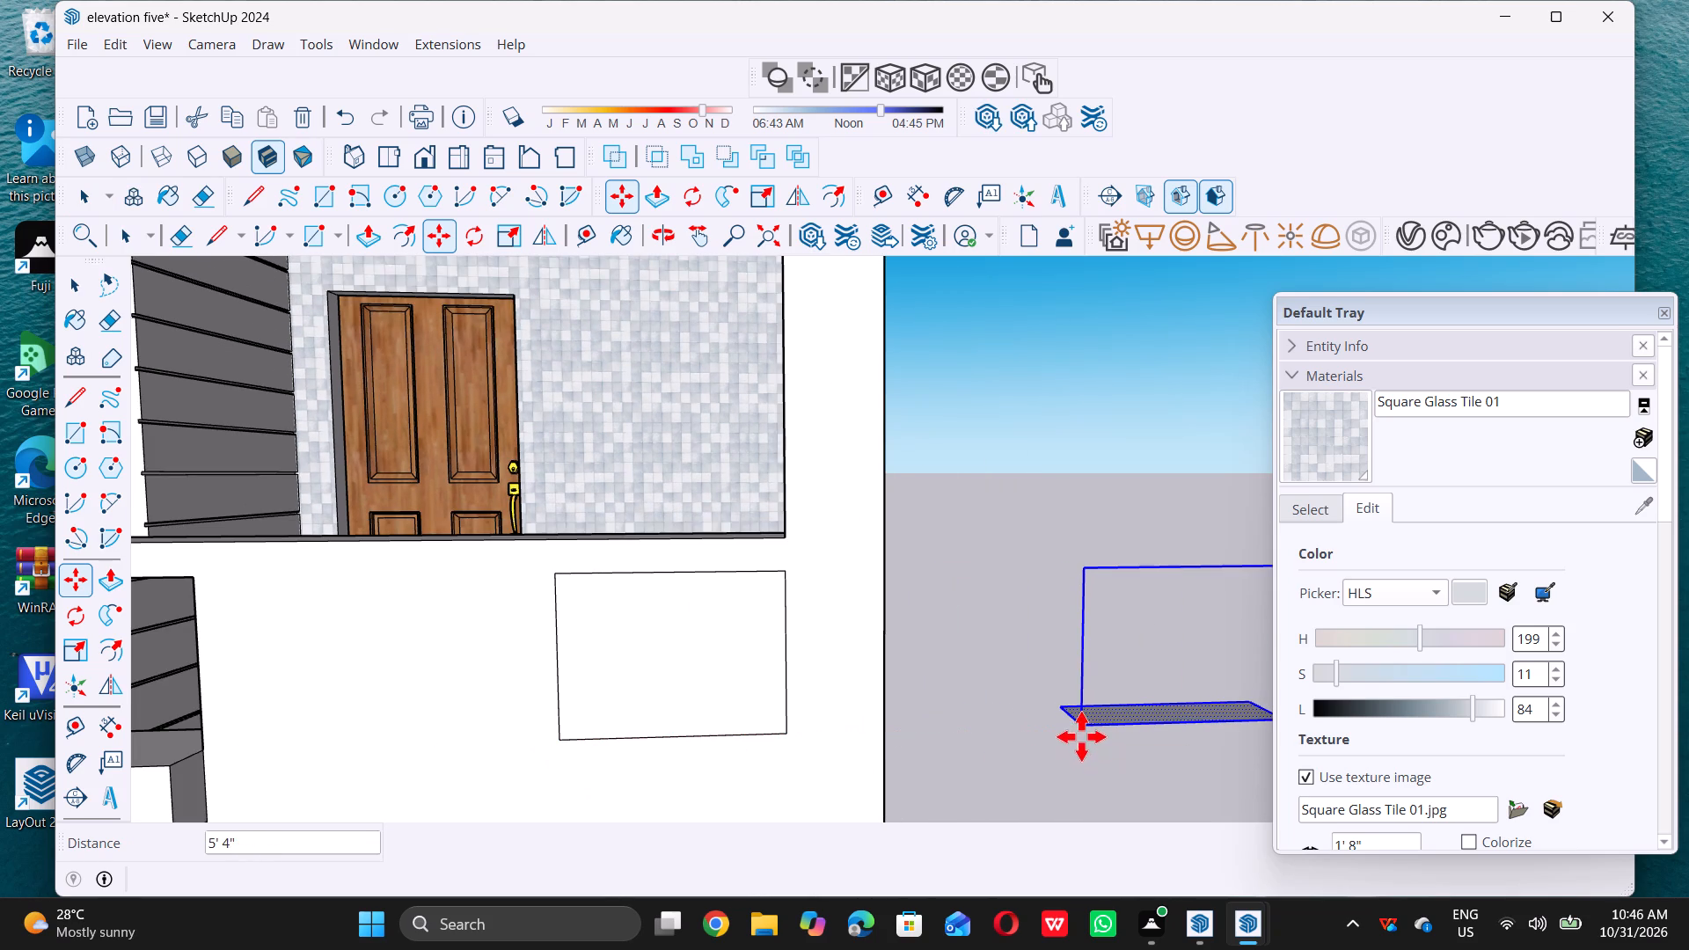
{"action": "key", "text": "space"}
{"action": "double_click", "coordinate": [933, 728]}
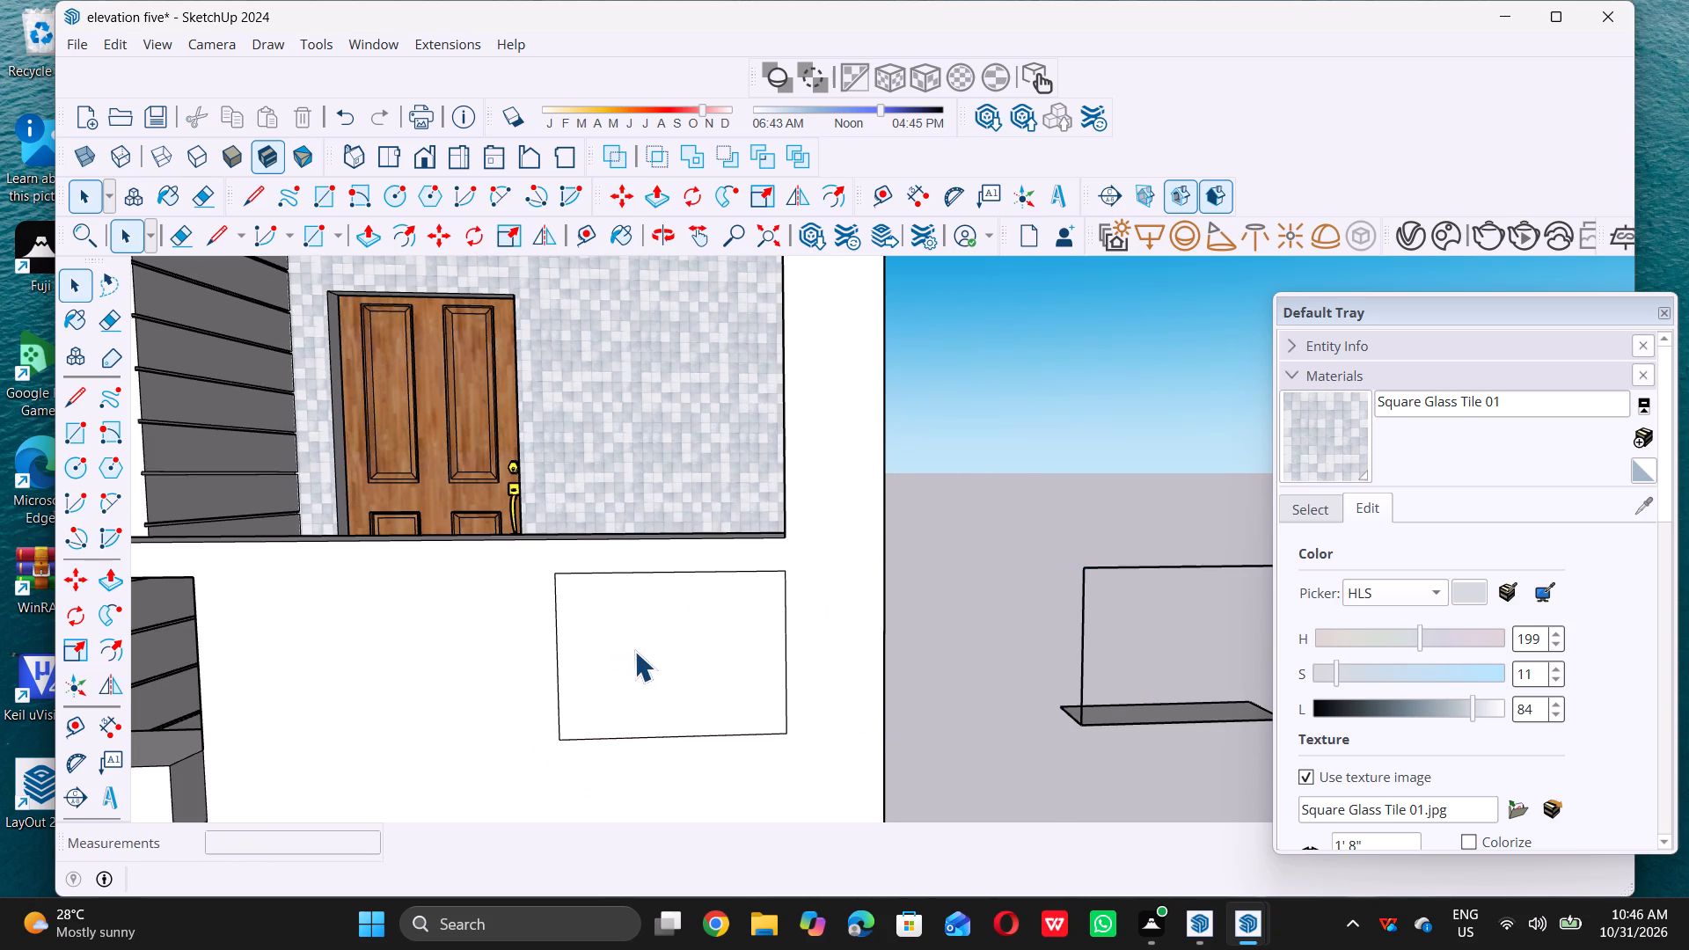
Delete the rectangular face in the front balcony wall beside the corner column.
{"action": "left_click", "coordinate": [650, 649]}
{"action": "key", "text": "Delete"}
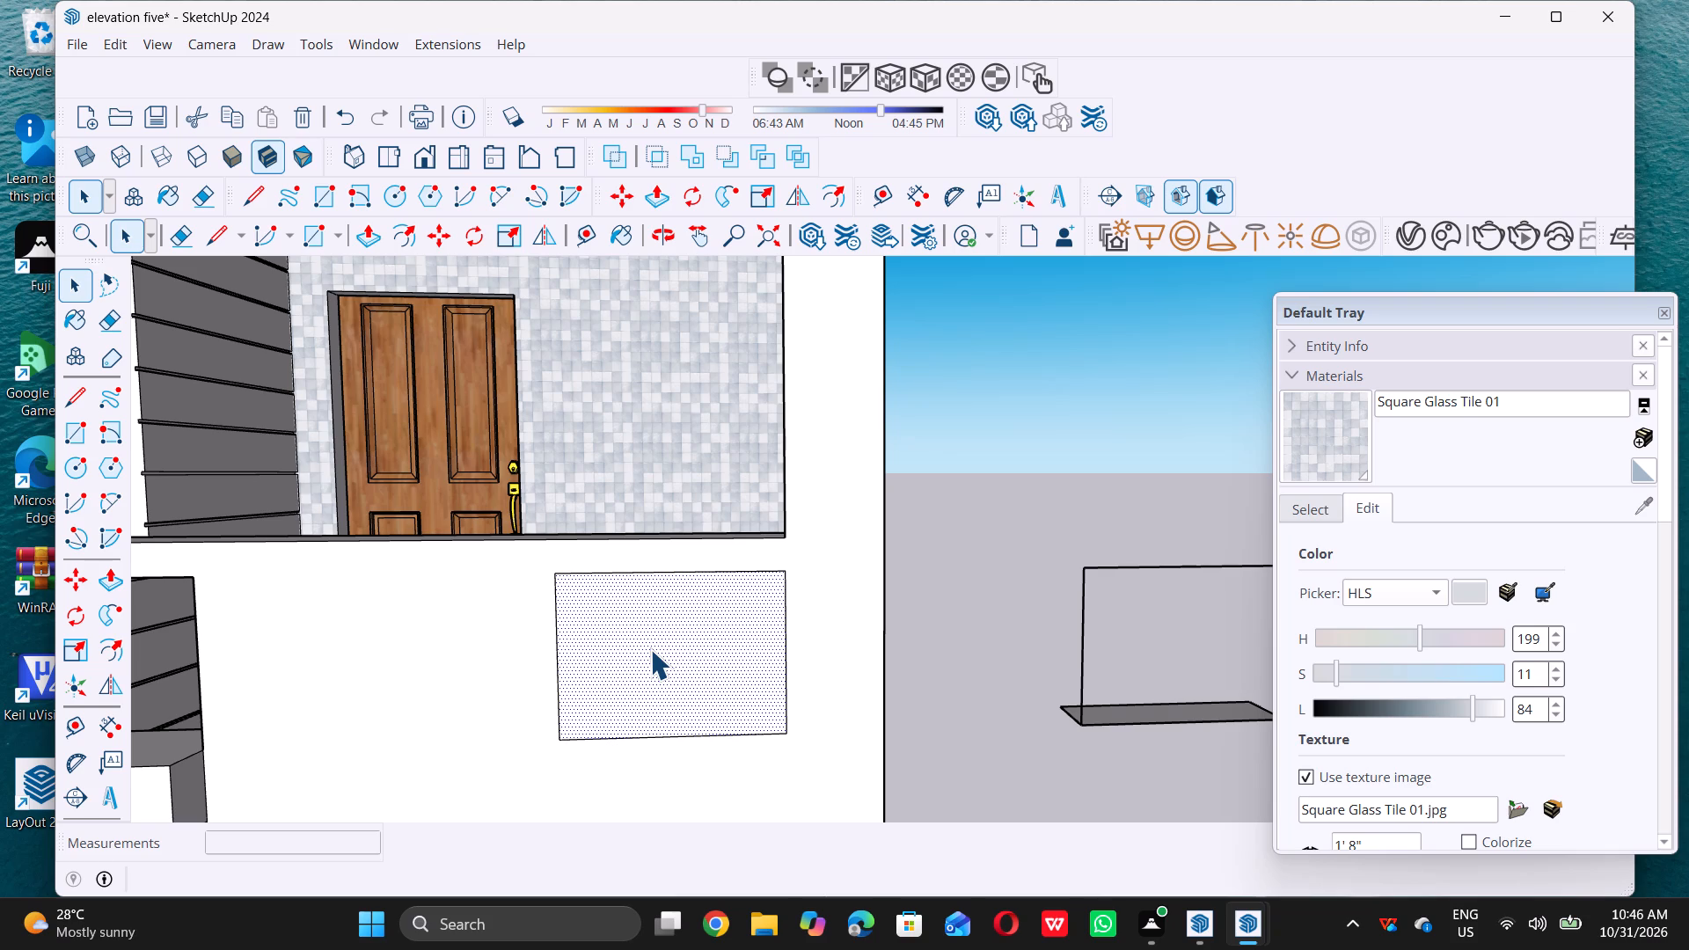
Erase the stray horizontal face and its leftover edges at the base of the copied rectangle outline.
{"action": "scroll", "coordinate": [519, 594], "scroll_direction": "down", "scroll_amount": 5}
{"action": "scroll", "coordinate": [470, 543], "scroll_direction": "down", "scroll_amount": 4}
{"action": "middle_click_drag", "start_coordinate": [630, 603], "coordinate": [567, 662]}
{"action": "scroll", "coordinate": [837, 635], "scroll_direction": "up", "scroll_amount": 2}
{"action": "middle_click_drag", "start_coordinate": [711, 657], "coordinate": [479, 749]}
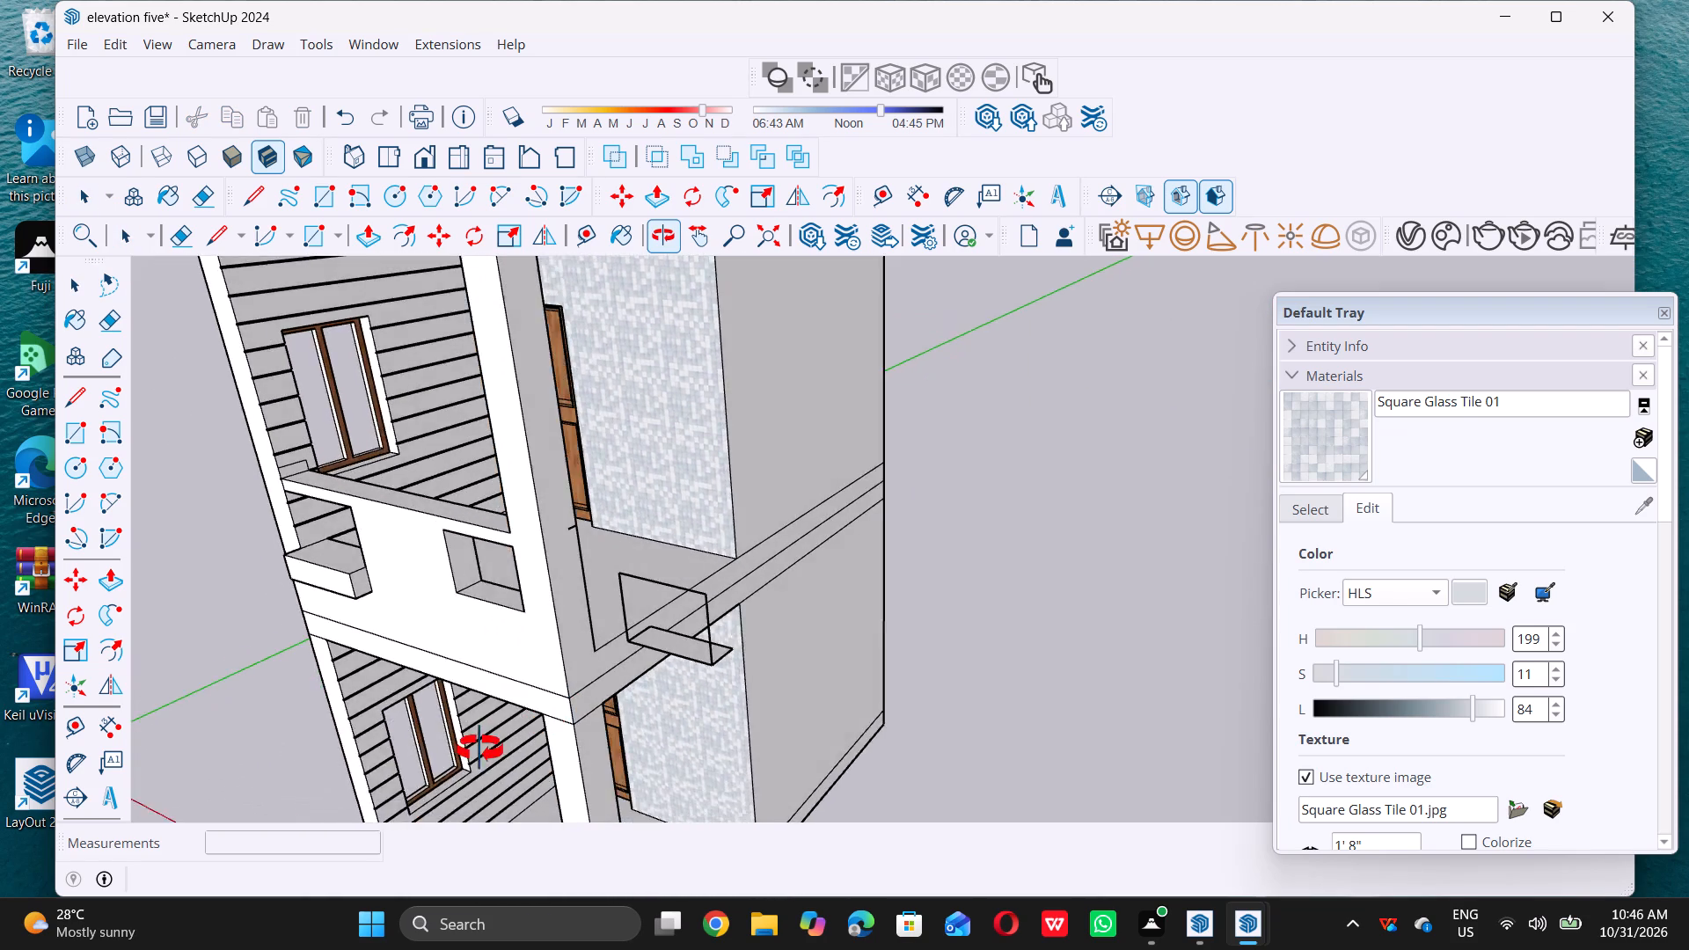
{"action": "middle_click_drag", "start_coordinate": [479, 749], "coordinate": [416, 761]}
{"action": "scroll", "coordinate": [679, 584], "scroll_direction": "up", "scroll_amount": 5}
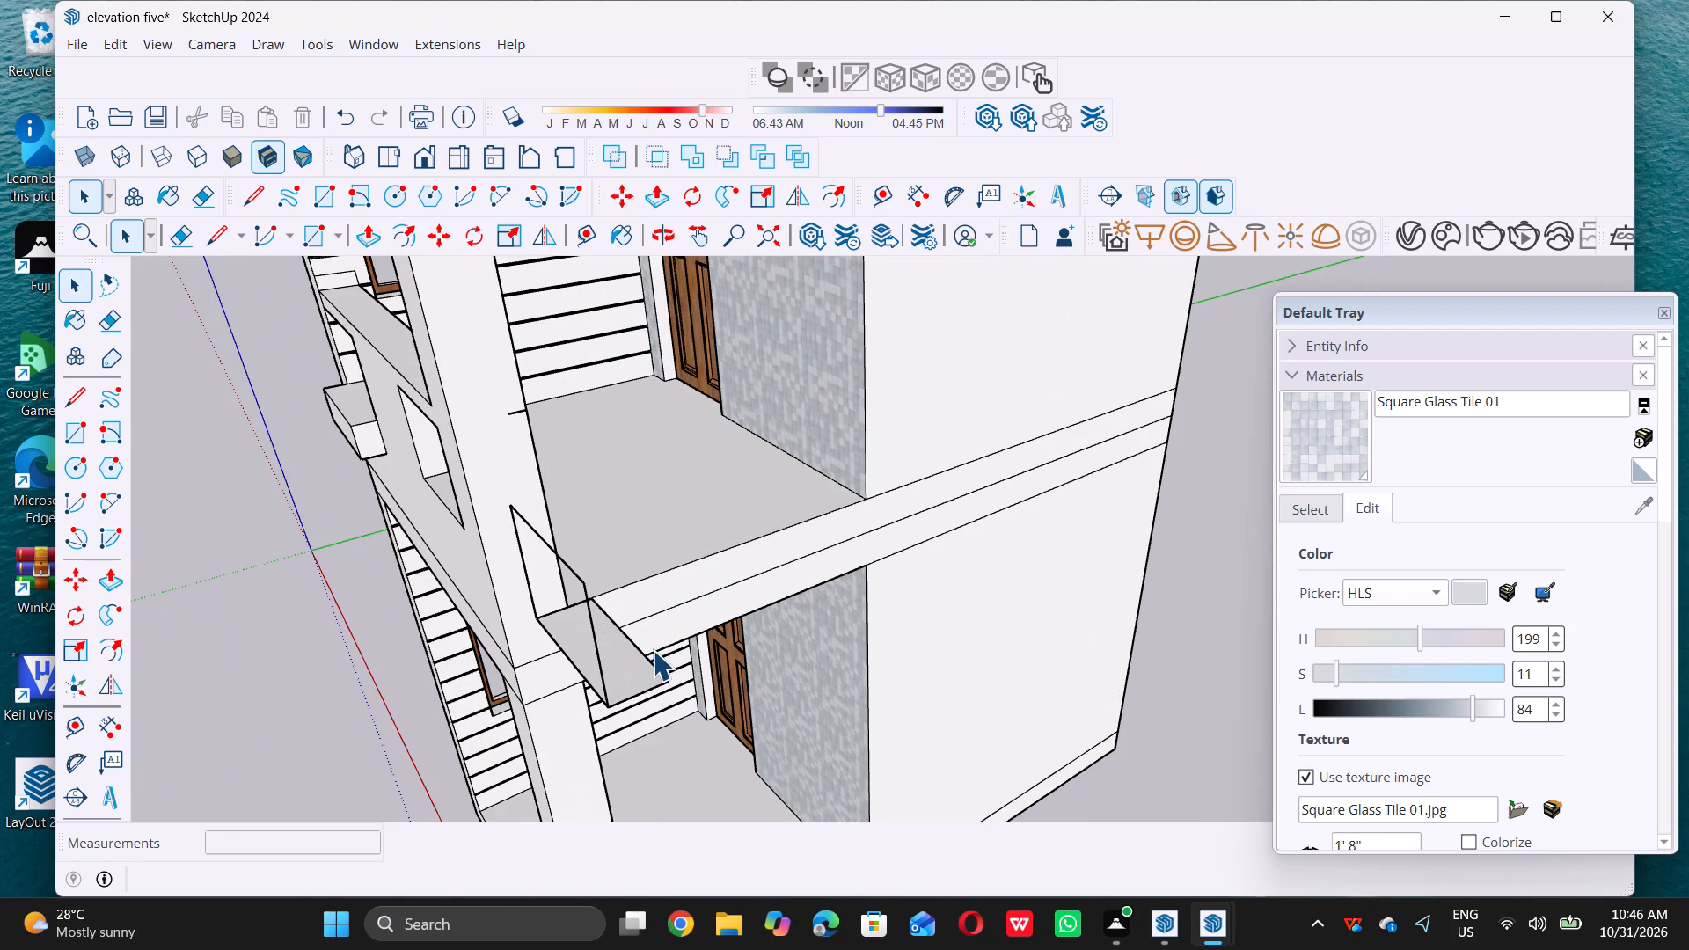
{"action": "key", "text": "e"}
{"action": "left_click", "coordinate": [647, 691]}
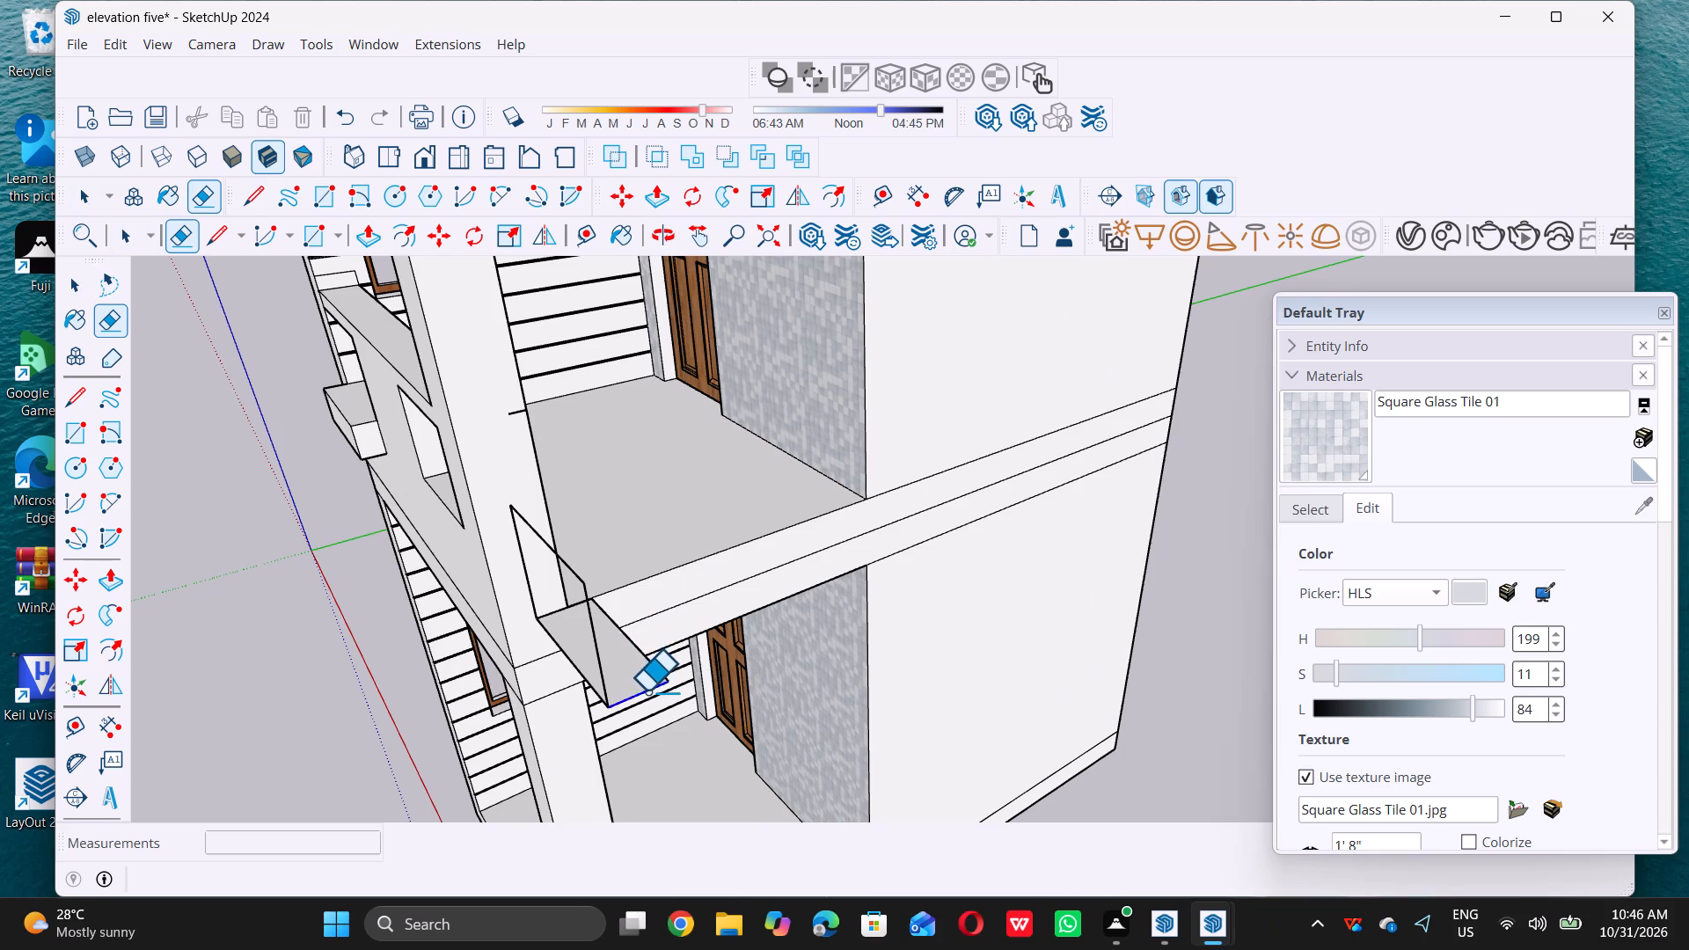
{"action": "left_click", "coordinate": [660, 671]}
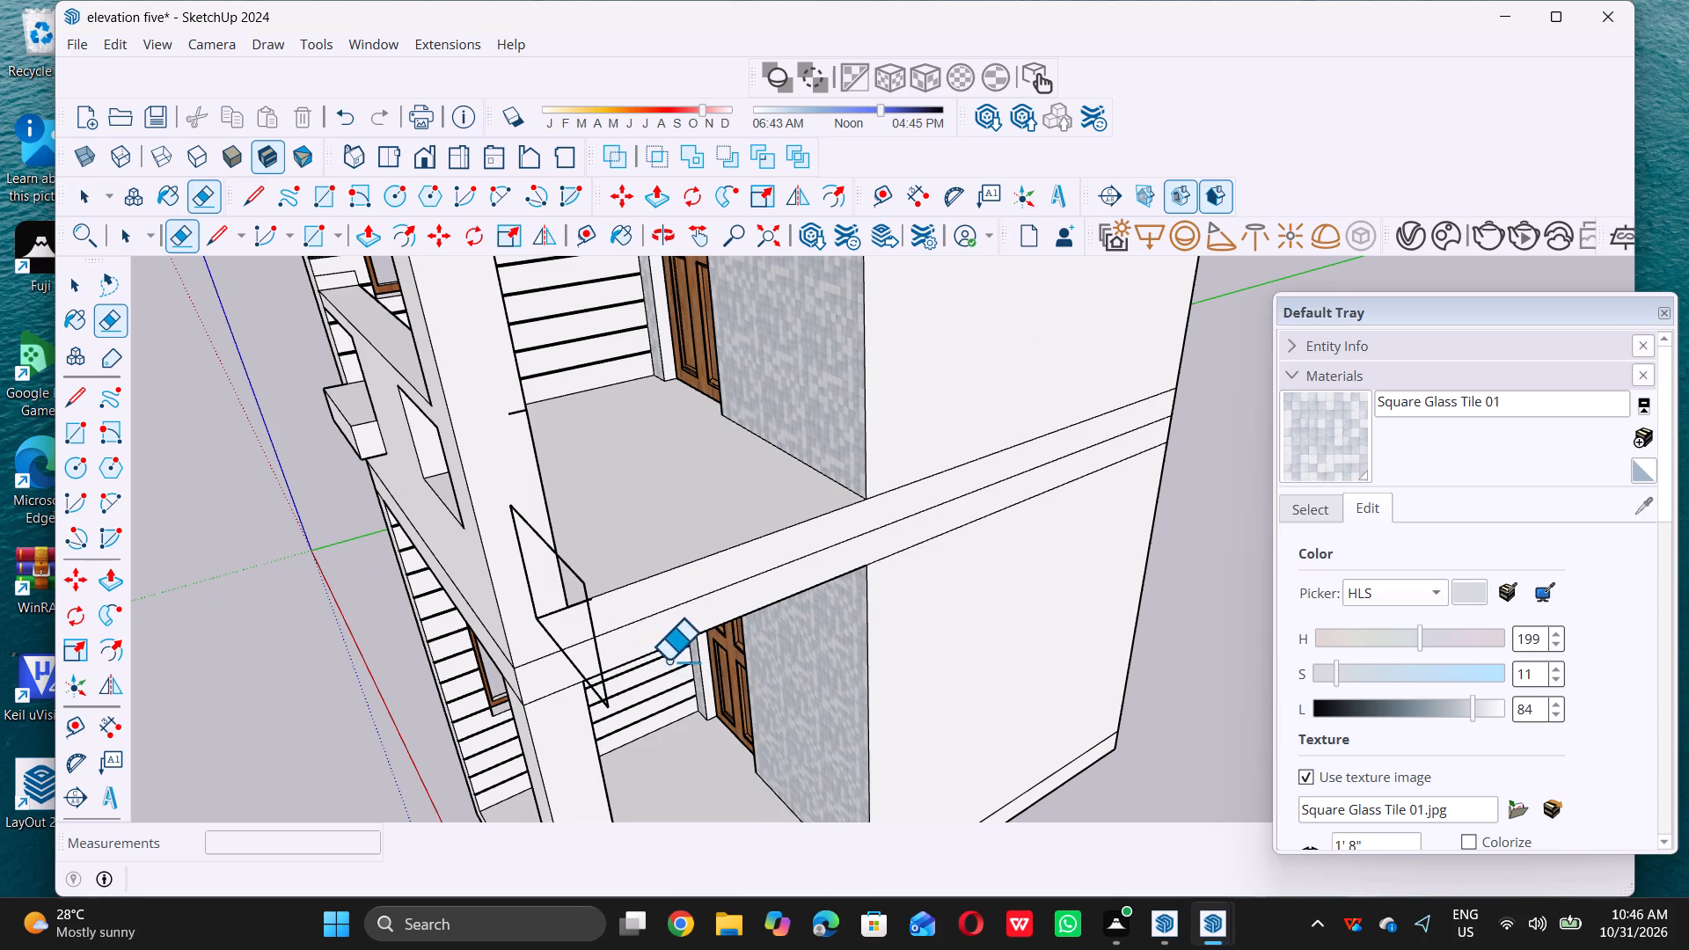
{"action": "middle_click_drag", "start_coordinate": [647, 611], "coordinate": [556, 709]}
{"action": "scroll", "coordinate": [447, 712], "scroll_direction": "up", "scroll_amount": 3}
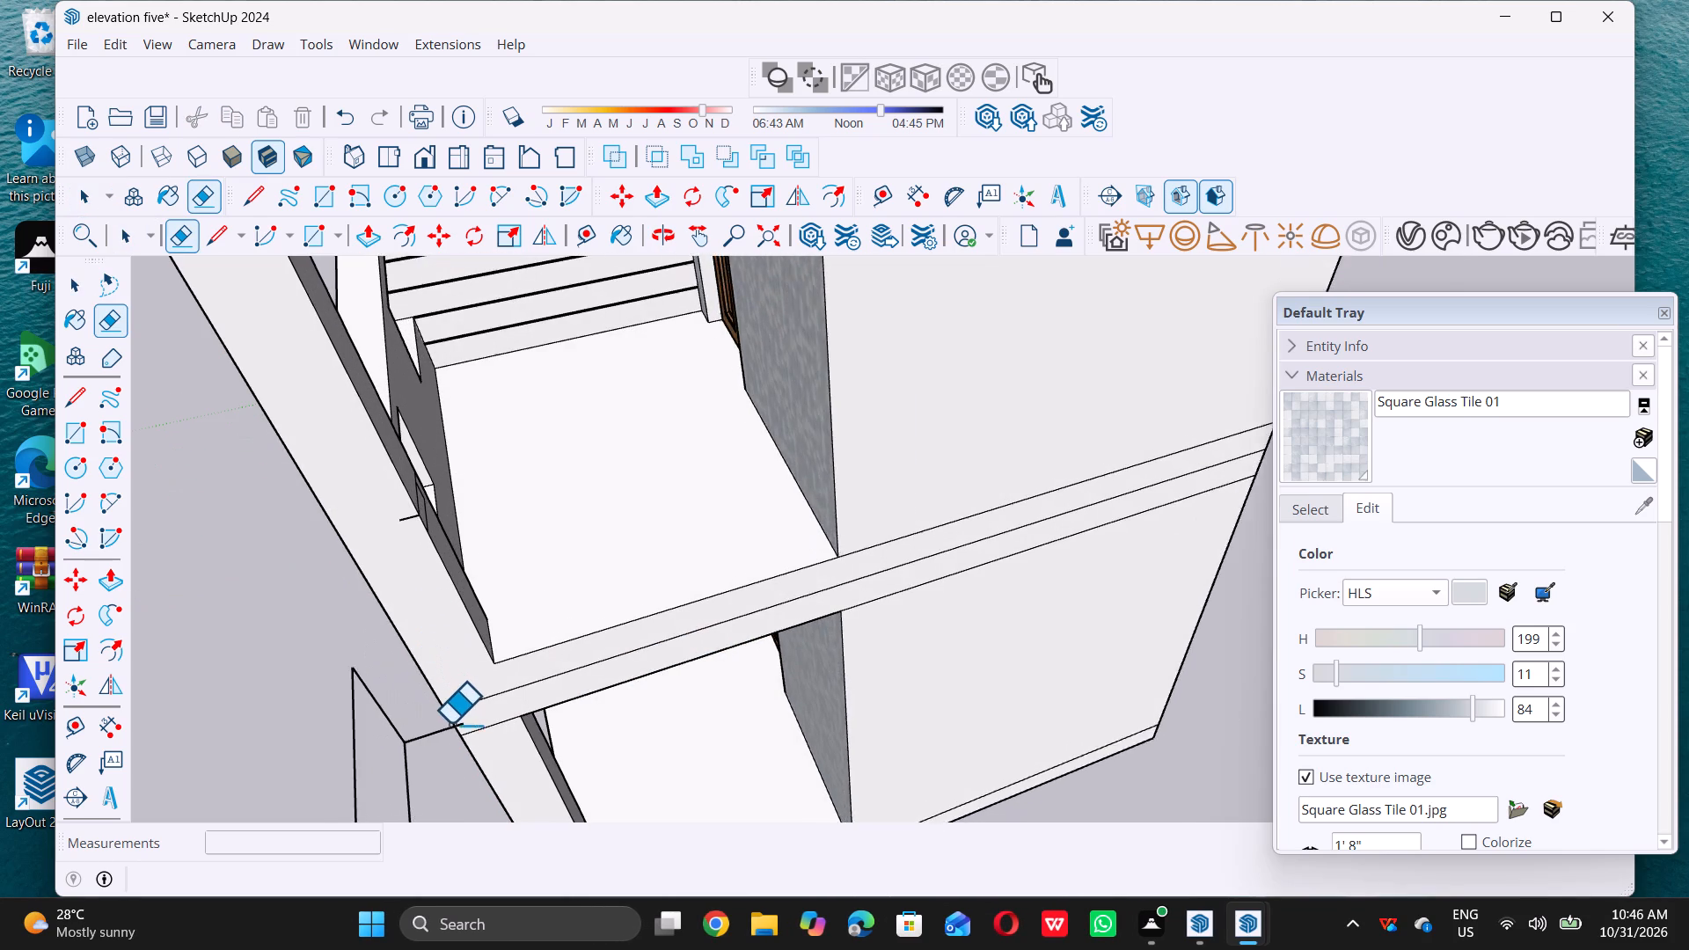
{"action": "left_click", "coordinate": [452, 728]}
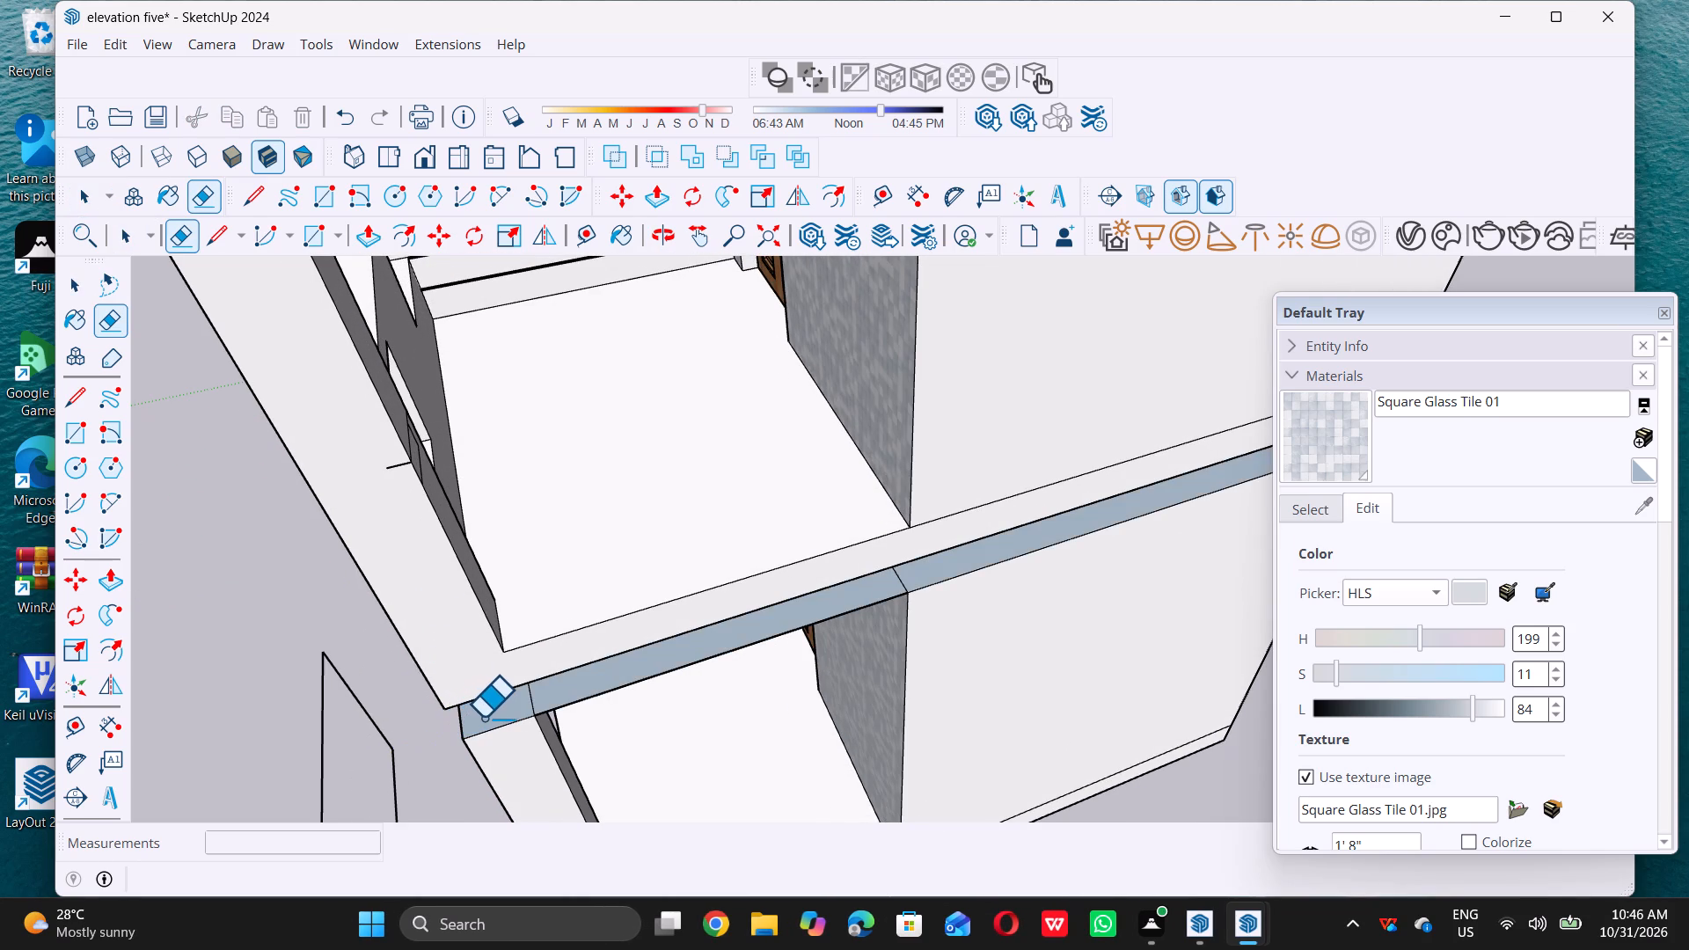
{"action": "key", "text": "ctrl+z"}
{"action": "scroll", "coordinate": [409, 725], "scroll_direction": "up", "scroll_amount": 5}
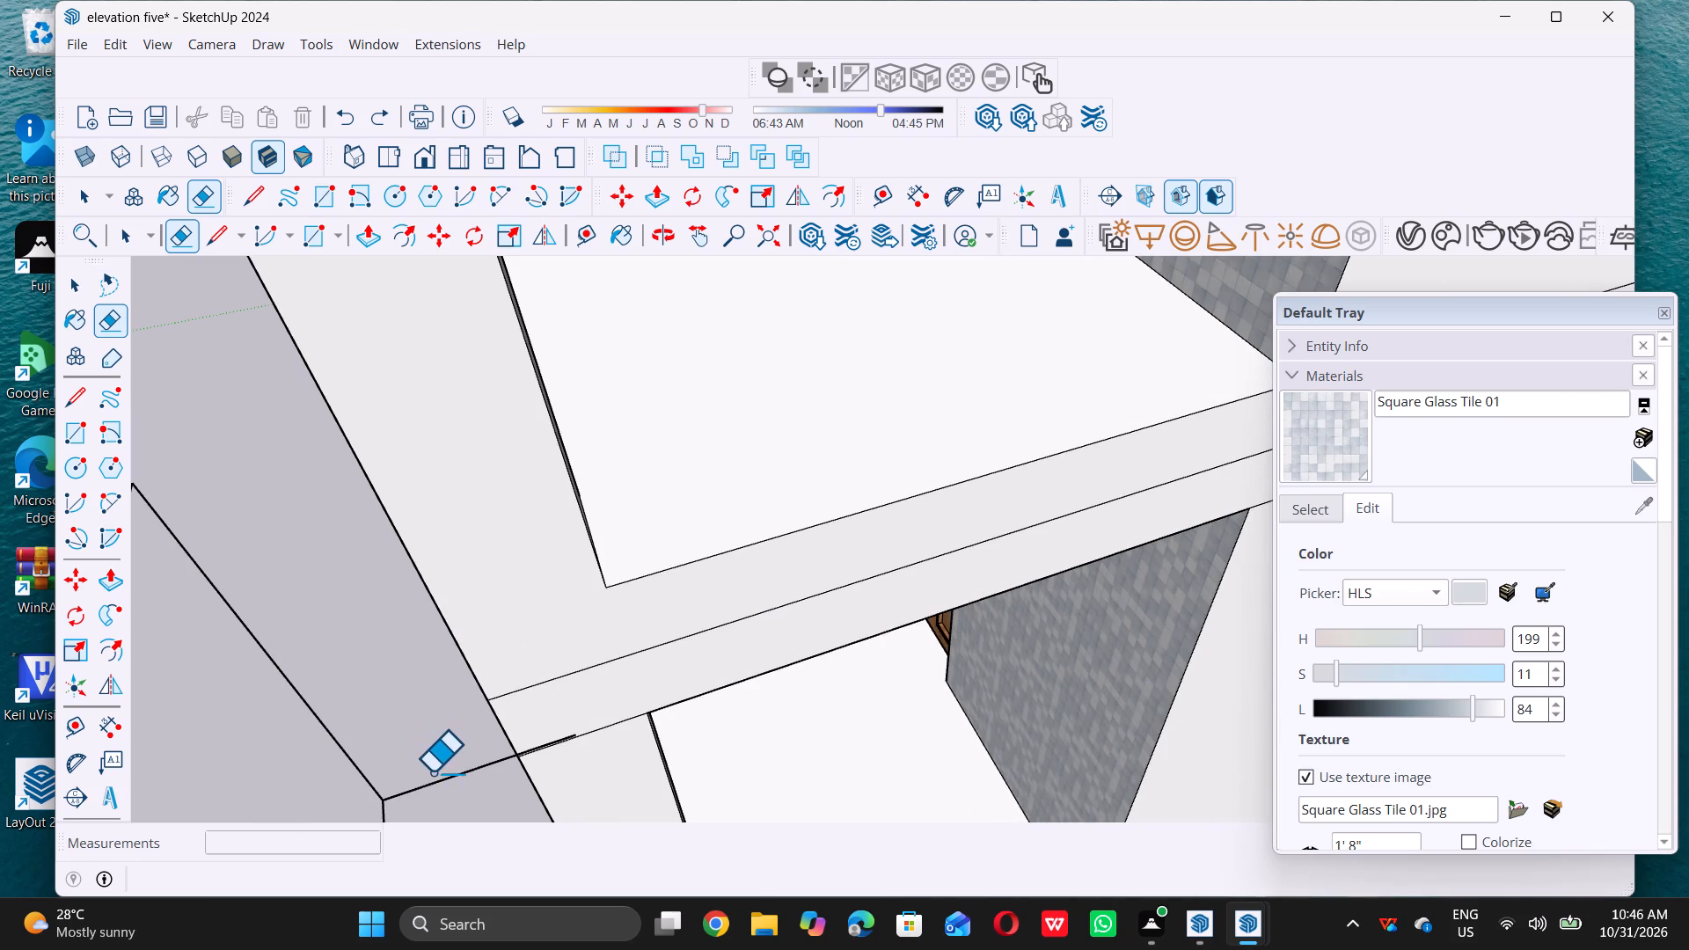
{"action": "left_click", "coordinate": [428, 785]}
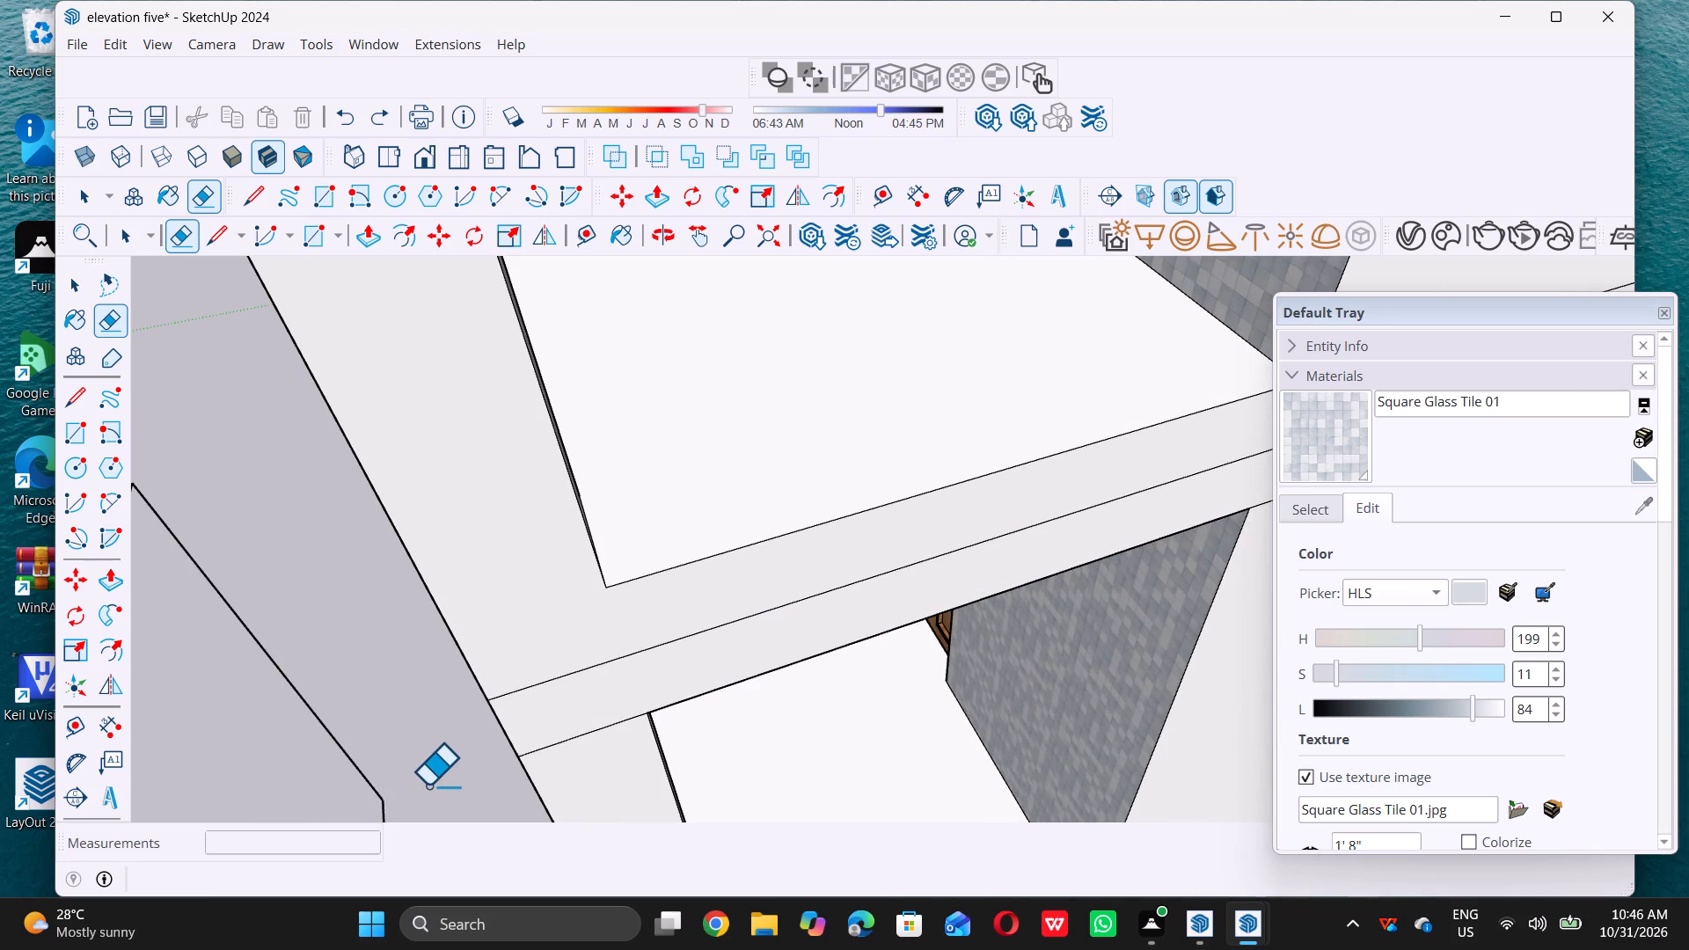
Try to paint the copied rectangle outline with the translucent blue material from the Glass and Mirrors collection.
{"action": "scroll", "coordinate": [551, 731], "scroll_direction": "down", "scroll_amount": 20}
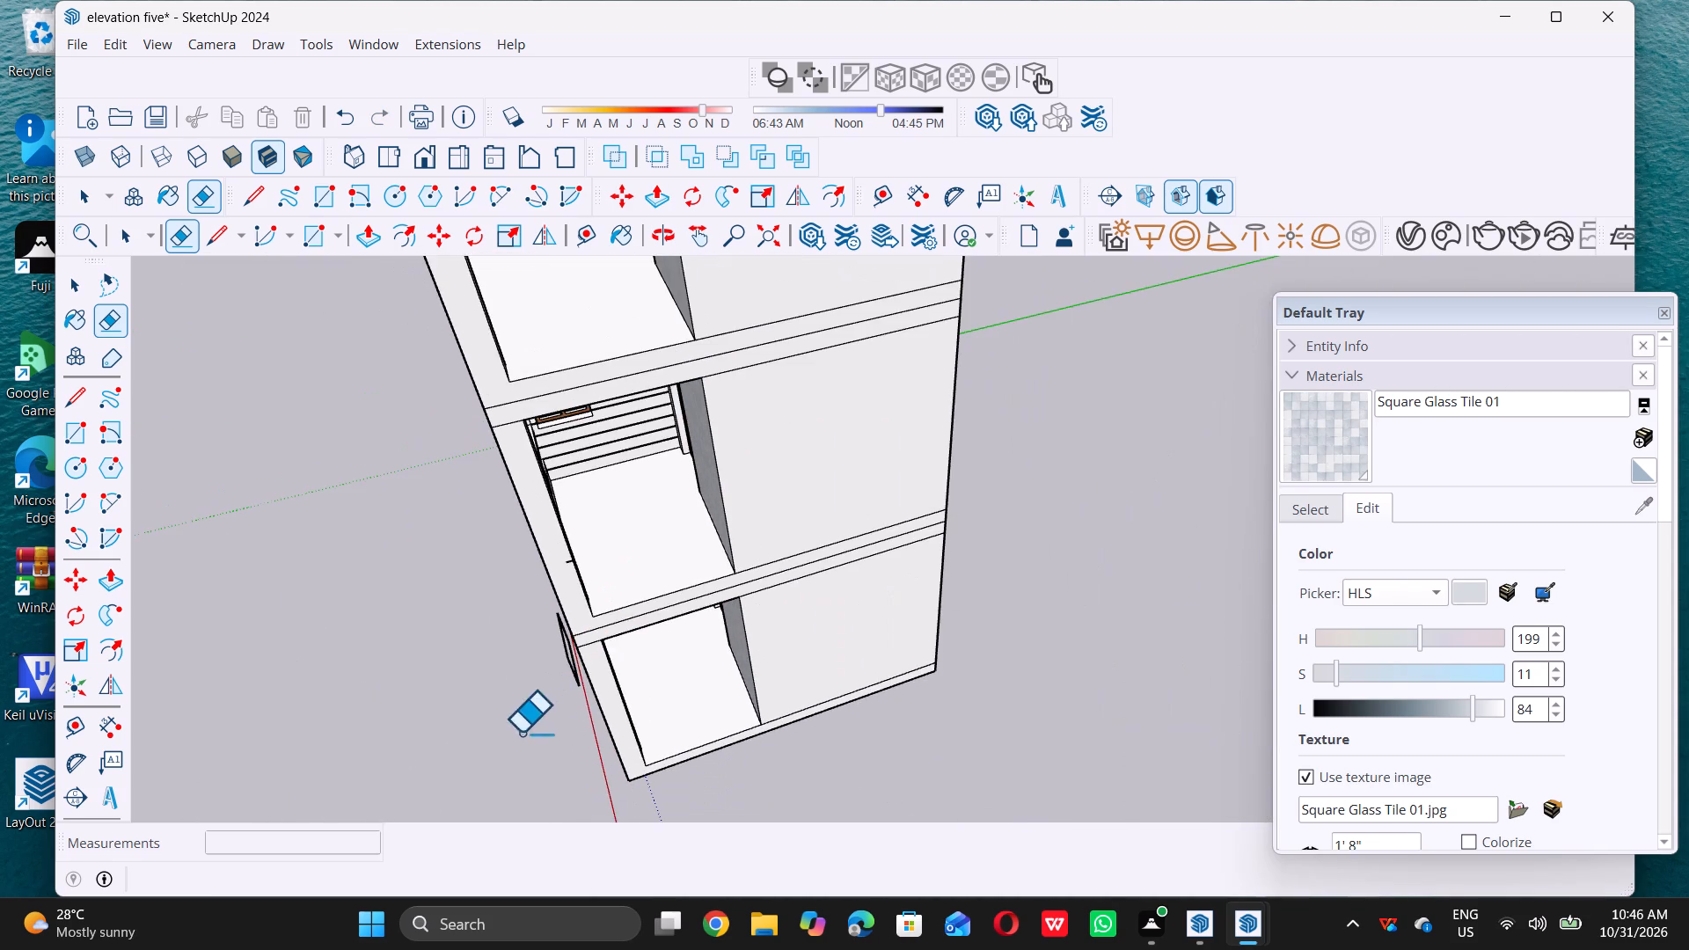
{"action": "middle_click_drag", "start_coordinate": [700, 654], "coordinate": [859, 585]}
{"action": "middle_click", "coordinate": [860, 584]}
{"action": "scroll", "coordinate": [850, 587], "scroll_direction": "down", "scroll_amount": 9}
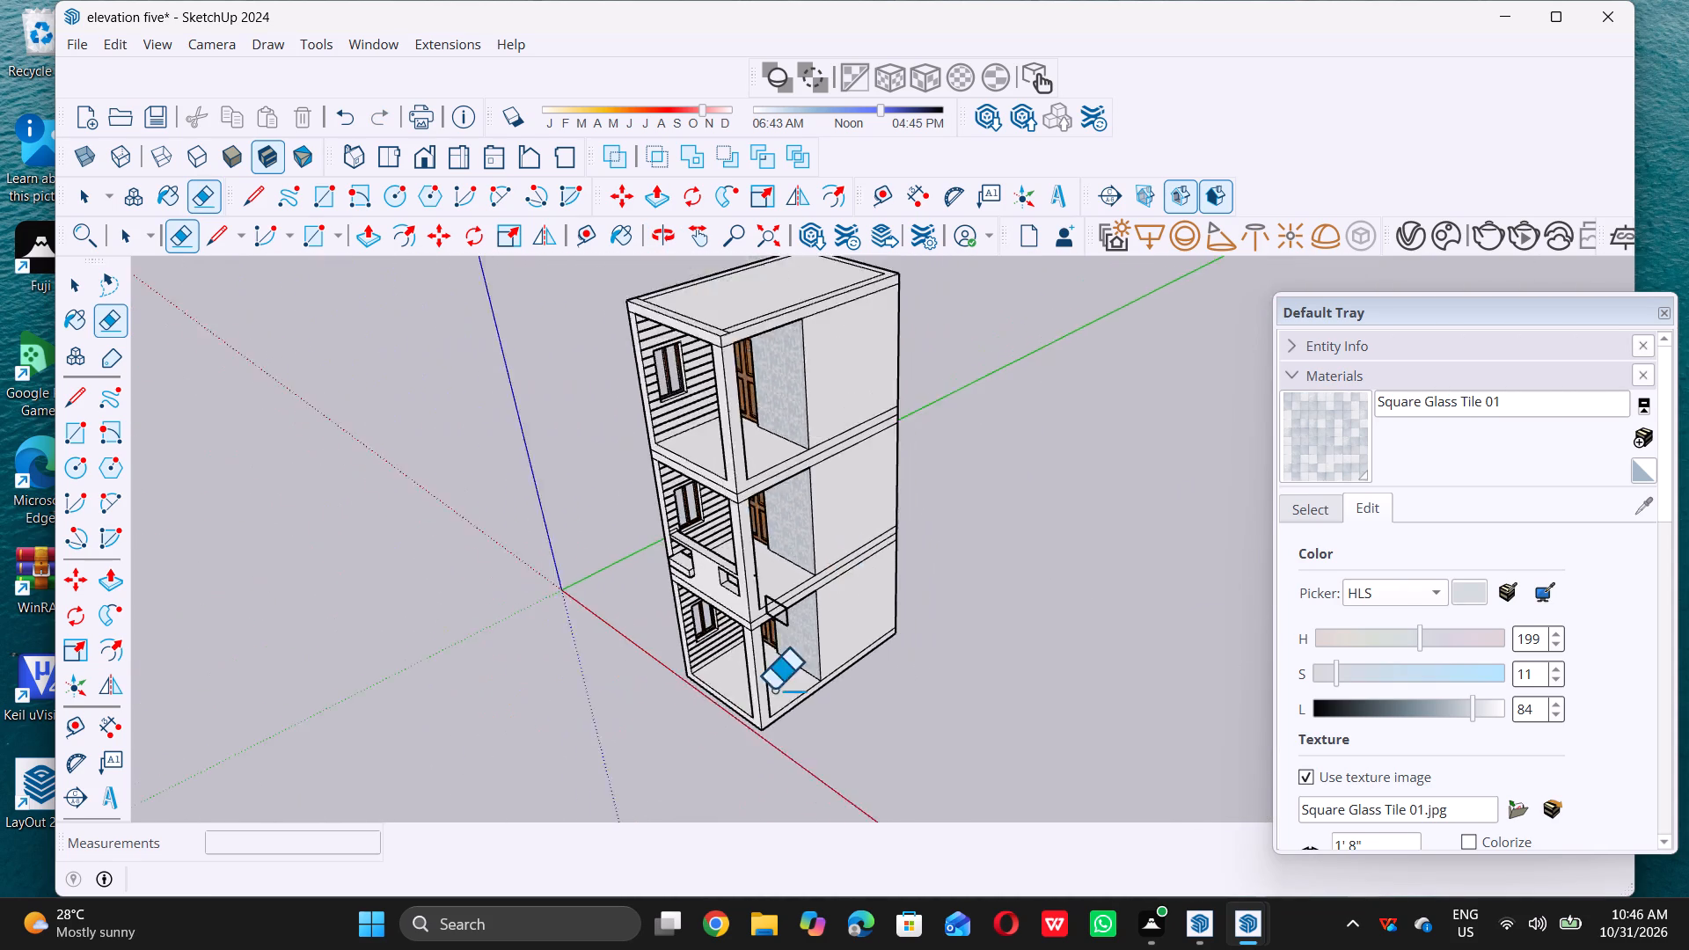
{"action": "middle_click_drag", "start_coordinate": [839, 639], "coordinate": [908, 569]}
{"action": "middle_click", "coordinate": [909, 568]}
{"action": "scroll", "coordinate": [736, 627], "scroll_direction": "up", "scroll_amount": 6}
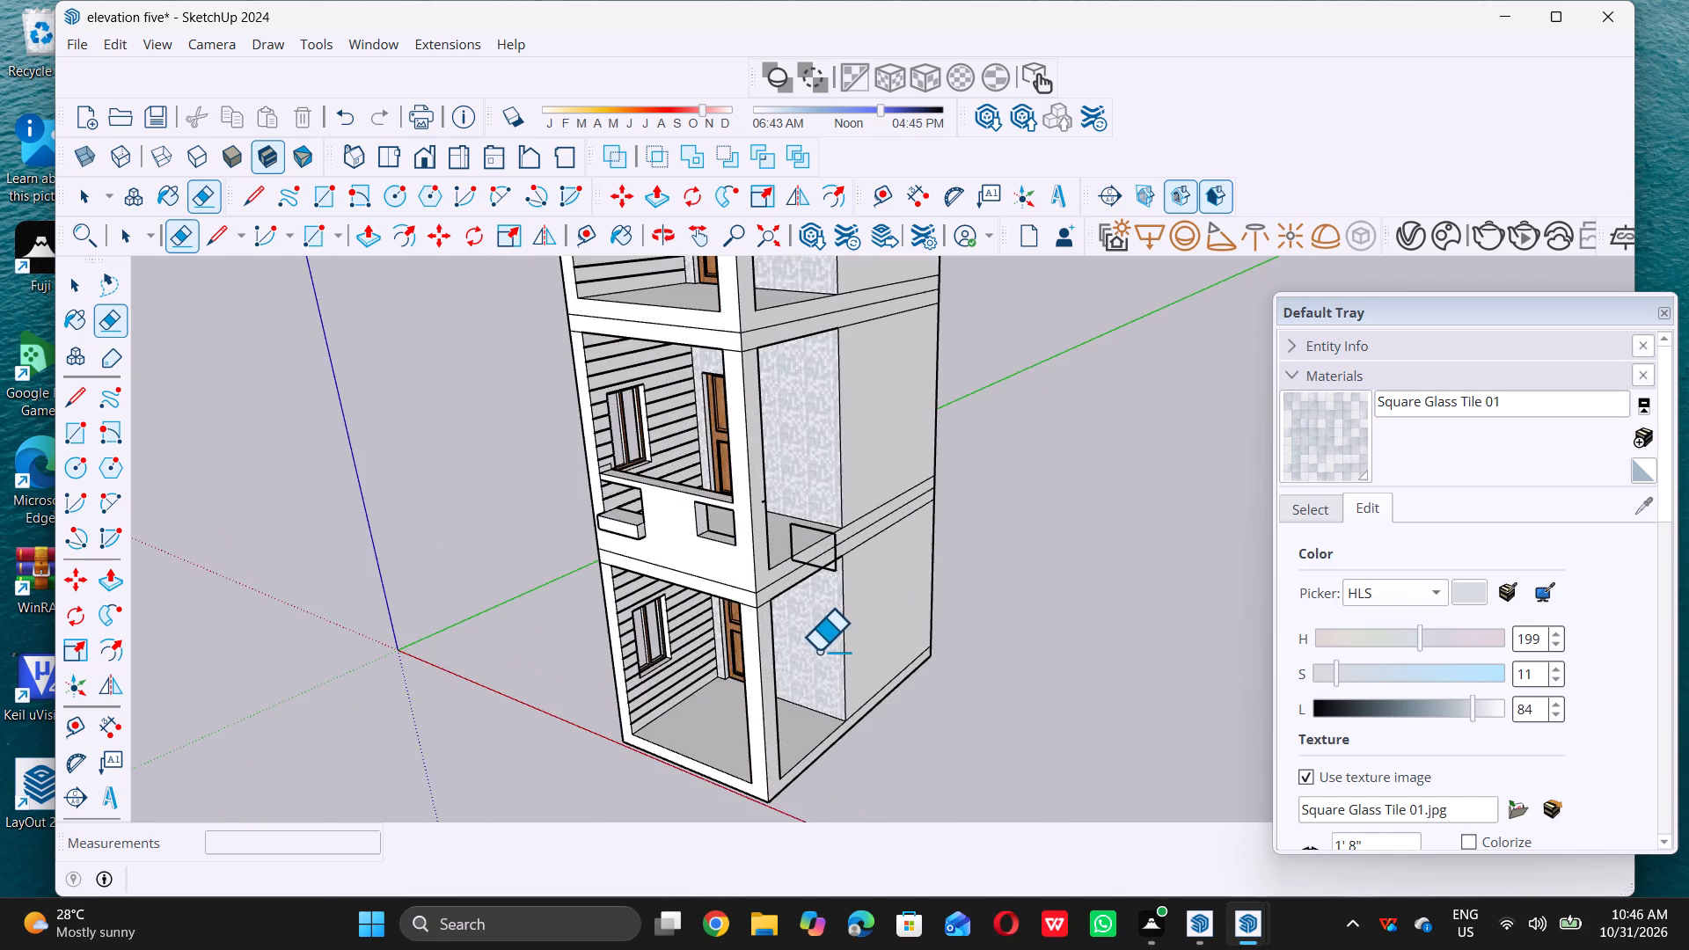
{"action": "scroll", "coordinate": [817, 650], "scroll_direction": "up", "scroll_amount": 3}
{"action": "middle_click_drag", "start_coordinate": [830, 627], "coordinate": [902, 608]}
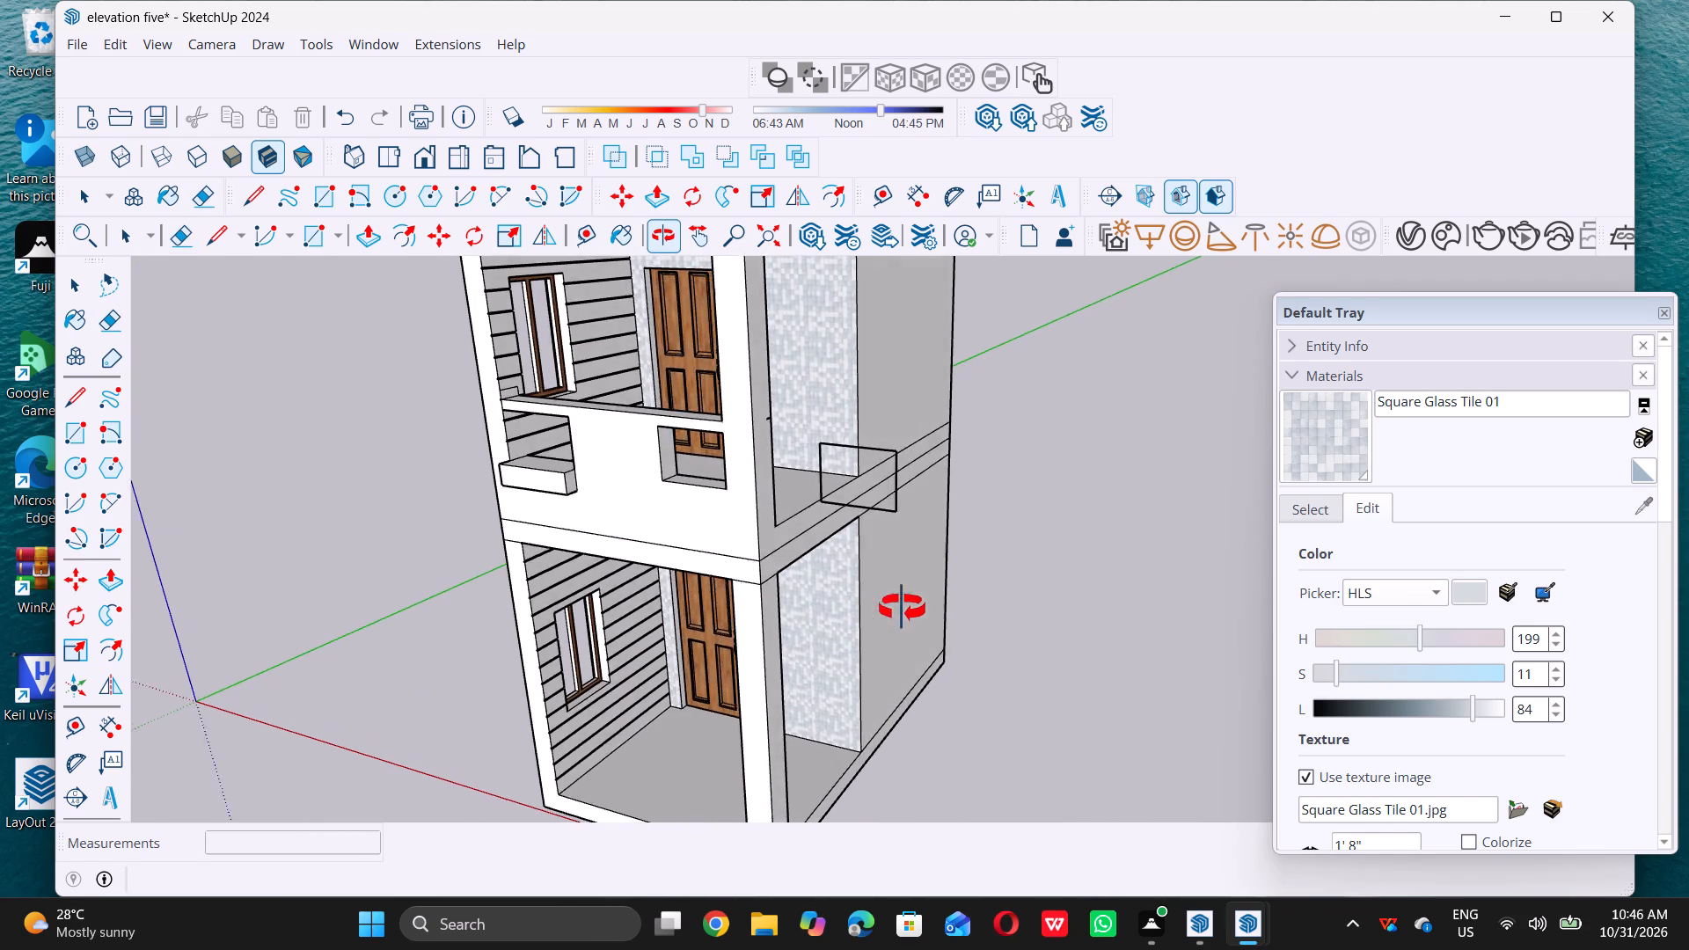
{"action": "middle_click_drag", "start_coordinate": [902, 608], "coordinate": [957, 608]}
{"action": "middle_click", "coordinate": [957, 608]}
{"action": "key", "text": "space"}
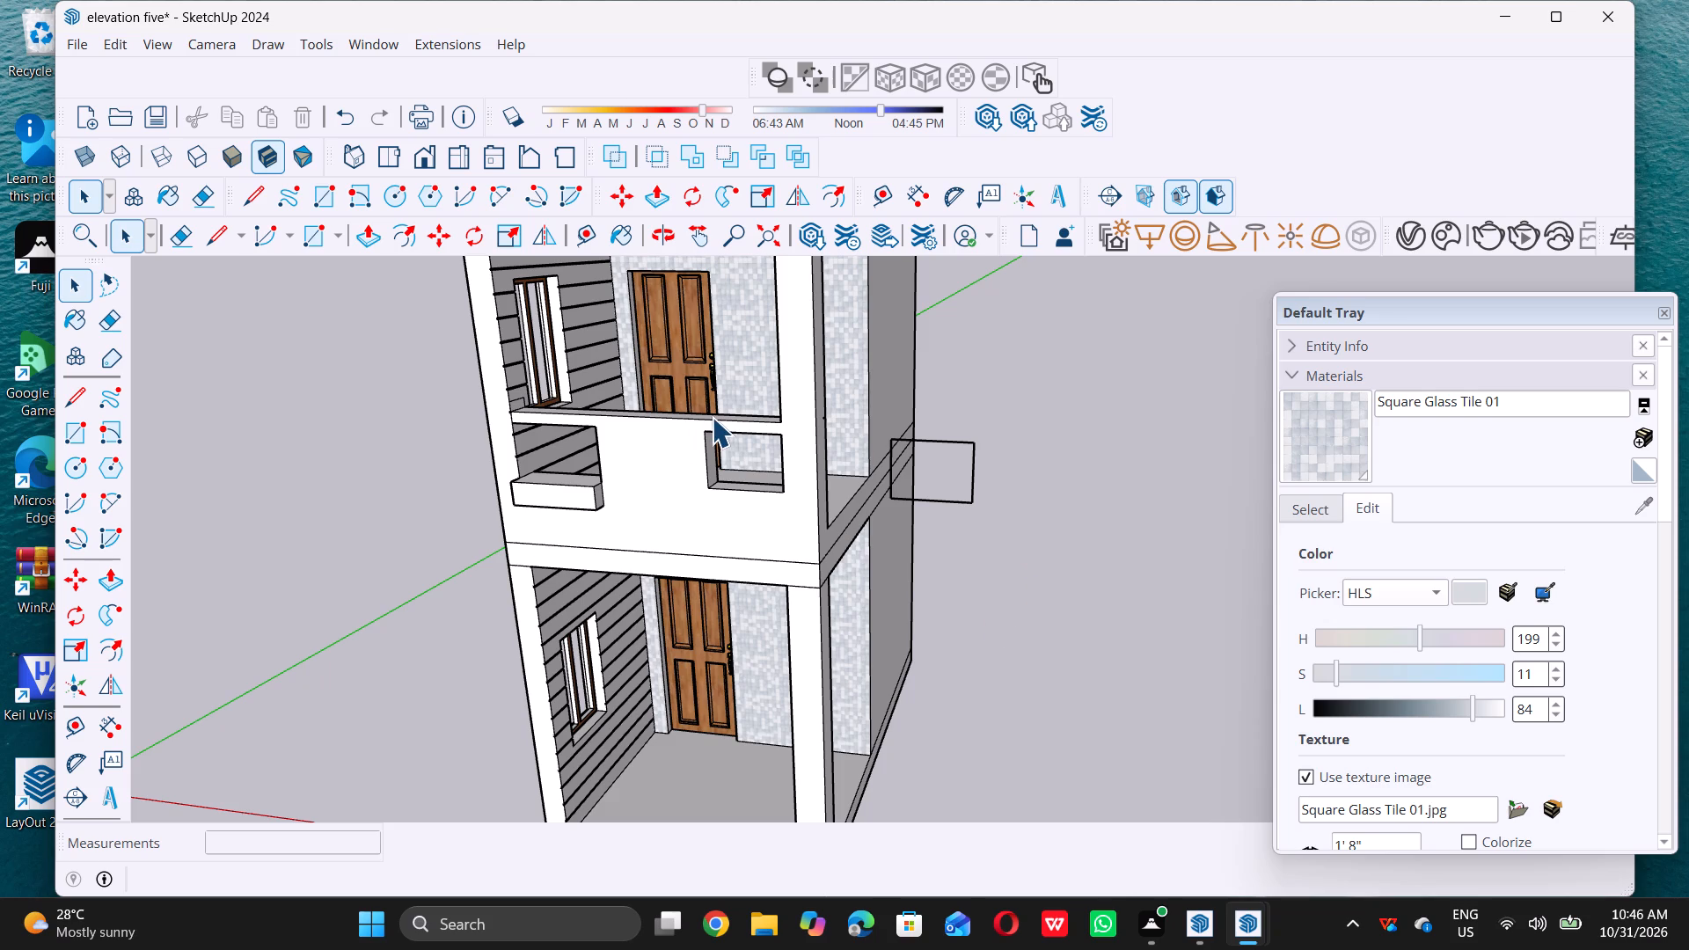
{"action": "scroll", "coordinate": [811, 519], "scroll_direction": "down", "scroll_amount": 3}
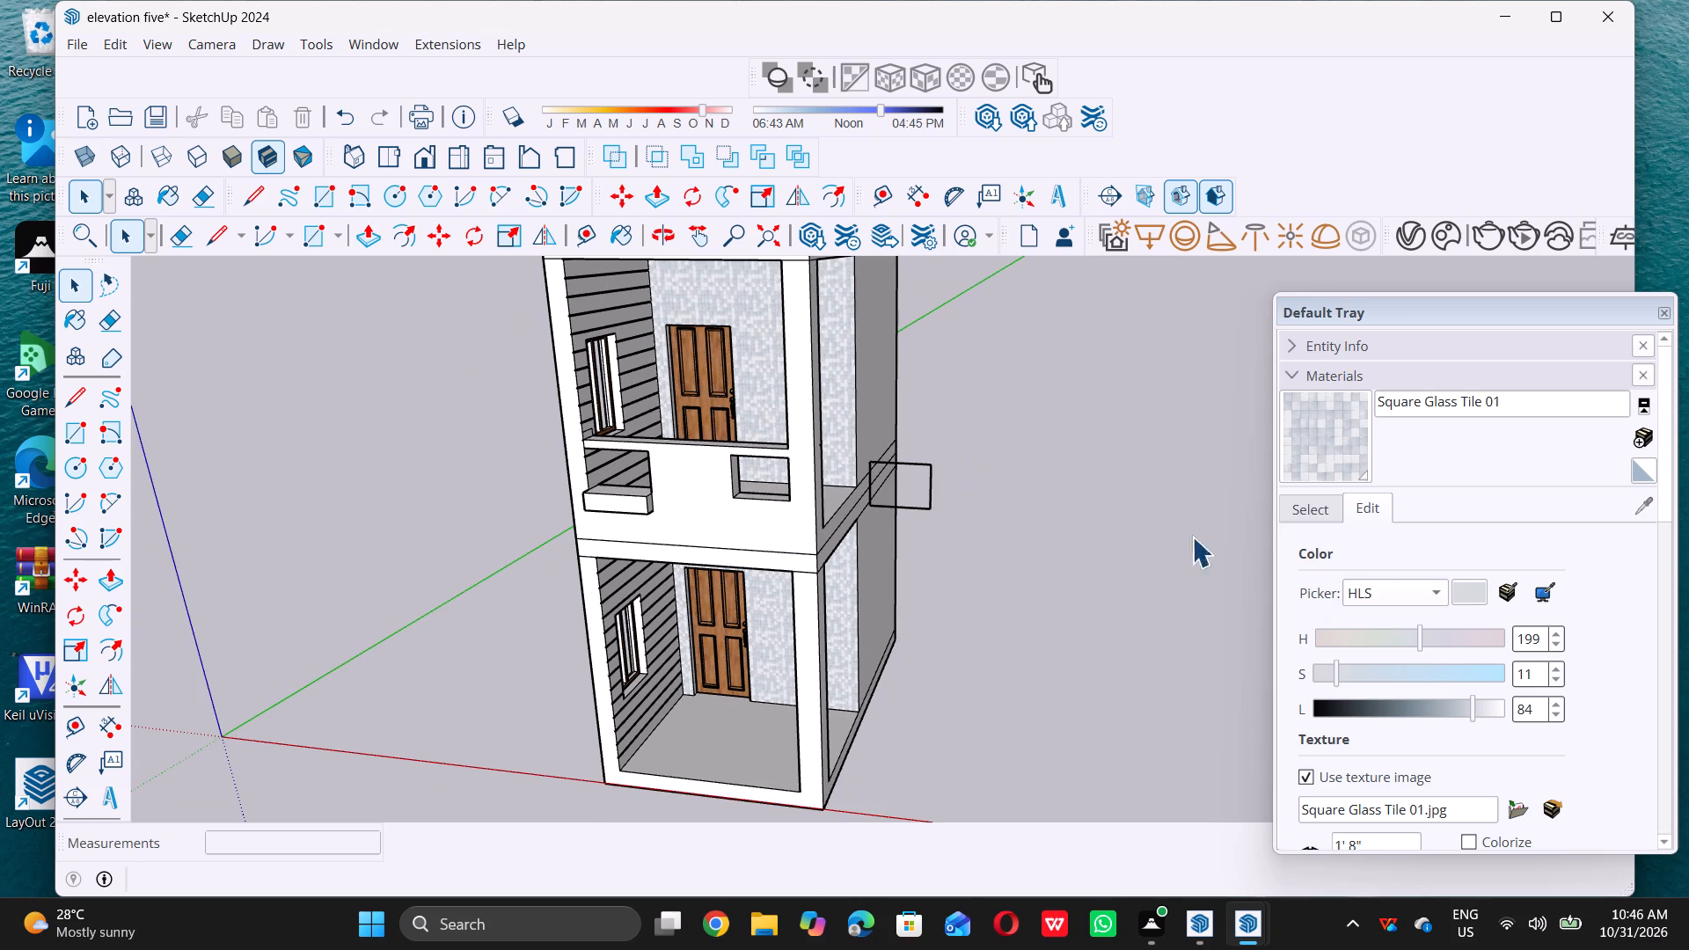
{"action": "scroll", "coordinate": [1529, 691], "scroll_direction": "down", "scroll_amount": 7}
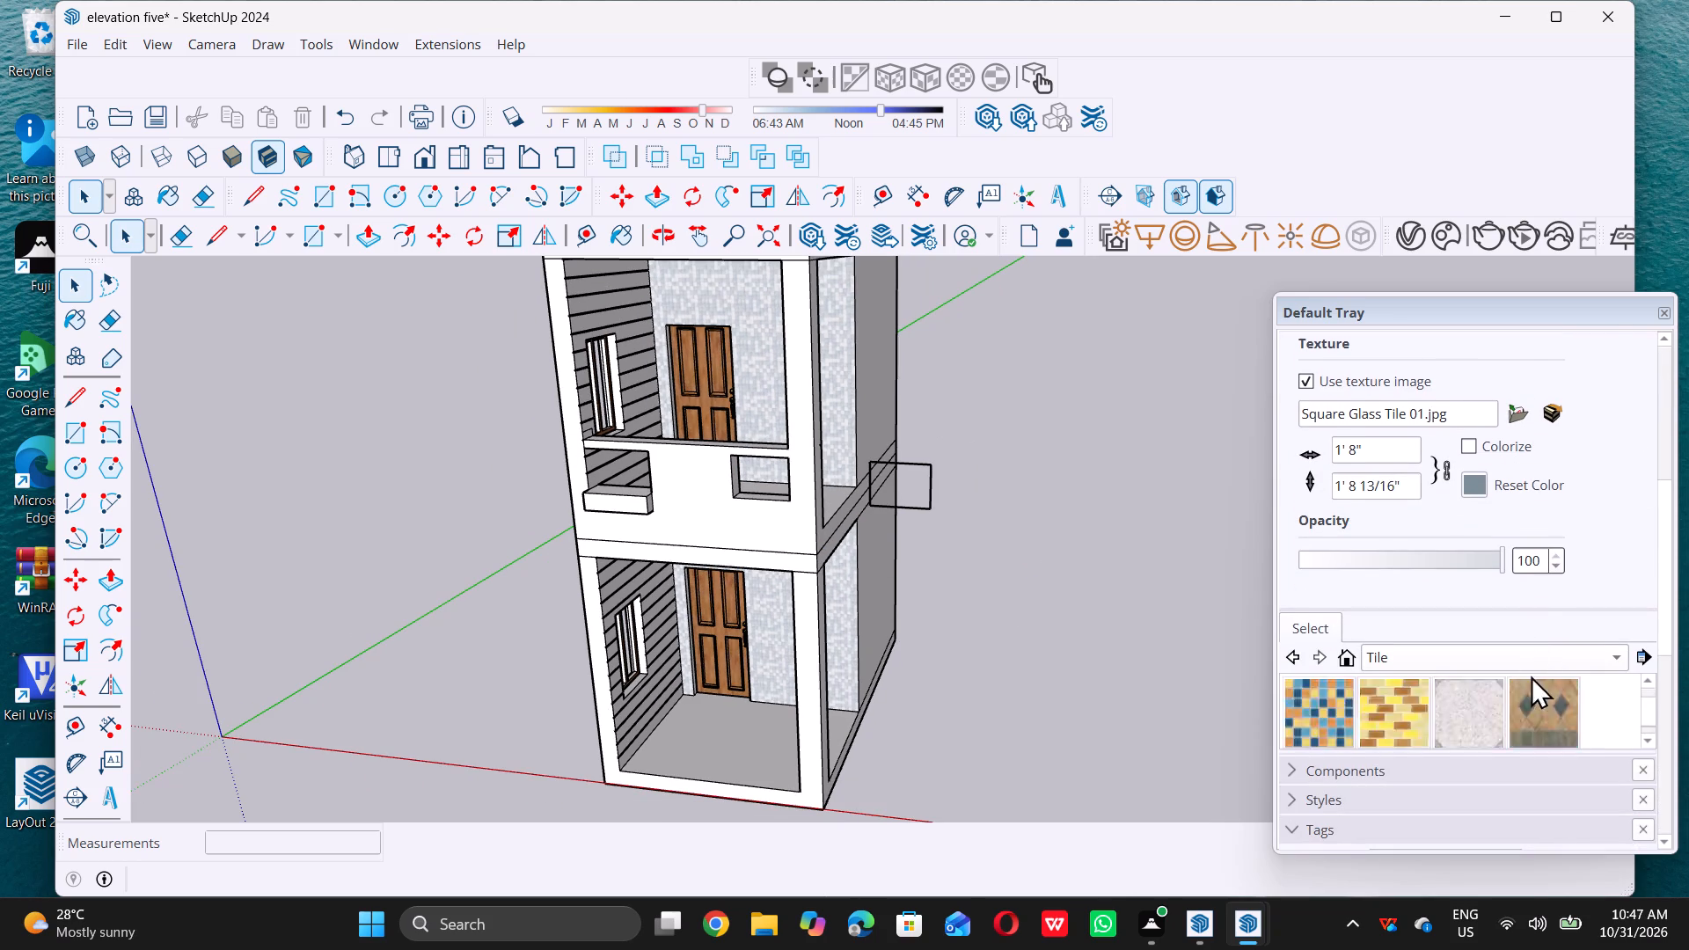
{"action": "scroll", "coordinate": [1531, 676], "scroll_direction": "down", "scroll_amount": 2}
{"action": "double_click", "coordinate": [1617, 656]}
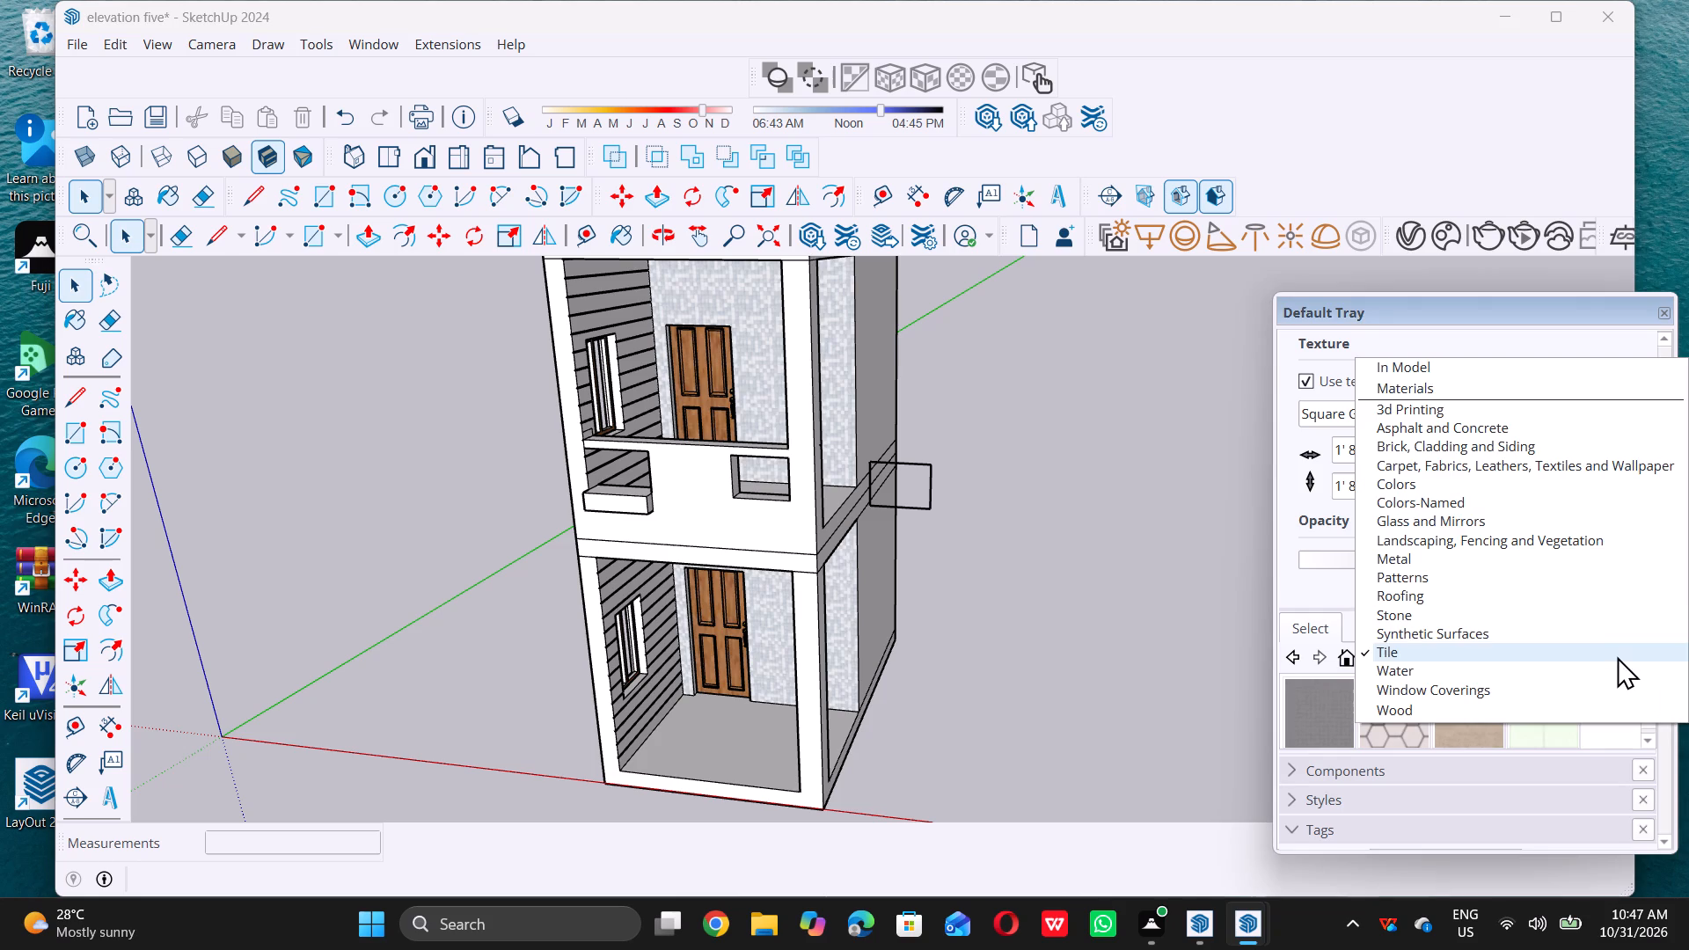
{"action": "triple_click", "coordinate": [1568, 518]}
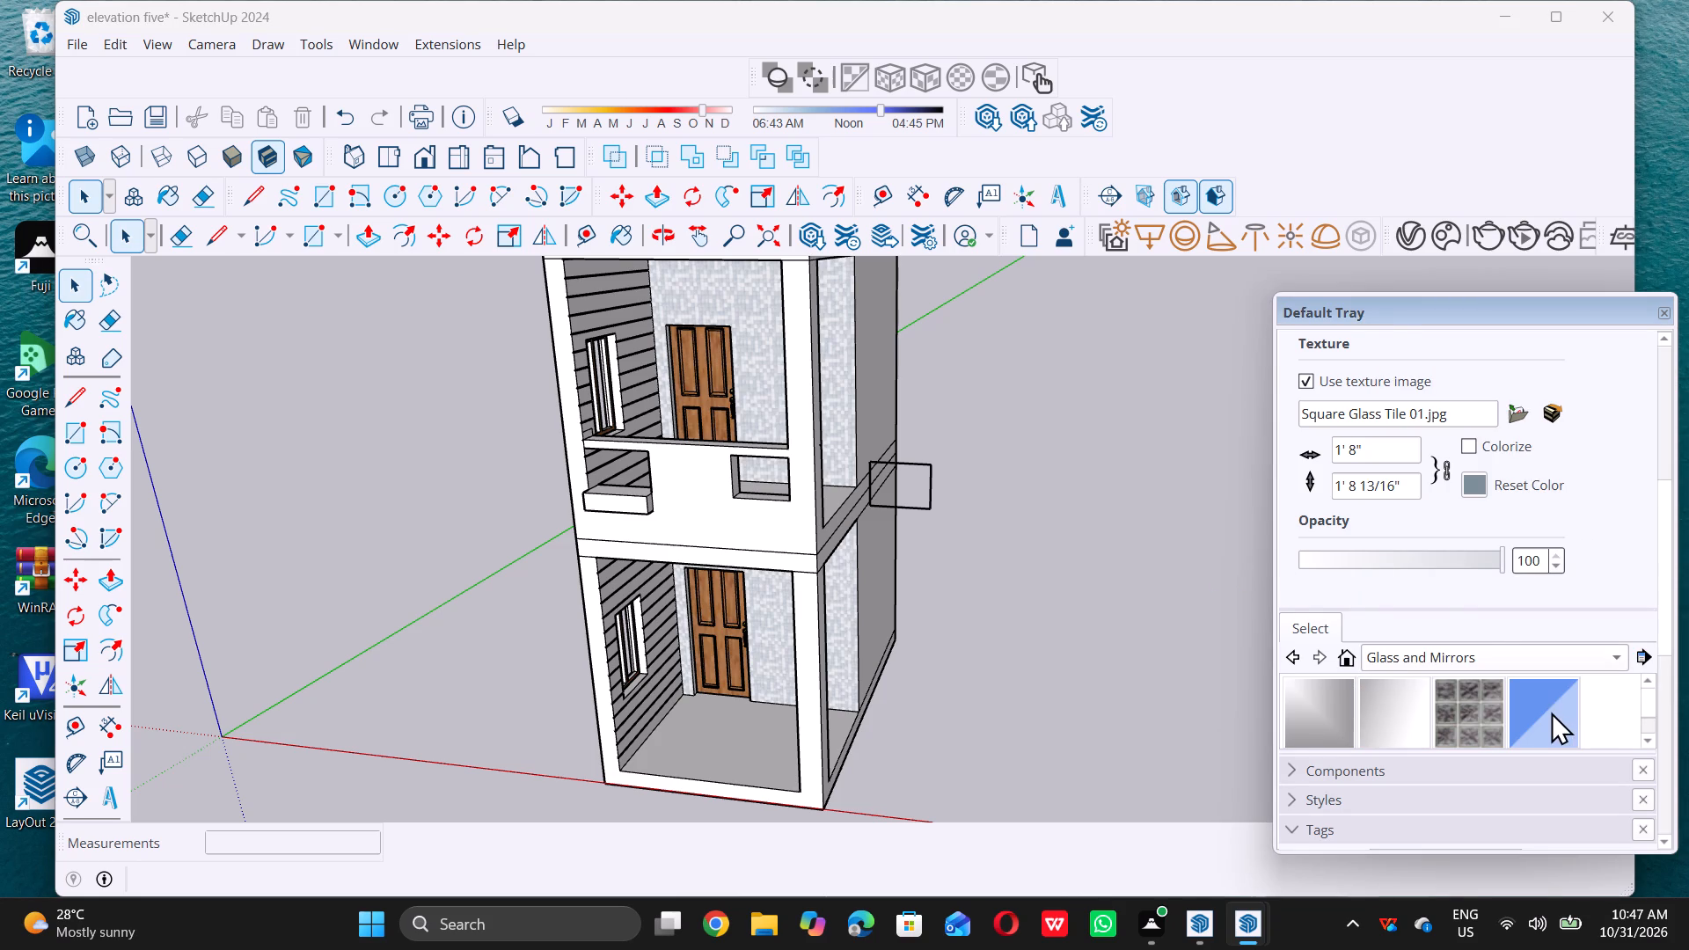
{"action": "double_click", "coordinate": [1551, 712]}
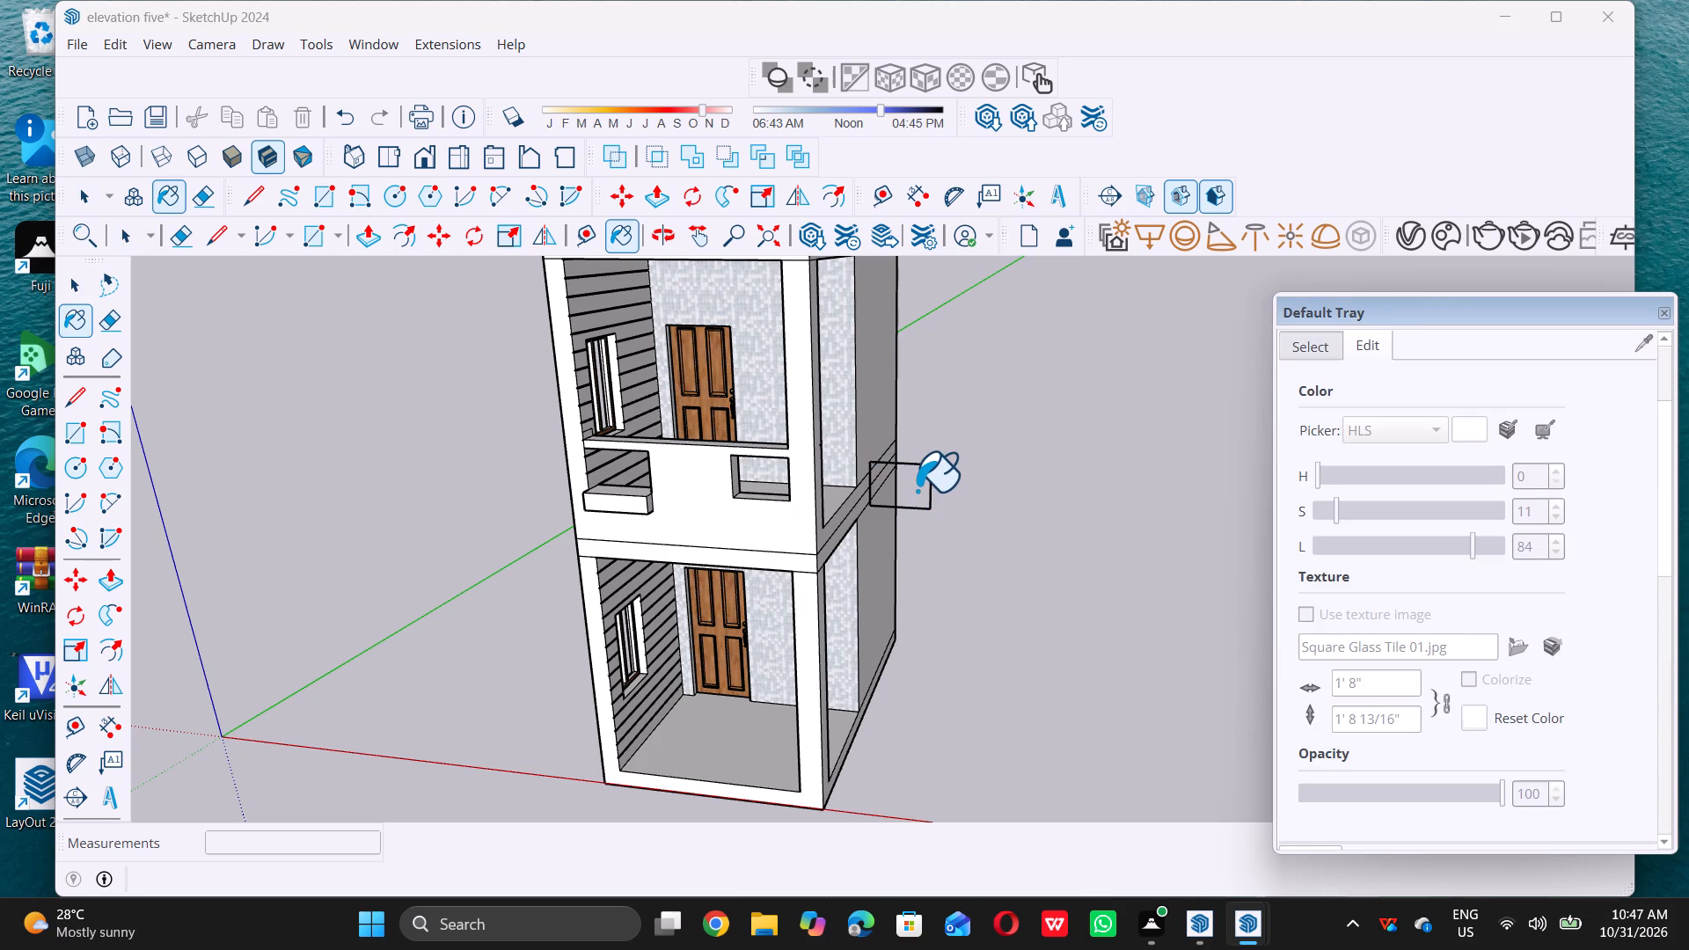
{"action": "left_click", "coordinate": [917, 490]}
{"action": "key", "text": "space"}
Draw a rectangle of about 2' 2 15/16" by 1' 8" over the copied outline beside the building, filling it with a face.
{"action": "middle_click_drag", "start_coordinate": [1021, 562], "coordinate": [1053, 517]}
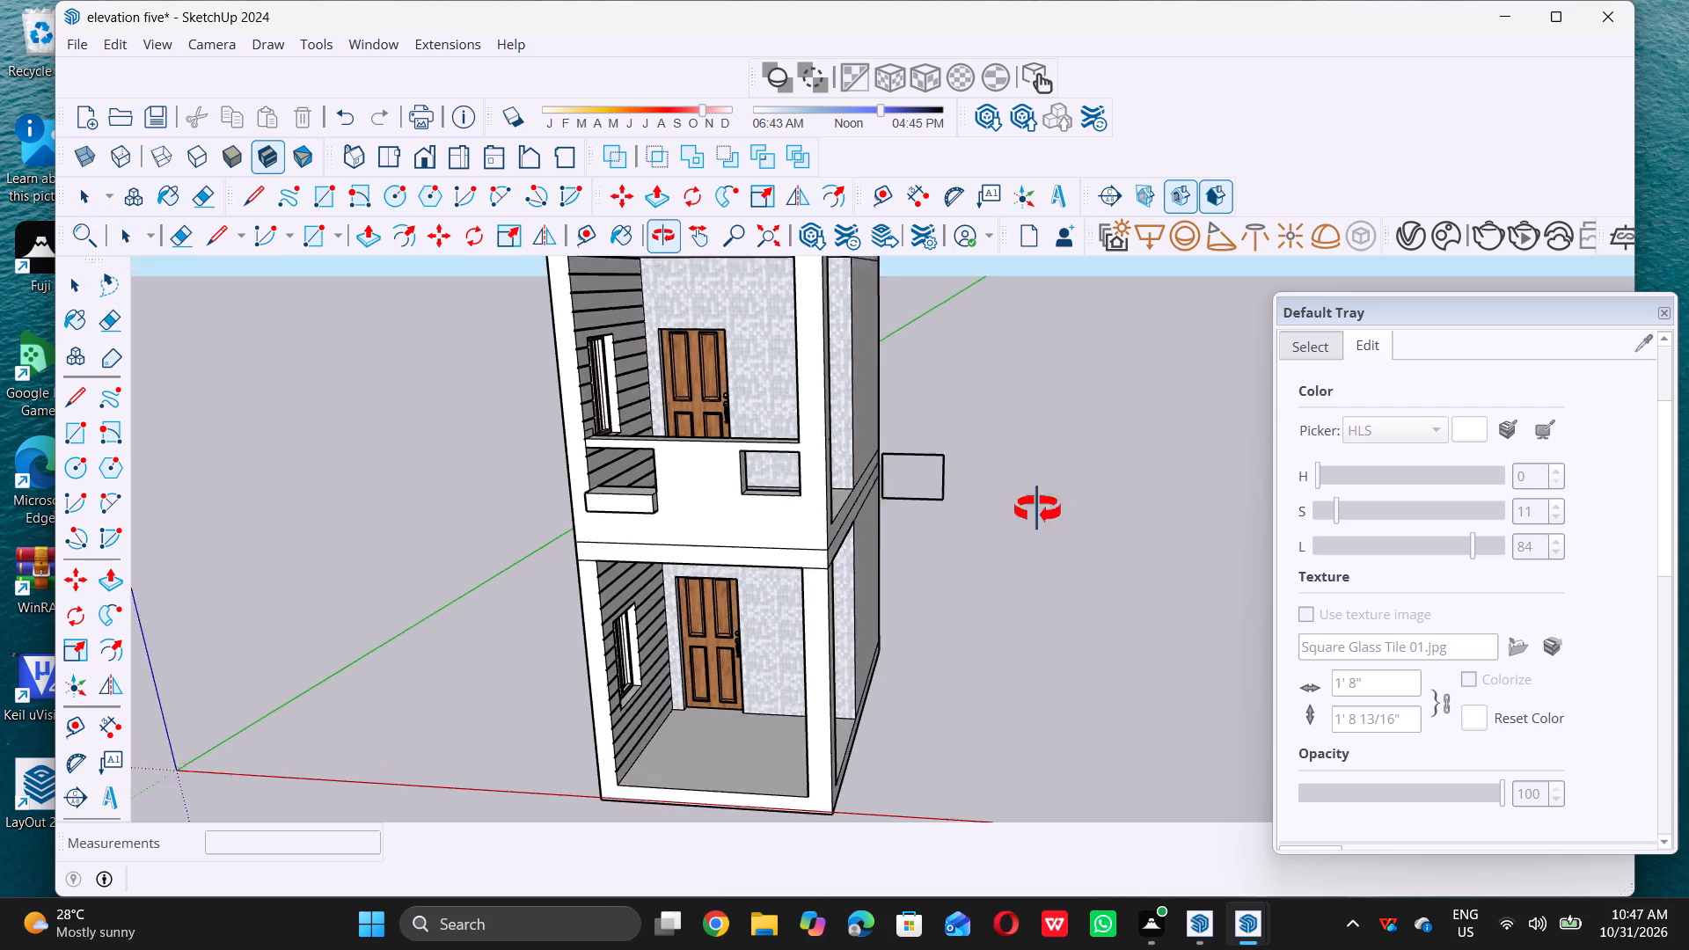
{"action": "scroll", "coordinate": [921, 463], "scroll_direction": "up", "scroll_amount": 3}
{"action": "key", "text": "r"}
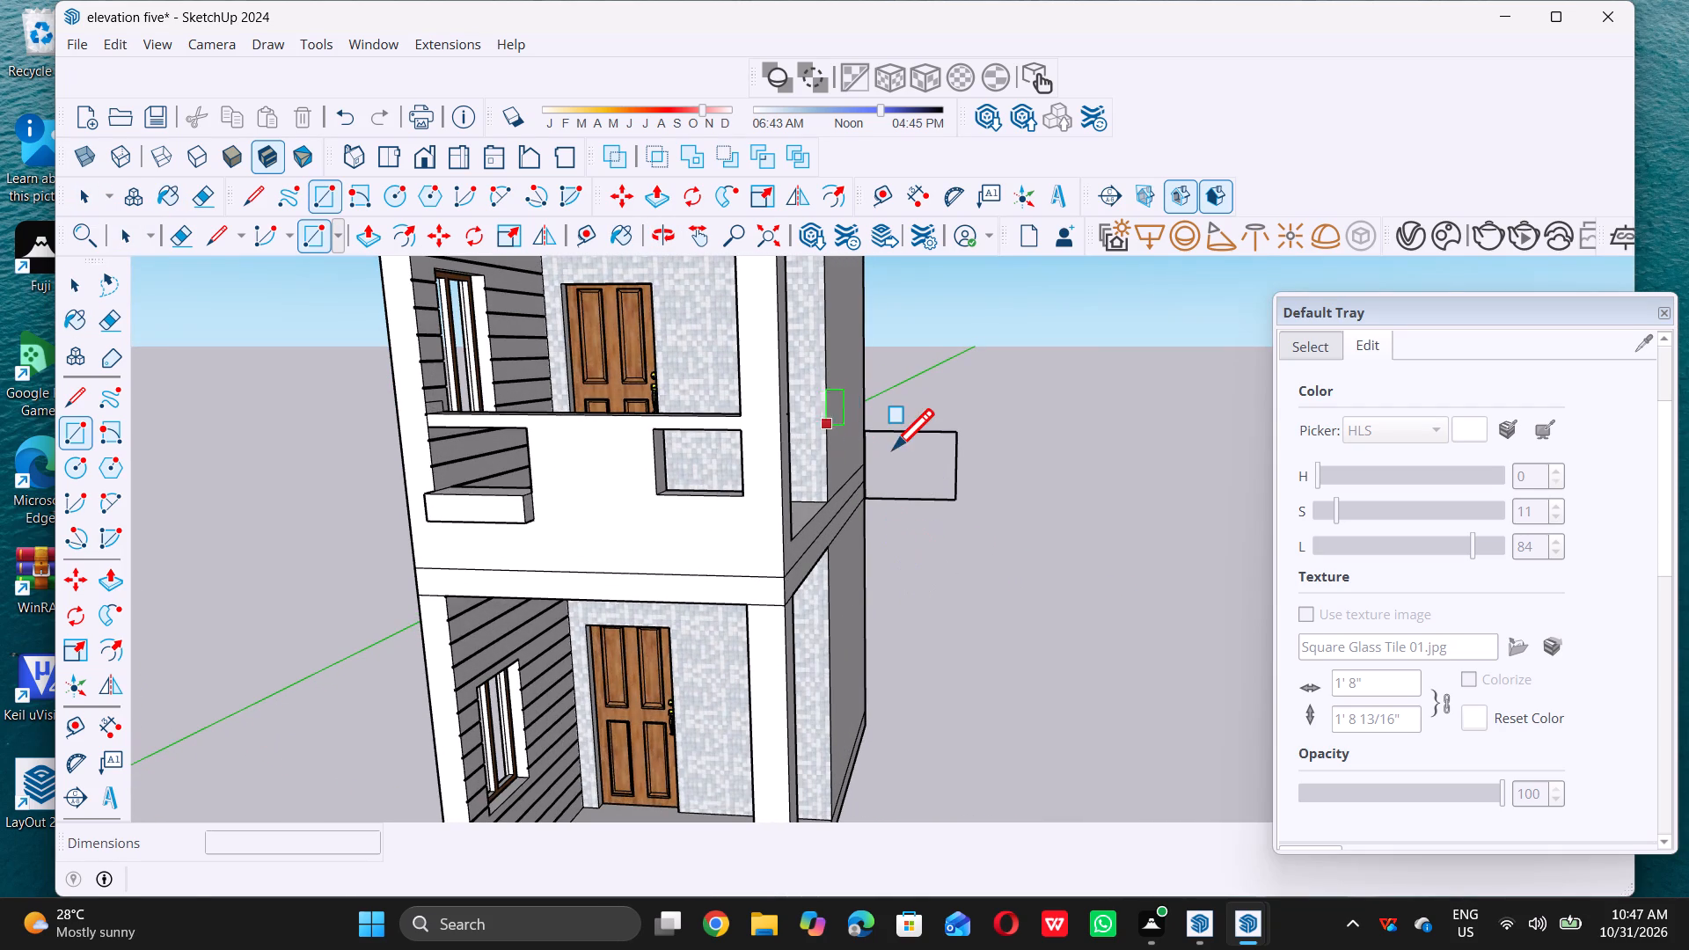
{"action": "left_click", "coordinate": [866, 428]}
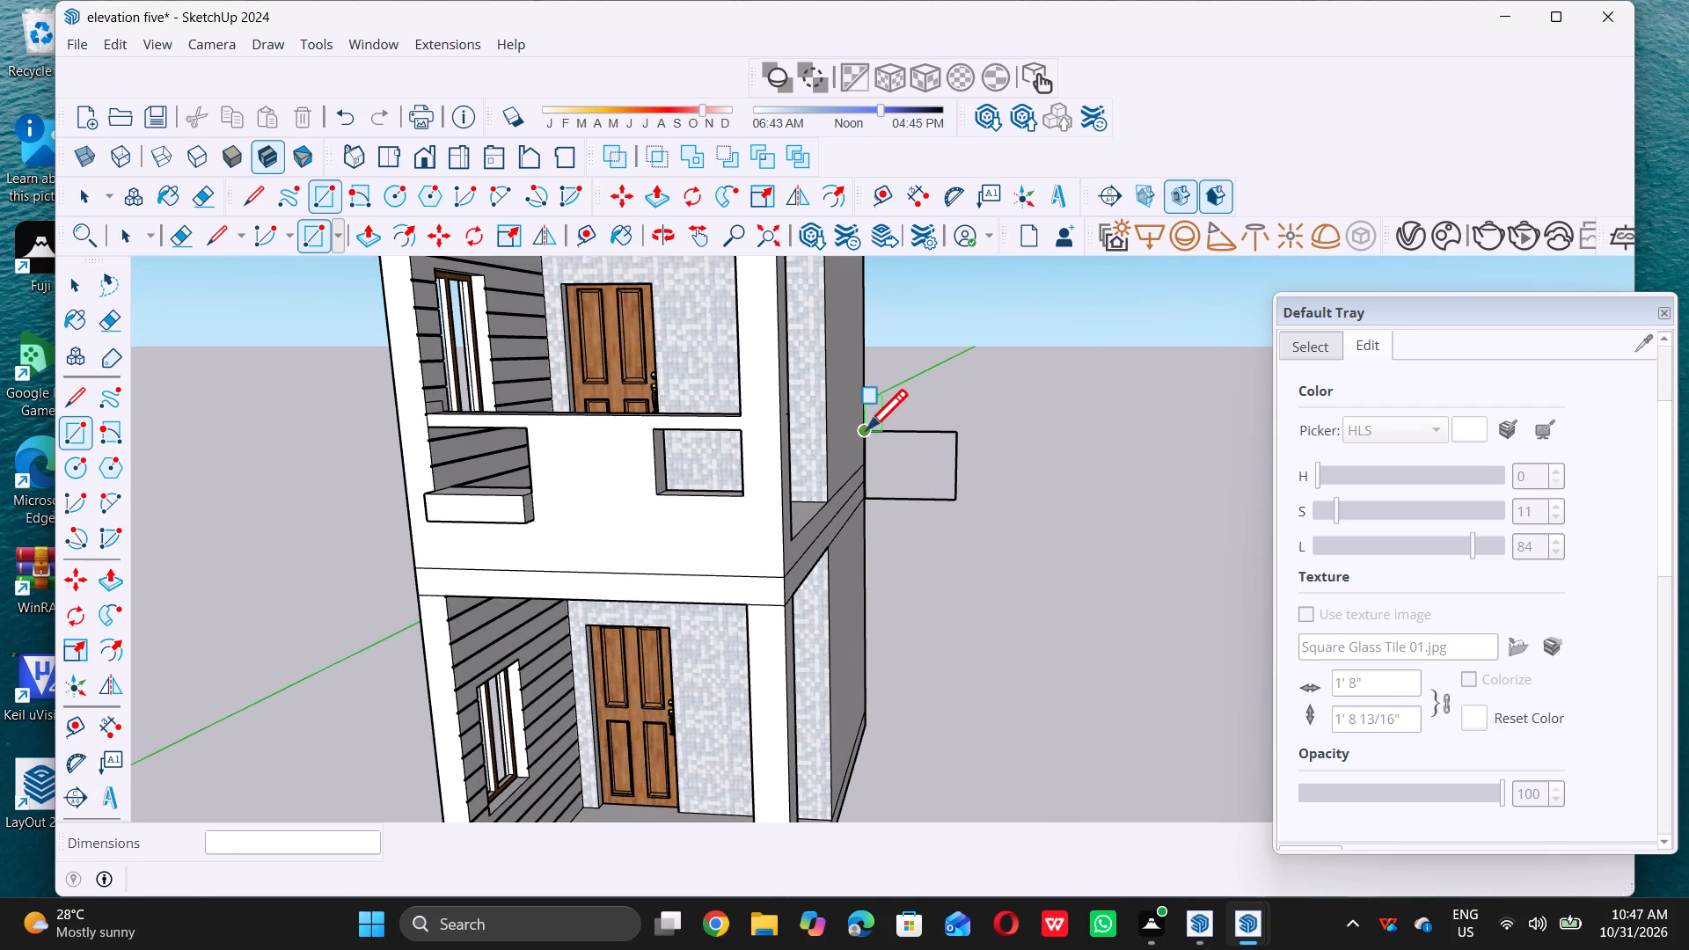
{"action": "double_click", "coordinate": [961, 495]}
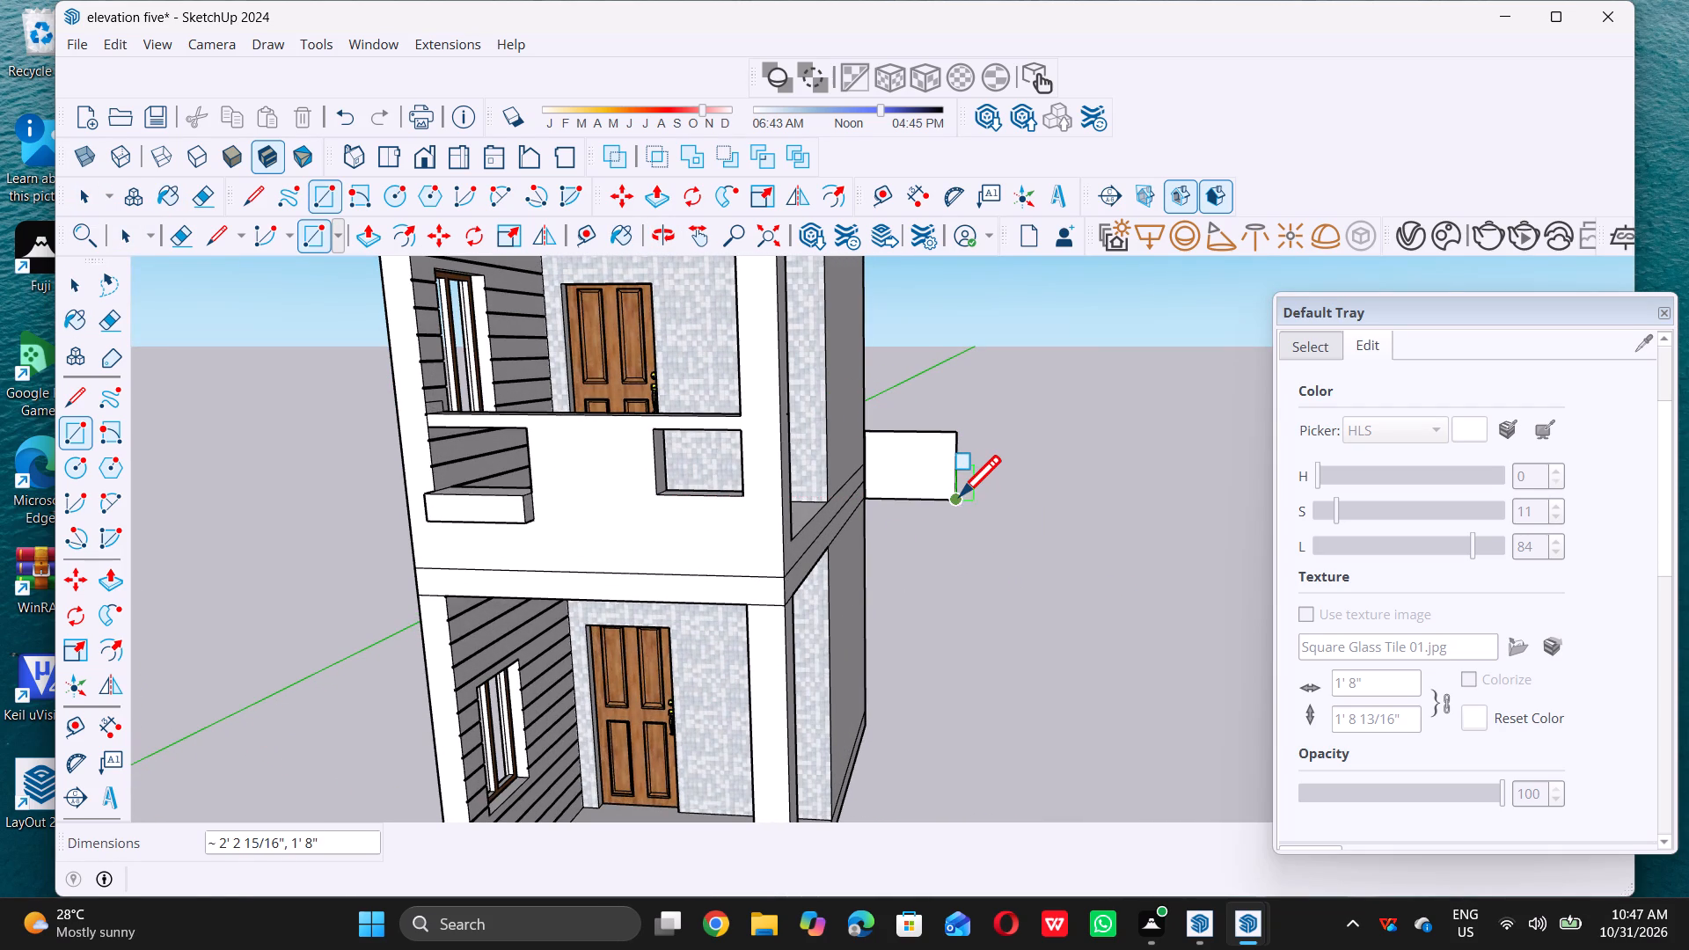
{"action": "key", "text": "space"}
Paint the new rectangular face beside the building with the translucent blue material from Glass and Mirrors.
{"action": "scroll", "coordinate": [1494, 630], "scroll_direction": "down", "scroll_amount": 5}
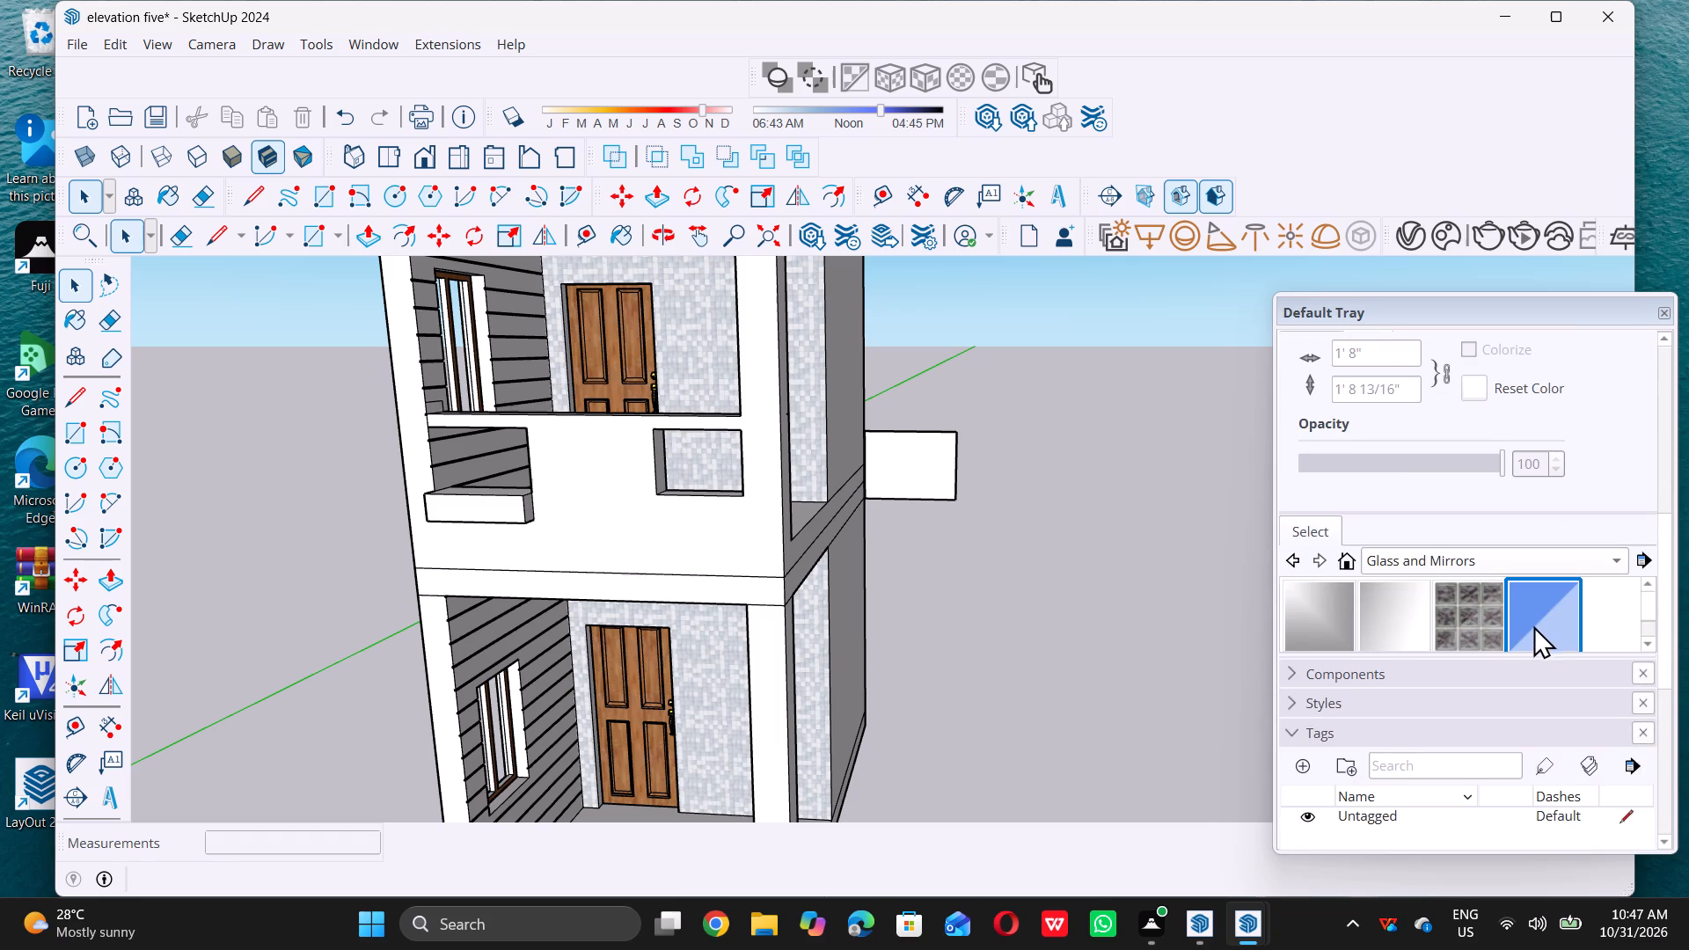
{"action": "triple_click", "coordinate": [1538, 623]}
{"action": "left_click", "coordinate": [1538, 622]}
{"action": "left_click", "coordinate": [911, 457]}
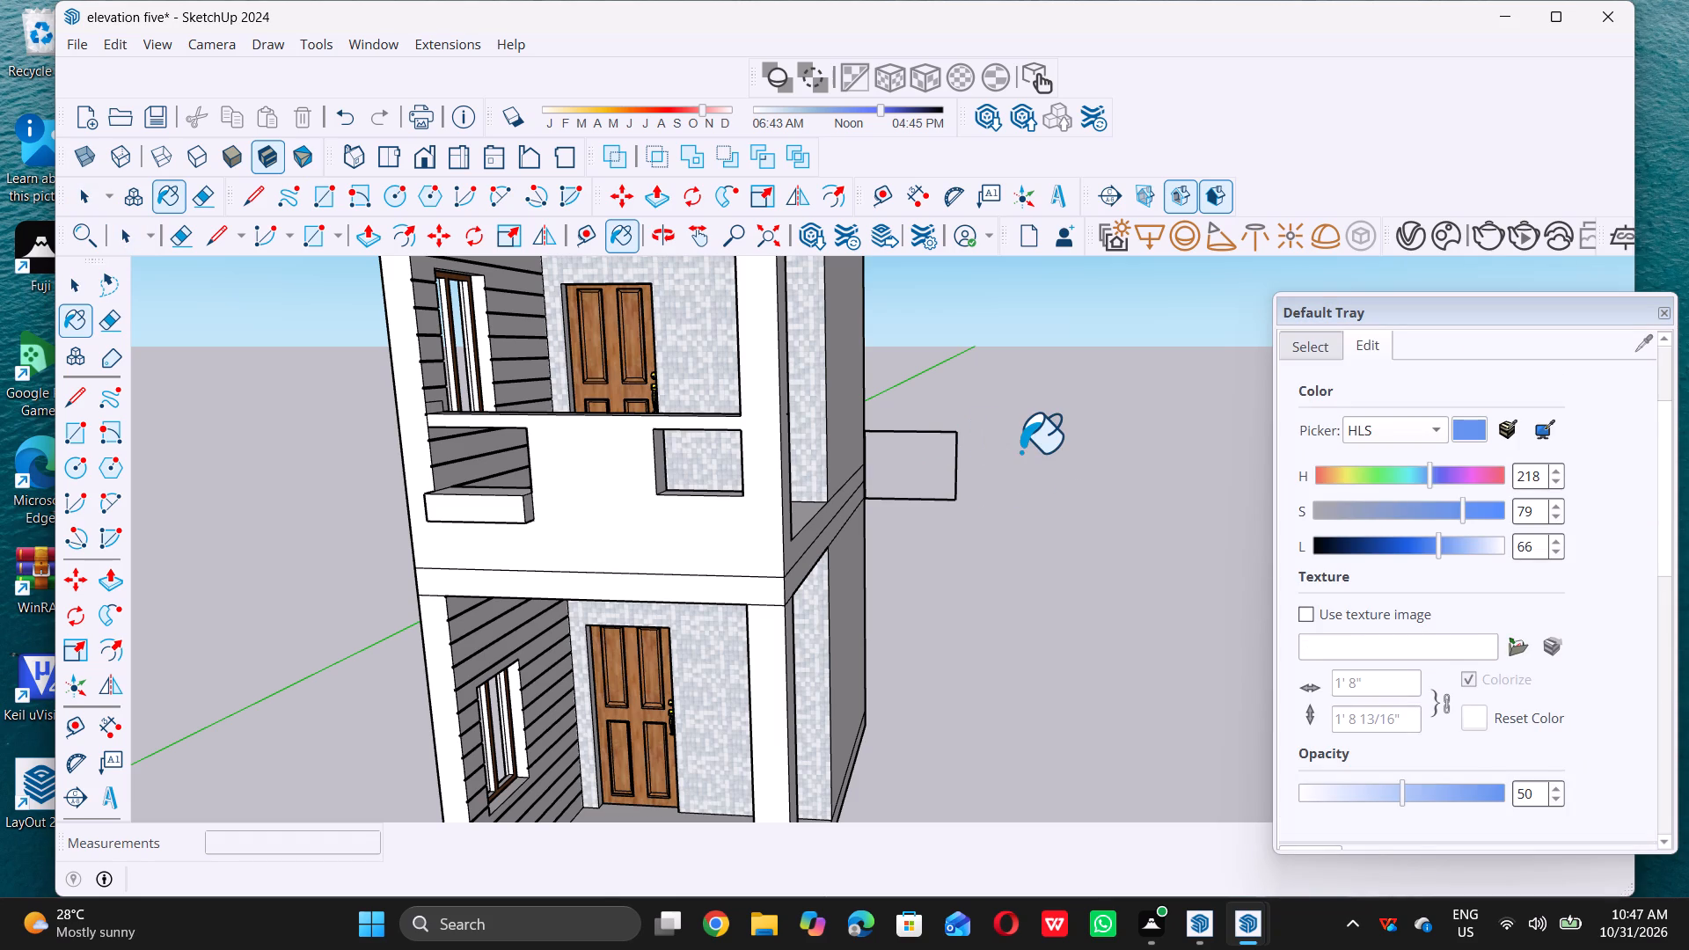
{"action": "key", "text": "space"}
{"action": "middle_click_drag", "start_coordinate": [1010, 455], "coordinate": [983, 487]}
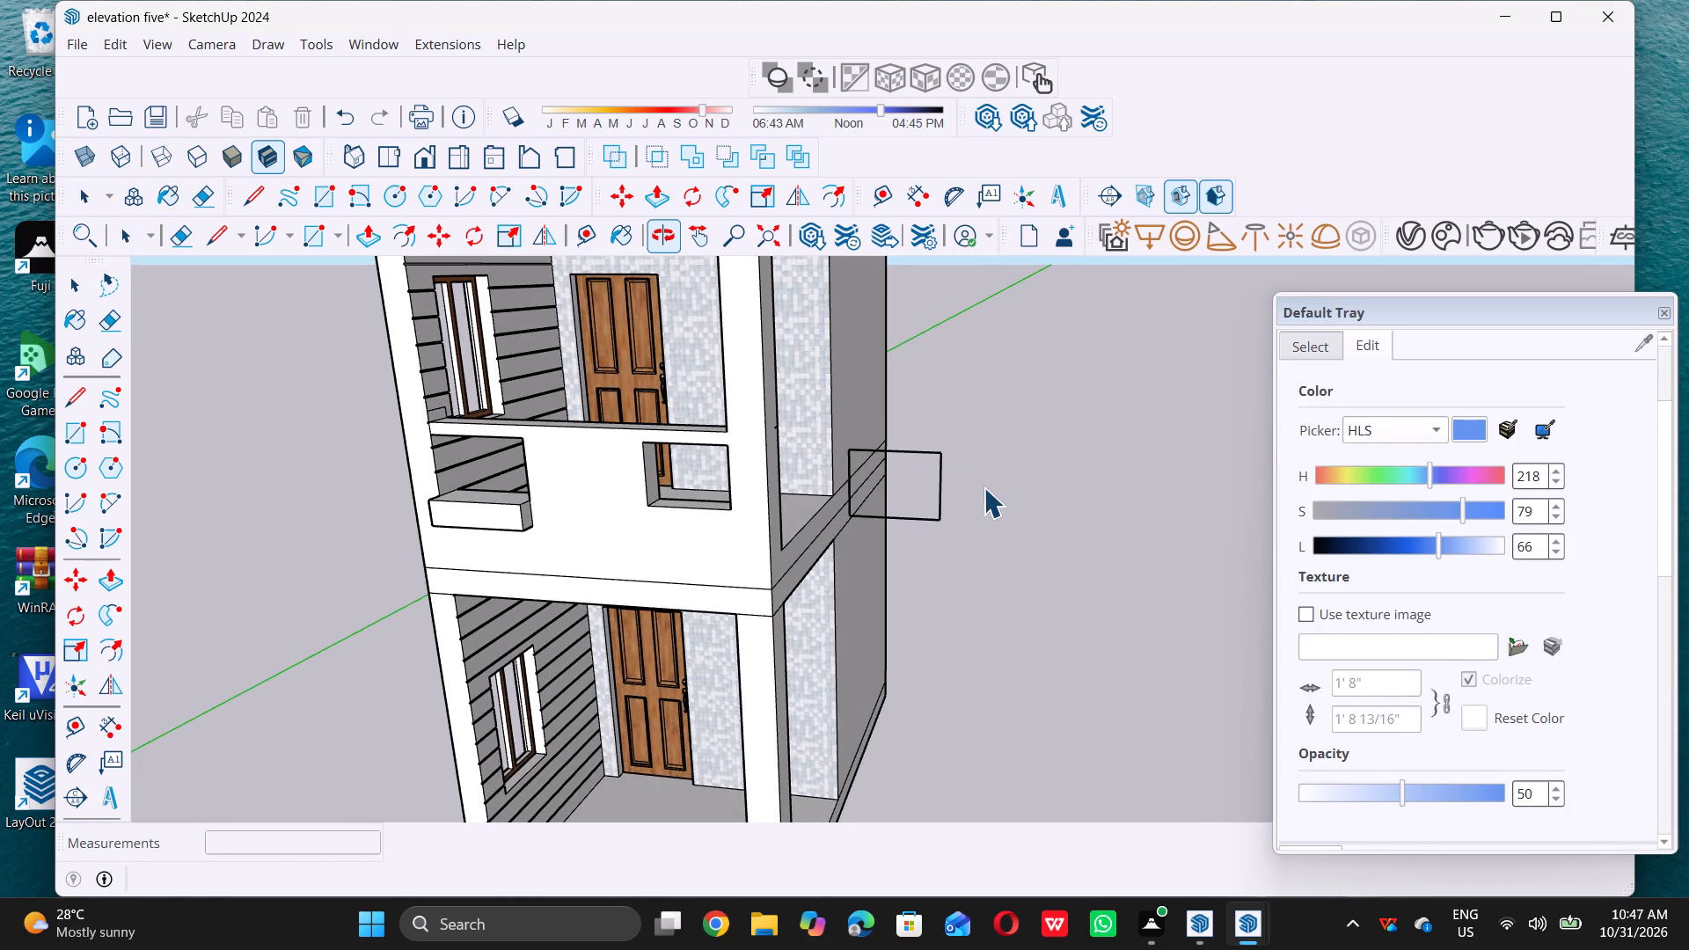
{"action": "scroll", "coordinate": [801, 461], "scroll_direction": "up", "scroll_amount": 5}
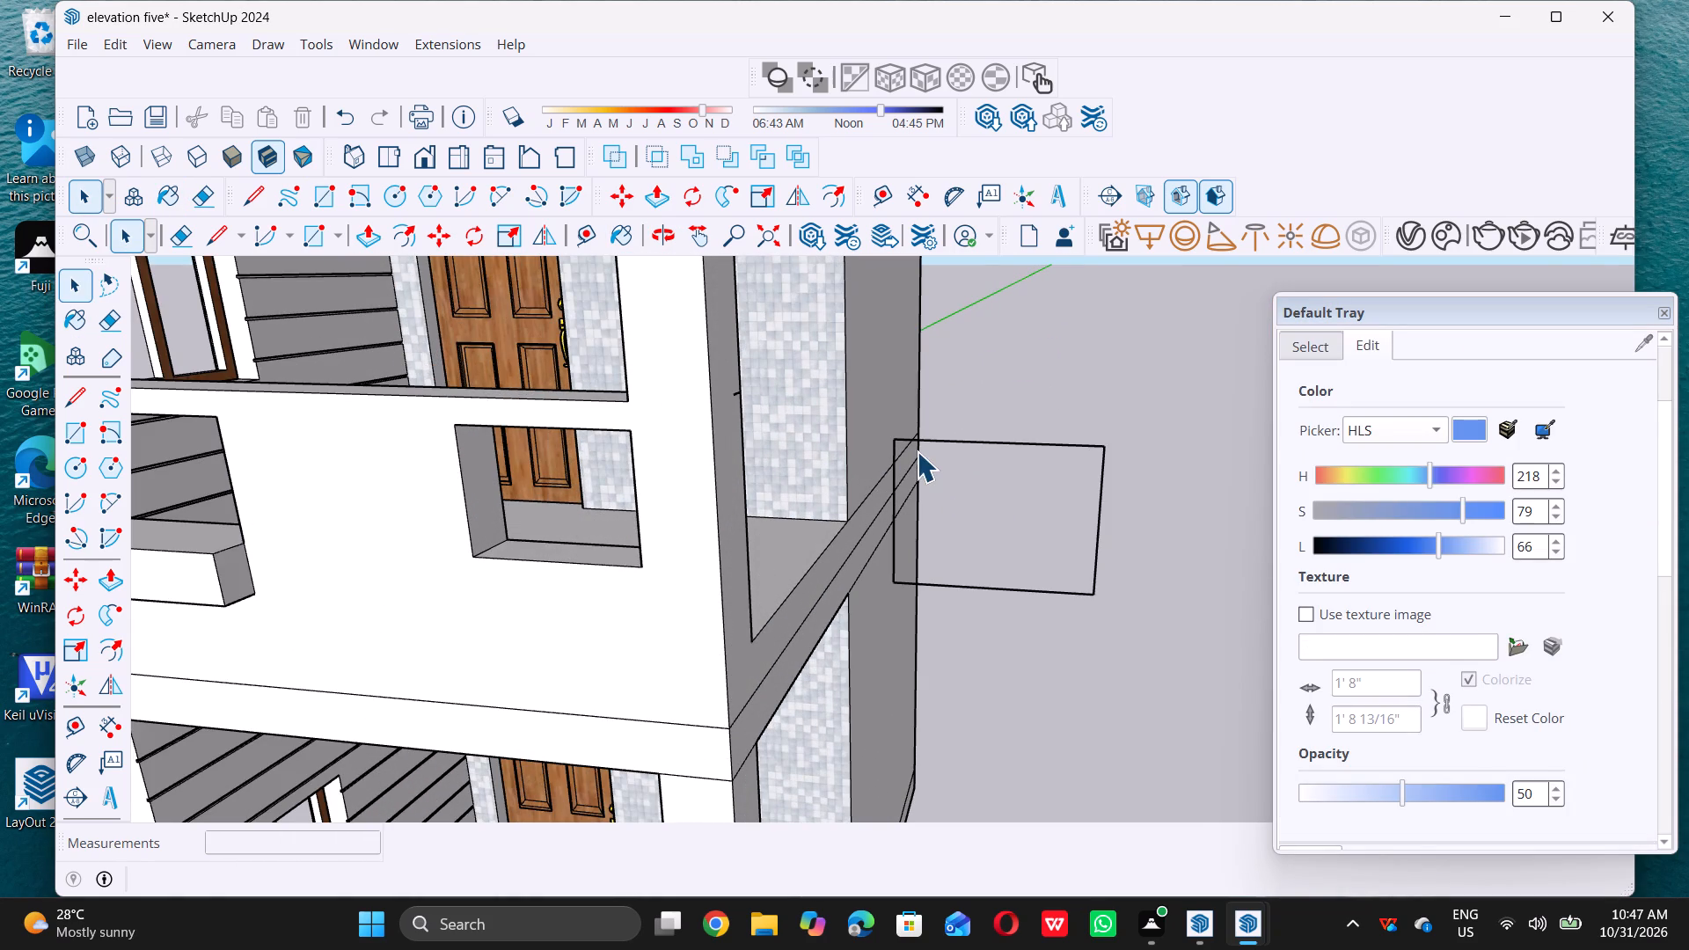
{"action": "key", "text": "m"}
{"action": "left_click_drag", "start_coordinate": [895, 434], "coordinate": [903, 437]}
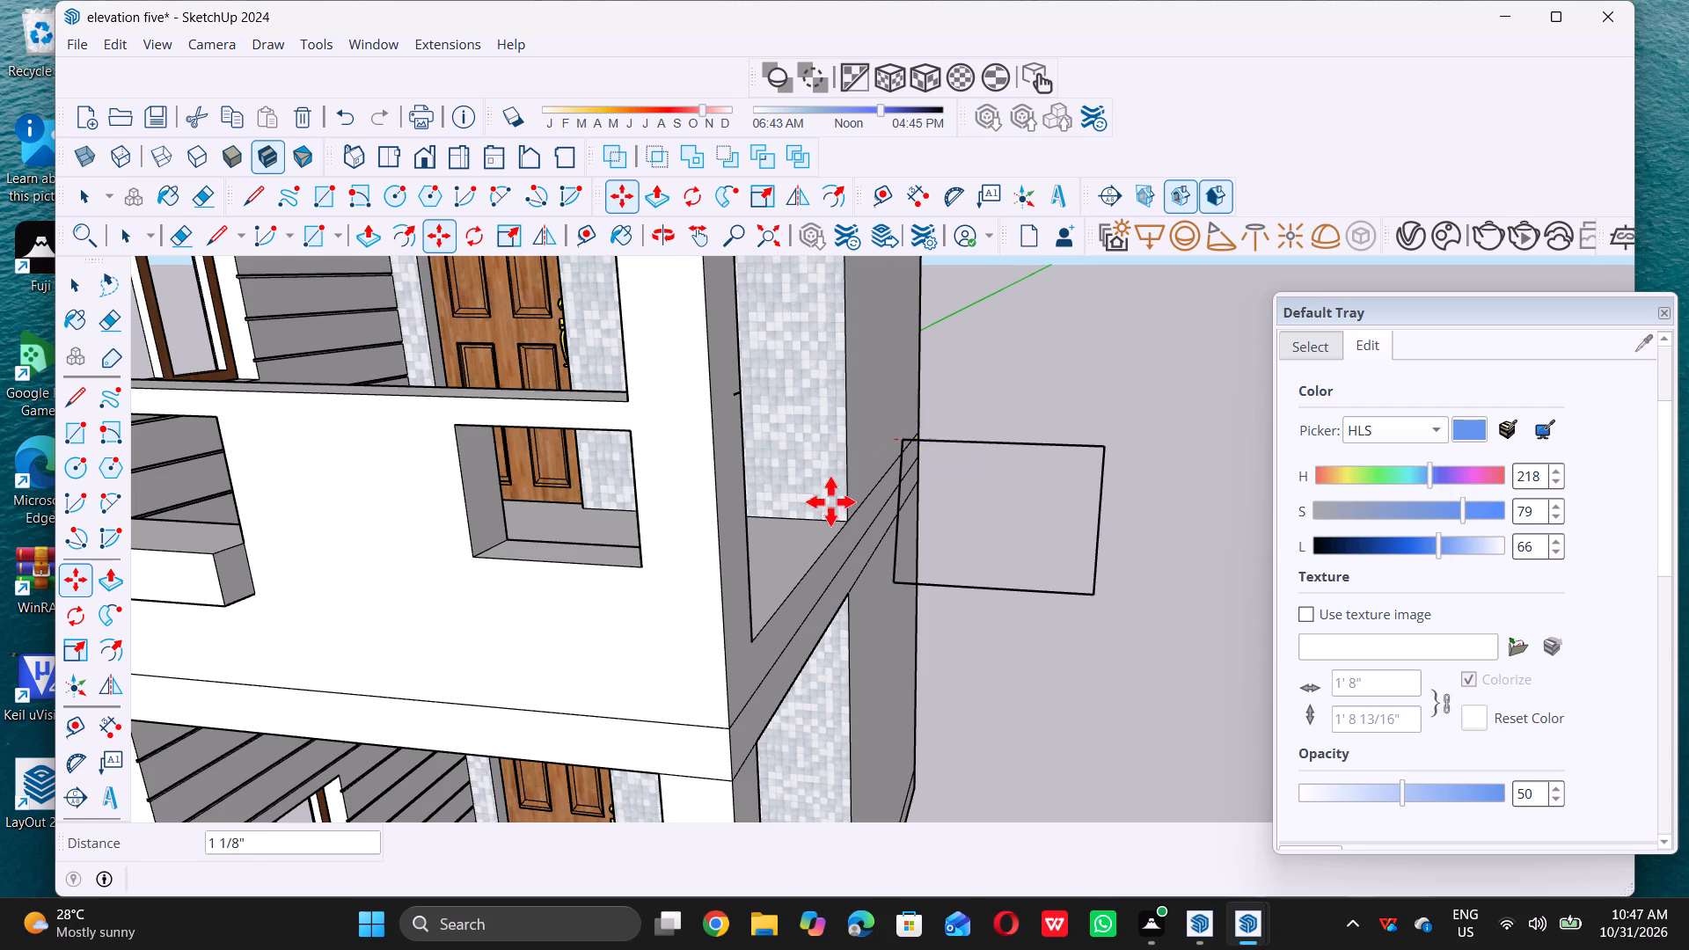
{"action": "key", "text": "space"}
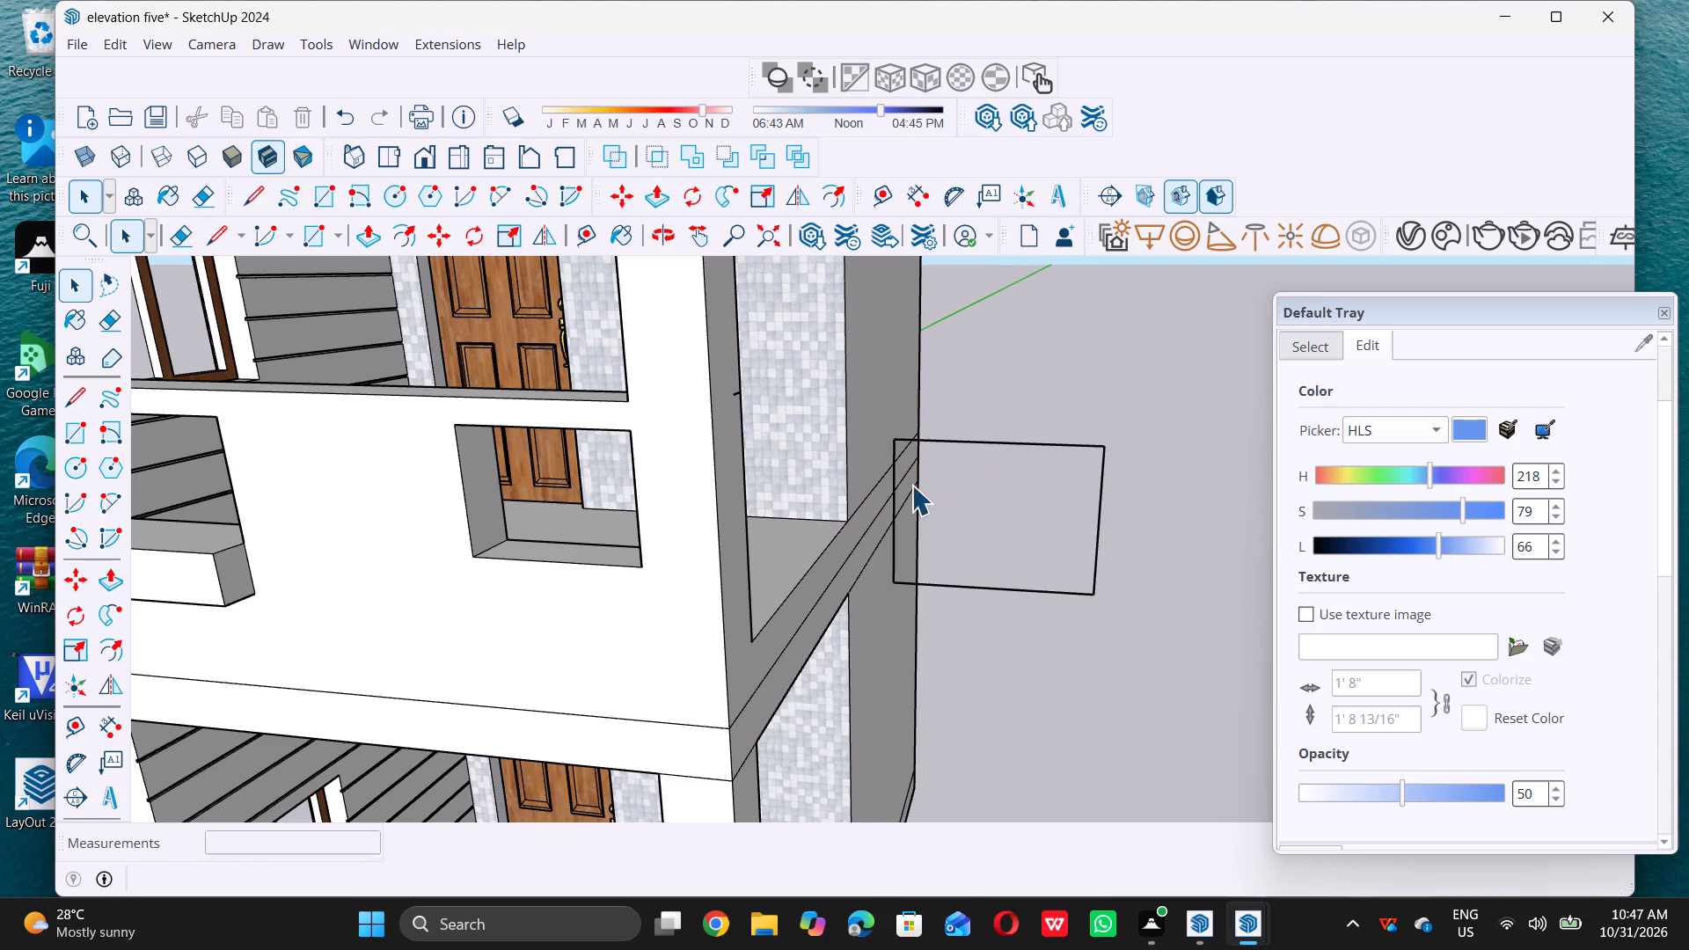
Select the rectangular panel beside the building with its edges and paint it with the translucent blue material from Glass and Mirrors.
{"action": "middle_click_drag", "start_coordinate": [790, 518], "coordinate": [863, 500]}
{"action": "scroll", "coordinate": [861, 499], "scroll_direction": "down", "scroll_amount": 4}
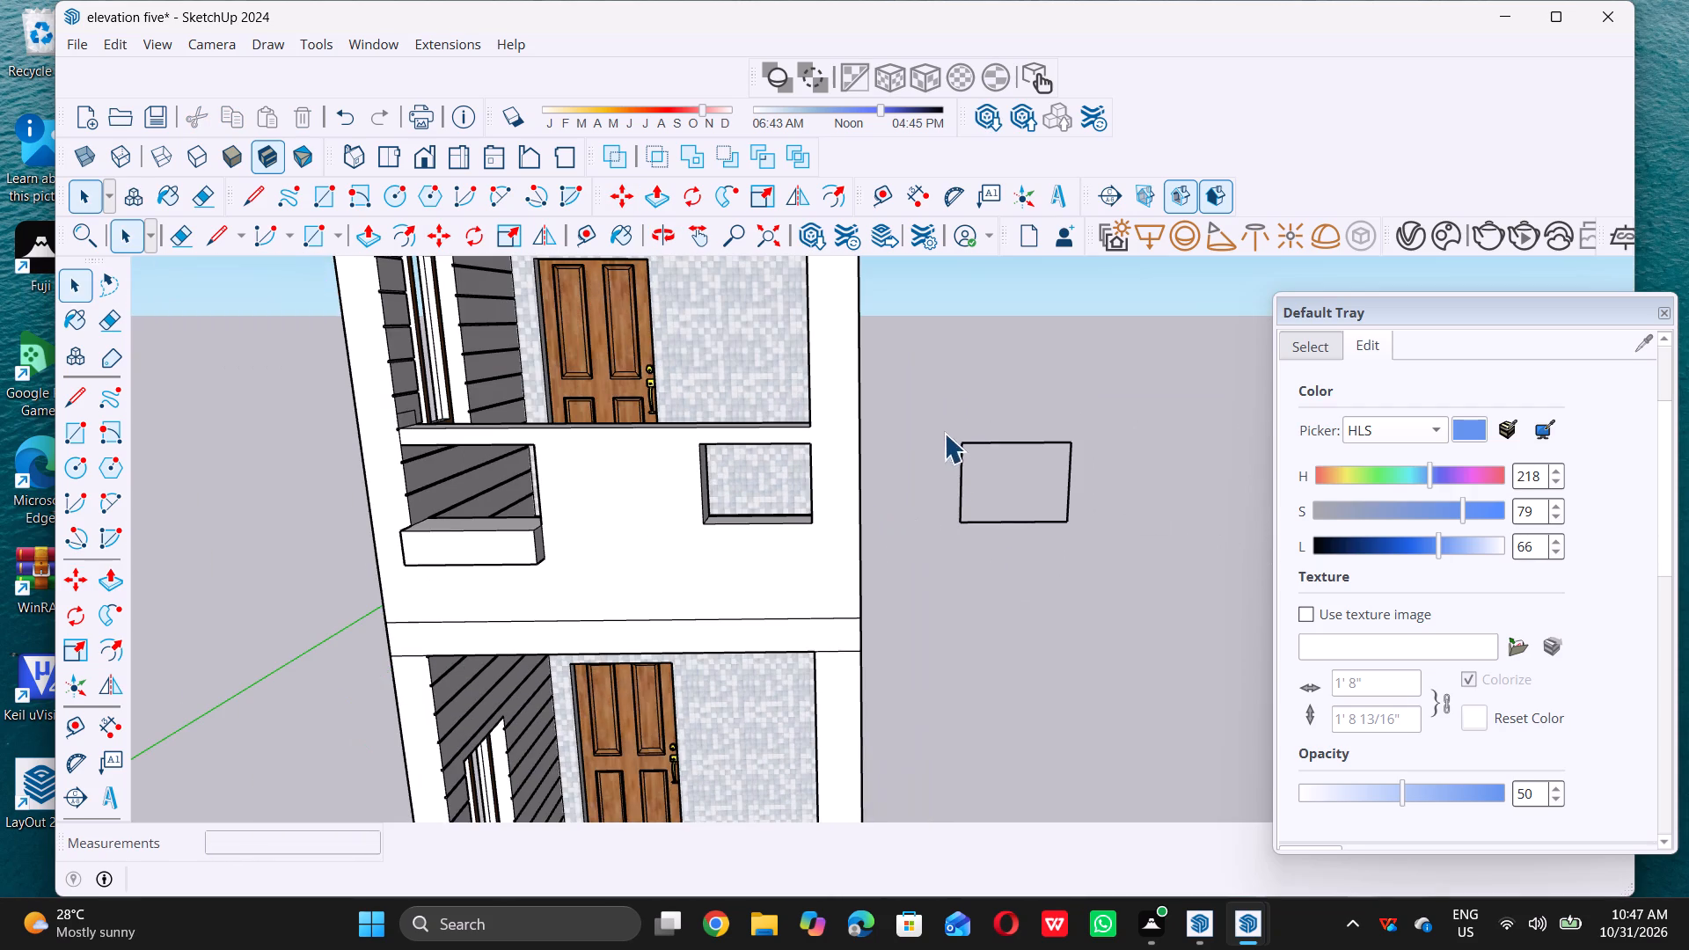
{"action": "double_click", "coordinate": [934, 406]}
{"action": "left_click_drag", "start_coordinate": [952, 424], "coordinate": [1186, 601]}
{"action": "double_click", "coordinate": [1186, 601]}
{"action": "left_click_drag", "start_coordinate": [929, 406], "coordinate": [931, 410]}
{"action": "left_click_drag", "start_coordinate": [931, 410], "coordinate": [1154, 595]}
{"action": "left_click", "coordinate": [1154, 591]}
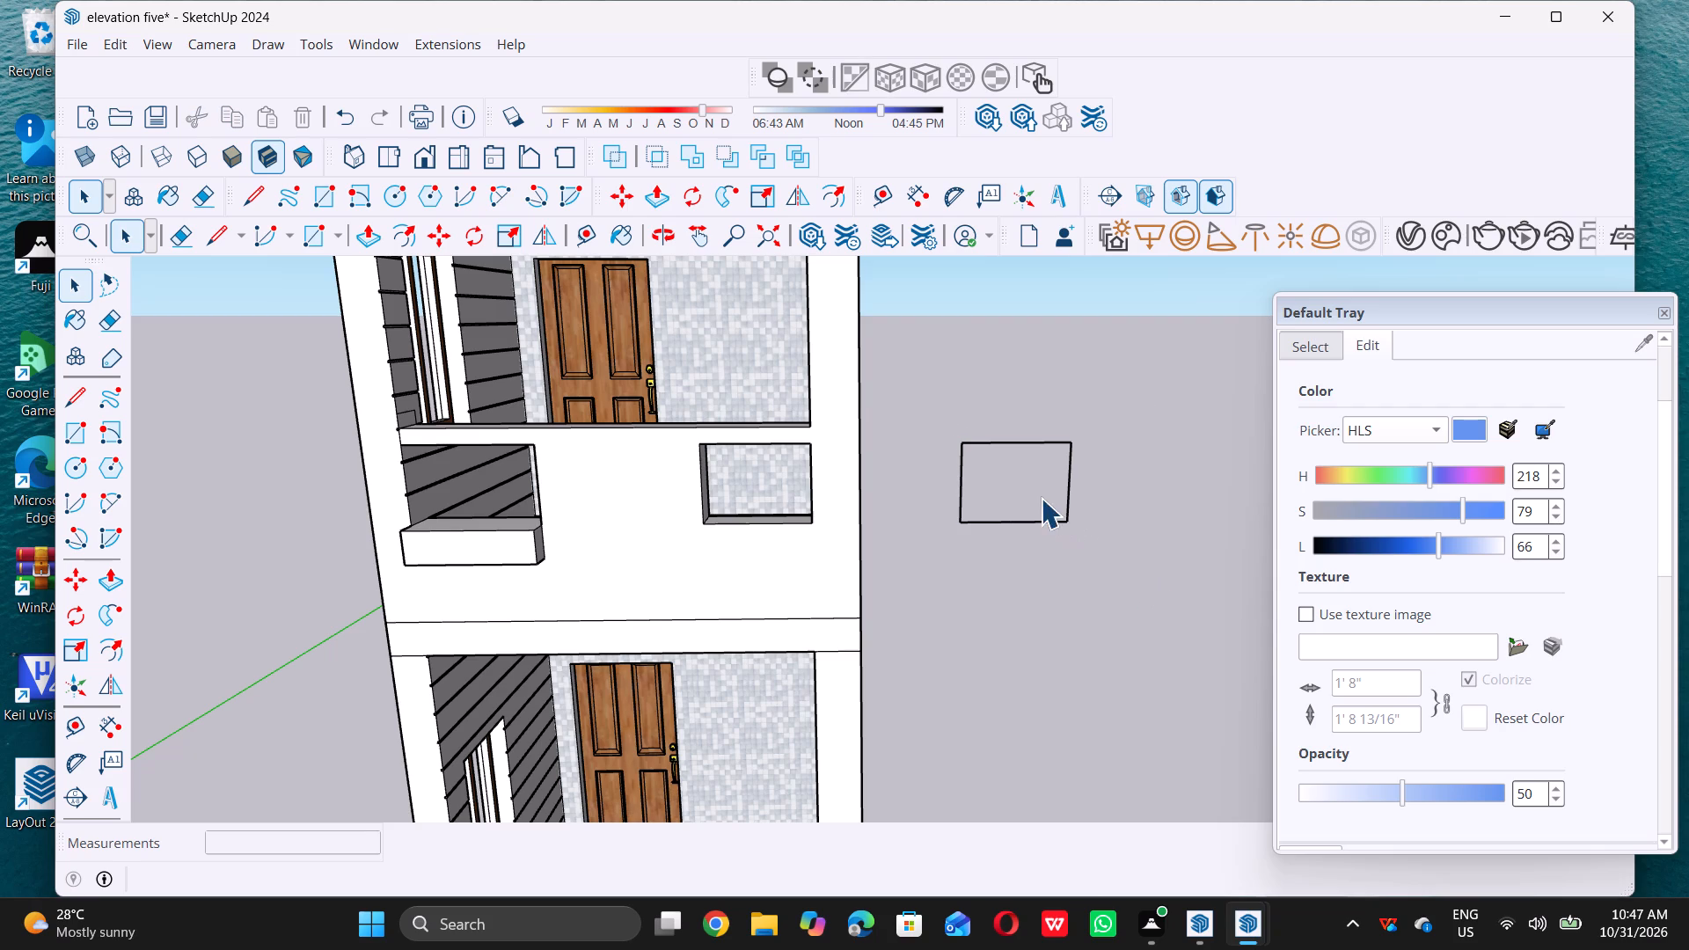
{"action": "left_click", "coordinate": [1044, 499]}
{"action": "double_click", "coordinate": [1066, 532]}
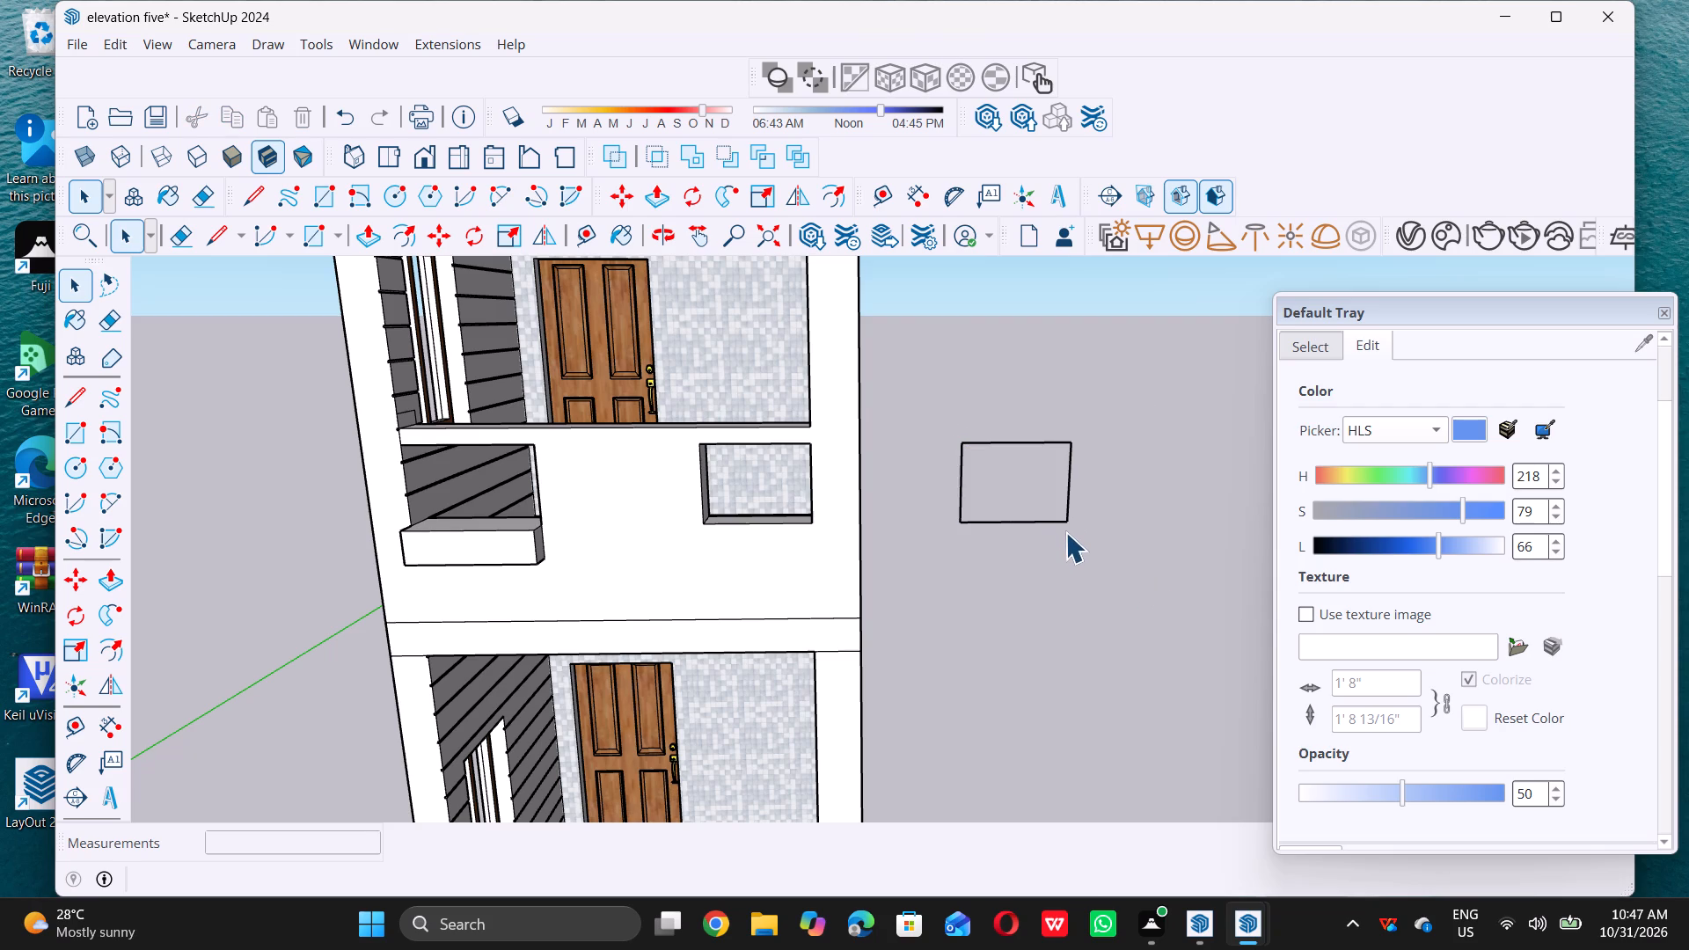
{"action": "left_click", "coordinate": [1062, 522]}
{"action": "triple_click", "coordinate": [1057, 522]}
{"action": "triple_click", "coordinate": [1057, 521]}
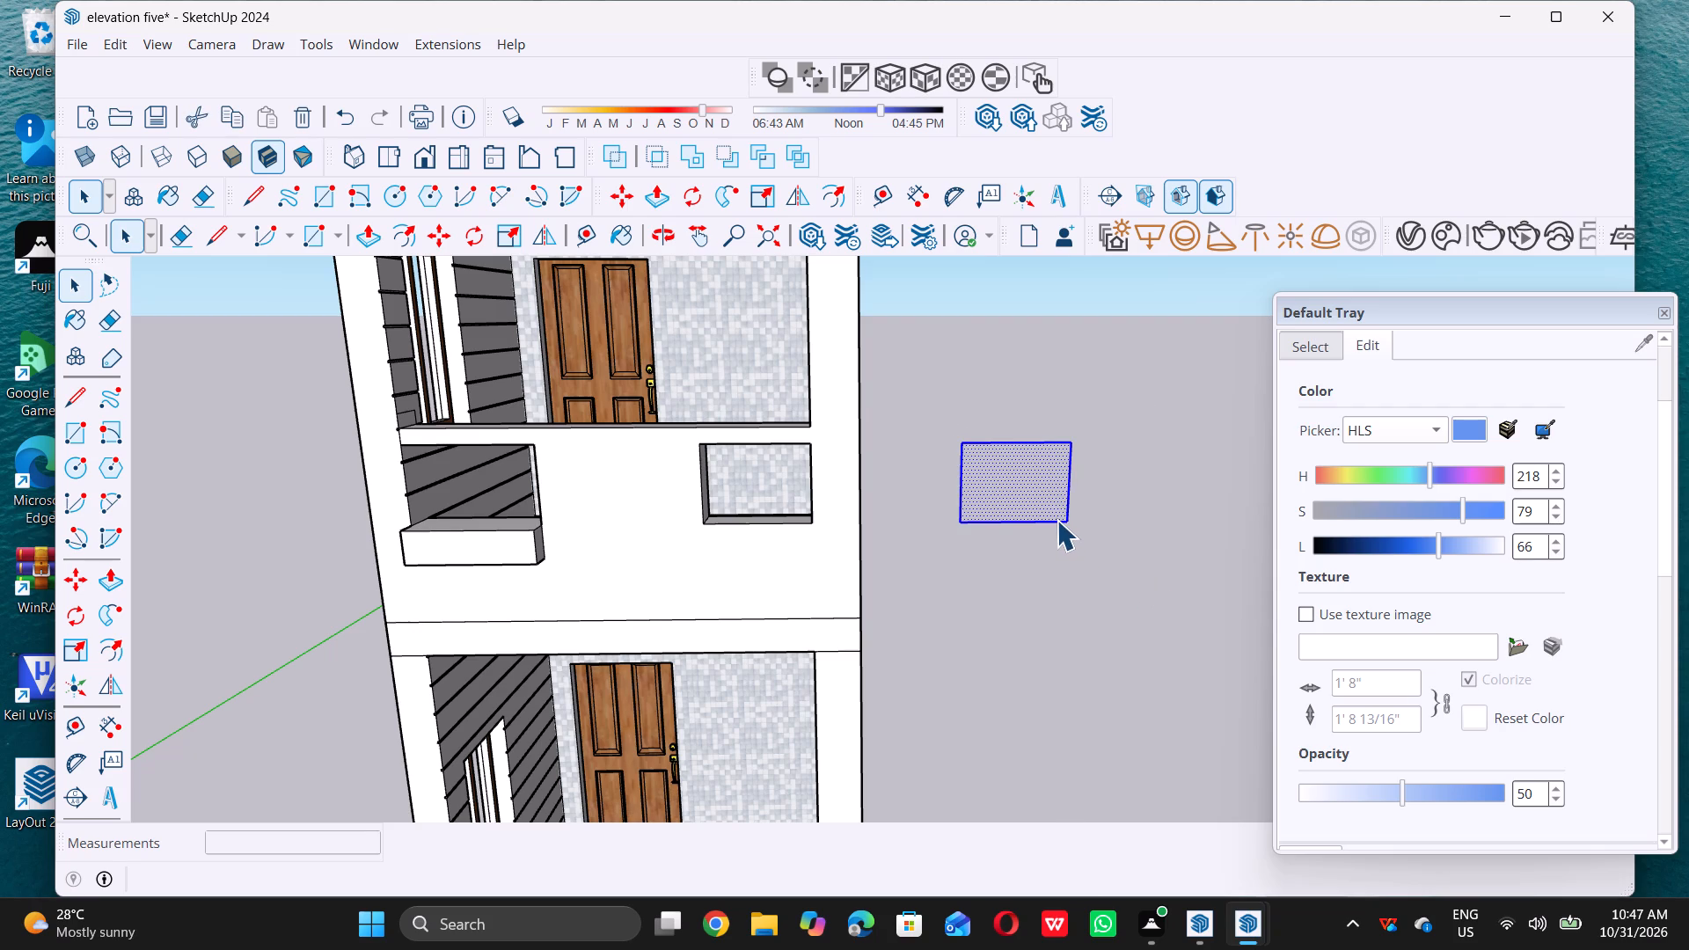
{"action": "scroll", "coordinate": [1474, 700], "scroll_direction": "down", "scroll_amount": 4}
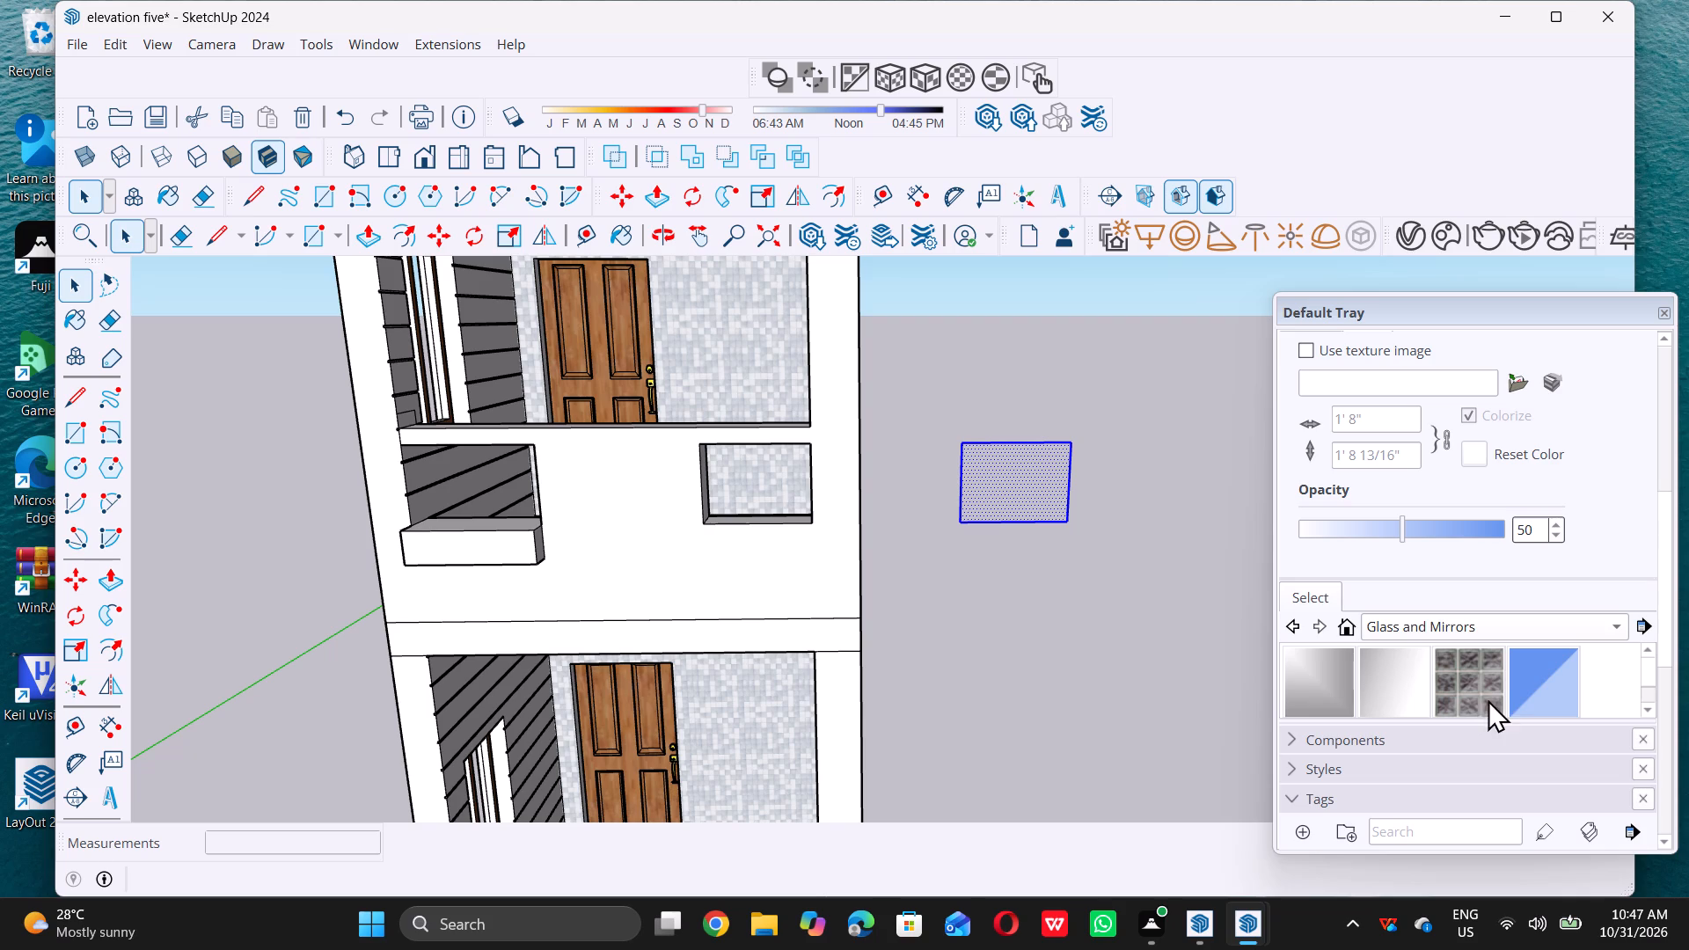
{"action": "double_click", "coordinate": [1556, 680]}
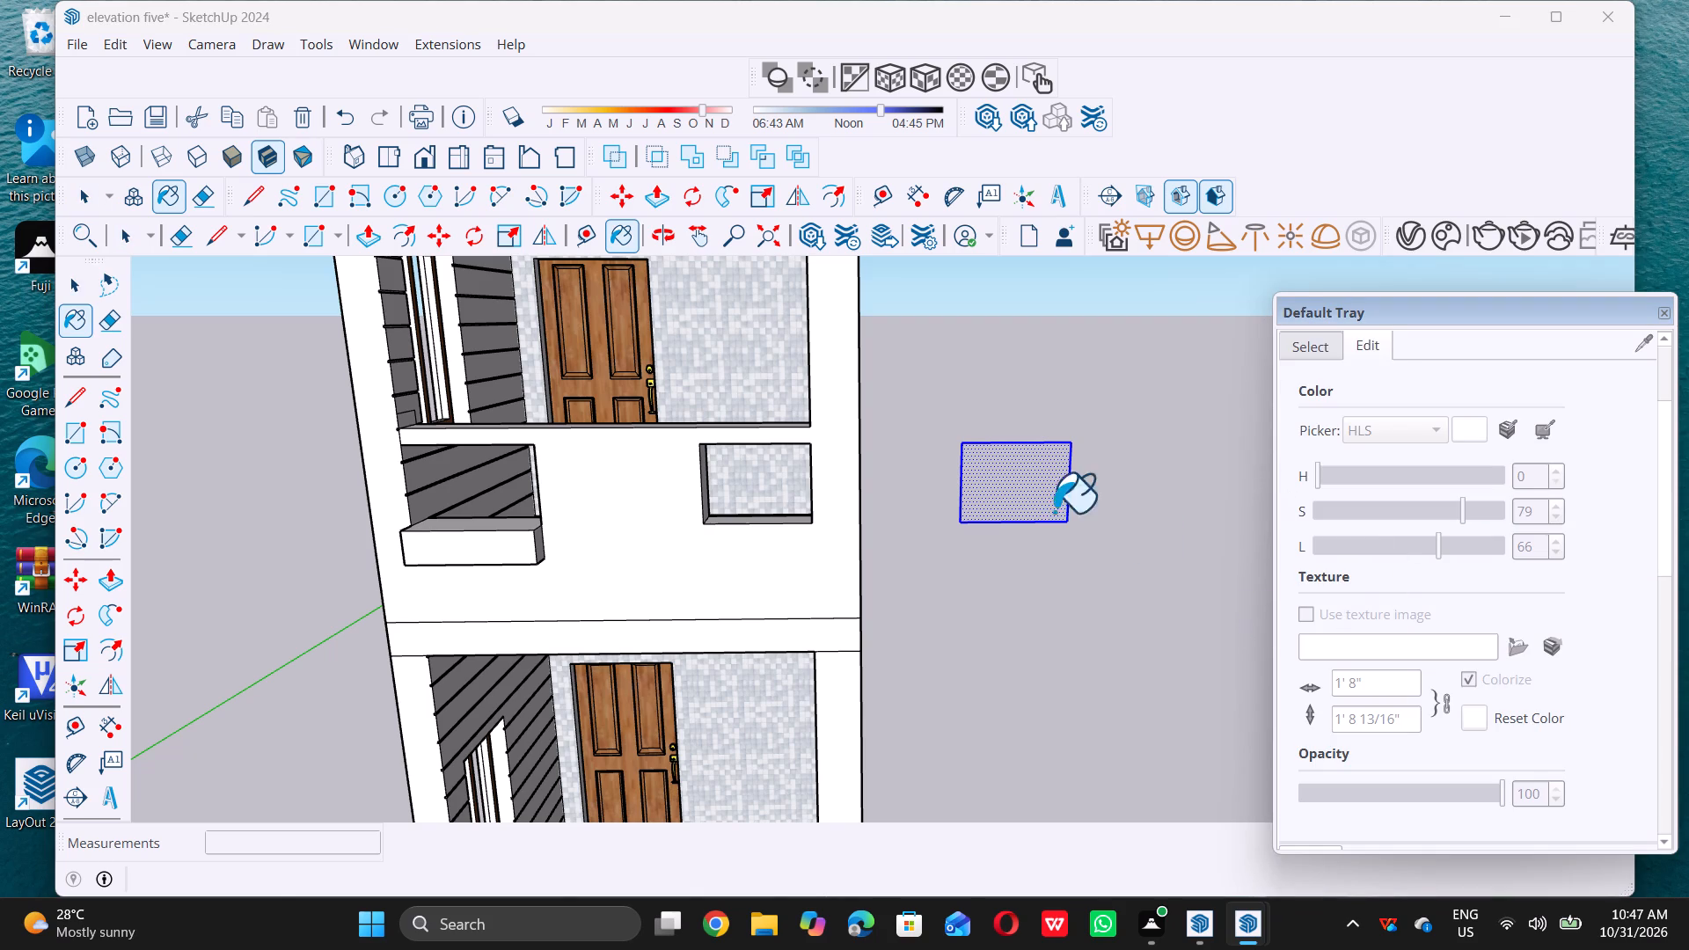
{"action": "left_click", "coordinate": [1030, 493]}
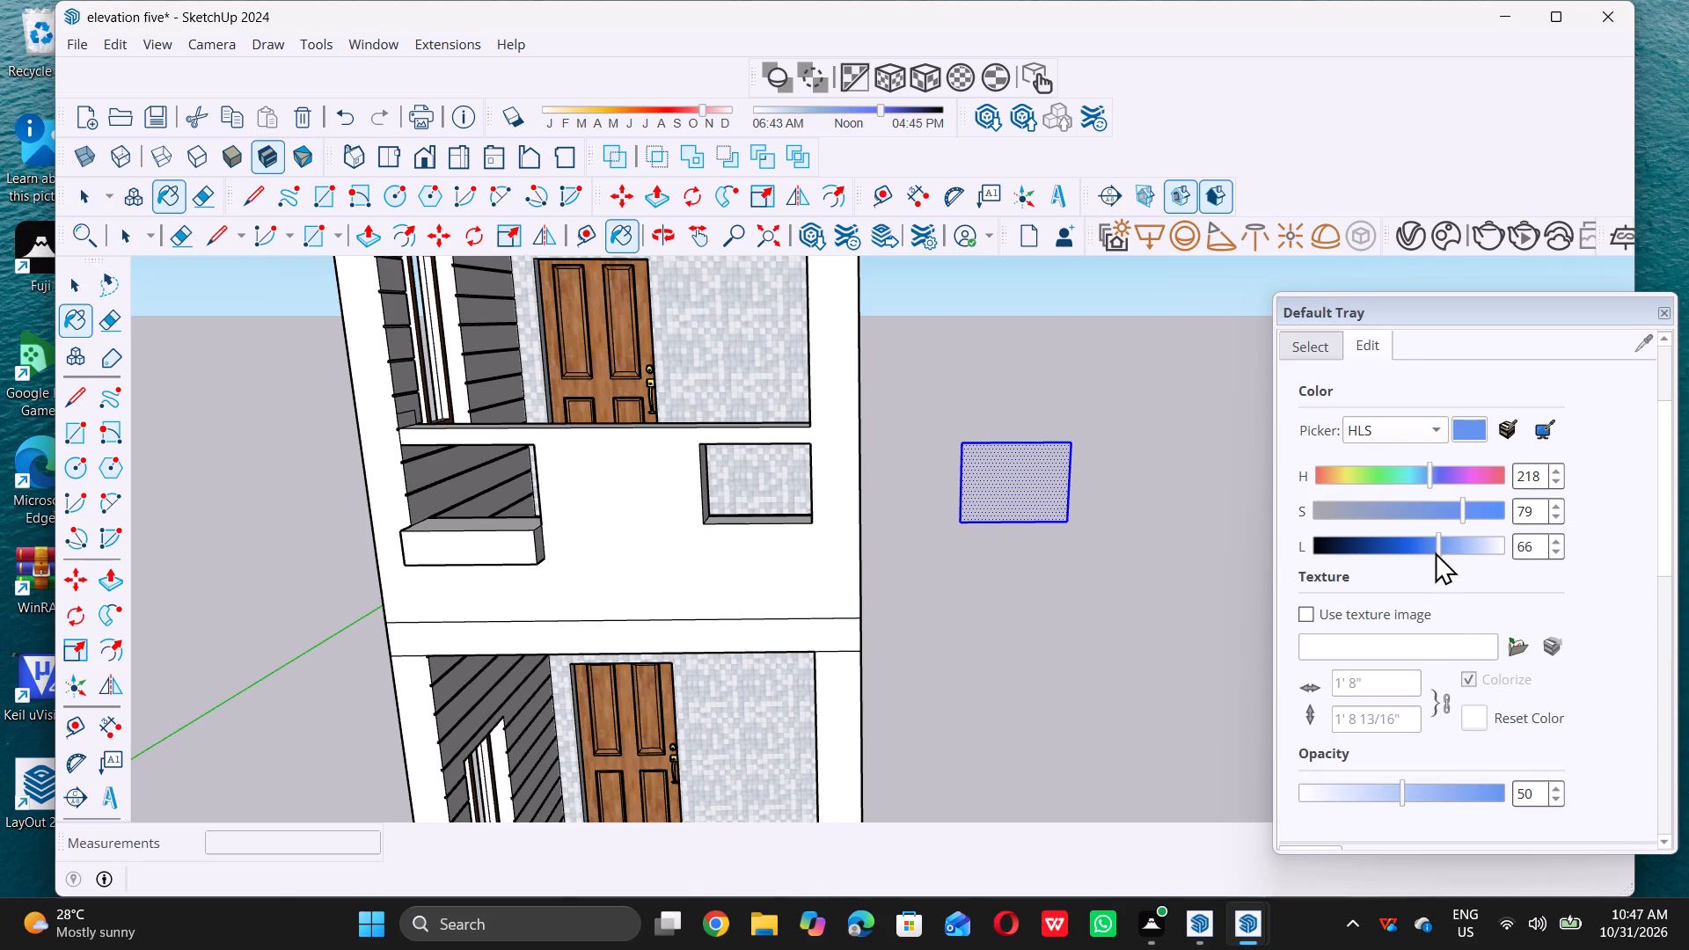
Set the Translucent Glass Blue material's saturation to 90 and lightness to 46, and apply it to the selected panel.
{"action": "triple_click", "coordinate": [1465, 508]}
{"action": "left_click_drag", "start_coordinate": [1472, 508], "coordinate": [1483, 508]}
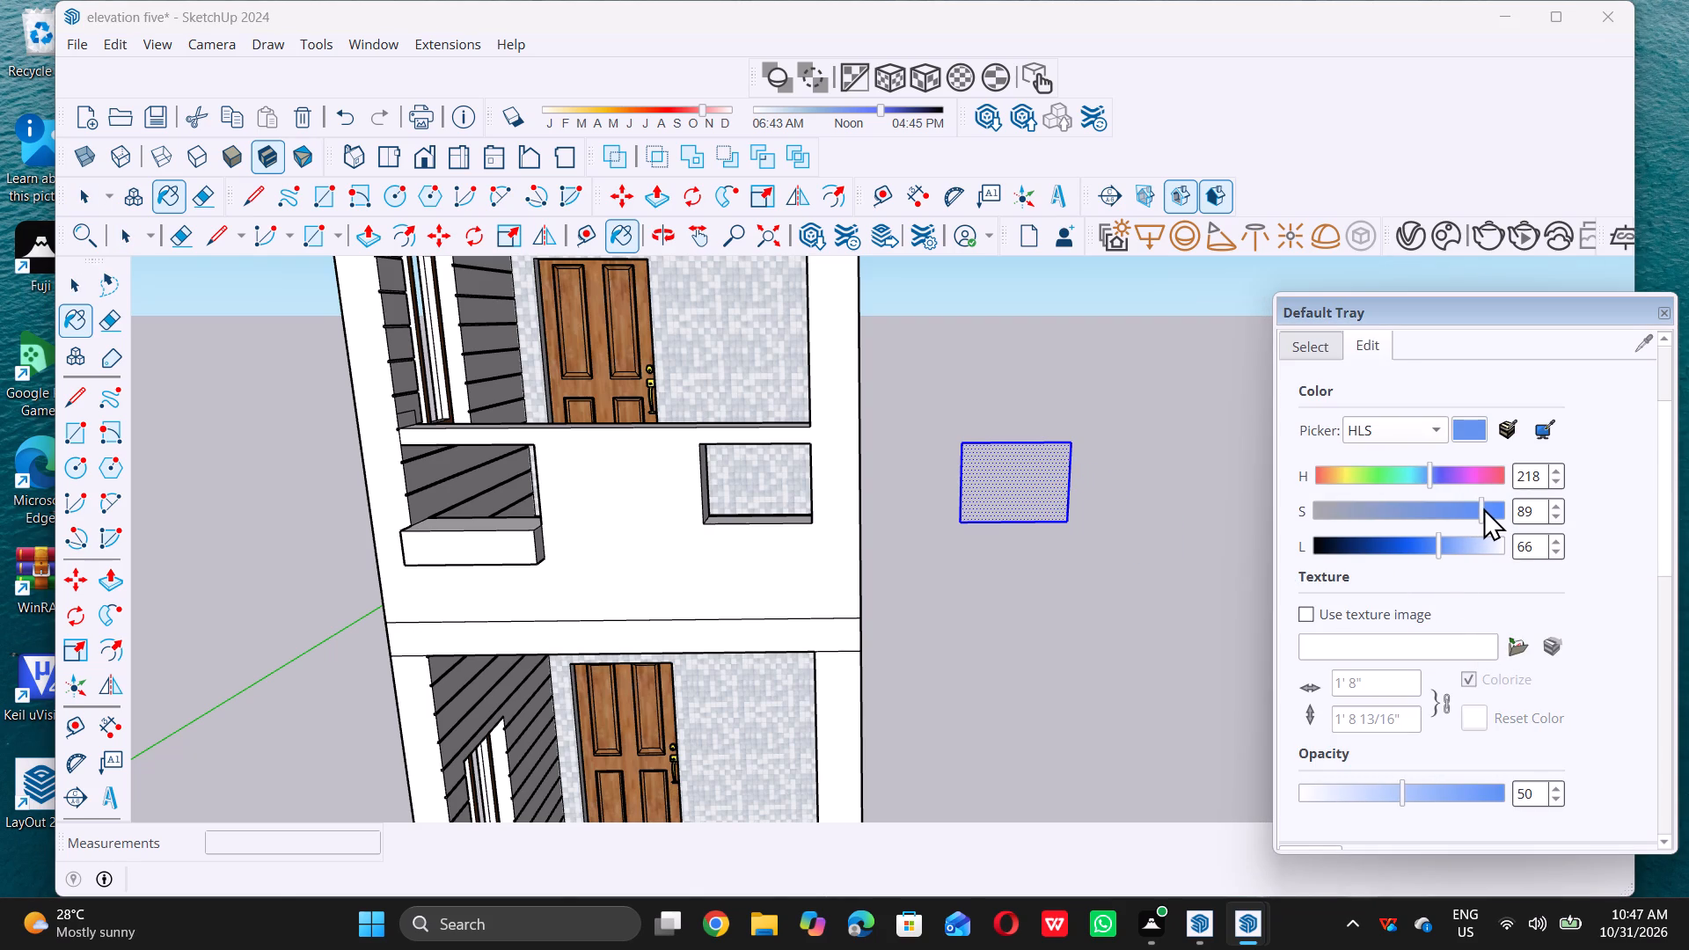
{"action": "left_click_drag", "start_coordinate": [1483, 508], "coordinate": [1486, 507]}
{"action": "left_click", "coordinate": [1486, 507]}
{"action": "left_click", "coordinate": [1437, 549]}
{"action": "left_click_drag", "start_coordinate": [1437, 549], "coordinate": [1428, 548]}
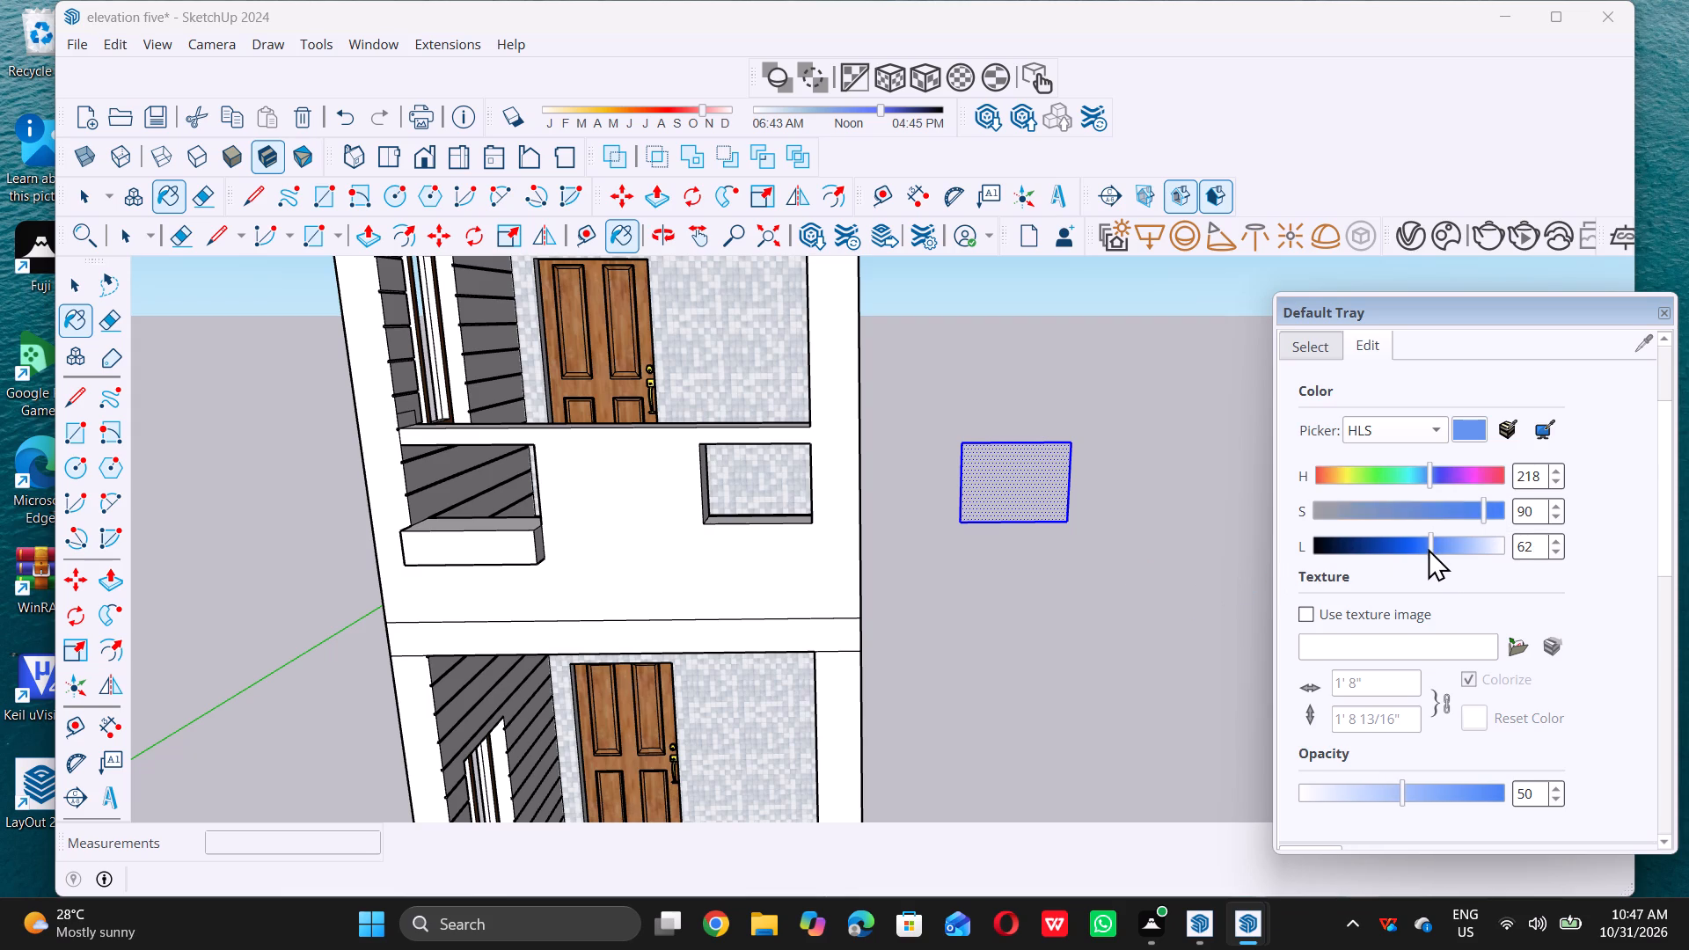
{"action": "left_click_drag", "start_coordinate": [1428, 548], "coordinate": [1427, 547]}
{"action": "left_click_drag", "start_coordinate": [1427, 547], "coordinate": [1415, 544]}
{"action": "double_click", "coordinate": [1415, 544]}
{"action": "left_click_drag", "start_coordinate": [1414, 544], "coordinate": [1403, 544]}
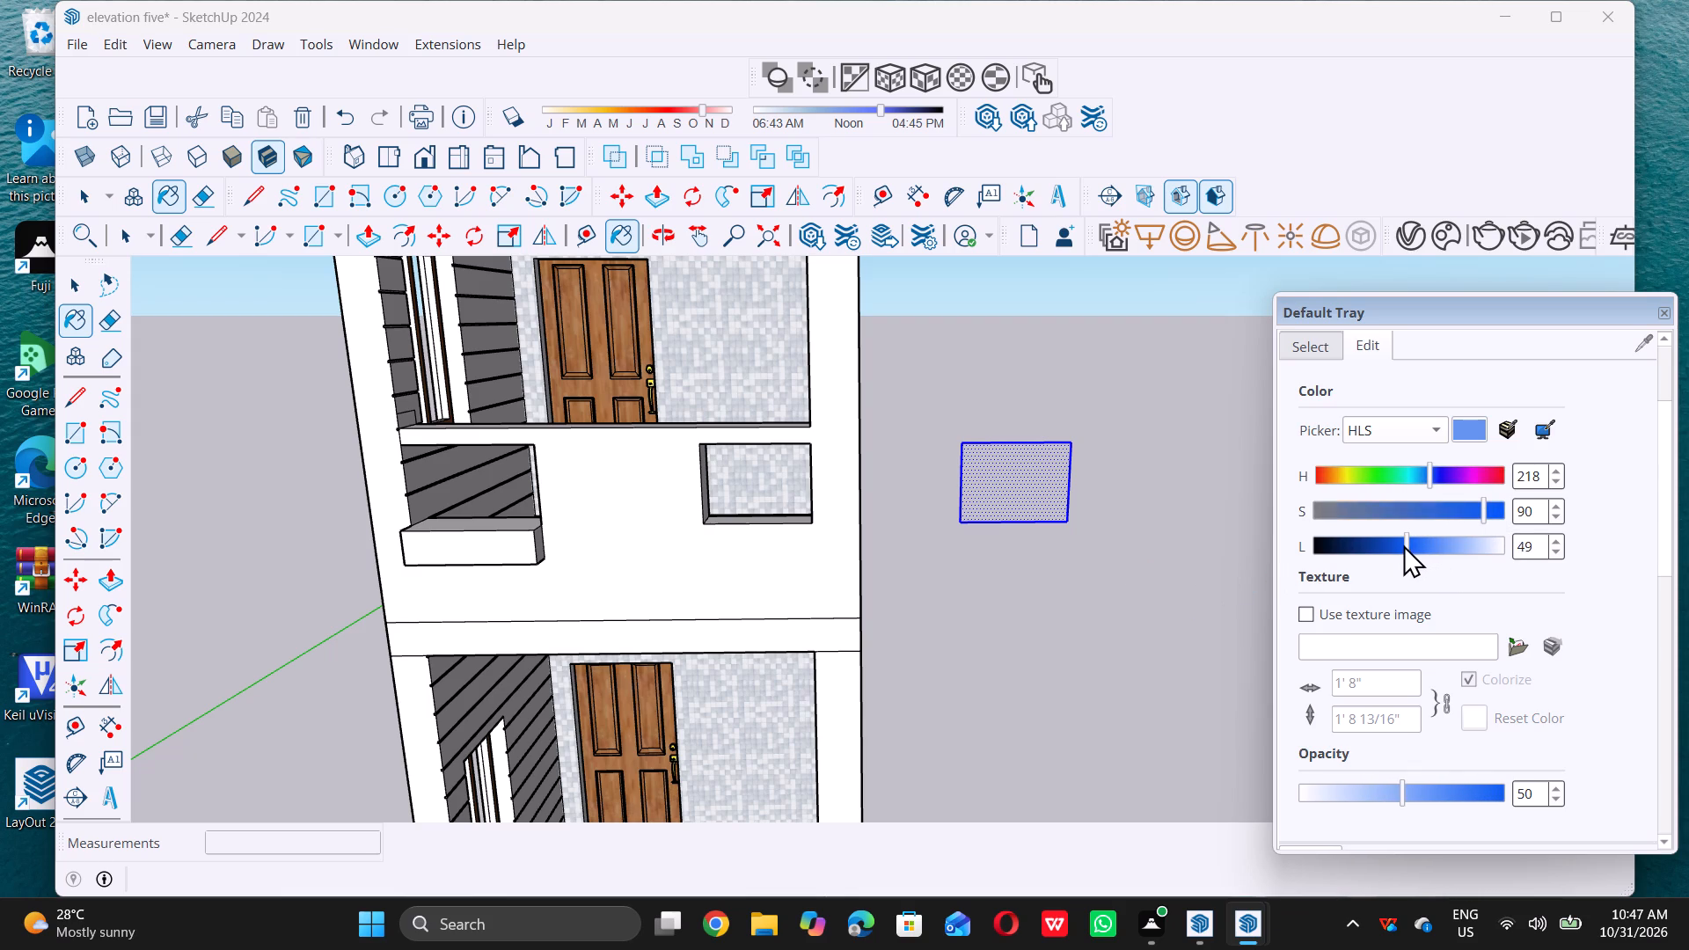
{"action": "left_click_drag", "start_coordinate": [1403, 544], "coordinate": [1401, 544]}
{"action": "left_click", "coordinate": [1401, 544]}
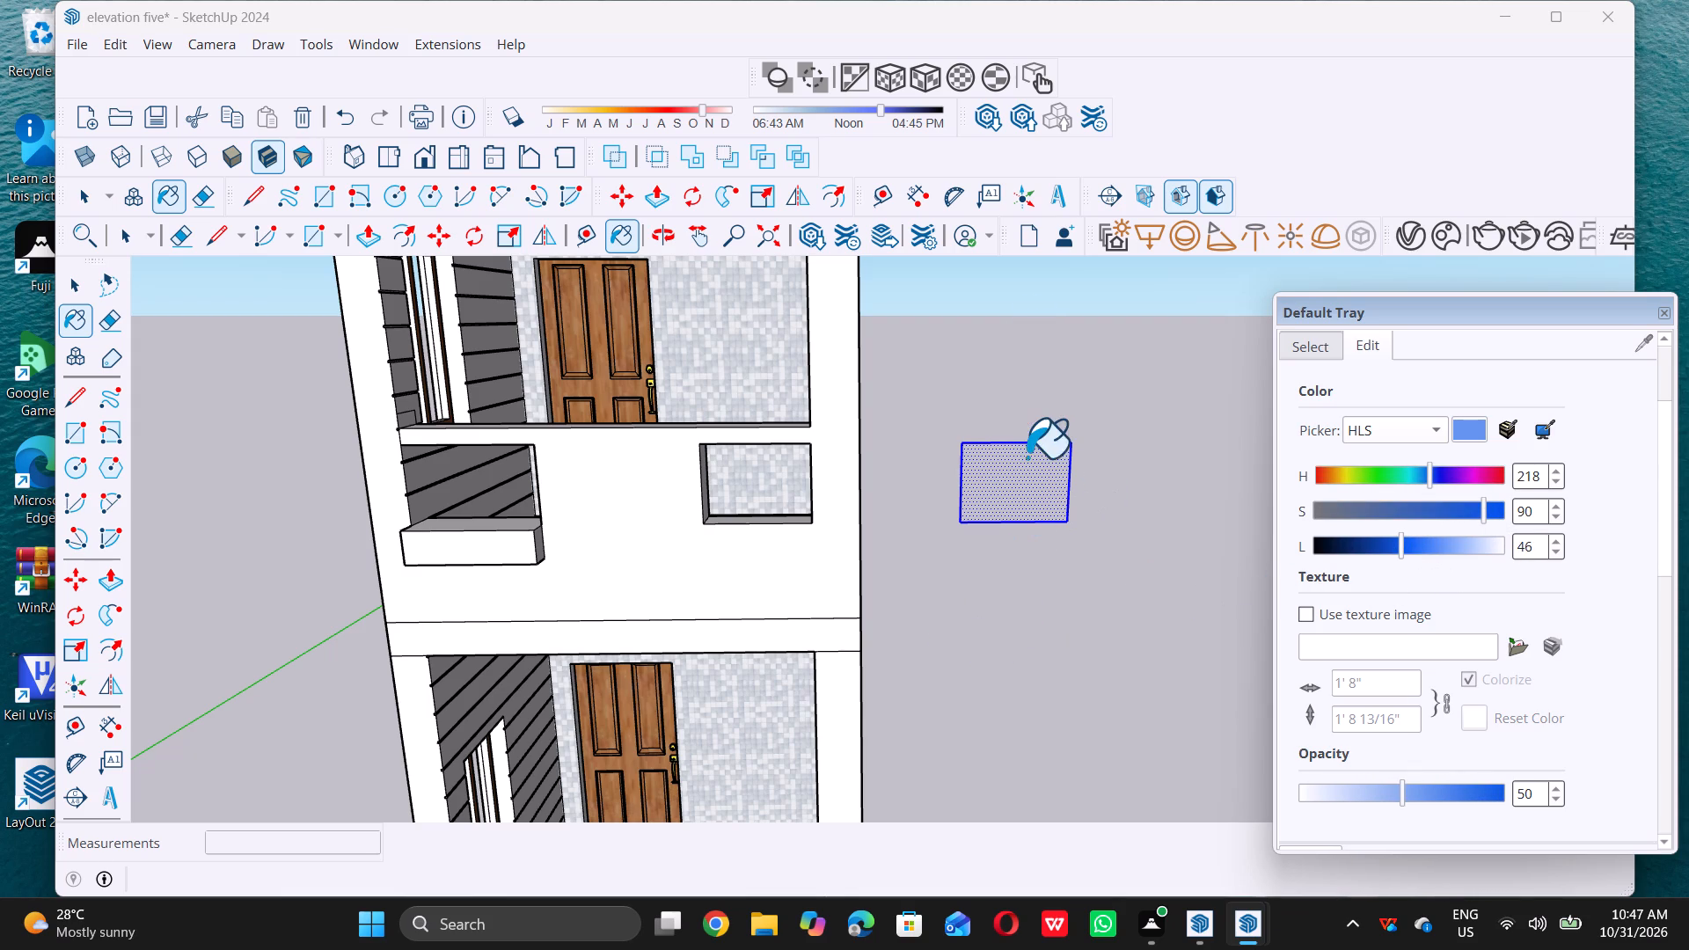
{"action": "left_click", "coordinate": [1023, 471]}
{"action": "right_click", "coordinate": [1023, 471]}
{"action": "left_click", "coordinate": [1023, 471]}
{"action": "key", "text": "space"}
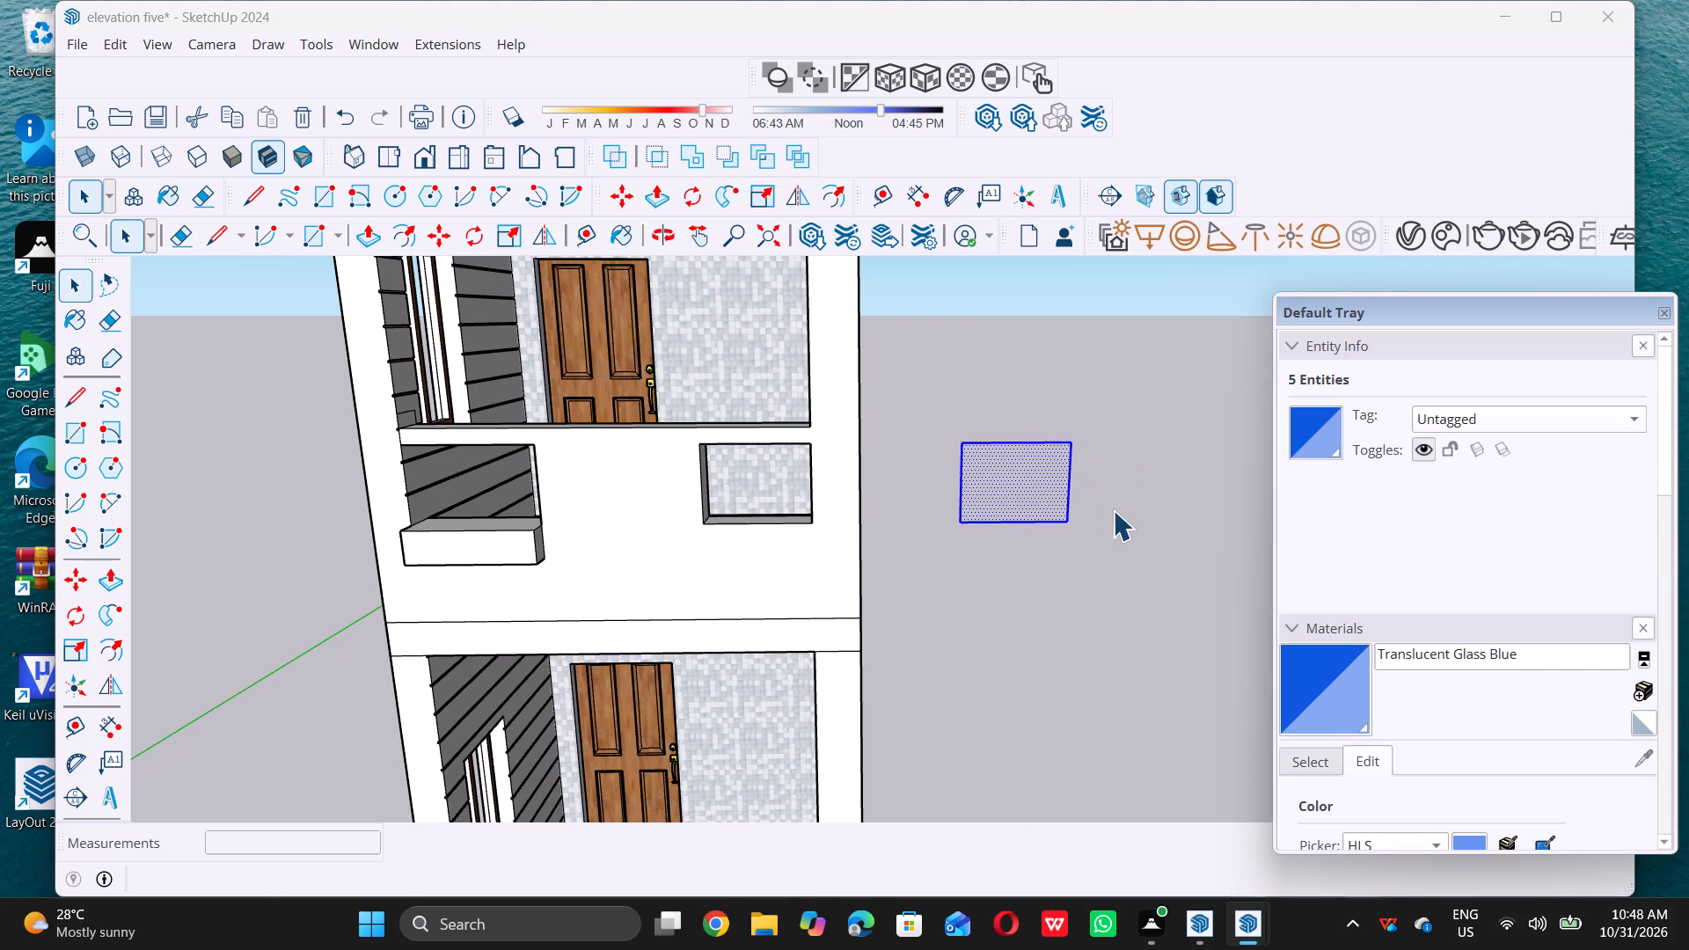
Move the glass panel by its lower corner about 5' 4 3/16" into the balcony wall's opening without the ledge, set back within the wall thickness.
{"action": "key", "text": "m"}
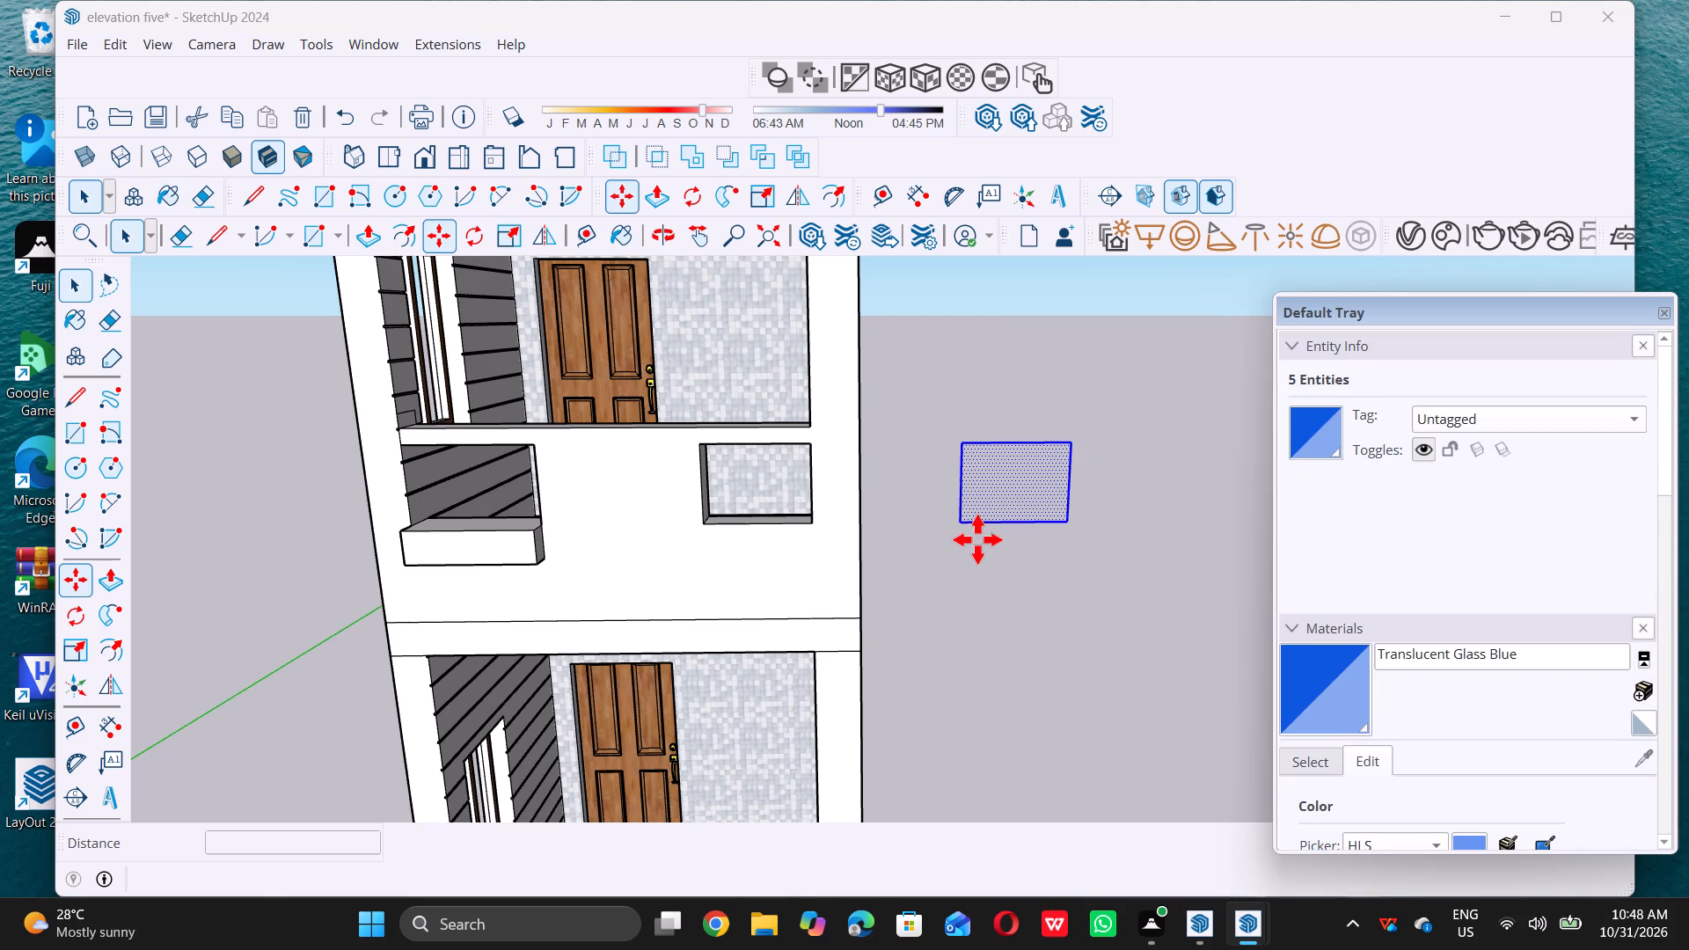
{"action": "double_click", "coordinate": [960, 523]}
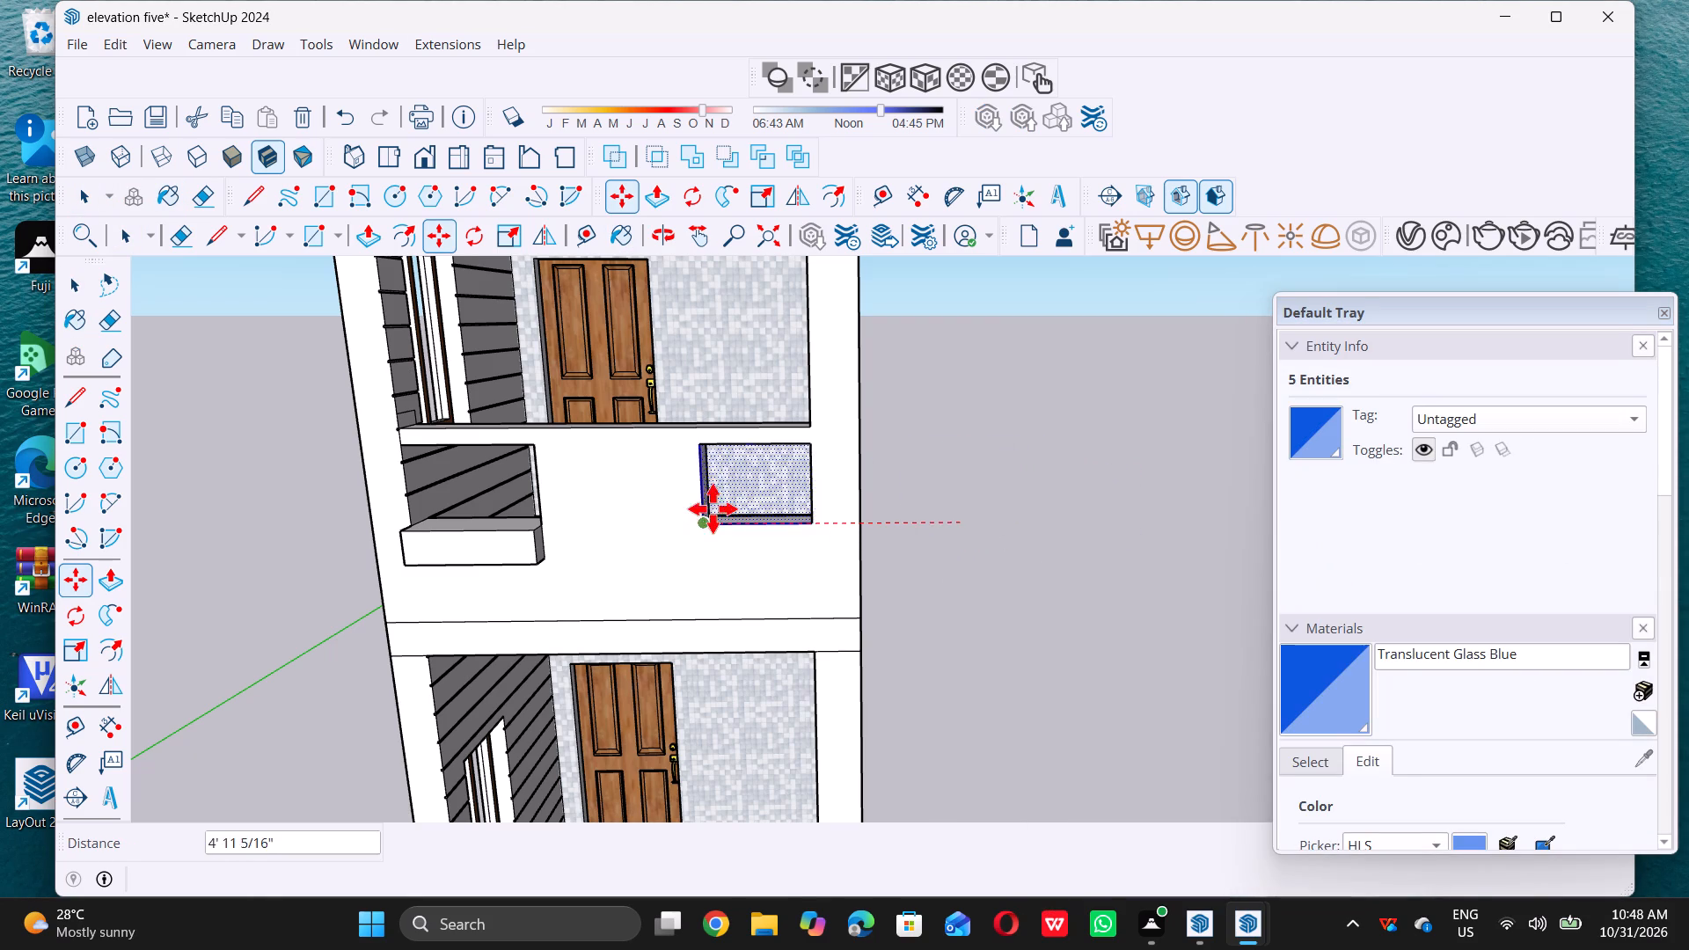
{"action": "middle_click_drag", "start_coordinate": [712, 507], "coordinate": [691, 554]}
{"action": "middle_click", "coordinate": [691, 554]}
{"action": "scroll", "coordinate": [694, 549], "scroll_direction": "up", "scroll_amount": 11}
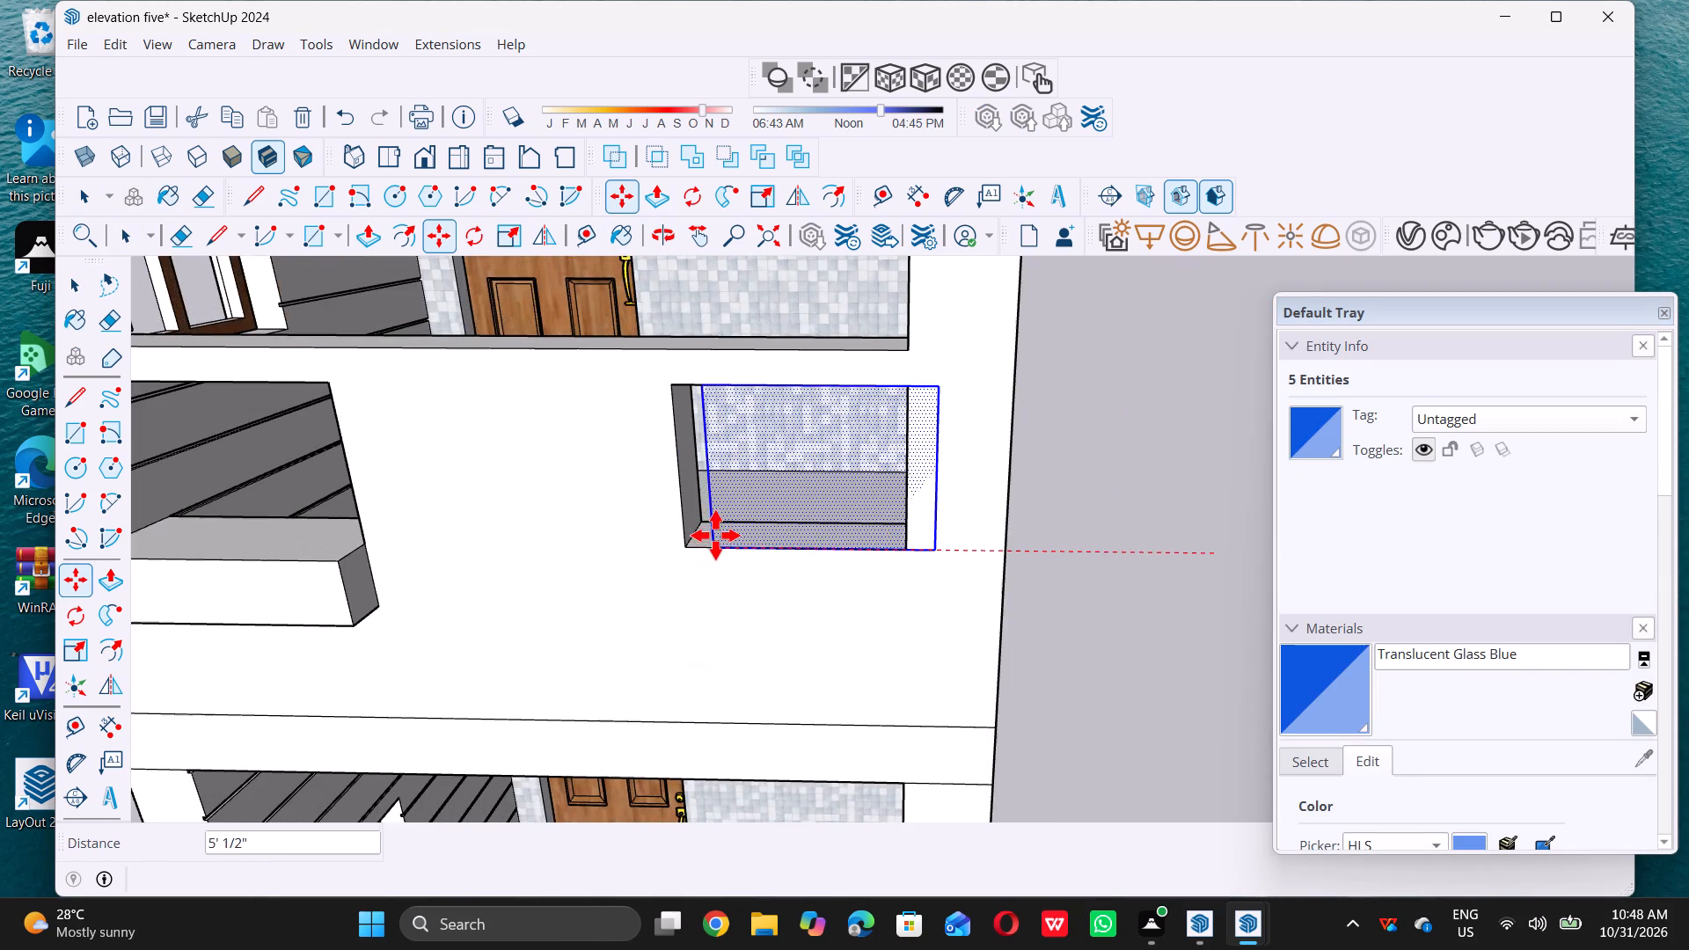
{"action": "scroll", "coordinate": [712, 529], "scroll_direction": "up", "scroll_amount": 11}
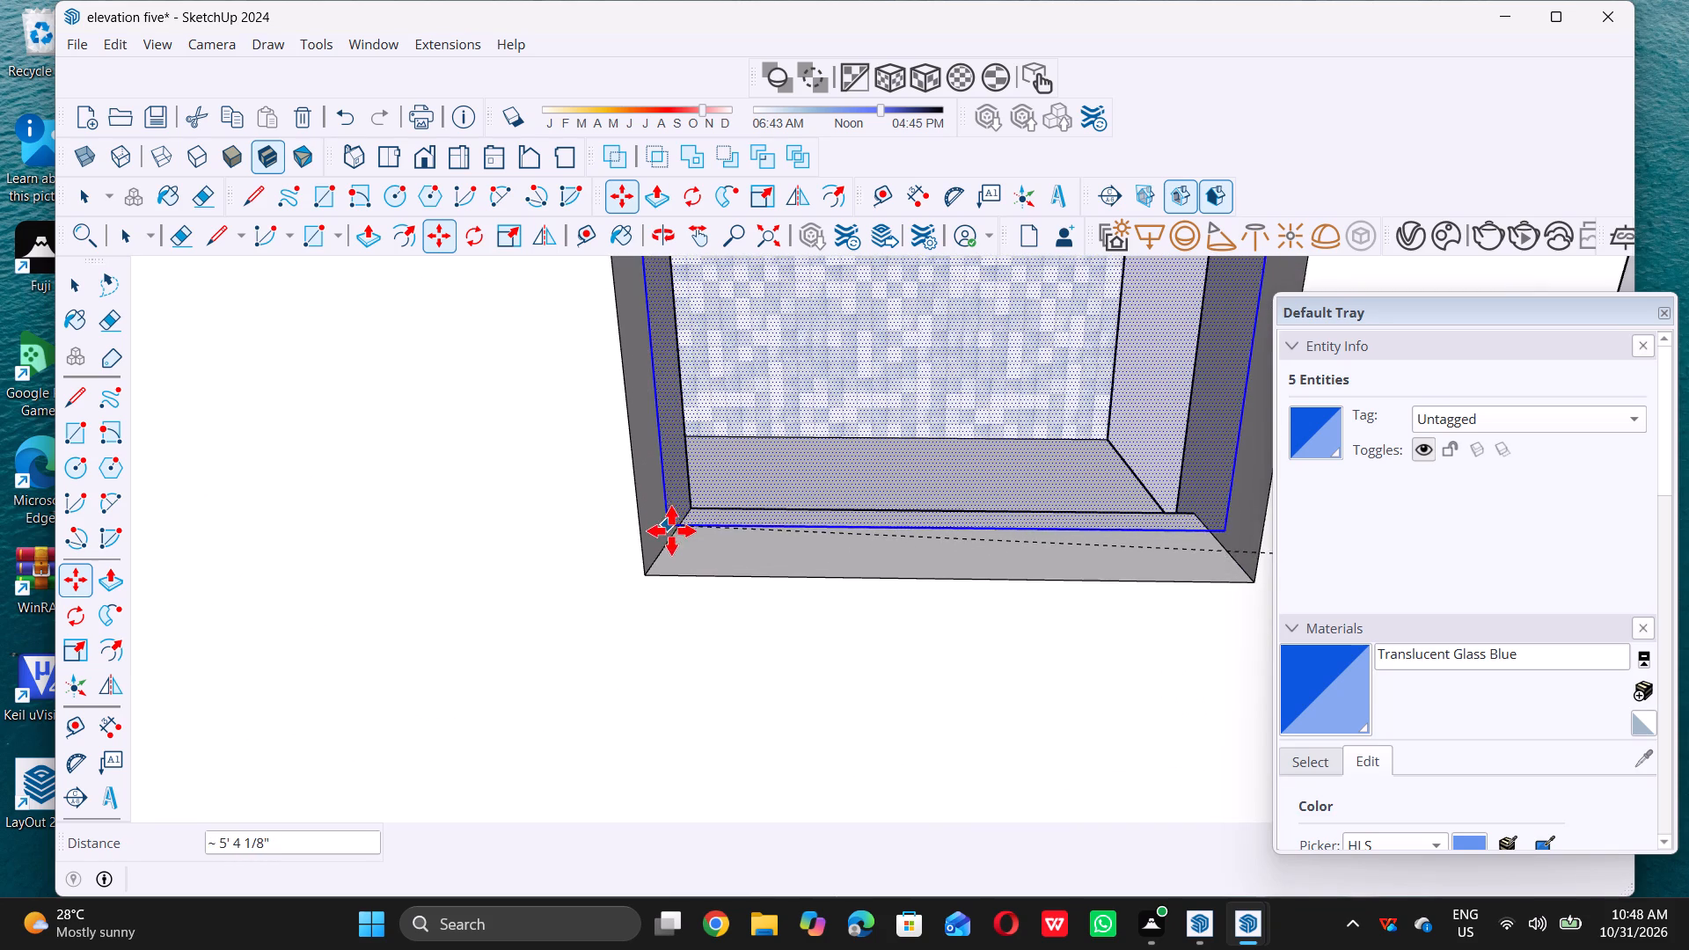
{"action": "double_click", "coordinate": [676, 537]}
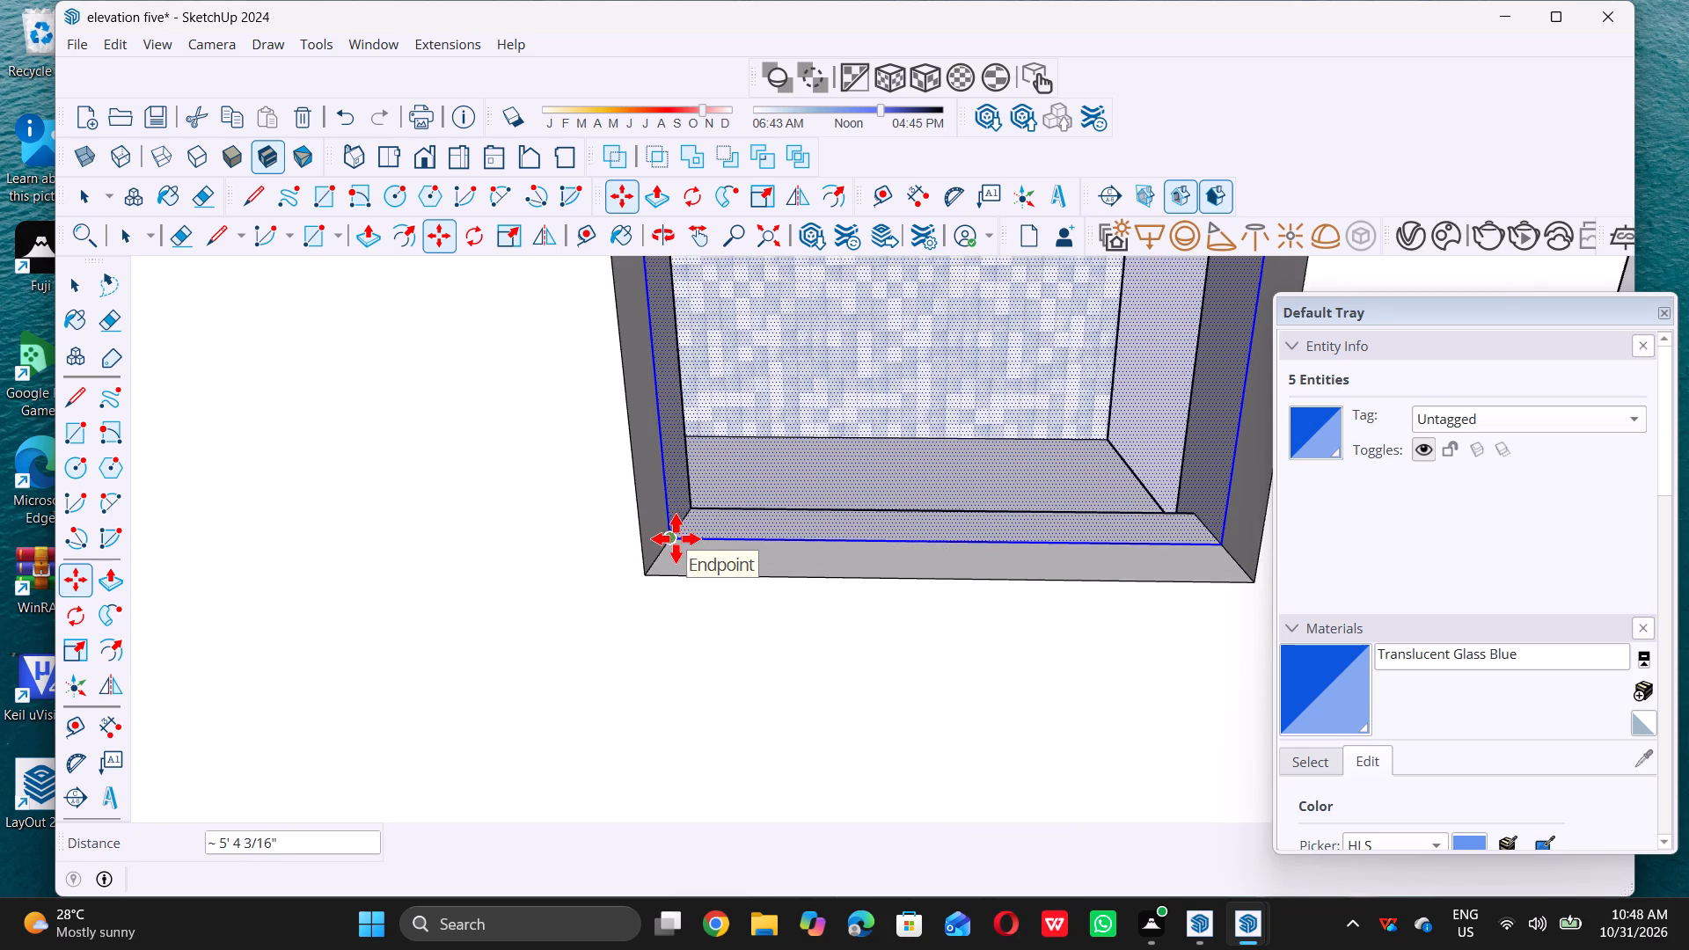
{"action": "key", "text": "space"}
{"action": "scroll", "coordinate": [676, 541], "scroll_direction": "down", "scroll_amount": 14}
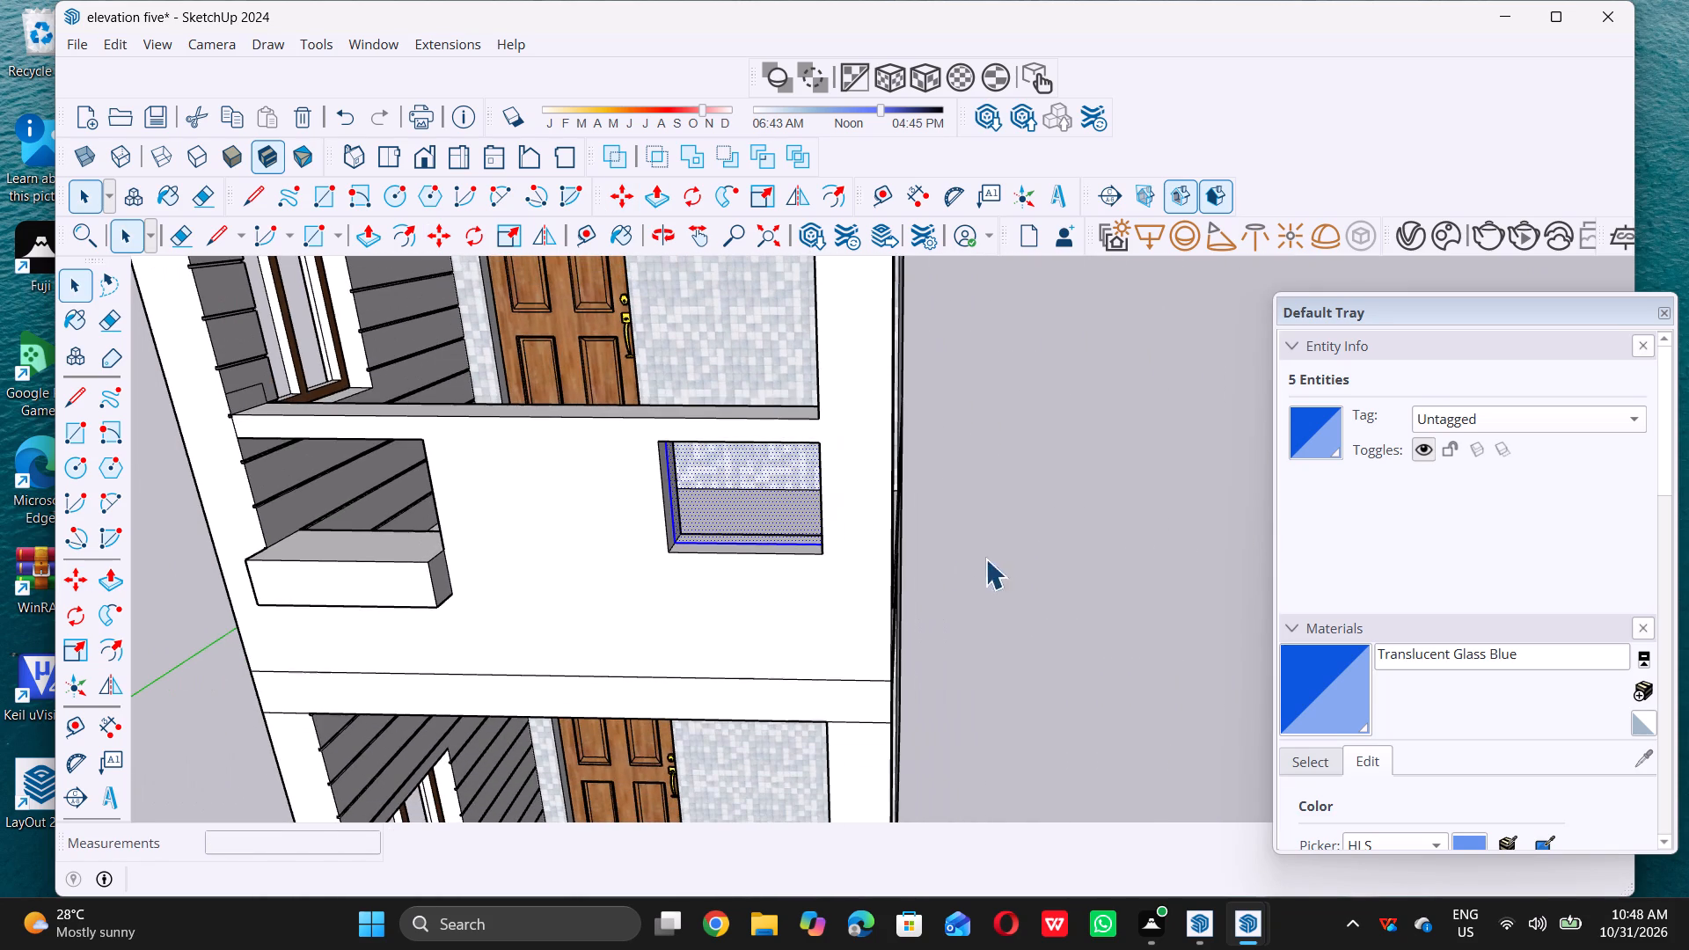
{"action": "left_click", "coordinate": [1135, 557]}
Examine the glass panel in the balcony wall opening from the front and at an angle.
{"action": "scroll", "coordinate": [1170, 525], "scroll_direction": "down", "scroll_amount": 3}
{"action": "middle_click_drag", "start_coordinate": [885, 555], "coordinate": [914, 445]}
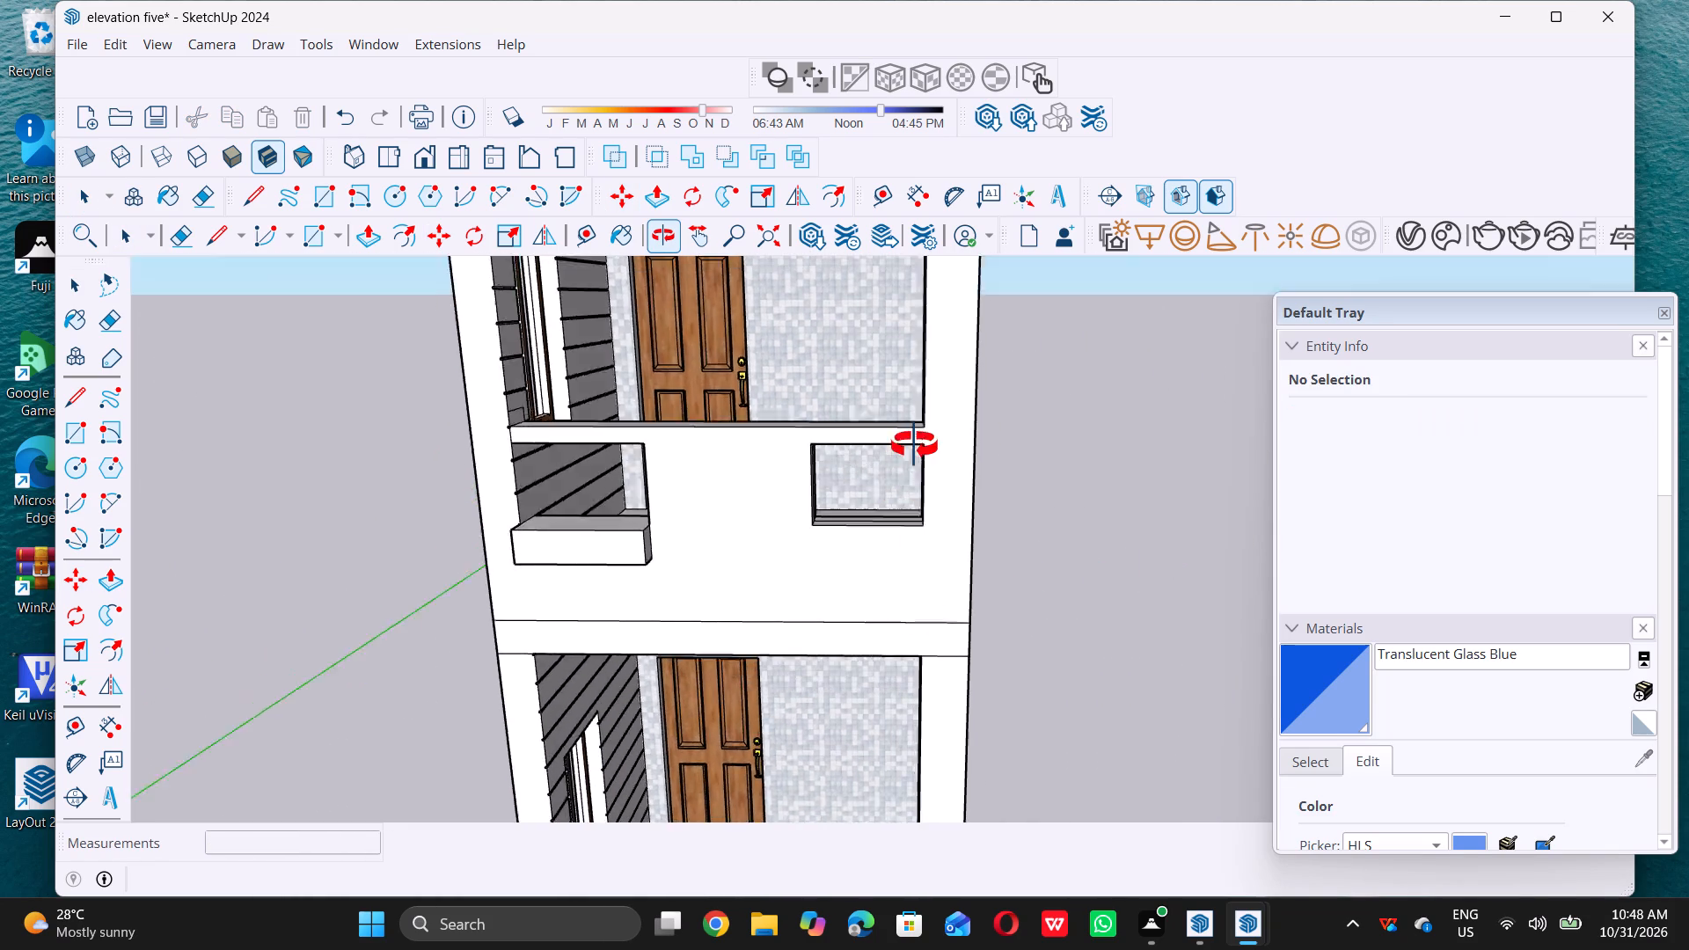
{"action": "middle_click_drag", "start_coordinate": [914, 445], "coordinate": [895, 457]}
{"action": "middle_click", "coordinate": [895, 459]}
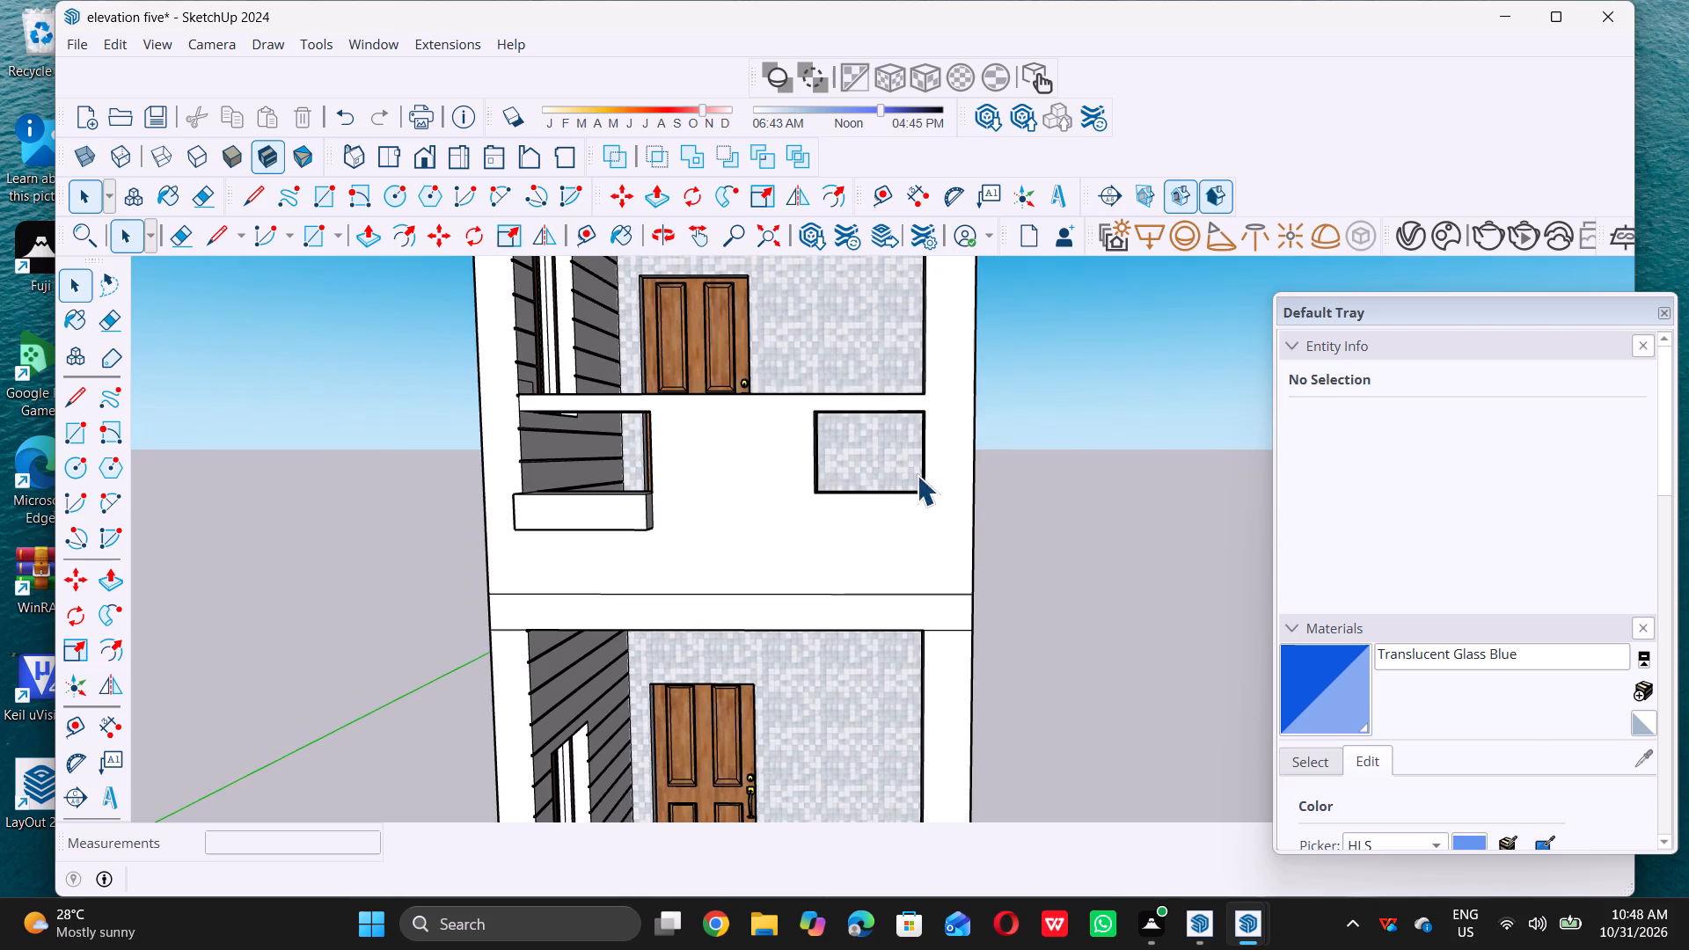
{"action": "scroll", "coordinate": [1109, 492], "scroll_direction": "down", "scroll_amount": 2}
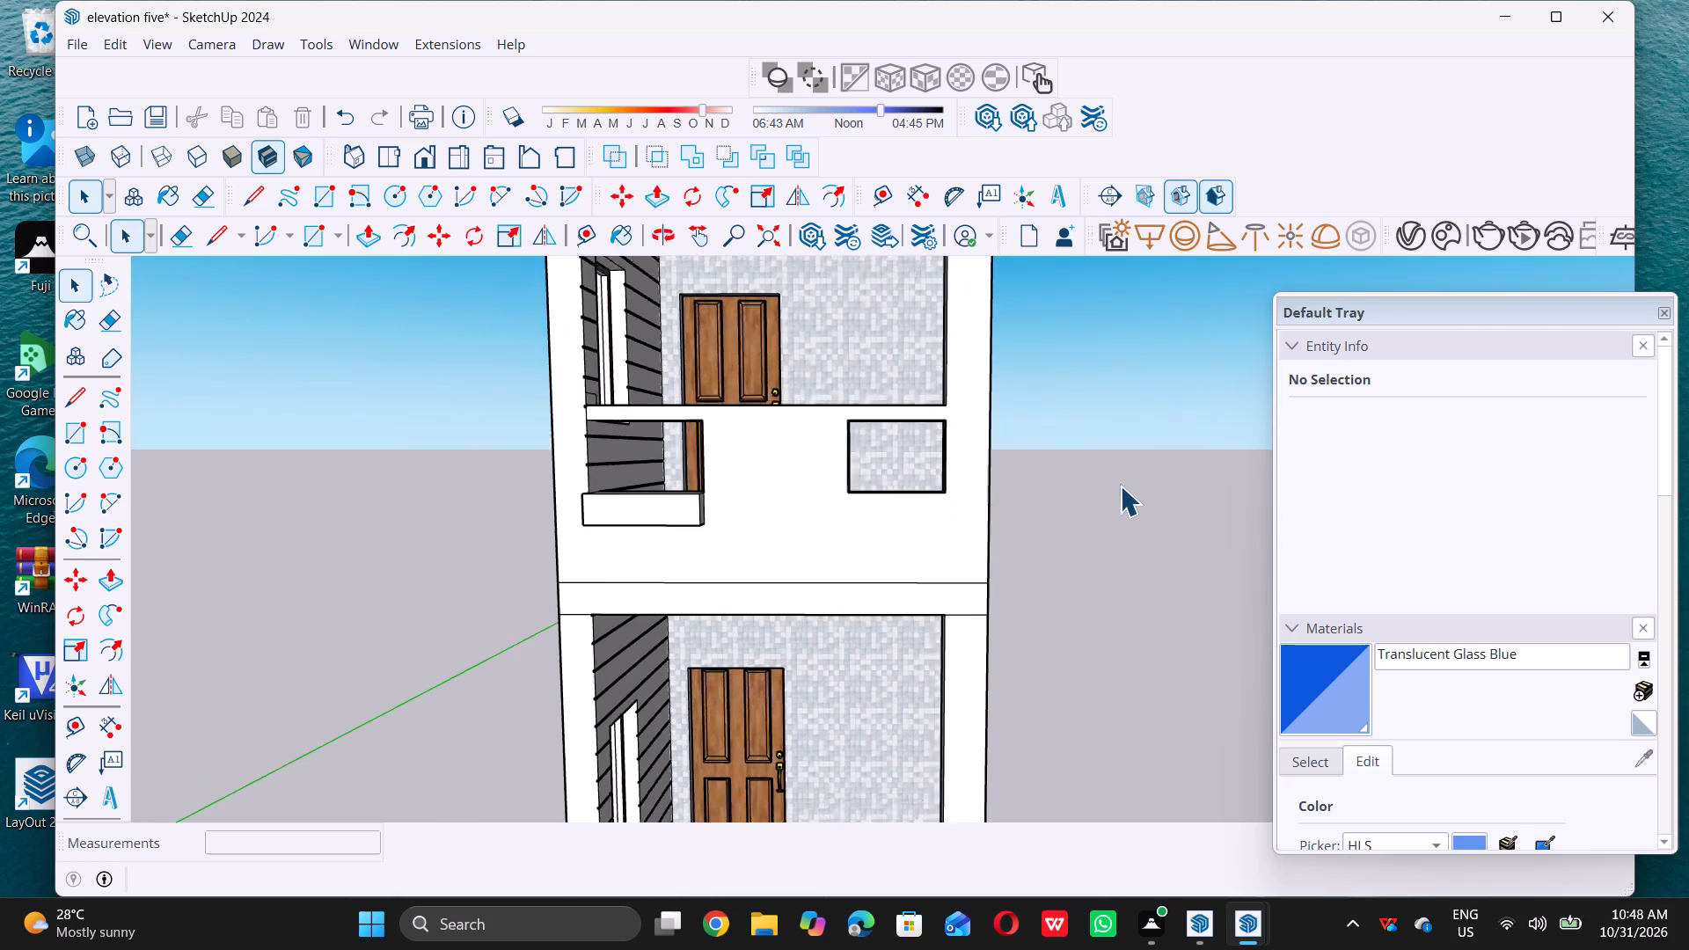
{"action": "scroll", "coordinate": [1120, 486], "scroll_direction": "down", "scroll_amount": 2}
{"action": "middle_click_drag", "start_coordinate": [1108, 478], "coordinate": [1045, 513]}
{"action": "middle_click", "coordinate": [1045, 513]}
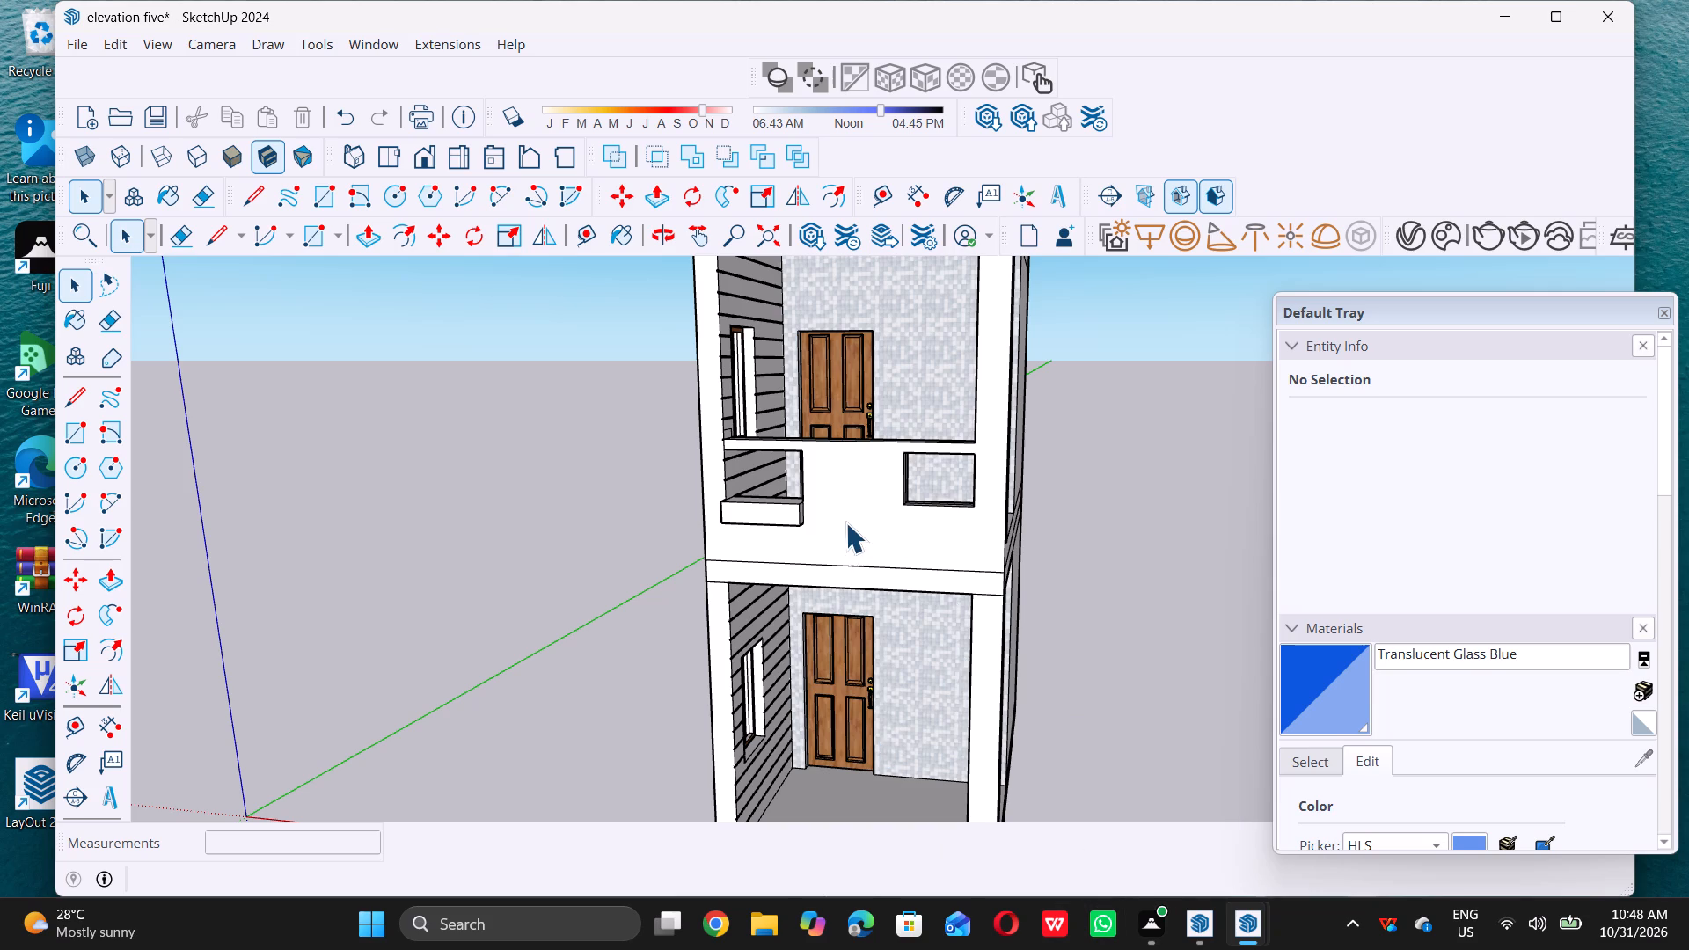
Draw a rectangle about 2' 7 3/4" by 1' 8" across the balcony wall opening above the projecting ledge.
{"action": "middle_click_drag", "start_coordinate": [669, 468], "coordinate": [699, 478]}
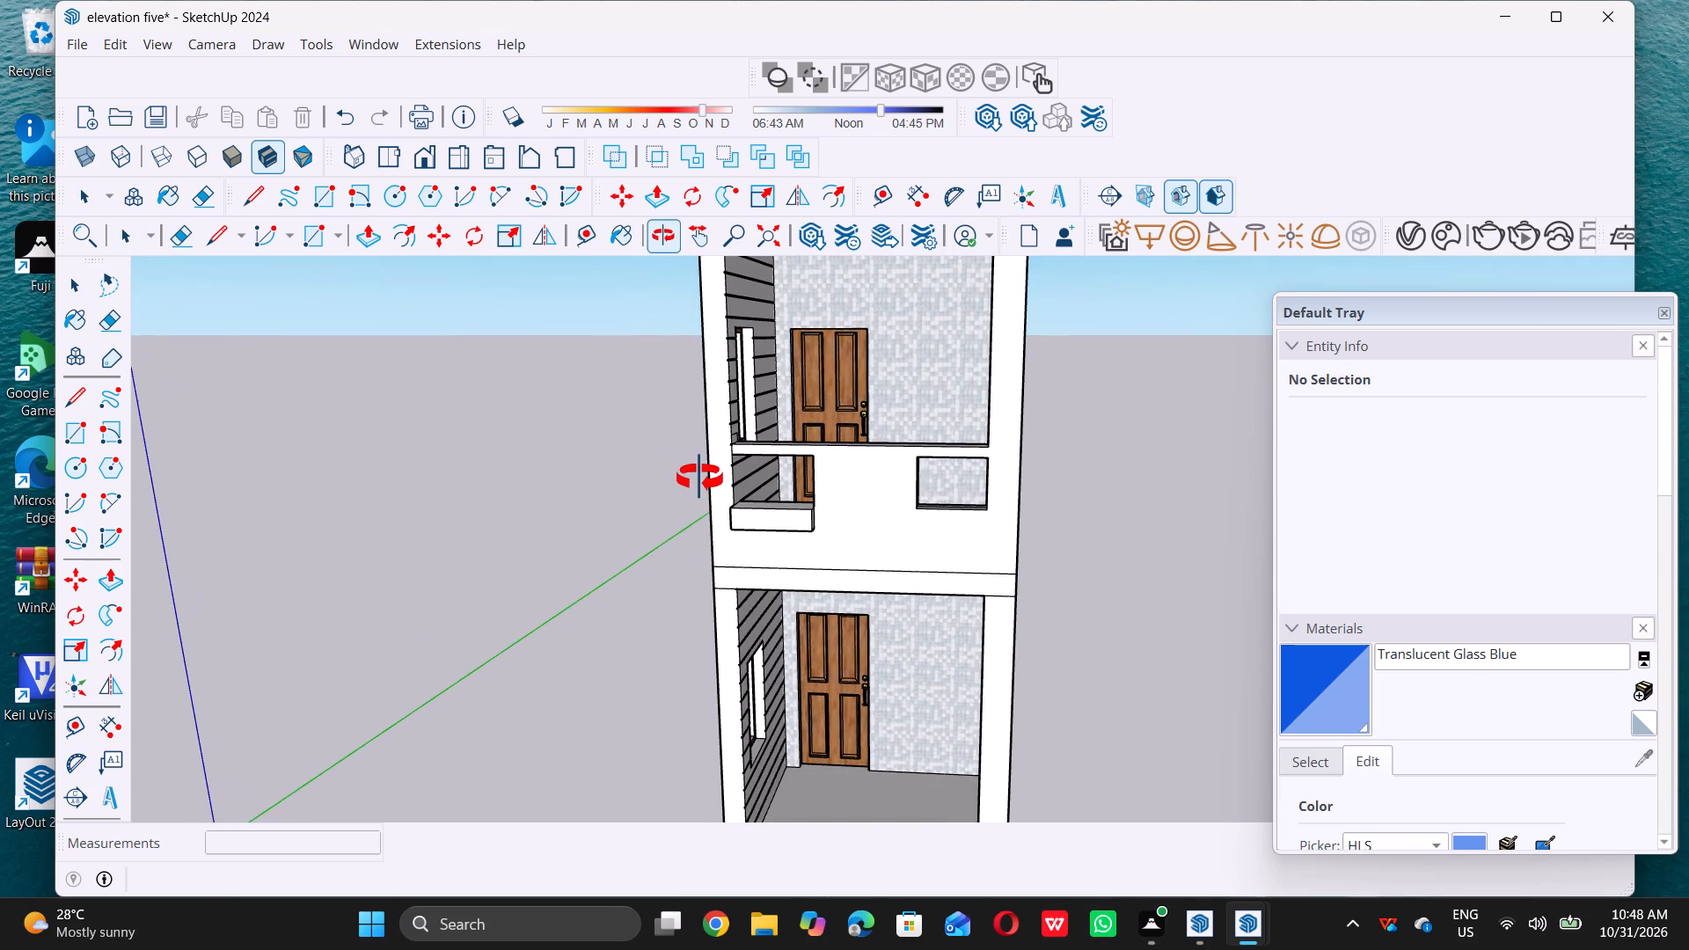
{"action": "middle_click_drag", "start_coordinate": [699, 478], "coordinate": [740, 457]}
{"action": "scroll", "coordinate": [825, 443], "scroll_direction": "up", "scroll_amount": 3}
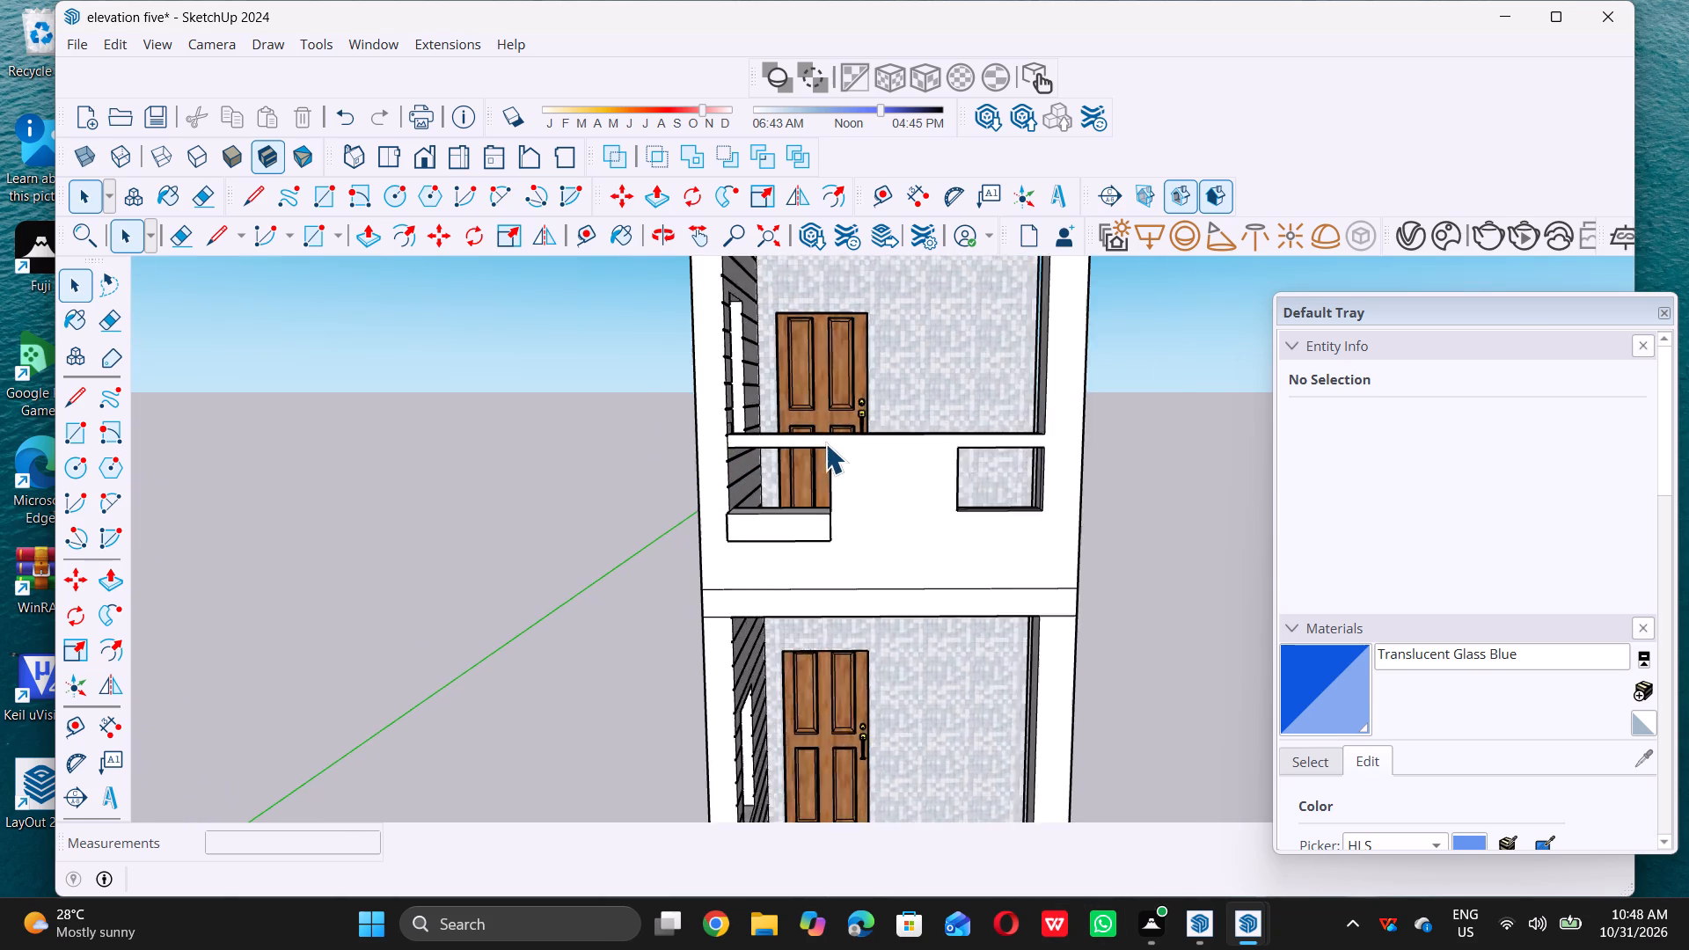
{"action": "scroll", "coordinate": [825, 443], "scroll_direction": "up", "scroll_amount": 3}
{"action": "key", "text": "r"}
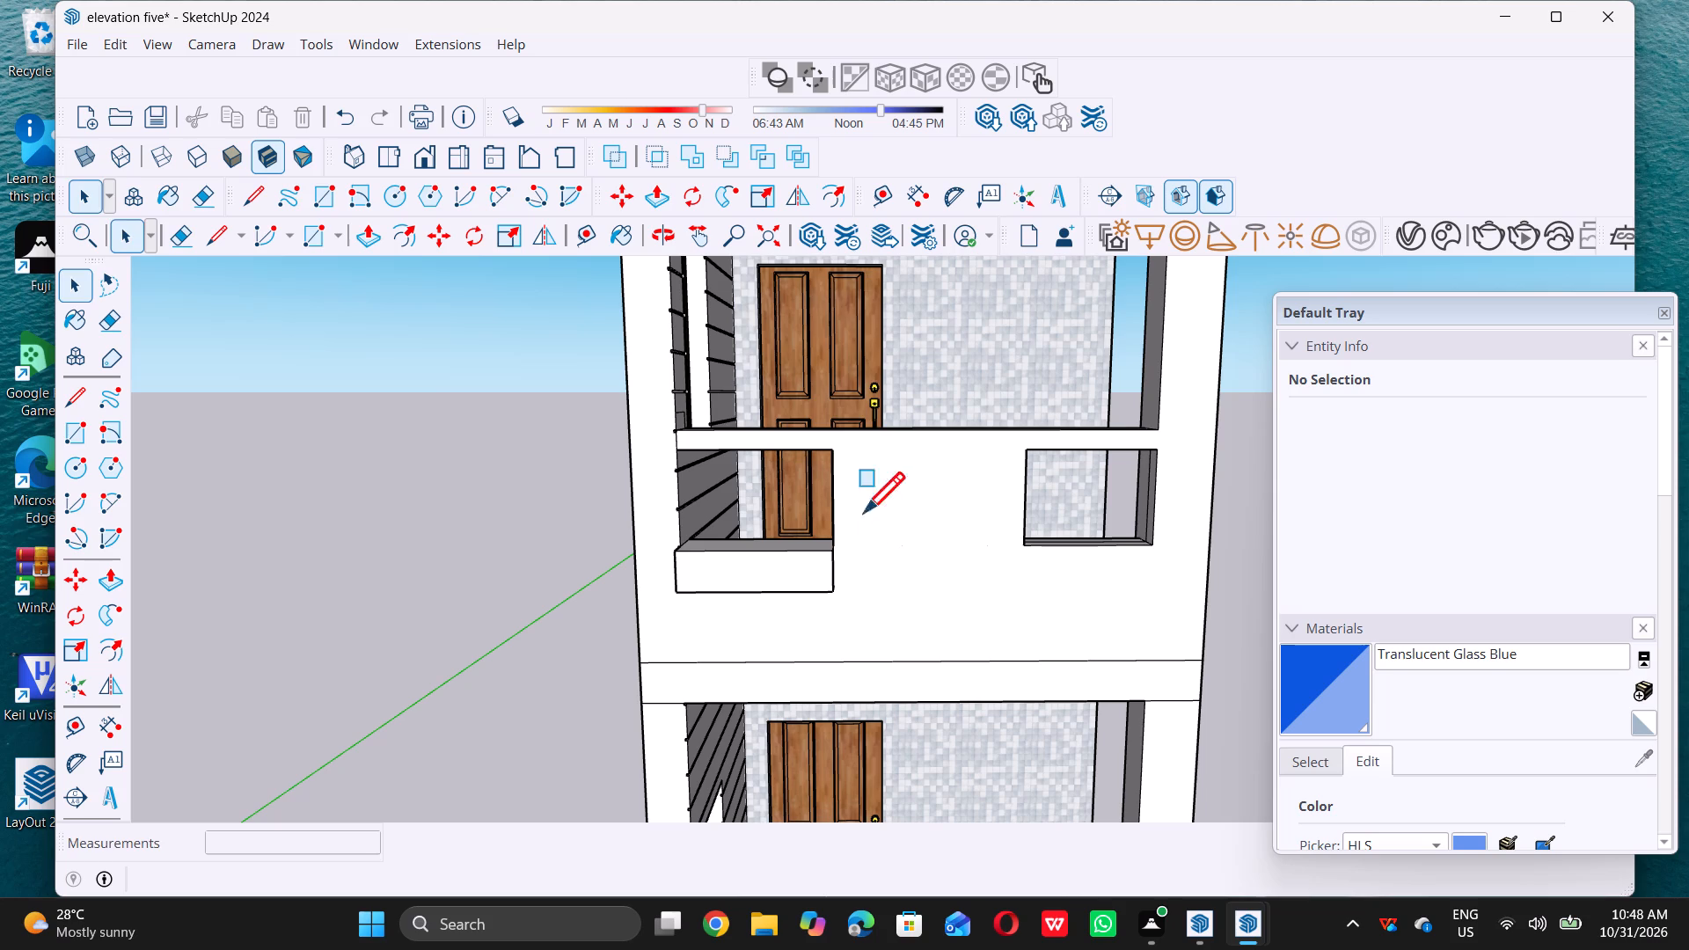
{"action": "left_click", "coordinate": [833, 448]}
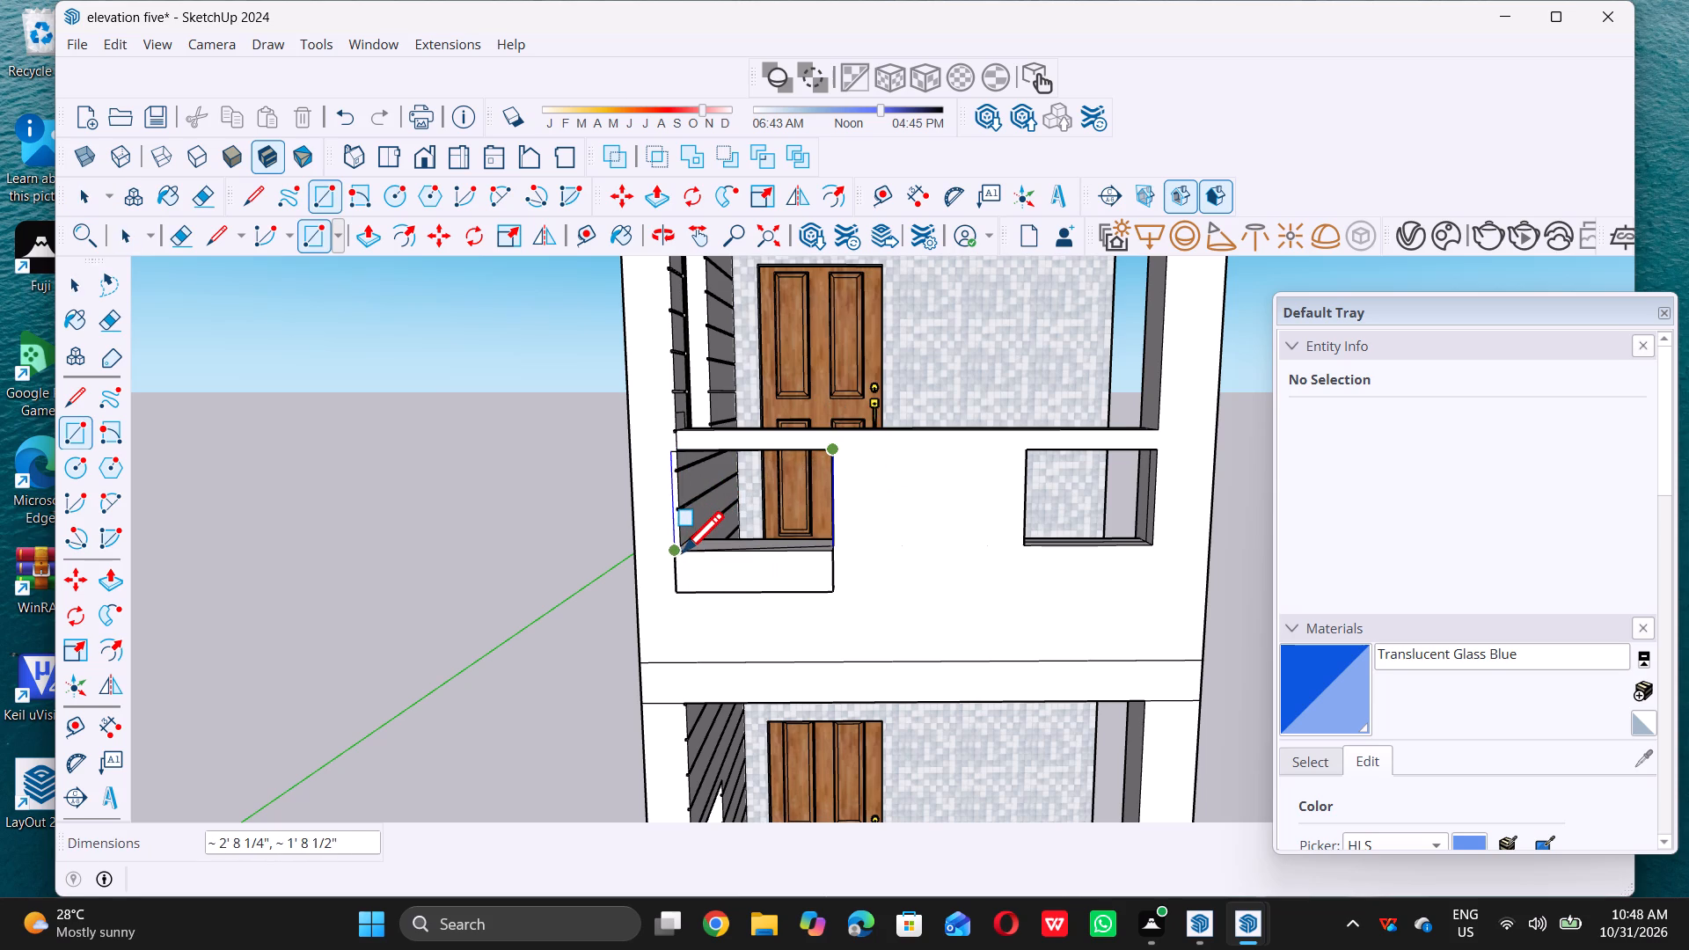
{"action": "scroll", "coordinate": [678, 537], "scroll_direction": "up", "scroll_amount": 6}
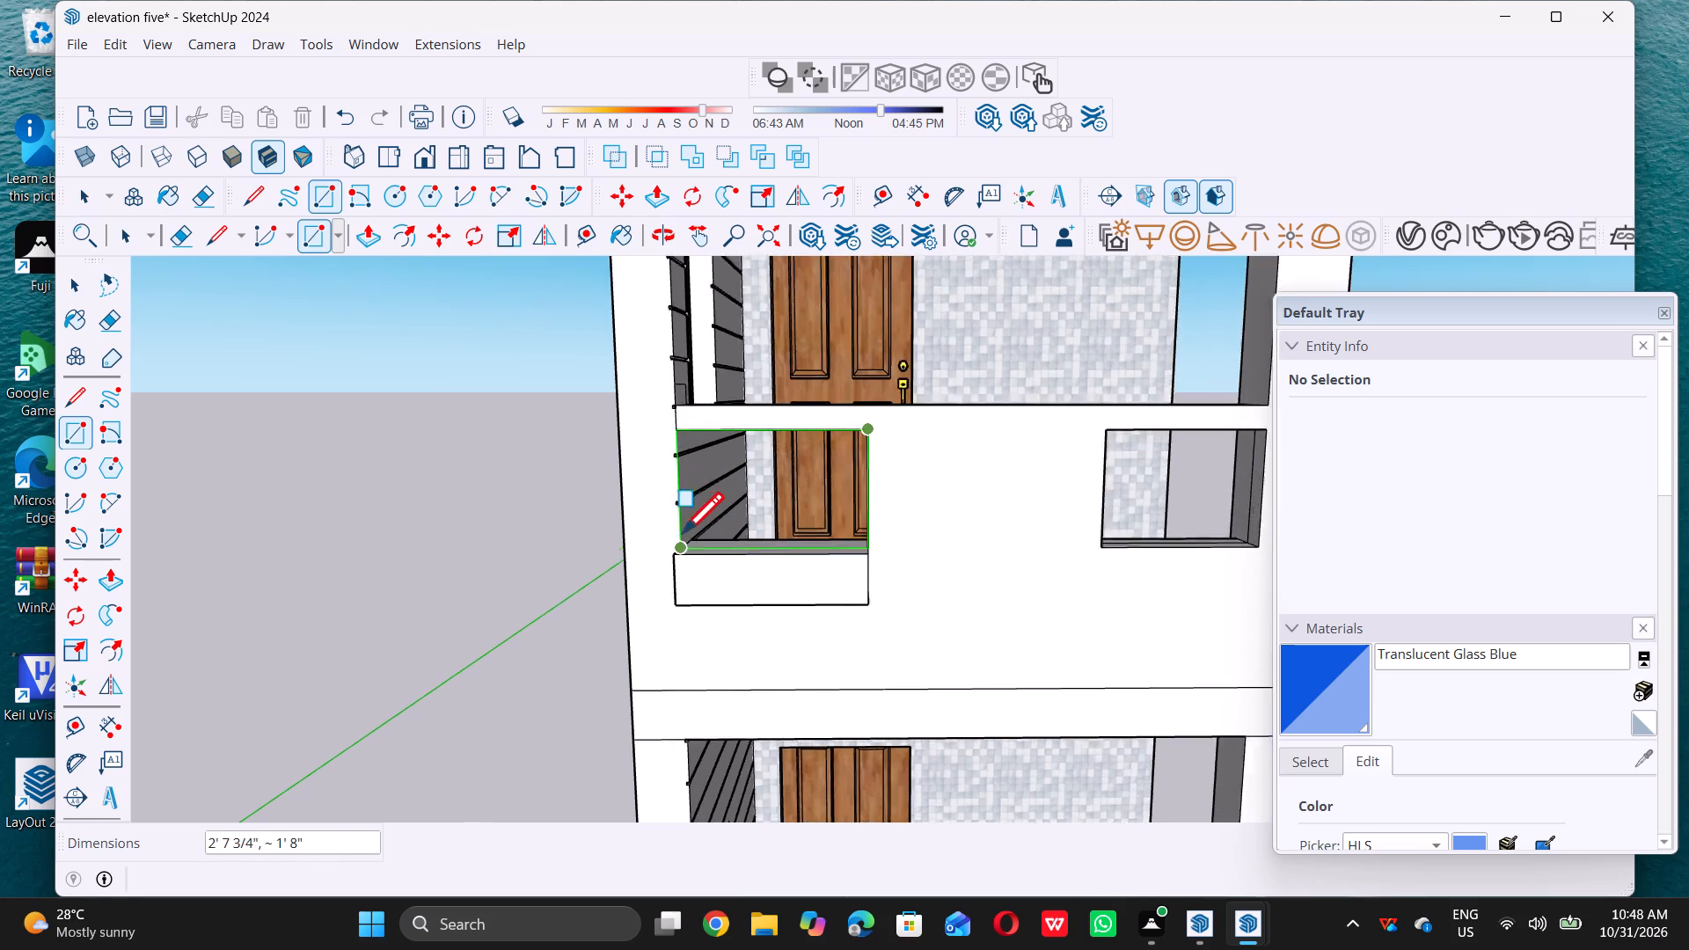
{"action": "scroll", "coordinate": [683, 532], "scroll_direction": "up", "scroll_amount": 5}
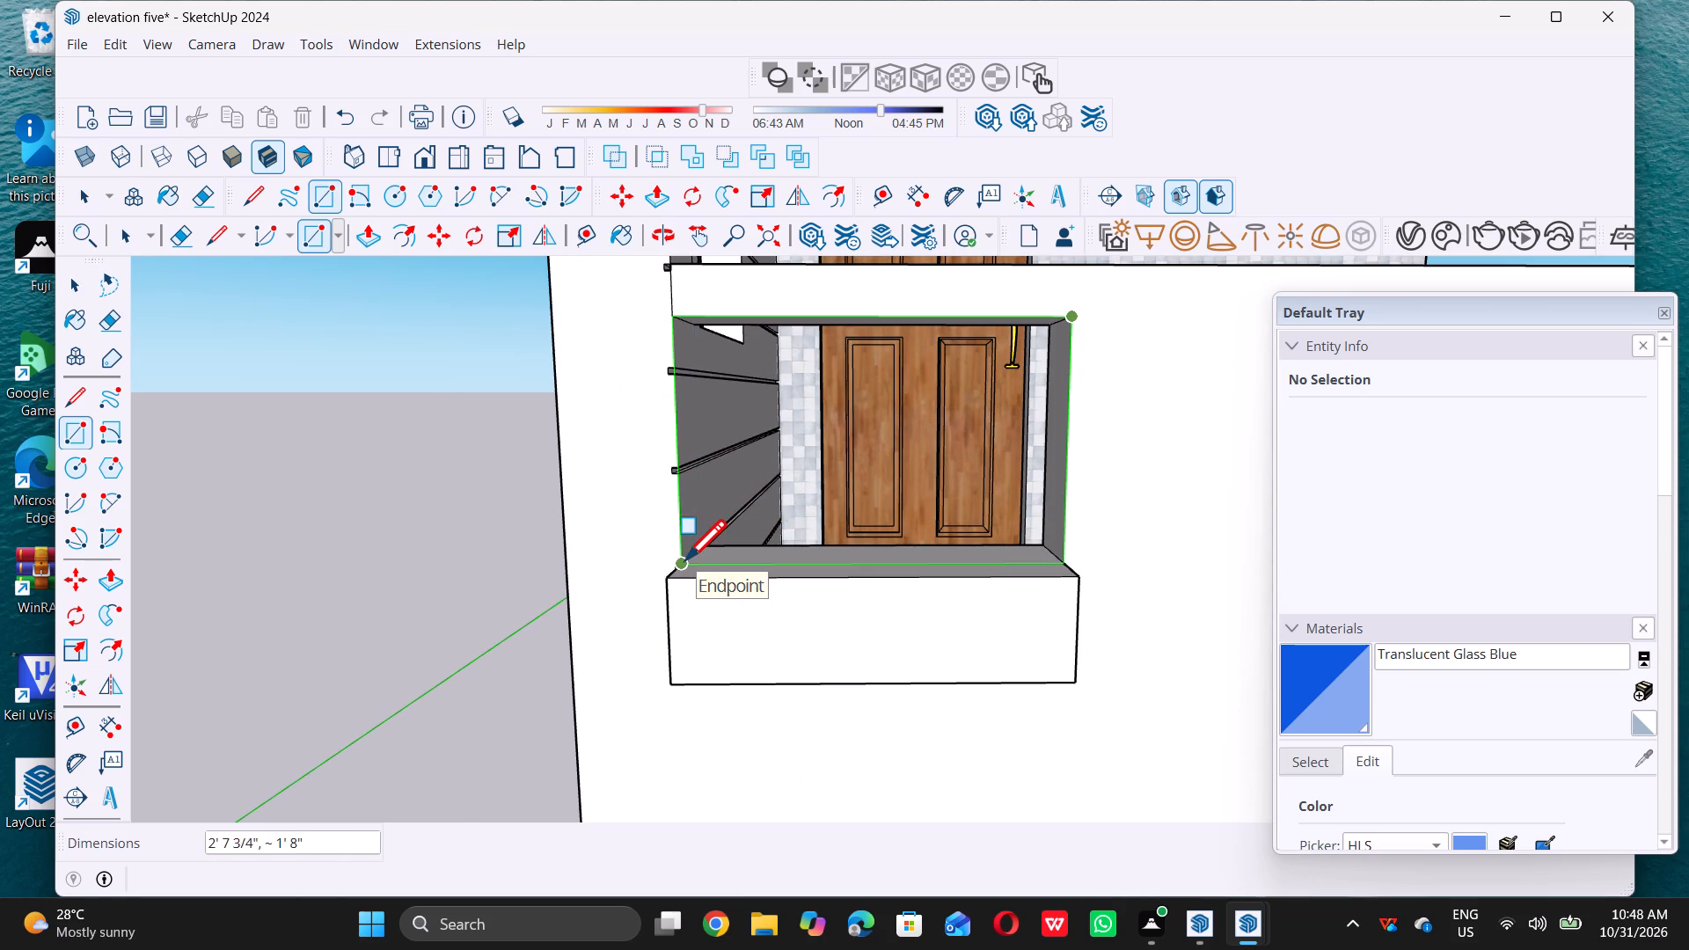
{"action": "left_click", "coordinate": [685, 559]}
{"action": "key", "text": "space"}
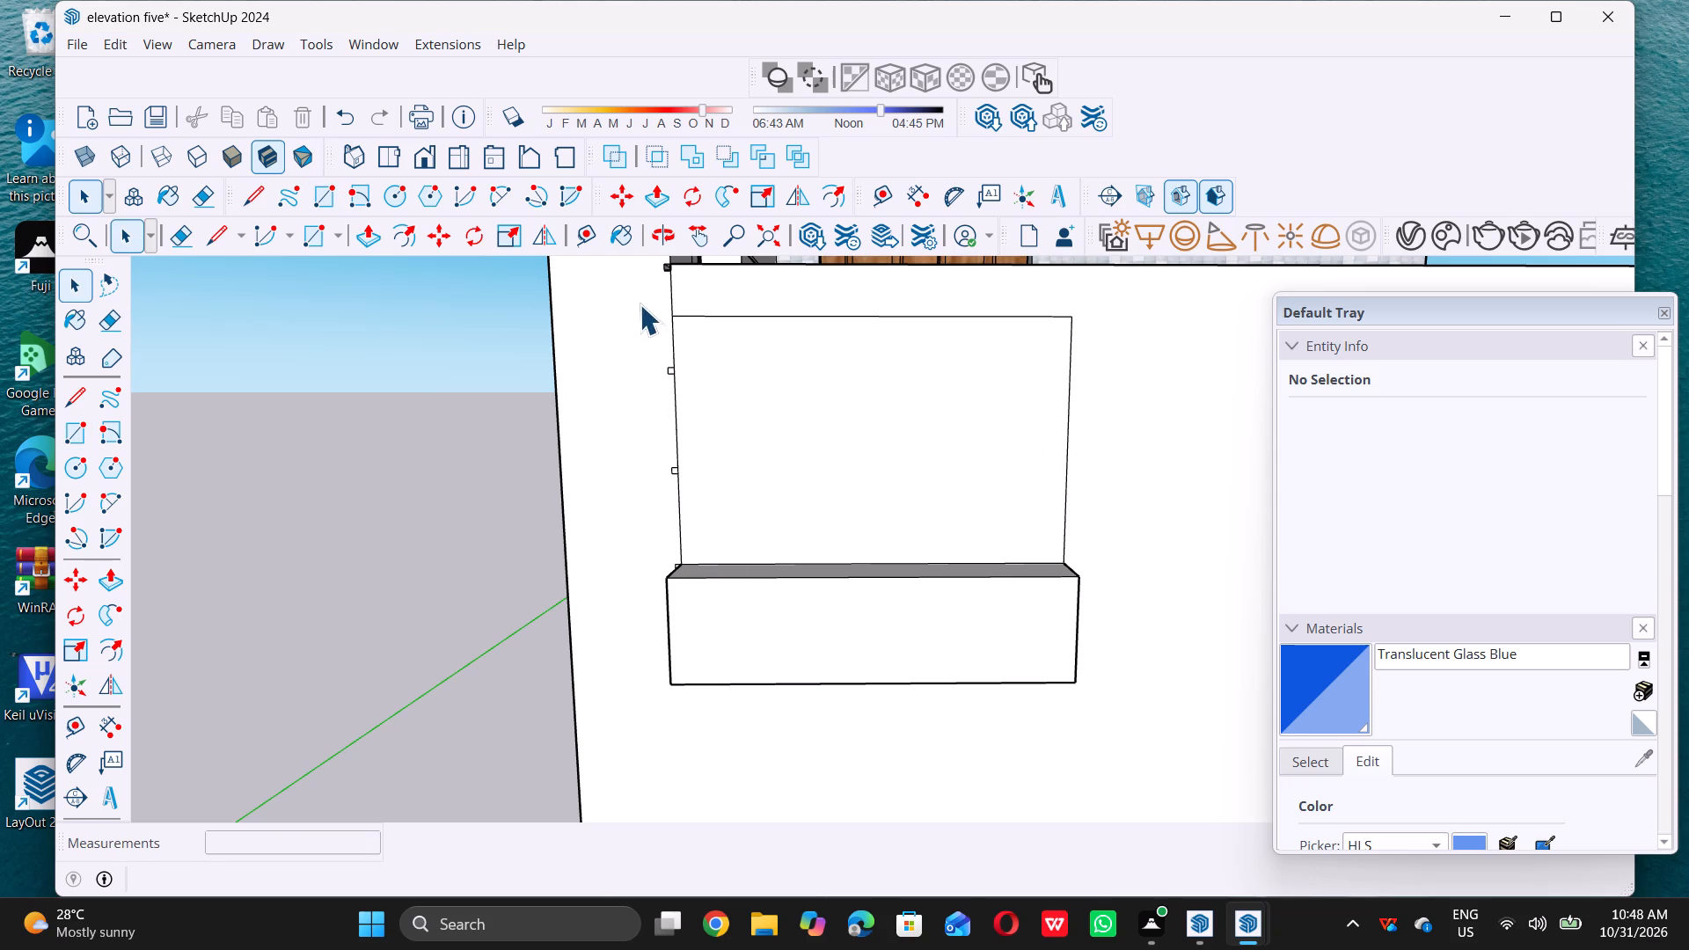
Select the new rectangle with its edges and copy it by its lower corner to the empty space beside the building.
{"action": "double_click", "coordinate": [642, 298]}
{"action": "left_click", "coordinate": [650, 302]}
{"action": "left_click", "coordinate": [657, 304]}
{"action": "left_click_drag", "start_coordinate": [664, 311], "coordinate": [676, 318]}
{"action": "left_click_drag", "start_coordinate": [677, 320], "coordinate": [722, 352]}
{"action": "left_click_drag", "start_coordinate": [724, 353], "coordinate": [773, 384]}
{"action": "left_click", "coordinate": [773, 384]}
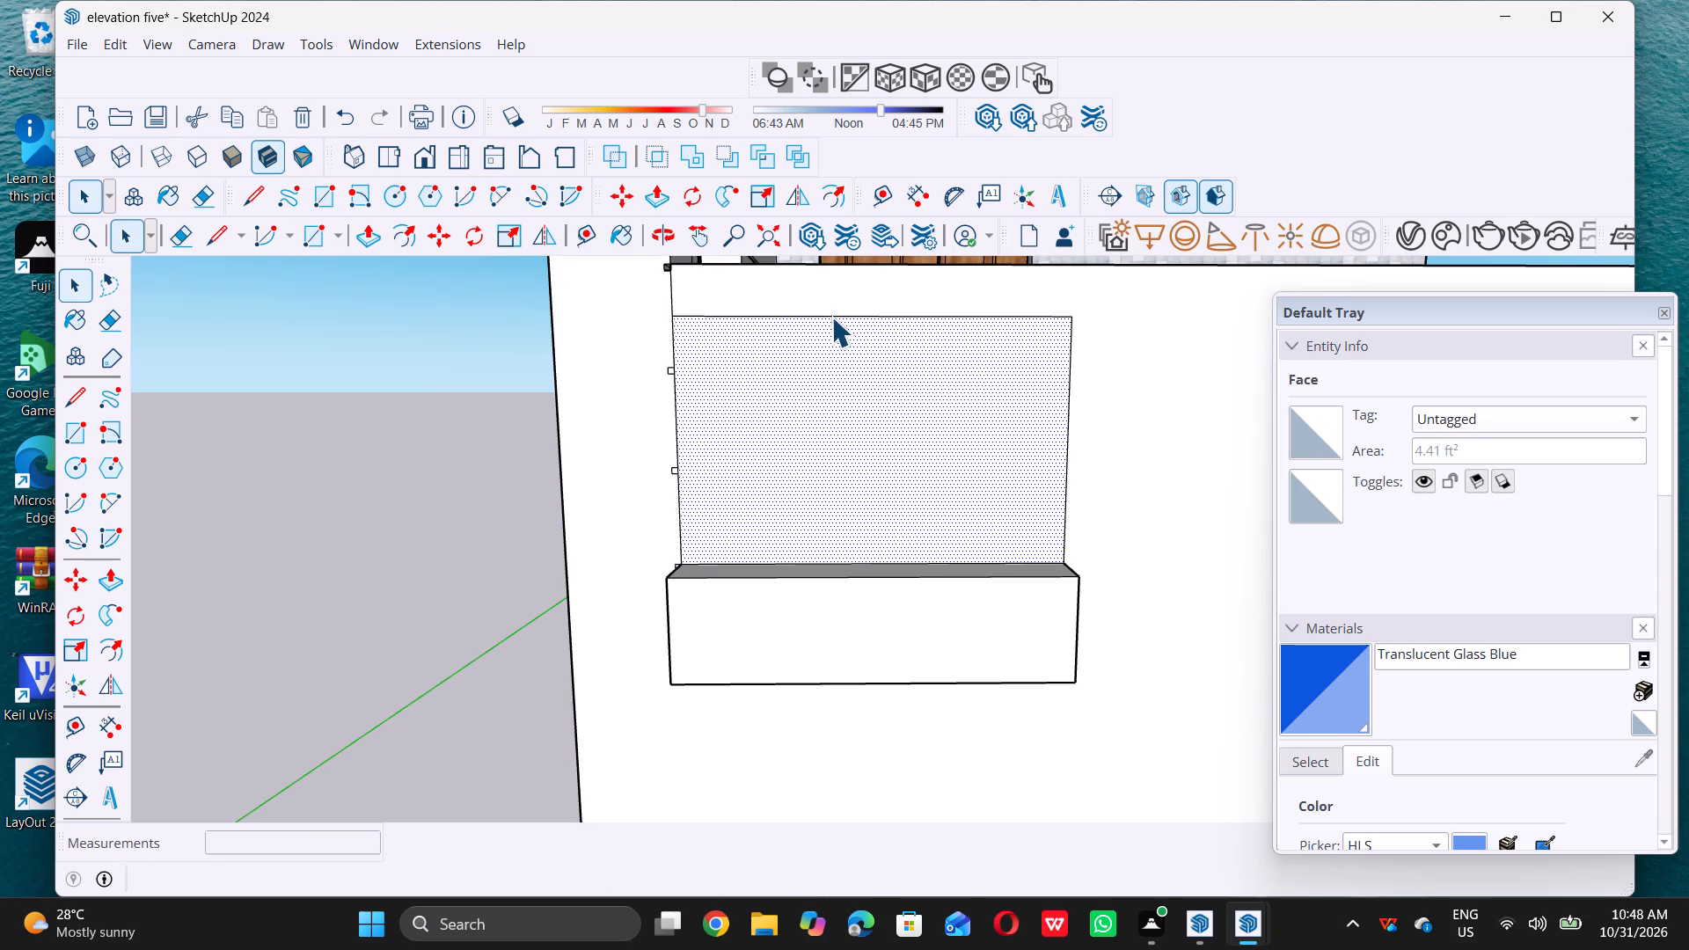
{"action": "triple_click", "coordinate": [831, 317]}
{"action": "double_click", "coordinate": [497, 455]}
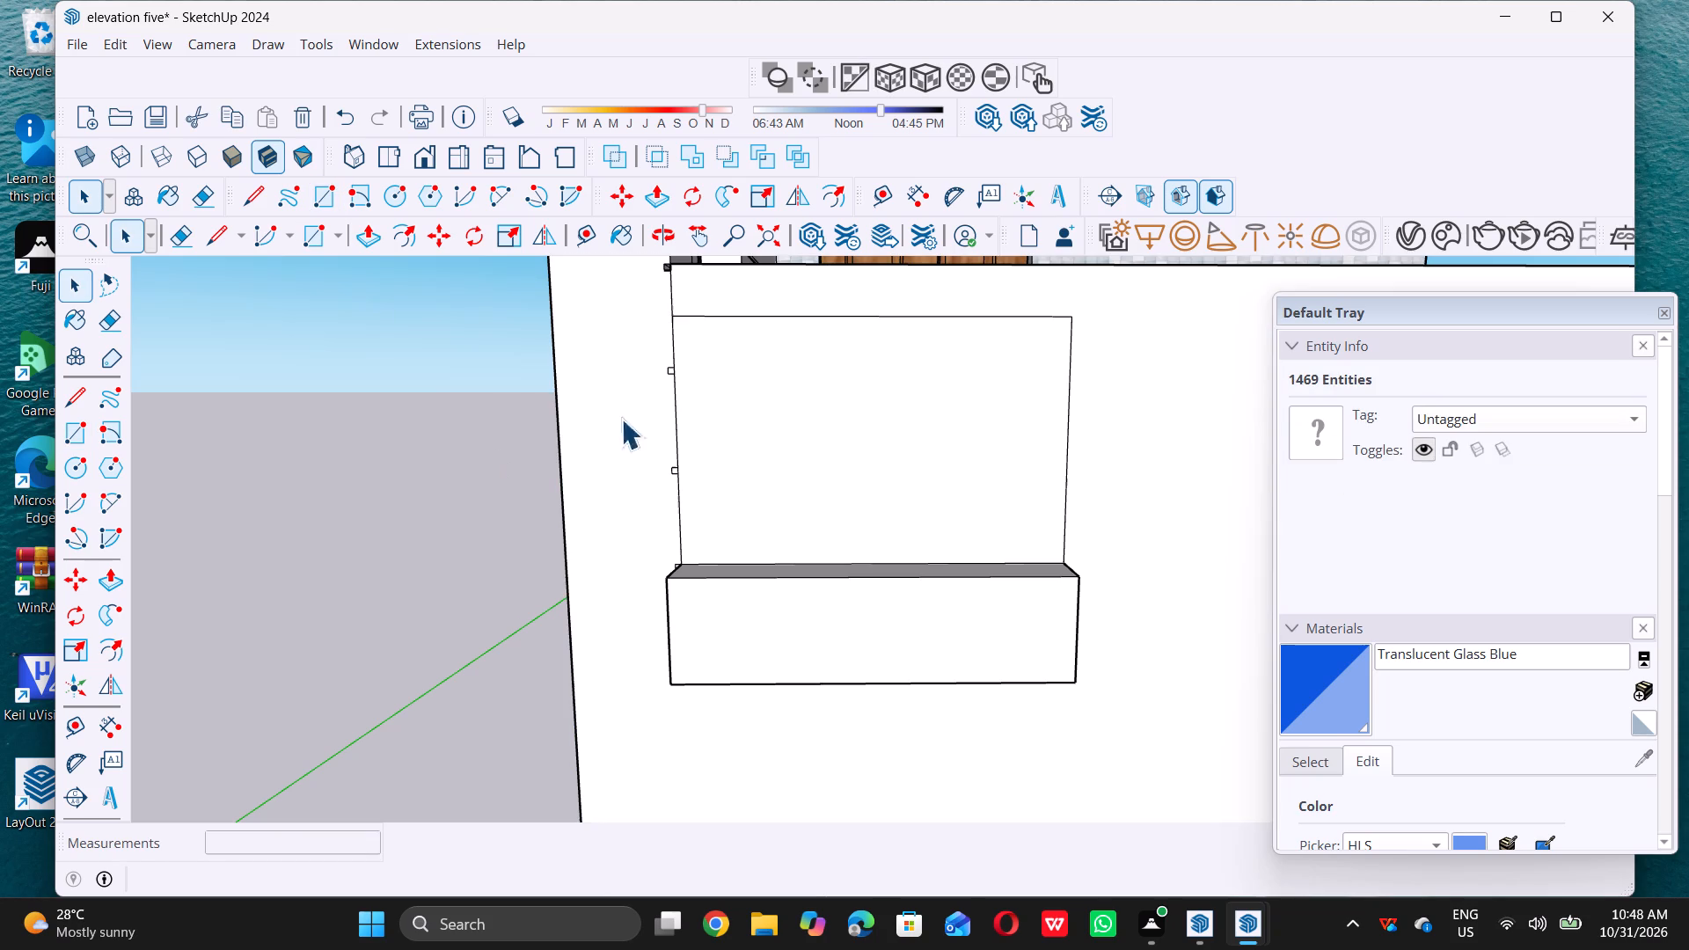
{"action": "left_click", "coordinate": [837, 317]}
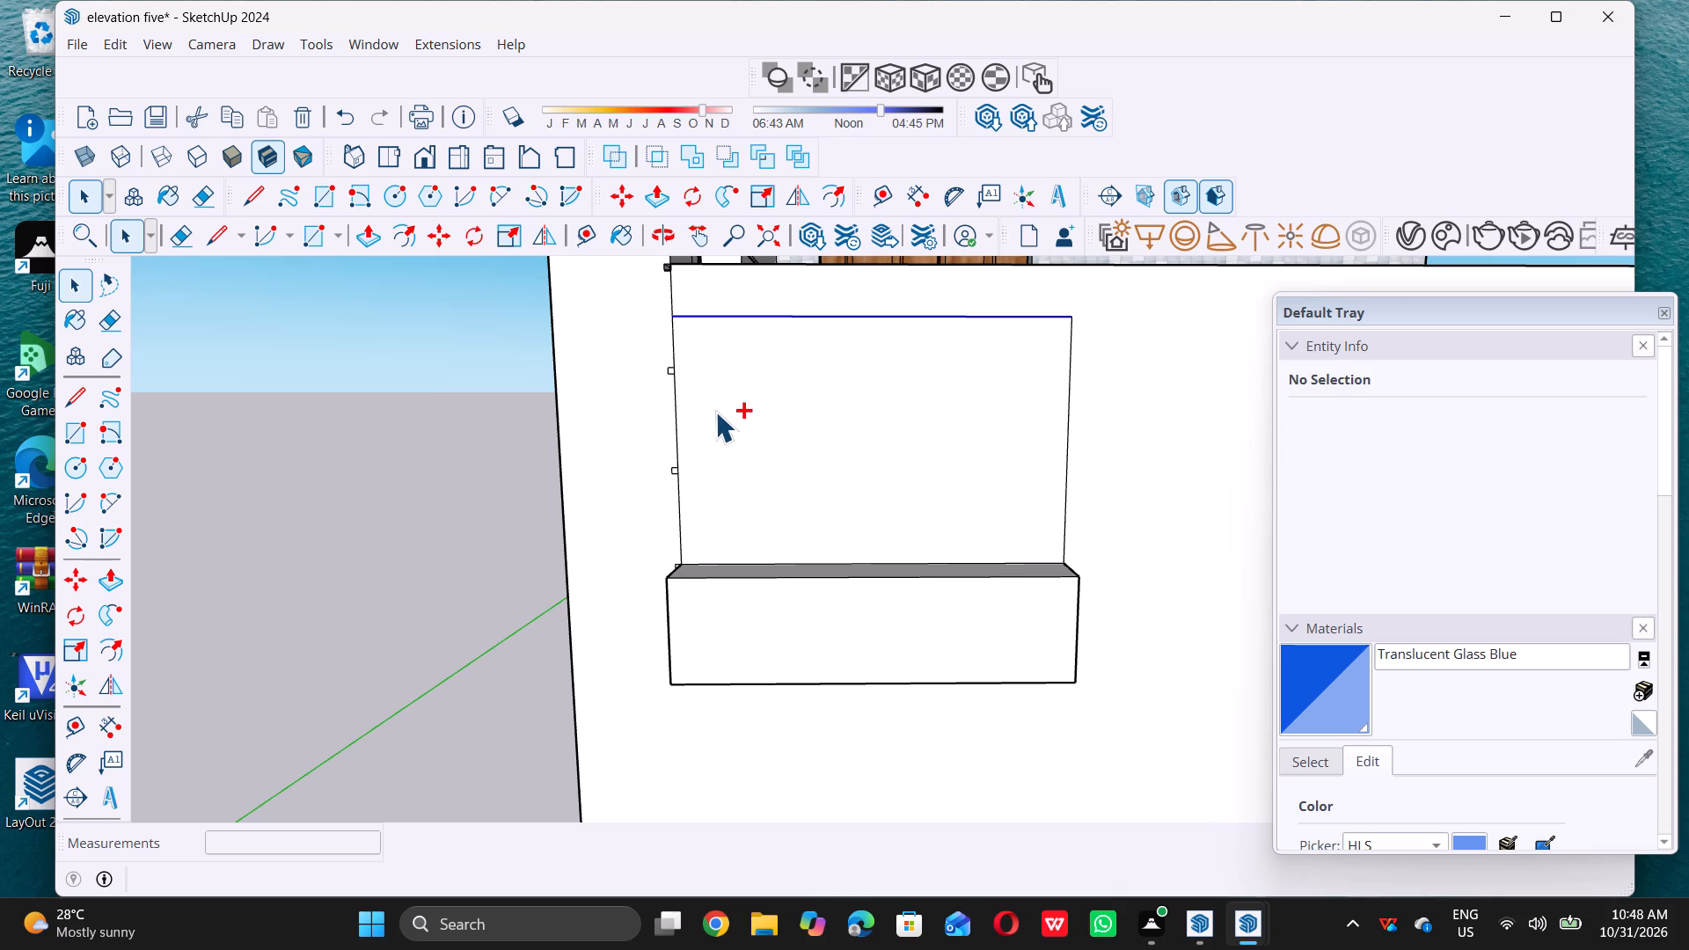
{"action": "double_click", "coordinate": [714, 425], "text": "ctrl"}
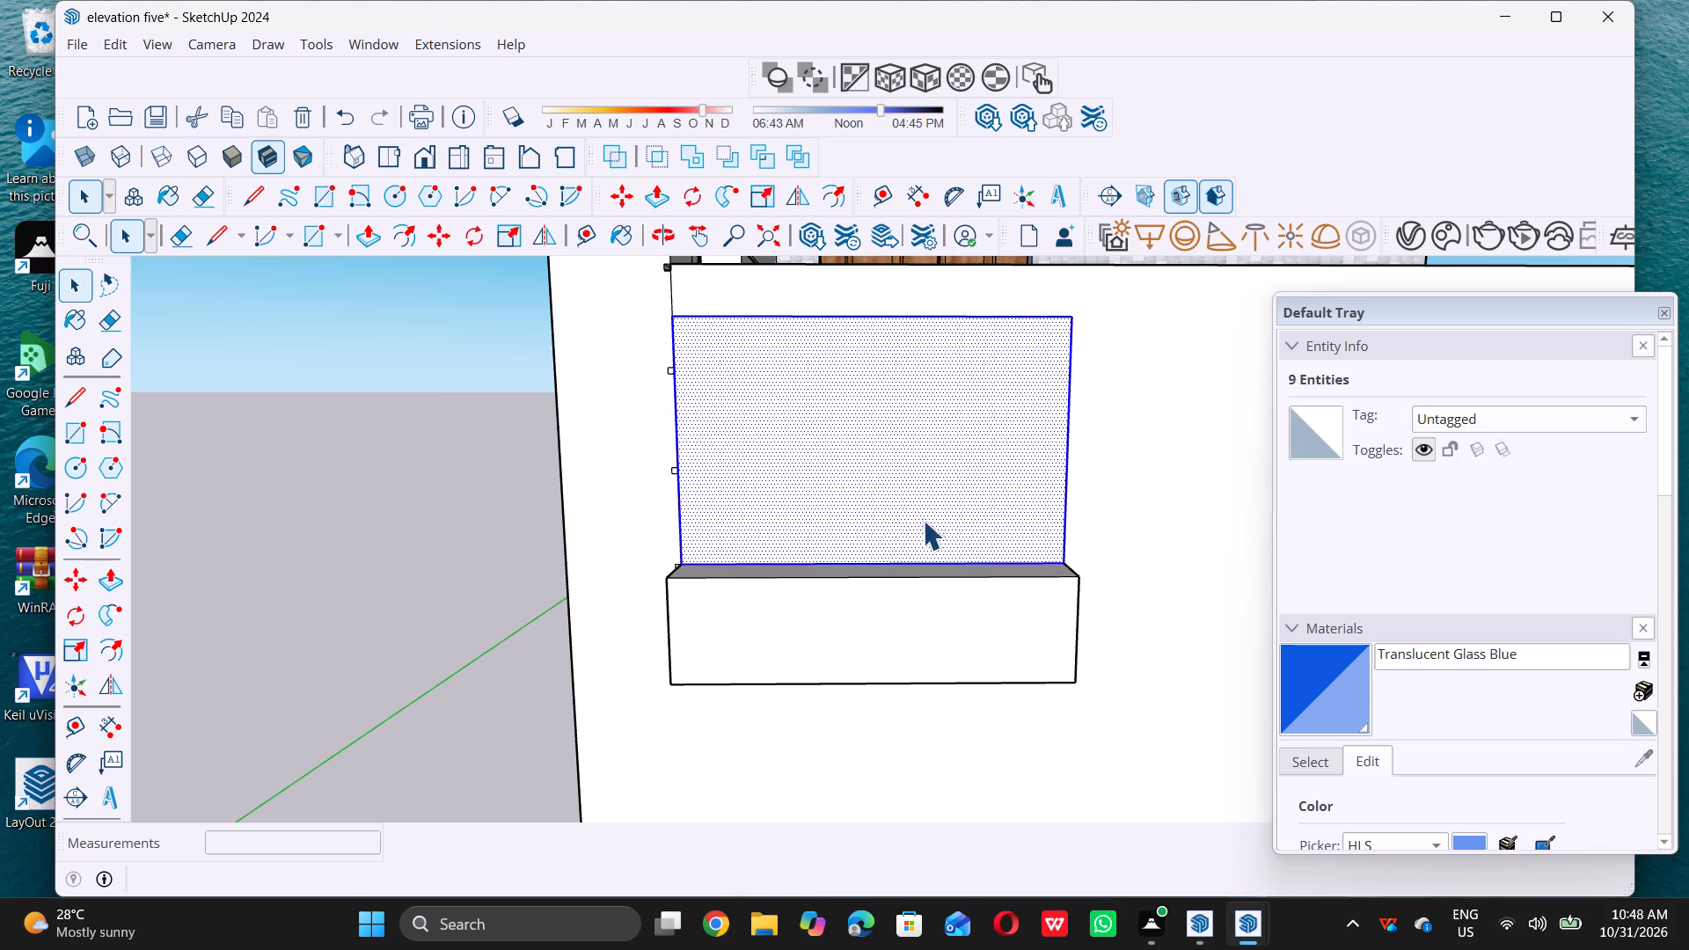
{"action": "key", "text": "m"}
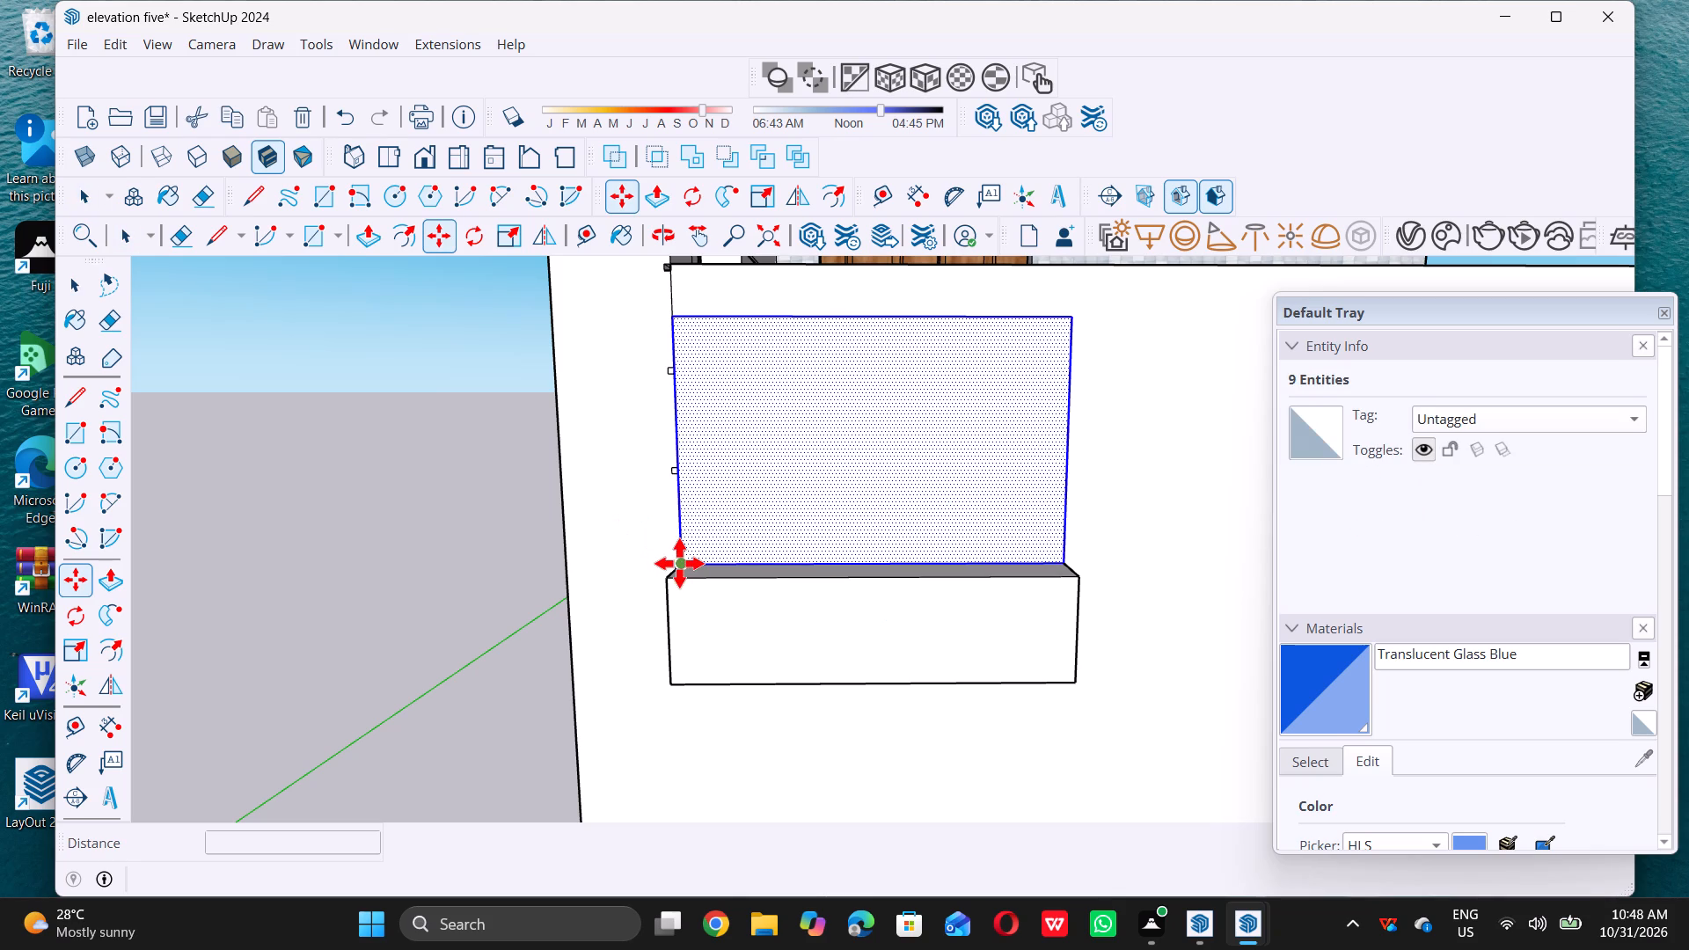
{"action": "left_click", "coordinate": [680, 562]}
{"action": "scroll", "coordinate": [680, 562], "scroll_direction": "down", "scroll_amount": 5}
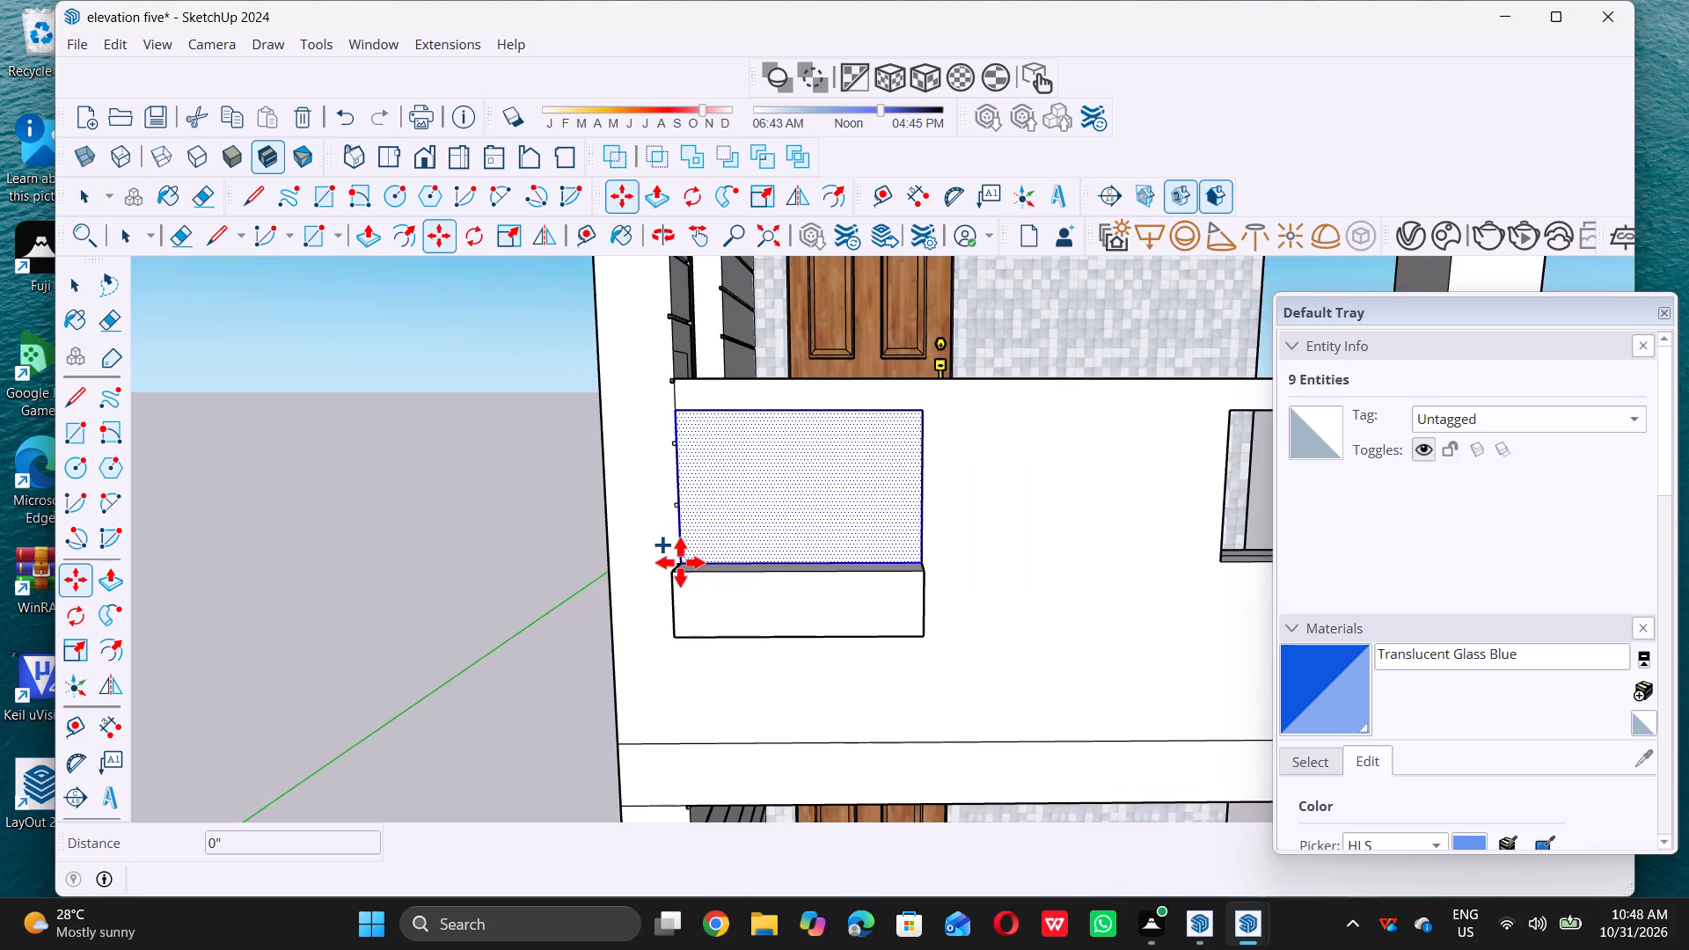
{"action": "scroll", "coordinate": [680, 562], "scroll_direction": "down", "scroll_amount": 4}
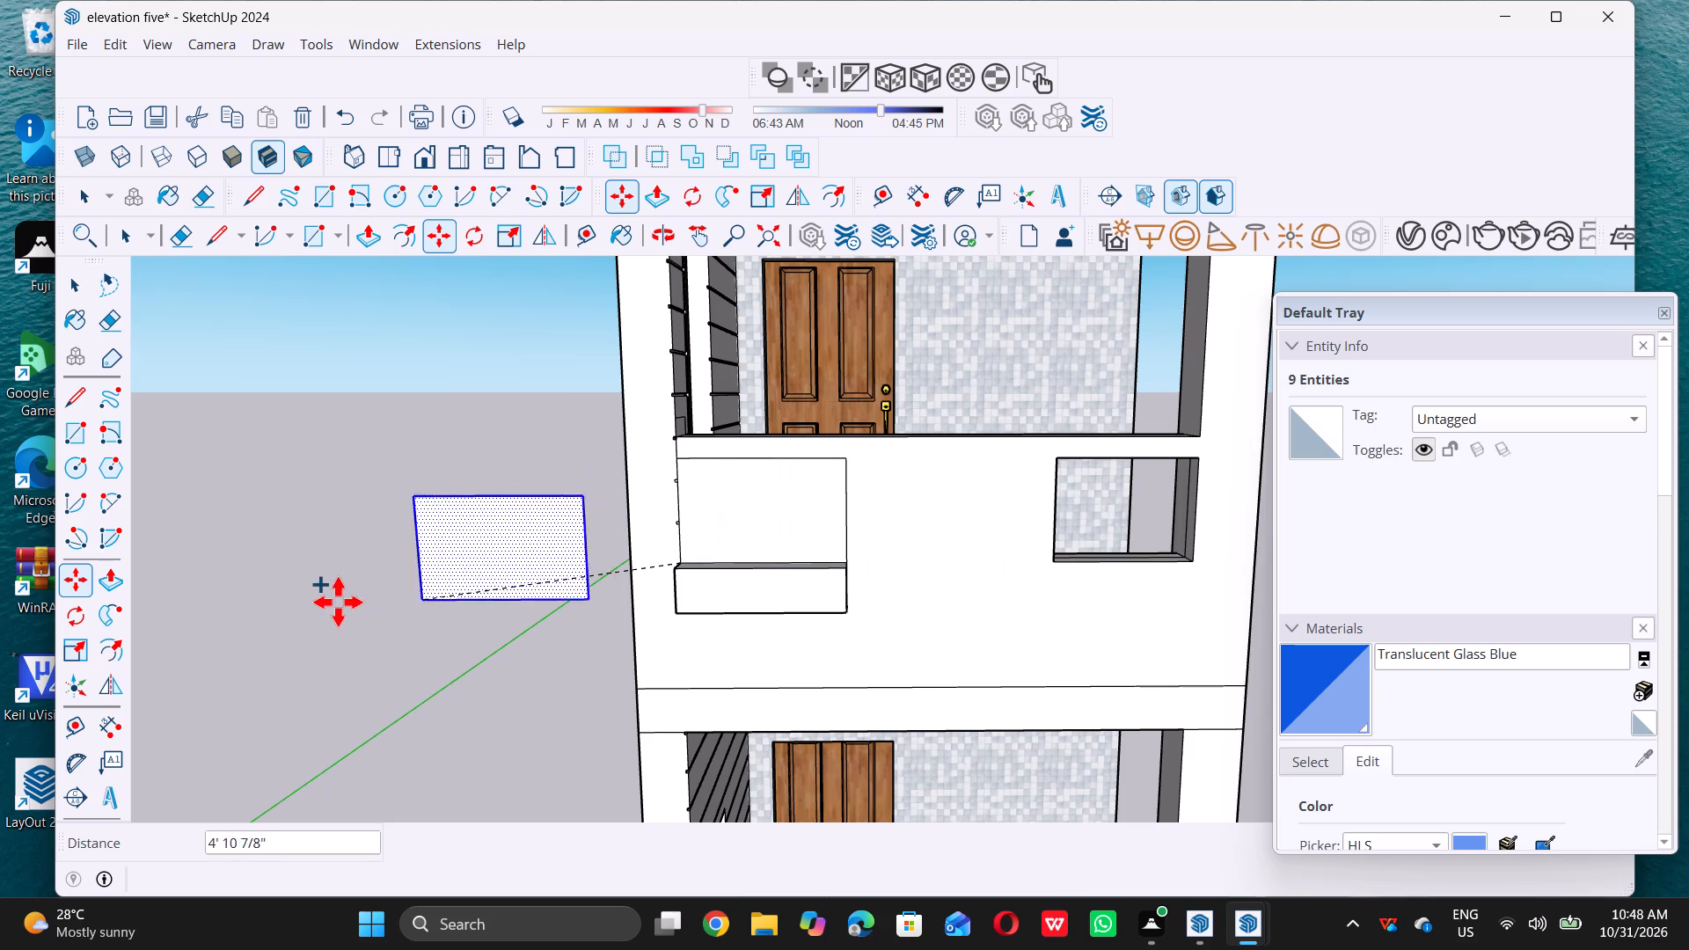
{"action": "triple_click", "coordinate": [324, 555]}
{"action": "key", "text": "space"}
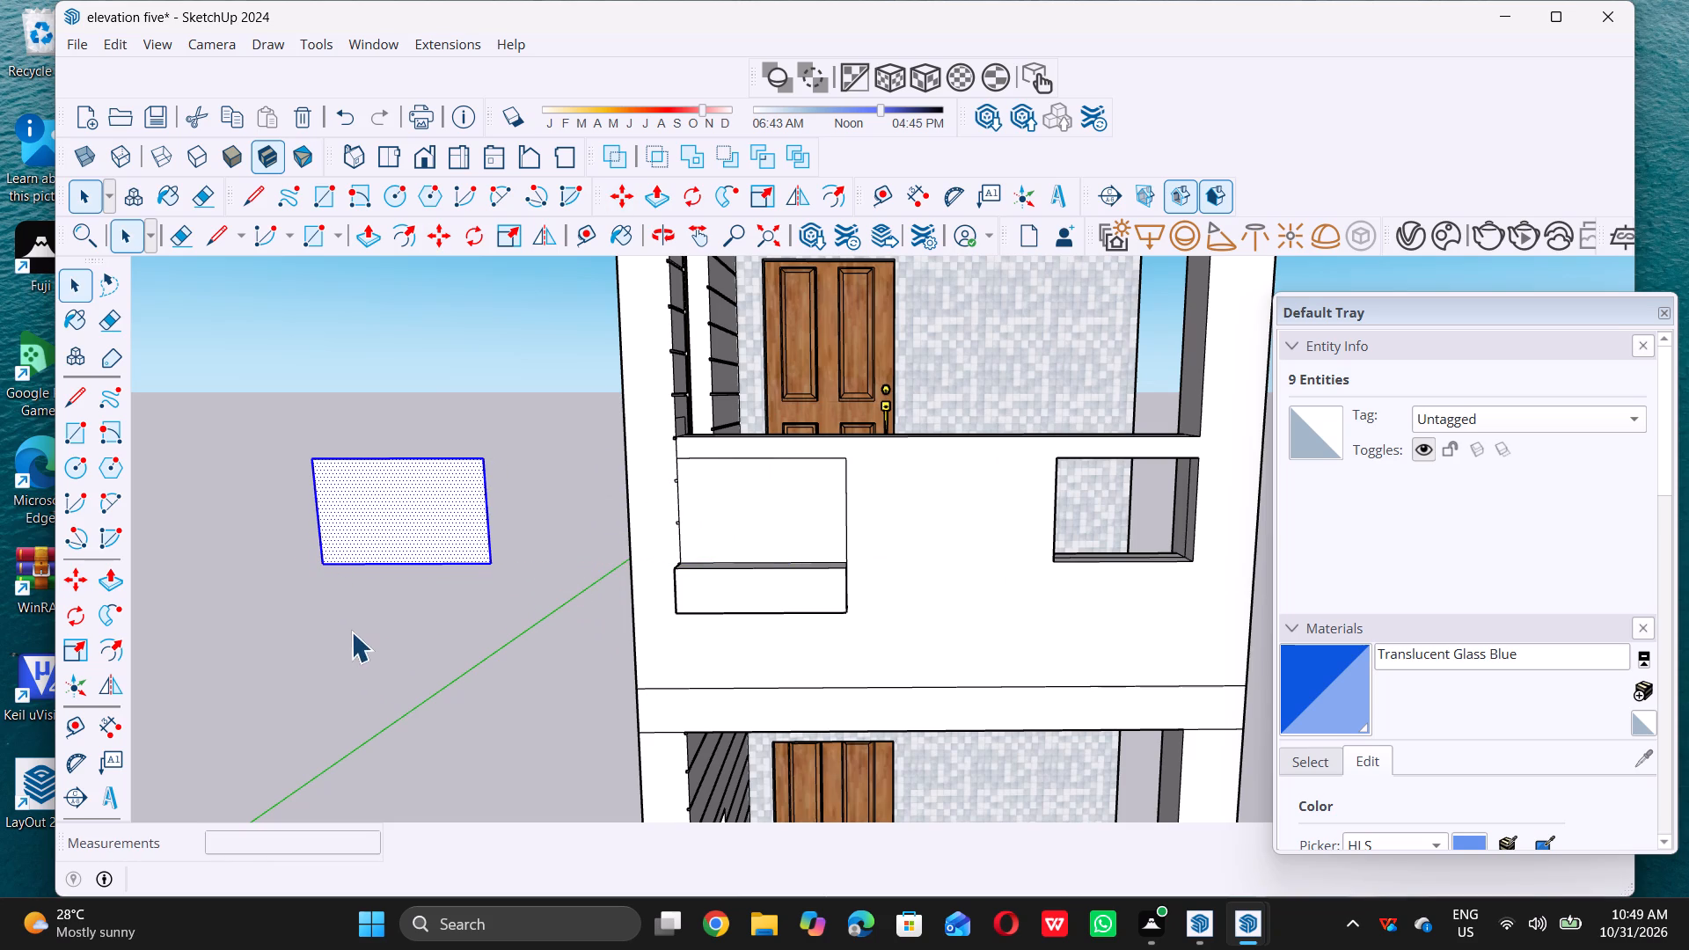
Paint the copied rectangle beside the building with Translucent Glass Blue.
{"action": "double_click", "coordinate": [354, 636]}
{"action": "left_click", "coordinate": [1327, 699]}
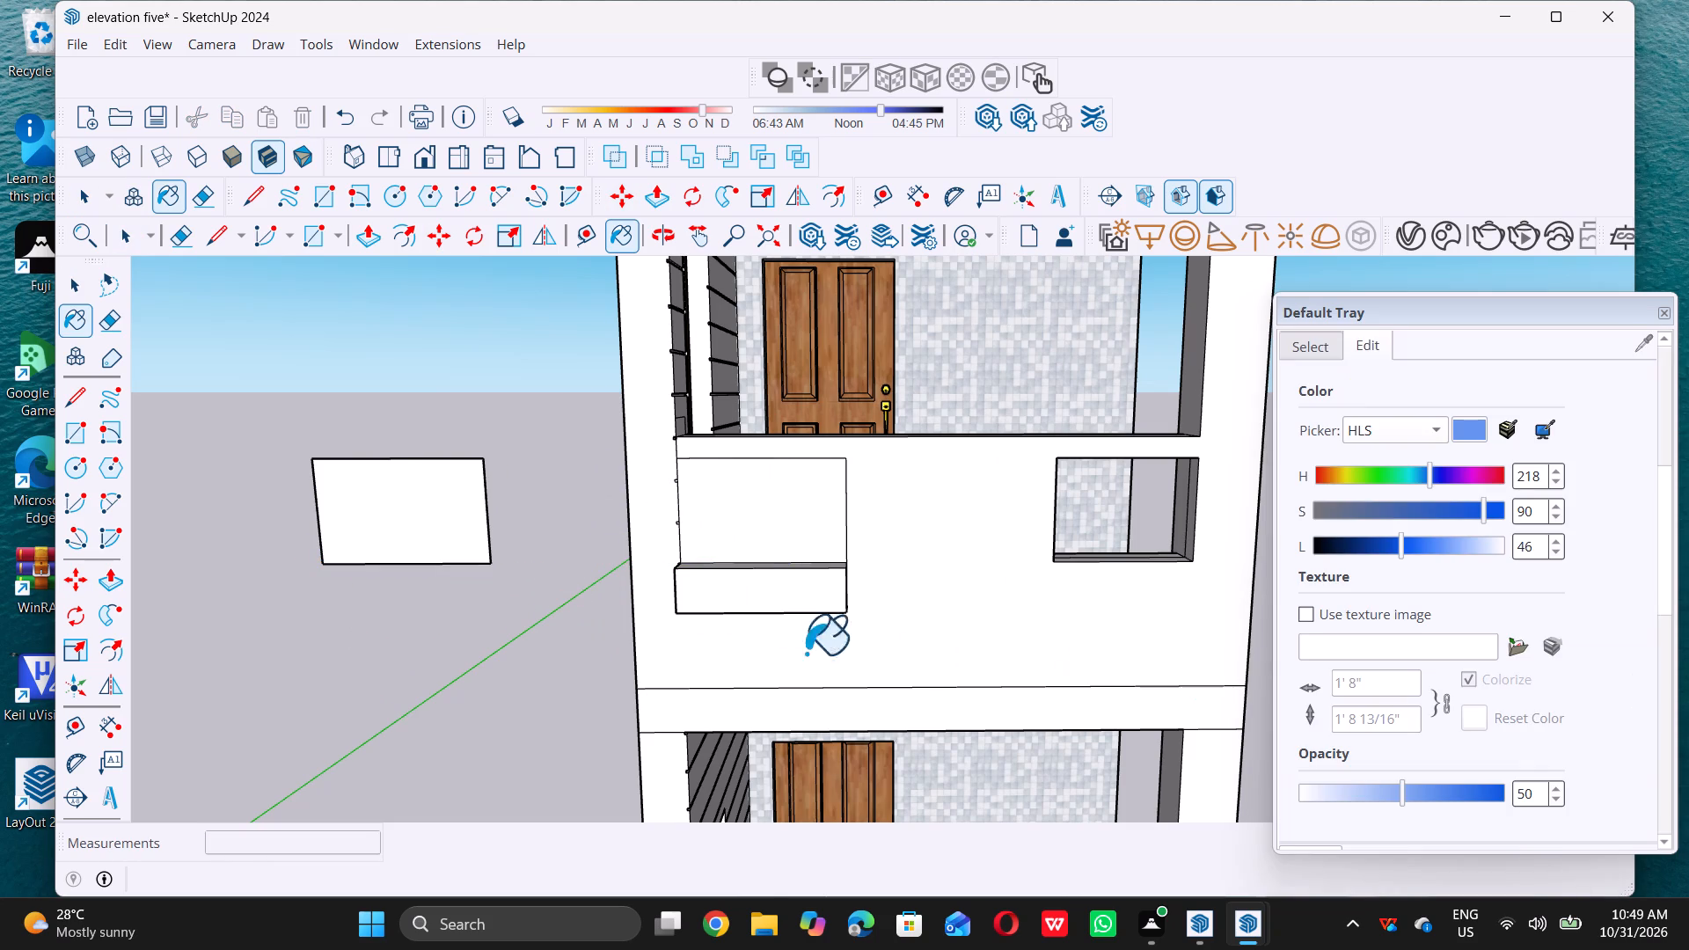
{"action": "left_click", "coordinate": [397, 506]}
{"action": "key", "text": "space"}
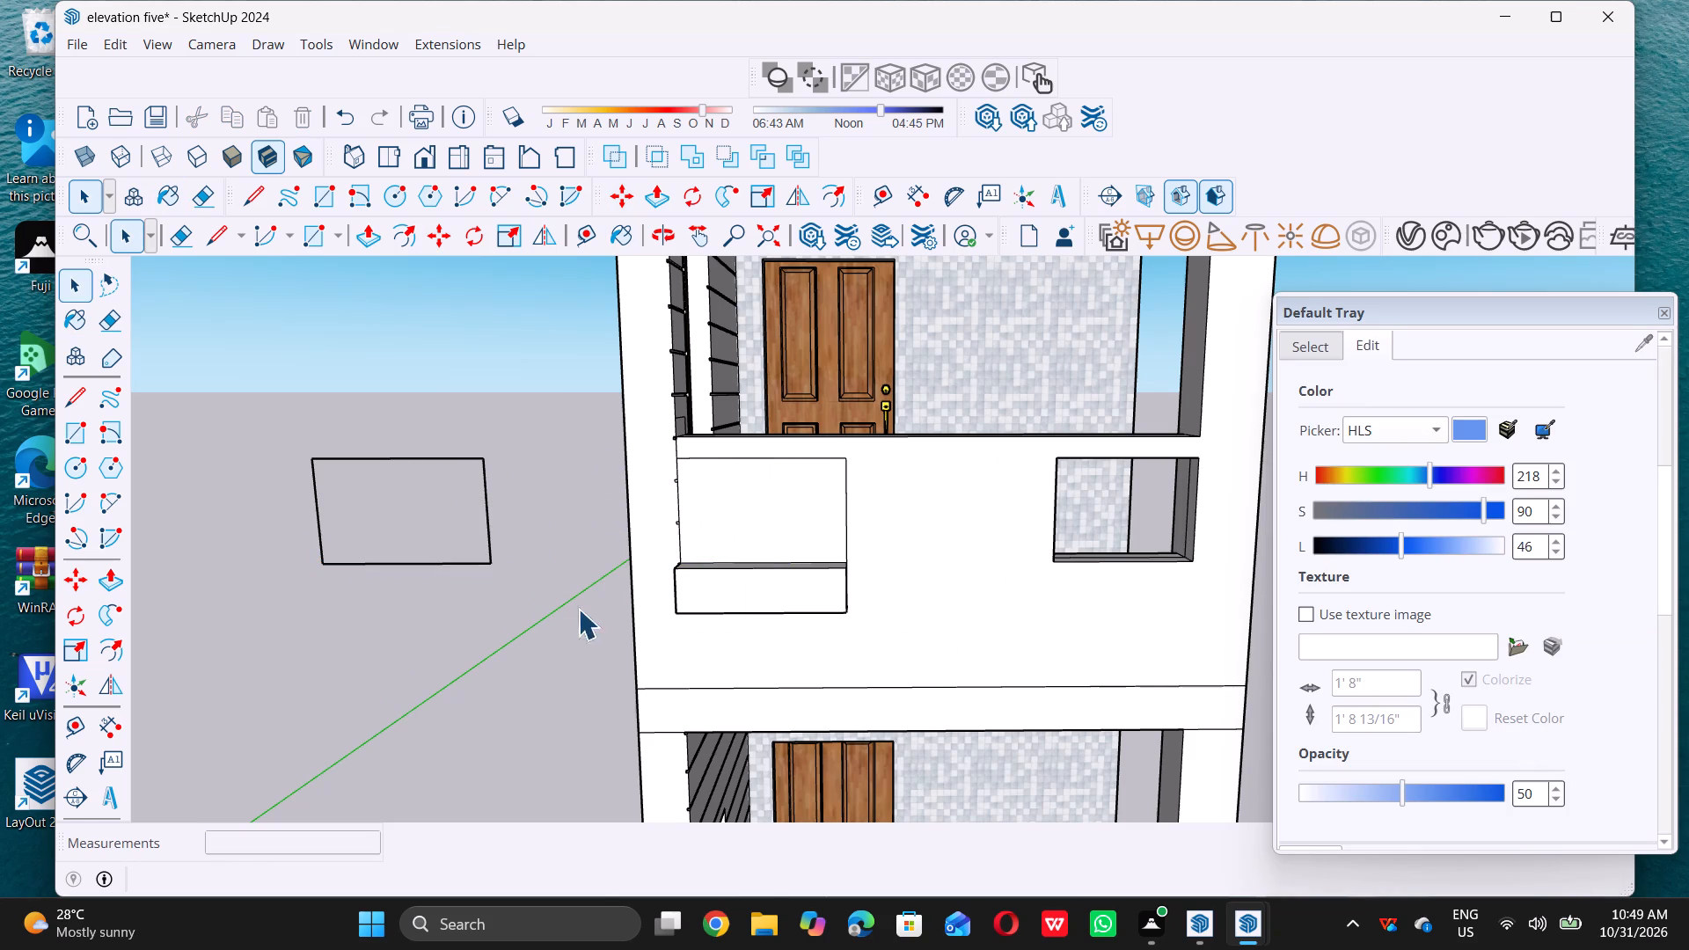
Delete the white face covering the balcony wall opening above the ledge.
{"action": "left_click", "coordinate": [765, 504]}
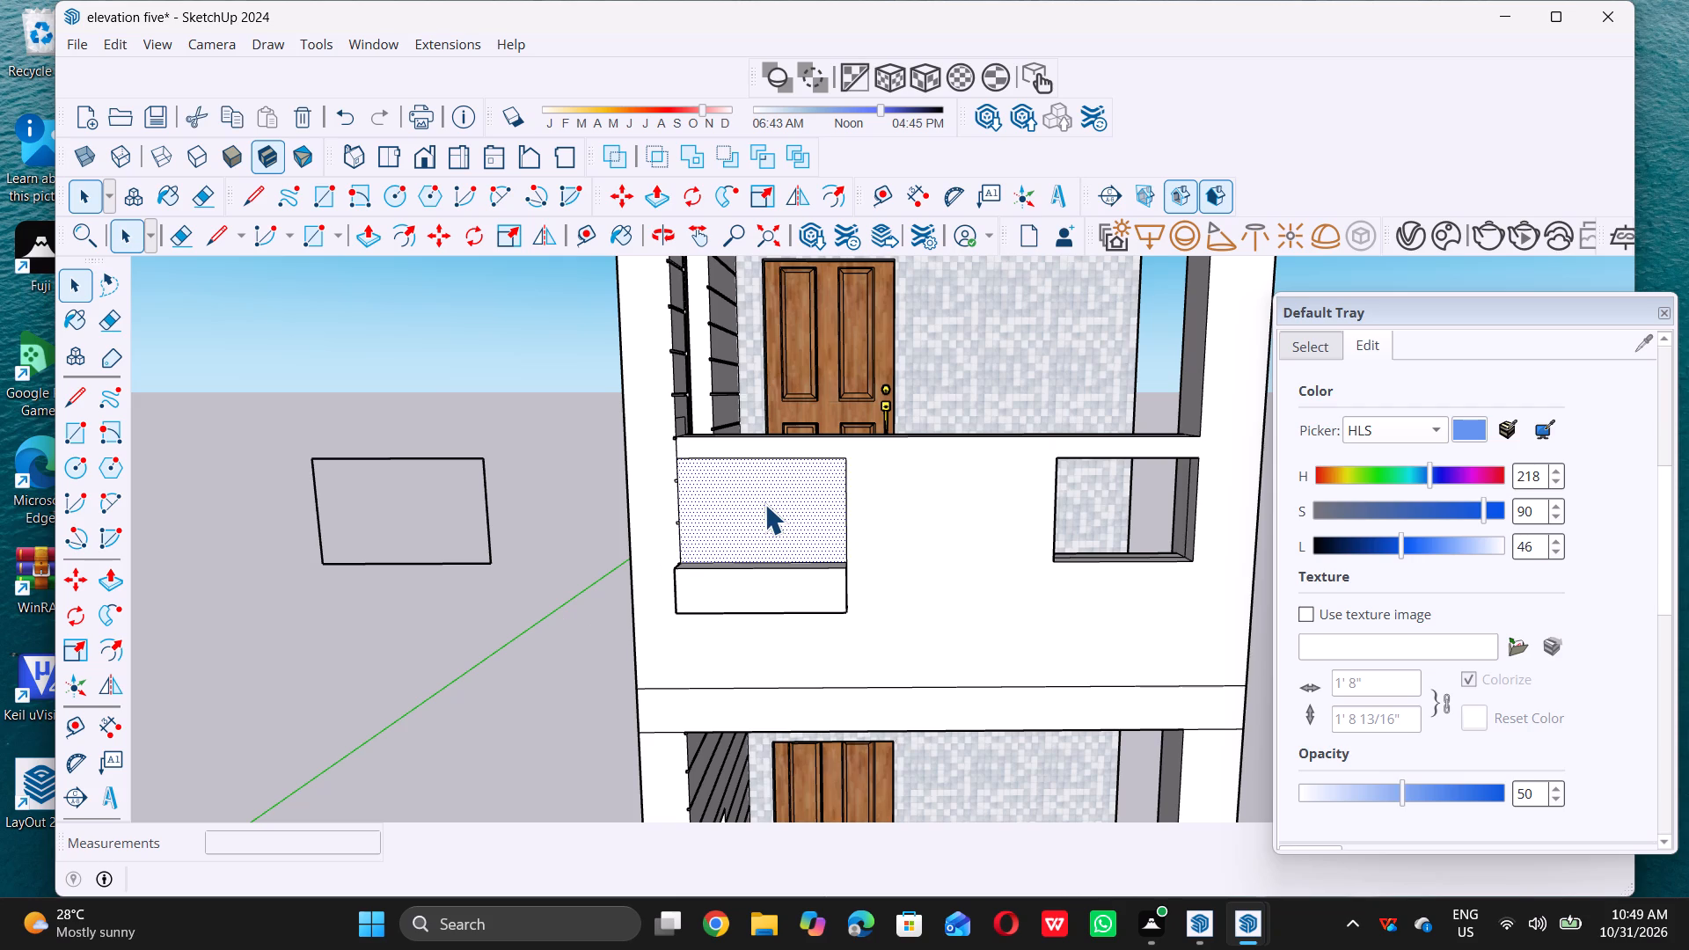
{"action": "key", "text": "Delete"}
{"action": "middle_click", "coordinate": [774, 478]}
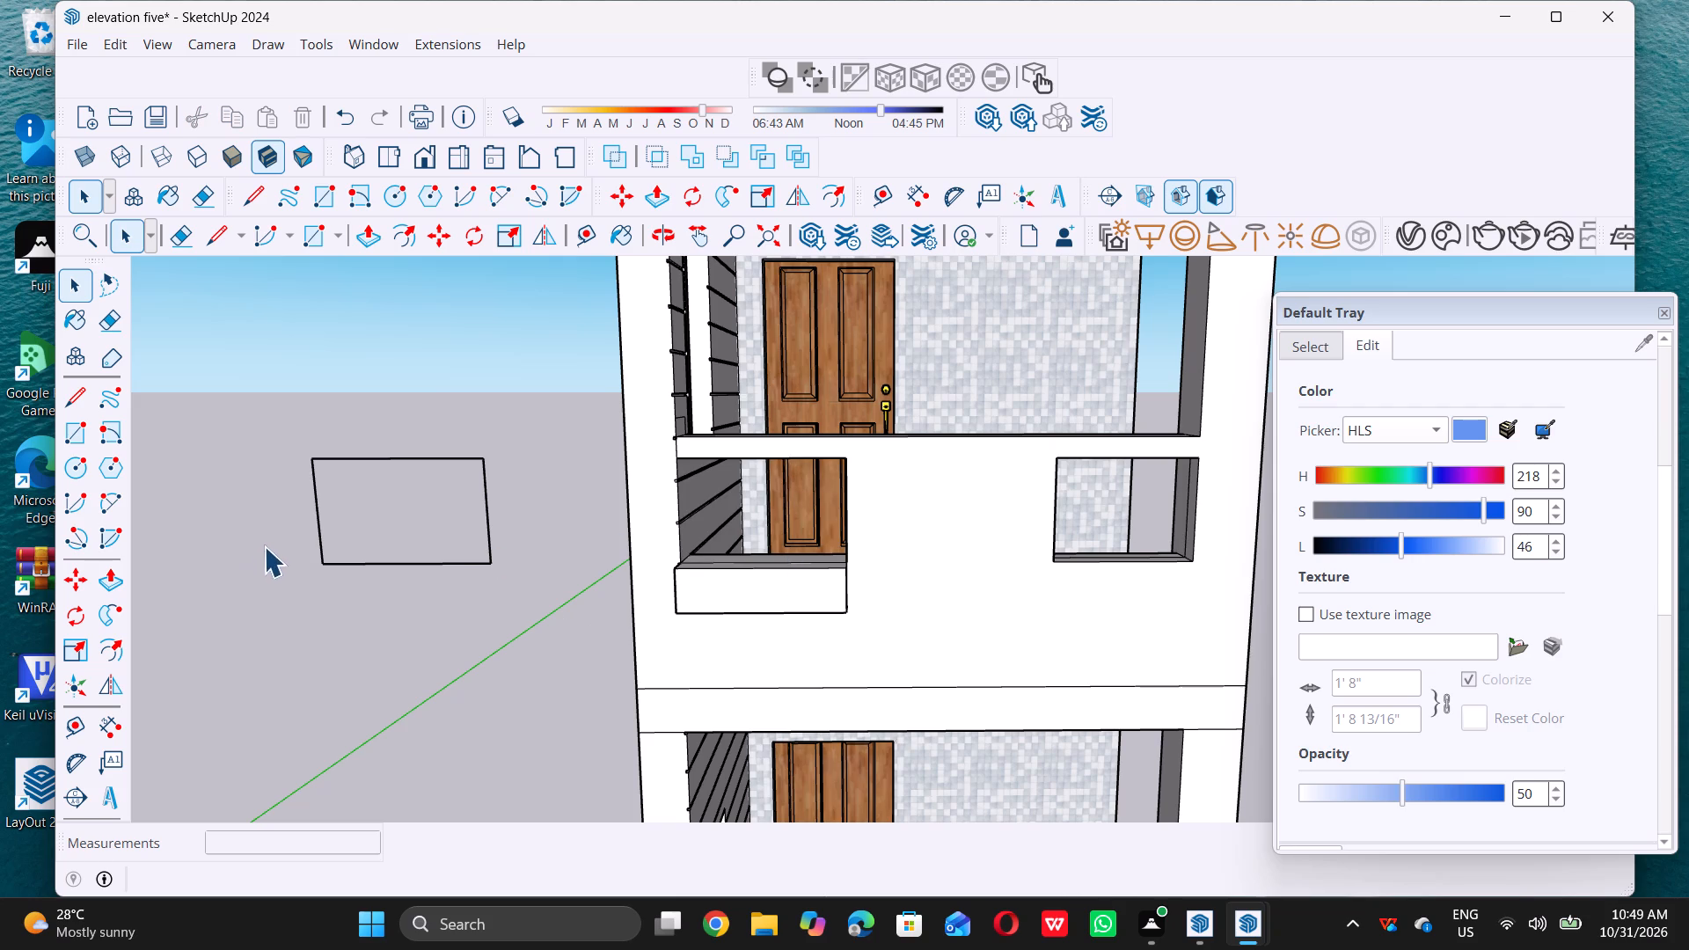
Move the glass panel with its edges by its lower corner about 5' 7 15/16" into the ledge opening, at the midpoint of the wall thickness.
{"action": "key", "text": "space"}
{"action": "key", "text": "n"}
{"action": "double_click", "coordinate": [355, 535]}
{"action": "triple_click", "coordinate": [349, 531]}
{"action": "double_click", "coordinate": [350, 532]}
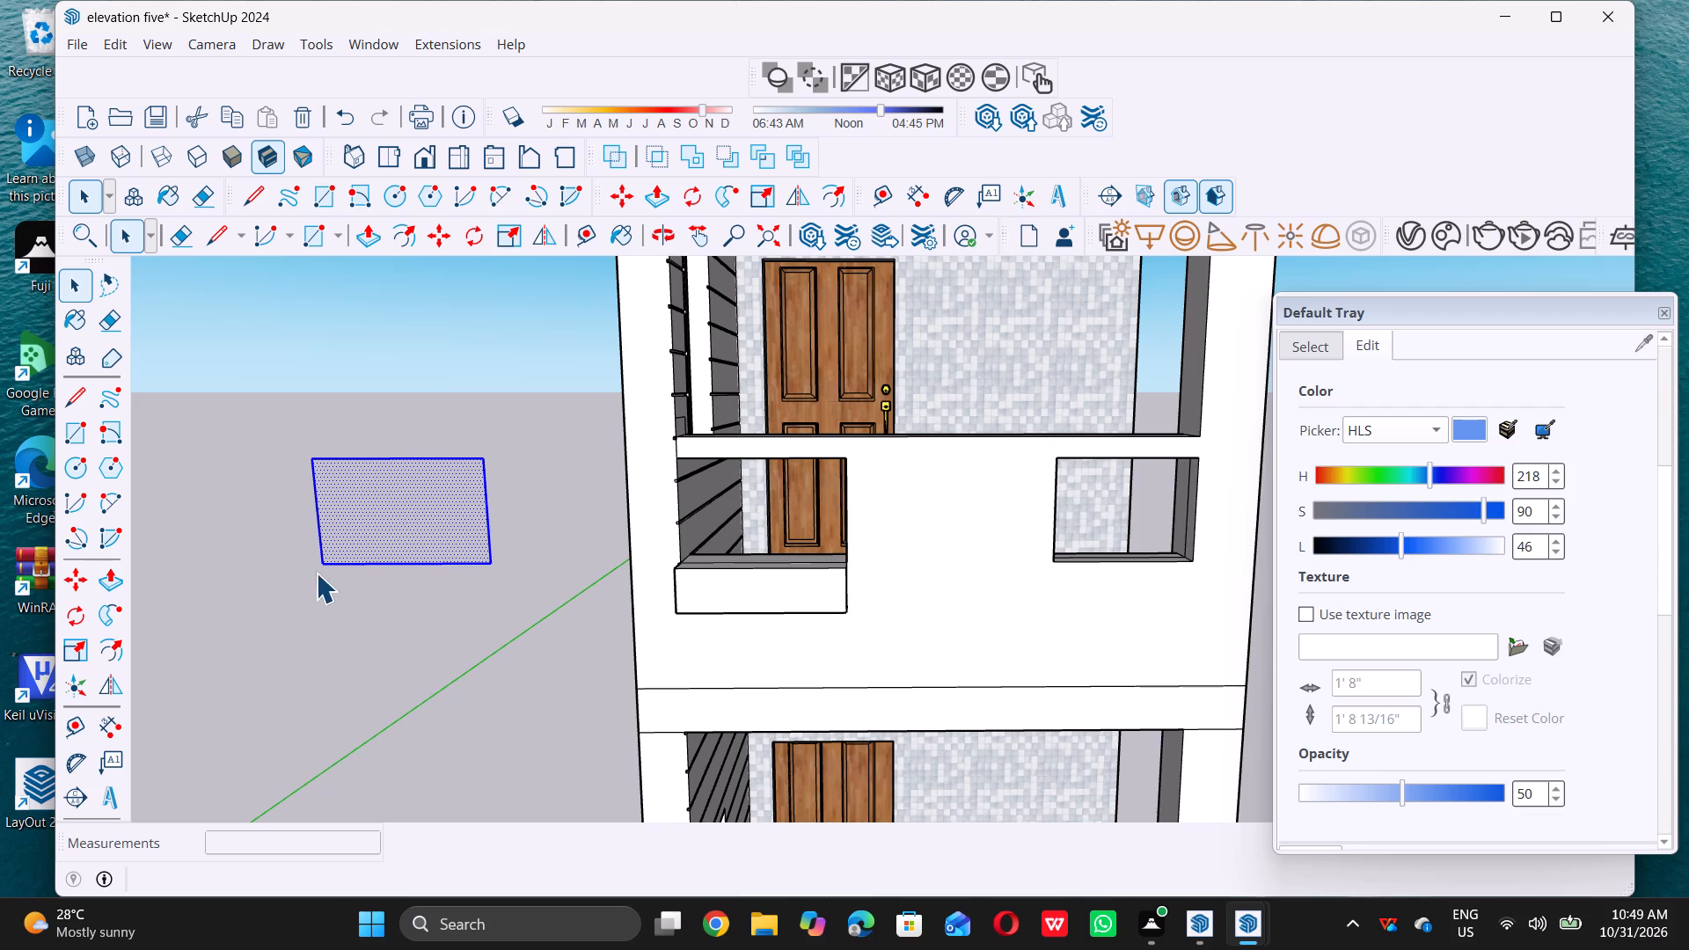
{"action": "key", "text": "m"}
{"action": "double_click", "coordinate": [318, 564]}
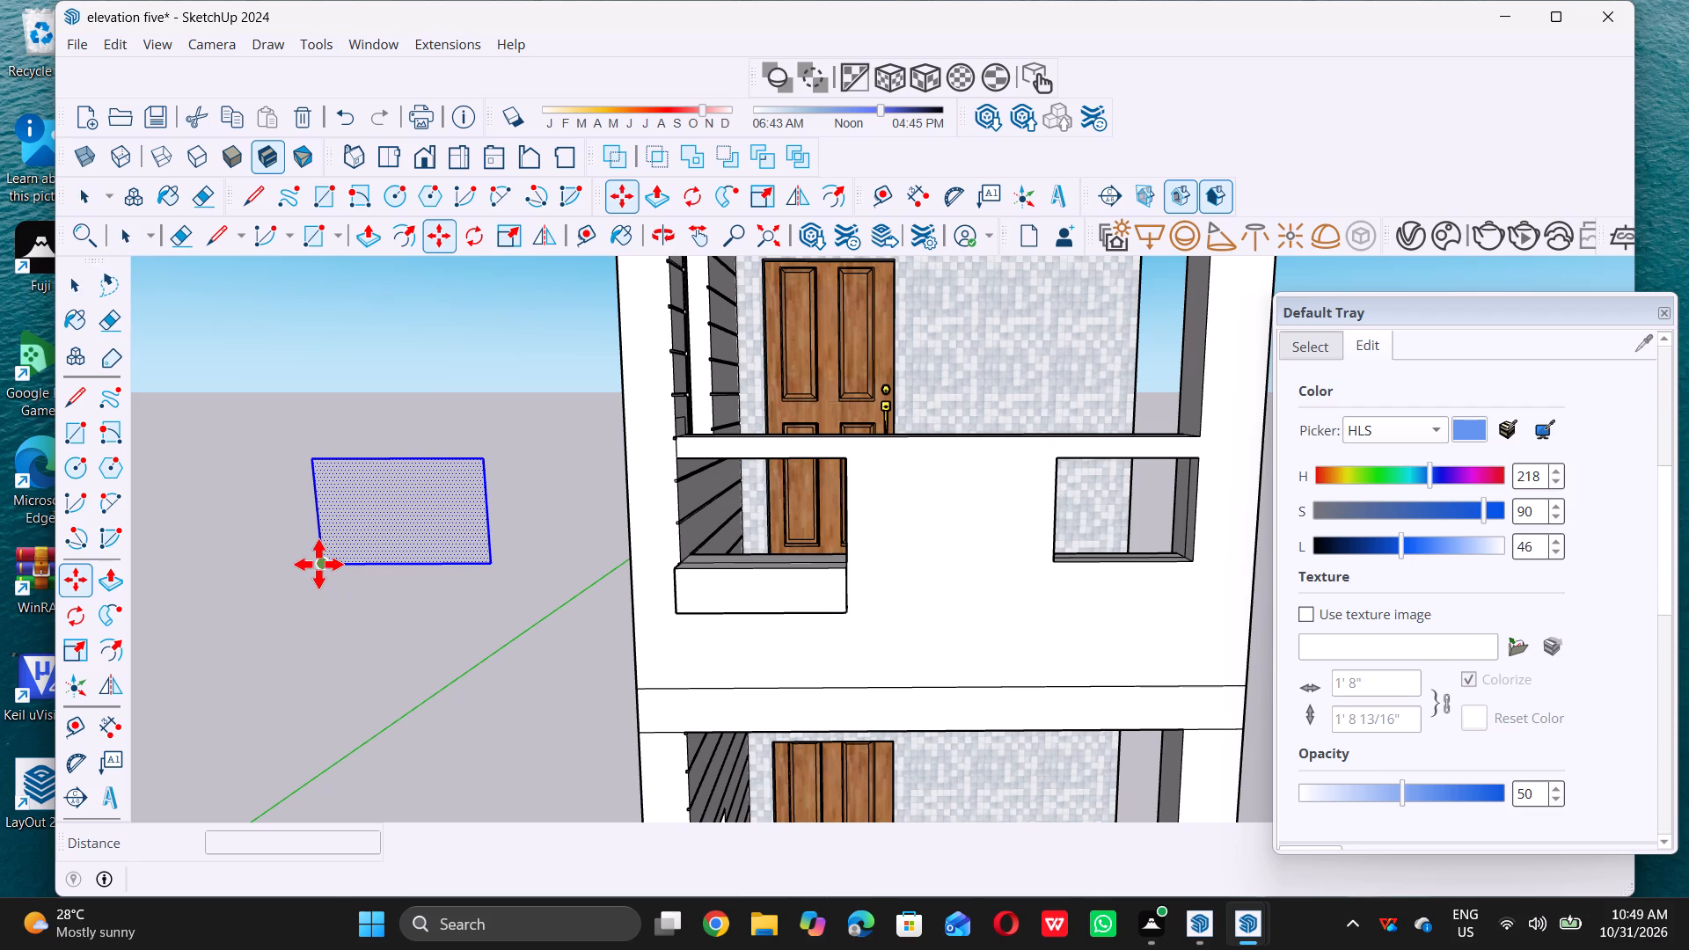
{"action": "middle_click_drag", "start_coordinate": [709, 561], "coordinate": [638, 676]}
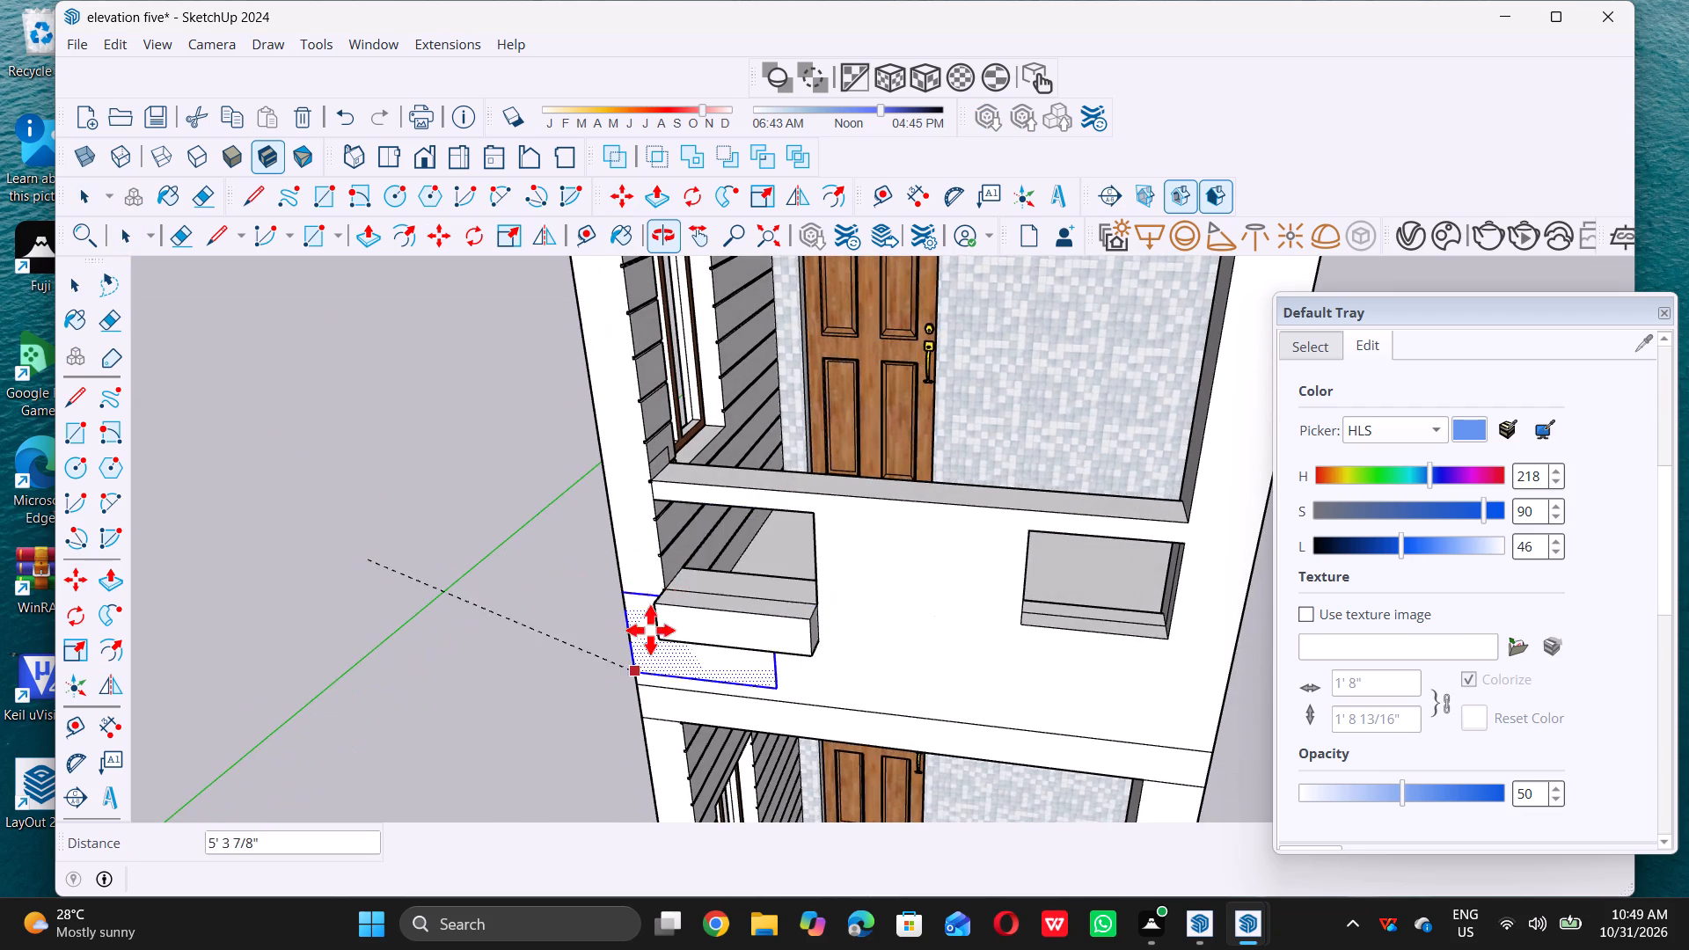
{"action": "scroll", "coordinate": [640, 600], "scroll_direction": "up", "scroll_amount": 17}
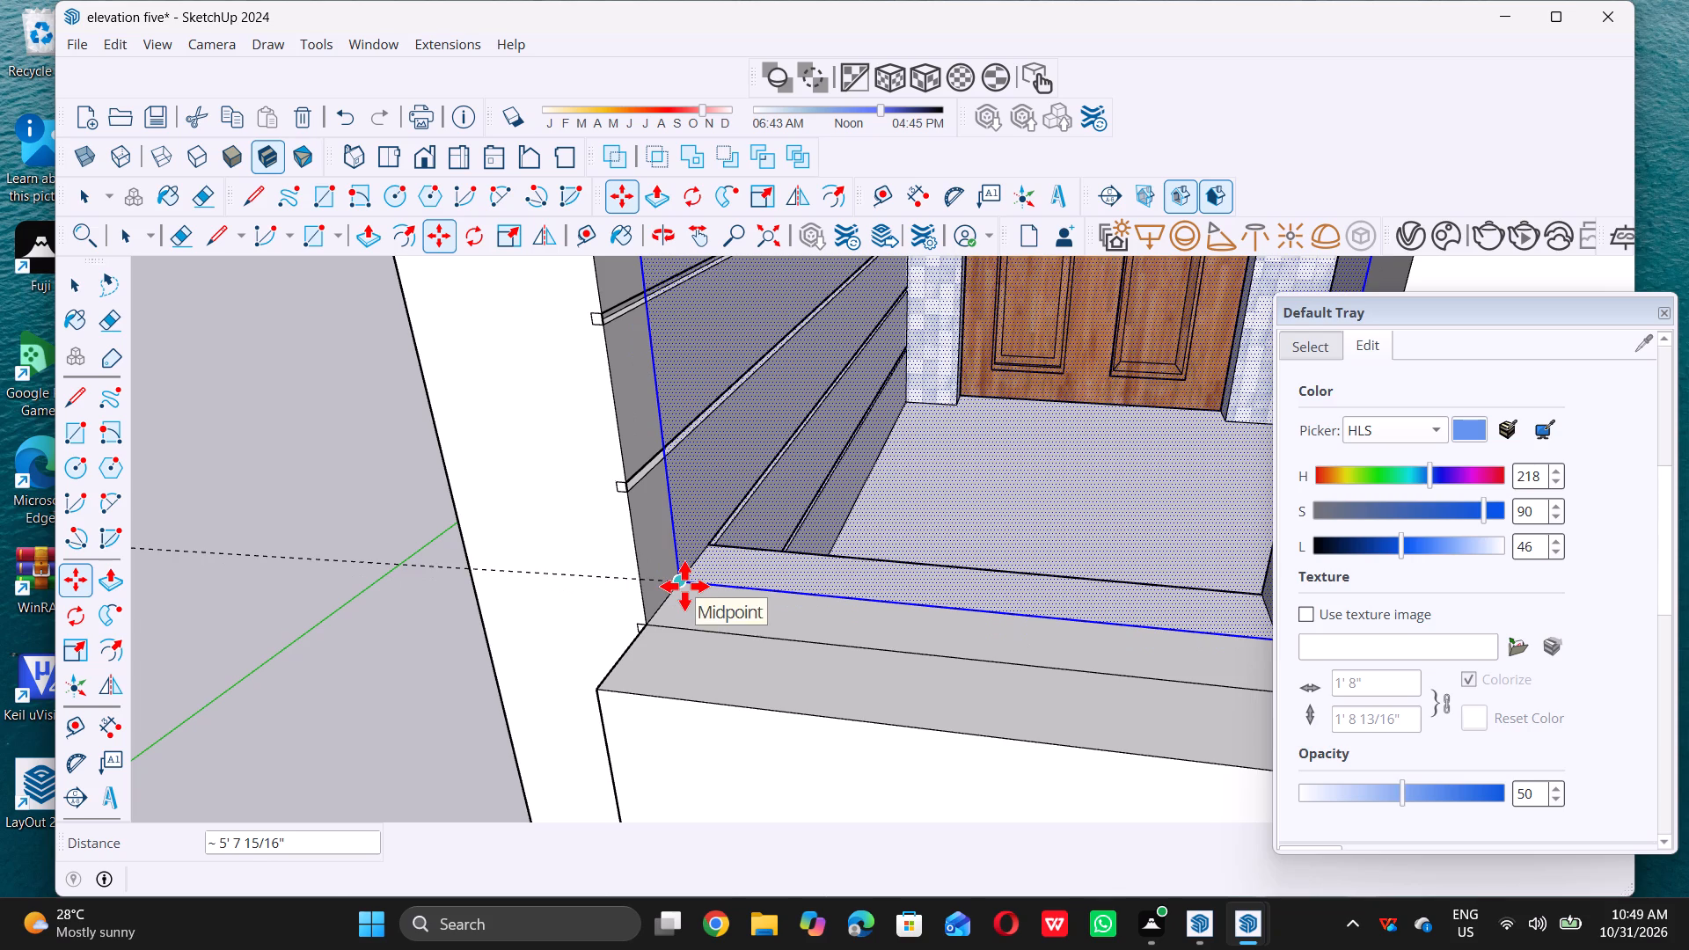
{"action": "double_click", "coordinate": [684, 586]}
{"action": "key", "text": "space"}
{"action": "scroll", "coordinate": [693, 594], "scroll_direction": "down", "scroll_amount": 9}
{"action": "left_click", "coordinate": [422, 661]}
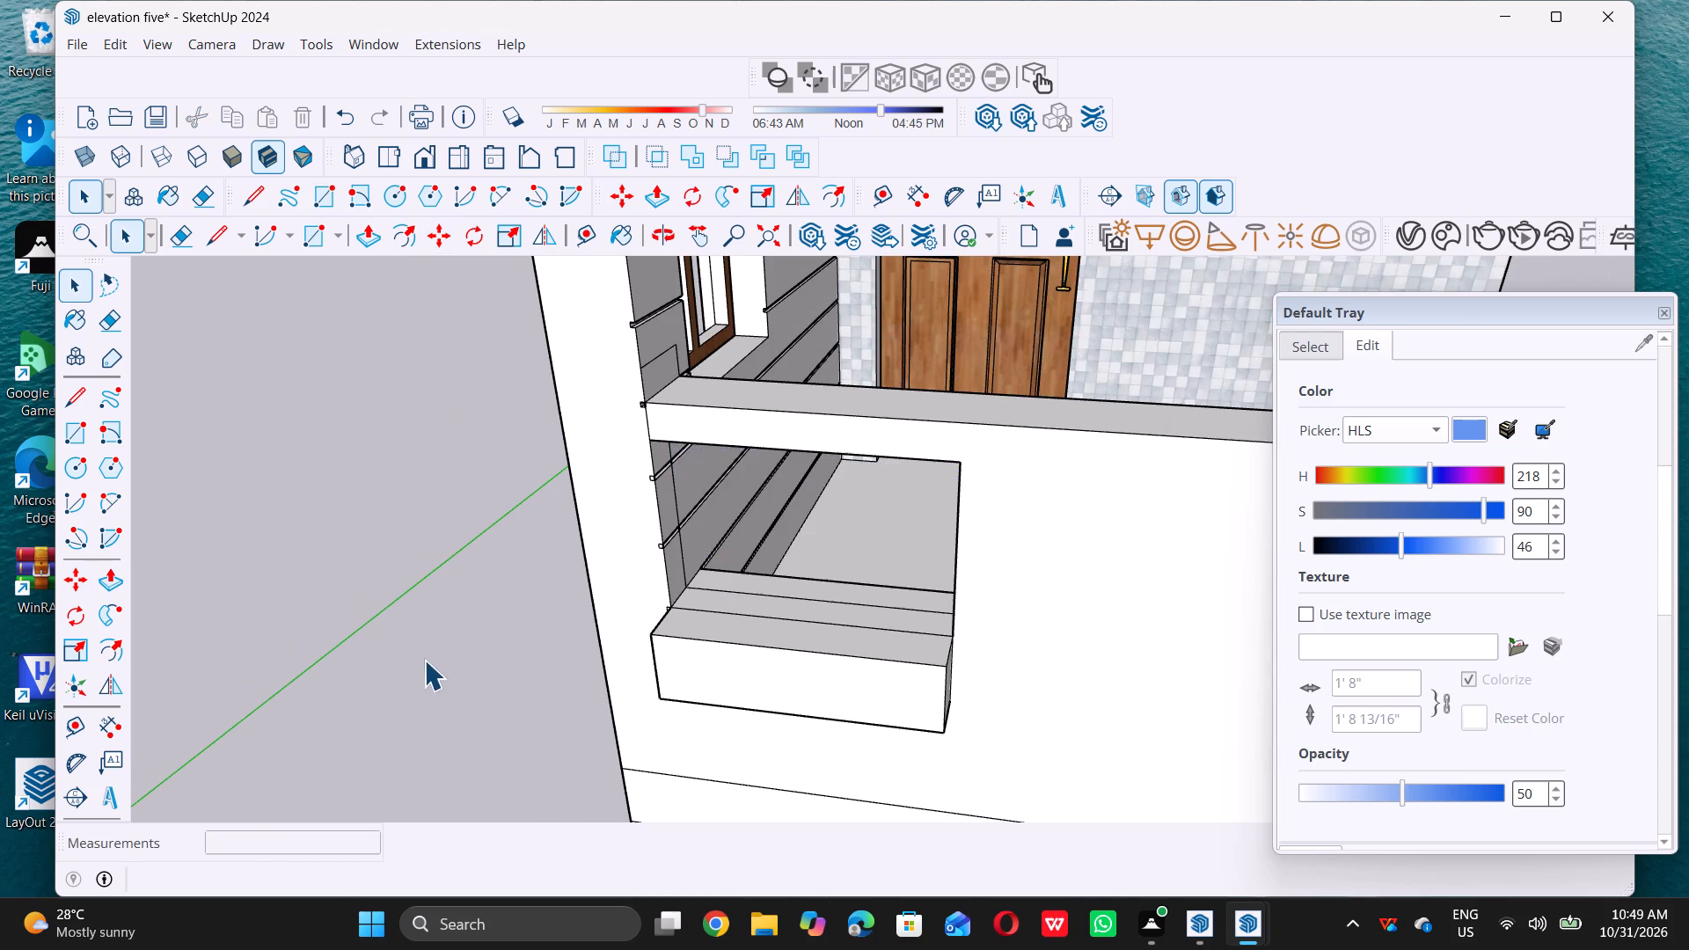
Draw a vertical line about 4" long from the ledge opening's upper inner corner to the top rail's front edge.
{"action": "scroll", "coordinate": [457, 635], "scroll_direction": "down", "scroll_amount": 5}
{"action": "middle_click_drag", "start_coordinate": [738, 616], "coordinate": [824, 486]}
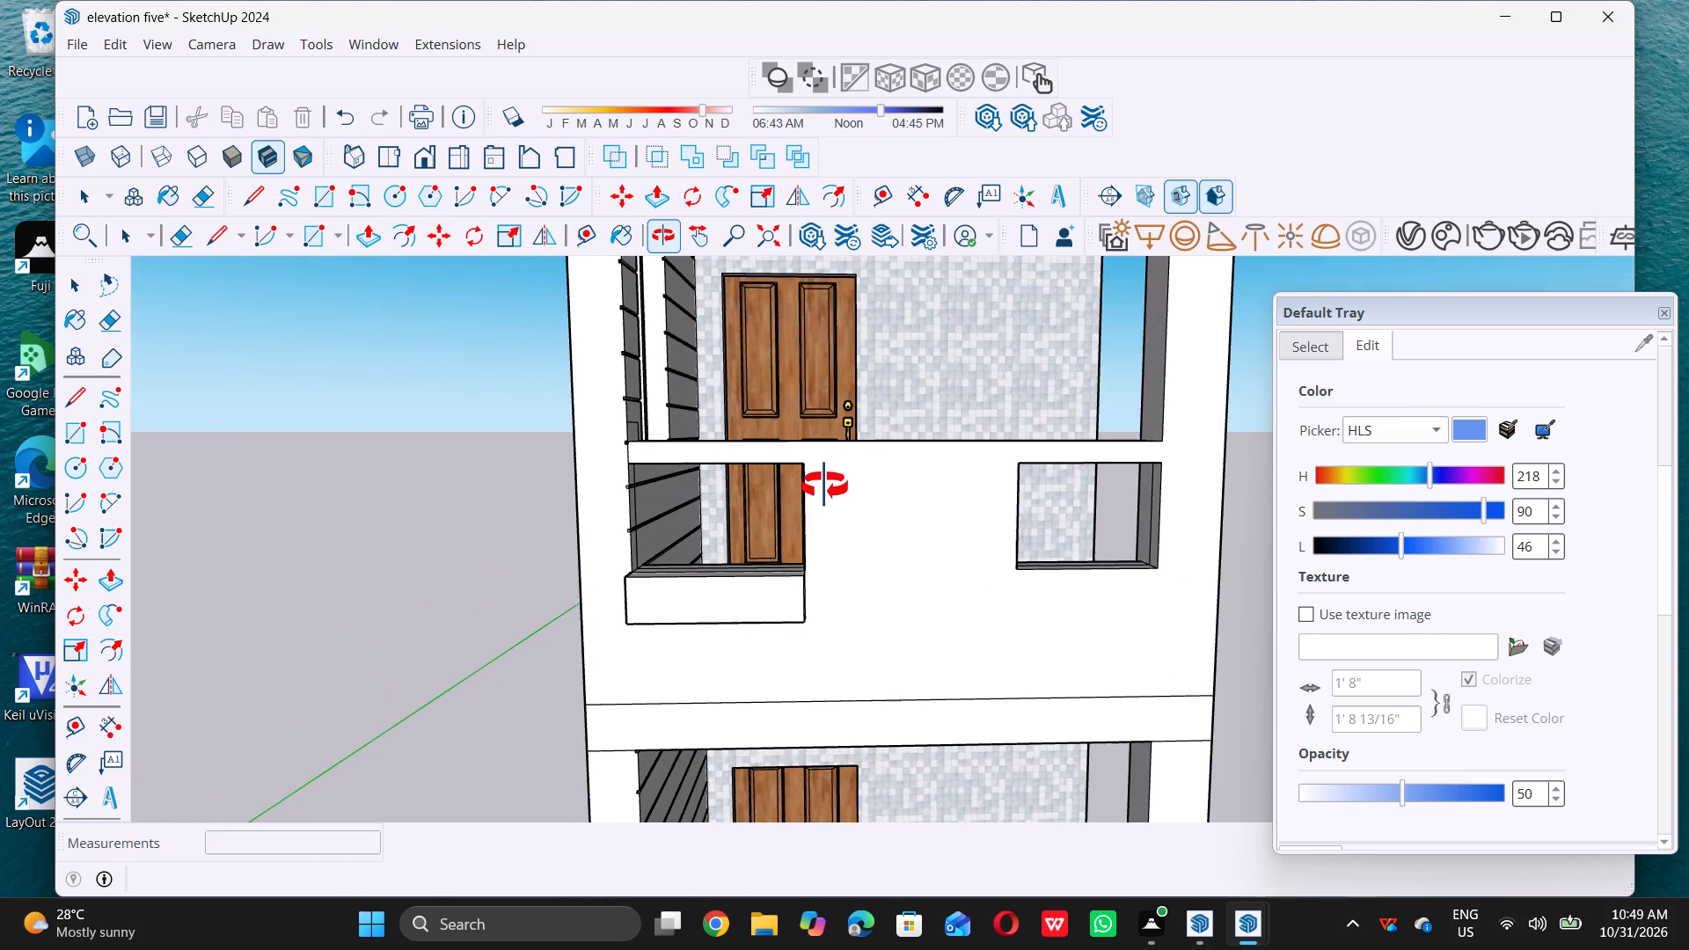
{"action": "middle_click_drag", "start_coordinate": [824, 486], "coordinate": [824, 488]}
{"action": "middle_click_drag", "start_coordinate": [824, 497], "coordinate": [985, 641]}
{"action": "scroll", "coordinate": [886, 531], "scroll_direction": "up", "scroll_amount": 9}
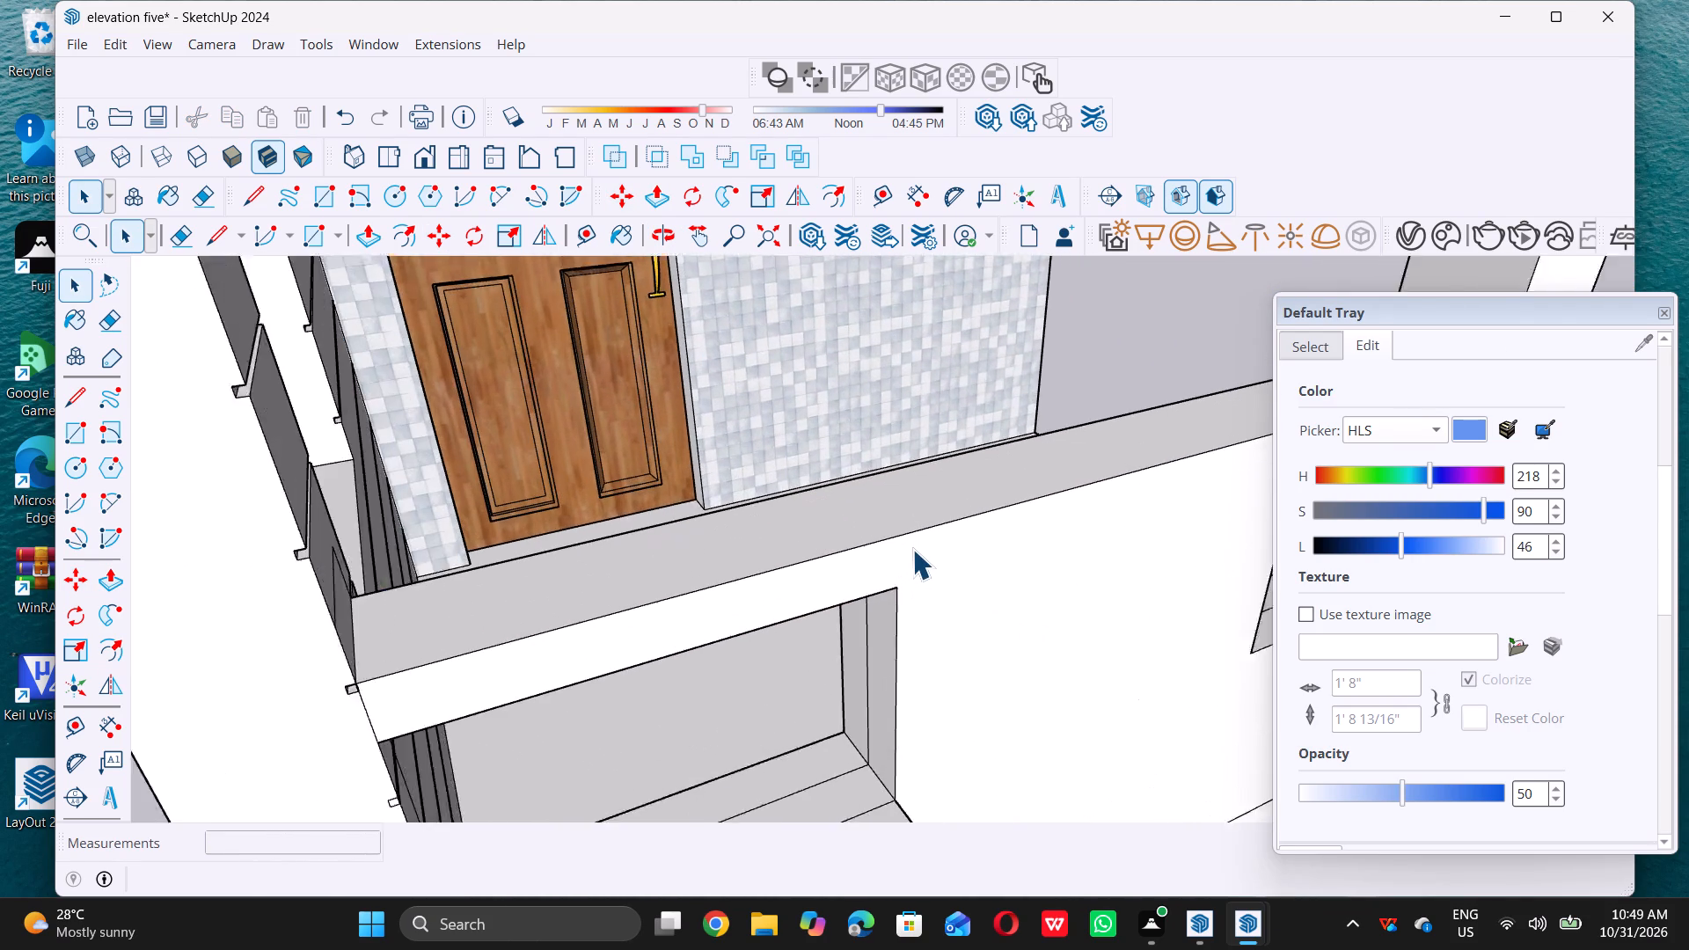
{"action": "scroll", "coordinate": [912, 549], "scroll_direction": "up", "scroll_amount": 2}
{"action": "key", "text": "l"}
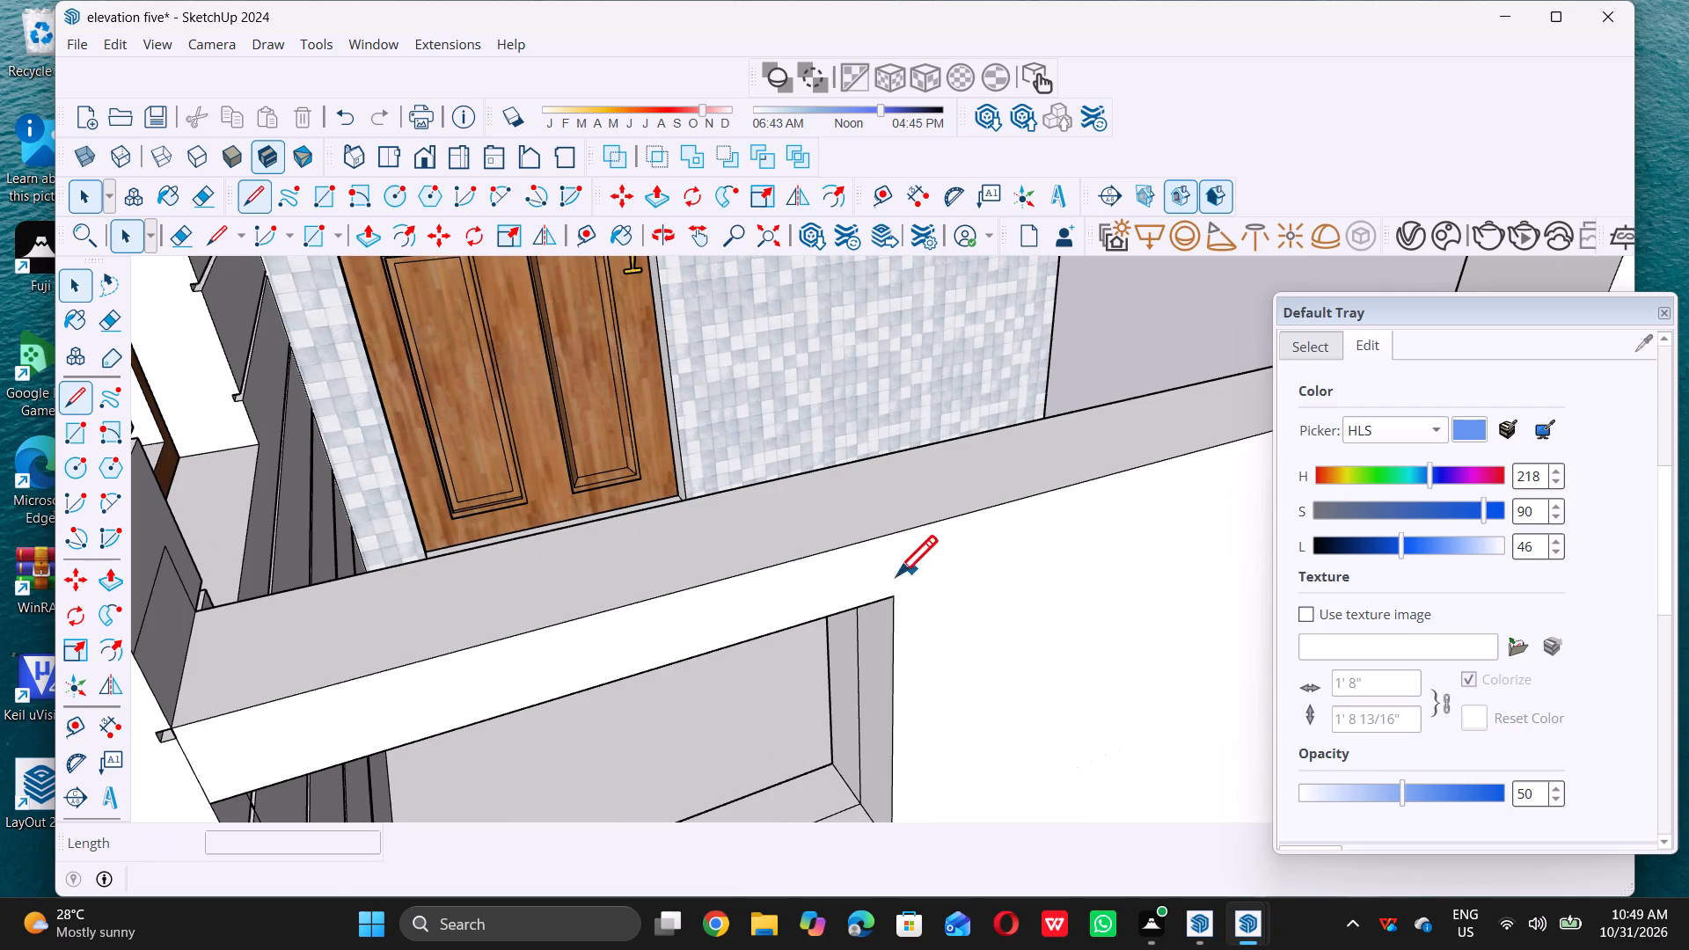
{"action": "left_click", "coordinate": [895, 596]}
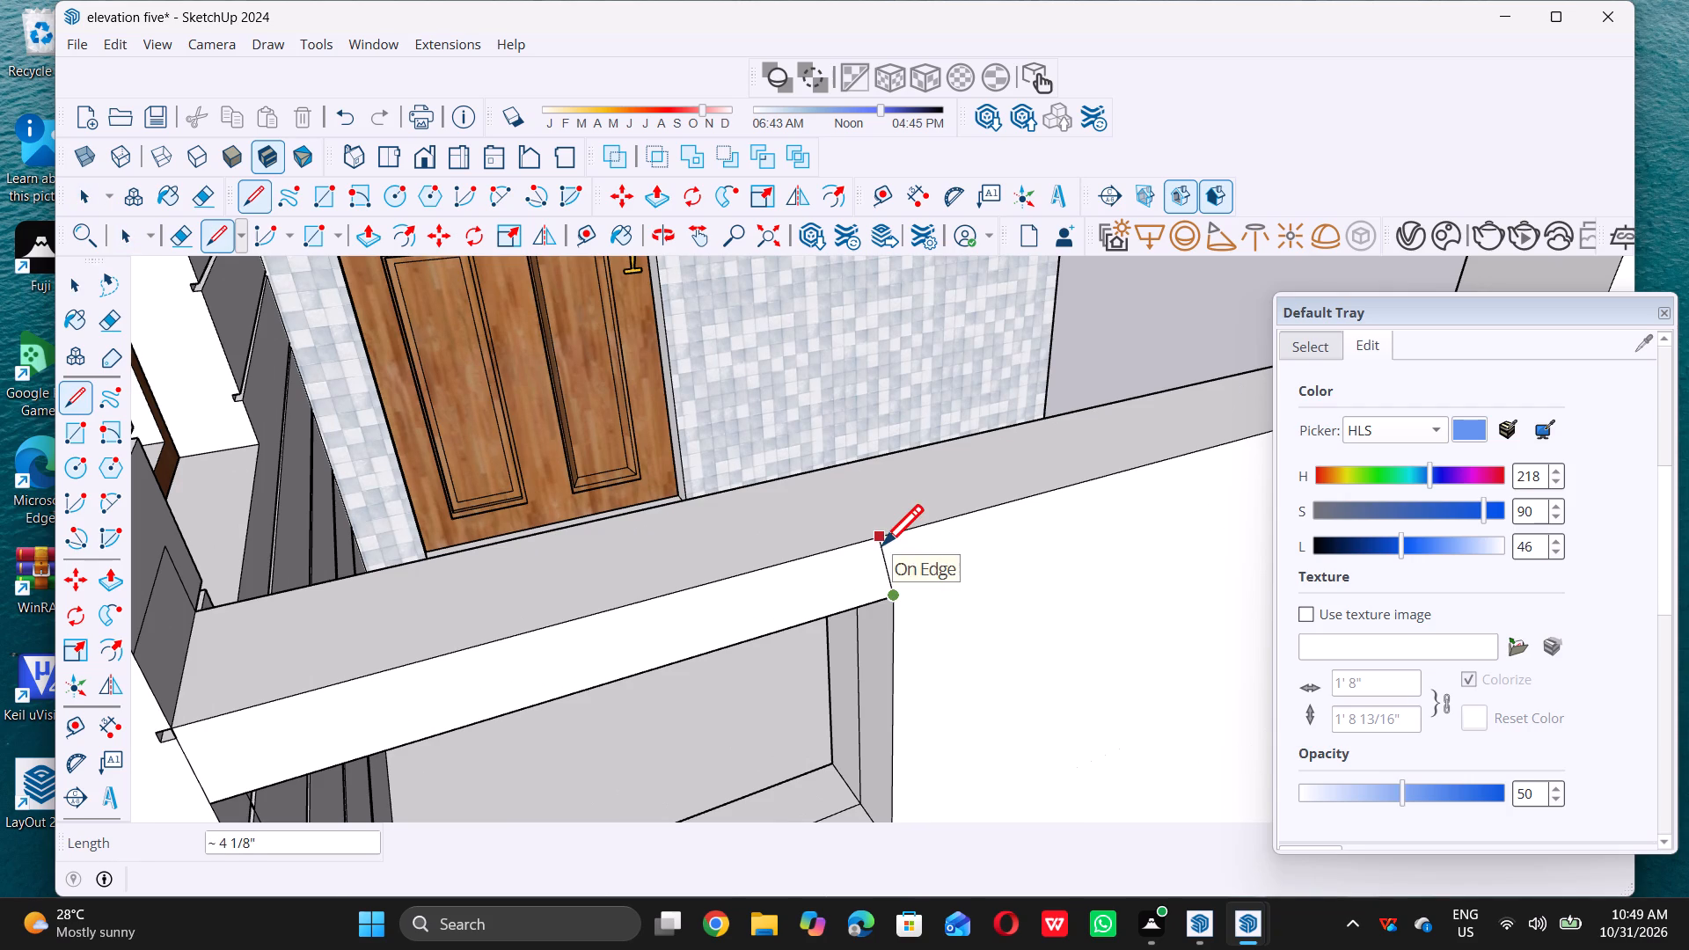
{"action": "left_click", "coordinate": [897, 535]}
Draw a 4" vertical line from the upper inner corner of the opening without the ledge to the top rail's front edge.
{"action": "scroll", "coordinate": [857, 565], "scroll_direction": "down", "scroll_amount": 5}
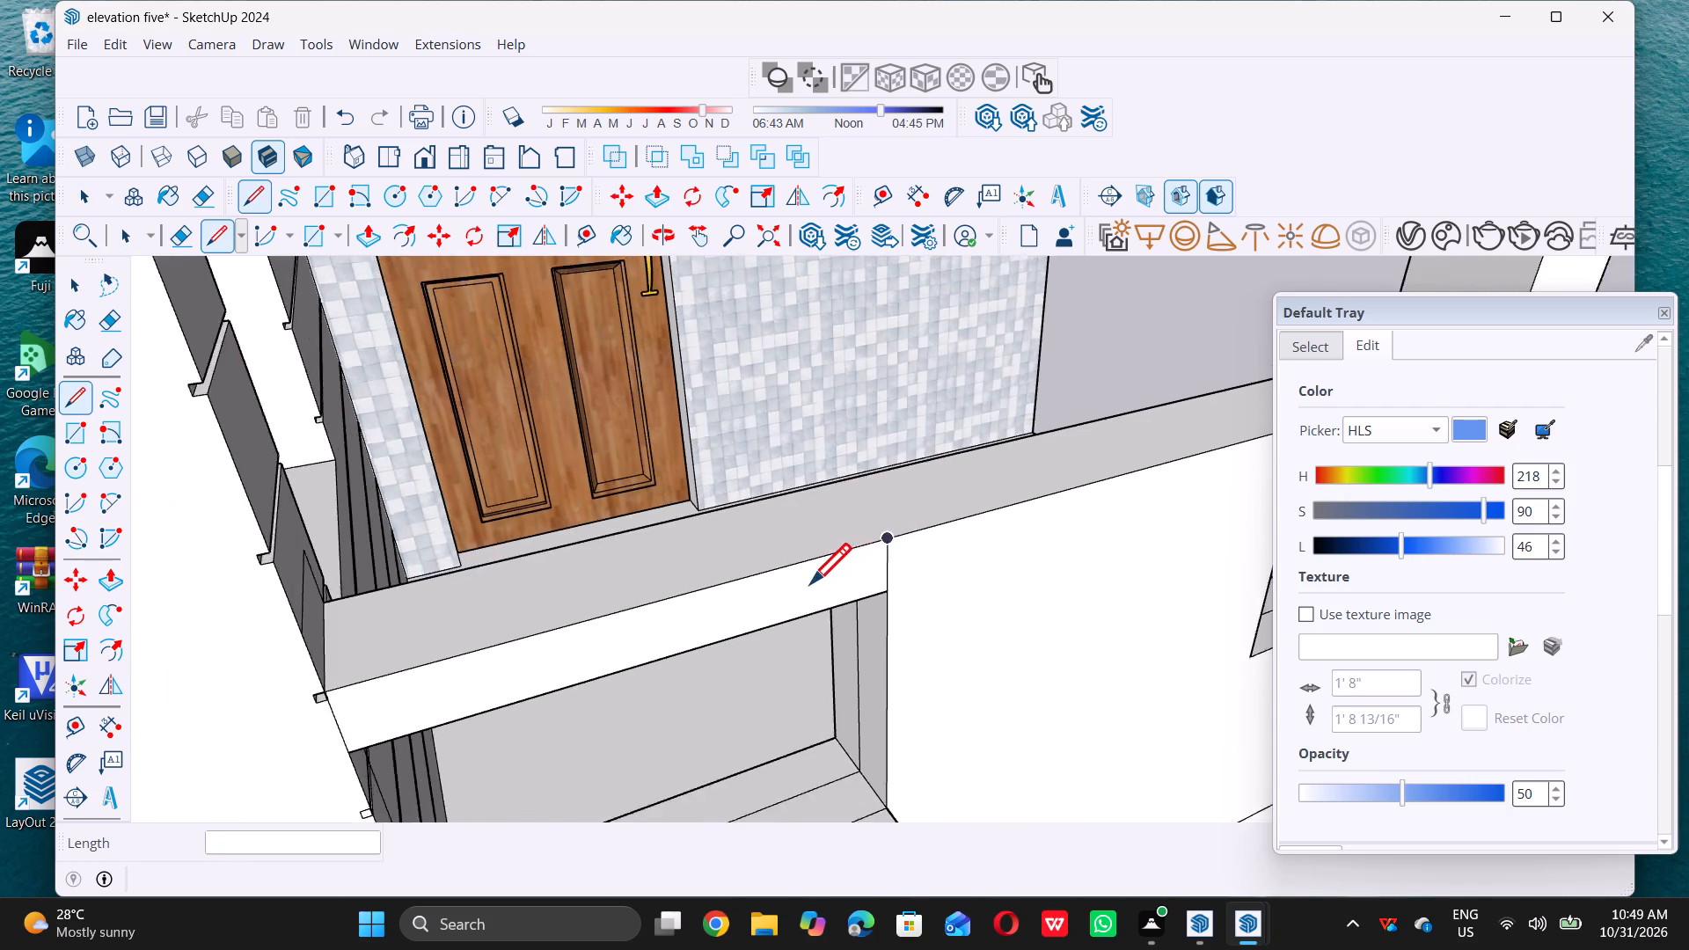
{"action": "scroll", "coordinate": [810, 583], "scroll_direction": "down", "scroll_amount": 10}
{"action": "scroll", "coordinate": [1065, 509], "scroll_direction": "up", "scroll_amount": 7}
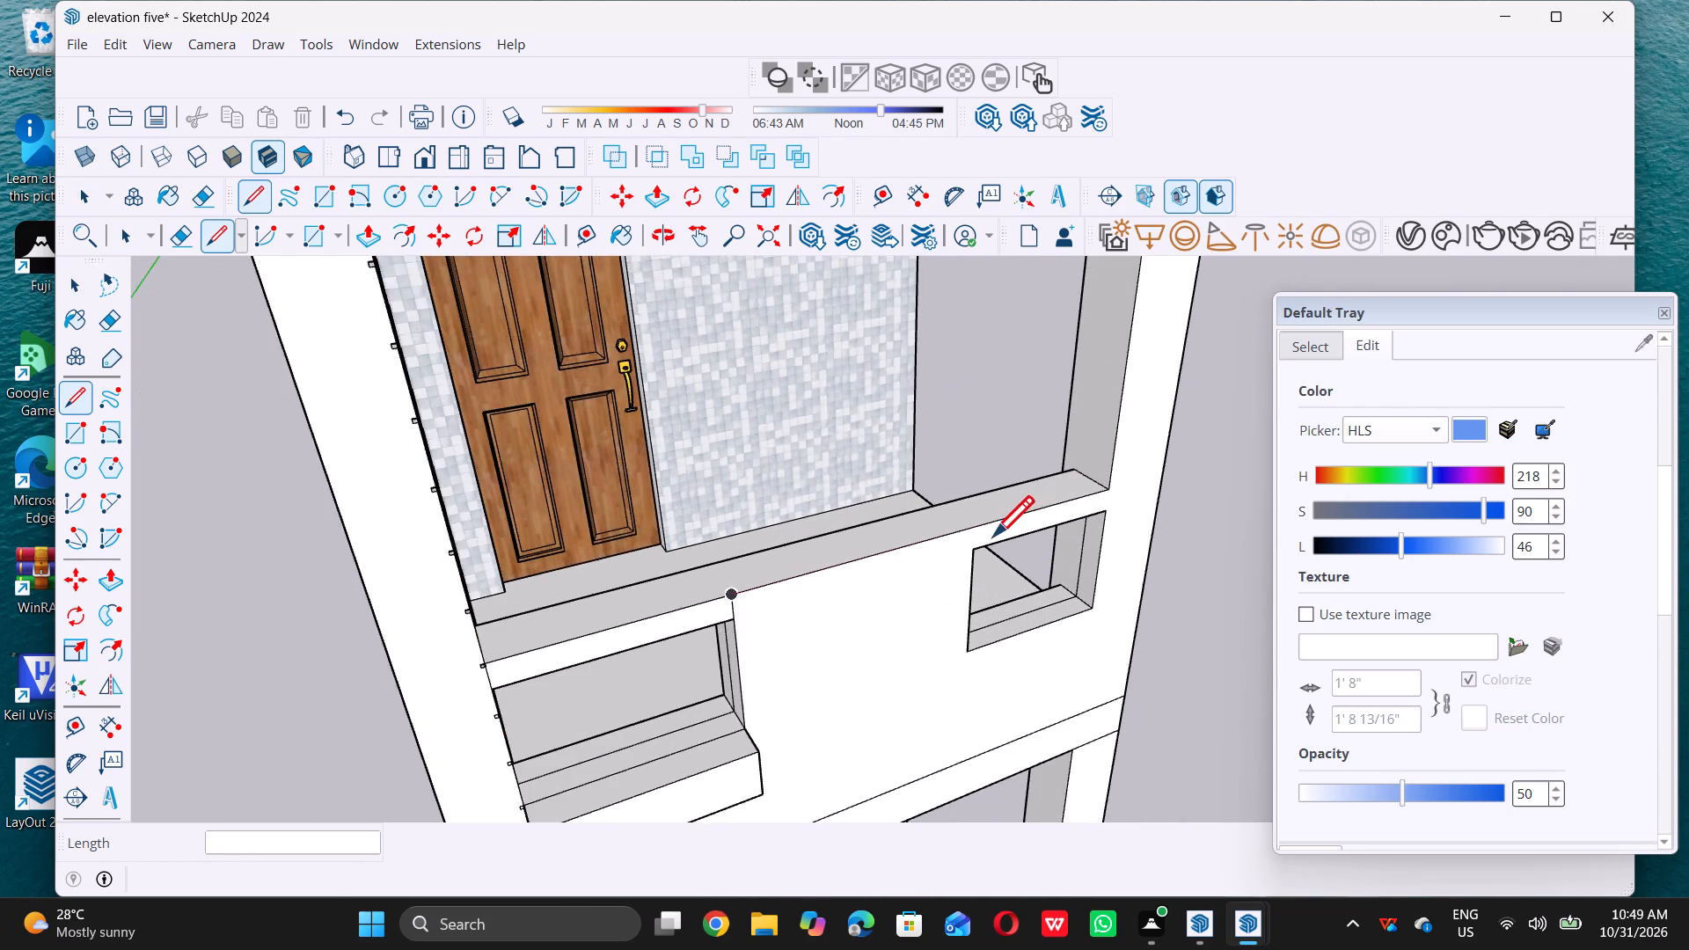
{"action": "double_click", "coordinate": [962, 550]}
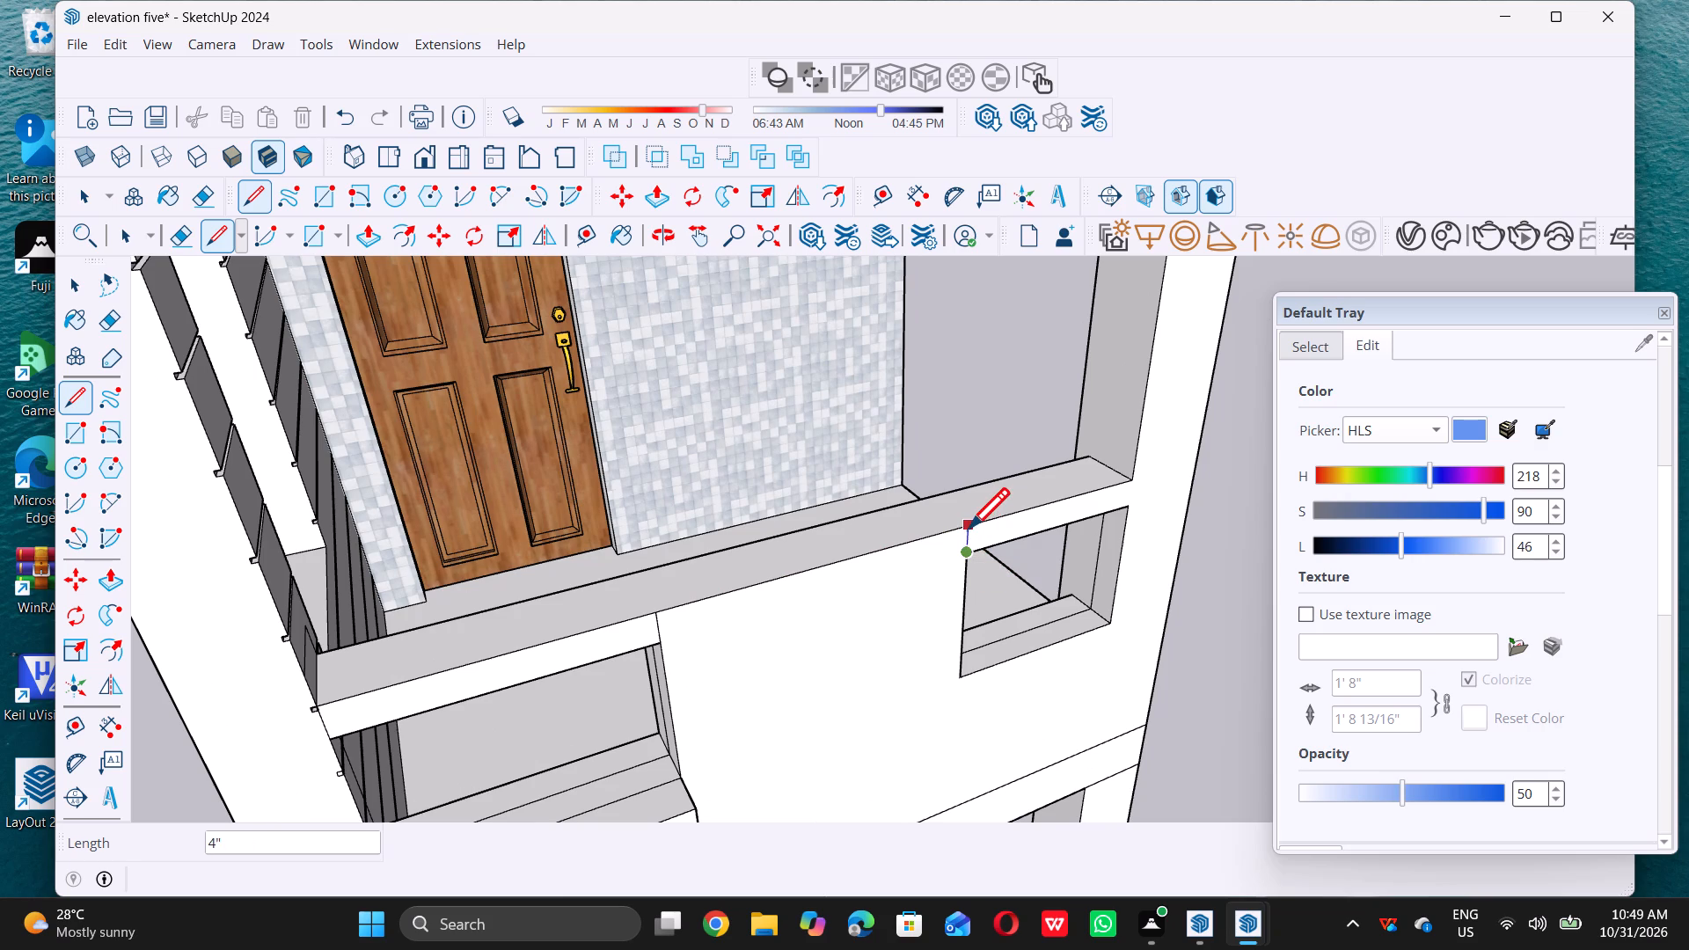
{"action": "left_click", "coordinate": [969, 528]}
{"action": "key", "text": "space"}
{"action": "scroll", "coordinate": [958, 558], "scroll_direction": "down", "scroll_amount": 4}
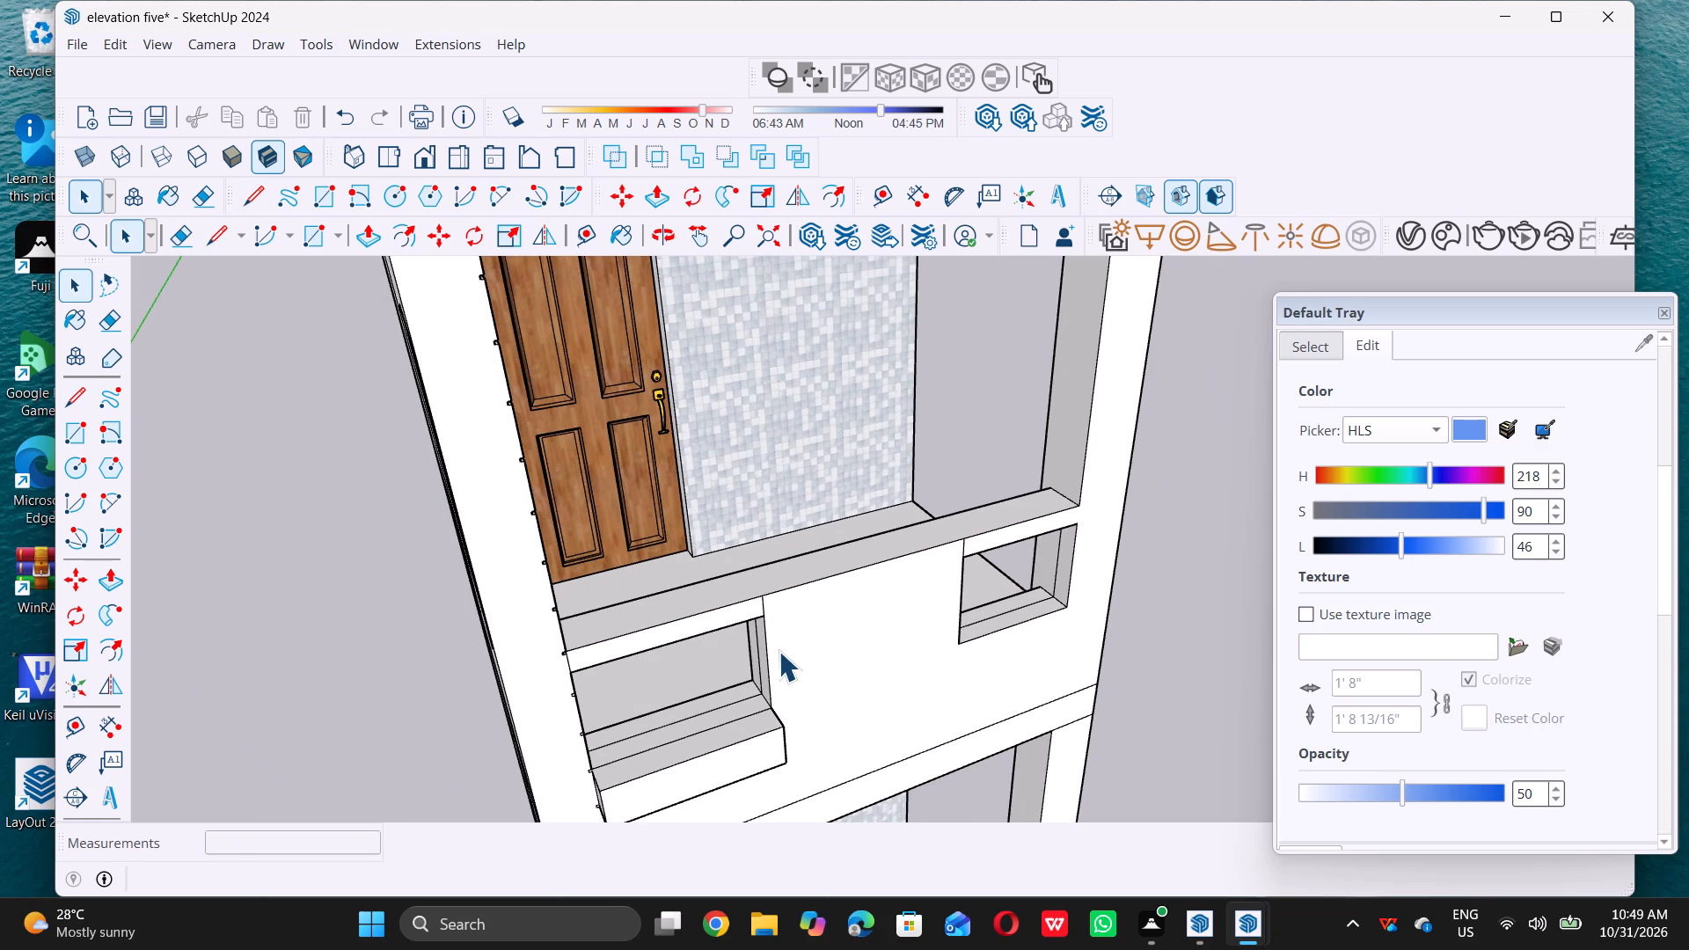
{"action": "middle_click_drag", "start_coordinate": [776, 649], "coordinate": [778, 600]}
{"action": "scroll", "coordinate": [721, 602], "scroll_direction": "up", "scroll_amount": 2}
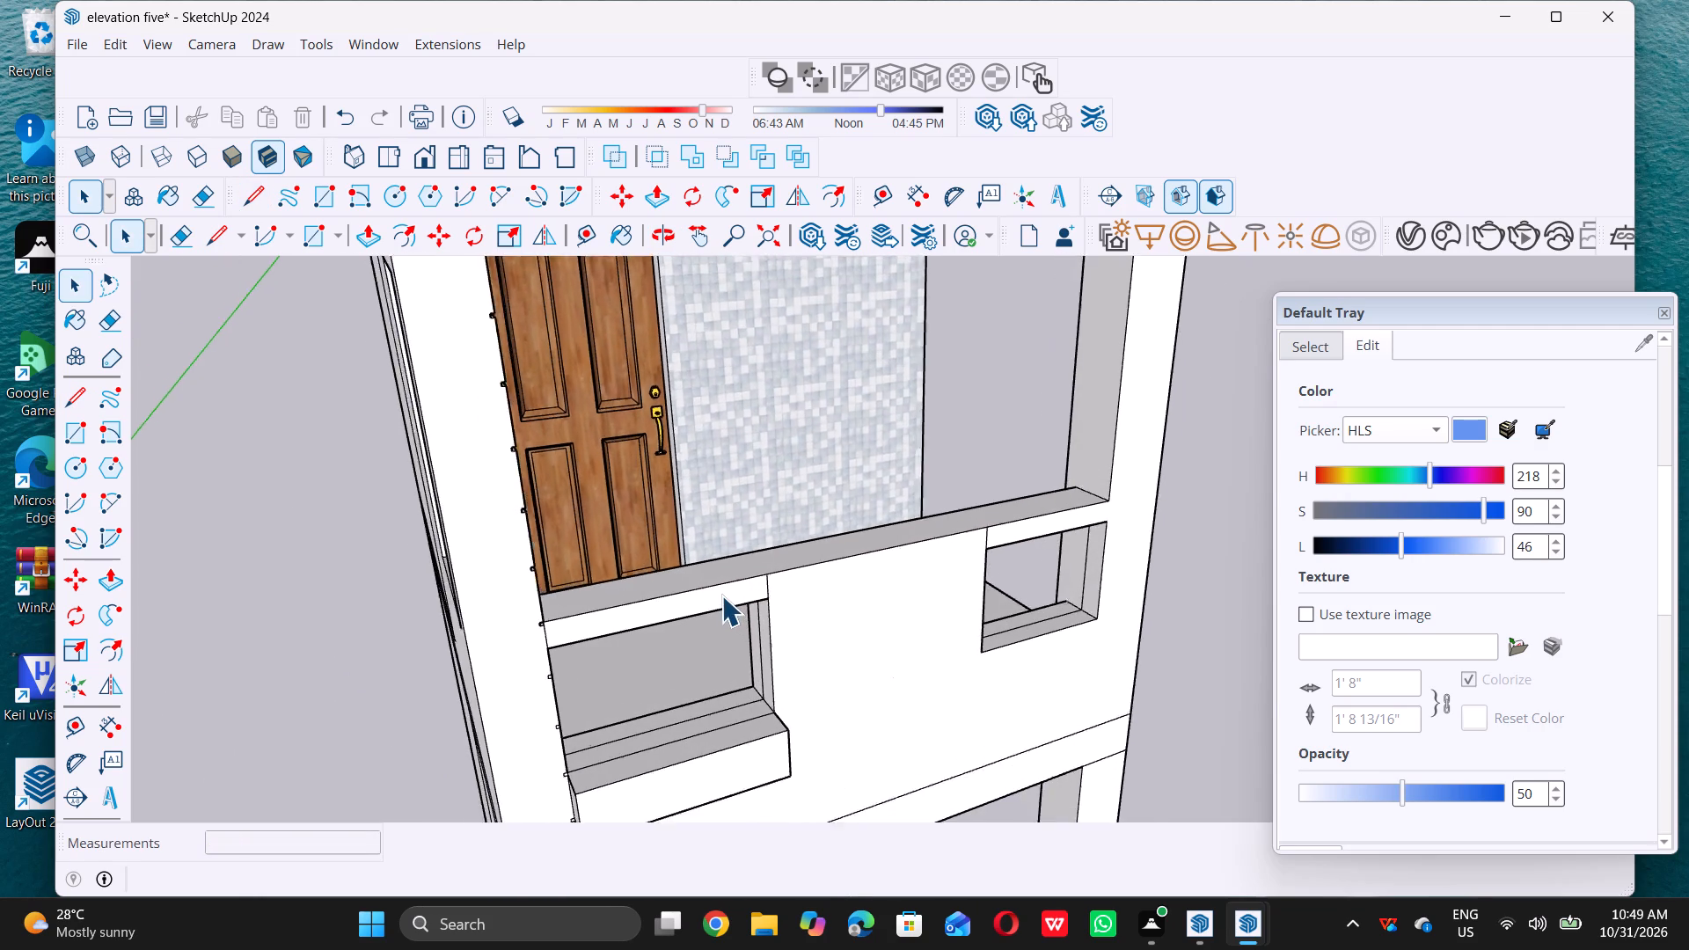
Push the strip between the ledge opening and the top rail 2" back into the wall.
{"action": "scroll", "coordinate": [721, 596], "scroll_direction": "up", "scroll_amount": 6}
{"action": "left_click", "coordinate": [724, 598]}
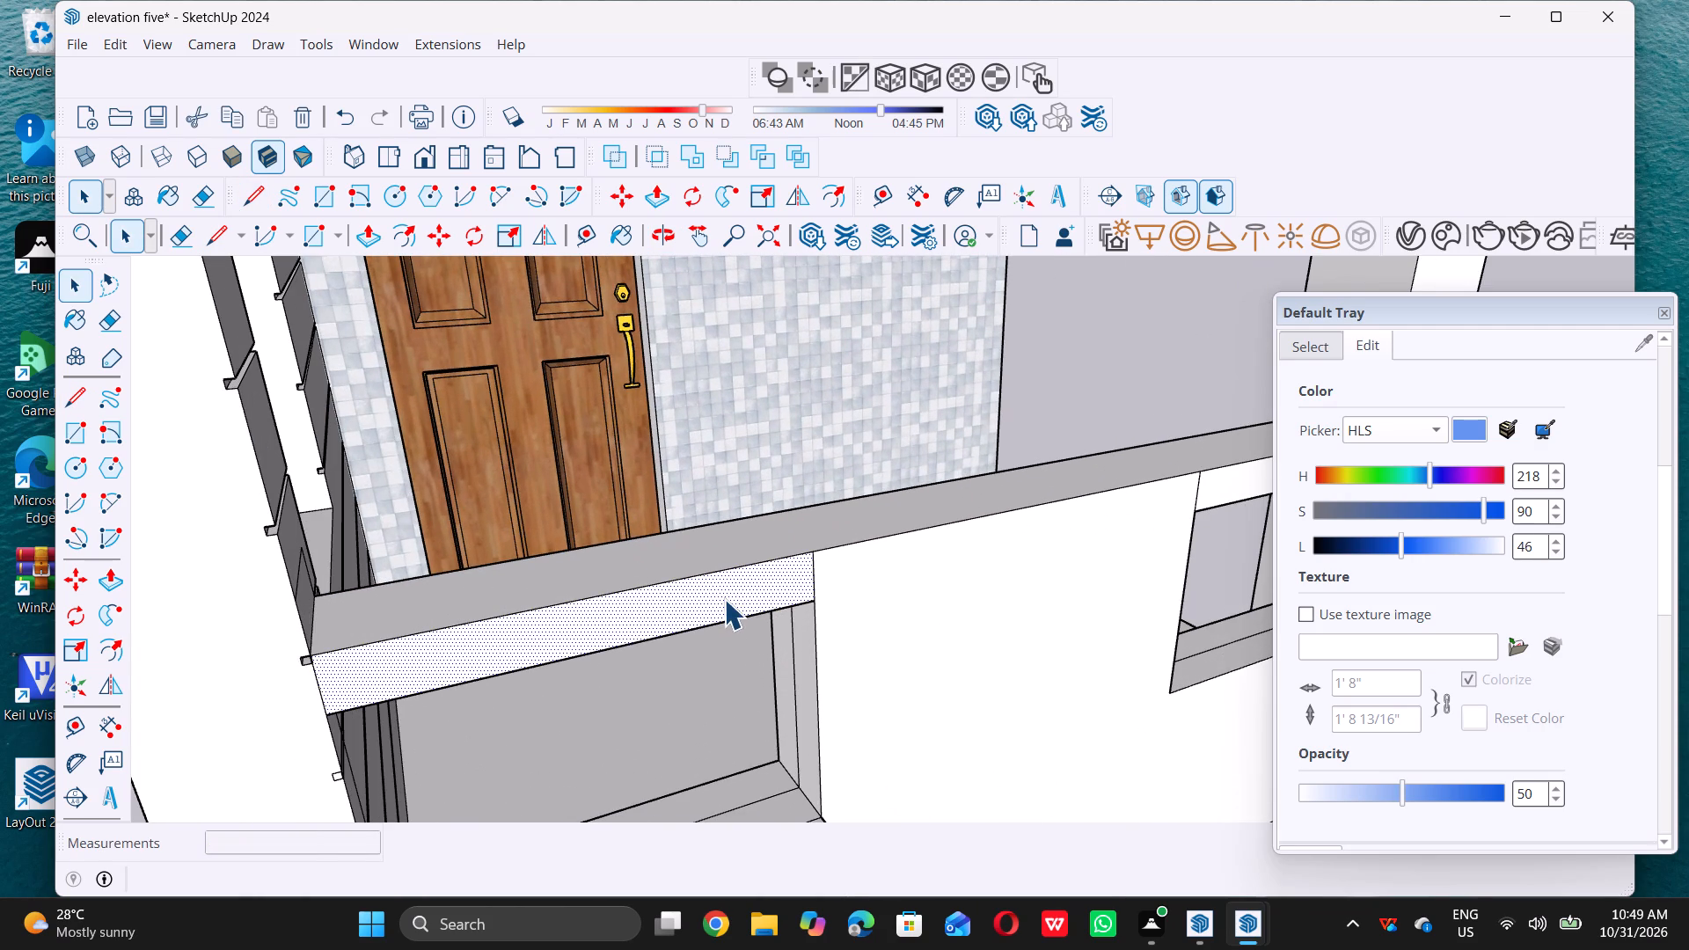
{"action": "key", "text": "p"}
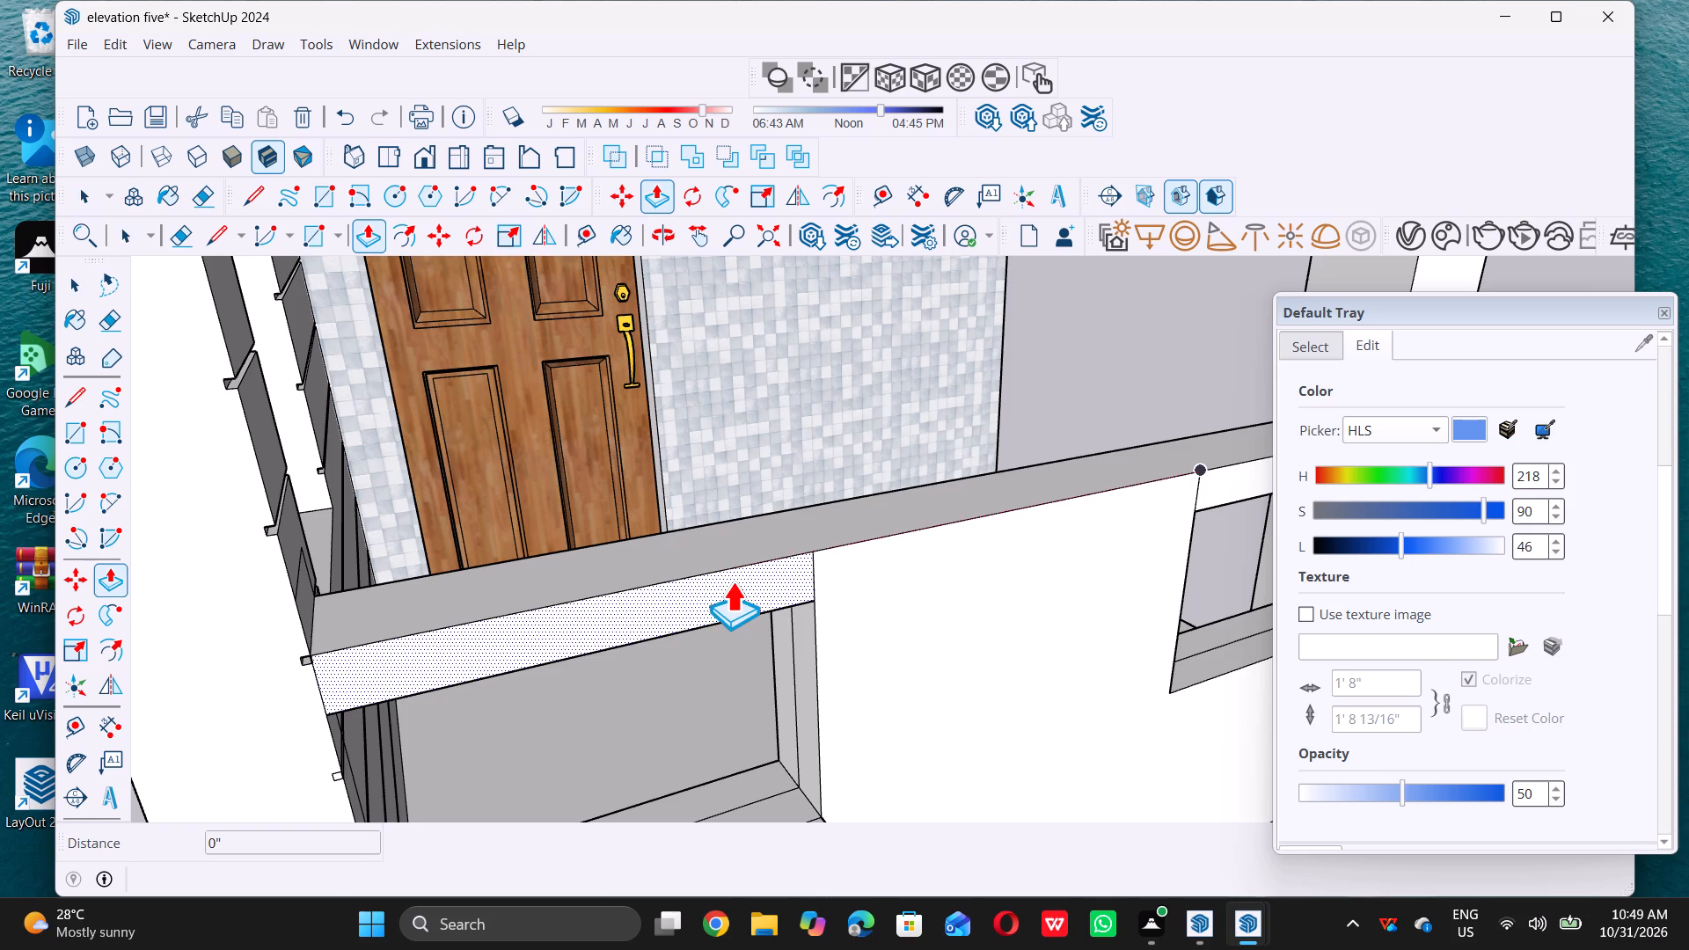
{"action": "triple_click", "coordinate": [732, 581]}
{"action": "key", "text": "ctrl+z"}
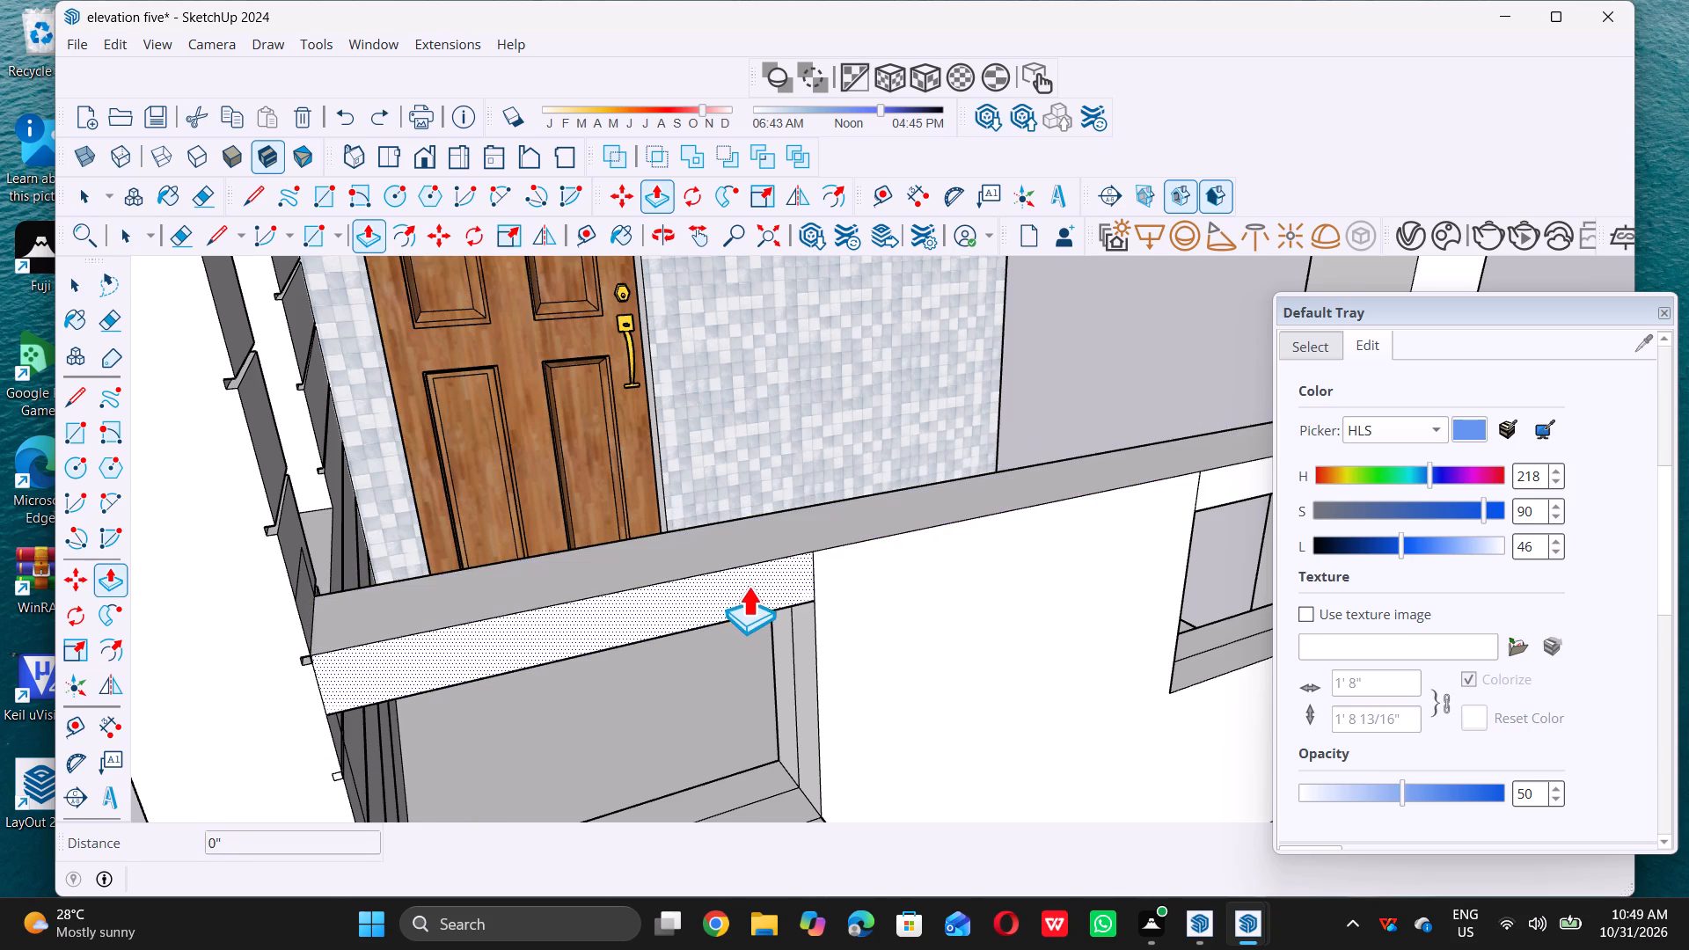
{"action": "double_click", "coordinate": [753, 574]}
{"action": "scroll", "coordinate": [749, 579], "scroll_direction": "up", "scroll_amount": 3}
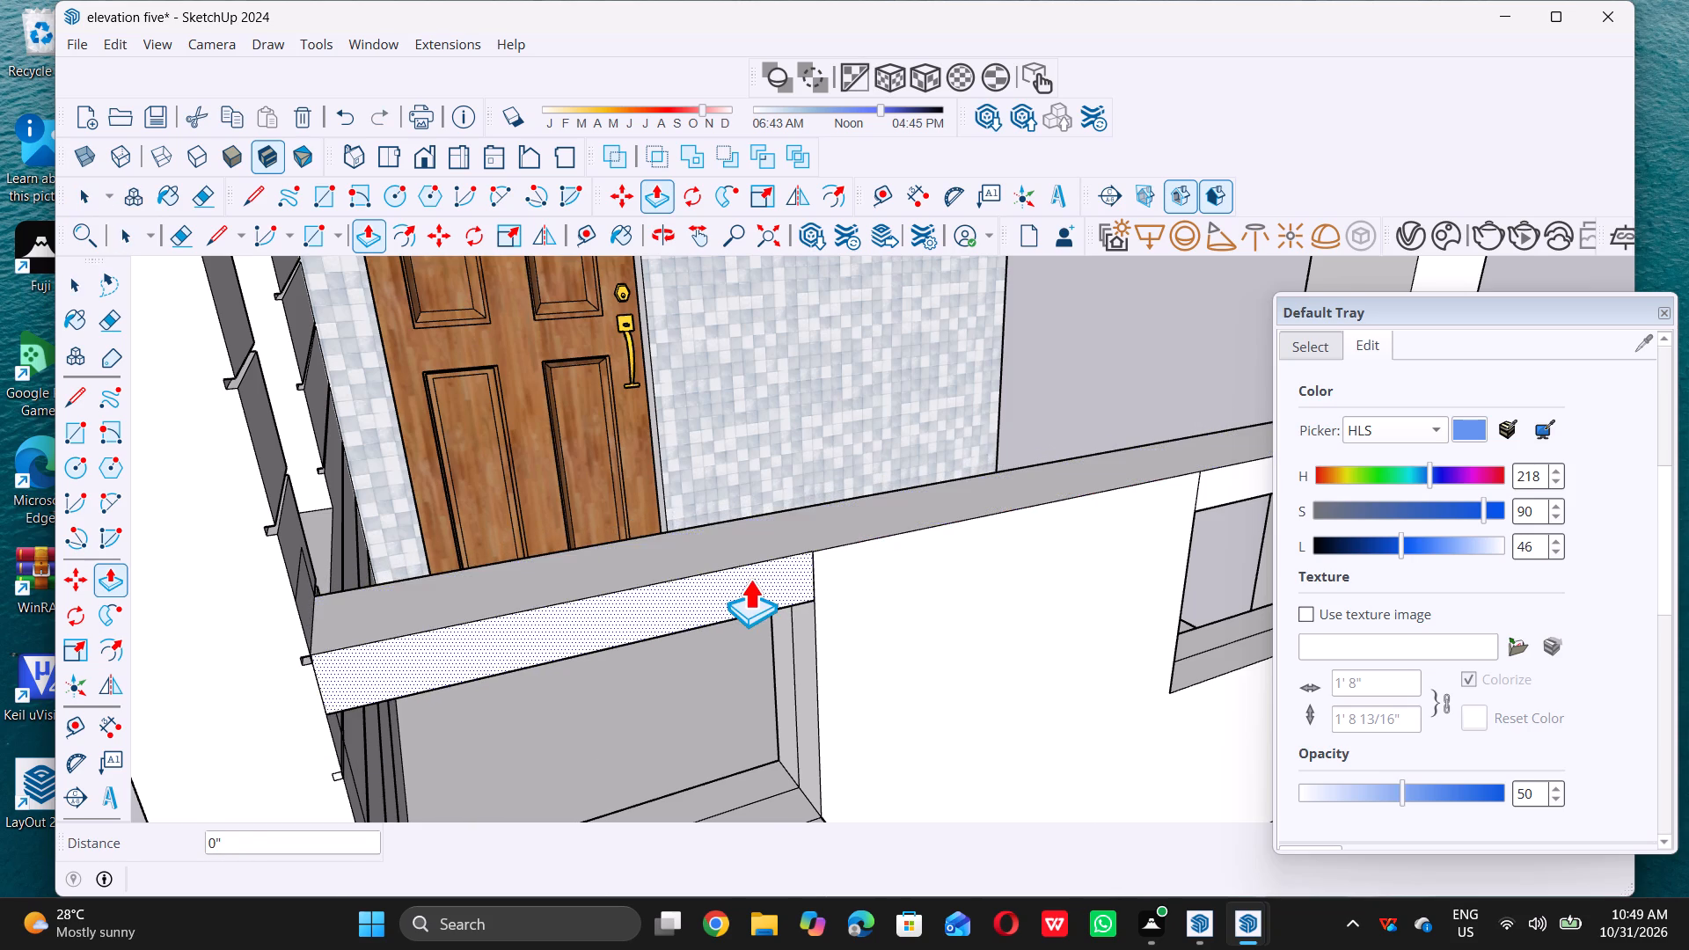
{"action": "scroll", "coordinate": [749, 579], "scroll_direction": "up", "scroll_amount": 1}
{"action": "triple_click", "coordinate": [746, 577]}
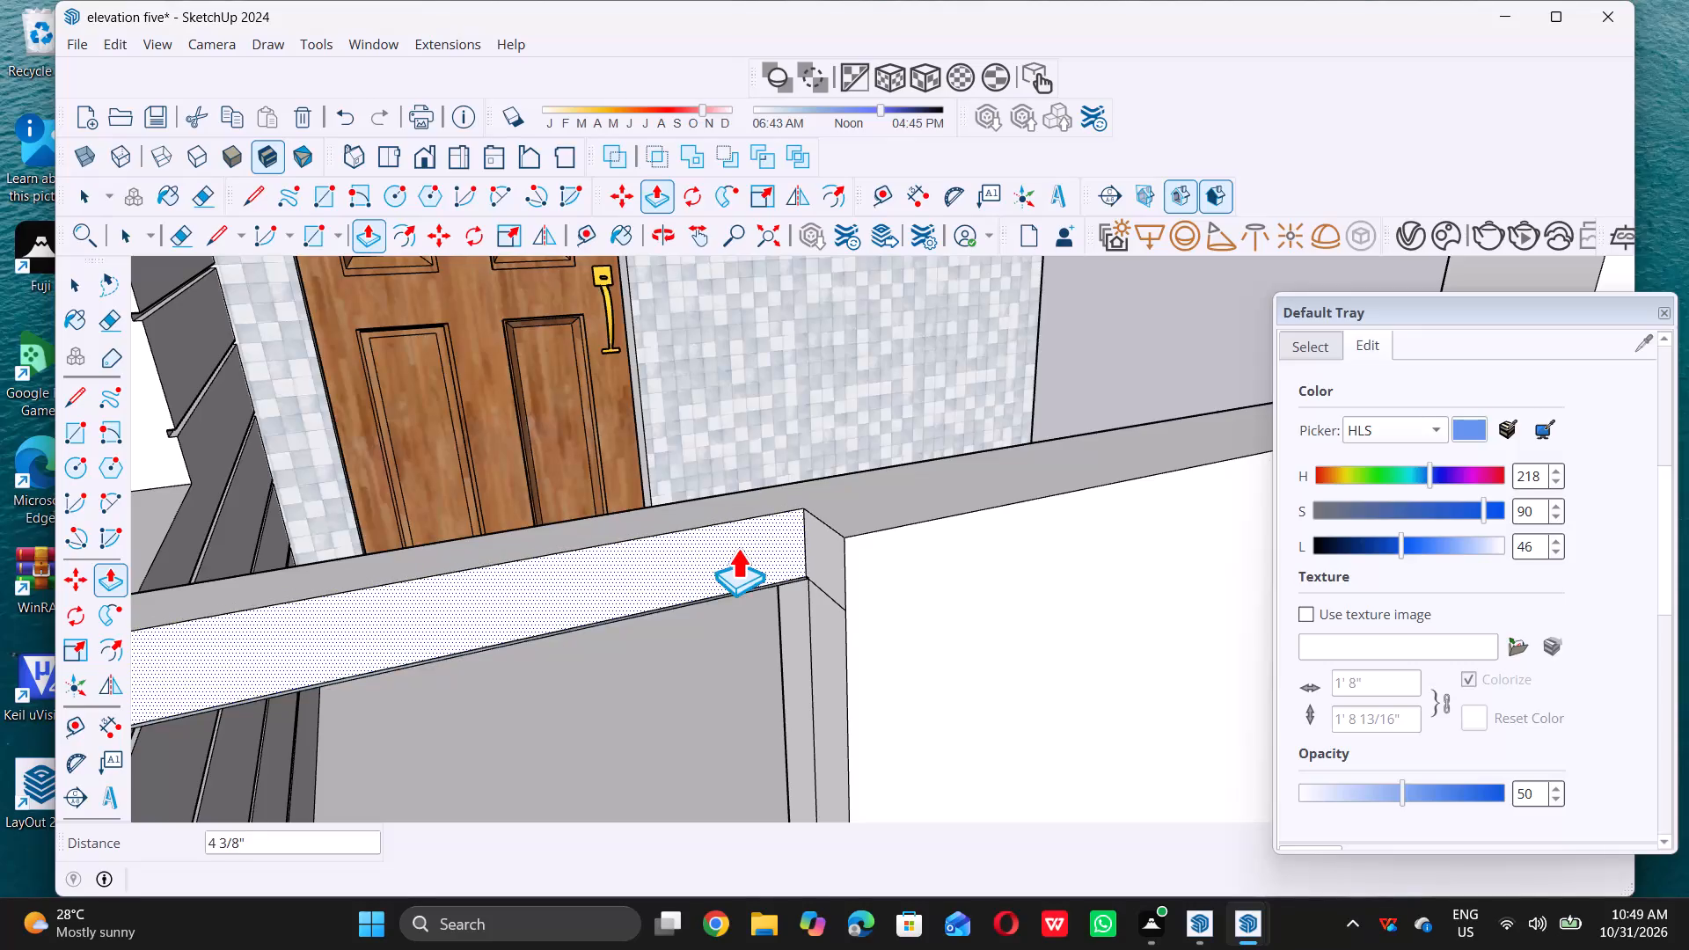
{"action": "triple_click", "coordinate": [741, 553]}
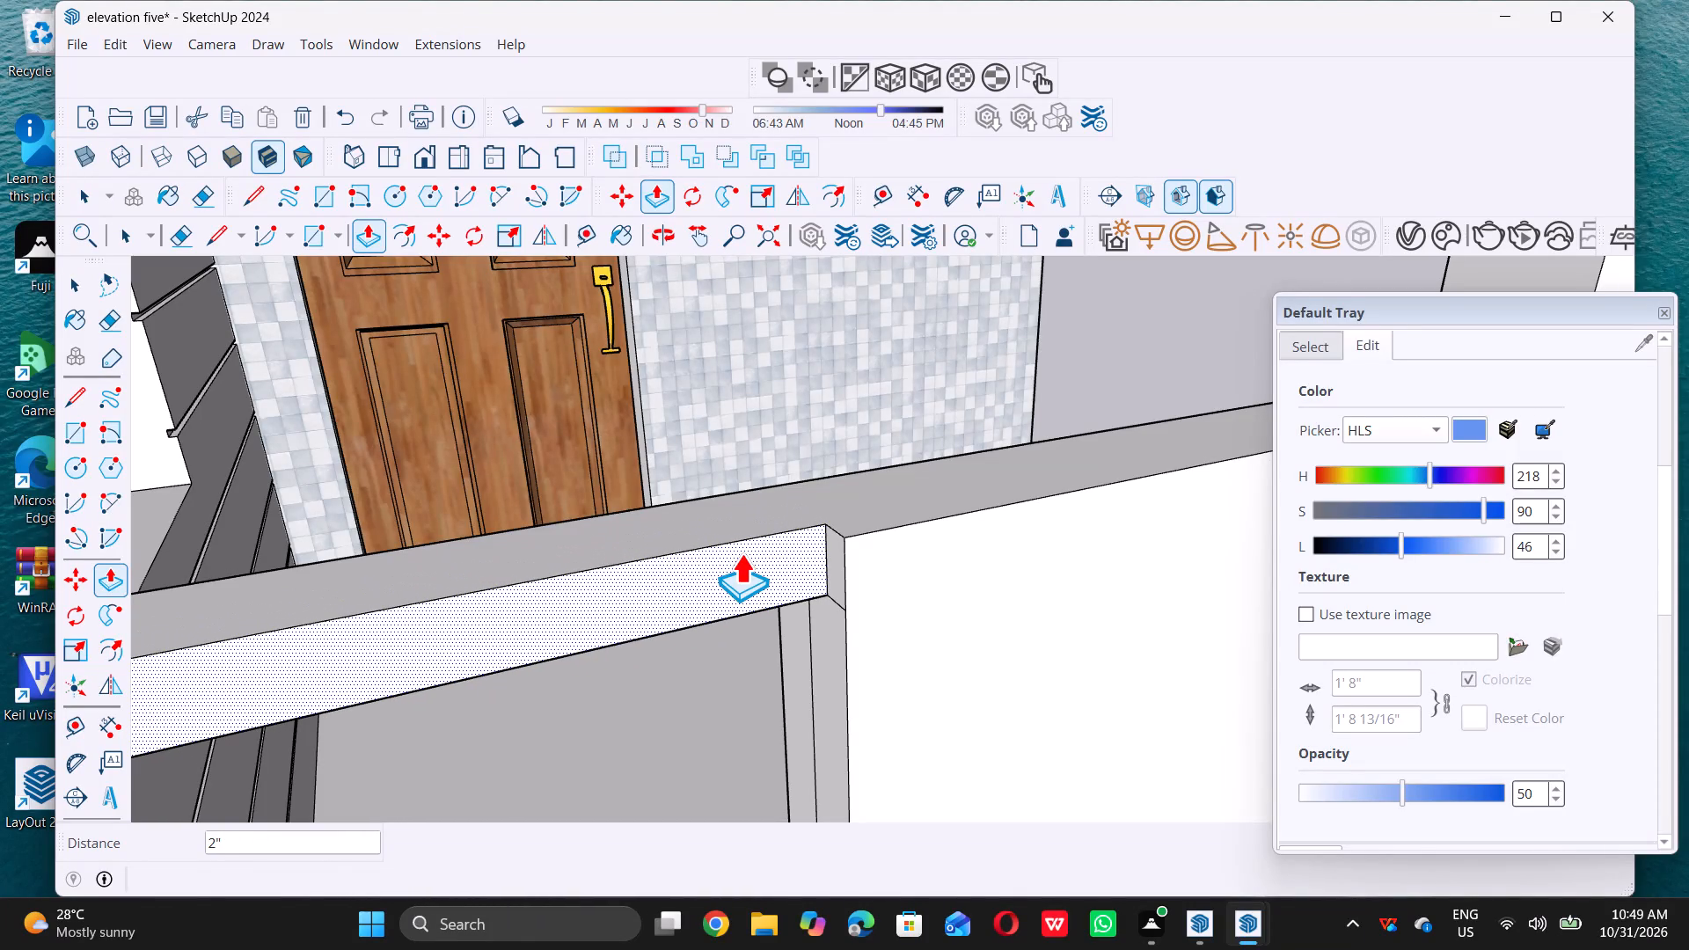
{"action": "key", "text": "space"}
{"action": "scroll", "coordinate": [723, 573], "scroll_direction": "down", "scroll_amount": 16}
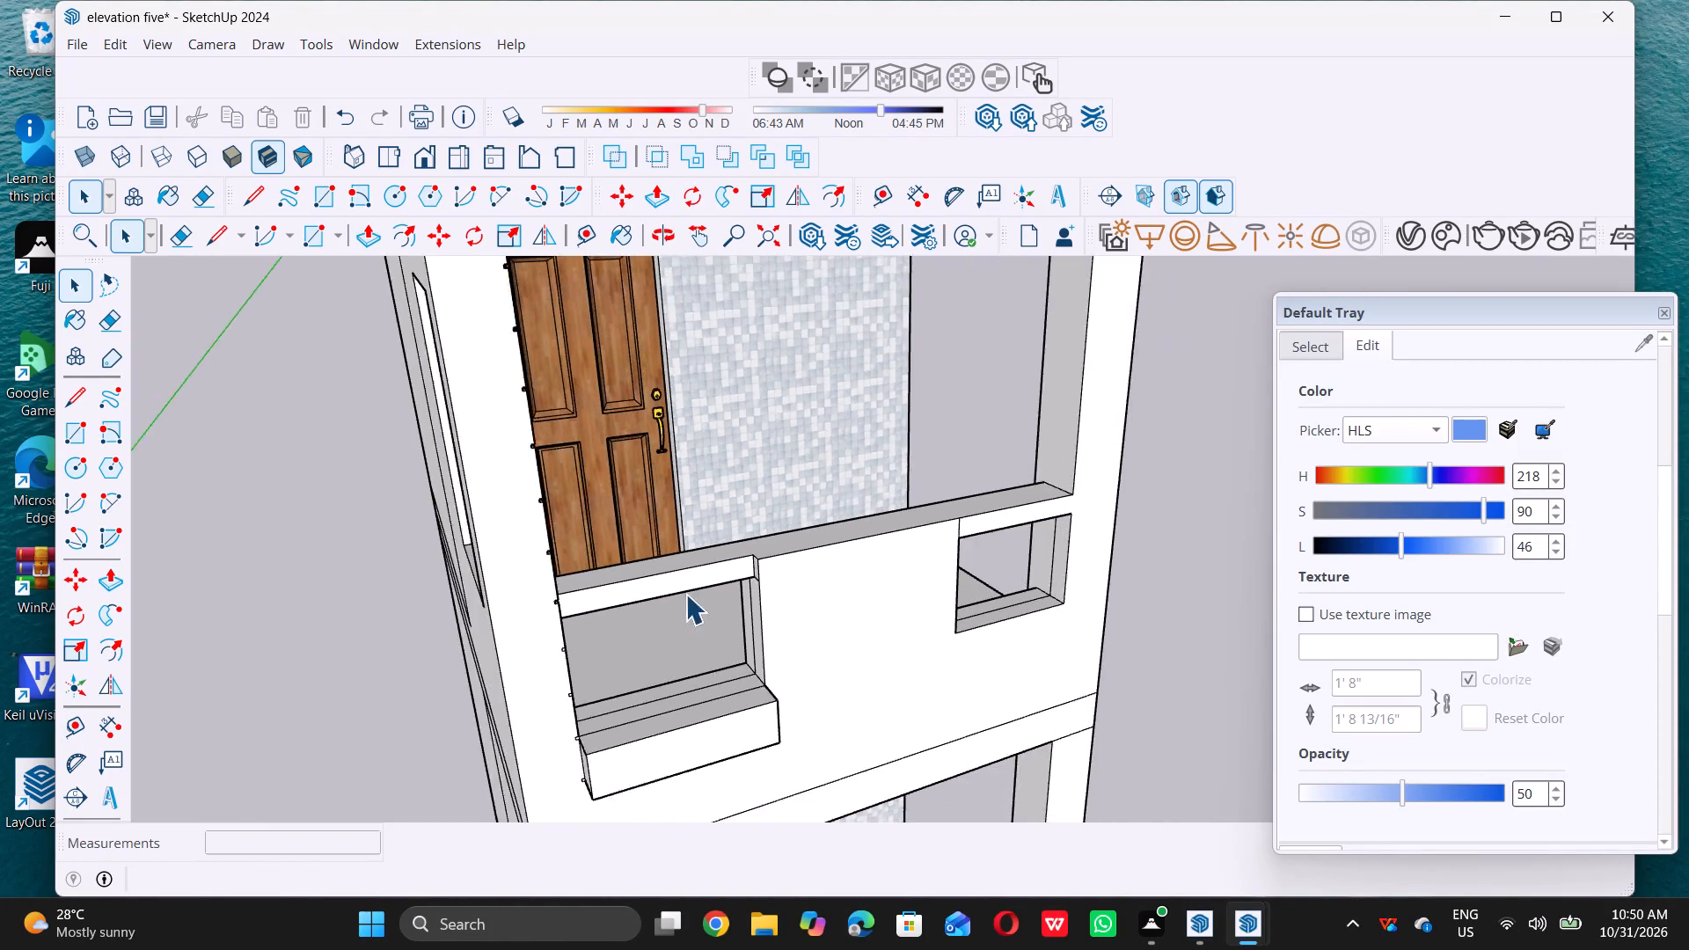
Draw a 4" vertical line from the upper outer corner of the opening without the ledge to the top rail's front corner.
{"action": "middle_click_drag", "start_coordinate": [812, 527], "coordinate": [654, 457]}
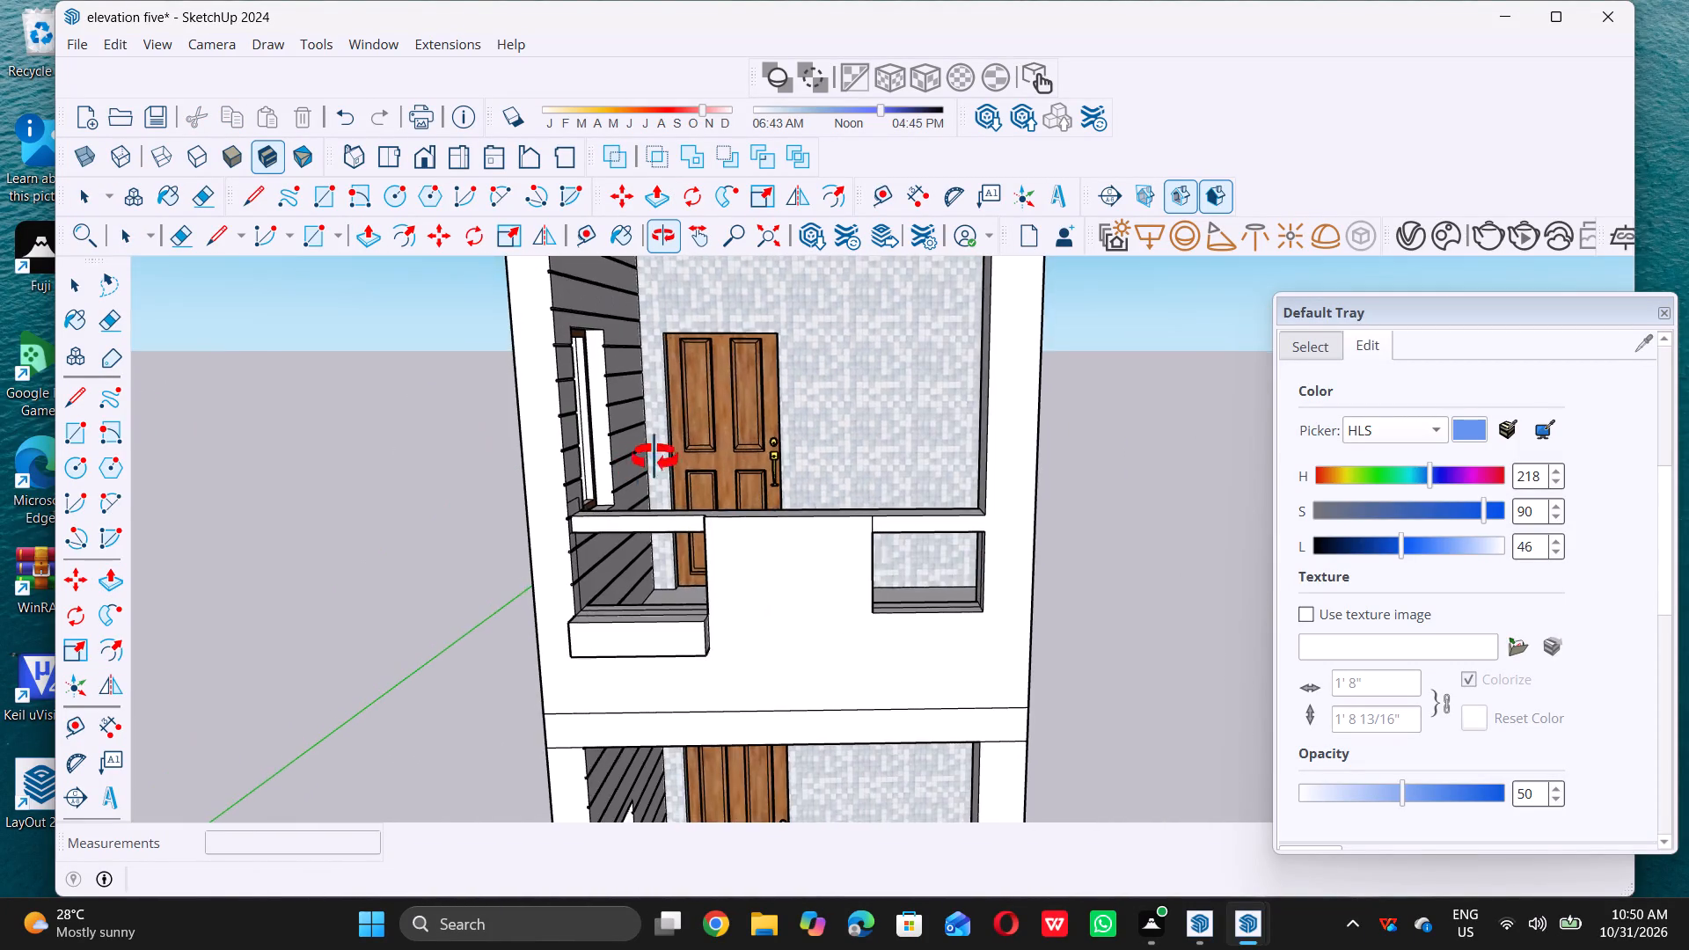
{"action": "middle_click_drag", "start_coordinate": [654, 457], "coordinate": [671, 447]}
{"action": "middle_click_drag", "start_coordinate": [825, 575], "coordinate": [802, 598]}
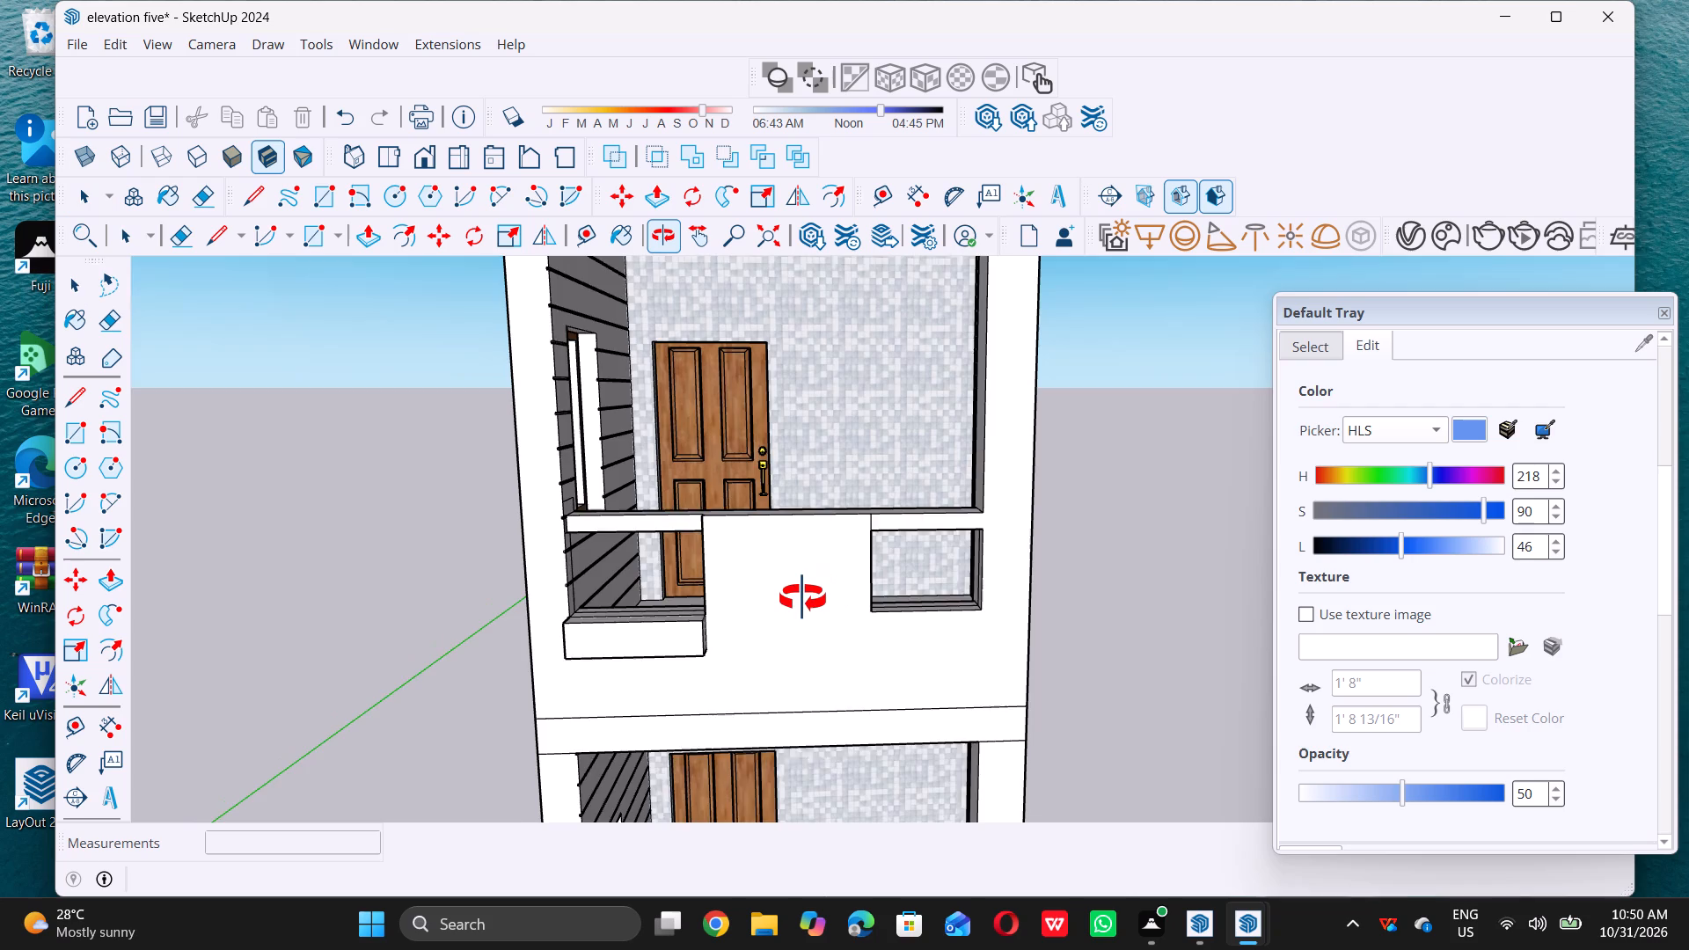
{"action": "middle_click_drag", "start_coordinate": [802, 598], "coordinate": [920, 654]}
{"action": "middle_click", "coordinate": [920, 654]}
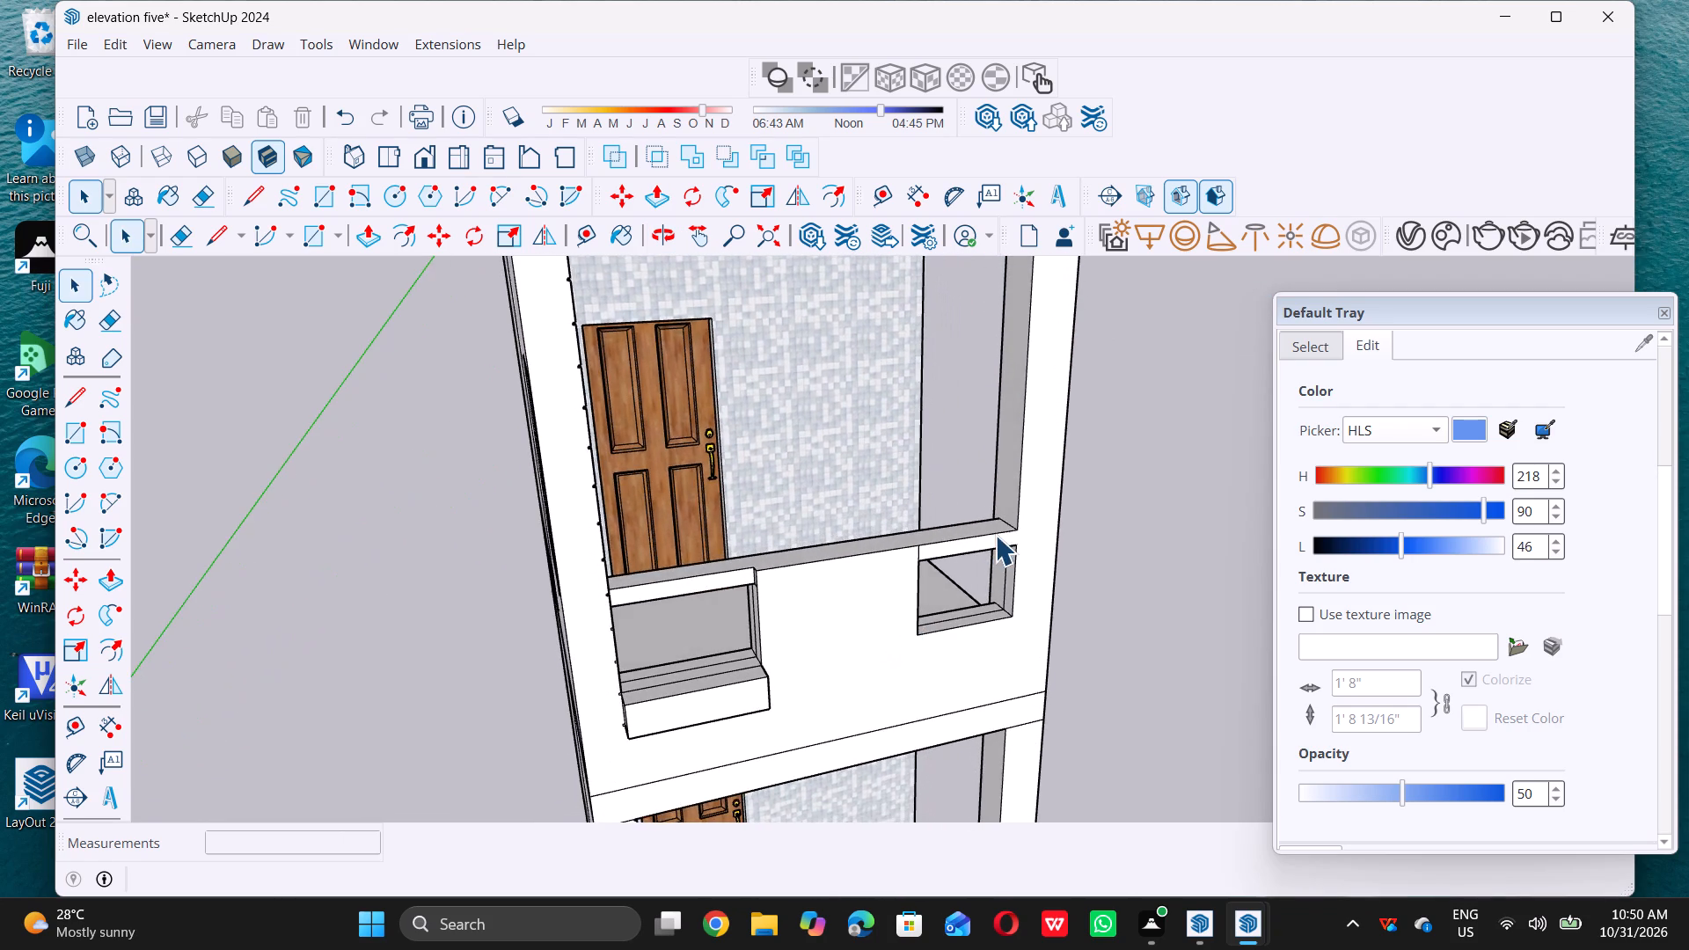
{"action": "scroll", "coordinate": [991, 538], "scroll_direction": "up", "scroll_amount": 9}
{"action": "left_click", "coordinate": [942, 541]}
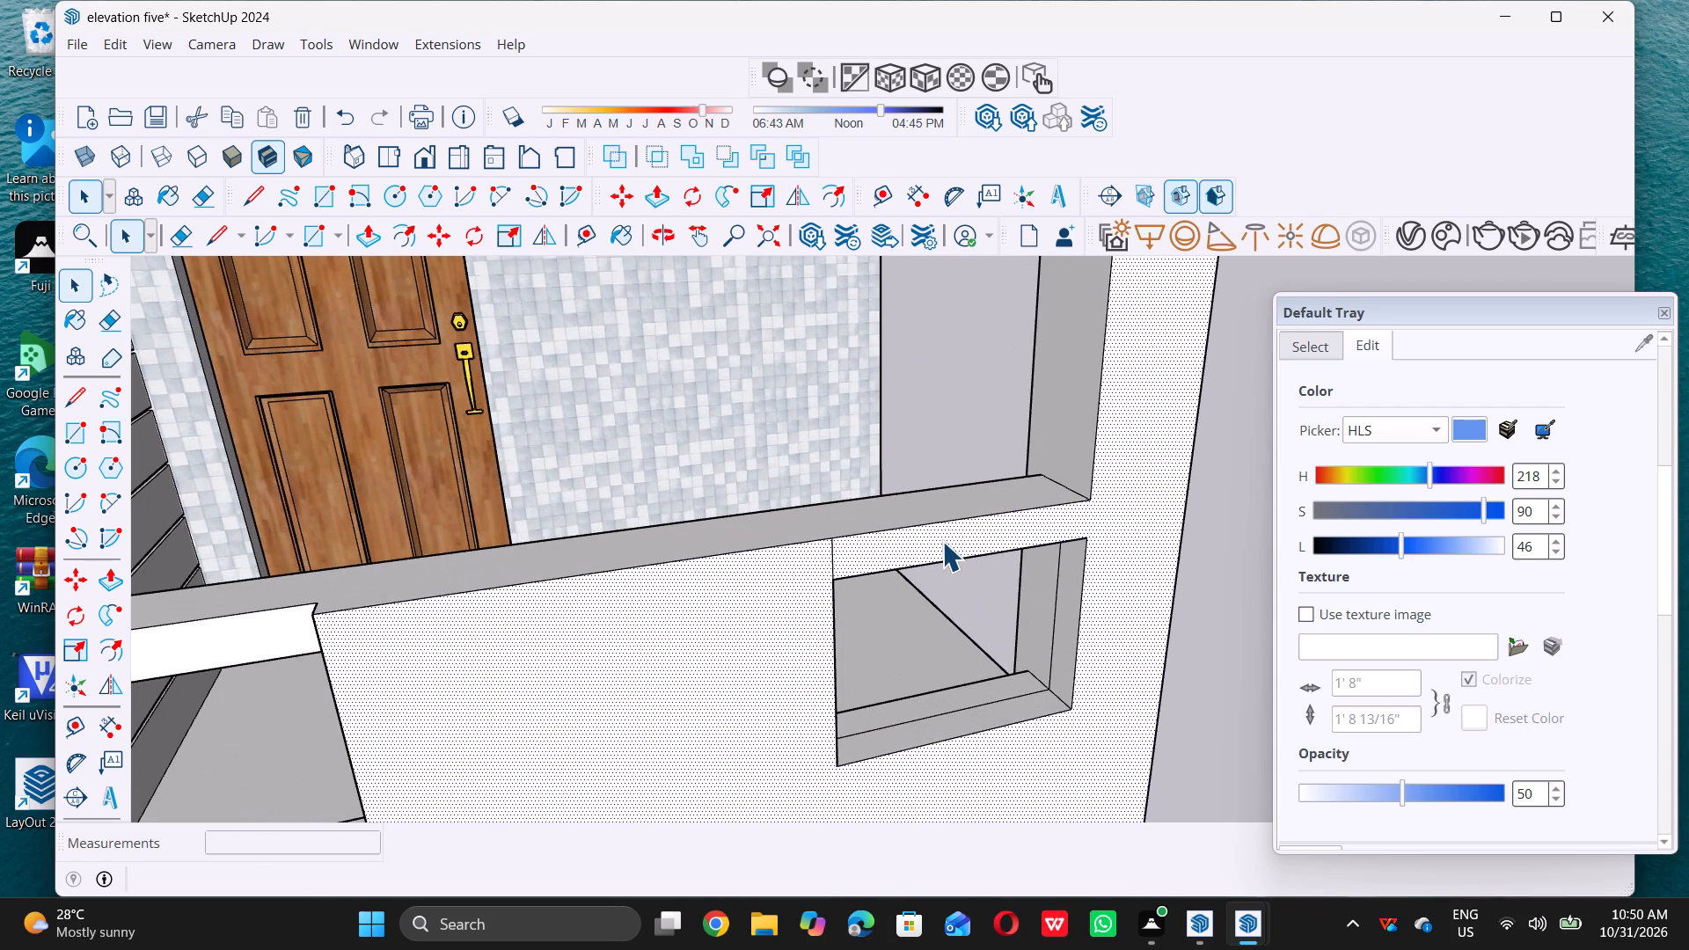
{"action": "double_click", "coordinate": [1256, 617]}
{"action": "key", "text": "l"}
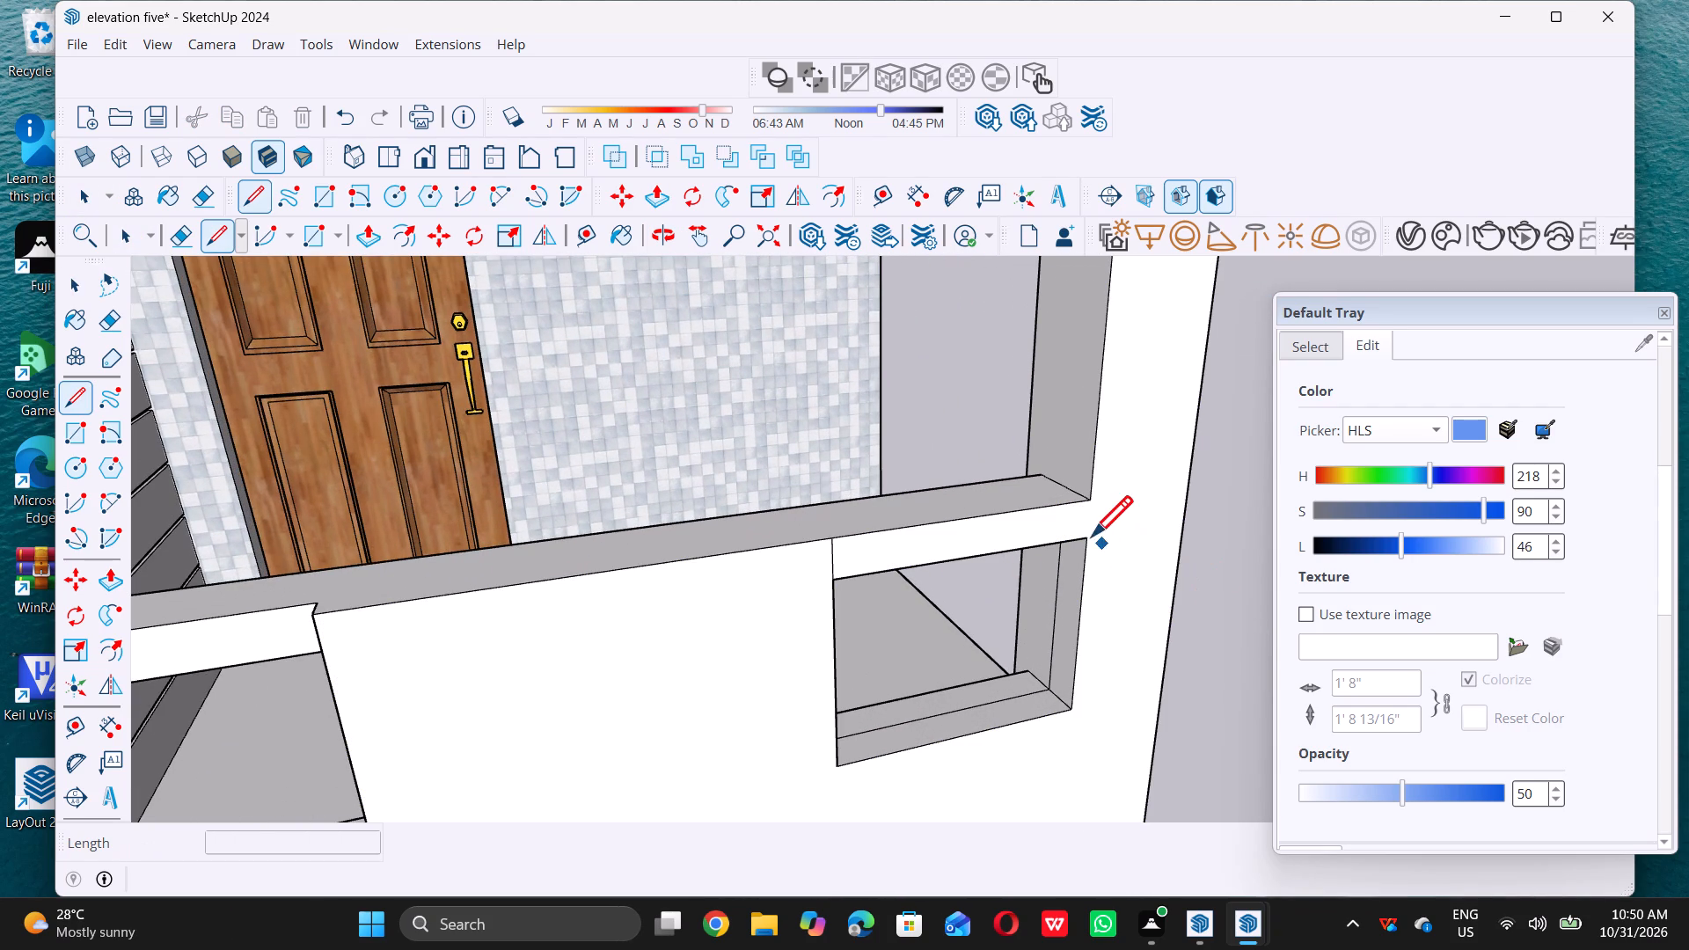
{"action": "left_click", "coordinate": [1088, 537]}
{"action": "left_click", "coordinate": [1093, 496]}
{"action": "key", "text": "space"}
Push the strip above the opening without the ledge about 2 3/8" back into the wall.
{"action": "left_click", "coordinate": [1010, 533]}
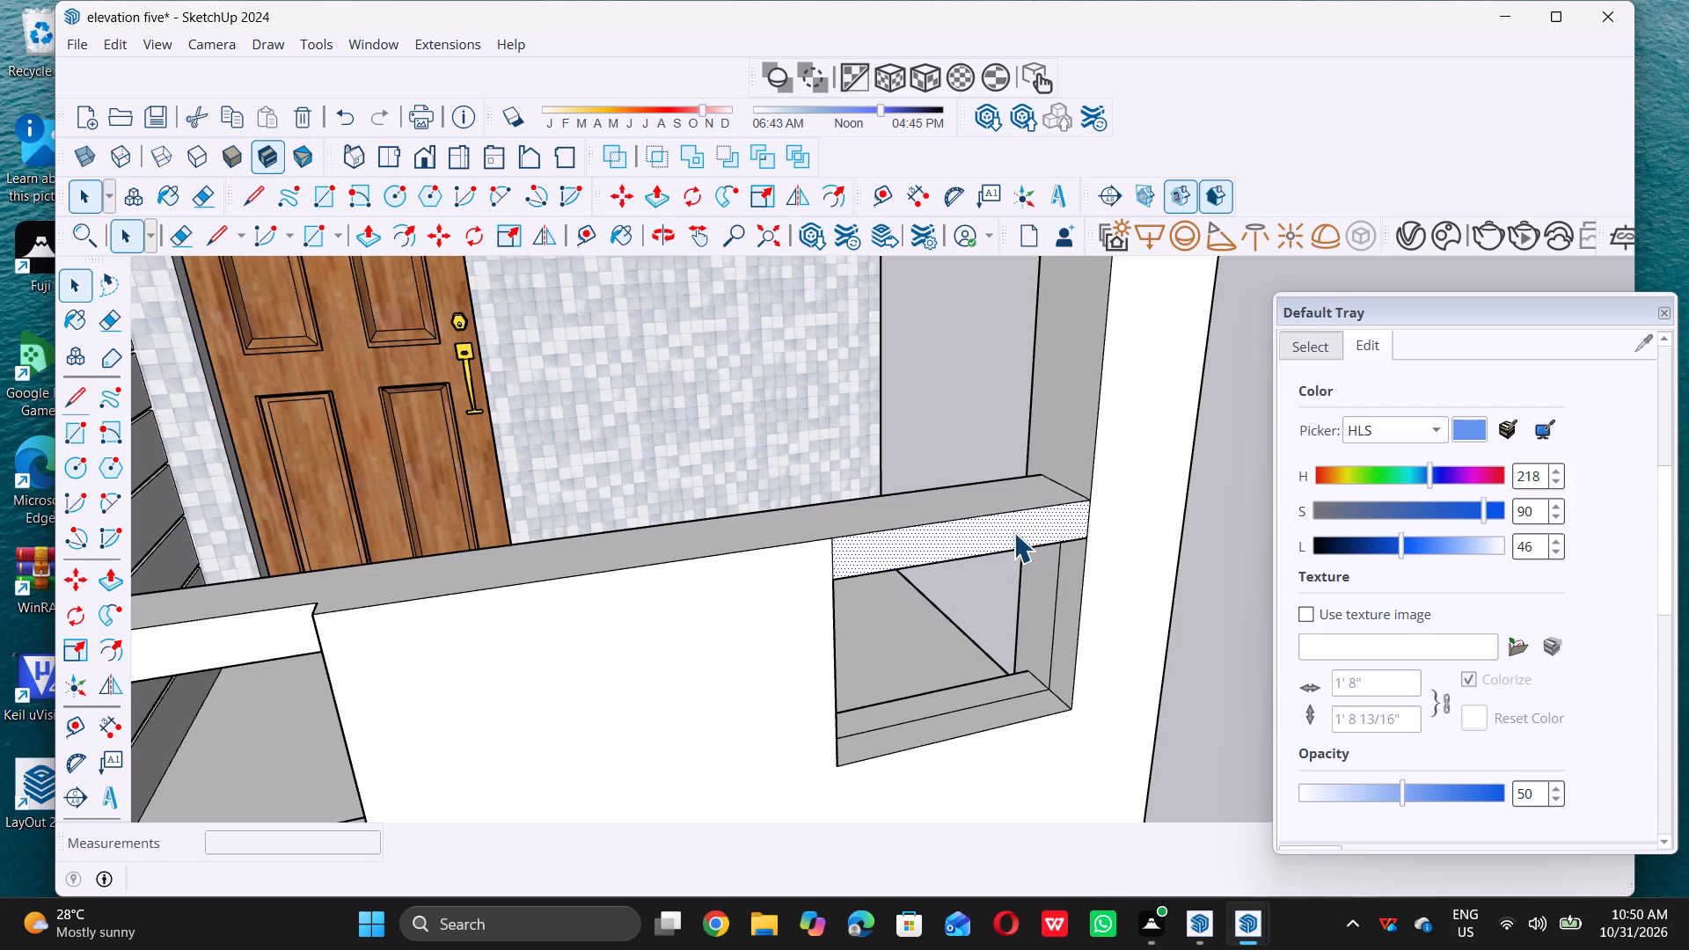
{"action": "key", "text": "p"}
{"action": "double_click", "coordinate": [1023, 516]}
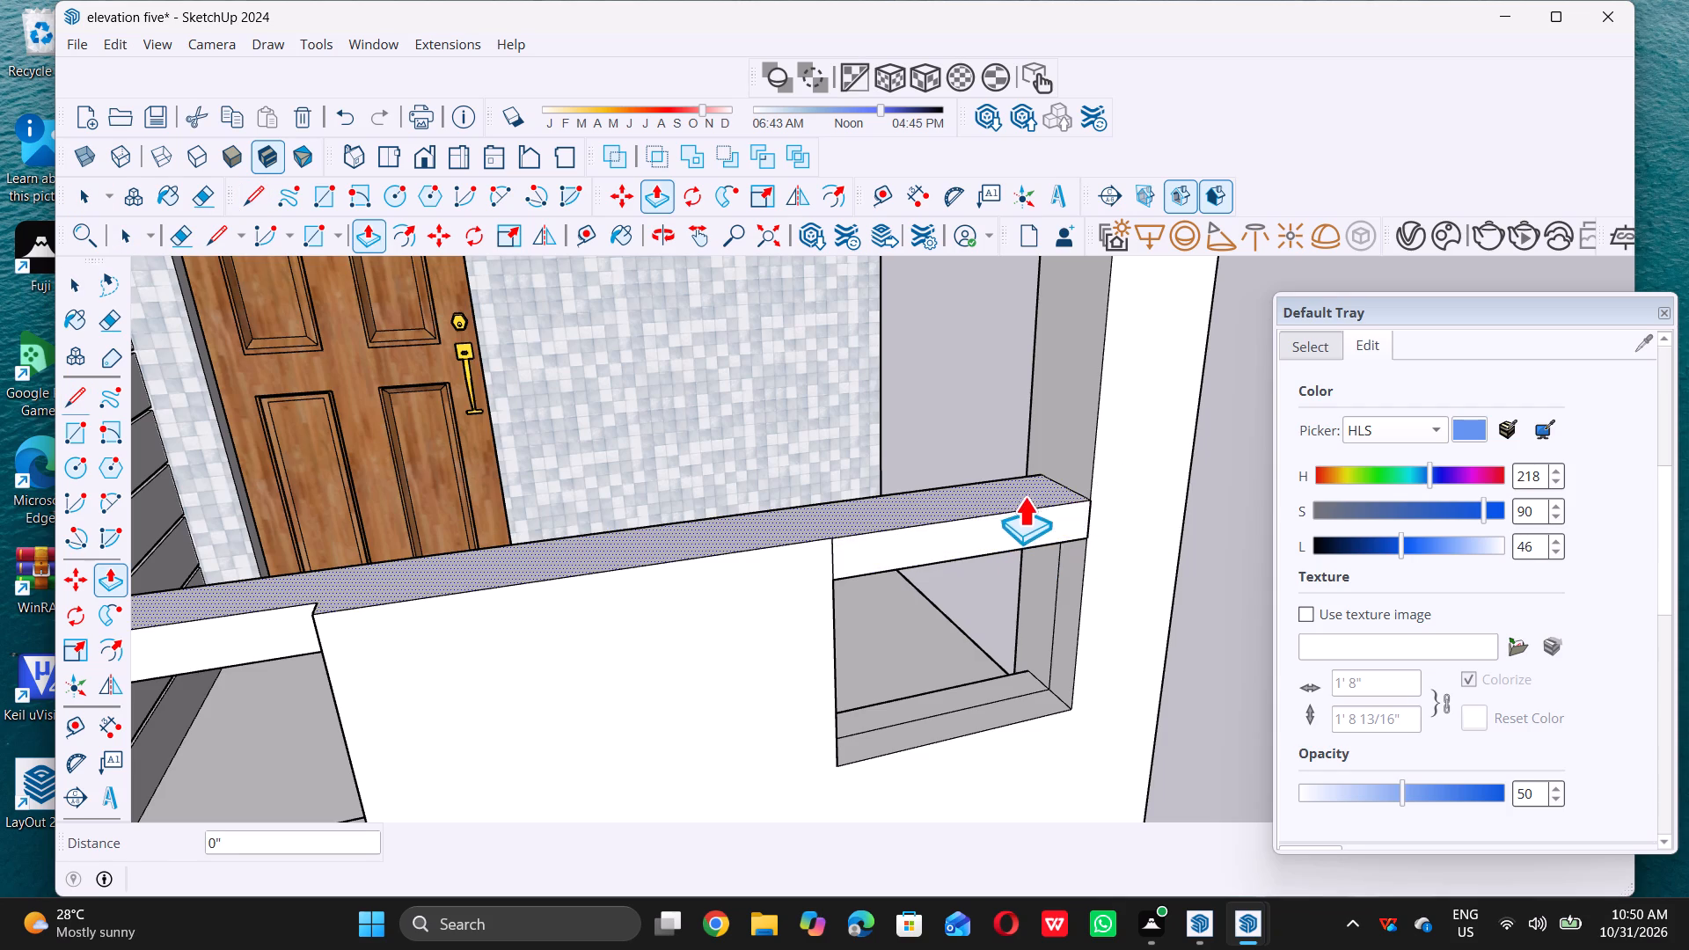
{"action": "scroll", "coordinate": [1070, 500], "scroll_direction": "up", "scroll_amount": 4}
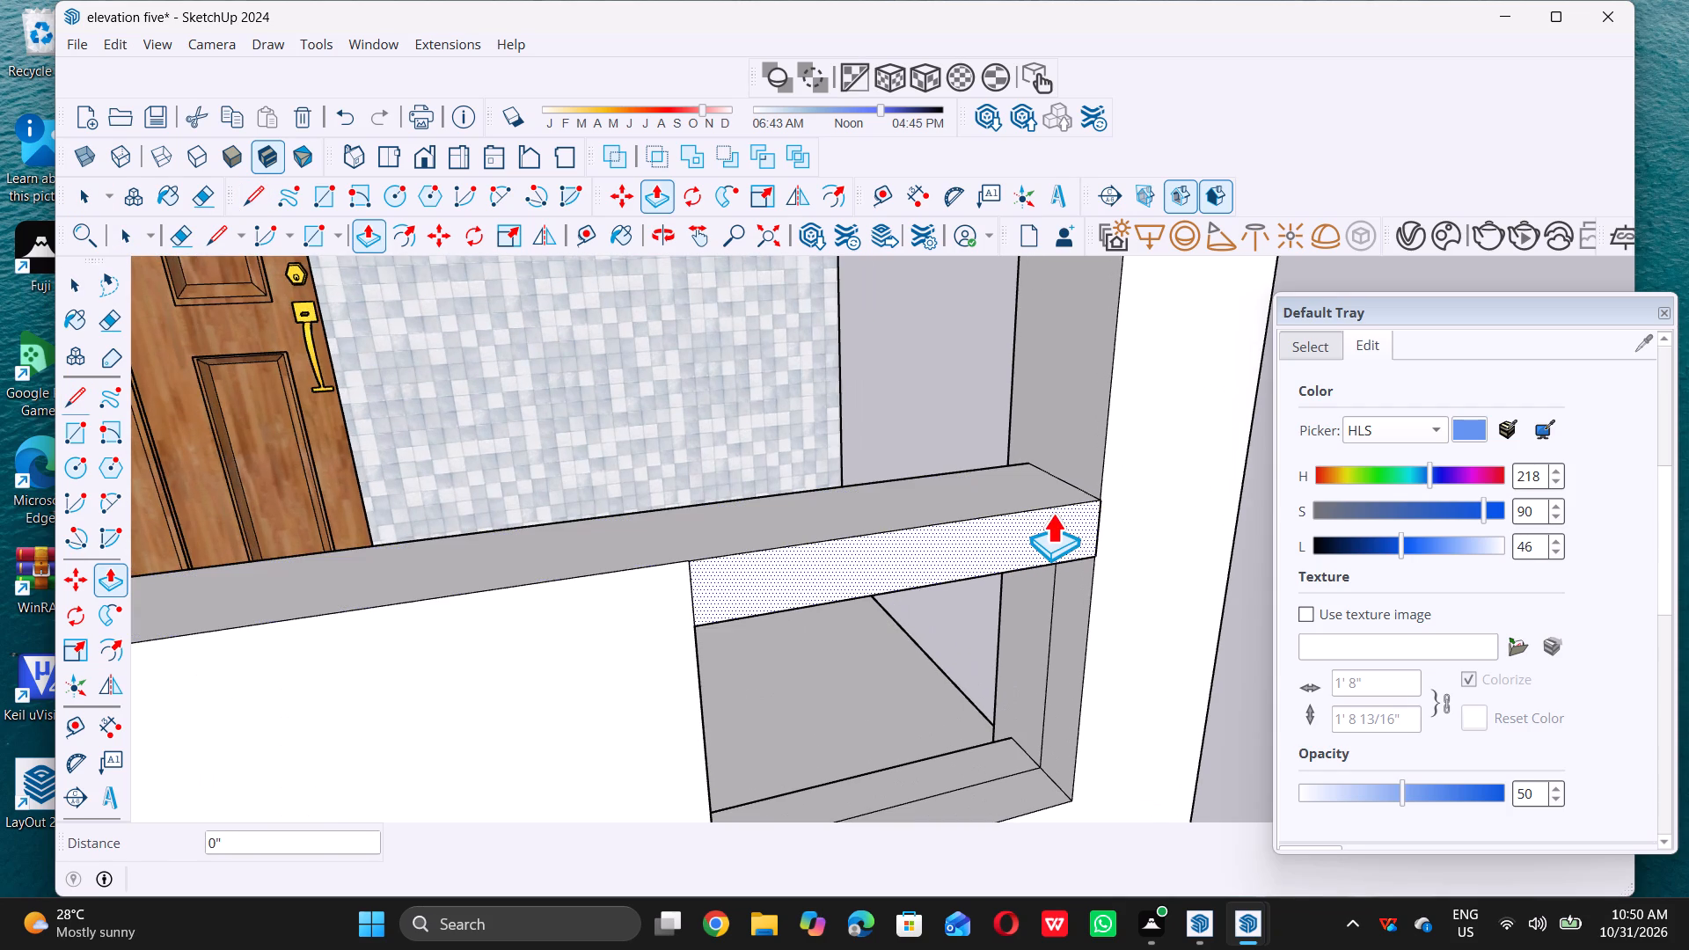
{"action": "triple_click", "coordinate": [1052, 513]}
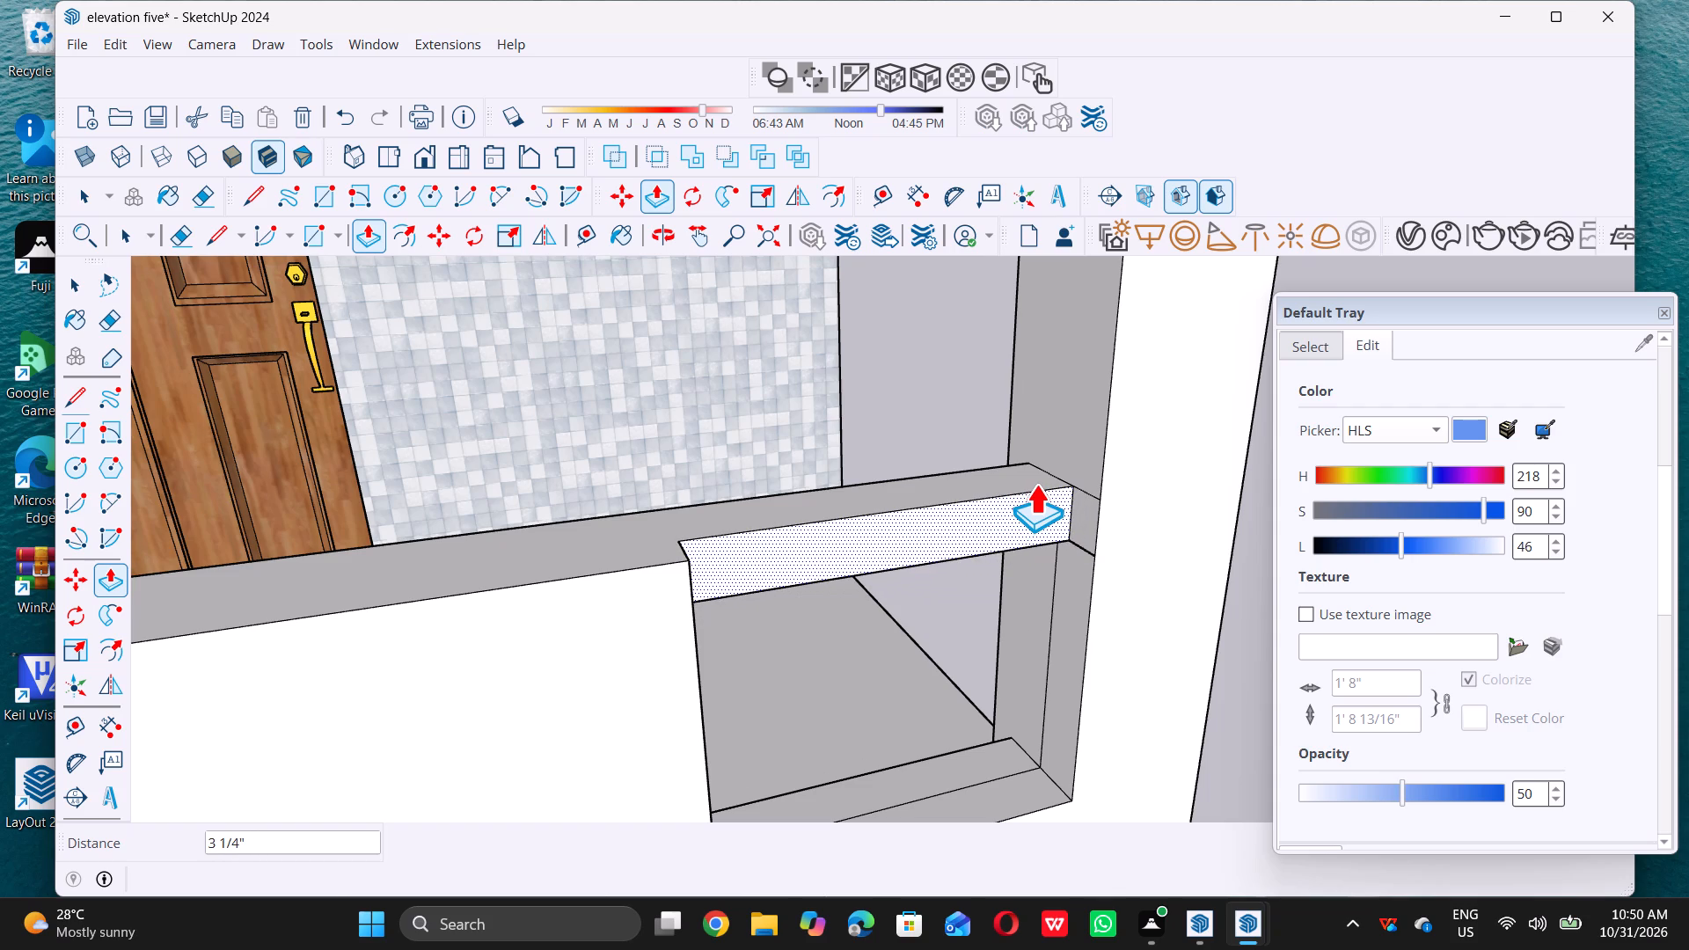
{"action": "double_click", "coordinate": [1041, 489]}
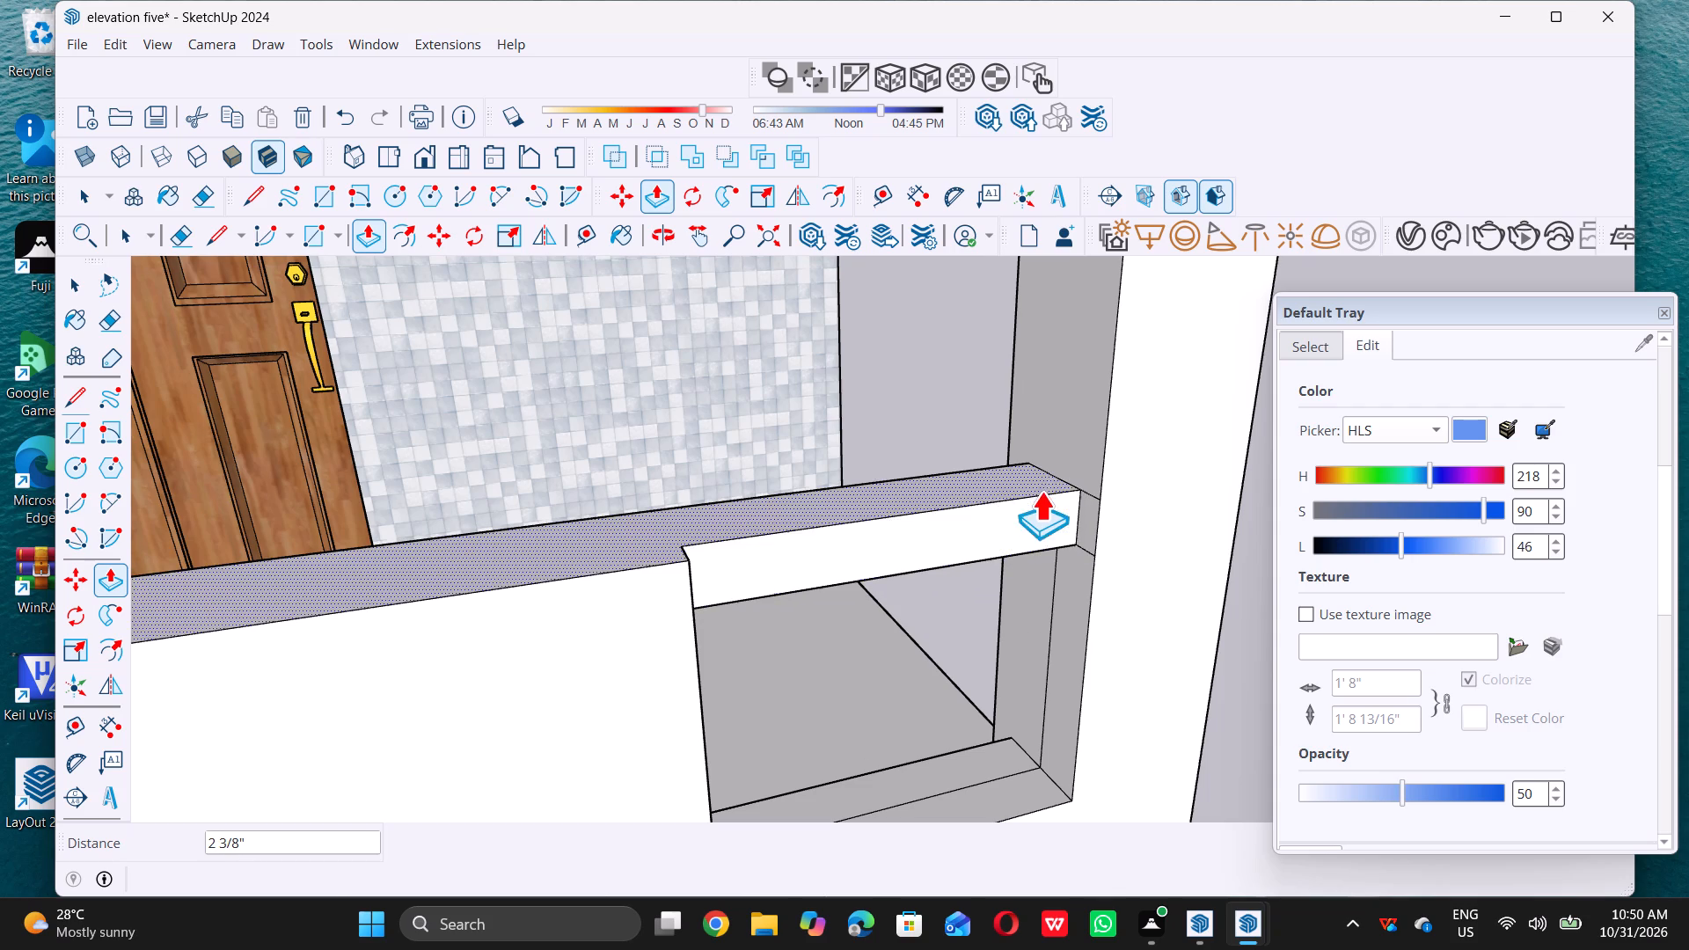
{"action": "key", "text": "space"}
{"action": "scroll", "coordinate": [983, 537], "scroll_direction": "down", "scroll_amount": 13}
{"action": "left_click", "coordinate": [1195, 558]}
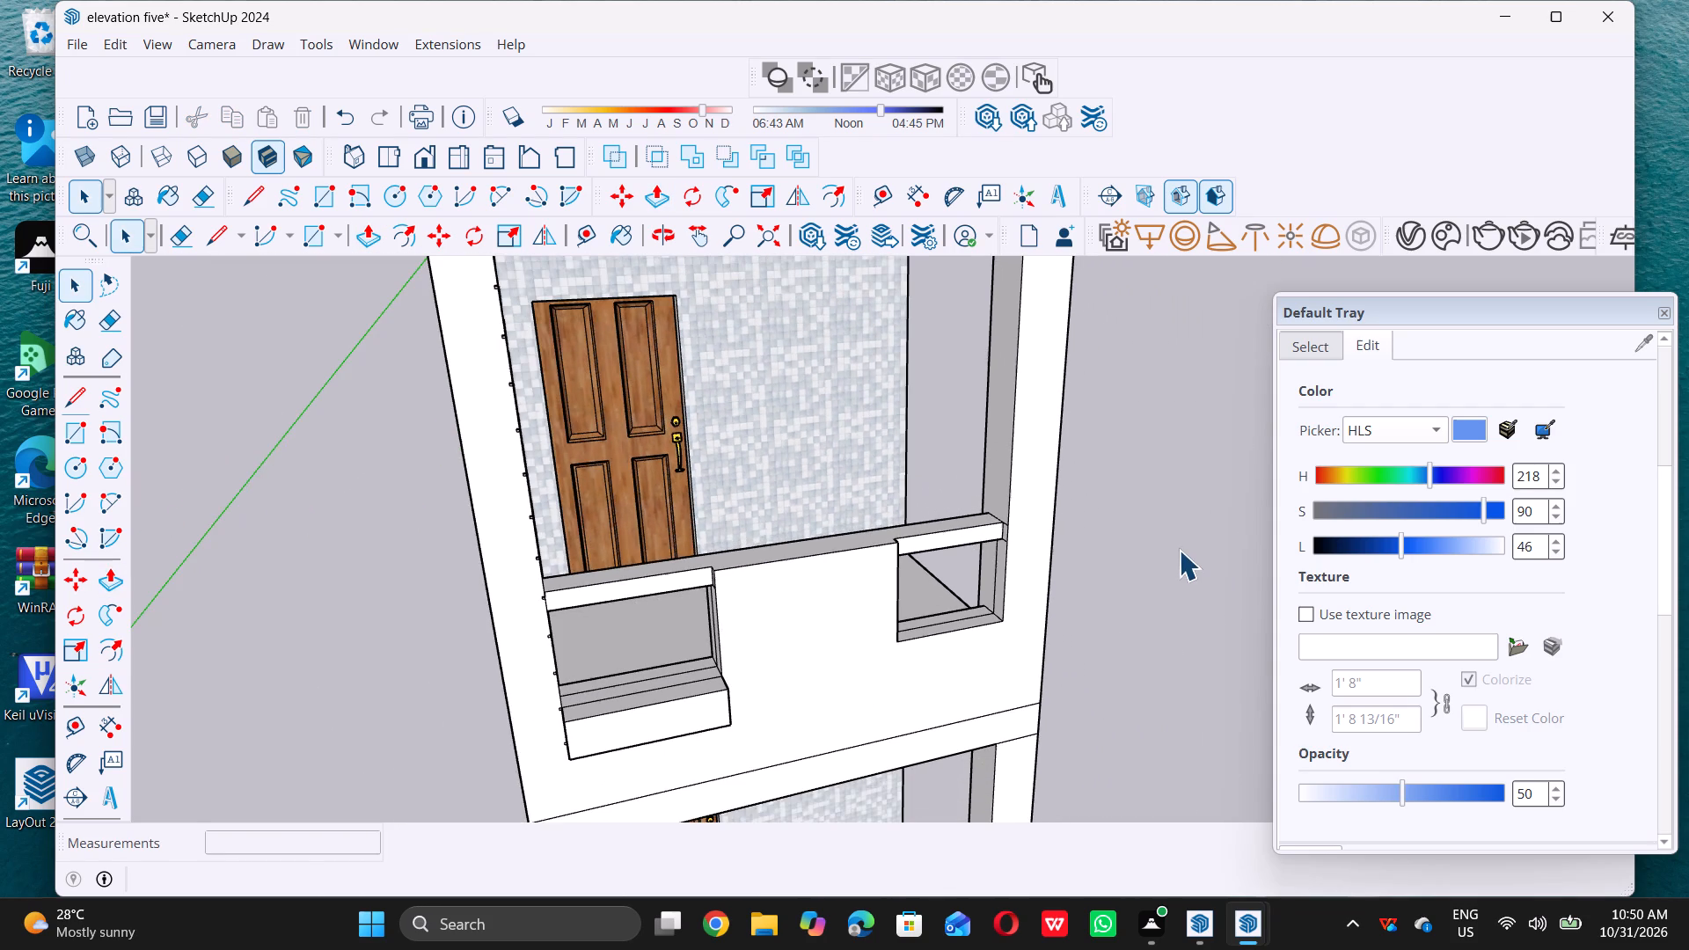
Examine the balcony wall's recessed strips and the whole three-storey model from the front and the side.
{"action": "scroll", "coordinate": [1166, 548], "scroll_direction": "down", "scroll_amount": 4}
{"action": "middle_click_drag", "start_coordinate": [1031, 571], "coordinate": [798, 445]}
{"action": "middle_click_drag", "start_coordinate": [800, 444], "coordinate": [813, 450]}
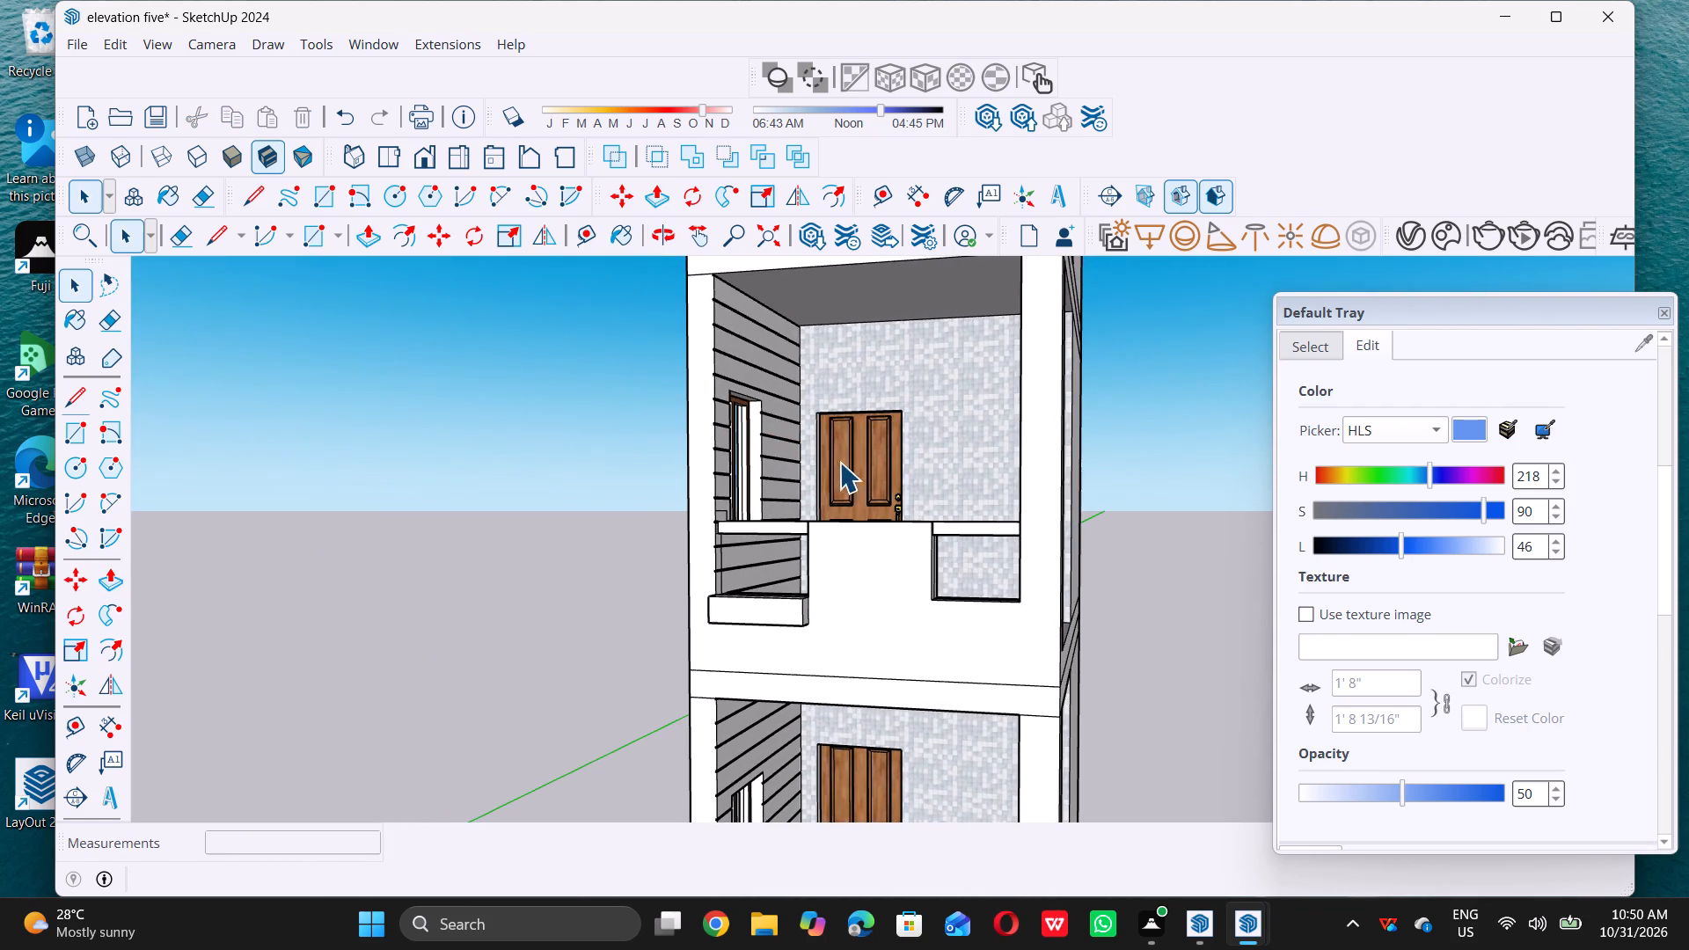
{"action": "scroll", "coordinate": [794, 507], "scroll_direction": "down", "scroll_amount": 5}
{"action": "middle_click_drag", "start_coordinate": [789, 516], "coordinate": [920, 531]}
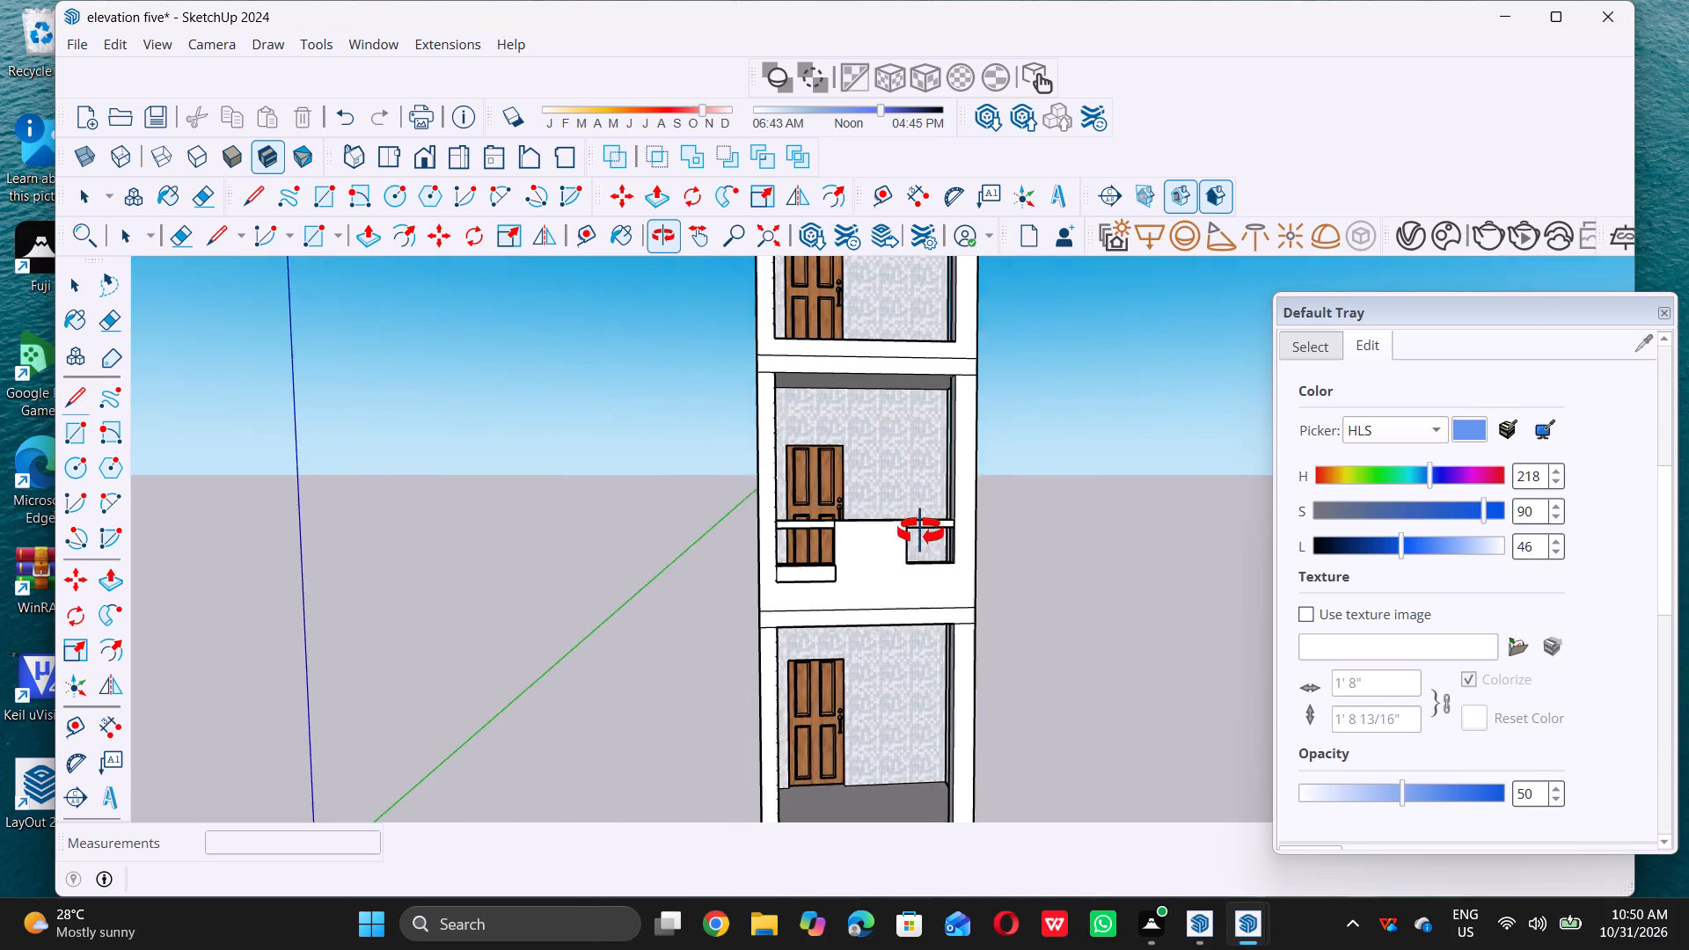
{"action": "middle_click_drag", "start_coordinate": [920, 531], "coordinate": [903, 528]}
{"action": "scroll", "coordinate": [842, 558], "scroll_direction": "down", "scroll_amount": 9}
{"action": "middle_click_drag", "start_coordinate": [790, 554], "coordinate": [617, 601]}
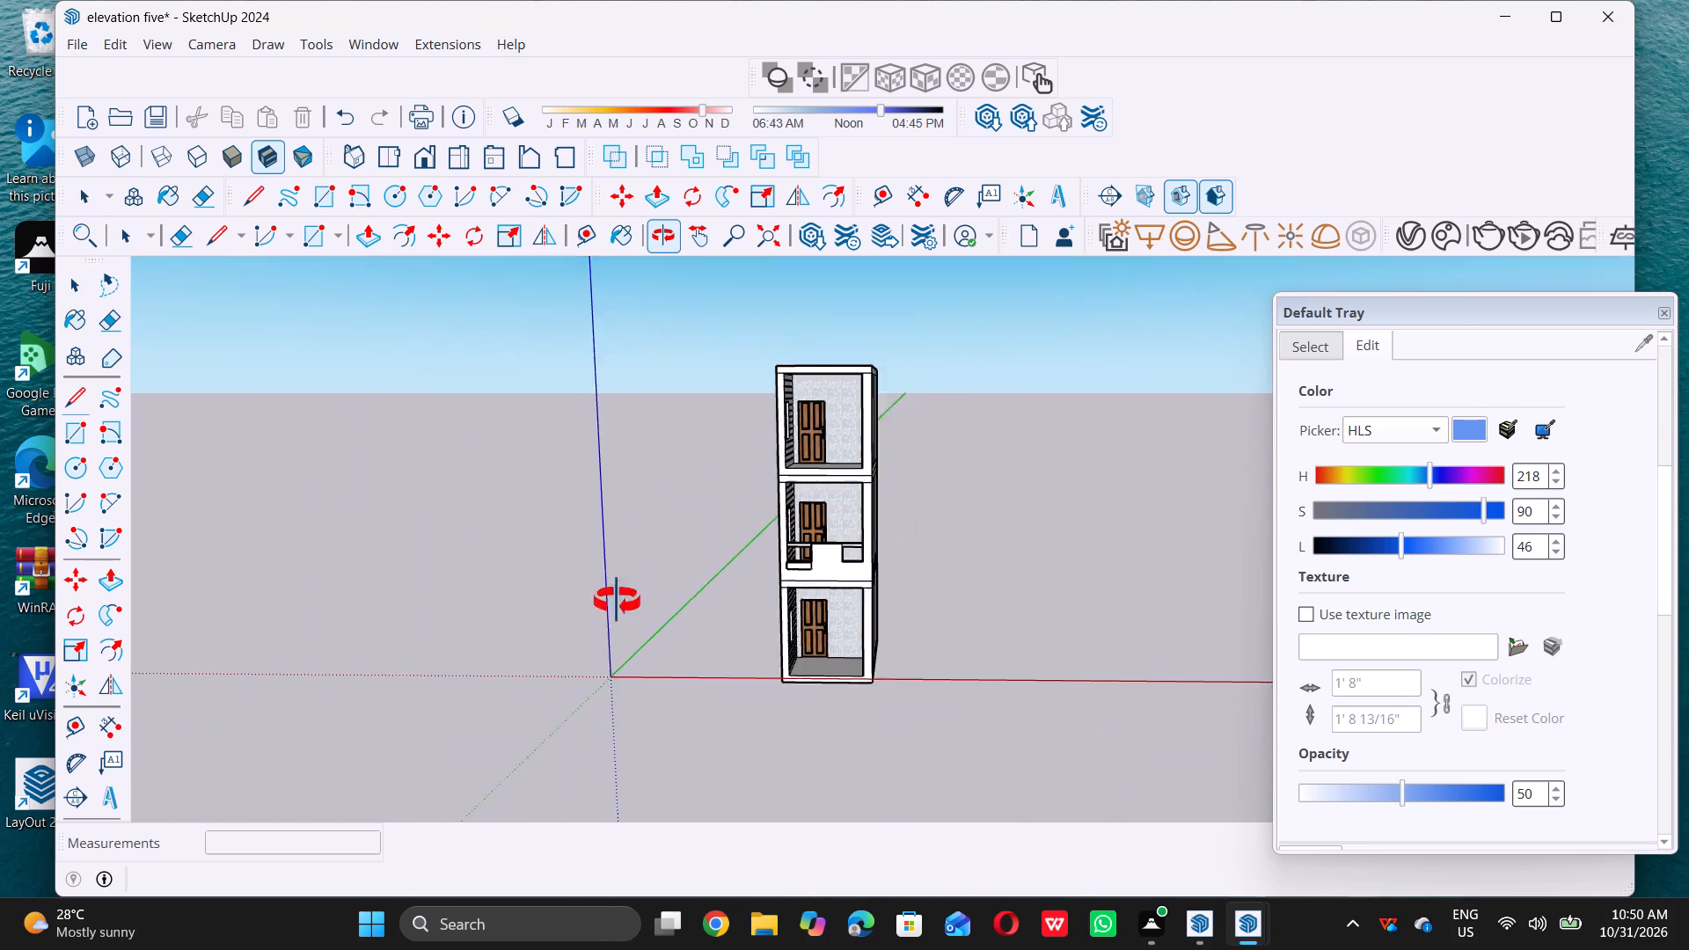
{"action": "middle_click_drag", "start_coordinate": [617, 601], "coordinate": [445, 613]}
{"action": "middle_click_drag", "start_coordinate": [919, 538], "coordinate": [662, 537]}
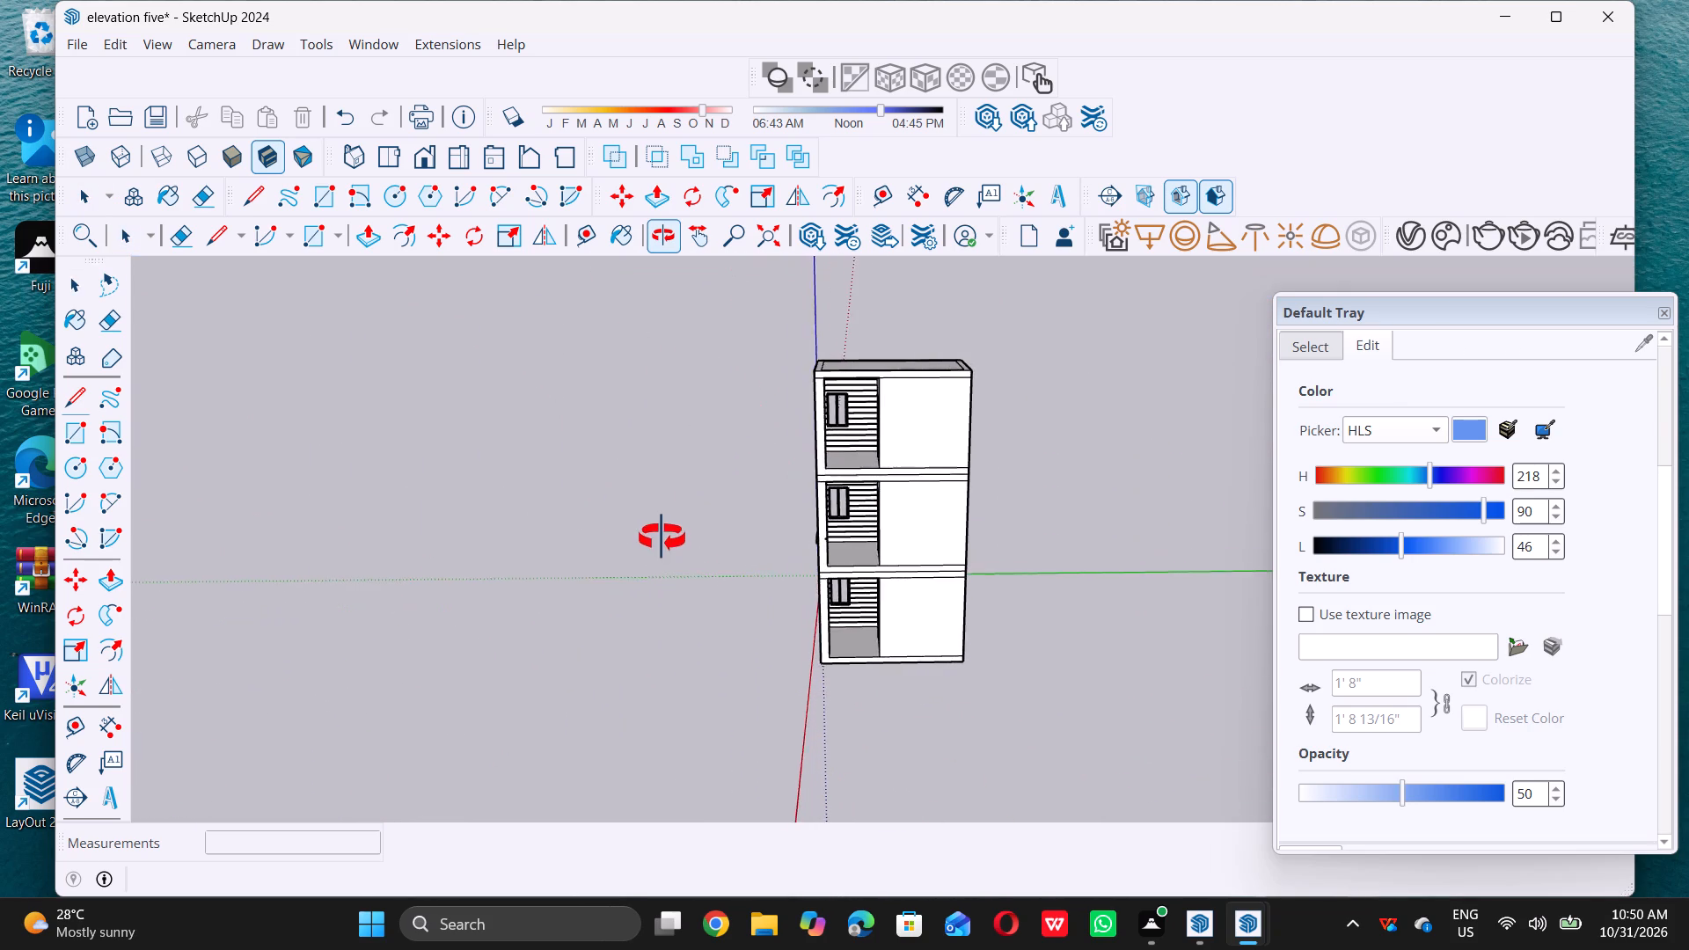
{"action": "middle_click_drag", "start_coordinate": [662, 537], "coordinate": [624, 531]}
Place two vertical guides about 6 3/16" apart on the front column's inner face, across the small rectangle at rail height.
{"action": "scroll", "coordinate": [837, 537], "scroll_direction": "up", "scroll_amount": 10}
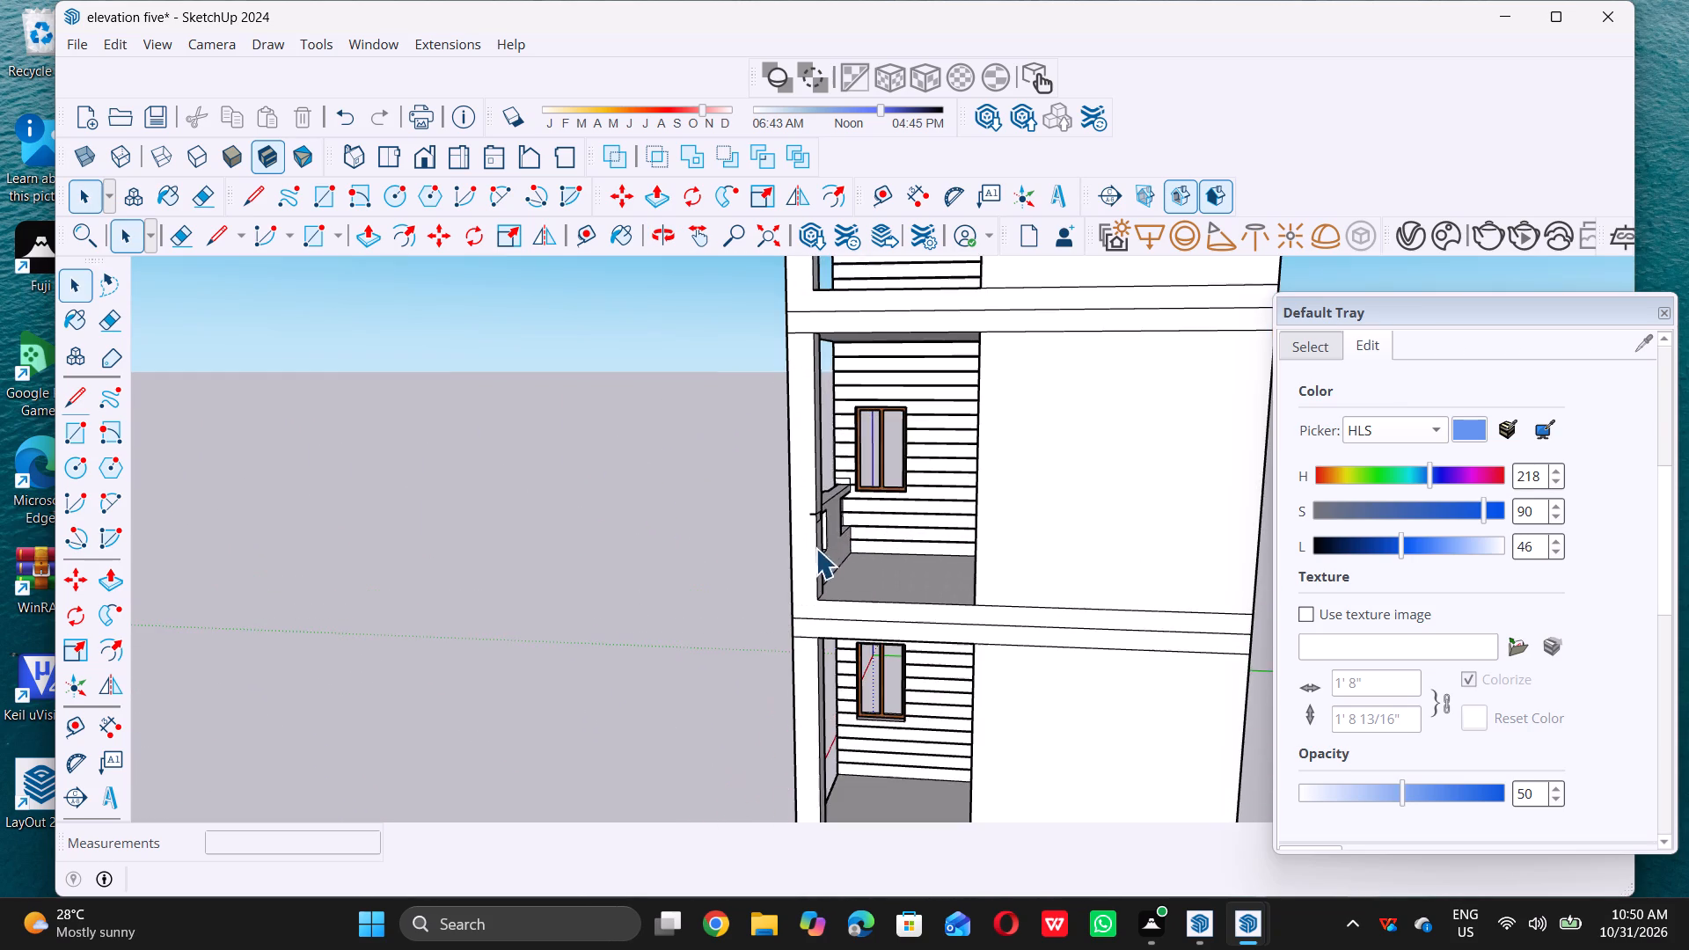
{"action": "middle_click_drag", "start_coordinate": [847, 524], "coordinate": [760, 537]}
{"action": "middle_click", "coordinate": [760, 537]}
{"action": "scroll", "coordinate": [793, 526], "scroll_direction": "up", "scroll_amount": 3}
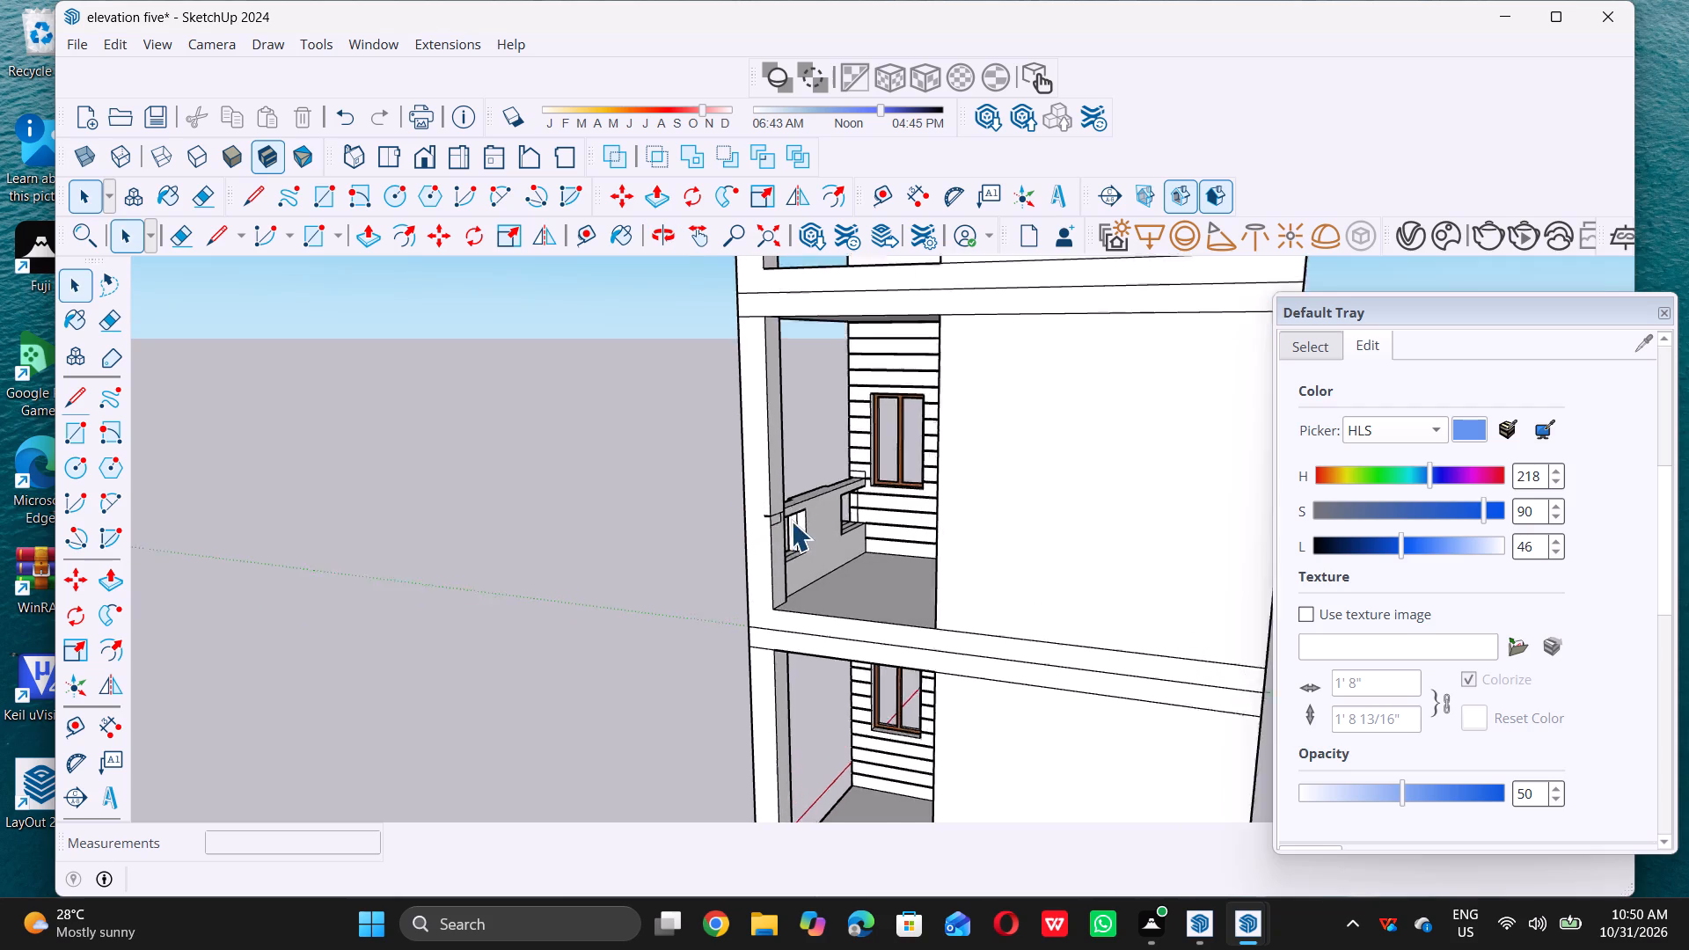
{"action": "scroll", "coordinate": [791, 521], "scroll_direction": "up", "scroll_amount": 6}
{"action": "middle_click_drag", "start_coordinate": [777, 528], "coordinate": [719, 544]}
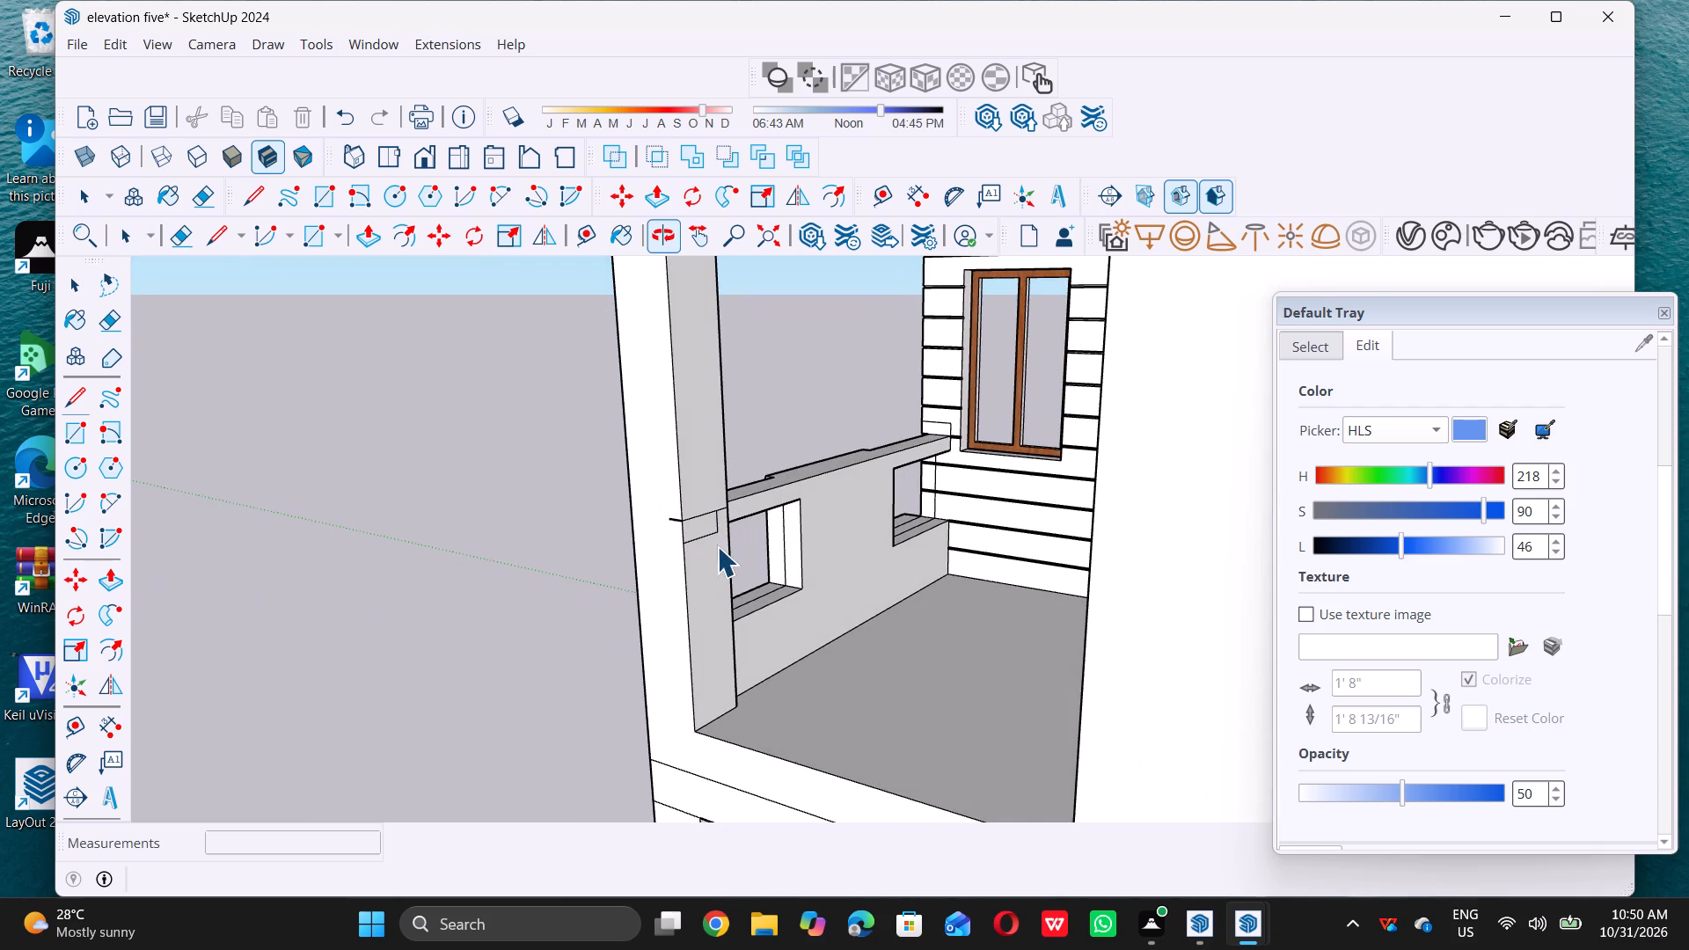
{"action": "scroll", "coordinate": [716, 537], "scroll_direction": "up", "scroll_amount": 6}
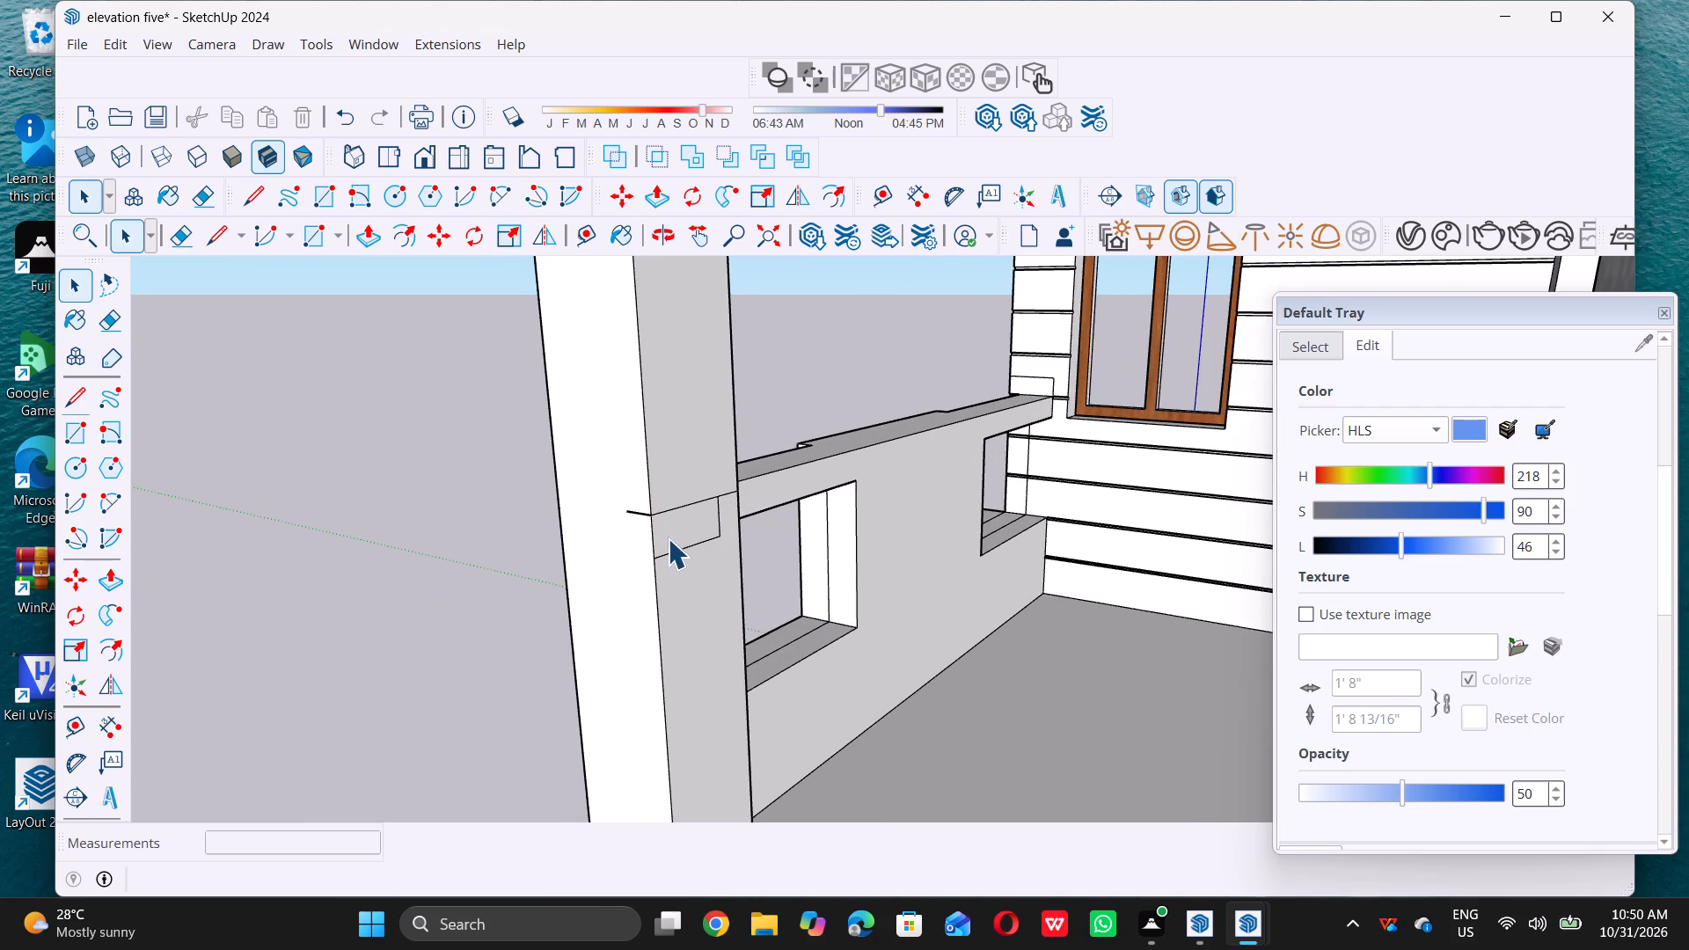
{"action": "scroll", "coordinate": [694, 529], "scroll_direction": "up", "scroll_amount": 6}
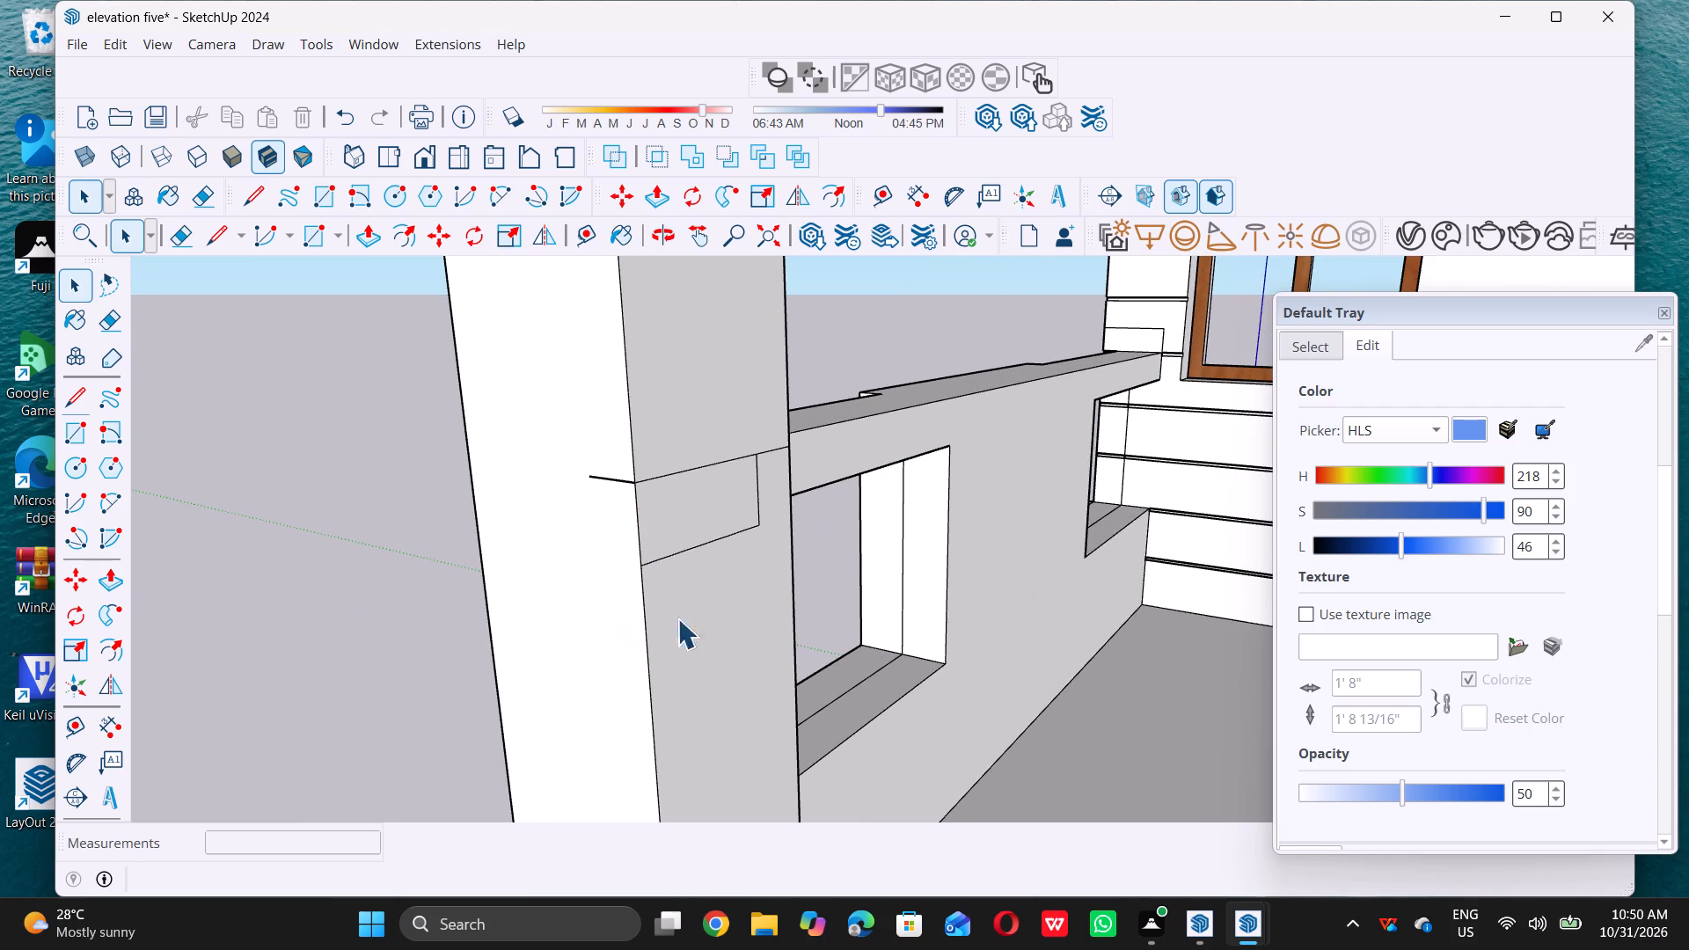
{"action": "key", "text": "t"}
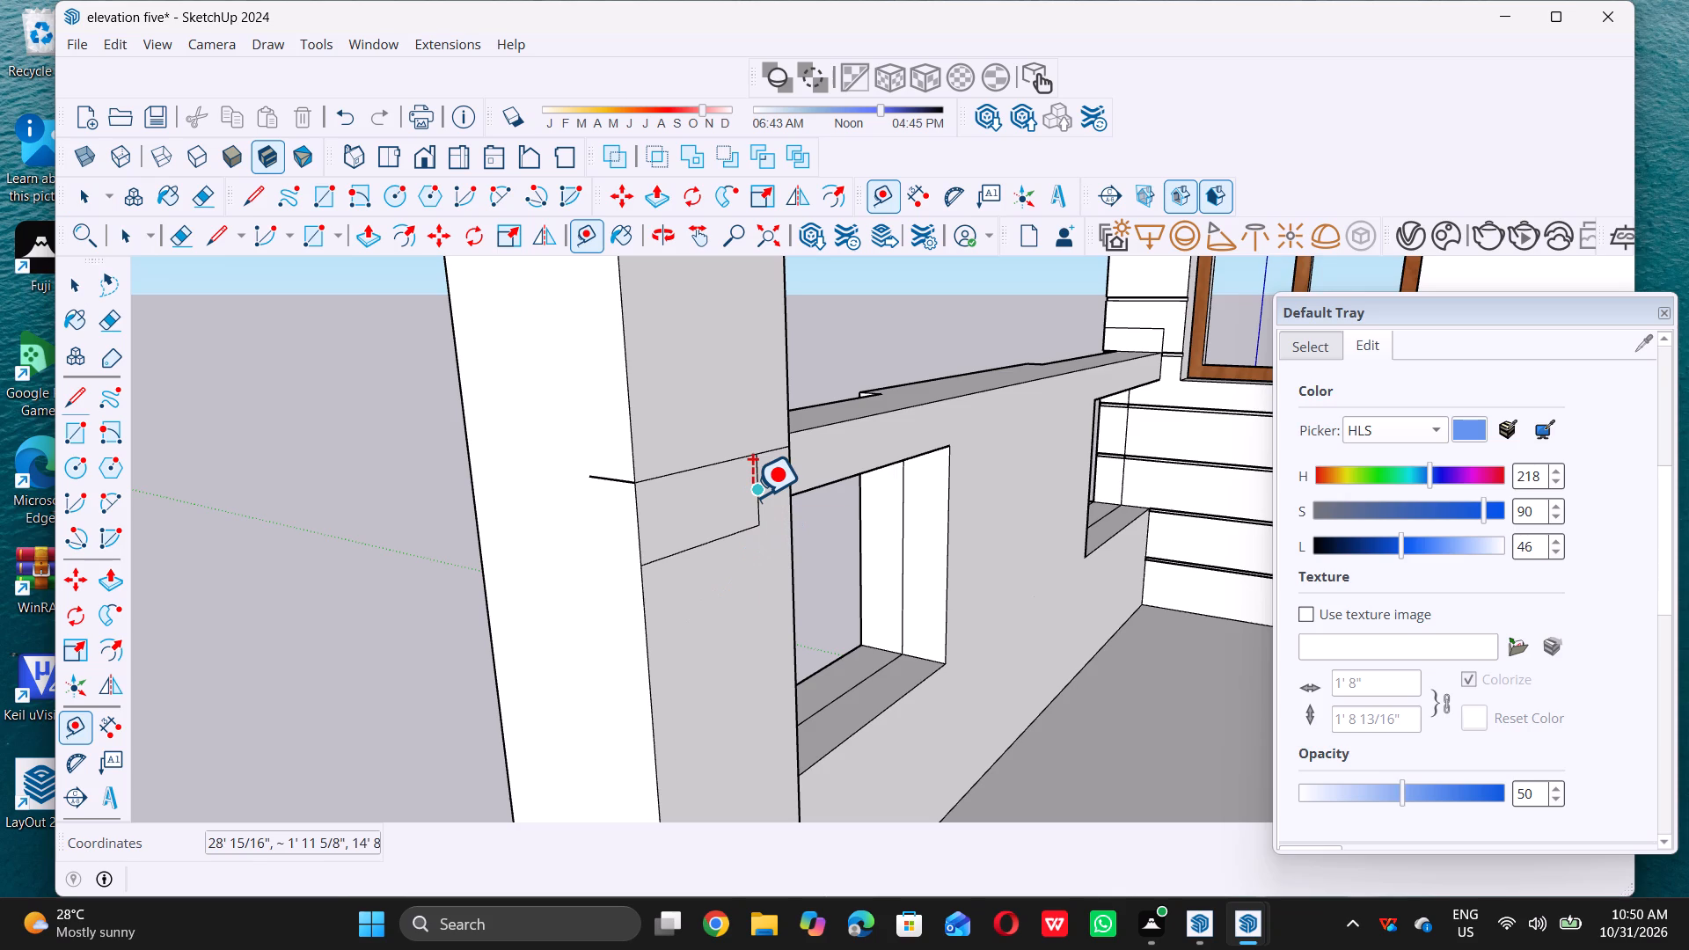
{"action": "left_click", "coordinate": [751, 496]}
{"action": "key", "text": "space"}
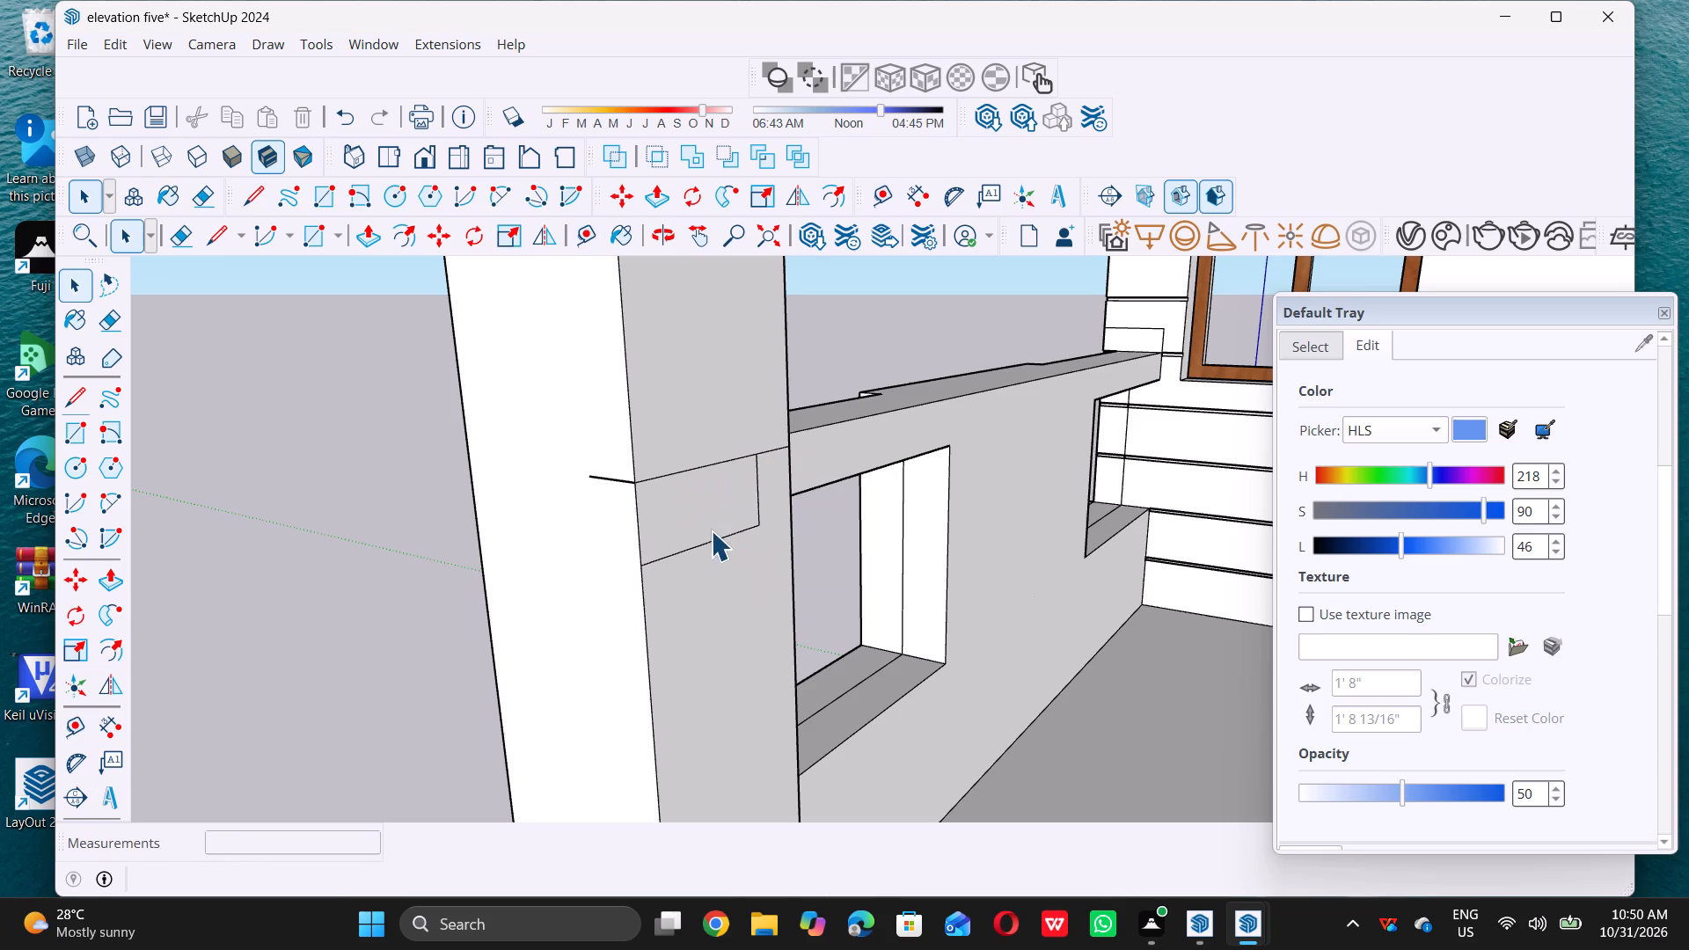
{"action": "key", "text": "t"}
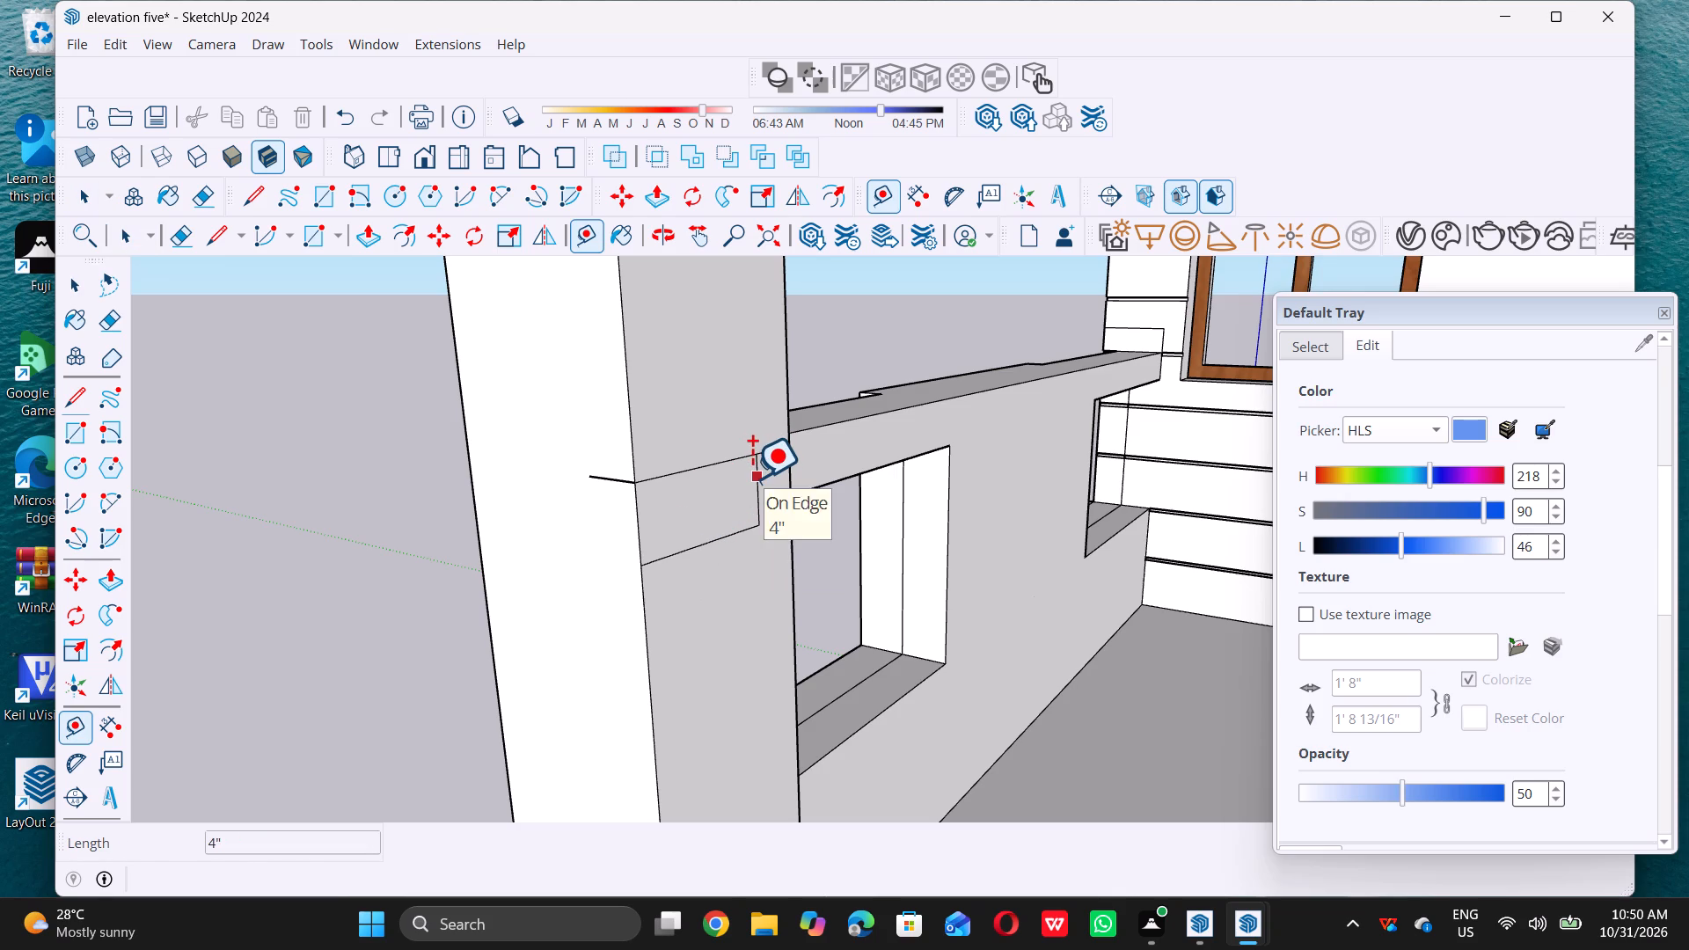
{"action": "triple_click", "coordinate": [754, 478]}
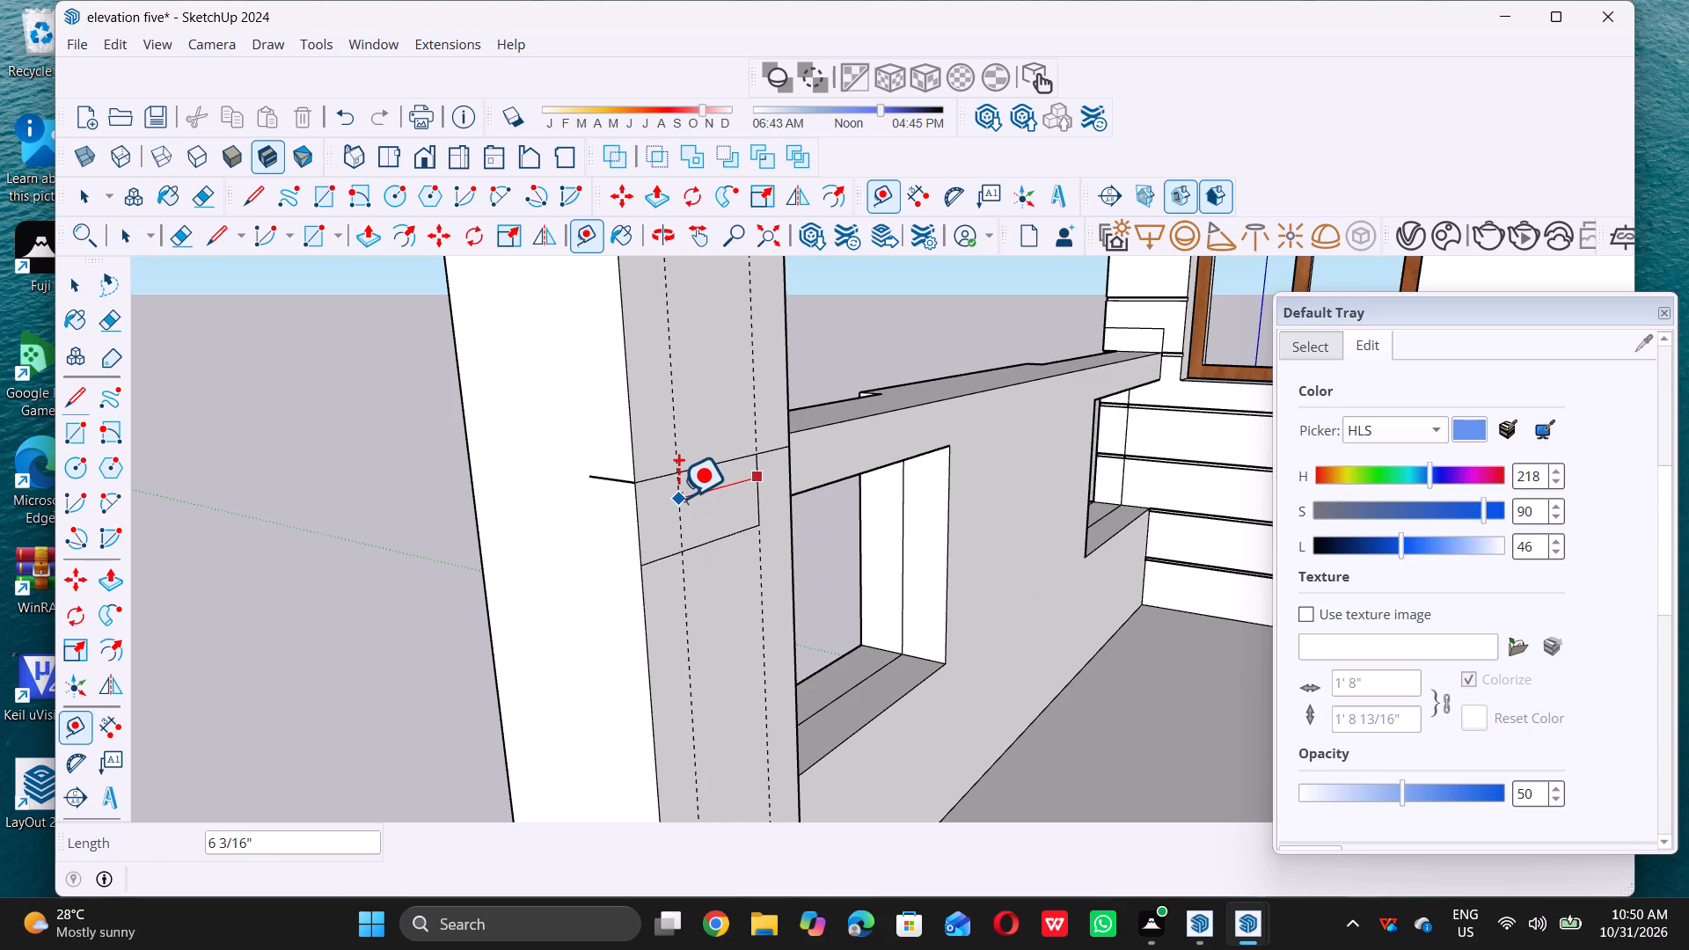
{"action": "triple_click", "coordinate": [678, 497]}
{"action": "left_click", "coordinate": [678, 497]}
{"action": "key", "text": "space"}
{"action": "key", "text": "t"}
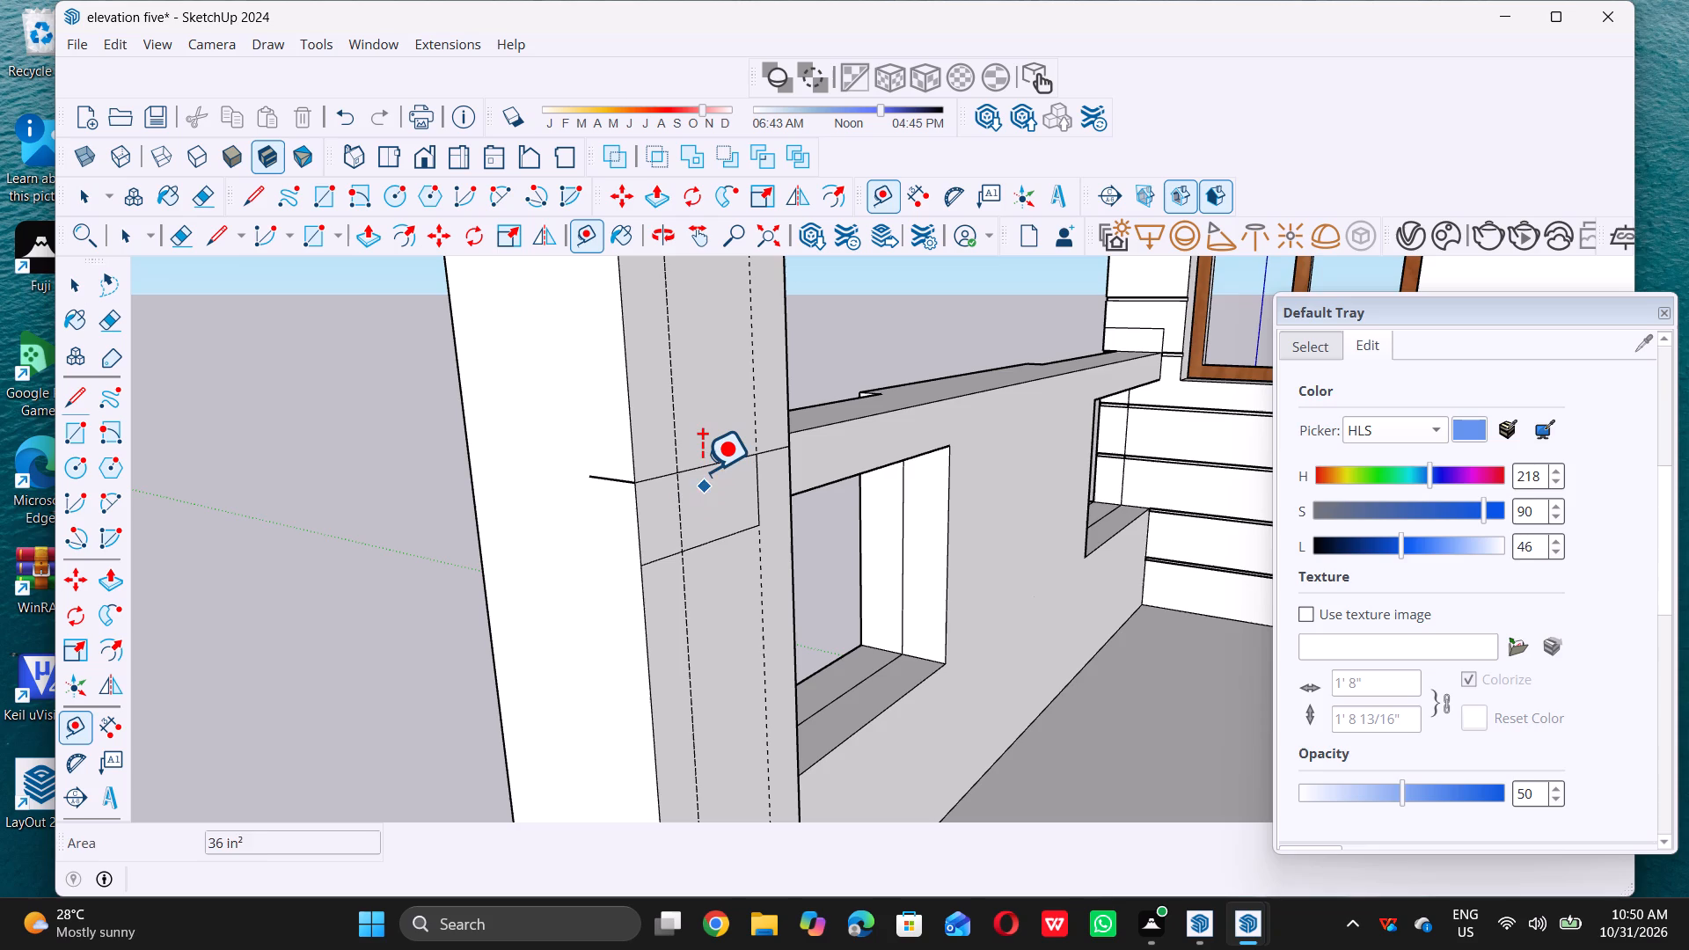
{"action": "key", "text": "space"}
Draw a rectangle about 6 3/16" by 4" between the two guides on the column's inner face at rail height.
{"action": "key", "text": "r"}
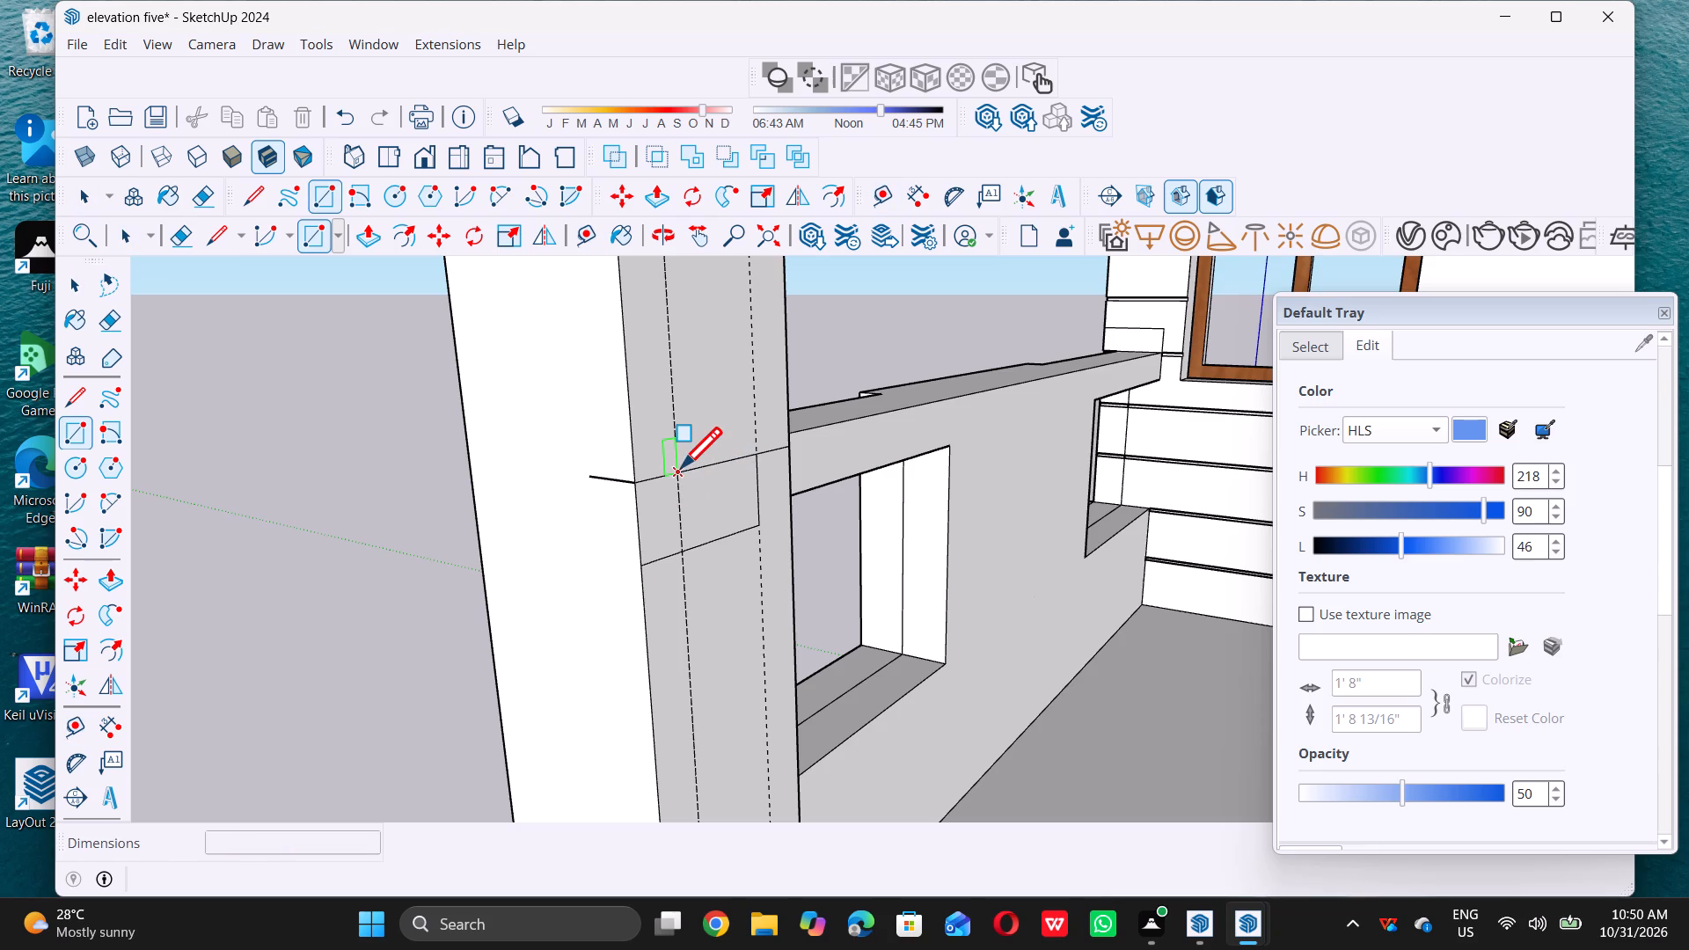
{"action": "double_click", "coordinate": [678, 468]}
{"action": "left_click", "coordinate": [754, 528]}
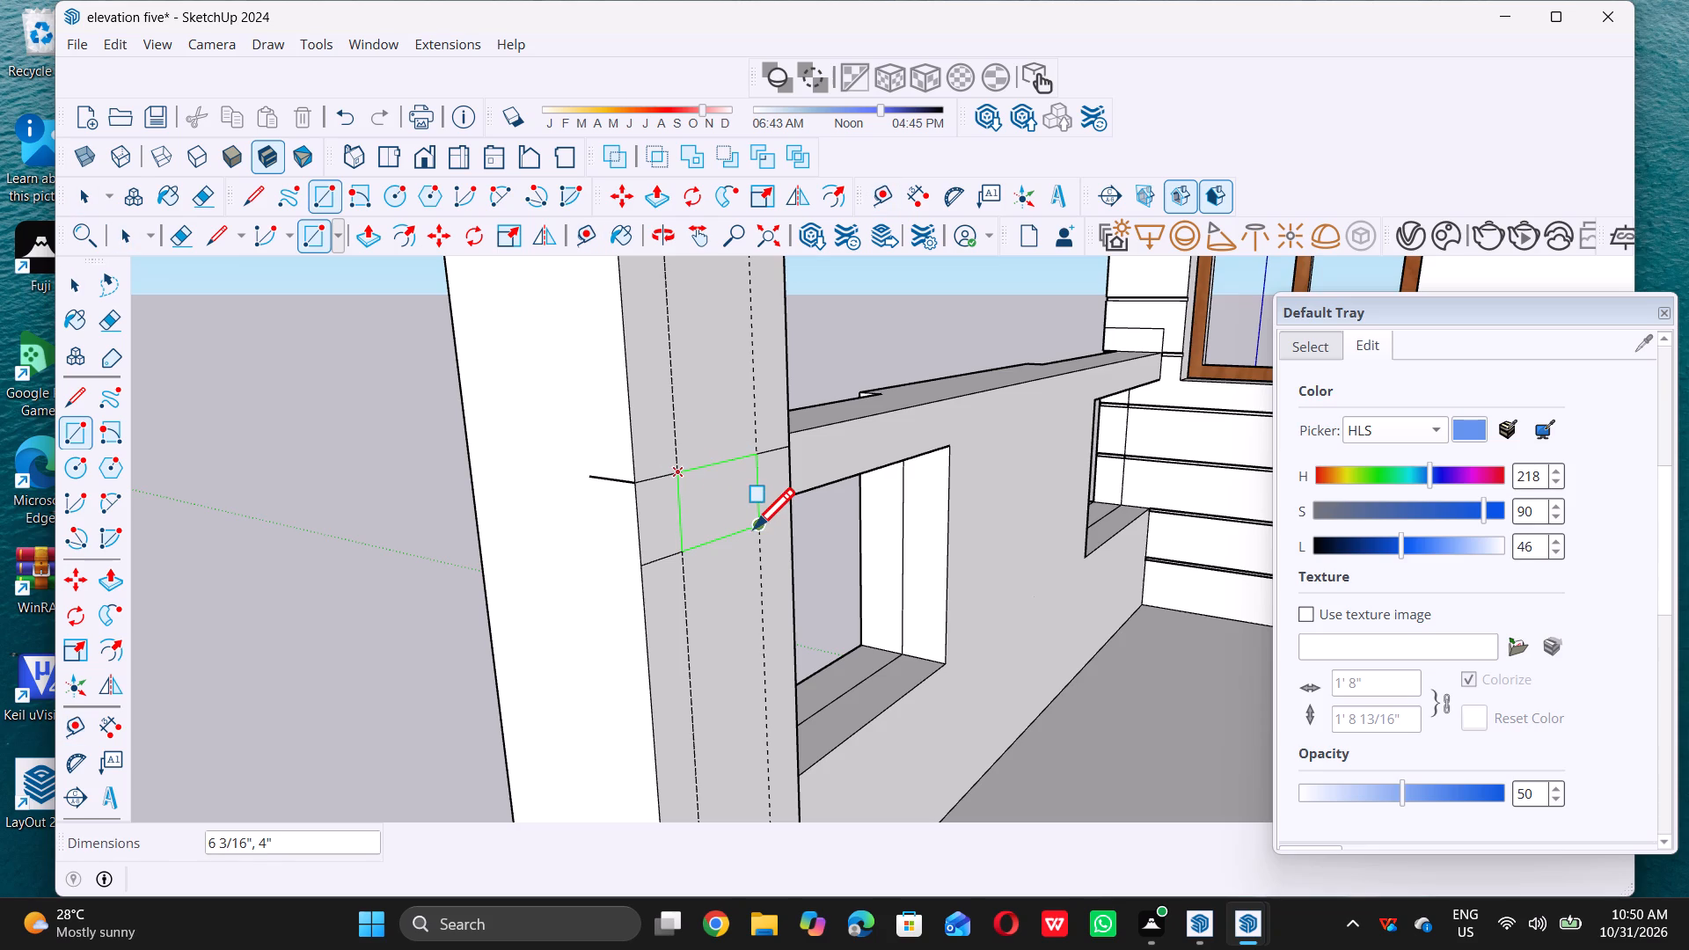
Push/Pull the small rectangle on the column's inner face 6' across the side opening to form a top rail.
{"action": "key", "text": "space"}
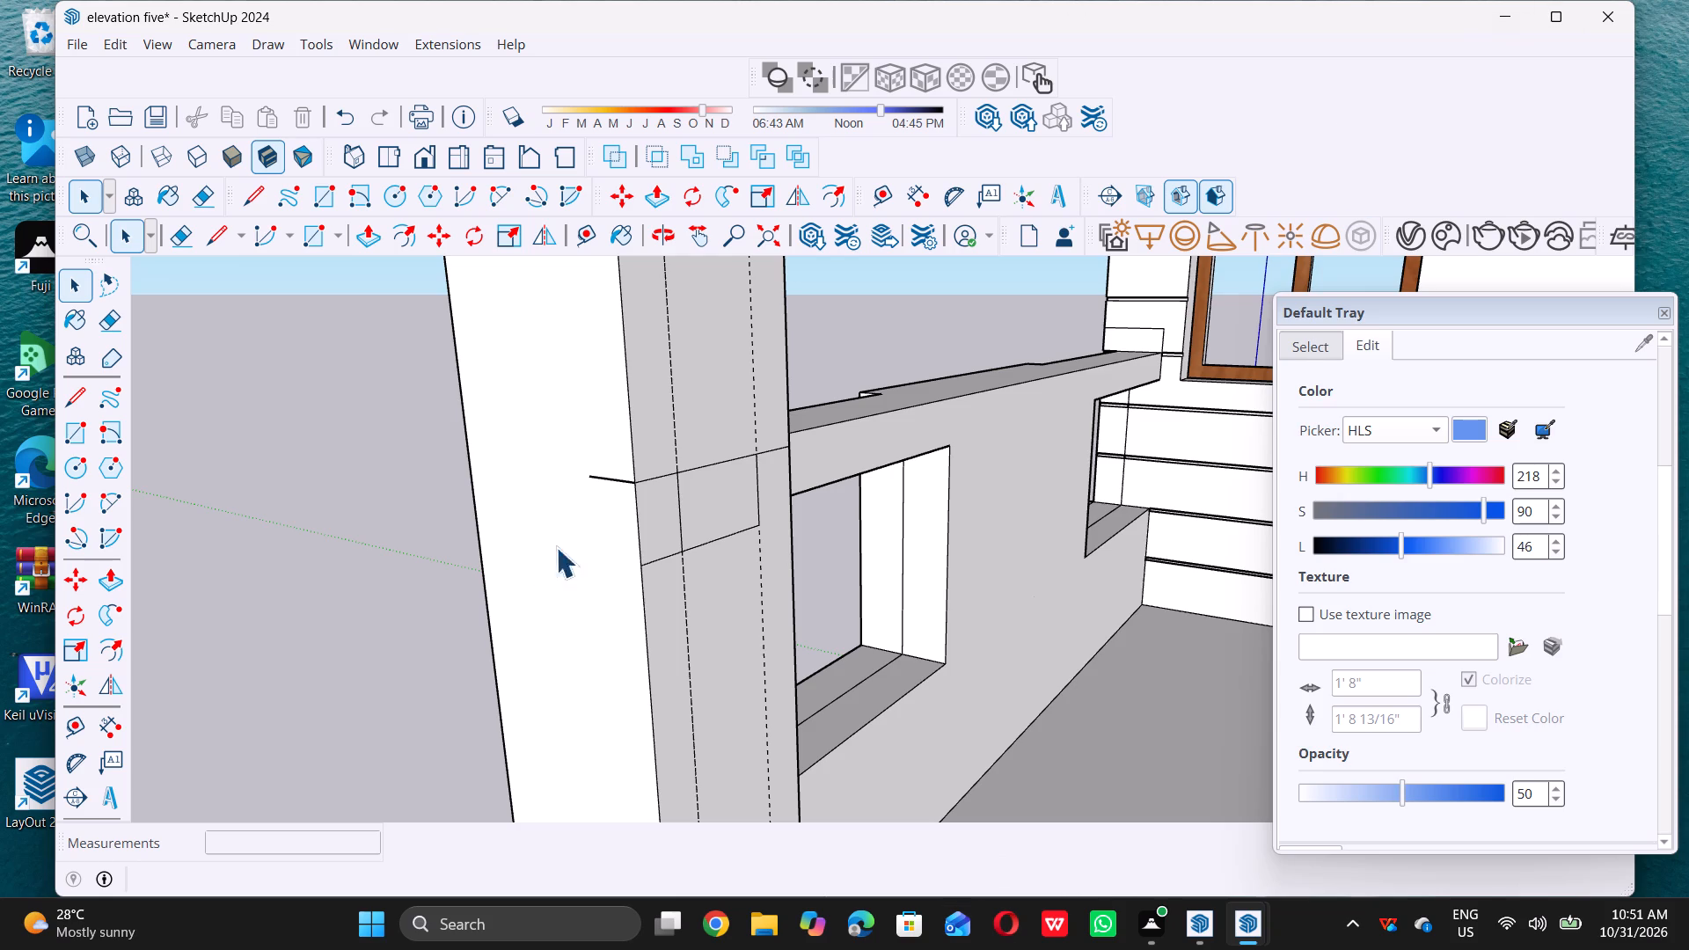
{"action": "left_click", "coordinate": [704, 507]}
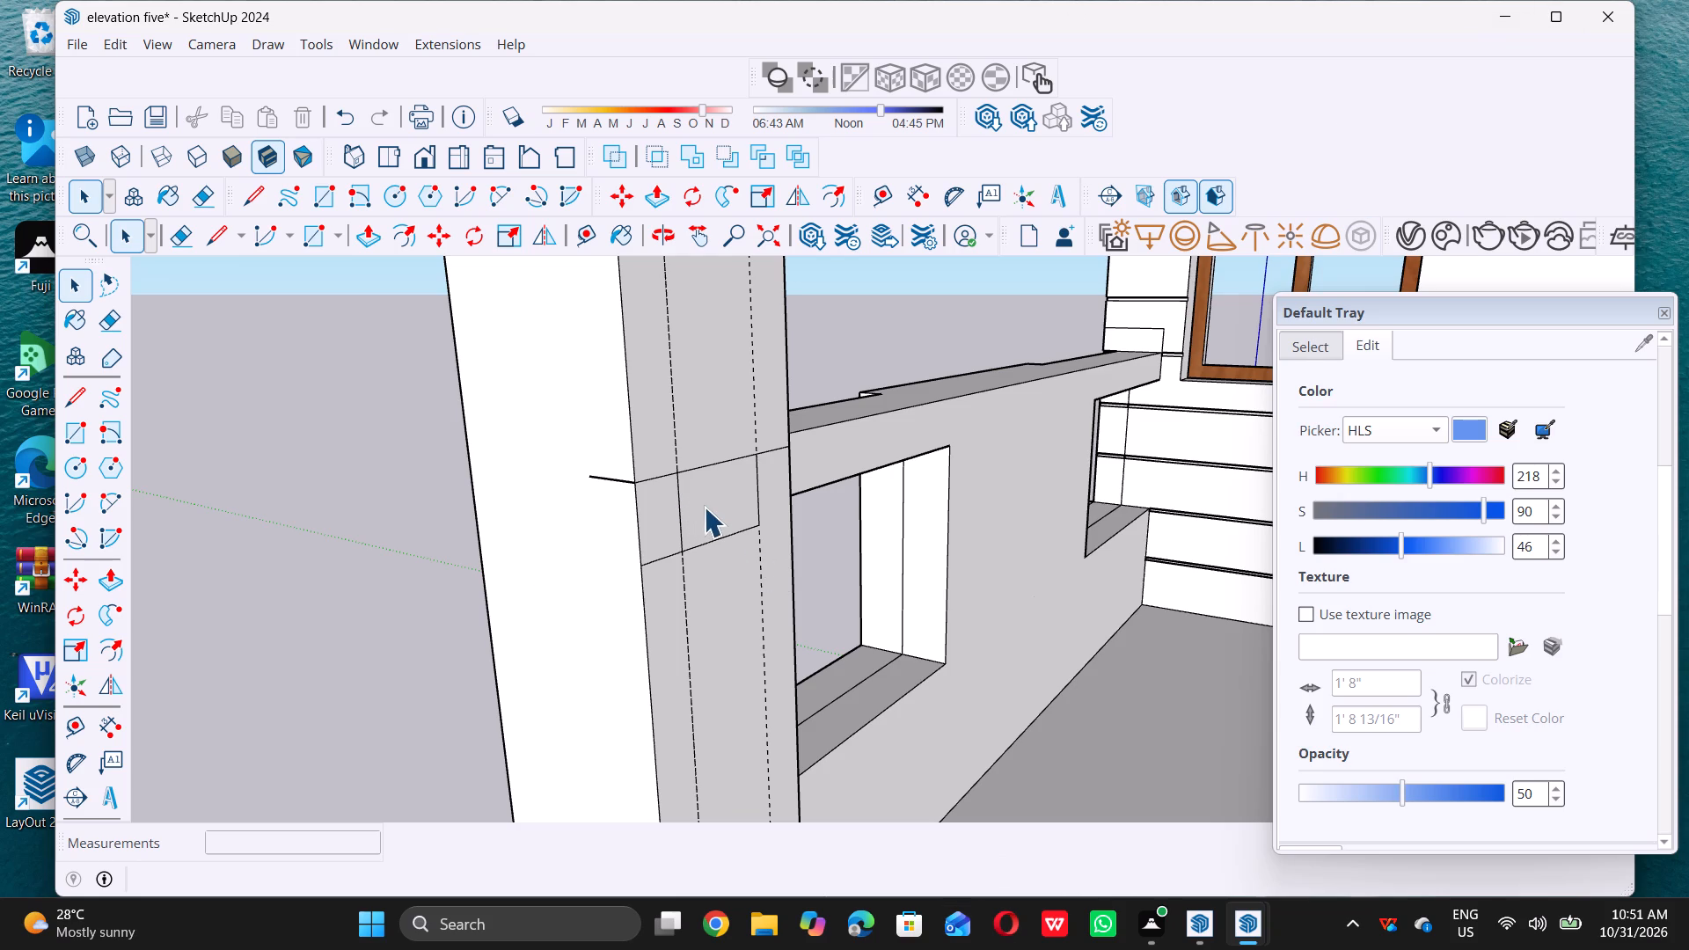
{"action": "key", "text": "p"}
{"action": "left_click", "coordinate": [707, 509]}
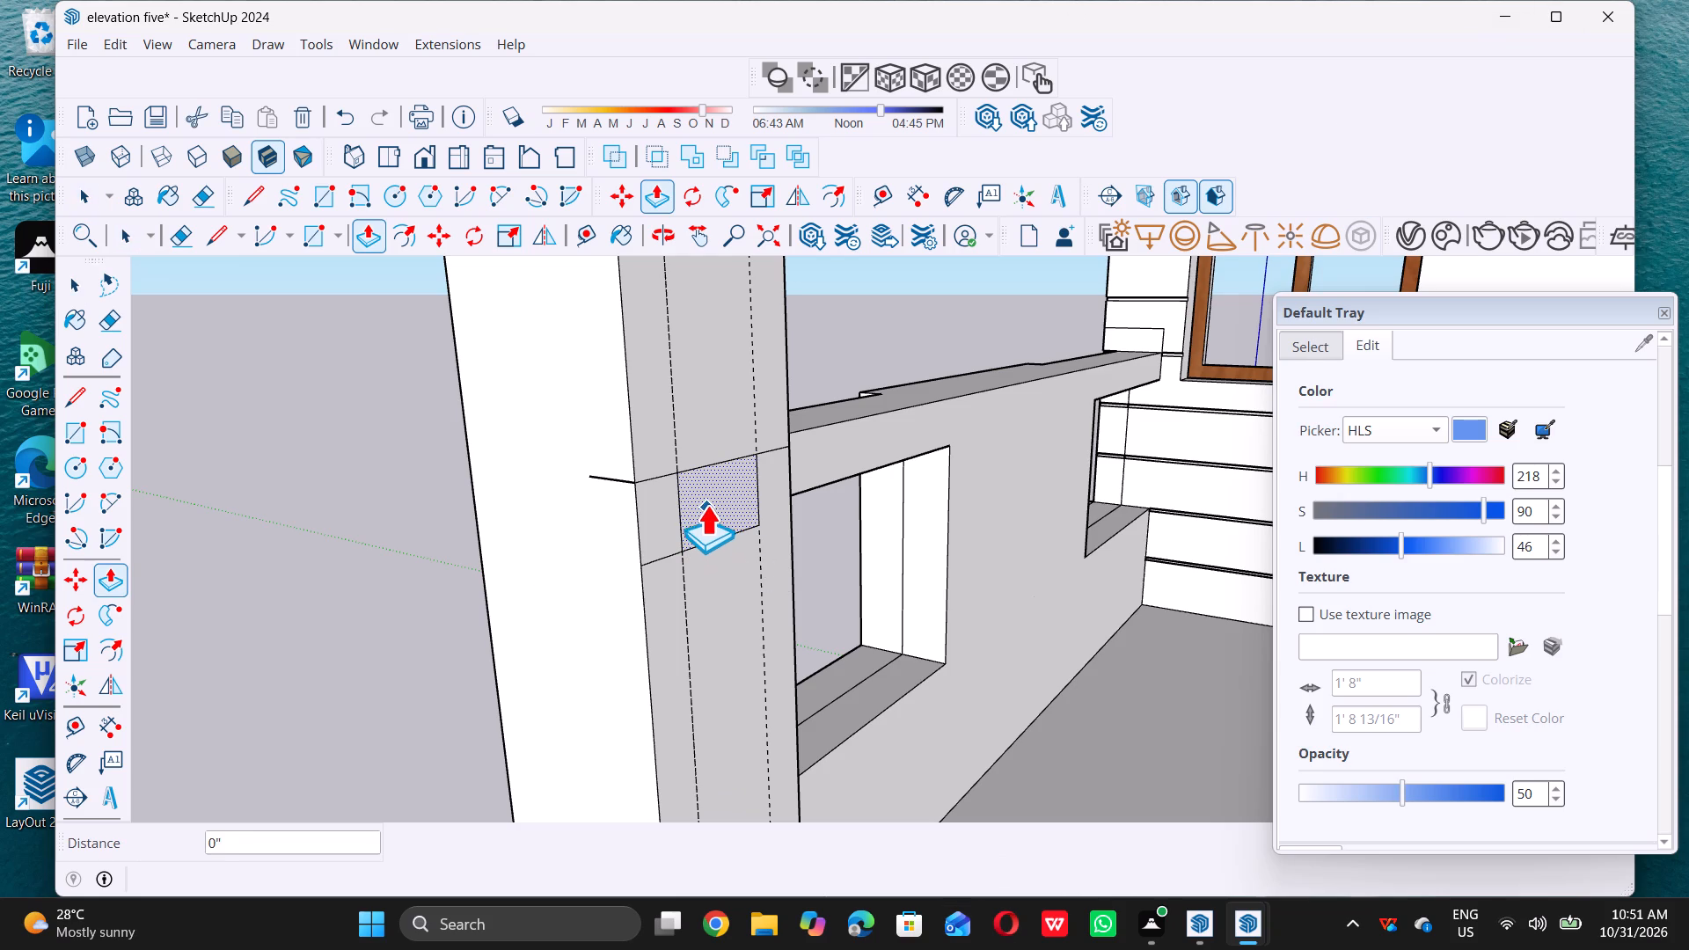
{"action": "scroll", "coordinate": [710, 495], "scroll_direction": "down", "scroll_amount": 16}
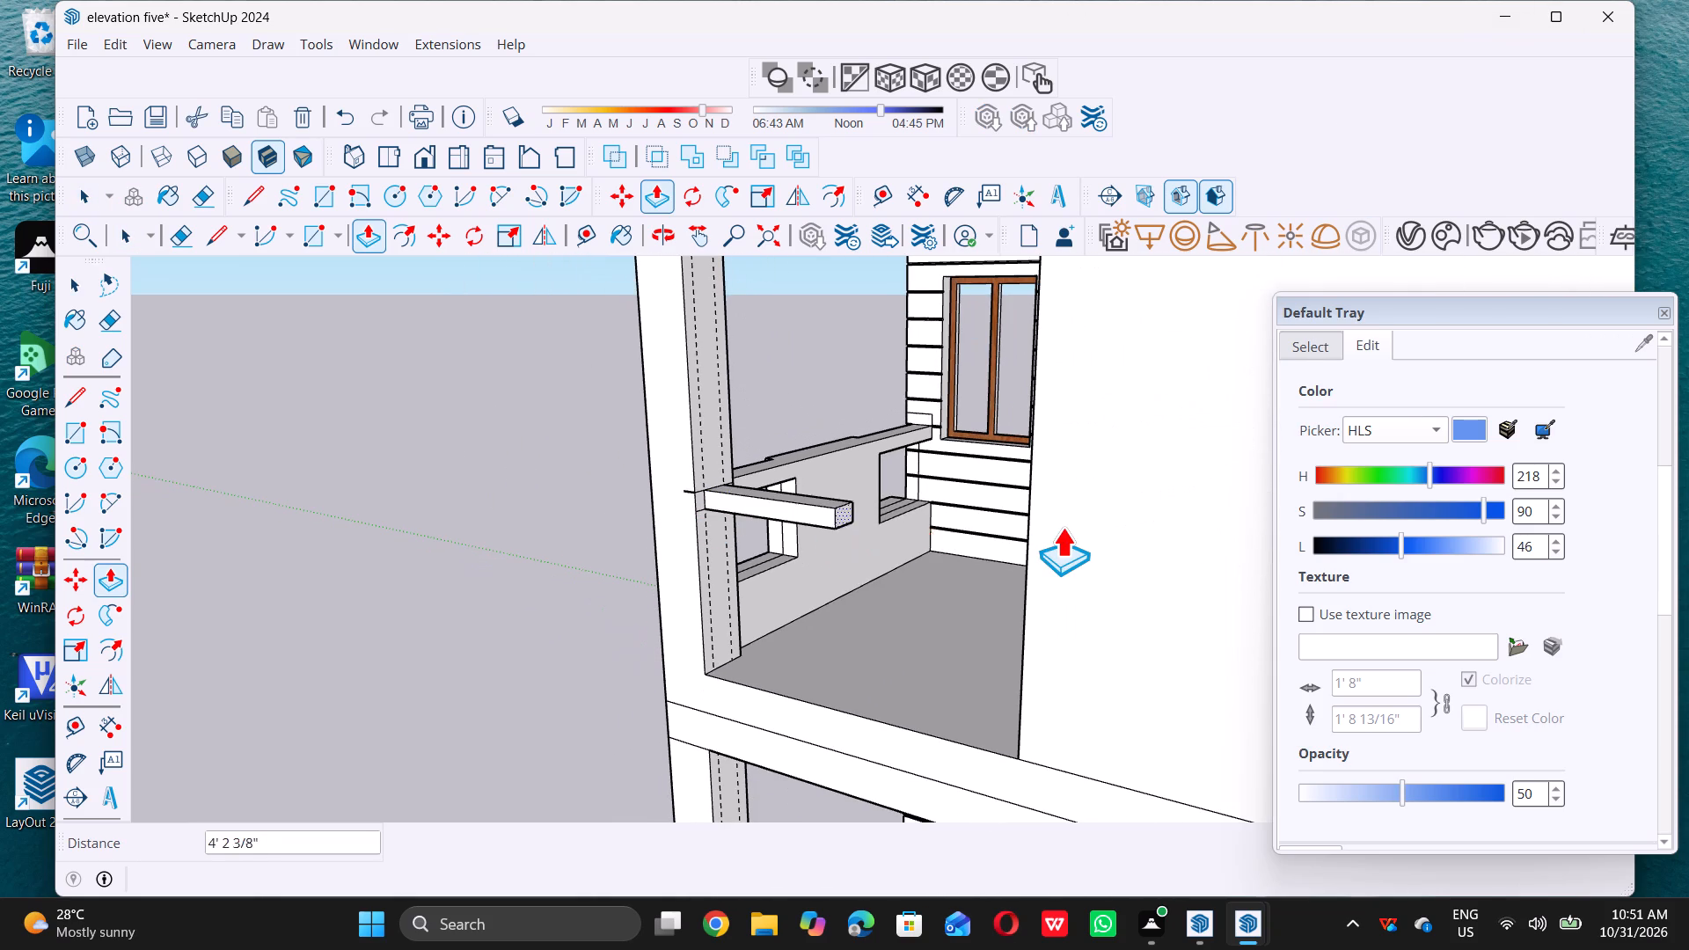
{"action": "middle_click_drag", "start_coordinate": [1033, 541], "coordinate": [1096, 570]}
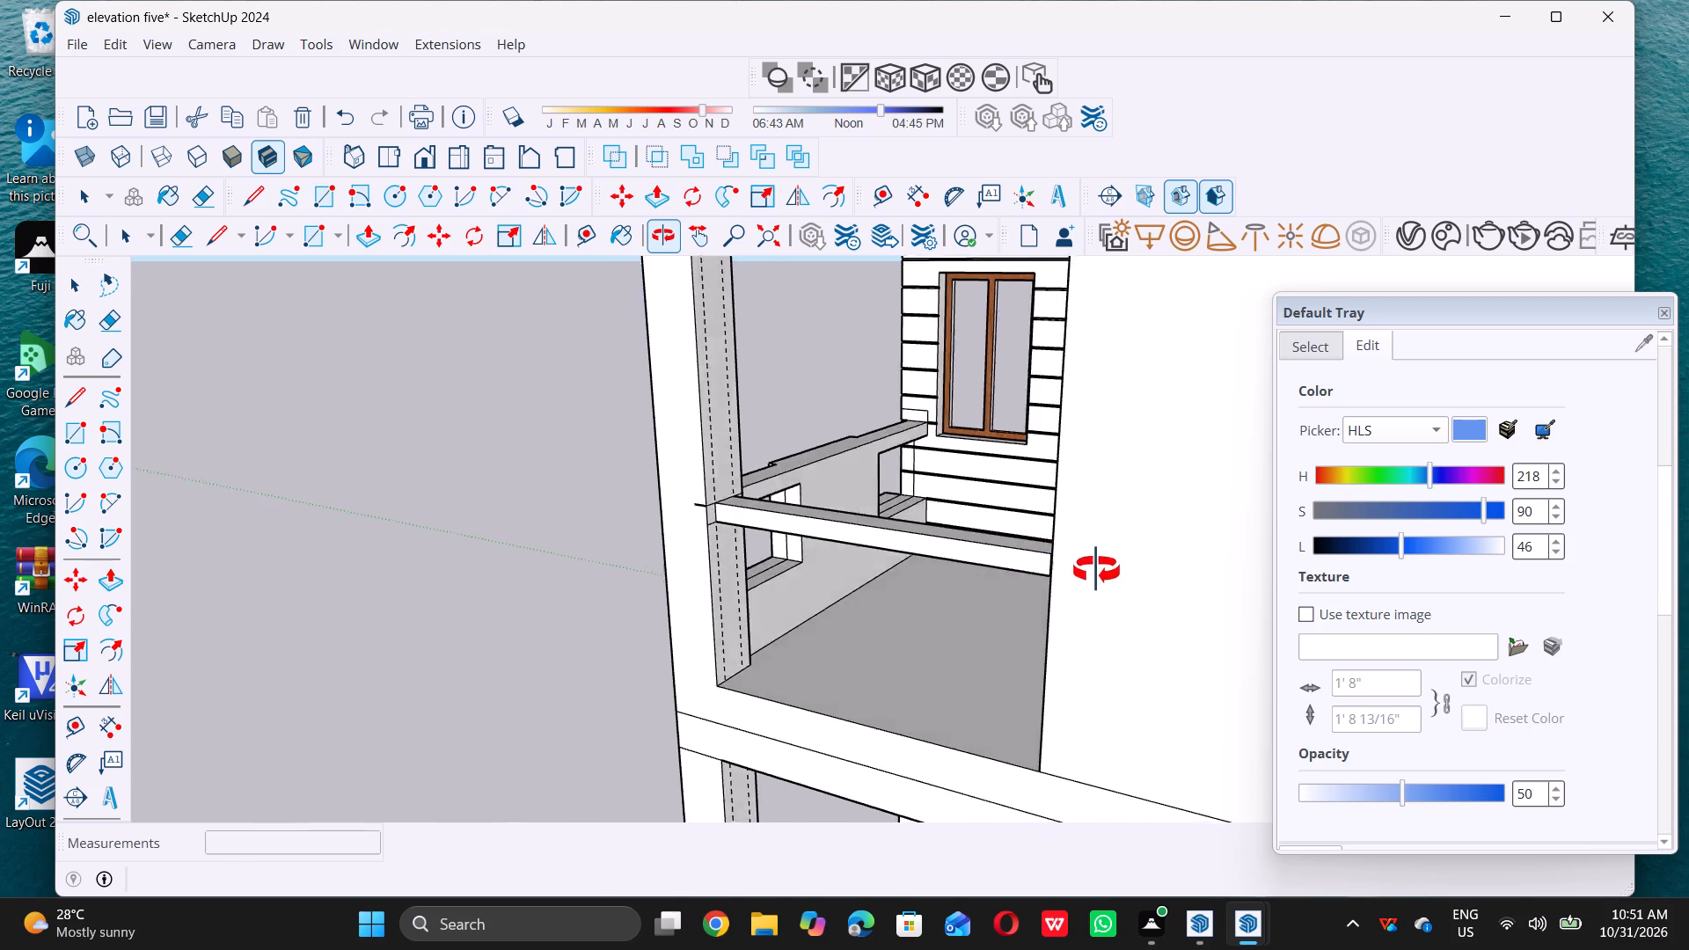
{"action": "middle_click_drag", "start_coordinate": [1096, 570], "coordinate": [1100, 573]}
{"action": "middle_click_drag", "start_coordinate": [1118, 578], "coordinate": [1183, 571]}
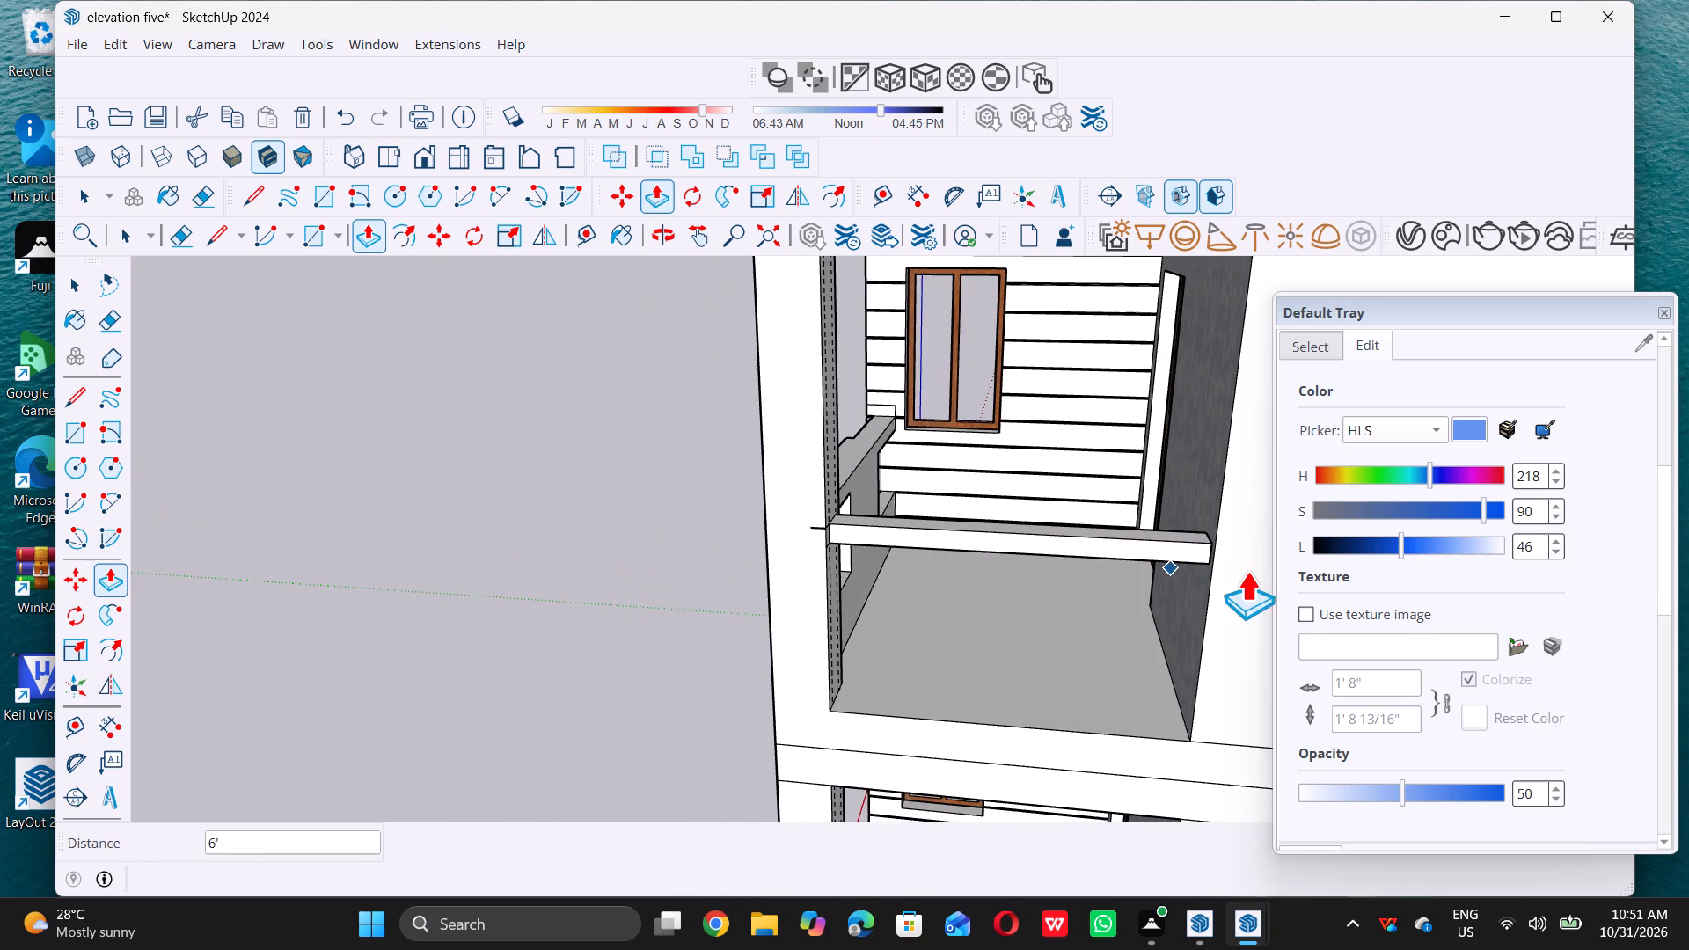
{"action": "double_click", "coordinate": [1235, 557]}
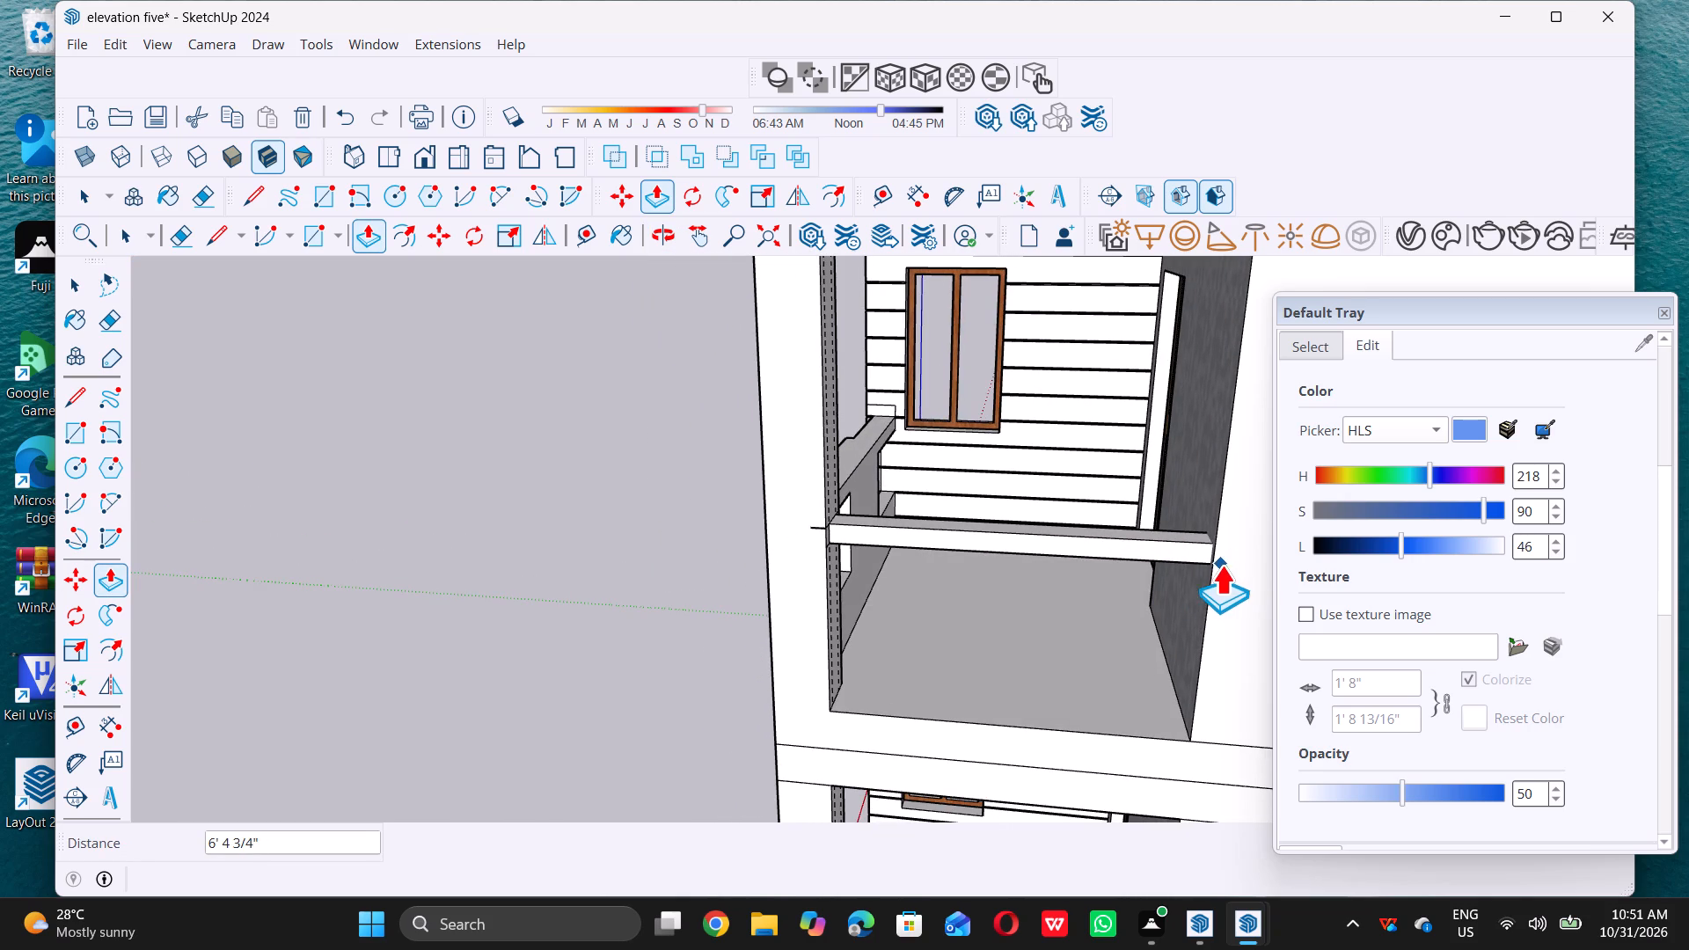
{"action": "key", "text": "space"}
Draw a 6' by 3' rectangle filling the side opening between the new rail's lower edge and the balcony floor.
{"action": "scroll", "coordinate": [840, 548], "scroll_direction": "down", "scroll_amount": 5}
{"action": "middle_click_drag", "start_coordinate": [933, 541], "coordinate": [948, 486]}
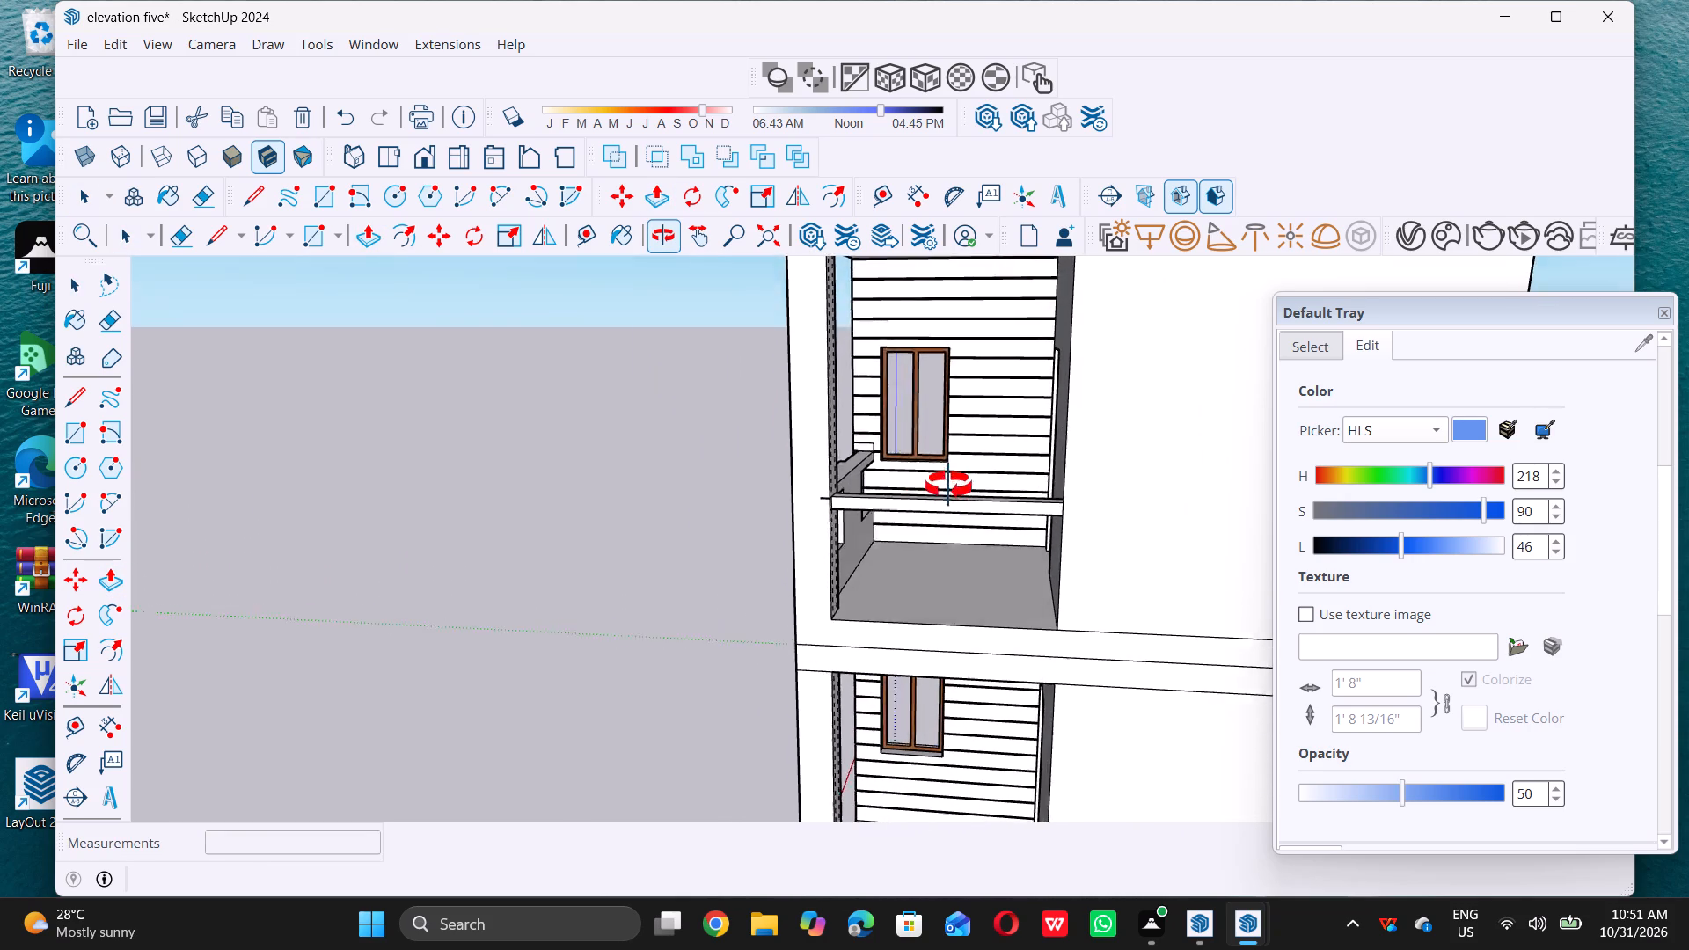
{"action": "middle_click_drag", "start_coordinate": [948, 486], "coordinate": [944, 428]}
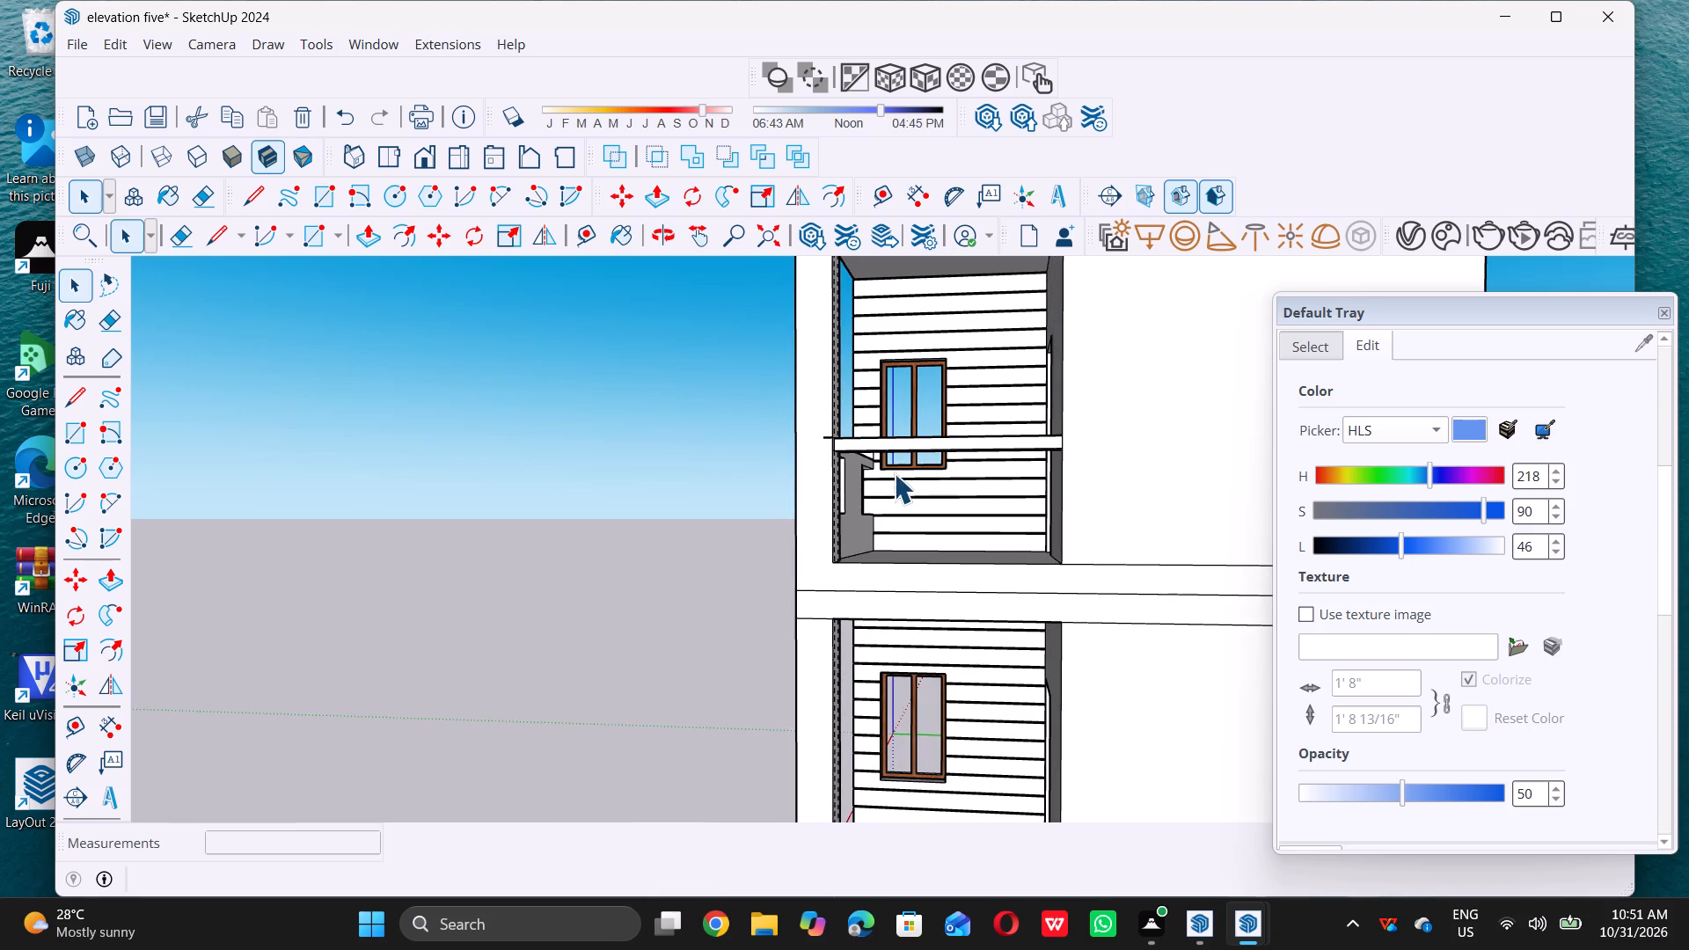
{"action": "scroll", "coordinate": [890, 479], "scroll_direction": "up", "scroll_amount": 6}
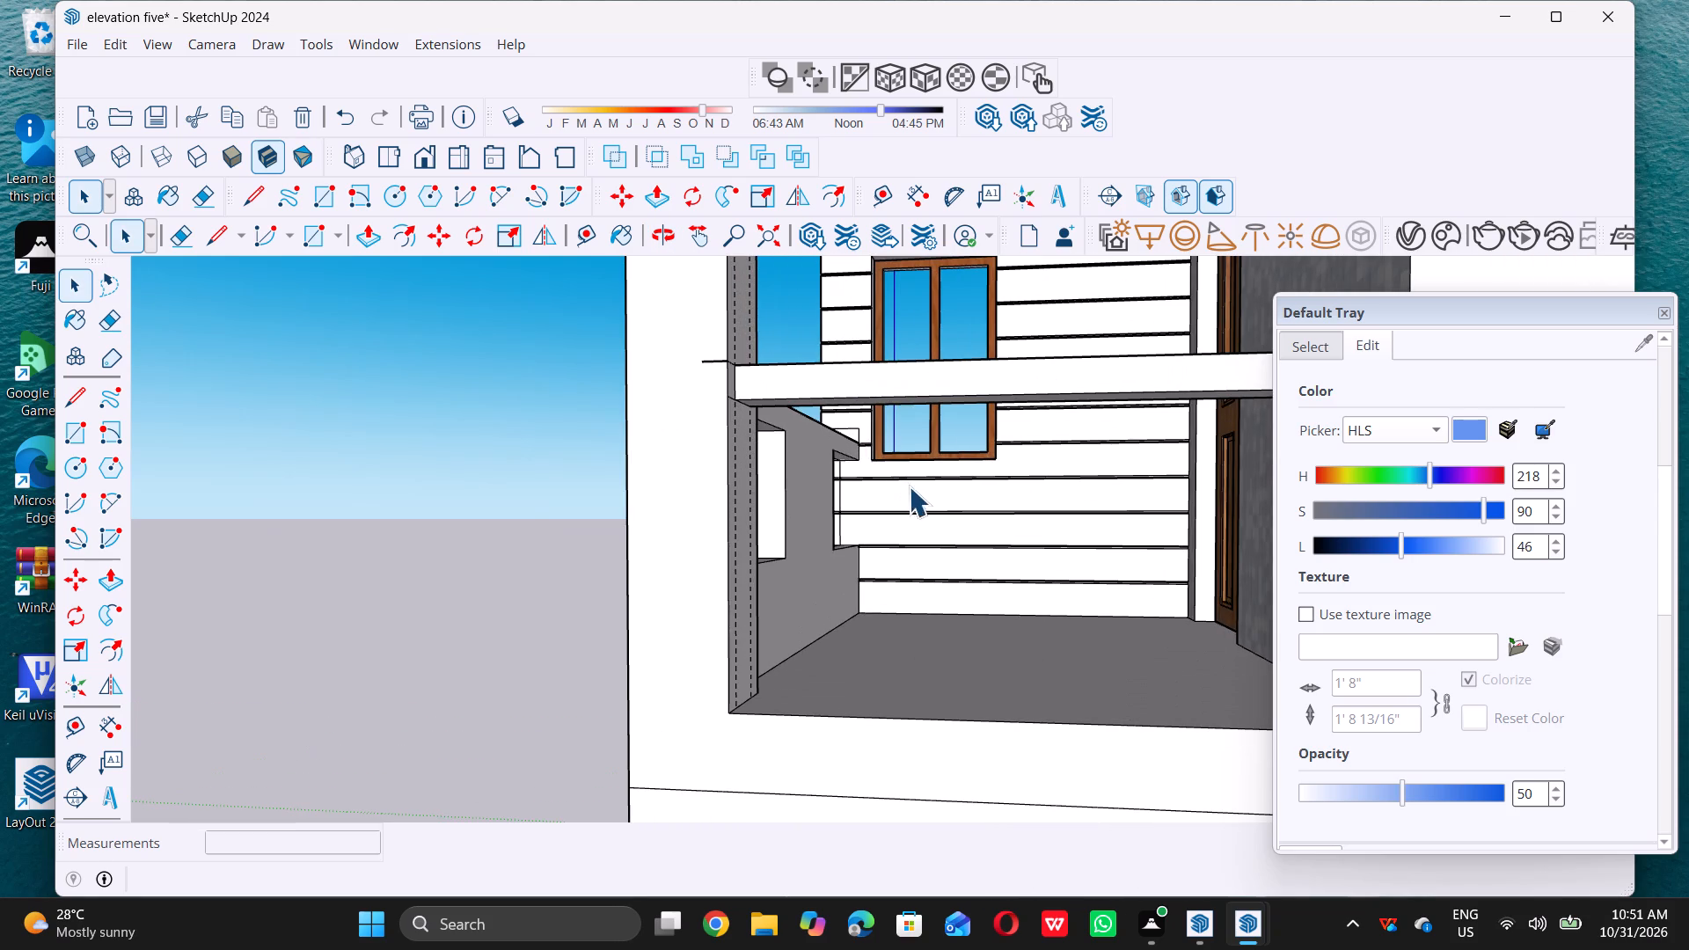
{"action": "key", "text": "r"}
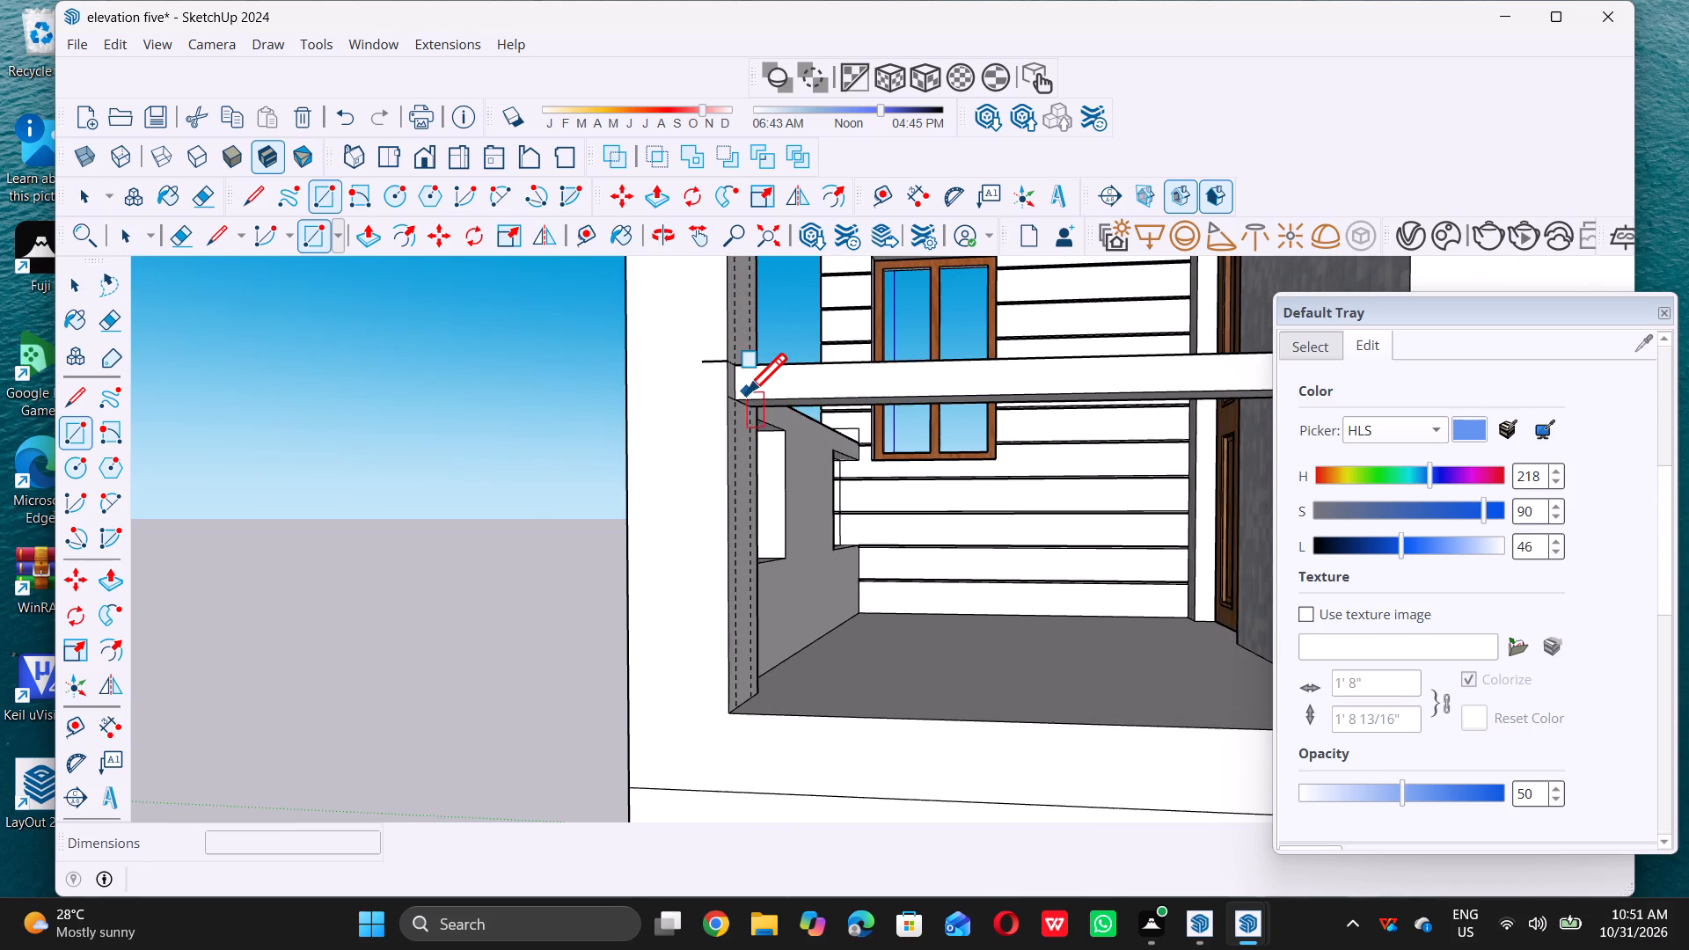
{"action": "double_click", "coordinate": [735, 396]}
{"action": "scroll", "coordinate": [735, 396], "scroll_direction": "down", "scroll_amount": 6}
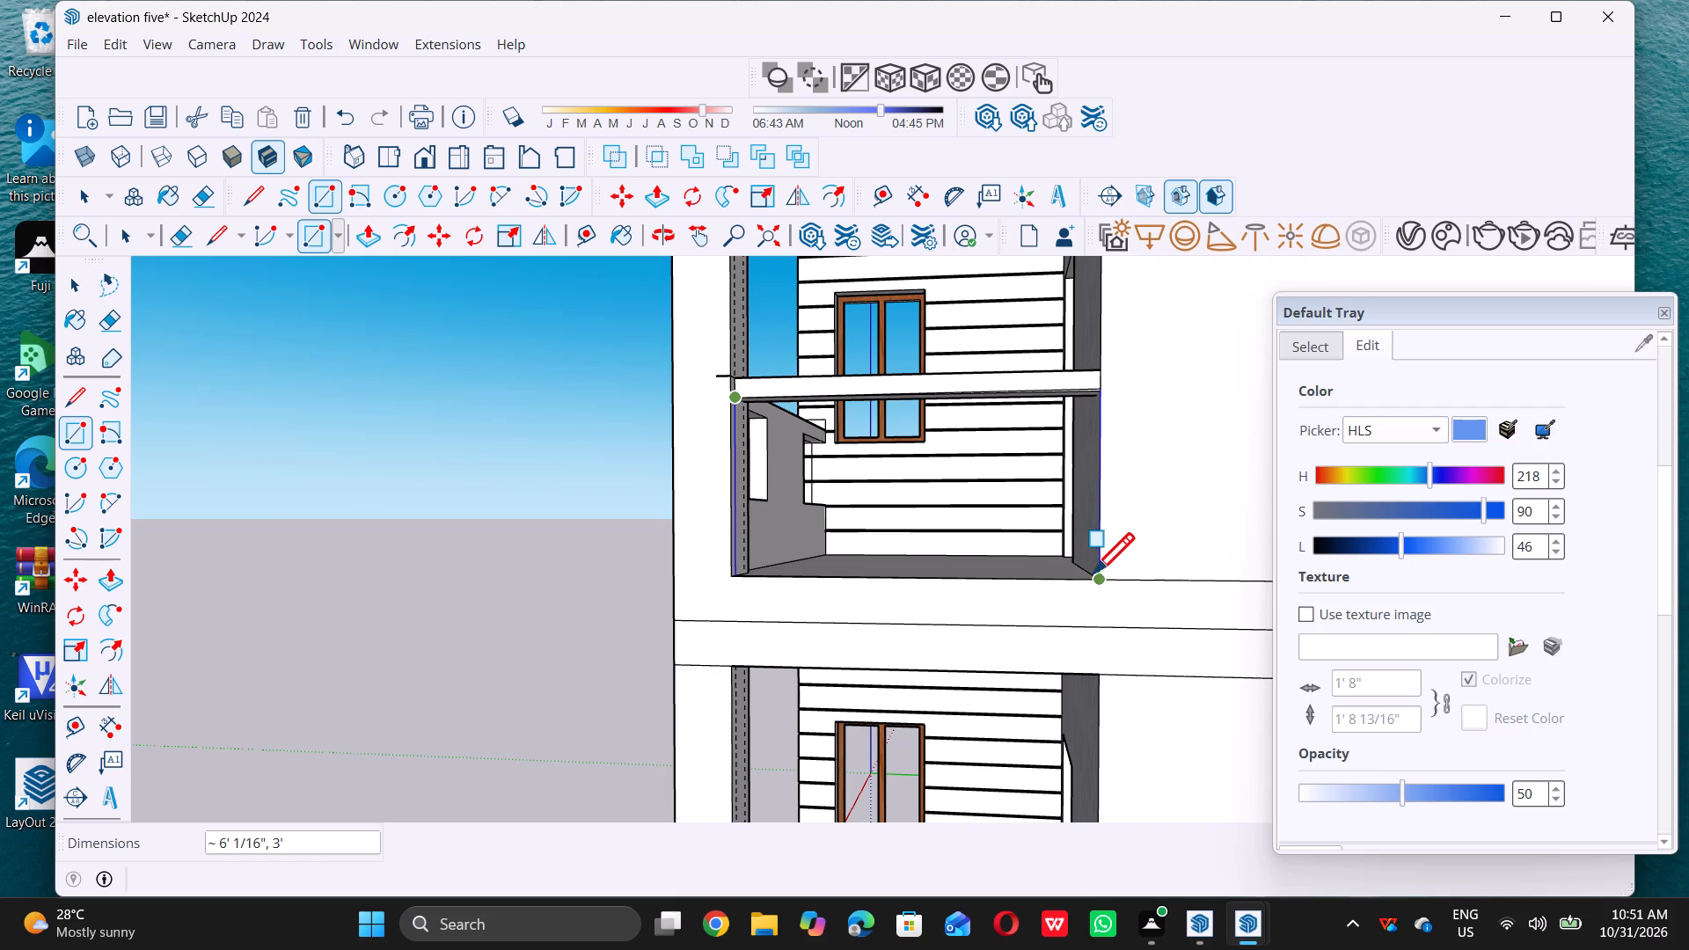
{"action": "middle_click_drag", "start_coordinate": [1086, 565], "coordinate": [1103, 602]}
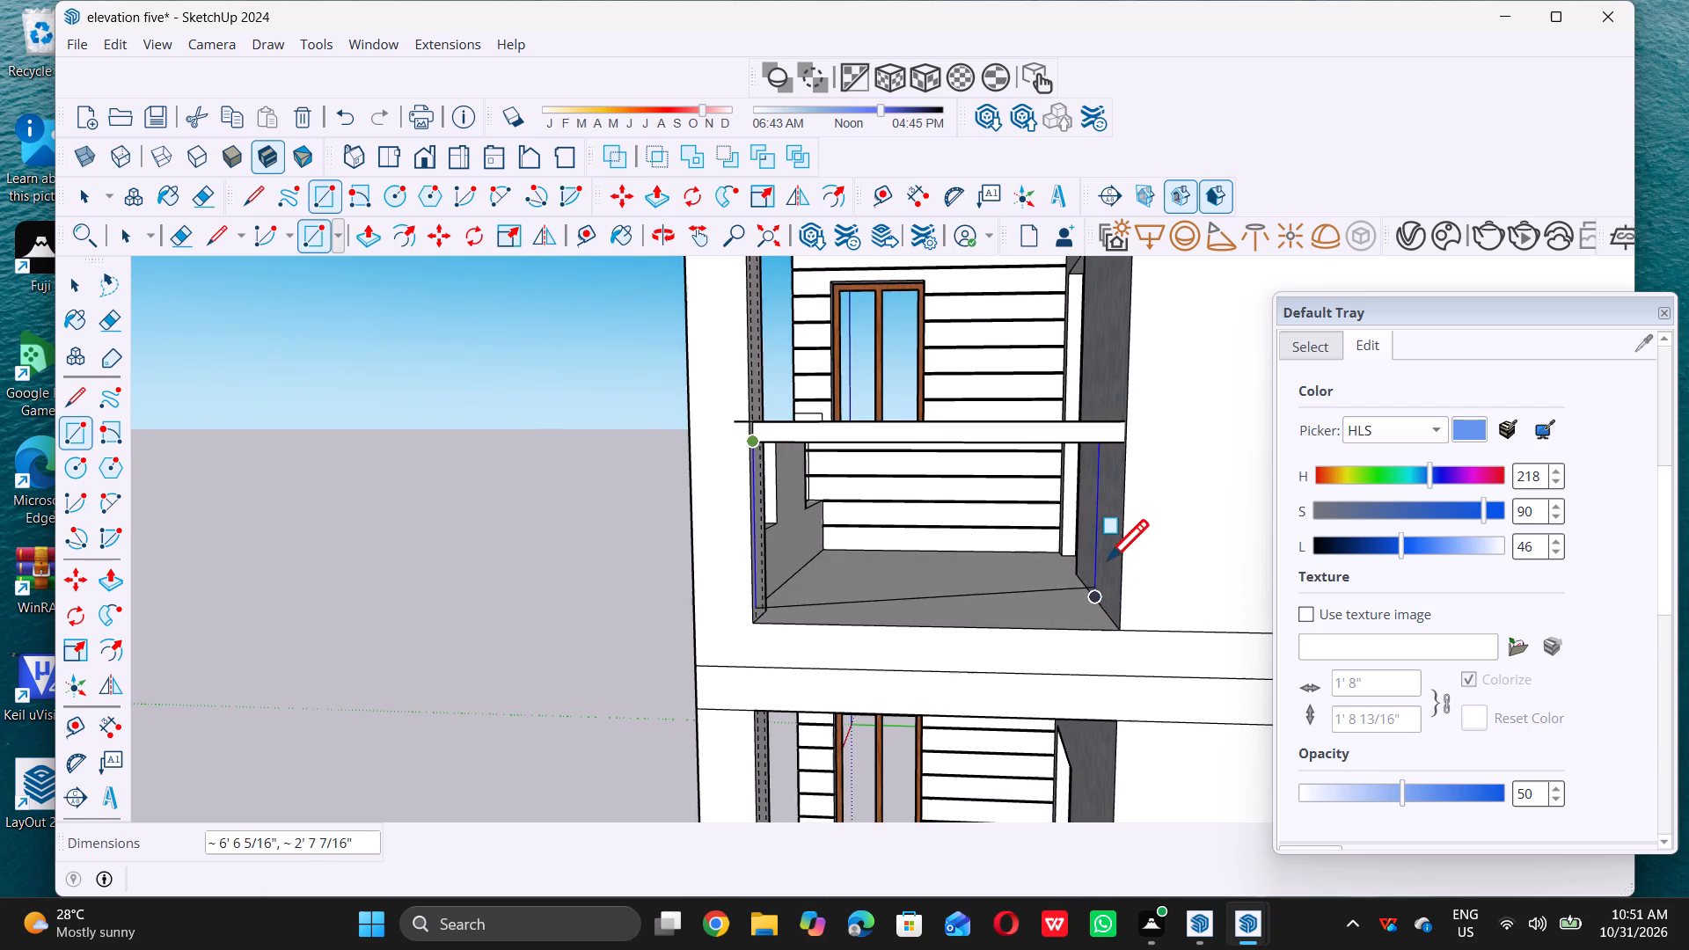
{"action": "scroll", "coordinate": [1114, 628], "scroll_direction": "up", "scroll_amount": 1}
{"action": "middle_click_drag", "start_coordinate": [1114, 628], "coordinate": [1115, 633]}
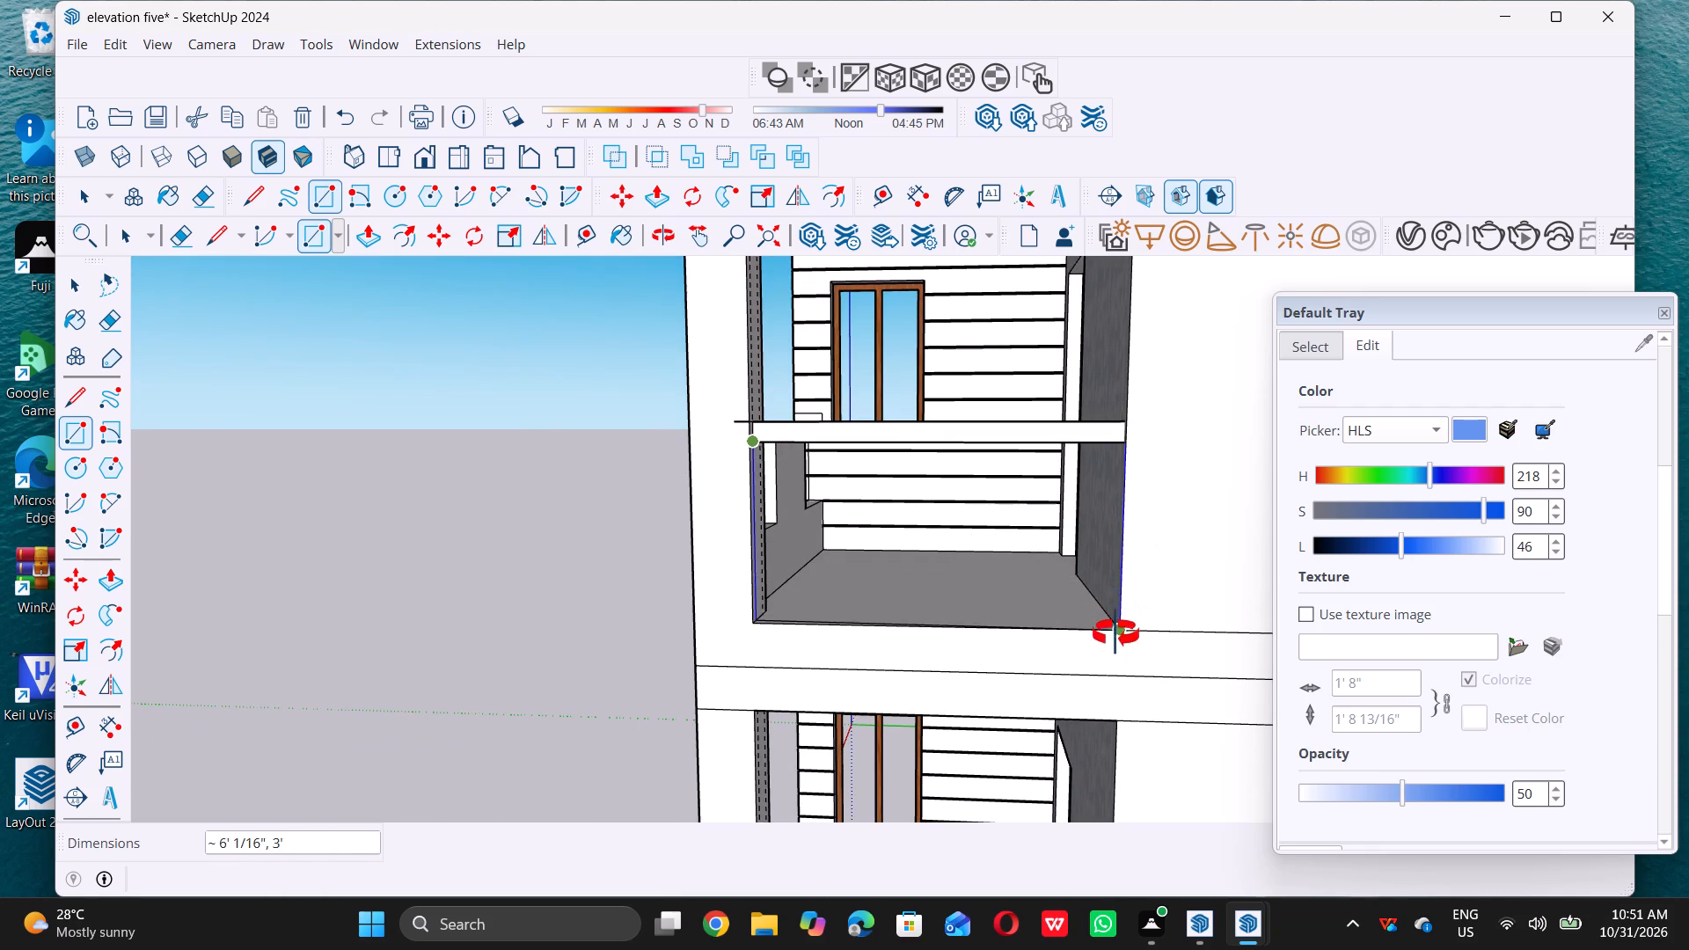
{"action": "middle_click_drag", "start_coordinate": [1115, 633], "coordinate": [1130, 666]}
{"action": "middle_click", "coordinate": [1130, 666]}
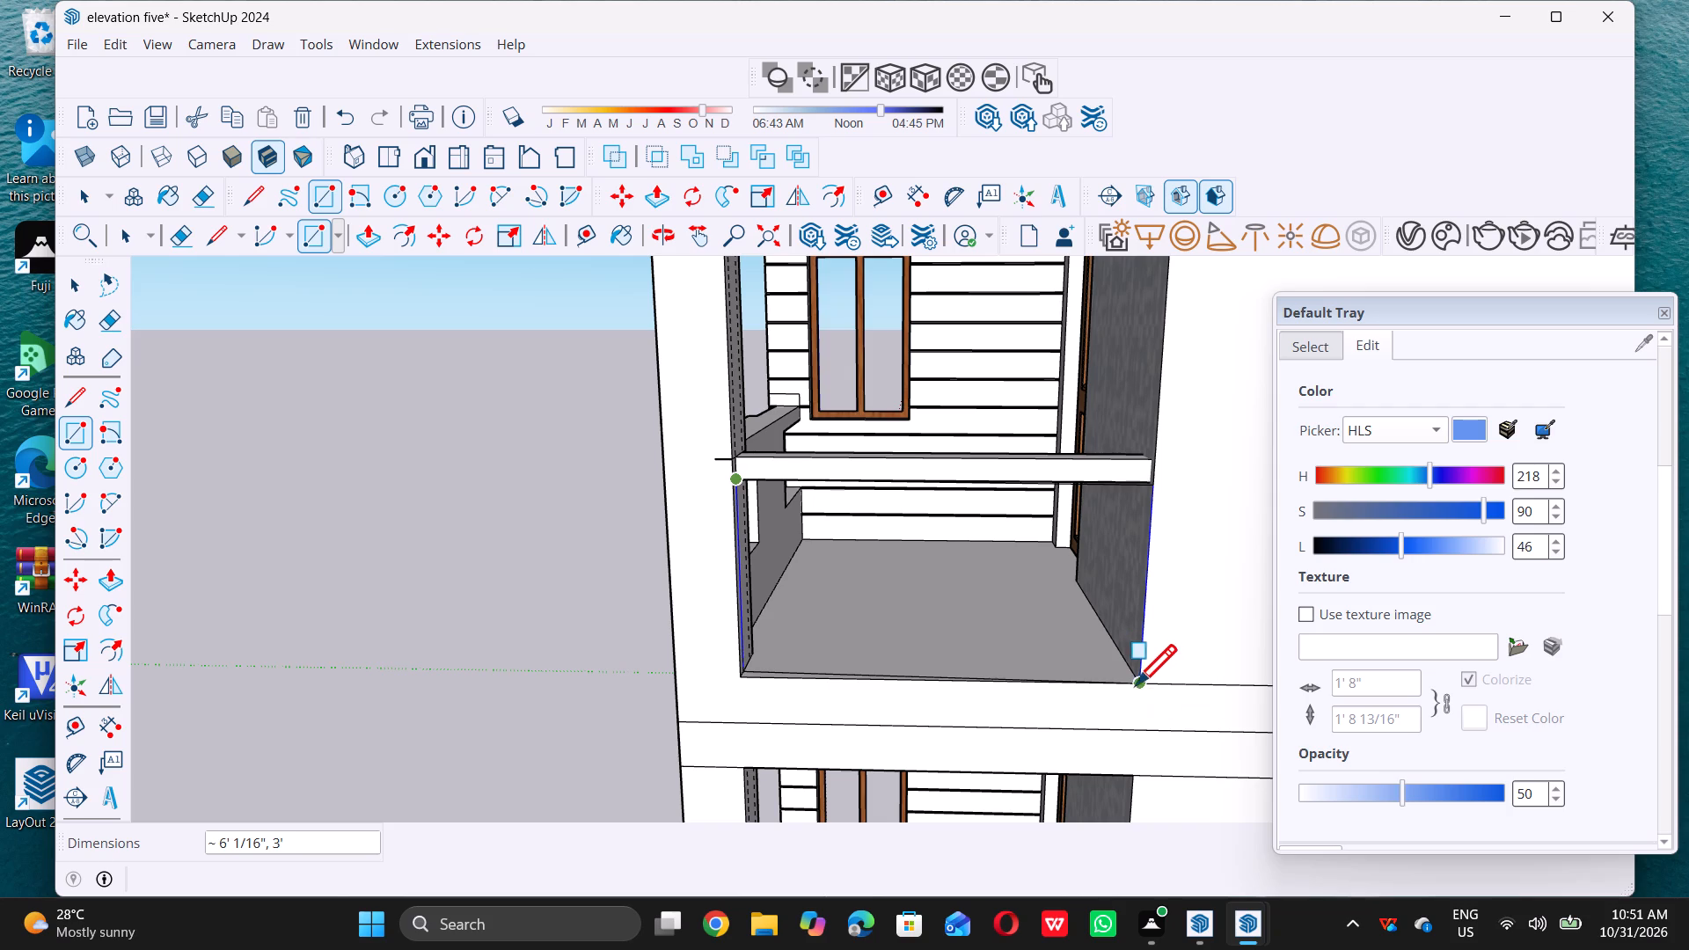
{"action": "scroll", "coordinate": [1133, 669], "scroll_direction": "up", "scroll_amount": 2}
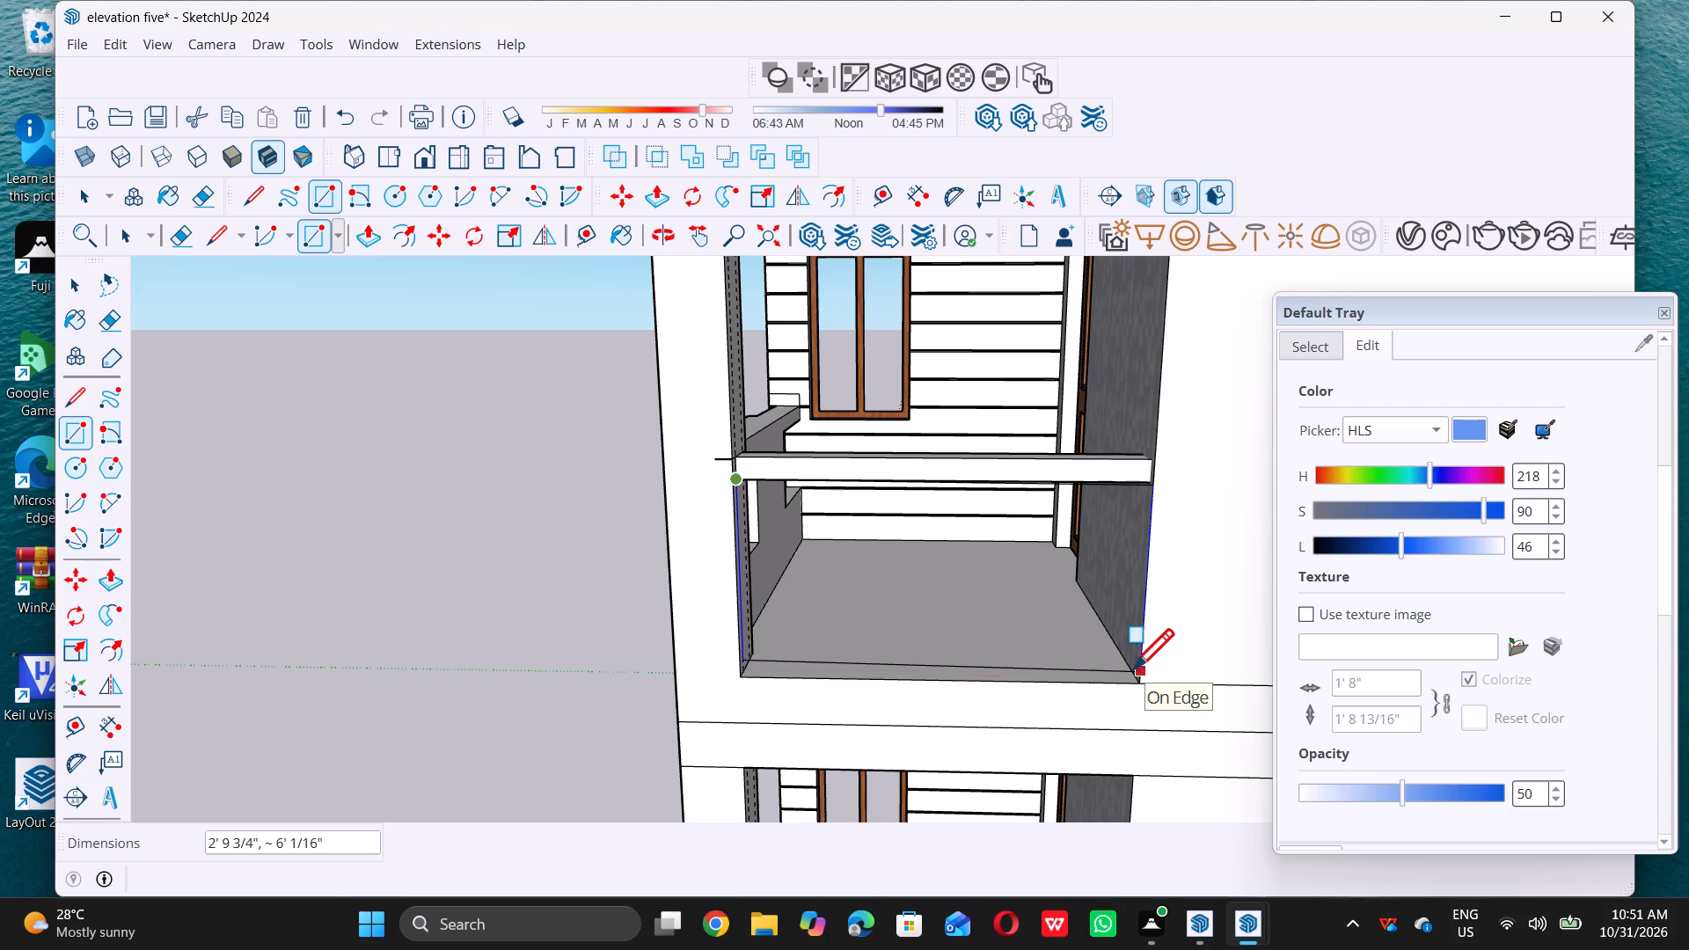
{"action": "scroll", "coordinate": [1133, 669], "scroll_direction": "up", "scroll_amount": 3}
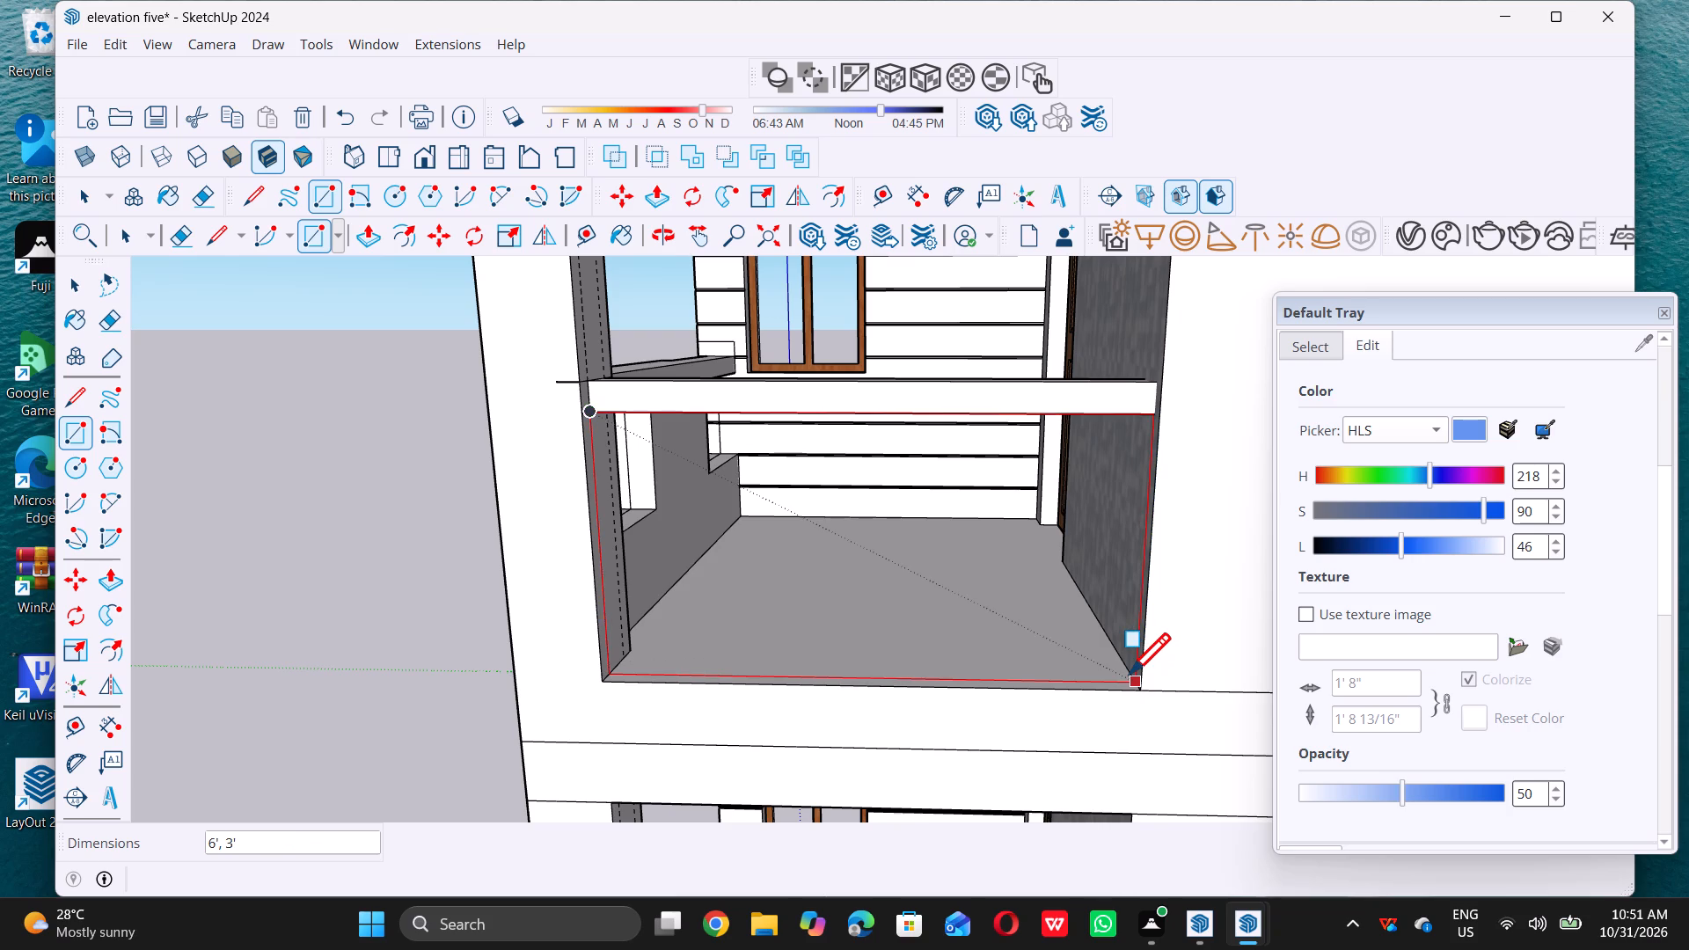
{"action": "triple_click", "coordinate": [1133, 675]}
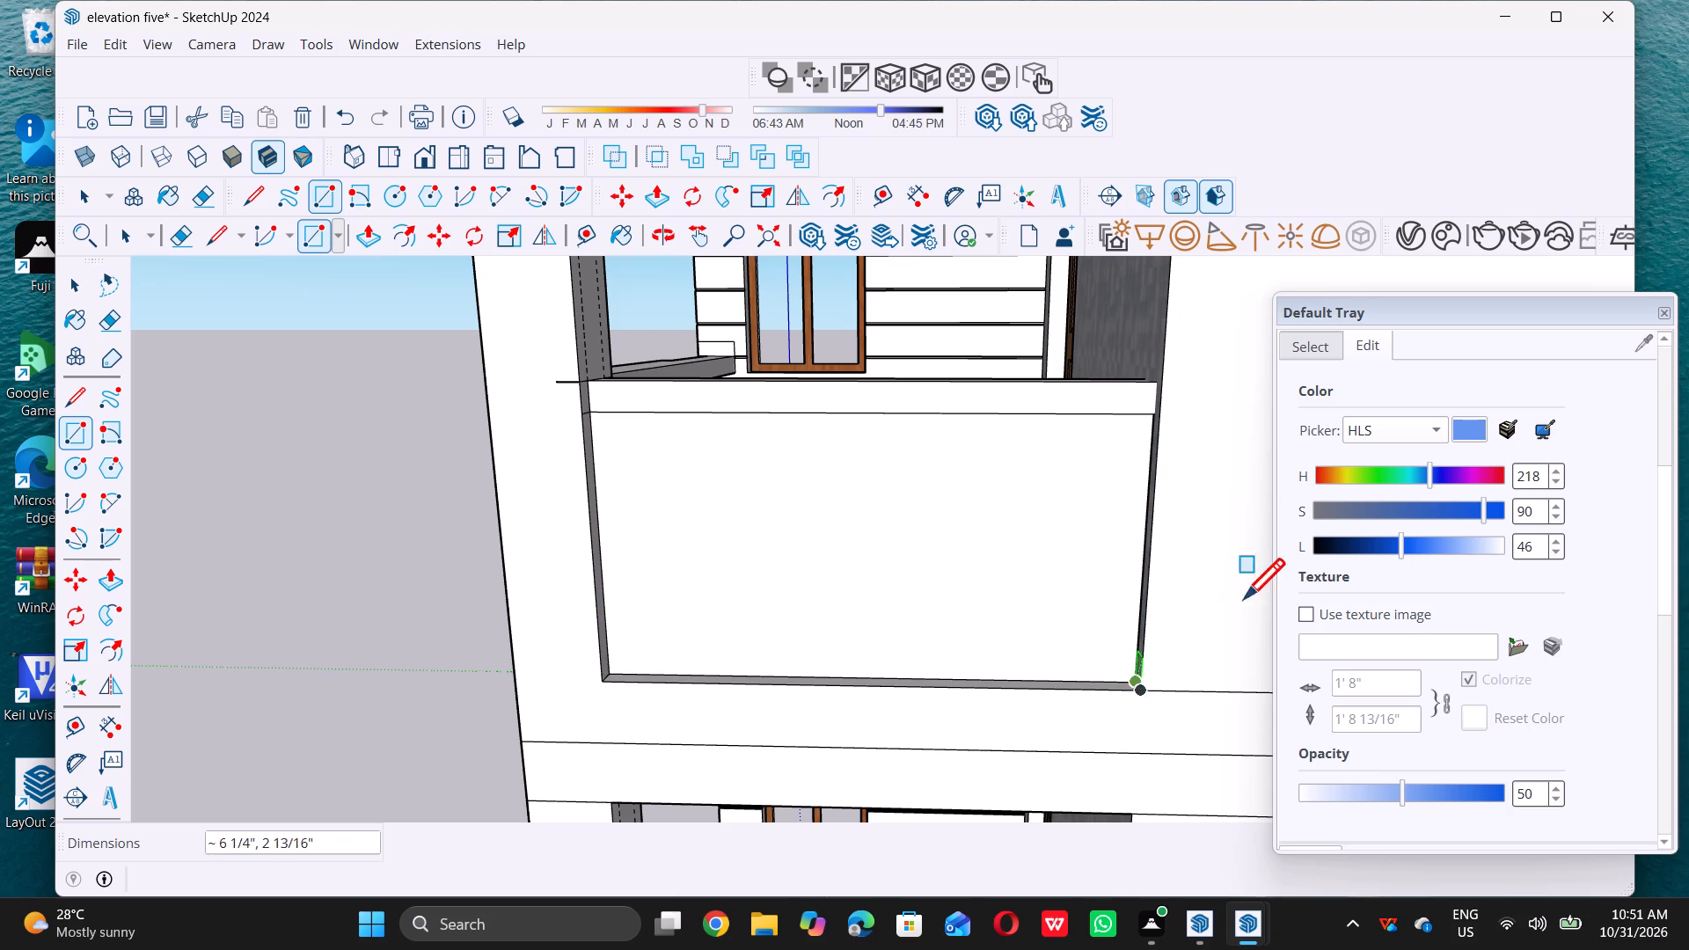
{"action": "key", "text": "space"}
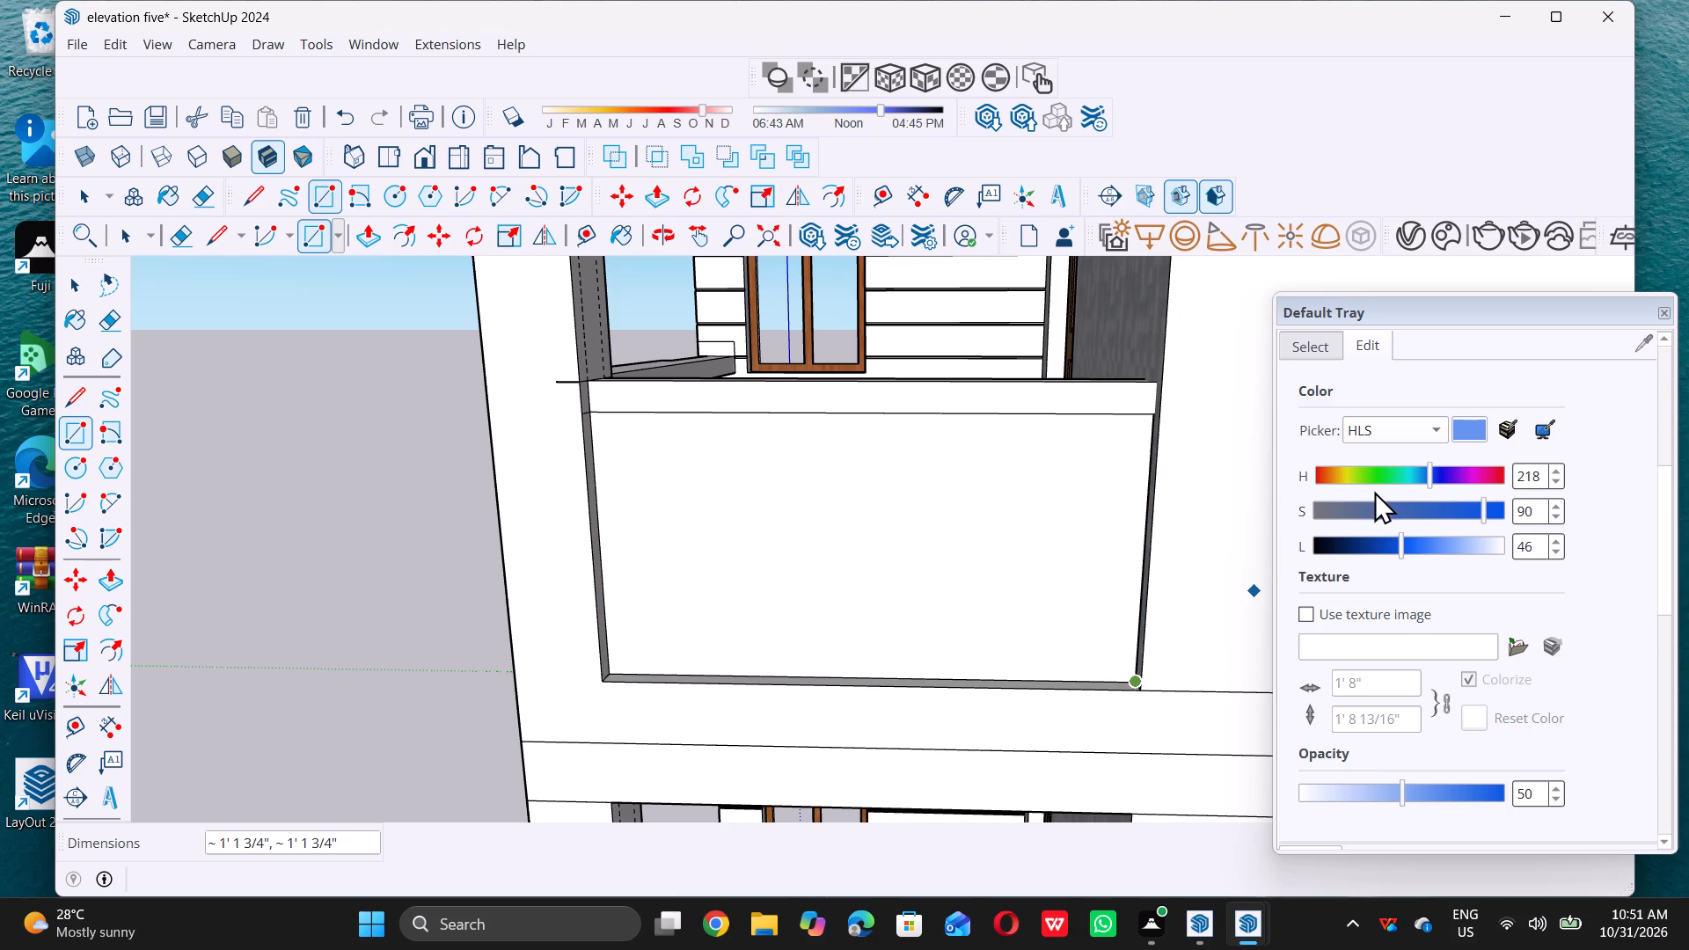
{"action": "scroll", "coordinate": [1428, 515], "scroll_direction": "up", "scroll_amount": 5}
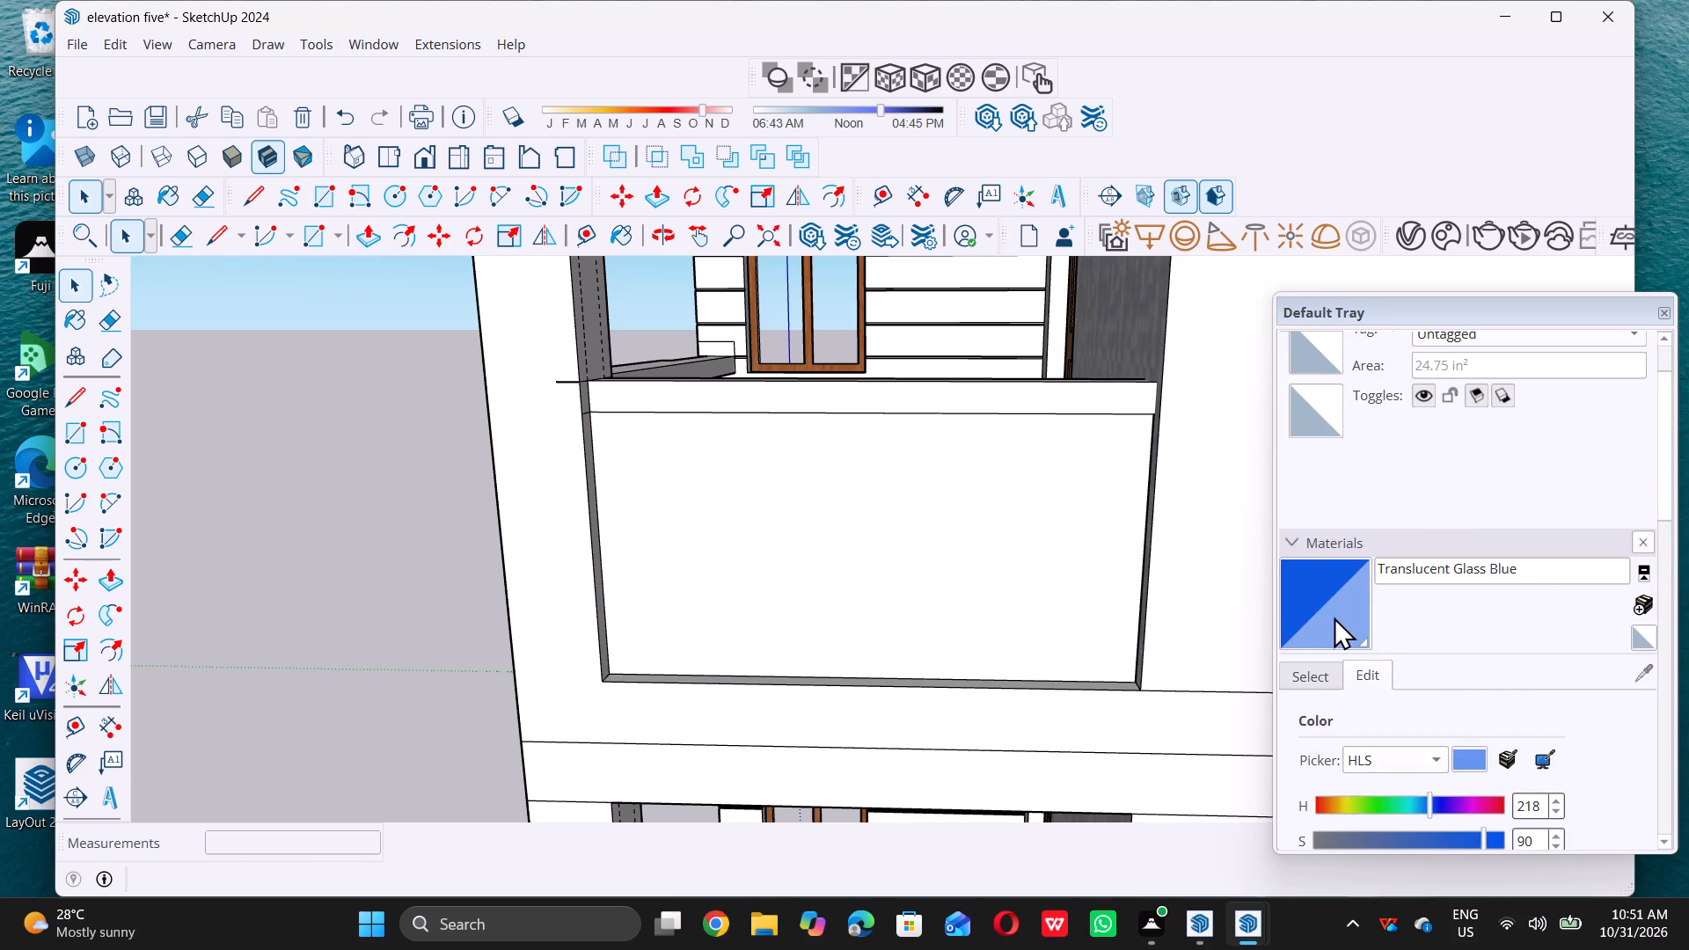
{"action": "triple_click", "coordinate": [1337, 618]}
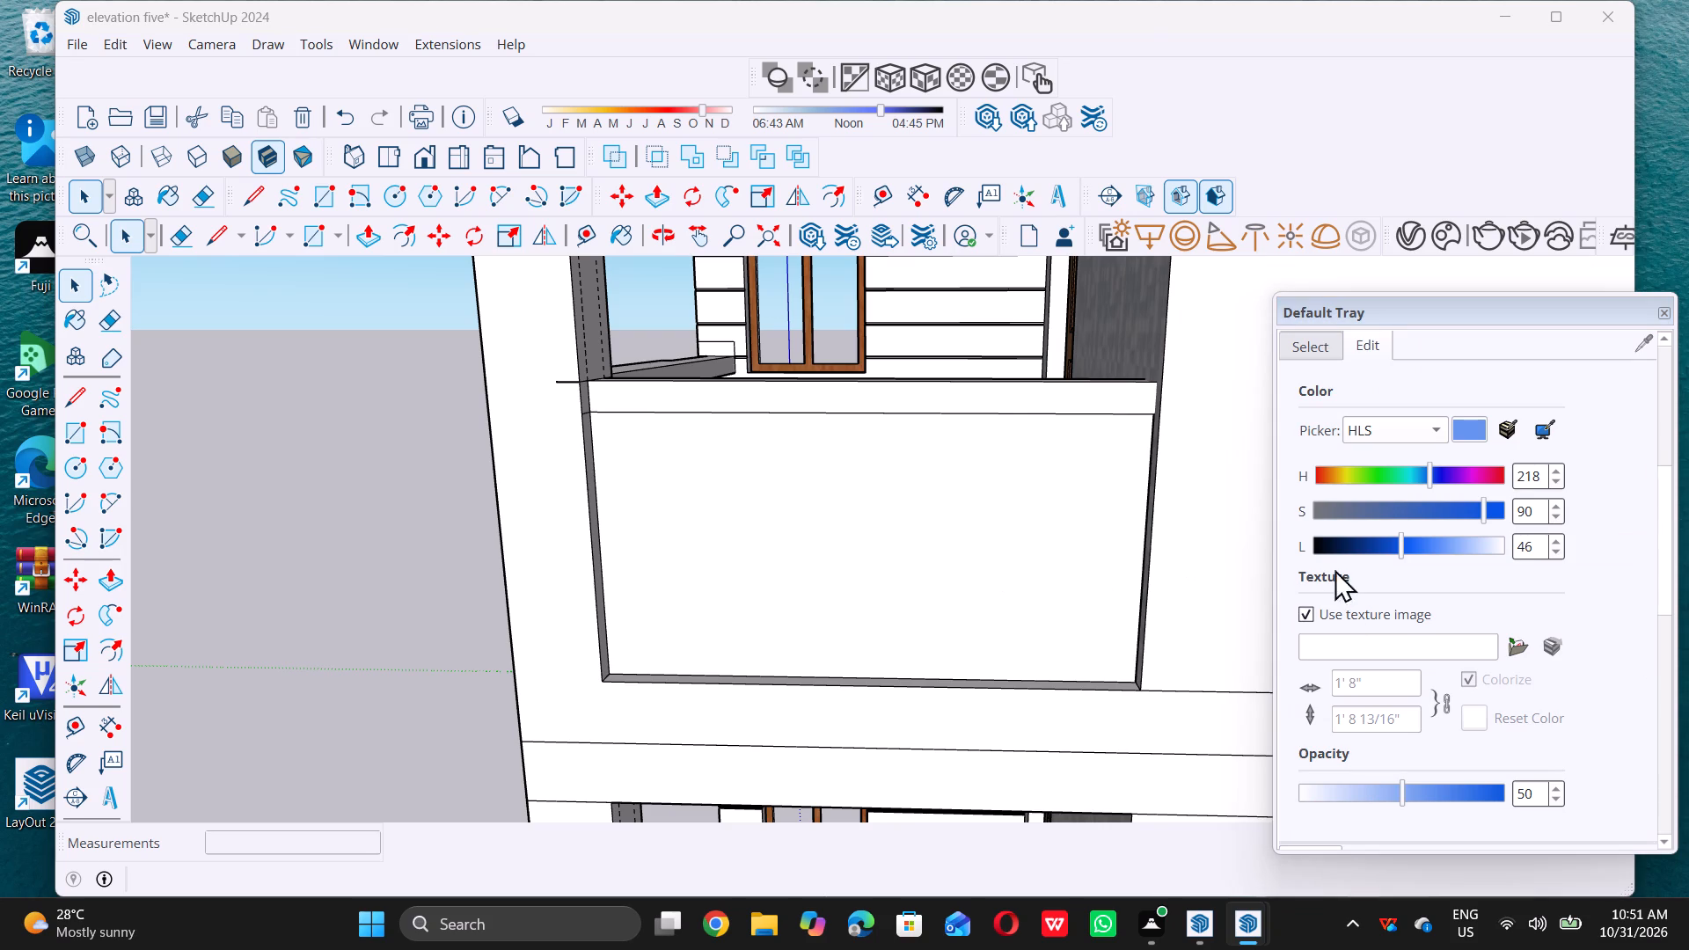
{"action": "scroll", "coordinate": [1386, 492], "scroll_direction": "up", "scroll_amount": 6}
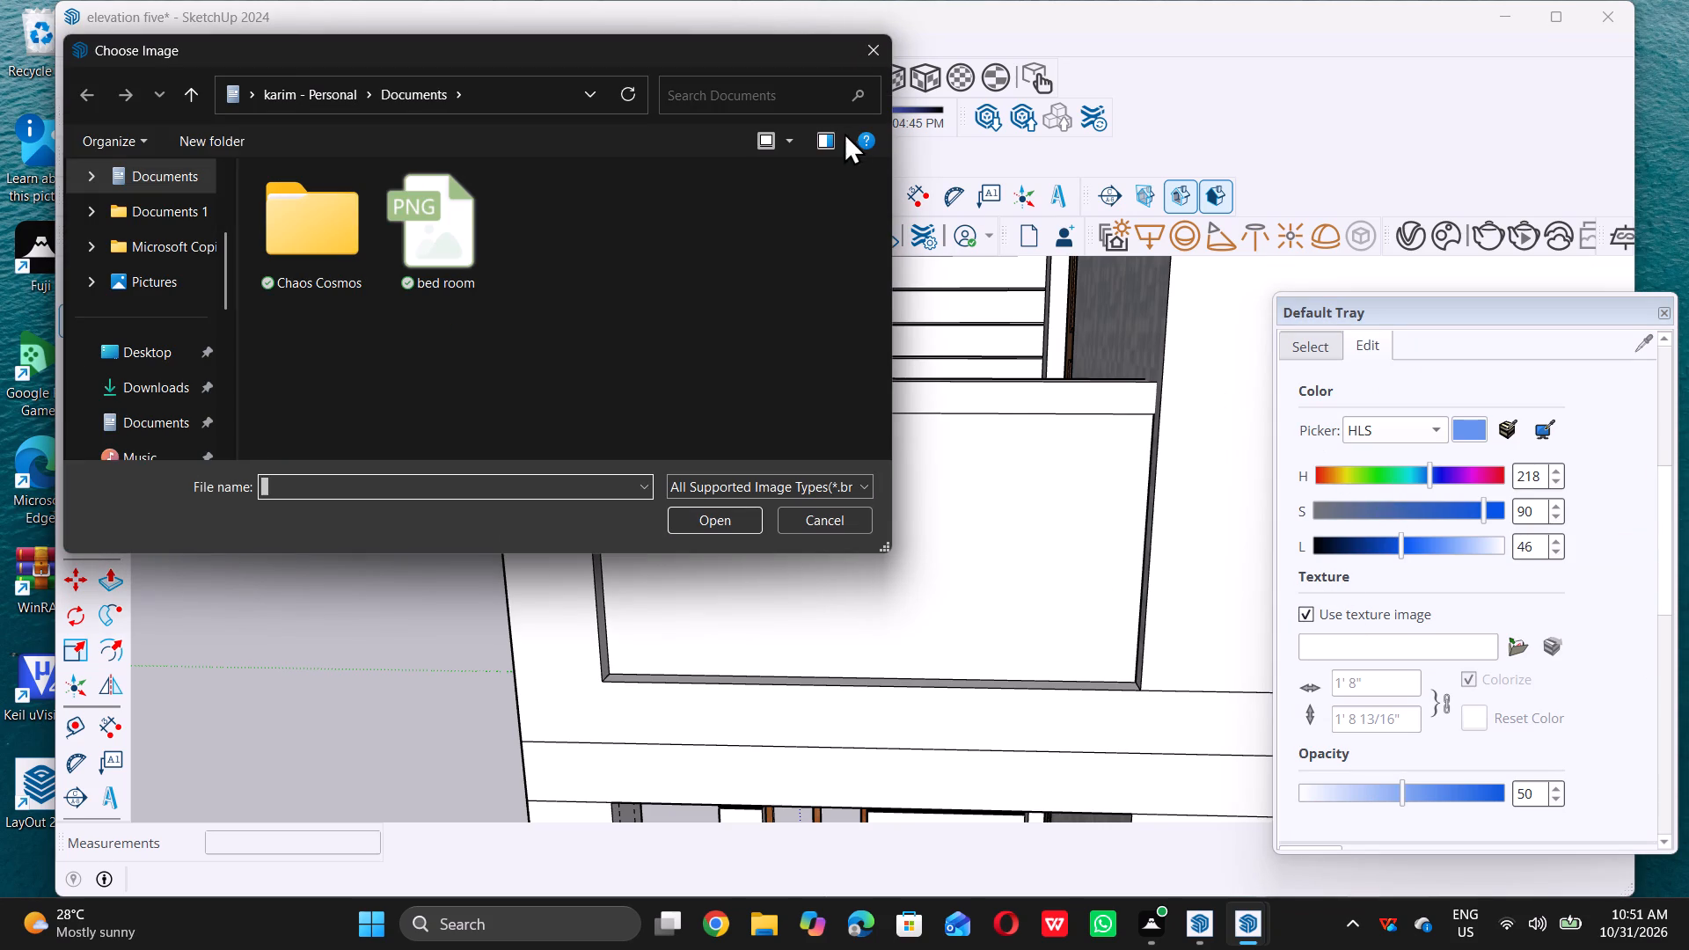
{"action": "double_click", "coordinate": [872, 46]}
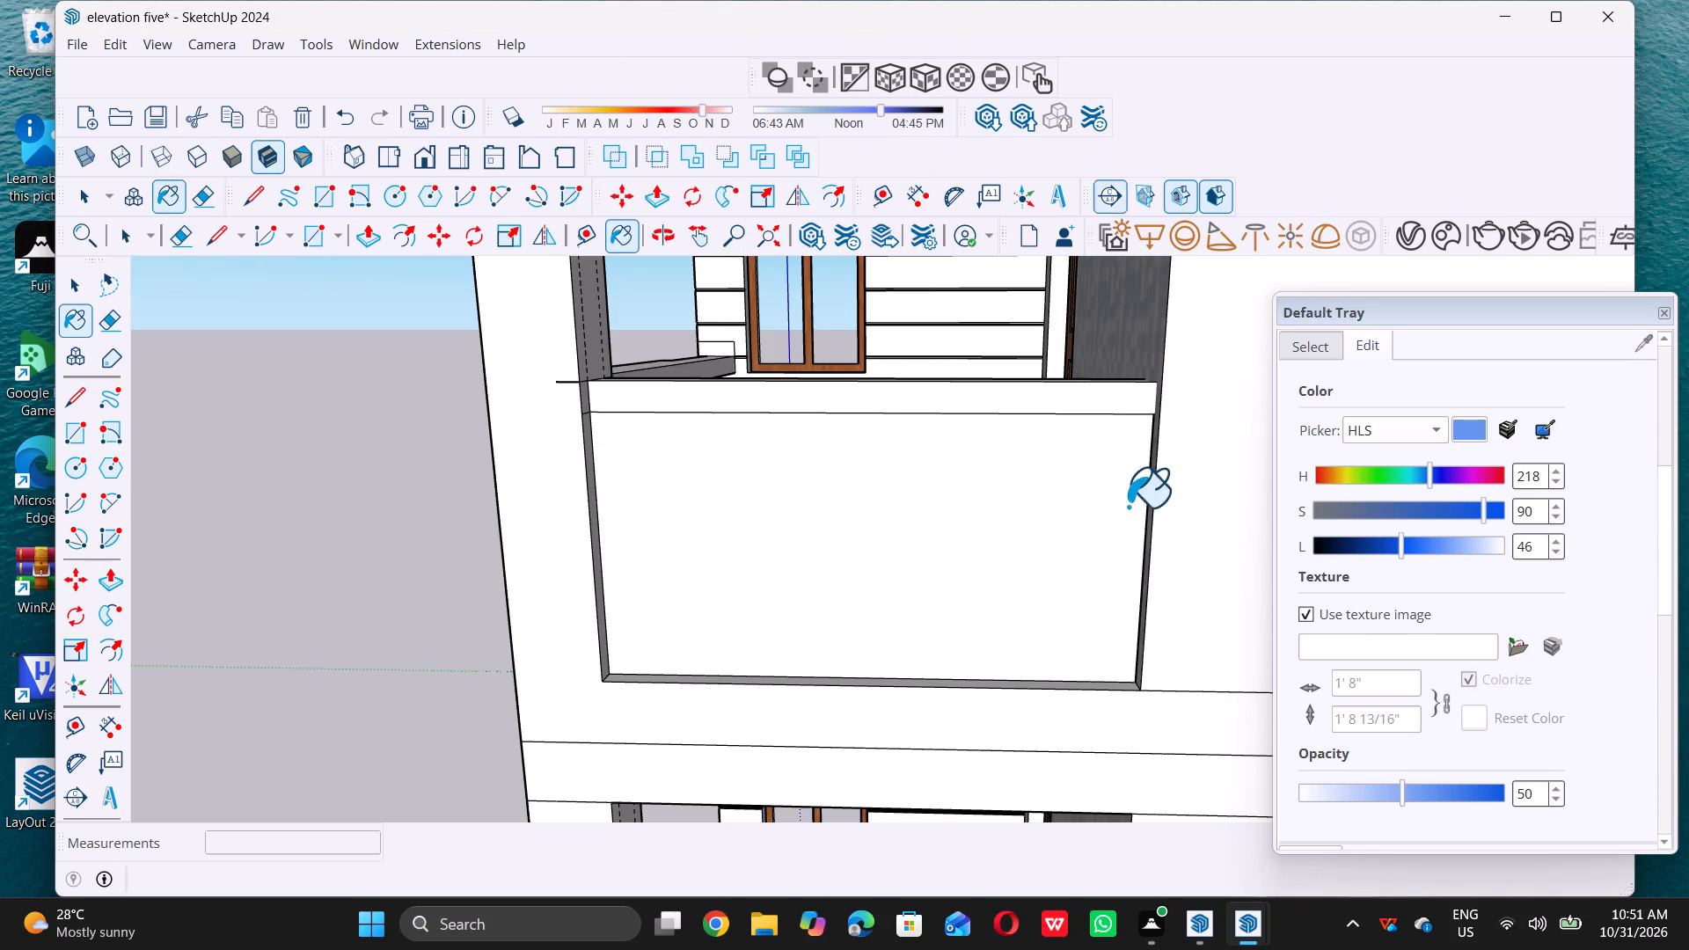
Paint the rectangle beneath the side rail with Translucent Glass Blue.
{"action": "scroll", "coordinate": [1427, 447], "scroll_direction": "up", "scroll_amount": 5}
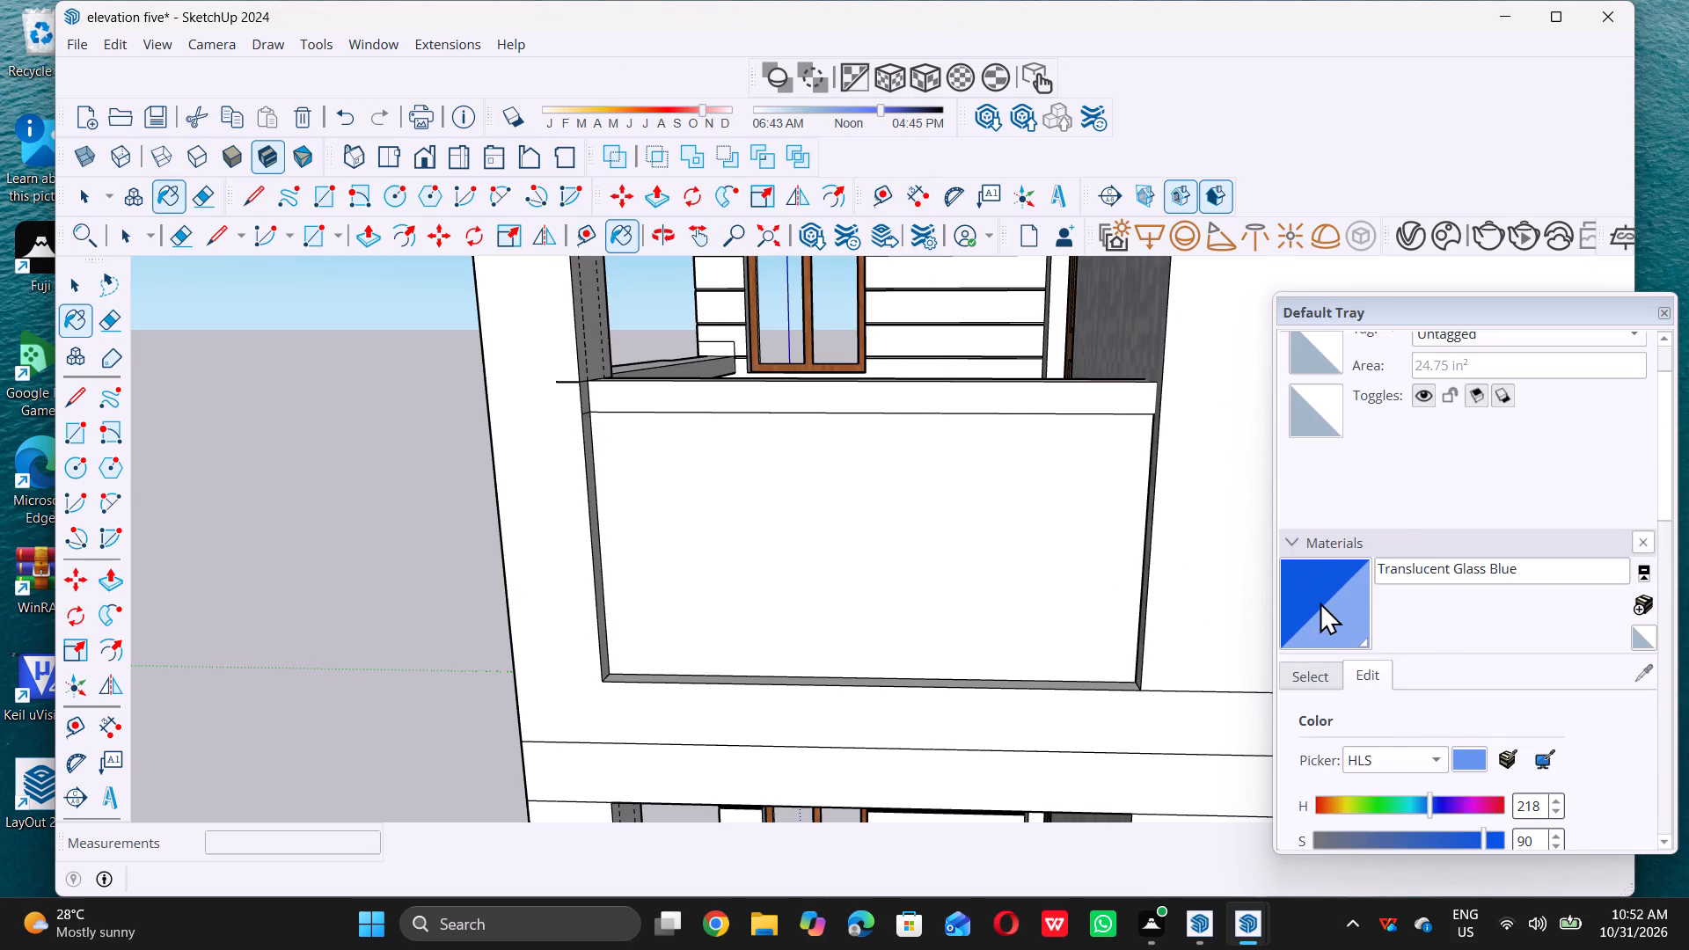
{"action": "left_click", "coordinate": [1319, 603]}
{"action": "left_click", "coordinate": [1054, 587]}
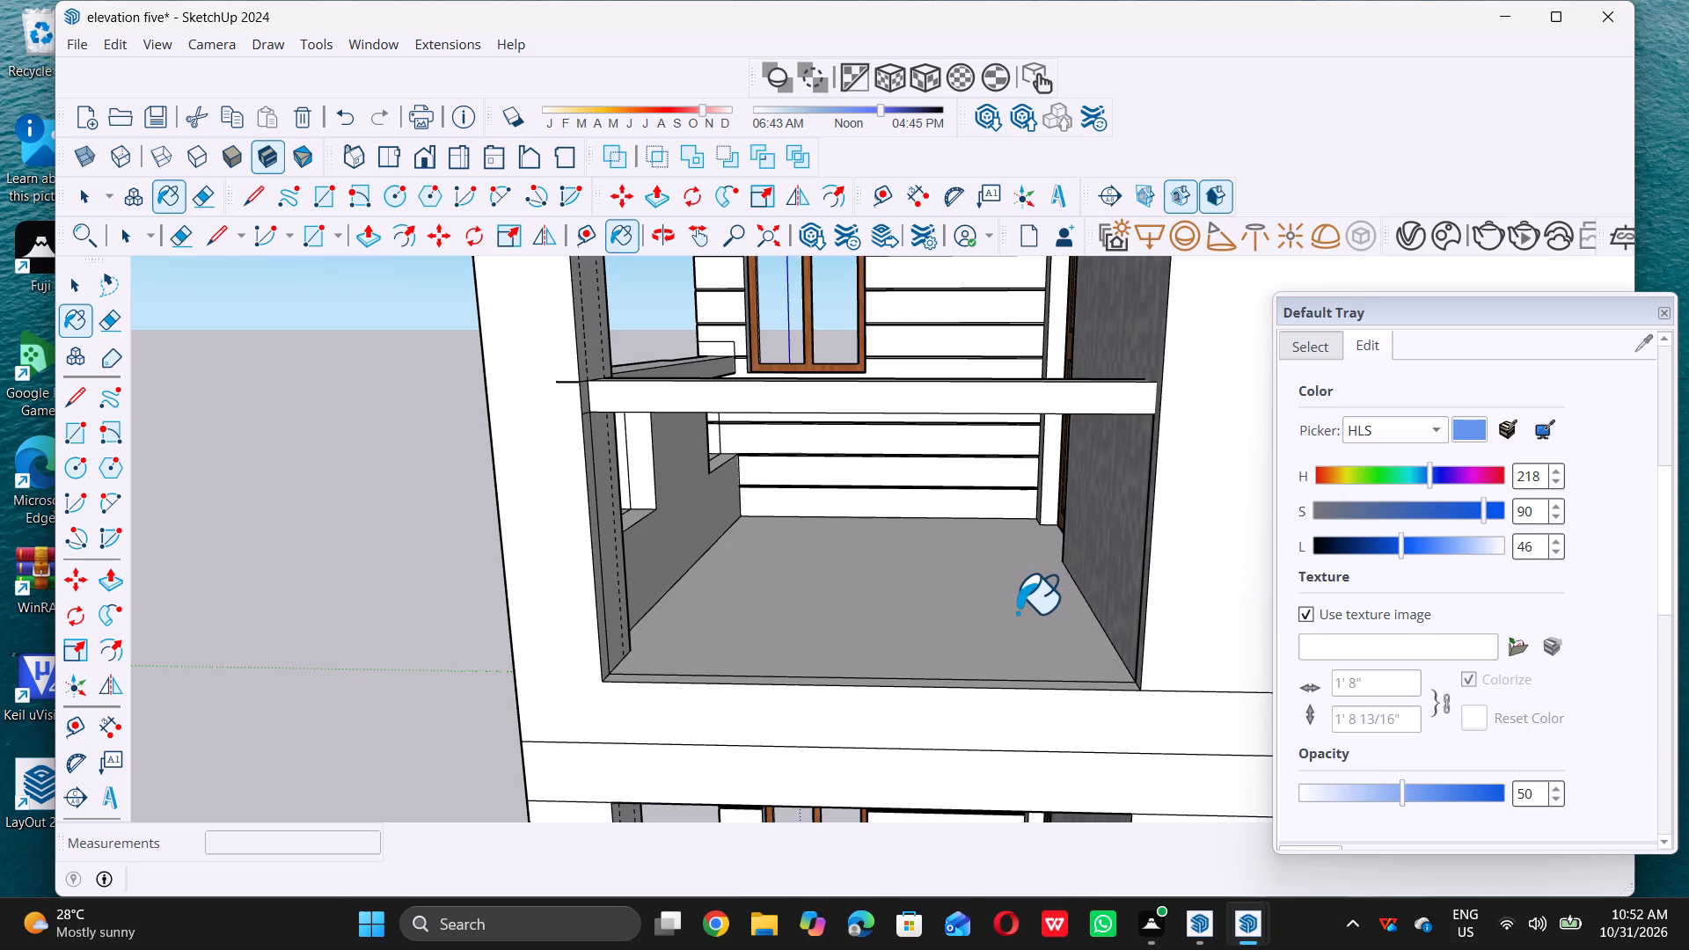
{"action": "key", "text": "space"}
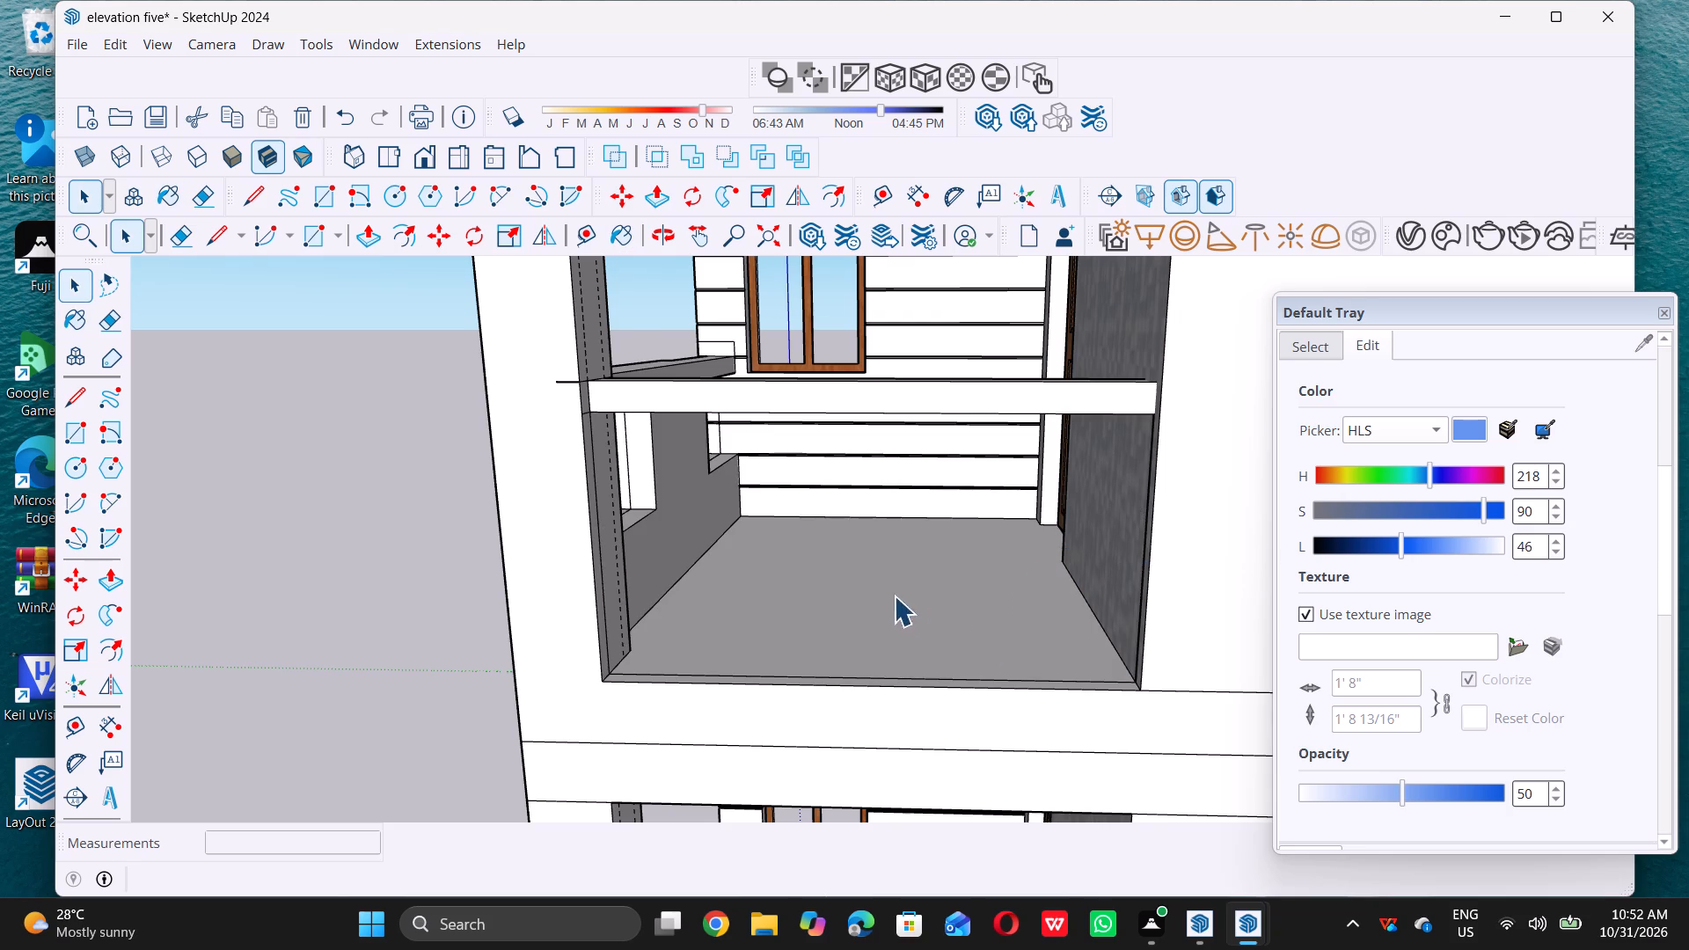
Delete all the guides in the model.
{"action": "scroll", "coordinate": [895, 590], "scroll_direction": "down", "scroll_amount": 4}
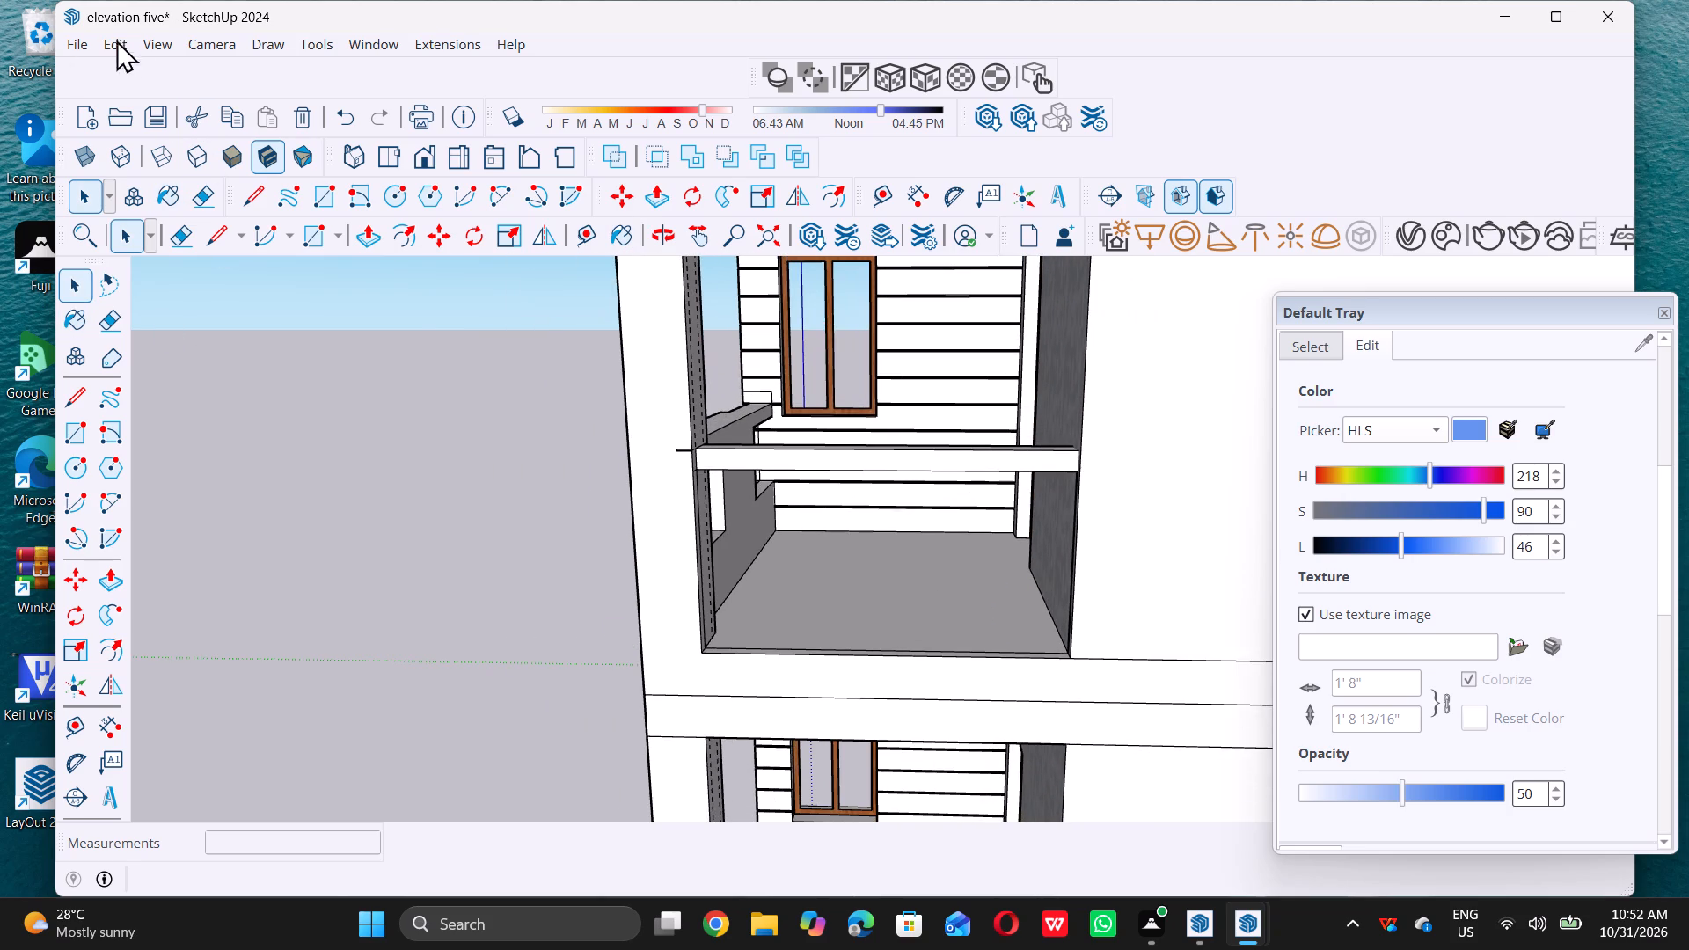
{"action": "left_click", "coordinate": [127, 40]}
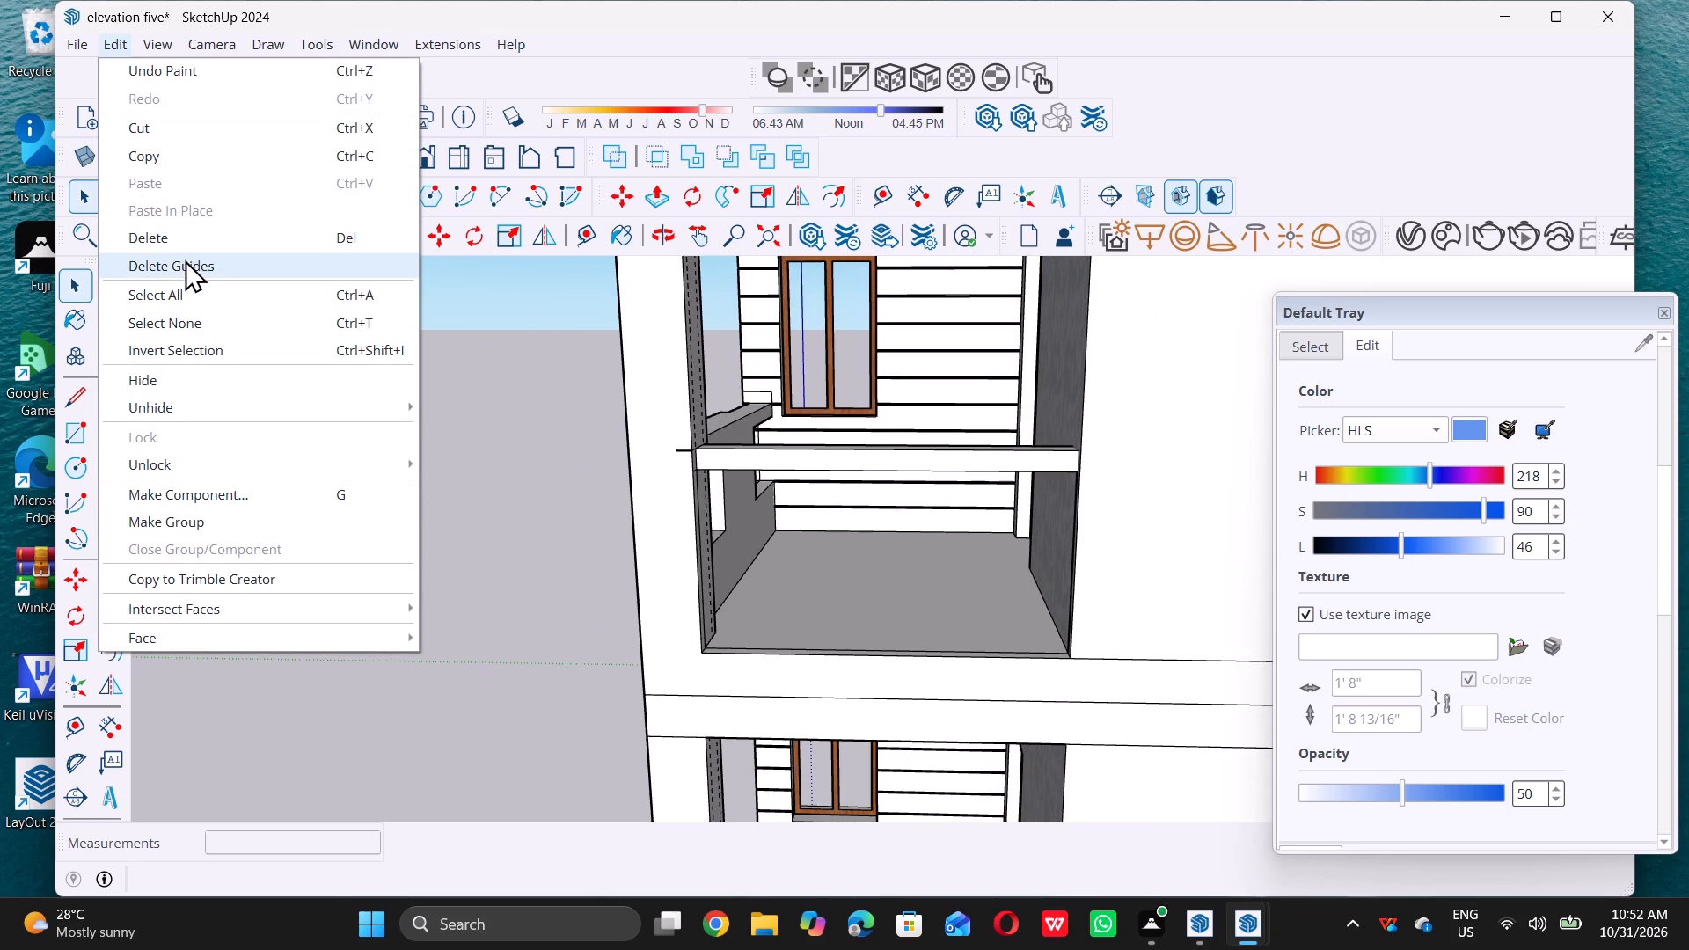
{"action": "left_click", "coordinate": [185, 259]}
Darken the Translucent Glass Blue material by setting its HLS lightness to 29.
{"action": "scroll", "coordinate": [274, 304], "scroll_direction": "down", "scroll_amount": 10}
{"action": "middle_click_drag", "start_coordinate": [640, 416], "coordinate": [845, 398]}
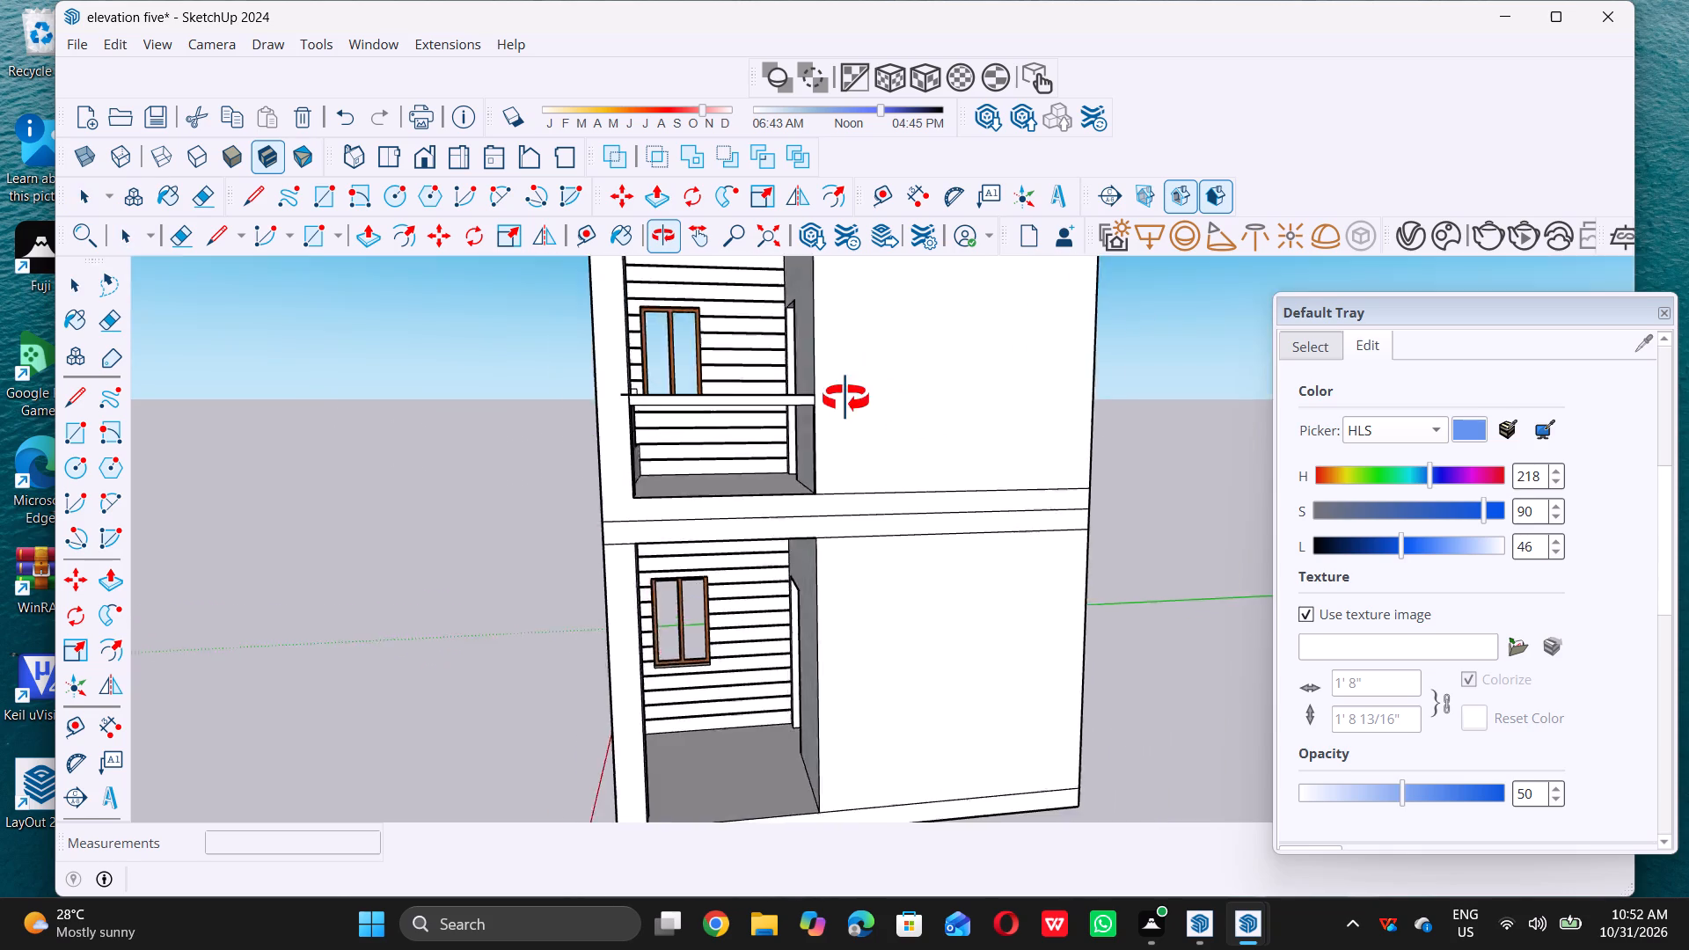
{"action": "middle_click_drag", "start_coordinate": [845, 398], "coordinate": [1101, 419]}
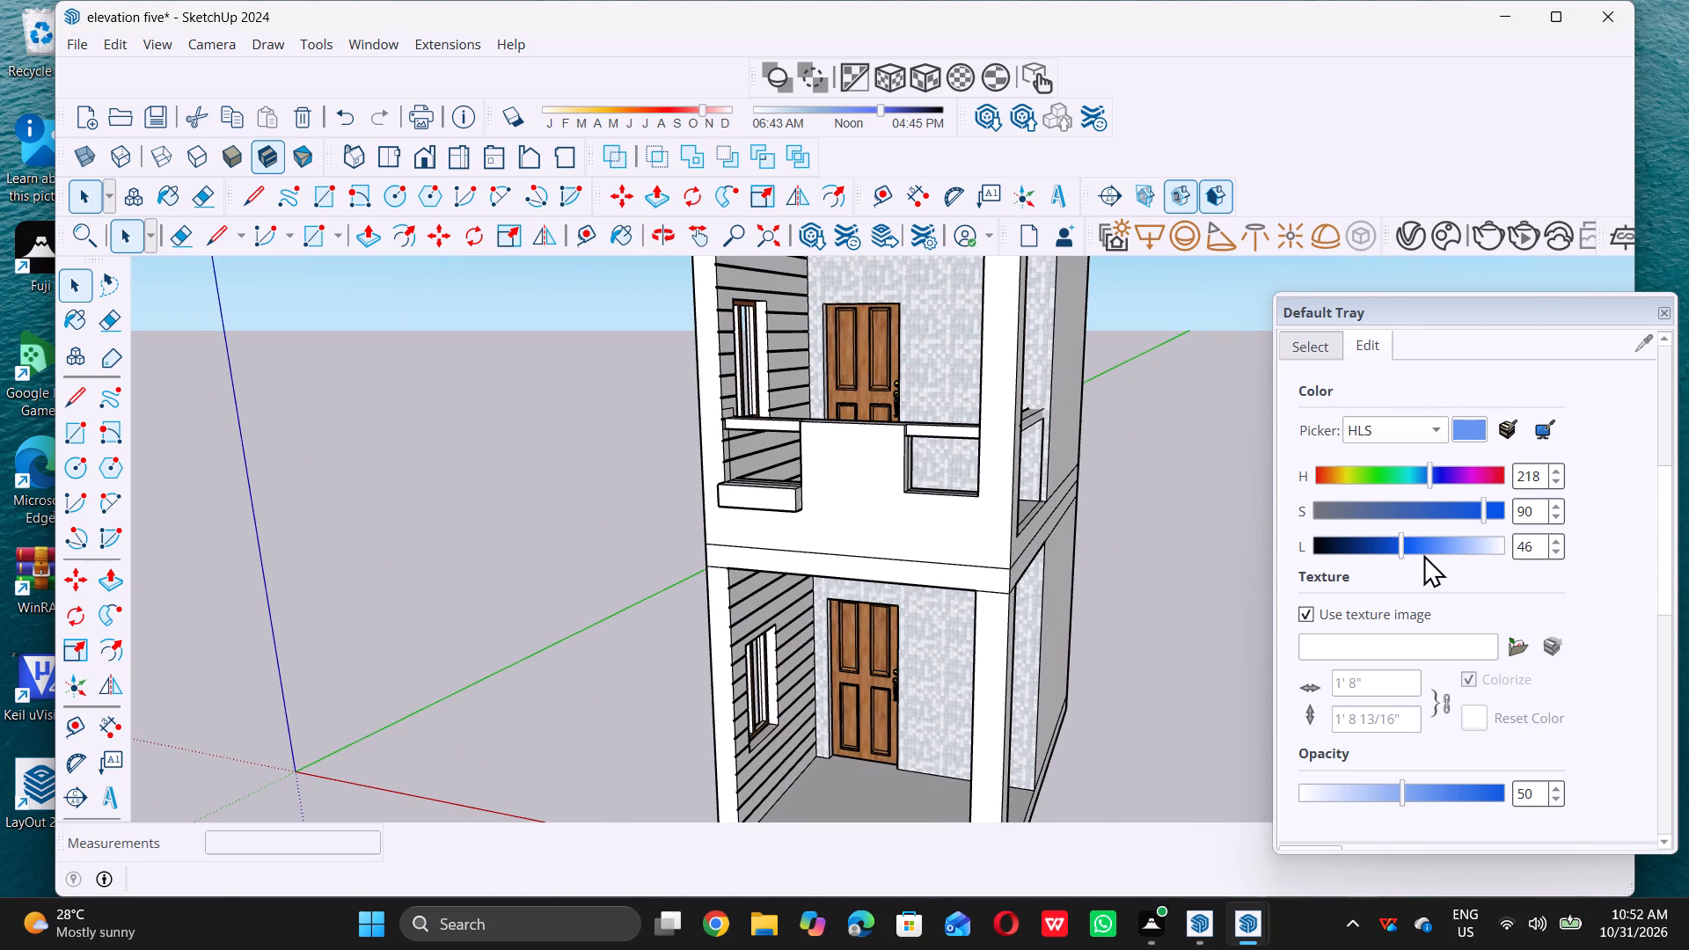
{"action": "left_click", "coordinate": [1400, 544]}
{"action": "left_click_drag", "start_coordinate": [1400, 544], "coordinate": [1412, 547]}
{"action": "left_click_drag", "start_coordinate": [1412, 547], "coordinate": [1417, 548]}
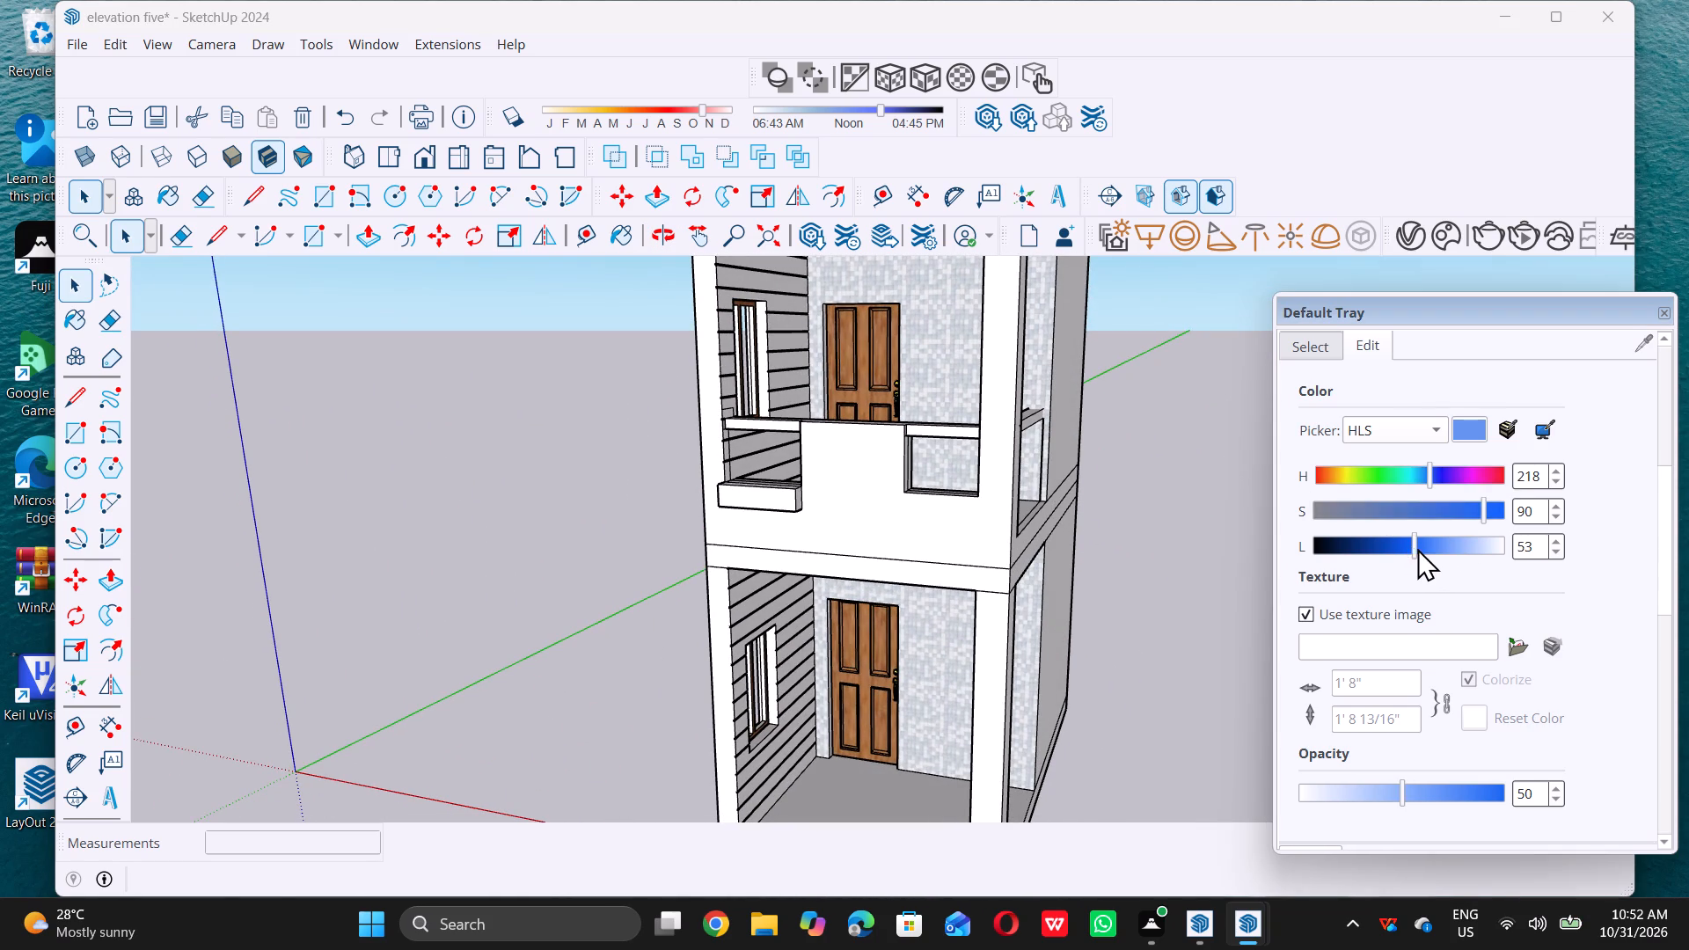
{"action": "left_click_drag", "start_coordinate": [1417, 548], "coordinate": [1444, 558]}
{"action": "left_click_drag", "start_coordinate": [1446, 559], "coordinate": [1459, 560]}
{"action": "double_click", "coordinate": [1463, 559]}
{"action": "left_click_drag", "start_coordinate": [1465, 559], "coordinate": [1424, 554]}
{"action": "triple_click", "coordinate": [1424, 554]}
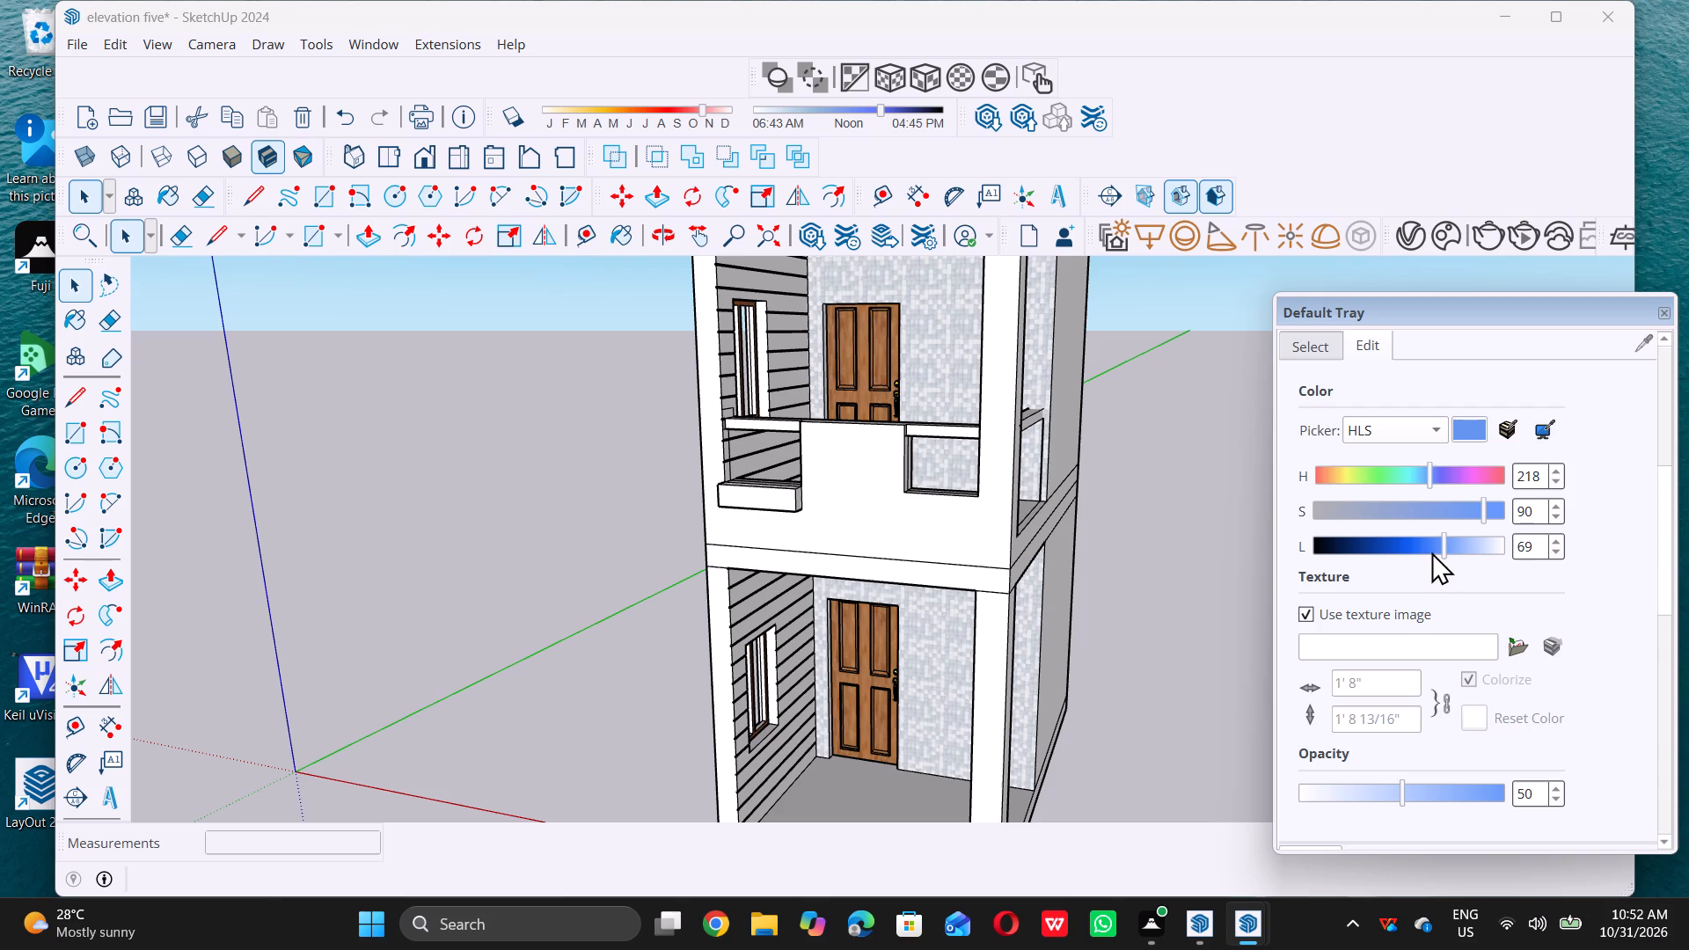
{"action": "left_click_drag", "start_coordinate": [1442, 544], "coordinate": [1349, 522]}
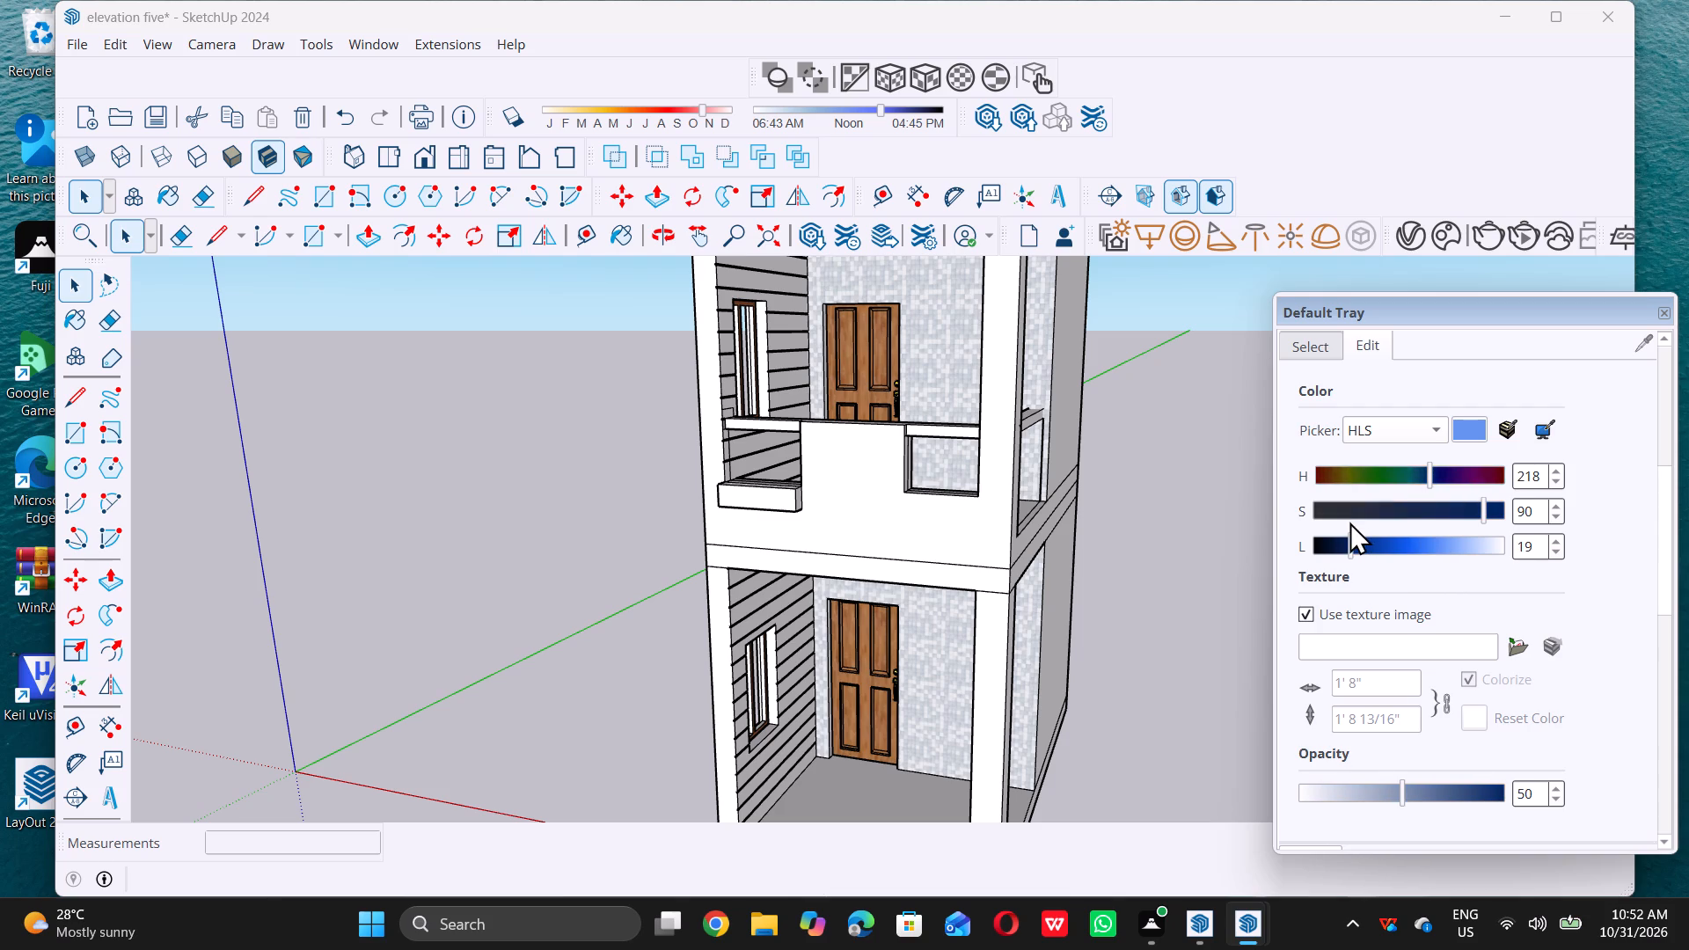
{"action": "left_click_drag", "start_coordinate": [1349, 522], "coordinate": [1367, 531]}
{"action": "left_click", "coordinate": [1367, 531]}
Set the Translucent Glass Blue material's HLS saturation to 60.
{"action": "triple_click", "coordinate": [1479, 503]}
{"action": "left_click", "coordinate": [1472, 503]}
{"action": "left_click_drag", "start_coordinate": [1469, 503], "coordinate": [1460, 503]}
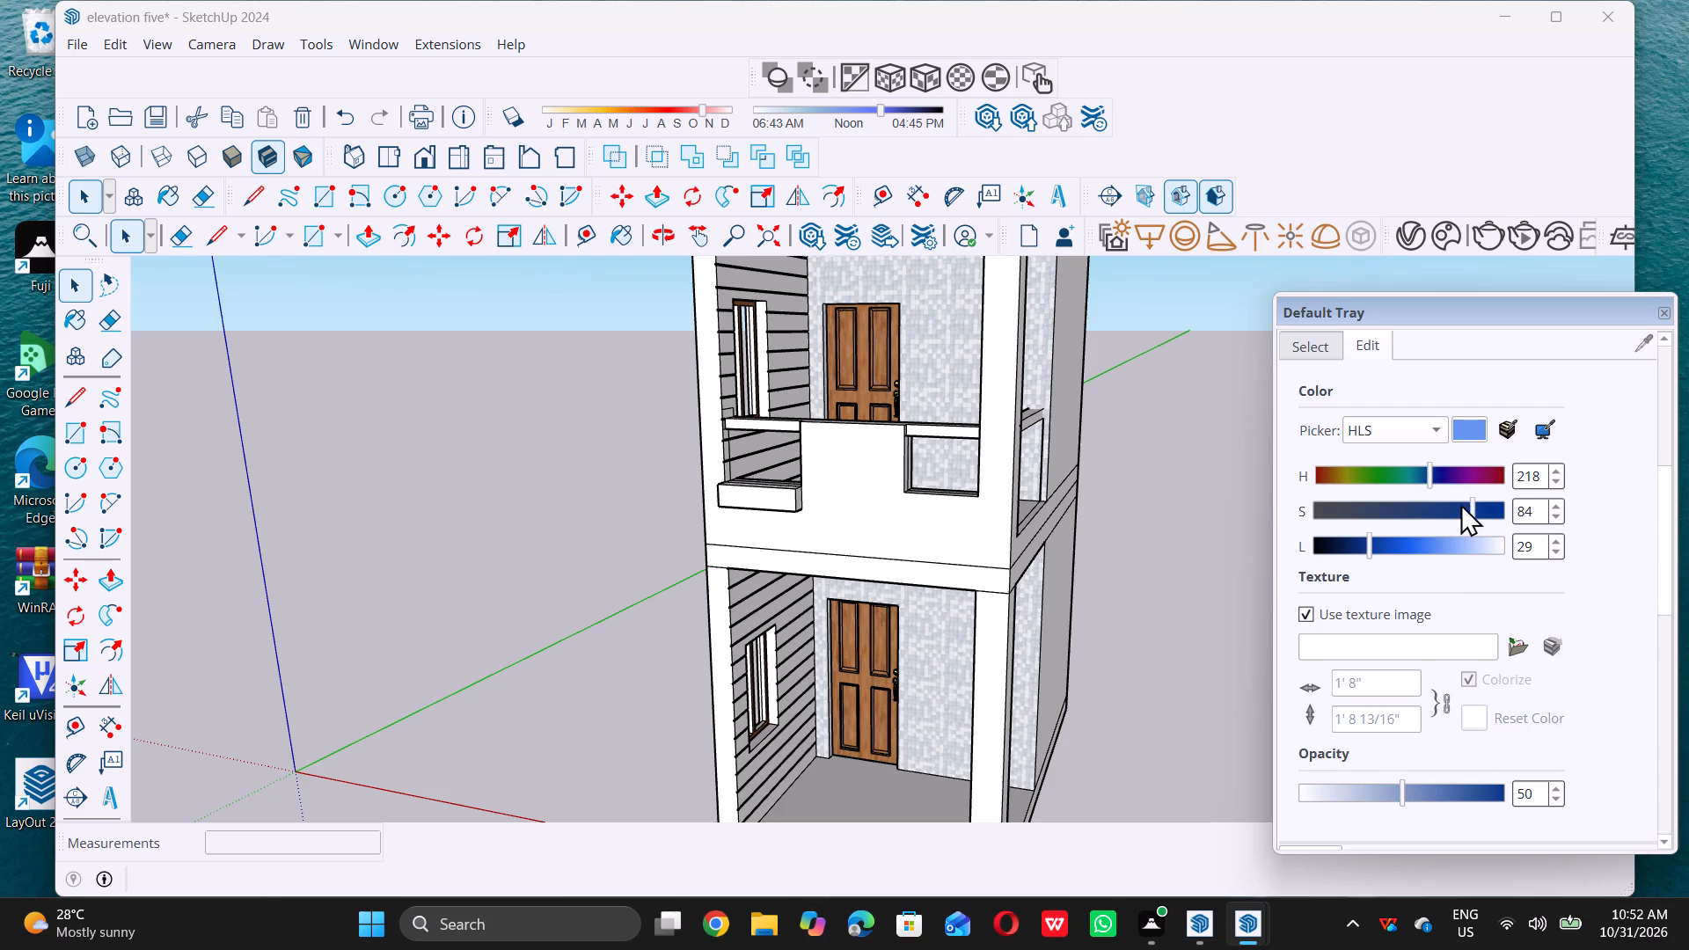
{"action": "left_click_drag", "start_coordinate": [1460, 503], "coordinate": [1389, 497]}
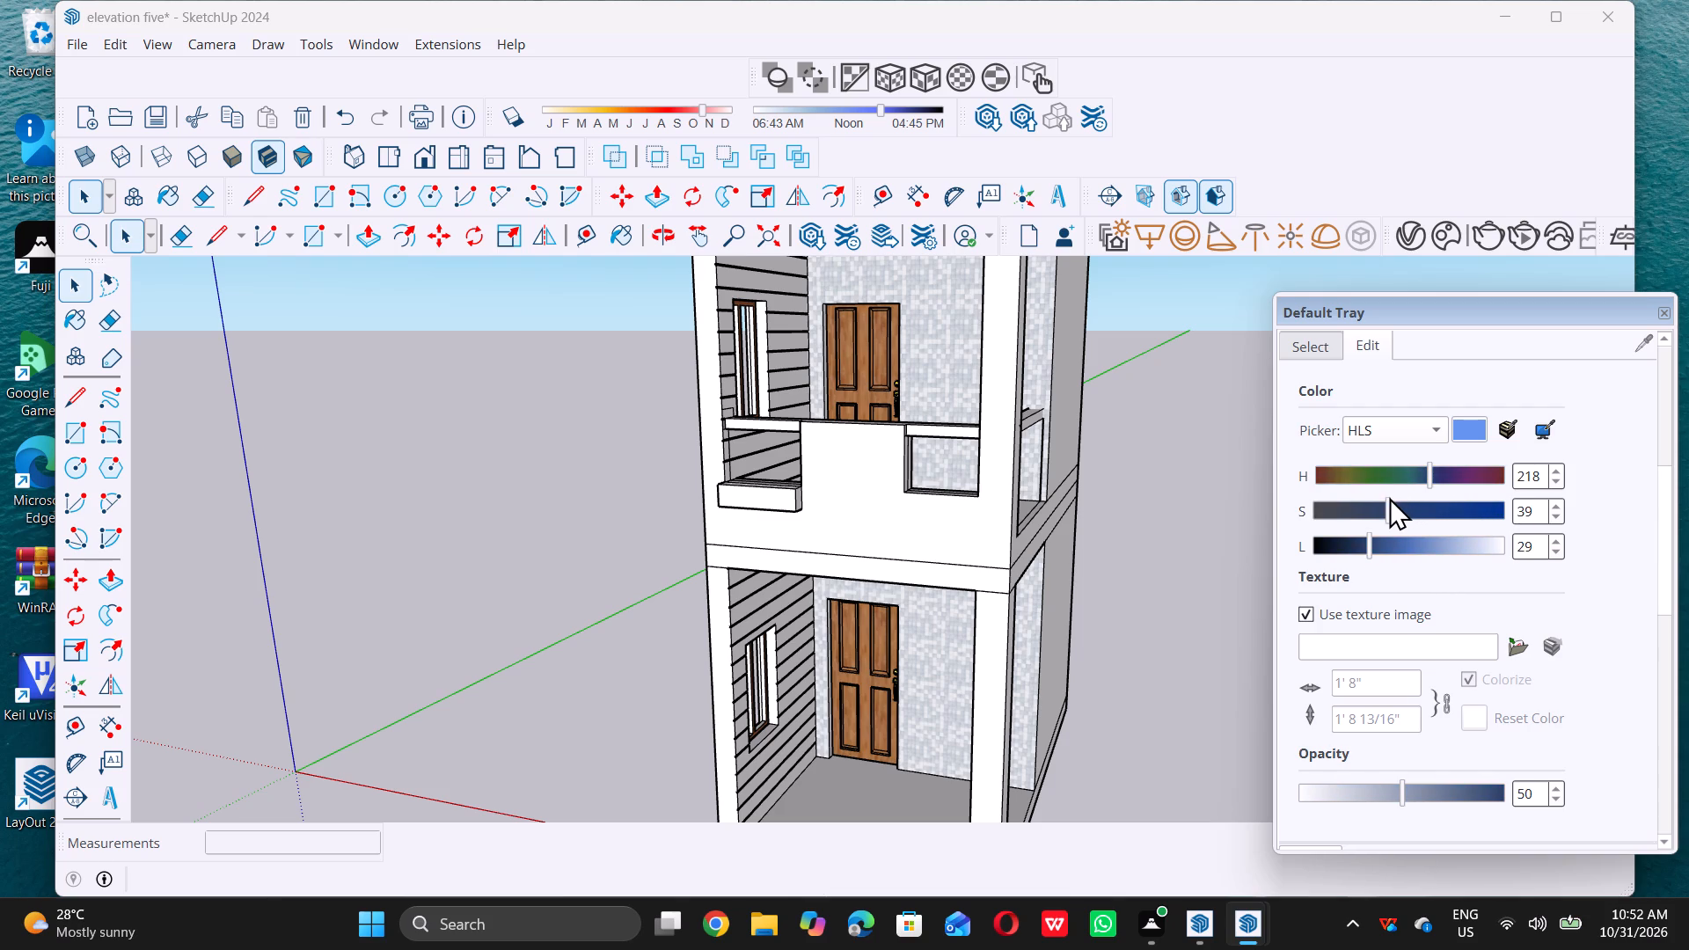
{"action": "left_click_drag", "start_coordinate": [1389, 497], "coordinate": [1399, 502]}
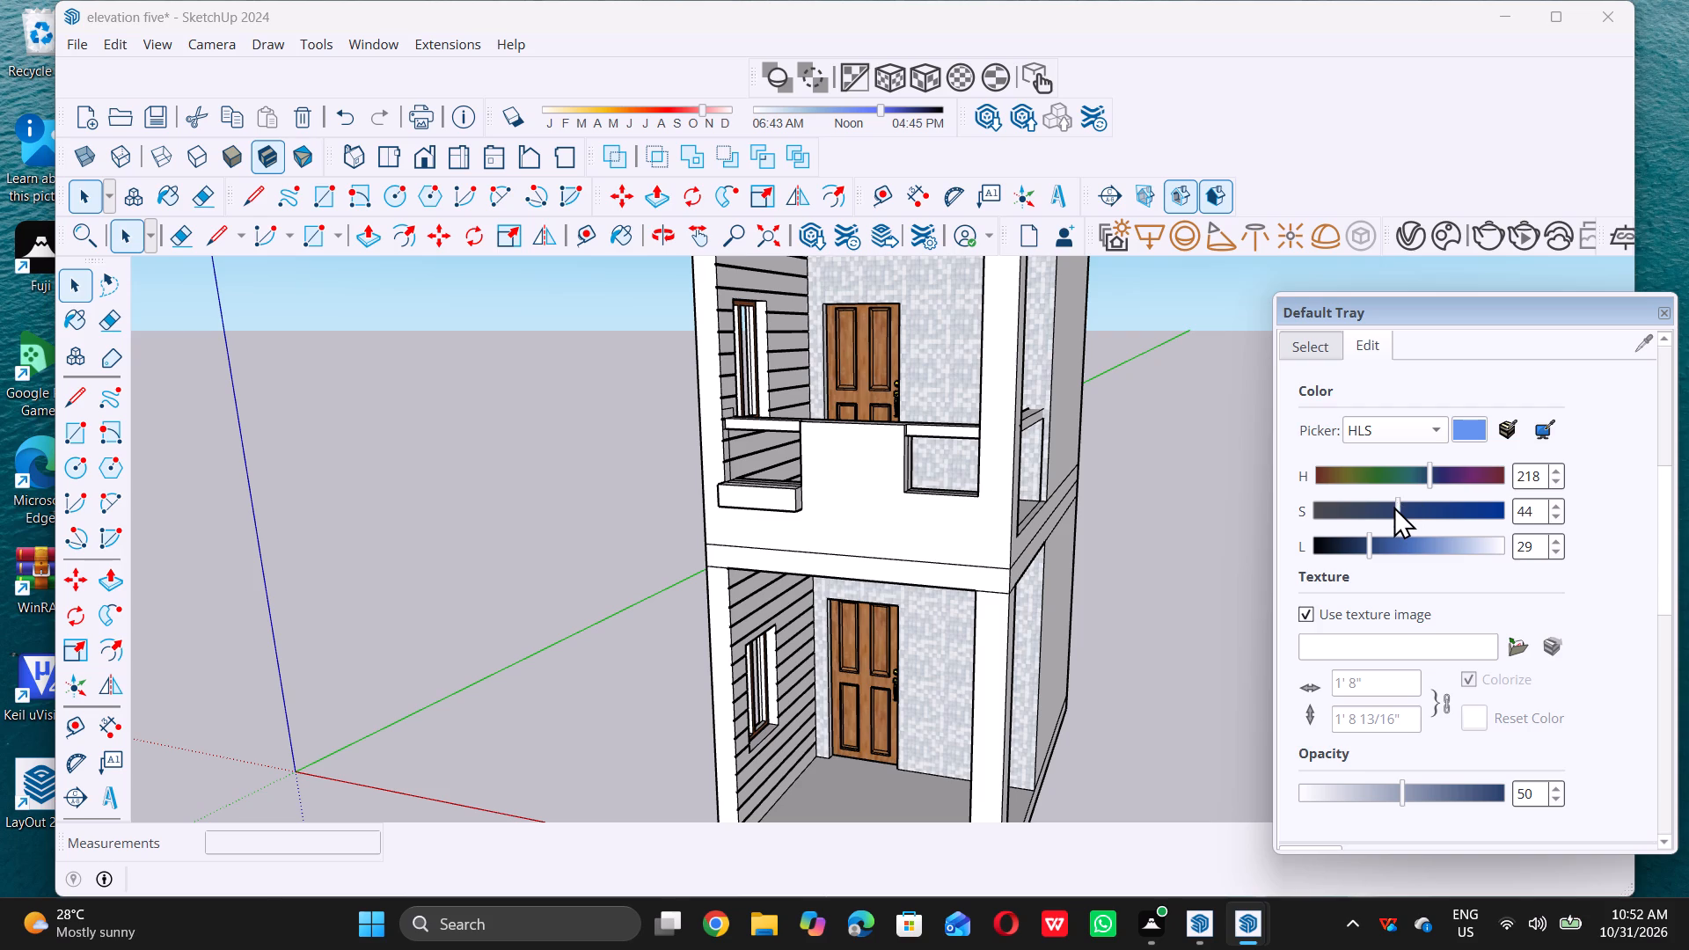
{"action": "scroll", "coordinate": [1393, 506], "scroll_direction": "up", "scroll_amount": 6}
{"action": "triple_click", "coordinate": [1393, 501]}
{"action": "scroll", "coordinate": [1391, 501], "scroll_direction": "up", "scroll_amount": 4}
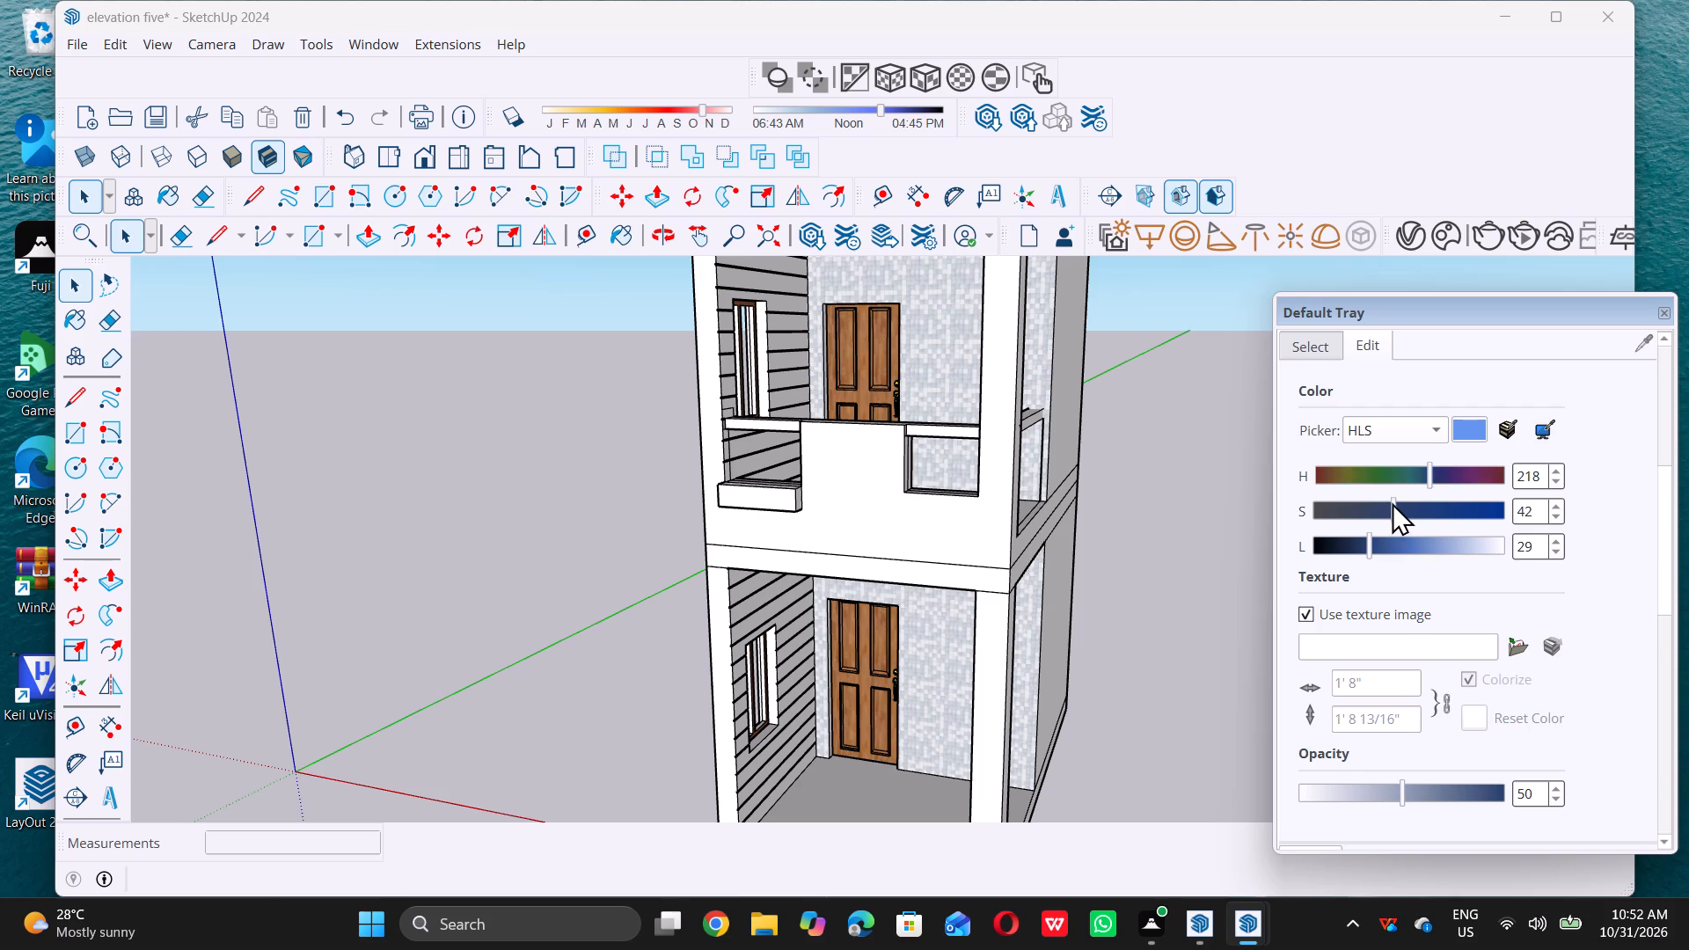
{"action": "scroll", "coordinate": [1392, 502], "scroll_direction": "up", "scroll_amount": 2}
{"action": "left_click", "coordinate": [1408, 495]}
Paint the middle-floor balcony's two front openings and its side opening with the edited Translucent Glass Blue material.
{"action": "scroll", "coordinate": [1405, 344], "scroll_direction": "up", "scroll_amount": 6}
{"action": "double_click", "coordinate": [1310, 679]}
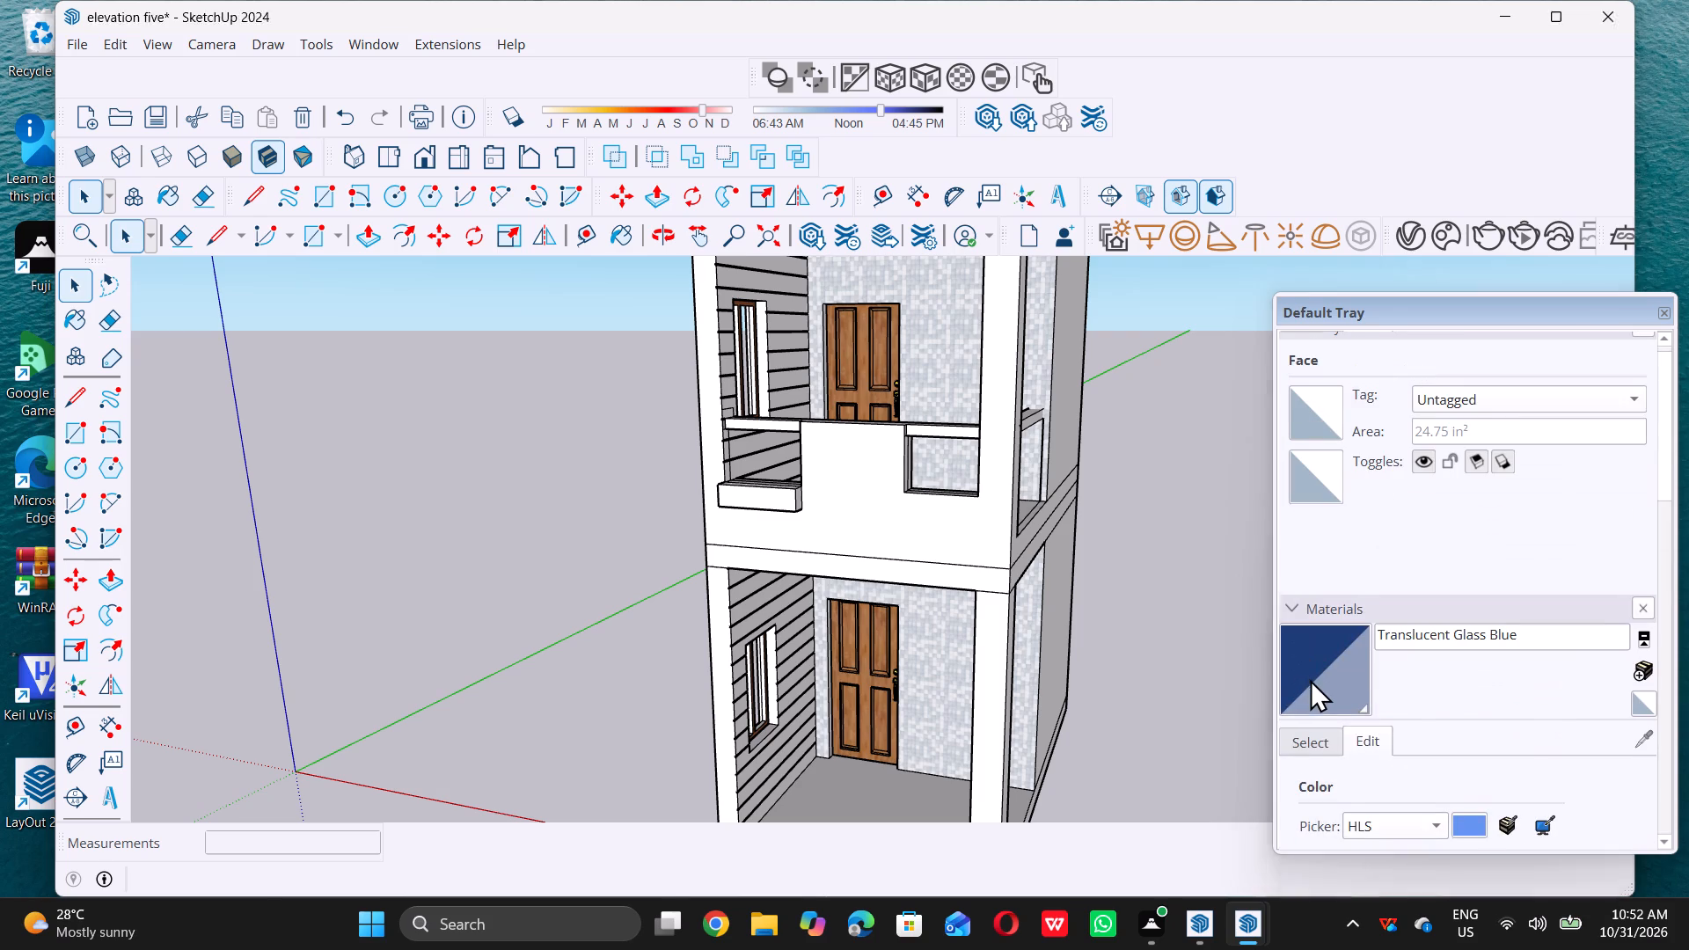
{"action": "scroll", "coordinate": [786, 471], "scroll_direction": "up", "scroll_amount": 2}
{"action": "double_click", "coordinate": [771, 464]}
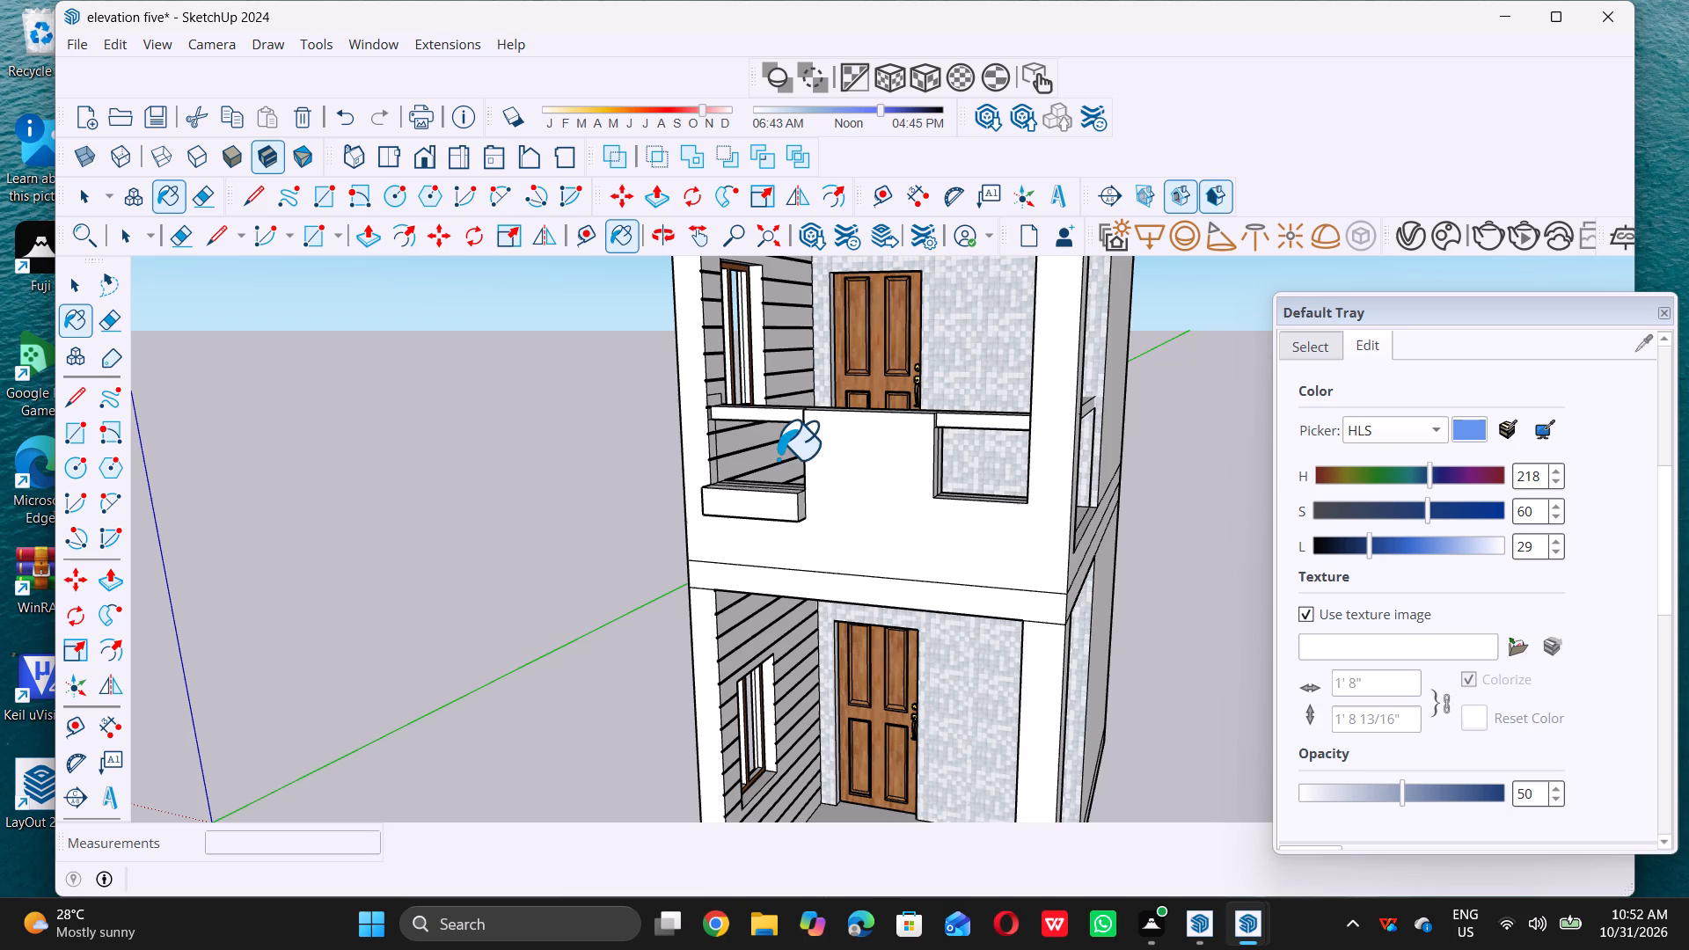
{"action": "left_click", "coordinate": [964, 471]}
{"action": "middle_click_drag", "start_coordinate": [1005, 495], "coordinate": [861, 504]}
{"action": "middle_click", "coordinate": [861, 504]}
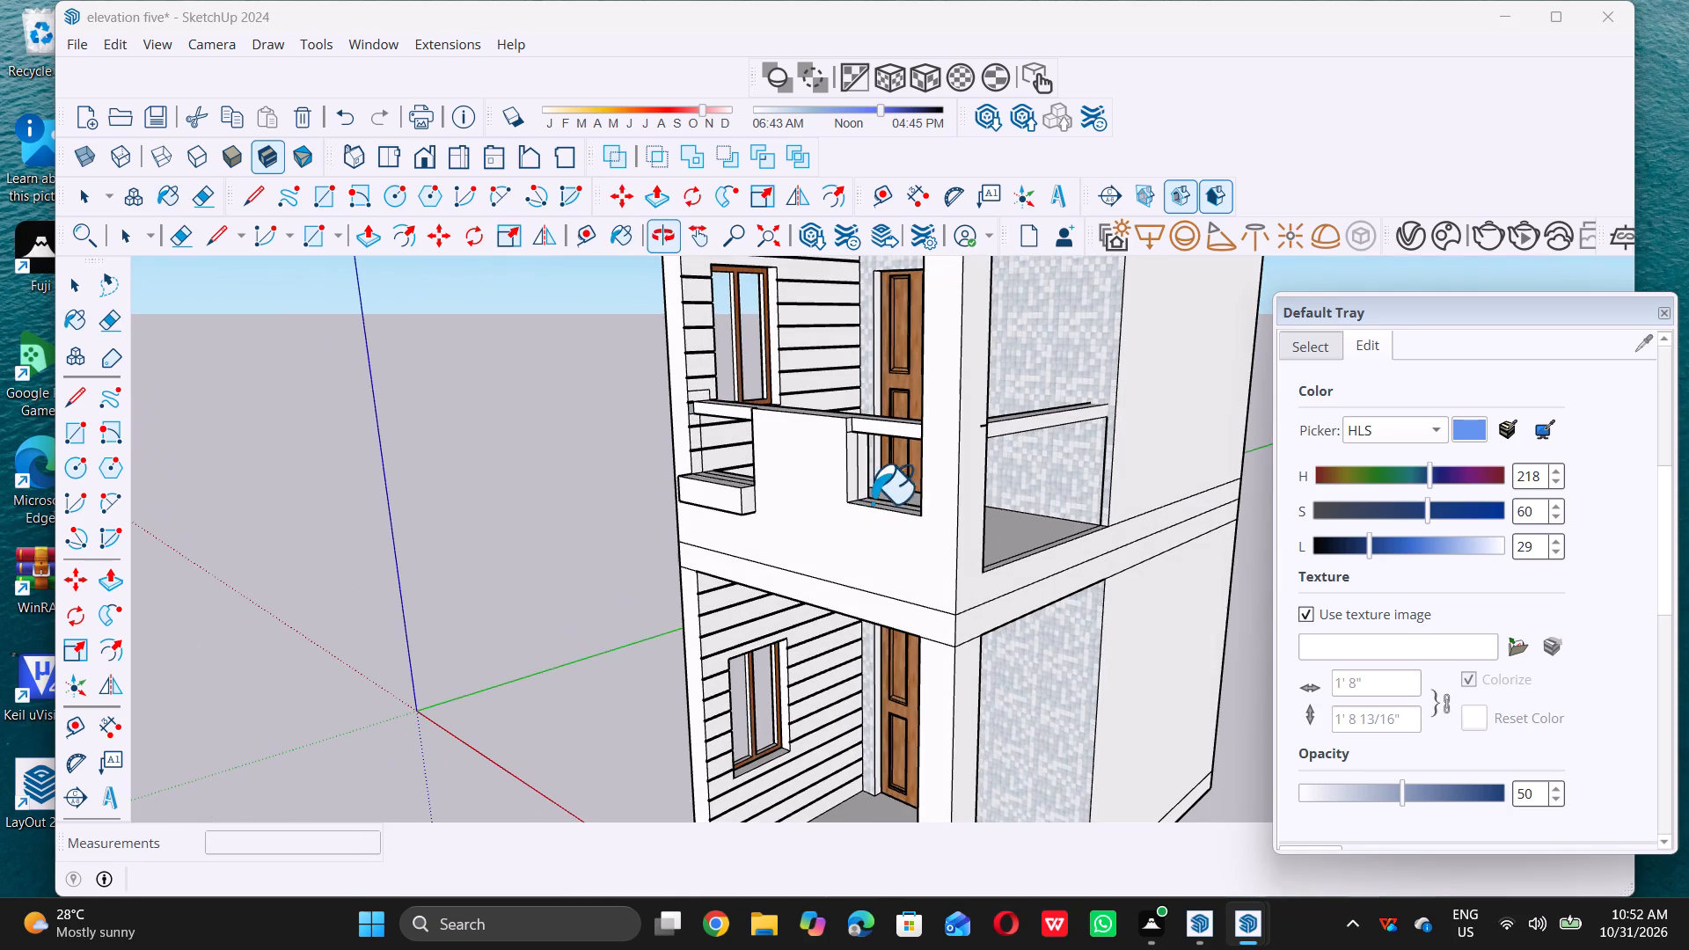
{"action": "left_click", "coordinate": [1027, 520]}
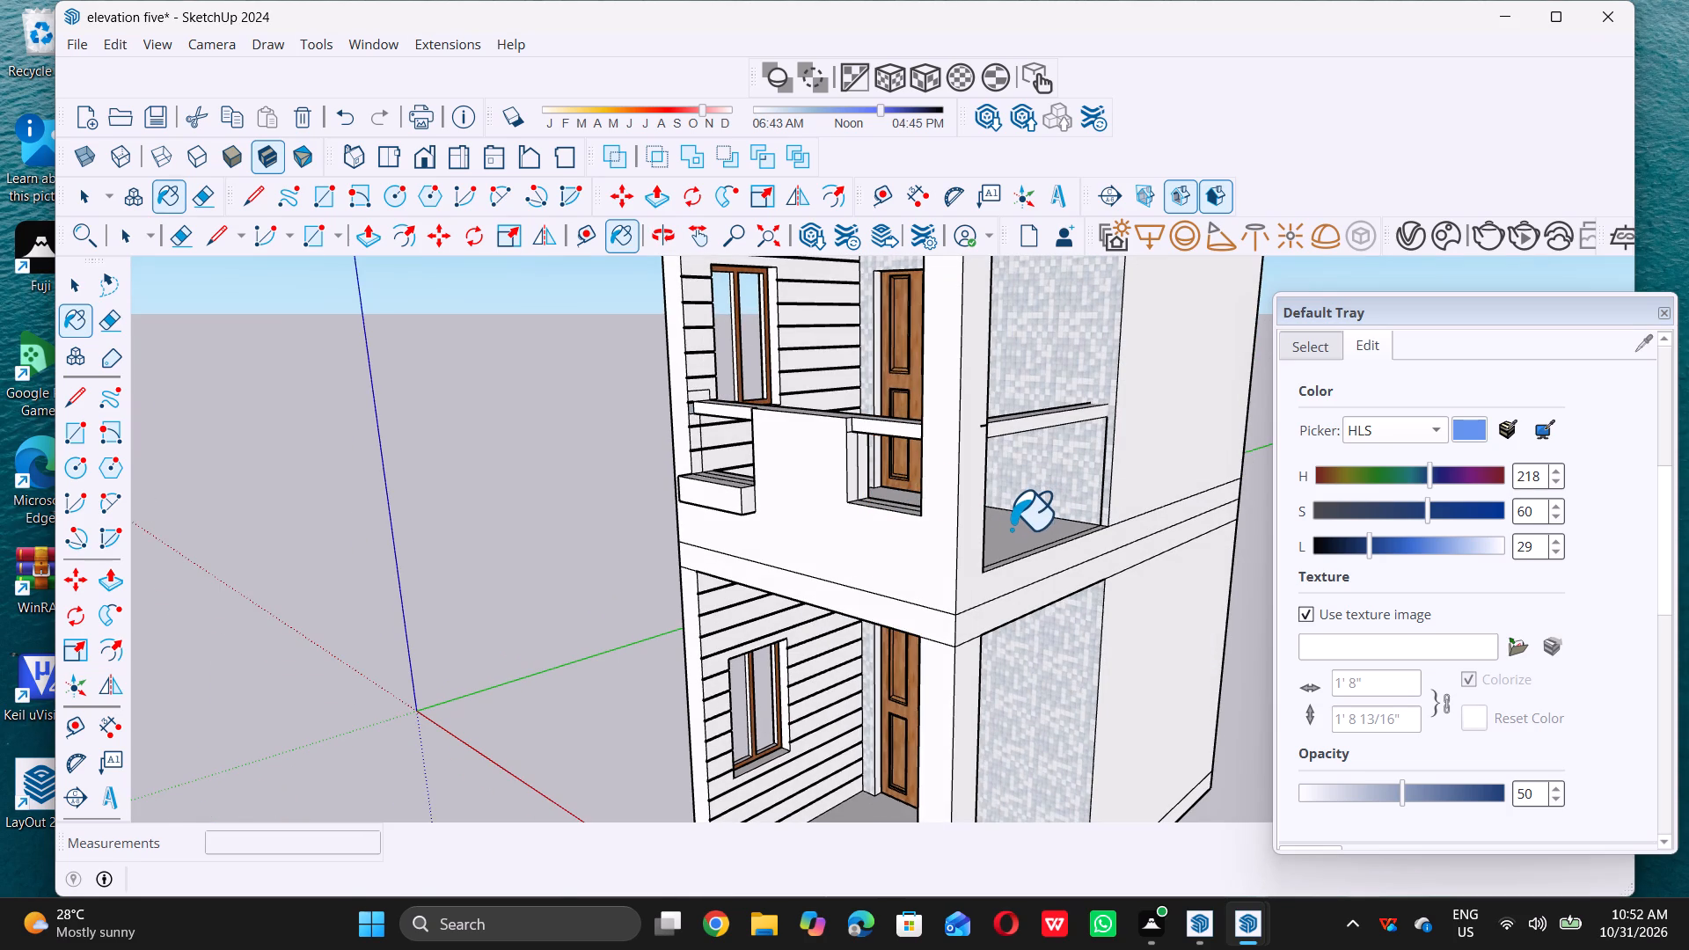
{"action": "key", "text": "space"}
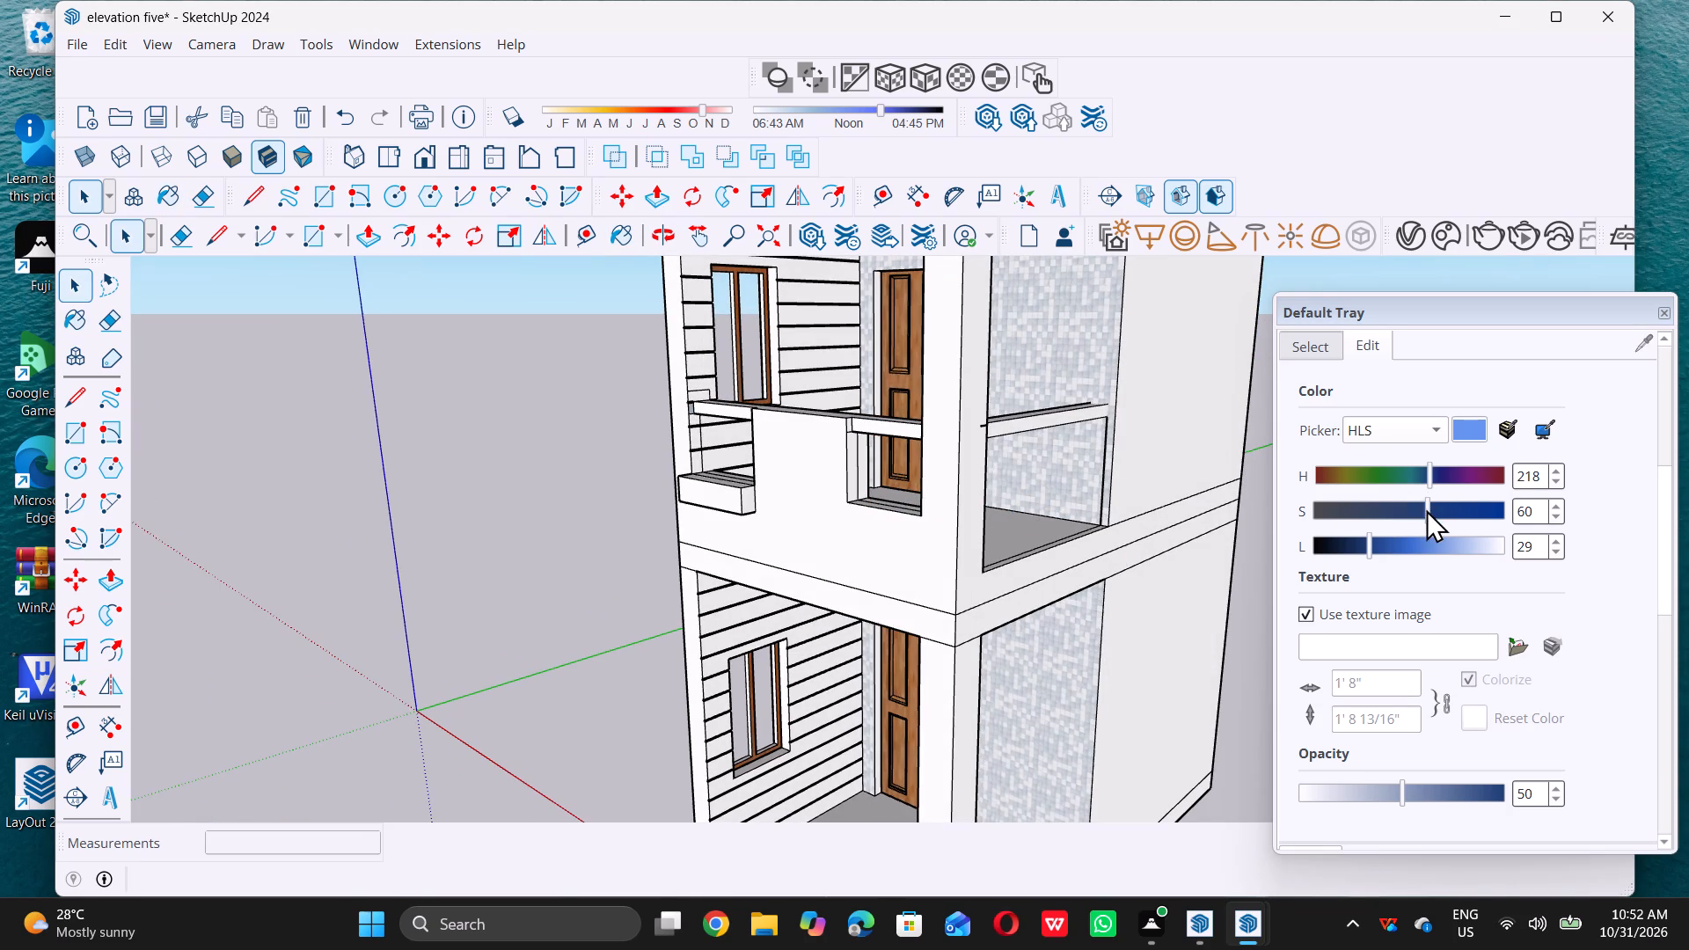
Set the Translucent Glass Blue material's HLS lightness to 0 and its saturation to 15.
{"action": "double_click", "coordinate": [1367, 545]}
{"action": "left_click_drag", "start_coordinate": [1358, 549], "coordinate": [1302, 534]}
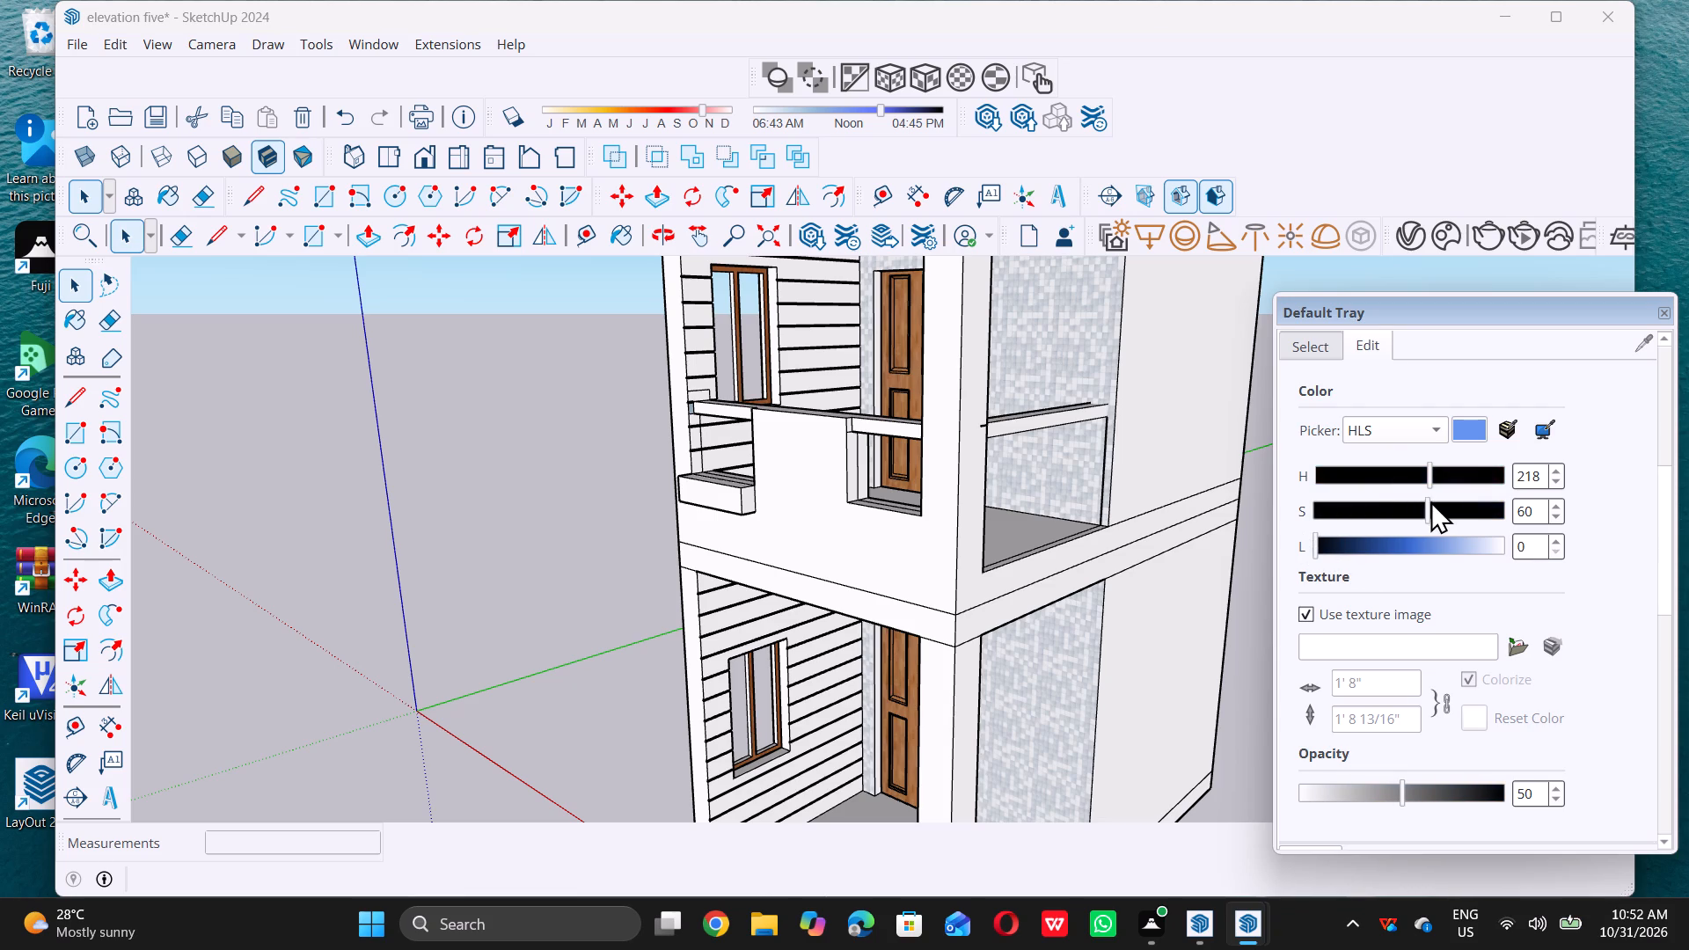
{"action": "double_click", "coordinate": [1415, 504]}
{"action": "left_click_drag", "start_coordinate": [1406, 504], "coordinate": [1355, 502]}
Paint the balcony's side opening beneath the rail with Translucent Glass Tinted from the Glass and Mirrors collection.
{"action": "scroll", "coordinate": [1329, 521], "scroll_direction": "down", "scroll_amount": 2}
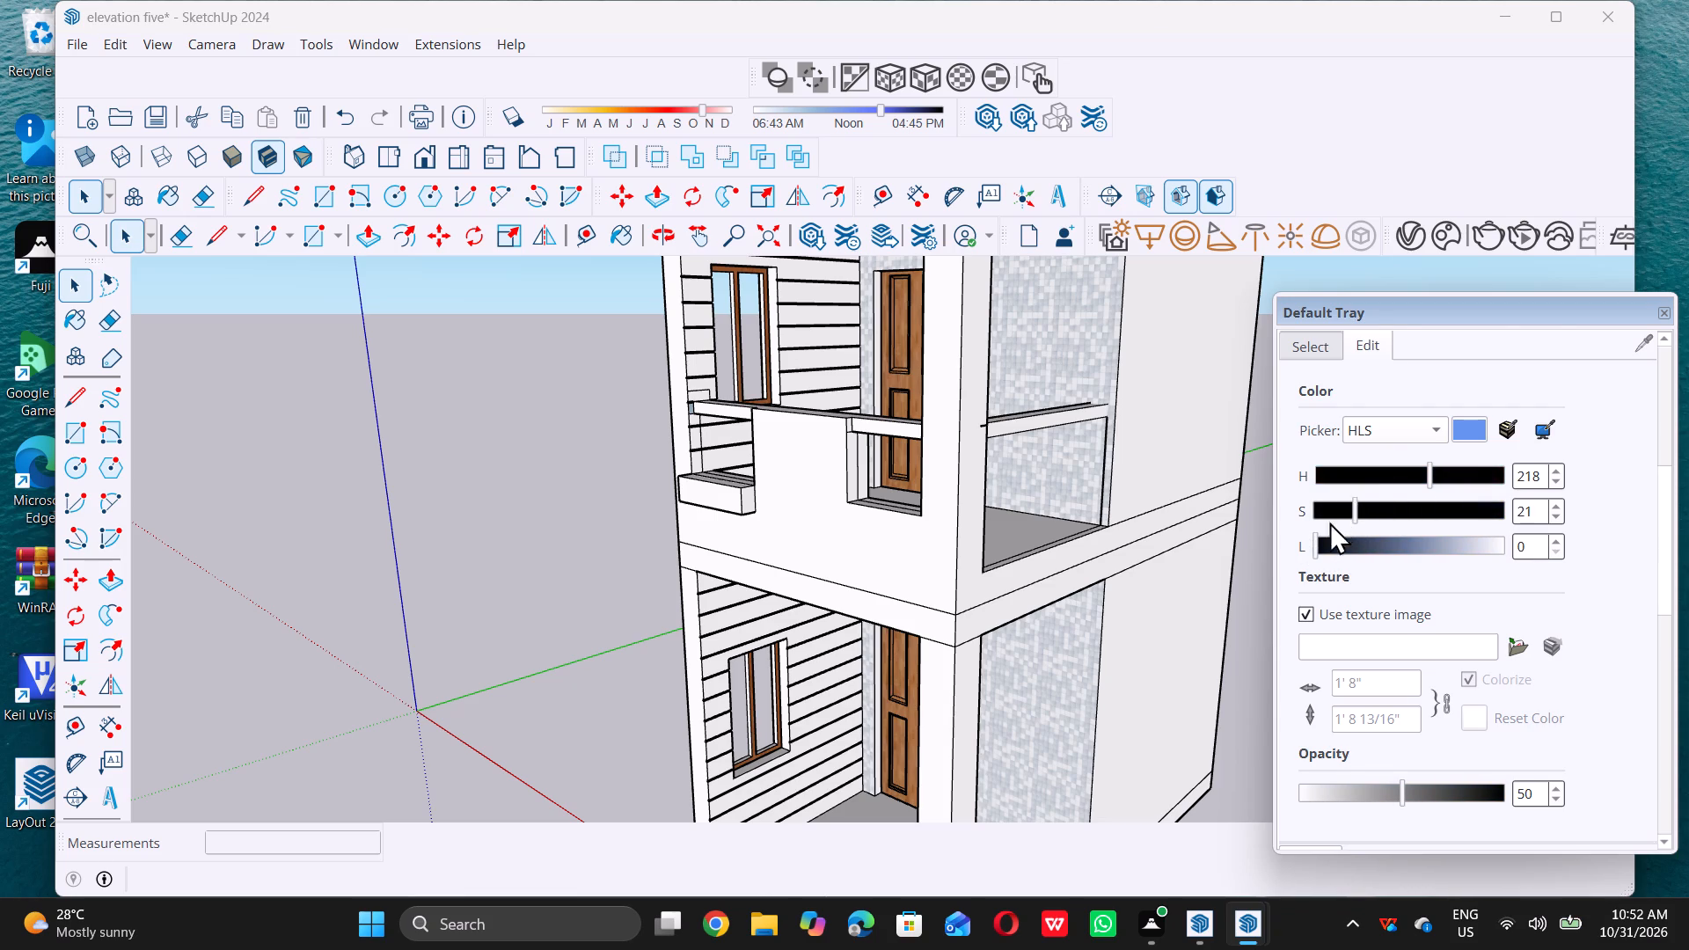
{"action": "scroll", "coordinate": [1329, 522], "scroll_direction": "down", "scroll_amount": 3}
{"action": "scroll", "coordinate": [1049, 479], "scroll_direction": "down", "scroll_amount": 8}
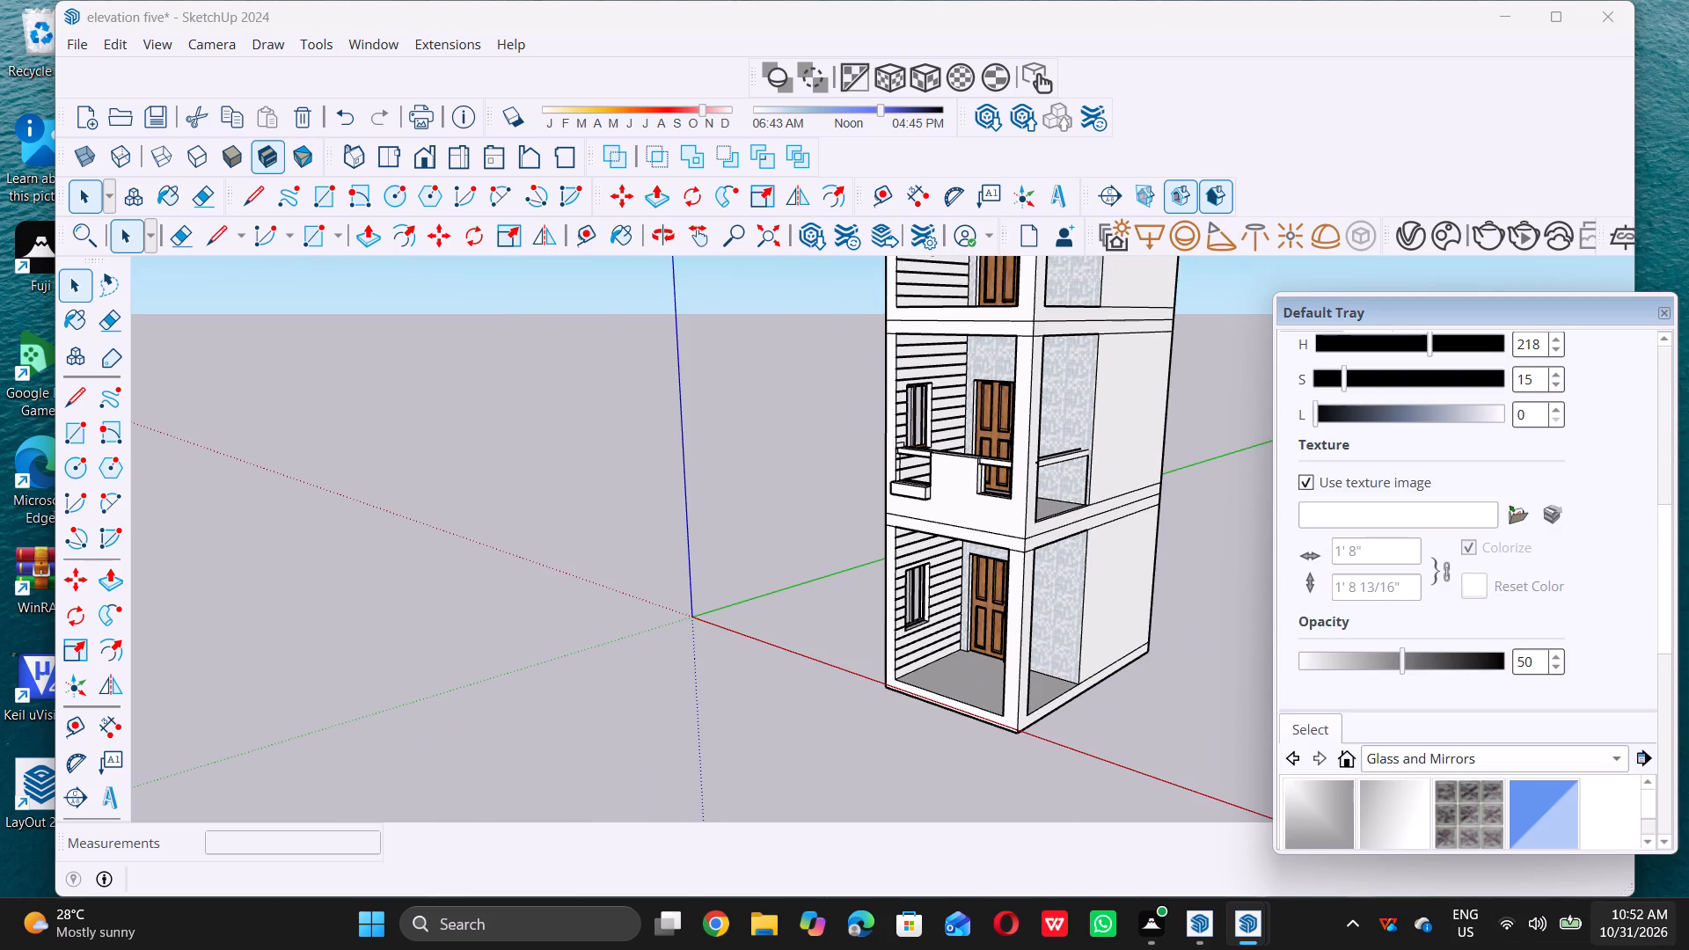
{"action": "scroll", "coordinate": [1419, 805], "scroll_direction": "down", "scroll_amount": 4}
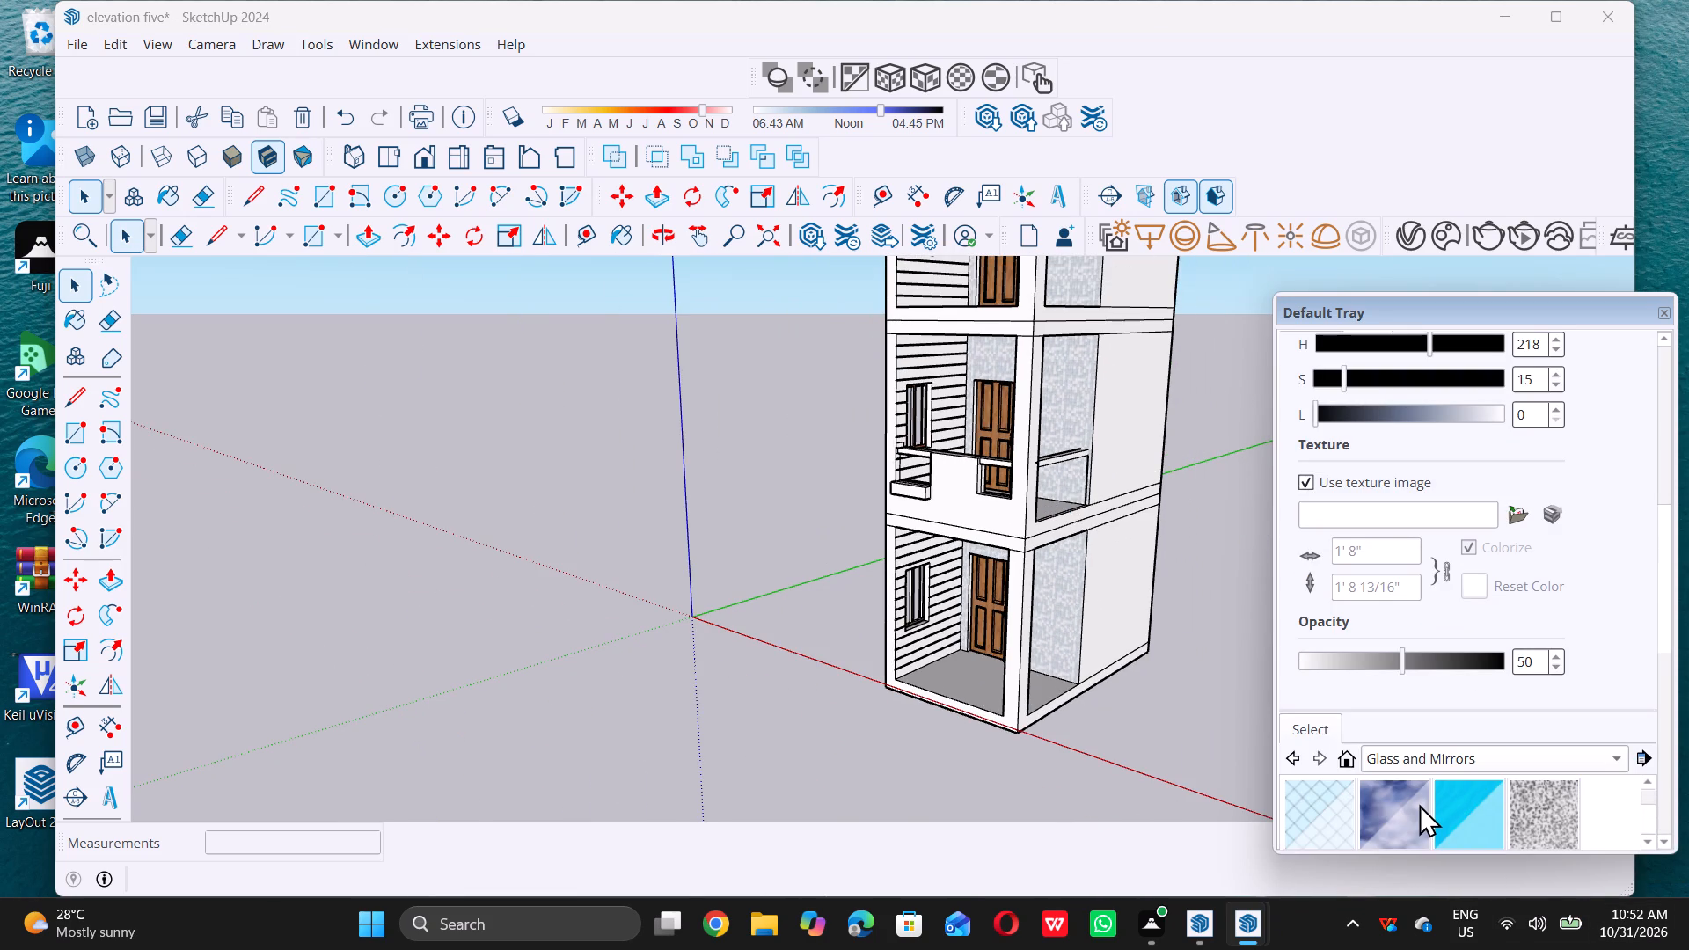
{"action": "scroll", "coordinate": [1419, 804], "scroll_direction": "down", "scroll_amount": 2}
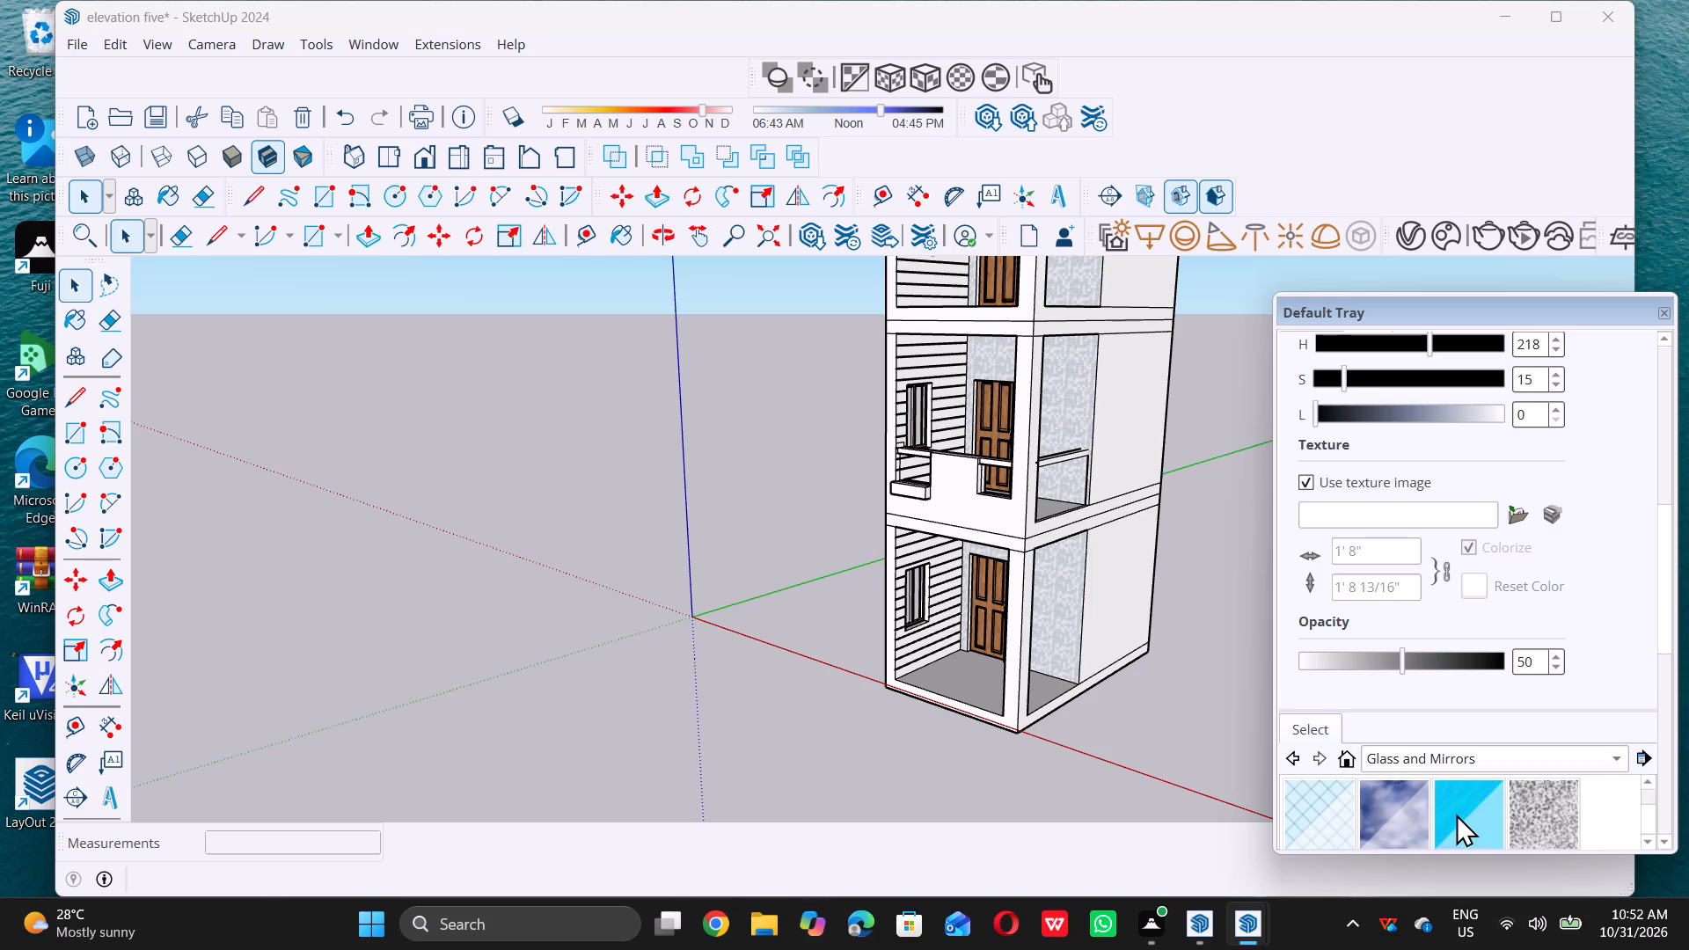
{"action": "left_click", "coordinate": [1457, 811]}
{"action": "scroll", "coordinate": [1050, 485], "scroll_direction": "up", "scroll_amount": 4}
{"action": "double_click", "coordinate": [1051, 501]}
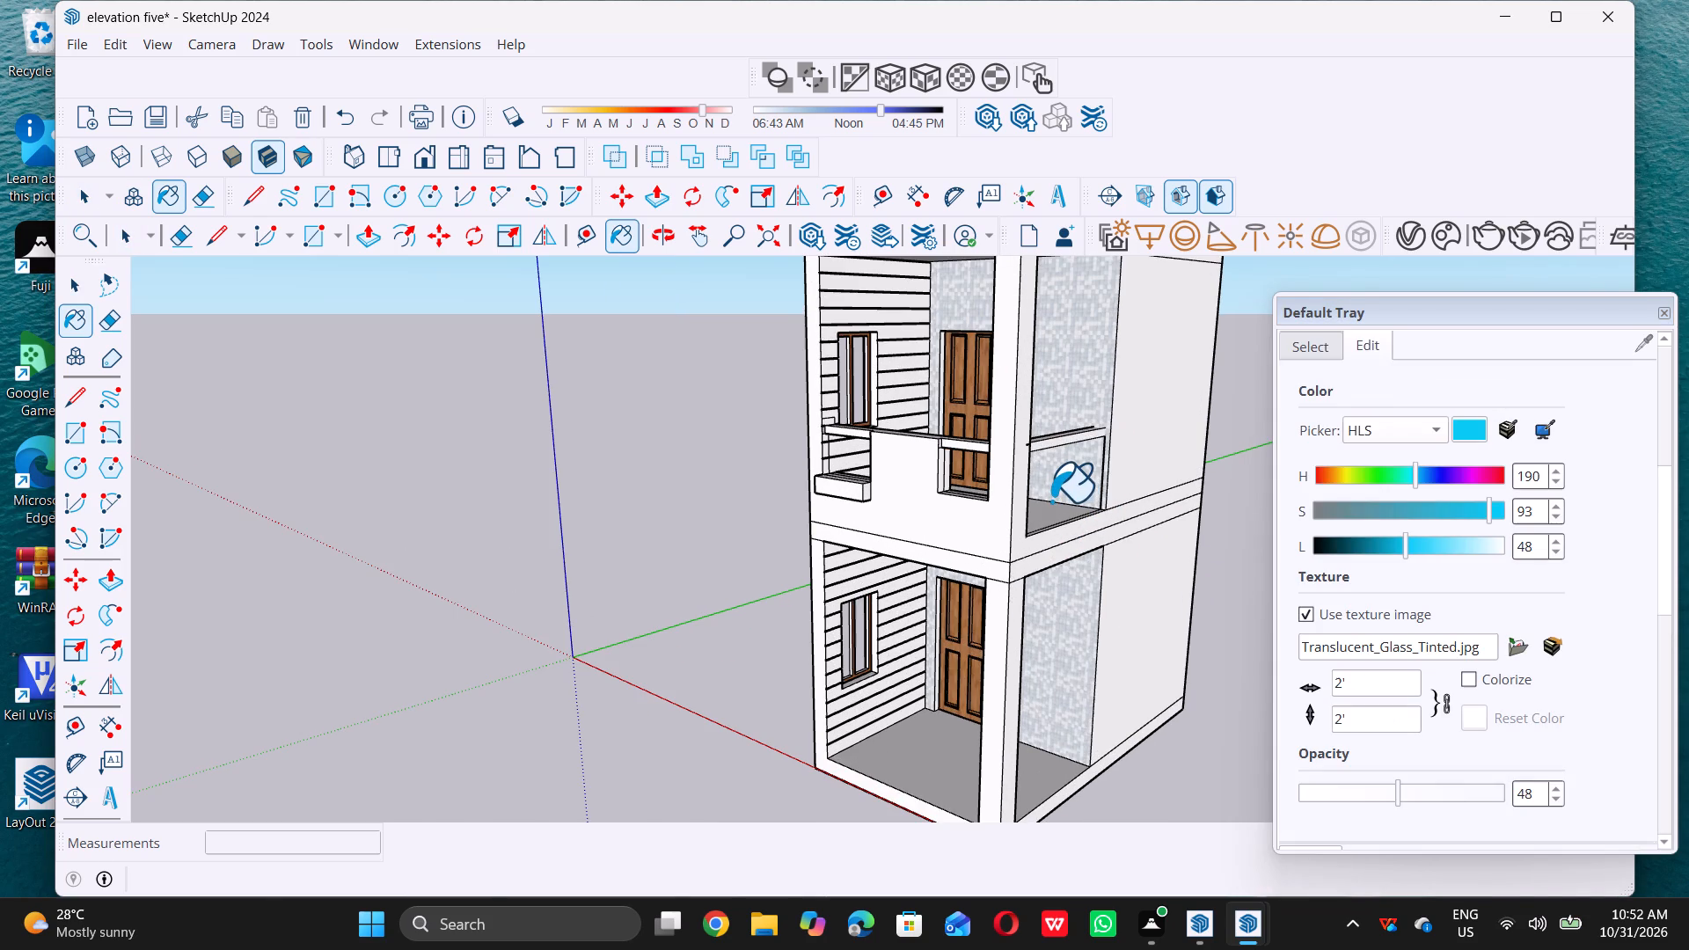
{"action": "key", "text": "space"}
Choose the black swatch from the Colors-Named material collection as the paint material.
{"action": "scroll", "coordinate": [816, 590], "scroll_direction": "down", "scroll_amount": 3}
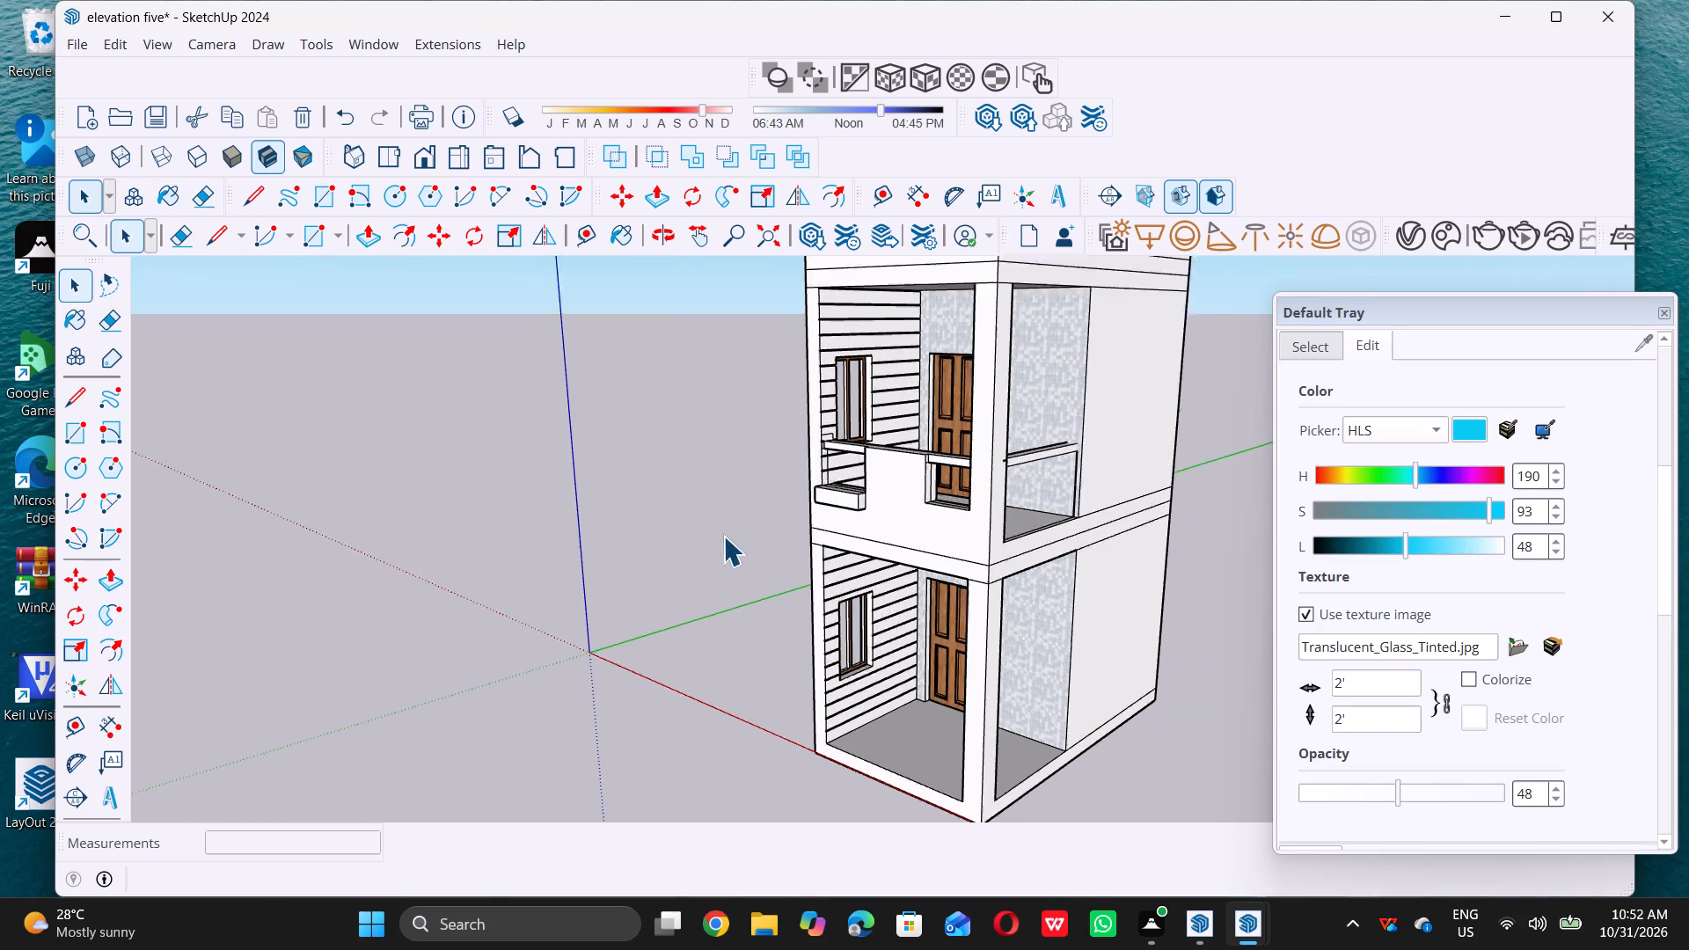
{"action": "scroll", "coordinate": [723, 536], "scroll_direction": "down", "scroll_amount": 7}
{"action": "middle_click_drag", "start_coordinate": [935, 560], "coordinate": [1137, 540]}
{"action": "middle_click", "coordinate": [1137, 540]}
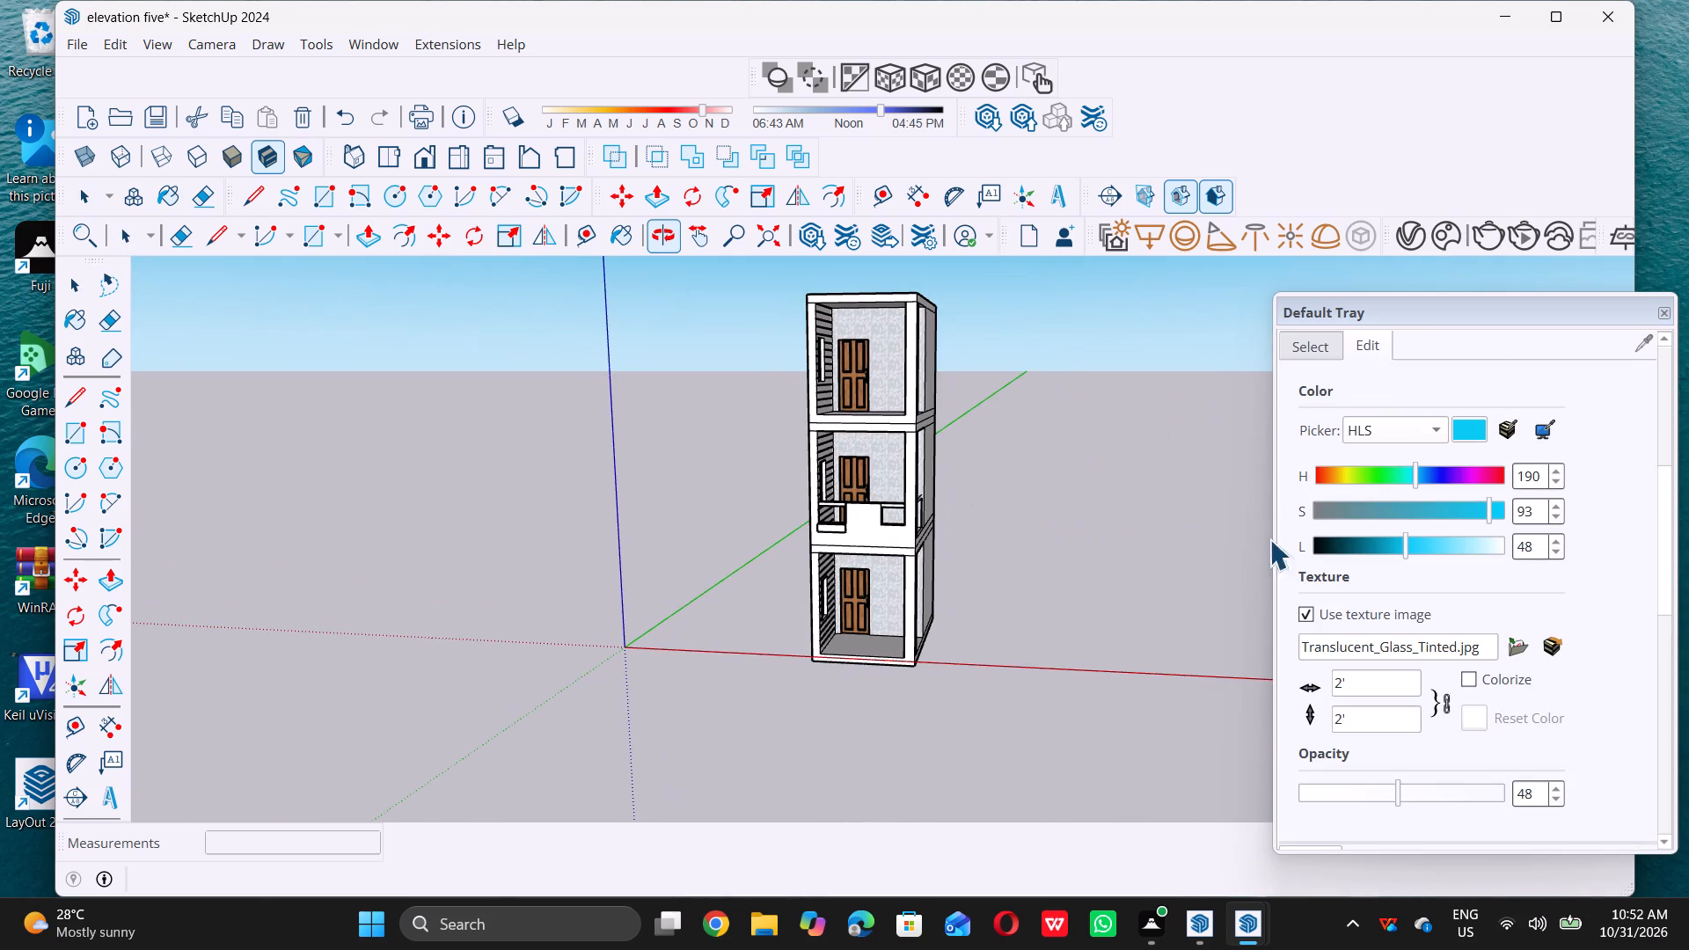
{"action": "scroll", "coordinate": [1378, 499], "scroll_direction": "up", "scroll_amount": 5}
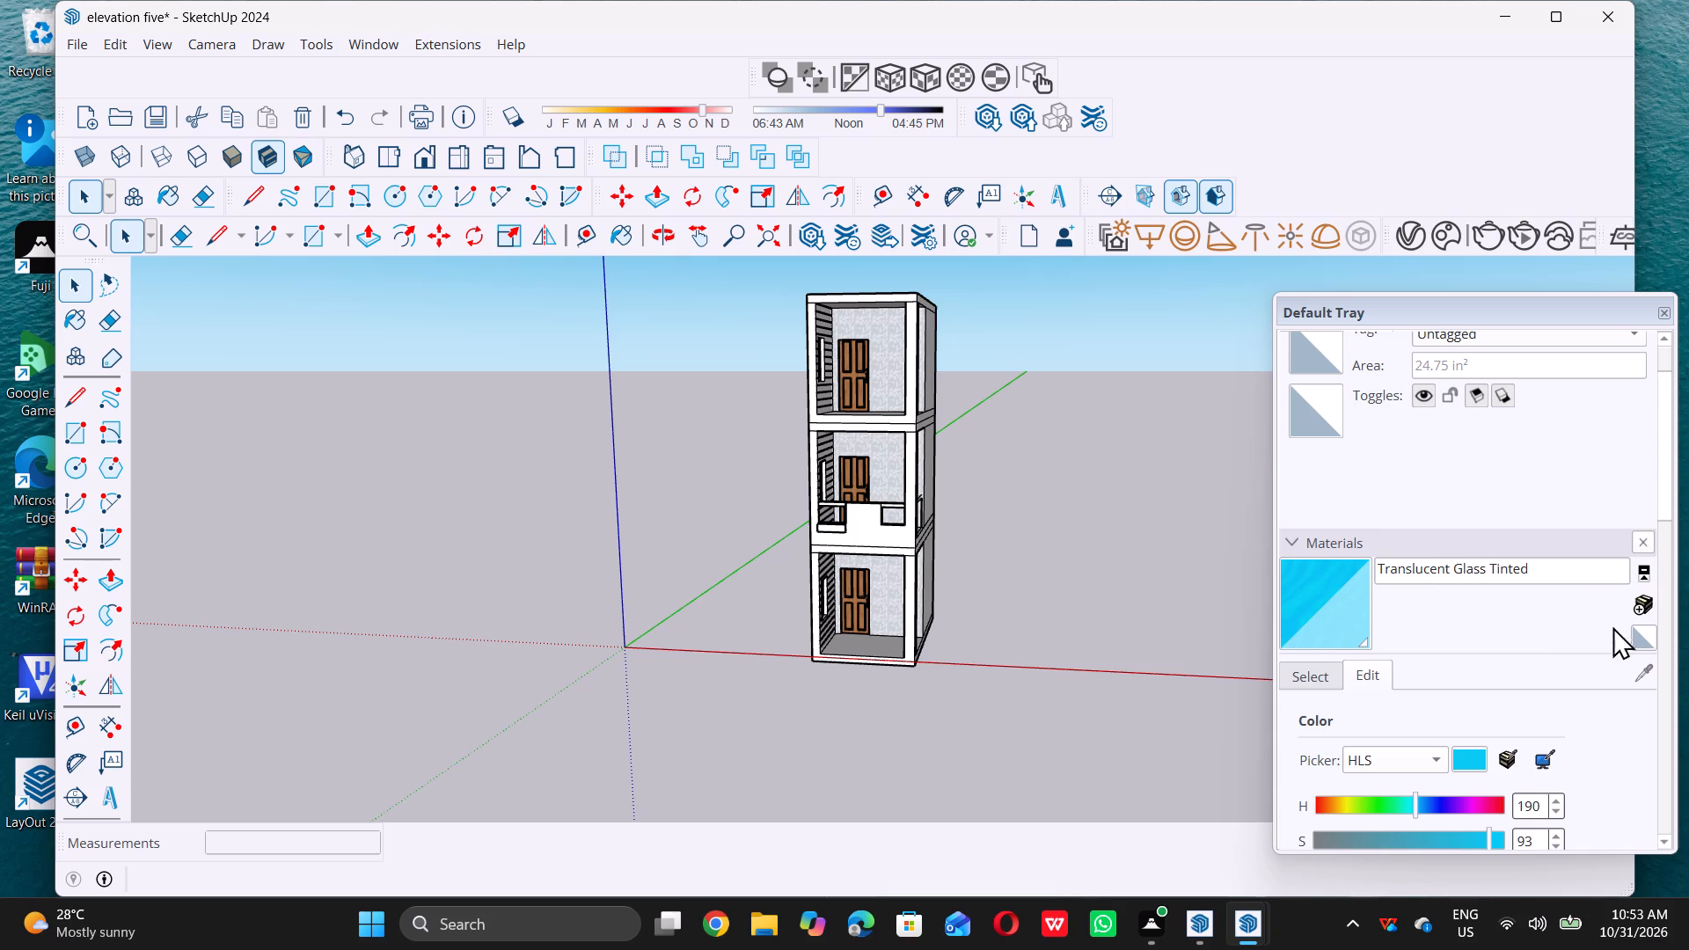
{"action": "scroll", "coordinate": [1544, 611], "scroll_direction": "up", "scroll_amount": 4}
{"action": "scroll", "coordinate": [1509, 657], "scroll_direction": "down", "scroll_amount": 2}
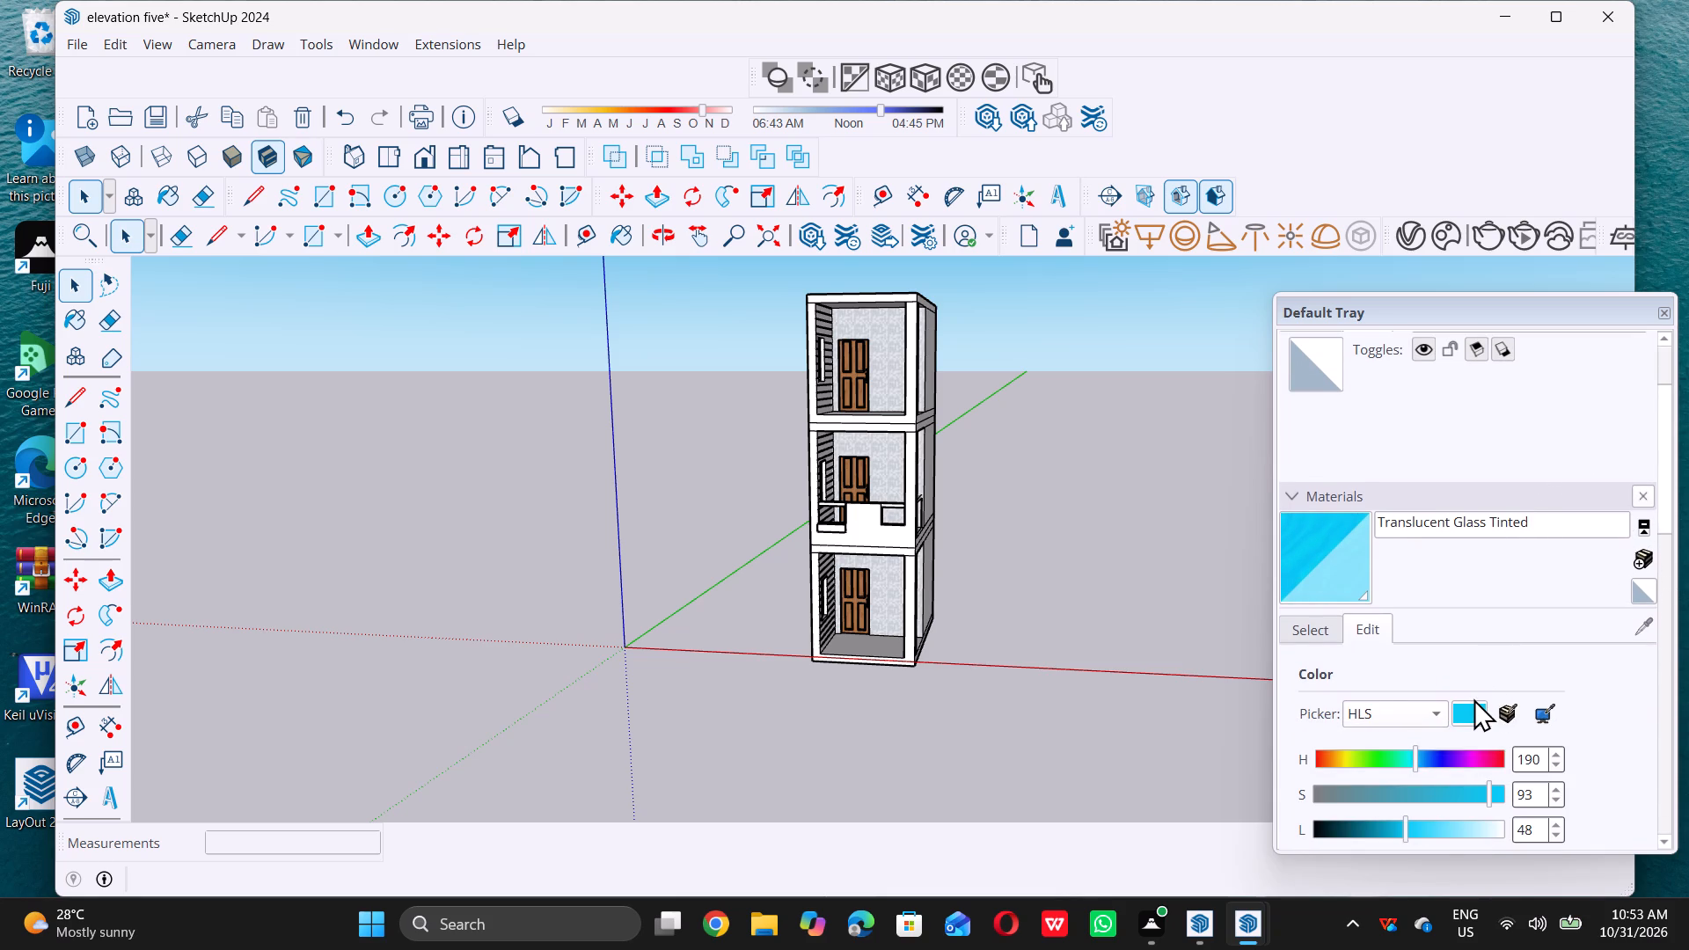
{"action": "scroll", "coordinate": [1473, 693], "scroll_direction": "down", "scroll_amount": 9}
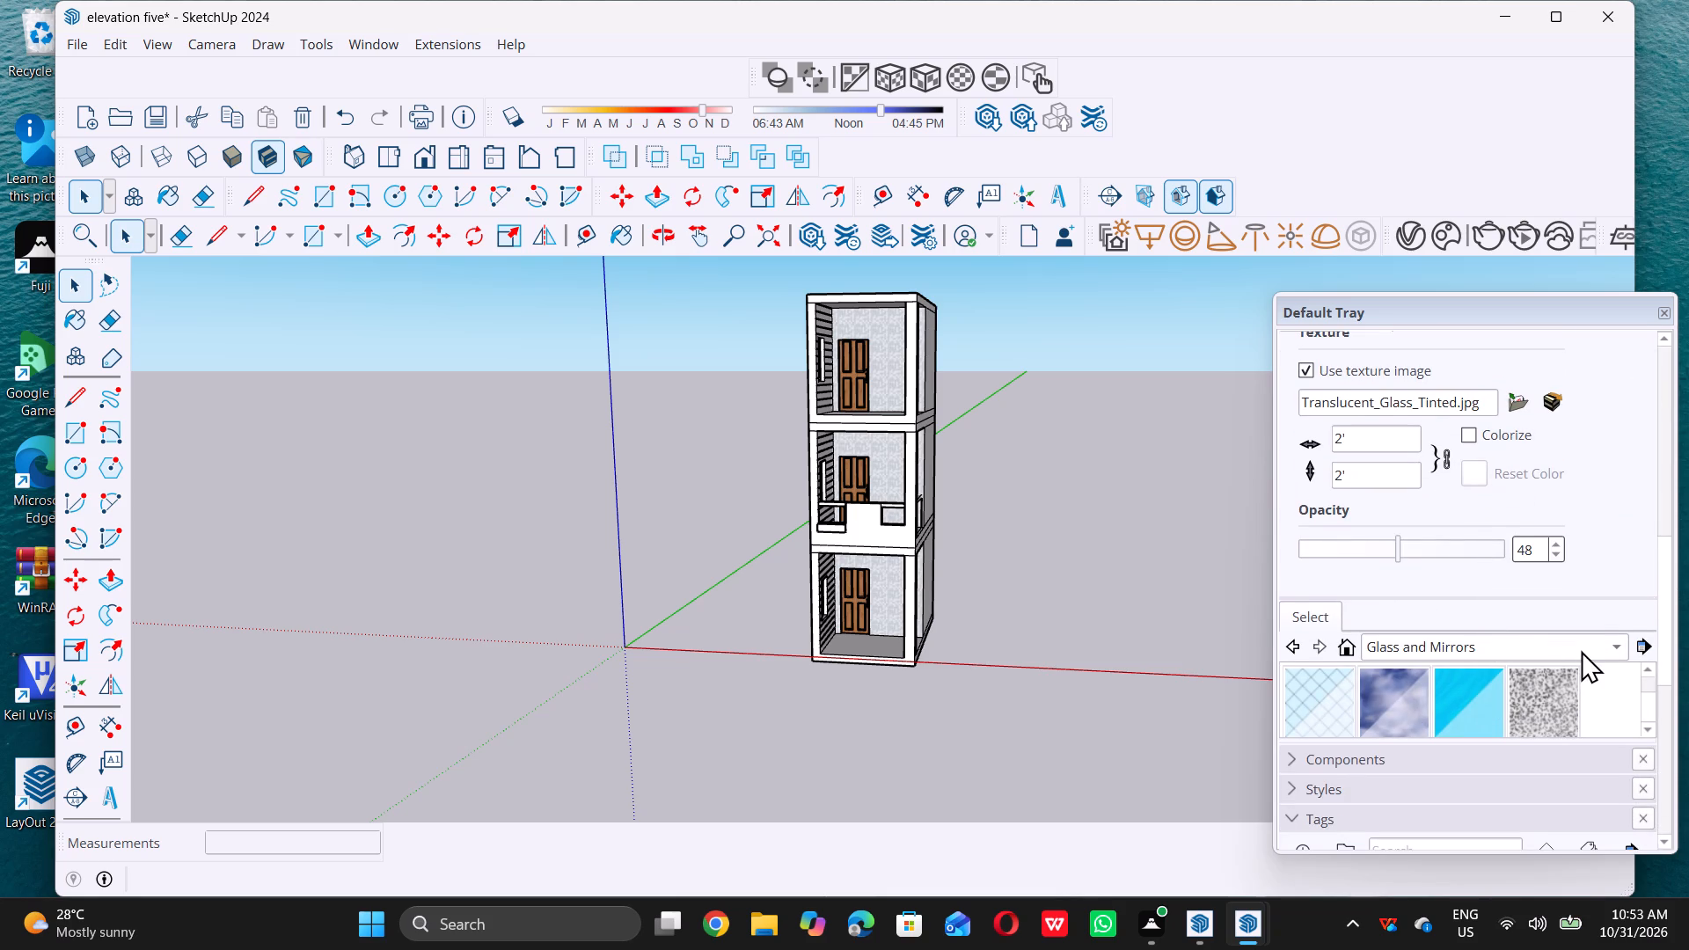
{"action": "double_click", "coordinate": [1620, 650]}
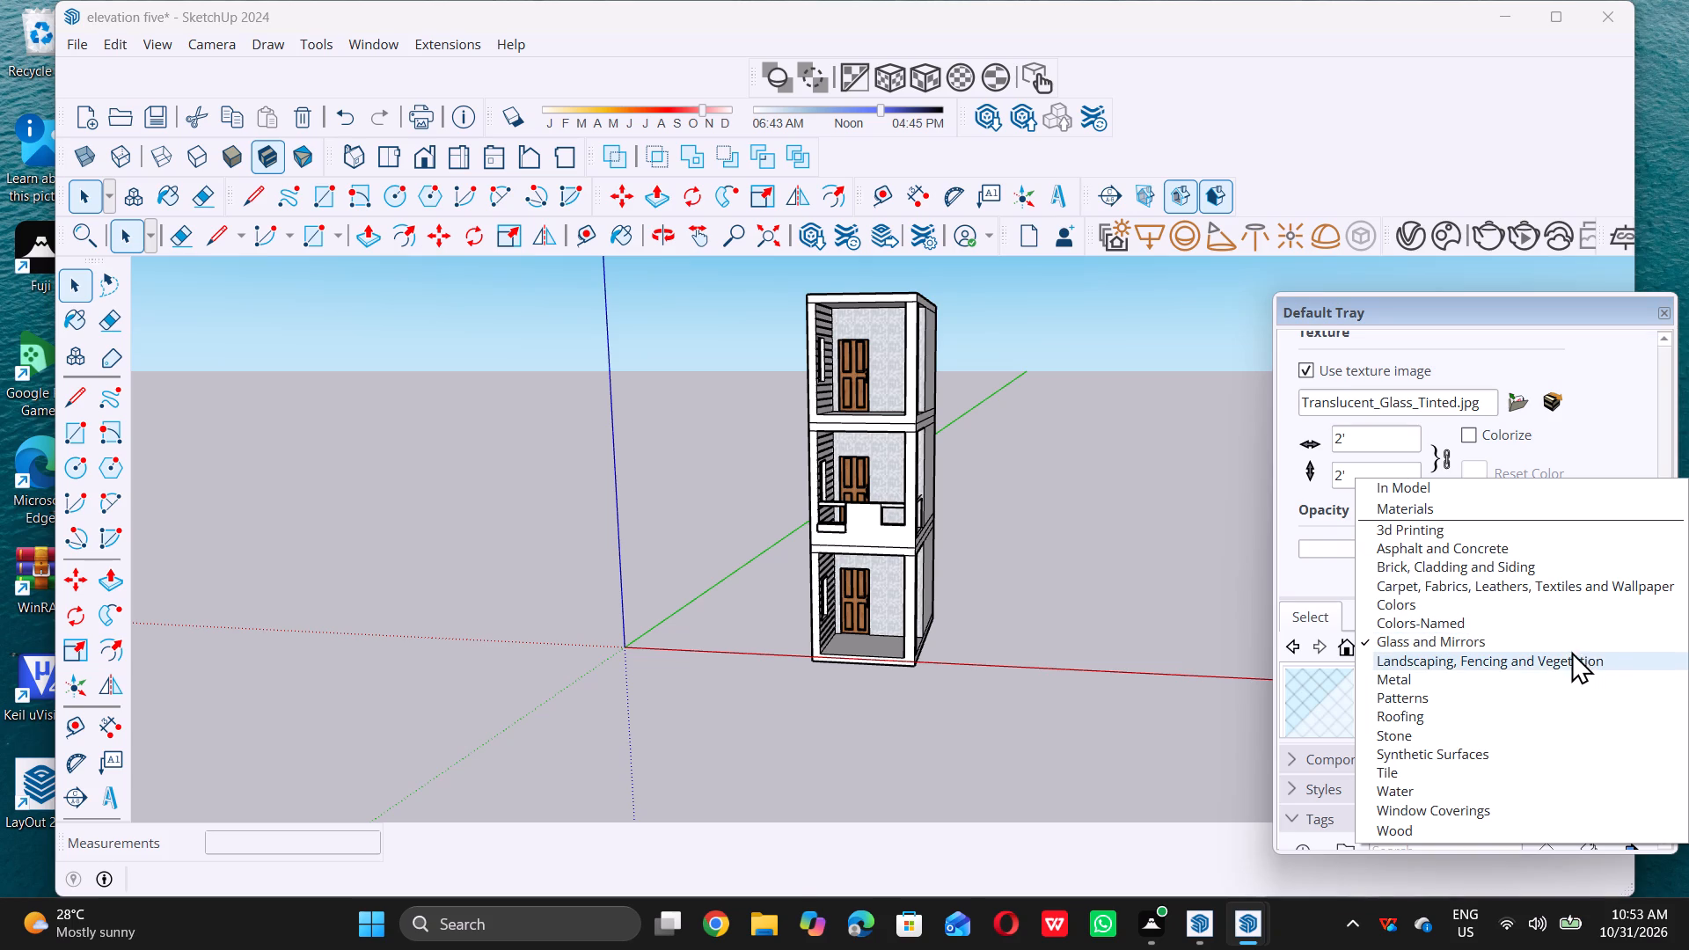
{"action": "double_click", "coordinate": [1513, 625]}
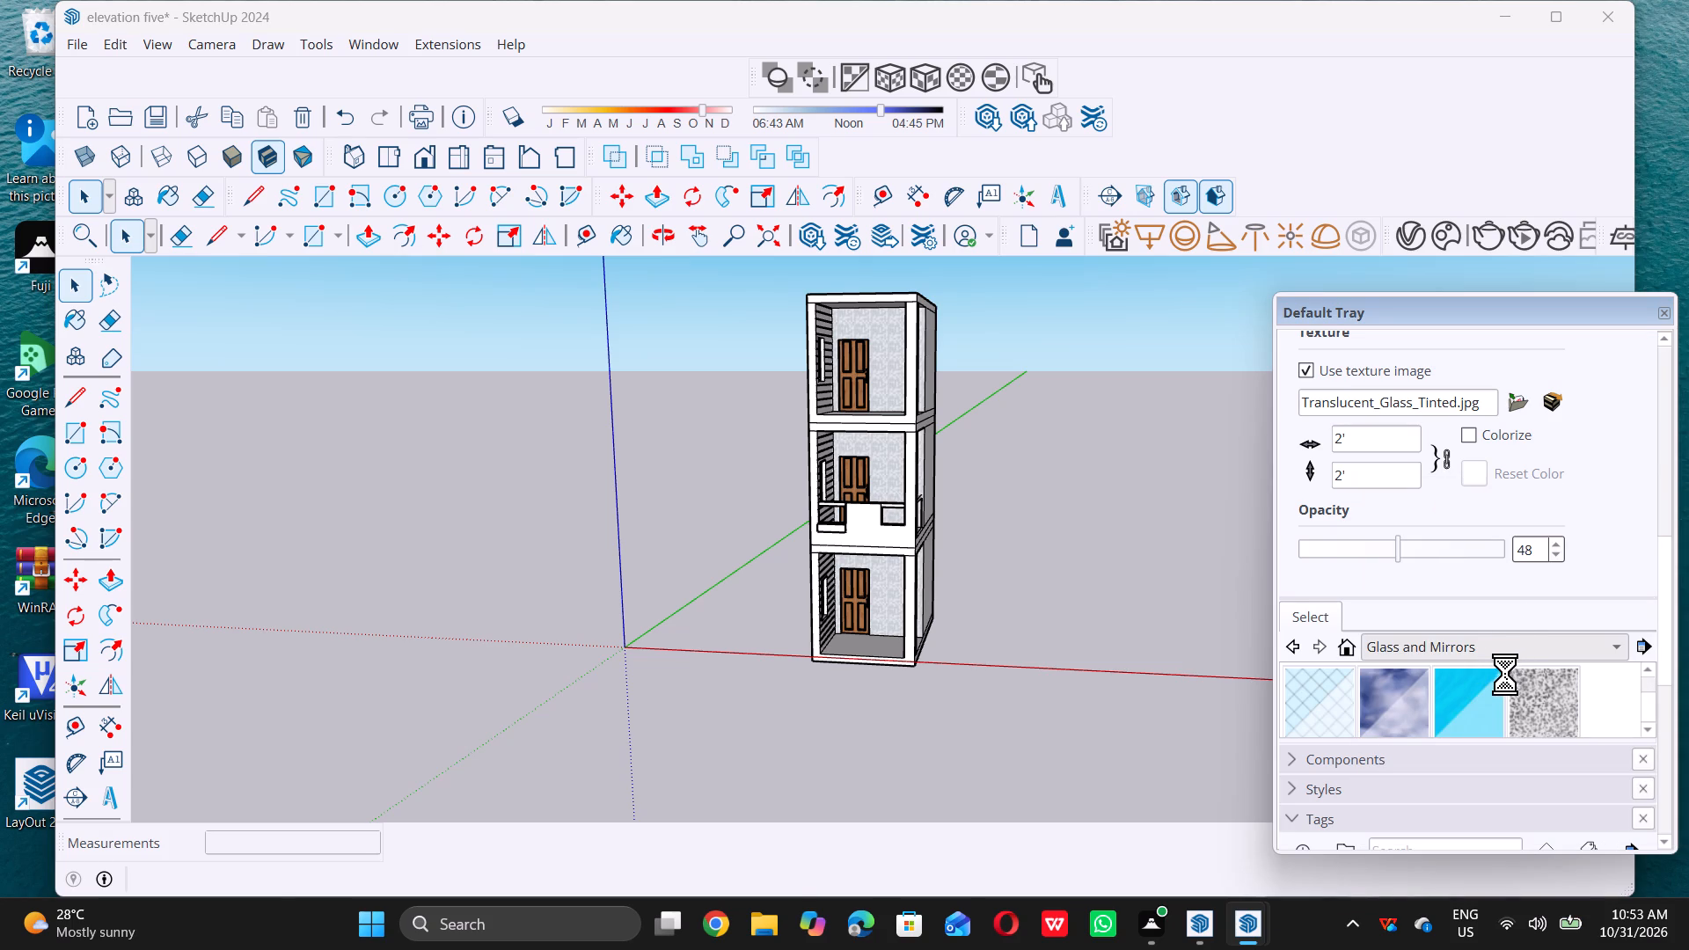
{"action": "scroll", "coordinate": [1504, 677], "scroll_direction": "down", "scroll_amount": 20}
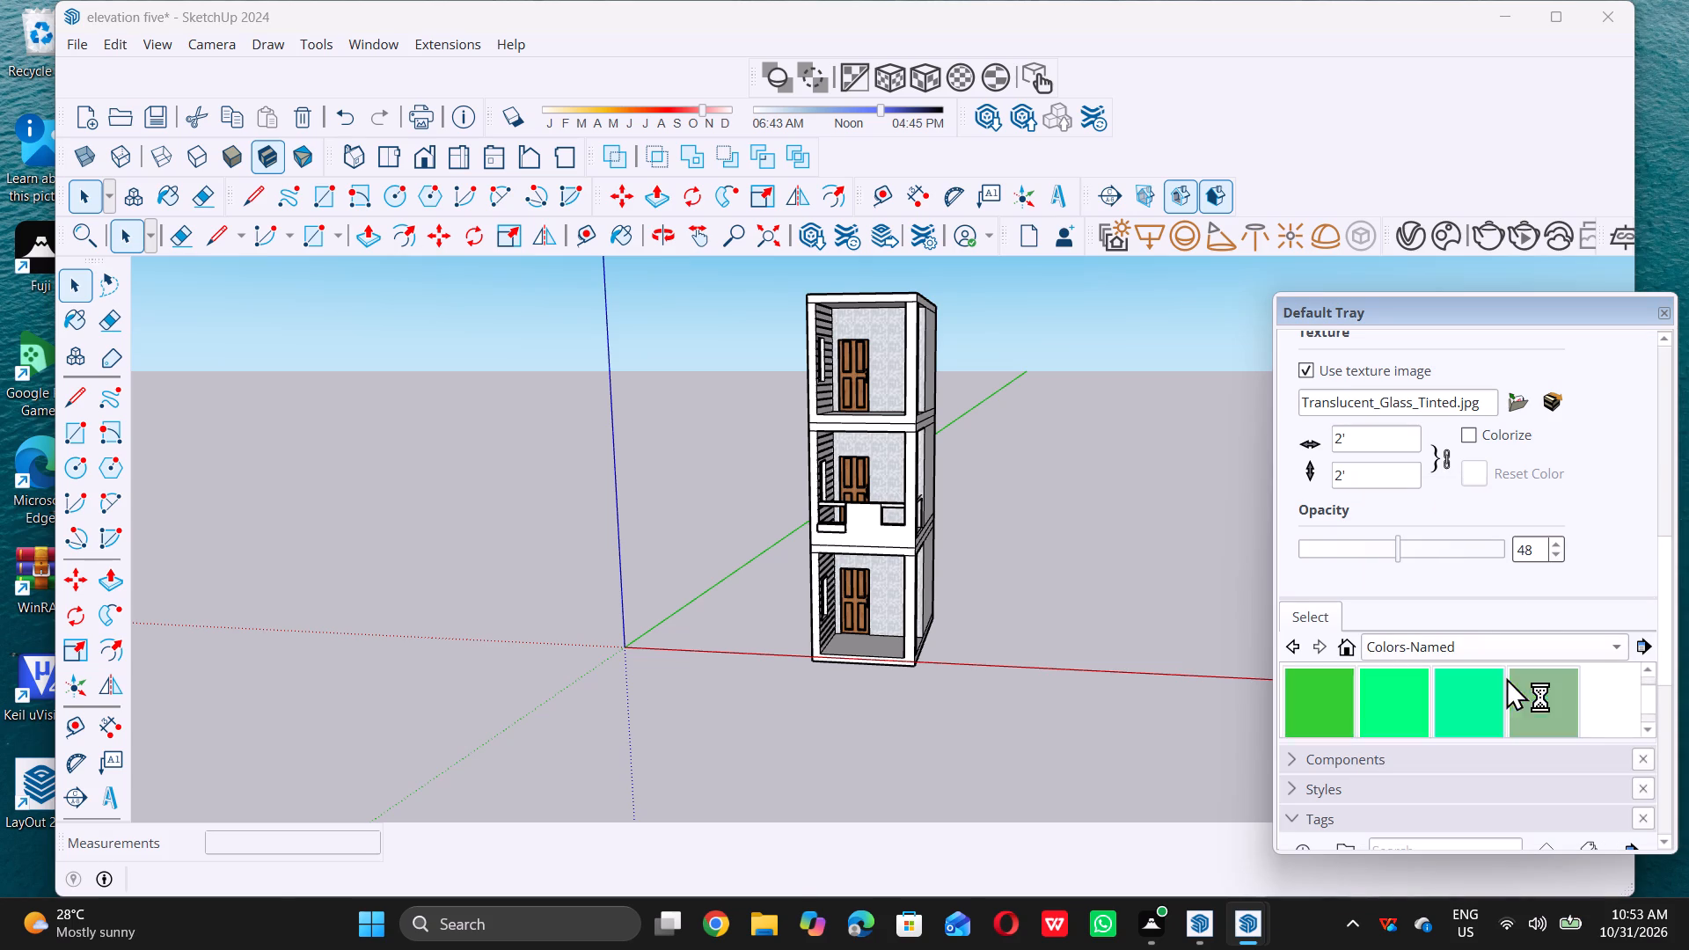
{"action": "scroll", "coordinate": [1506, 677], "scroll_direction": "down", "scroll_amount": 19}
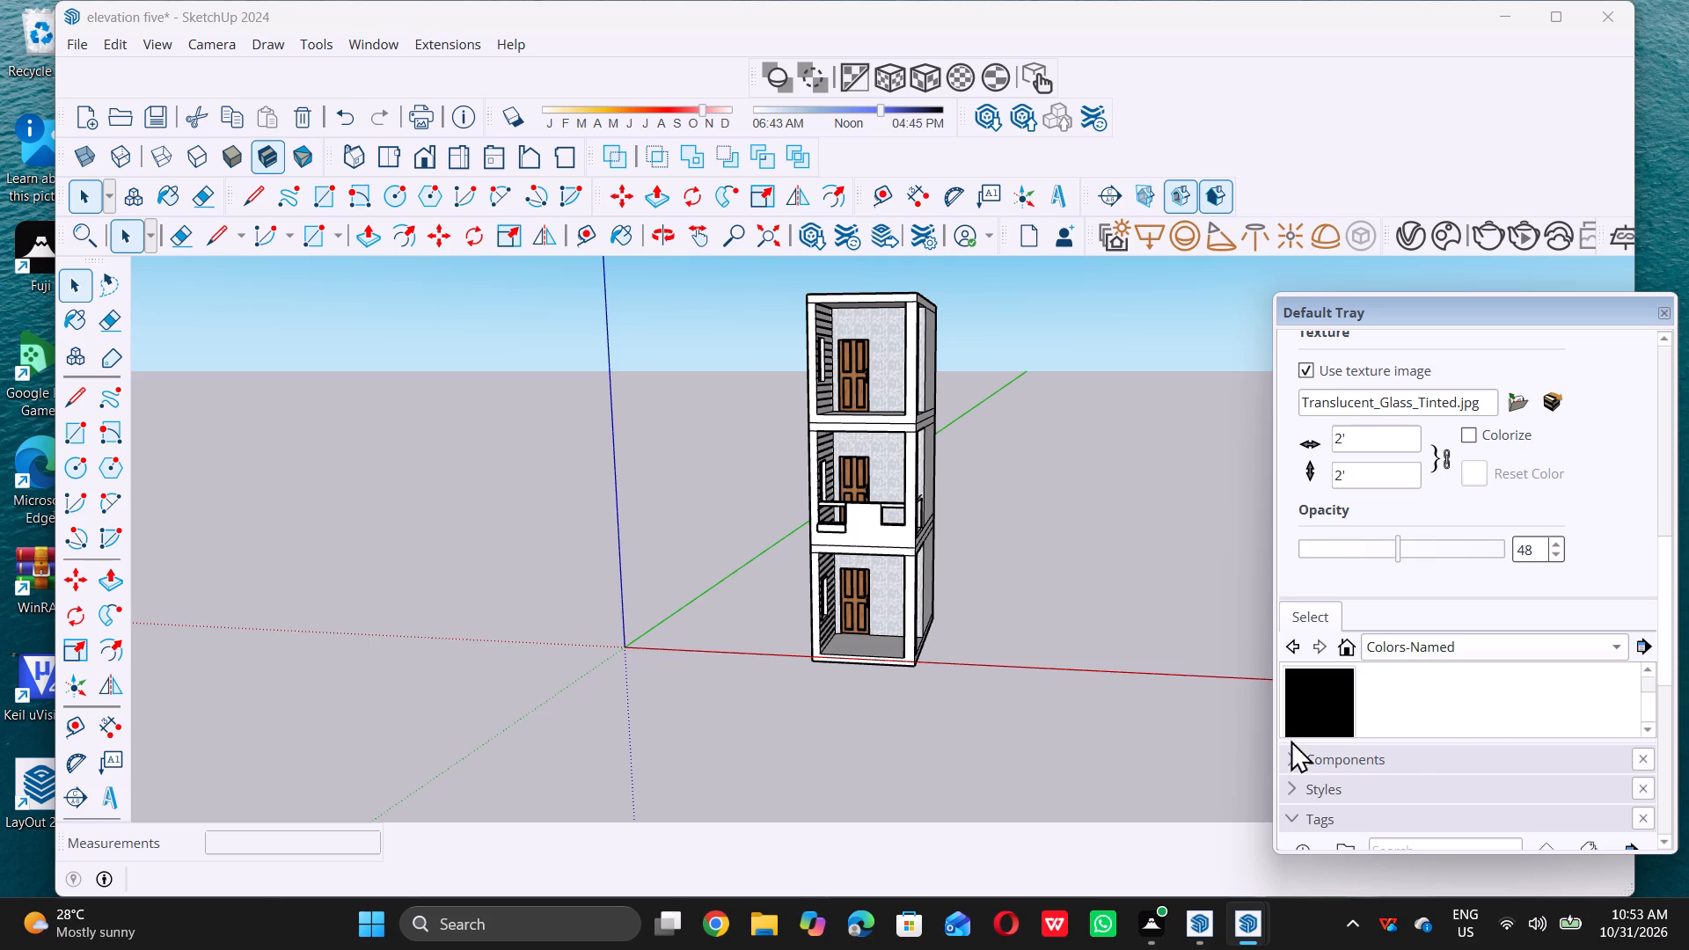
{"action": "left_click", "coordinate": [1336, 704]}
Paint the front faces of the two rail strips above the middle-floor balcony's front openings black.
{"action": "scroll", "coordinate": [813, 515], "scroll_direction": "up", "scroll_amount": 16}
{"action": "scroll", "coordinate": [830, 500], "scroll_direction": "up", "scroll_amount": 5}
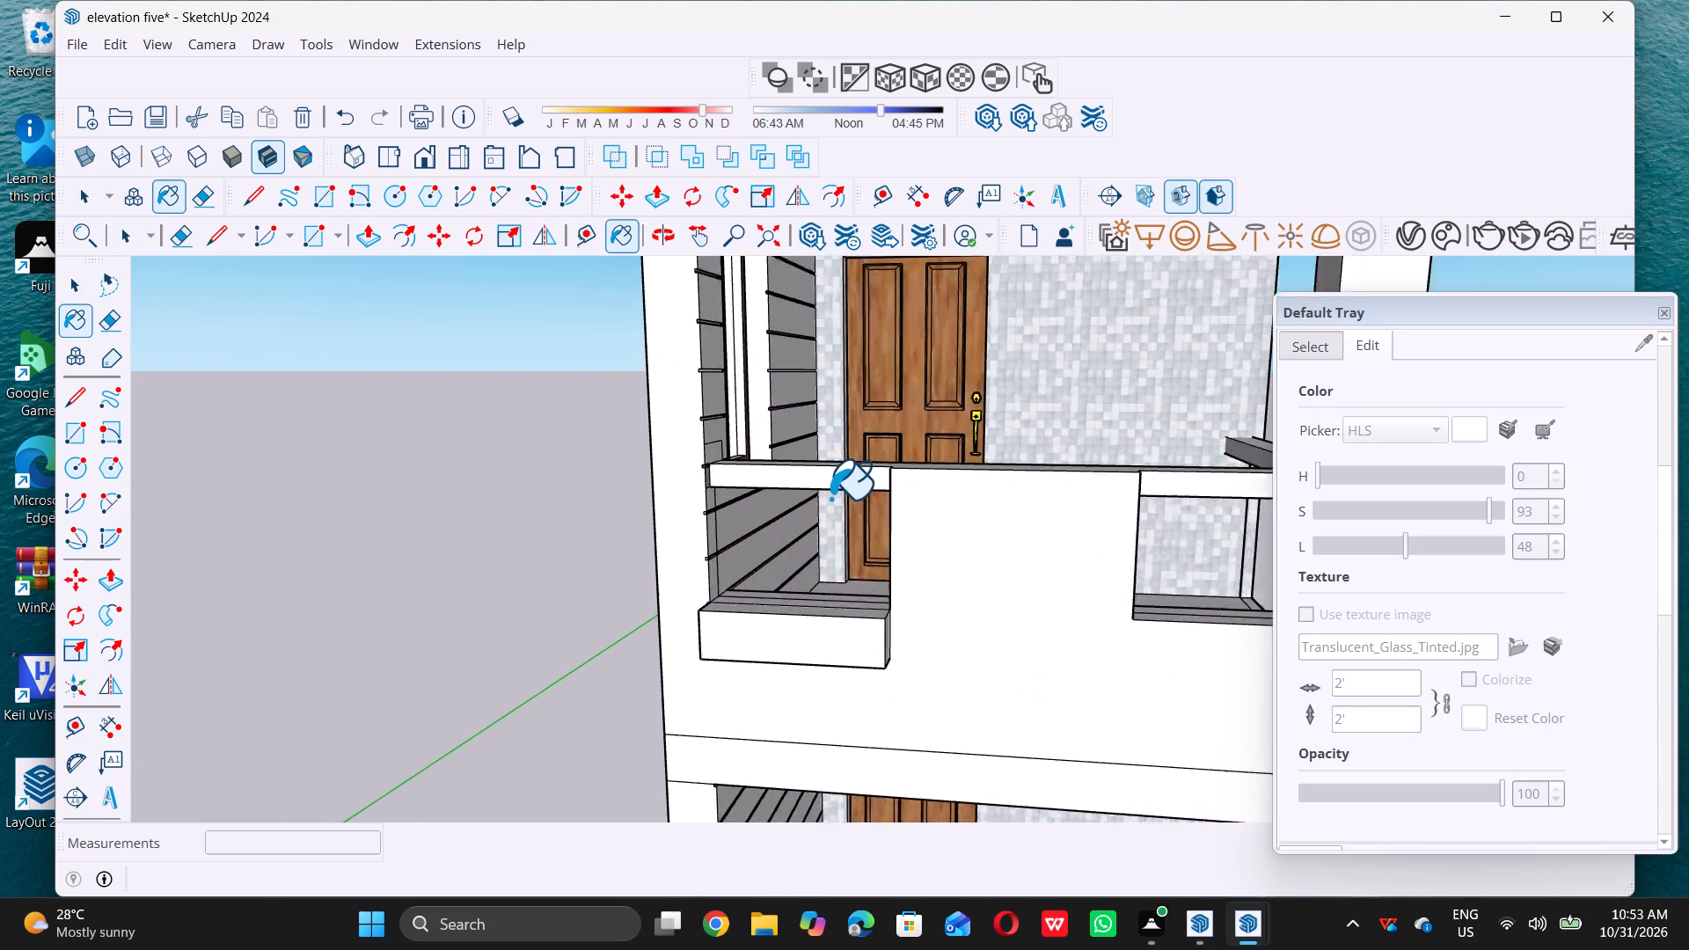
{"action": "scroll", "coordinate": [830, 493], "scroll_direction": "up", "scroll_amount": 4}
{"action": "left_click", "coordinate": [869, 460]}
{"action": "scroll", "coordinate": [866, 464], "scroll_direction": "down", "scroll_amount": 4}
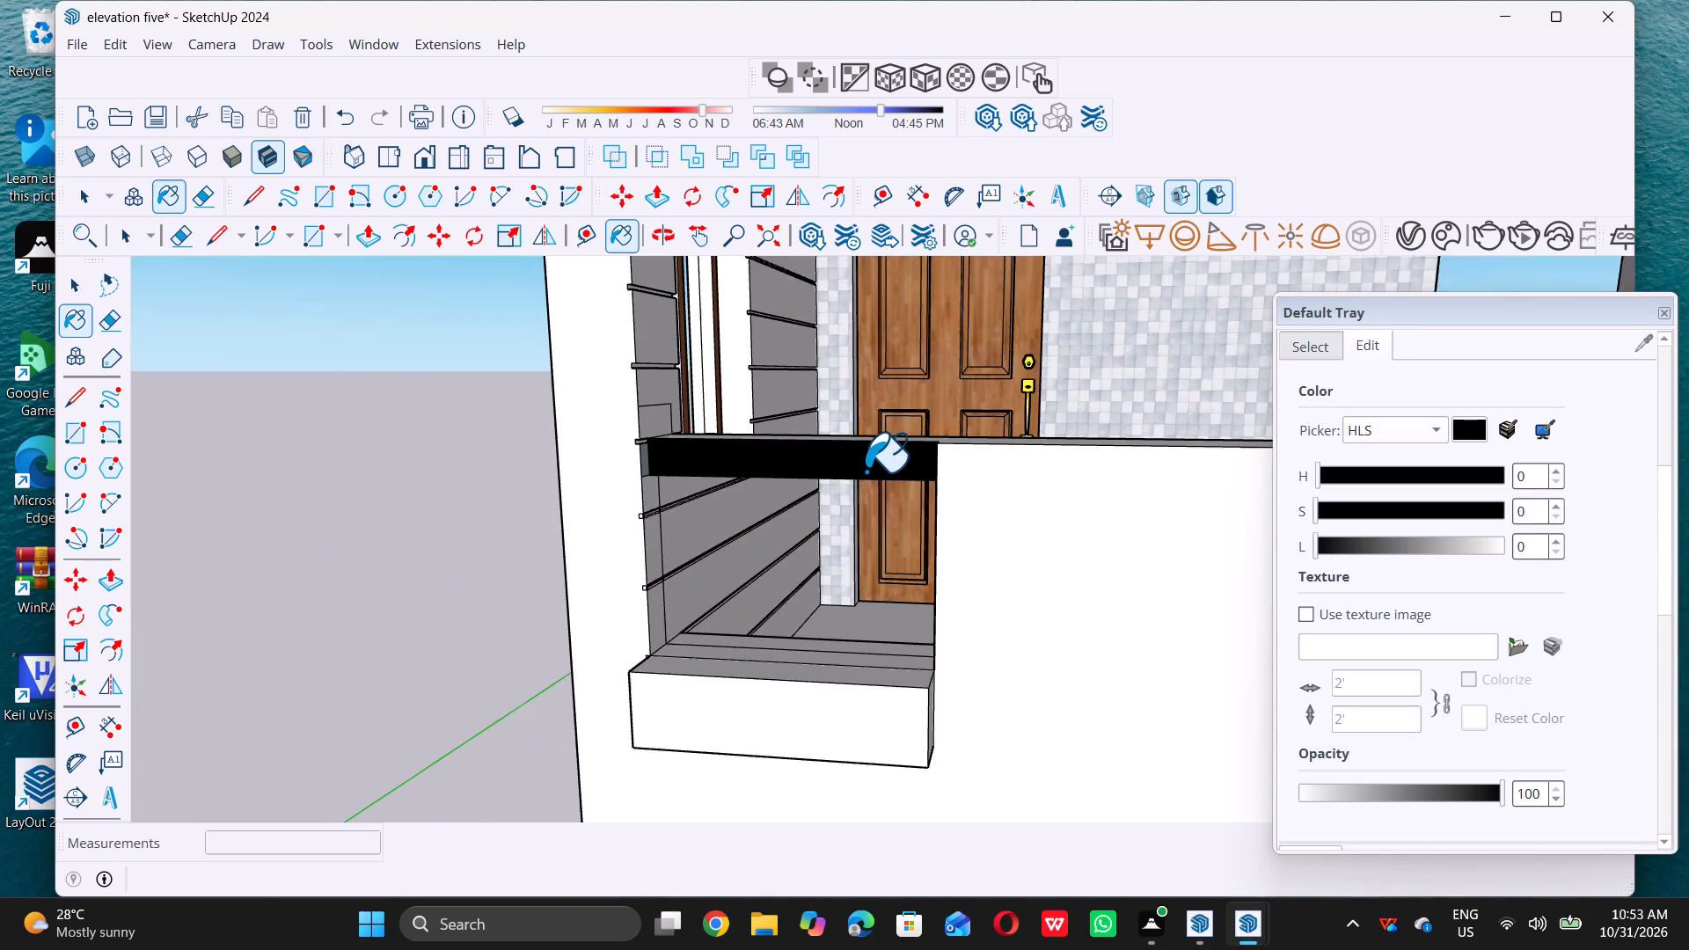
{"action": "scroll", "coordinate": [866, 471], "scroll_direction": "down", "scroll_amount": 8}
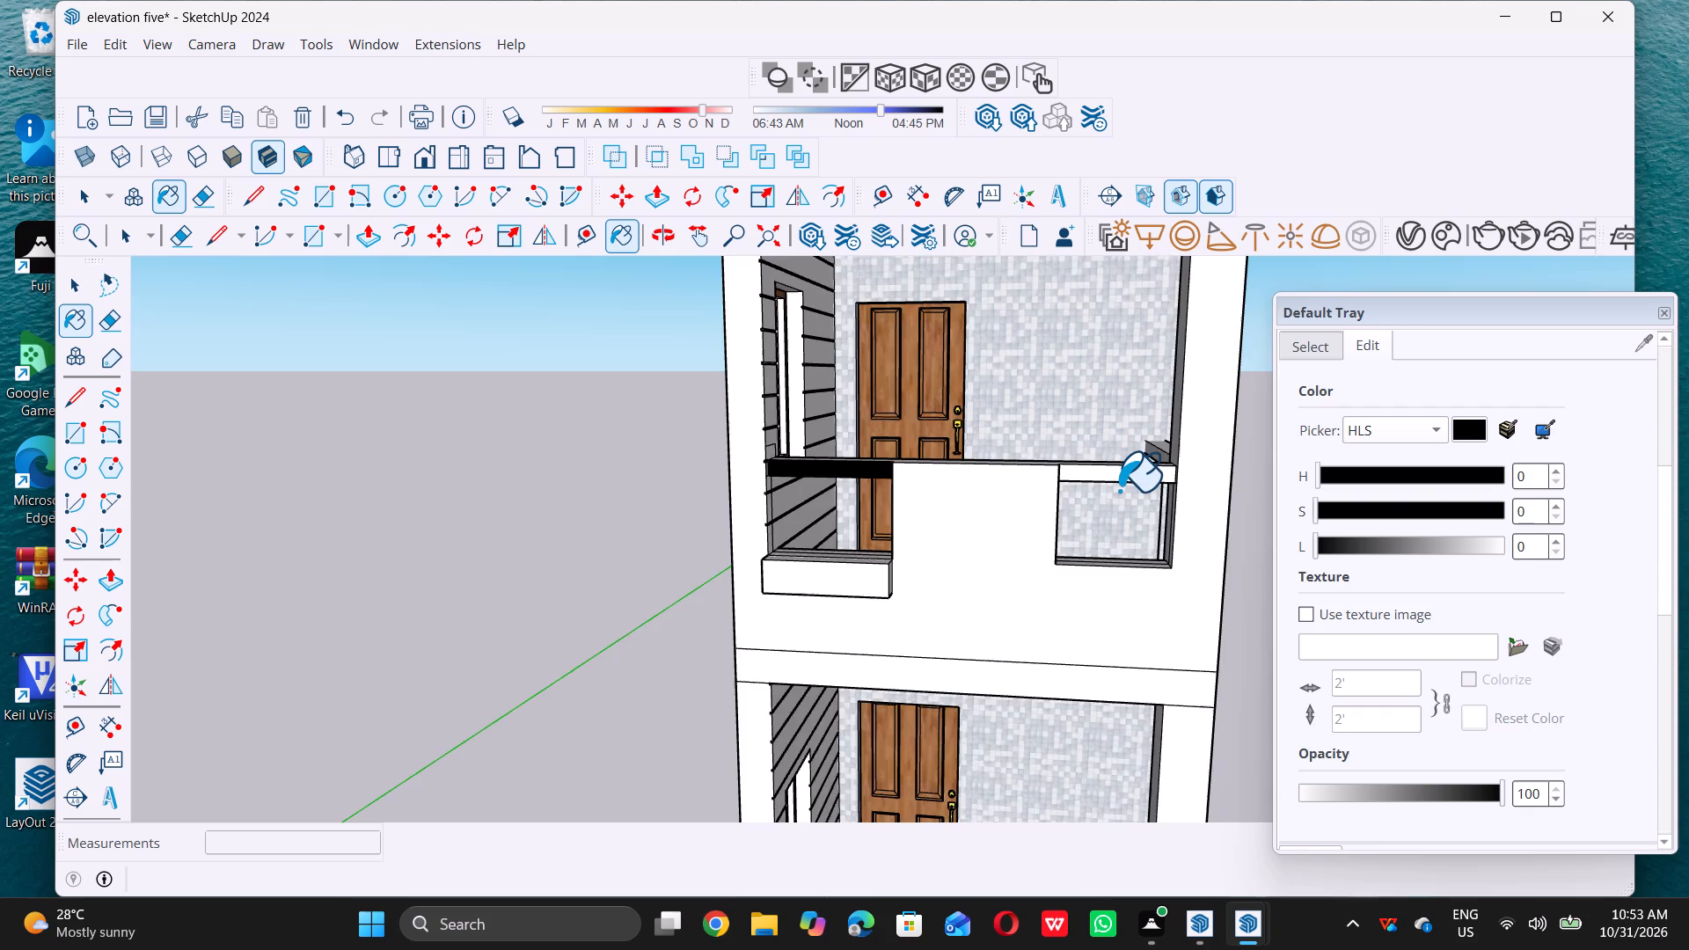
{"action": "scroll", "coordinate": [1119, 490], "scroll_direction": "up", "scroll_amount": 7}
{"action": "double_click", "coordinate": [1159, 465]}
{"action": "scroll", "coordinate": [1125, 484], "scroll_direction": "down", "scroll_amount": 7}
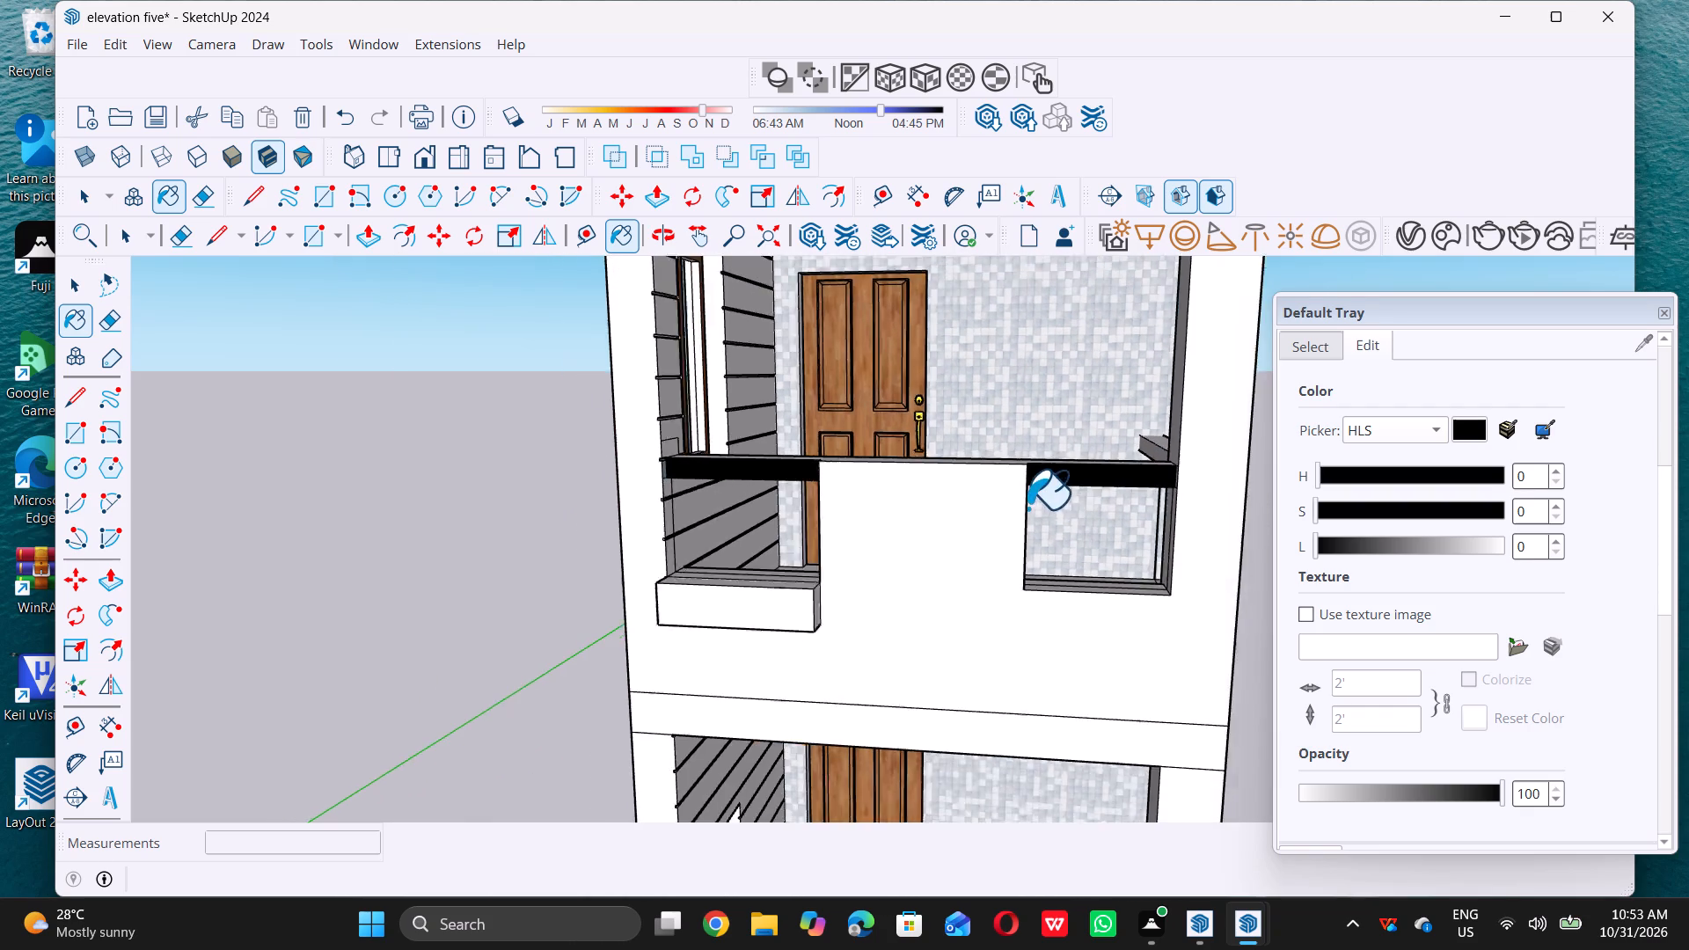
Paint the outer and top faces of the middle-floor balcony's side rail black.
{"action": "scroll", "coordinate": [1018, 483], "scroll_direction": "down", "scroll_amount": 5}
{"action": "scroll", "coordinate": [937, 479], "scroll_direction": "down", "scroll_amount": 5}
{"action": "middle_click_drag", "start_coordinate": [1041, 549], "coordinate": [896, 548]}
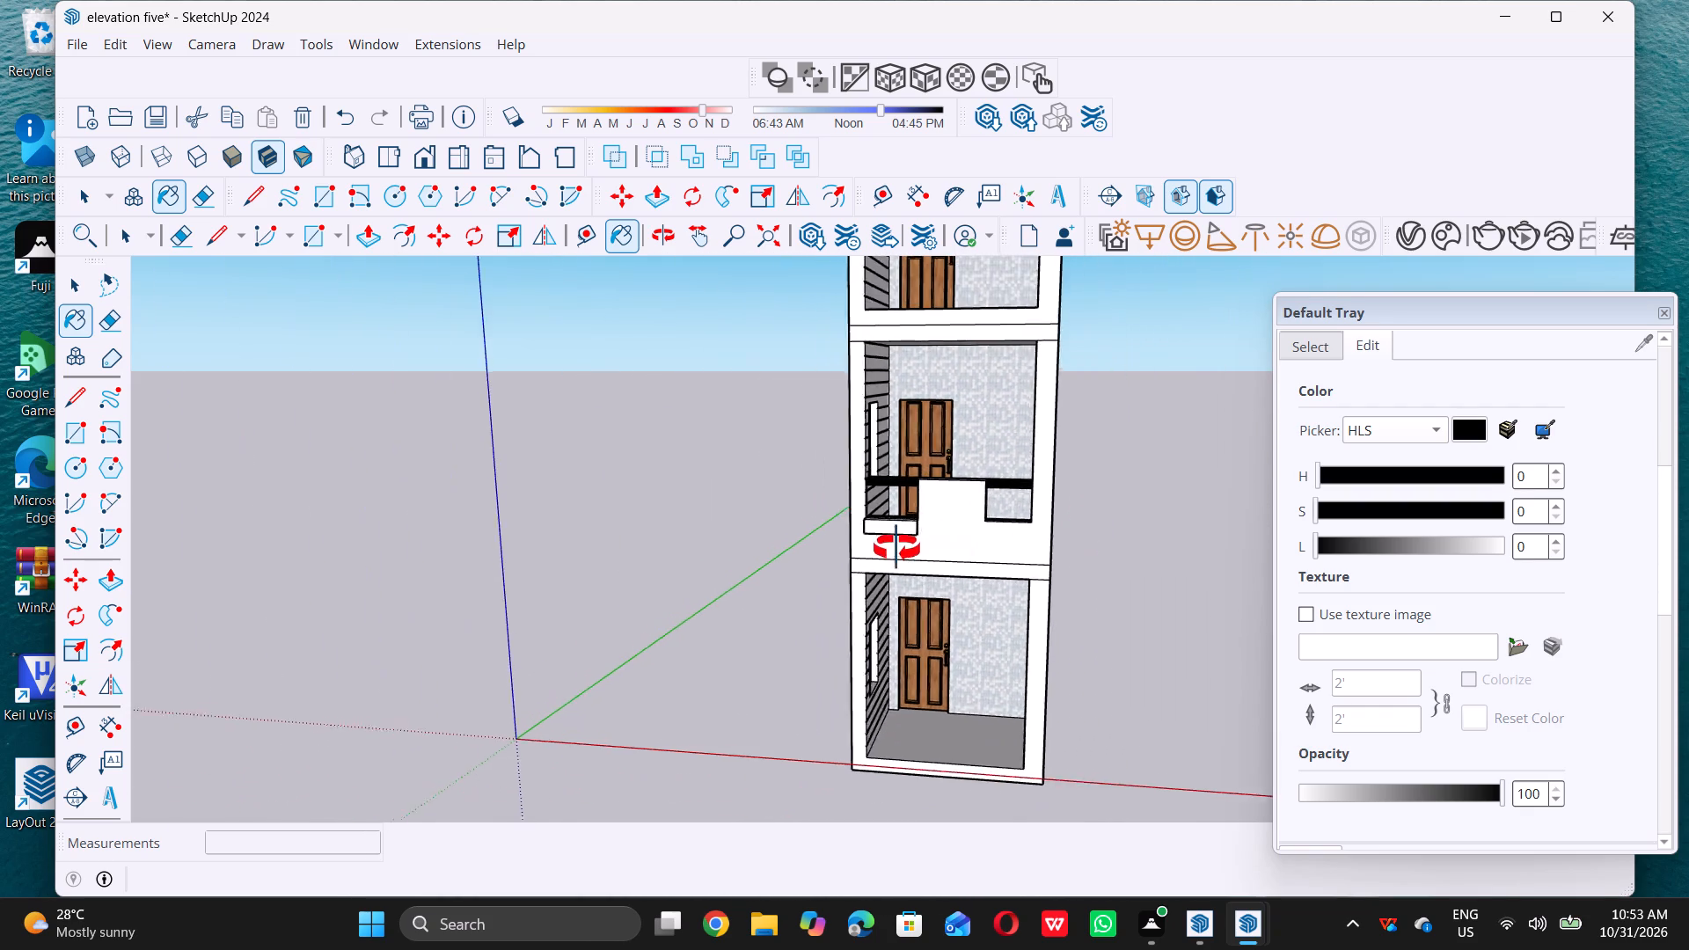
{"action": "middle_click_drag", "start_coordinate": [896, 548], "coordinate": [627, 581]}
{"action": "scroll", "coordinate": [902, 535], "scroll_direction": "up", "scroll_amount": 8}
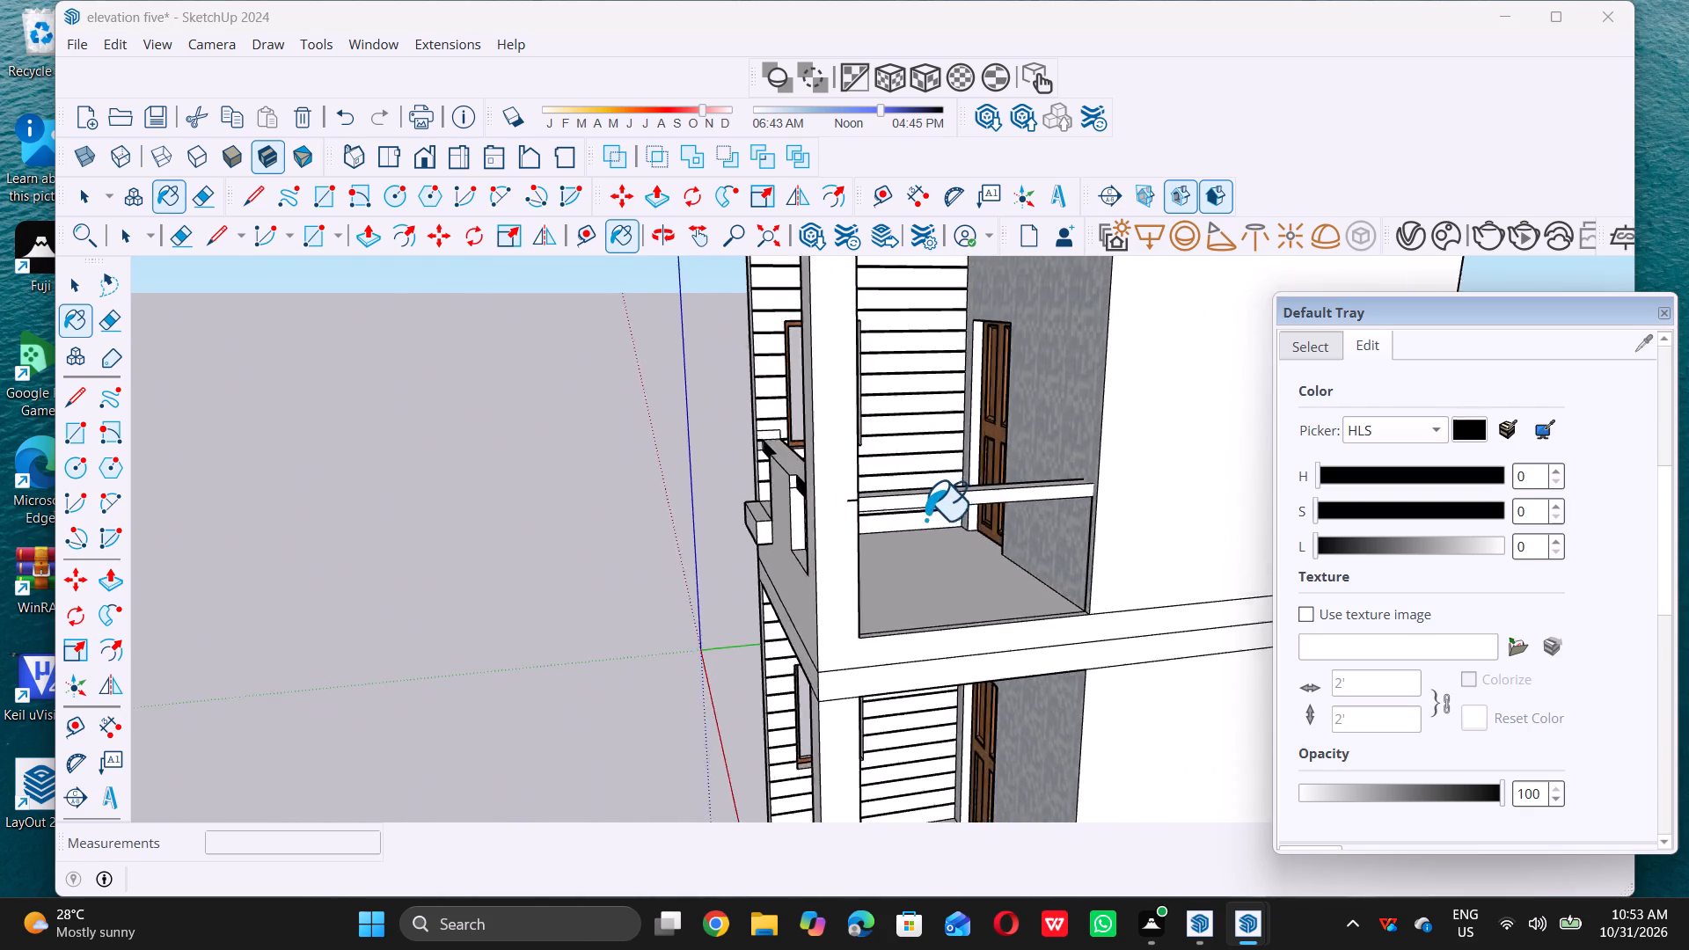
{"action": "scroll", "coordinate": [925, 519], "scroll_direction": "up", "scroll_amount": 1}
{"action": "double_click", "coordinate": [957, 490]}
{"action": "middle_click_drag", "start_coordinate": [947, 505], "coordinate": [860, 632]}
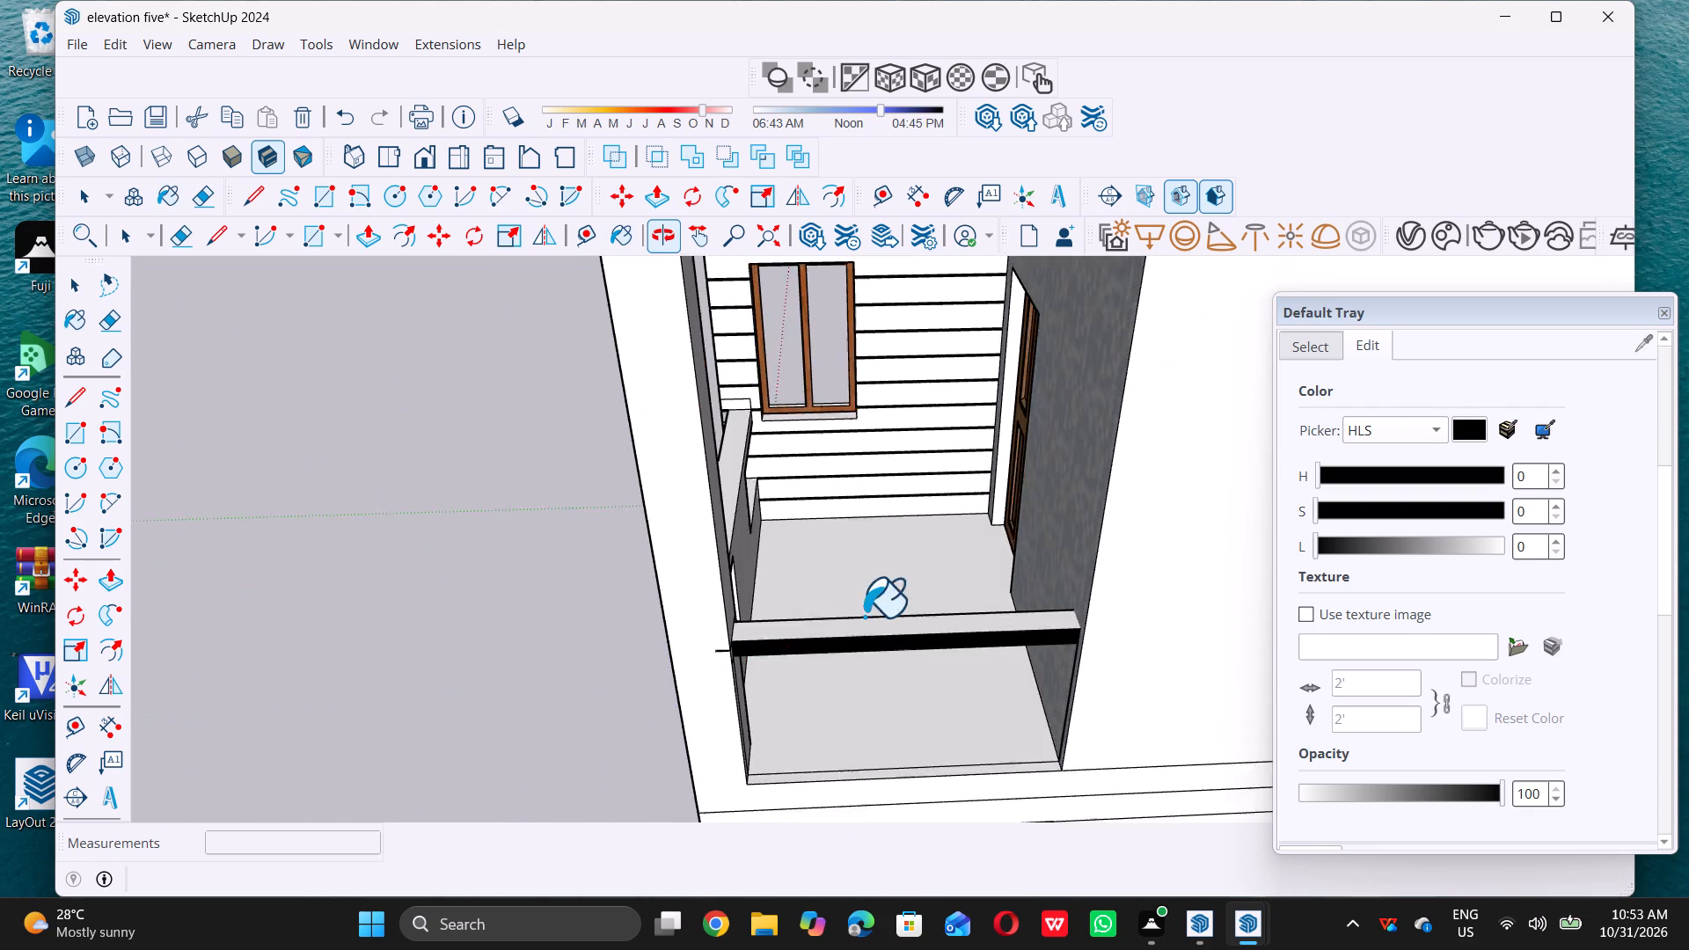
{"action": "scroll", "coordinate": [877, 611], "scroll_direction": "up", "scroll_amount": 4}
{"action": "left_click", "coordinate": [888, 653]}
{"action": "middle_click_drag", "start_coordinate": [892, 643], "coordinate": [888, 675]}
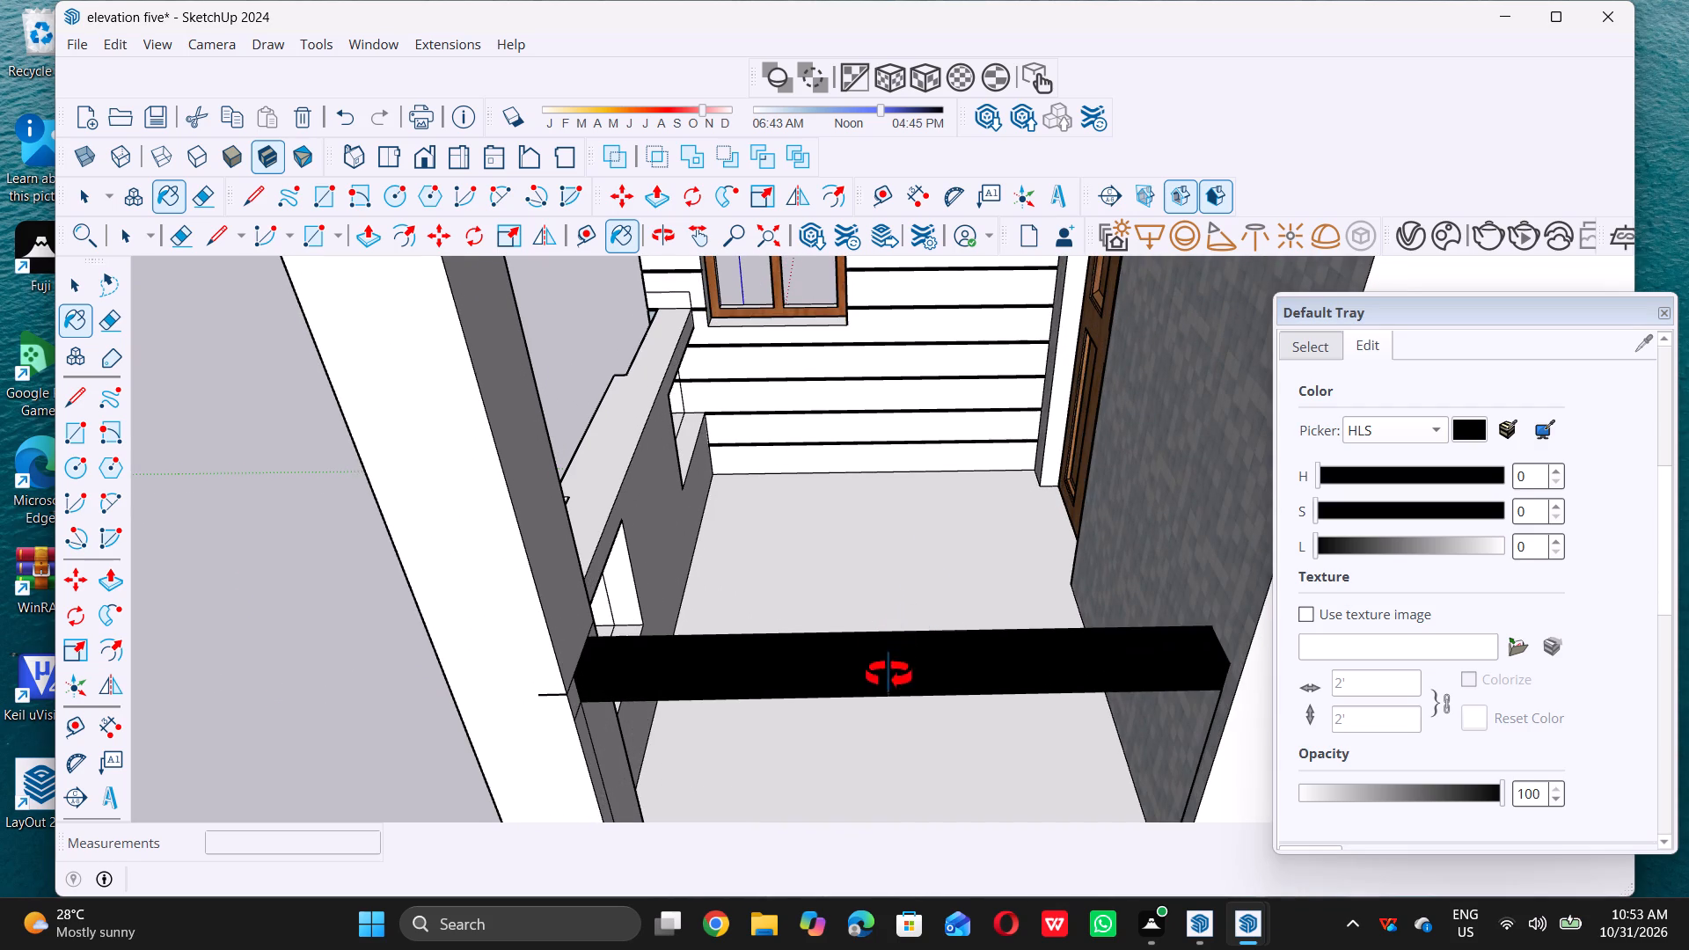
{"action": "middle_click_drag", "start_coordinate": [888, 675], "coordinate": [975, 703]}
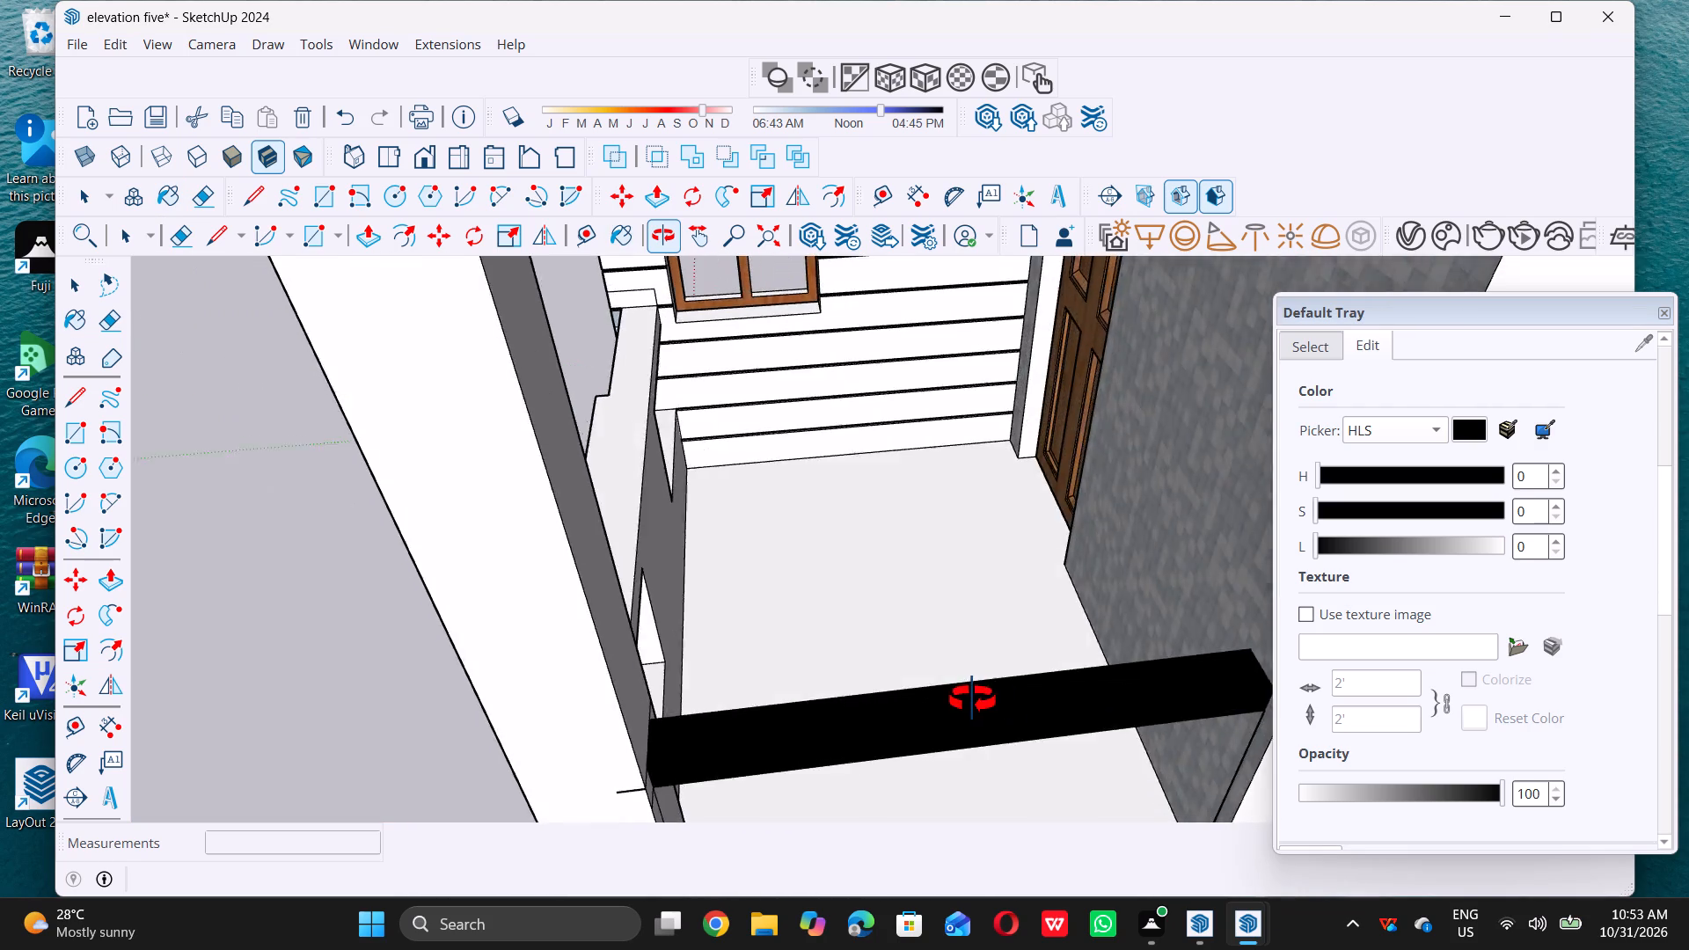
{"action": "scroll", "coordinate": [857, 649], "scroll_direction": "down", "scroll_amount": 12}
{"action": "middle_click_drag", "start_coordinate": [791, 579], "coordinate": [1172, 438]}
{"action": "middle_click_drag", "start_coordinate": [854, 552], "coordinate": [940, 576]}
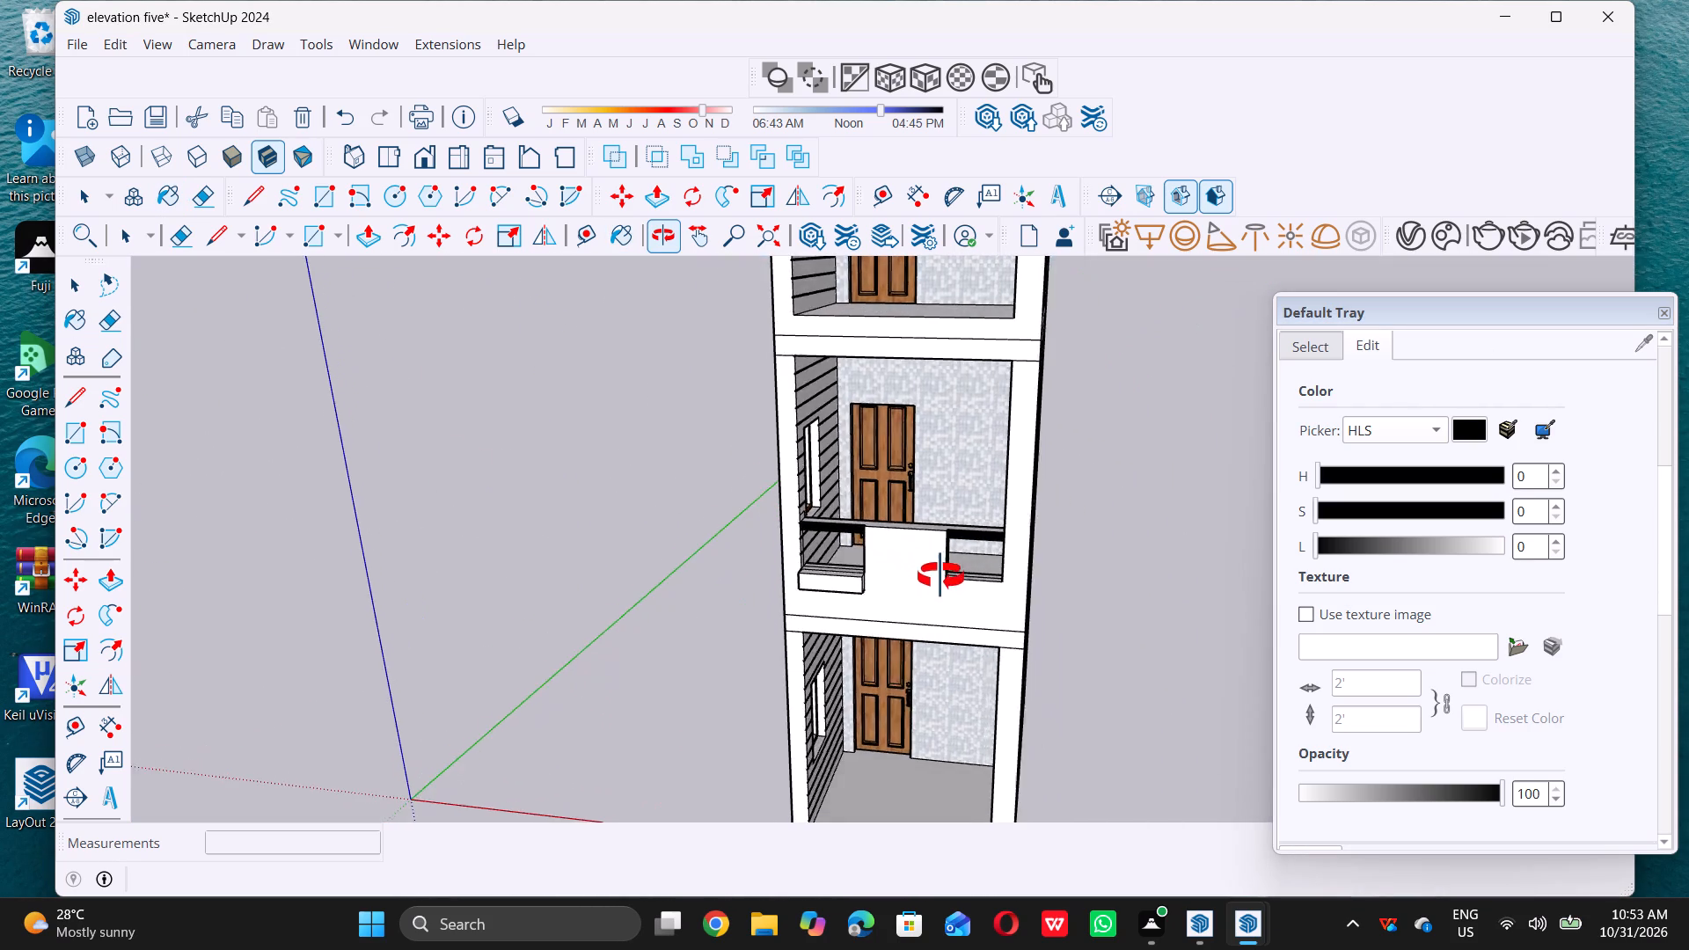
Draw two lines about 6 3/4" long across the balcony front wall's top face, separating the rail strips from the central panel.
{"action": "middle_click_drag", "start_coordinate": [940, 576], "coordinate": [963, 632]}
{"action": "scroll", "coordinate": [837, 525], "scroll_direction": "up", "scroll_amount": 4}
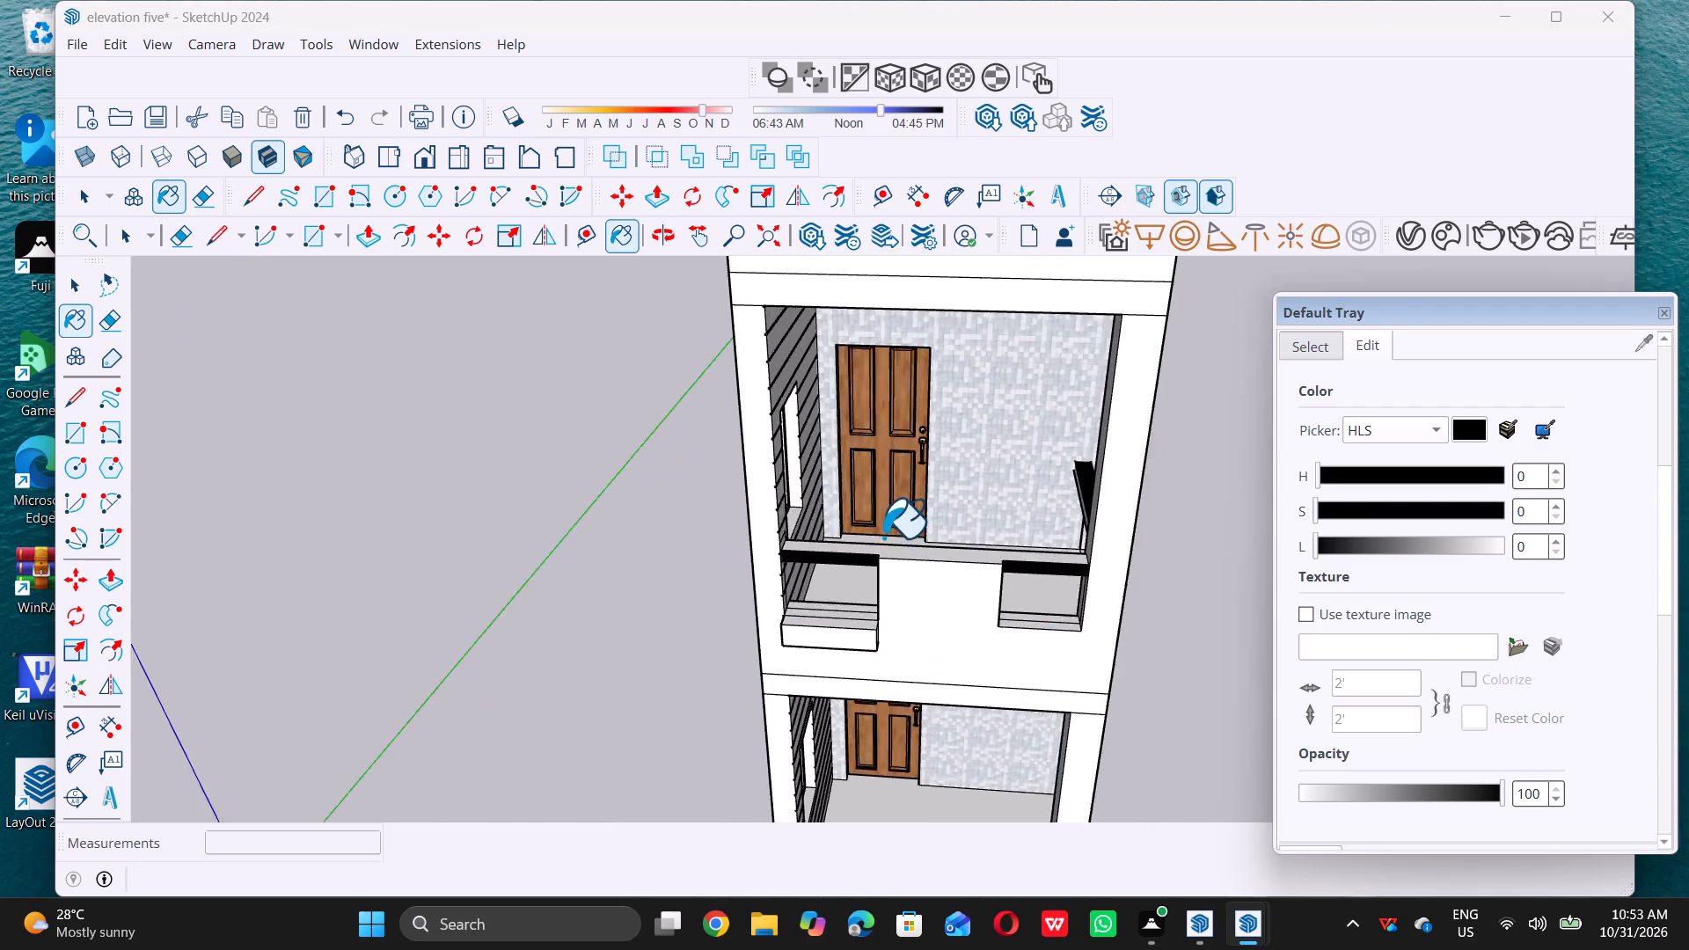
{"action": "scroll", "coordinate": [883, 537], "scroll_direction": "up", "scroll_amount": 2}
{"action": "scroll", "coordinate": [852, 569], "scroll_direction": "down", "scroll_amount": 3}
{"action": "scroll", "coordinate": [998, 546], "scroll_direction": "up", "scroll_amount": 4}
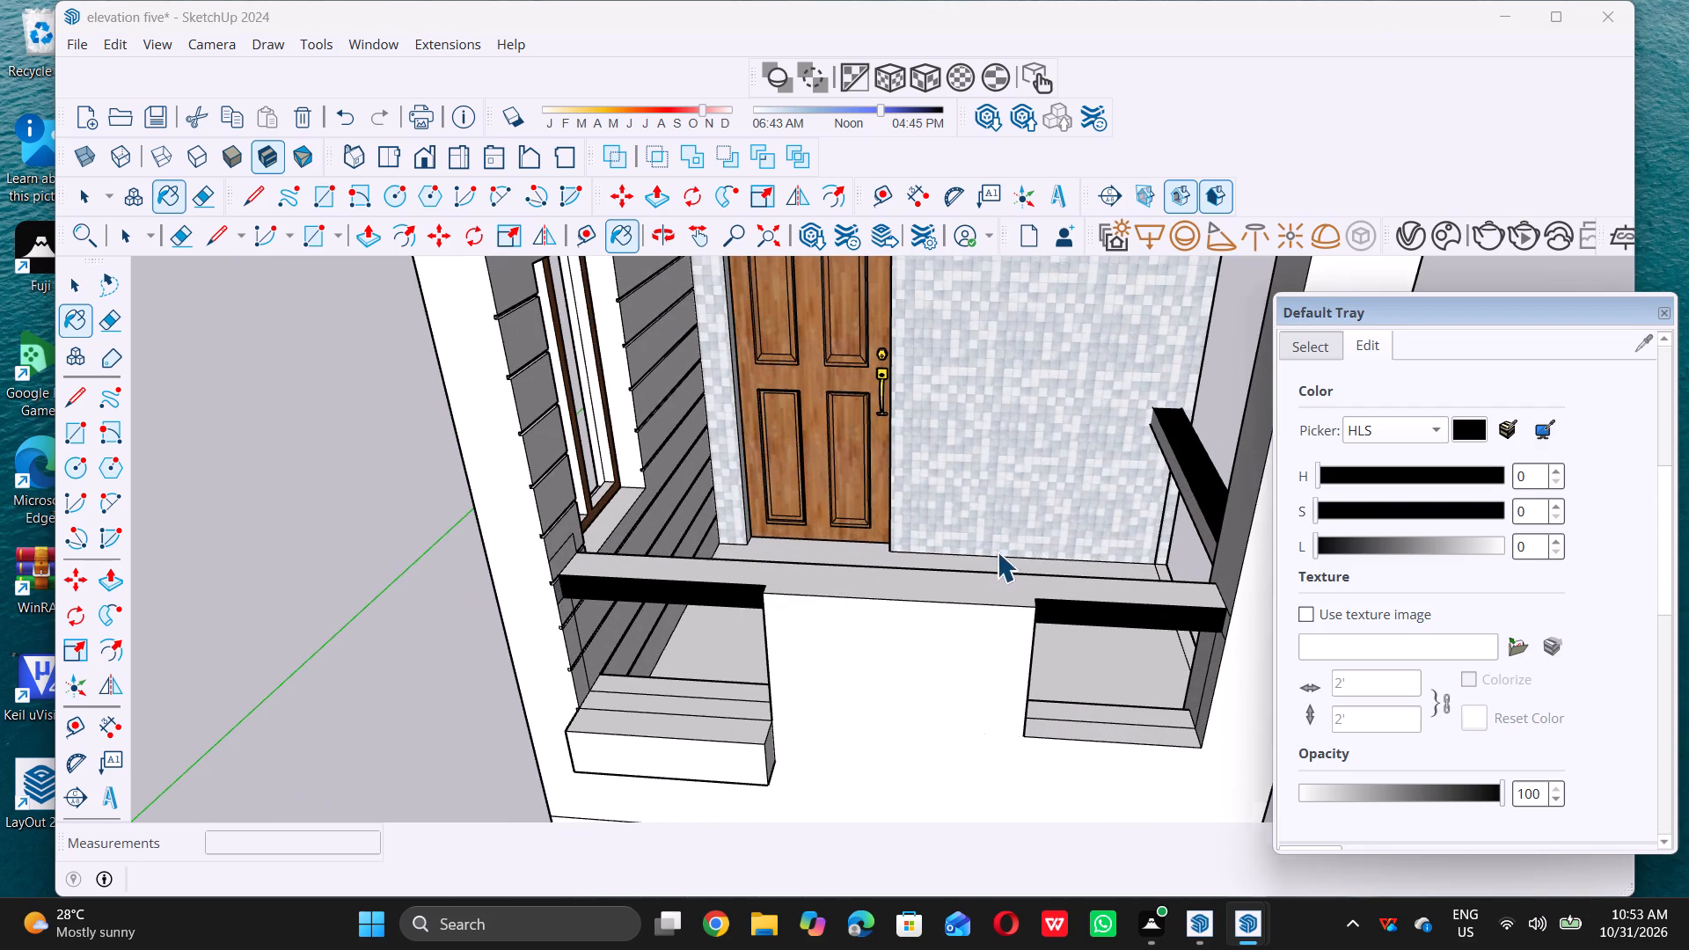
{"action": "key", "text": "space"}
{"action": "key", "text": "l"}
{"action": "scroll", "coordinate": [1022, 589], "scroll_direction": "up", "scroll_amount": 5}
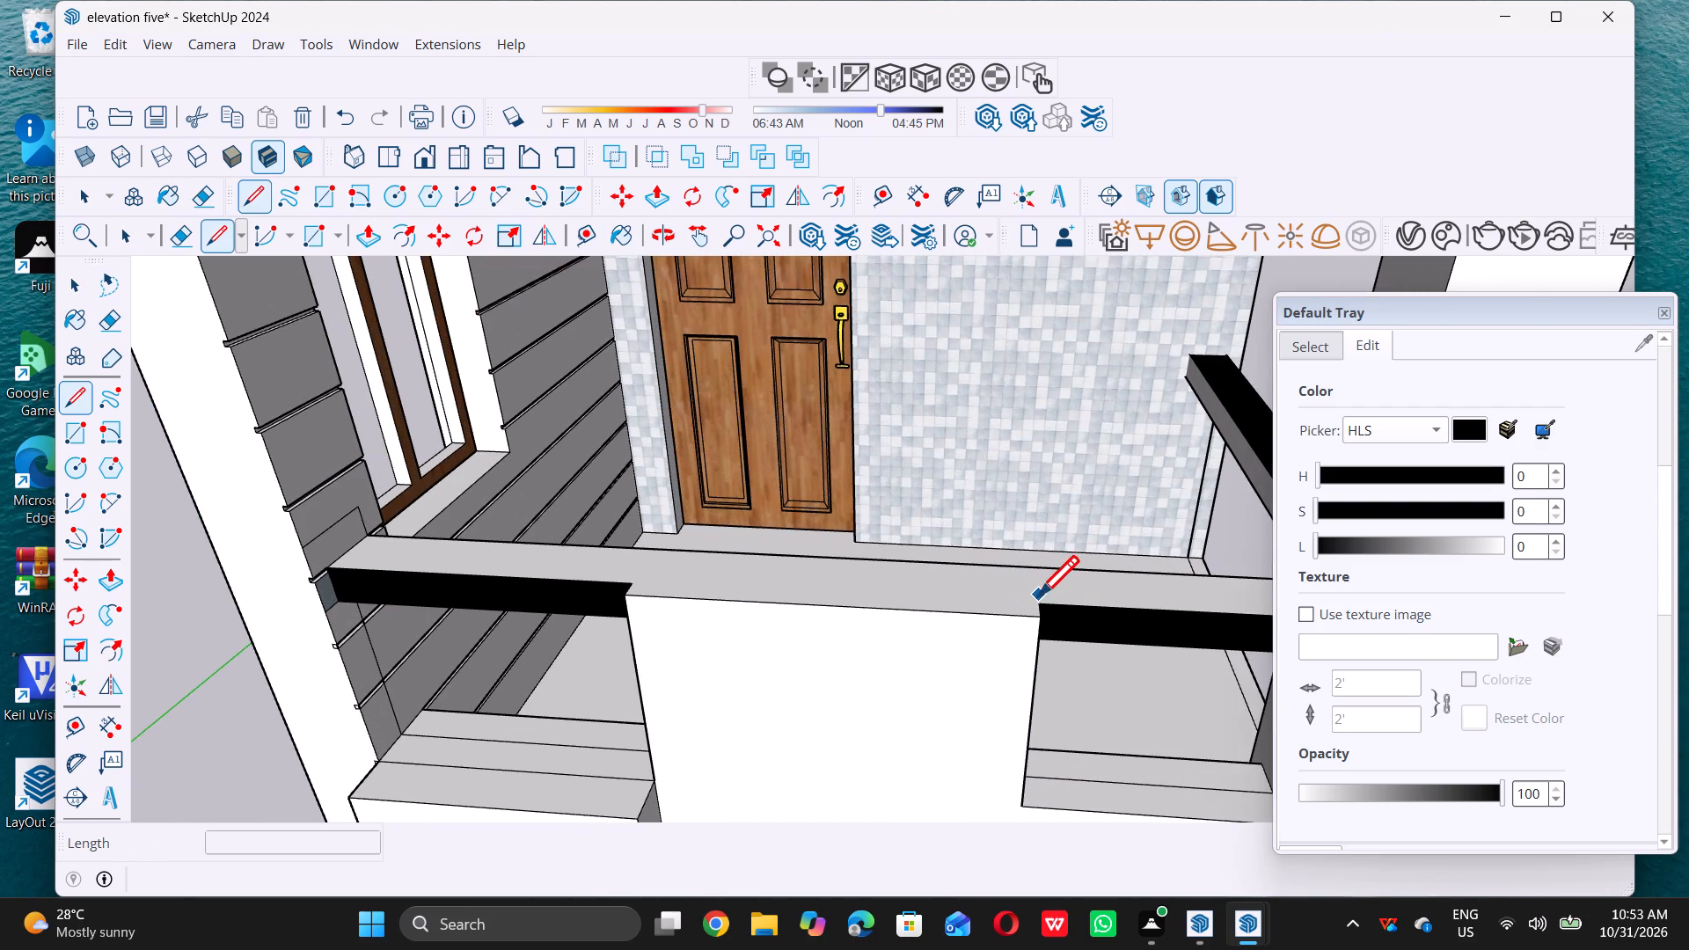
{"action": "left_click", "coordinate": [1043, 608]}
{"action": "left_click", "coordinate": [1045, 565]}
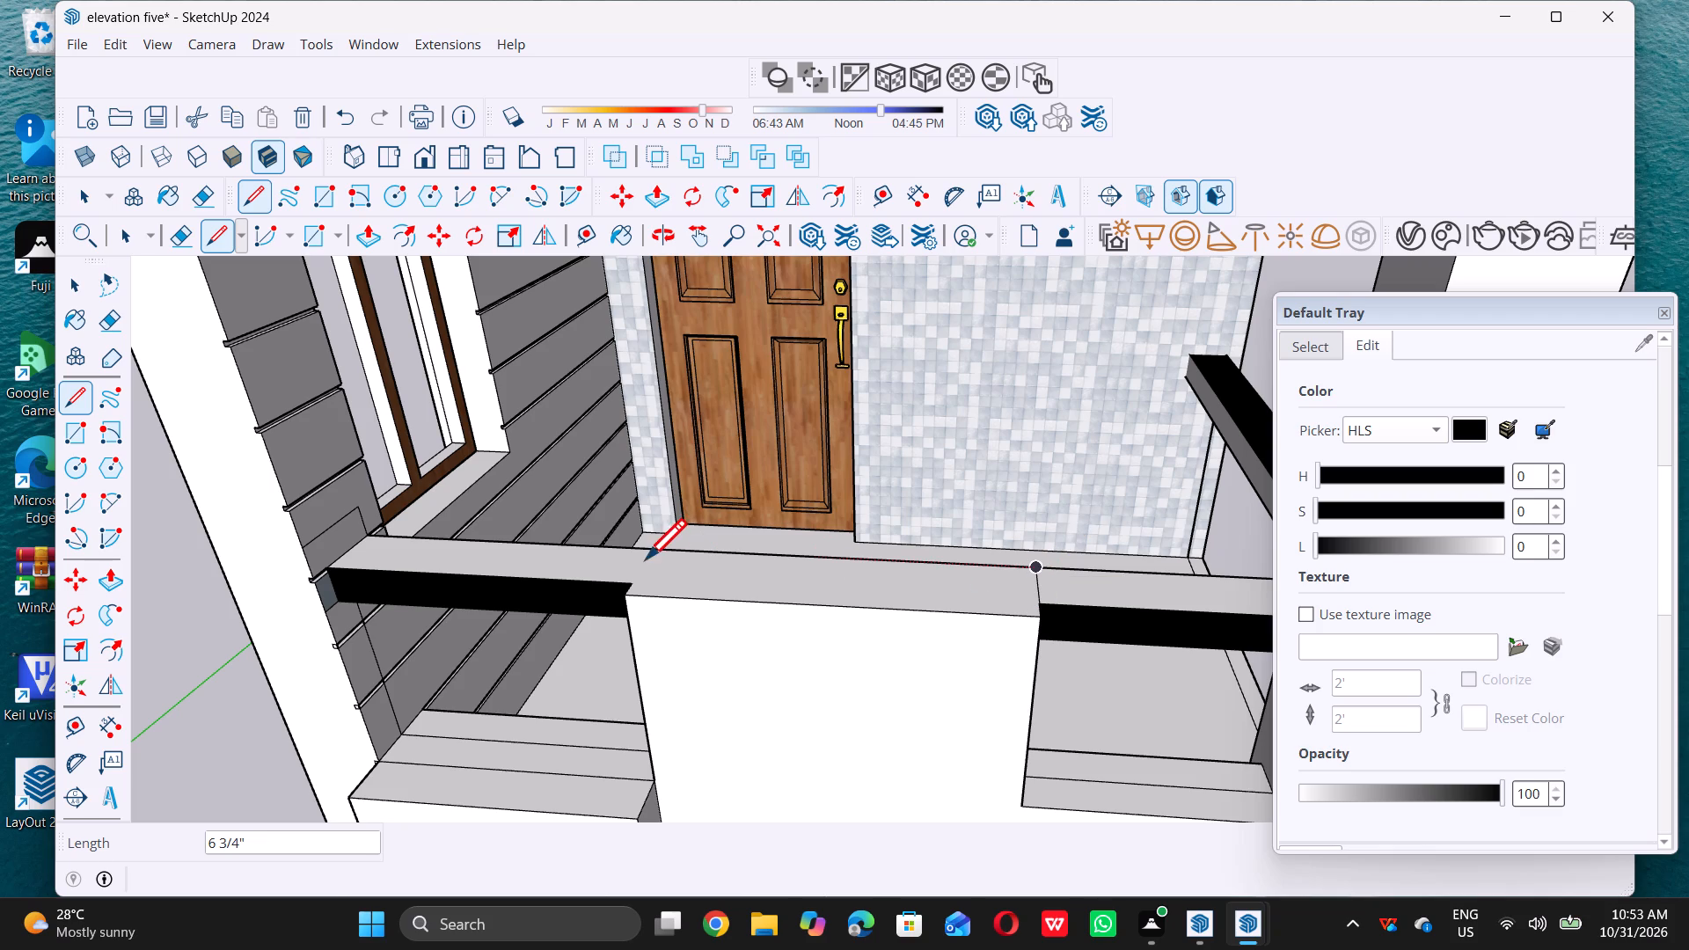
{"action": "left_click", "coordinate": [636, 582]}
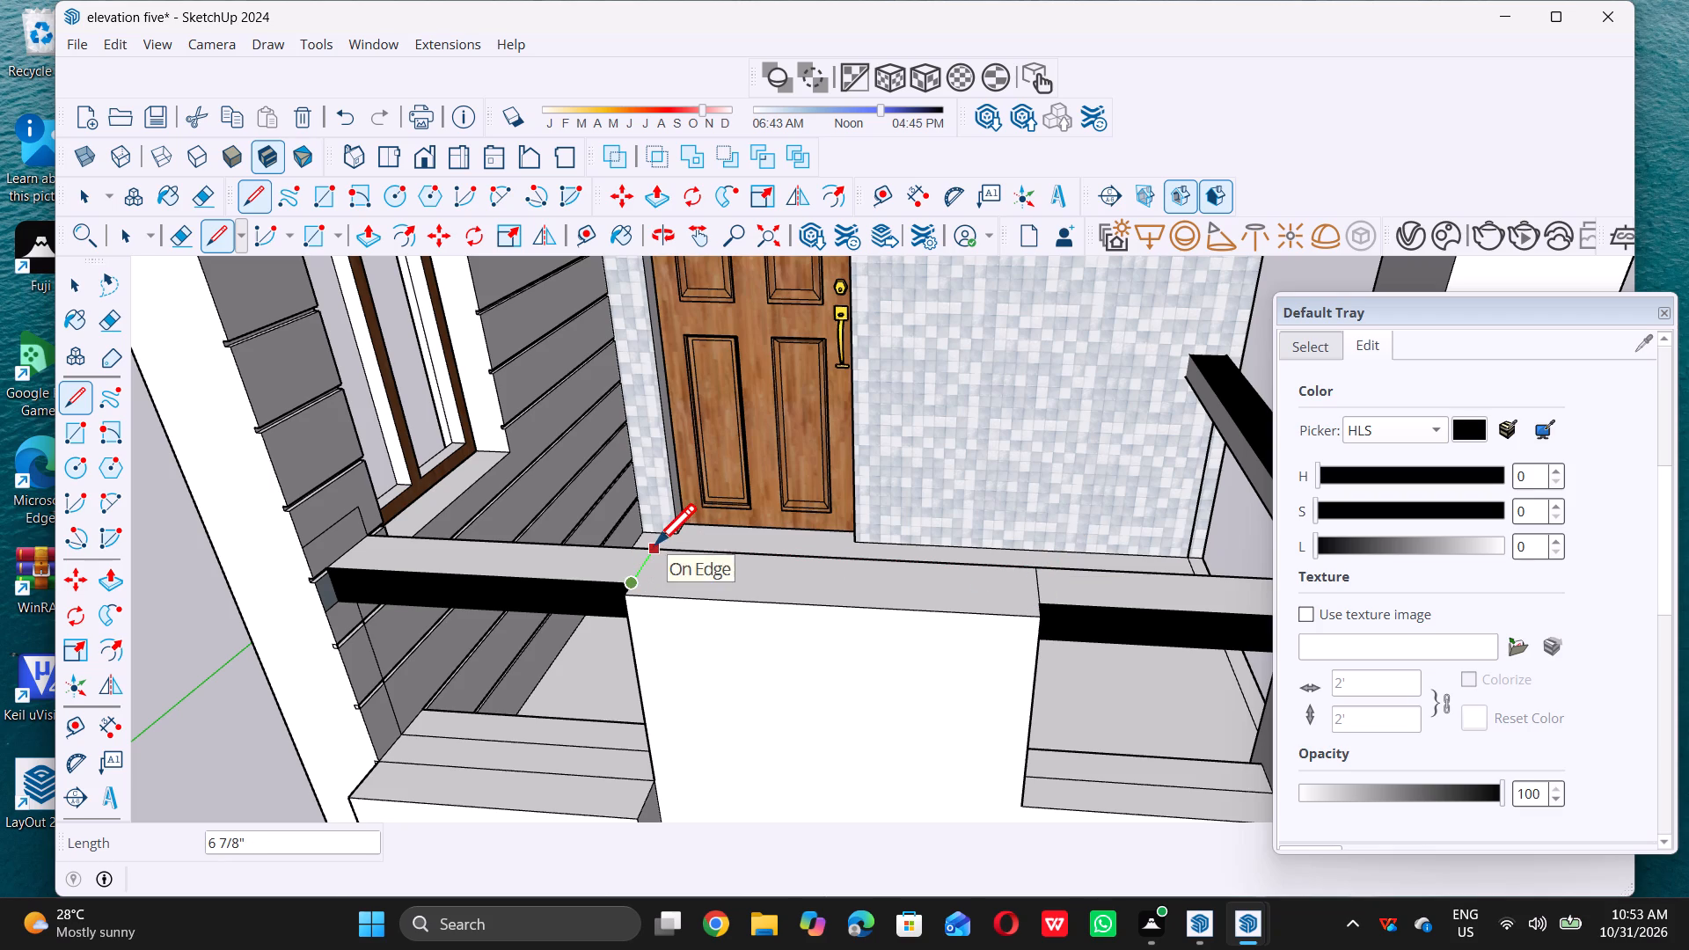
{"action": "double_click", "coordinate": [656, 544]}
{"action": "key", "text": "space"}
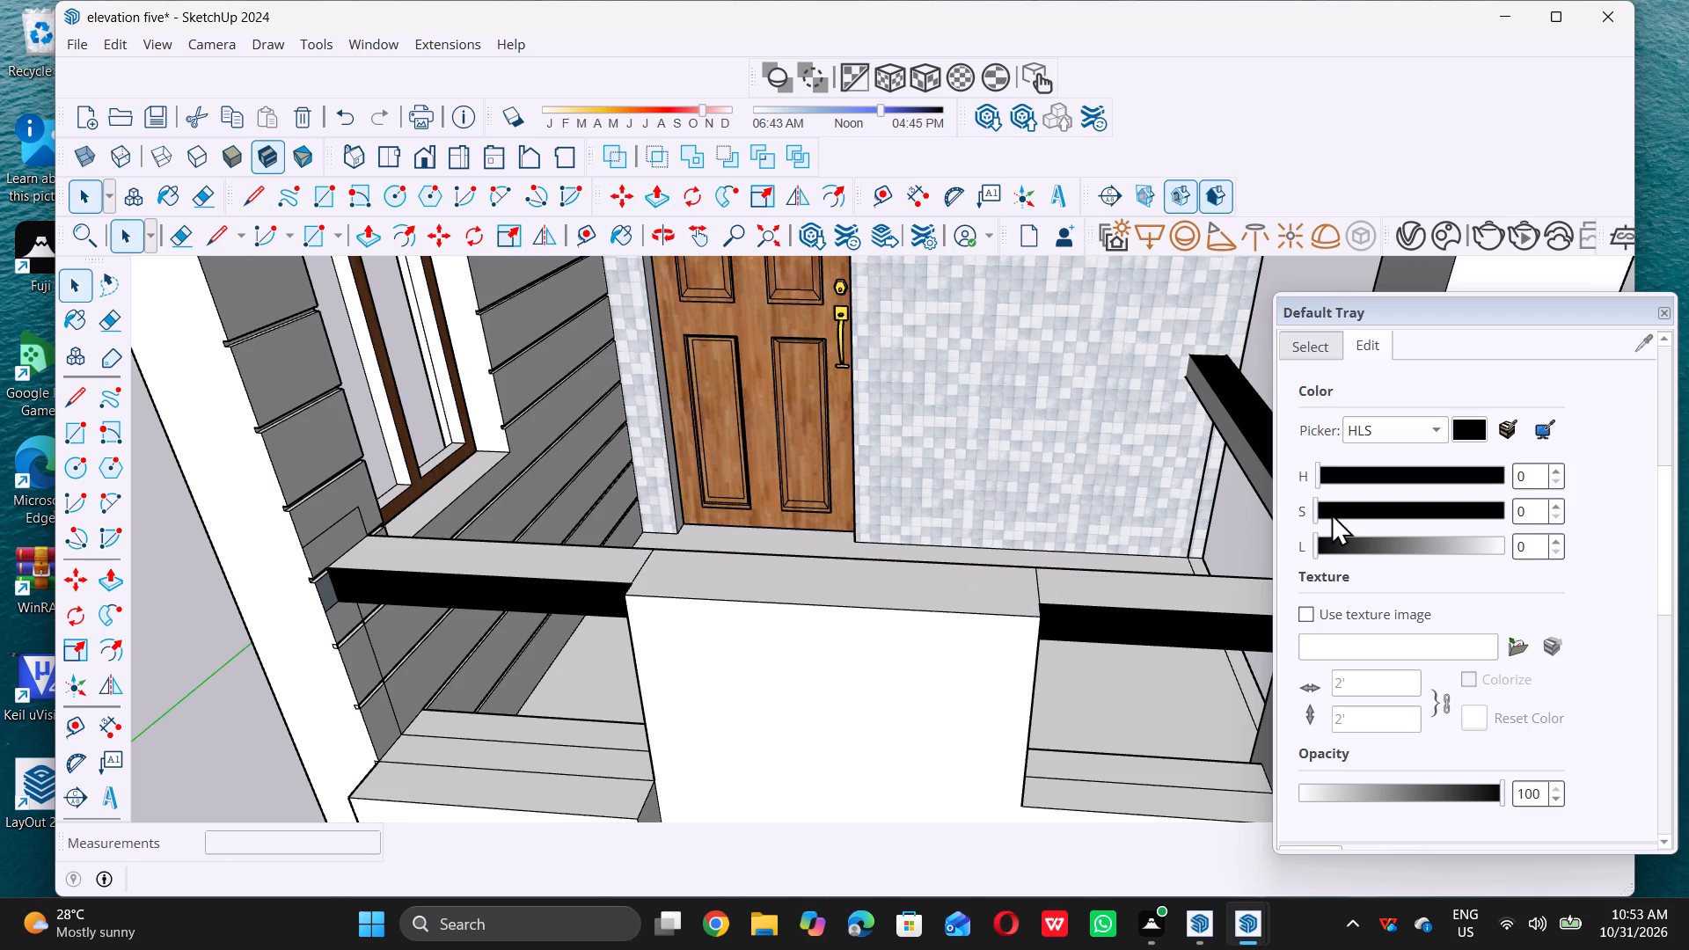
Paint the top faces of the two front rail strips with the black material 0137_Black.
{"action": "scroll", "coordinate": [1357, 506], "scroll_direction": "up", "scroll_amount": 4}
{"action": "triple_click", "coordinate": [1318, 530]}
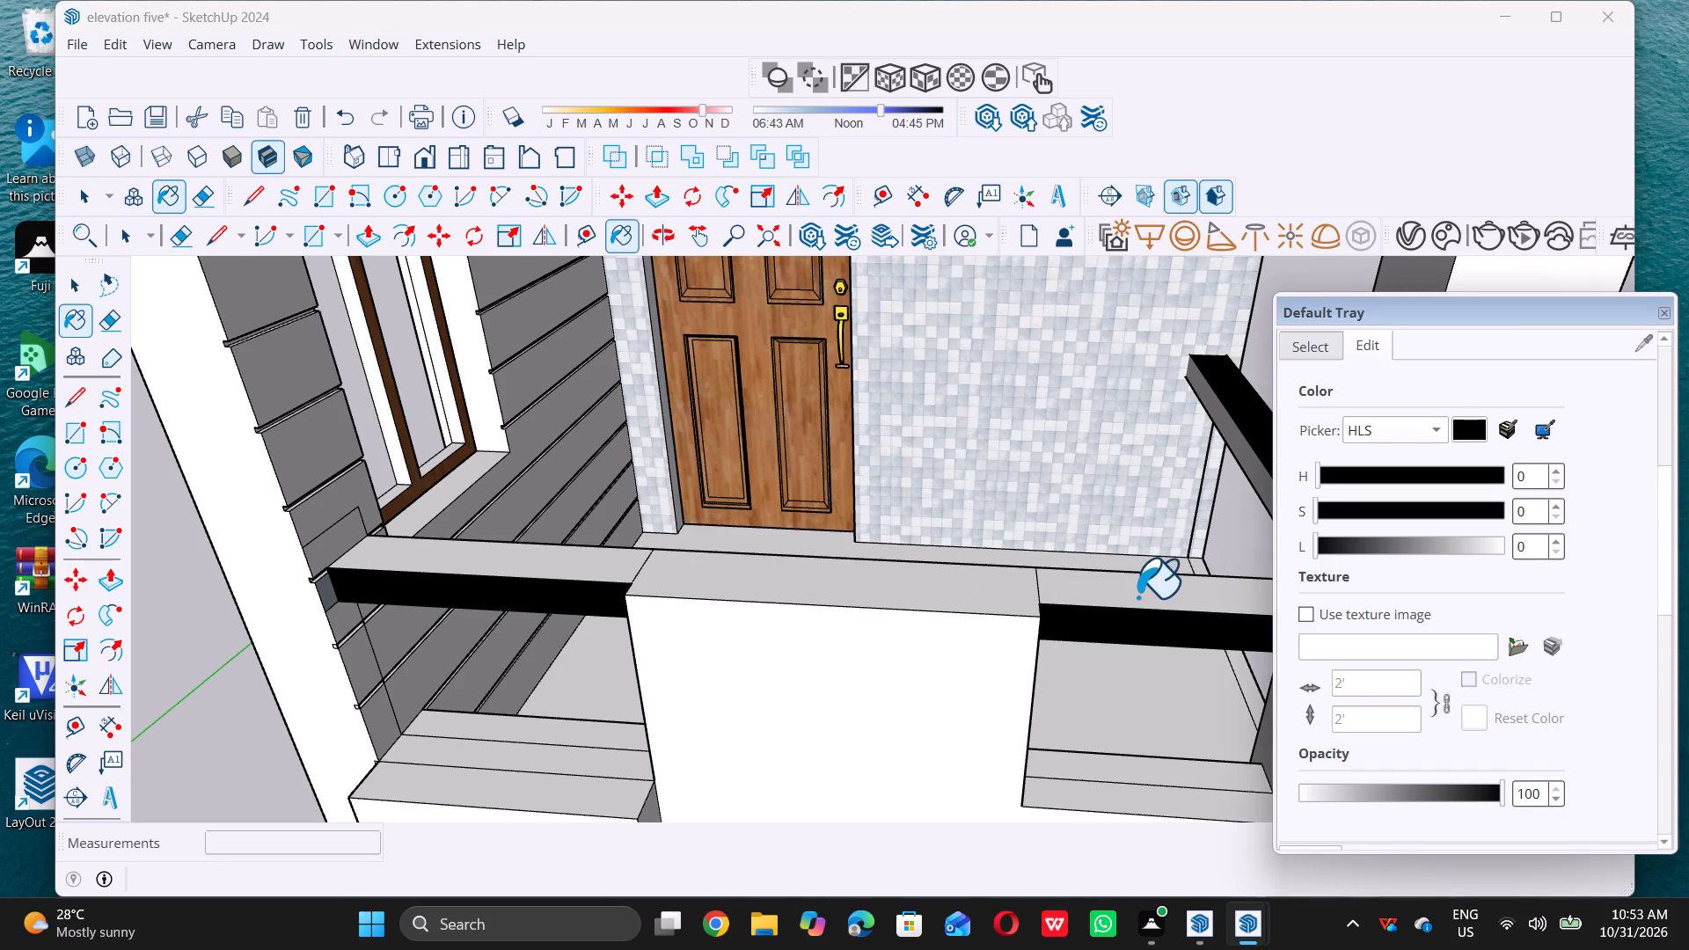
{"action": "double_click", "coordinate": [1138, 596]}
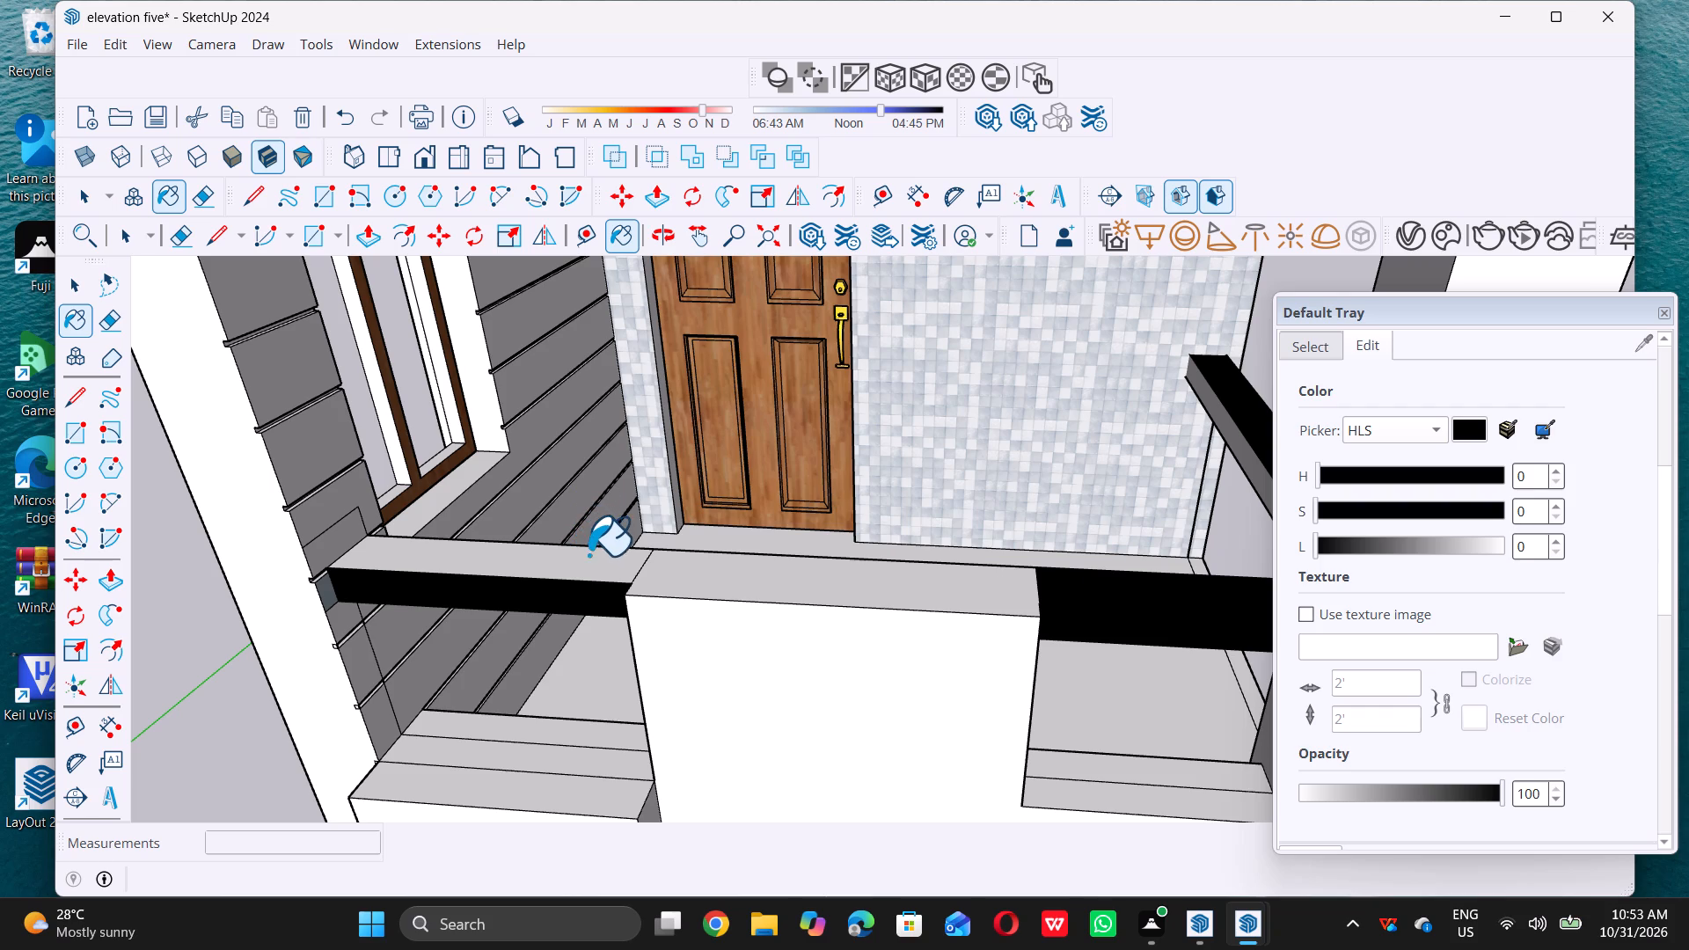
{"action": "triple_click", "coordinate": [593, 562]}
Draw a 4" vertical line above each front opening's inner edge on the balcony wall's inside face, separating the rail strips from the panel.
{"action": "middle_click_drag", "start_coordinate": [708, 520], "coordinate": [498, 654]}
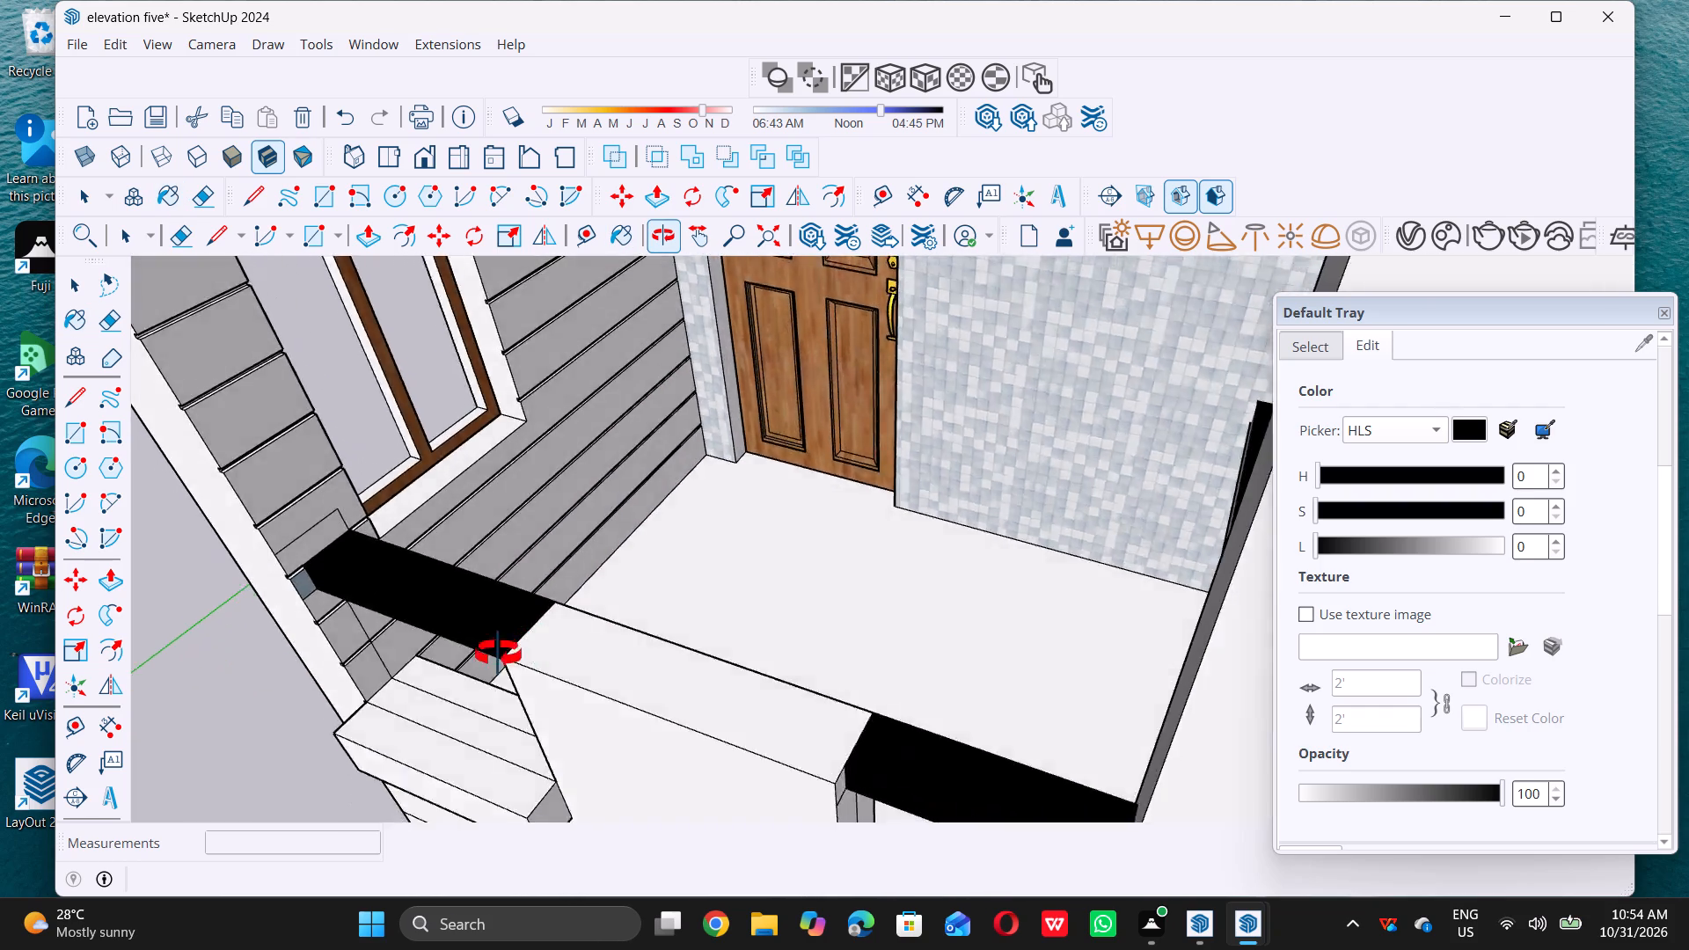
{"action": "middle_click_drag", "start_coordinate": [498, 654], "coordinate": [107, 594]}
{"action": "middle_click", "coordinate": [106, 594]}
{"action": "scroll", "coordinate": [463, 528], "scroll_direction": "up", "scroll_amount": 3}
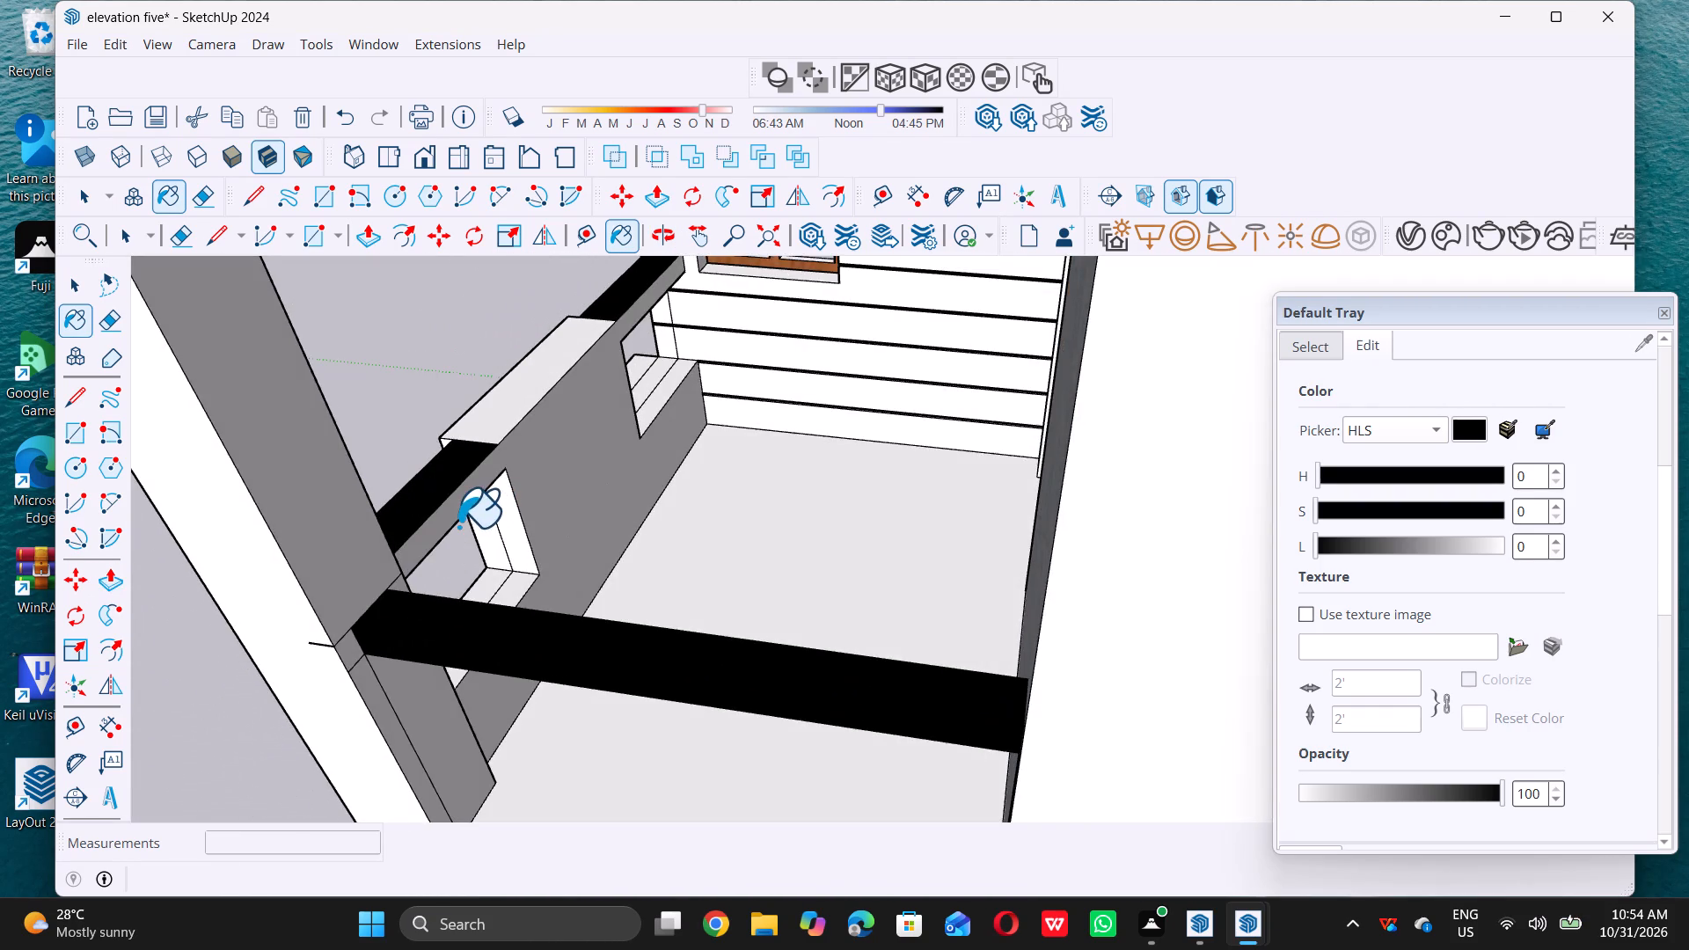
{"action": "scroll", "coordinate": [458, 526], "scroll_direction": "up", "scroll_amount": 2}
{"action": "key", "text": "space"}
{"action": "key", "text": "l"}
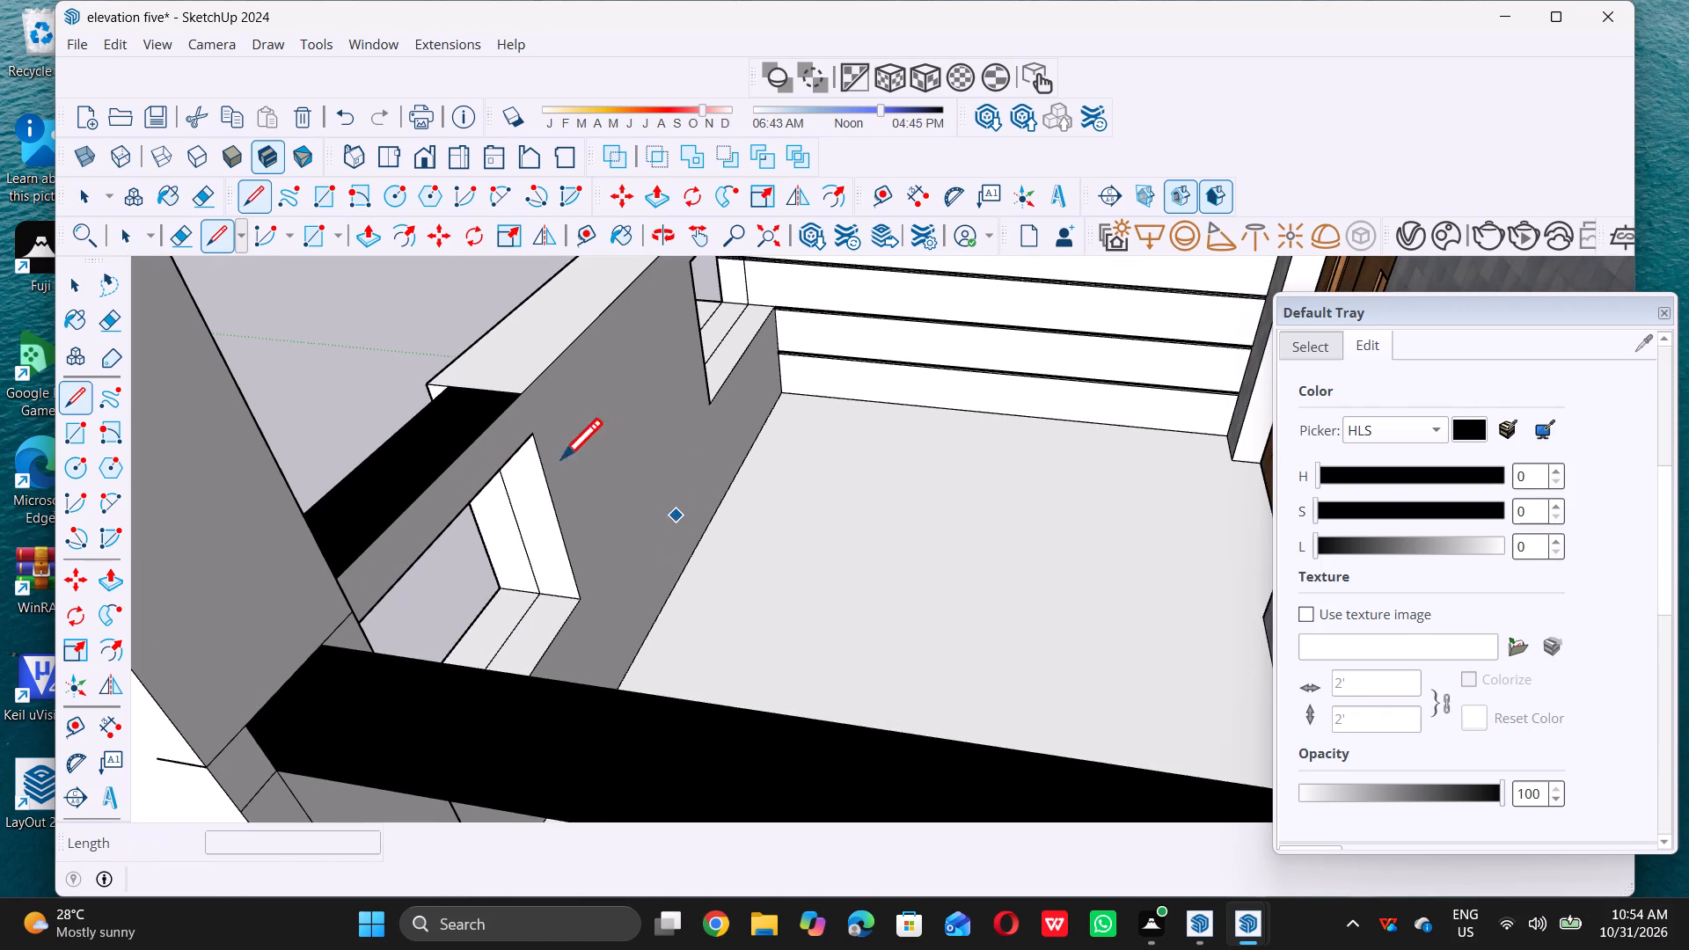
{"action": "triple_click", "coordinate": [529, 433]}
{"action": "left_click", "coordinate": [529, 433]}
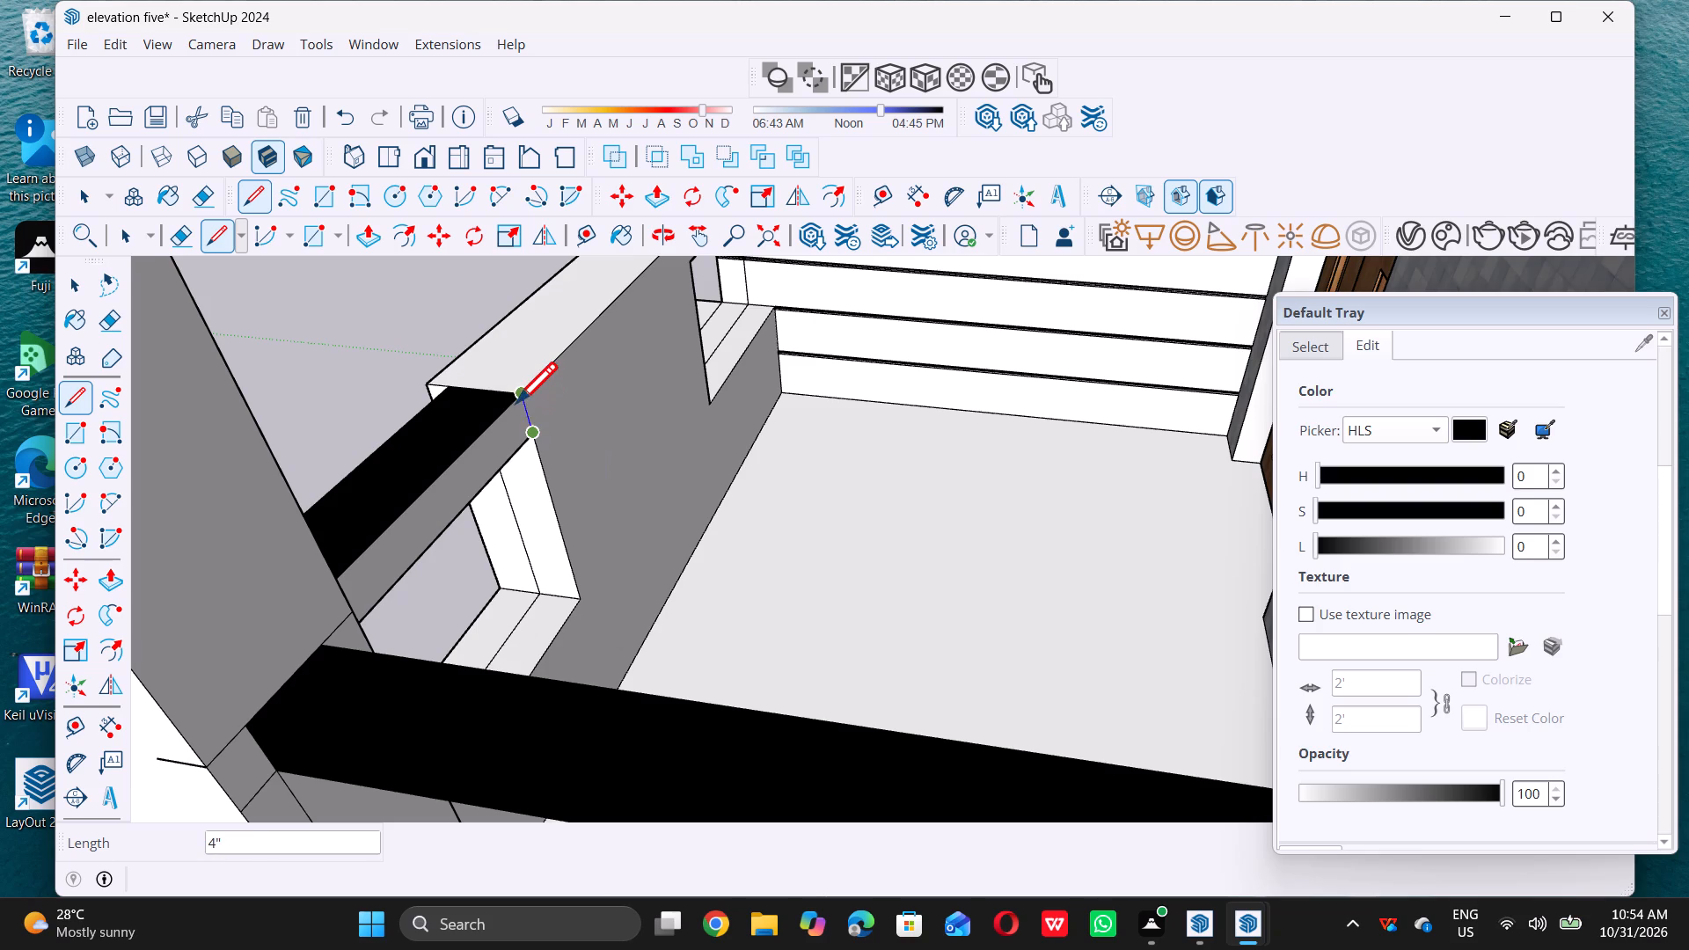
{"action": "left_click", "coordinate": [523, 399]}
{"action": "scroll", "coordinate": [542, 484], "scroll_direction": "down", "scroll_amount": 5}
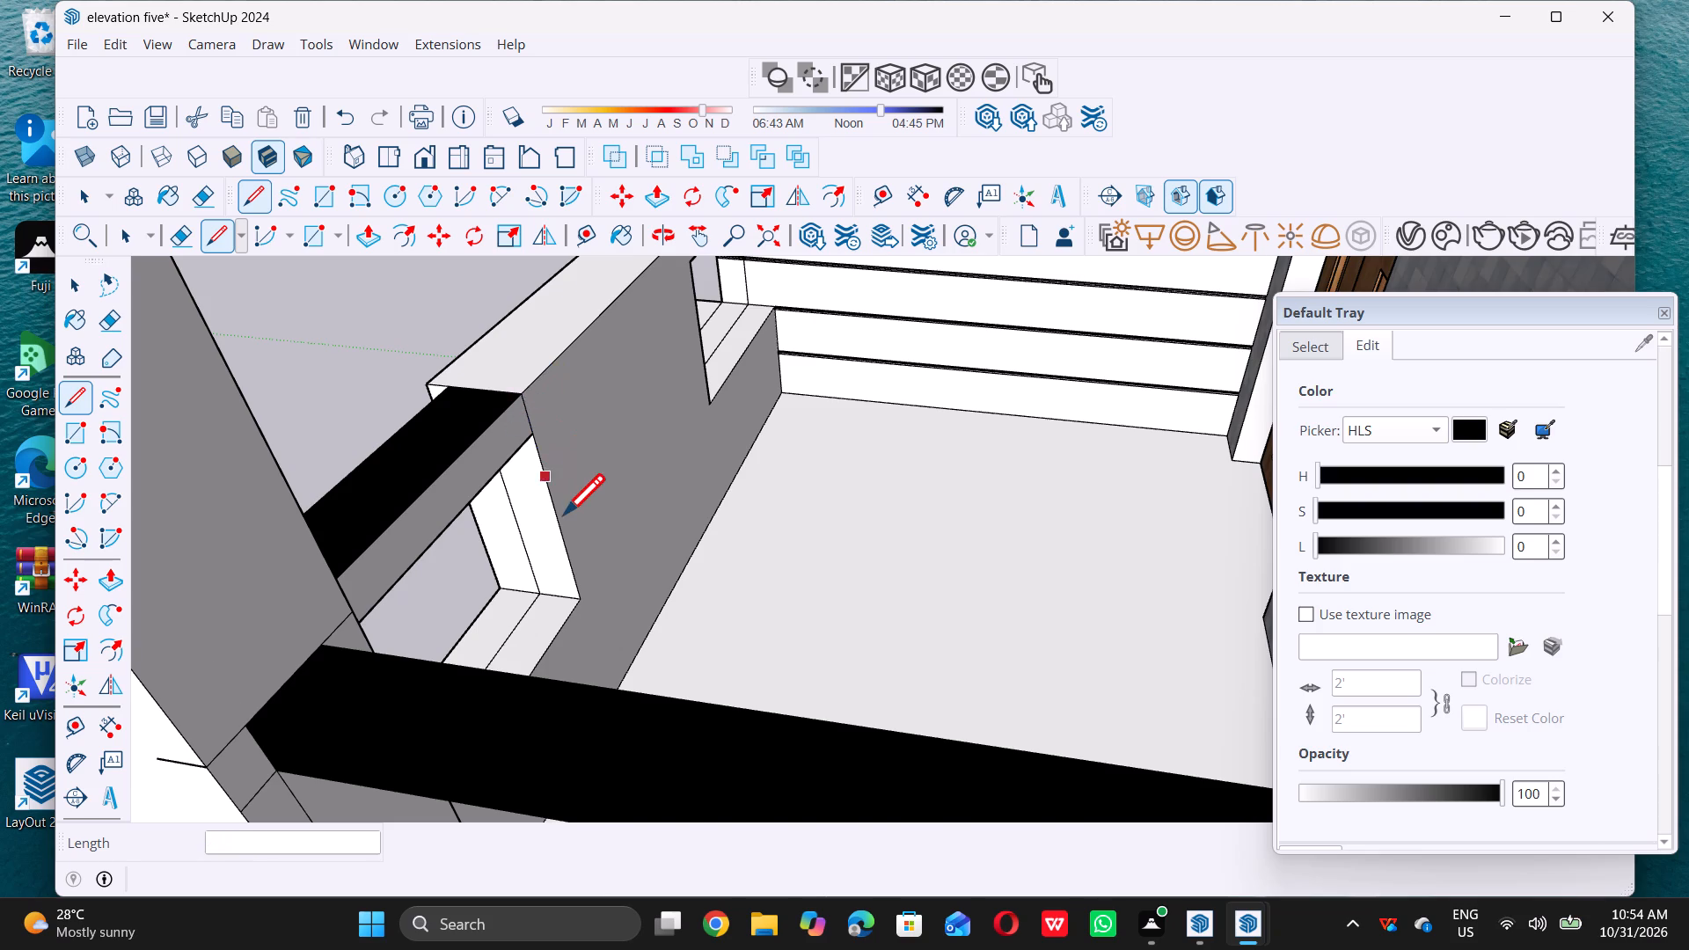
{"action": "scroll", "coordinate": [564, 514], "scroll_direction": "down", "scroll_amount": 5}
{"action": "scroll", "coordinate": [650, 398], "scroll_direction": "up", "scroll_amount": 11}
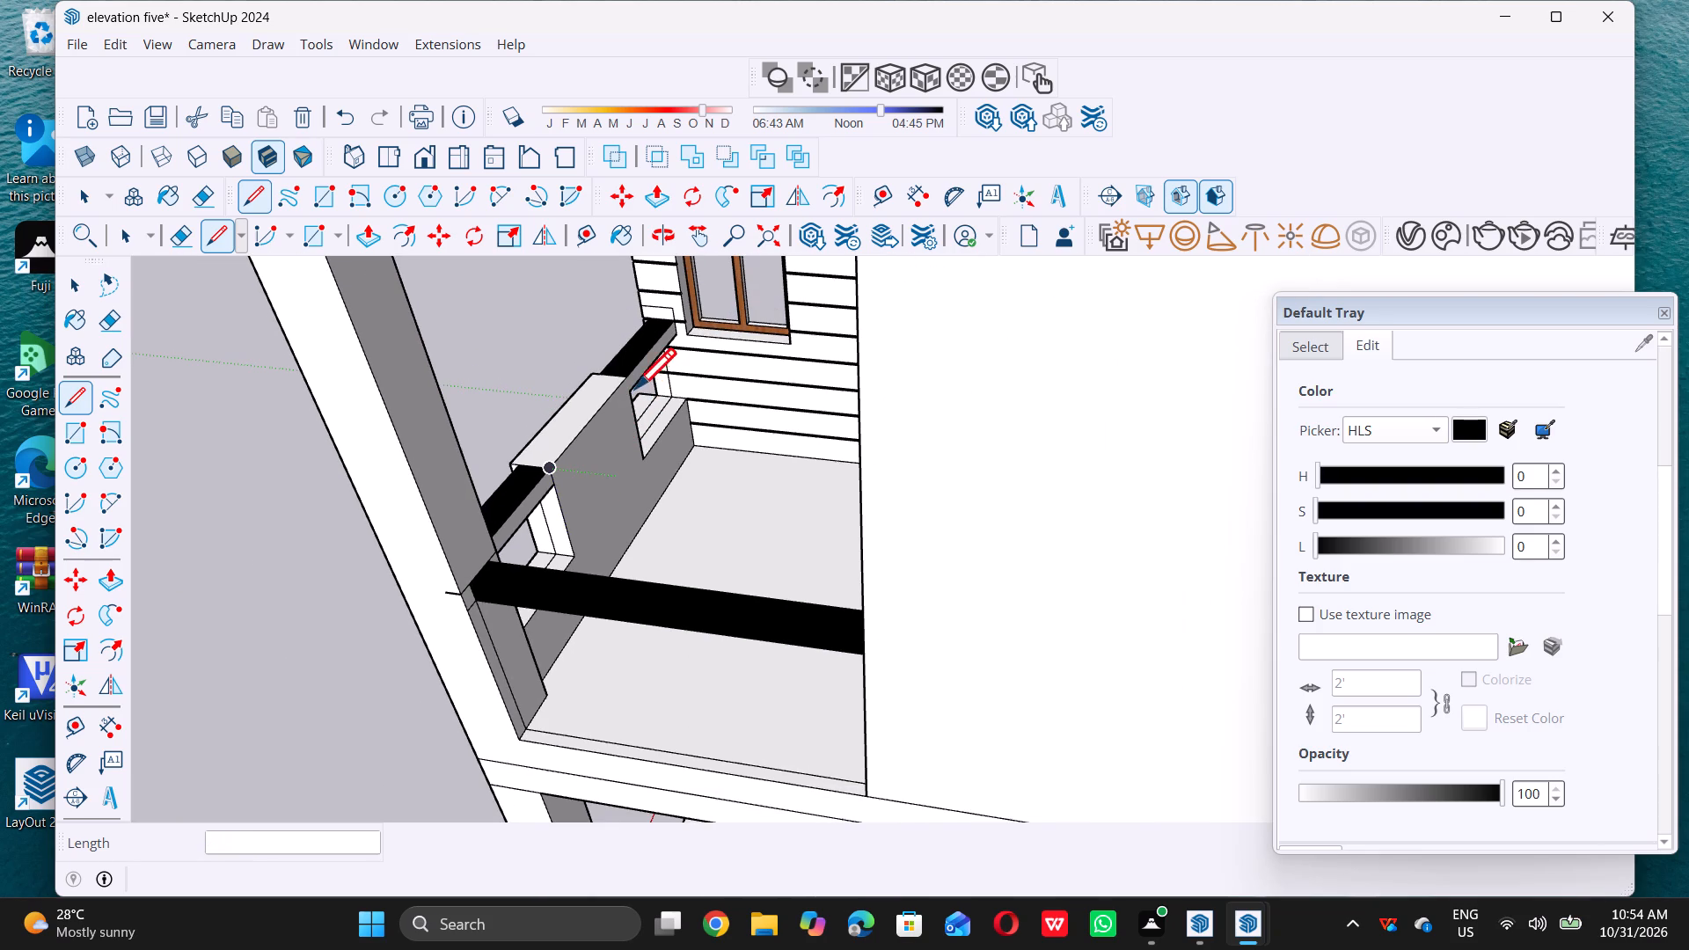
{"action": "scroll", "coordinate": [616, 385], "scroll_direction": "up", "scroll_amount": 14}
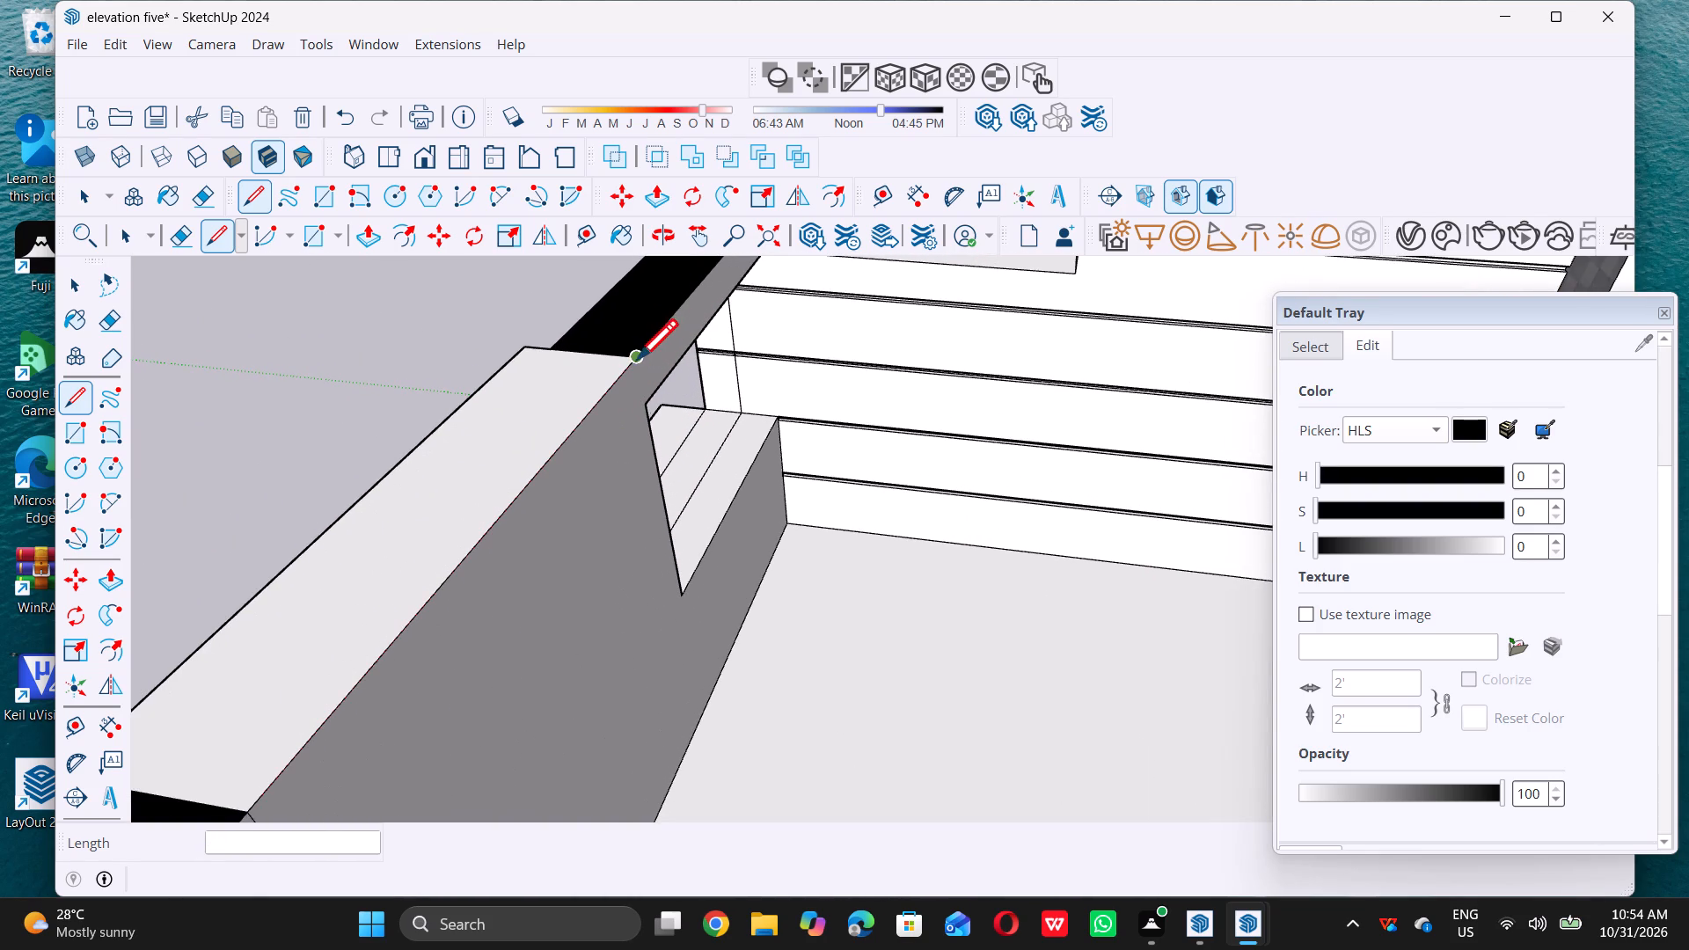
{"action": "left_click", "coordinate": [635, 359]}
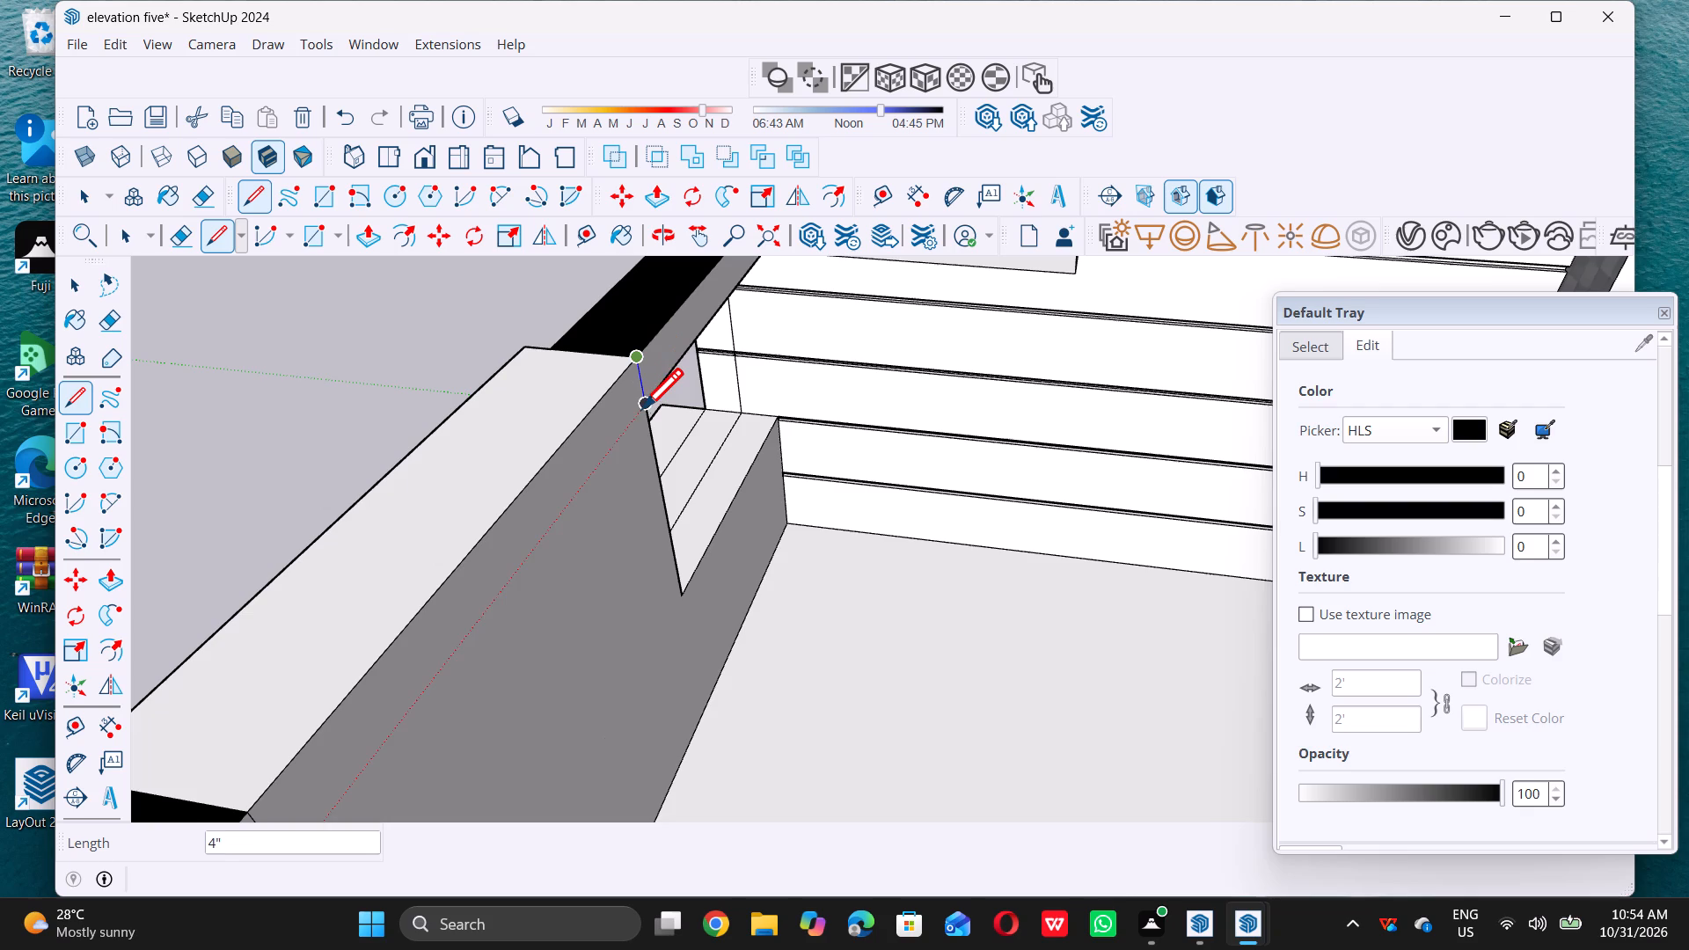
{"action": "left_click", "coordinate": [644, 410]}
{"action": "key", "text": "space"}
{"action": "scroll", "coordinate": [618, 442], "scroll_direction": "down", "scroll_amount": 5}
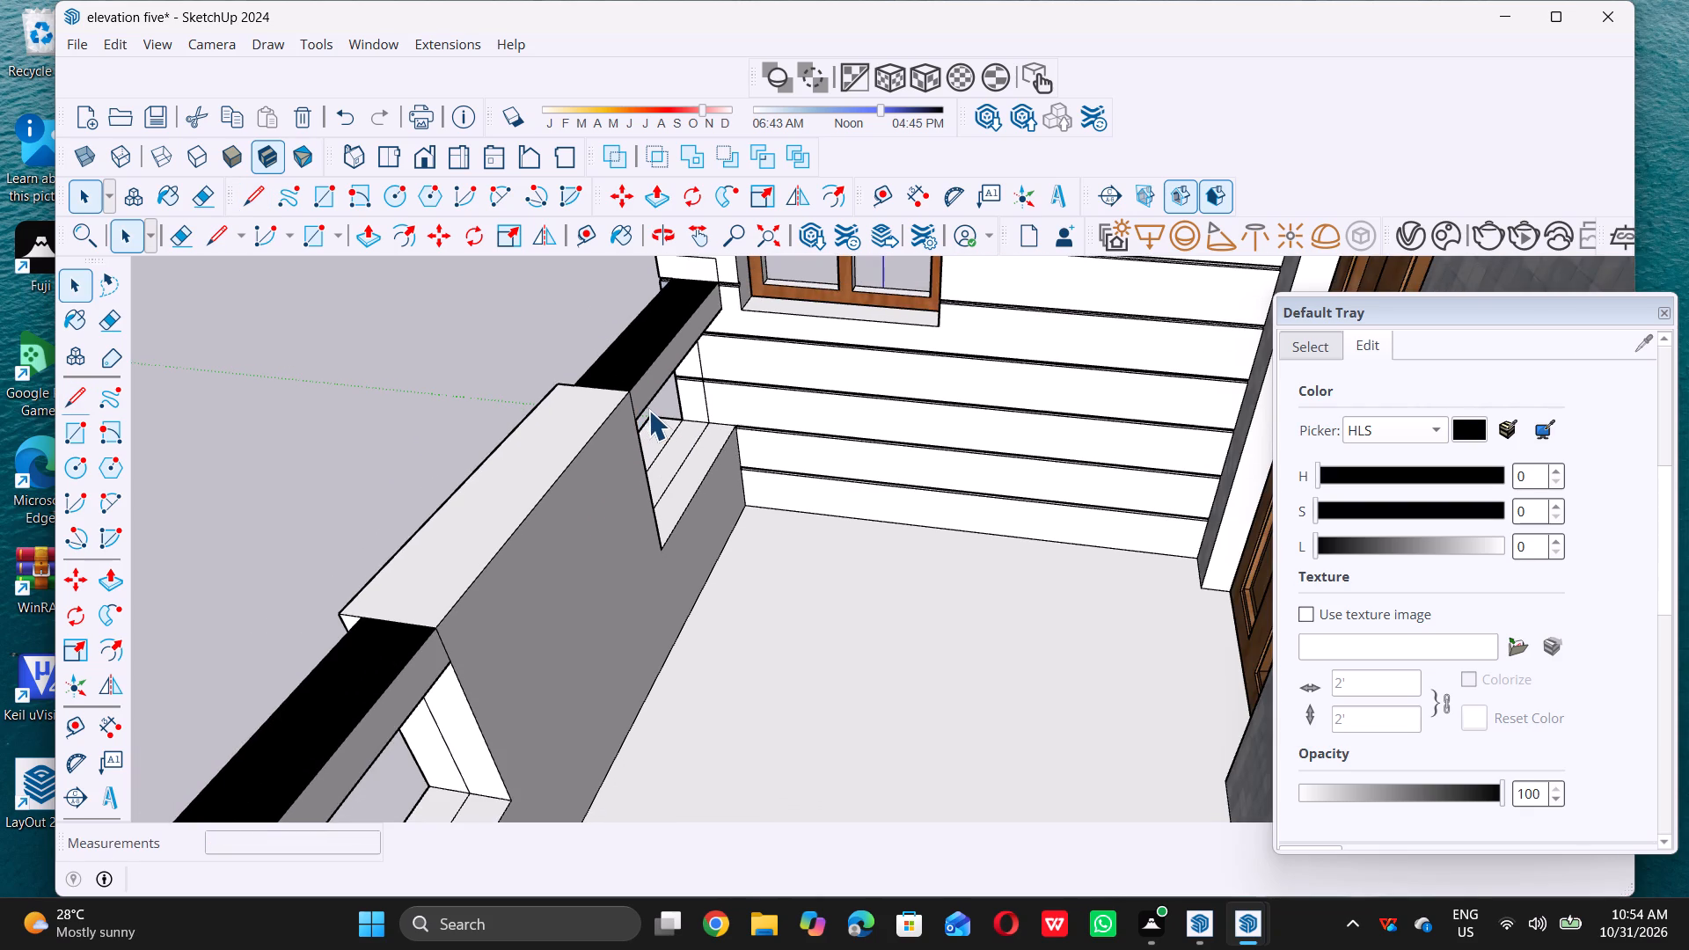
{"action": "key", "text": "e"}
{"action": "scroll", "coordinate": [660, 394], "scroll_direction": "up", "scroll_amount": 5}
{"action": "key", "text": "space"}
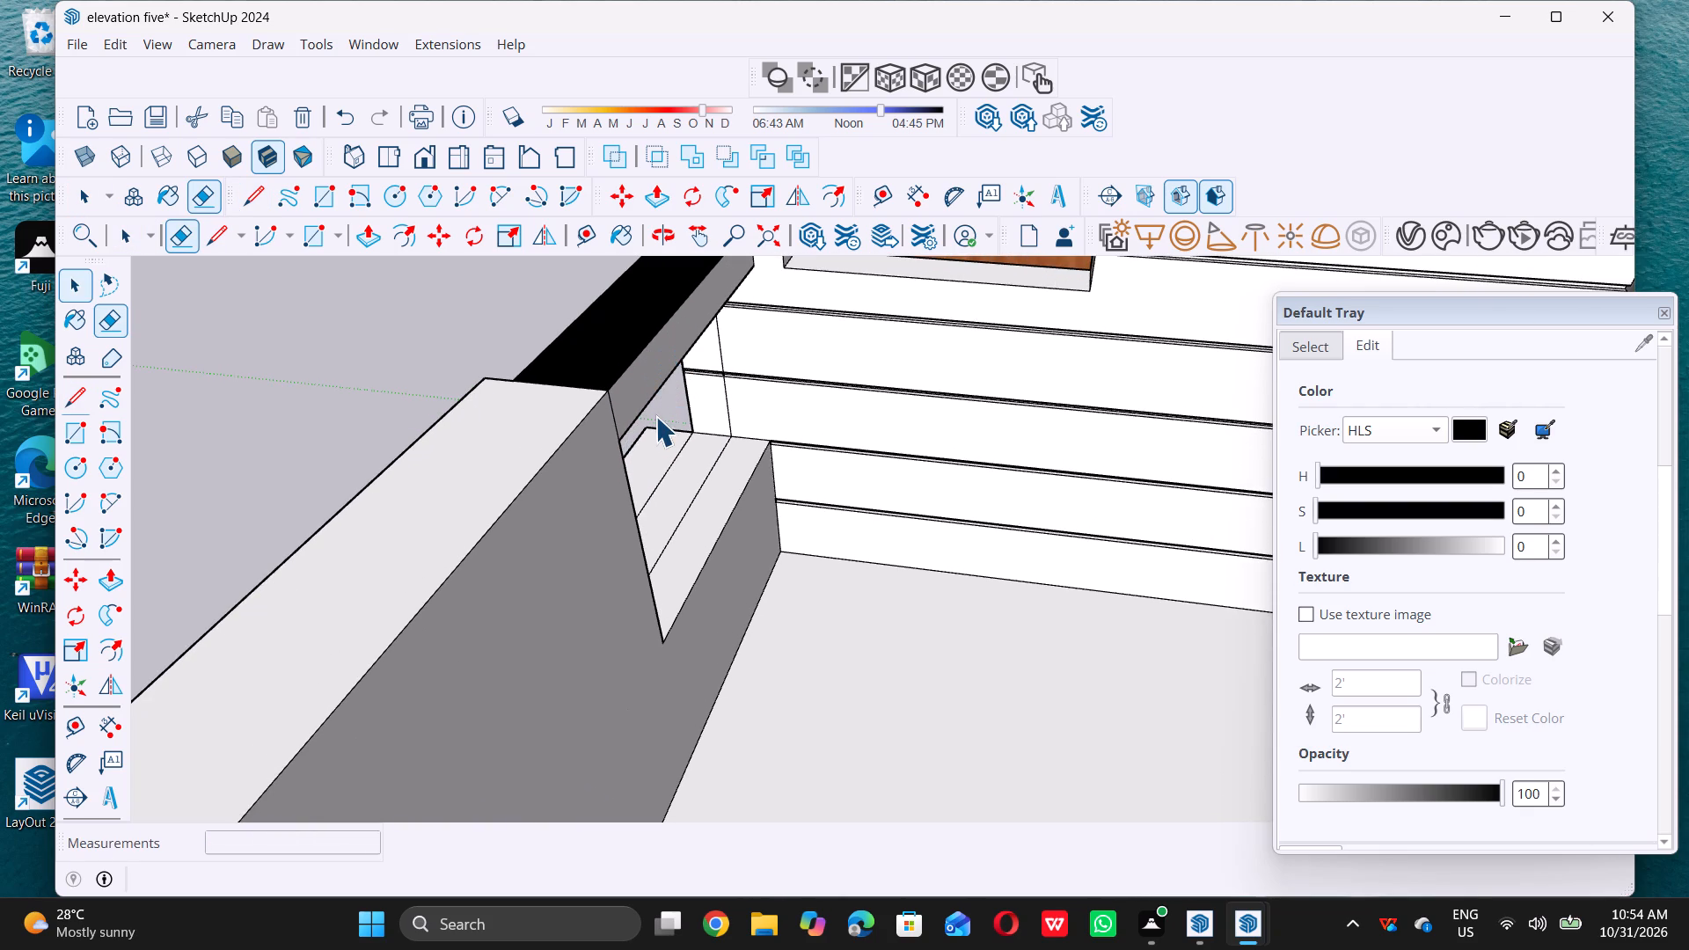
Paint the inside faces of the two front rail strips with the black material 0137_Black.
{"action": "scroll", "coordinate": [1350, 484], "scroll_direction": "up", "scroll_amount": 4}
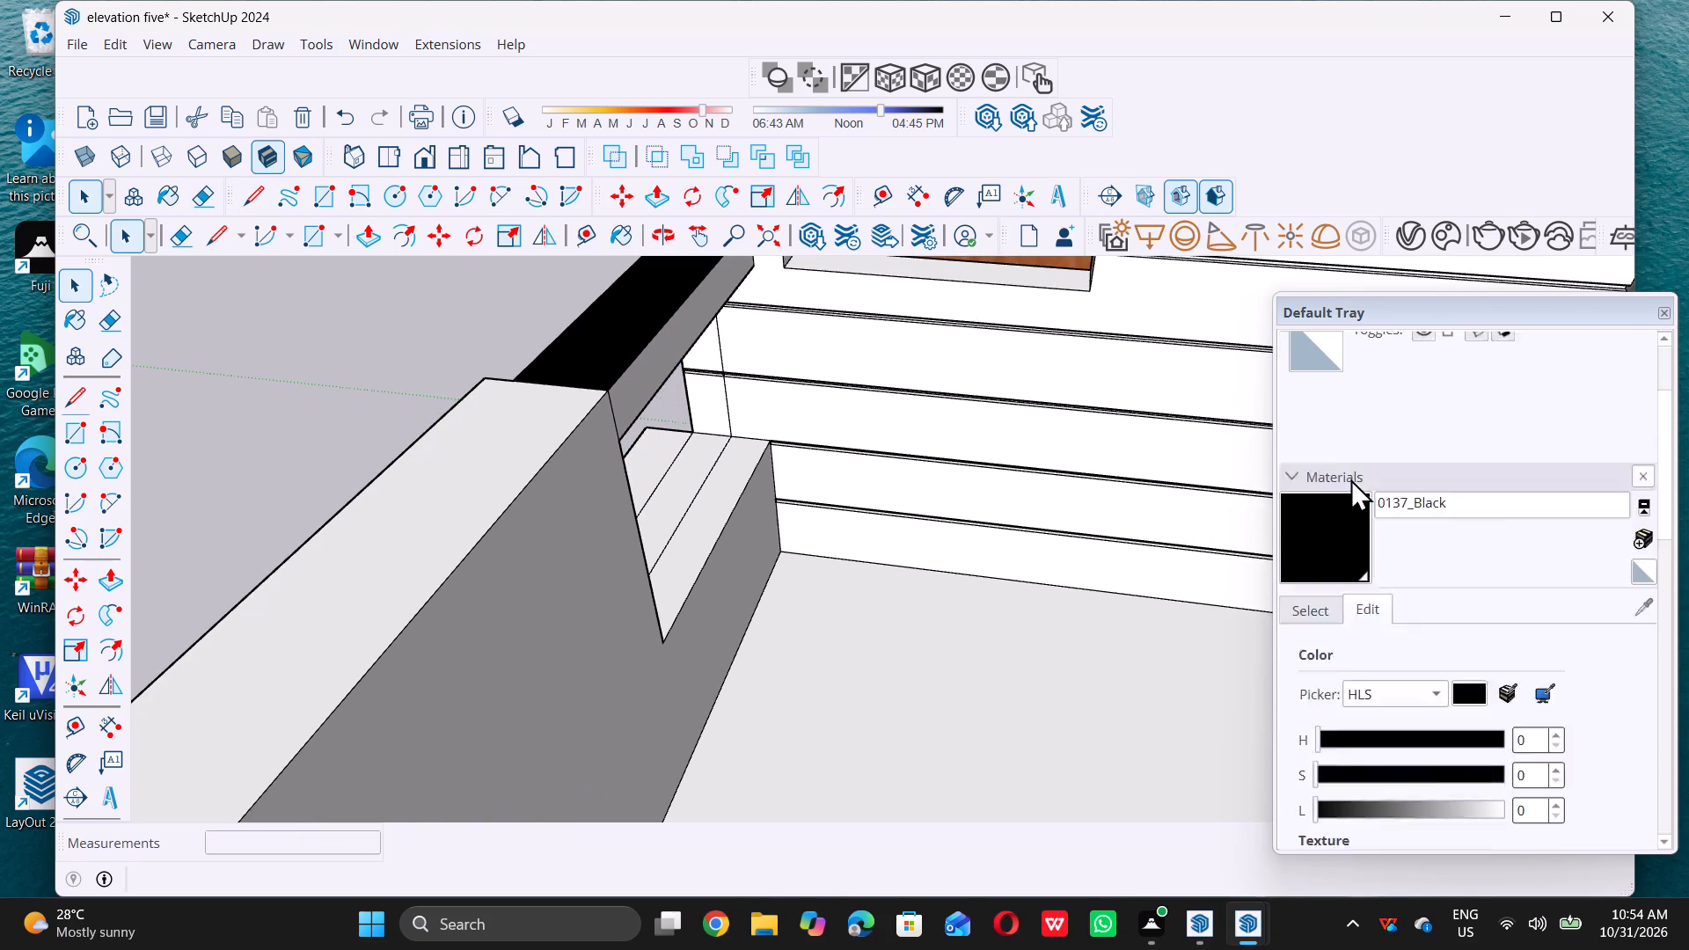
{"action": "scroll", "coordinate": [1350, 479], "scroll_direction": "up", "scroll_amount": 1}
{"action": "left_click", "coordinate": [1332, 598]}
{"action": "scroll", "coordinate": [641, 392], "scroll_direction": "up", "scroll_amount": 3}
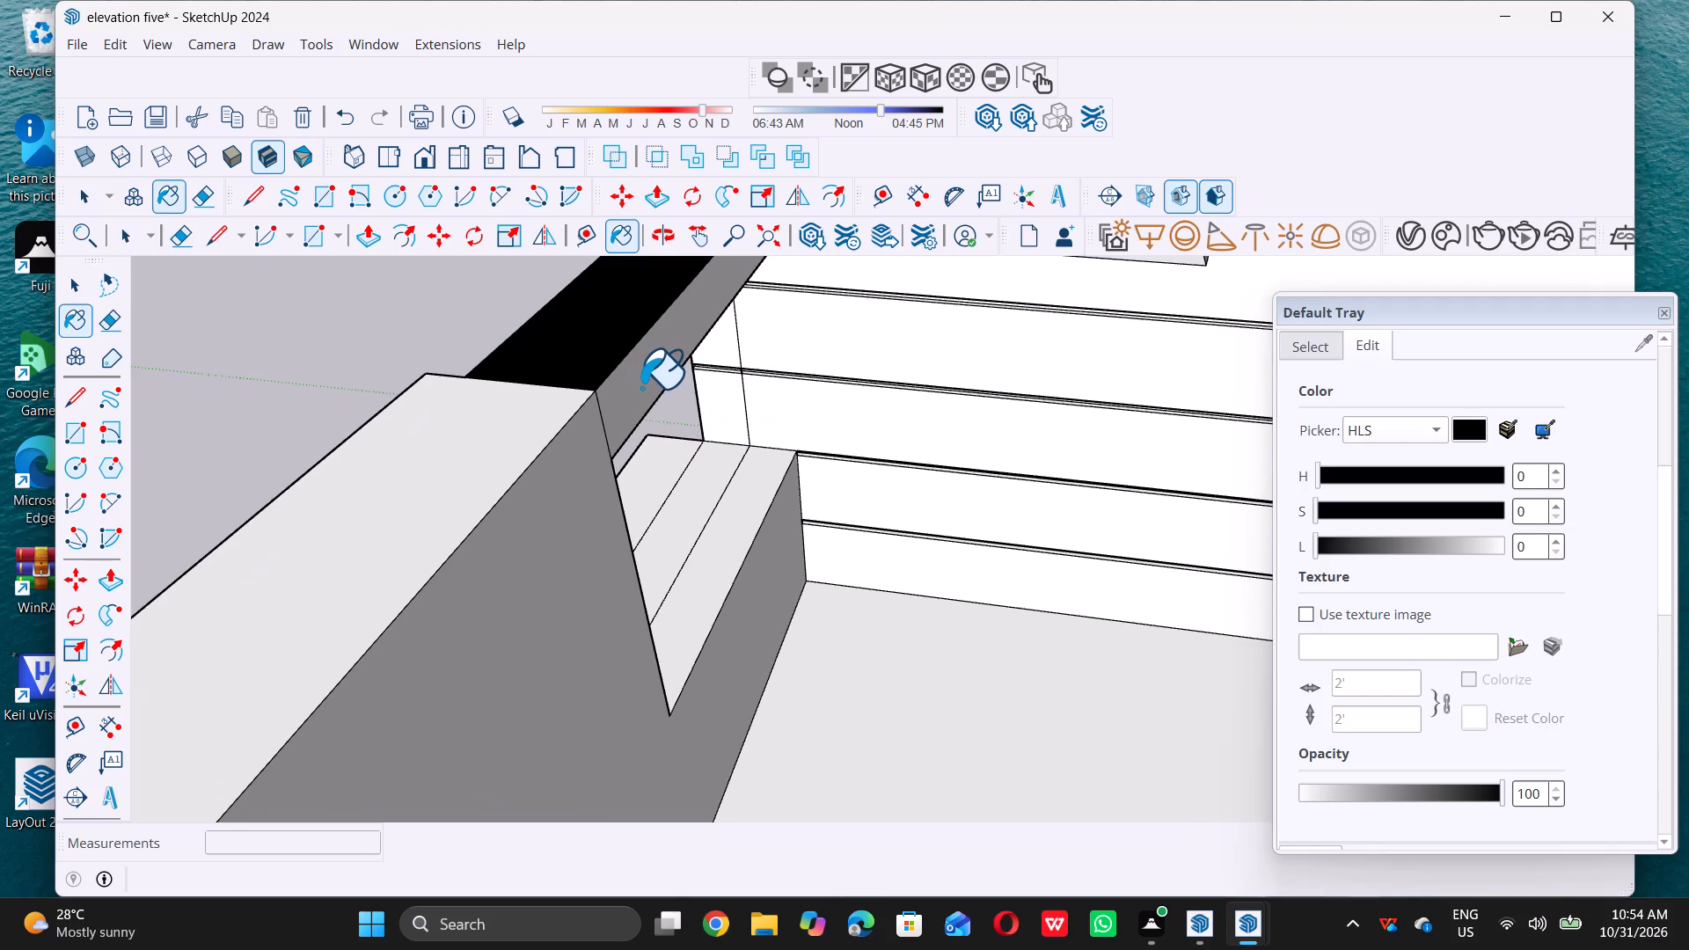
{"action": "left_click", "coordinate": [643, 386]}
{"action": "scroll", "coordinate": [647, 385], "scroll_direction": "down", "scroll_amount": 13}
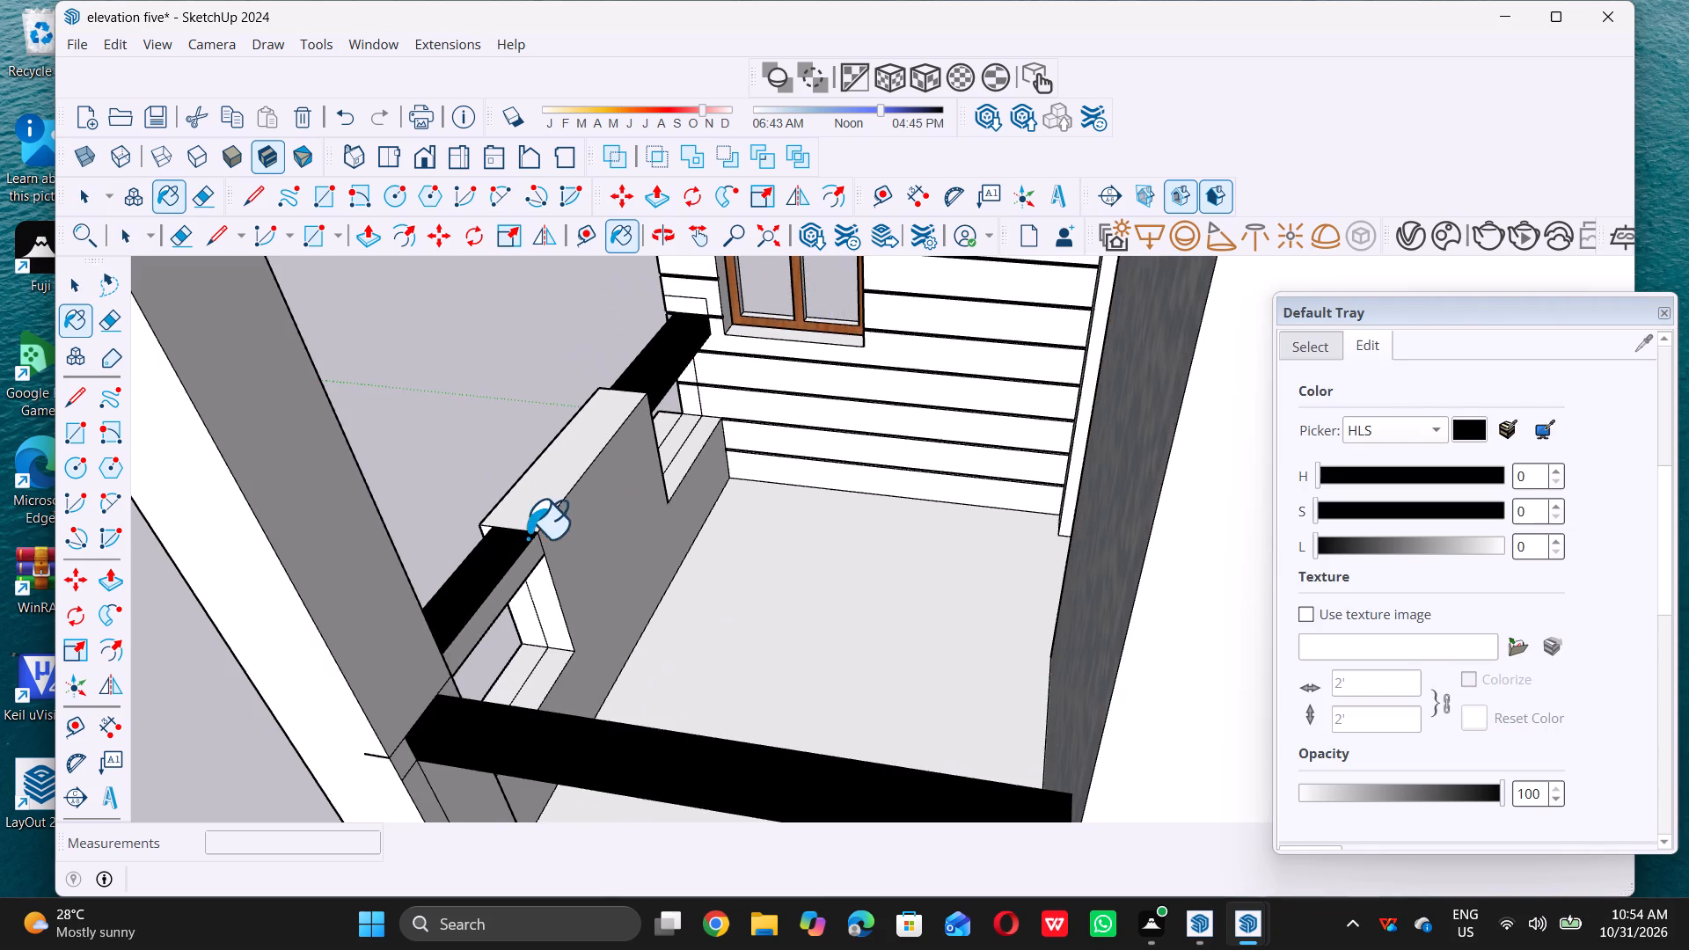
{"action": "scroll", "coordinate": [476, 599], "scroll_direction": "up", "scroll_amount": 5}
{"action": "double_click", "coordinate": [508, 606]}
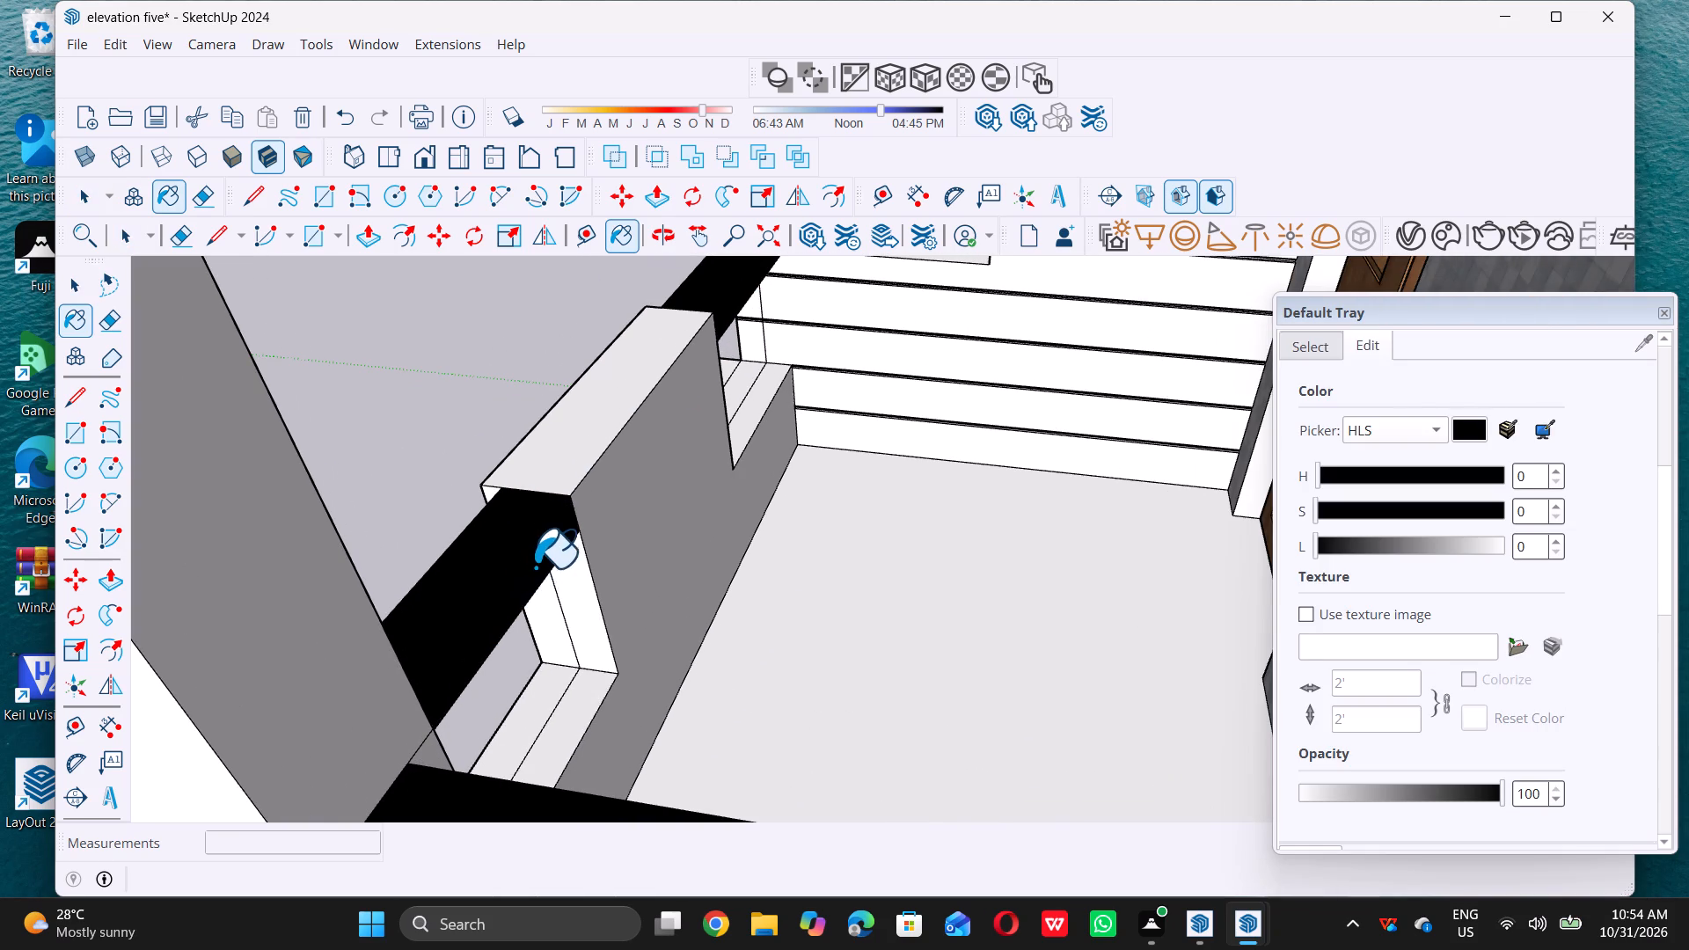
Paint the inner face of the middle-floor balcony's side rail black.
{"action": "scroll", "coordinate": [535, 566], "scroll_direction": "down", "scroll_amount": 18}
{"action": "middle_click_drag", "start_coordinate": [398, 593], "coordinate": [807, 552]}
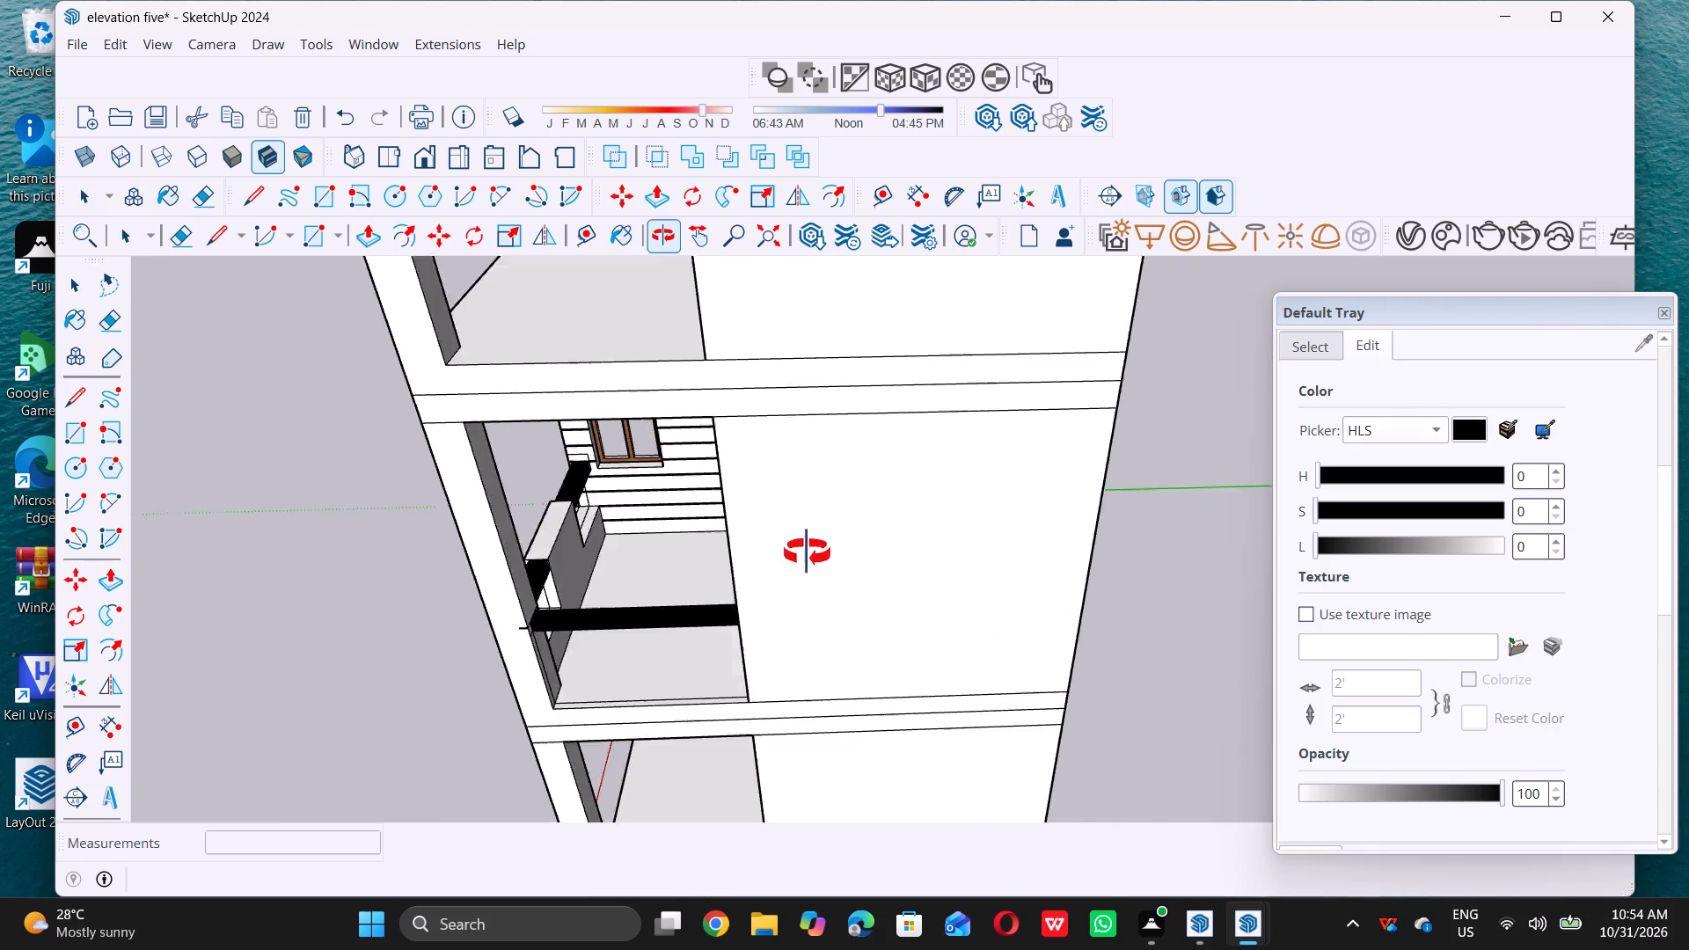
{"action": "middle_click_drag", "start_coordinate": [807, 552], "coordinate": [994, 508]}
{"action": "scroll", "coordinate": [782, 494], "scroll_direction": "down", "scroll_amount": 8}
{"action": "middle_click_drag", "start_coordinate": [873, 575], "coordinate": [1149, 557]}
{"action": "middle_click", "coordinate": [1155, 552]}
{"action": "scroll", "coordinate": [949, 506], "scroll_direction": "up", "scroll_amount": 4}
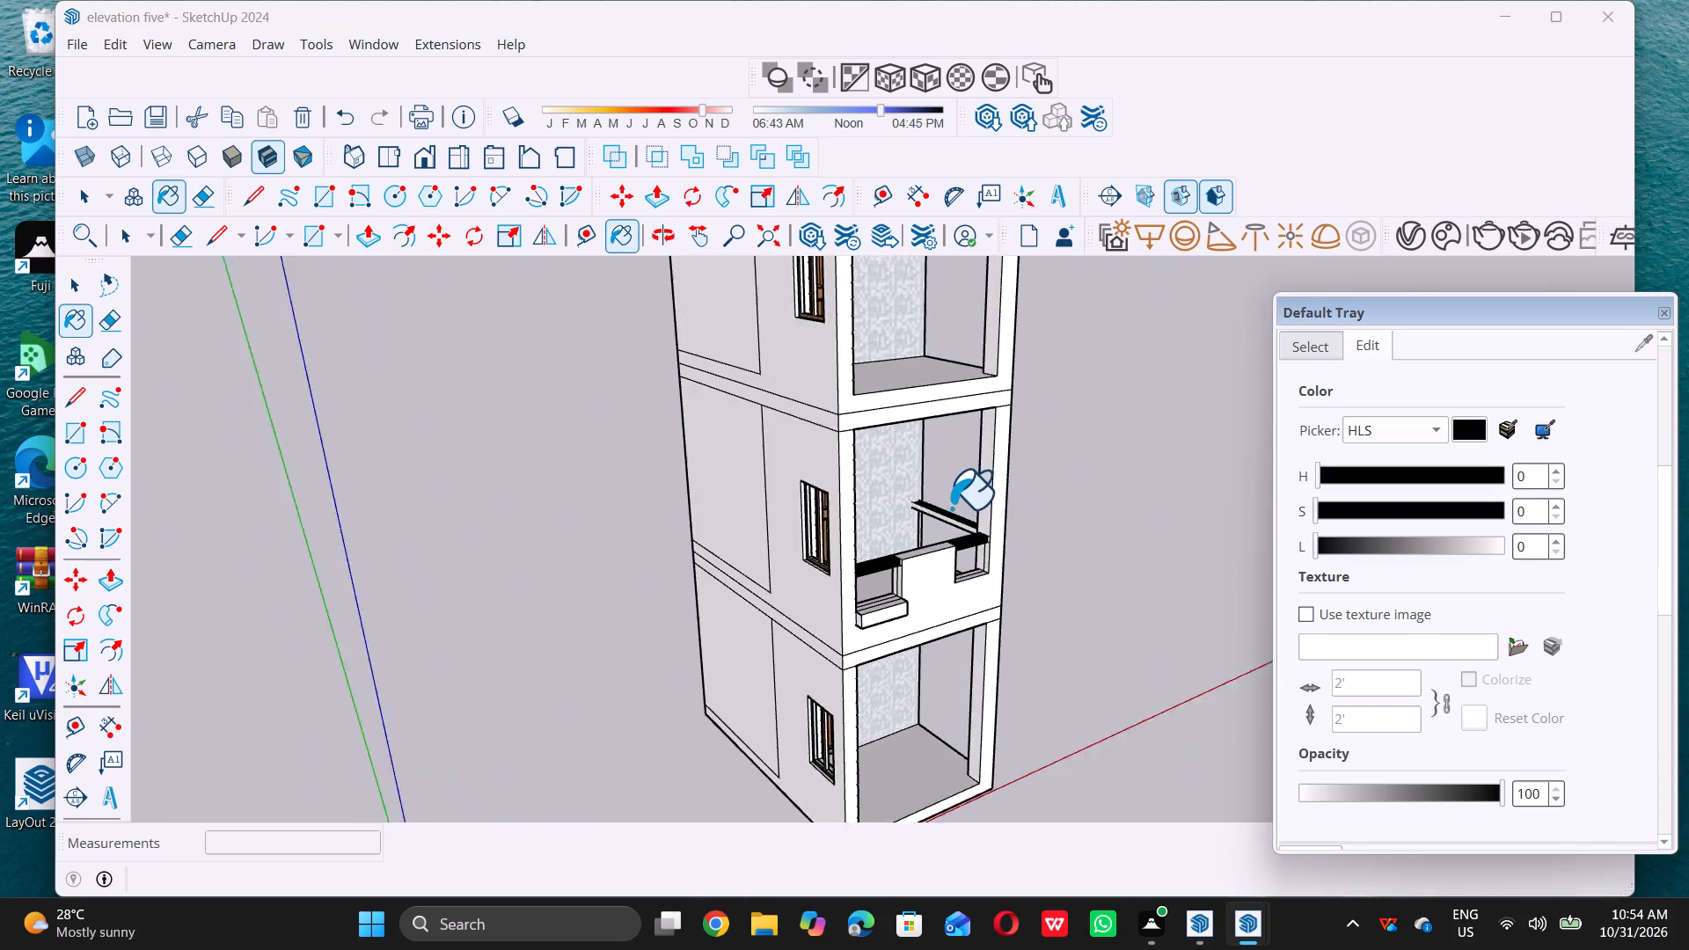
{"action": "scroll", "coordinate": [951, 508], "scroll_direction": "up", "scroll_amount": 17}
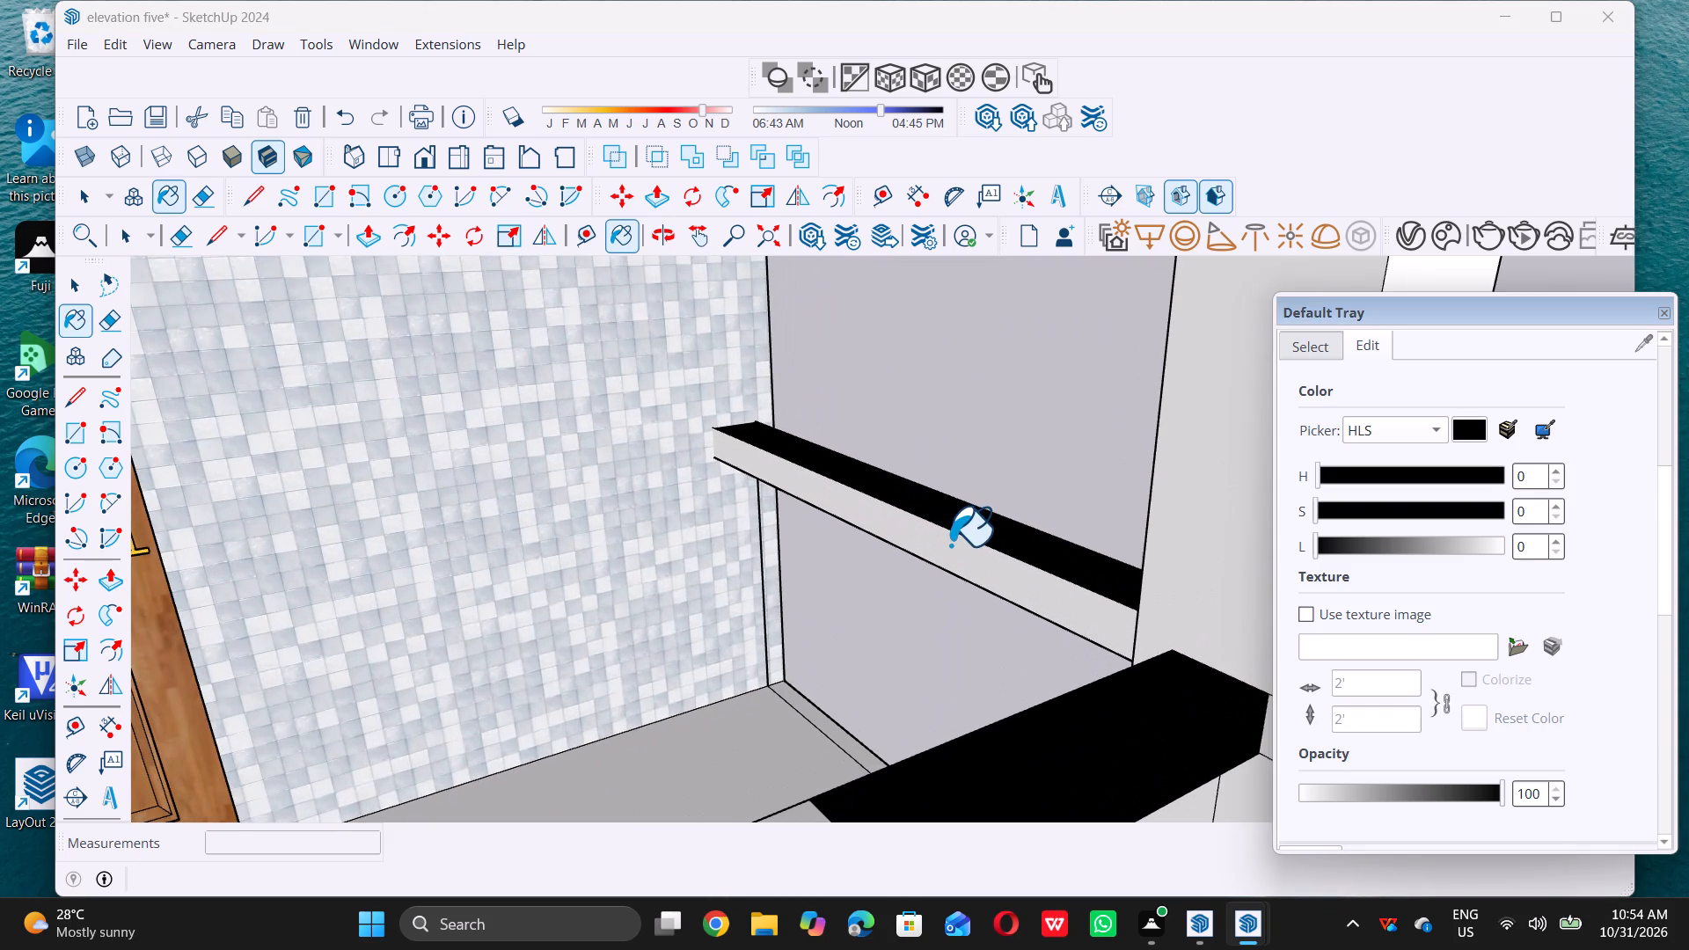
{"action": "double_click", "coordinate": [950, 544]}
{"action": "key", "text": "space"}
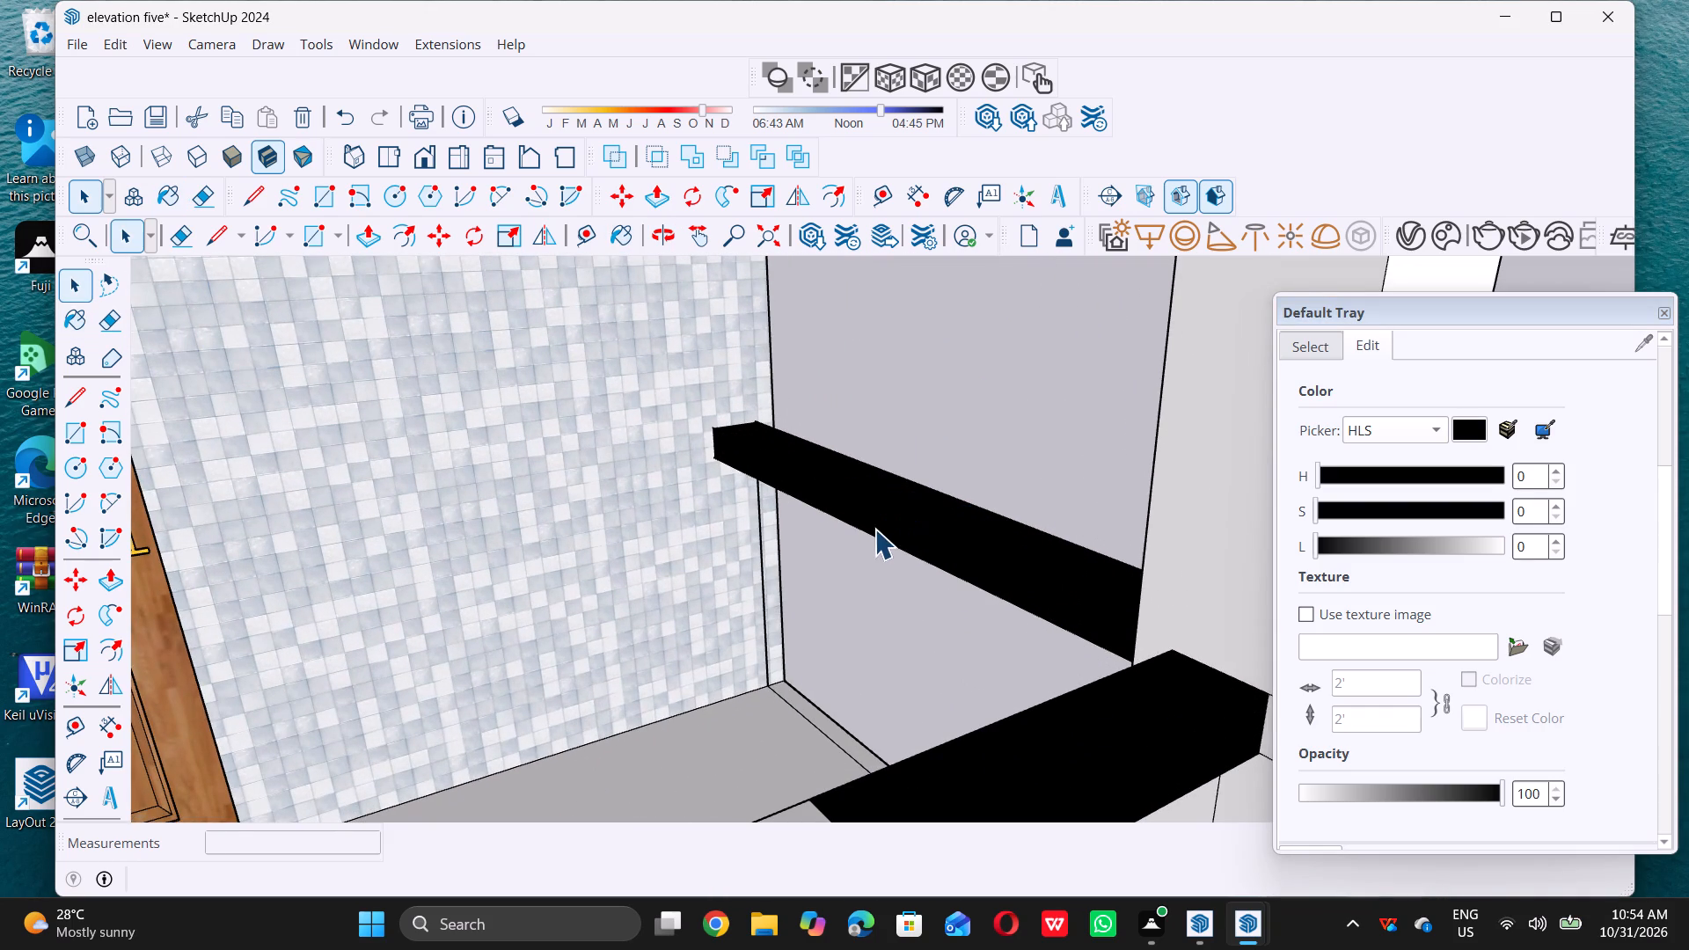
Examine the black balcony rails against the whole three-storey elevation from the front.
{"action": "scroll", "coordinate": [799, 502], "scroll_direction": "down", "scroll_amount": 18}
{"action": "middle_click_drag", "start_coordinate": [846, 544], "coordinate": [640, 458]}
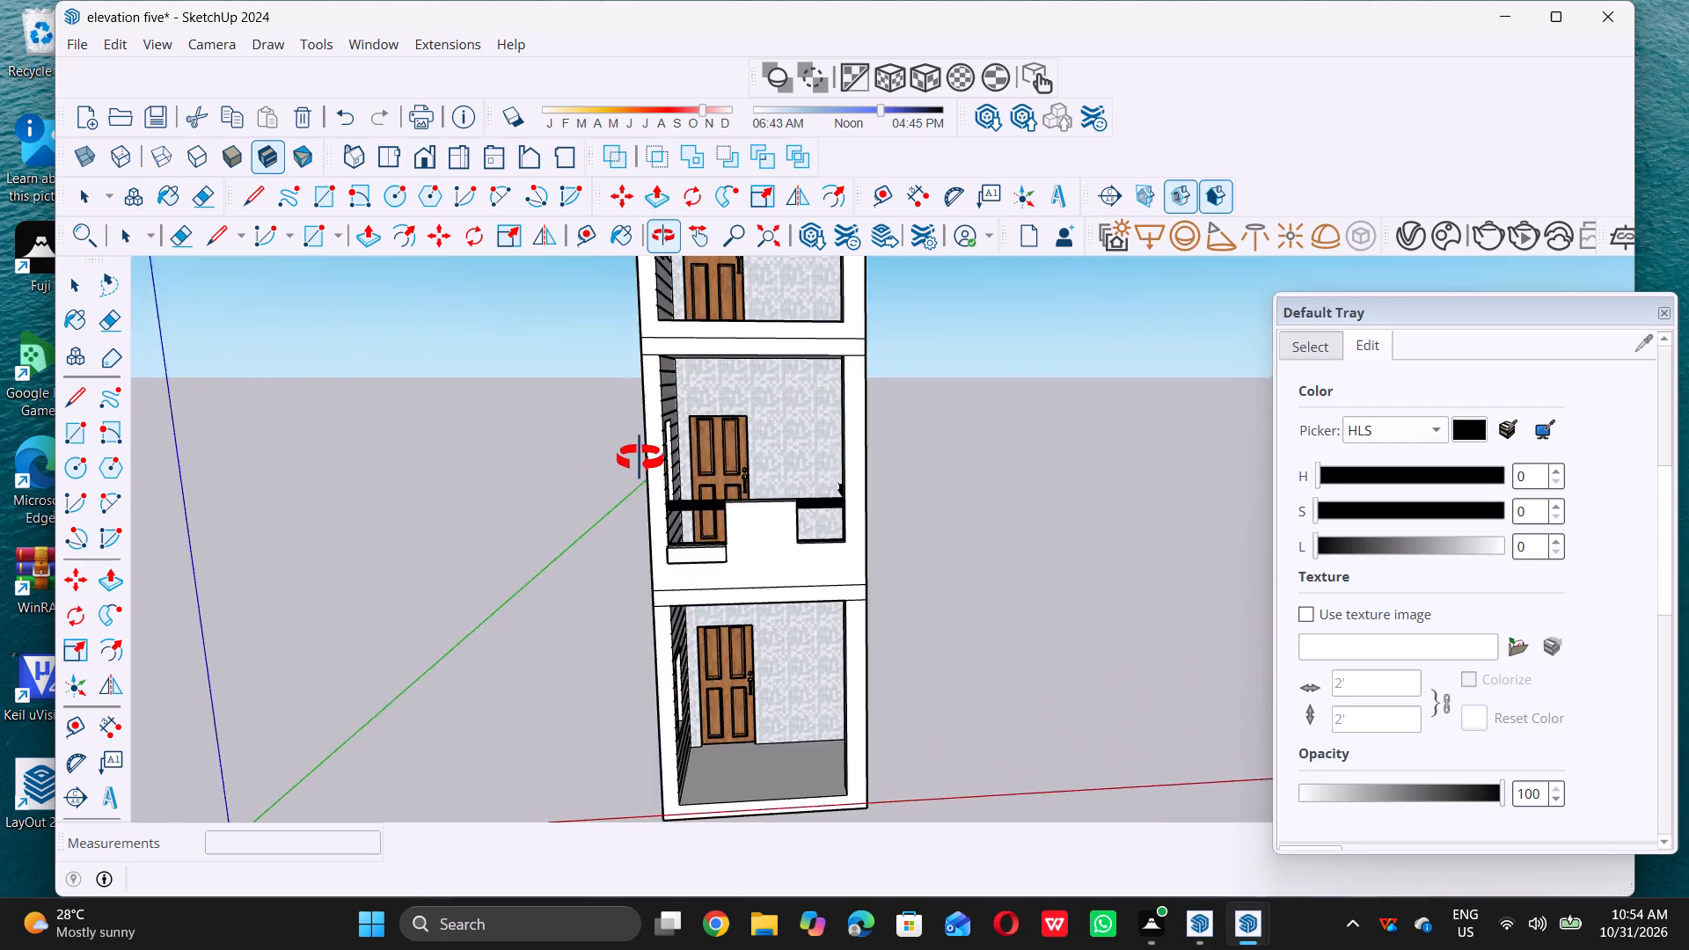
{"action": "middle_click_drag", "start_coordinate": [640, 458], "coordinate": [640, 455]}
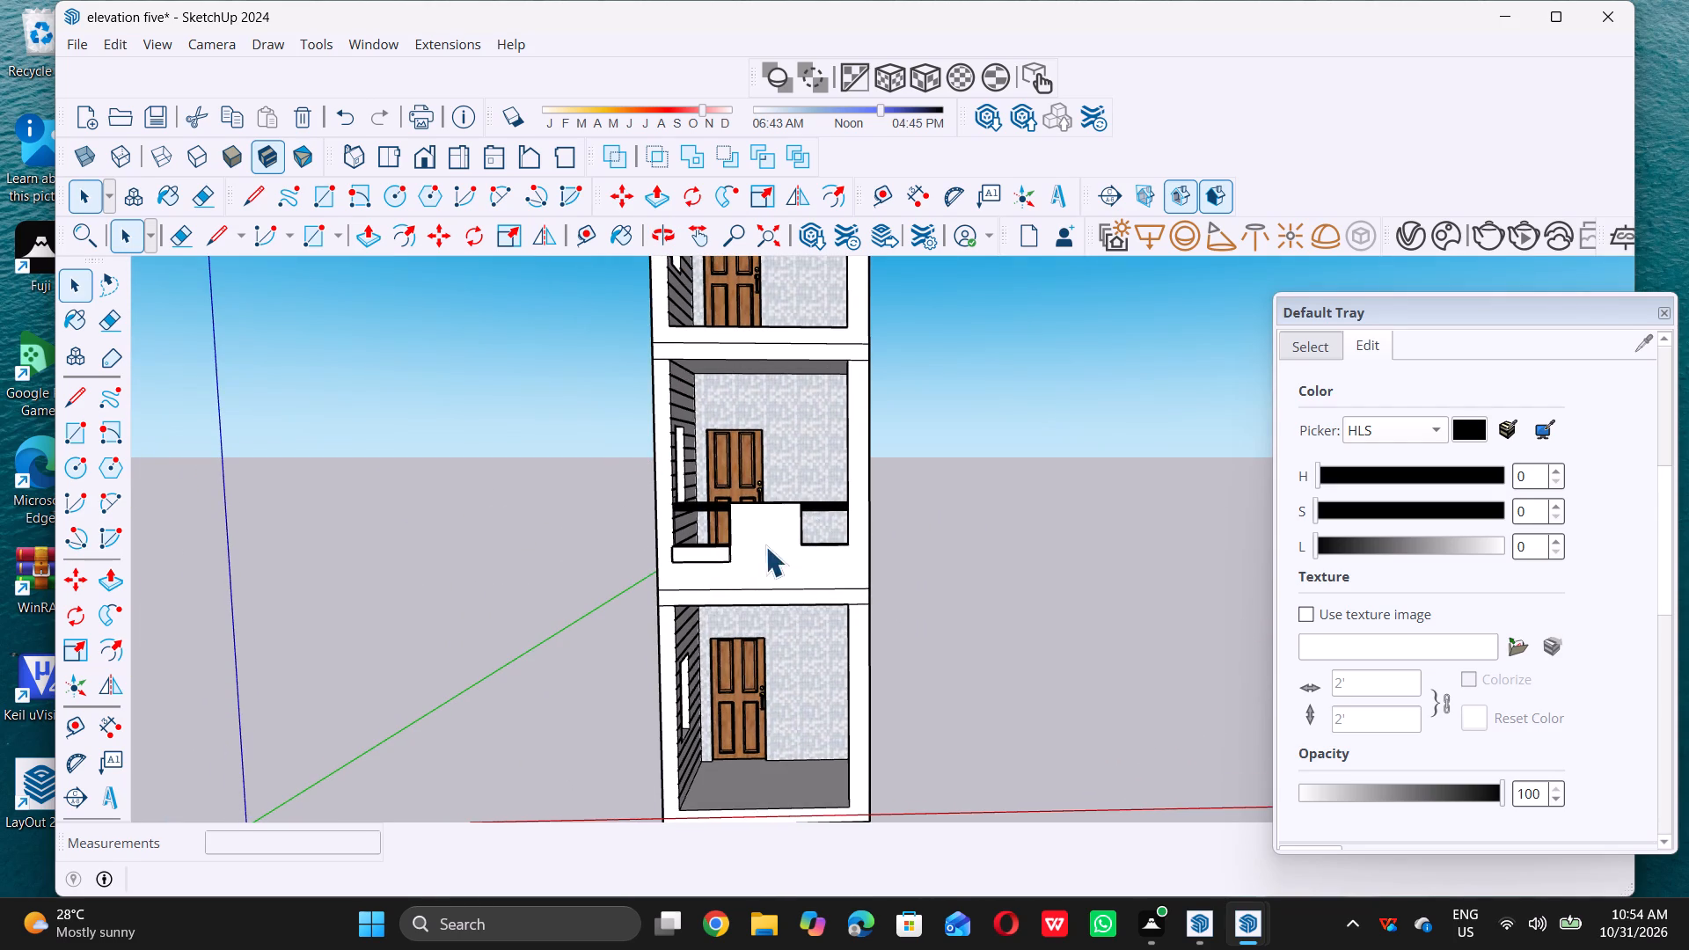
{"action": "scroll", "coordinate": [712, 517], "scroll_direction": "up", "scroll_amount": 4}
{"action": "scroll", "coordinate": [549, 452], "scroll_direction": "down", "scroll_amount": 6}
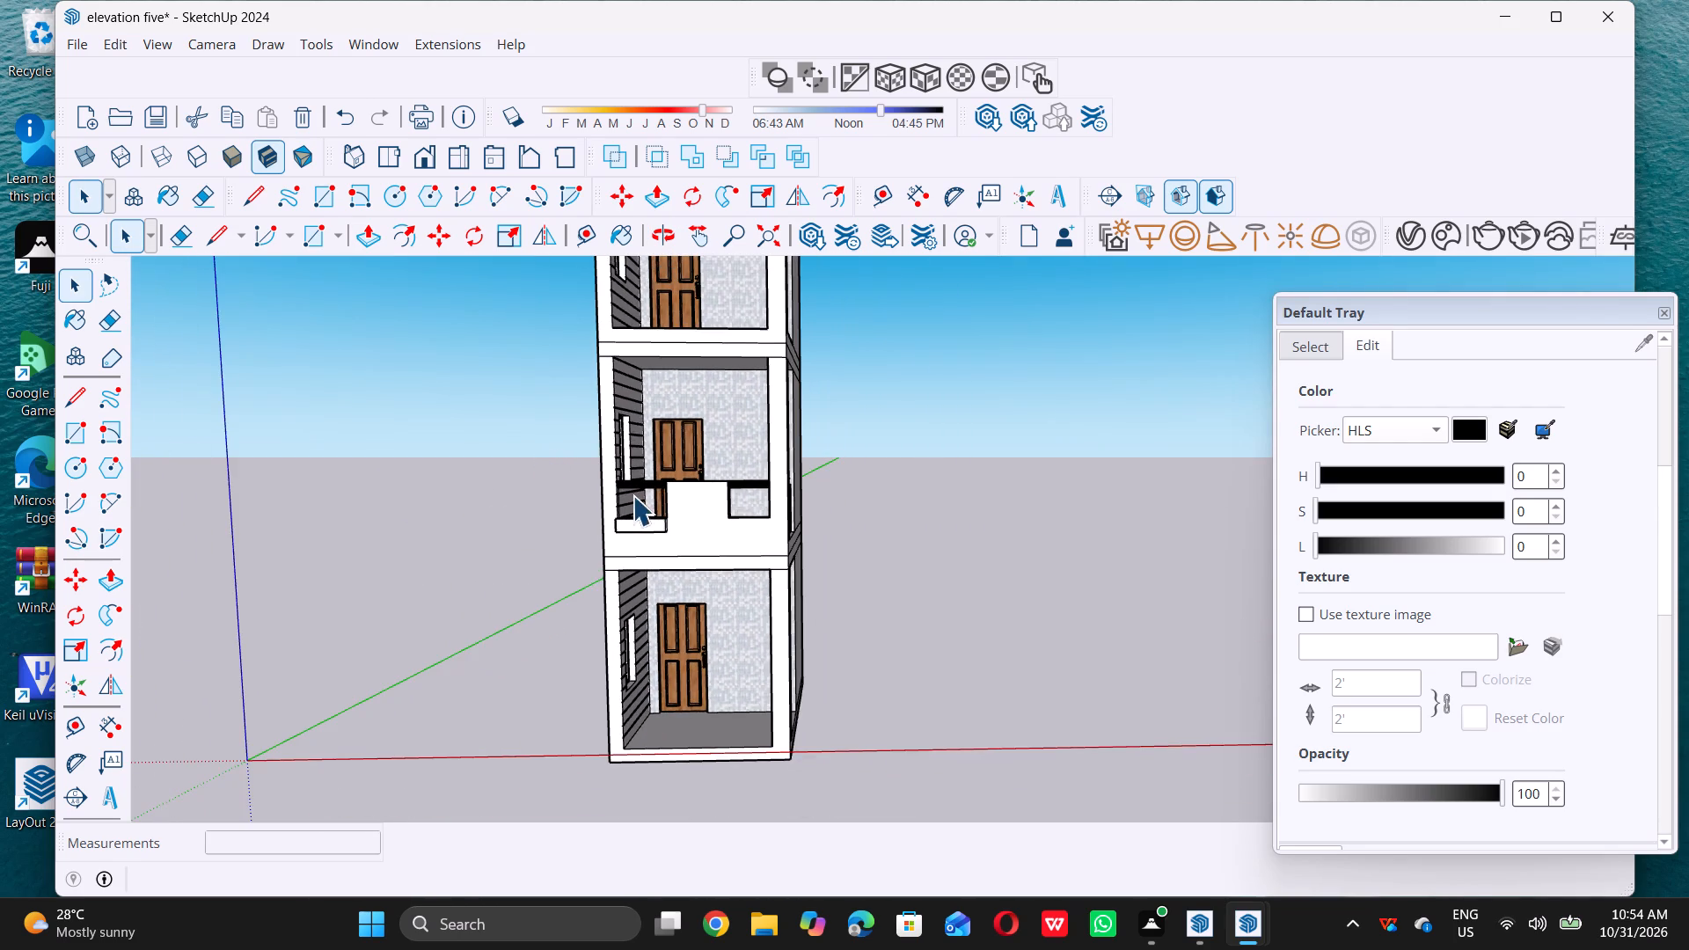
{"action": "scroll", "coordinate": [632, 497], "scroll_direction": "down", "scroll_amount": 5}
{"action": "middle_click_drag", "start_coordinate": [632, 507], "coordinate": [651, 459]}
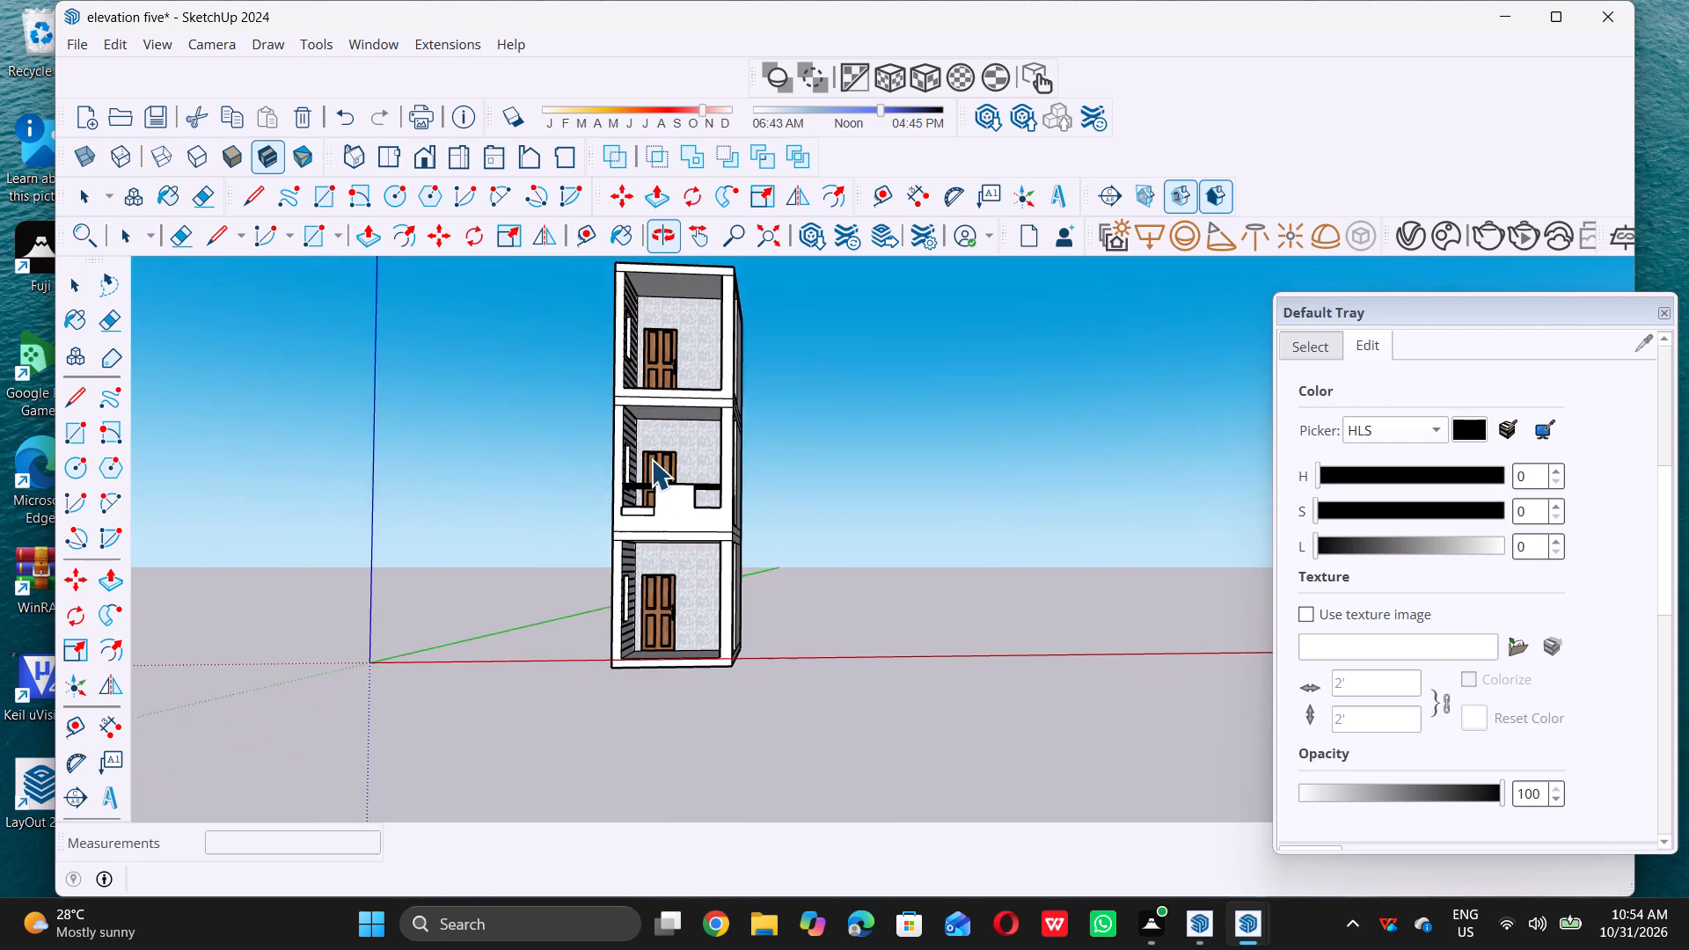
{"action": "scroll", "coordinate": [663, 491], "scroll_direction": "up", "scroll_amount": 7}
{"action": "middle_click_drag", "start_coordinate": [624, 508], "coordinate": [642, 516]}
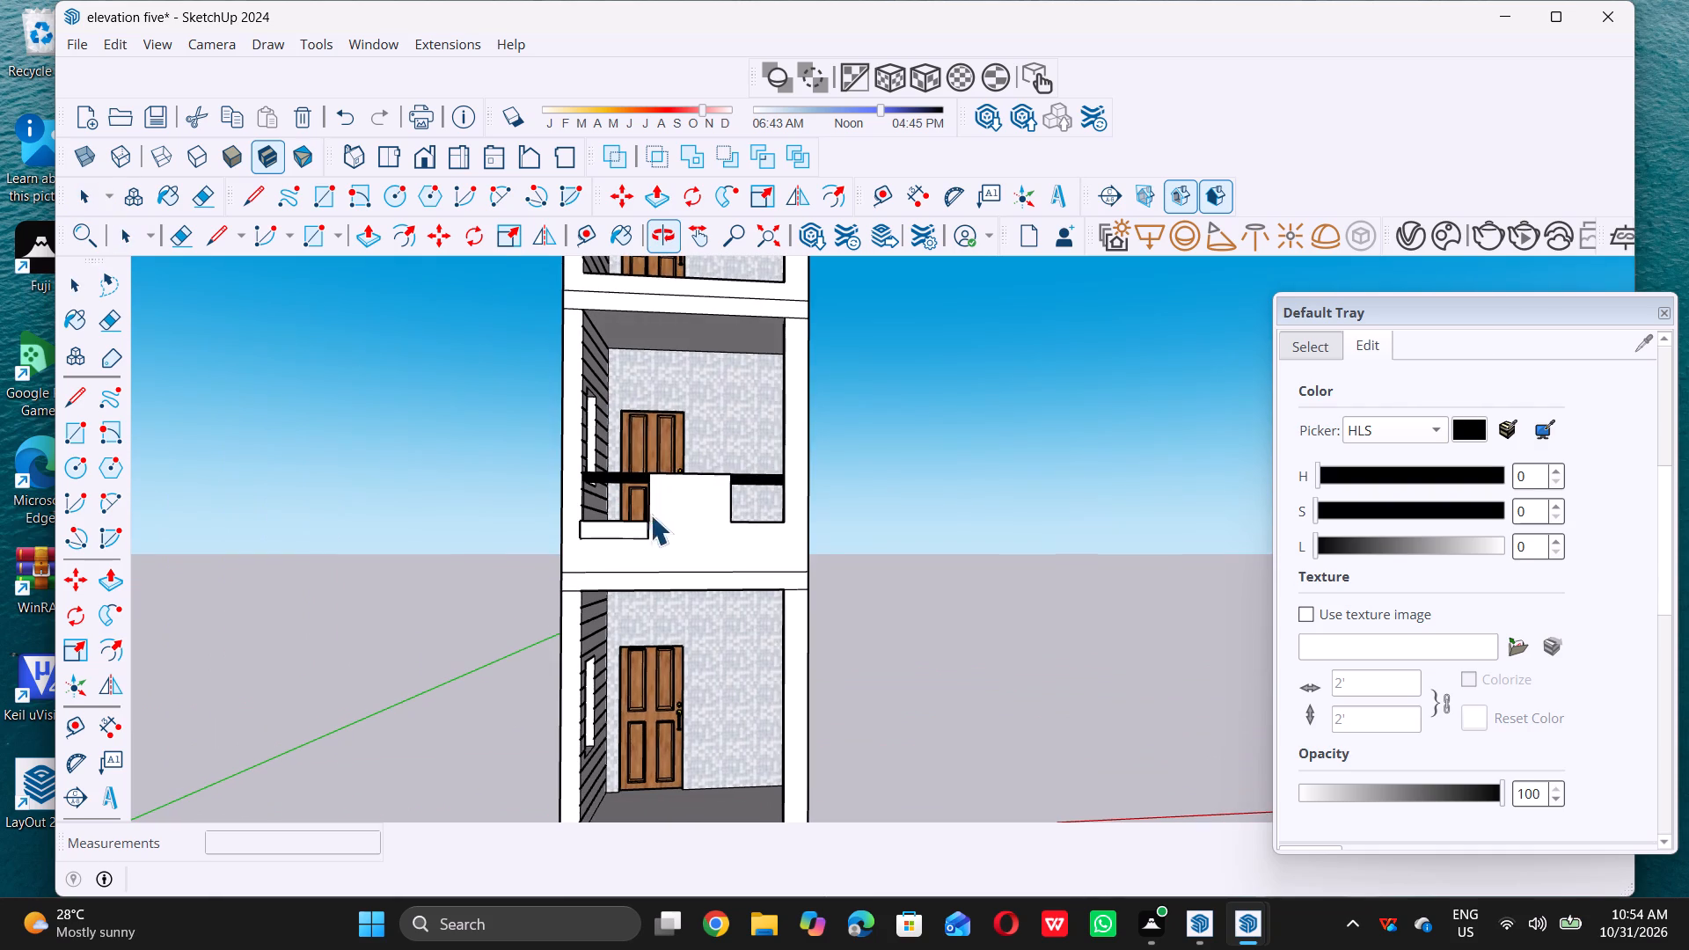
Lighten the 0137_Black rail material to grey by setting its HLS lightness to 67.
{"action": "scroll", "coordinate": [1293, 629], "scroll_direction": "up", "scroll_amount": 7}
{"action": "scroll", "coordinate": [1326, 622], "scroll_direction": "down", "scroll_amount": 4}
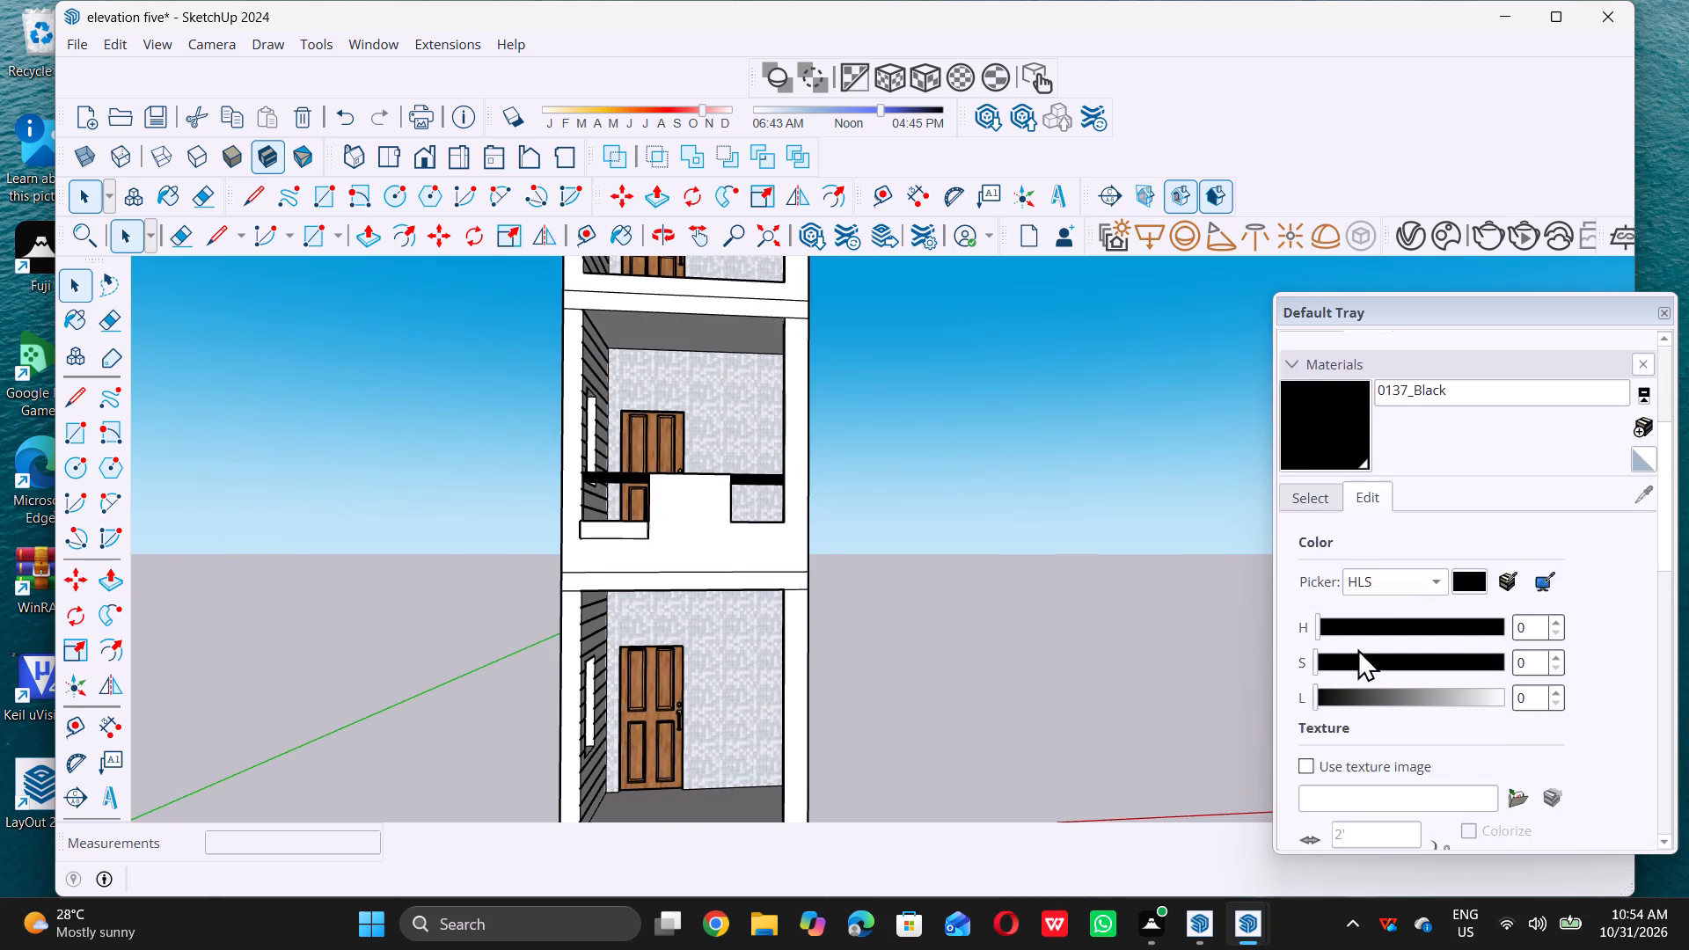
{"action": "scroll", "coordinate": [1357, 648], "scroll_direction": "down", "scroll_amount": 1}
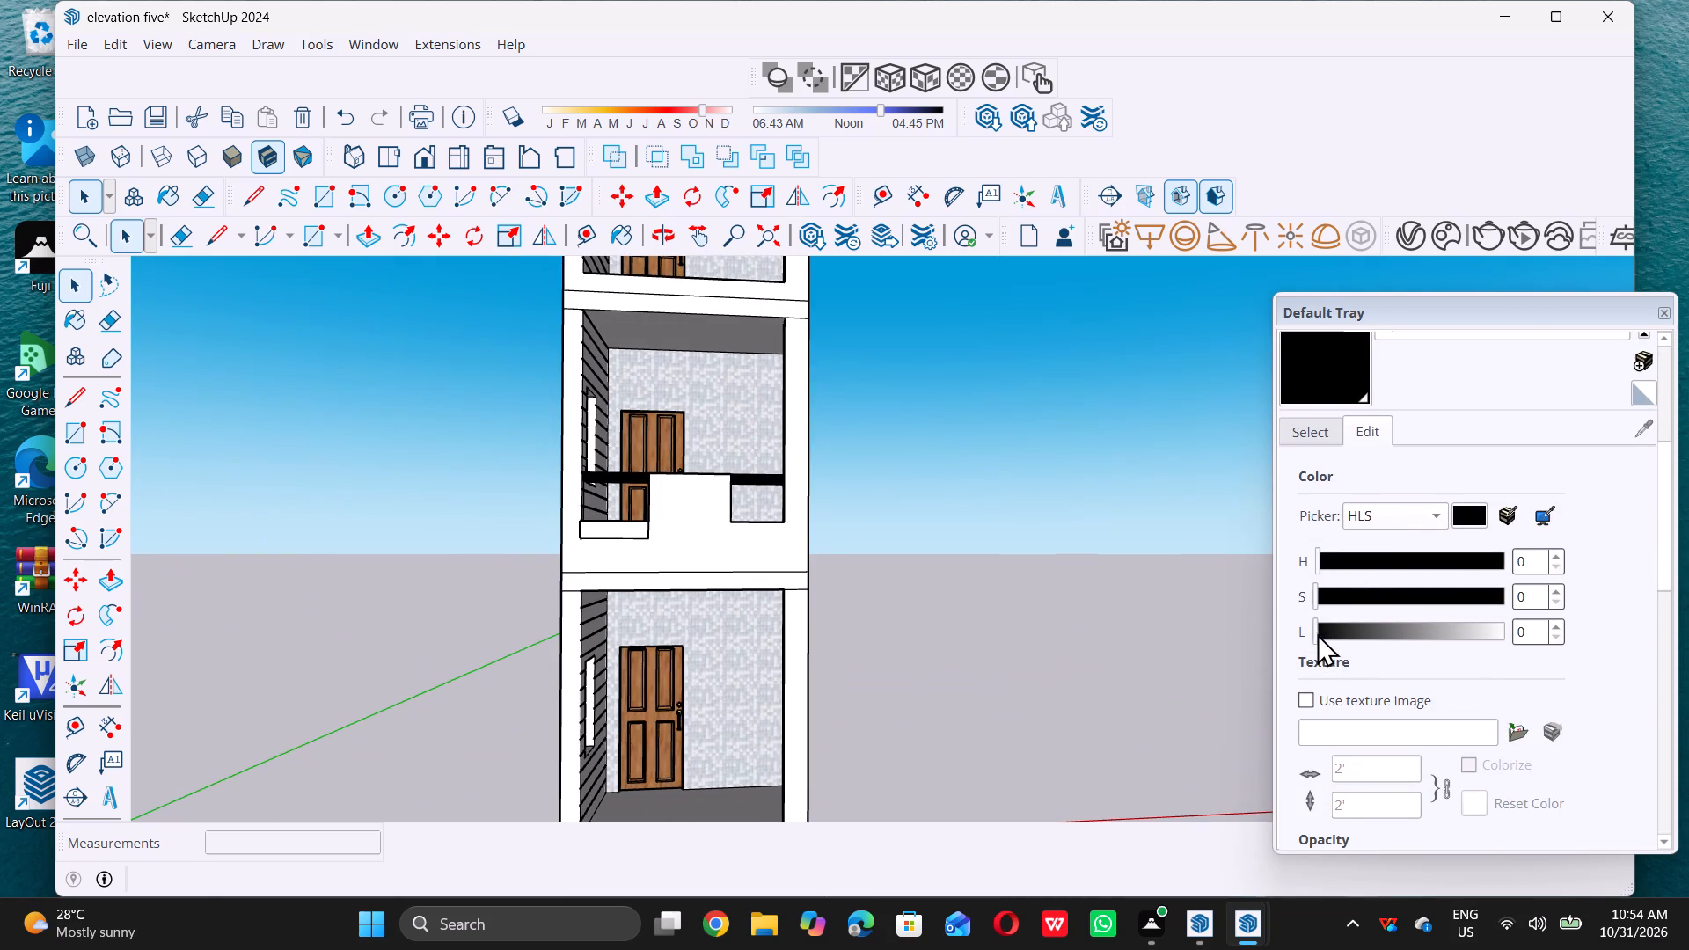
{"action": "left_click", "coordinate": [1316, 632]}
{"action": "left_click_drag", "start_coordinate": [1316, 632], "coordinate": [1441, 635]}
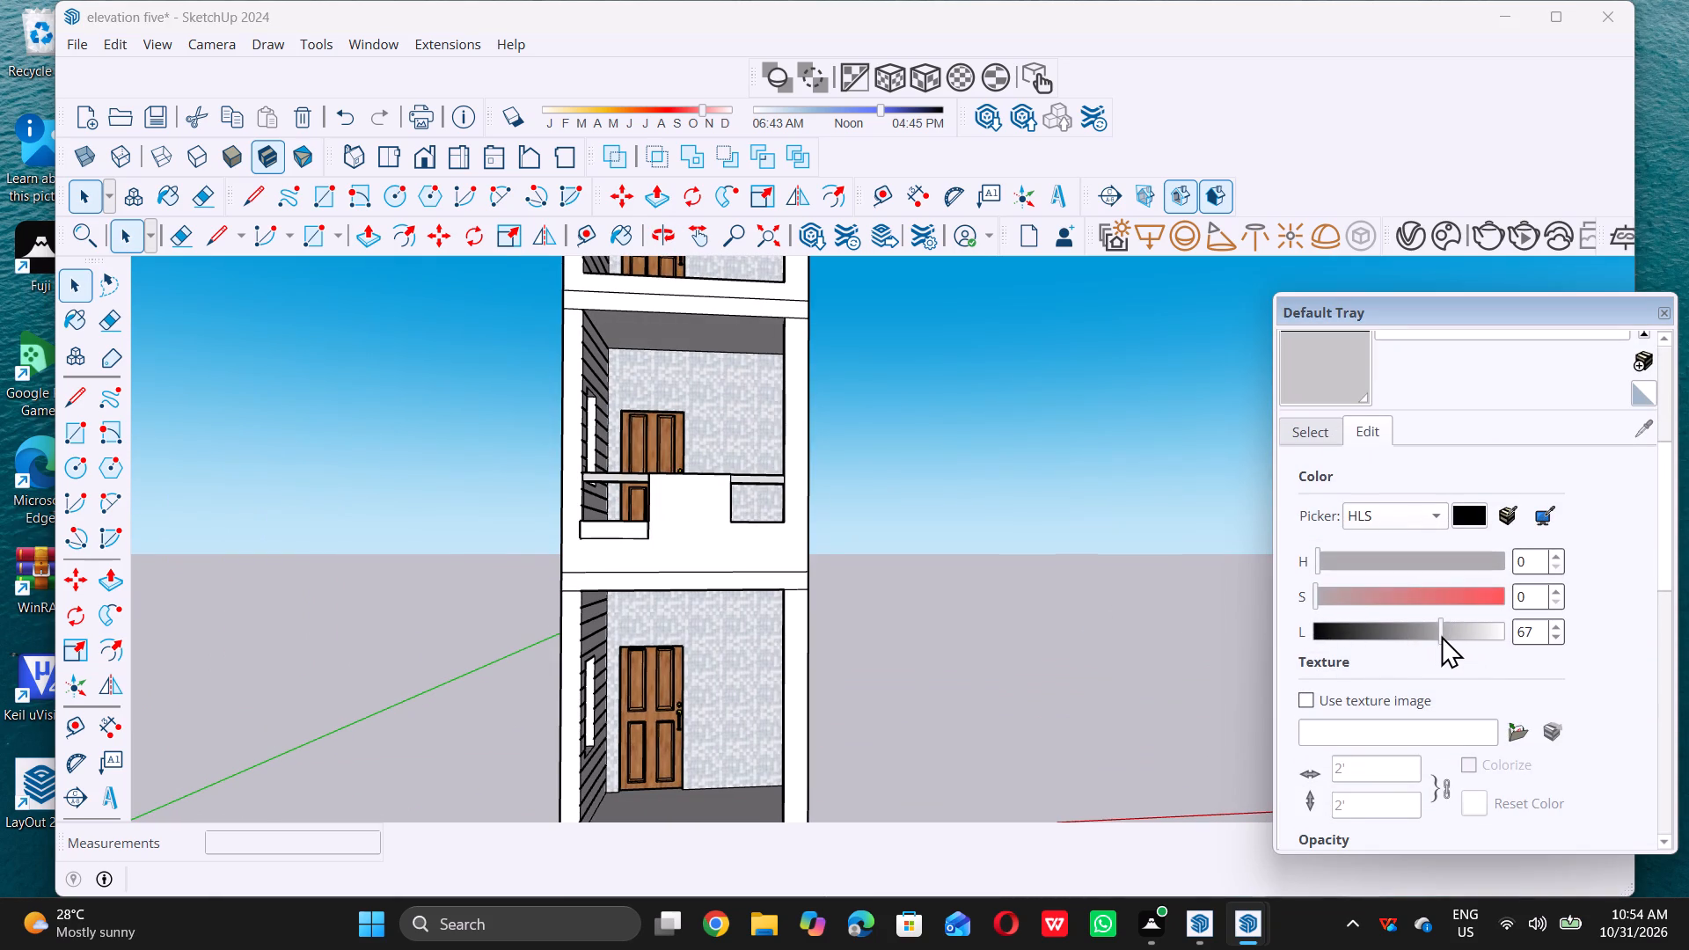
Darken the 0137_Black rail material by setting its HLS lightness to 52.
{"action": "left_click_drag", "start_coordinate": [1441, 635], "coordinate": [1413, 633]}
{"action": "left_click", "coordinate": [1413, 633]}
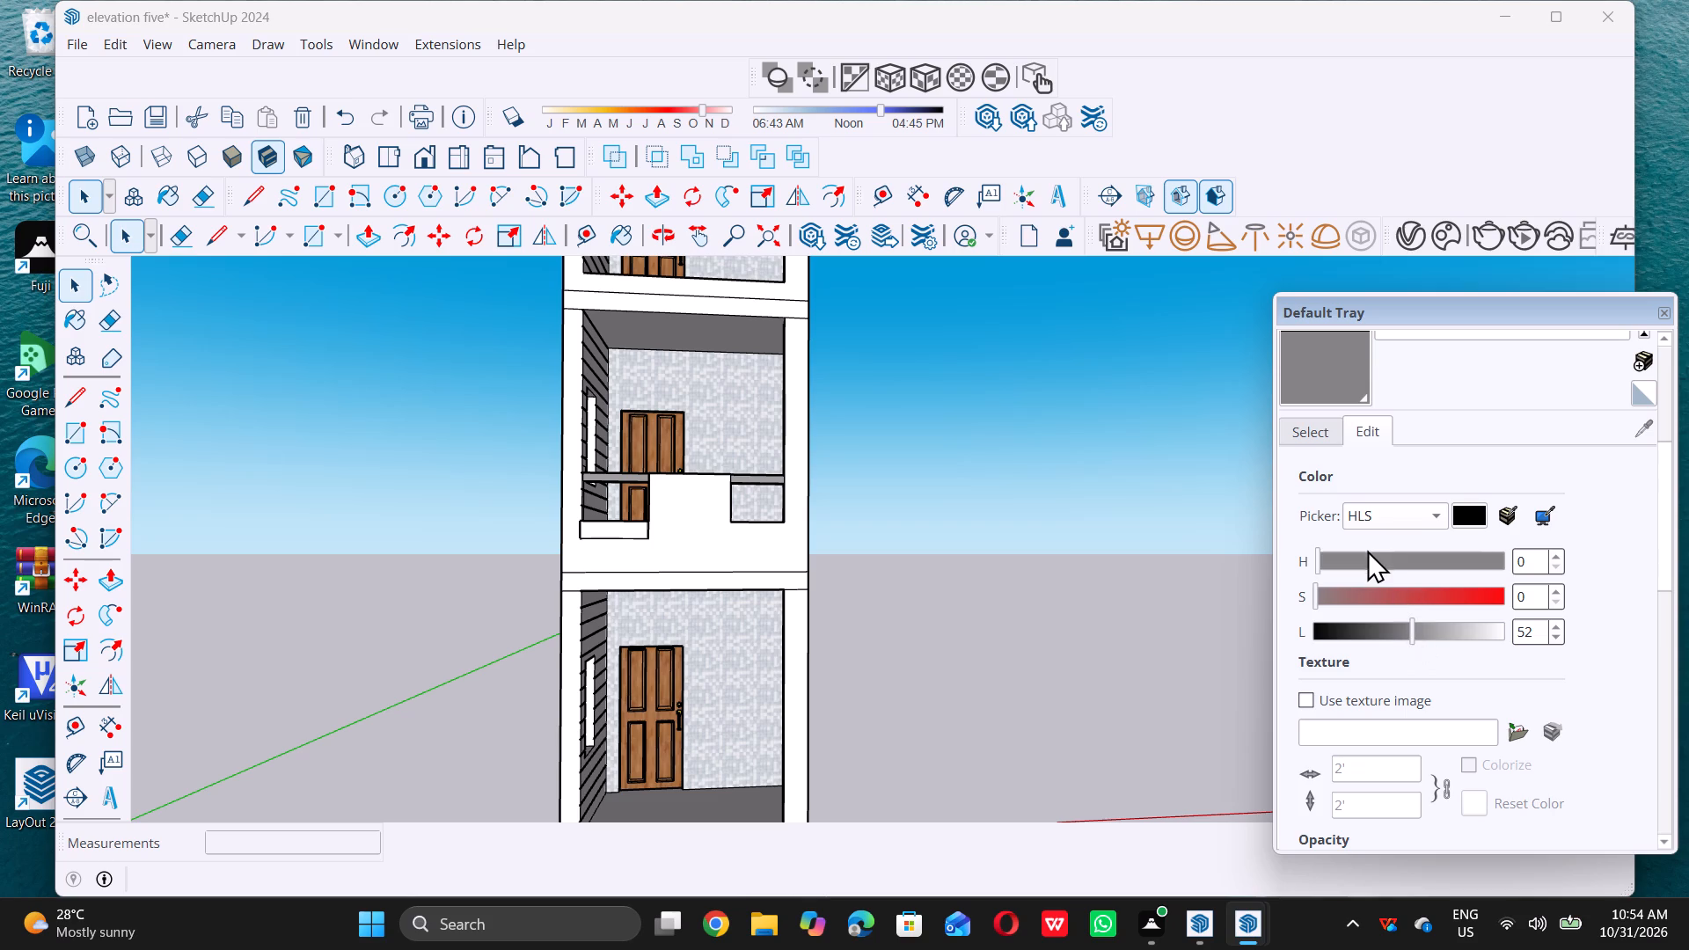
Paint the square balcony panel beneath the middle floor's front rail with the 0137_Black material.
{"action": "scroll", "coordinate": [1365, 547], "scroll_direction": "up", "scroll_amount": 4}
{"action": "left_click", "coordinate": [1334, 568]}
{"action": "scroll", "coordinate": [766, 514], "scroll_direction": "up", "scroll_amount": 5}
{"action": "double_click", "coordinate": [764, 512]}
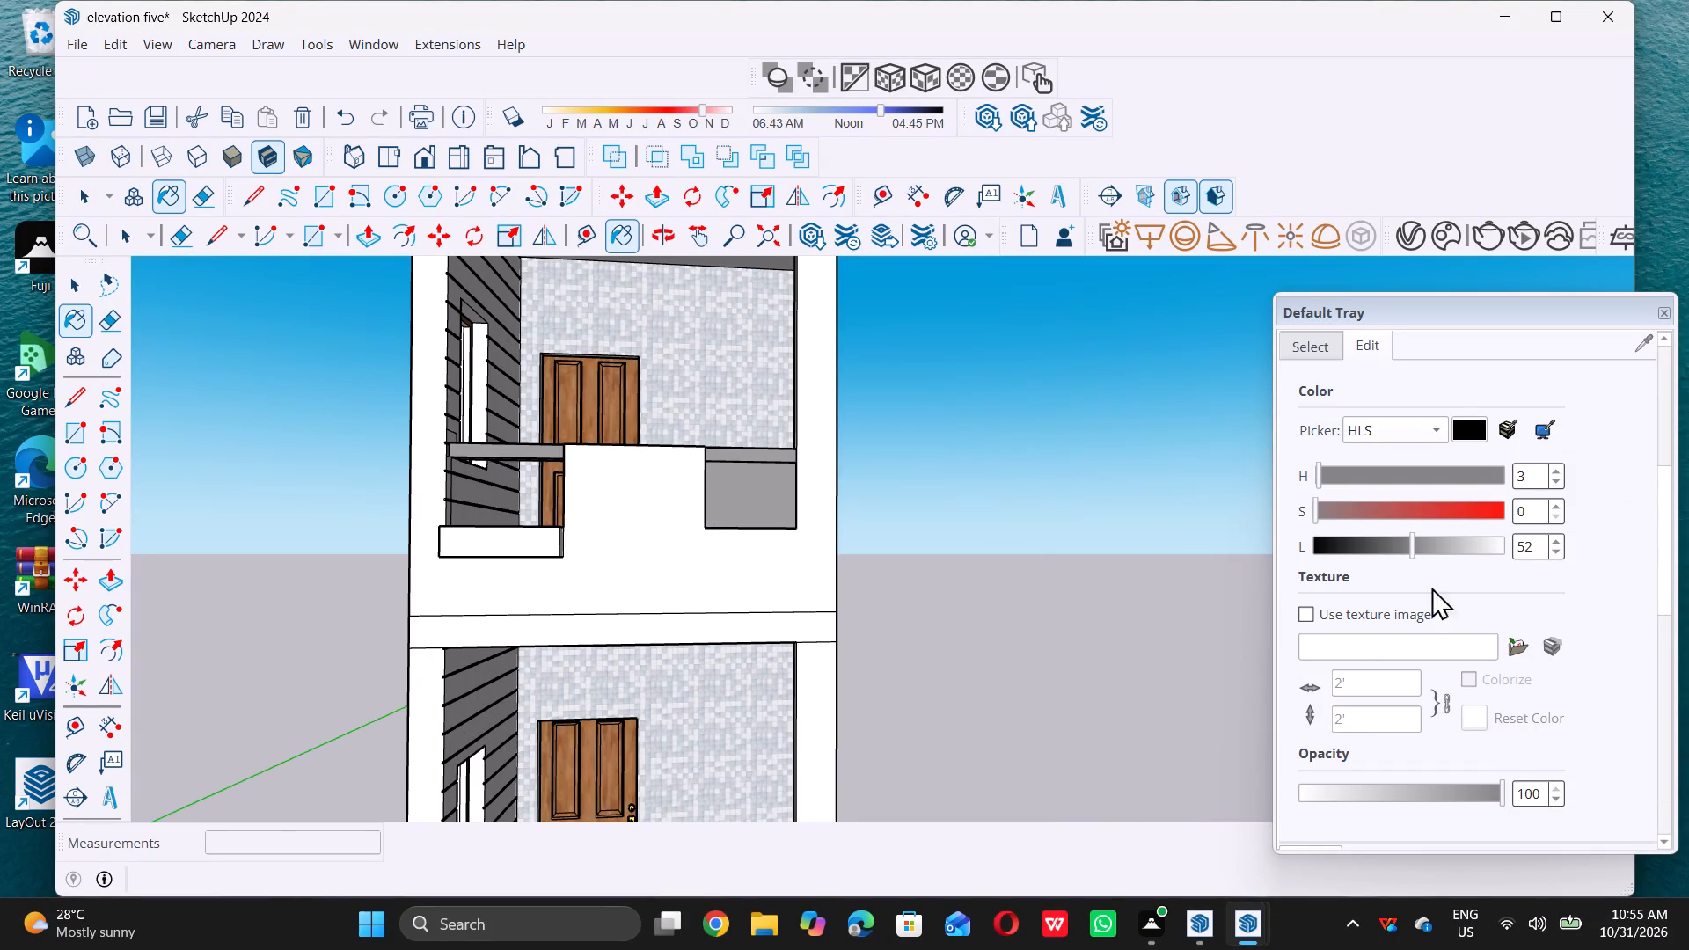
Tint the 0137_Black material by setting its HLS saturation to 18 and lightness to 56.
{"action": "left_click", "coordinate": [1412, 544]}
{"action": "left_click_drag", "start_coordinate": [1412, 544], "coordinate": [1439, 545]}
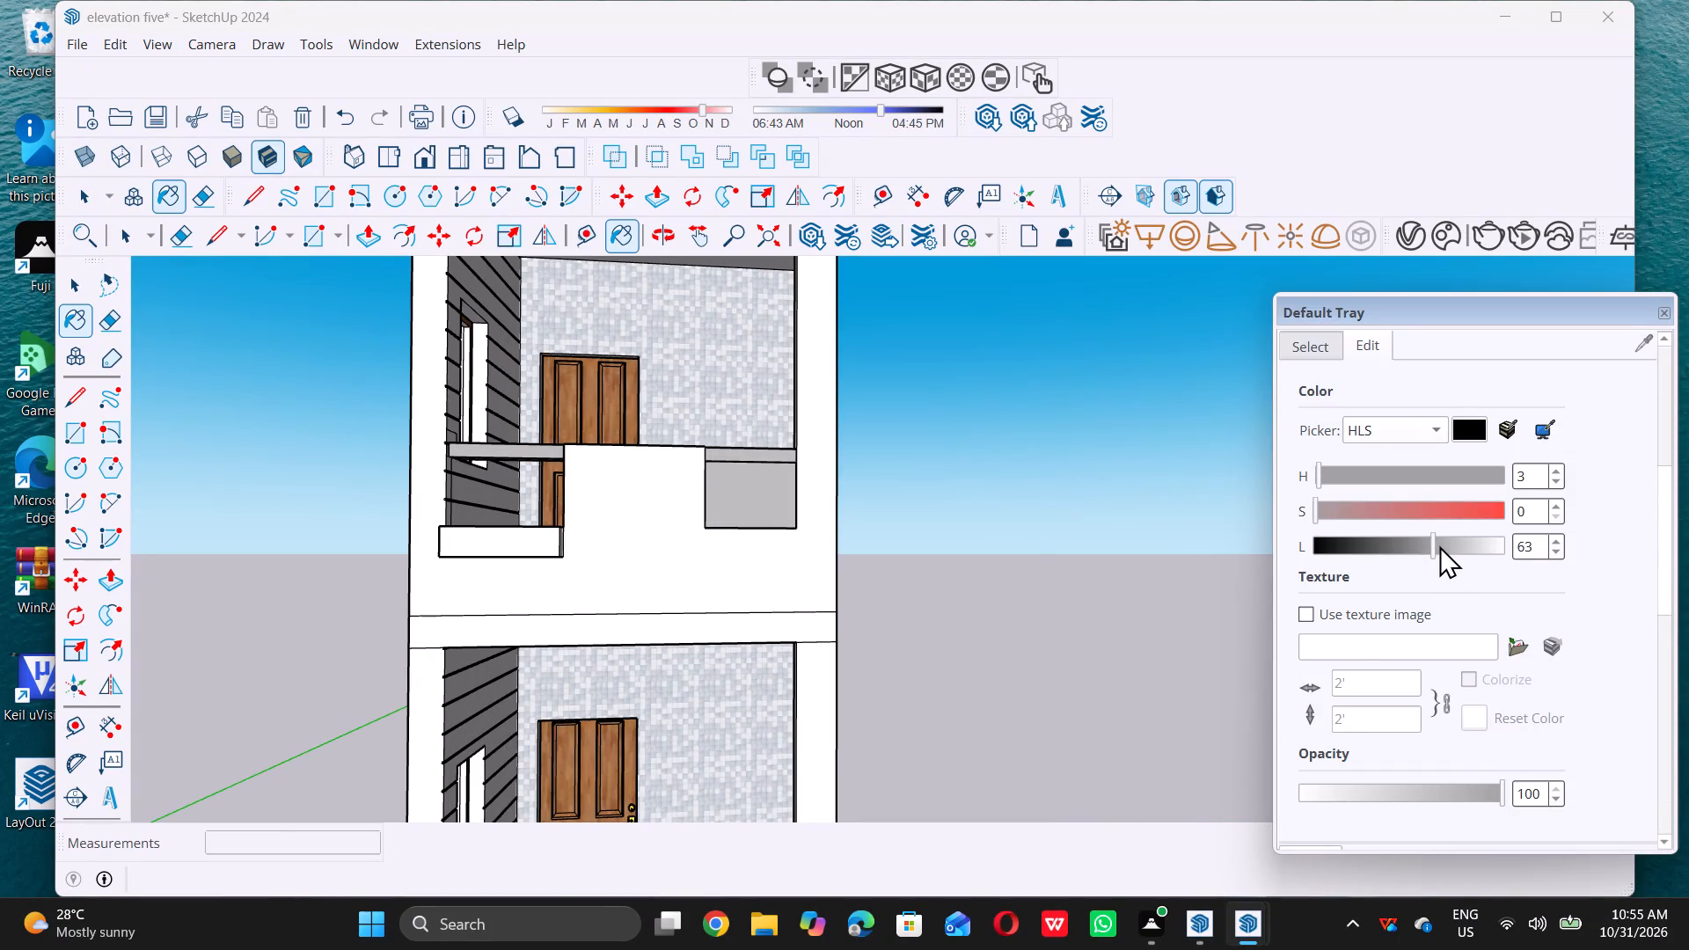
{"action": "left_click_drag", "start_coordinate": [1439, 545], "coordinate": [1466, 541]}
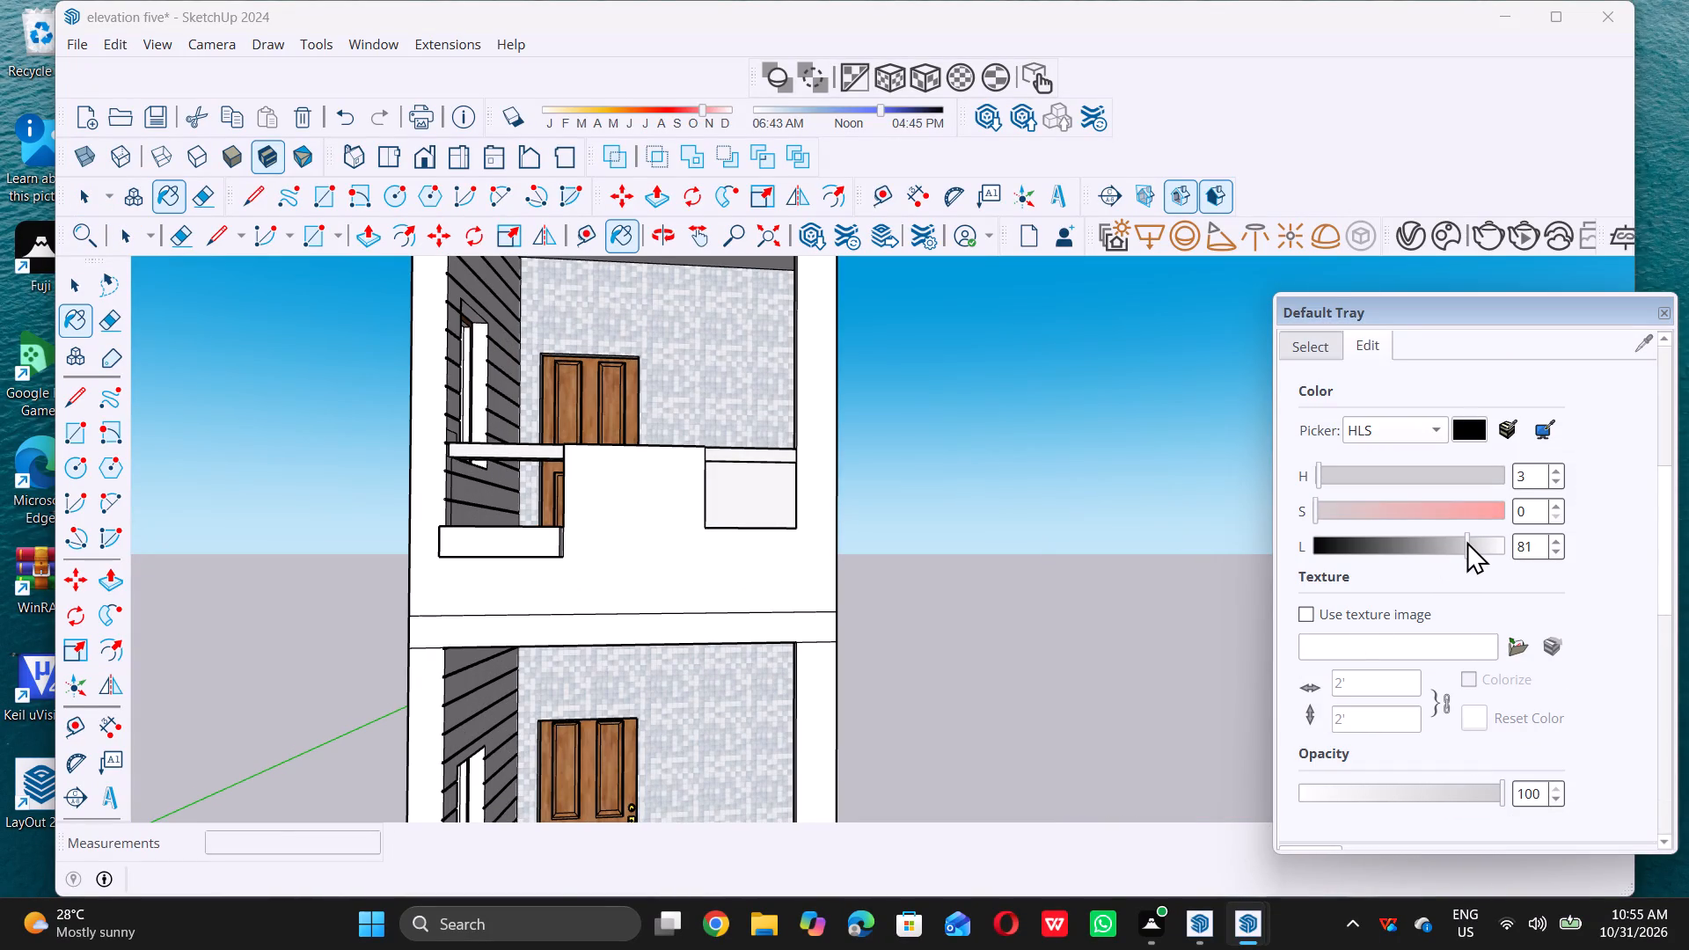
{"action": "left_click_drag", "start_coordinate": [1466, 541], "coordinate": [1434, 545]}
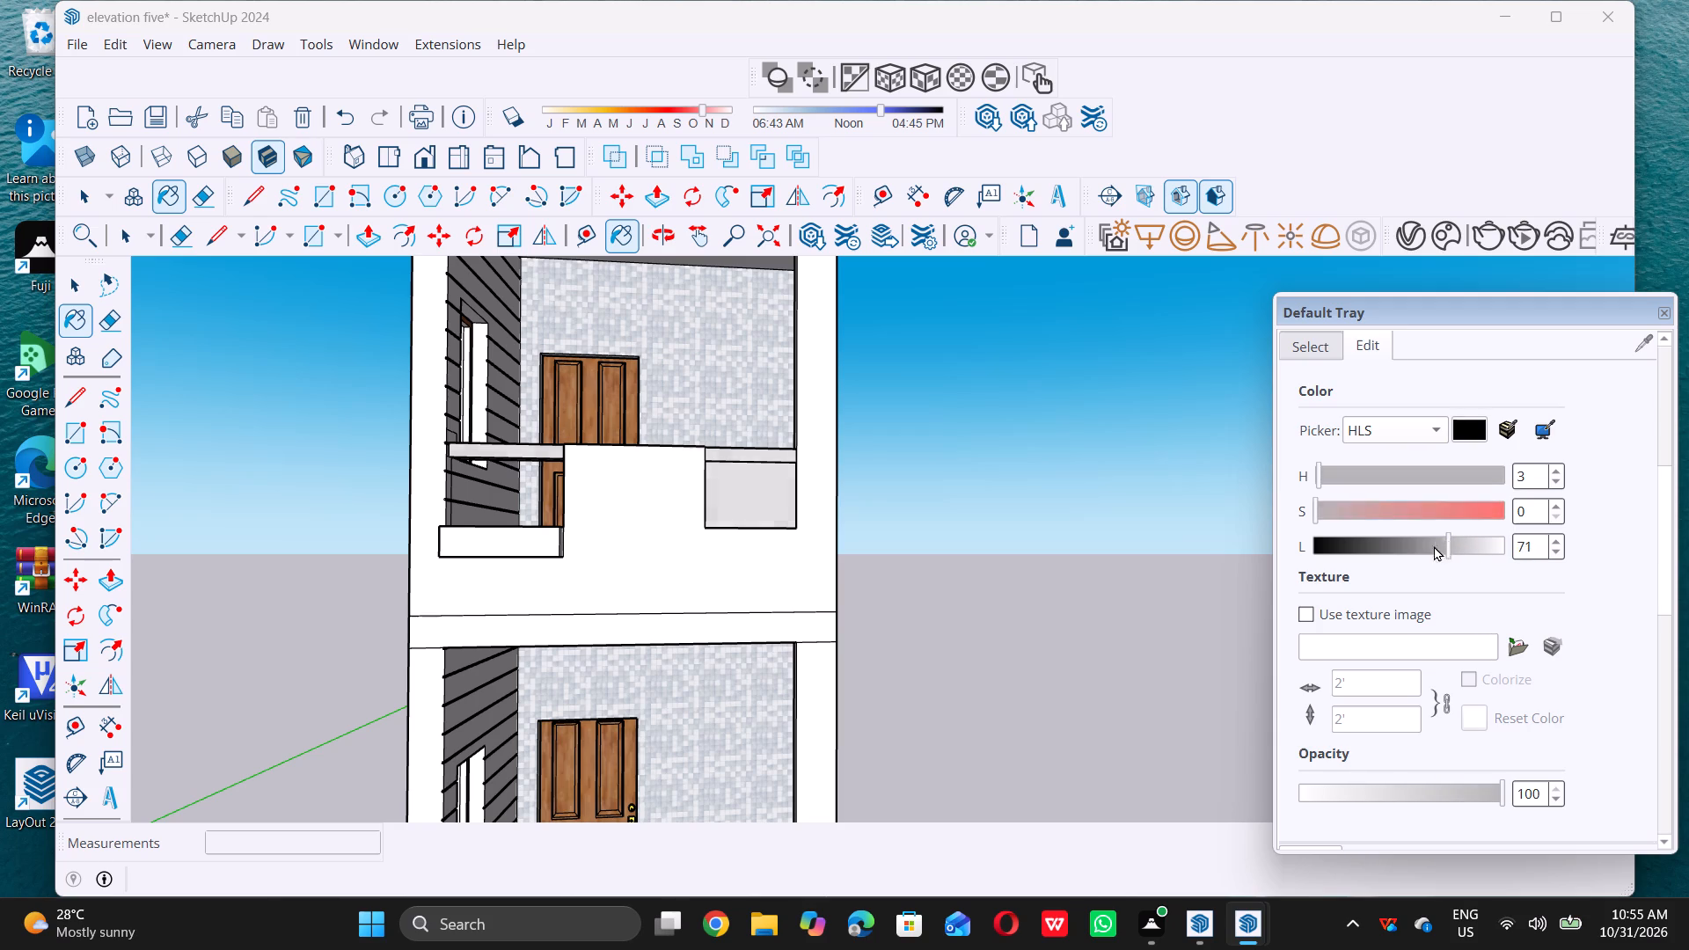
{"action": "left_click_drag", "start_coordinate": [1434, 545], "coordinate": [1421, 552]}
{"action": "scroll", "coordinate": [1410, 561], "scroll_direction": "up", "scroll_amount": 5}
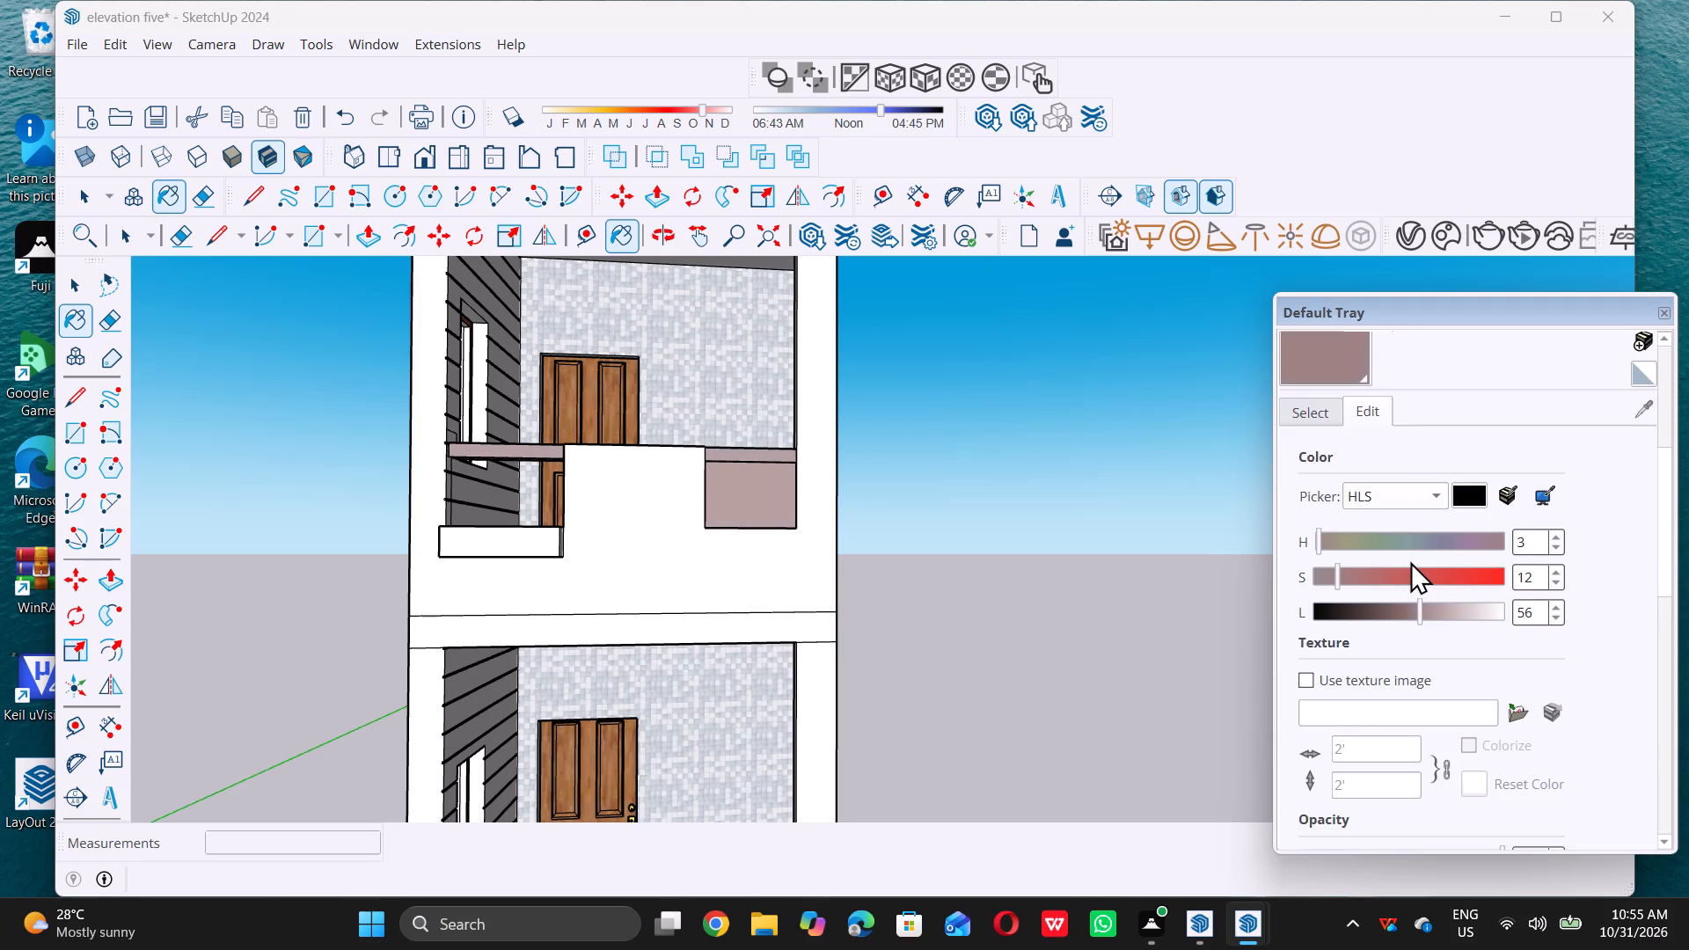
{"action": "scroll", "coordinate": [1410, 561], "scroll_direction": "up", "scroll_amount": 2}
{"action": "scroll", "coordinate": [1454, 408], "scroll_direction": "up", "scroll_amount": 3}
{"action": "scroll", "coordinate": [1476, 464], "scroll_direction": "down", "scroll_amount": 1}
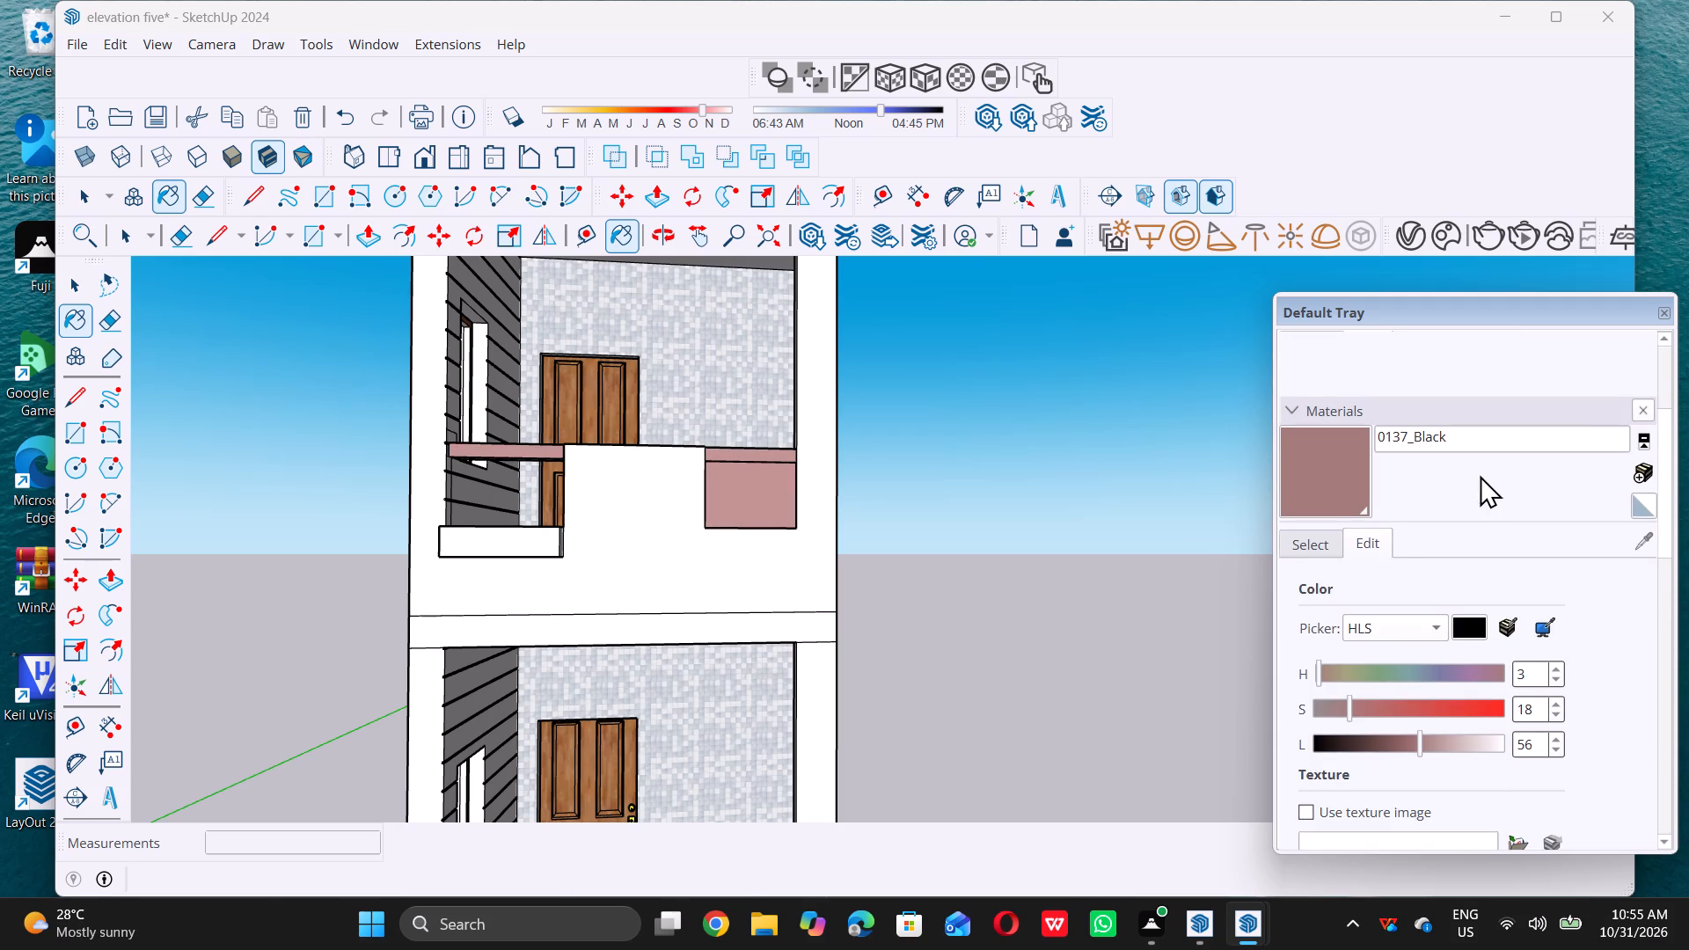
Restore the 0137_Black material to its original black colour.
{"action": "double_click", "coordinate": [1464, 632]}
{"action": "scroll", "coordinate": [934, 547], "scroll_direction": "down", "scroll_amount": 1}
{"action": "middle_click_drag", "start_coordinate": [929, 531], "coordinate": [926, 531]}
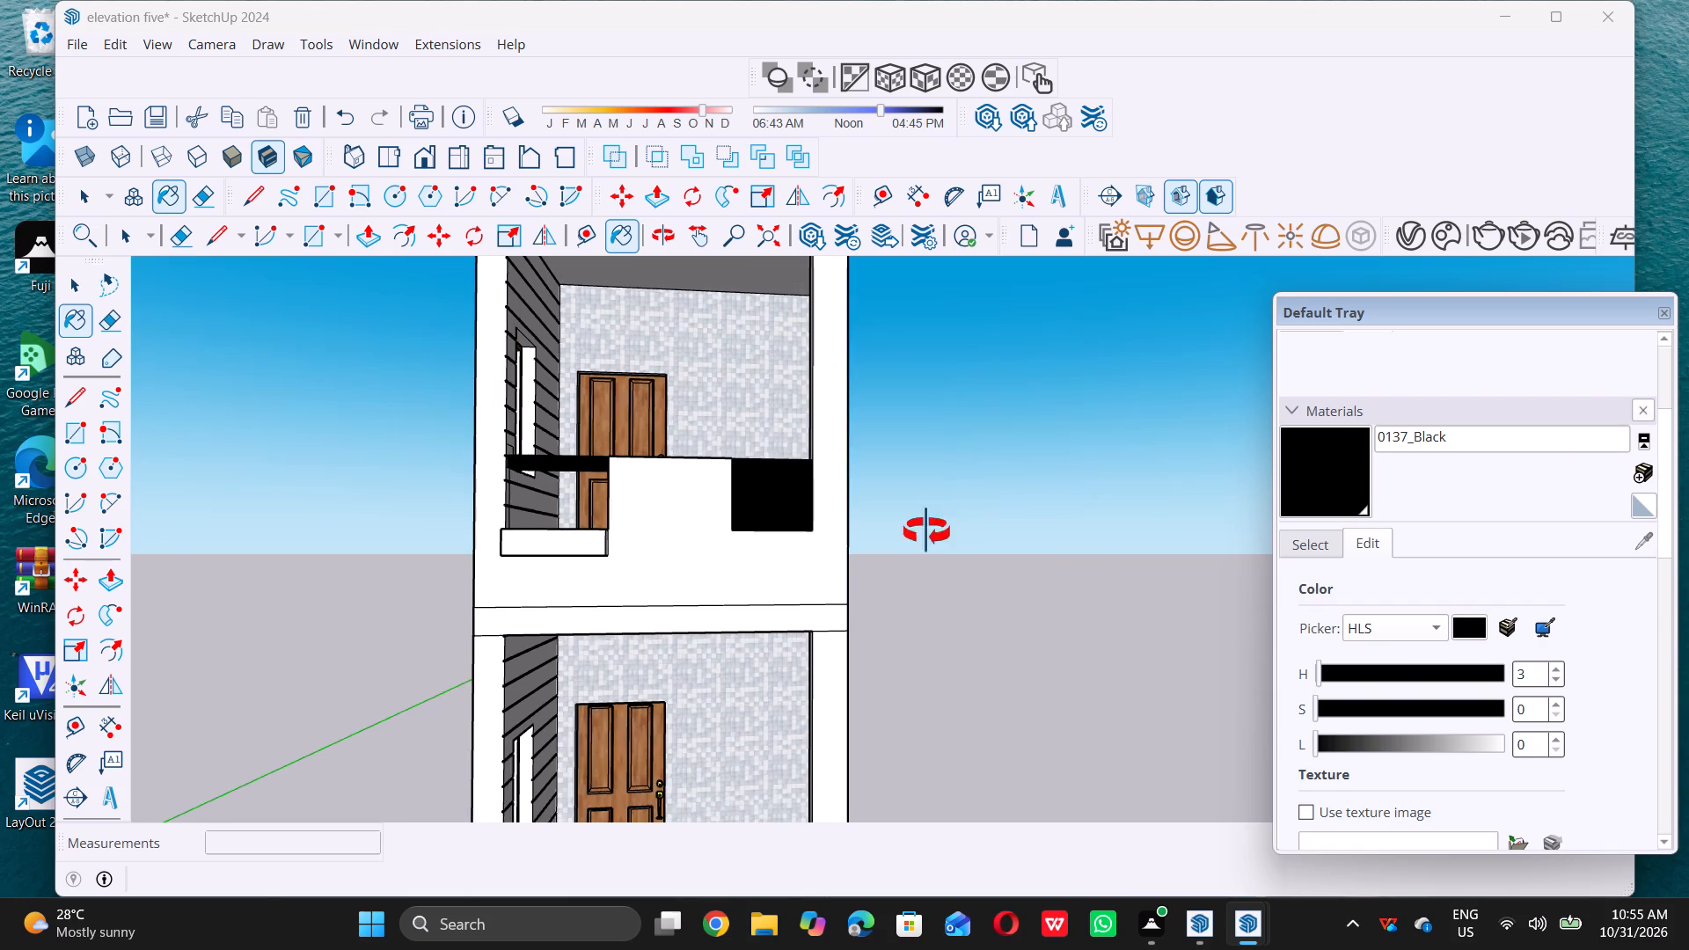
{"action": "middle_click_drag", "start_coordinate": [926, 531], "coordinate": [912, 554]}
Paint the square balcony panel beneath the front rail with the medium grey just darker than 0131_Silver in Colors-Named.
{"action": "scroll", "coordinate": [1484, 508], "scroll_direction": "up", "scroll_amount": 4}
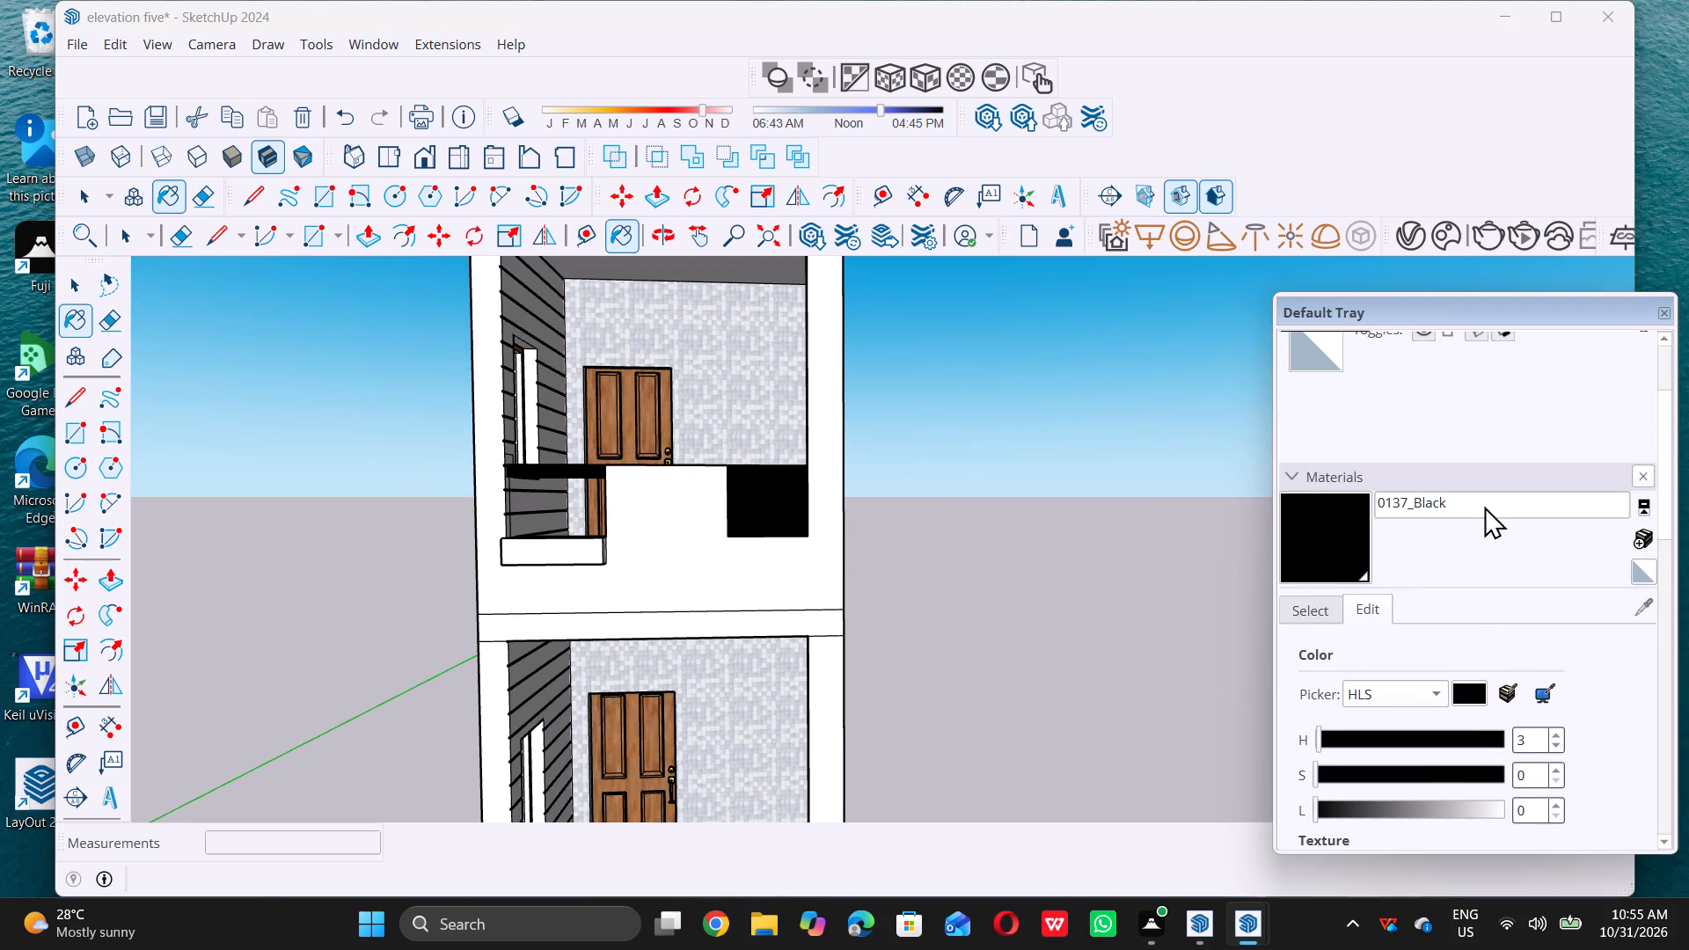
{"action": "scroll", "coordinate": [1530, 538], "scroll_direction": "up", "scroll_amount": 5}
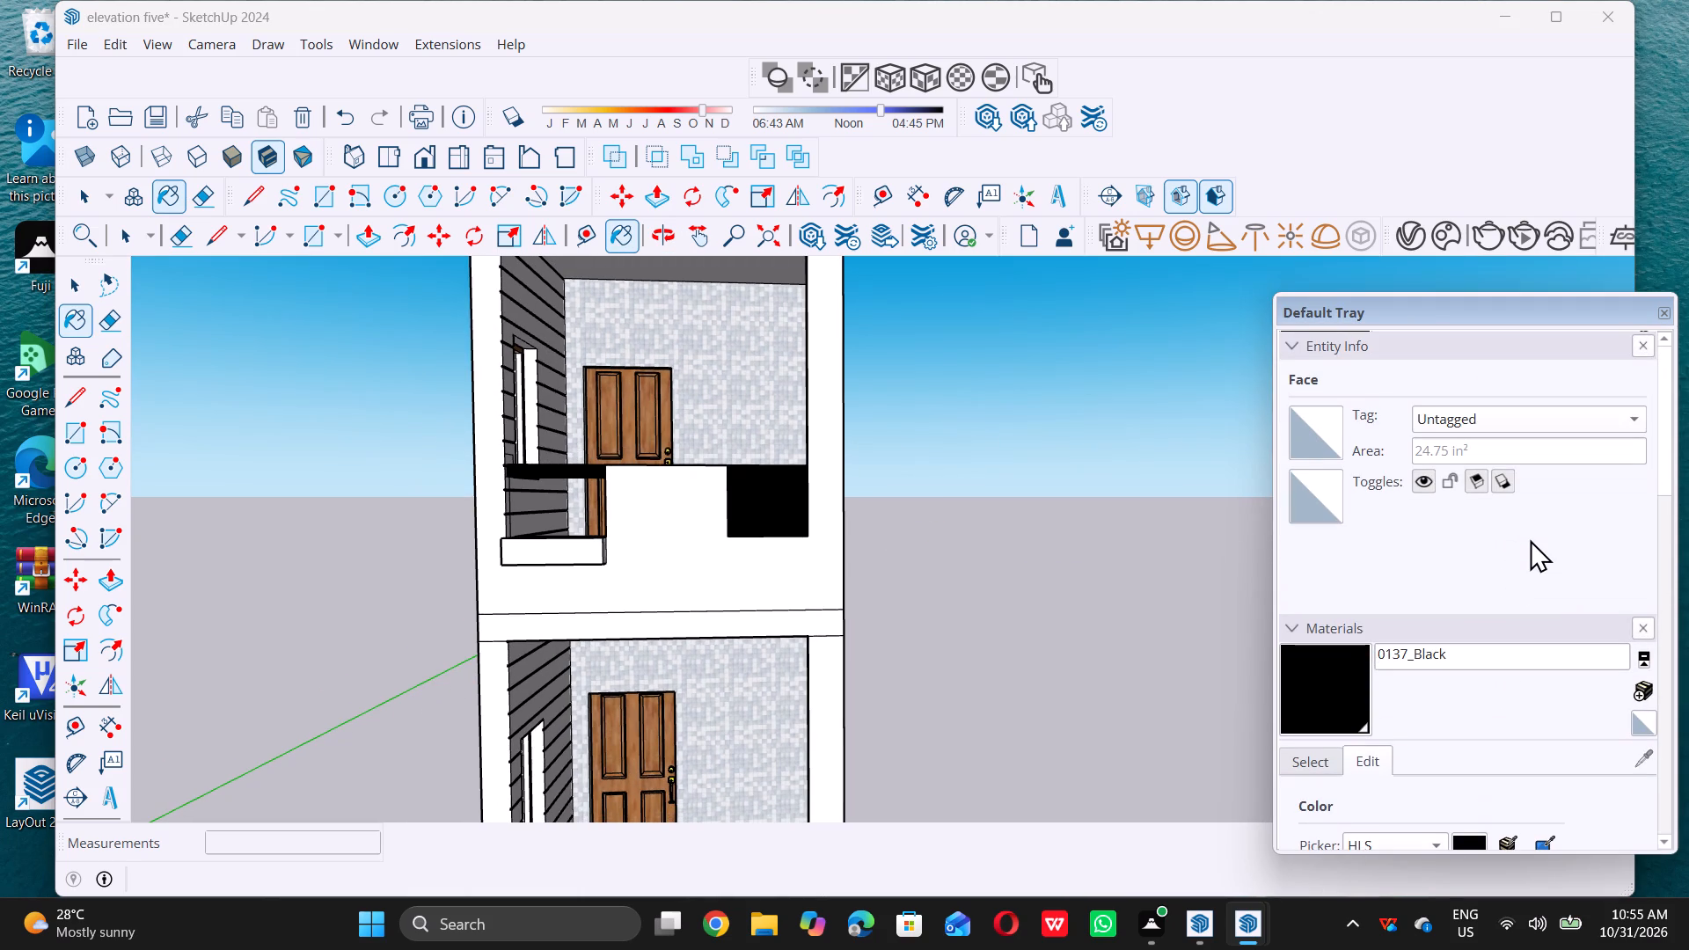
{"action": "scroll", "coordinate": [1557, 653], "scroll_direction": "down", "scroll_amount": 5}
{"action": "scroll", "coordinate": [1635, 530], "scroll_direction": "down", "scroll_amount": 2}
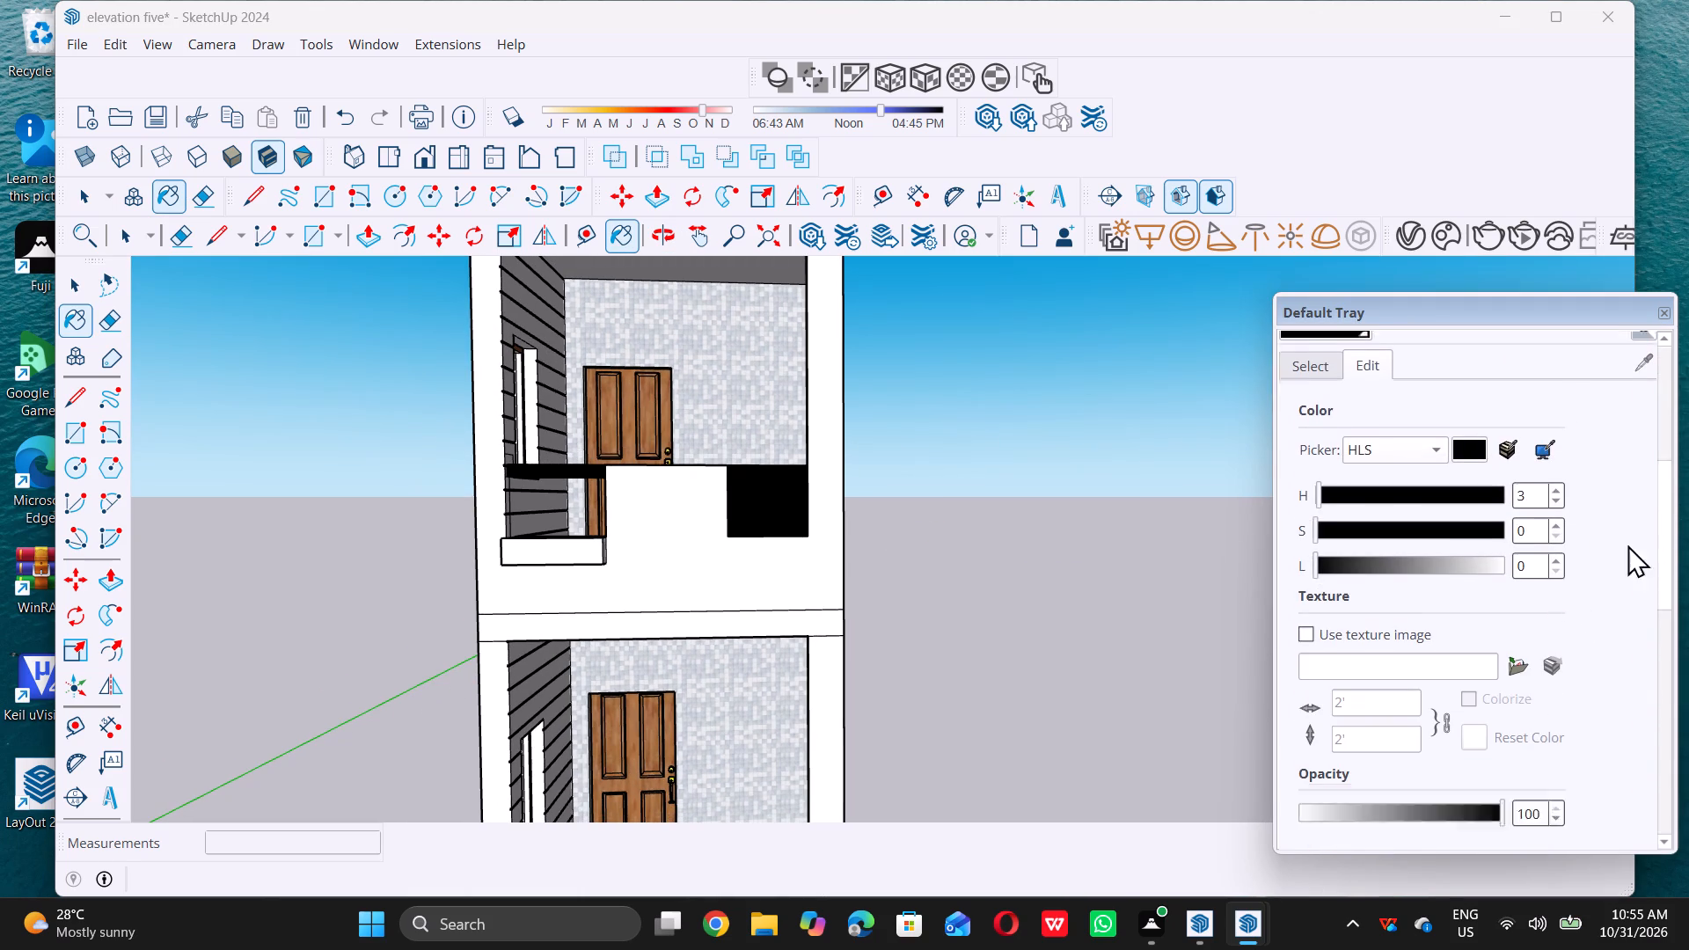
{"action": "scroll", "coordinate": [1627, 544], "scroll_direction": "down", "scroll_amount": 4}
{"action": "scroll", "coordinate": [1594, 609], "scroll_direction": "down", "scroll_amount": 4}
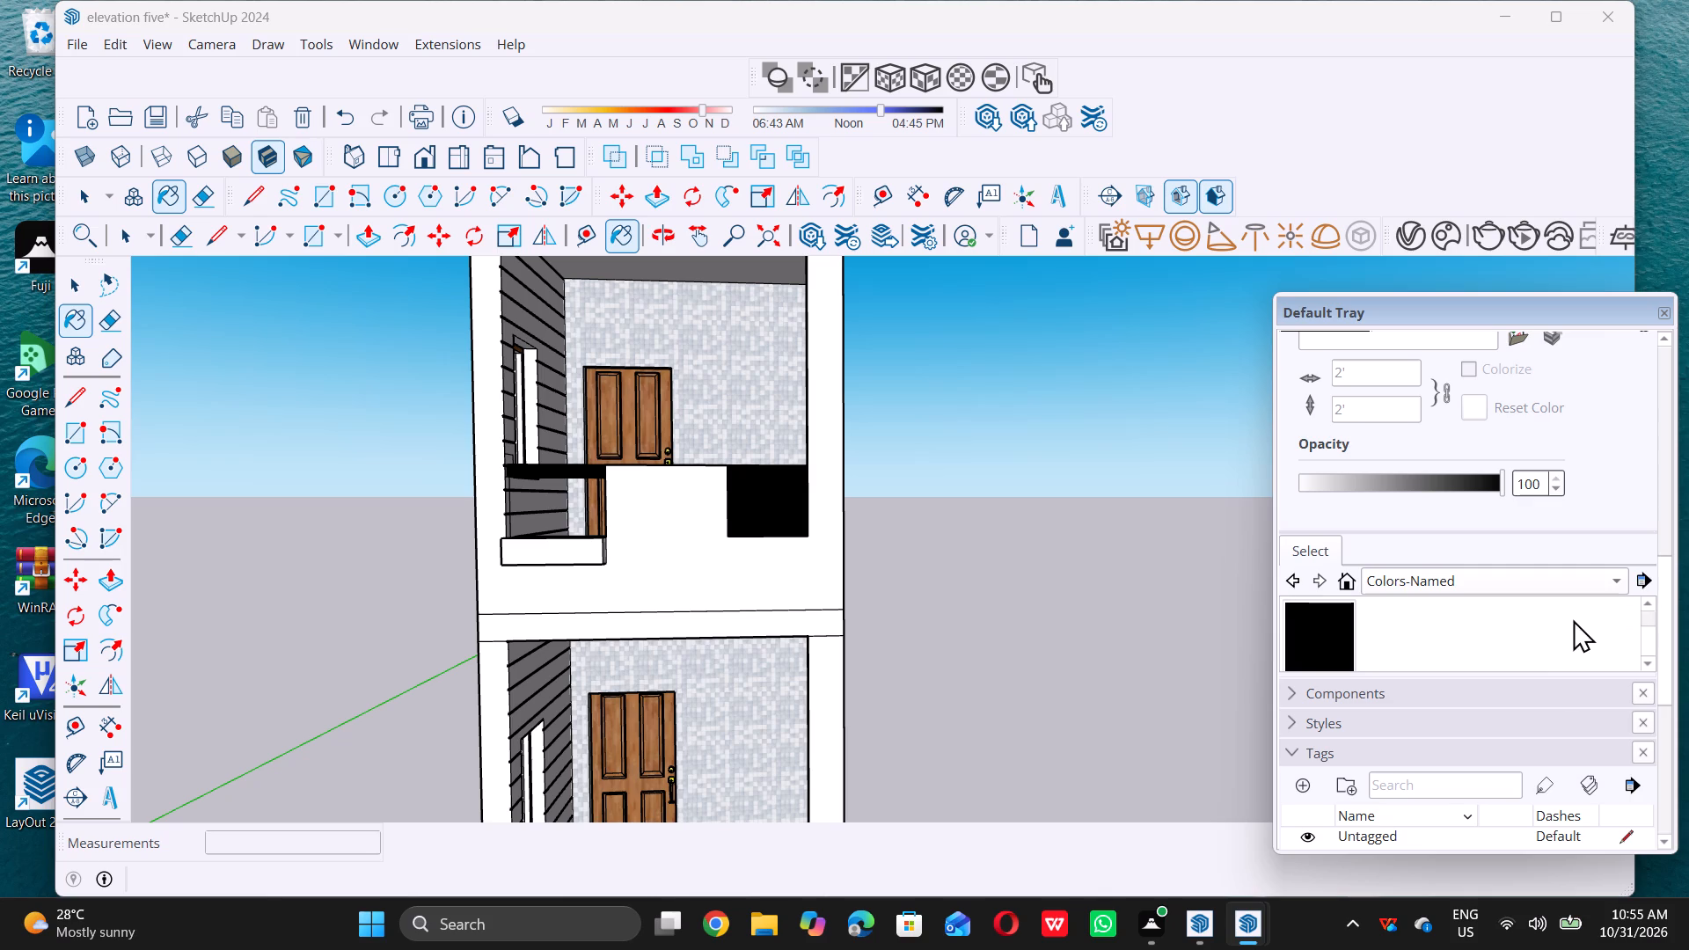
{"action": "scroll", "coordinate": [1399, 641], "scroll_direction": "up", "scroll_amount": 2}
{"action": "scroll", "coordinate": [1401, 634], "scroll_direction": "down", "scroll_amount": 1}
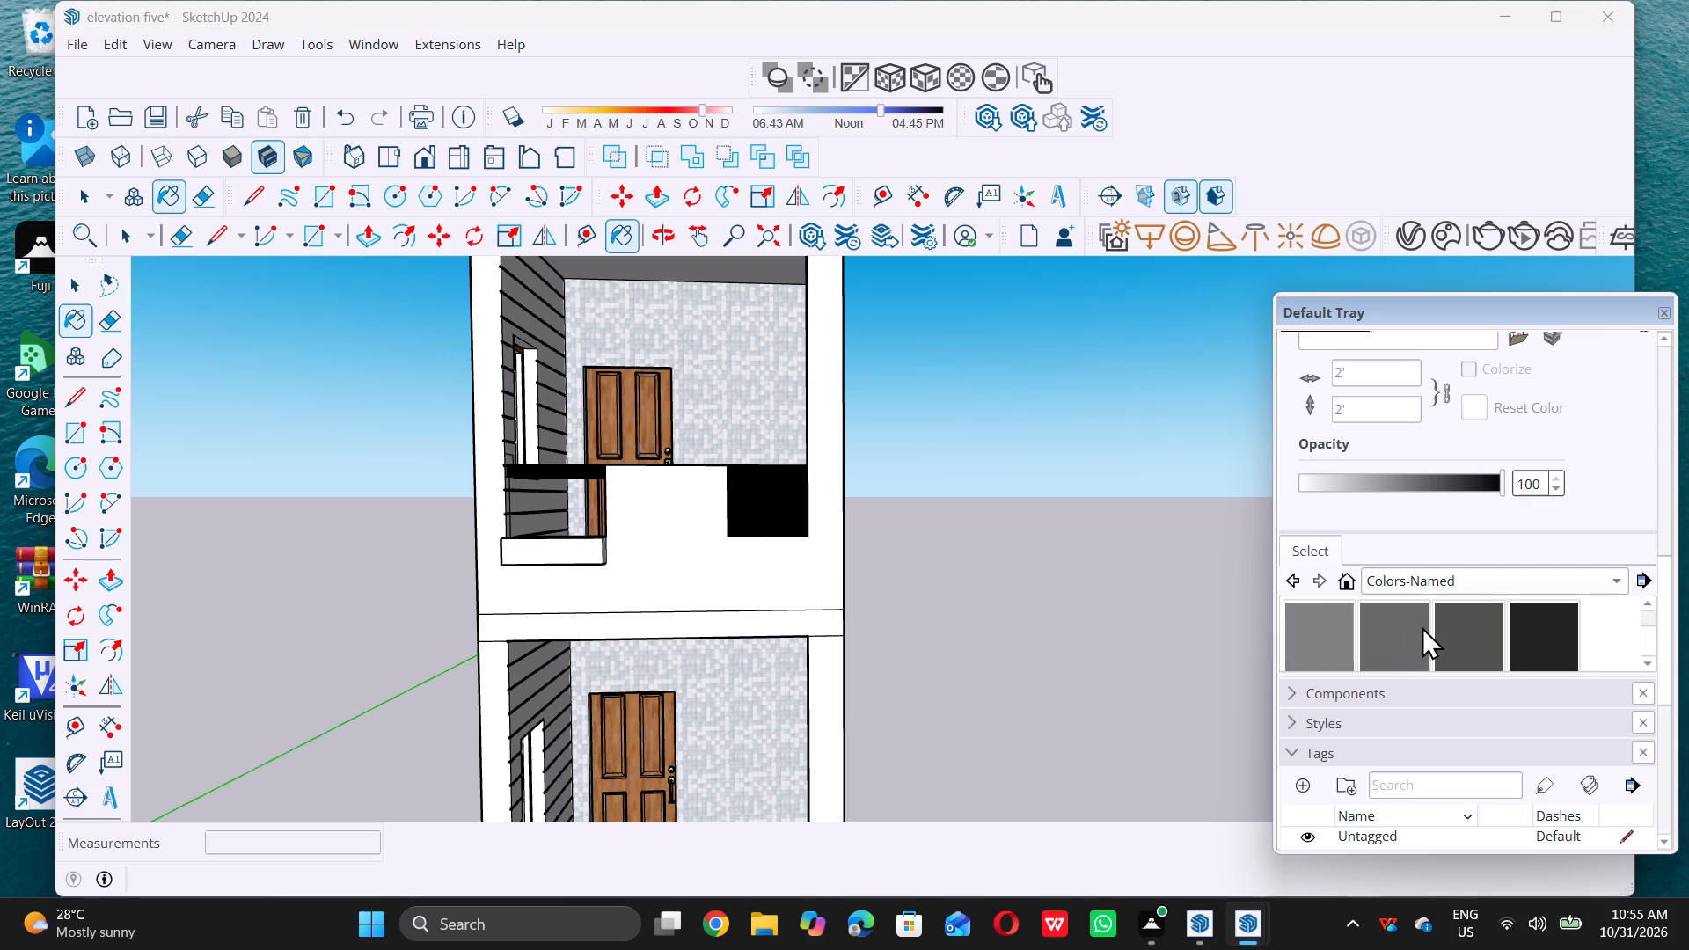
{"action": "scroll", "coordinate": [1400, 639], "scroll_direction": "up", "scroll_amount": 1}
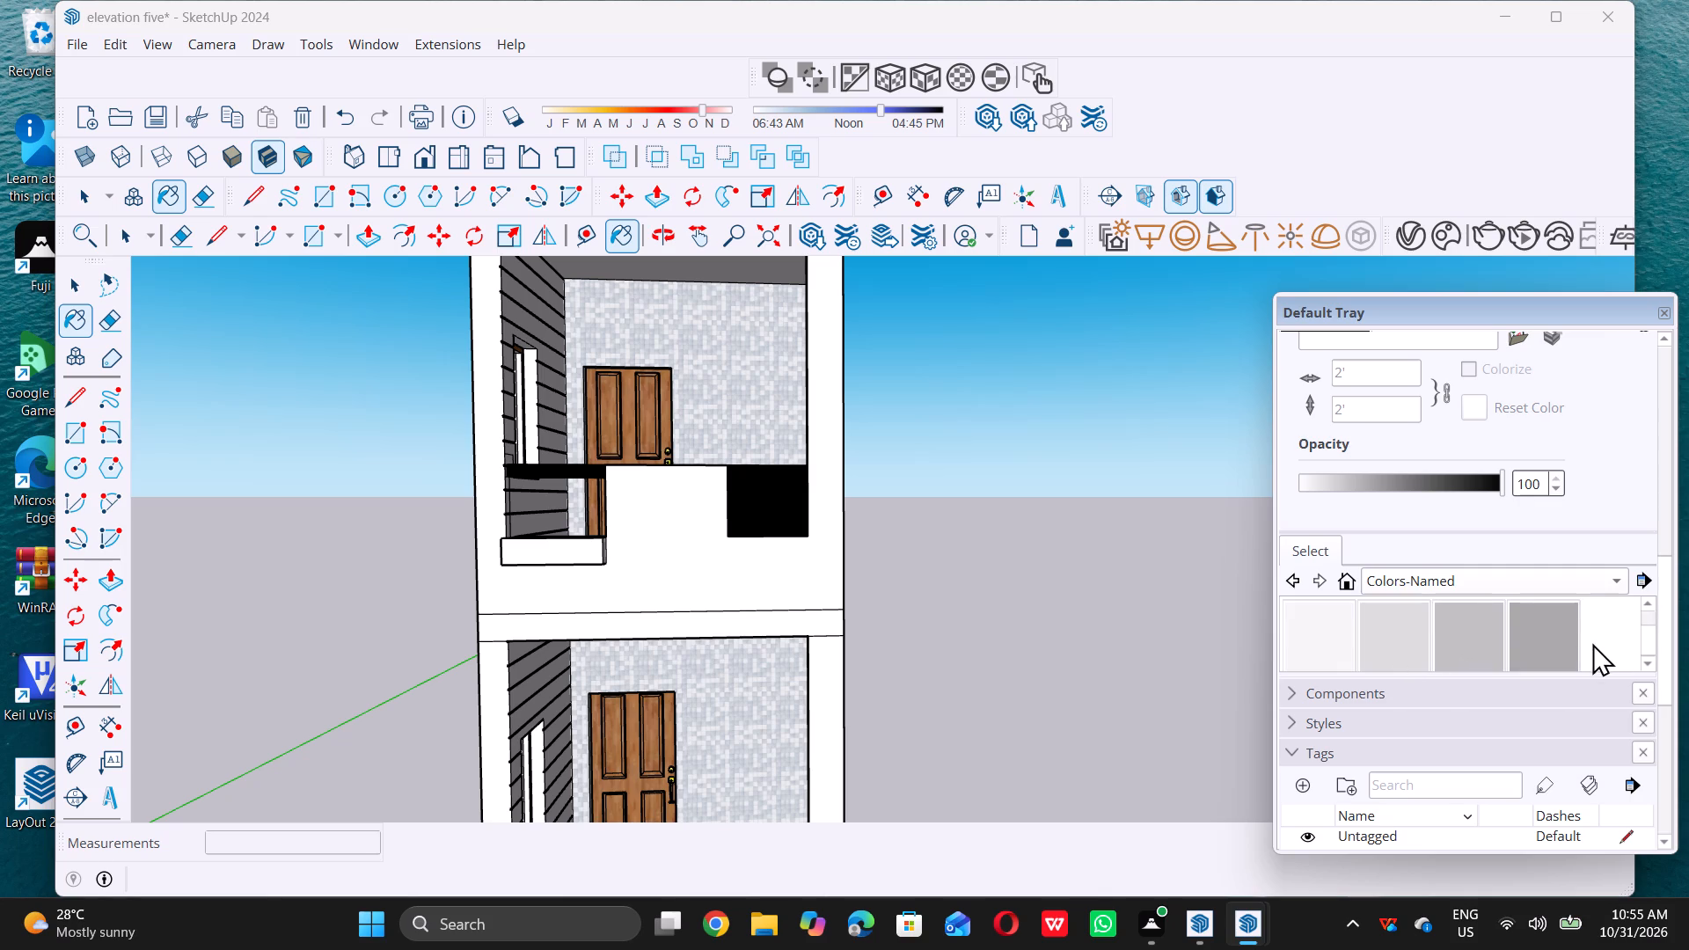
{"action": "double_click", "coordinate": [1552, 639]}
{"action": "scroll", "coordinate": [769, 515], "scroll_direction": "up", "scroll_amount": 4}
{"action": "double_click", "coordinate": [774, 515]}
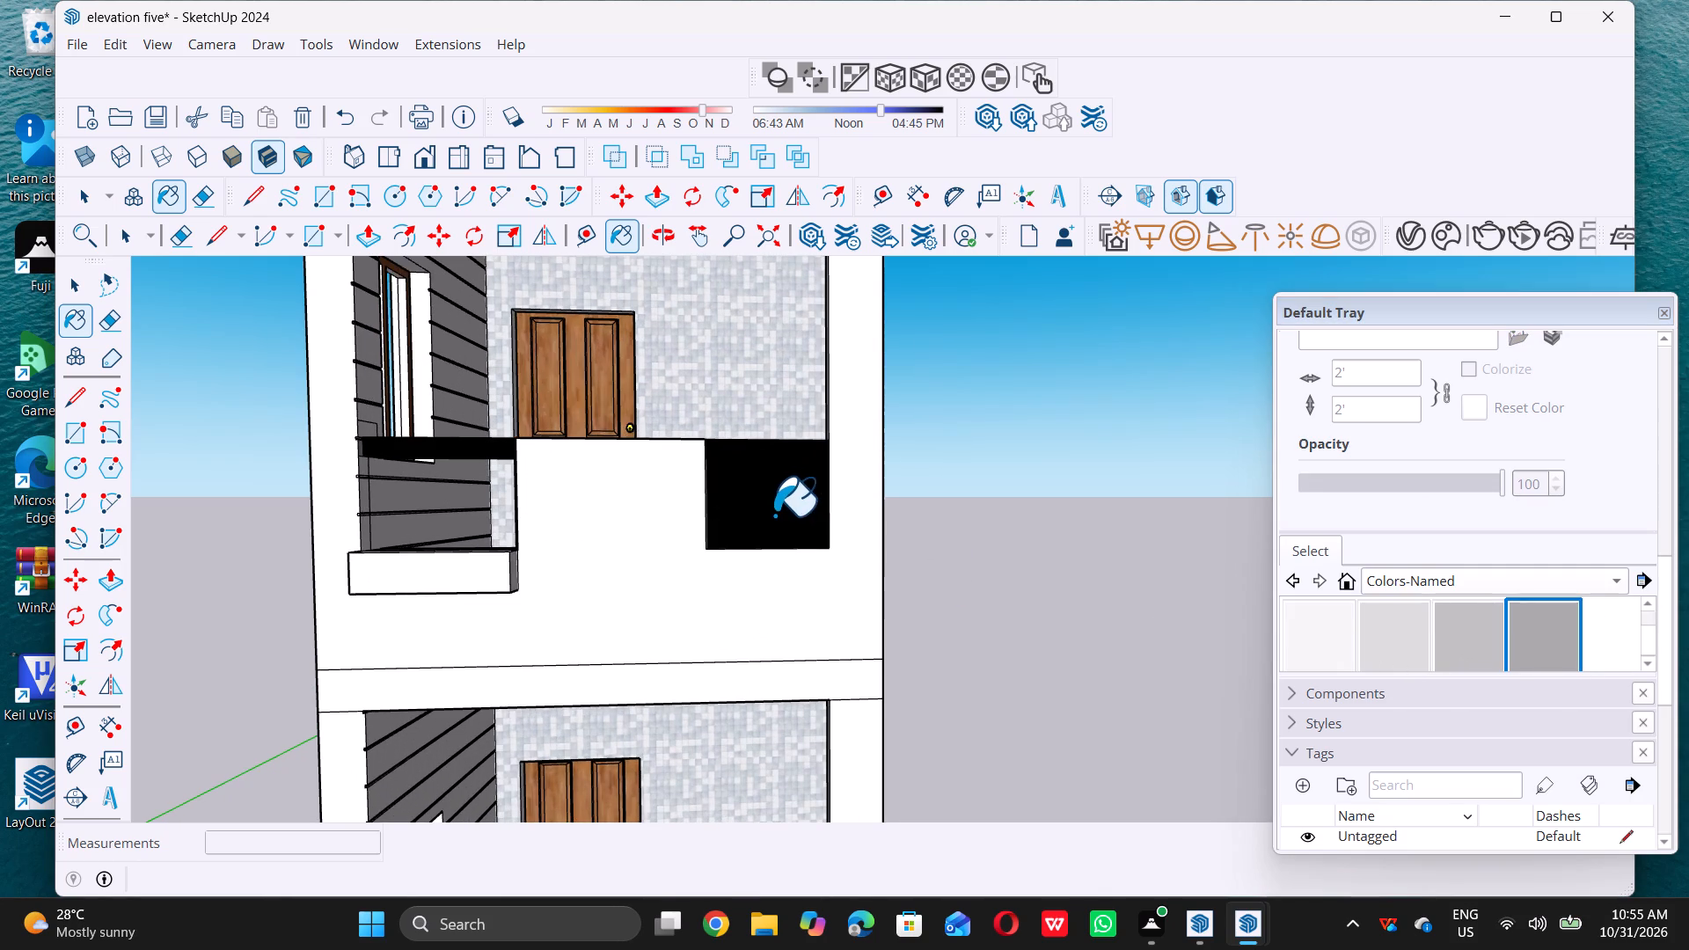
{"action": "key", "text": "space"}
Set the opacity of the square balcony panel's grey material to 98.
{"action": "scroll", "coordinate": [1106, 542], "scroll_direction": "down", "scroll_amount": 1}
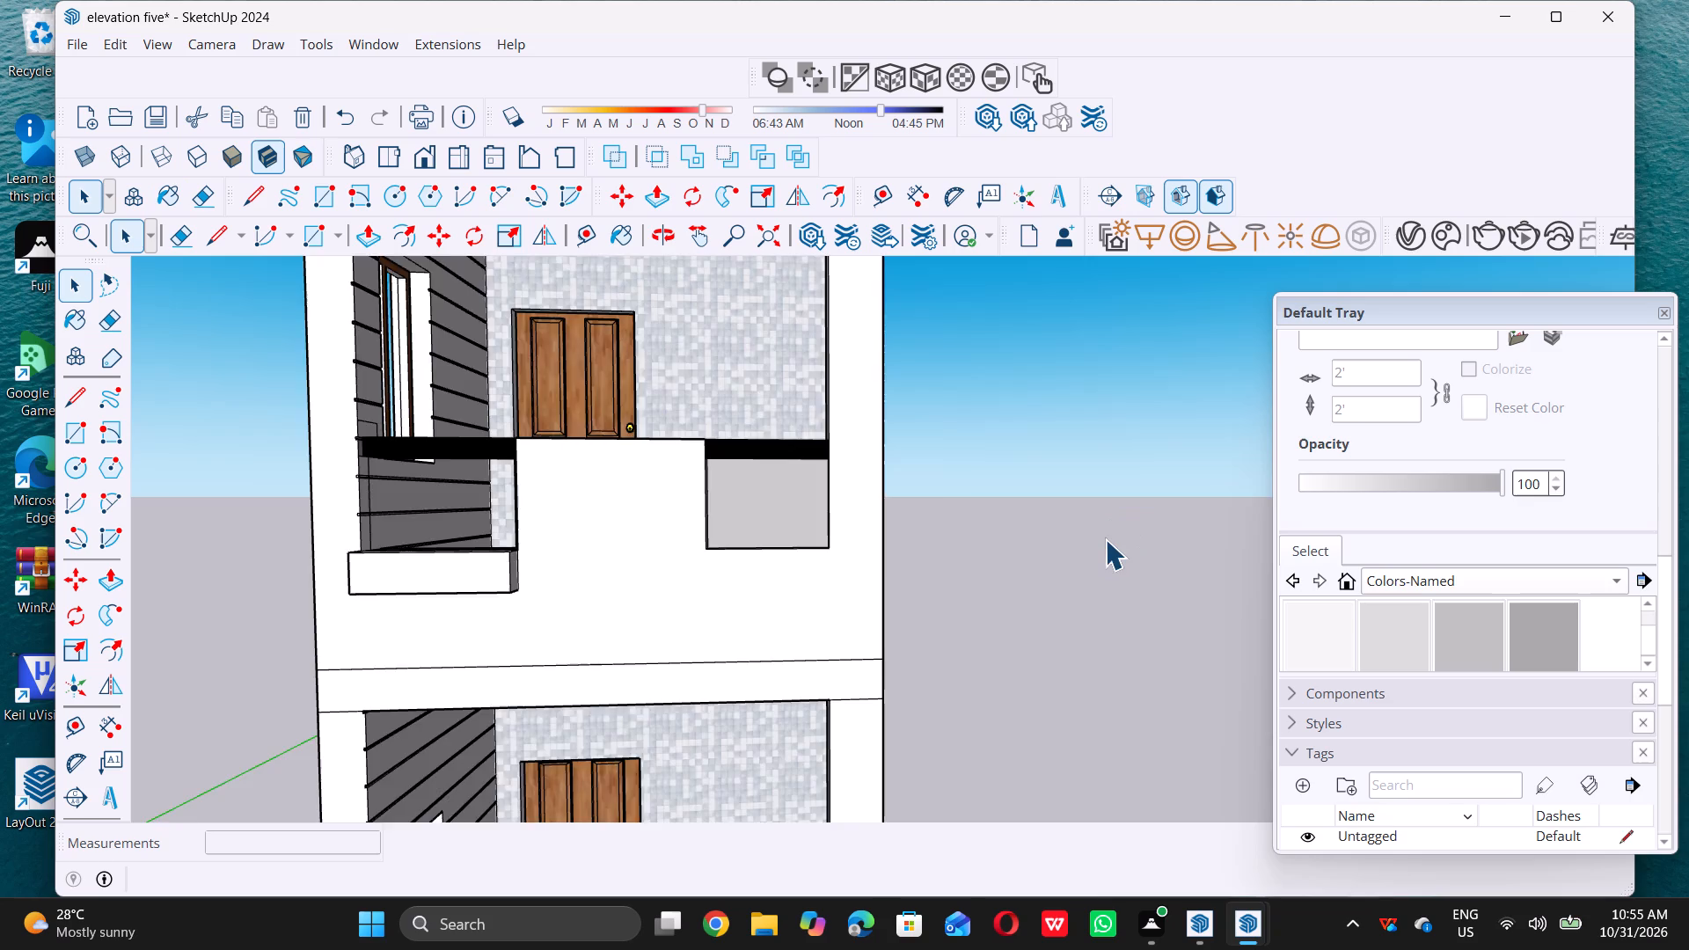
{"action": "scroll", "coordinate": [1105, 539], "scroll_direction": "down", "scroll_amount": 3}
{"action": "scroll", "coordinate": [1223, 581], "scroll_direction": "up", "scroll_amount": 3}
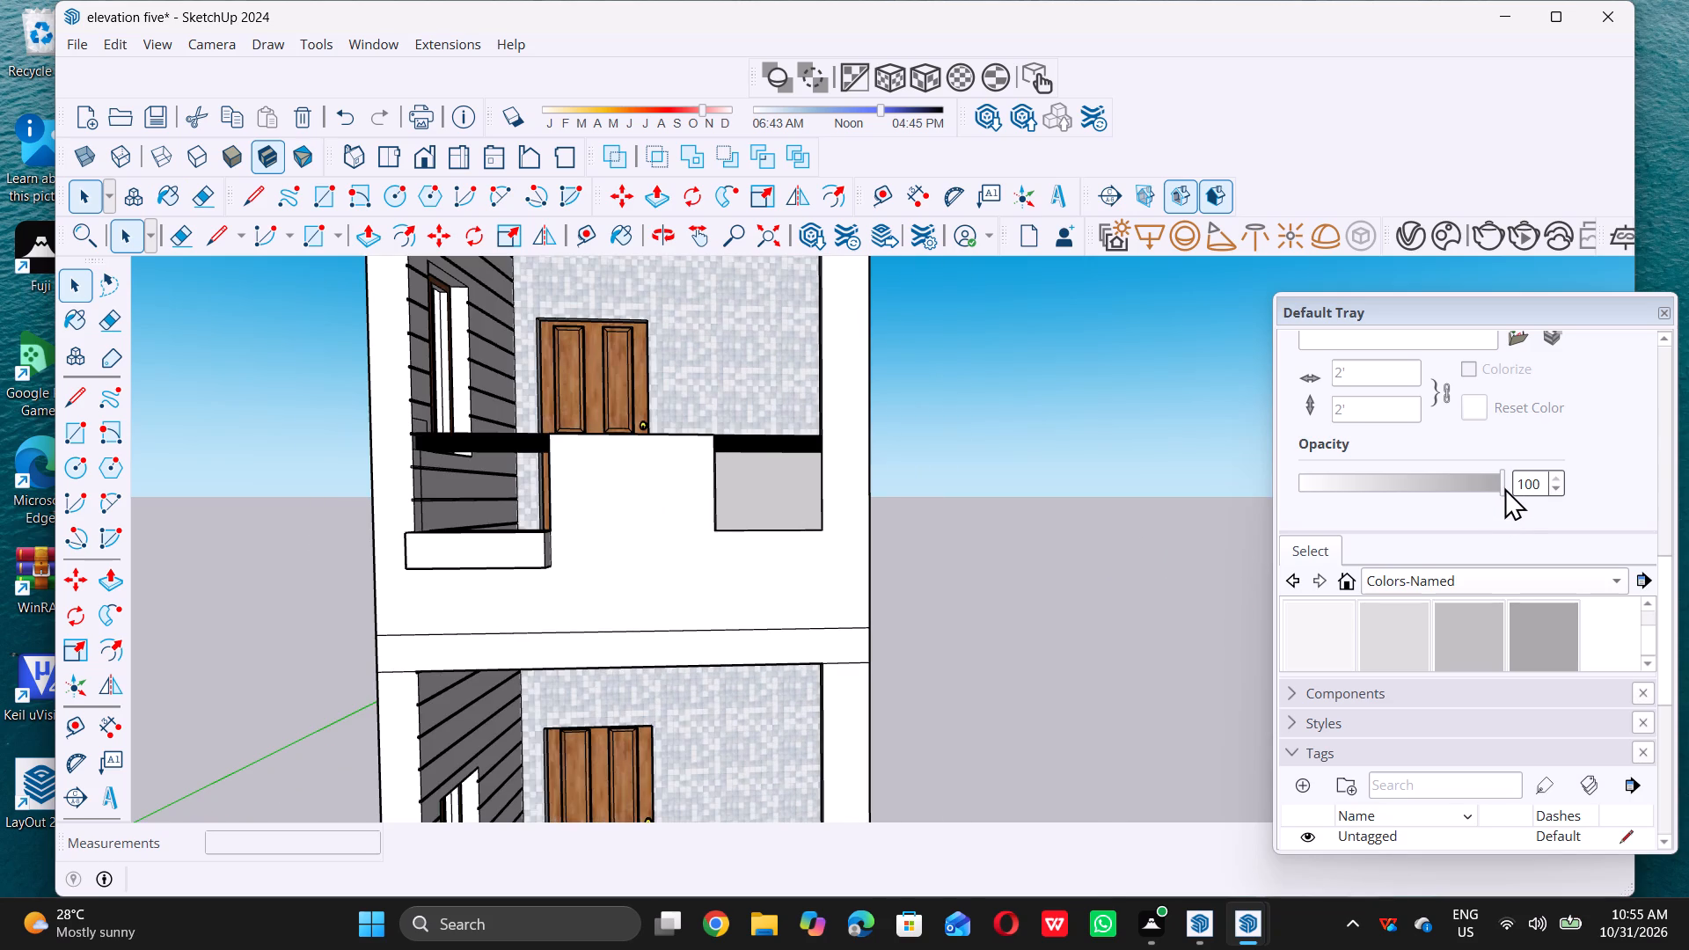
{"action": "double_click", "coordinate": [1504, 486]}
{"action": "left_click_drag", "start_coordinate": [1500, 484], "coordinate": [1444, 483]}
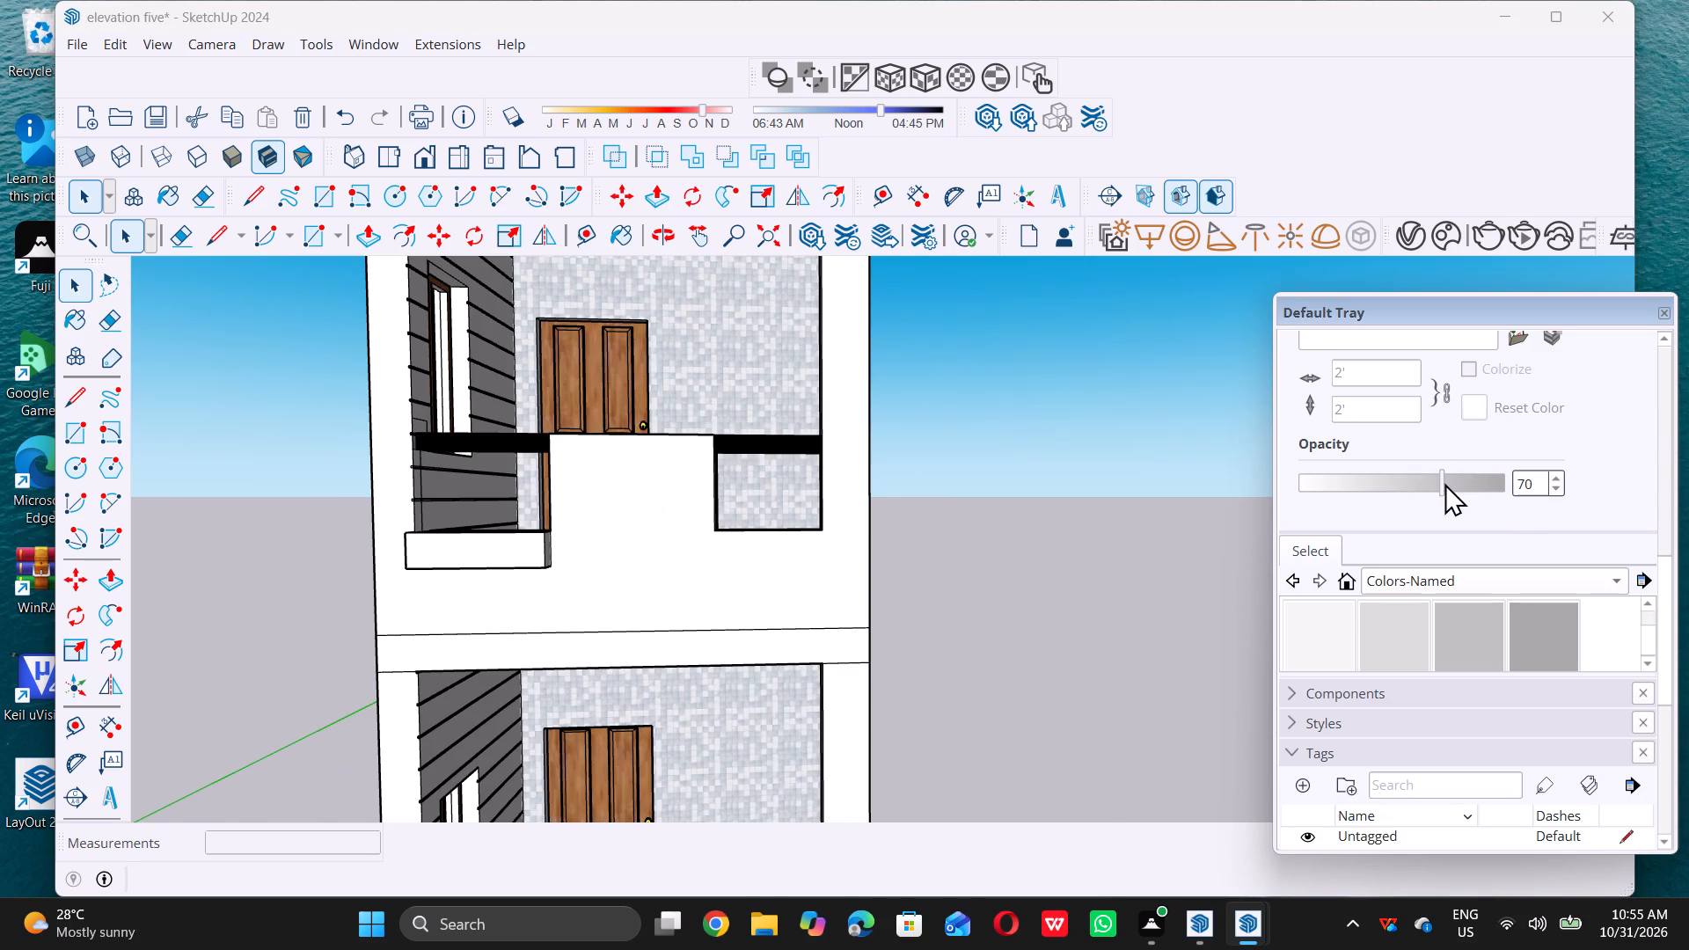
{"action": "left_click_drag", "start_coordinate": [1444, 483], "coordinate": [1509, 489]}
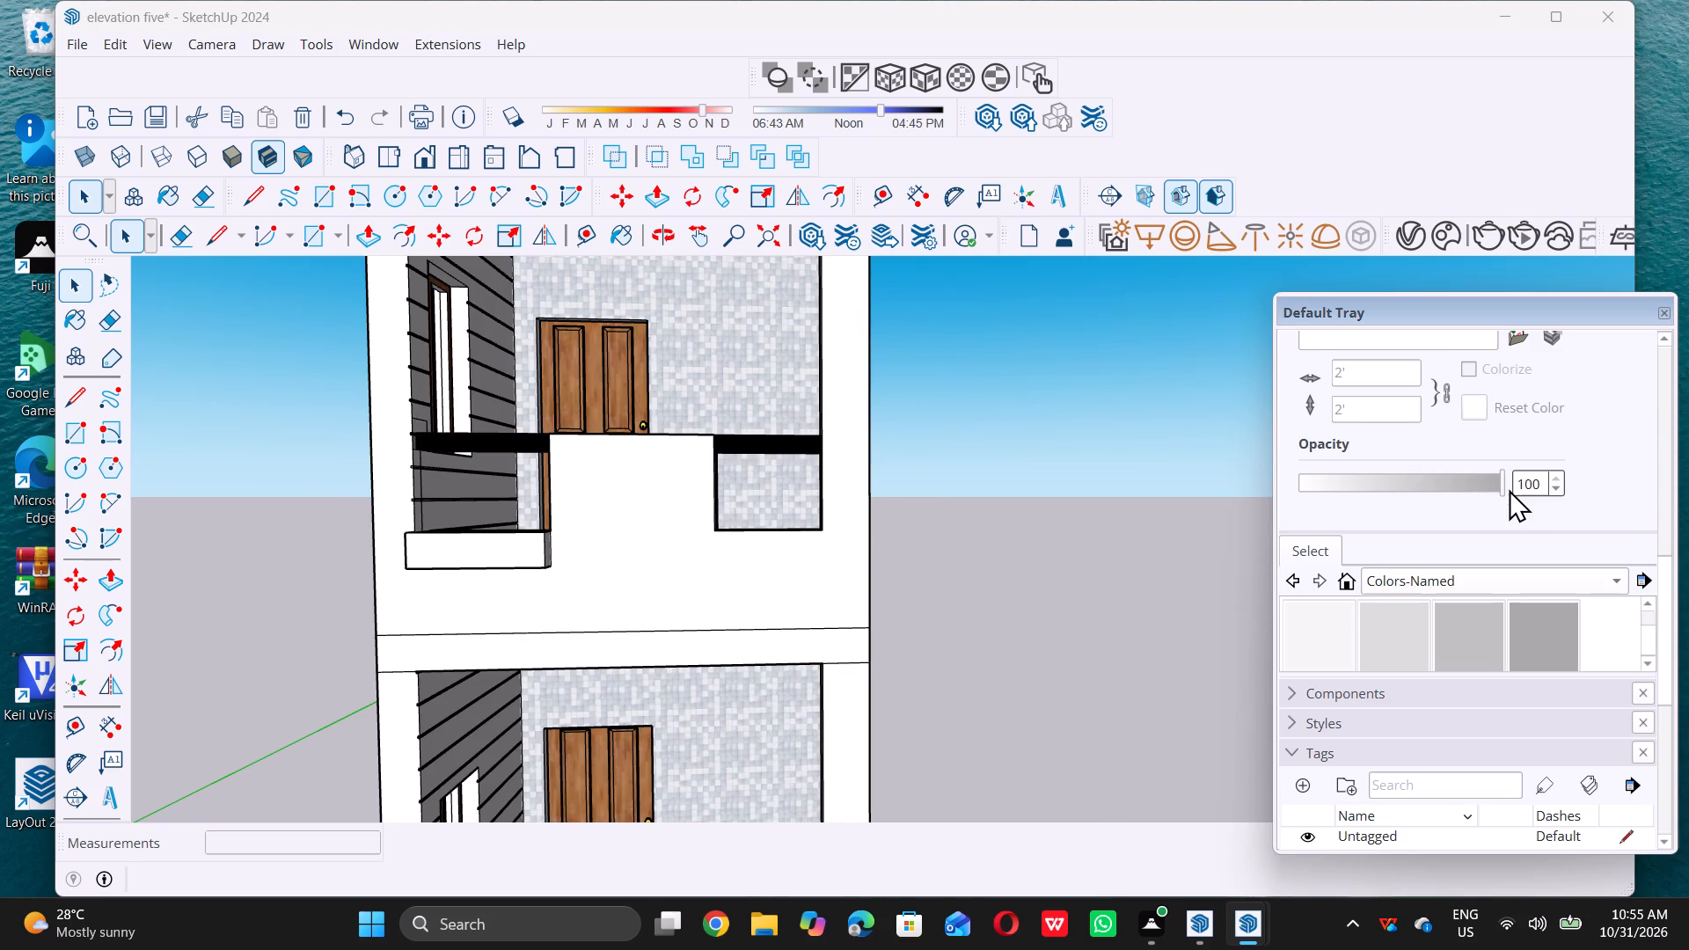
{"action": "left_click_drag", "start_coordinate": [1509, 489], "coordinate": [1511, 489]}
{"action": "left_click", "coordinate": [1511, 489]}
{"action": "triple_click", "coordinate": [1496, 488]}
Repaint the square balcony panel beneath the middle floor's front rail with 0131_Silver from Colors-Named.
{"action": "double_click", "coordinate": [1484, 636]}
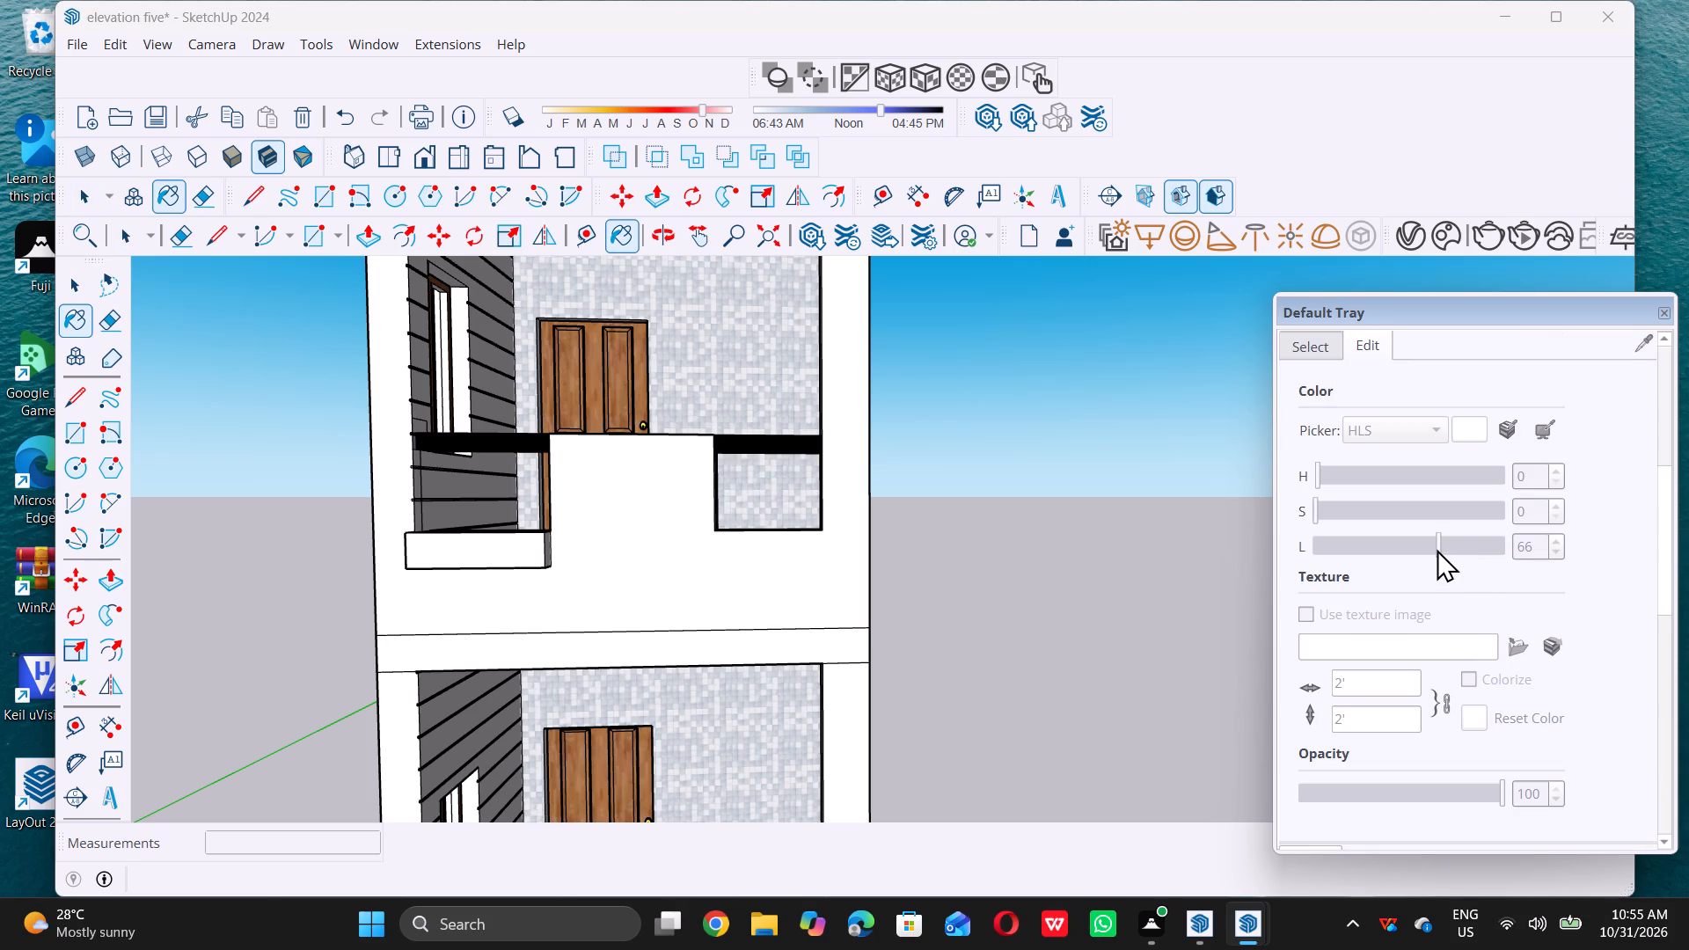
{"action": "left_click", "coordinate": [1437, 549]}
{"action": "left_click_drag", "start_coordinate": [1444, 549], "coordinate": [1459, 549]}
{"action": "left_click_drag", "start_coordinate": [1468, 550], "coordinate": [1485, 550]}
{"action": "left_click", "coordinate": [1485, 550]}
{"action": "scroll", "coordinate": [1436, 590], "scroll_direction": "down", "scroll_amount": 5}
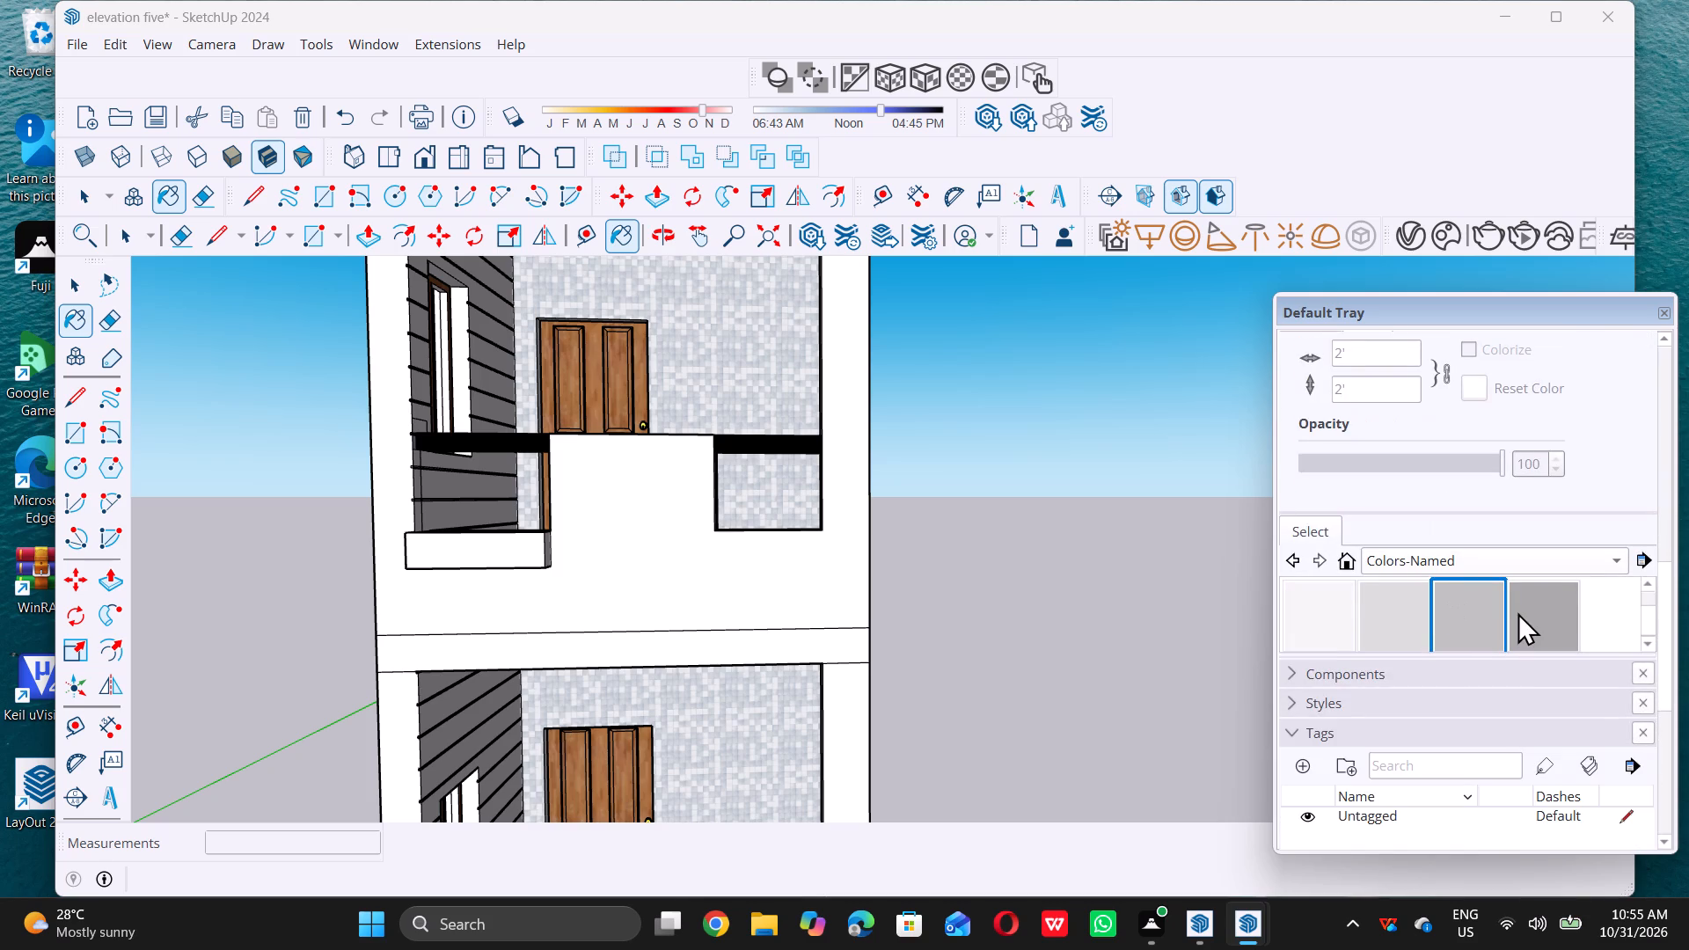
{"action": "scroll", "coordinate": [1471, 610], "scroll_direction": "up", "scroll_amount": 5}
{"action": "scroll", "coordinate": [1447, 521], "scroll_direction": "up", "scroll_amount": 7}
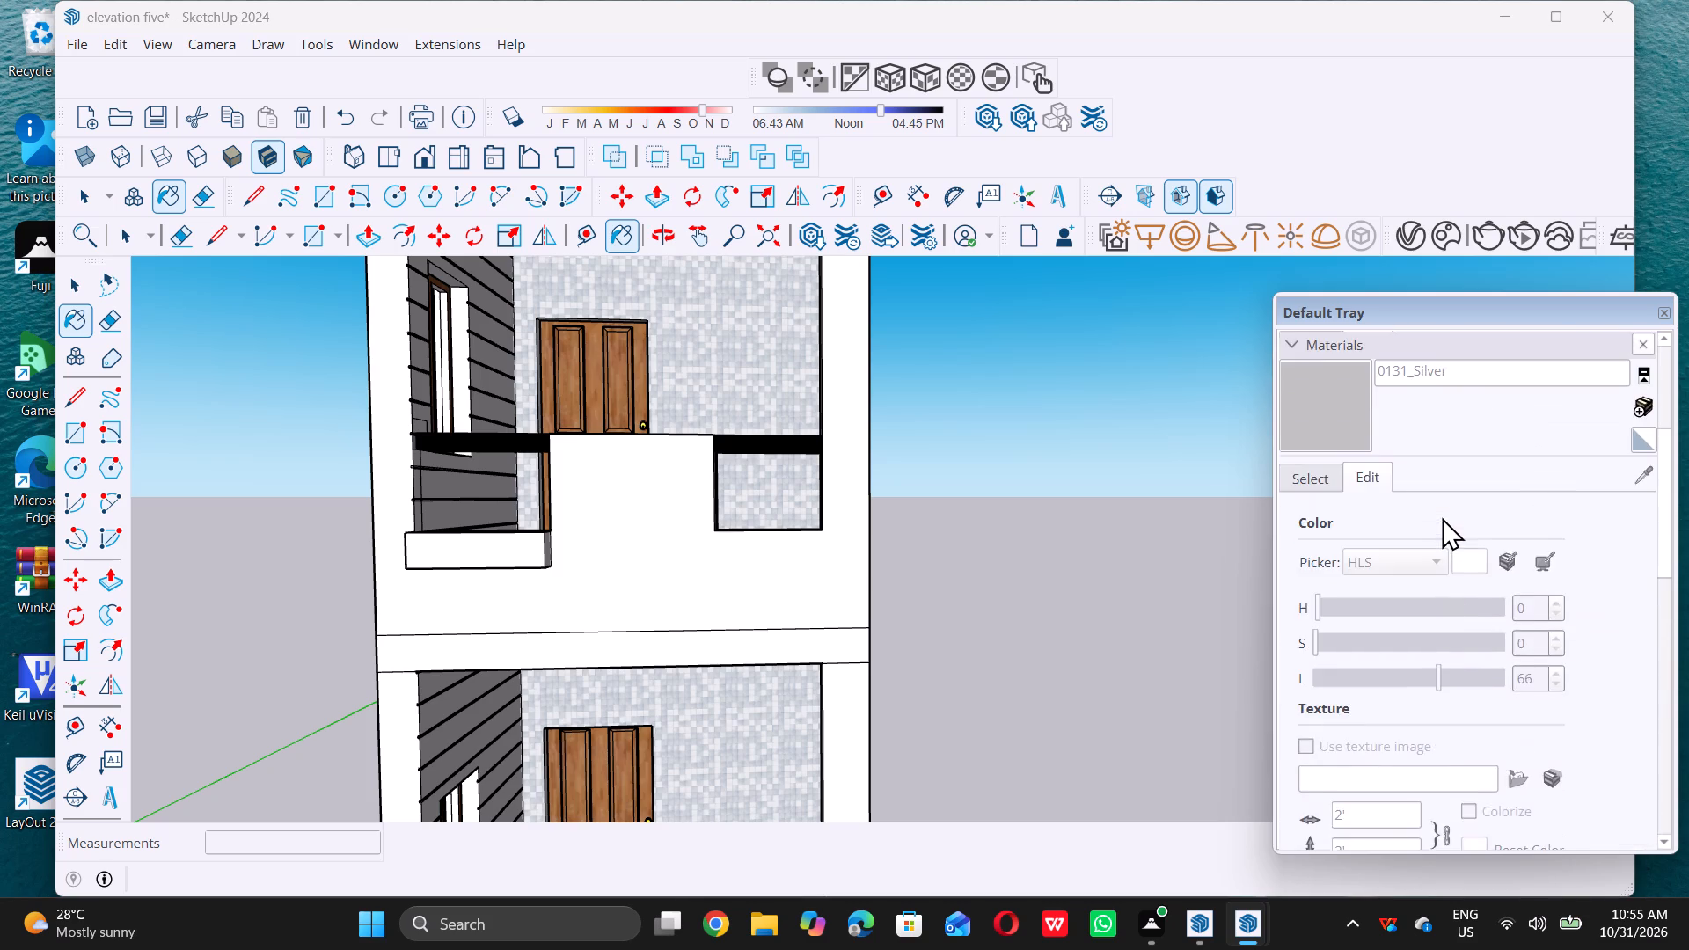
{"action": "scroll", "coordinate": [1428, 543], "scroll_direction": "up", "scroll_amount": 6}
{"action": "scroll", "coordinate": [1426, 548], "scroll_direction": "down", "scroll_amount": 7}
{"action": "scroll", "coordinate": [1410, 559], "scroll_direction": "up", "scroll_amount": 6}
{"action": "double_click", "coordinate": [1334, 619]}
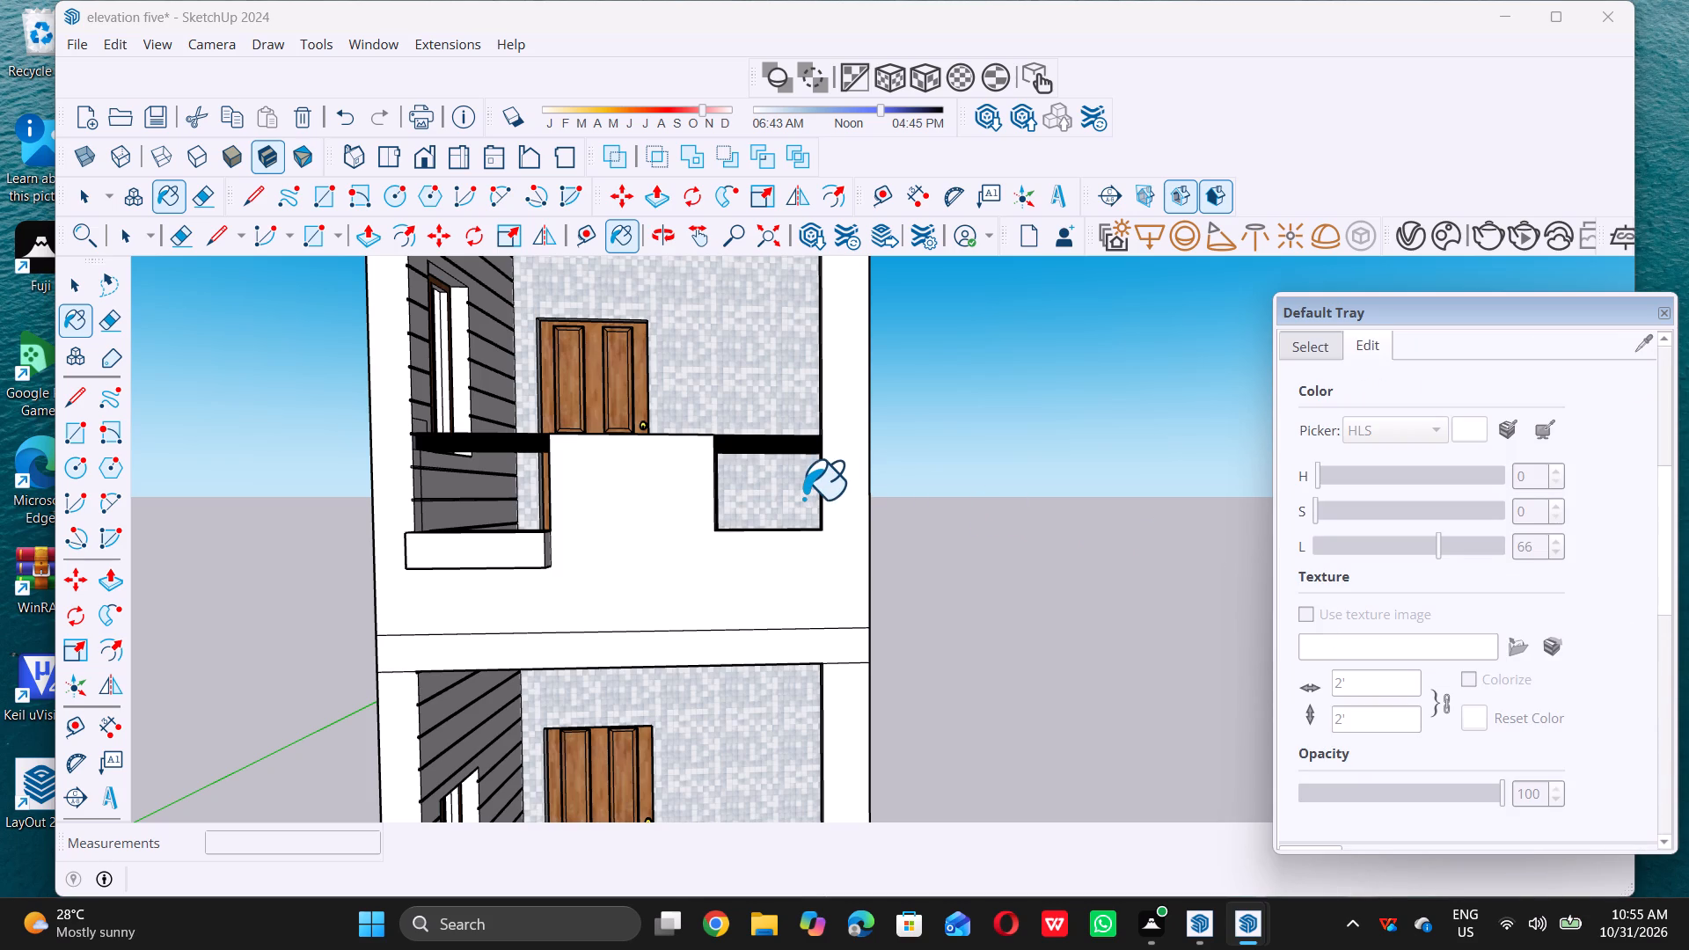
{"action": "left_click", "coordinate": [800, 498]}
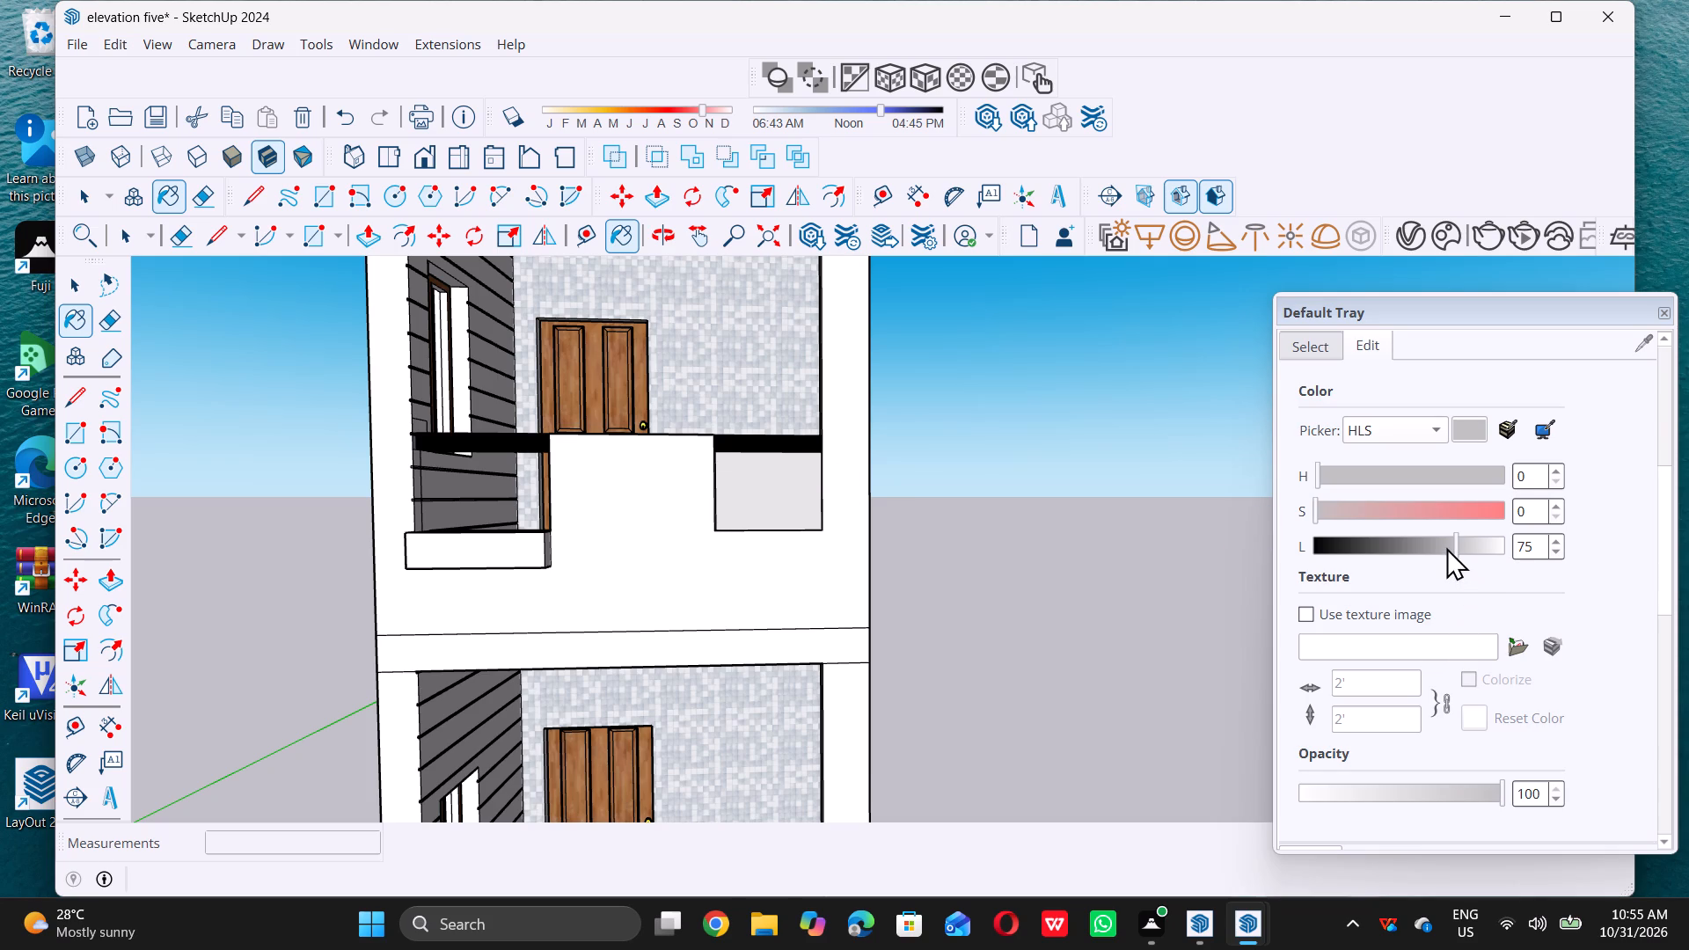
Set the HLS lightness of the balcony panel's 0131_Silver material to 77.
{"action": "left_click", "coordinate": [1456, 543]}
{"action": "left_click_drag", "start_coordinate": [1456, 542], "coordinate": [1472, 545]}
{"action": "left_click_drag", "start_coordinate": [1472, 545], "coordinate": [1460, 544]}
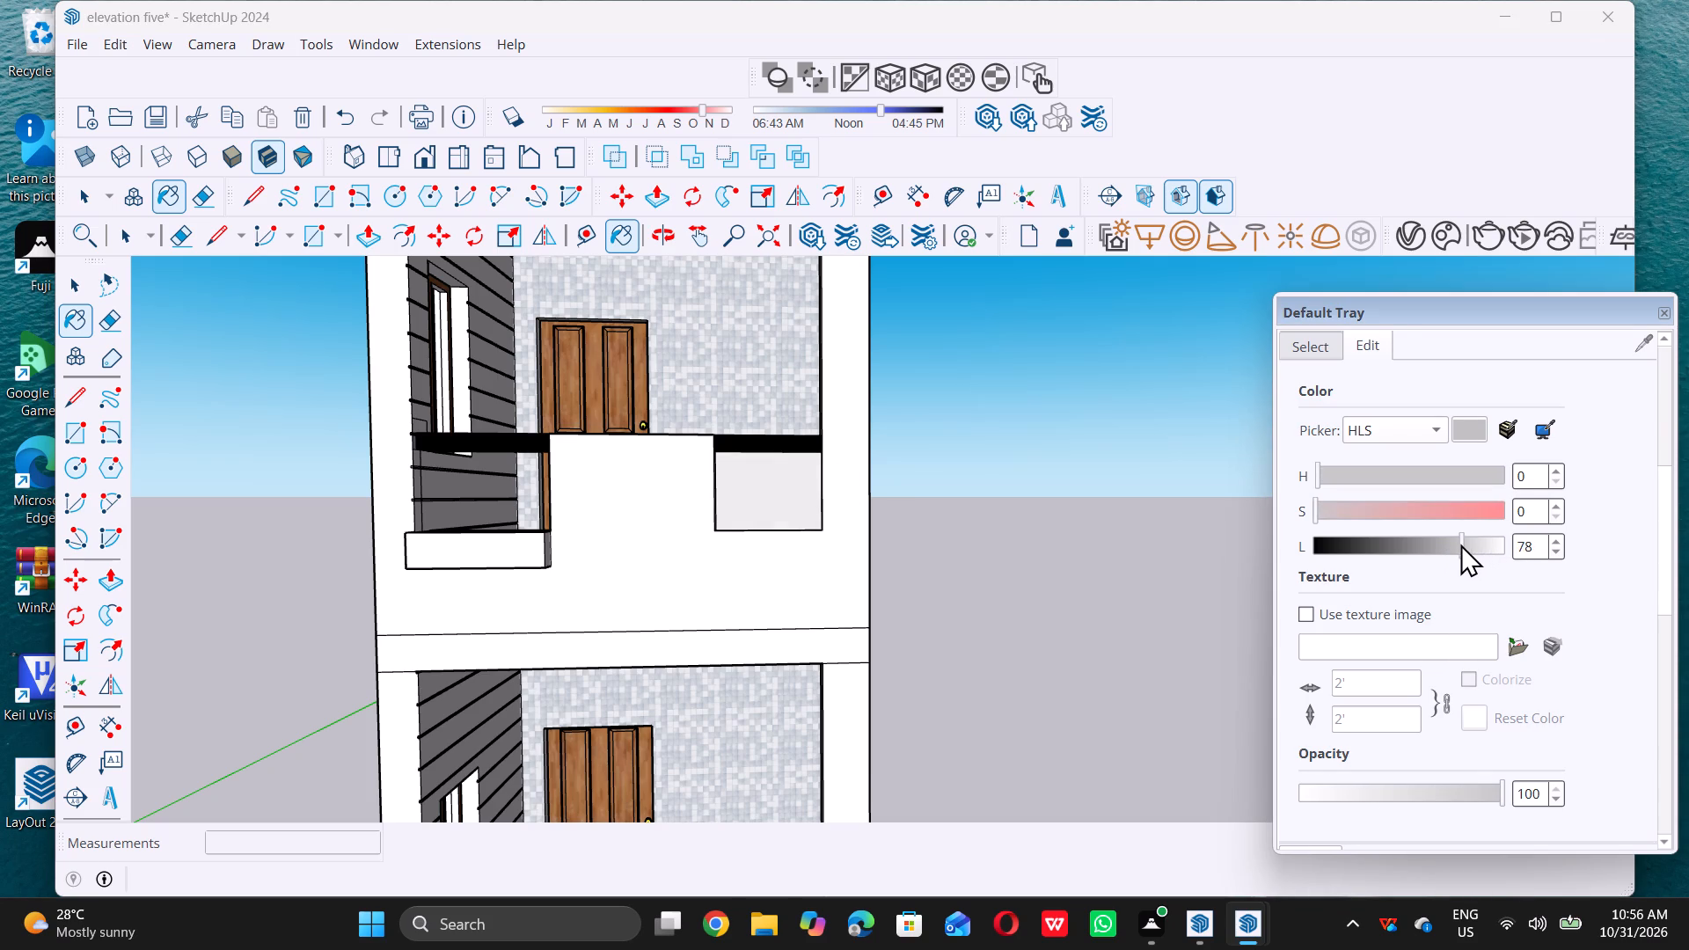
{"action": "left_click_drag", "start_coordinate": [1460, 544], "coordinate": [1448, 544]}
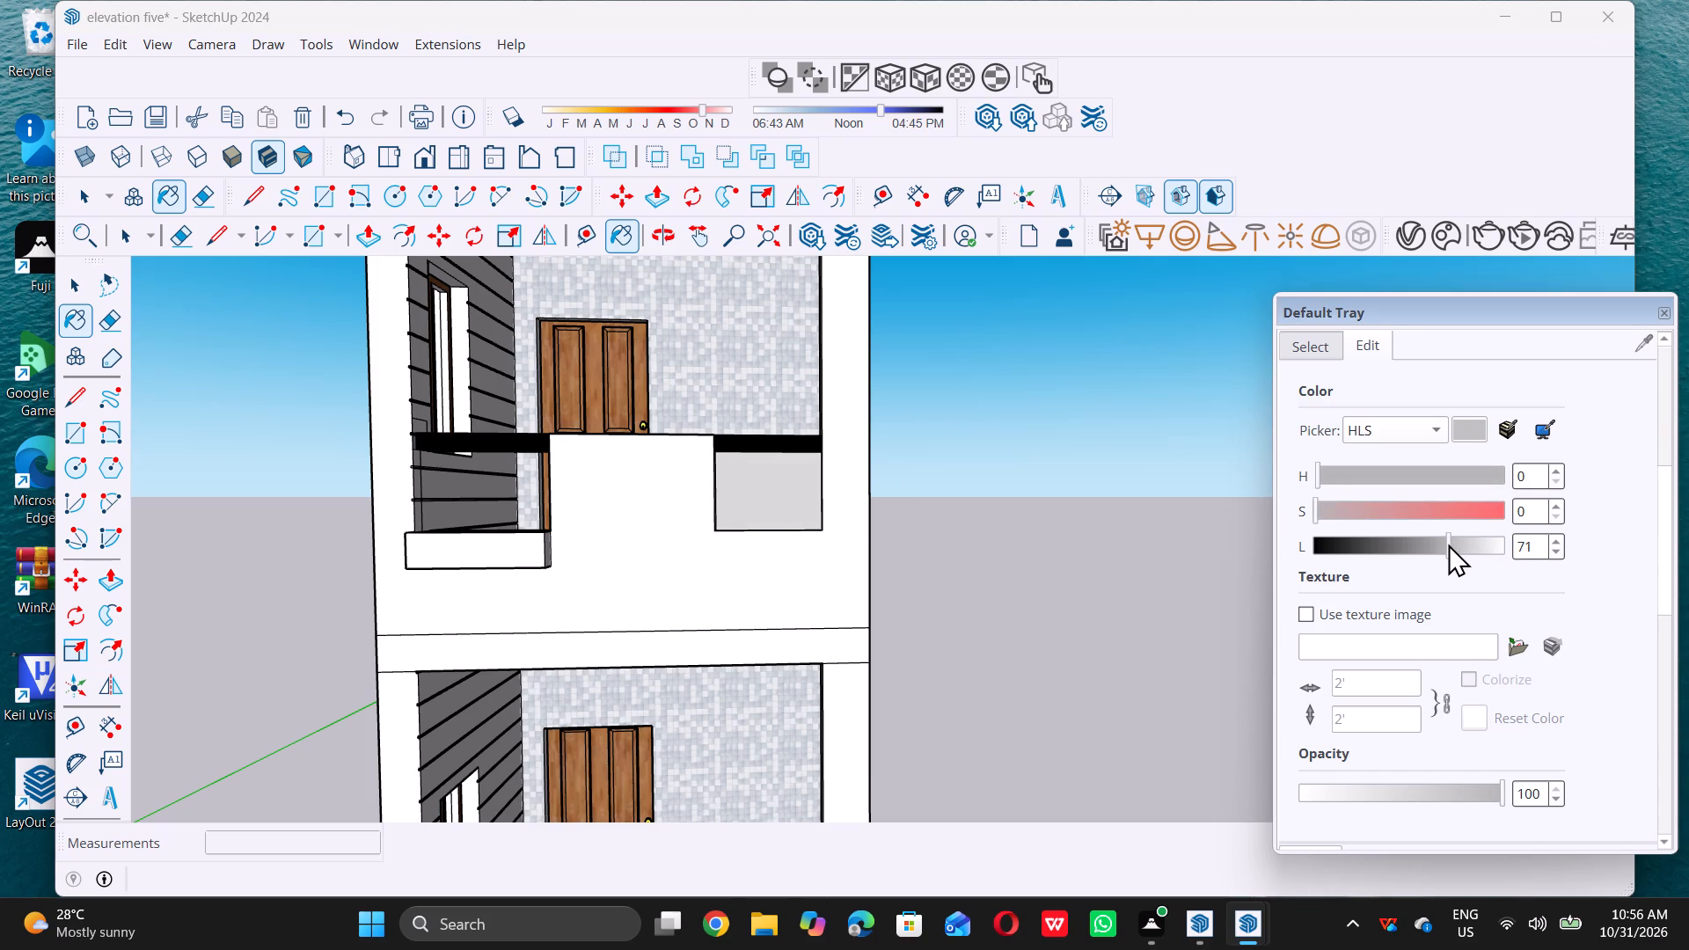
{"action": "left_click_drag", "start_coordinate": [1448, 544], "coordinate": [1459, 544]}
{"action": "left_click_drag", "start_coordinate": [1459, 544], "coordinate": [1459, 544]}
Lighten the balcony panel's 0131_Silver material to an HLS lightness of 85.
{"action": "scroll", "coordinate": [753, 553], "scroll_direction": "up", "scroll_amount": 5}
{"action": "scroll", "coordinate": [748, 516], "scroll_direction": "down", "scroll_amount": 6}
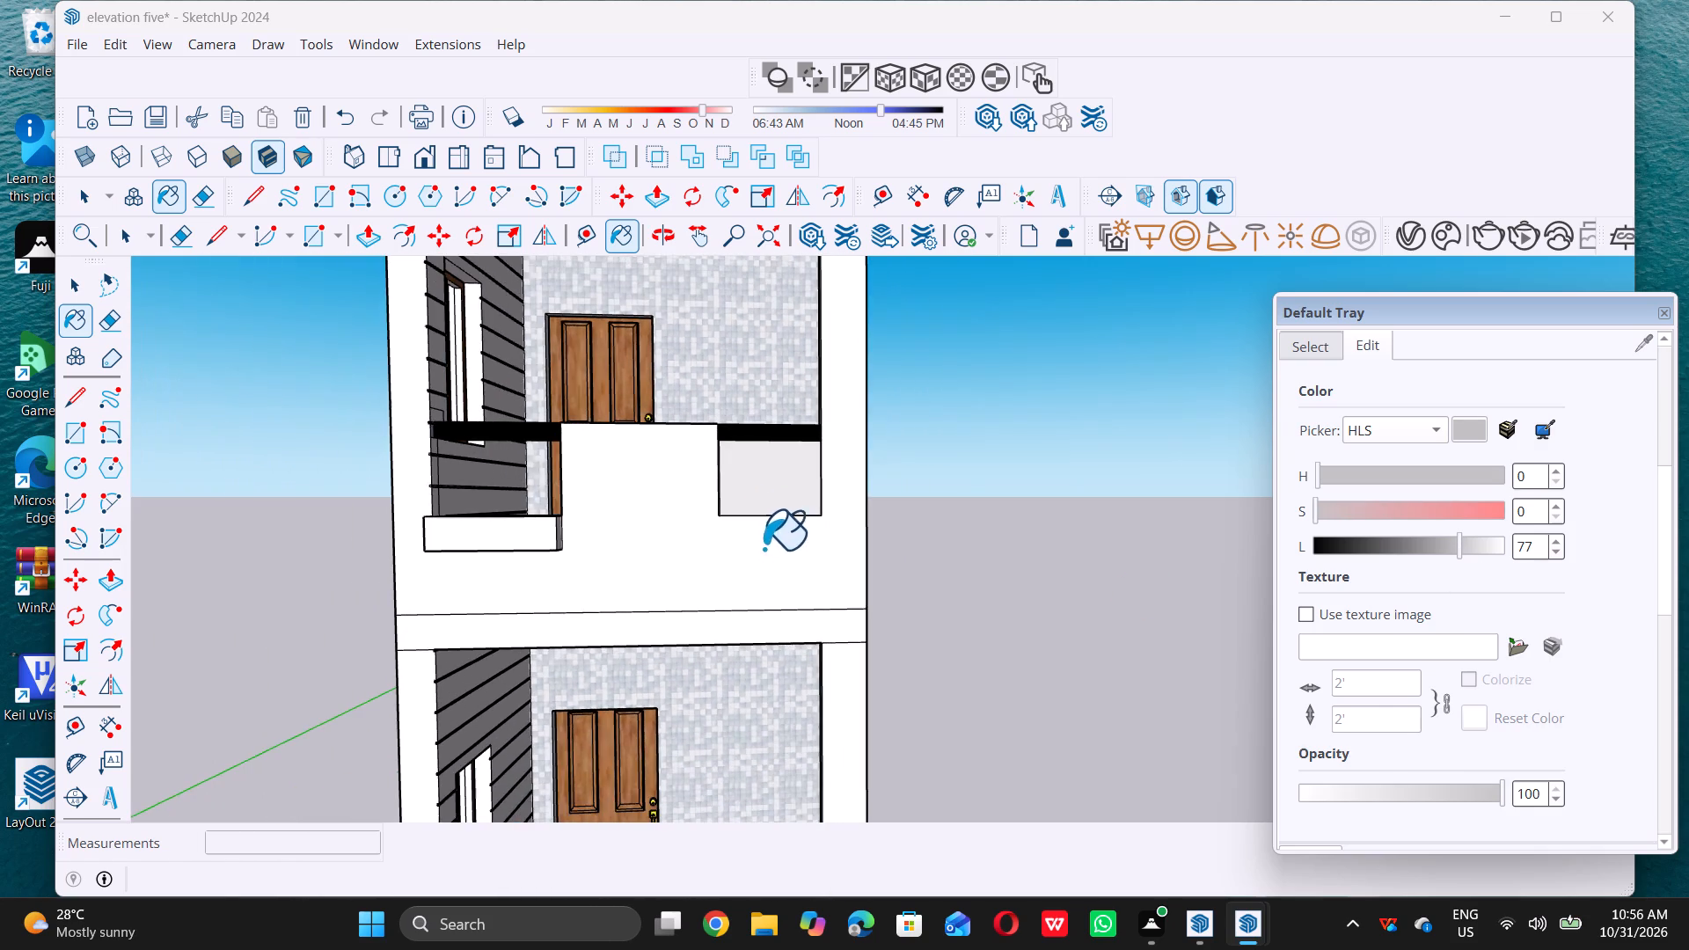
{"action": "middle_click_drag", "start_coordinate": [764, 555], "coordinate": [767, 629]}
{"action": "middle_click", "coordinate": [767, 629]}
{"action": "middle_click", "coordinate": [767, 629]}
{"action": "middle_click", "coordinate": [768, 630]}
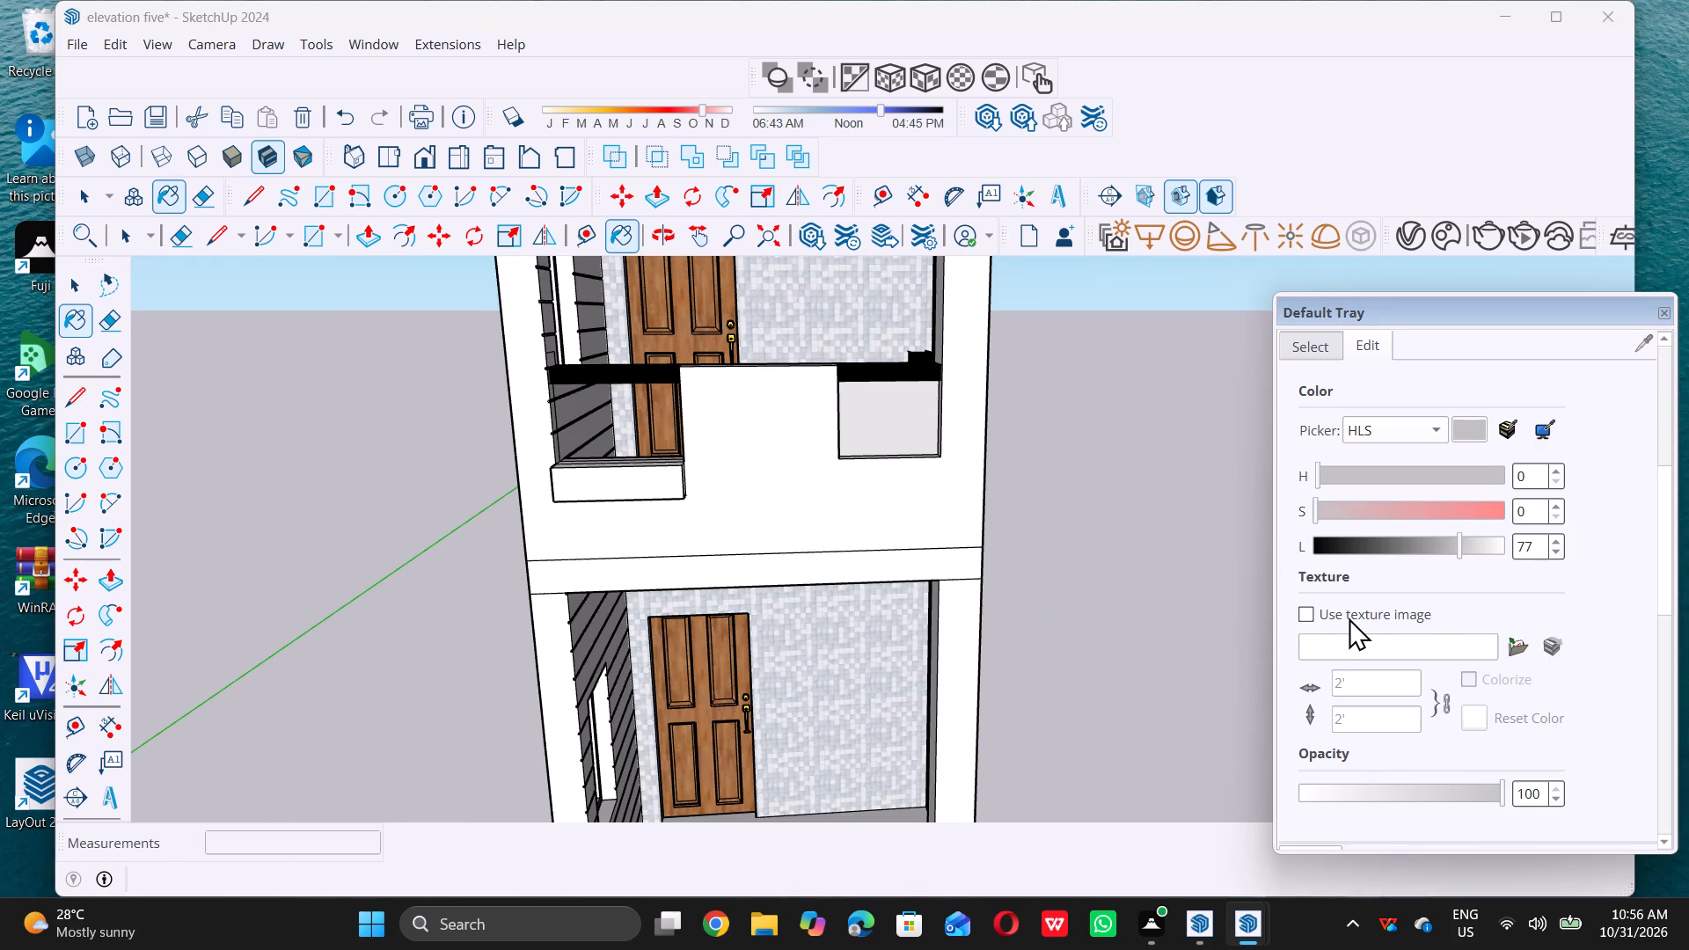
{"action": "scroll", "coordinate": [1405, 600], "scroll_direction": "up", "scroll_amount": 1}
{"action": "scroll", "coordinate": [1403, 607], "scroll_direction": "down", "scroll_amount": 1}
{"action": "scroll", "coordinate": [1409, 596], "scroll_direction": "up", "scroll_amount": 1}
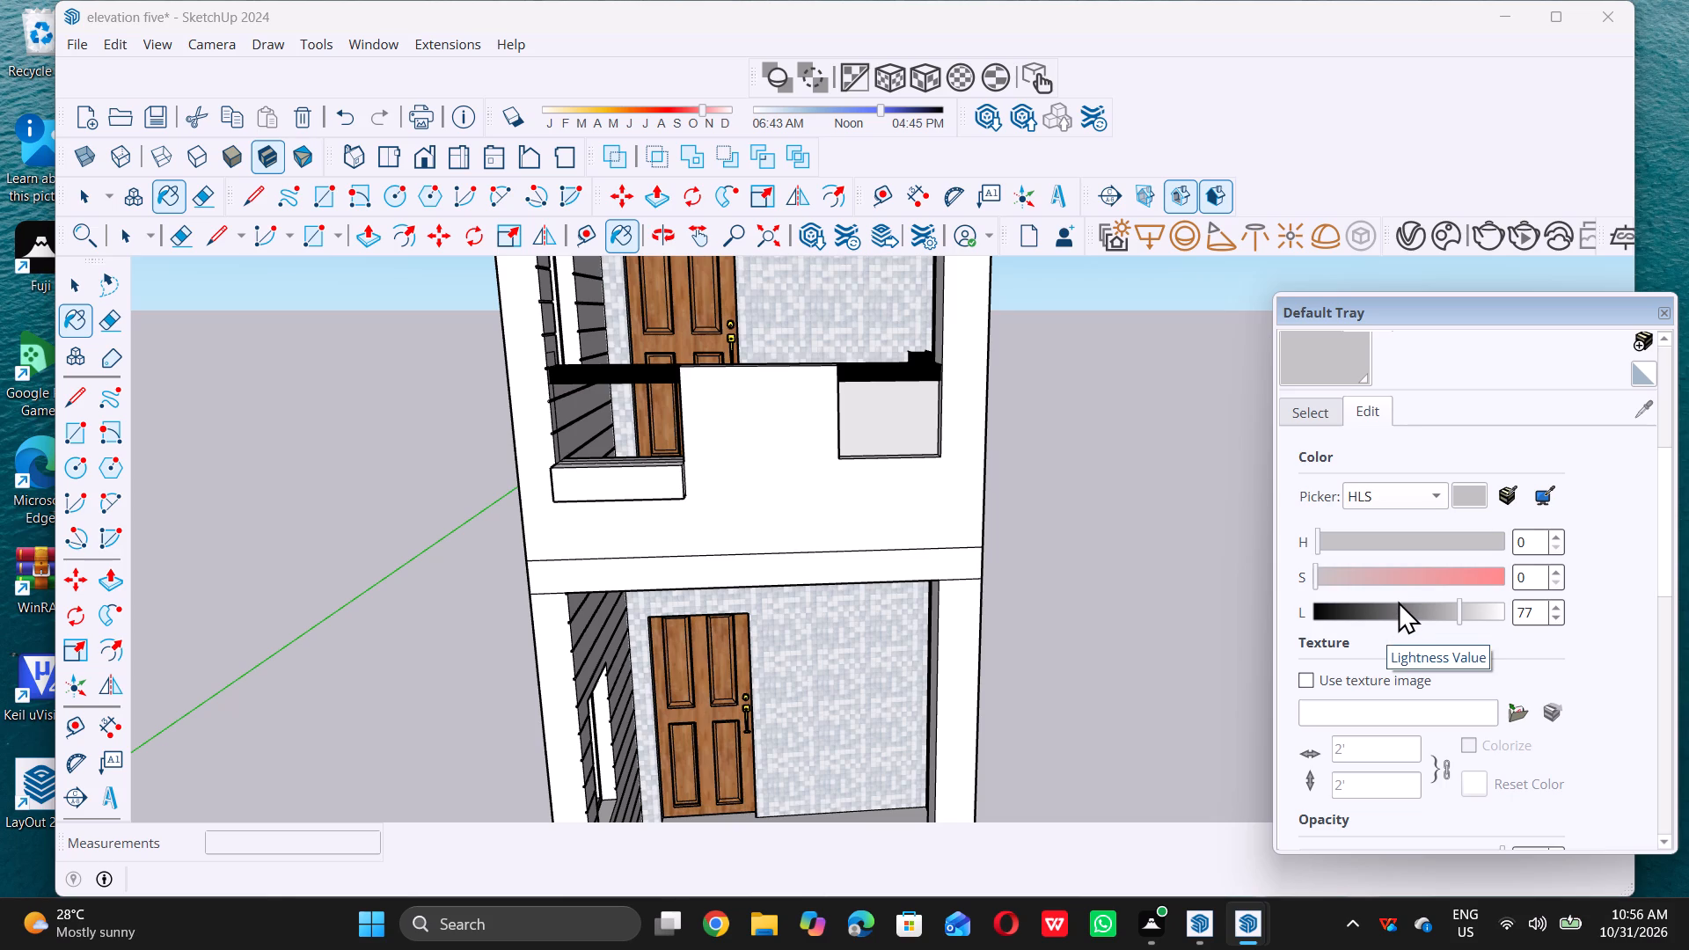
{"action": "left_click", "coordinate": [1398, 601]}
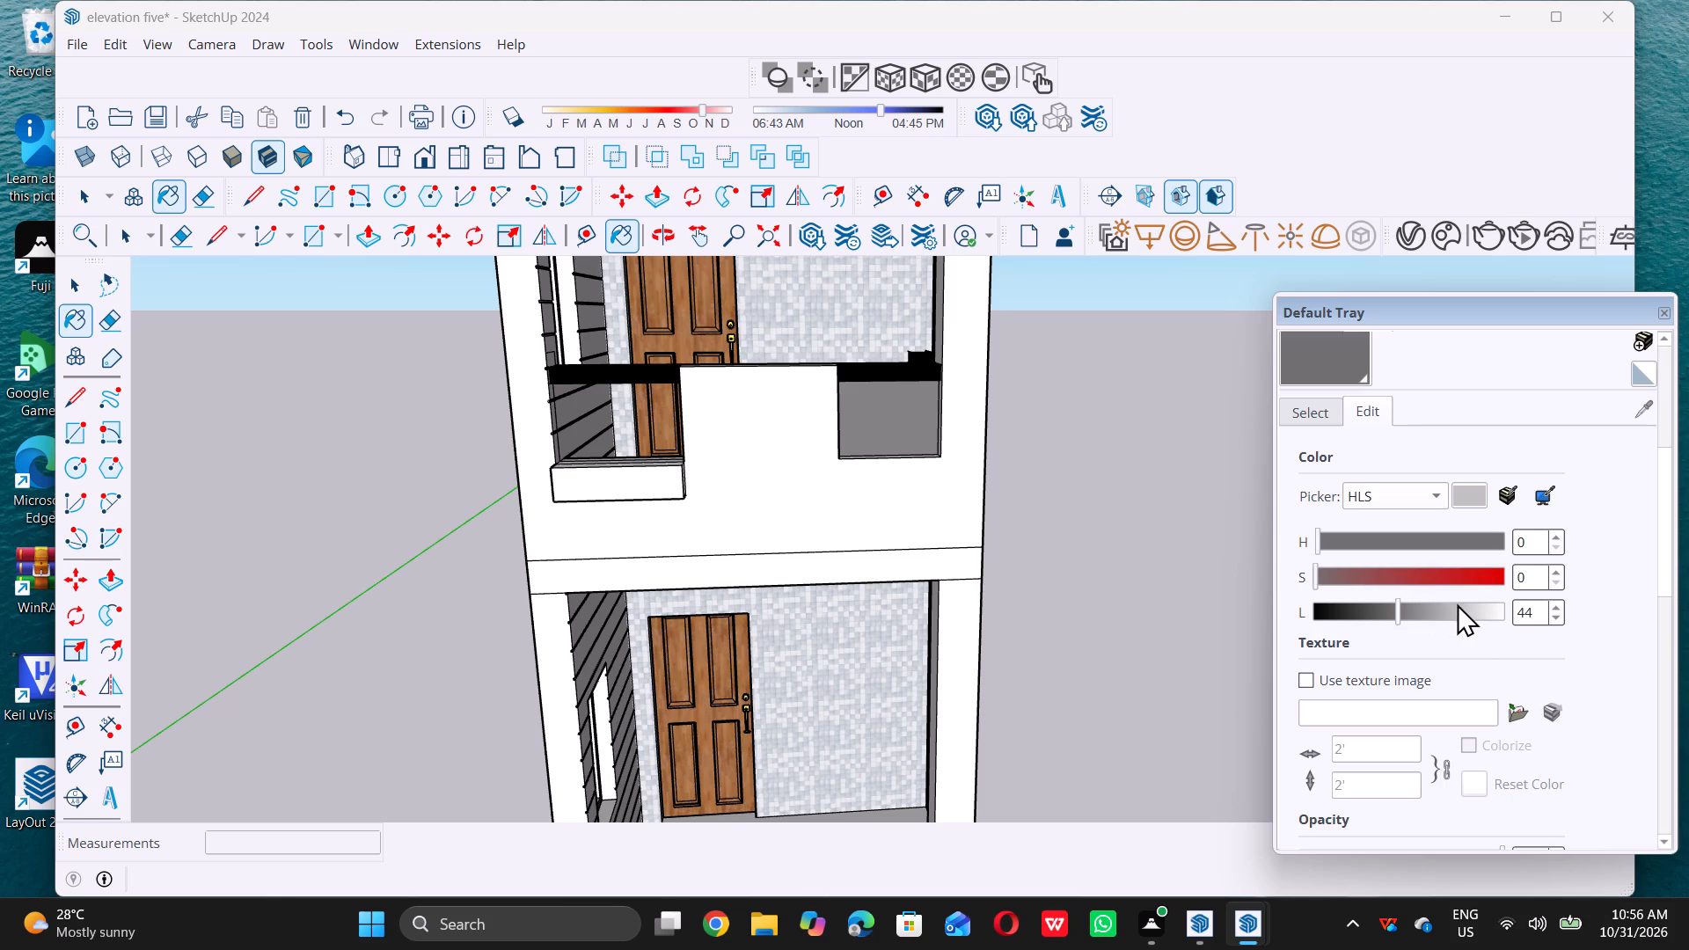
{"action": "left_click", "coordinate": [1439, 617]}
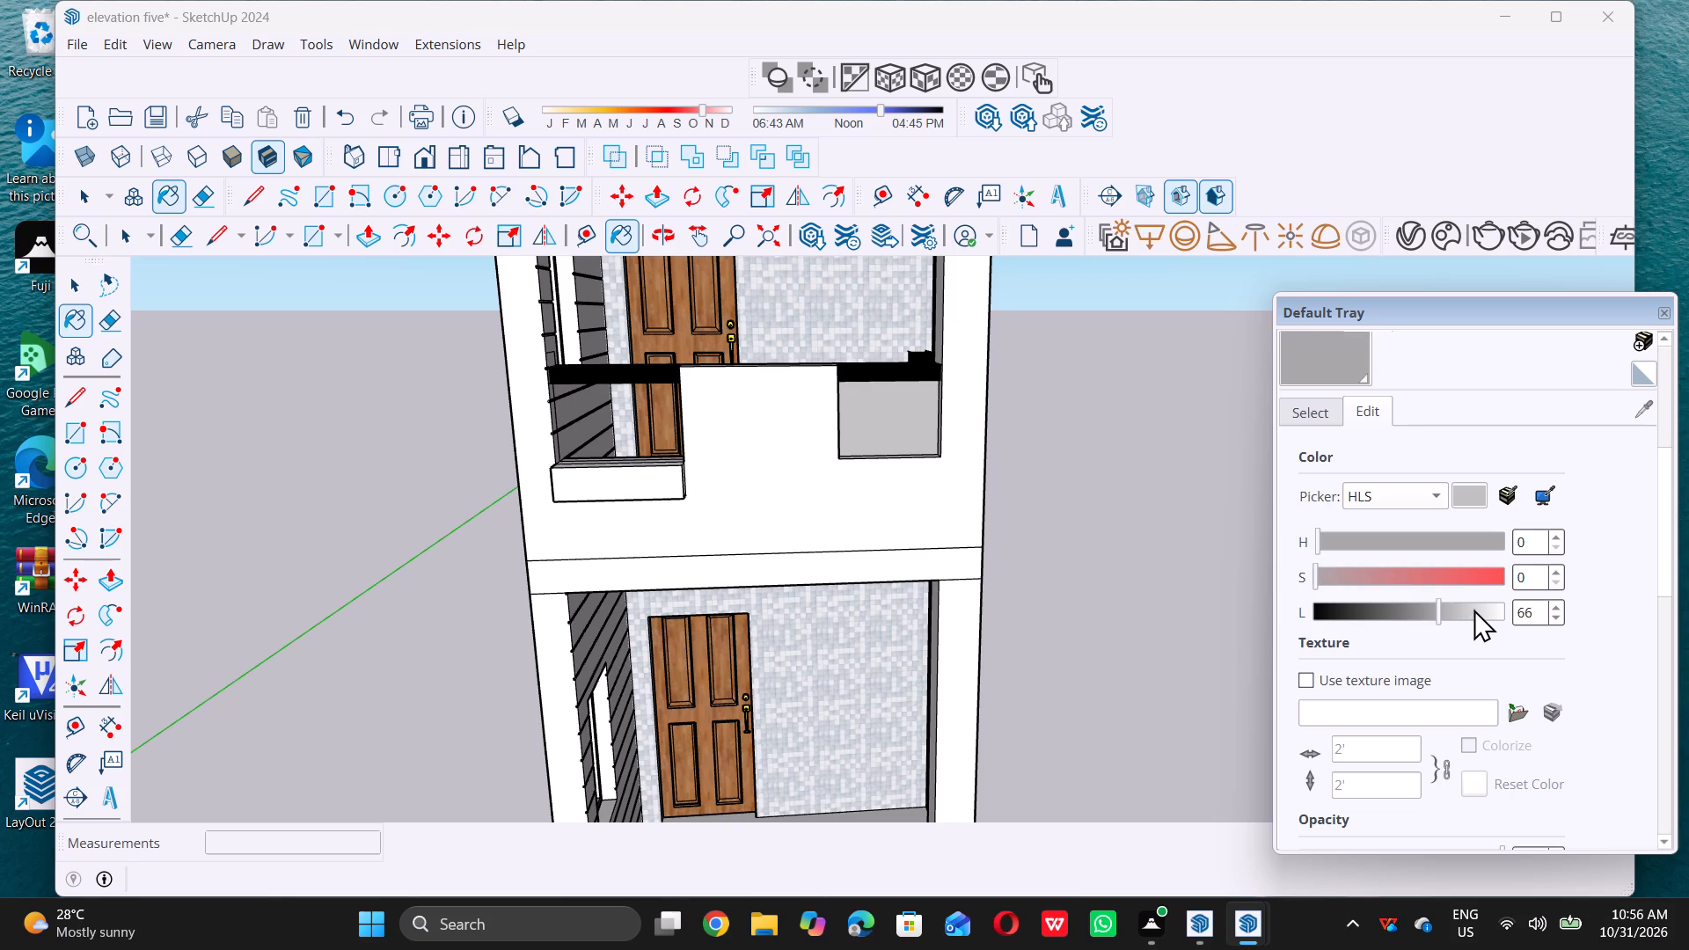
{"action": "left_click", "coordinate": [1473, 608]}
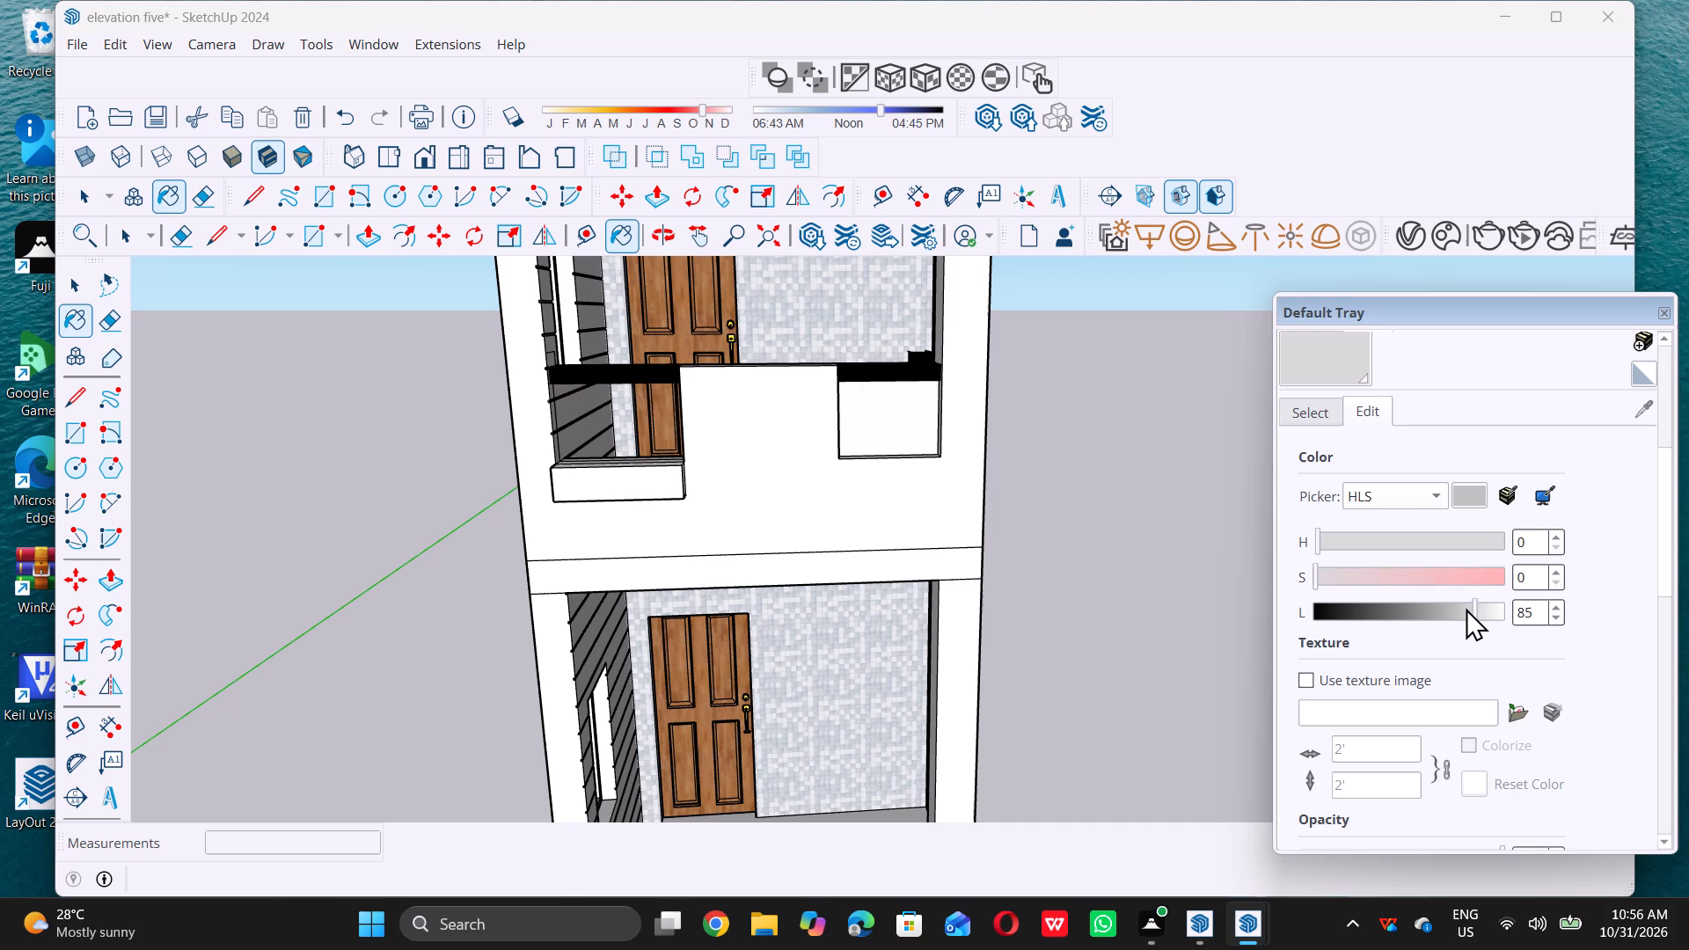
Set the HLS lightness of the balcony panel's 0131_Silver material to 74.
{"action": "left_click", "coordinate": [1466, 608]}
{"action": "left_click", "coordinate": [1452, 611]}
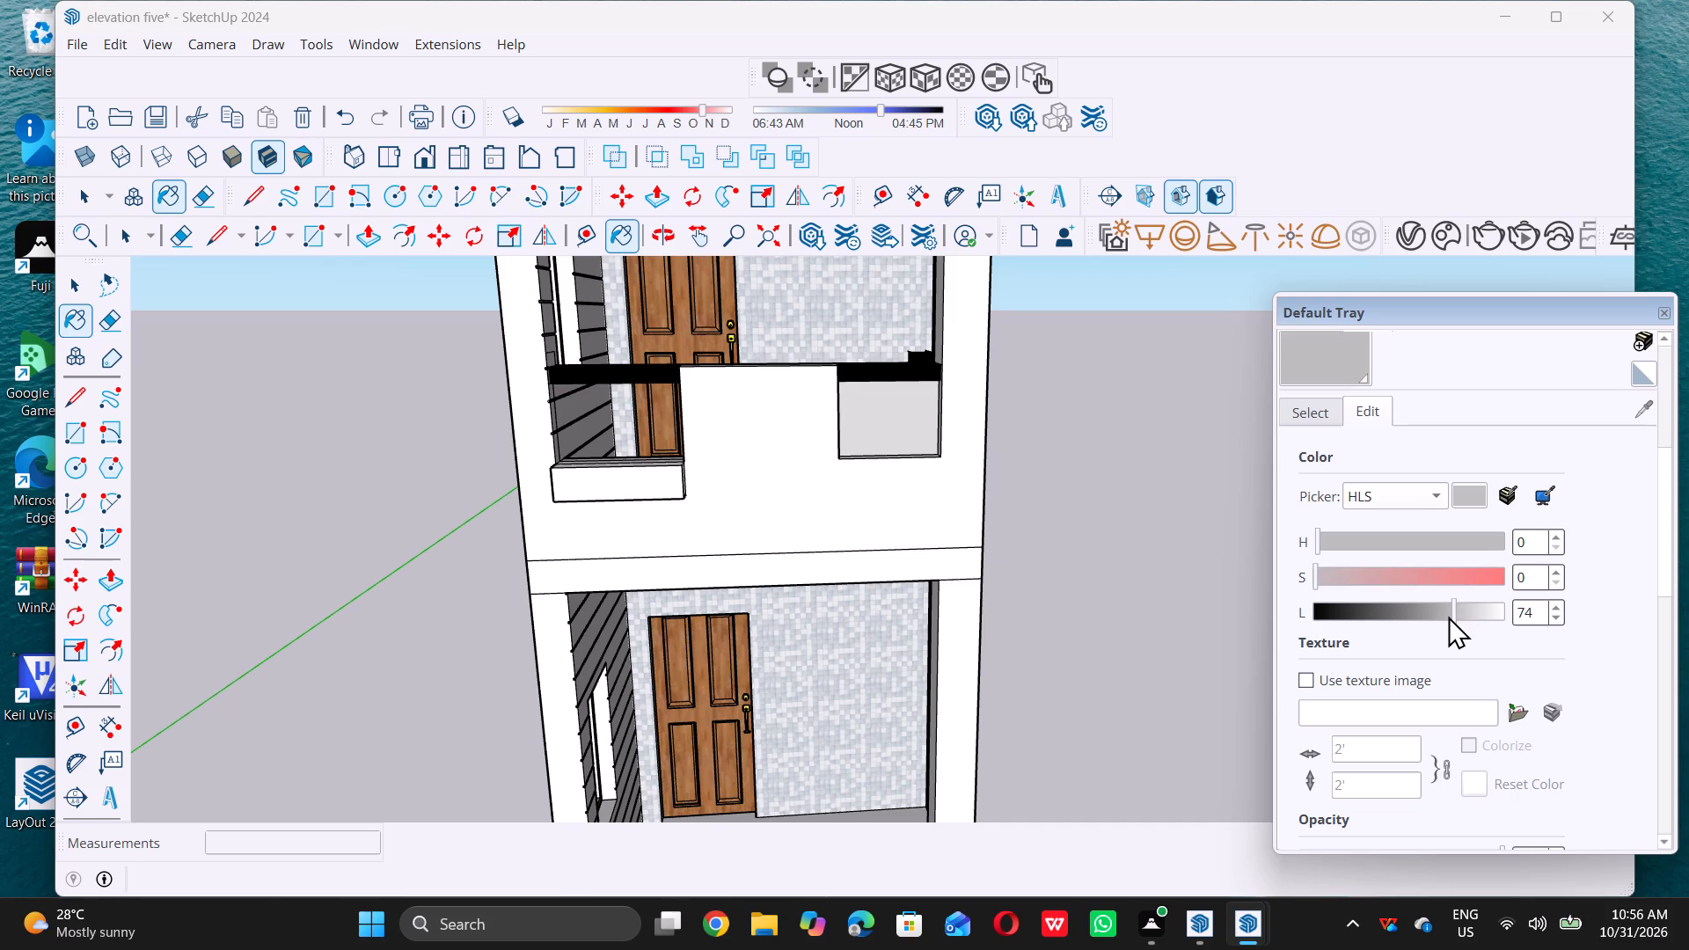
Examine the repainted balcony panel and the lower floors from the side and front of the model.
{"action": "middle_click_drag", "start_coordinate": [877, 443], "coordinate": [875, 445]}
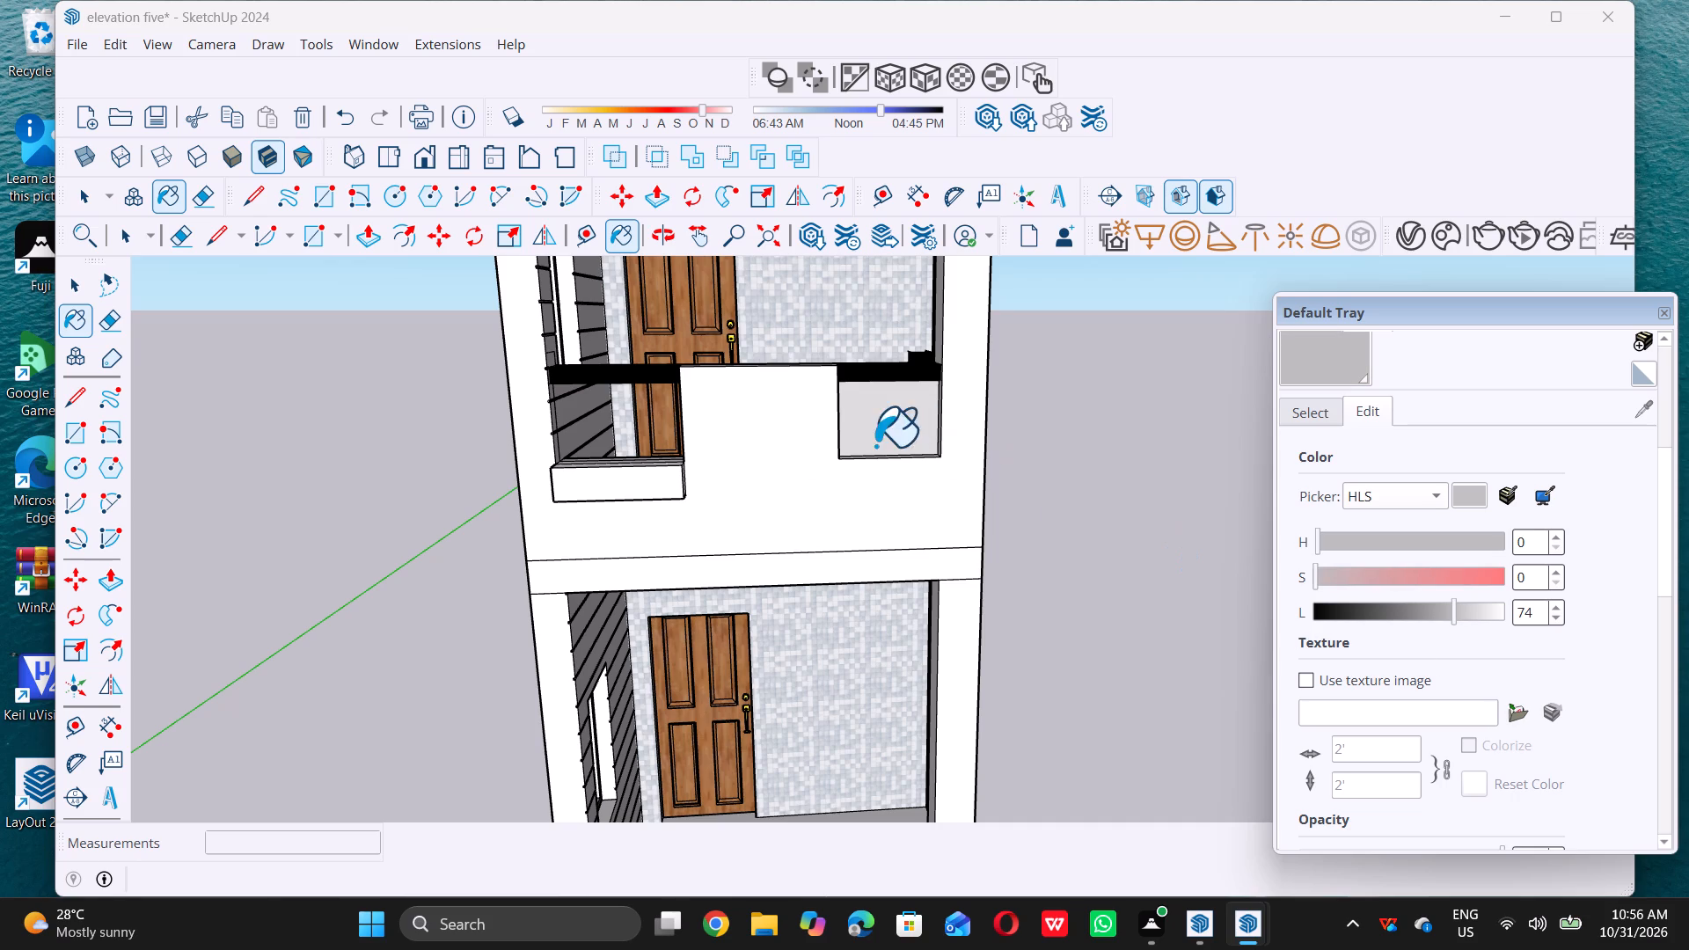
{"action": "middle_click_drag", "start_coordinate": [875, 445], "coordinate": [521, 455]}
{"action": "middle_click", "coordinate": [520, 455]}
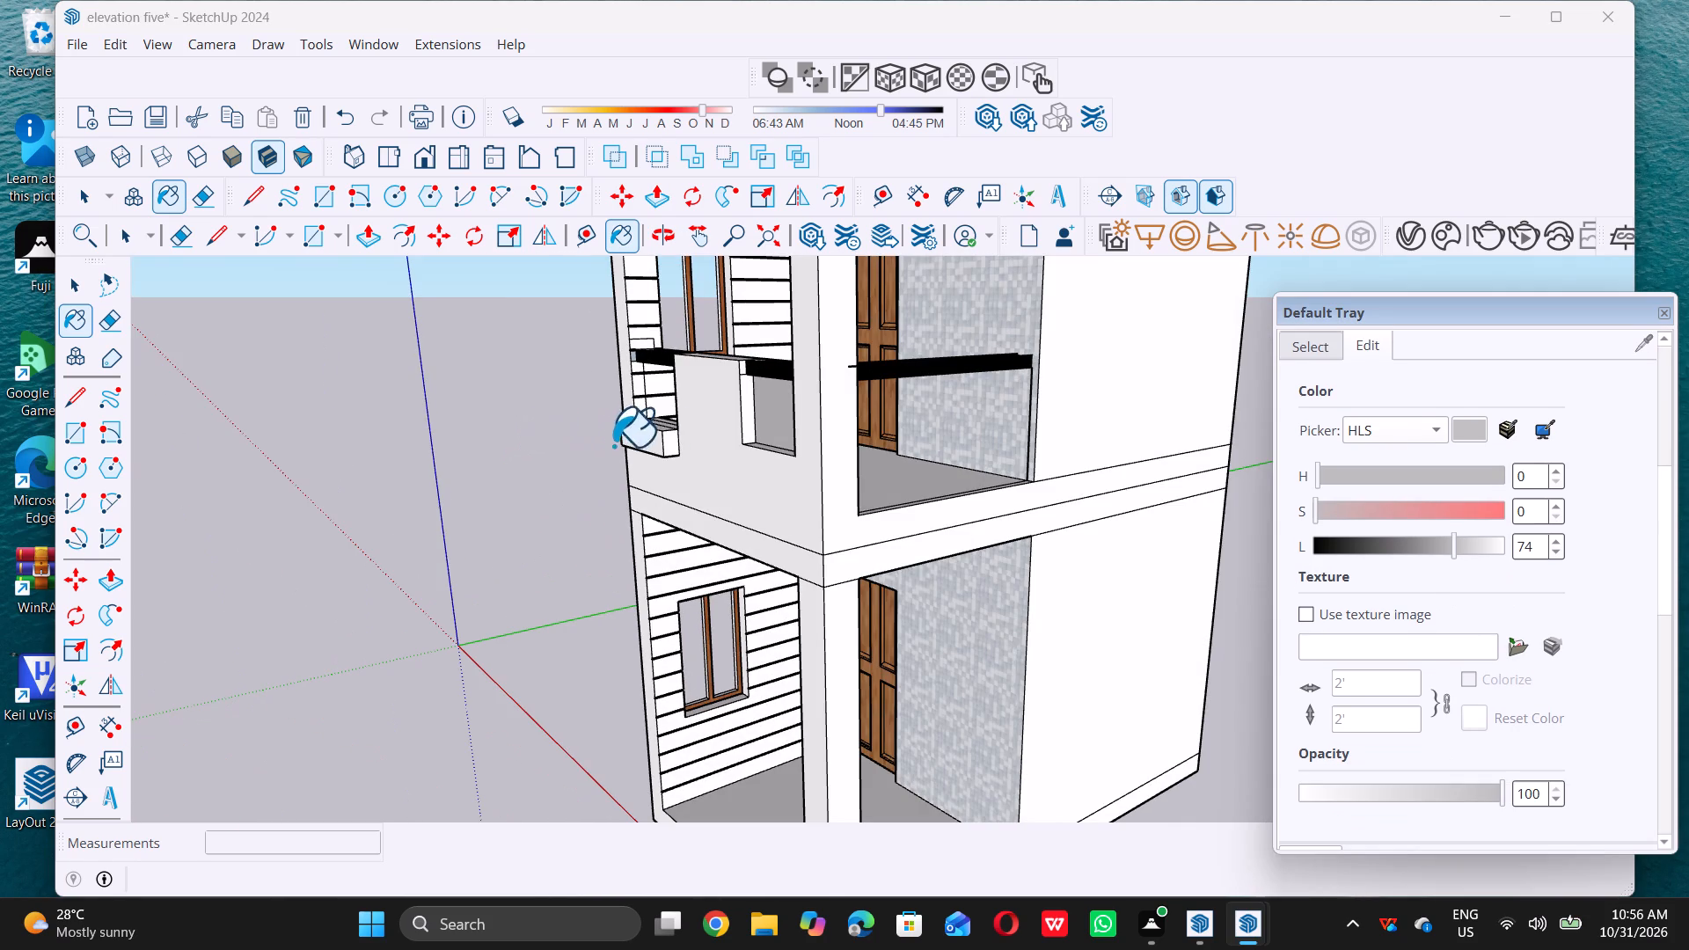
{"action": "scroll", "coordinate": [823, 450], "scroll_direction": "down", "scroll_amount": 9}
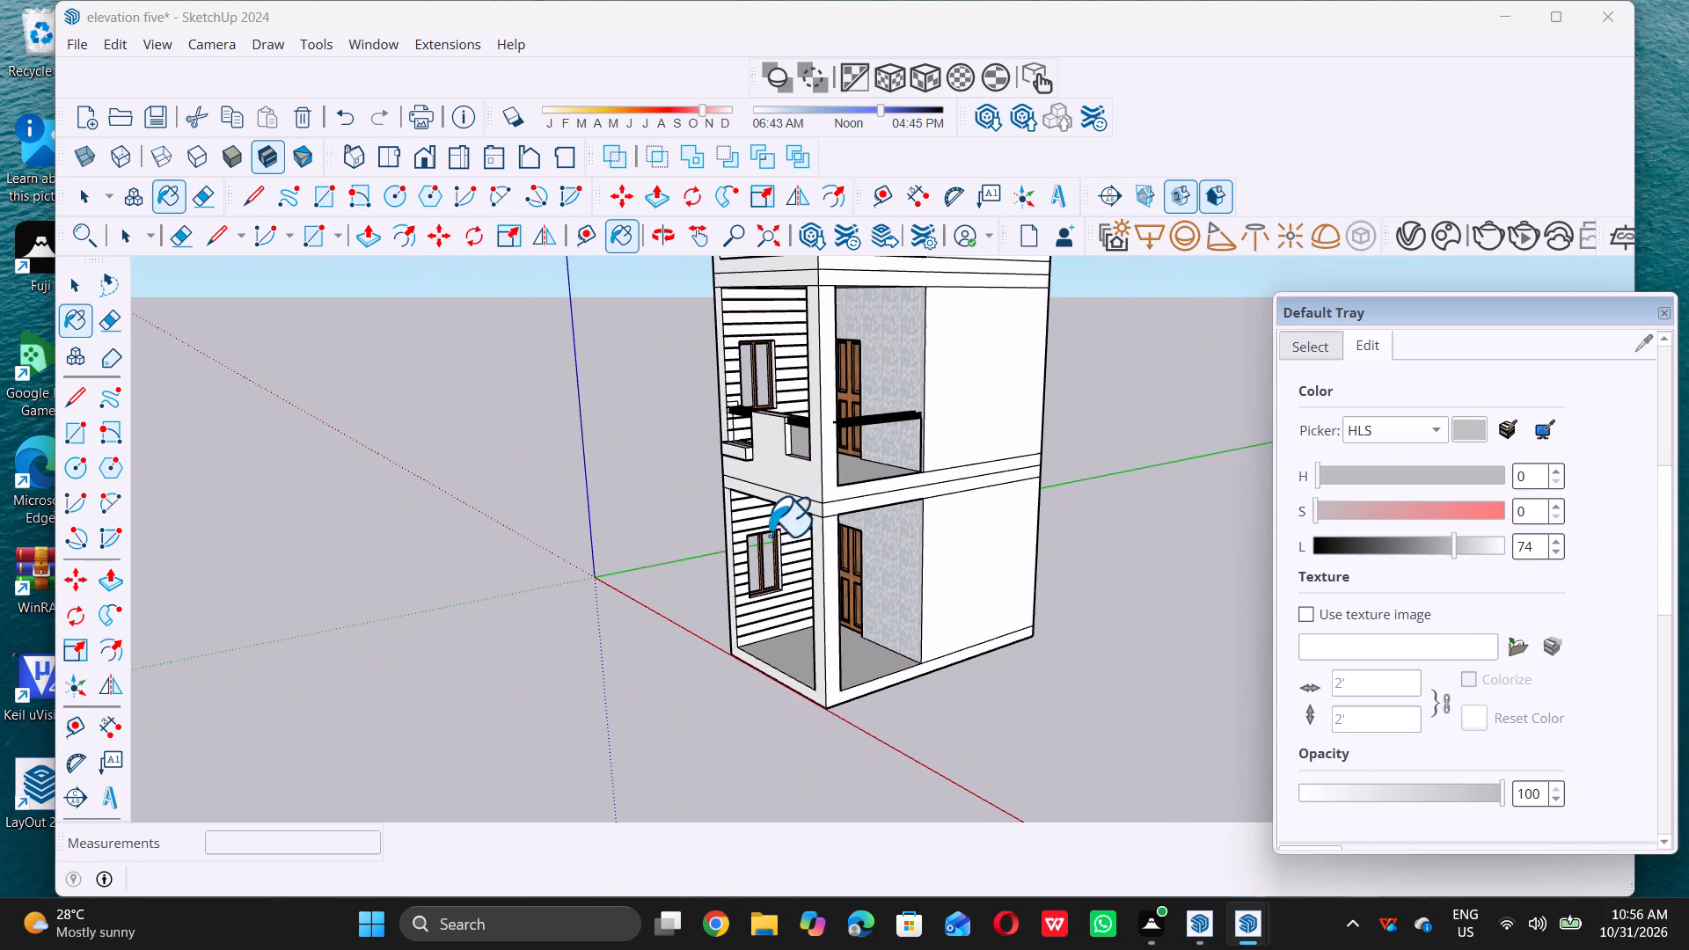
{"action": "middle_click_drag", "start_coordinate": [771, 589], "coordinate": [711, 509]}
{"action": "scroll", "coordinate": [811, 577], "scroll_direction": "up", "scroll_amount": 6}
{"action": "scroll", "coordinate": [745, 604], "scroll_direction": "up", "scroll_amount": 5}
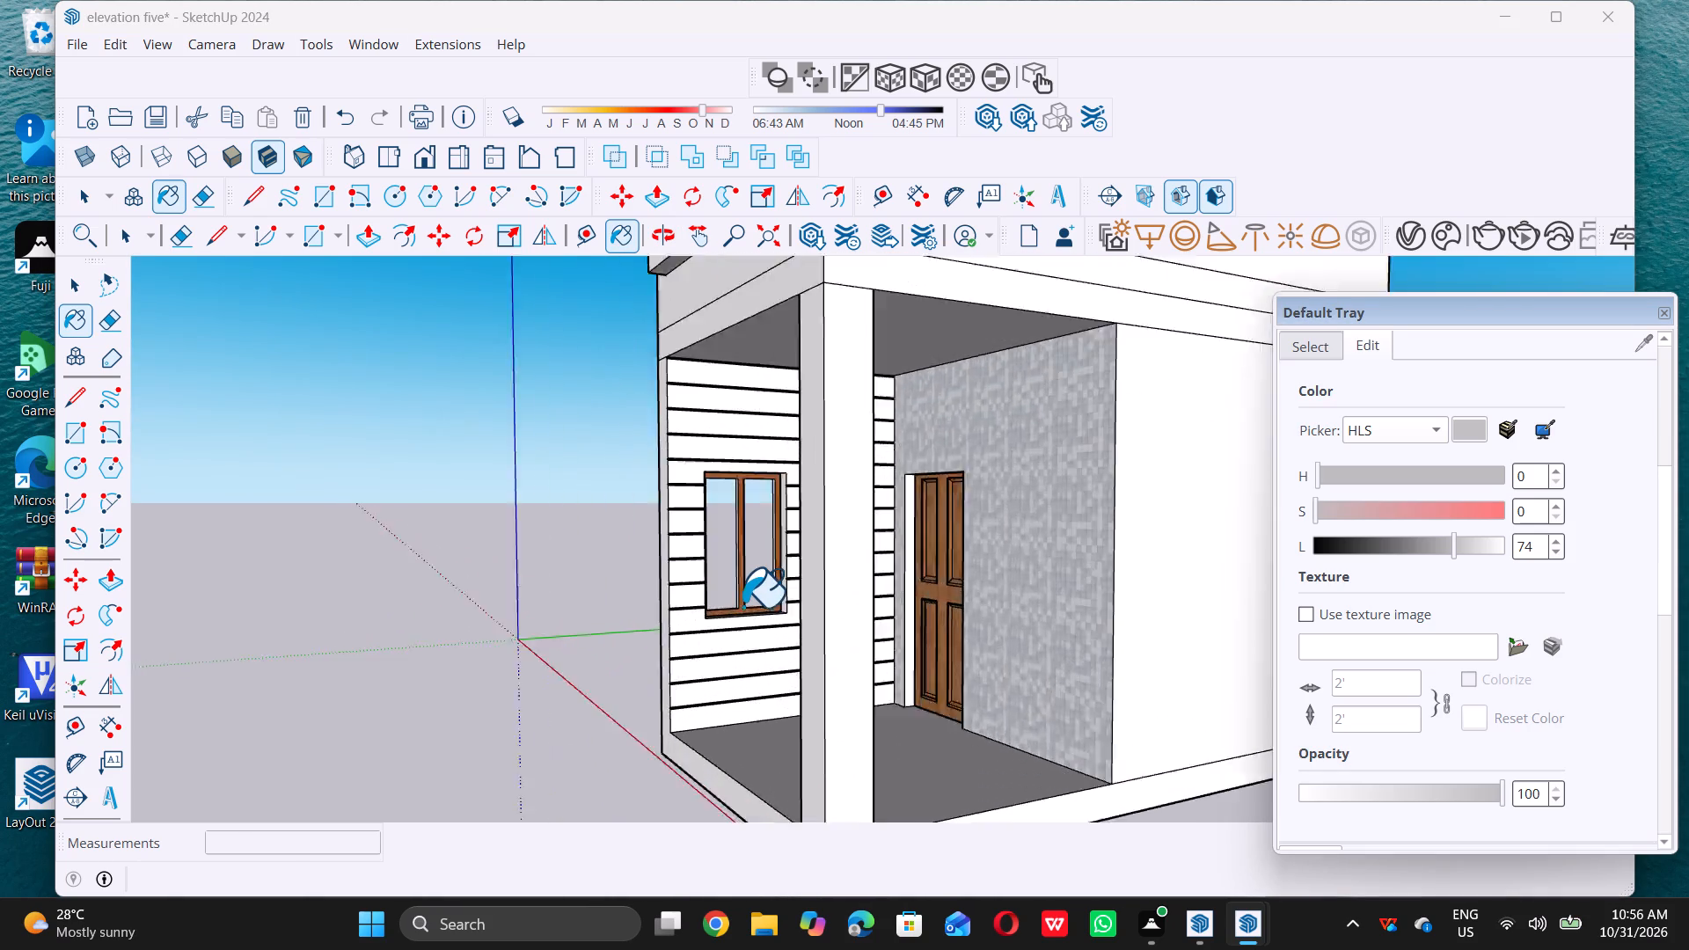
{"action": "scroll", "coordinate": [742, 606], "scroll_direction": "up", "scroll_amount": 10}
{"action": "scroll", "coordinate": [698, 592], "scroll_direction": "down", "scroll_amount": 12}
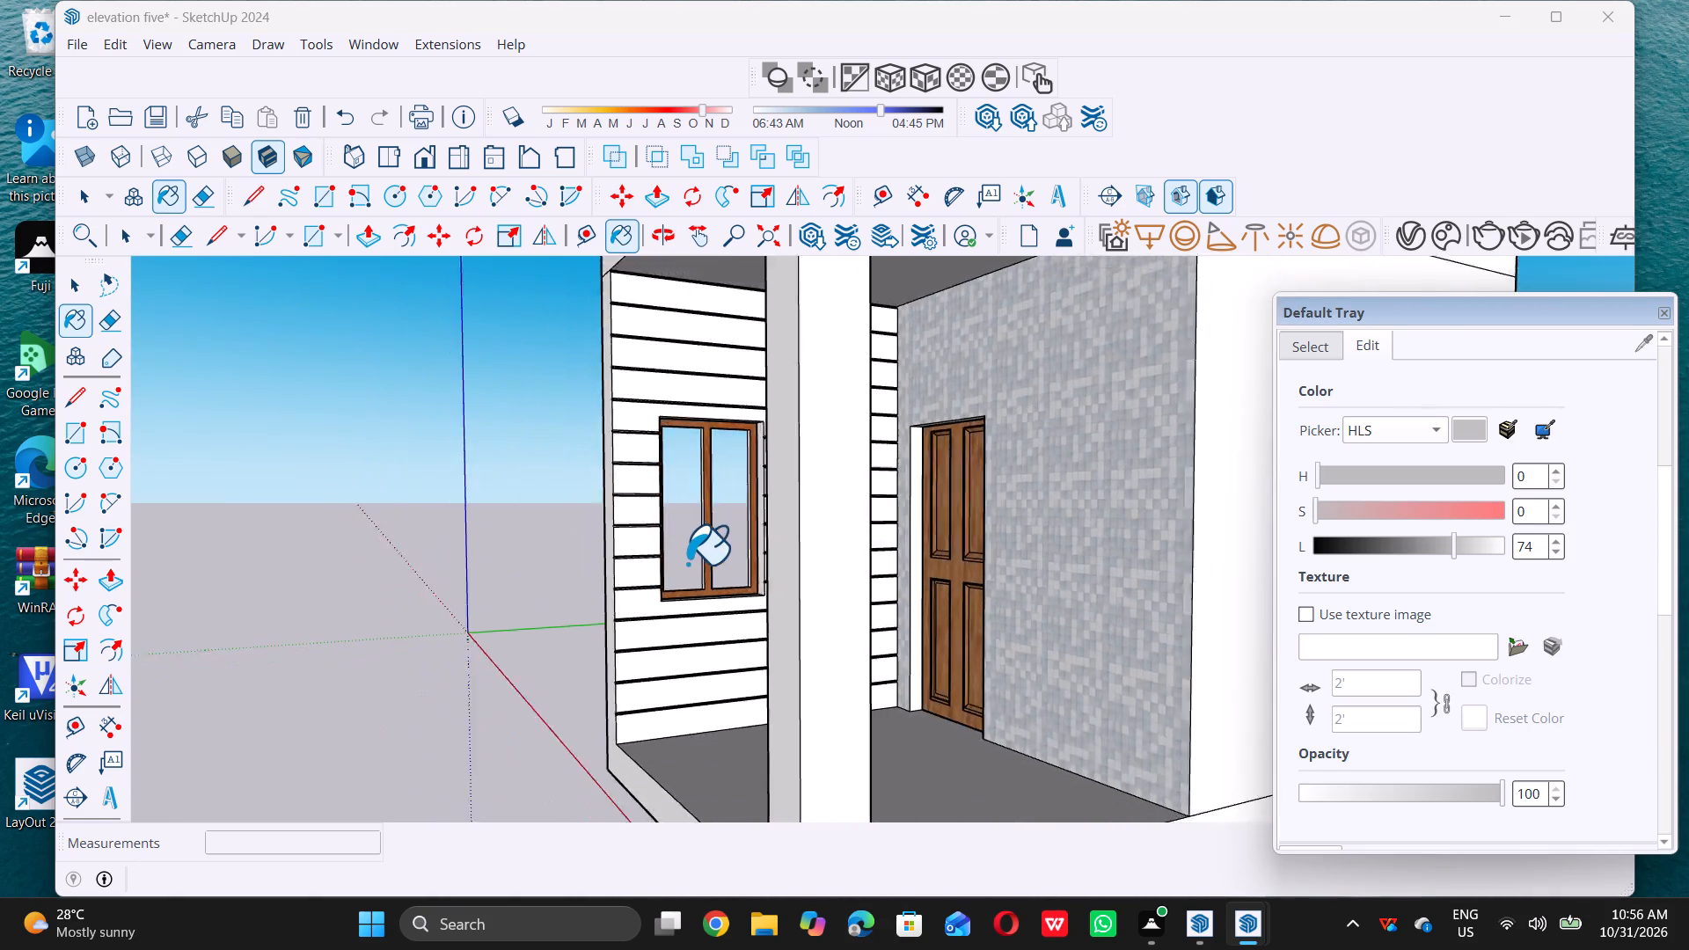
{"action": "scroll", "coordinate": [687, 563], "scroll_direction": "down", "scroll_amount": 8}
{"action": "middle_click_drag", "start_coordinate": [732, 595], "coordinate": [1031, 632]}
{"action": "middle_click_drag", "start_coordinate": [1034, 634], "coordinate": [1036, 636]}
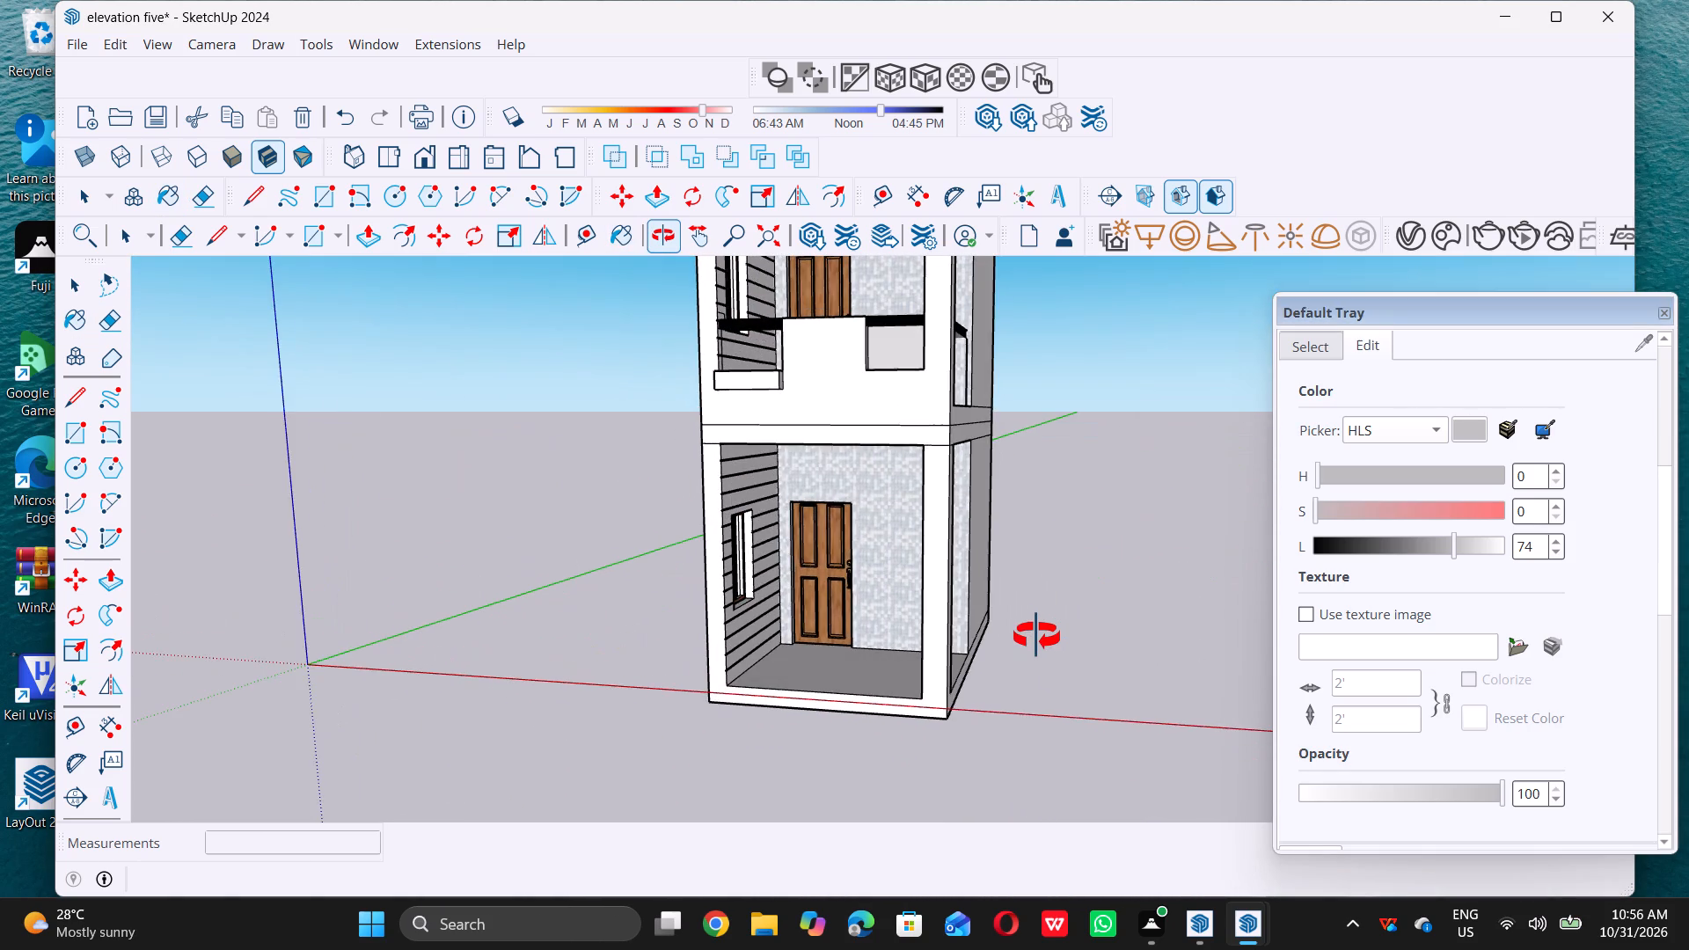
{"action": "middle_click_drag", "start_coordinate": [1036, 636], "coordinate": [1042, 642]}
{"action": "scroll", "coordinate": [1356, 599], "scroll_direction": "up", "scroll_amount": 7}
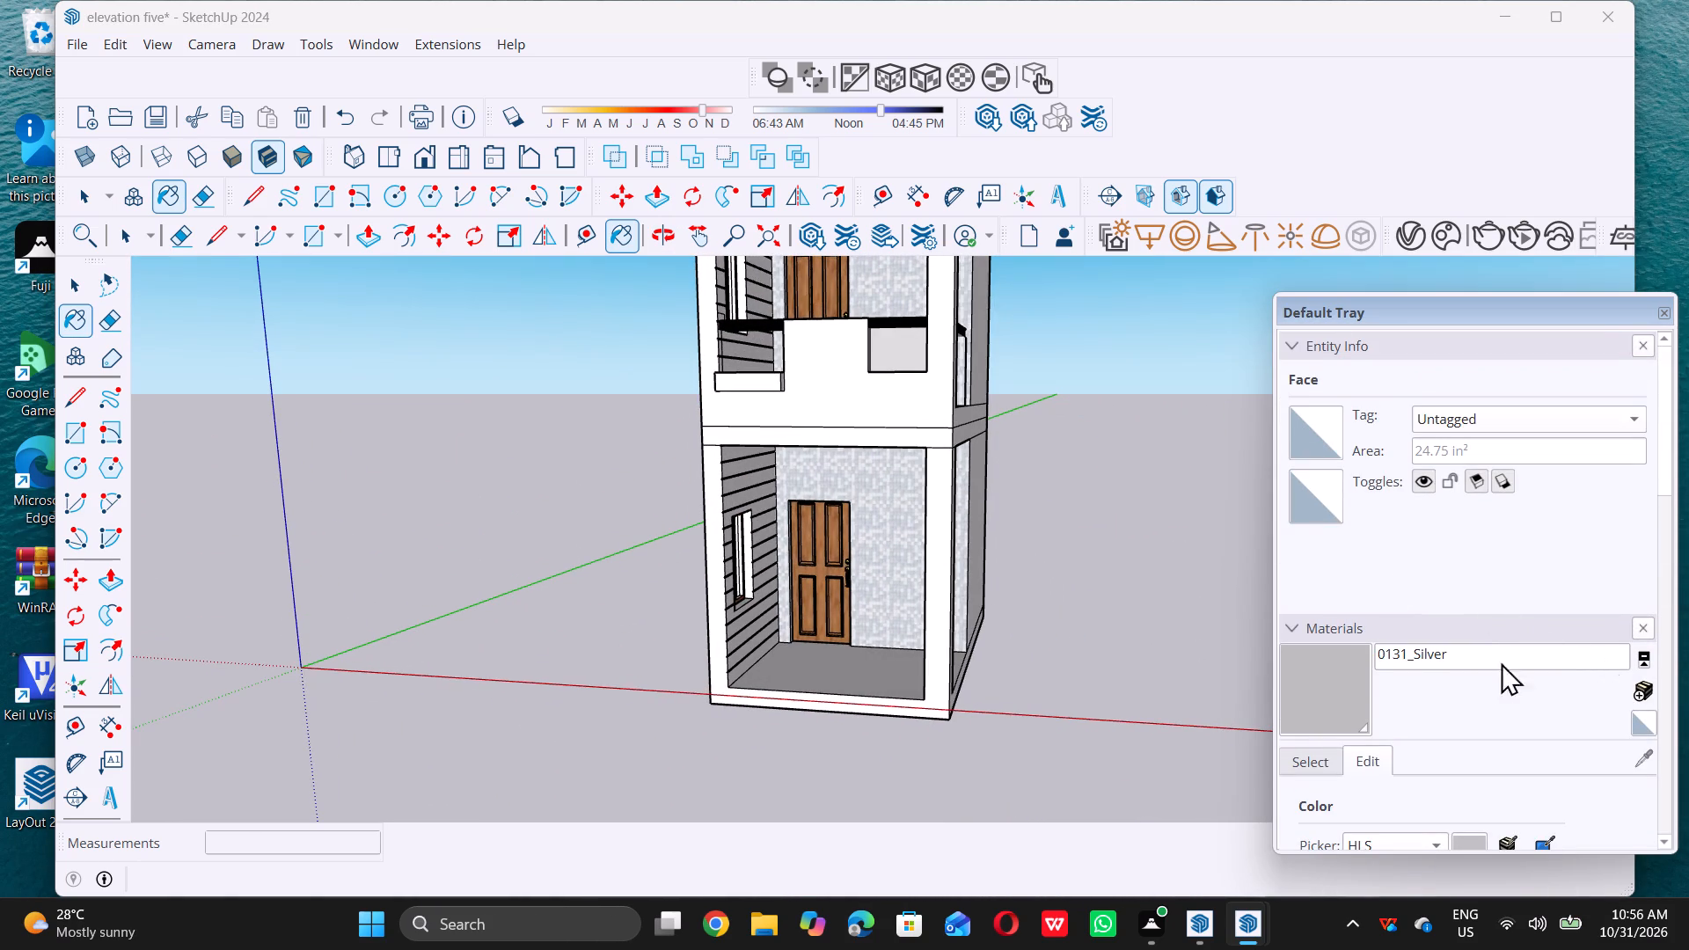
Undo the square balcony panel's colour and opacity edits and the panel itself, back to an open gap beneath the front rail.
{"action": "key", "text": "ctrl+z"}
{"action": "key", "text": "ctrl+z"}
{"action": "key", "text": "ctrl+z"}
{"action": "key", "text": "ctrl+z"}
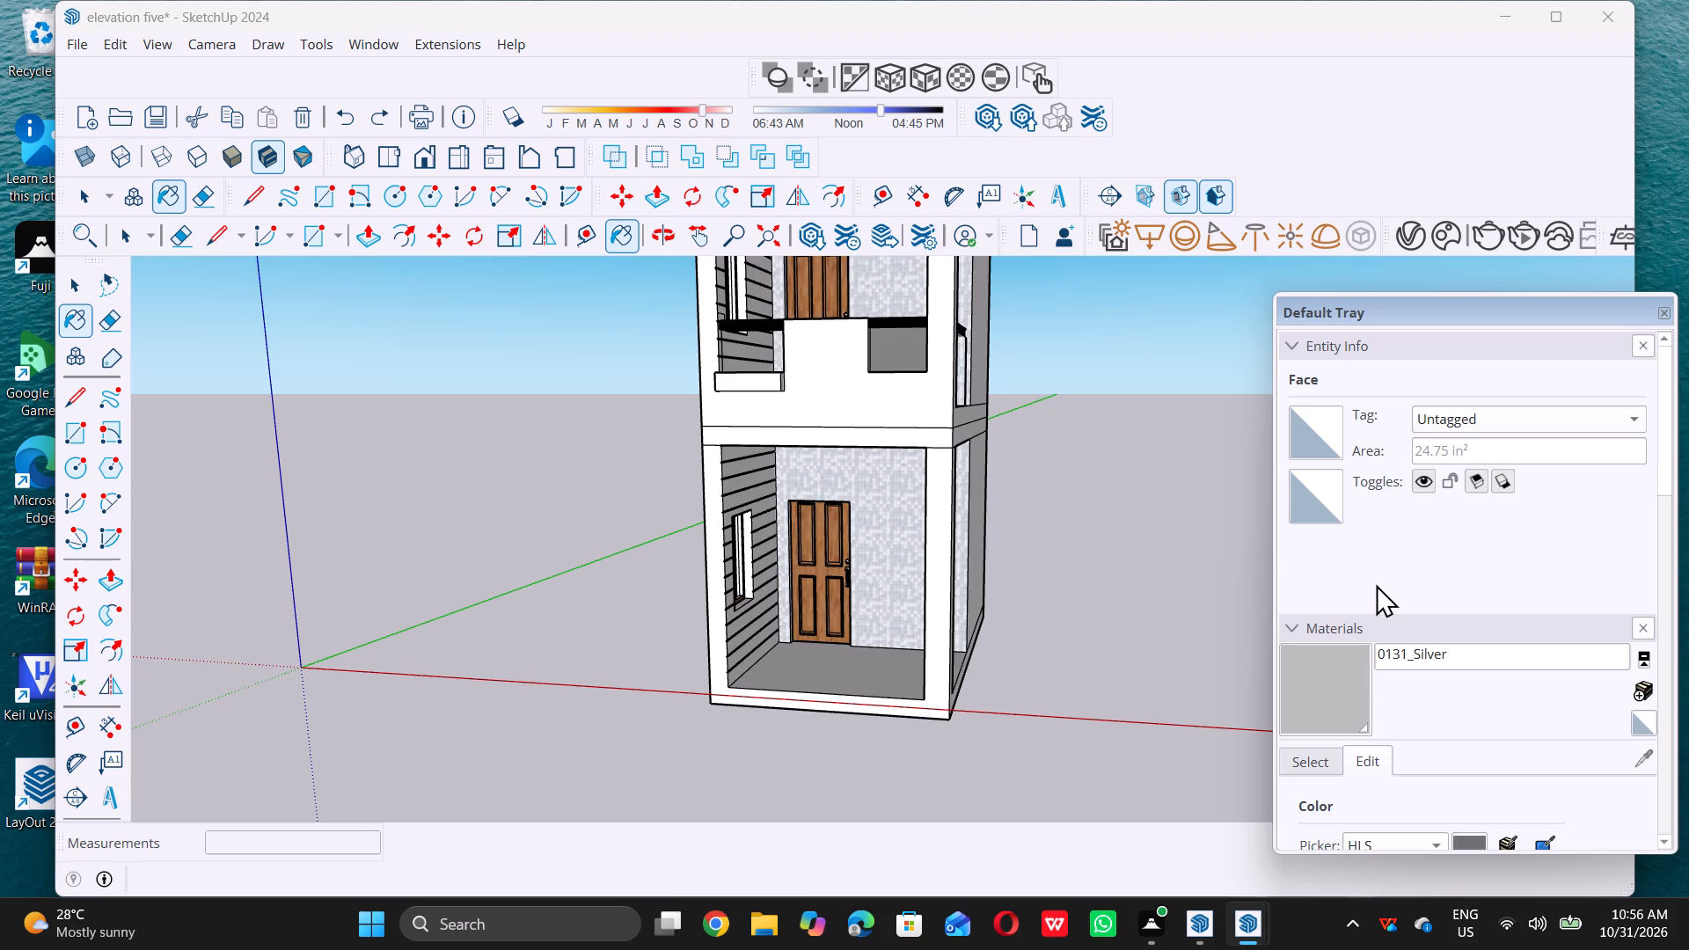
{"action": "key", "text": "ctrl+z"}
{"action": "key", "text": "ctrl+z"}
{"action": "key", "text": "ctrl+z"}
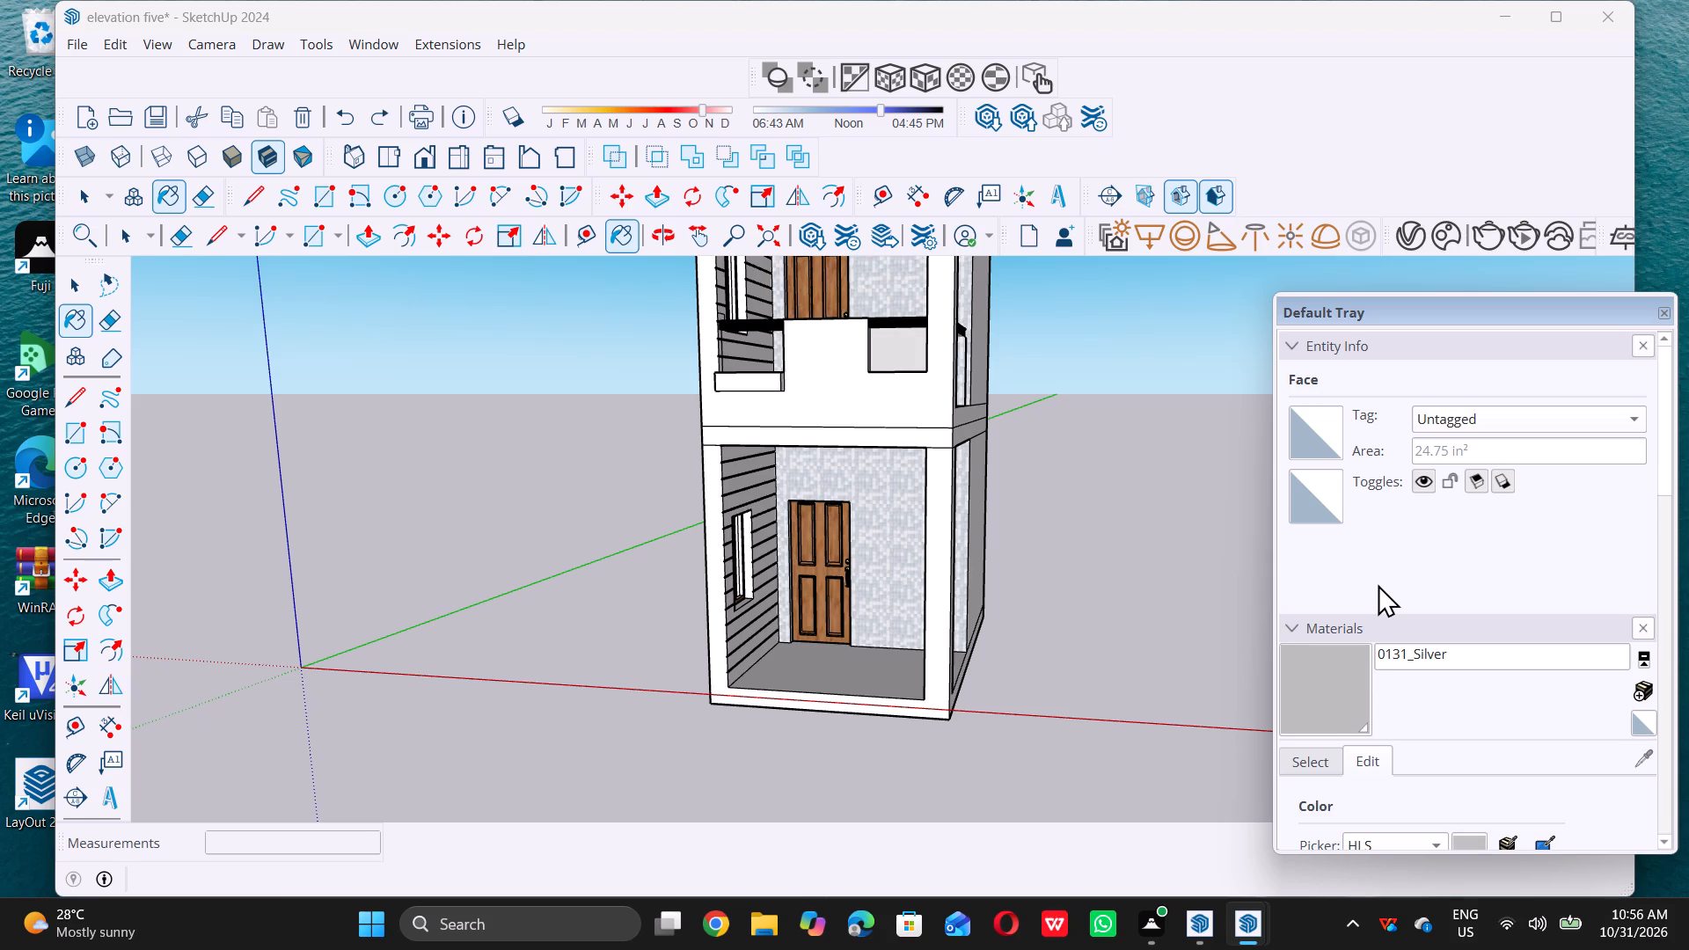
{"action": "middle_click_drag", "start_coordinate": [788, 468], "coordinate": [882, 482]}
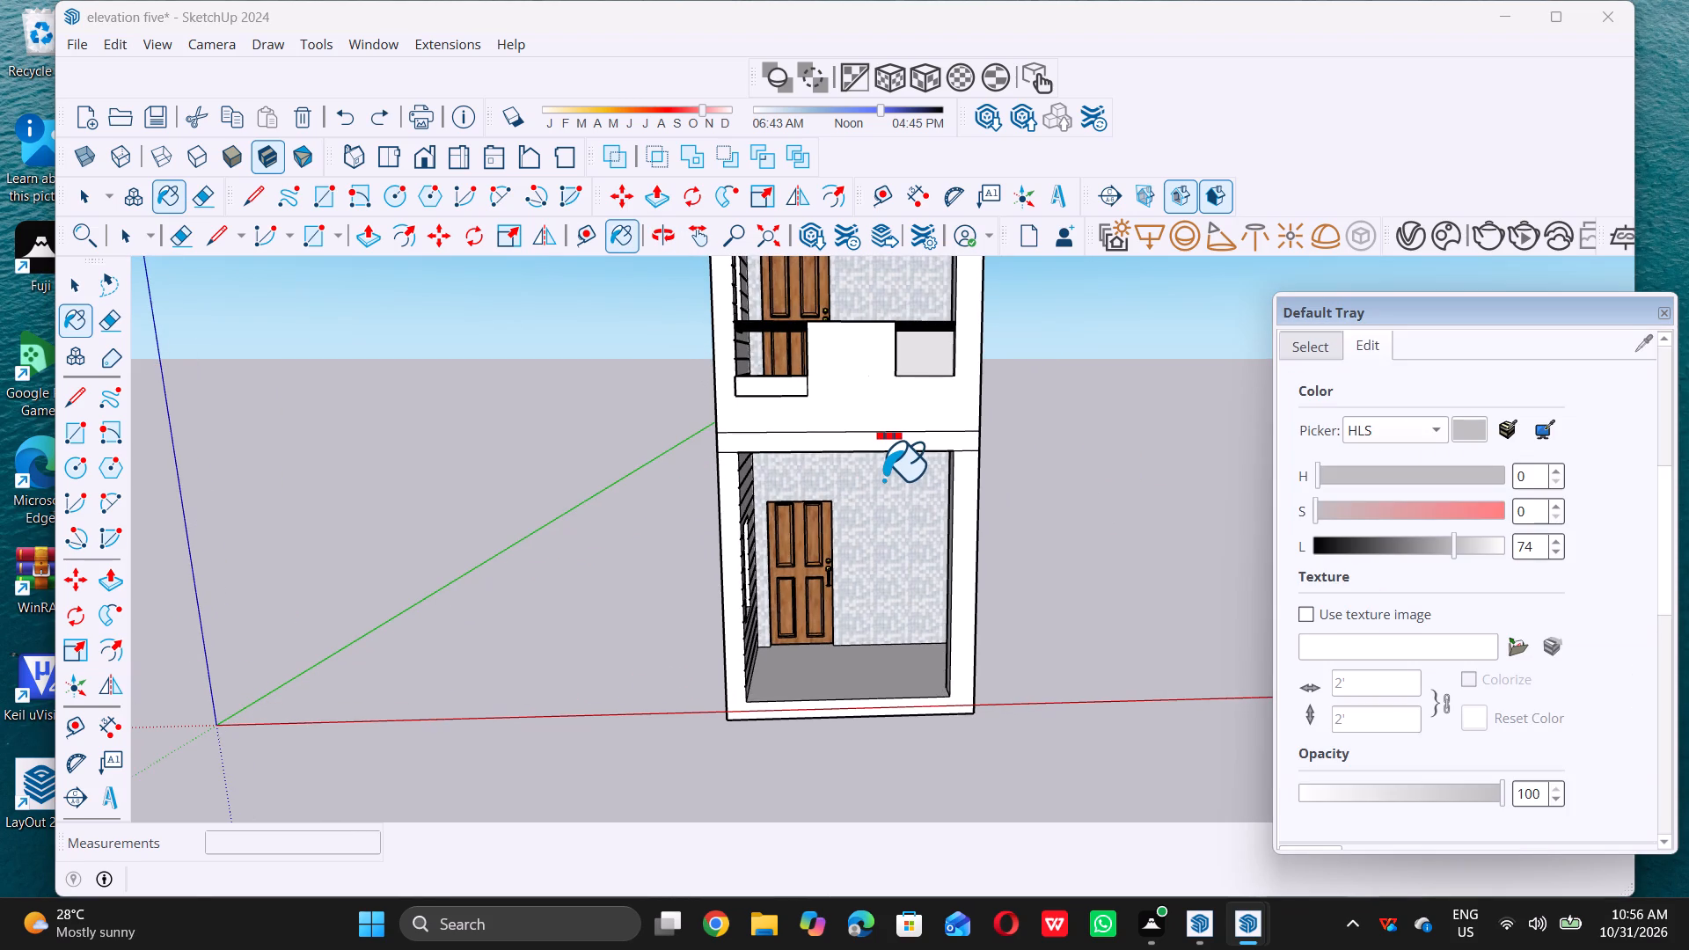
{"action": "key", "text": "ctrl+z"}
{"action": "key", "text": "ctrl+z"}
{"action": "key", "text": "ctrl+z"}
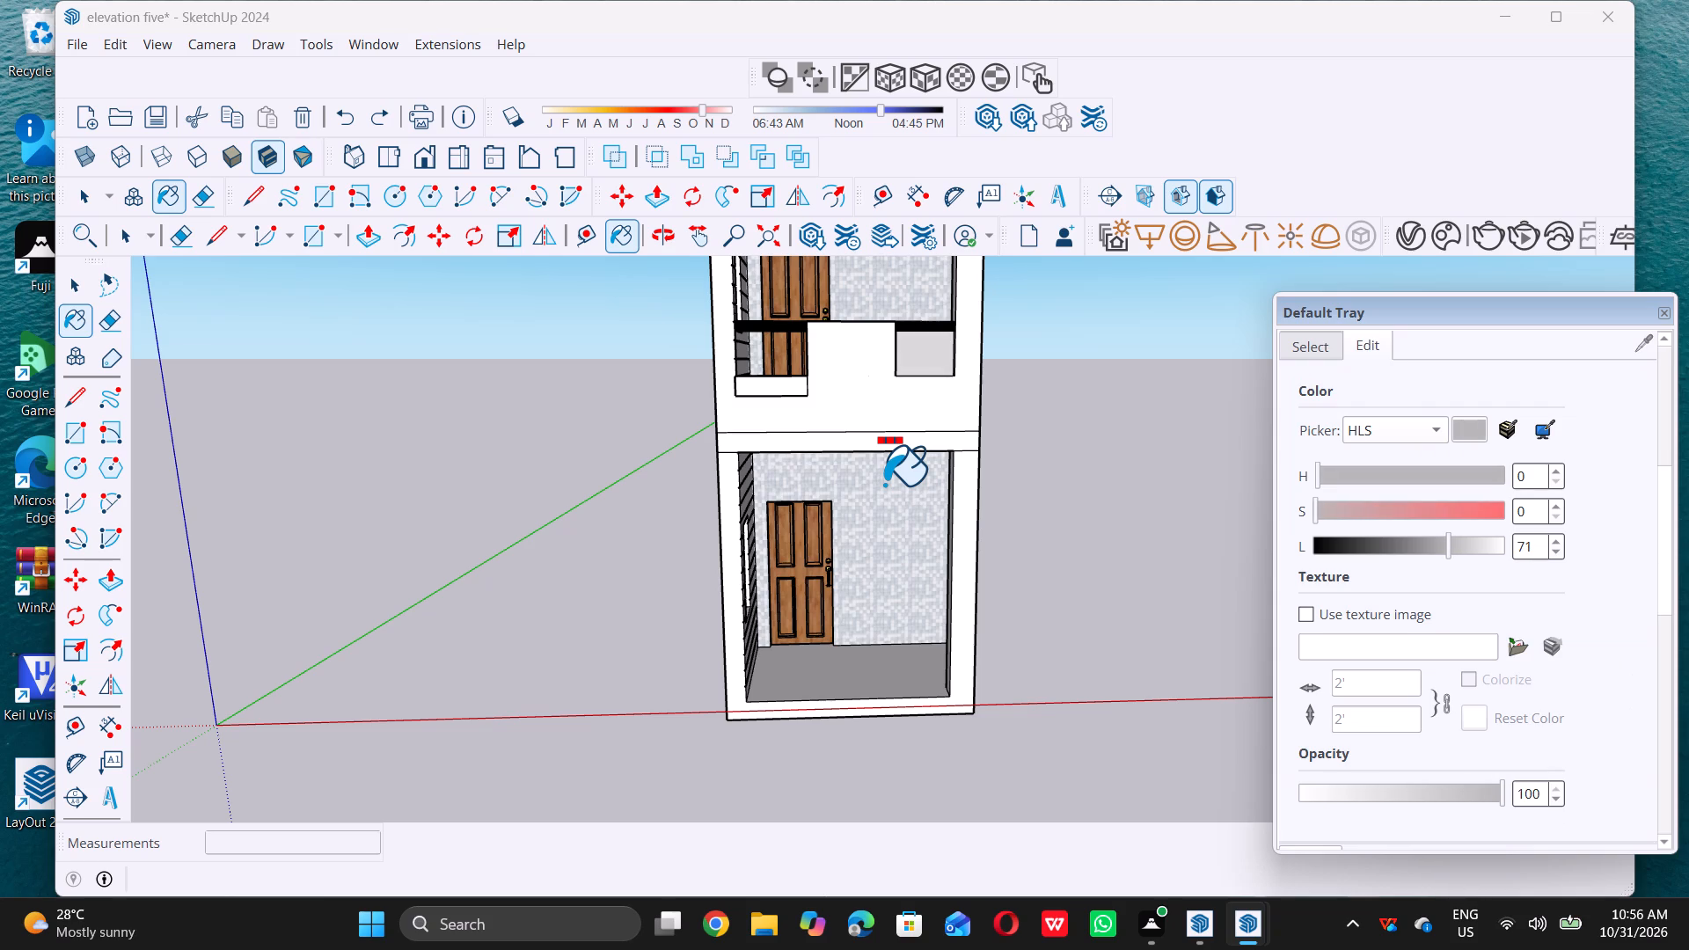
{"action": "key", "text": "ctrl+z"}
{"action": "key", "text": "ctrl+z"}
{"action": "key", "text": "ctrl+z"}
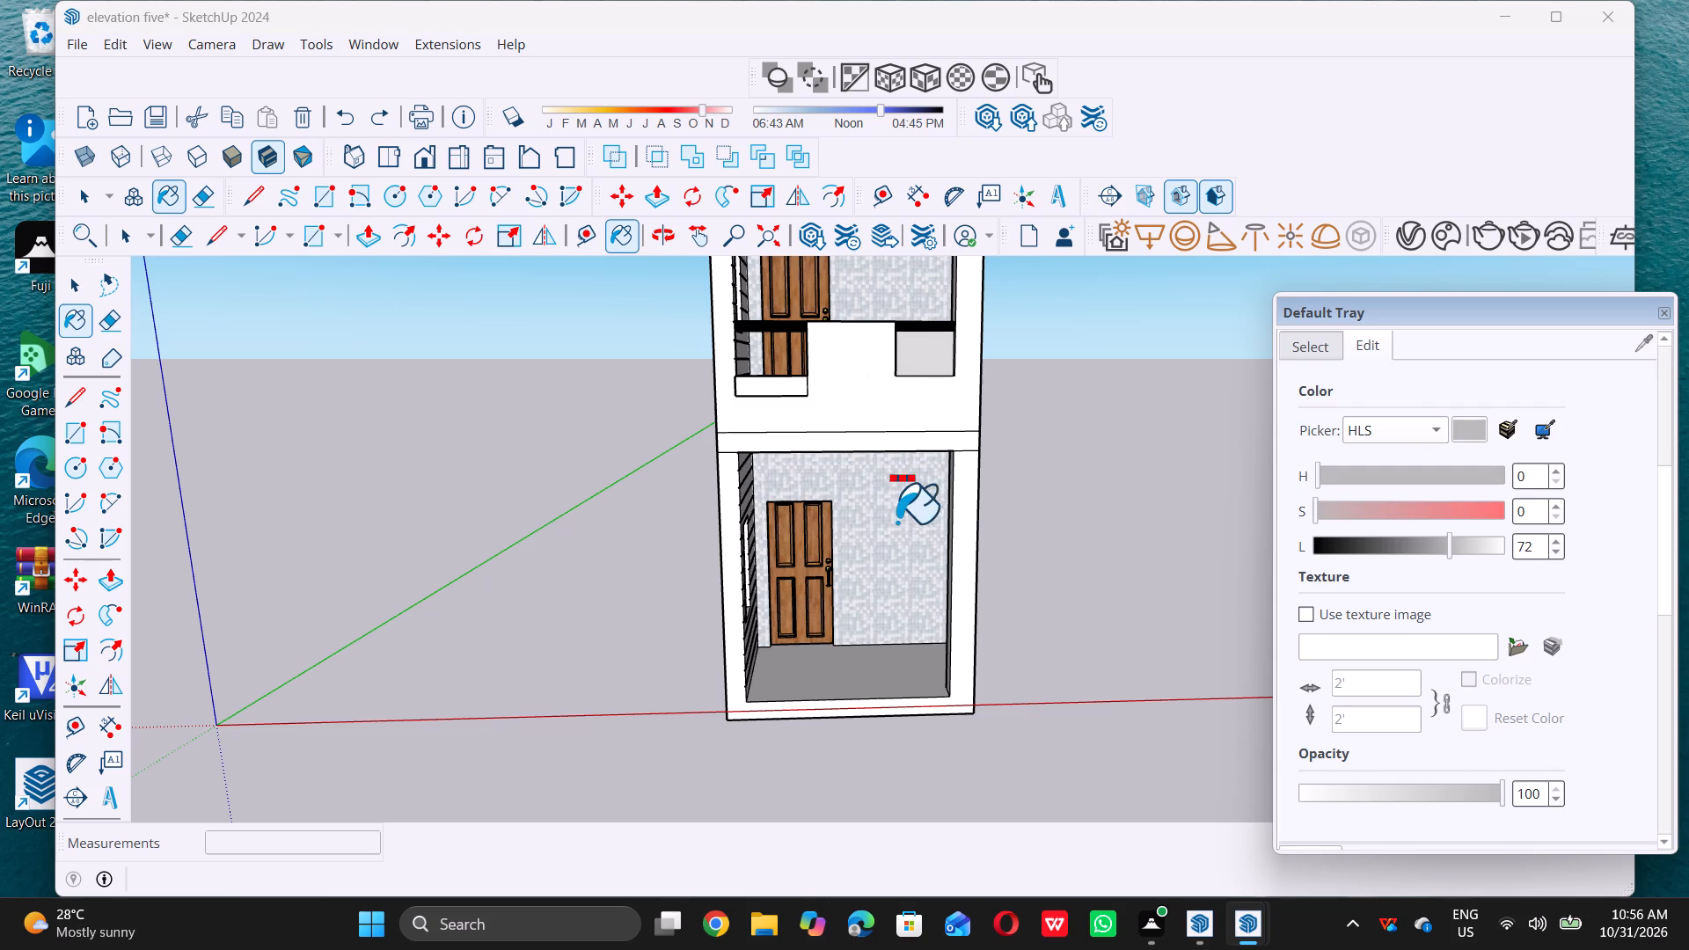
{"action": "key", "text": "space"}
{"action": "key", "text": "ctrl+z"}
{"action": "key", "text": "ctrl+z"}
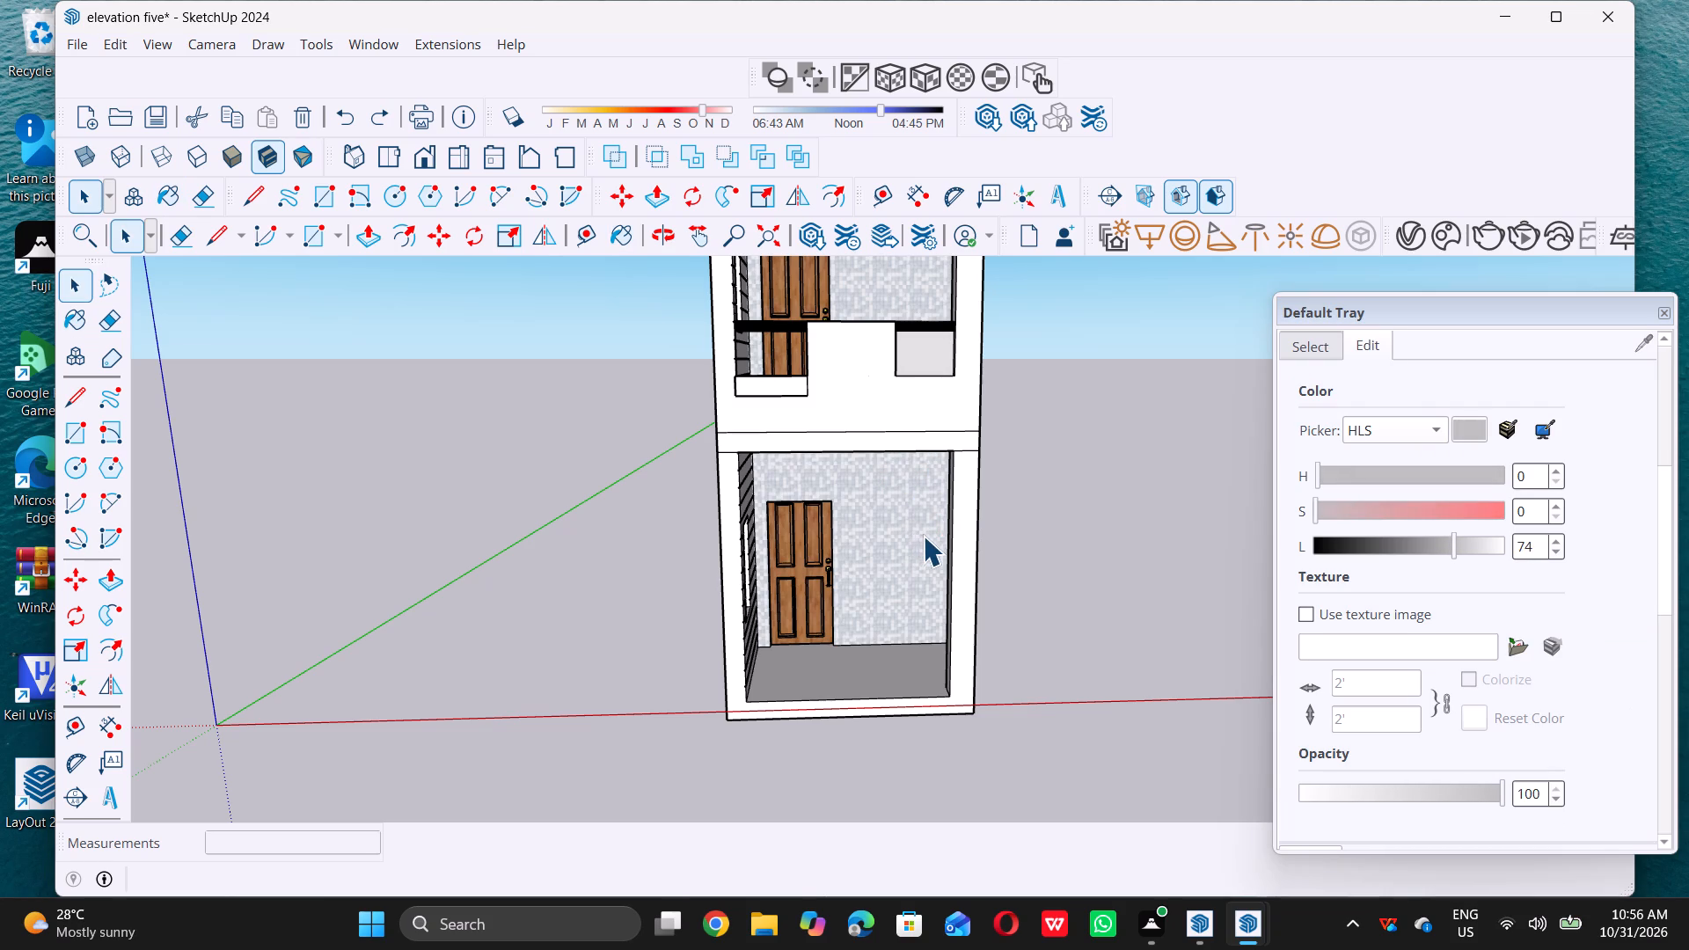
{"action": "key", "text": "ctrl+z"}
{"action": "key", "text": "ctrl+z"}
{"action": "key", "text": "ctrl+z"}
{"action": "key", "text": "ctrl+z"}
{"action": "key", "text": "ctrl+z"}
{"action": "key", "text": "ctrl+z"}
{"action": "key", "text": "ctrl+z"}
{"action": "key", "text": "ctrl+z"}
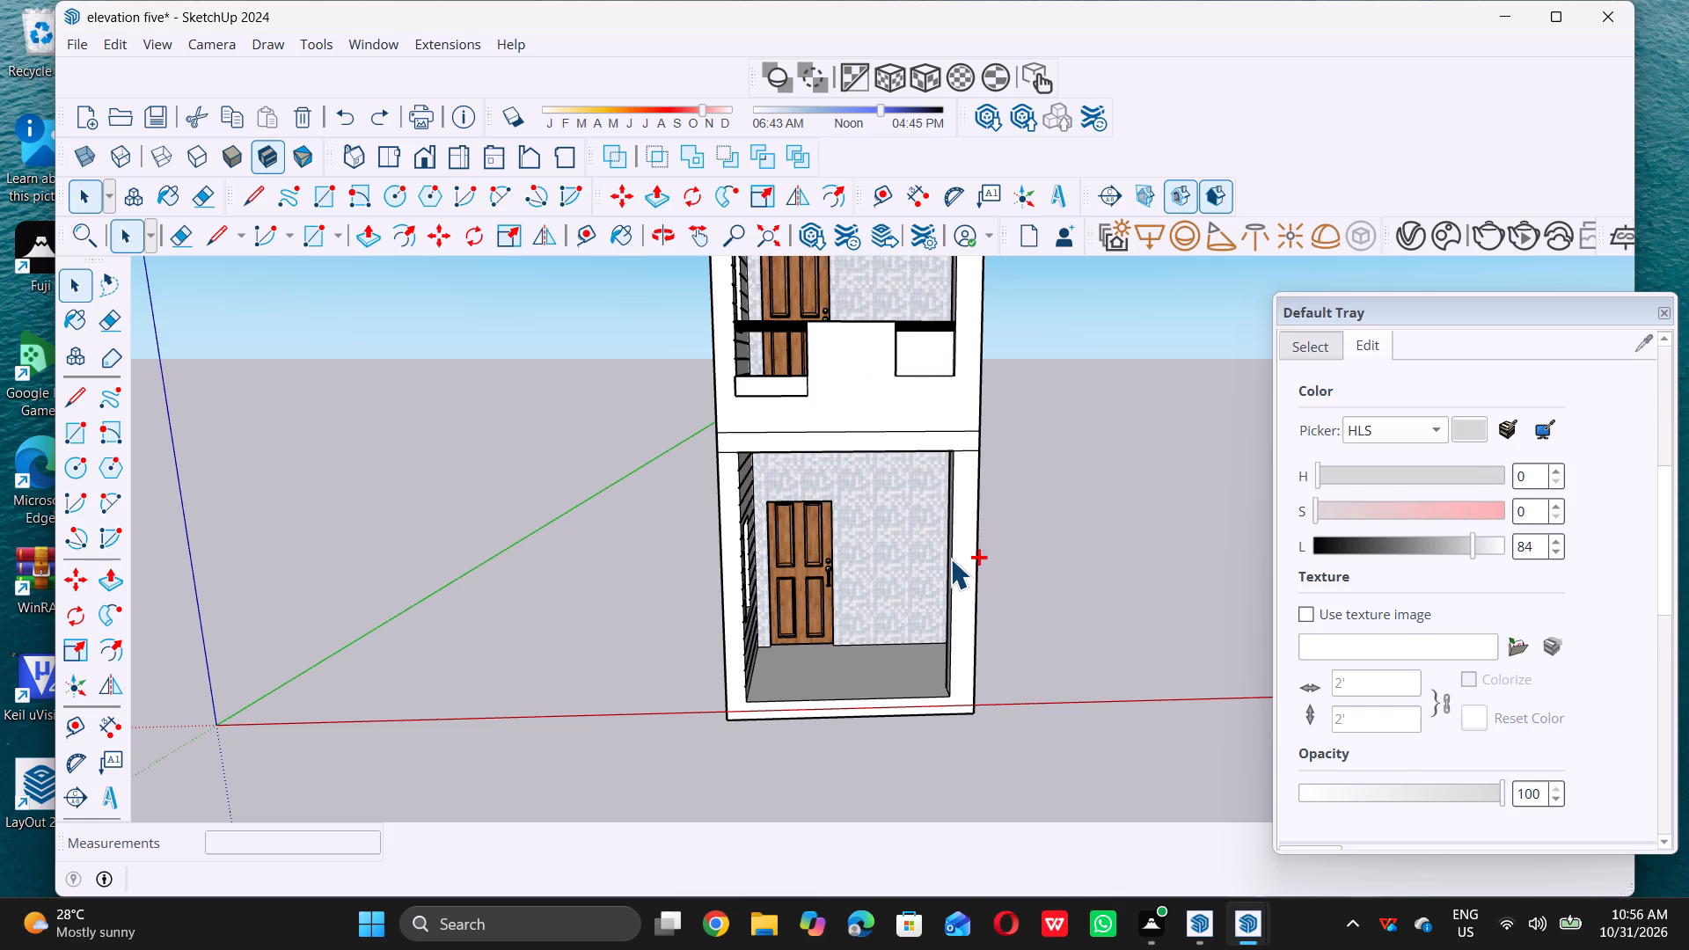
{"action": "key", "text": "ctrl+z"}
{"action": "key", "text": "ctrl+z"}
{"action": "key", "text": "ctrl+z"}
{"action": "key", "text": "ctrl+z"}
{"action": "key", "text": "ctrl+z"}
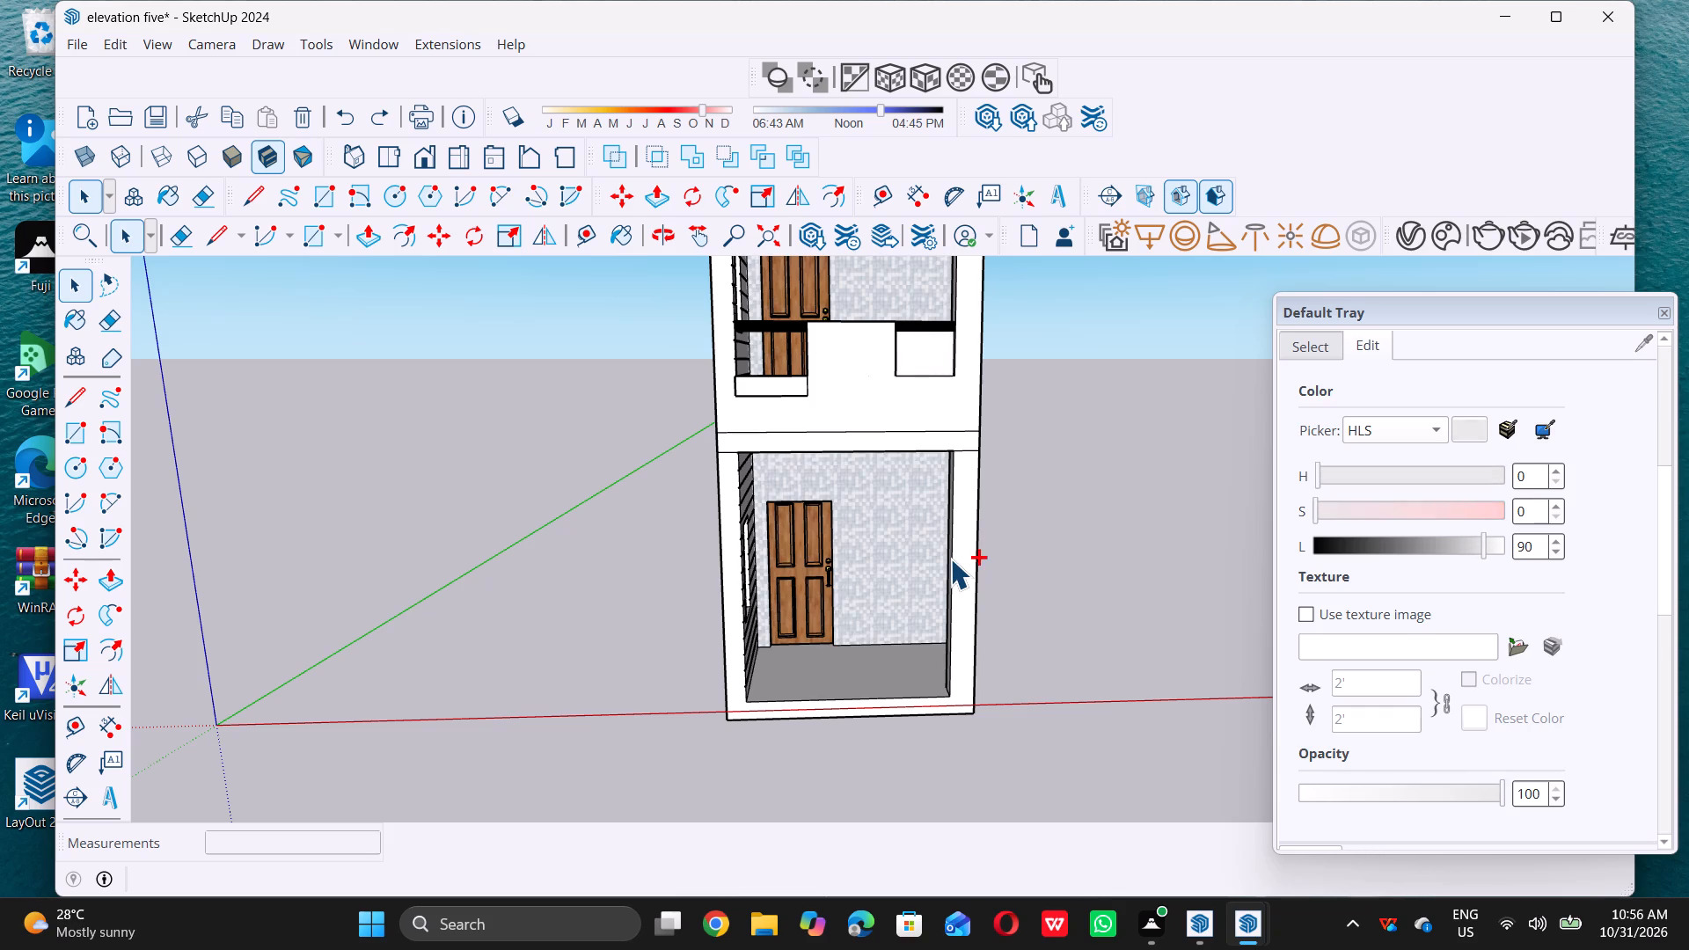
{"action": "key", "text": "ctrl+z"}
{"action": "key", "text": "ctrl+z"}
{"action": "key", "text": "ctrl+z"}
{"action": "key", "text": "ctrl+z"}
{"action": "key", "text": "ctrl+z"}
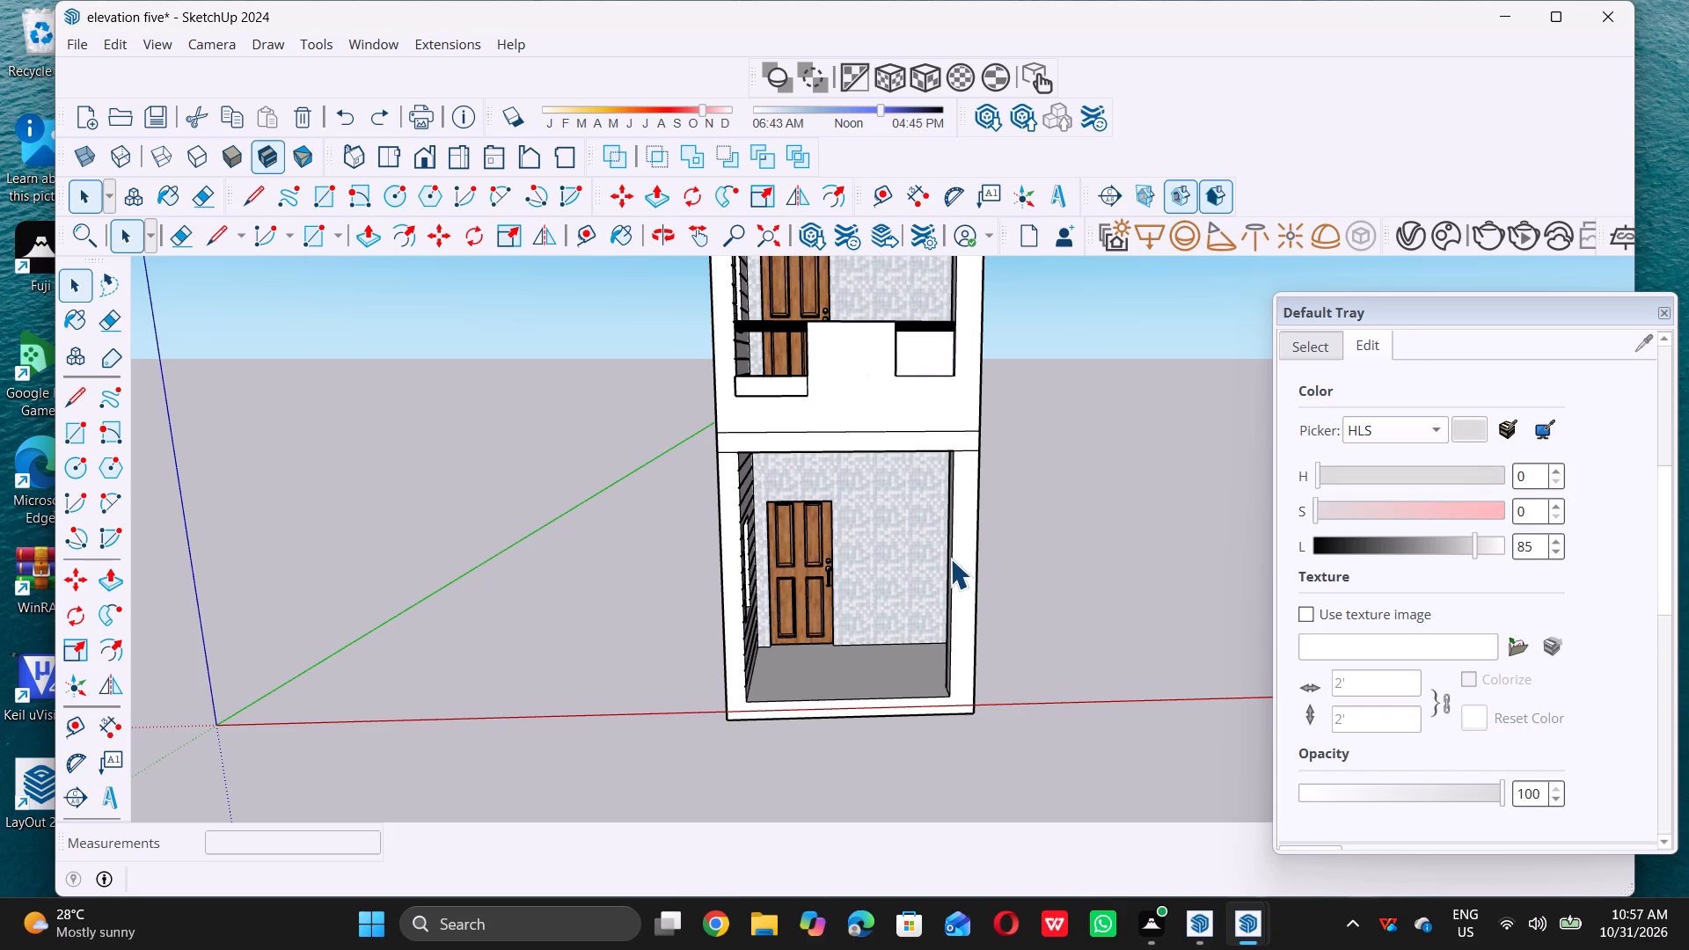
{"action": "key", "text": "ctrl+z"}
{"action": "key", "text": "ctrl+z"}
{"action": "key", "text": "ctrl+z"}
{"action": "key", "text": "ctrl+z"}
{"action": "key", "text": "ctrl+z"}
{"action": "key", "text": "ctrl+z"}
{"action": "key", "text": "ctrl+z"}
{"action": "key", "text": "ctrl+z"}
{"action": "key", "text": "ctrl+z"}
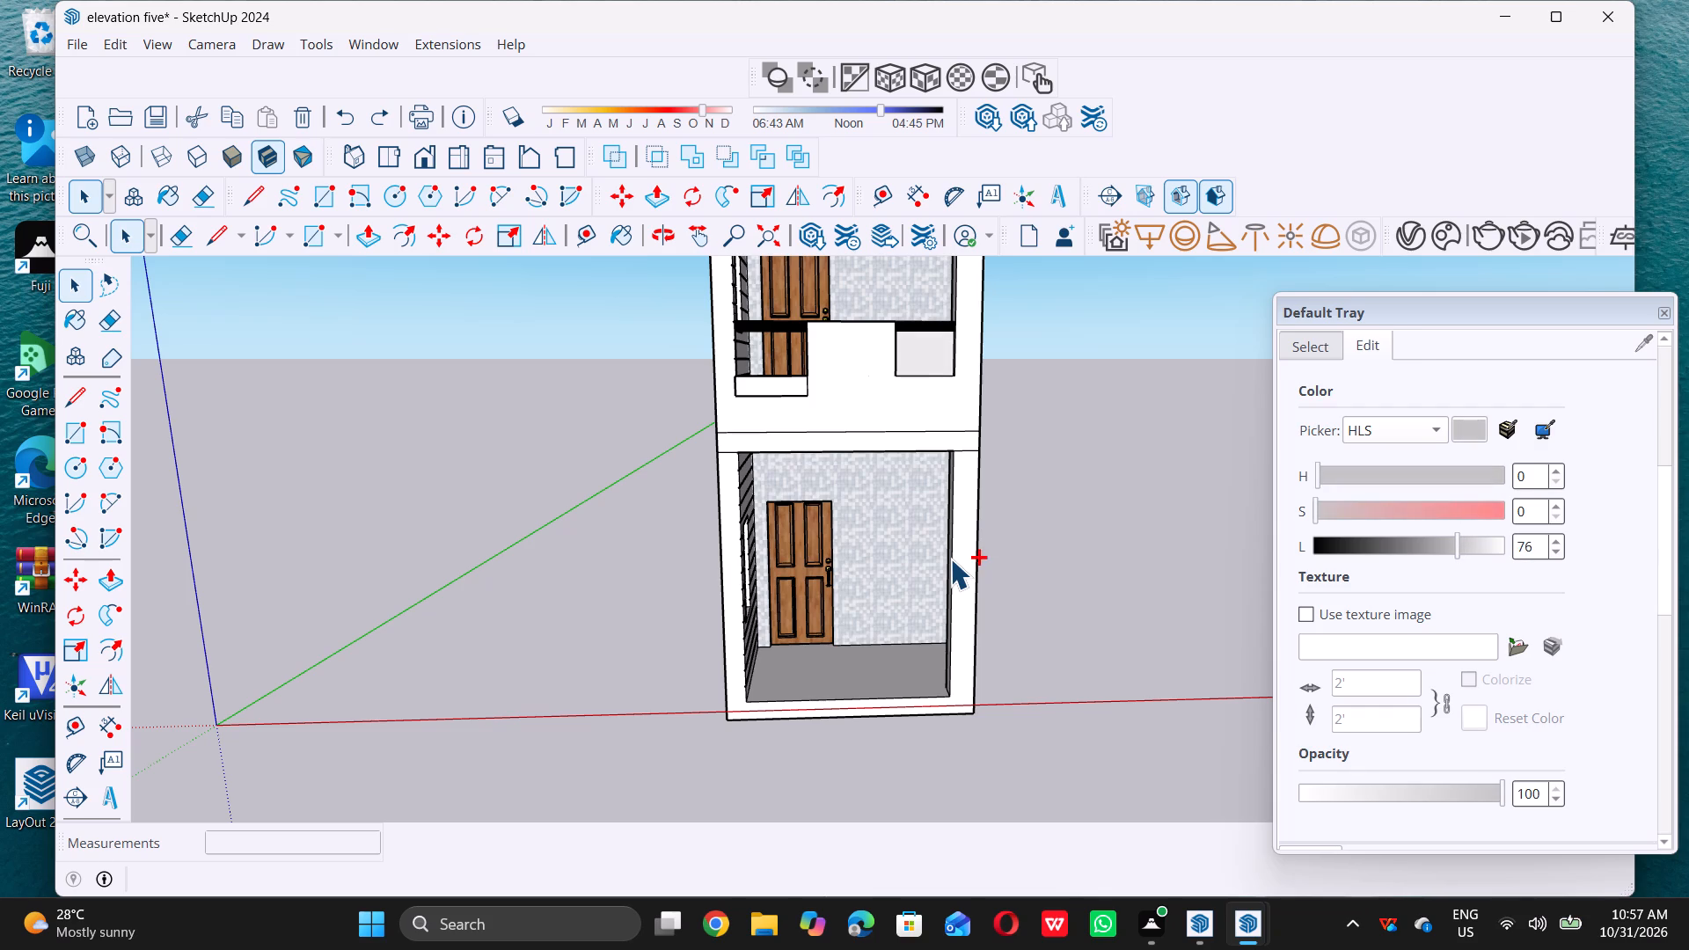
{"action": "key", "text": "ctrl+z"}
{"action": "key", "text": "ctrl+z"}
{"action": "key", "text": "ctrl+z"}
{"action": "key", "text": "ctrl+z"}
{"action": "key", "text": "z"}
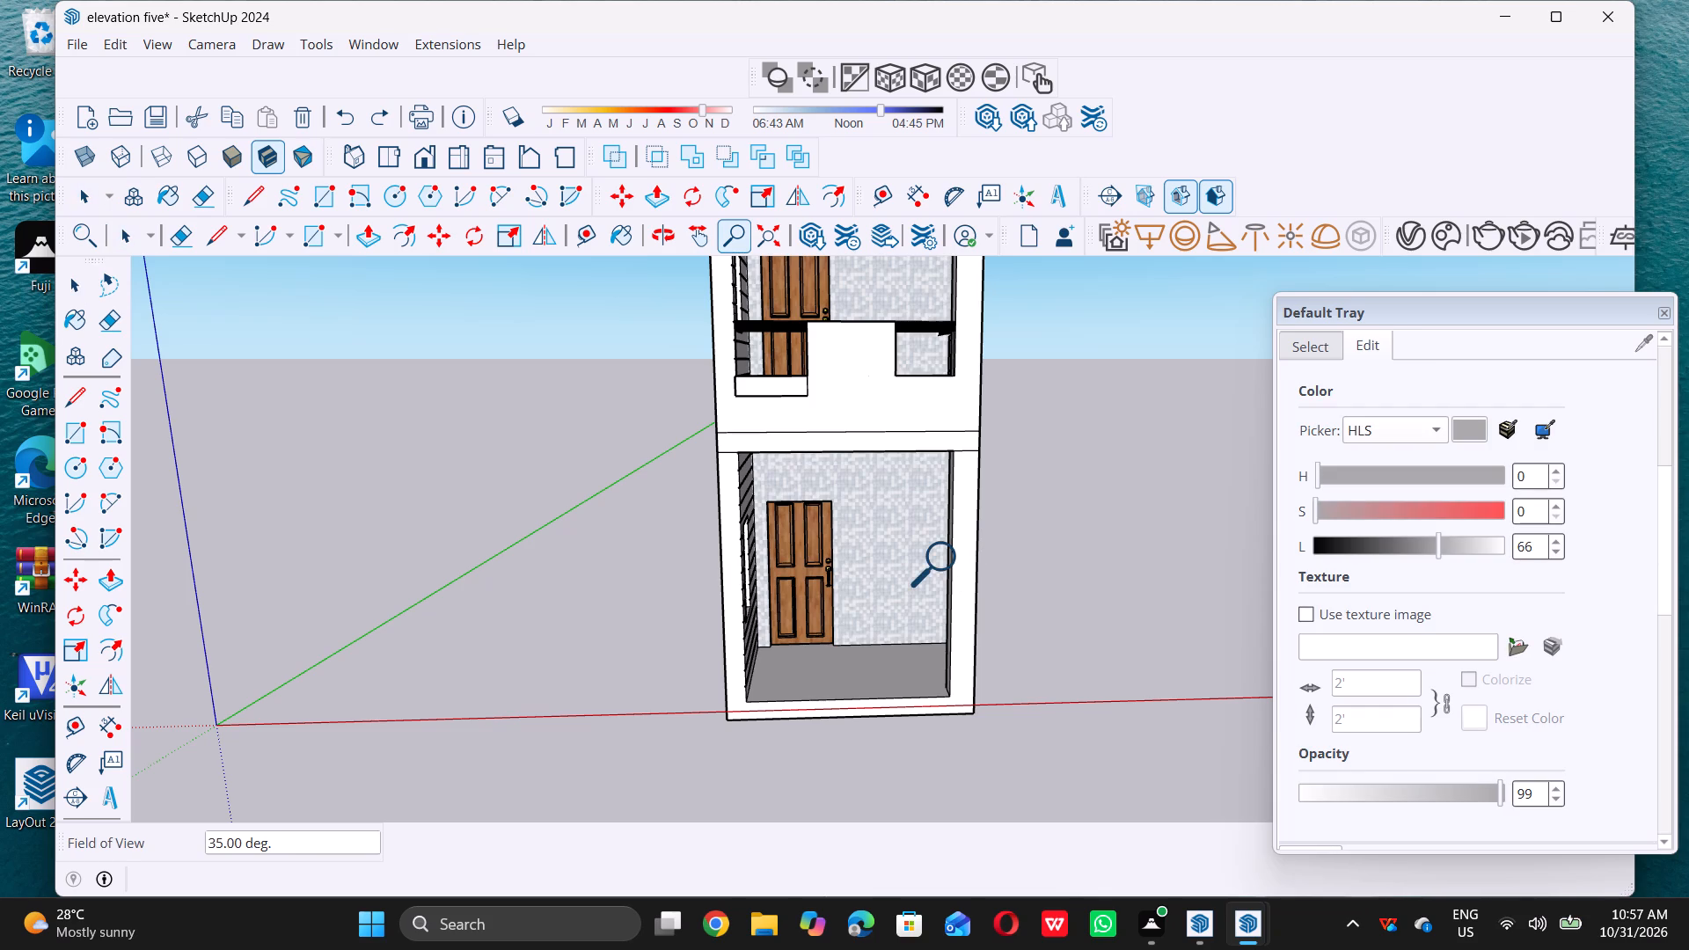
Erase the short stray line on the corner pillar's side face, beside the middle floor's black side rail.
{"action": "middle_click_drag", "start_coordinate": [1035, 491], "coordinate": [790, 536]}
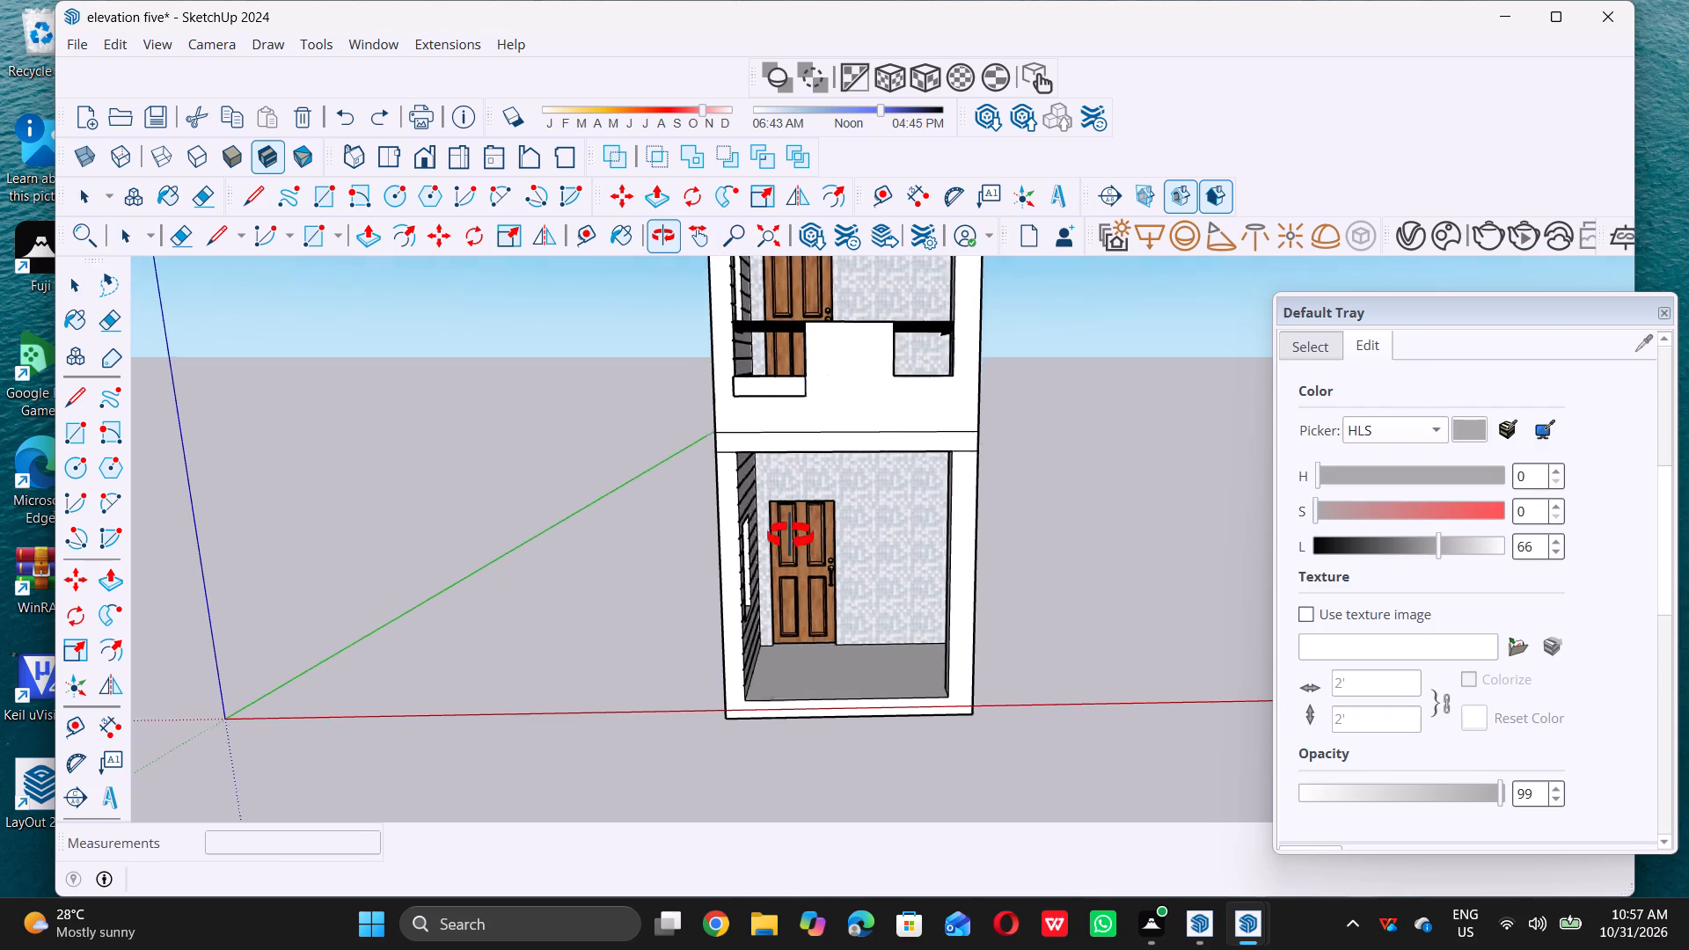
{"action": "middle_click_drag", "start_coordinate": [790, 536], "coordinate": [586, 576]}
{"action": "middle_click", "coordinate": [586, 576]}
{"action": "middle_click_drag", "start_coordinate": [588, 576], "coordinate": [692, 561]}
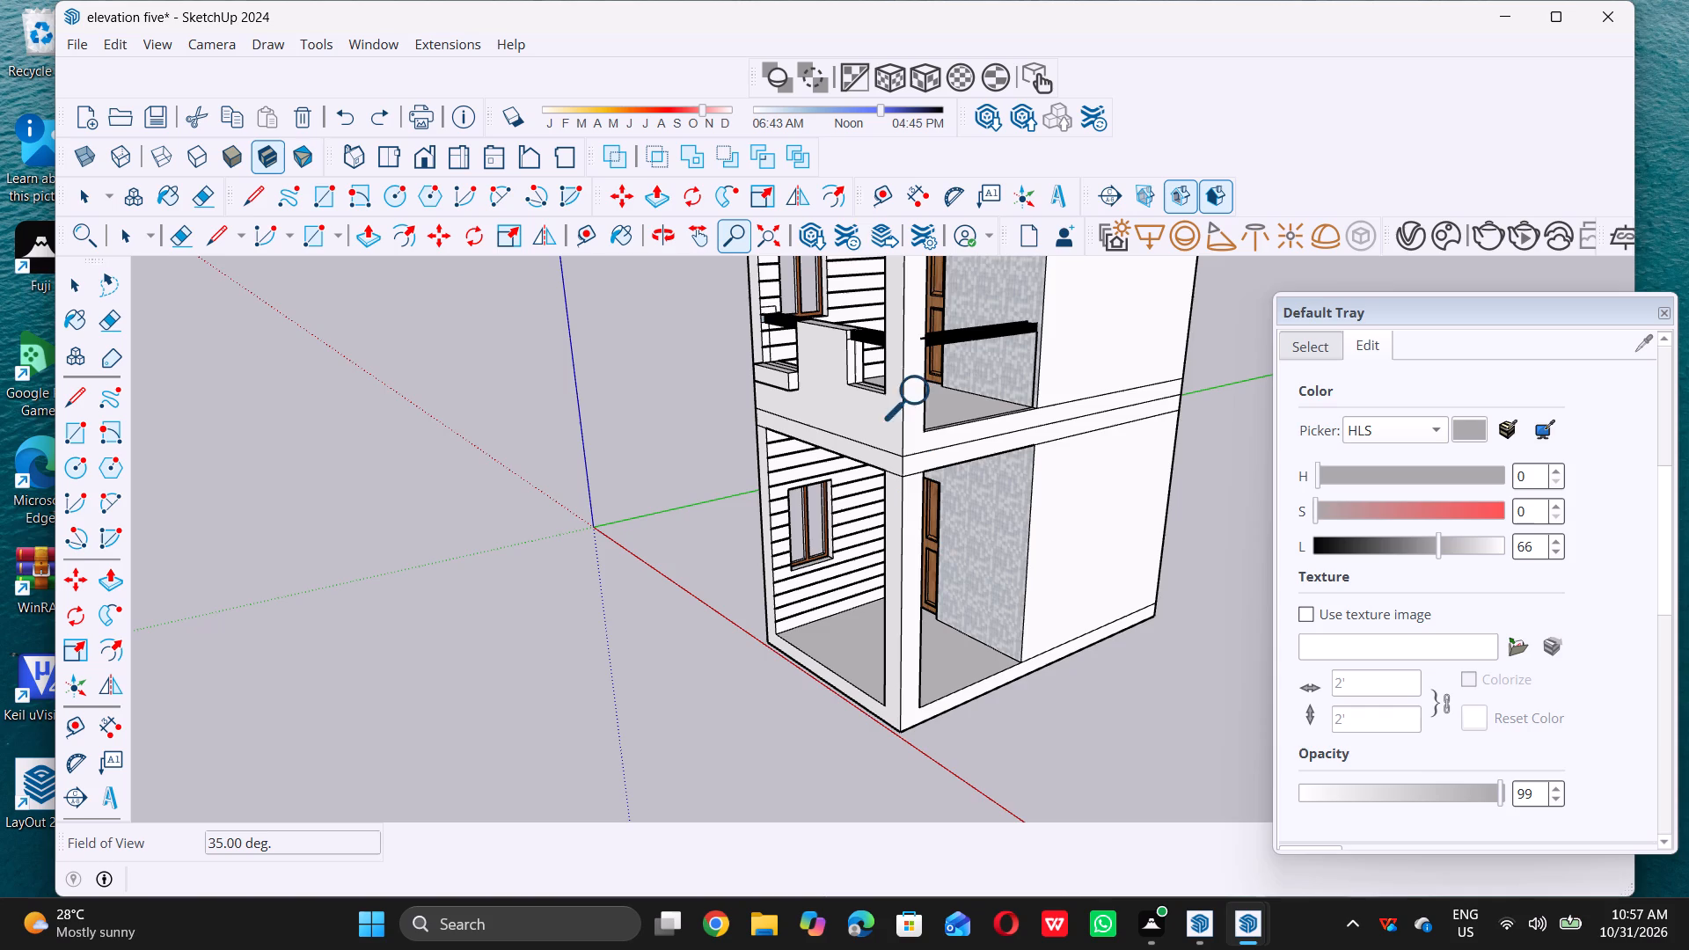
{"action": "scroll", "coordinate": [891, 356], "scroll_direction": "up", "scroll_amount": 10}
{"action": "scroll", "coordinate": [954, 320], "scroll_direction": "up", "scroll_amount": 9}
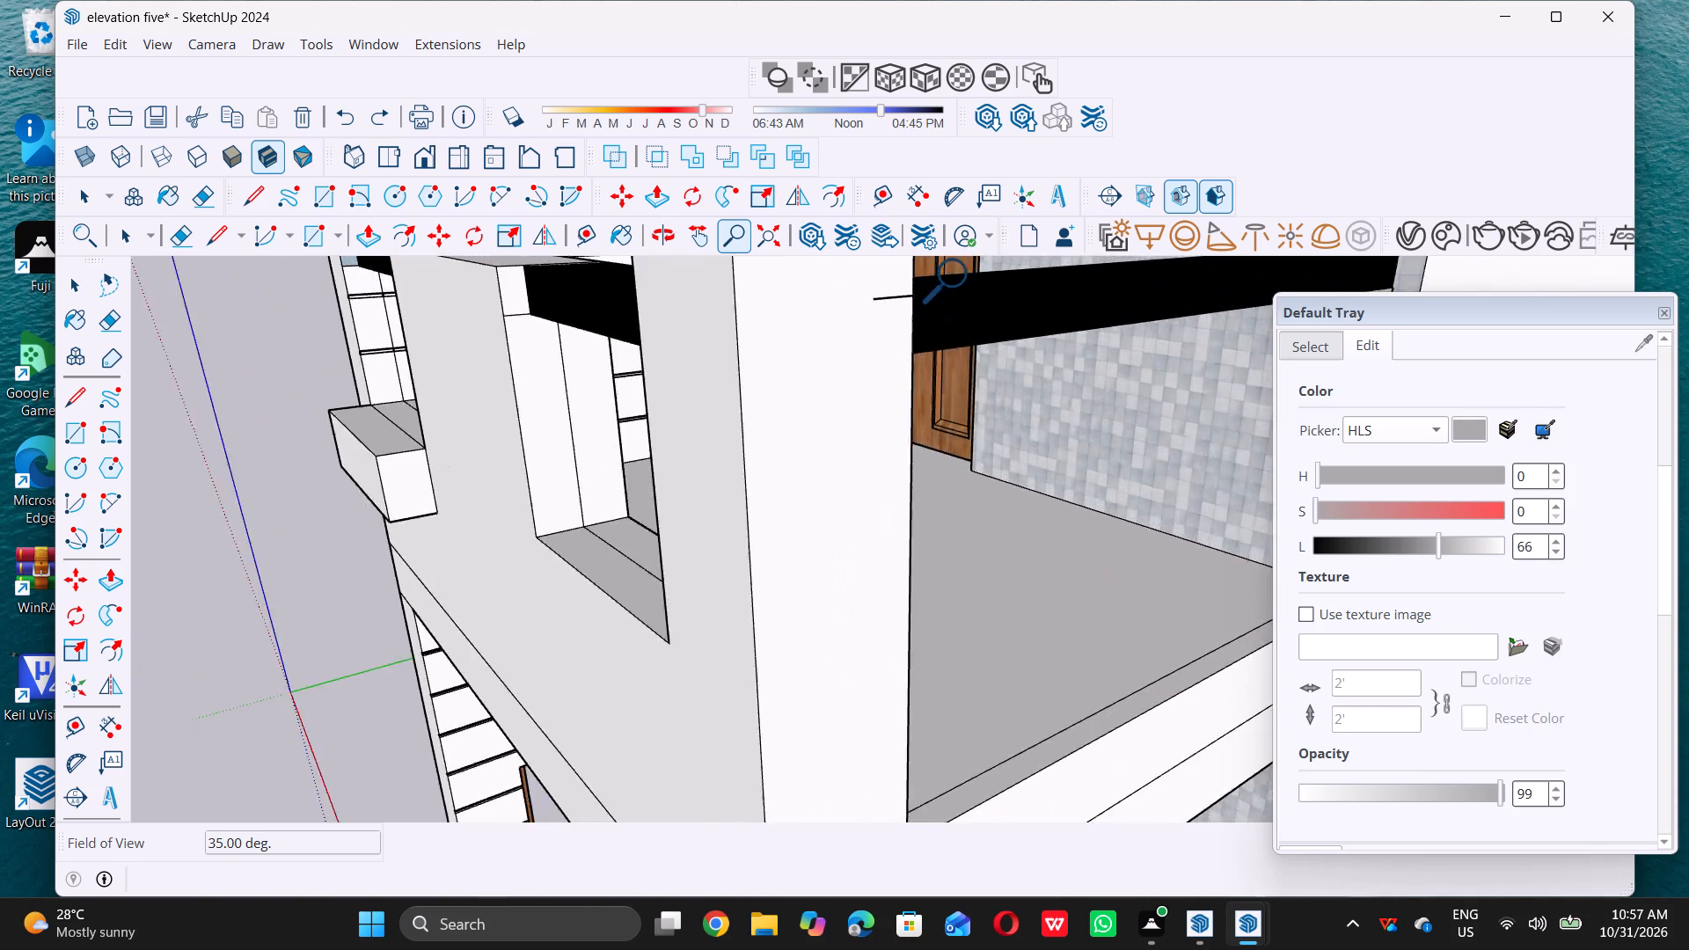
{"action": "scroll", "coordinate": [961, 275], "scroll_direction": "up", "scroll_amount": 3}
{"action": "scroll", "coordinate": [894, 343], "scroll_direction": "down", "scroll_amount": 7}
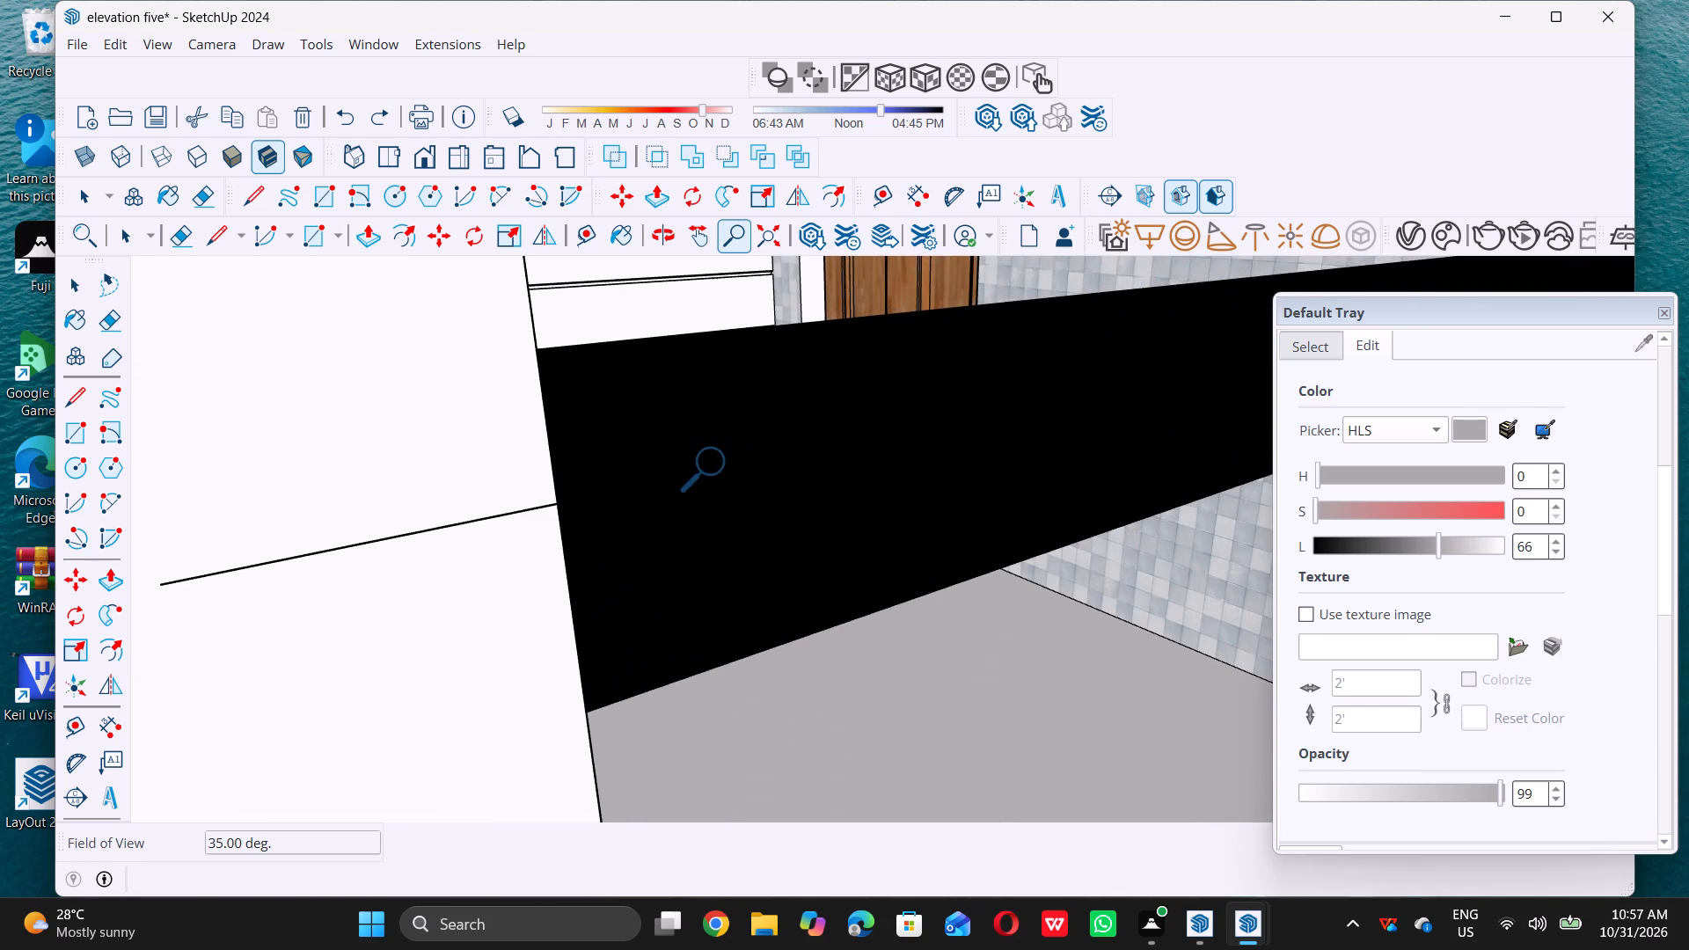
{"action": "scroll", "coordinate": [740, 454], "scroll_direction": "down", "scroll_amount": 8}
{"action": "key", "text": "space"}
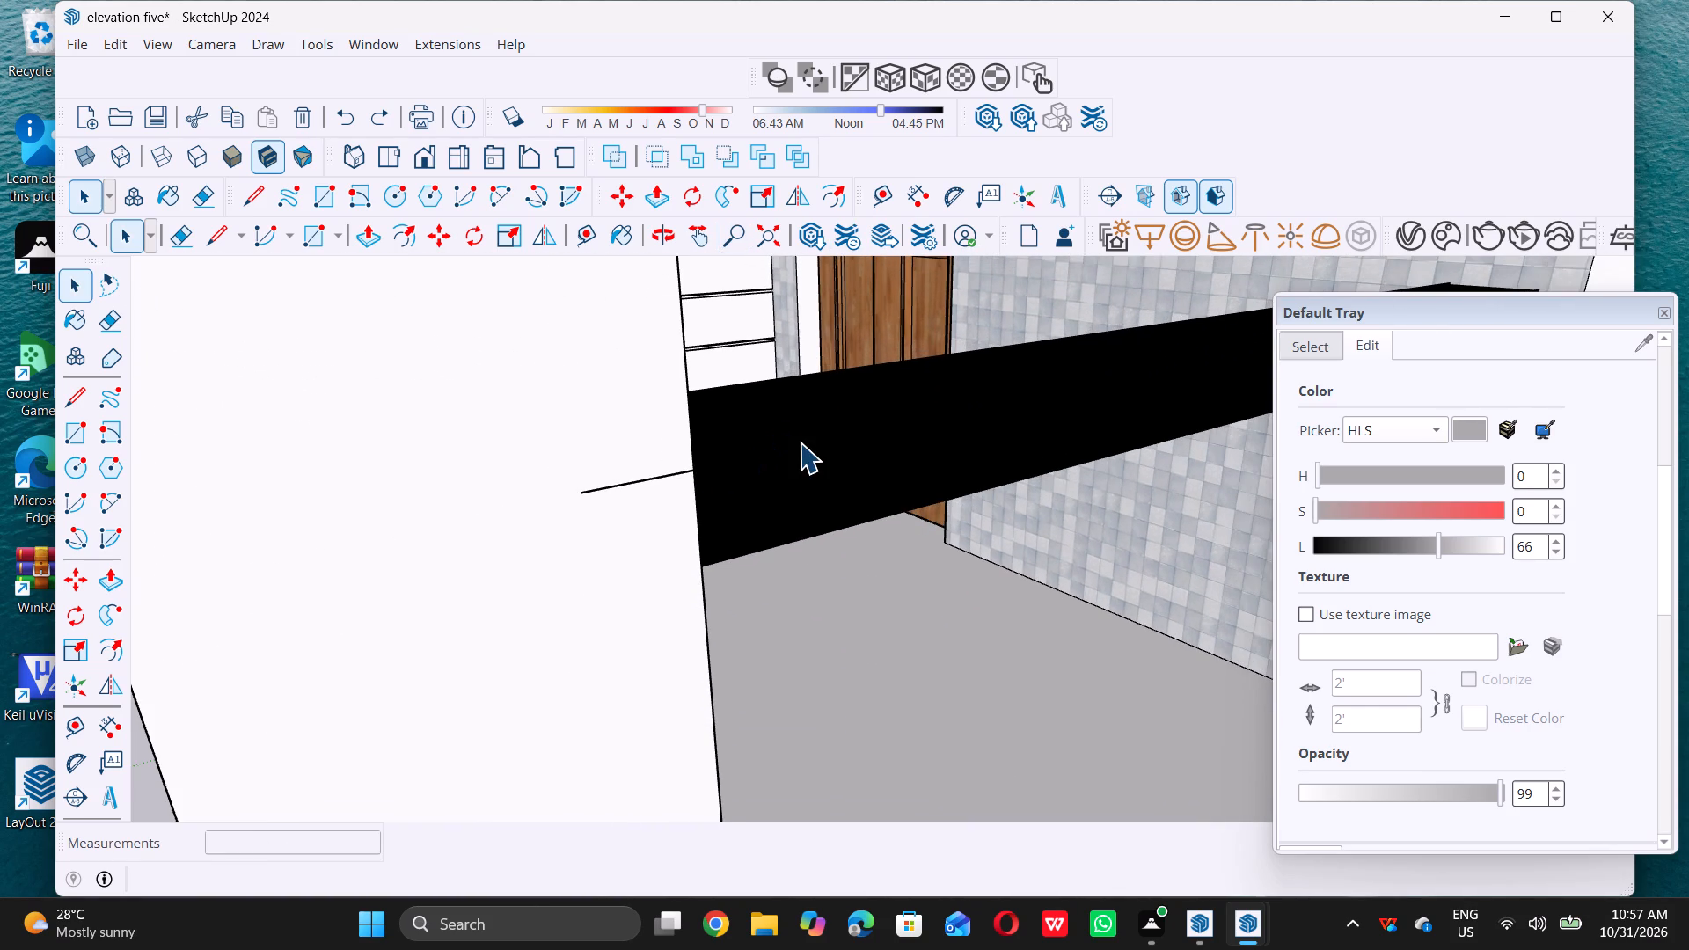
{"action": "key", "text": "e"}
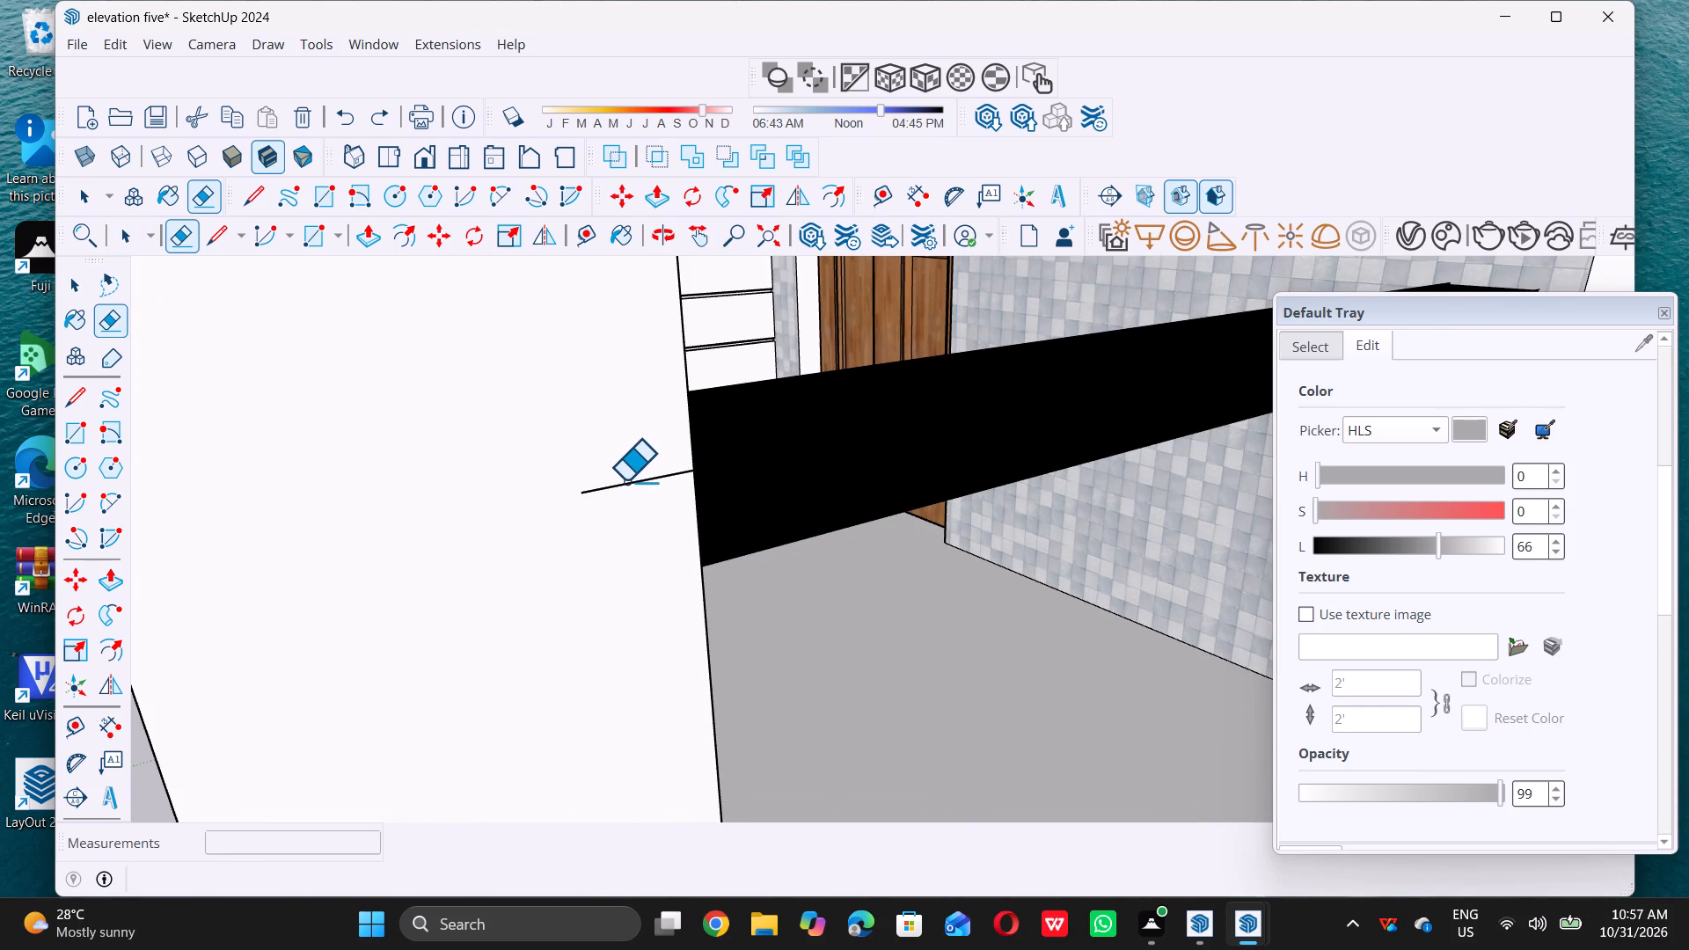
{"action": "double_click", "coordinate": [625, 480]}
{"action": "left_click", "coordinate": [625, 483]}
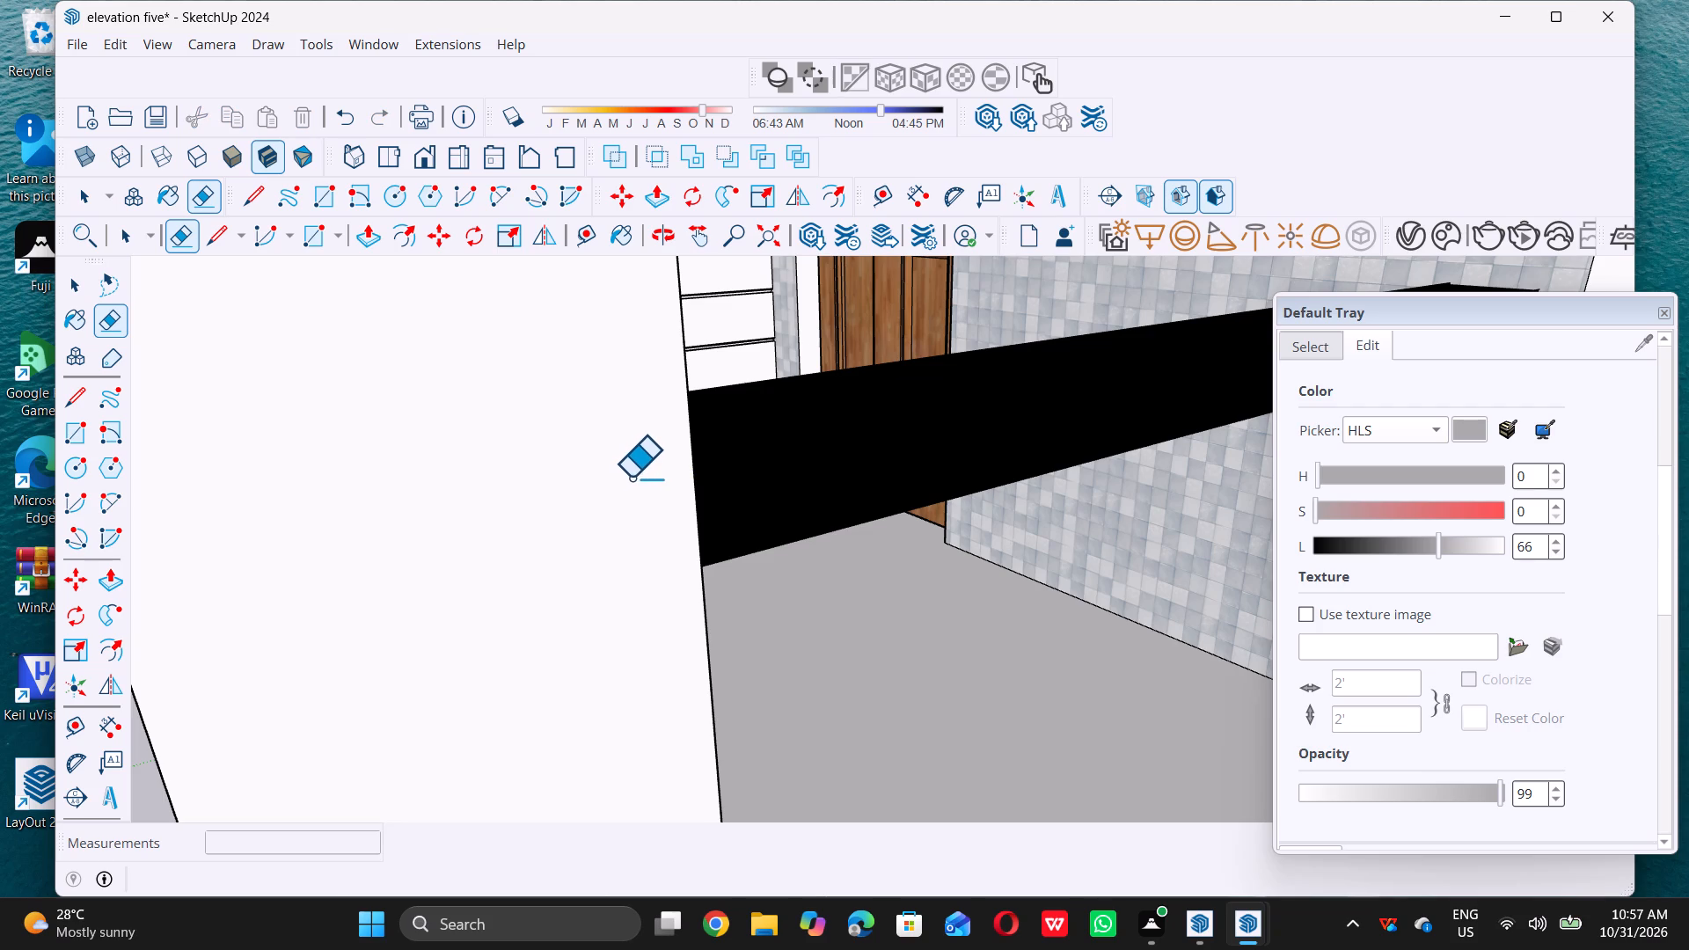
{"action": "key", "text": "space"}
Draw a circle of about 6 1/8" radius on the middle-floor balcony's solid front panel, left of its centre.
{"action": "scroll", "coordinate": [714, 463], "scroll_direction": "down", "scroll_amount": 5}
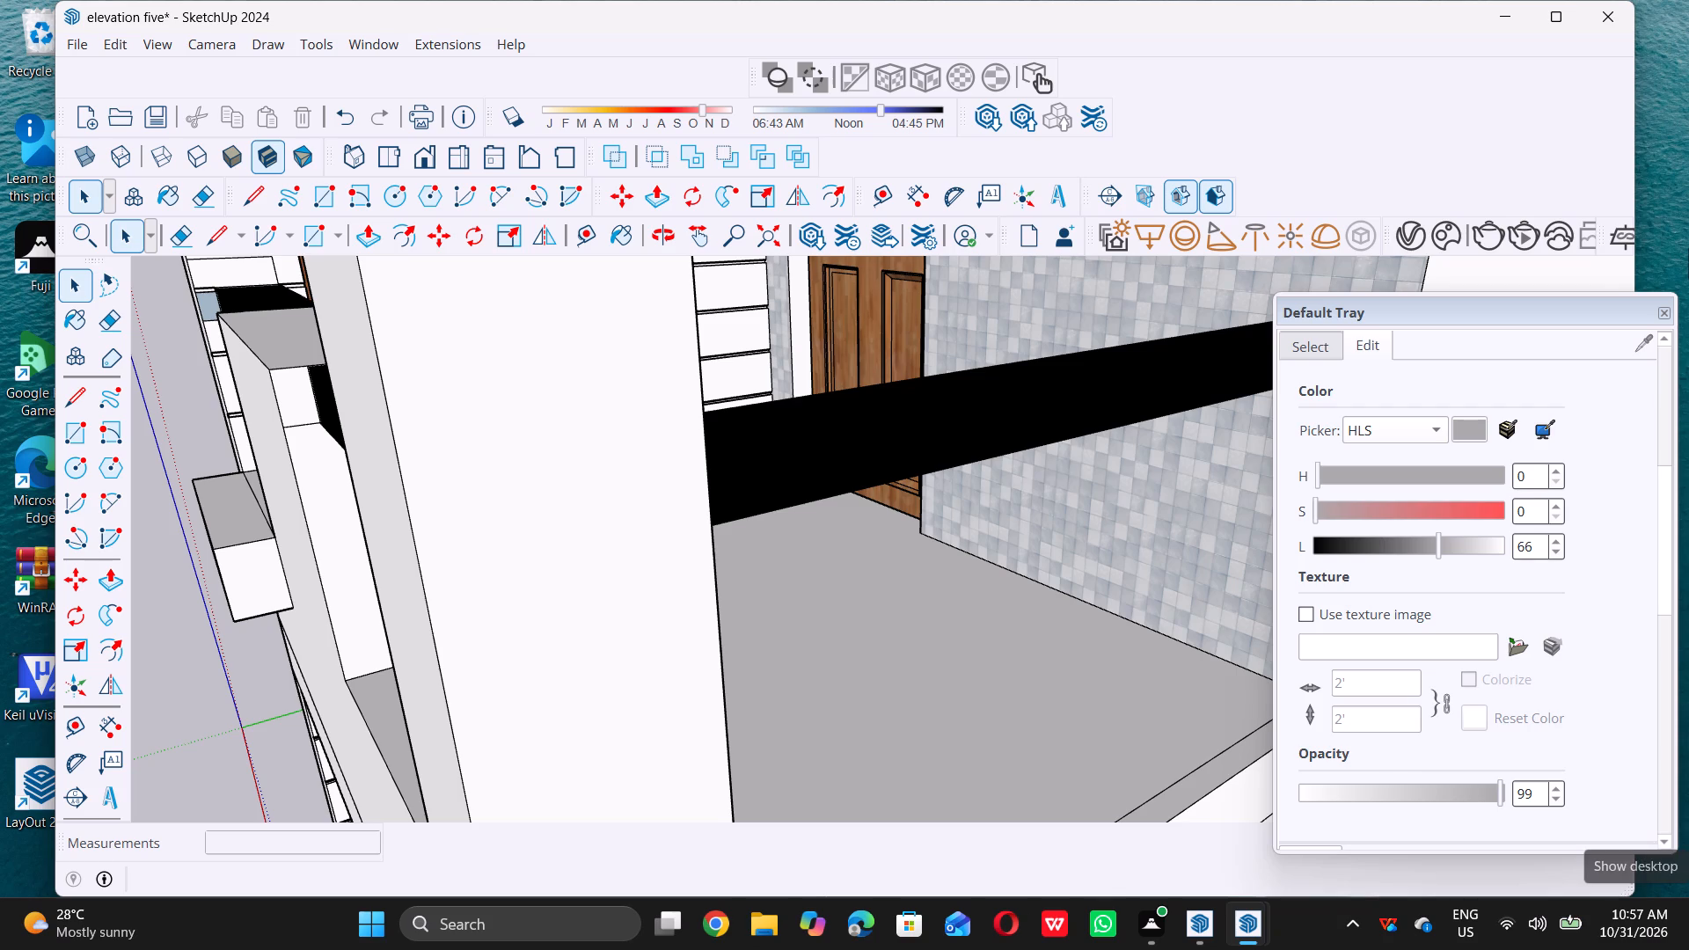
{"action": "scroll", "coordinate": [590, 363], "scroll_direction": "down", "scroll_amount": 6}
{"action": "scroll", "coordinate": [451, 559], "scroll_direction": "down", "scroll_amount": 6}
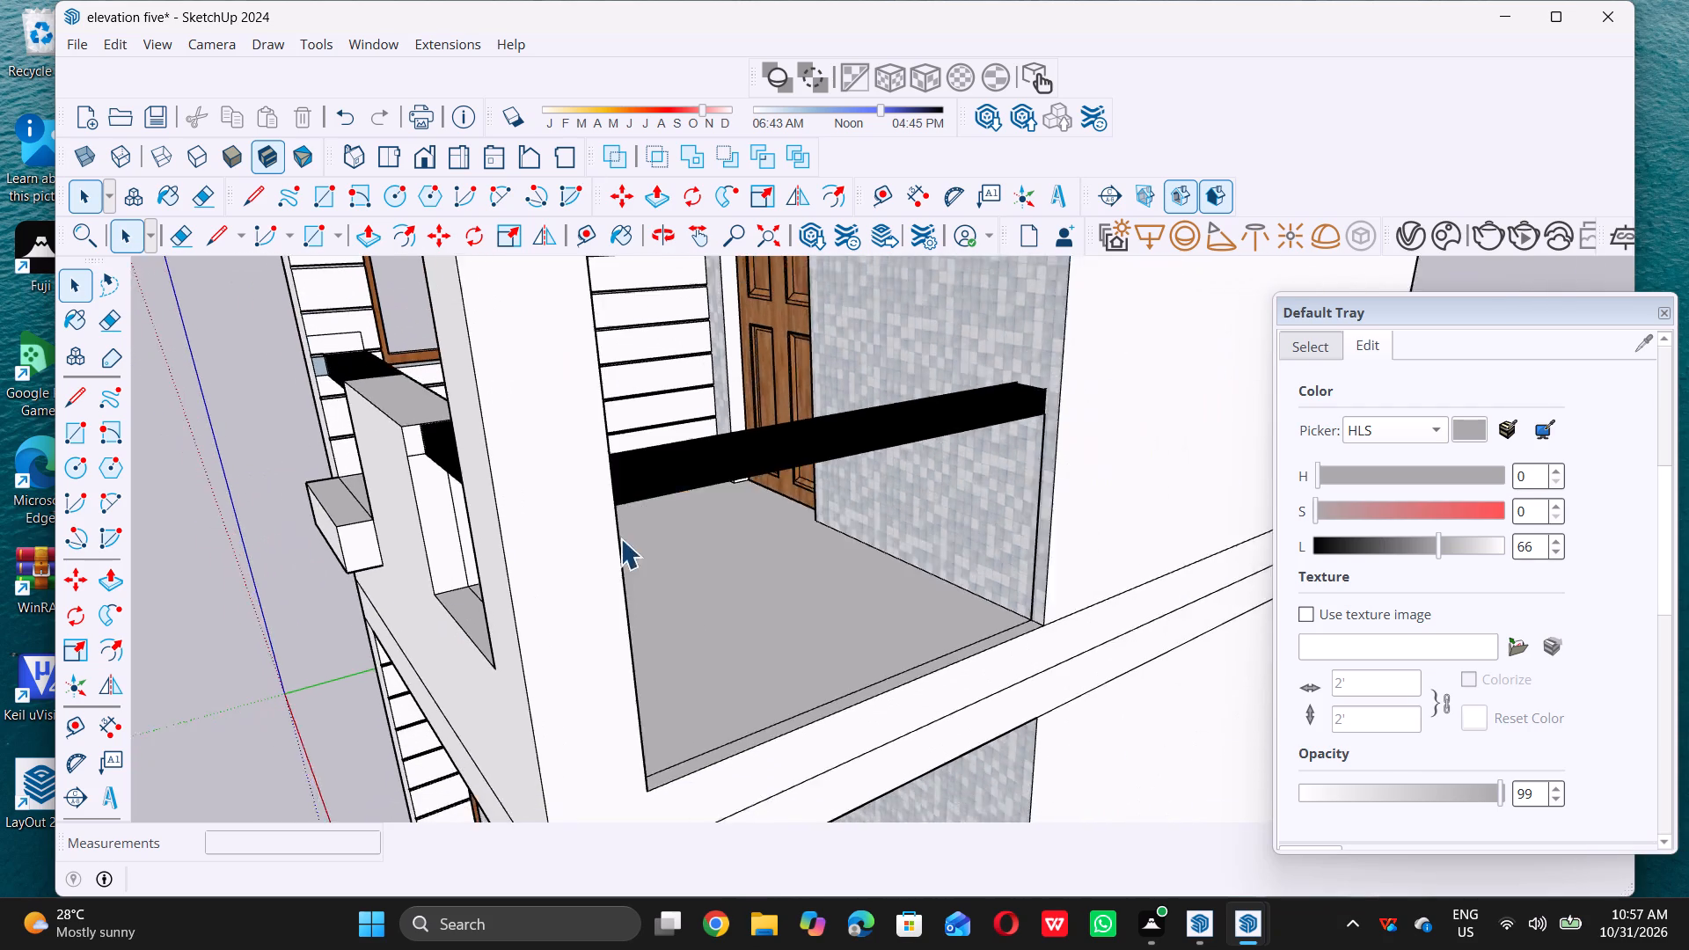
{"action": "scroll", "coordinate": [650, 514], "scroll_direction": "down", "scroll_amount": 9}
{"action": "middle_click_drag", "start_coordinate": [479, 581], "coordinate": [792, 491]}
{"action": "middle_click_drag", "start_coordinate": [726, 479], "coordinate": [815, 473]}
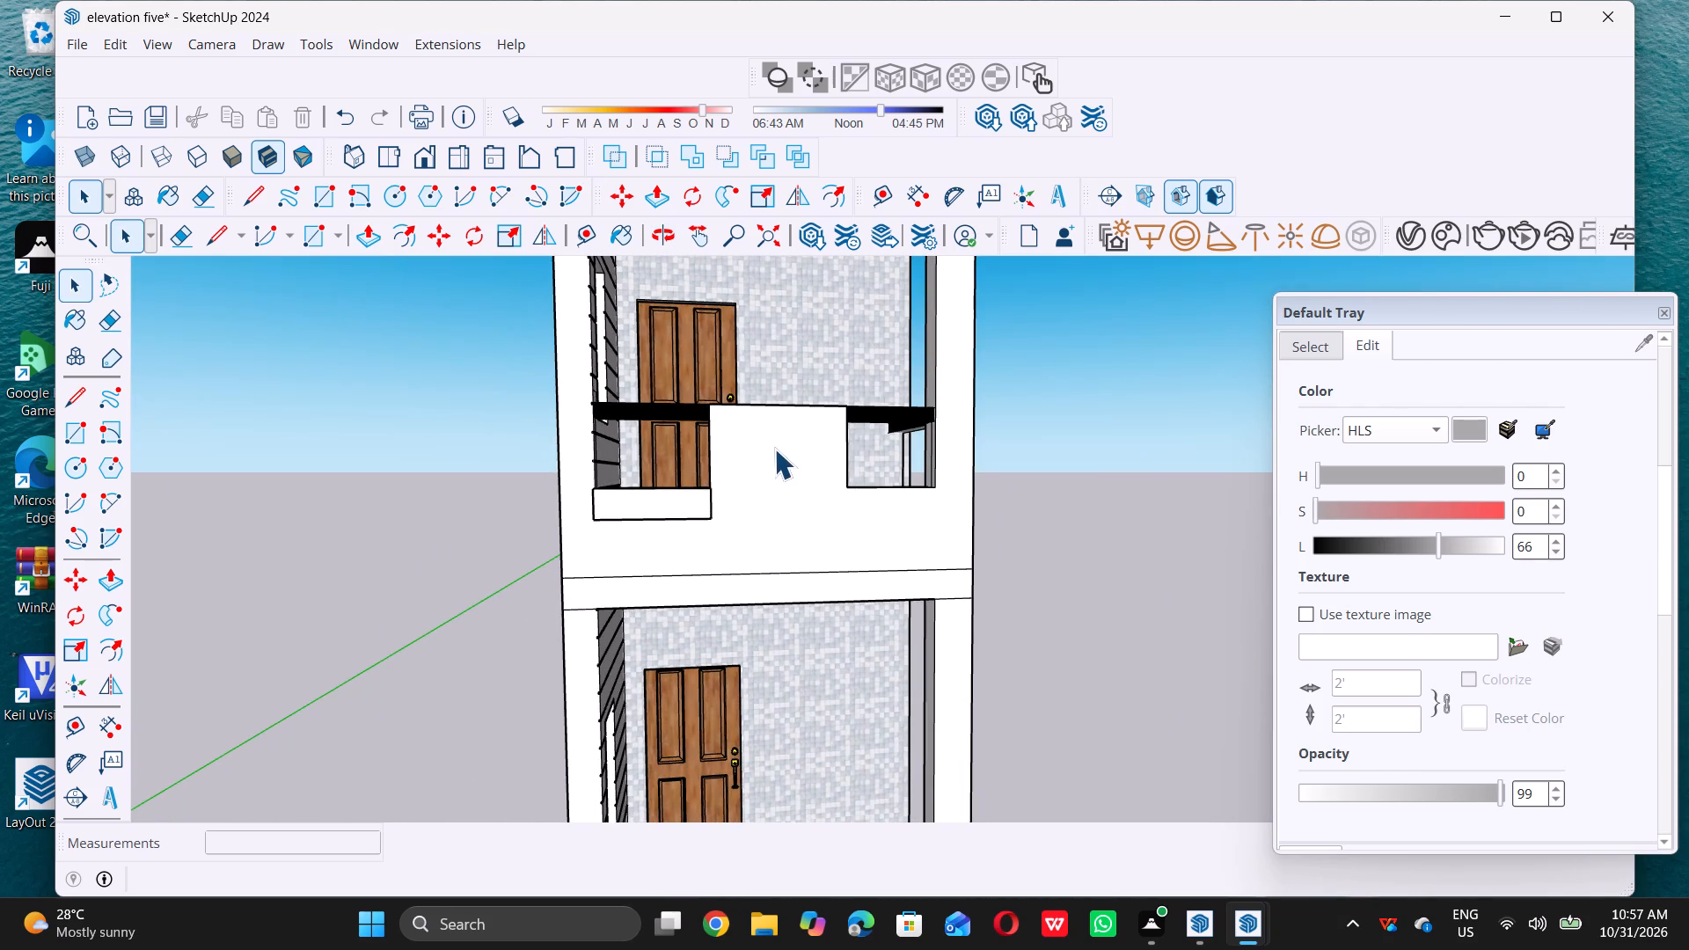
{"action": "middle_click_drag", "start_coordinate": [772, 451], "coordinate": [697, 456]}
{"action": "middle_click_drag", "start_coordinate": [707, 455], "coordinate": [749, 450]}
{"action": "scroll", "coordinate": [744, 457], "scroll_direction": "up", "scroll_amount": 5}
{"action": "middle_click_drag", "start_coordinate": [747, 458], "coordinate": [744, 462]}
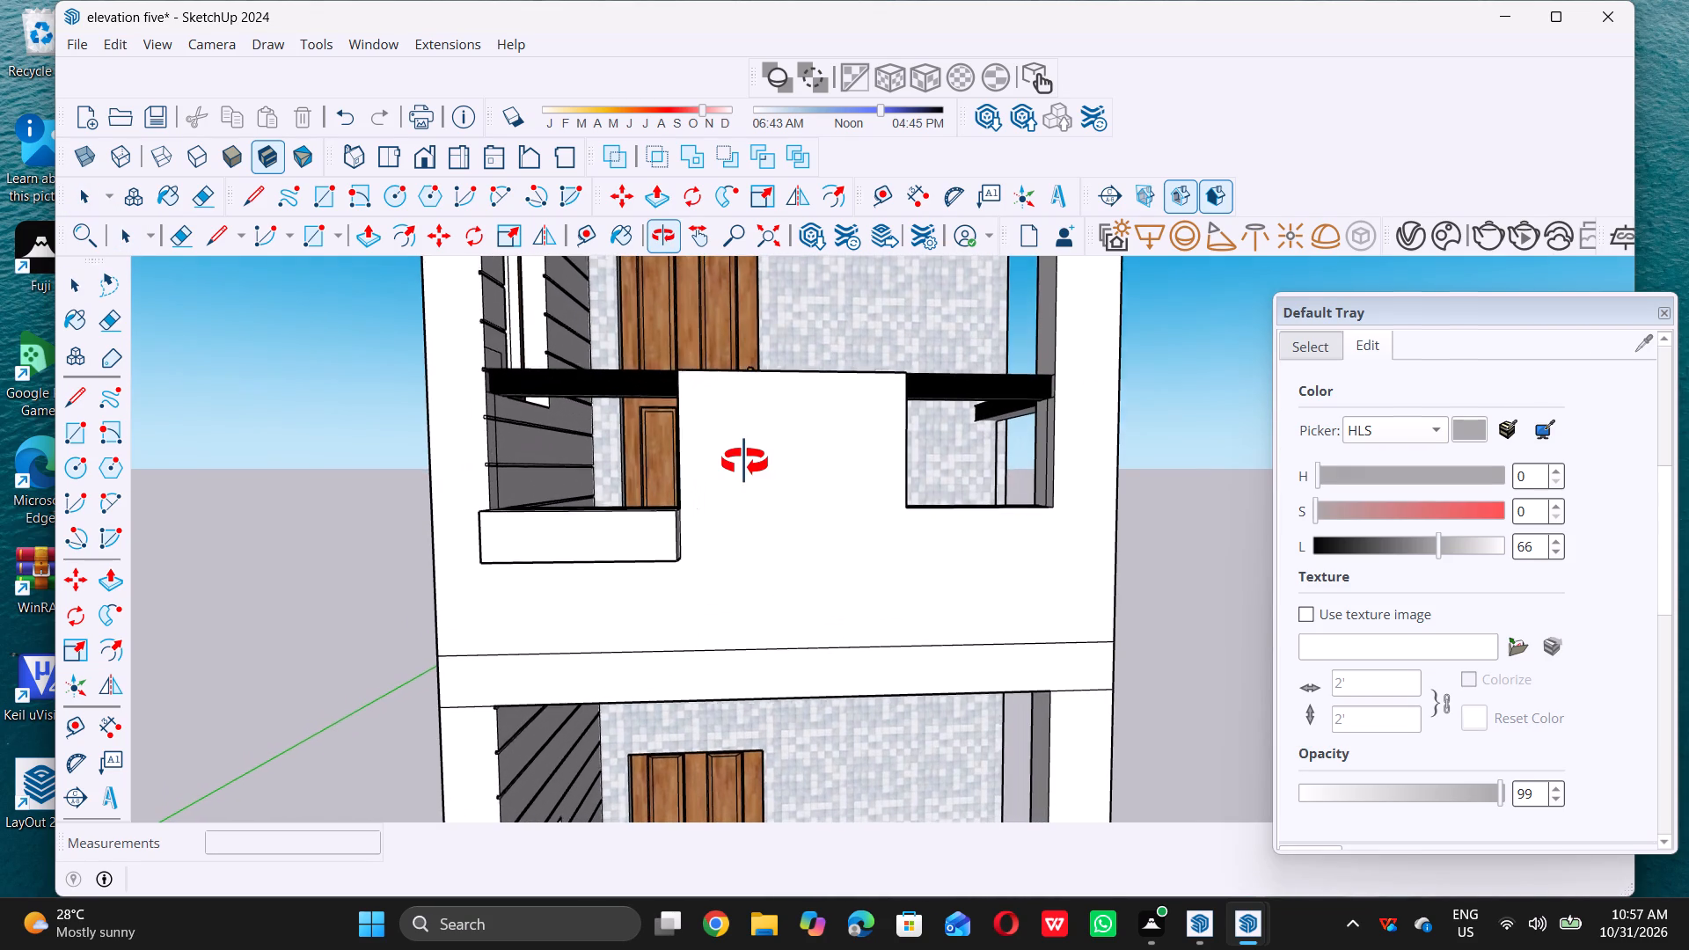
{"action": "middle_click_drag", "start_coordinate": [744, 462], "coordinate": [734, 458]}
{"action": "scroll", "coordinate": [740, 457], "scroll_direction": "up", "scroll_amount": 3}
{"action": "key", "text": "c"}
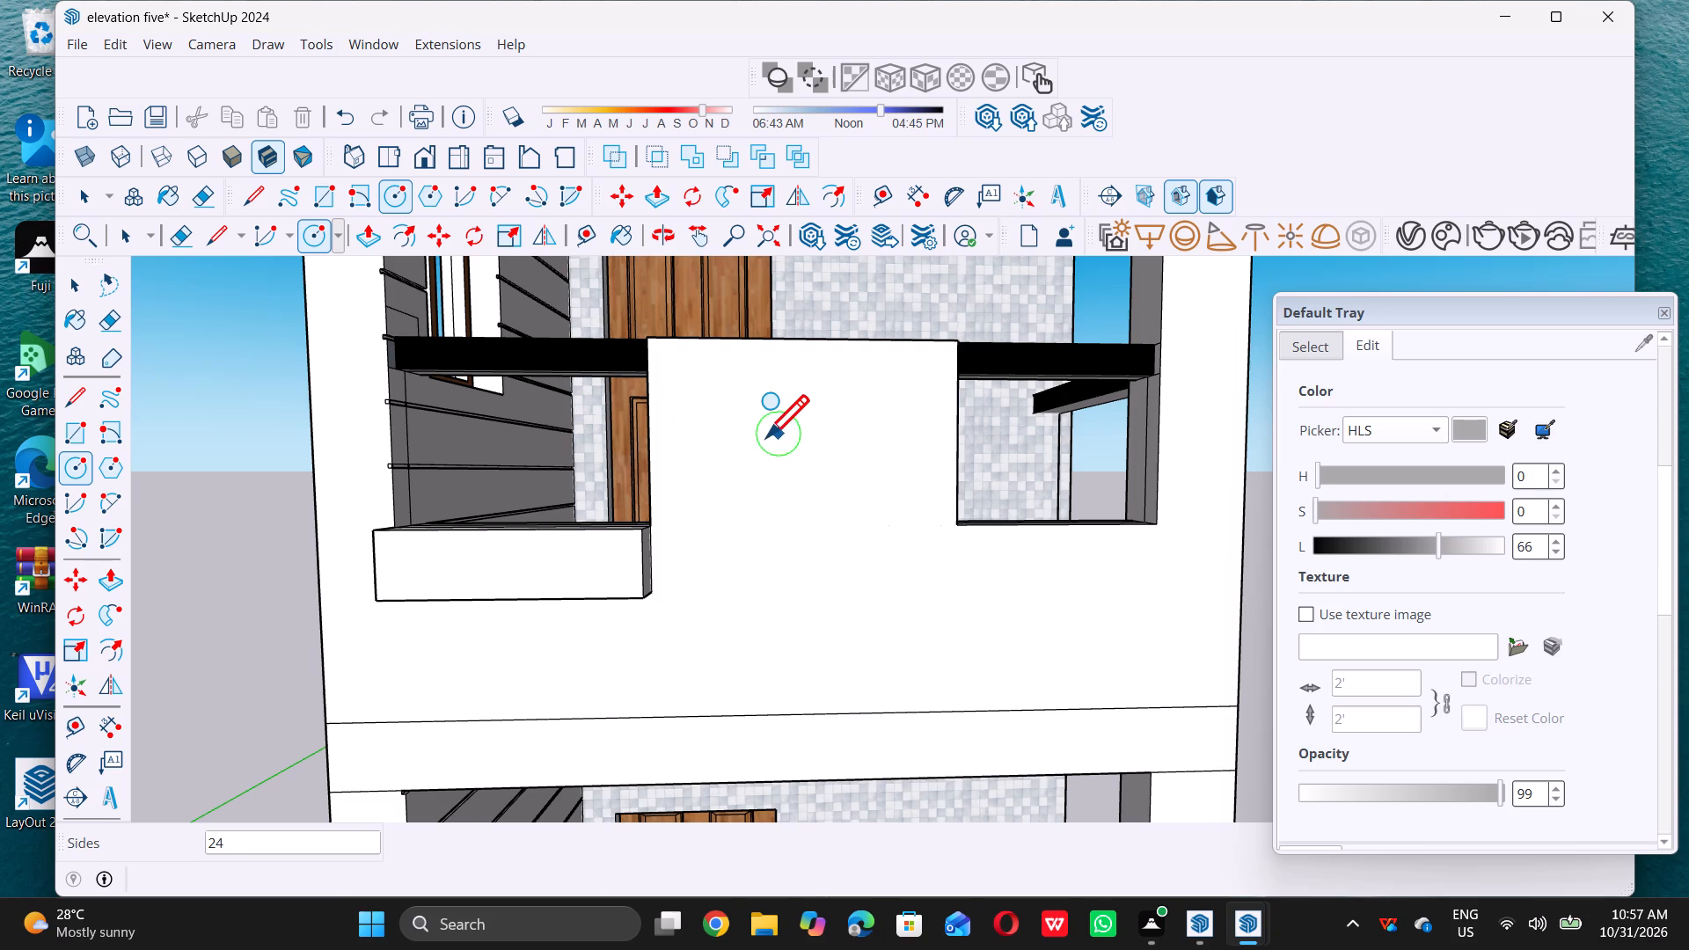
{"action": "triple_click", "coordinate": [743, 442]}
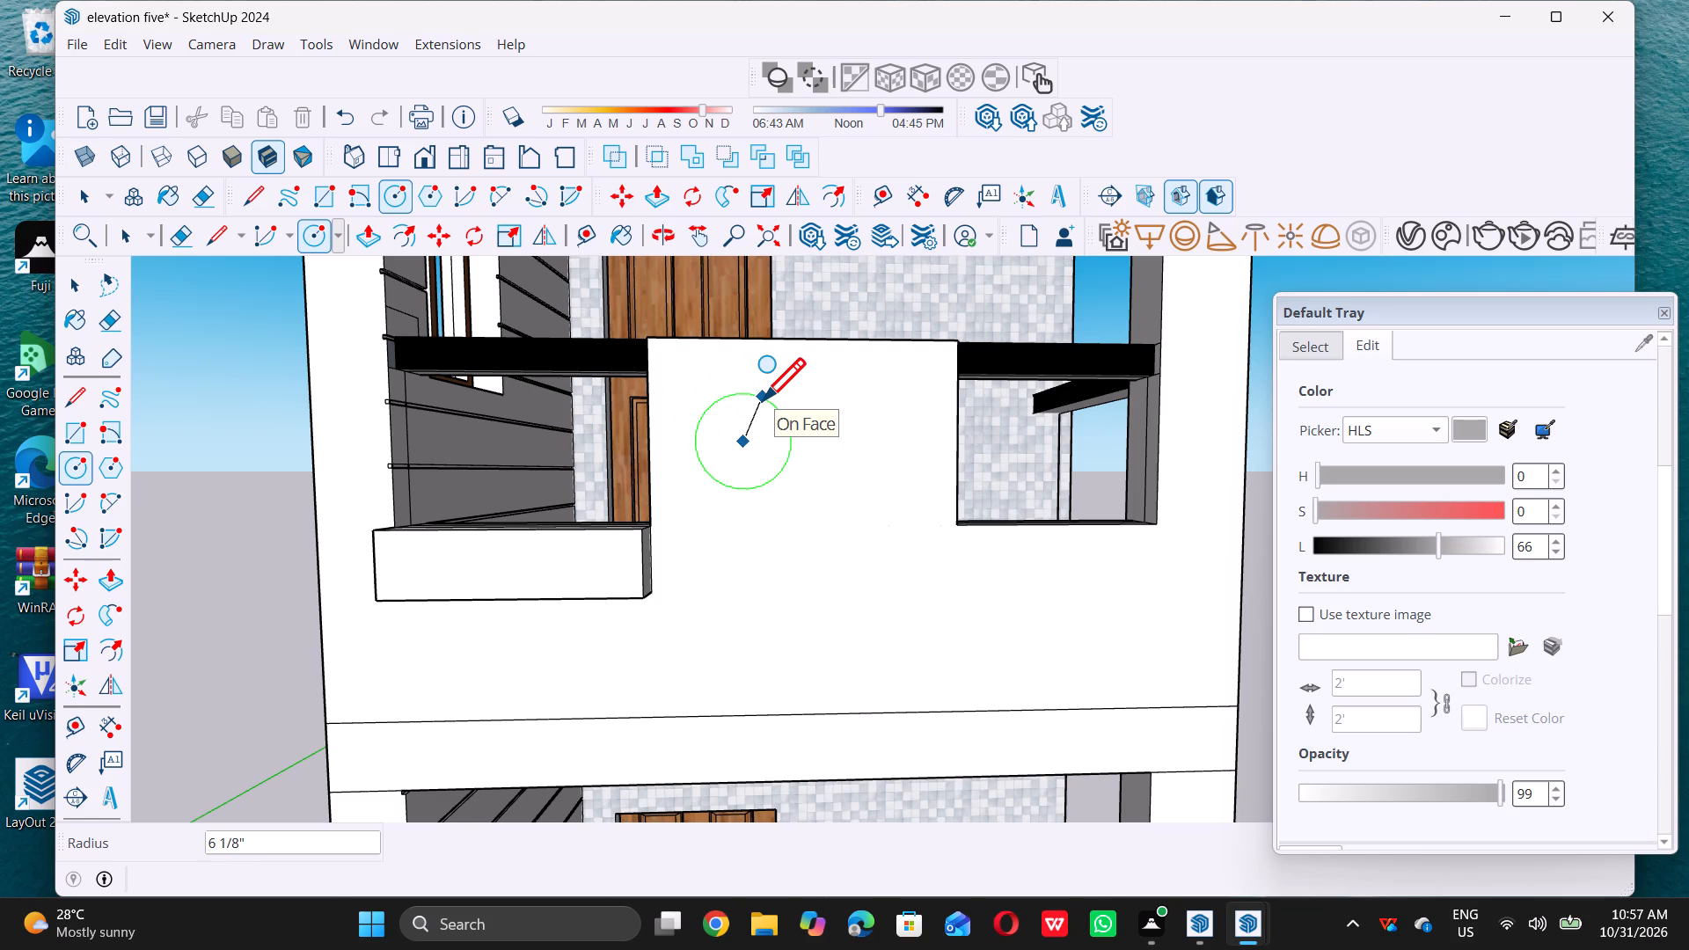
{"action": "left_click", "coordinate": [763, 398]}
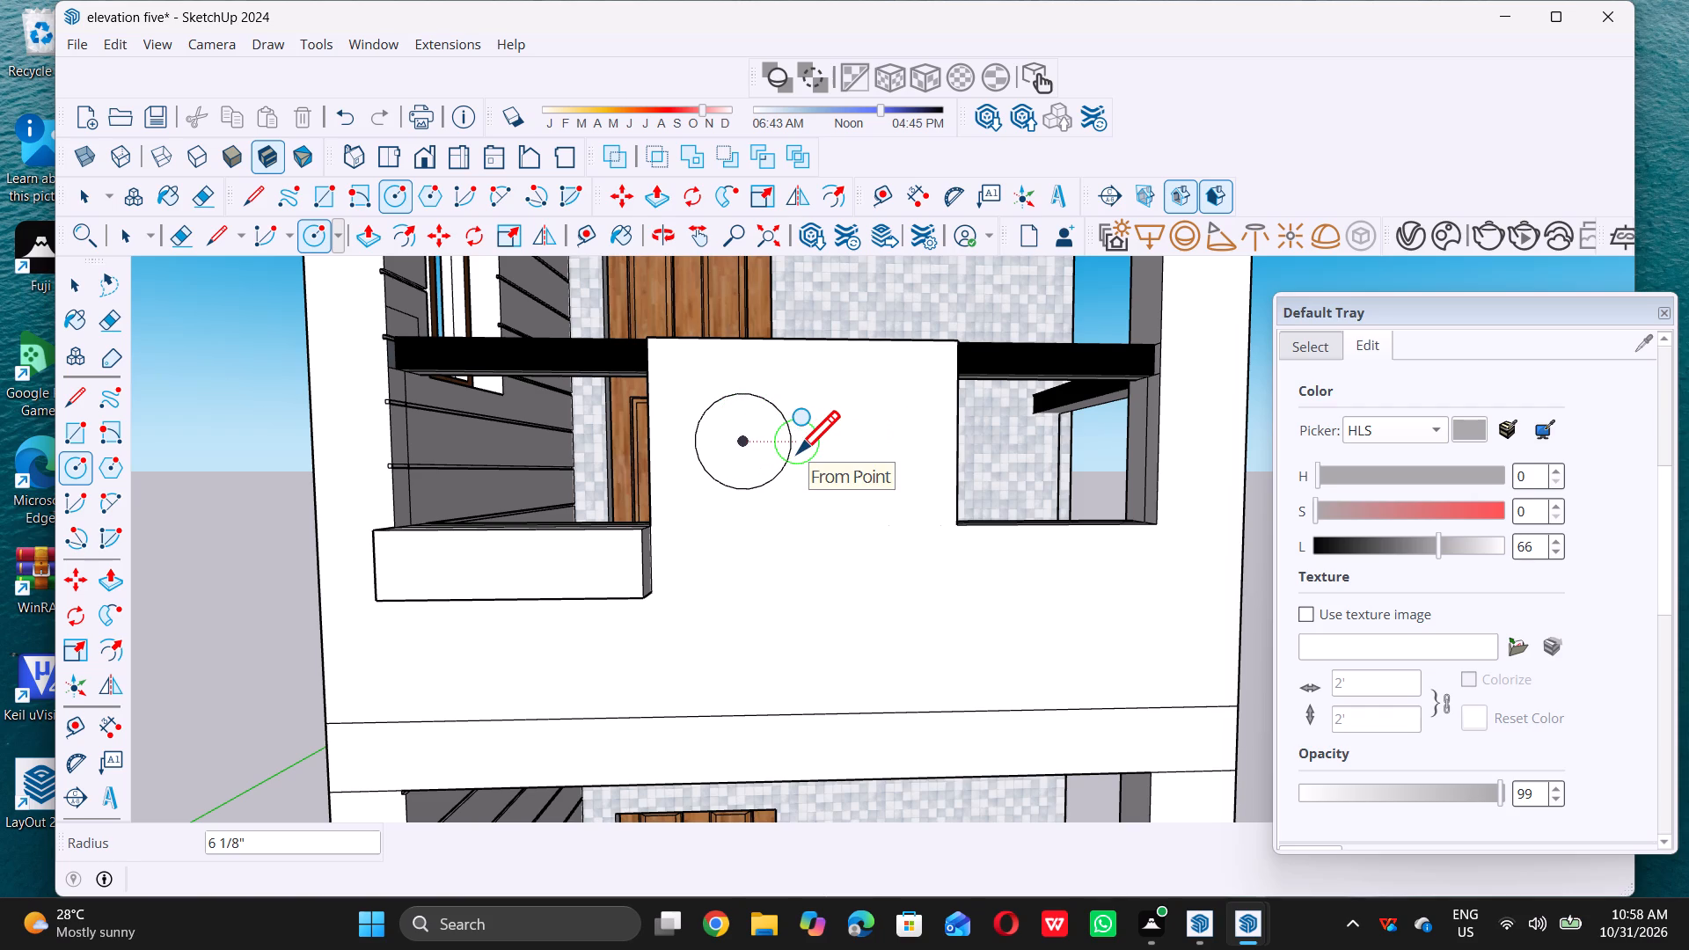
{"action": "key", "text": "space"}
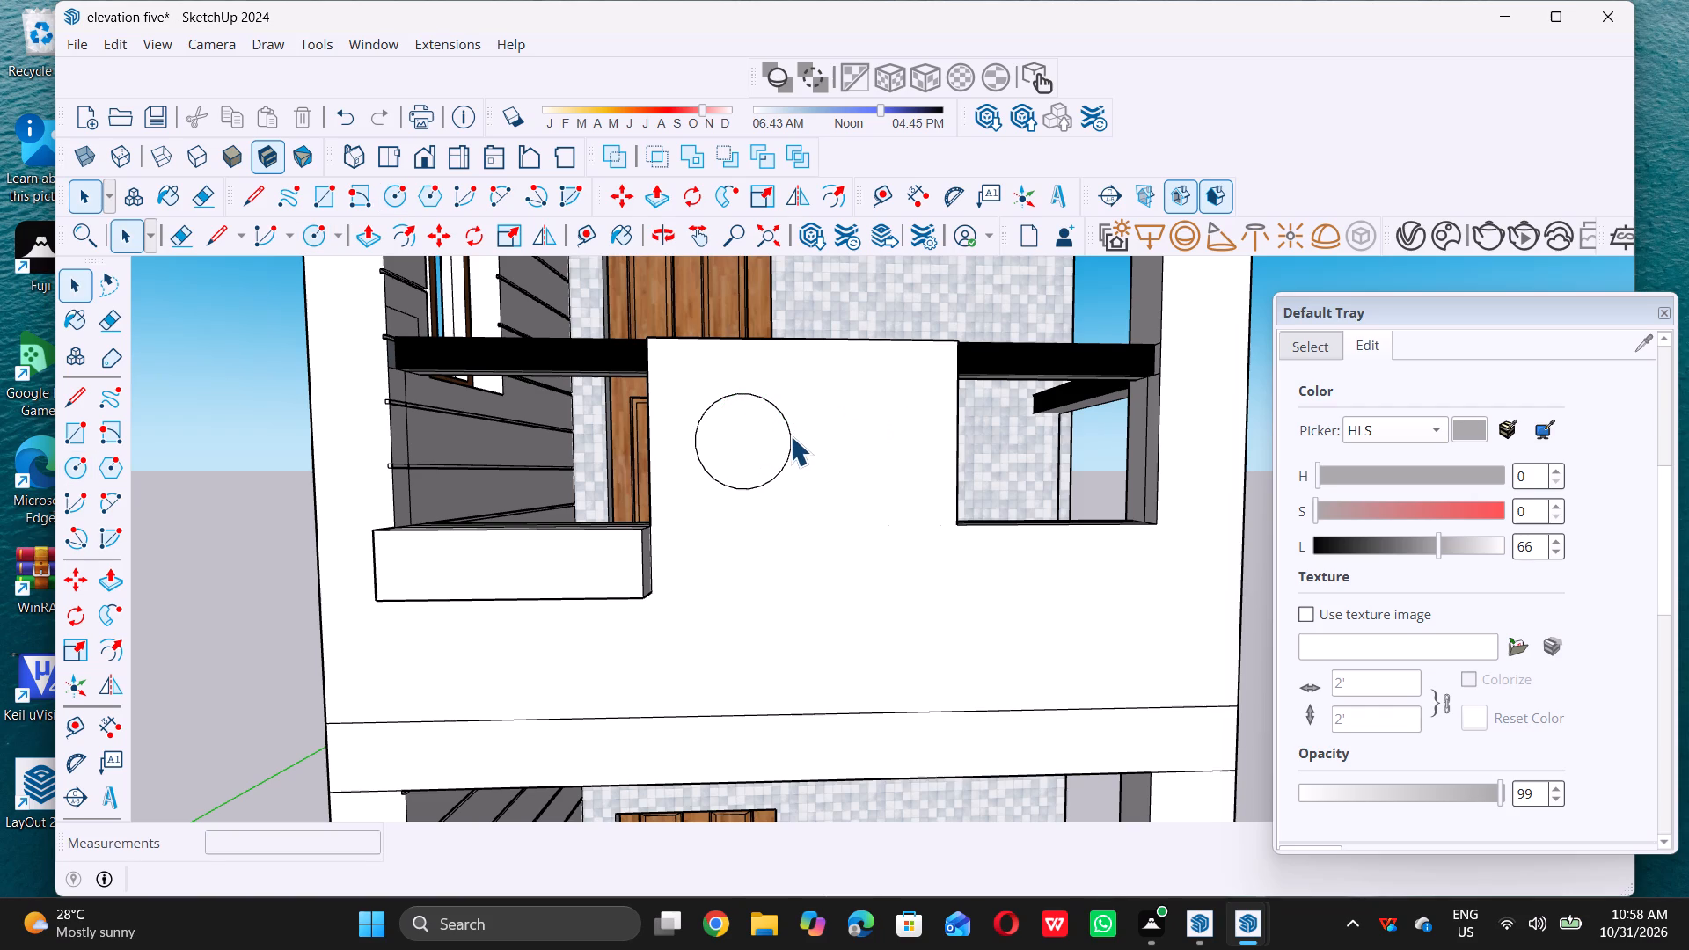
Copy the circle about 9" horizontally, and copy it again below and between those two, so that all three overlap.
{"action": "left_click", "coordinate": [790, 435]}
{"action": "left_click", "coordinate": [790, 442]}
{"action": "key", "text": "m"}
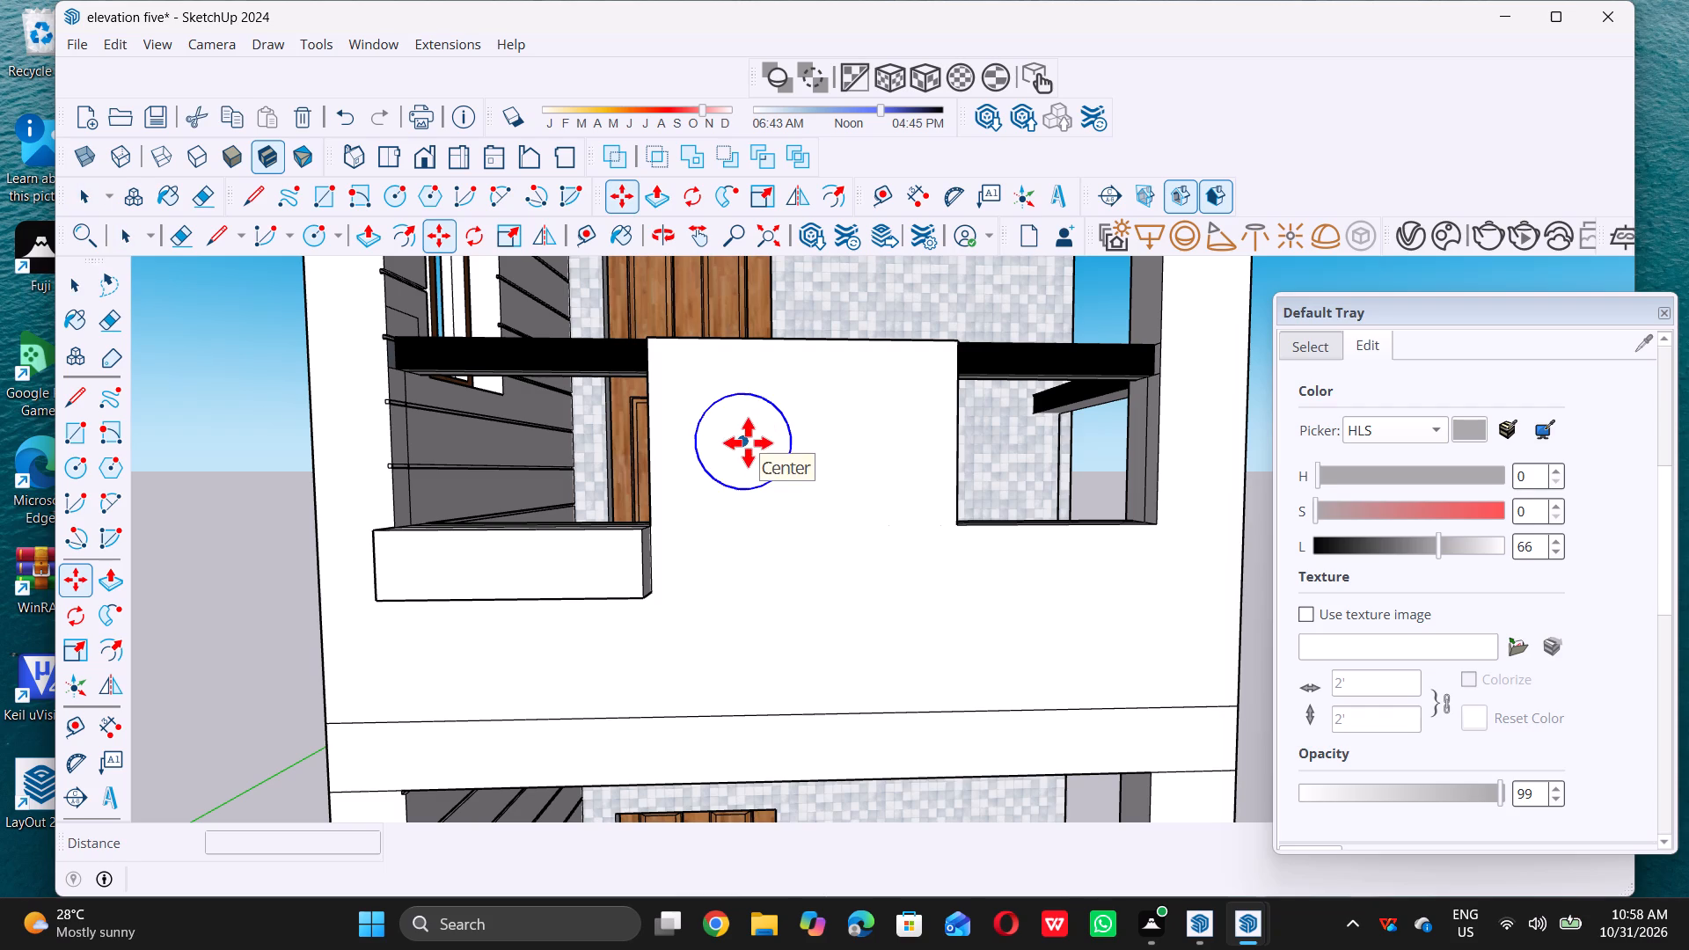
{"action": "left_click", "coordinate": [748, 442]}
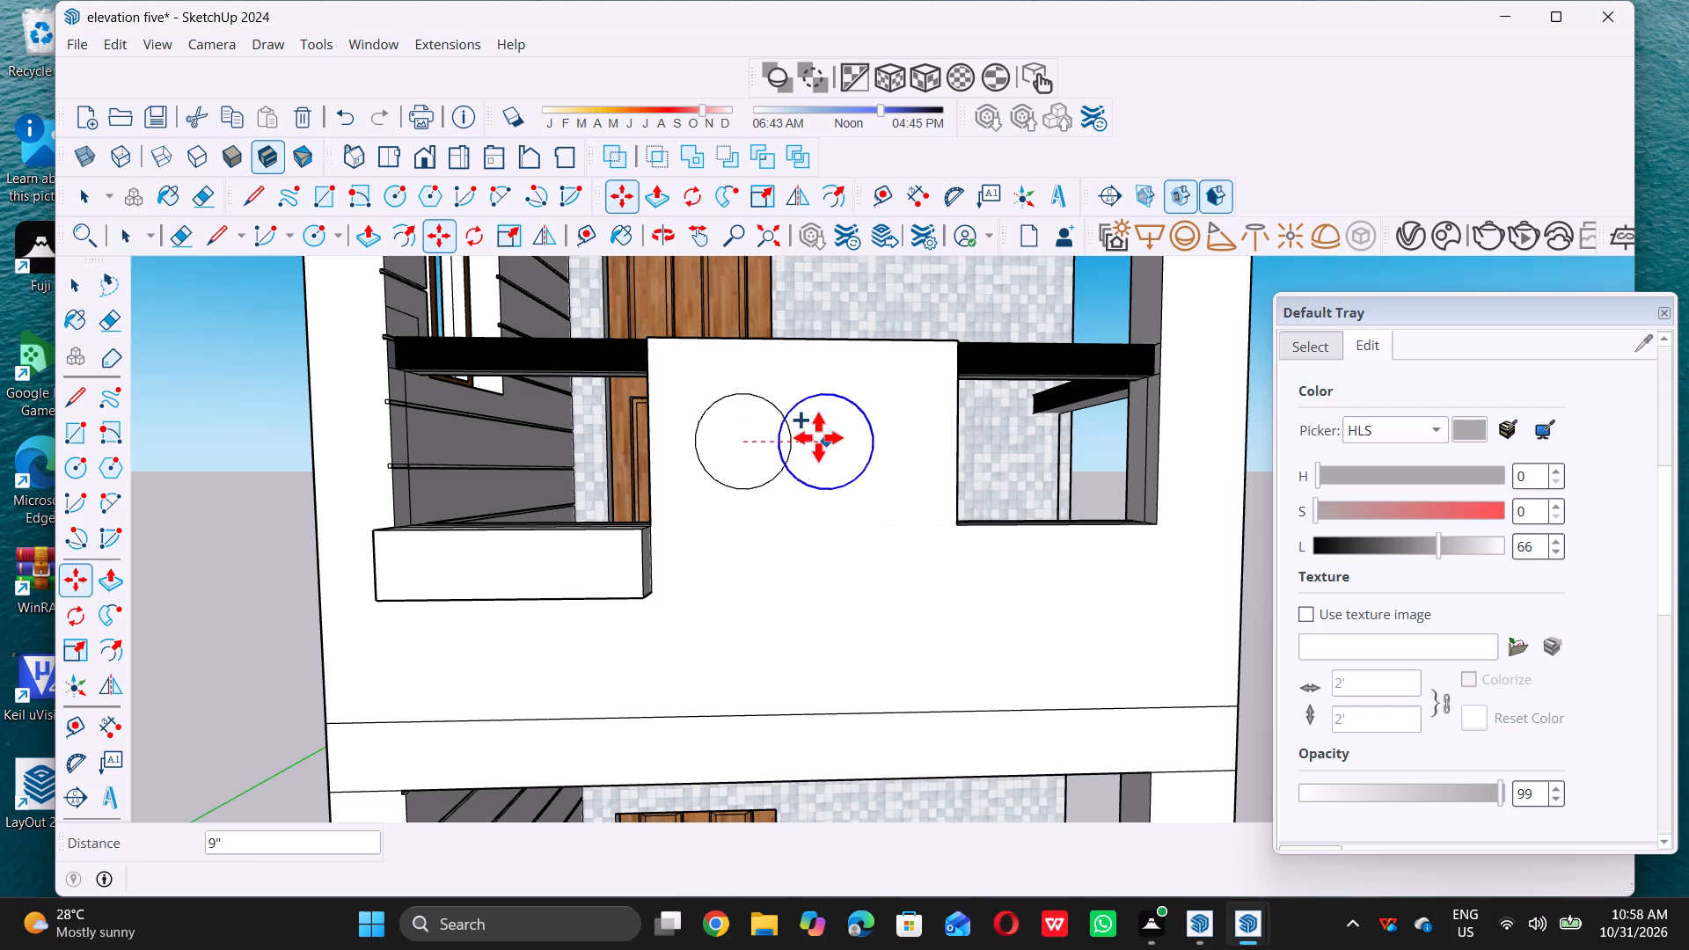
{"action": "left_click", "coordinate": [815, 438]}
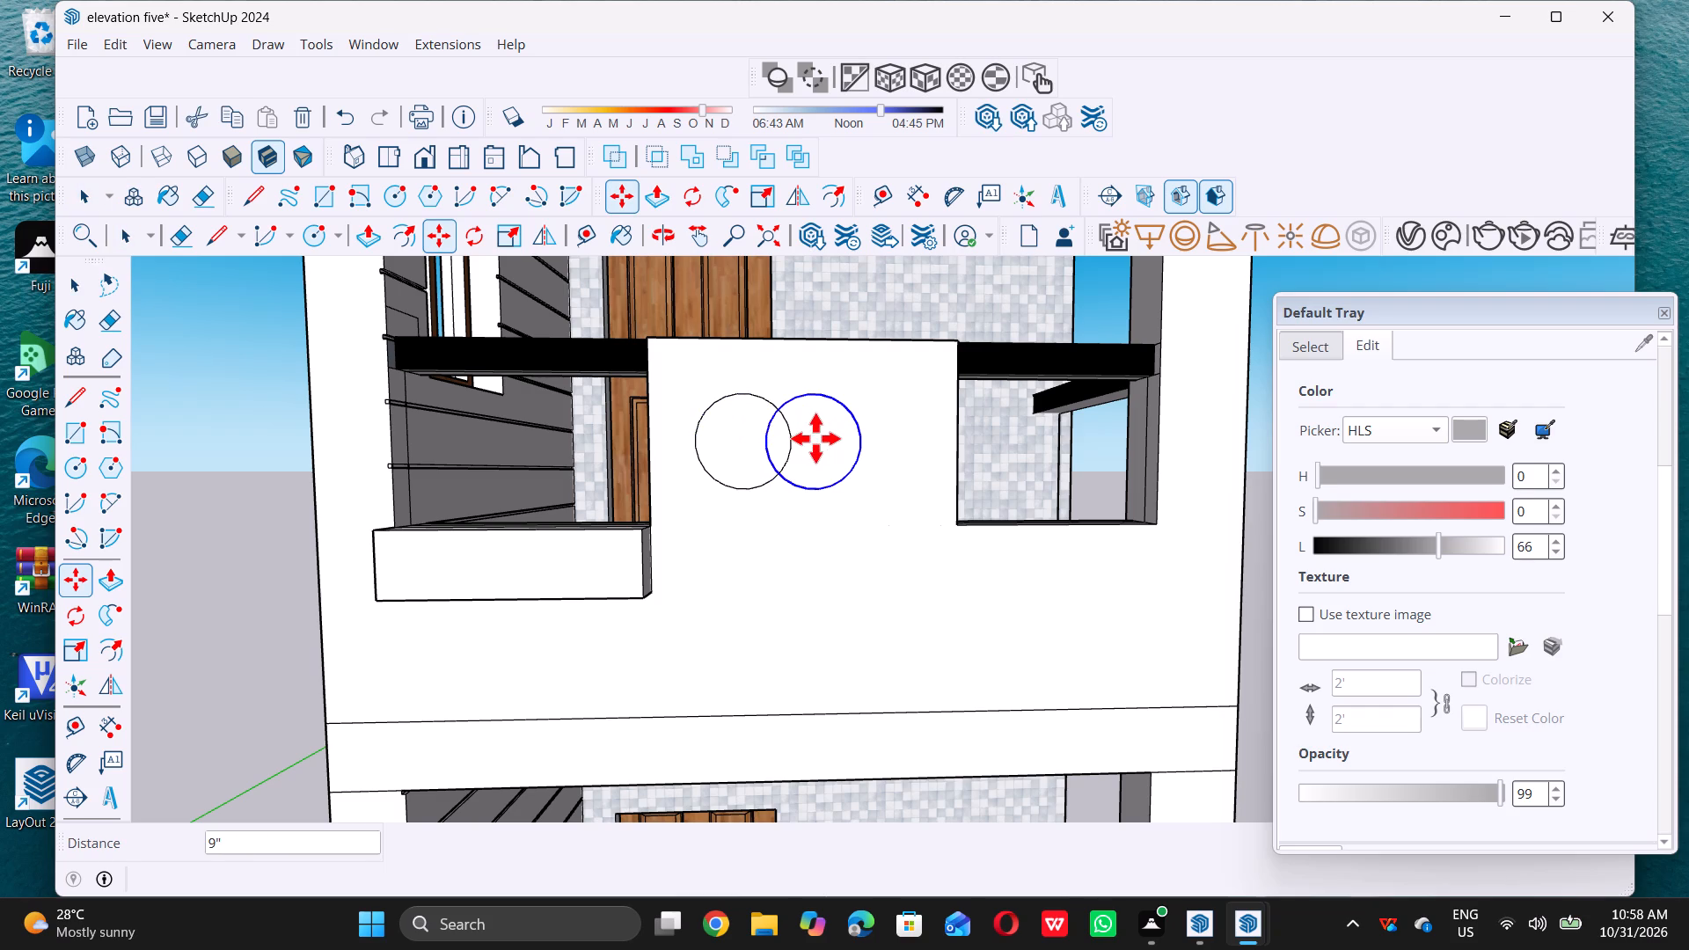
{"action": "left_click", "coordinate": [815, 438]}
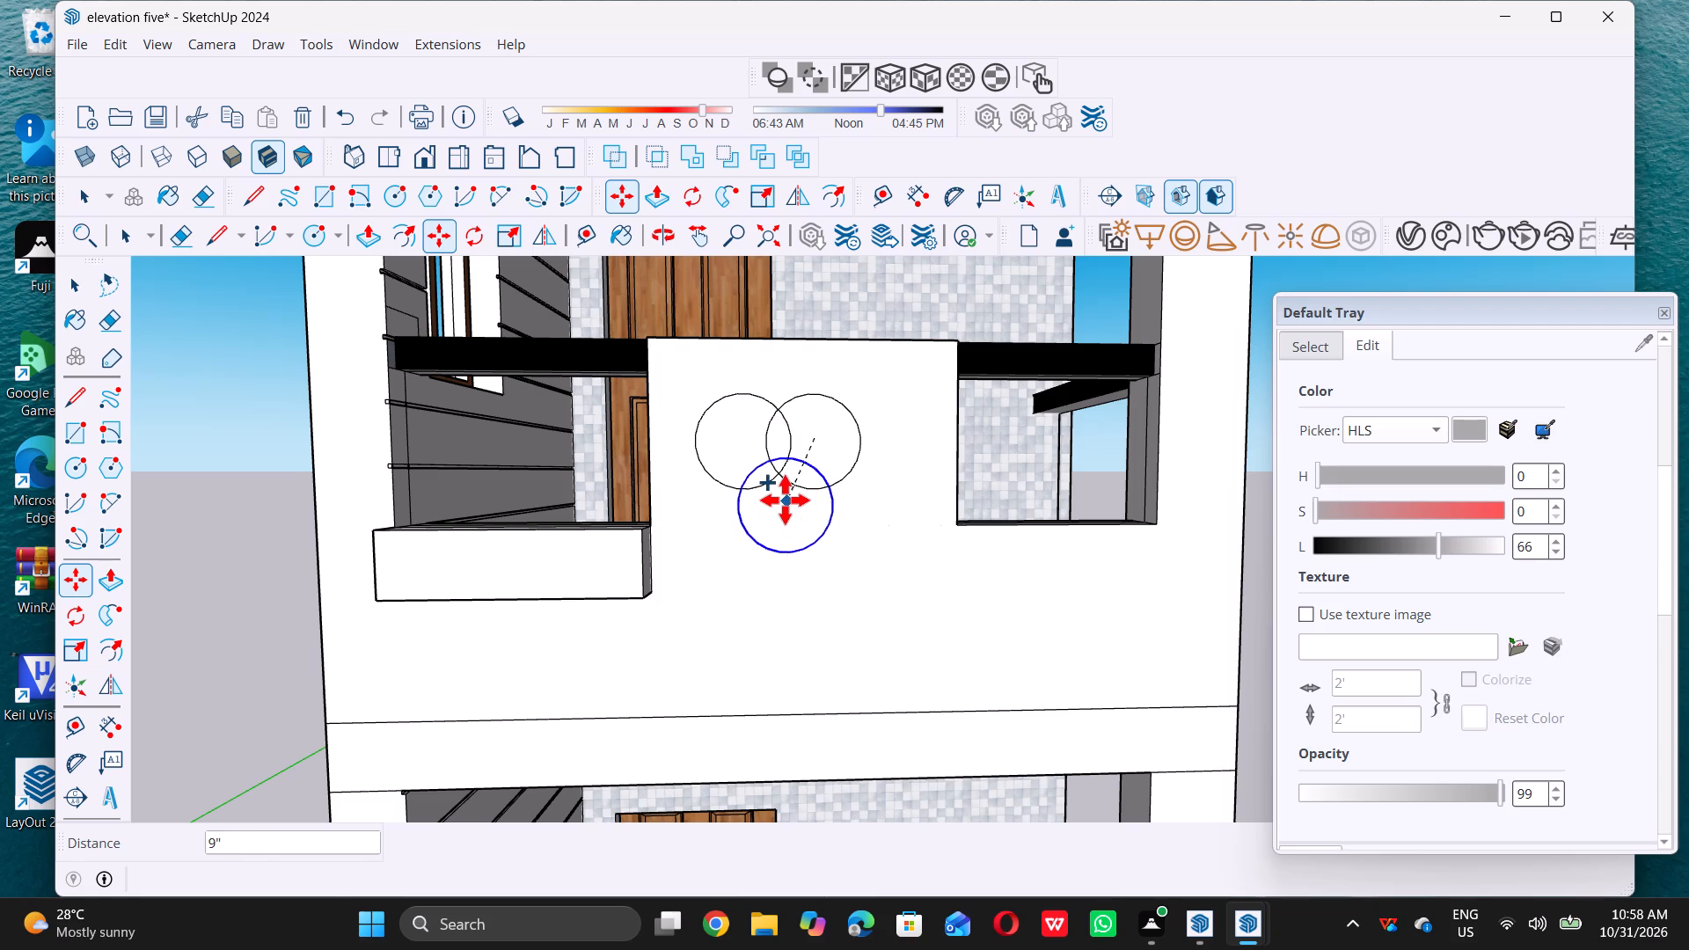
{"action": "double_click", "coordinate": [780, 499]}
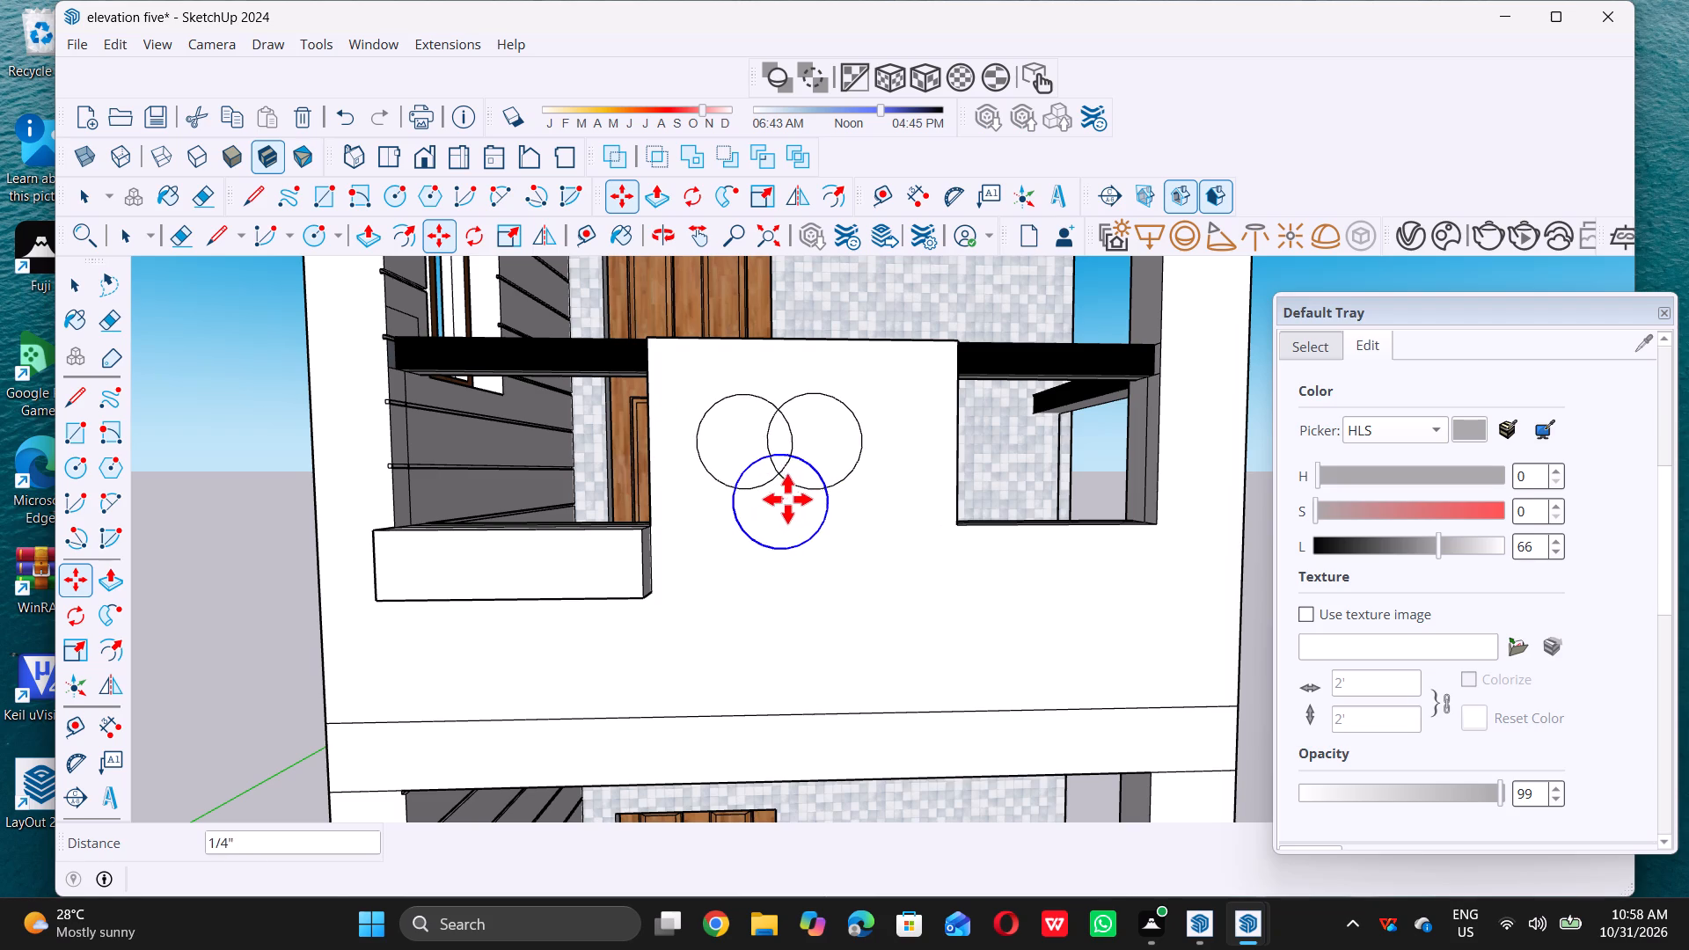
{"action": "key", "text": "space"}
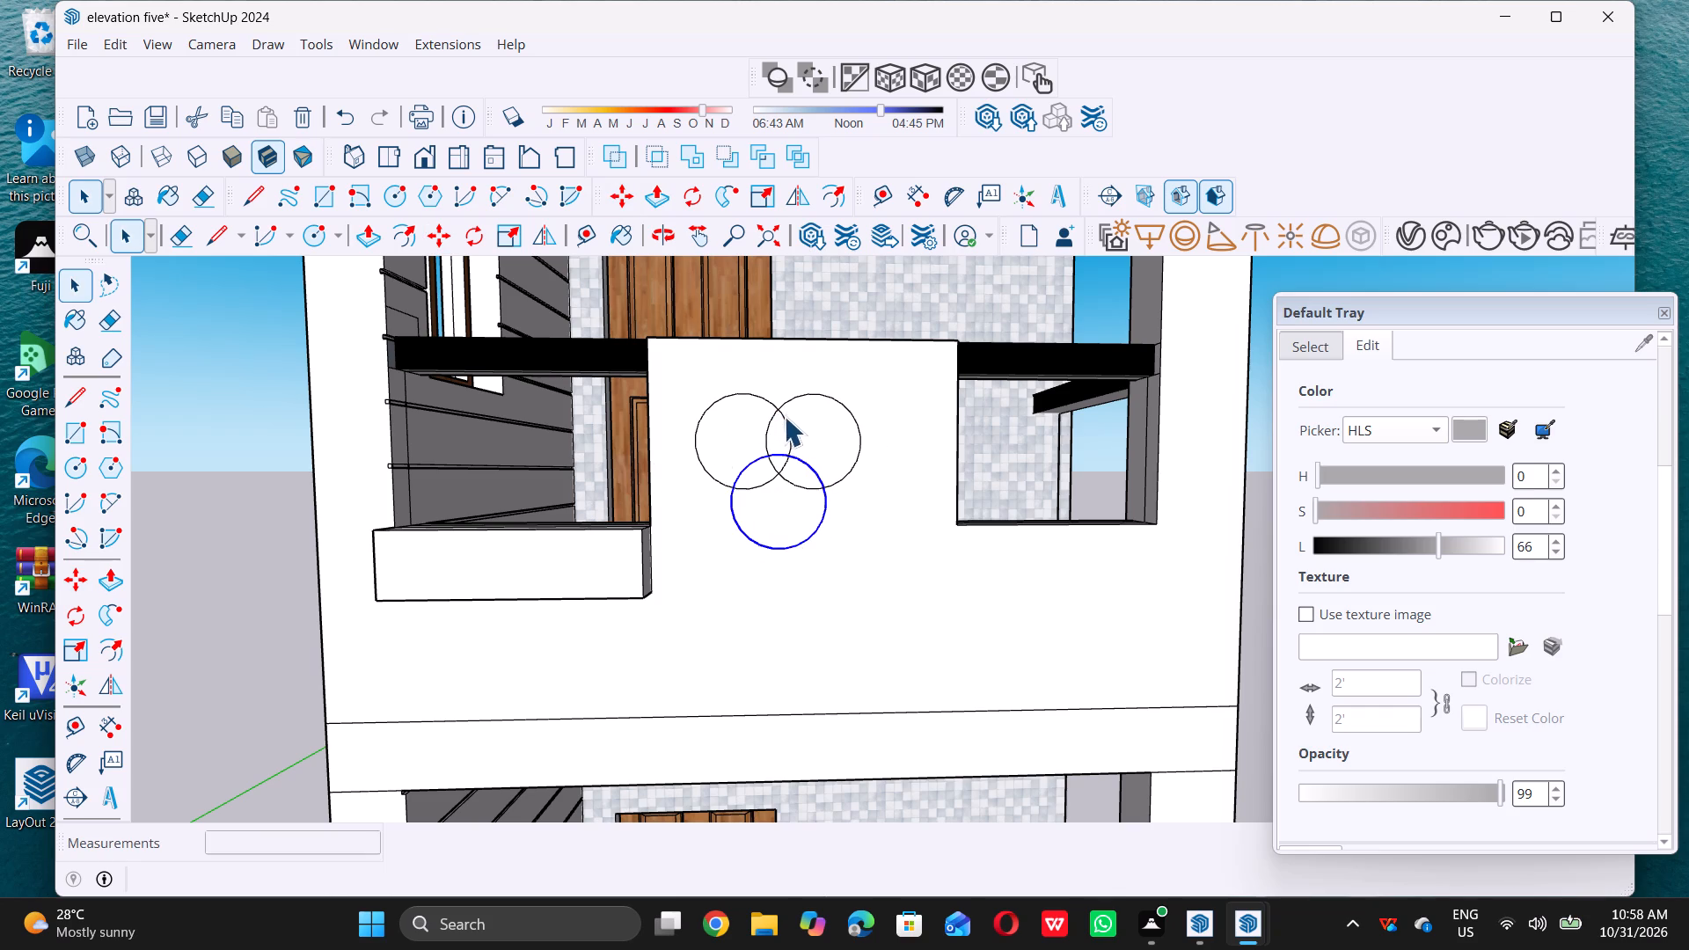
Select every edge segment of the three overlapping circles, including the inner arcs, without any of their faces.
{"action": "left_click", "coordinate": [798, 398], "text": "ctrl"}
{"action": "left_click", "coordinate": [767, 402], "text": "ctrl"}
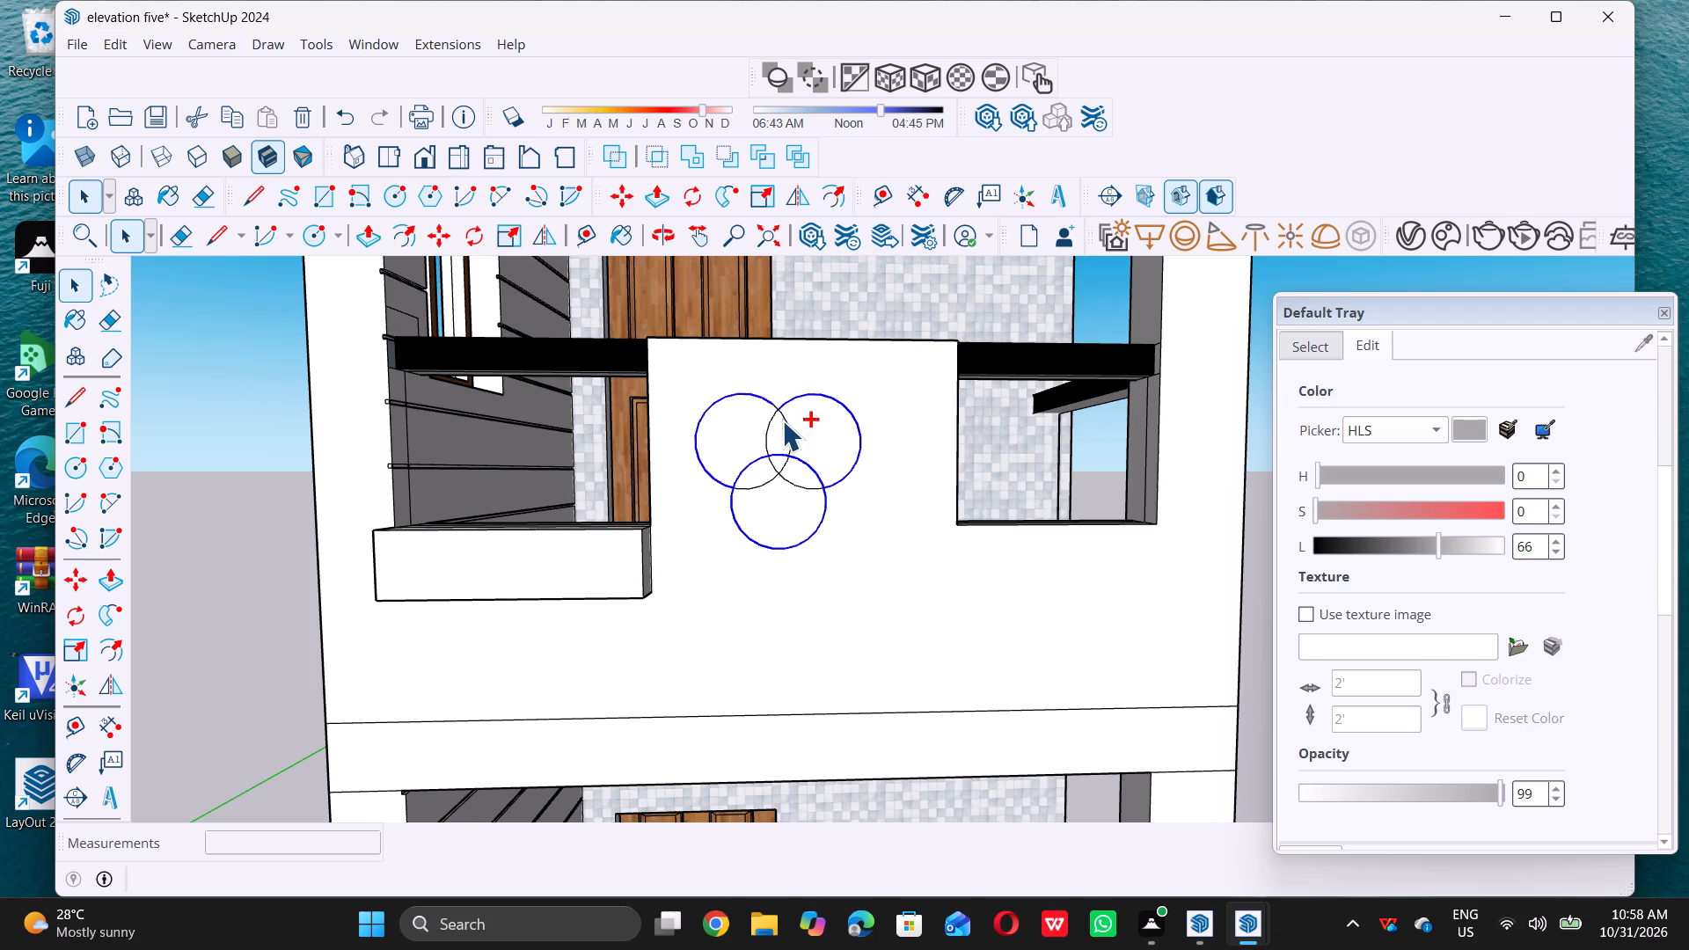
{"action": "left_click", "coordinate": [788, 427], "text": "ctrl"}
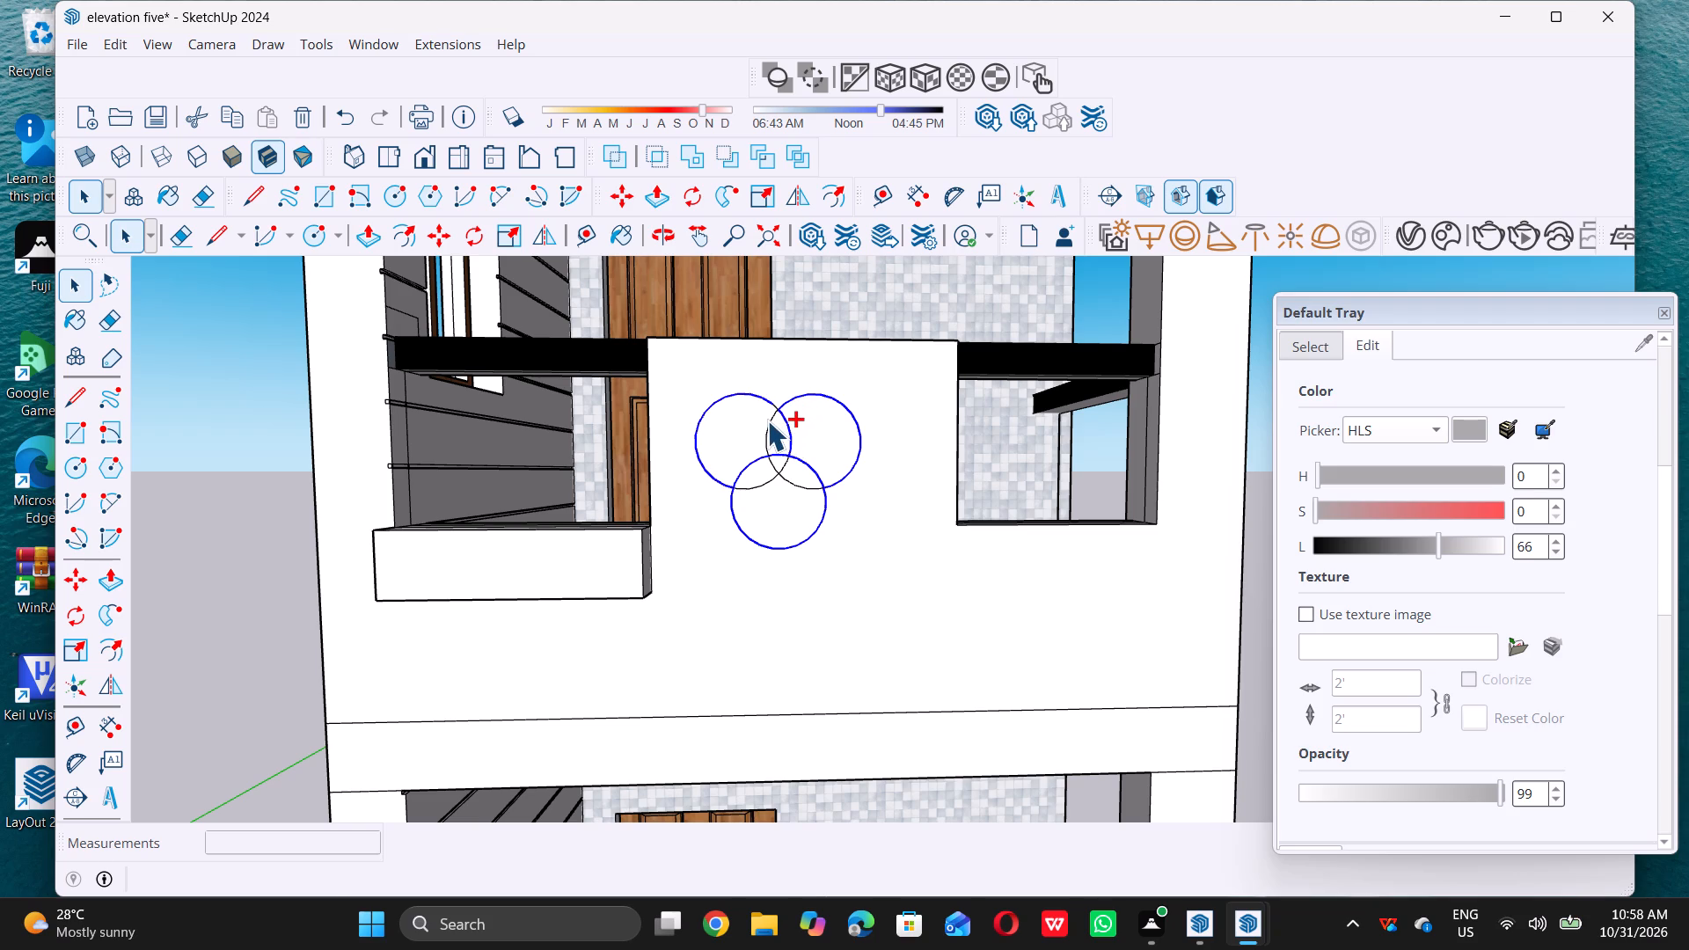
{"action": "left_click", "coordinate": [767, 420], "text": "ctrl"}
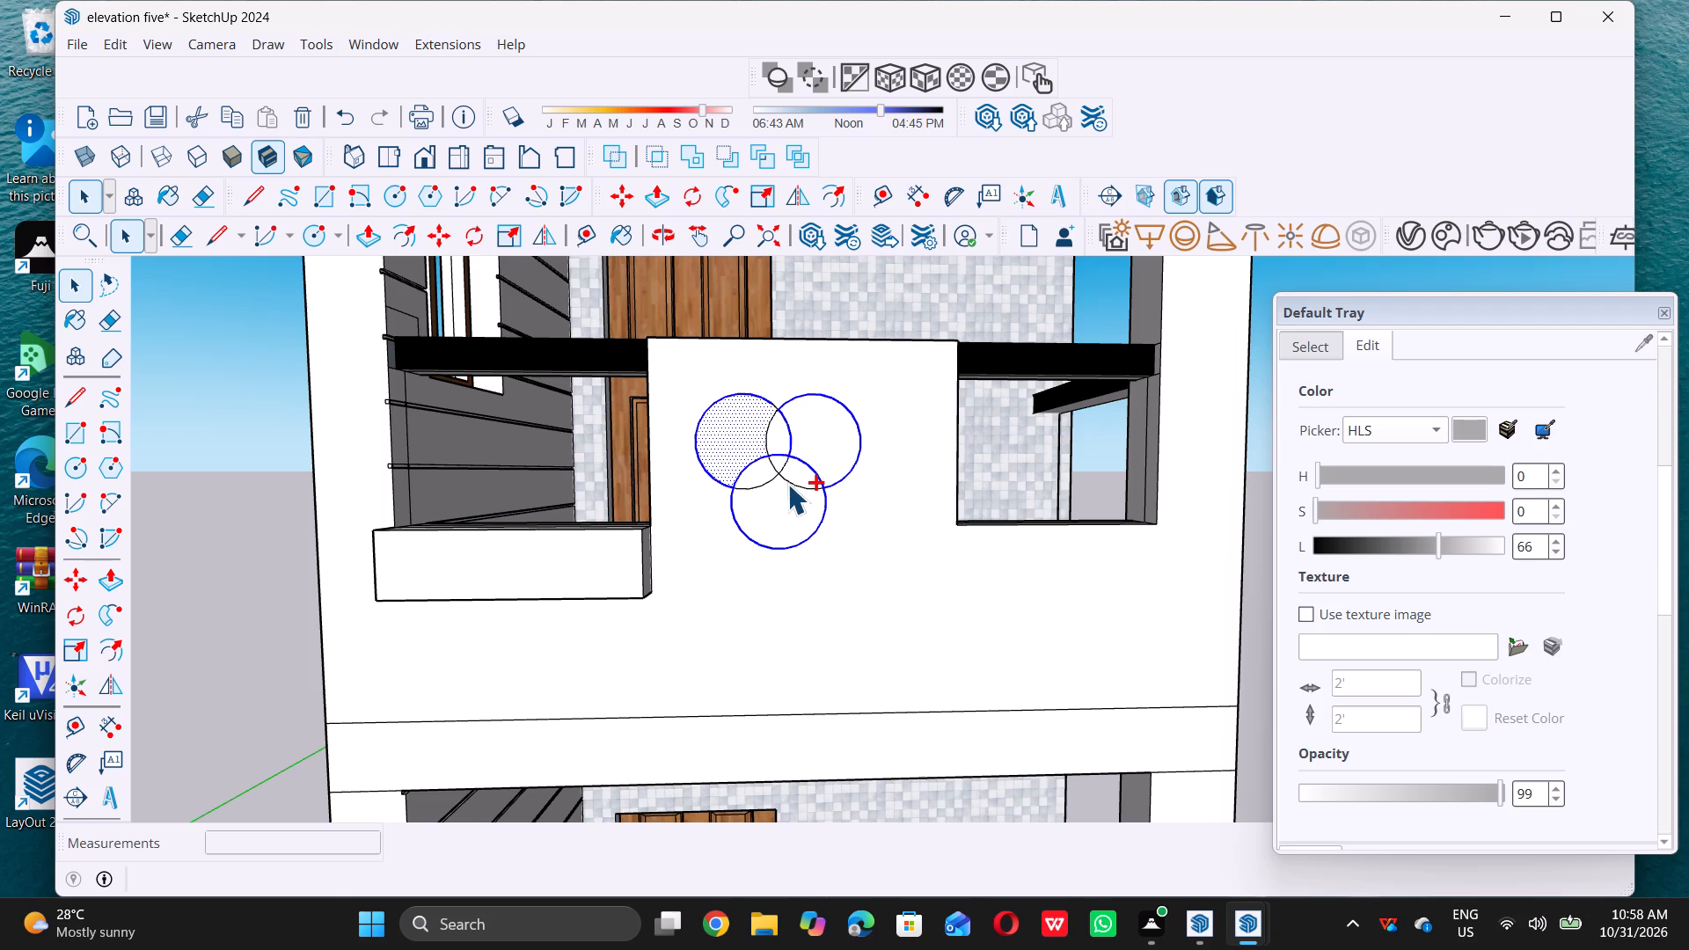
{"action": "left_click", "coordinate": [792, 484], "text": "ctrl"}
{"action": "left_click", "coordinate": [782, 468], "text": "ctrl"}
{"action": "scroll", "coordinate": [765, 486], "scroll_direction": "up", "scroll_amount": 10, "text": "ctrl"}
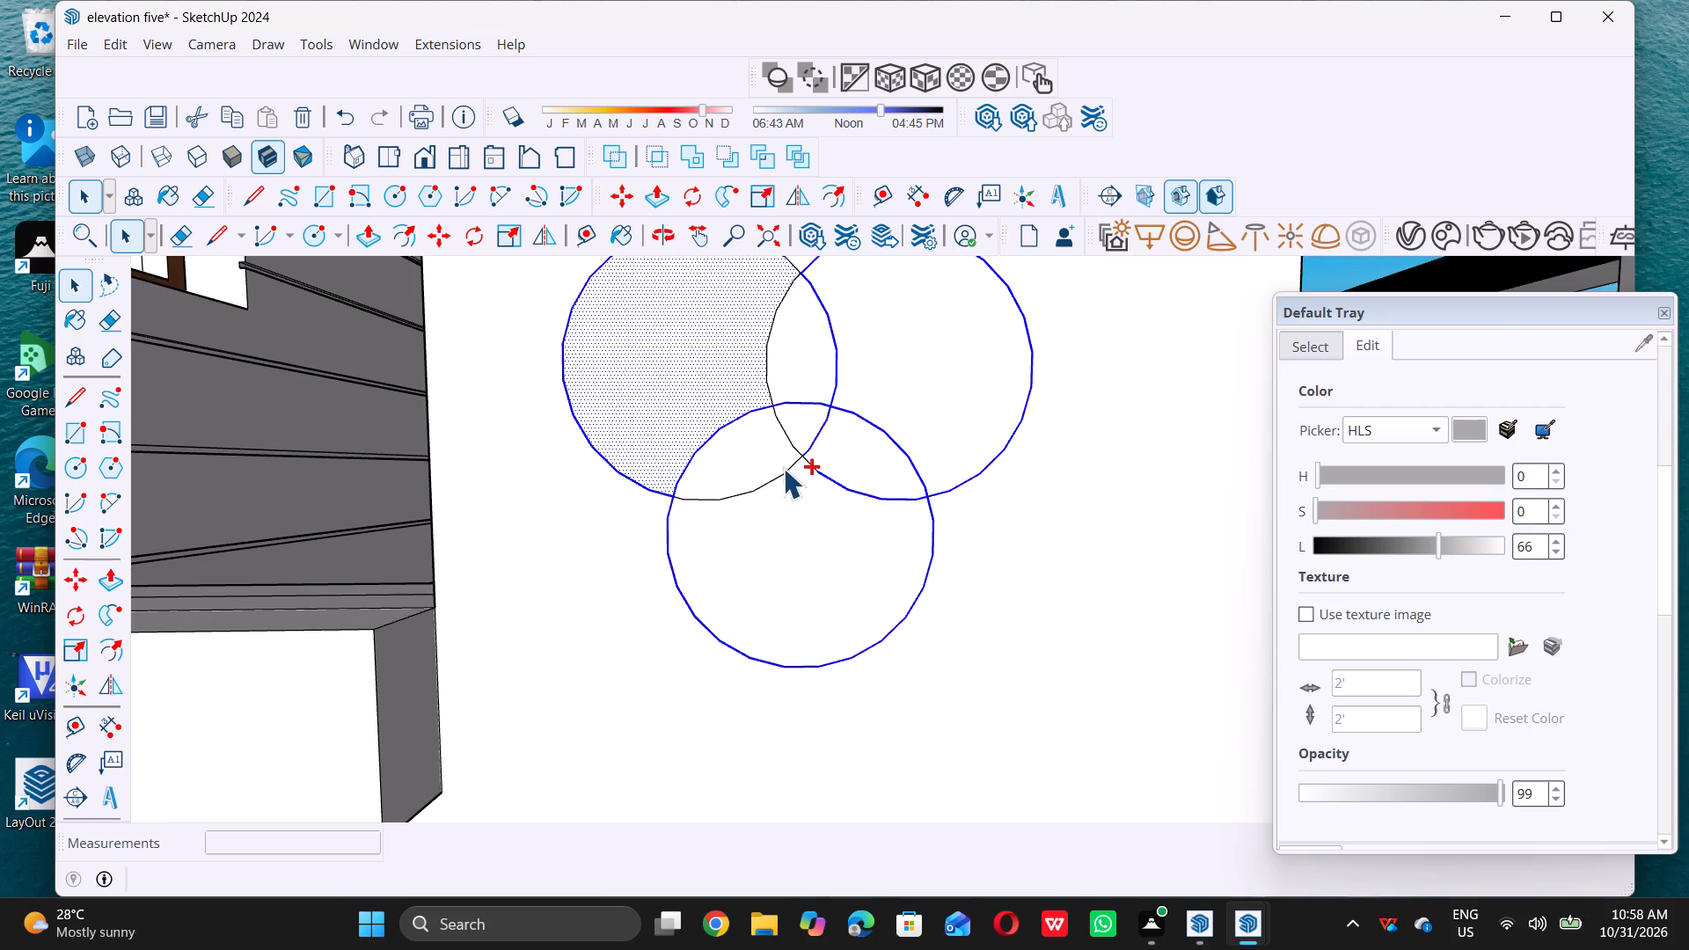
{"action": "left_click", "coordinate": [793, 445], "text": "ctrl"}
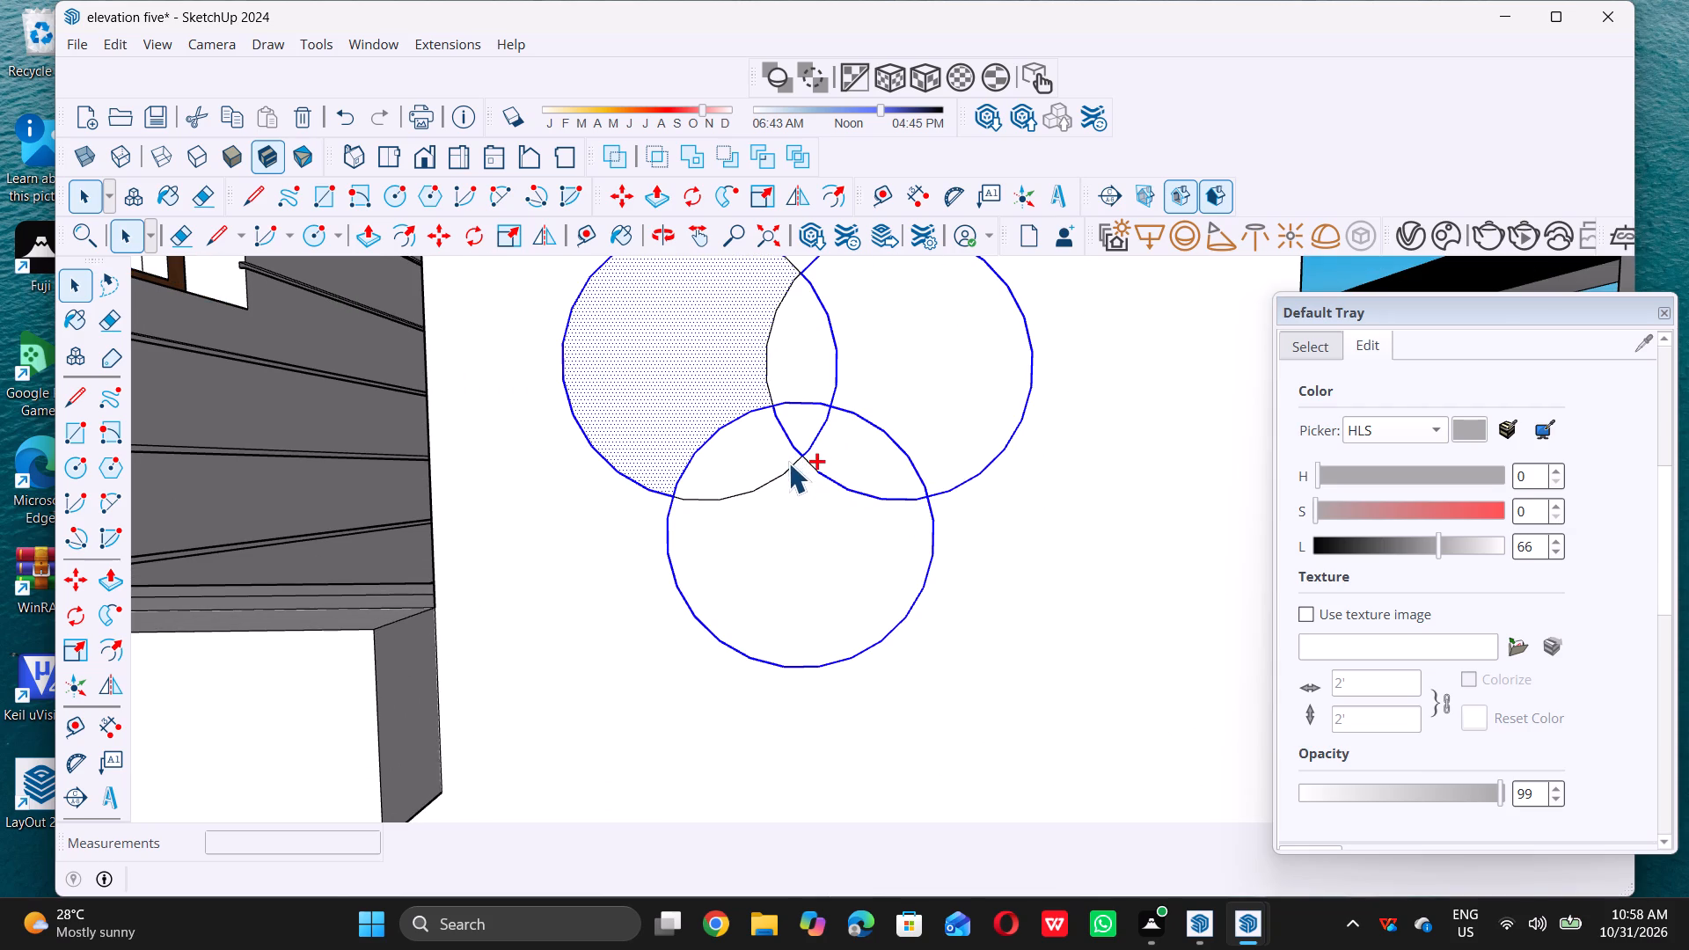
{"action": "left_click", "coordinate": [787, 469], "text": "ctrl"}
{"action": "left_click", "coordinate": [765, 363], "text": "ctrl"}
{"action": "scroll", "coordinate": [764, 391], "scroll_direction": "down", "scroll_amount": 4, "text": "ctrl"}
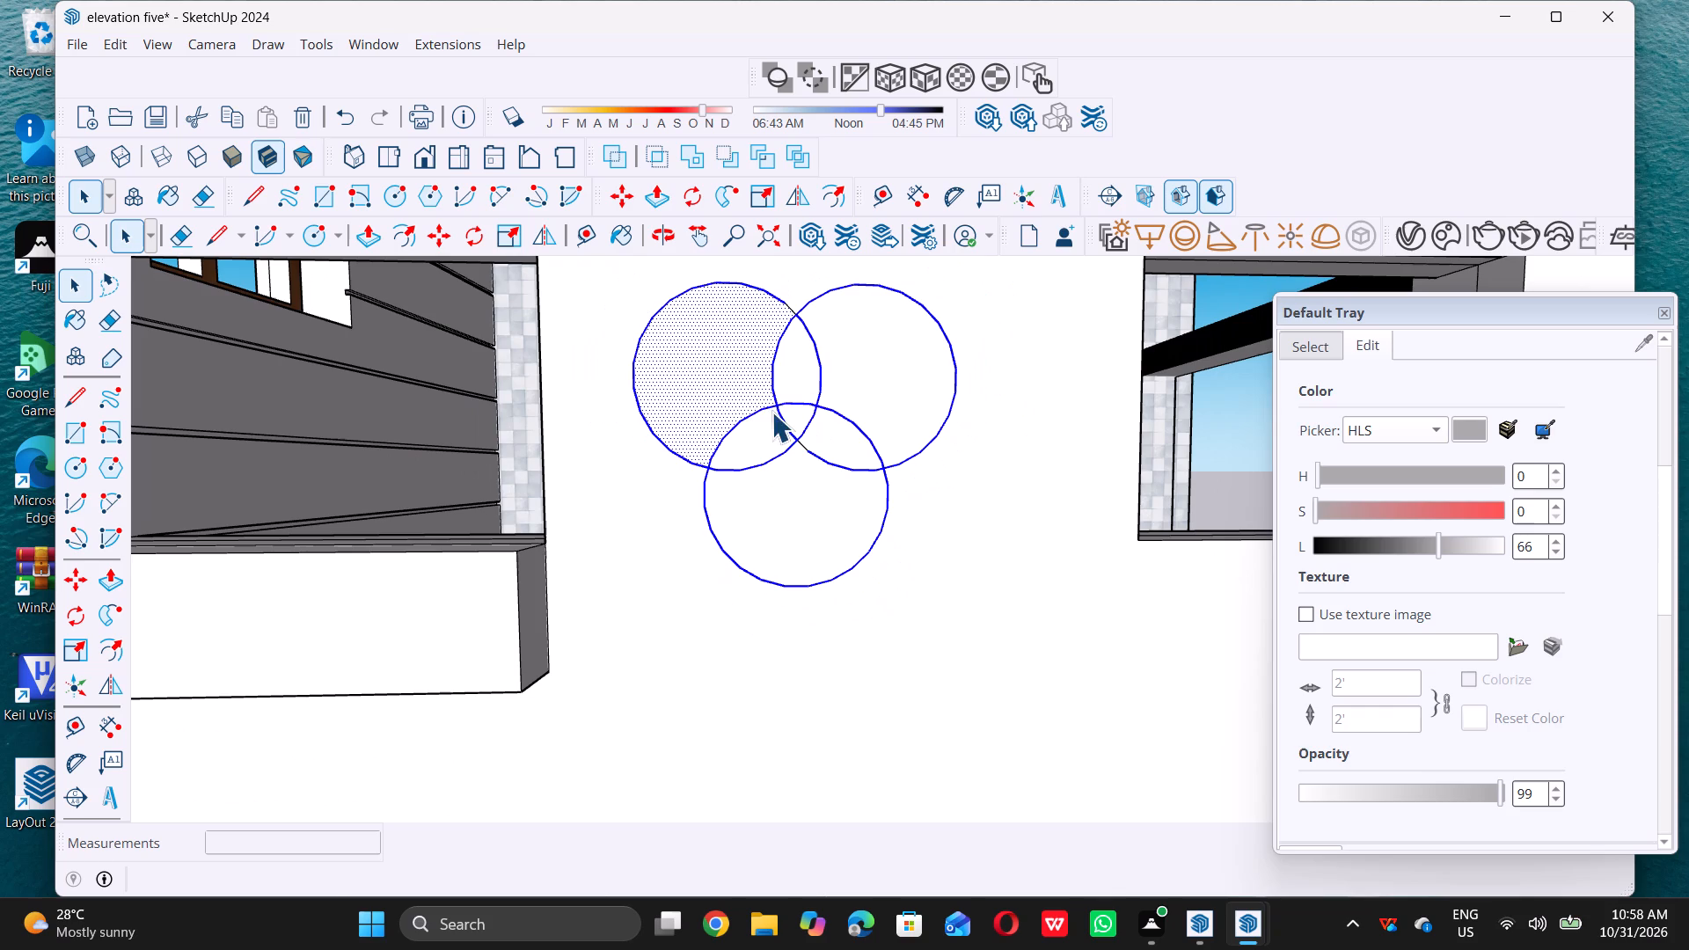
{"action": "left_click", "coordinate": [739, 378], "text": "shift"}
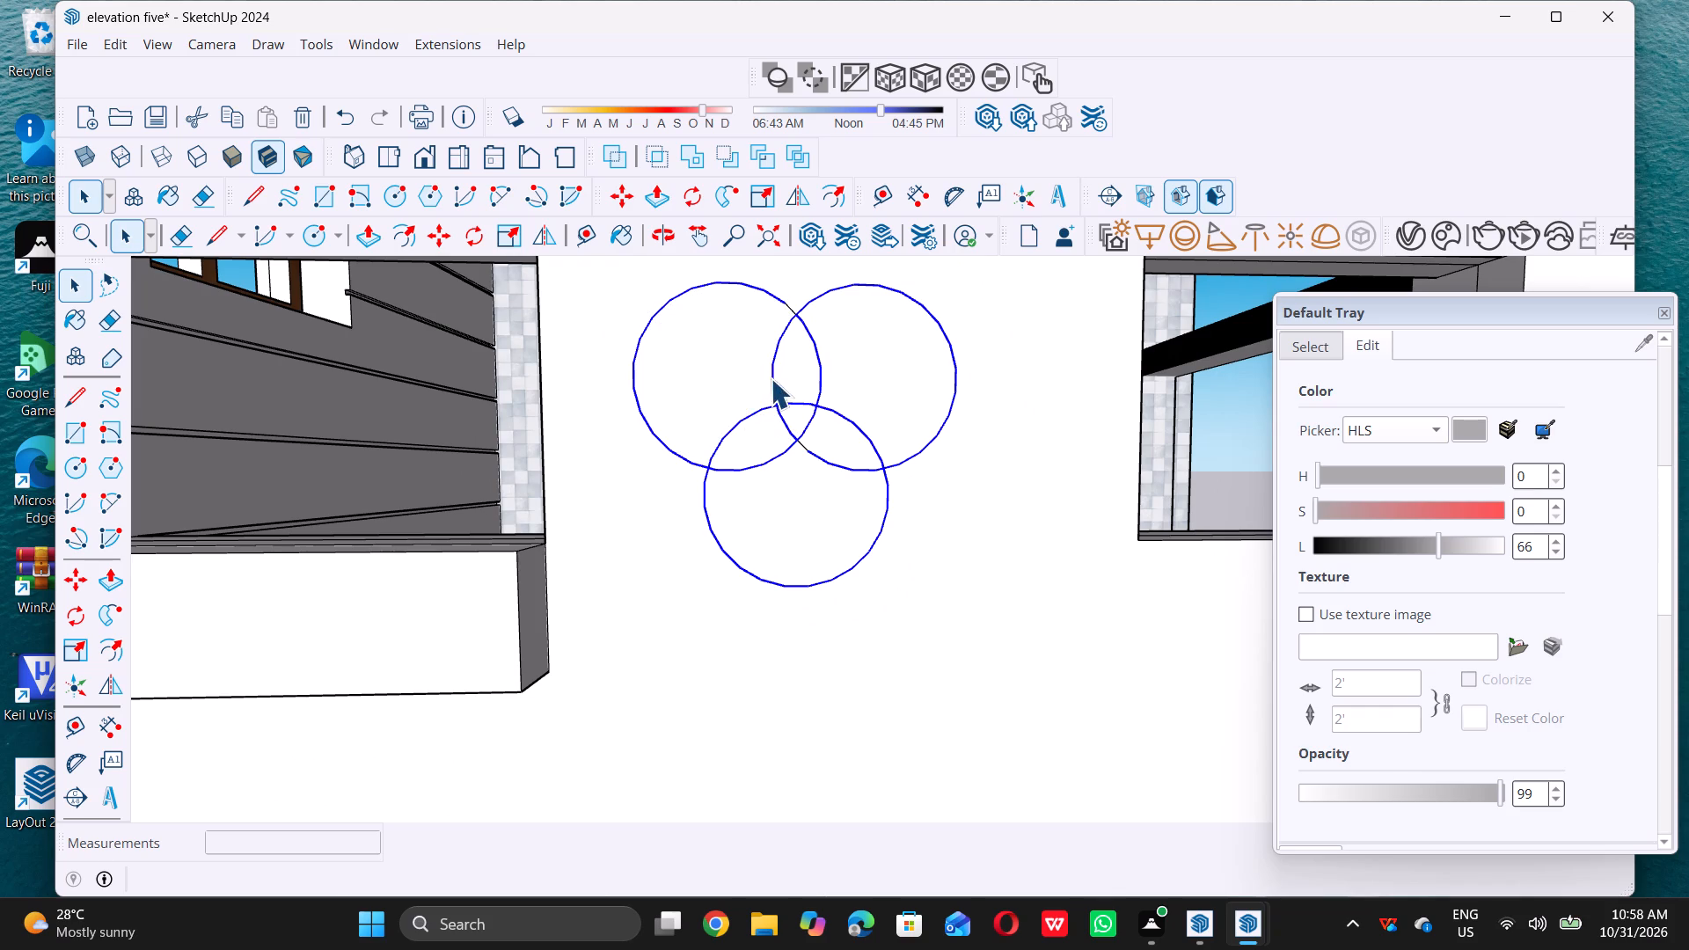
{"action": "scroll", "coordinate": [799, 309], "scroll_direction": "up", "scroll_amount": 8, "text": "ctrl"}
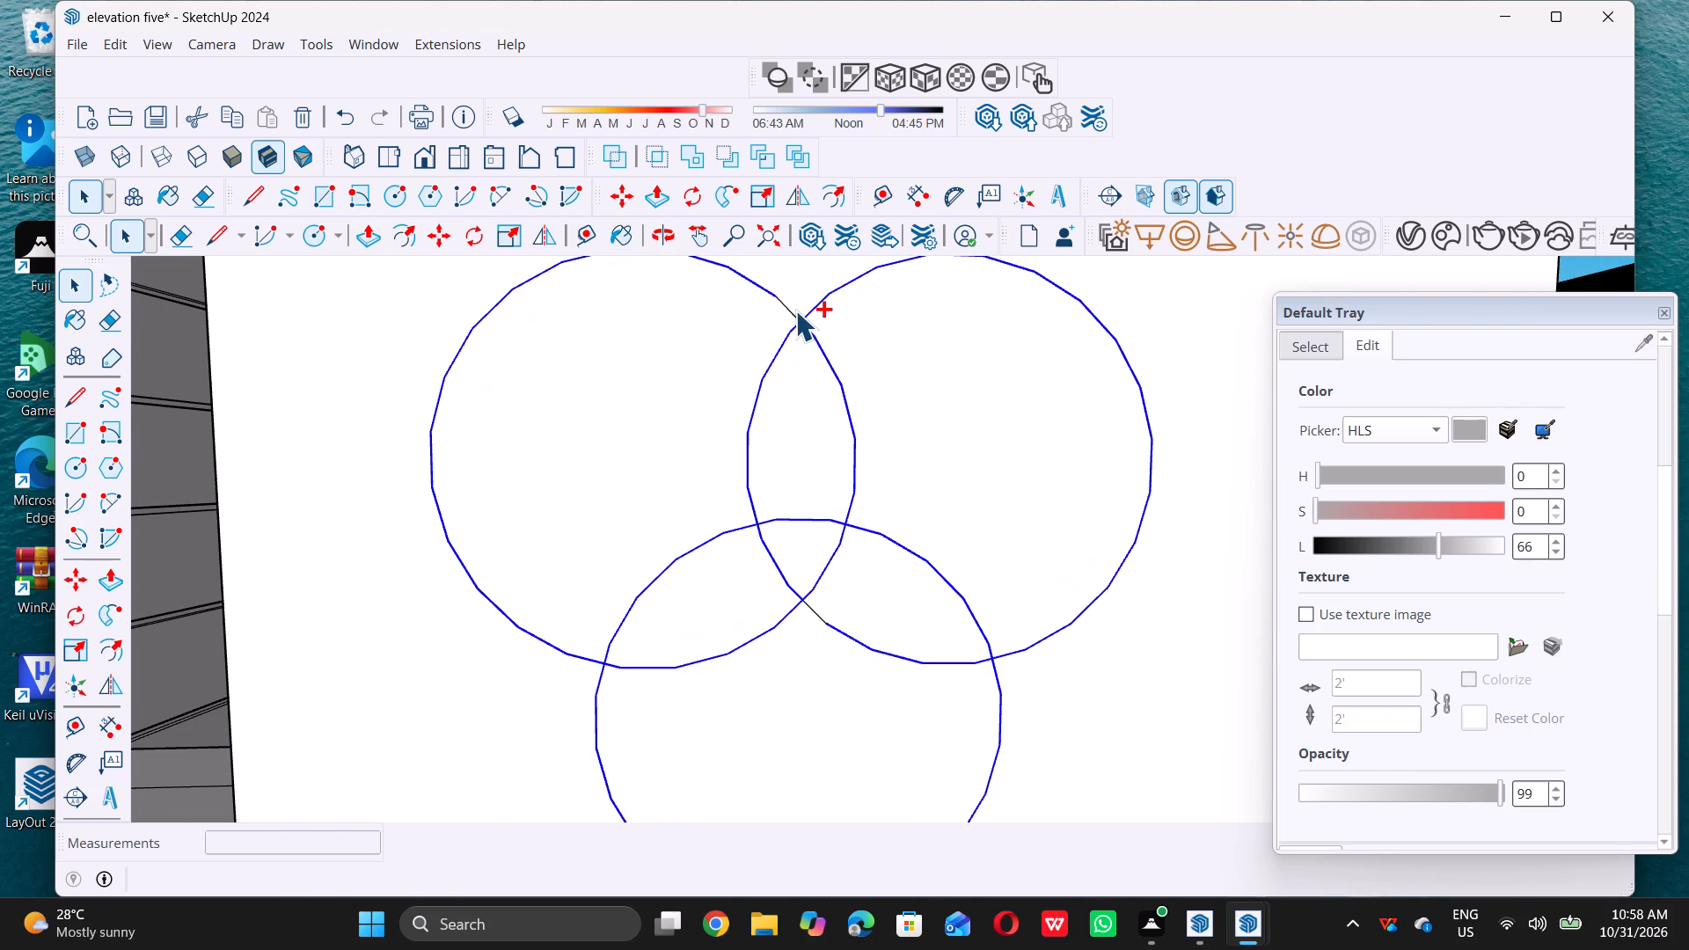
{"action": "left_click", "coordinate": [791, 314], "text": "ctrl"}
{"action": "scroll", "coordinate": [830, 418], "scroll_direction": "down", "scroll_amount": 12}
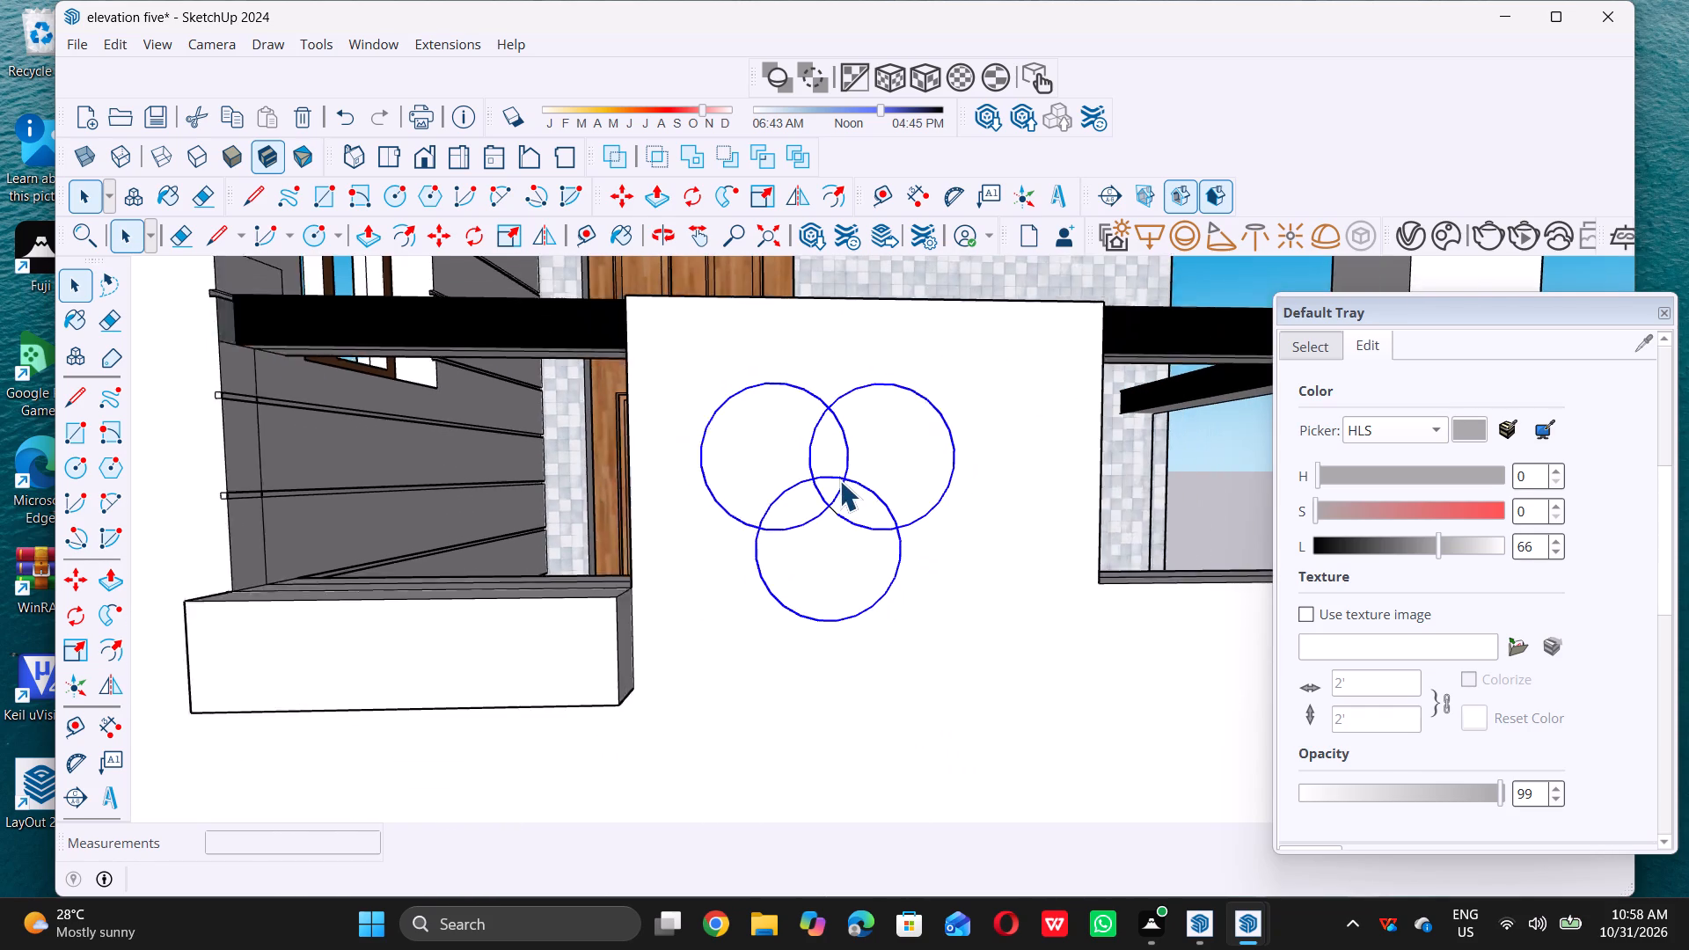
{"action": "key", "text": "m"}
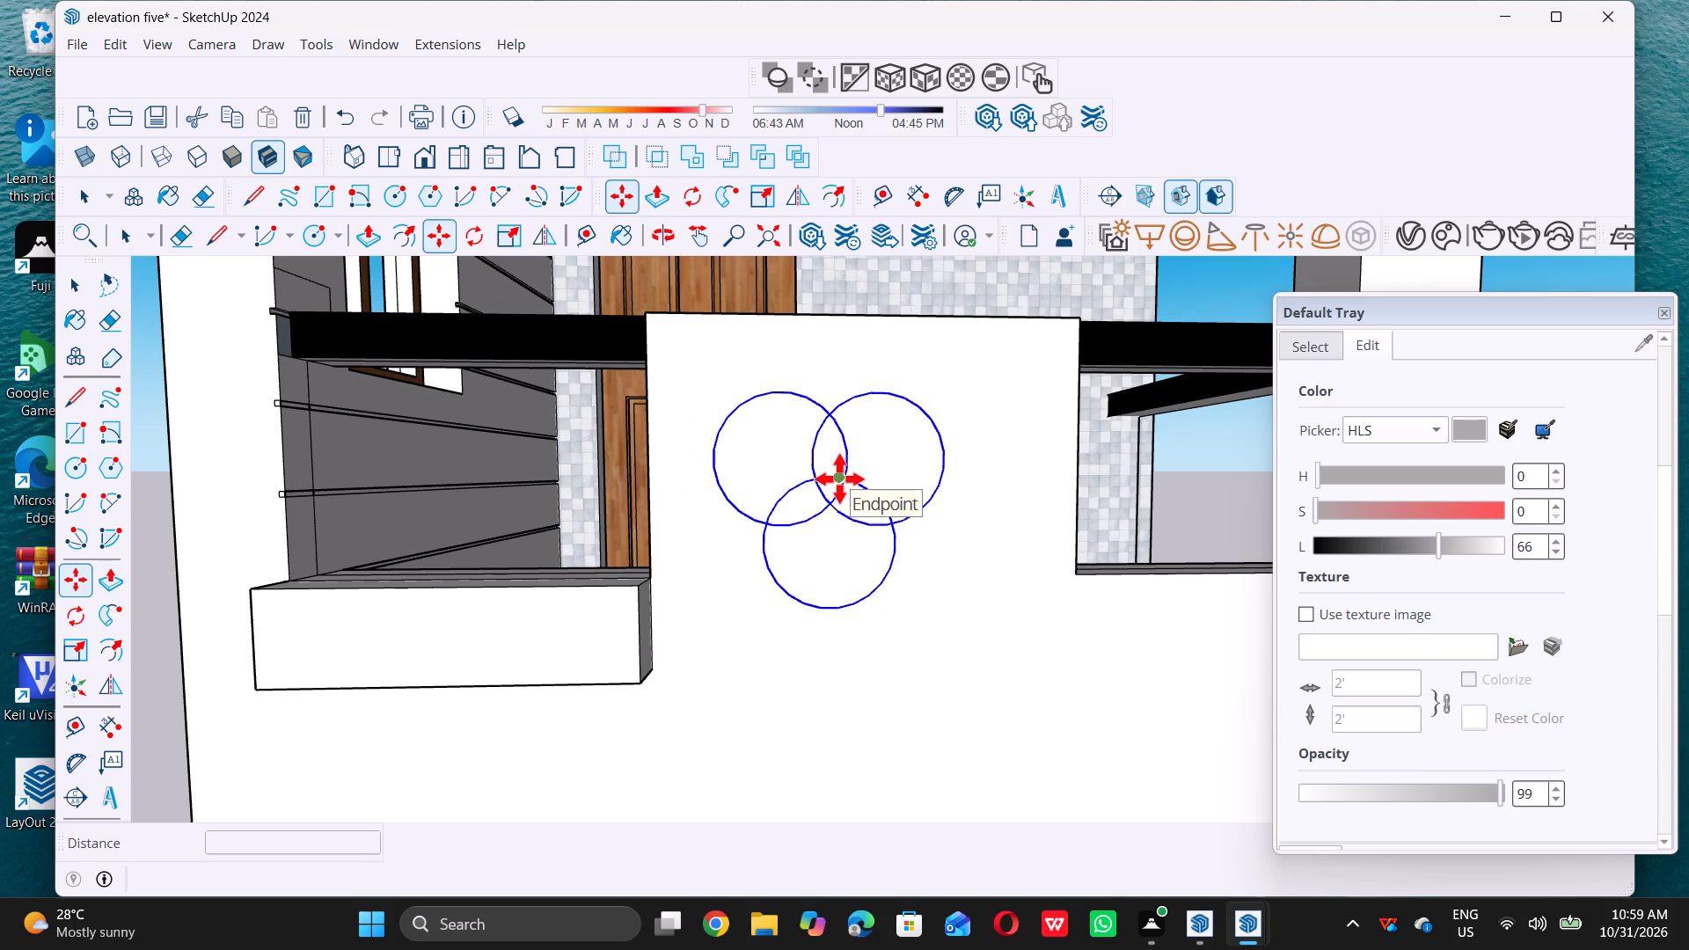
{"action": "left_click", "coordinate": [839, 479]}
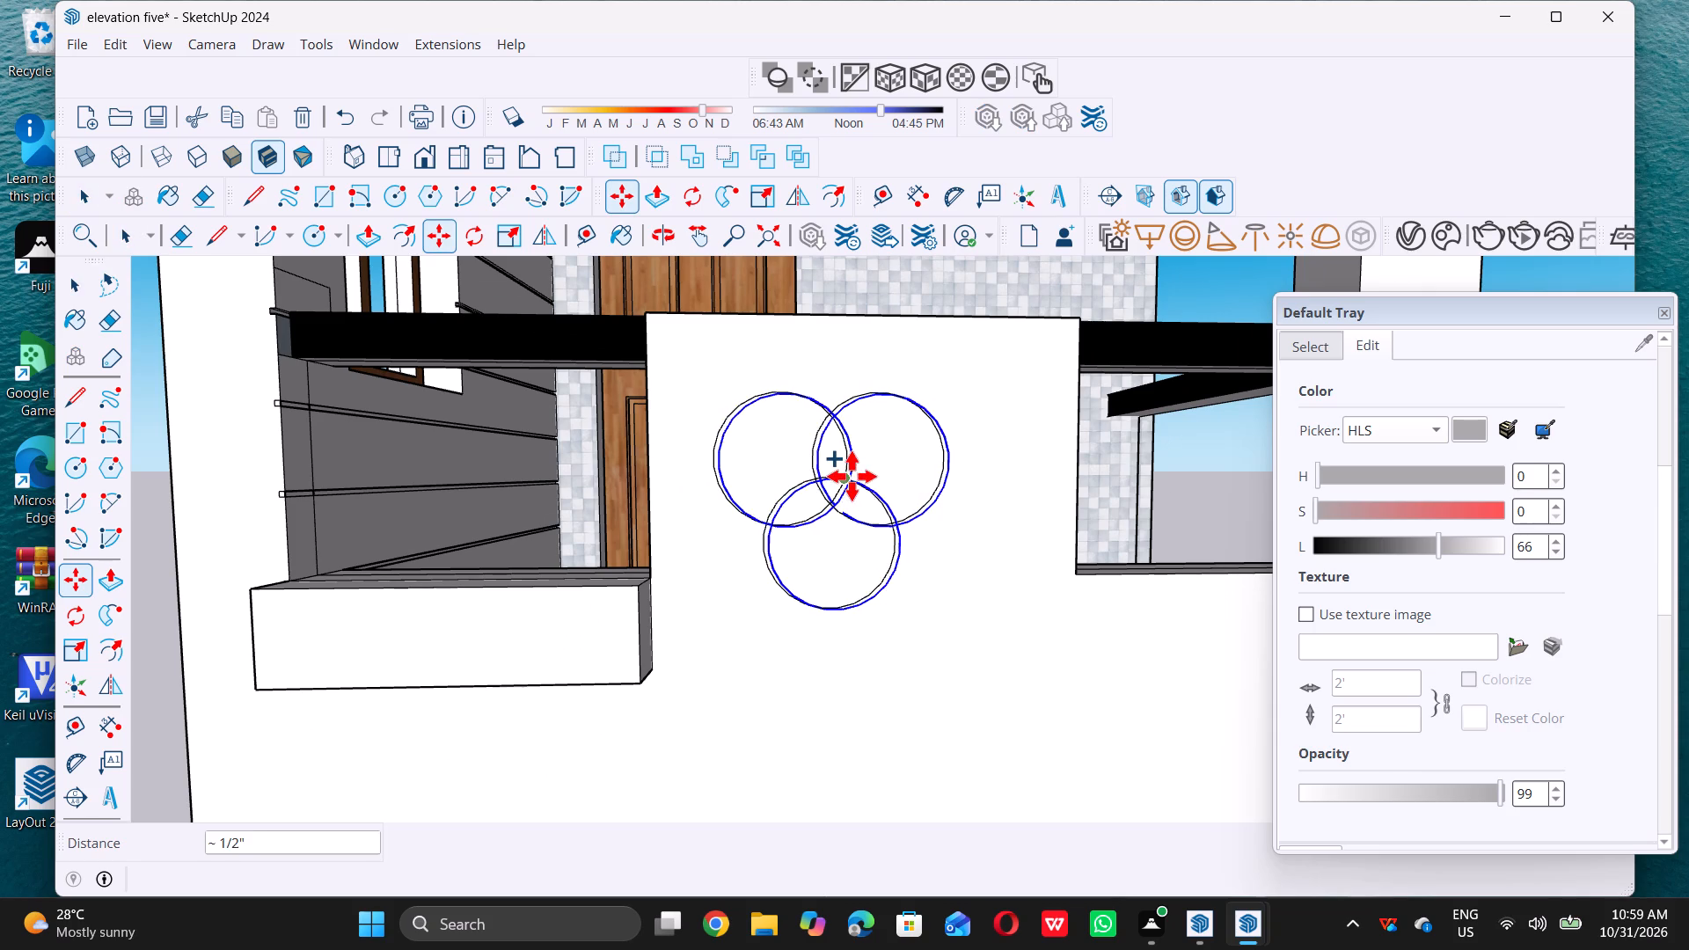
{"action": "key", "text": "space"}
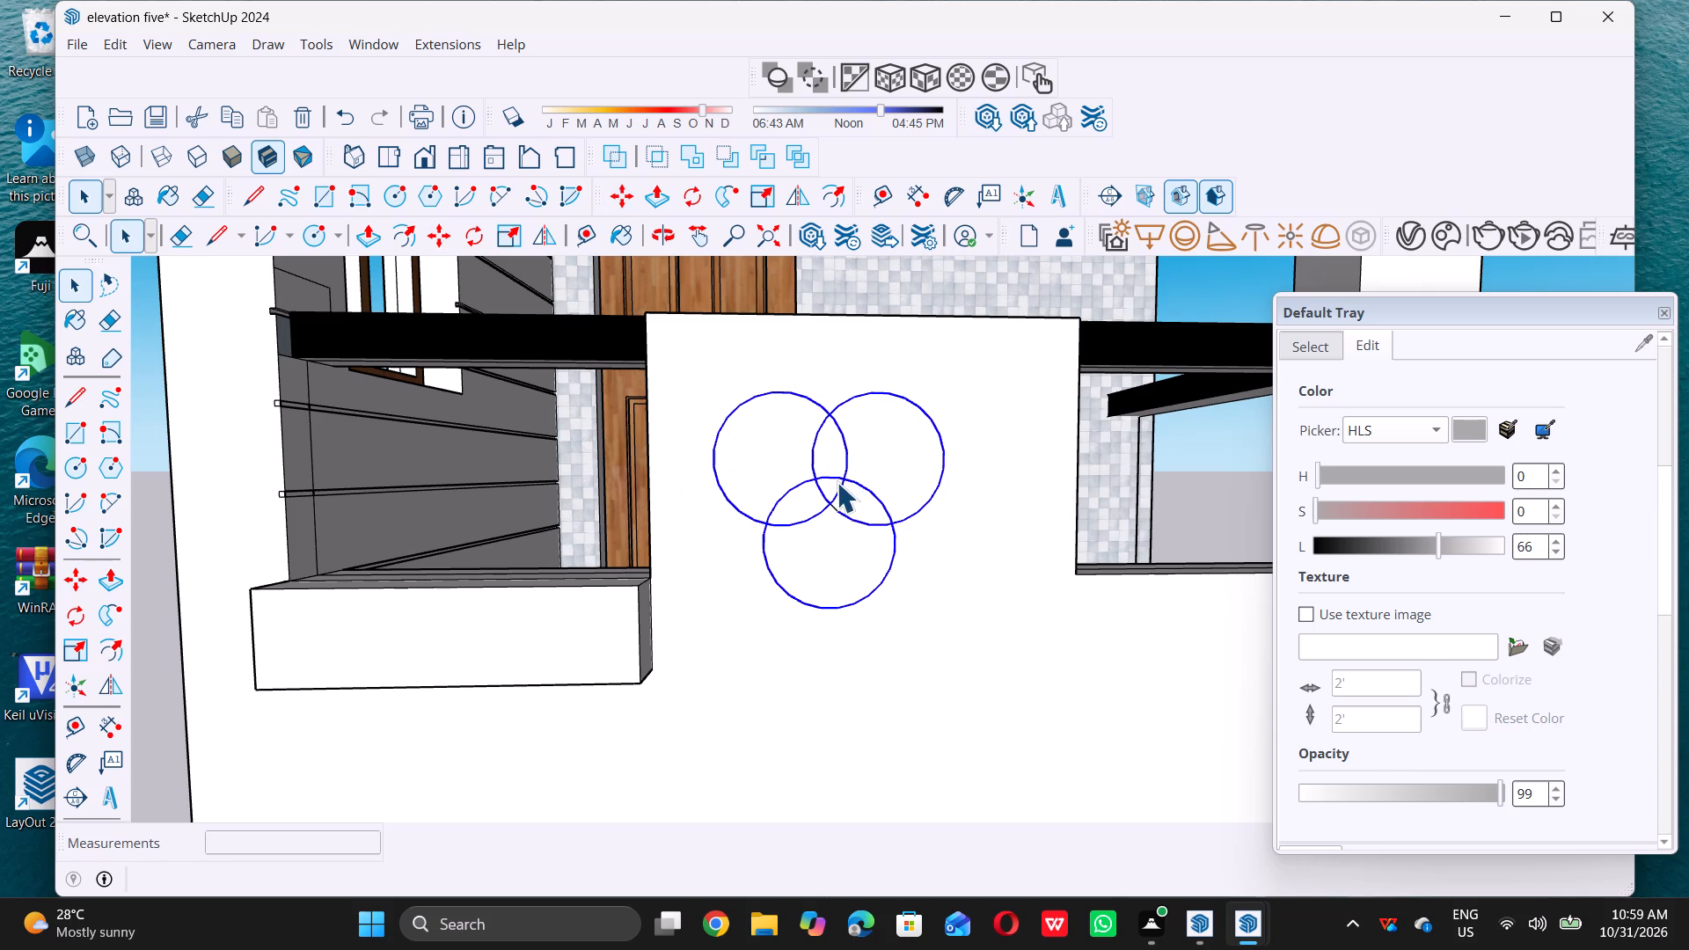
Move the three selected circles together about 3 1/2" to the middle of the front panel and clear the selection.
{"action": "key", "text": "m"}
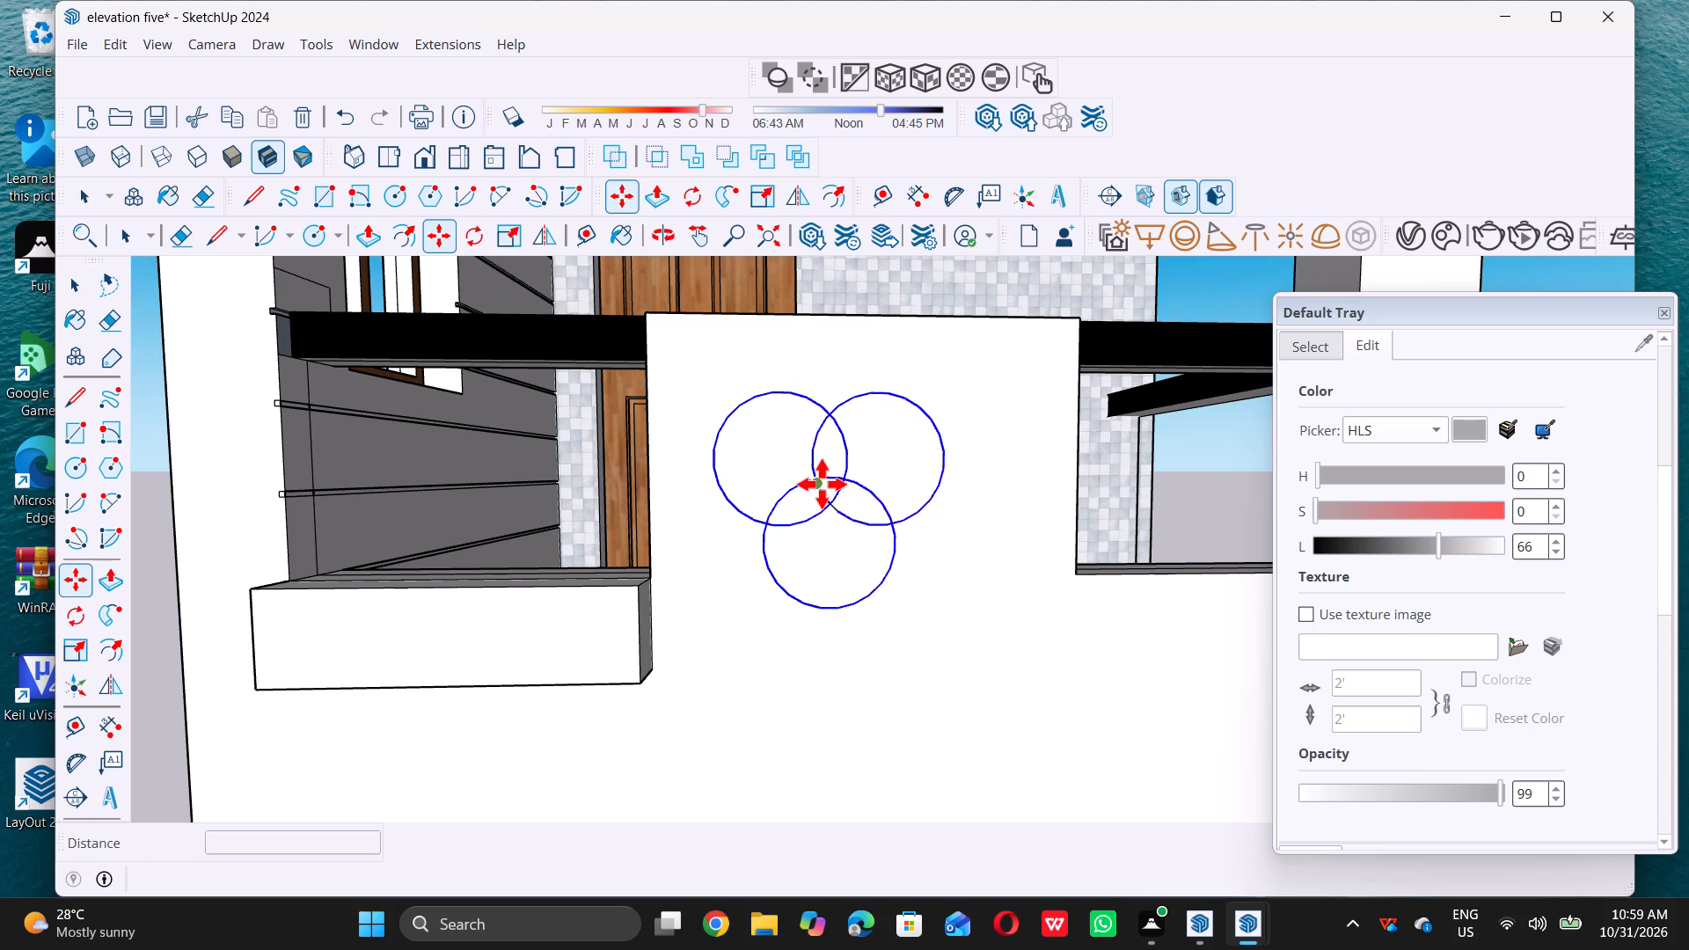
{"action": "left_click", "coordinate": [832, 479]}
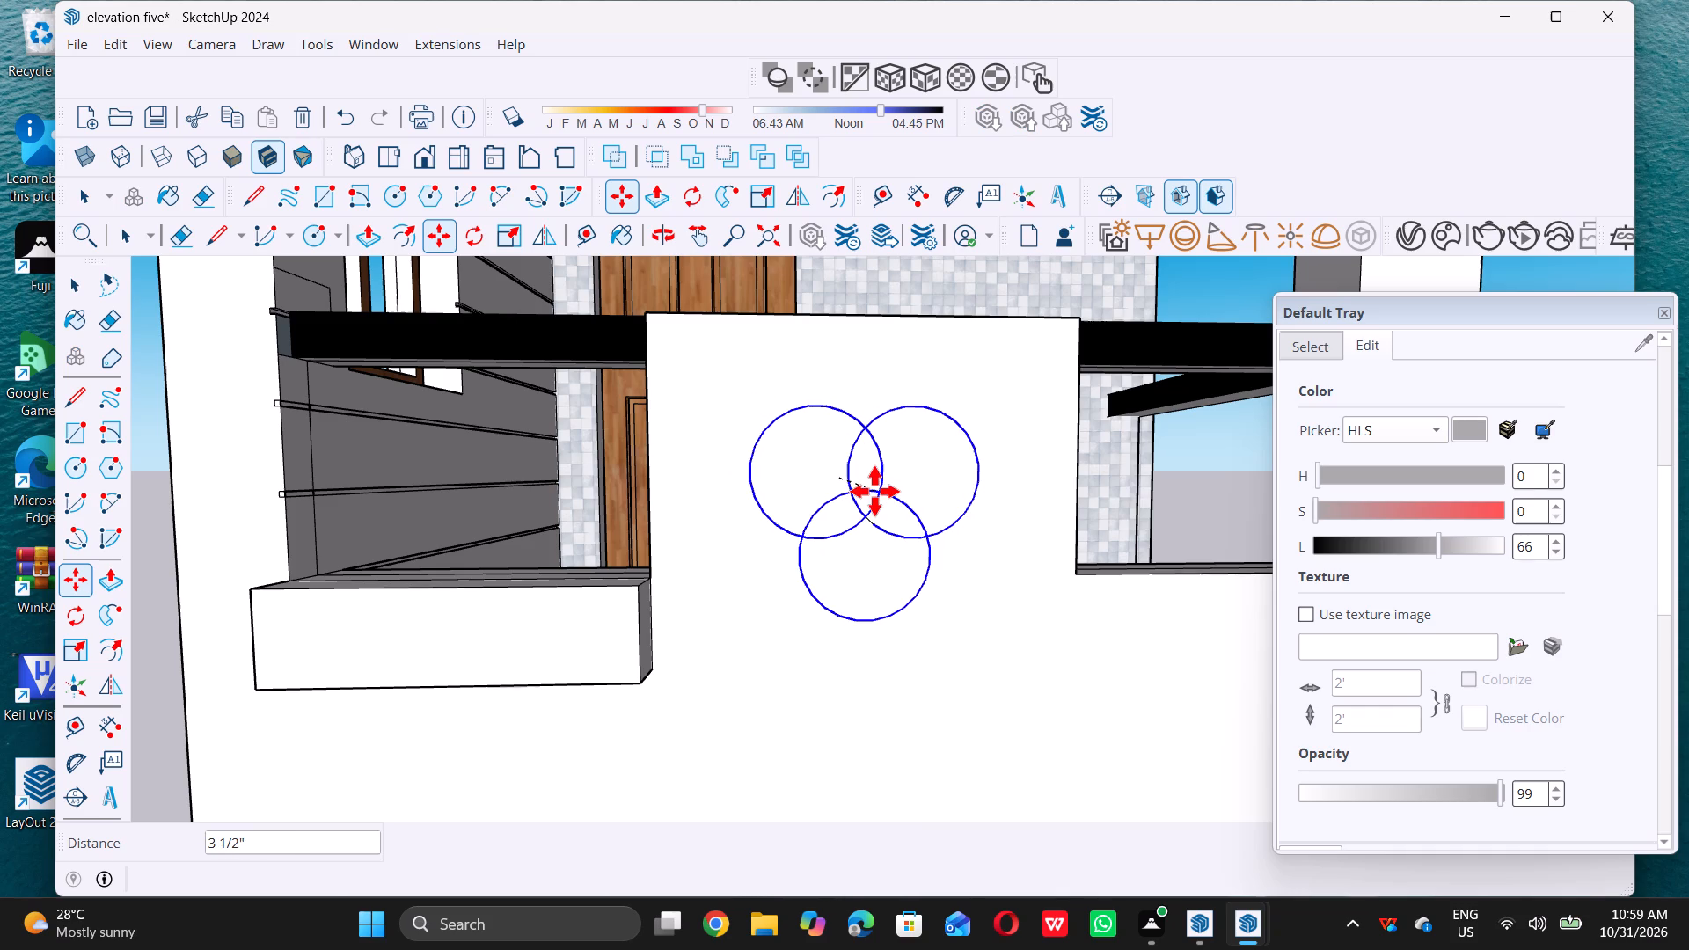
{"action": "double_click", "coordinate": [874, 491]}
{"action": "key", "text": "space"}
{"action": "scroll", "coordinate": [859, 498], "scroll_direction": "down", "scroll_amount": 4}
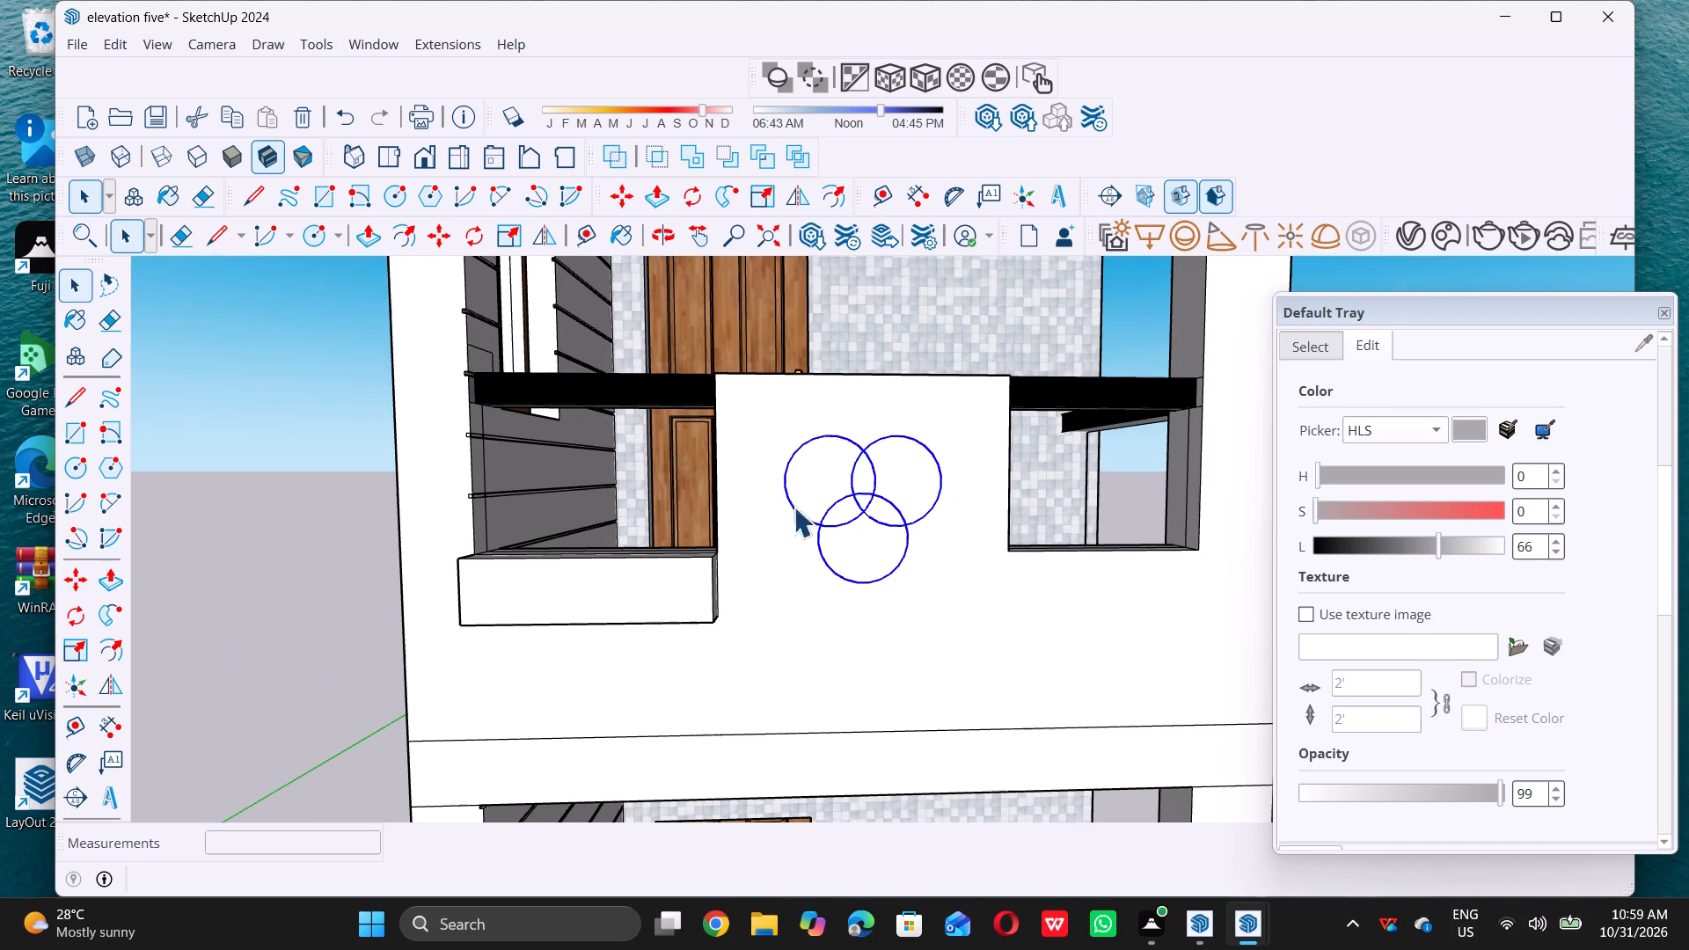
{"action": "double_click", "coordinate": [293, 522]}
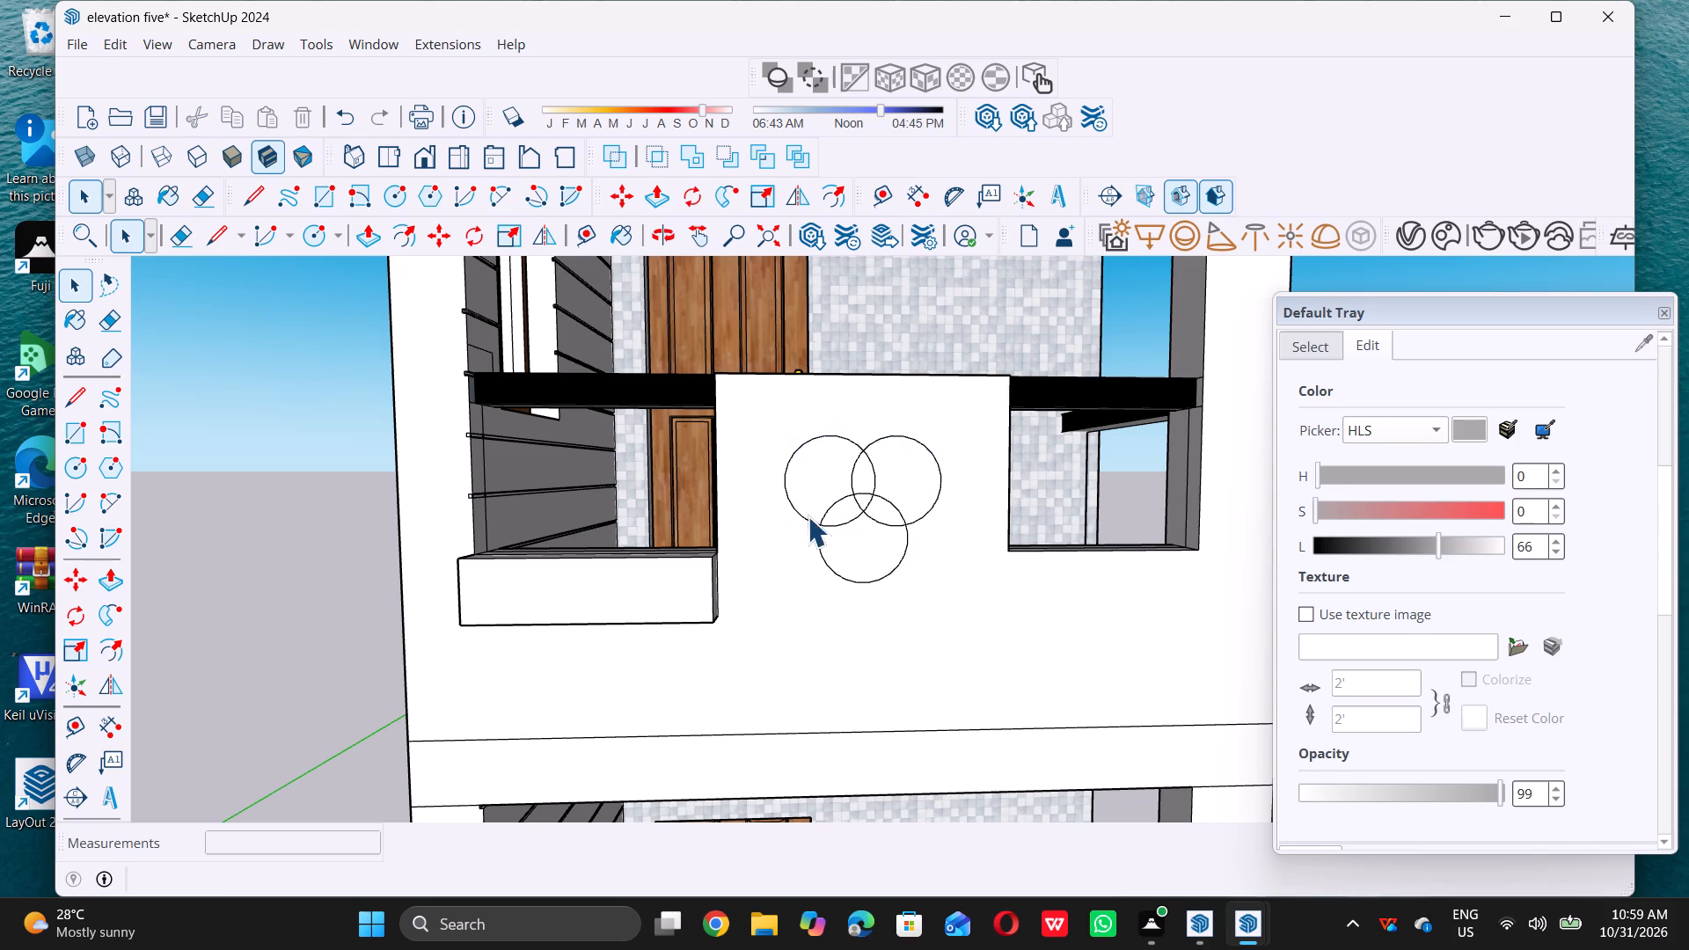
Offset the outline of the upper-left circle's outer region 1" inward on the balcony's front panel.
{"action": "scroll", "coordinate": [858, 494], "scroll_direction": "up", "scroll_amount": 8}
{"action": "left_click", "coordinate": [784, 470]}
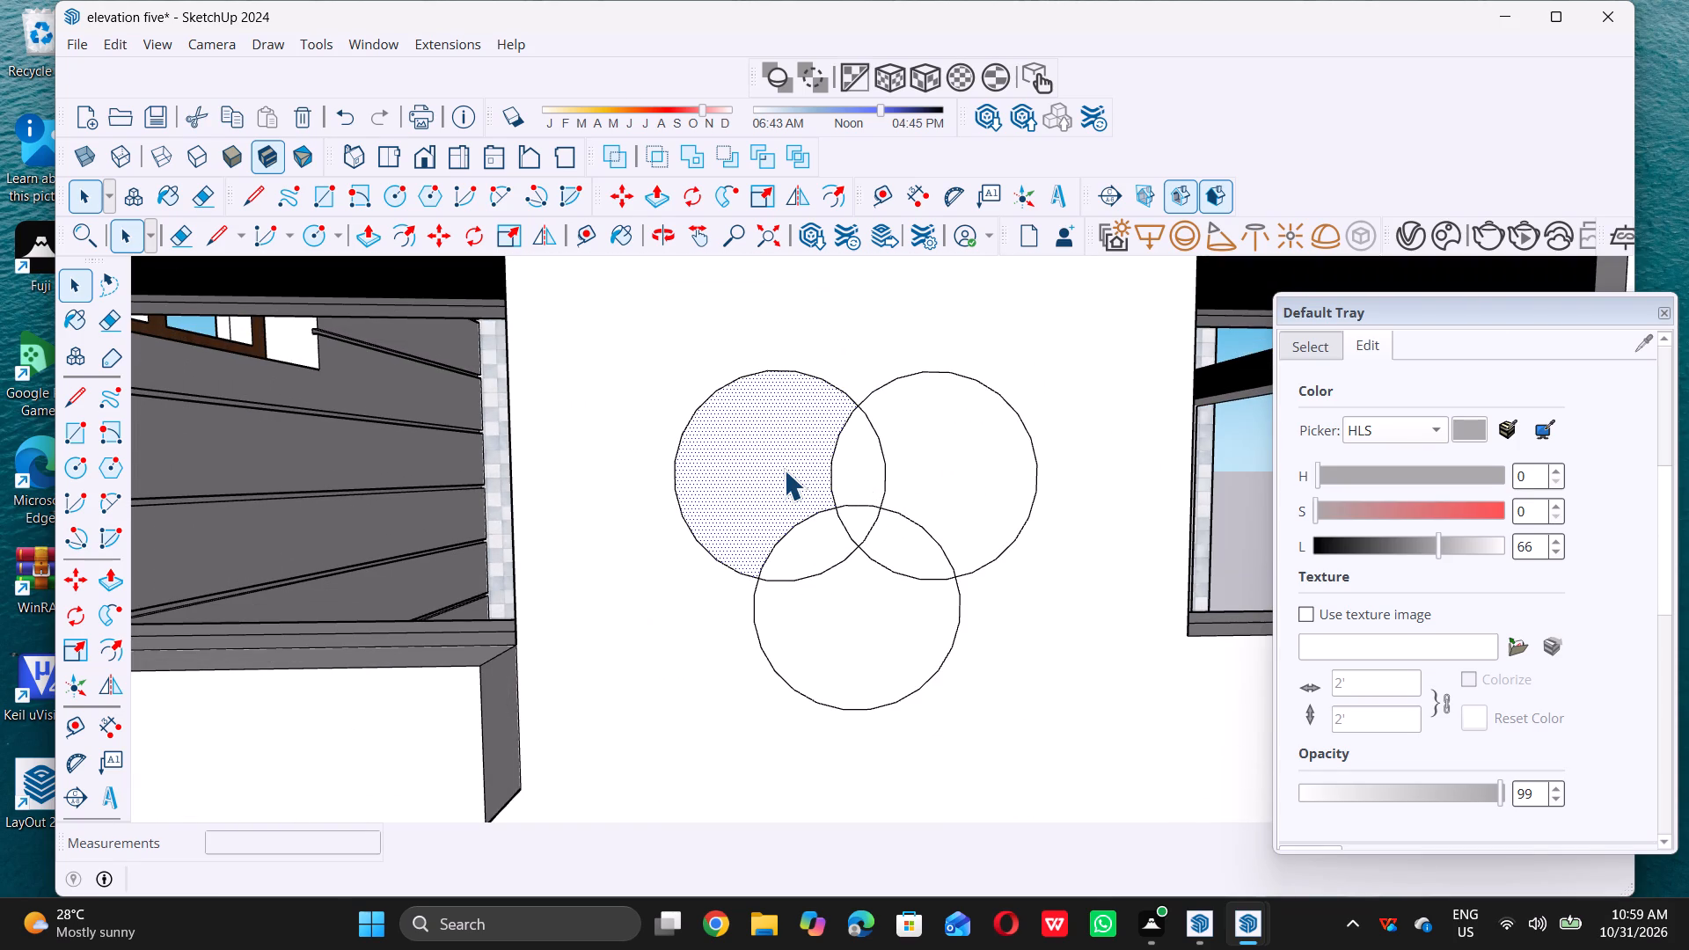
{"action": "key", "text": "f"}
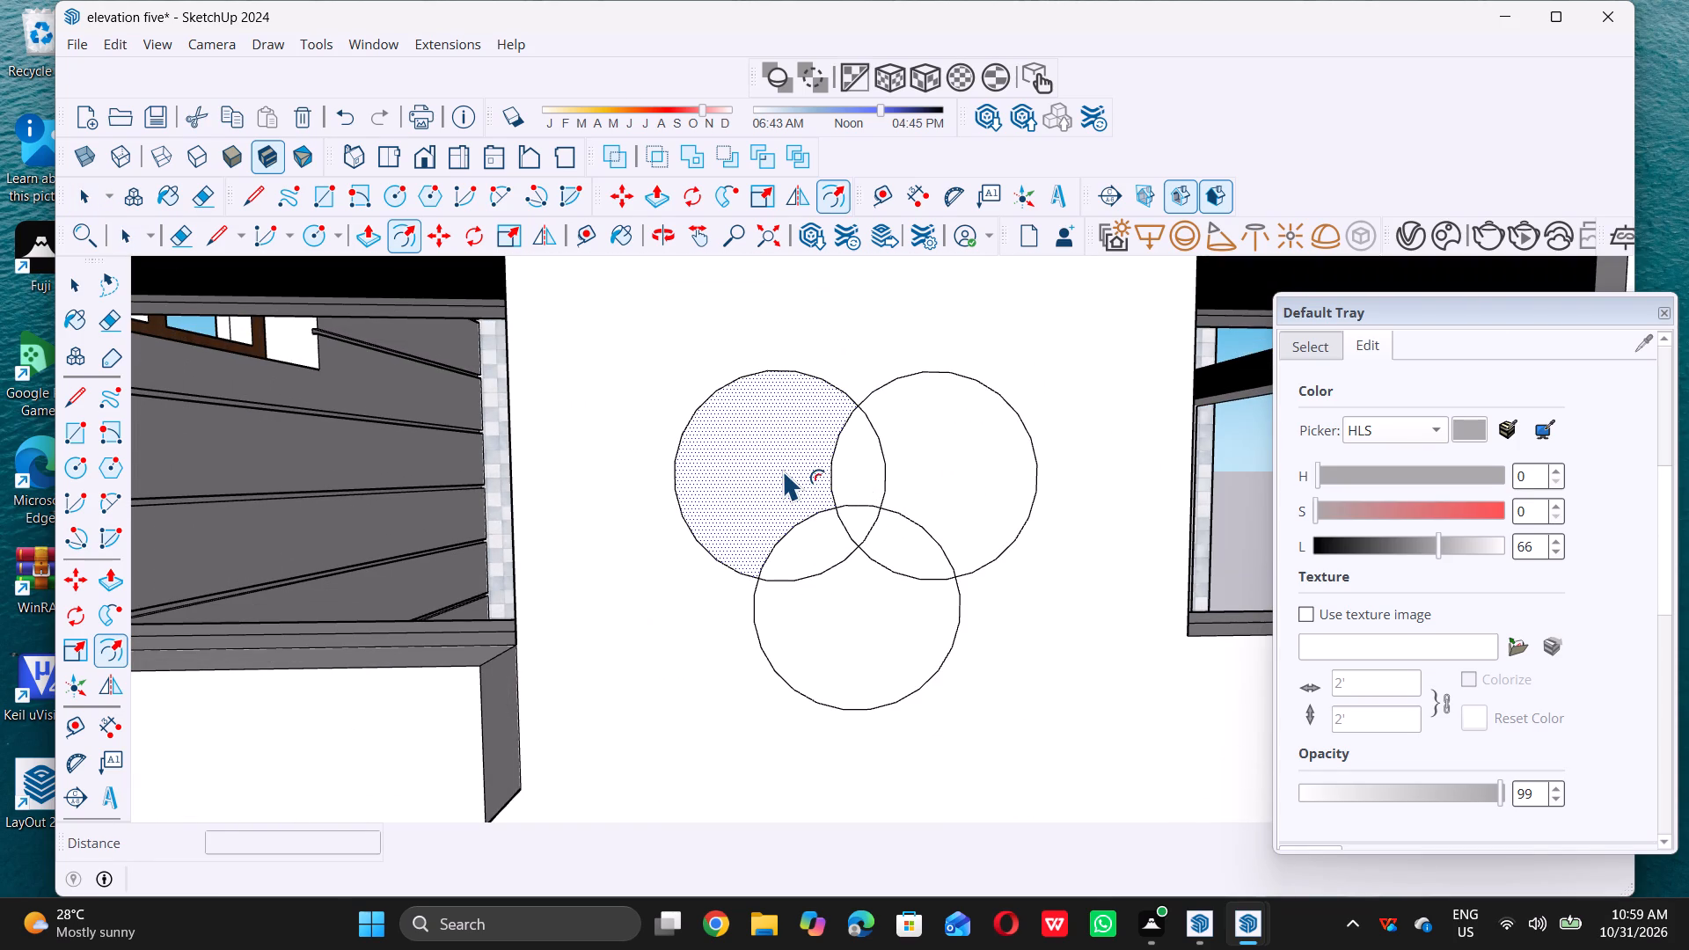
{"action": "left_click", "coordinate": [784, 470]}
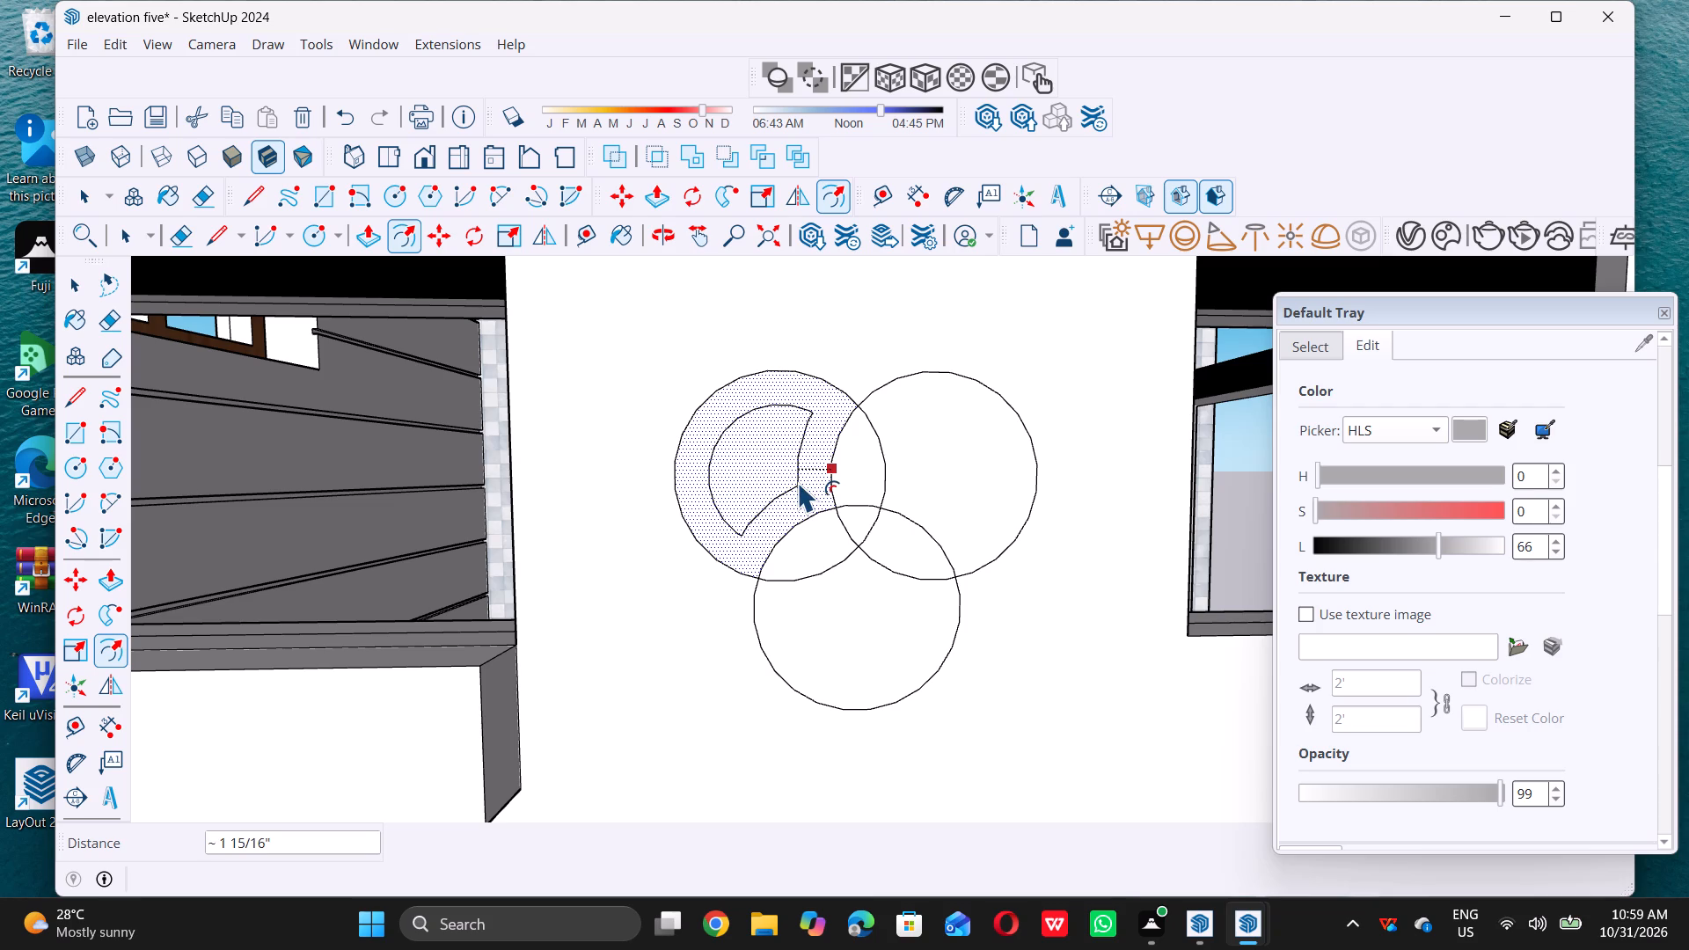
{"action": "key", "text": "1"}
{"action": "key", "text": "shift+quotedbl"}
{"action": "key", "text": "Return"}
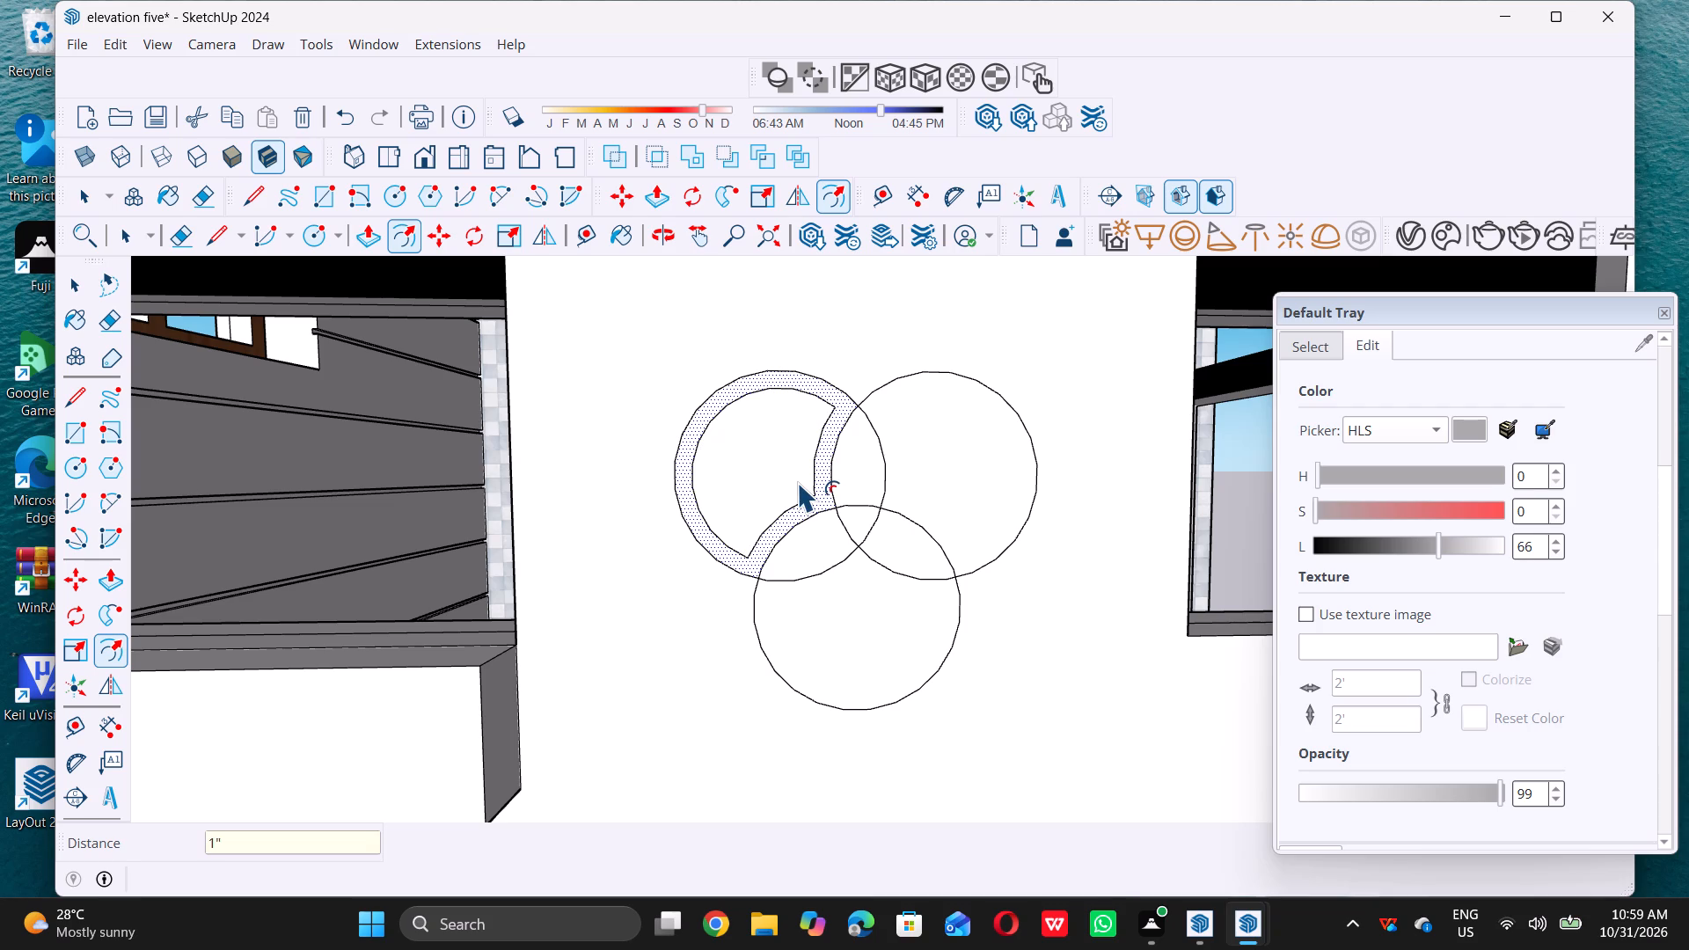
{"action": "key", "text": "space"}
Offset the outline of the upper-right circle's outer region 1" inward to match the upper-left one.
{"action": "double_click", "coordinate": [926, 469]}
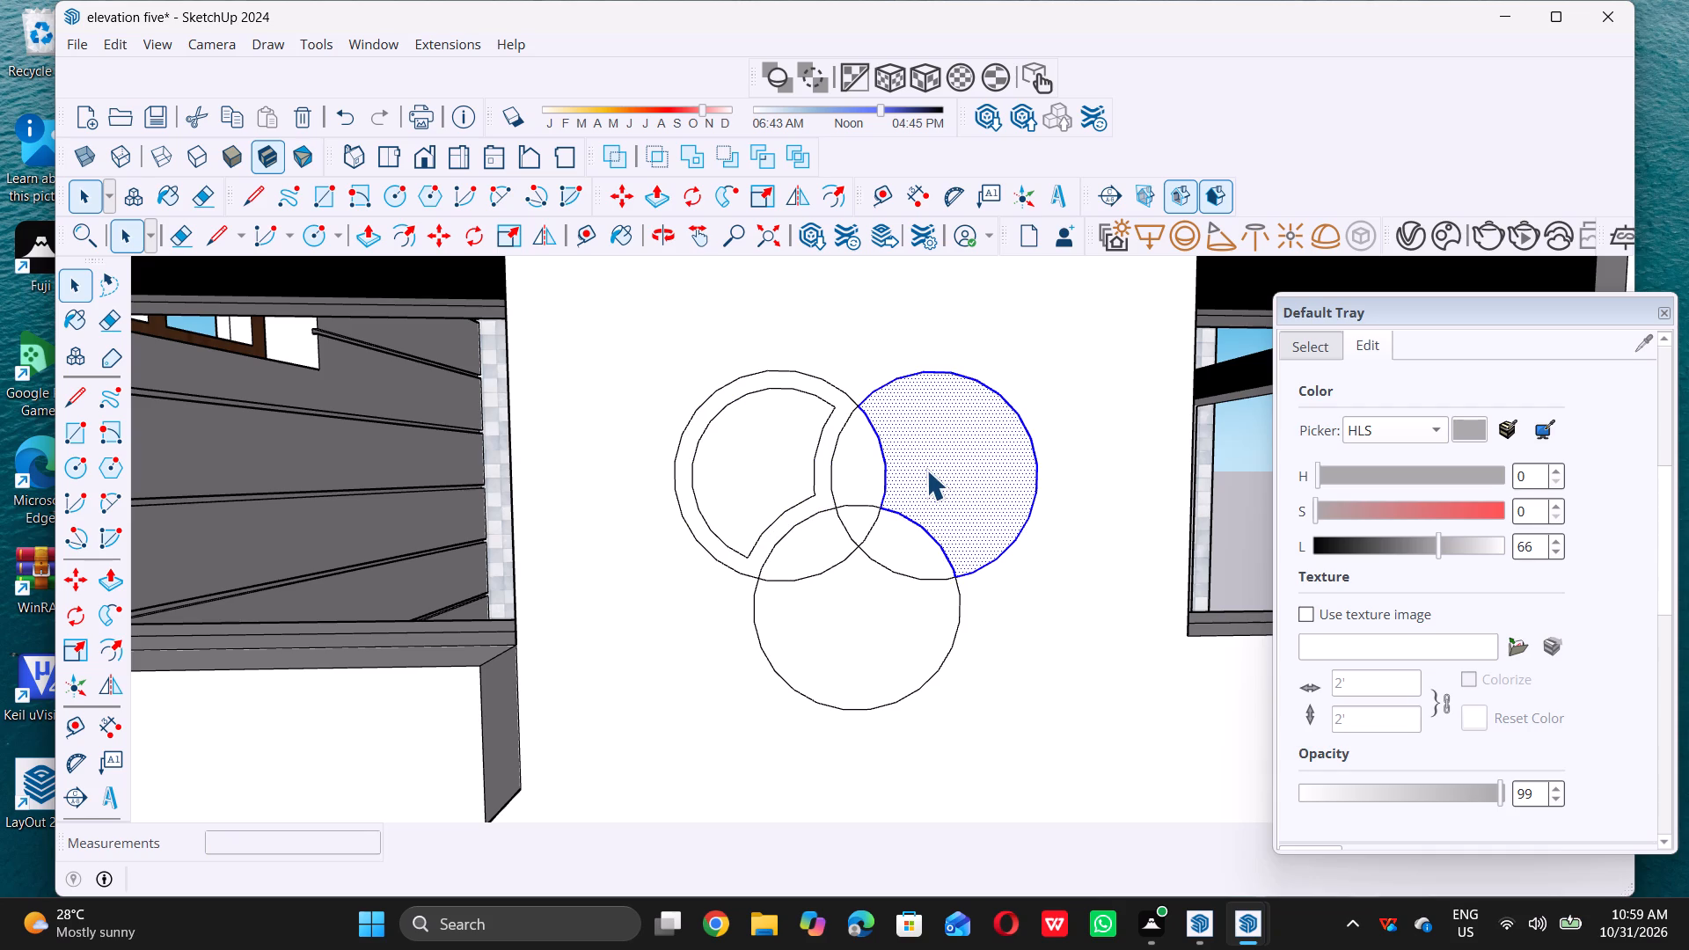
{"action": "key", "text": "f"}
{"action": "left_click", "coordinate": [926, 470]}
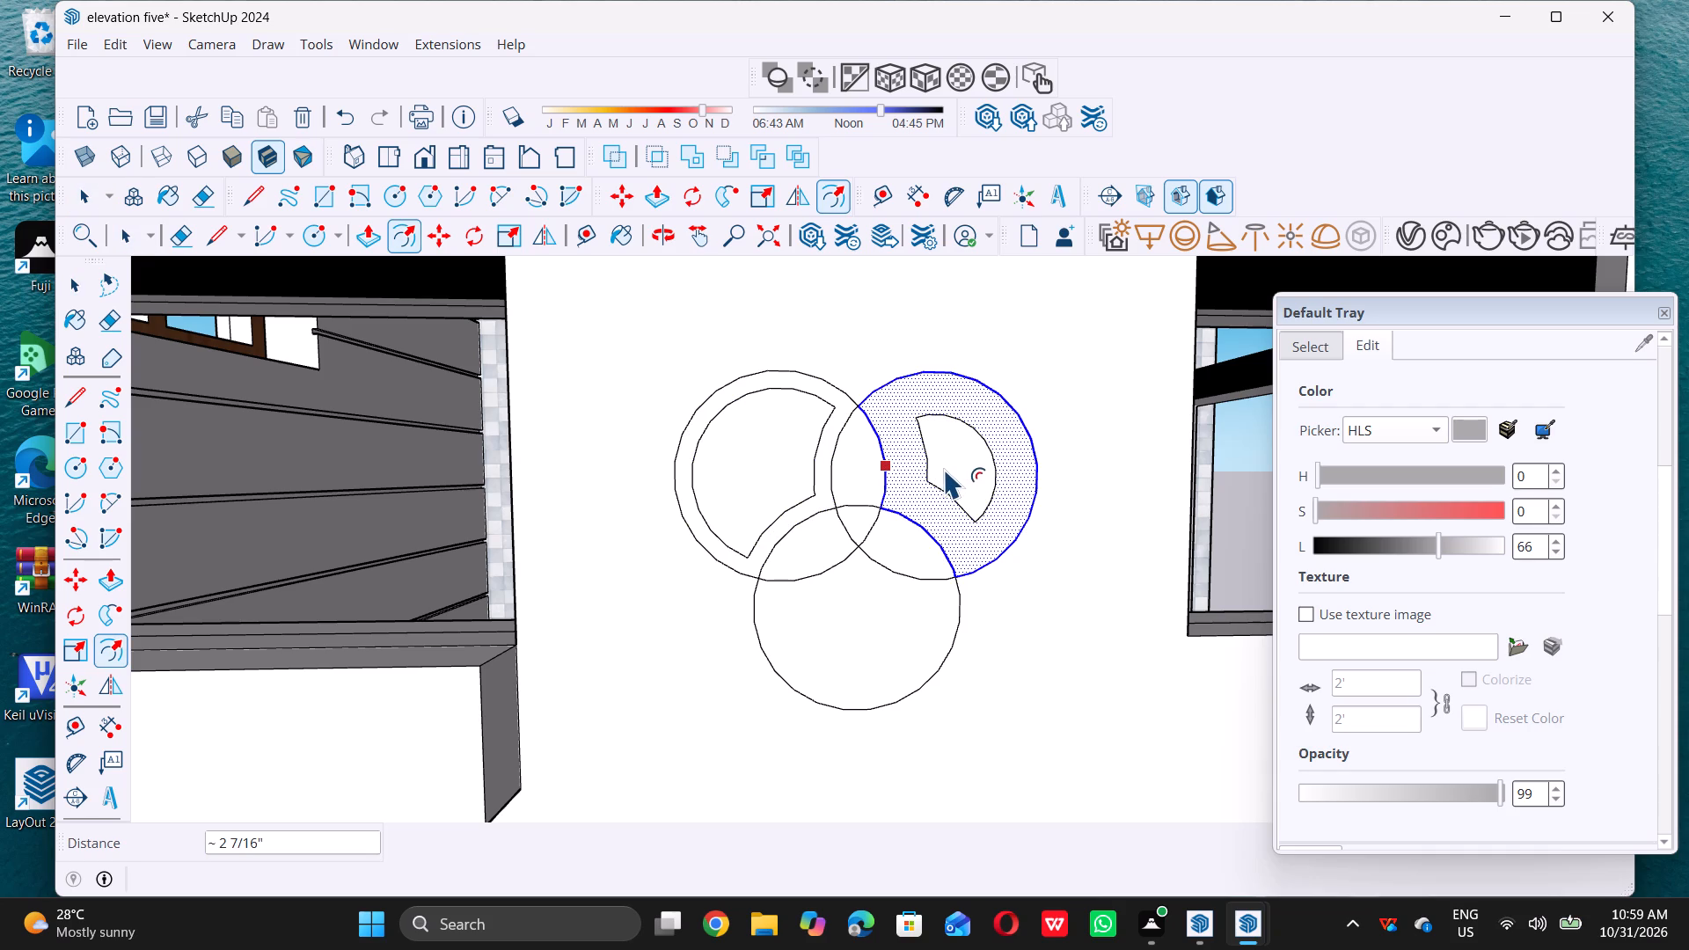
{"action": "key", "text": "ctrl+z"}
{"action": "left_click", "coordinate": [951, 466]}
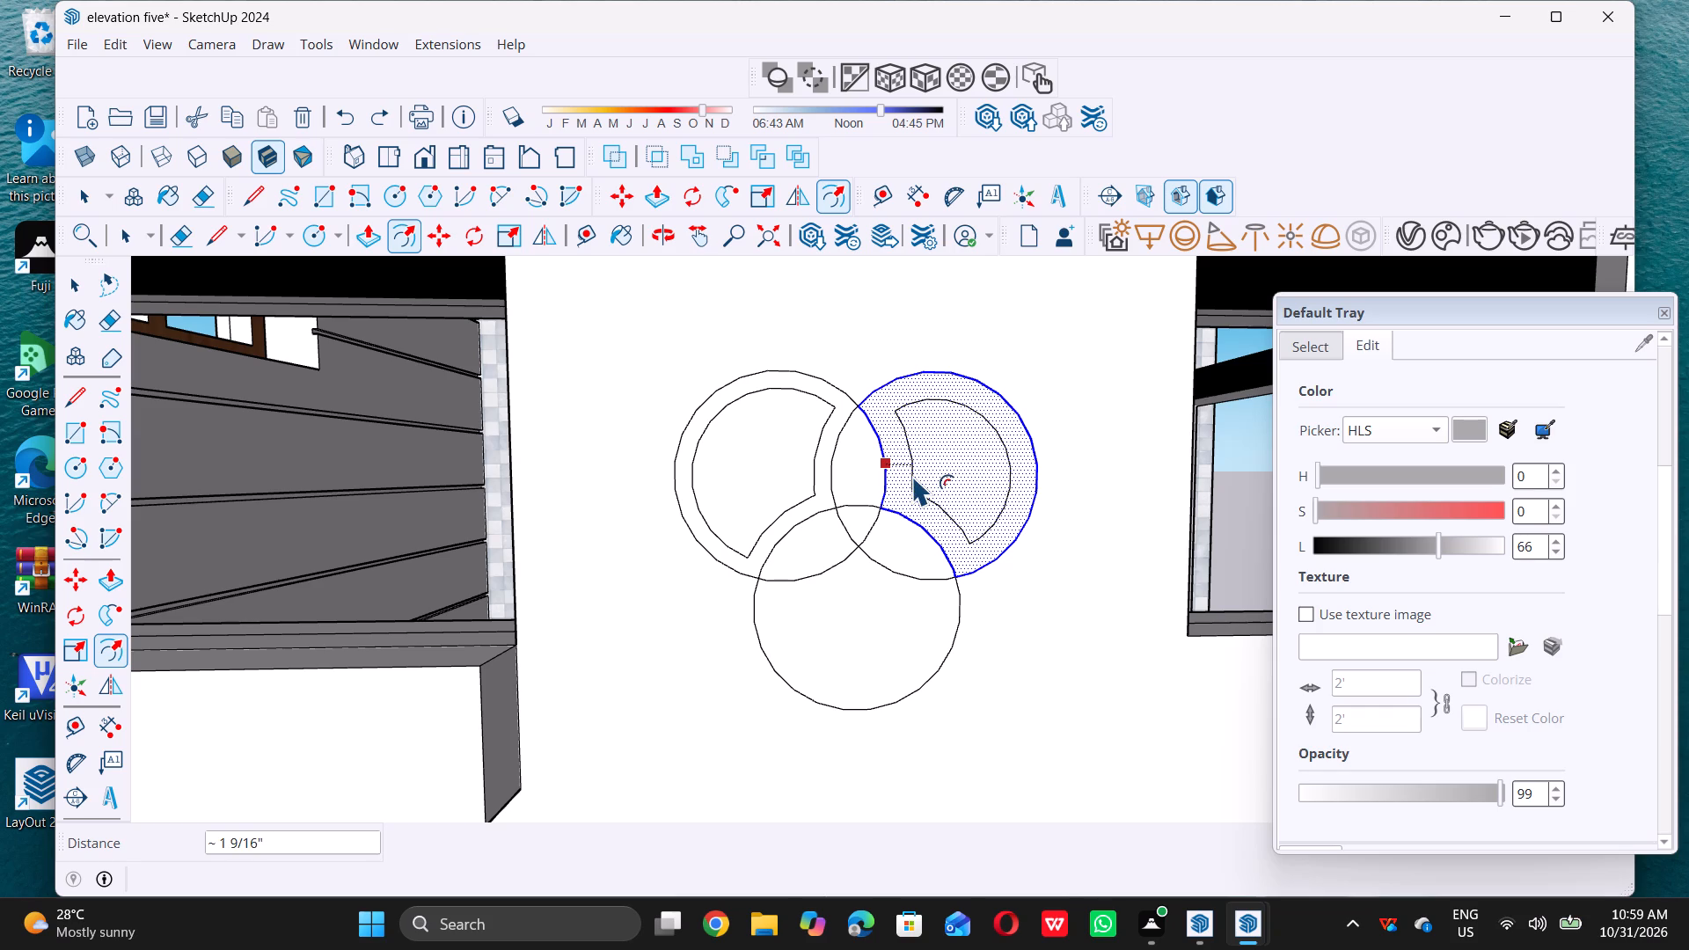
{"action": "key", "text": "1"}
{"action": "key", "text": "shift+quotedbl"}
{"action": "key", "text": "Return"}
{"action": "key", "text": "space"}
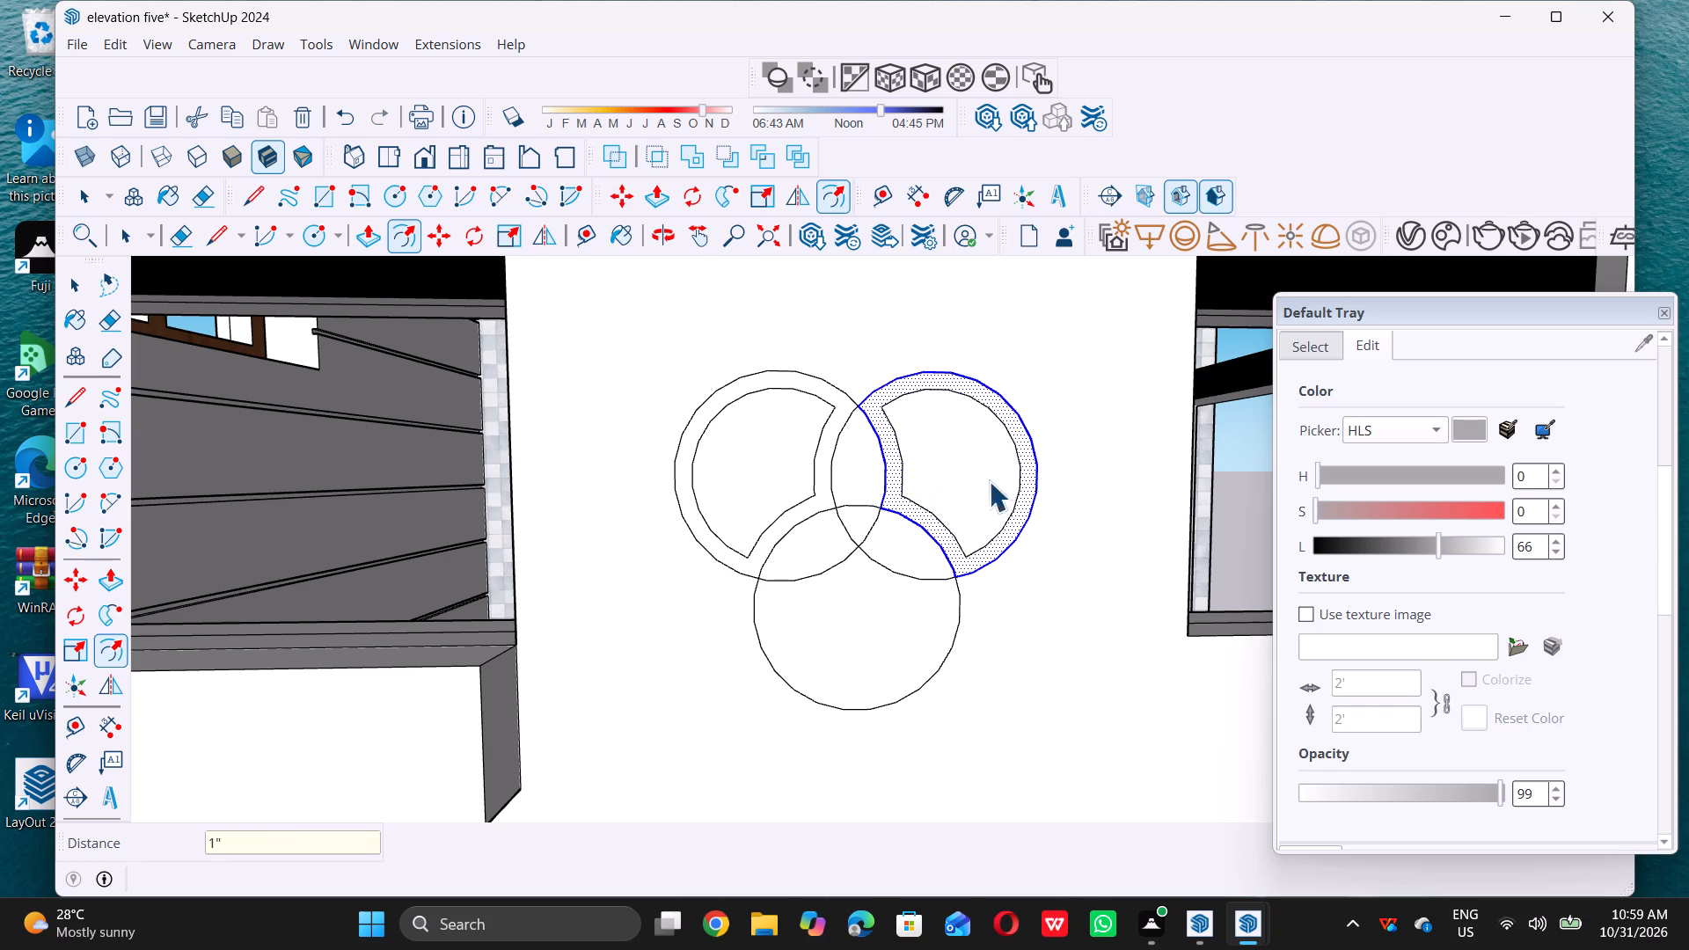
Offset the bottom circle's outer region inward by the same 1" and clear the selection.
{"action": "left_click", "coordinate": [852, 614]}
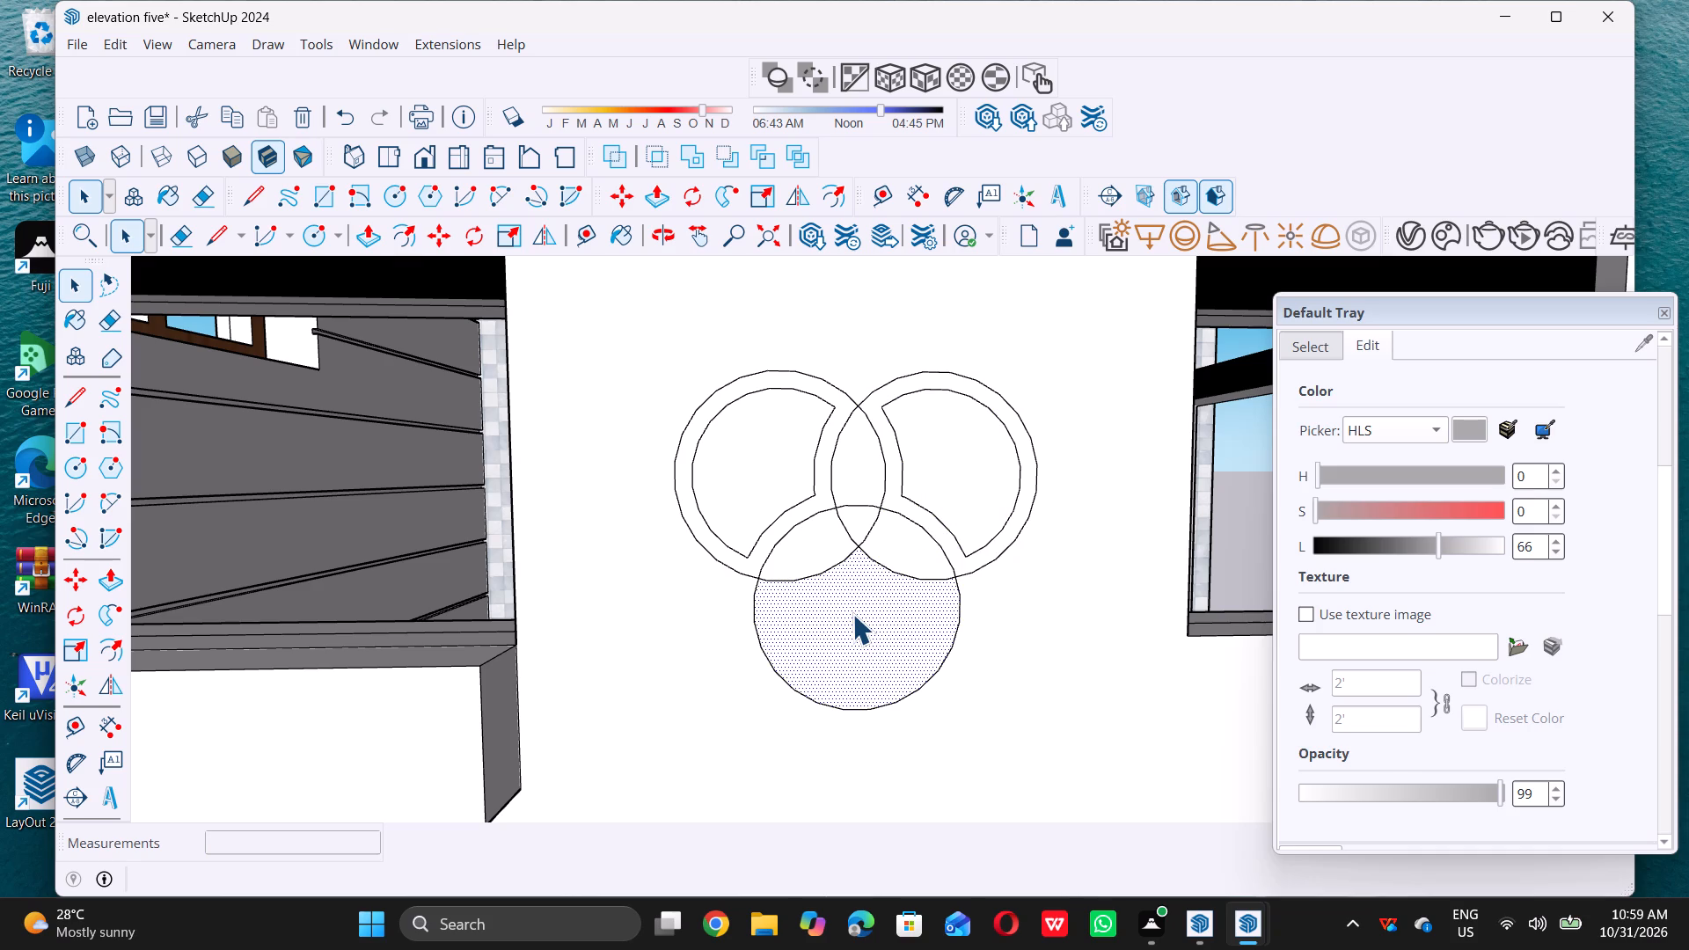
{"action": "key", "text": "f"}
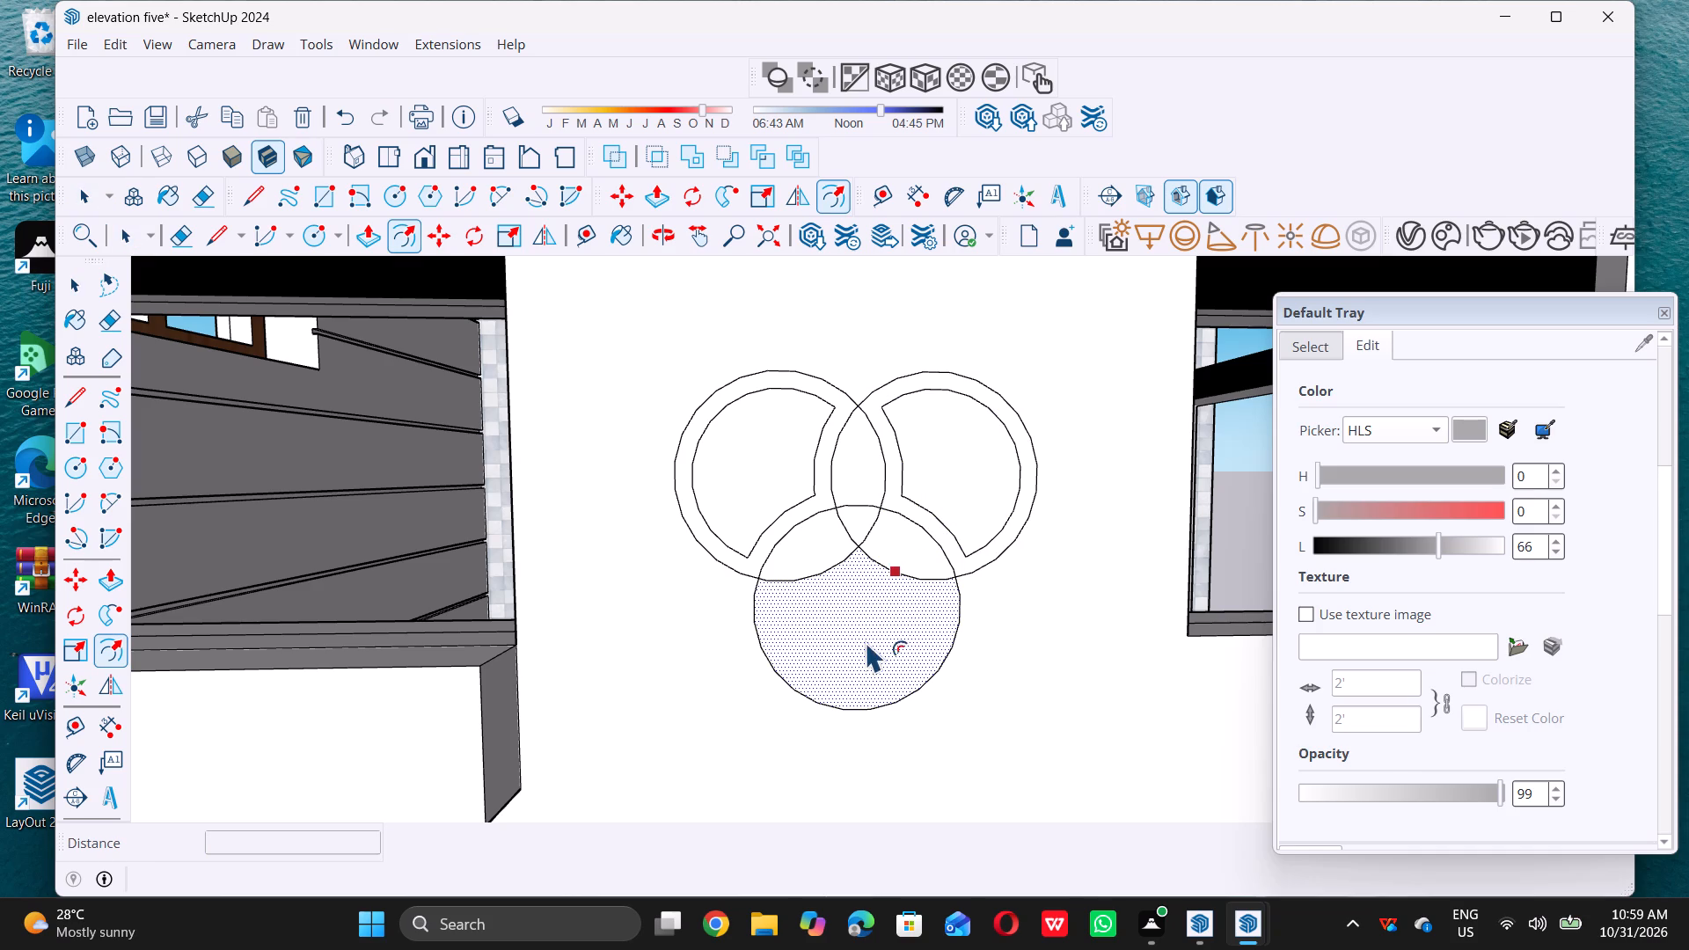
{"action": "double_click", "coordinate": [866, 643]}
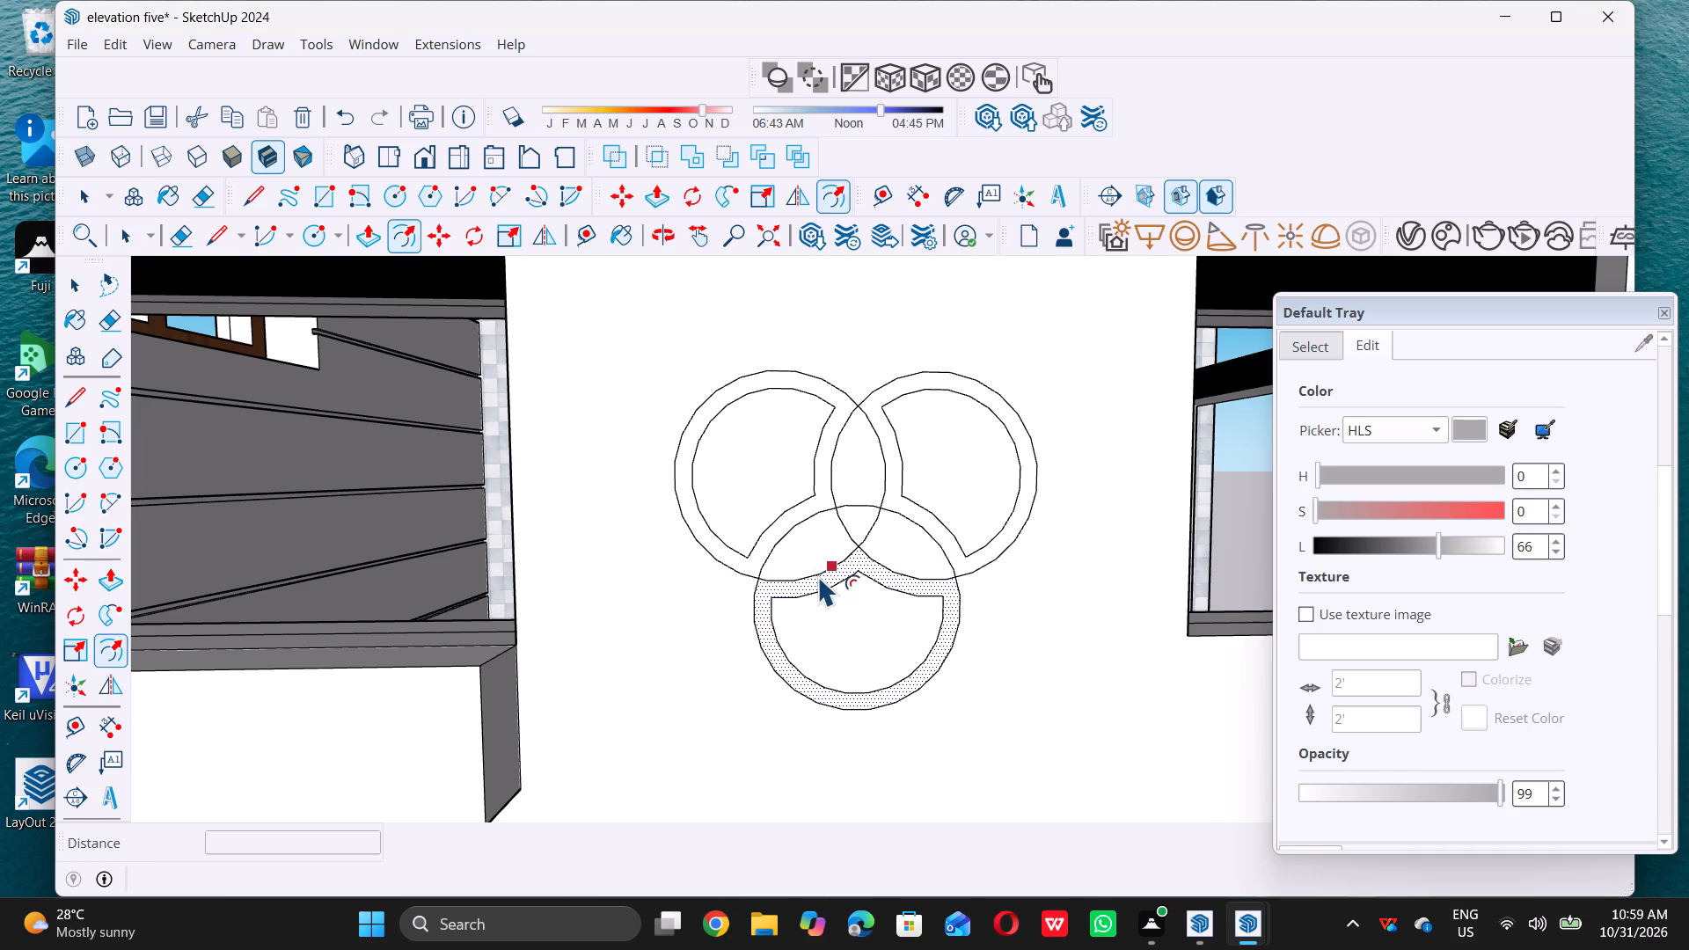
{"action": "key", "text": "space"}
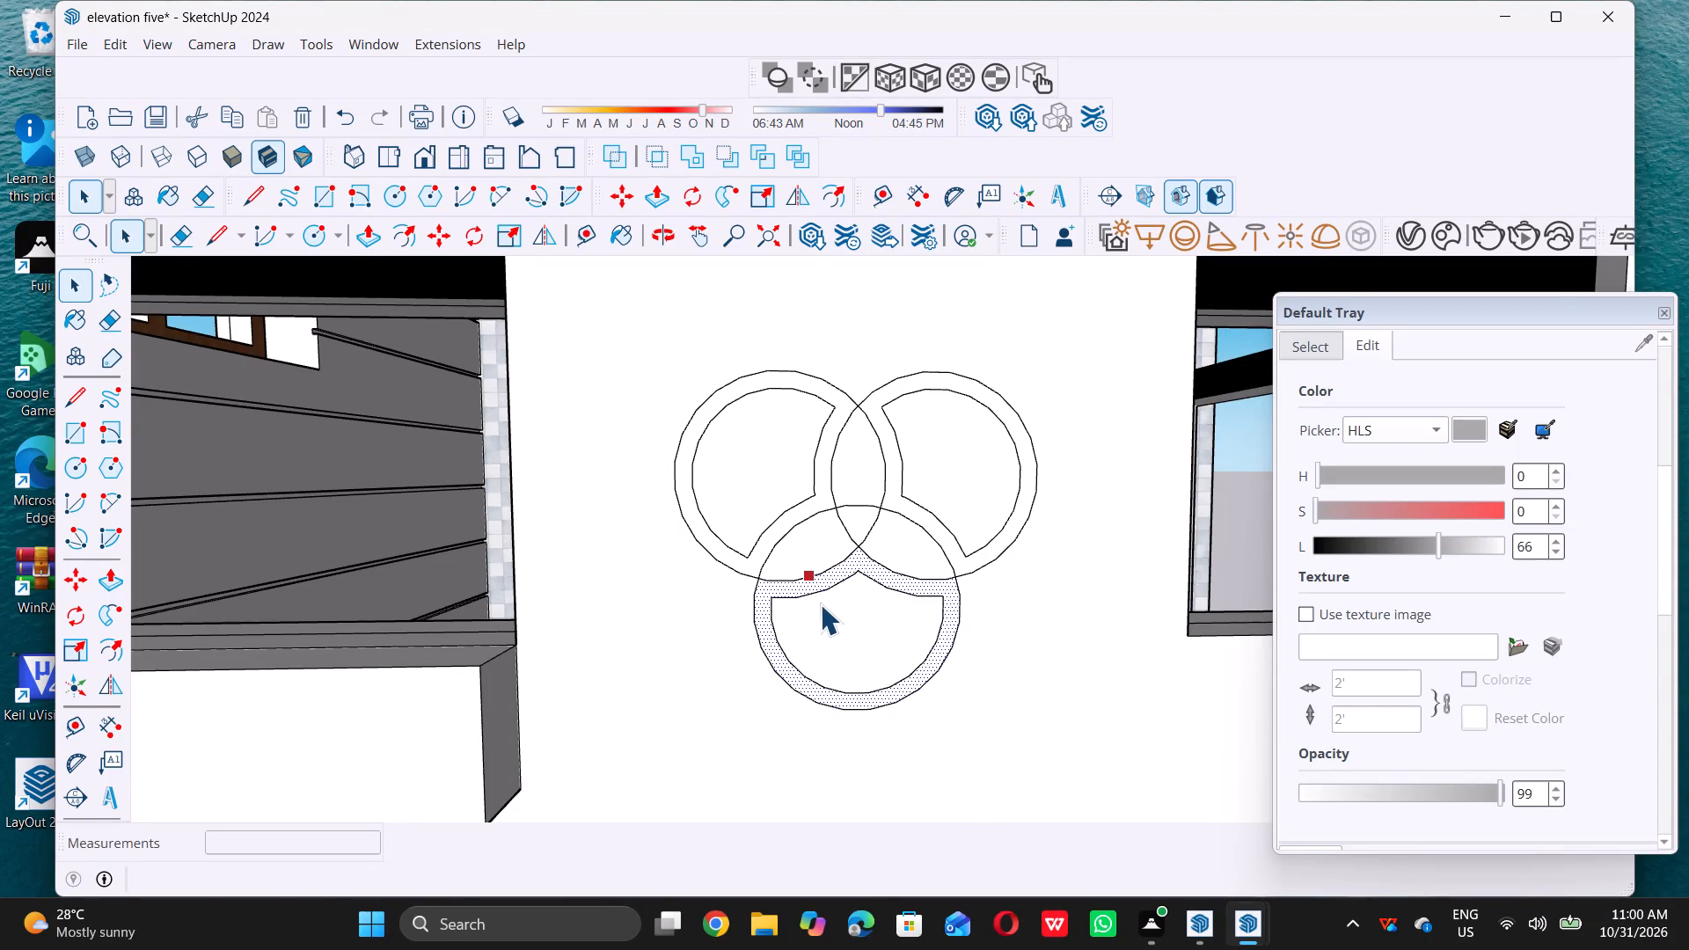
{"action": "scroll", "coordinate": [819, 604], "scroll_direction": "down", "scroll_amount": 7}
{"action": "double_click", "coordinate": [168, 624]}
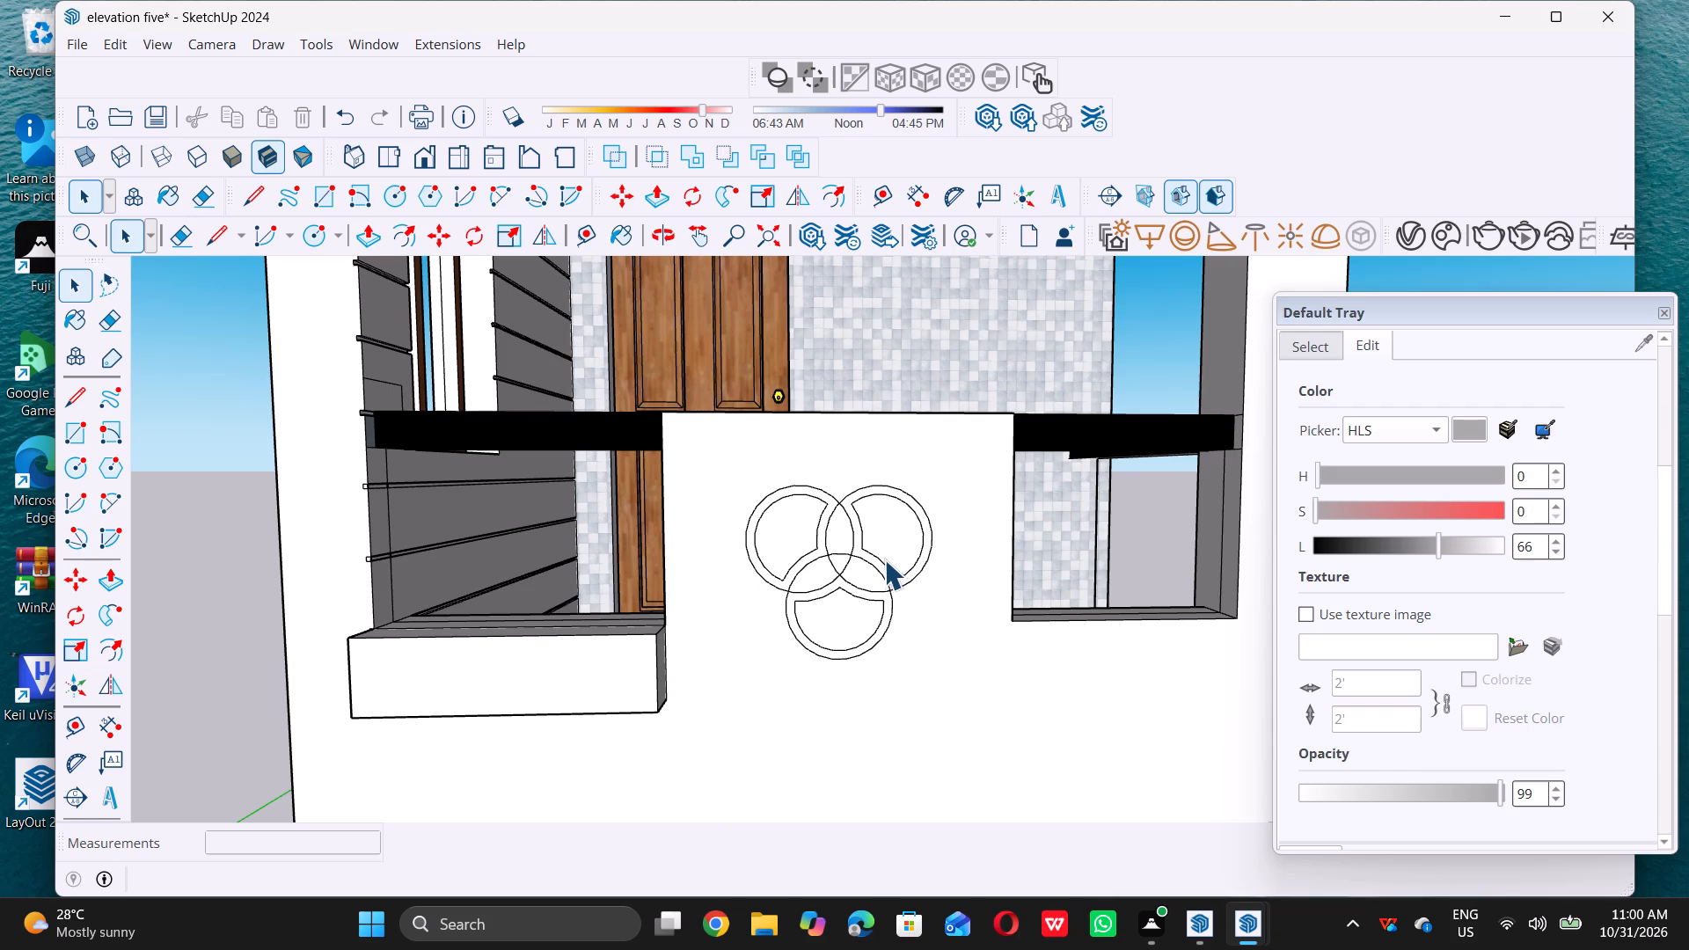
Push/Pull the upper-left circle's narrow border band 0.5" out from the balcony's front panel.
{"action": "scroll", "coordinate": [819, 508], "scroll_direction": "up", "scroll_amount": 9}
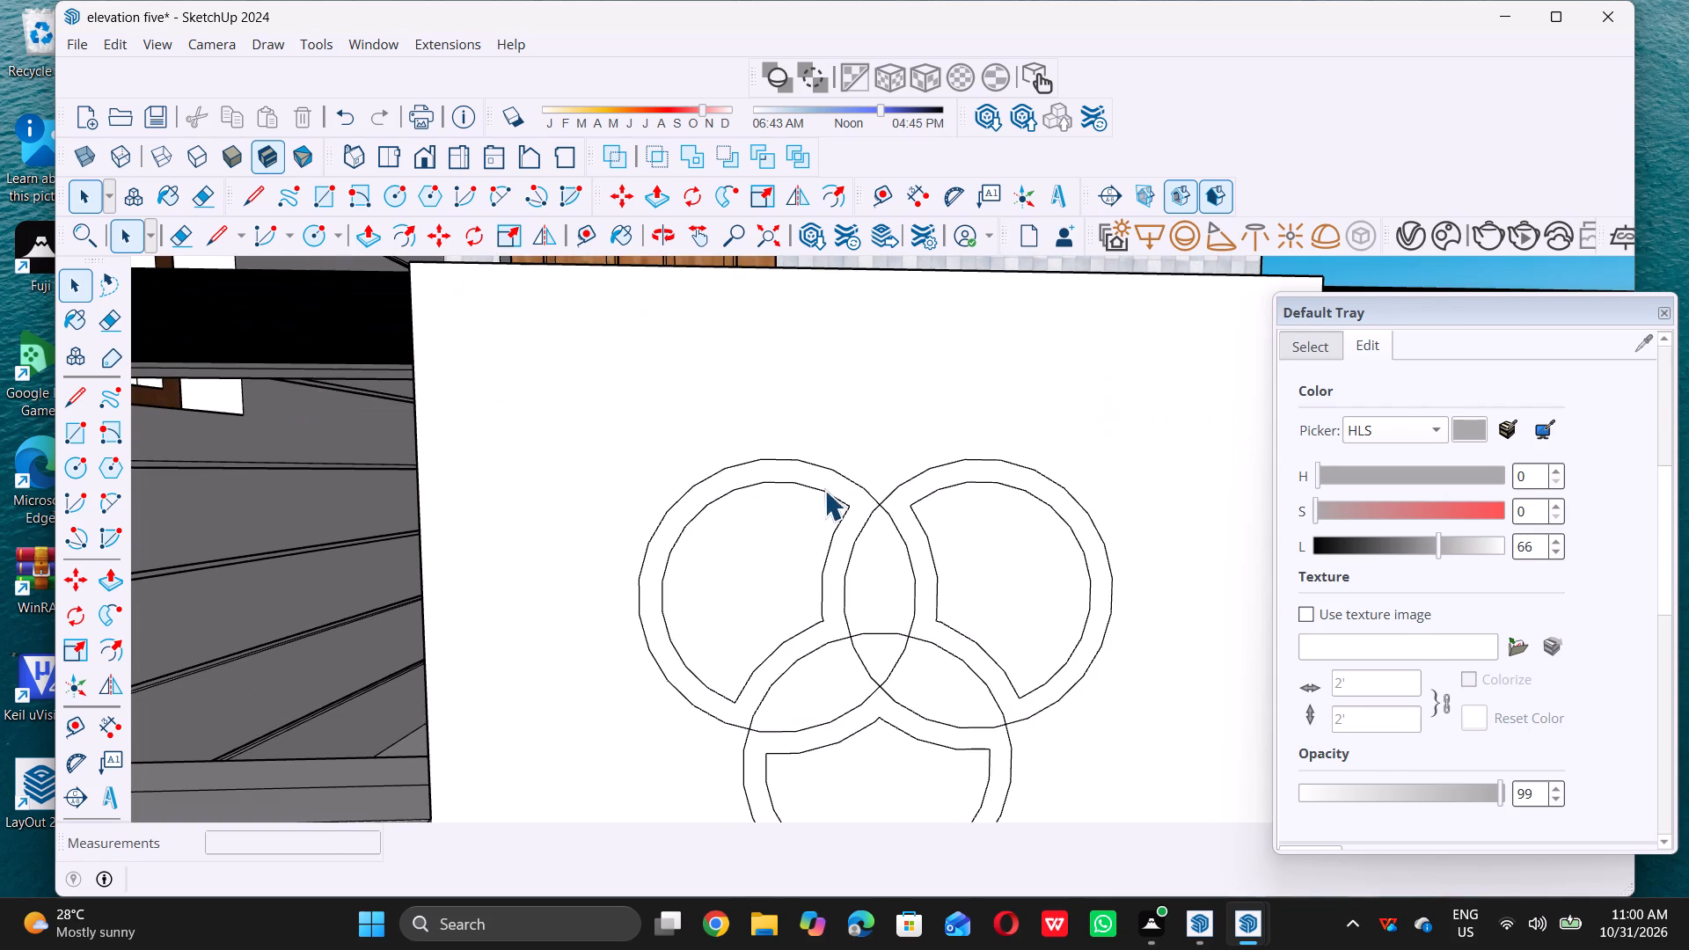
{"action": "left_click", "coordinate": [832, 486]}
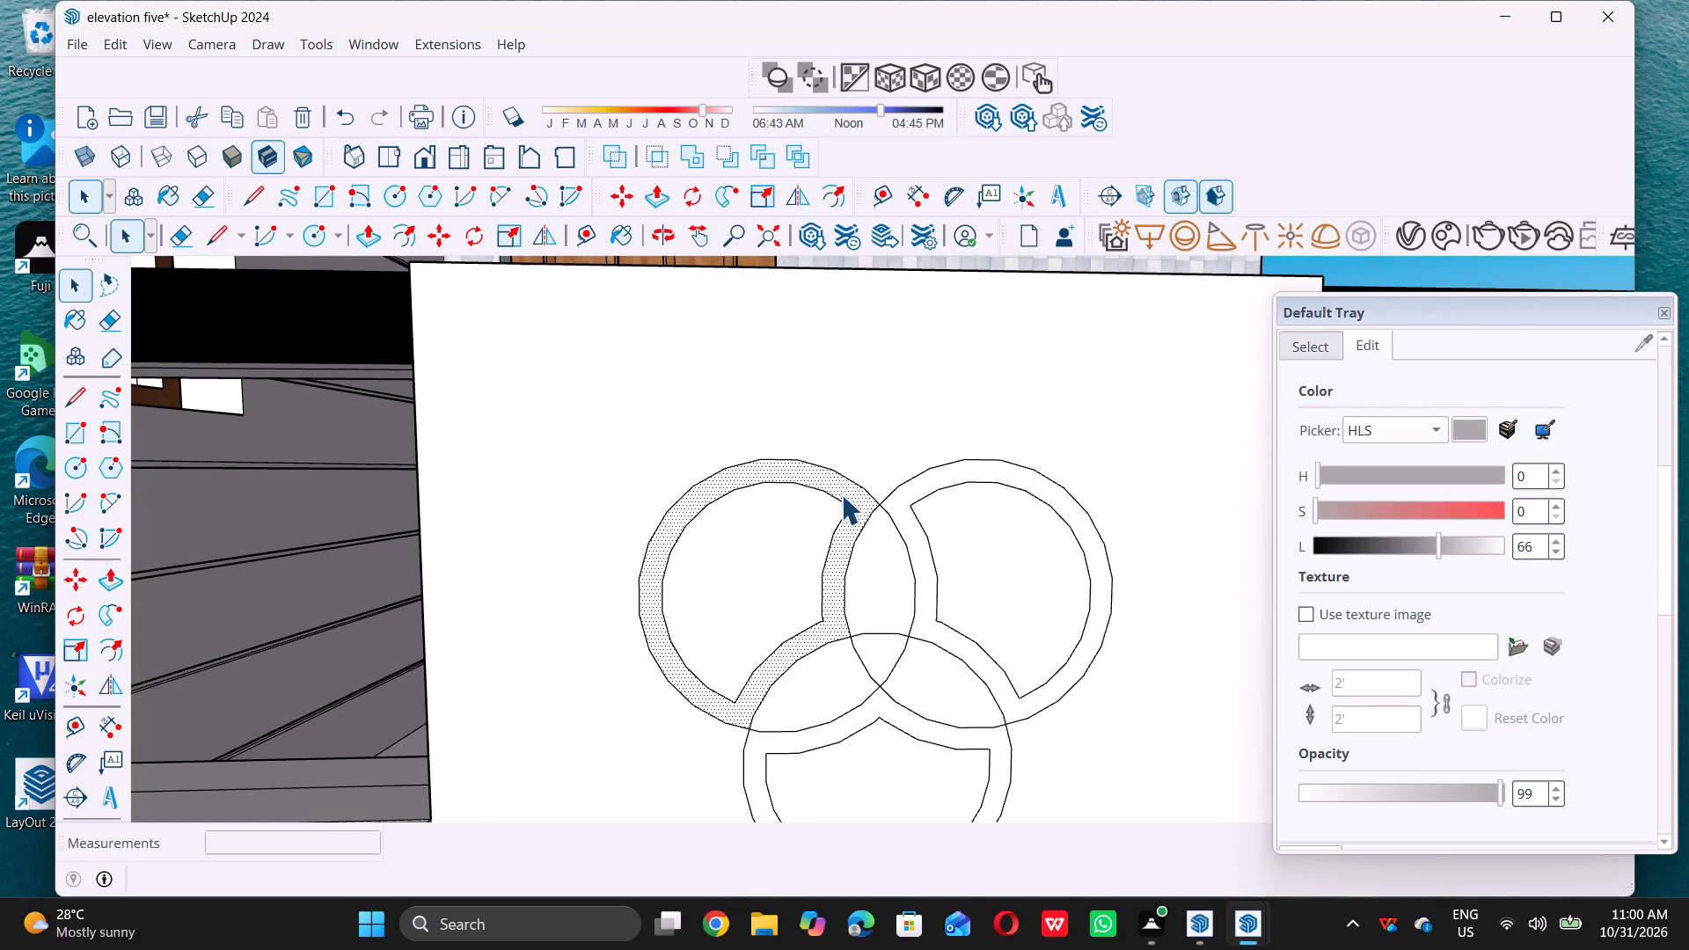
{"action": "key", "text": "p"}
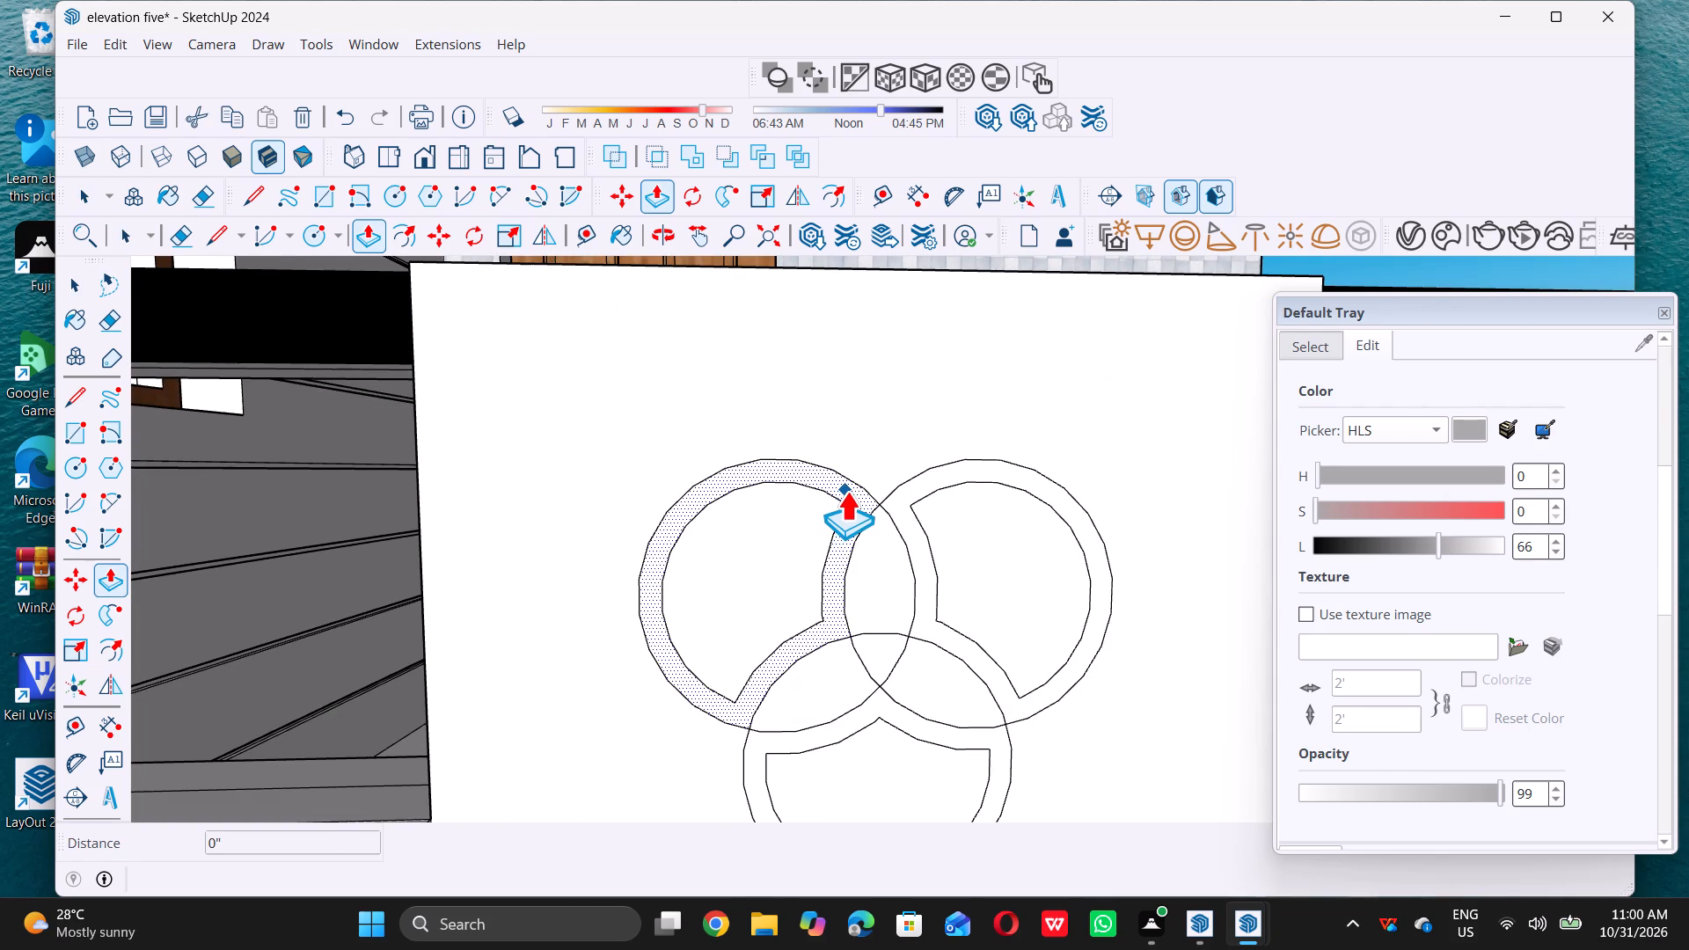
{"action": "left_click", "coordinate": [846, 491]}
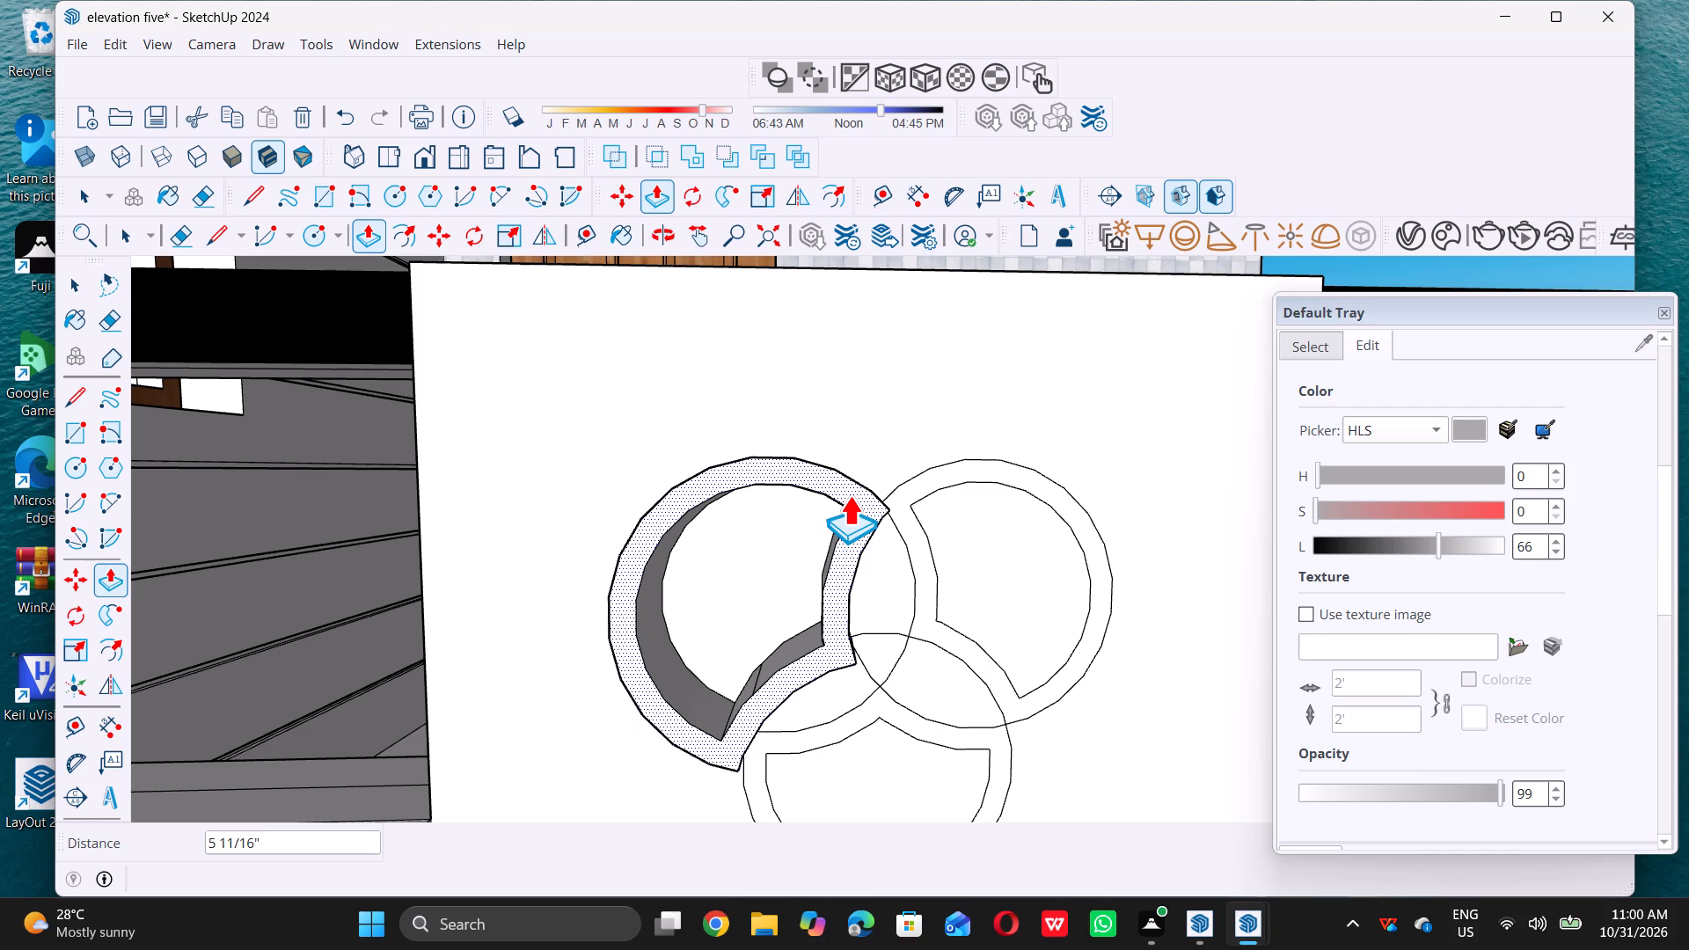
{"action": "type", "text": "0.5"}
{"action": "key", "text": "shift+quotedbl"}
{"action": "key", "text": "Return"}
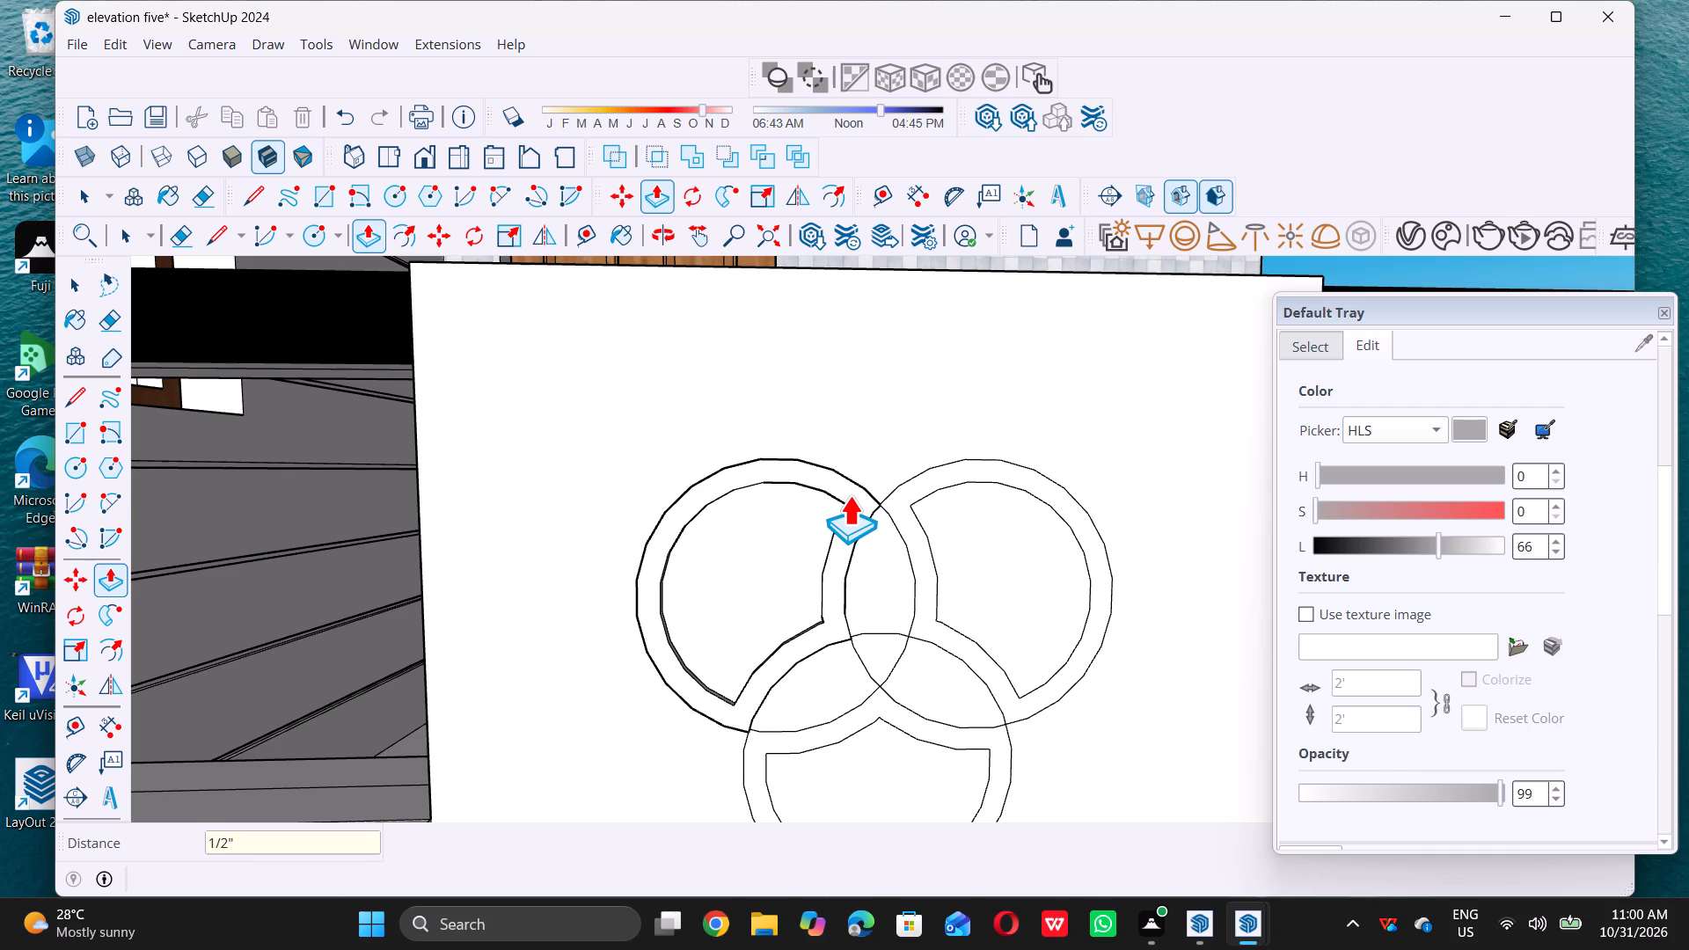
{"action": "key", "text": "space"}
Push/Pull the upper-right circle's border band out 1/2", level with the raised upper-left band.
{"action": "scroll", "coordinate": [936, 522], "scroll_direction": "down", "scroll_amount": 5}
{"action": "middle_click_drag", "start_coordinate": [882, 523], "coordinate": [879, 536]}
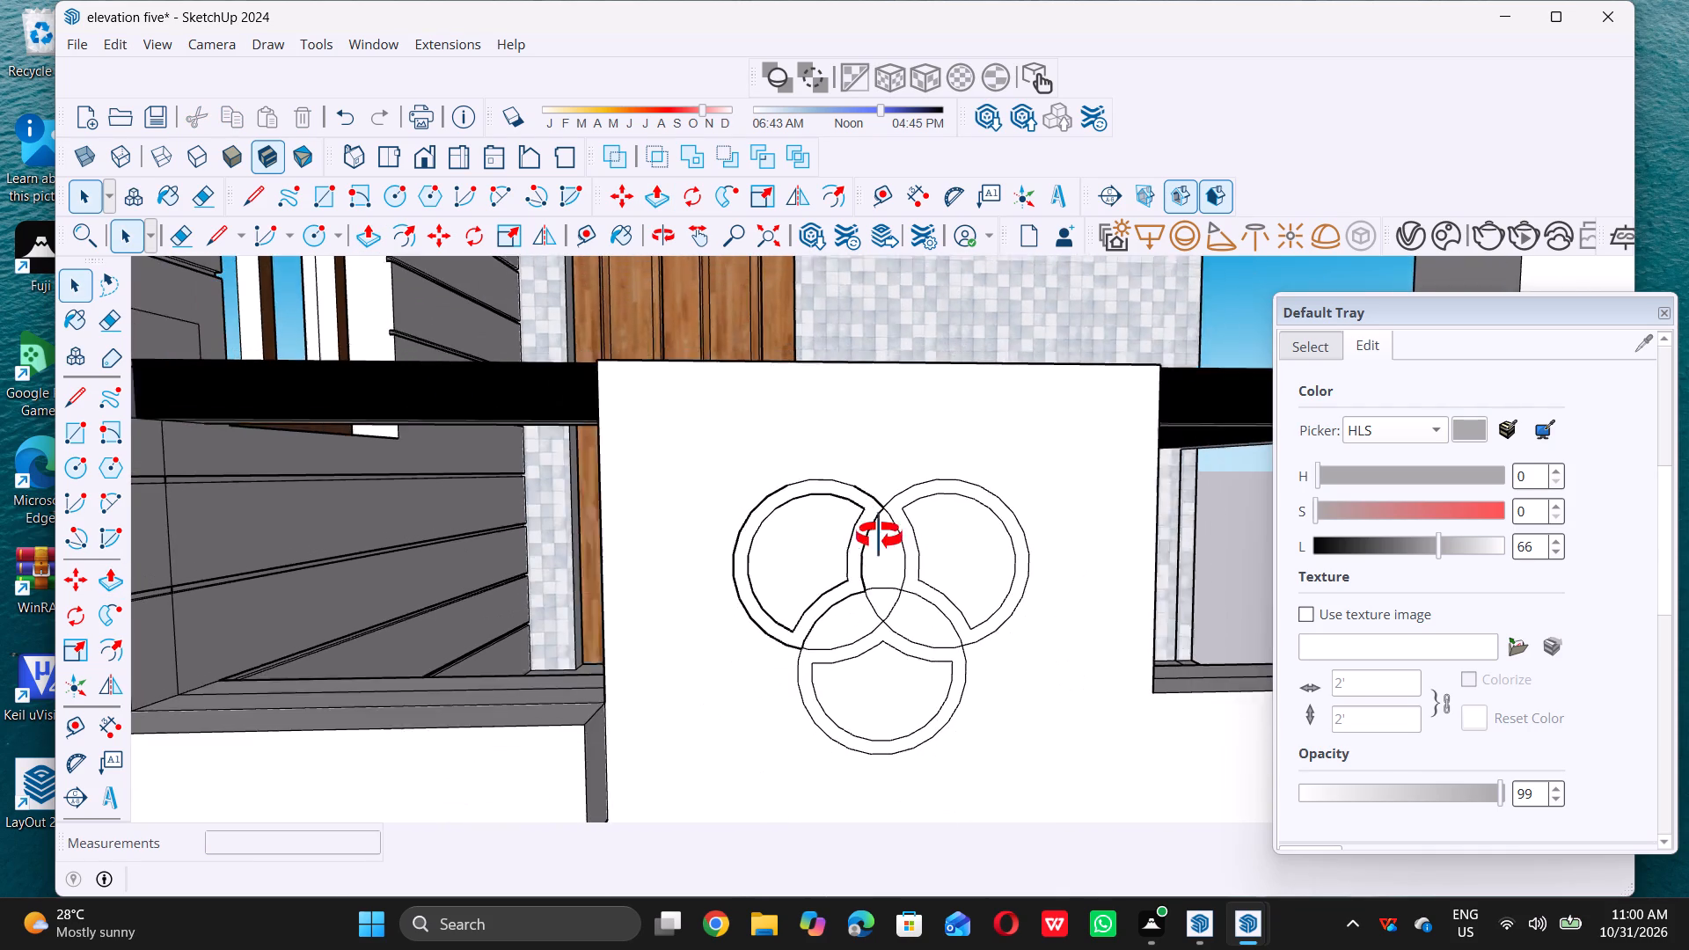
{"action": "middle_click_drag", "start_coordinate": [879, 536], "coordinate": [801, 644]}
{"action": "middle_click", "coordinate": [801, 644]}
{"action": "scroll", "coordinate": [875, 544], "scroll_direction": "up", "scroll_amount": 5}
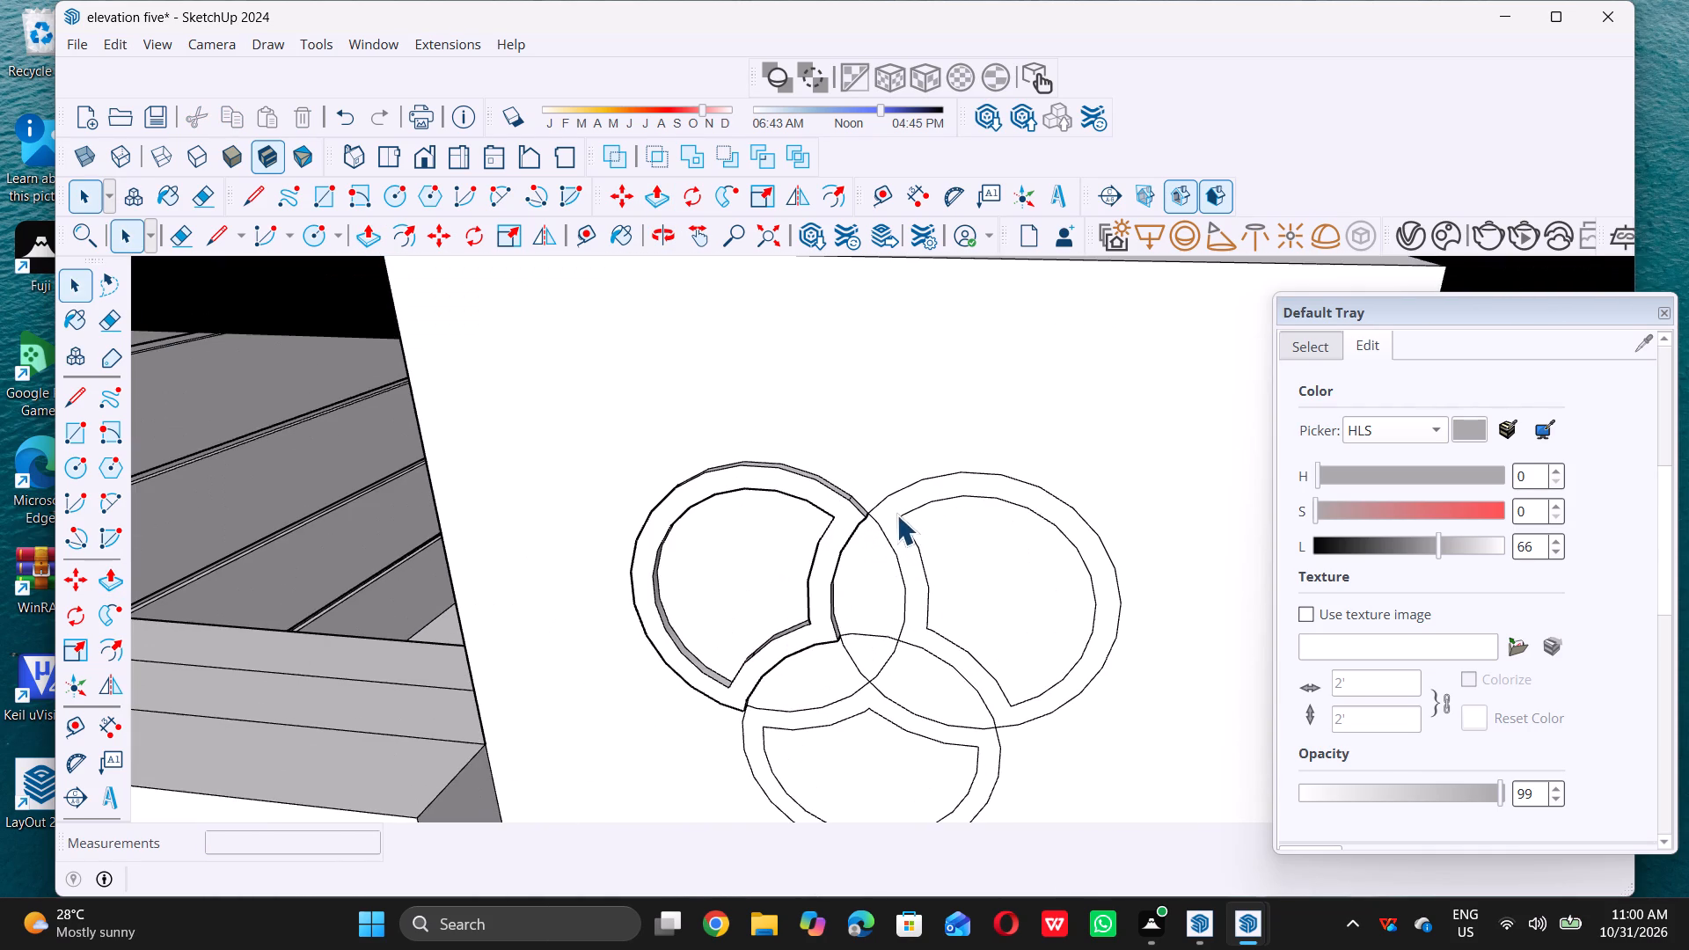
{"action": "scroll", "coordinate": [896, 510], "scroll_direction": "up", "scroll_amount": 5}
{"action": "left_click", "coordinate": [891, 508]}
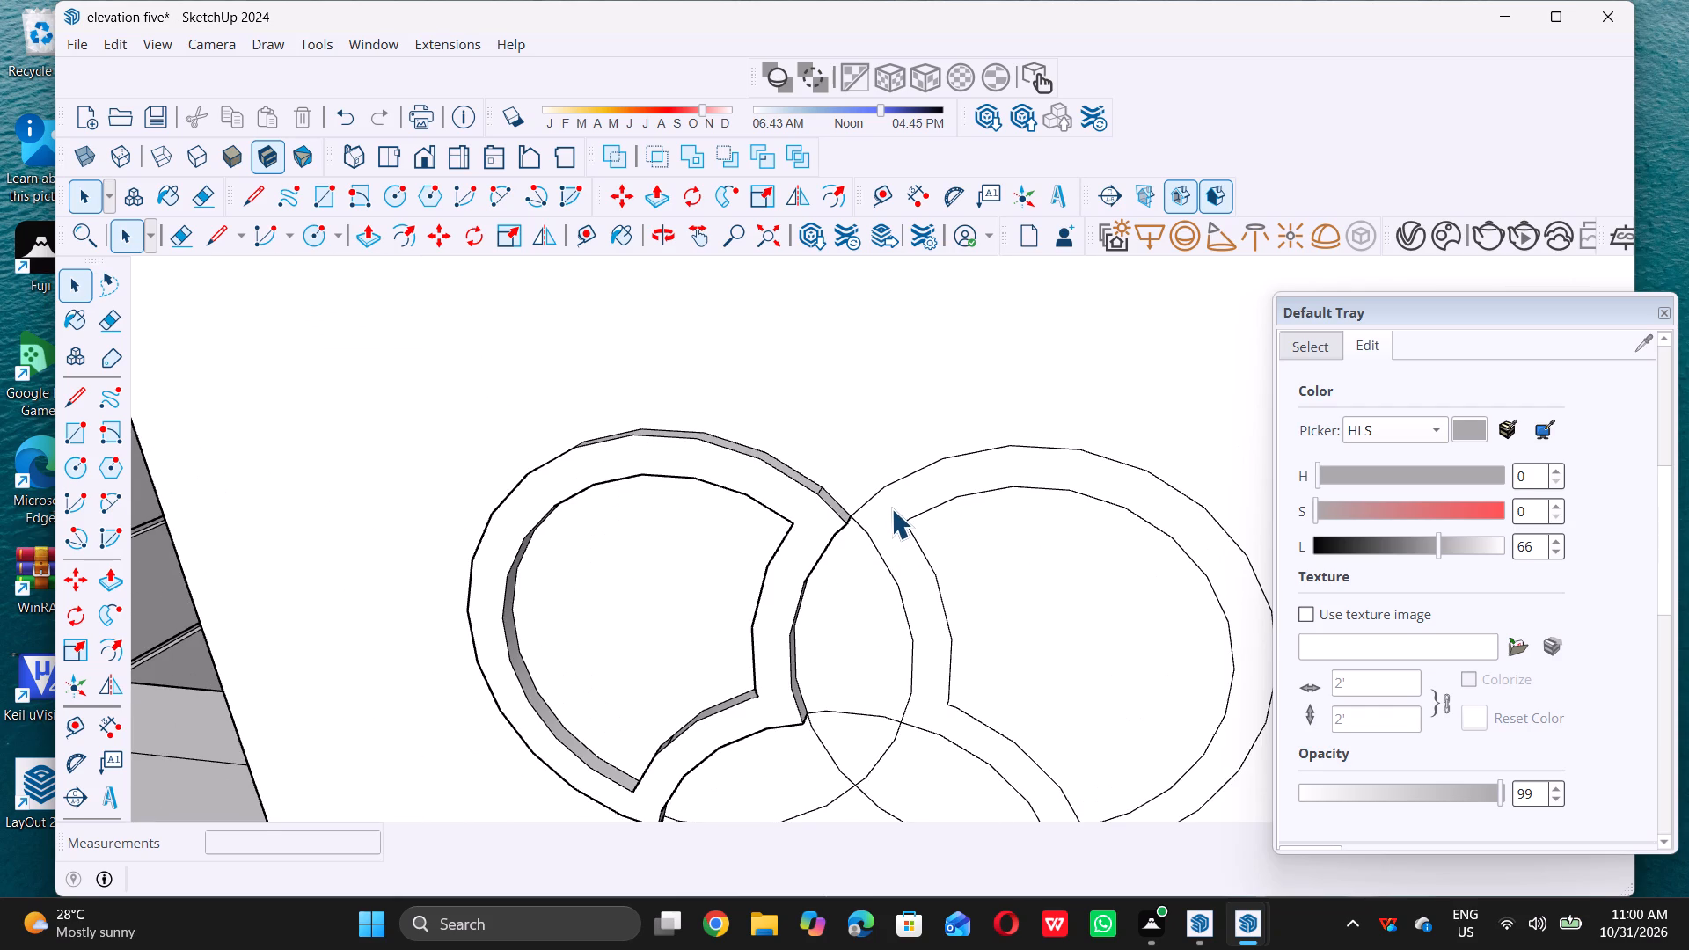
{"action": "key", "text": "p"}
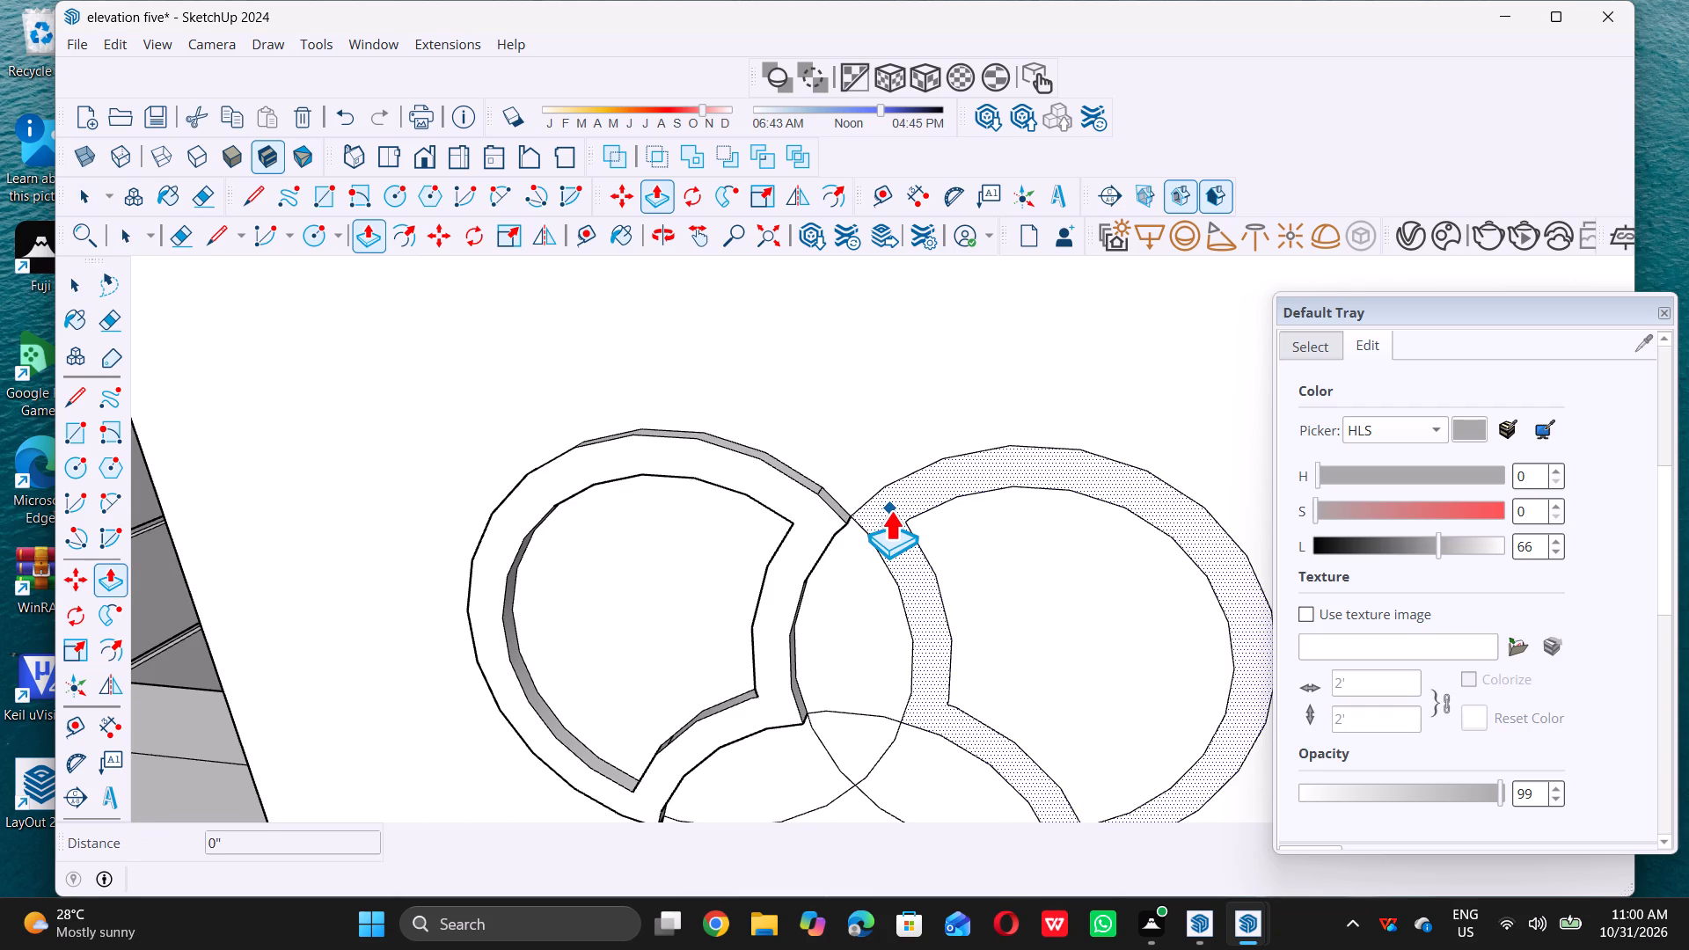
{"action": "left_click", "coordinate": [890, 510]}
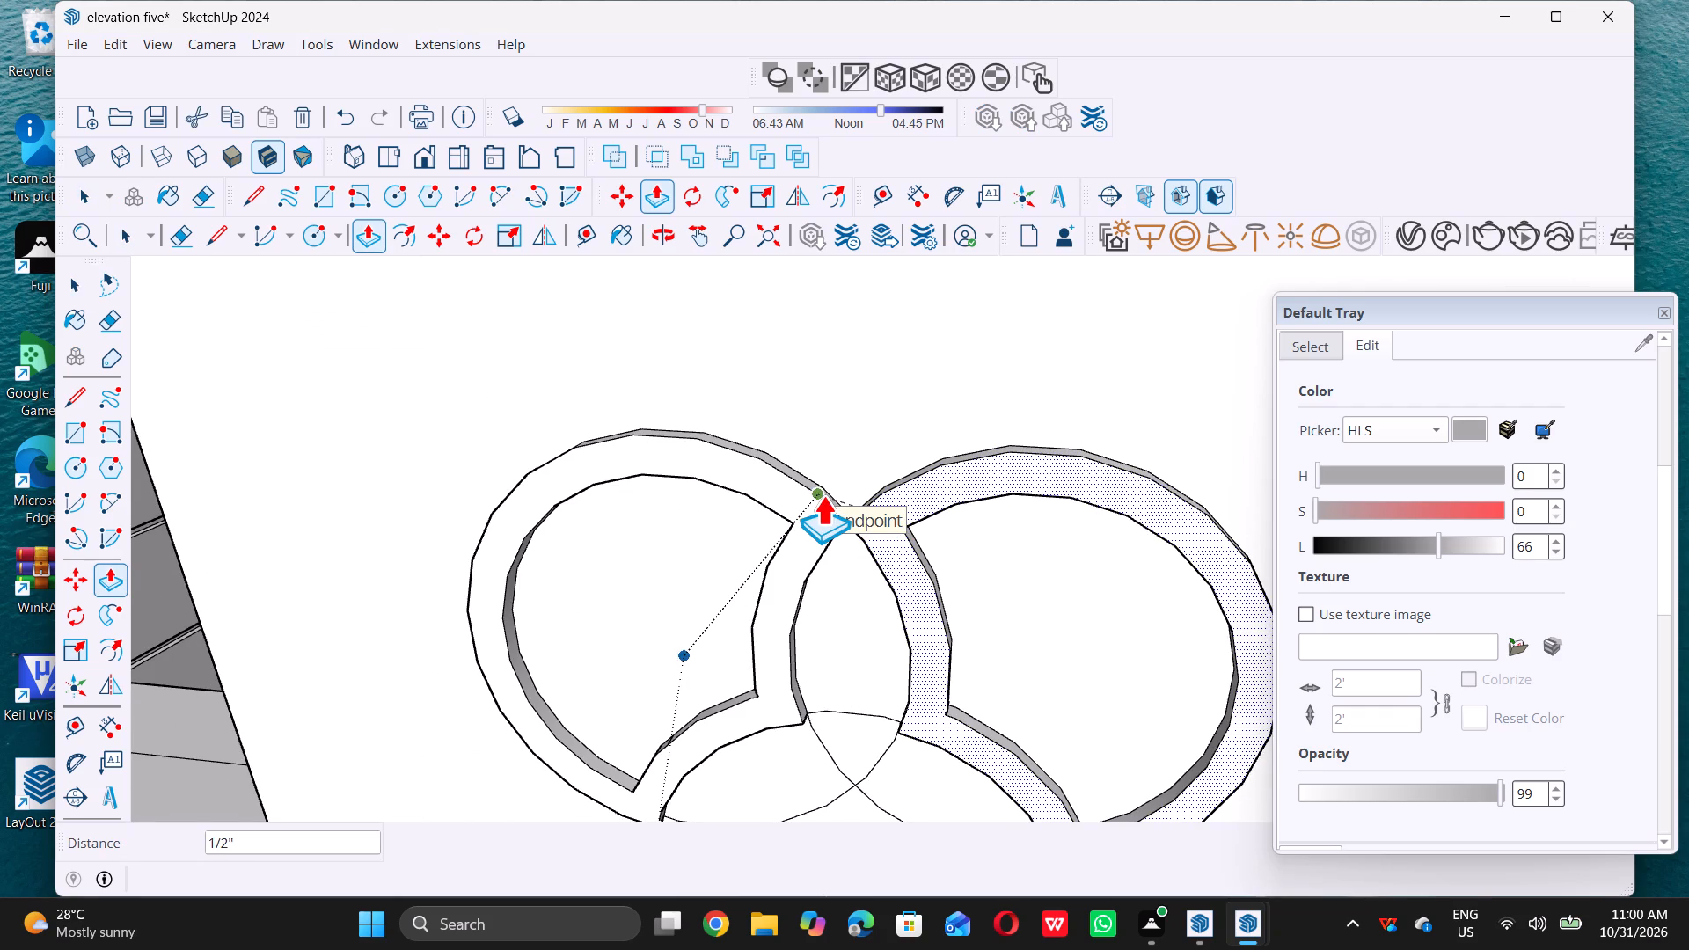
{"action": "triple_click", "coordinate": [823, 495]}
{"action": "key", "text": "space"}
Push/Pull the bottom circle's border band outward by the same 1/2" as the two upper bands.
{"action": "scroll", "coordinate": [849, 501], "scroll_direction": "down", "scroll_amount": 5}
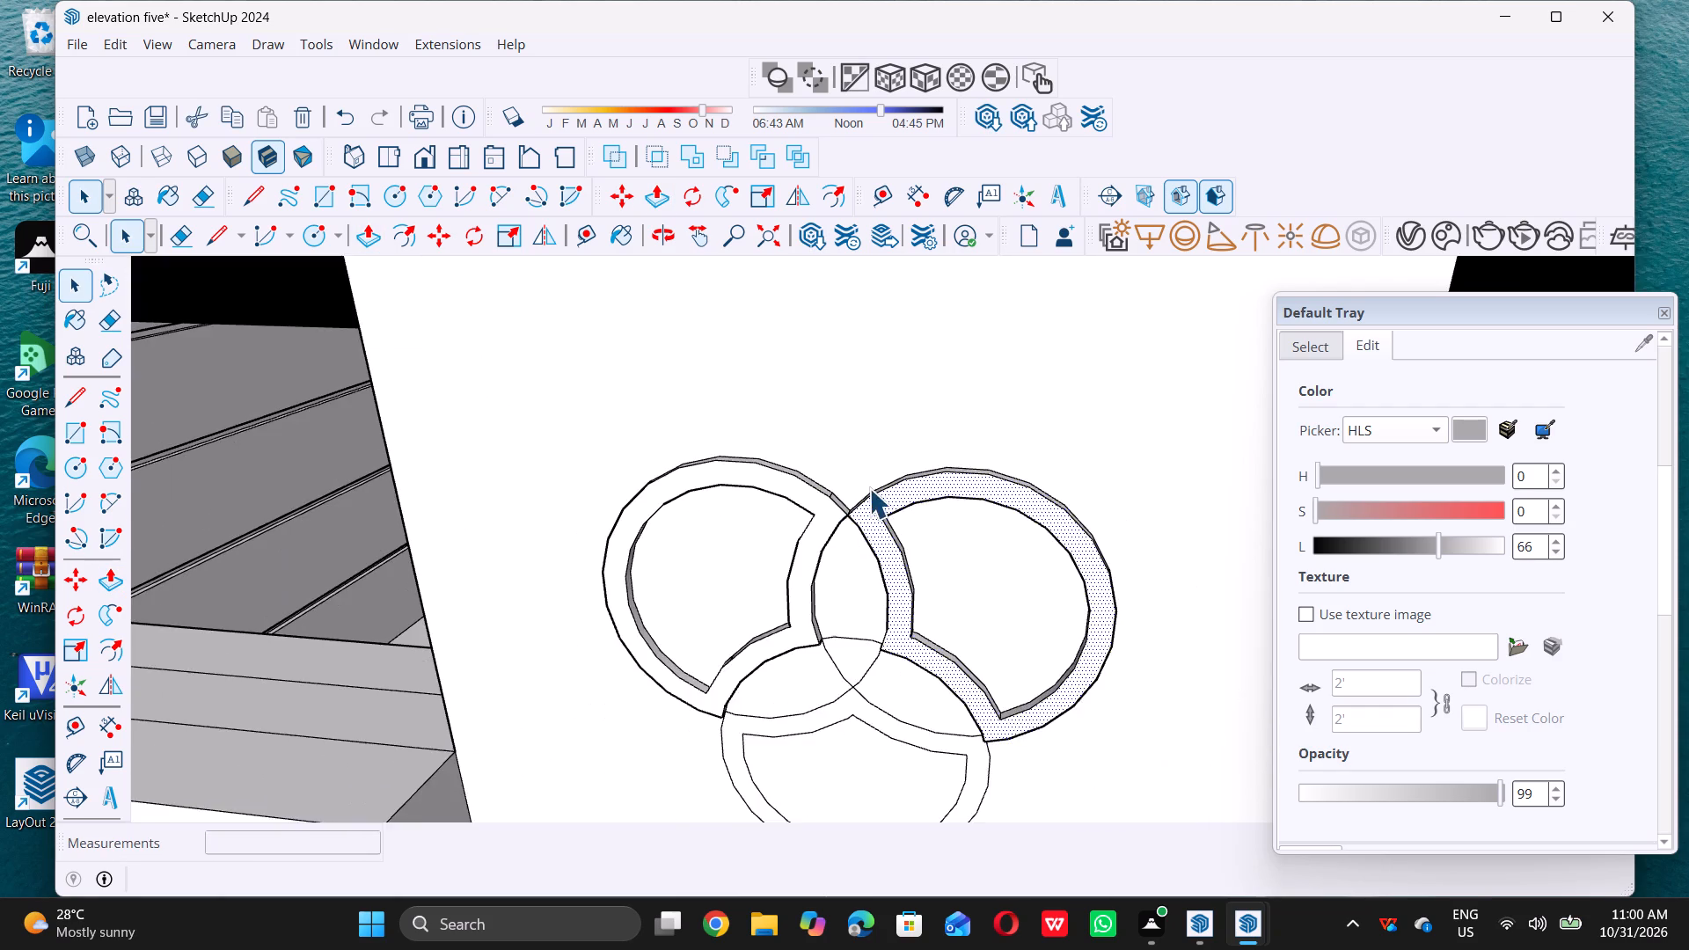
{"action": "scroll", "coordinate": [869, 488], "scroll_direction": "down", "scroll_amount": 8}
{"action": "middle_click_drag", "start_coordinate": [877, 588], "coordinate": [923, 417]}
{"action": "scroll", "coordinate": [923, 417], "scroll_direction": "up", "scroll_amount": 1}
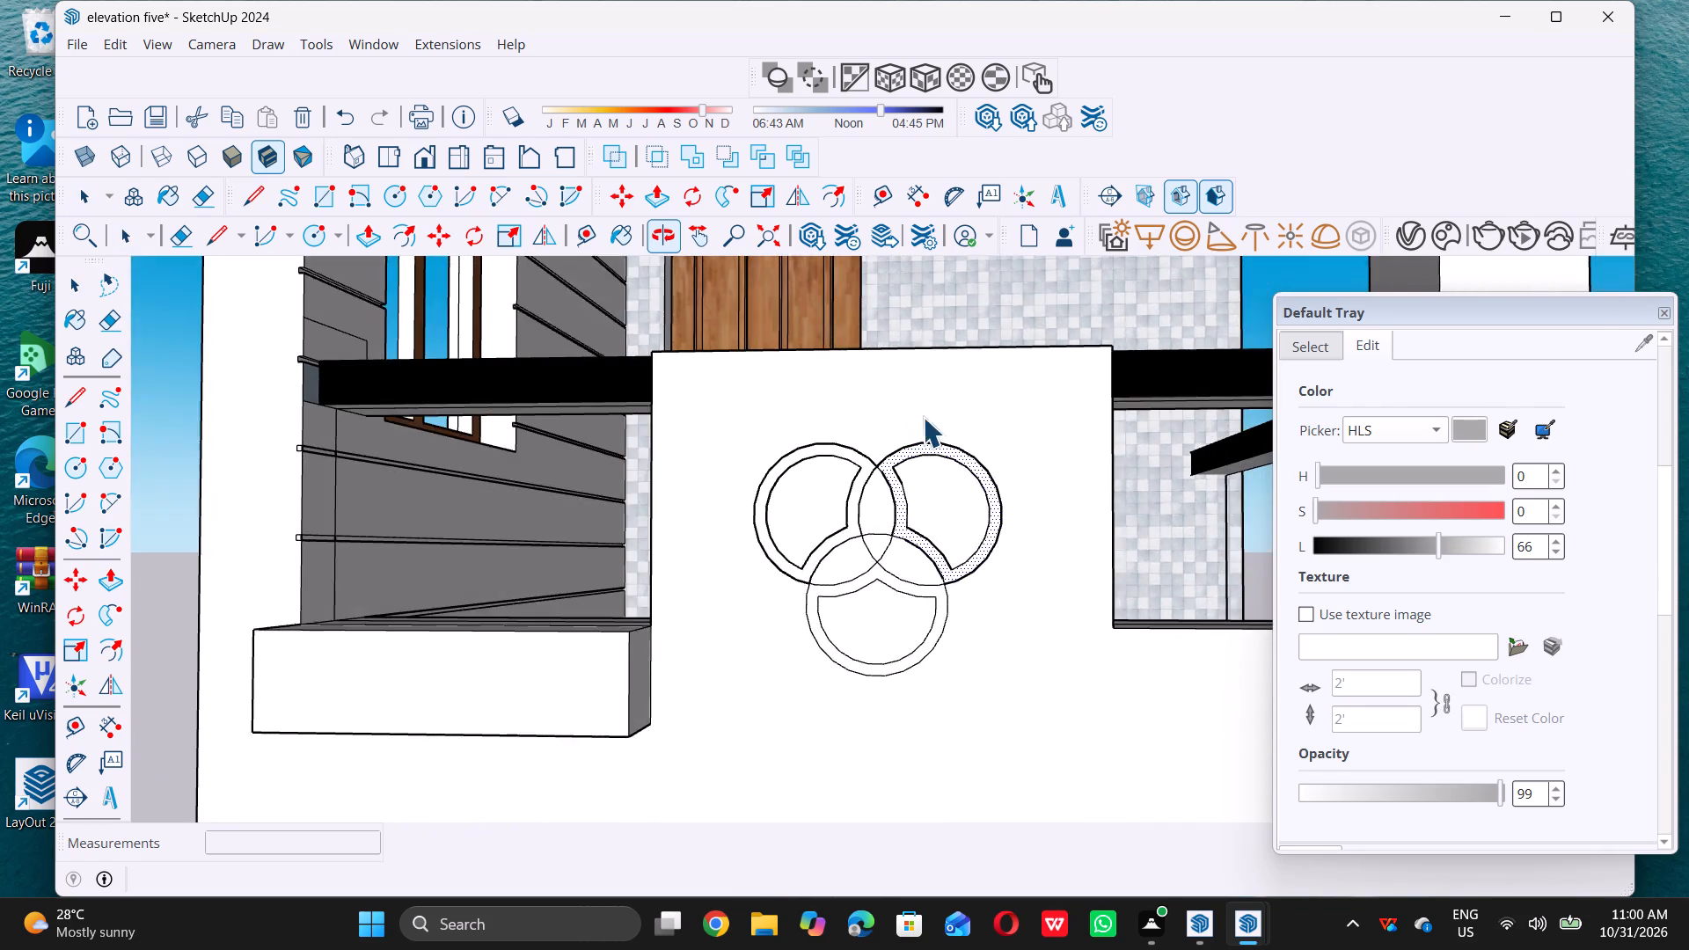
{"action": "scroll", "coordinate": [894, 504], "scroll_direction": "down", "scroll_amount": 4}
{"action": "middle_click_drag", "start_coordinate": [880, 565], "coordinate": [888, 479]}
{"action": "scroll", "coordinate": [878, 530], "scroll_direction": "up", "scroll_amount": 14}
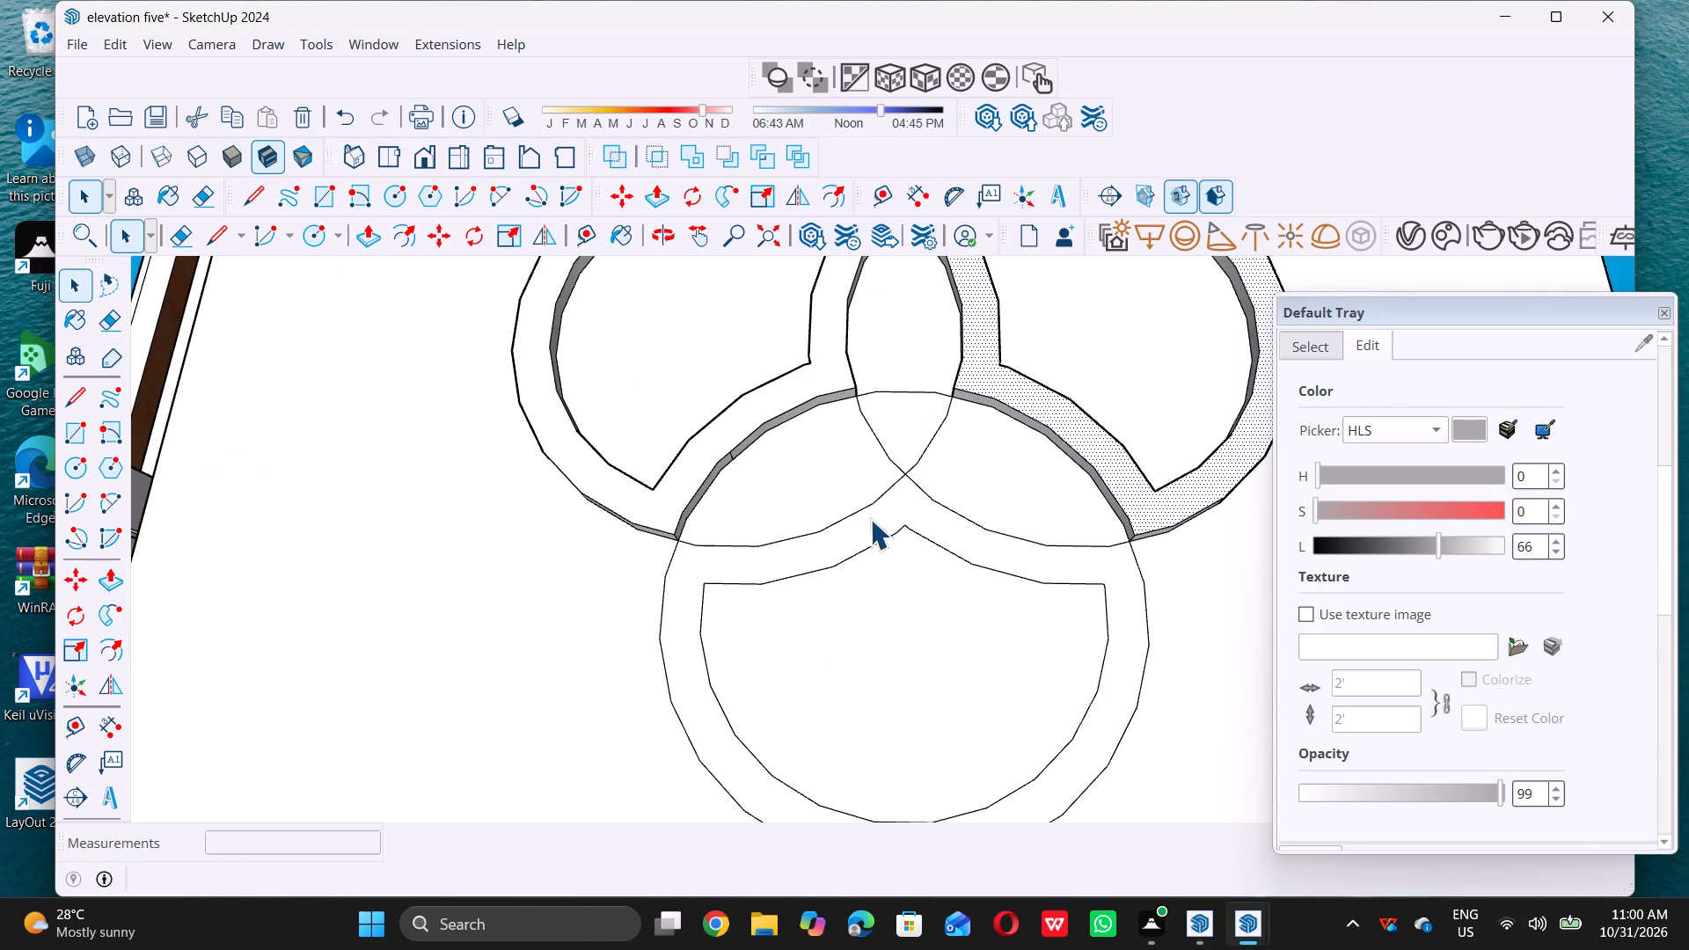
{"action": "left_click", "coordinate": [870, 519]}
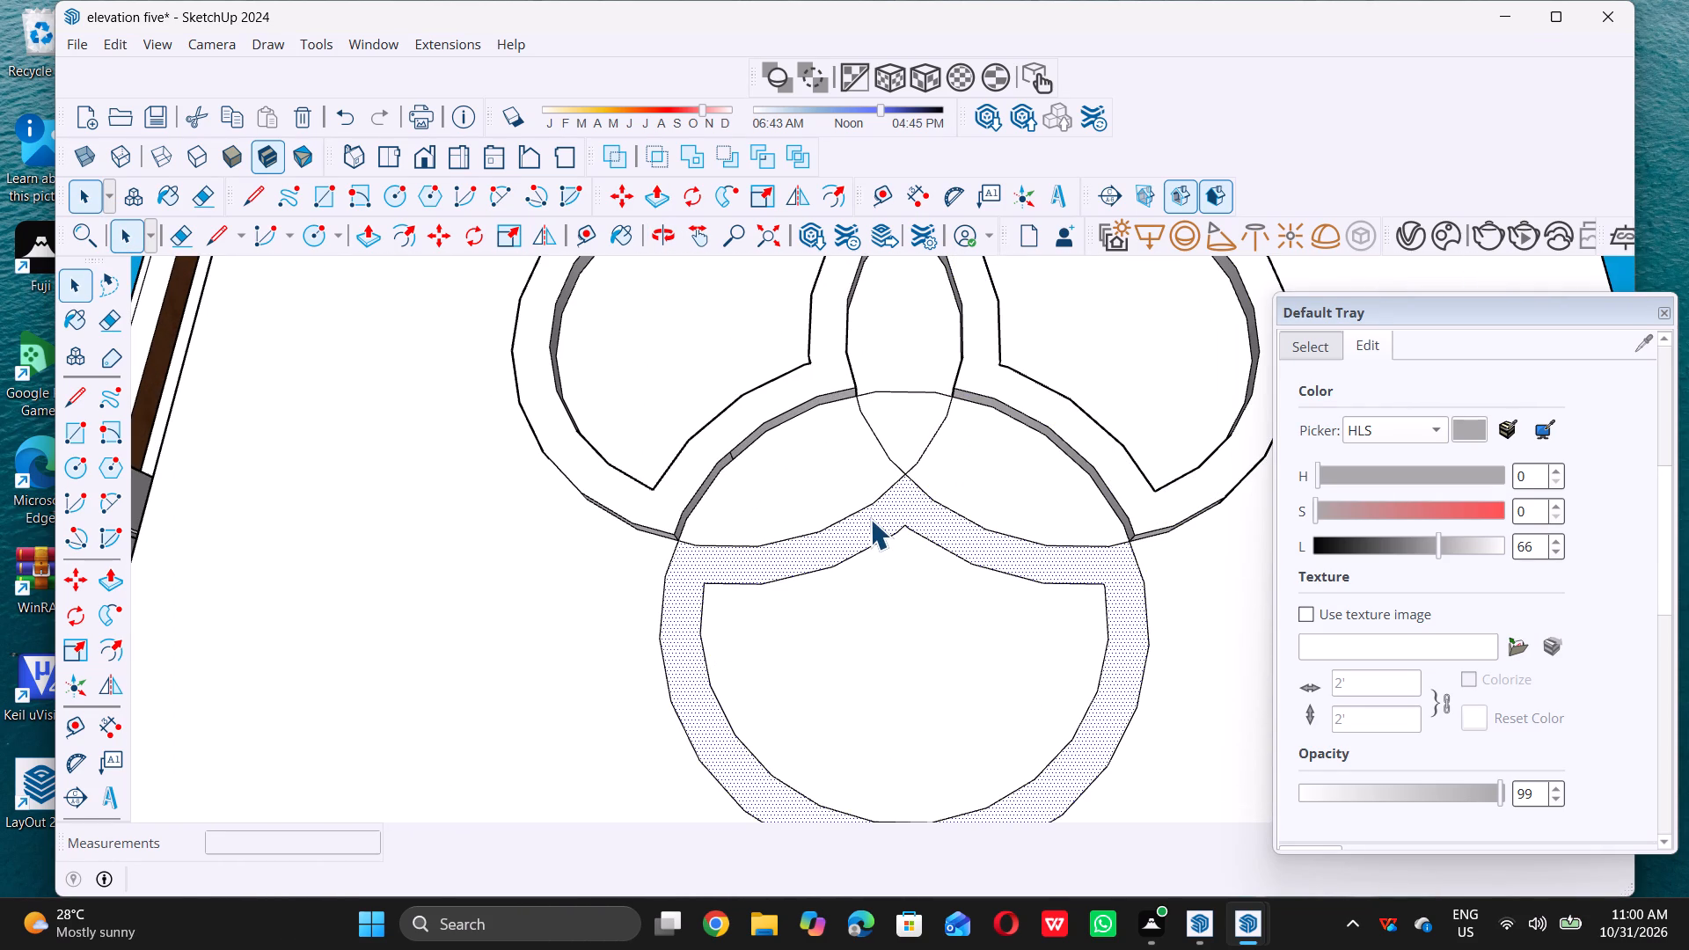
{"action": "key", "text": "p"}
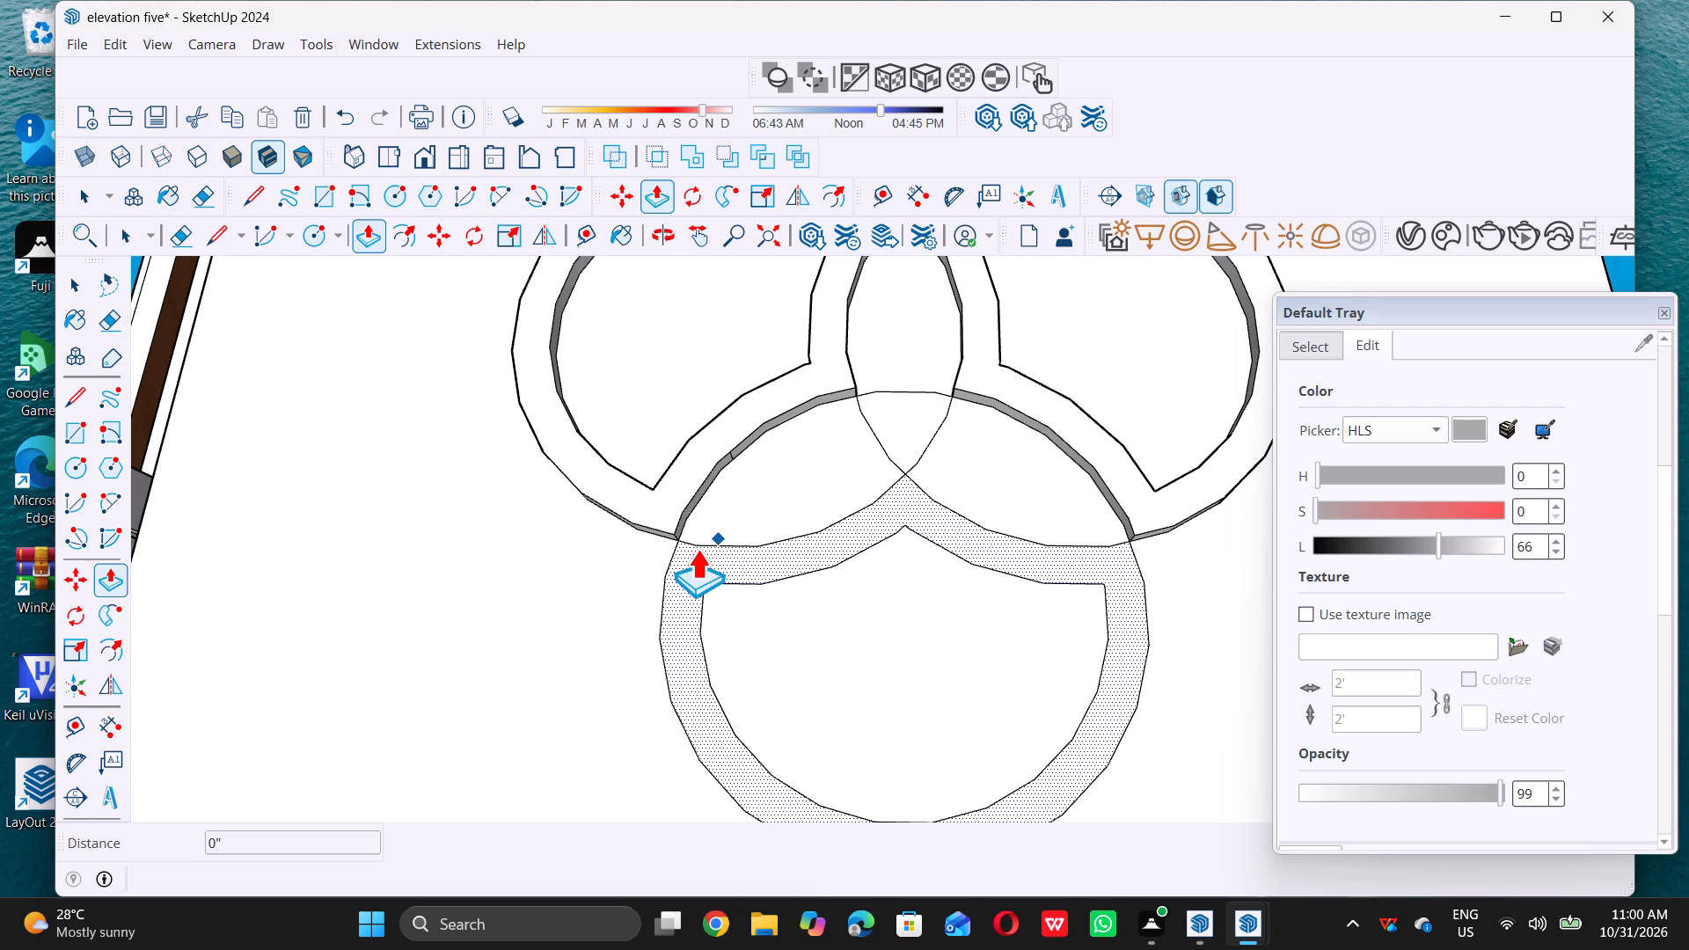
{"action": "double_click", "coordinate": [697, 549]}
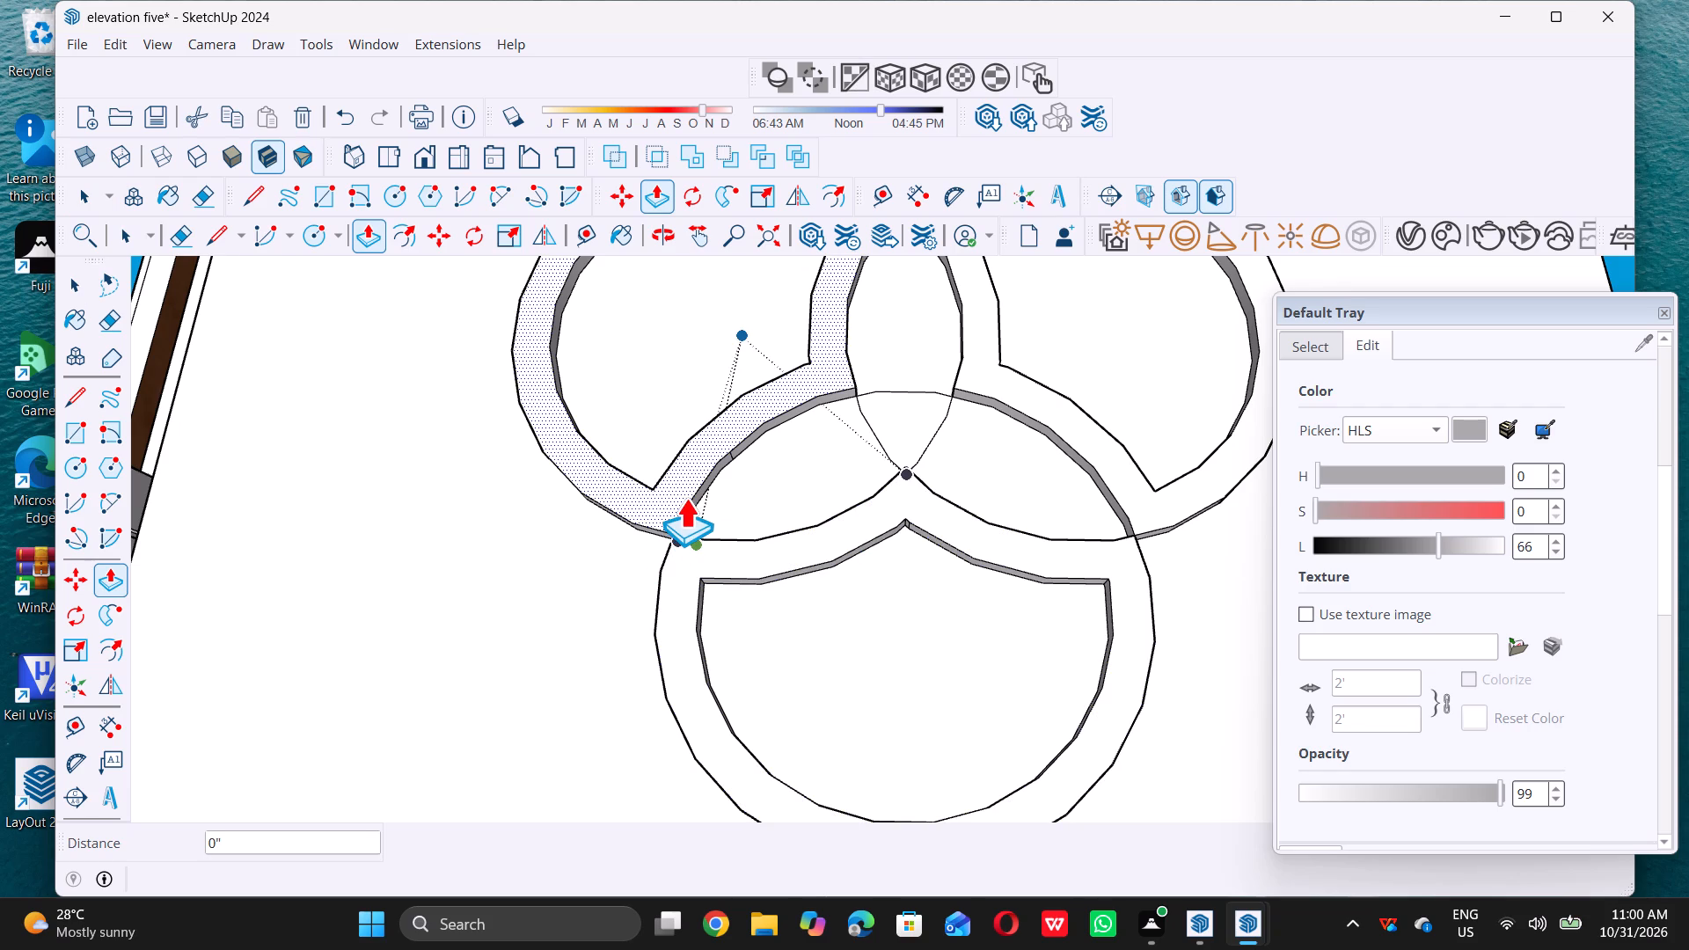
{"action": "key", "text": "space"}
Examine the raised three-circle motif on the balcony panel, up close and within the whole elevation.
{"action": "scroll", "coordinate": [684, 501], "scroll_direction": "down", "scroll_amount": 14}
{"action": "scroll", "coordinate": [883, 484], "scroll_direction": "down", "scroll_amount": 1}
{"action": "middle_click_drag", "start_coordinate": [880, 489], "coordinate": [852, 531]}
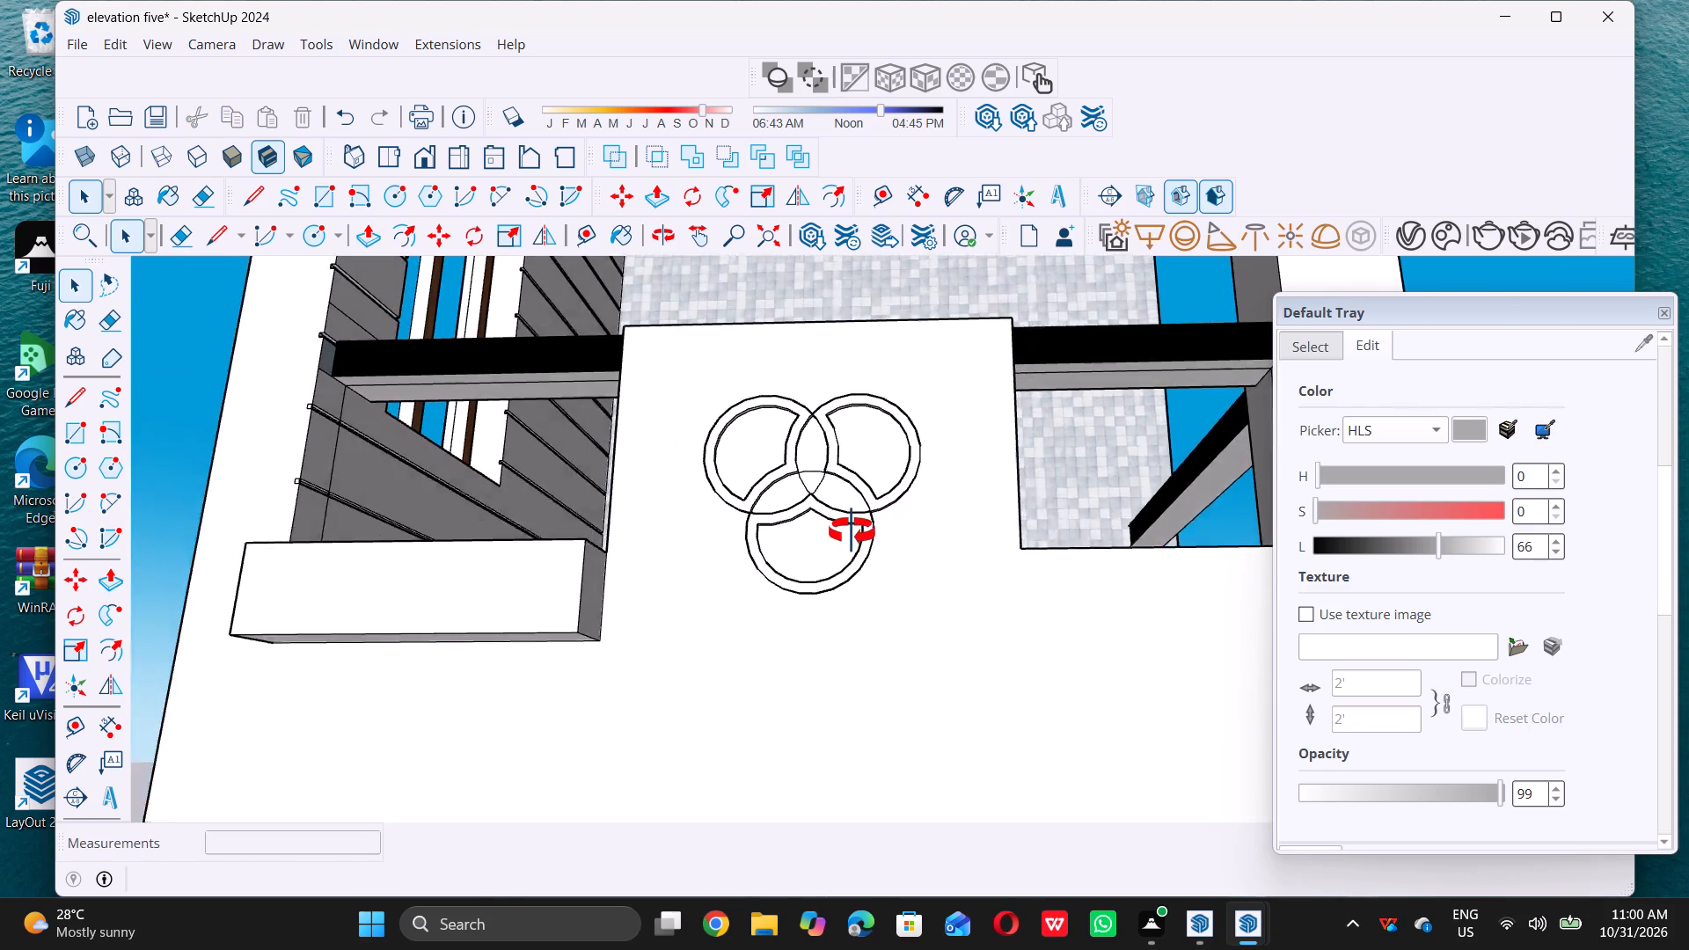
{"action": "middle_click_drag", "start_coordinate": [852, 531], "coordinate": [851, 536]}
{"action": "scroll", "coordinate": [873, 523], "scroll_direction": "down", "scroll_amount": 9}
{"action": "middle_click_drag", "start_coordinate": [858, 551], "coordinate": [858, 566]}
{"action": "middle_click", "coordinate": [858, 566]}
{"action": "key", "text": "space"}
{"action": "scroll", "coordinate": [889, 563], "scroll_direction": "down", "scroll_amount": 4}
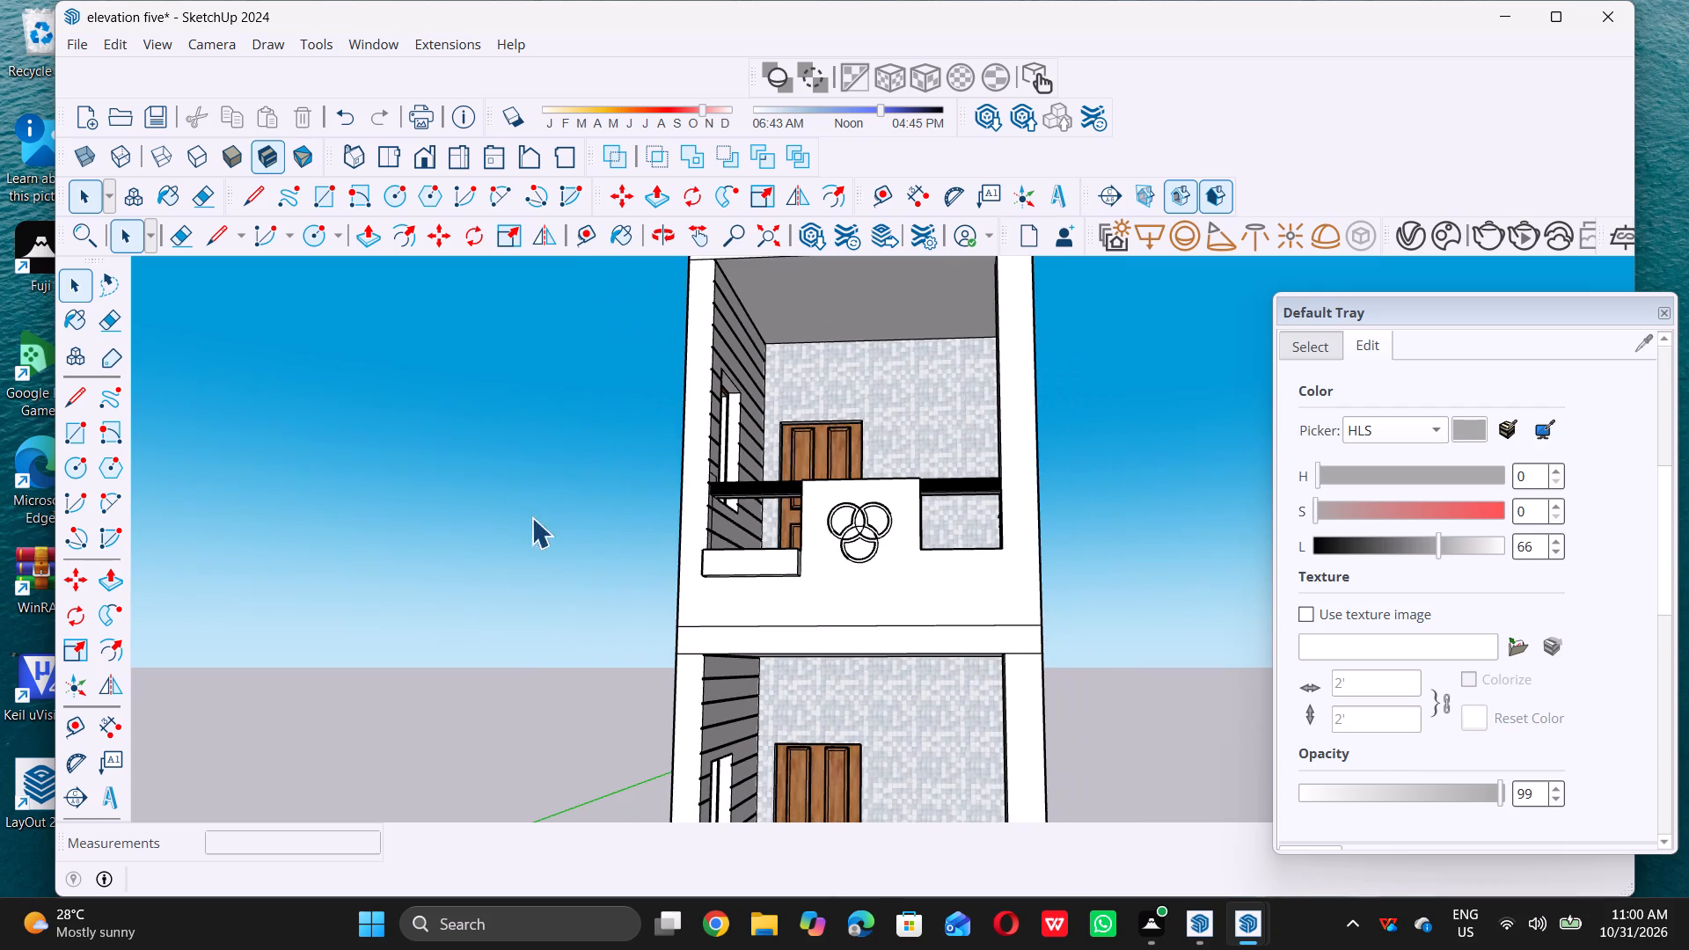
{"action": "scroll", "coordinate": [559, 517], "scroll_direction": "down", "scroll_amount": 5}
{"action": "middle_click_drag", "start_coordinate": [714, 491], "coordinate": [743, 540]}
{"action": "middle_click", "coordinate": [743, 540]}
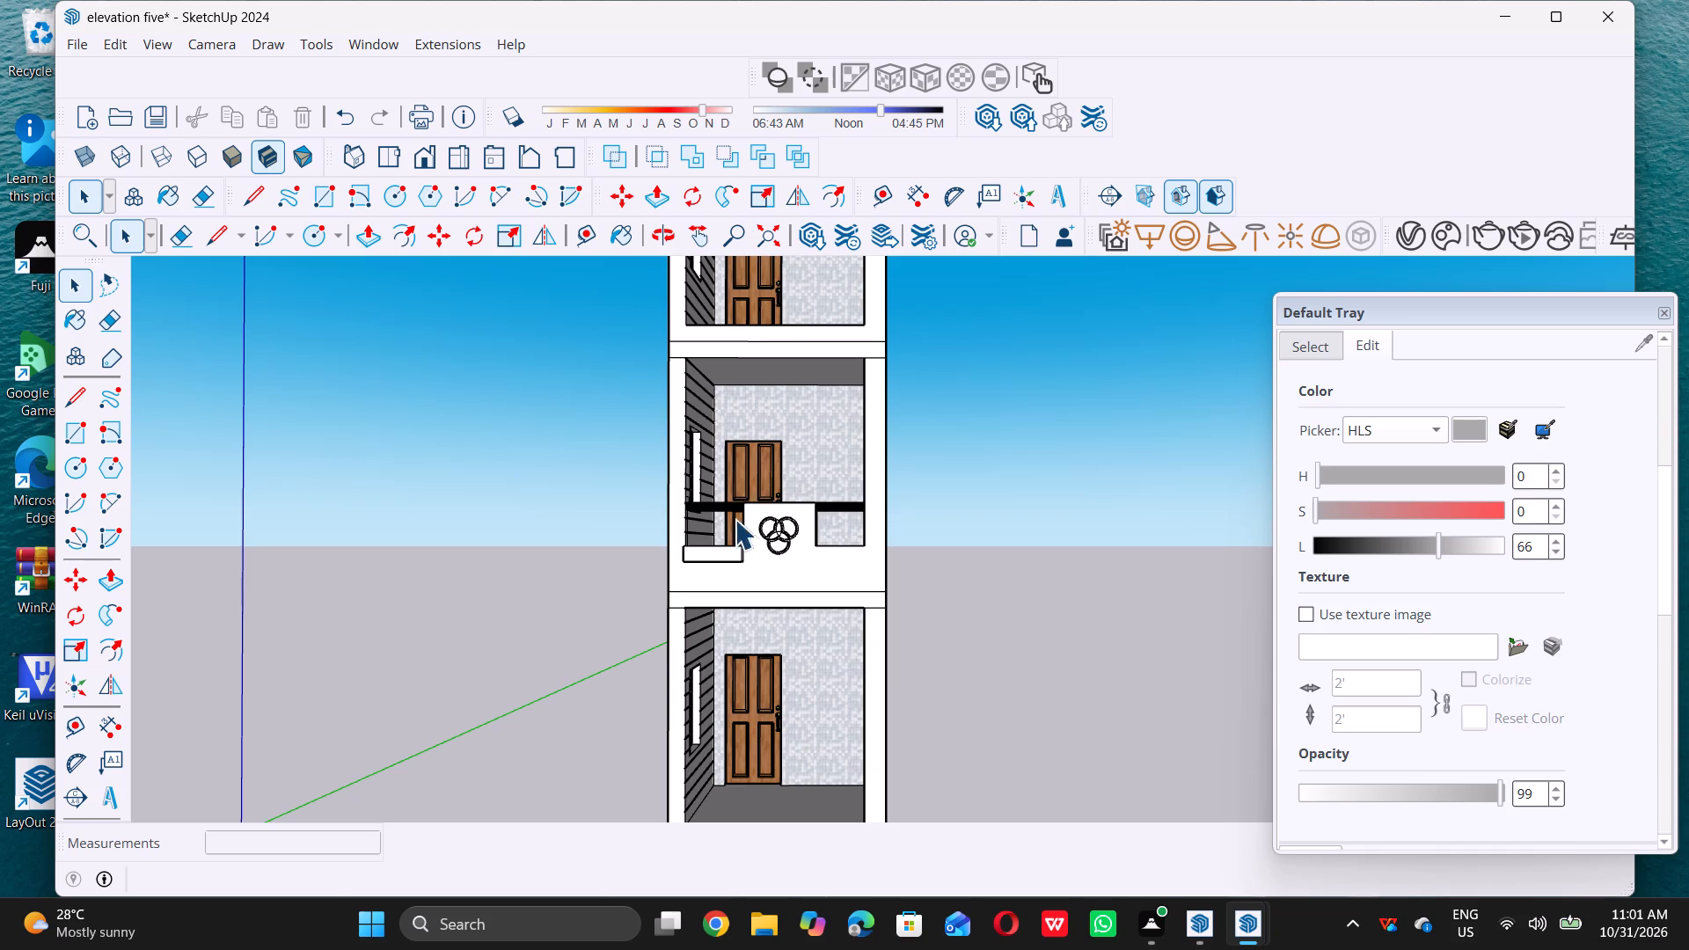
Examine the elevation model from the front and from above, ending close to the top storey's floor and front edge.
{"action": "scroll", "coordinate": [770, 467], "scroll_direction": "down", "scroll_amount": 4}
{"action": "middle_click_drag", "start_coordinate": [782, 446], "coordinate": [774, 538]}
{"action": "middle_click", "coordinate": [774, 538]}
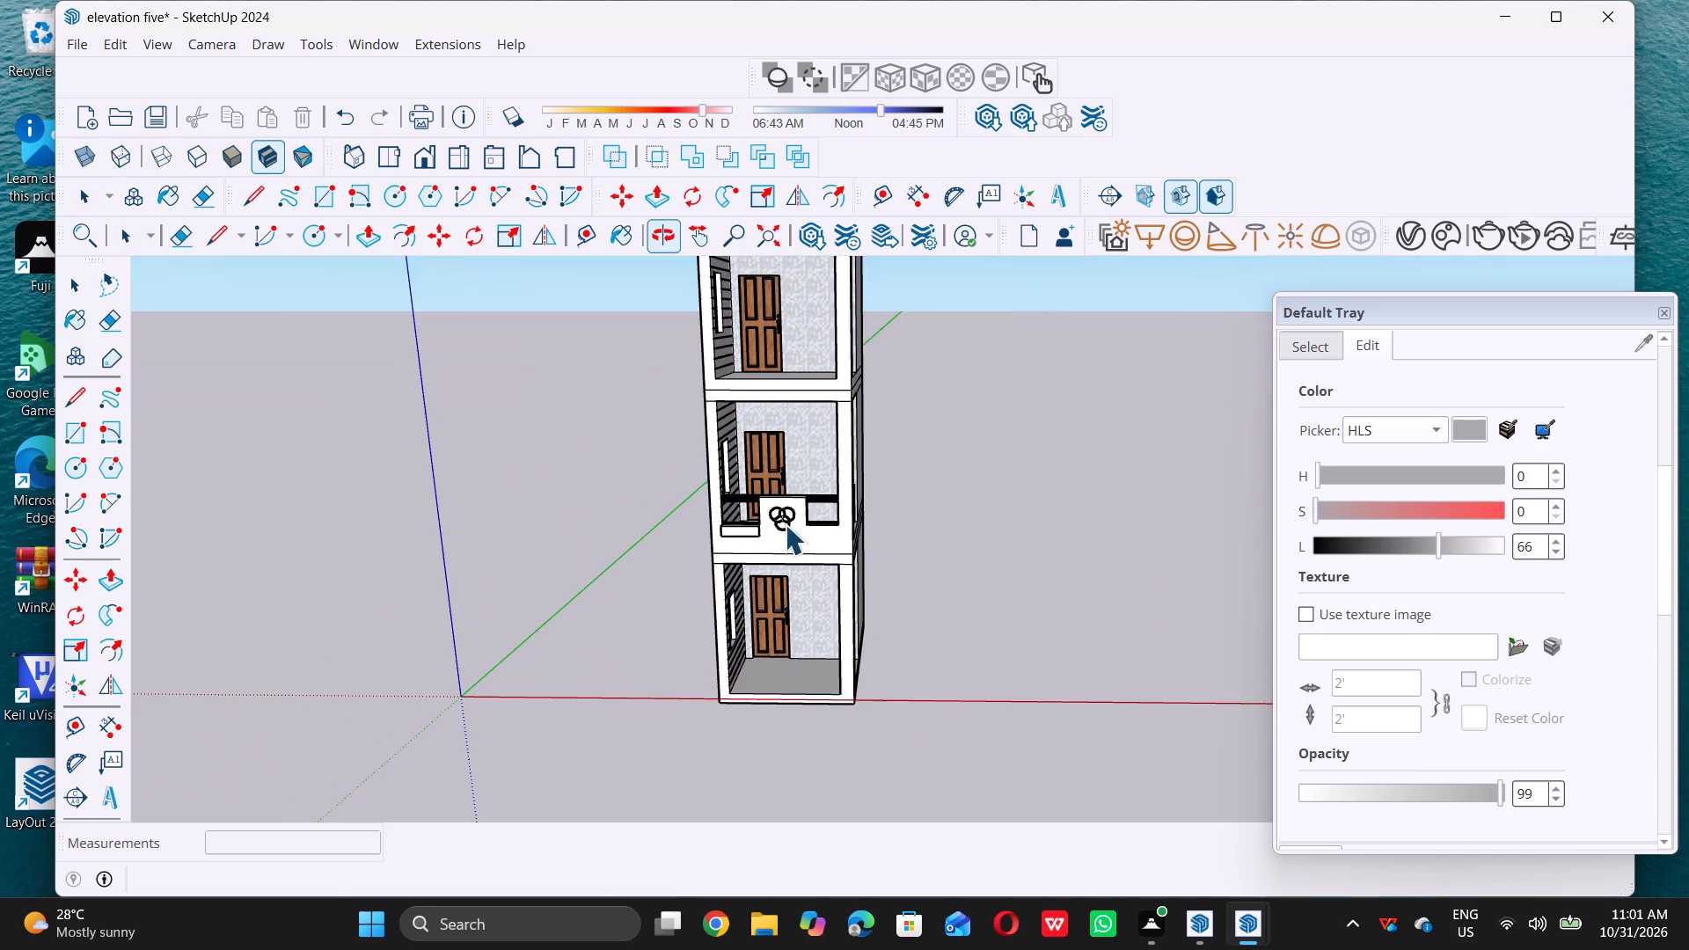
{"action": "scroll", "coordinate": [690, 405], "scroll_direction": "up", "scroll_amount": 6}
{"action": "middle_click_drag", "start_coordinate": [761, 354], "coordinate": [646, 535]}
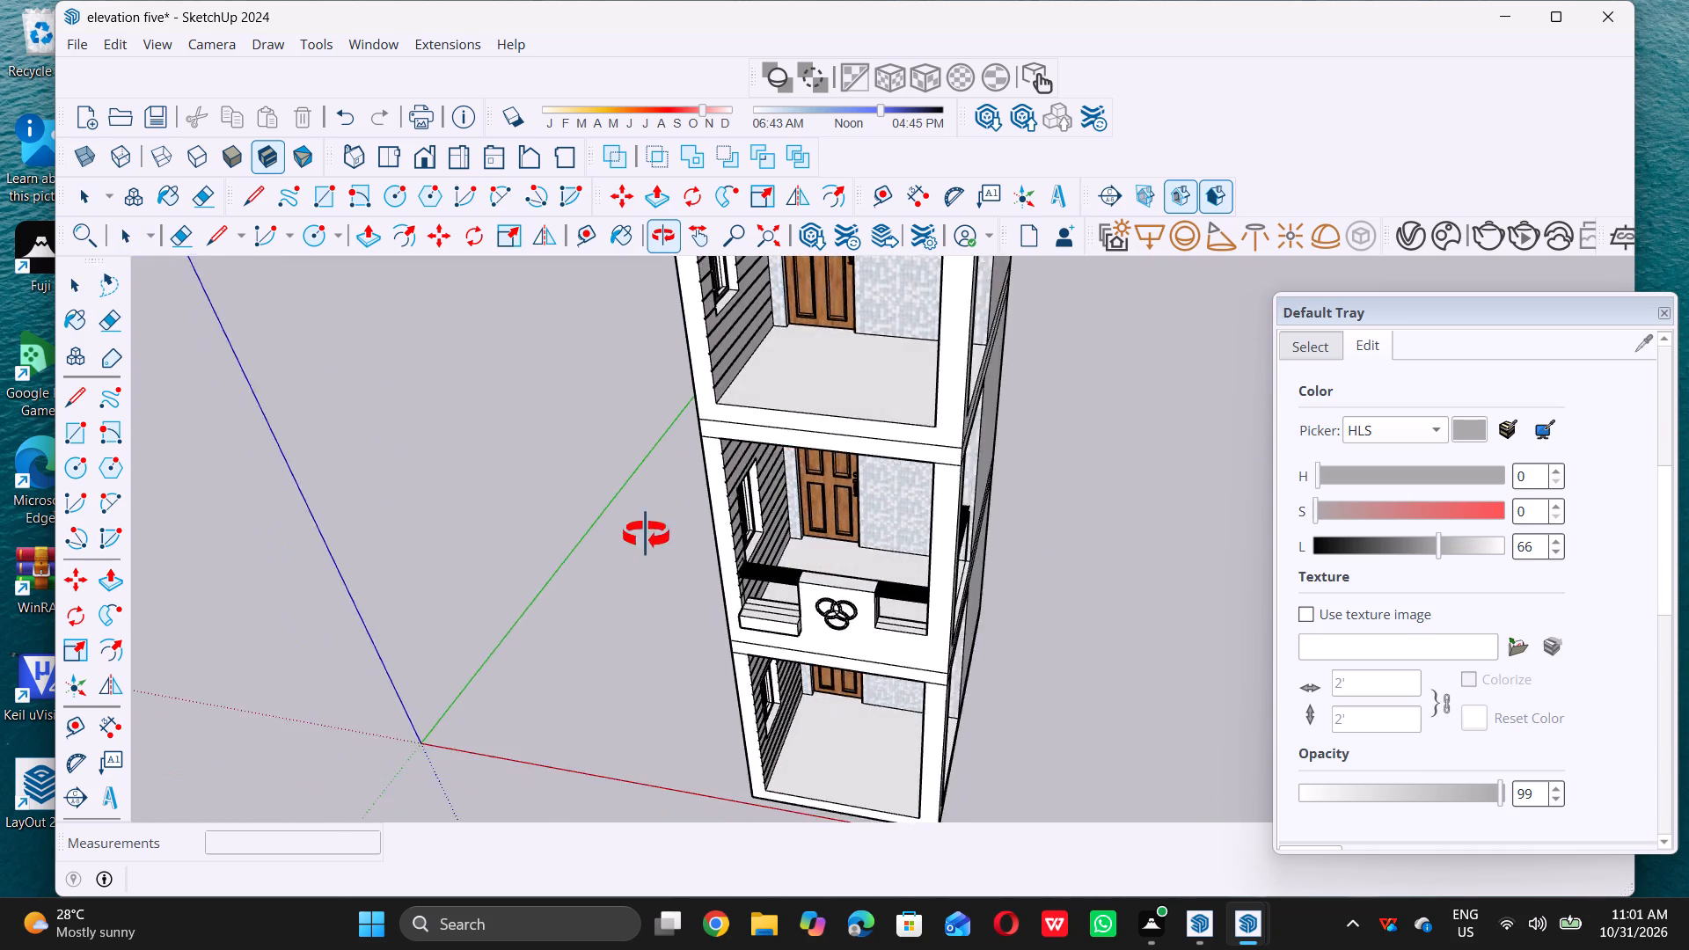
{"action": "middle_click_drag", "start_coordinate": [646, 535], "coordinate": [483, 579]}
{"action": "middle_click", "coordinate": [456, 574]}
{"action": "middle_click", "coordinate": [456, 574]}
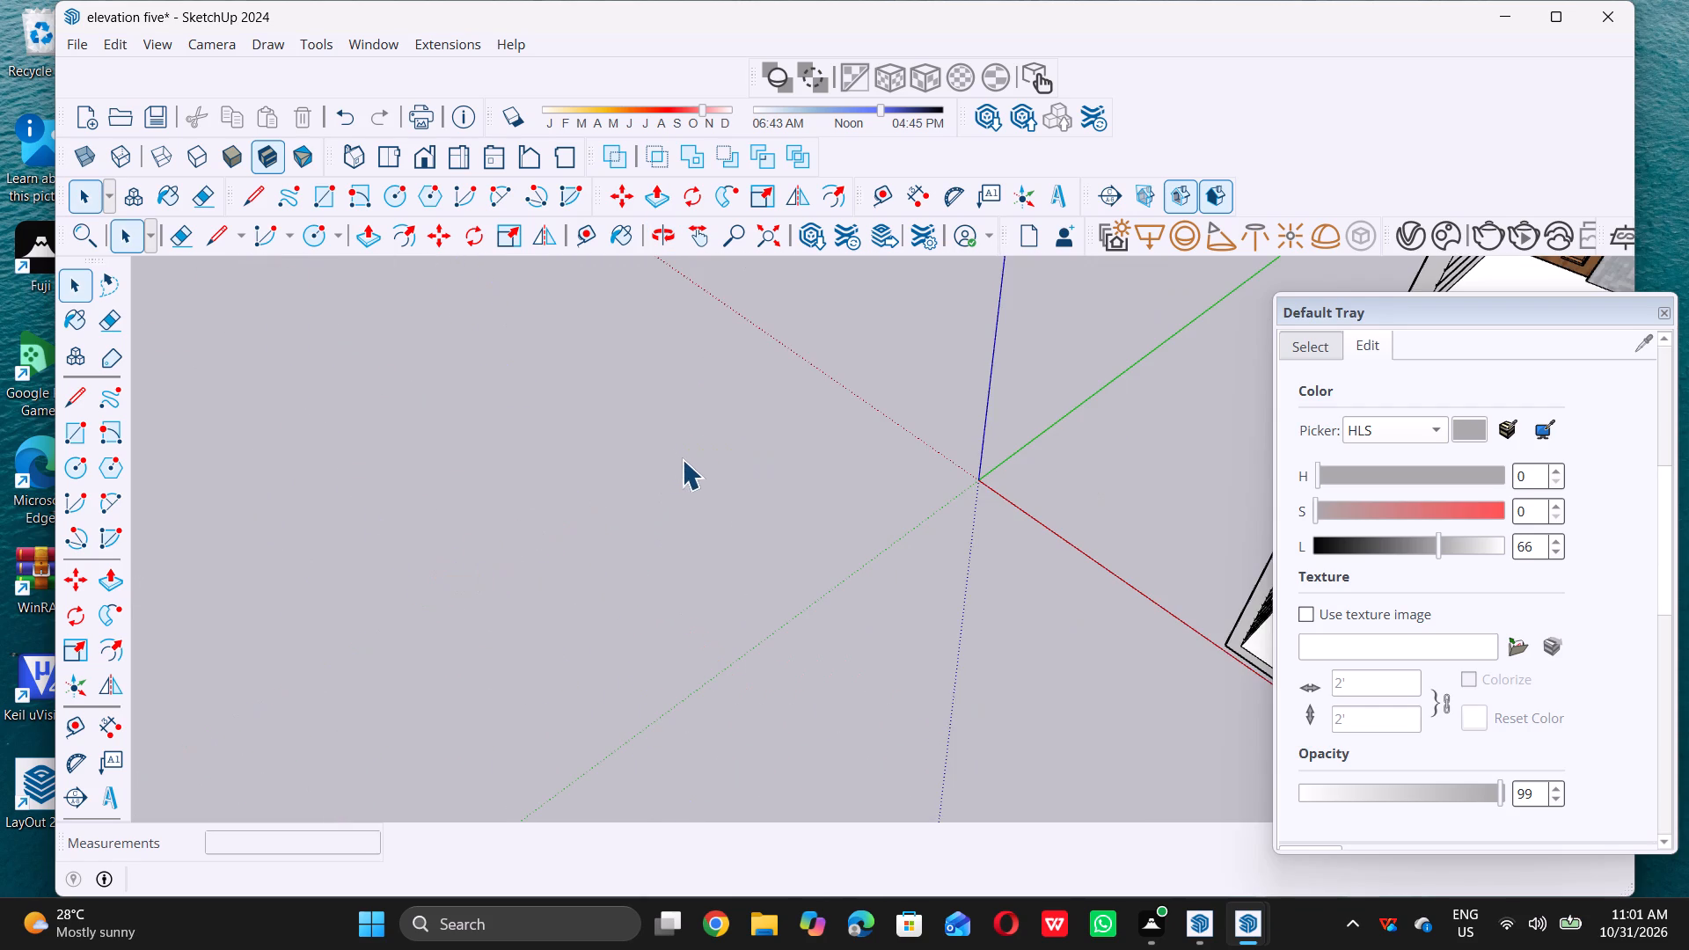
{"action": "scroll", "coordinate": [653, 502], "scroll_direction": "down", "scroll_amount": 5}
{"action": "scroll", "coordinate": [733, 493], "scroll_direction": "down", "scroll_amount": 4}
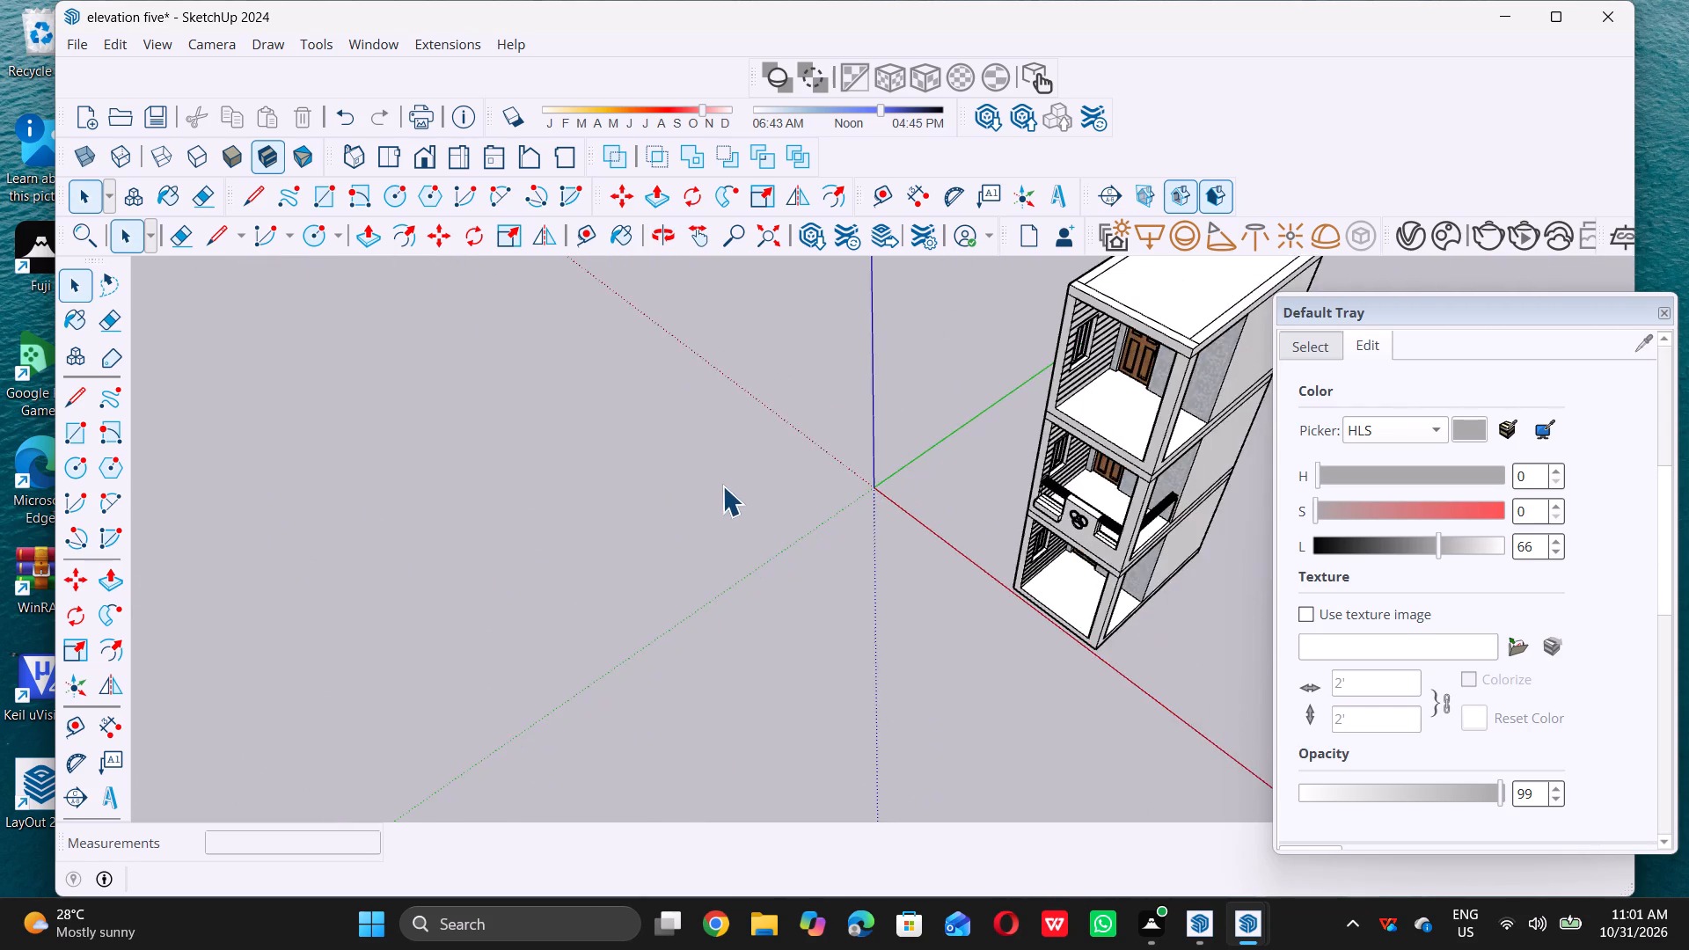
{"action": "scroll", "coordinate": [719, 485], "scroll_direction": "down", "scroll_amount": 5}
{"action": "scroll", "coordinate": [1013, 425], "scroll_direction": "up", "scroll_amount": 4}
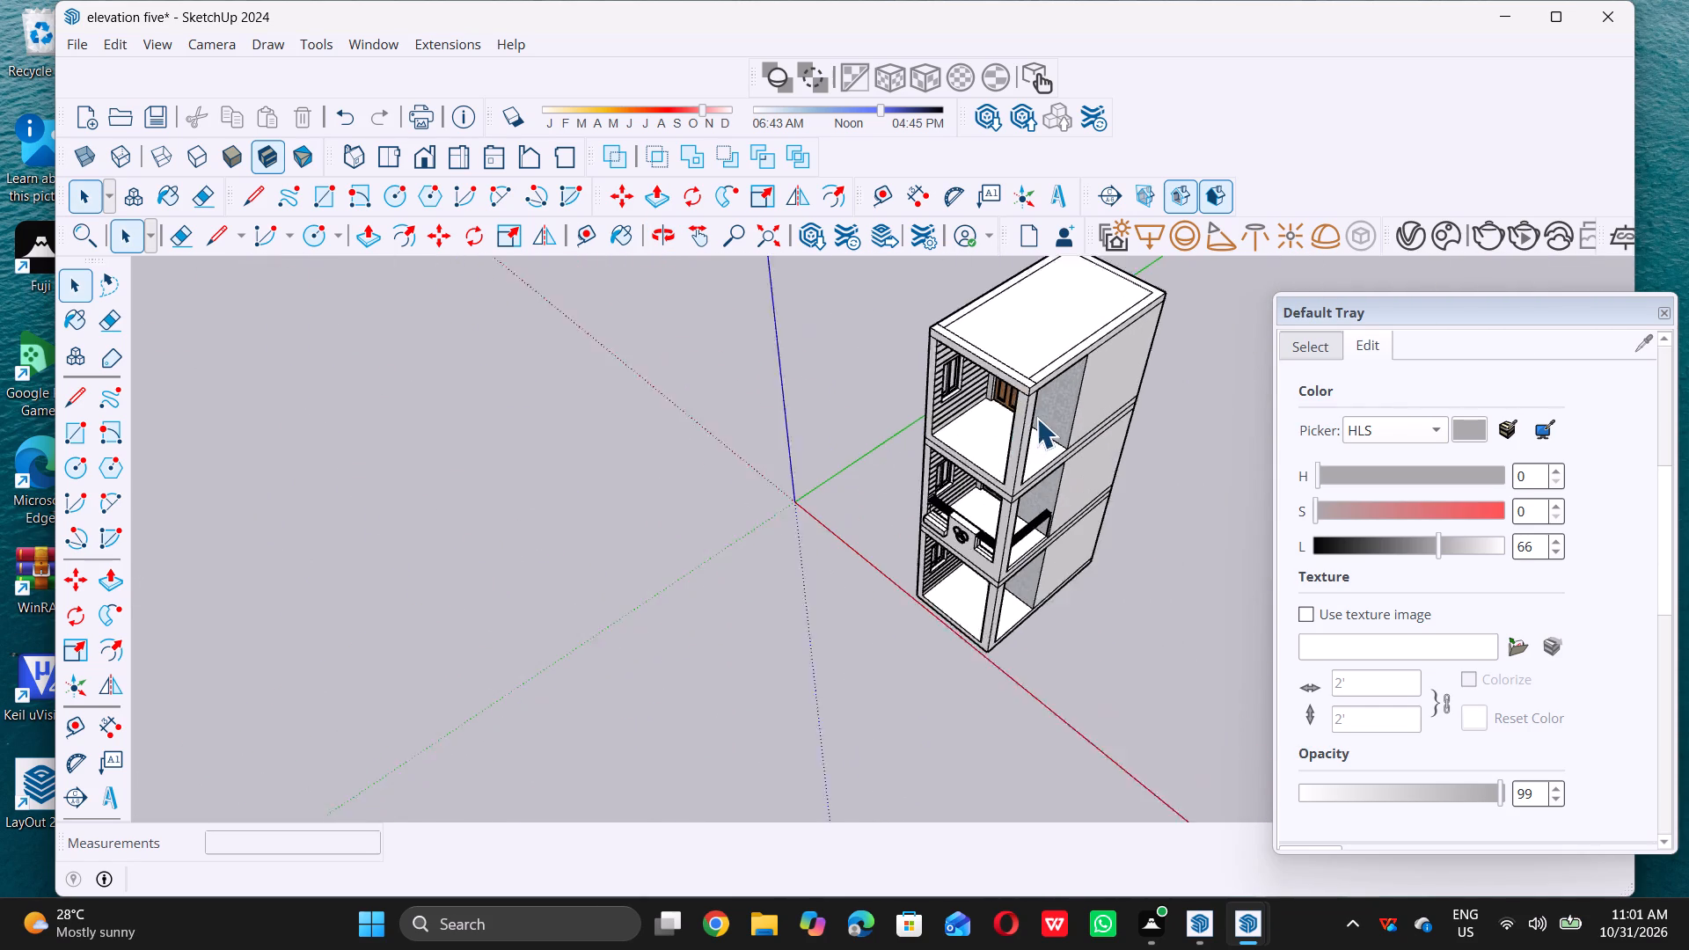
{"action": "scroll", "coordinate": [1036, 418], "scroll_direction": "up", "scroll_amount": 6}
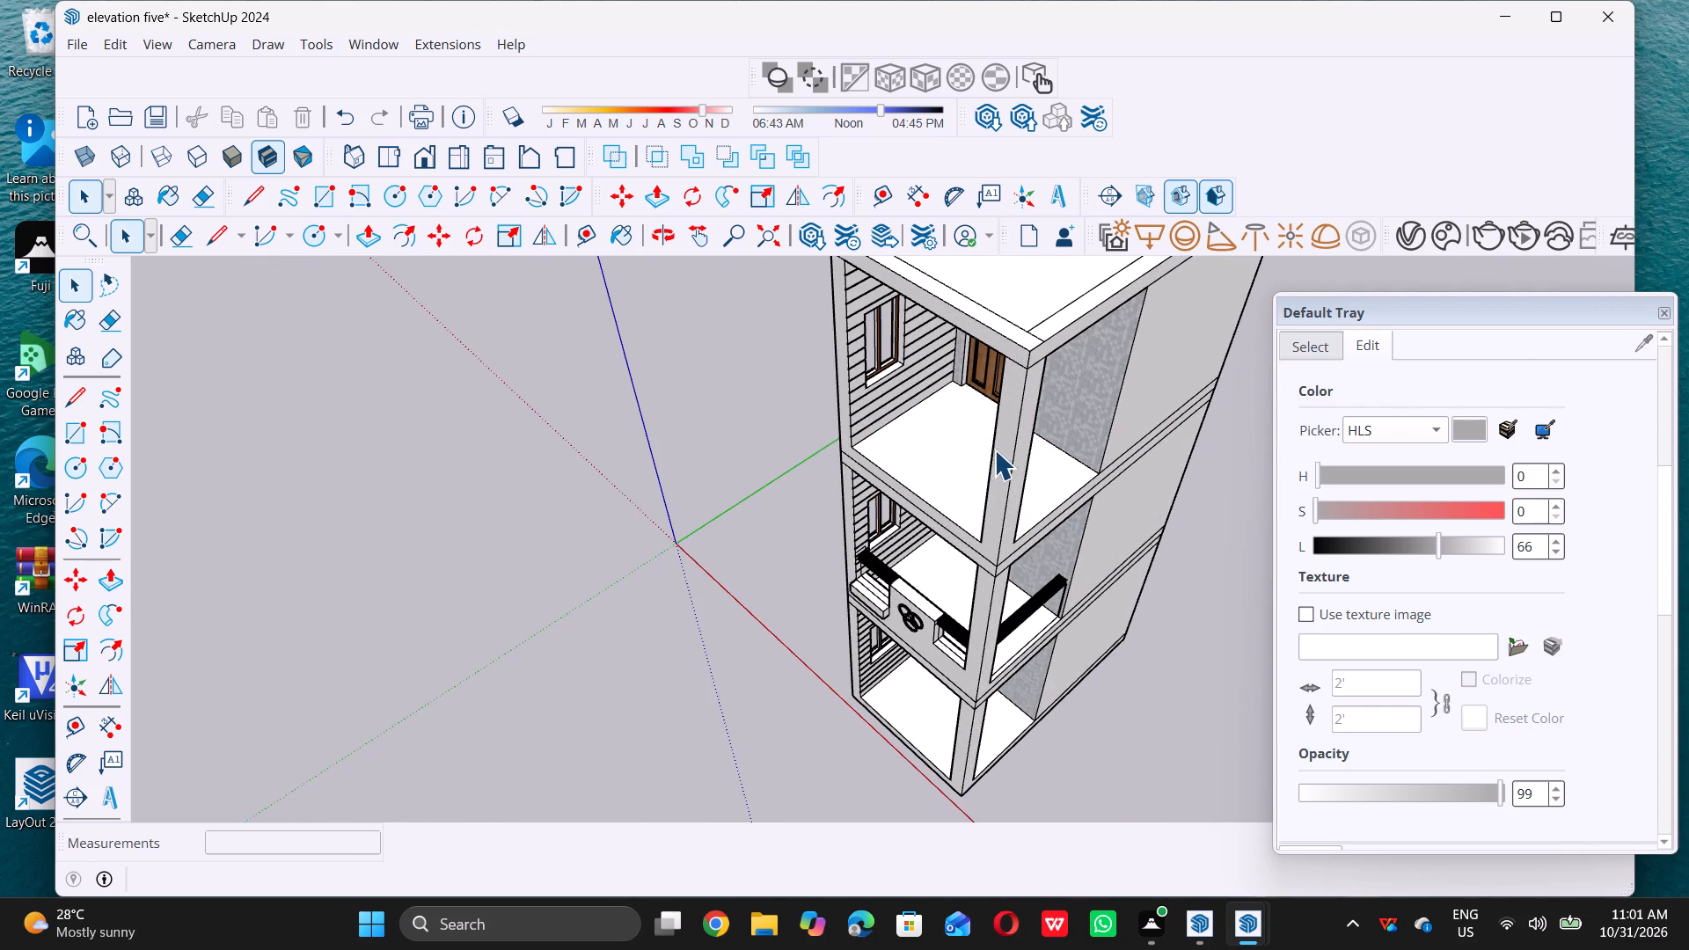
{"action": "scroll", "coordinate": [964, 441], "scroll_direction": "up", "scroll_amount": 5}
{"action": "scroll", "coordinate": [940, 483], "scroll_direction": "down", "scroll_amount": 1}
{"action": "middle_click_drag", "start_coordinate": [918, 482], "coordinate": [873, 497]}
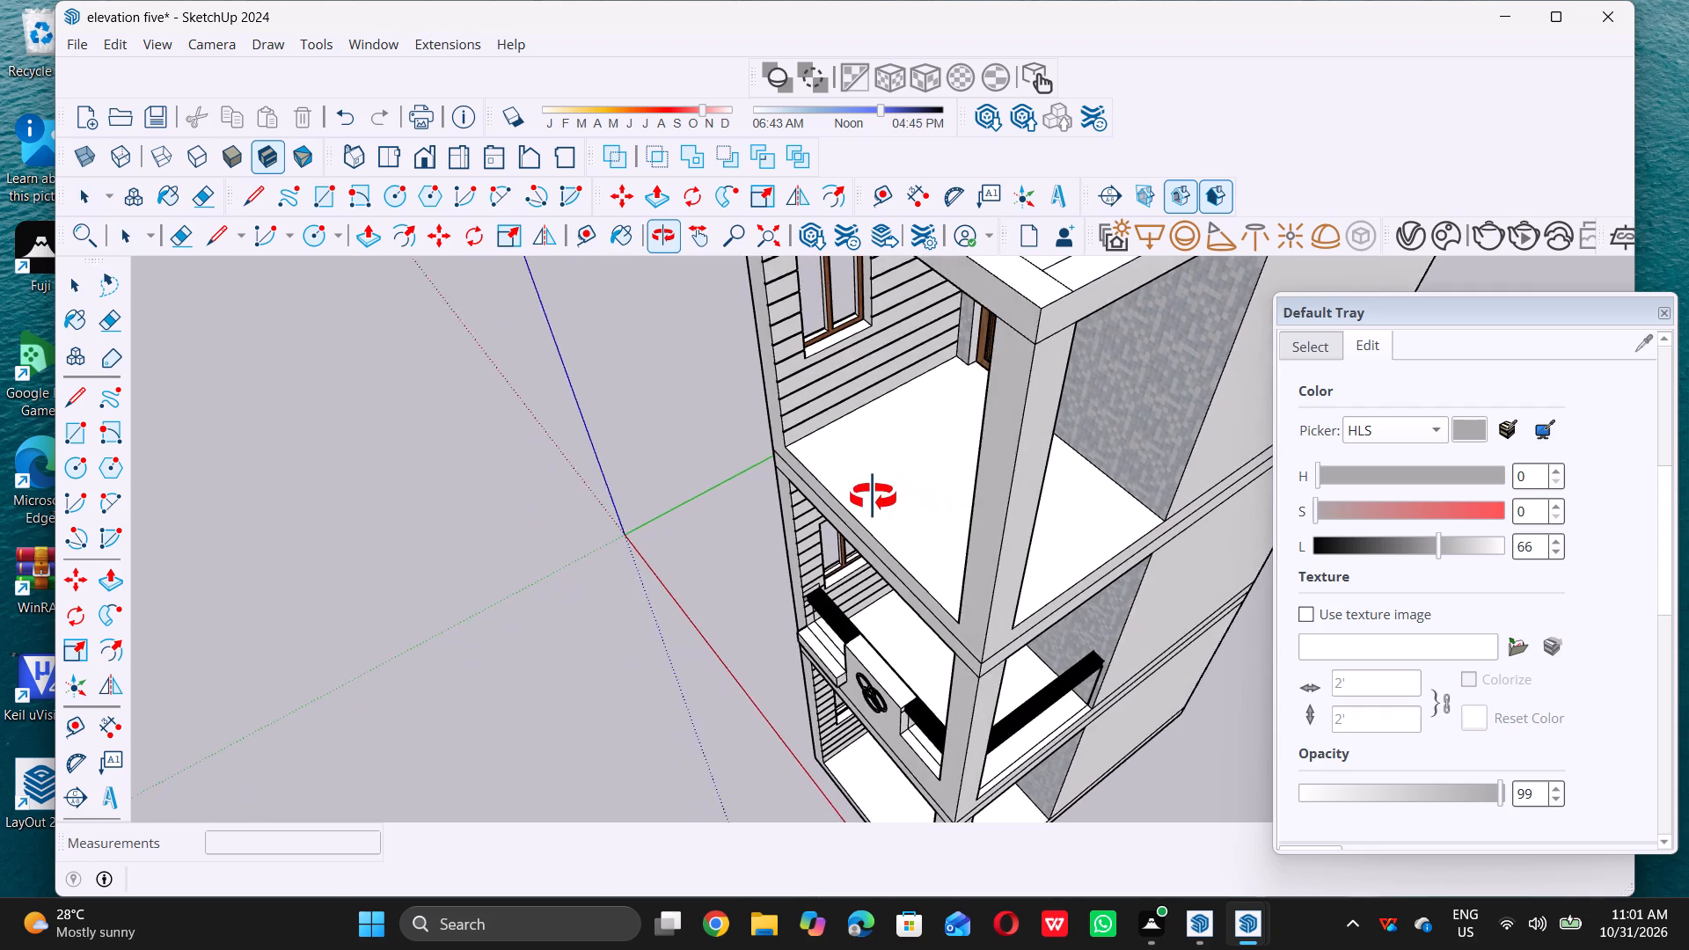
{"action": "middle_click_drag", "start_coordinate": [873, 497], "coordinate": [871, 498]}
{"action": "middle_click", "coordinate": [871, 498]}
{"action": "scroll", "coordinate": [888, 503], "scroll_direction": "up", "scroll_amount": 4}
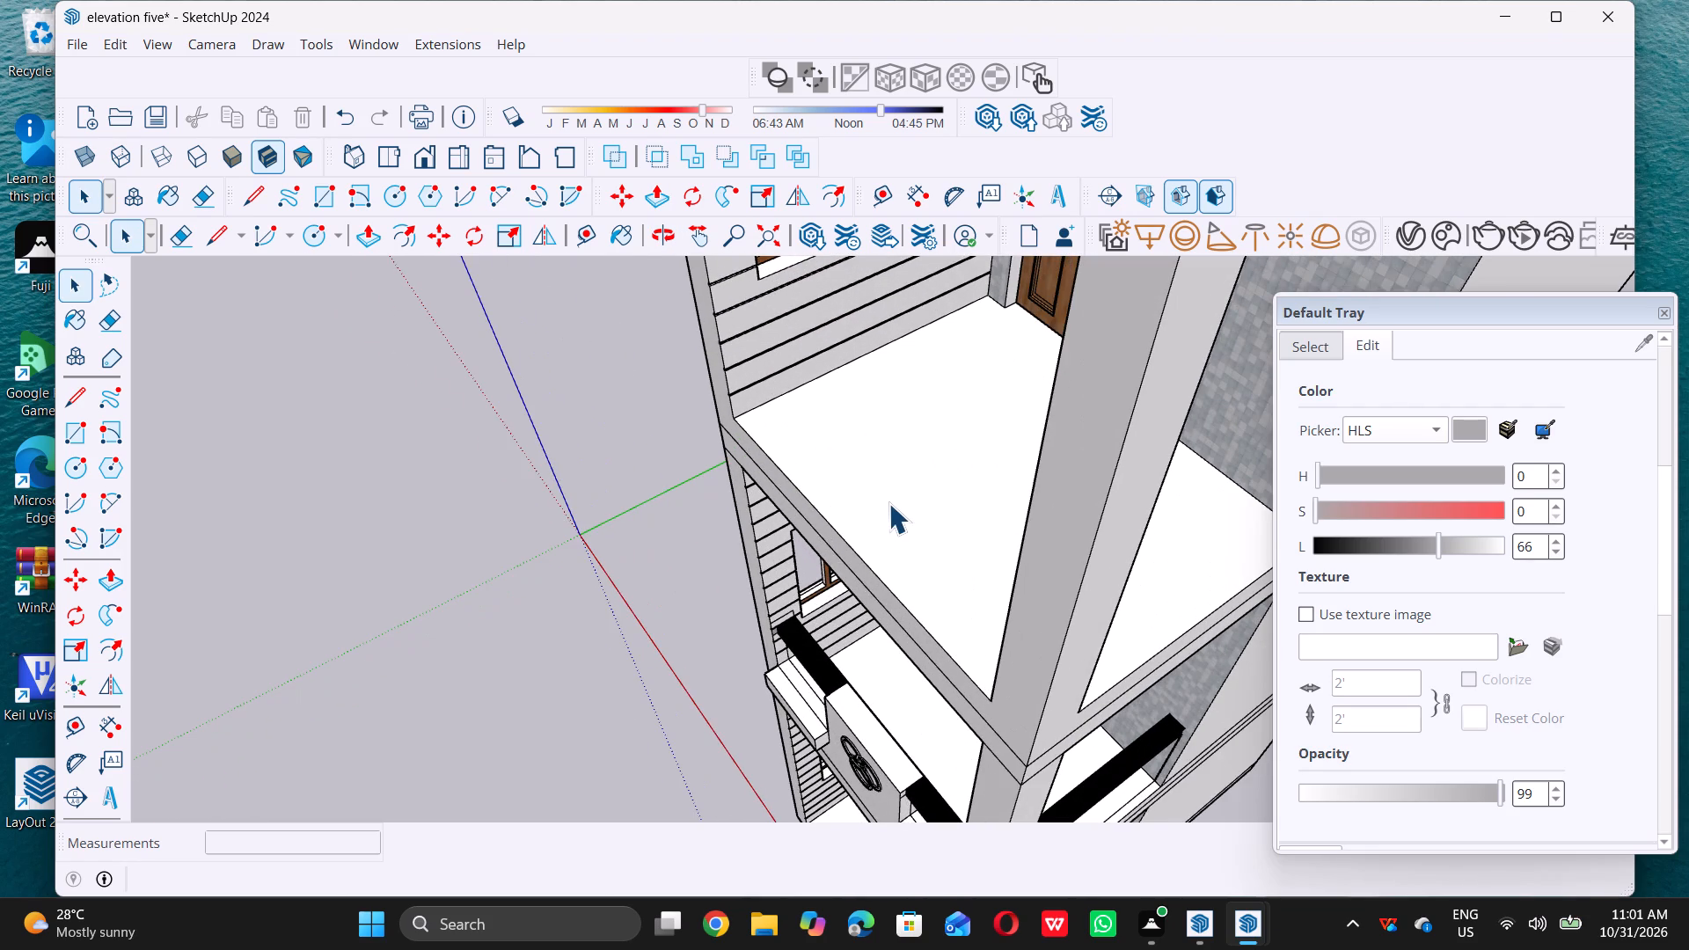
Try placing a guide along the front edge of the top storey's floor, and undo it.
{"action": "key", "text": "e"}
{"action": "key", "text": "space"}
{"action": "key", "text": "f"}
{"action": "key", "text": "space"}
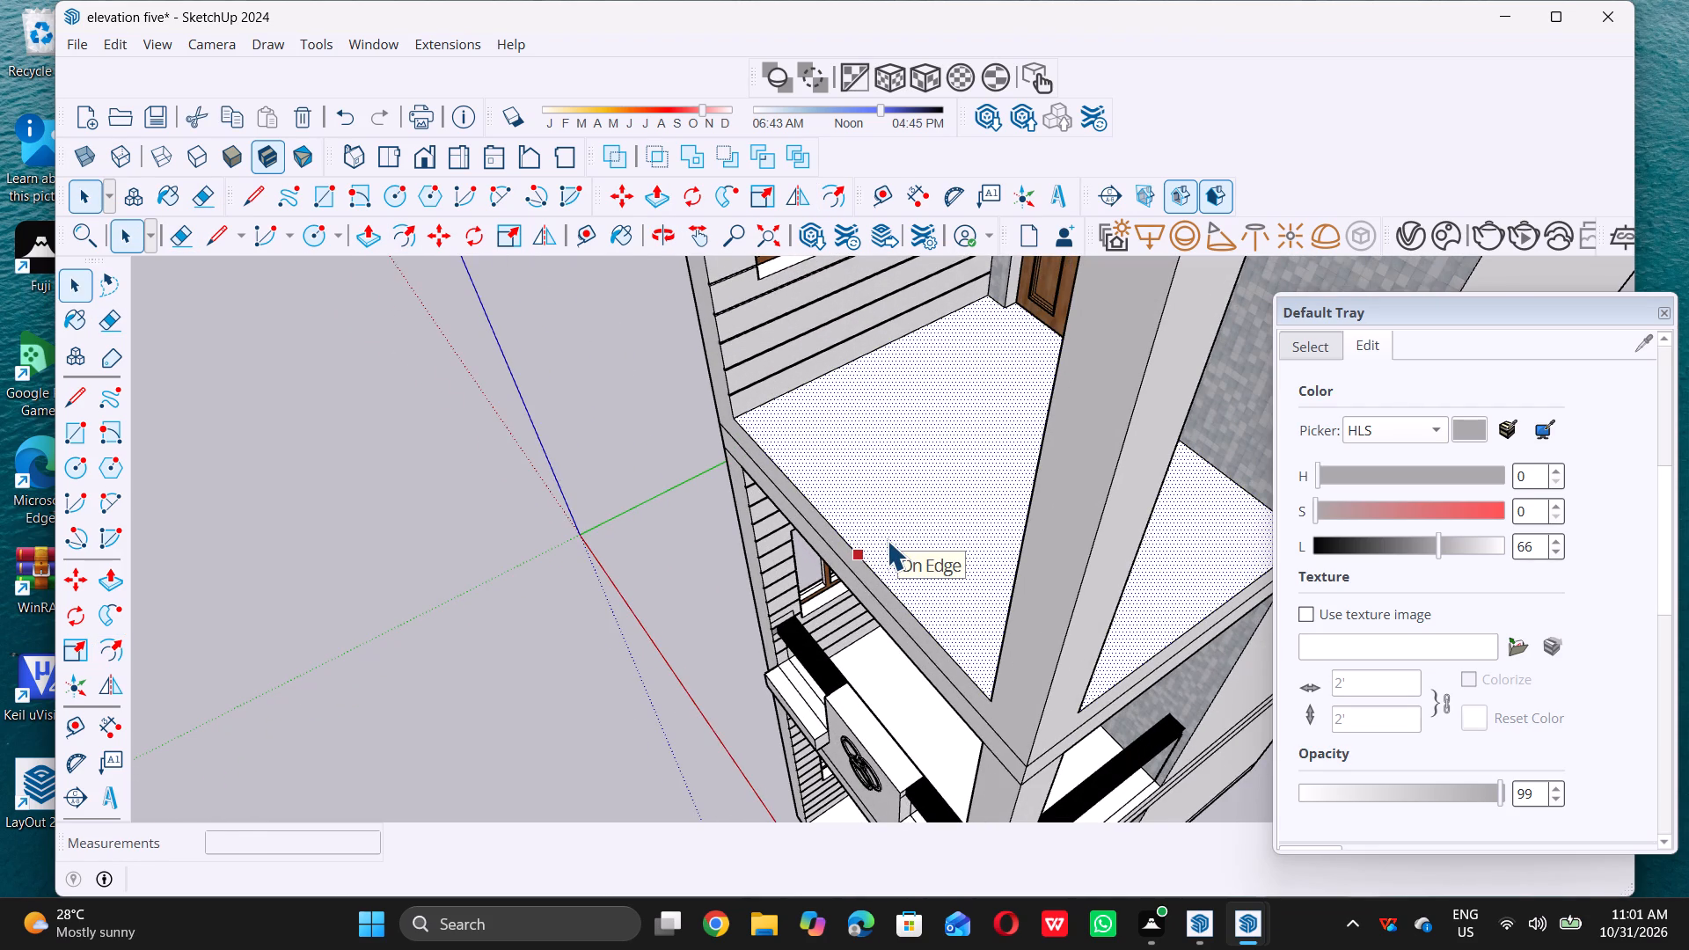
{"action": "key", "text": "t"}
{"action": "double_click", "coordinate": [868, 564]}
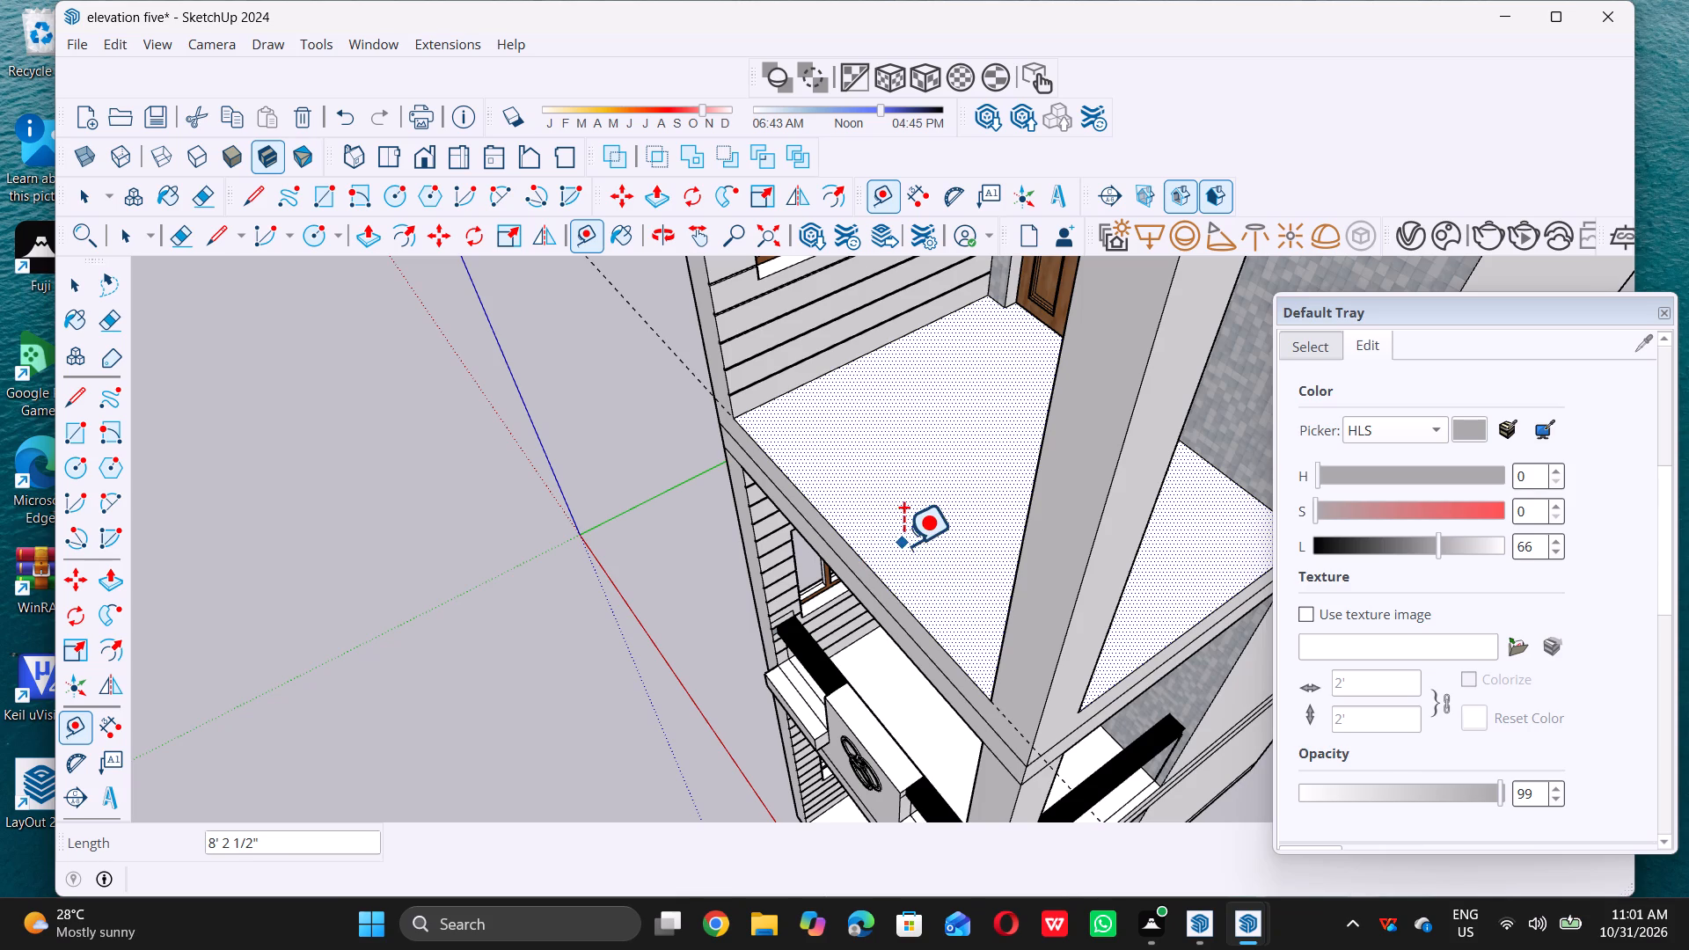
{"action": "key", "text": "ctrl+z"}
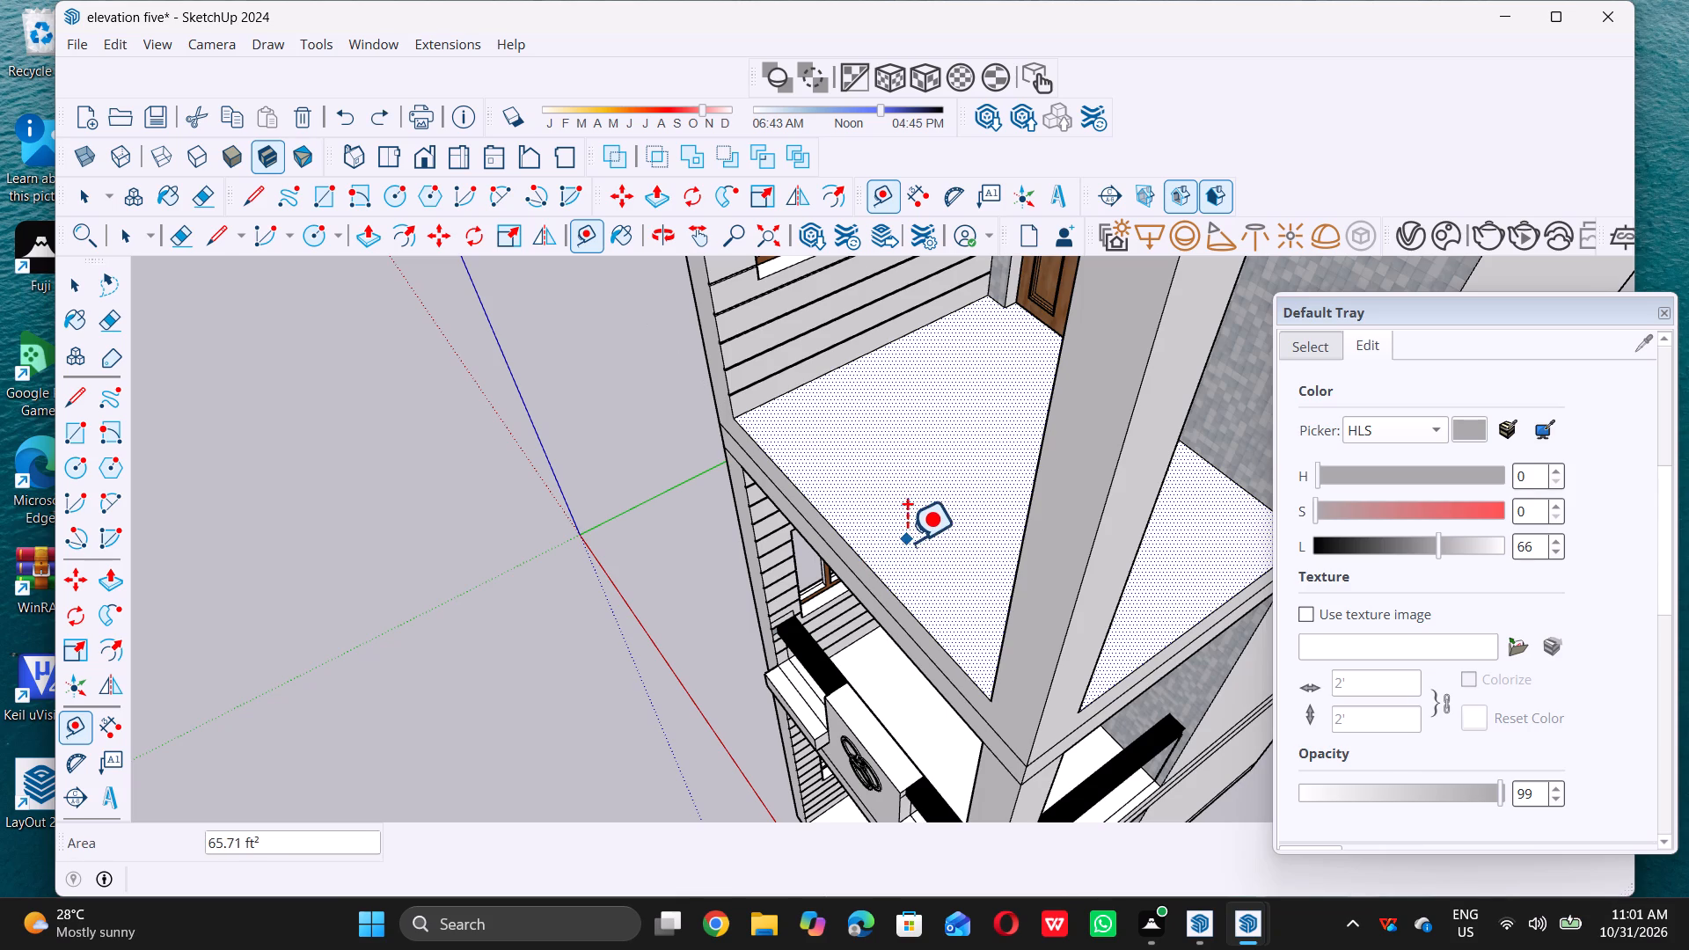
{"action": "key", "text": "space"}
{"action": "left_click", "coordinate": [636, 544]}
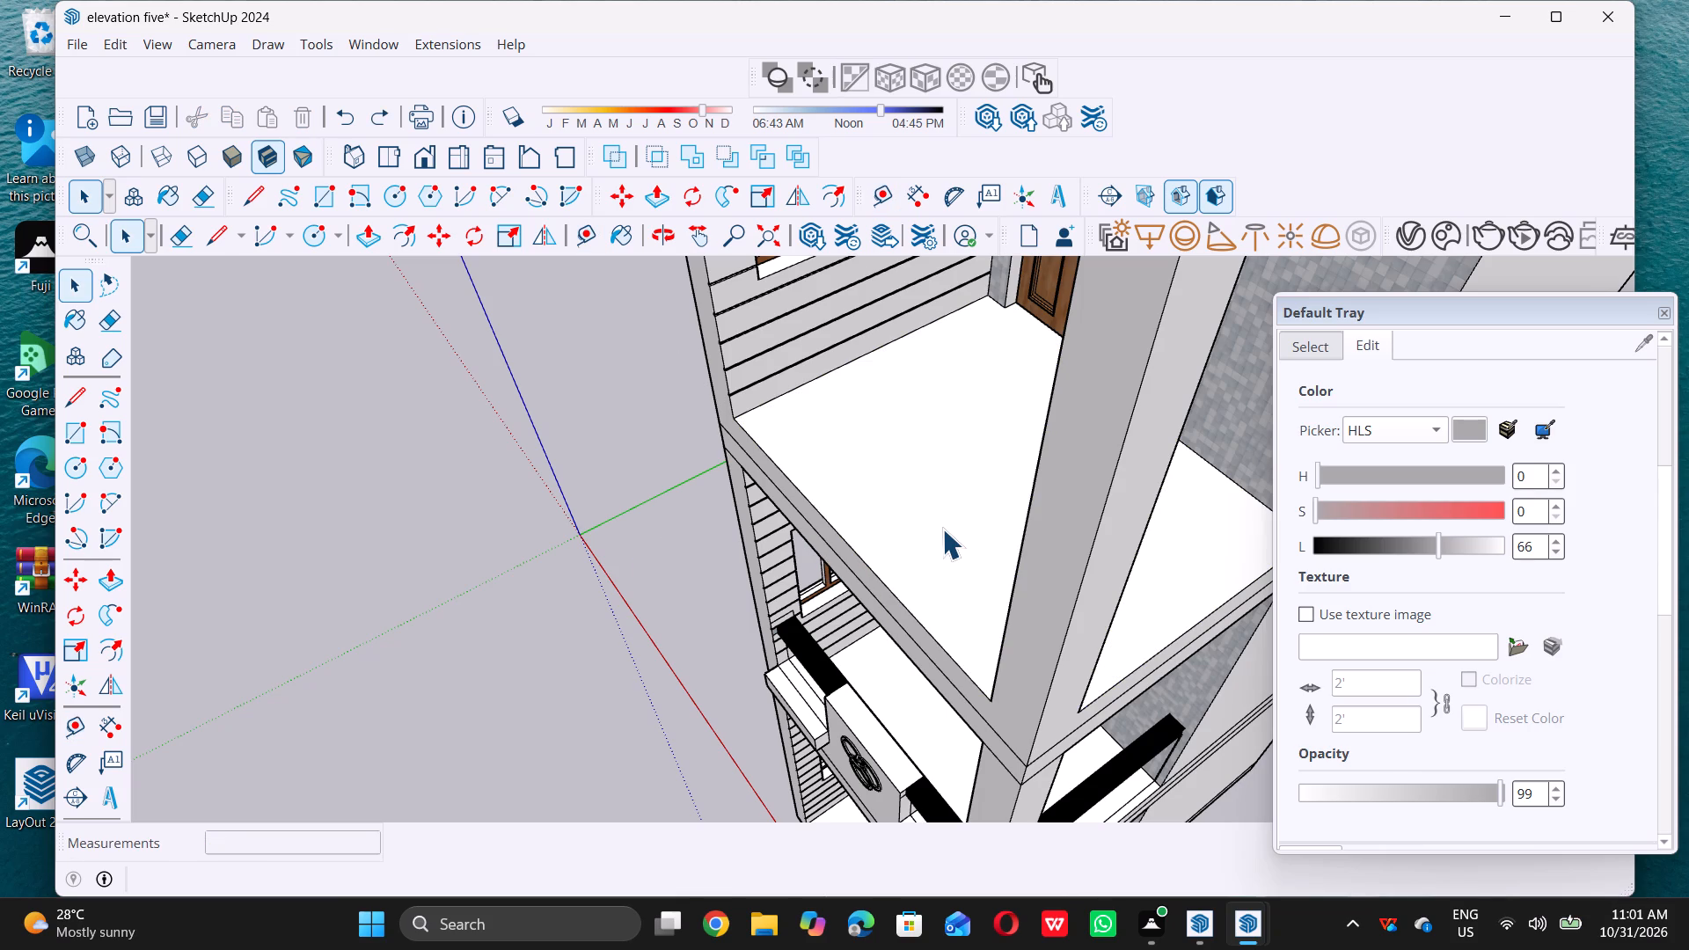
Place a guide along the front edge of the top storey's floor and a parallel guide offset 9" inward.
{"action": "key", "text": "t"}
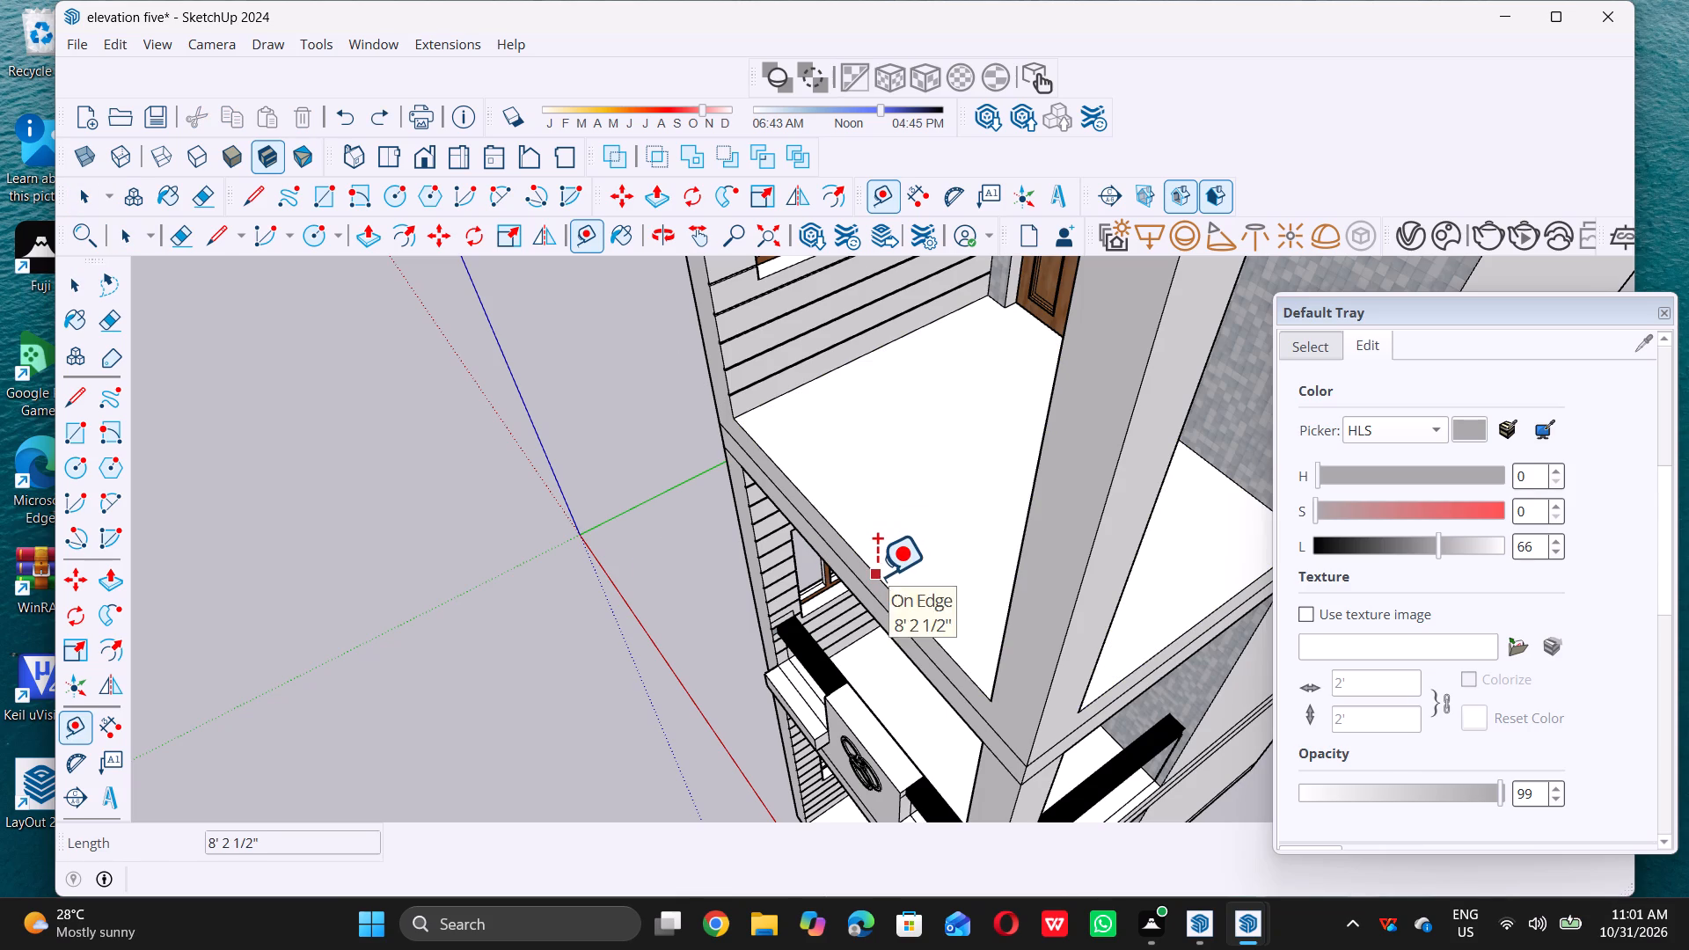
{"action": "double_click", "coordinate": [877, 575]}
{"action": "scroll", "coordinate": [913, 561], "scroll_direction": "down", "scroll_amount": 4}
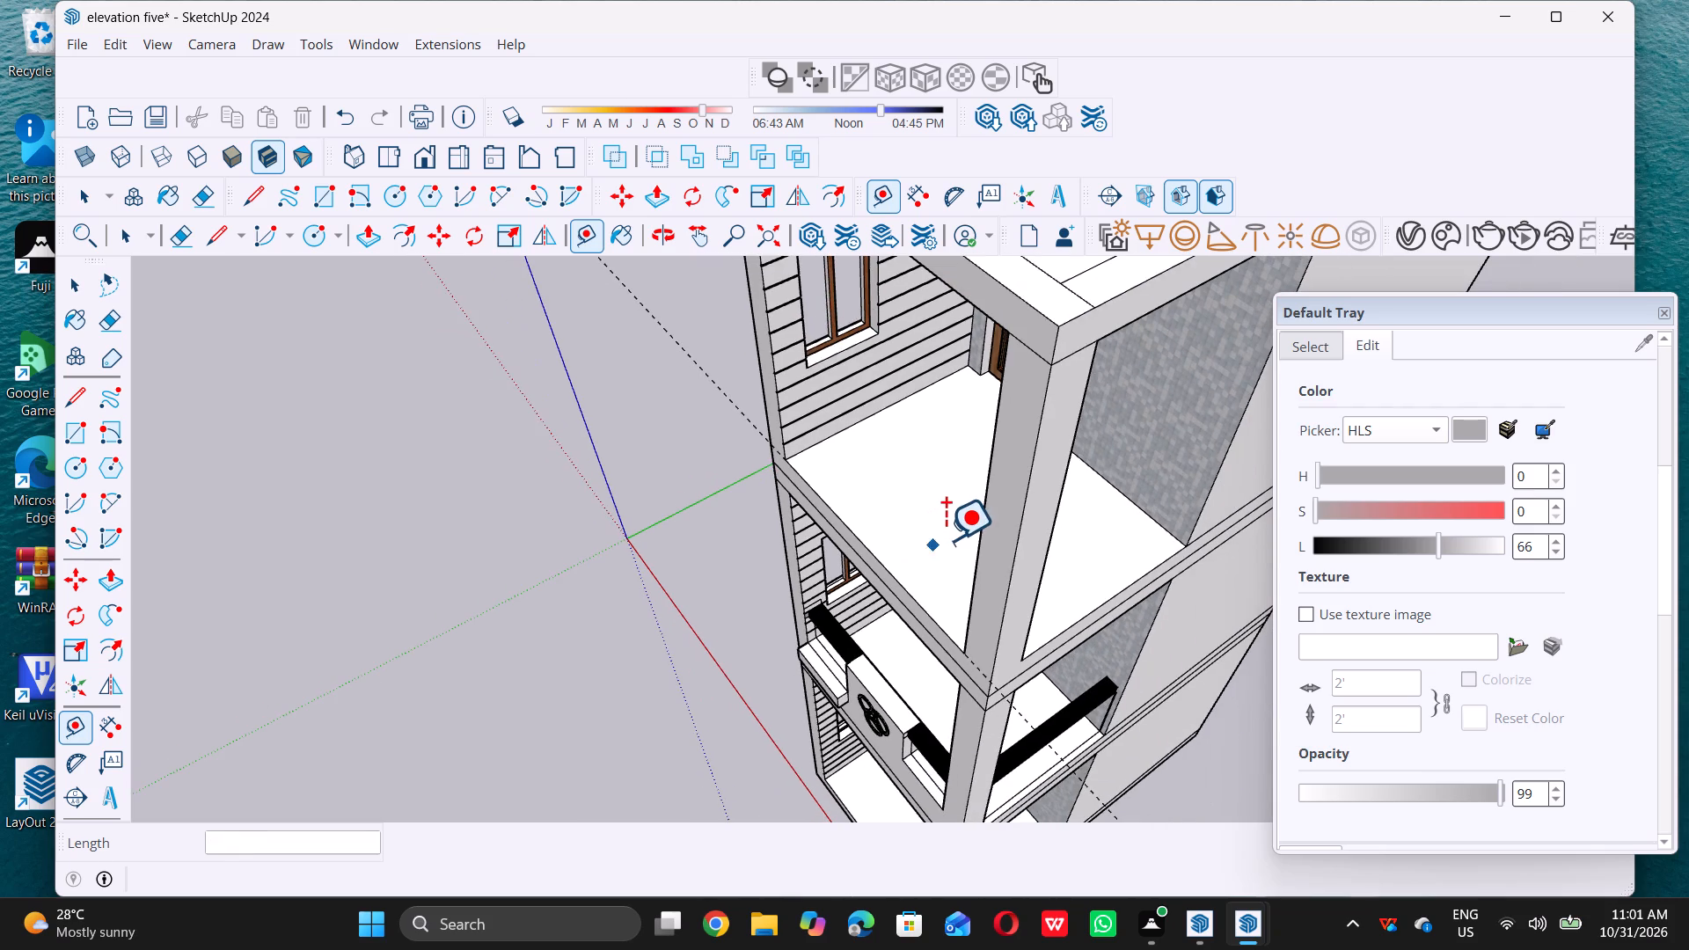
{"action": "scroll", "coordinate": [914, 553], "scroll_direction": "up", "scroll_amount": 5}
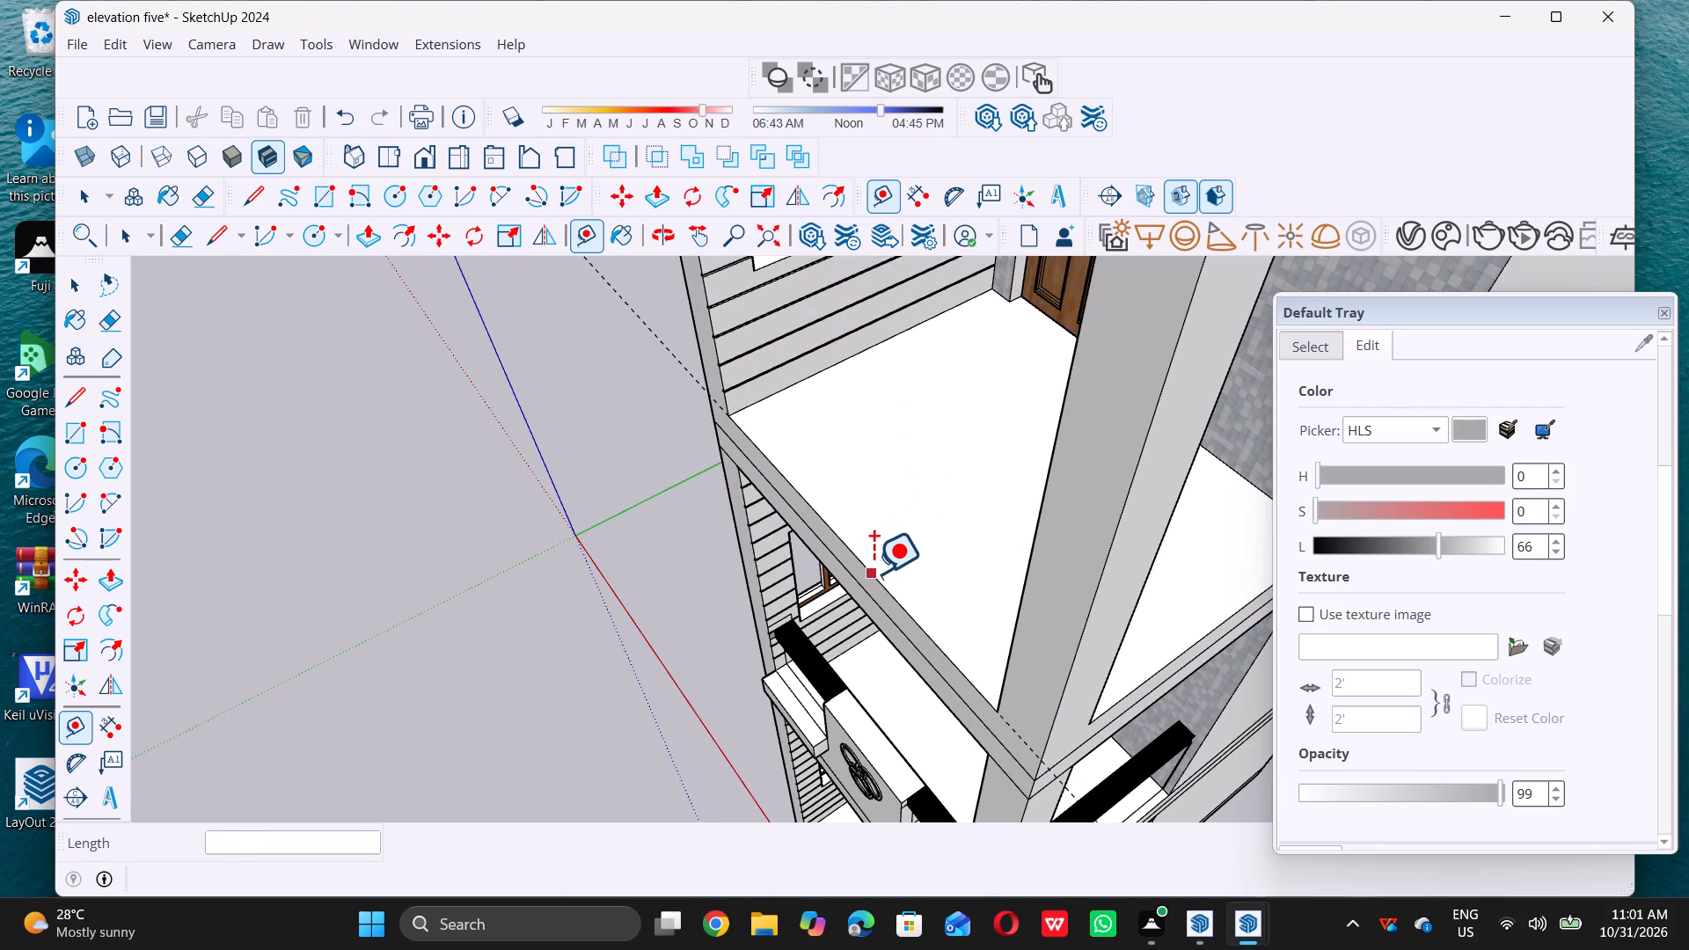
{"action": "left_click", "coordinate": [874, 573]}
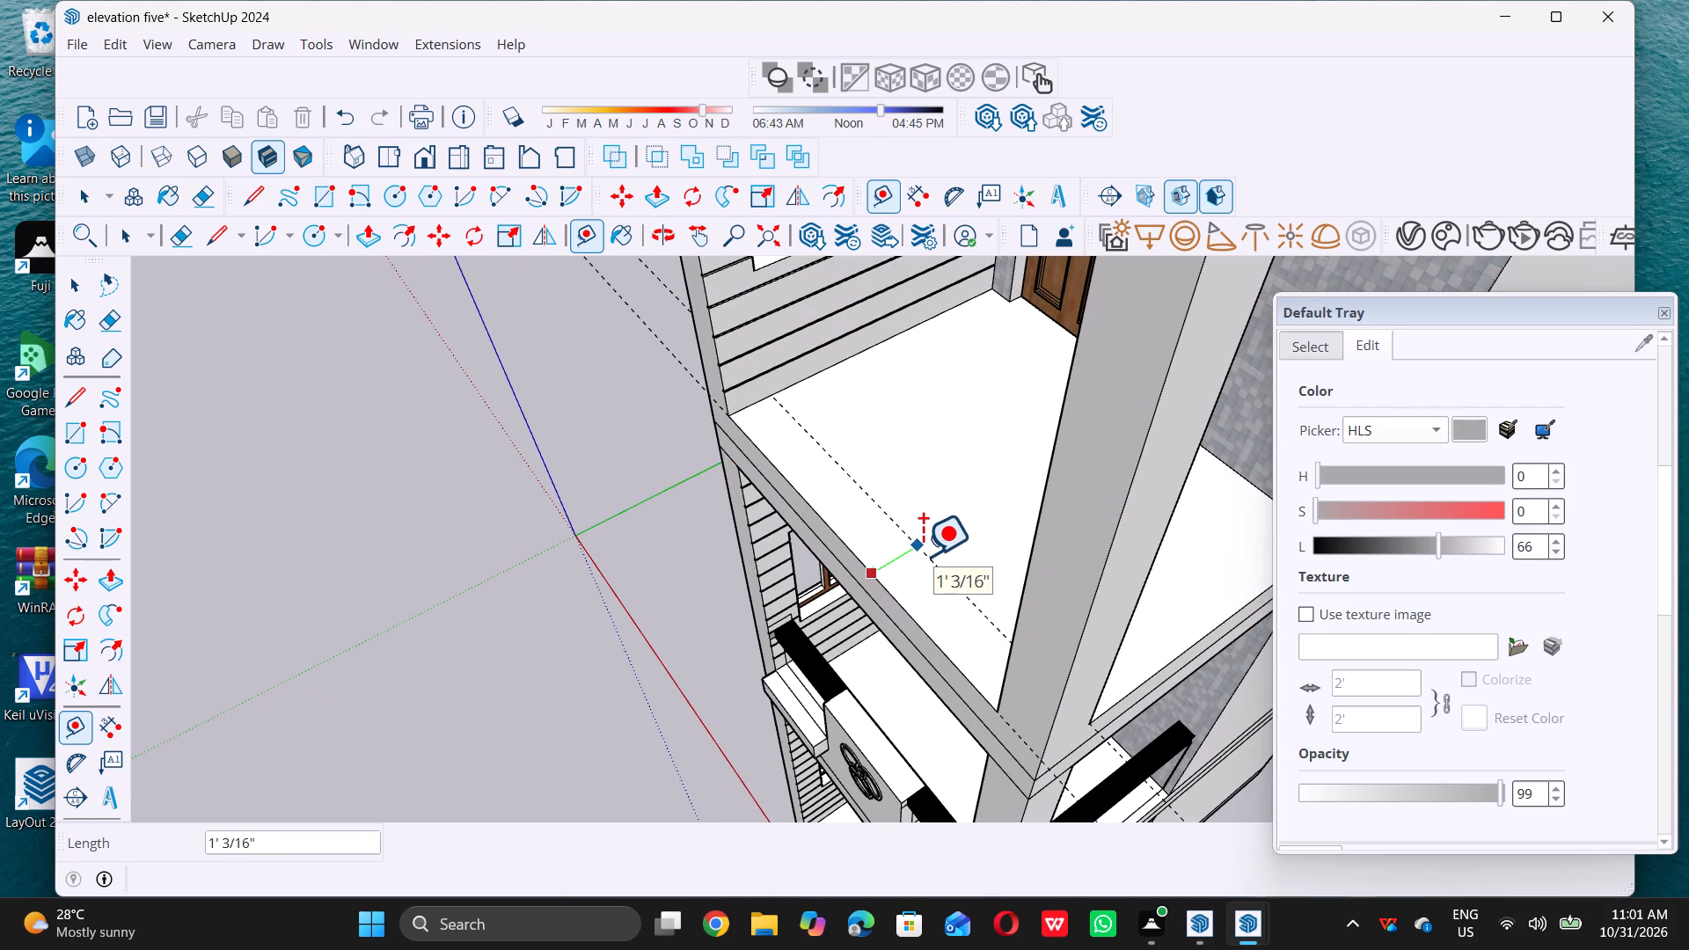
{"action": "key", "text": "9"}
{"action": "key", "text": "shift+quotedbl"}
{"action": "key", "text": "Return"}
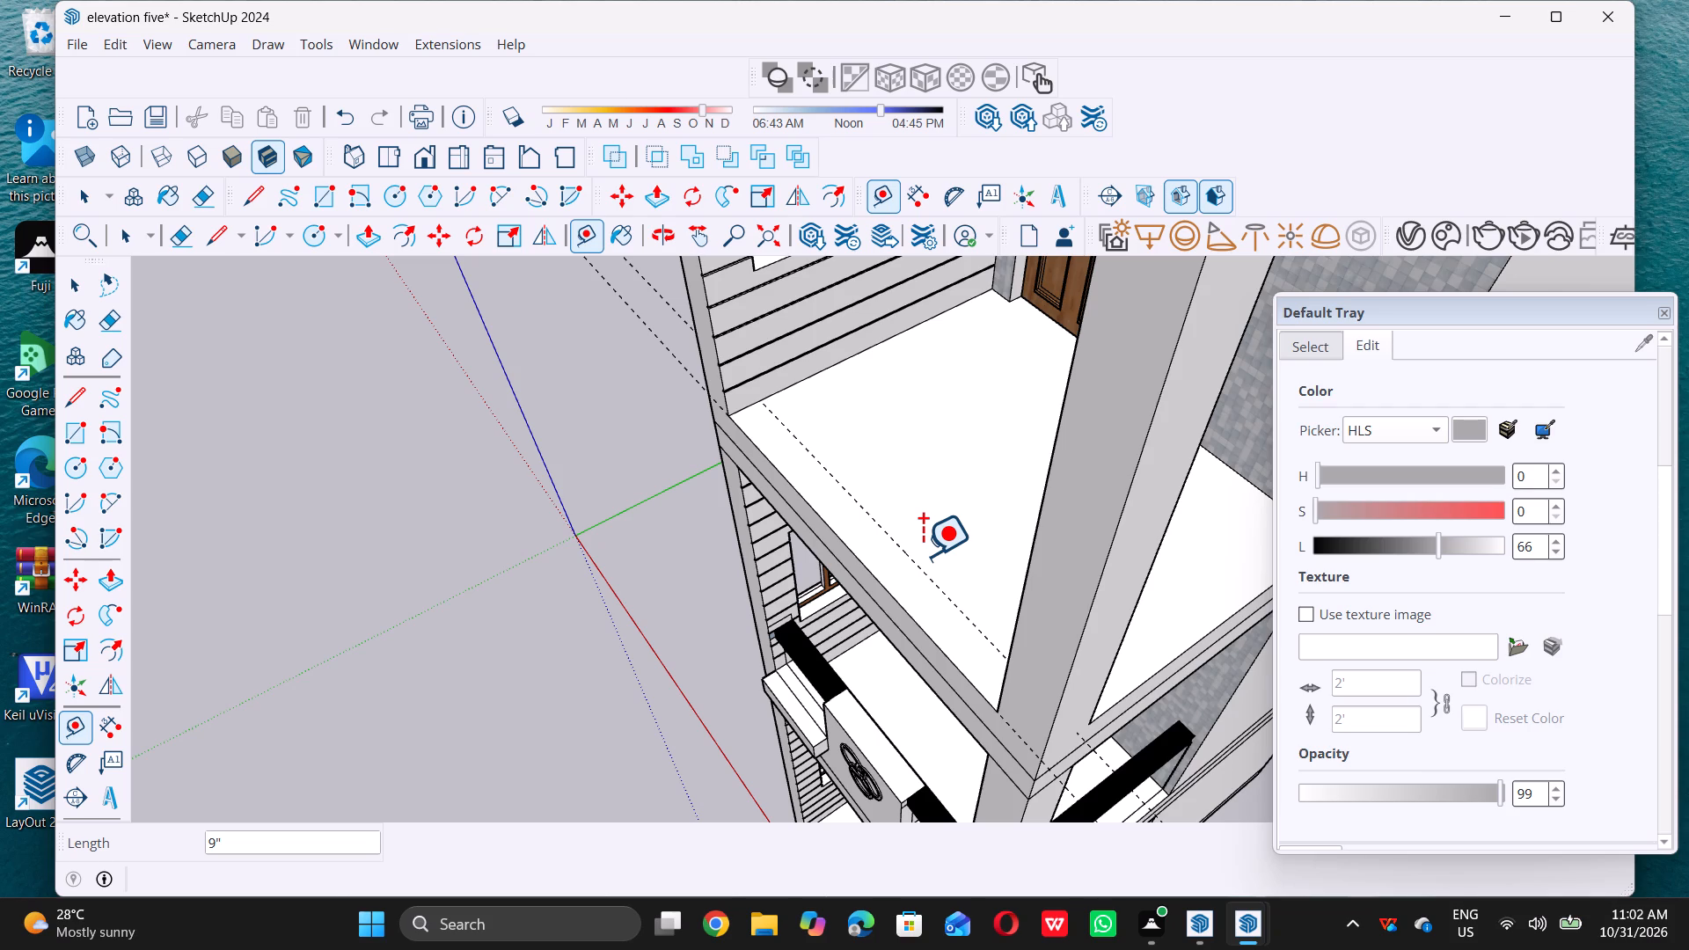
Examine the guides on the top storey's floor from several angles, ending close to where the inner guide meets the siding wall.
{"action": "scroll", "coordinate": [779, 311], "scroll_direction": "down", "scroll_amount": 6}
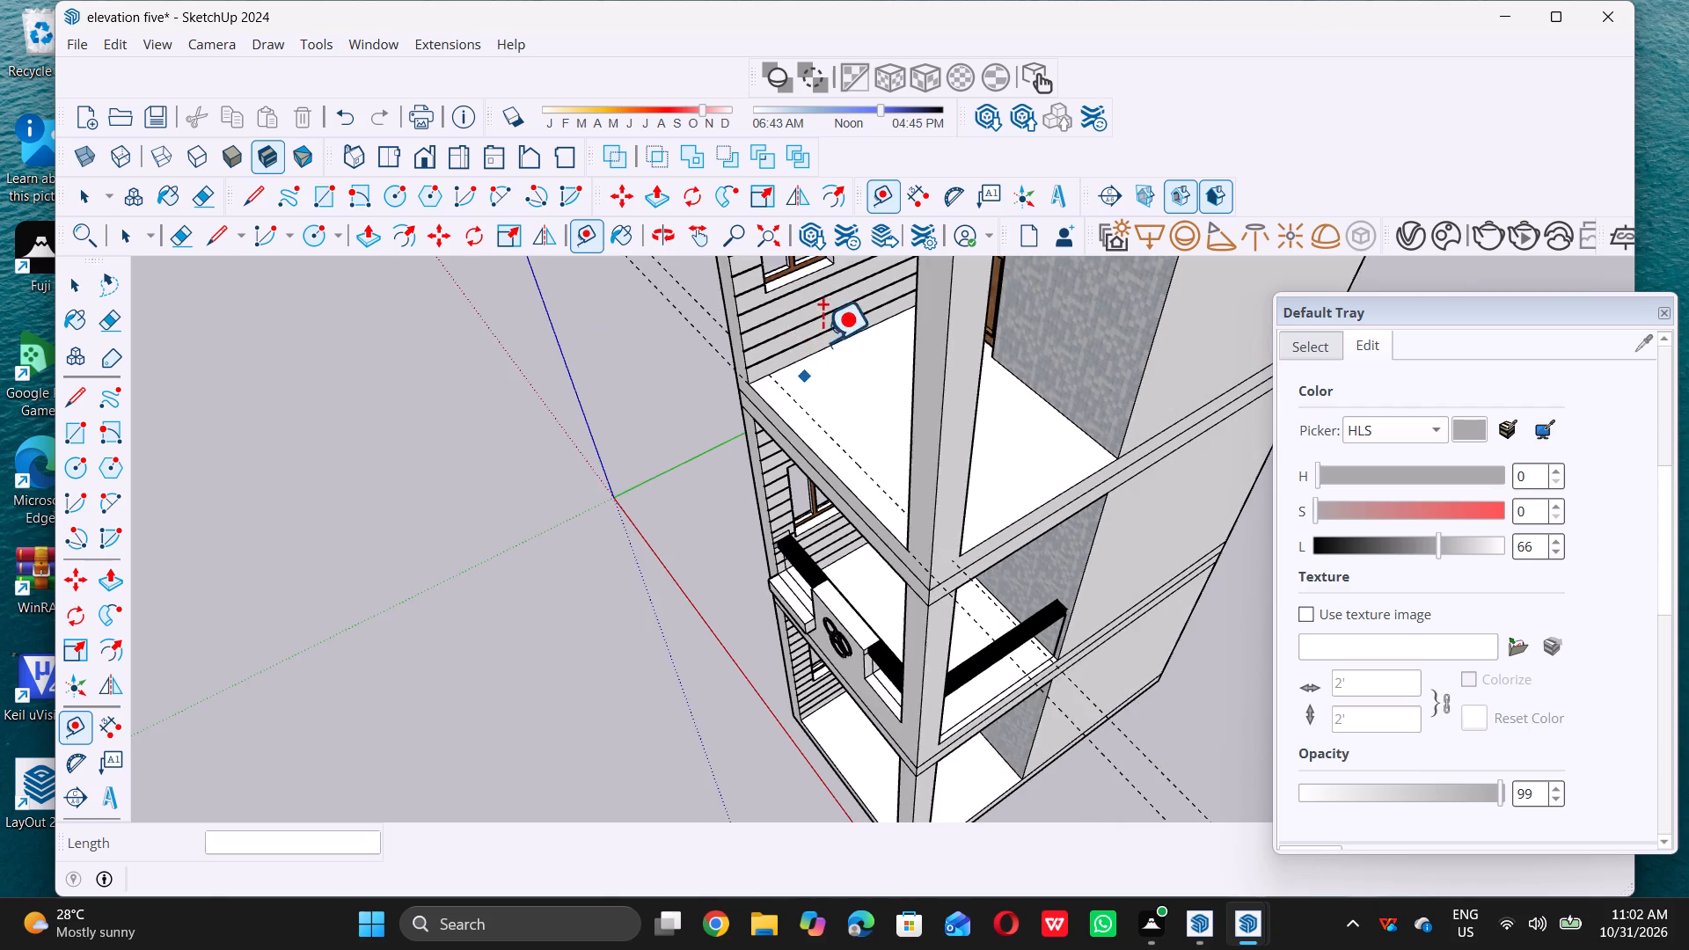
{"action": "scroll", "coordinate": [805, 389], "scroll_direction": "down", "scroll_amount": 4}
{"action": "middle_click_drag", "start_coordinate": [861, 452], "coordinate": [798, 553]}
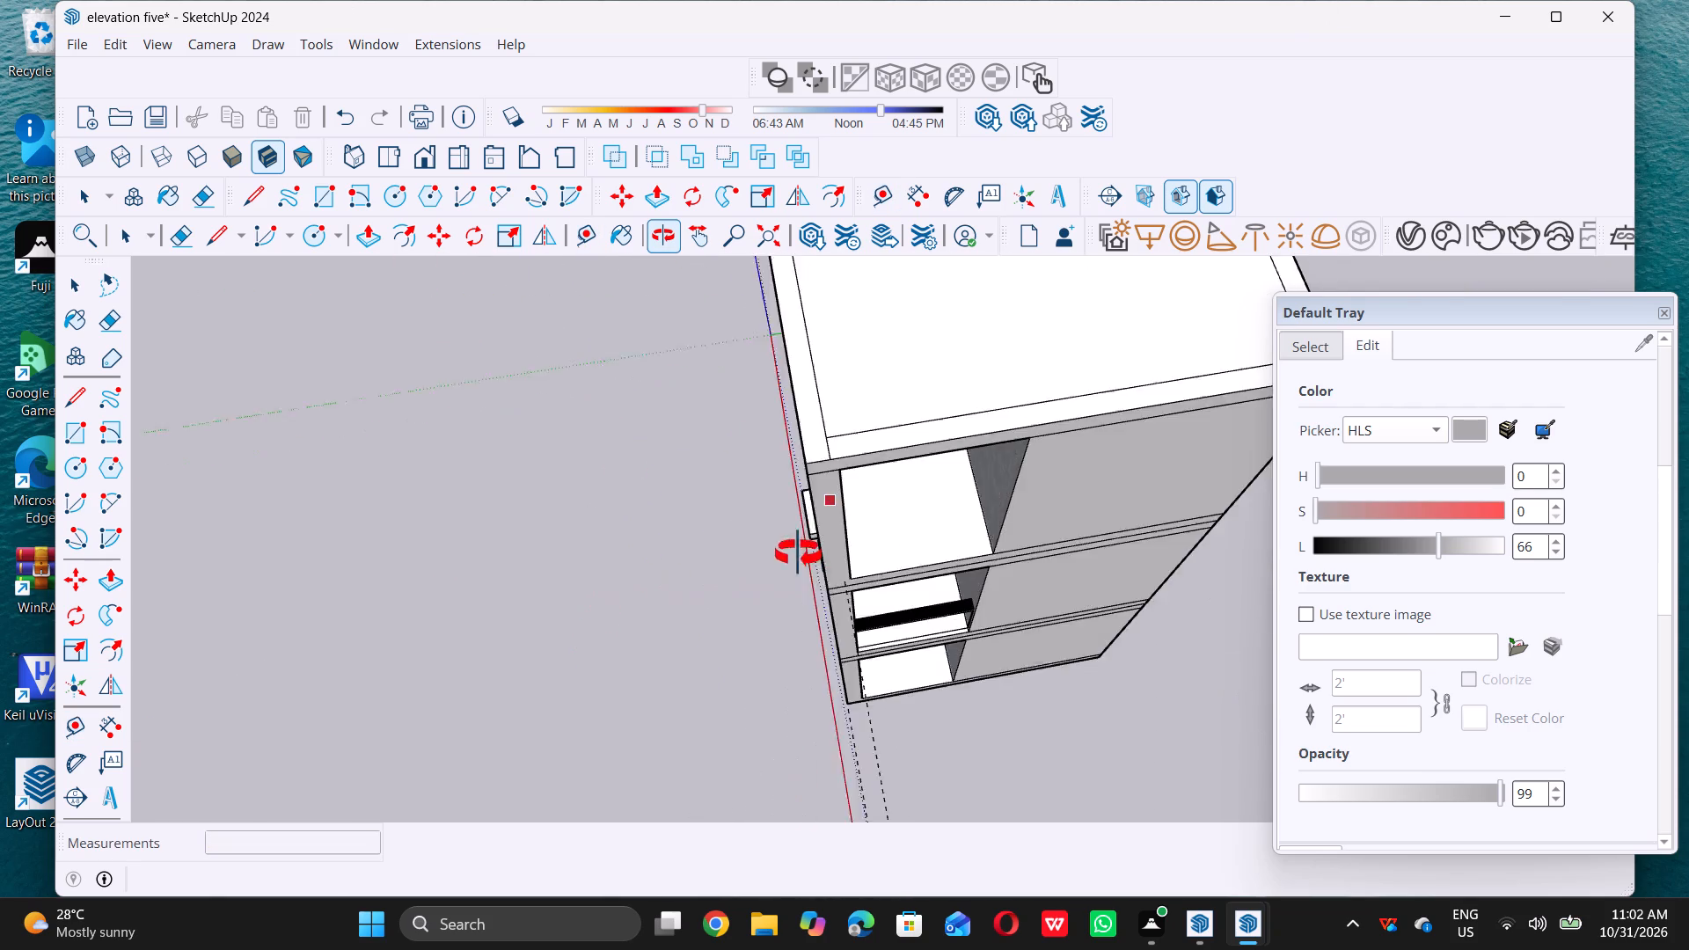
{"action": "middle_click_drag", "start_coordinate": [798, 553], "coordinate": [1166, 544]}
{"action": "middle_click", "coordinate": [1166, 544]}
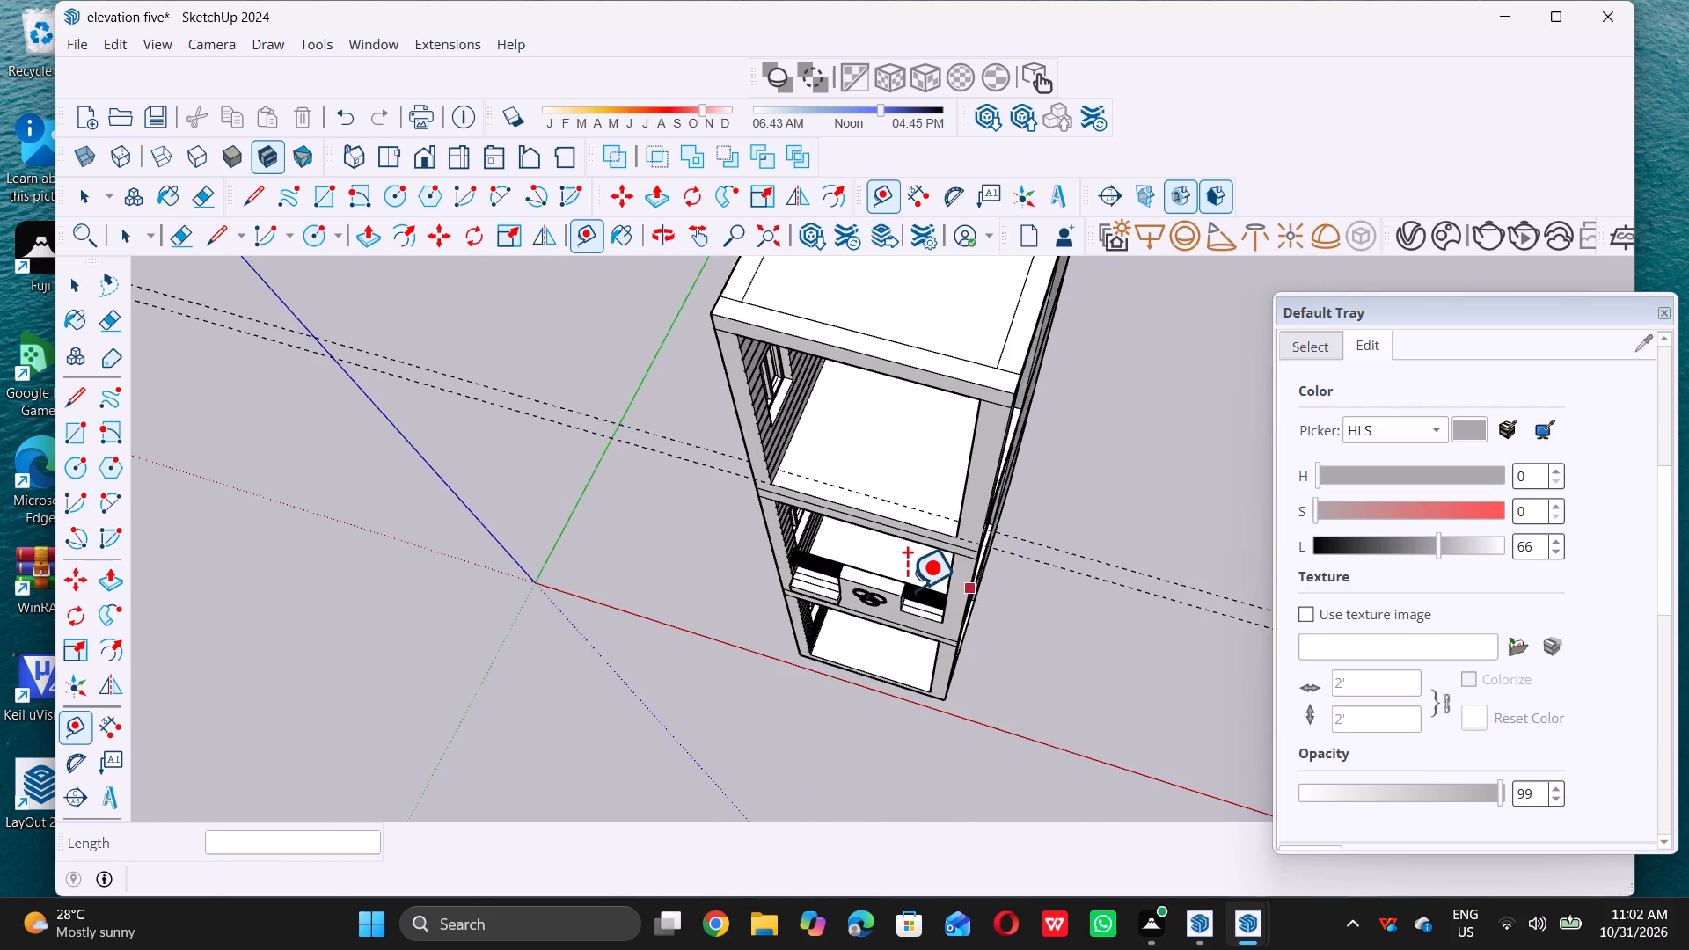
{"action": "scroll", "coordinate": [907, 589], "scroll_direction": "up", "scroll_amount": 5}
{"action": "scroll", "coordinate": [858, 426], "scroll_direction": "up", "scroll_amount": 1}
{"action": "scroll", "coordinate": [785, 579], "scroll_direction": "down", "scroll_amount": 10}
{"action": "scroll", "coordinate": [856, 501], "scroll_direction": "up", "scroll_amount": 2}
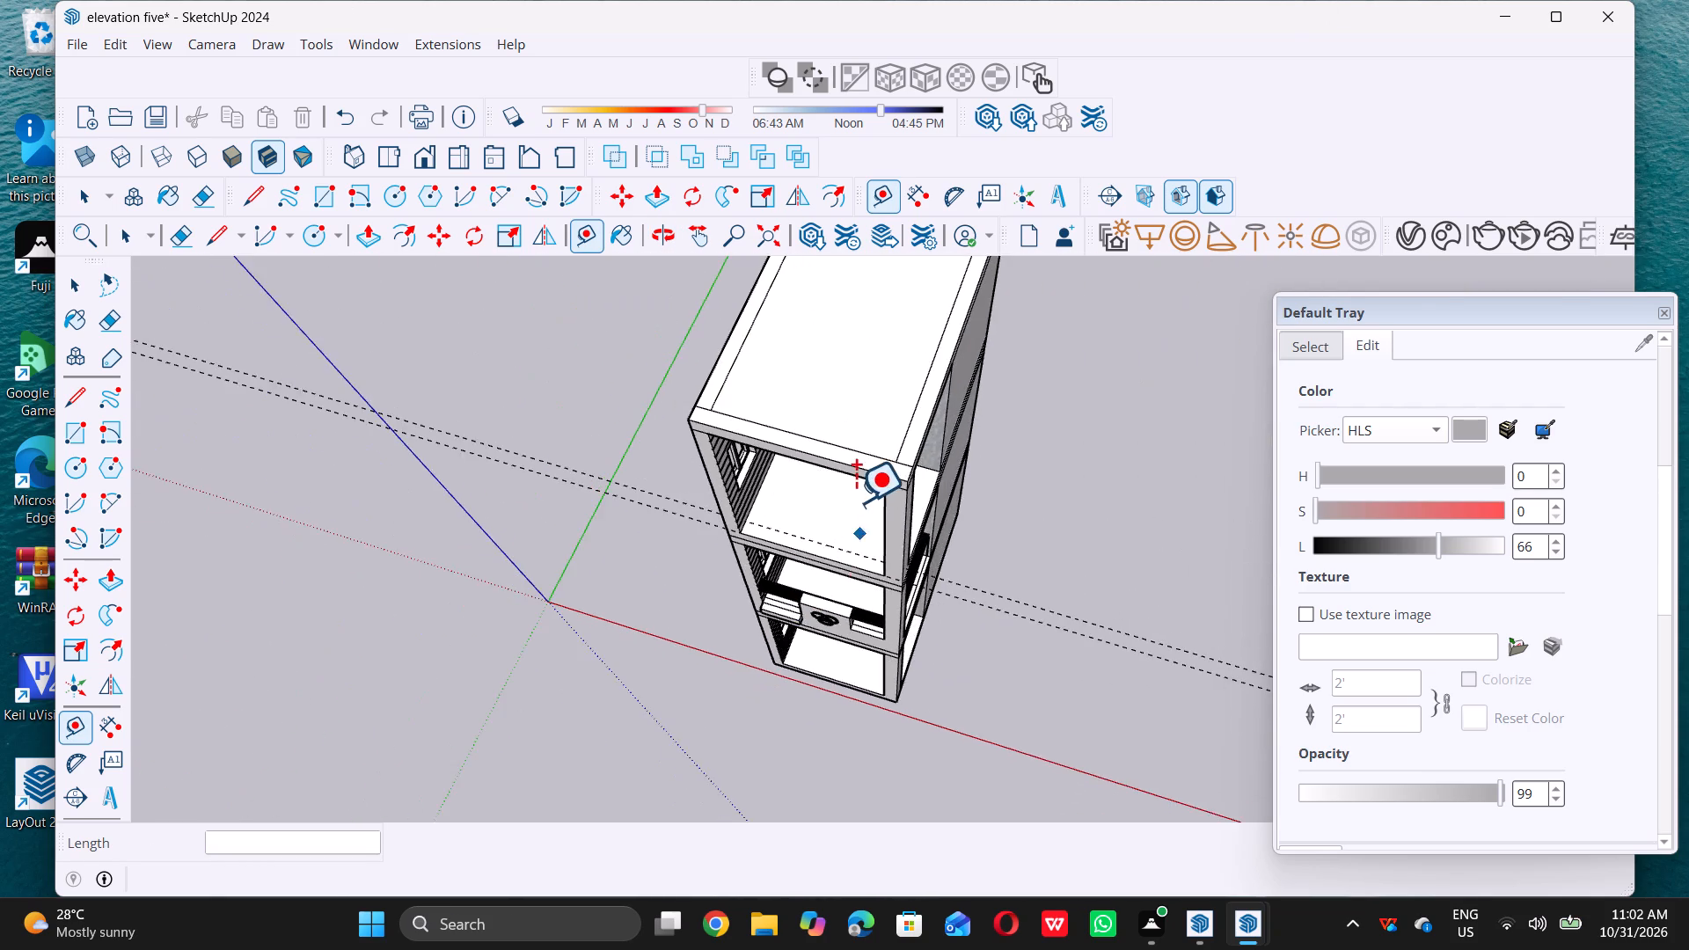
{"action": "scroll", "coordinate": [856, 501], "scroll_direction": "up", "scroll_amount": 3}
{"action": "scroll", "coordinate": [806, 559], "scroll_direction": "up", "scroll_amount": 3}
{"action": "key", "text": "space"}
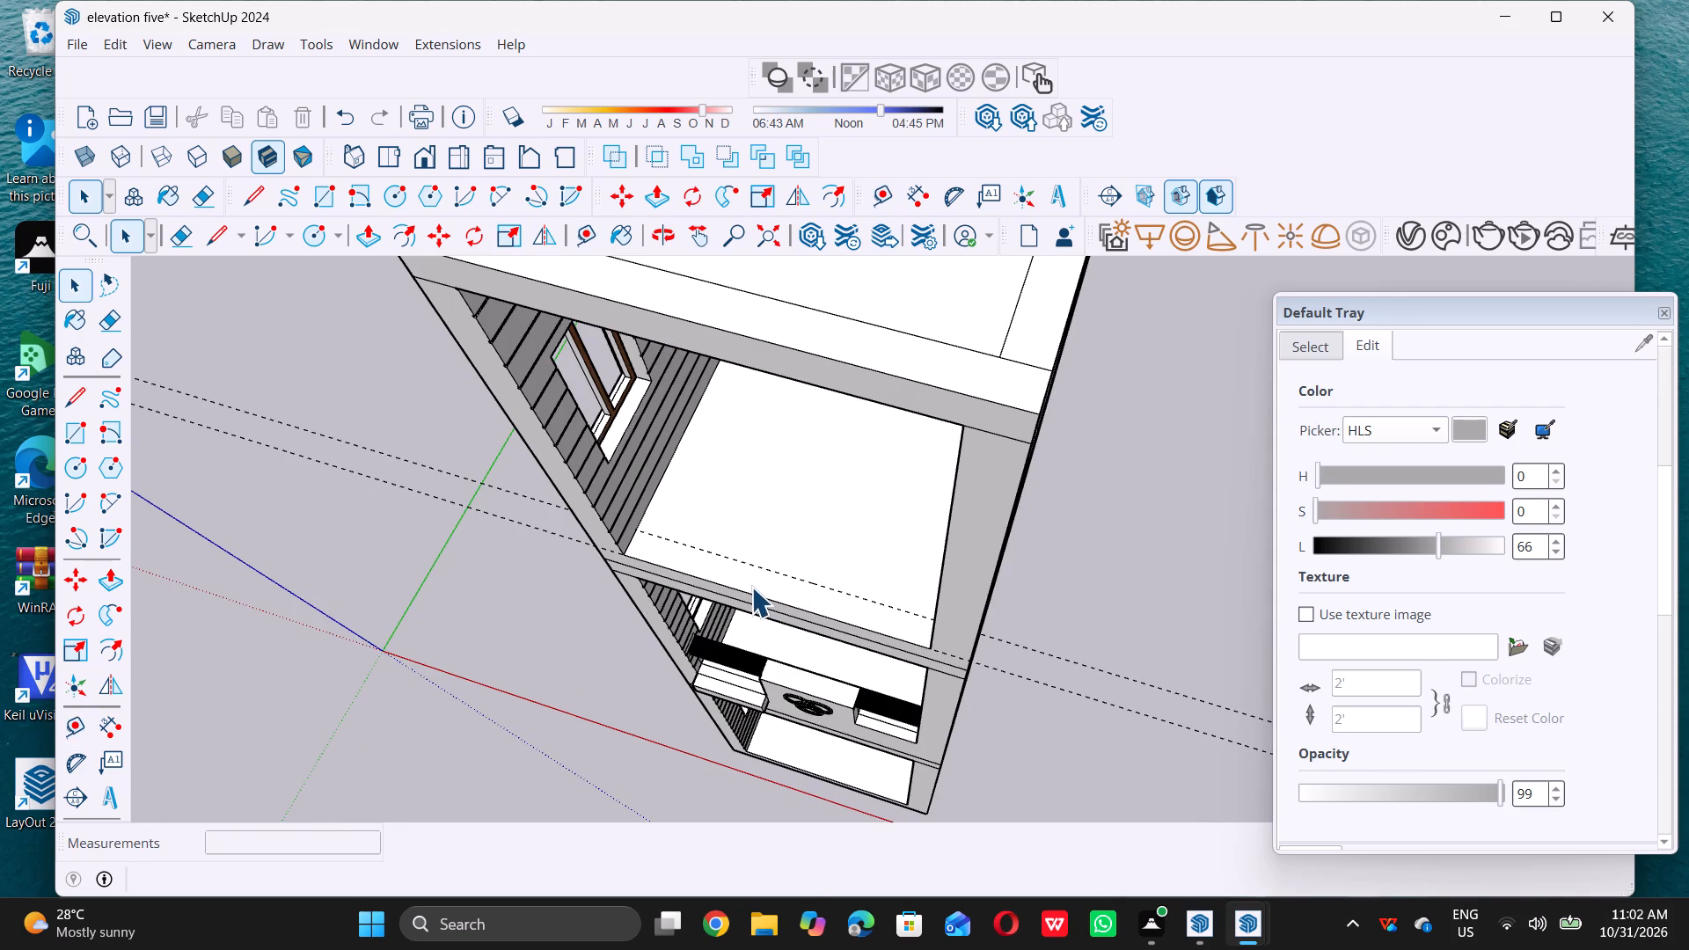
{"action": "middle_click_drag", "start_coordinate": [730, 579], "coordinate": [548, 607]}
{"action": "middle_click_drag", "start_coordinate": [548, 607], "coordinate": [546, 610]}
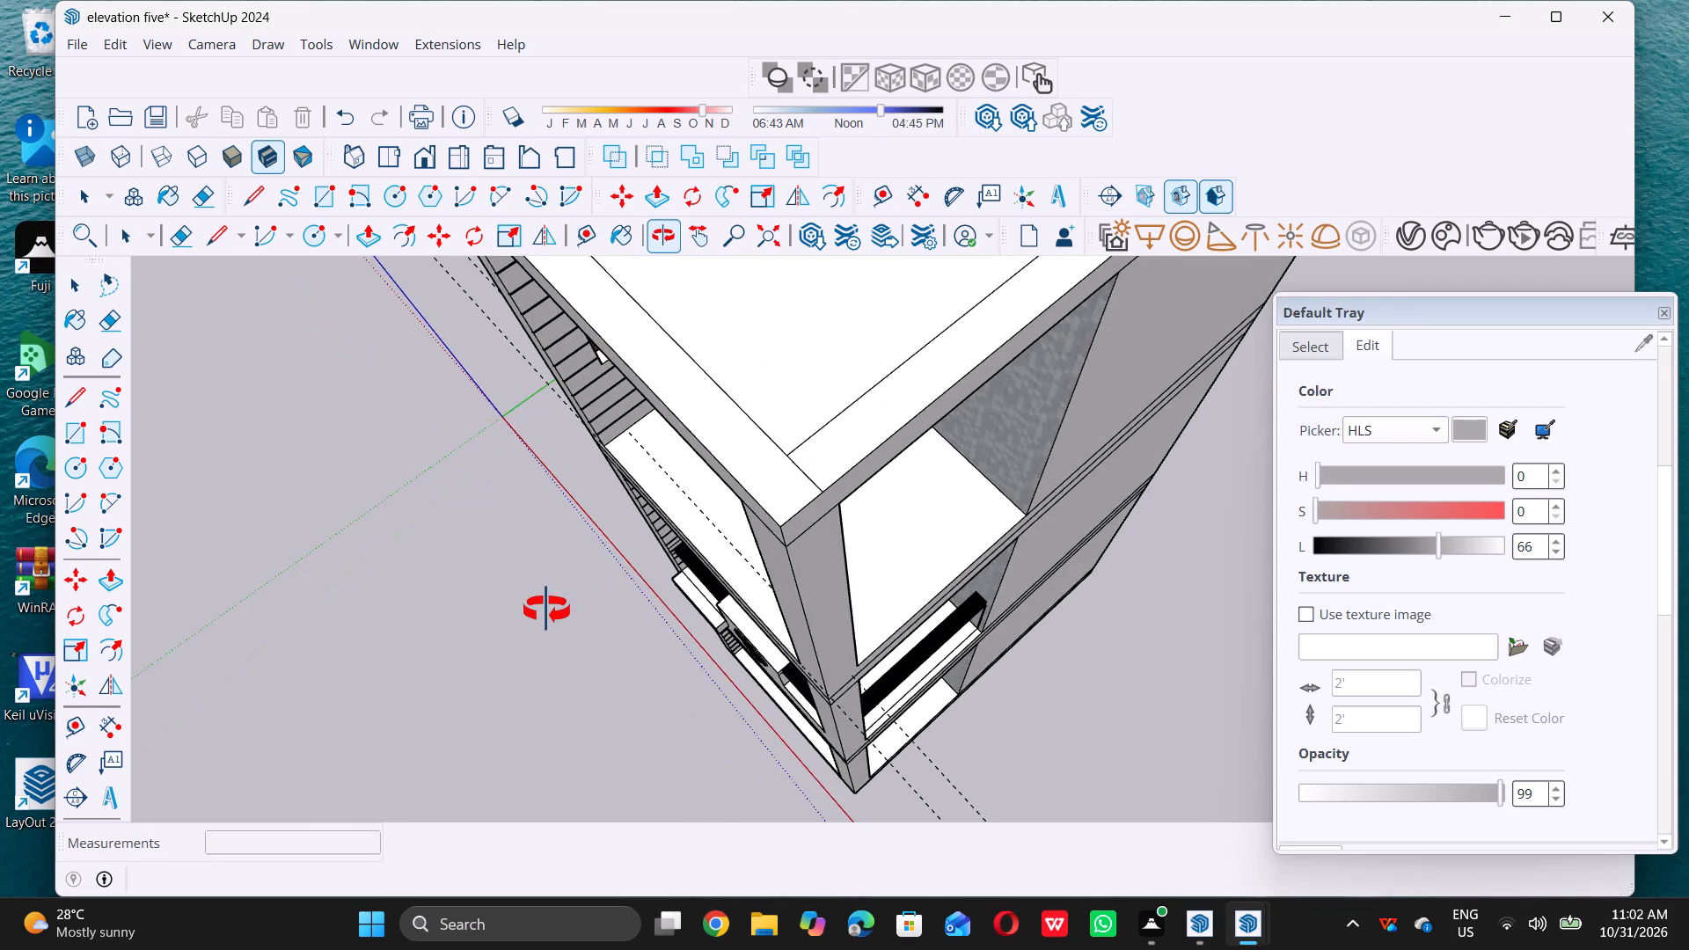
{"action": "middle_click_drag", "start_coordinate": [546, 610], "coordinate": [540, 614]}
{"action": "scroll", "coordinate": [618, 482], "scroll_direction": "up", "scroll_amount": 6}
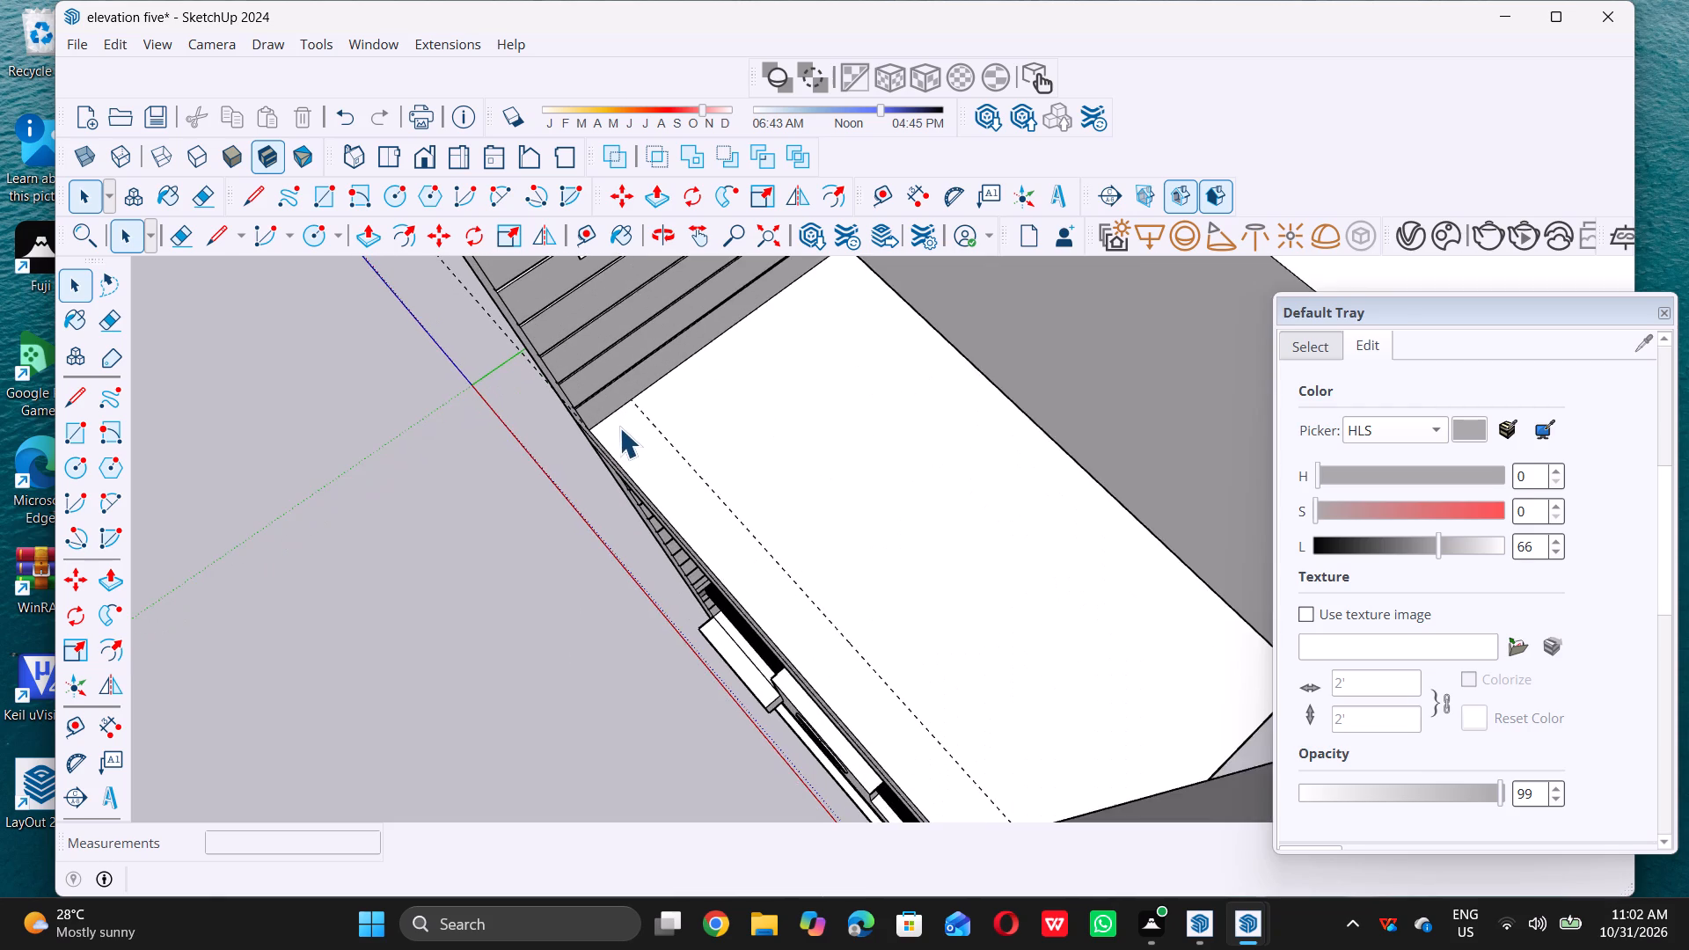
{"action": "scroll", "coordinate": [621, 432], "scroll_direction": "up", "scroll_amount": 1}
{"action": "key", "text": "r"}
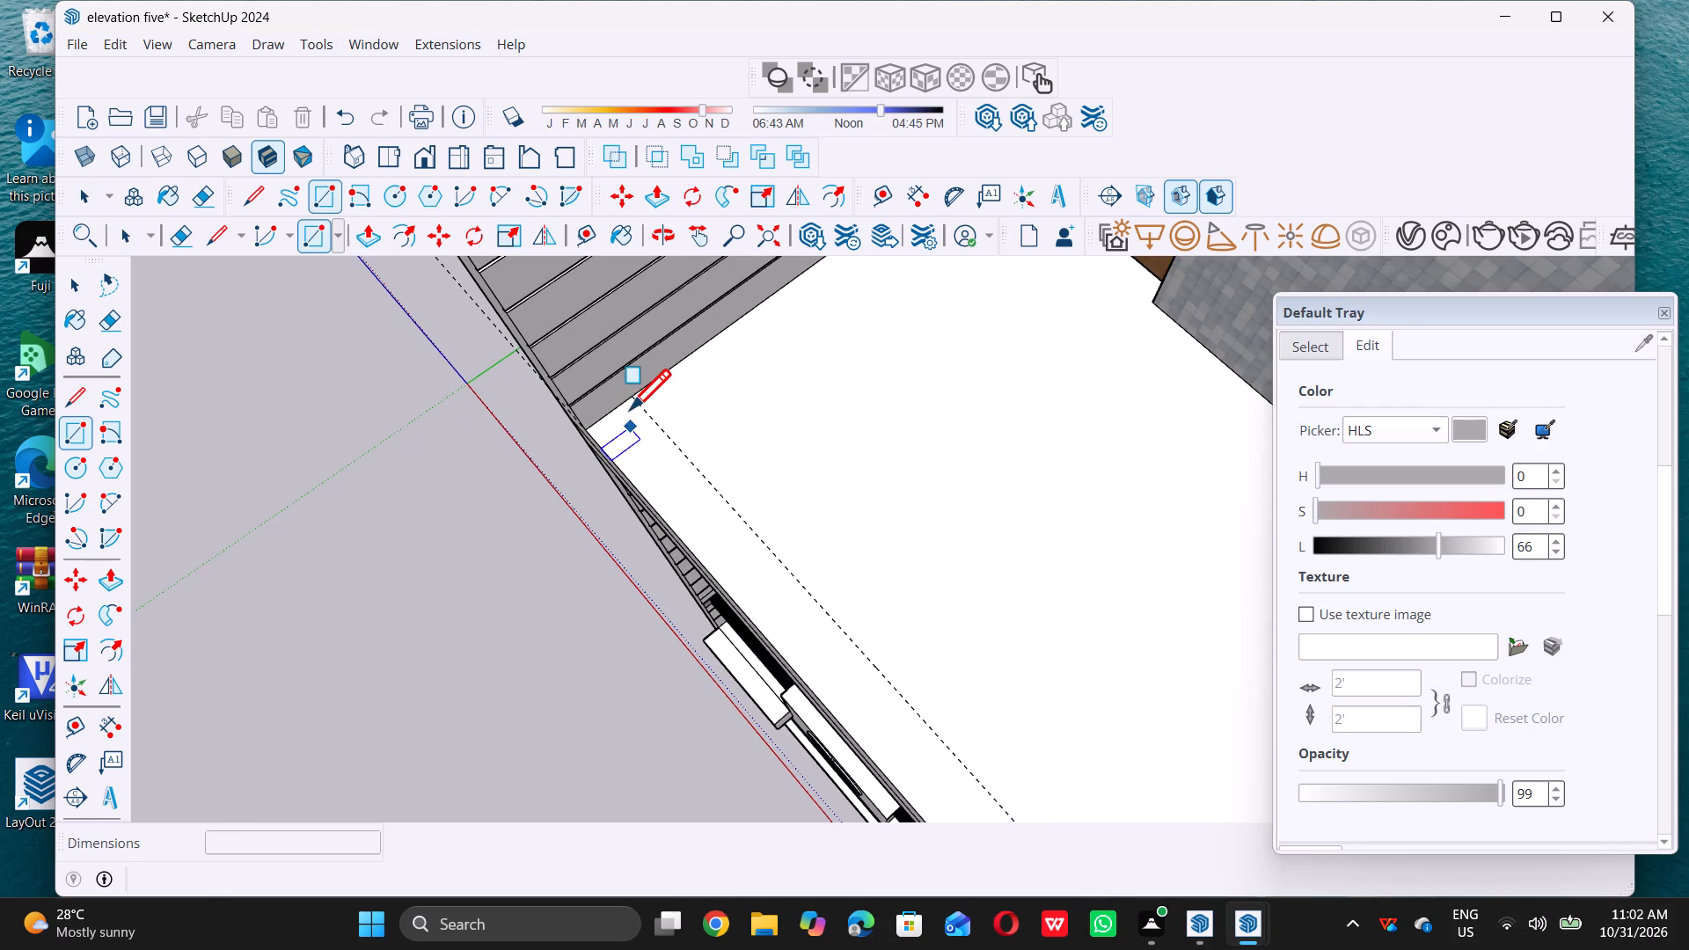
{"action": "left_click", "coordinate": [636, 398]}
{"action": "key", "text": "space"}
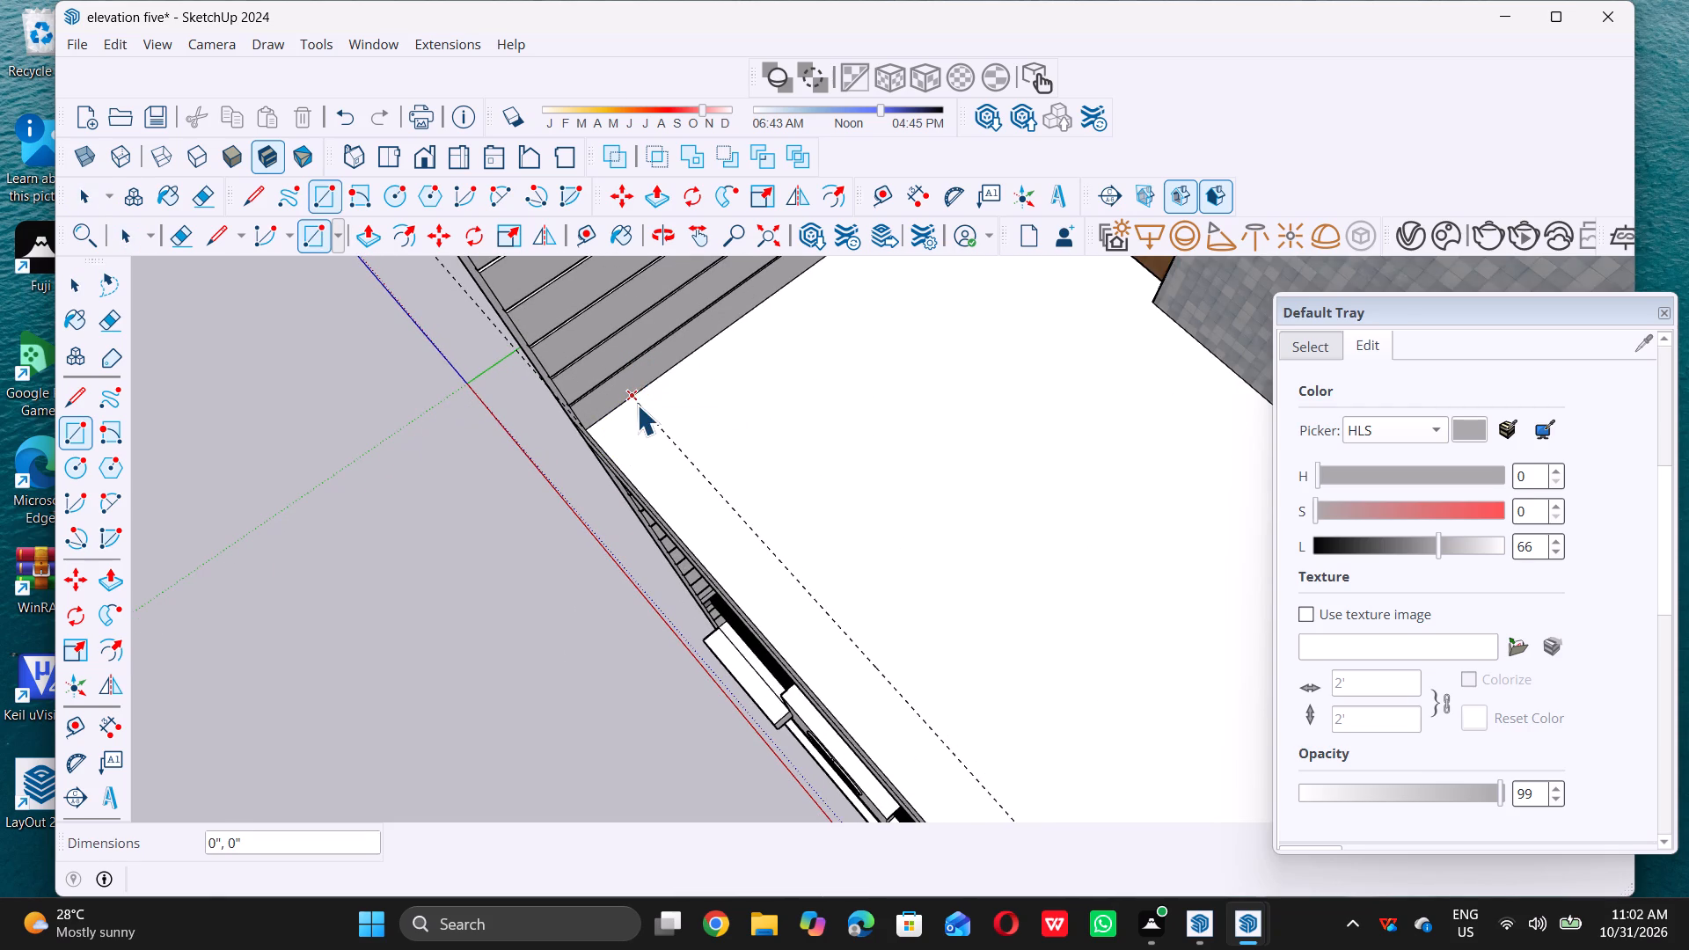
Draw a line about 8' 2 1/2" long along the inner guide on the top storey's floor, from the siding wall to the opposite pillar.
{"action": "key", "text": "l"}
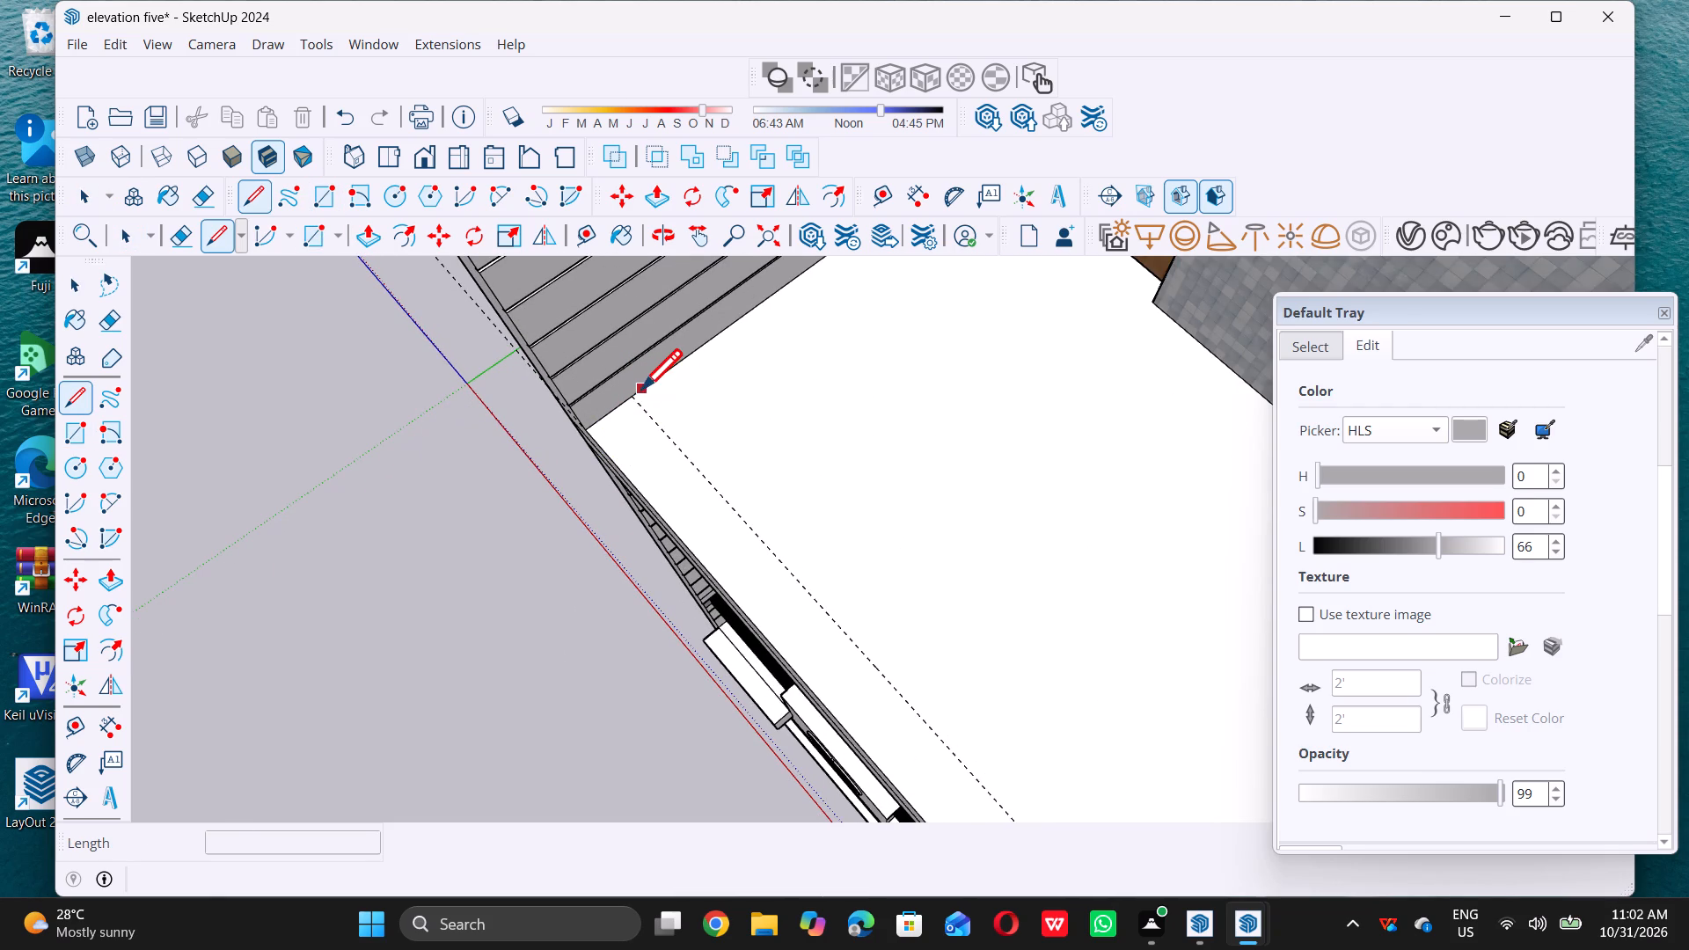
{"action": "scroll", "coordinate": [637, 398], "scroll_direction": "up", "scroll_amount": 13}
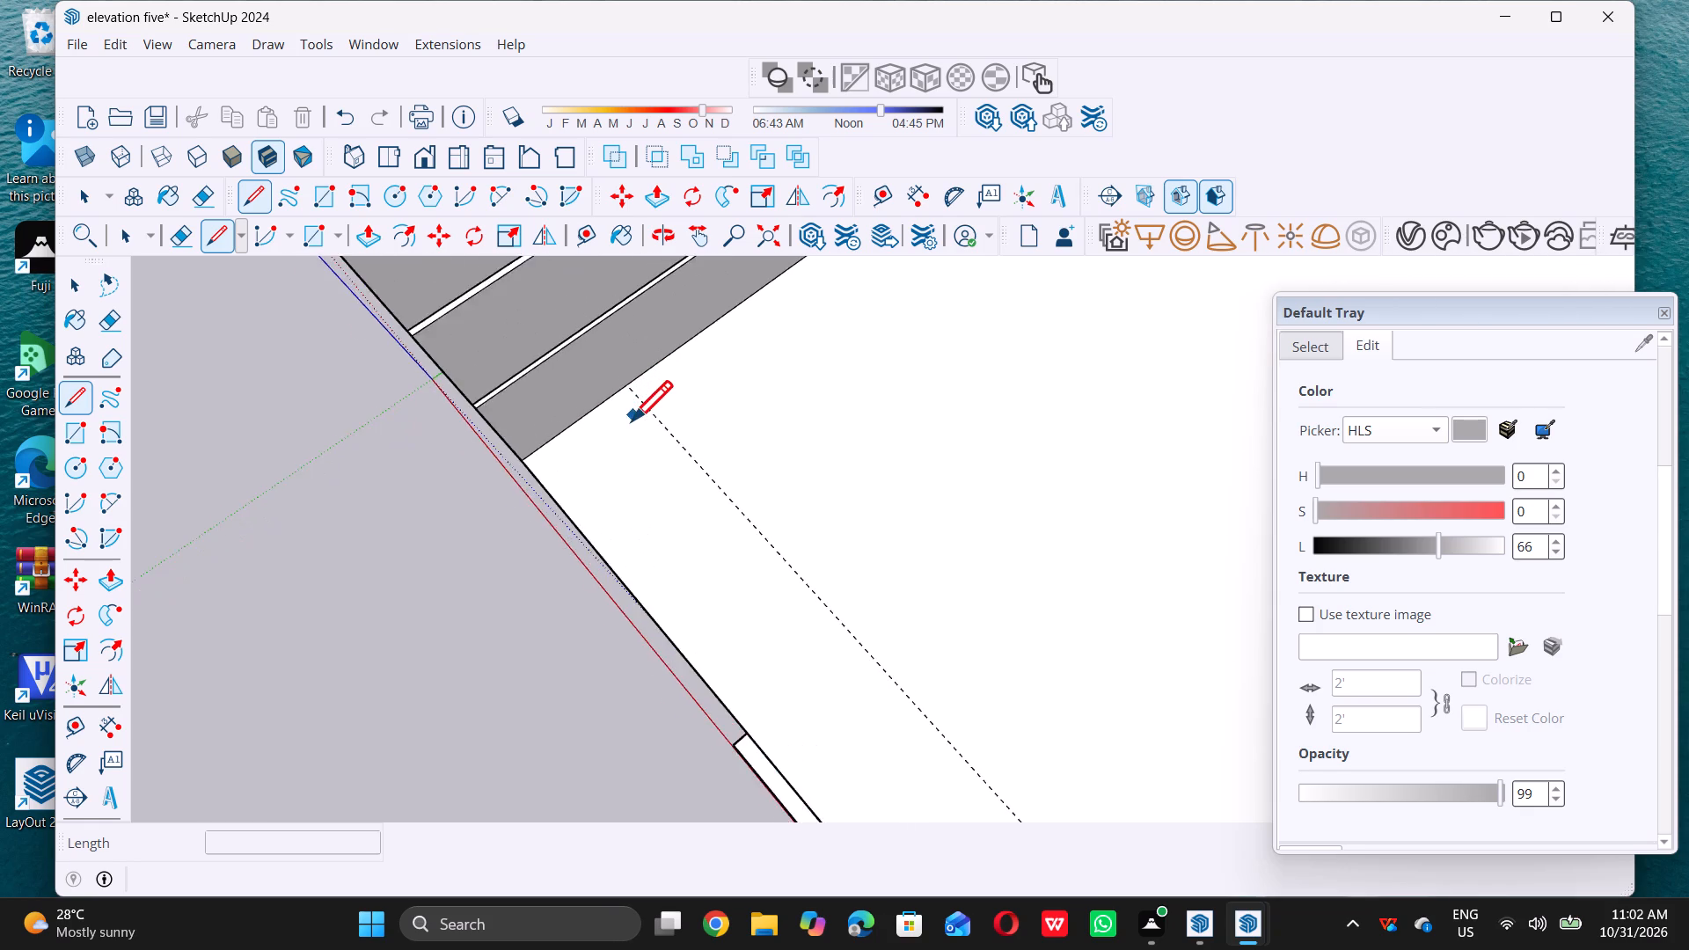
{"action": "scroll", "coordinate": [619, 467], "scroll_direction": "up", "scroll_amount": 6}
{"action": "middle_click_drag", "start_coordinate": [632, 458], "coordinate": [663, 345]}
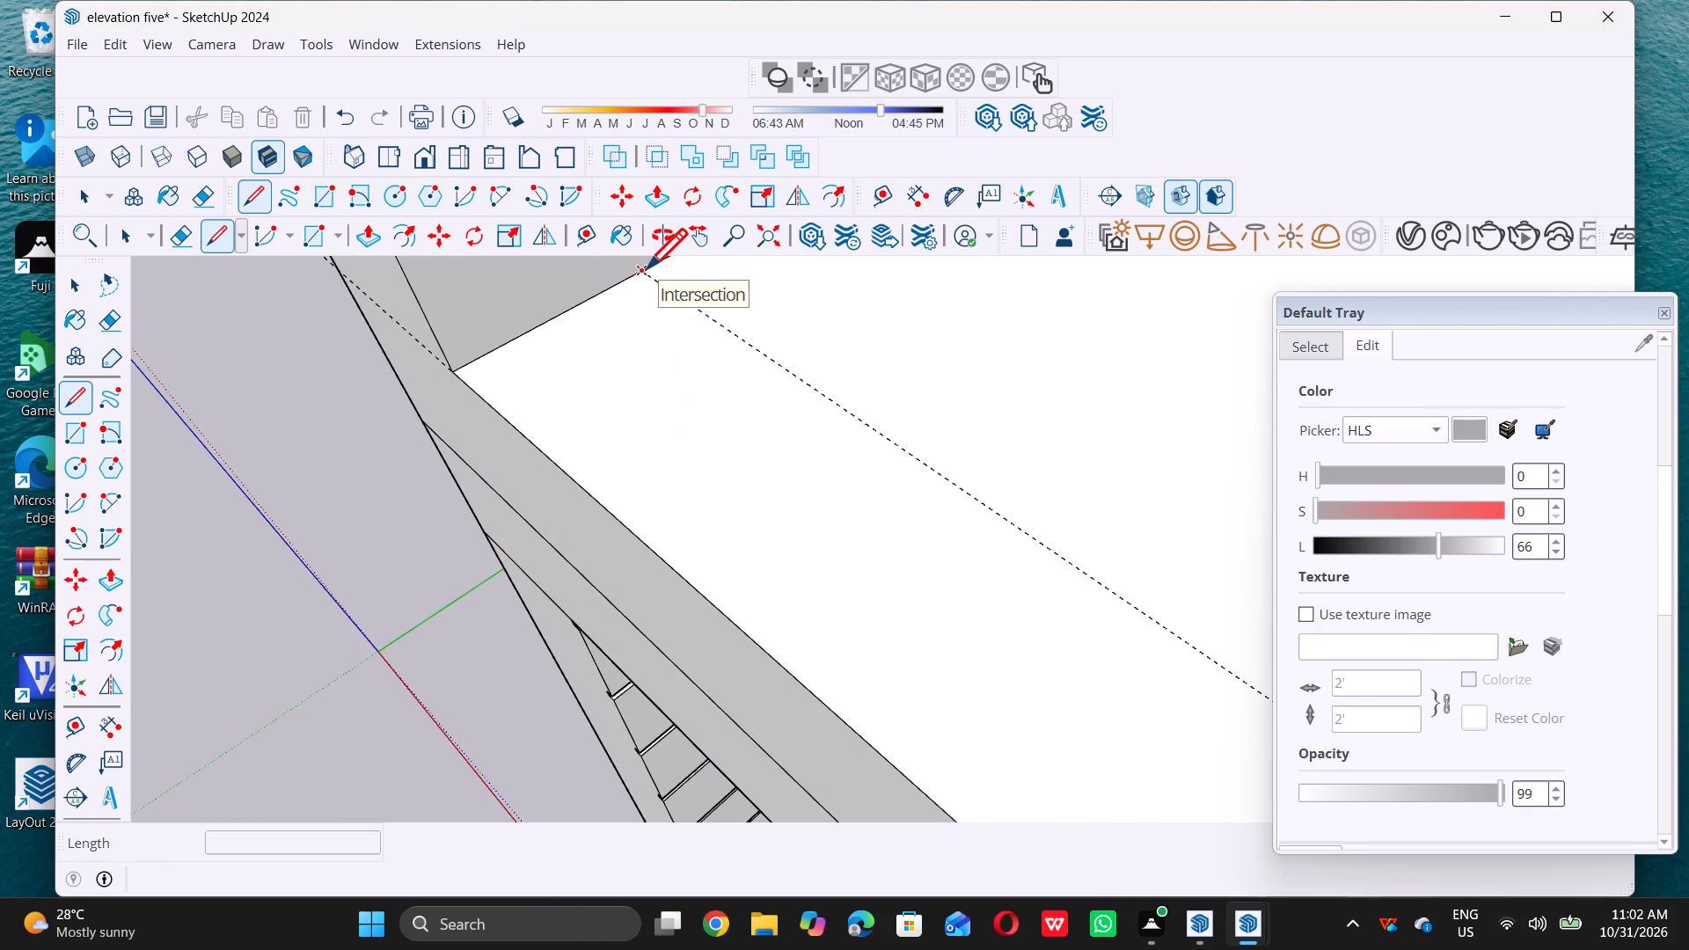
{"action": "left_click", "coordinate": [647, 268]}
{"action": "scroll", "coordinate": [647, 271], "scroll_direction": "down", "scroll_amount": 20}
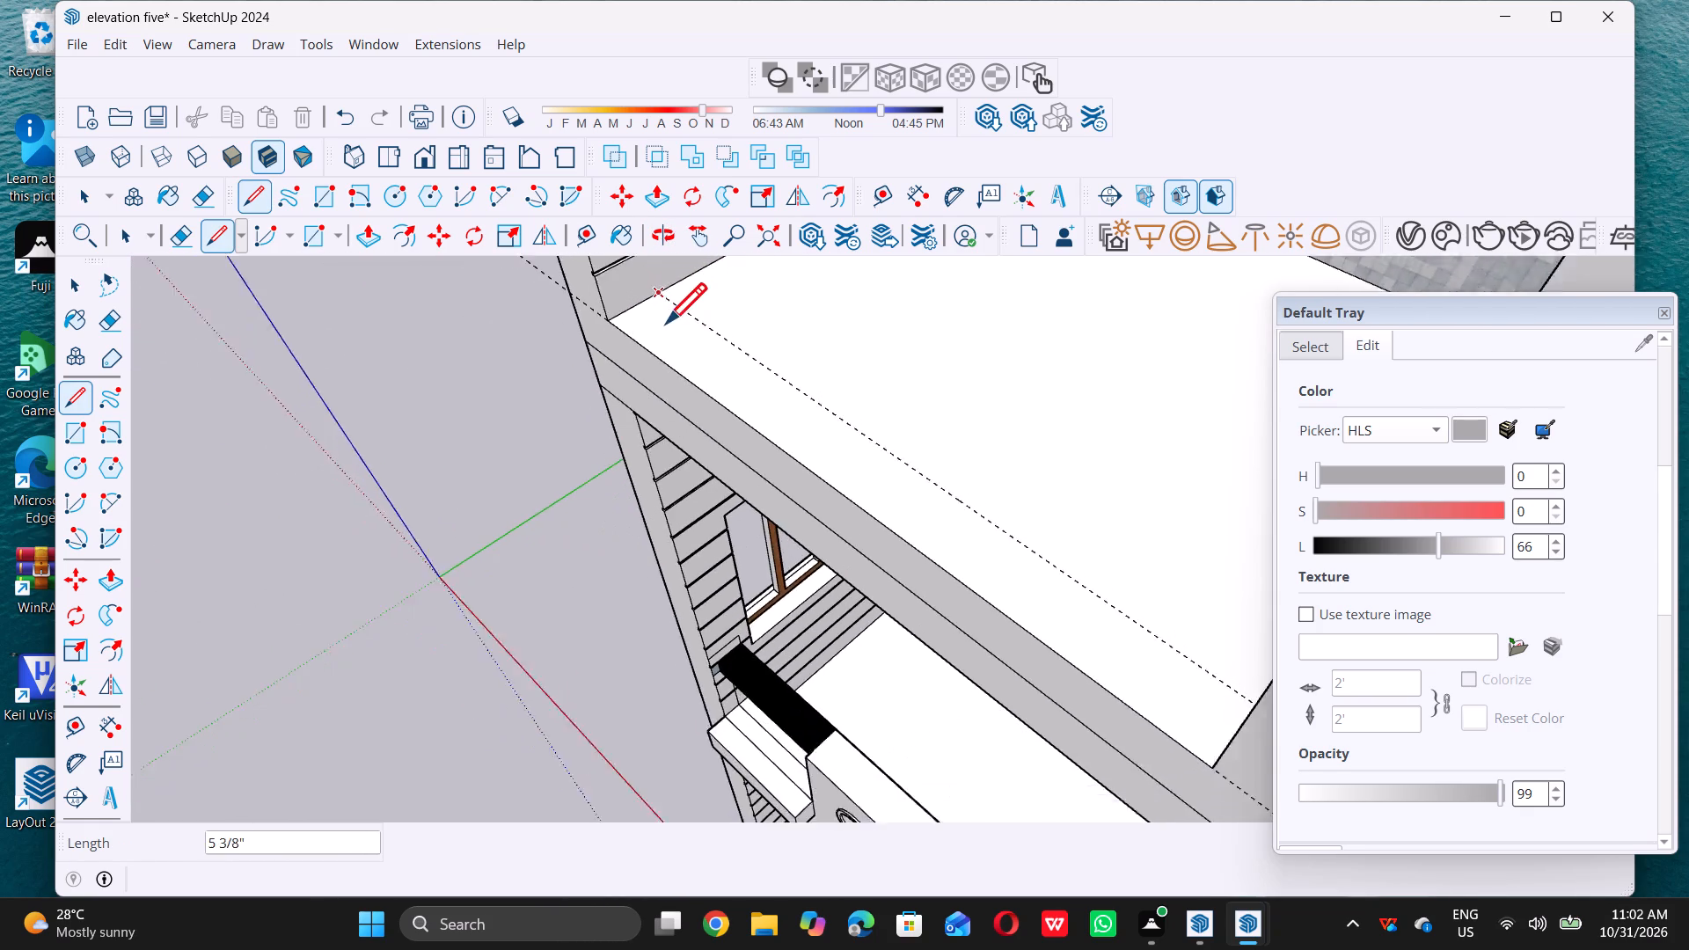
{"action": "scroll", "coordinate": [666, 323], "scroll_direction": "down", "scroll_amount": 8}
{"action": "scroll", "coordinate": [711, 417], "scroll_direction": "down", "scroll_amount": 4}
{"action": "middle_click_drag", "start_coordinate": [739, 470], "coordinate": [842, 457]}
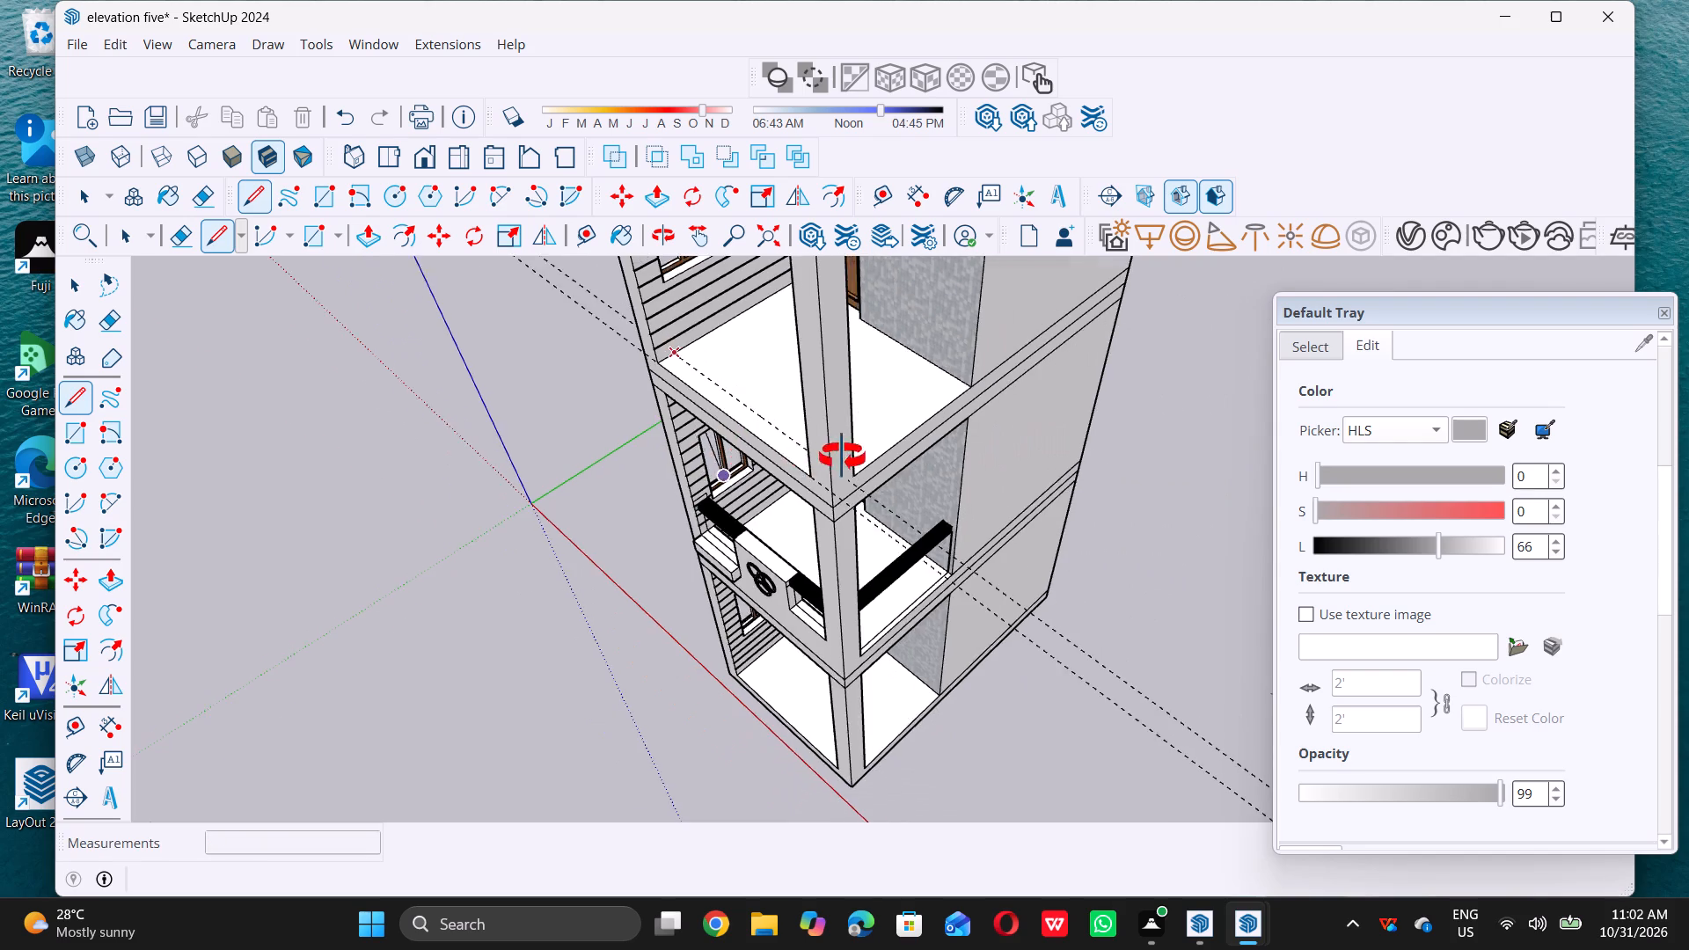
{"action": "middle_click_drag", "start_coordinate": [842, 457], "coordinate": [1059, 493]}
{"action": "scroll", "coordinate": [932, 488], "scroll_direction": "up", "scroll_amount": 5}
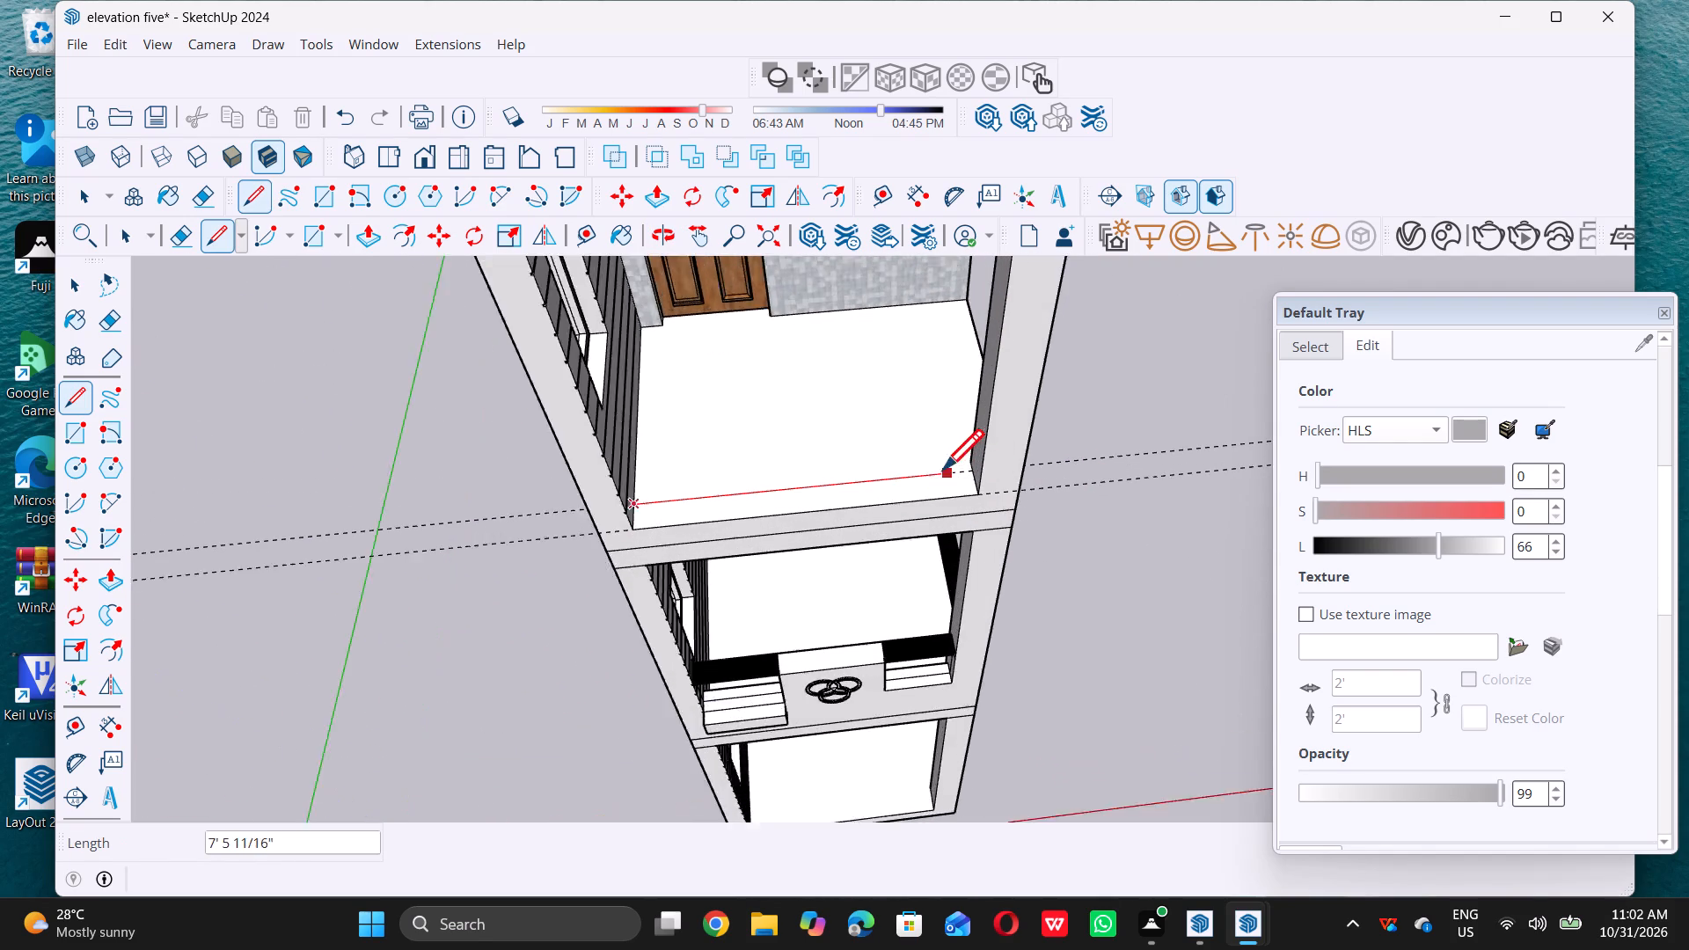
{"action": "scroll", "coordinate": [950, 471], "scroll_direction": "up", "scroll_amount": 10}
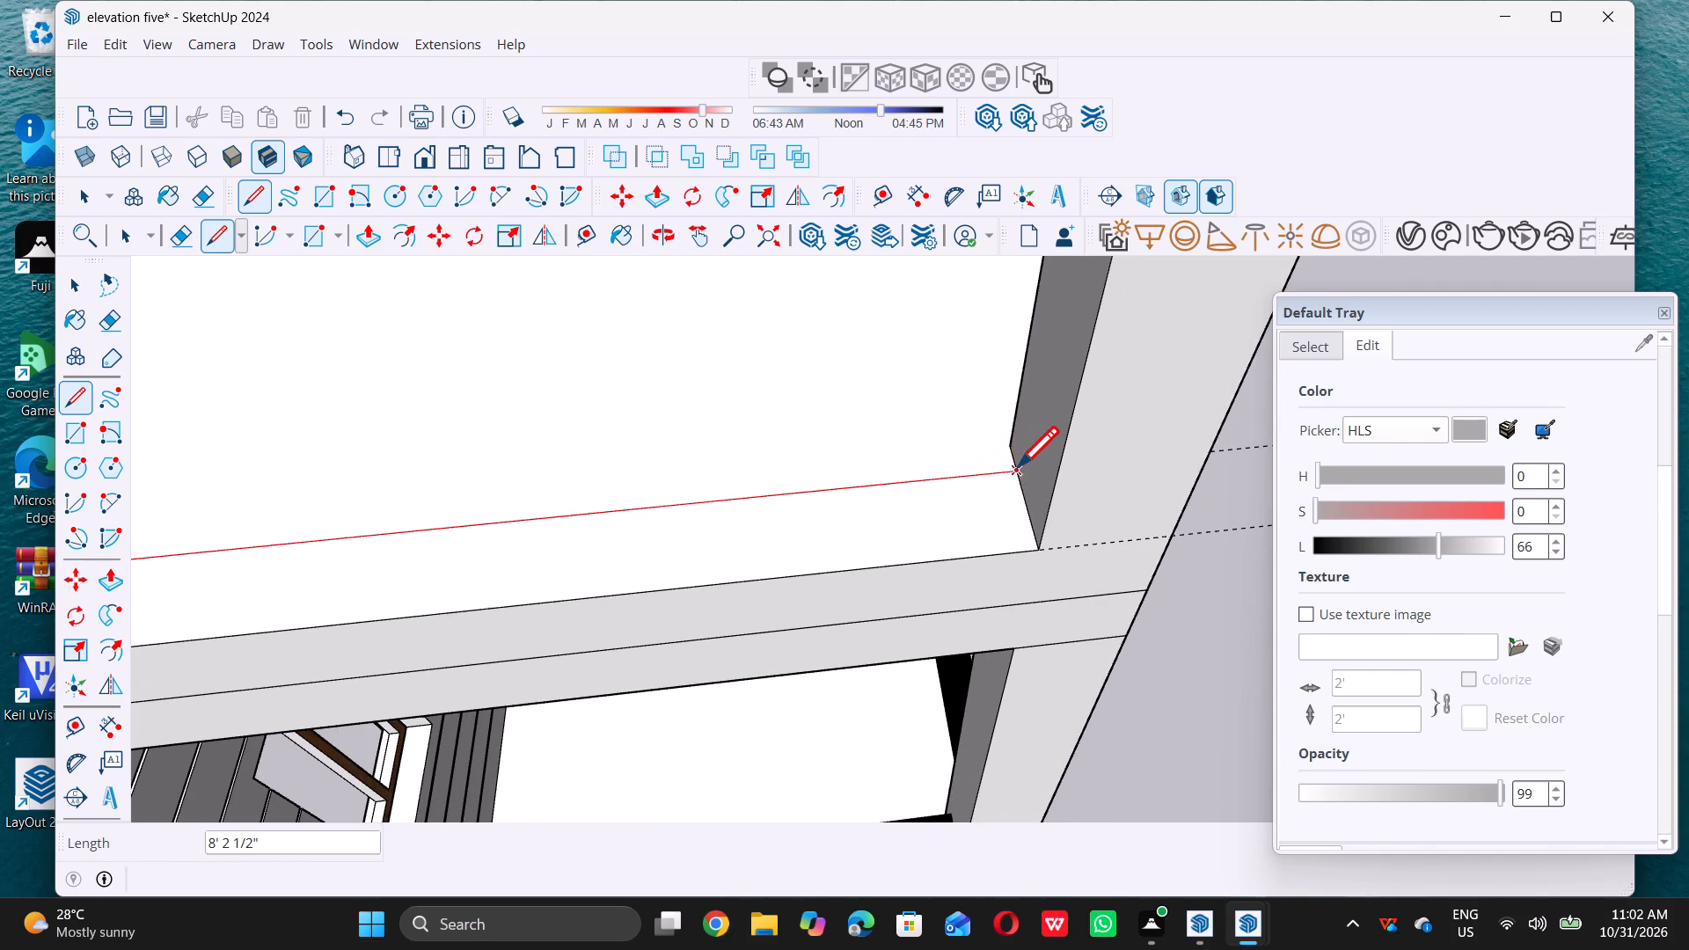
{"action": "double_click", "coordinate": [1018, 466]}
{"action": "key", "text": "space"}
Examine the whole elevation model and the middle storey's balcony with its motif panel from the front.
{"action": "scroll", "coordinate": [1003, 478], "scroll_direction": "down", "scroll_amount": 2}
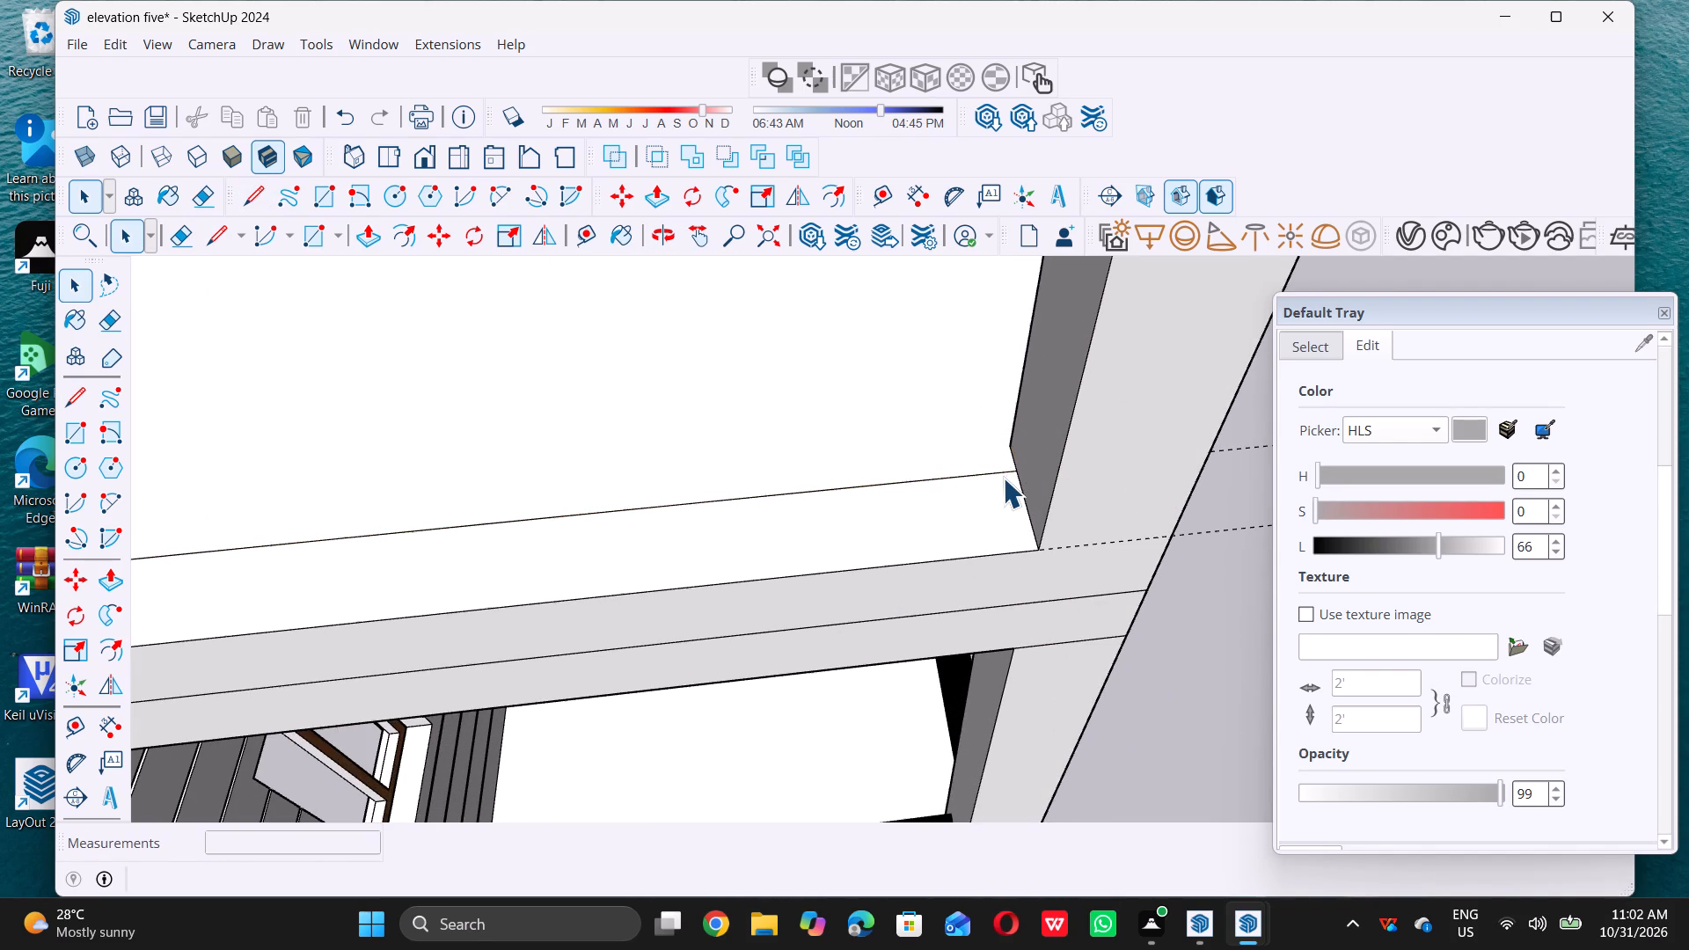
{"action": "scroll", "coordinate": [1003, 478], "scroll_direction": "down", "scroll_amount": 7}
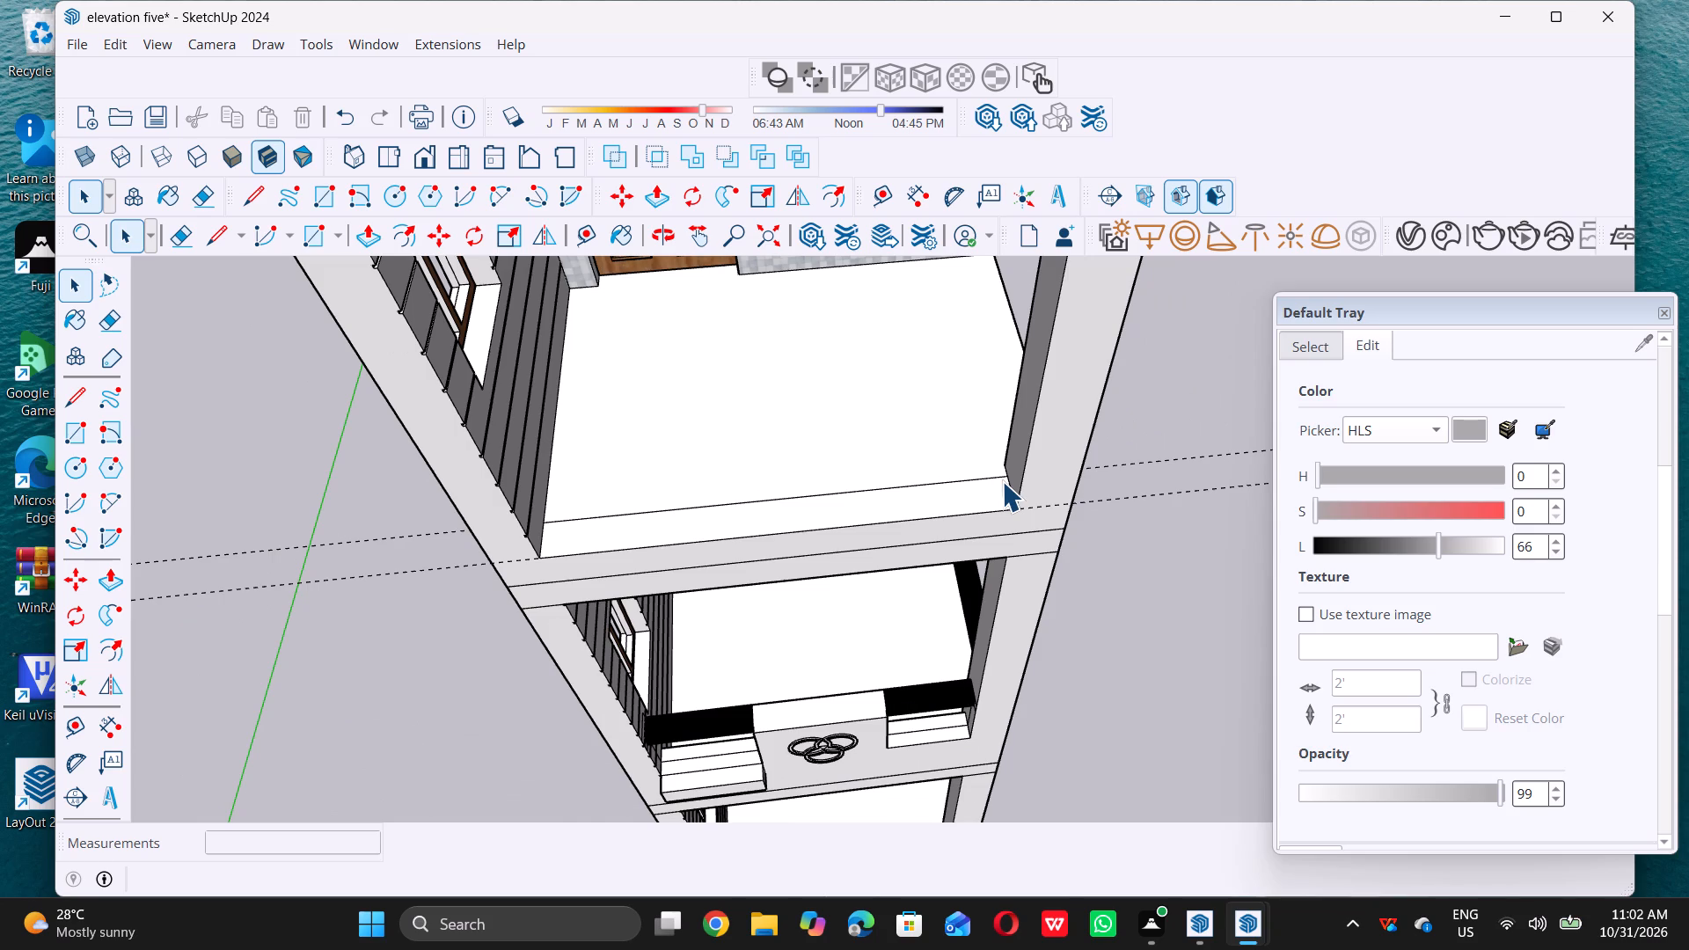
{"action": "scroll", "coordinate": [984, 496], "scroll_direction": "down", "scroll_amount": 15}
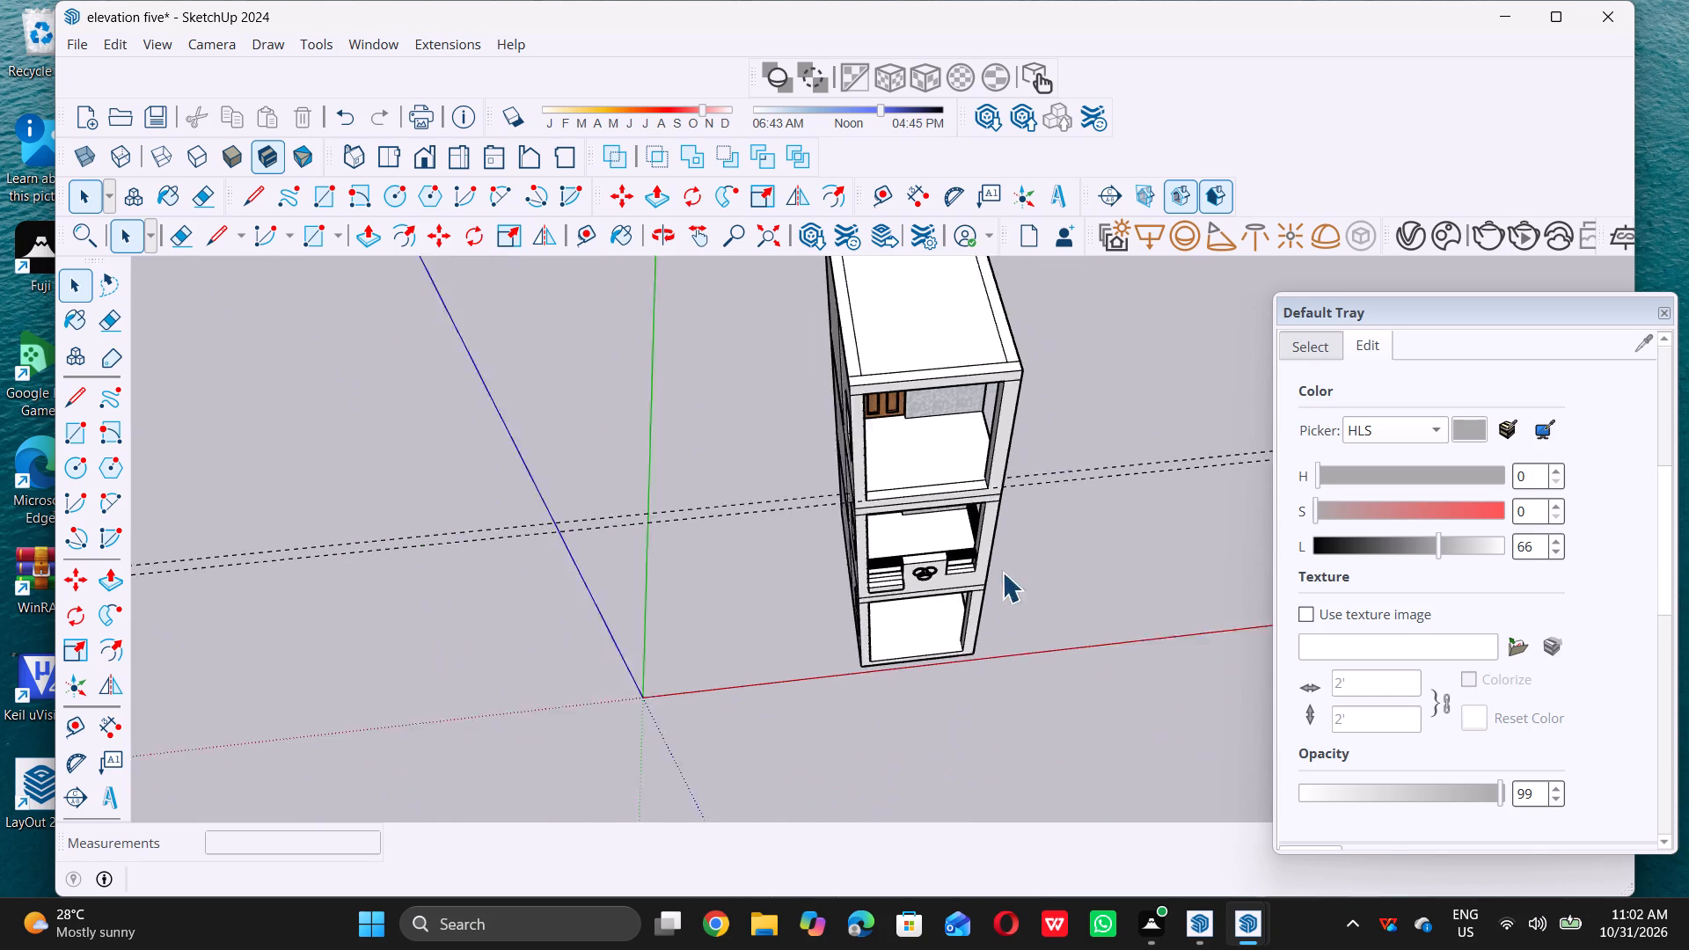
{"action": "scroll", "coordinate": [1002, 572], "scroll_direction": "down", "scroll_amount": 1}
{"action": "middle_click_drag", "start_coordinate": [909, 596], "coordinate": [845, 391]}
{"action": "scroll", "coordinate": [930, 588], "scroll_direction": "up", "scroll_amount": 7}
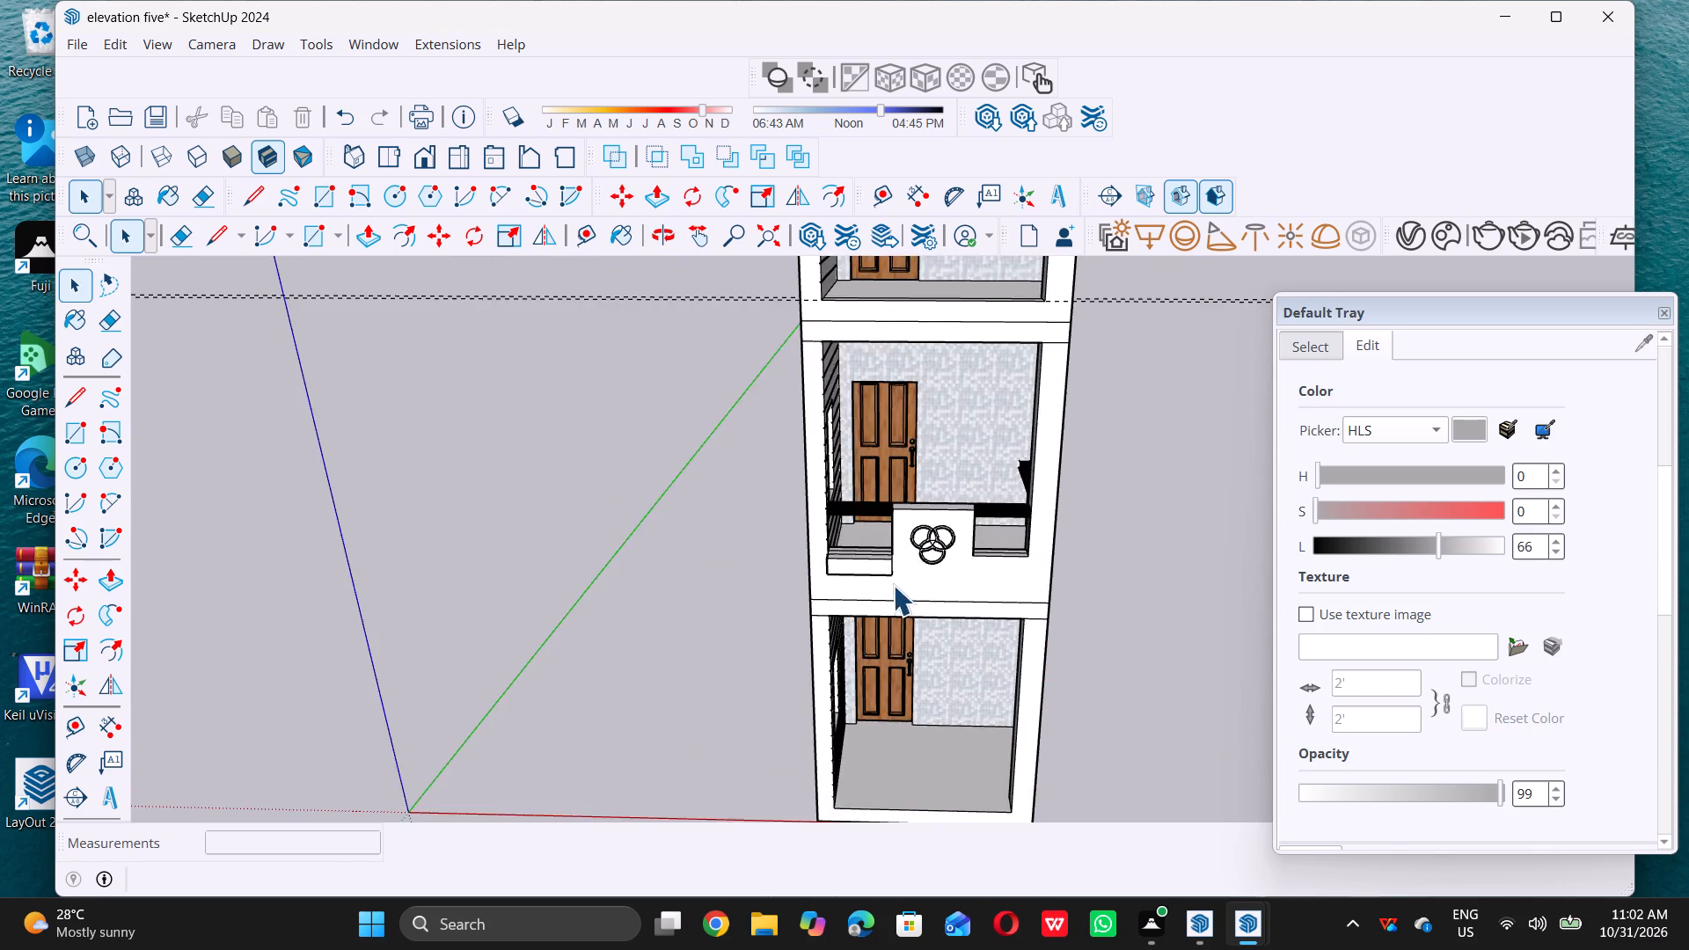
{"action": "scroll", "coordinate": [893, 585], "scroll_direction": "up", "scroll_amount": 11}
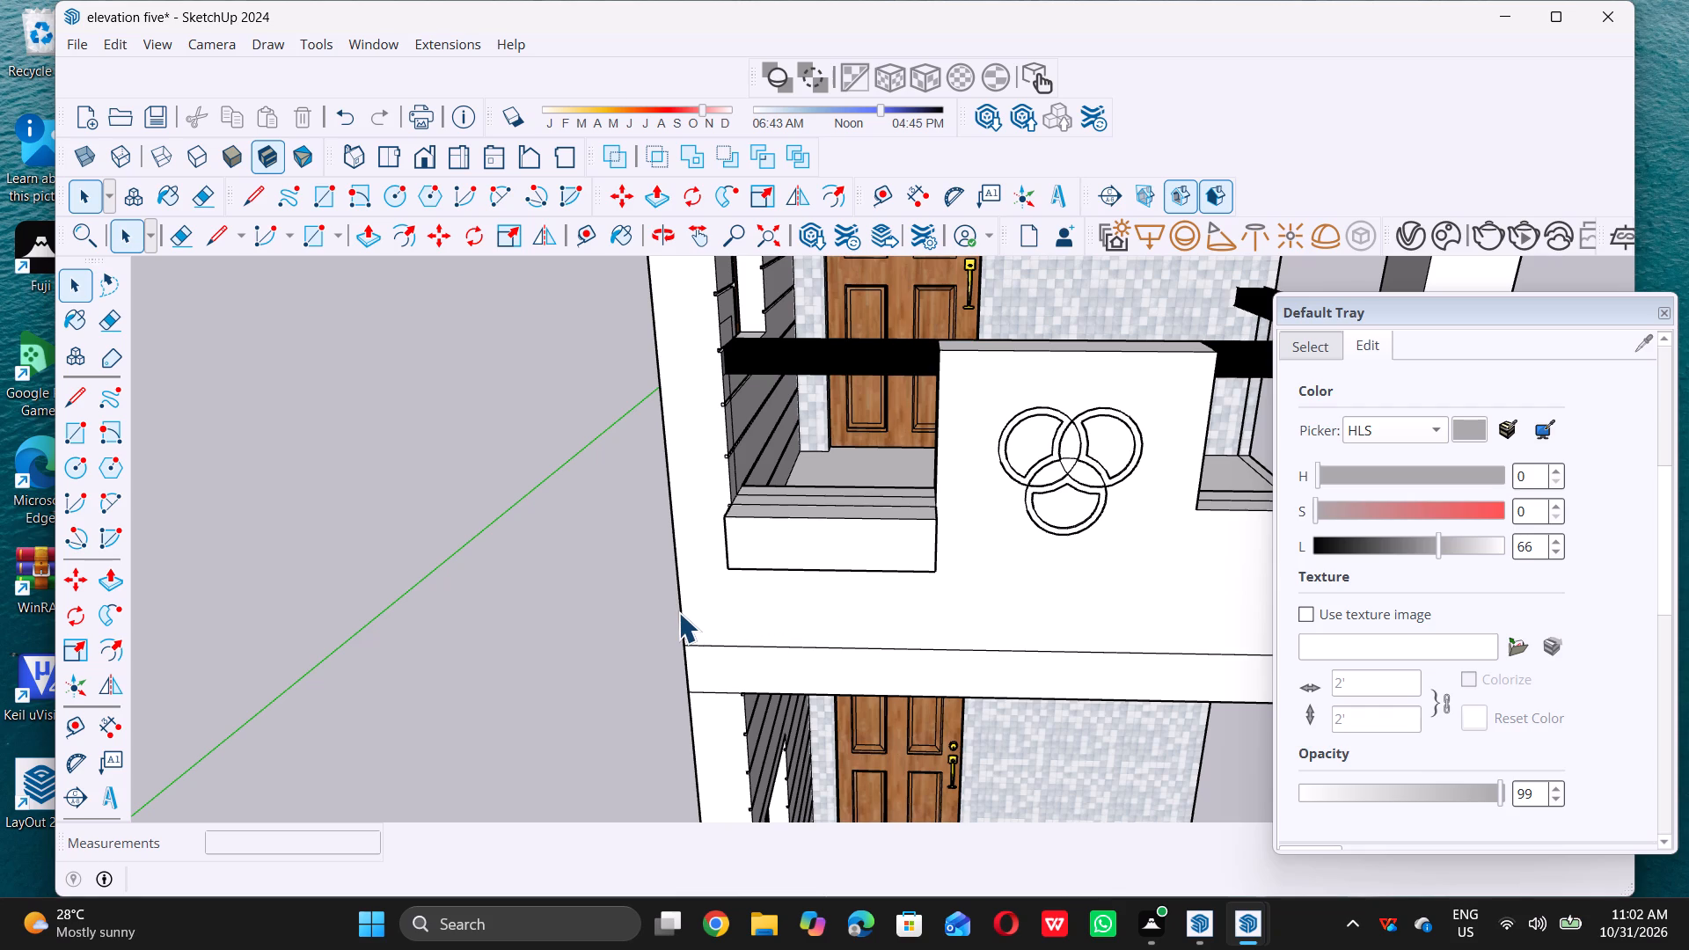
{"action": "scroll", "coordinate": [611, 627], "scroll_direction": "down", "scroll_amount": 9}
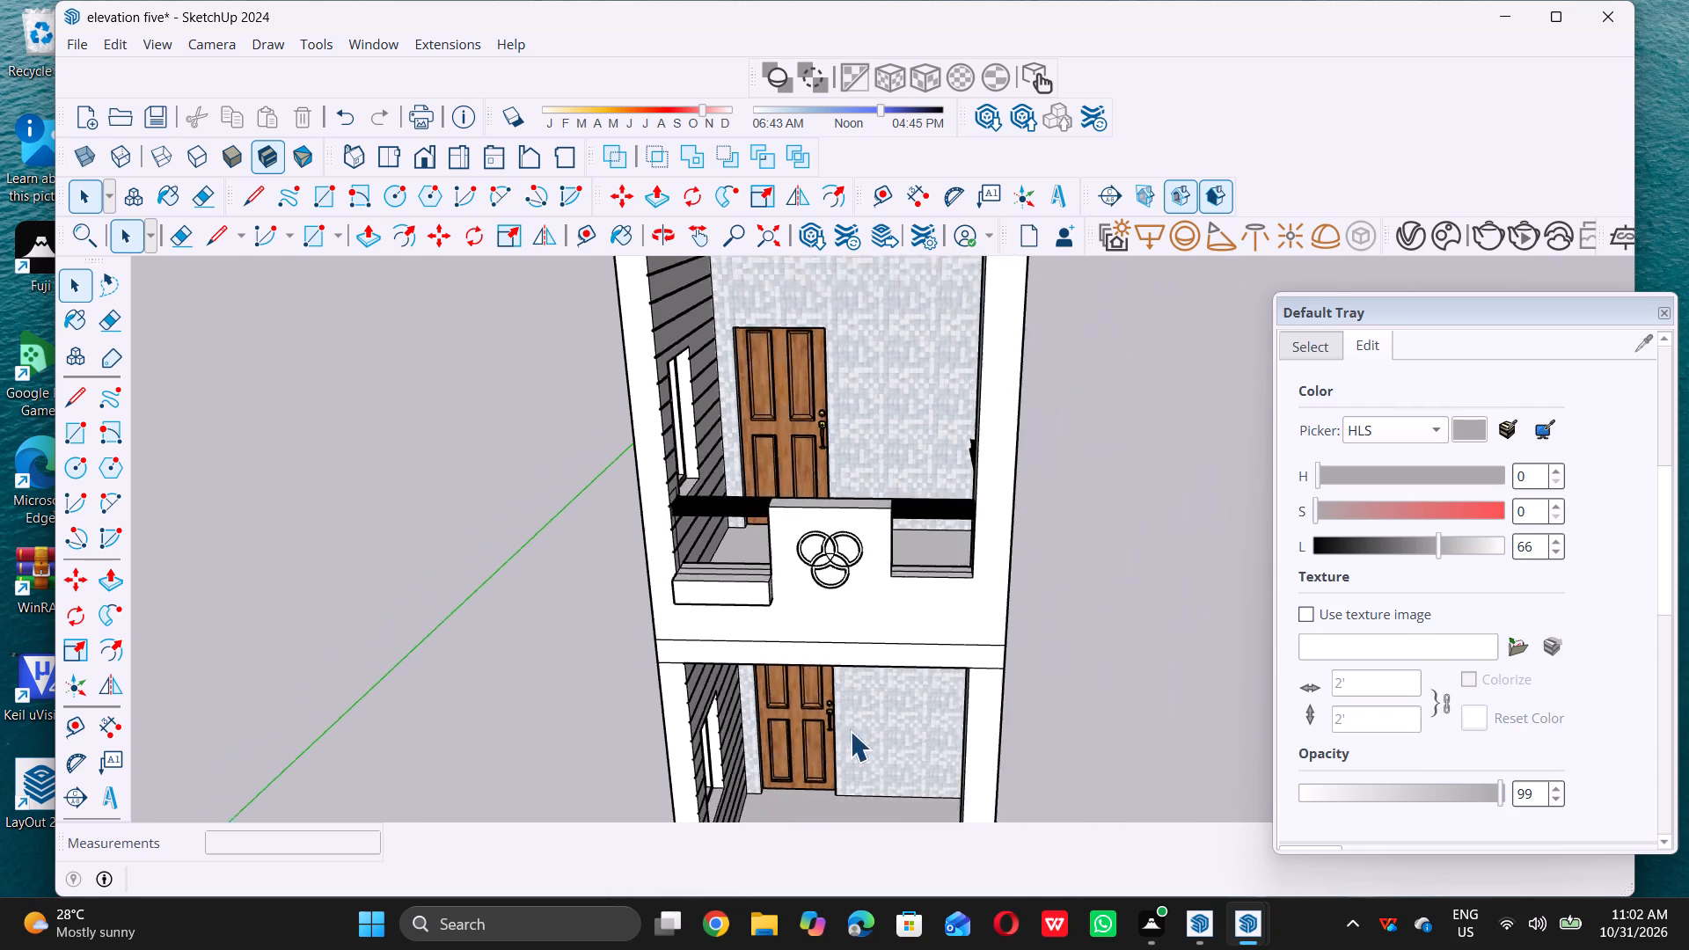
{"action": "scroll", "coordinate": [850, 731], "scroll_direction": "down", "scroll_amount": 8}
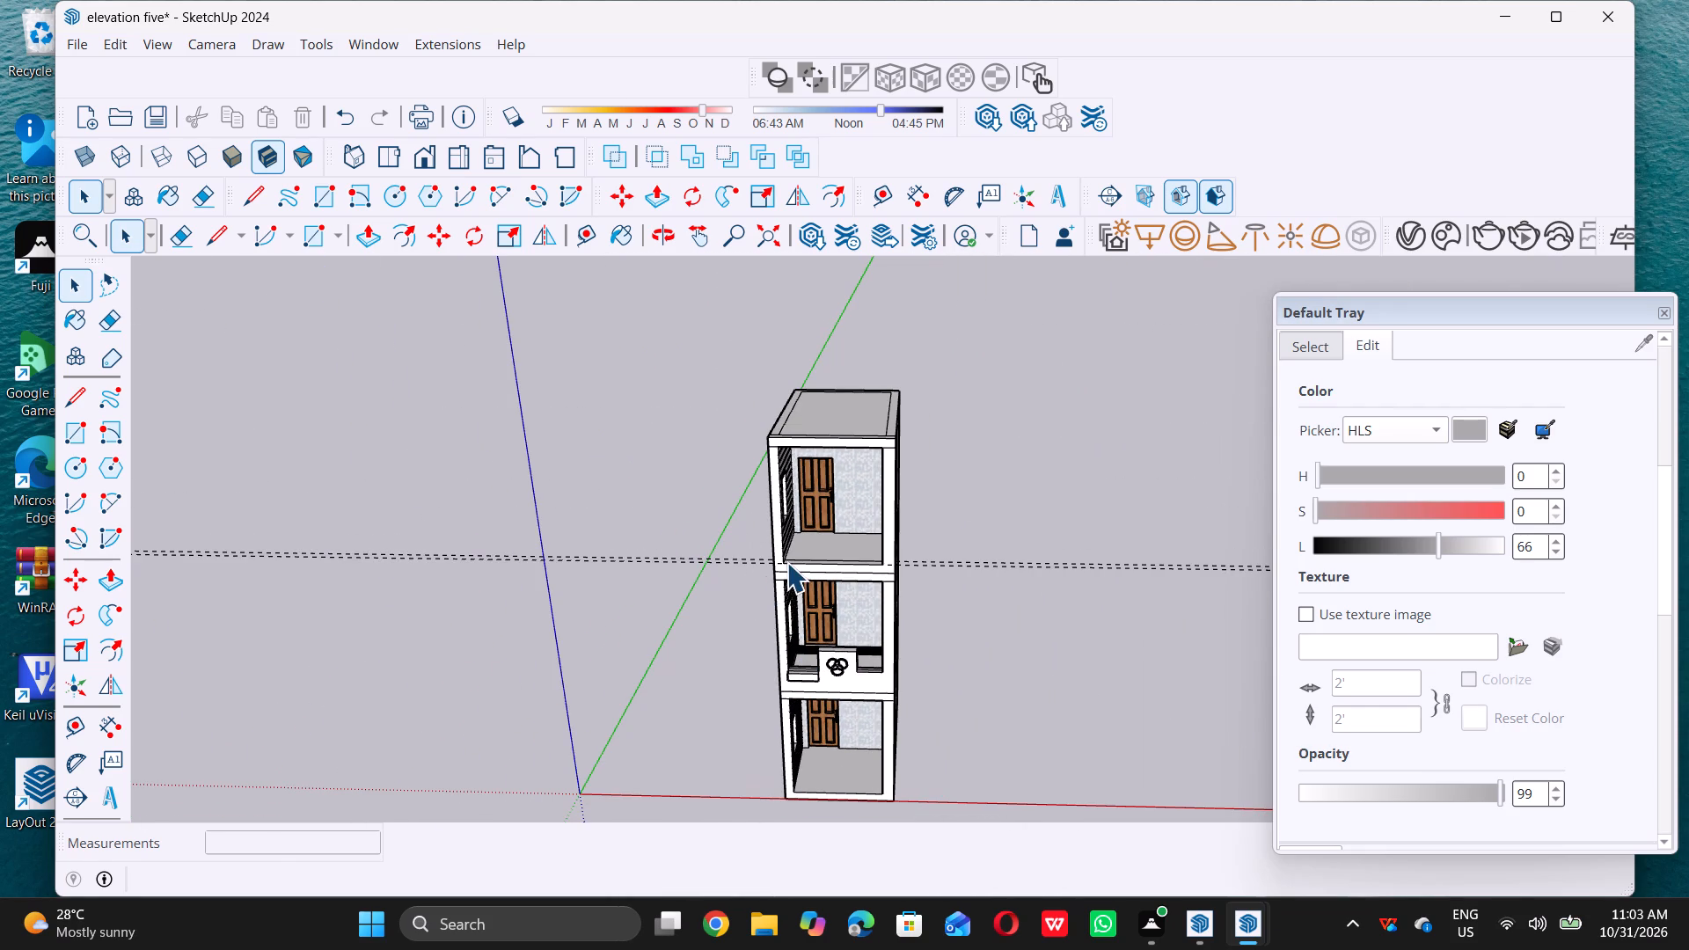
{"action": "scroll", "coordinate": [788, 562], "scroll_direction": "down", "scroll_amount": 4}
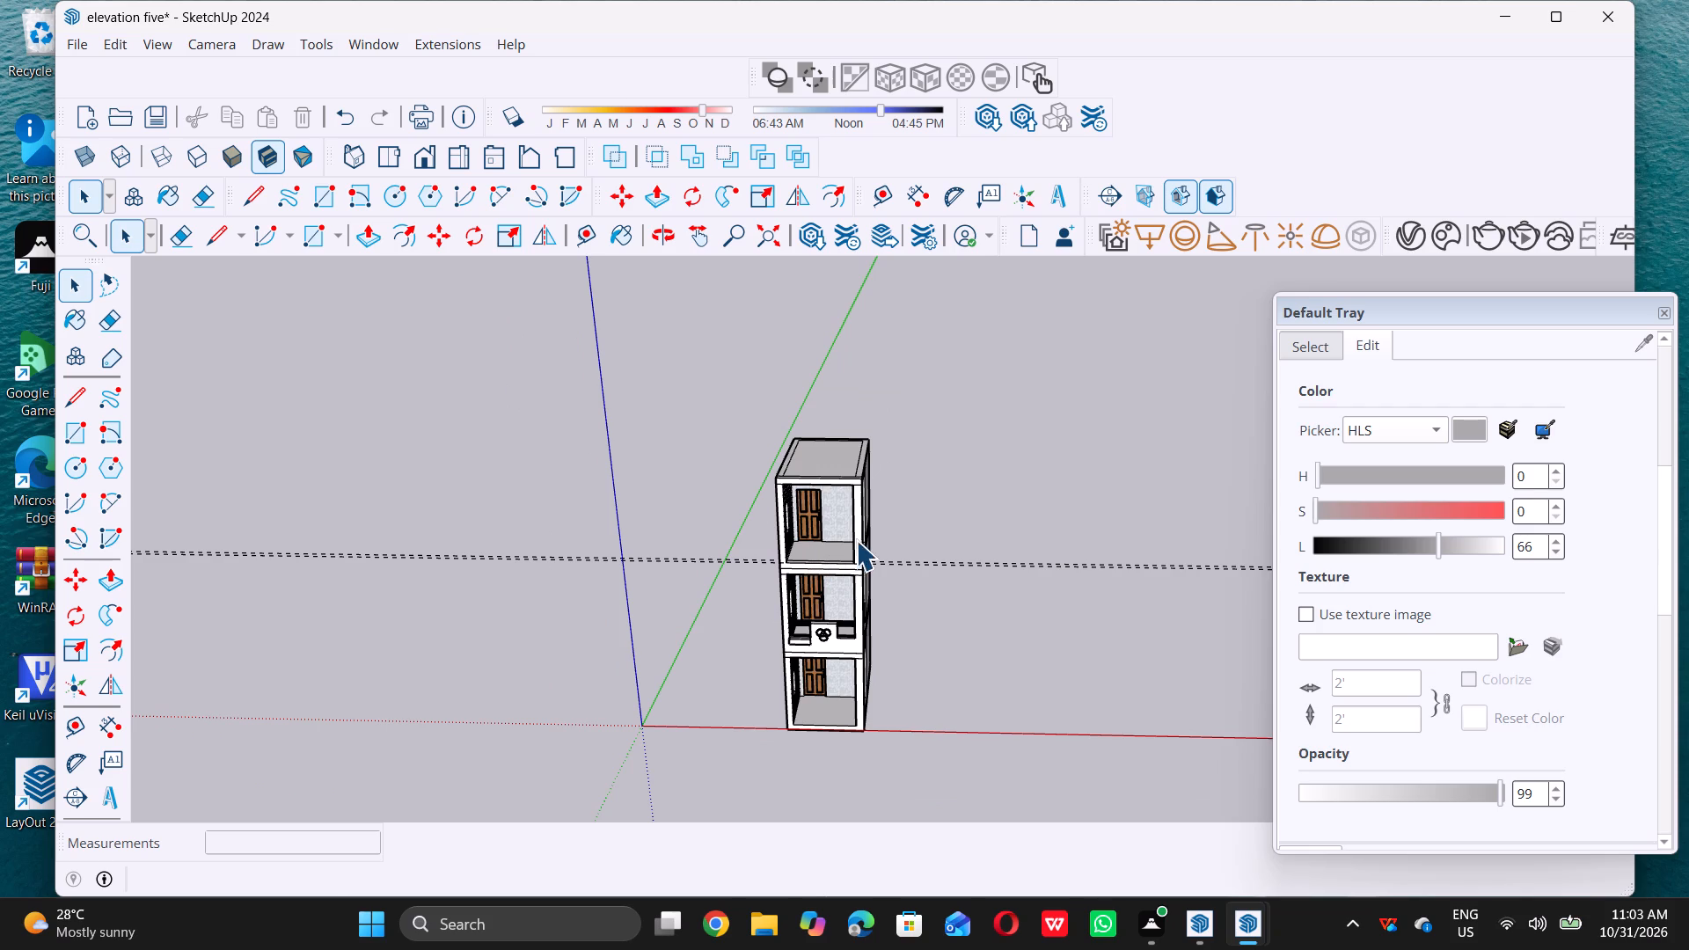
{"action": "middle_click_drag", "start_coordinate": [875, 512], "coordinate": [773, 627]}
Draw a rectangle about 7 5/8" by 9" across the front strip of the top storey's floor, between the front edge and the inner line.
{"action": "scroll", "coordinate": [794, 564], "scroll_direction": "up", "scroll_amount": 2}
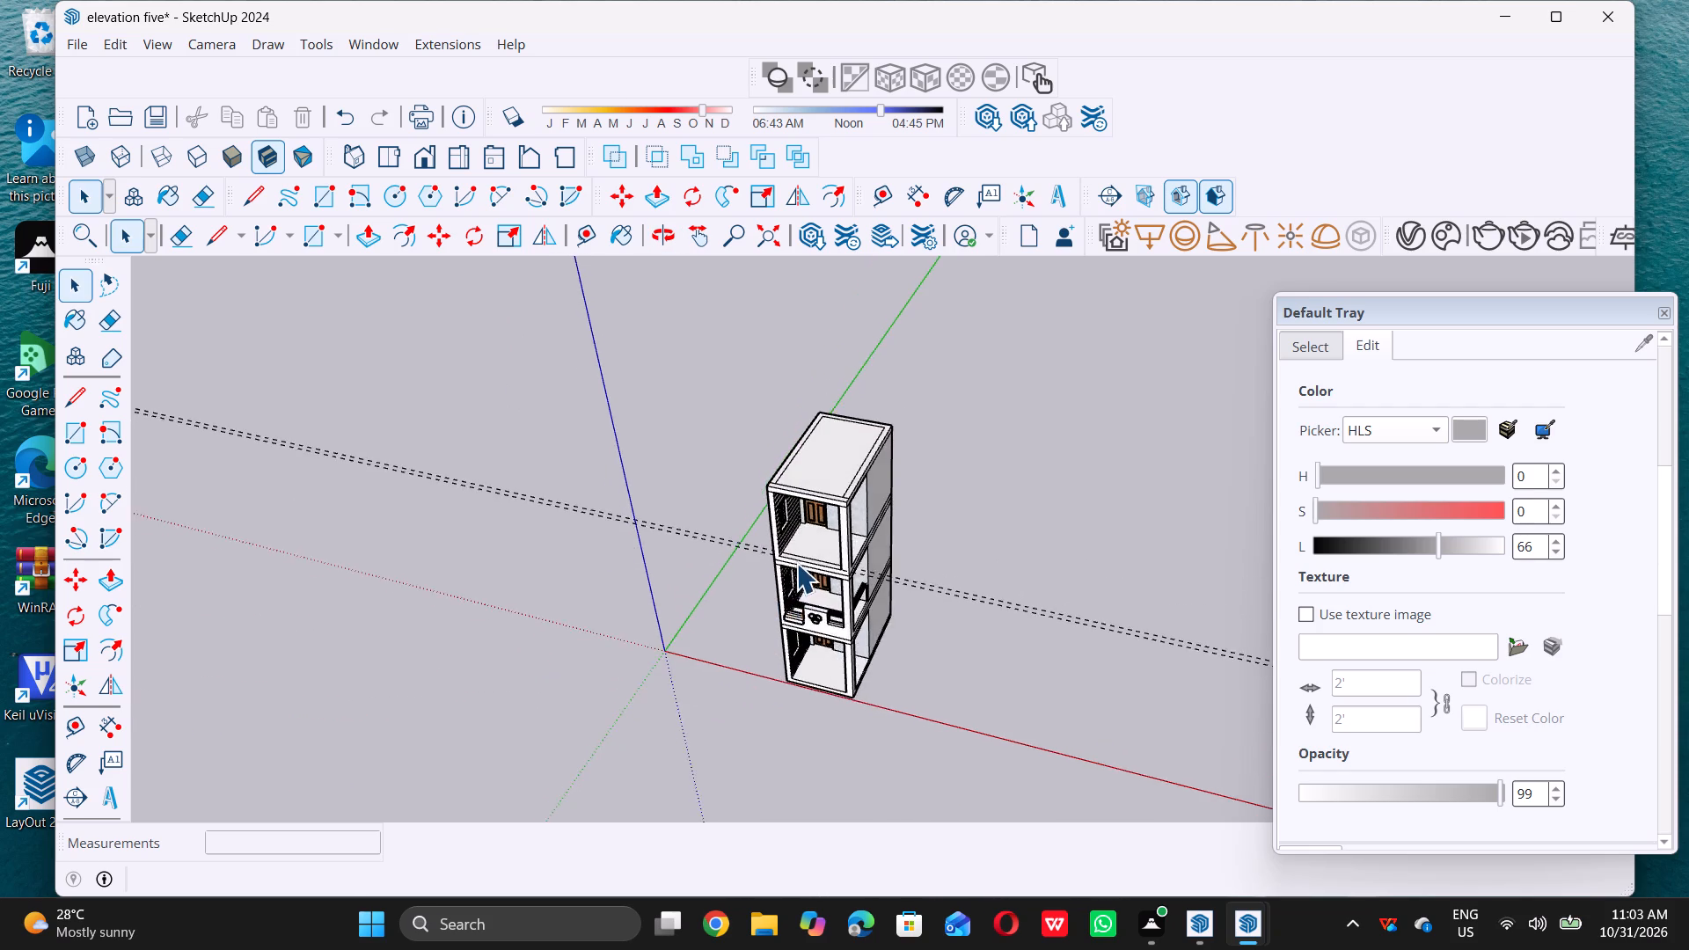
{"action": "scroll", "coordinate": [796, 563], "scroll_direction": "up", "scroll_amount": 12}
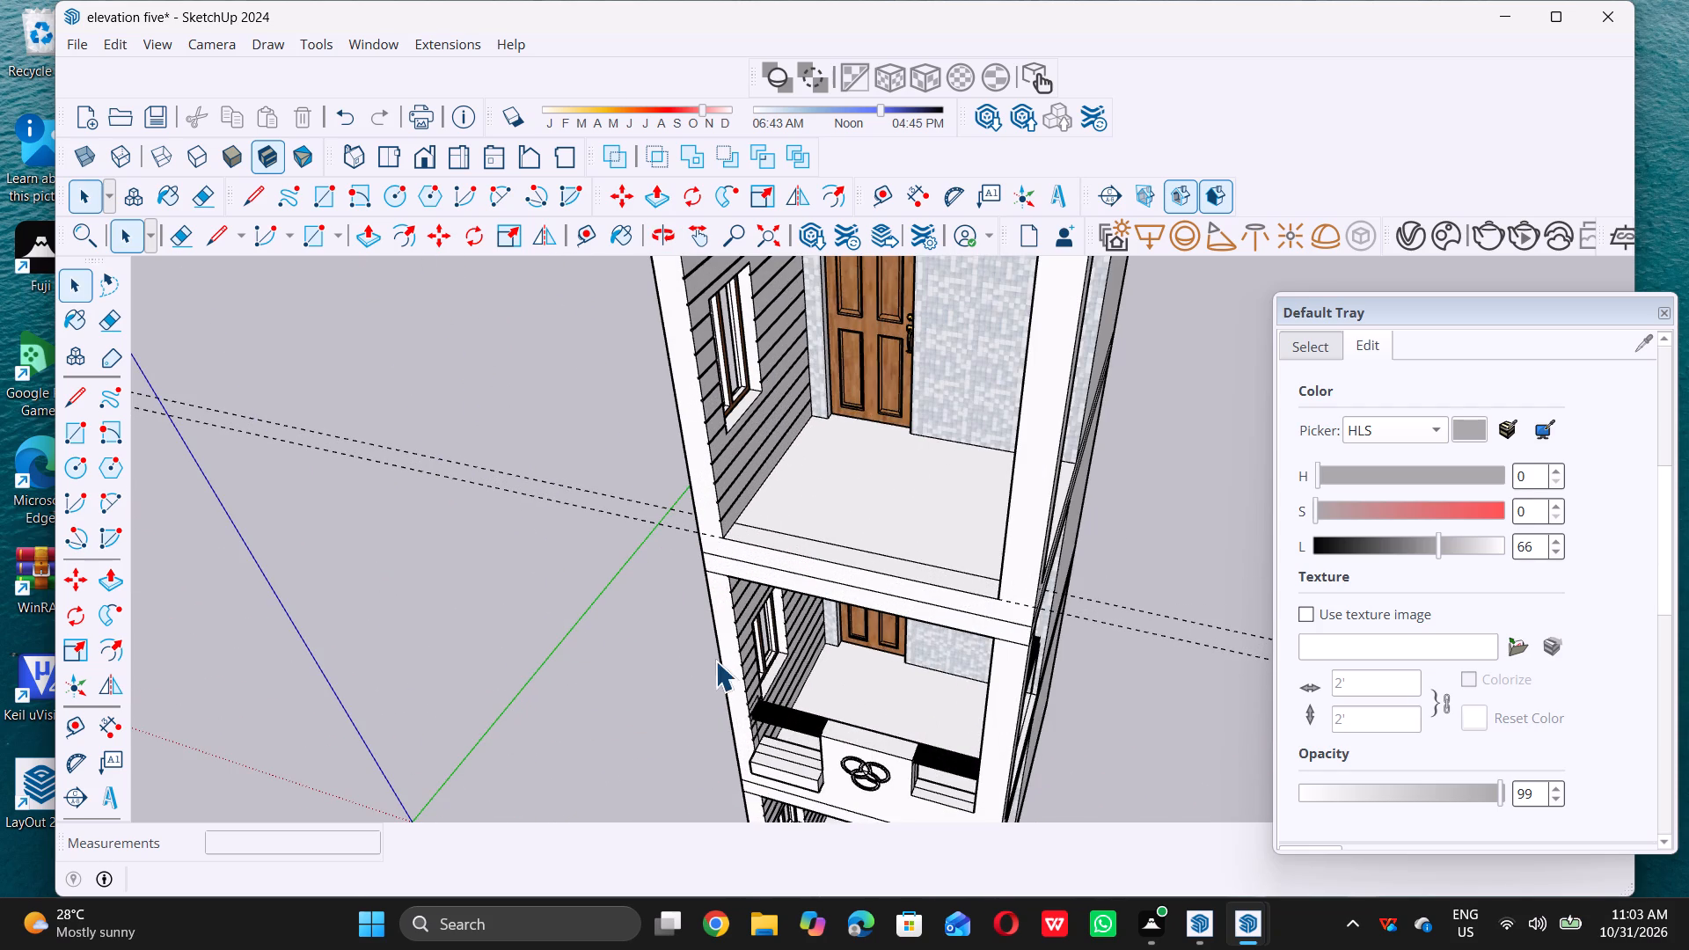
{"action": "middle_click_drag", "start_coordinate": [745, 627], "coordinate": [773, 672]}
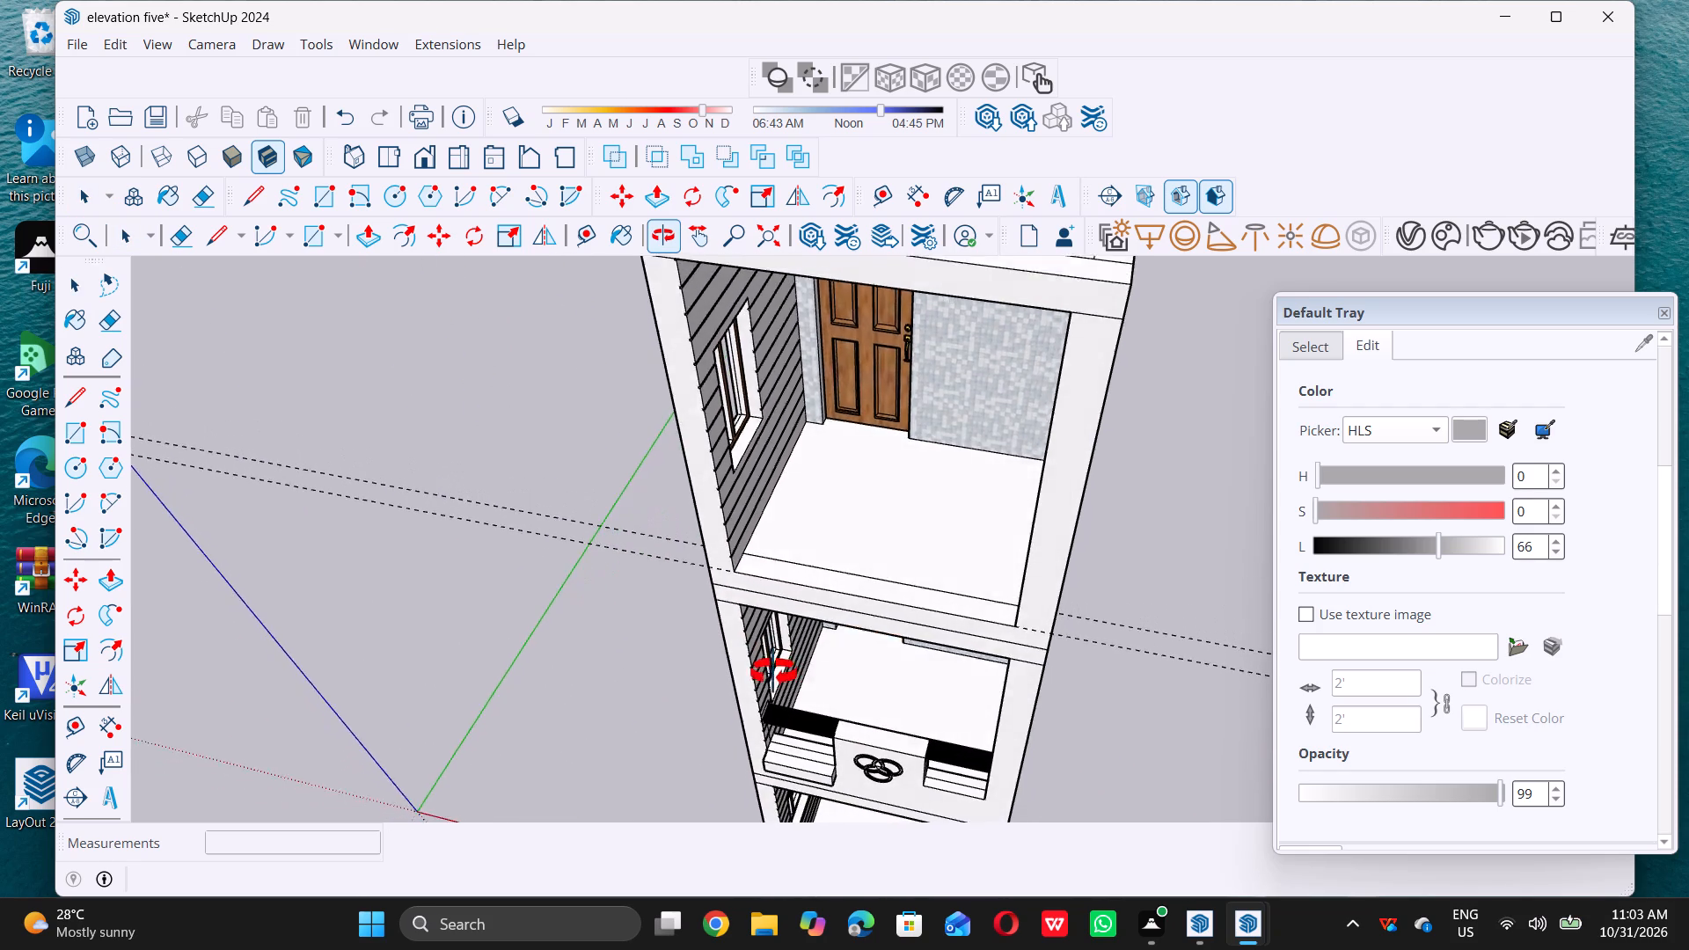
{"action": "middle_click_drag", "start_coordinate": [773, 672], "coordinate": [822, 663]}
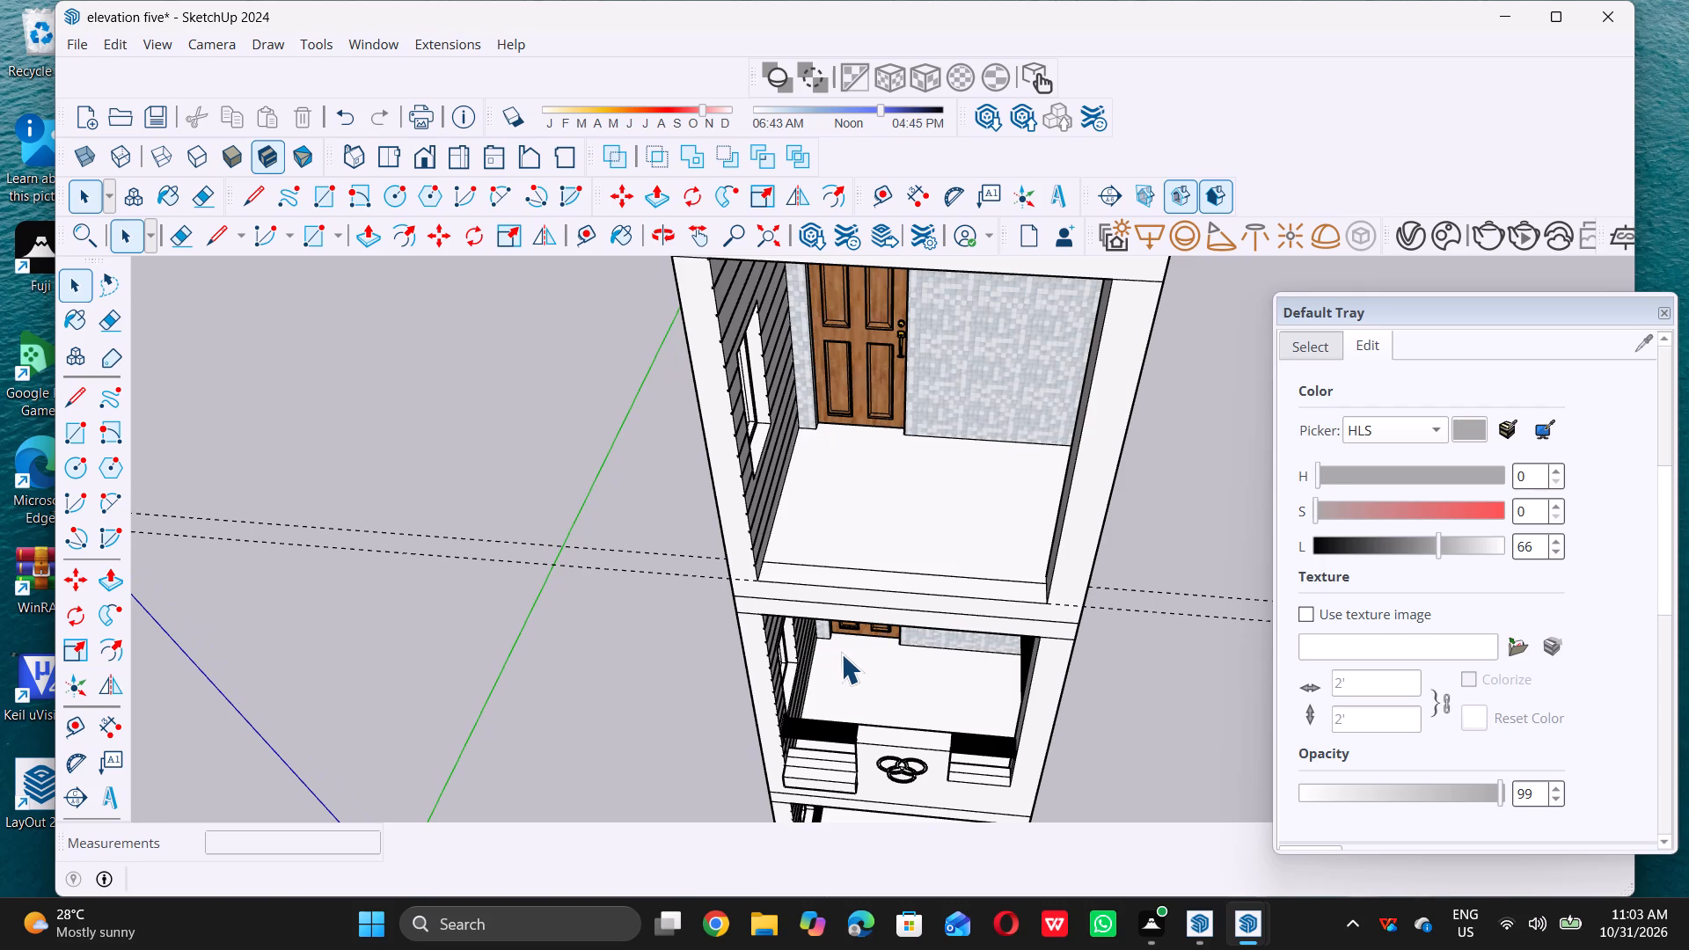
{"action": "scroll", "coordinate": [843, 647], "scroll_direction": "up", "scroll_amount": 1}
{"action": "middle_click_drag", "start_coordinate": [844, 647], "coordinate": [850, 680]}
{"action": "middle_click", "coordinate": [850, 680]}
{"action": "scroll", "coordinate": [890, 603], "scroll_direction": "up", "scroll_amount": 3}
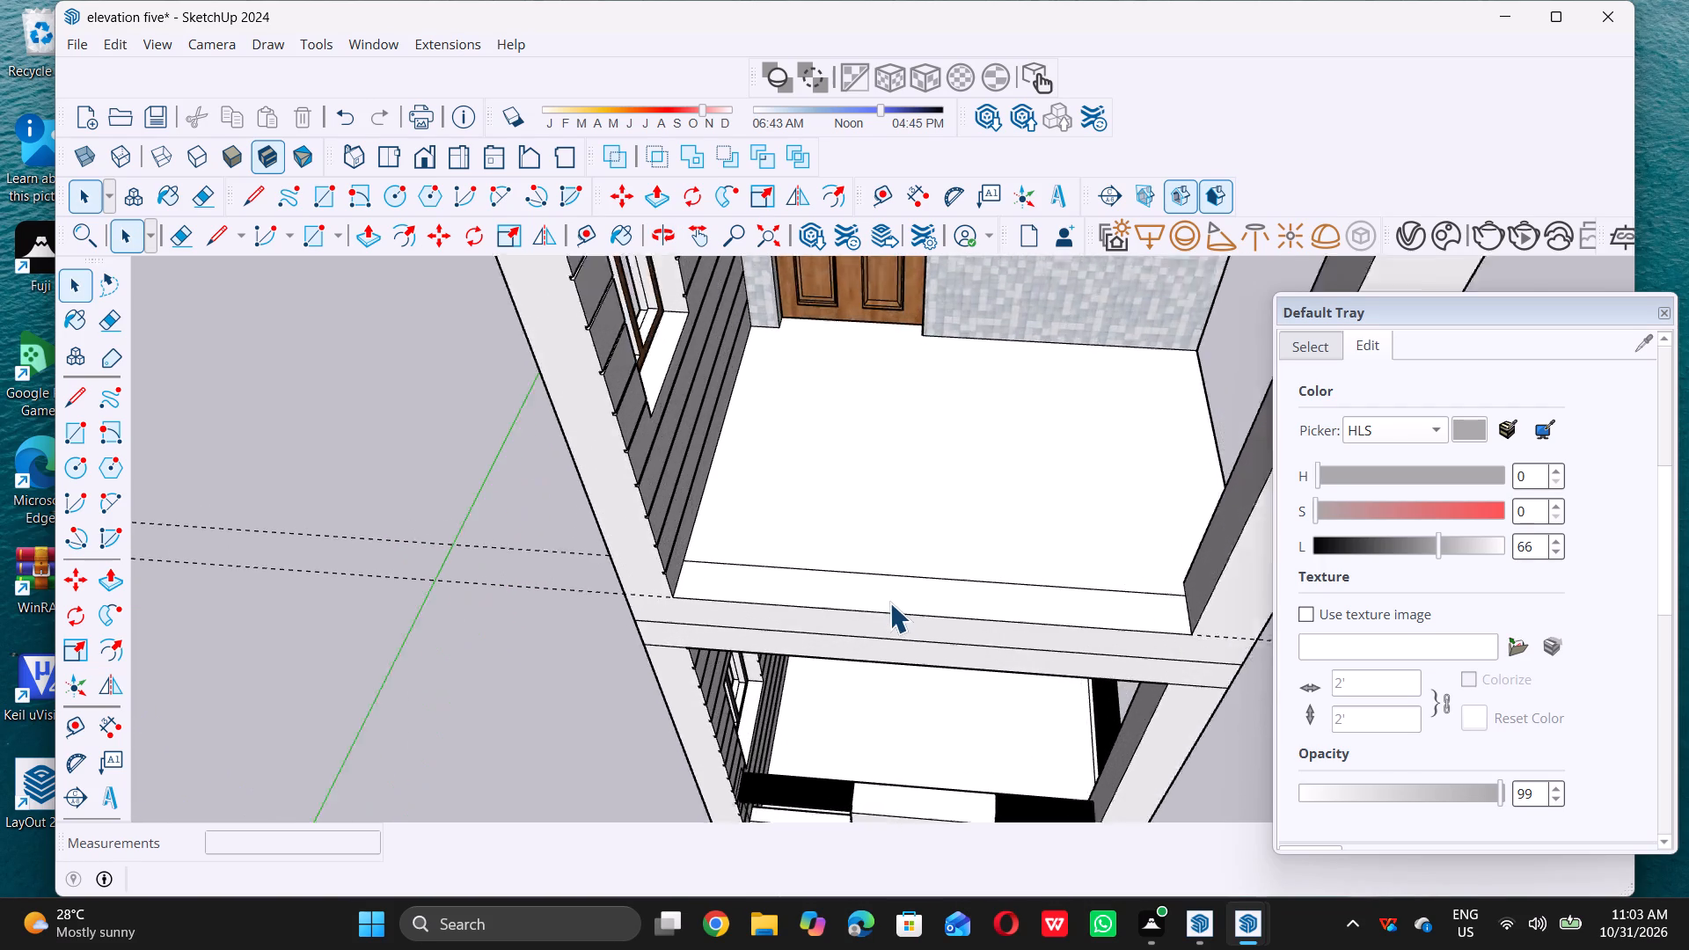
{"action": "scroll", "coordinate": [889, 603], "scroll_direction": "up", "scroll_amount": 6}
{"action": "key", "text": "r"}
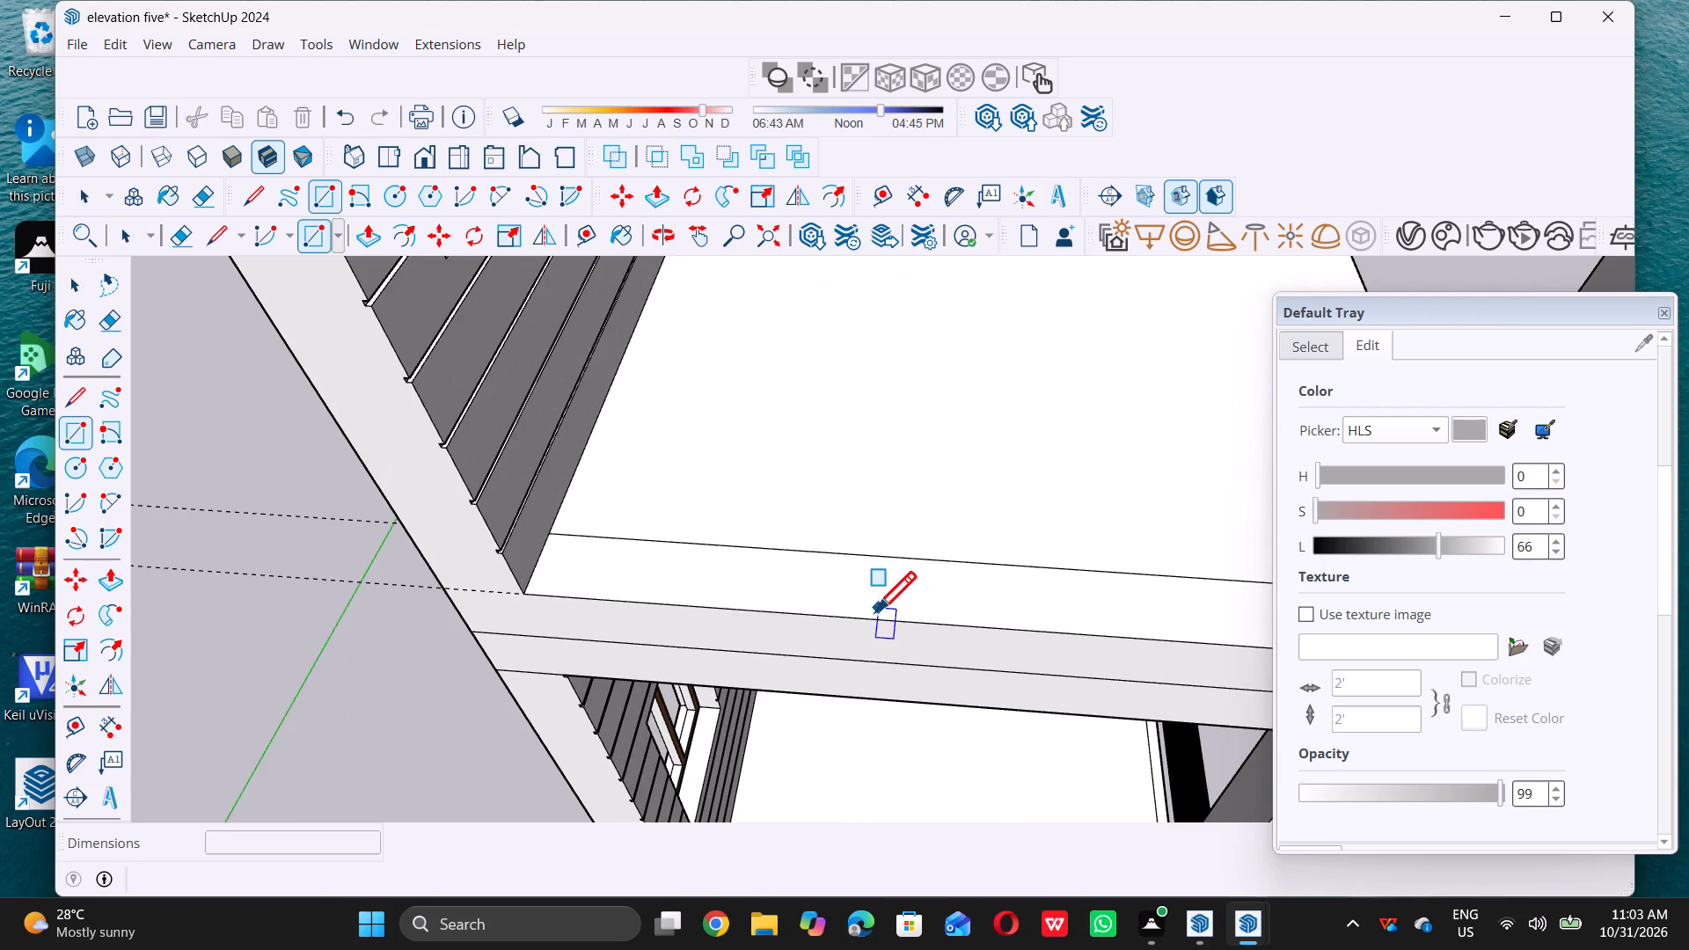
{"action": "left_click", "coordinate": [862, 622]}
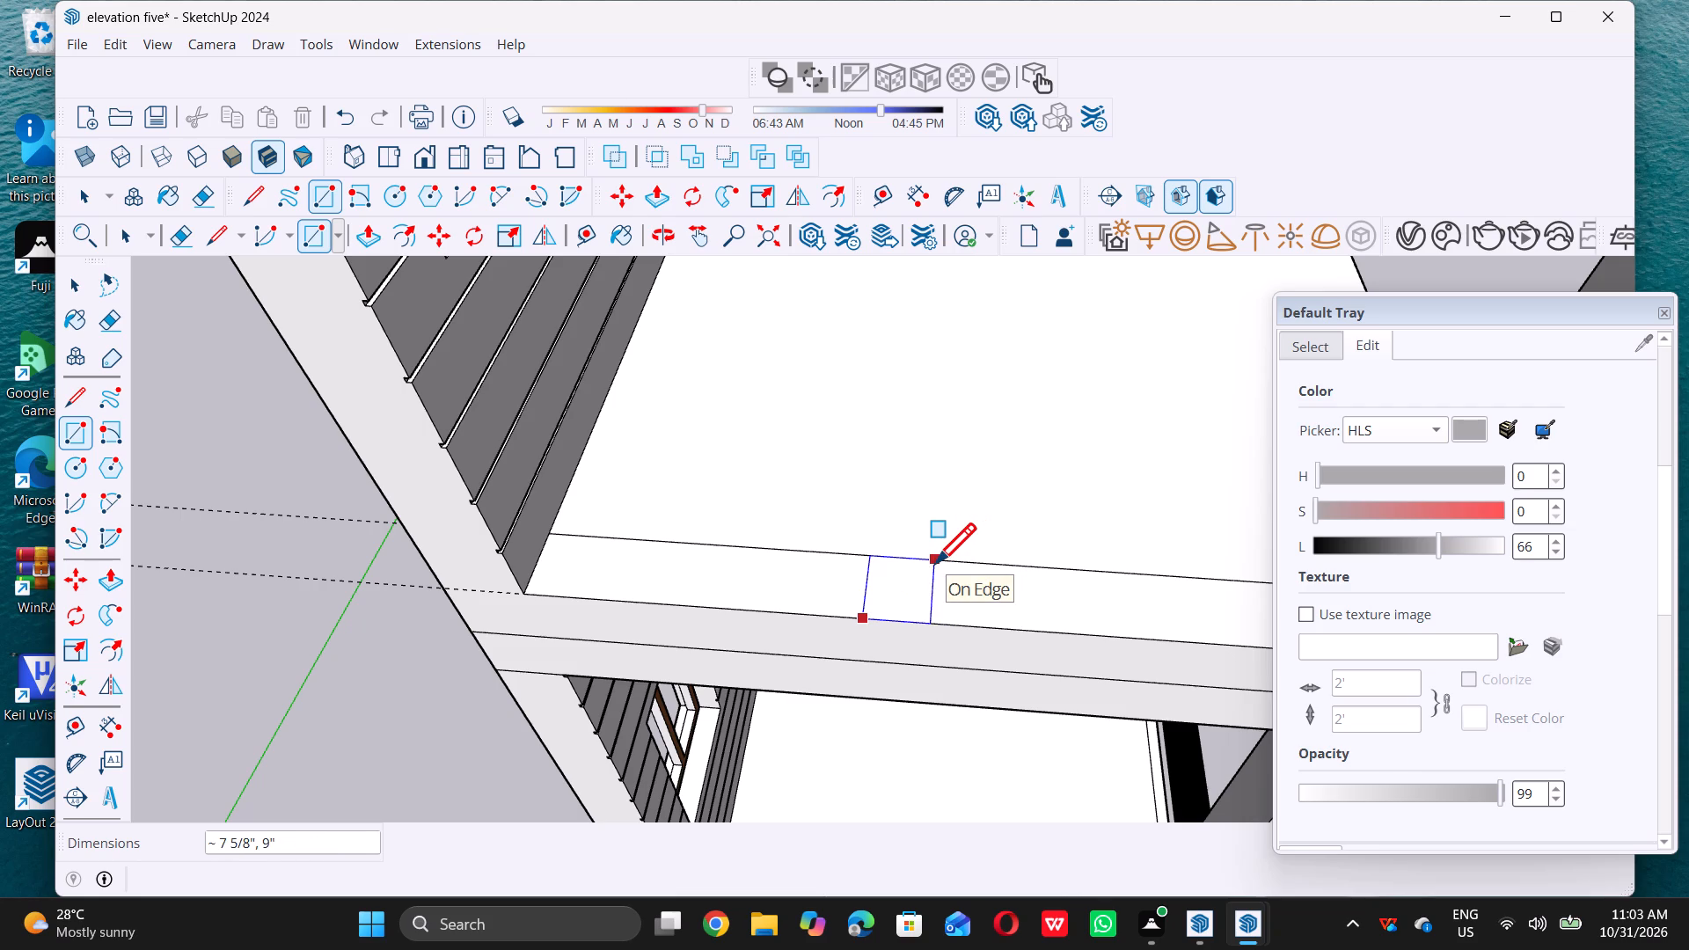
{"action": "triple_click", "coordinate": [936, 563]}
{"action": "double_click", "coordinate": [936, 563]}
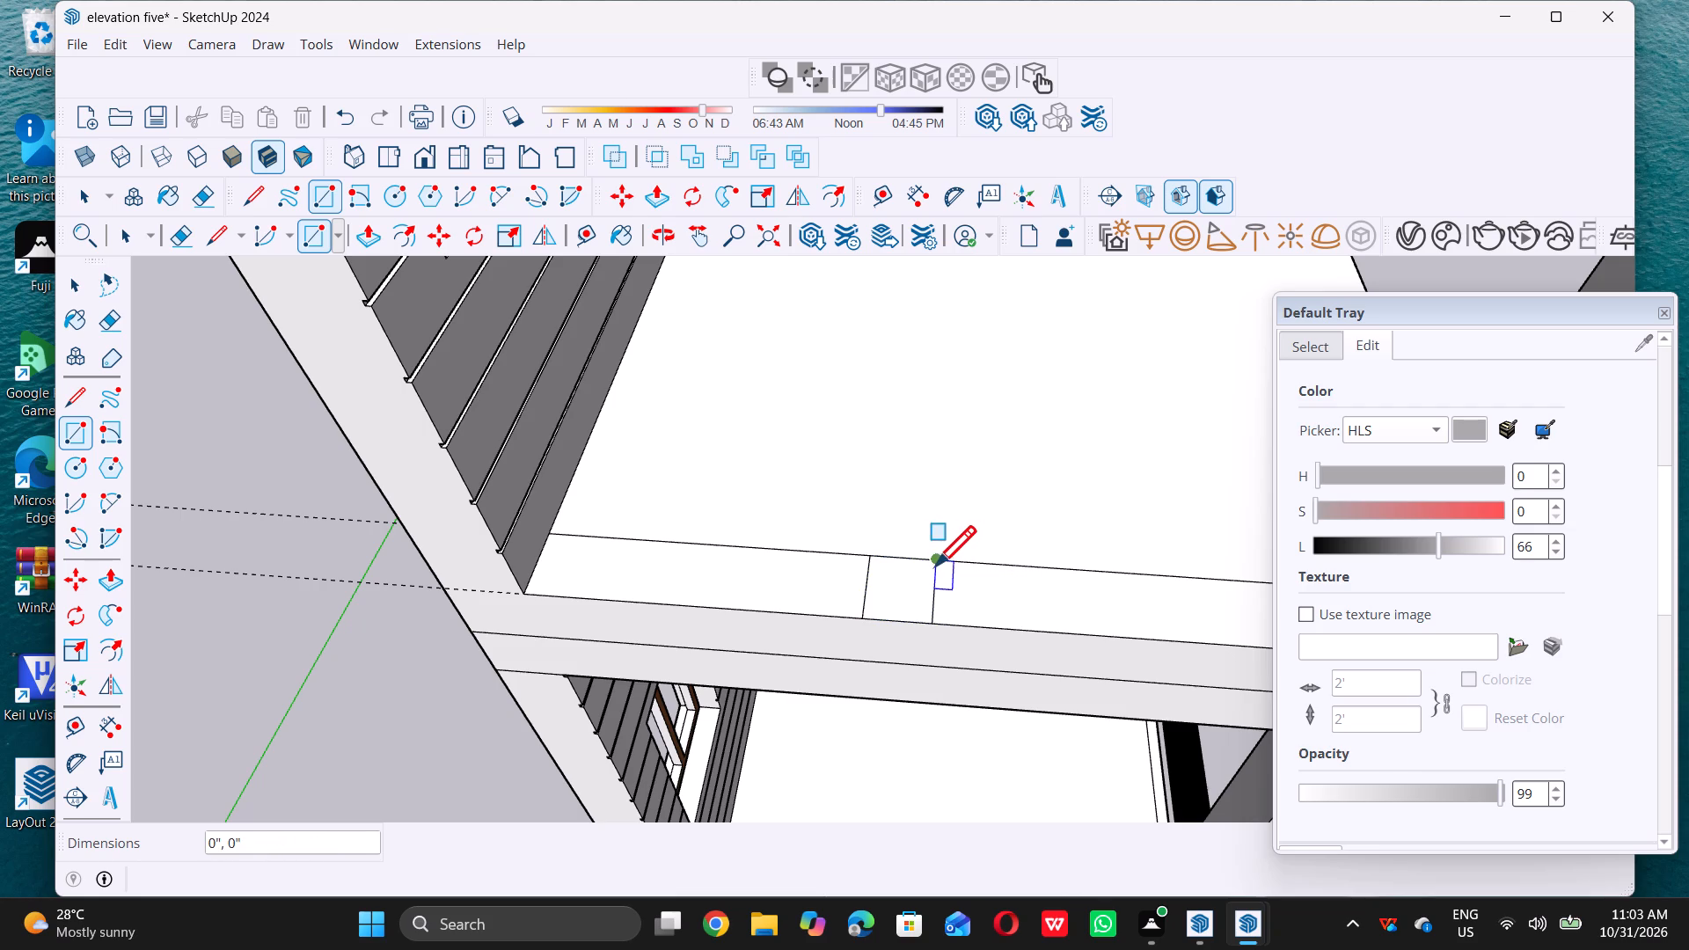
{"action": "key", "text": "space"}
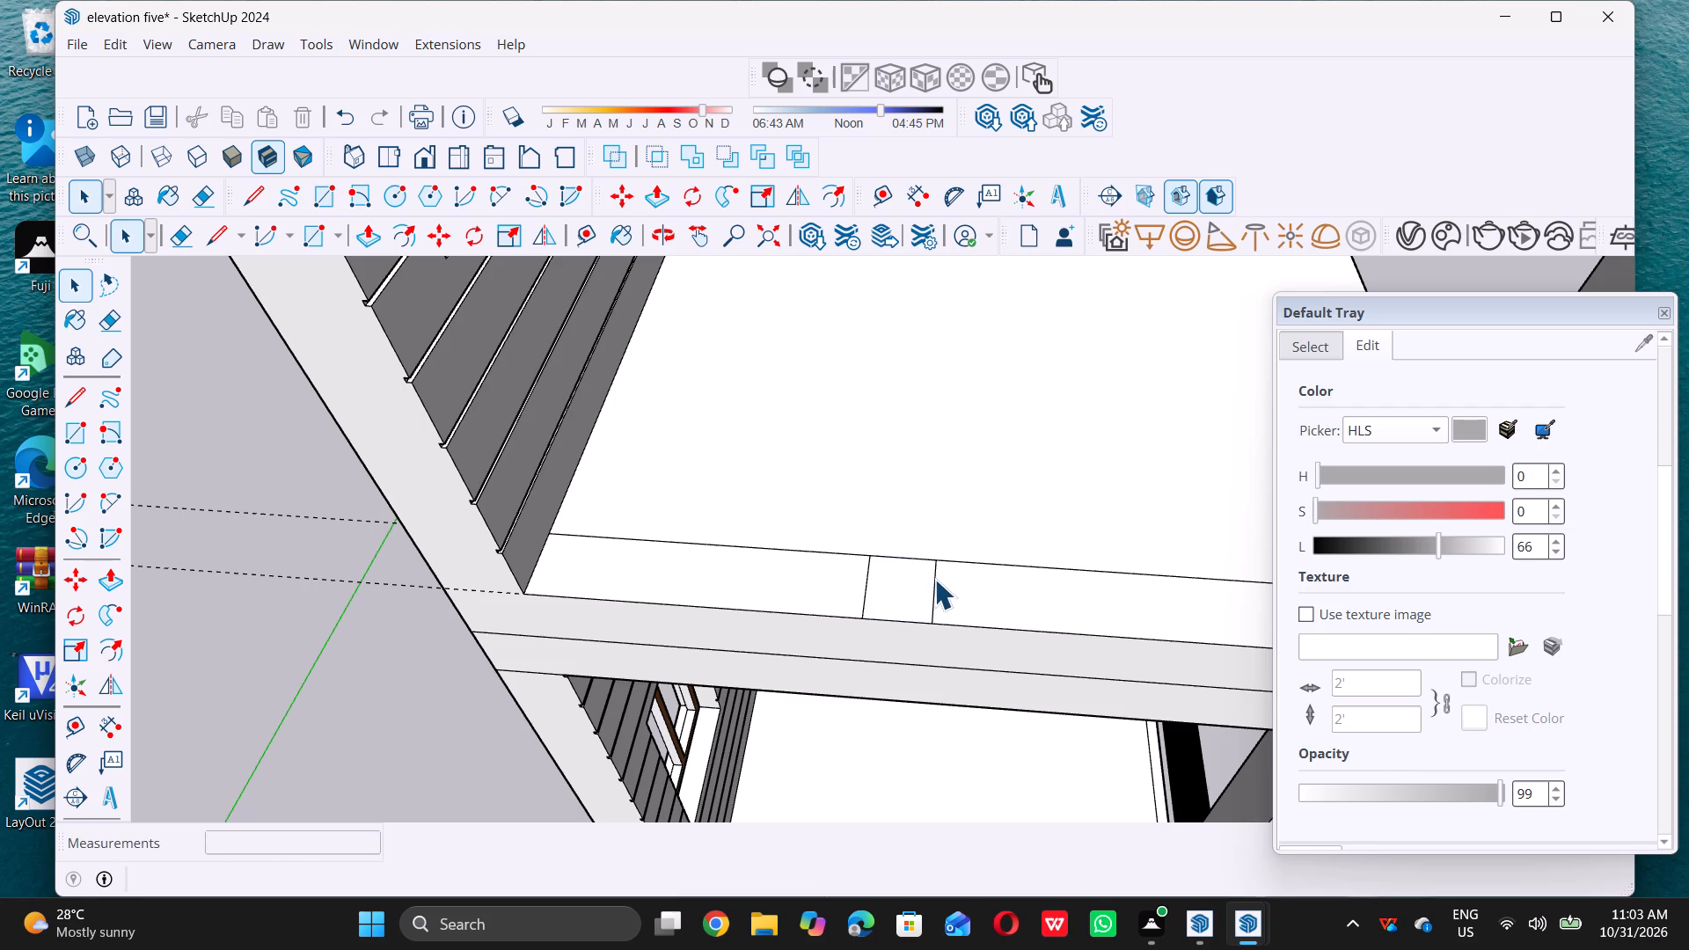
Copy the small rectangle's two cross edges along the top floor's front strip, about 10 15/16" away from the siding wall.
{"action": "double_click", "coordinate": [934, 579]}
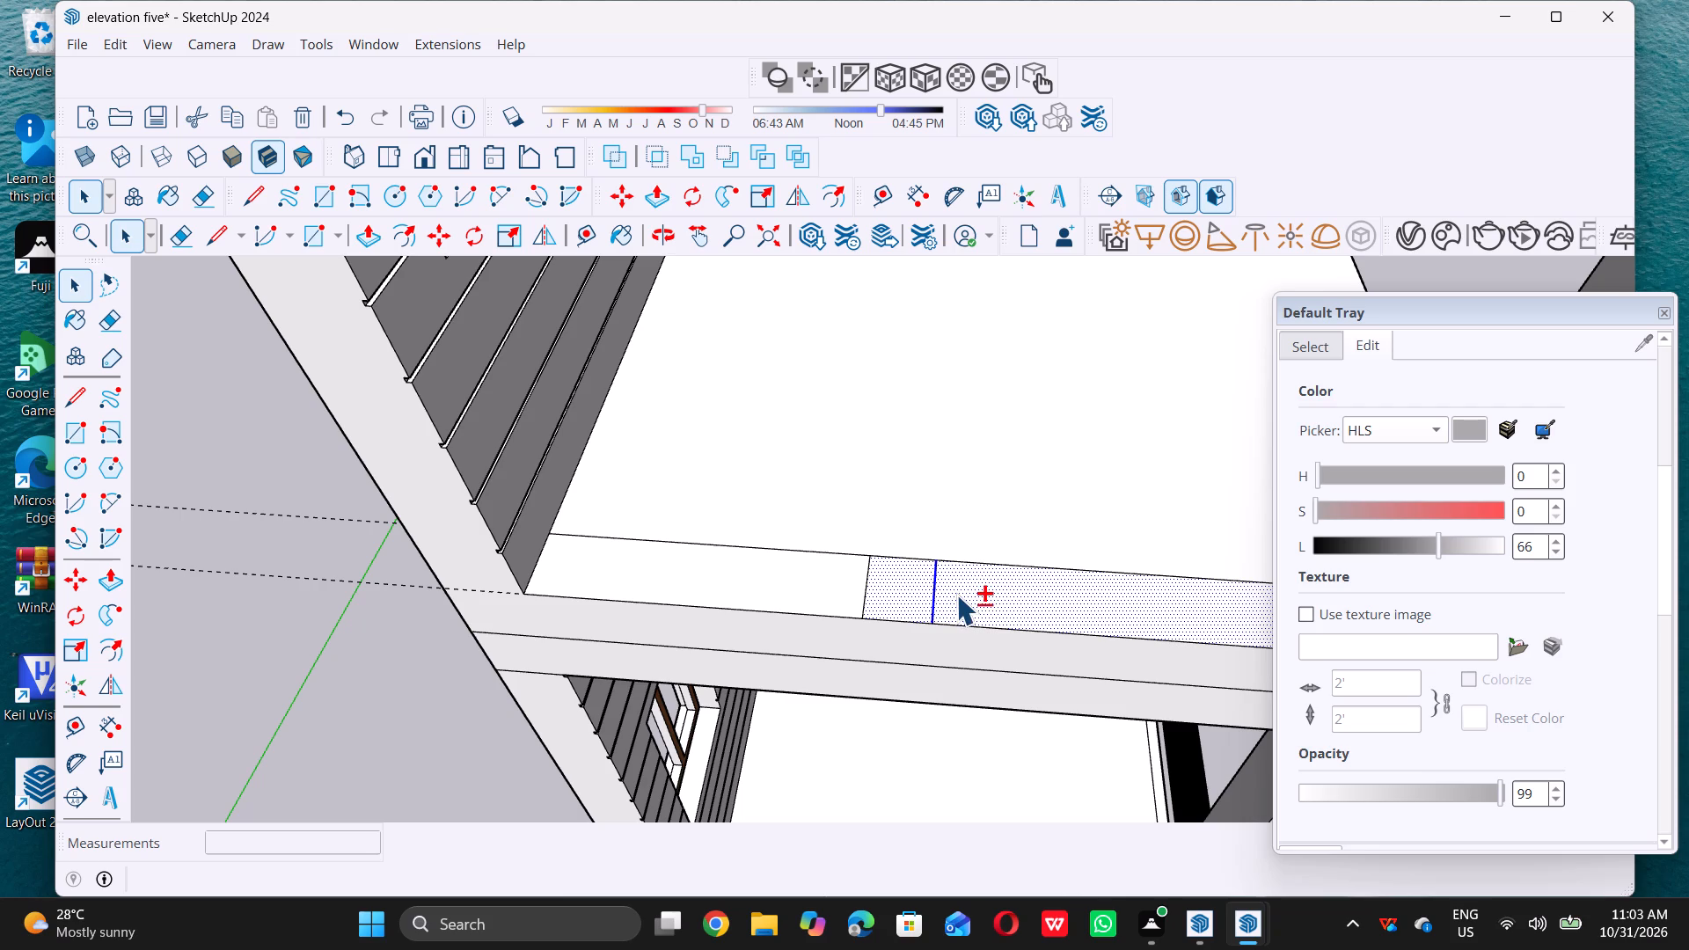
{"action": "double_click", "coordinate": [958, 596], "text": "shift"}
{"action": "double_click", "coordinate": [910, 598], "text": "shift"}
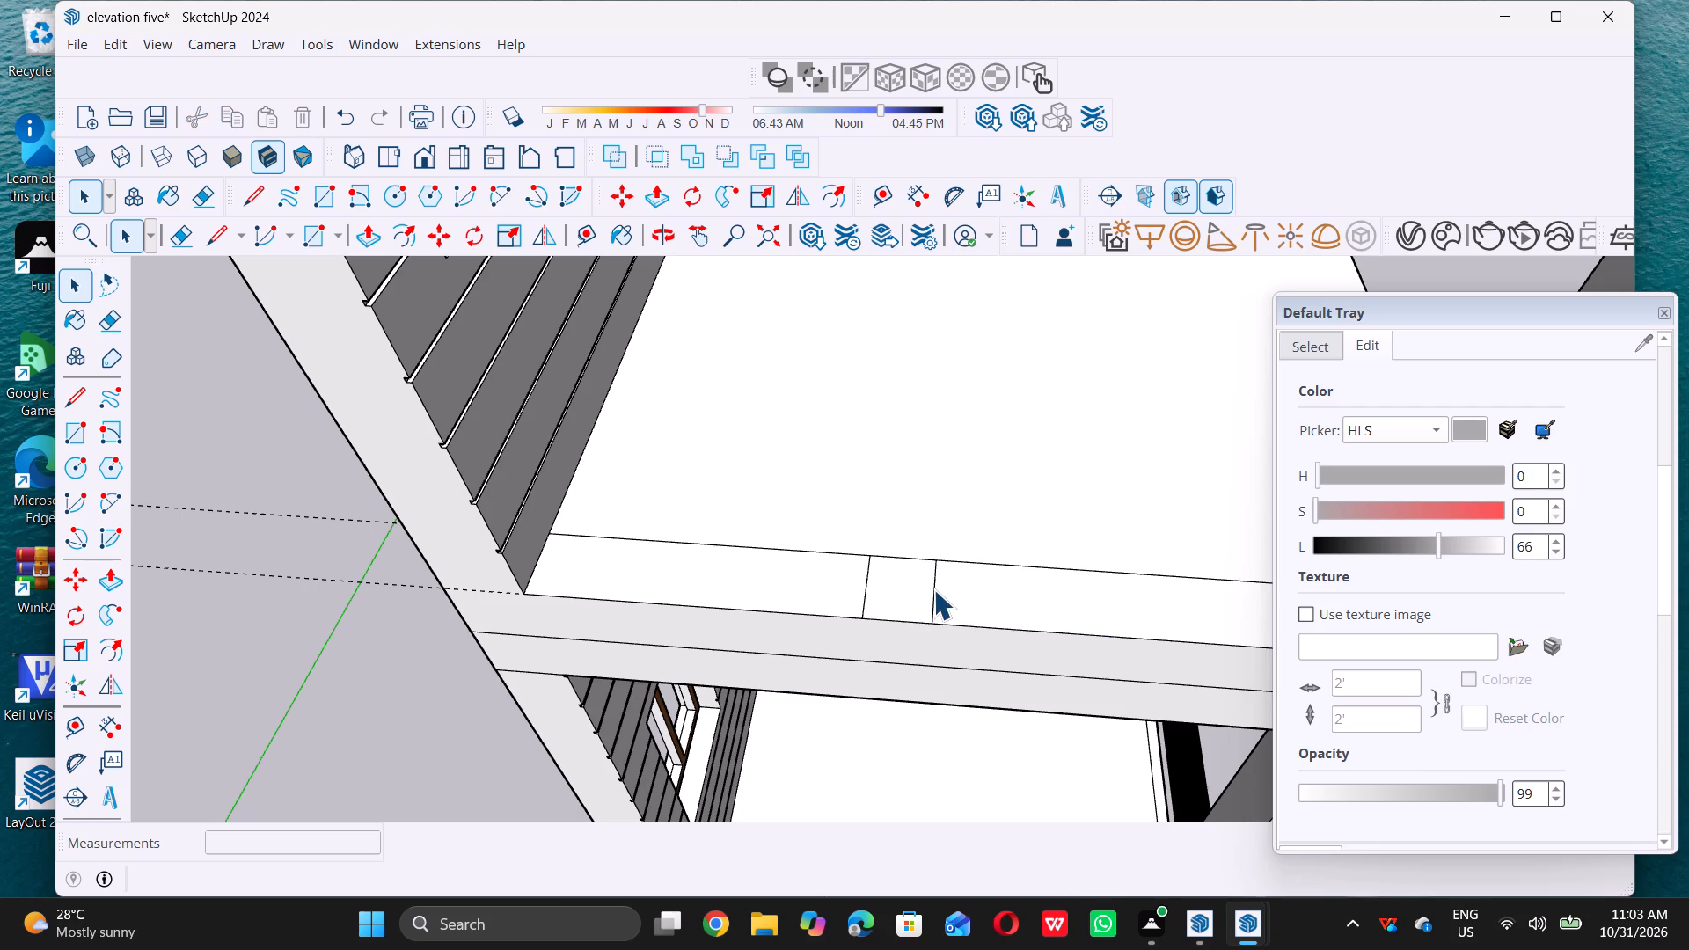
{"action": "left_click", "coordinate": [933, 589]}
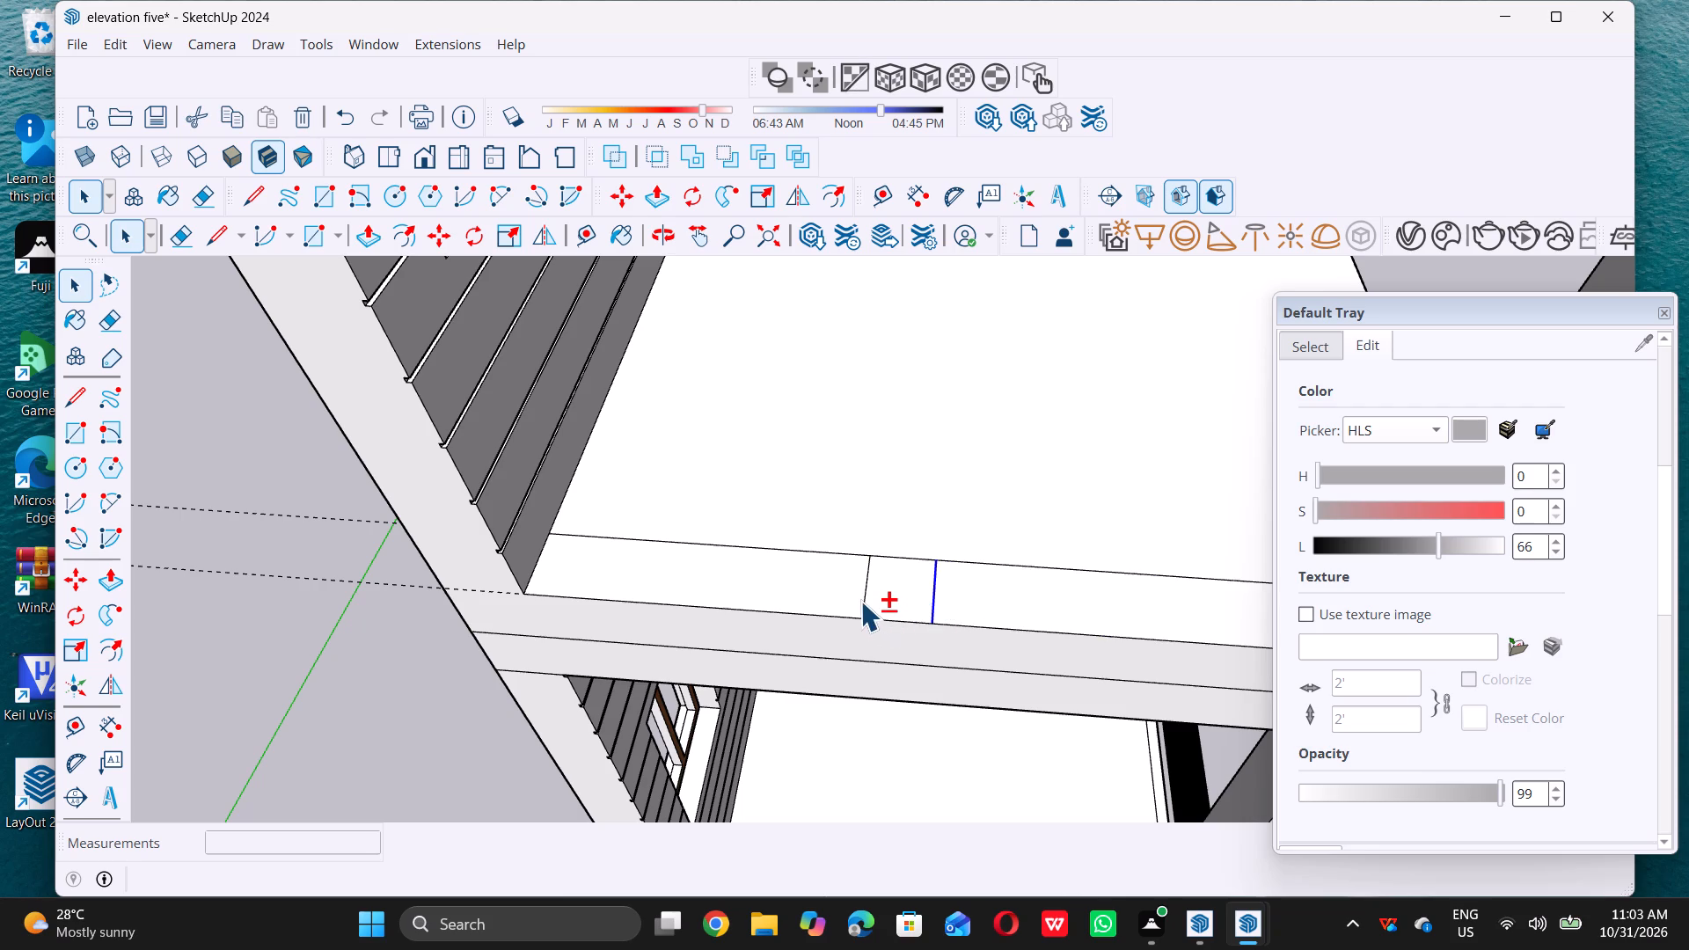
{"action": "left_click", "coordinate": [860, 601], "text": "shift"}
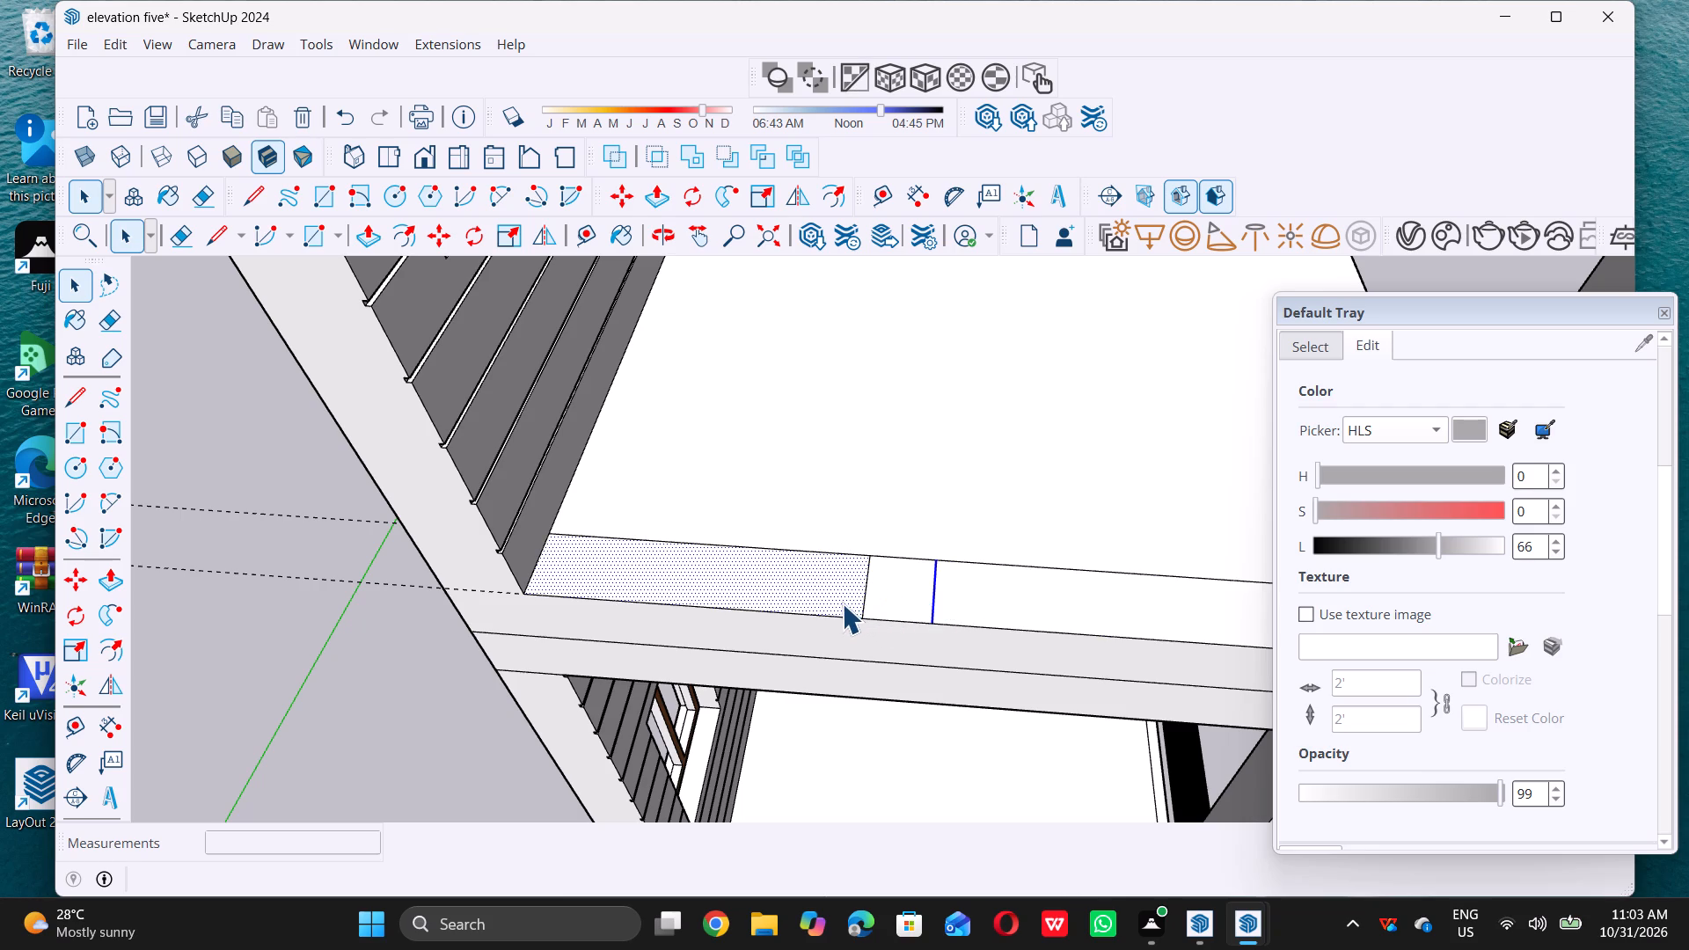
{"action": "left_click", "coordinate": [833, 604], "text": "ctrl"}
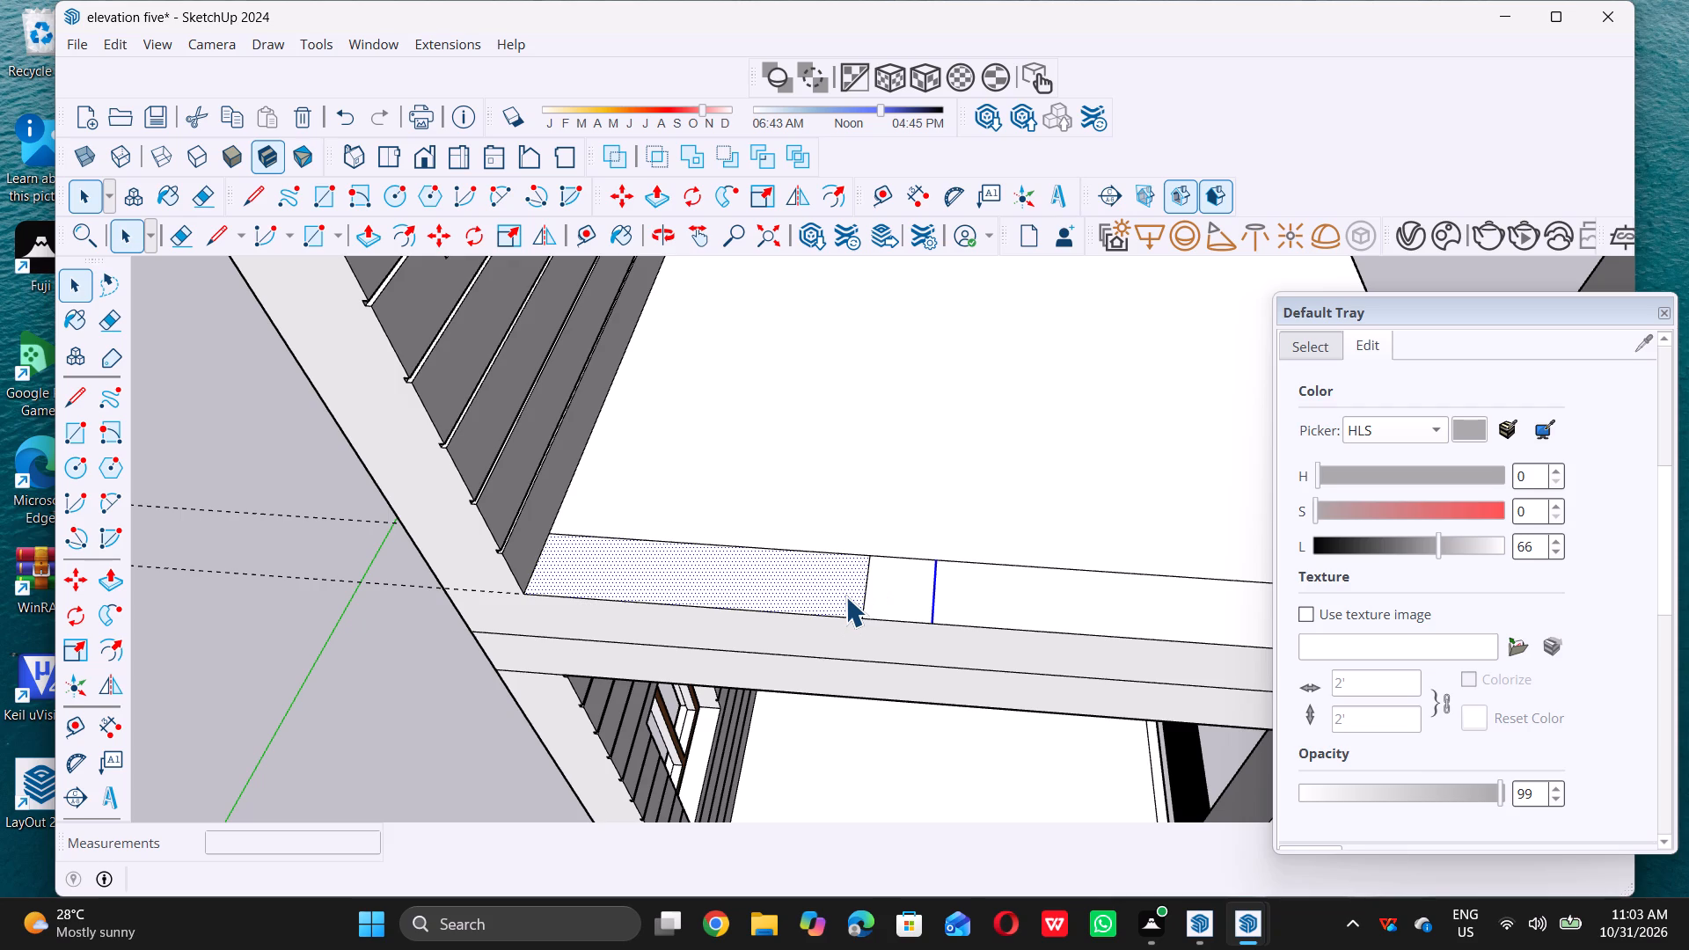
{"action": "double_click", "coordinate": [843, 596], "text": "shift"}
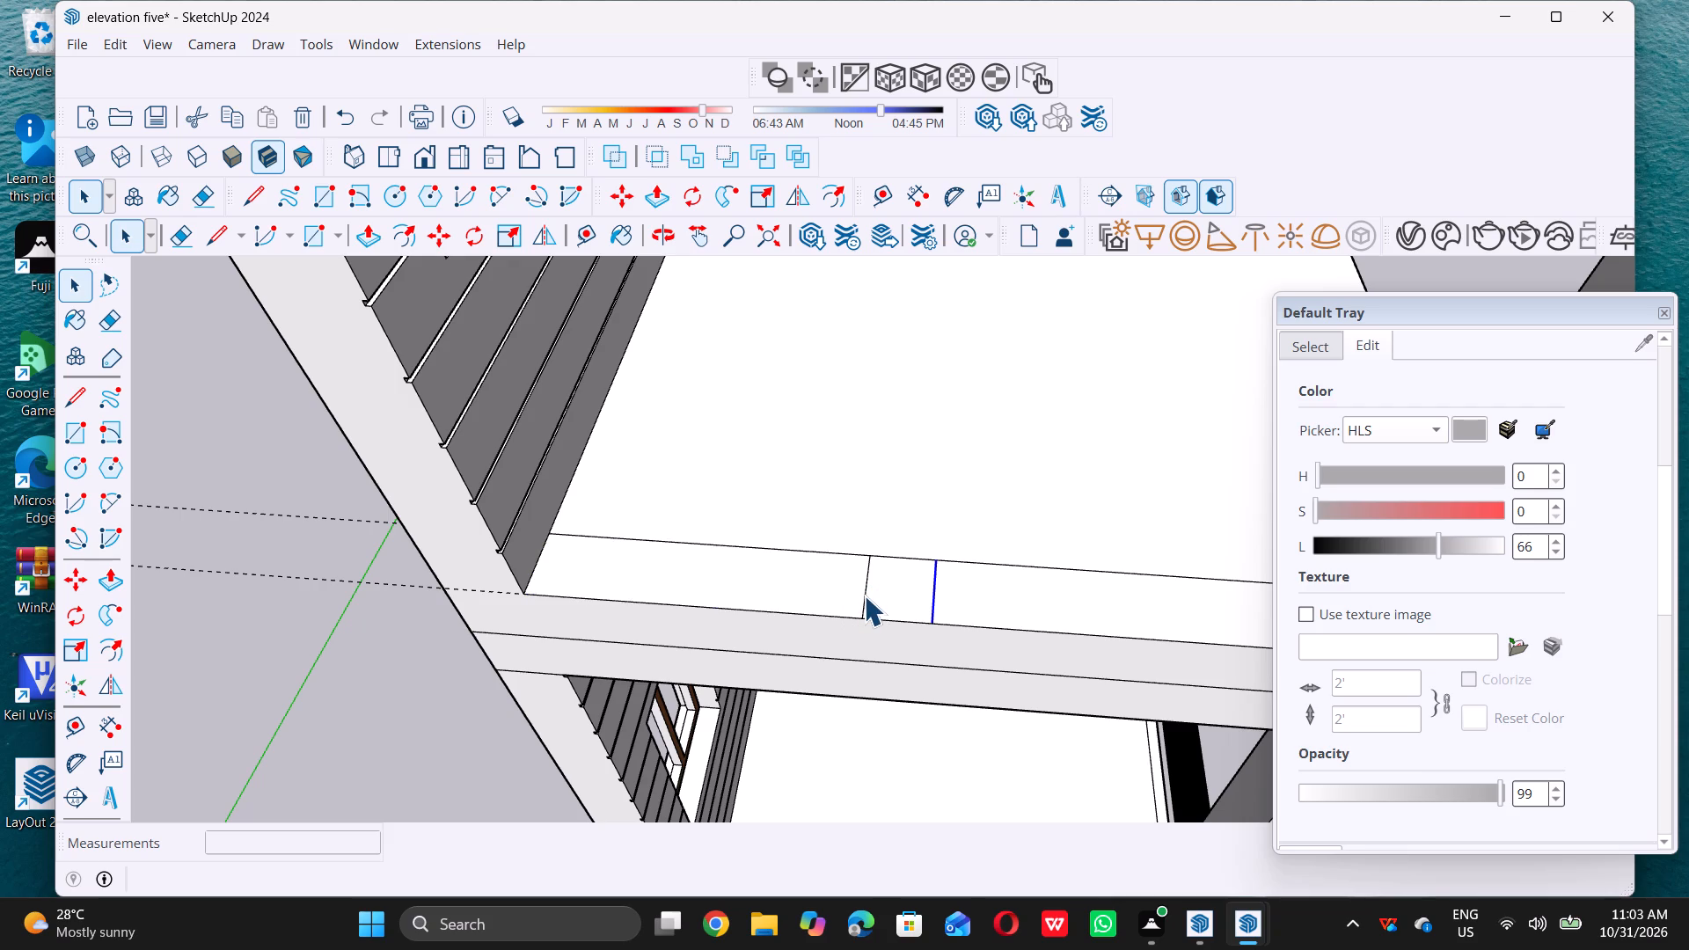
{"action": "left_click", "coordinate": [864, 596], "text": "ctrl"}
{"action": "key", "text": "m"}
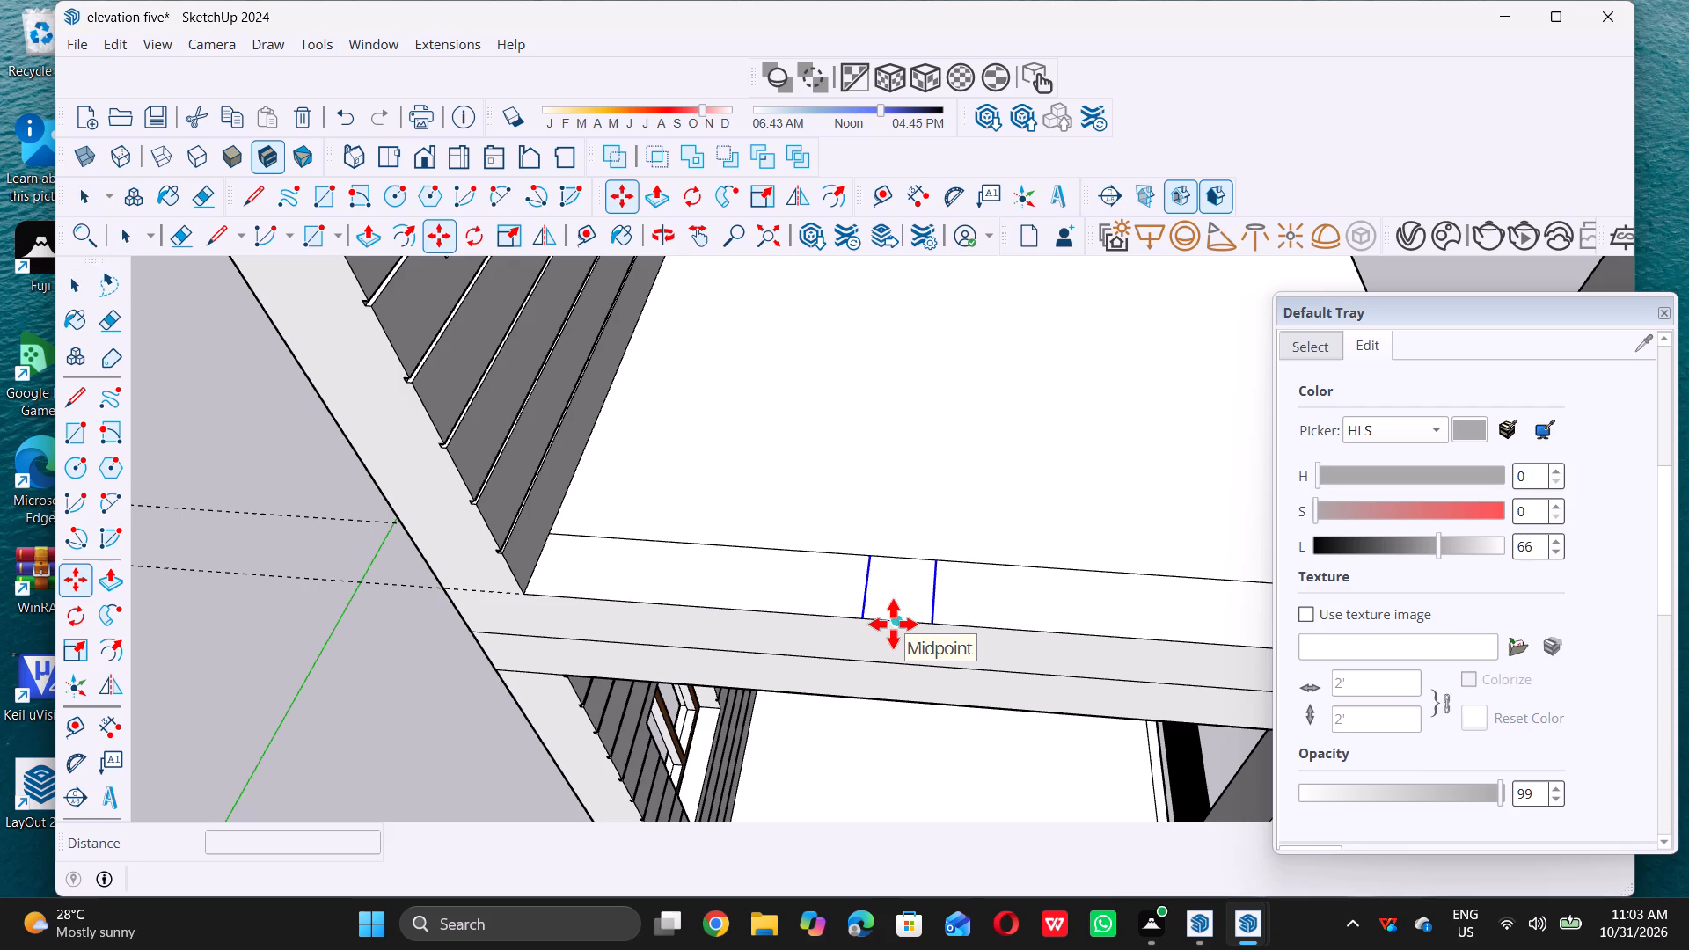
{"action": "left_click", "coordinate": [865, 616]}
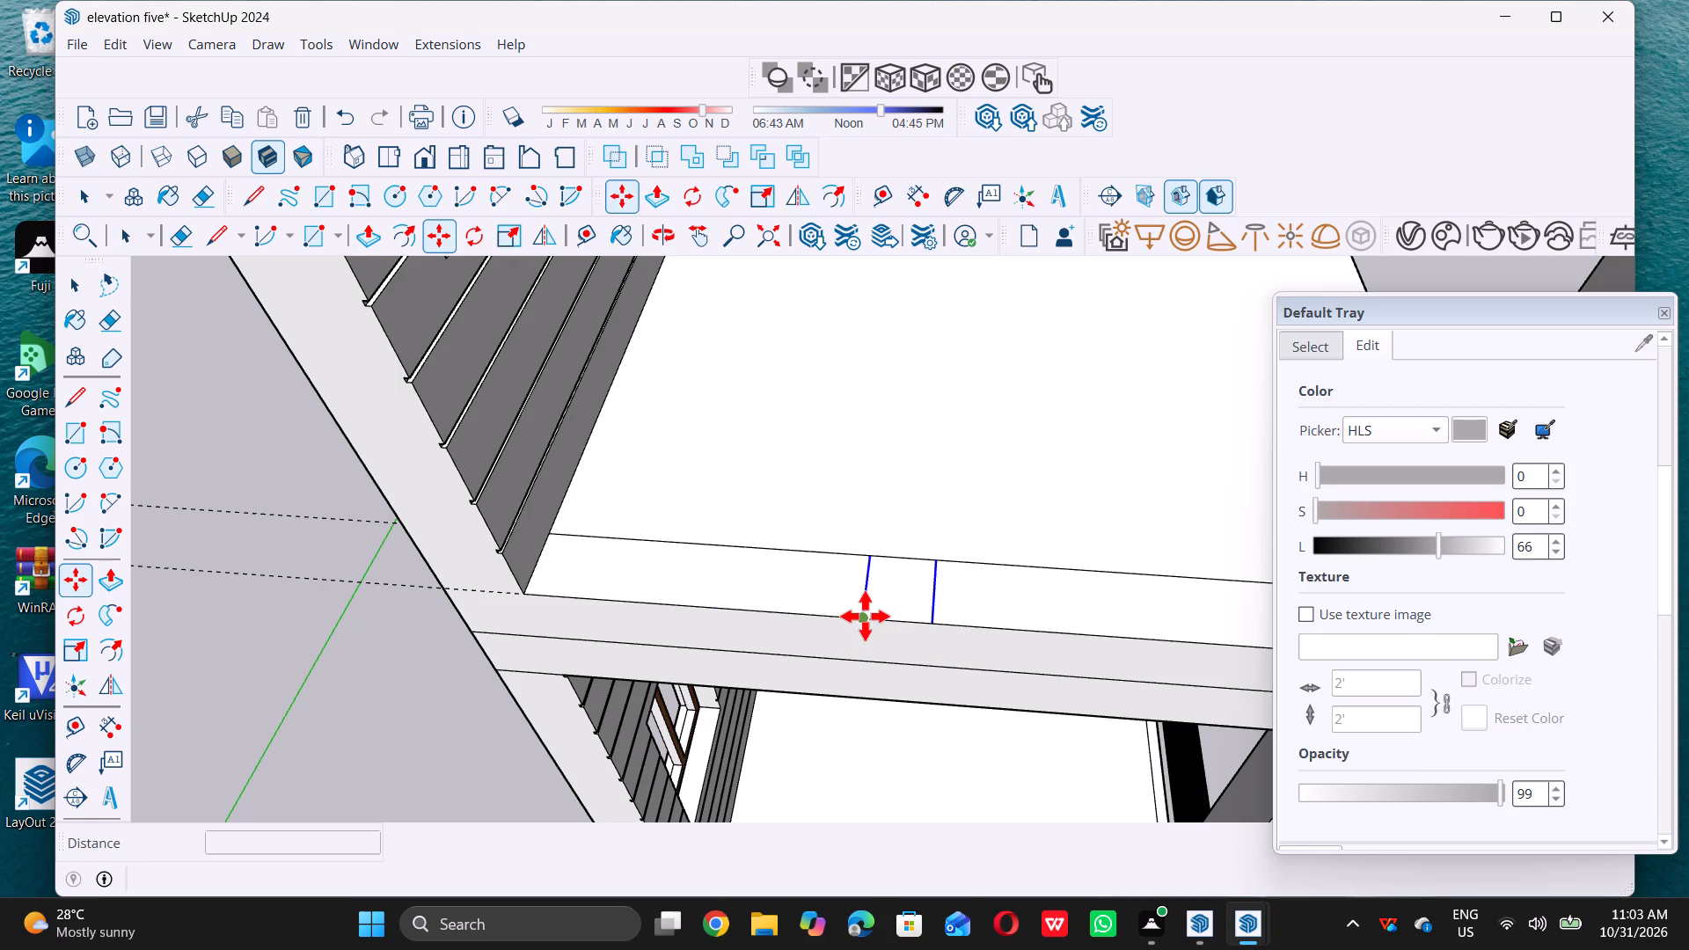
{"action": "triple_click", "coordinate": [961, 629]}
{"action": "double_click", "coordinate": [961, 629]}
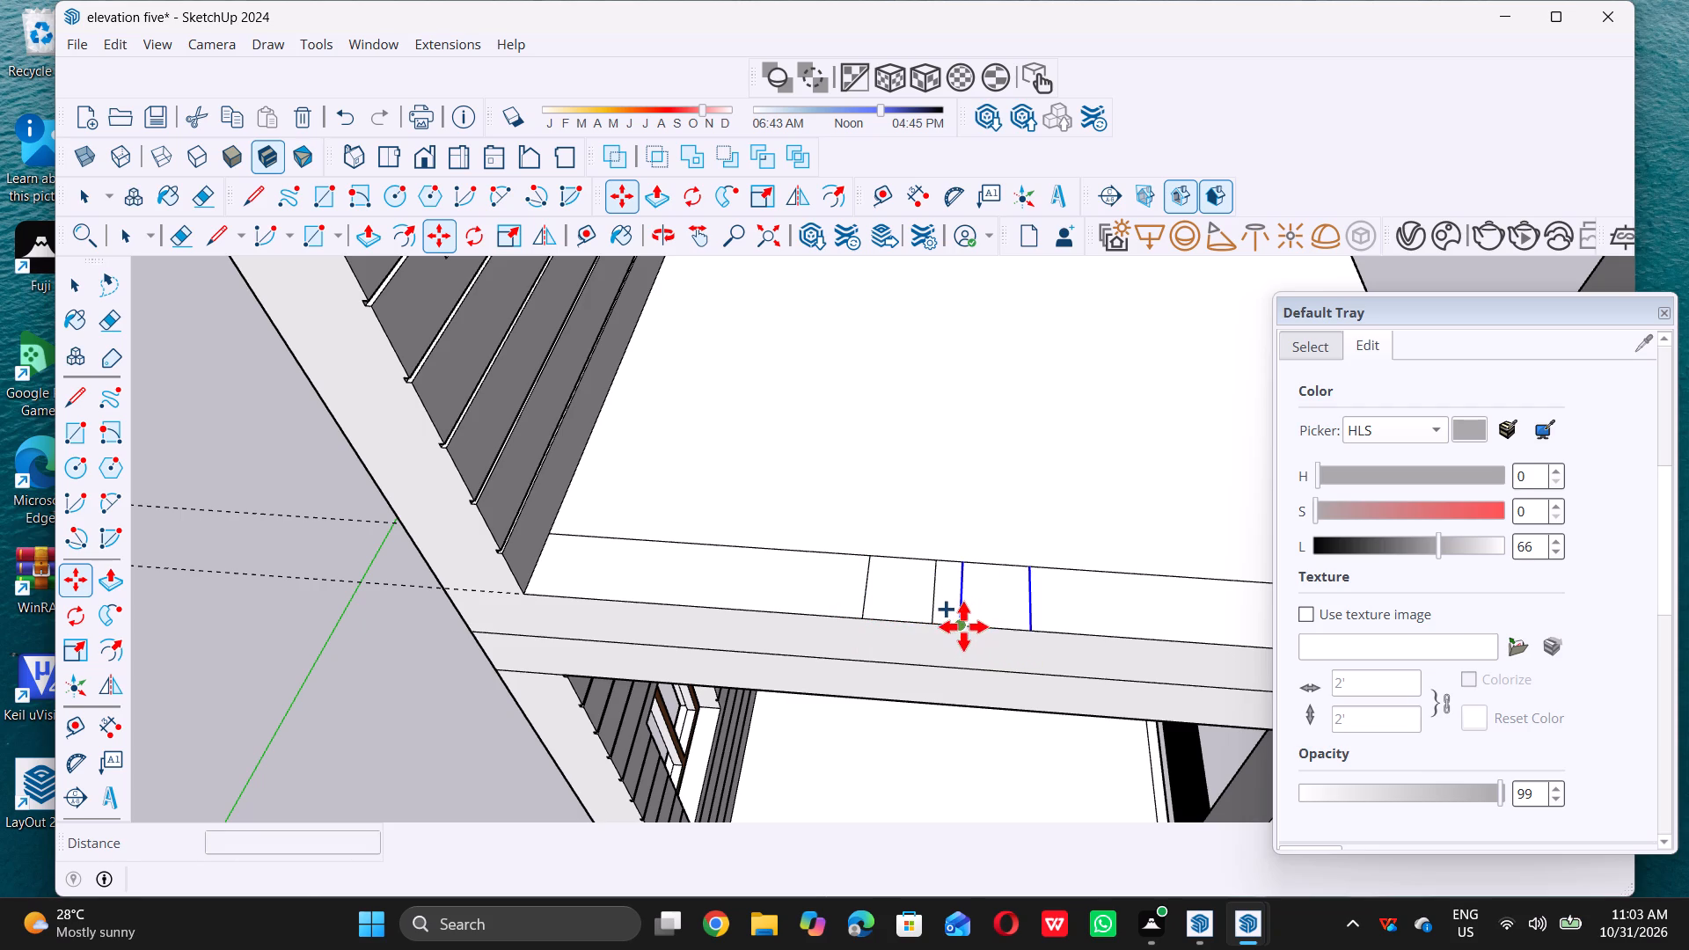
{"action": "triple_click", "coordinate": [963, 626]}
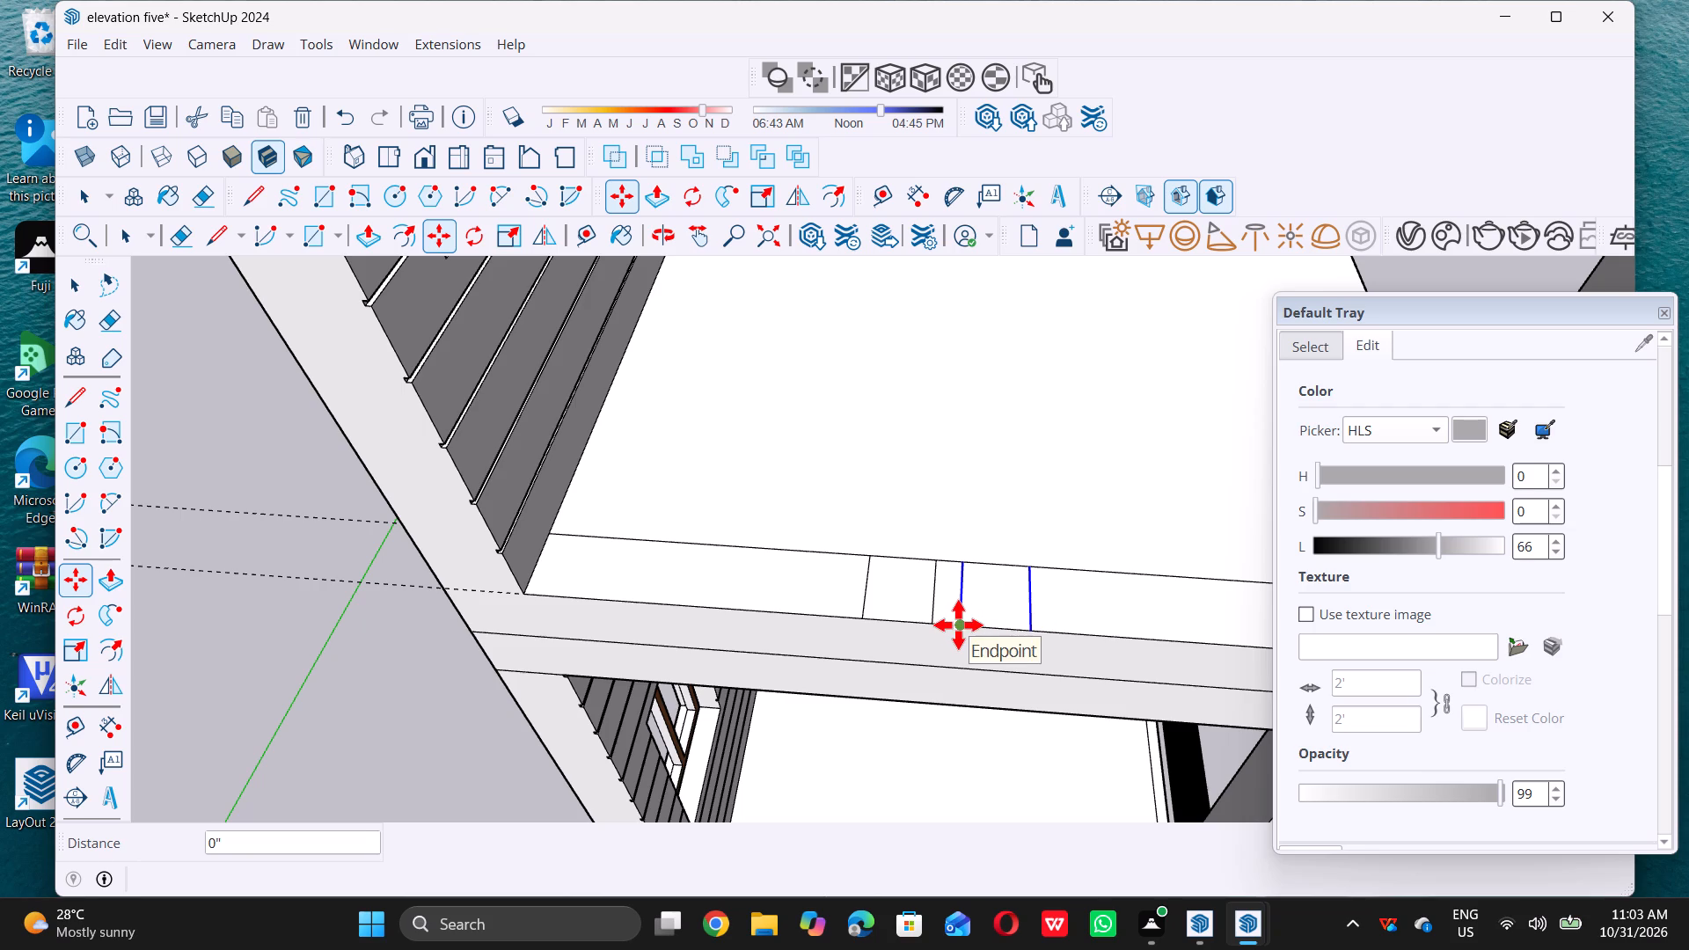
Copy the two cross edges about 11 1/8" further along the top floor's front strip, away from the siding wall.
{"action": "left_click", "coordinate": [958, 625]}
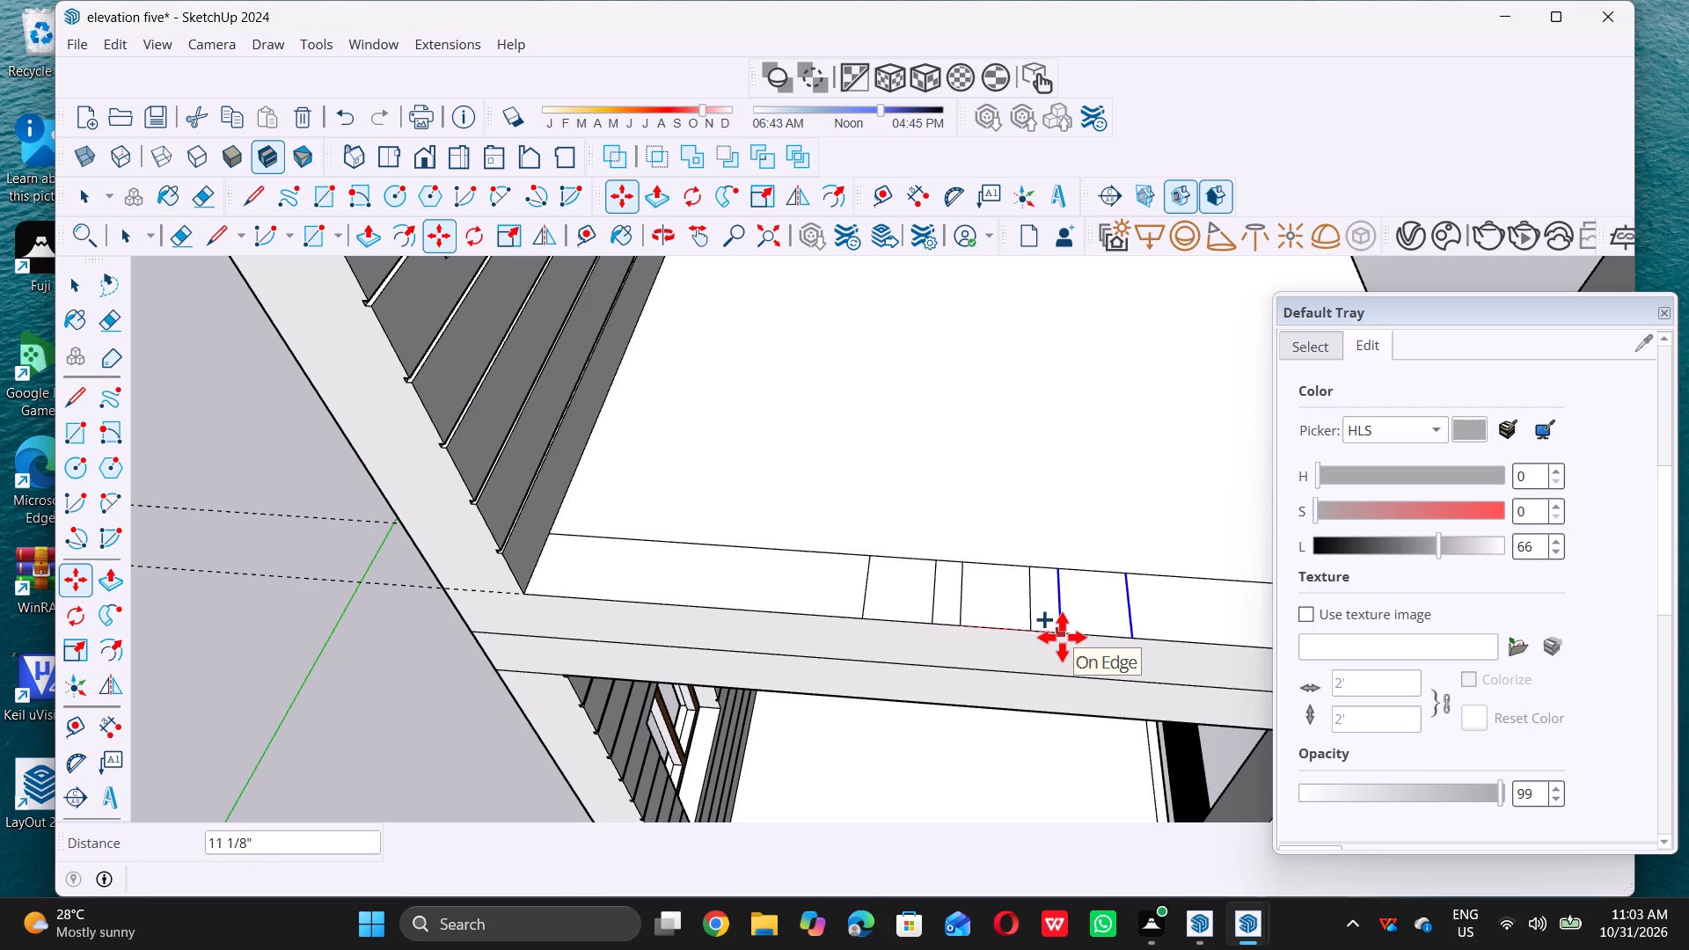
{"action": "triple_click", "coordinate": [1062, 637]}
{"action": "key", "text": "space"}
{"action": "scroll", "coordinate": [1062, 643], "scroll_direction": "down", "scroll_amount": 11}
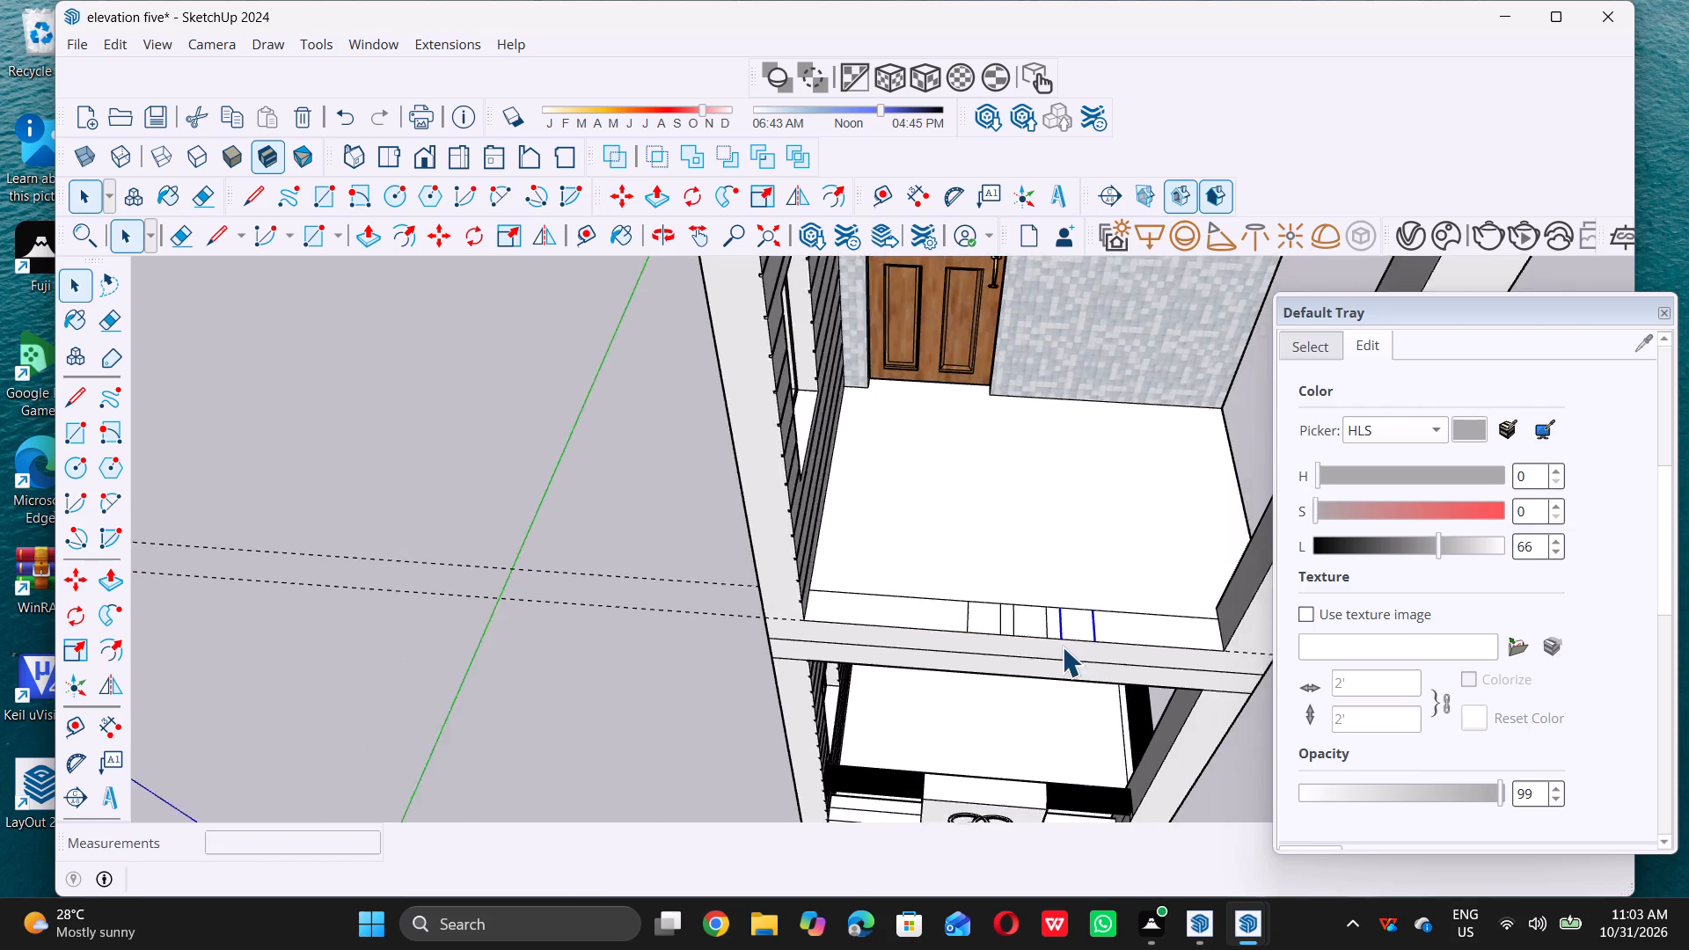
{"action": "scroll", "coordinate": [1062, 647], "scroll_direction": "down", "scroll_amount": 2}
{"action": "left_click", "coordinate": [701, 727]}
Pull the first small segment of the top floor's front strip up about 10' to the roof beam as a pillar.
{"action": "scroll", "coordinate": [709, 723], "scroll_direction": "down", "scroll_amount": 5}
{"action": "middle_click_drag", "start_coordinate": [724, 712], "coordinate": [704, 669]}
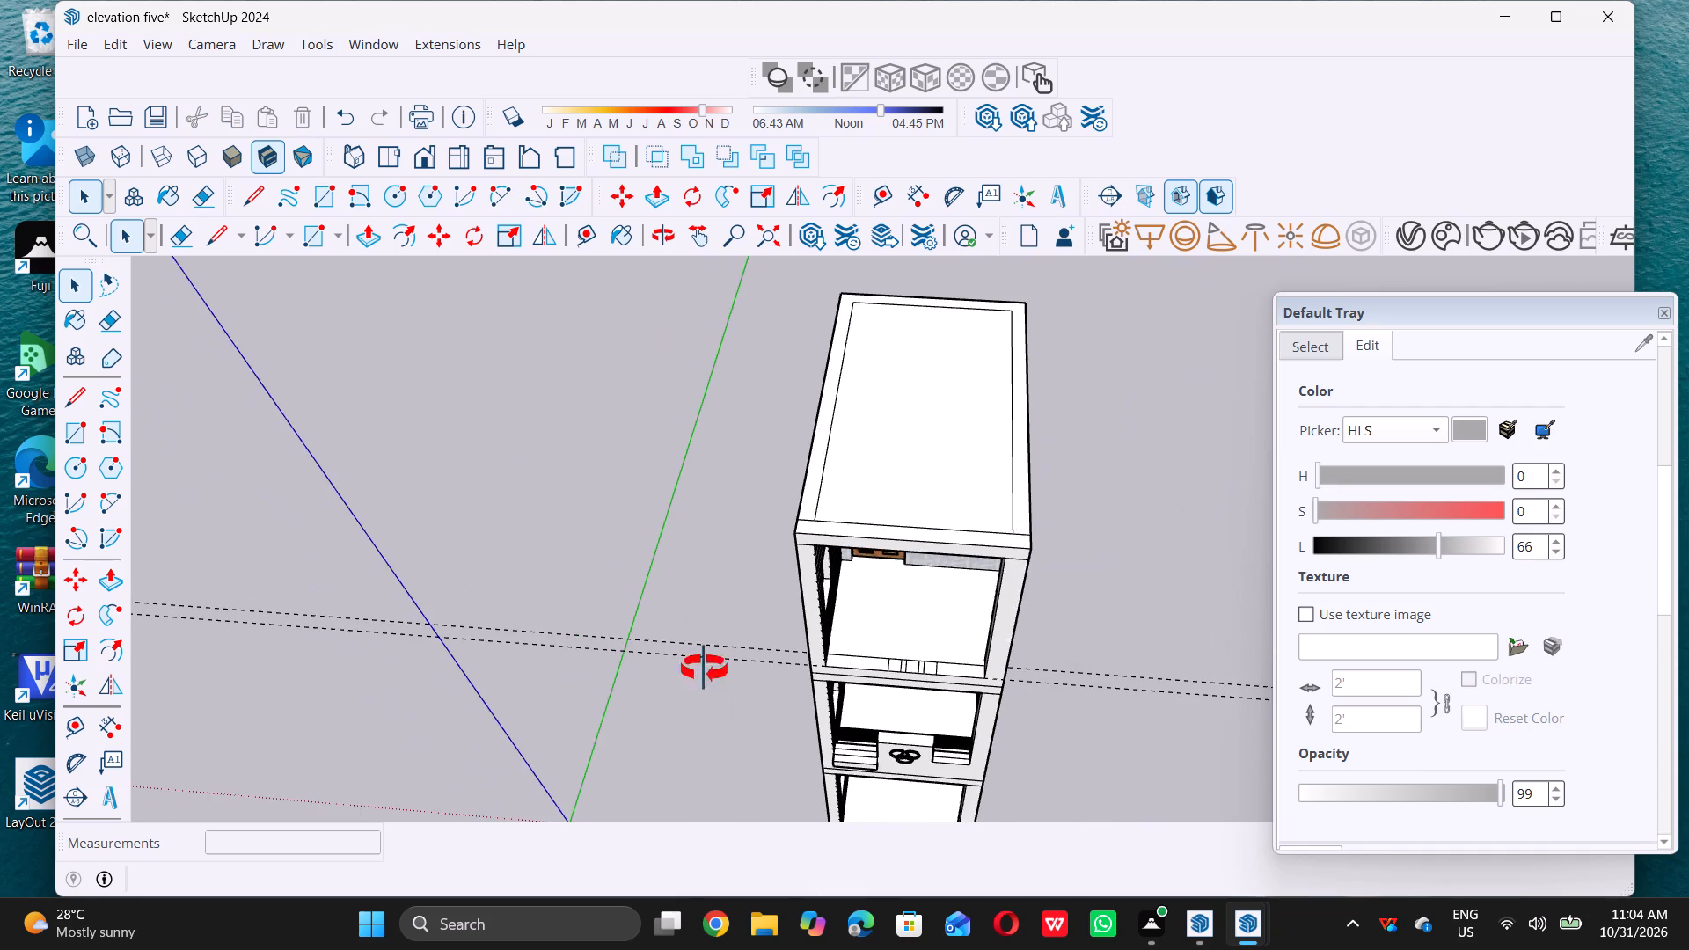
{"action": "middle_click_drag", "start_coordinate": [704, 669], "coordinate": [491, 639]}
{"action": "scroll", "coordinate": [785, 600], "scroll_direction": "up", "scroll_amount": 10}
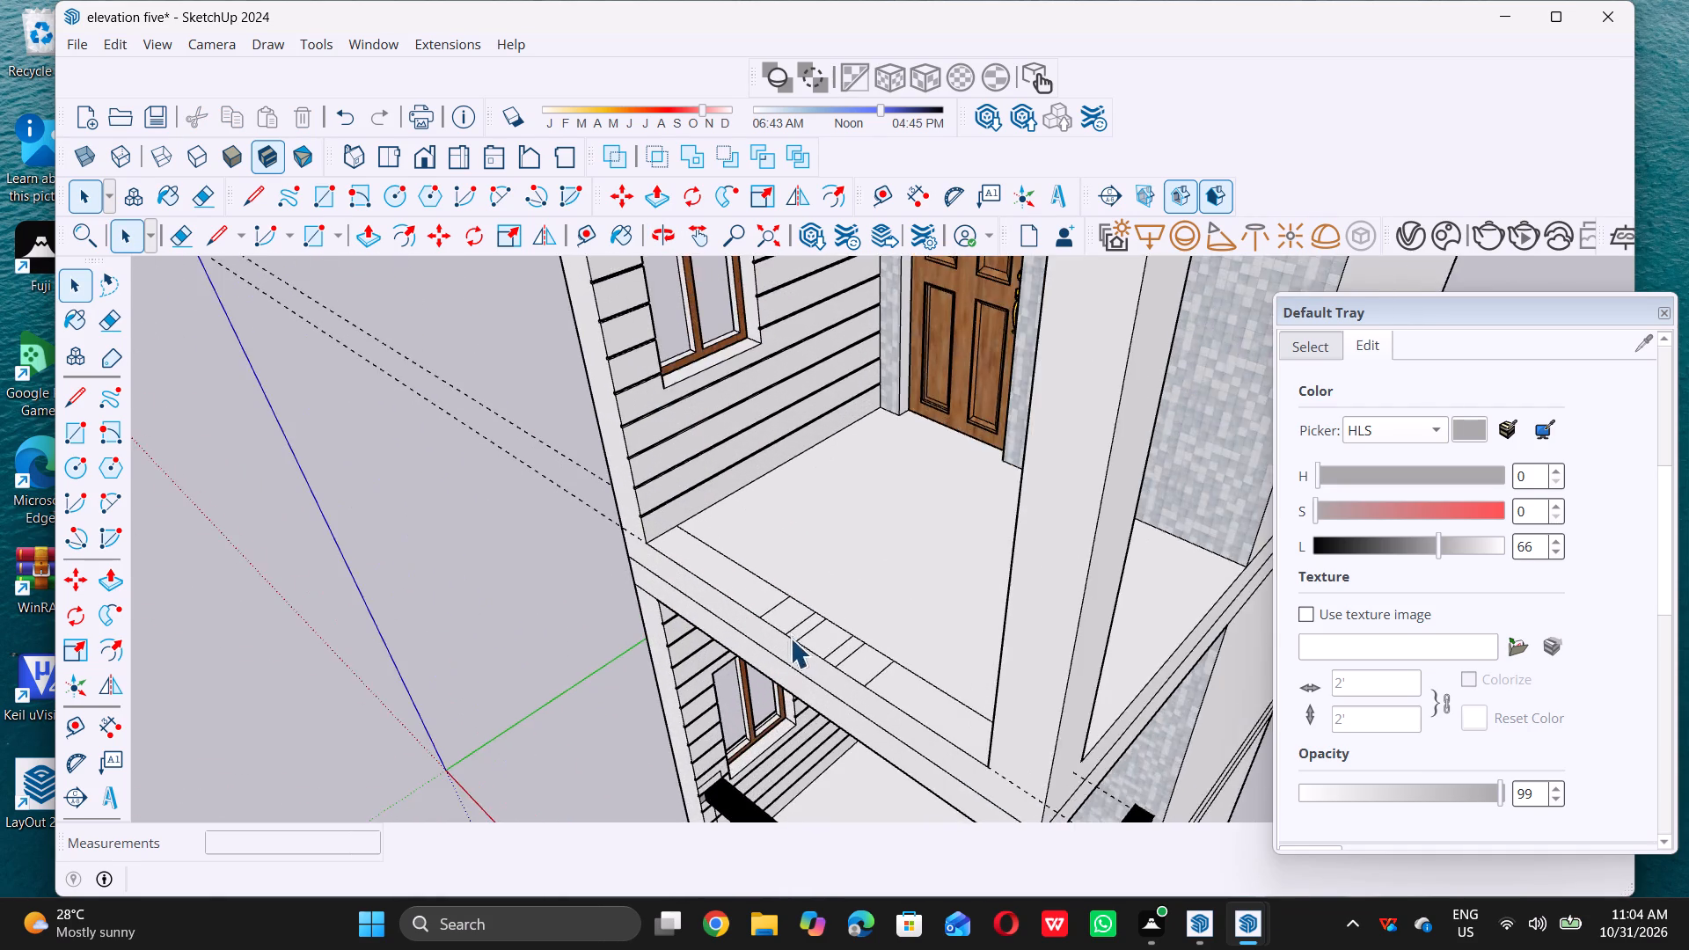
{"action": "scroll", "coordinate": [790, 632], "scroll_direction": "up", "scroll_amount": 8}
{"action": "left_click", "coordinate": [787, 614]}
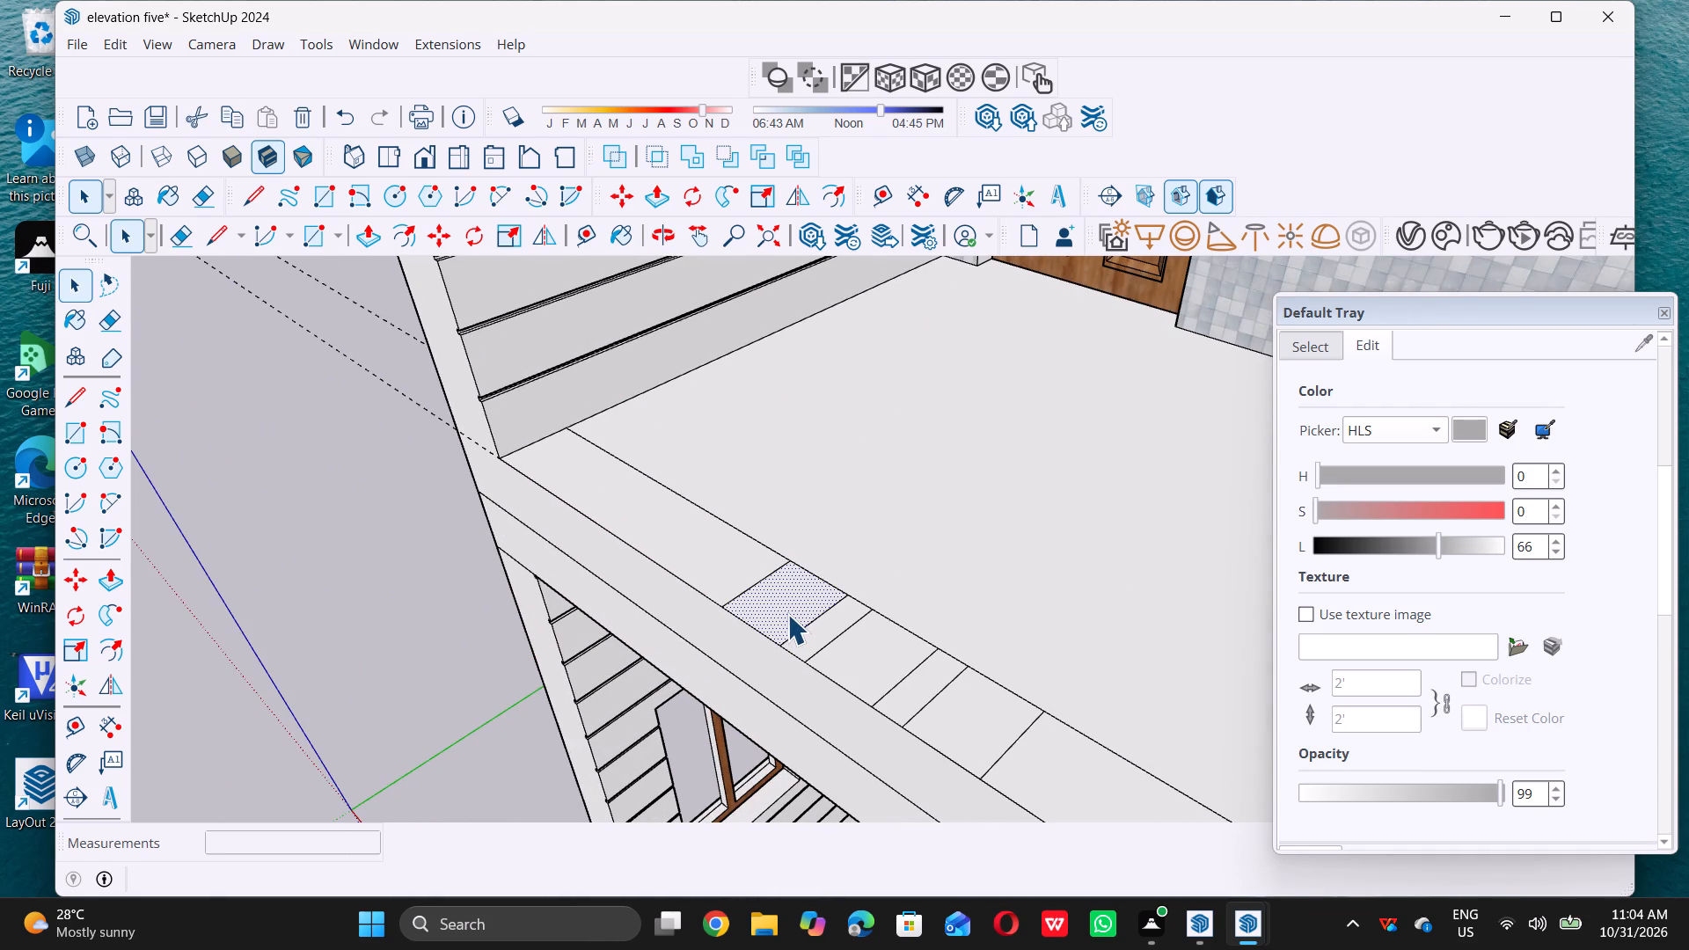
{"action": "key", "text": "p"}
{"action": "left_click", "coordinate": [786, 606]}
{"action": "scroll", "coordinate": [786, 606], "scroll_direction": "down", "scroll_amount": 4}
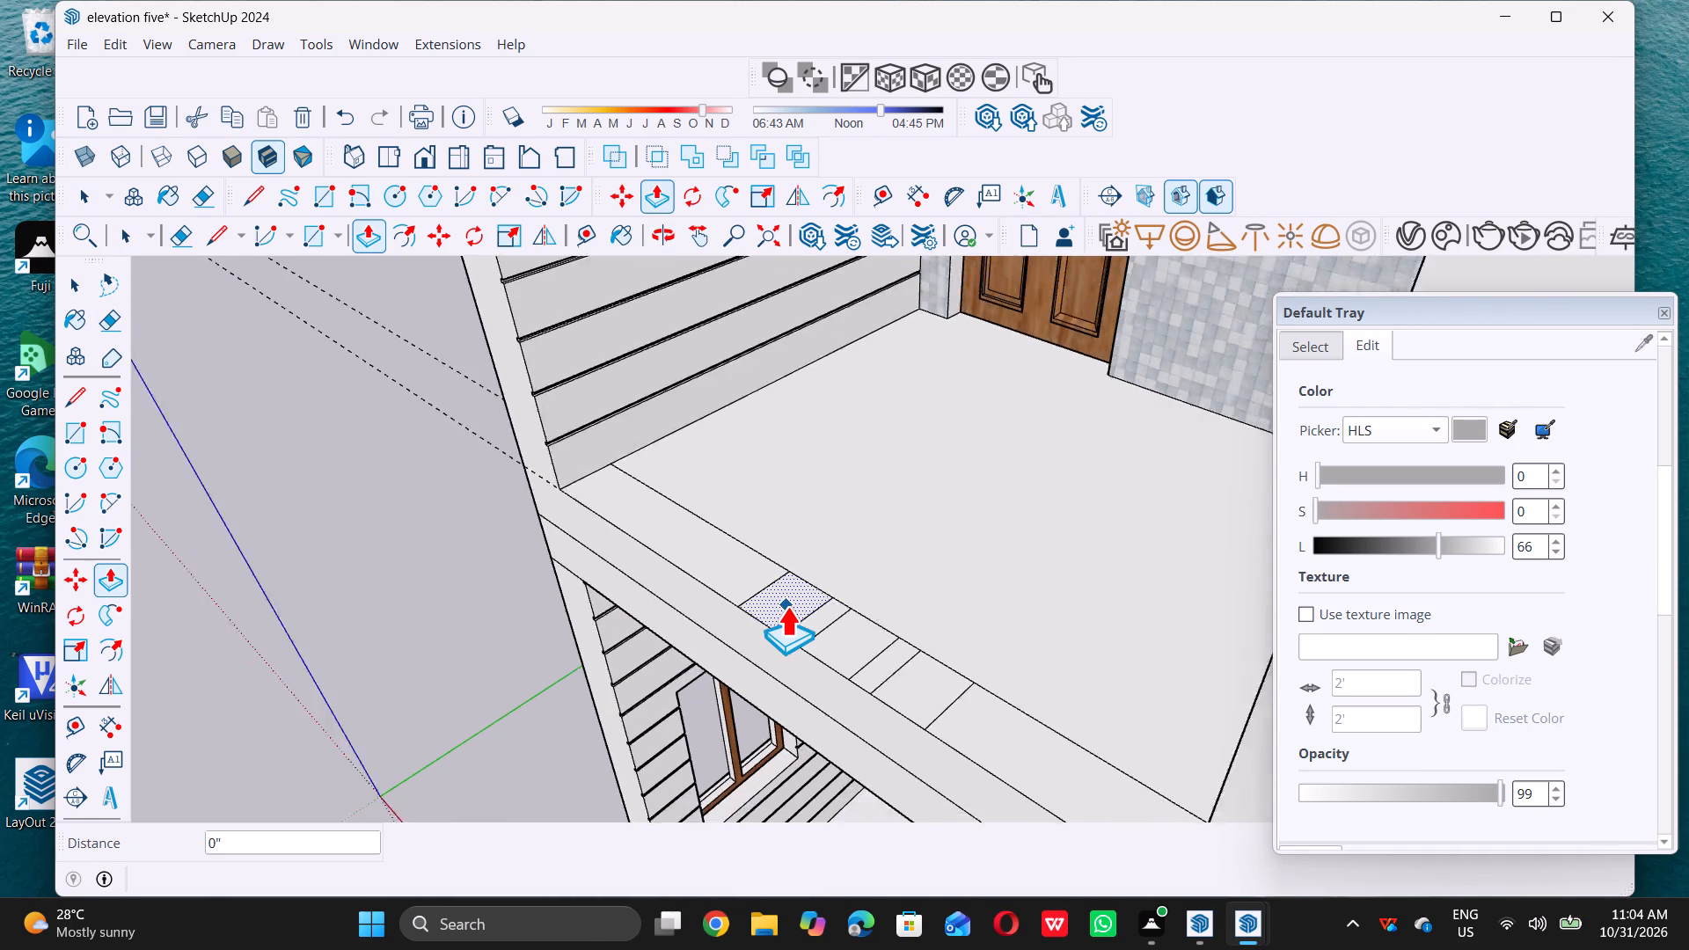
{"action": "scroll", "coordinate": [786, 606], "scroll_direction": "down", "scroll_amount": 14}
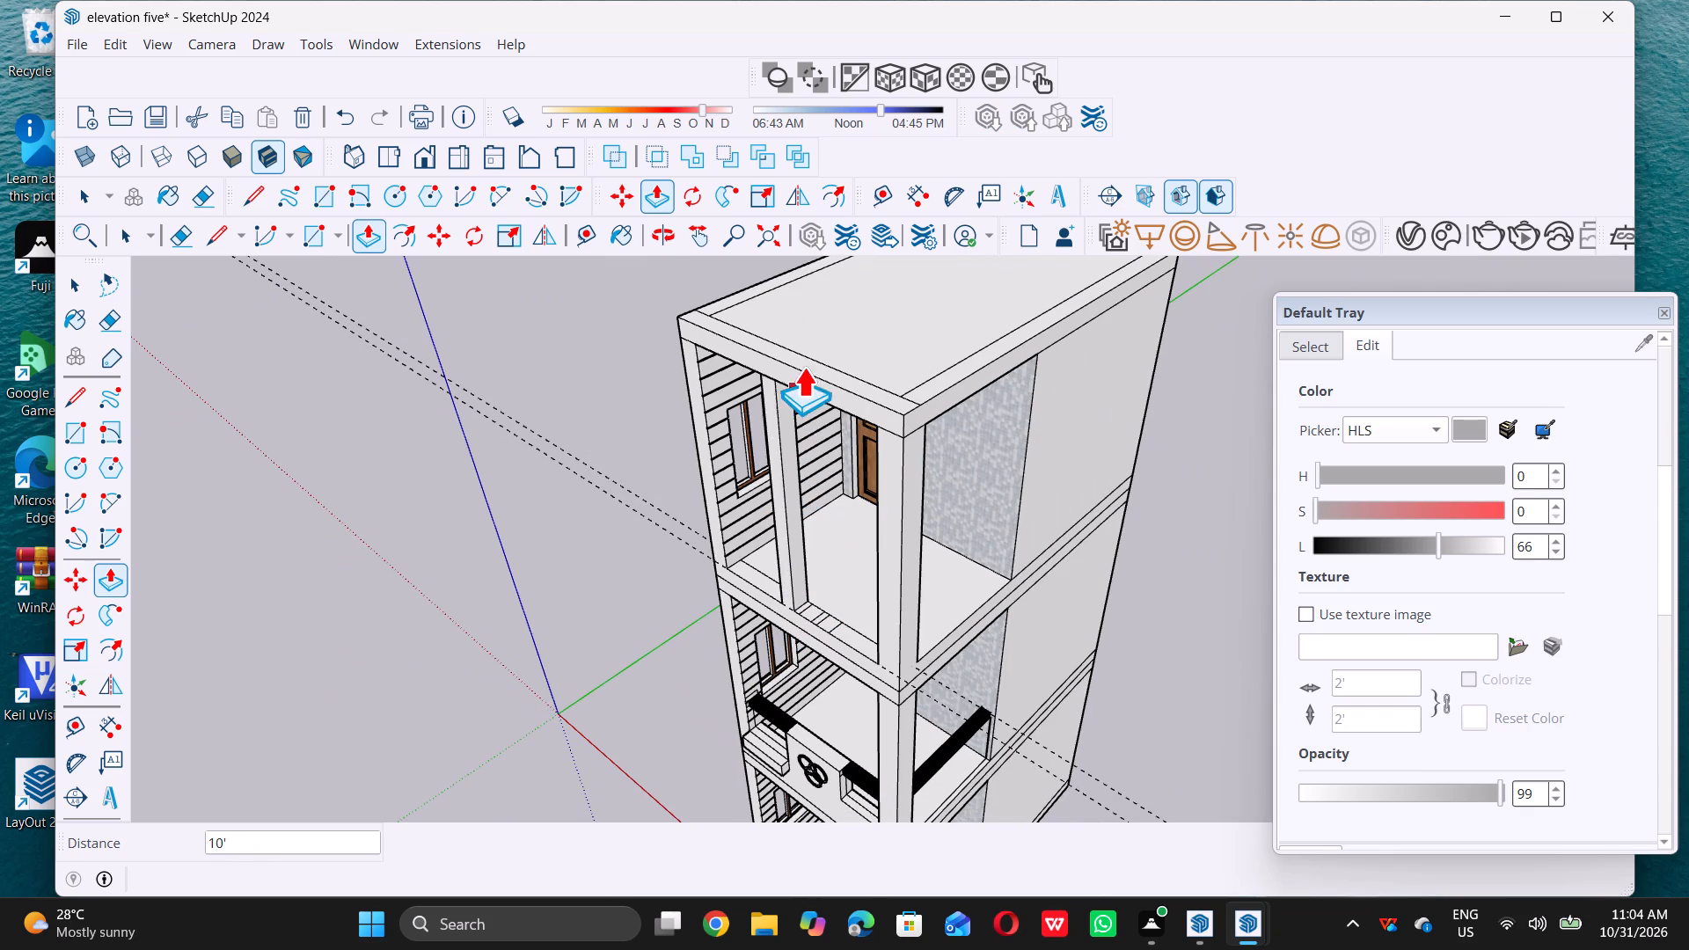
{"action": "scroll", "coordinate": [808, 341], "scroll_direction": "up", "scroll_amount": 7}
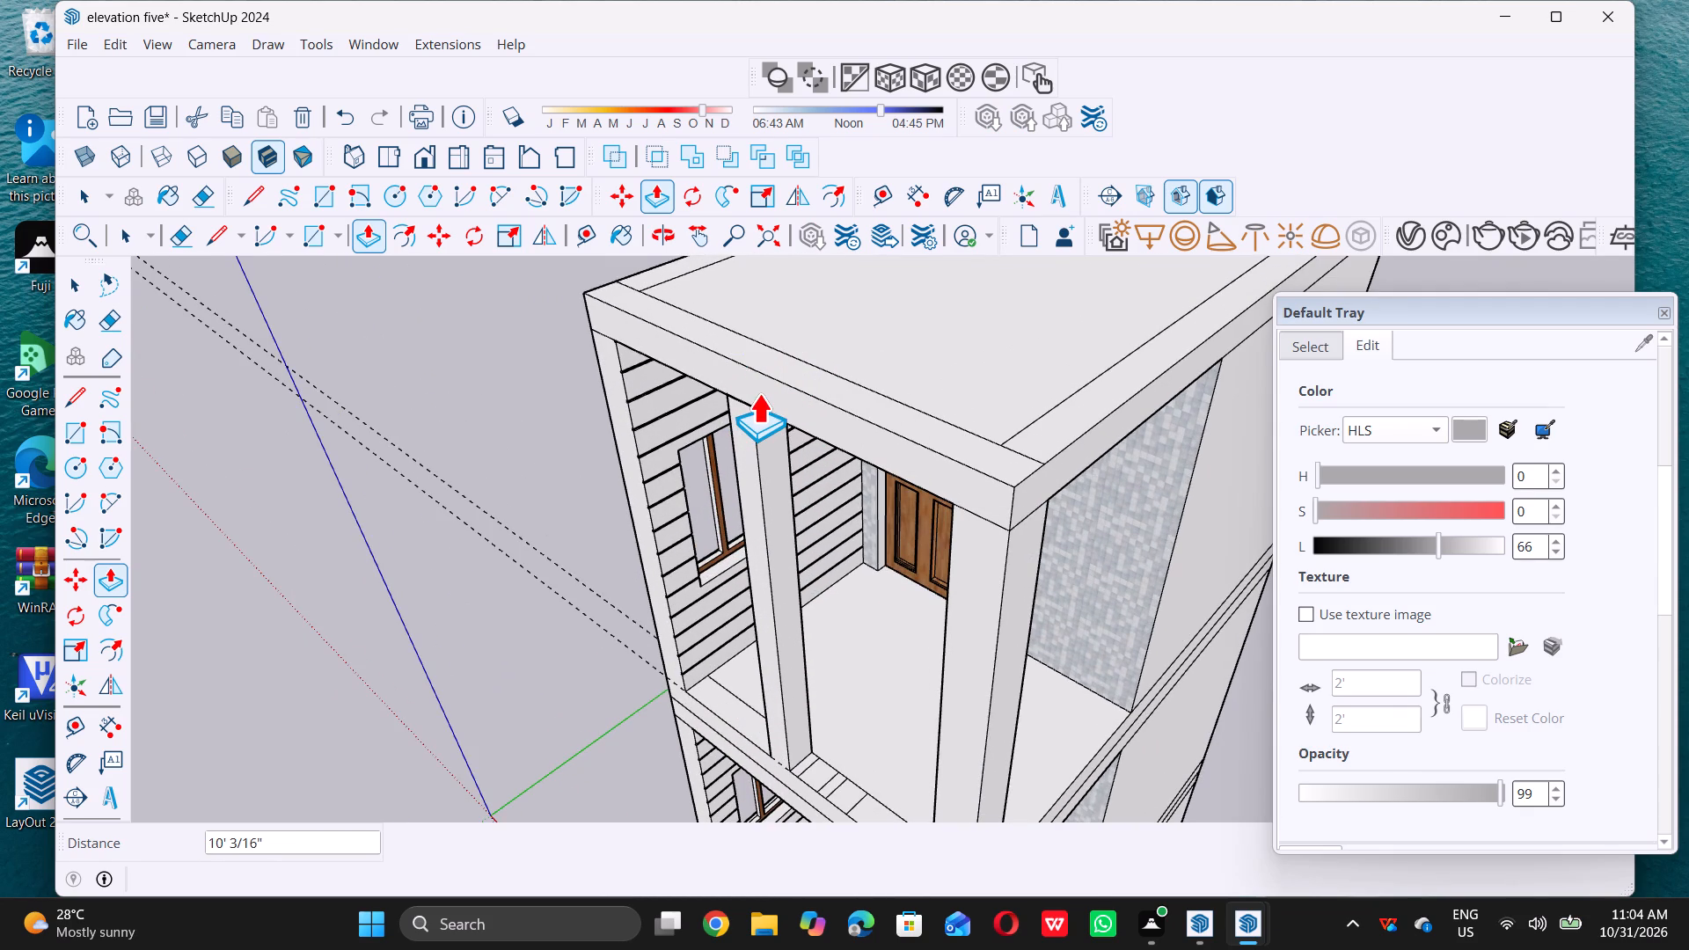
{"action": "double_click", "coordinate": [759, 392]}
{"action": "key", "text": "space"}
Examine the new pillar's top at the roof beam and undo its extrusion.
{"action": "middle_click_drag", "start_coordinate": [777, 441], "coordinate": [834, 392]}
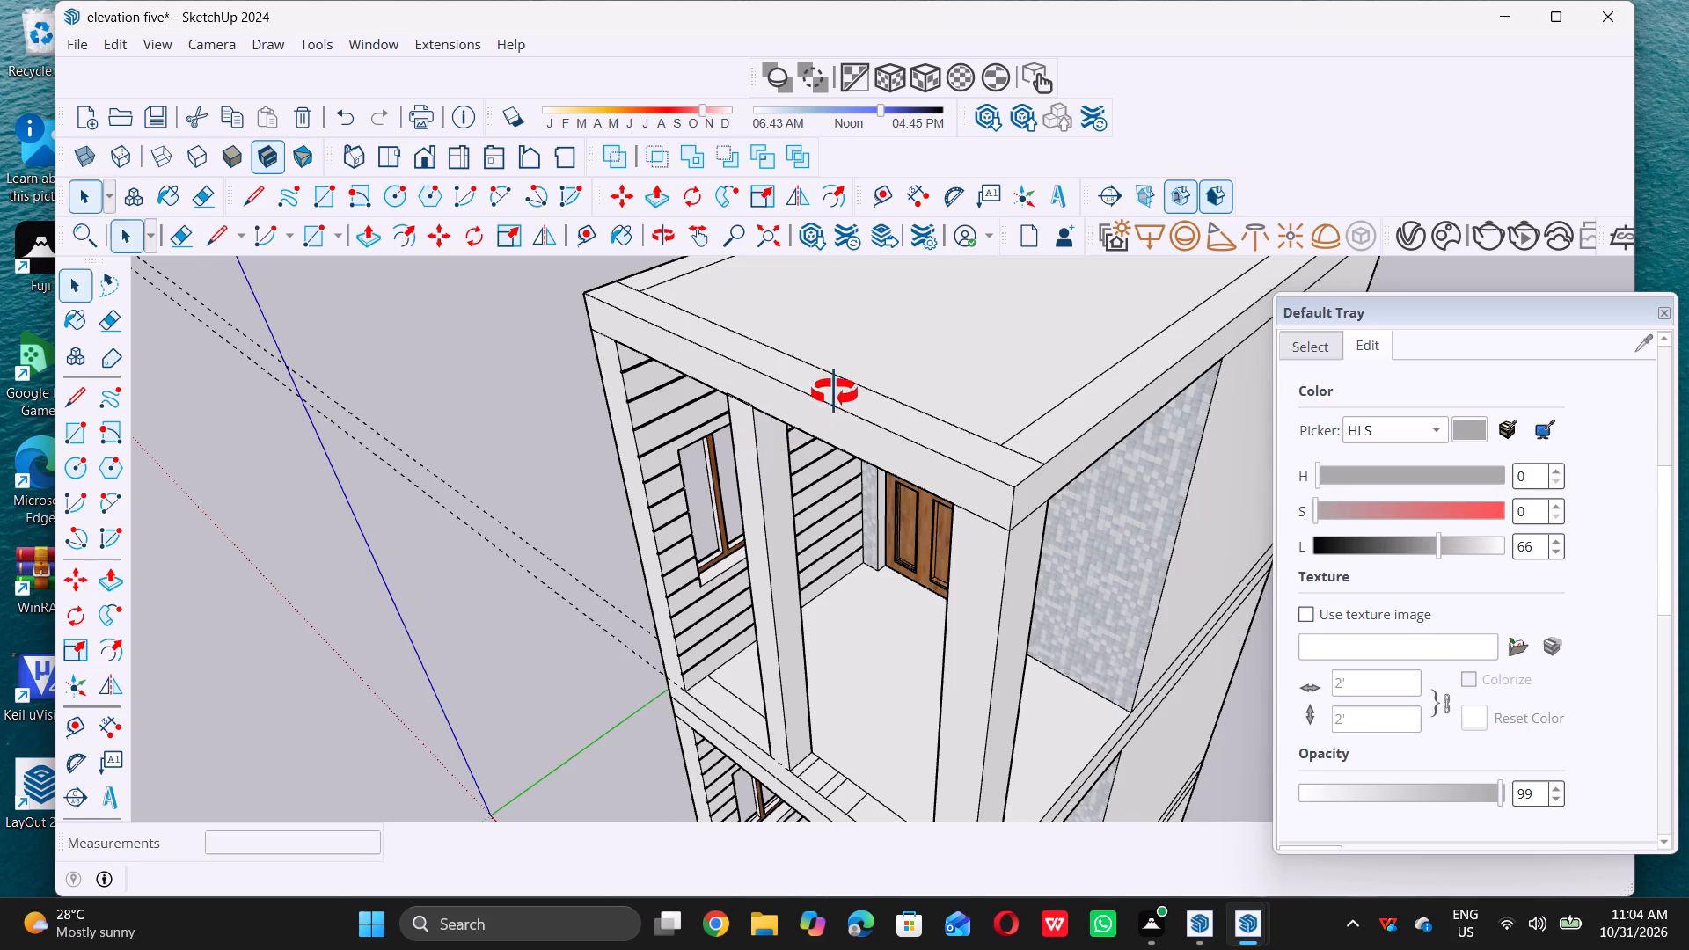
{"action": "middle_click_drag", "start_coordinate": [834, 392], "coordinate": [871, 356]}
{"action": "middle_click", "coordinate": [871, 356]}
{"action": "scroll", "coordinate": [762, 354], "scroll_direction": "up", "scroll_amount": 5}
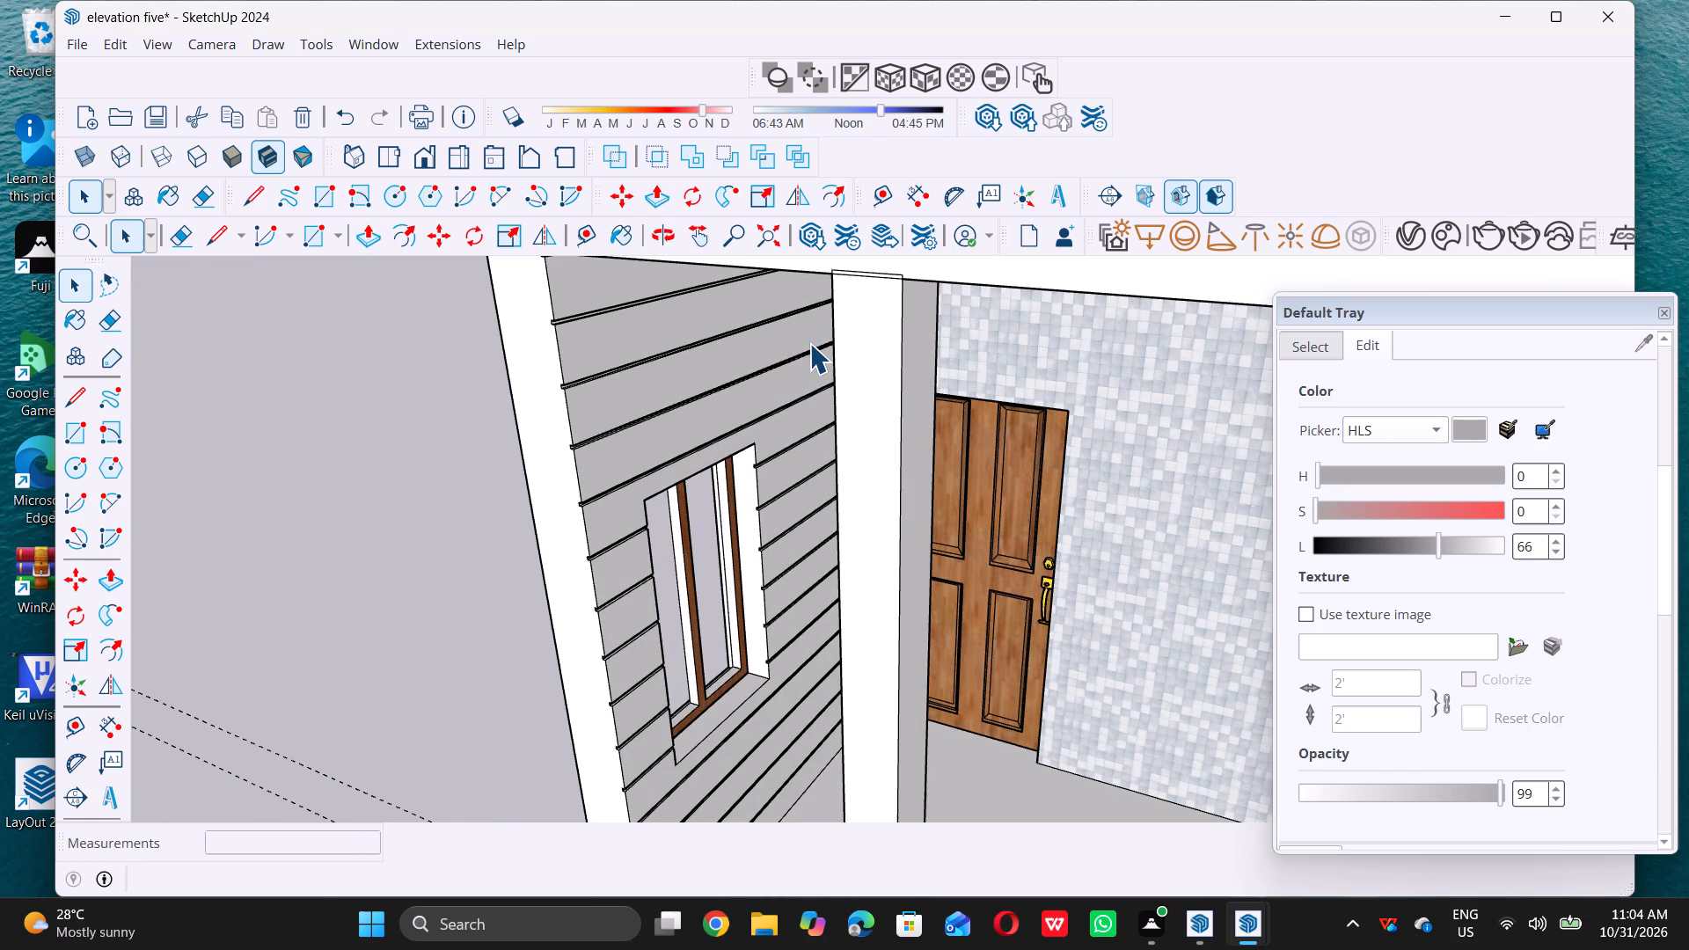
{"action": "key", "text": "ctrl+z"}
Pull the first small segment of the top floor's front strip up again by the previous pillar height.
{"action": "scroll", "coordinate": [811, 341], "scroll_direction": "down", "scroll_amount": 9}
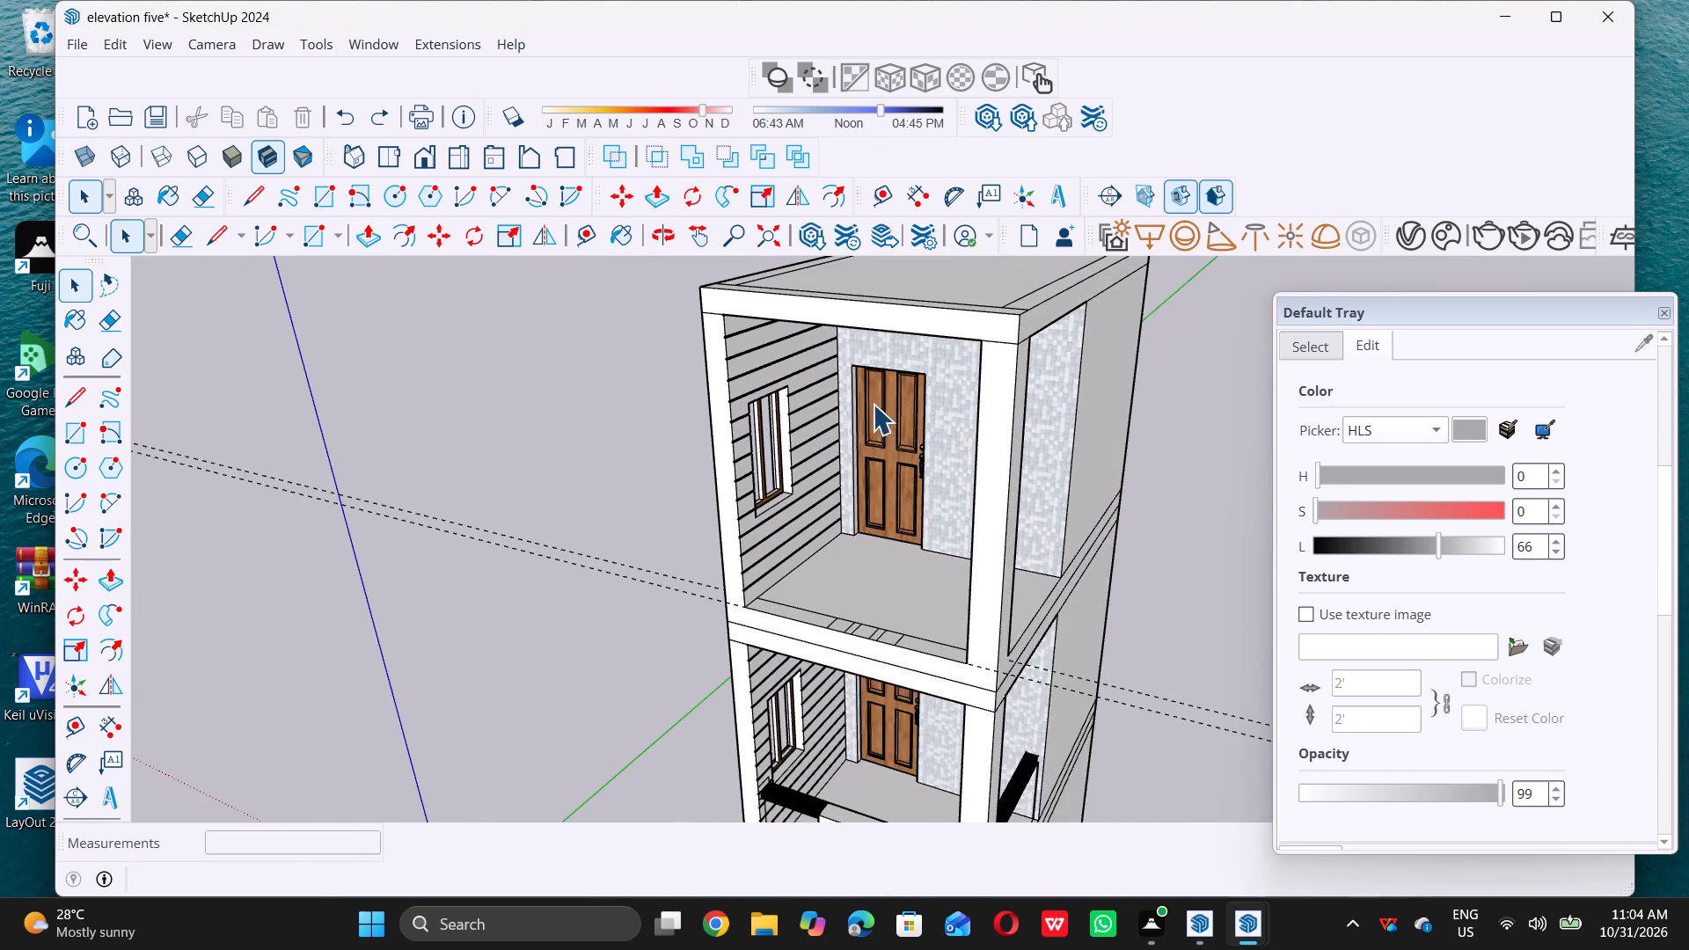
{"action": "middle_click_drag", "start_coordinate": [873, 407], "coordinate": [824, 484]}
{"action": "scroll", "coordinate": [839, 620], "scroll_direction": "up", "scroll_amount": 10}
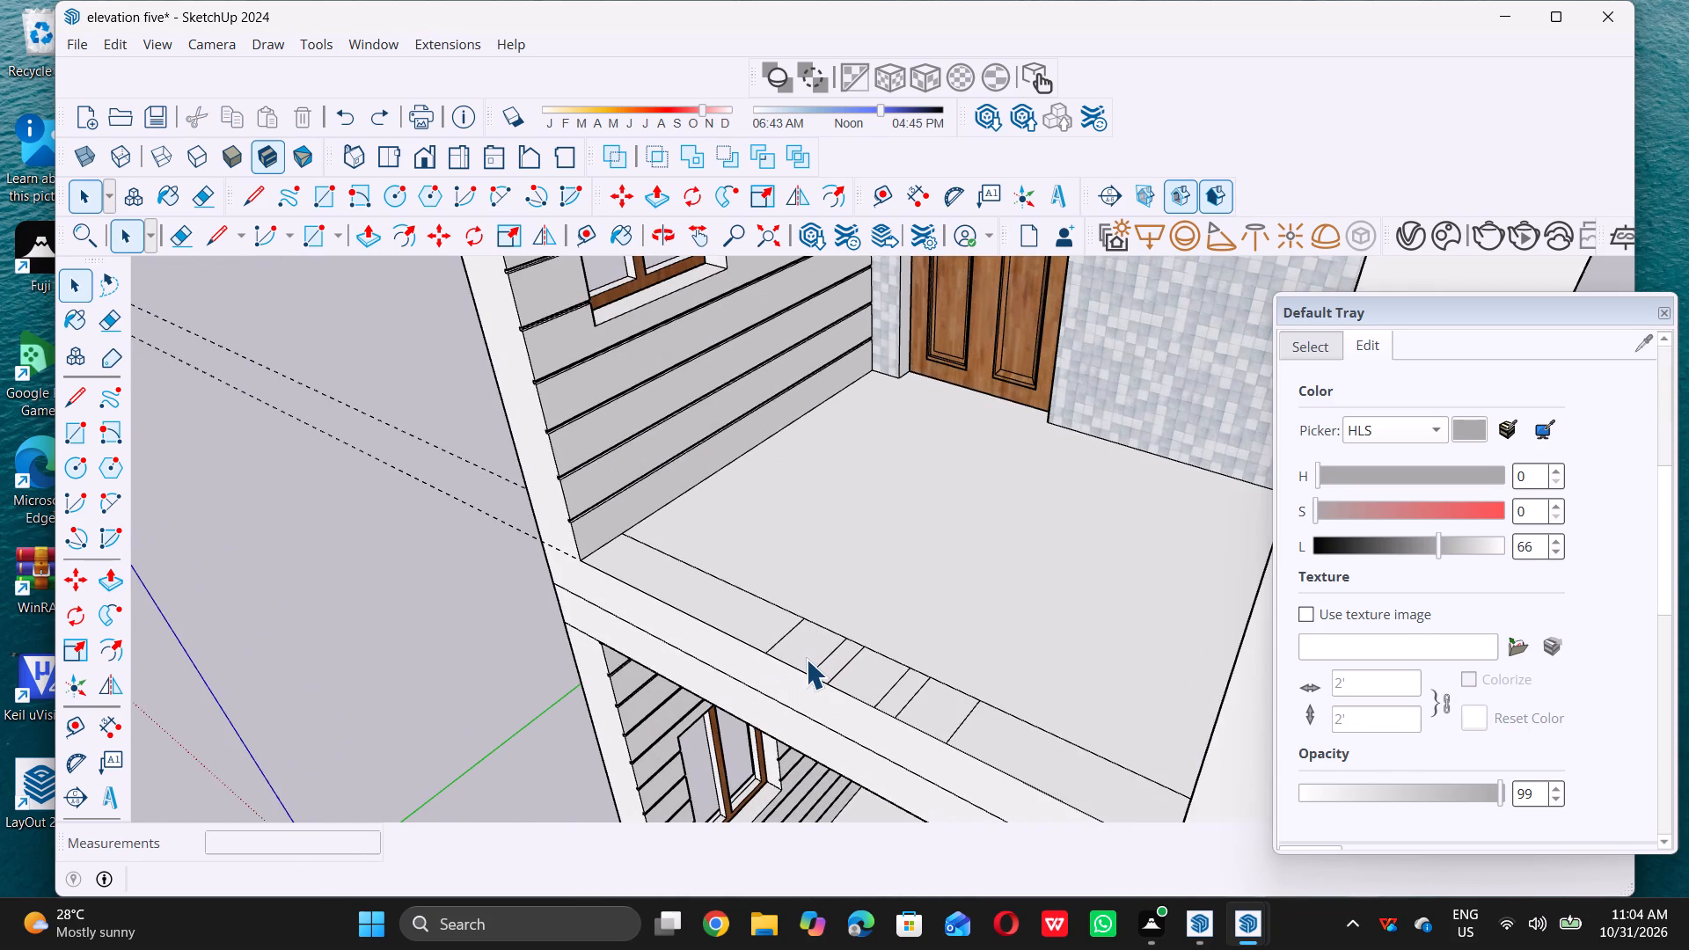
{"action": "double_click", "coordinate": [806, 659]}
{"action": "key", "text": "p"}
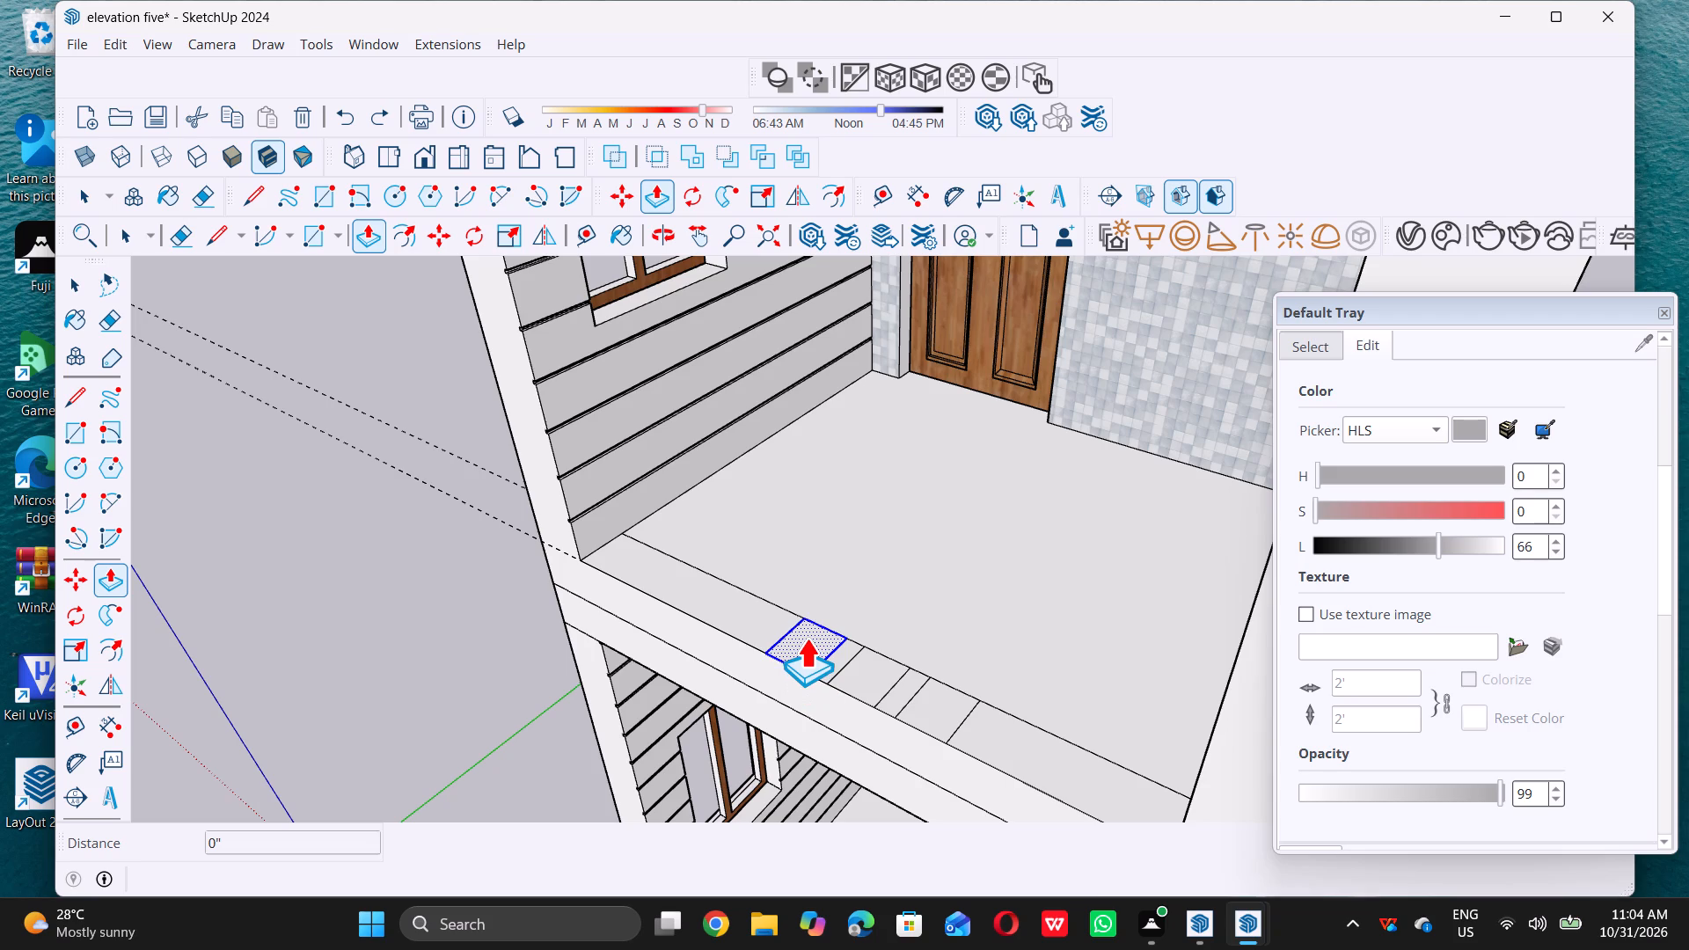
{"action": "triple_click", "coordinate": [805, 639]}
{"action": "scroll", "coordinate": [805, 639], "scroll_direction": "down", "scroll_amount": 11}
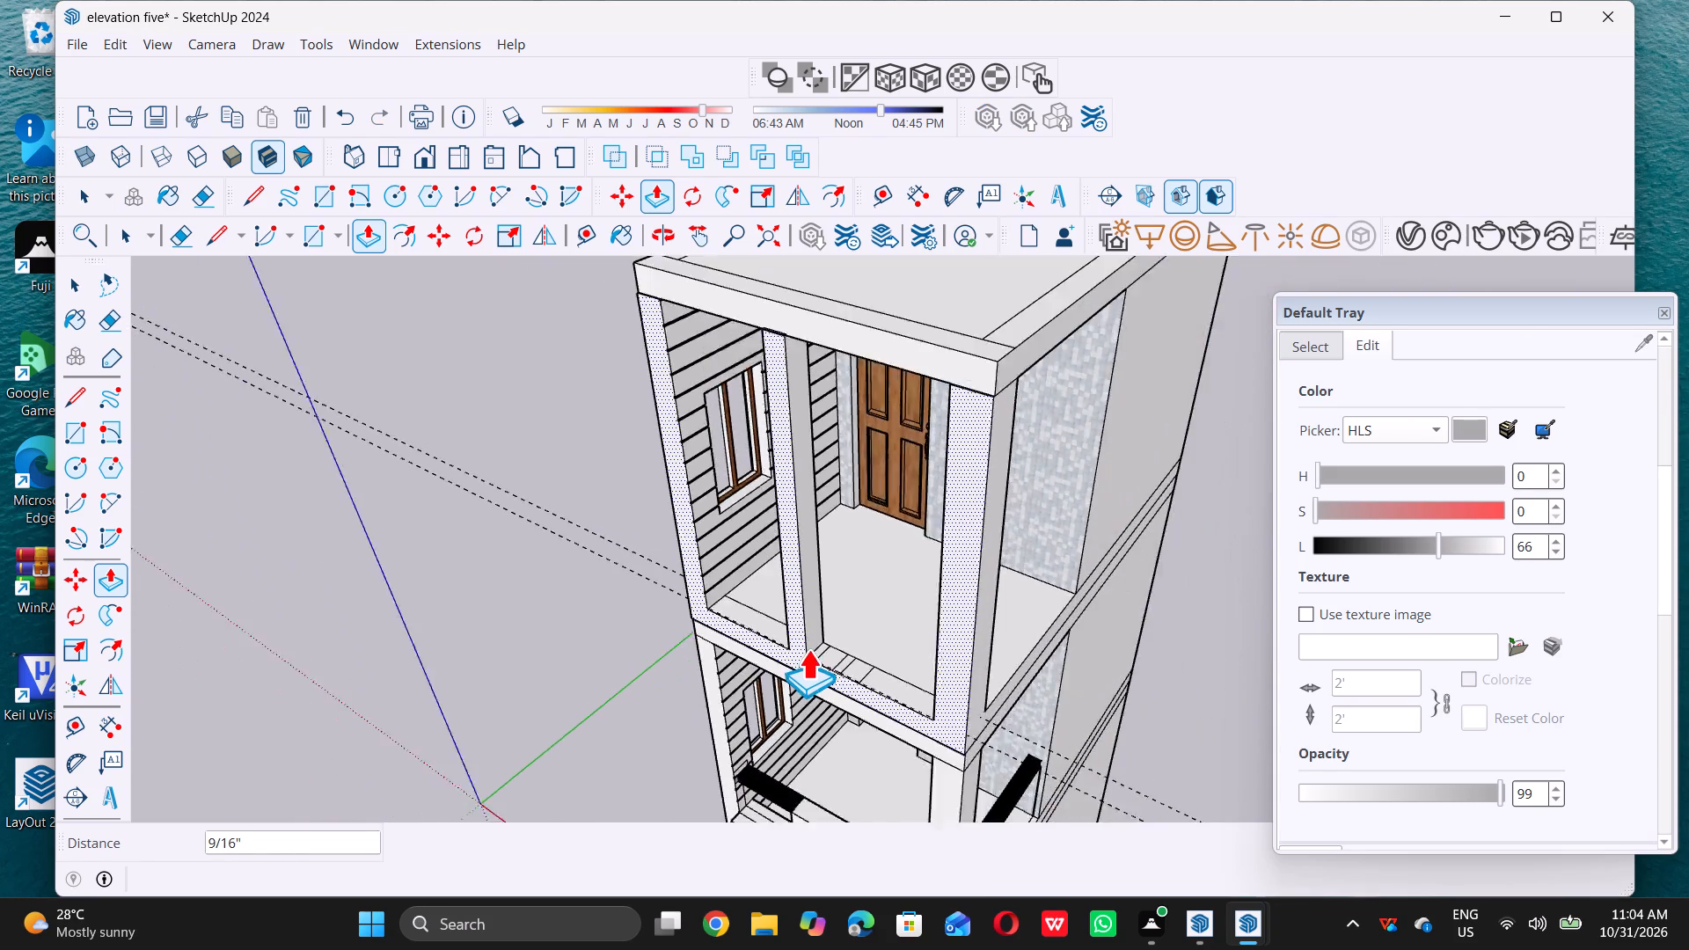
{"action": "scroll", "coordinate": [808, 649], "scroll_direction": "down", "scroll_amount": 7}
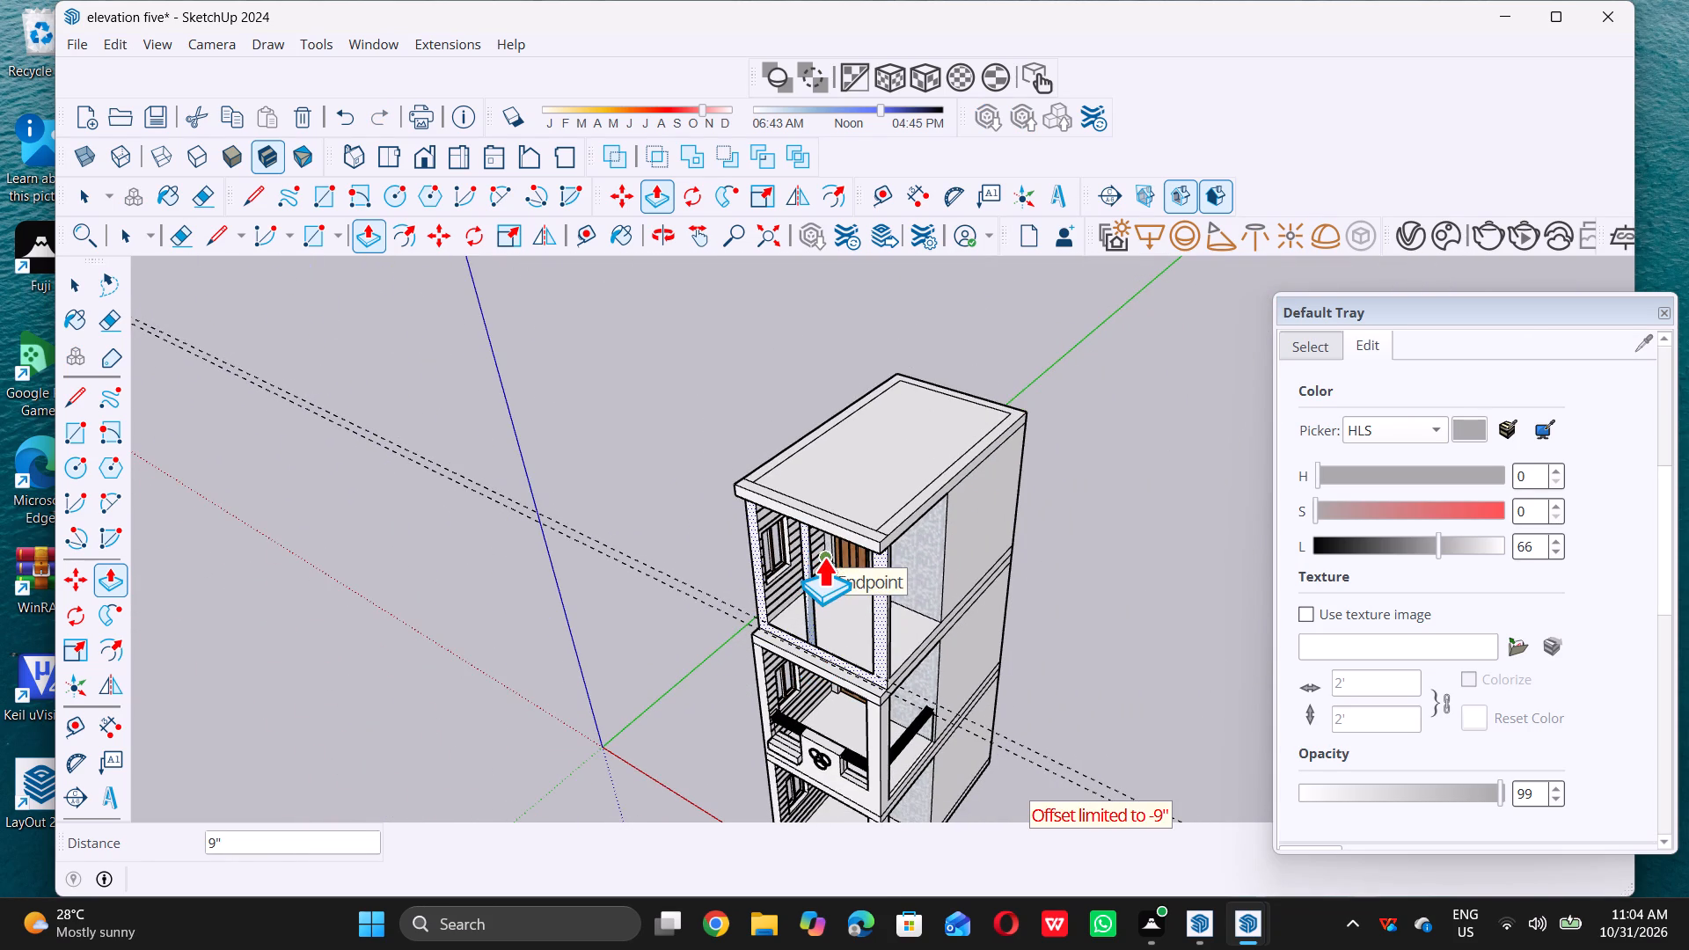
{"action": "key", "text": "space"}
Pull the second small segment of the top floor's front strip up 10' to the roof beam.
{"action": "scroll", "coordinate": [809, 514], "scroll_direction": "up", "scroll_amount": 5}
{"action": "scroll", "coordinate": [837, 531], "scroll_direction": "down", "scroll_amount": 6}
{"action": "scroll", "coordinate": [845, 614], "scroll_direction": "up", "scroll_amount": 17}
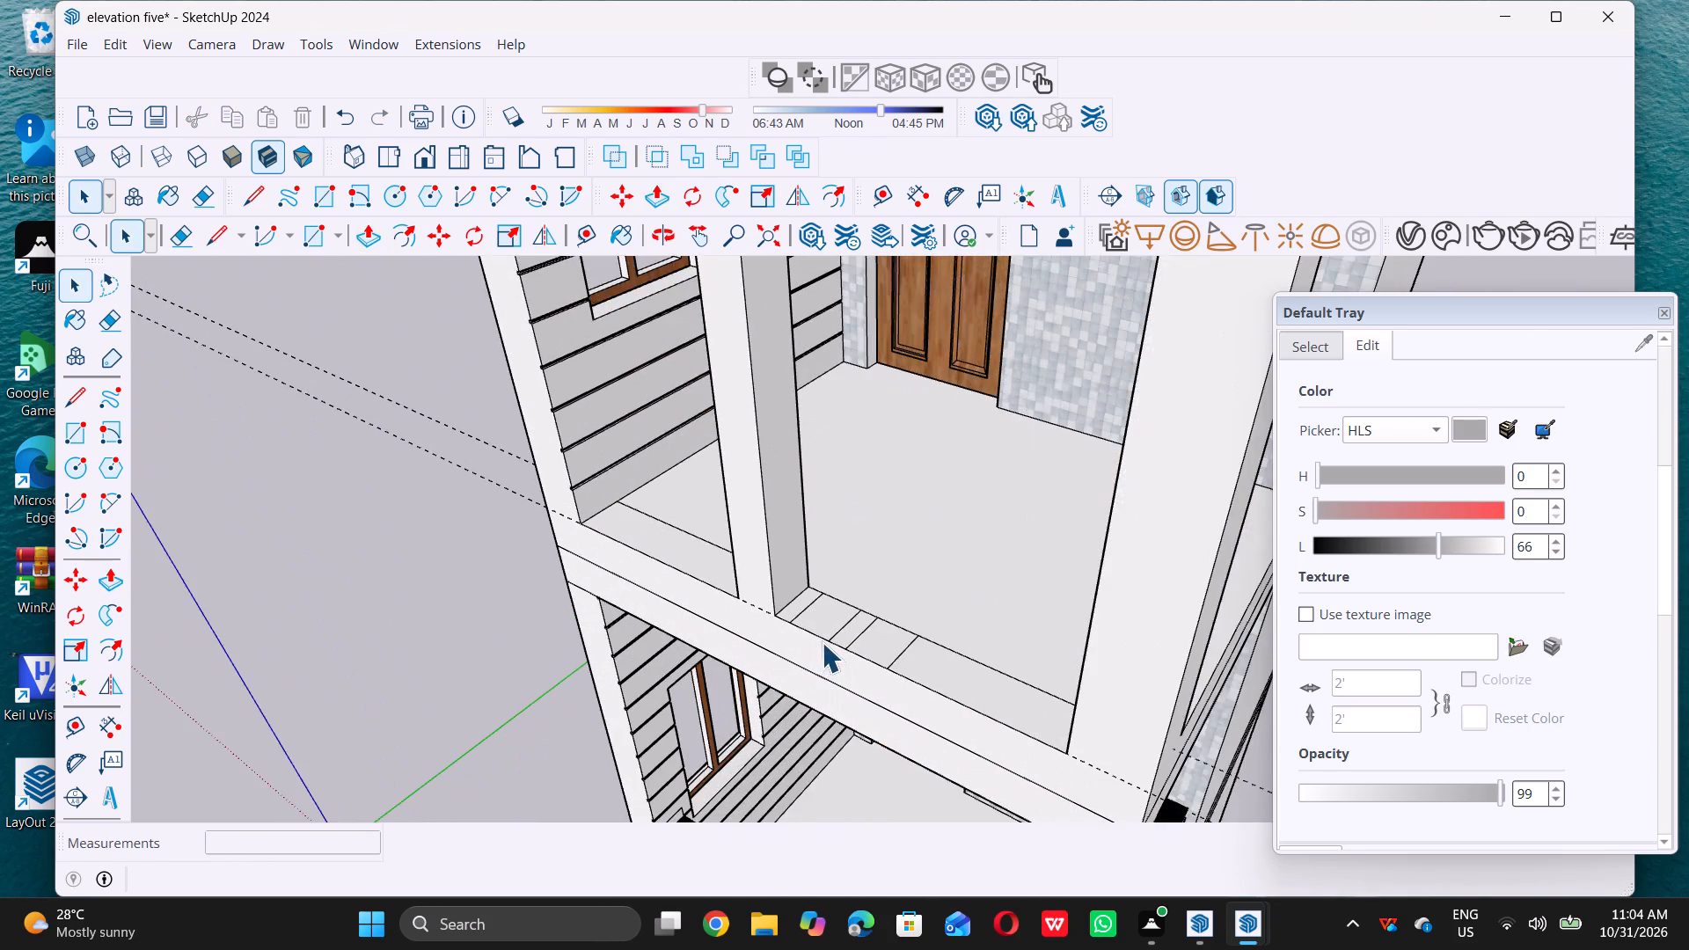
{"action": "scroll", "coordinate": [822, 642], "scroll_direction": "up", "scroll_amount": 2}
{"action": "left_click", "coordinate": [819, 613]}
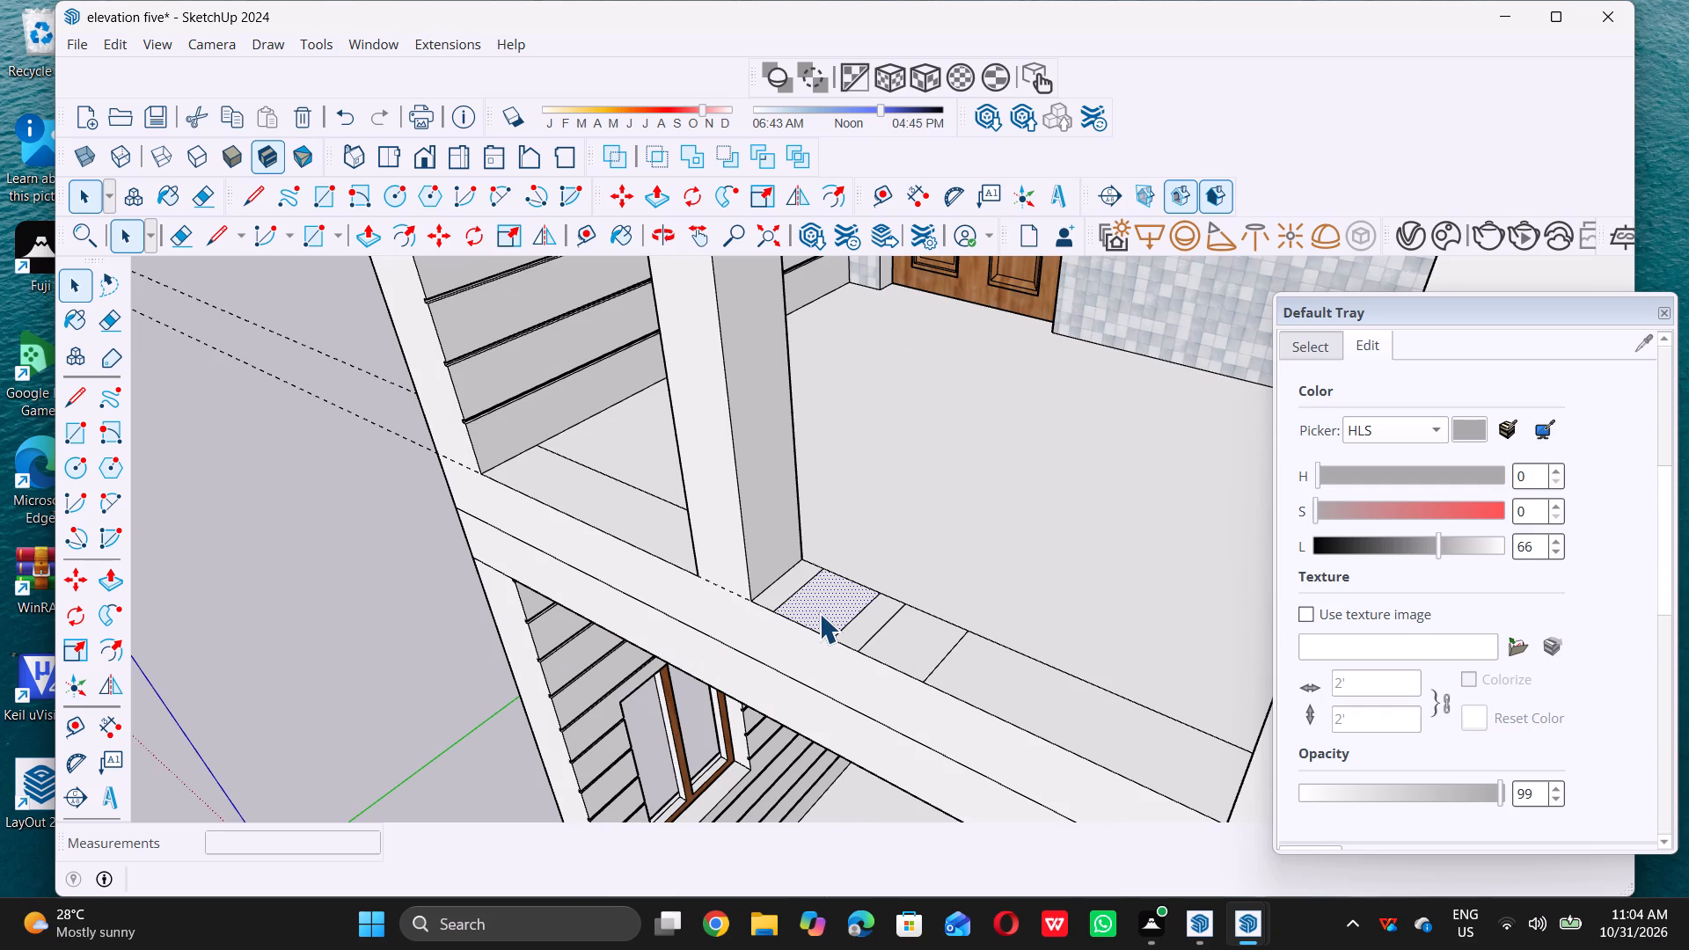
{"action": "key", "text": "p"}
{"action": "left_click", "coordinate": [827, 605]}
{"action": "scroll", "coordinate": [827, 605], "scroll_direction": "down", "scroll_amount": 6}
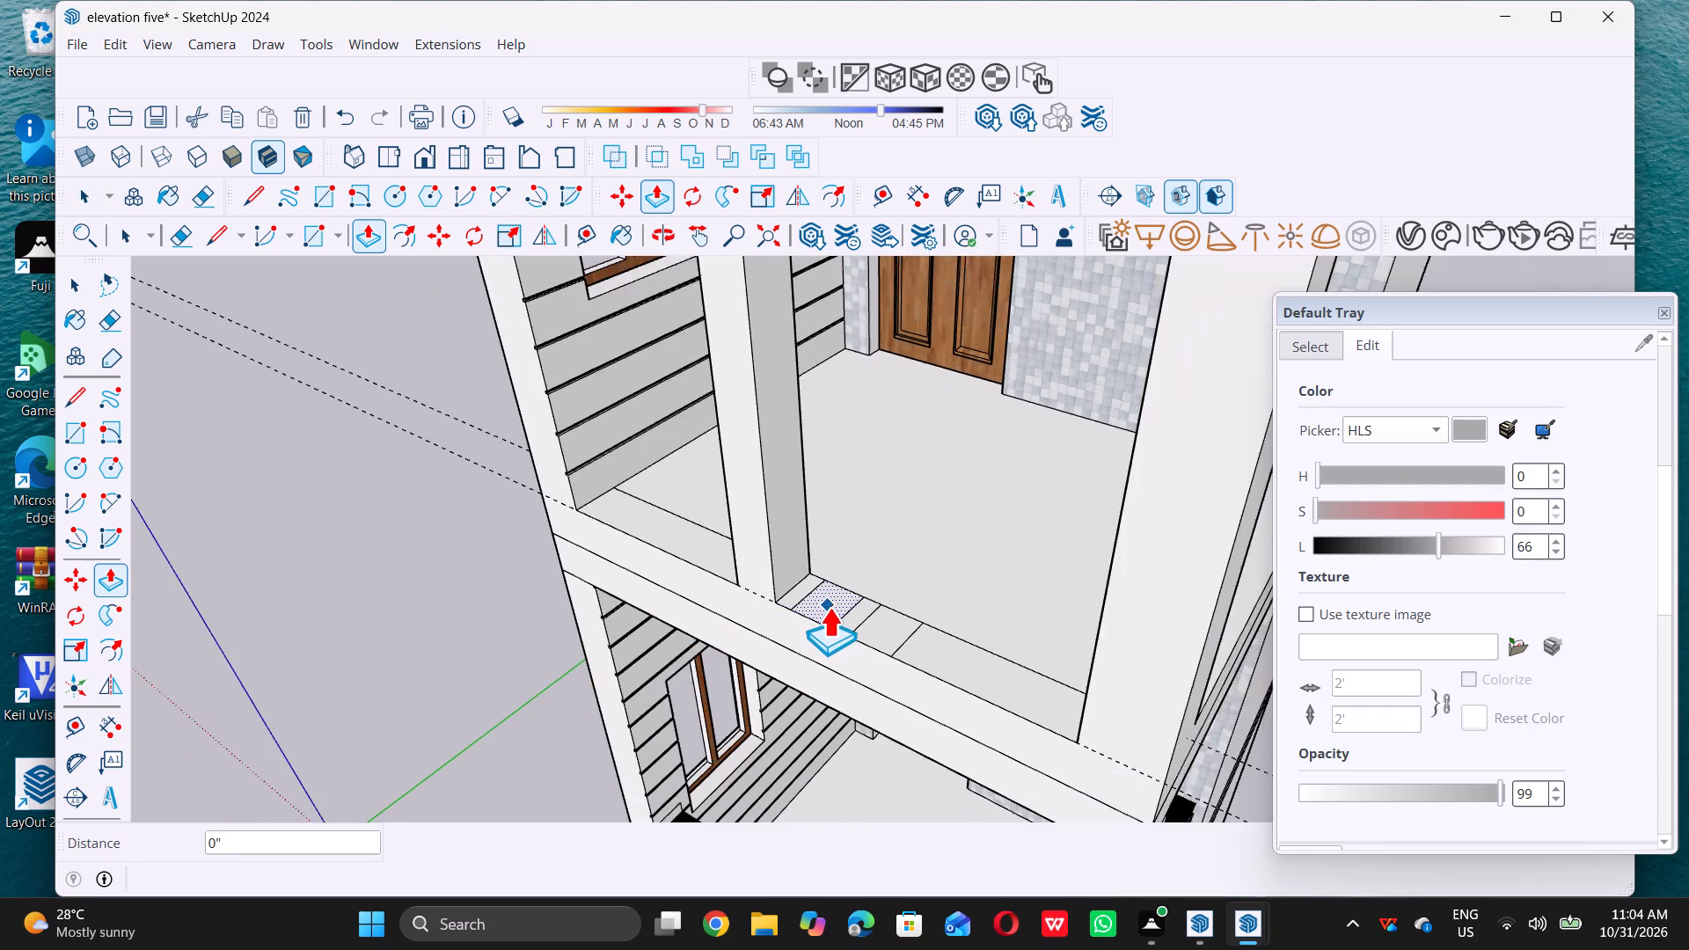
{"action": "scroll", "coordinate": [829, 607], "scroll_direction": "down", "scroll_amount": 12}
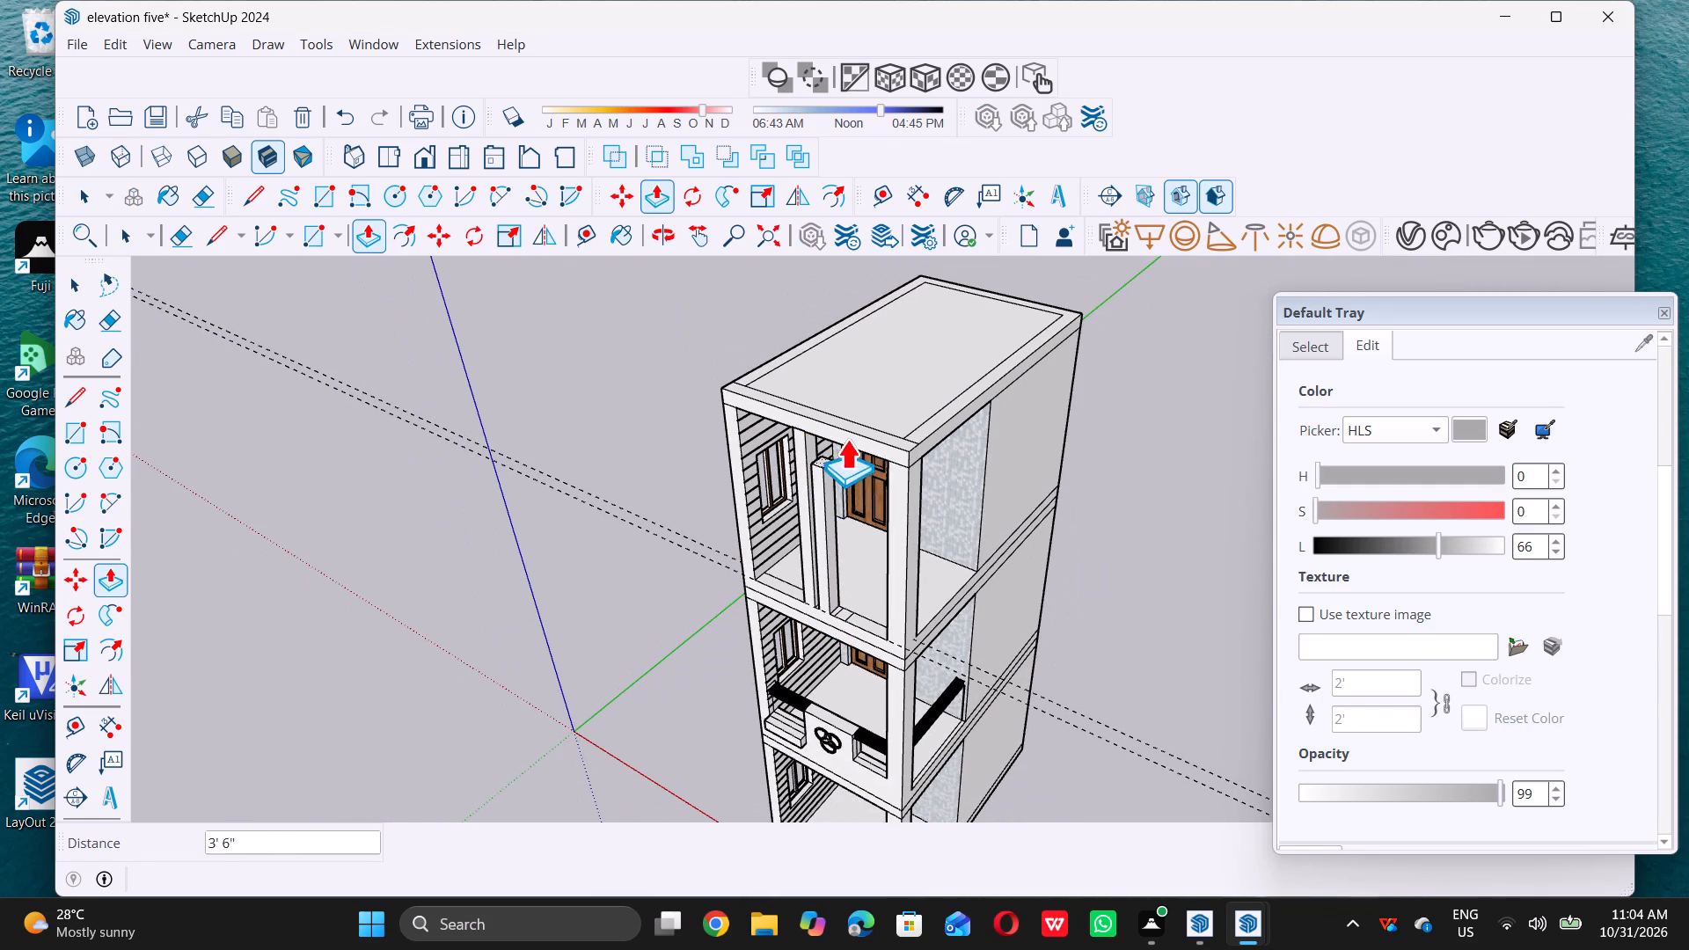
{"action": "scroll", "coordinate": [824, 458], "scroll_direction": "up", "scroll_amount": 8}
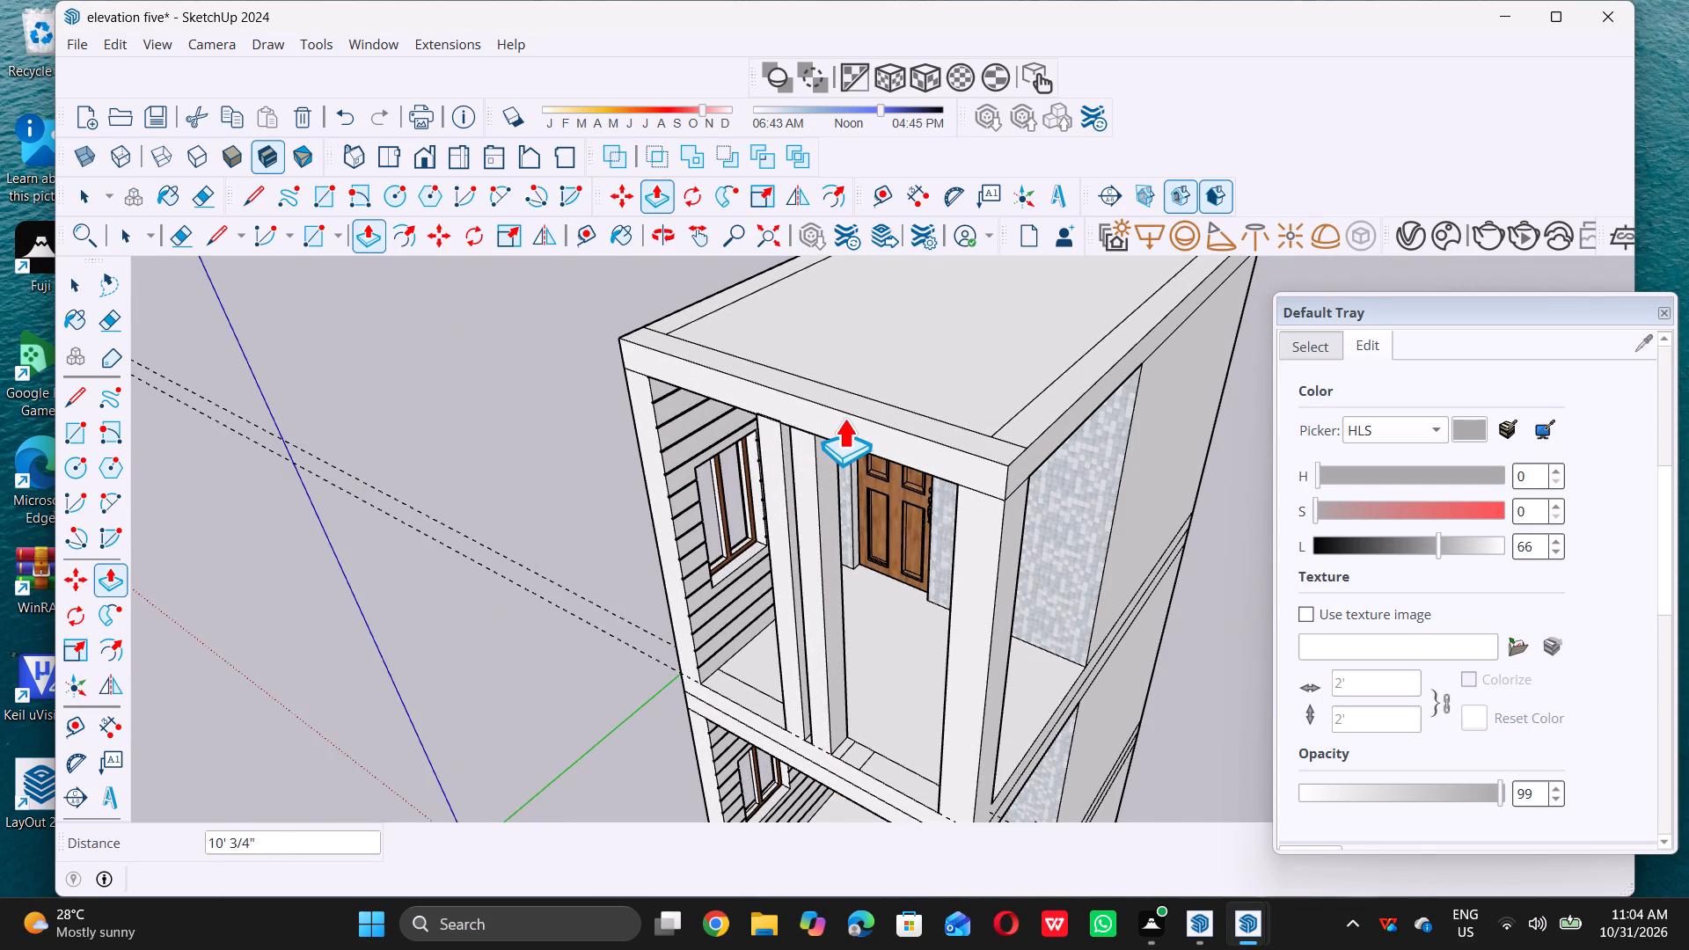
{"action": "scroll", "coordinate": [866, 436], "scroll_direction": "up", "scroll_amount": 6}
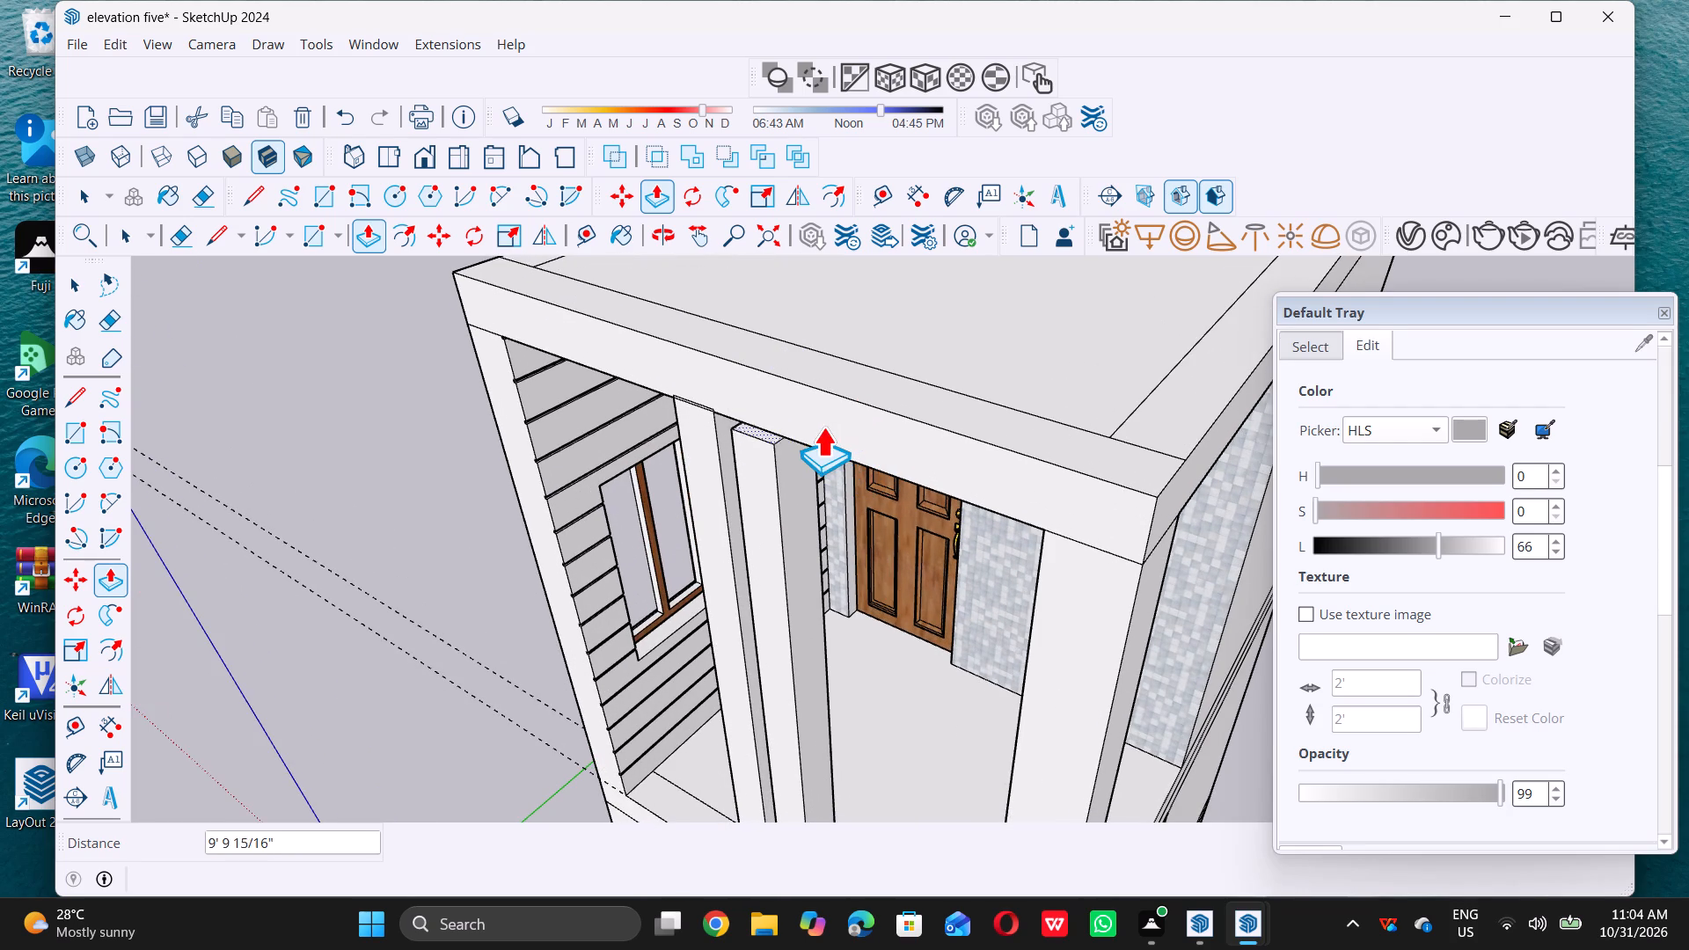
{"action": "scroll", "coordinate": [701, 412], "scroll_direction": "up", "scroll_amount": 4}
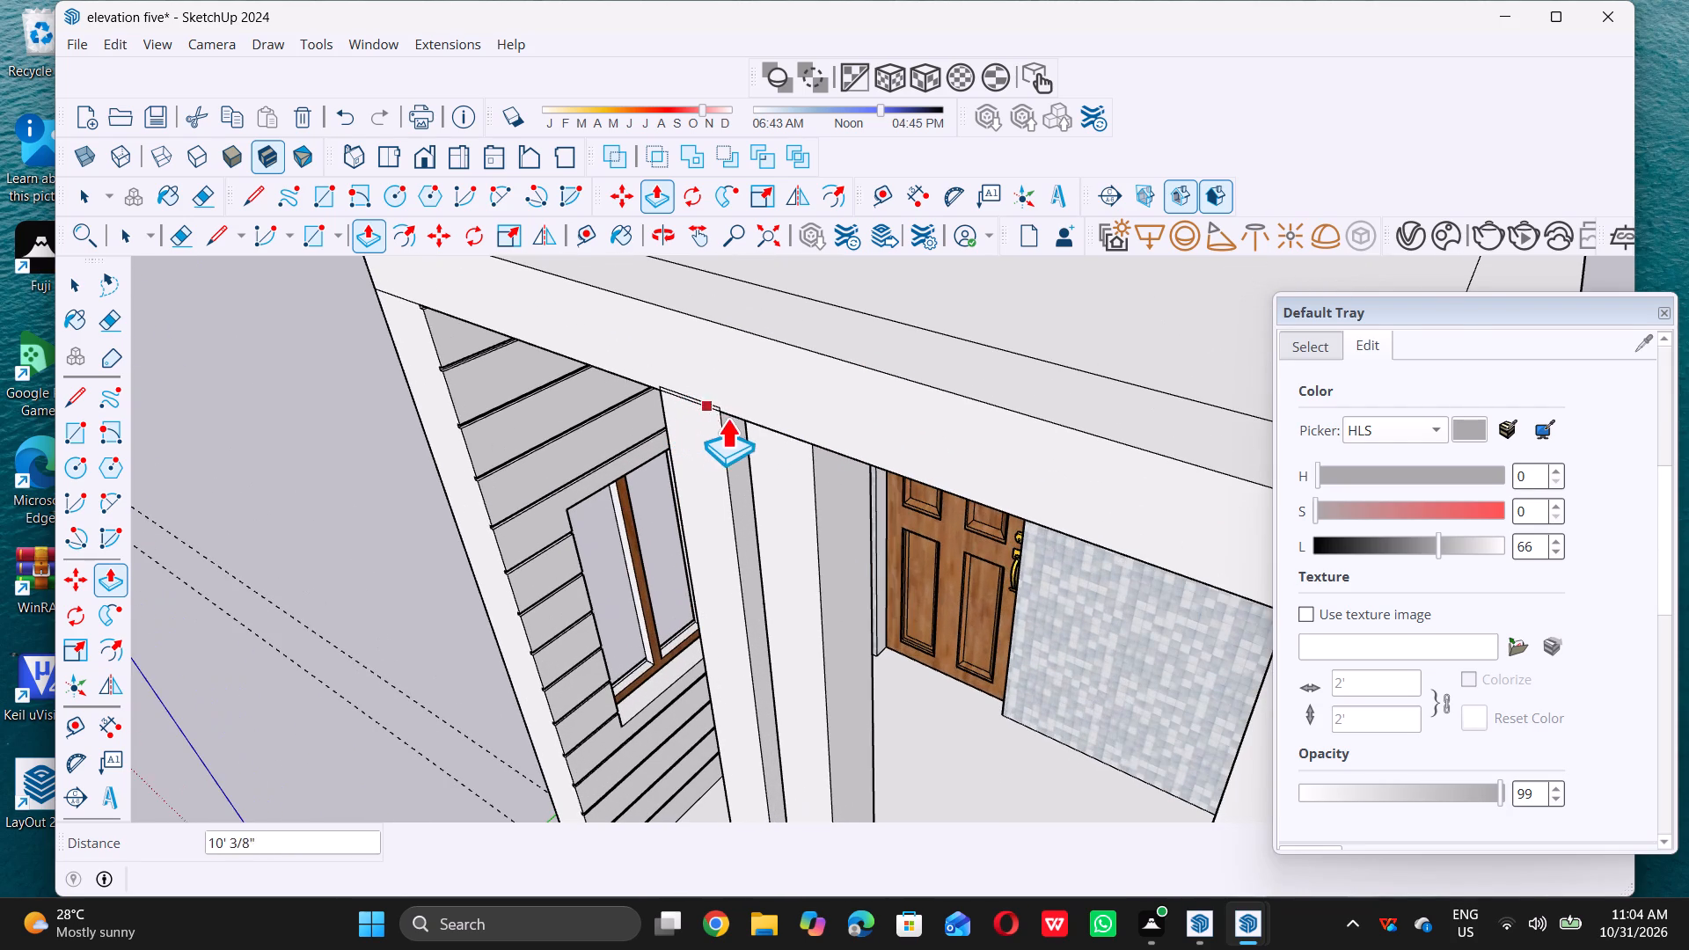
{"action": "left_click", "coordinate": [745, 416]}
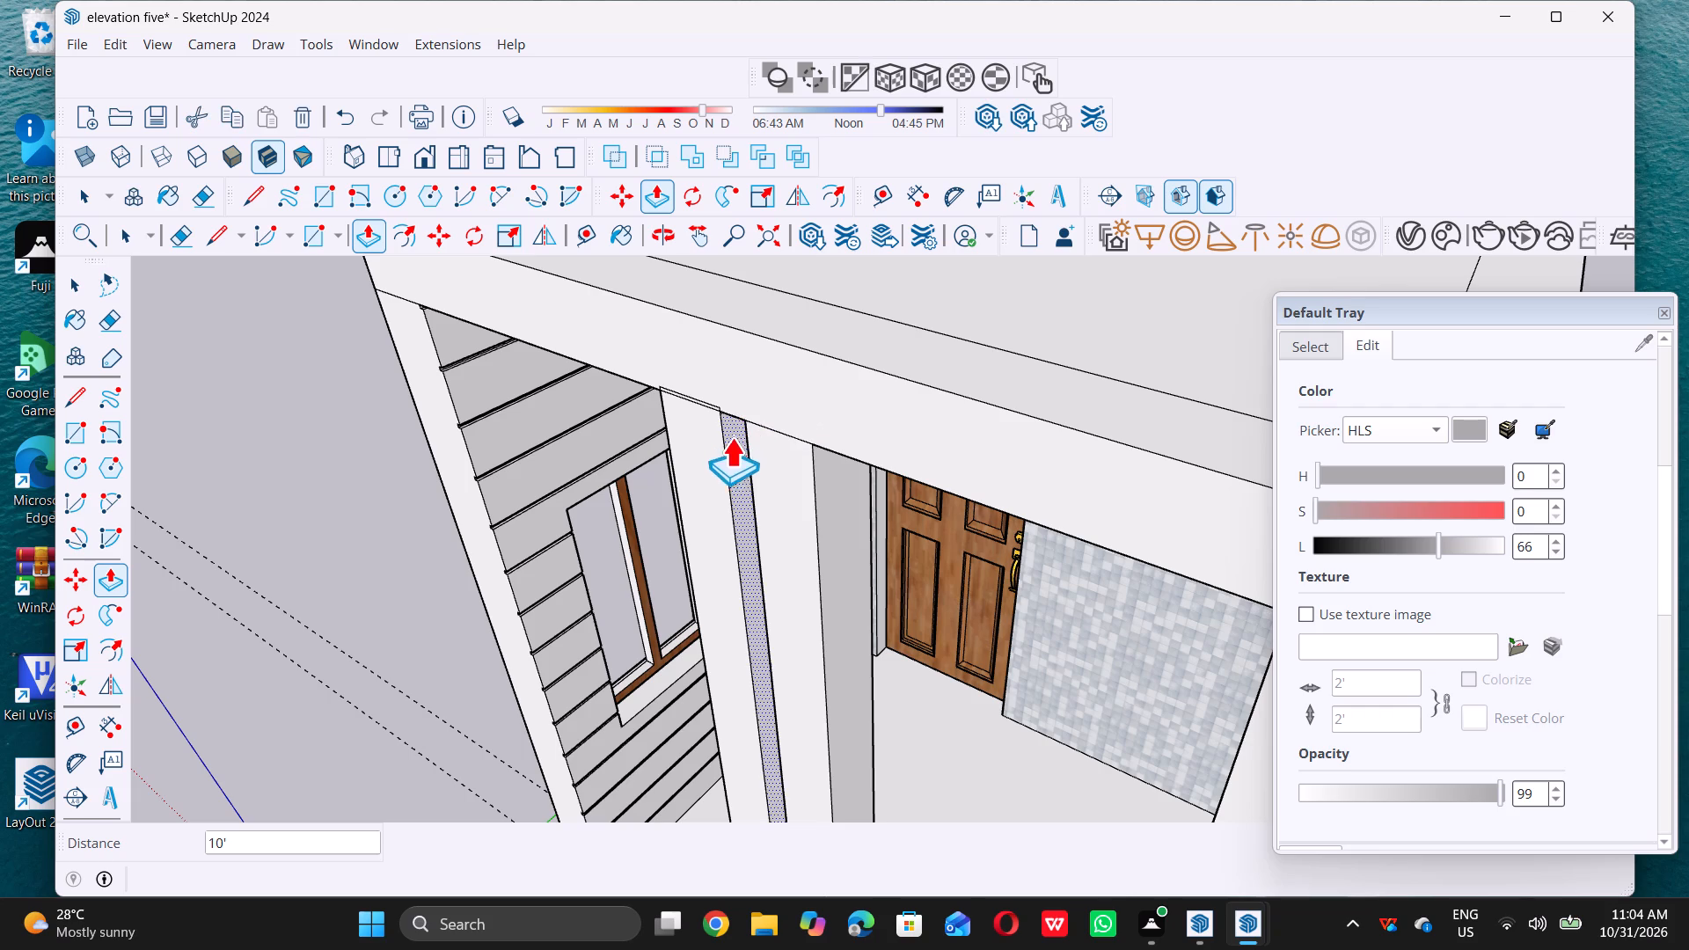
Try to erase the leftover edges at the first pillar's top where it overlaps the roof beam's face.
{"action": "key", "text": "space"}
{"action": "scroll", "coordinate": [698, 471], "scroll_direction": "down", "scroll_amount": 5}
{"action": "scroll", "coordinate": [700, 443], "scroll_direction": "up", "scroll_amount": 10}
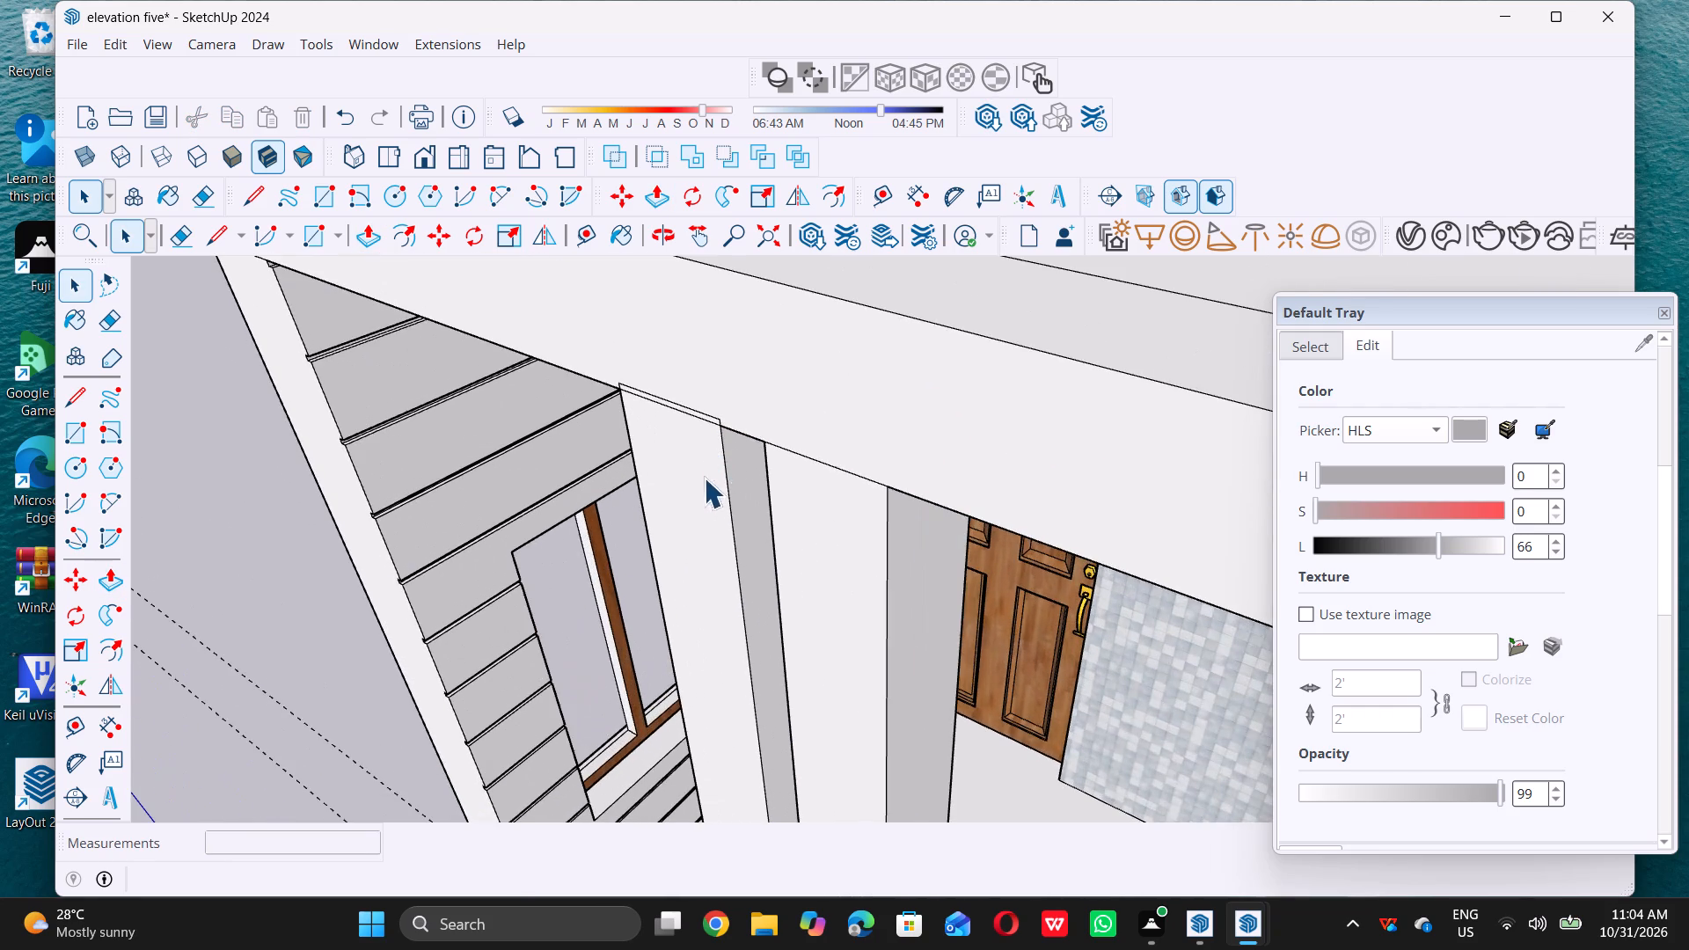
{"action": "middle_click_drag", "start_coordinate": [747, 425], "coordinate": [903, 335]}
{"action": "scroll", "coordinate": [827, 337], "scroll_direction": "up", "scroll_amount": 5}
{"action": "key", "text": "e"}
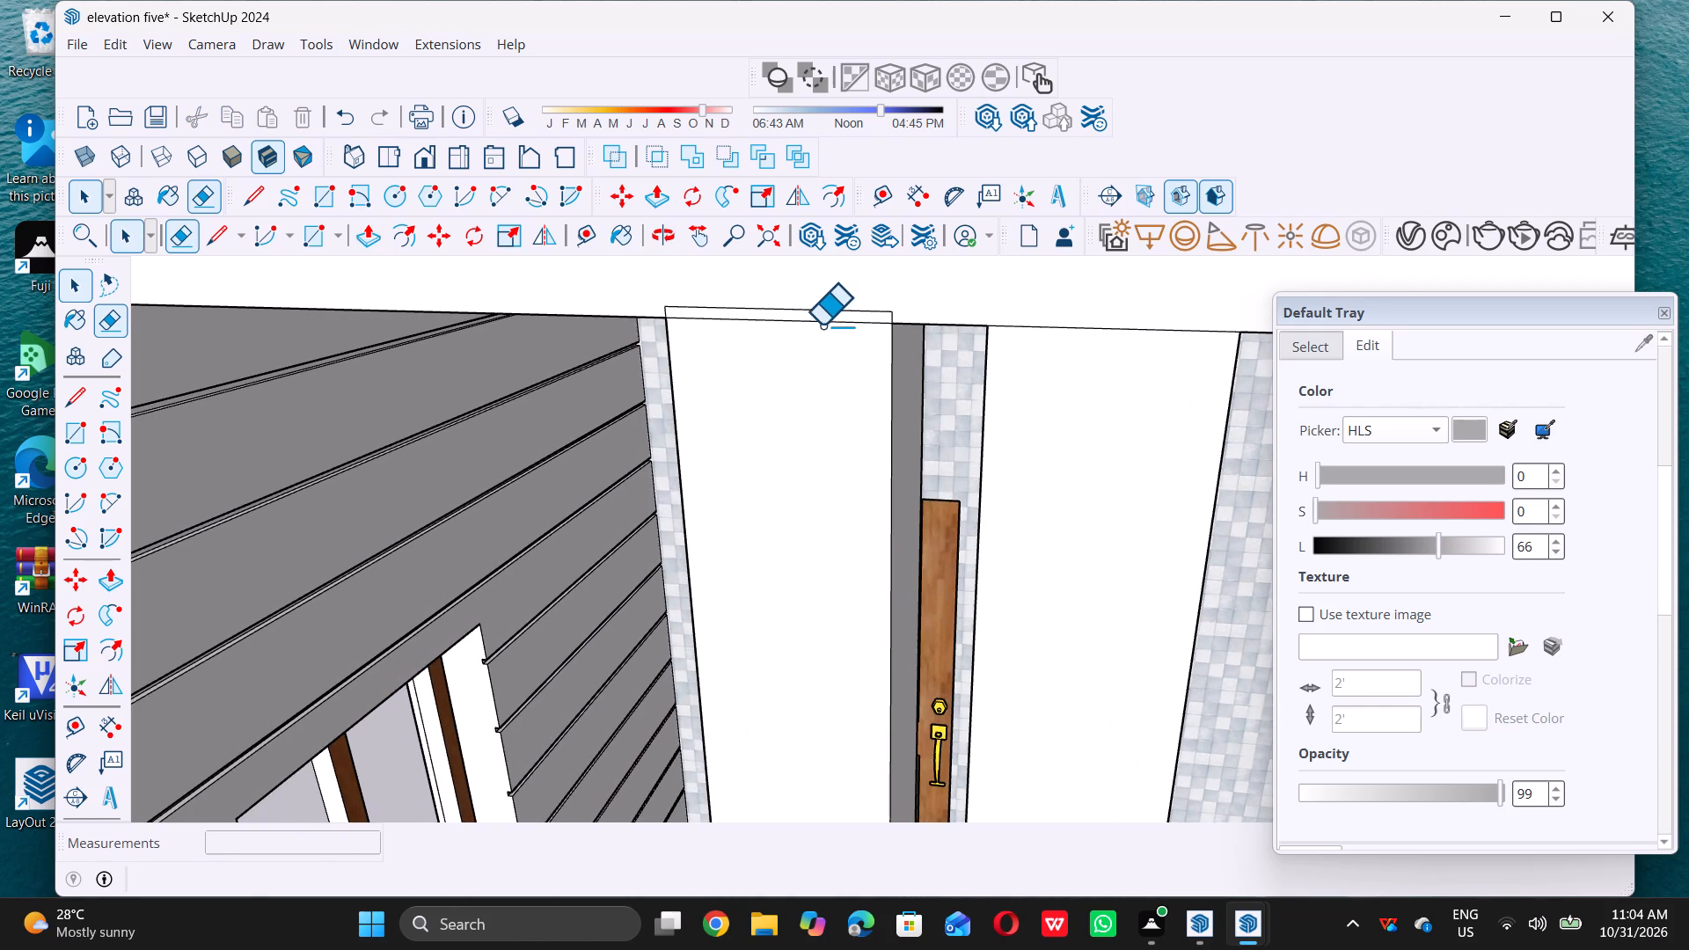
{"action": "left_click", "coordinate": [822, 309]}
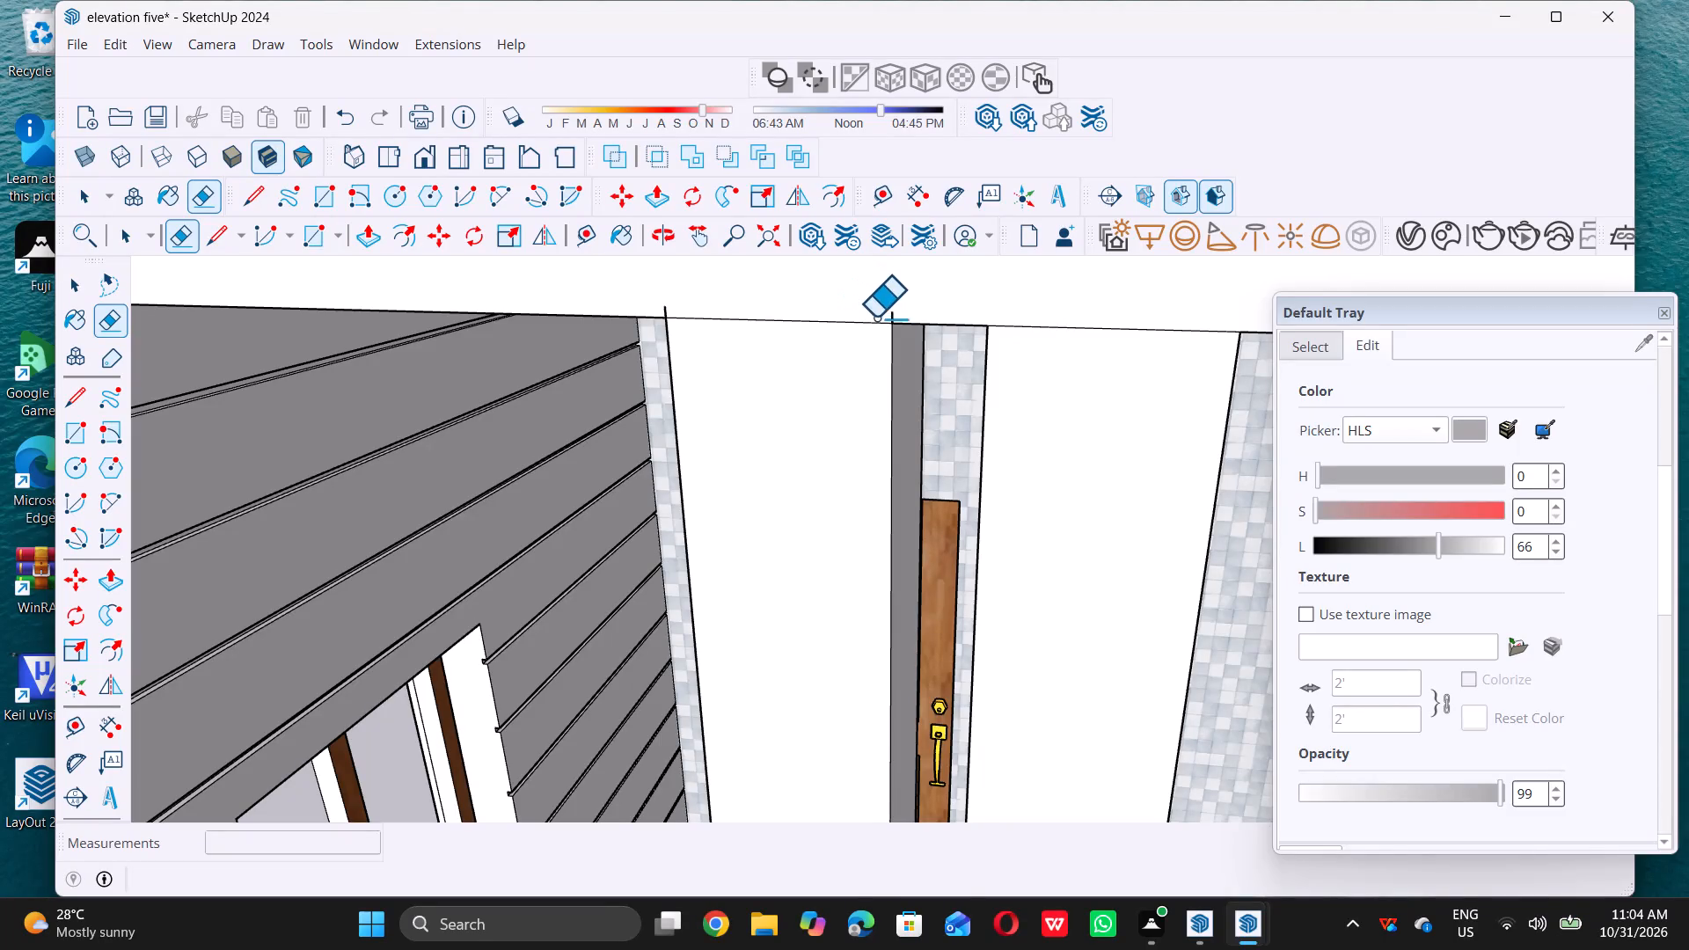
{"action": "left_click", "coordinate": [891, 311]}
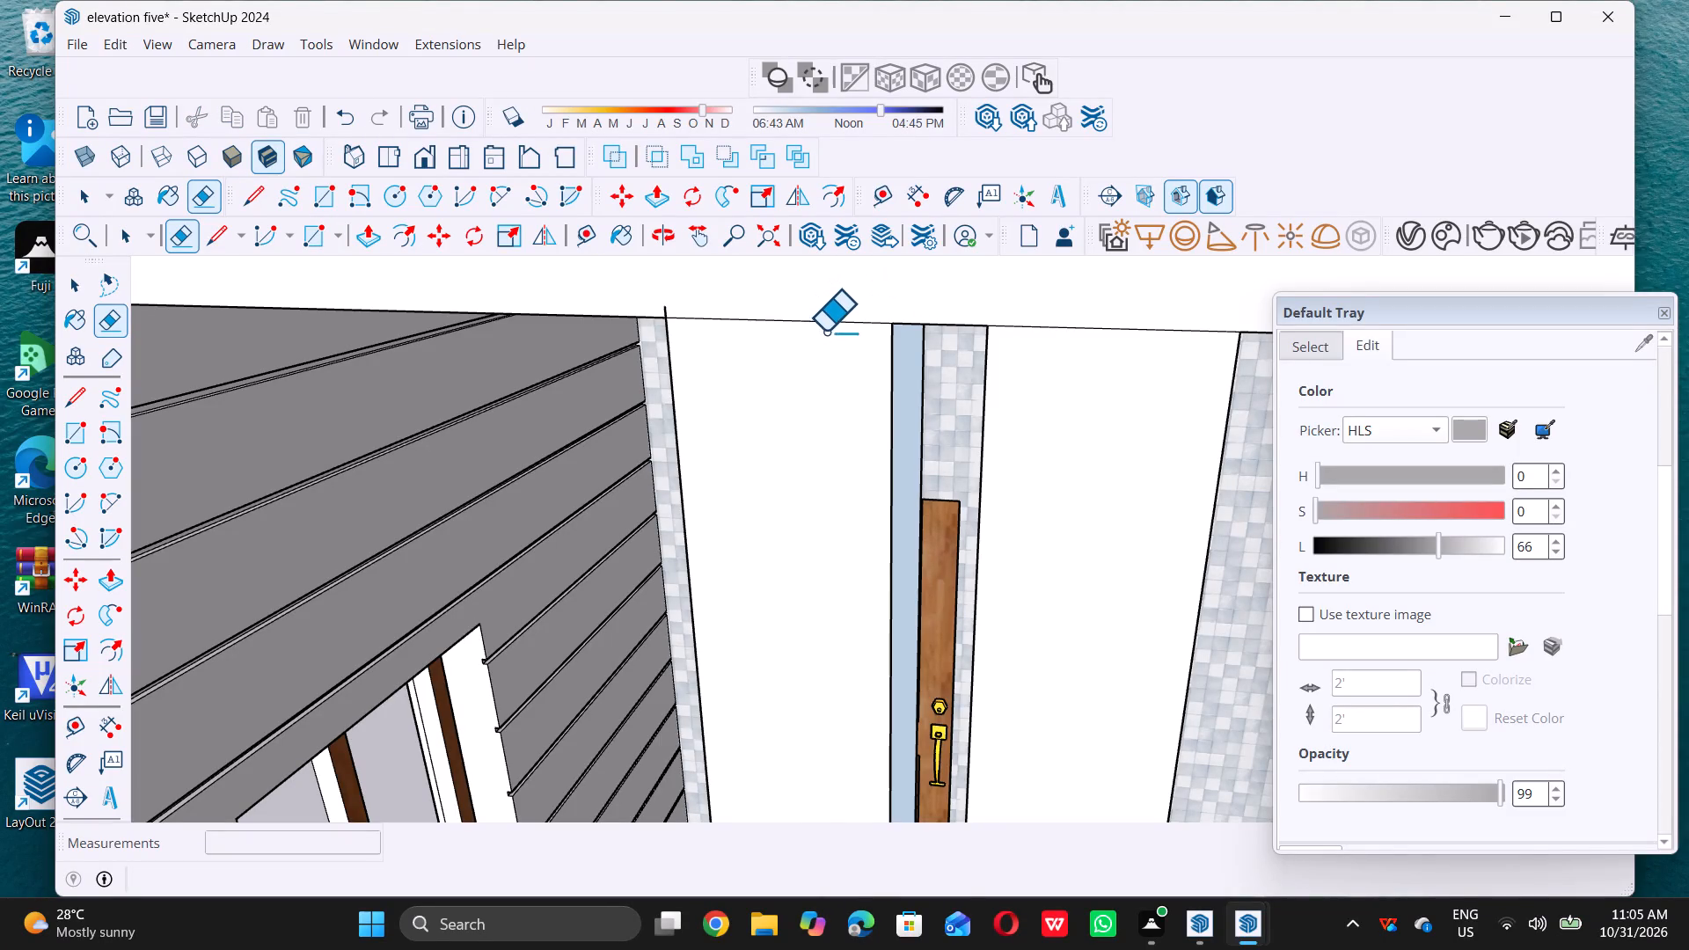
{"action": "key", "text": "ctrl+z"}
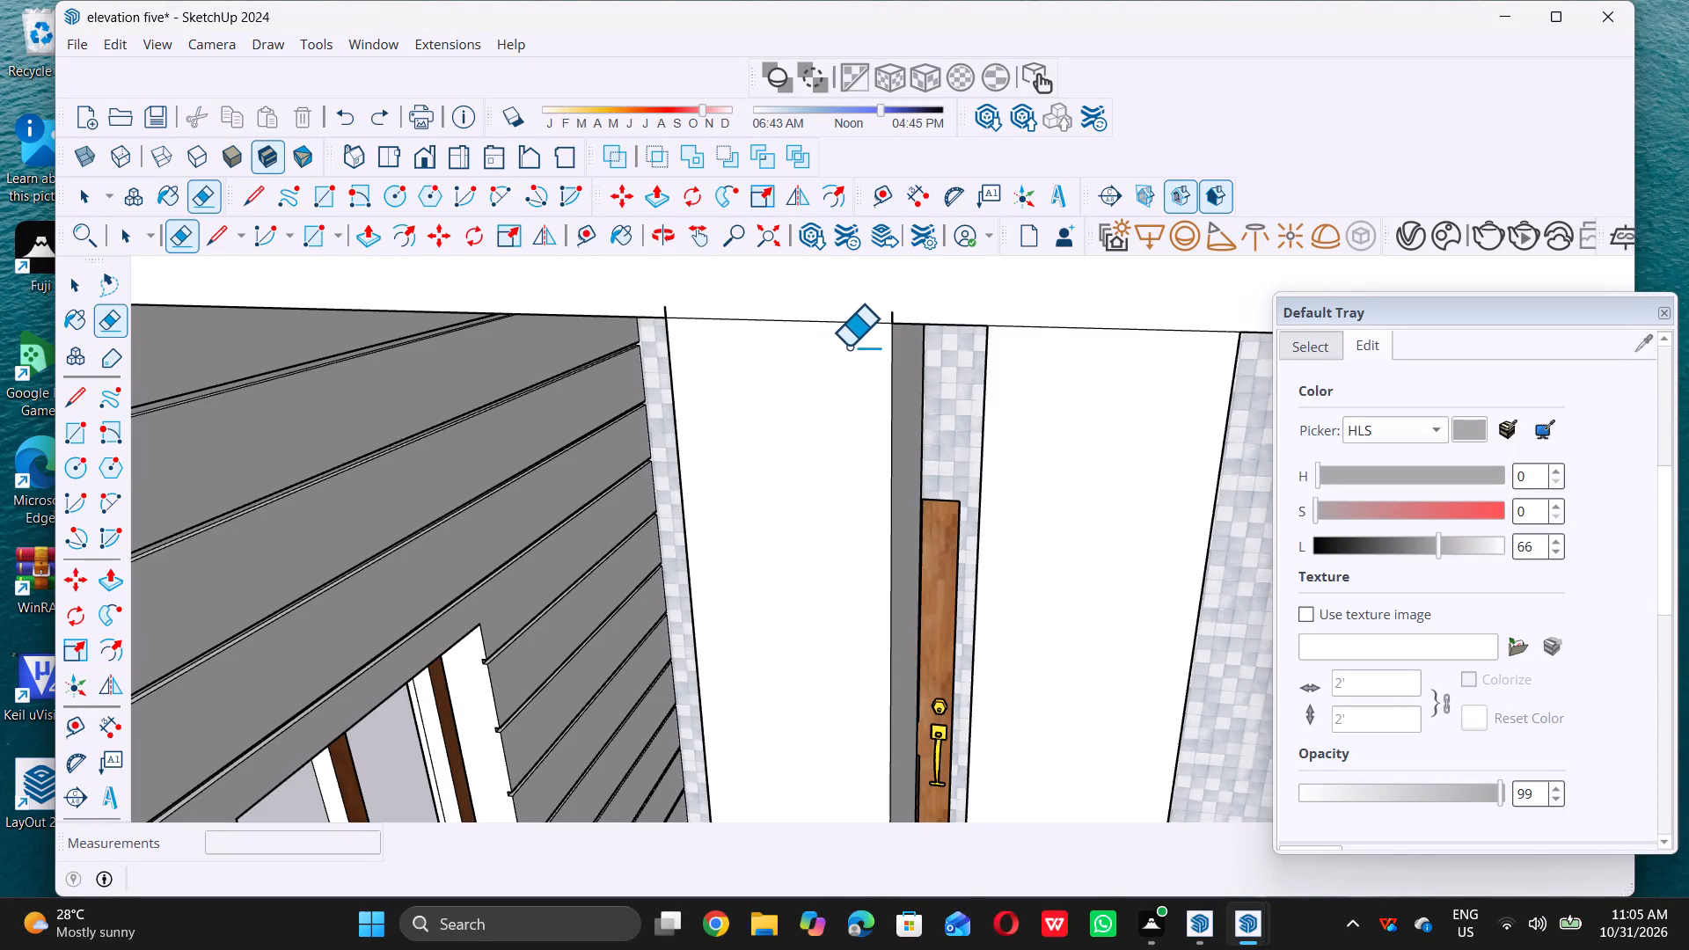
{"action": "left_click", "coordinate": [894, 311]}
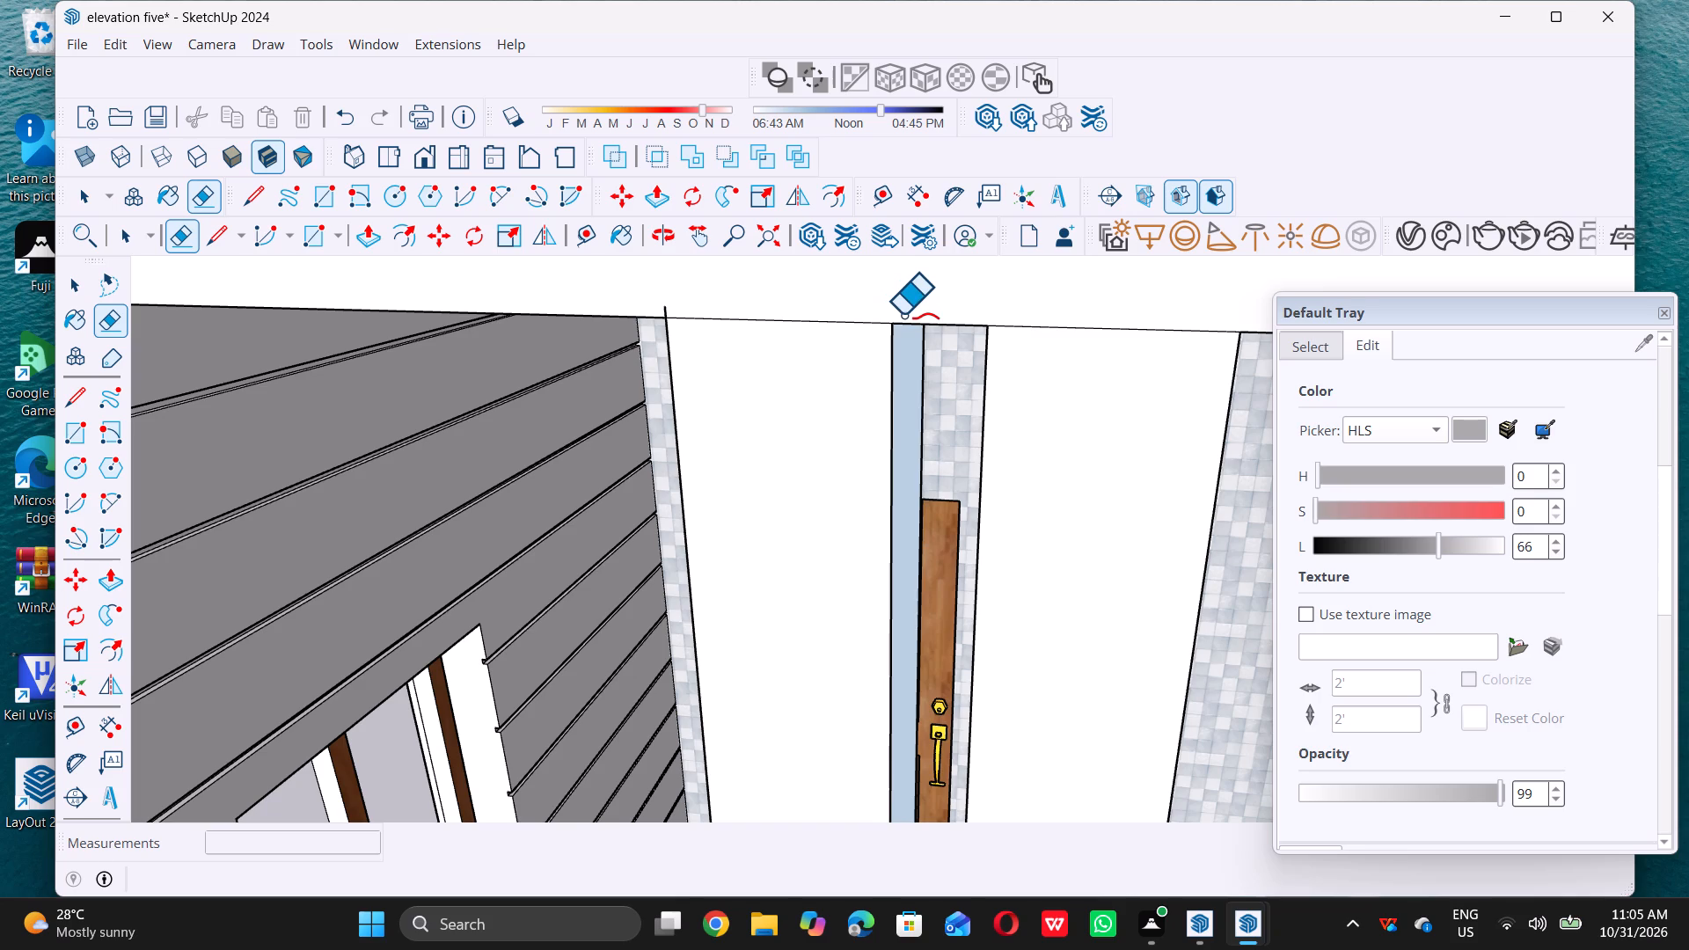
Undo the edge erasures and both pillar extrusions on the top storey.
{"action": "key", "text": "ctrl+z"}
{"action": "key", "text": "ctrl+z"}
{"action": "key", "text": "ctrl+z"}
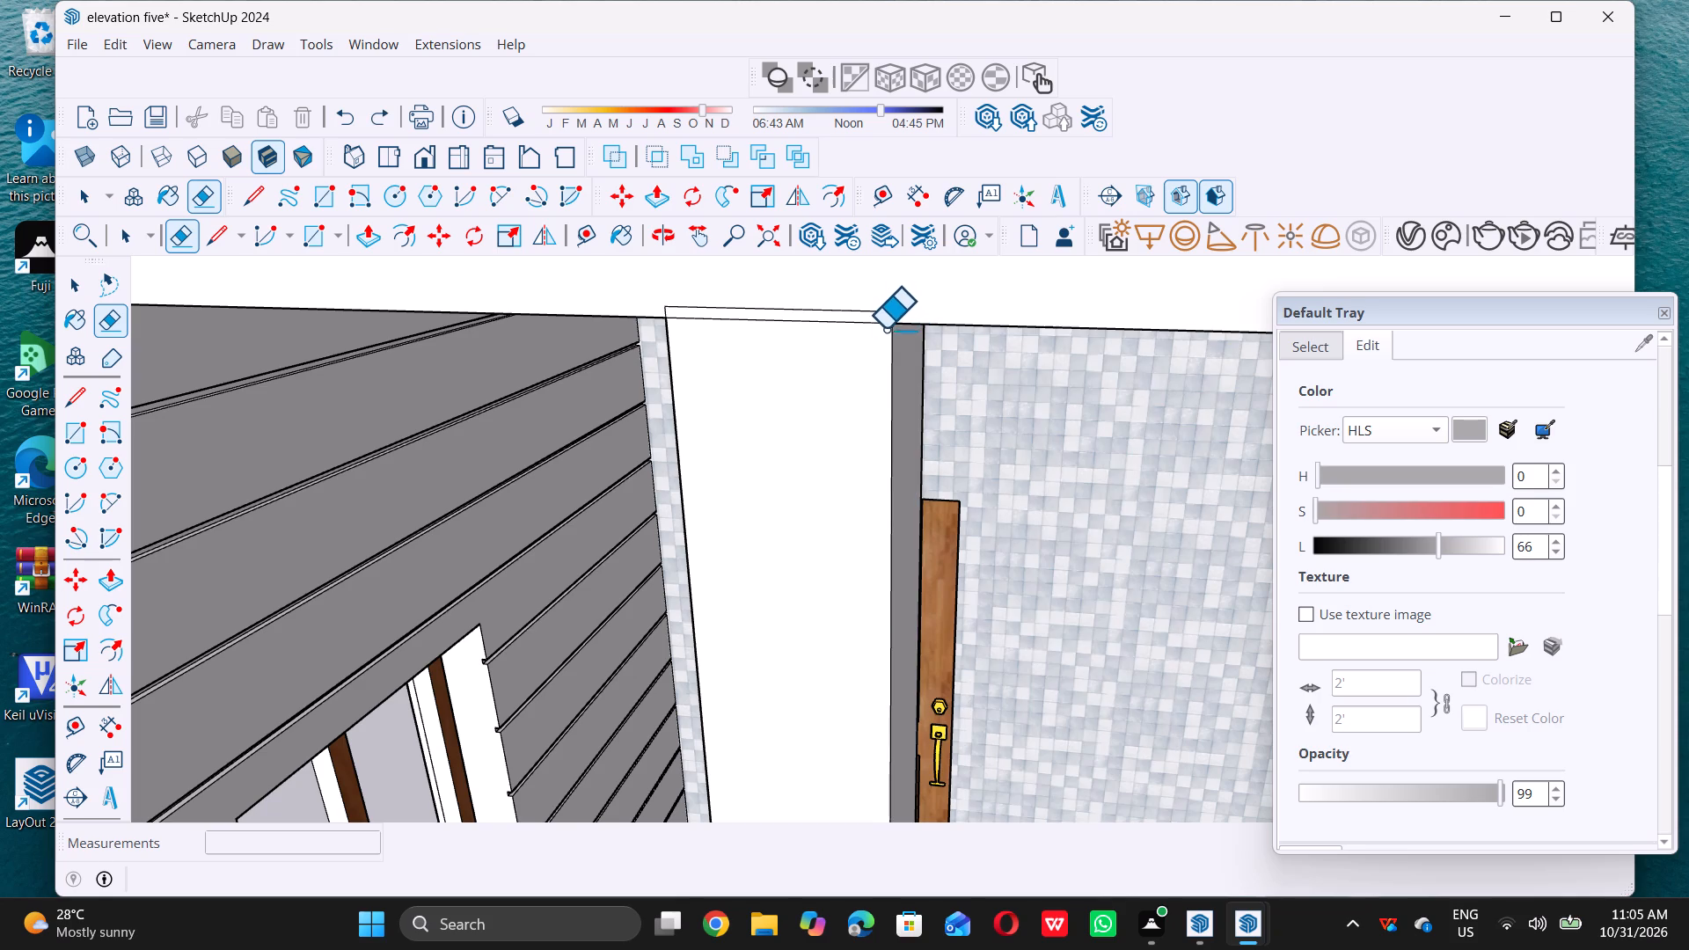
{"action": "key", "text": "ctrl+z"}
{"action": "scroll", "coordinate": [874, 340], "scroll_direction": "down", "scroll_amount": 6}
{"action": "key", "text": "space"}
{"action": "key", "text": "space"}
Pull the first small segment of the top floor's front strip up 10' to the underside of the roof beam.
{"action": "scroll", "coordinate": [859, 349], "scroll_direction": "down", "scroll_amount": 5}
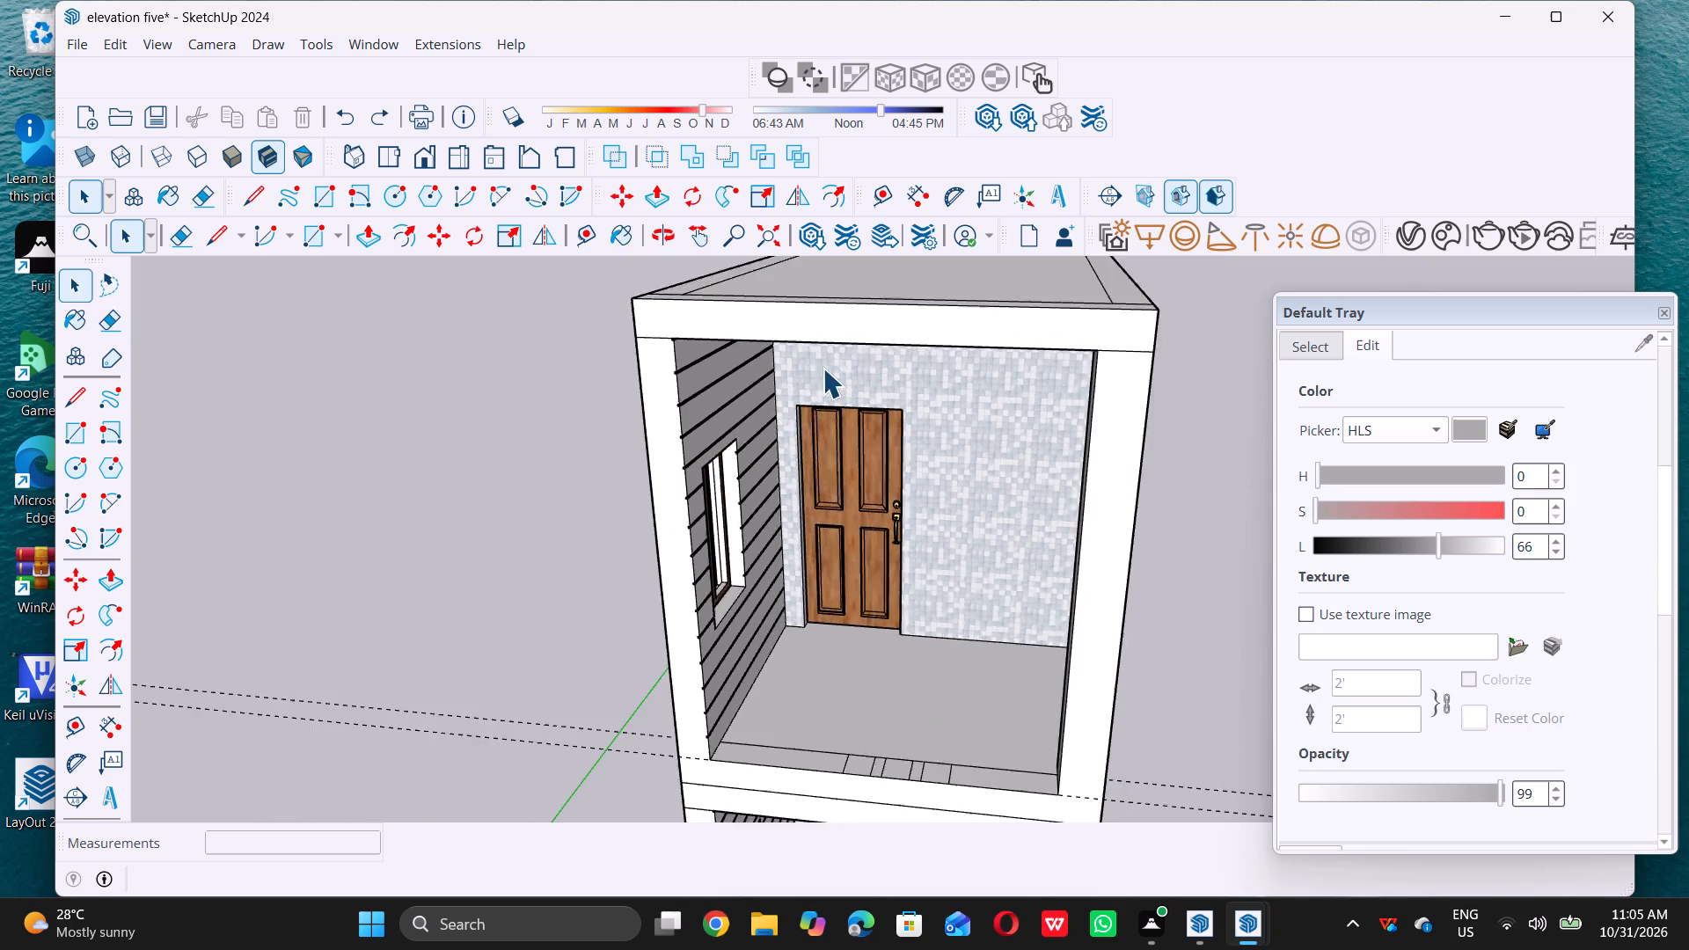
{"action": "scroll", "coordinate": [823, 368], "scroll_direction": "down", "scroll_amount": 4}
{"action": "middle_click_drag", "start_coordinate": [837, 537], "coordinate": [657, 672]}
{"action": "middle_click", "coordinate": [657, 672]}
{"action": "scroll", "coordinate": [781, 632], "scroll_direction": "up", "scroll_amount": 5}
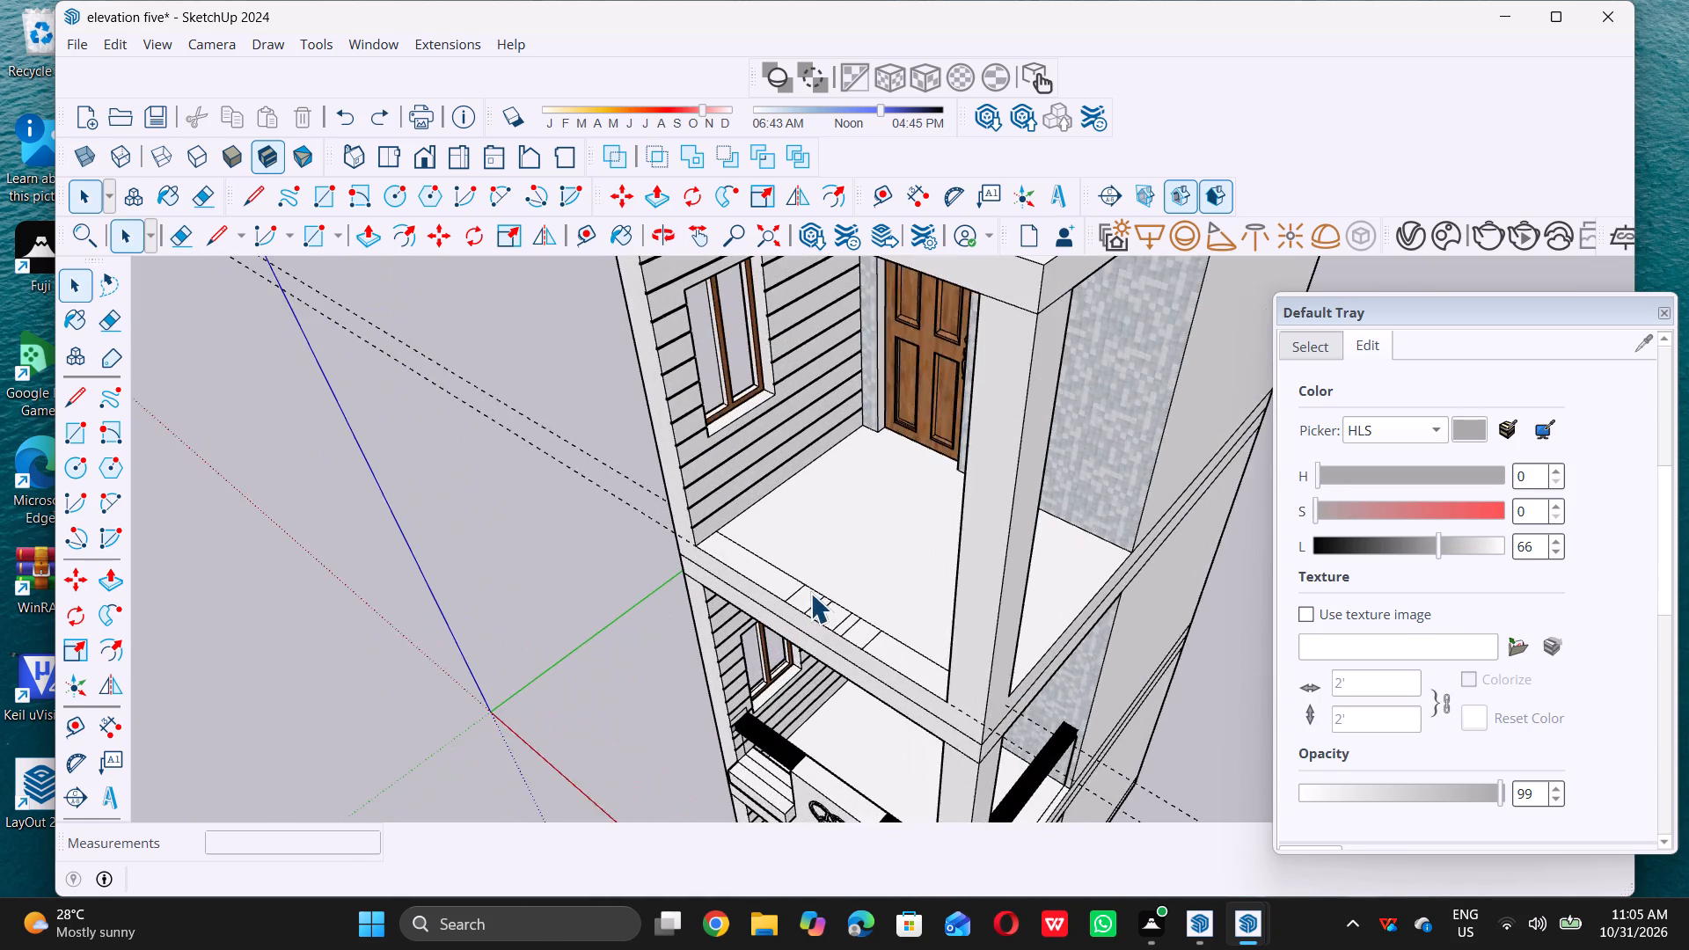
{"action": "scroll", "coordinate": [810, 593], "scroll_direction": "up", "scroll_amount": 9}
{"action": "left_click", "coordinate": [804, 600]}
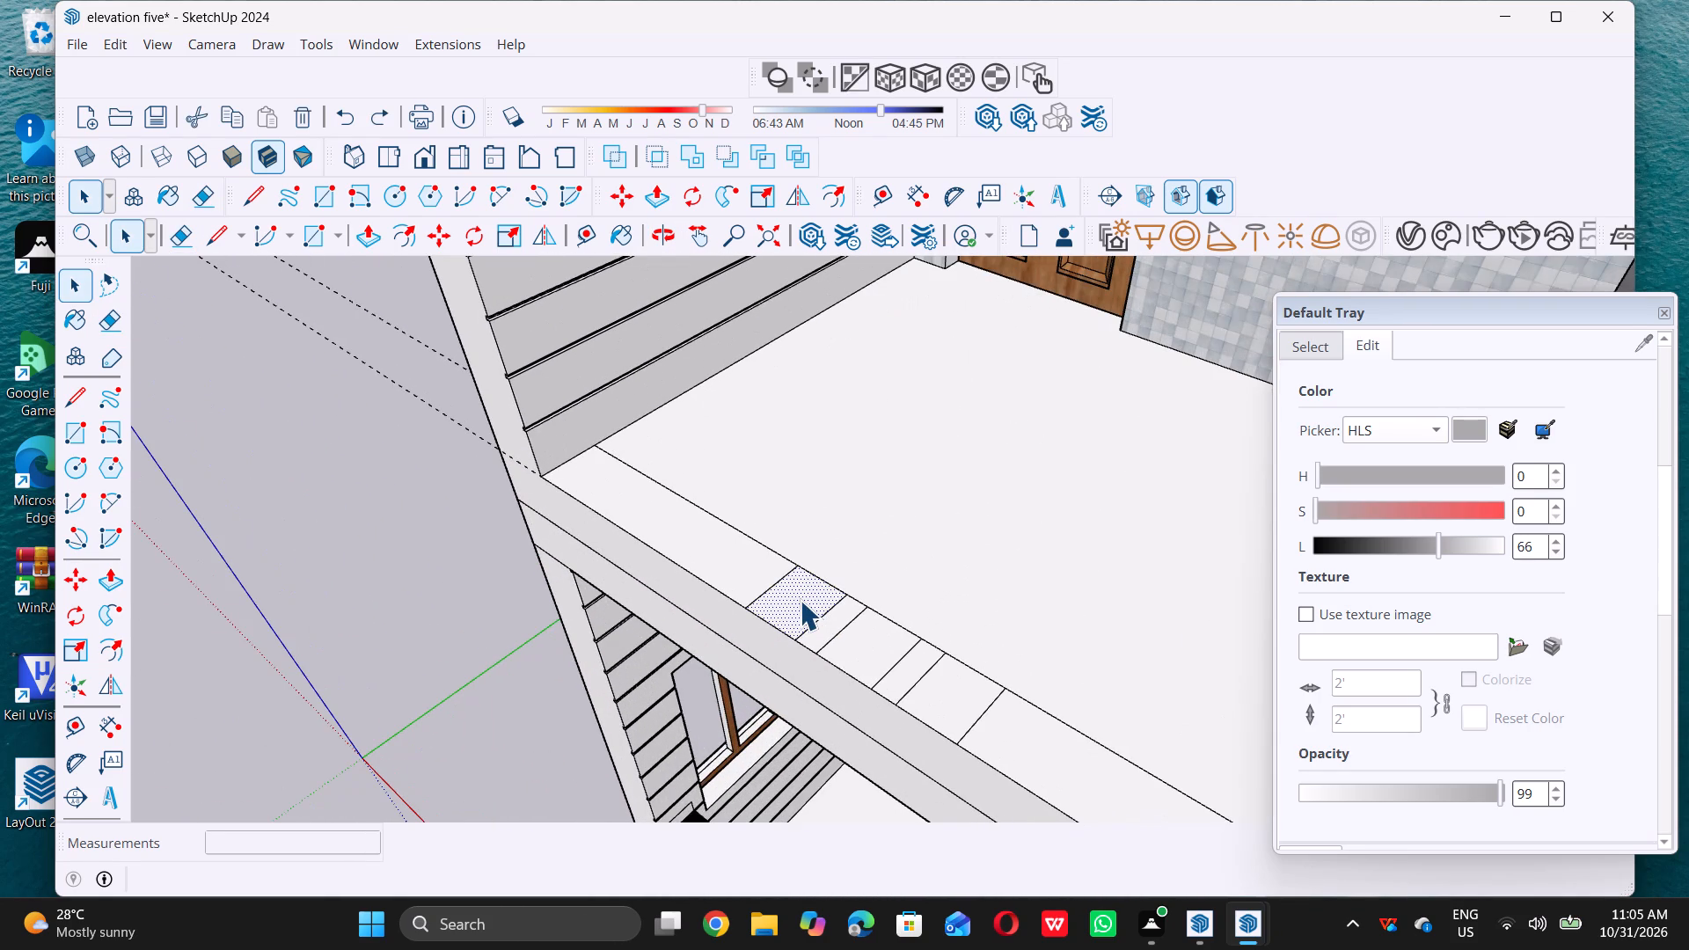
{"action": "key", "text": "p"}
{"action": "left_click", "coordinate": [800, 600]}
{"action": "scroll", "coordinate": [800, 600], "scroll_direction": "down", "scroll_amount": 7}
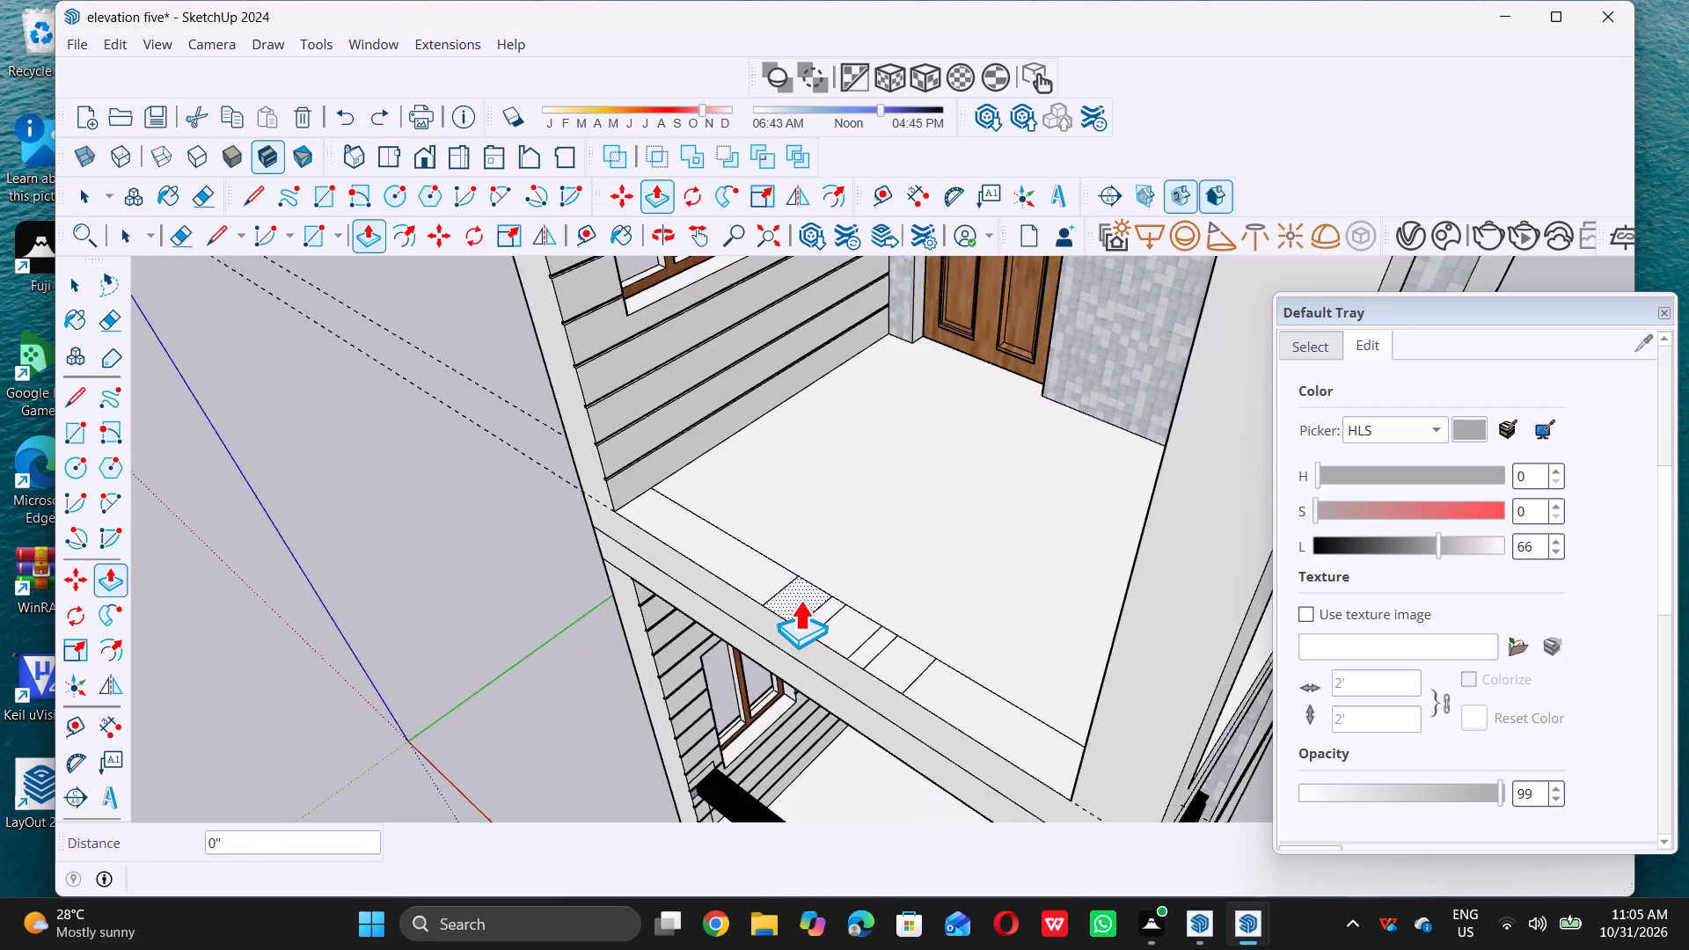
{"action": "scroll", "coordinate": [800, 600], "scroll_direction": "down", "scroll_amount": 2}
{"action": "scroll", "coordinate": [783, 475], "scroll_direction": "down", "scroll_amount": 12}
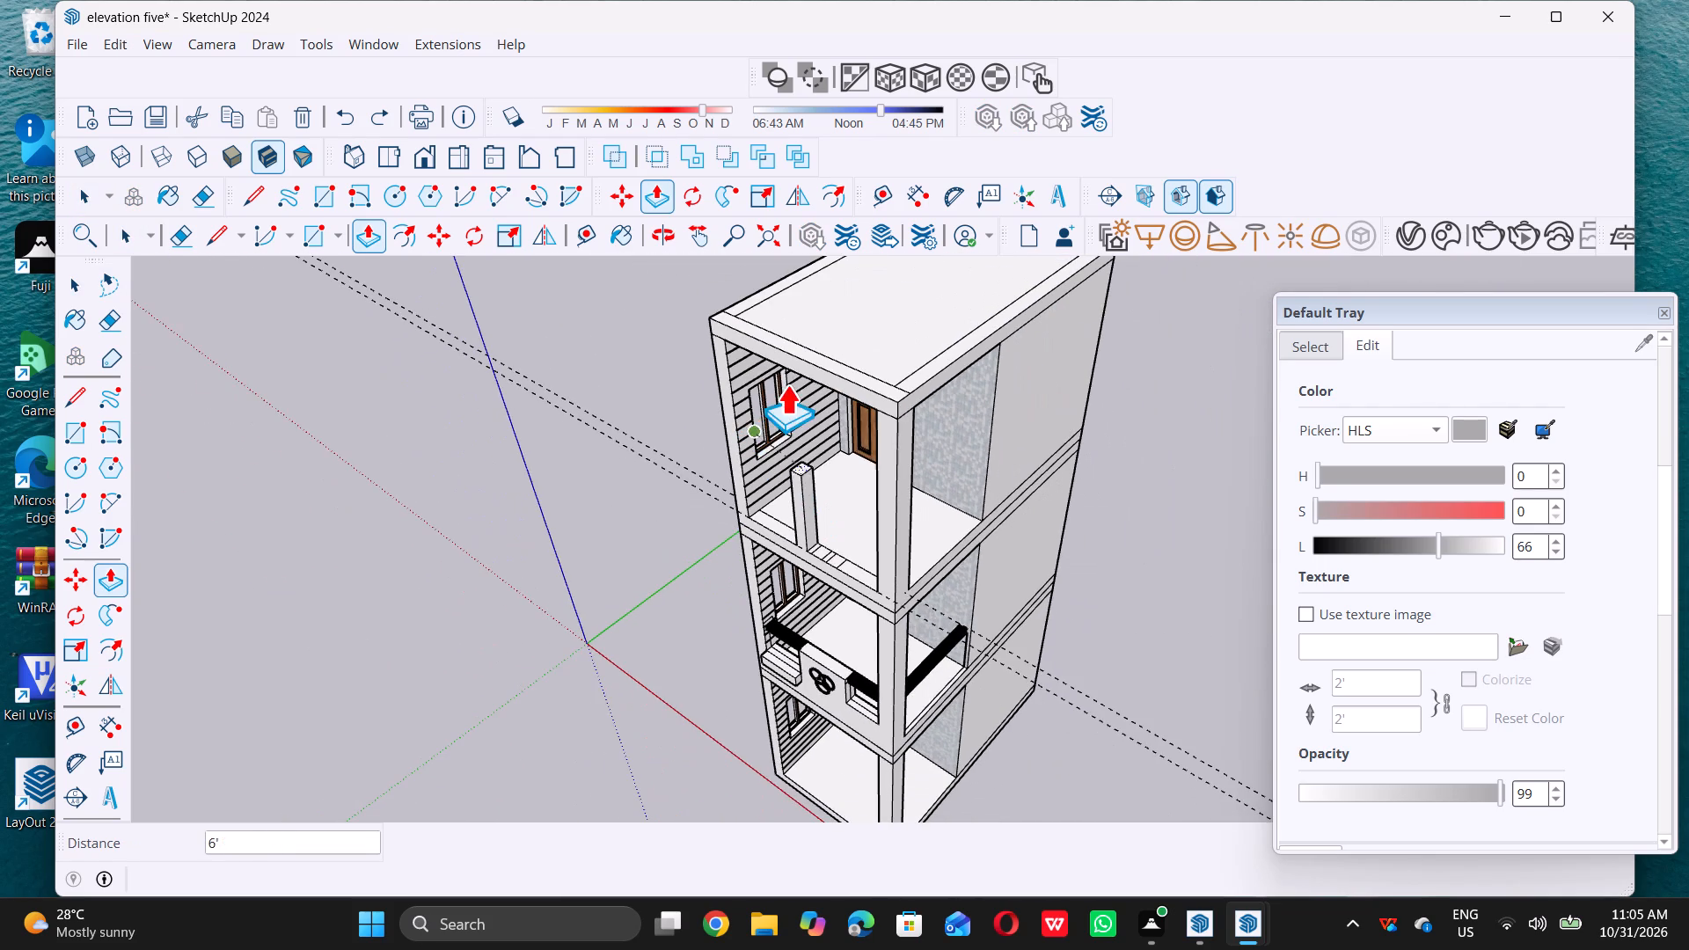
{"action": "middle_click_drag", "start_coordinate": [806, 376], "coordinate": [954, 330]}
{"action": "scroll", "coordinate": [888, 360], "scroll_direction": "up", "scroll_amount": 5}
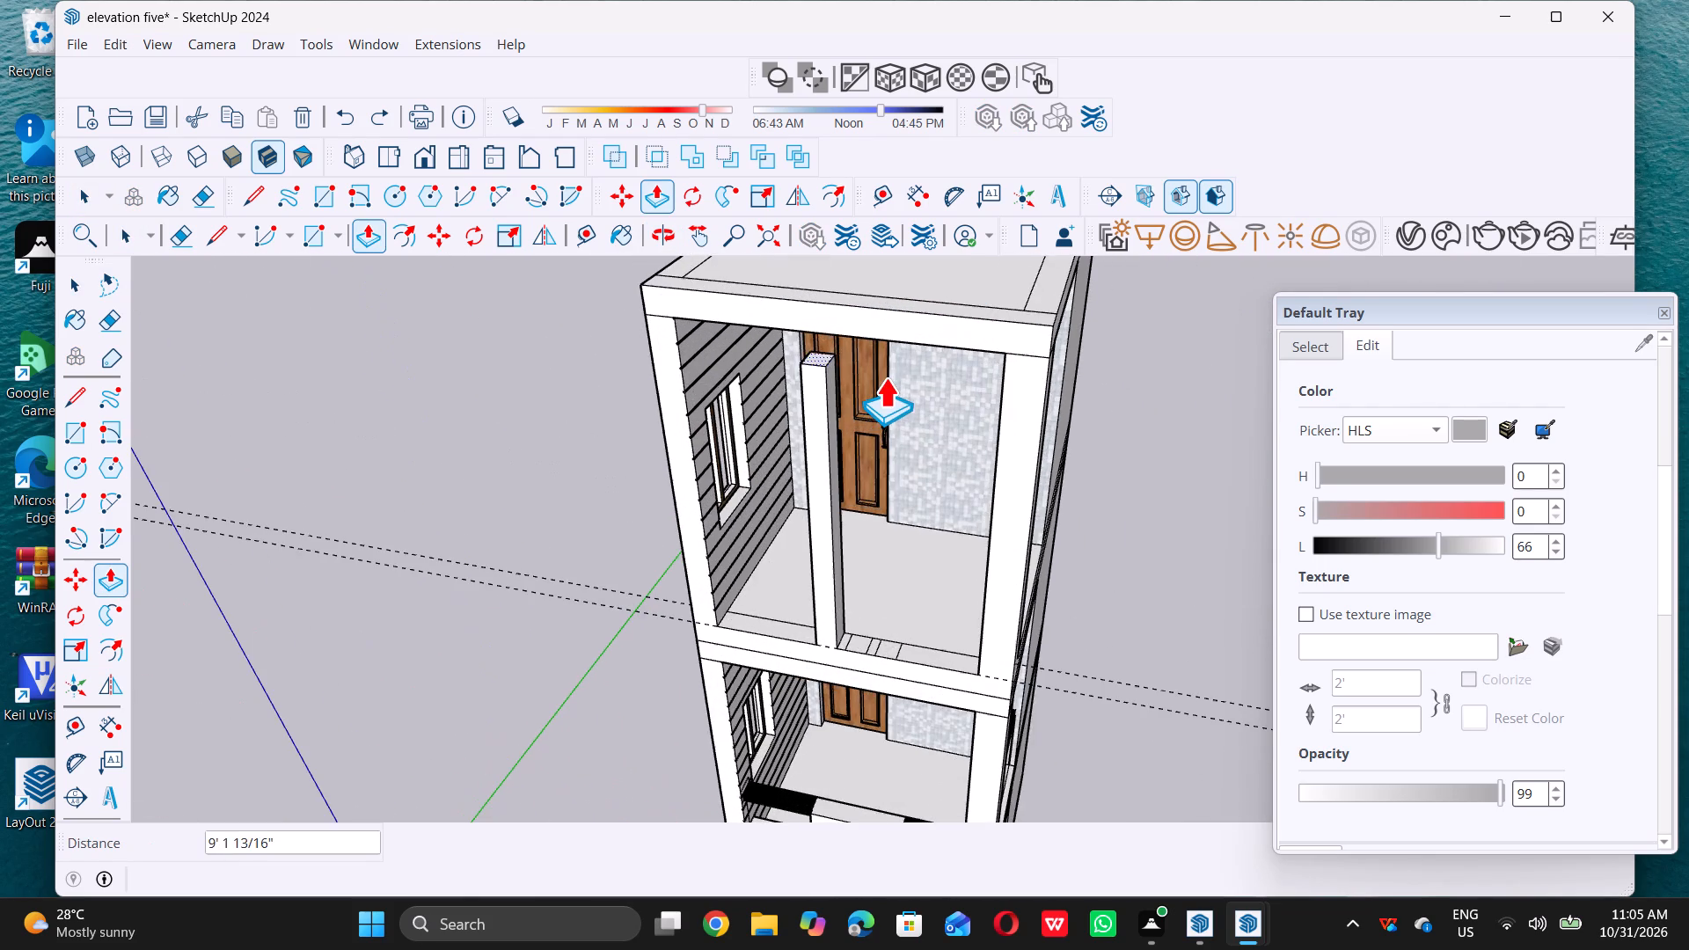
{"action": "scroll", "coordinate": [892, 358], "scroll_direction": "up", "scroll_amount": 9}
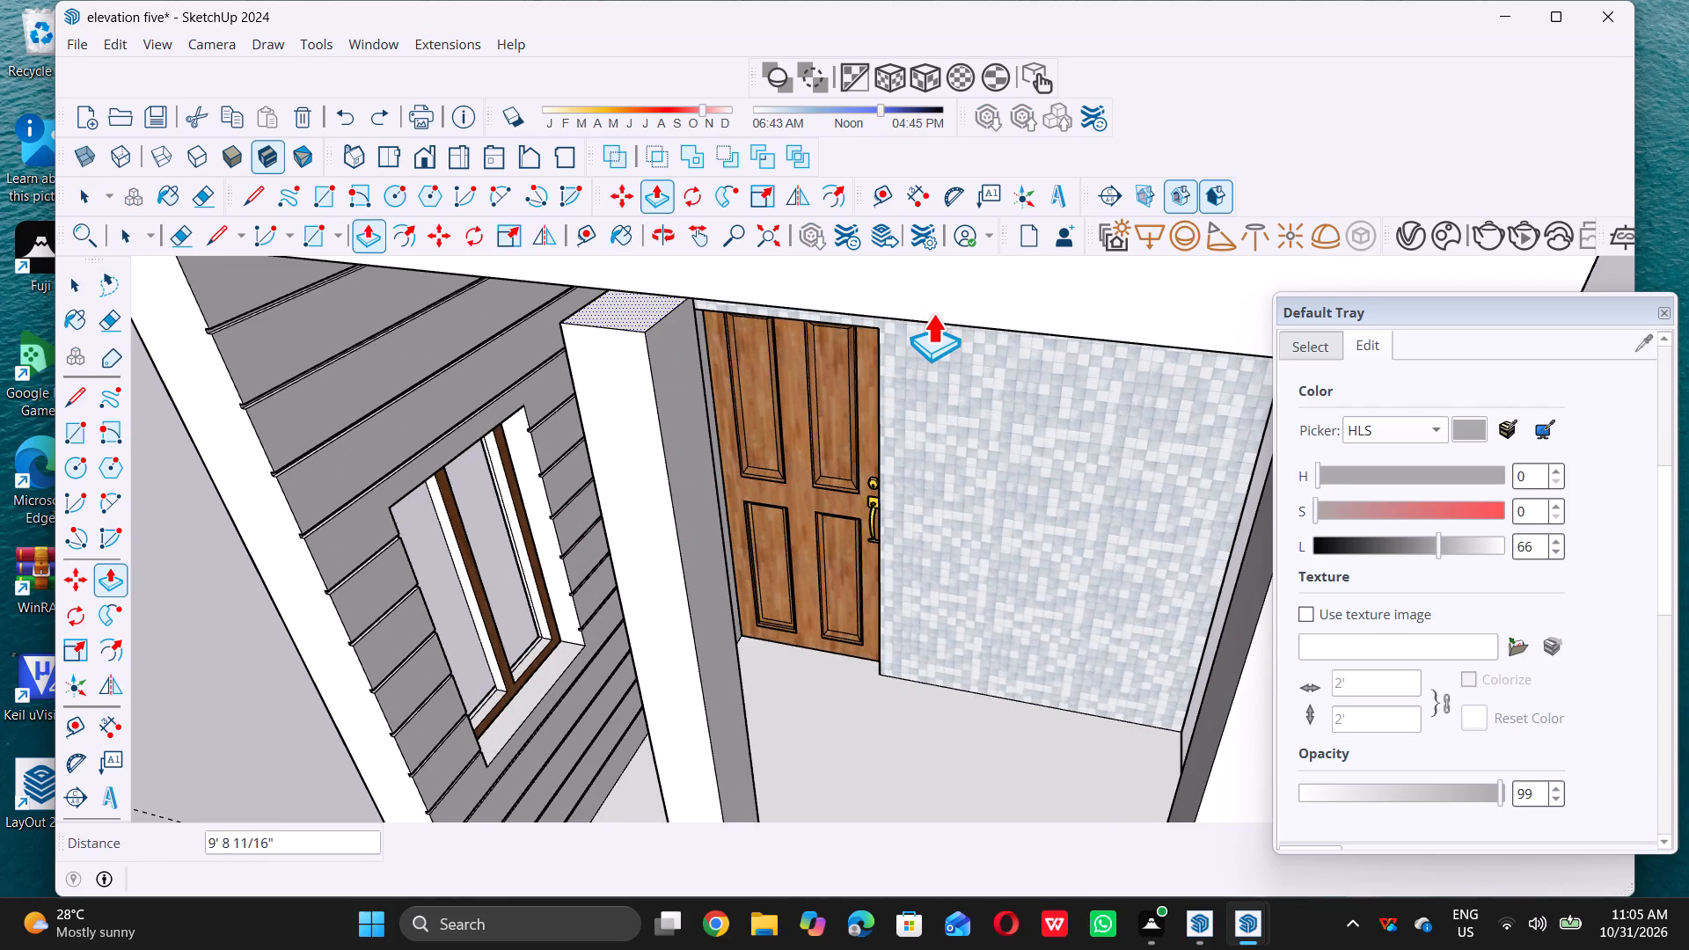
{"action": "scroll", "coordinate": [927, 313], "scroll_direction": "up", "scroll_amount": 4}
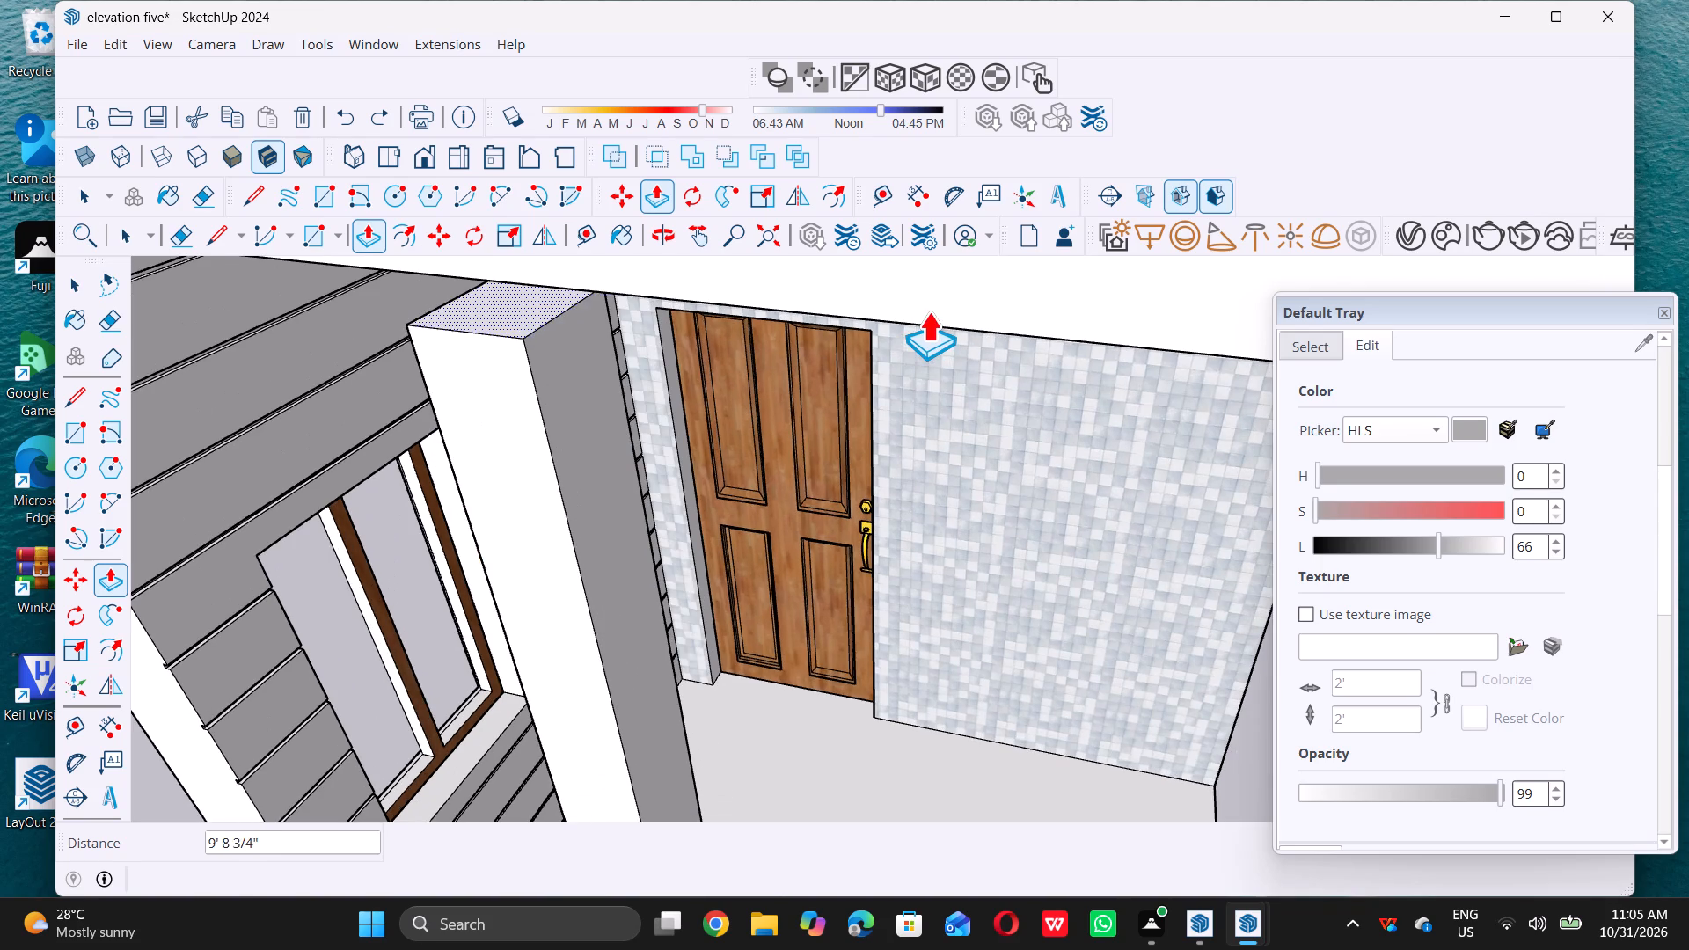
{"action": "scroll", "coordinate": [924, 318], "scroll_direction": "down", "scroll_amount": 10}
{"action": "middle_click_drag", "start_coordinate": [884, 420], "coordinate": [911, 312]}
{"action": "middle_click", "coordinate": [911, 312]}
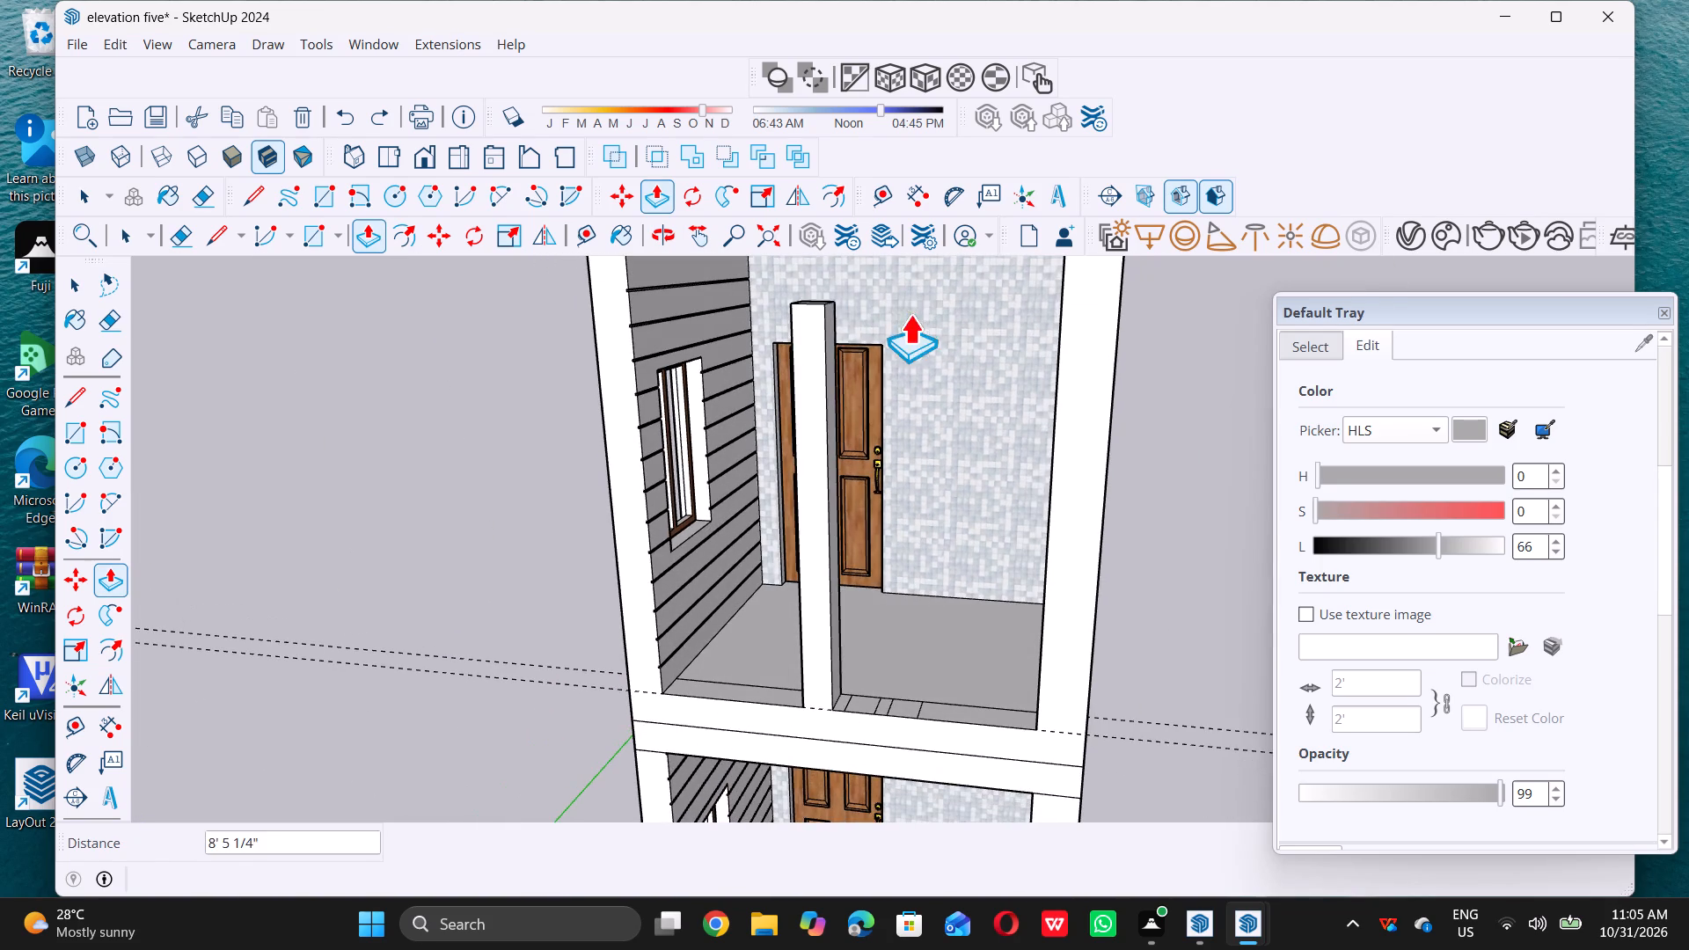
{"action": "scroll", "coordinate": [908, 338], "scroll_direction": "down", "scroll_amount": 13}
{"action": "scroll", "coordinate": [917, 338], "scroll_direction": "up", "scroll_amount": 5}
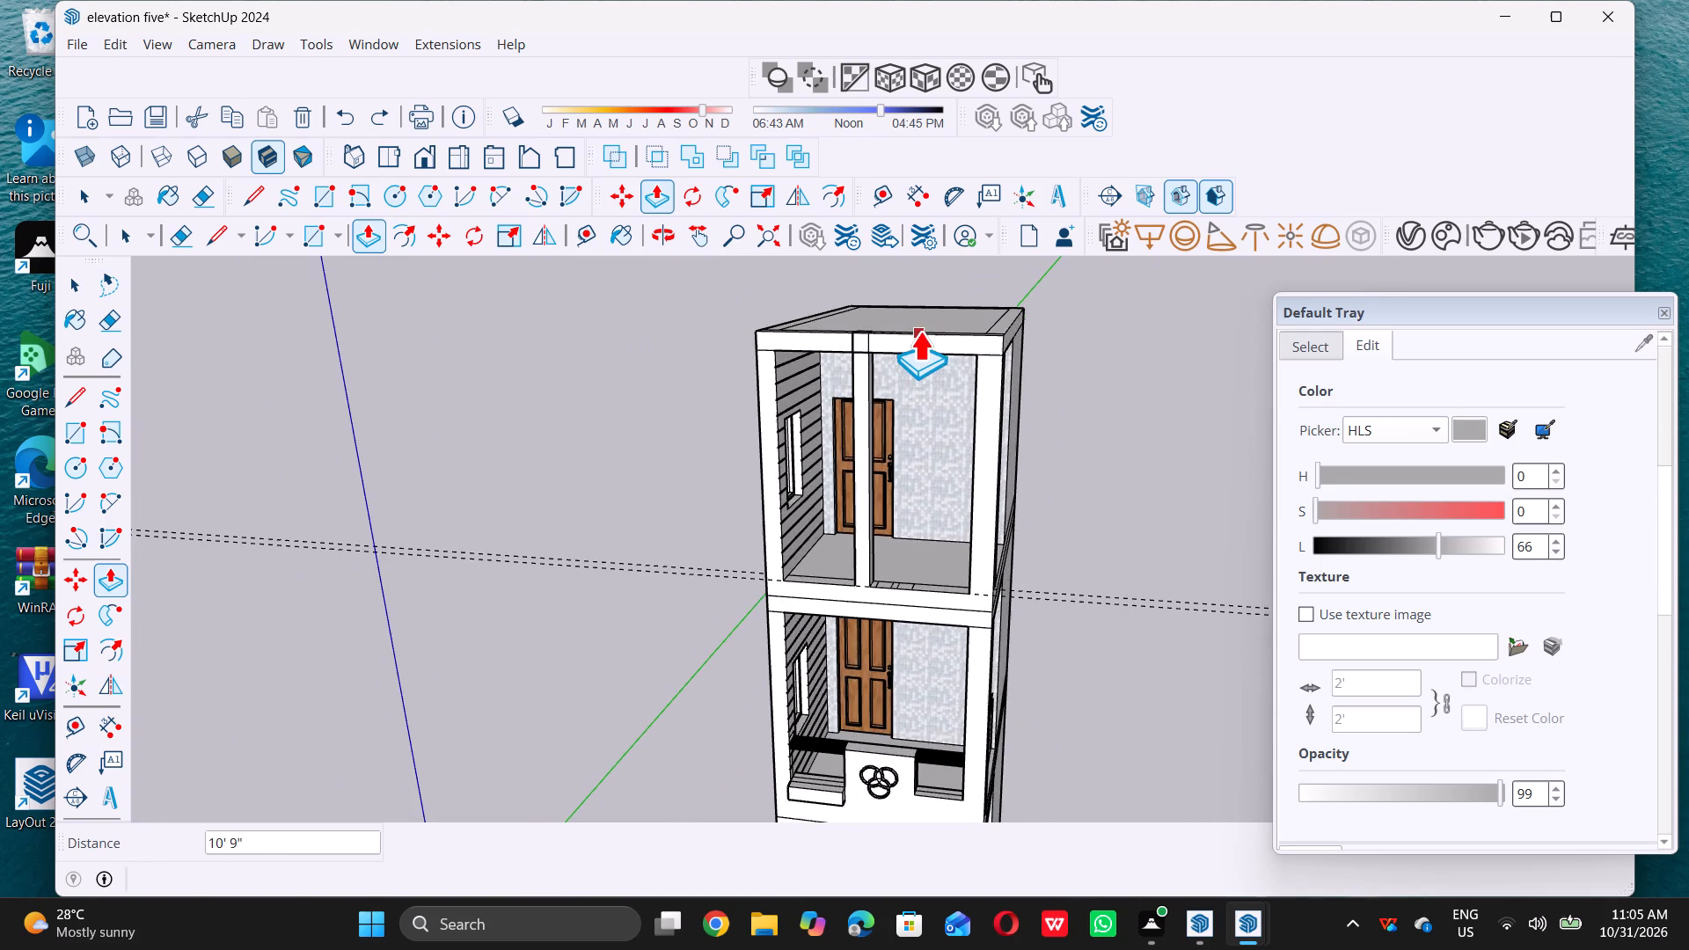
{"action": "scroll", "coordinate": [918, 340], "scroll_direction": "up", "scroll_amount": 8}
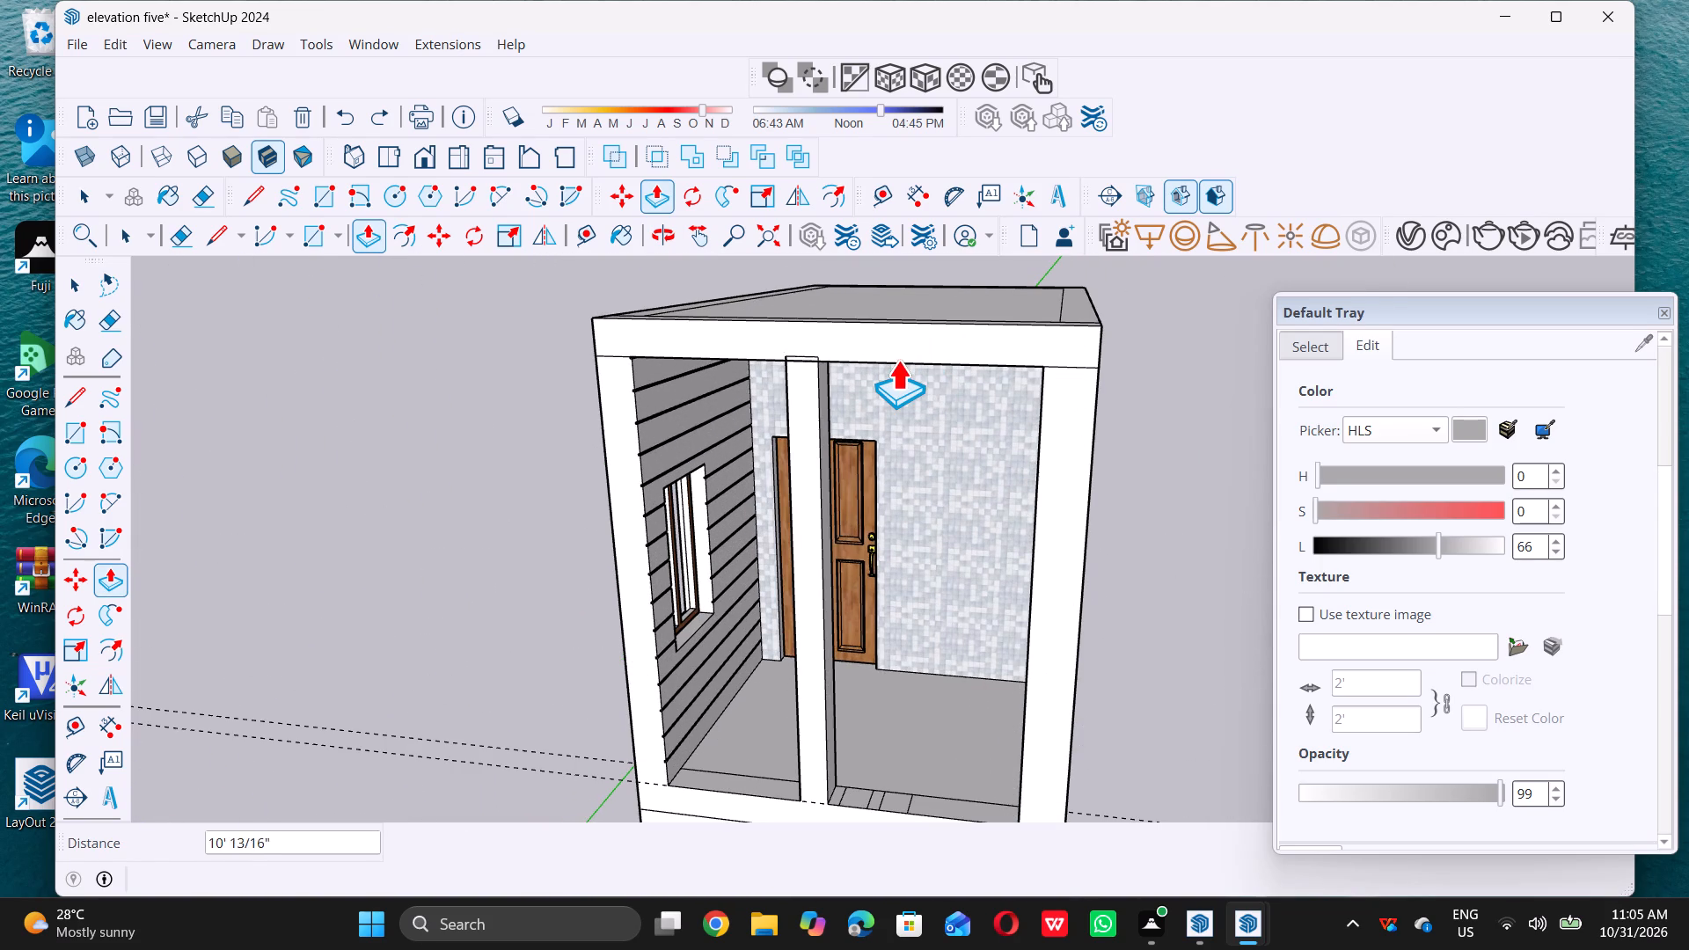
{"action": "left_click", "coordinate": [896, 360]}
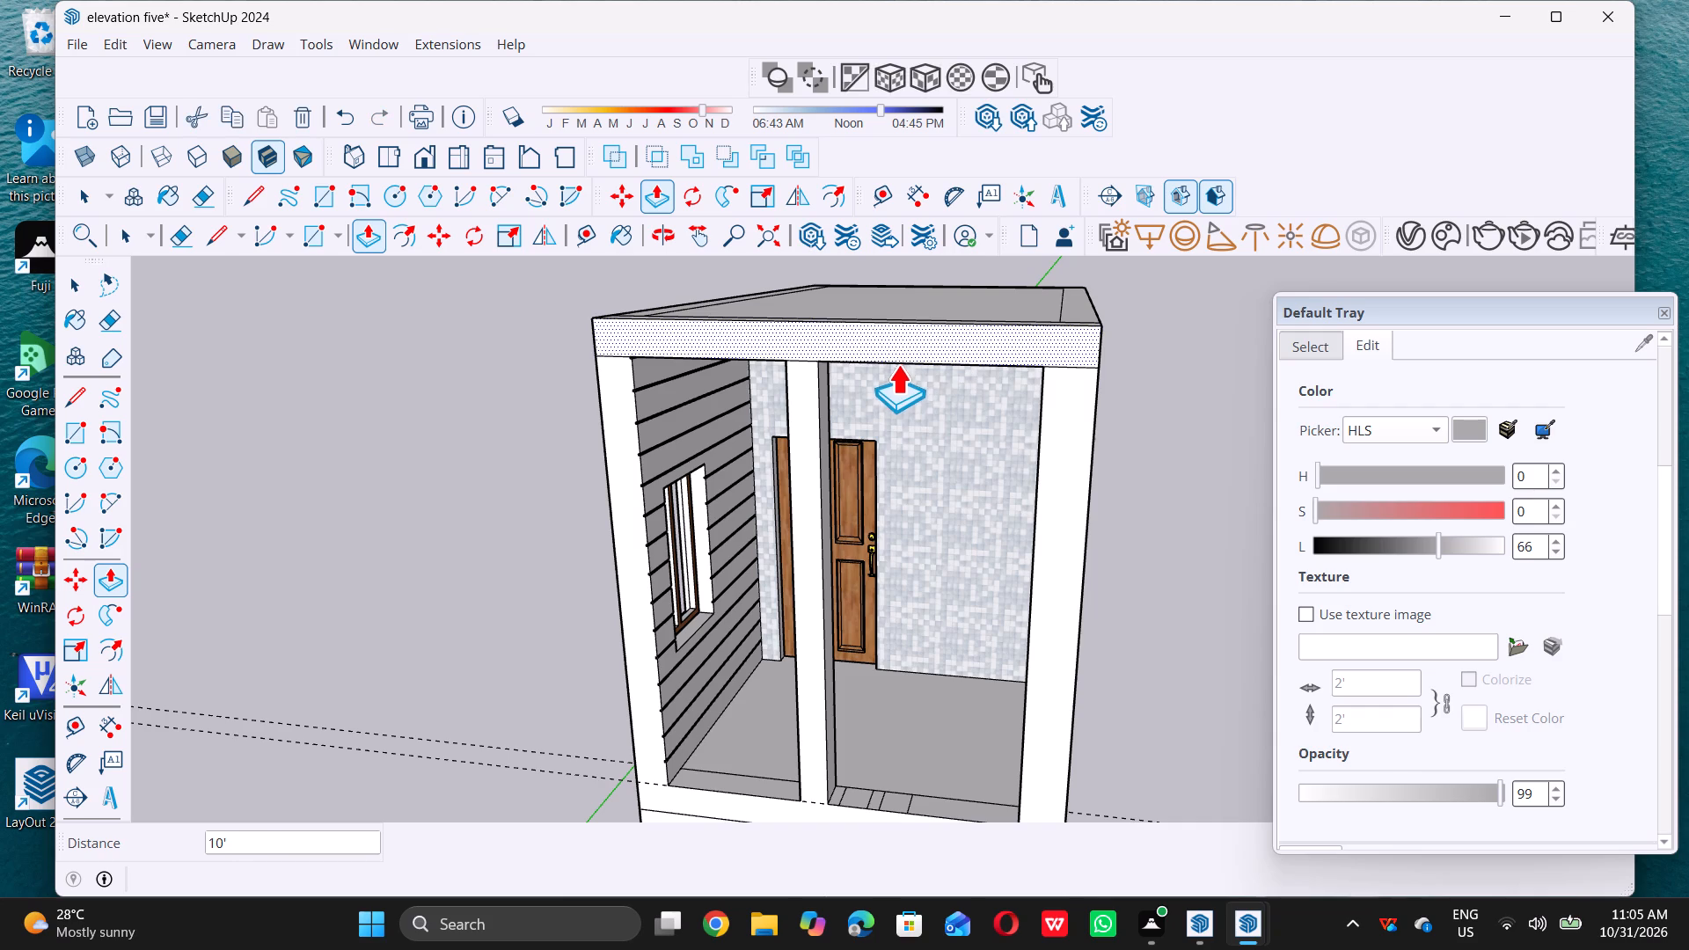
{"action": "key", "text": "space"}
Pull the second small segment of the top floor's front strip up about 9' 11 13/16" to the roof beam.
{"action": "scroll", "coordinate": [850, 372], "scroll_direction": "down", "scroll_amount": 9}
{"action": "middle_click_drag", "start_coordinate": [765, 397], "coordinate": [725, 463]}
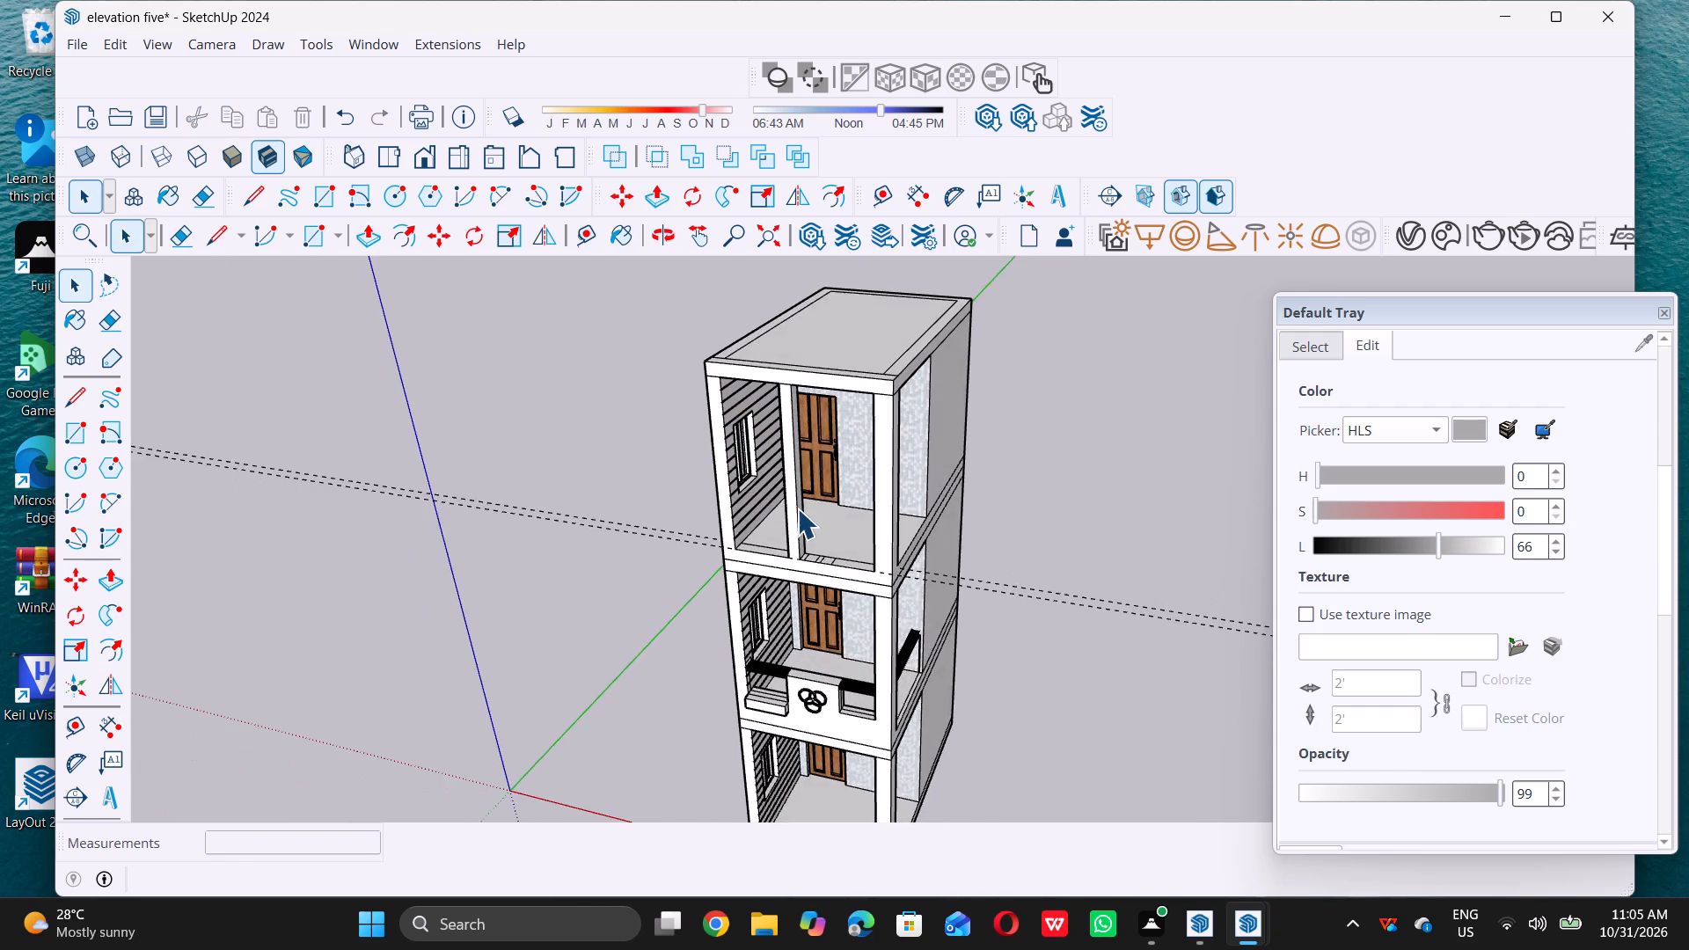
{"action": "scroll", "coordinate": [794, 521], "scroll_direction": "up", "scroll_amount": 6}
{"action": "scroll", "coordinate": [800, 598], "scroll_direction": "up", "scroll_amount": 14}
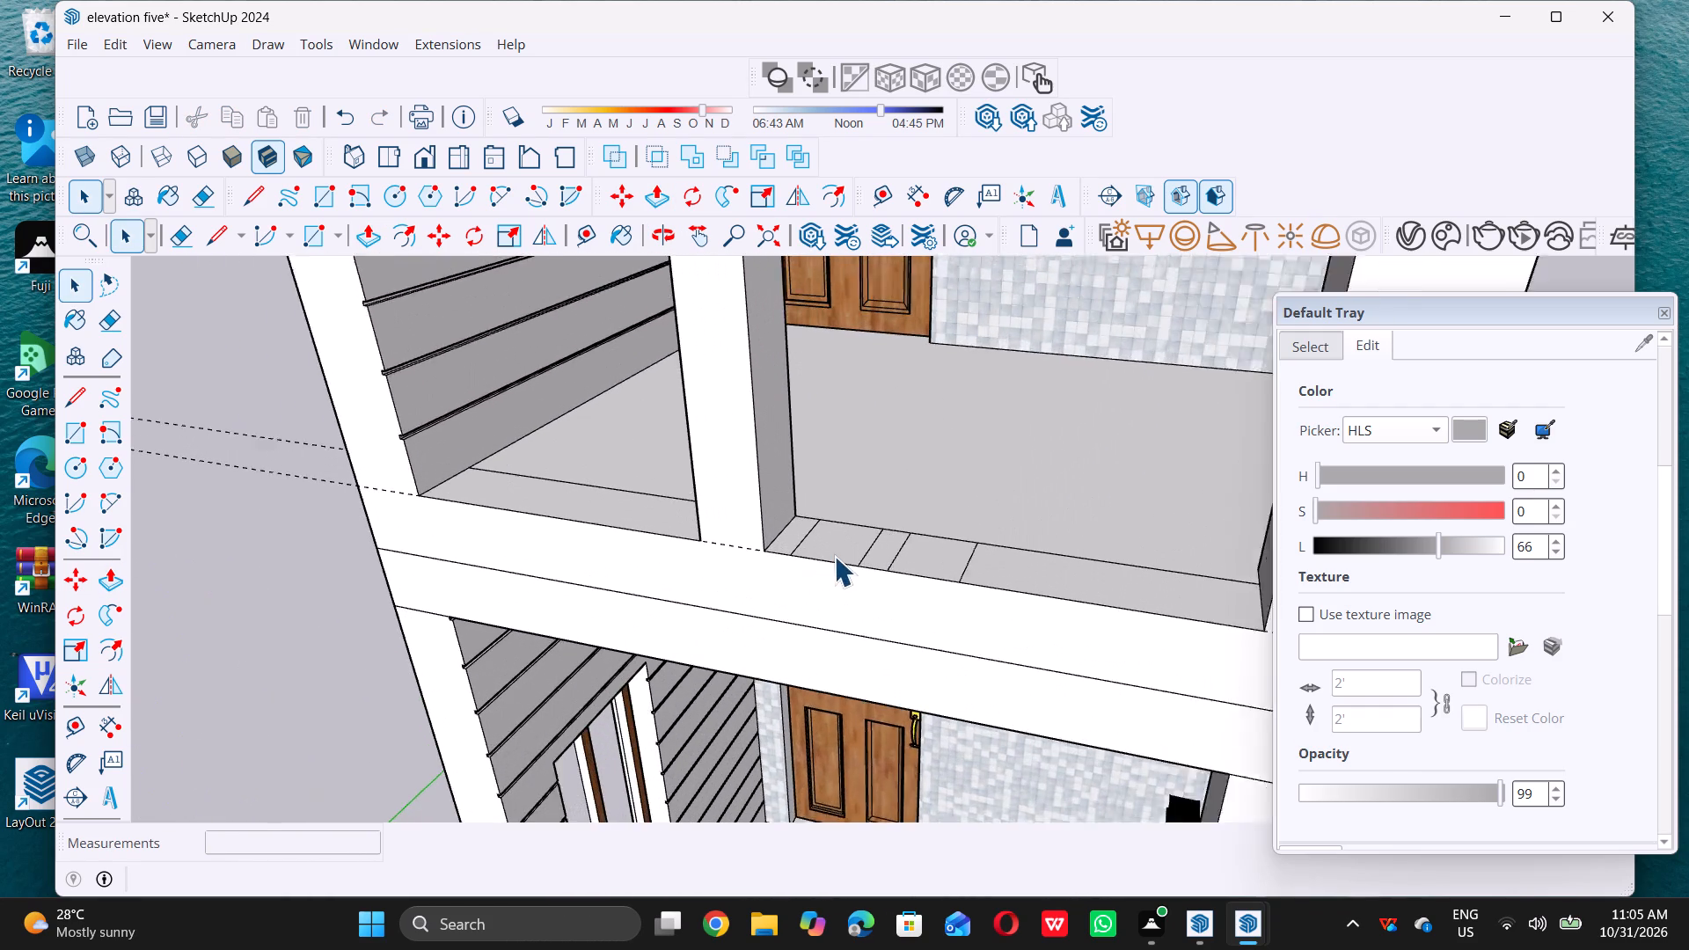
{"action": "left_click", "coordinate": [842, 547]}
{"action": "key", "text": "p"}
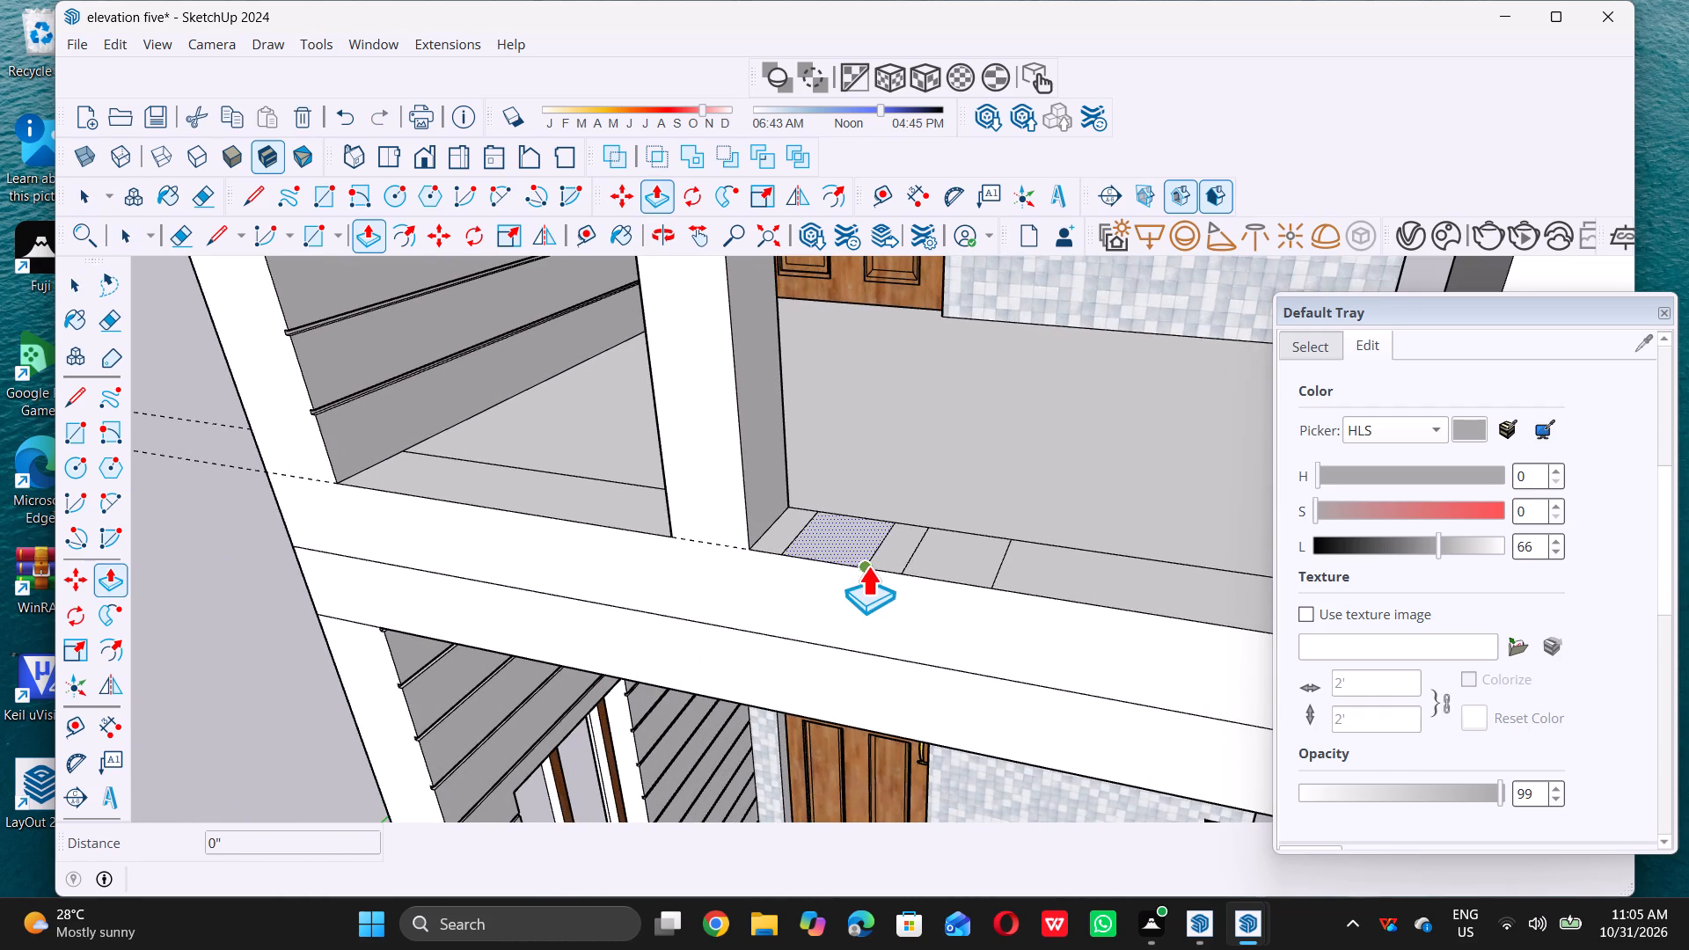
{"action": "left_click", "coordinate": [836, 539]}
{"action": "scroll", "coordinate": [836, 539], "scroll_direction": "down", "scroll_amount": 6}
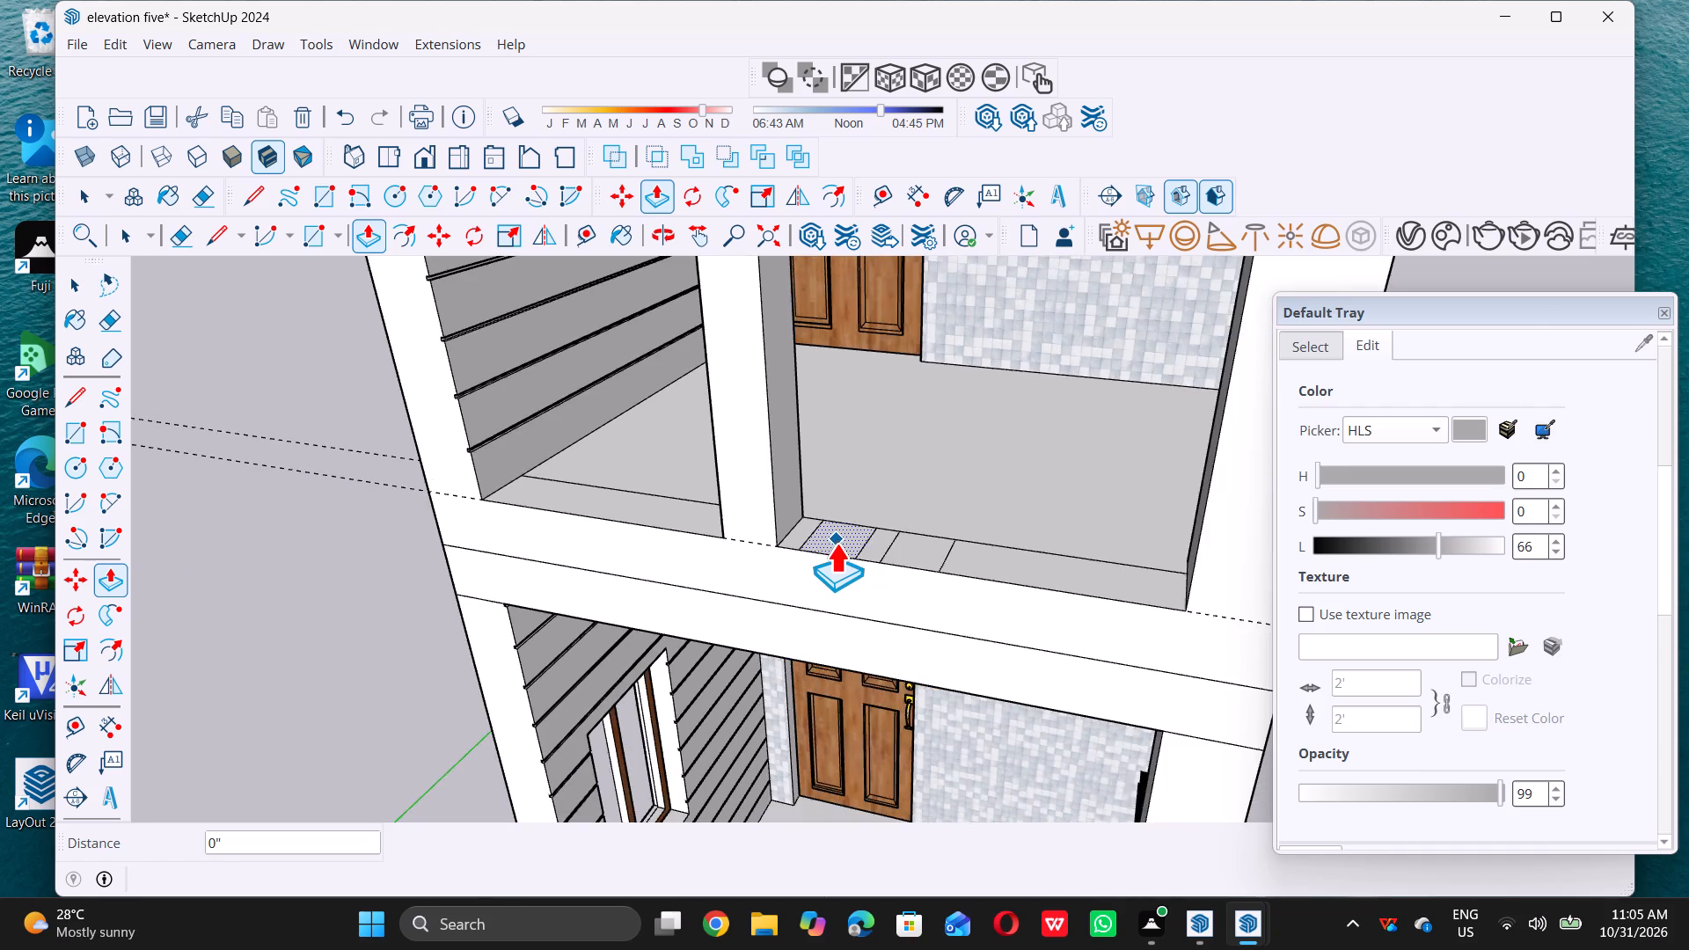
{"action": "scroll", "coordinate": [836, 543], "scroll_direction": "down", "scroll_amount": 16}
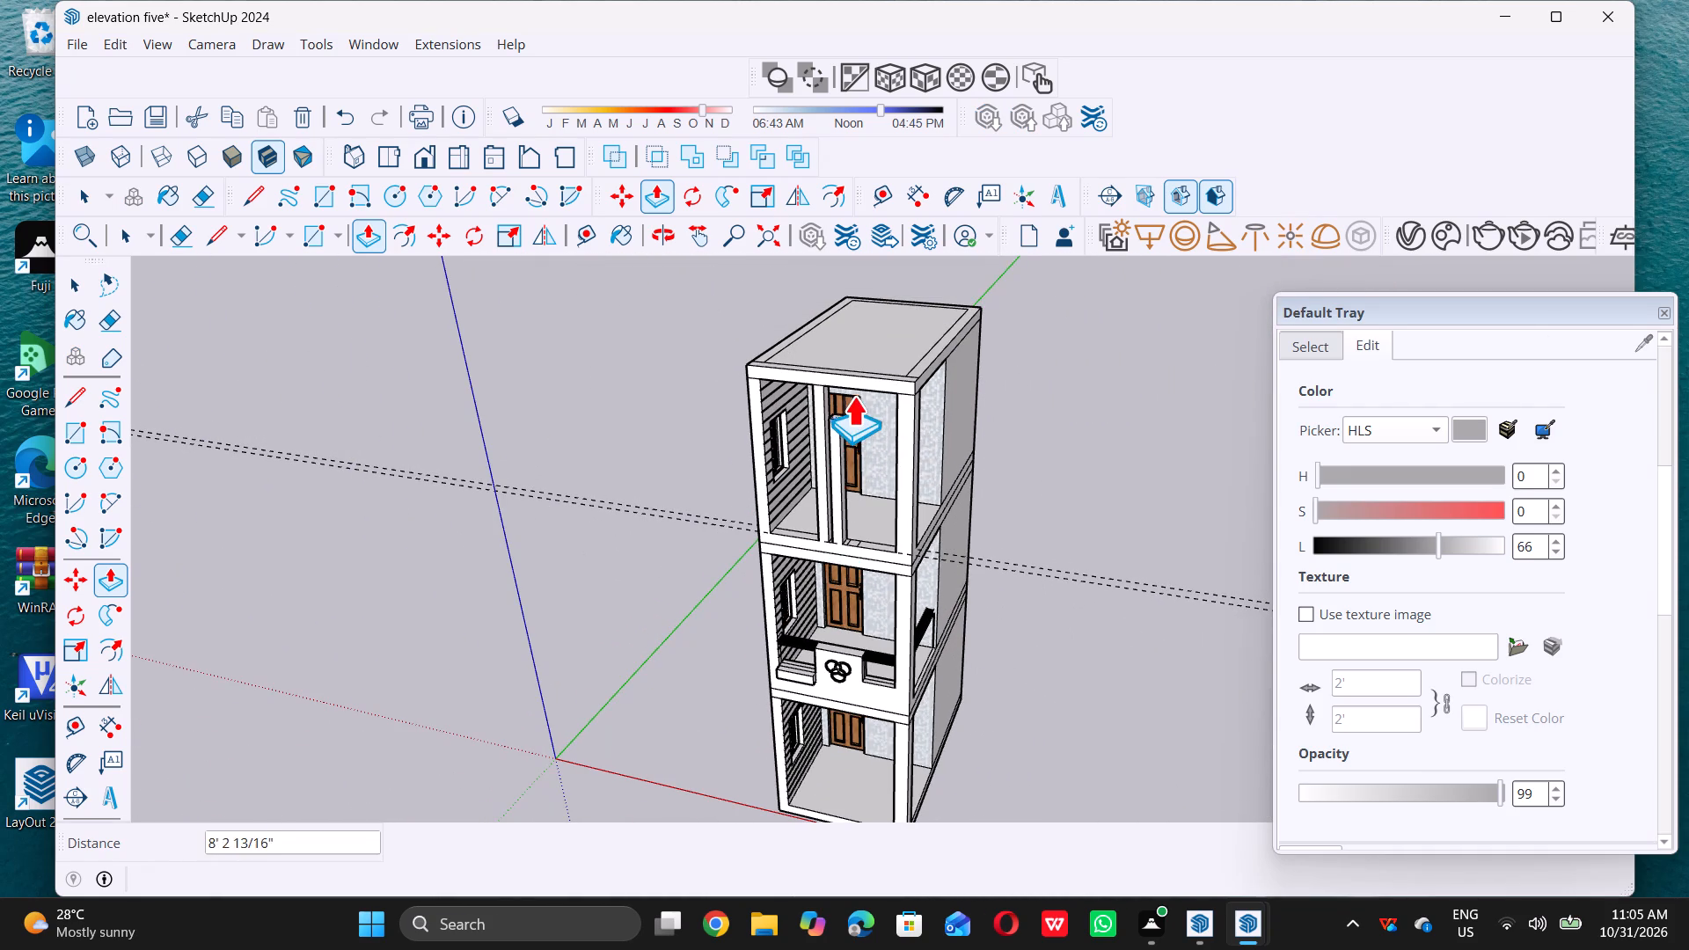
{"action": "scroll", "coordinate": [857, 388], "scroll_direction": "up", "scroll_amount": 4}
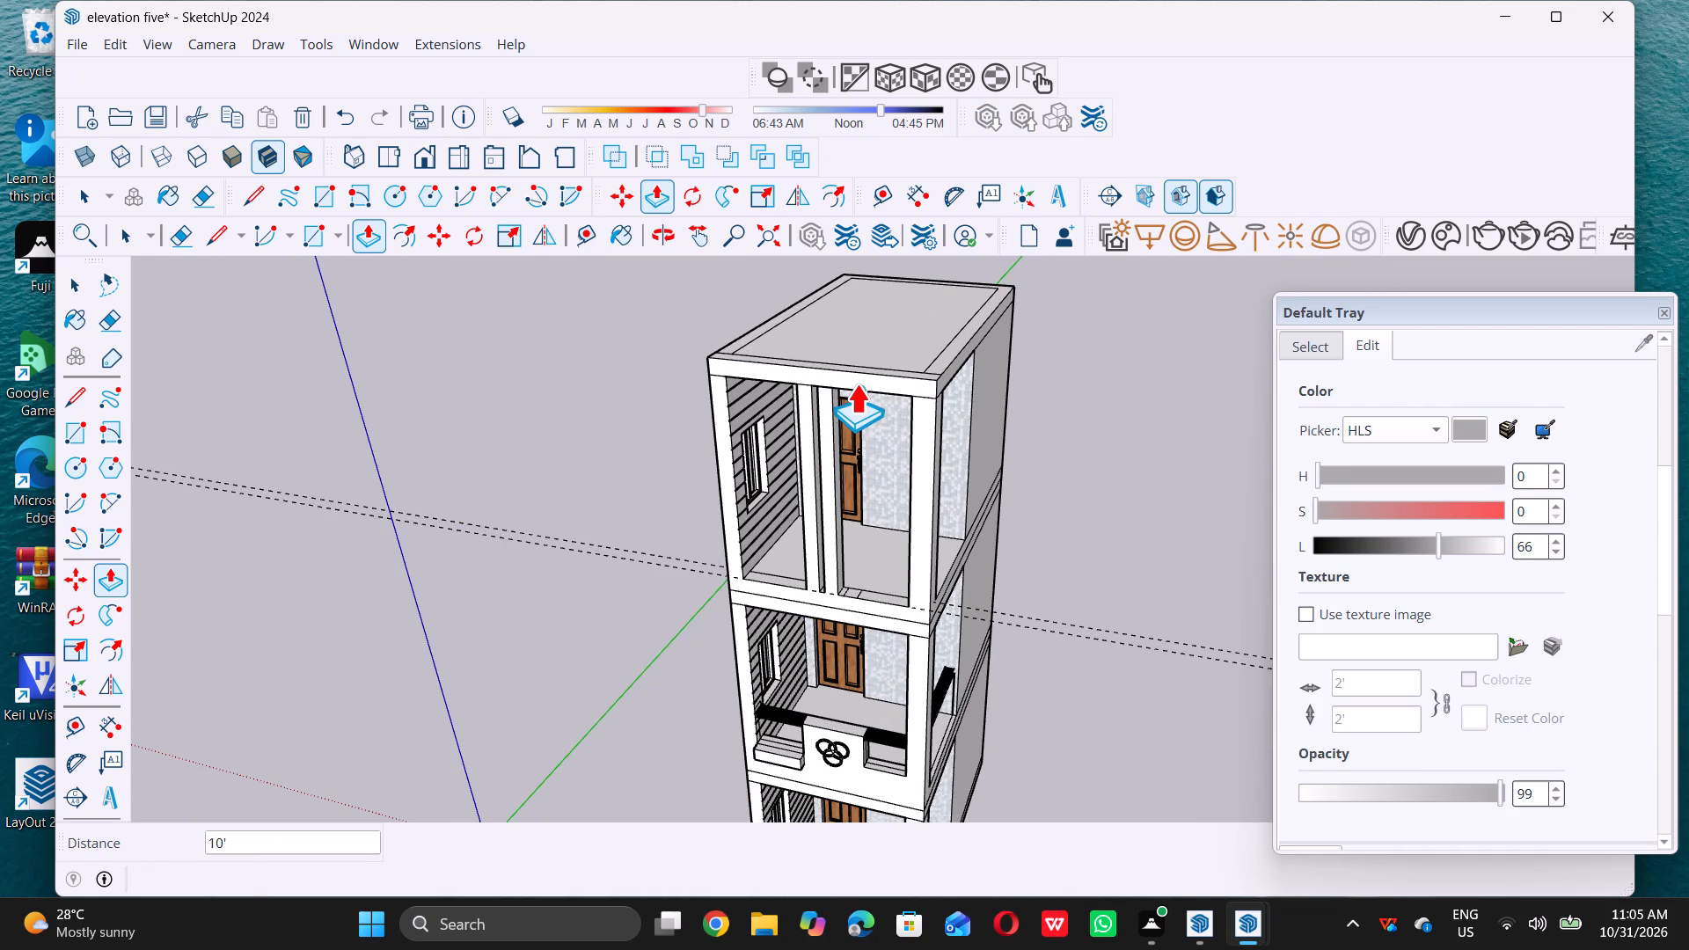
{"action": "scroll", "coordinate": [856, 384], "scroll_direction": "up", "scroll_amount": 9}
{"action": "left_click", "coordinate": [855, 386]}
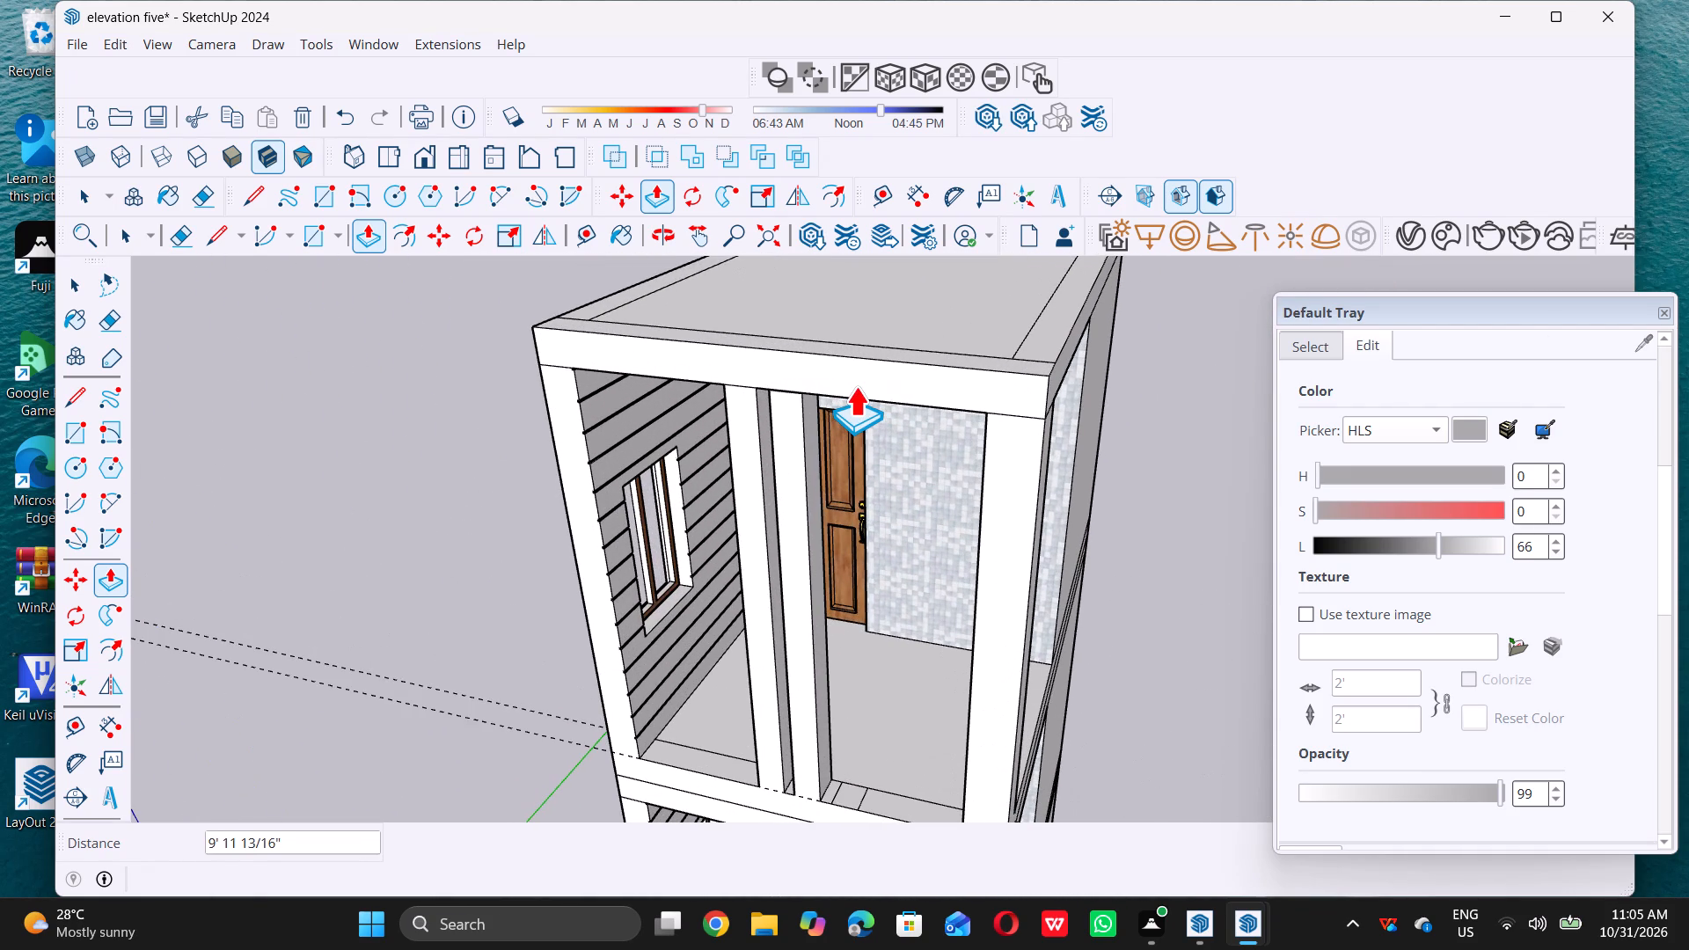
{"action": "key", "text": "space"}
Examine from several angles how the tops of the two new pillars meet the top floor's roof beam.
{"action": "scroll", "coordinate": [825, 410], "scroll_direction": "up", "scroll_amount": 5}
{"action": "middle_click_drag", "start_coordinate": [813, 374], "coordinate": [862, 303]}
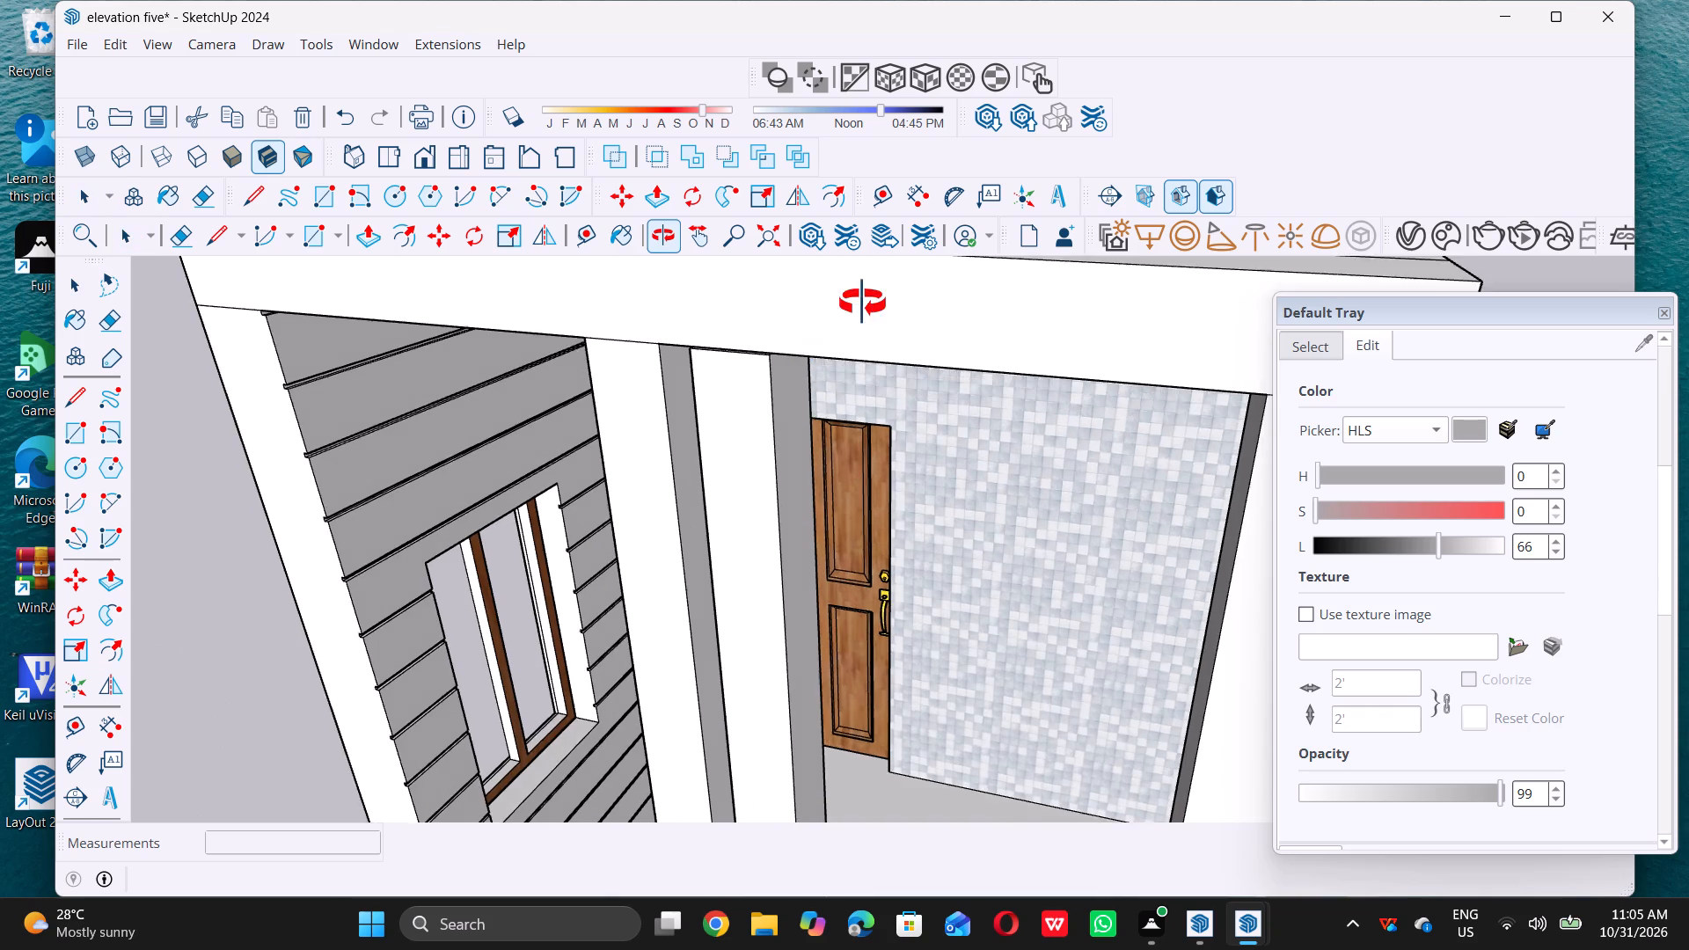
{"action": "middle_click_drag", "start_coordinate": [862, 303], "coordinate": [934, 276]}
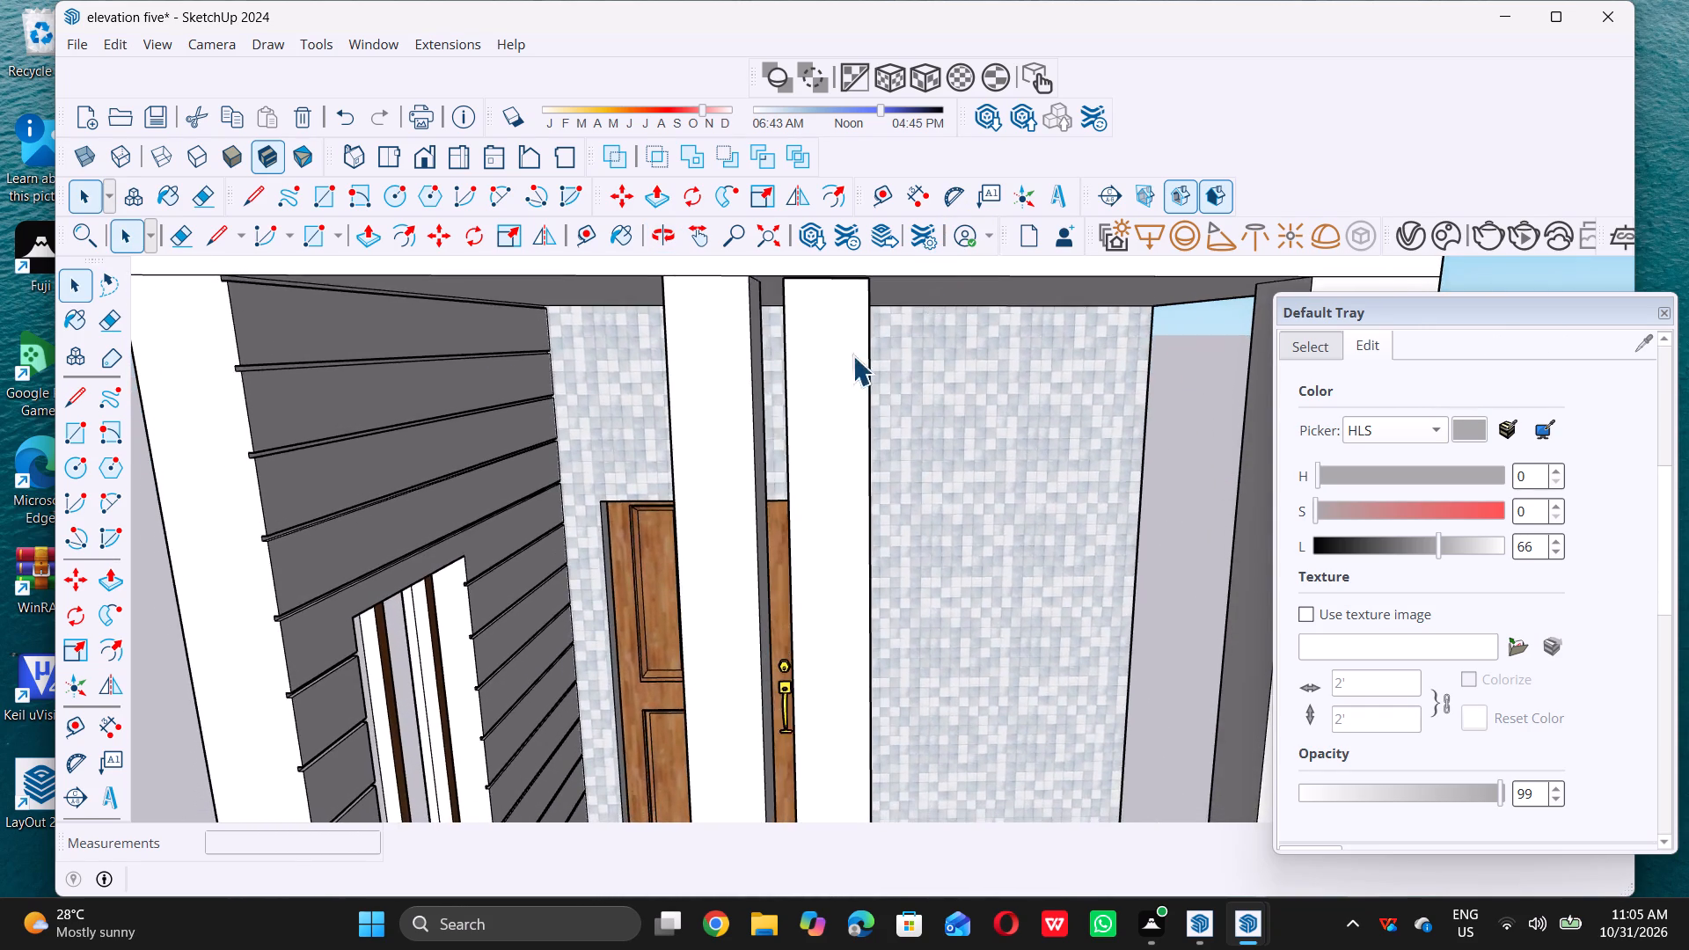
{"action": "scroll", "coordinate": [835, 371], "scroll_direction": "down", "scroll_amount": 5}
{"action": "middle_click_drag", "start_coordinate": [779, 401], "coordinate": [757, 413]}
{"action": "middle_click", "coordinate": [751, 423]}
{"action": "scroll", "coordinate": [717, 521], "scroll_direction": "down", "scroll_amount": 5}
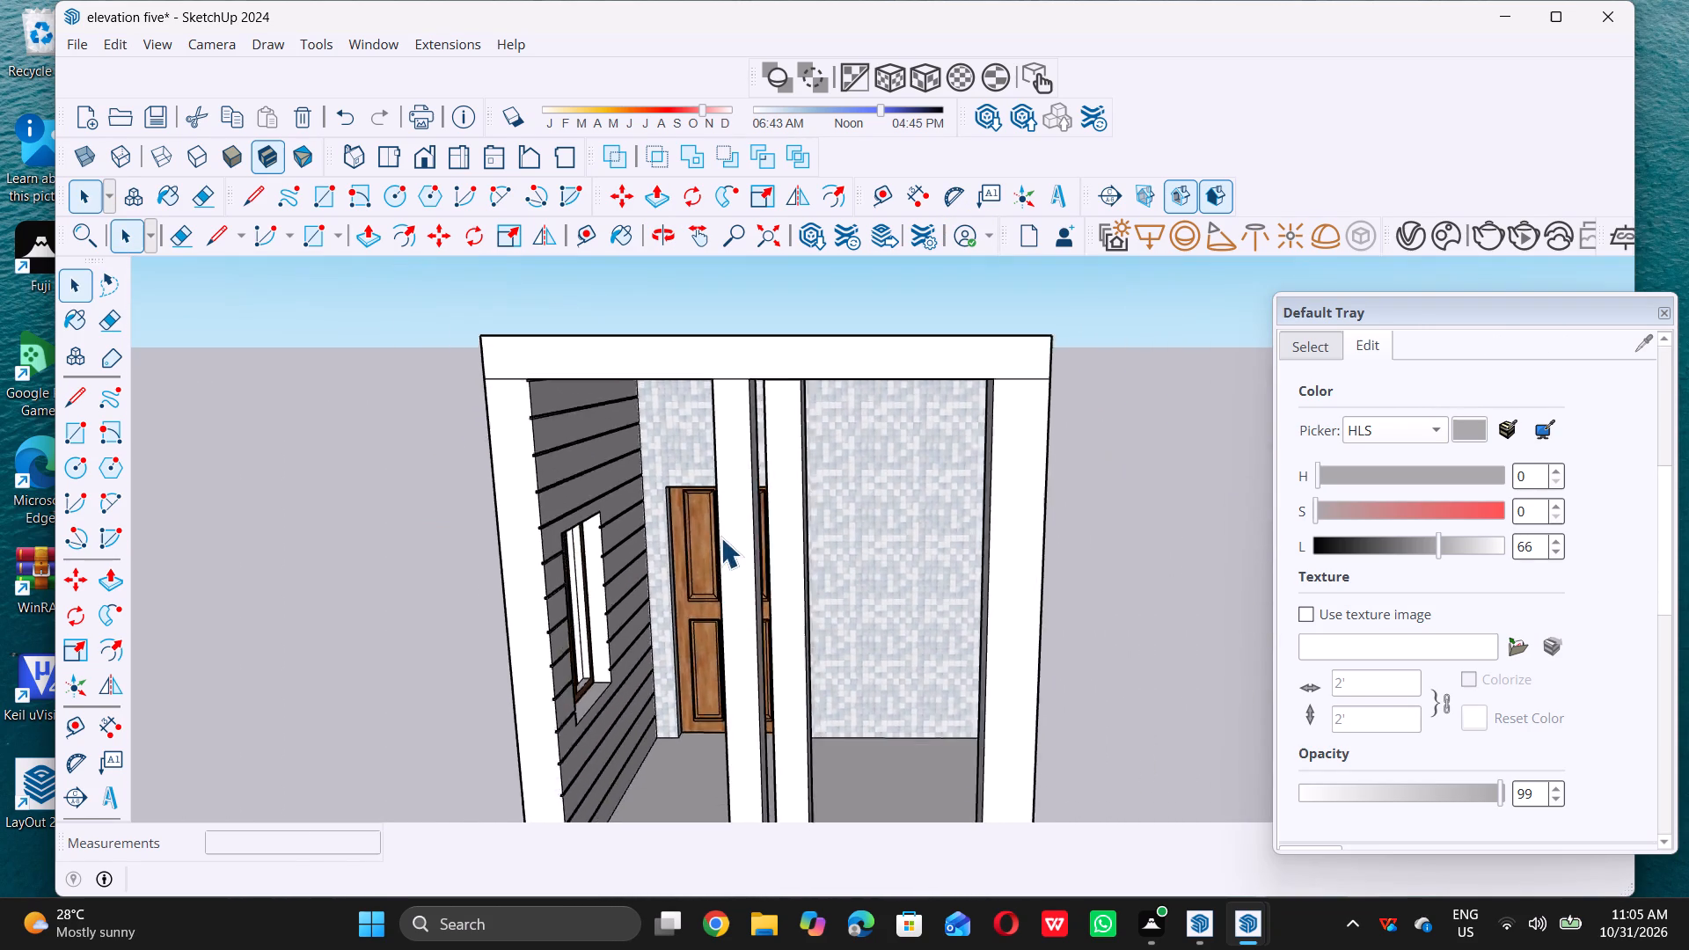
{"action": "scroll", "coordinate": [720, 537], "scroll_direction": "down", "scroll_amount": 4}
{"action": "middle_click_drag", "start_coordinate": [748, 438], "coordinate": [789, 355]}
{"action": "scroll", "coordinate": [749, 426], "scroll_direction": "up", "scroll_amount": 9}
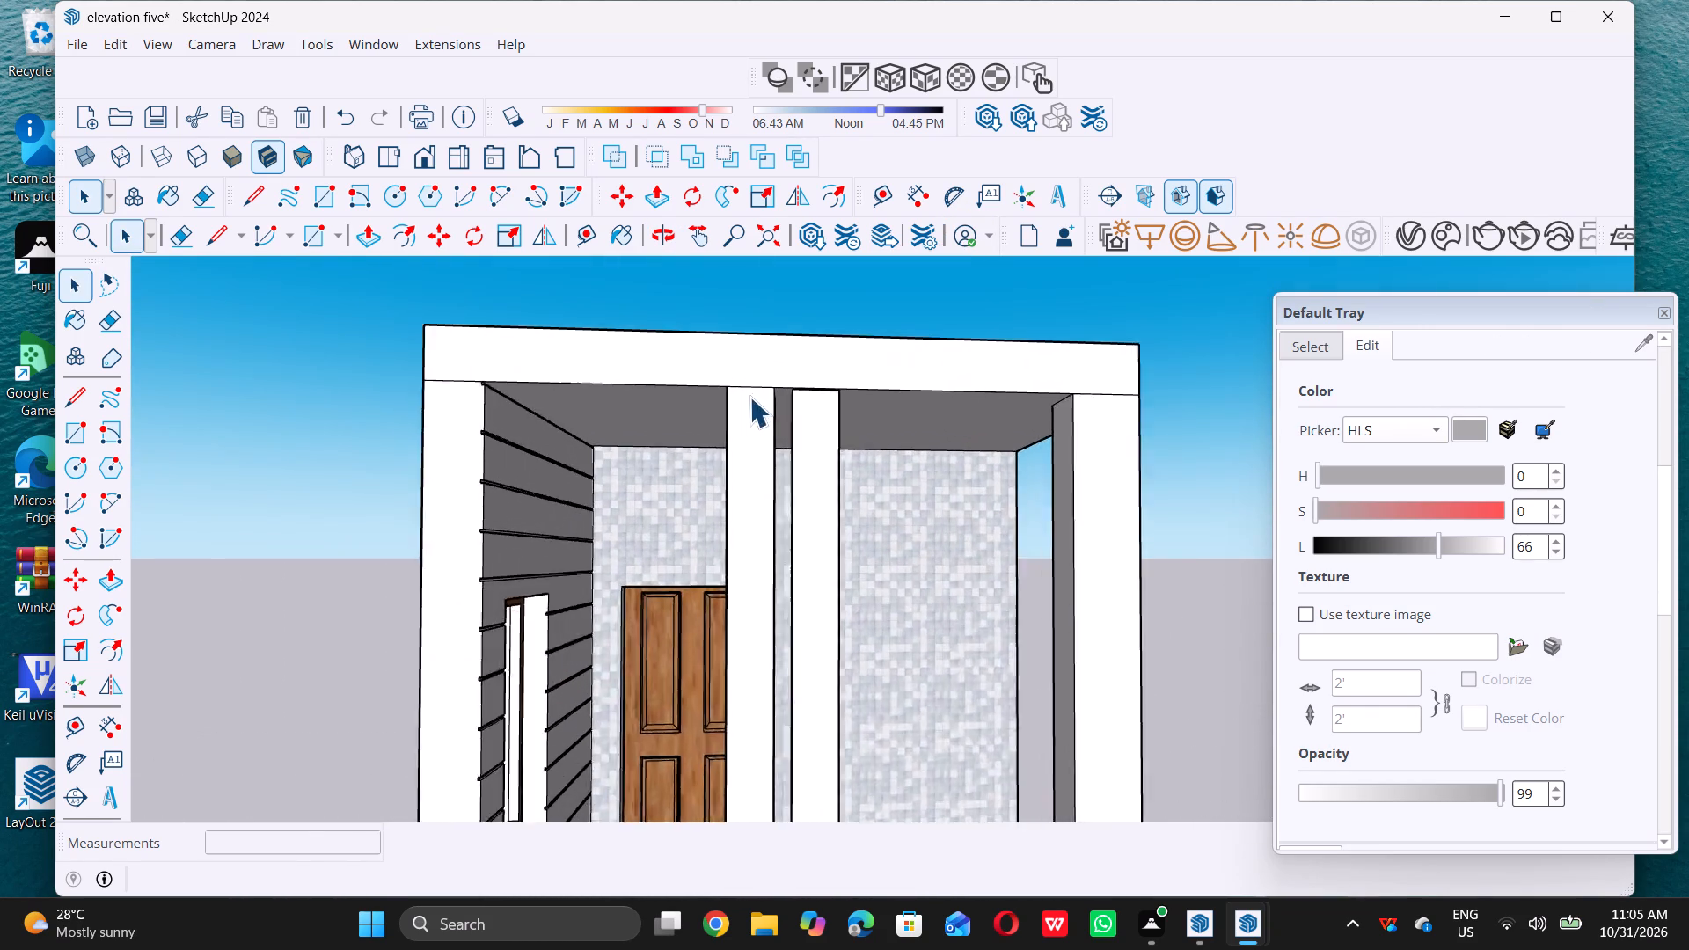
{"action": "scroll", "coordinate": [749, 397], "scroll_direction": "up", "scroll_amount": 5}
{"action": "middle_click_drag", "start_coordinate": [771, 383], "coordinate": [837, 308]}
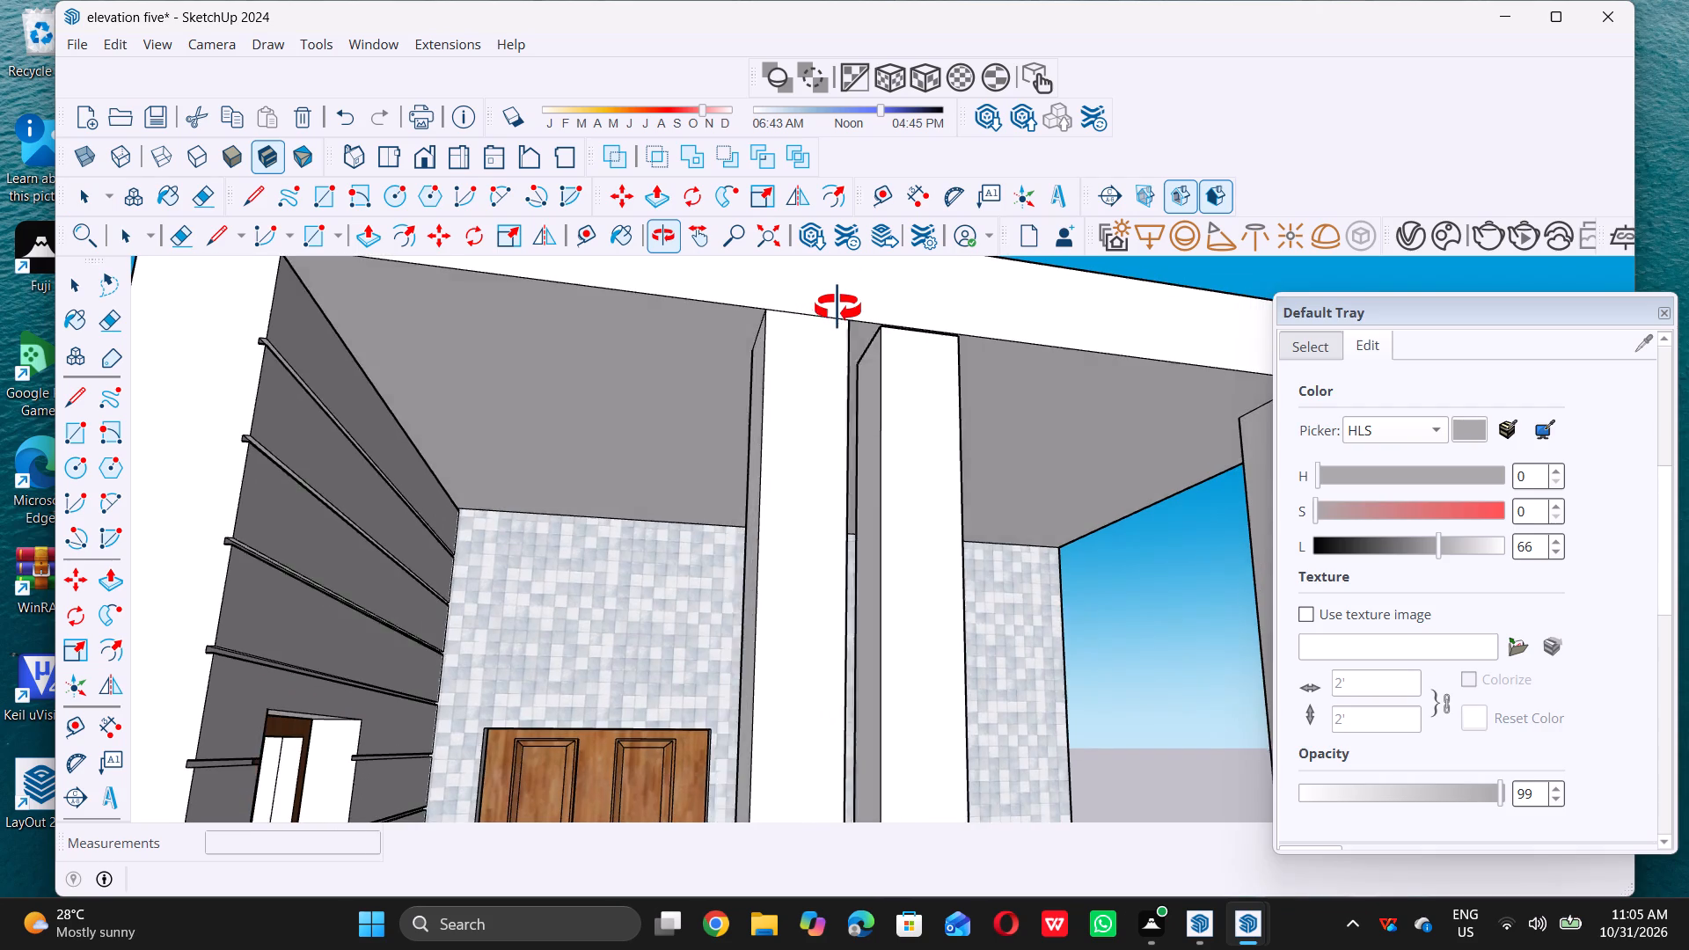
{"action": "middle_click_drag", "start_coordinate": [837, 308], "coordinate": [686, 389]}
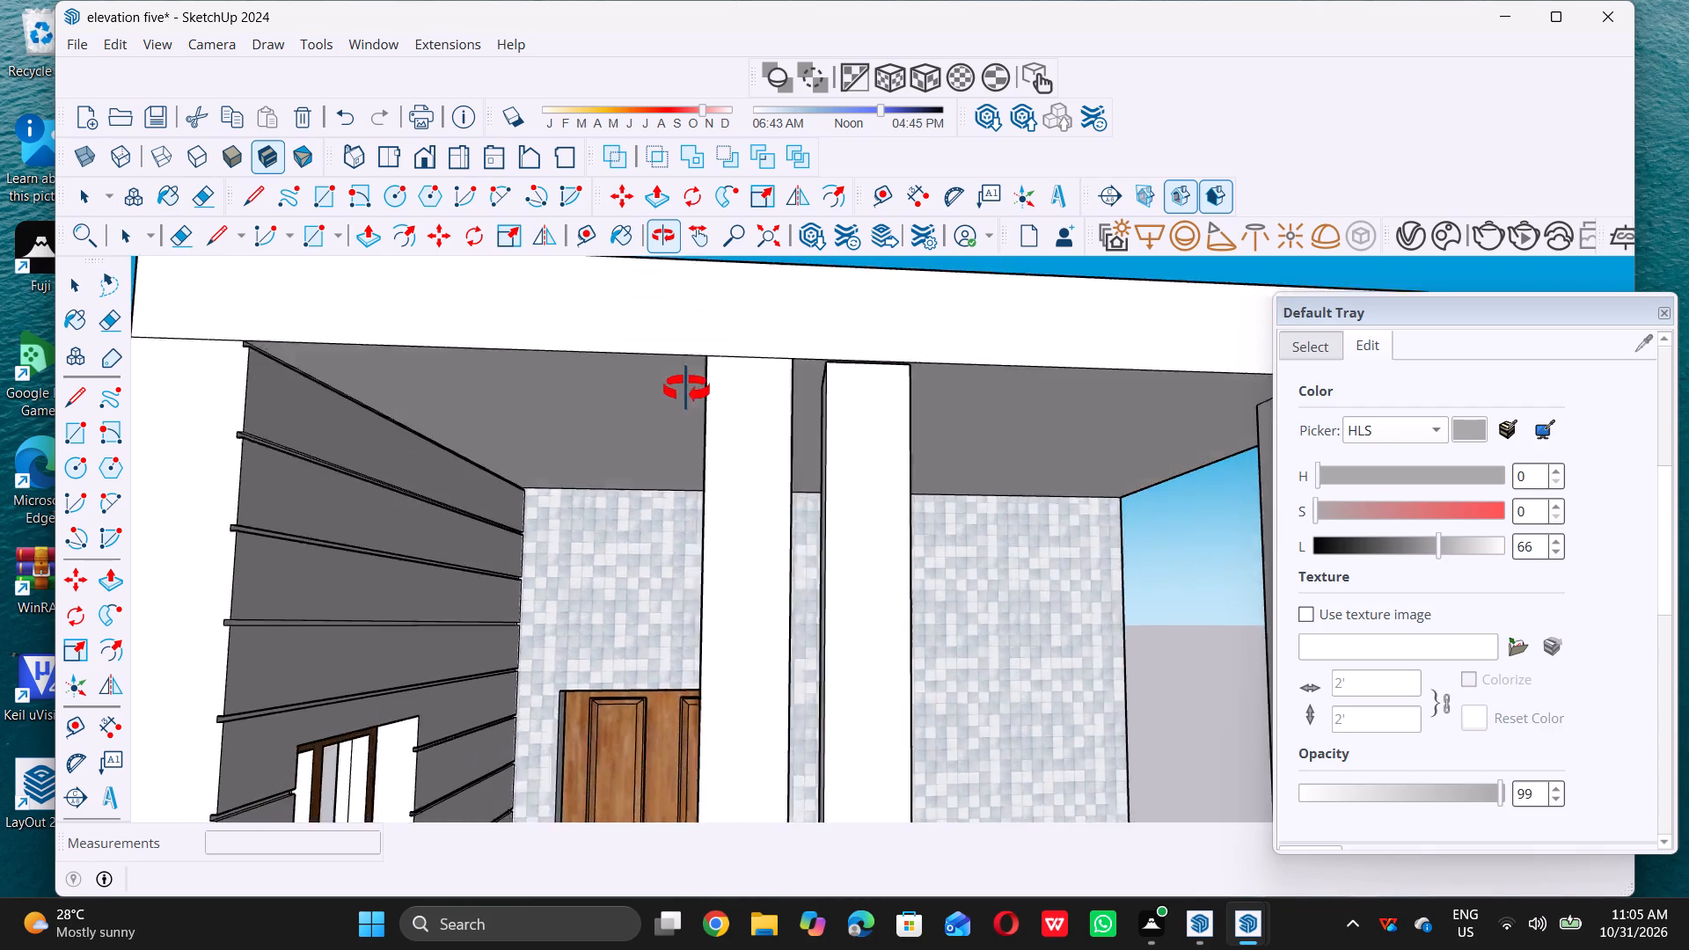
{"action": "middle_click_drag", "start_coordinate": [686, 389], "coordinate": [687, 389]}
{"action": "scroll", "coordinate": [606, 397], "scroll_direction": "down", "scroll_amount": 20}
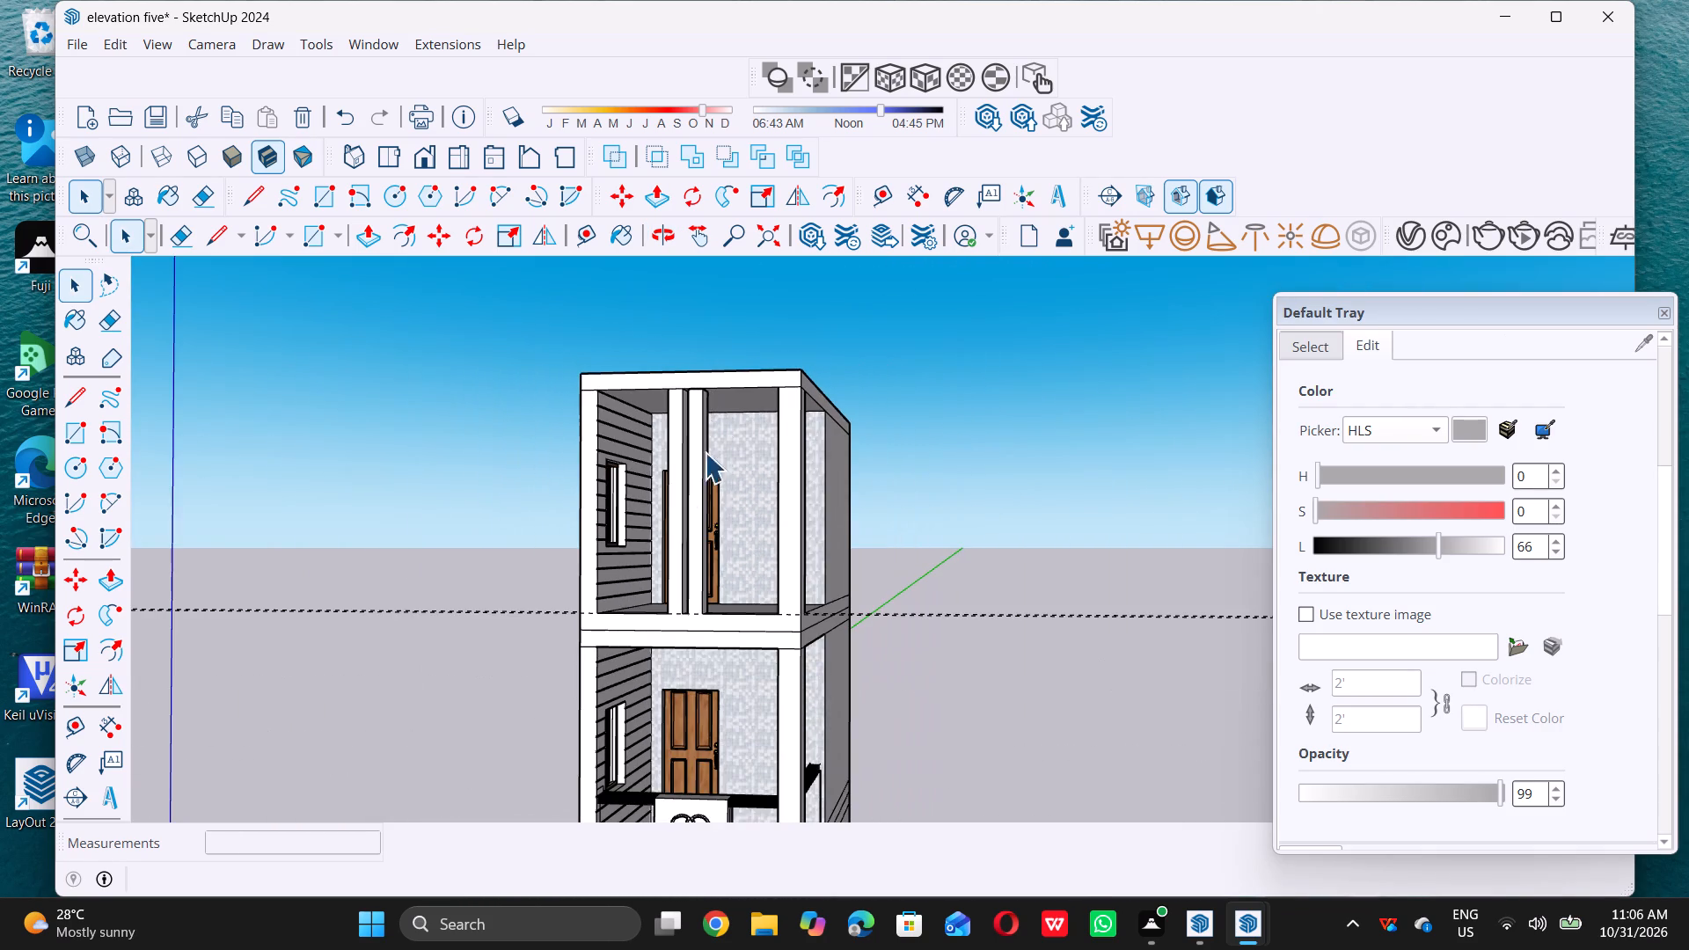
Pull the third small segment of the top floor's front strip up 10' to the underside of the roof beam.
{"action": "middle_click_drag", "start_coordinate": [679, 530], "coordinate": [611, 647]}
{"action": "scroll", "coordinate": [683, 639], "scroll_direction": "up", "scroll_amount": 12}
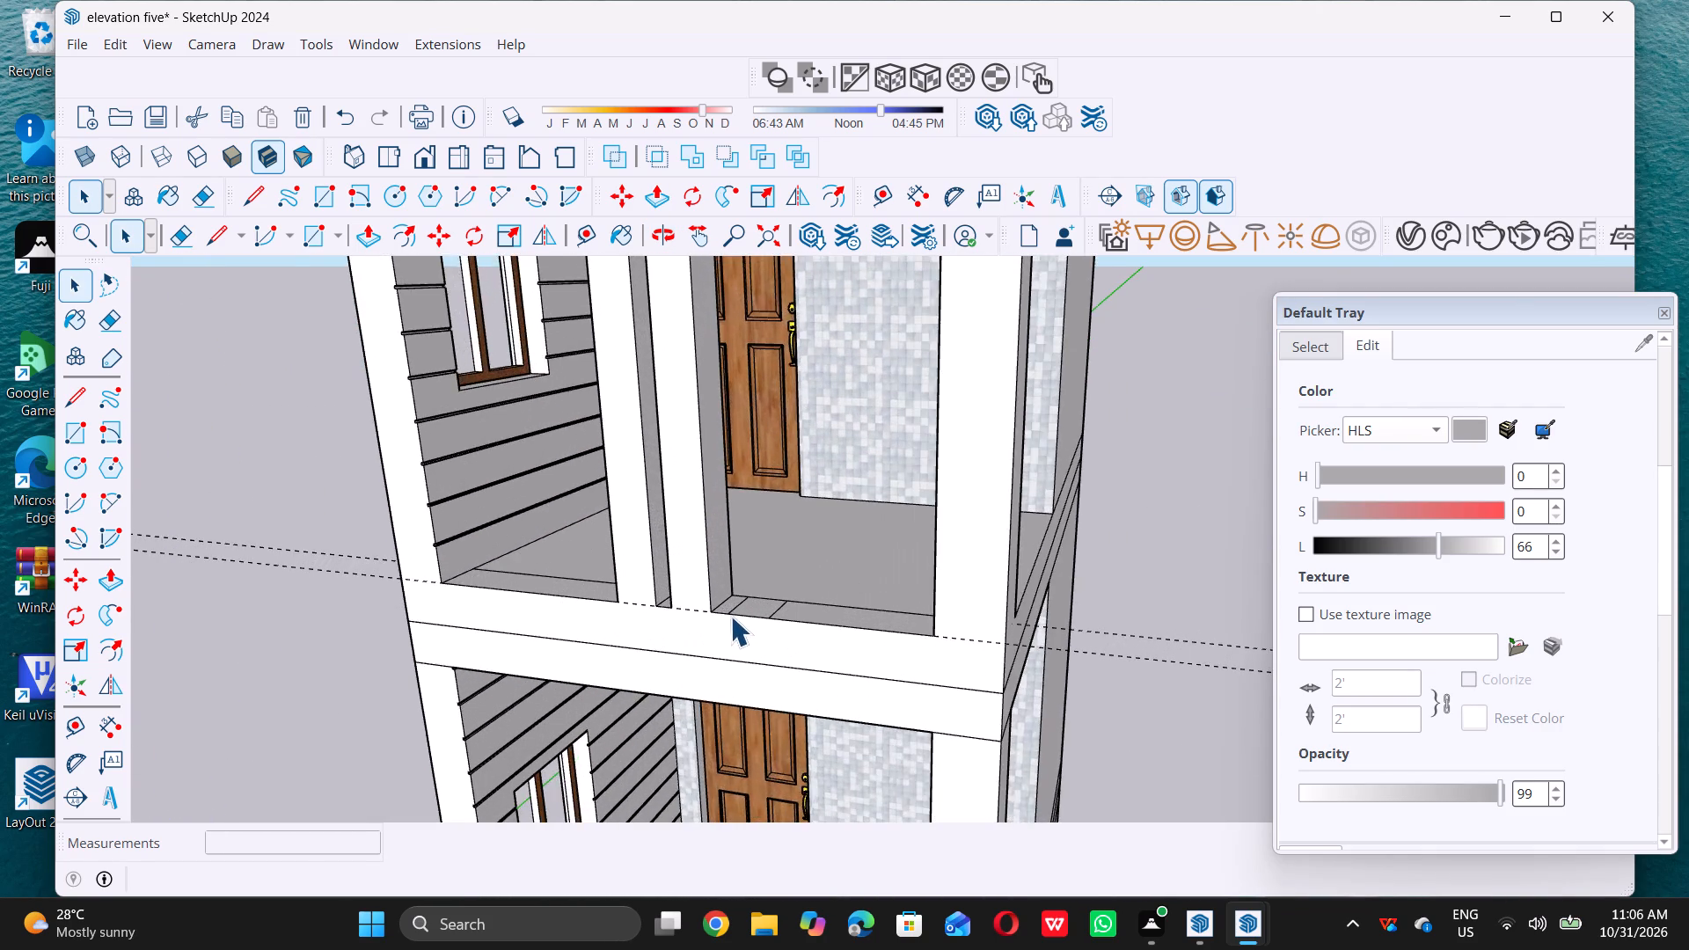
{"action": "scroll", "coordinate": [733, 617], "scroll_direction": "up", "scroll_amount": 12}
{"action": "left_click", "coordinate": [770, 600]}
{"action": "middle_click", "coordinate": [770, 600]}
{"action": "left_click", "coordinate": [770, 600]}
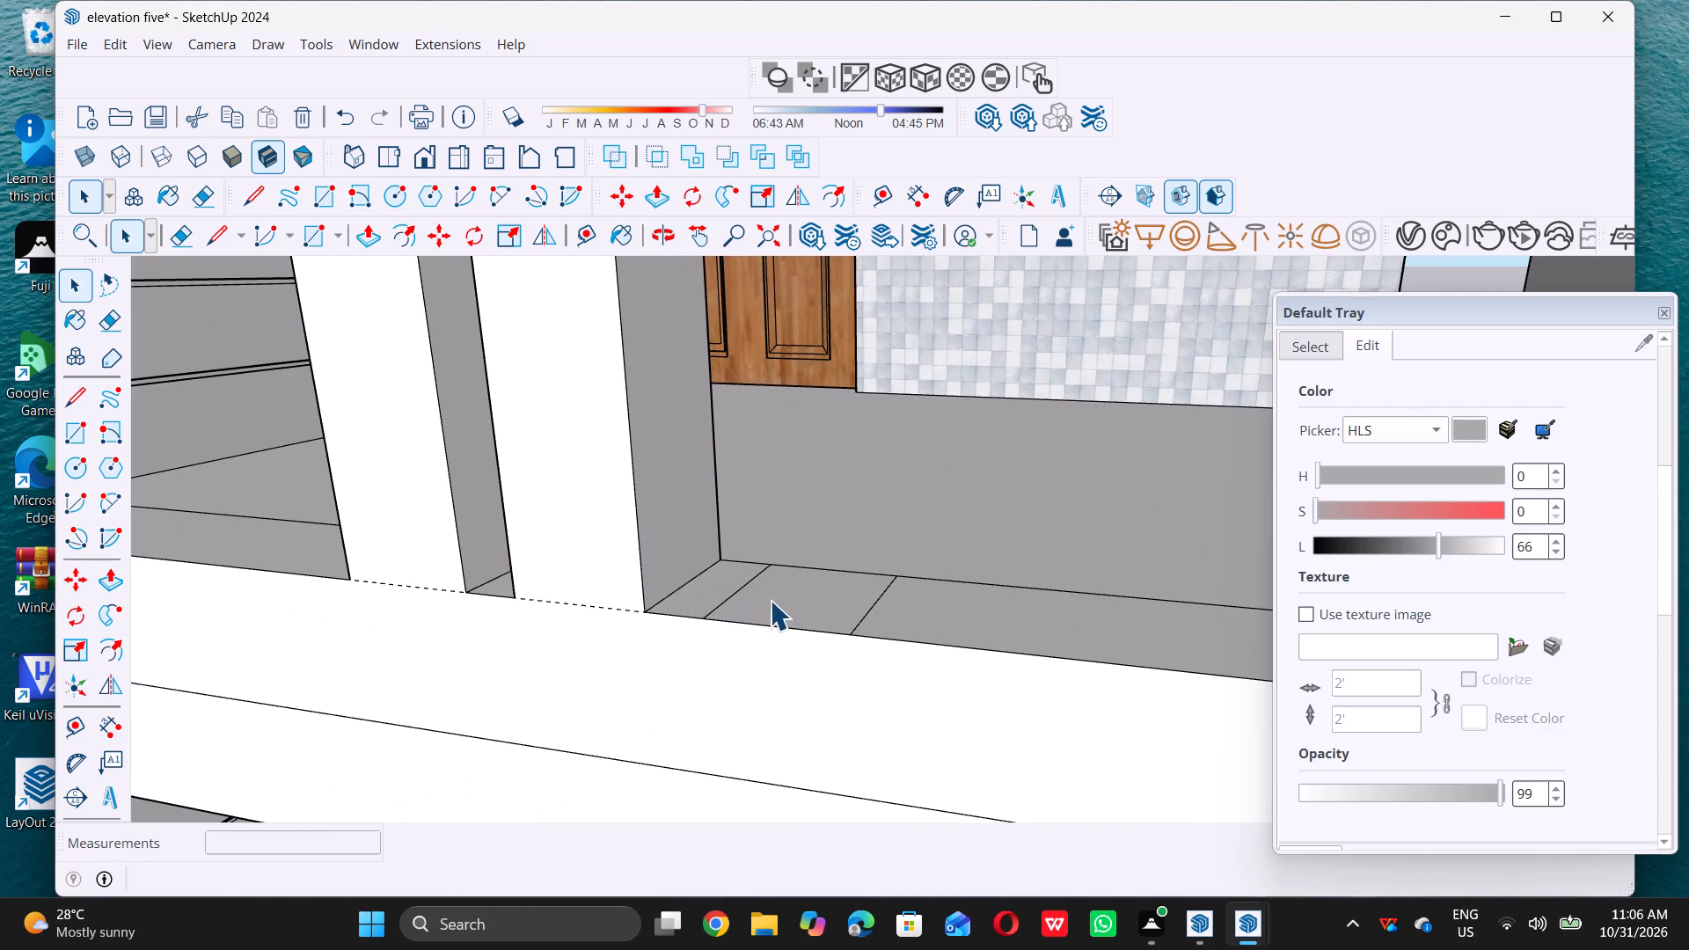
{"action": "key", "text": "p"}
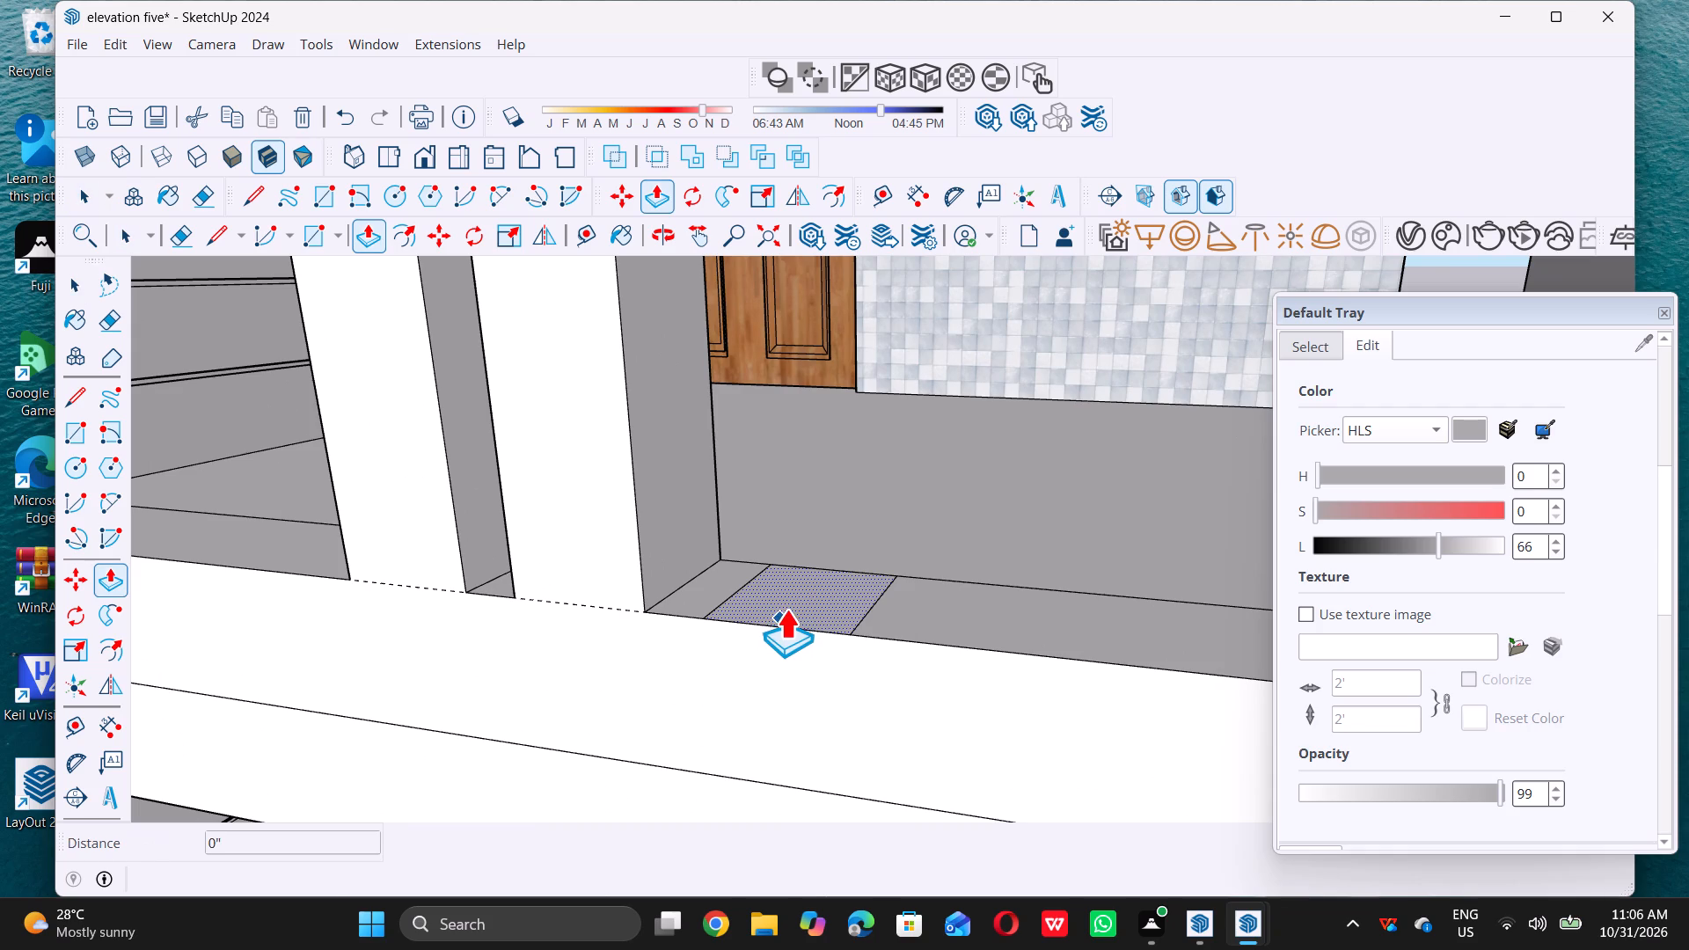
{"action": "left_click", "coordinate": [790, 598]}
{"action": "scroll", "coordinate": [792, 596], "scroll_direction": "down", "scroll_amount": 17}
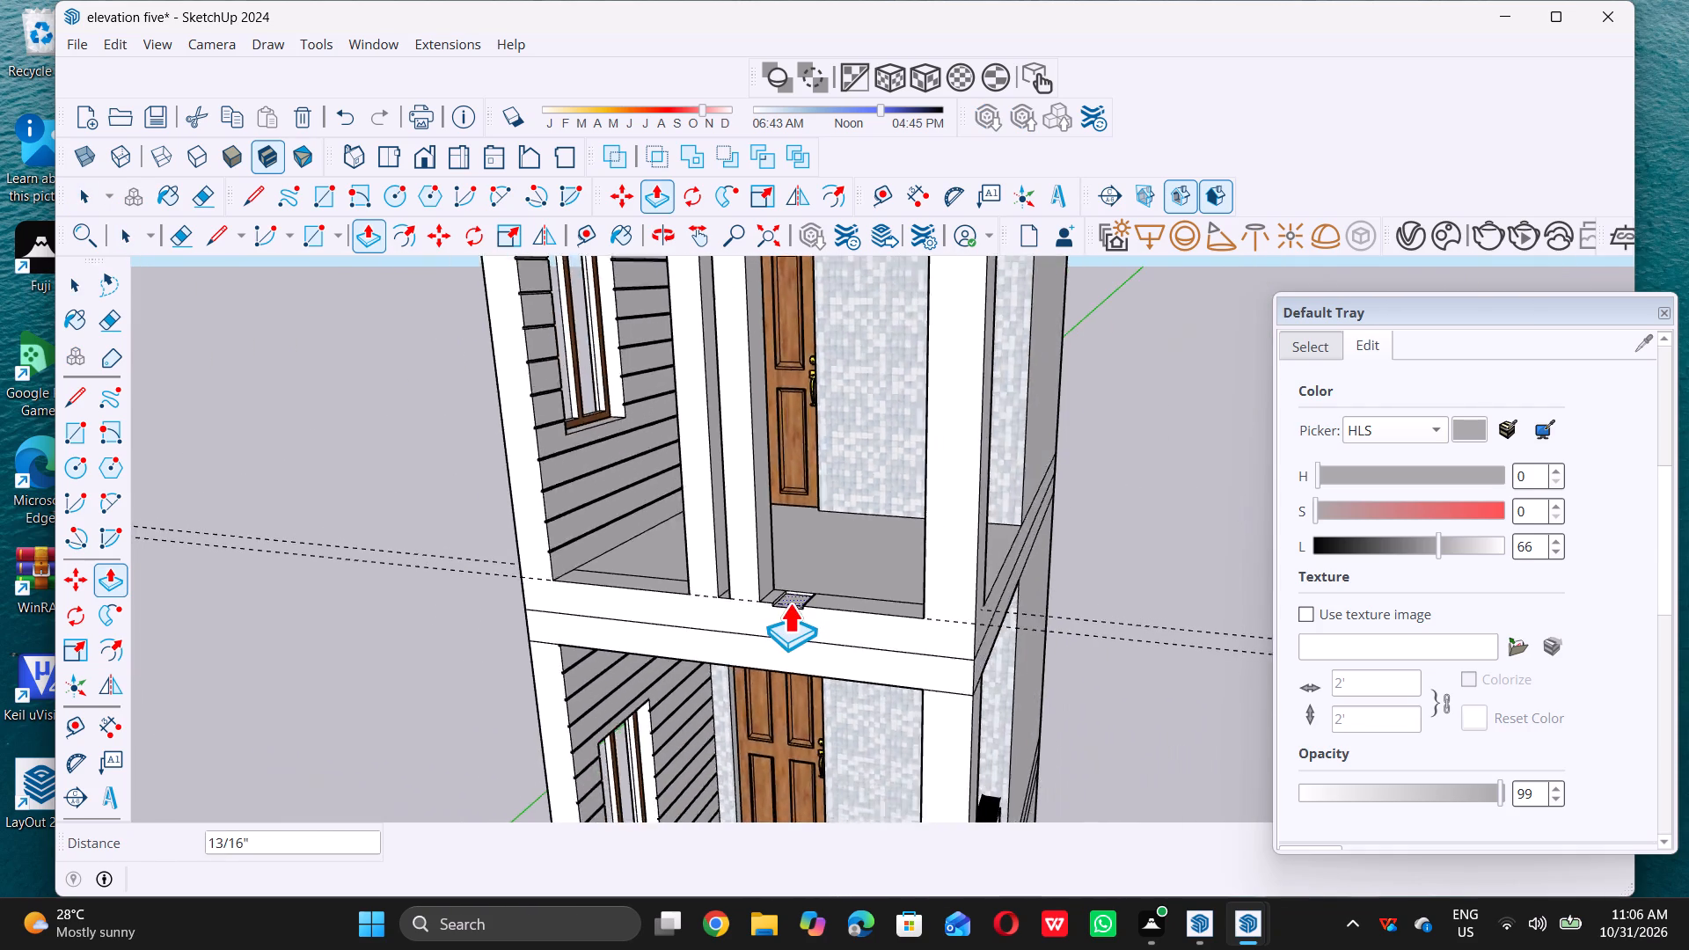
{"action": "scroll", "coordinate": [789, 603], "scroll_direction": "down", "scroll_amount": 10}
{"action": "scroll", "coordinate": [801, 433], "scroll_direction": "up", "scroll_amount": 5}
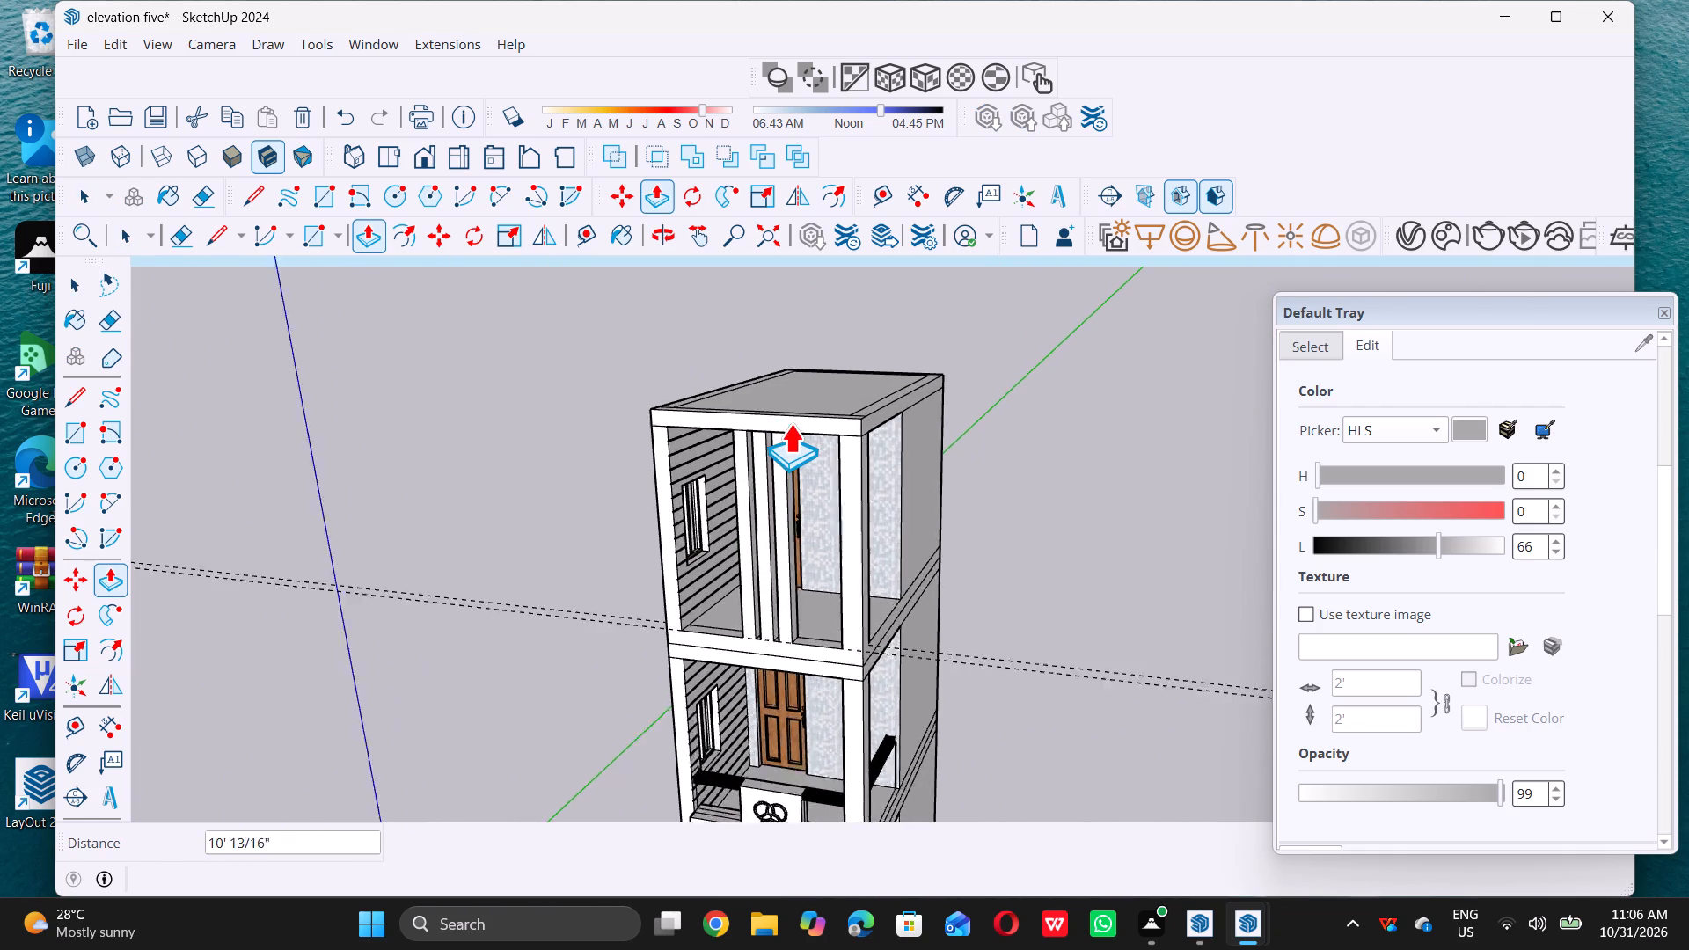
{"action": "scroll", "coordinate": [782, 422], "scroll_direction": "up", "scroll_amount": 15}
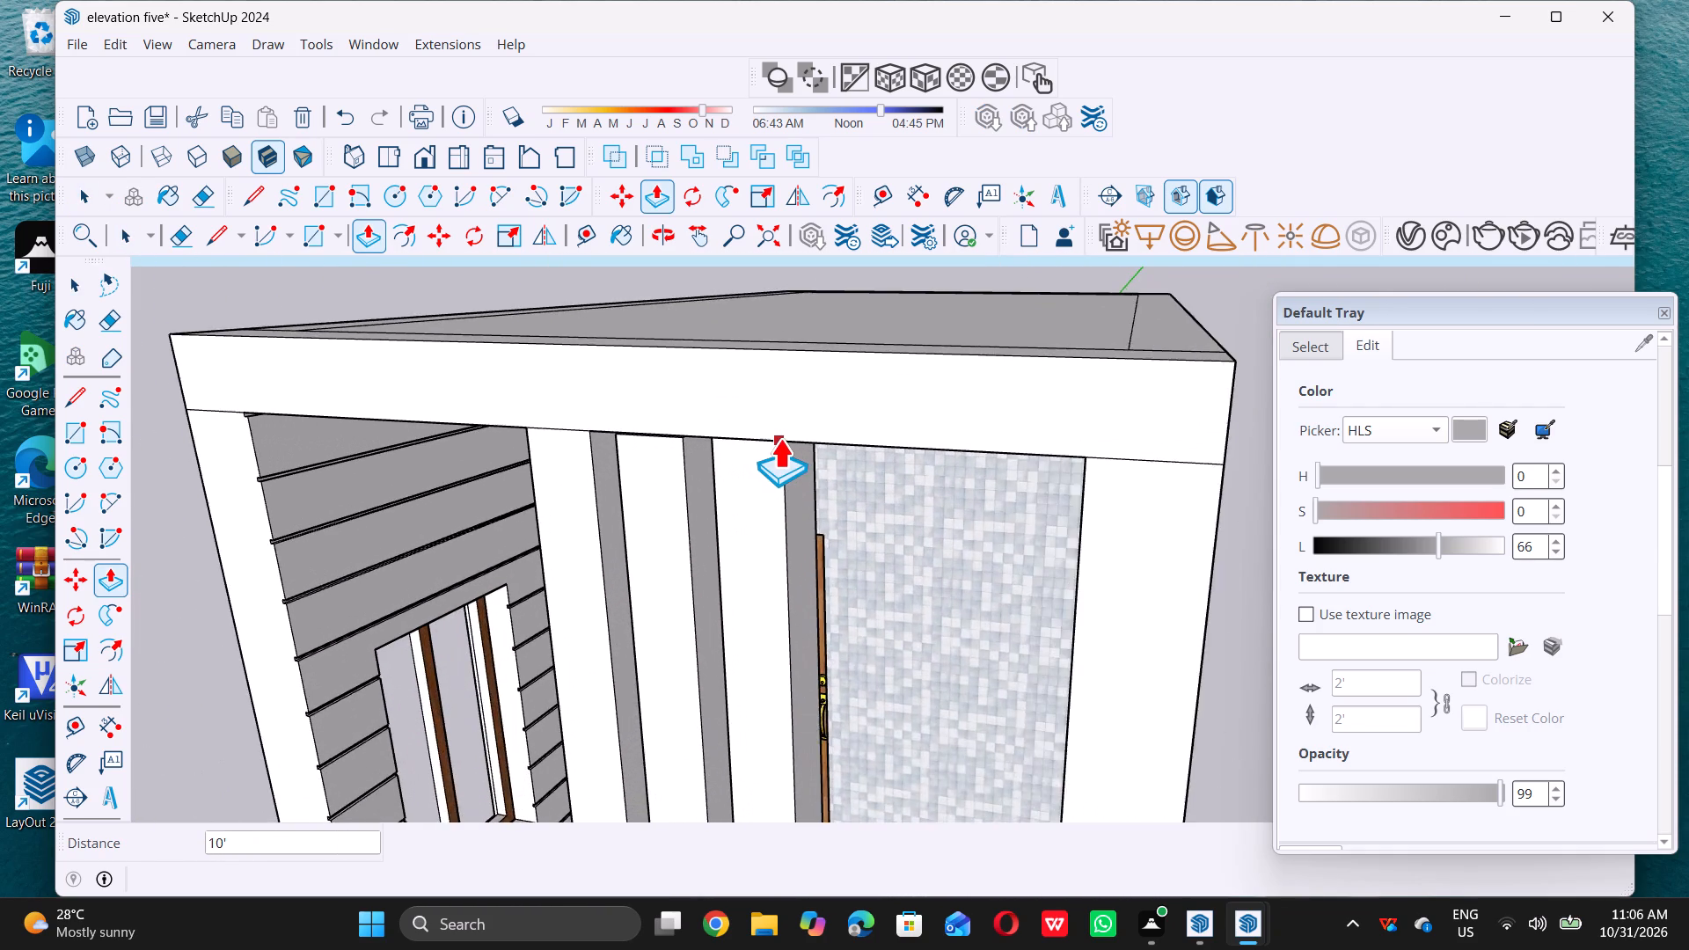
{"action": "scroll", "coordinate": [779, 438], "scroll_direction": "up", "scroll_amount": 2}
{"action": "left_click", "coordinate": [774, 442]}
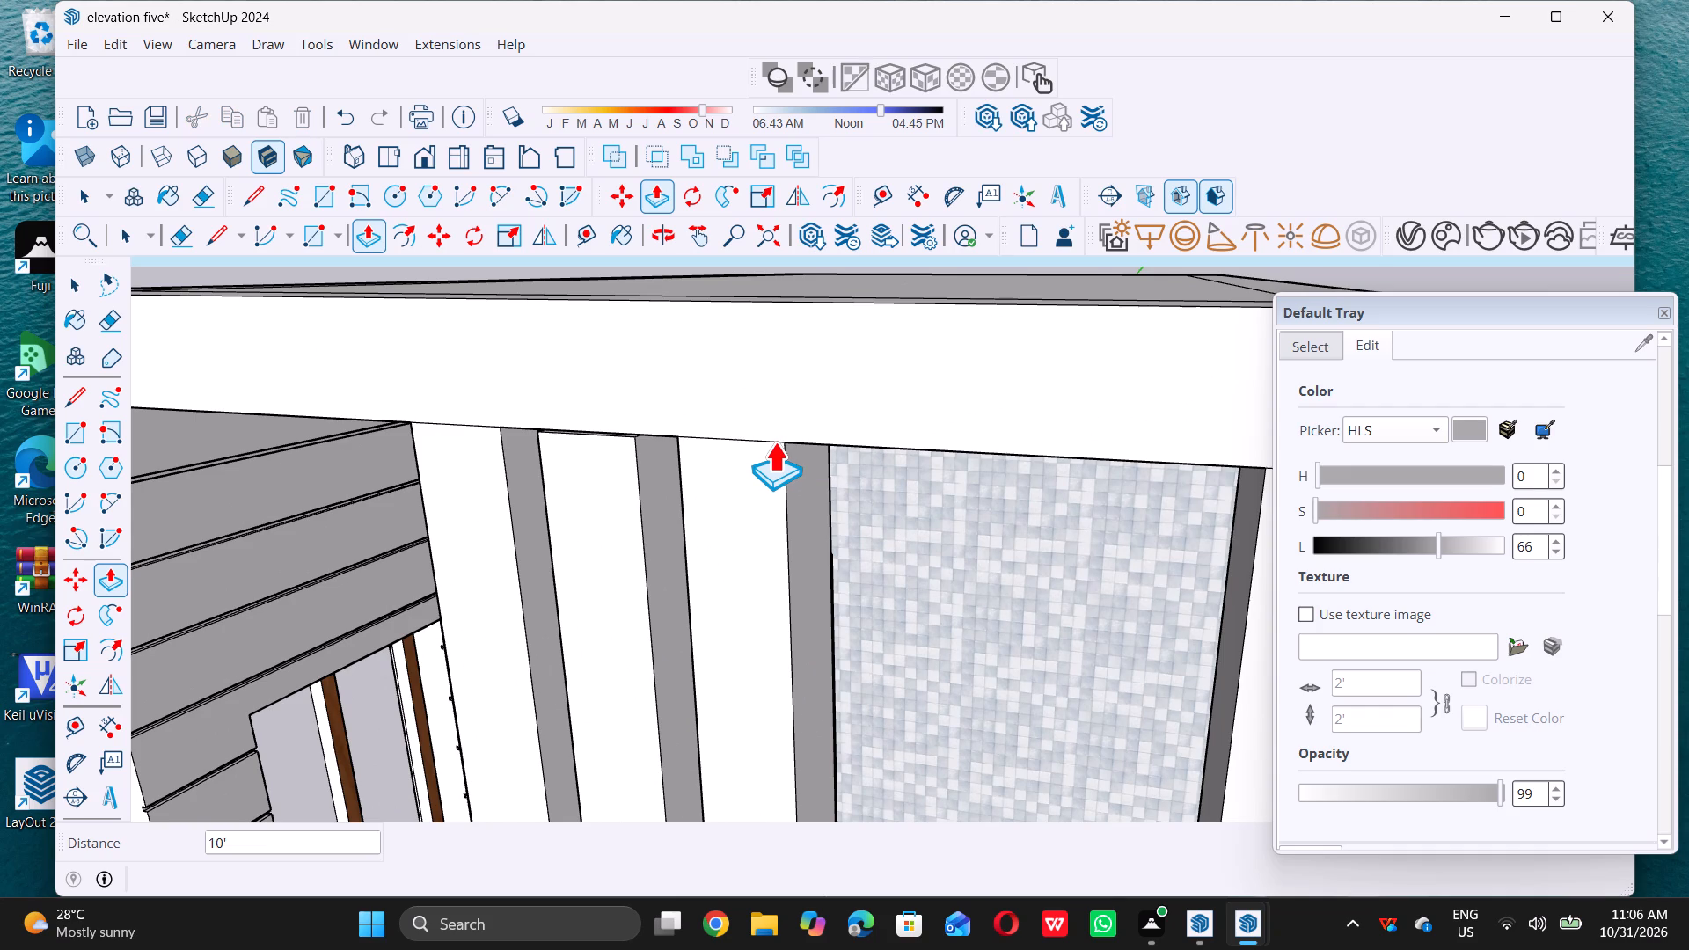
{"action": "key", "text": "space"}
{"action": "scroll", "coordinate": [778, 448], "scroll_direction": "down", "scroll_amount": 18}
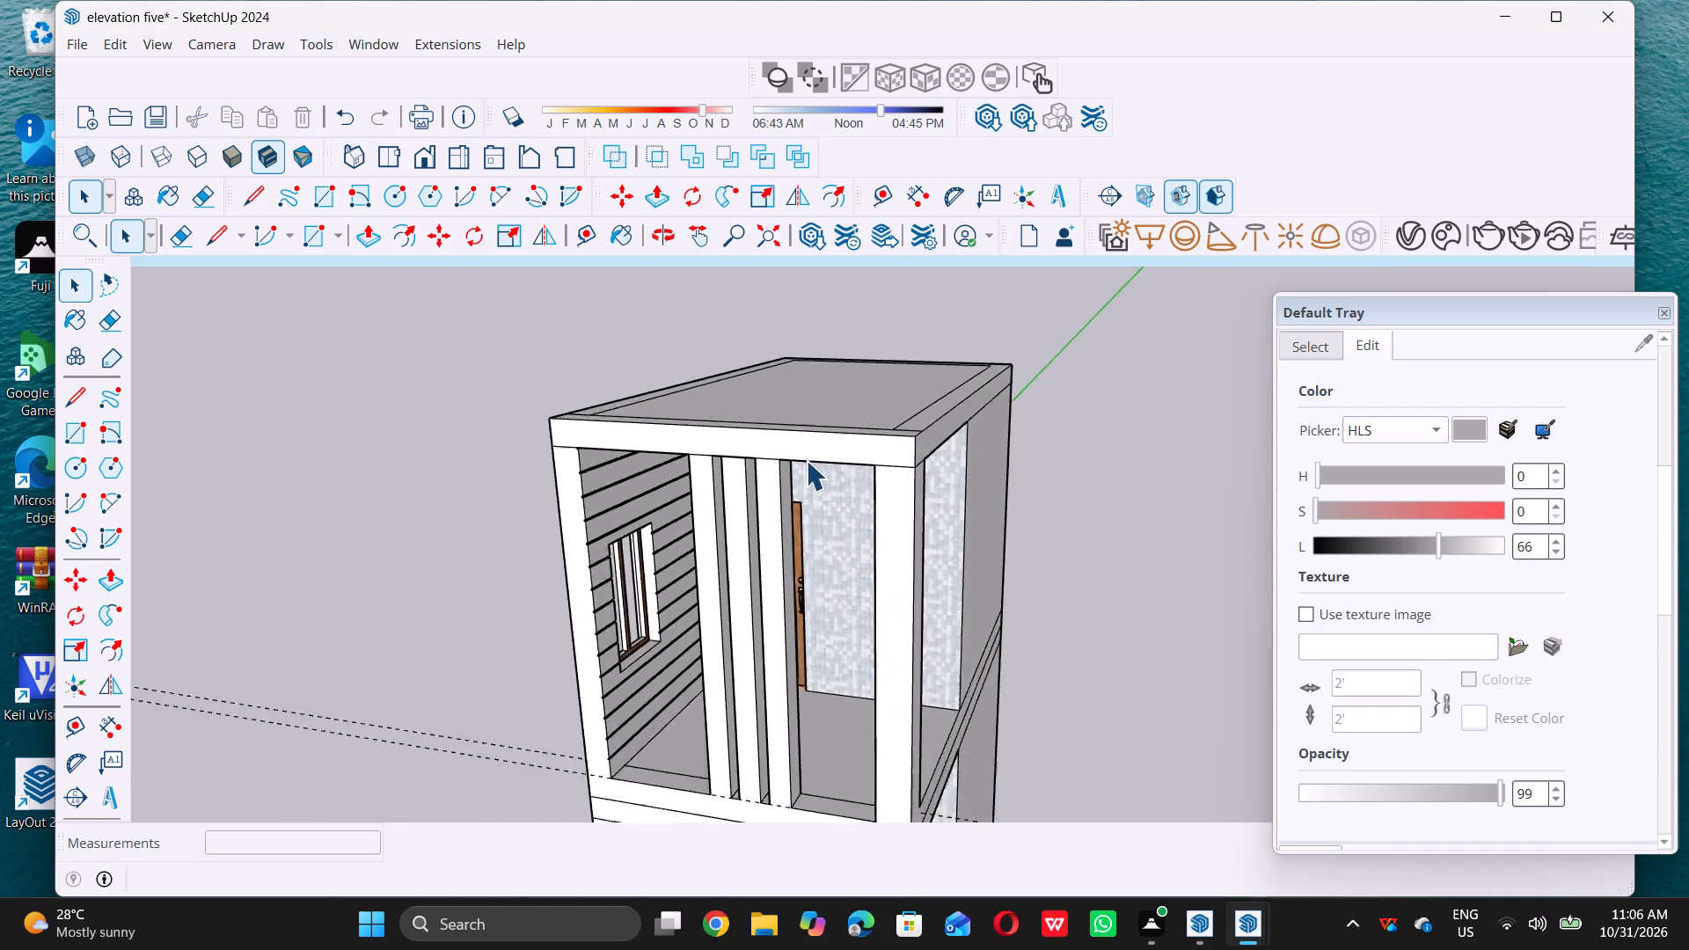
{"action": "scroll", "coordinate": [806, 460], "scroll_direction": "down", "scroll_amount": 14}
{"action": "left_click", "coordinate": [947, 579]}
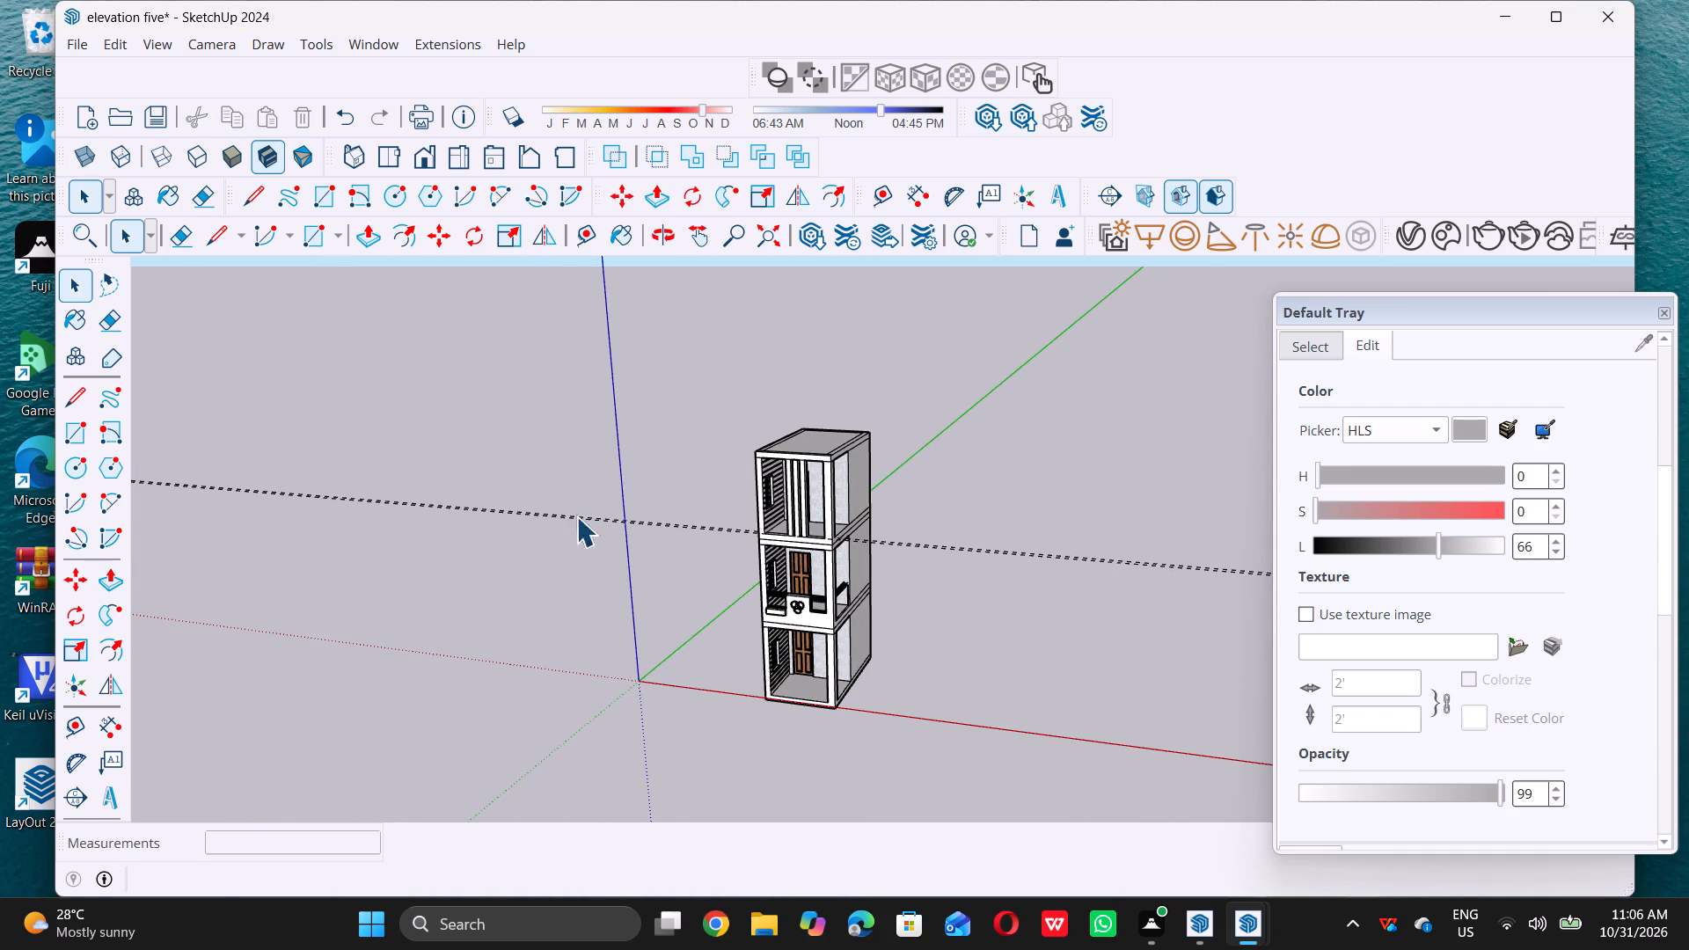
Delete all construction guides from the model.
{"action": "triple_click", "coordinate": [119, 44]}
{"action": "left_click", "coordinate": [119, 44]}
{"action": "triple_click", "coordinate": [119, 44]}
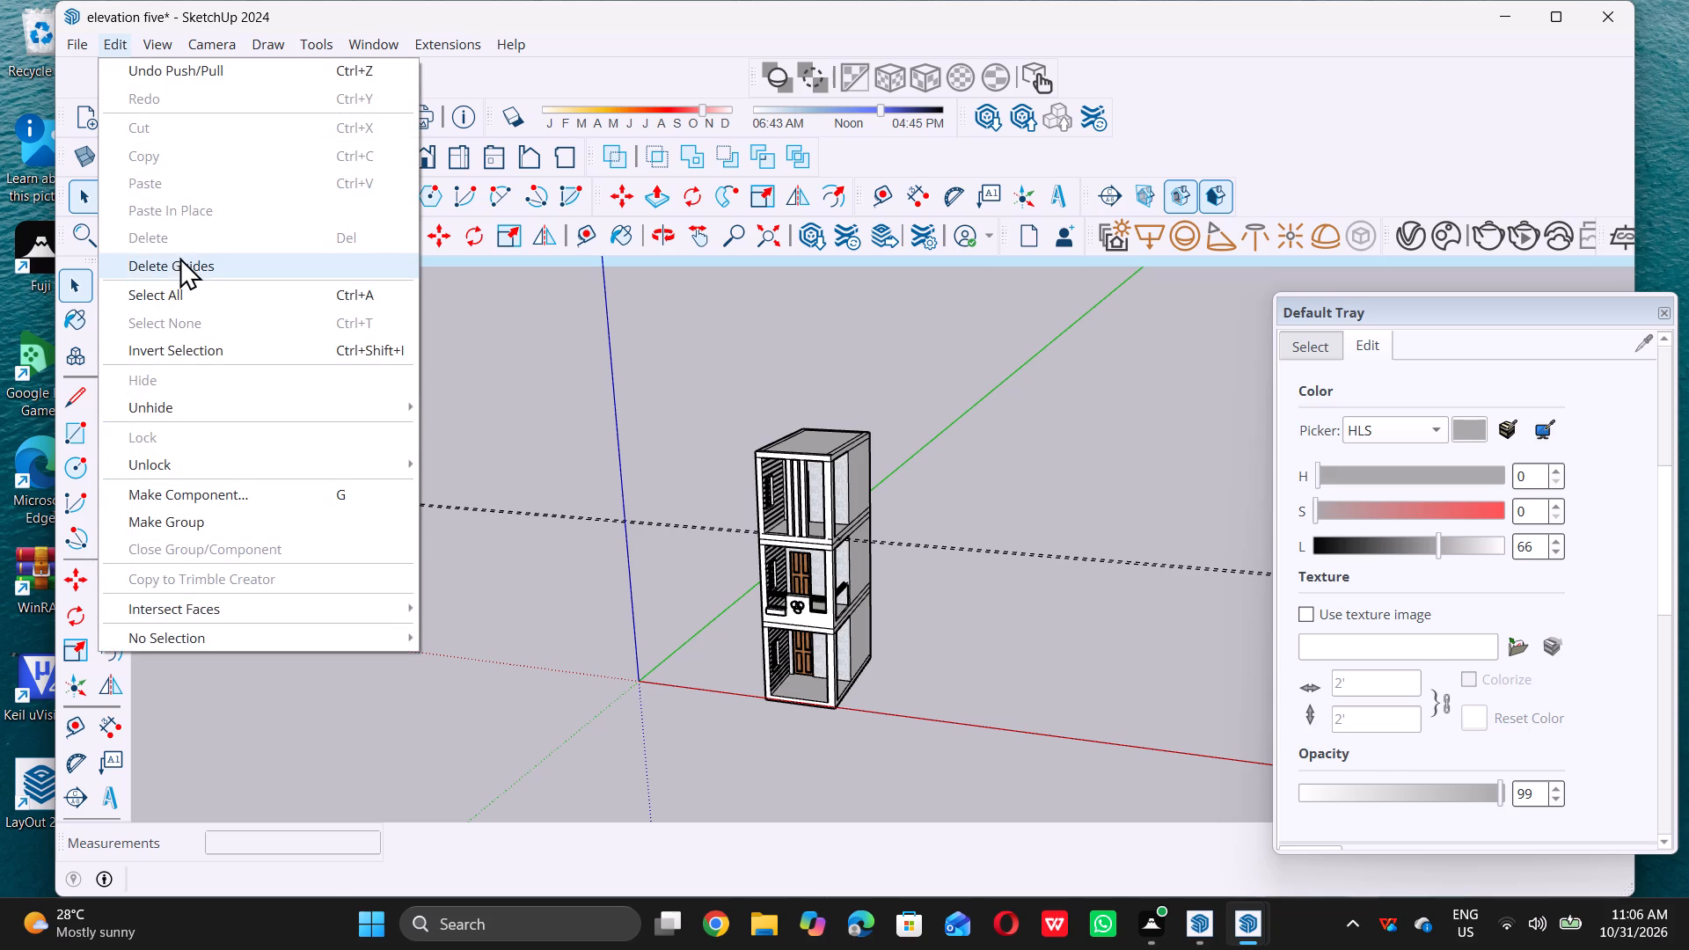
{"action": "left_click", "coordinate": [182, 256]}
Examine the top floor's new pillars and front openings from the front and from the window side.
{"action": "scroll", "coordinate": [383, 340], "scroll_direction": "down", "scroll_amount": 4}
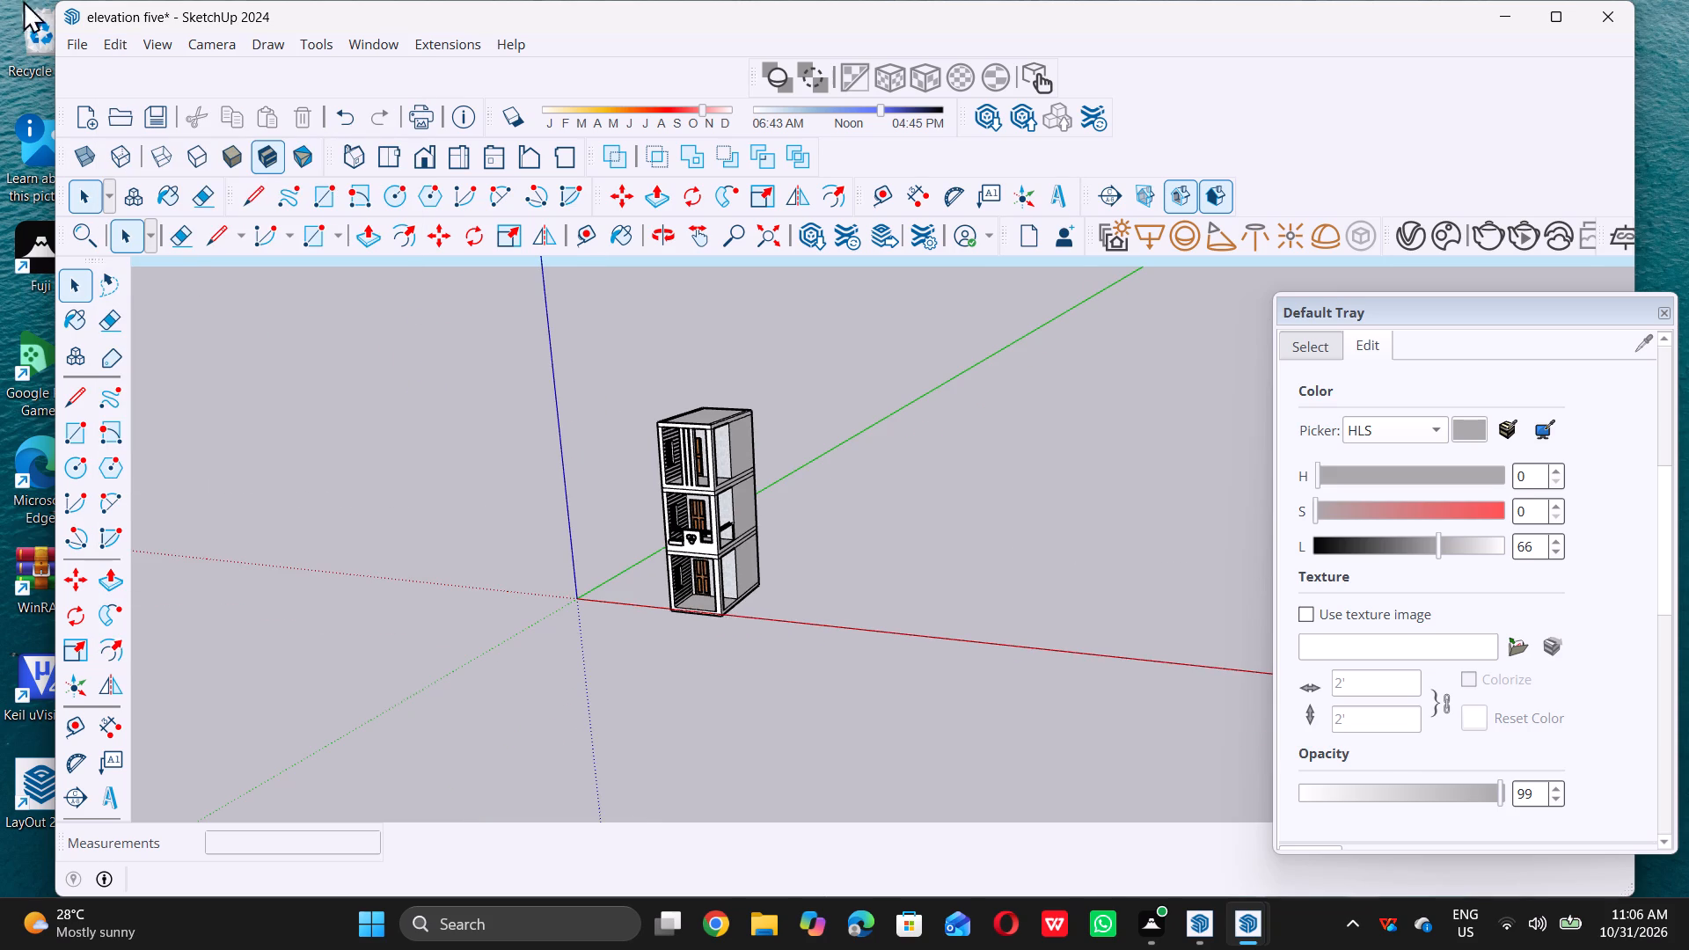
{"action": "middle_click_drag", "start_coordinate": [626, 504], "coordinate": [724, 406]}
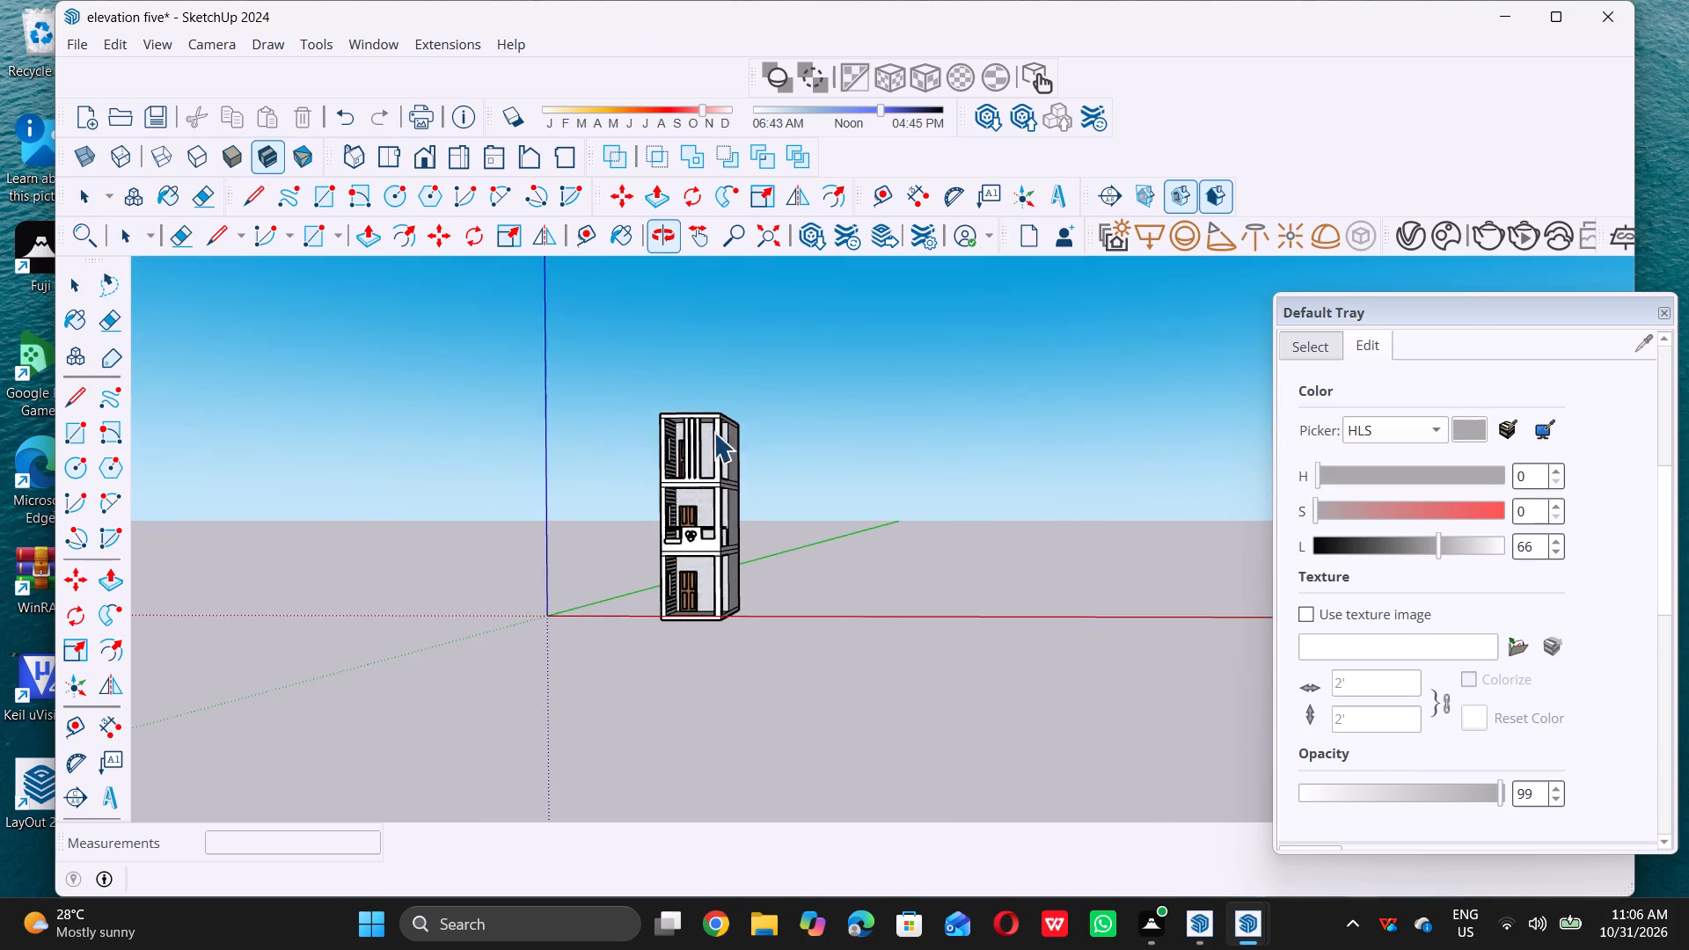
{"action": "scroll", "coordinate": [694, 446], "scroll_direction": "up", "scroll_amount": 10}
{"action": "scroll", "coordinate": [647, 465], "scroll_direction": "down", "scroll_amount": 6}
{"action": "middle_click_drag", "start_coordinate": [647, 485], "coordinate": [713, 486]}
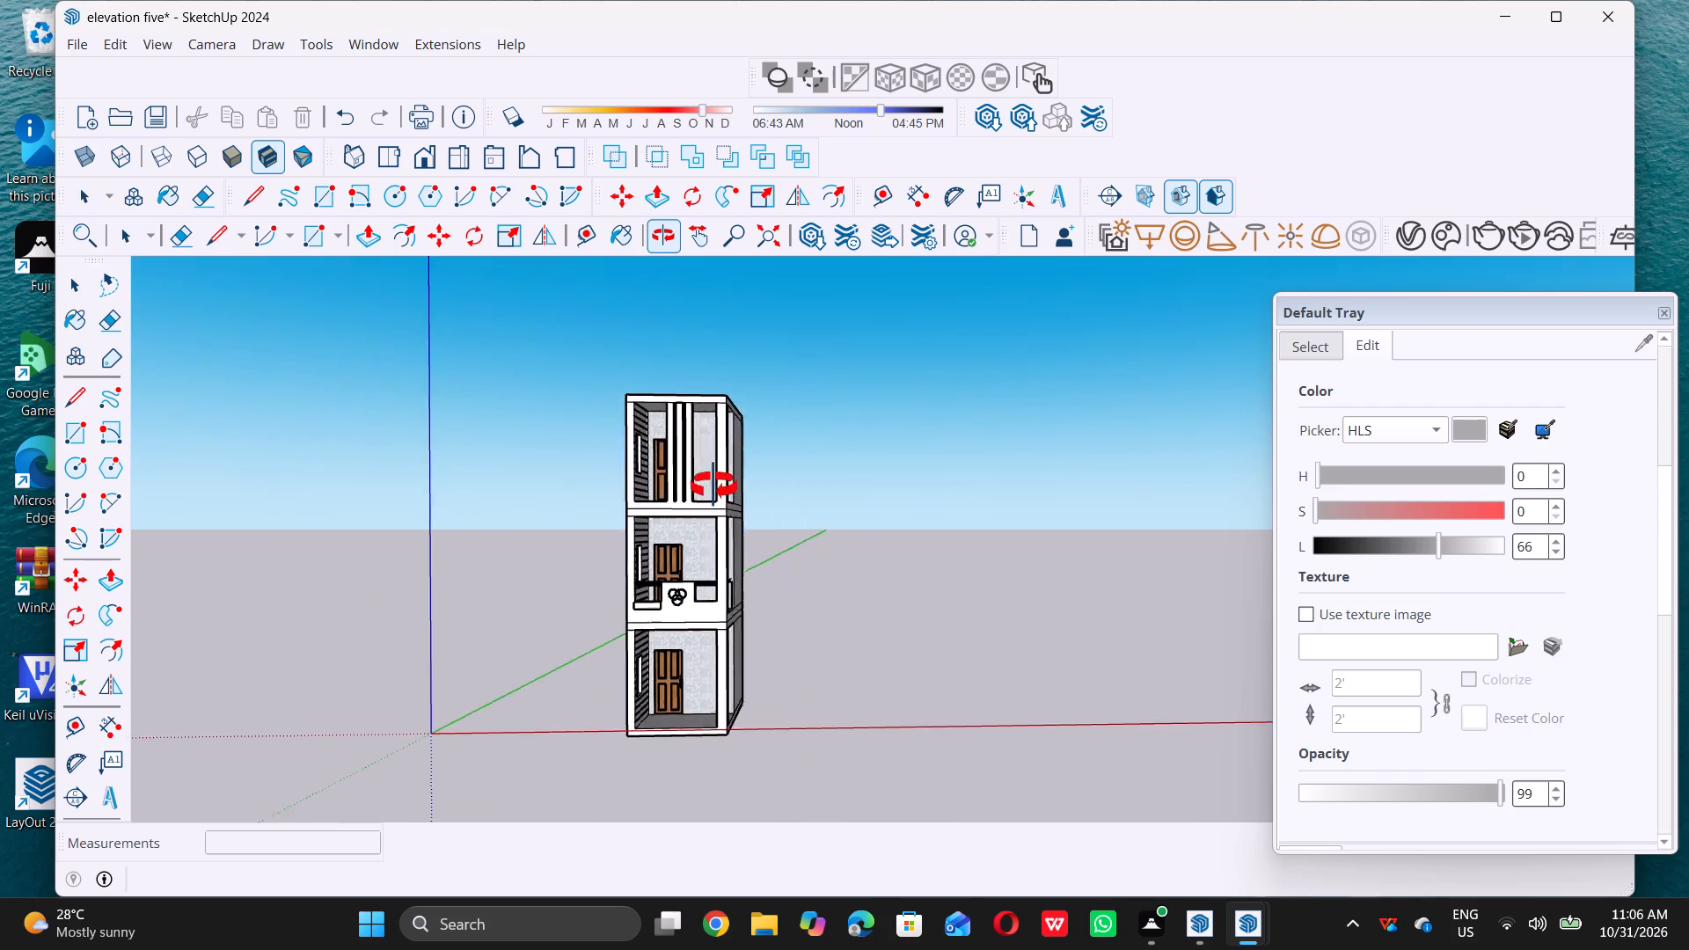
{"action": "middle_click_drag", "start_coordinate": [713, 486], "coordinate": [725, 509]}
{"action": "middle_click", "coordinate": [725, 509]}
{"action": "scroll", "coordinate": [656, 495], "scroll_direction": "up", "scroll_amount": 5}
{"action": "middle_click_drag", "start_coordinate": [666, 490], "coordinate": [640, 480]}
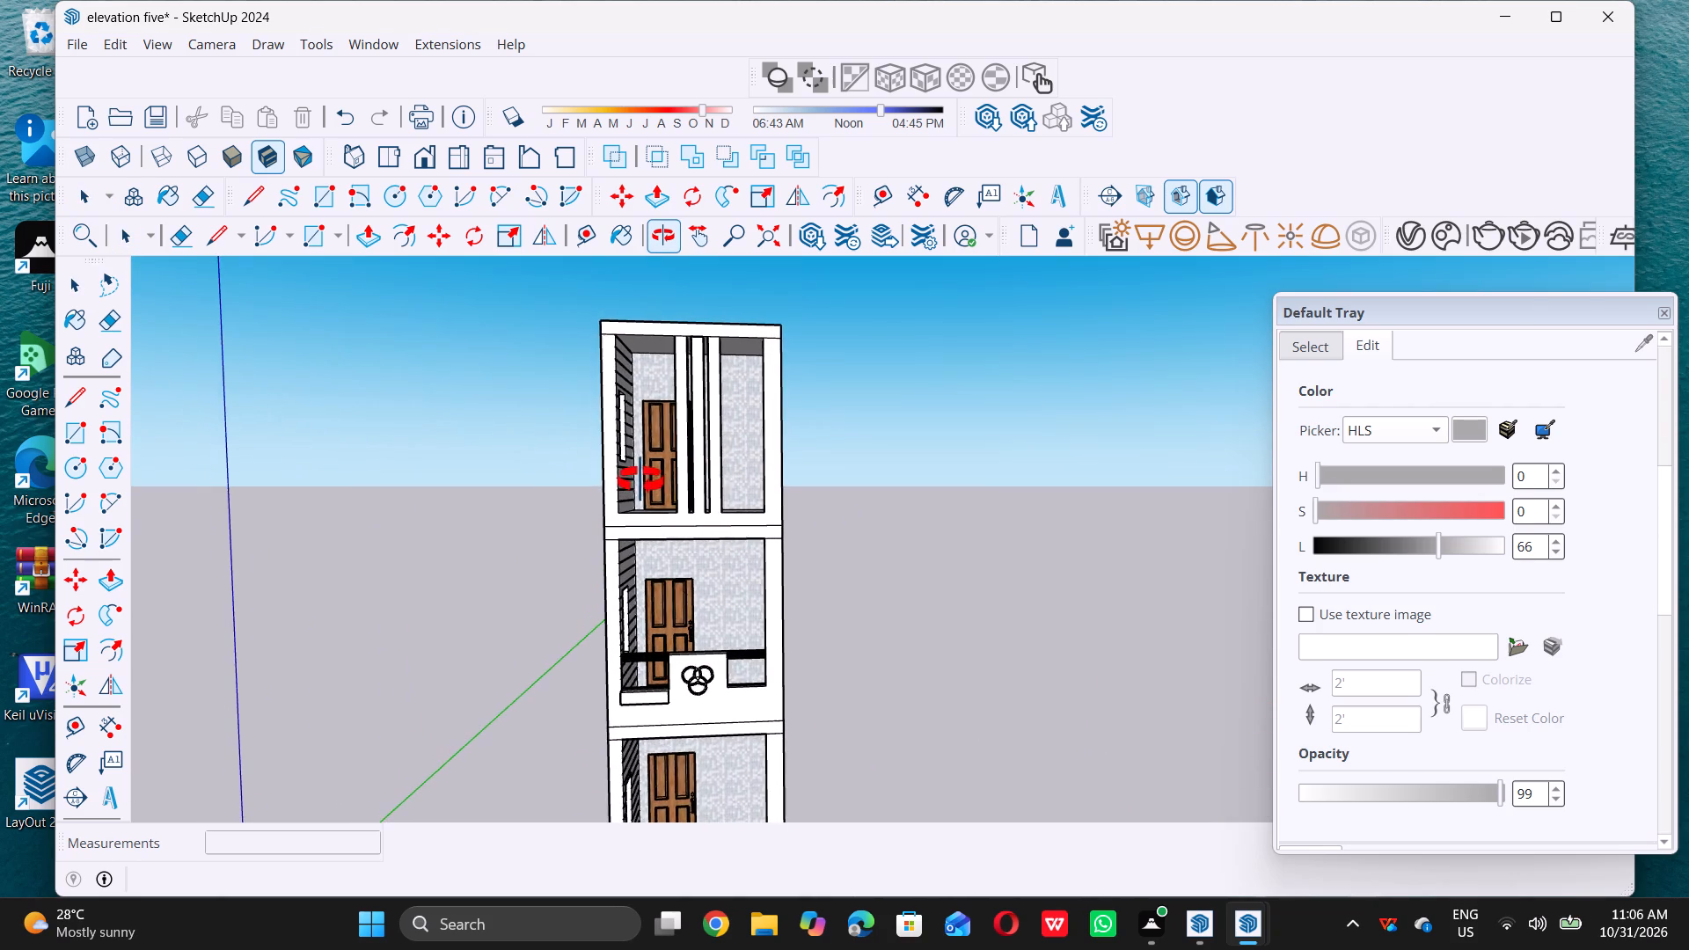
{"action": "middle_click", "coordinate": [640, 480]}
{"action": "scroll", "coordinate": [641, 477], "scroll_direction": "up", "scroll_amount": 2}
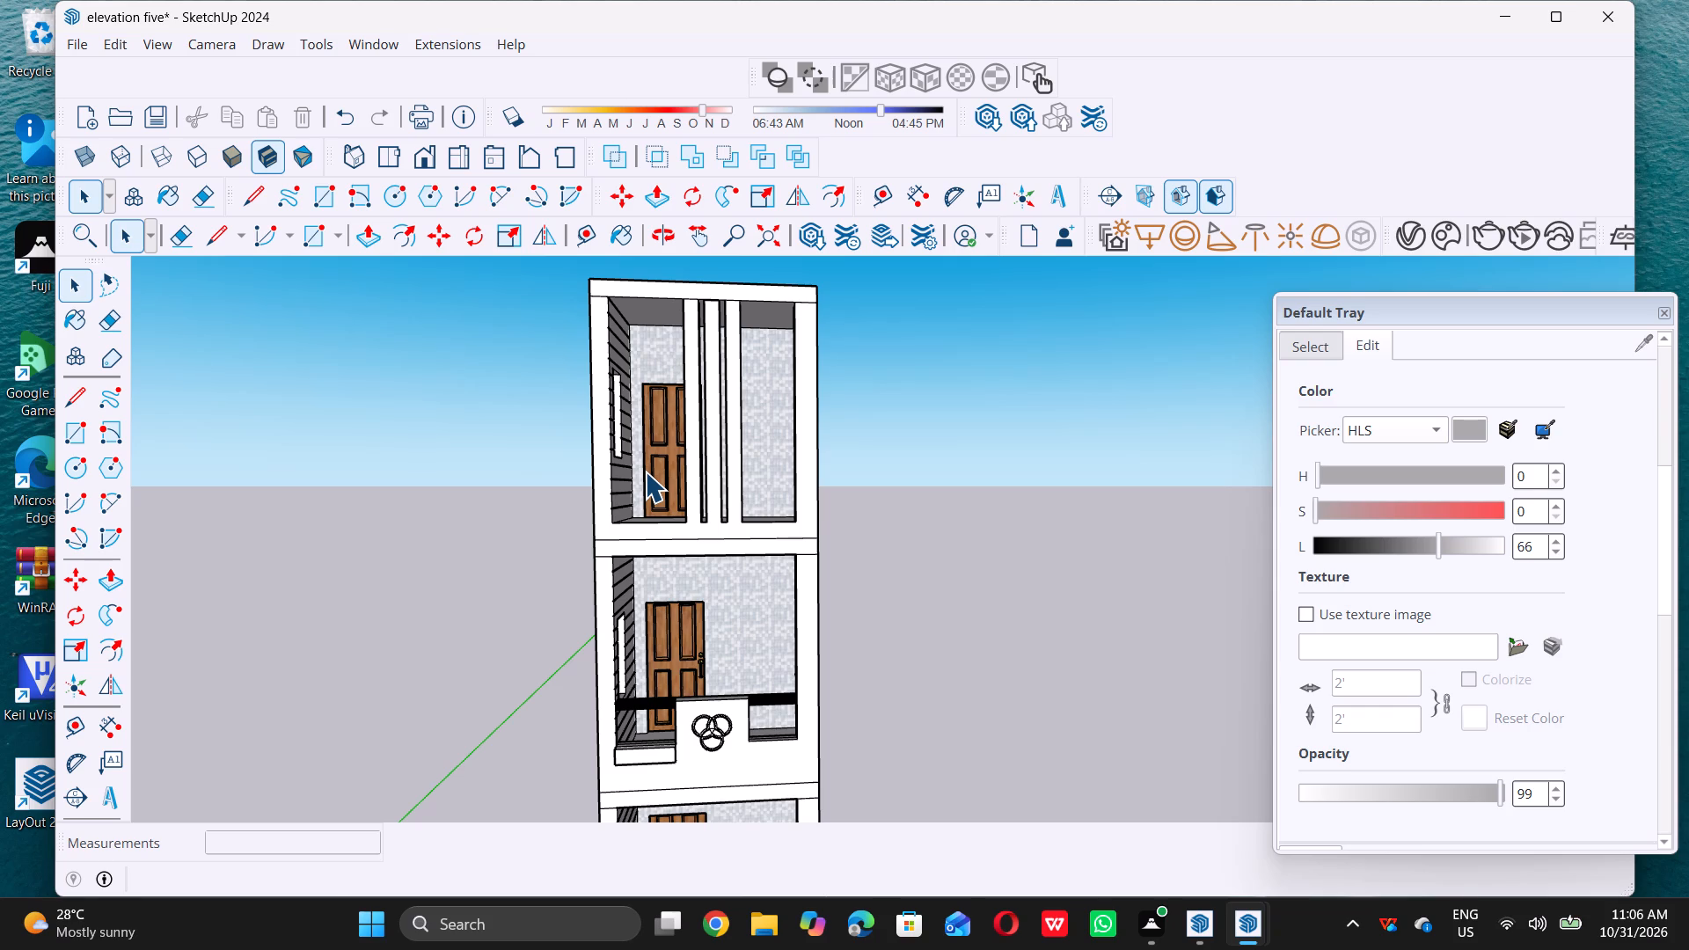
{"action": "middle_click_drag", "start_coordinate": [695, 680], "coordinate": [679, 677]}
{"action": "middle_click_drag", "start_coordinate": [679, 677], "coordinate": [640, 684]}
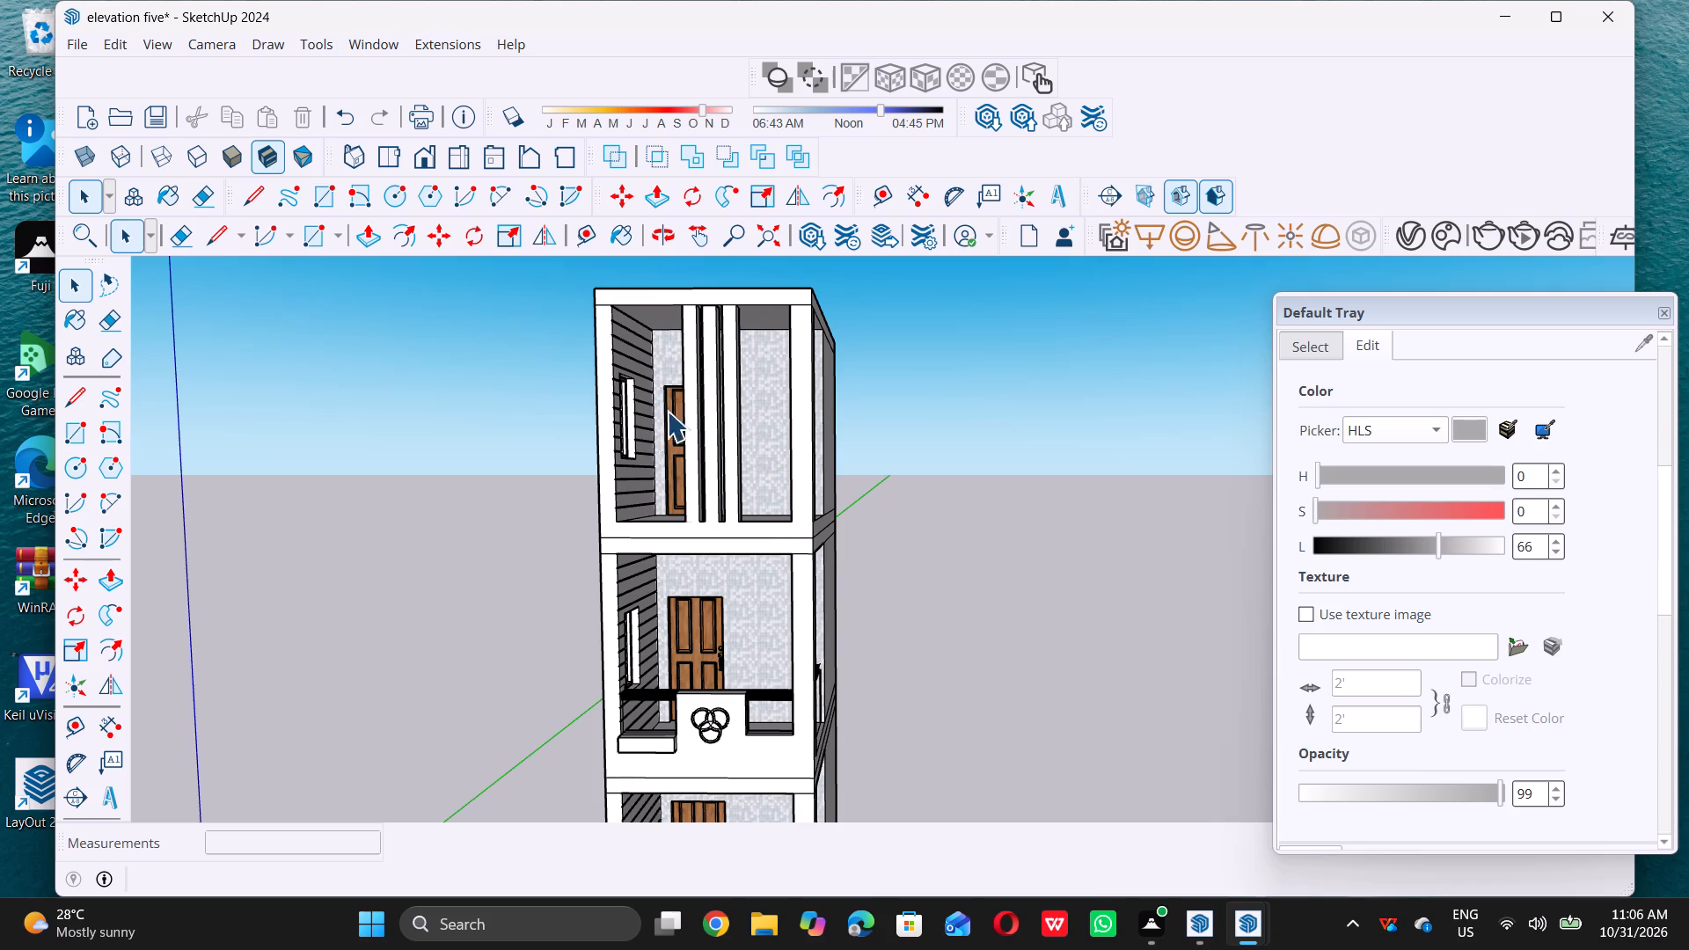
{"action": "middle_click_drag", "start_coordinate": [619, 458], "coordinate": [640, 484]}
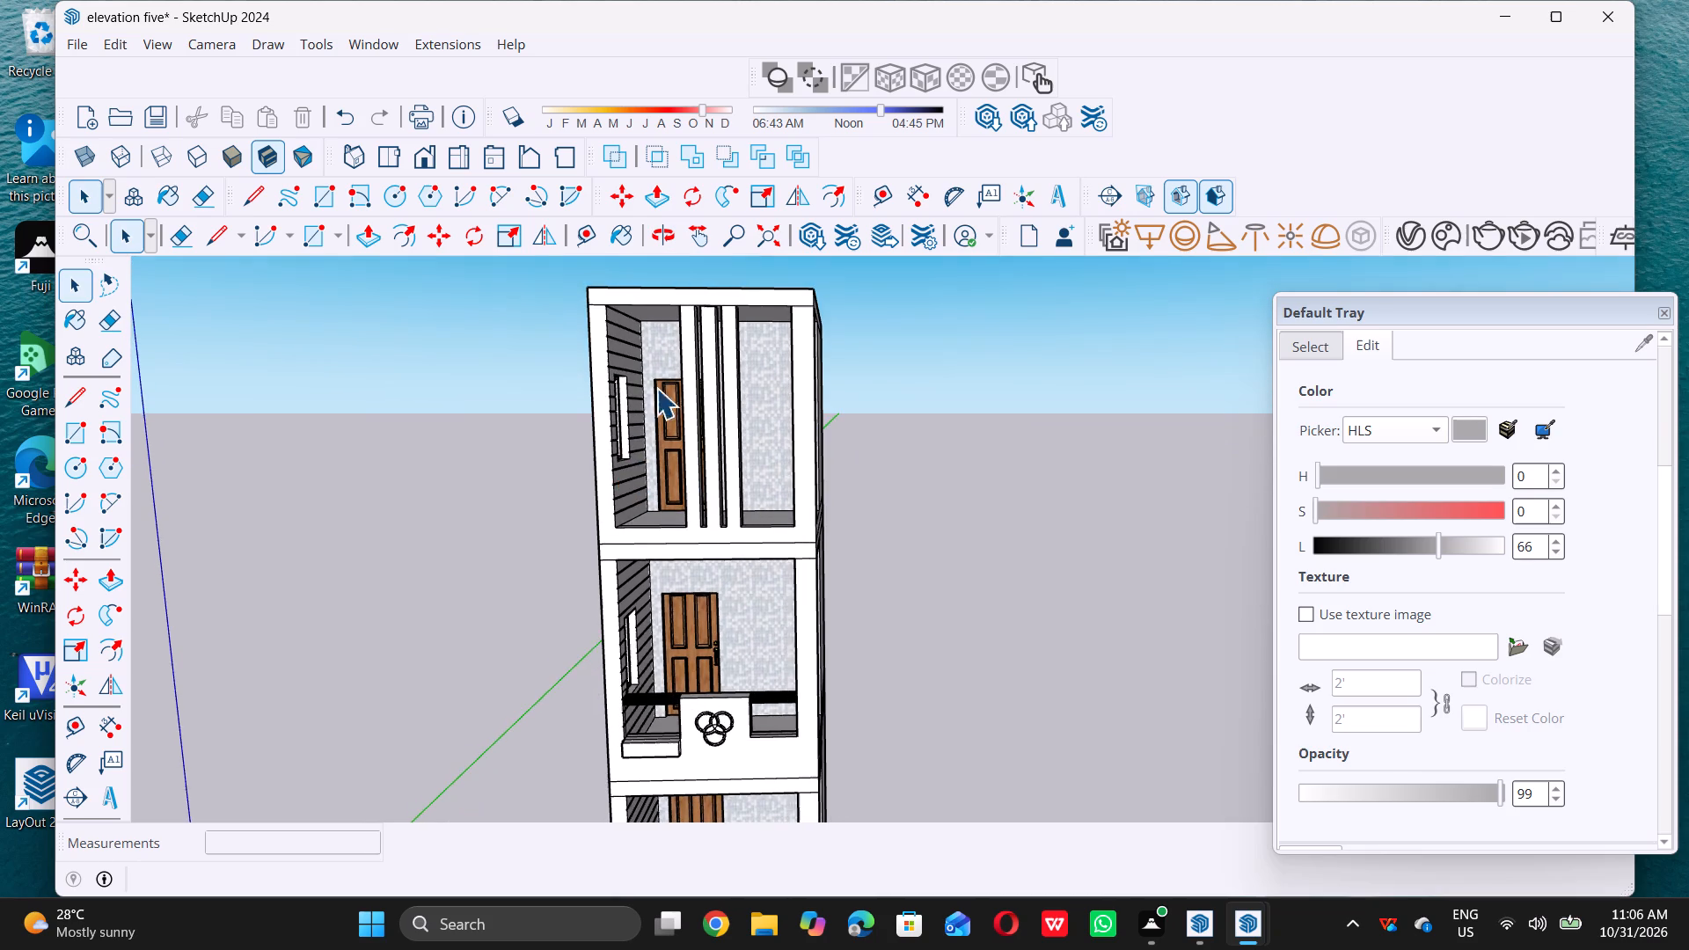
{"action": "scroll", "coordinate": [701, 294], "scroll_direction": "up", "scroll_amount": 3}
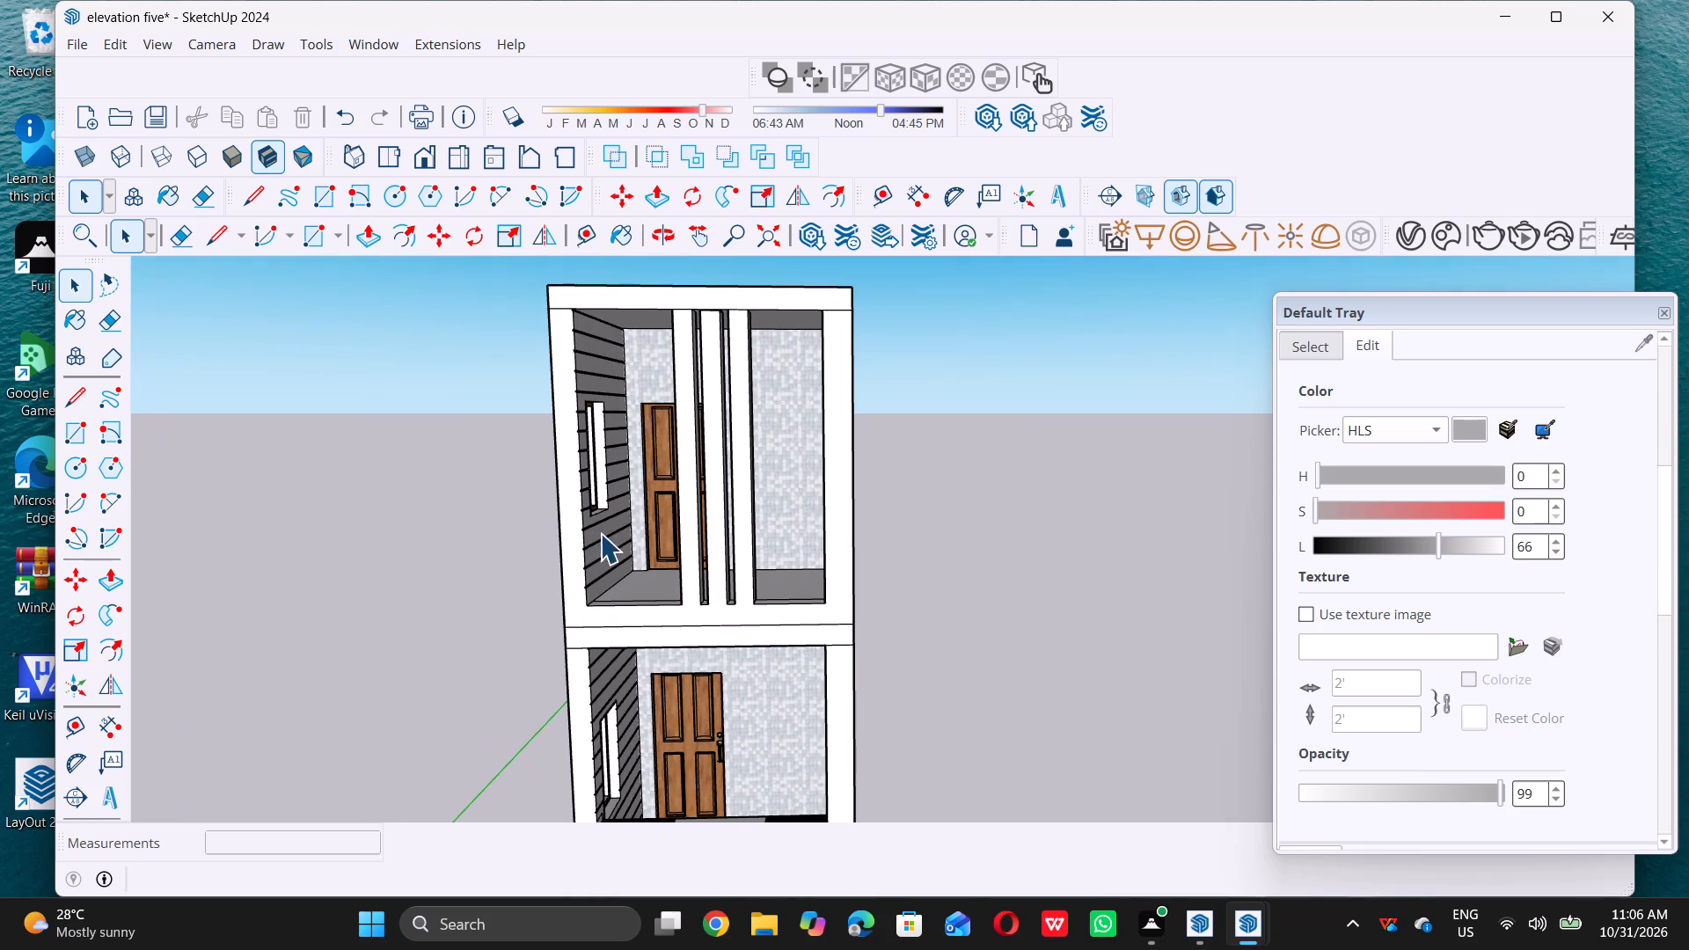
{"action": "middle_click_drag", "start_coordinate": [717, 533], "coordinate": [886, 518]}
{"action": "middle_click", "coordinate": [886, 518]}
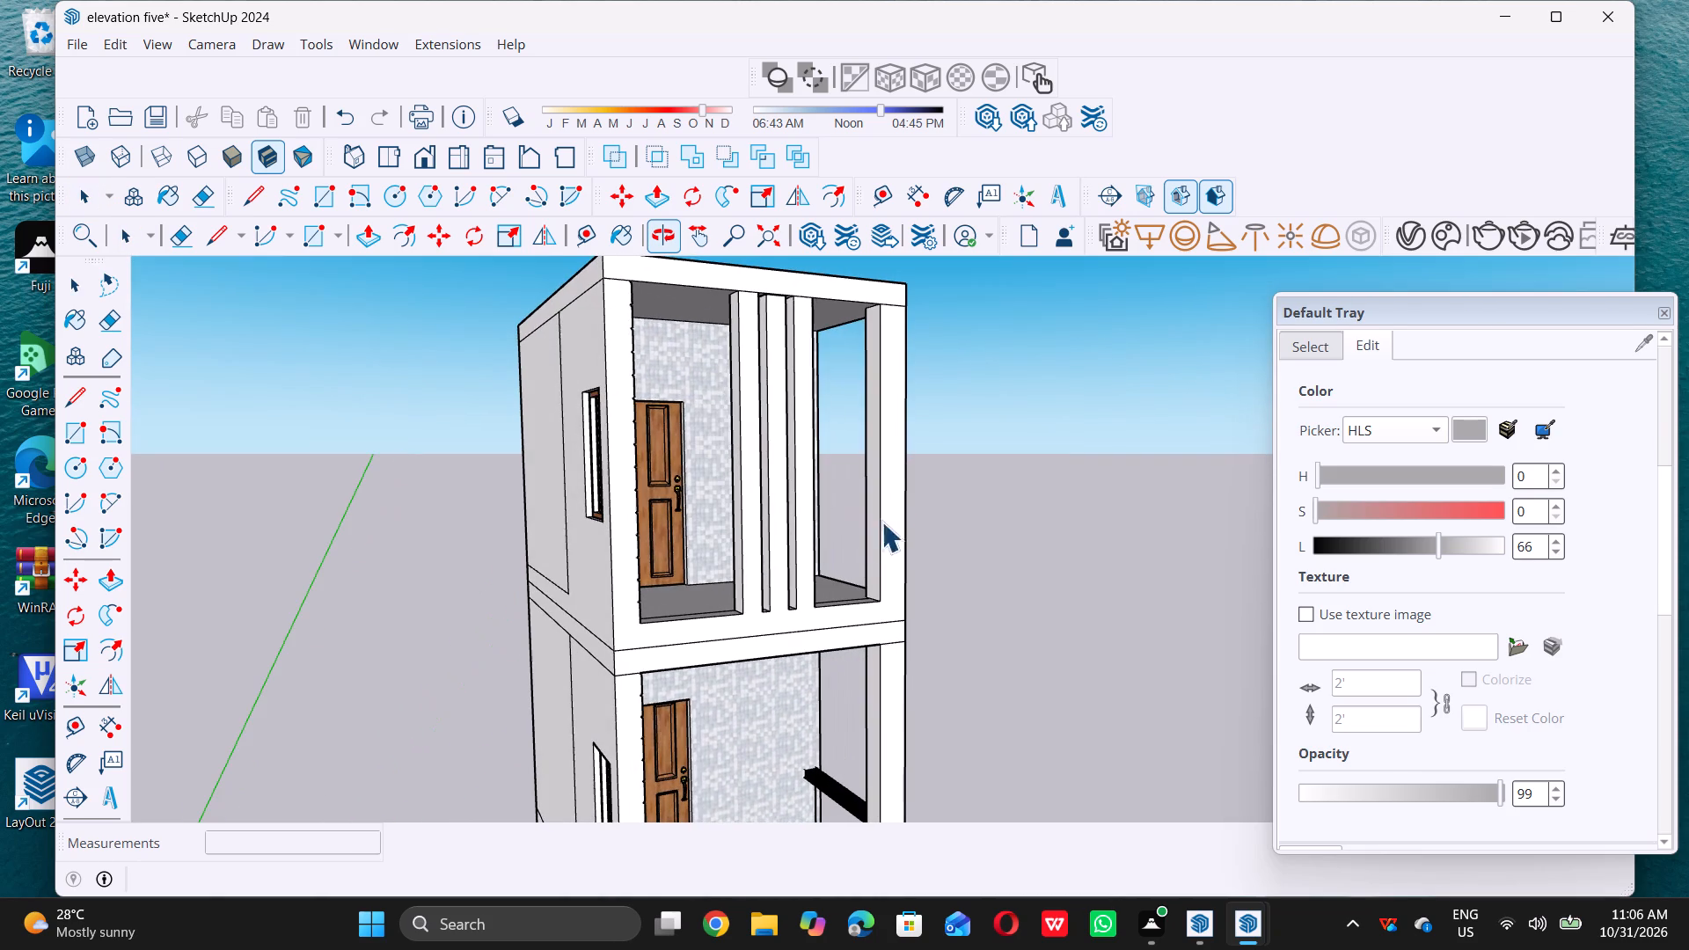
{"action": "middle_click_drag", "start_coordinate": [707, 587], "coordinate": [859, 639]}
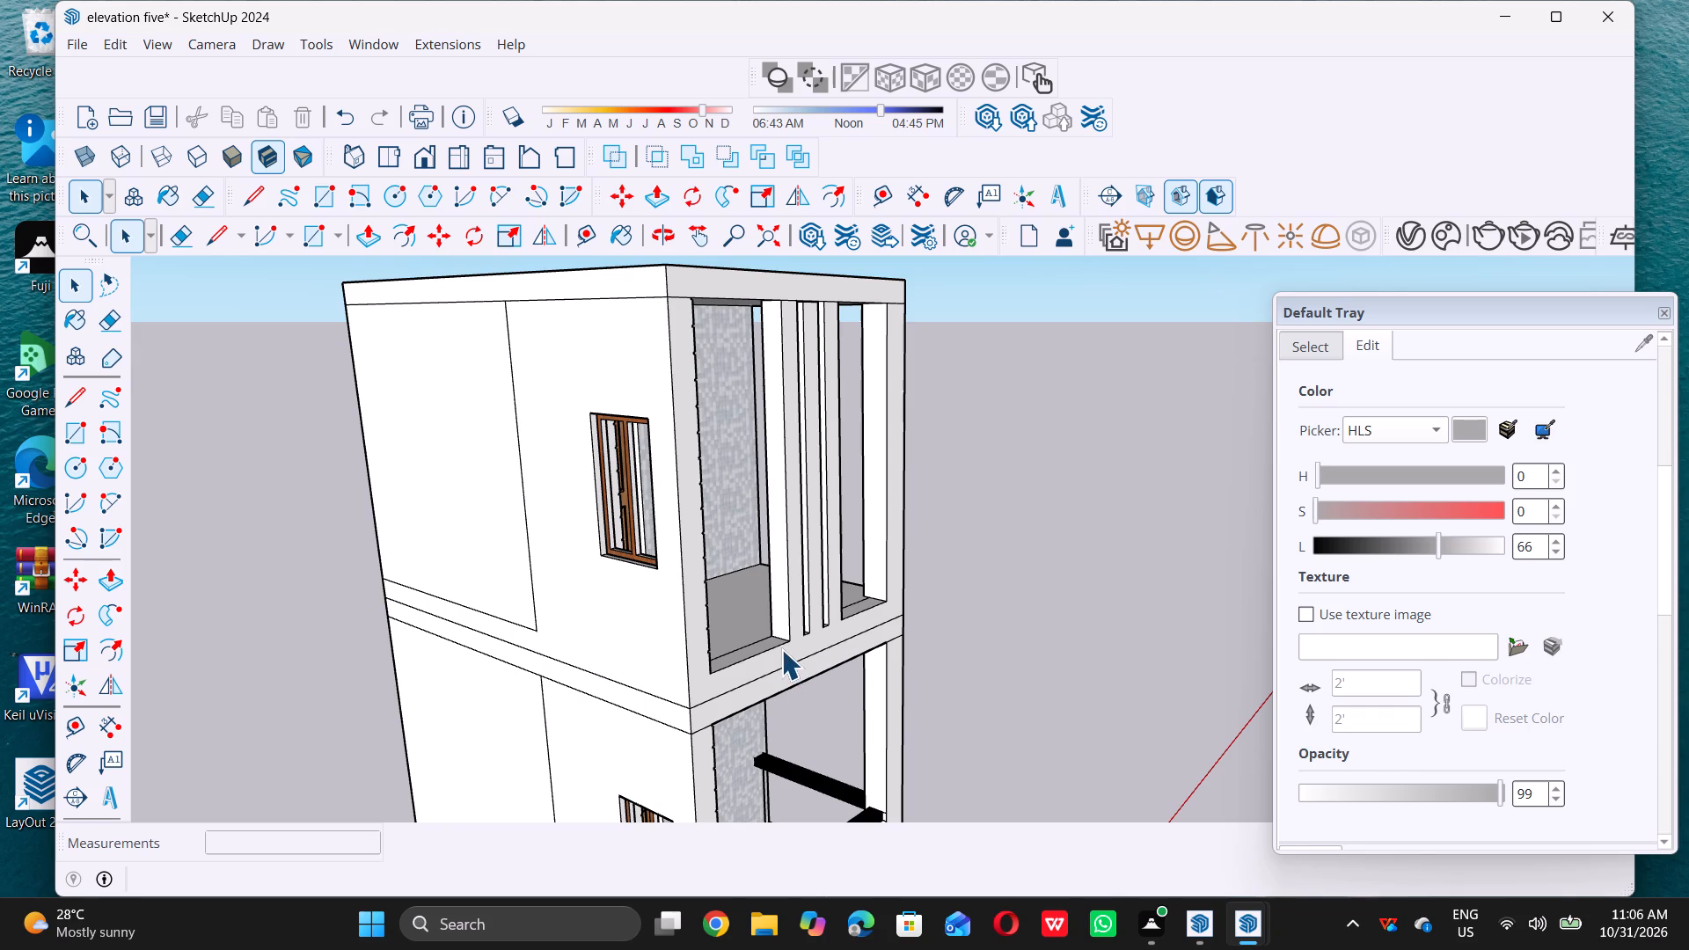
{"action": "middle_click_drag", "start_coordinate": [784, 615], "coordinate": [798, 625]}
{"action": "scroll", "coordinate": [755, 640], "scroll_direction": "up", "scroll_amount": 5}
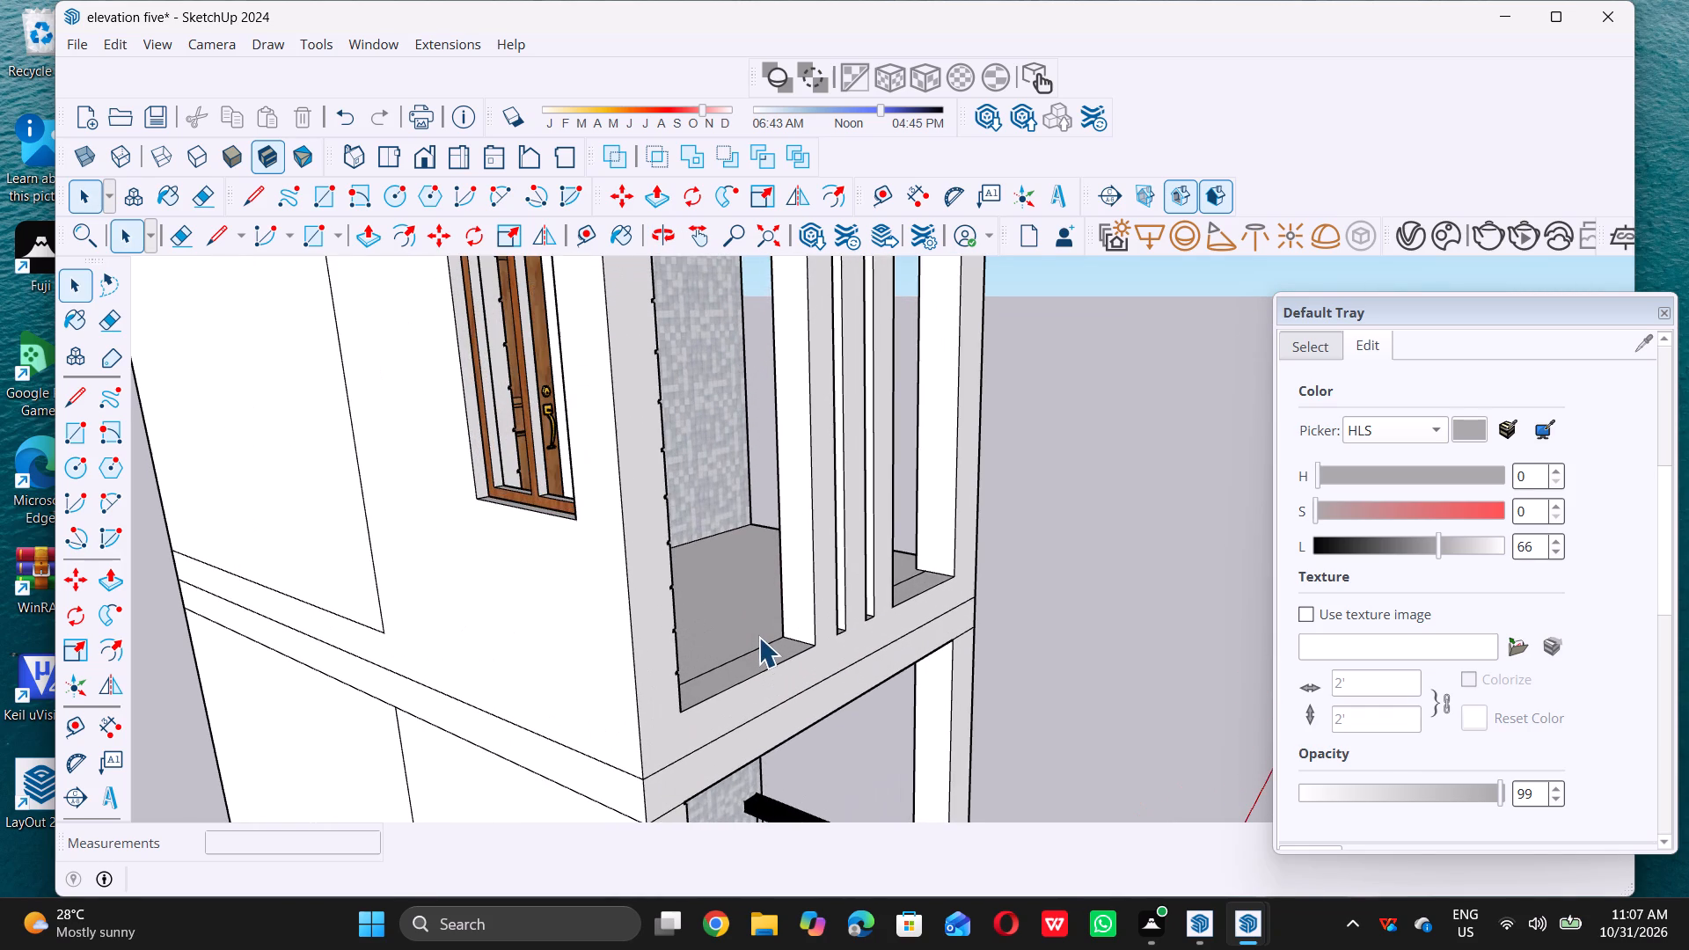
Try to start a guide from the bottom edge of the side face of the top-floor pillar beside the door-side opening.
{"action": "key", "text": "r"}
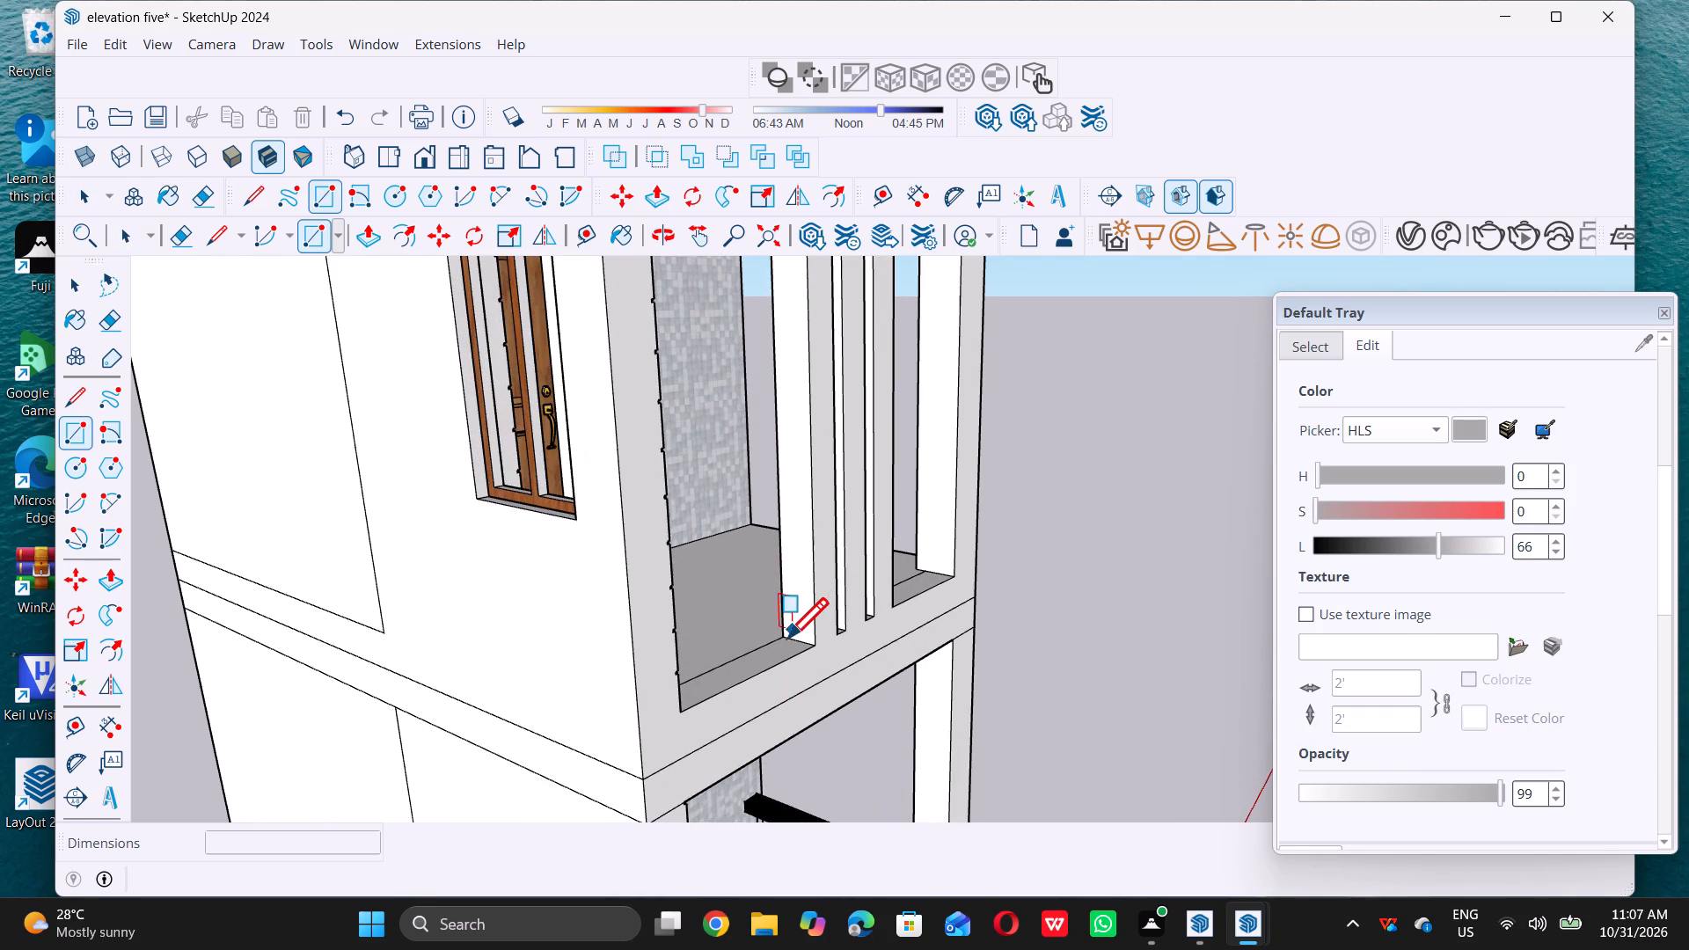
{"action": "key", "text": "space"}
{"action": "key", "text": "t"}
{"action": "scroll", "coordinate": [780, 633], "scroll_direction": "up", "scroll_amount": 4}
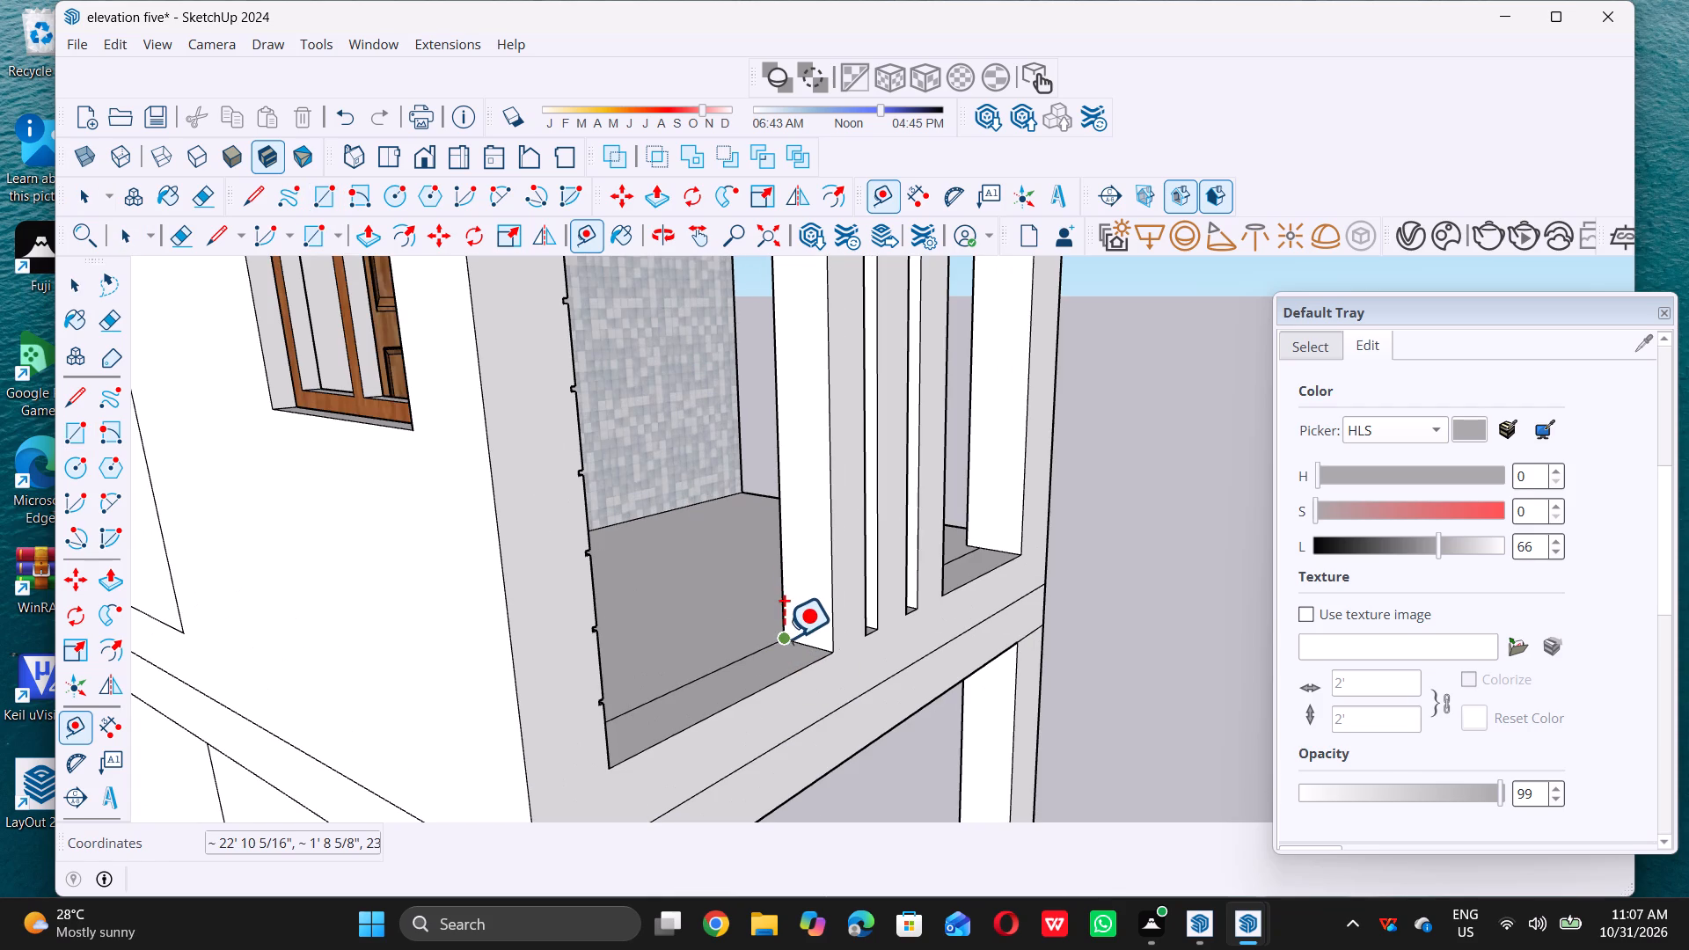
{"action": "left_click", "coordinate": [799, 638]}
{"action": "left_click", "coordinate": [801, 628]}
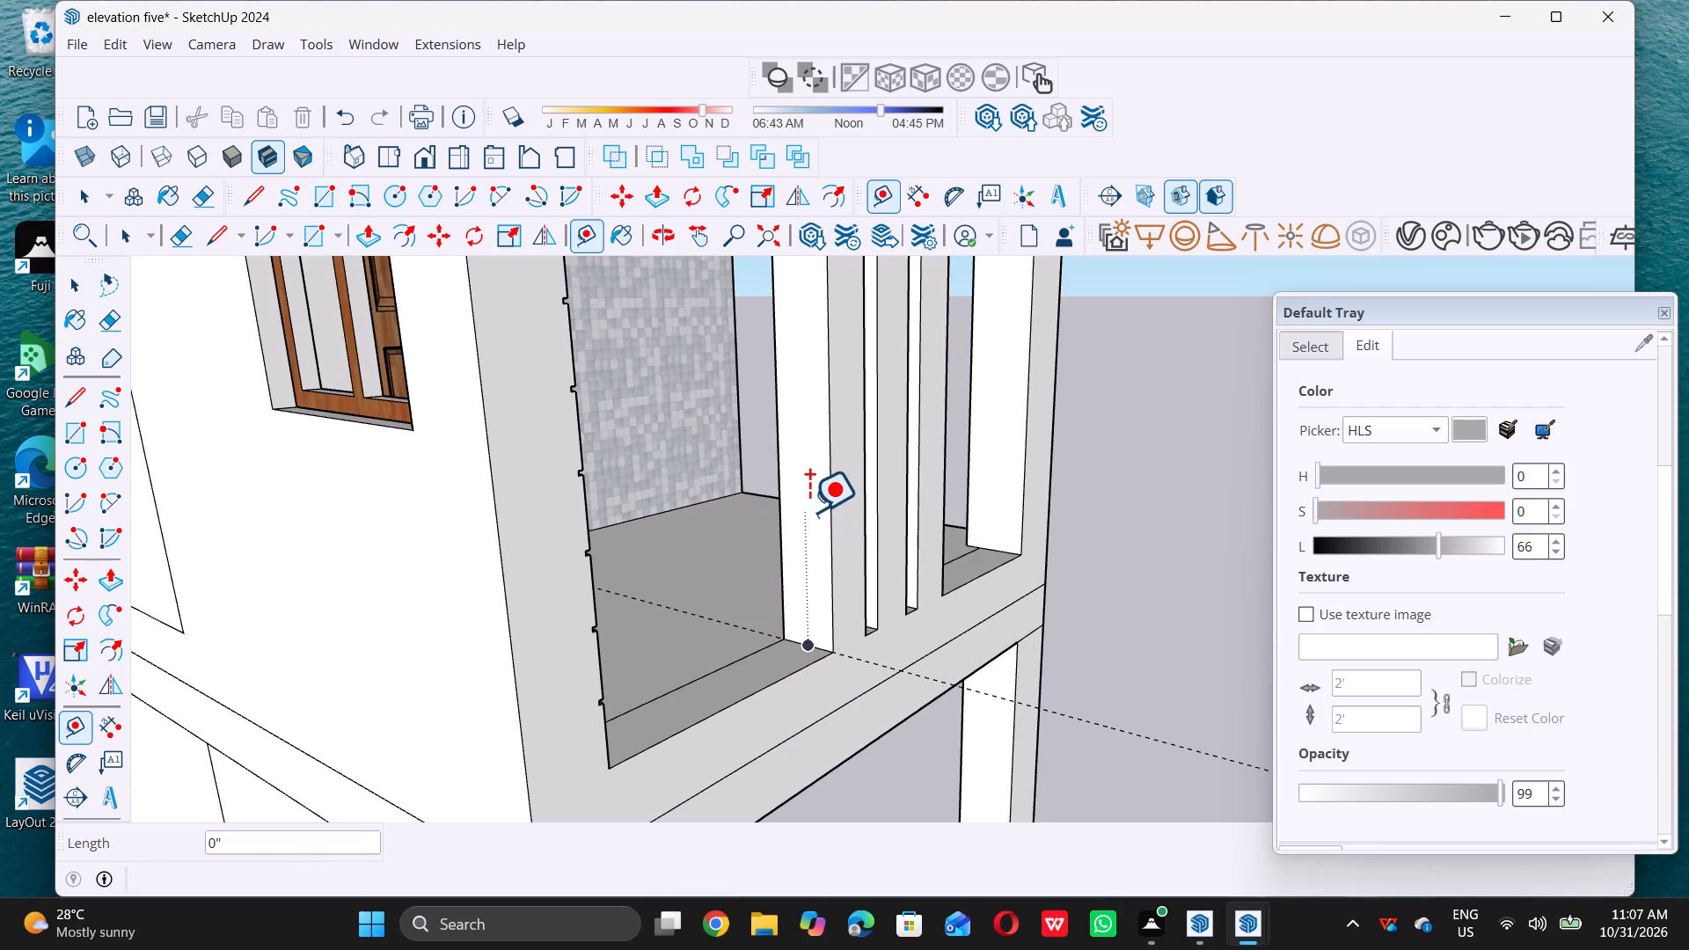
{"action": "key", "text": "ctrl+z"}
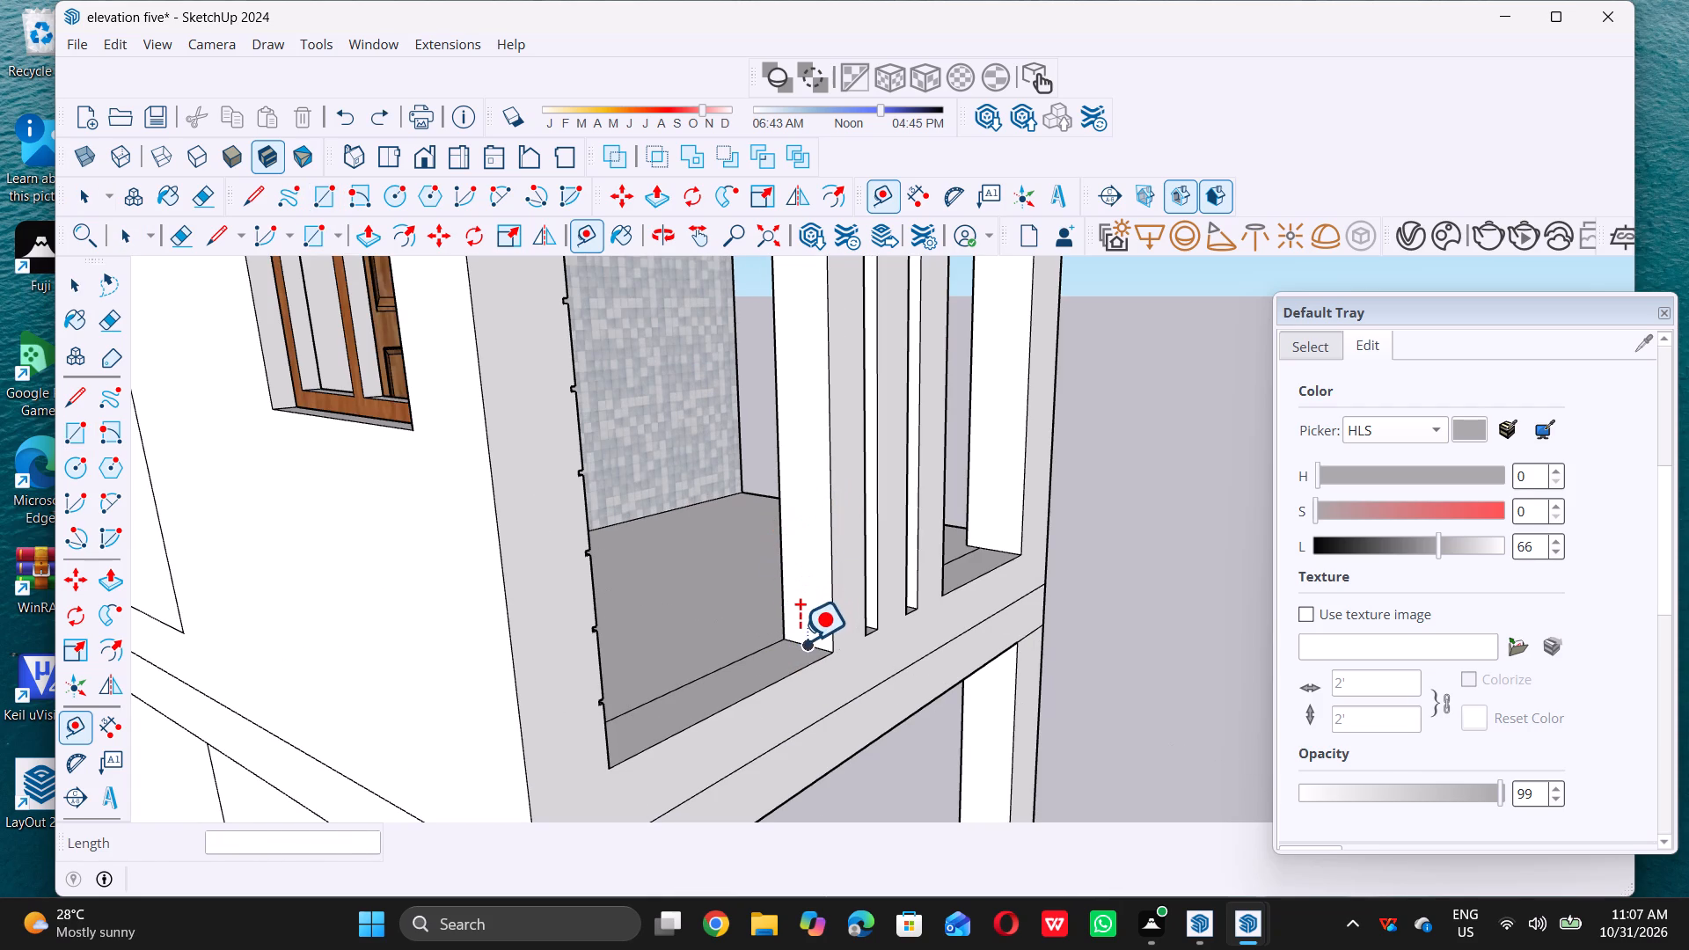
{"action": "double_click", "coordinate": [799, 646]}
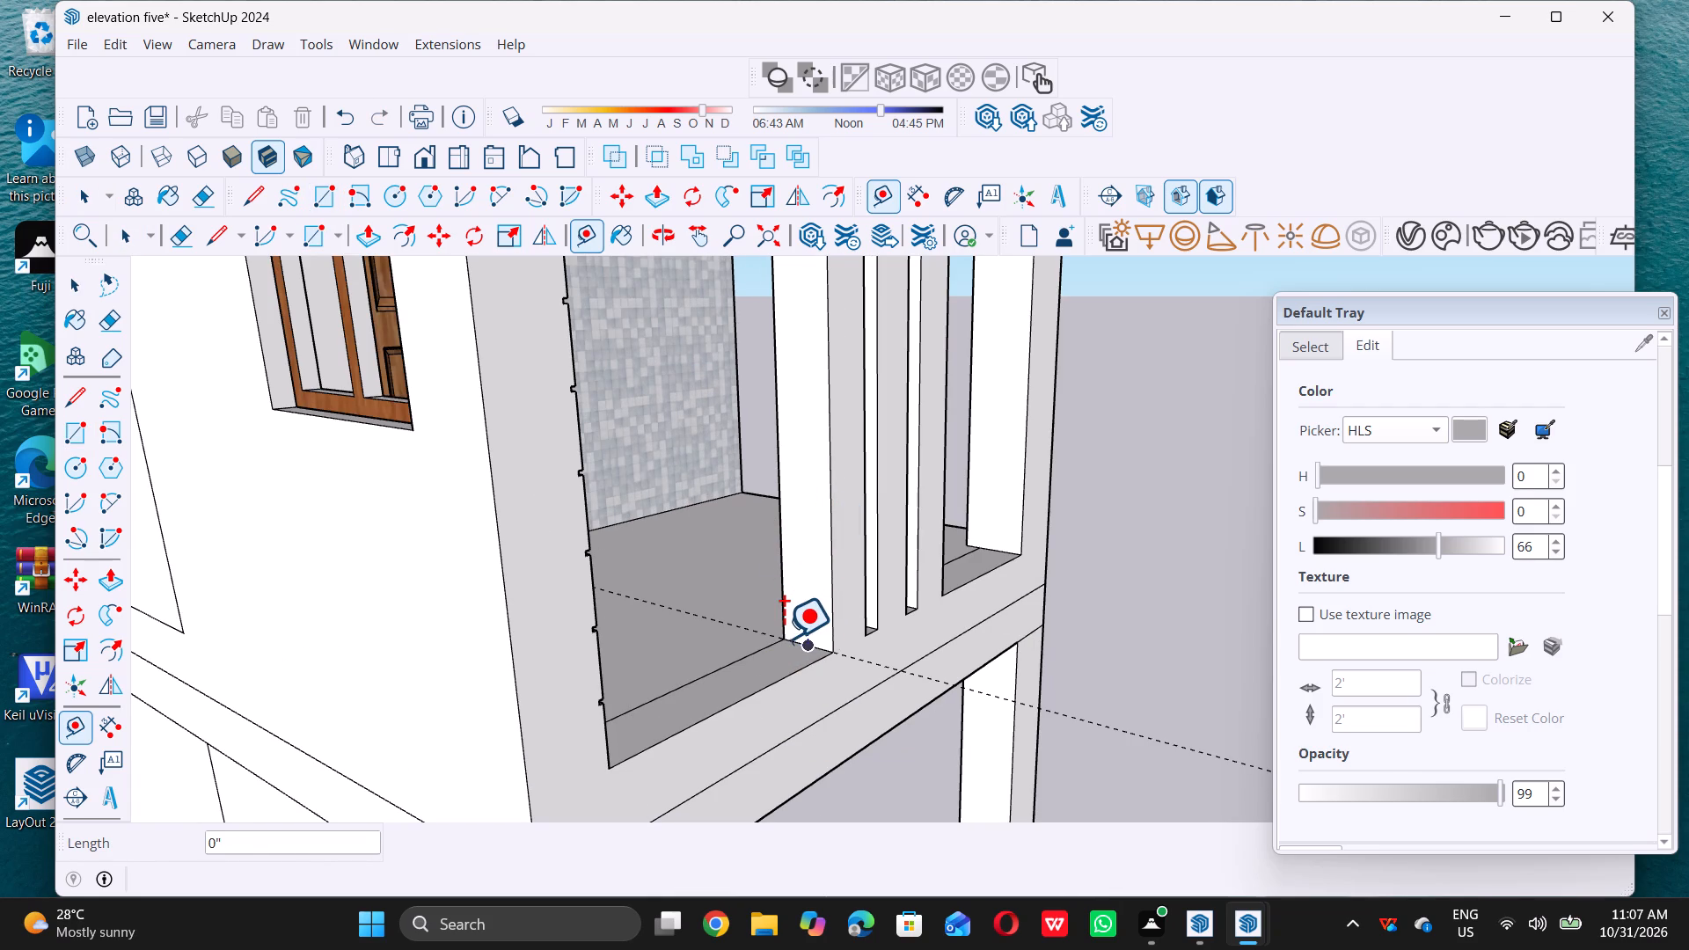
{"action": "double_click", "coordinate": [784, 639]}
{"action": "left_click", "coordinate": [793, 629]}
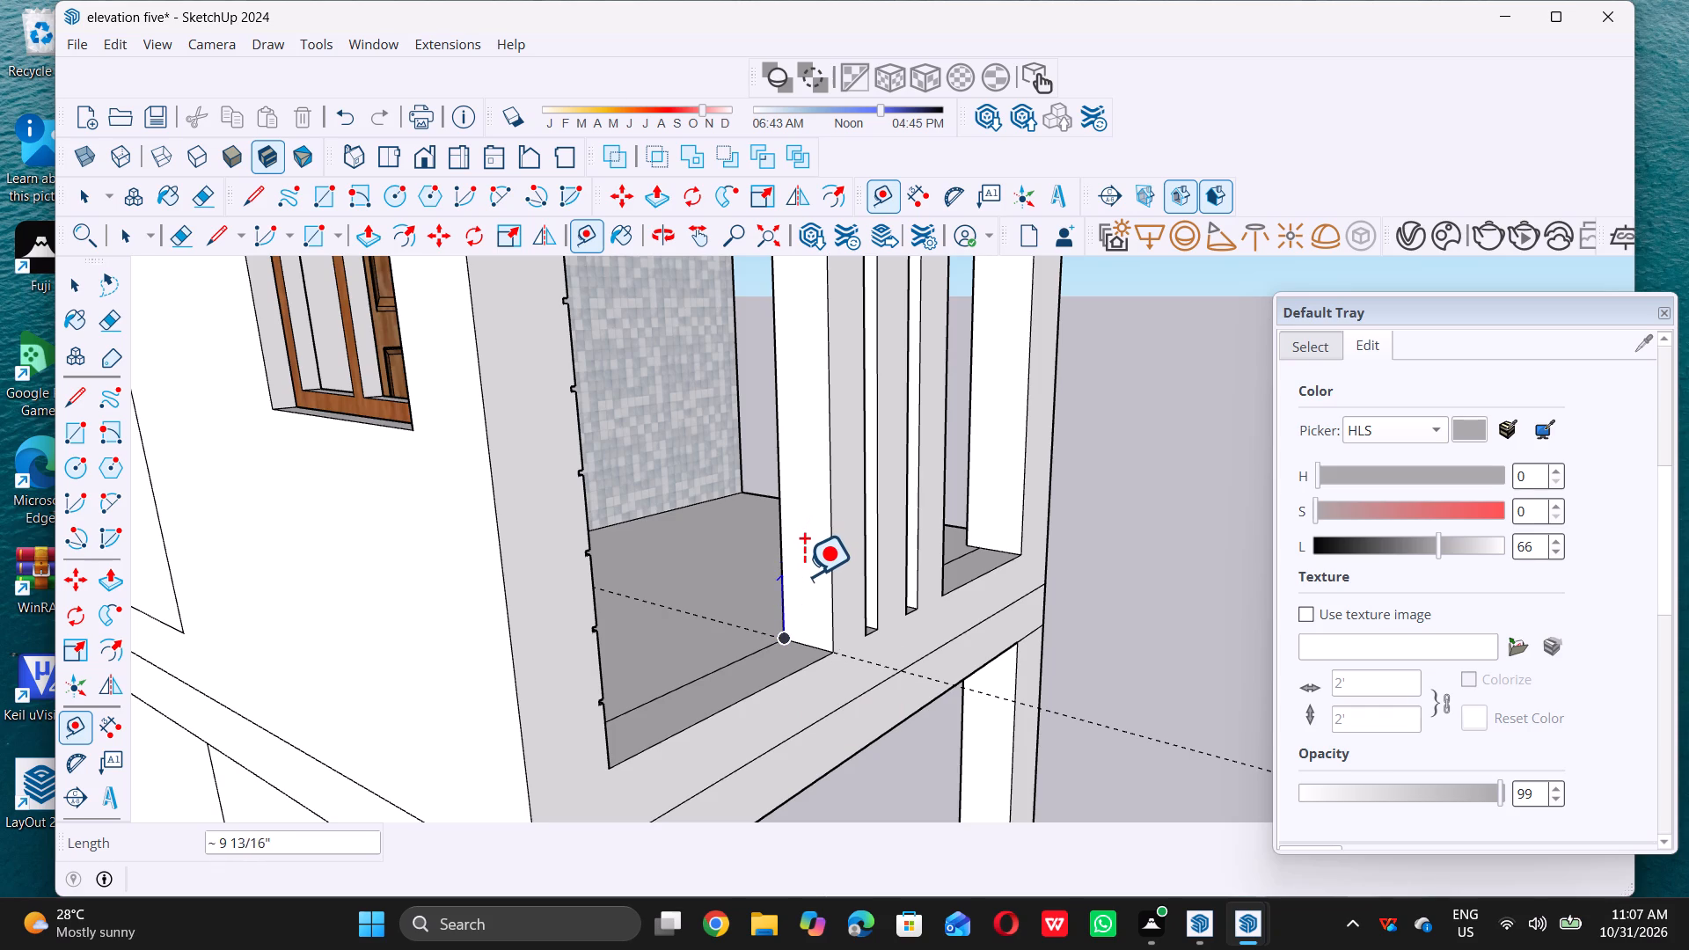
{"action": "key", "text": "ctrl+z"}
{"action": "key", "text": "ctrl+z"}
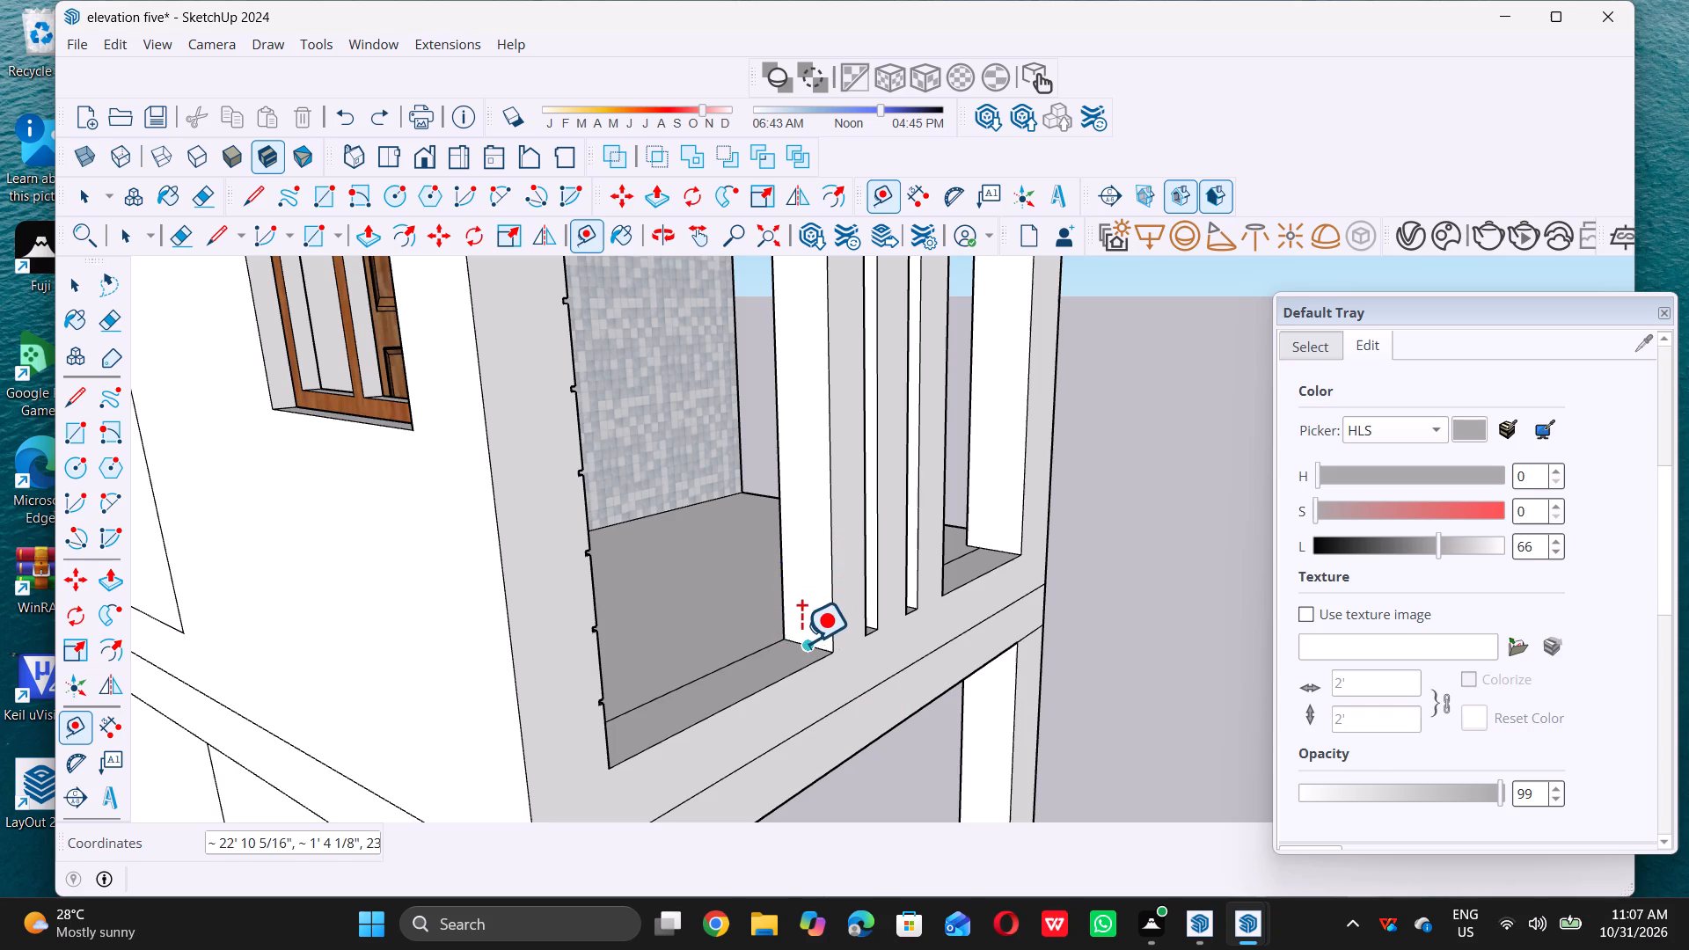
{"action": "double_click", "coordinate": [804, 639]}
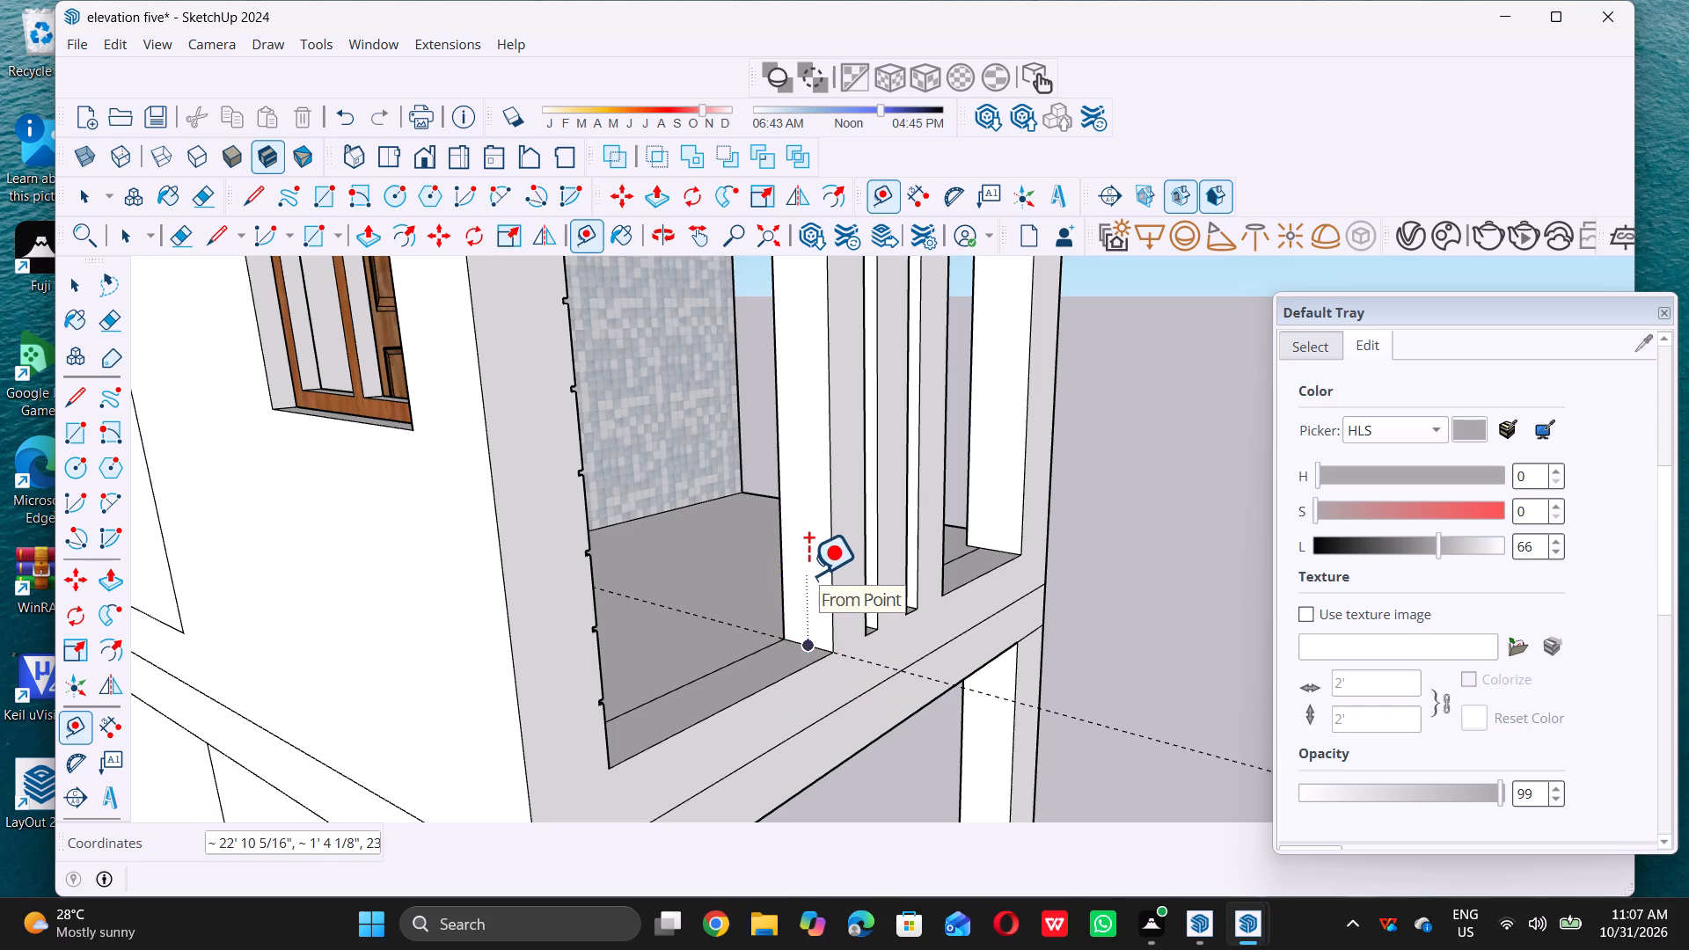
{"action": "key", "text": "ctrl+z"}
Place a guide 3' above the bottom edge of the side face of the top-floor pillar beside the door-side opening.
{"action": "scroll", "coordinate": [796, 639], "scroll_direction": "up", "scroll_amount": 8}
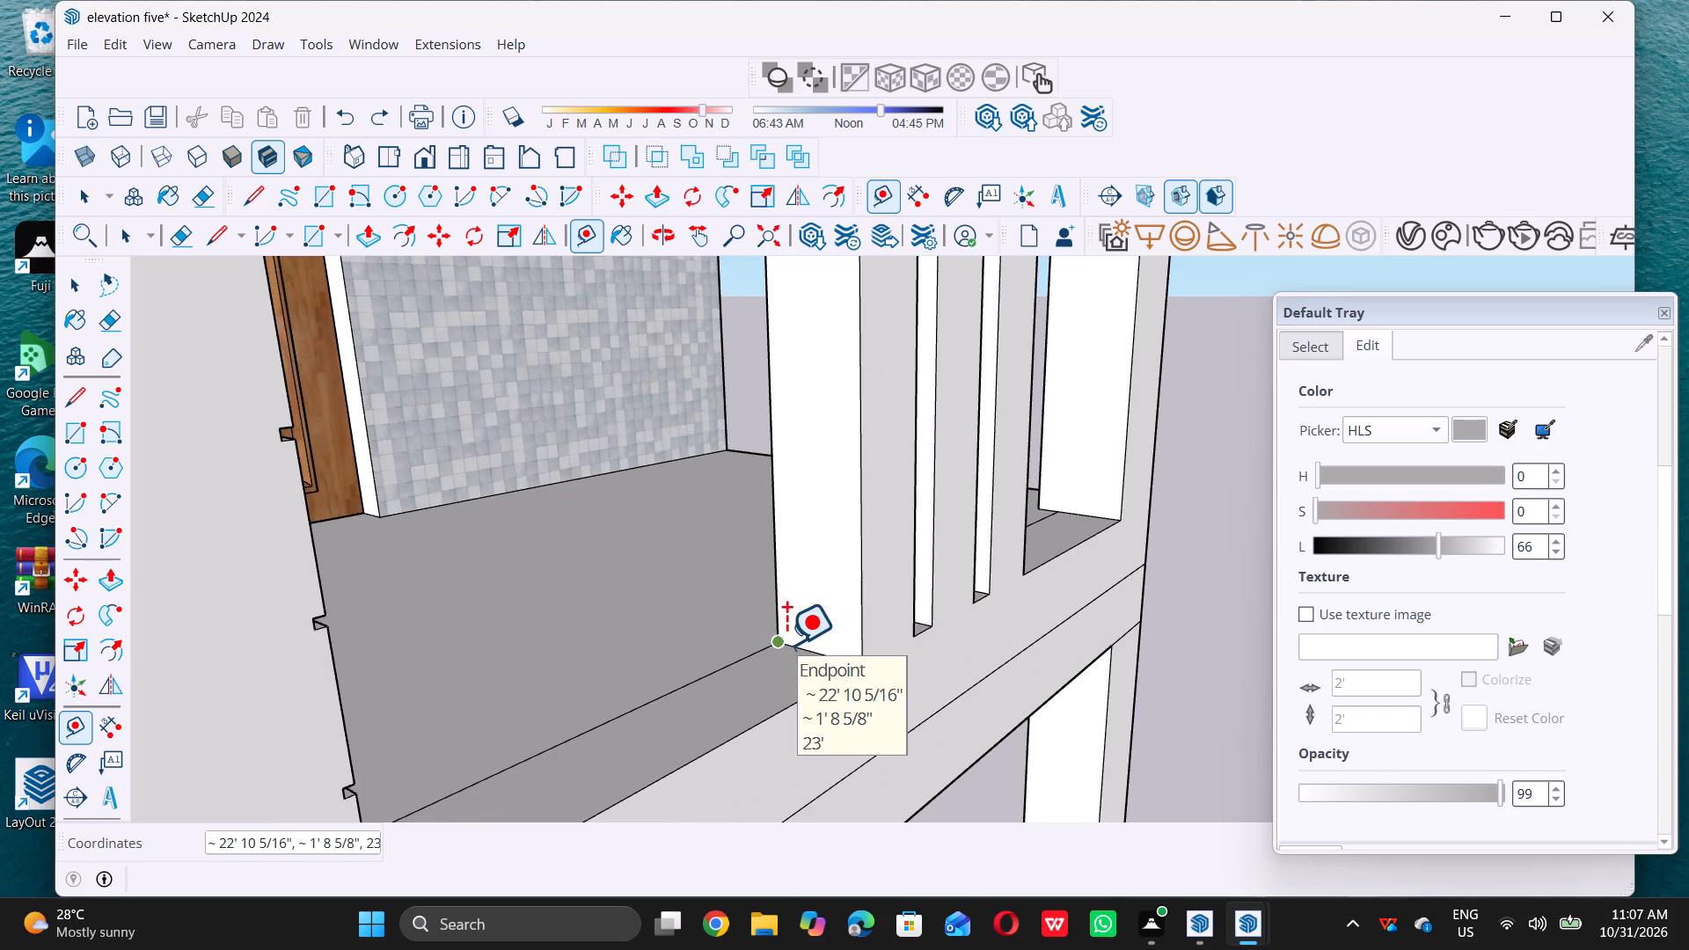
{"action": "left_click", "coordinate": [795, 648]}
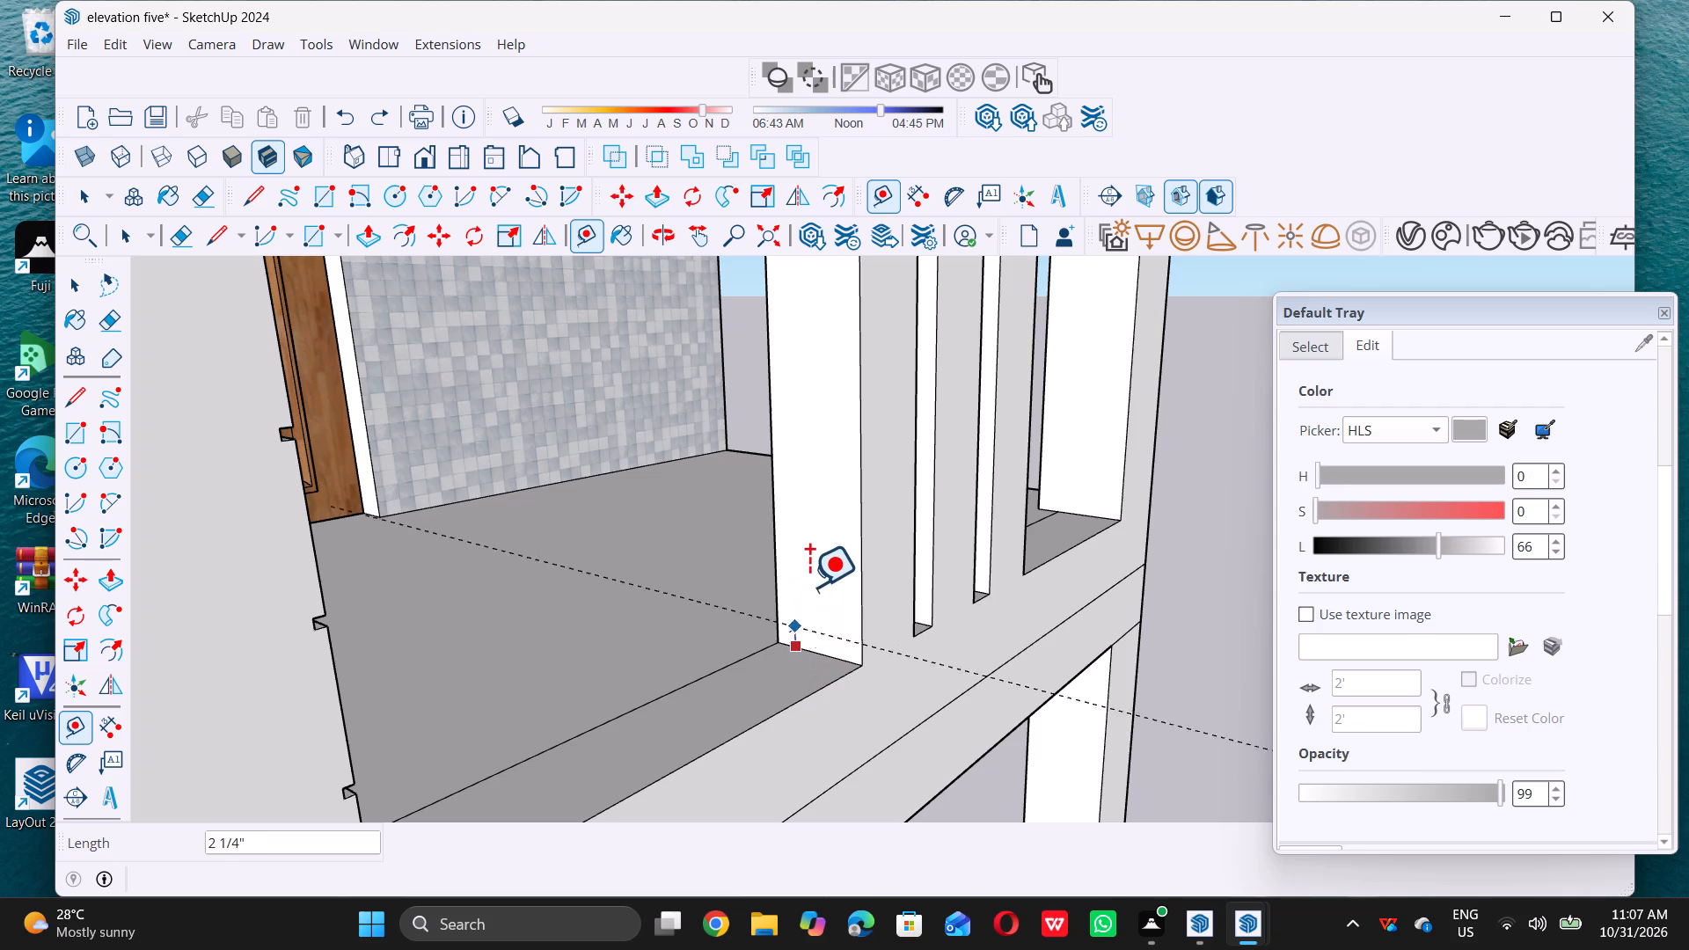
{"action": "type", "text": "3'"}
{"action": "key", "text": "Return"}
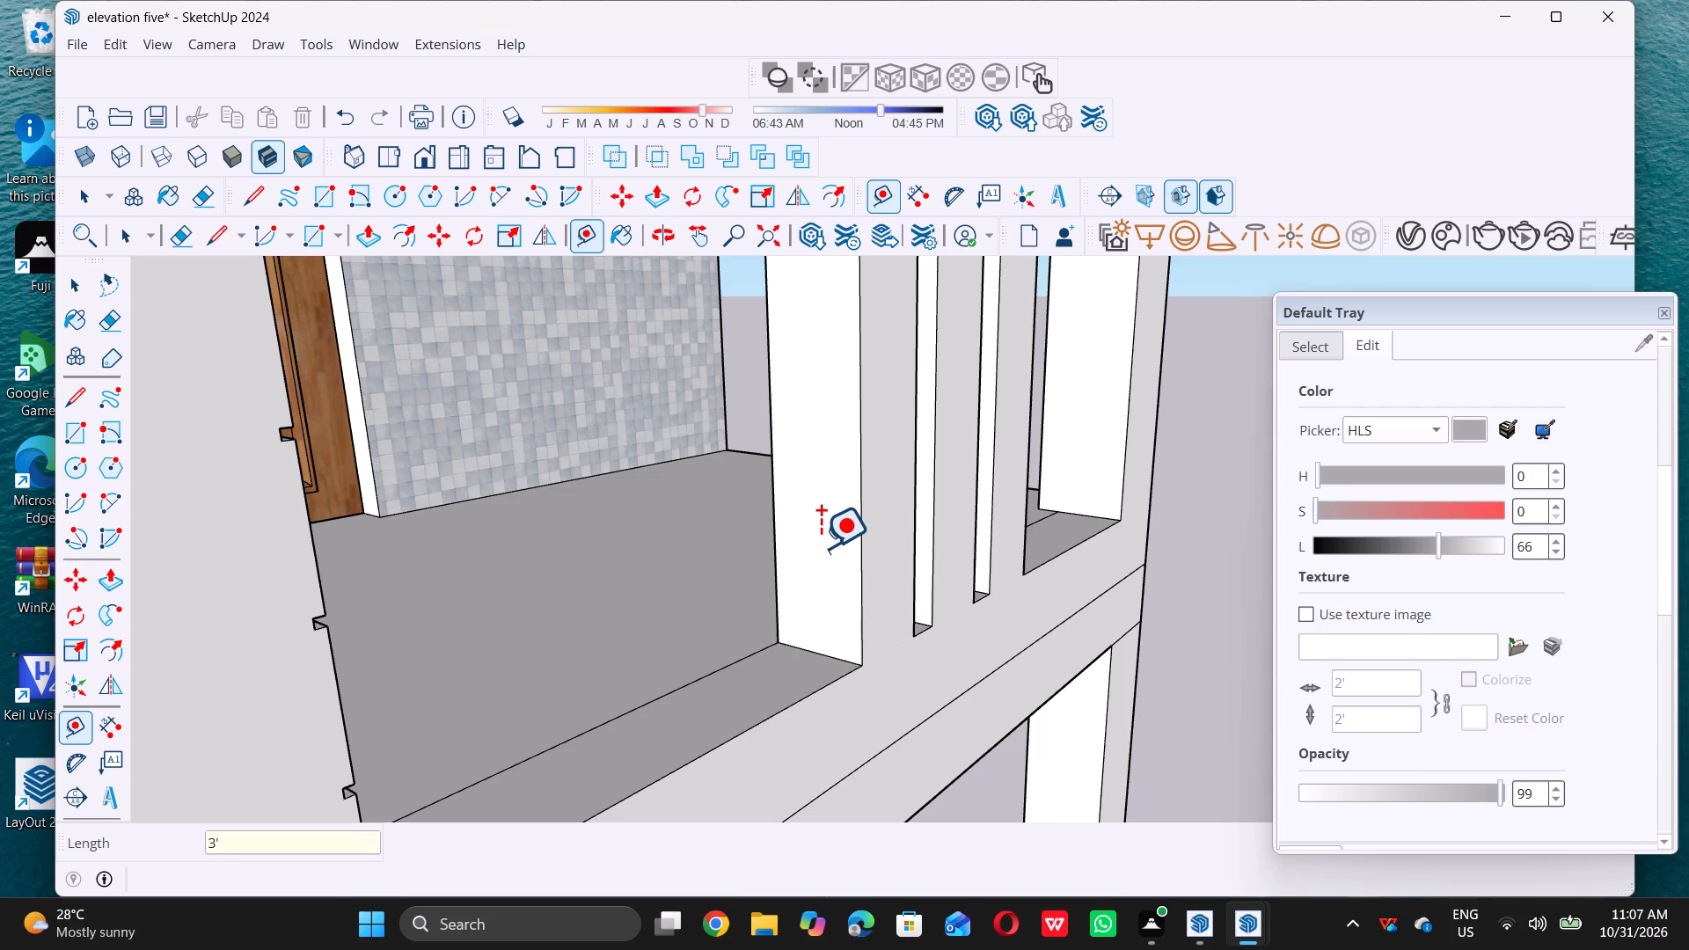
{"action": "key", "text": "space"}
Place a second horizontal guide 4" below the 3' guide on the same top-floor pillar's side face.
{"action": "scroll", "coordinate": [807, 552], "scroll_direction": "down", "scroll_amount": 11}
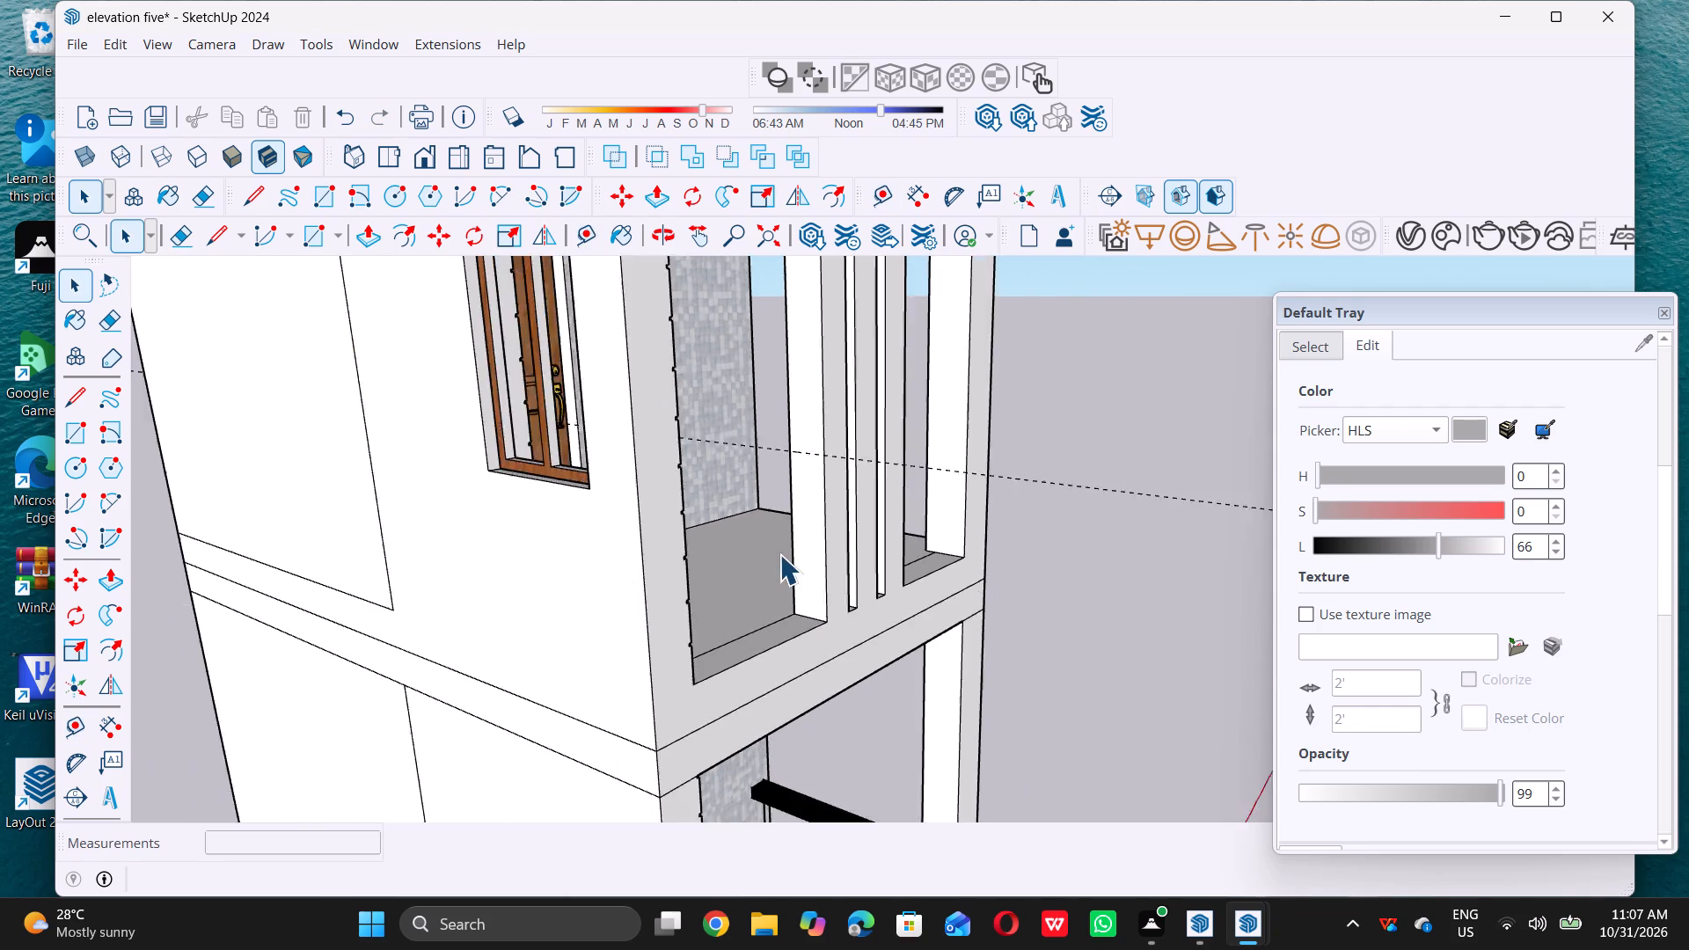
{"action": "middle_click_drag", "start_coordinate": [789, 541], "coordinate": [839, 494]}
{"action": "scroll", "coordinate": [801, 478], "scroll_direction": "up", "scroll_amount": 10}
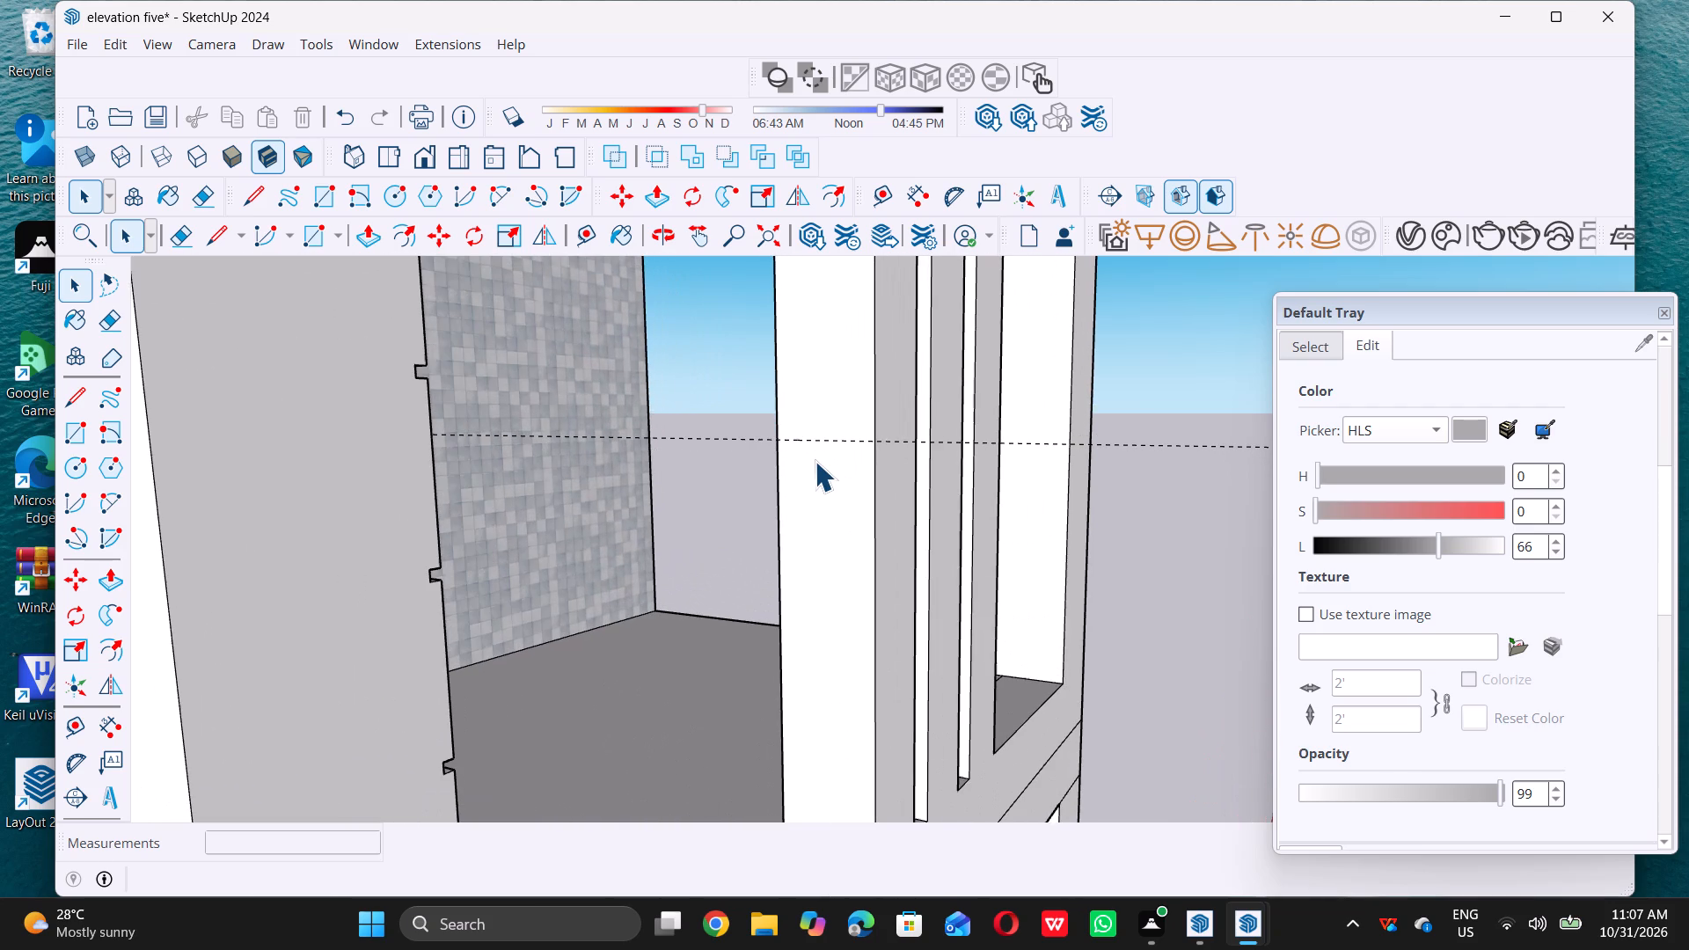
{"action": "key", "text": "t"}
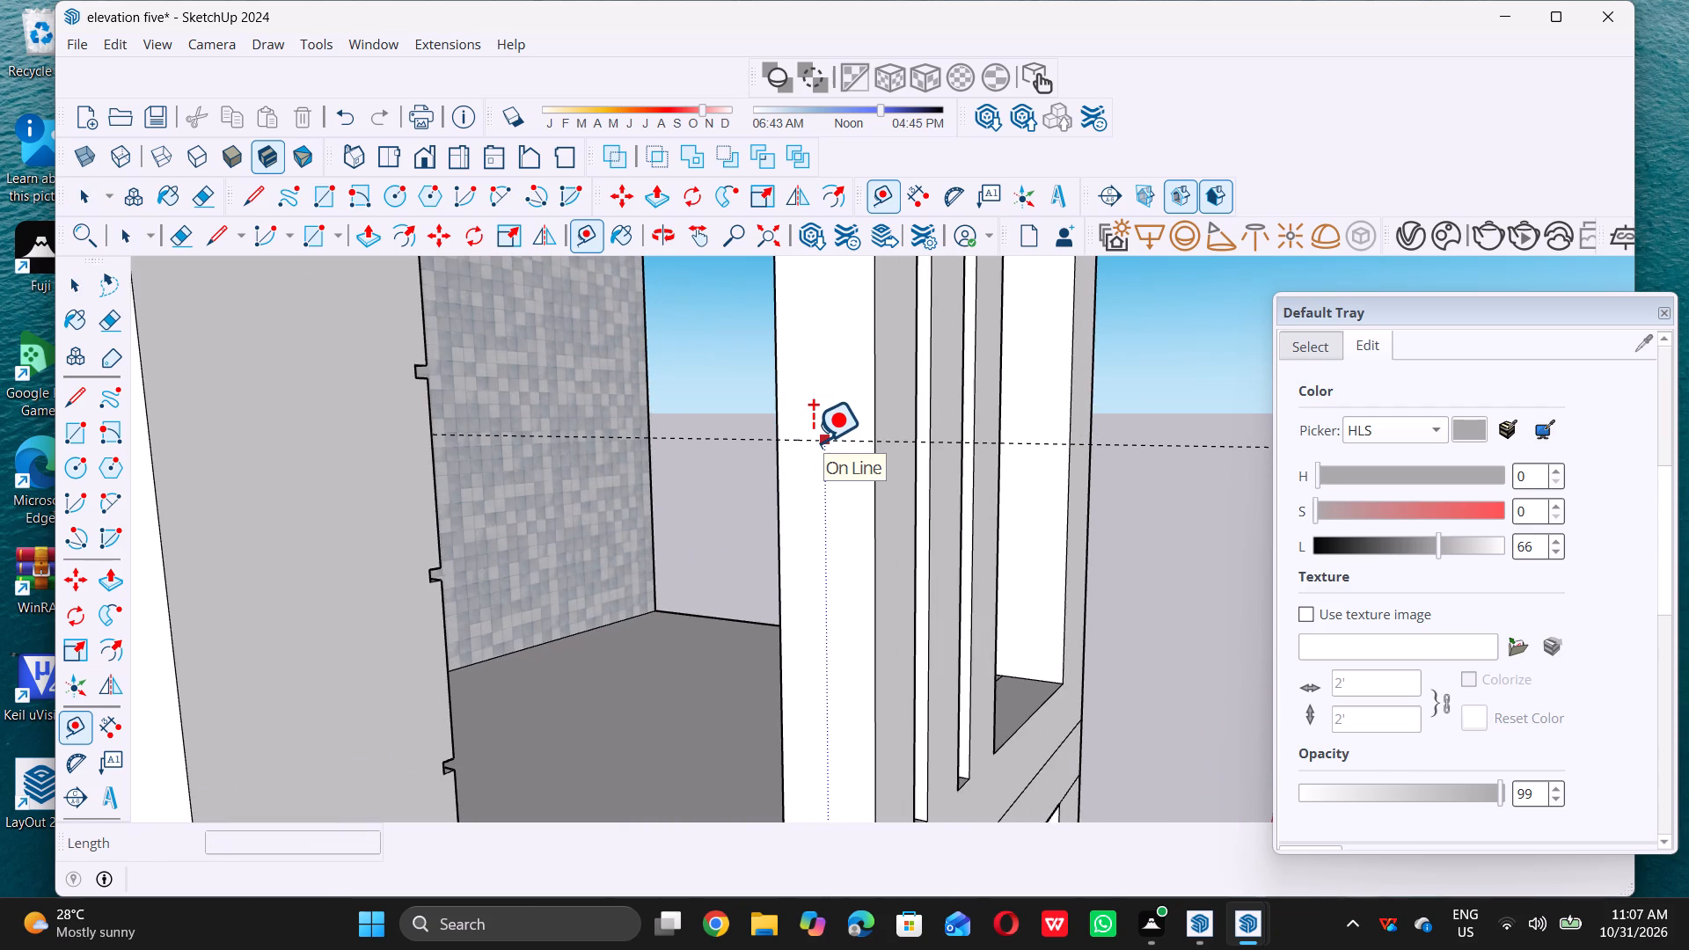
{"action": "left_click", "coordinate": [813, 442]}
{"action": "key", "text": "space"}
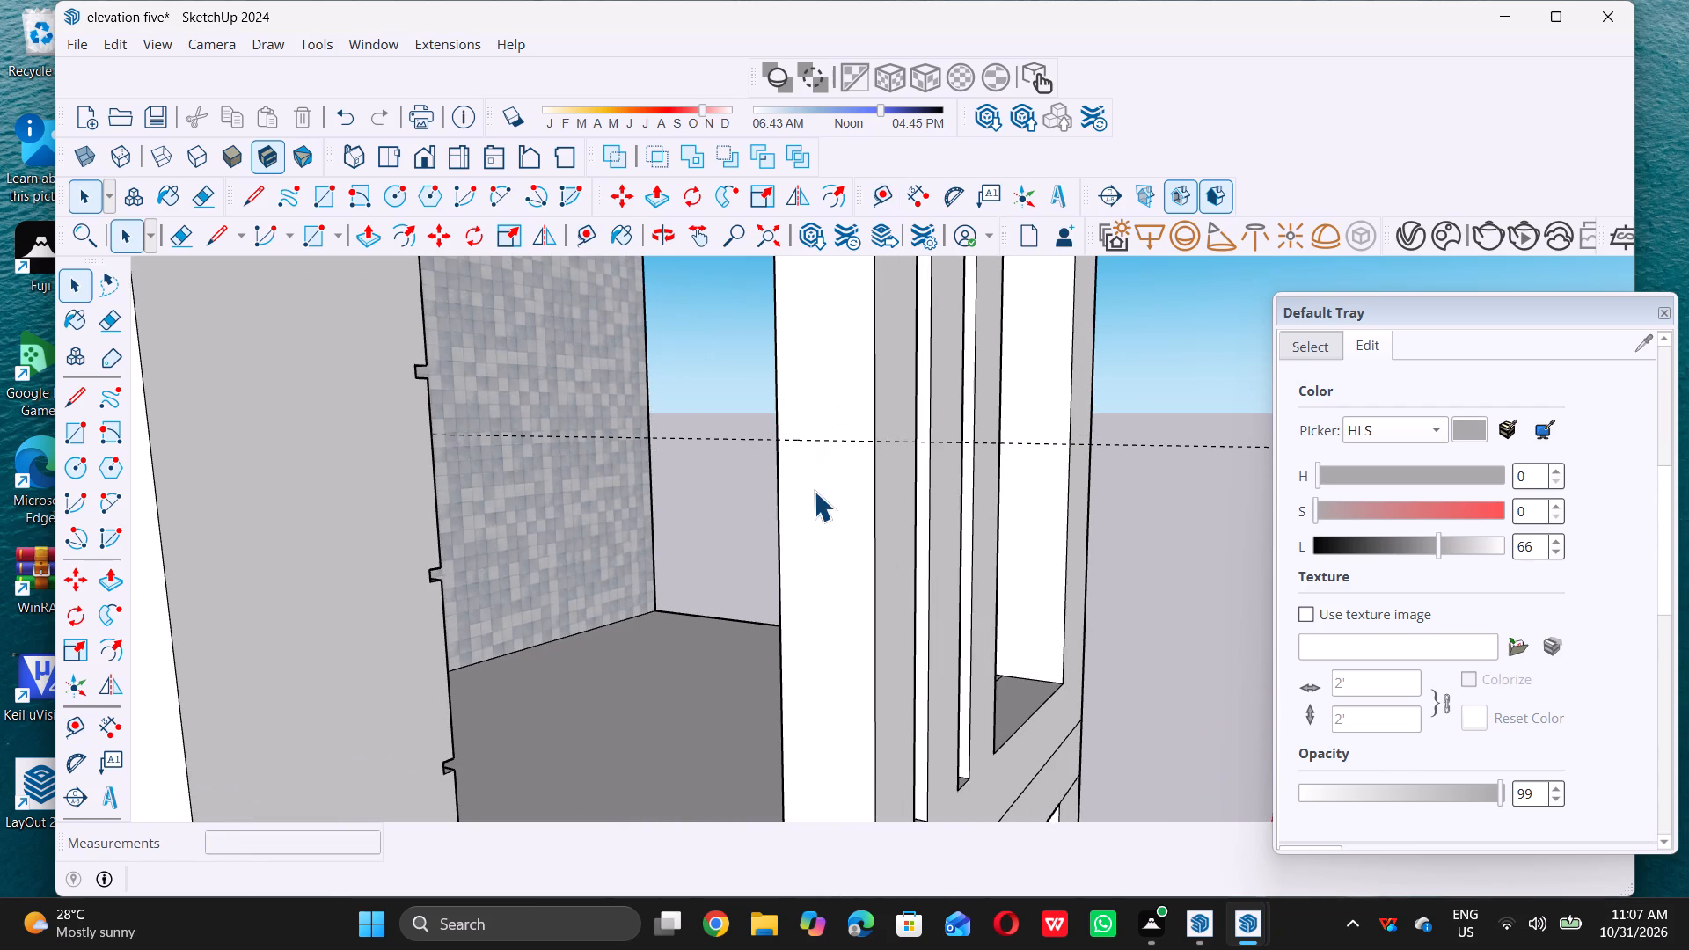
{"action": "key", "text": "t"}
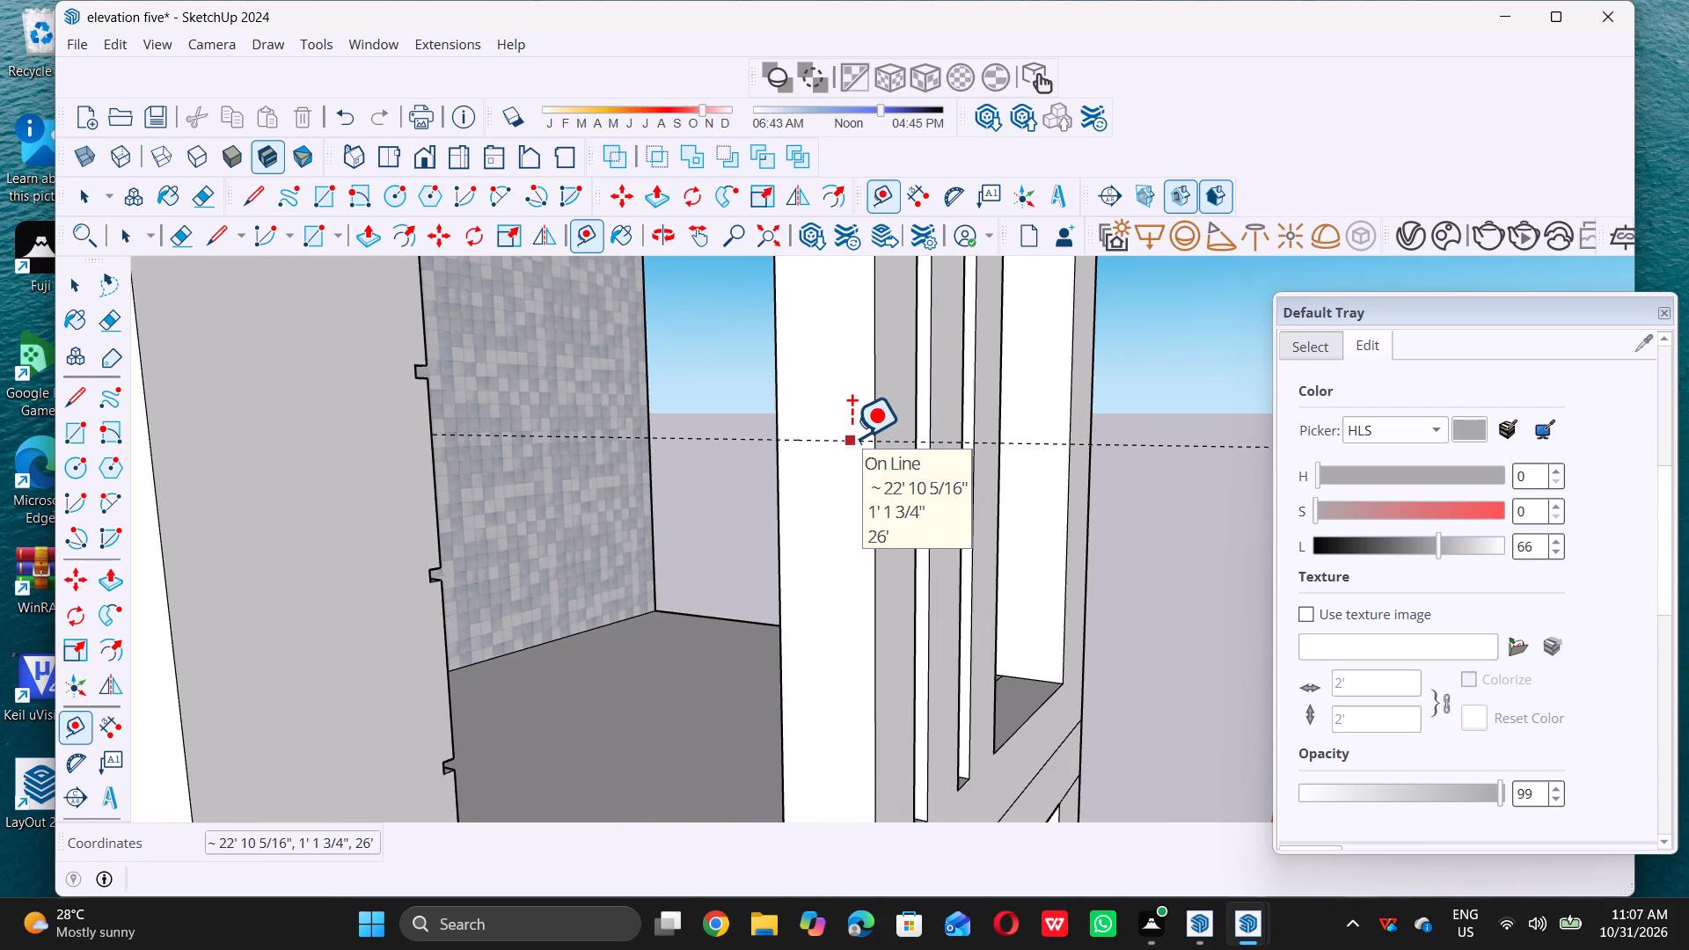
{"action": "double_click", "coordinate": [851, 439]}
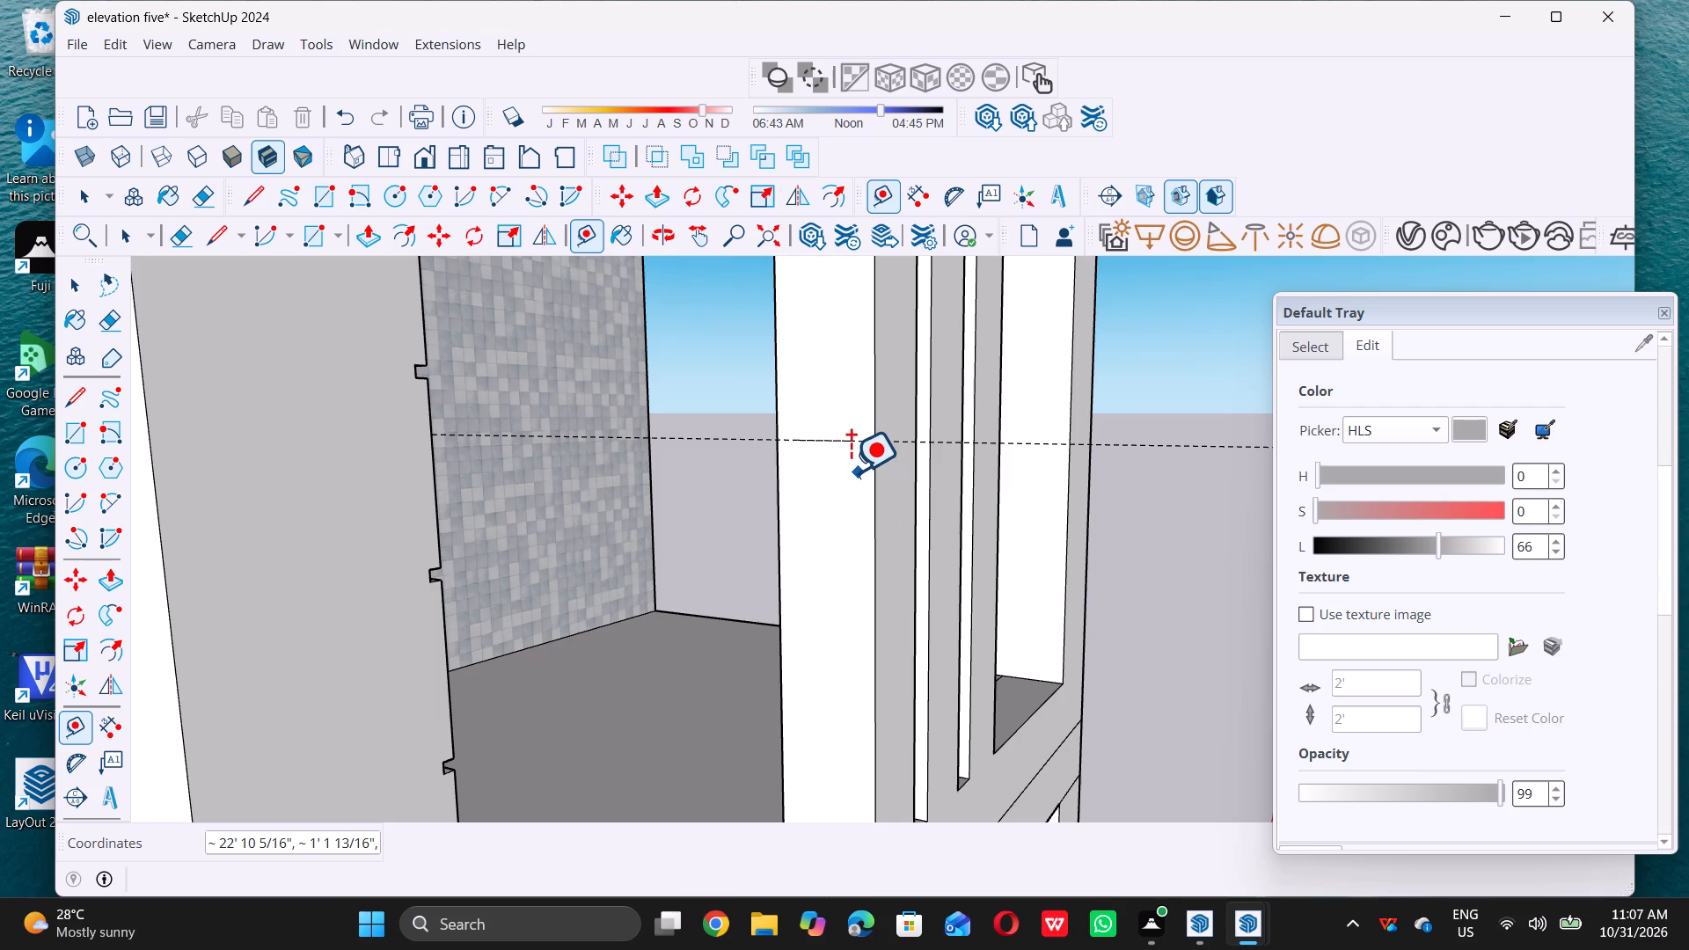
{"action": "key", "text": "ctrl+z"}
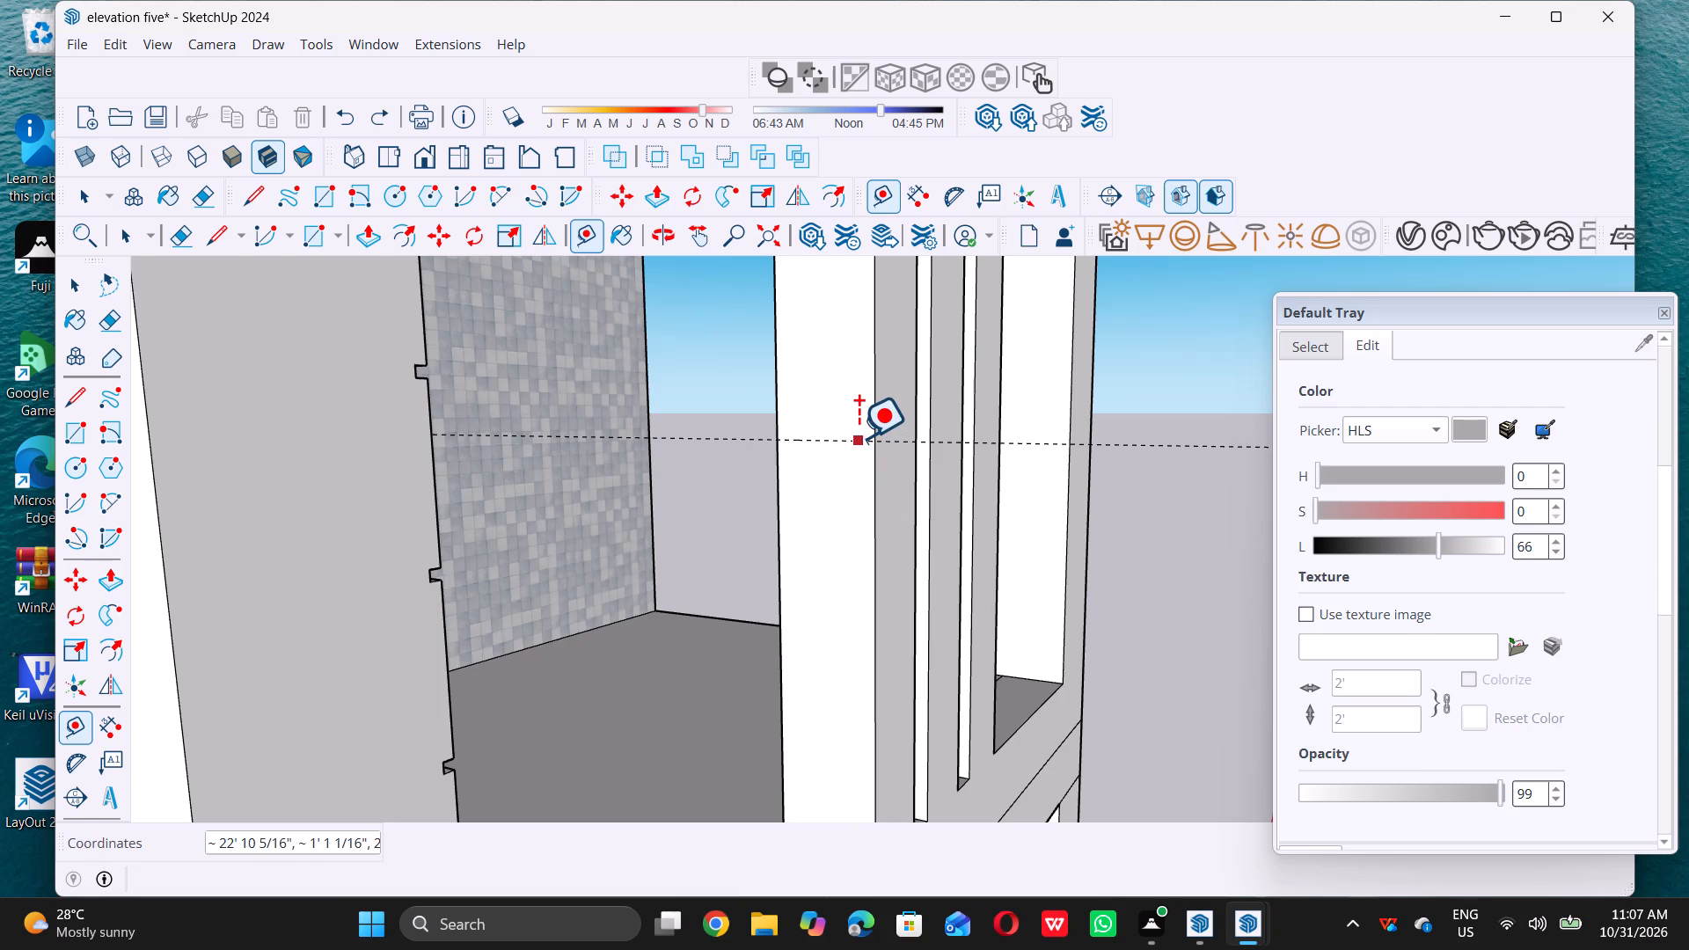
{"action": "left_click", "coordinate": [856, 442]}
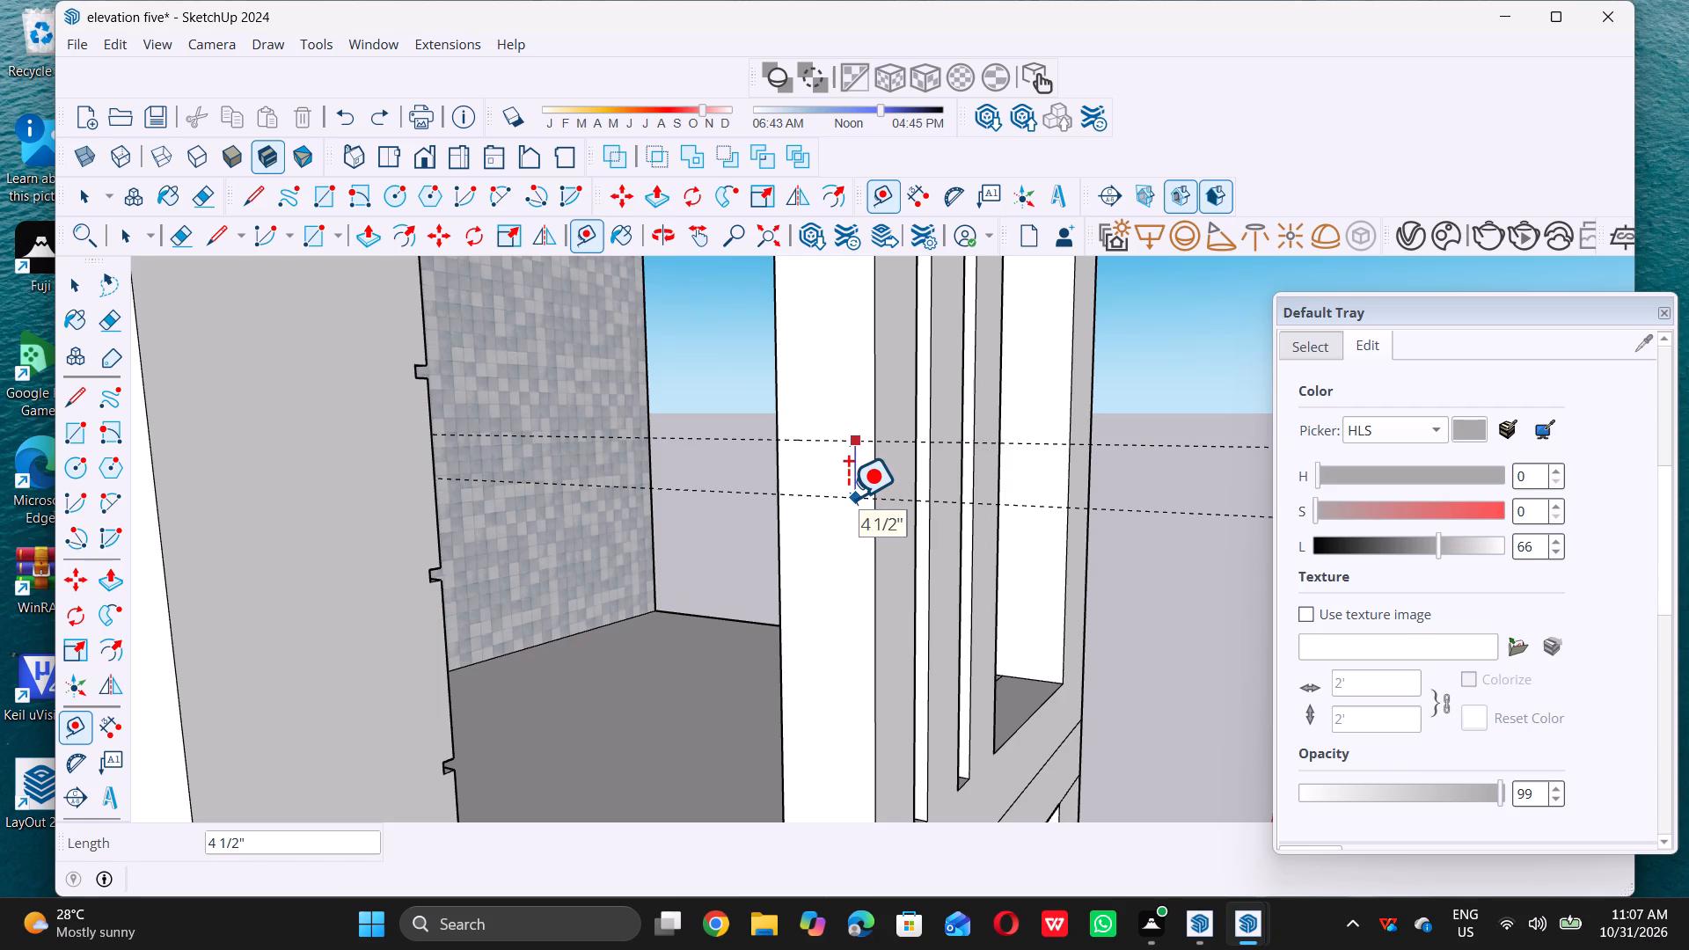
{"action": "key", "text": "4"}
{"action": "key", "text": "shift+quotedbl"}
{"action": "key", "text": "Return"}
{"action": "key", "text": "space"}
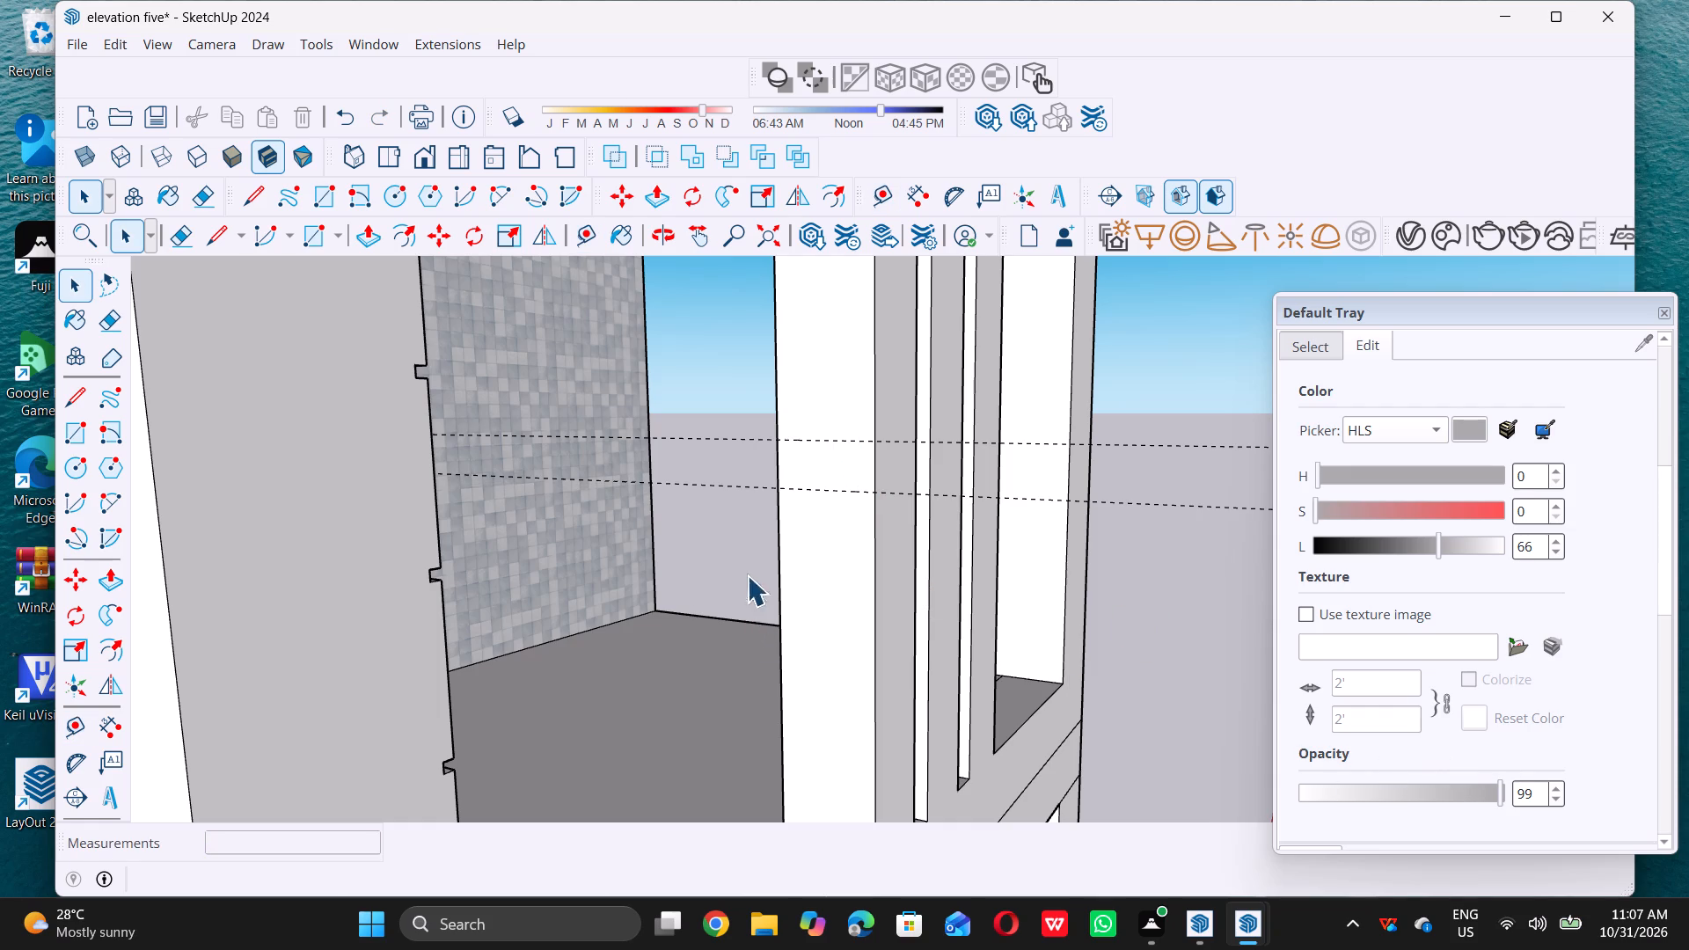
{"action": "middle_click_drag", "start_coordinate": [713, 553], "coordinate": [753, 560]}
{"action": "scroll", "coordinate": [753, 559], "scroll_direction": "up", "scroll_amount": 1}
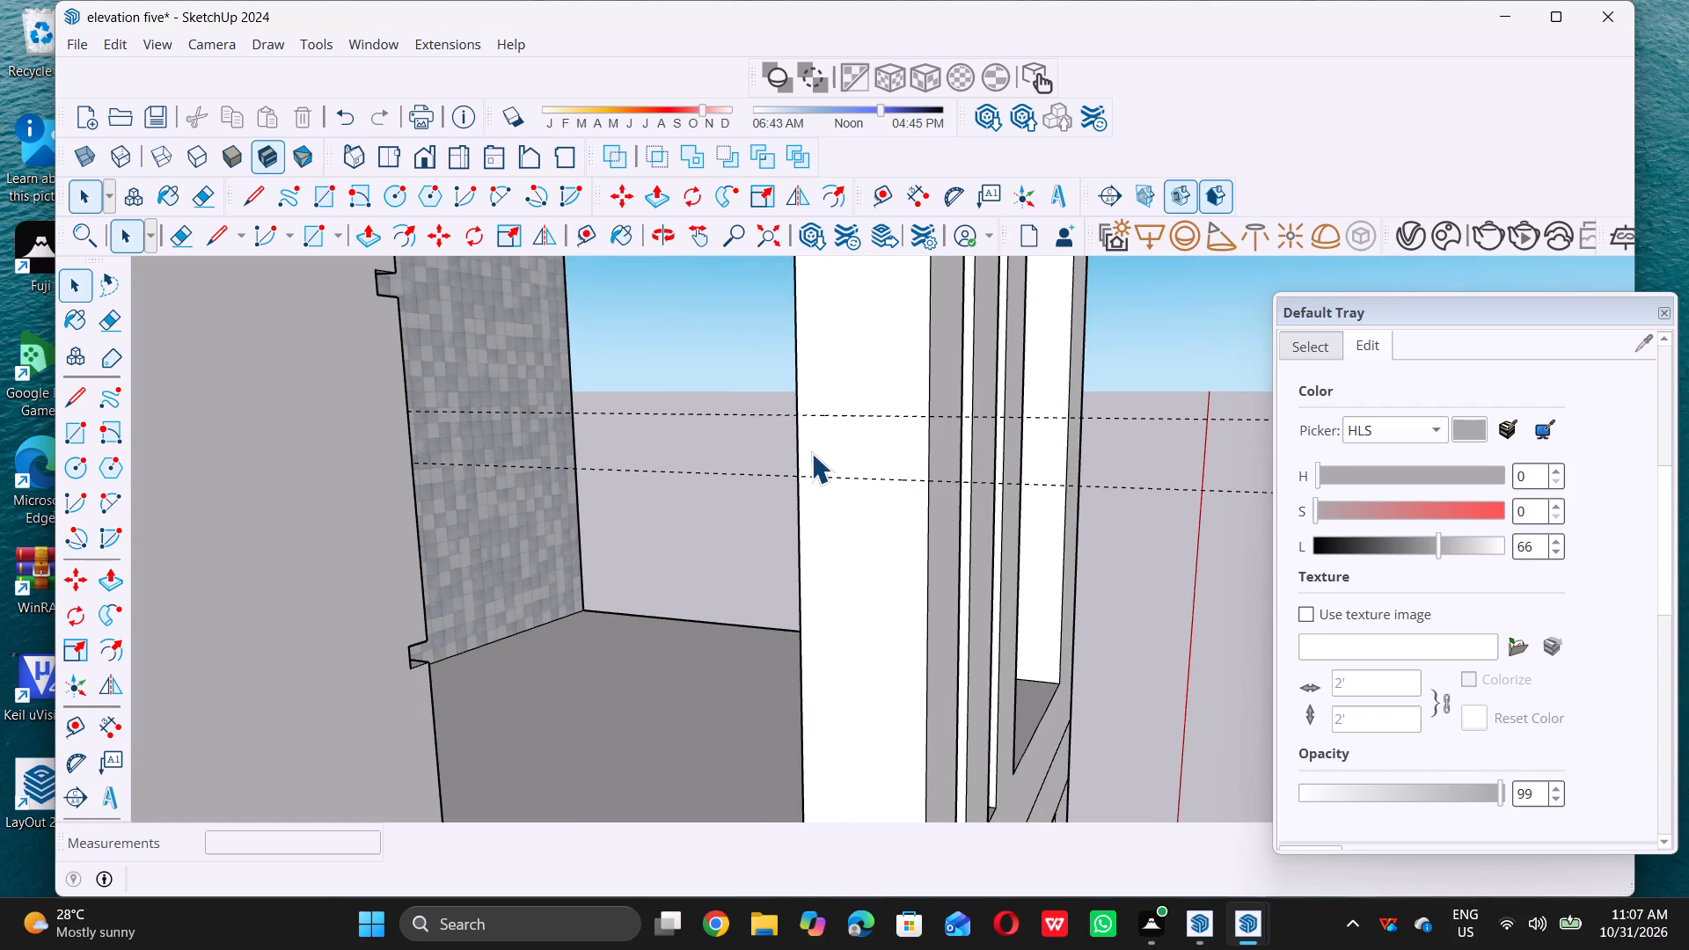
Draw a 4" by 8 1/2" rectangle between the two horizontal guides on the top-floor pillar's side face.
{"action": "key", "text": "r"}
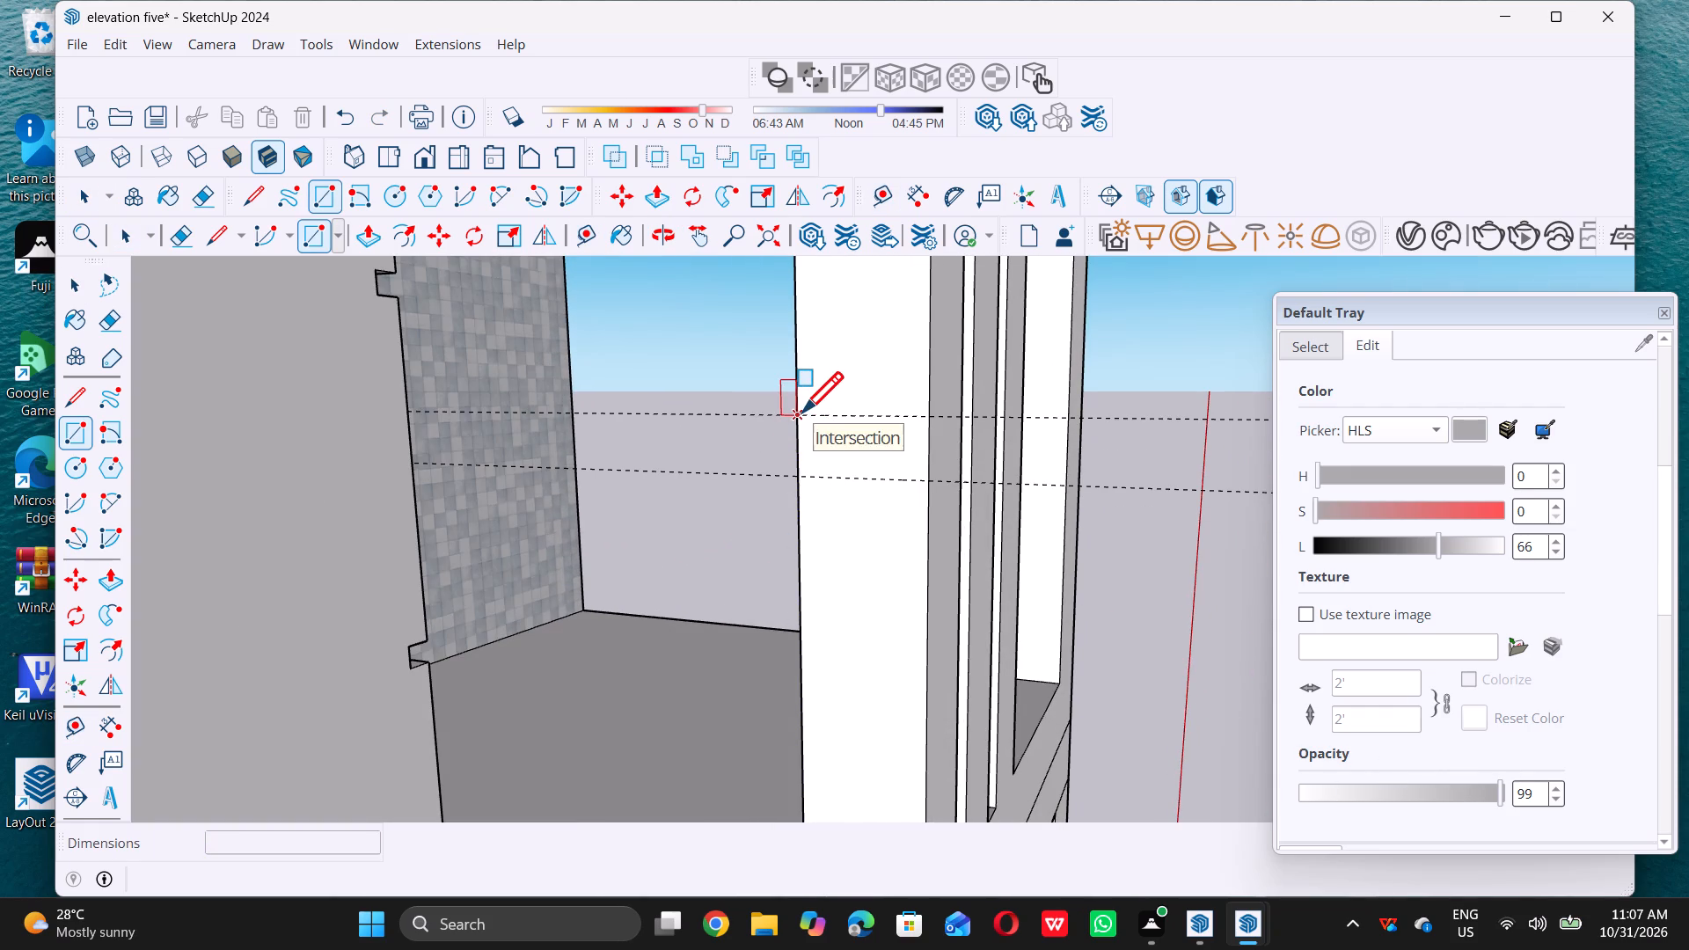
{"action": "left_click", "coordinate": [801, 411]}
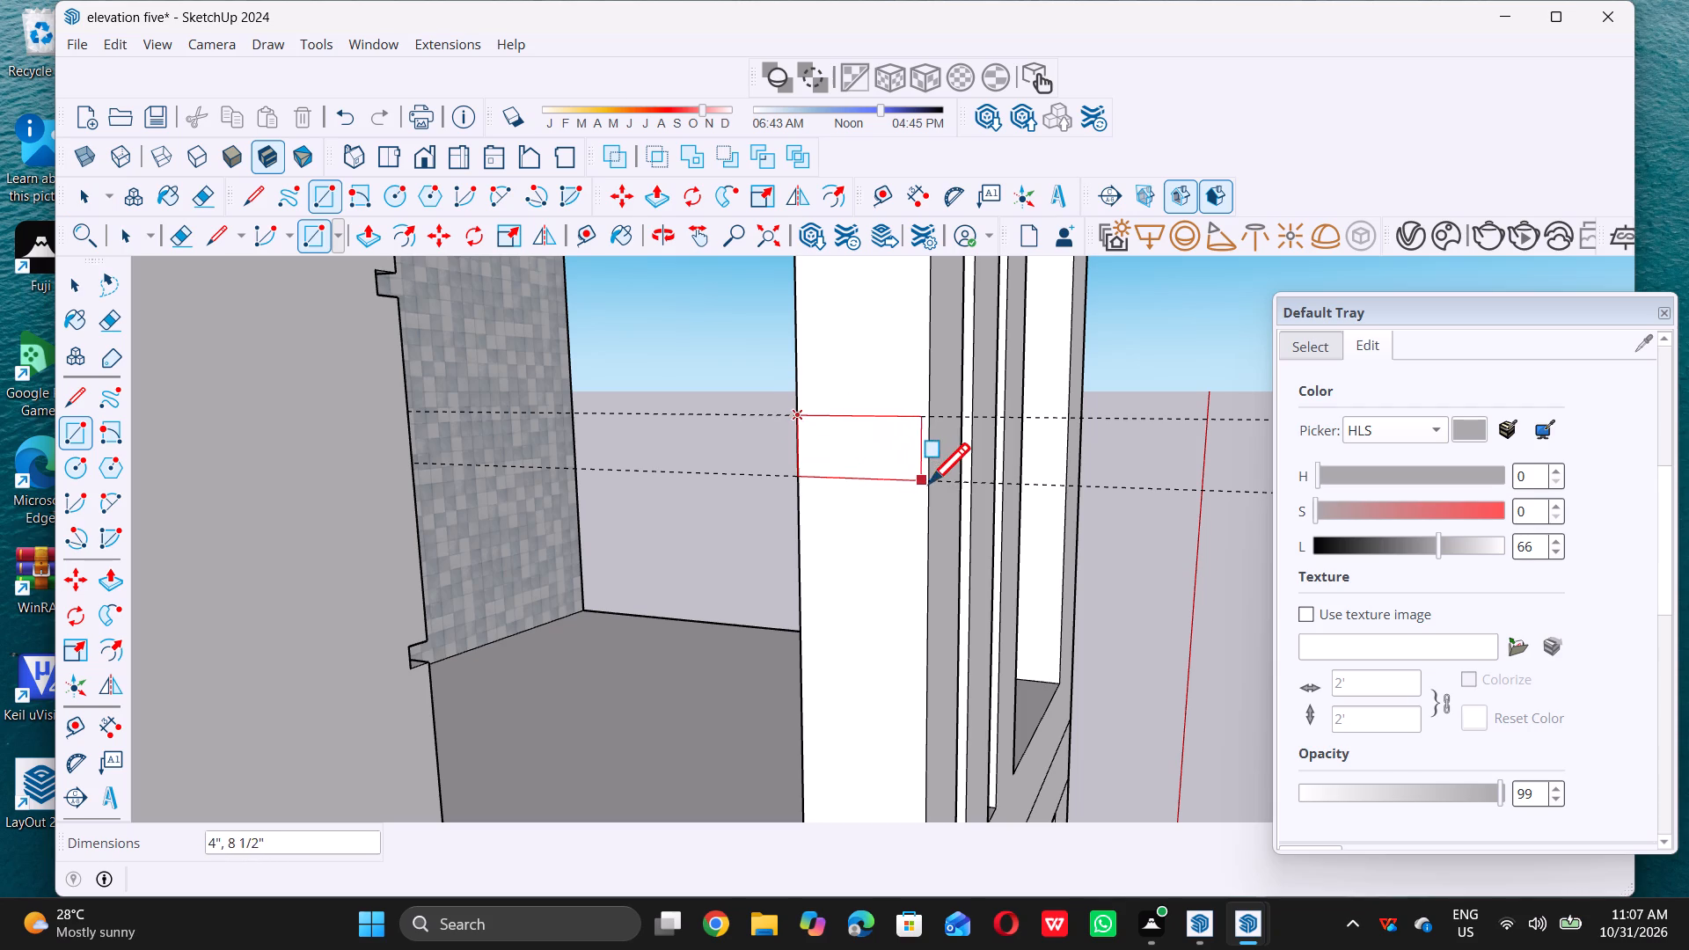
{"action": "left_click", "coordinate": [928, 479]}
{"action": "key", "text": "space"}
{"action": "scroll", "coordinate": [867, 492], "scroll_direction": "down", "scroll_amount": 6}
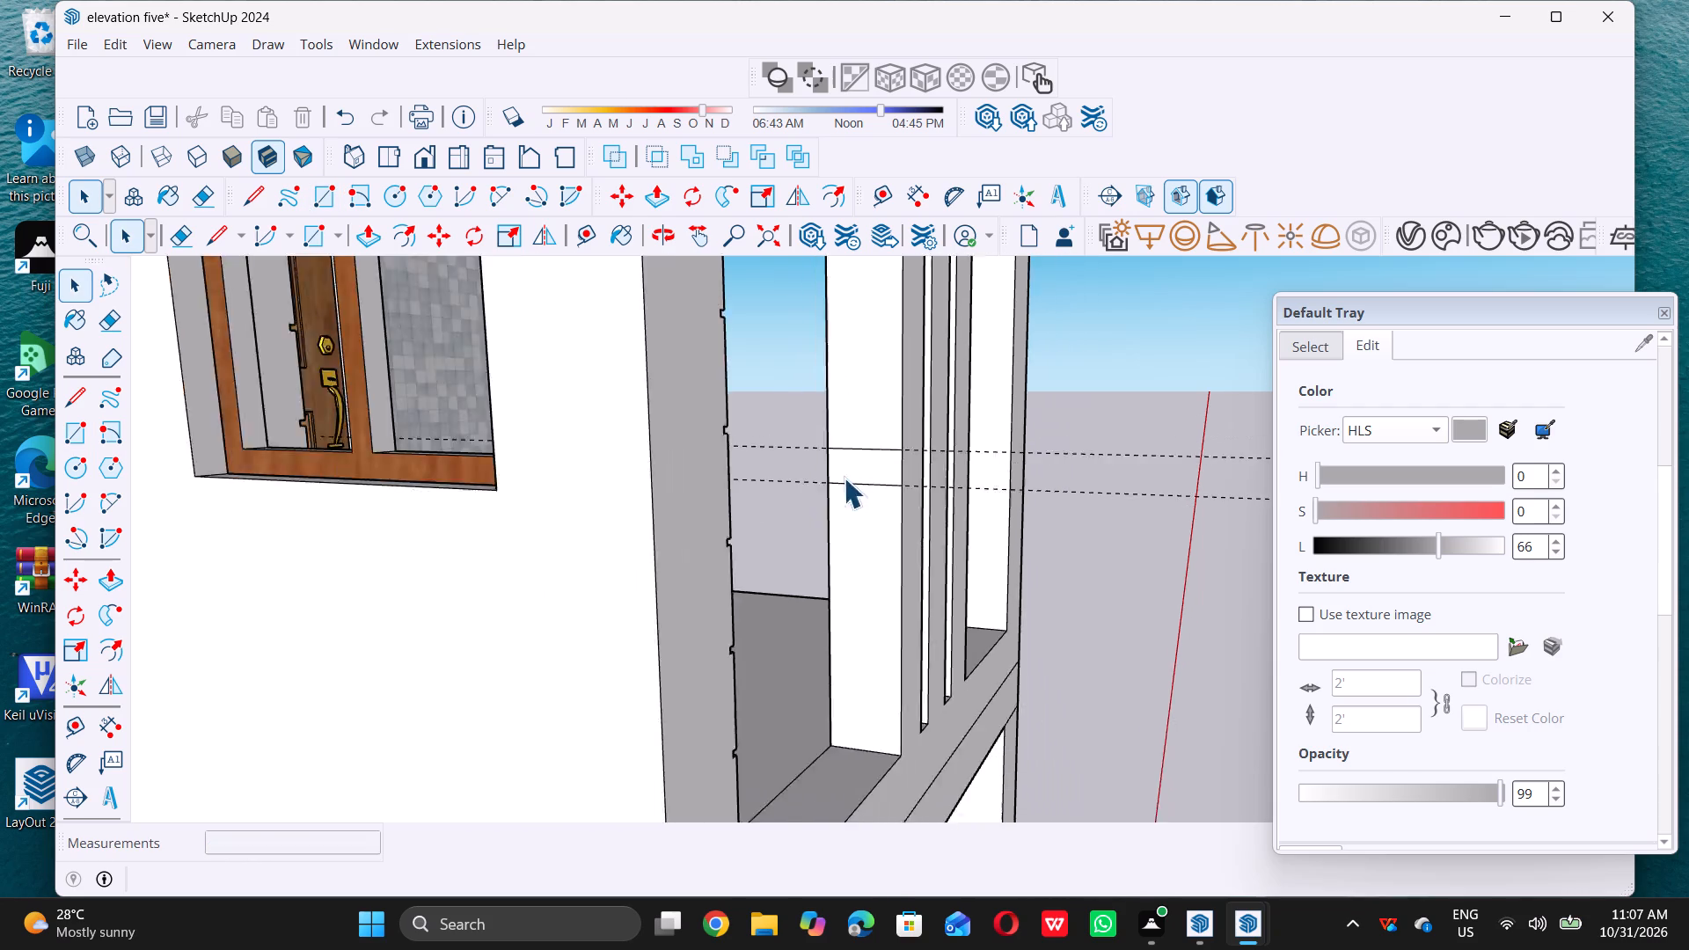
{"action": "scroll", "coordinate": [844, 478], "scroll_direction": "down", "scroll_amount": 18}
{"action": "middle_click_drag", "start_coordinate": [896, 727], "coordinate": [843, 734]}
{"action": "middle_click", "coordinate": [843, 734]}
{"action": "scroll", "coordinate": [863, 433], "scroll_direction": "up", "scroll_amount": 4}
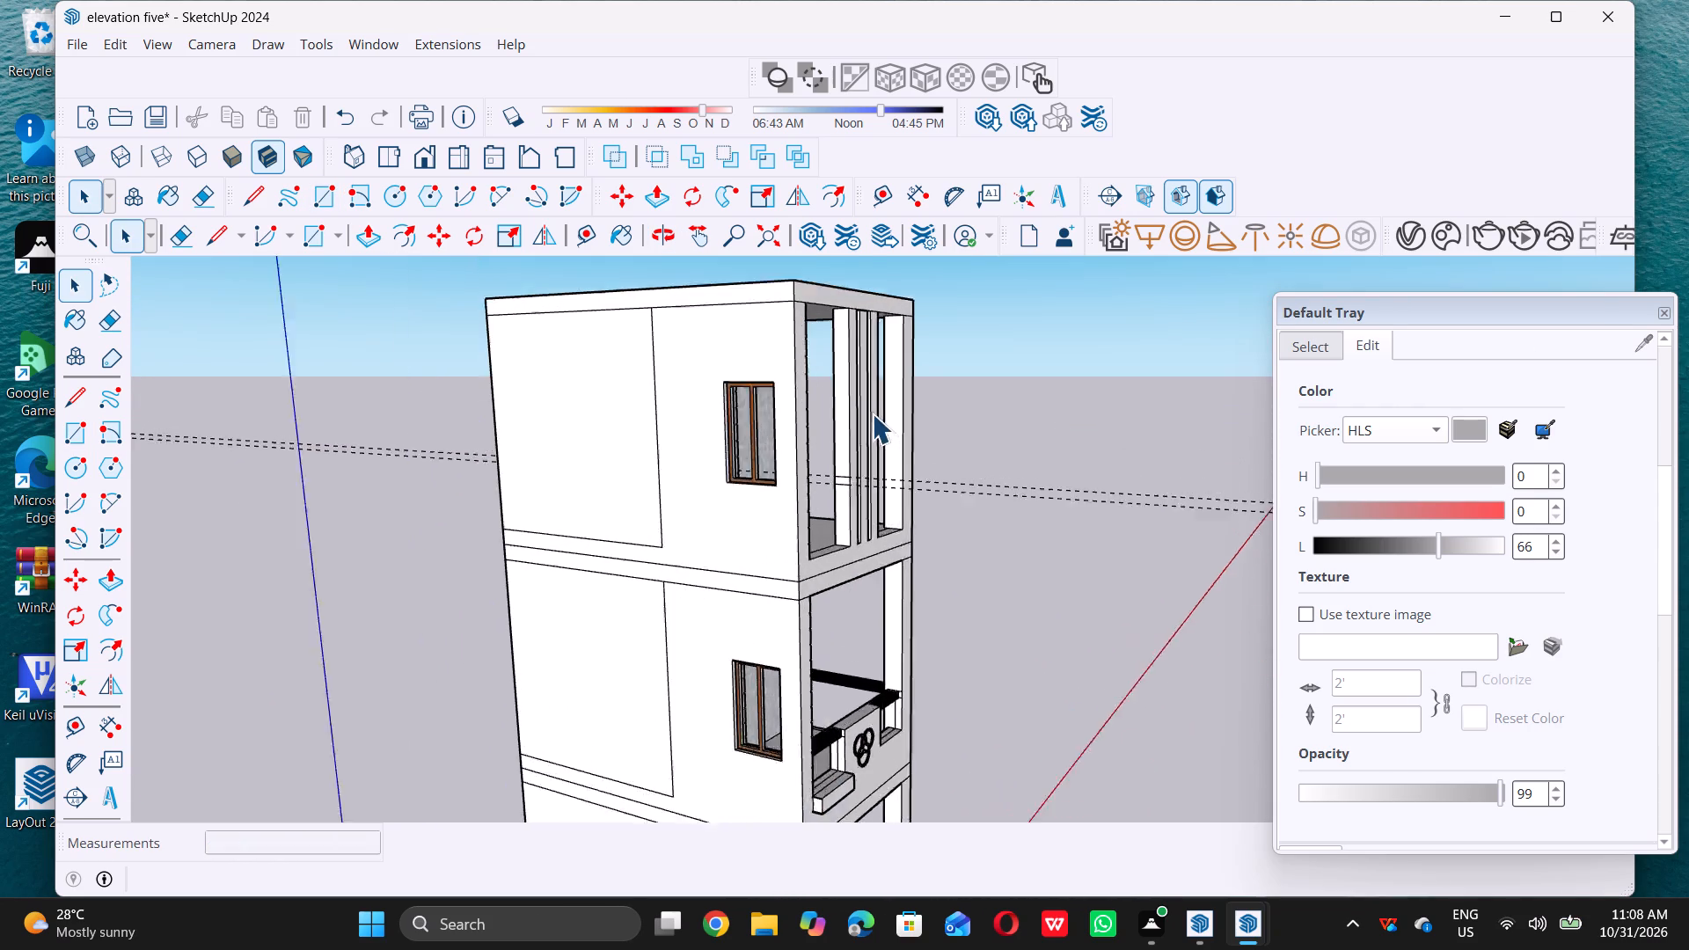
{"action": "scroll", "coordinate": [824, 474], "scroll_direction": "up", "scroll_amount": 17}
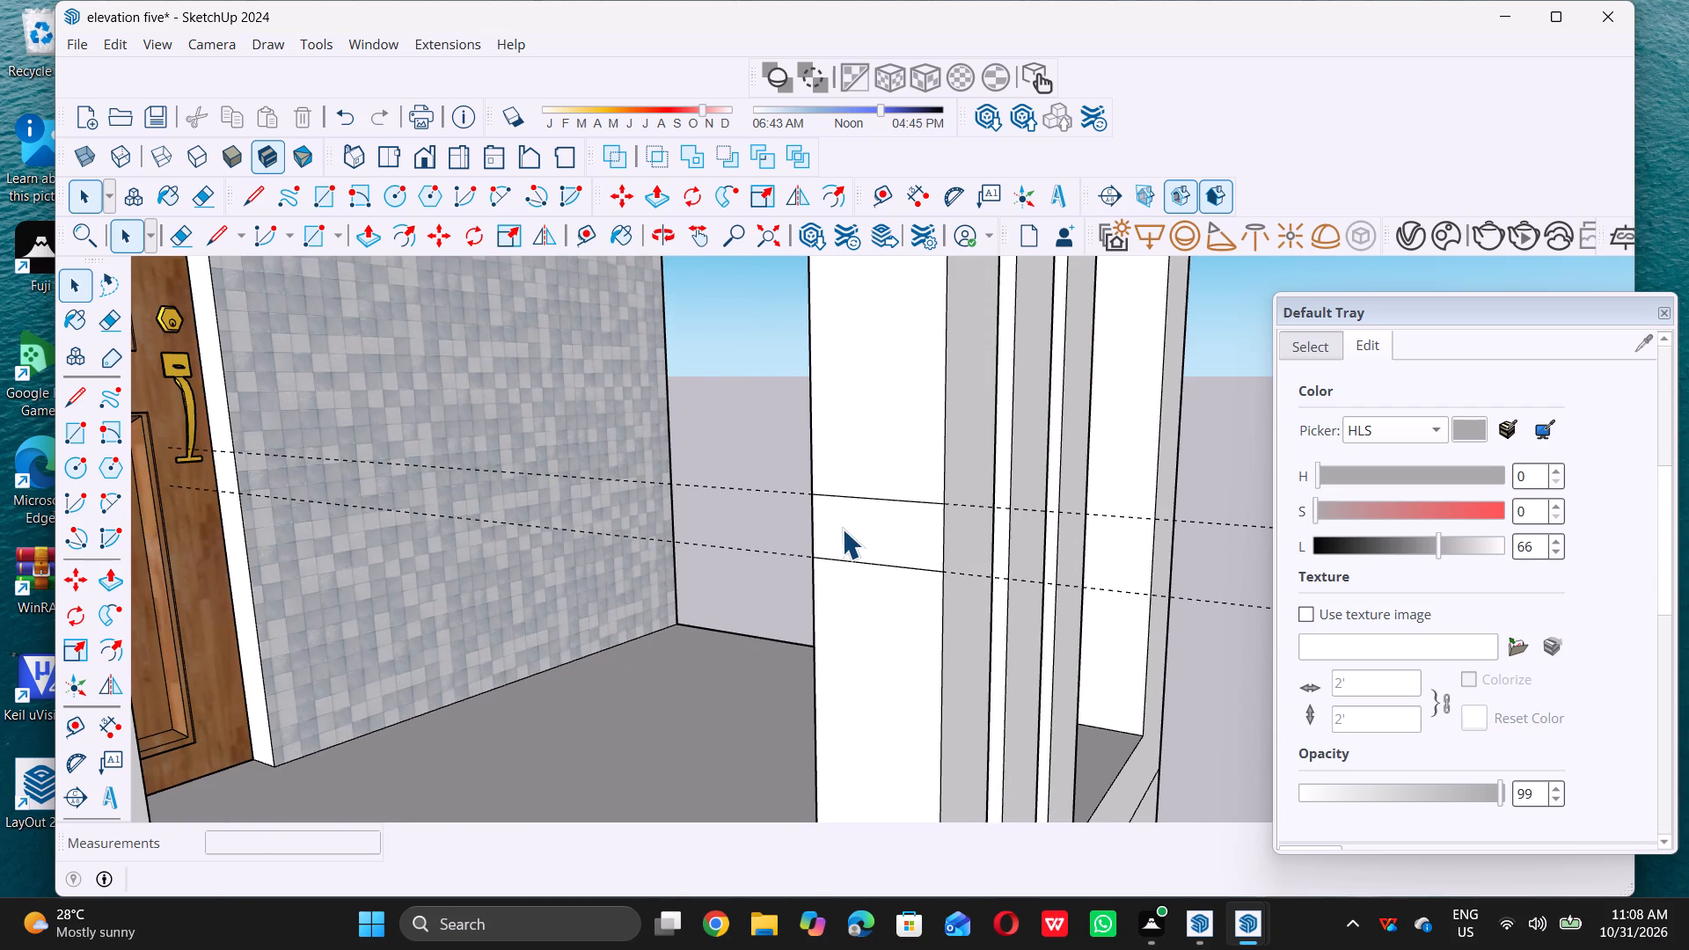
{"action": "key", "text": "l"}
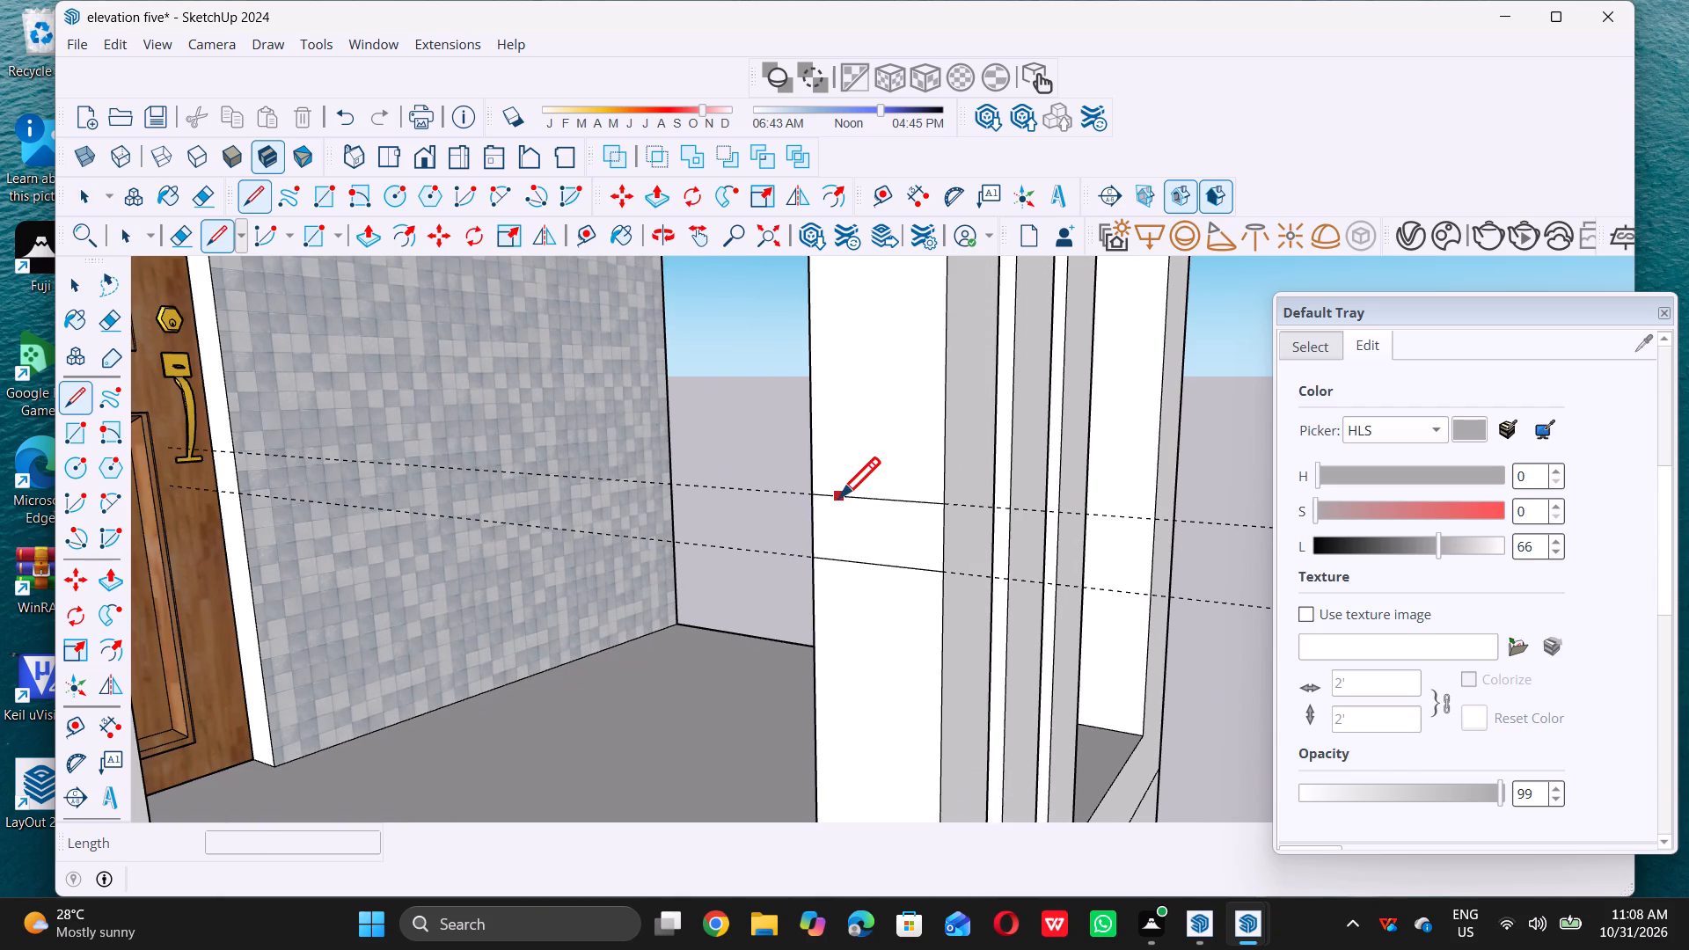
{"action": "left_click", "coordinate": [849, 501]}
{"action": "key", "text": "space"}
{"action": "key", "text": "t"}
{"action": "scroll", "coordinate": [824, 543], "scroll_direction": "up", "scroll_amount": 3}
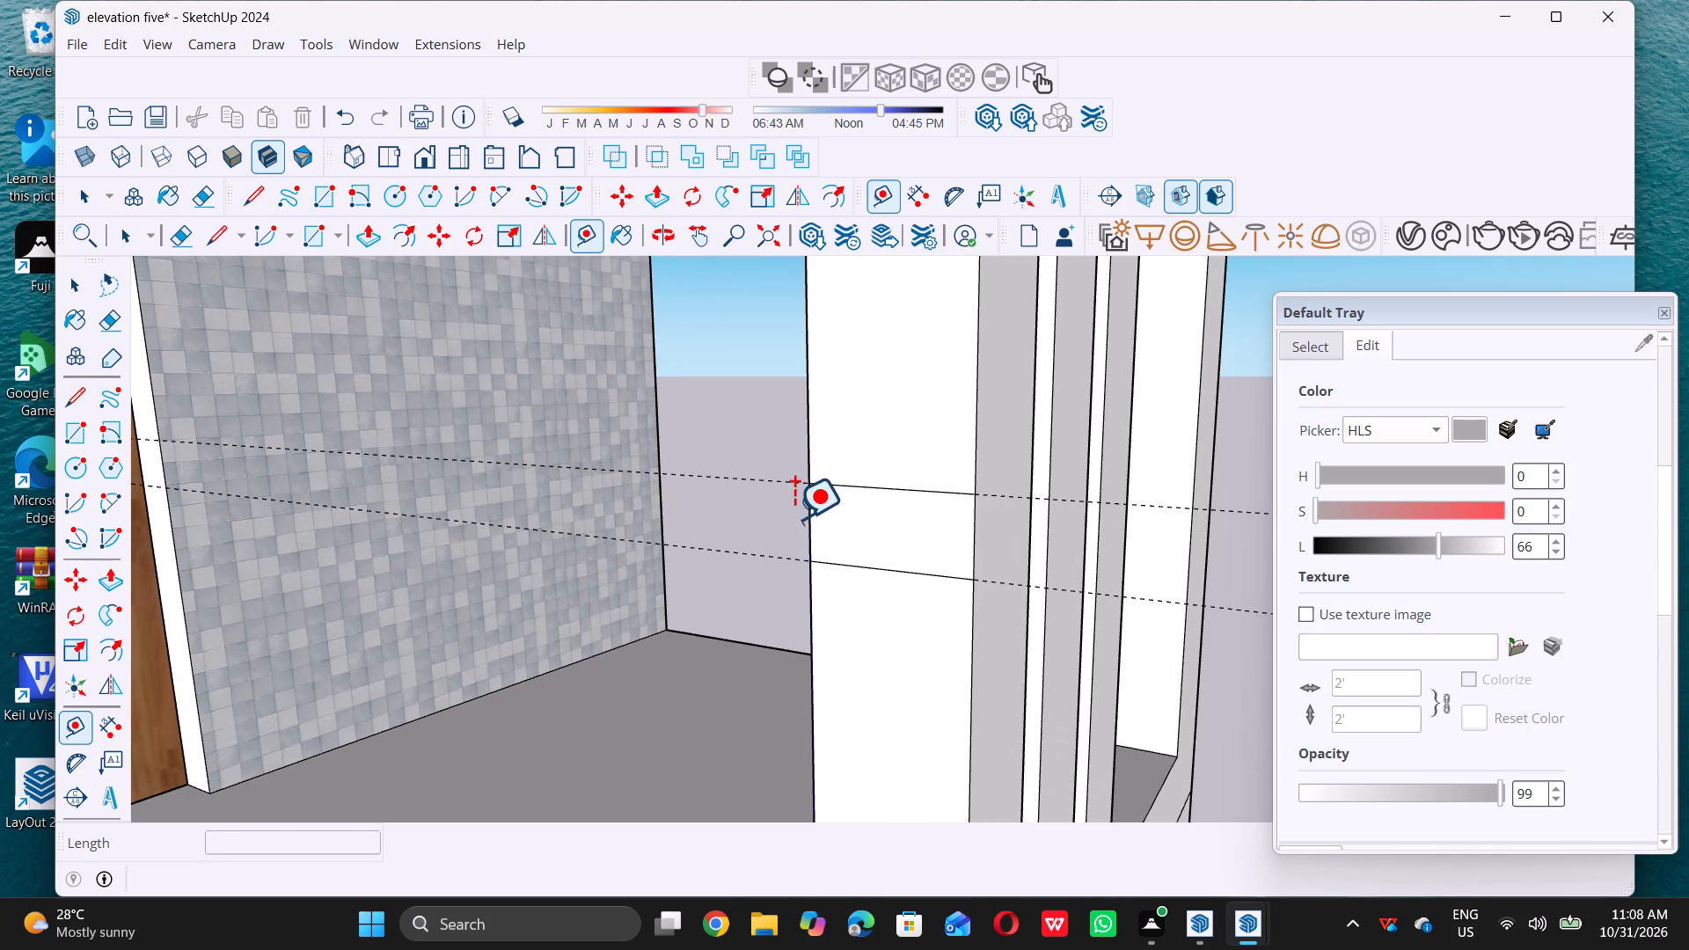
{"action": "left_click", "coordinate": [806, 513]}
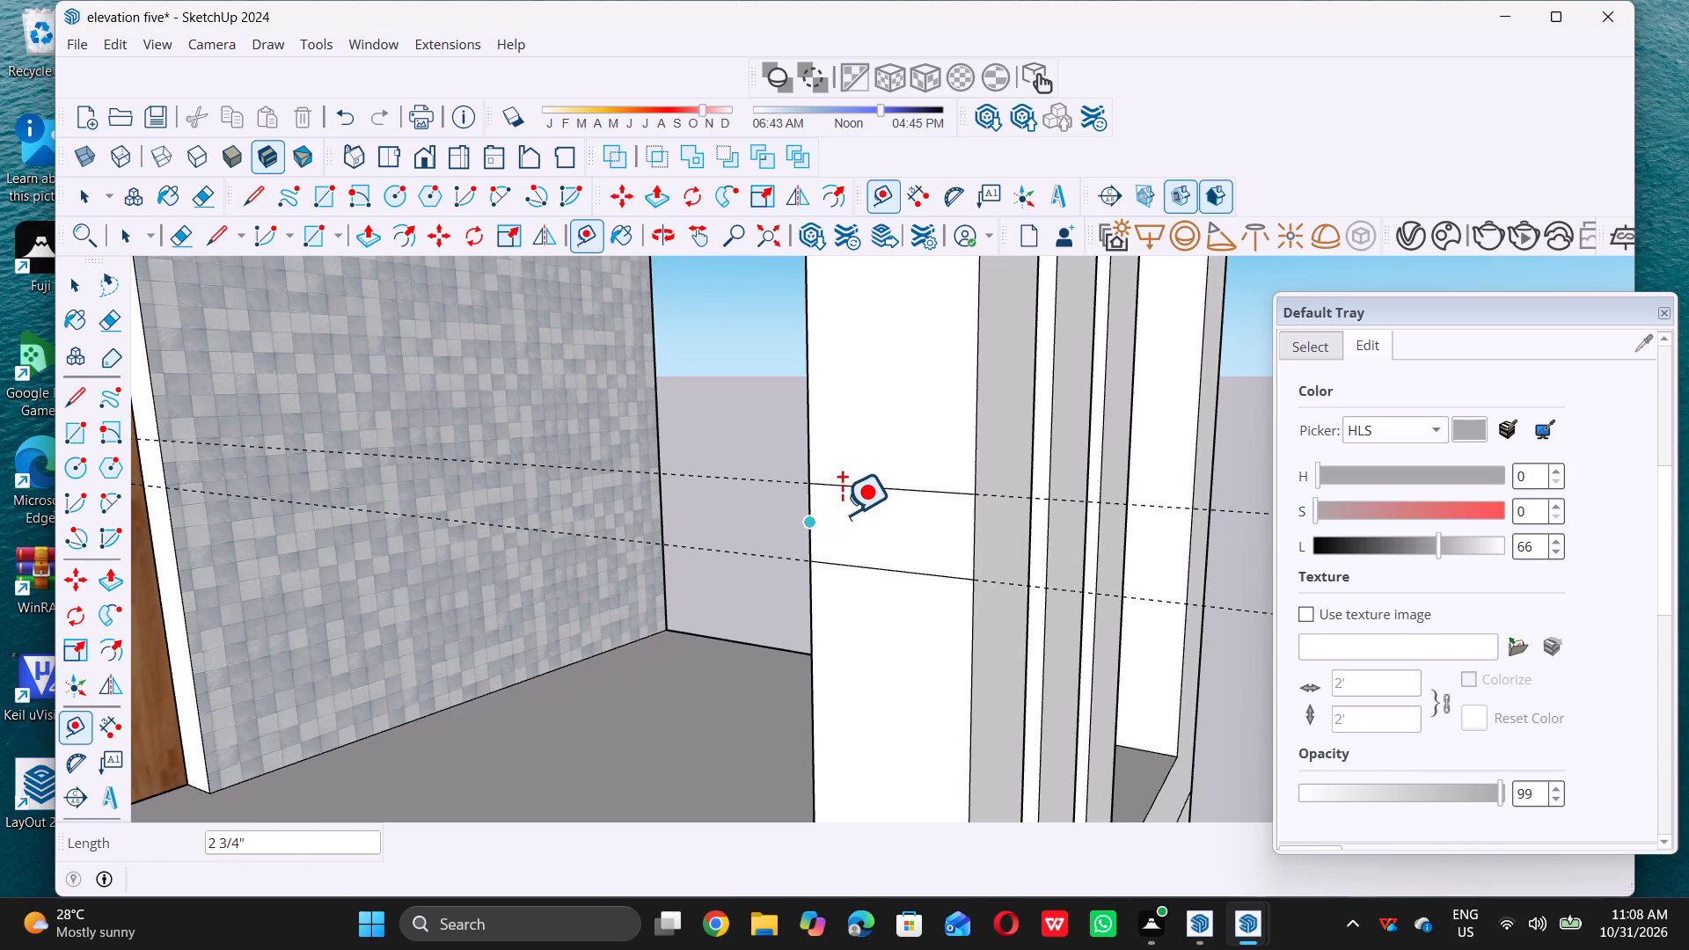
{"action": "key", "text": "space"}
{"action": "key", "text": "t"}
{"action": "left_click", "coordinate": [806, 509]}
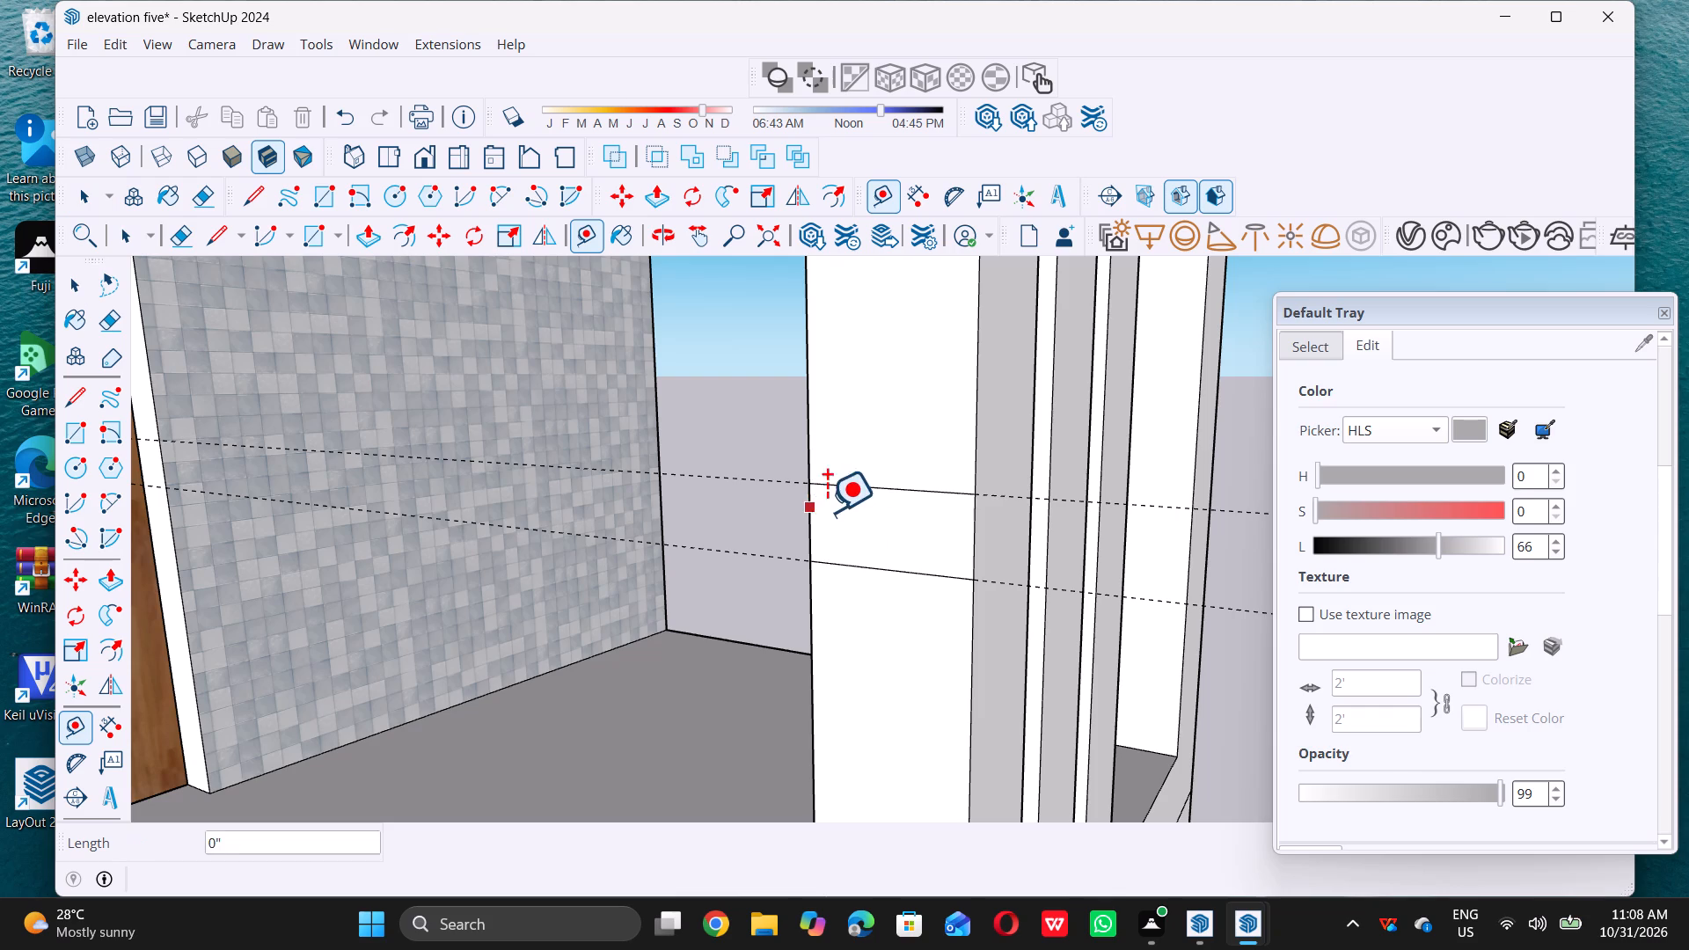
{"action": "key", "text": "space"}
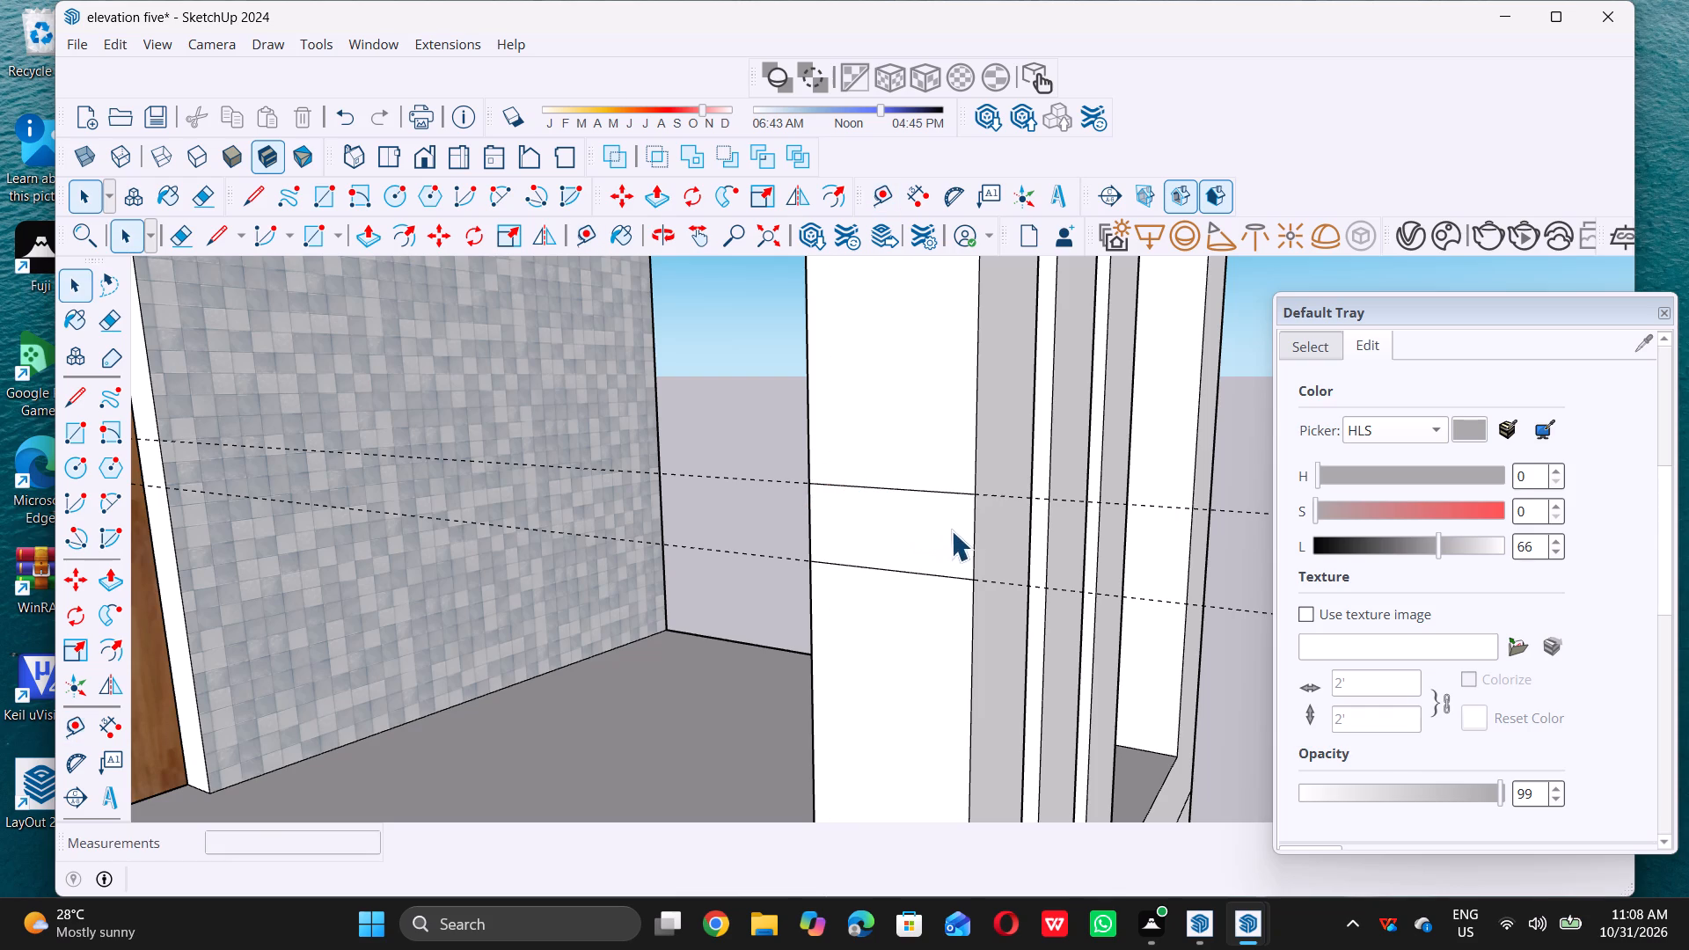
Place a short guide segment at the front vertical edge of the new rectangle on the pillar's side face.
{"action": "key", "text": "t"}
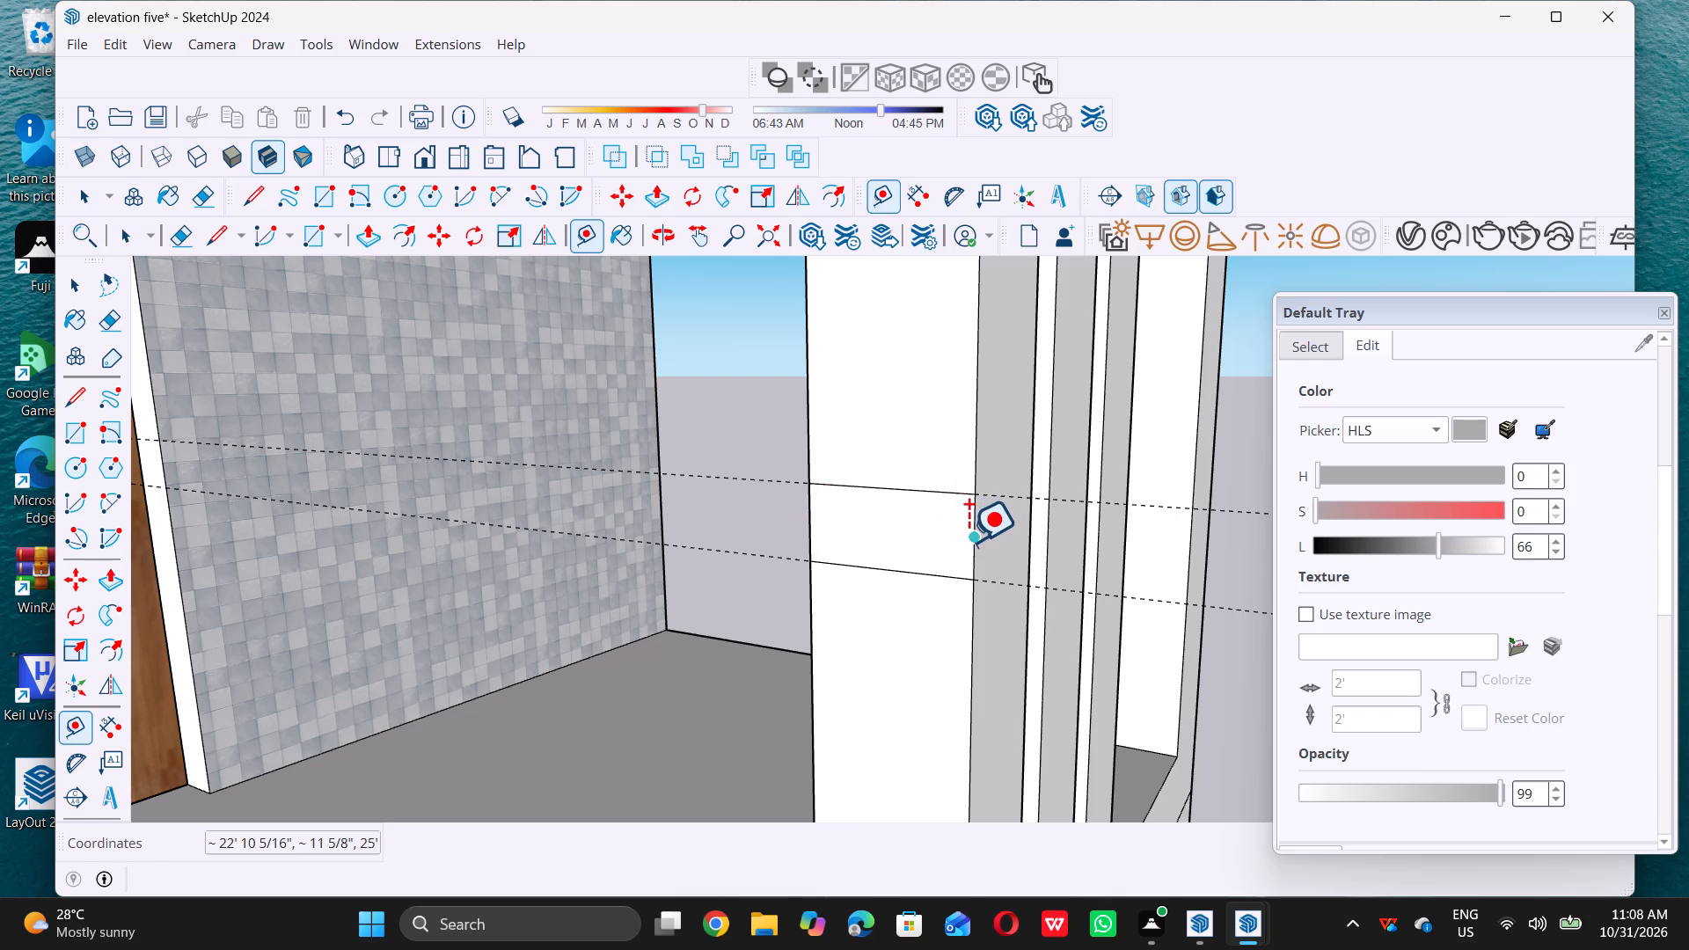
{"action": "triple_click", "coordinate": [969, 537]}
{"action": "left_click", "coordinate": [956, 536]}
{"action": "key", "text": "space"}
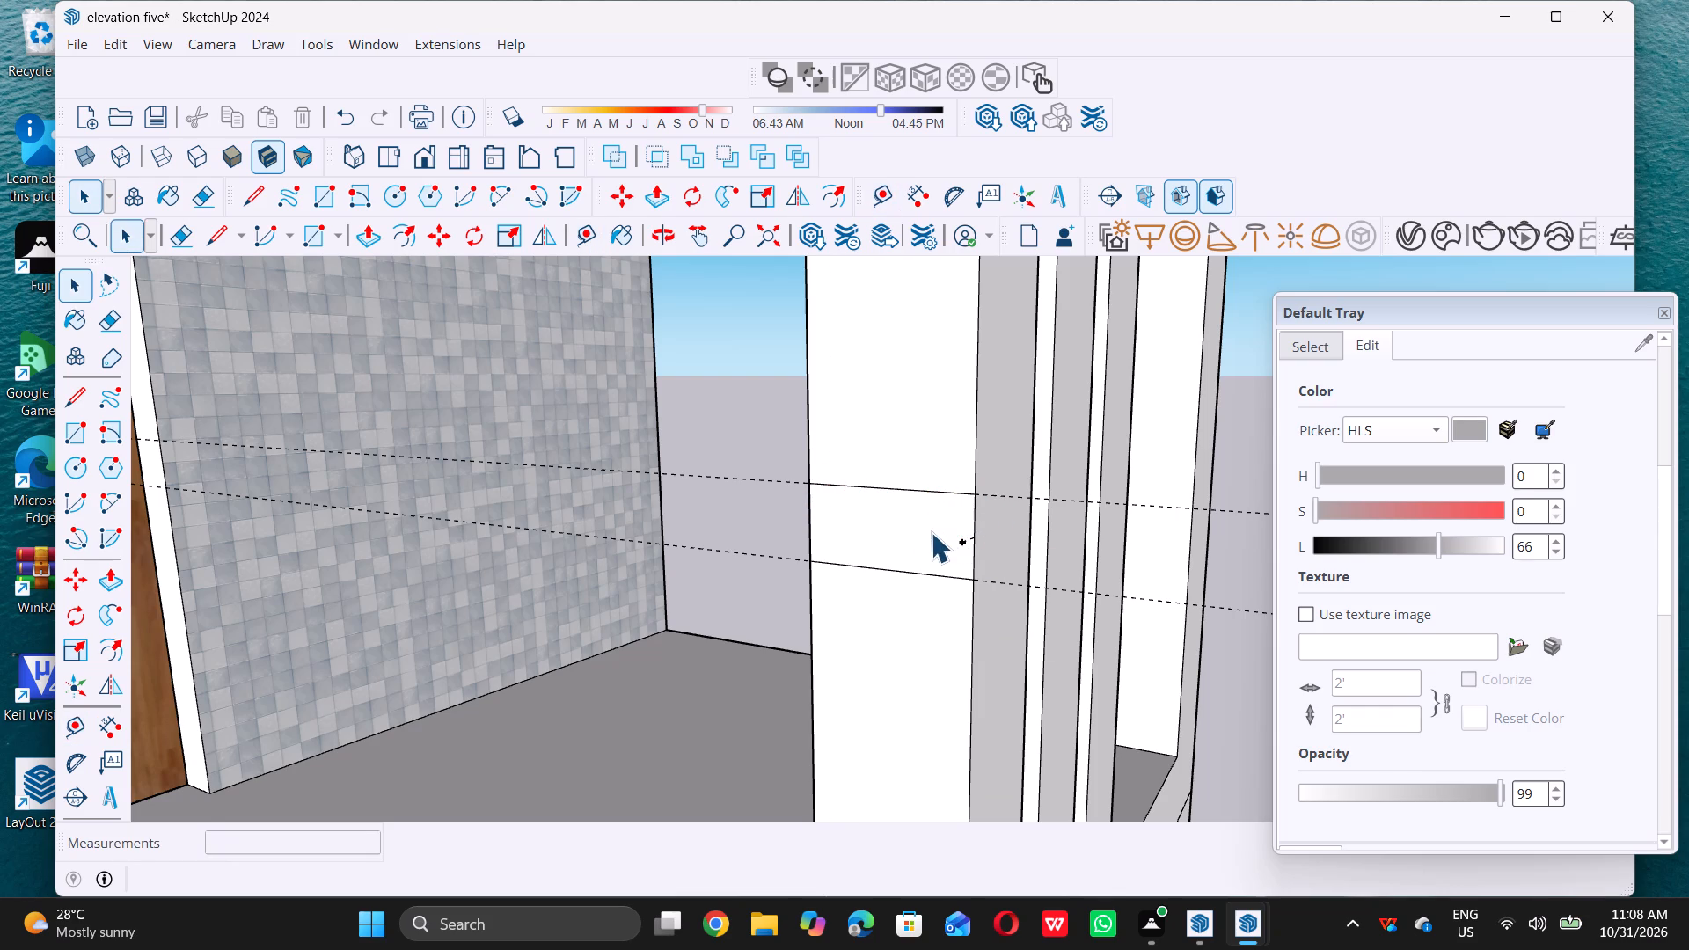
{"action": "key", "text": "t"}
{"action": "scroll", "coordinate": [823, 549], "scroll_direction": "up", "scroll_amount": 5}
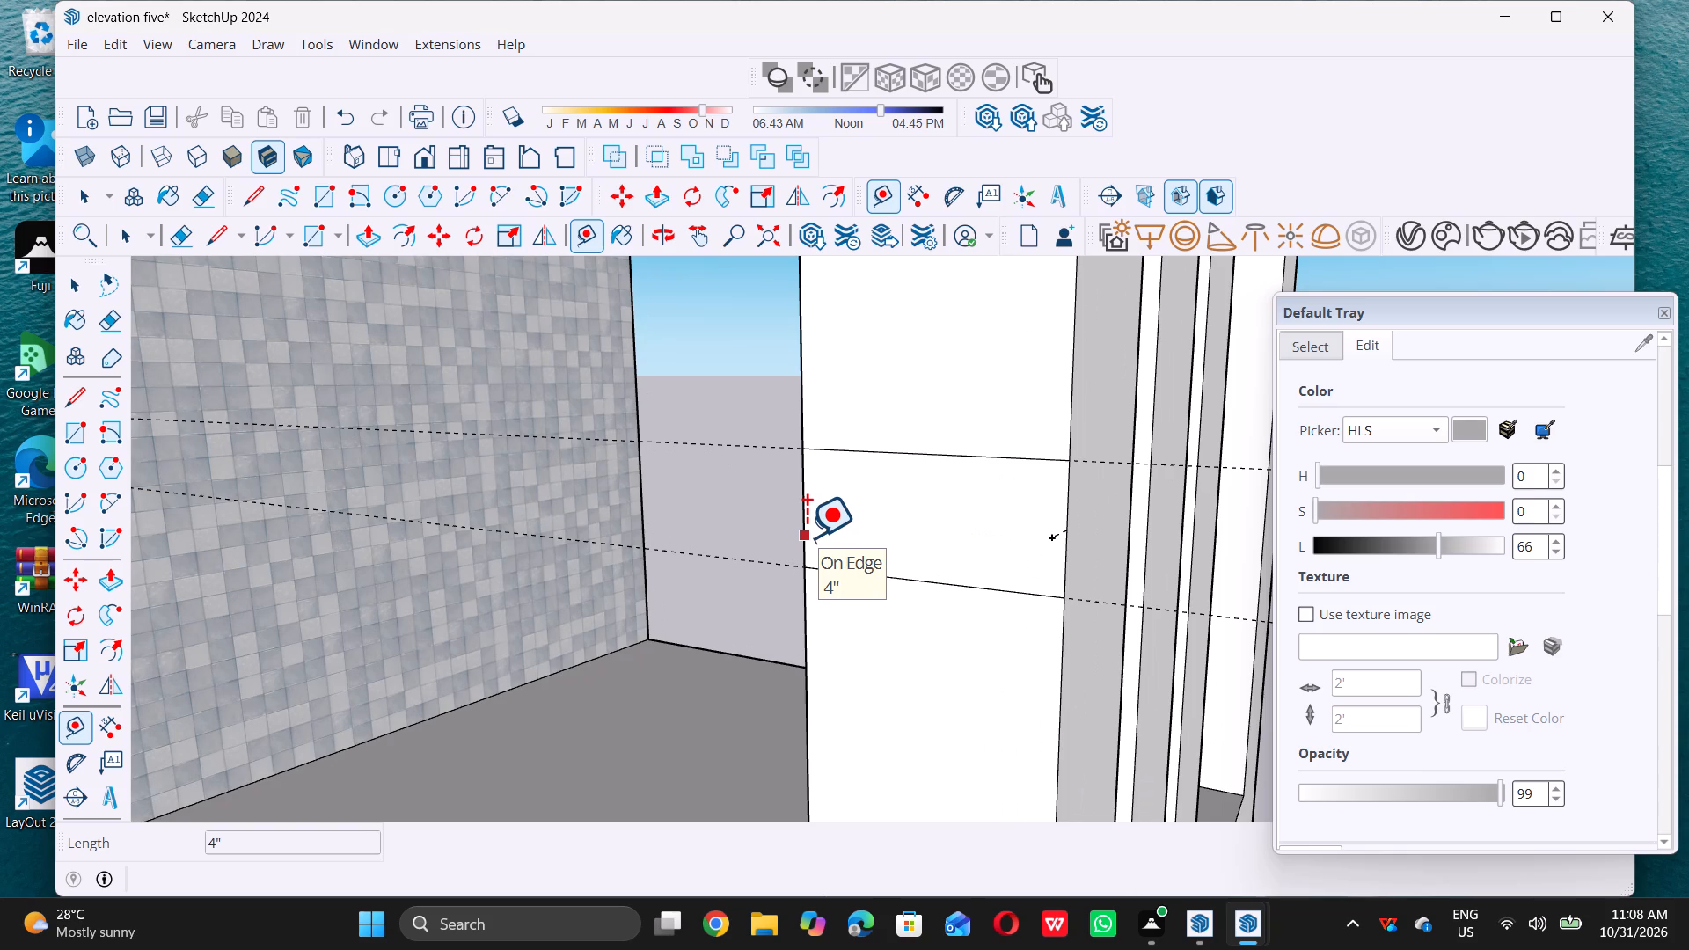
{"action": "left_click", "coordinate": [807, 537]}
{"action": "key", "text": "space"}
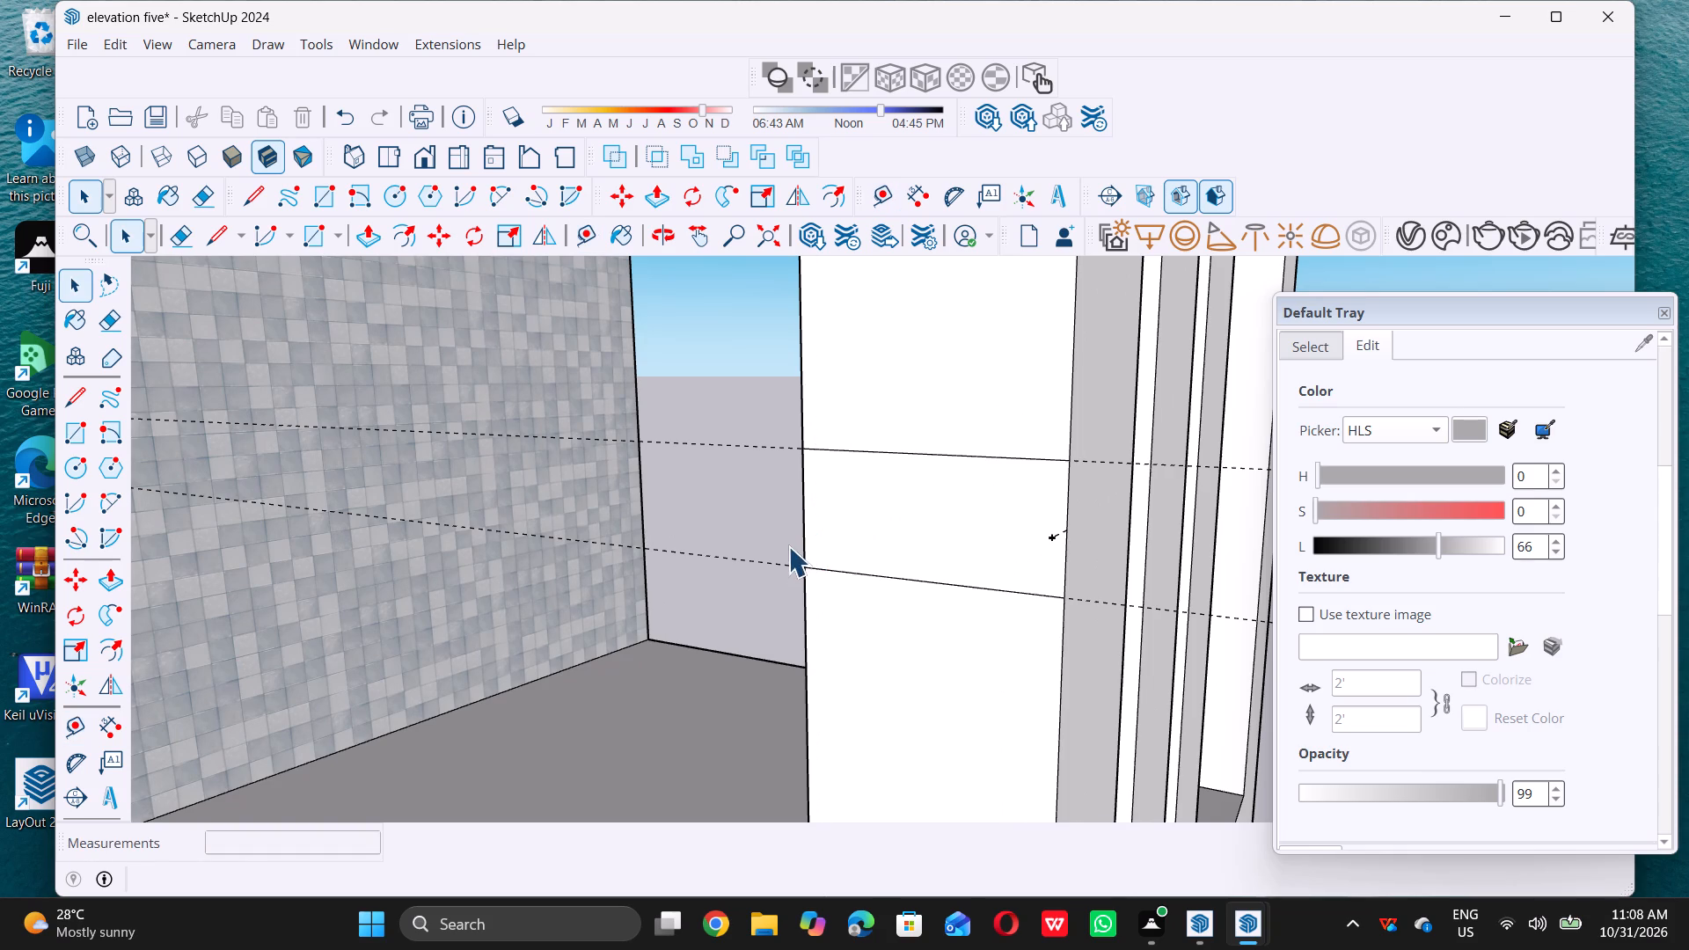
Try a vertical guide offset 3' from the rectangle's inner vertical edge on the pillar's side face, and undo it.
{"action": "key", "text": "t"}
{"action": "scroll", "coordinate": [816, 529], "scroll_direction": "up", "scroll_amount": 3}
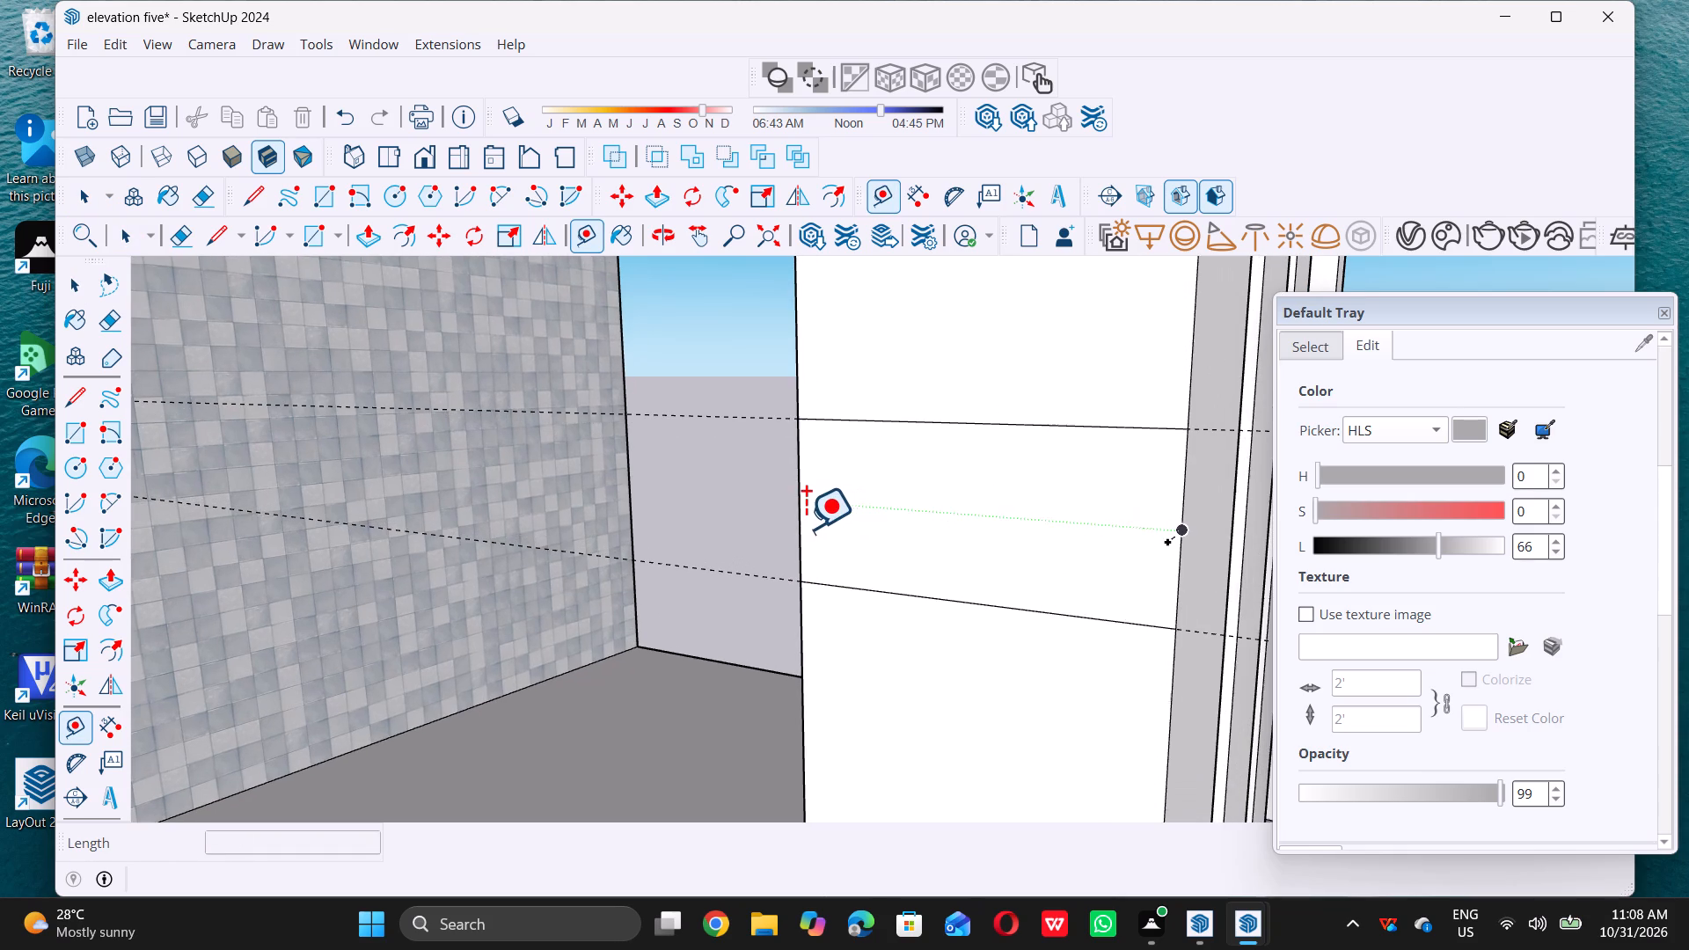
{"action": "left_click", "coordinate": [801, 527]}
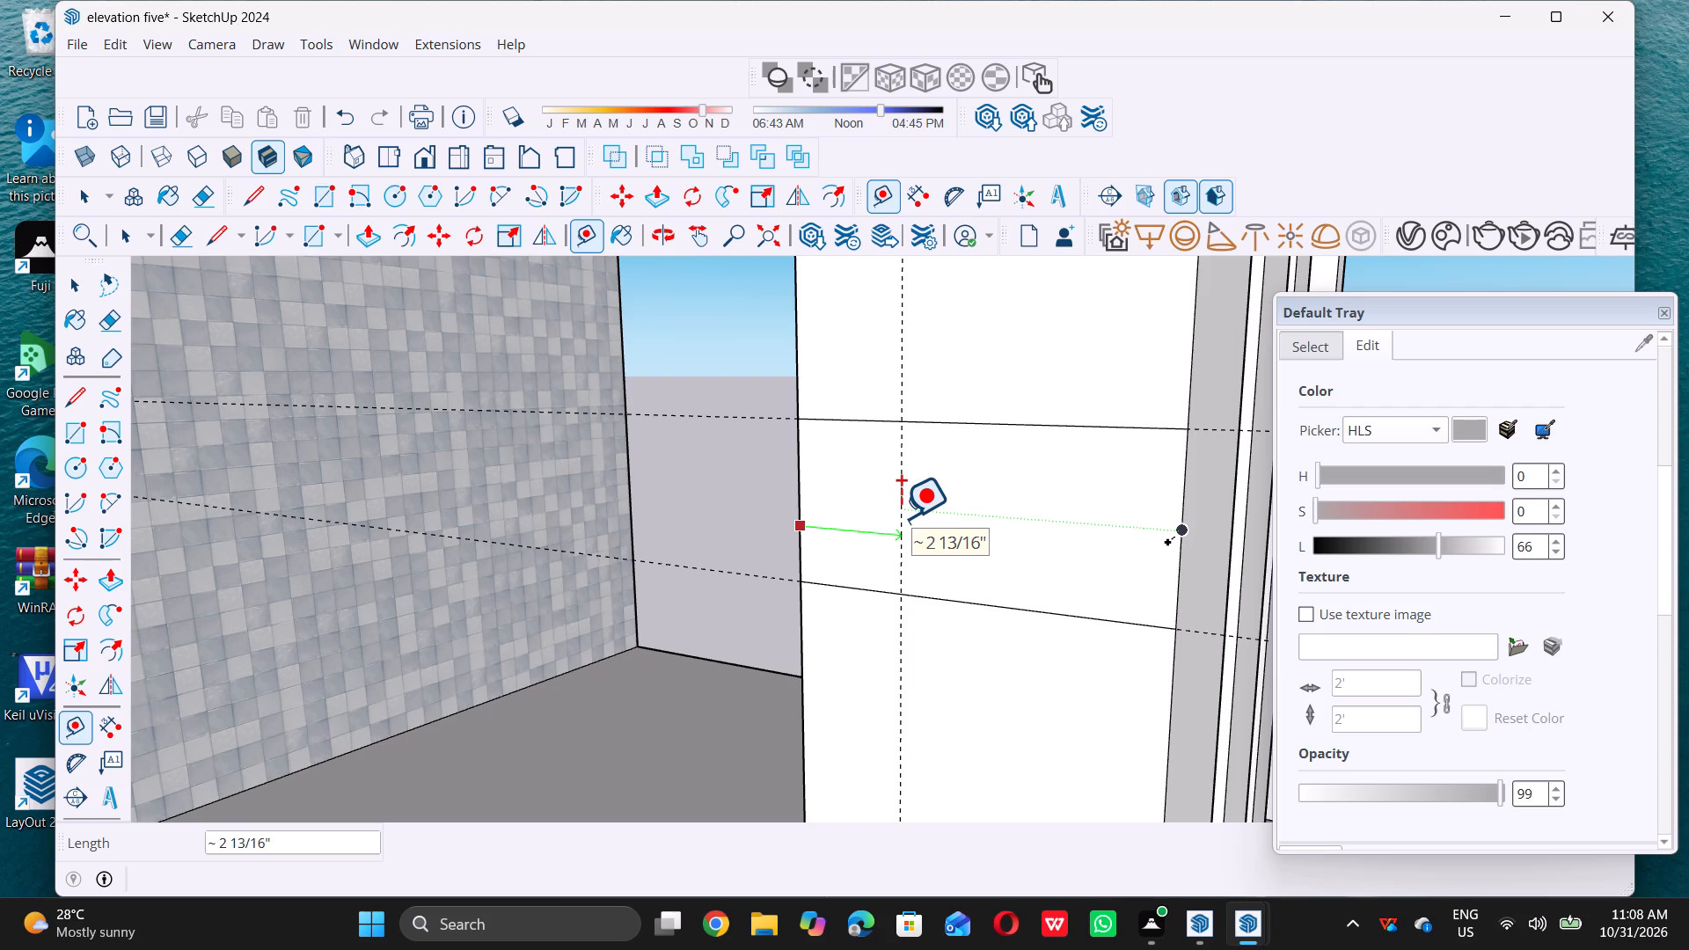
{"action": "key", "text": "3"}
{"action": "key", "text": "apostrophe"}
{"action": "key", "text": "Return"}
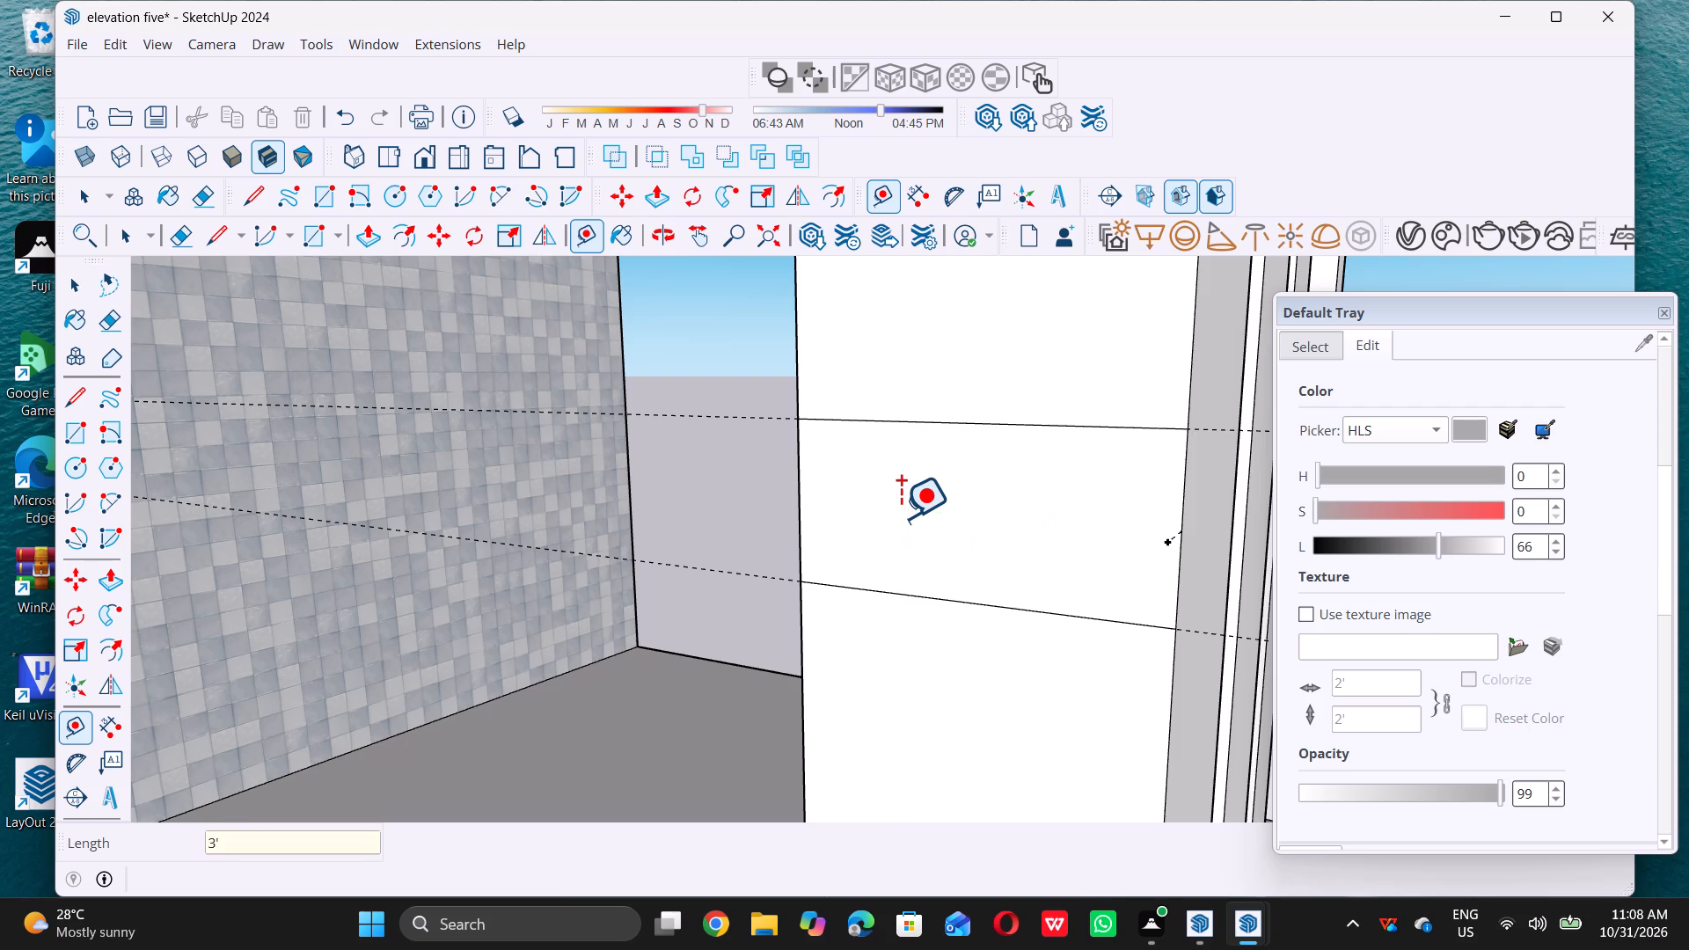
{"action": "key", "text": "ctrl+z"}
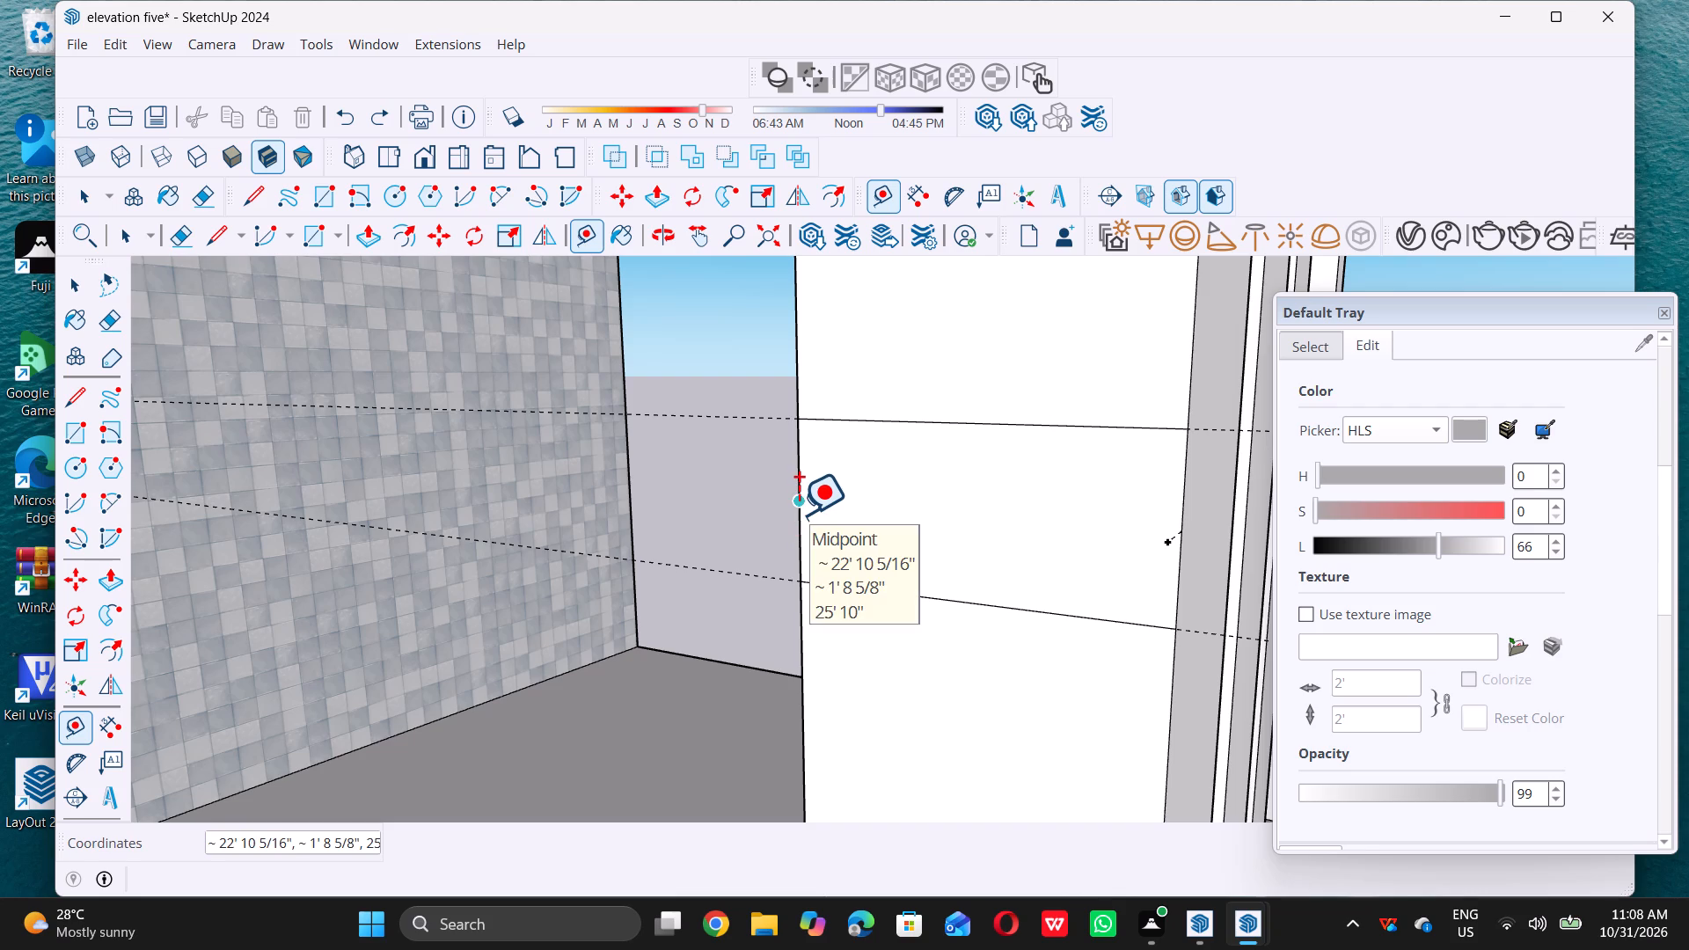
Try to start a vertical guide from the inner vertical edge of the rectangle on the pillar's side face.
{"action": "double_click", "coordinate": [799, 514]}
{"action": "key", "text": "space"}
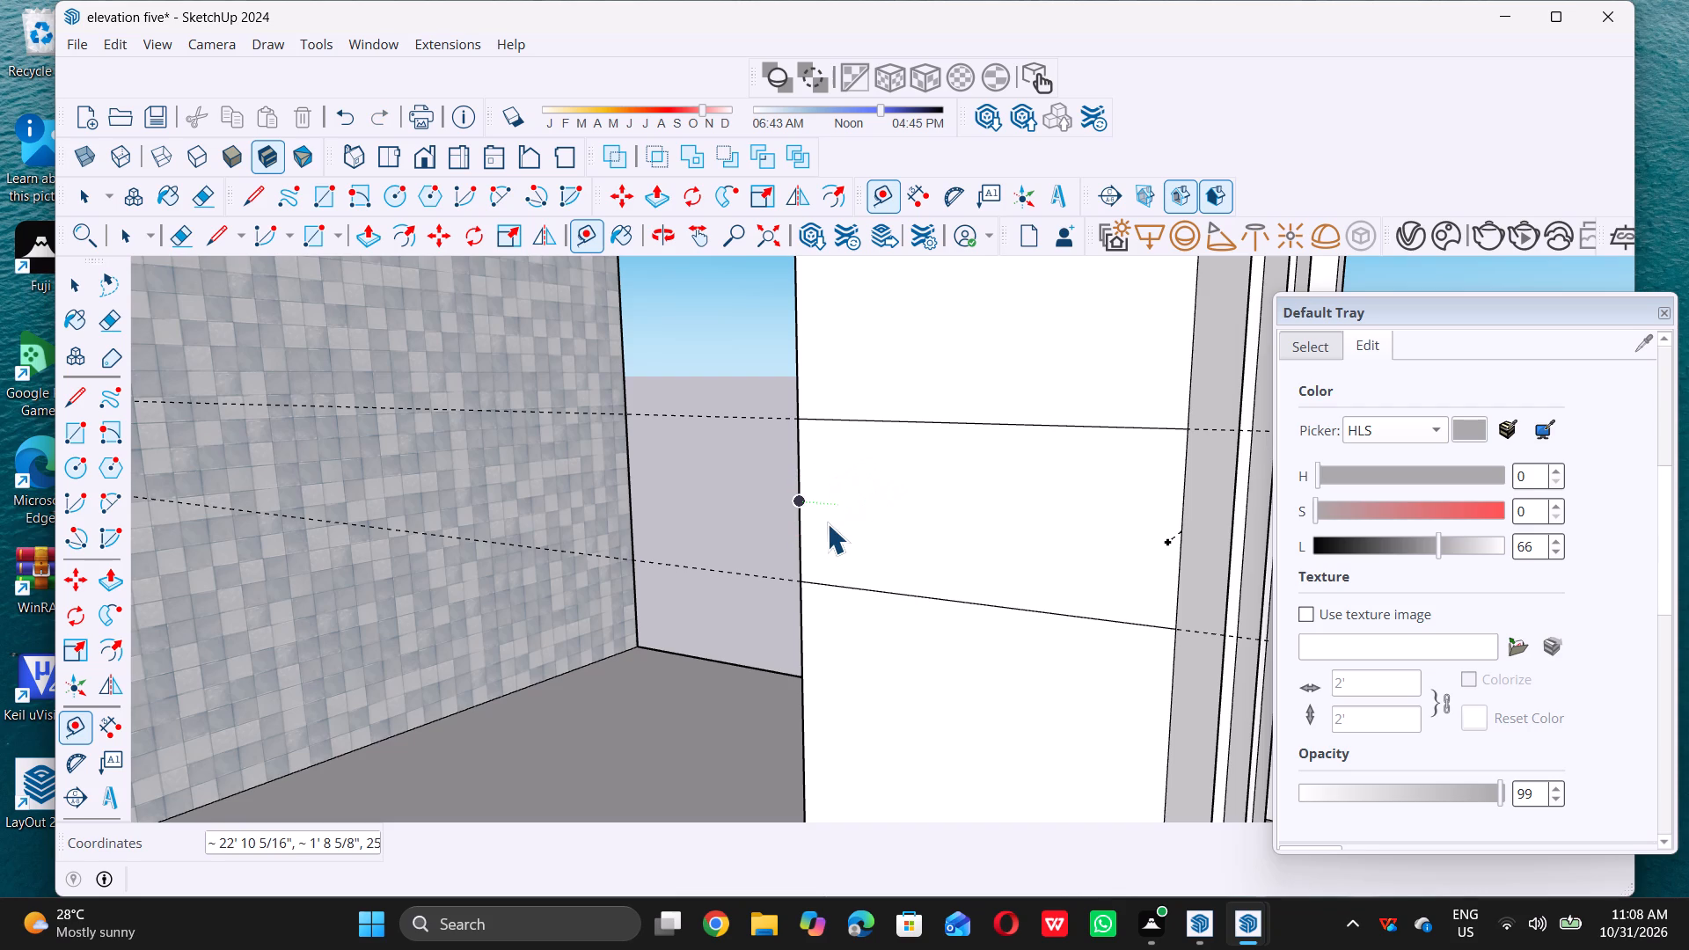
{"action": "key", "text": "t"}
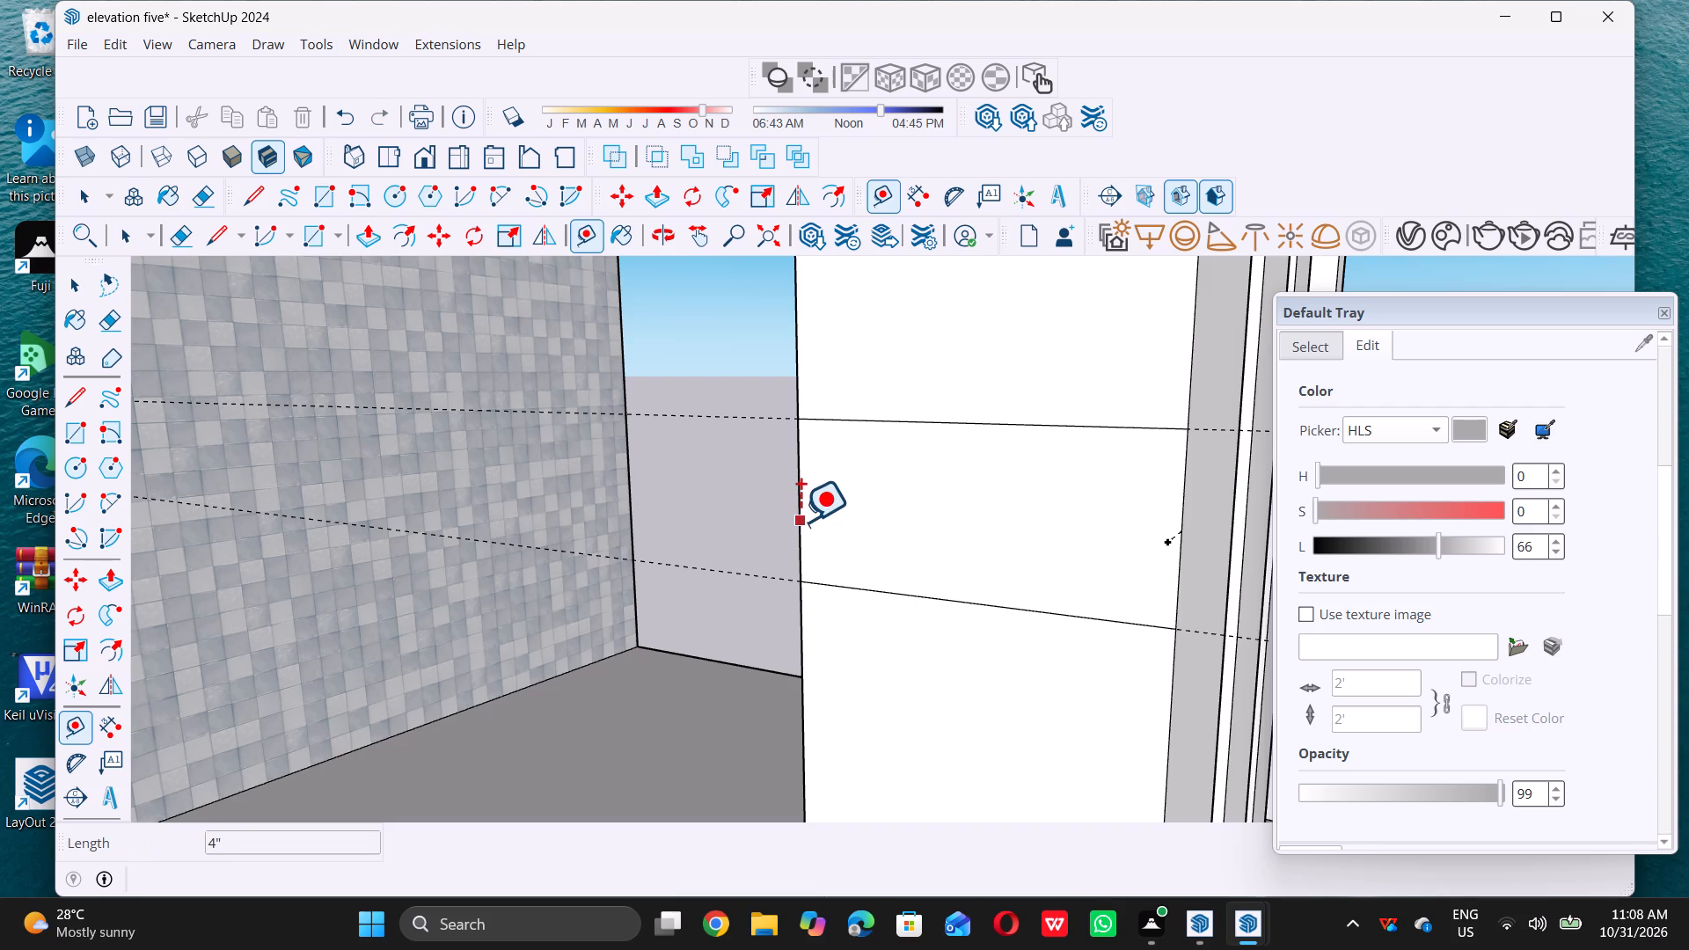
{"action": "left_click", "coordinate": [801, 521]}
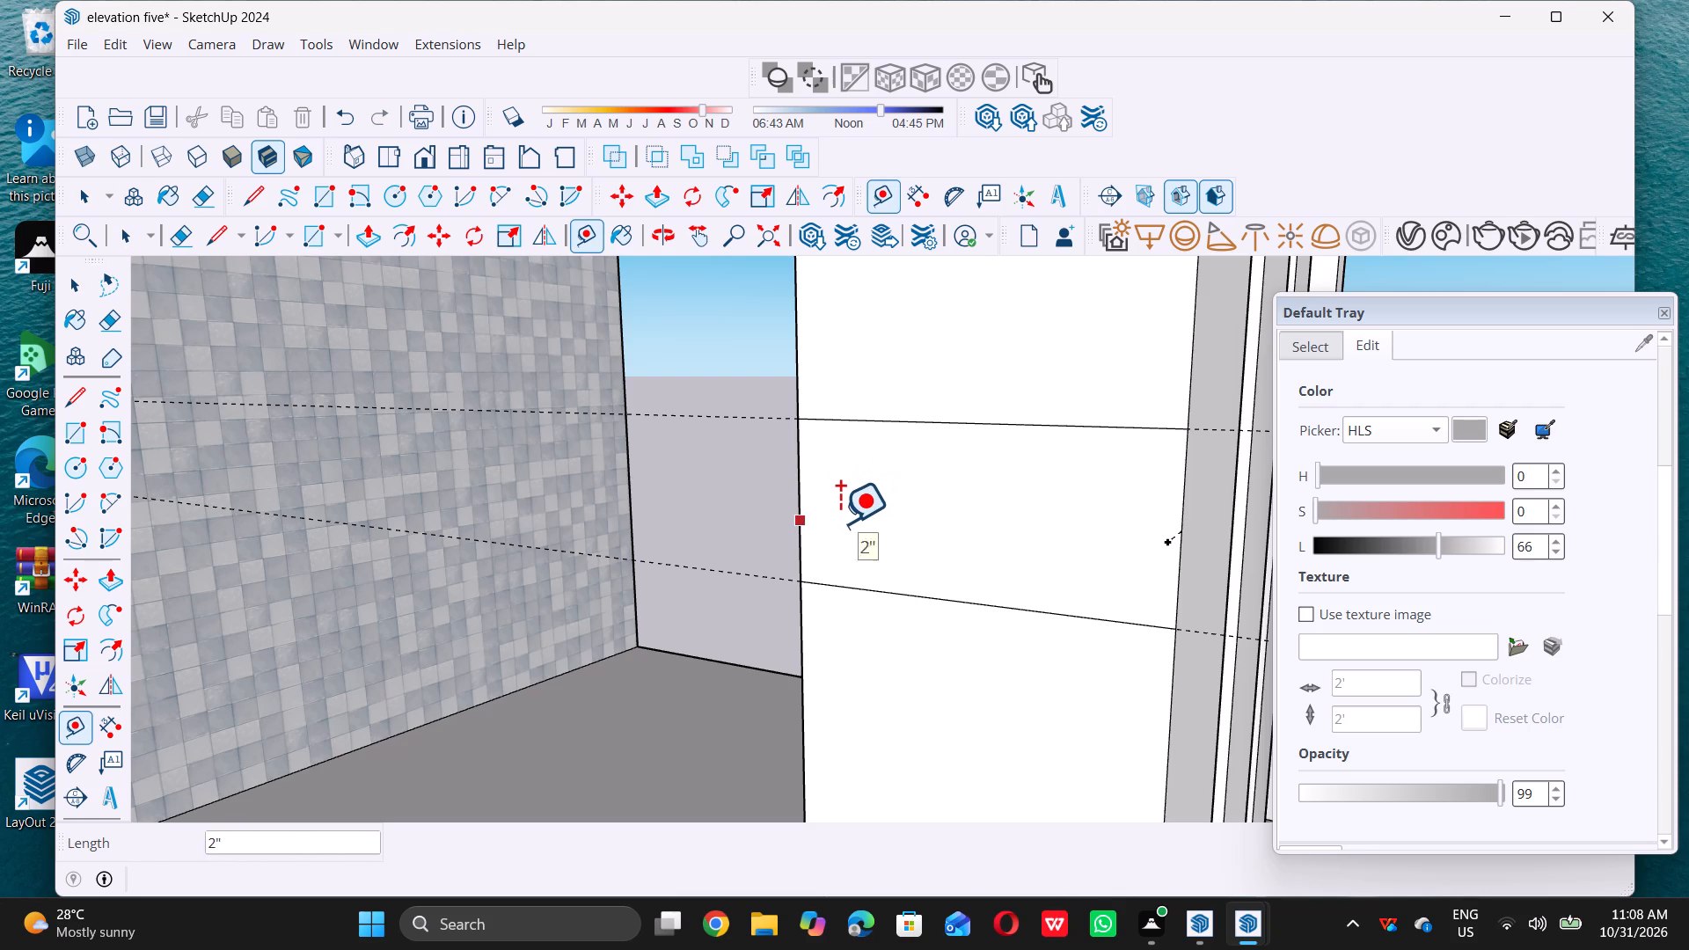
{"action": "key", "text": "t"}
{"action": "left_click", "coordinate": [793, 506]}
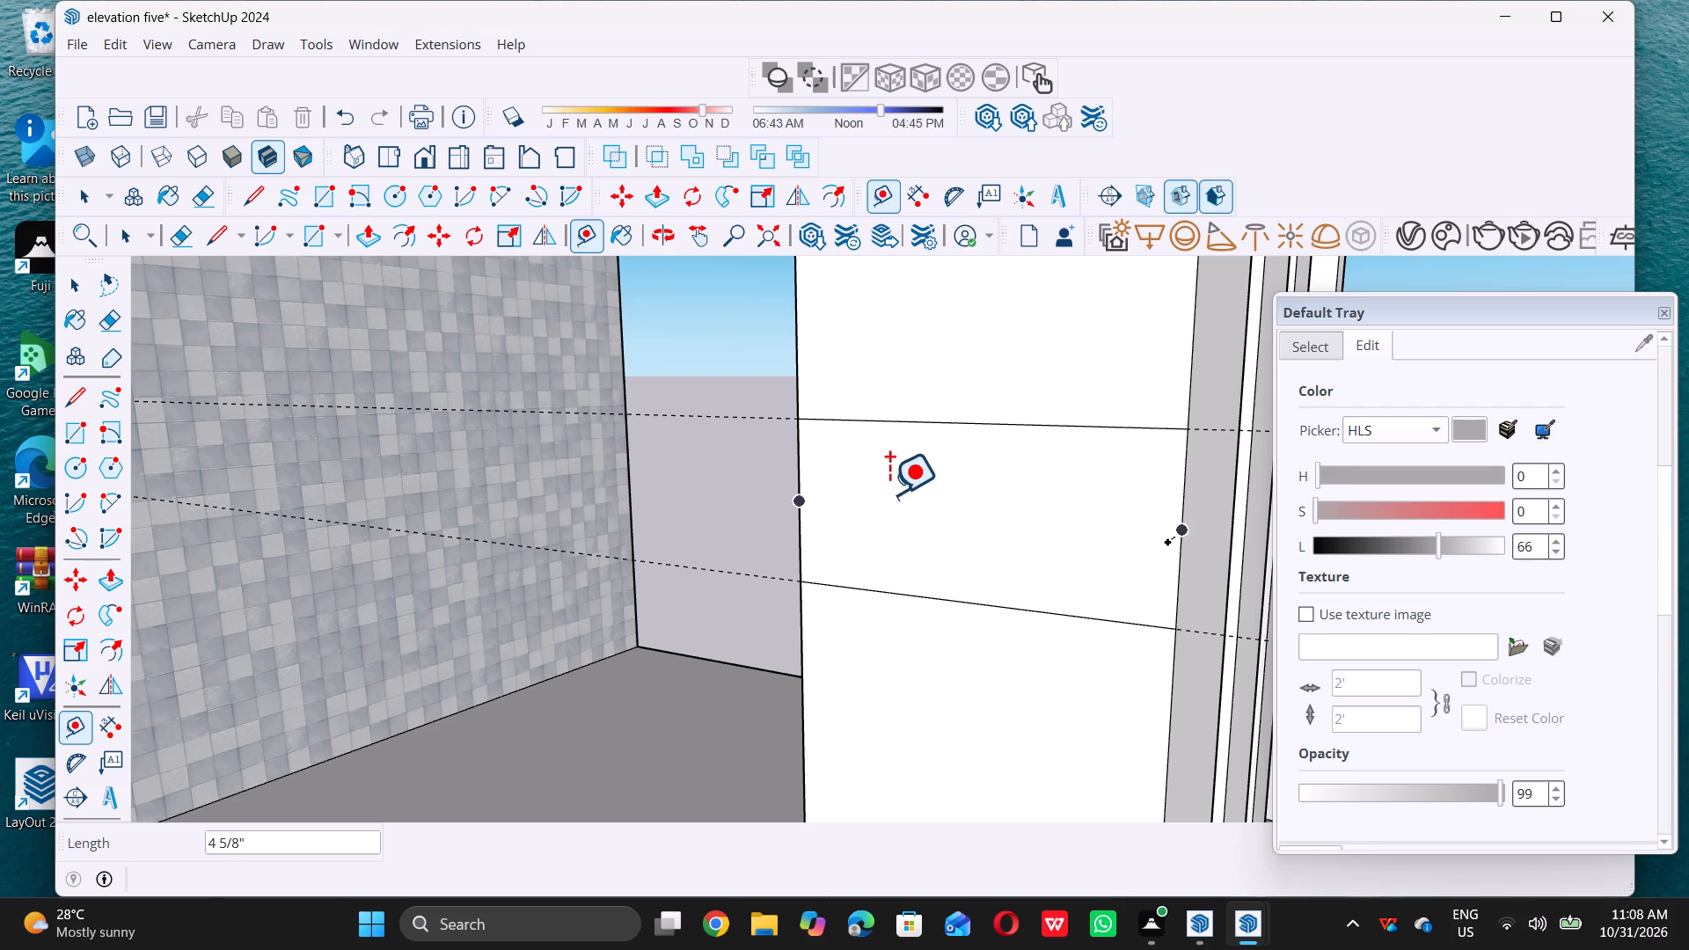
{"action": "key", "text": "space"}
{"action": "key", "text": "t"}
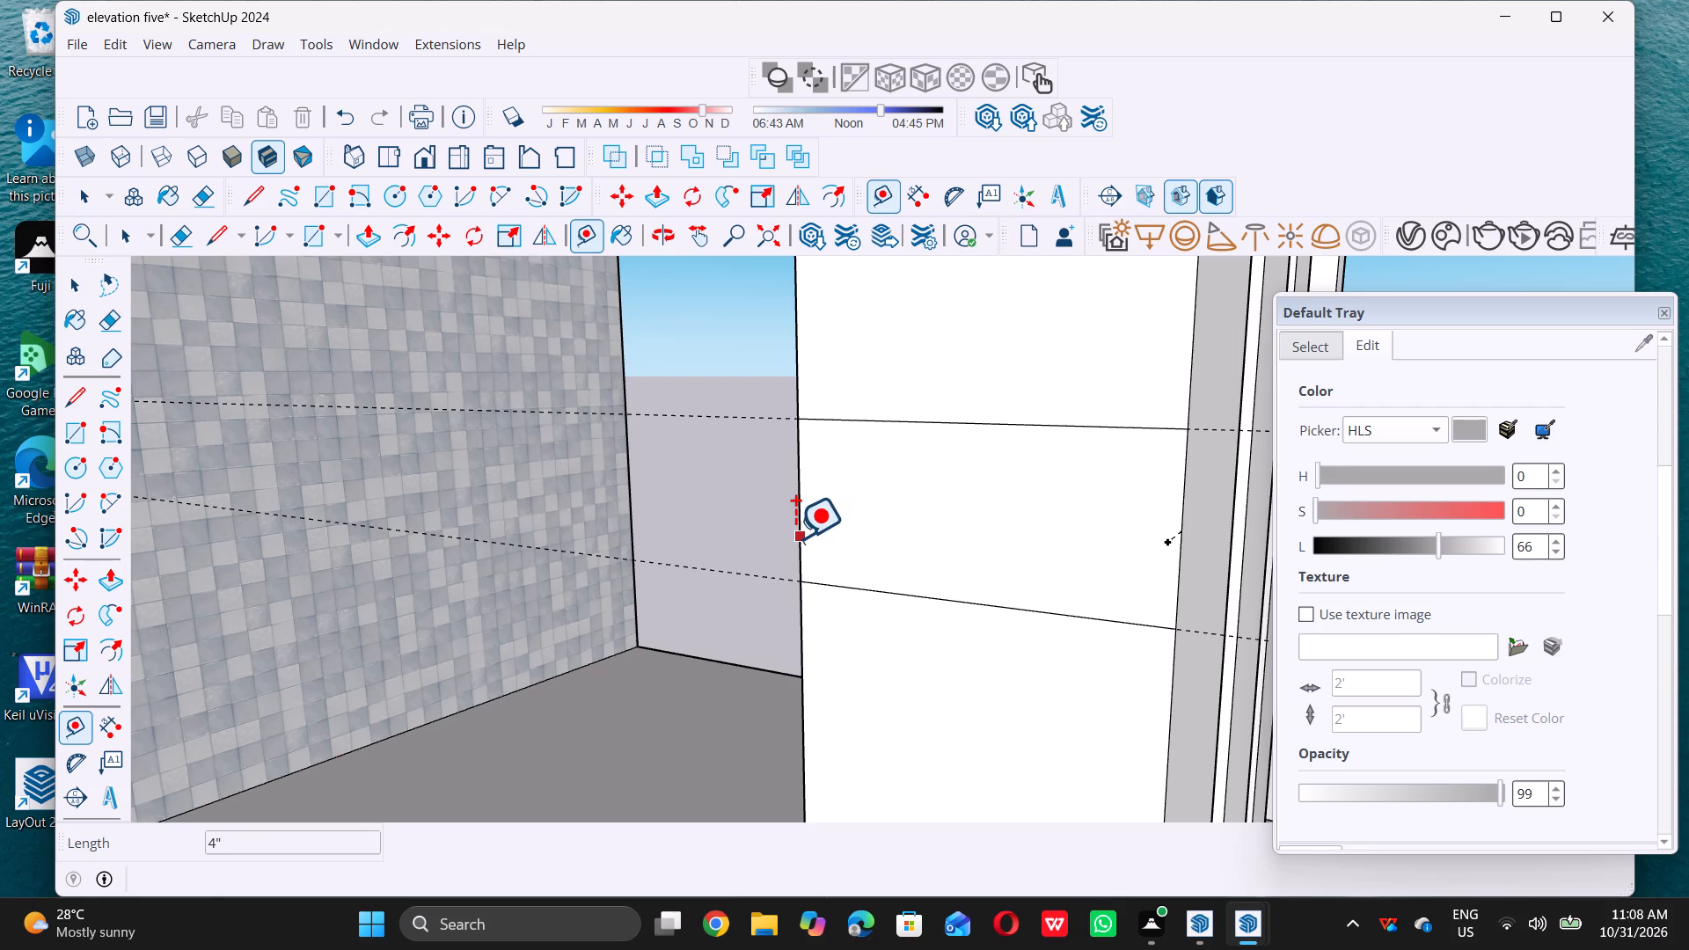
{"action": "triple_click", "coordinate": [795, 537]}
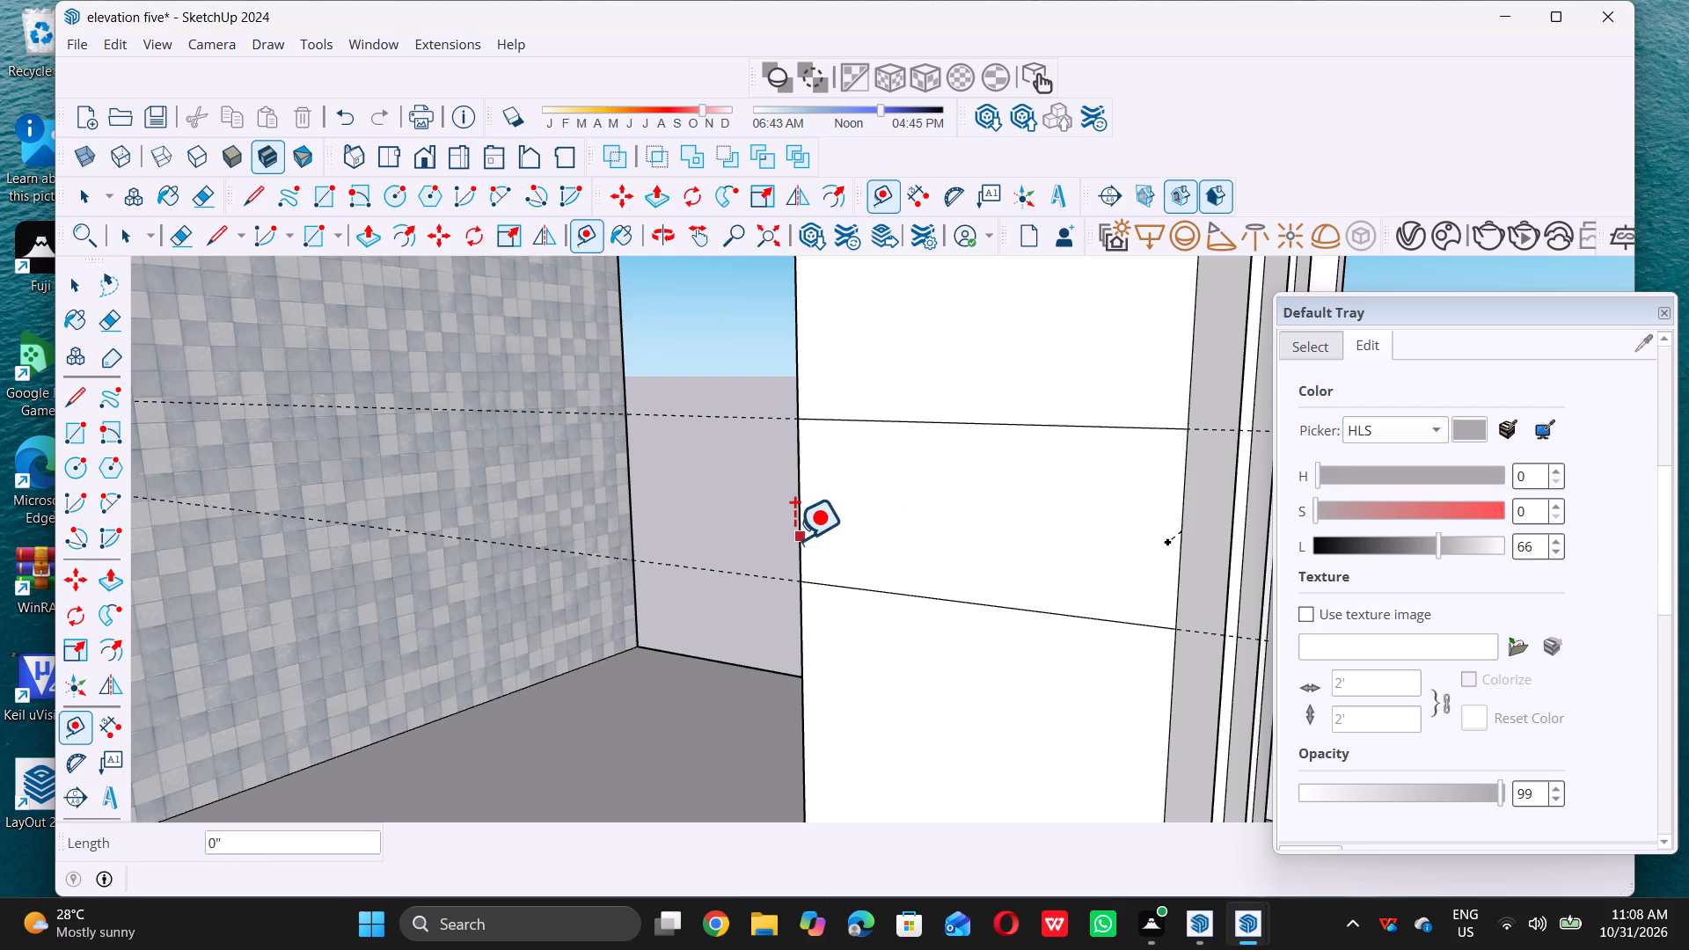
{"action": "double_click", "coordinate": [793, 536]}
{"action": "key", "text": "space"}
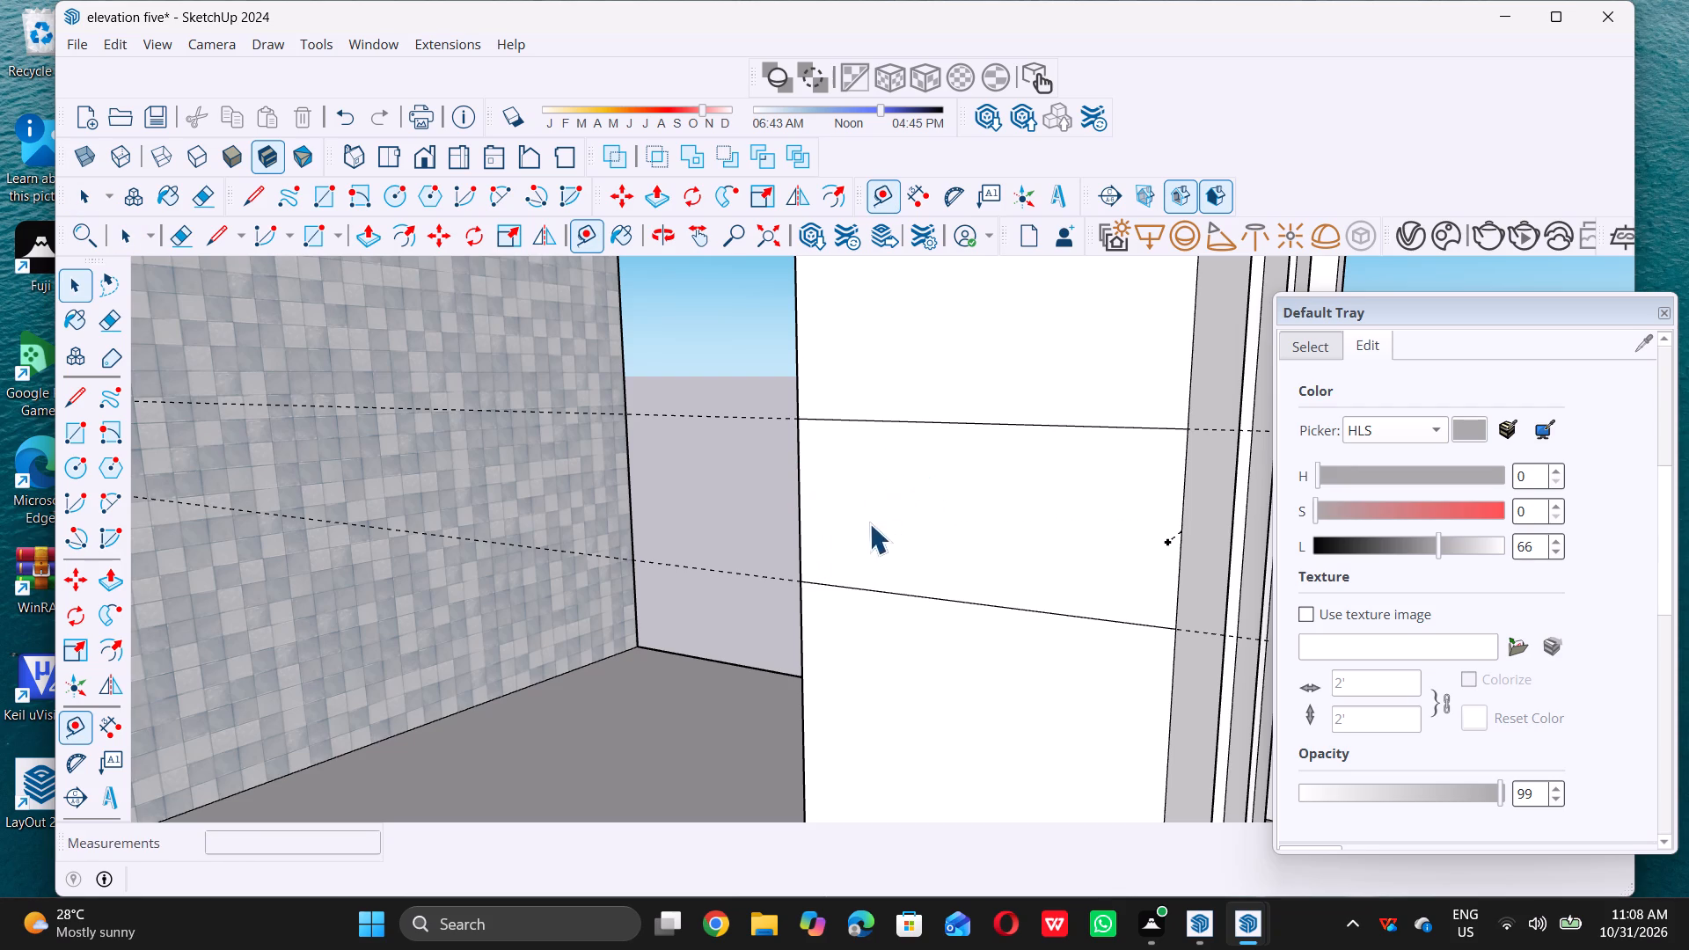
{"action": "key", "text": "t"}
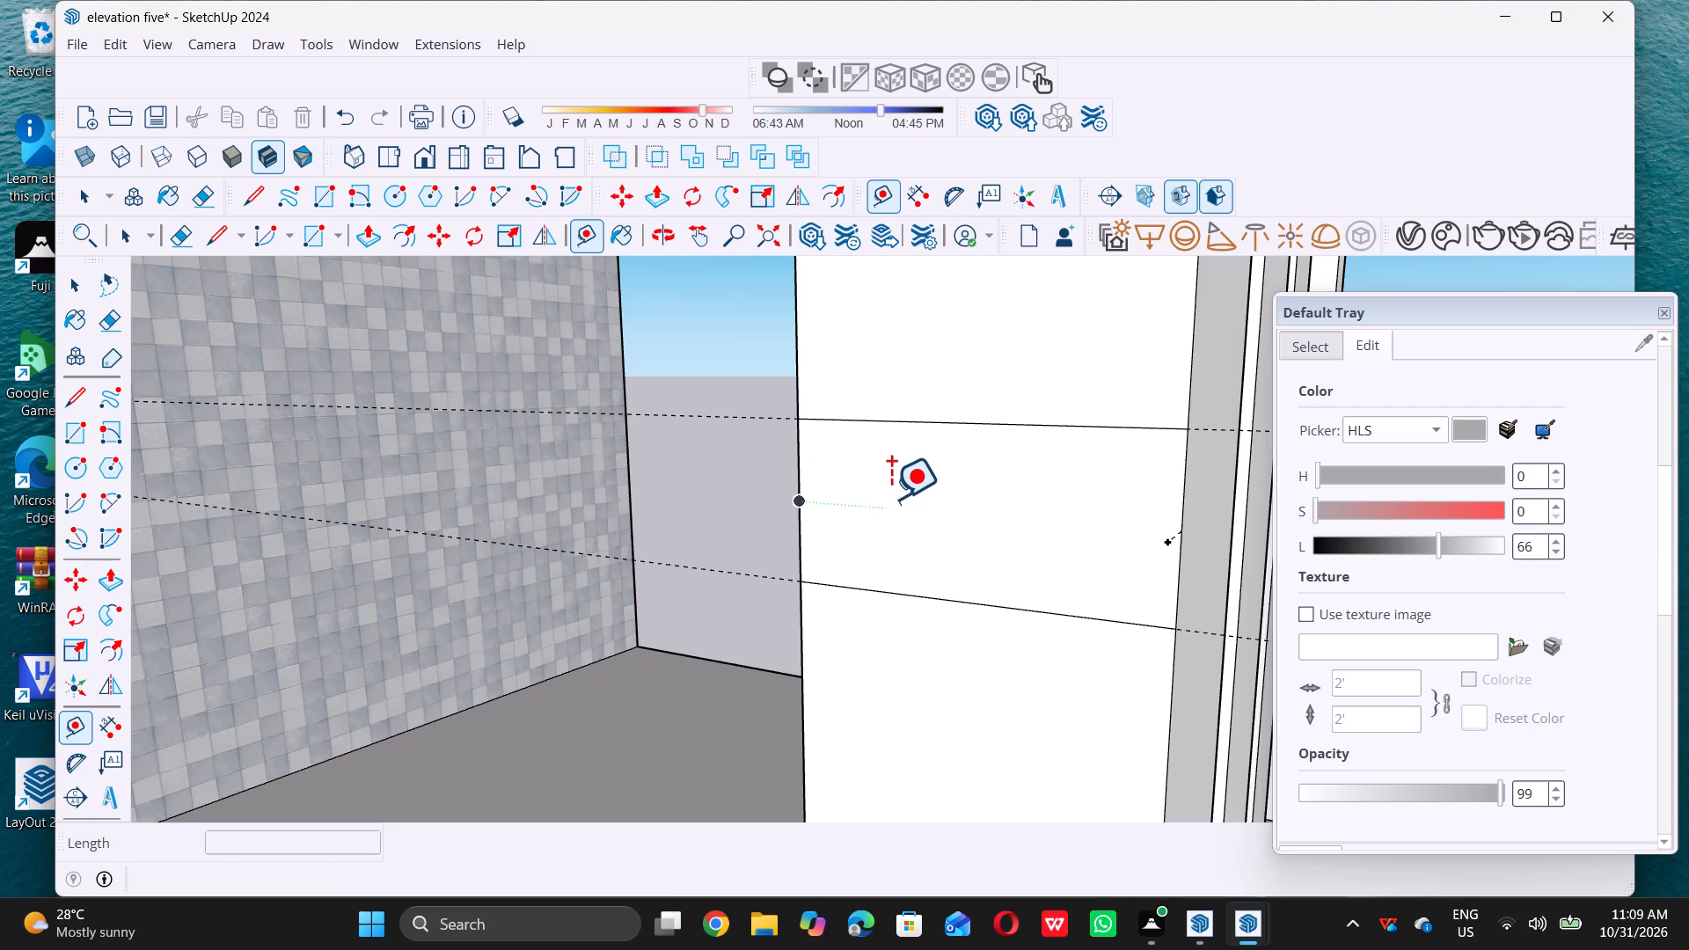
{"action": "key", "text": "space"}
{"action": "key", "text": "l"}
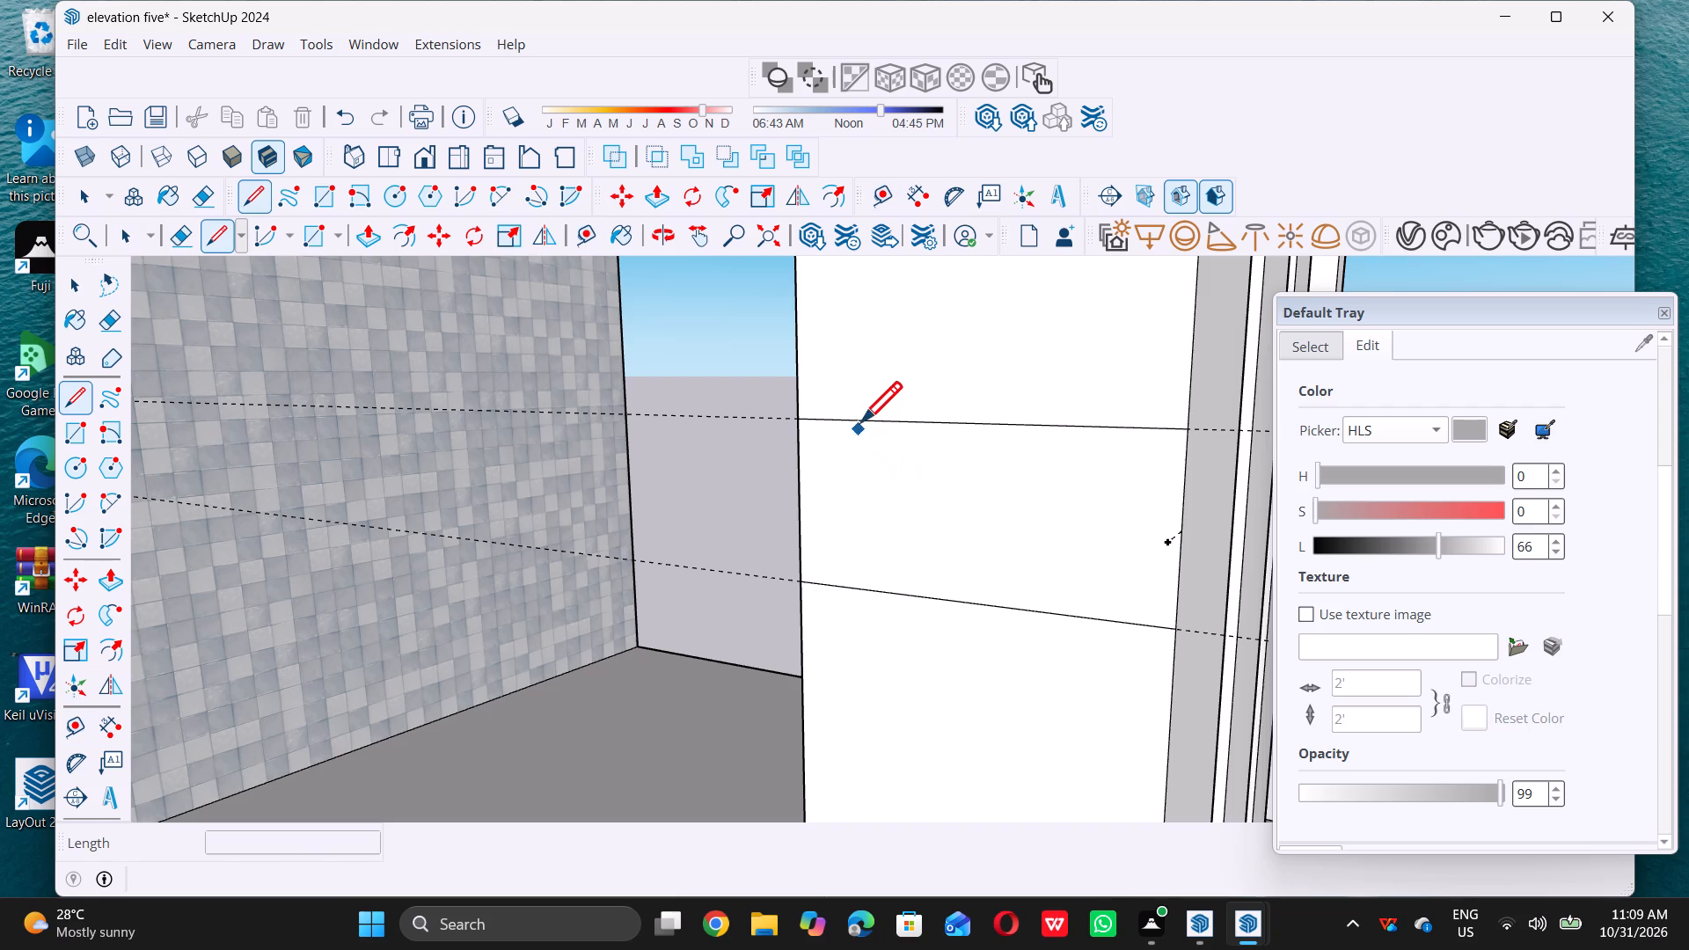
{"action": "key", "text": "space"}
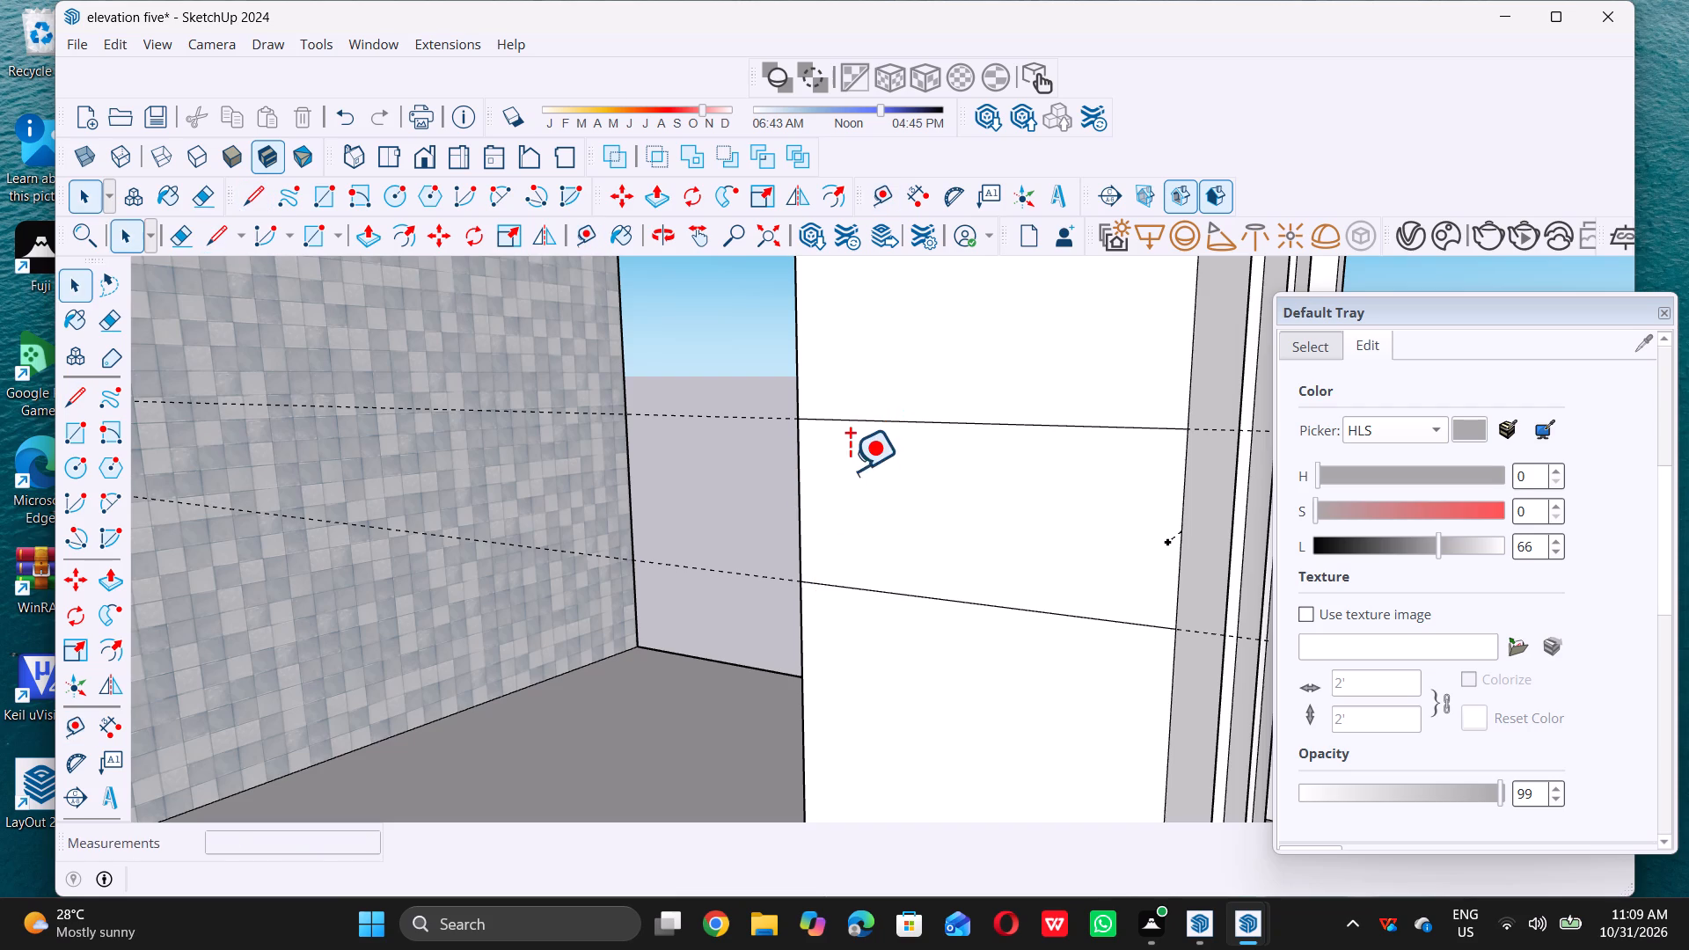
Place vertical guides 2" inward from both side edges of the post's white inner face.
{"action": "key", "text": "t"}
{"action": "left_click", "coordinate": [797, 435]}
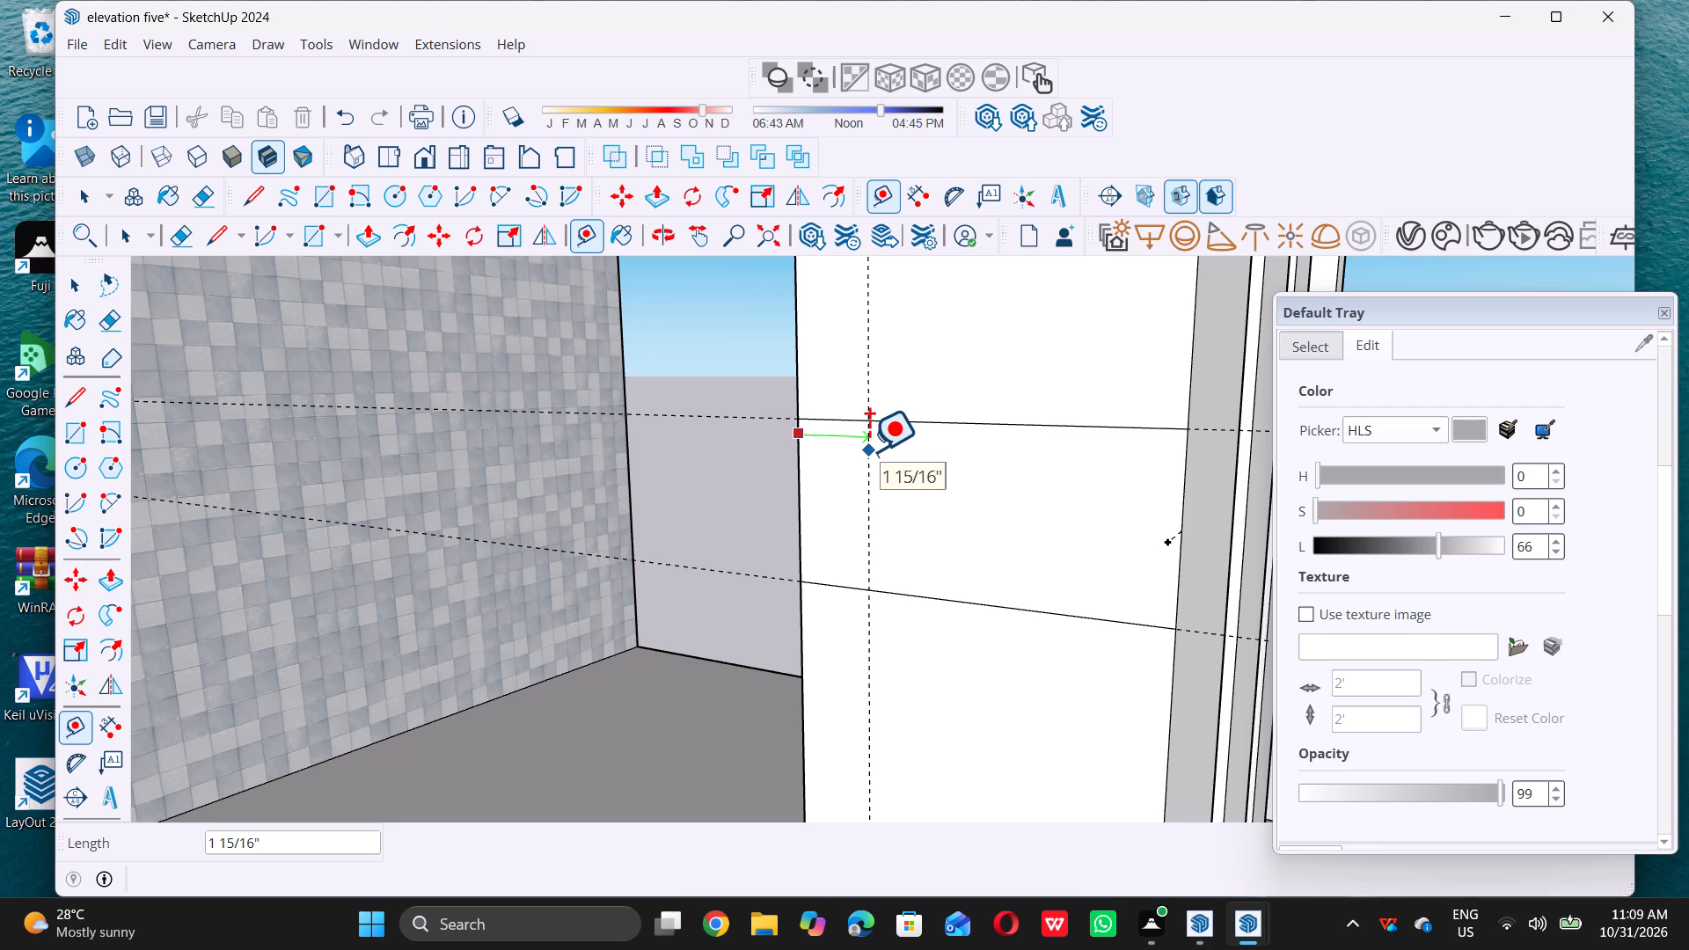
{"action": "key", "text": "2"}
{"action": "key", "text": "shift+quotedbl"}
{"action": "key", "text": "Return"}
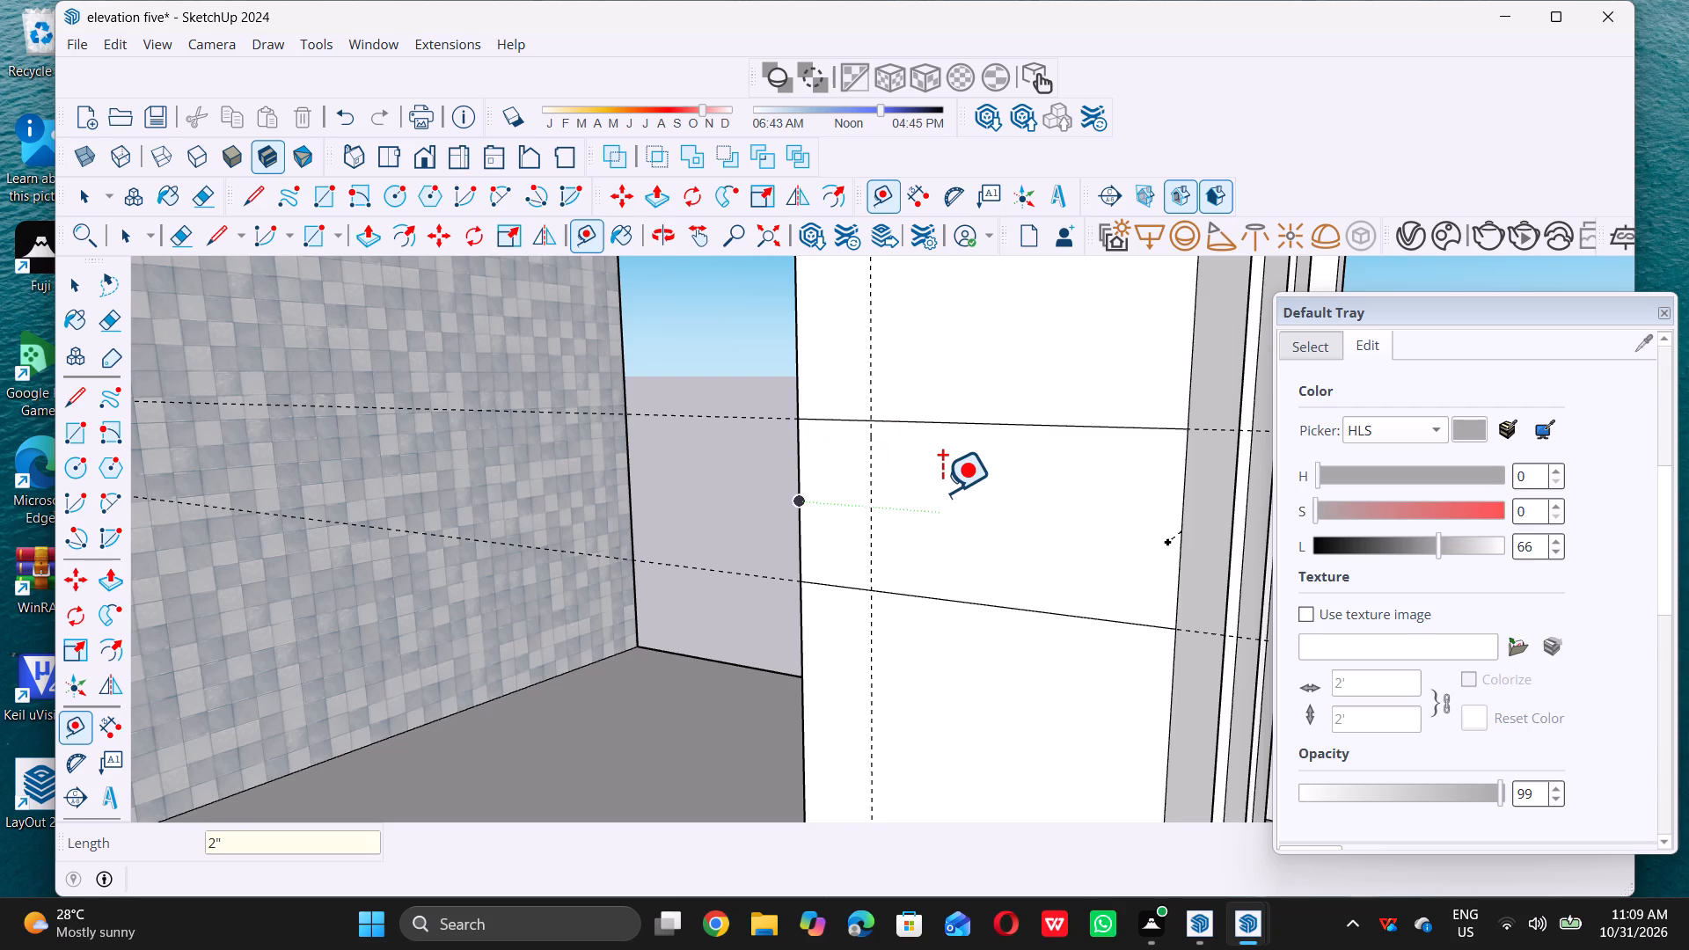
{"action": "left_click", "coordinate": [1182, 489]}
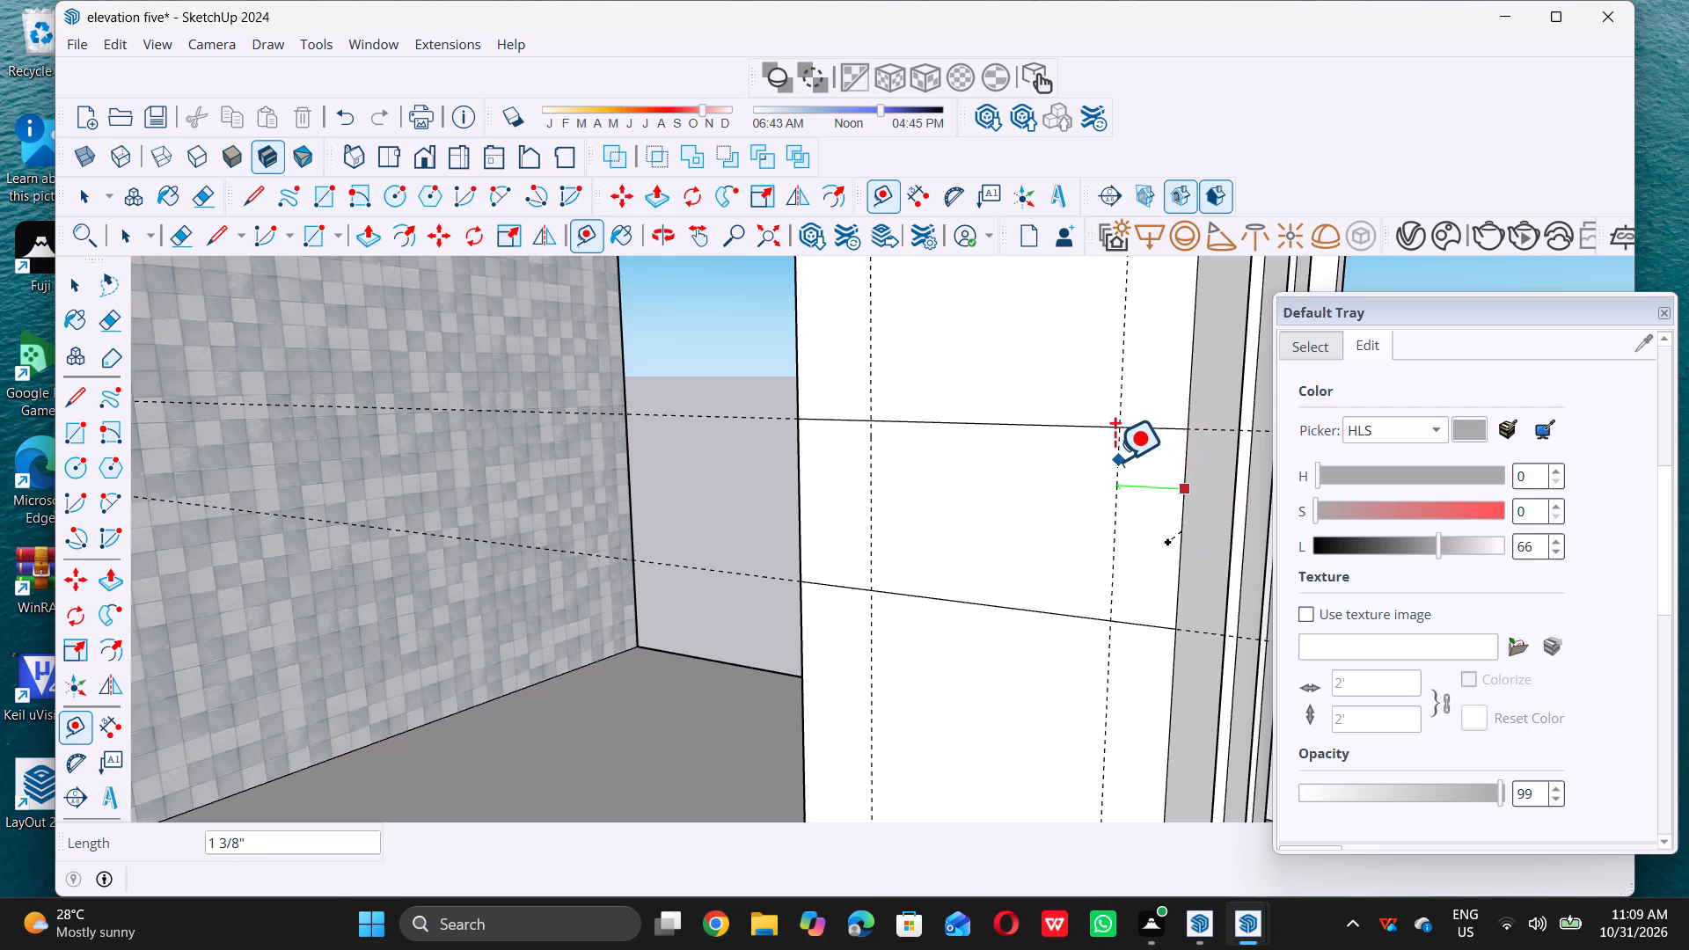
{"action": "key", "text": "2"}
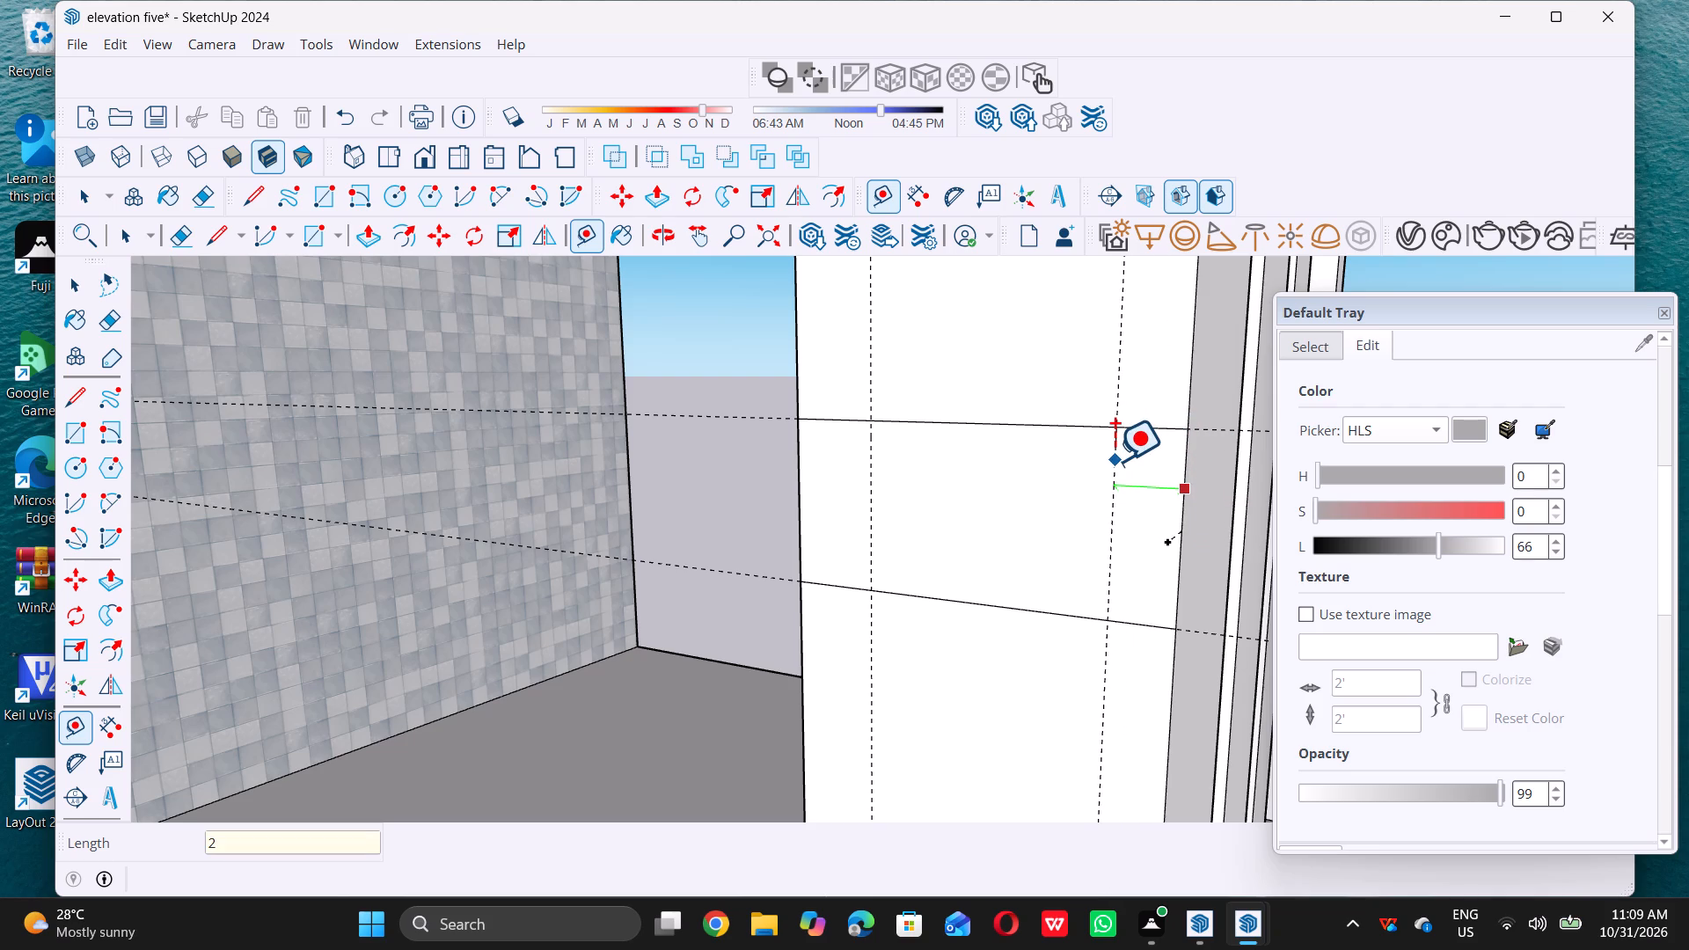
{"action": "key", "text": "shift+quotedbl"}
{"action": "key", "text": "Return"}
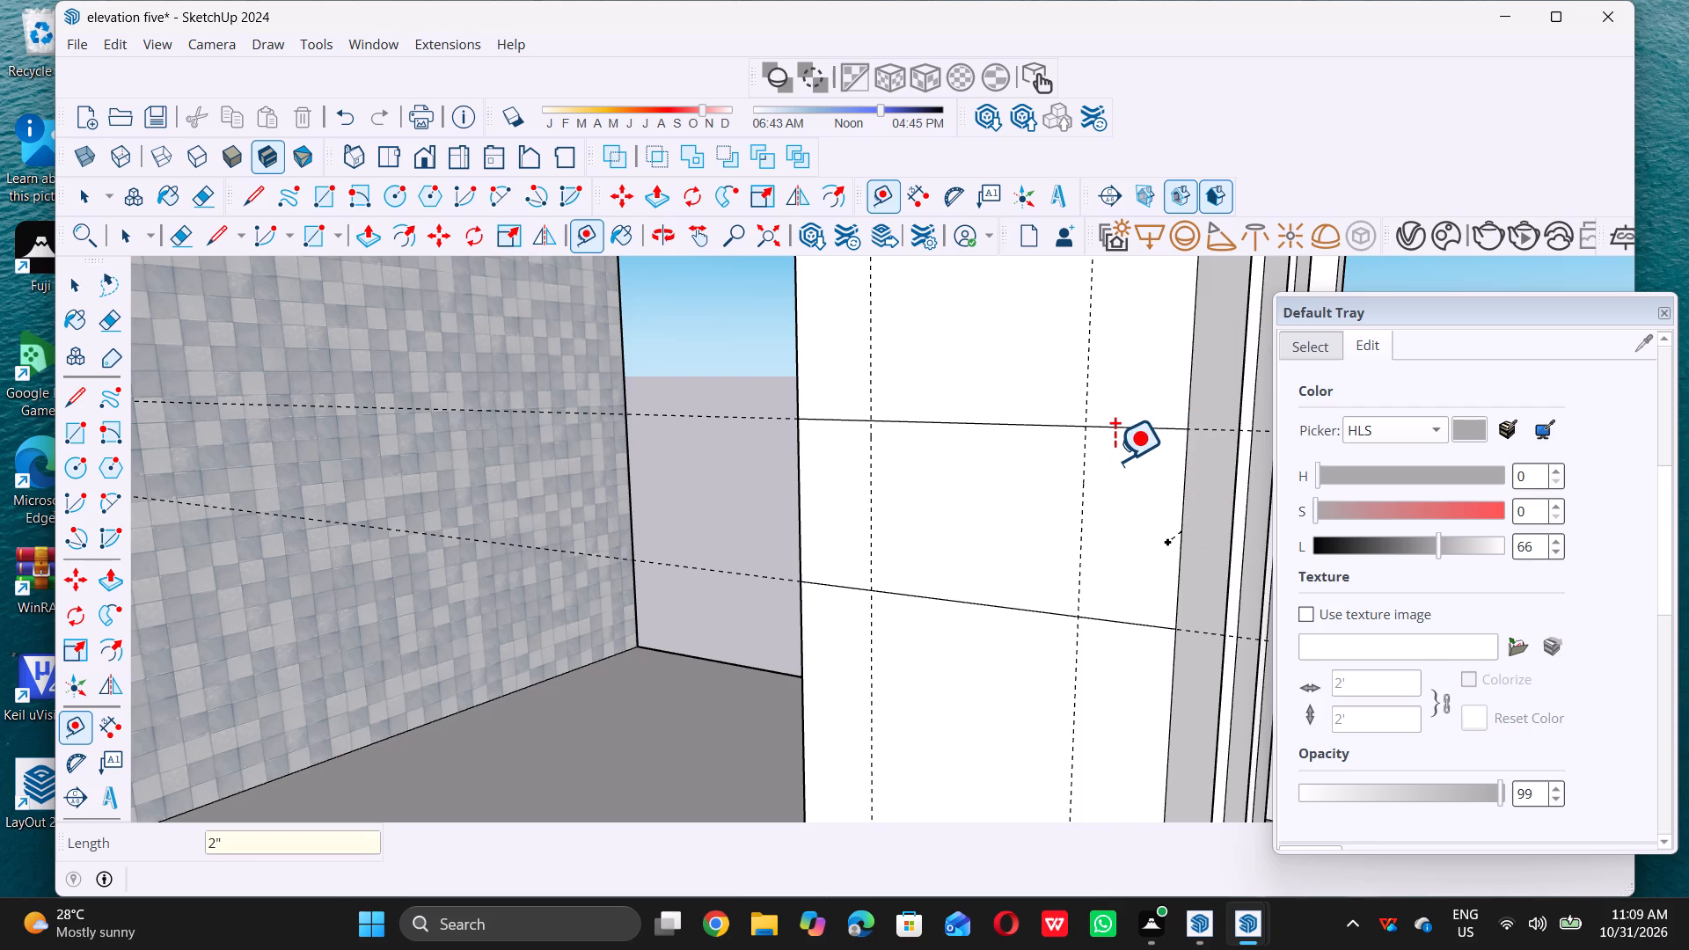
Draw a 5" by 4" rectangle on the post face between the crossing vertical and horizontal guides.
{"action": "key", "text": "space"}
{"action": "key", "text": "r"}
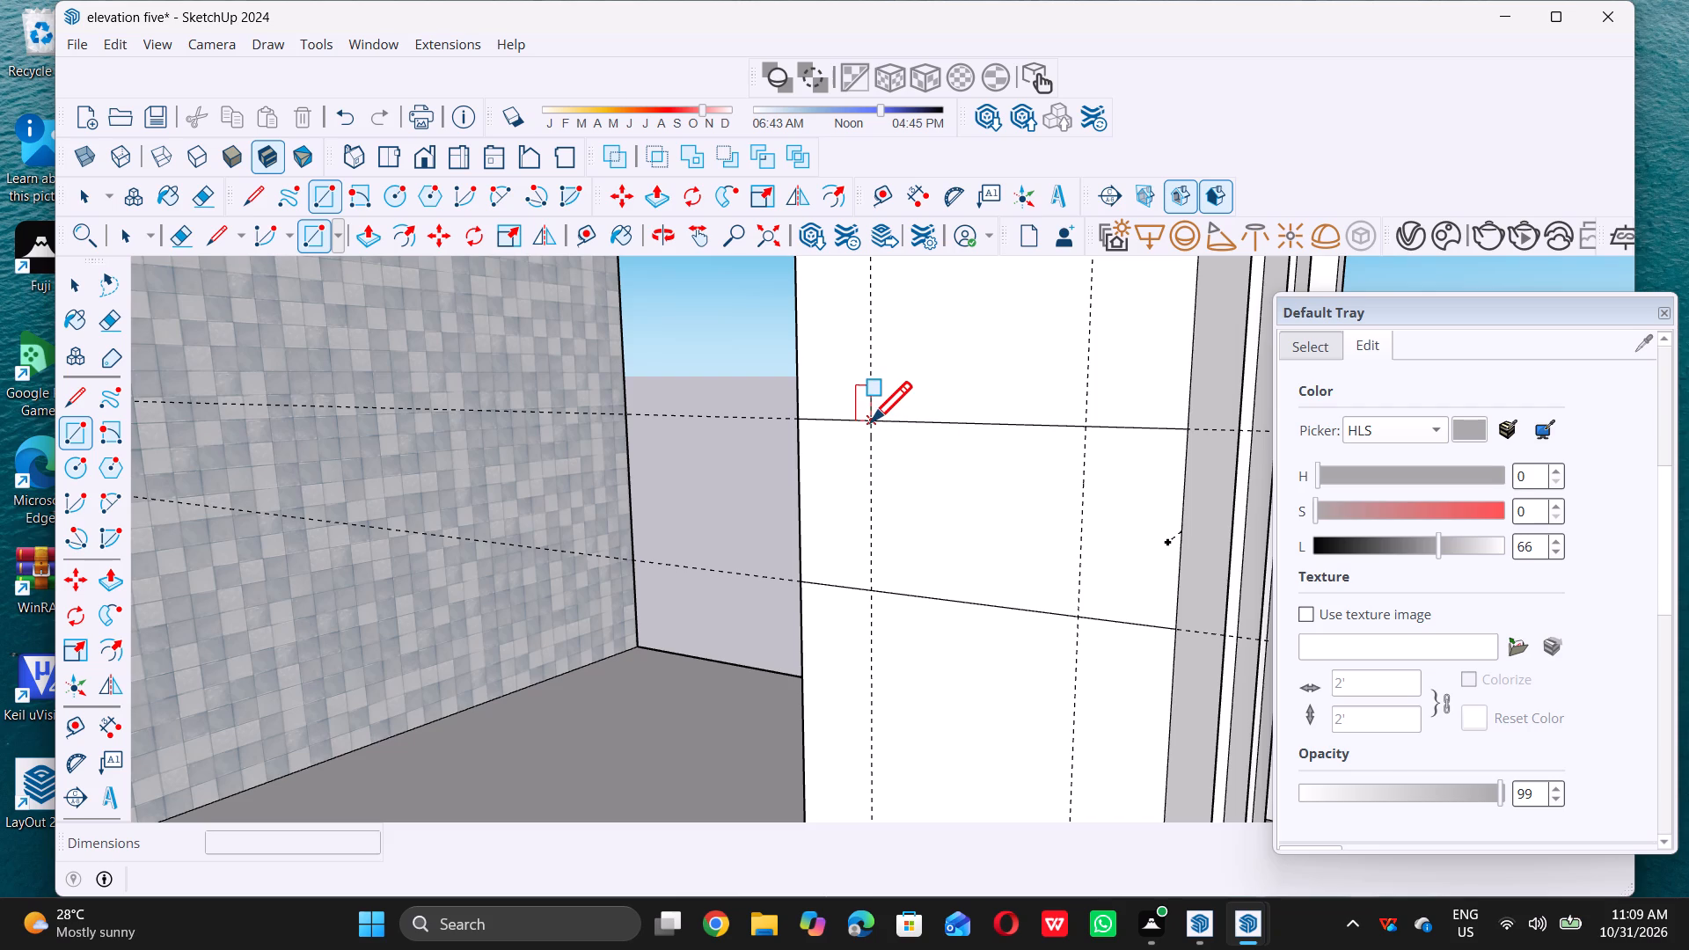
{"action": "triple_click", "coordinate": [871, 421]}
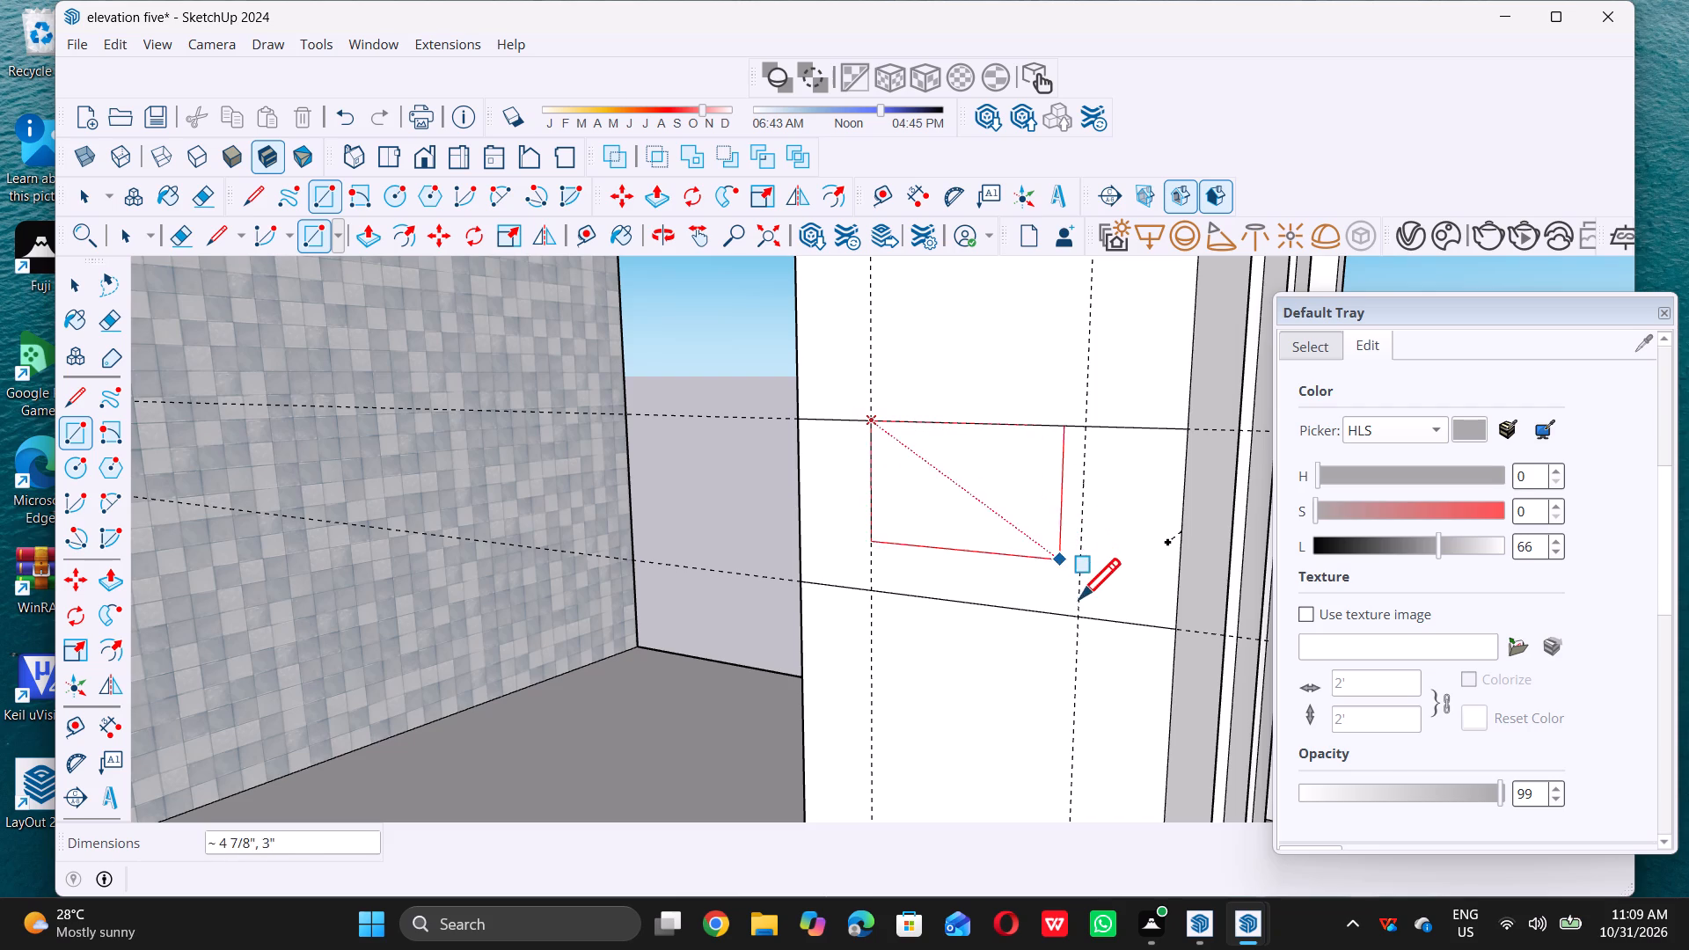
{"action": "left_click", "coordinate": [1076, 615]}
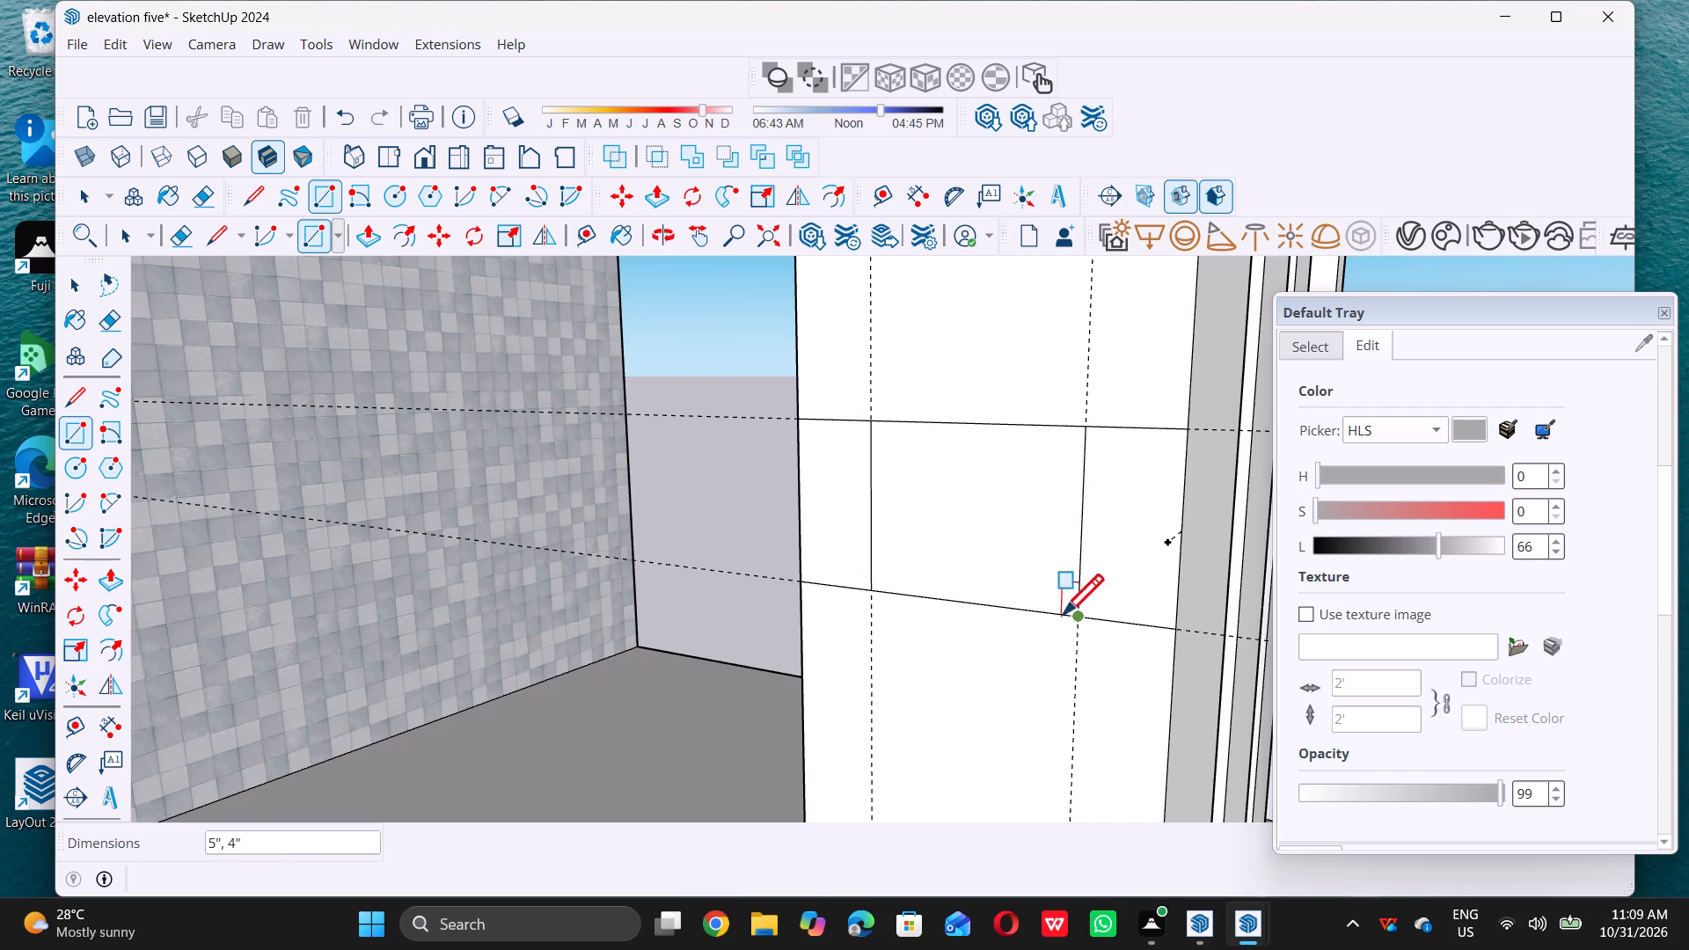
{"action": "key", "text": "space"}
Place a horizontal guide 3' above the base edge of the white pillar face on the slatted screen's other side.
{"action": "scroll", "coordinate": [787, 566], "scroll_direction": "down", "scroll_amount": 8}
{"action": "middle_click_drag", "start_coordinate": [924, 492], "coordinate": [631, 551]}
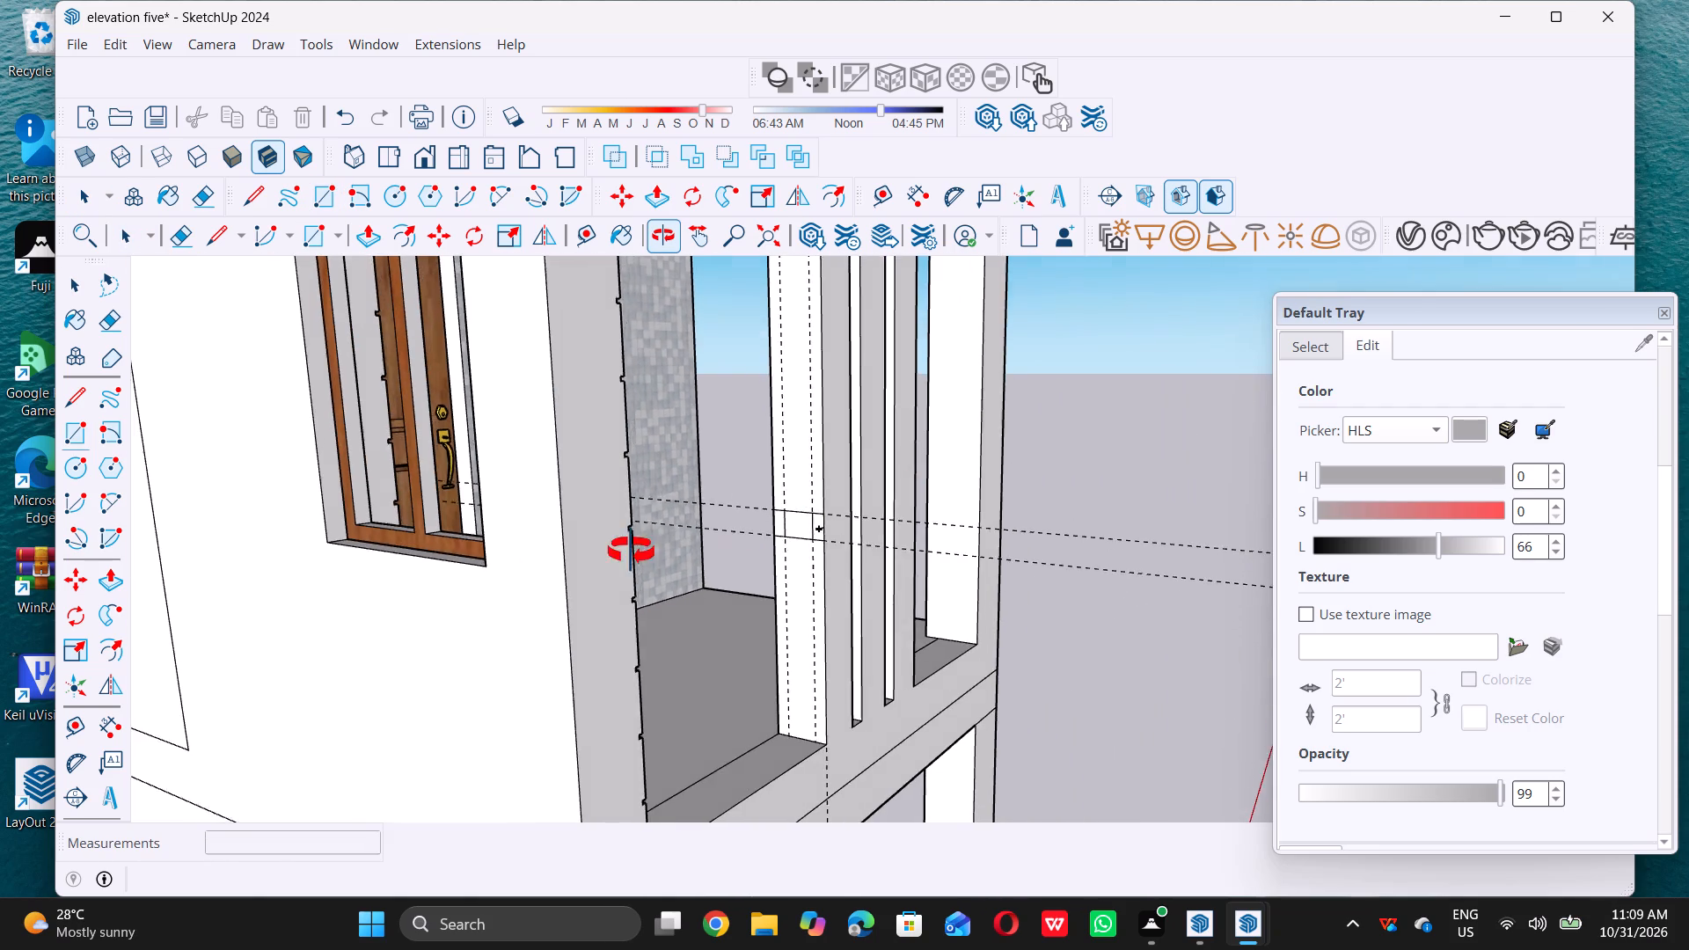
{"action": "middle_click_drag", "start_coordinate": [631, 551], "coordinate": [326, 576]}
{"action": "middle_click_drag", "start_coordinate": [1085, 540], "coordinate": [983, 497]}
{"action": "scroll", "coordinate": [924, 646], "scroll_direction": "up", "scroll_amount": 5}
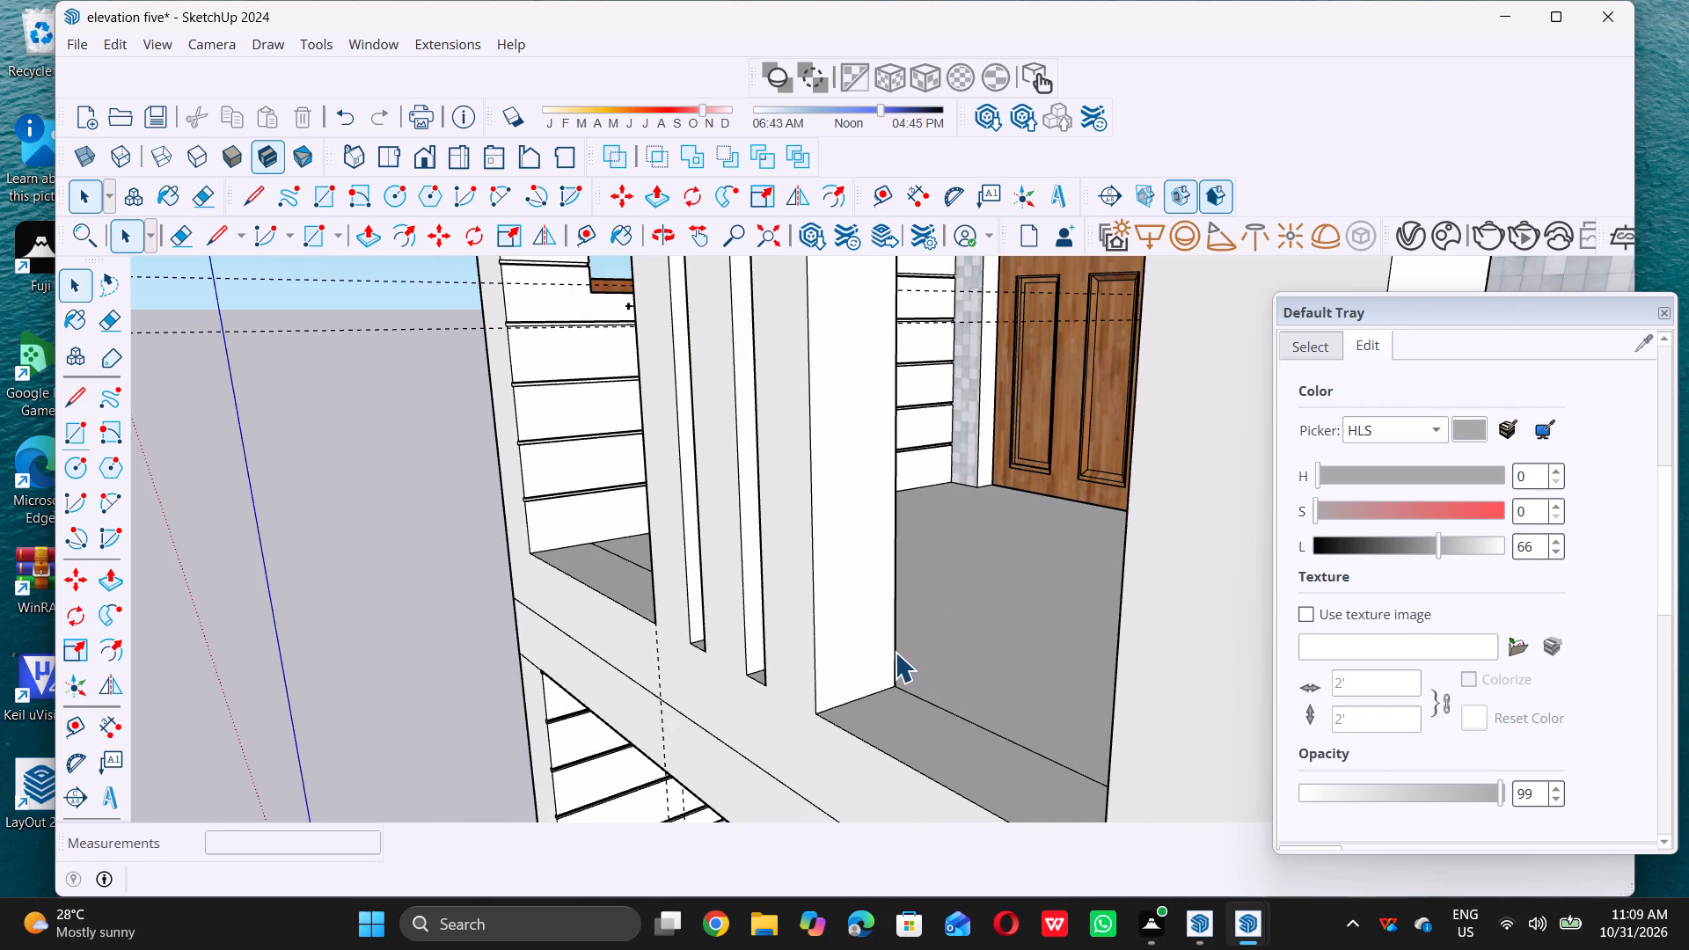
{"action": "key", "text": "t"}
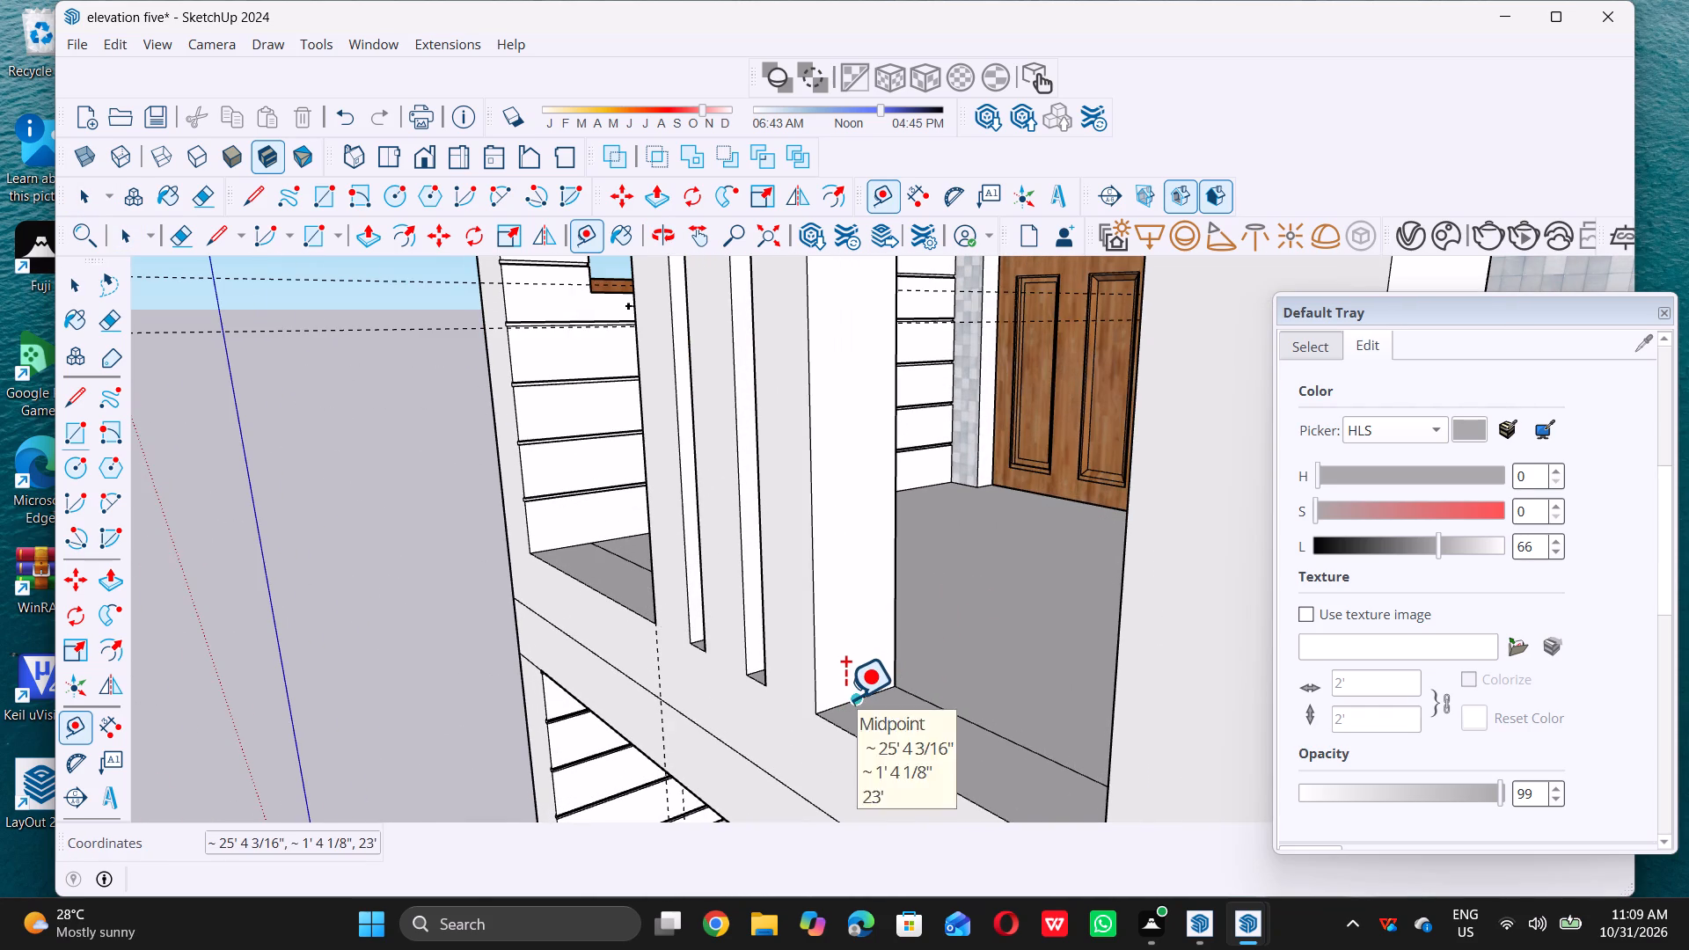
{"action": "left_click_drag", "start_coordinate": [845, 698], "coordinate": [846, 687]}
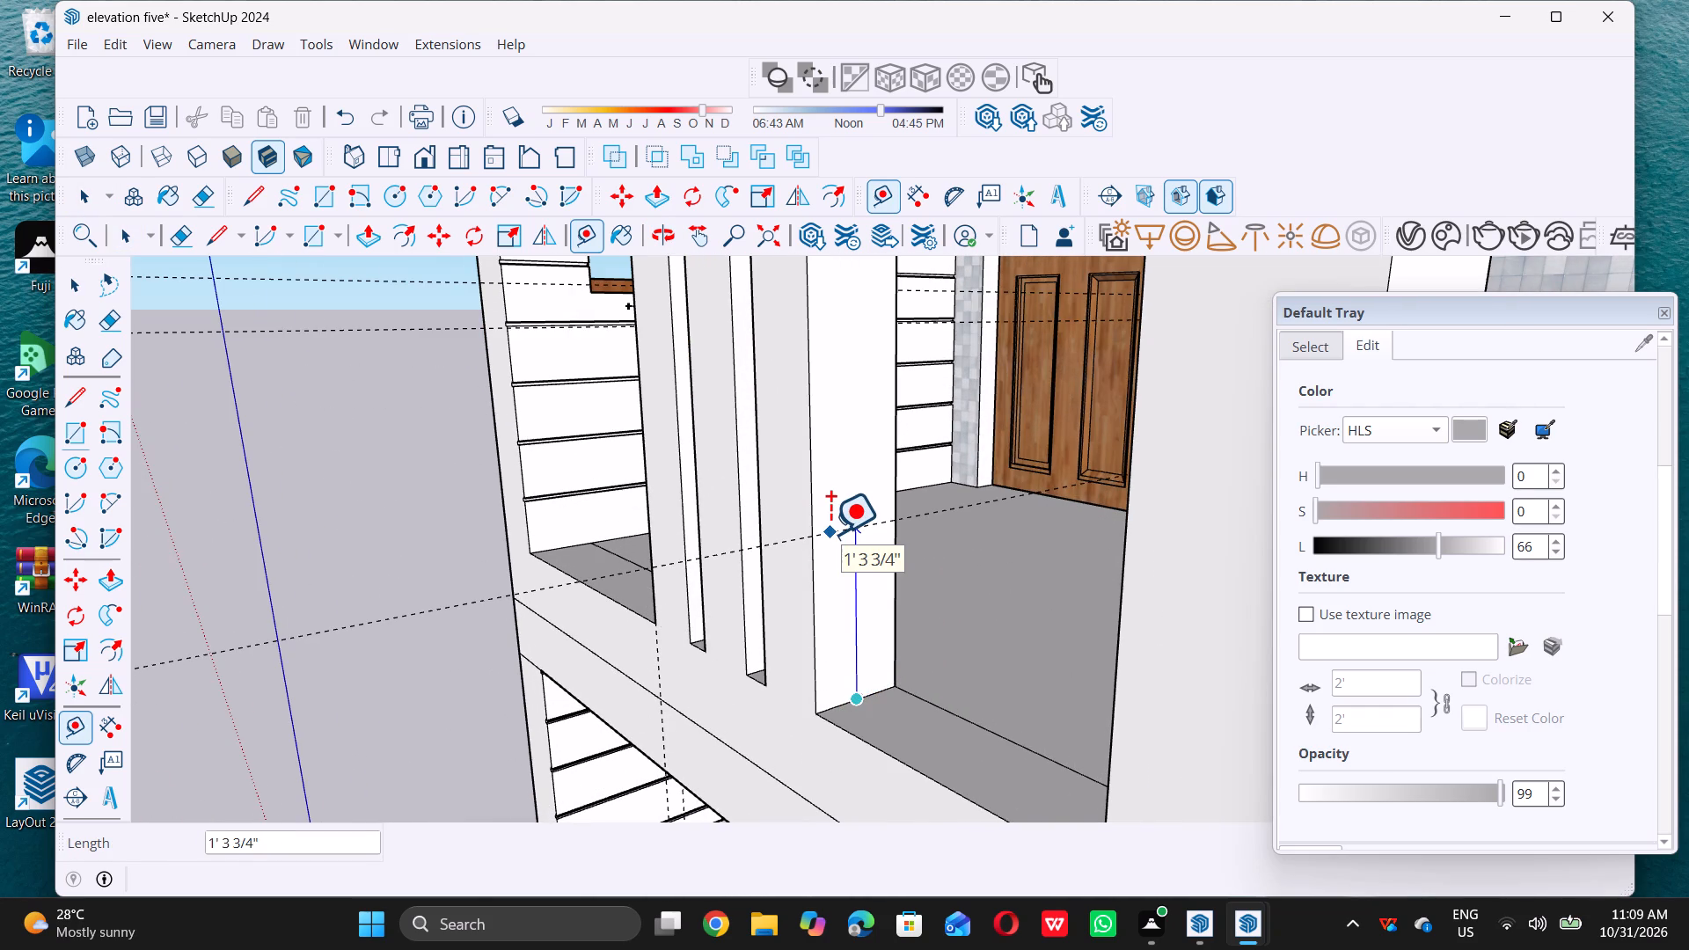
{"action": "key", "text": "3"}
{"action": "key", "text": "apostrophe"}
{"action": "key", "text": "Return"}
{"action": "key", "text": "space"}
Place a vertical guide 2" inward from the pillar face's outer edge, on the side next to the slats.
{"action": "scroll", "coordinate": [911, 598], "scroll_direction": "down", "scroll_amount": 2}
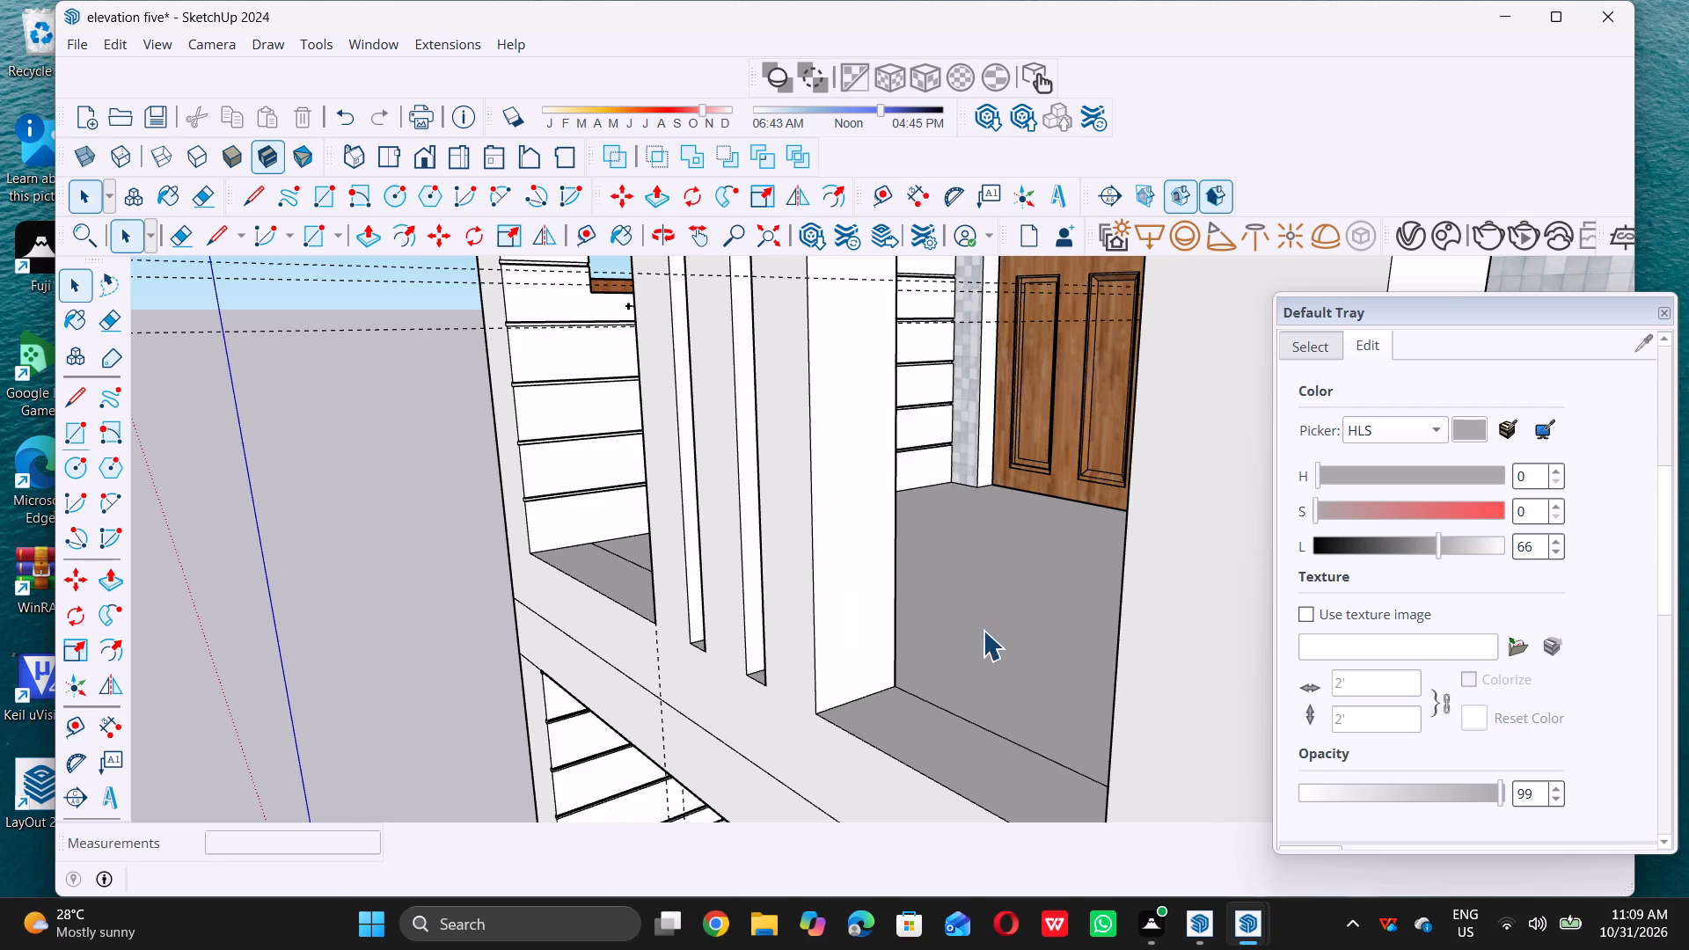
{"action": "scroll", "coordinate": [983, 630], "scroll_direction": "down", "scroll_amount": 2}
{"action": "scroll", "coordinate": [897, 392], "scroll_direction": "up", "scroll_amount": 8}
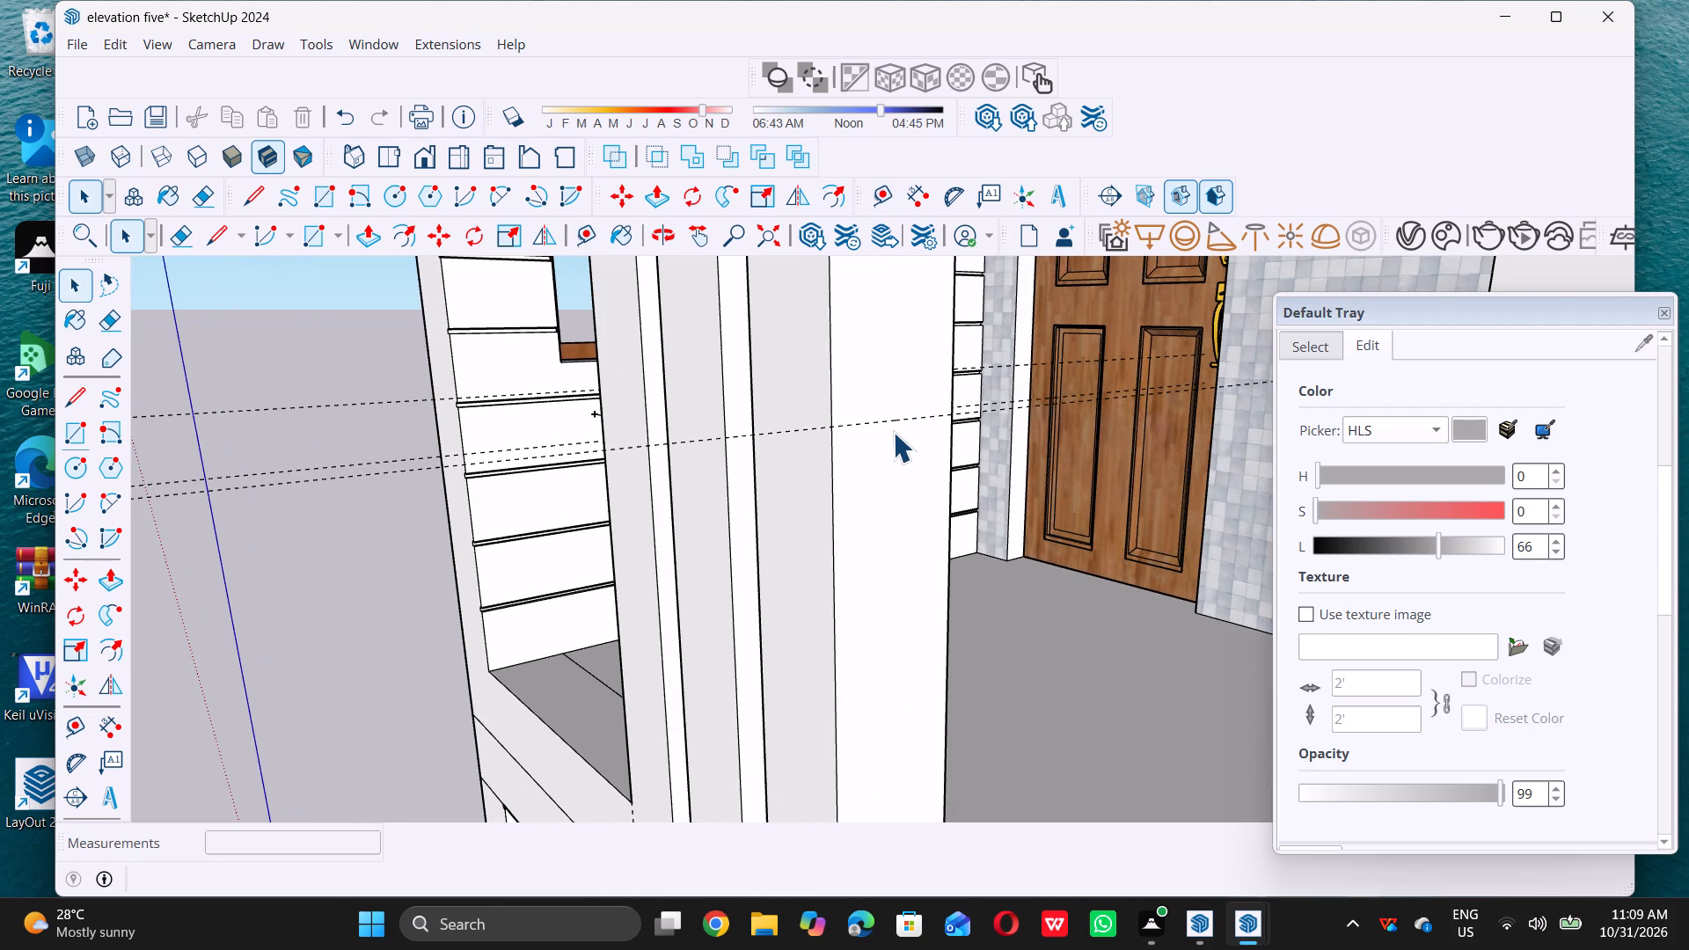
{"action": "key", "text": "t"}
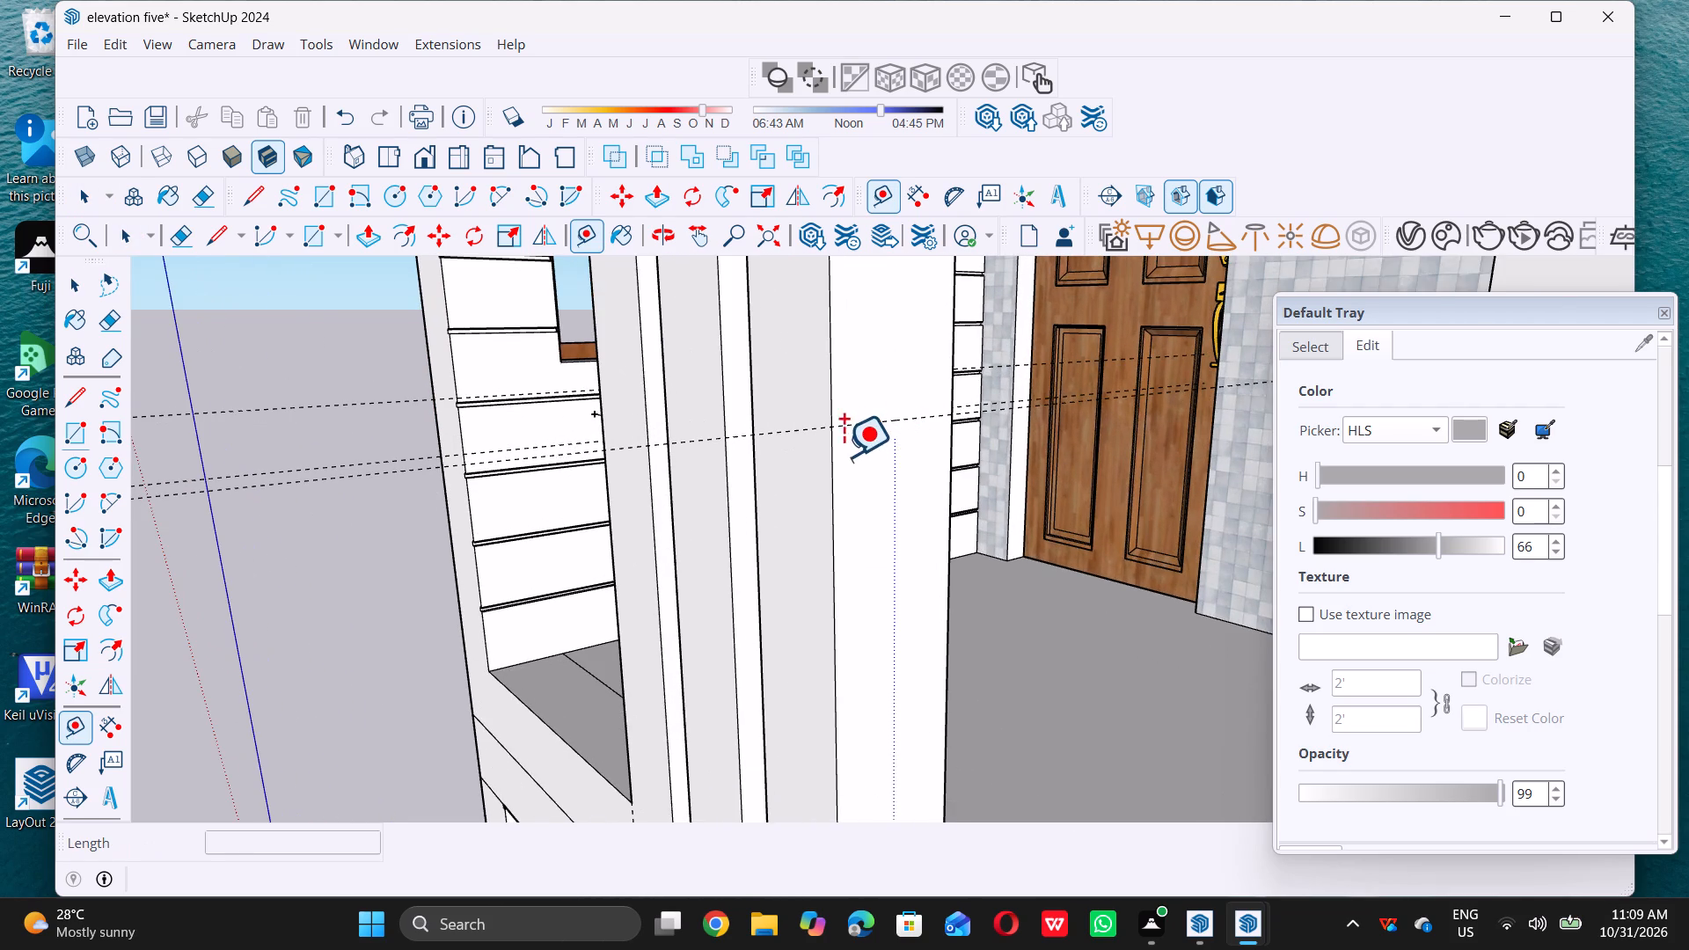
{"action": "left_click", "coordinate": [827, 464]}
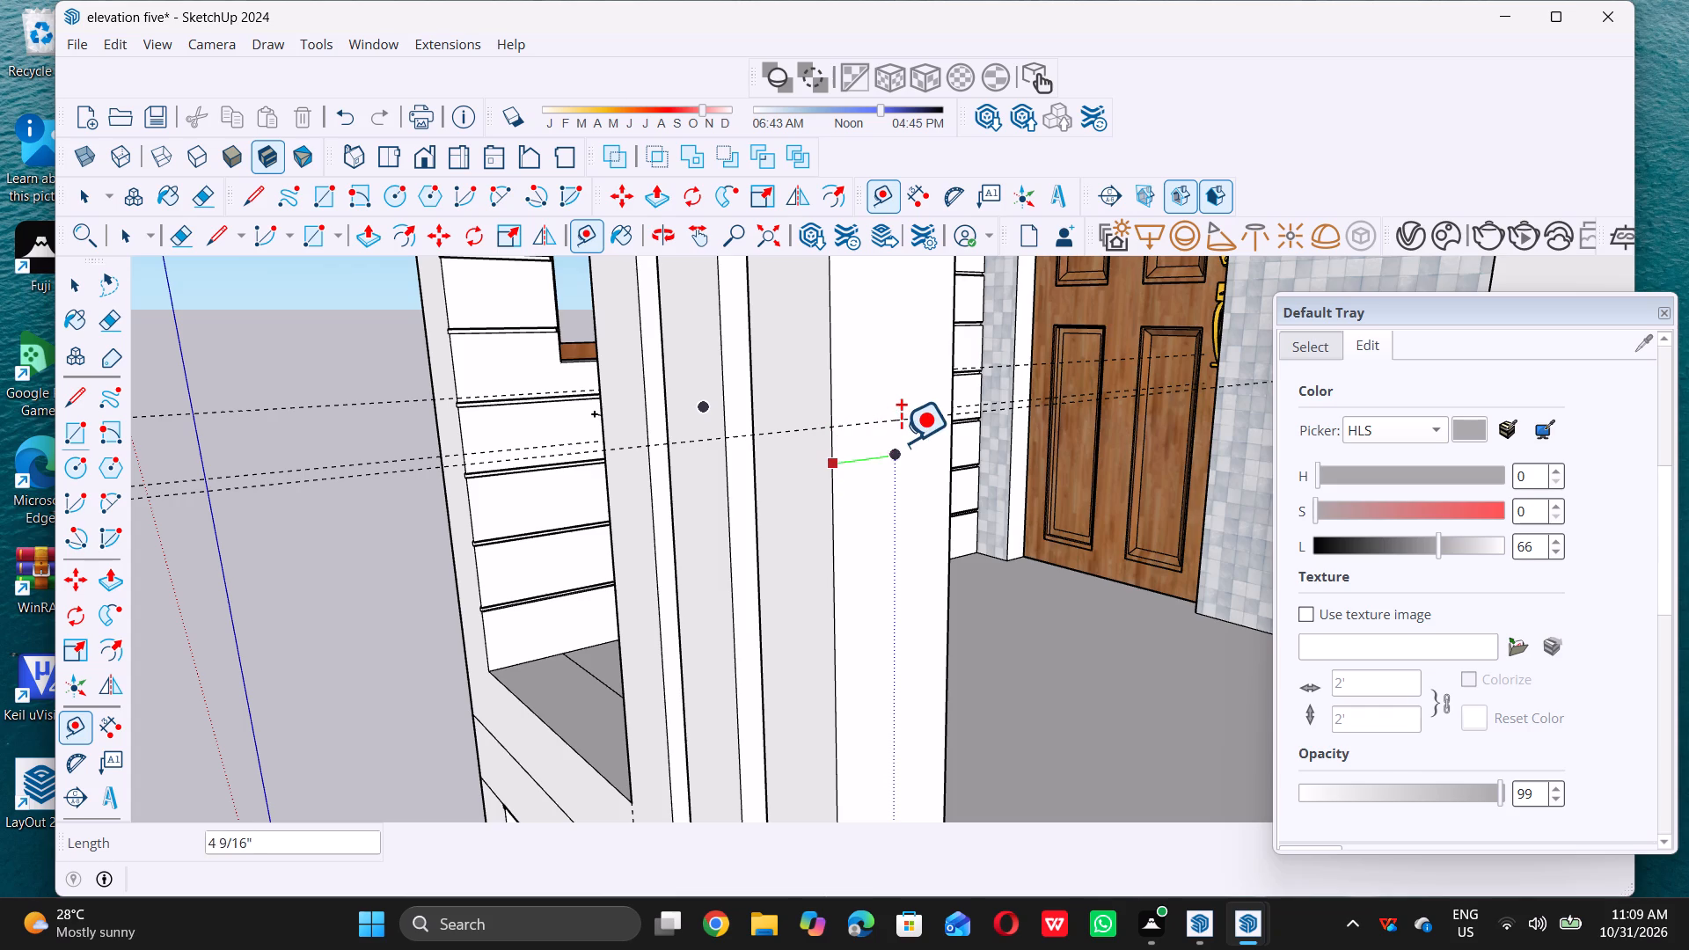
{"action": "key", "text": "space"}
{"action": "key", "text": "t"}
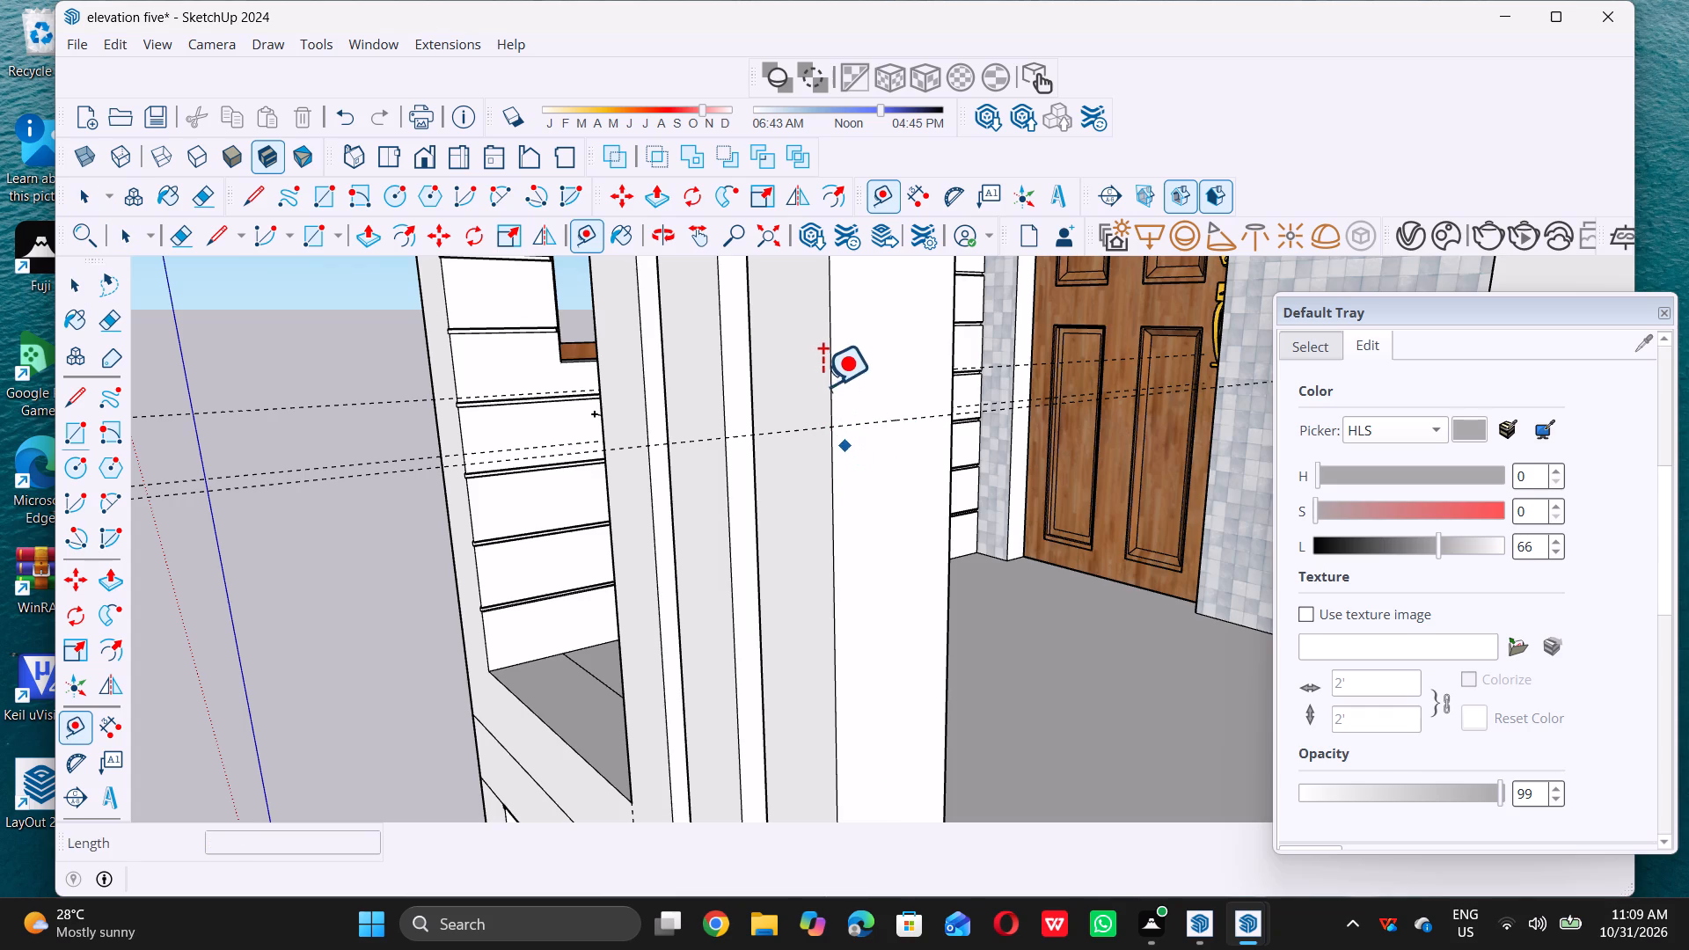
{"action": "left_click", "coordinate": [833, 392]}
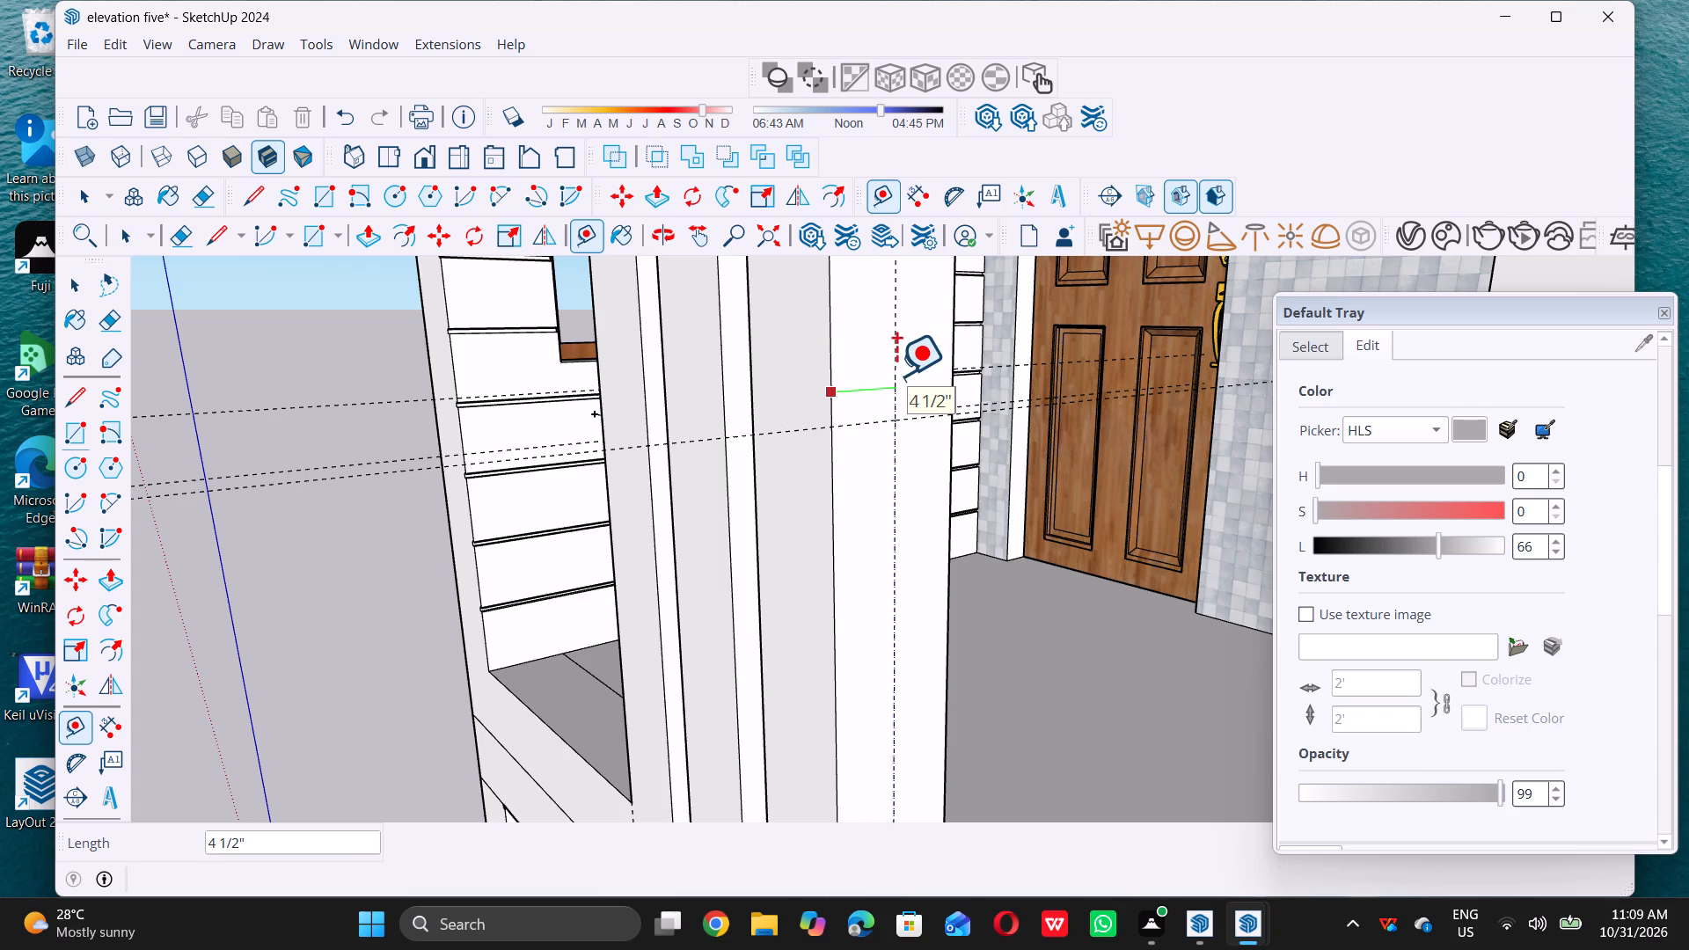
{"action": "key", "text": "2"}
{"action": "key", "text": "shift+quotedbl"}
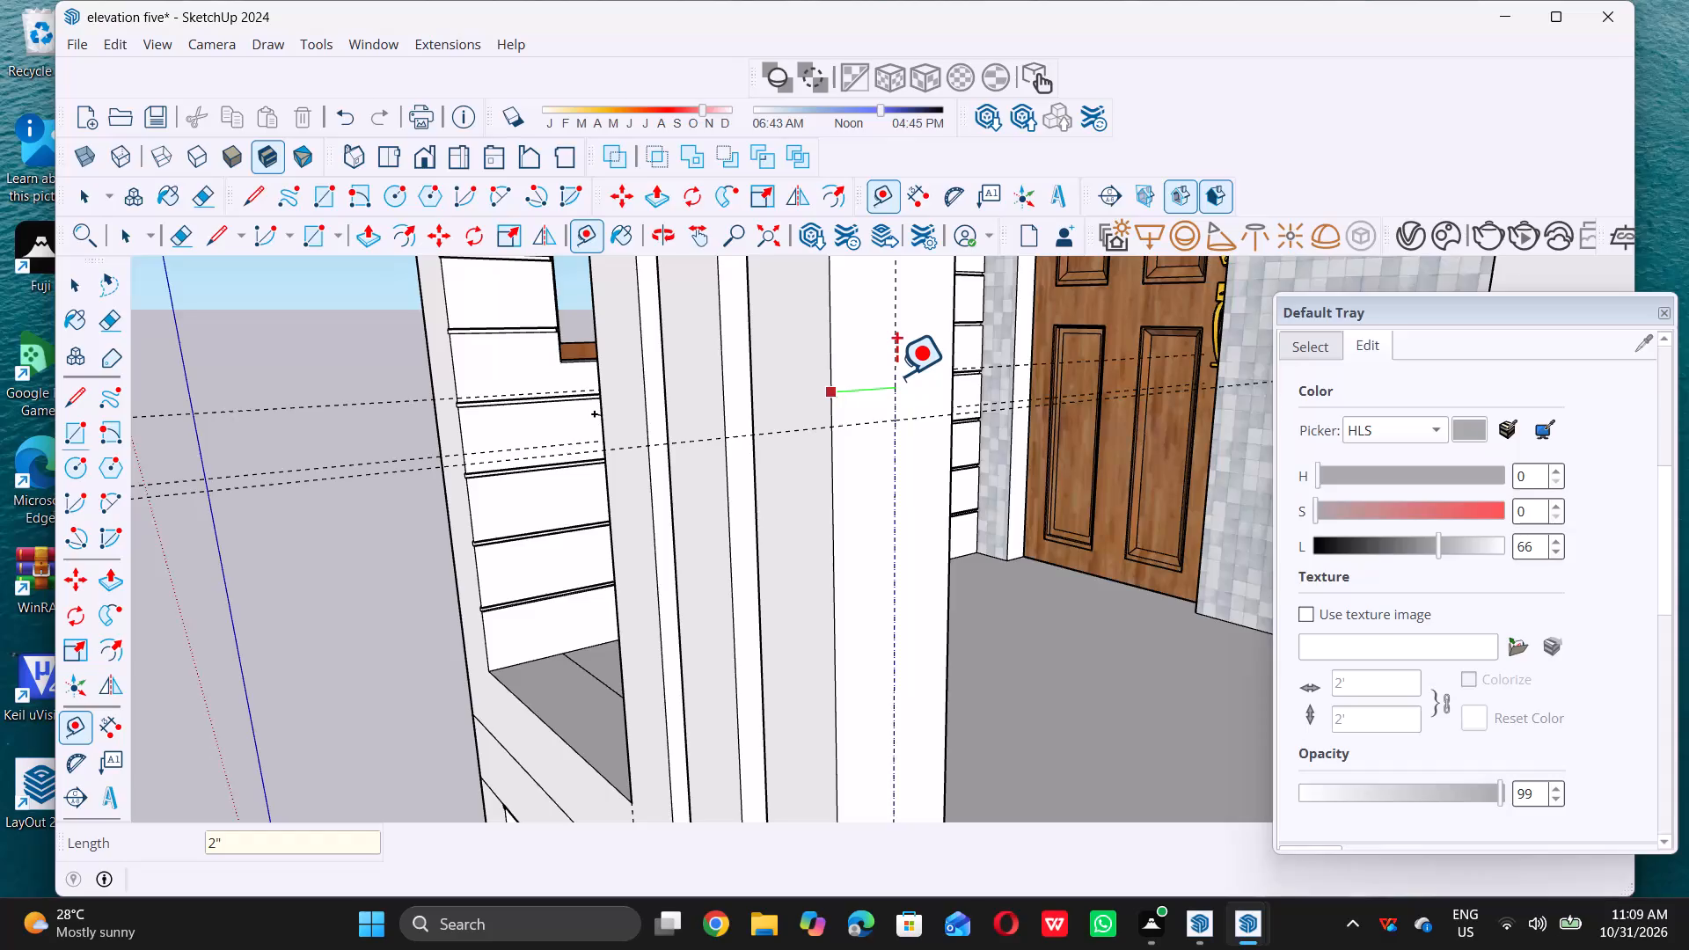
{"action": "key", "text": "Return"}
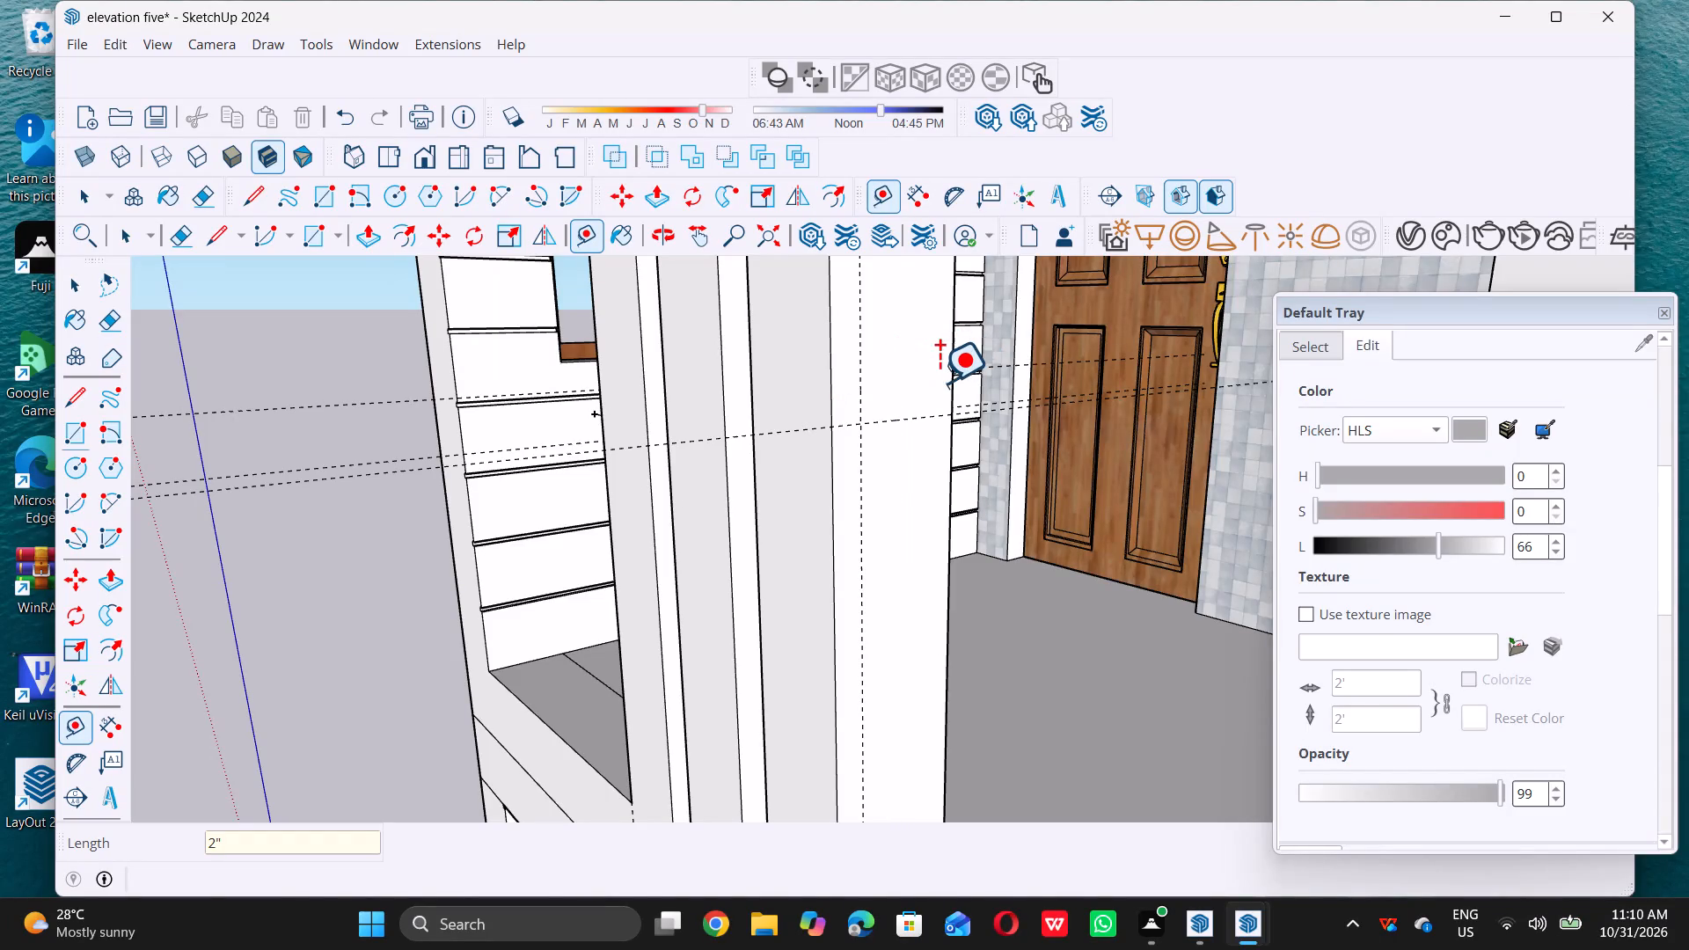
Place a vertical guide 2" inward from the pillar face's opposite edge, on the side nearest the wooden door.
{"action": "scroll", "coordinate": [950, 382], "scroll_direction": "up", "scroll_amount": 4}
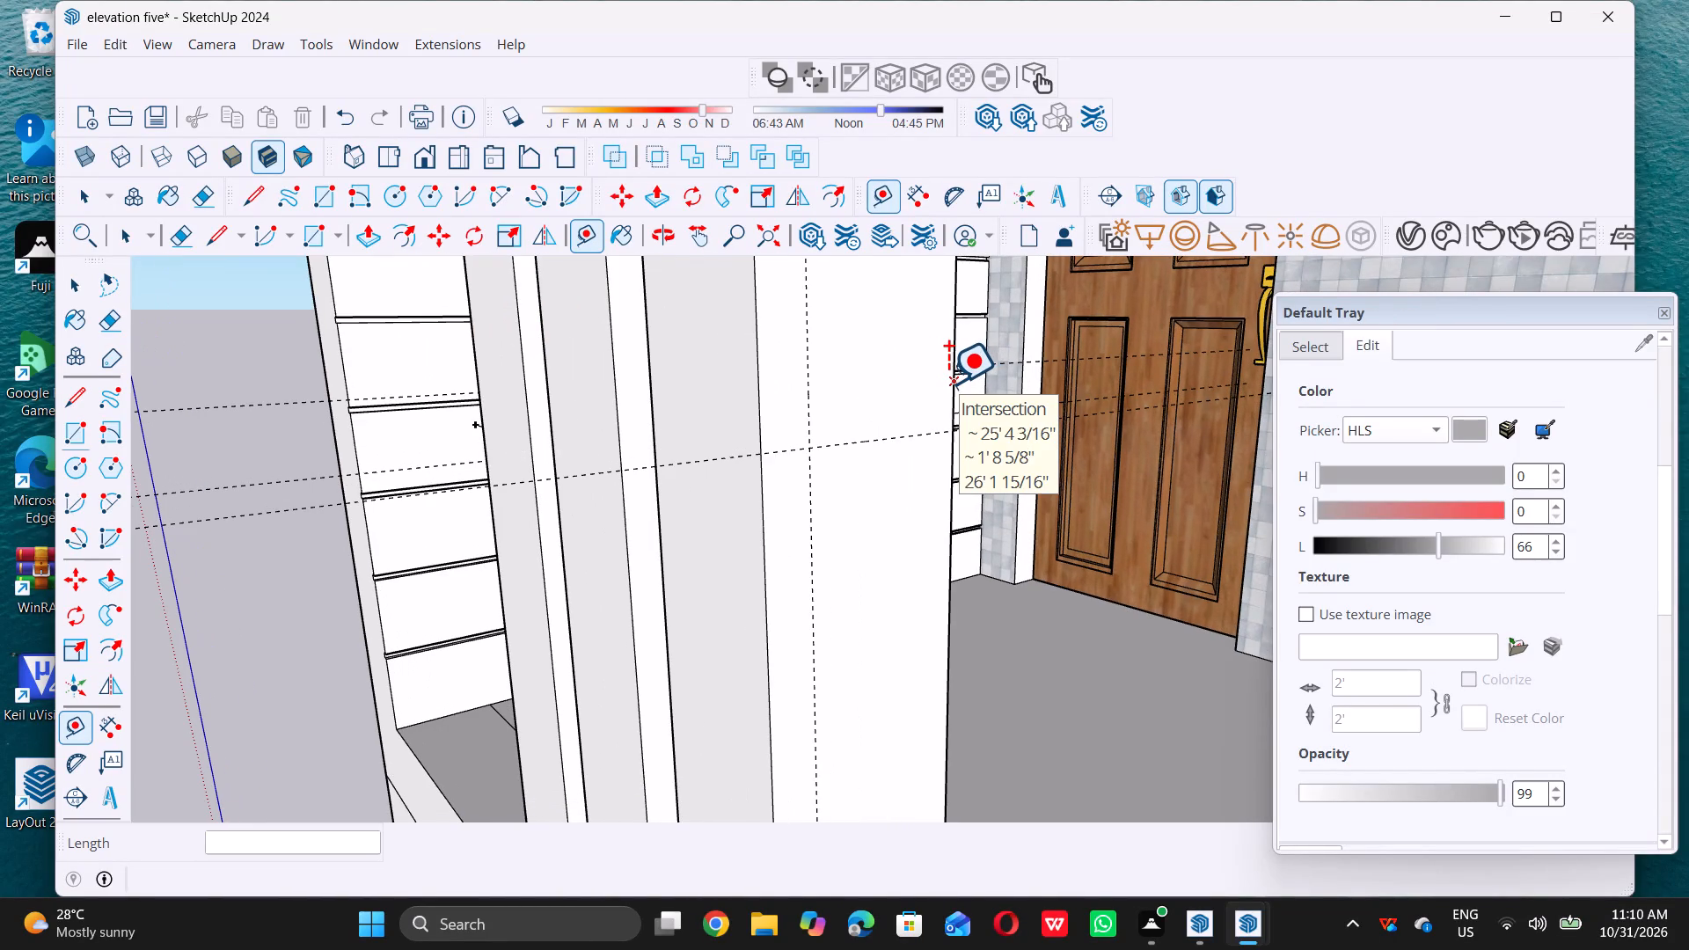
{"action": "triple_click", "coordinate": [948, 383]}
{"action": "key", "text": "space"}
{"action": "key", "text": "t"}
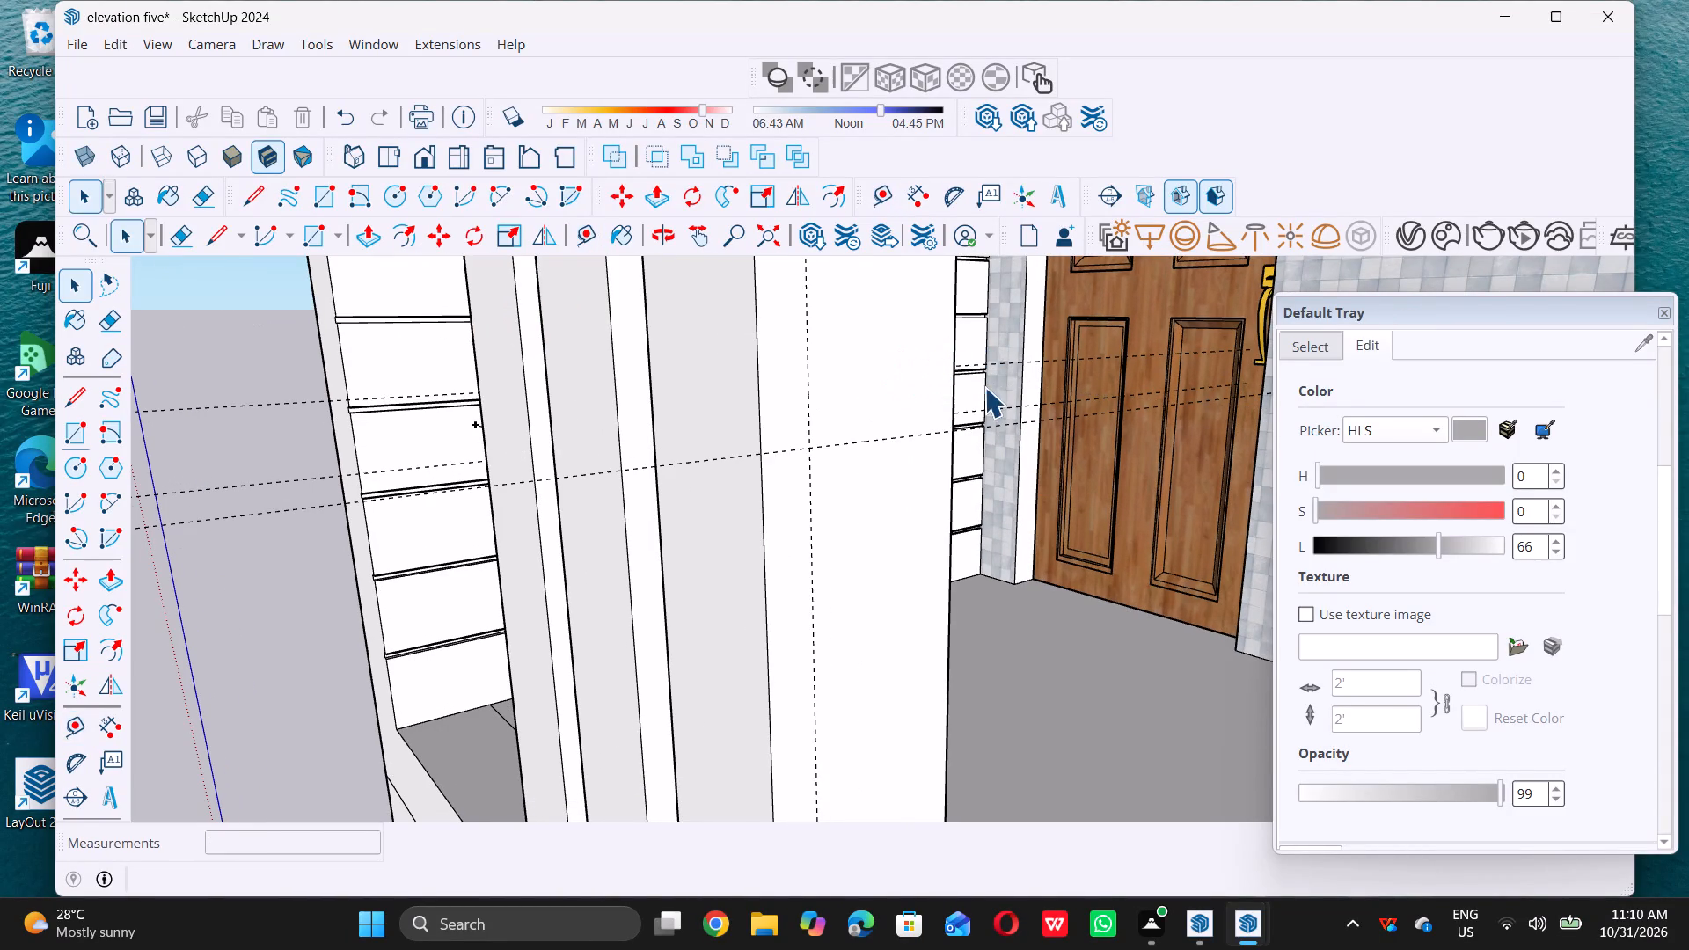
{"action": "double_click", "coordinate": [947, 488]}
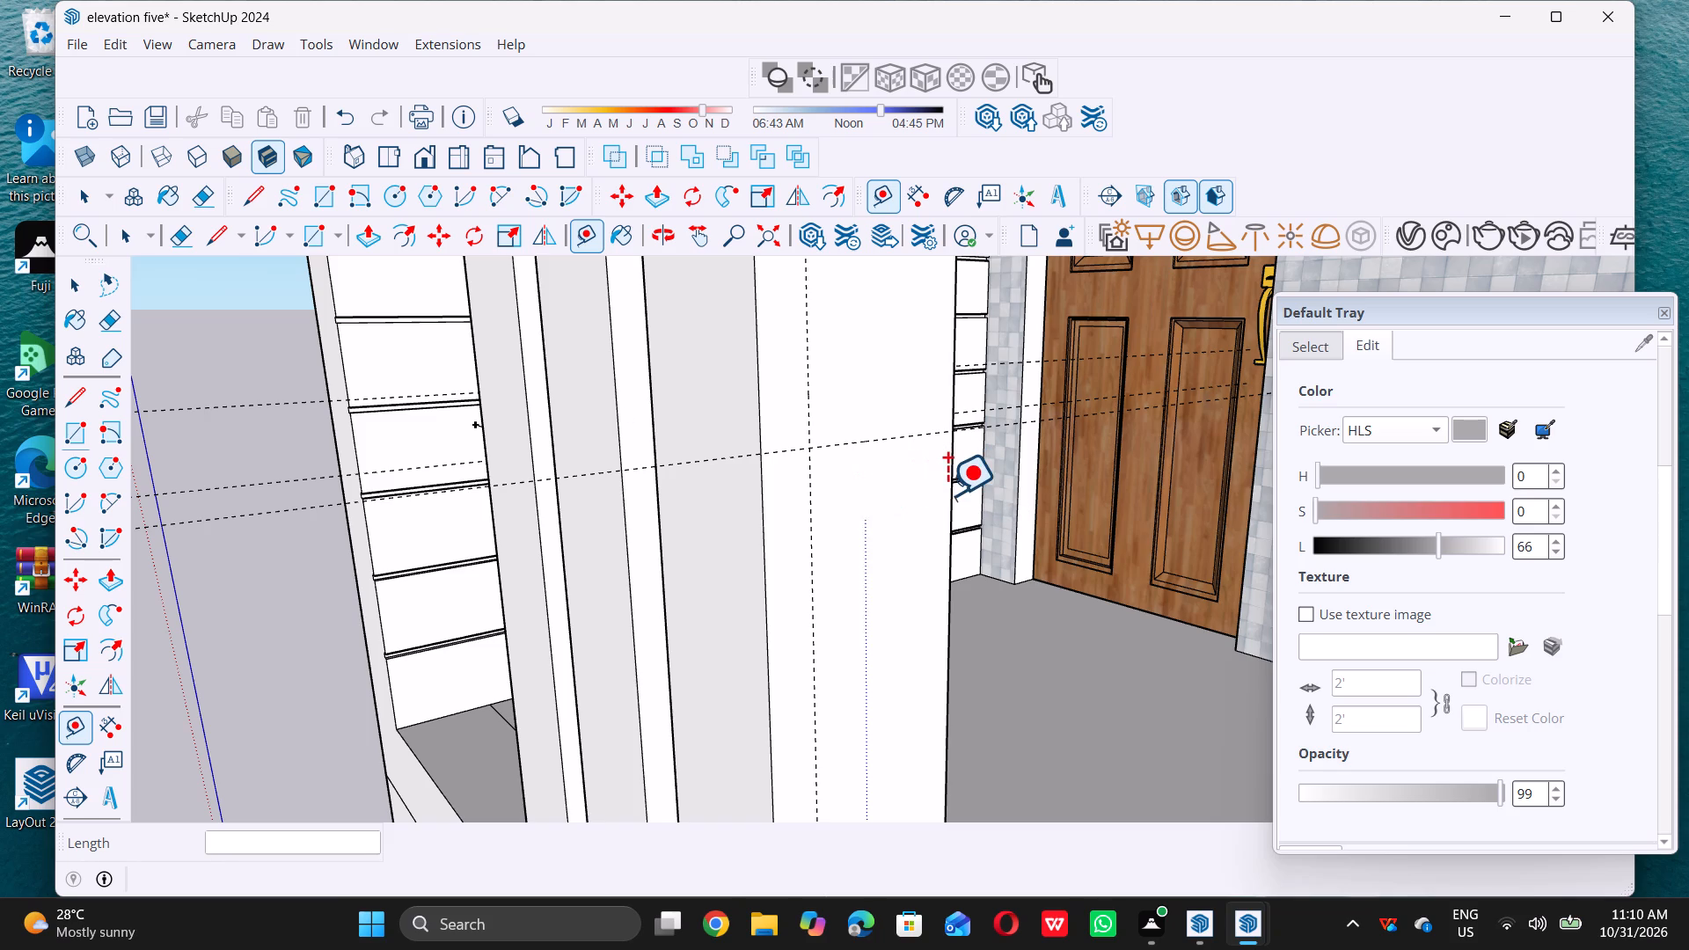
{"action": "scroll", "coordinate": [937, 472], "scroll_direction": "up", "scroll_amount": 4}
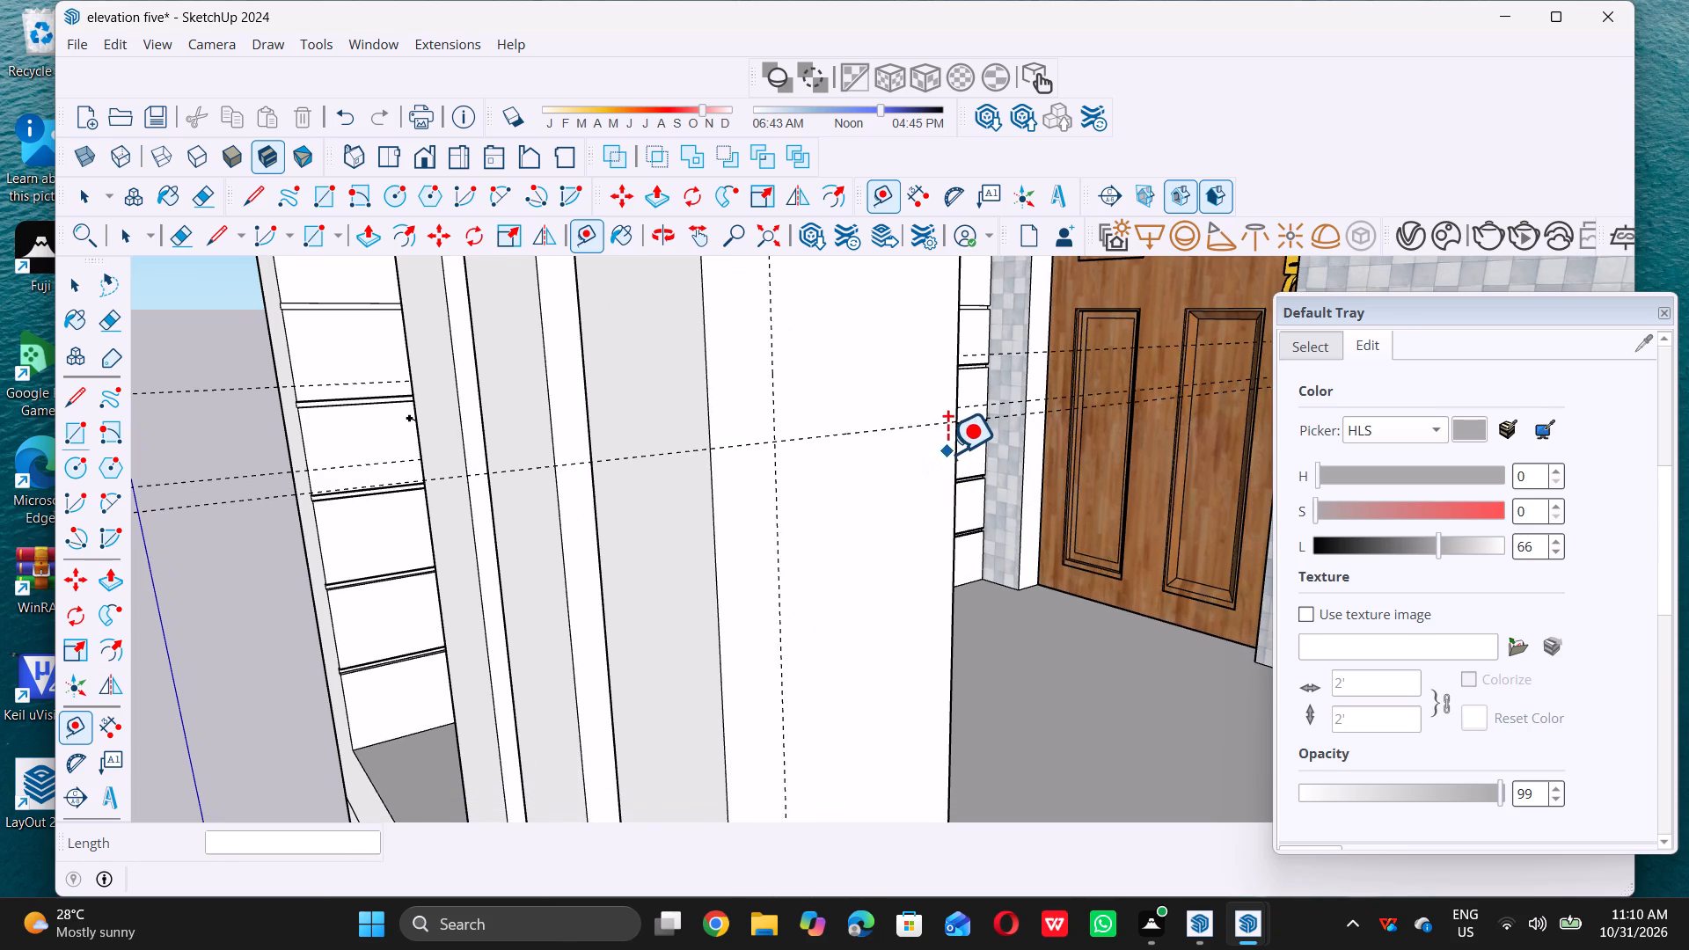
{"action": "left_click", "coordinate": [954, 449]}
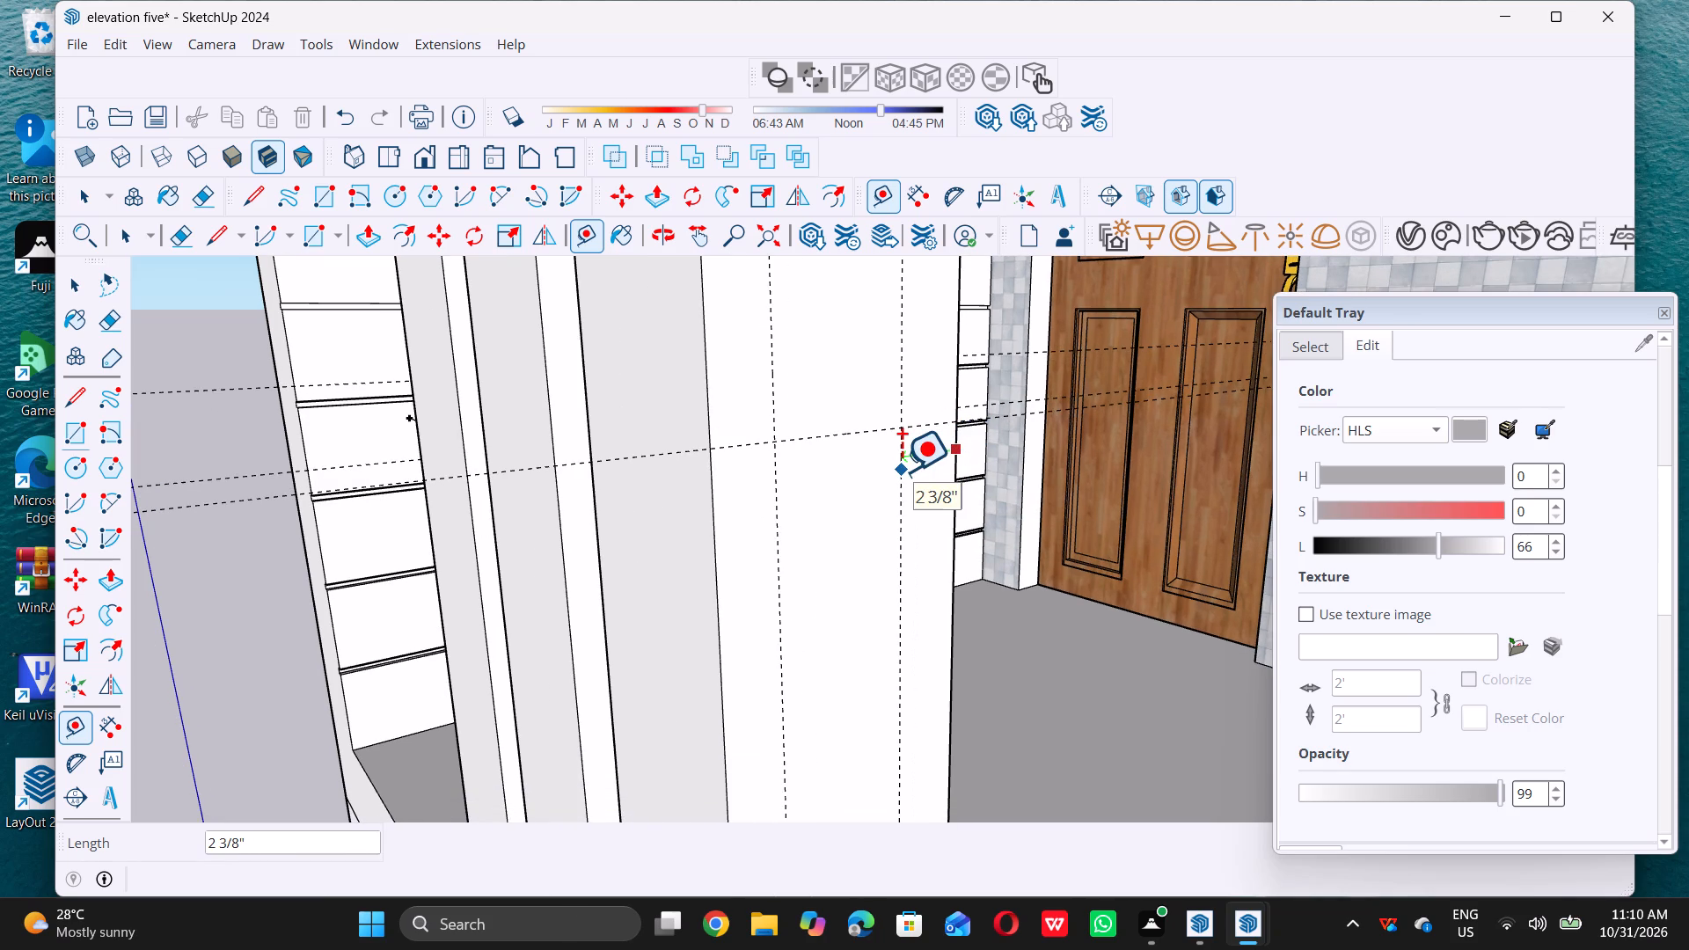
{"action": "key", "text": "2"}
{"action": "key", "text": "shift+quotedbl"}
{"action": "key", "text": "Return"}
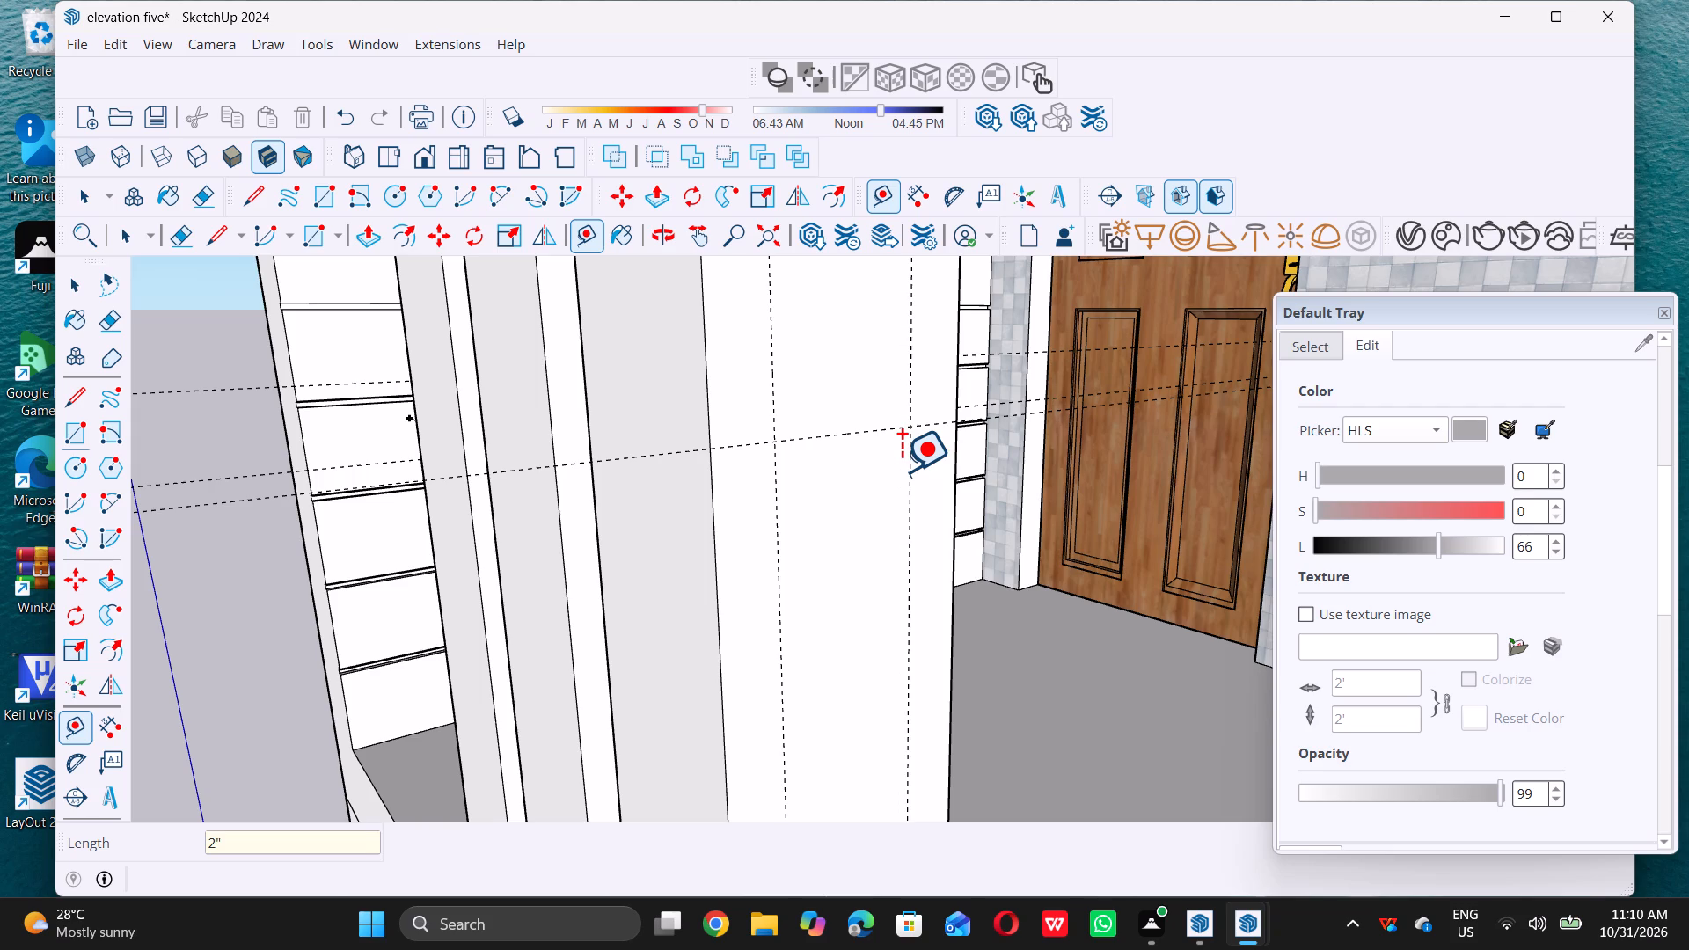
Place a second horizontal guide 4" below the existing horizontal guide on the pillar face.
{"action": "key", "text": "space"}
{"action": "key", "text": "t"}
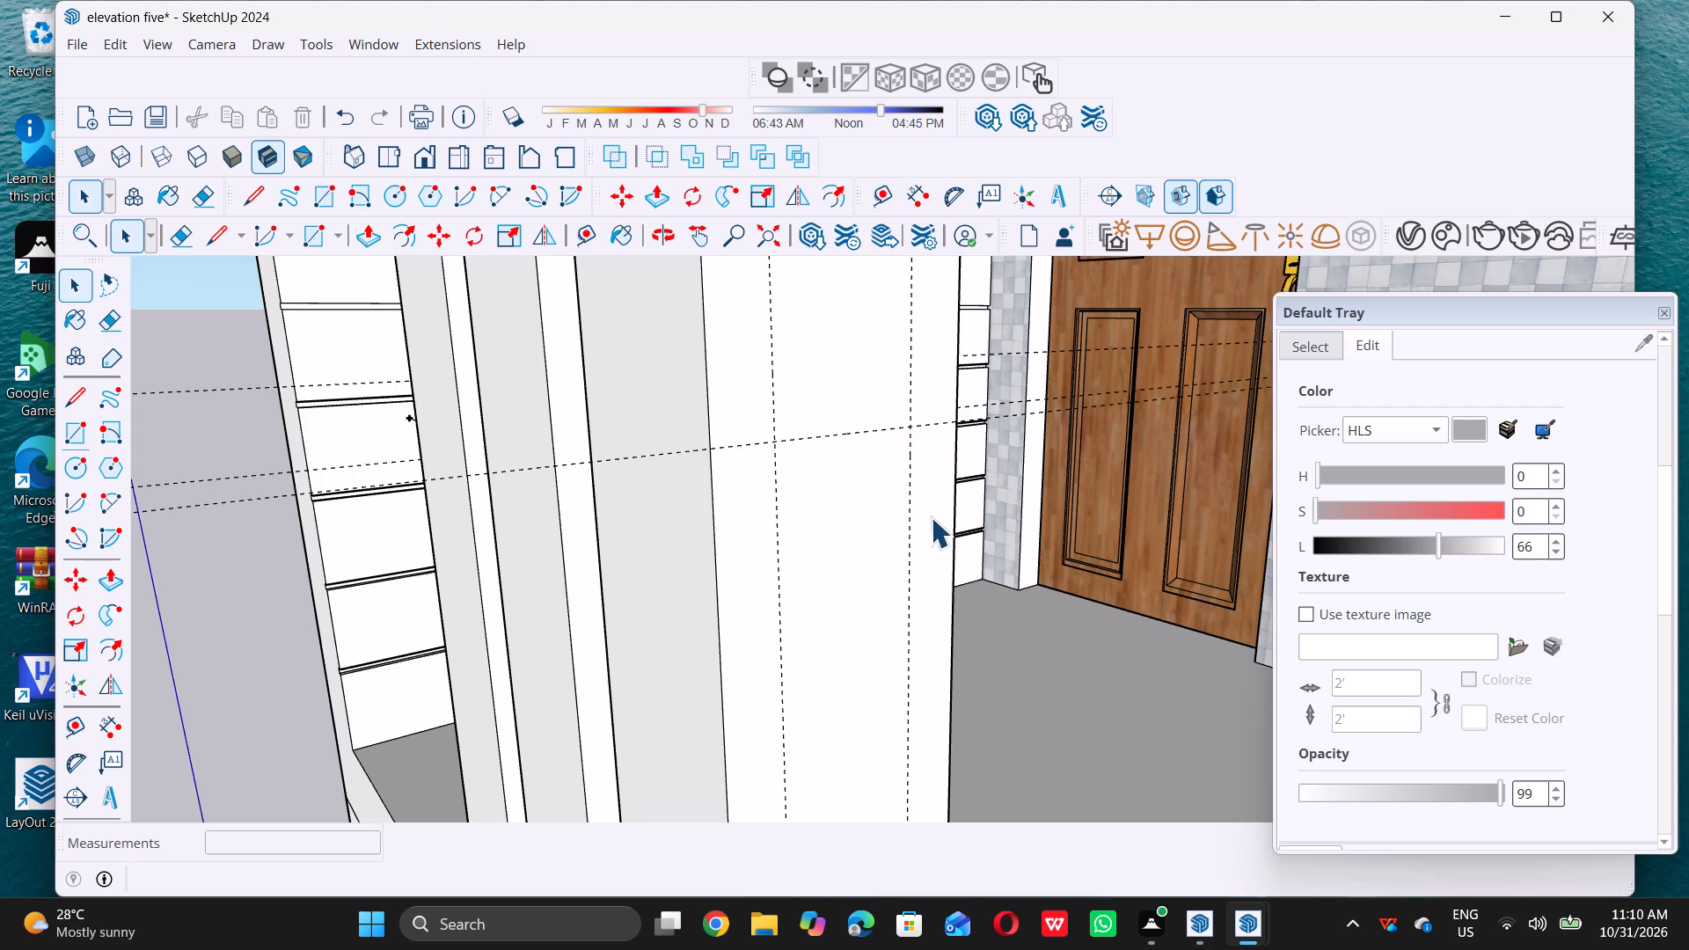
{"action": "left_click", "coordinate": [805, 435]}
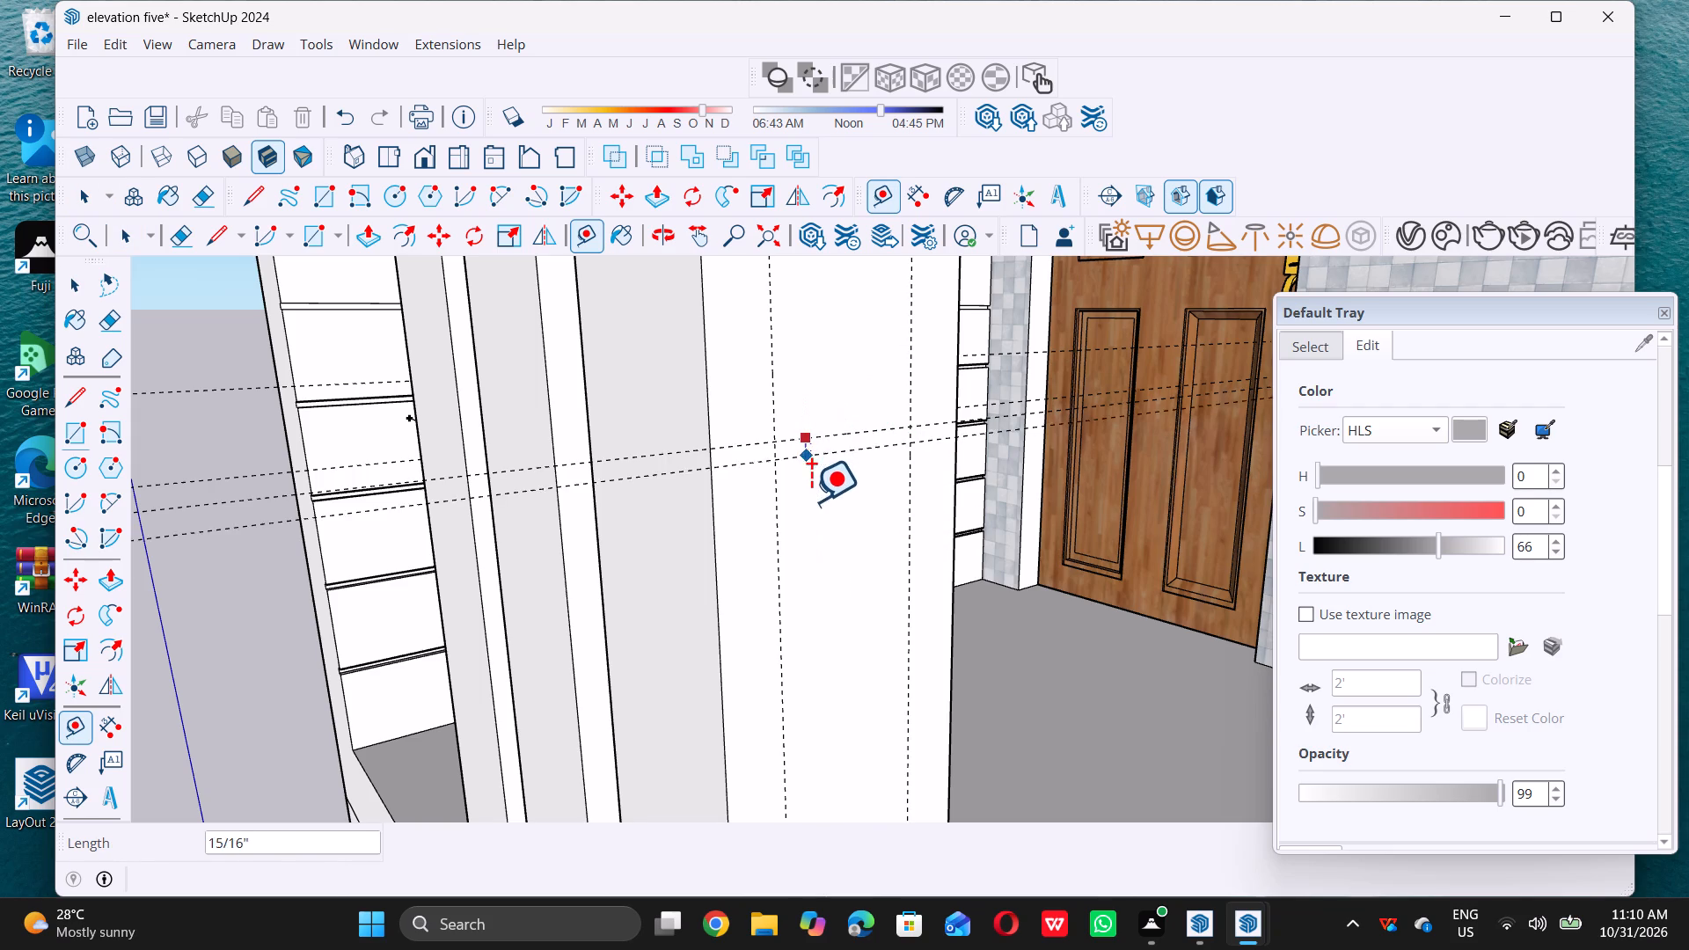
{"action": "type", "text": "4\""}
{"action": "key", "text": "Return"}
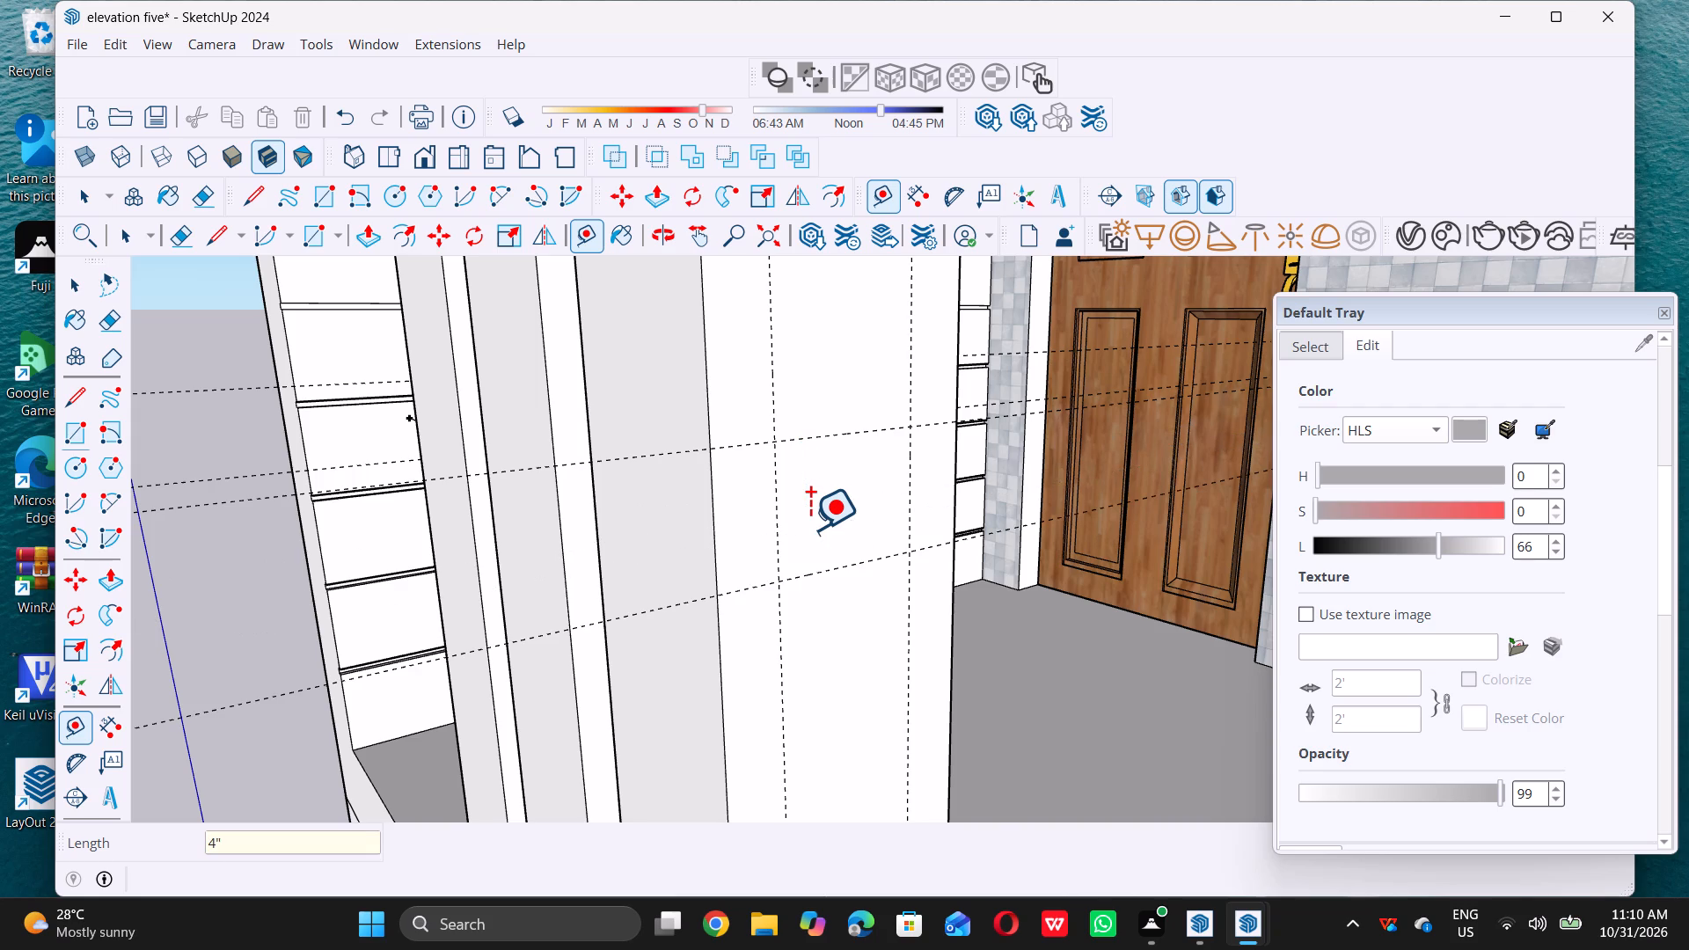
Draw a 5" by 4" rectangle between the guide intersections on the white pillar face beside the slatted screen.
{"action": "key", "text": "space"}
{"action": "key", "text": "r"}
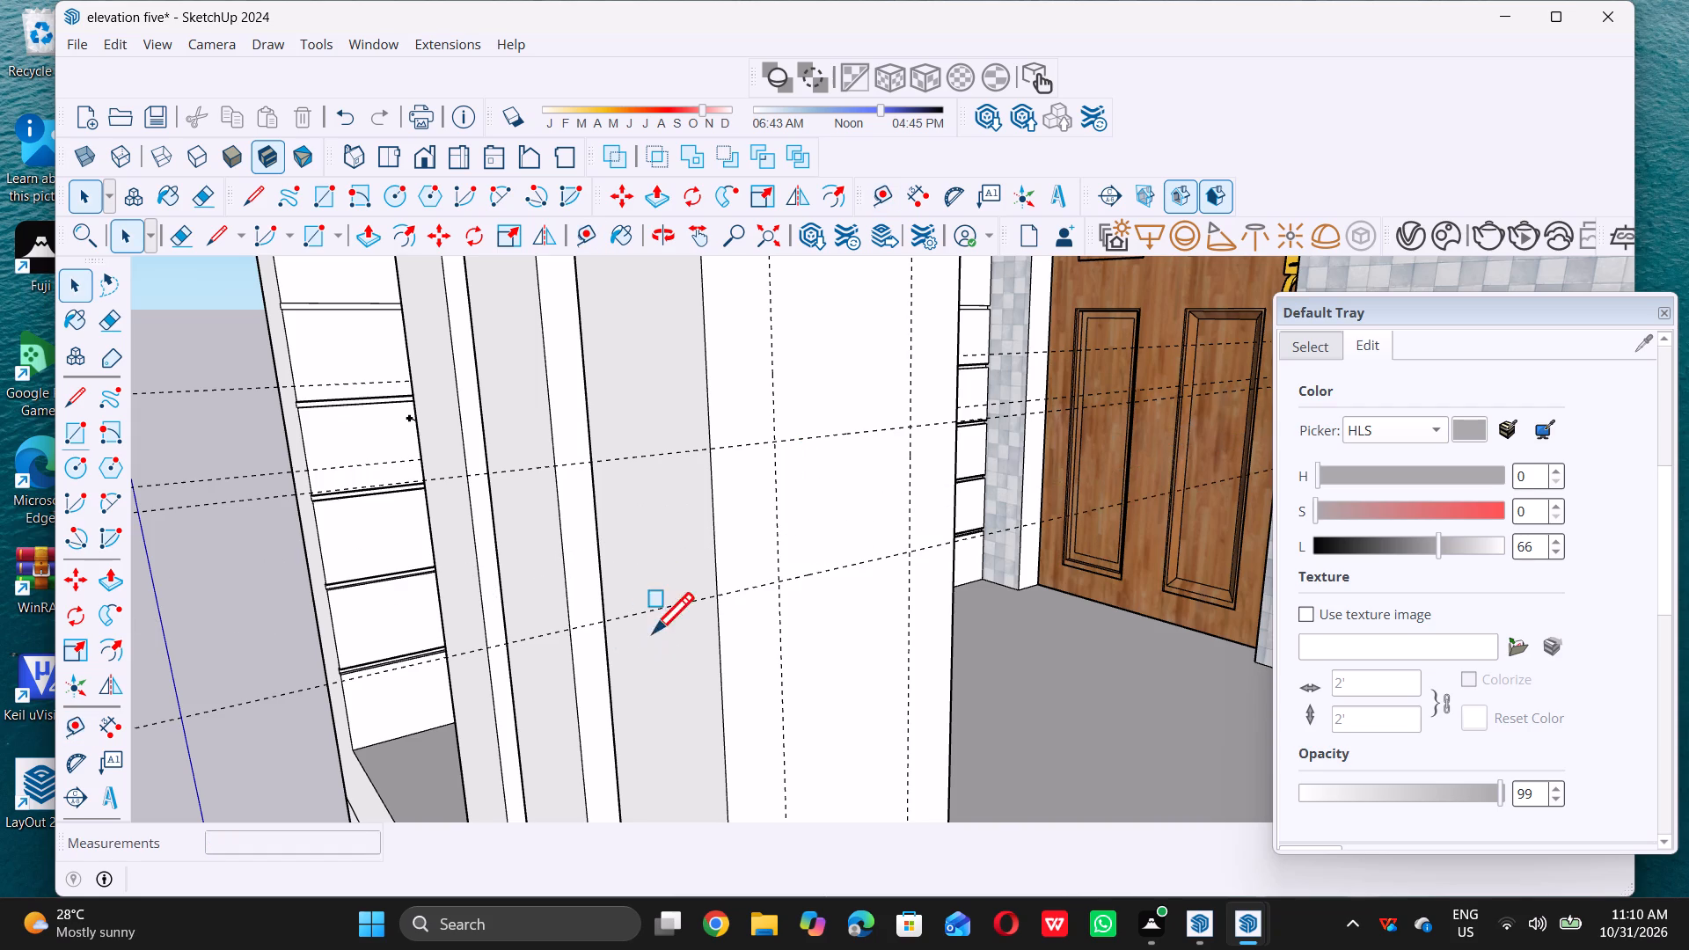
{"action": "left_click", "coordinate": [774, 441]}
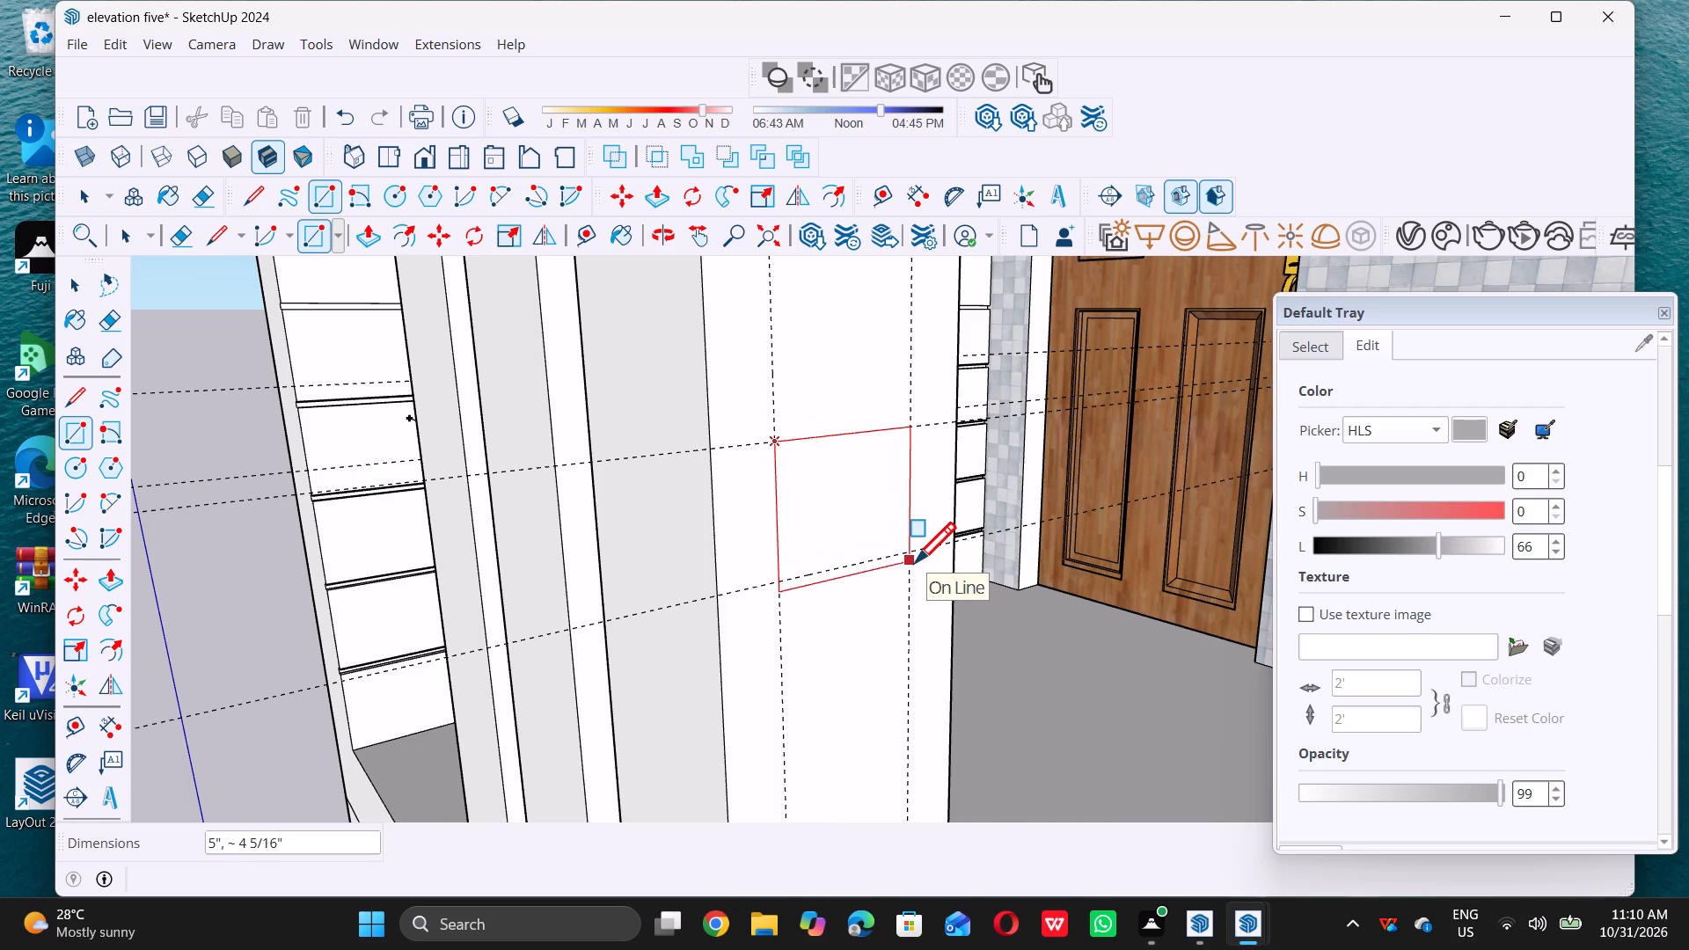
{"action": "double_click", "coordinate": [910, 552]}
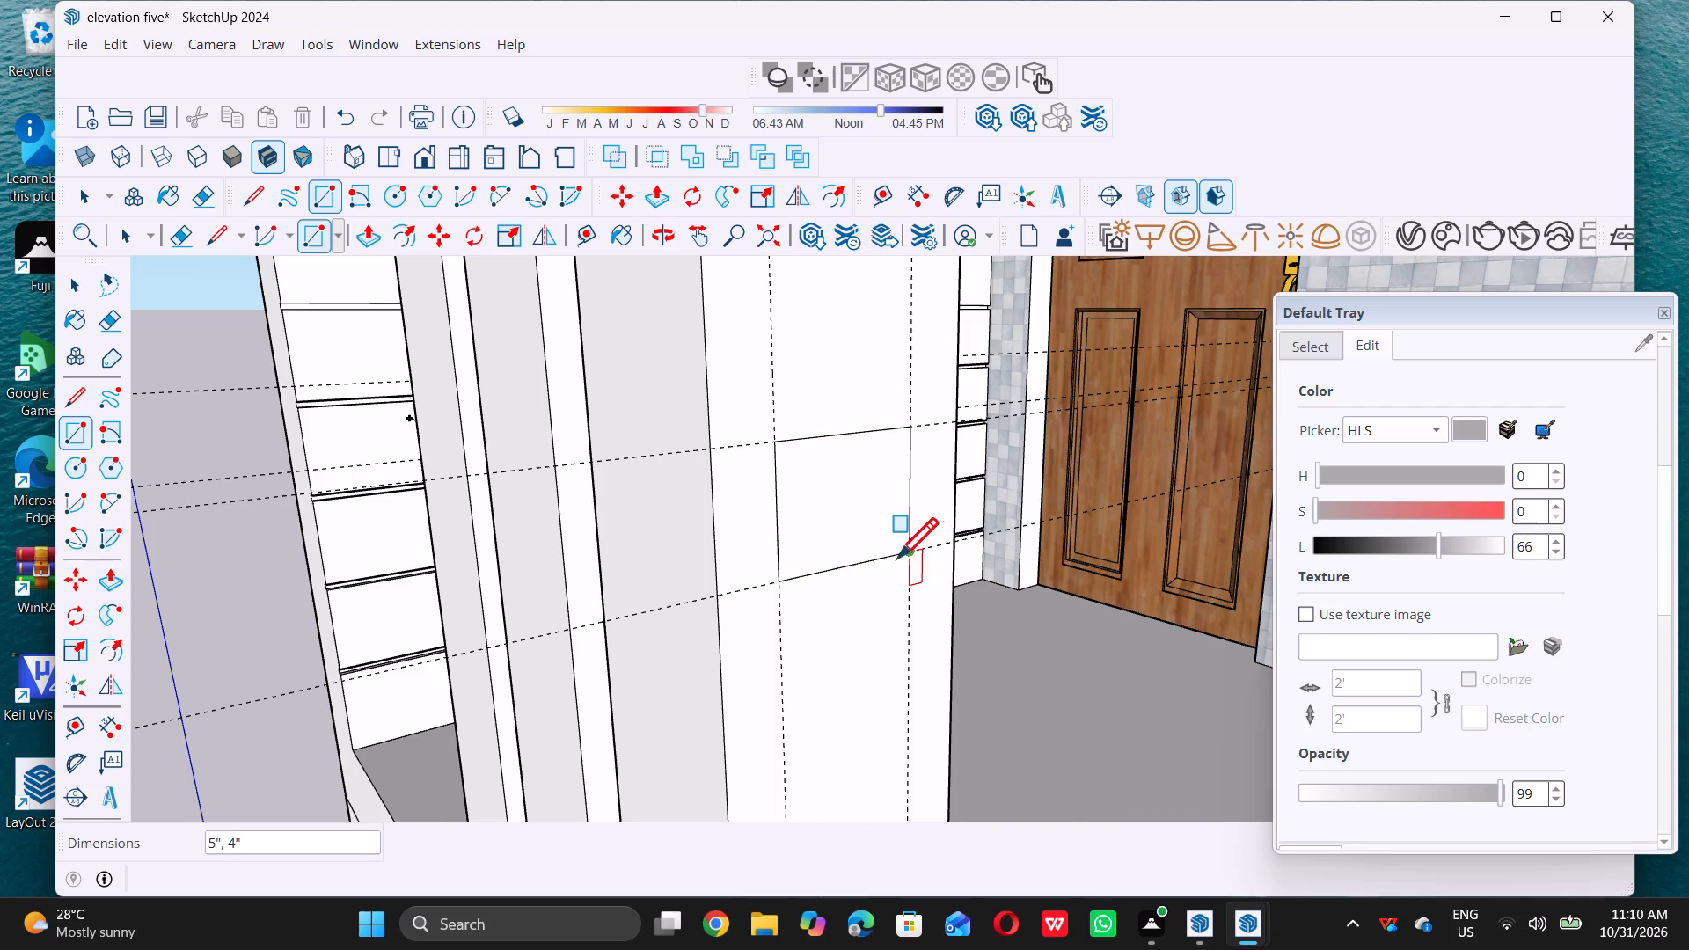
{"action": "key", "text": "space"}
Place a horizontal guide 3' above the base edge of the corner post's inner face at the floor slab's outer end.
{"action": "scroll", "coordinate": [722, 606], "scroll_direction": "down", "scroll_amount": 20}
{"action": "scroll", "coordinate": [722, 606], "scroll_direction": "down", "scroll_amount": 2}
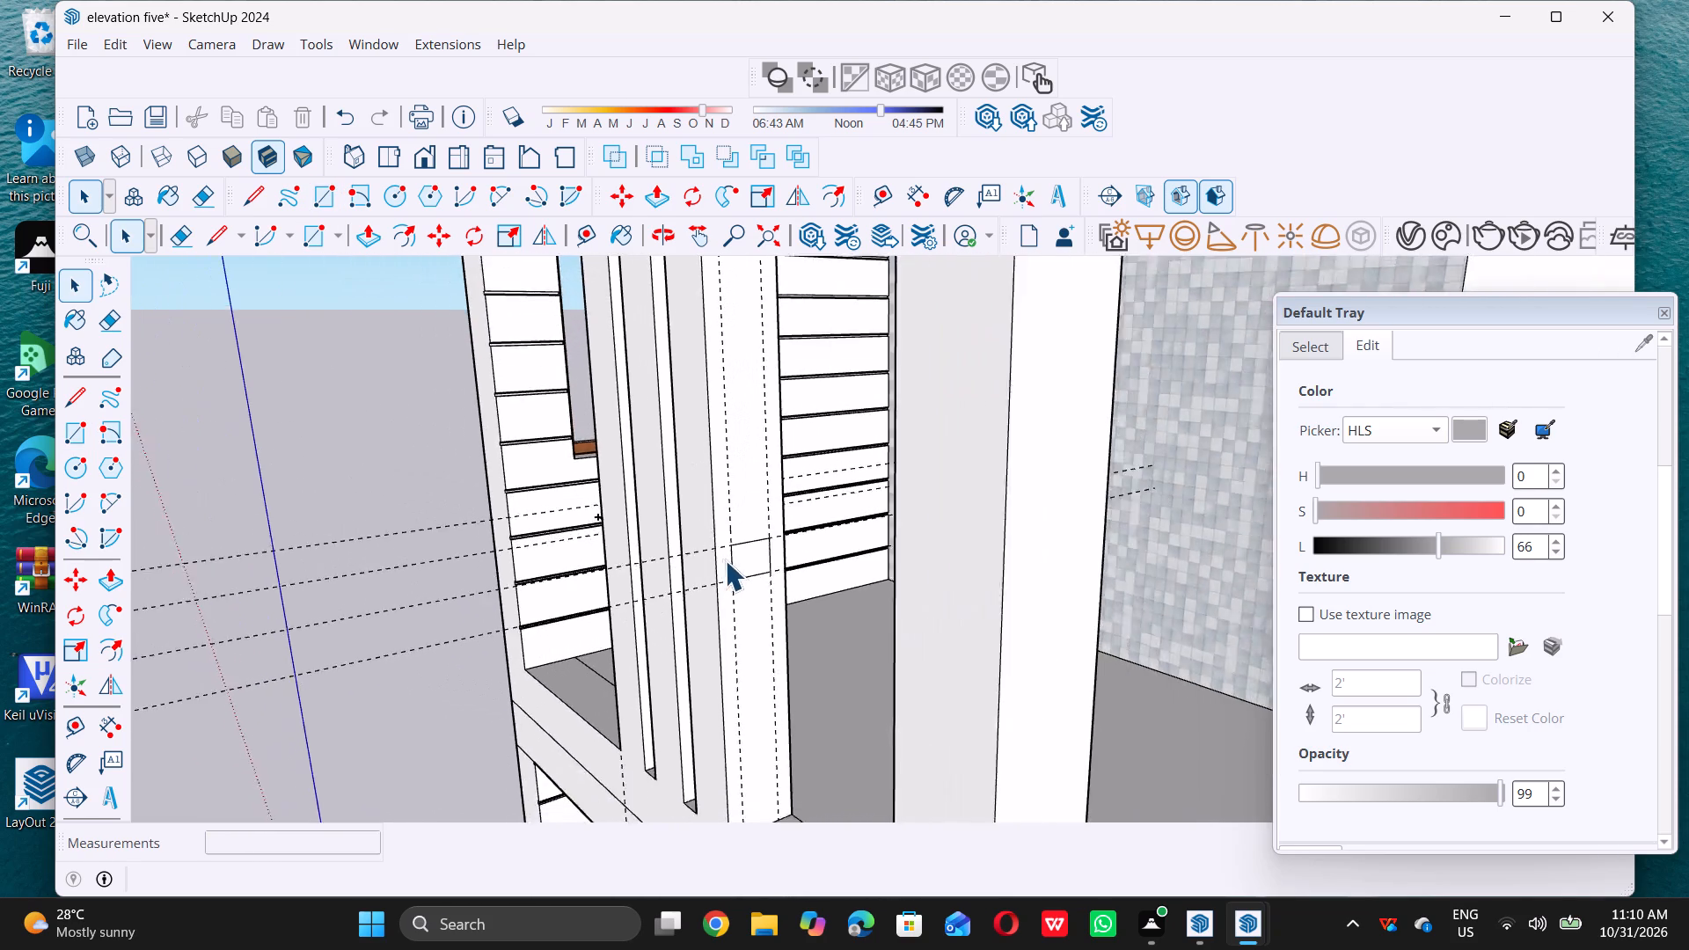
{"action": "scroll", "coordinate": [725, 560], "scroll_direction": "down", "scroll_amount": 8}
{"action": "middle_click_drag", "start_coordinate": [848, 584], "coordinate": [300, 612]}
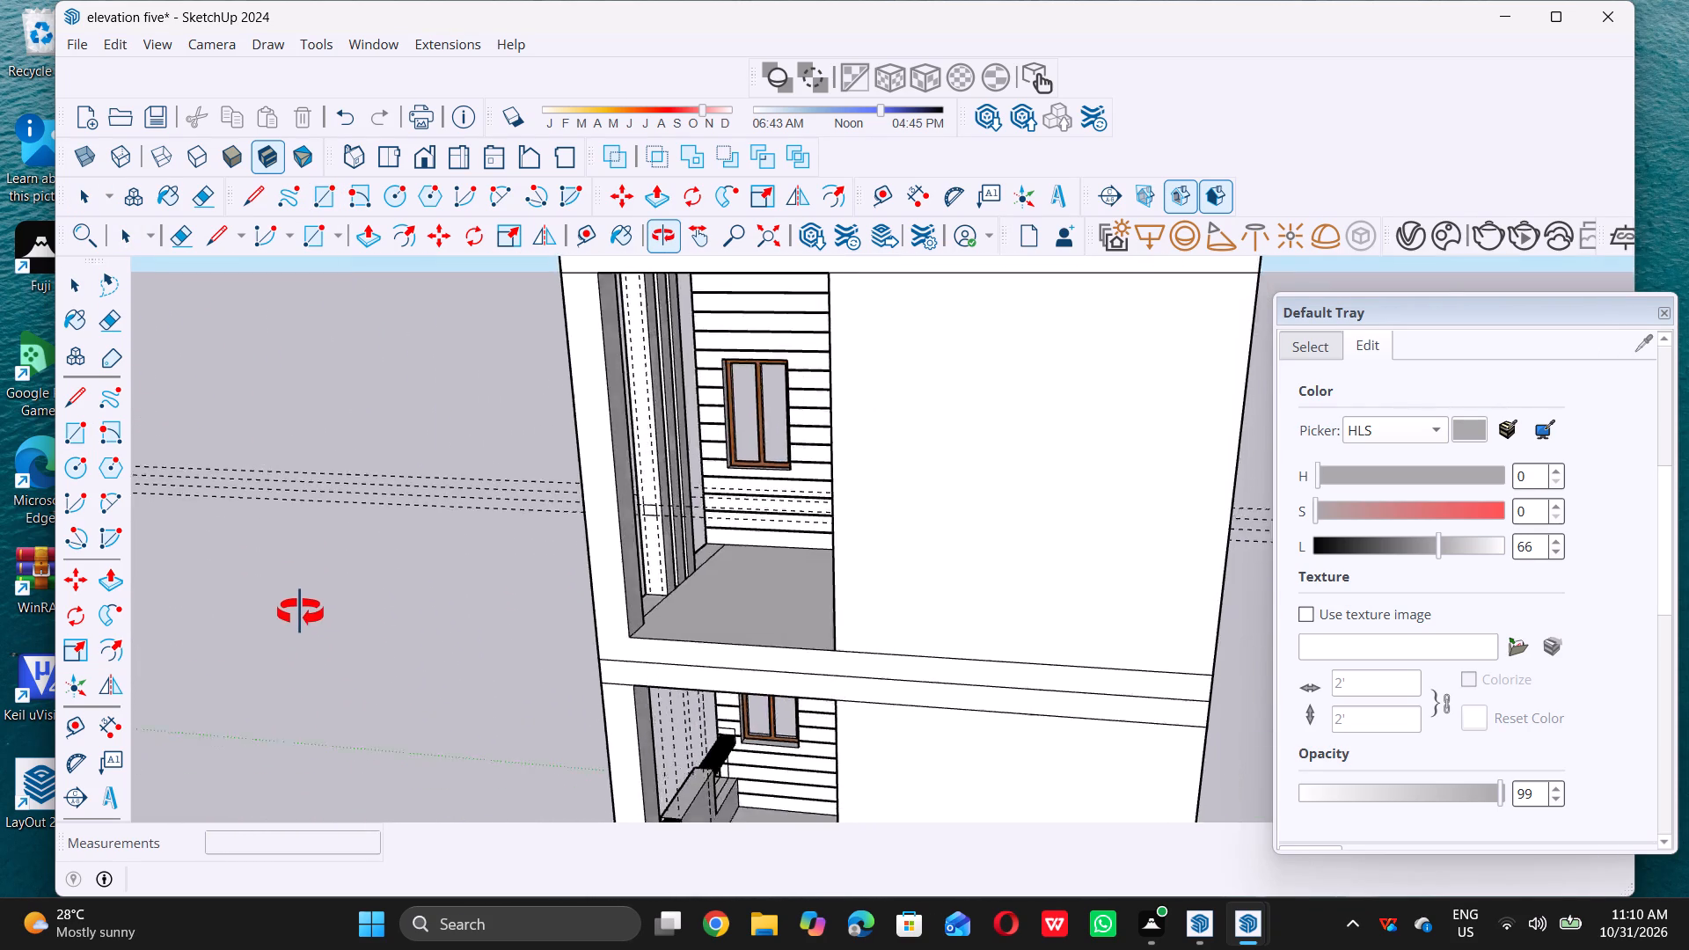
{"action": "middle_click_drag", "start_coordinate": [300, 612], "coordinate": [314, 610]}
{"action": "scroll", "coordinate": [688, 554], "scroll_direction": "up", "scroll_amount": 5}
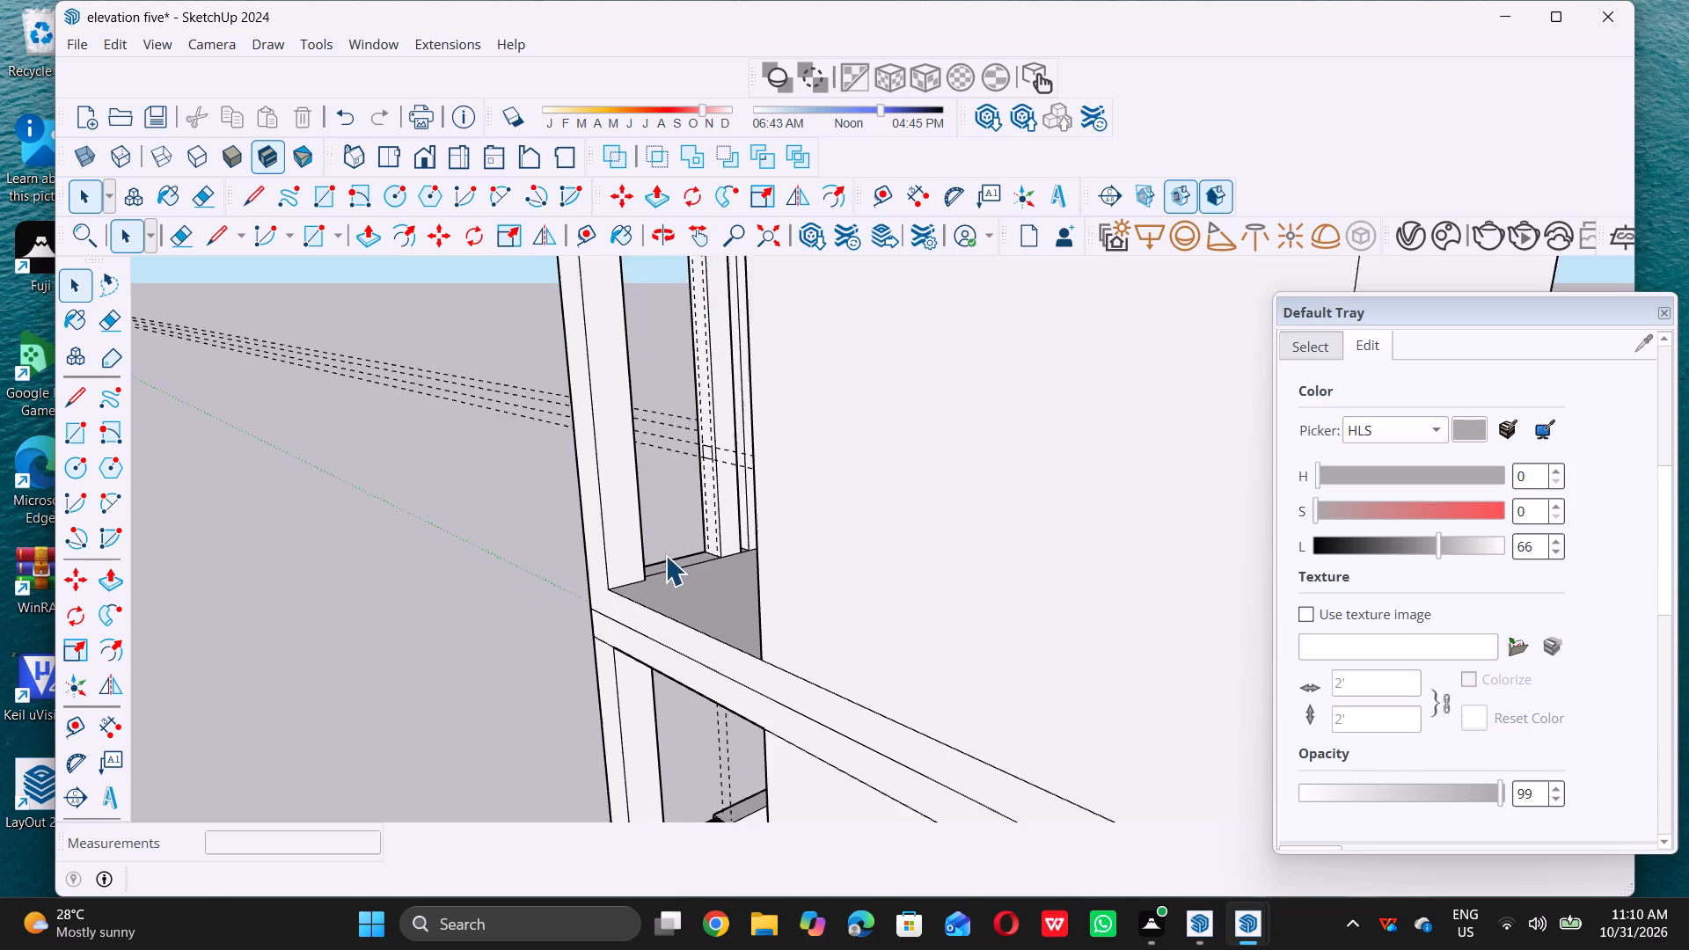
{"action": "scroll", "coordinate": [563, 531], "scroll_direction": "up", "scroll_amount": 5}
{"action": "key", "text": "t"}
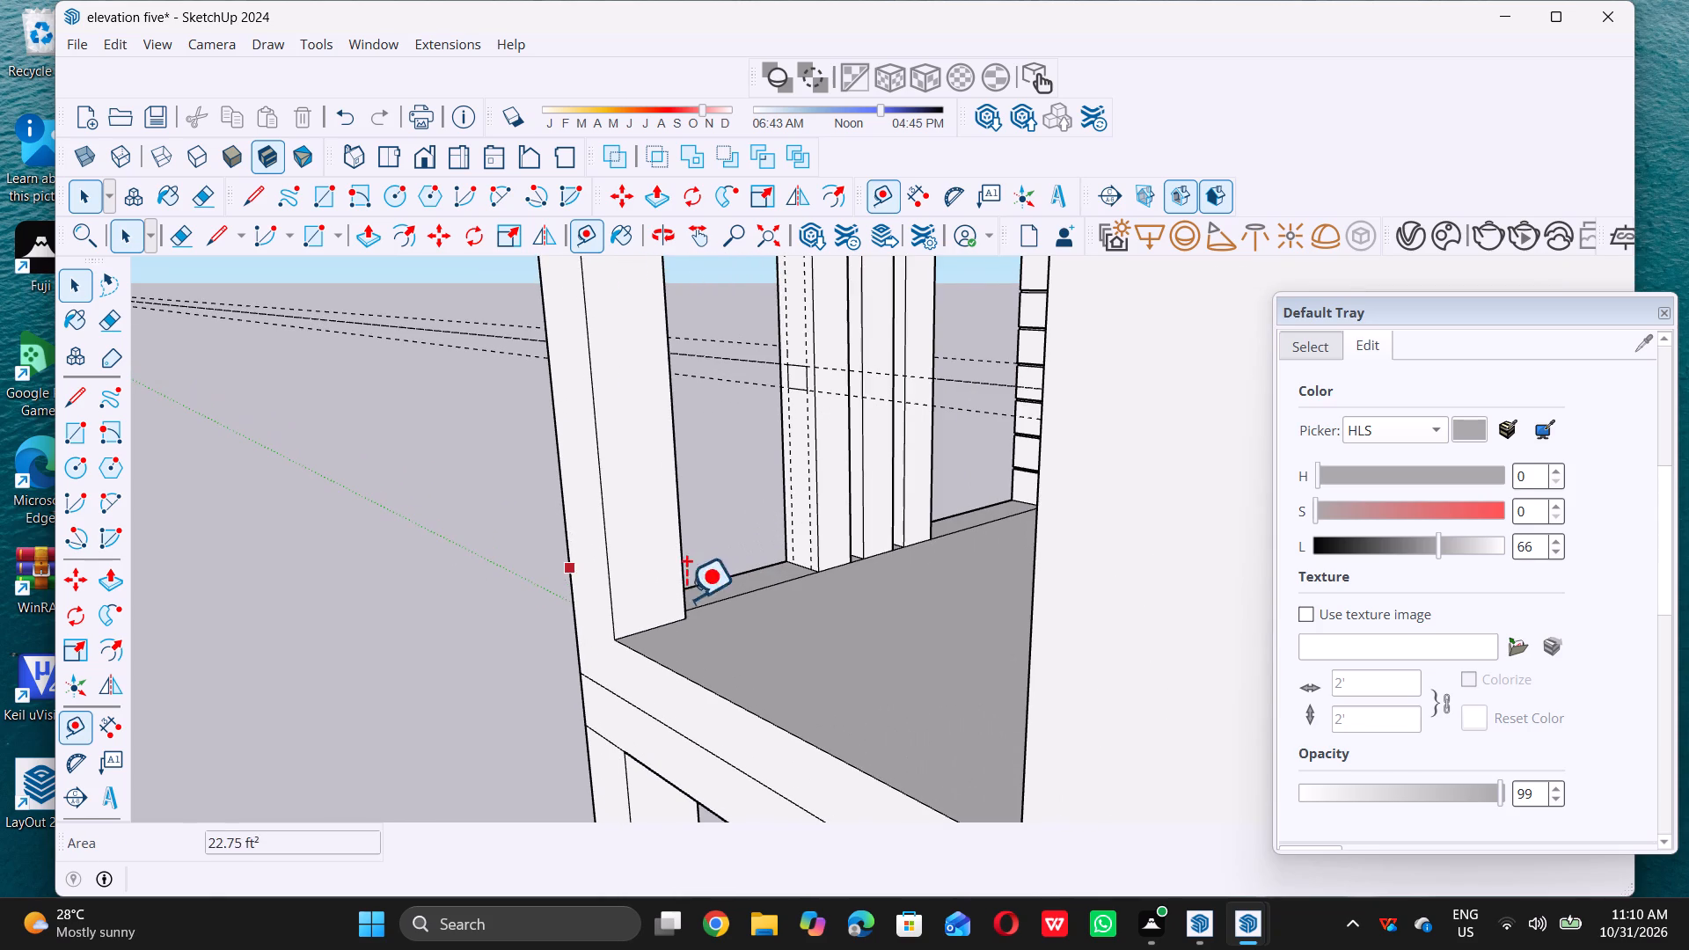
{"action": "left_click", "coordinate": [650, 626]}
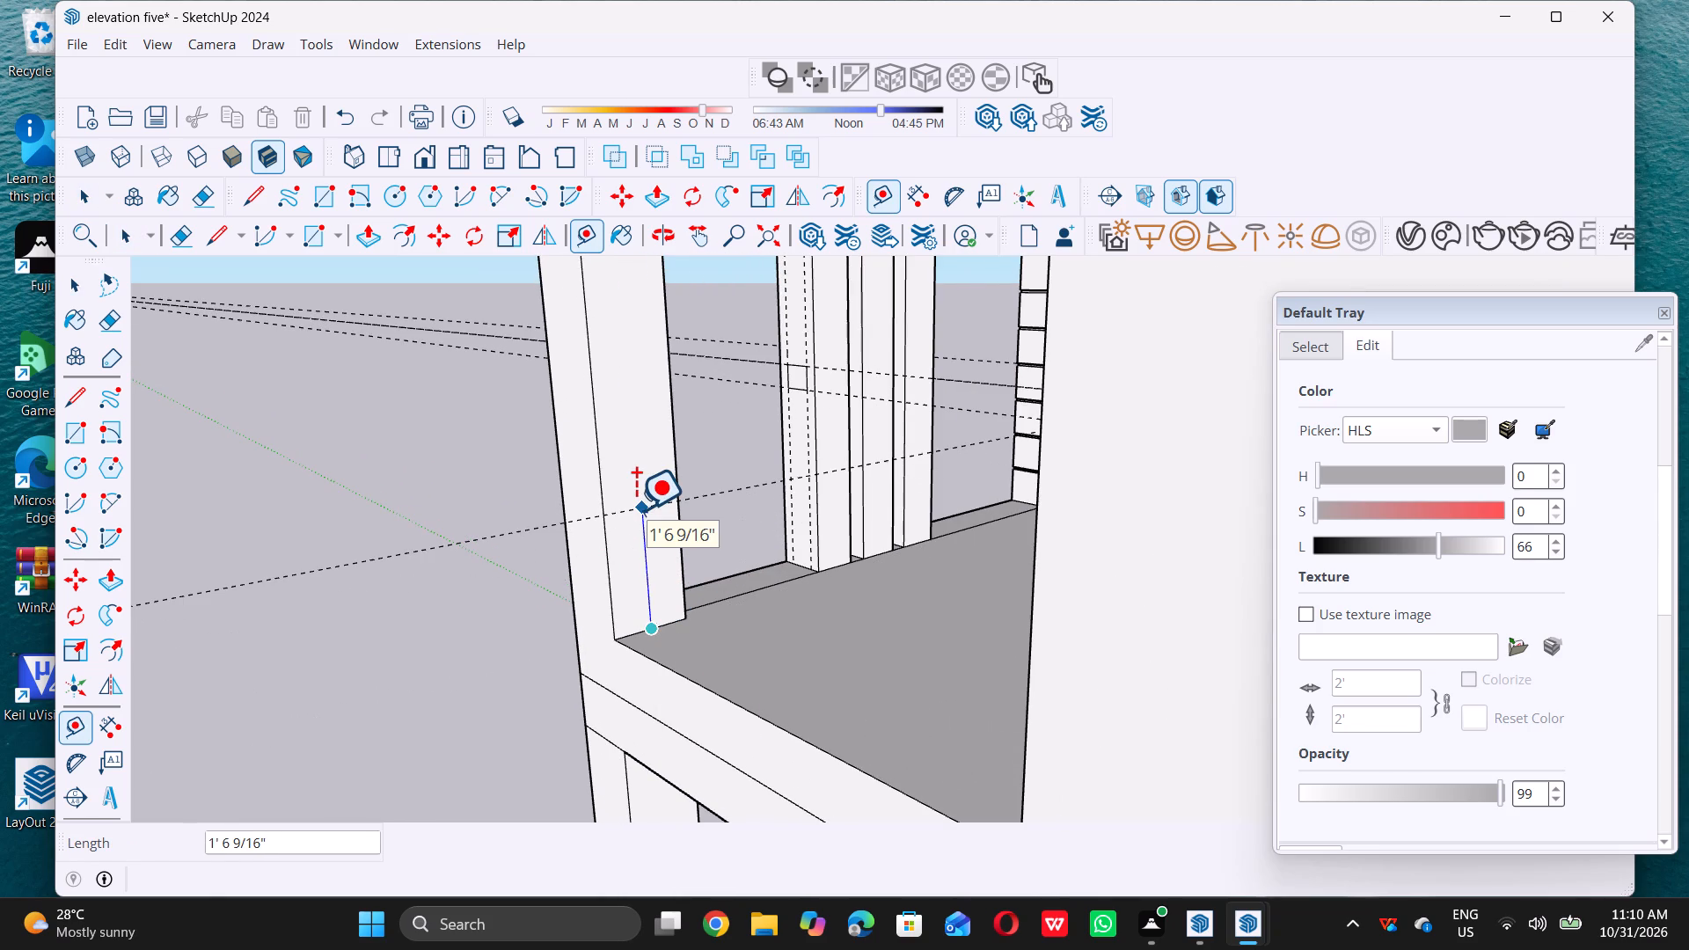
{"action": "key", "text": "3"}
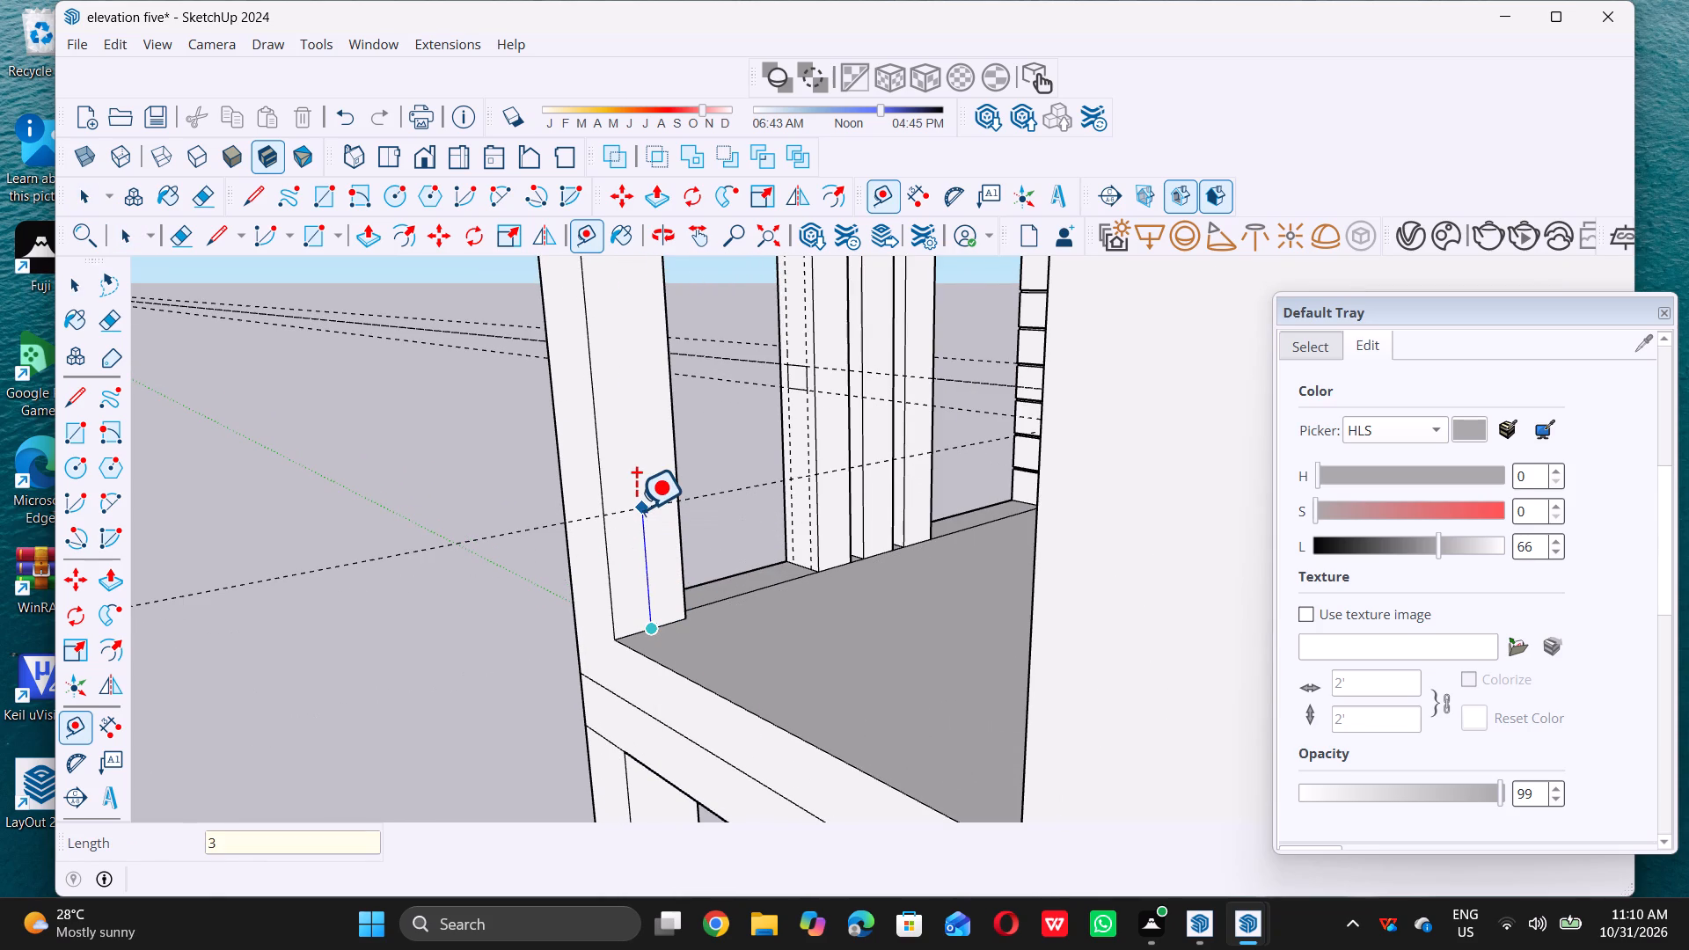
{"action": "key", "text": "apostrophe"}
{"action": "key", "text": "Return"}
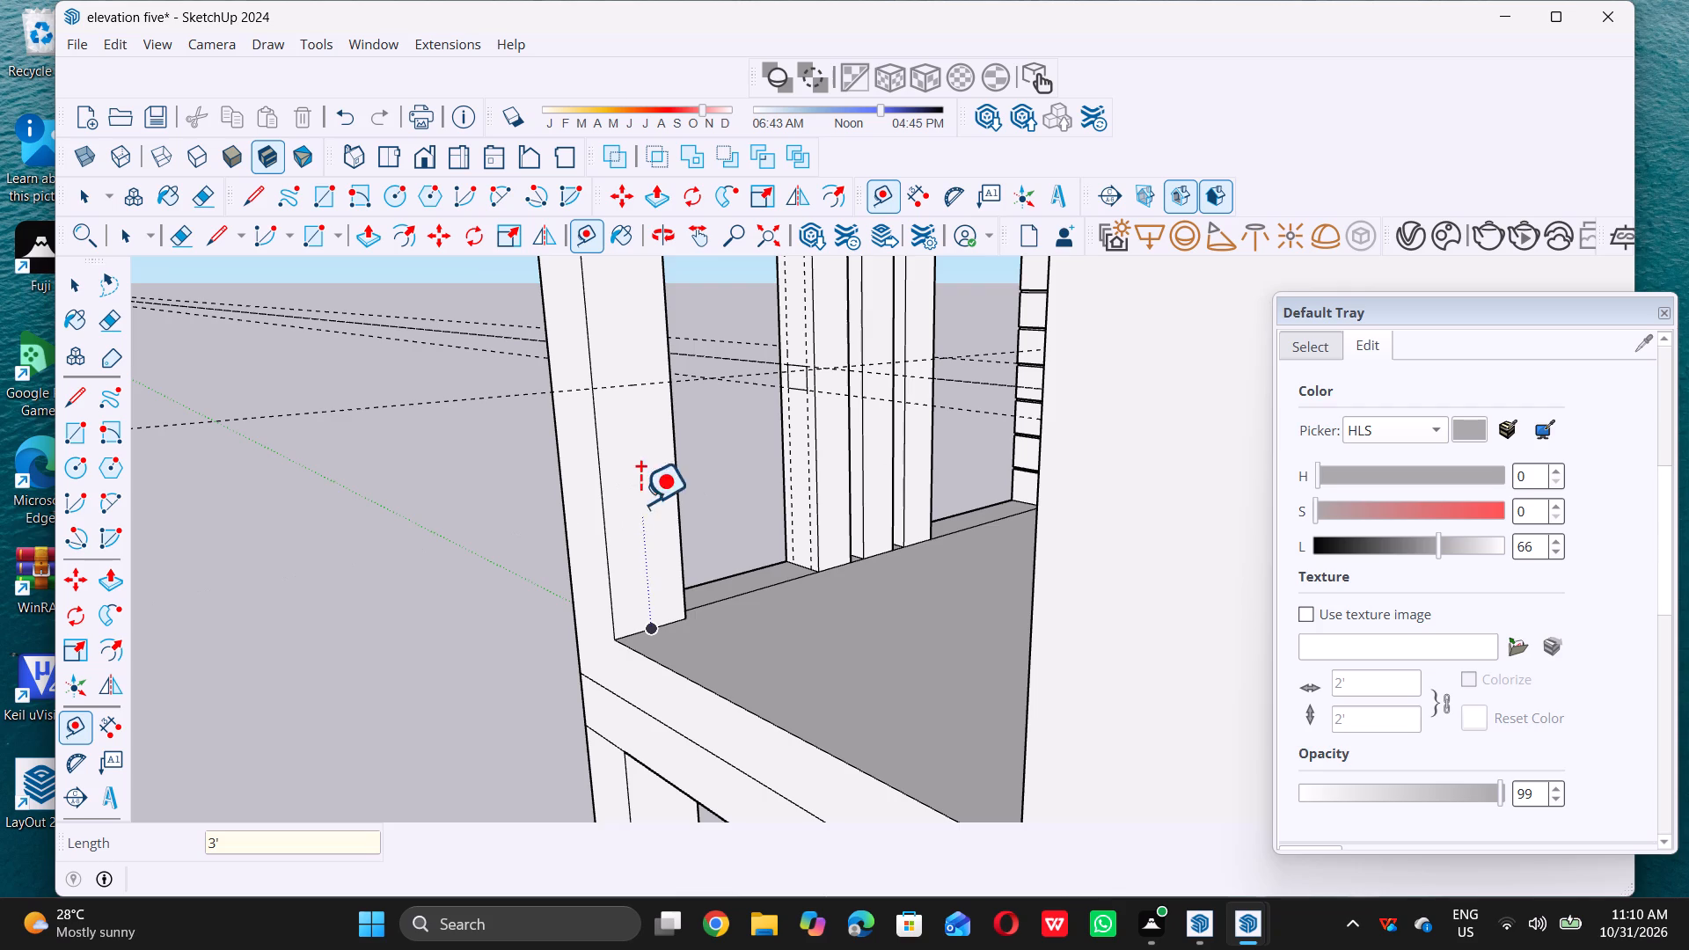
Place a second horizontal guide 4" below the 3' guide on the corner post's inner face.
{"action": "scroll", "coordinate": [588, 429], "scroll_direction": "up", "scroll_amount": 4}
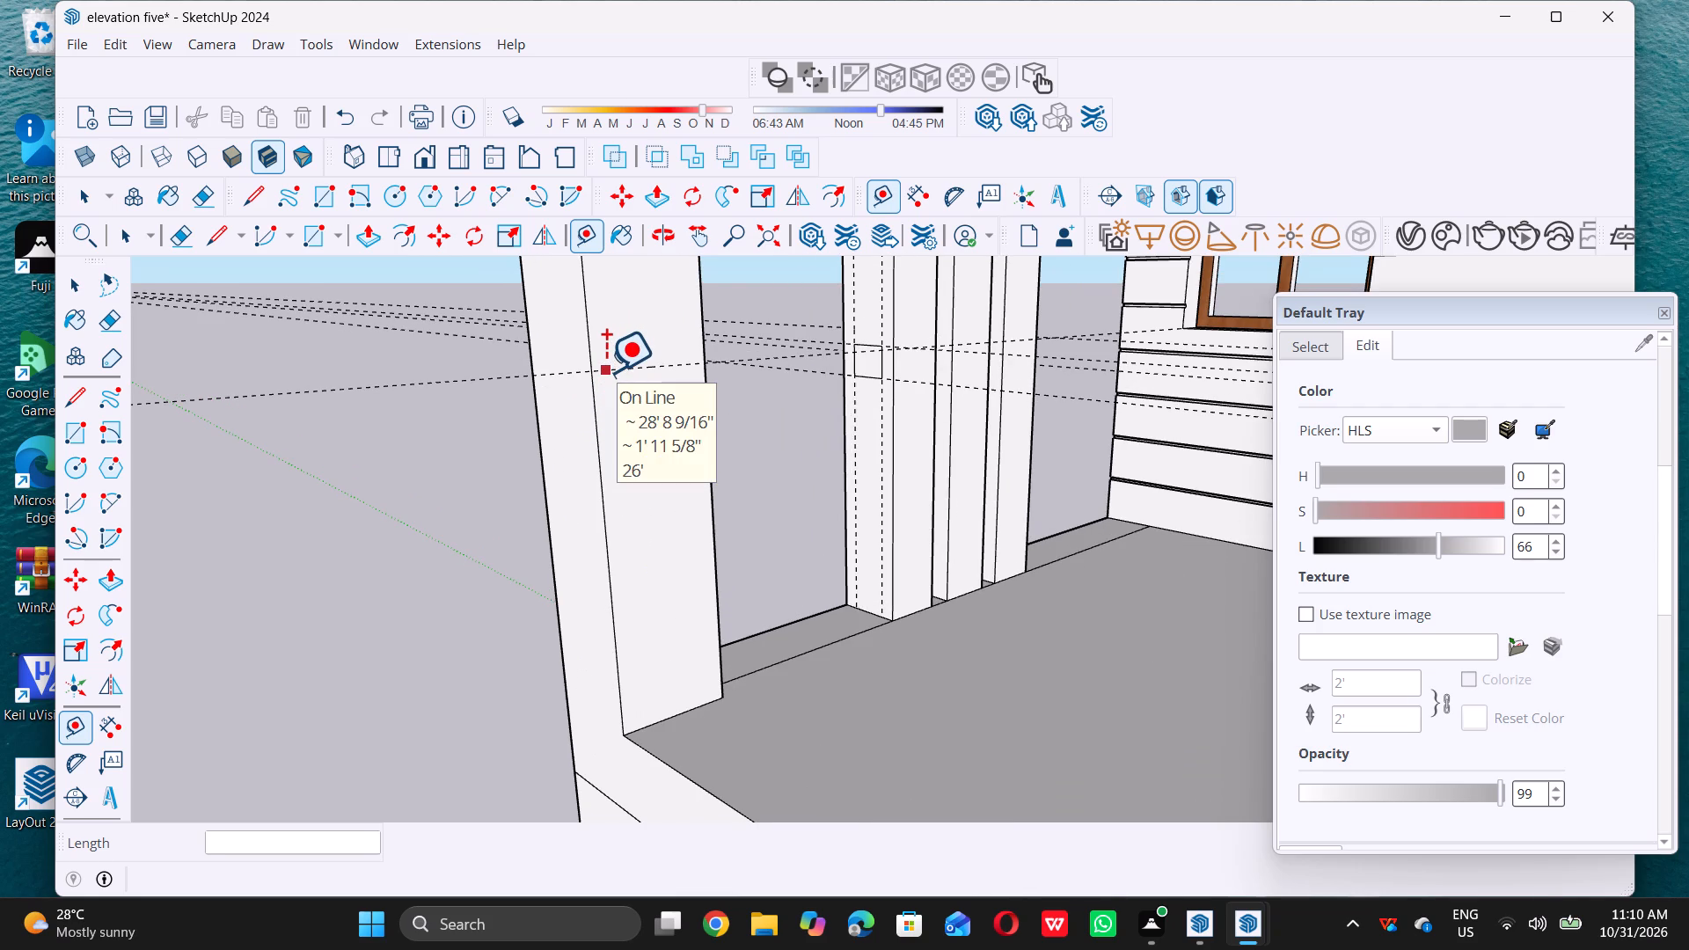
{"action": "left_click", "coordinate": [606, 371]}
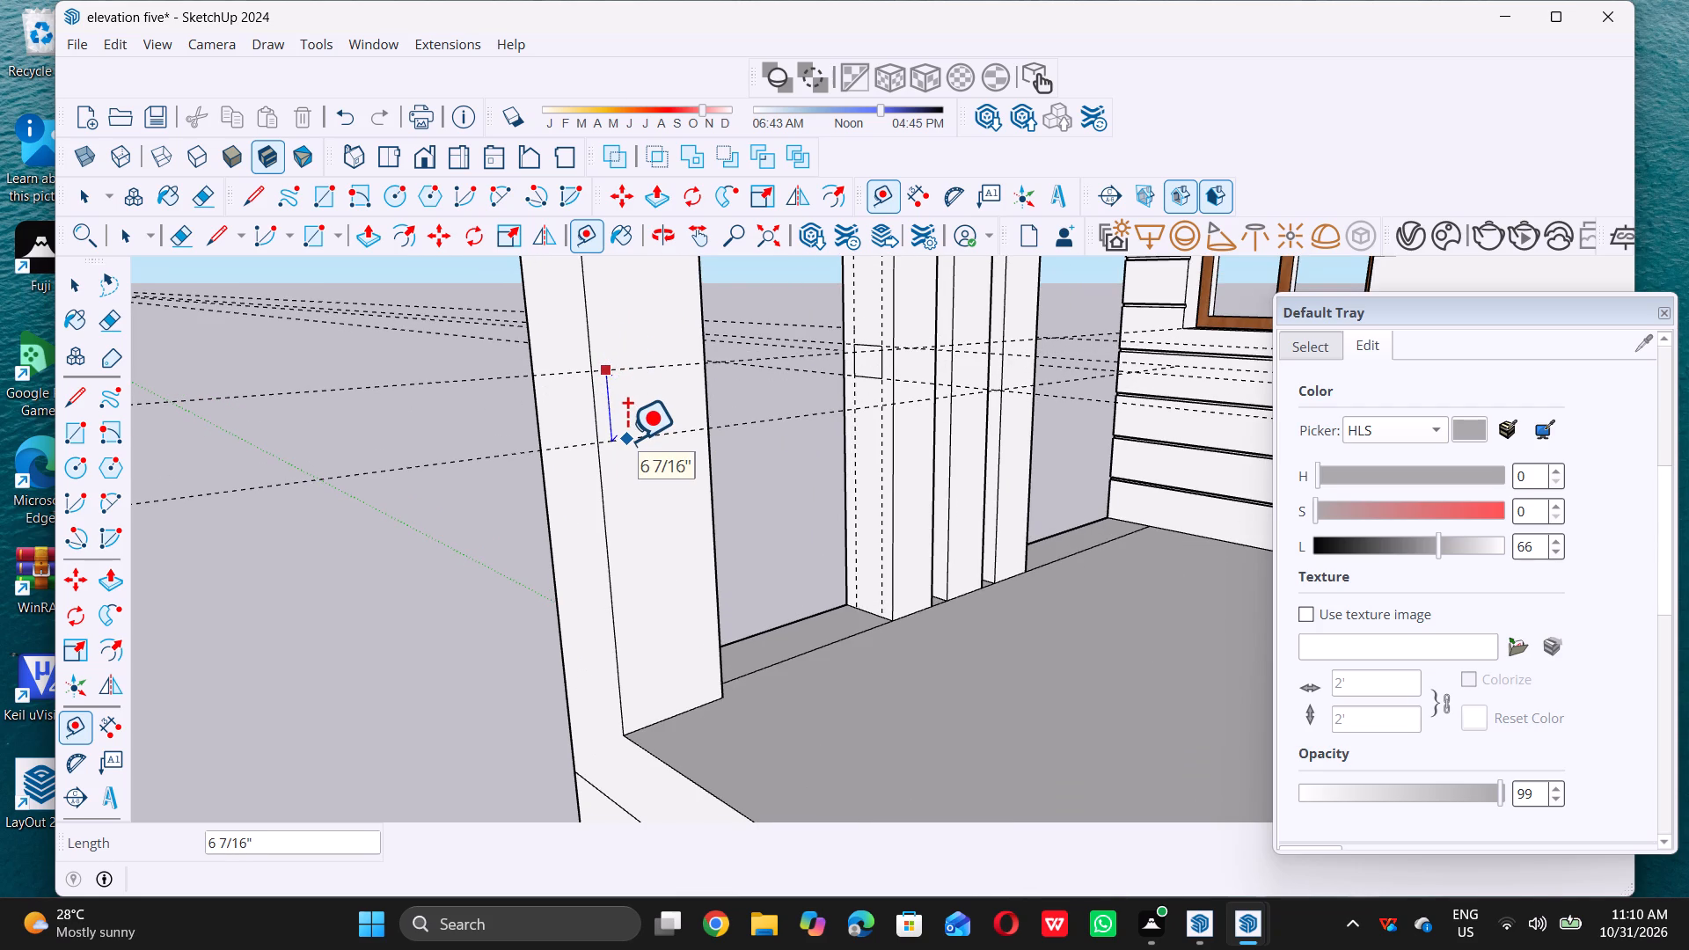
{"action": "key", "text": "4"}
{"action": "key", "text": "shift+quotedbl"}
{"action": "key", "text": "Return"}
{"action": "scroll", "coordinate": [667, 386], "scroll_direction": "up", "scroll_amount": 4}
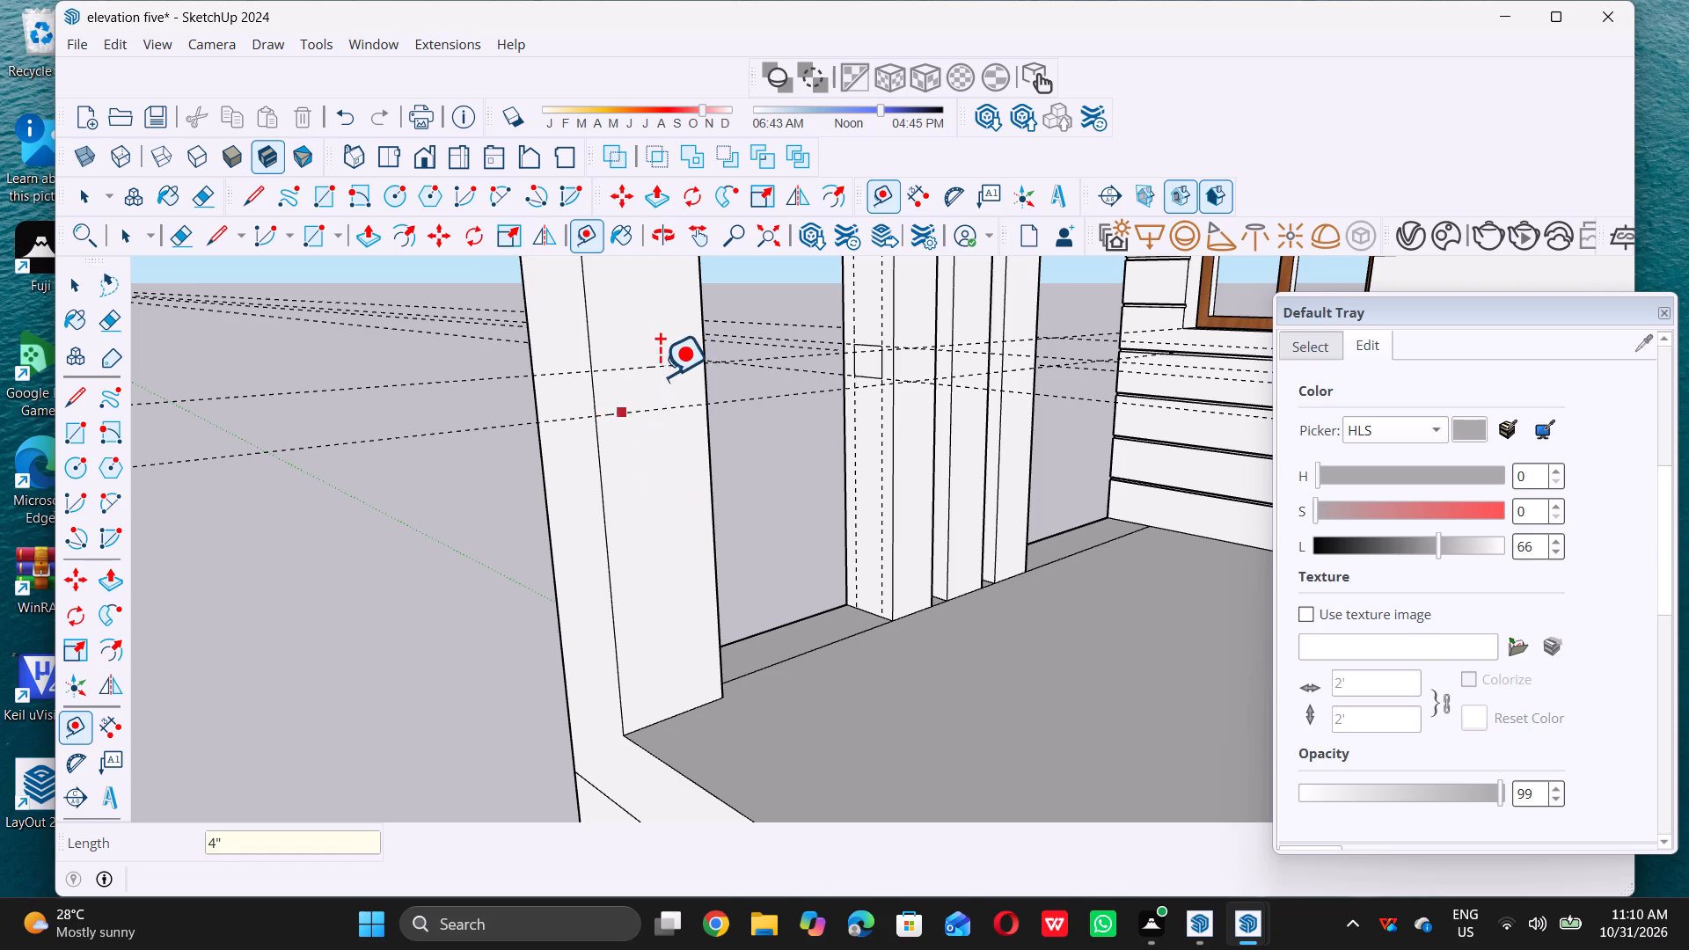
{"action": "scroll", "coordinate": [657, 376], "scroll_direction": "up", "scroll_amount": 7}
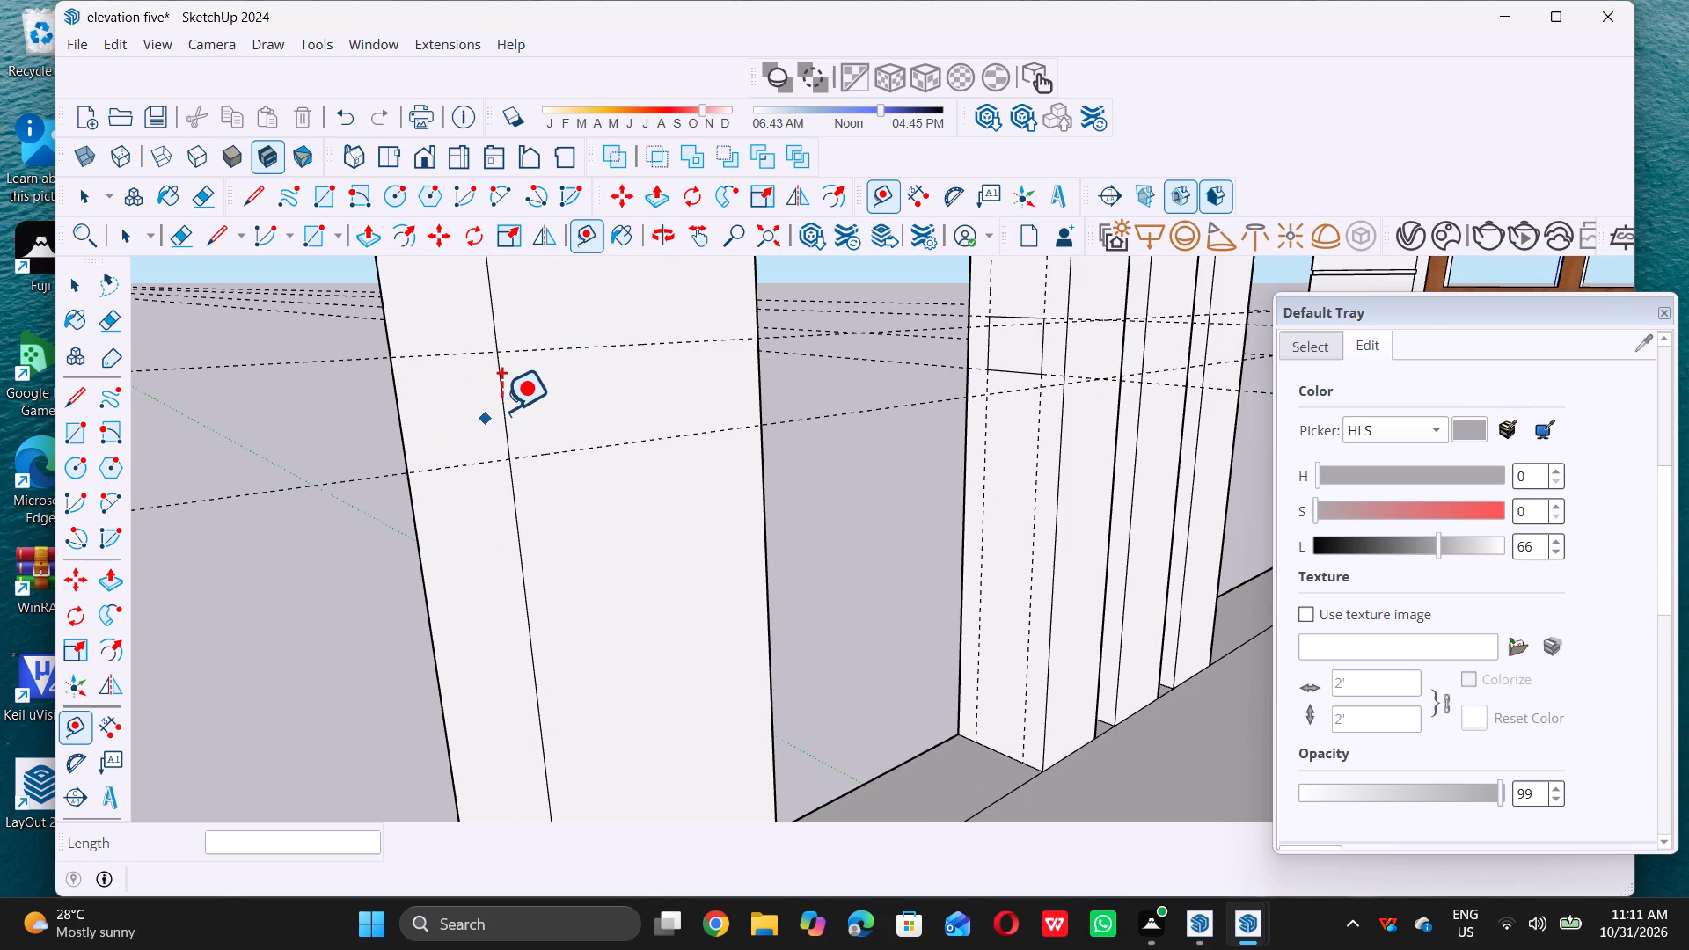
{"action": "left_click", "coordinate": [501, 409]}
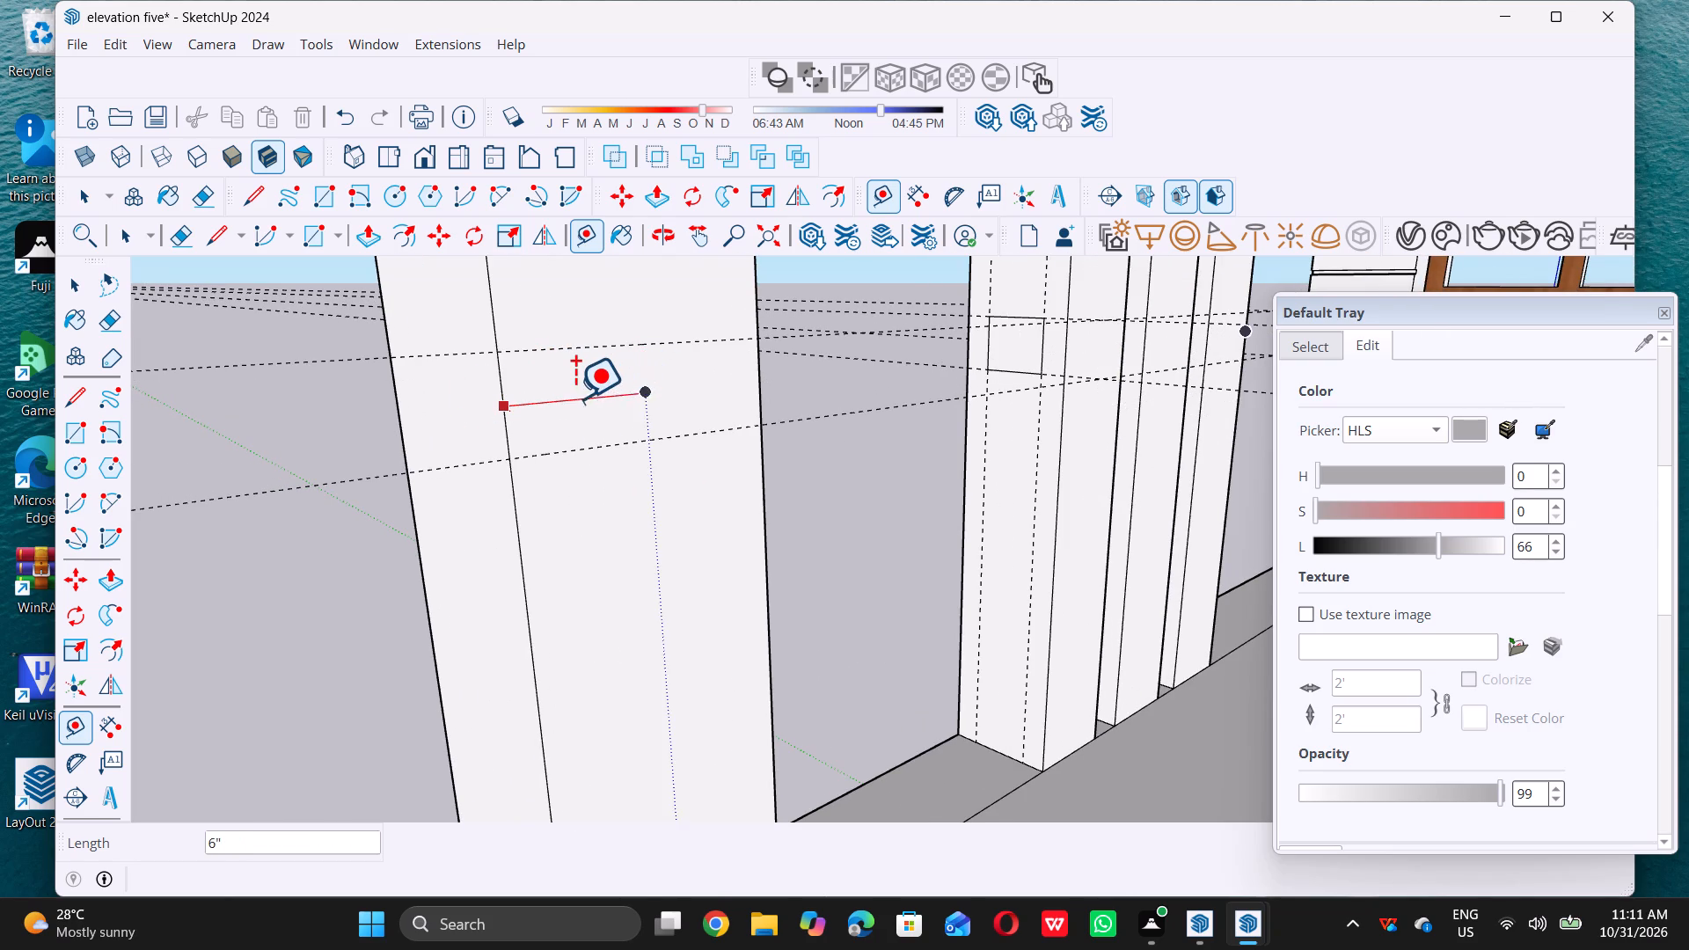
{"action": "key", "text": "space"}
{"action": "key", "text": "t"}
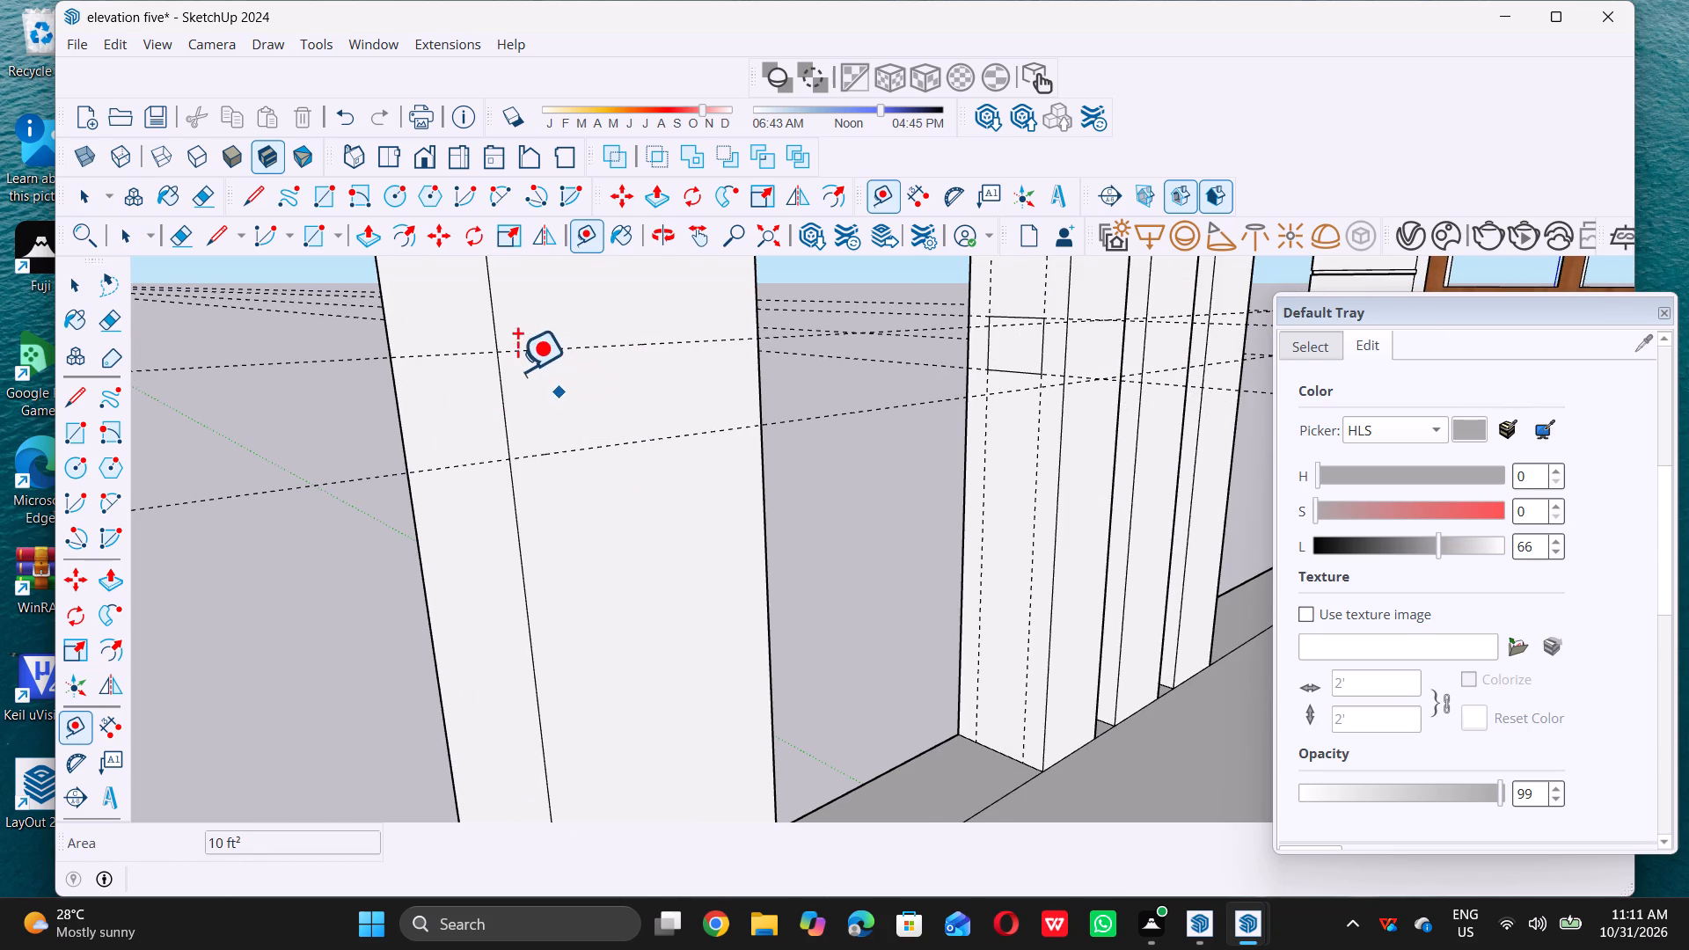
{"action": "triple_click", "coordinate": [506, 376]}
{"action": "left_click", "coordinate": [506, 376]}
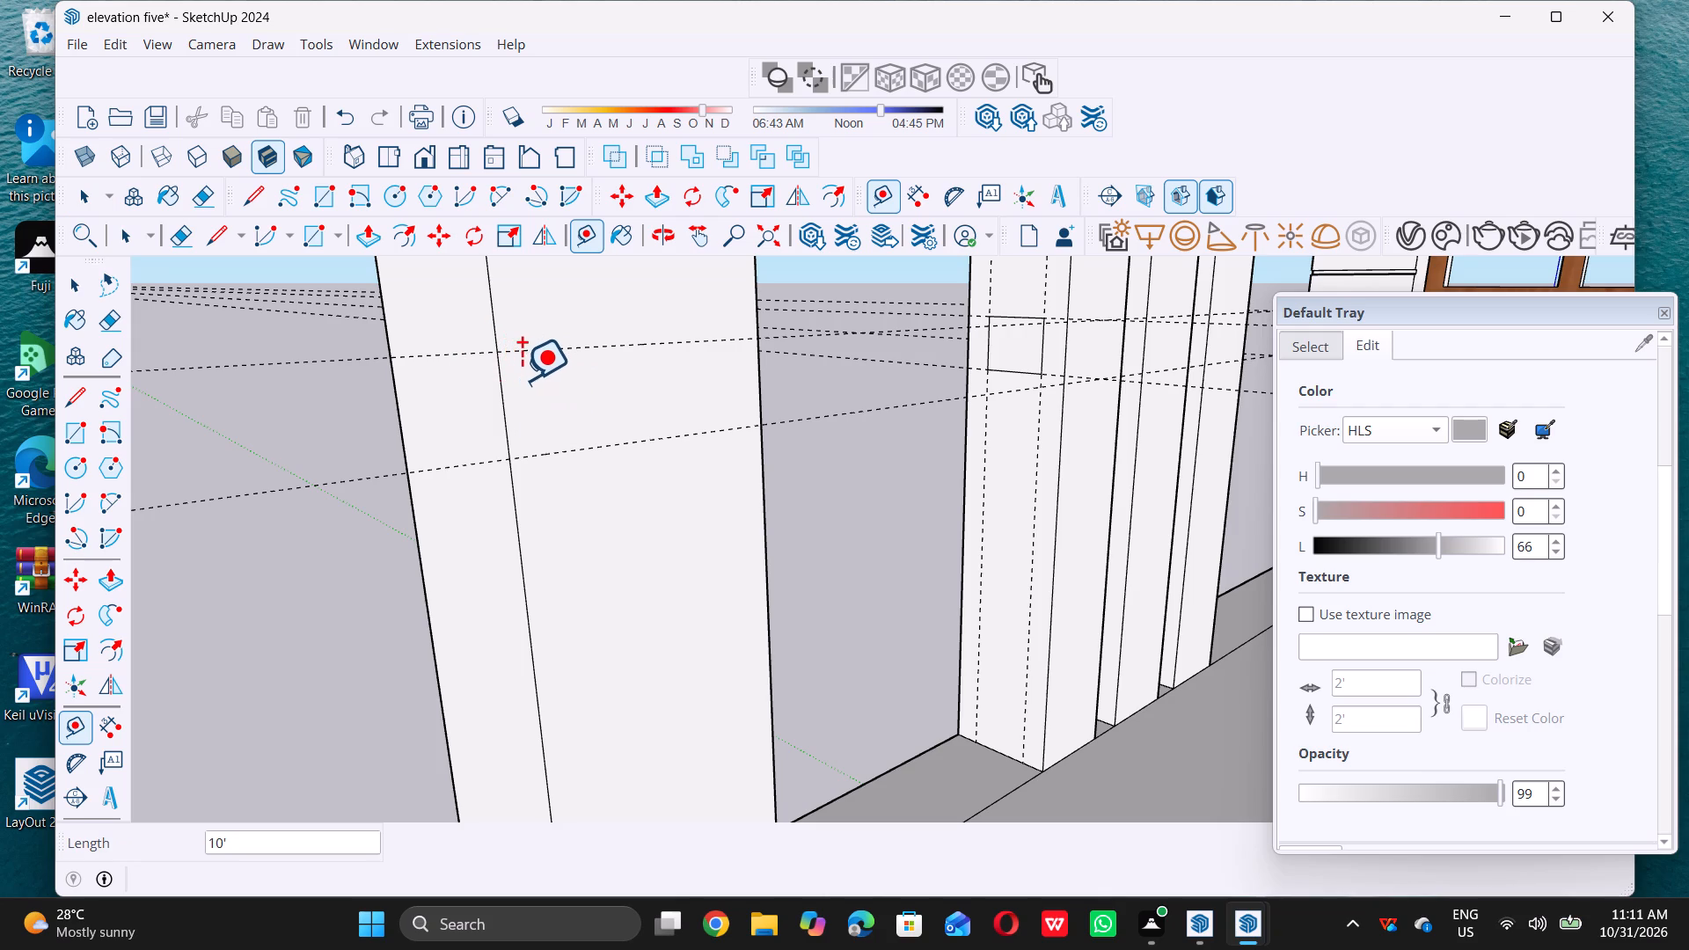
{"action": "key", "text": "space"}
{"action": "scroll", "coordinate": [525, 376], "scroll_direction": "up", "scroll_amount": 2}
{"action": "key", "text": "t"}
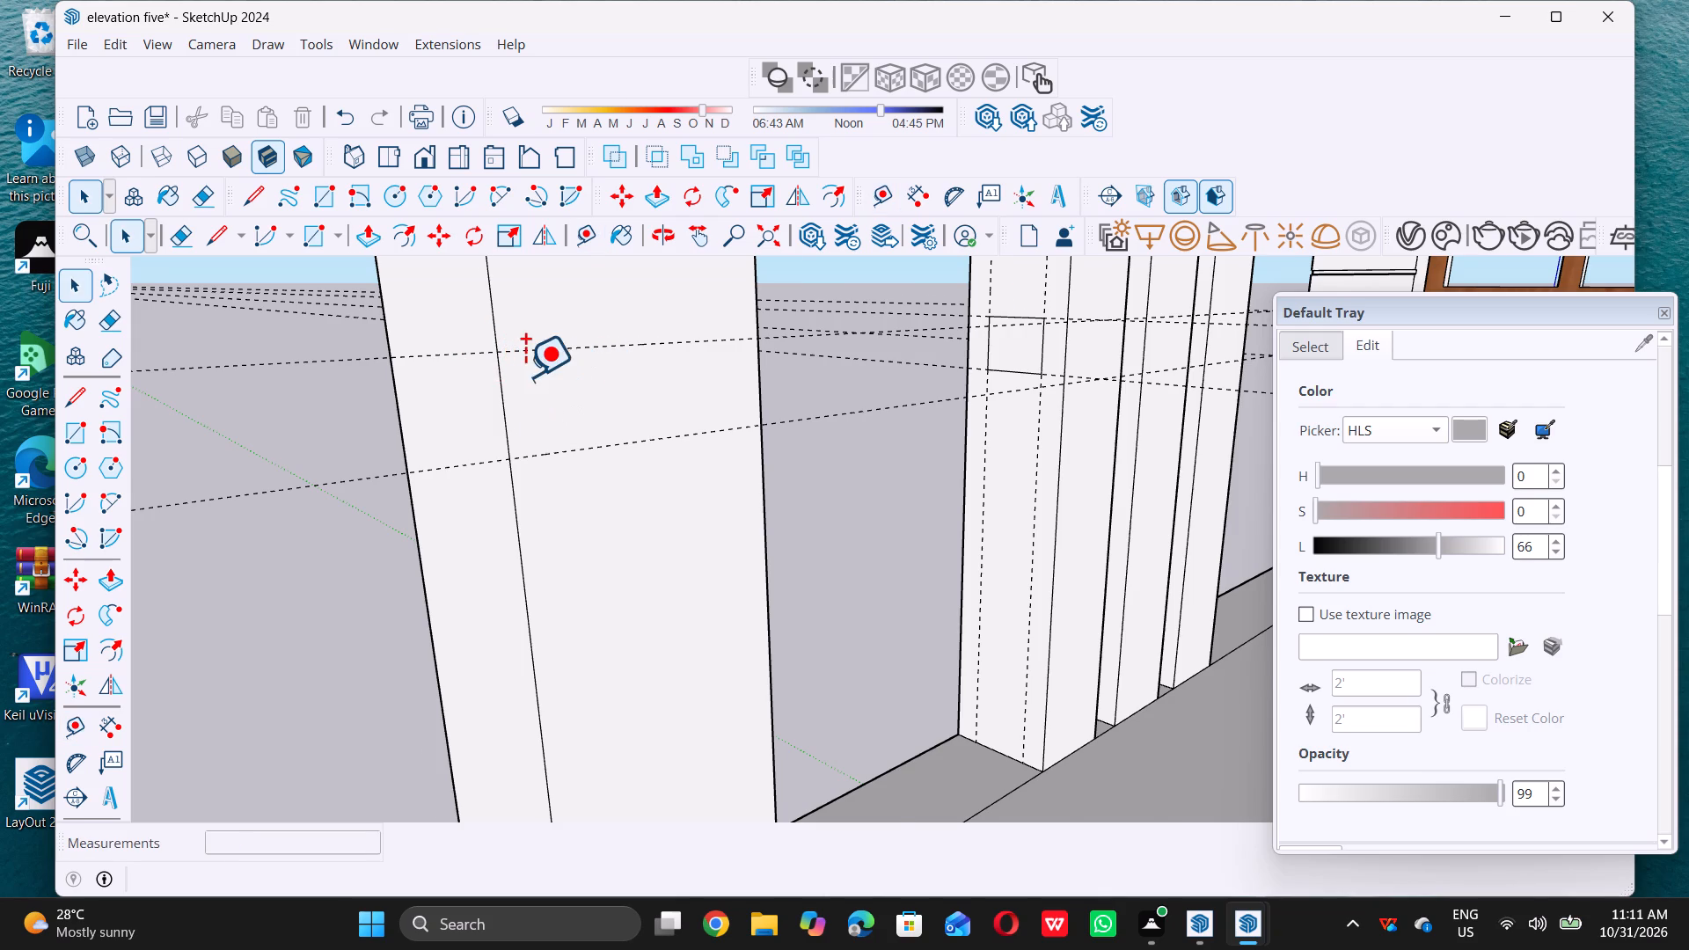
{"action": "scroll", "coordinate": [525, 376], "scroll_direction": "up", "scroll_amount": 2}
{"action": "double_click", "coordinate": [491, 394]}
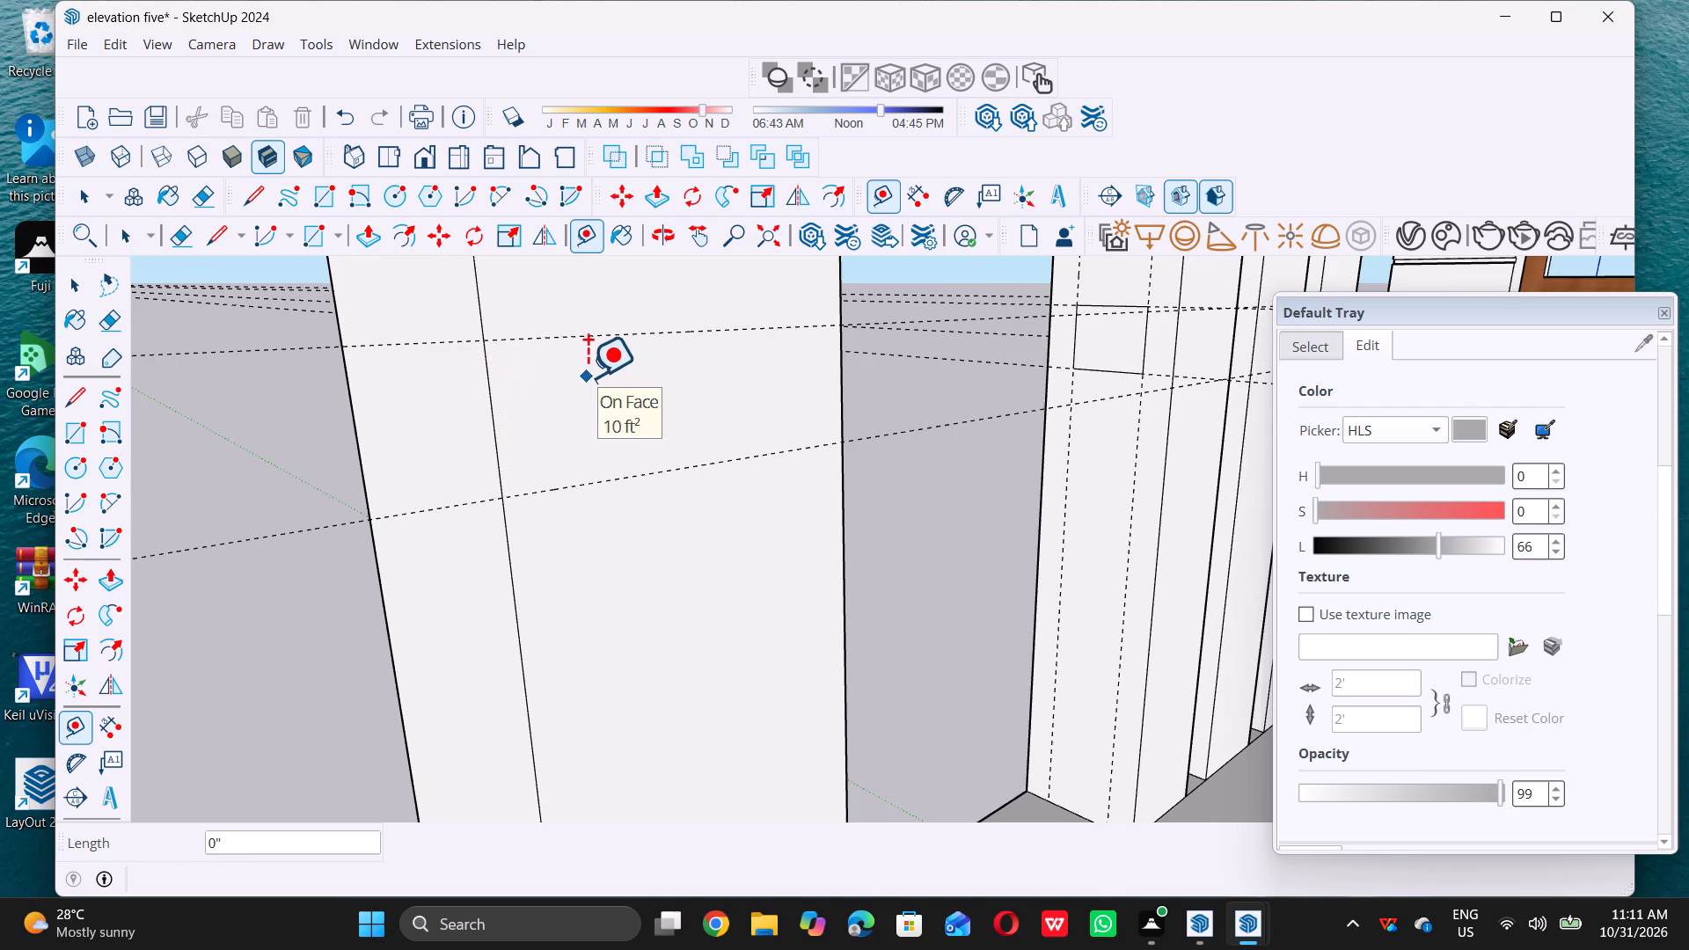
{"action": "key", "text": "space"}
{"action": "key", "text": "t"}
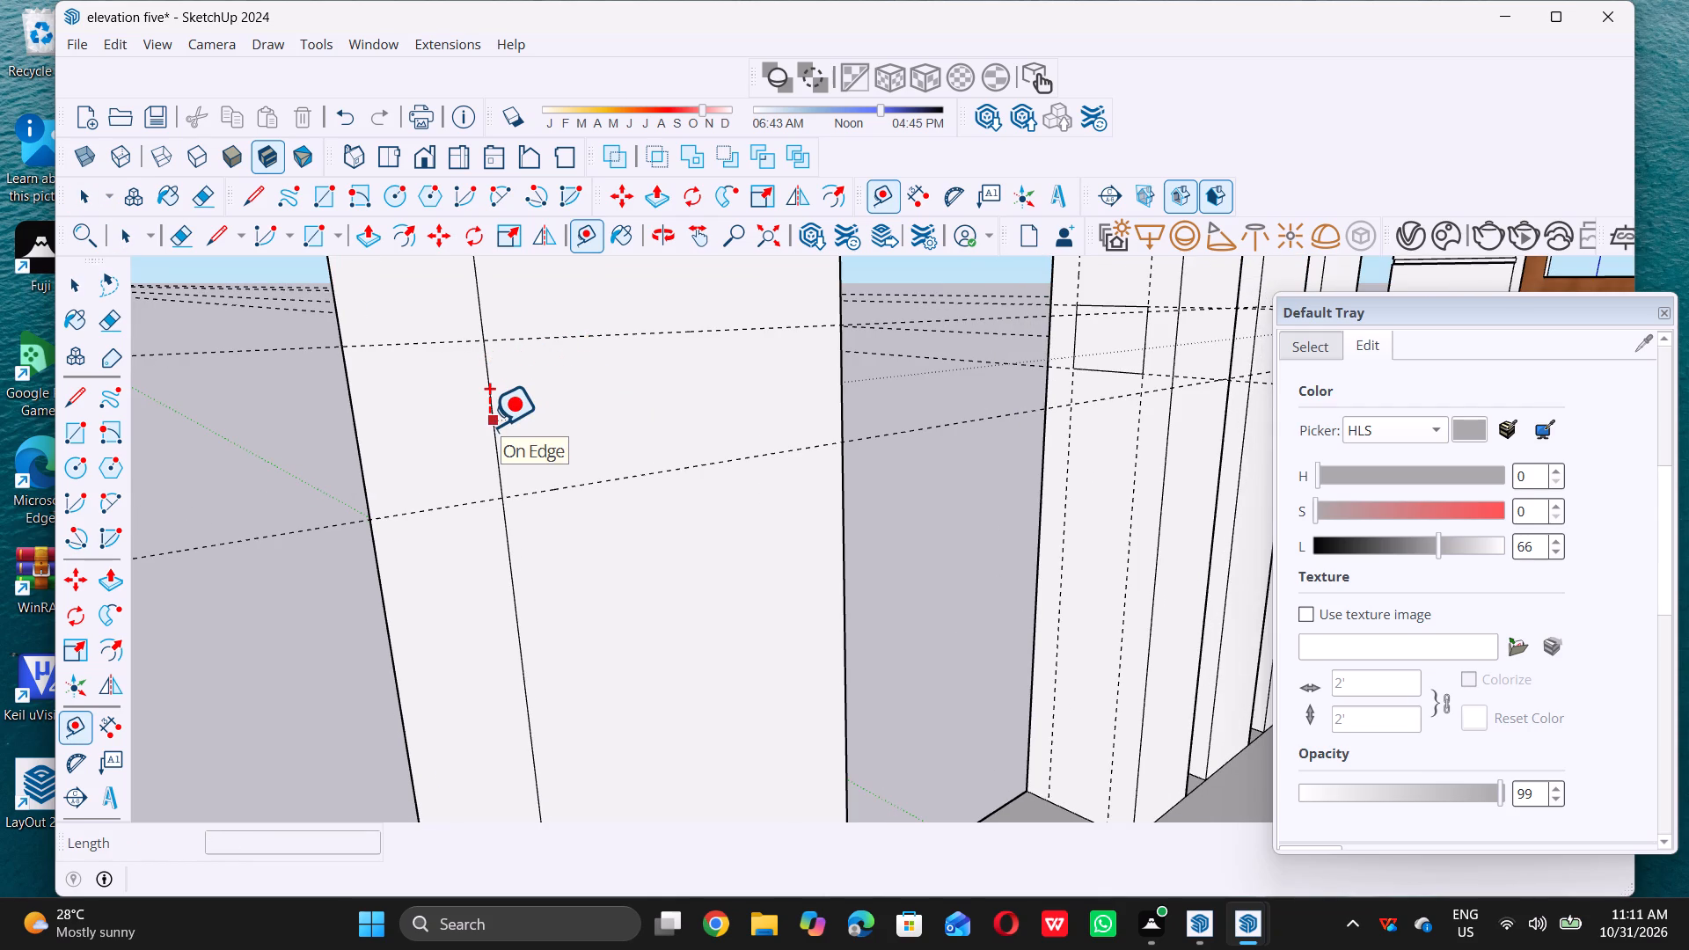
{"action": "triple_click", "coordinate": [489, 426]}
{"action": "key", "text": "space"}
Place a vertical guide 2" inward from the inner face's edge at the corner between the post's two visible faces.
{"action": "key", "text": "t"}
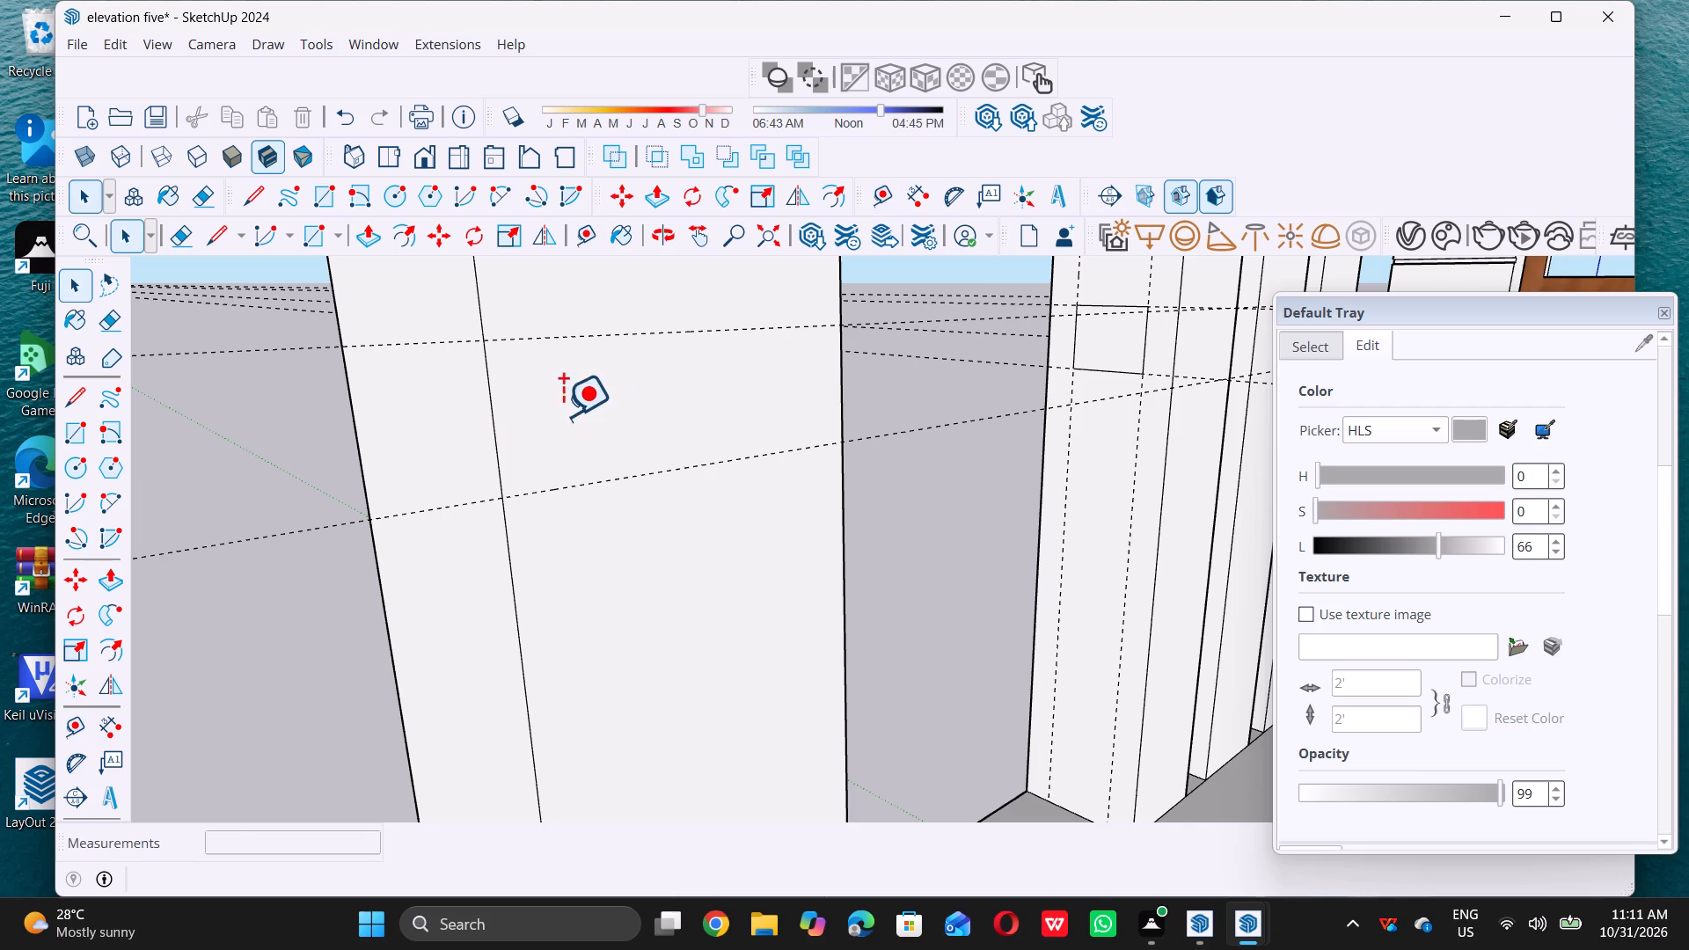
{"action": "left_click", "coordinate": [479, 315]}
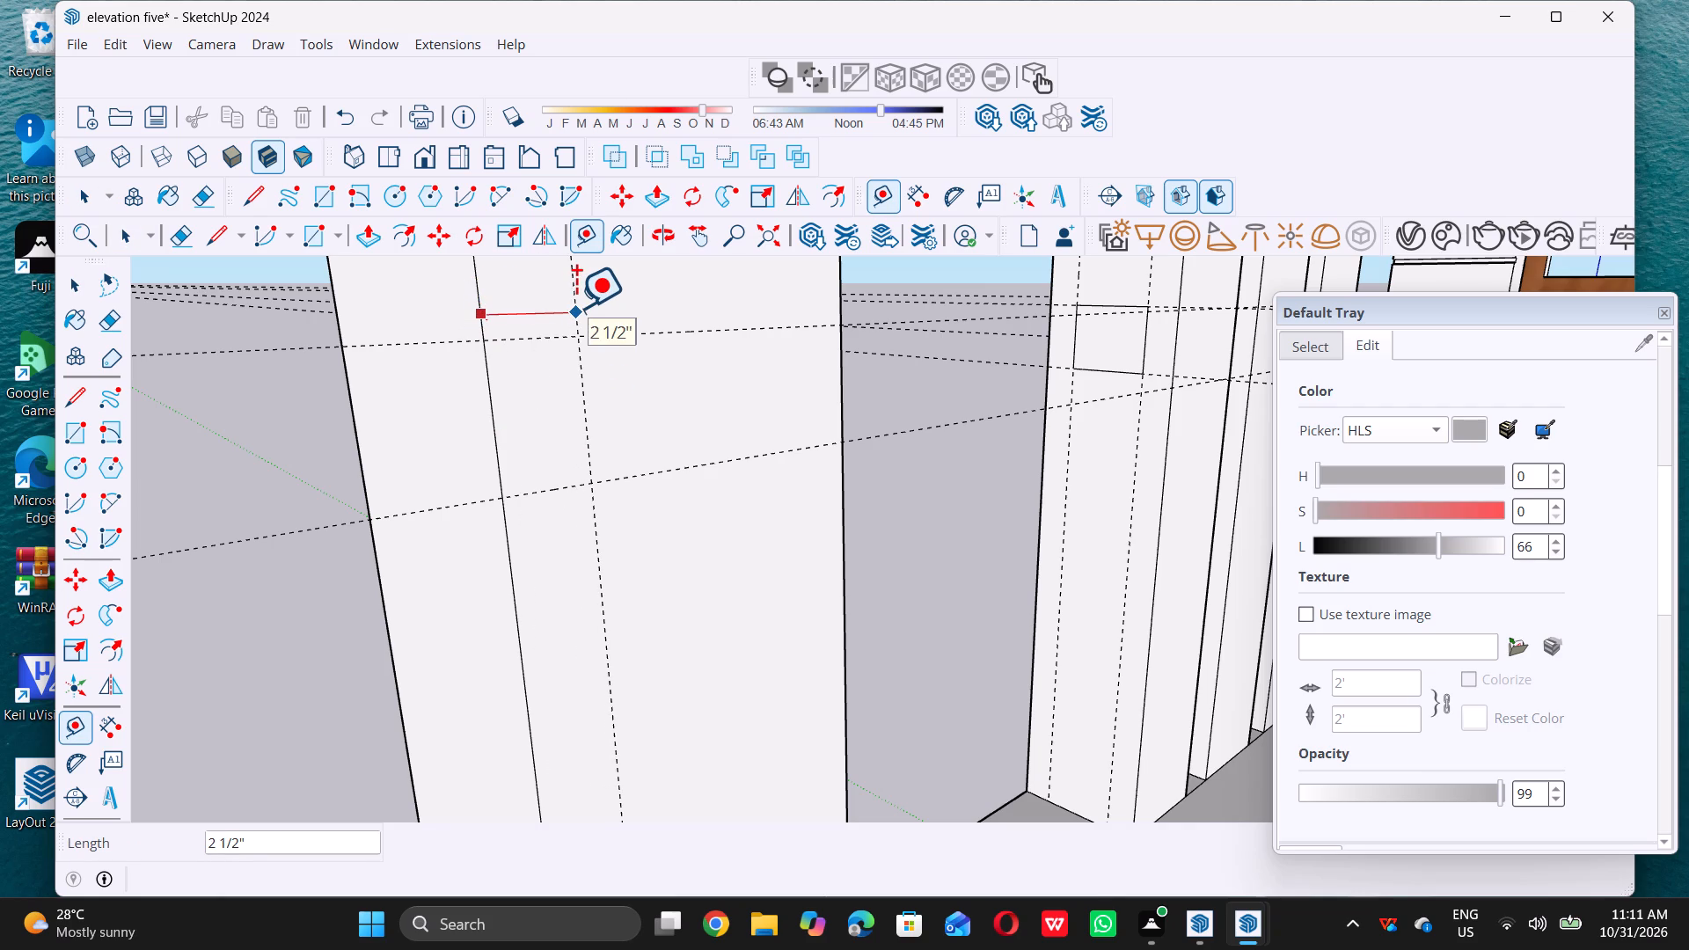
{"action": "key", "text": "2"}
{"action": "key", "text": "shift+quotedbl"}
{"action": "key", "text": "Return"}
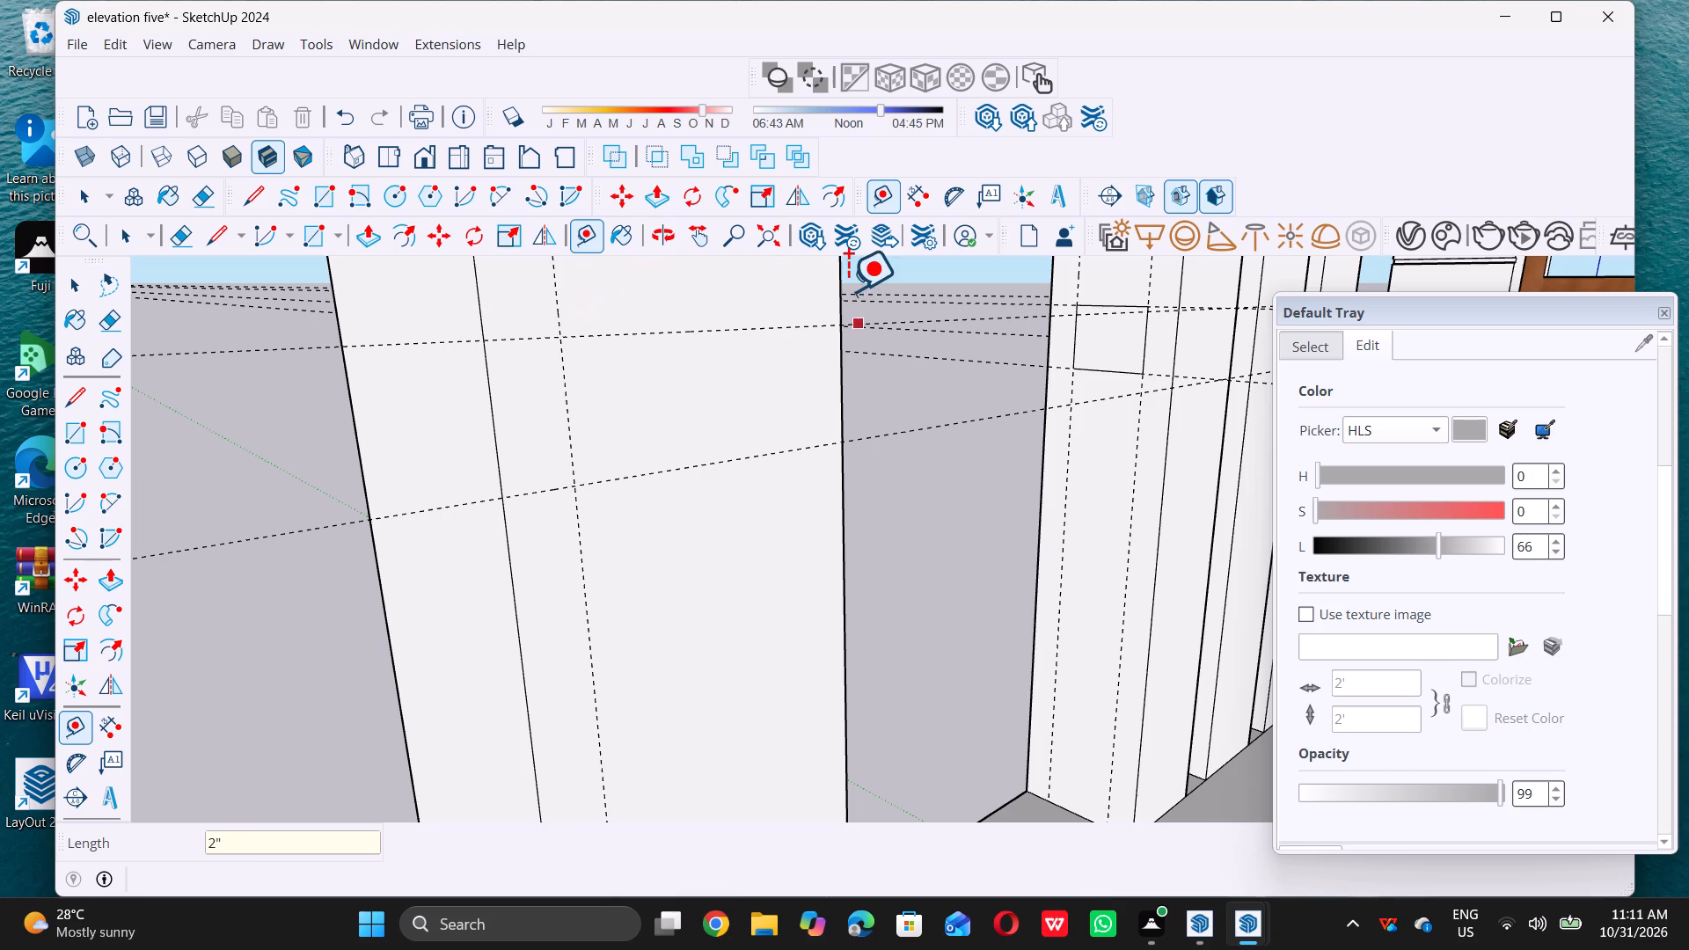
Place a vertical guide 2" inward from the inner face's opposite edge, on the side nearest the other pillars.
{"action": "left_click", "coordinate": [836, 297]}
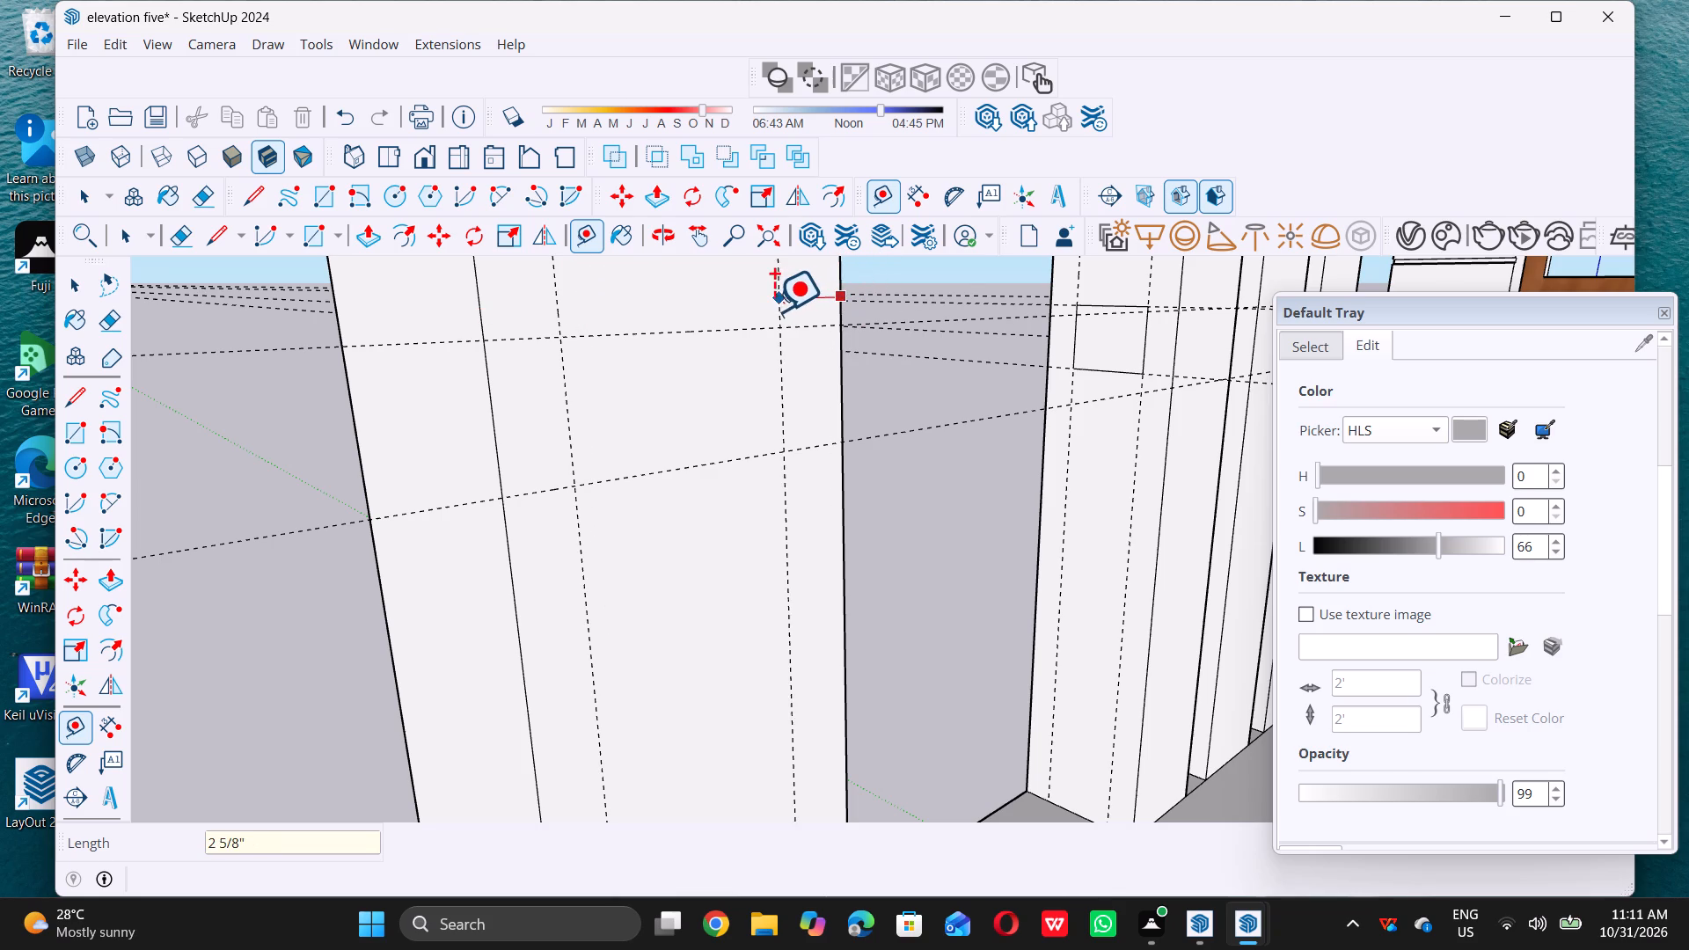
{"action": "key", "text": "2"}
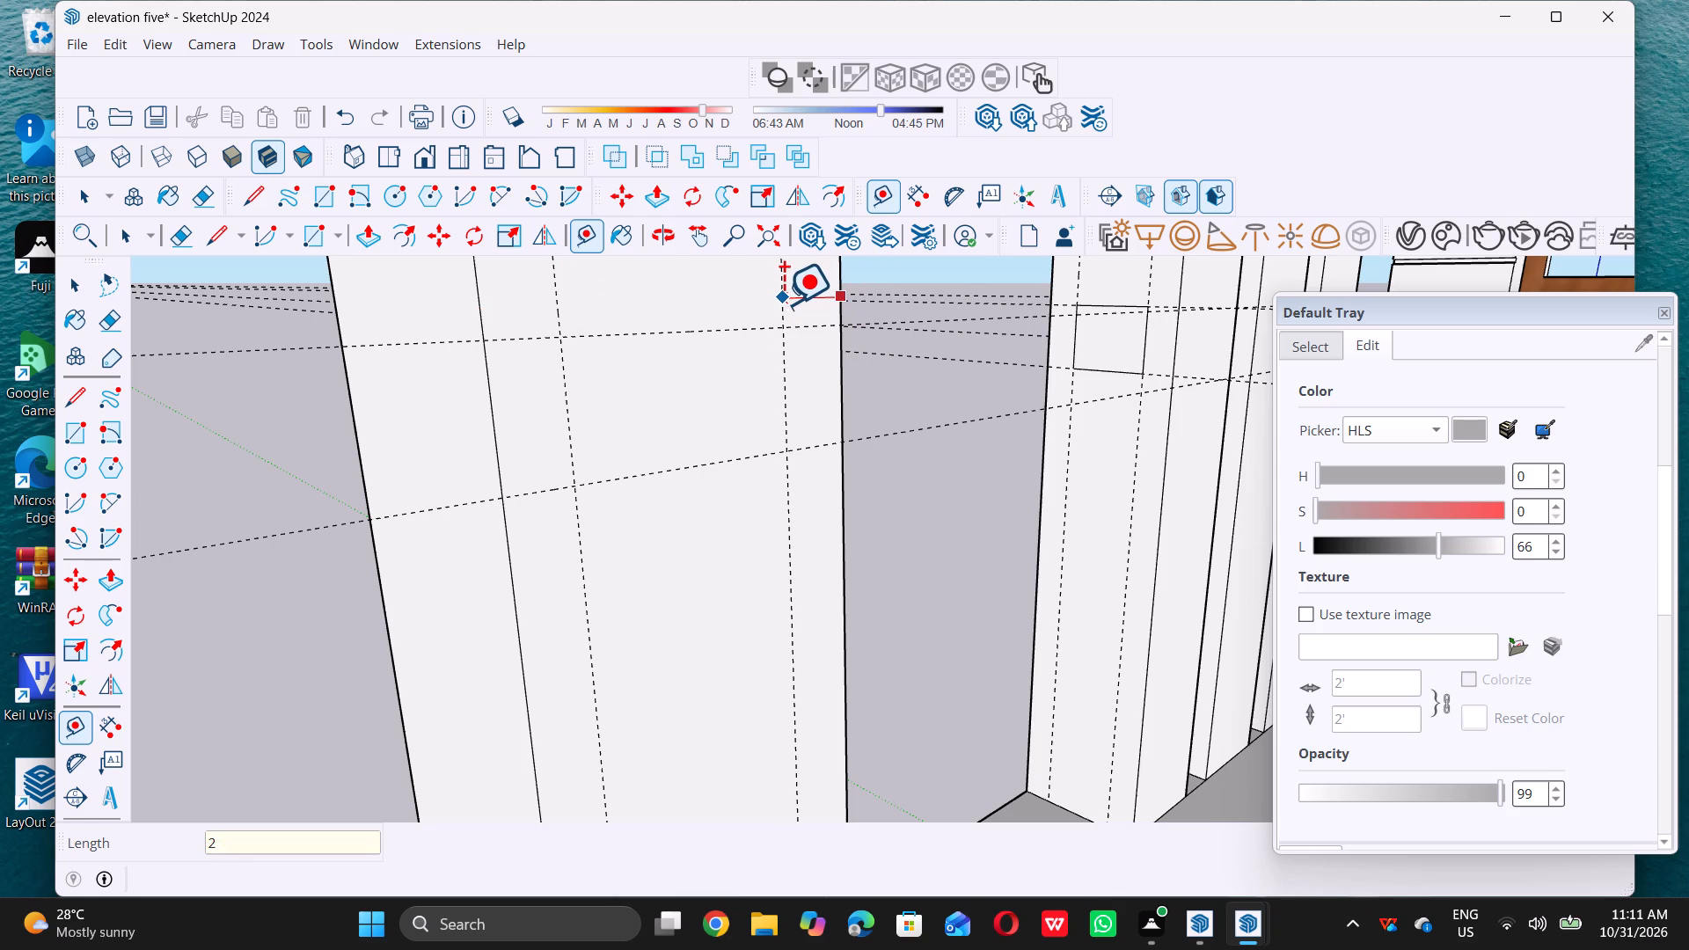
{"action": "key", "text": "shift+quotedbl"}
{"action": "key", "text": "period"}
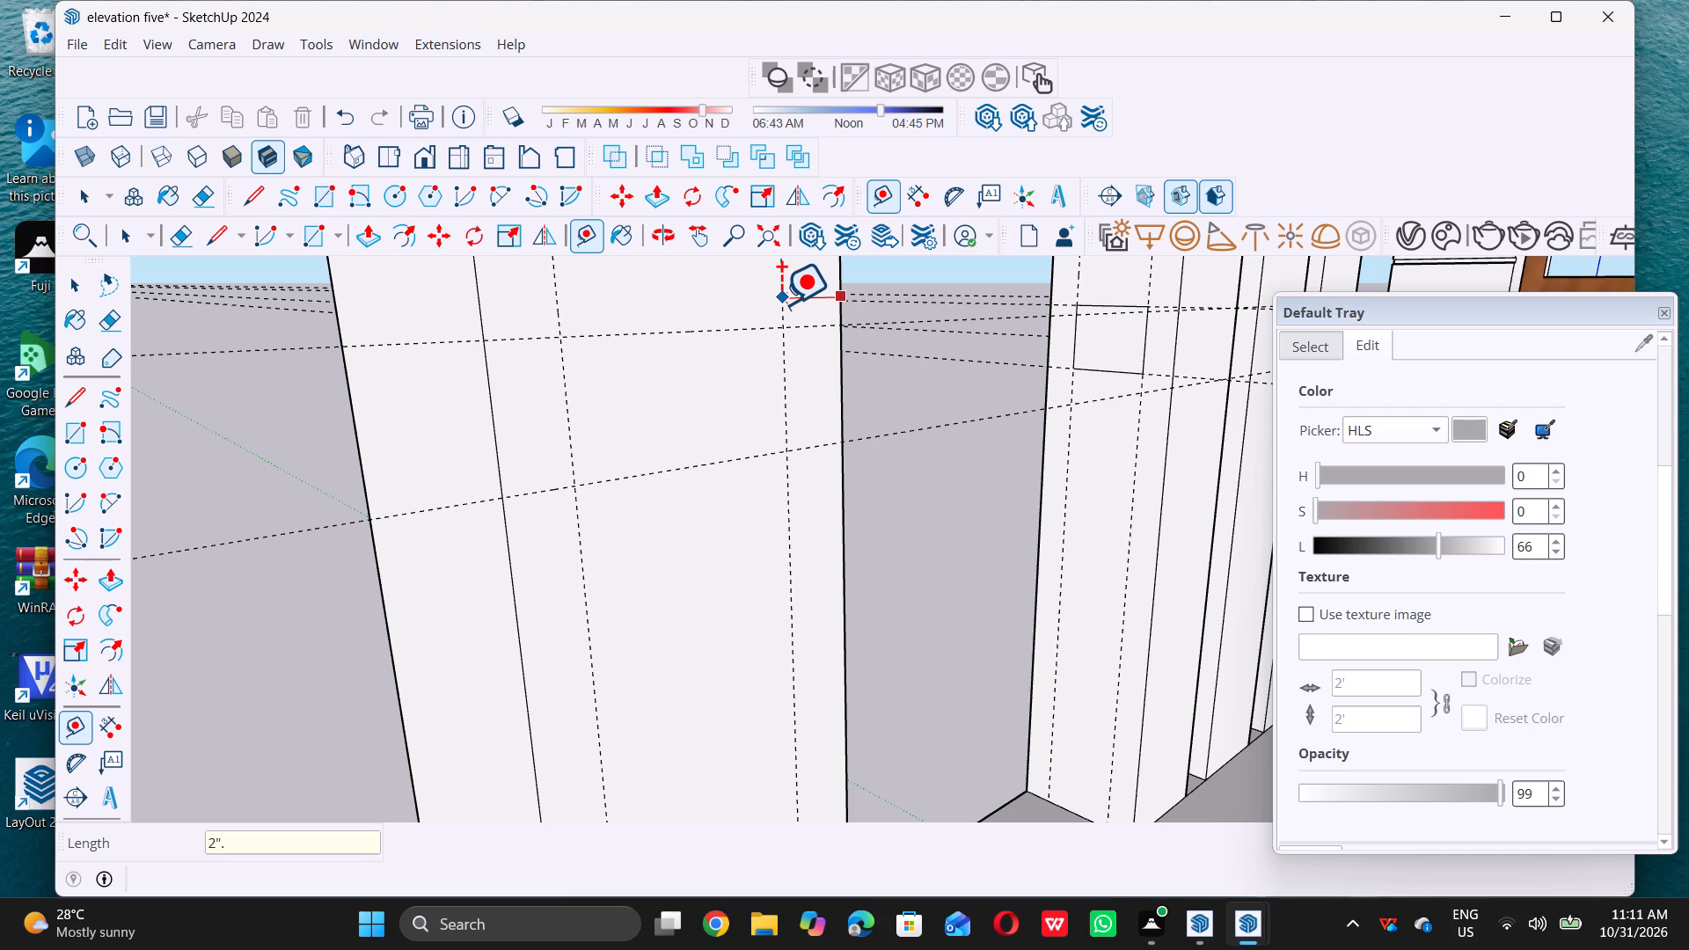
{"action": "key", "text": "Return"}
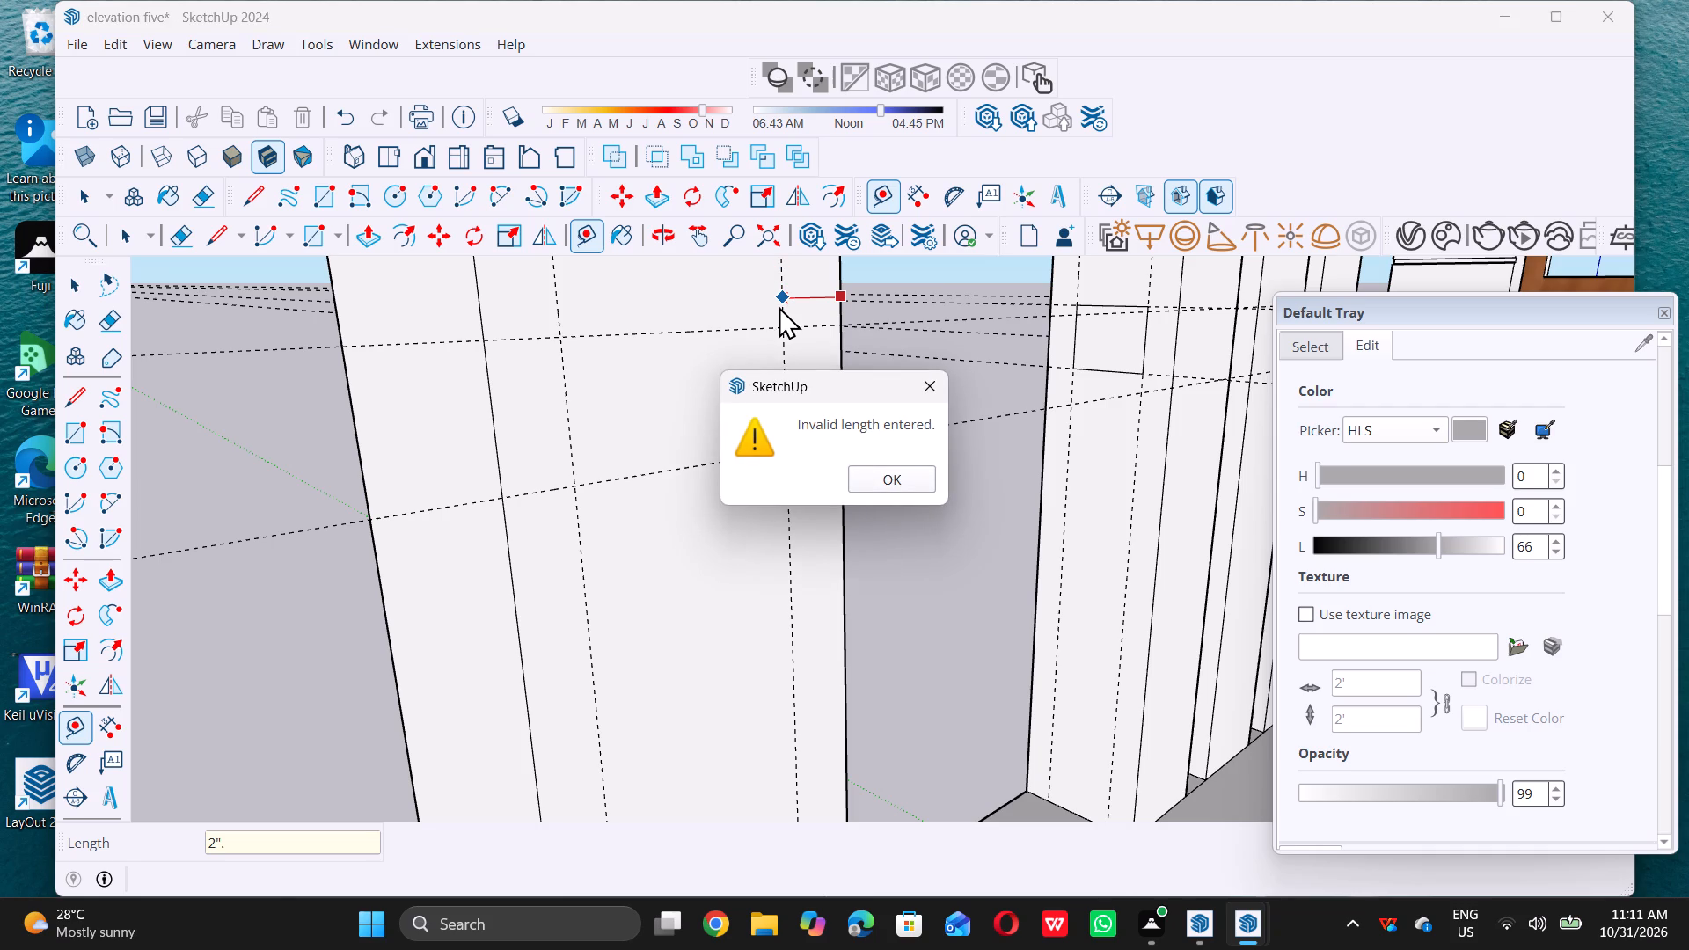
{"action": "left_click", "coordinate": [789, 306]}
{"action": "key", "text": "space"}
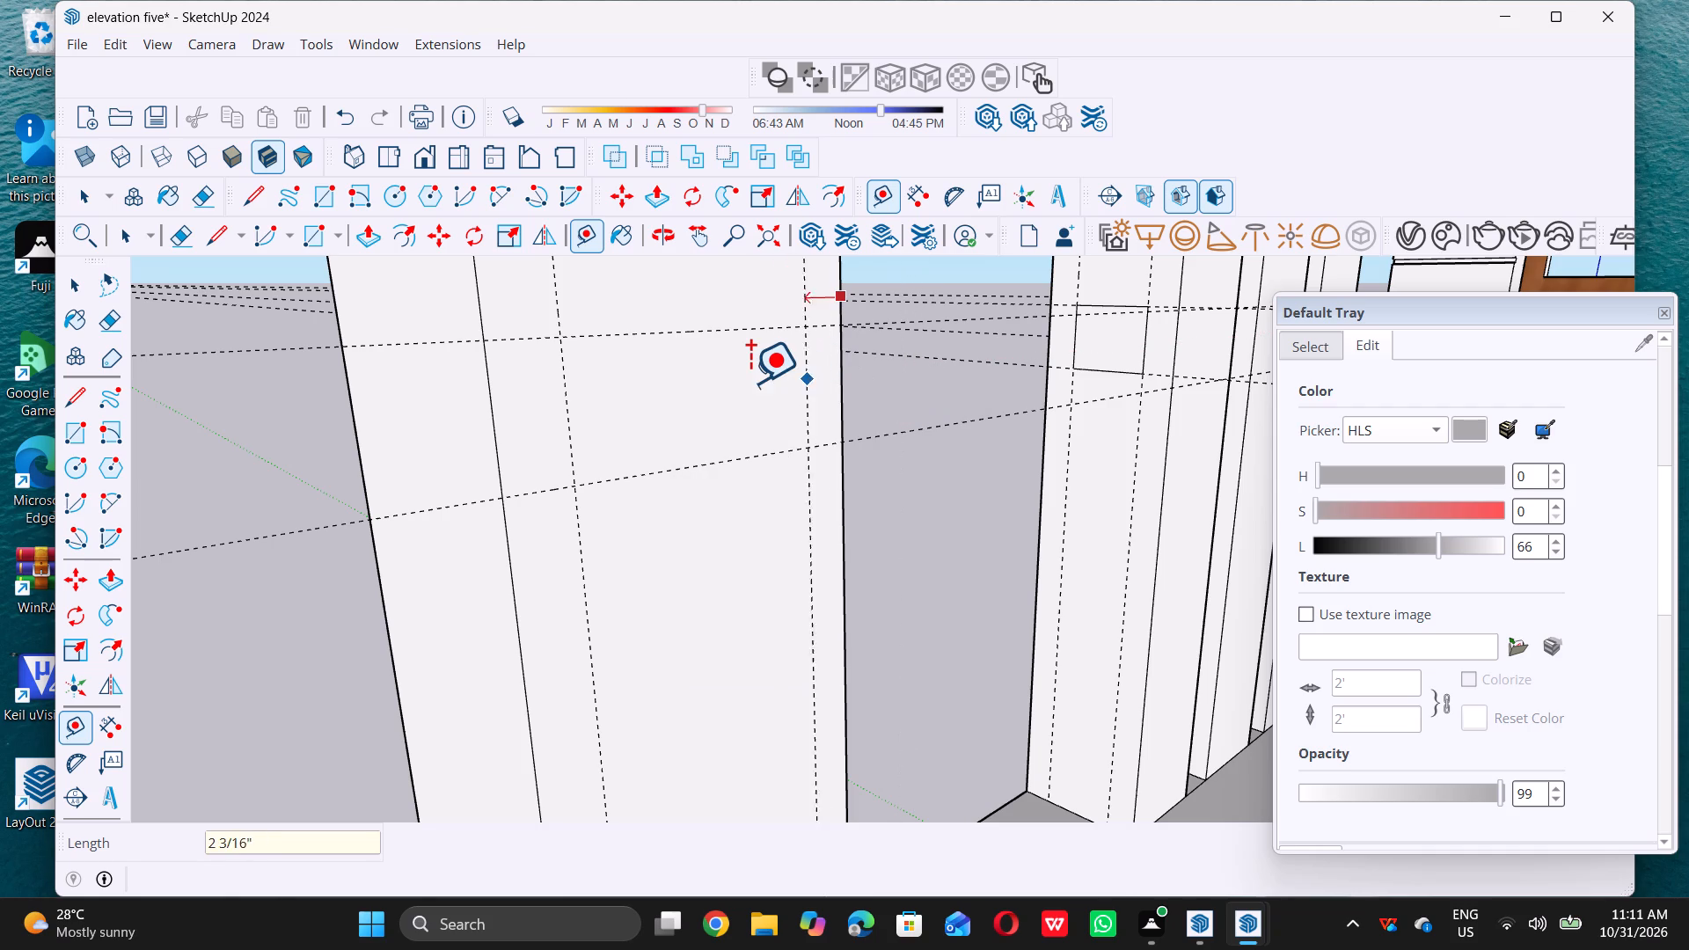
{"action": "key", "text": "2"}
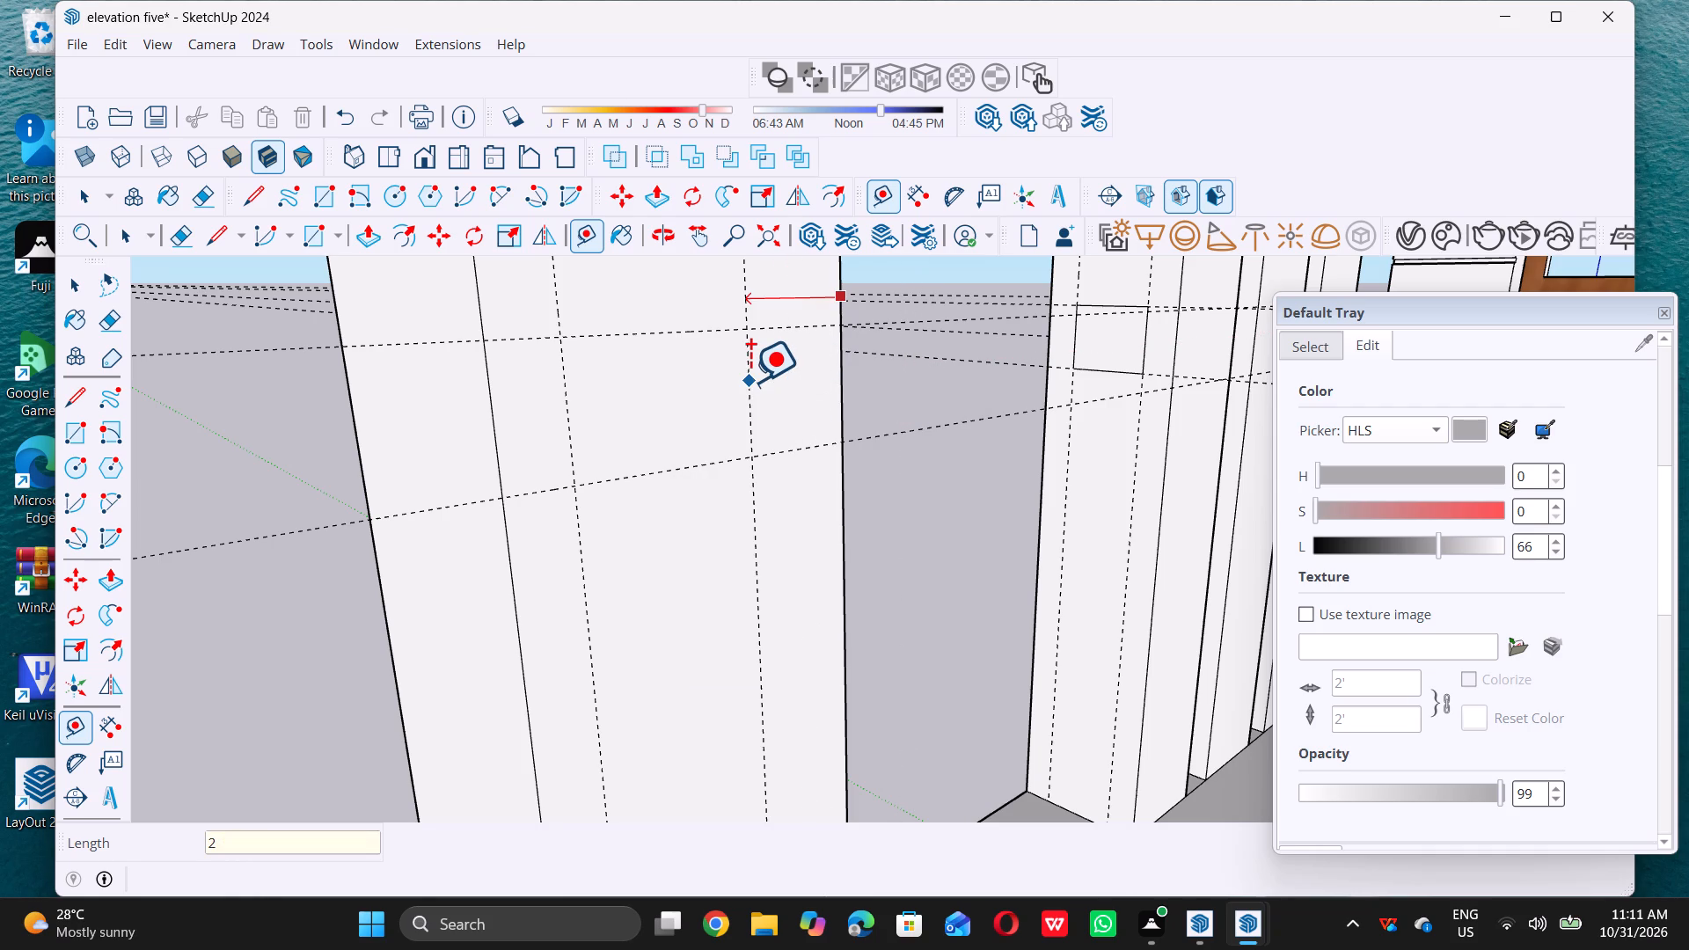
{"action": "key", "text": "shift+quotedbl"}
{"action": "key", "text": "Return"}
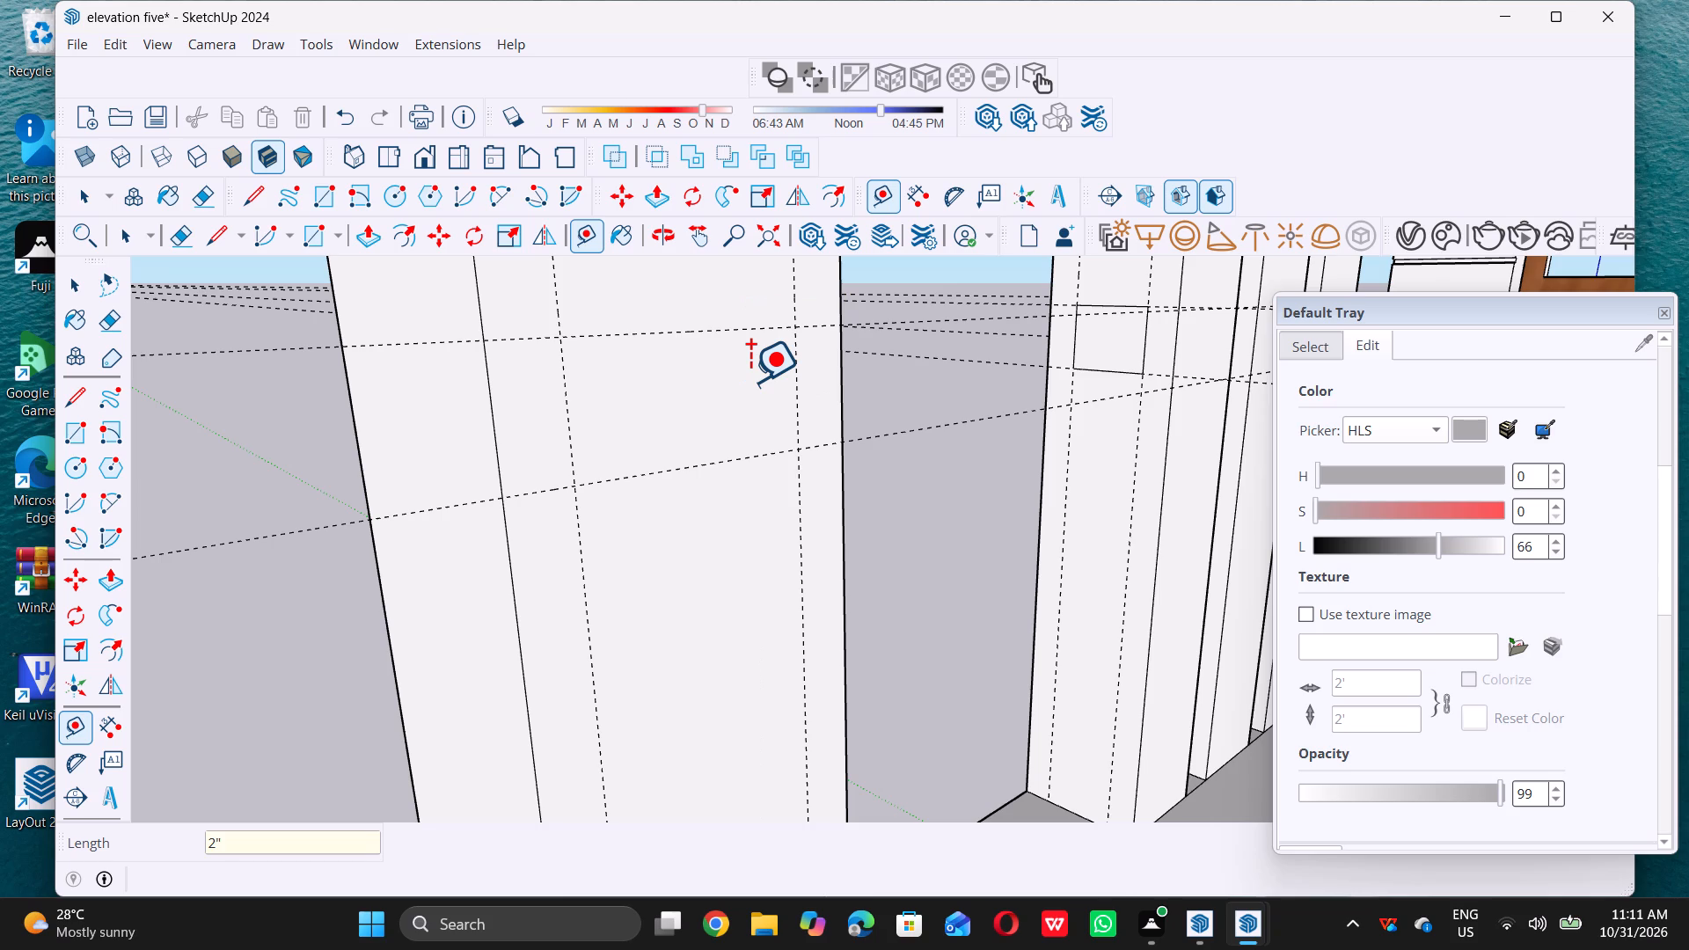
{"action": "key", "text": "space"}
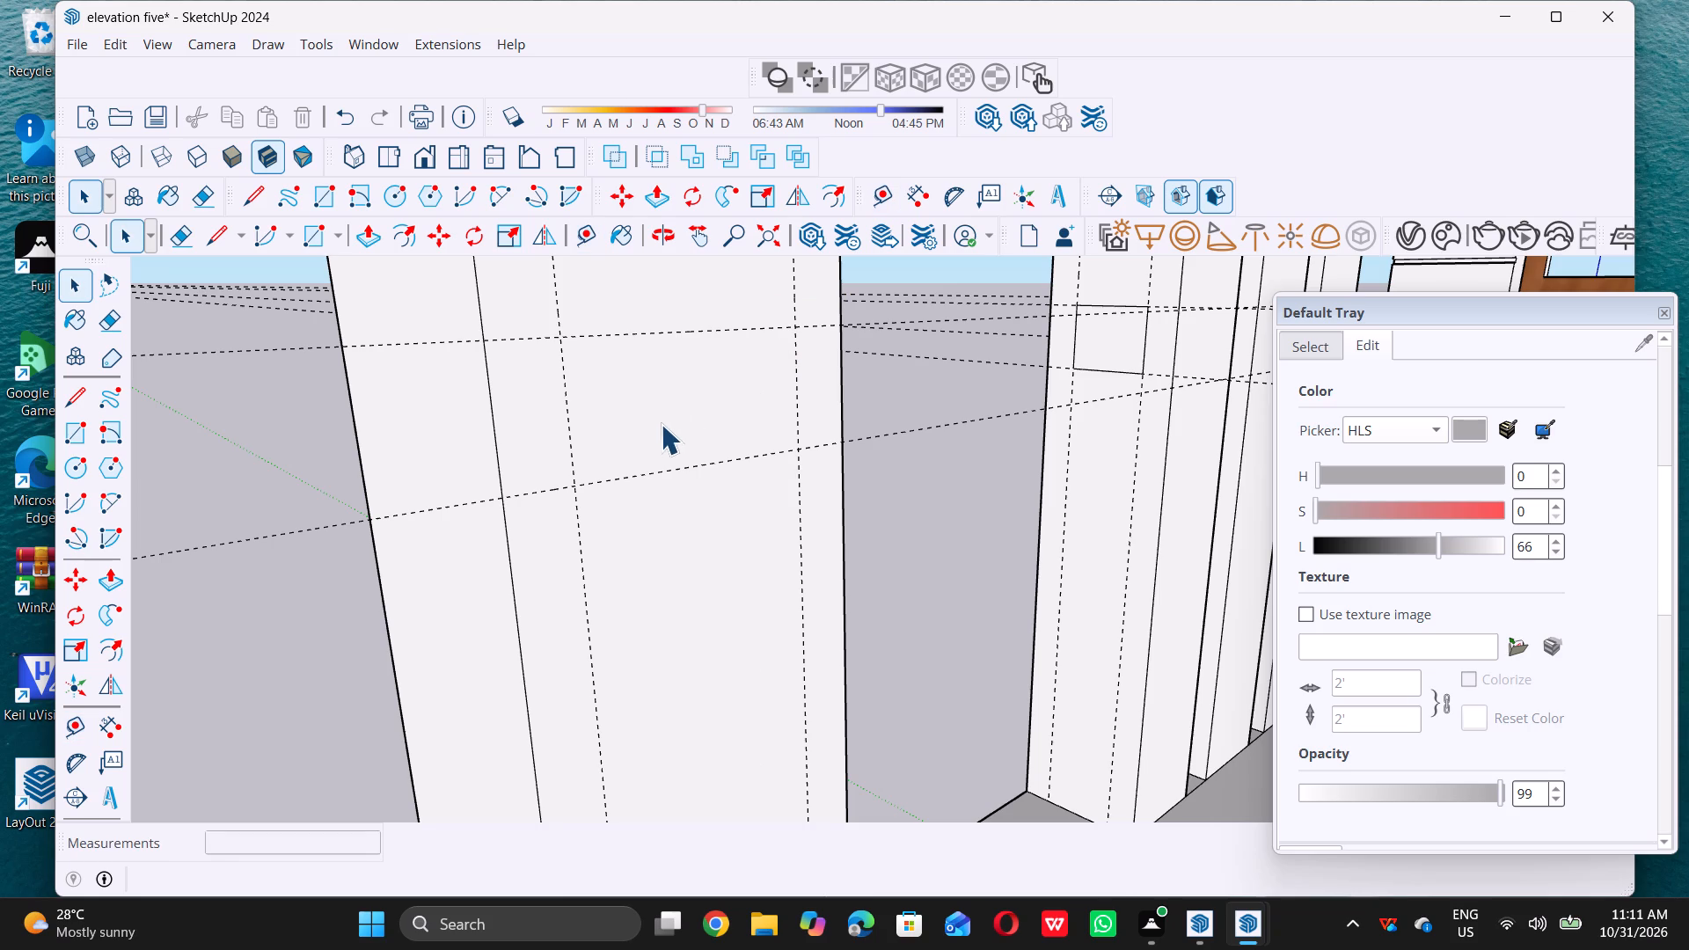
Draw a rectangle about 8 1/4" by 4" between the guide intersections on the corner post's inner face.
{"action": "key", "text": "r"}
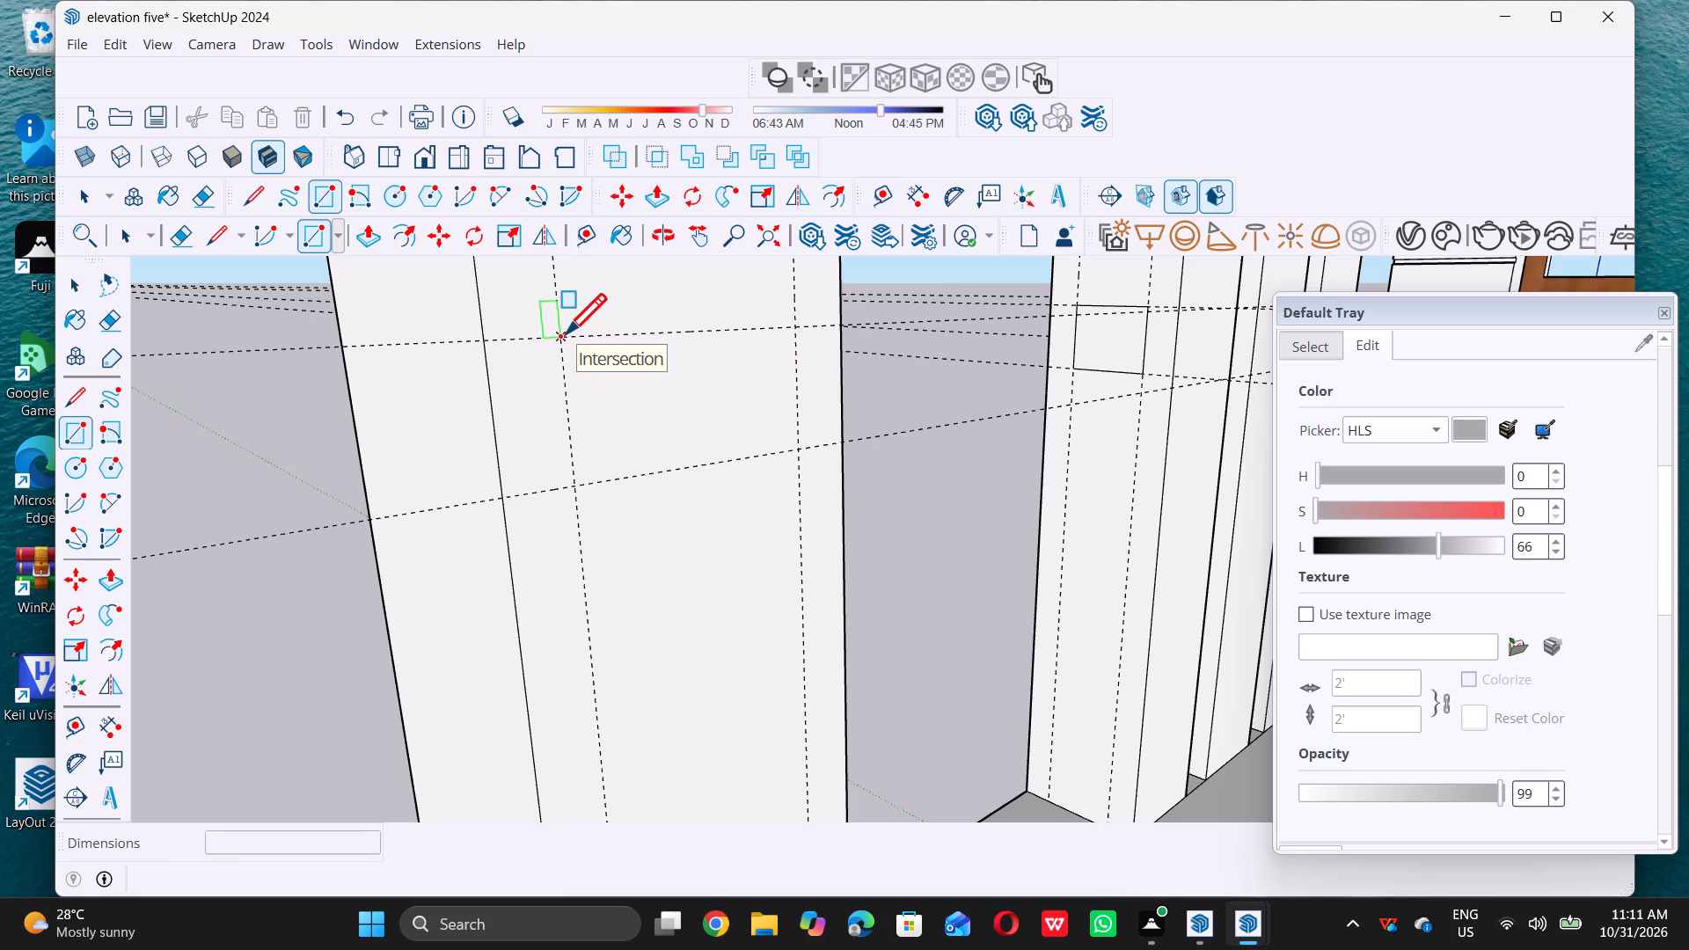
{"action": "triple_click", "coordinate": [566, 333]}
{"action": "left_click", "coordinate": [566, 333]}
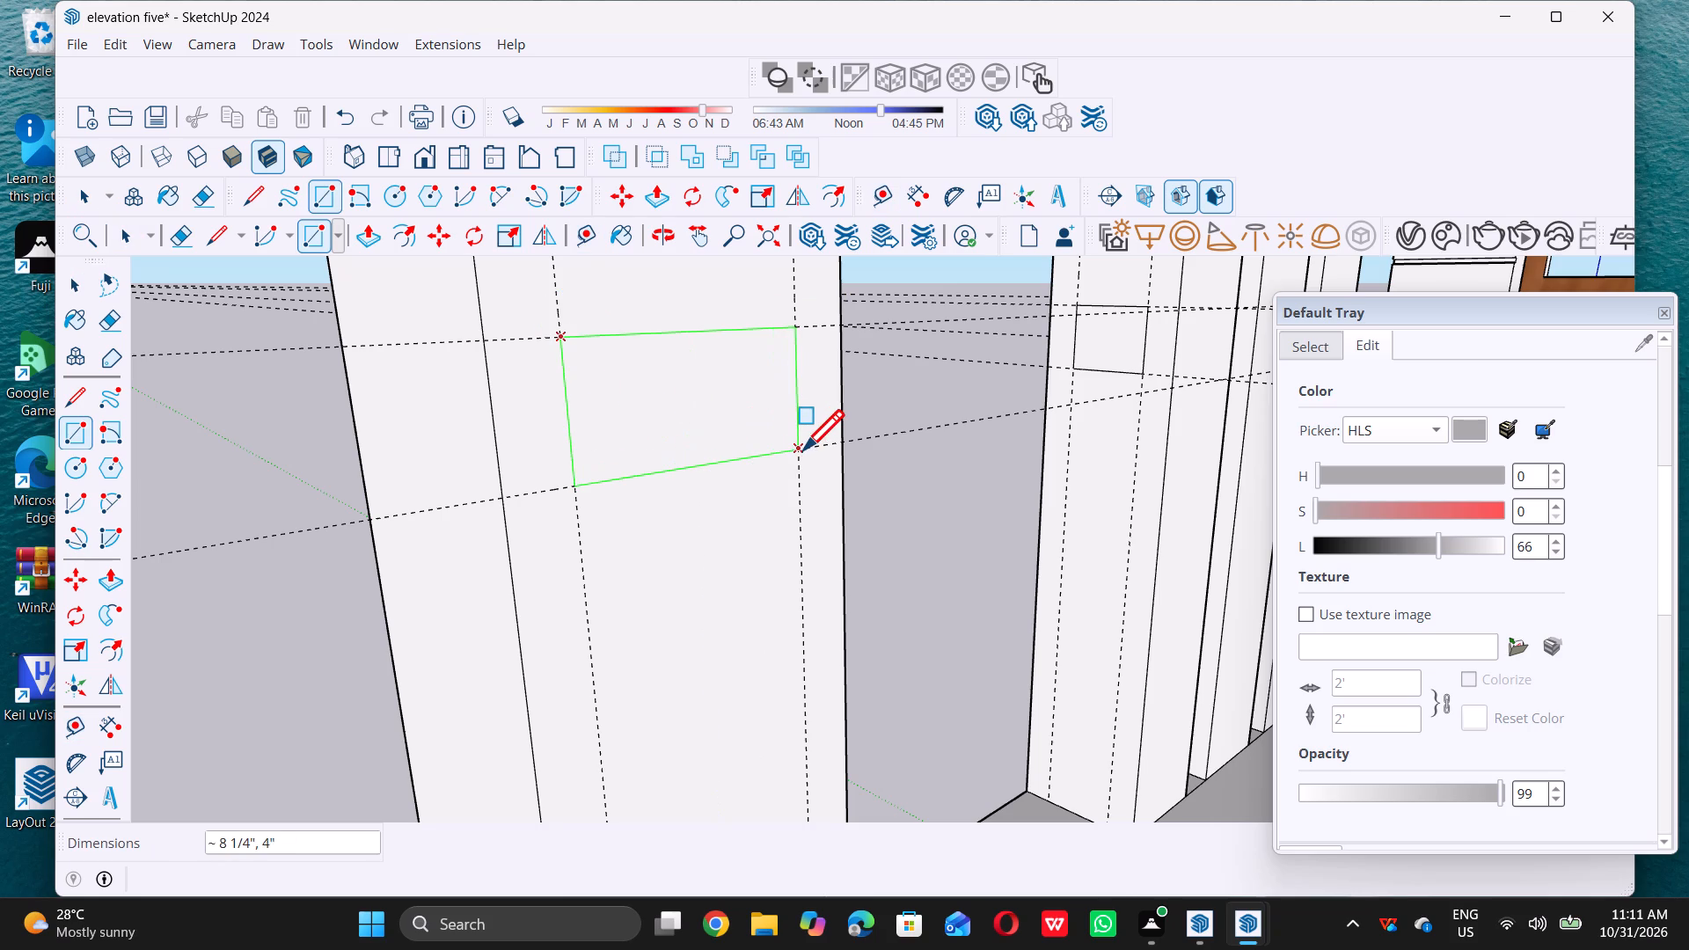
{"action": "double_click", "coordinate": [799, 450]}
{"action": "key", "text": "space"}
Push/Pull the corner post's rectangle 6' along the top floor's side opening to the wall edge, forming a rail.
{"action": "scroll", "coordinate": [834, 469], "scroll_direction": "down", "scroll_amount": 6}
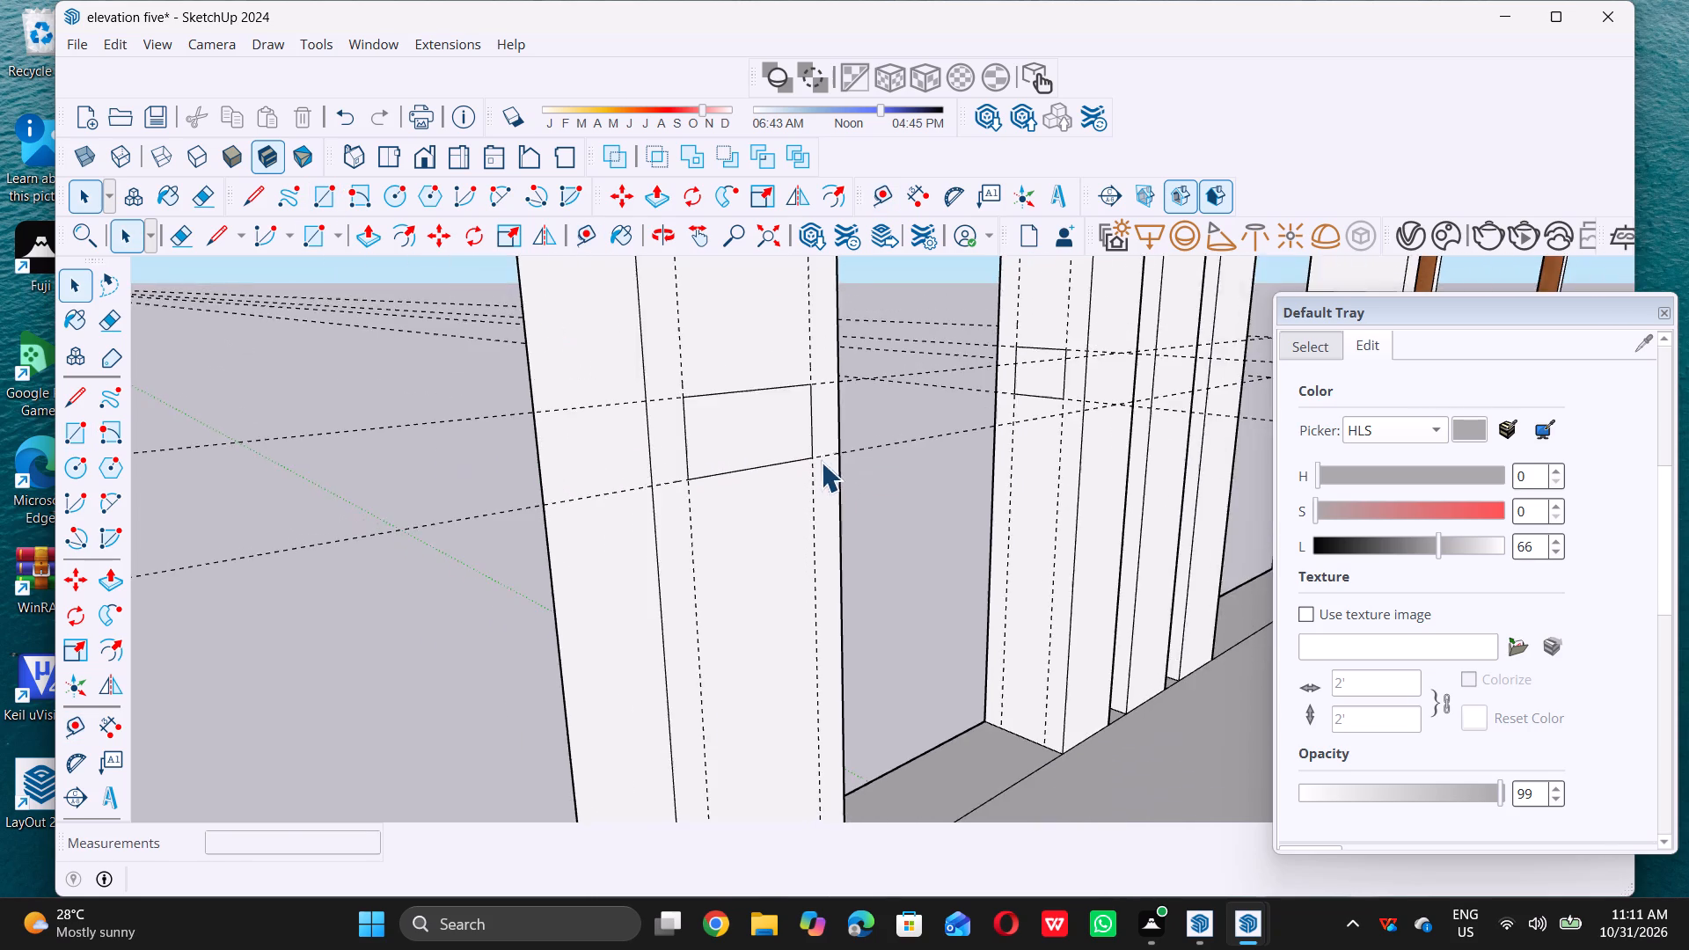
{"action": "scroll", "coordinate": [821, 462], "scroll_direction": "down", "scroll_amount": 3}
{"action": "scroll", "coordinate": [690, 450], "scroll_direction": "down", "scroll_amount": 15}
{"action": "middle_click_drag", "start_coordinate": [647, 464], "coordinate": [682, 485]}
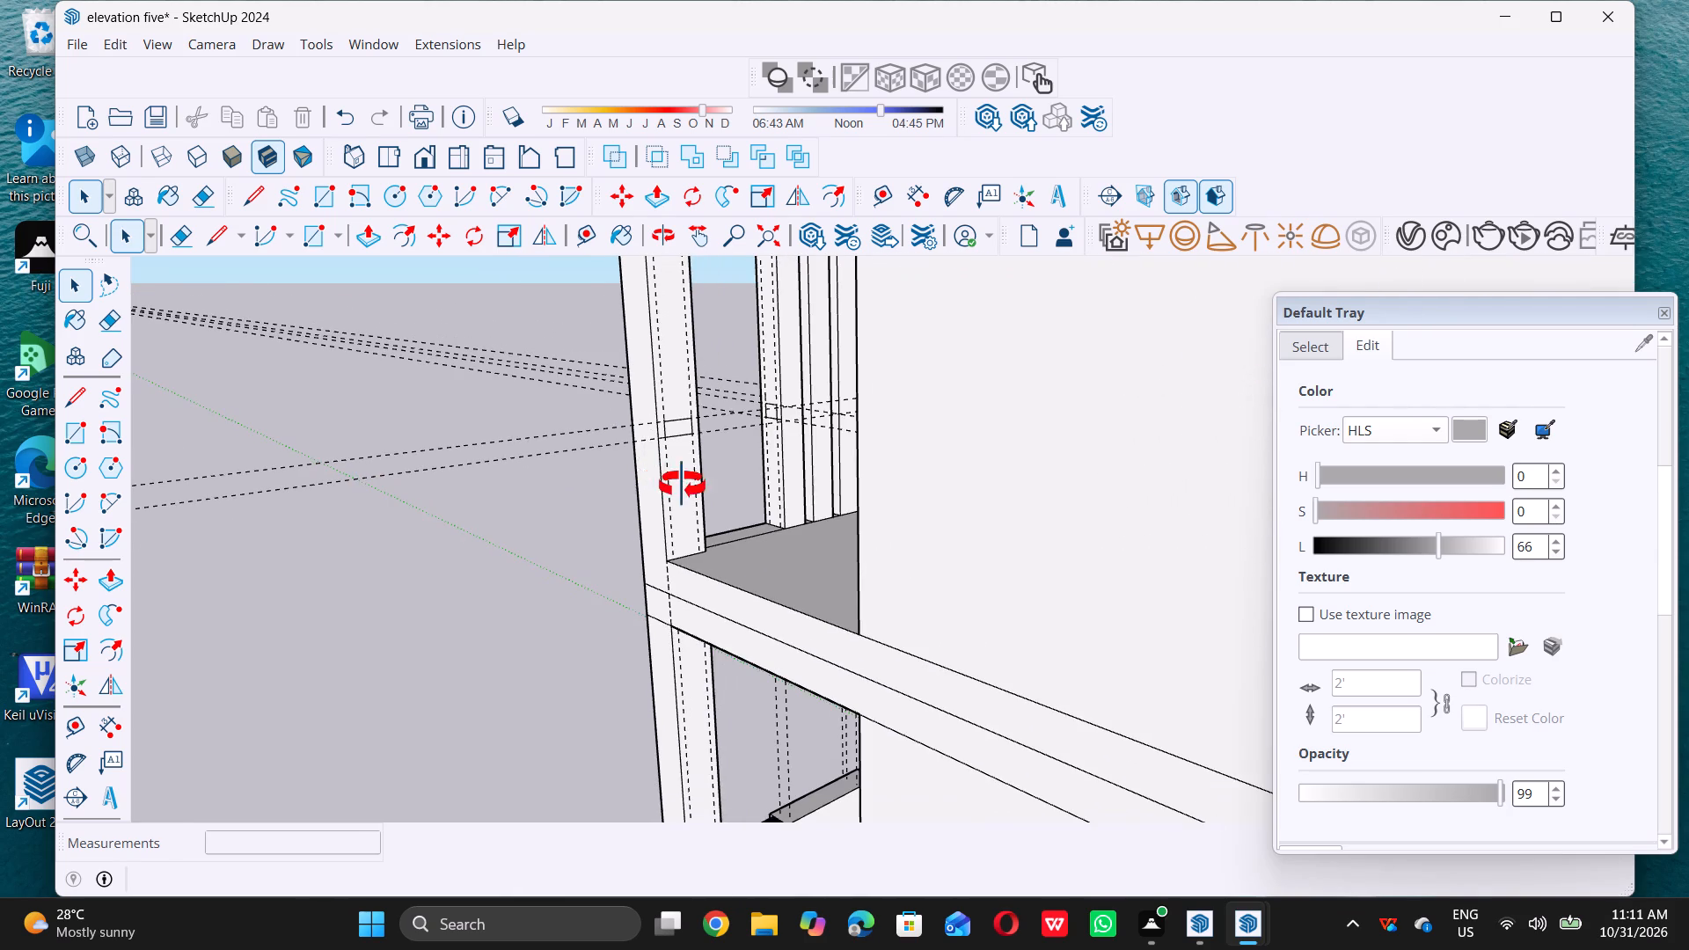
{"action": "middle_click_drag", "start_coordinate": [682, 485], "coordinate": [746, 508]}
{"action": "scroll", "coordinate": [746, 508], "scroll_direction": "up", "scroll_amount": 11}
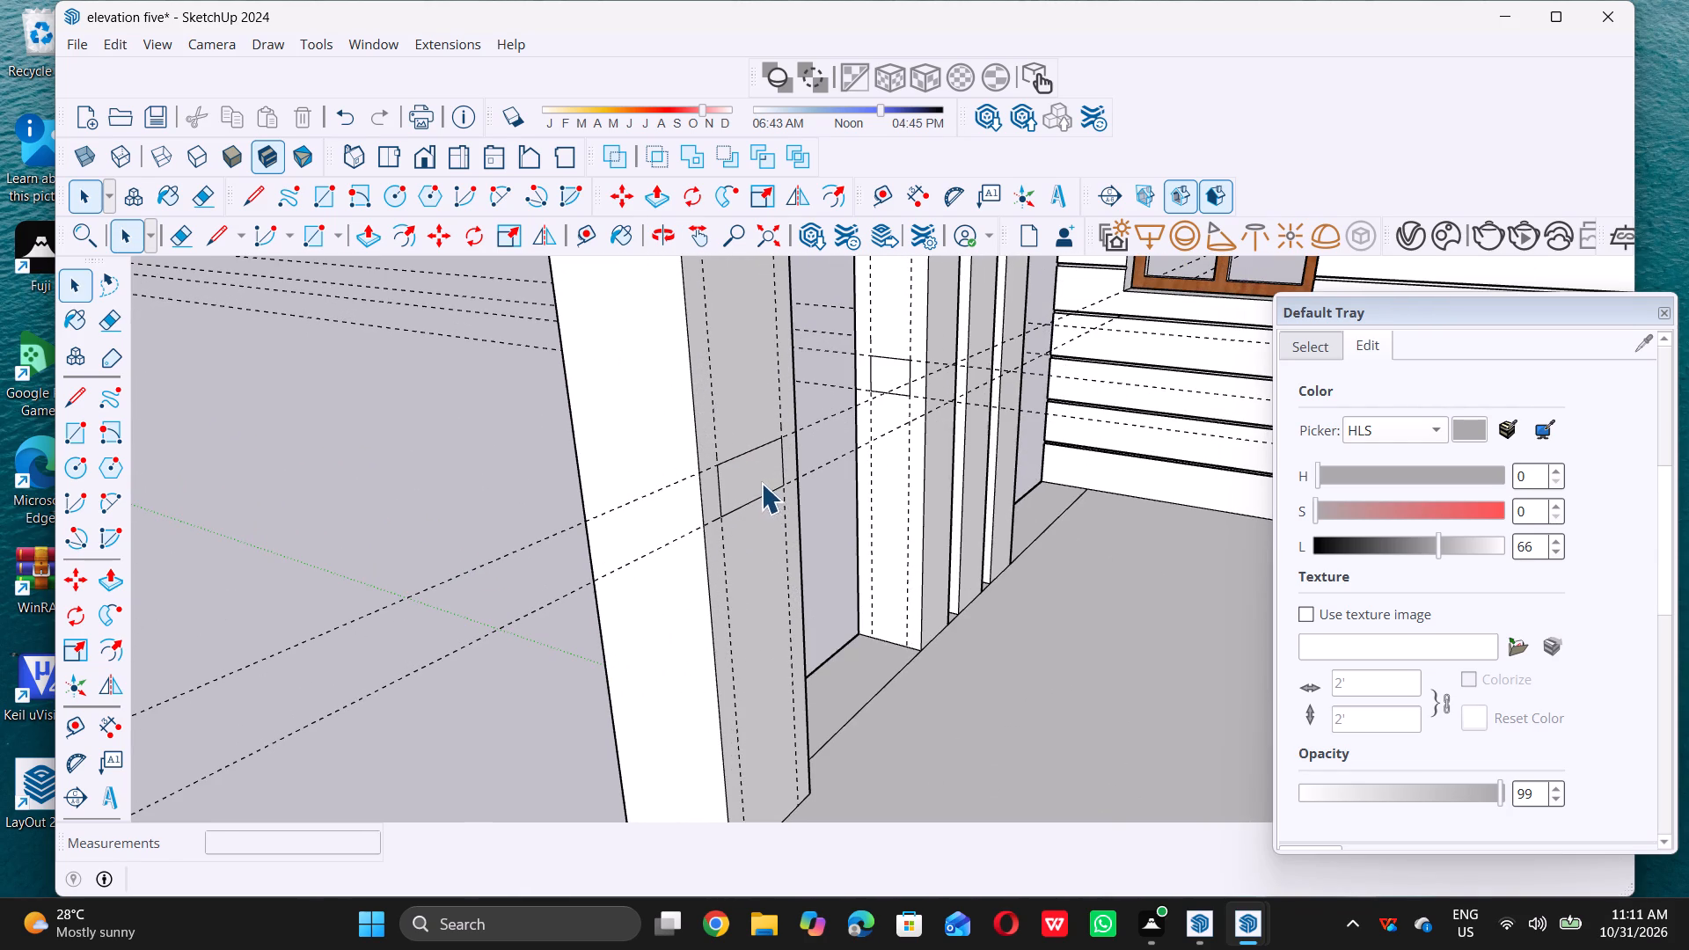
{"action": "left_click", "coordinate": [754, 479]}
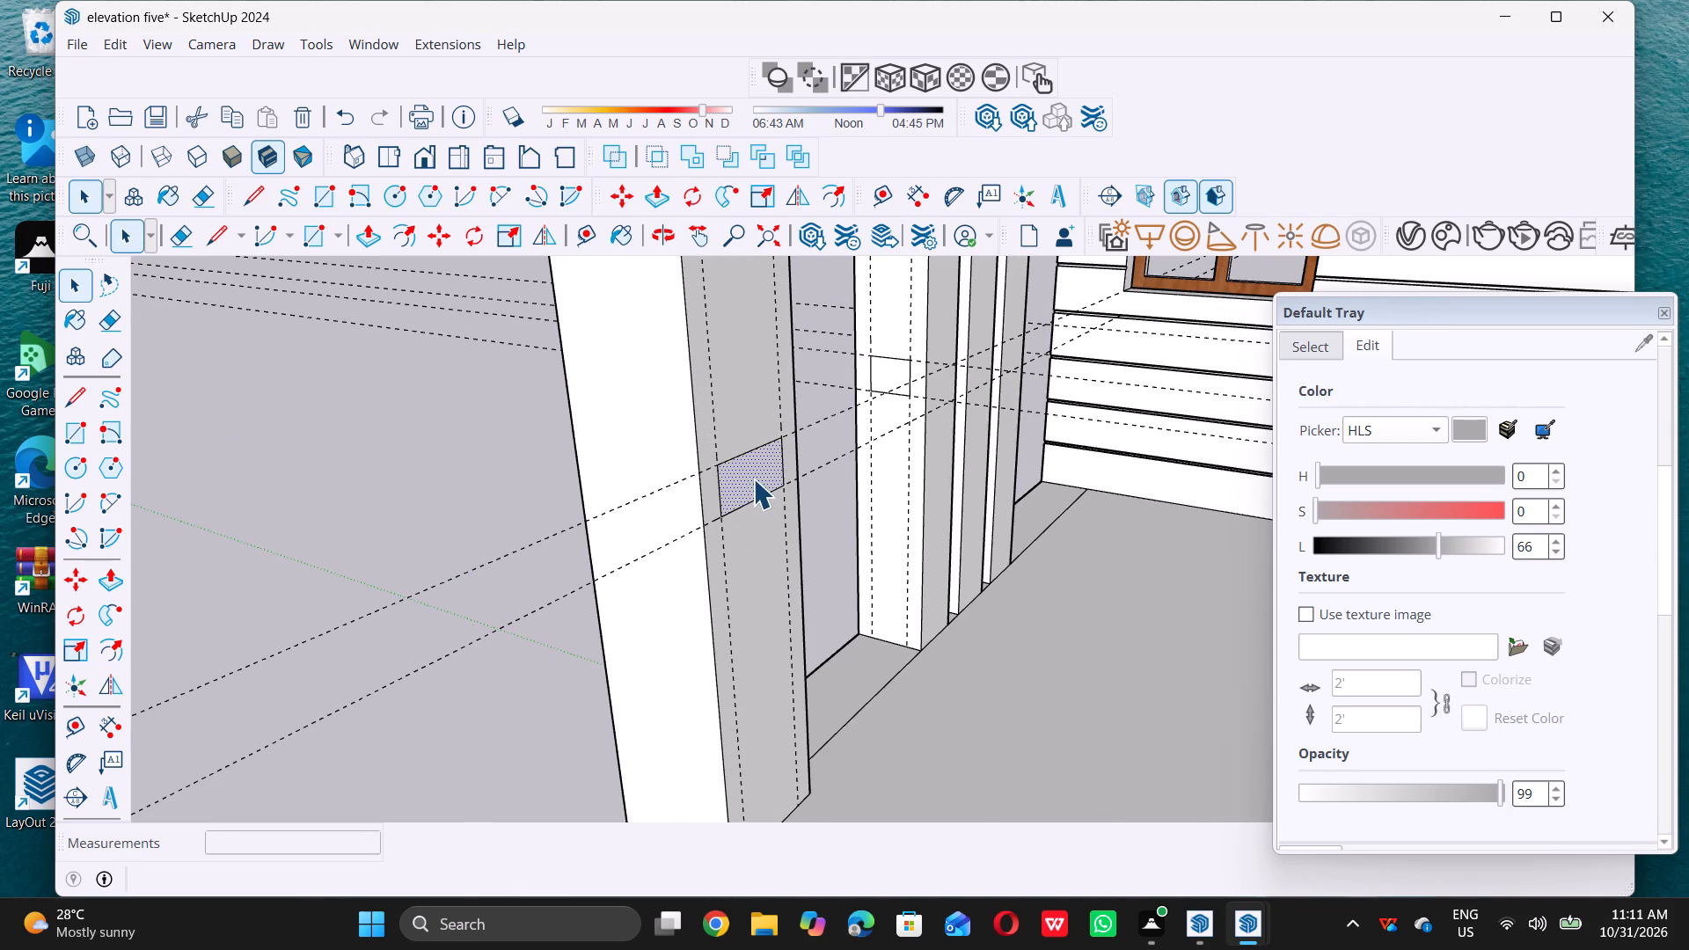
{"action": "key", "text": "p"}
{"action": "left_click", "coordinate": [745, 474]}
{"action": "scroll", "coordinate": [741, 474], "scroll_direction": "down", "scroll_amount": 10}
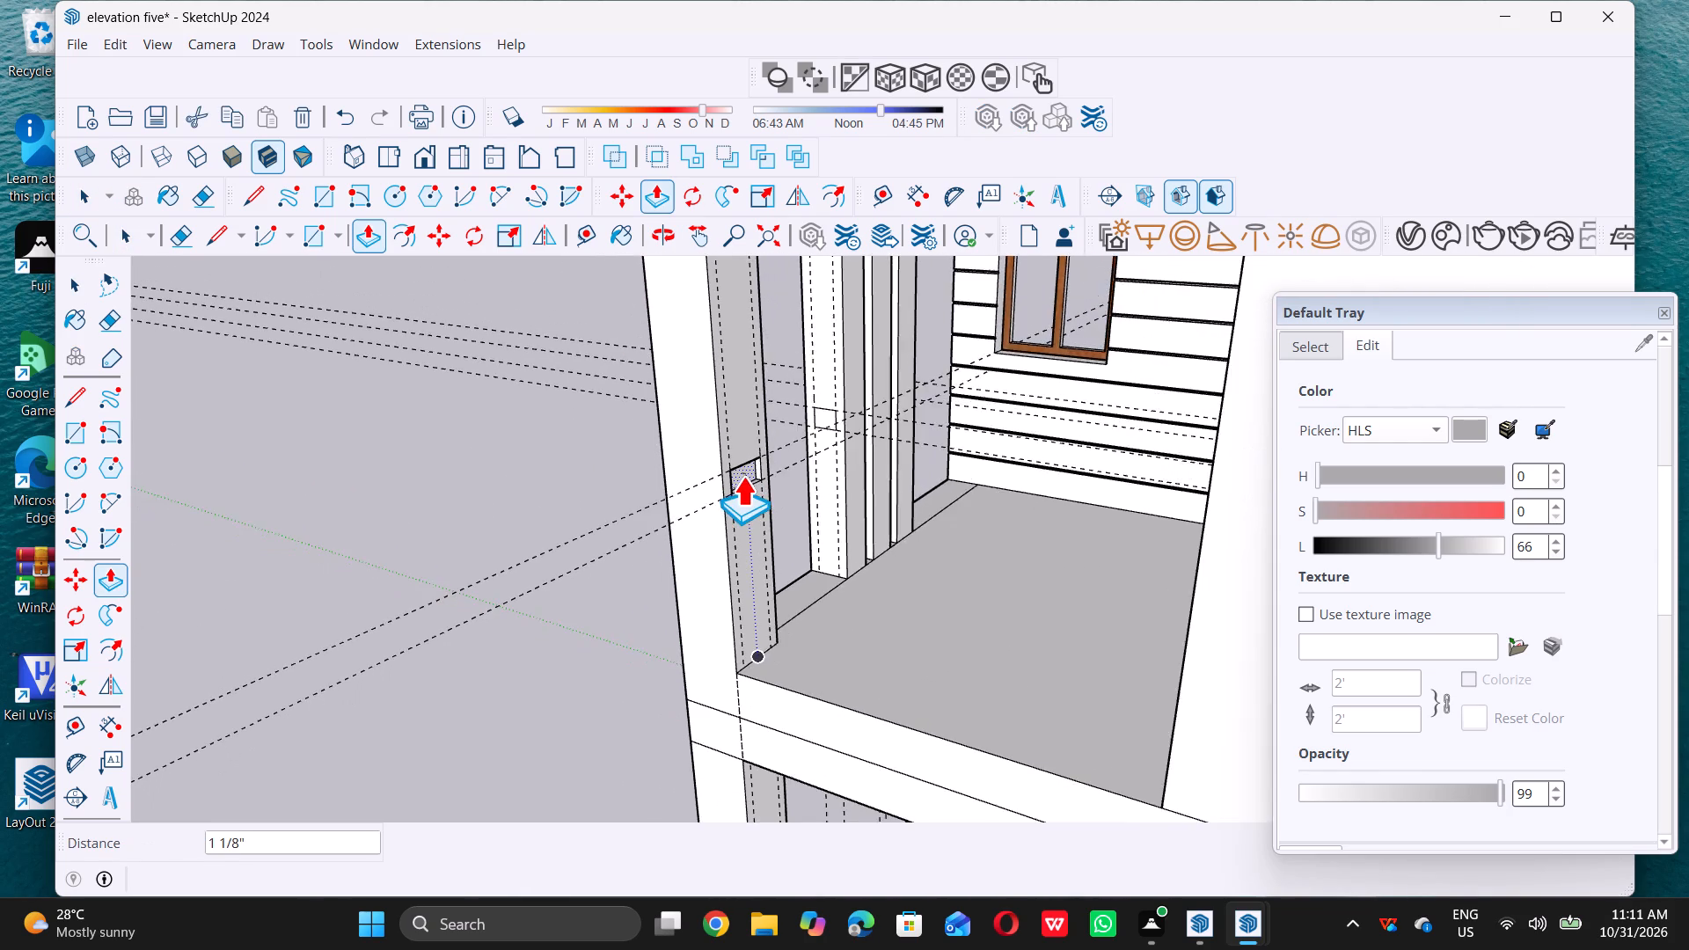
{"action": "scroll", "coordinate": [742, 476], "scroll_direction": "down", "scroll_amount": 1}
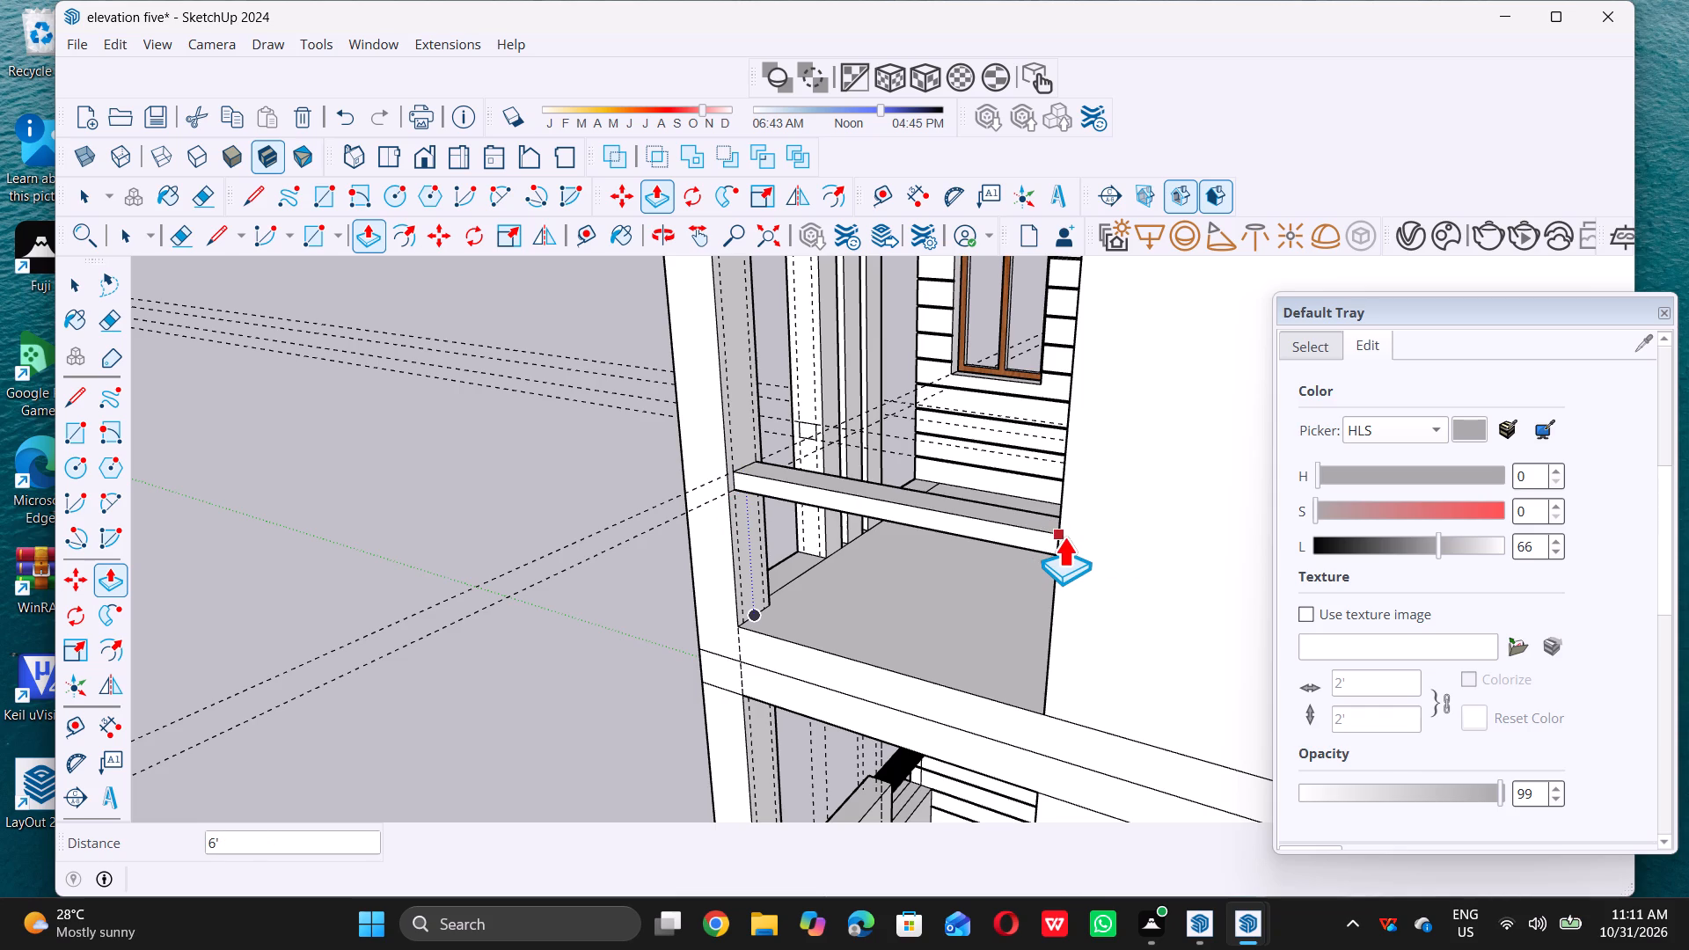
{"action": "double_click", "coordinate": [1064, 537]}
{"action": "key", "text": "space"}
Push/Pull the rectangle on the pillar facing the corner post about 2' 5" across the front opening to that post.
{"action": "scroll", "coordinate": [743, 541], "scroll_direction": "down", "scroll_amount": 5}
{"action": "scroll", "coordinate": [579, 494], "scroll_direction": "down", "scroll_amount": 5}
{"action": "middle_click_drag", "start_coordinate": [588, 537], "coordinate": [1109, 537]}
{"action": "scroll", "coordinate": [826, 501], "scroll_direction": "down", "scroll_amount": 7}
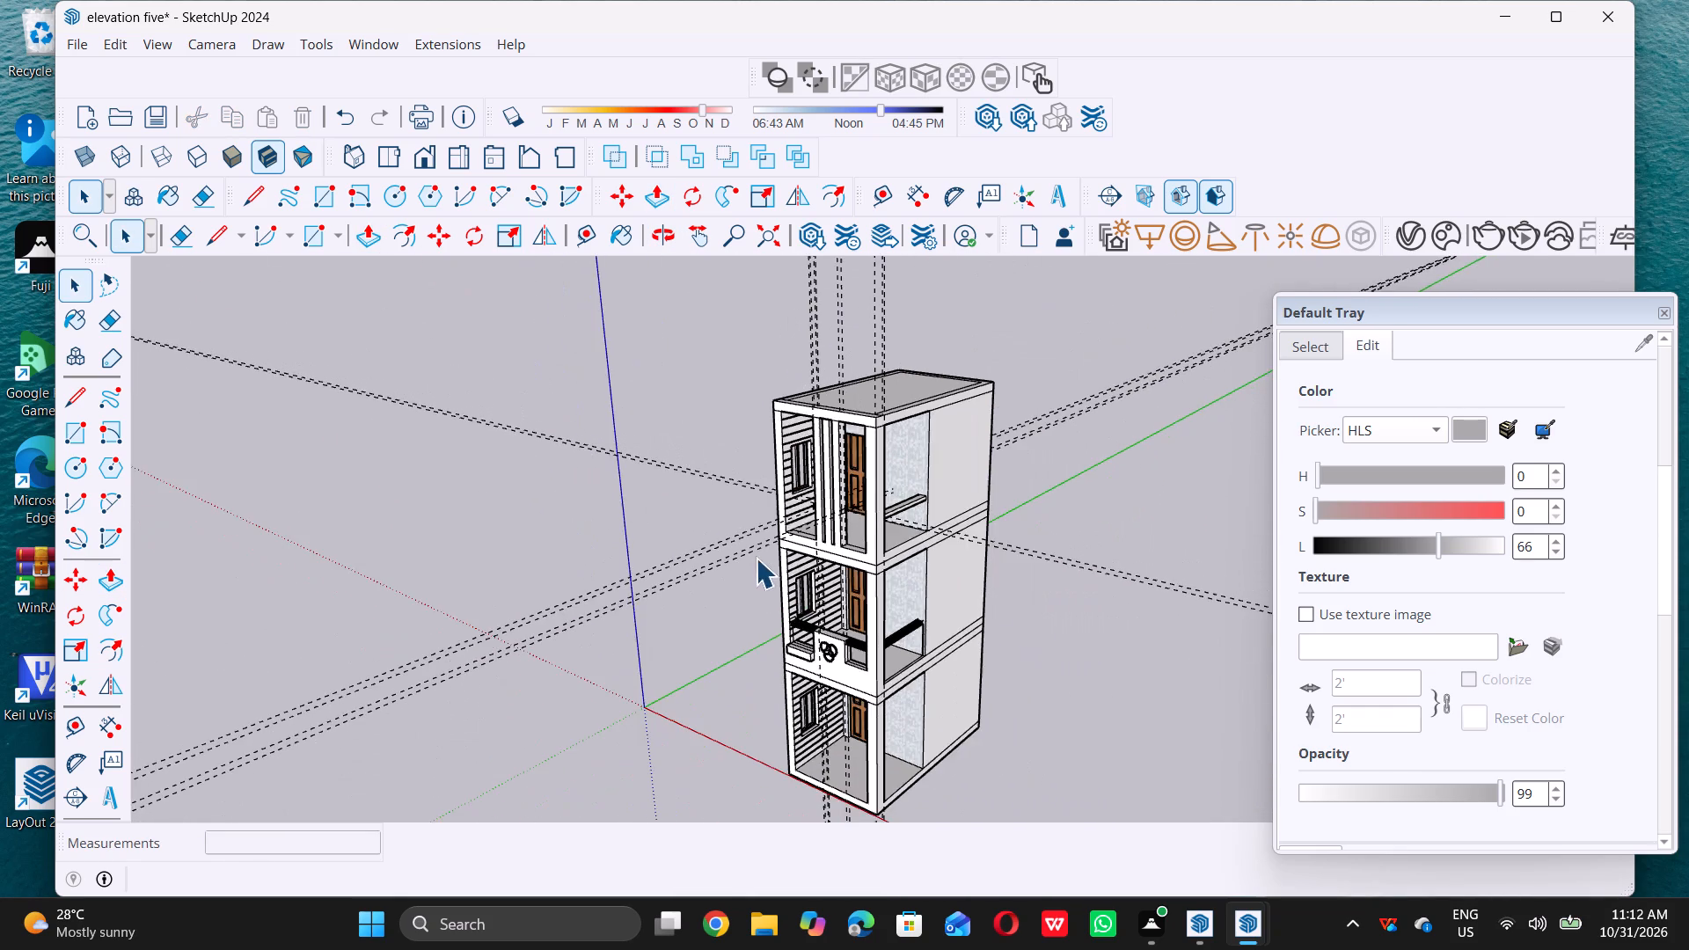
{"action": "middle_click_drag", "start_coordinate": [777, 554], "coordinate": [1146, 530]}
{"action": "left_click_drag", "start_coordinate": [954, 508], "coordinate": [965, 510]}
{"action": "middle_click", "coordinate": [1146, 530]}
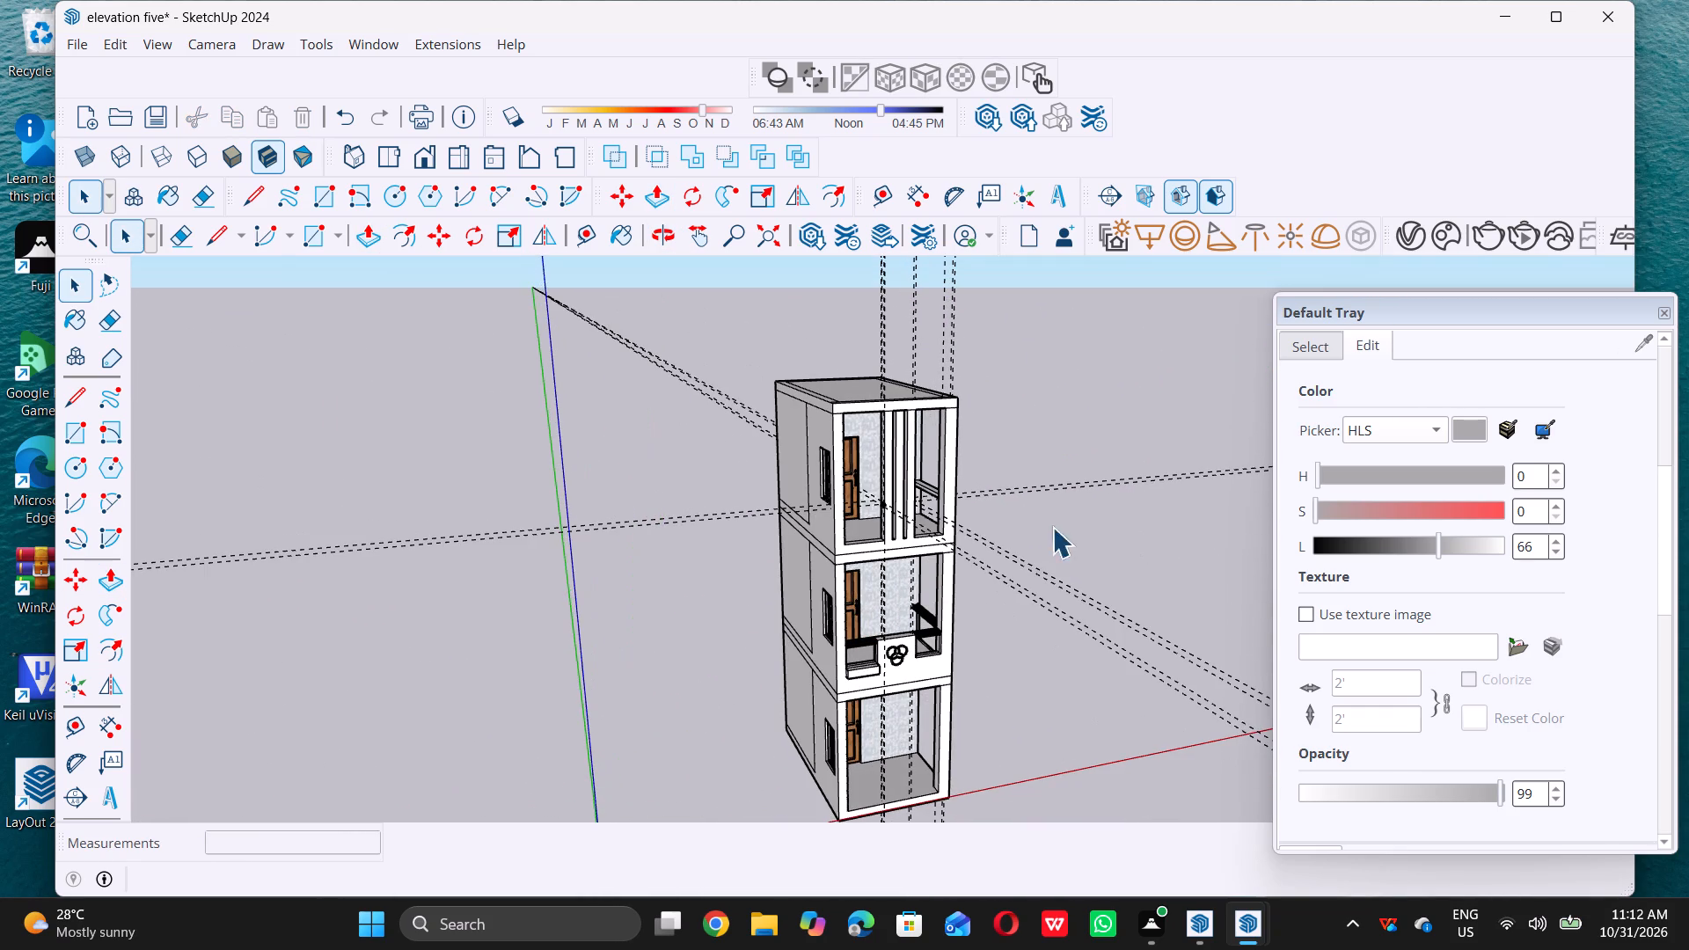
{"action": "middle_click_drag", "start_coordinate": [991, 493], "coordinate": [568, 531]}
{"action": "scroll", "coordinate": [863, 497], "scroll_direction": "up", "scroll_amount": 11}
{"action": "scroll", "coordinate": [854, 523], "scroll_direction": "up", "scroll_amount": 13}
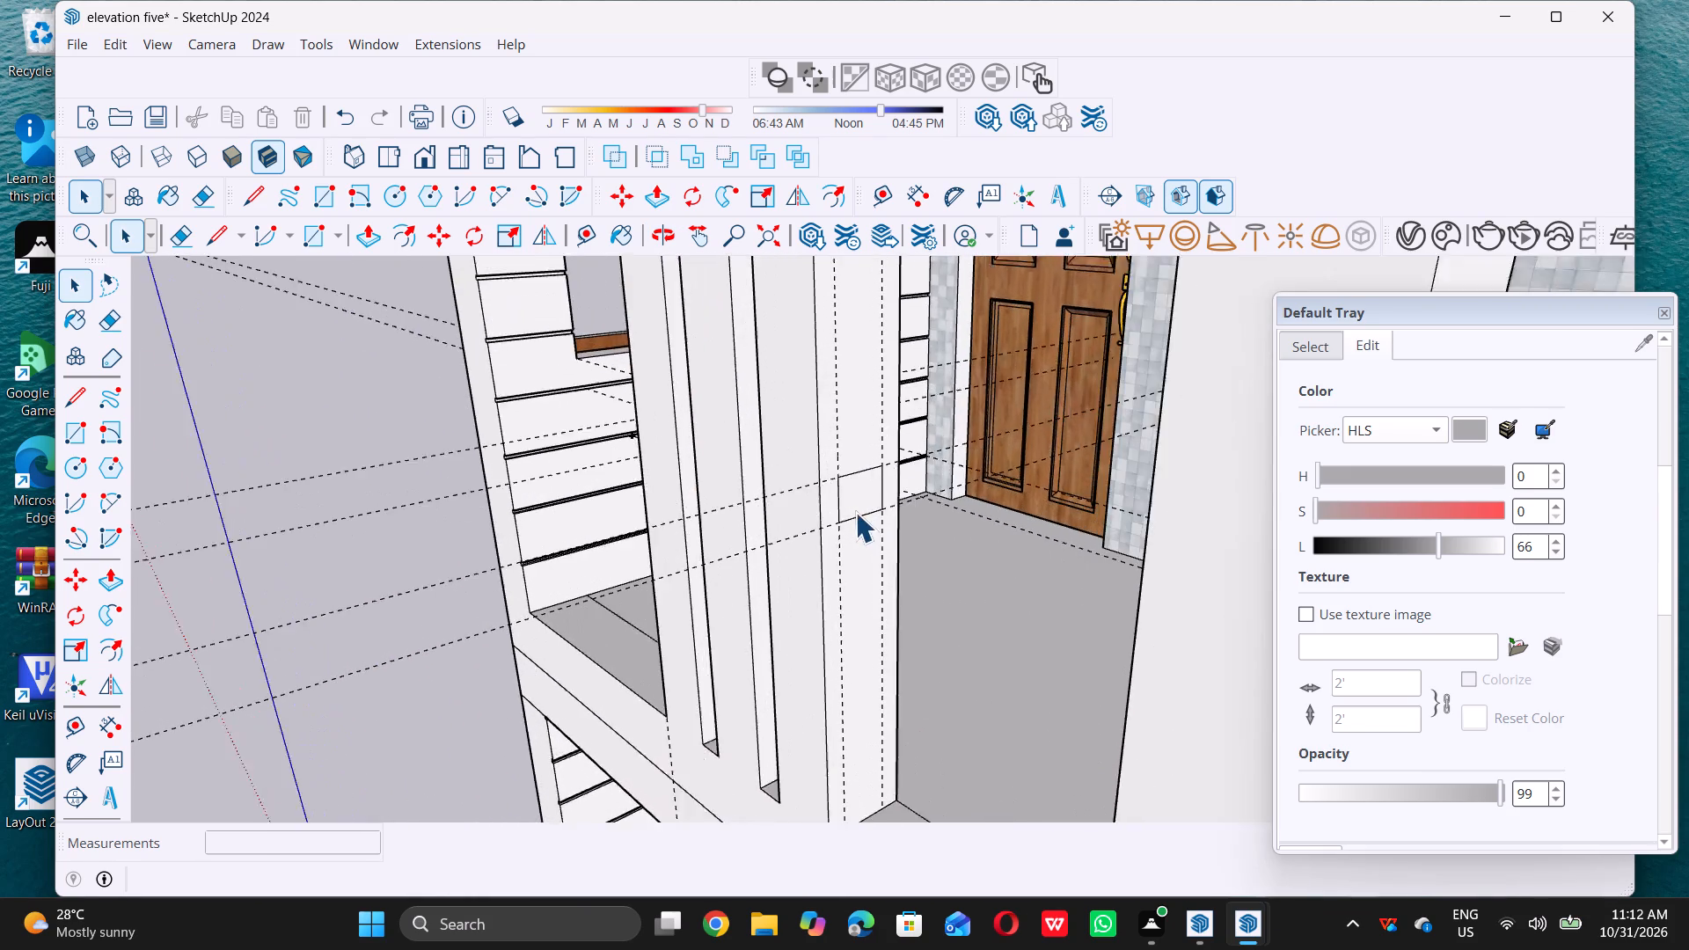
{"action": "scroll", "coordinate": [857, 500], "scroll_direction": "up", "scroll_amount": 4}
{"action": "left_click", "coordinate": [861, 490]}
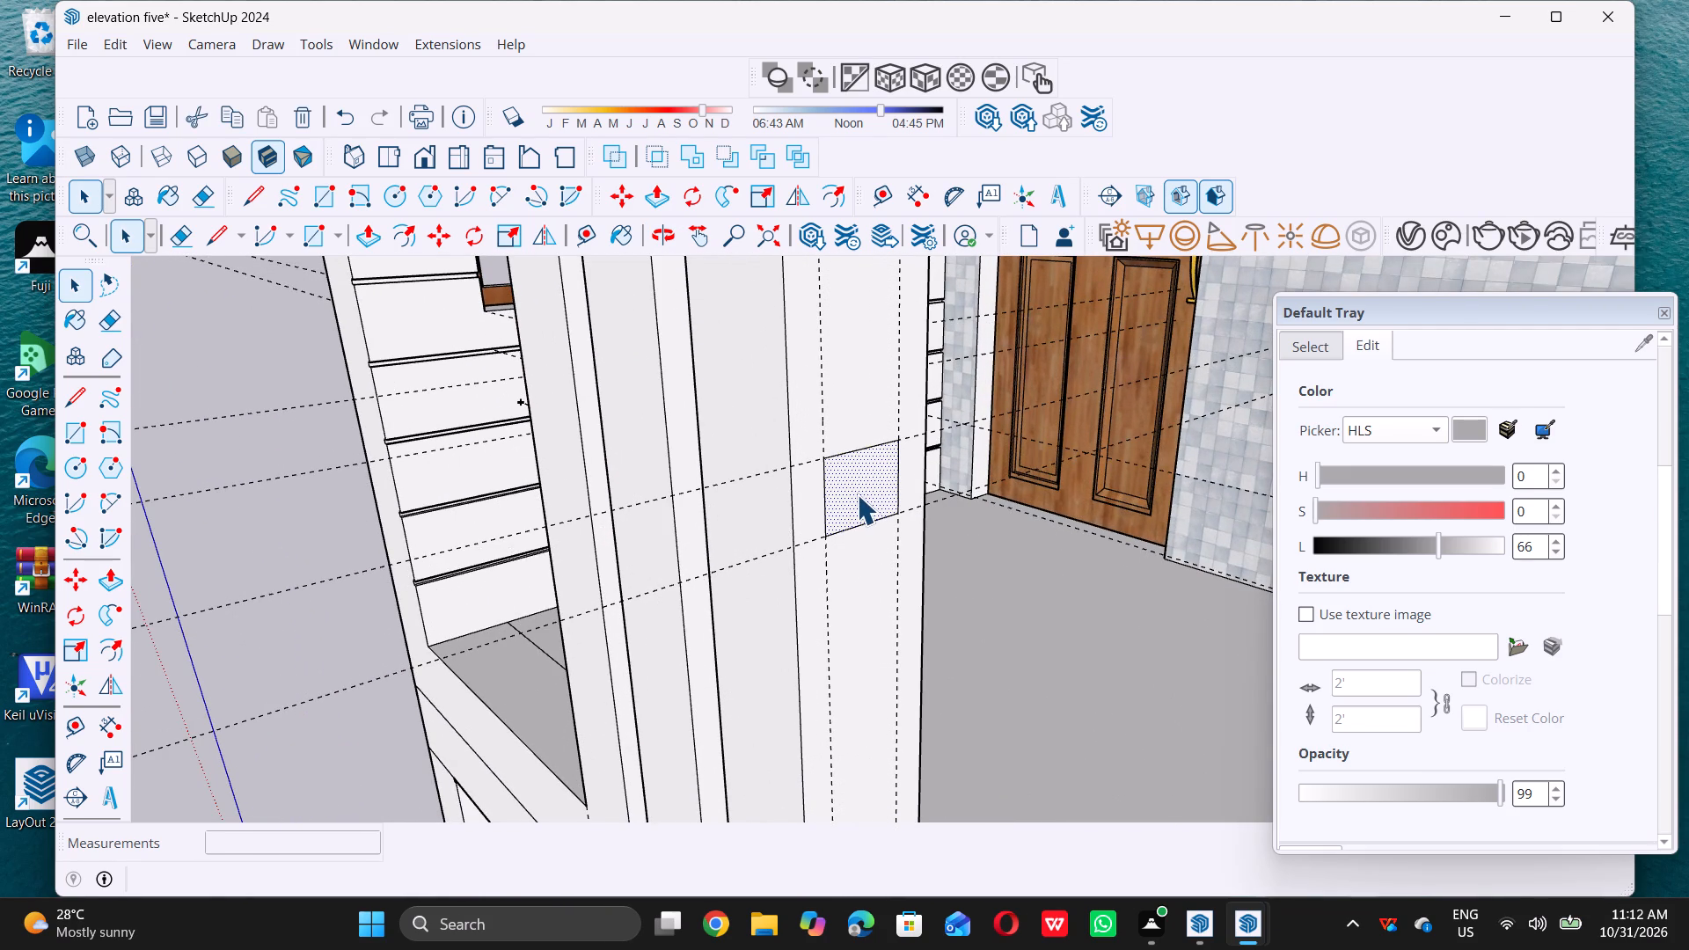
{"action": "key", "text": "p"}
{"action": "left_click", "coordinate": [857, 494]}
{"action": "scroll", "coordinate": [852, 496], "scroll_direction": "down", "scroll_amount": 10}
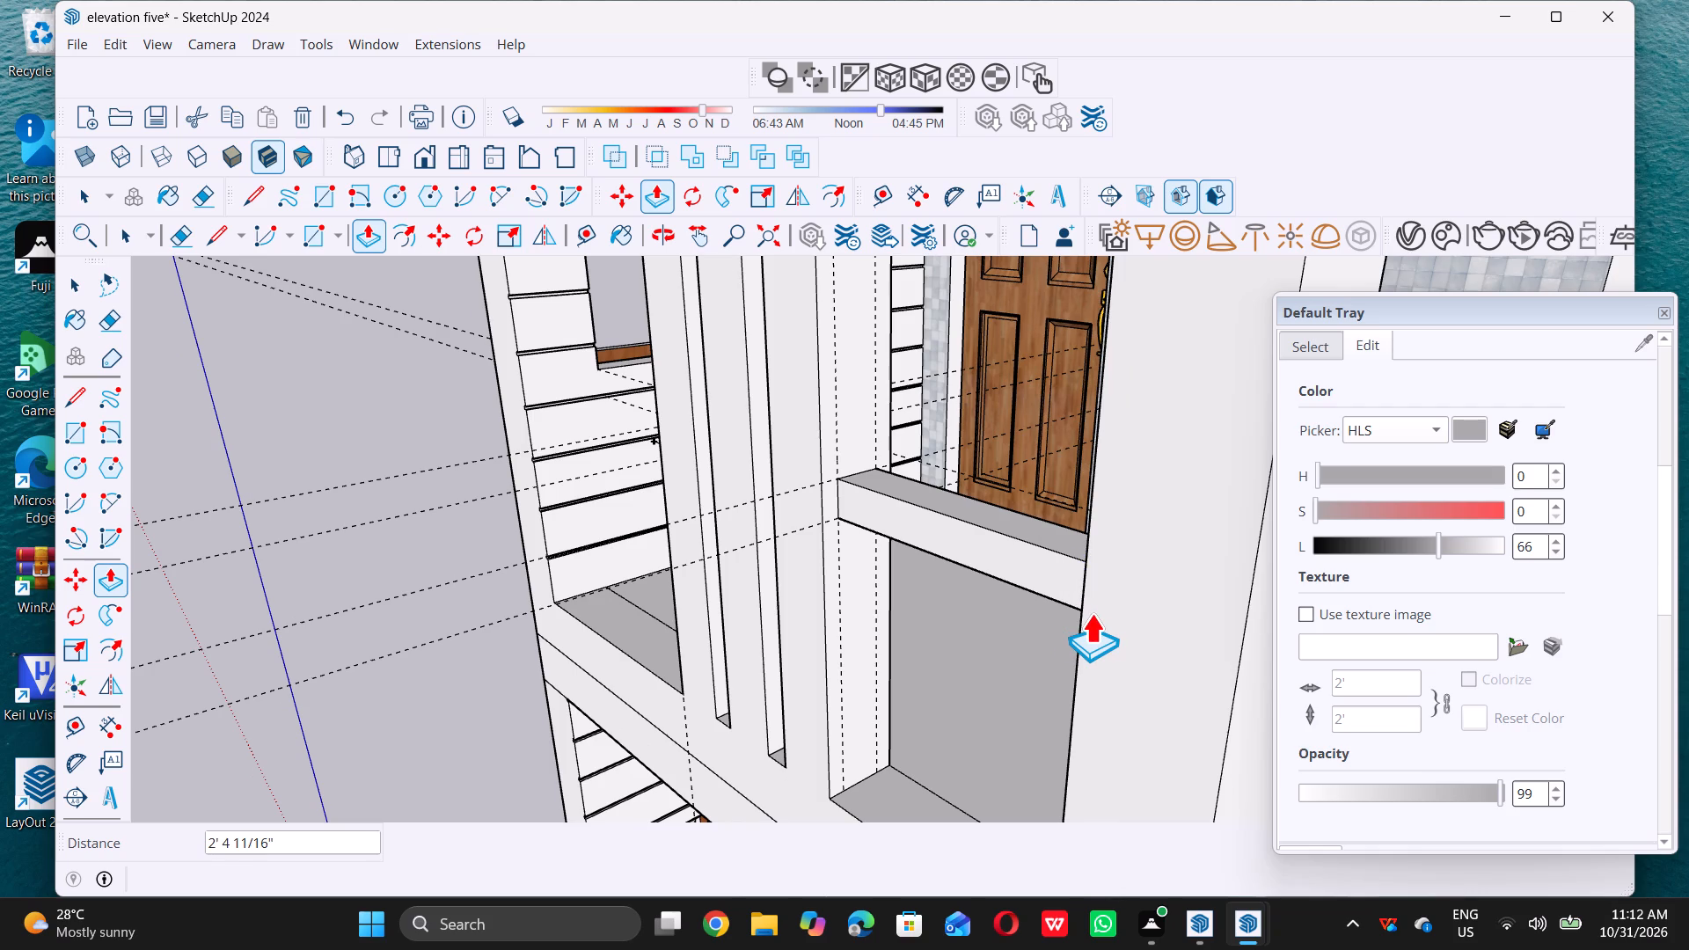
{"action": "left_click", "coordinate": [1091, 613]}
{"action": "key", "text": "space"}
Push/Pull the rectangle on the opposite pillar's inner face about 3' 4" across the door-side front opening to the slatted wall's post.
{"action": "scroll", "coordinate": [842, 547], "scroll_direction": "down", "scroll_amount": 10}
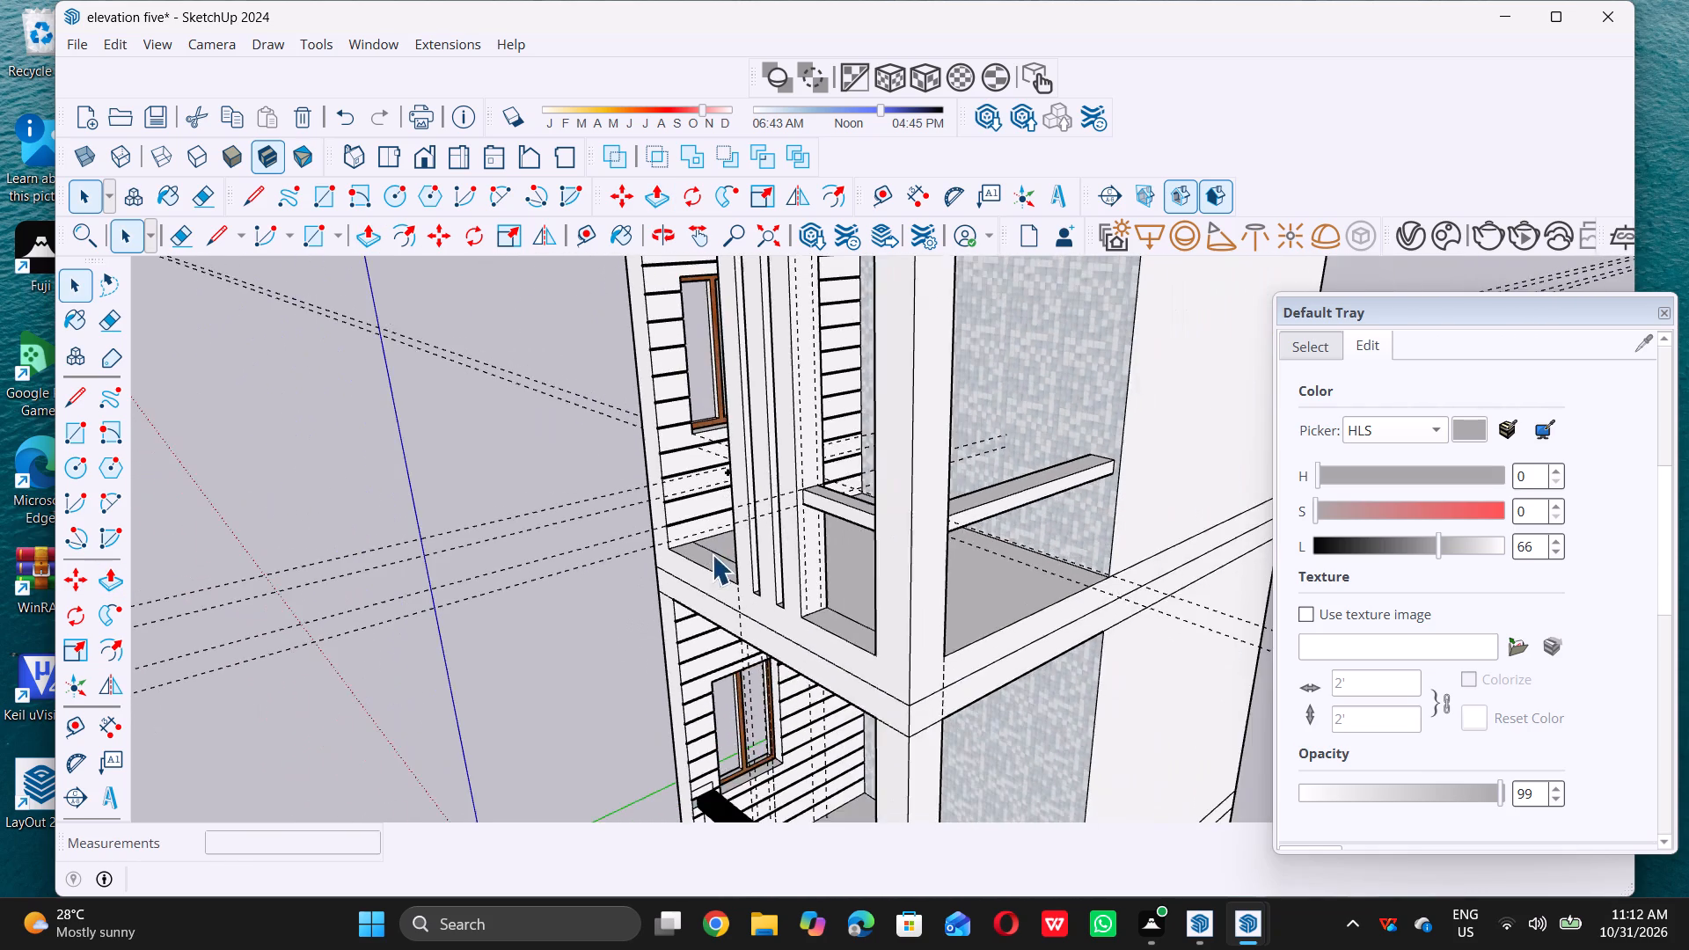
{"action": "middle_click_drag", "start_coordinate": [720, 554], "coordinate": [1155, 587]}
{"action": "middle_click", "coordinate": [1156, 586]}
{"action": "middle_click_drag", "start_coordinate": [984, 558], "coordinate": [1010, 552]}
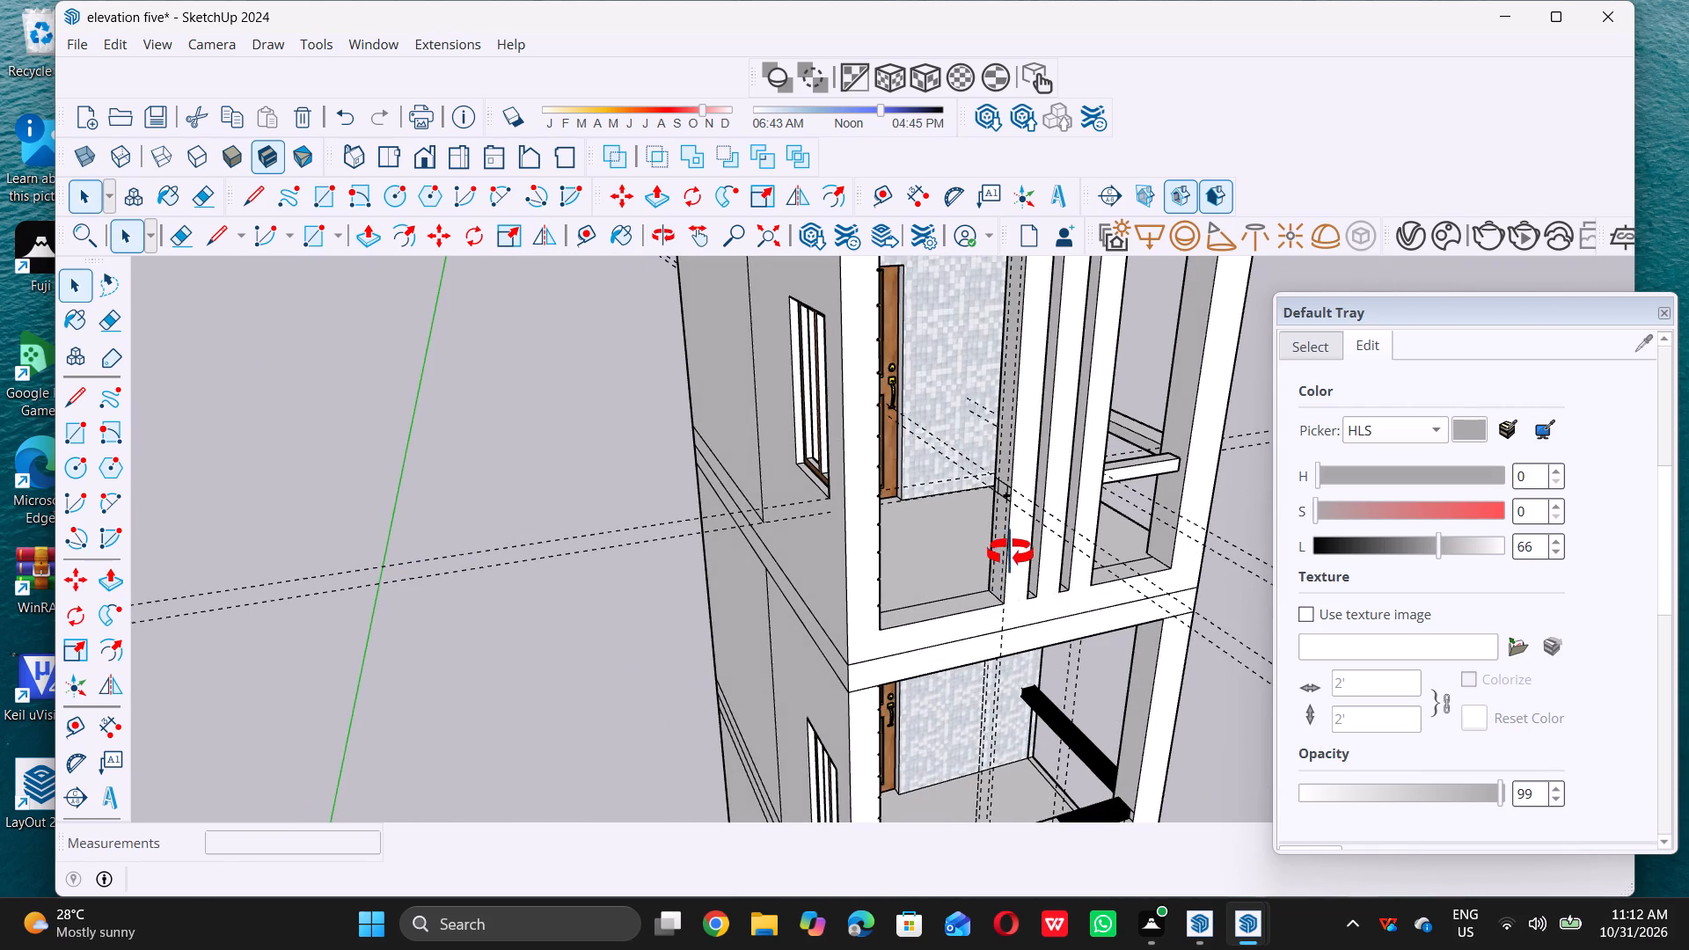
{"action": "middle_click_drag", "start_coordinate": [1010, 552], "coordinate": [1012, 552]}
{"action": "middle_click", "coordinate": [1012, 552]}
{"action": "scroll", "coordinate": [1001, 482], "scroll_direction": "up", "scroll_amount": 9}
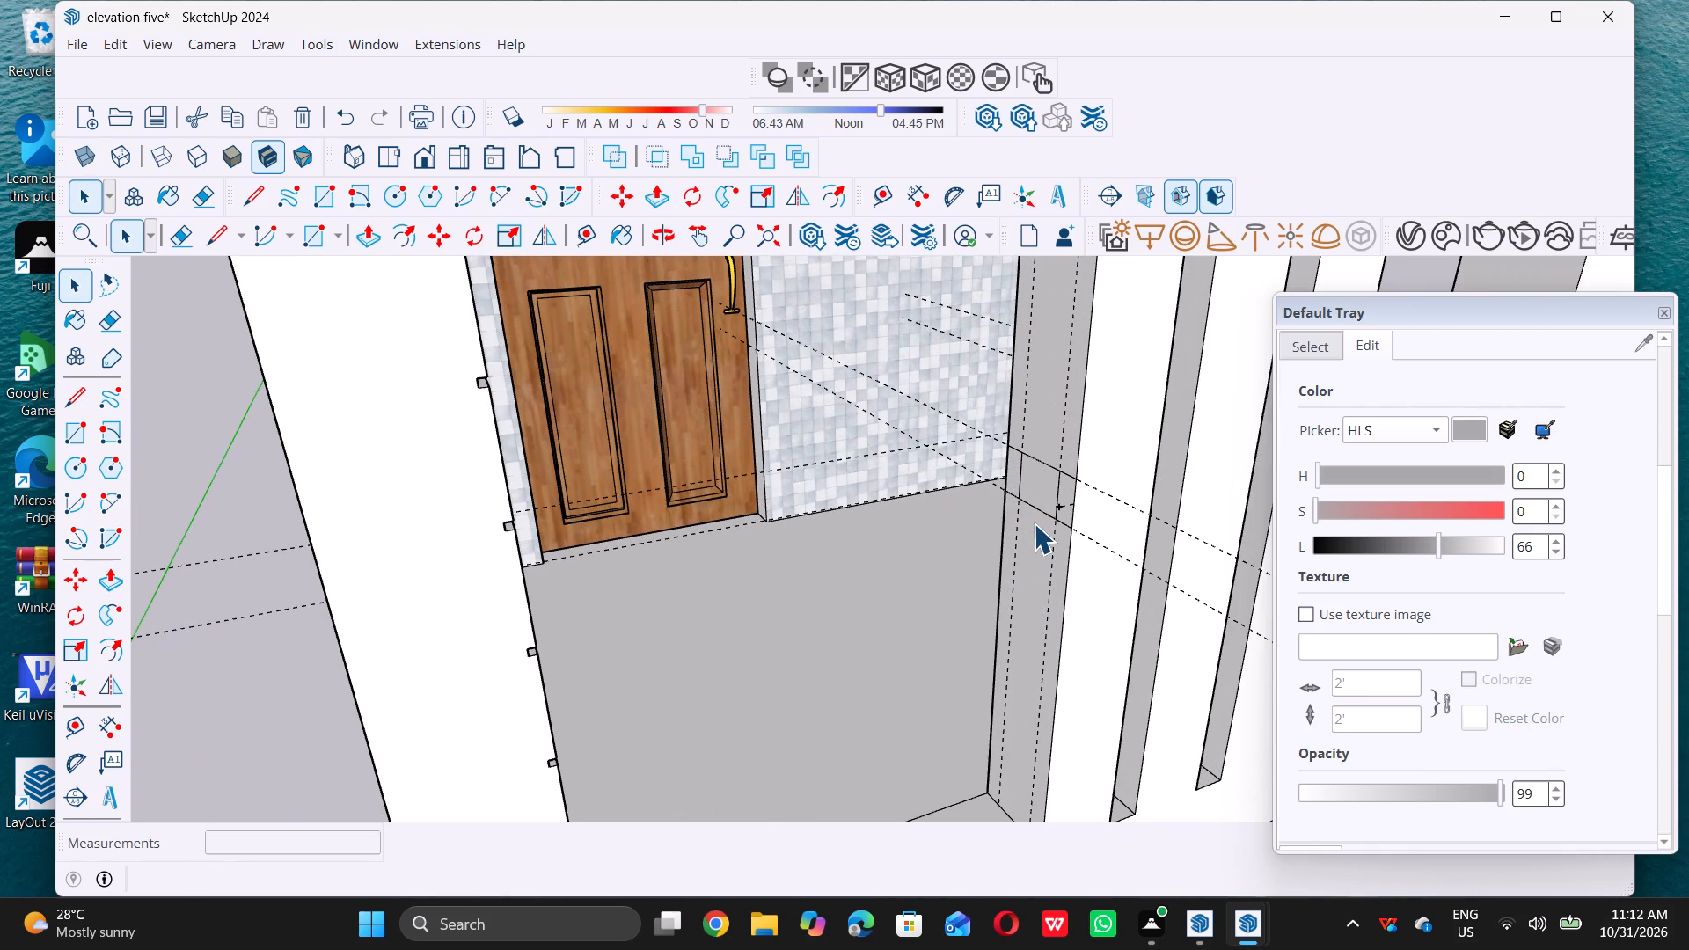
{"action": "scroll", "coordinate": [1033, 501], "scroll_direction": "up", "scroll_amount": 8}
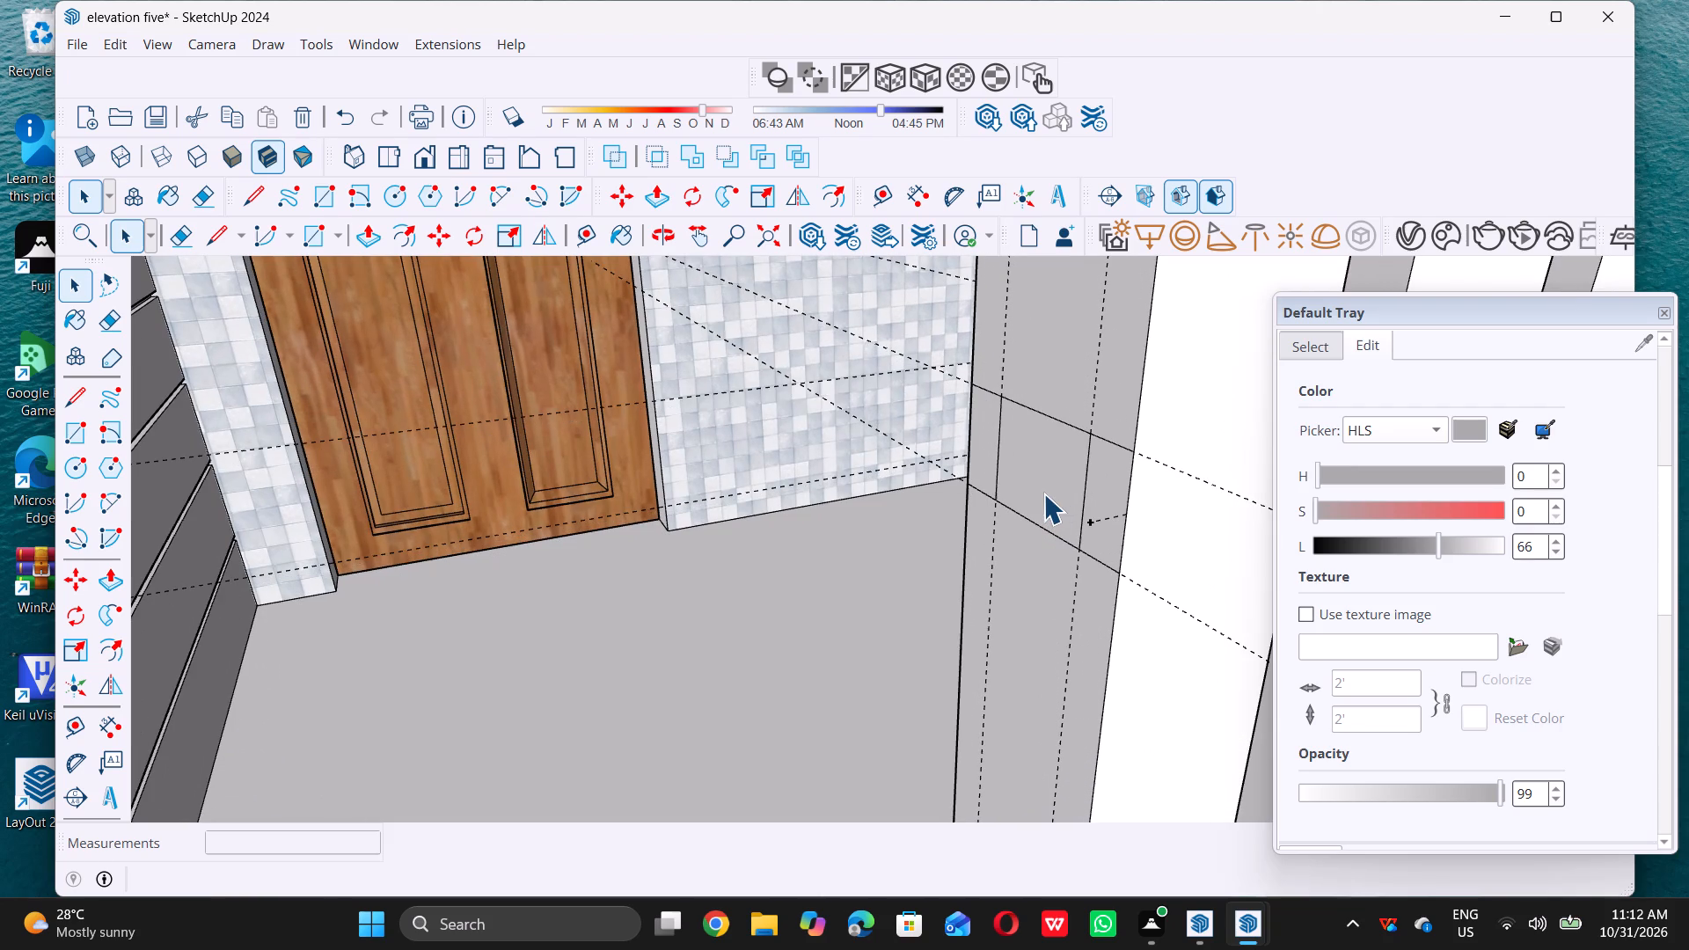
{"action": "left_click", "coordinate": [1043, 493]}
{"action": "key", "text": "p"}
{"action": "left_click", "coordinate": [1045, 487]}
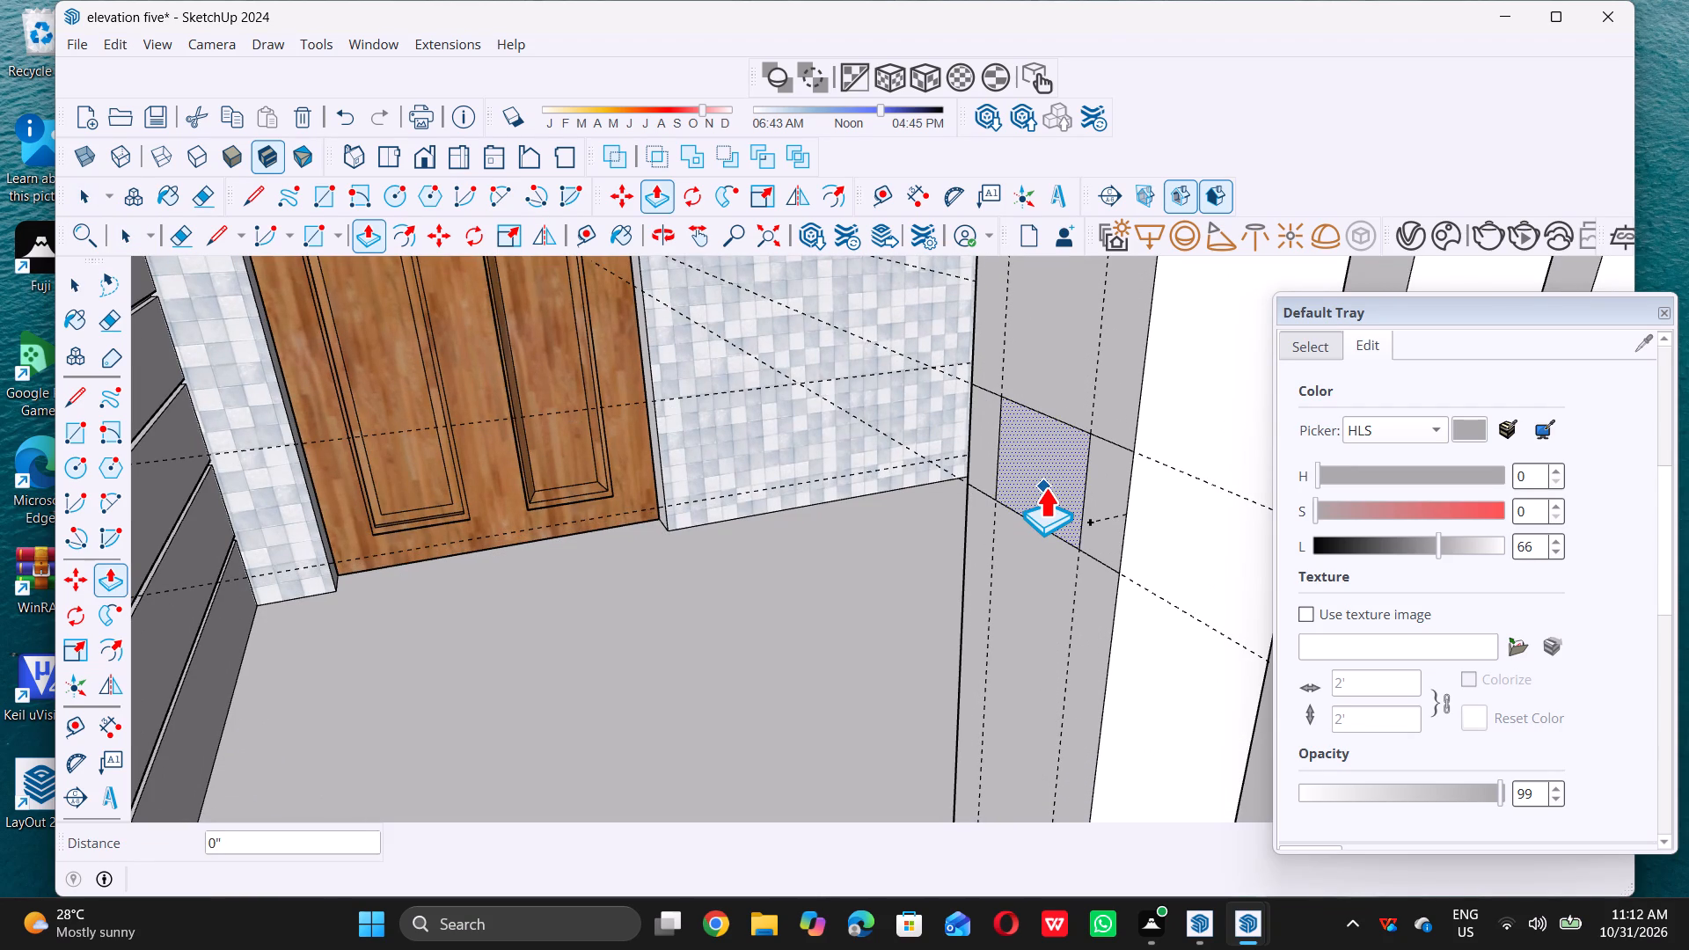
{"action": "scroll", "coordinate": [654, 558], "scroll_direction": "down", "scroll_amount": 1}
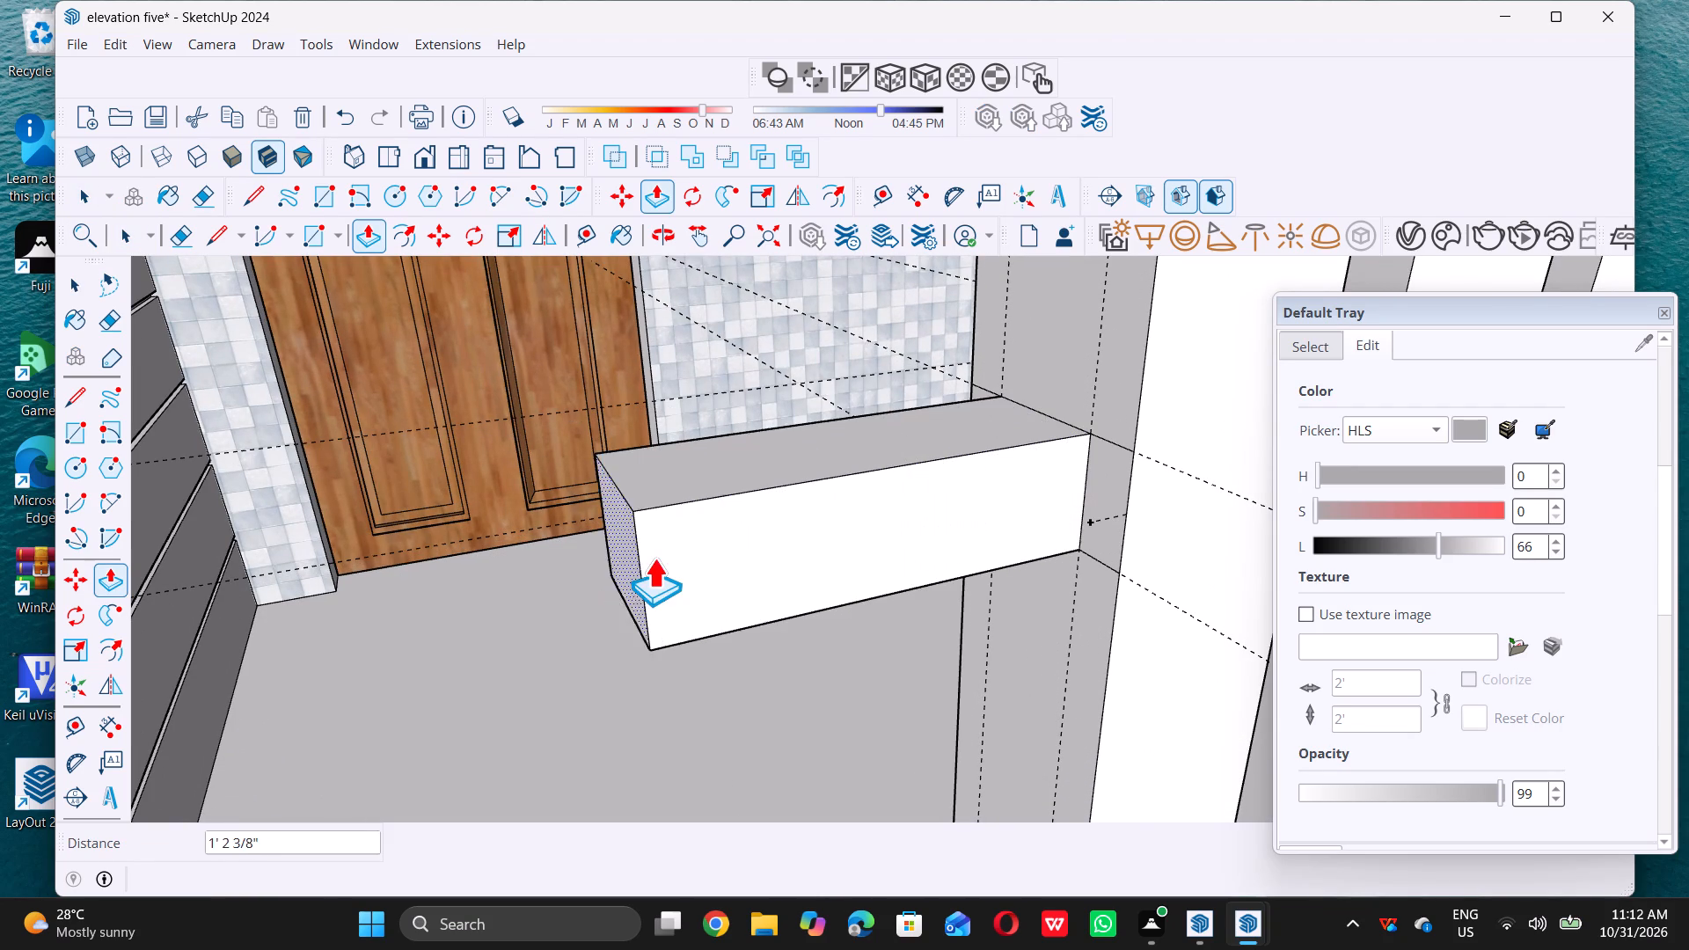
{"action": "scroll", "coordinate": [654, 558], "scroll_direction": "down", "scroll_amount": 20}
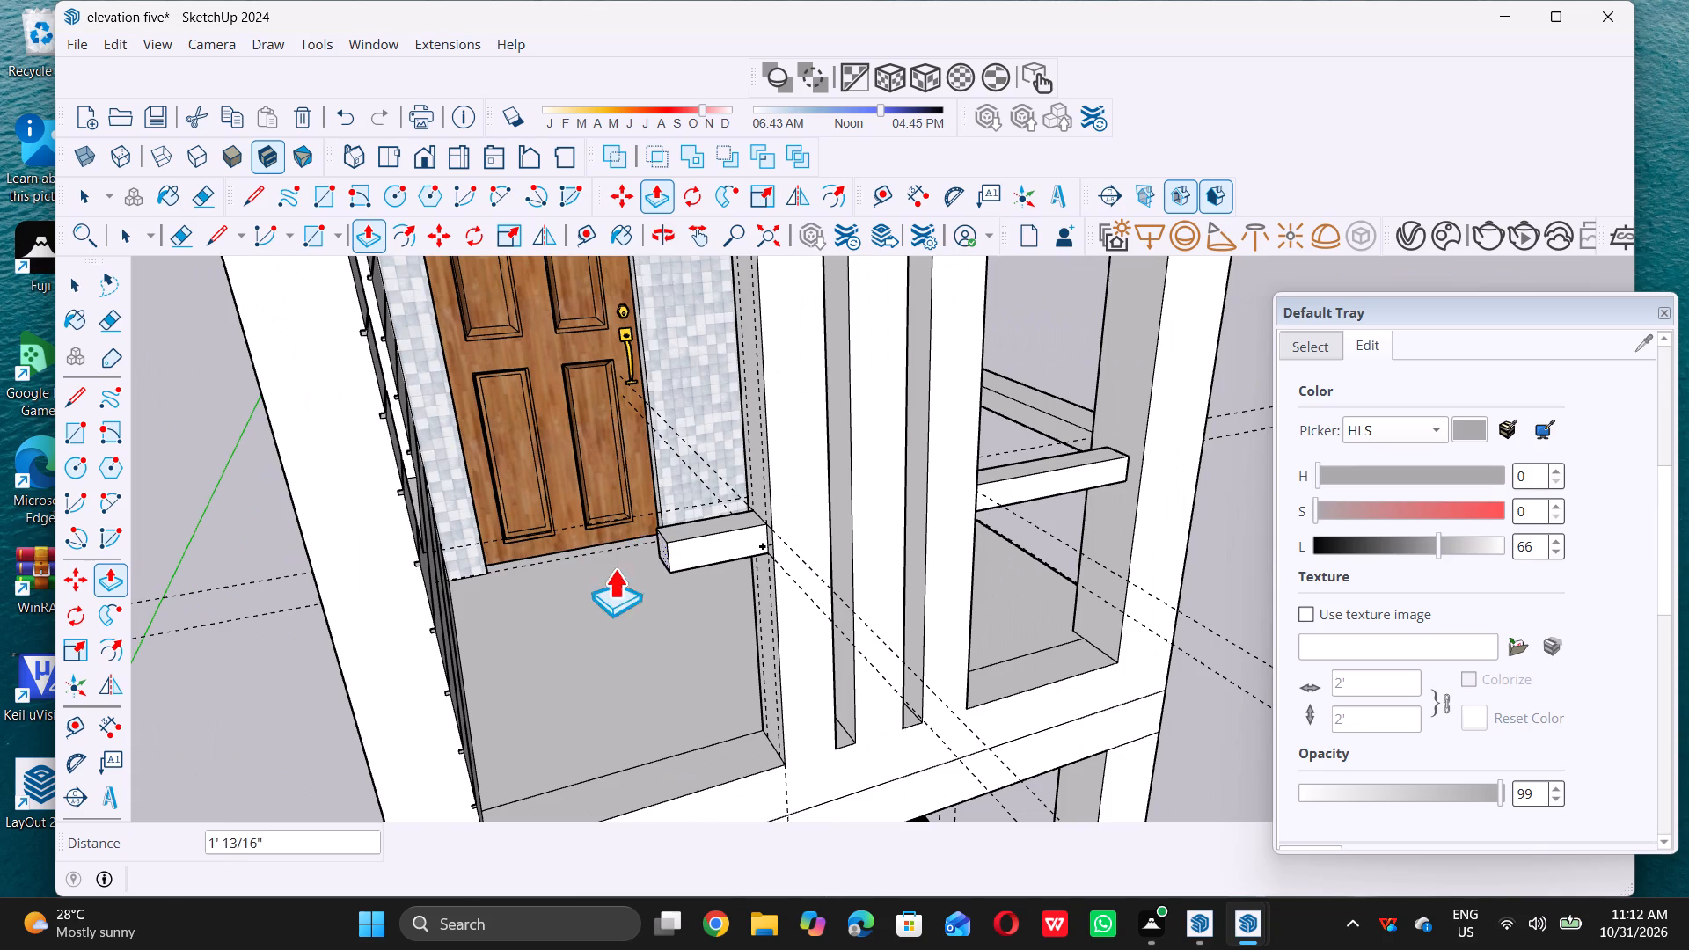
{"action": "middle_click_drag", "start_coordinate": [377, 578], "coordinate": [358, 558]}
{"action": "scroll", "coordinate": [424, 571], "scroll_direction": "up", "scroll_amount": 5}
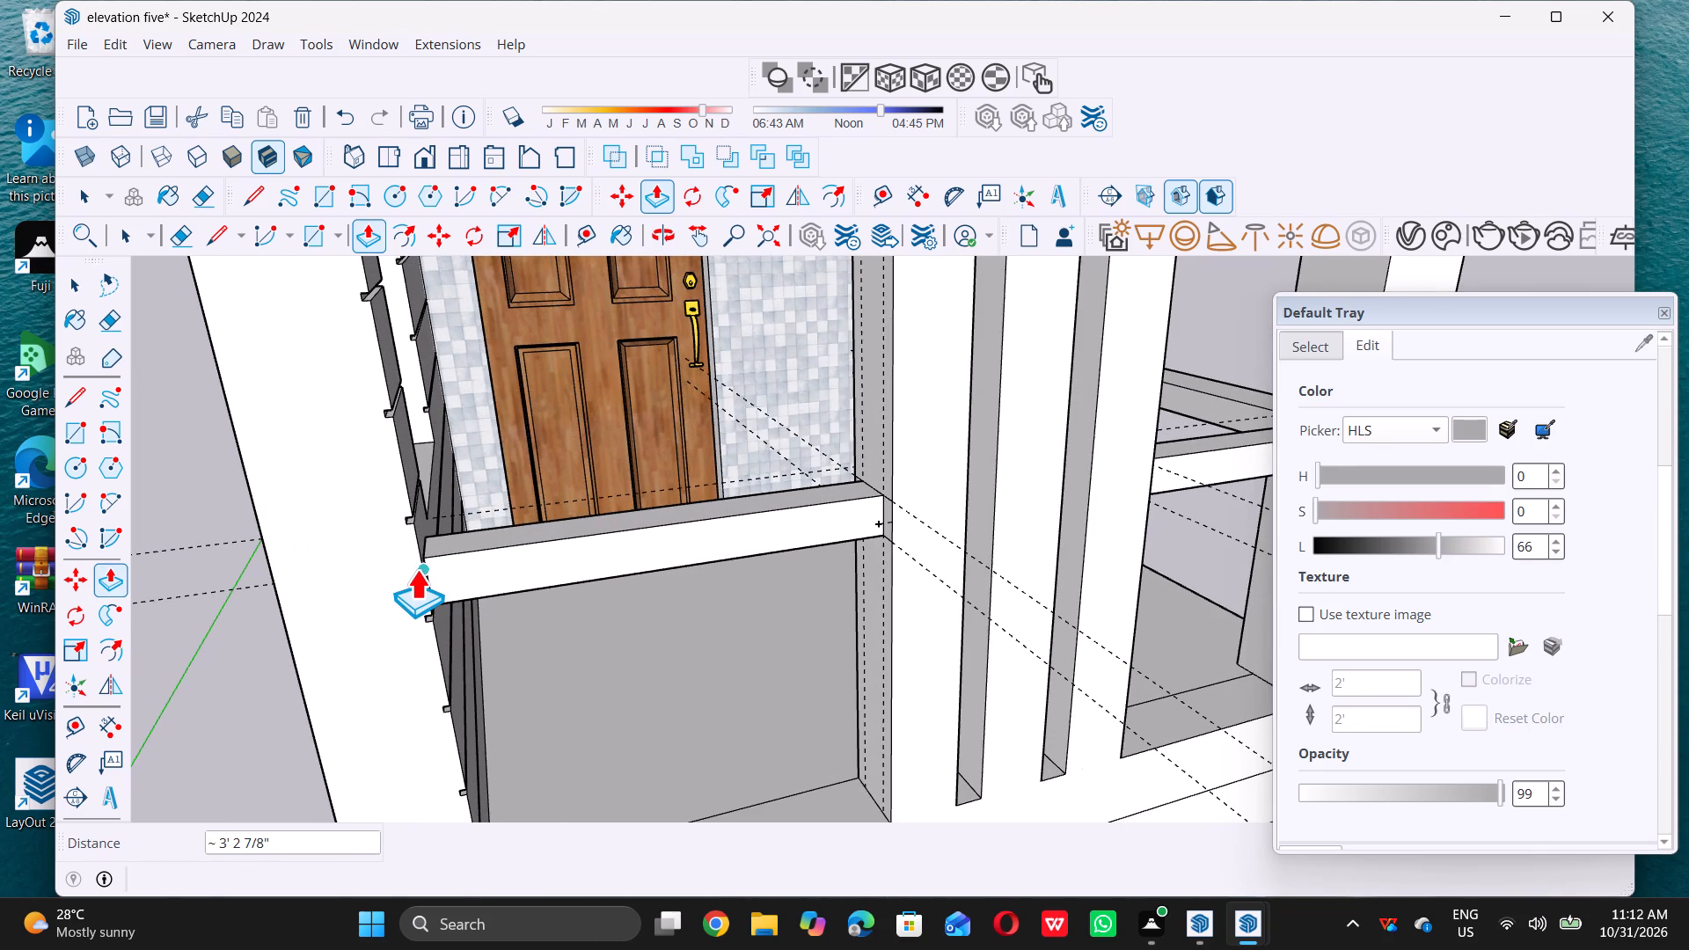
{"action": "double_click", "coordinate": [416, 569]}
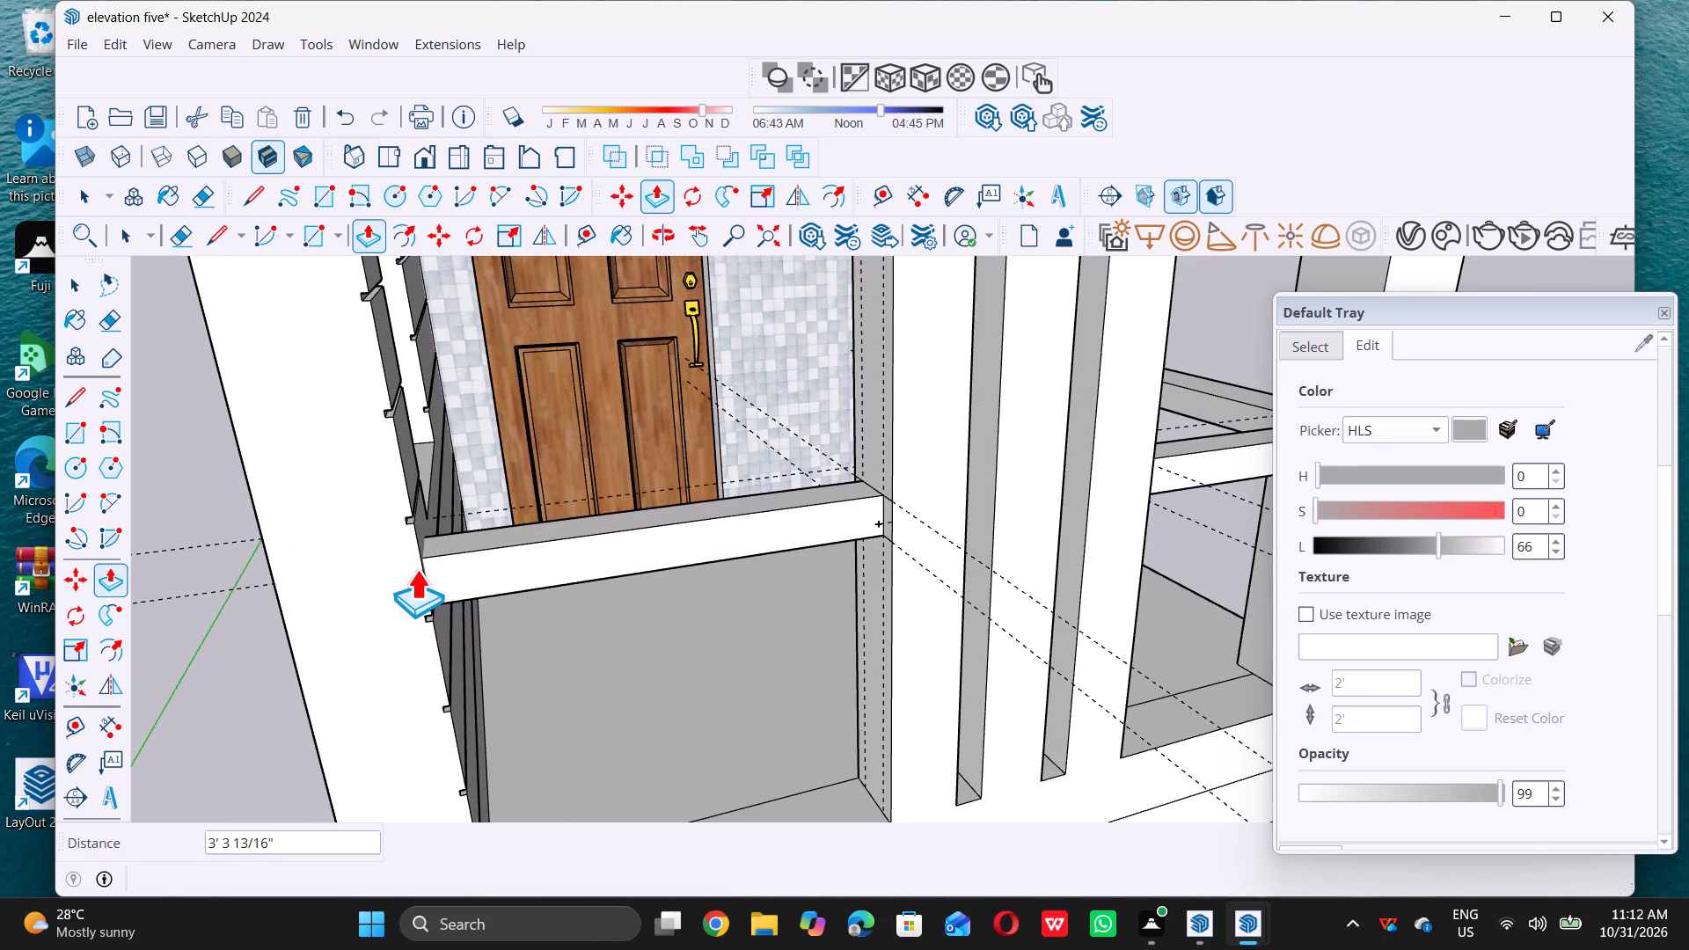
{"action": "key", "text": "space"}
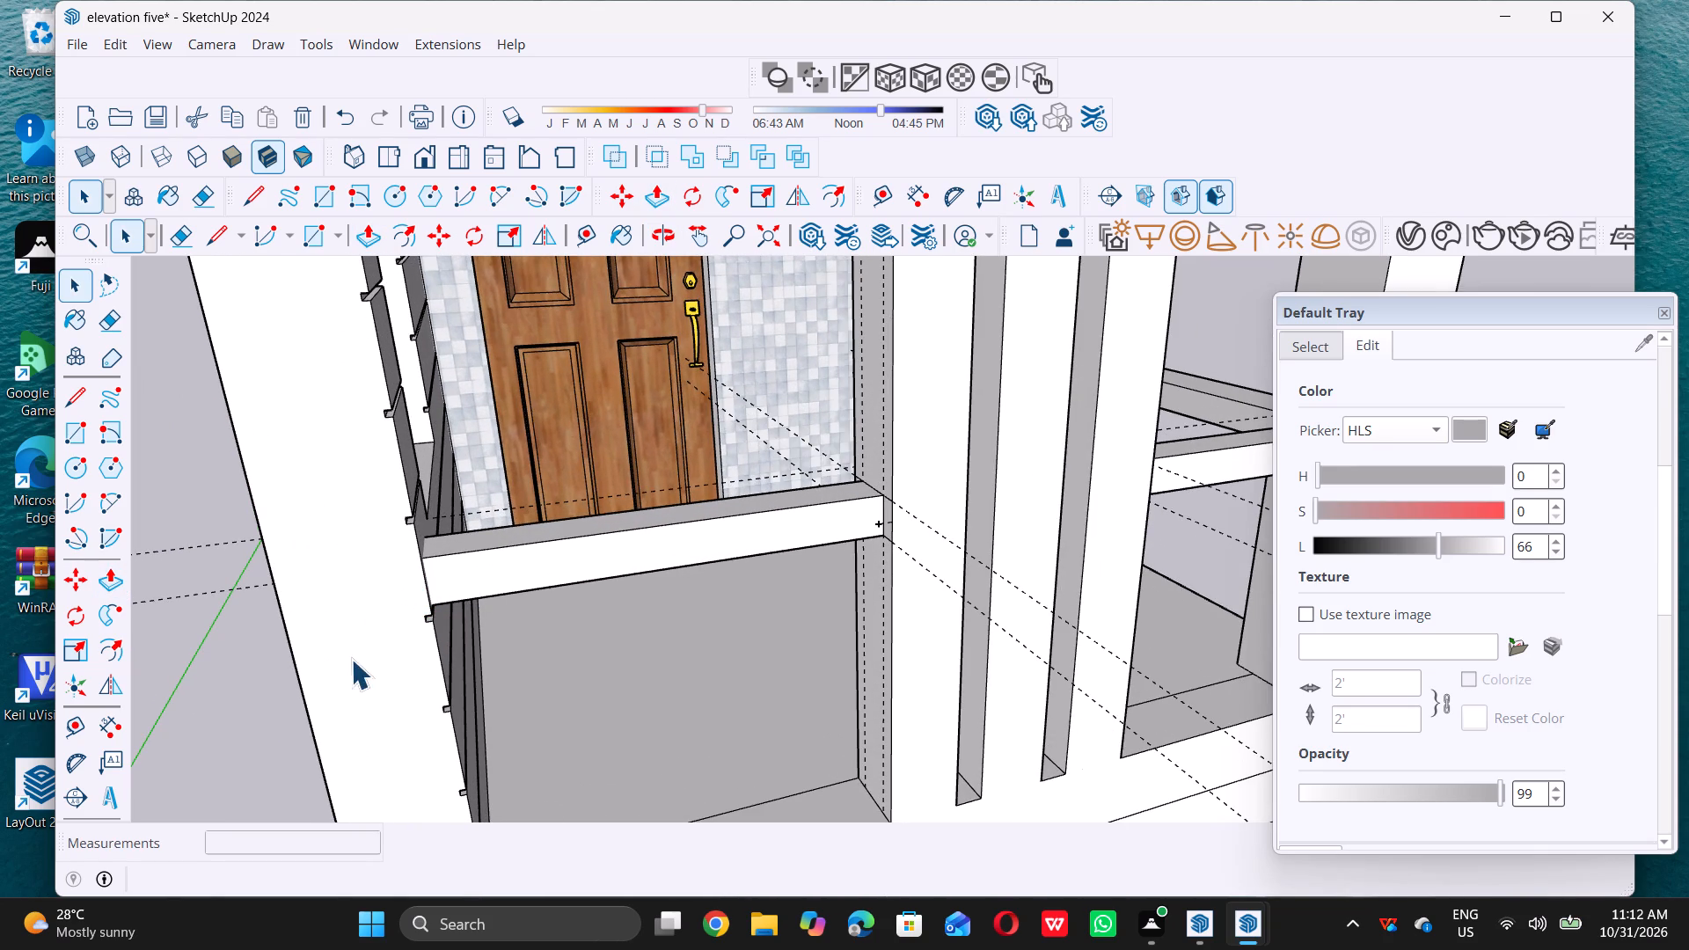
Delete all the construction guides from the model.
{"action": "scroll", "coordinate": [379, 566], "scroll_direction": "down", "scroll_amount": 7}
{"action": "scroll", "coordinate": [642, 503], "scroll_direction": "down", "scroll_amount": 10}
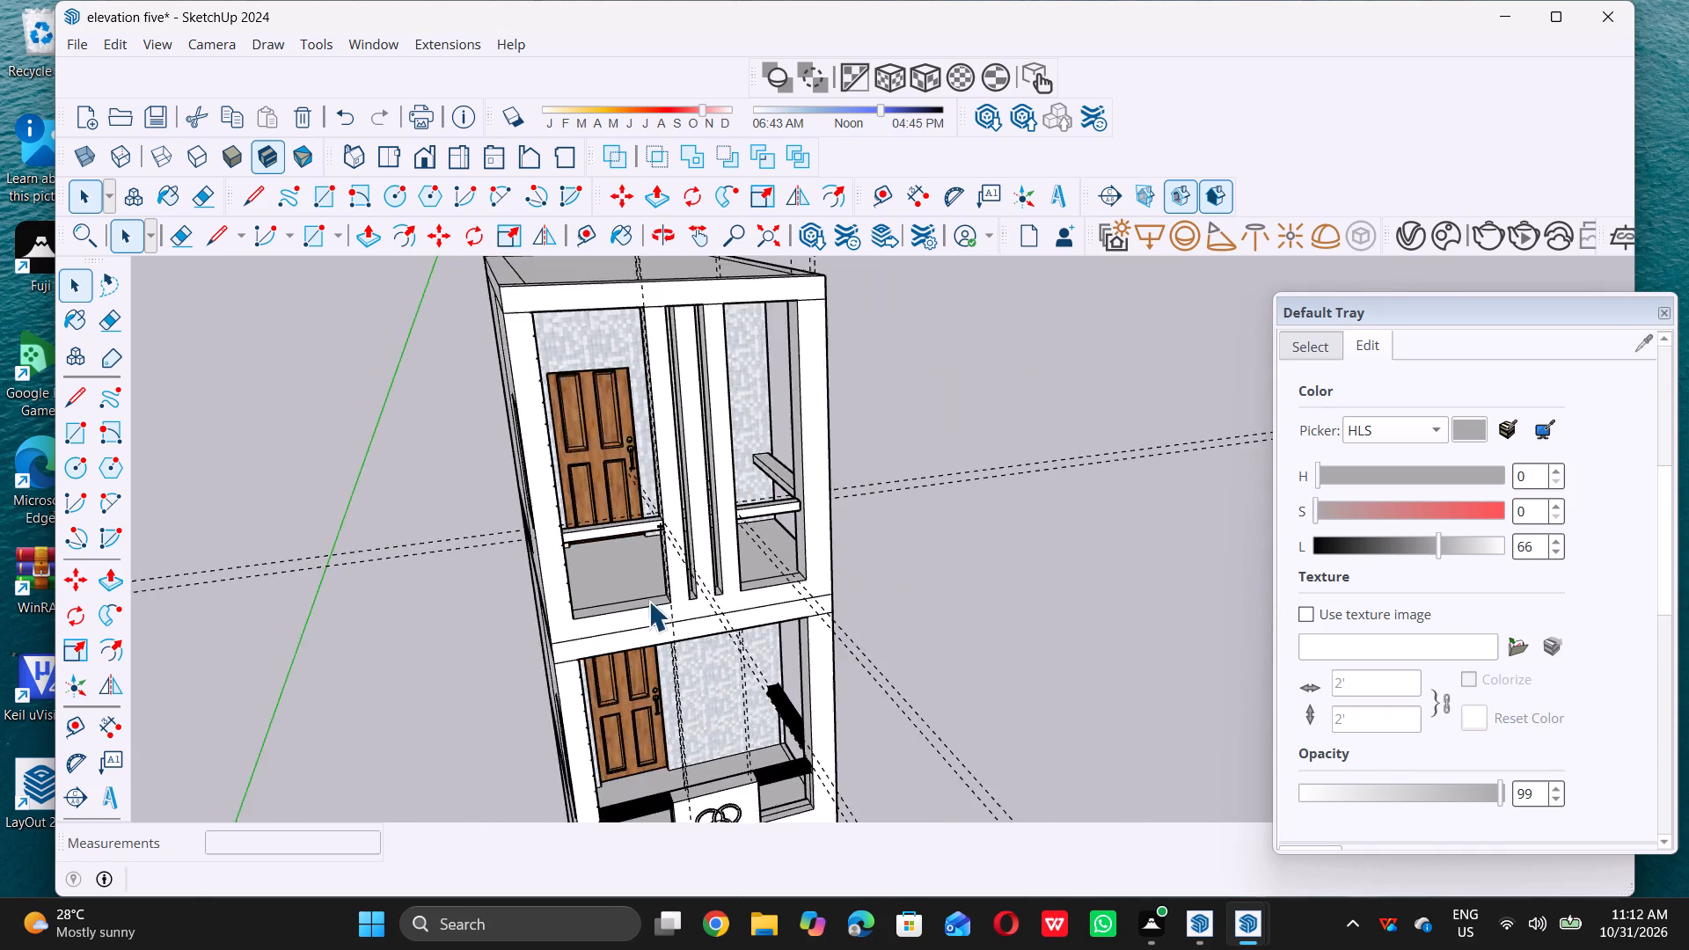
{"action": "middle_click_drag", "start_coordinate": [650, 525], "coordinate": [515, 347]}
{"action": "middle_click", "coordinate": [515, 347]}
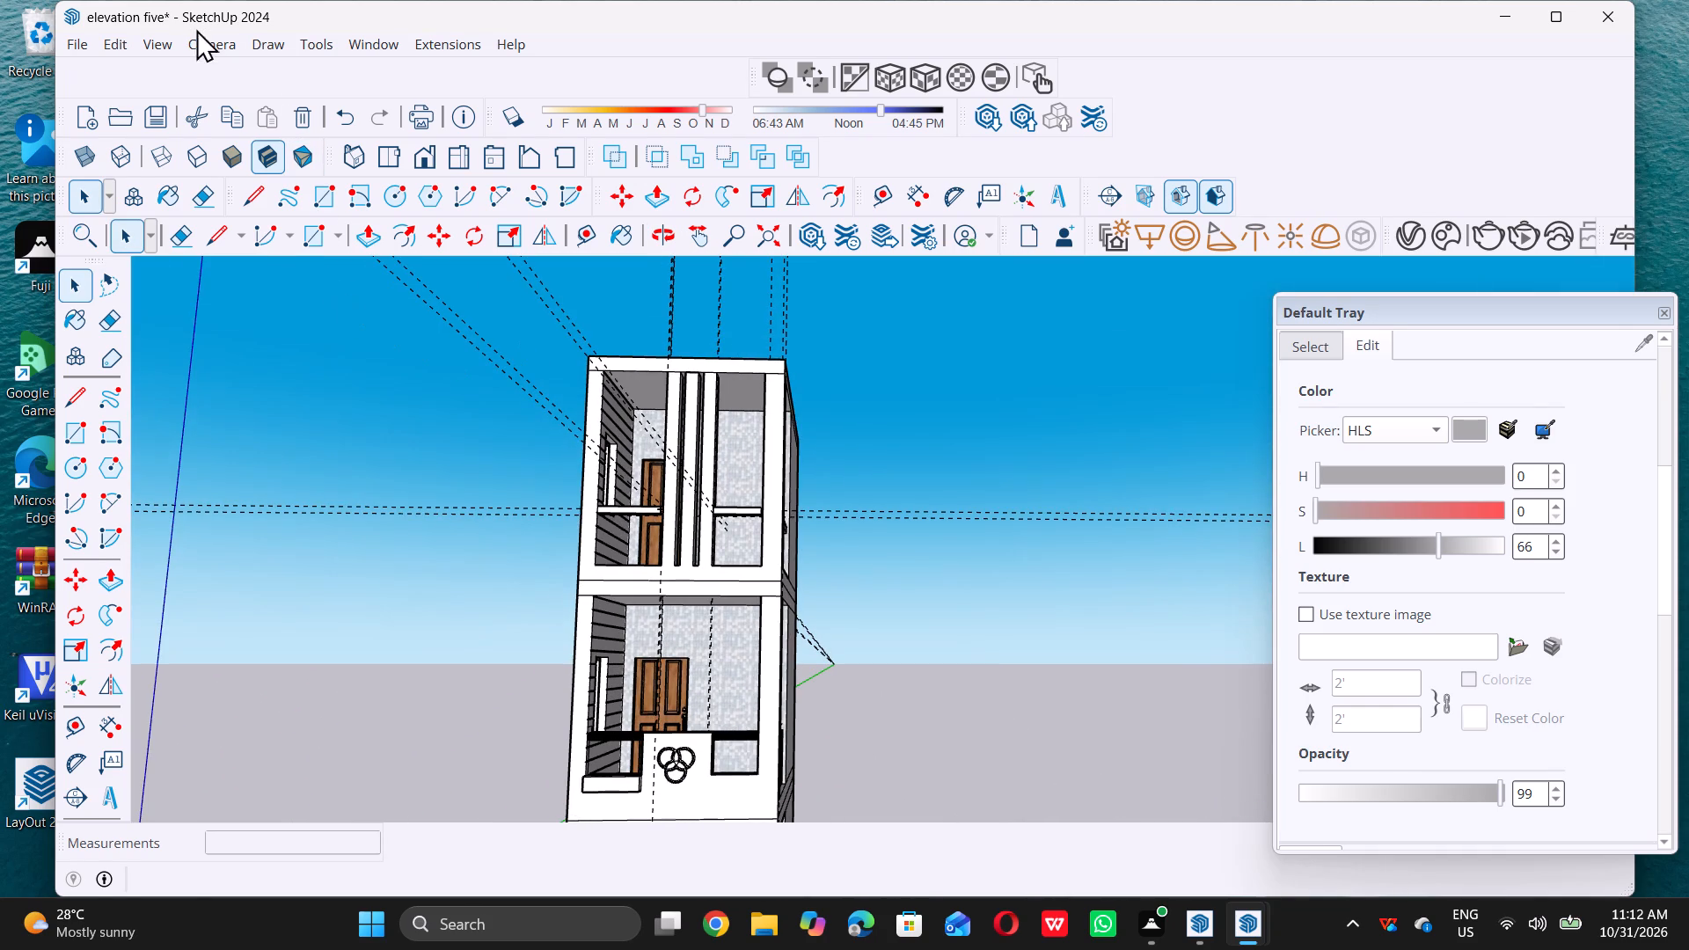
{"action": "double_click", "coordinate": [121, 41]}
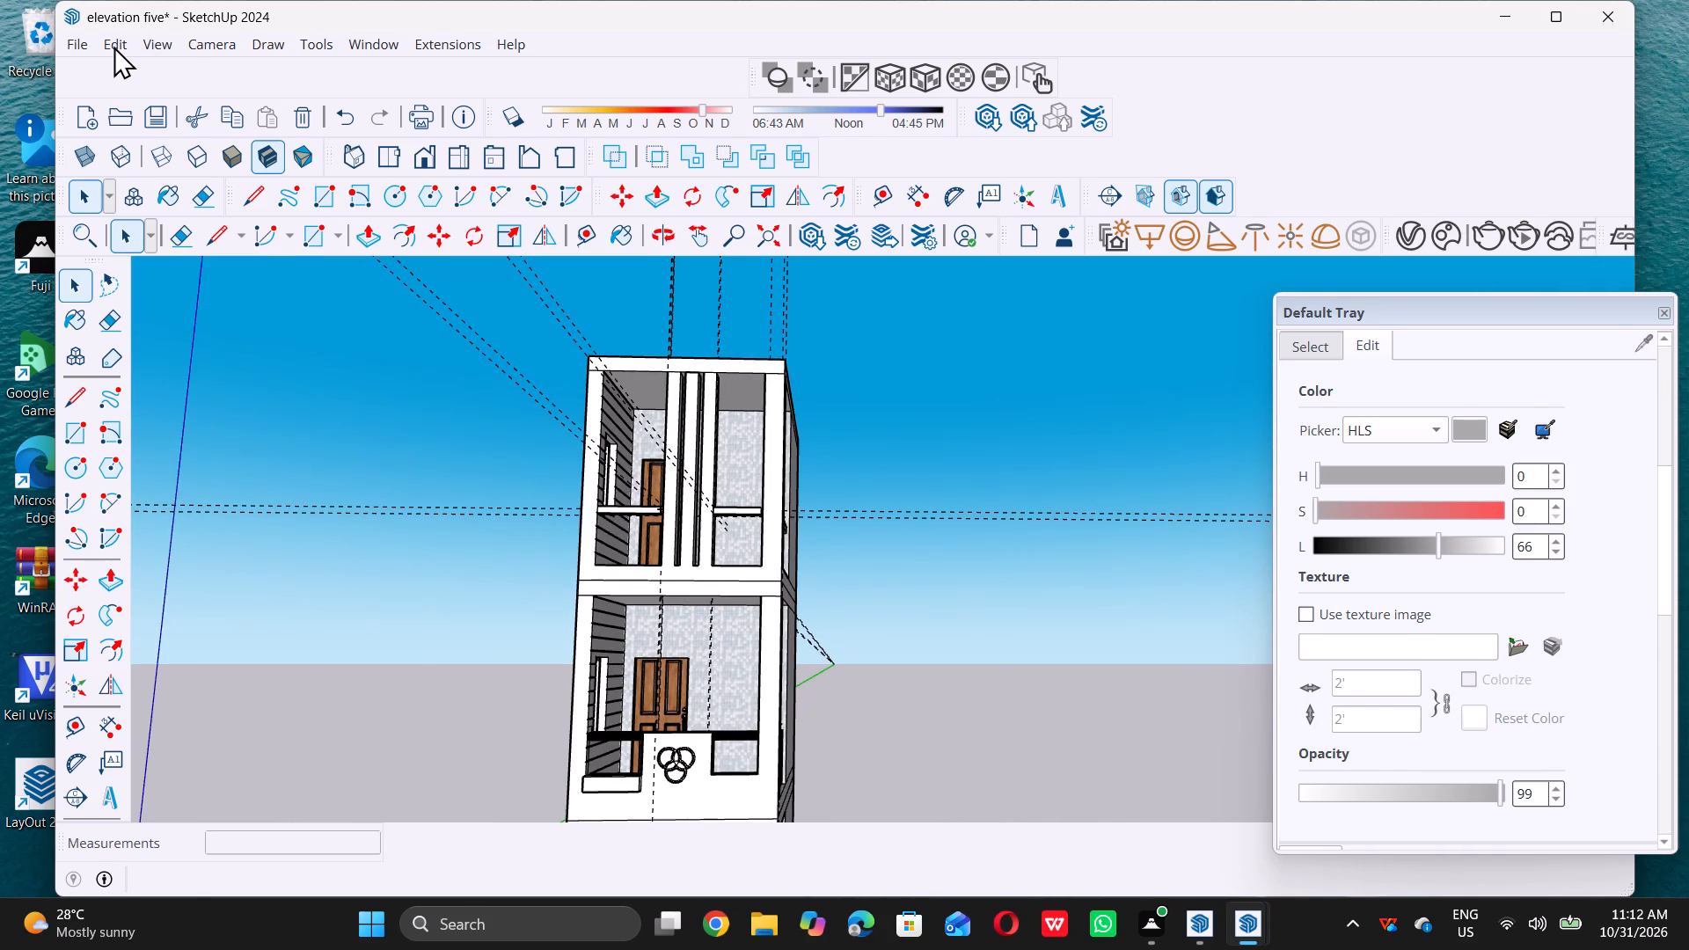
{"action": "double_click", "coordinate": [113, 41]}
{"action": "double_click", "coordinate": [113, 41]}
{"action": "left_click", "coordinate": [114, 40]}
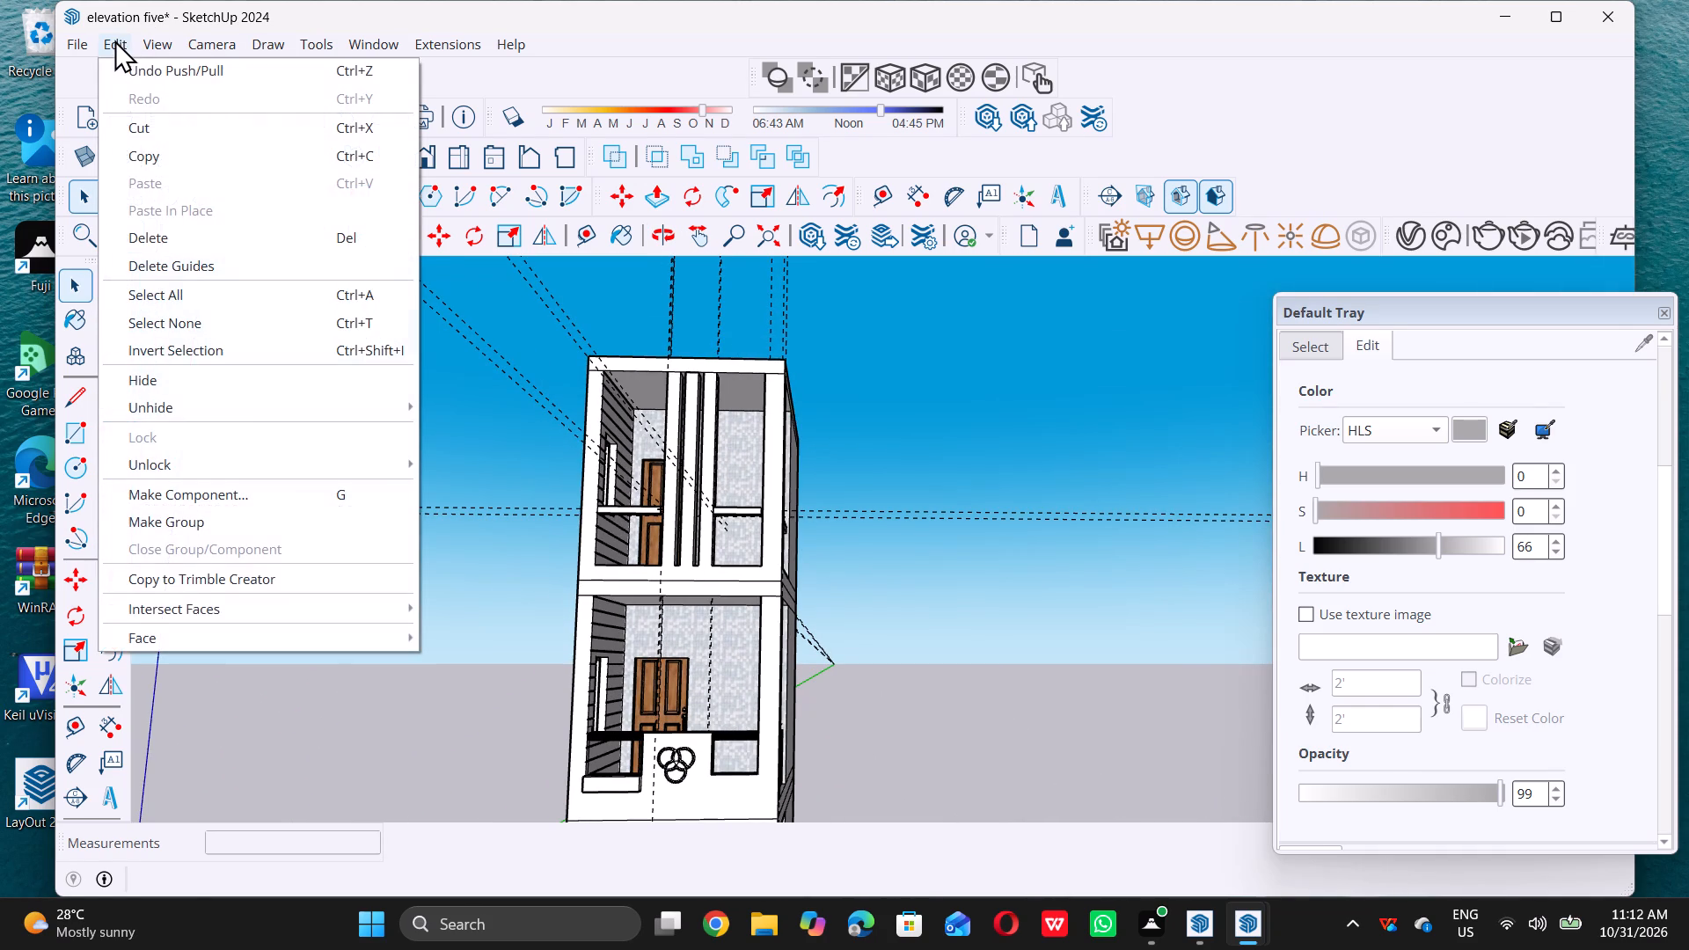
{"action": "left_click", "coordinate": [252, 267]}
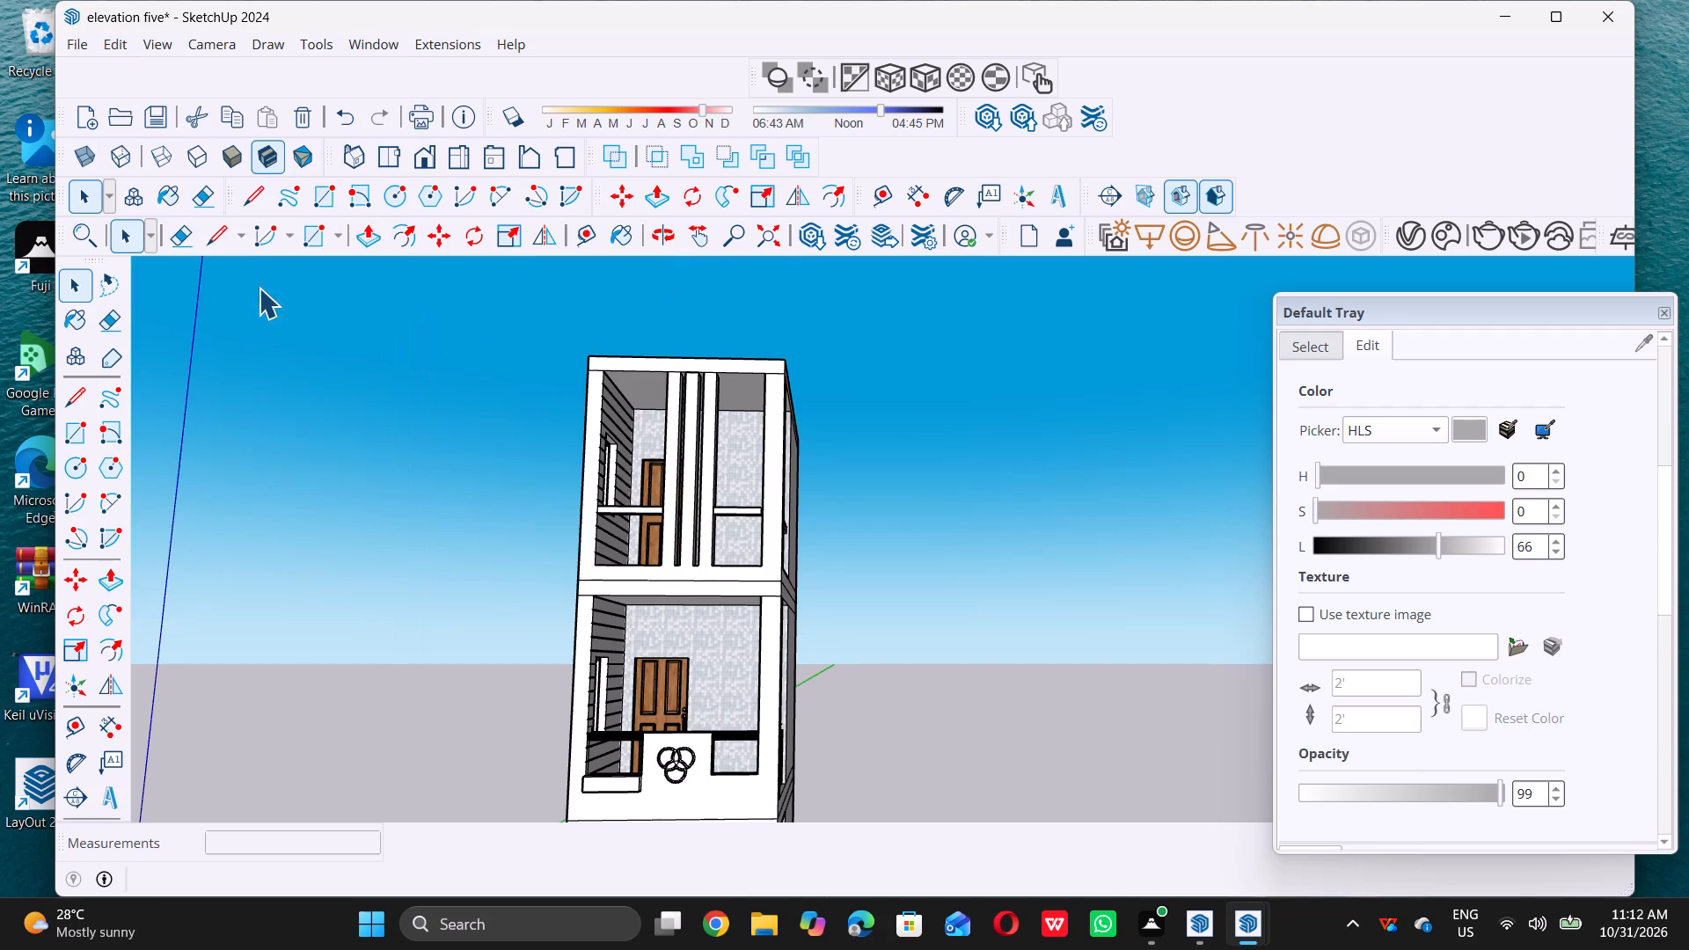
Examine the new top-floor rails from several angles, including the rail end at the slatted wall's post.
{"action": "middle_click_drag", "start_coordinate": [772, 445], "coordinate": [546, 619]}
{"action": "scroll", "coordinate": [881, 469], "scroll_direction": "up", "scroll_amount": 5}
{"action": "scroll", "coordinate": [455, 487], "scroll_direction": "down", "scroll_amount": 6}
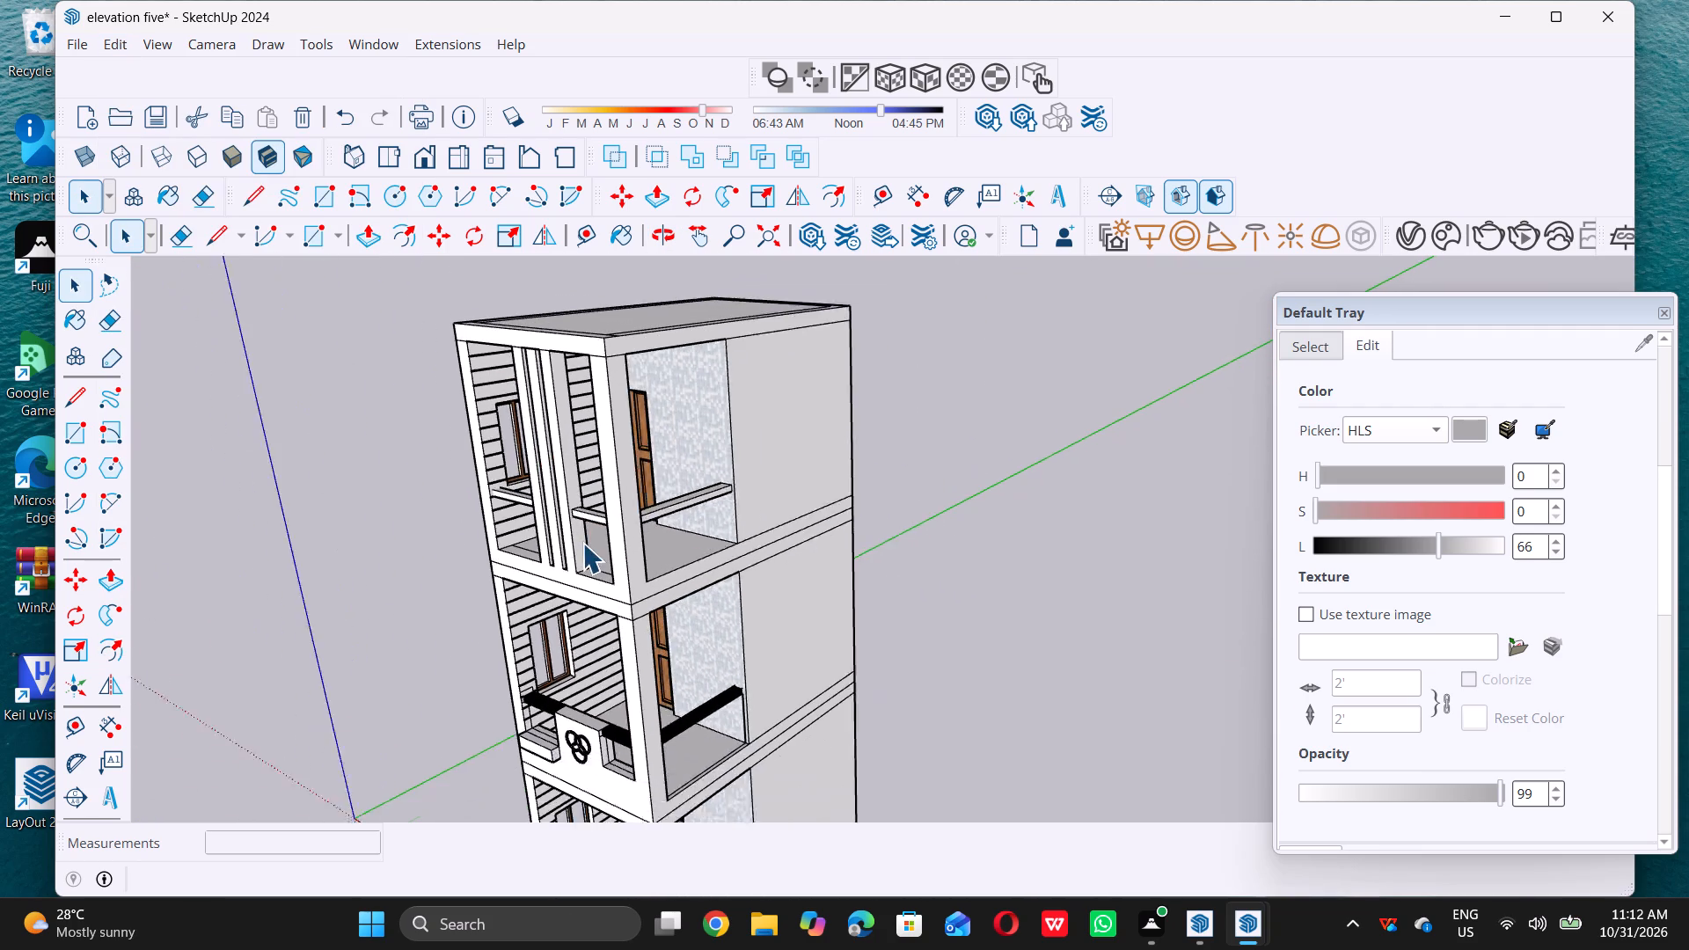
{"action": "middle_click_drag", "start_coordinate": [523, 570], "coordinate": [680, 539]}
{"action": "scroll", "coordinate": [427, 509], "scroll_direction": "up", "scroll_amount": 5}
{"action": "scroll", "coordinate": [520, 517], "scroll_direction": "up", "scroll_amount": 7}
{"action": "middle_click_drag", "start_coordinate": [533, 542], "coordinate": [428, 641]}
{"action": "scroll", "coordinate": [534, 513], "scroll_direction": "up", "scroll_amount": 3}
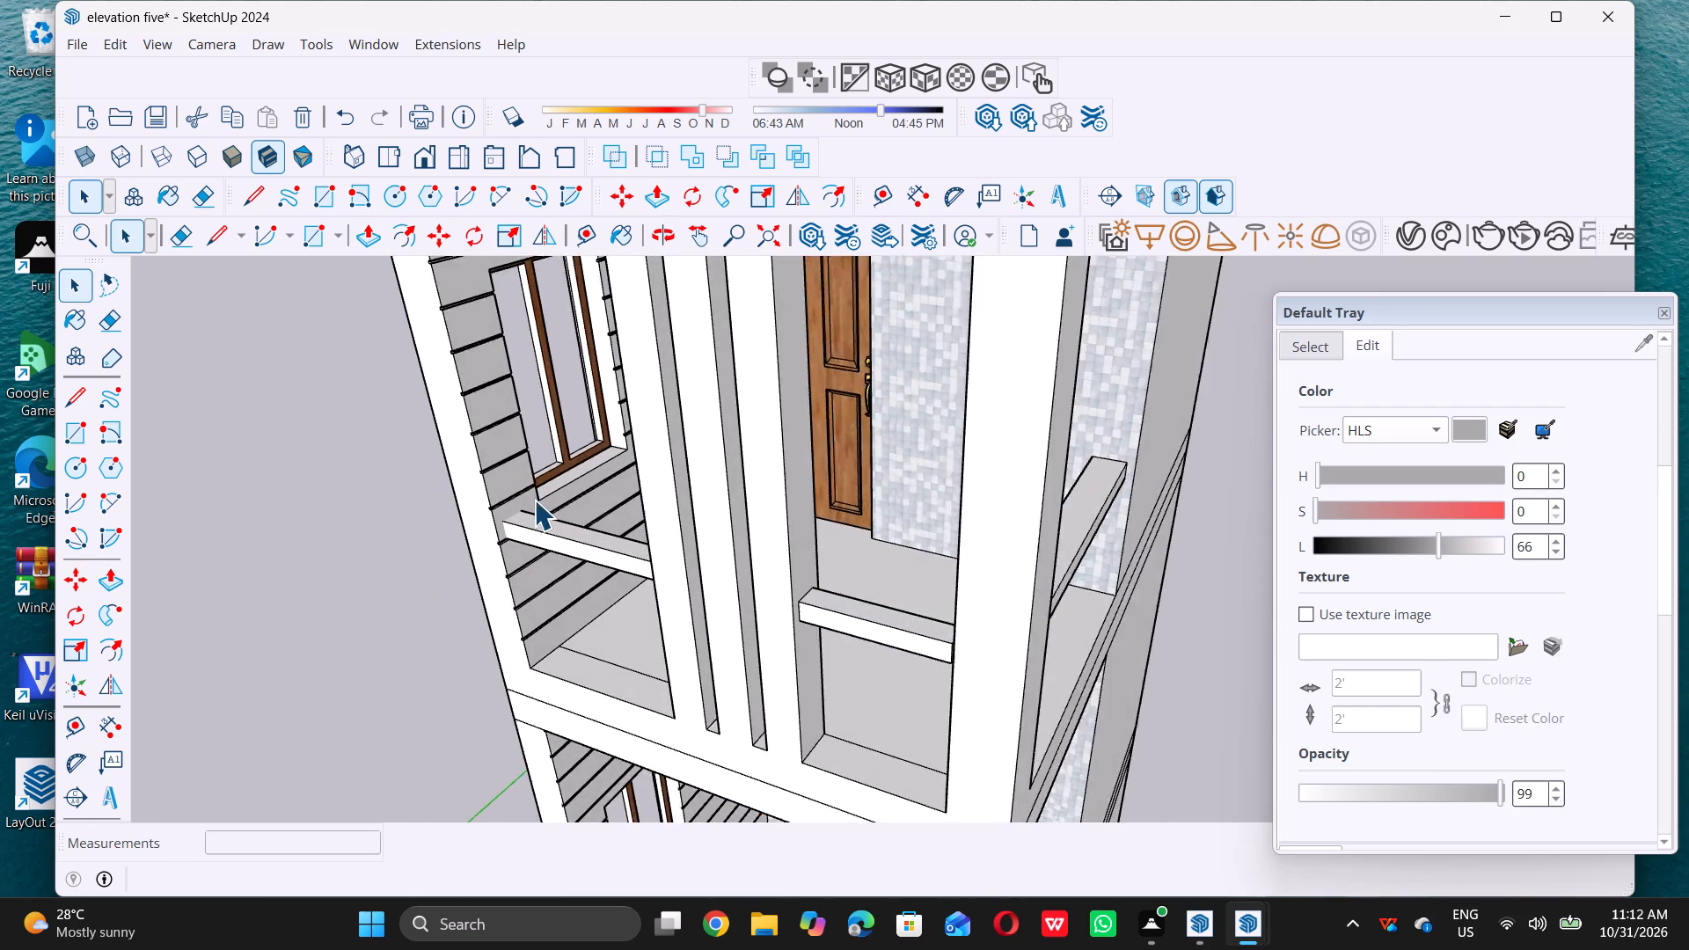
{"action": "scroll", "coordinate": [534, 500], "scroll_direction": "up", "scroll_amount": 2}
{"action": "scroll", "coordinate": [476, 570], "scroll_direction": "up", "scroll_amount": 11}
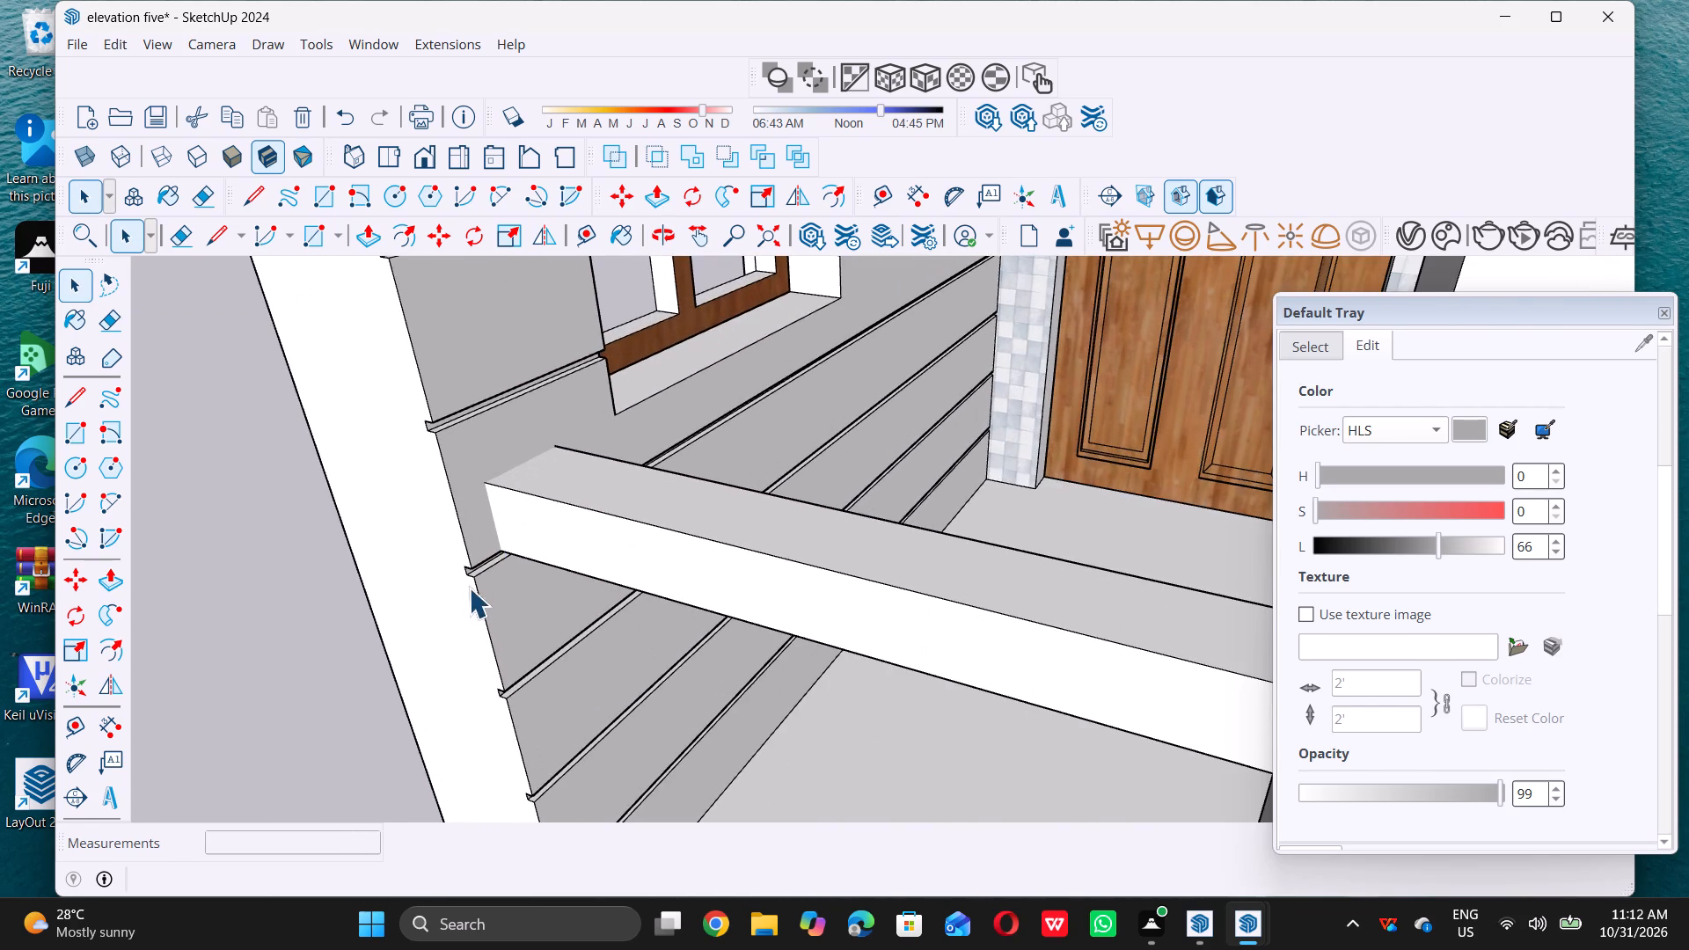
{"action": "middle_click_drag", "start_coordinate": [469, 586], "coordinate": [635, 481]}
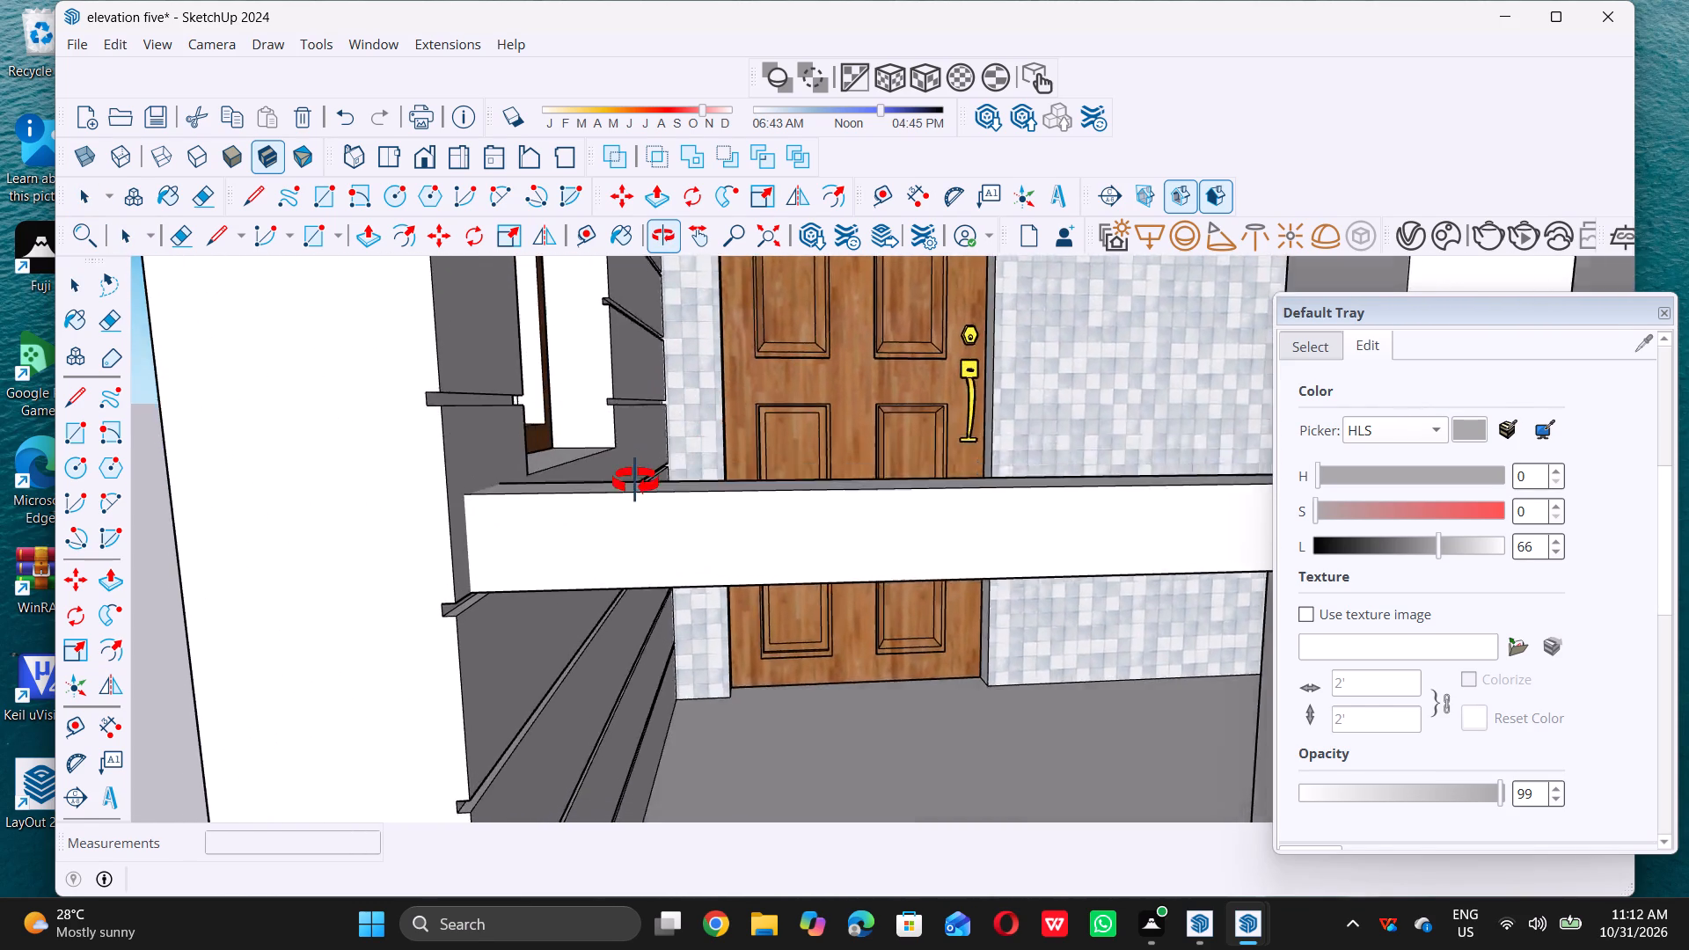
{"action": "middle_click_drag", "start_coordinate": [635, 481], "coordinate": [577, 495]}
{"action": "middle_click", "coordinate": [569, 495]}
{"action": "scroll", "coordinate": [442, 472], "scroll_direction": "down", "scroll_amount": 20}
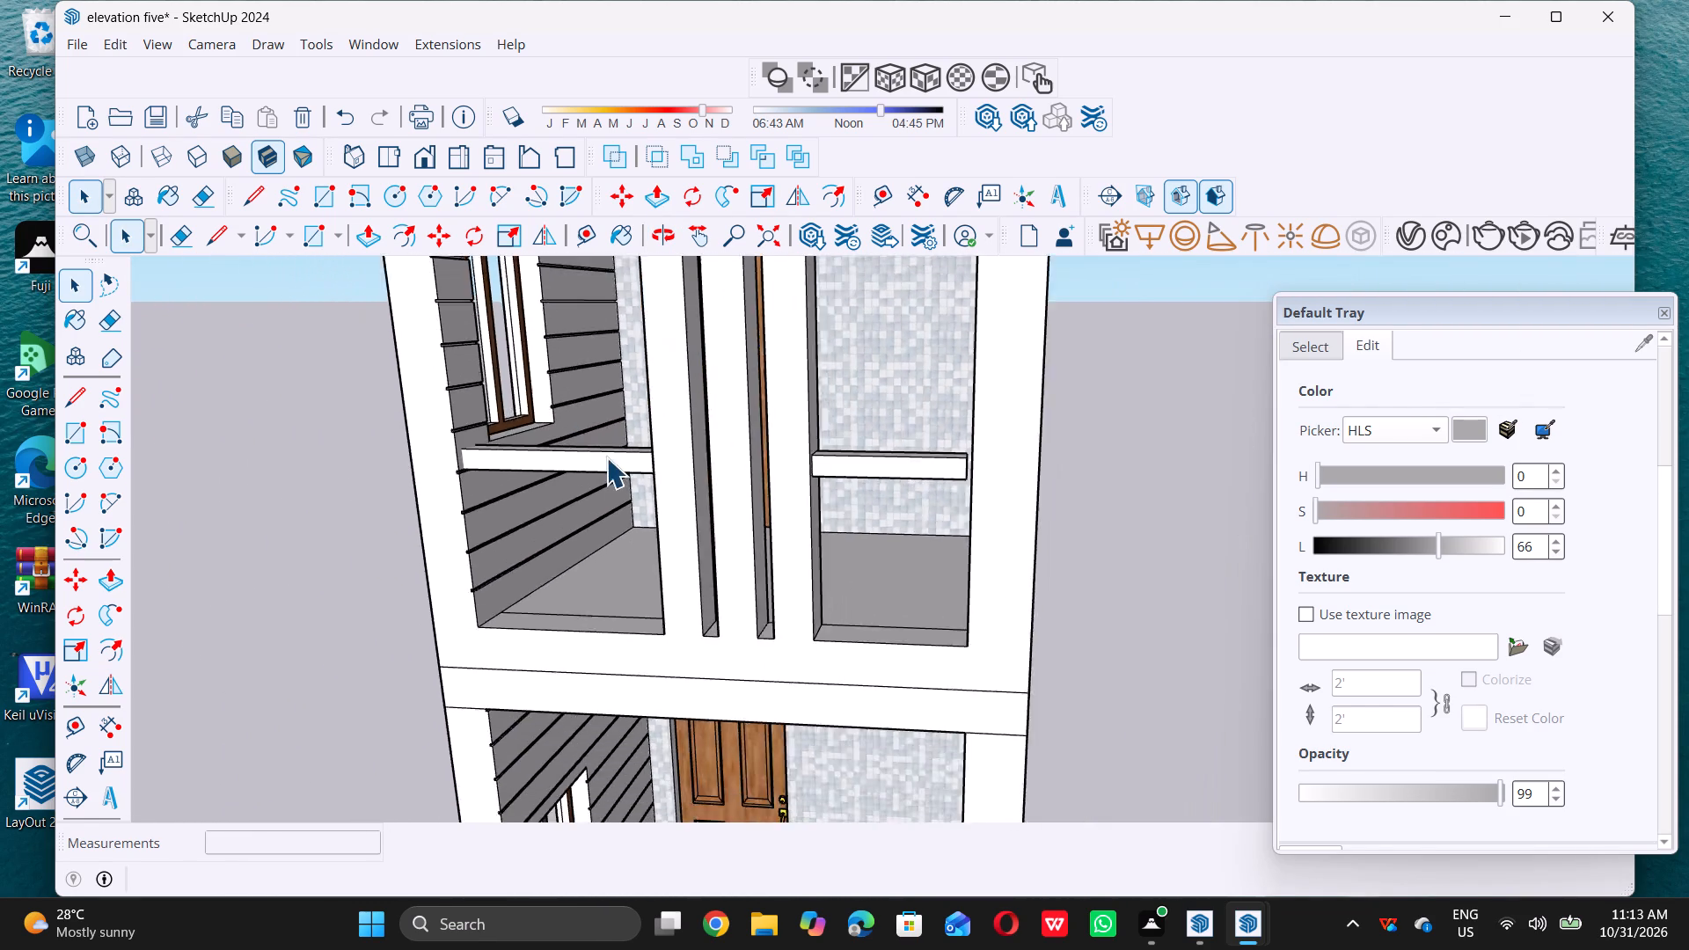
{"action": "scroll", "coordinate": [606, 457], "scroll_direction": "down", "scroll_amount": 4}
{"action": "middle_click_drag", "start_coordinate": [530, 534], "coordinate": [646, 442]}
{"action": "middle_click", "coordinate": [646, 442]}
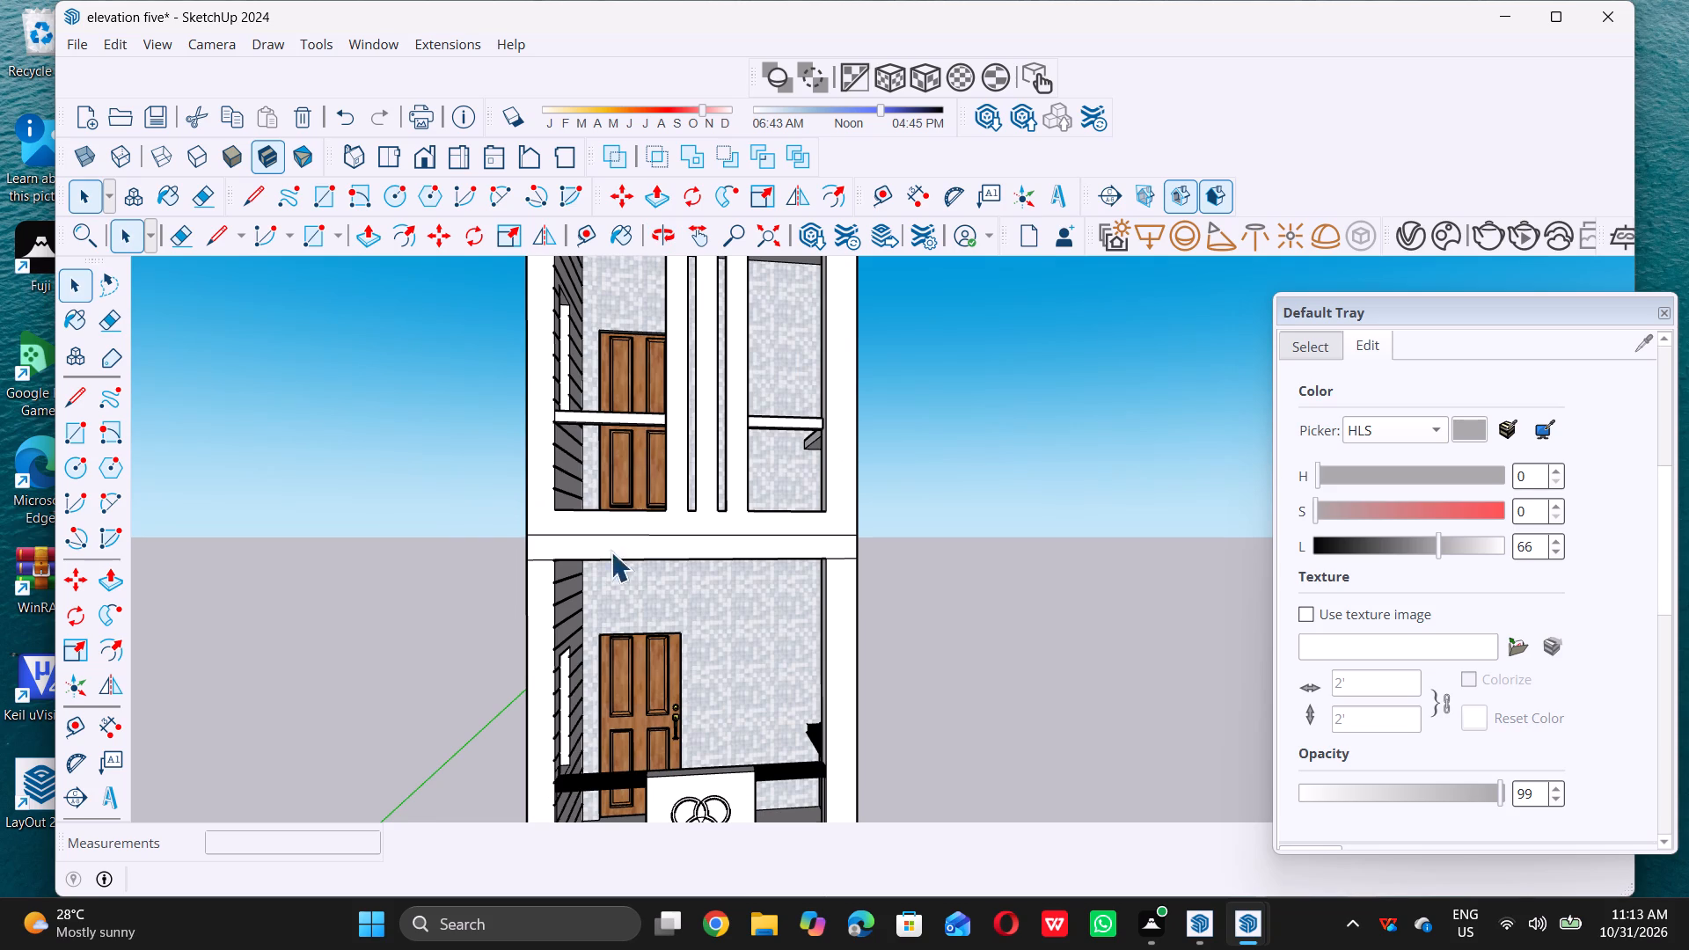
{"action": "scroll", "coordinate": [594, 574], "scroll_direction": "down", "scroll_amount": 4}
{"action": "middle_click_drag", "start_coordinate": [710, 383], "coordinate": [702, 475]}
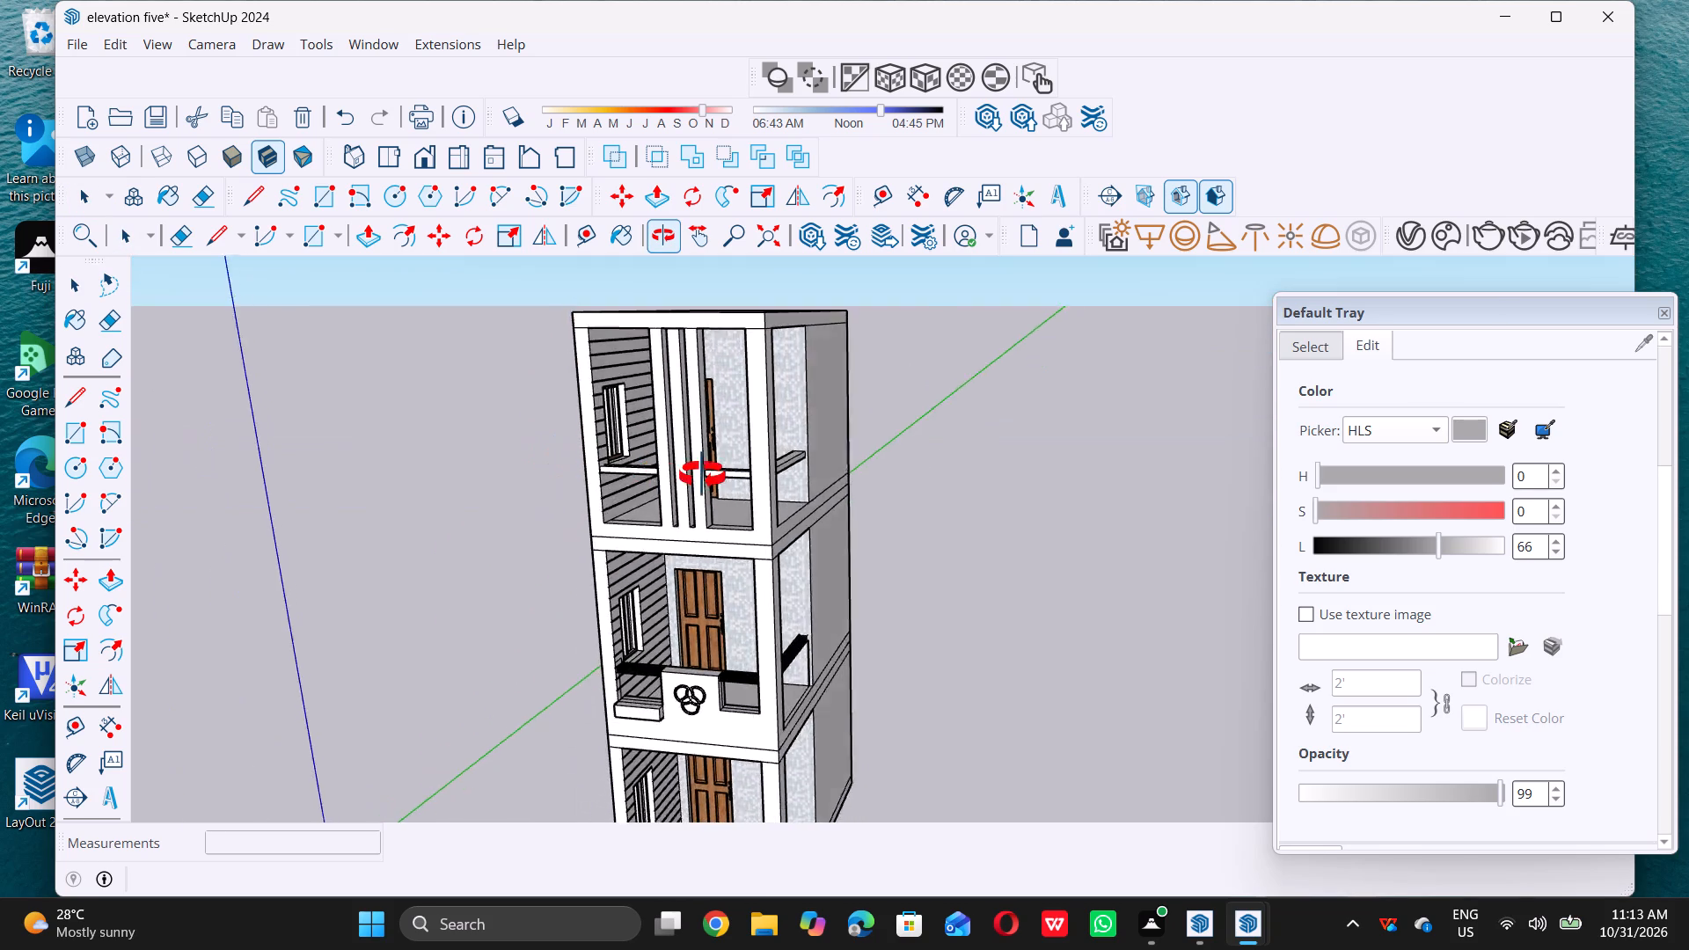
Examine the new top-floor front rails and their ends from below, above and the front, along with the whole tower.
{"action": "middle_click_drag", "start_coordinate": [702, 475], "coordinate": [729, 470]}
{"action": "scroll", "coordinate": [568, 480], "scroll_direction": "up", "scroll_amount": 7}
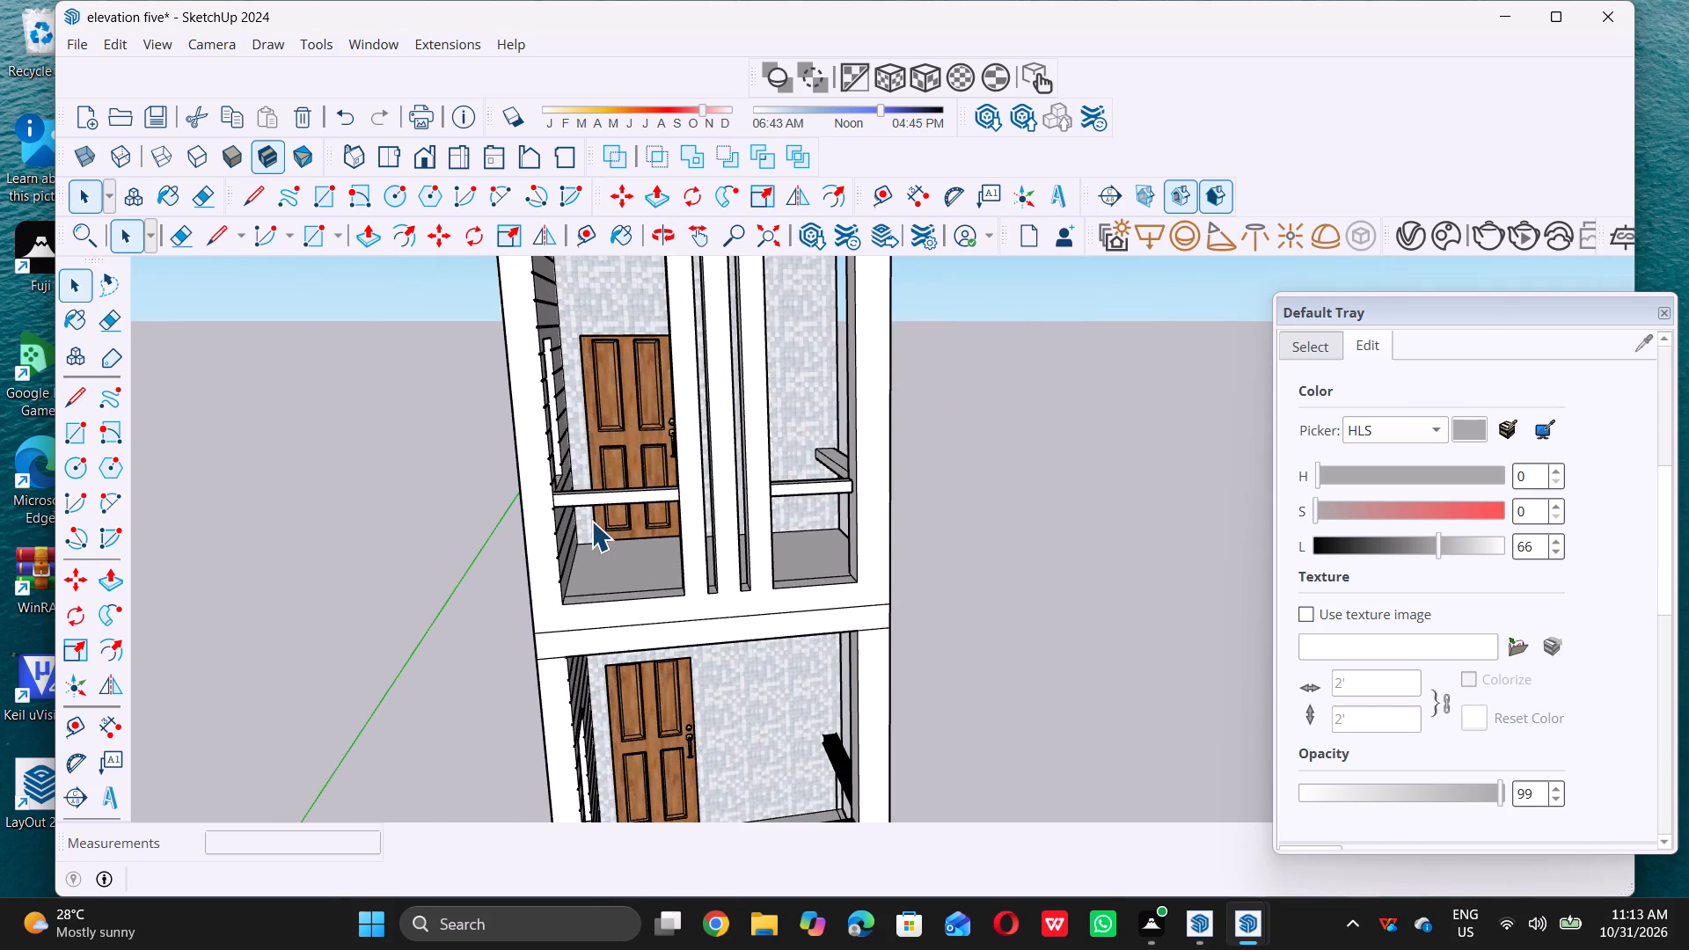
{"action": "scroll", "coordinate": [591, 521], "scroll_direction": "up", "scroll_amount": 5}
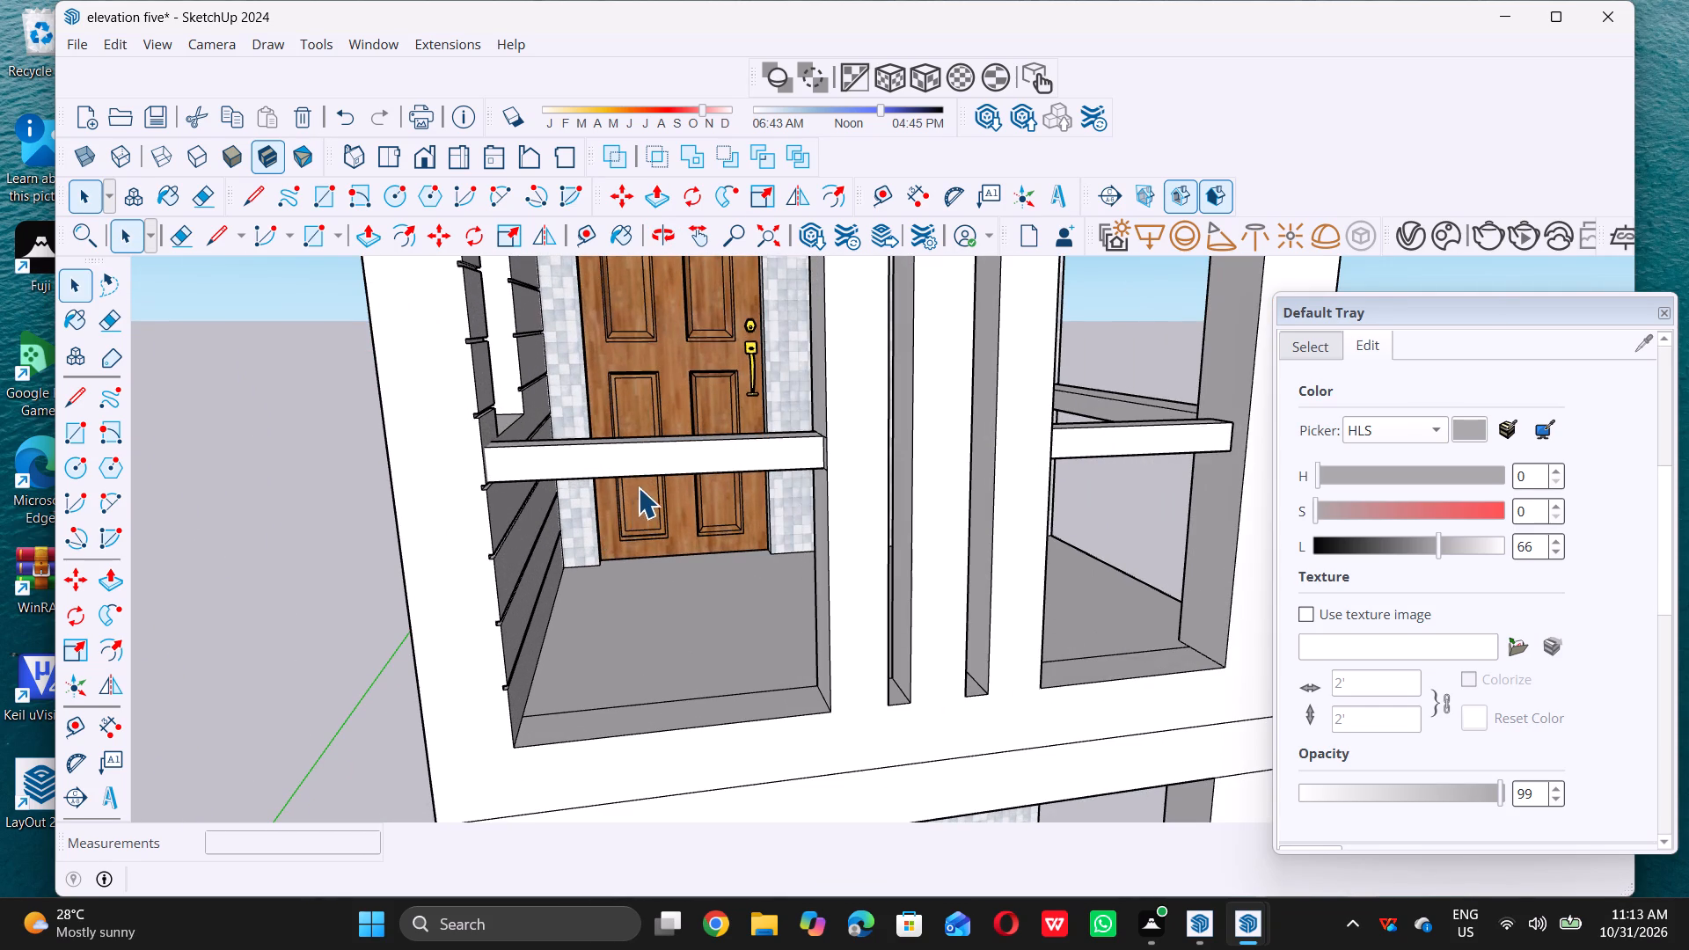
{"action": "middle_click_drag", "start_coordinate": [593, 460], "coordinate": [540, 387]}
{"action": "middle_click", "coordinate": [540, 387]}
{"action": "middle_click_drag", "start_coordinate": [515, 462], "coordinate": [556, 437]}
{"action": "middle_click", "coordinate": [556, 437]}
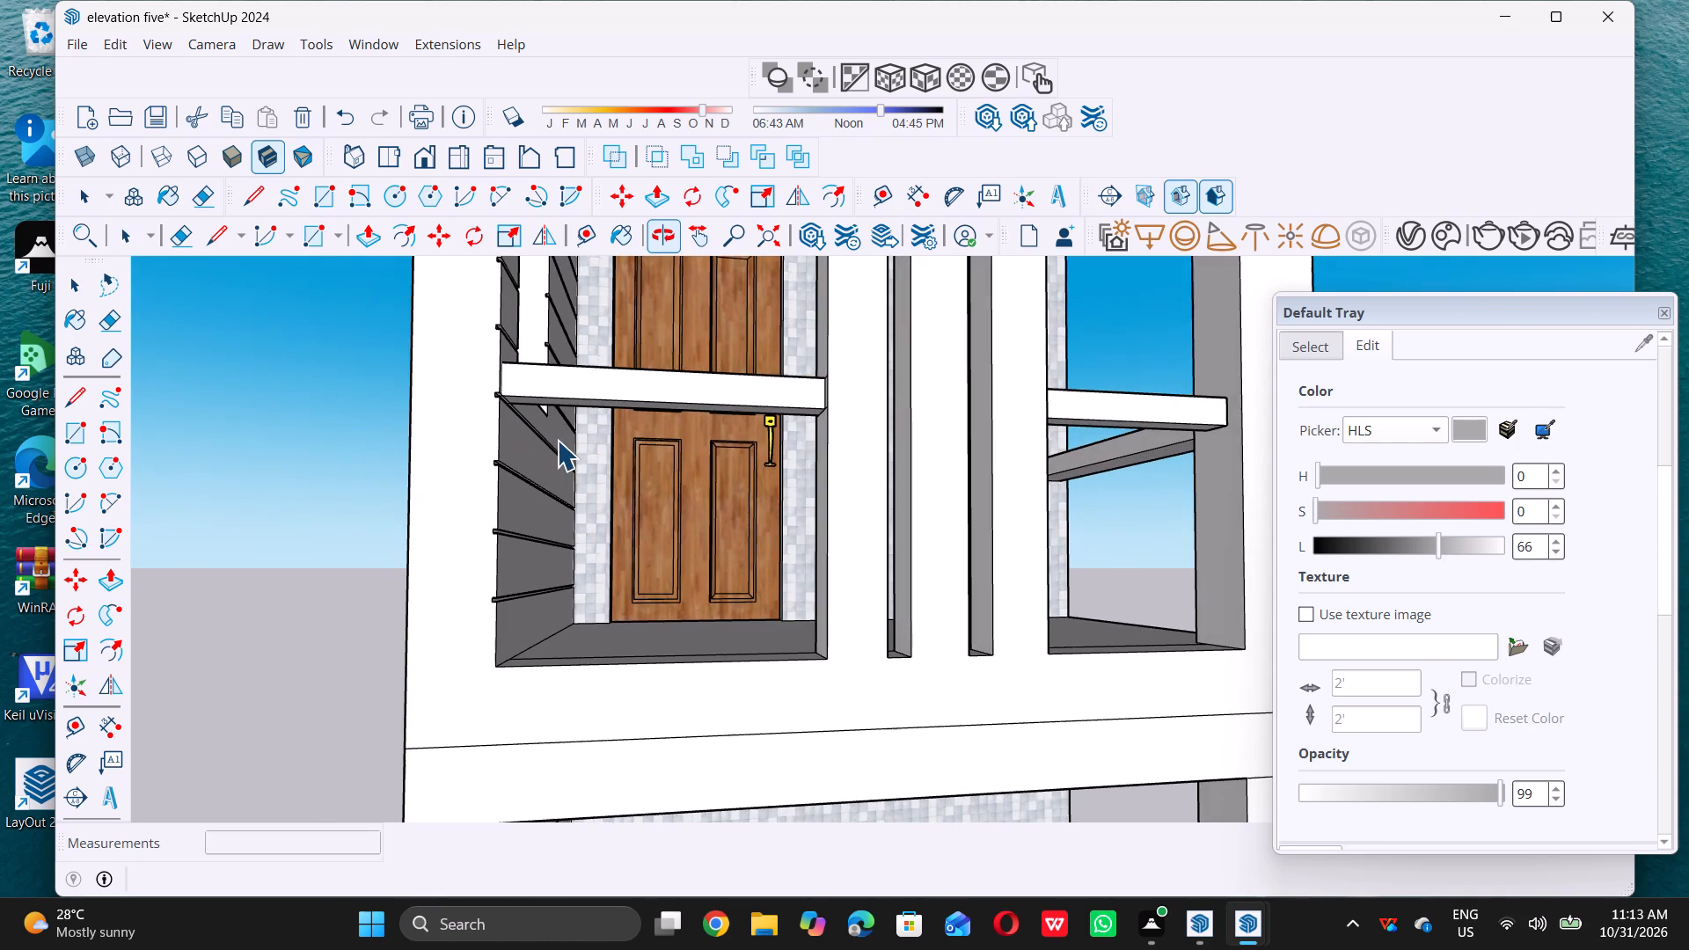
{"action": "middle_click_drag", "start_coordinate": [569, 447], "coordinate": [526, 446]}
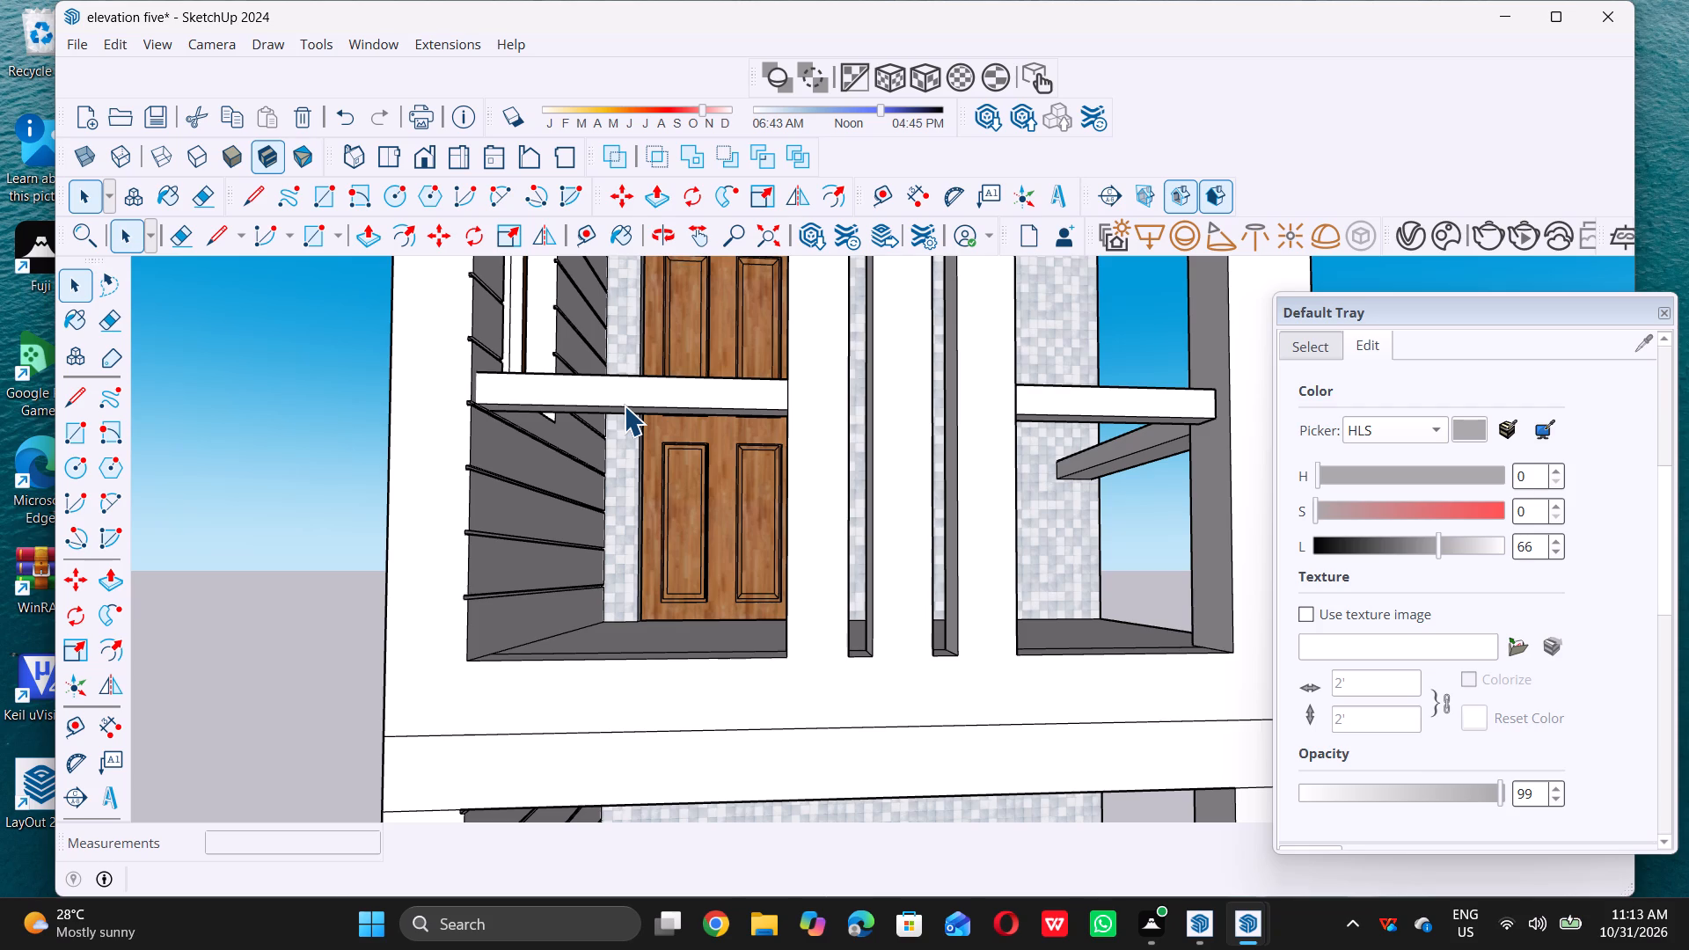
{"action": "scroll", "coordinate": [664, 441], "scroll_direction": "down", "scroll_amount": 6}
{"action": "scroll", "coordinate": [729, 485], "scroll_direction": "down", "scroll_amount": 10}
{"action": "middle_click_drag", "start_coordinate": [766, 556], "coordinate": [704, 592]}
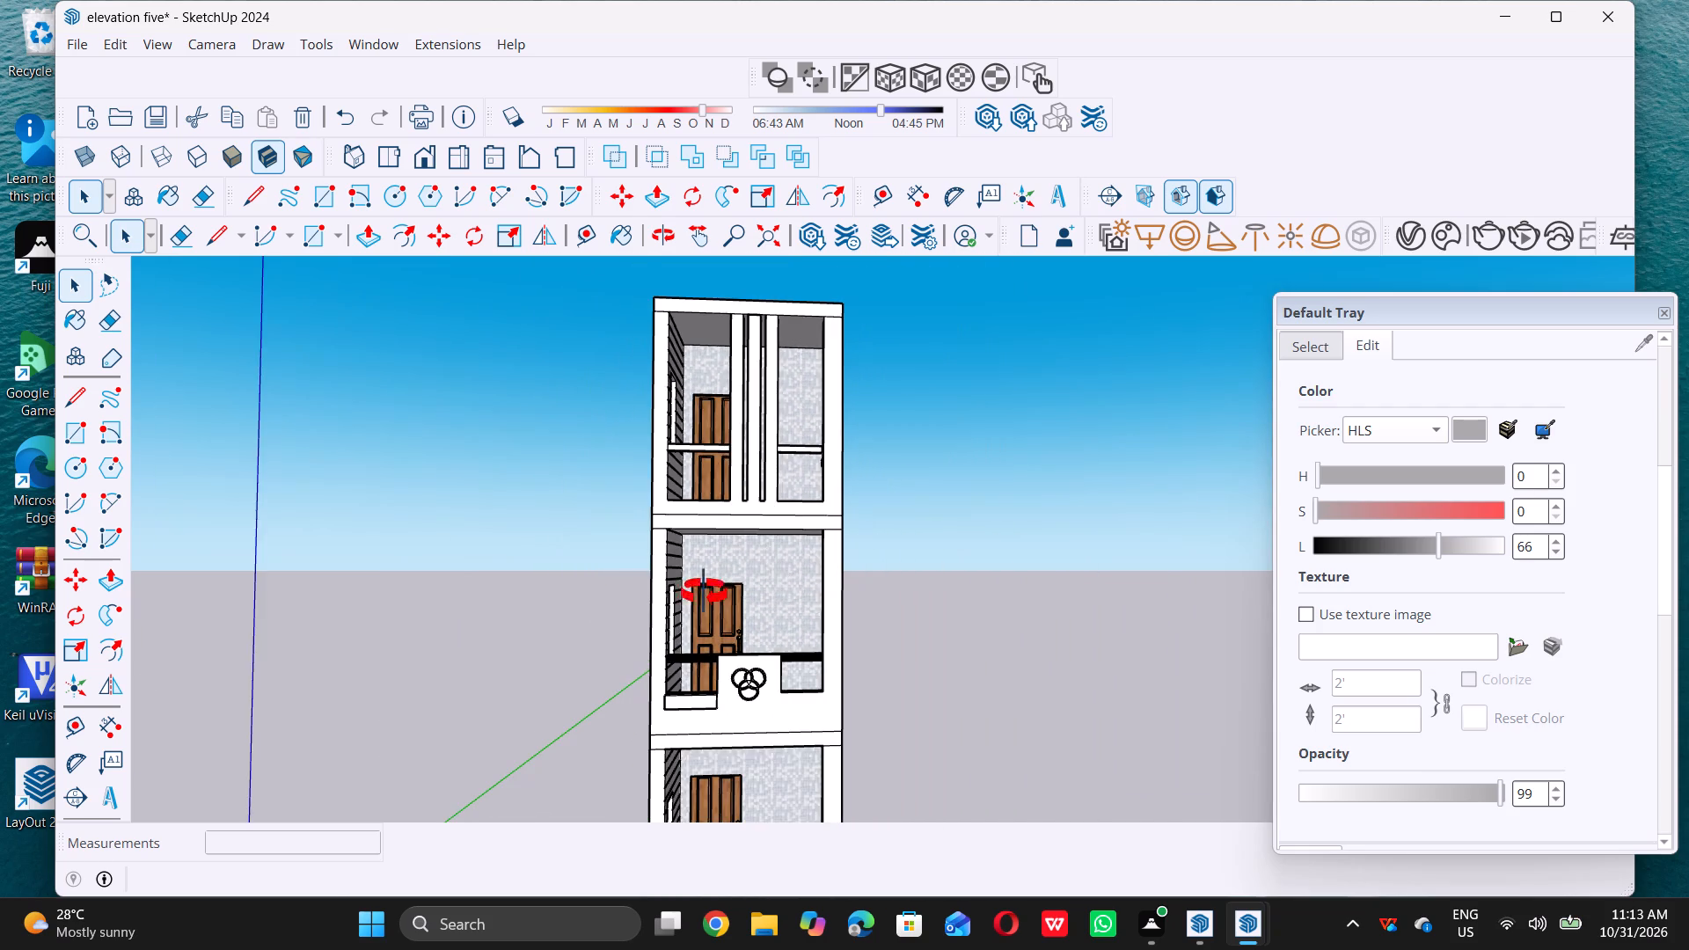
{"action": "middle_click_drag", "start_coordinate": [704, 592], "coordinate": [696, 596]}
{"action": "scroll", "coordinate": [1396, 505], "scroll_direction": "up", "scroll_amount": 2}
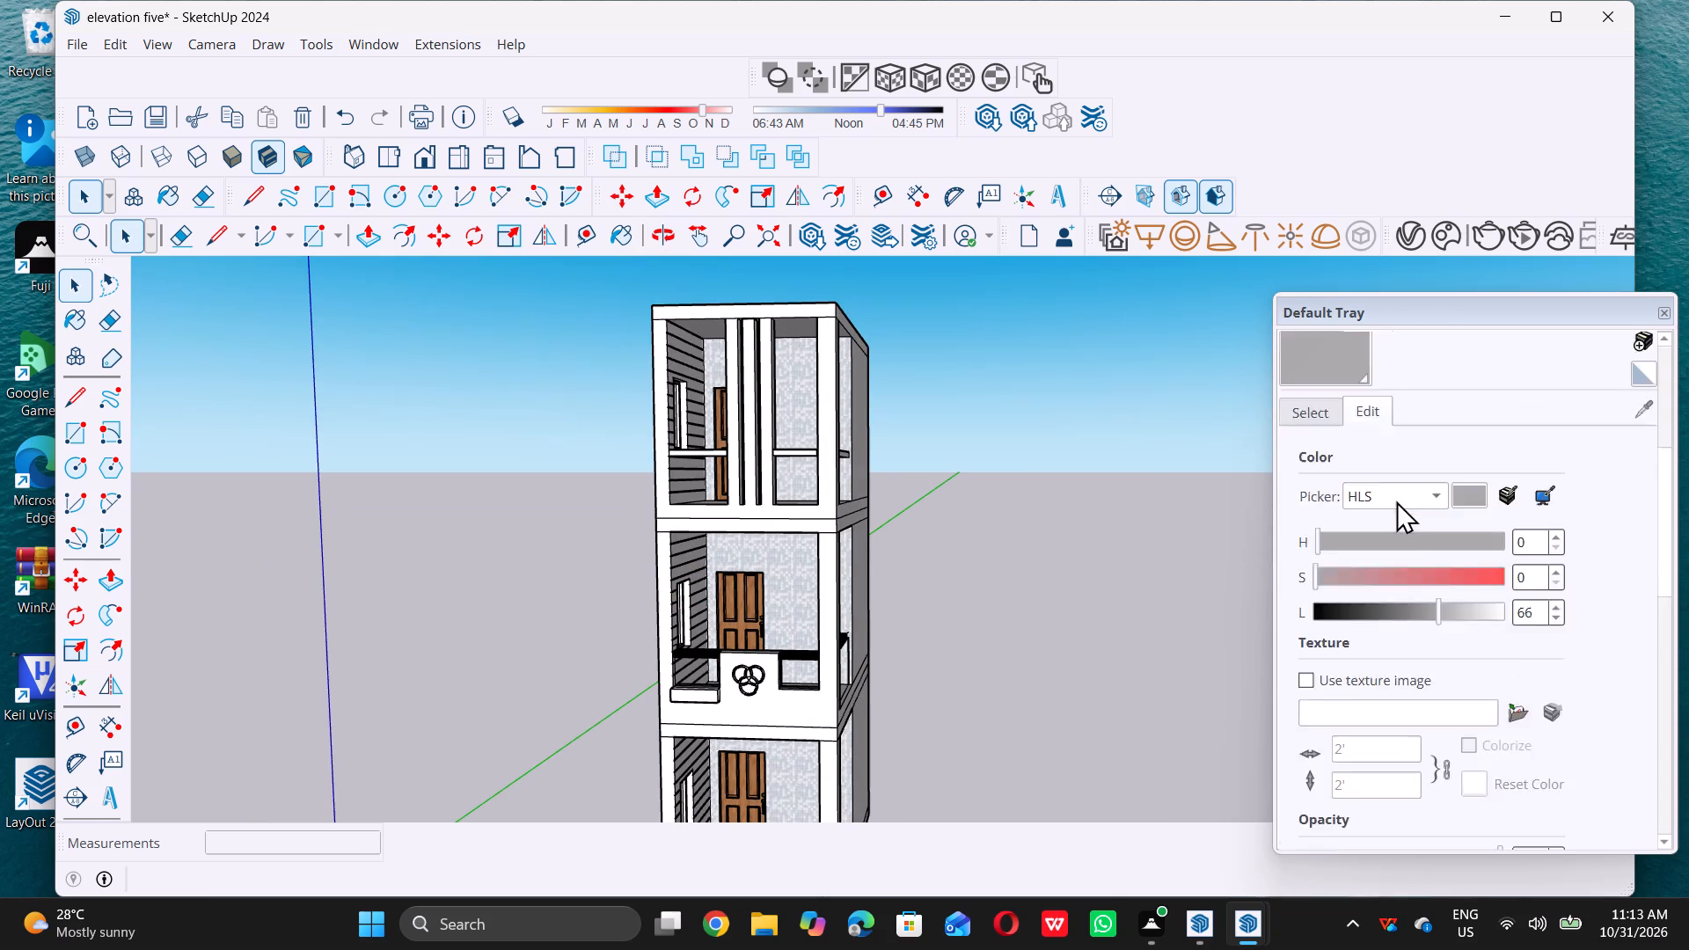
{"action": "scroll", "coordinate": [1396, 501], "scroll_direction": "up", "scroll_amount": 3}
{"action": "scroll", "coordinate": [1401, 565], "scroll_direction": "down", "scroll_amount": 2}
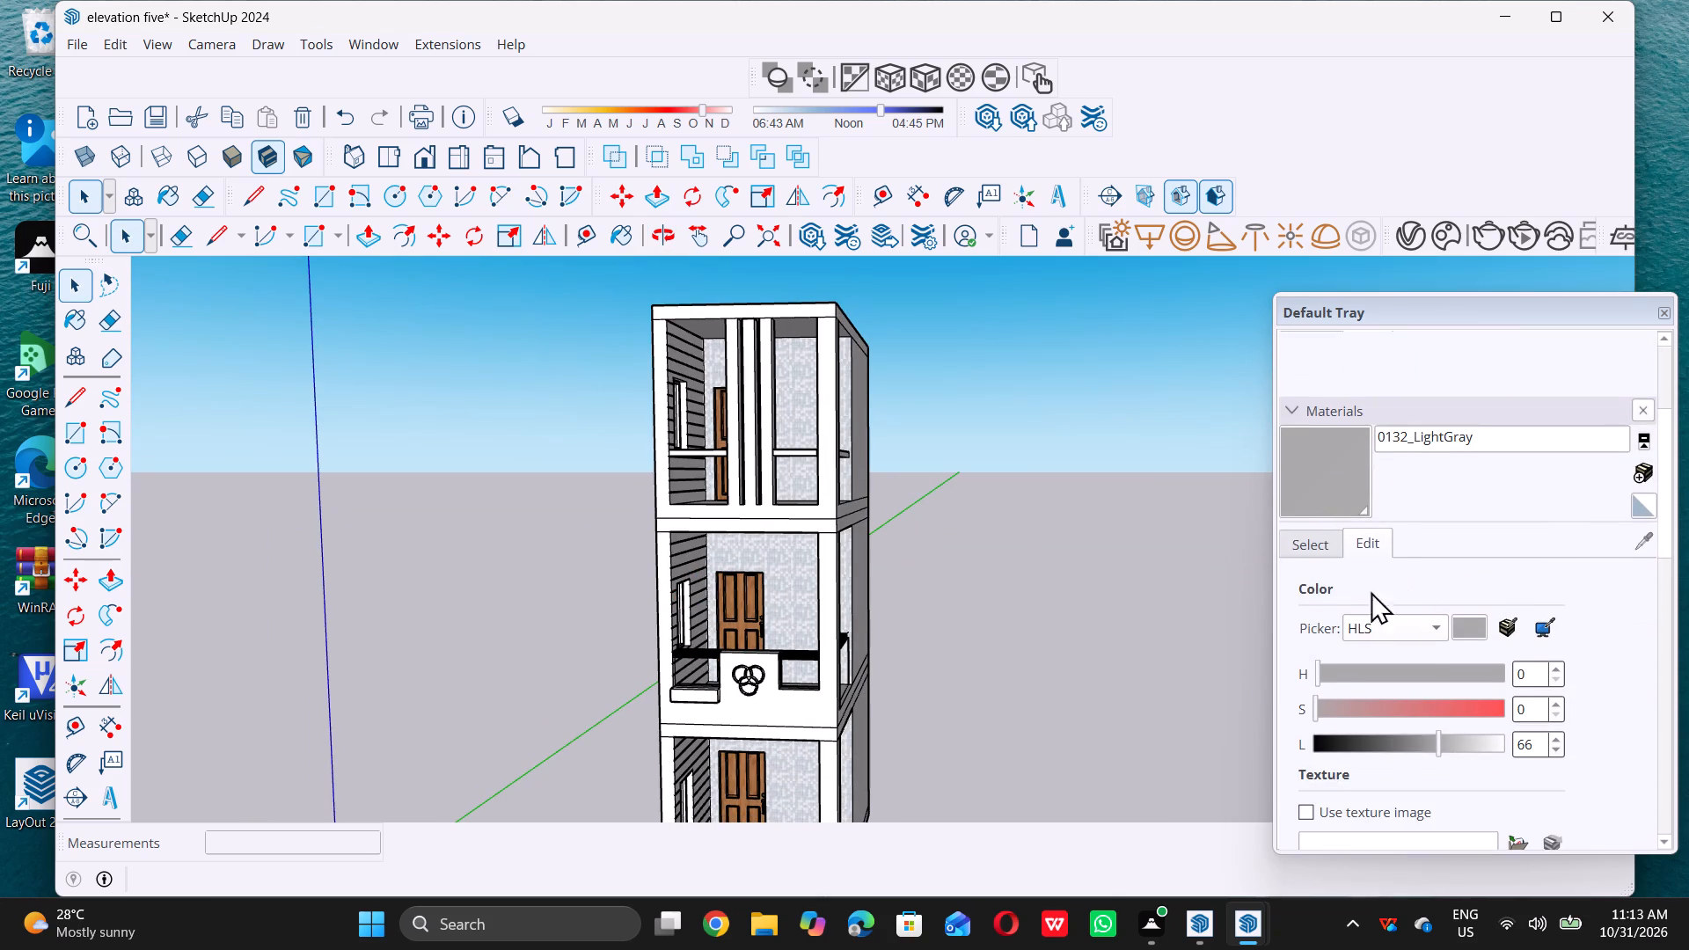
{"action": "middle_click_drag", "start_coordinate": [711, 491], "coordinate": [722, 523]}
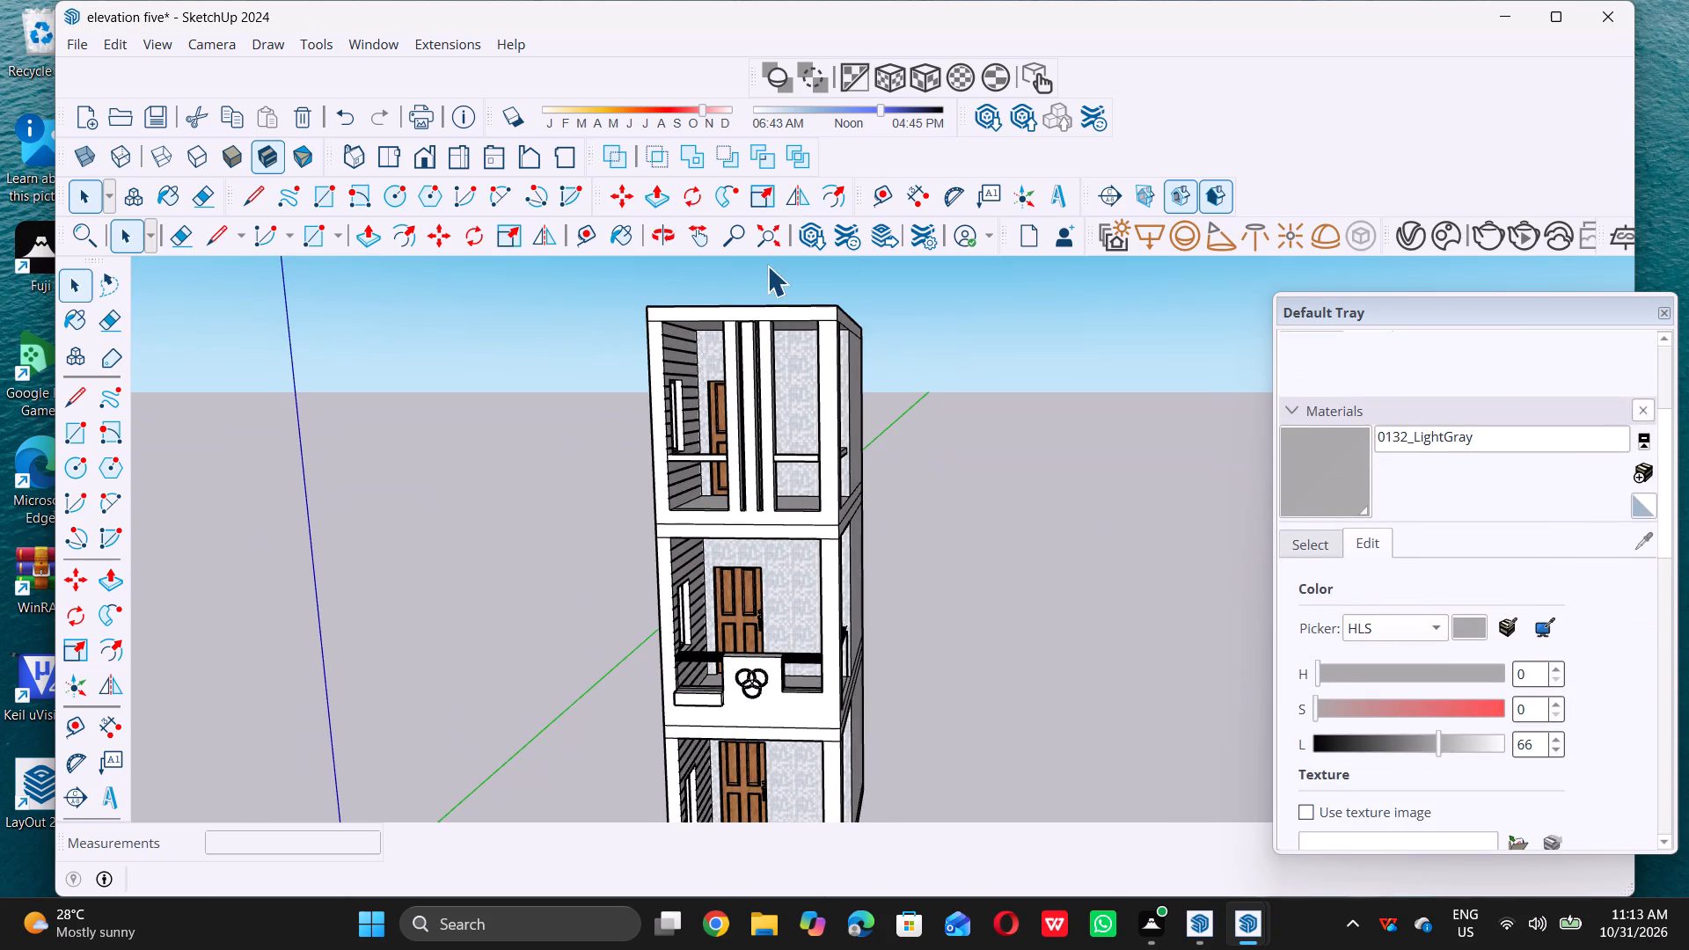
Search 3D Warehouse for "glass".
{"action": "triple_click", "coordinate": [820, 228]}
{"action": "left_click", "coordinate": [820, 228]}
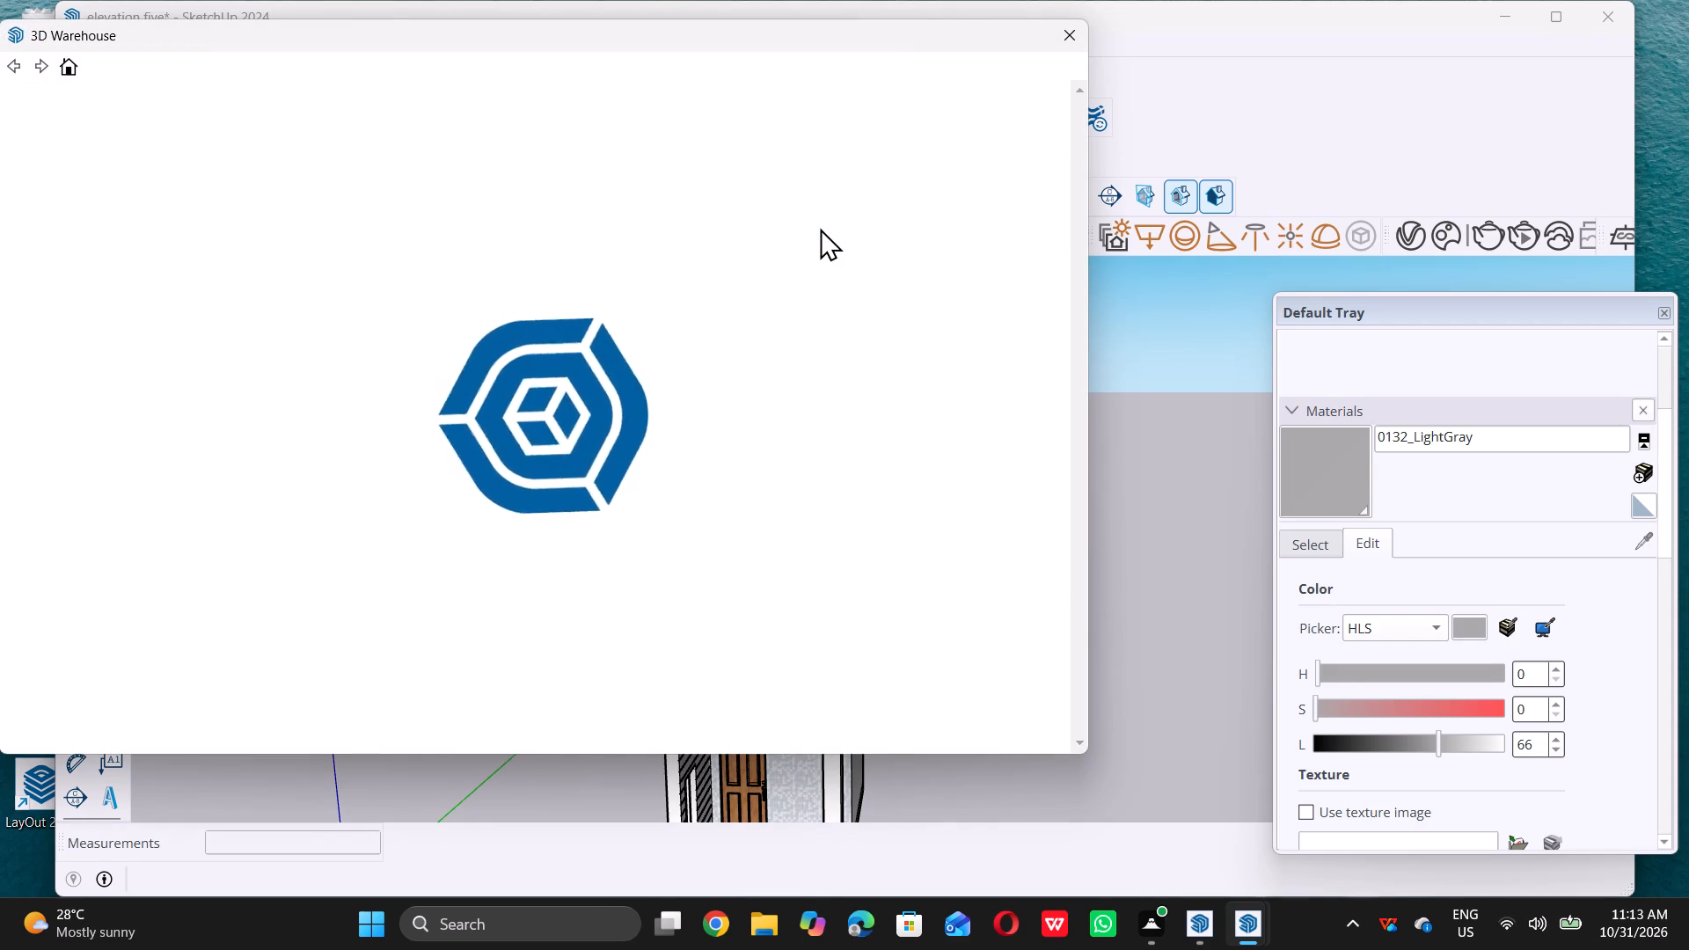
{"action": "left_click", "coordinate": [471, 90]}
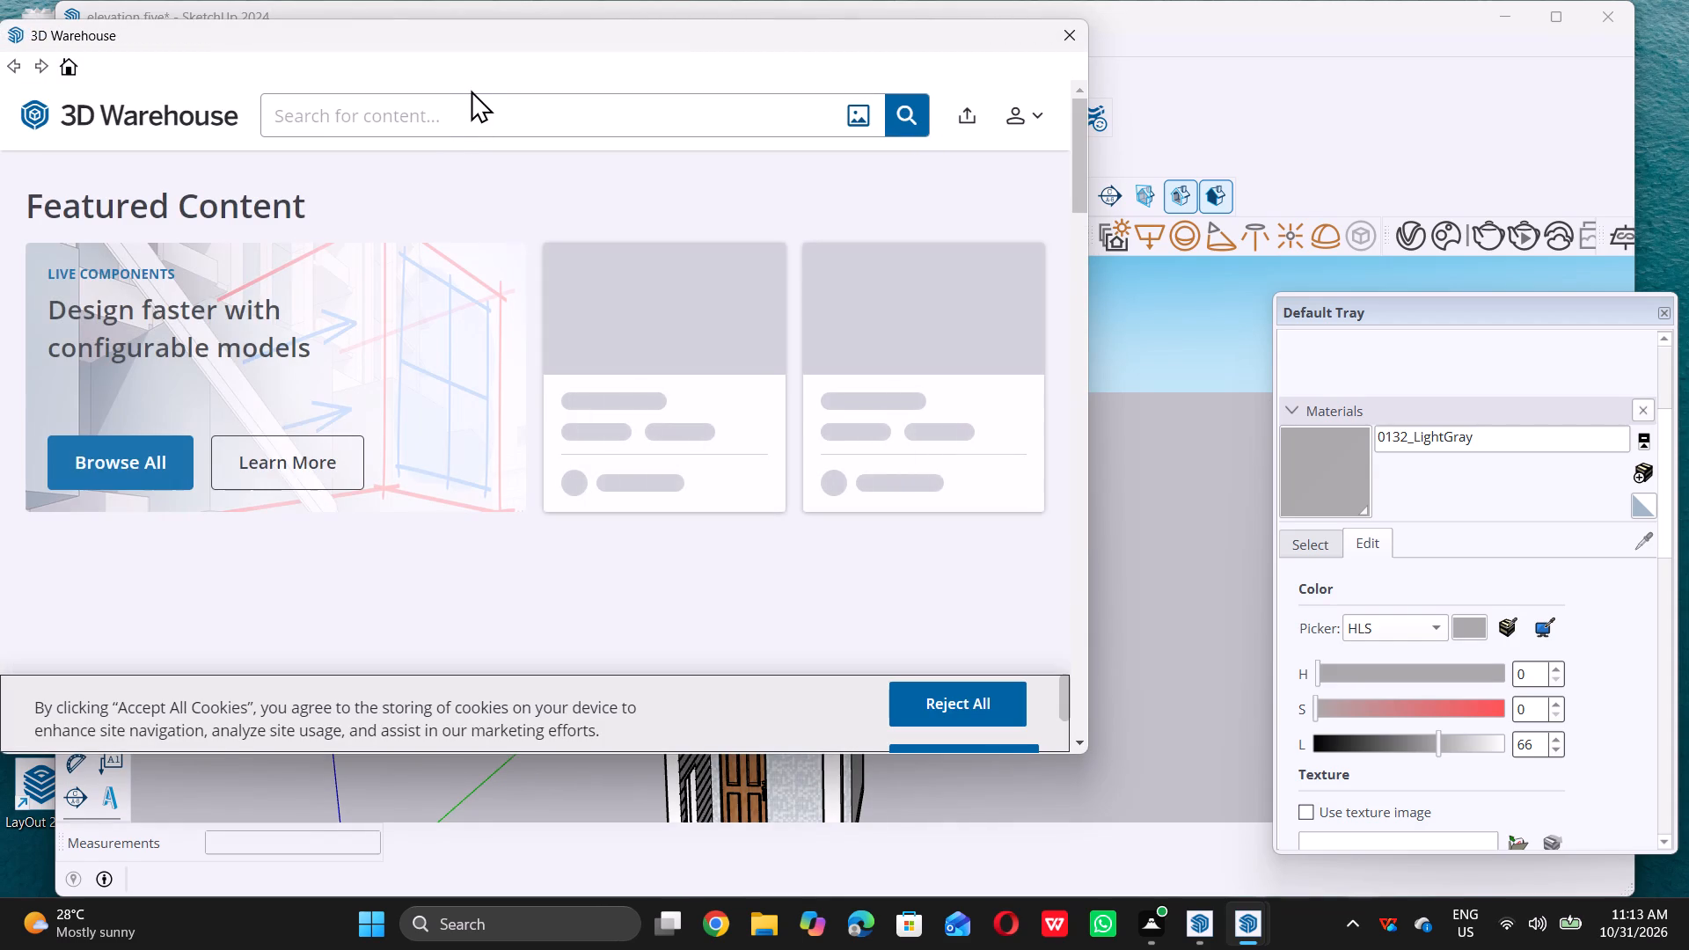
{"action": "left_click", "coordinate": [394, 110]}
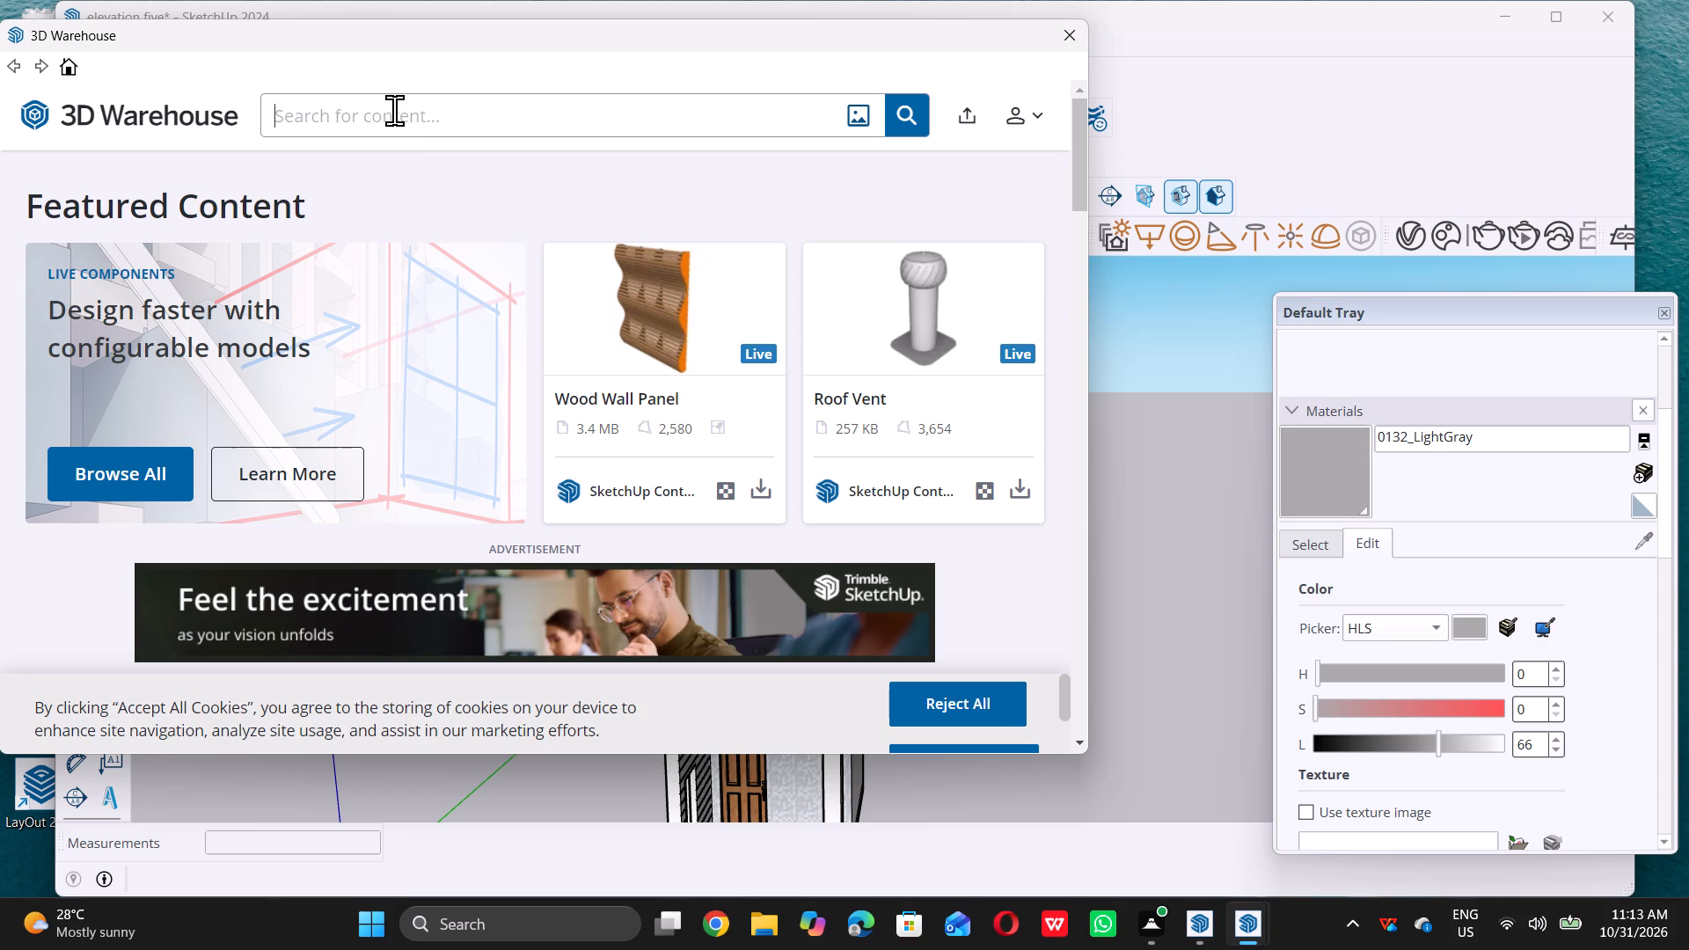
{"action": "type", "text": "glass"}
{"action": "key", "text": "Return"}
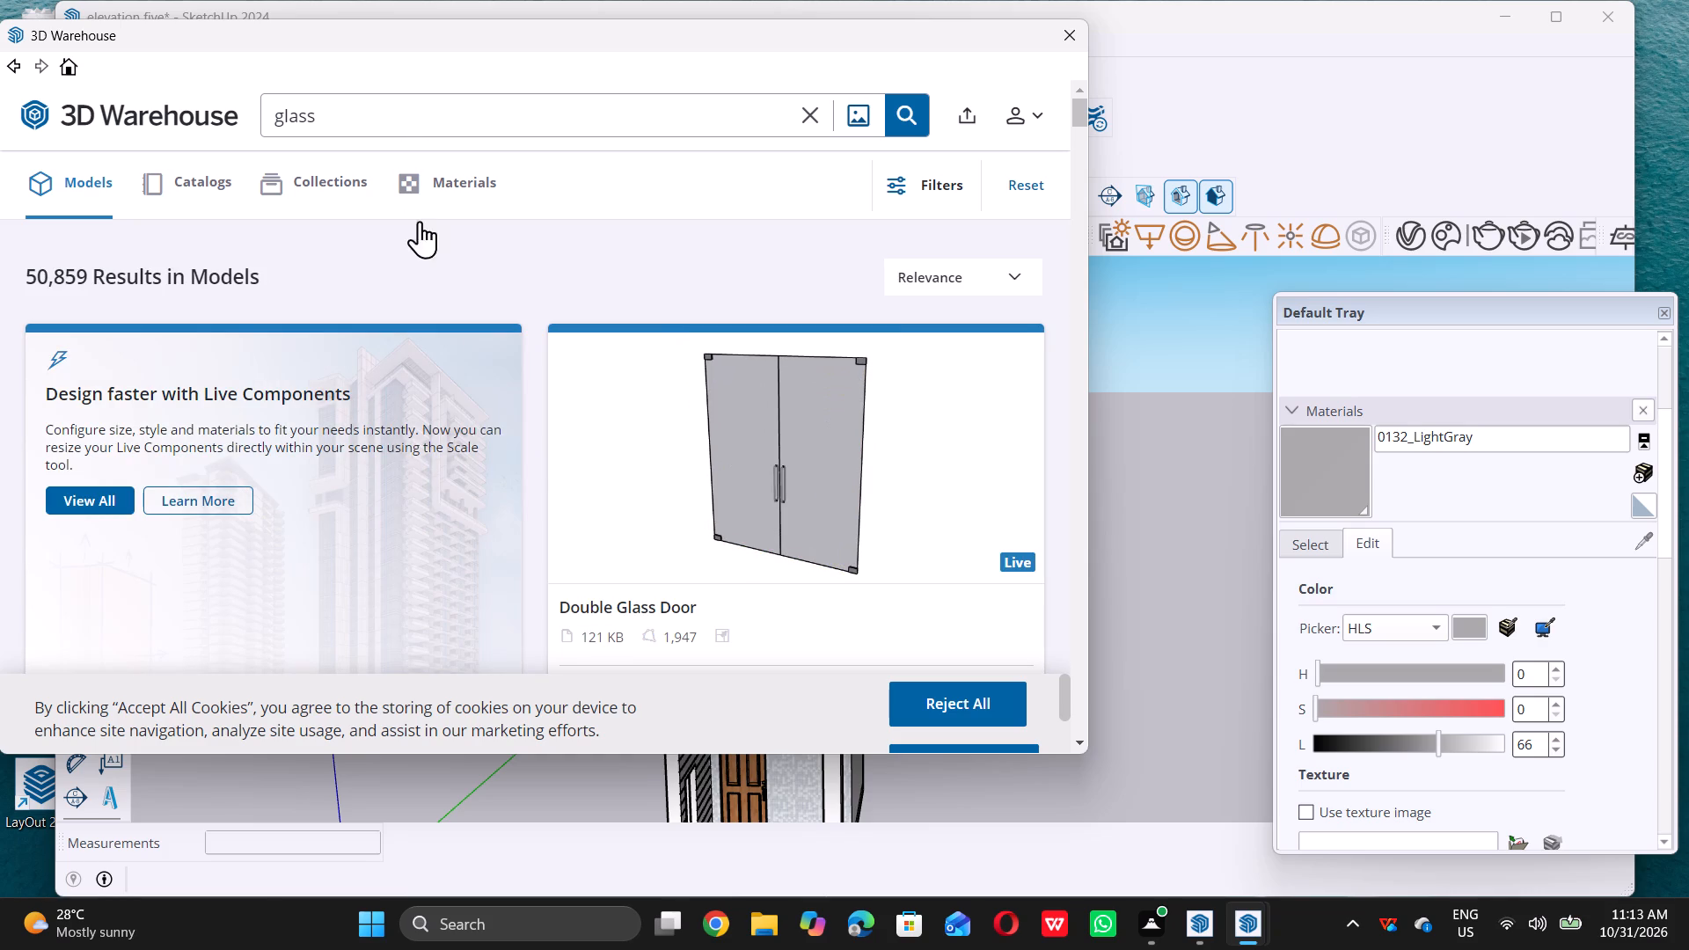
Download the flat rectangular "glass" pane model from the results into the model and place it in the empty space beside the tower.
{"action": "scroll", "coordinate": [559, 504], "scroll_direction": "down", "scroll_amount": 6}
{"action": "scroll", "coordinate": [644, 513], "scroll_direction": "up", "scroll_amount": 1}
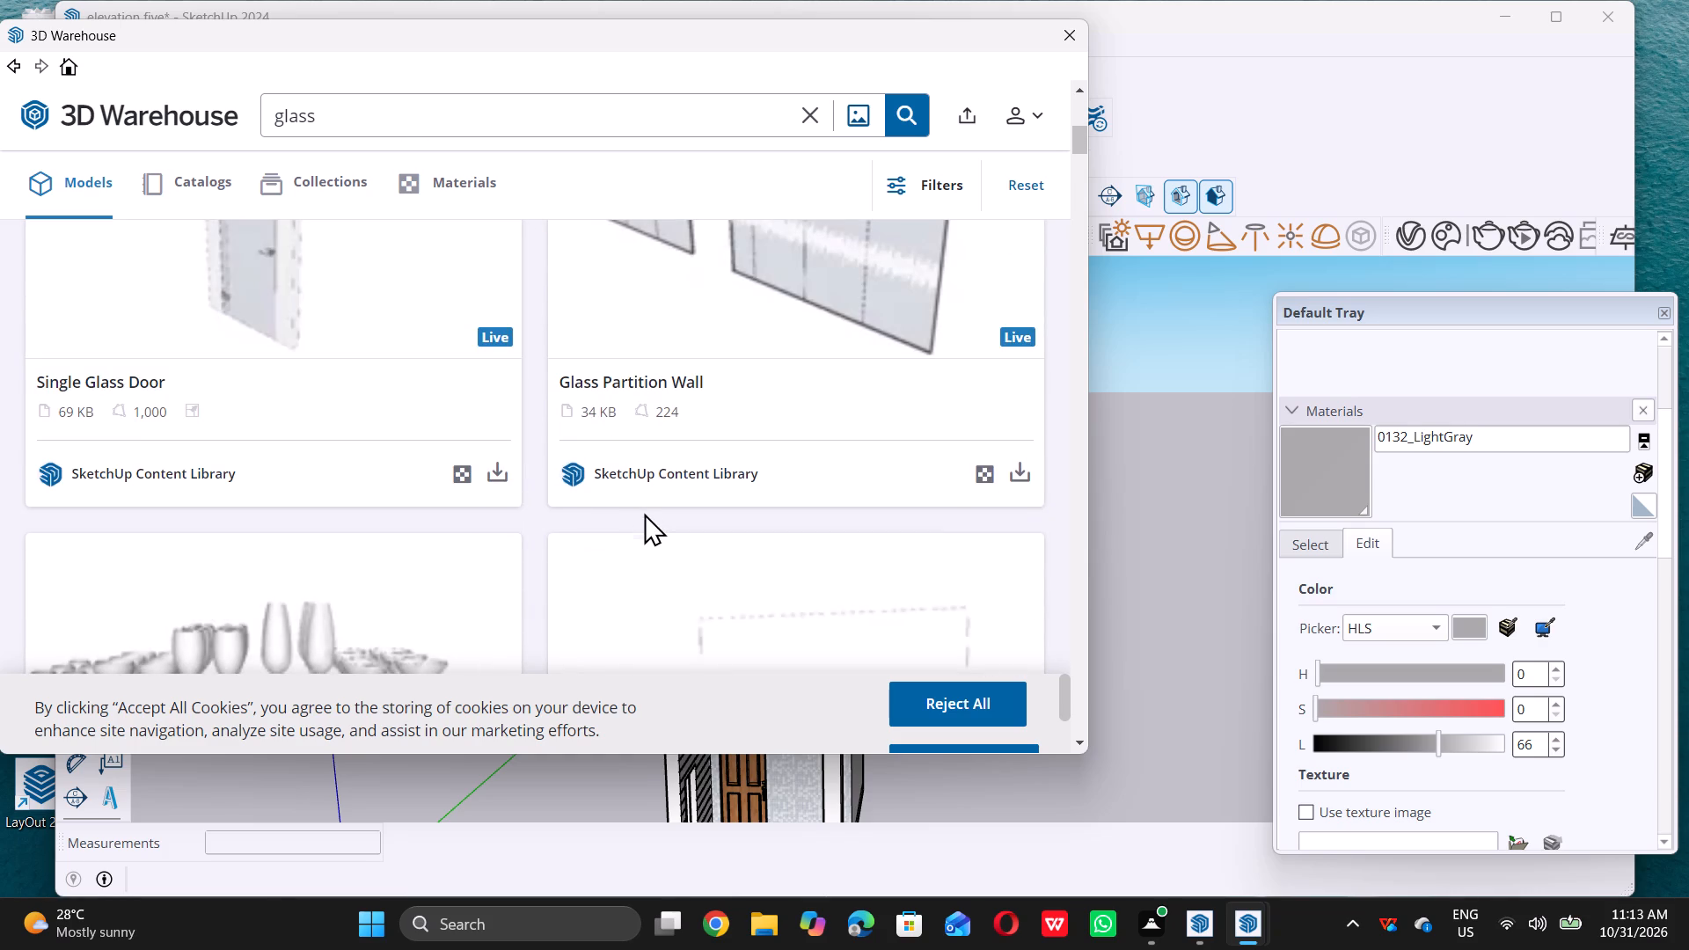
{"action": "scroll", "coordinate": [644, 513], "scroll_direction": "up", "scroll_amount": 1}
{"action": "scroll", "coordinate": [644, 512], "scroll_direction": "down", "scroll_amount": 8}
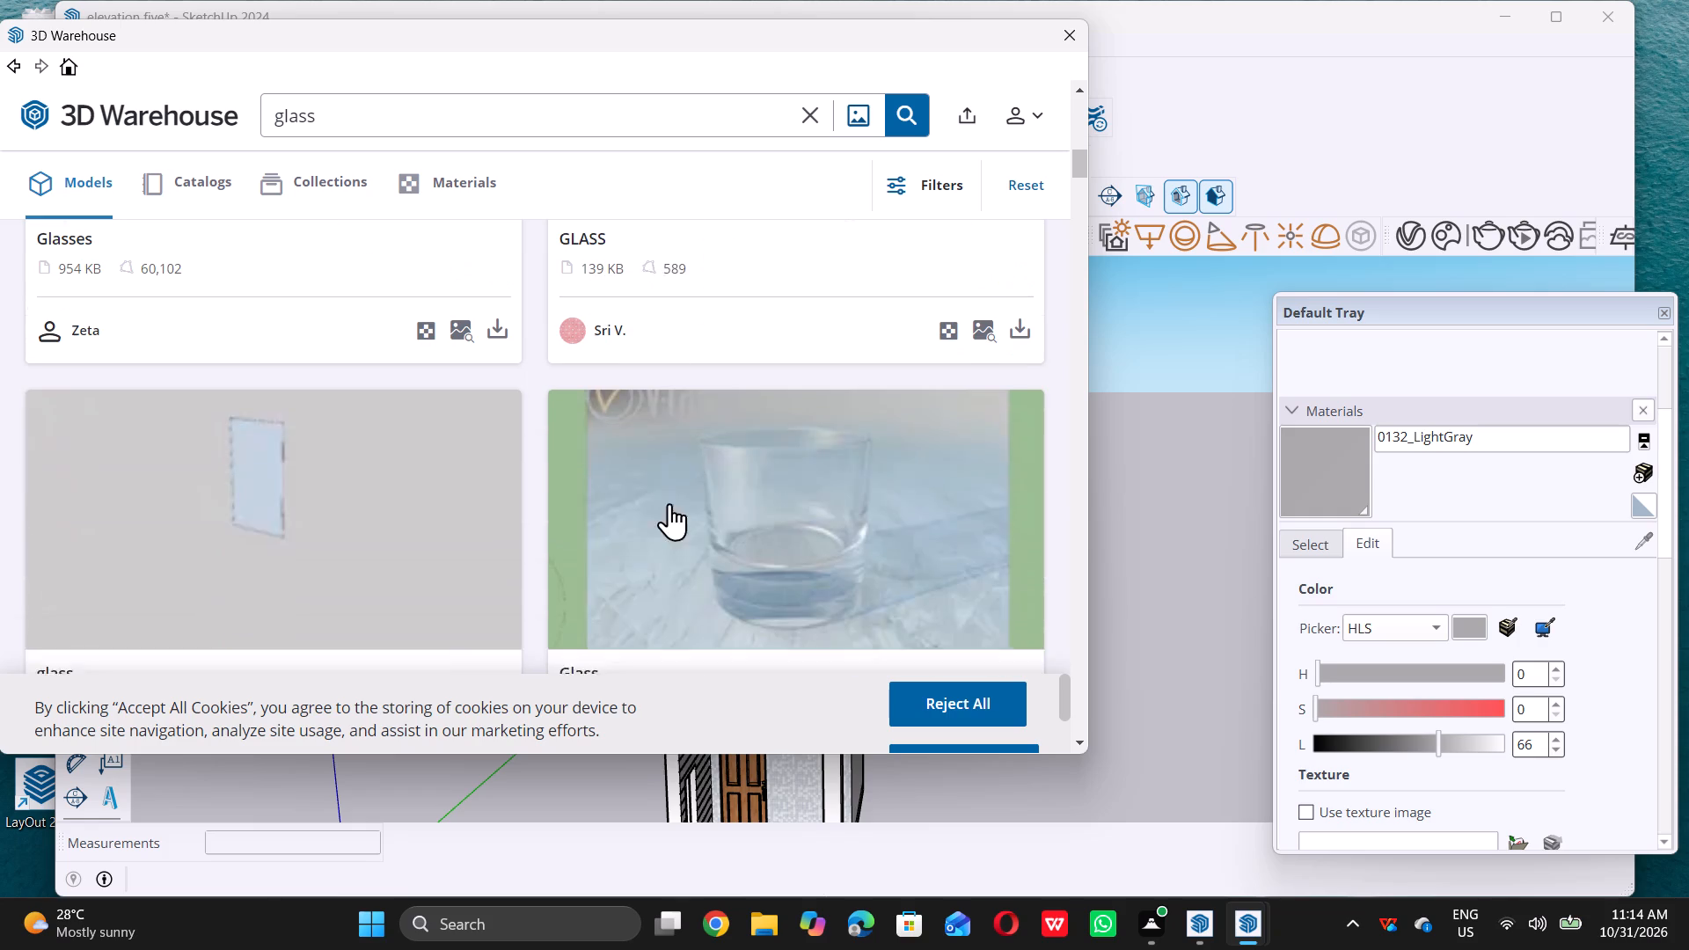
{"action": "scroll", "coordinate": [669, 503], "scroll_direction": "down", "scroll_amount": 1}
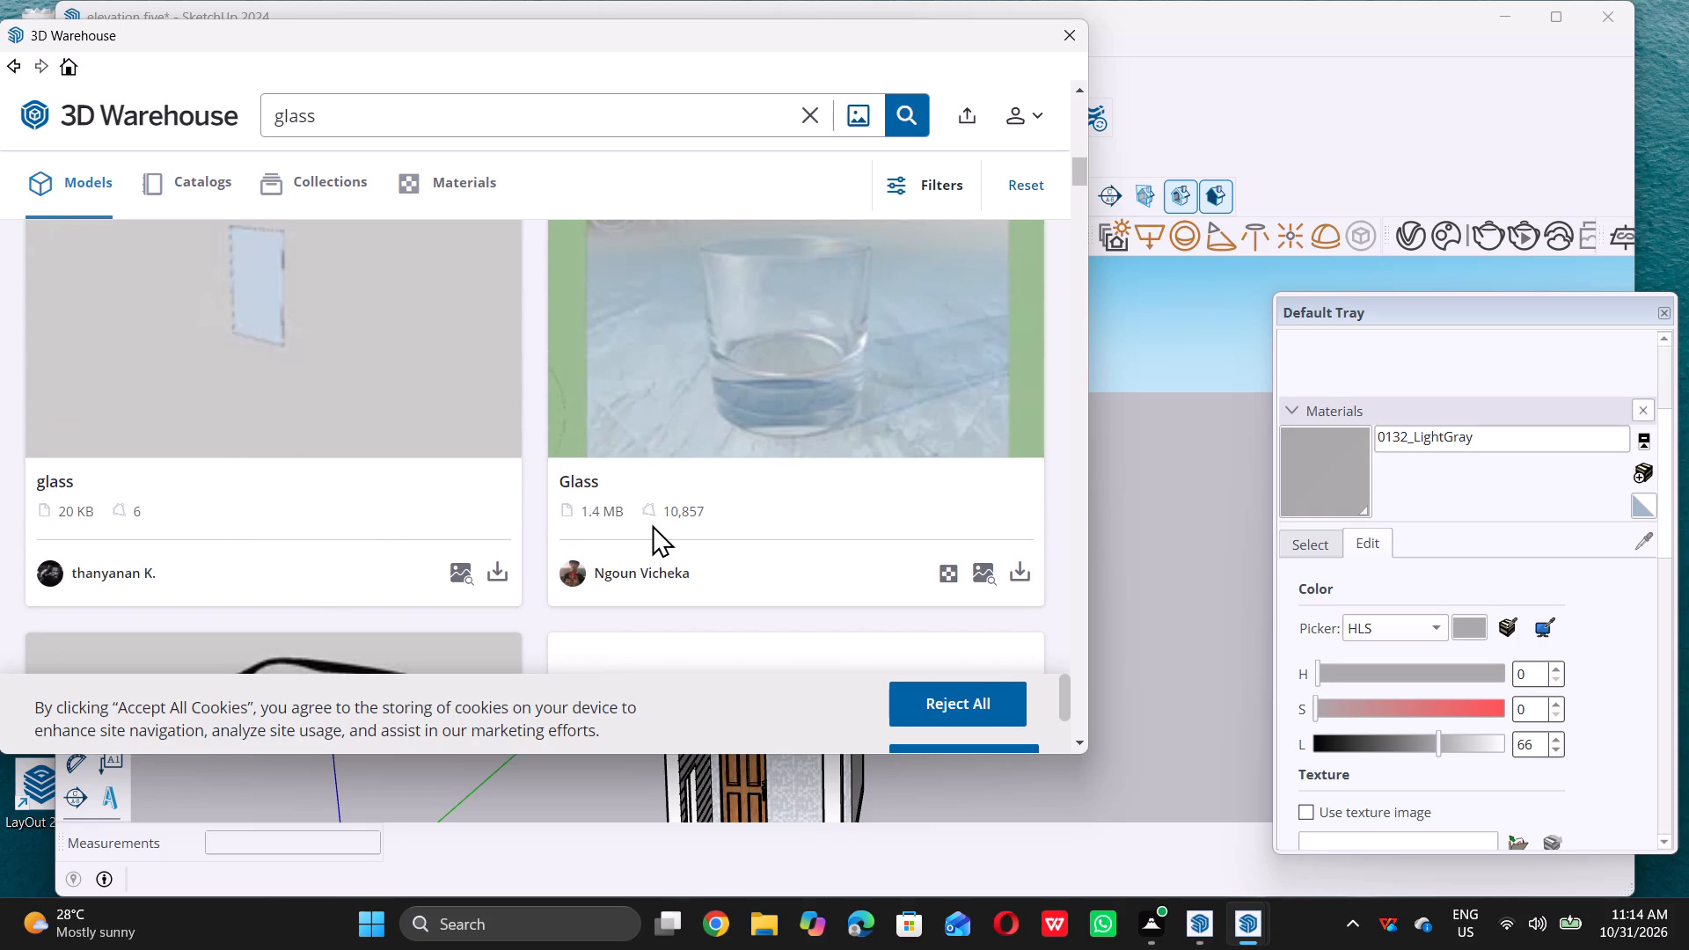
{"action": "double_click", "coordinate": [499, 567]}
{"action": "triple_click", "coordinate": [450, 420]}
{"action": "left_click", "coordinate": [450, 420]}
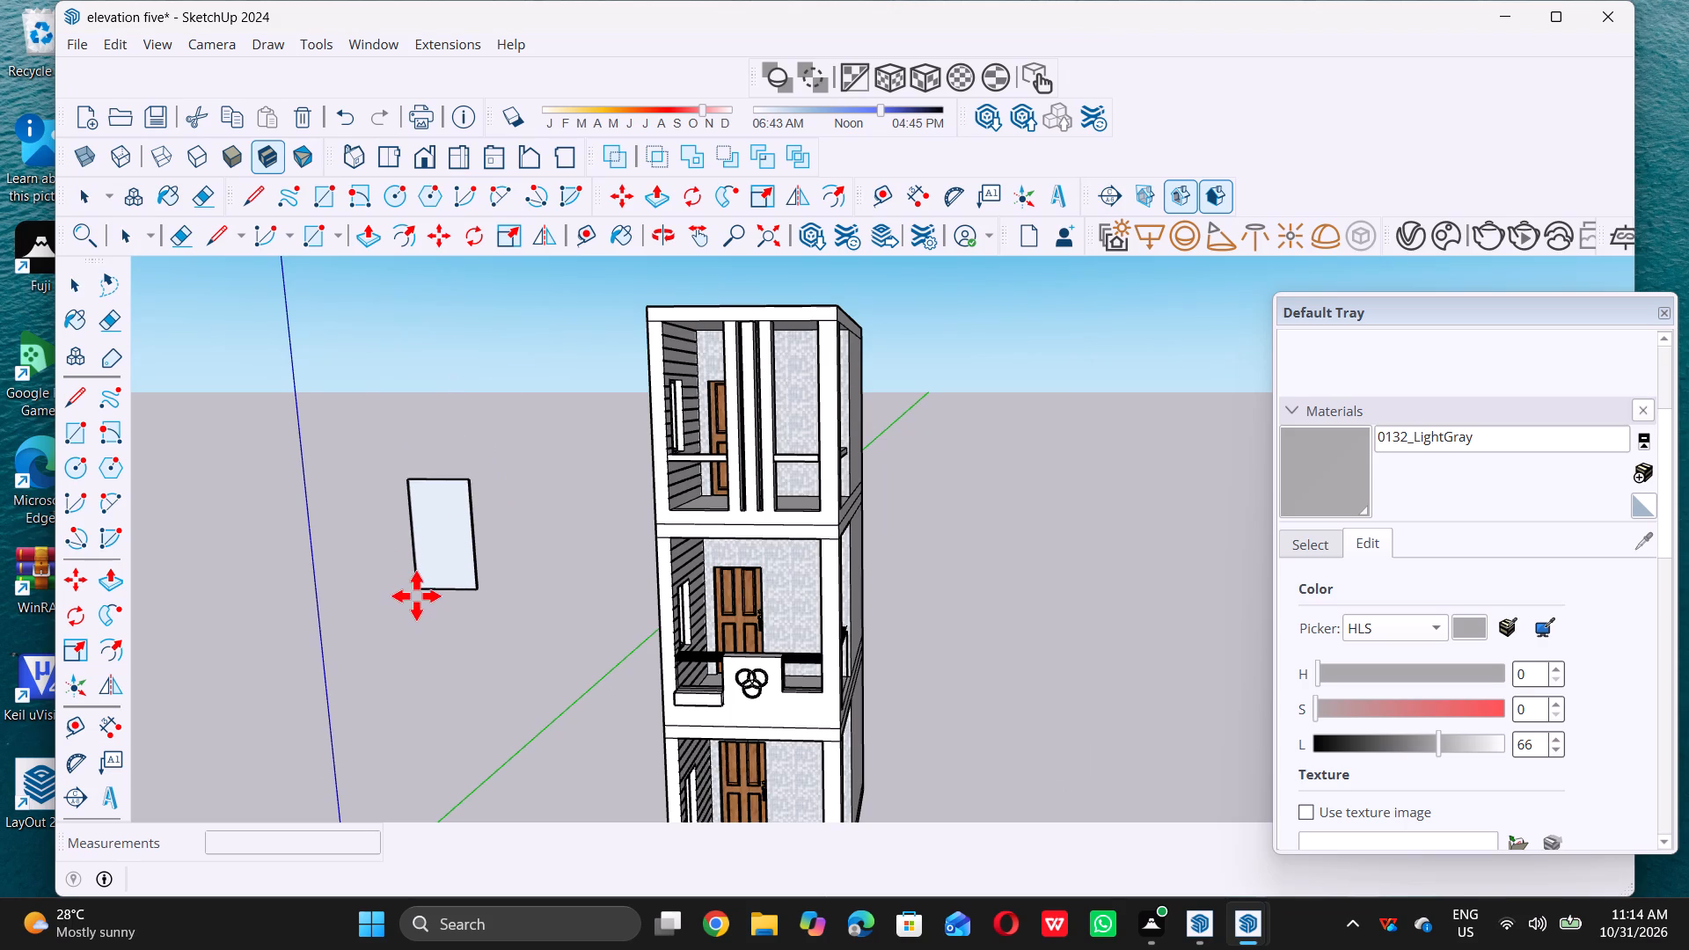
{"action": "triple_click", "coordinate": [416, 597]}
{"action": "key", "text": "space"}
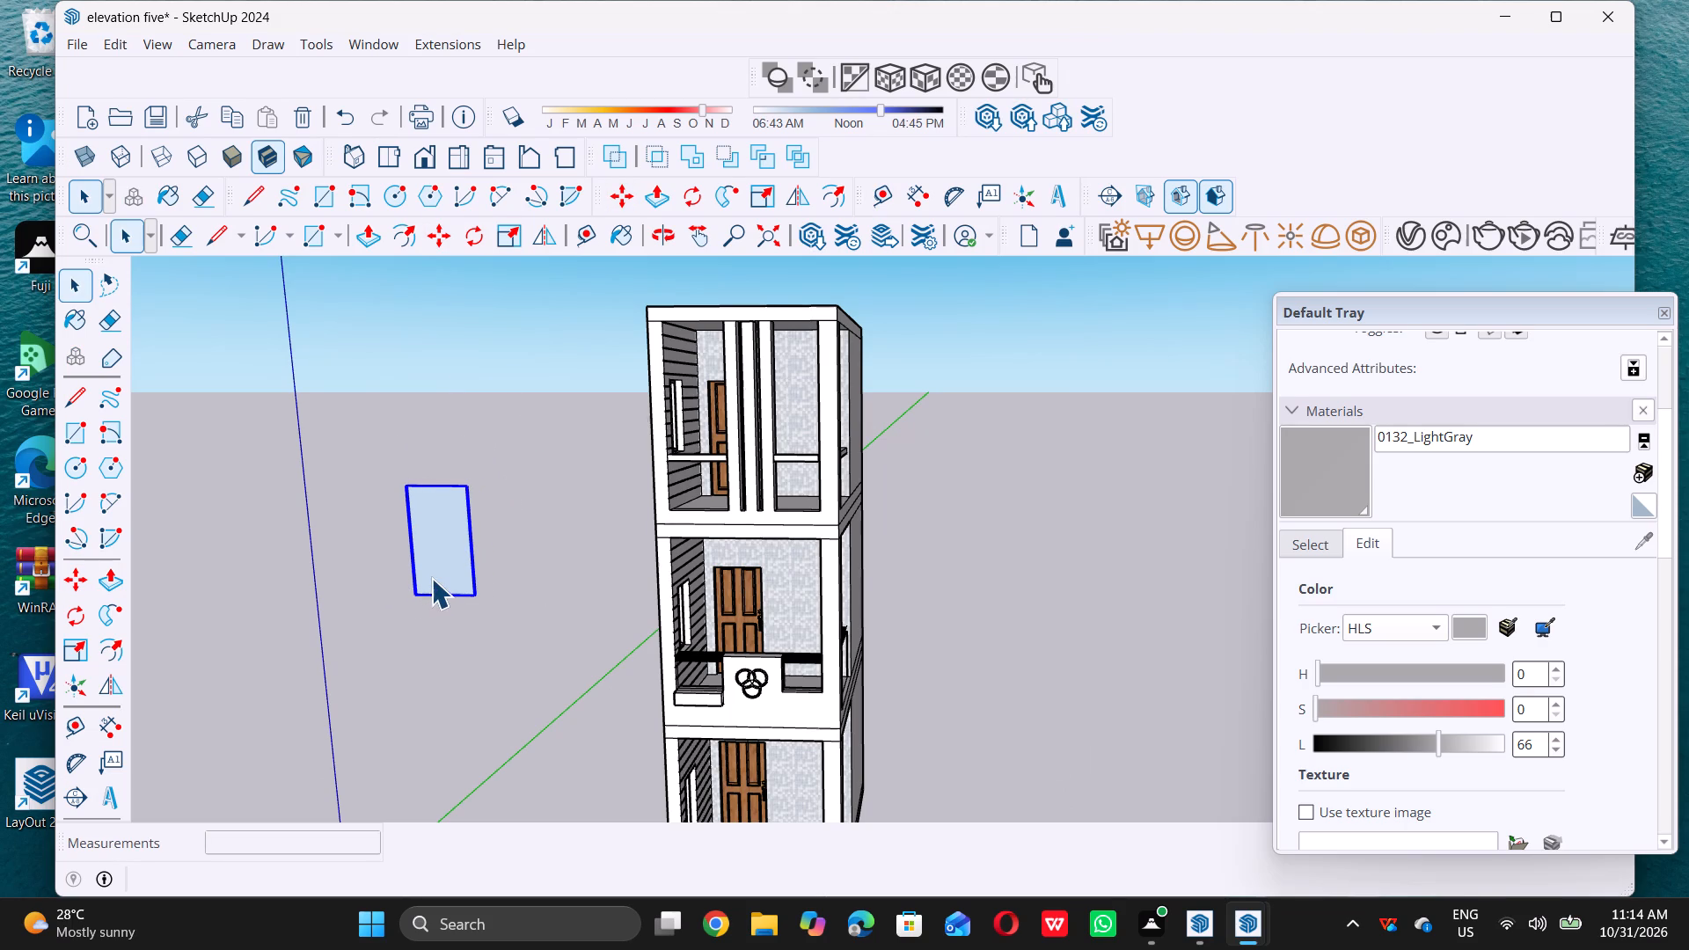
Scale the imported glass pane down uniformly from its upper corner to less than half its size.
{"action": "key", "text": "s"}
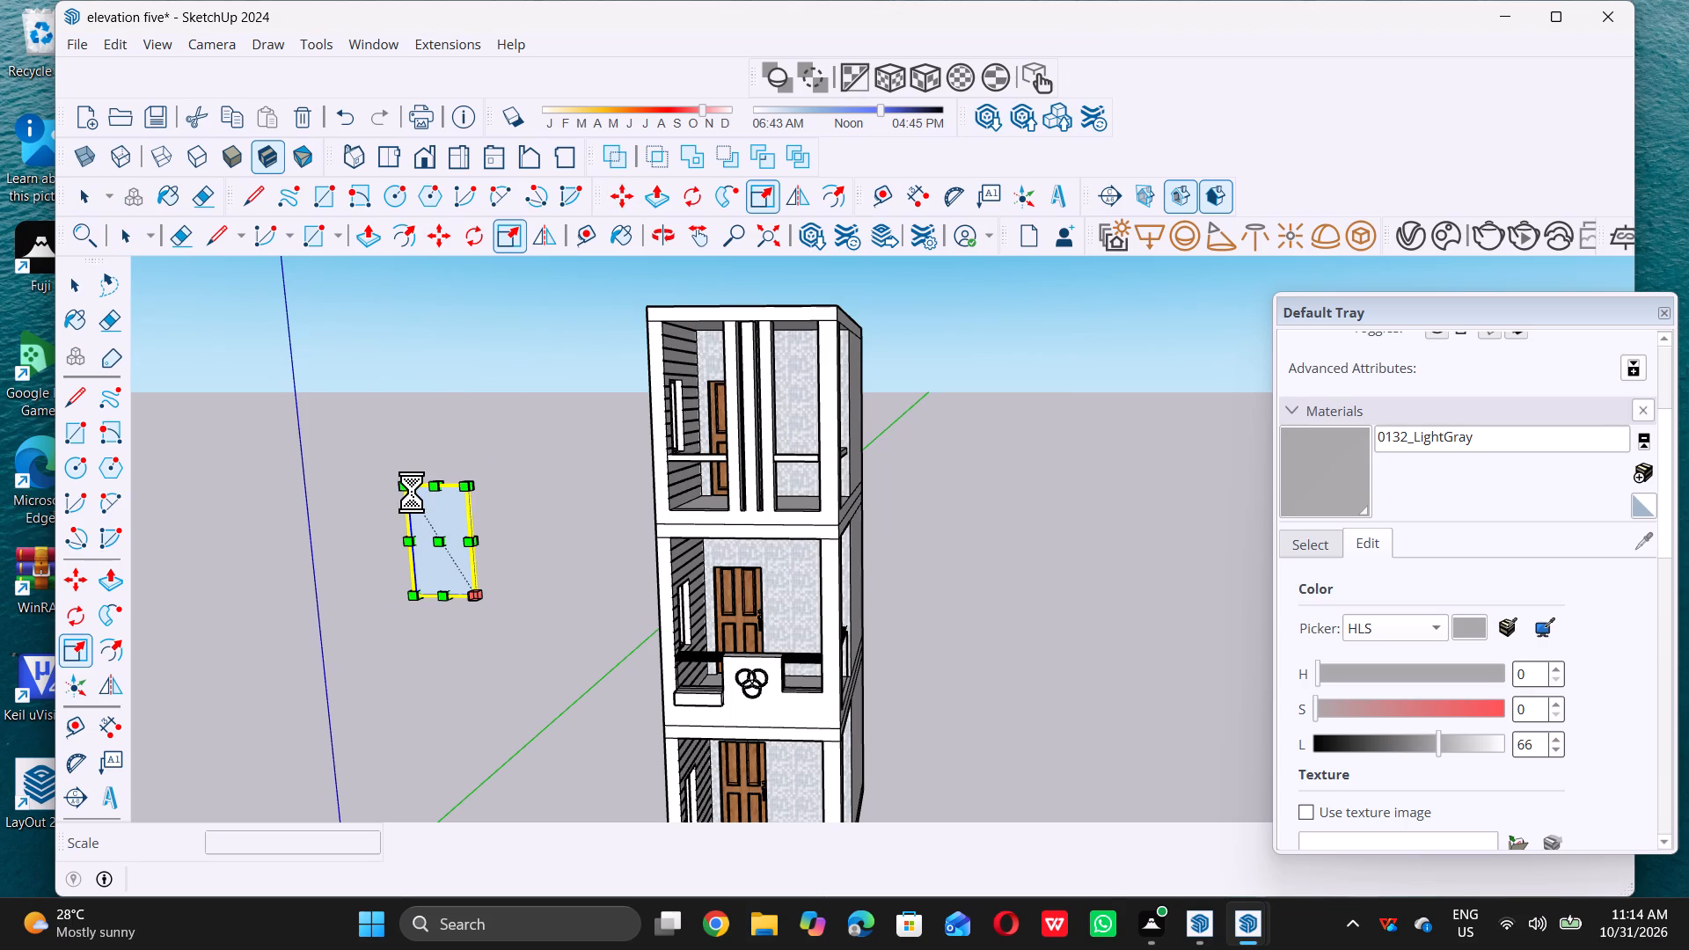
{"action": "triple_click", "coordinate": [407, 492]}
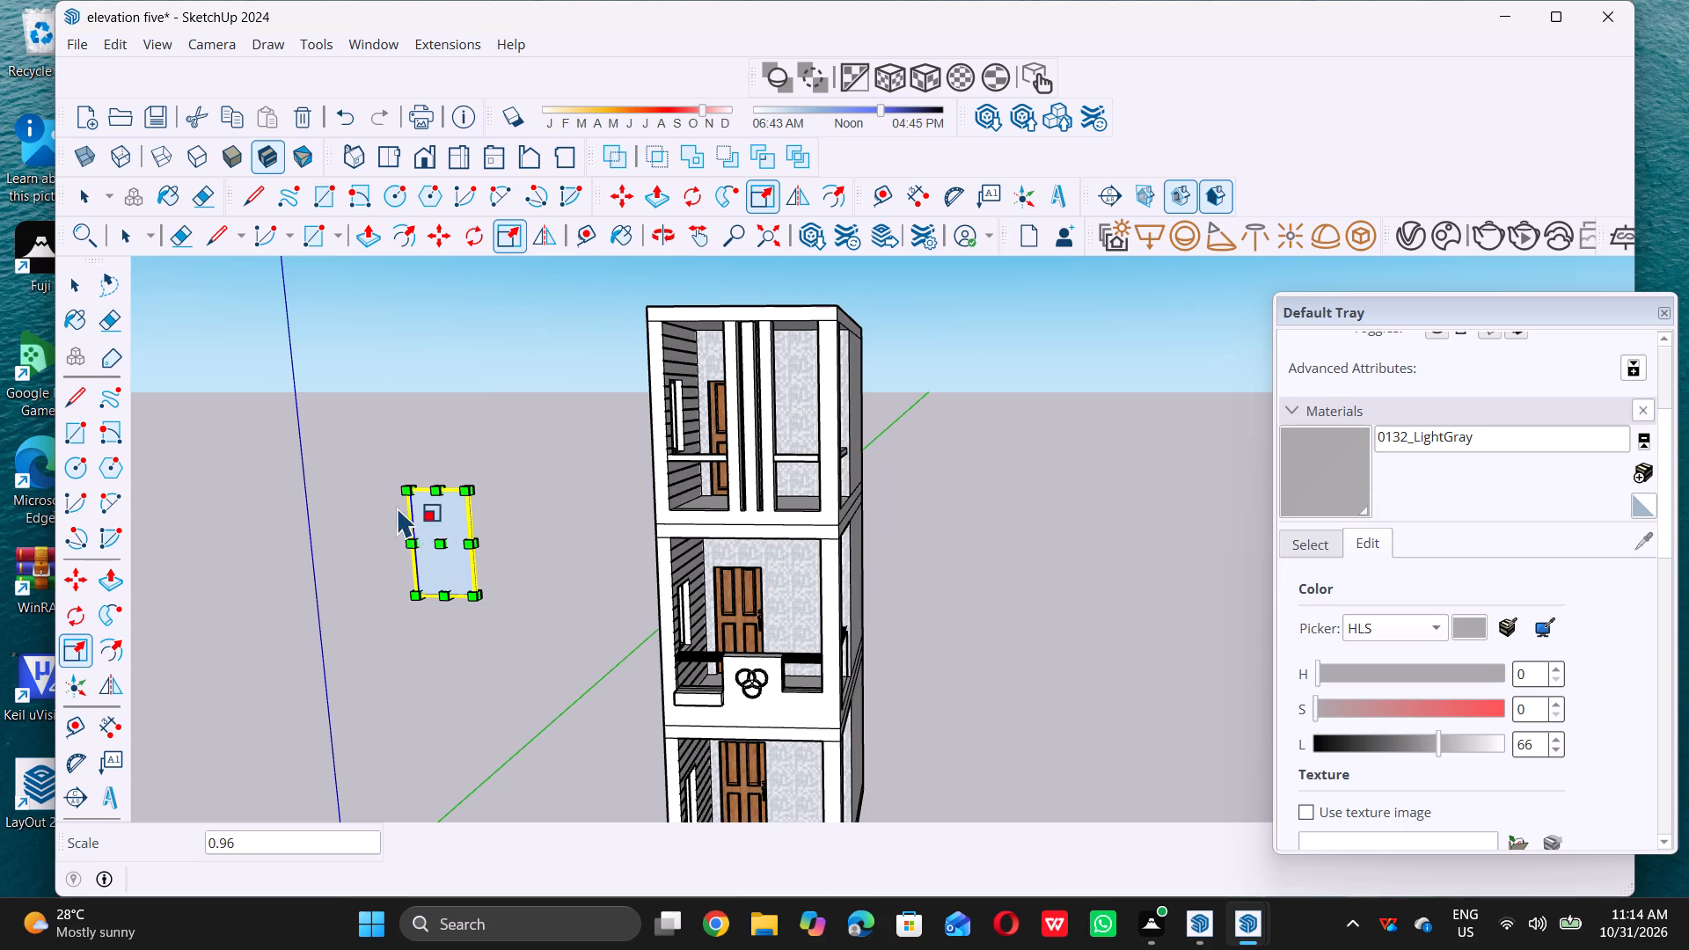
{"action": "triple_click", "coordinate": [404, 484]}
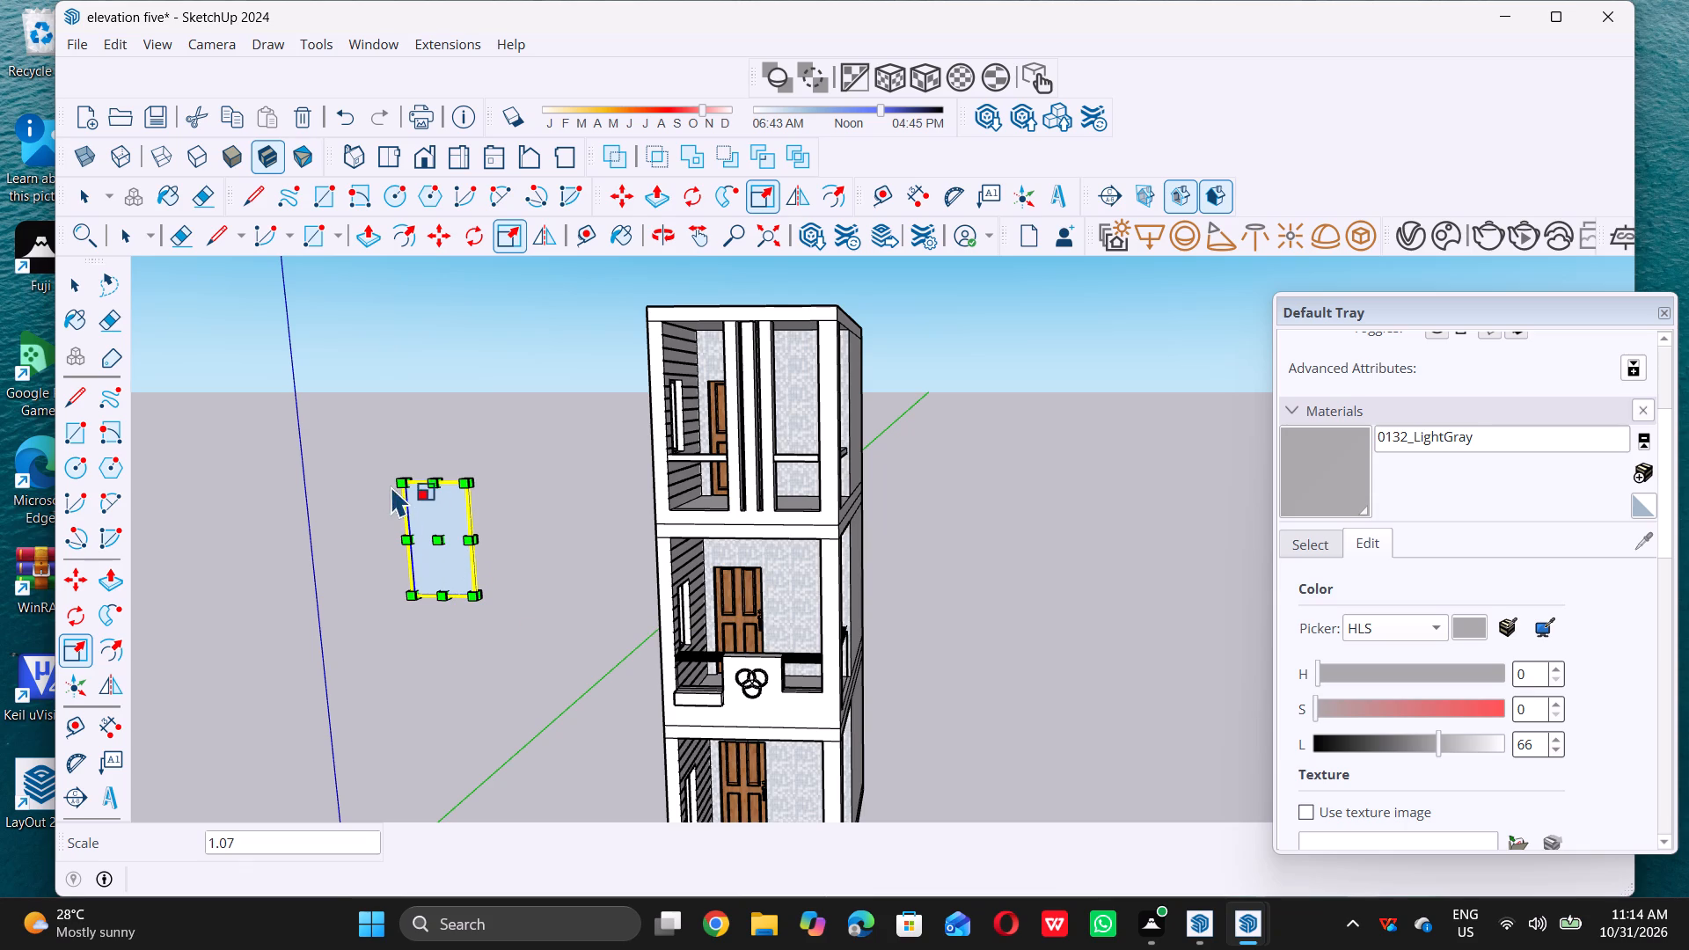
{"action": "left_click", "coordinate": [405, 481]}
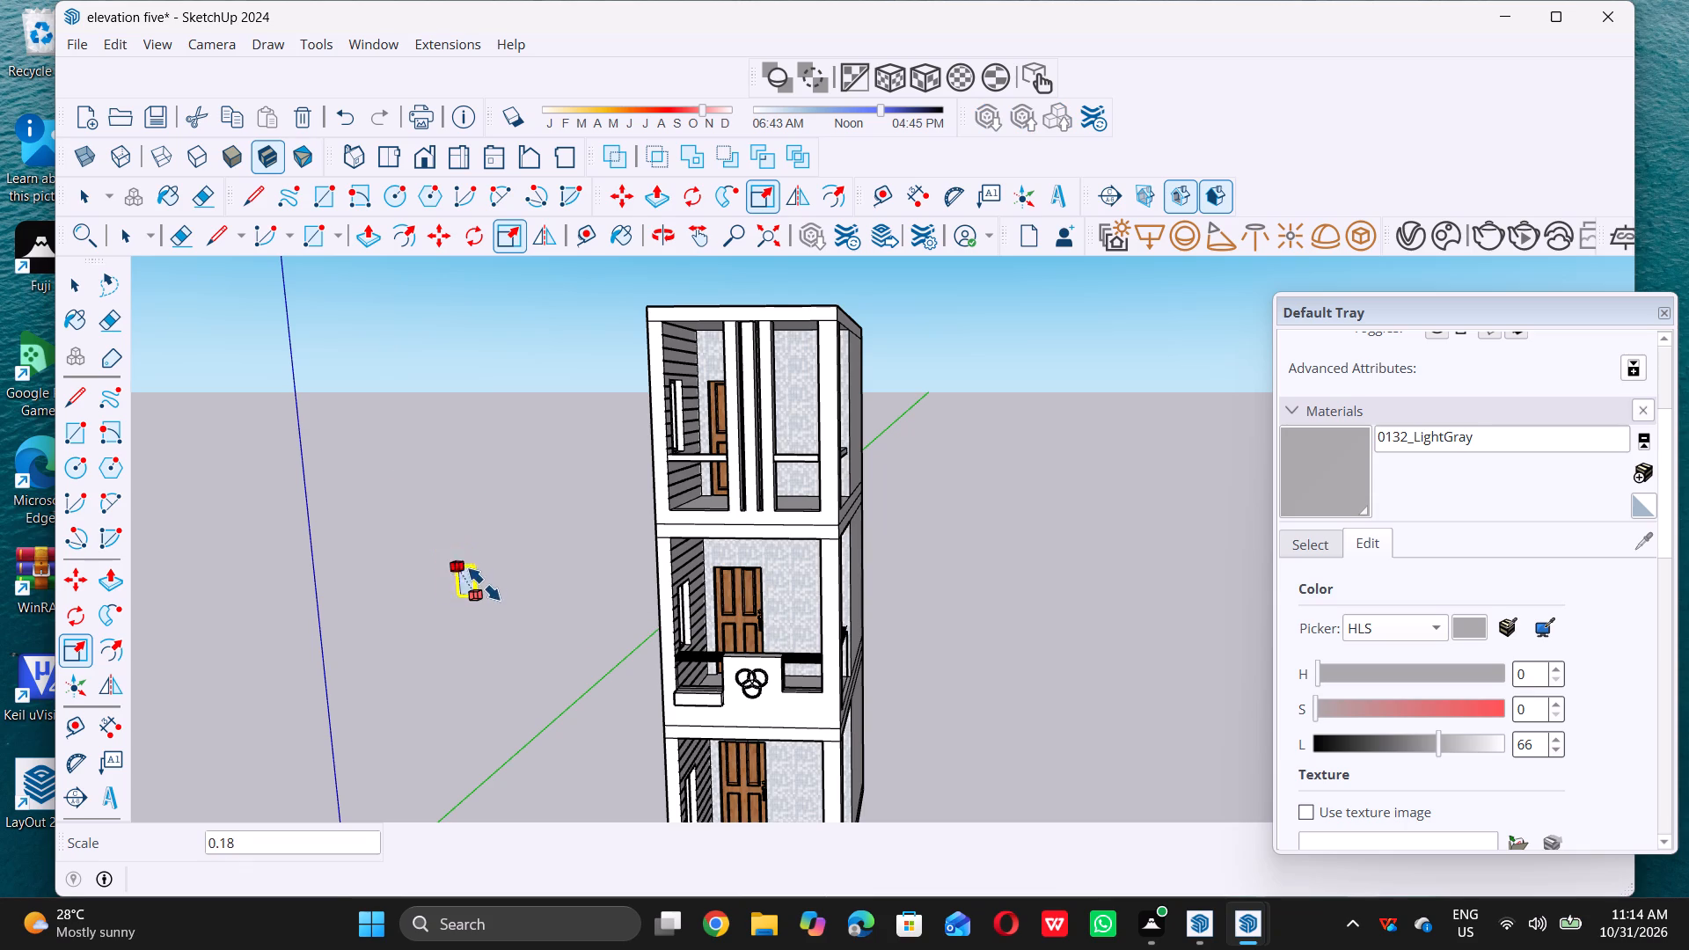
{"action": "left_click", "coordinate": [432, 557]}
{"action": "key", "text": "space"}
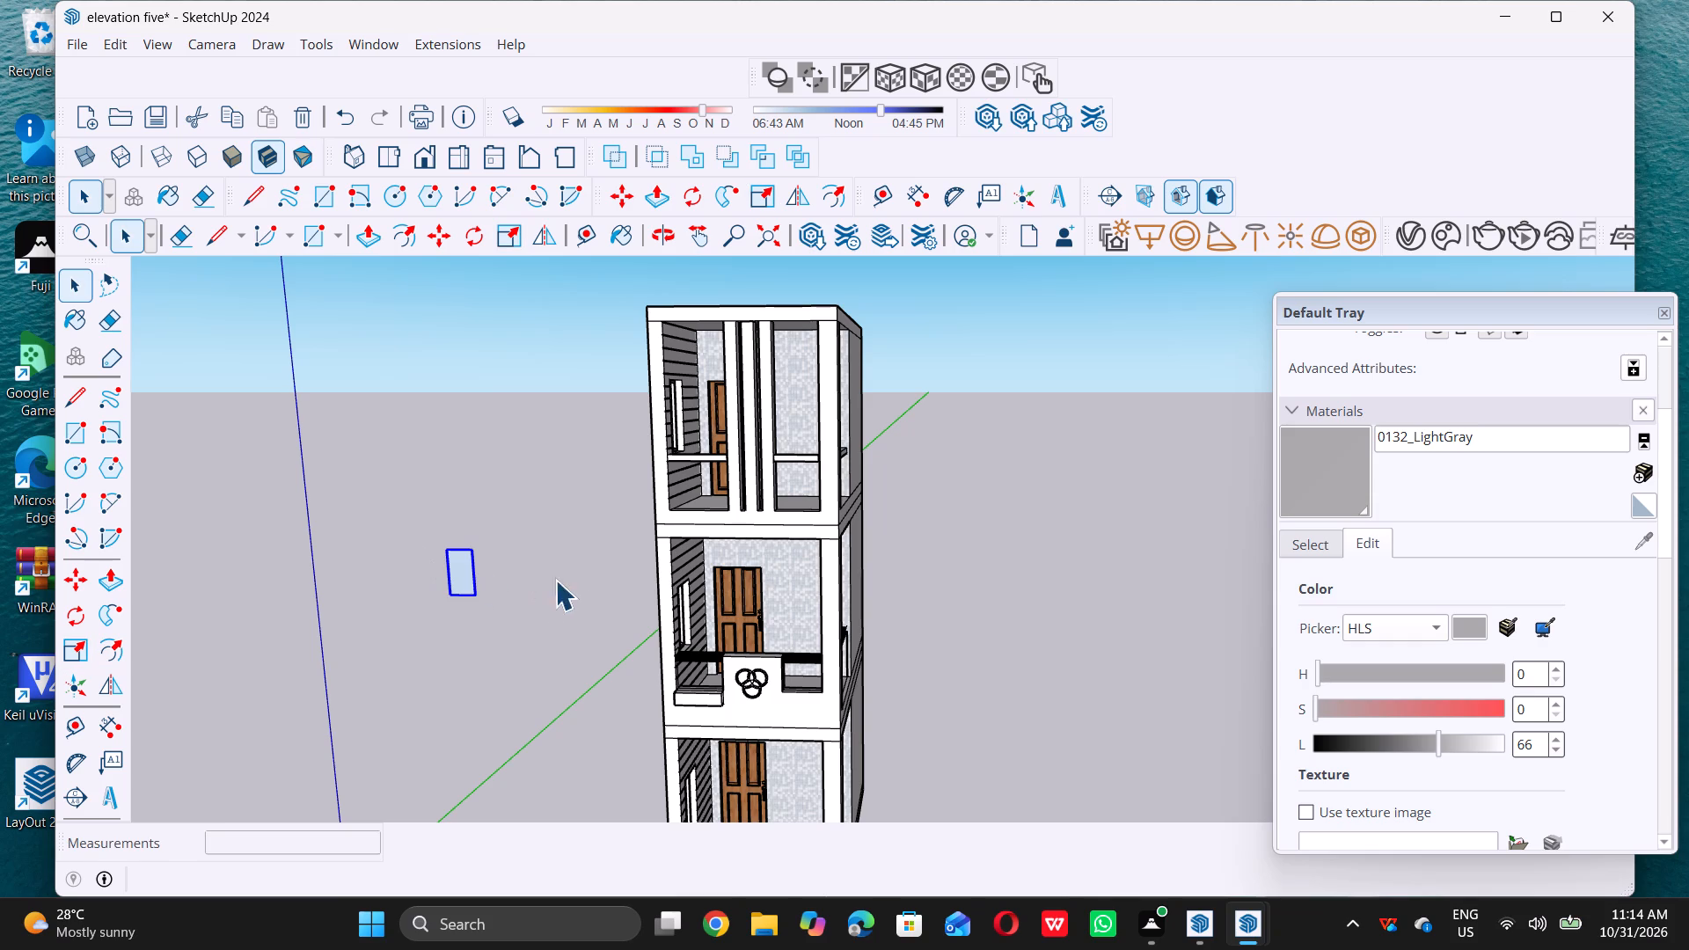
Delete the see-through face below the black rail between the slatted wall and the emblem panel on the middle floor's balcony.
{"action": "middle_click_drag", "start_coordinate": [554, 590], "coordinate": [487, 642]}
{"action": "middle_click", "coordinate": [486, 642]}
{"action": "scroll", "coordinate": [707, 698], "scroll_direction": "up", "scroll_amount": 3}
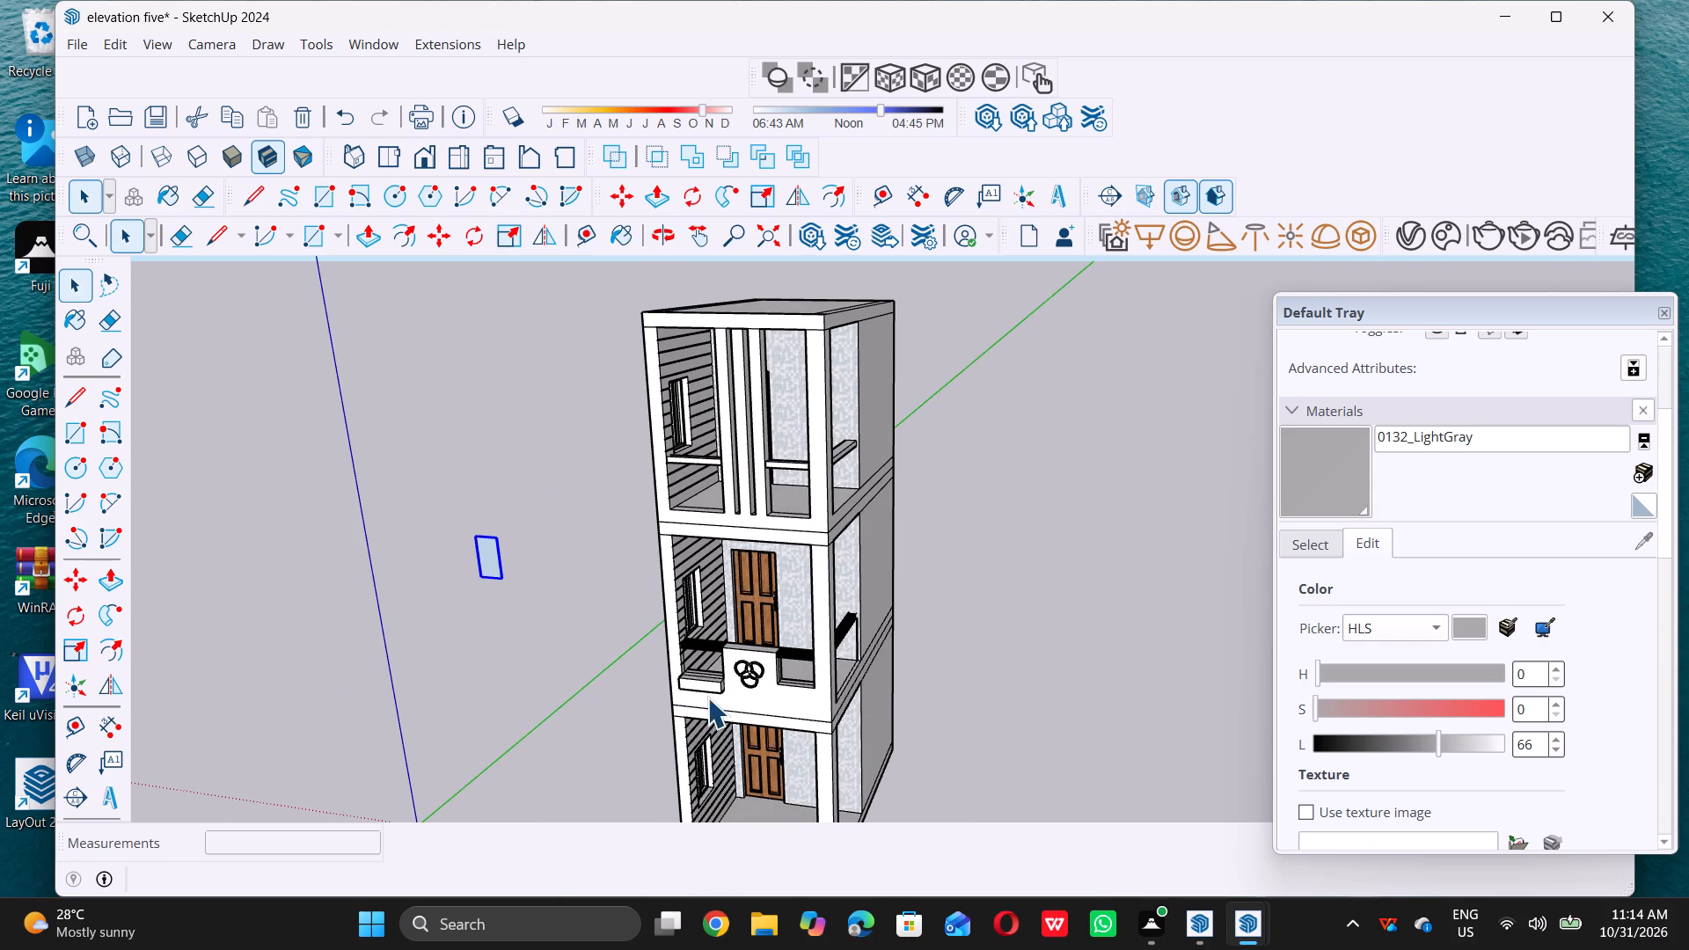
{"action": "scroll", "coordinate": [707, 698], "scroll_direction": "up", "scroll_amount": 18}
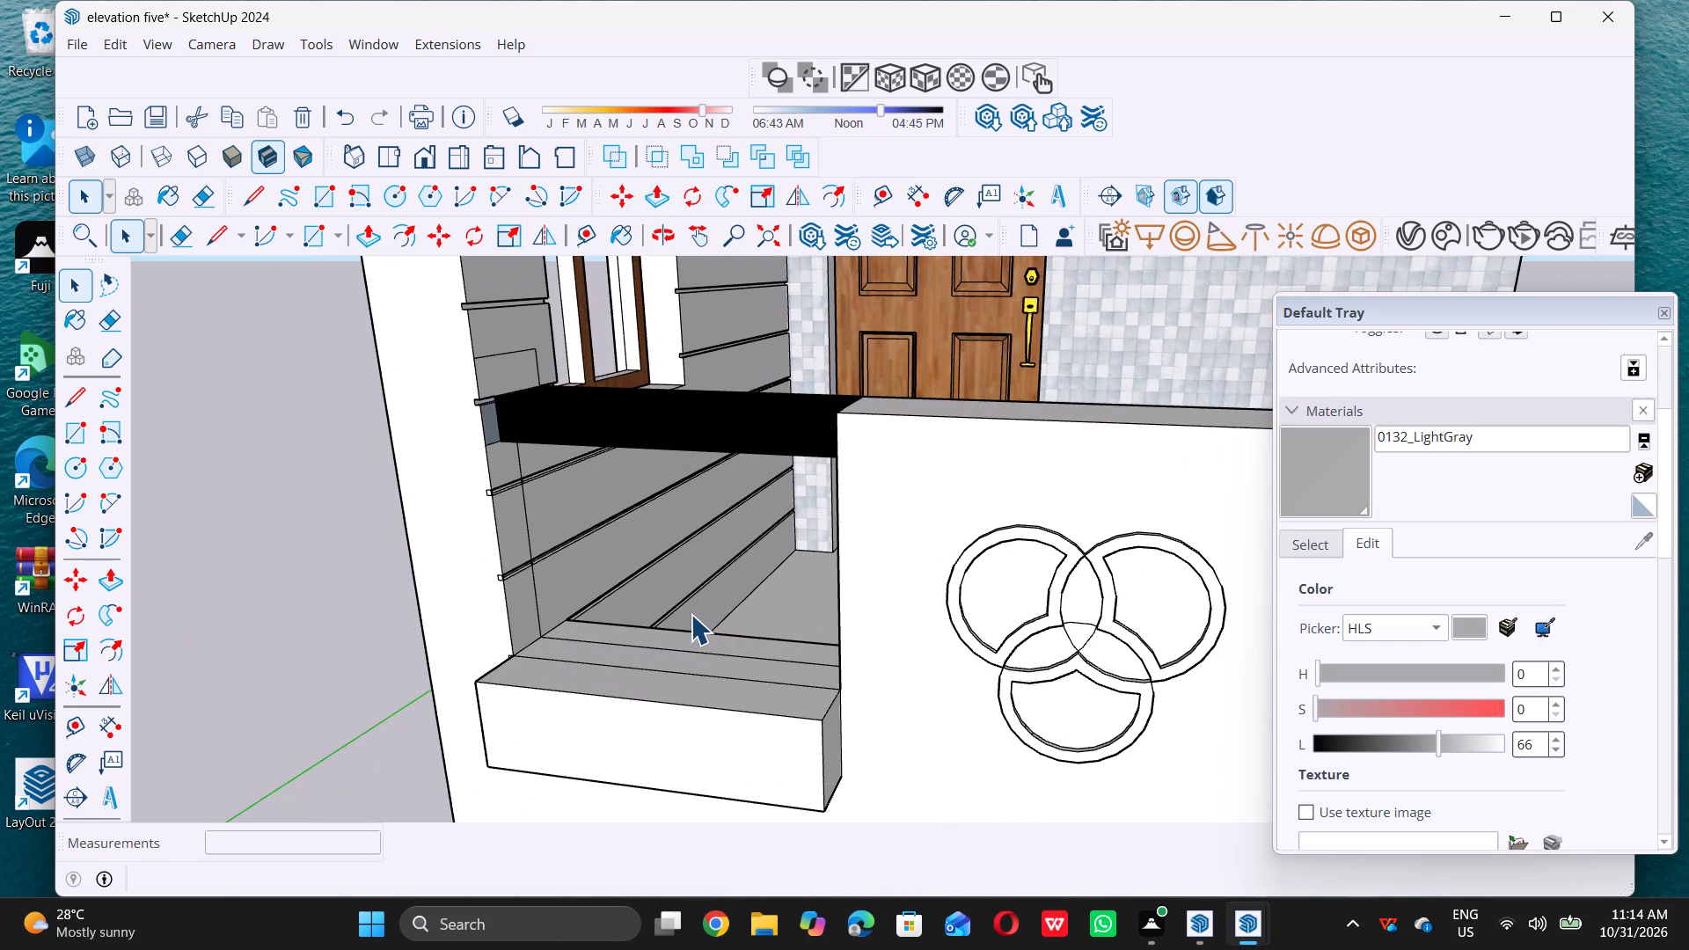
{"action": "triple_click", "coordinate": [691, 614]}
{"action": "scroll", "coordinate": [685, 618], "scroll_direction": "down", "scroll_amount": 6}
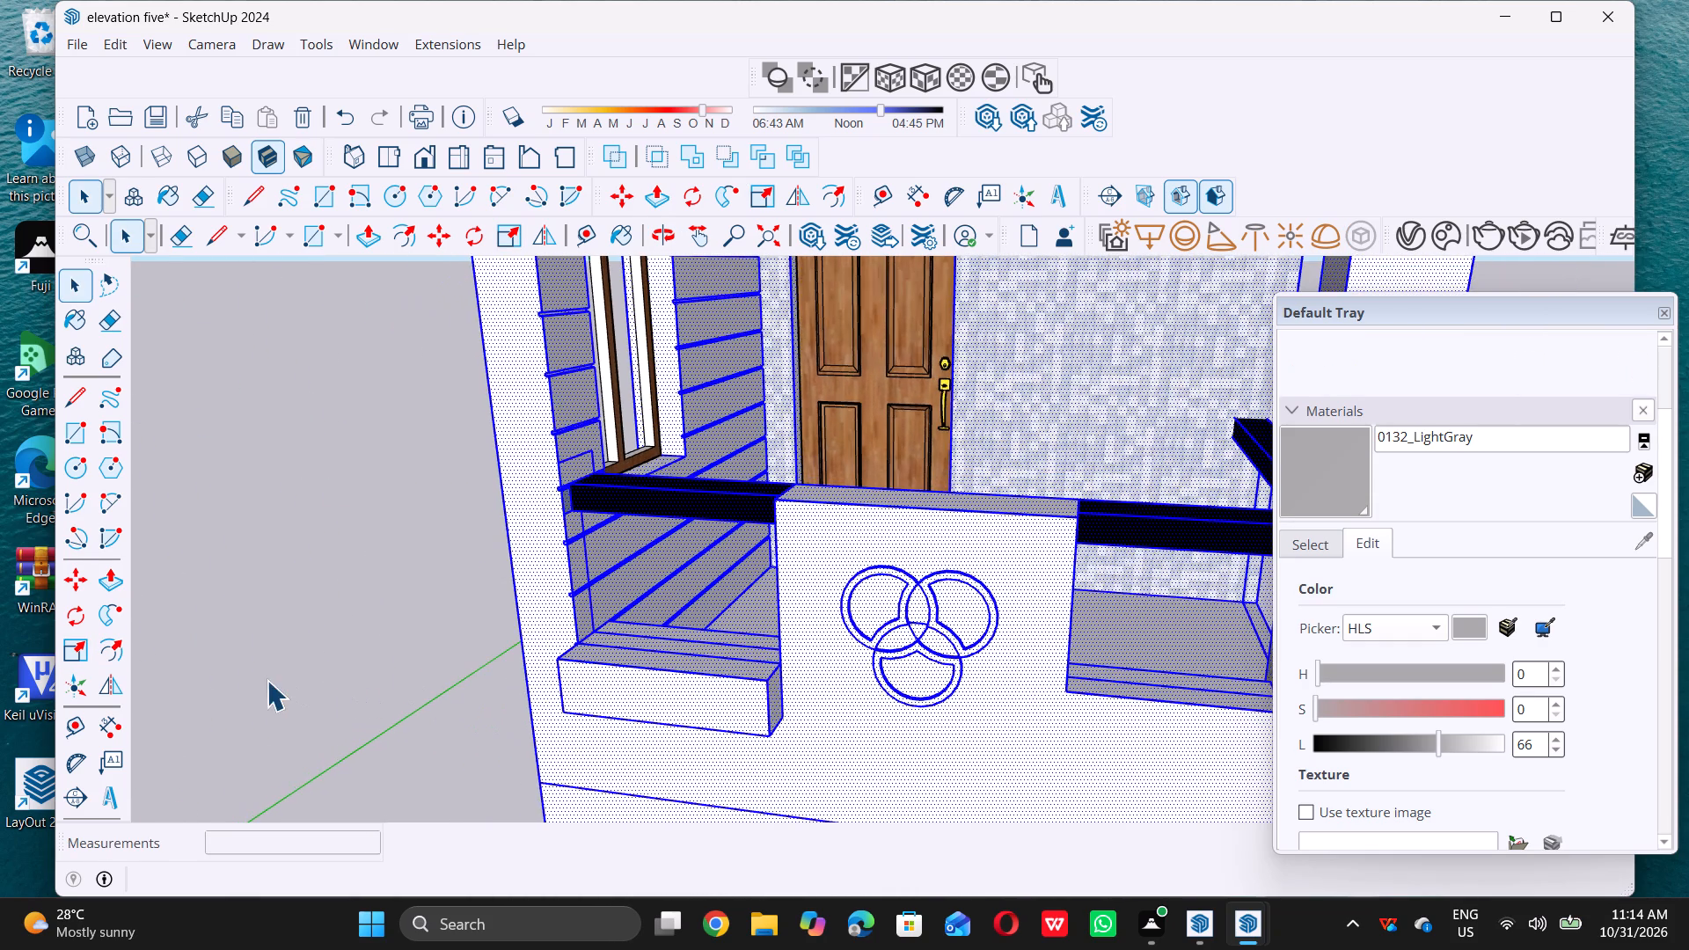
{"action": "left_click", "coordinate": [267, 680]}
{"action": "scroll", "coordinate": [717, 597], "scroll_direction": "up", "scroll_amount": 4}
{"action": "left_click", "coordinate": [718, 599]}
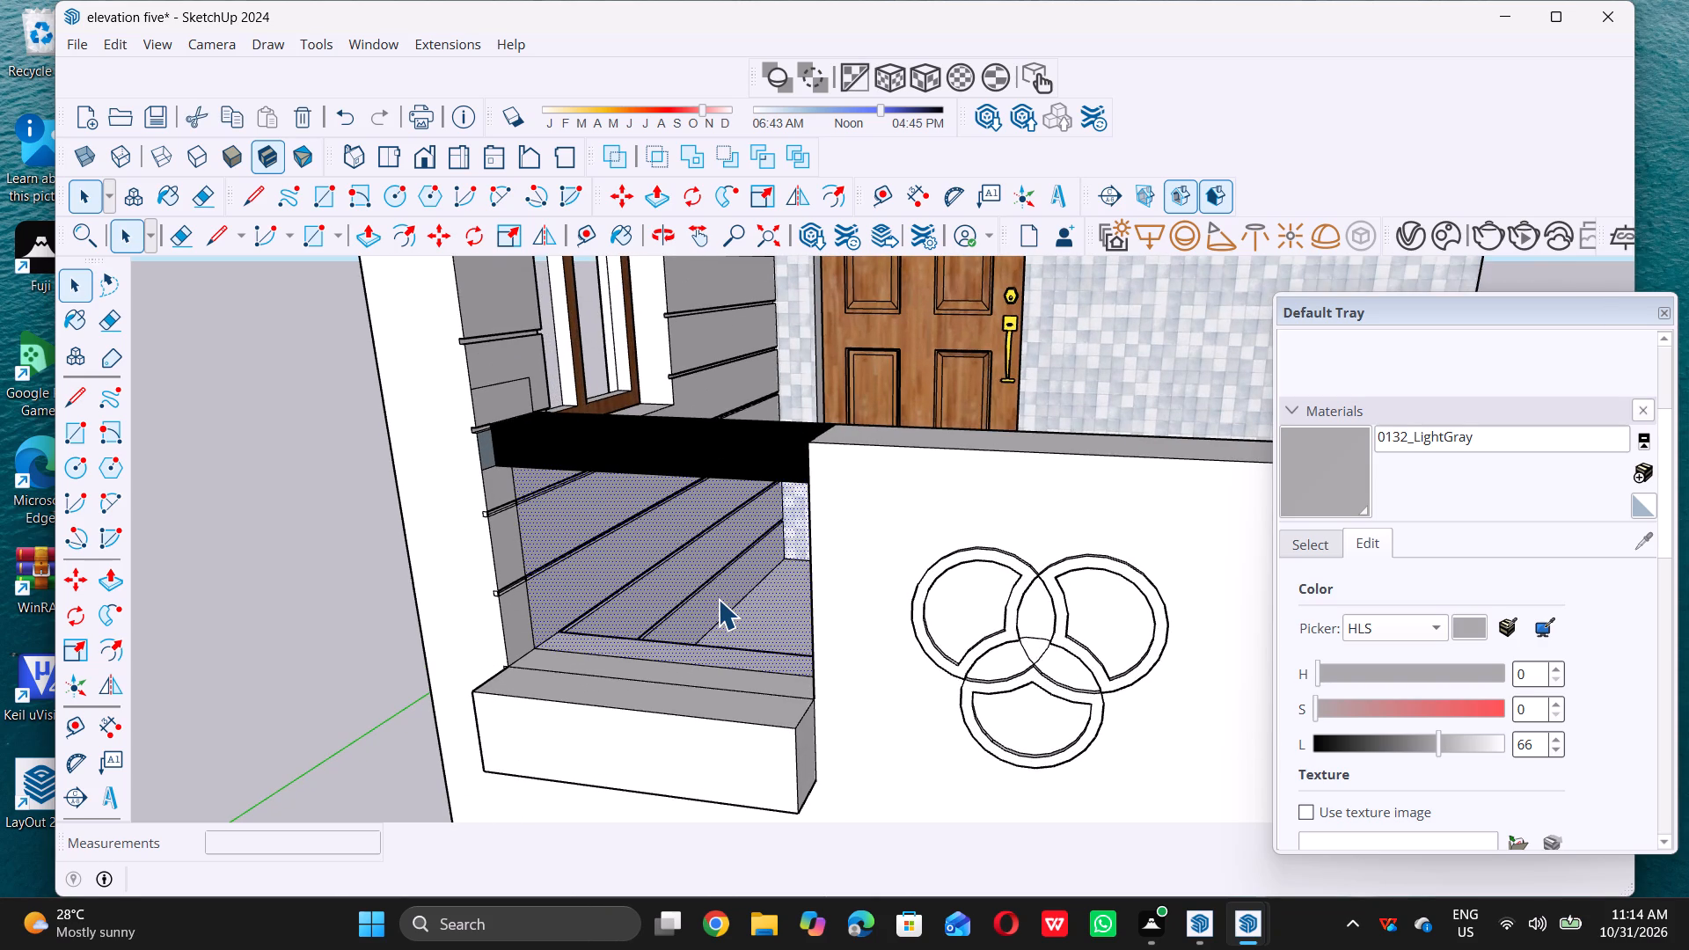
{"action": "key", "text": "Delete"}
{"action": "key", "text": "Delete"}
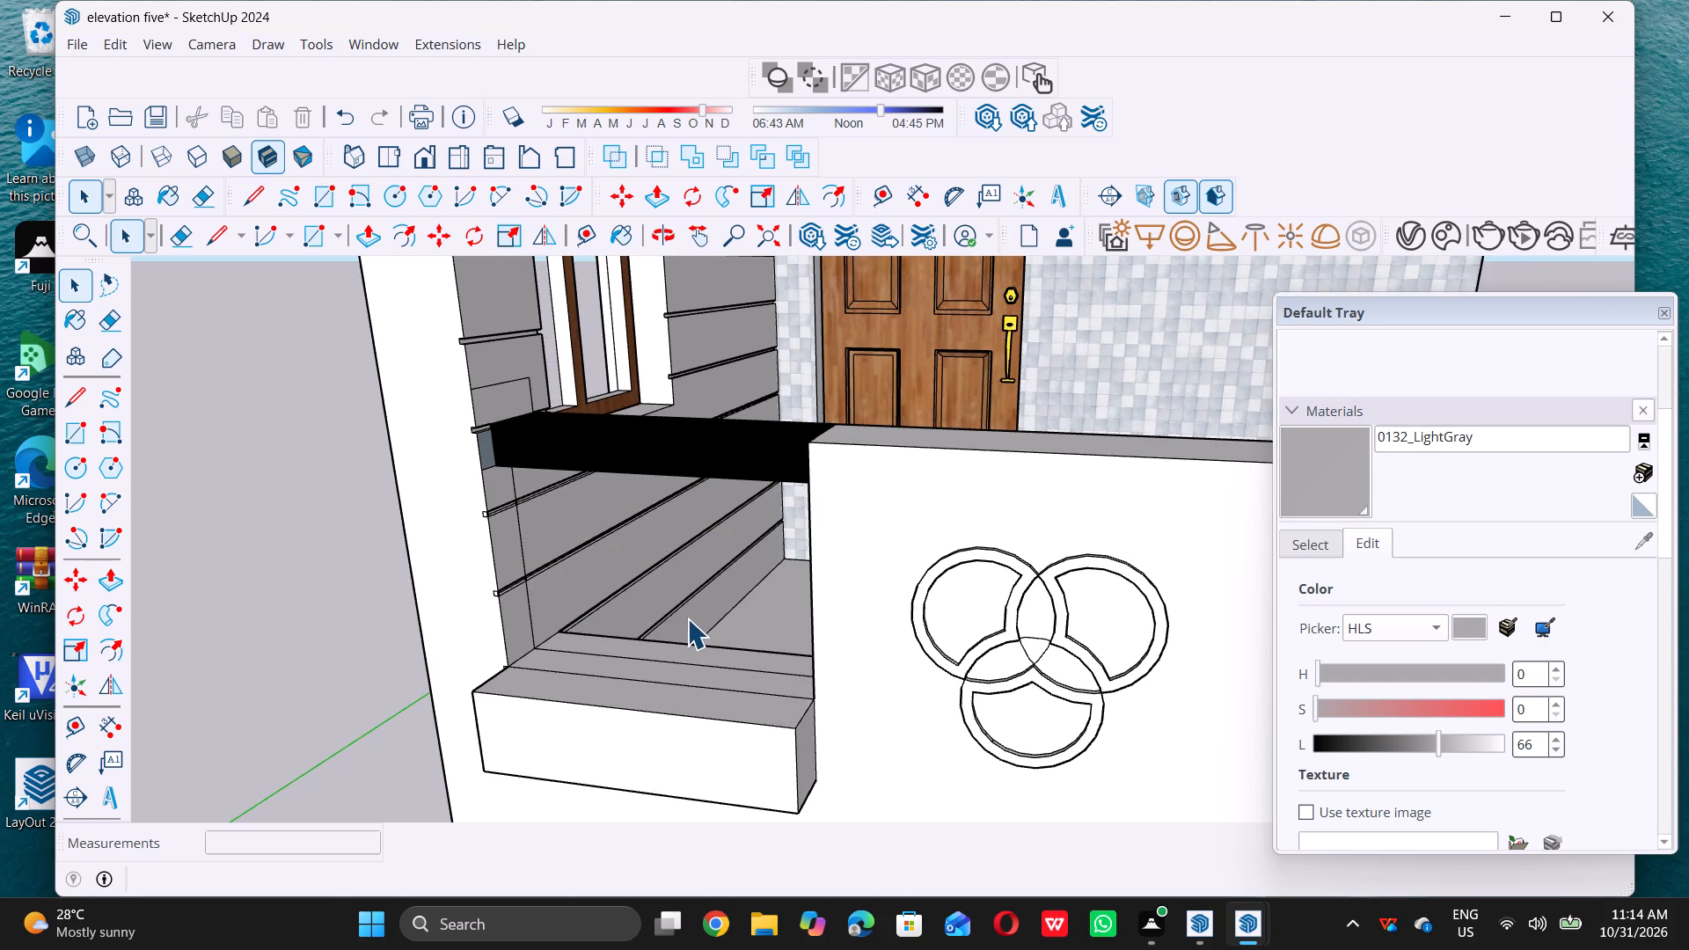
{"action": "key", "text": "Delete"}
Delete the see-through face below the black rail between the emblem panel and the corner post on the same balcony.
{"action": "scroll", "coordinate": [485, 631], "scroll_direction": "down", "scroll_amount": 3}
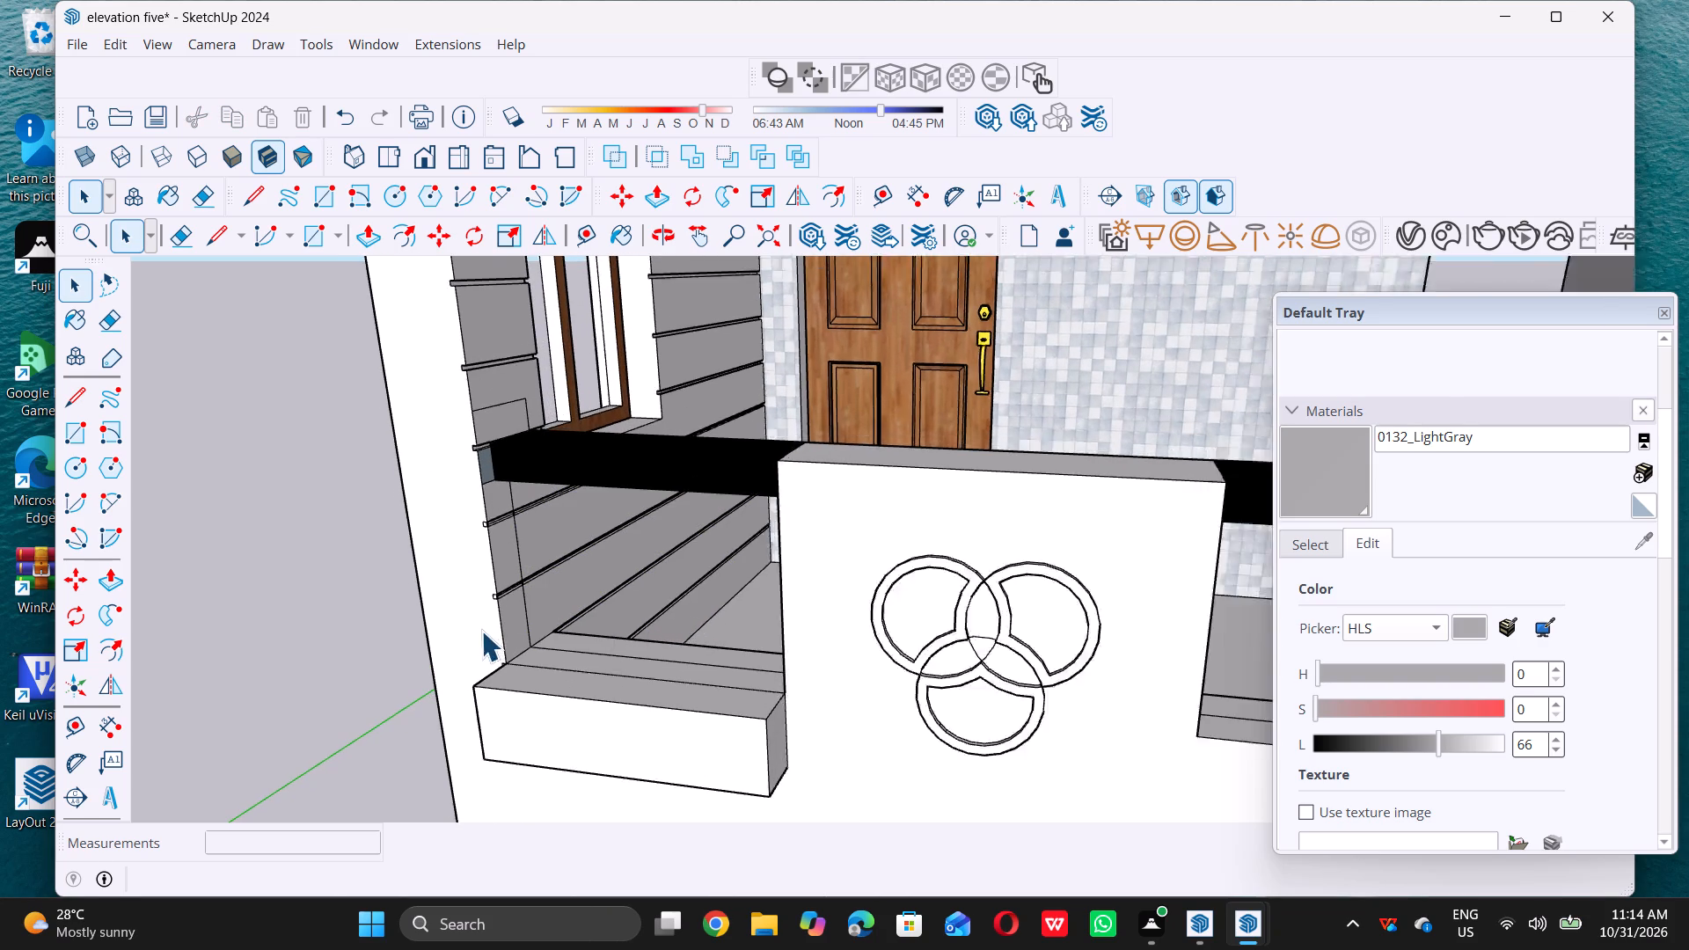
{"action": "scroll", "coordinate": [481, 631], "scroll_direction": "down", "scroll_amount": 6}
{"action": "scroll", "coordinate": [727, 605], "scroll_direction": "up", "scroll_amount": 4}
{"action": "double_click", "coordinate": [788, 634]}
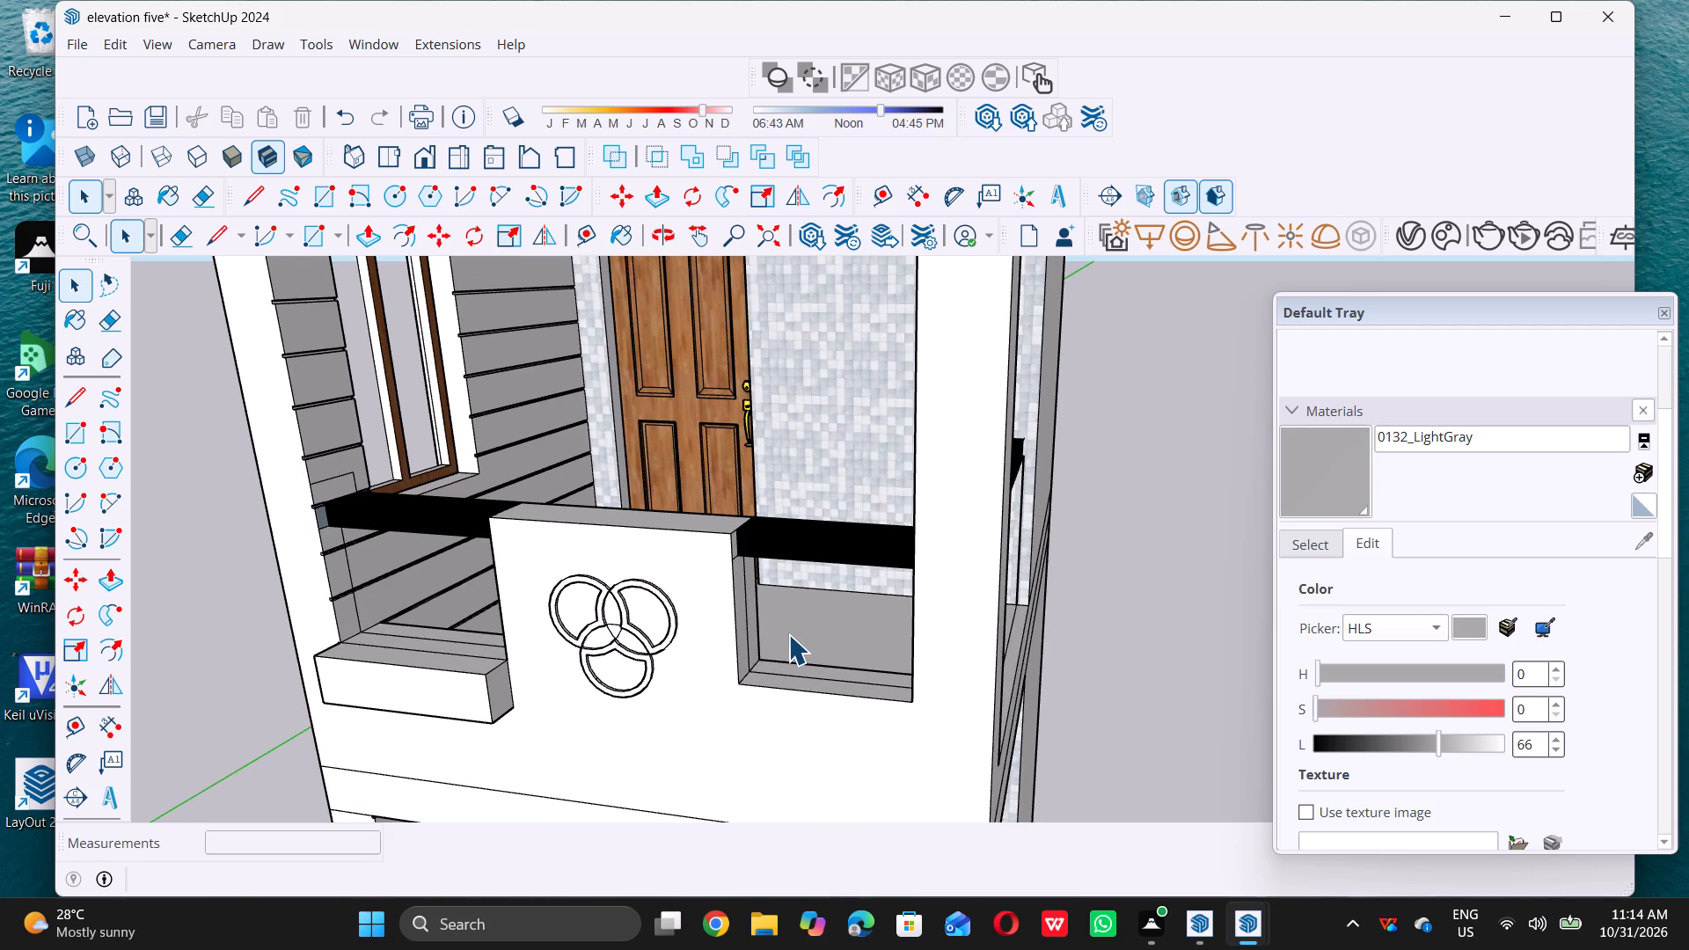
{"action": "key", "text": "Delete"}
Delete the see-through face below the black rail in the same balcony's side opening.
{"action": "scroll", "coordinate": [779, 649], "scroll_direction": "down", "scroll_amount": 4}
{"action": "middle_click_drag", "start_coordinate": [844, 720], "coordinate": [529, 793]}
{"action": "scroll", "coordinate": [829, 704], "scroll_direction": "up", "scroll_amount": 2}
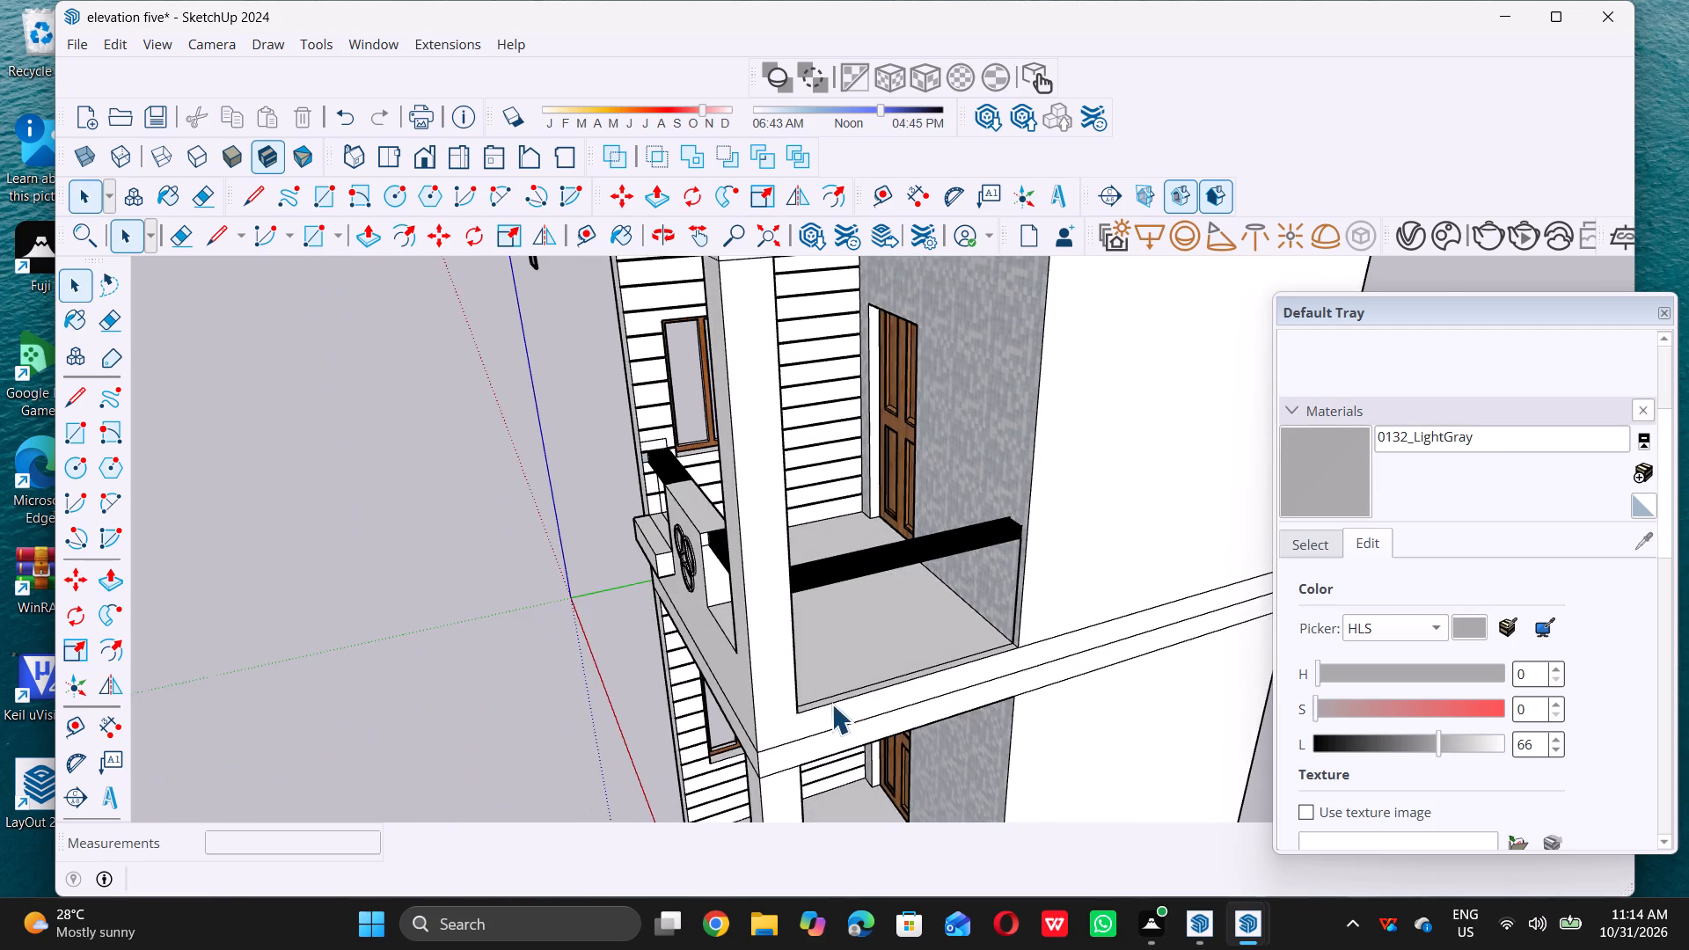
{"action": "scroll", "coordinate": [831, 704], "scroll_direction": "up", "scroll_amount": 2}
{"action": "double_click", "coordinate": [833, 647]}
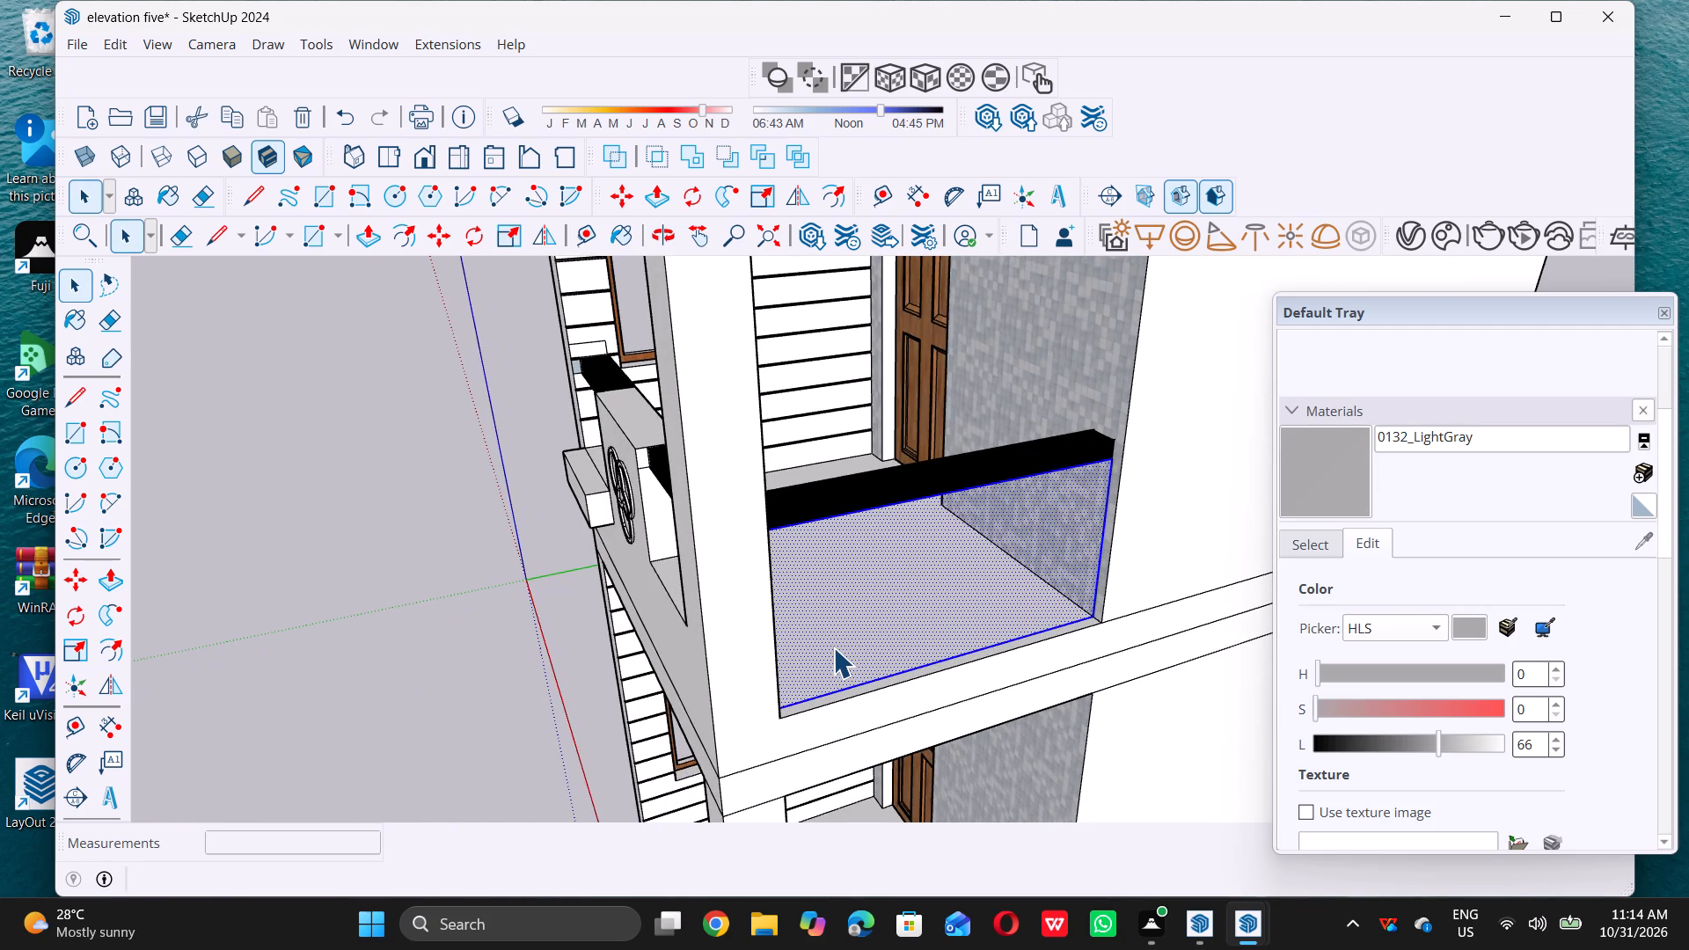
{"action": "key", "text": "Delete"}
{"action": "scroll", "coordinate": [844, 667], "scroll_direction": "down", "scroll_amount": 8}
{"action": "middle_click_drag", "start_coordinate": [766, 643], "coordinate": [780, 633]}
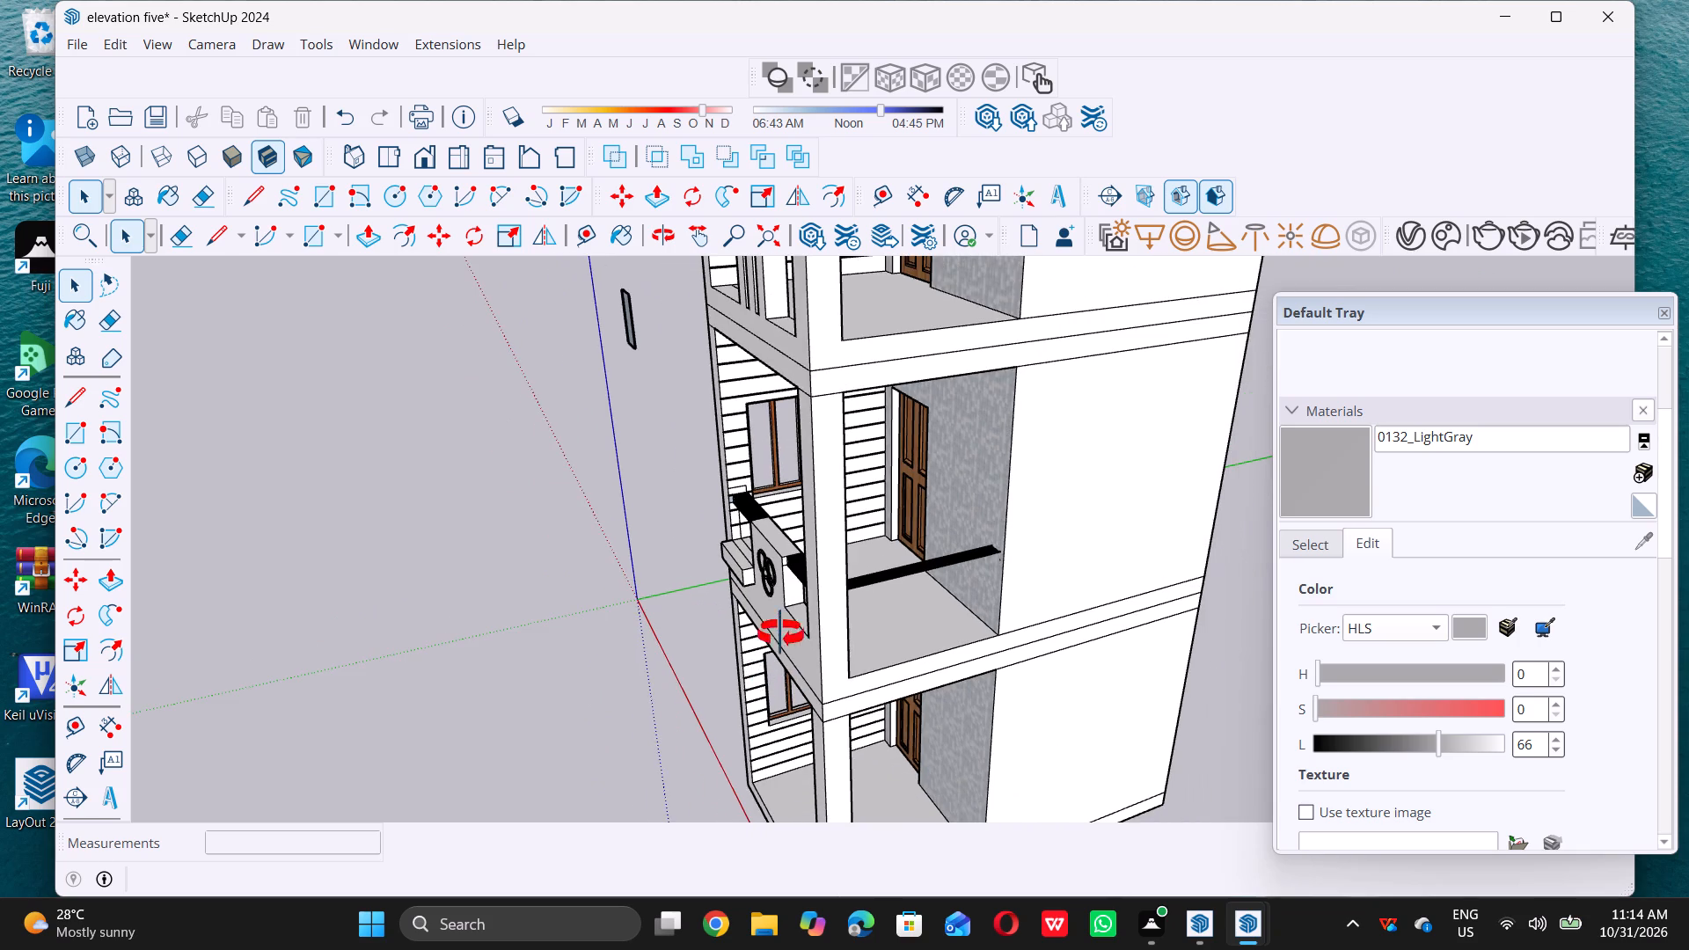
{"action": "middle_click_drag", "start_coordinate": [780, 633], "coordinate": [913, 471]}
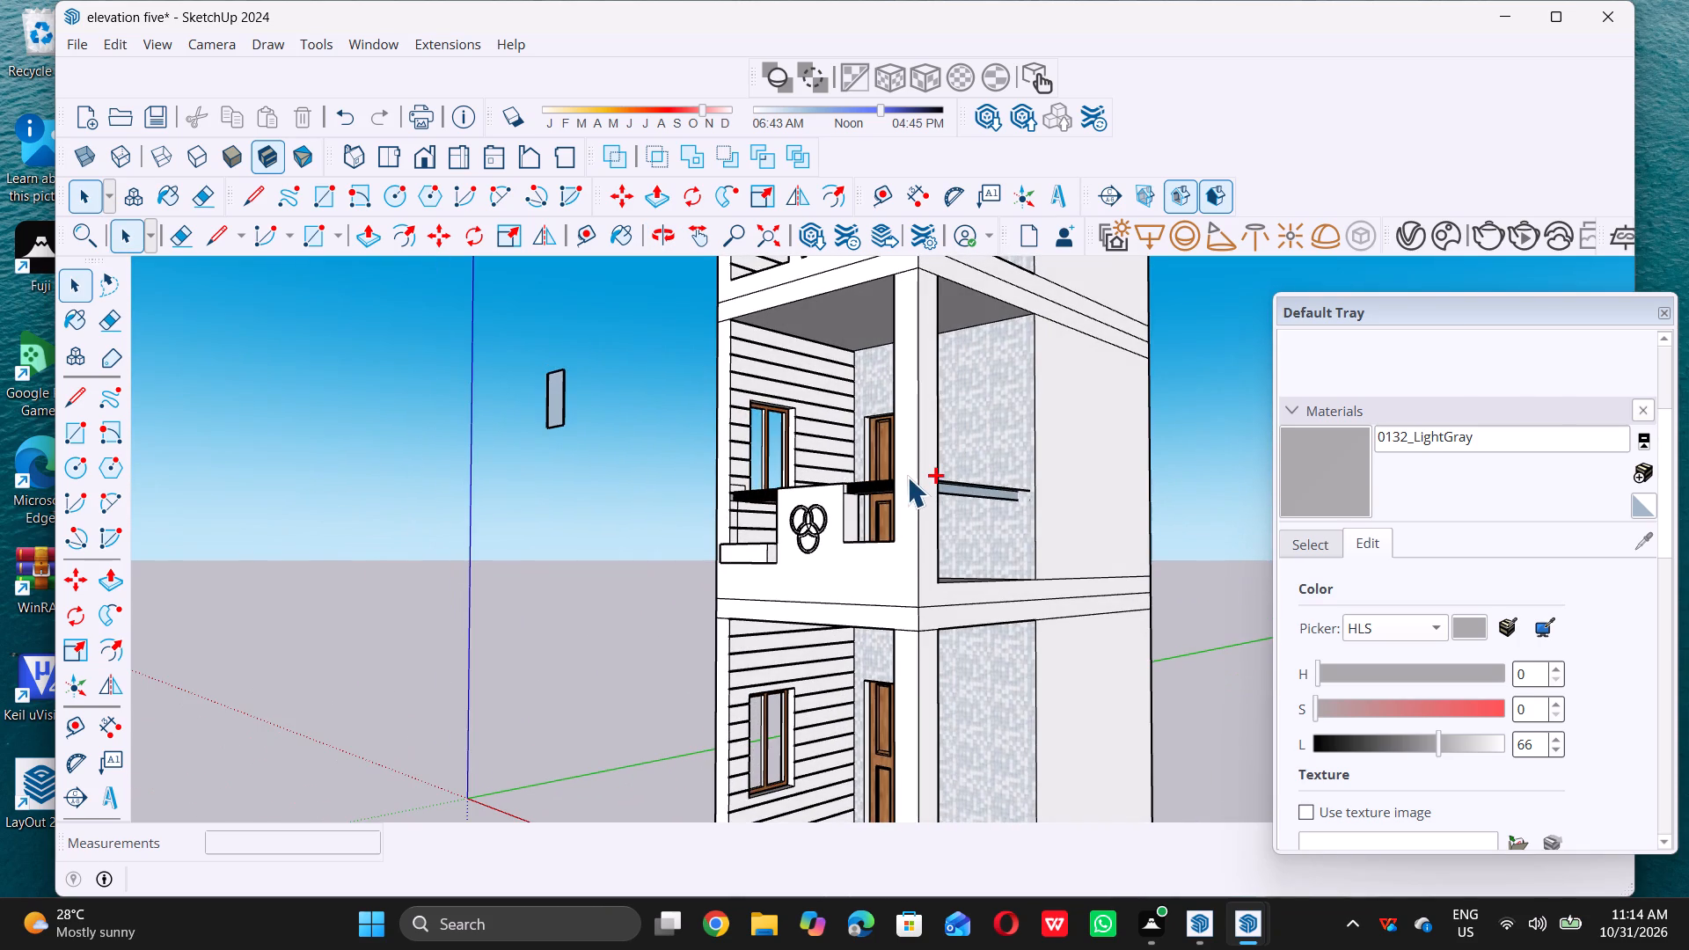
Undo the last deletion at the rail in the middle balcony's side opening.
{"action": "key", "text": "ctrl+z"}
{"action": "middle_click_drag", "start_coordinate": [969, 480], "coordinate": [1017, 428]}
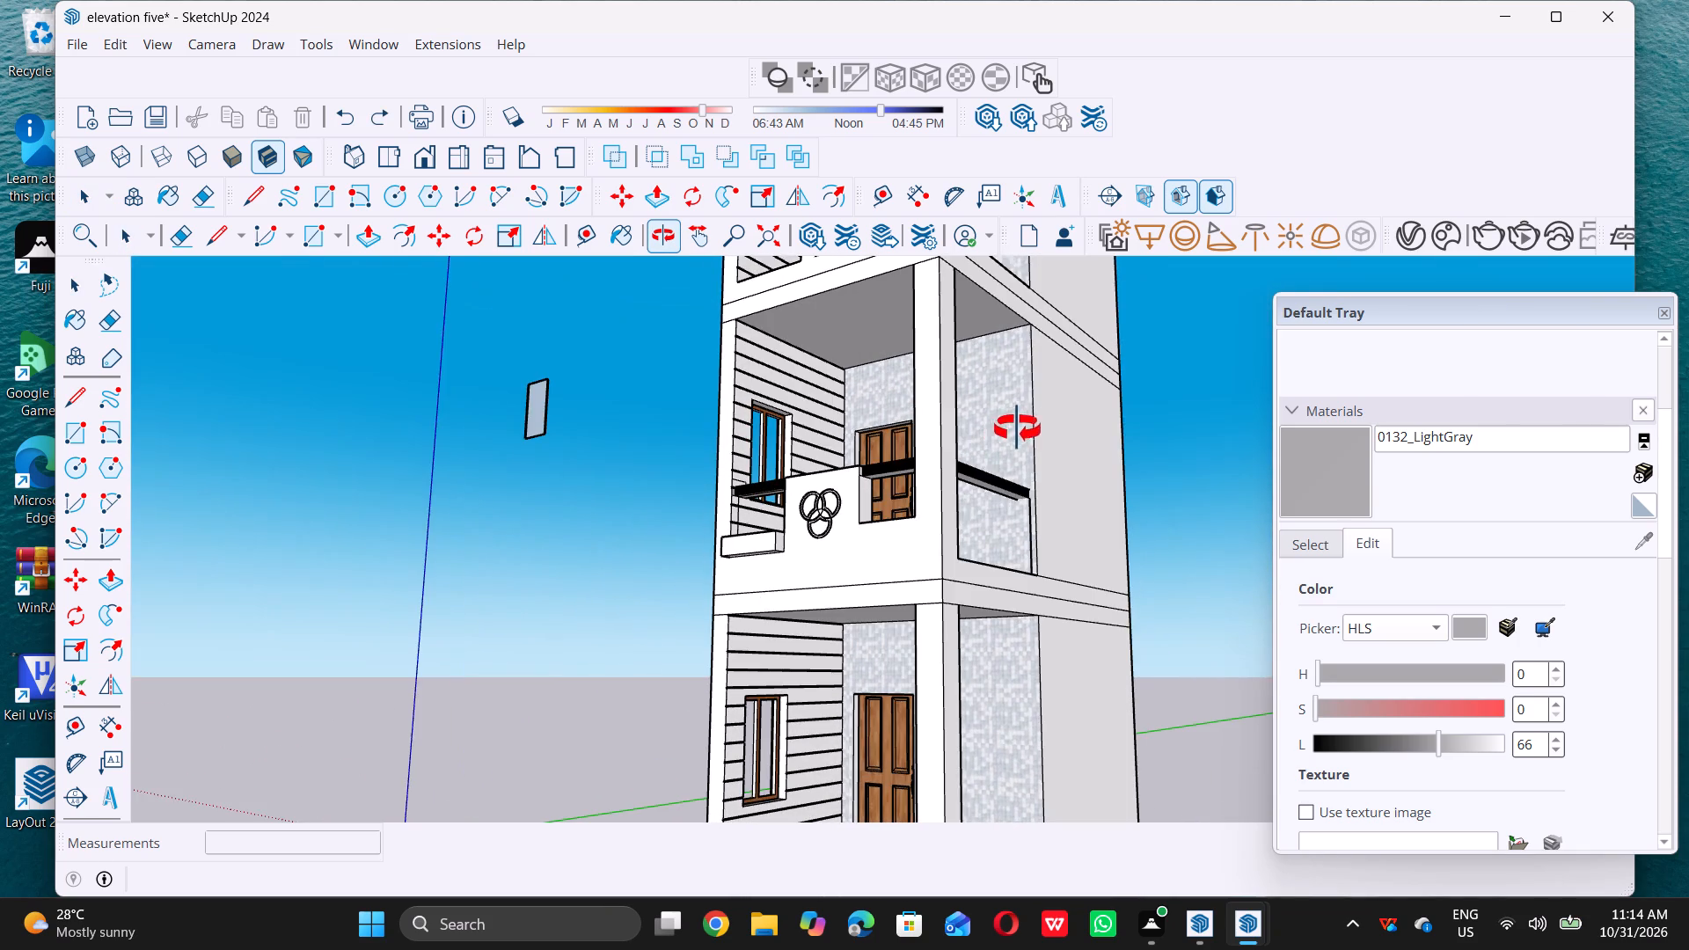
{"action": "middle_click_drag", "start_coordinate": [1017, 428], "coordinate": [1125, 562]}
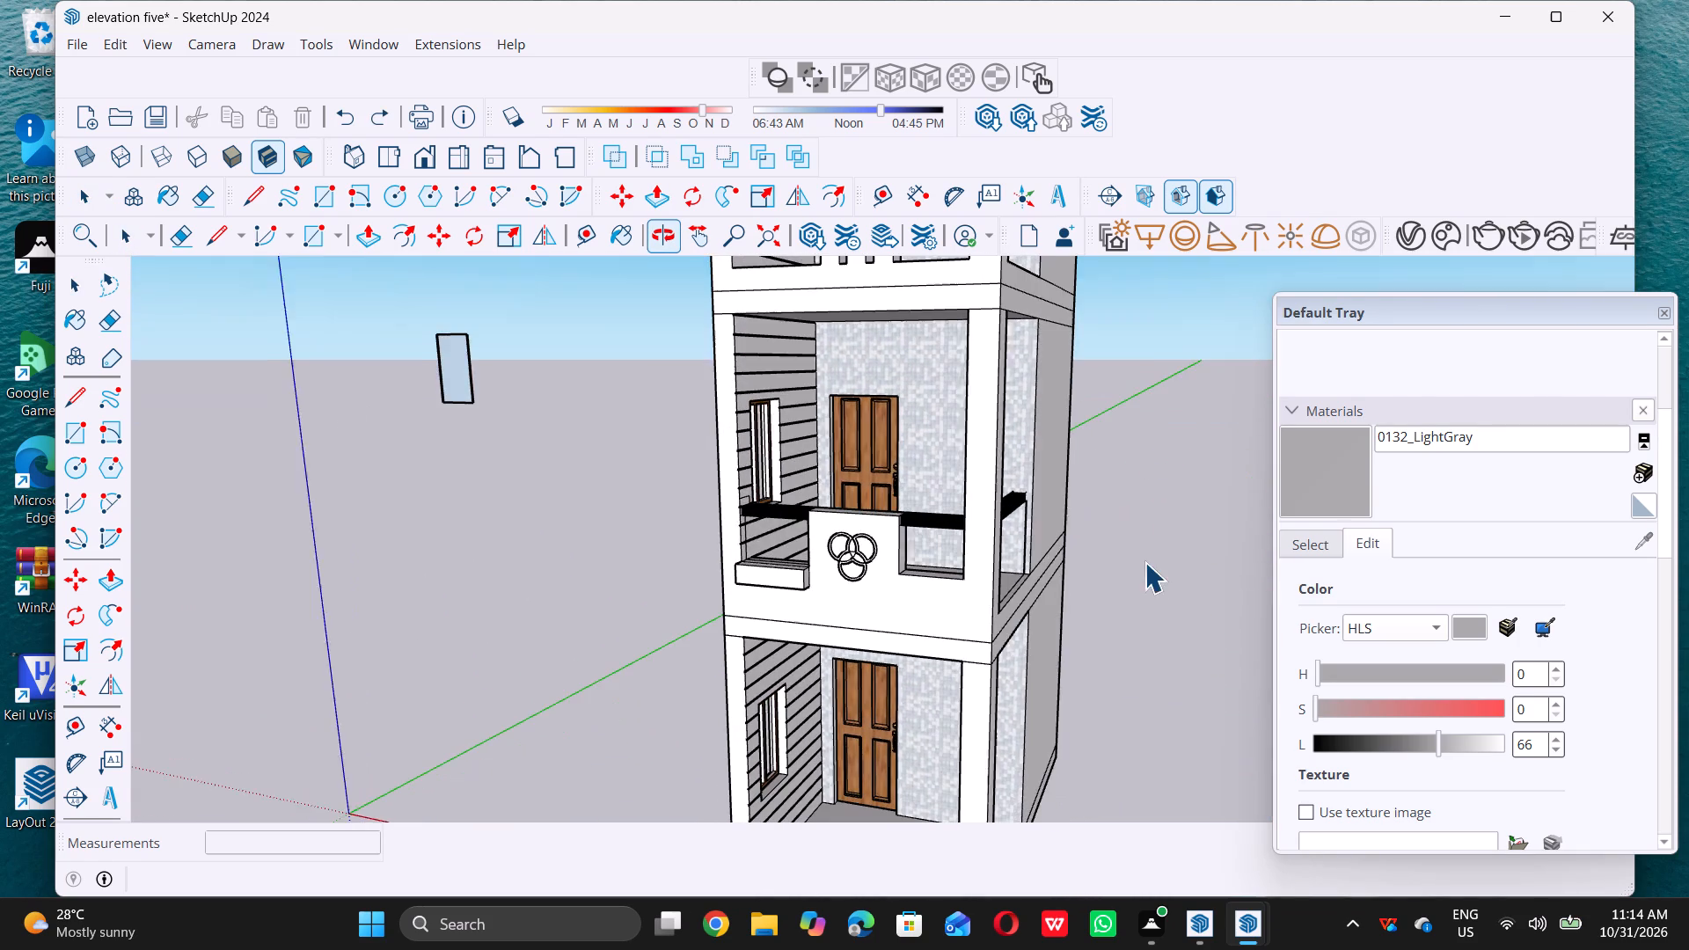
Scale the imported glass pane down uniformly from its upper corner to less than half its size.
{"action": "scroll", "coordinate": [401, 347], "scroll_direction": "up", "scroll_amount": 6}
{"action": "middle_click_drag", "start_coordinate": [450, 432], "coordinate": [550, 382]}
{"action": "triple_click", "coordinate": [430, 384]}
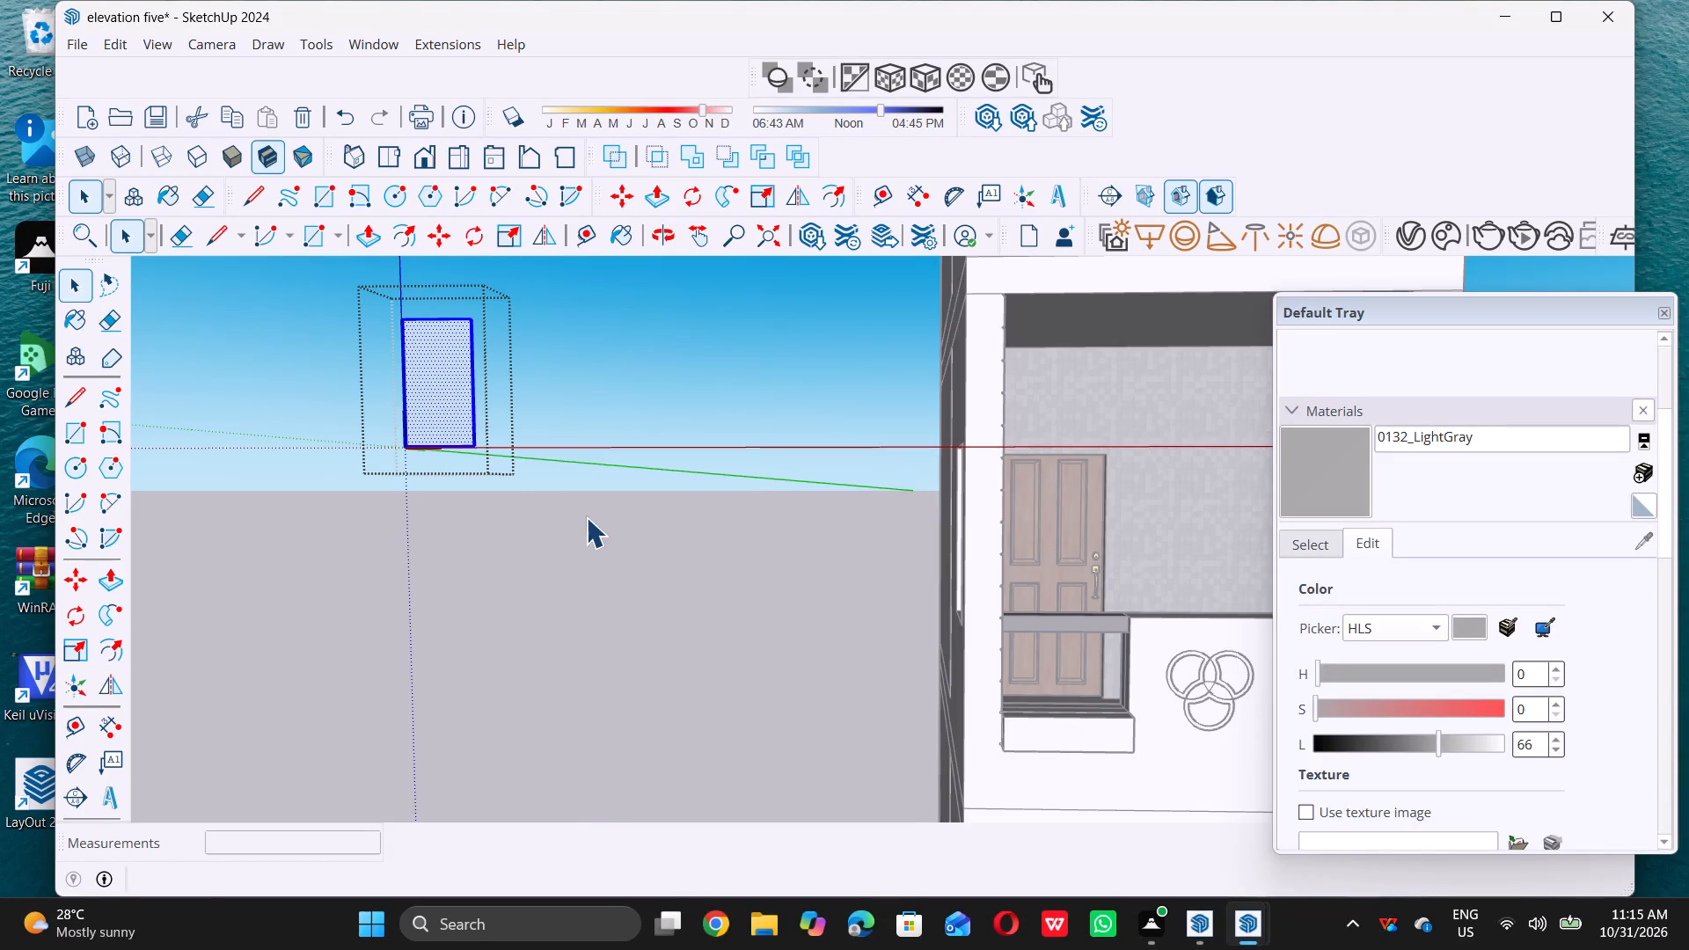
{"action": "double_click", "coordinate": [613, 517]}
{"action": "double_click", "coordinate": [450, 413]}
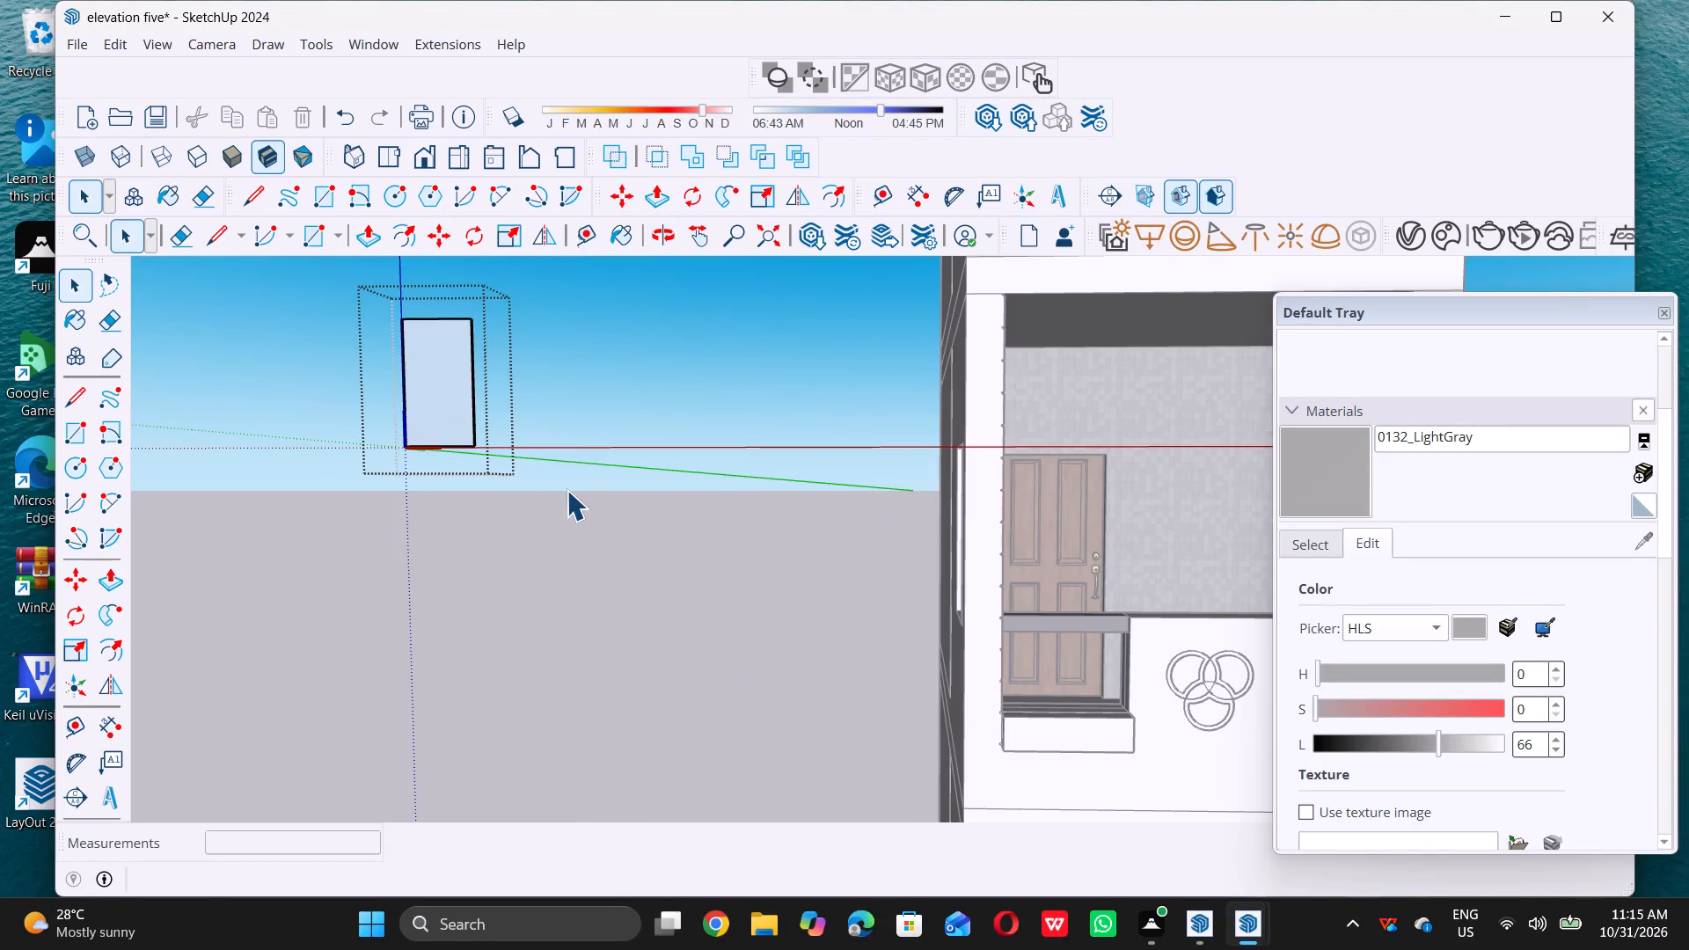
{"action": "double_click", "coordinate": [567, 490]}
{"action": "left_click", "coordinate": [428, 419]}
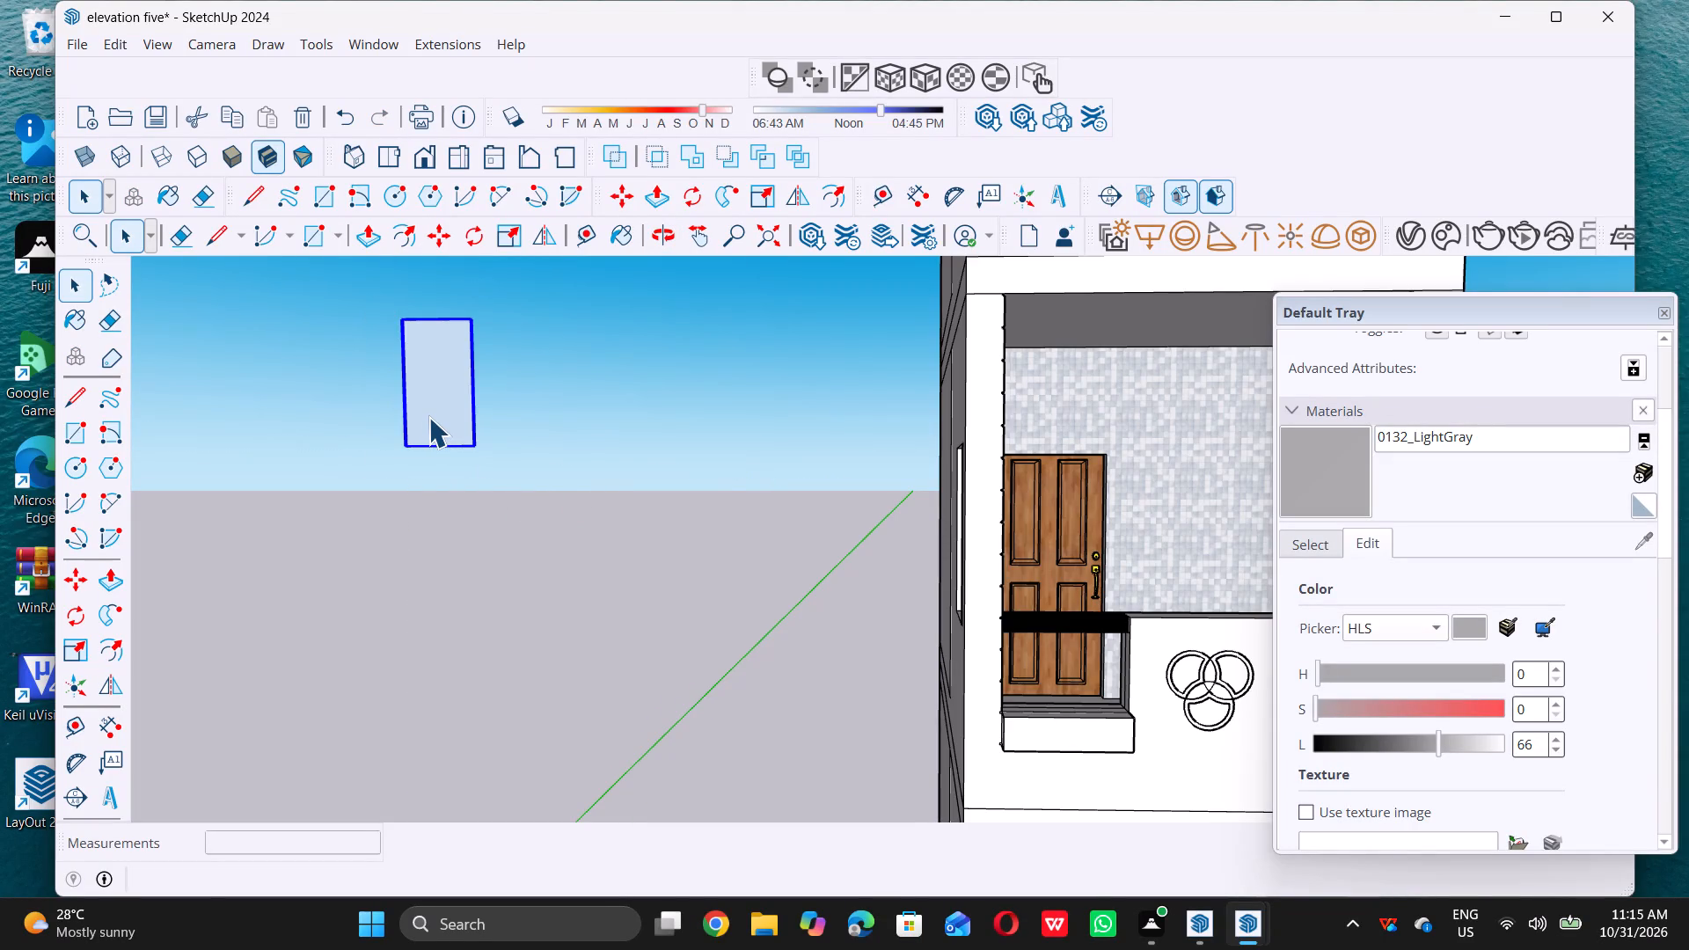
{"action": "key", "text": "s"}
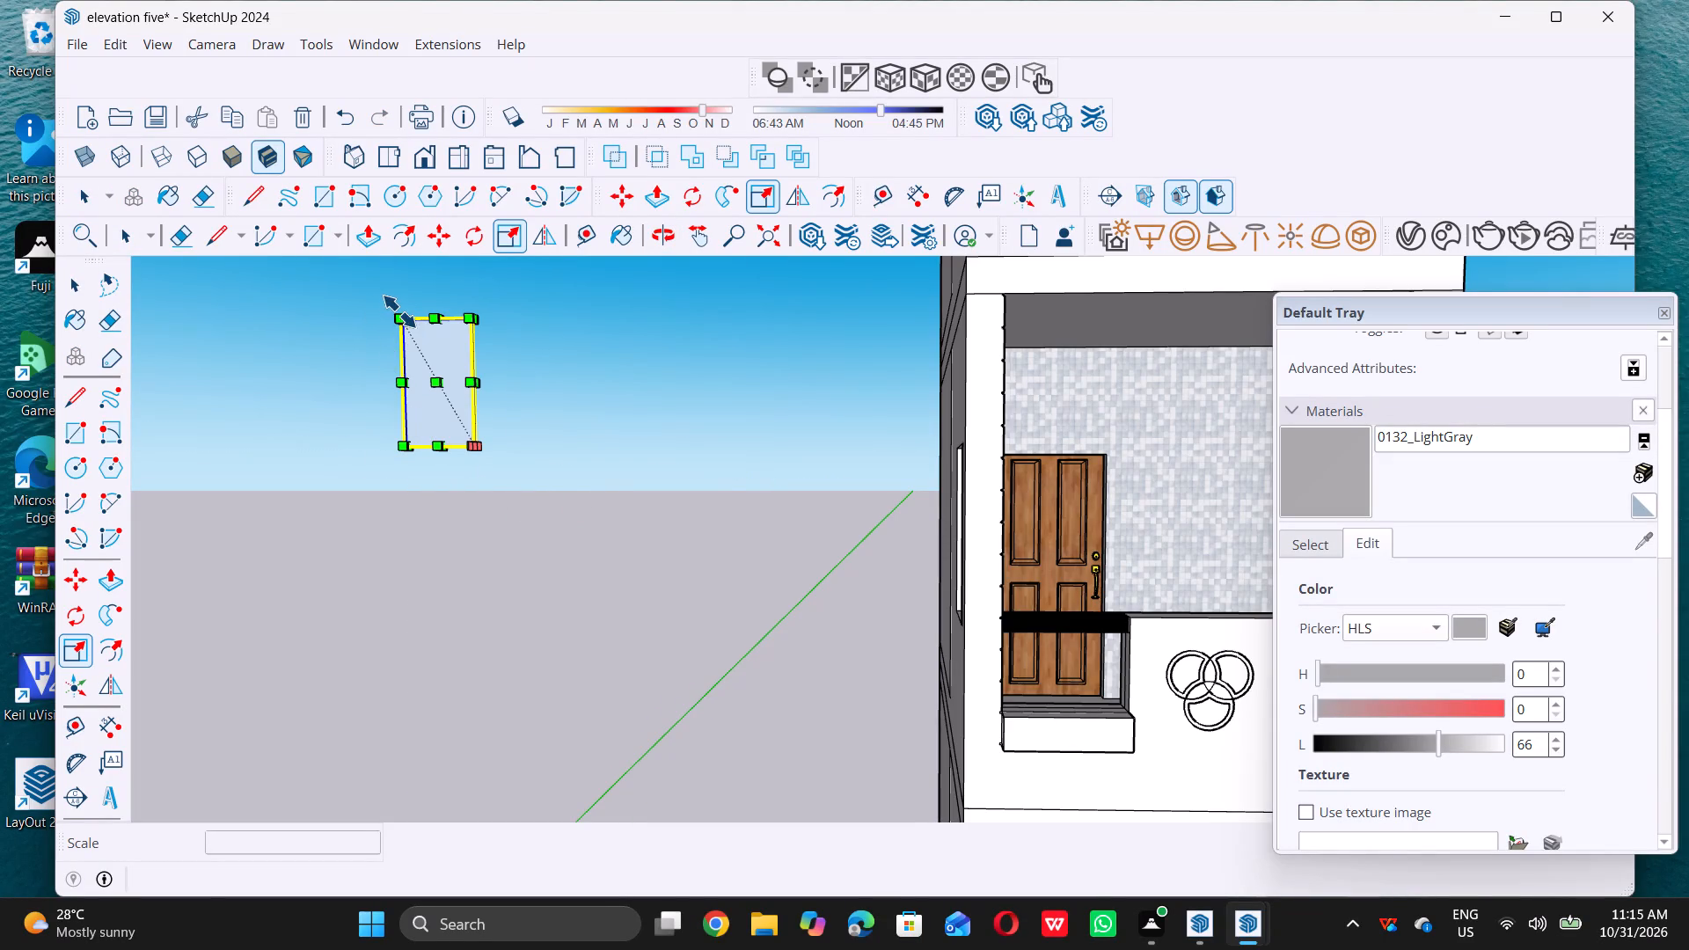
{"action": "left_click", "coordinate": [394, 318]}
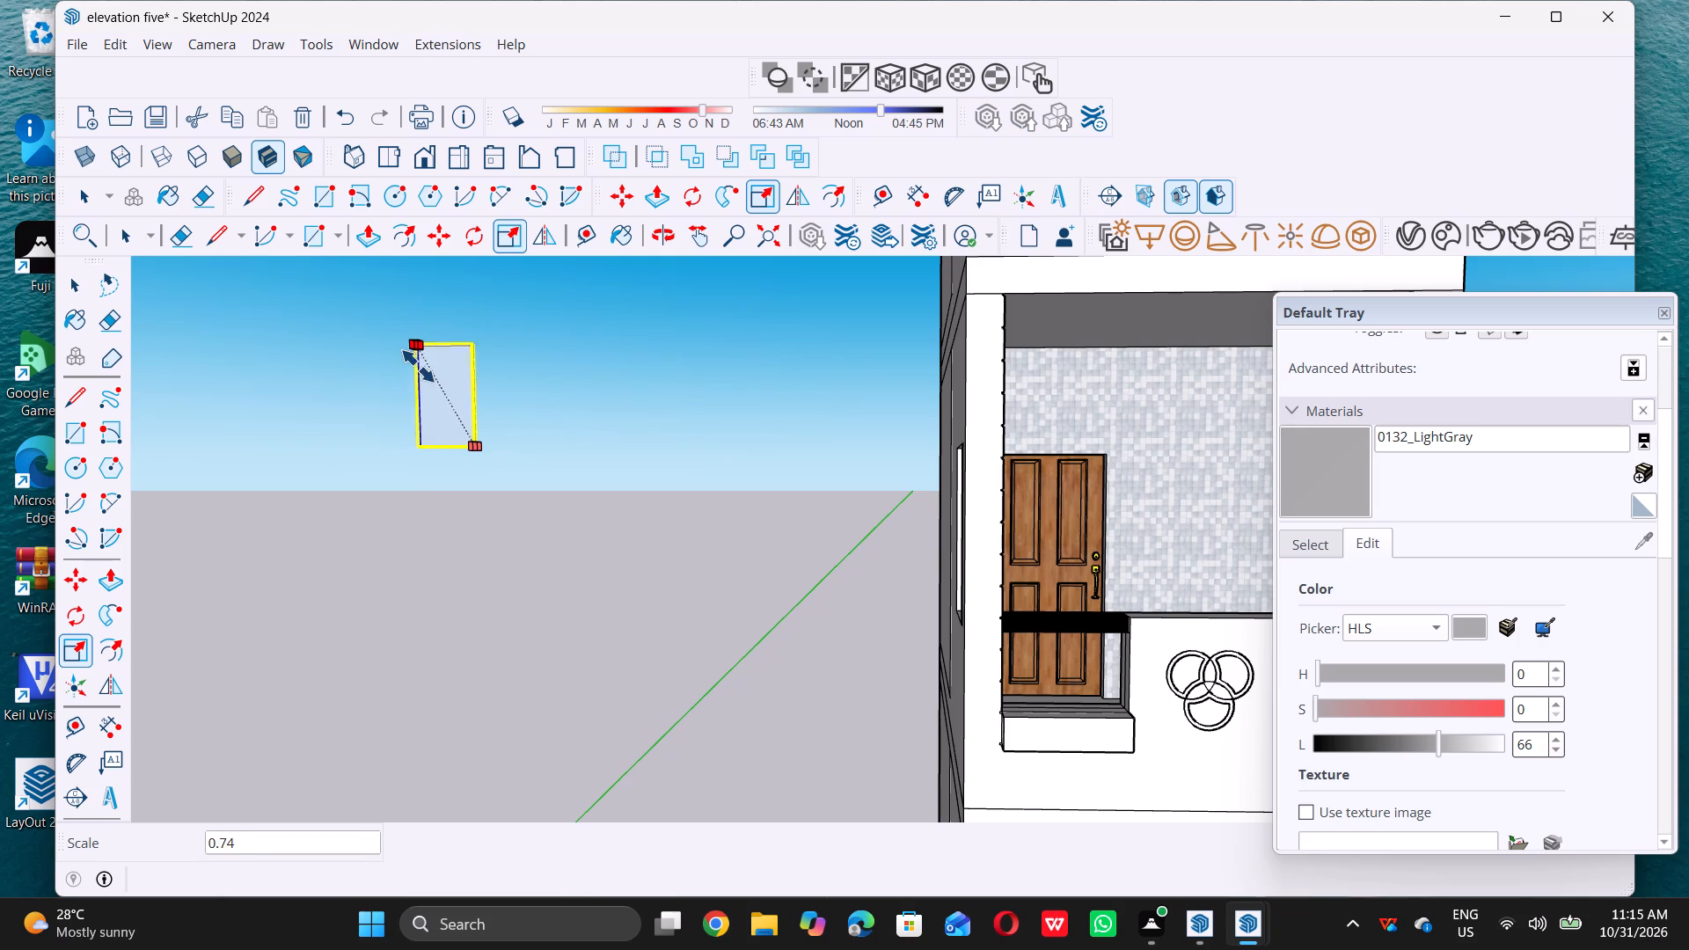
{"action": "double_click", "coordinate": [436, 413]}
Stretch the glass pane's width along the red axis by a scale of about 2.34.
{"action": "middle_click_drag", "start_coordinate": [497, 435], "coordinate": [470, 564]}
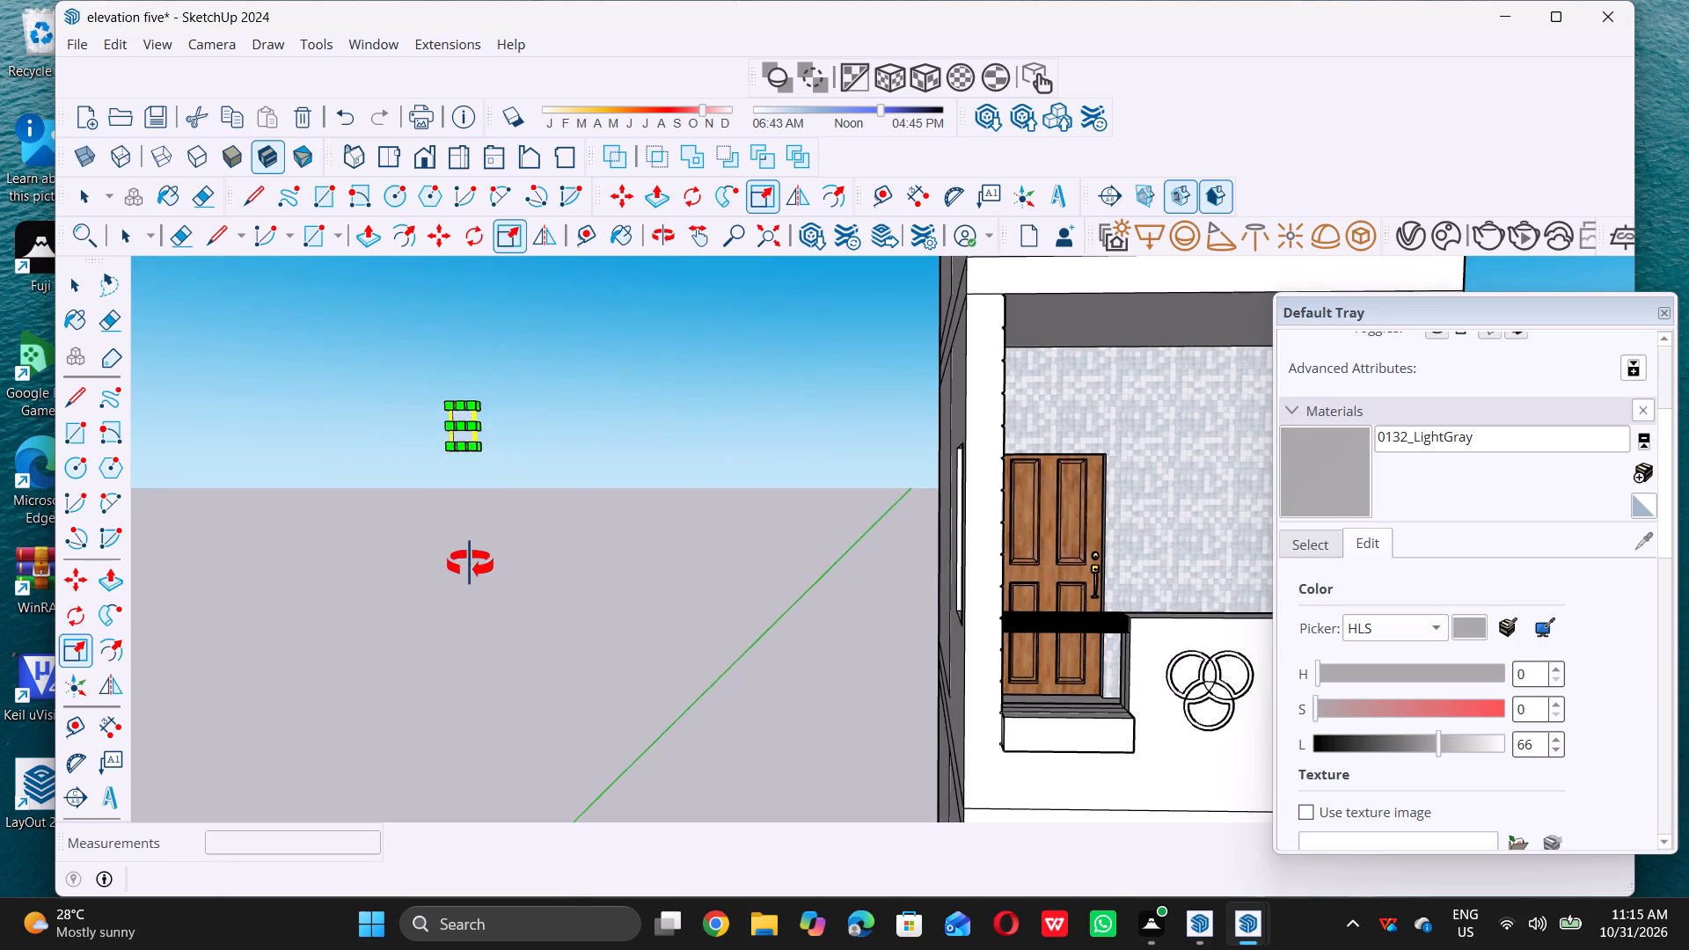
{"action": "middle_click_drag", "start_coordinate": [470, 564], "coordinate": [460, 591]}
{"action": "scroll", "coordinate": [480, 501], "scroll_direction": "up", "scroll_amount": 14}
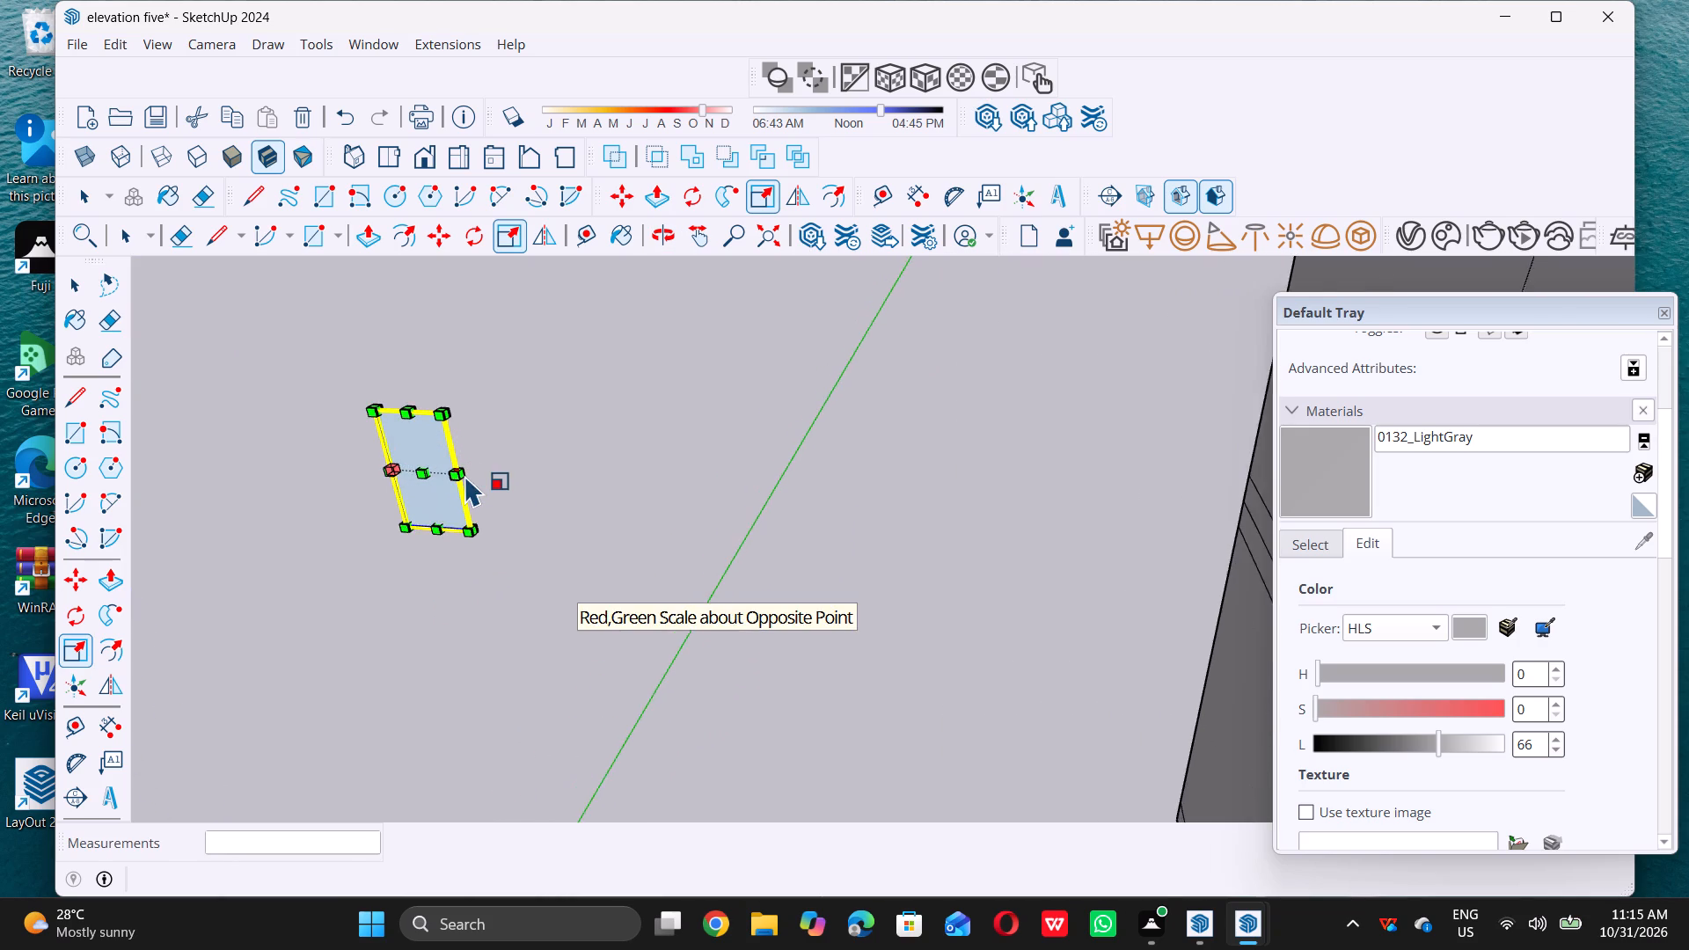
{"action": "scroll", "coordinate": [472, 486], "scroll_direction": "up", "scroll_amount": 5}
{"action": "scroll", "coordinate": [501, 476], "scroll_direction": "down", "scroll_amount": 3}
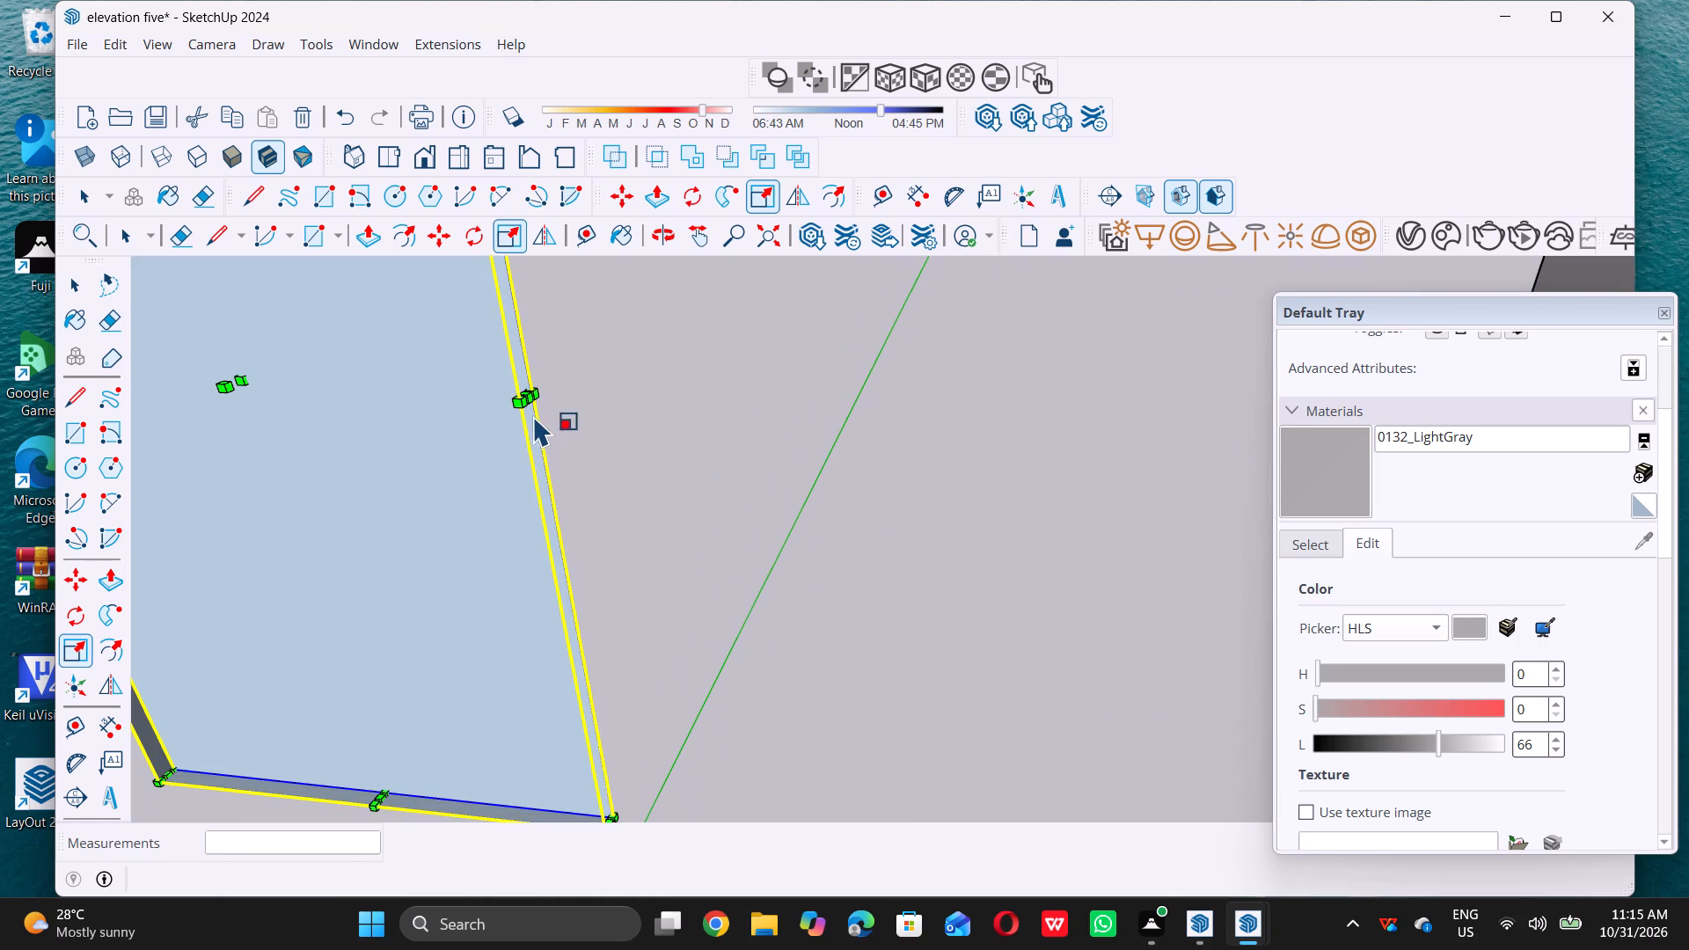
{"action": "double_click", "coordinate": [535, 393]}
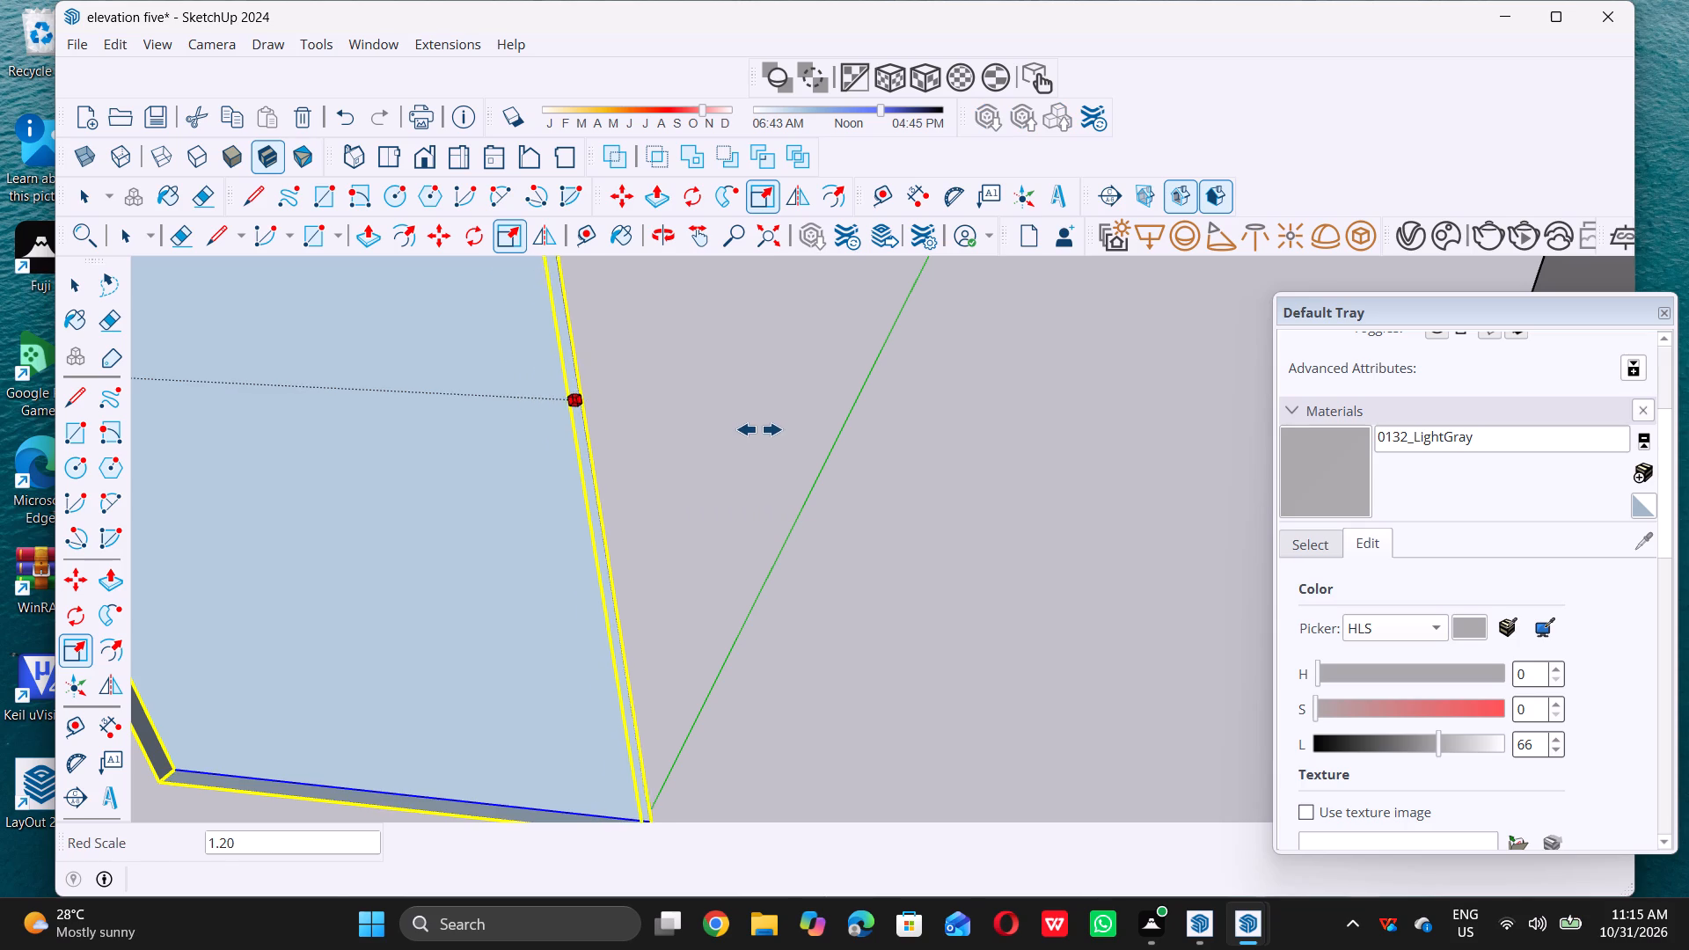
{"action": "scroll", "coordinate": [754, 430], "scroll_direction": "down", "scroll_amount": 20}
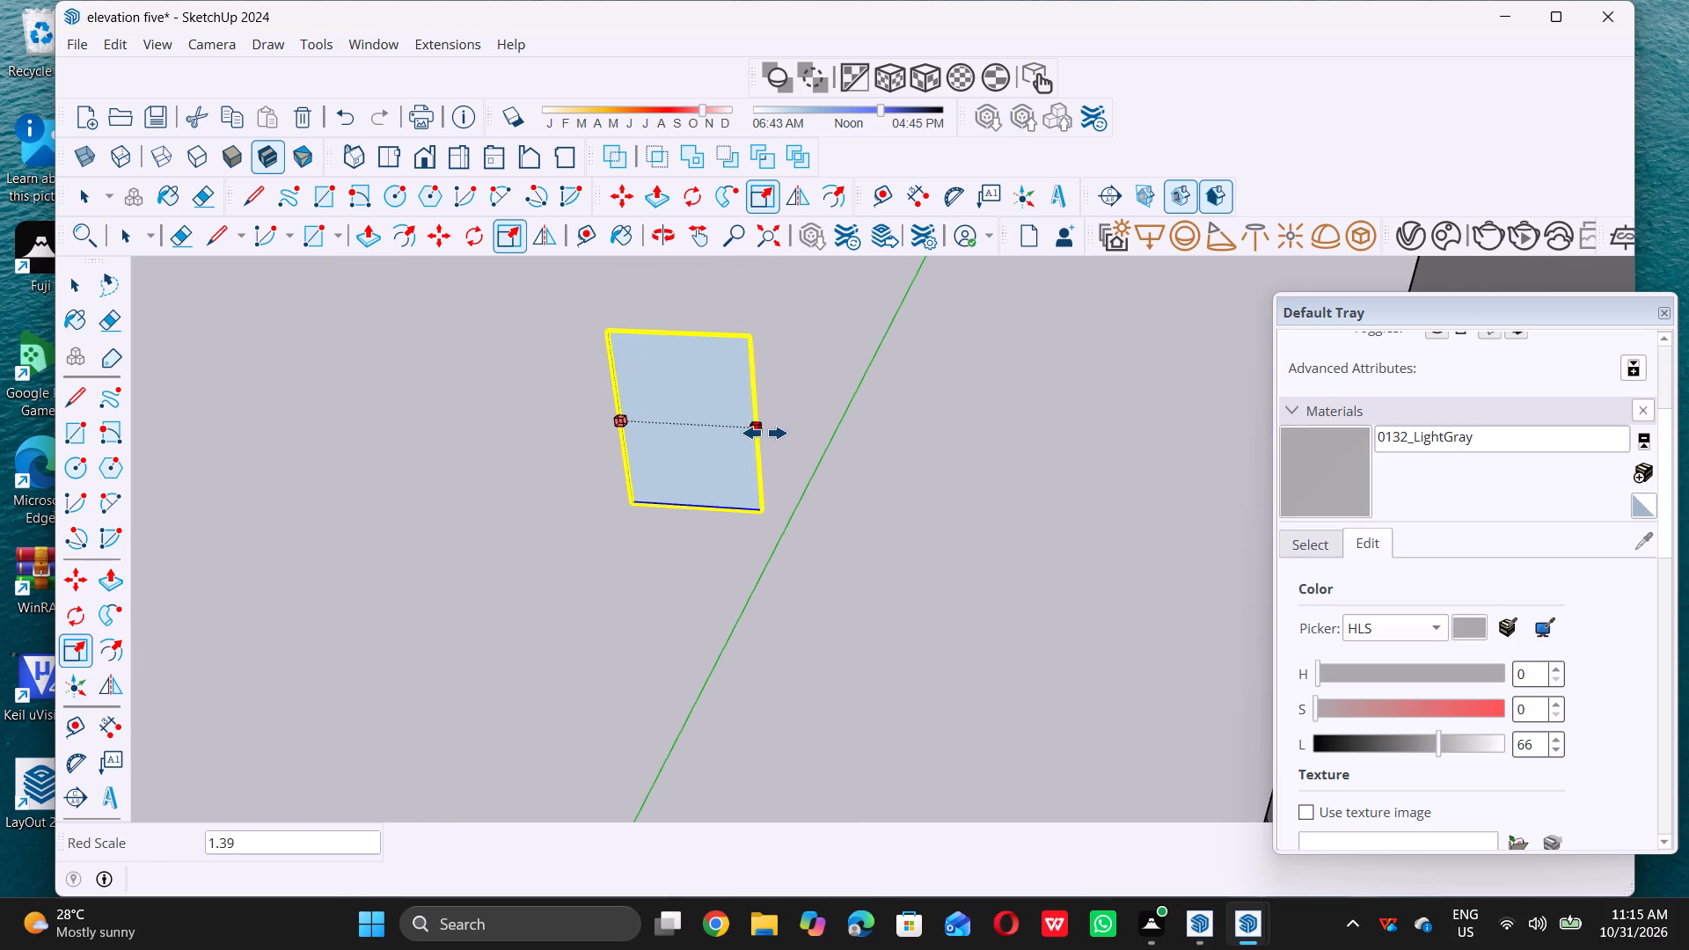
{"action": "double_click", "coordinate": [855, 420]}
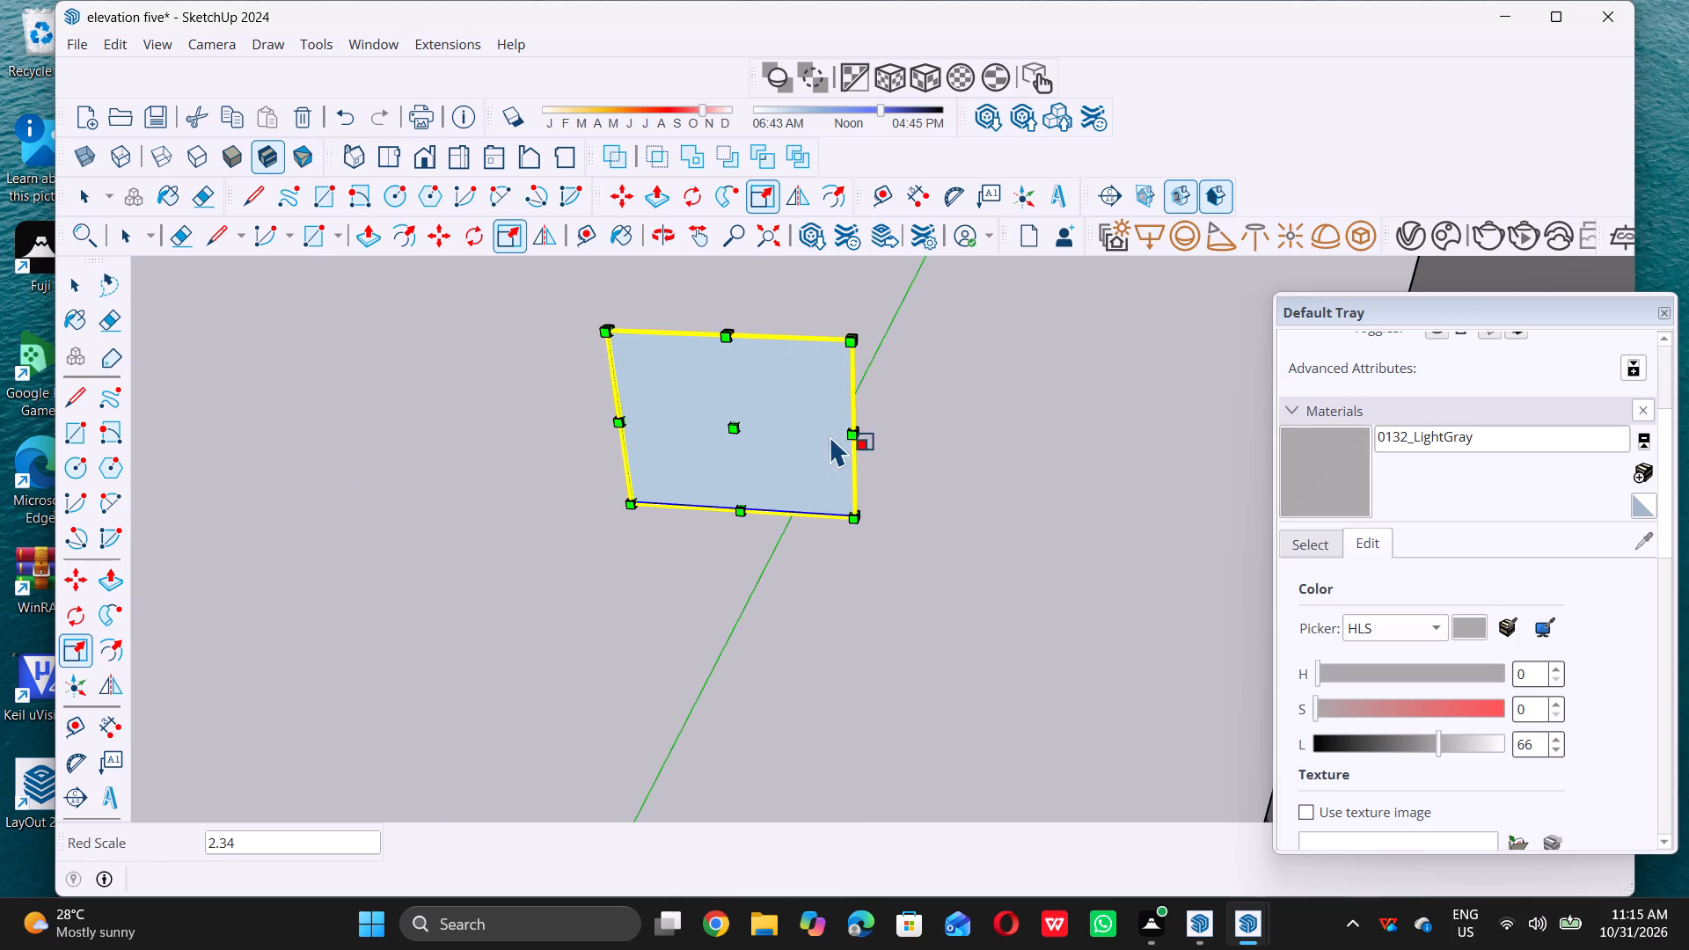
{"action": "key", "text": "space"}
Move the glass pane by its lower corner about 12' 7 3/4" toward the middle balcony's front opening beside the slatted wall.
{"action": "key", "text": "m"}
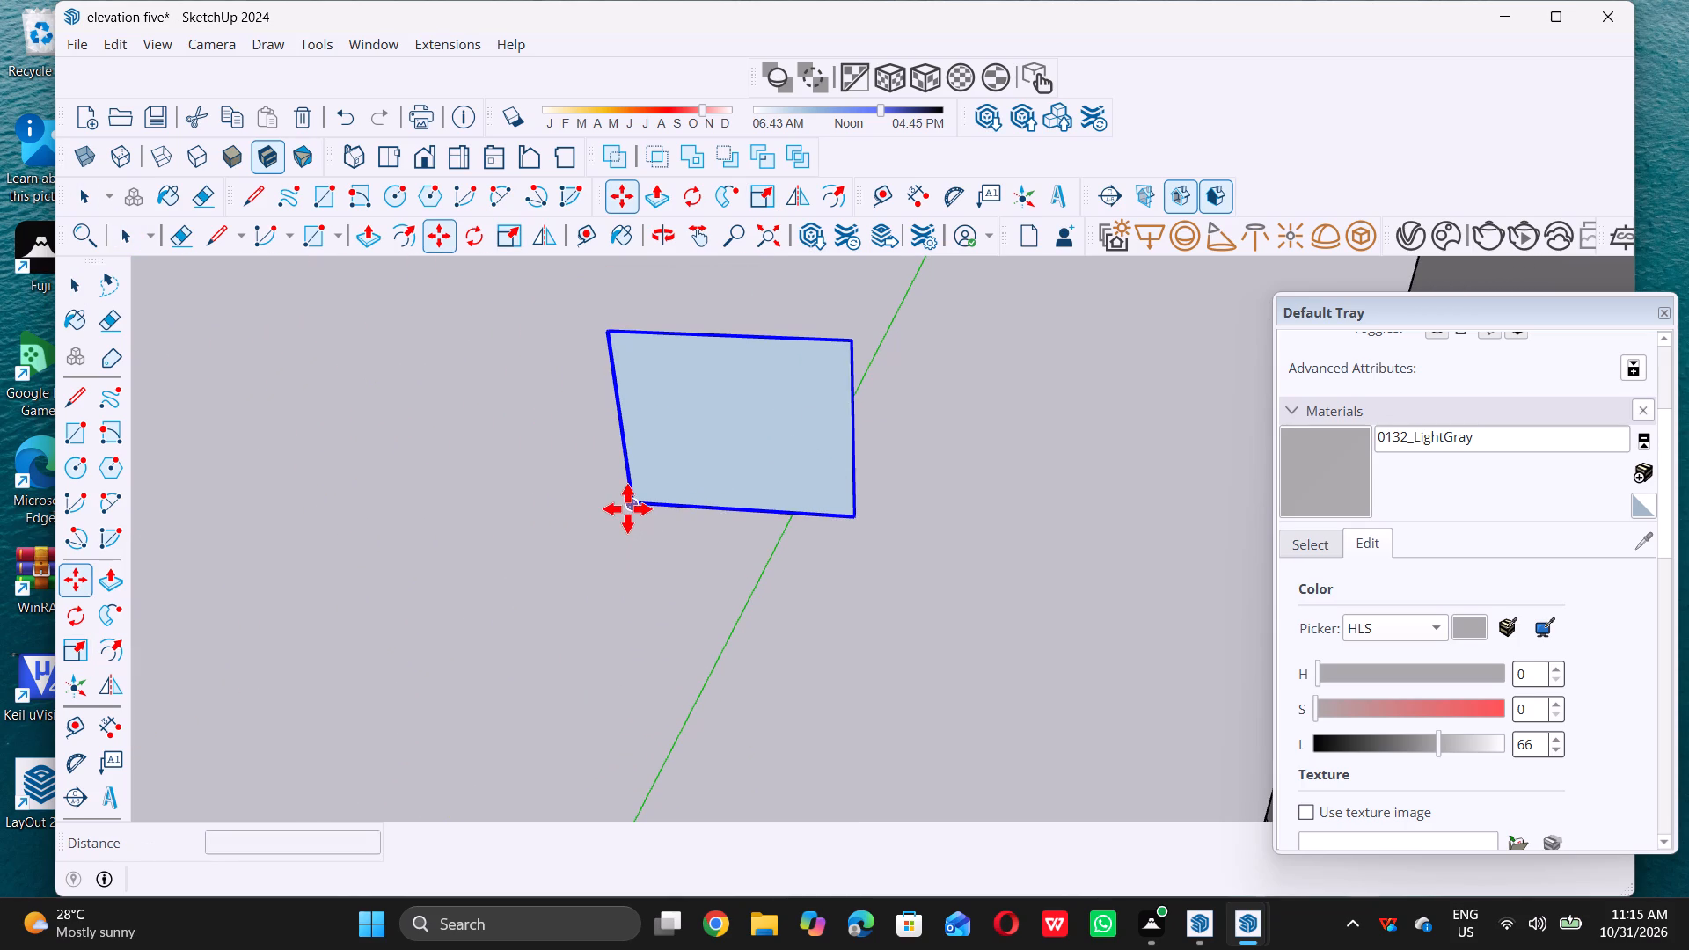
{"action": "left_click", "coordinate": [631, 506]}
{"action": "scroll", "coordinate": [631, 505], "scroll_direction": "down", "scroll_amount": 18}
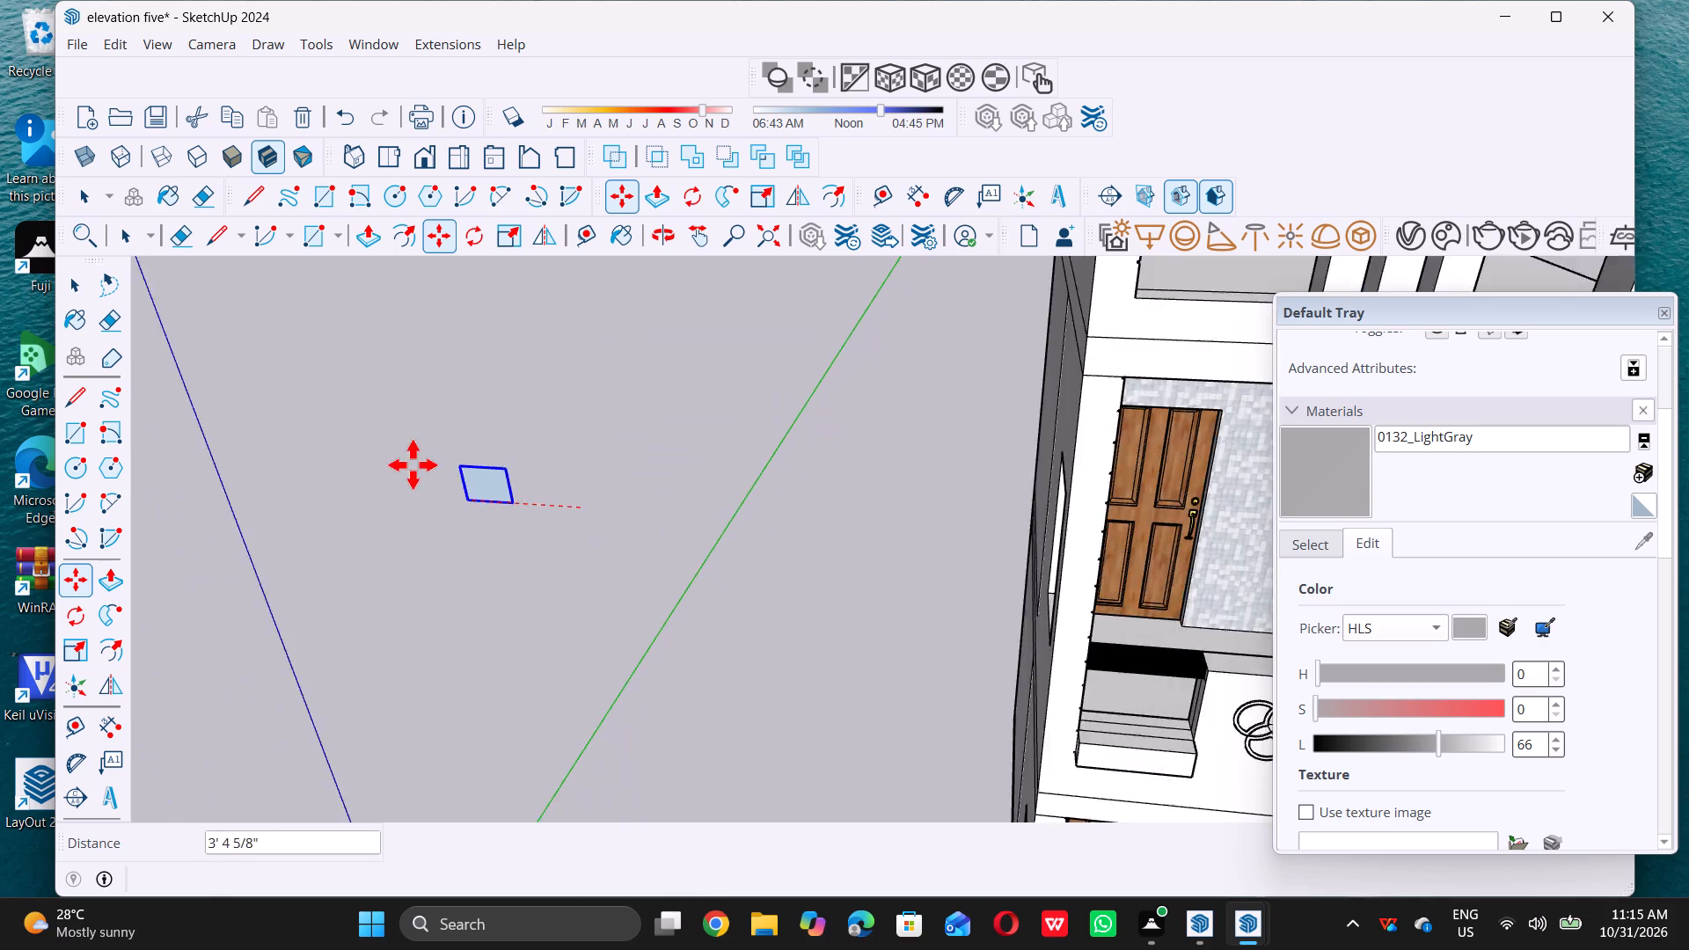
{"action": "scroll", "coordinate": [413, 464], "scroll_direction": "down", "scroll_amount": 9}
{"action": "middle_click_drag", "start_coordinate": [774, 600], "coordinate": [707, 617]}
{"action": "middle_click", "coordinate": [707, 617]}
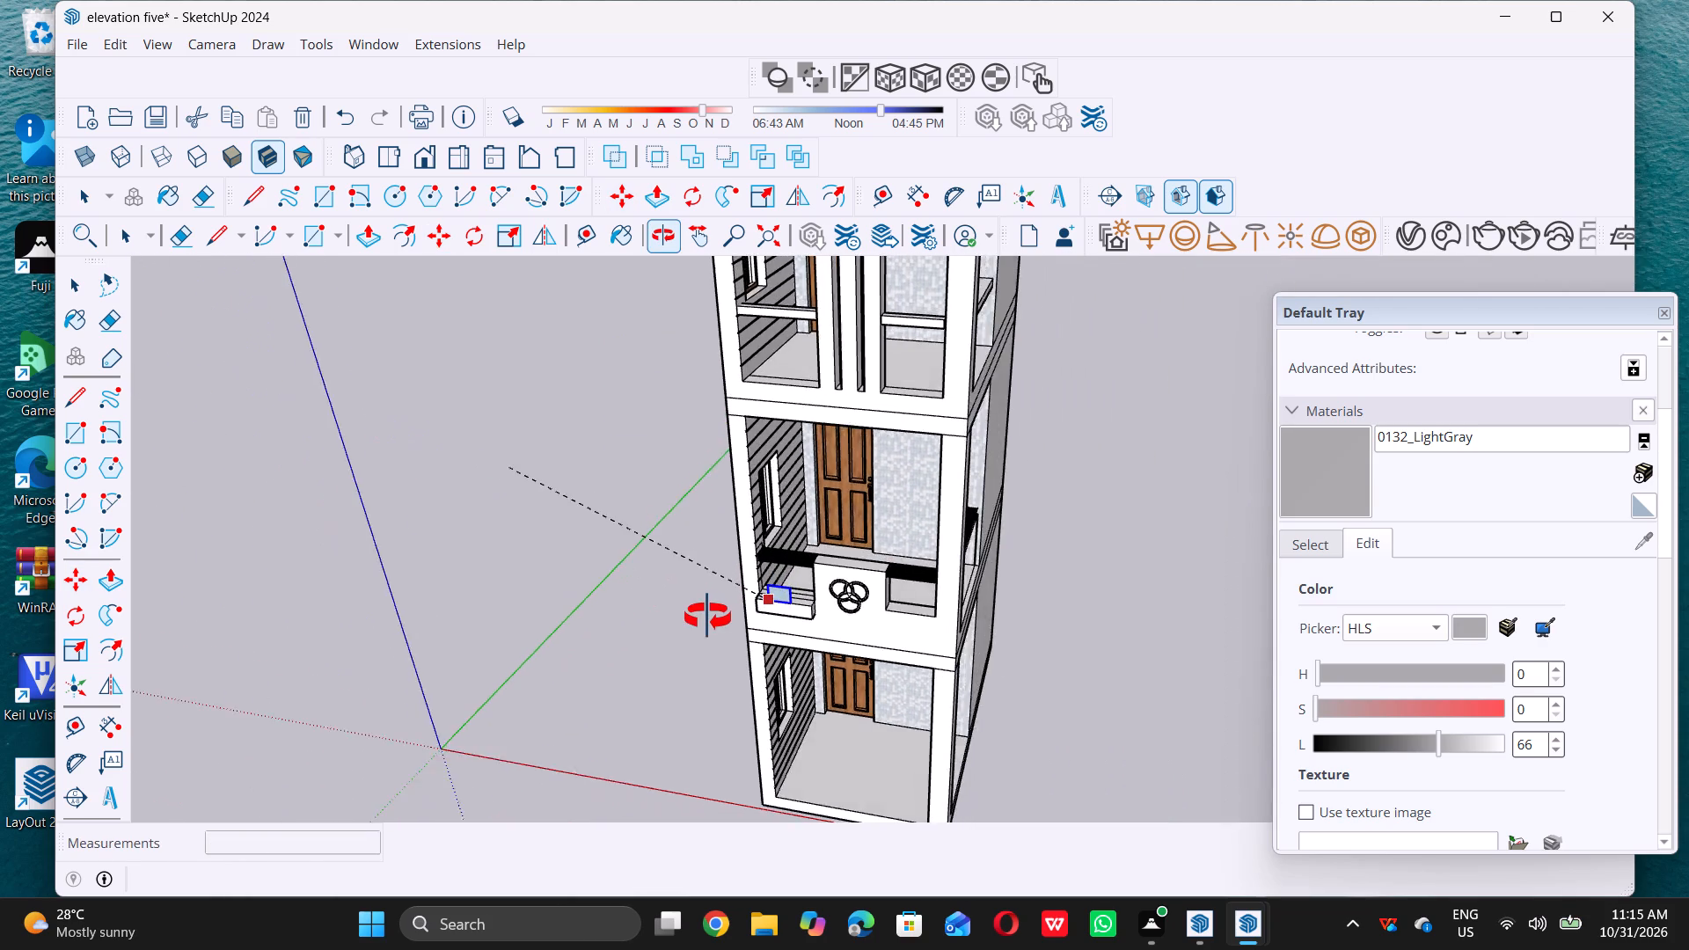
{"action": "scroll", "coordinate": [719, 606], "scroll_direction": "up", "scroll_amount": 14}
{"action": "scroll", "coordinate": [795, 569], "scroll_direction": "up", "scroll_amount": 4}
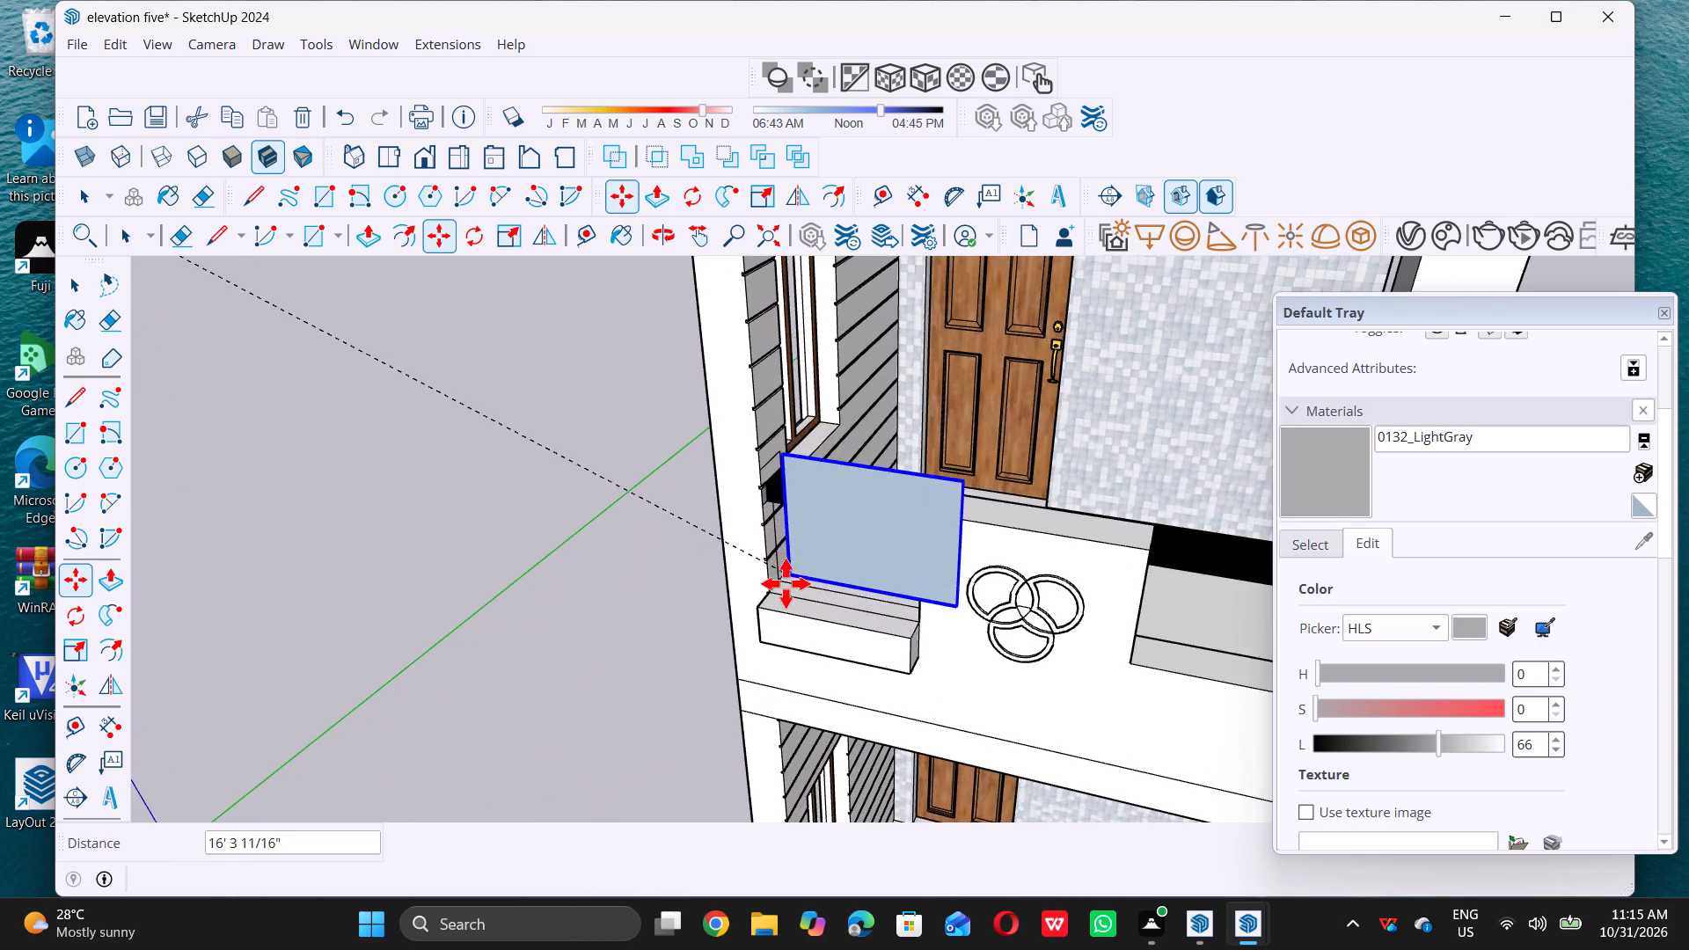
{"action": "scroll", "coordinate": [786, 583], "scroll_direction": "up", "scroll_amount": 13}
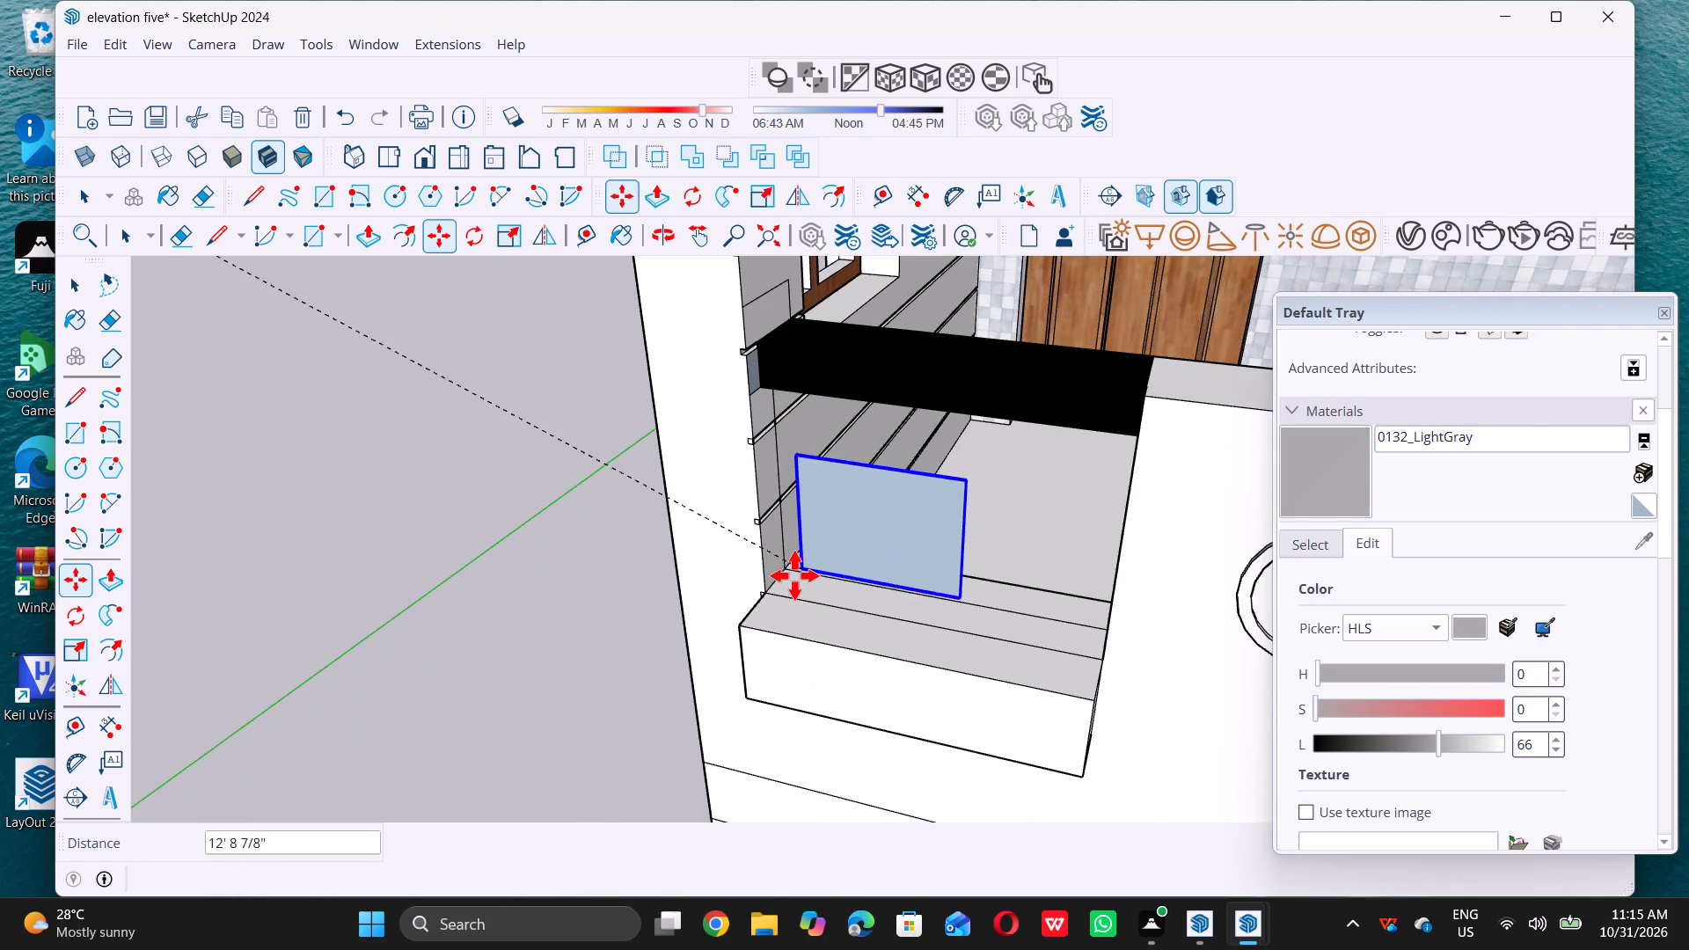
{"action": "scroll", "coordinate": [793, 570], "scroll_direction": "up", "scroll_amount": 5}
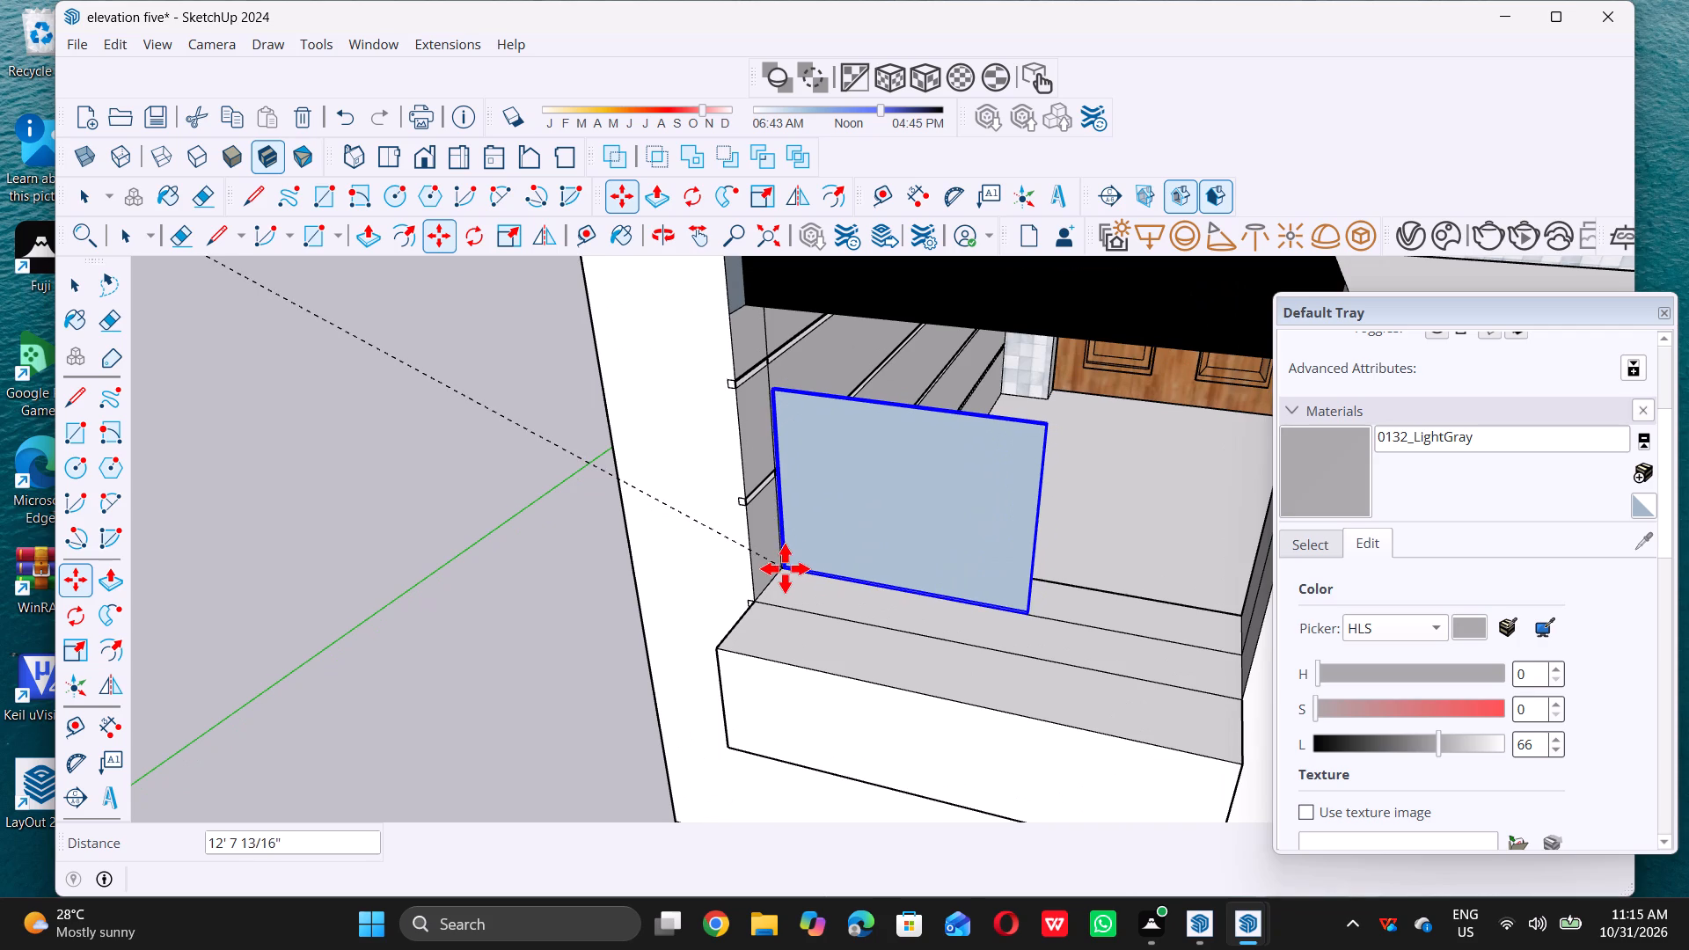
{"action": "scroll", "coordinate": [781, 568], "scroll_direction": "up", "scroll_amount": 11}
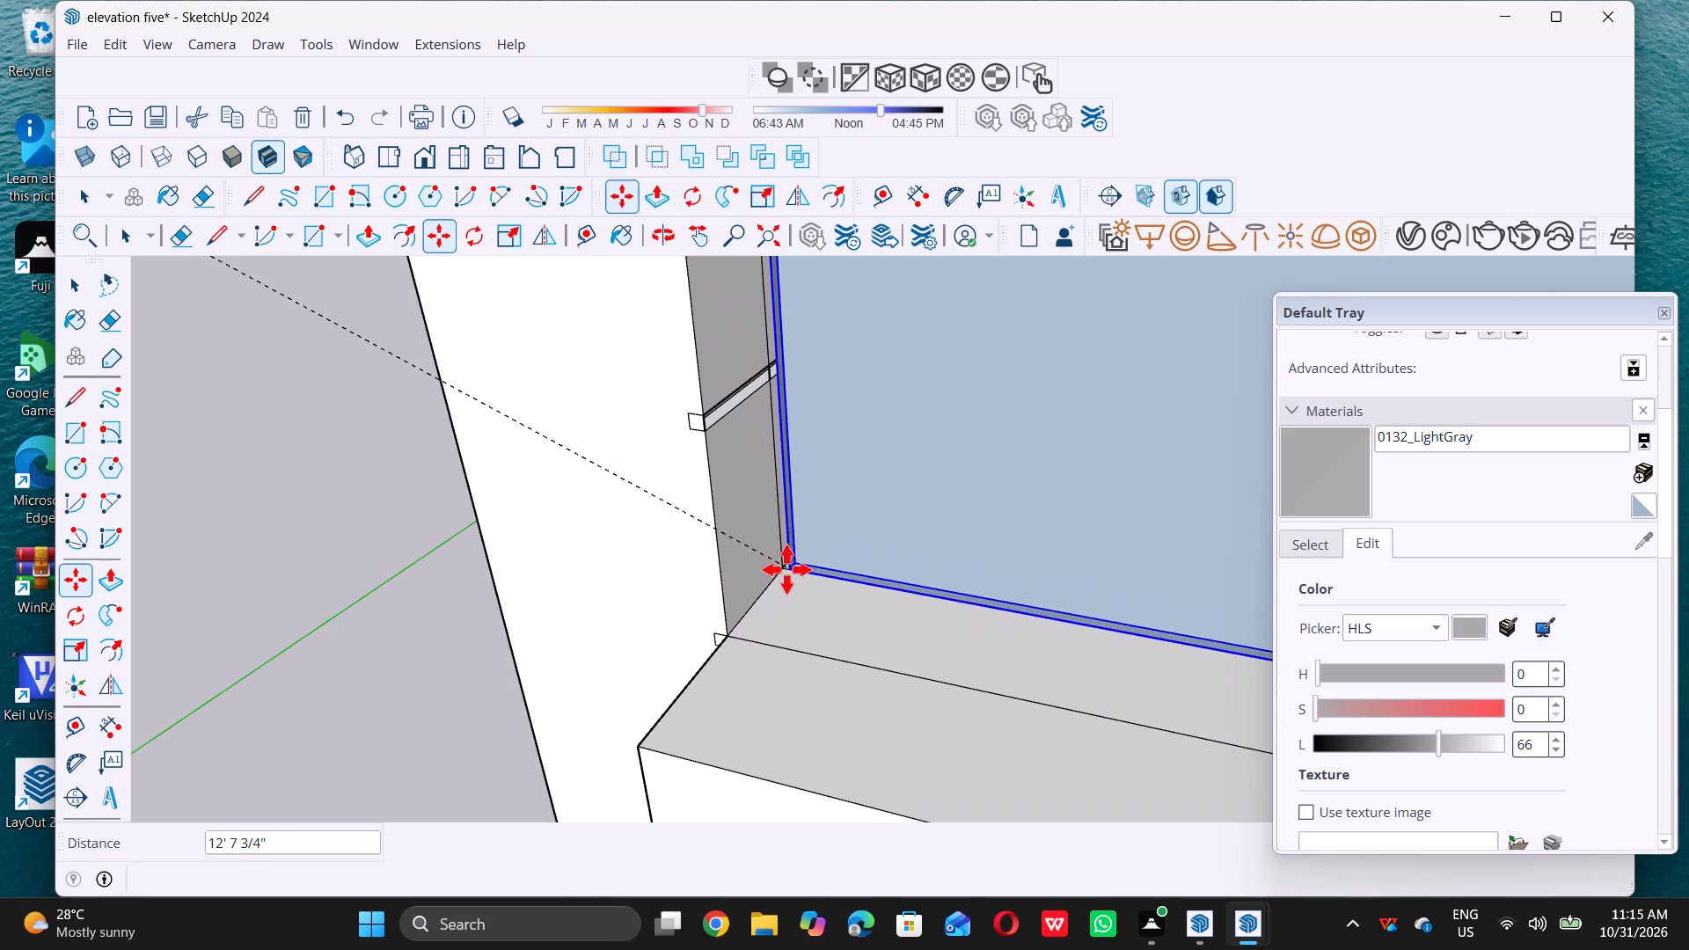
{"action": "double_click", "coordinate": [786, 570]}
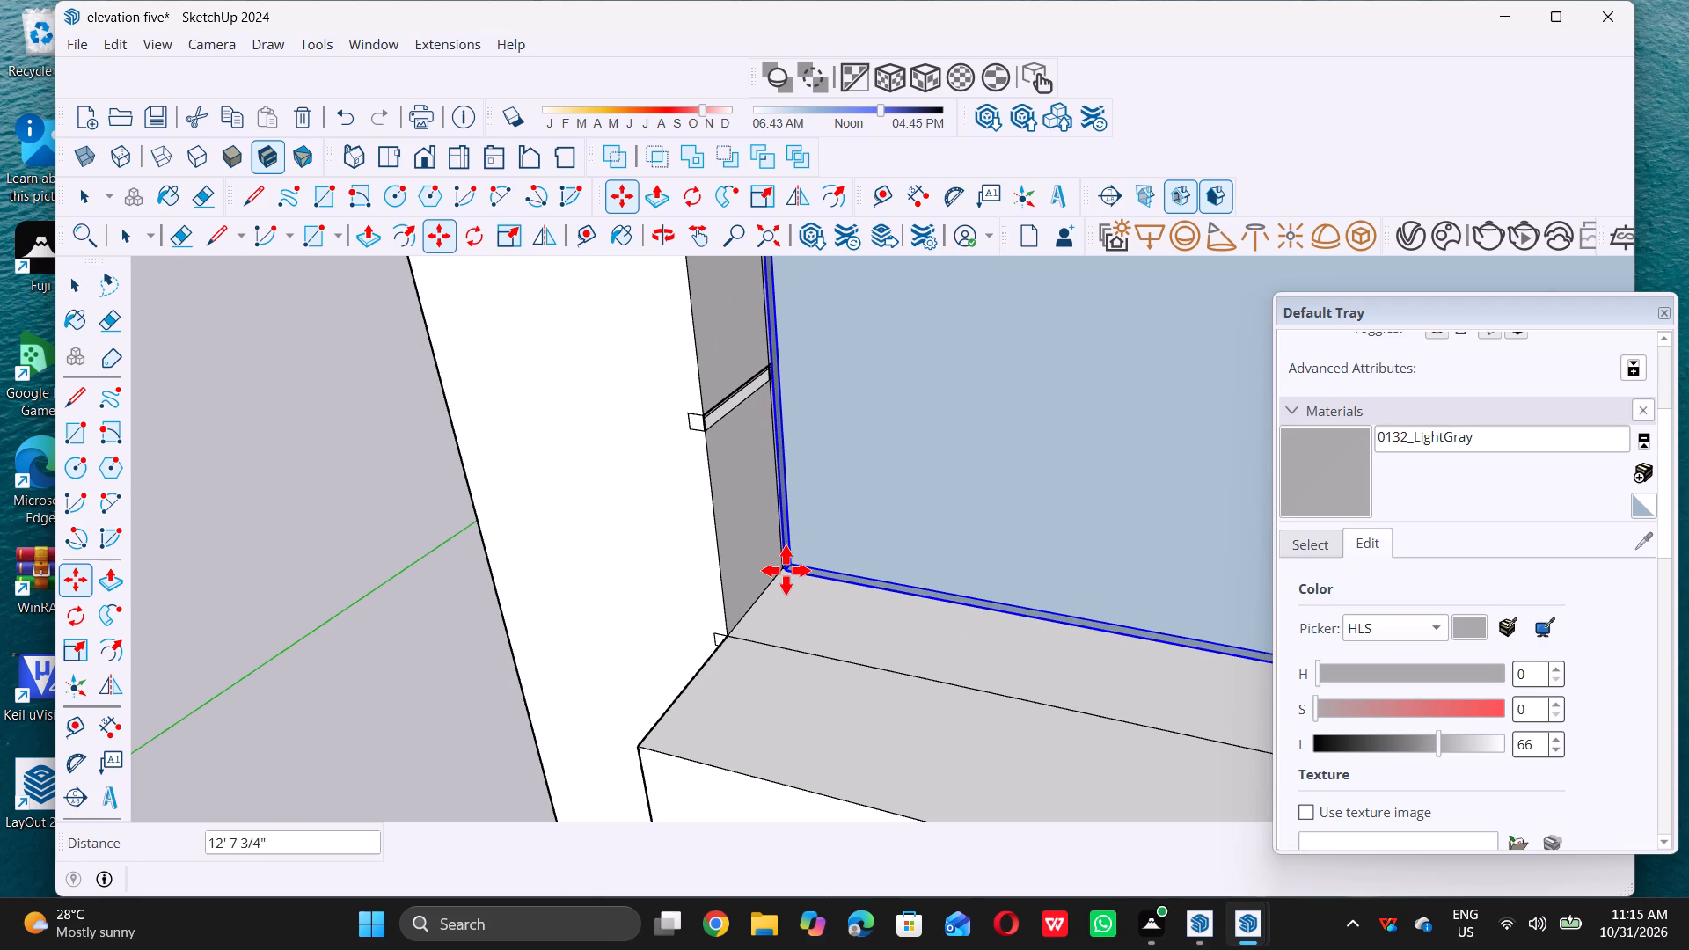
{"action": "key", "text": "space"}
Move the pane by its lower corner about 1' 7 7/16" to the ledge's inner corner against the slatted wall.
{"action": "scroll", "coordinate": [767, 590], "scroll_direction": "down", "scroll_amount": 14}
{"action": "middle_click_drag", "start_coordinate": [731, 660], "coordinate": [732, 658]}
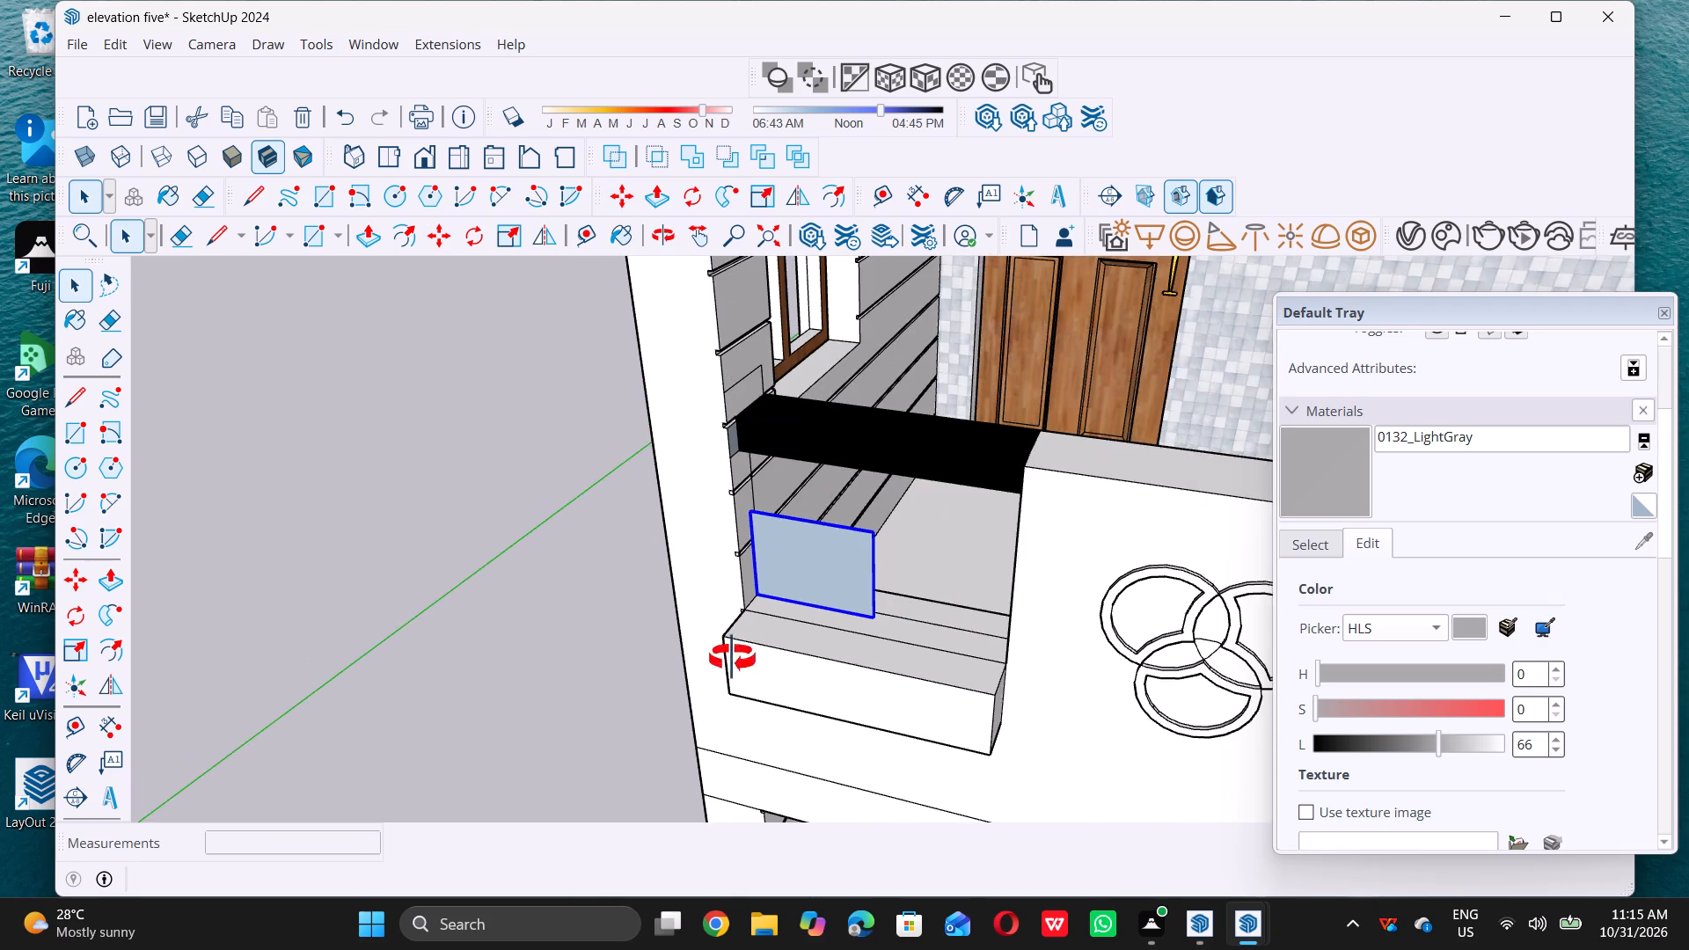
{"action": "middle_click_drag", "start_coordinate": [732, 658], "coordinate": [917, 492]}
{"action": "middle_click", "coordinate": [917, 492]}
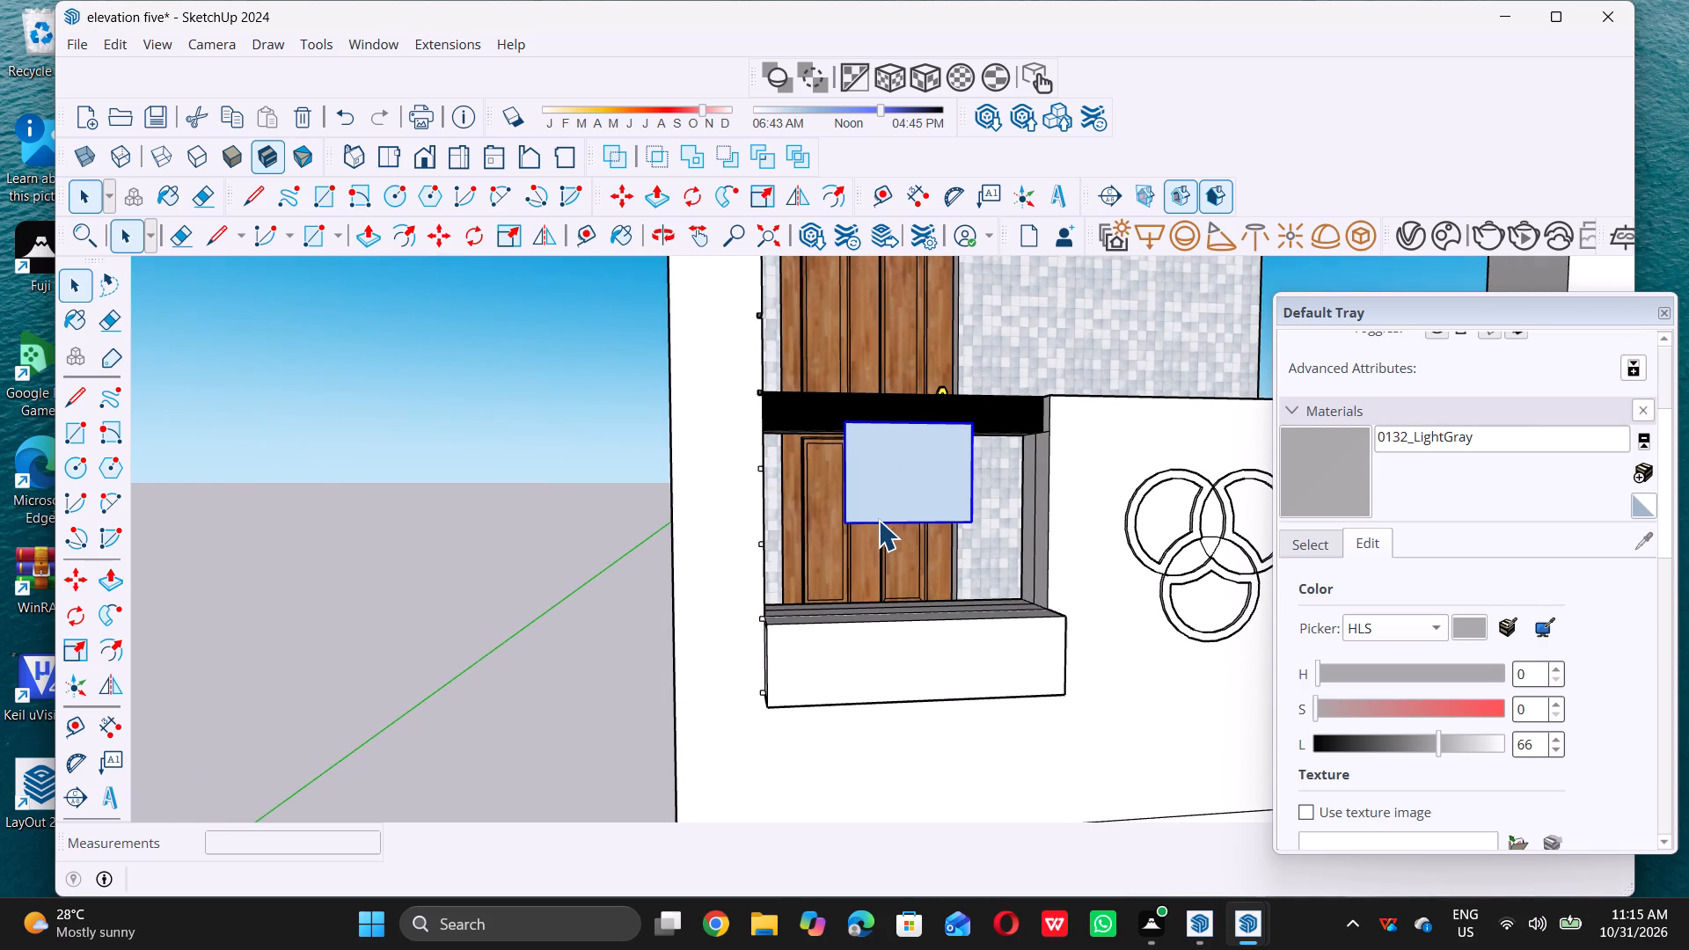
{"action": "key", "text": "m"}
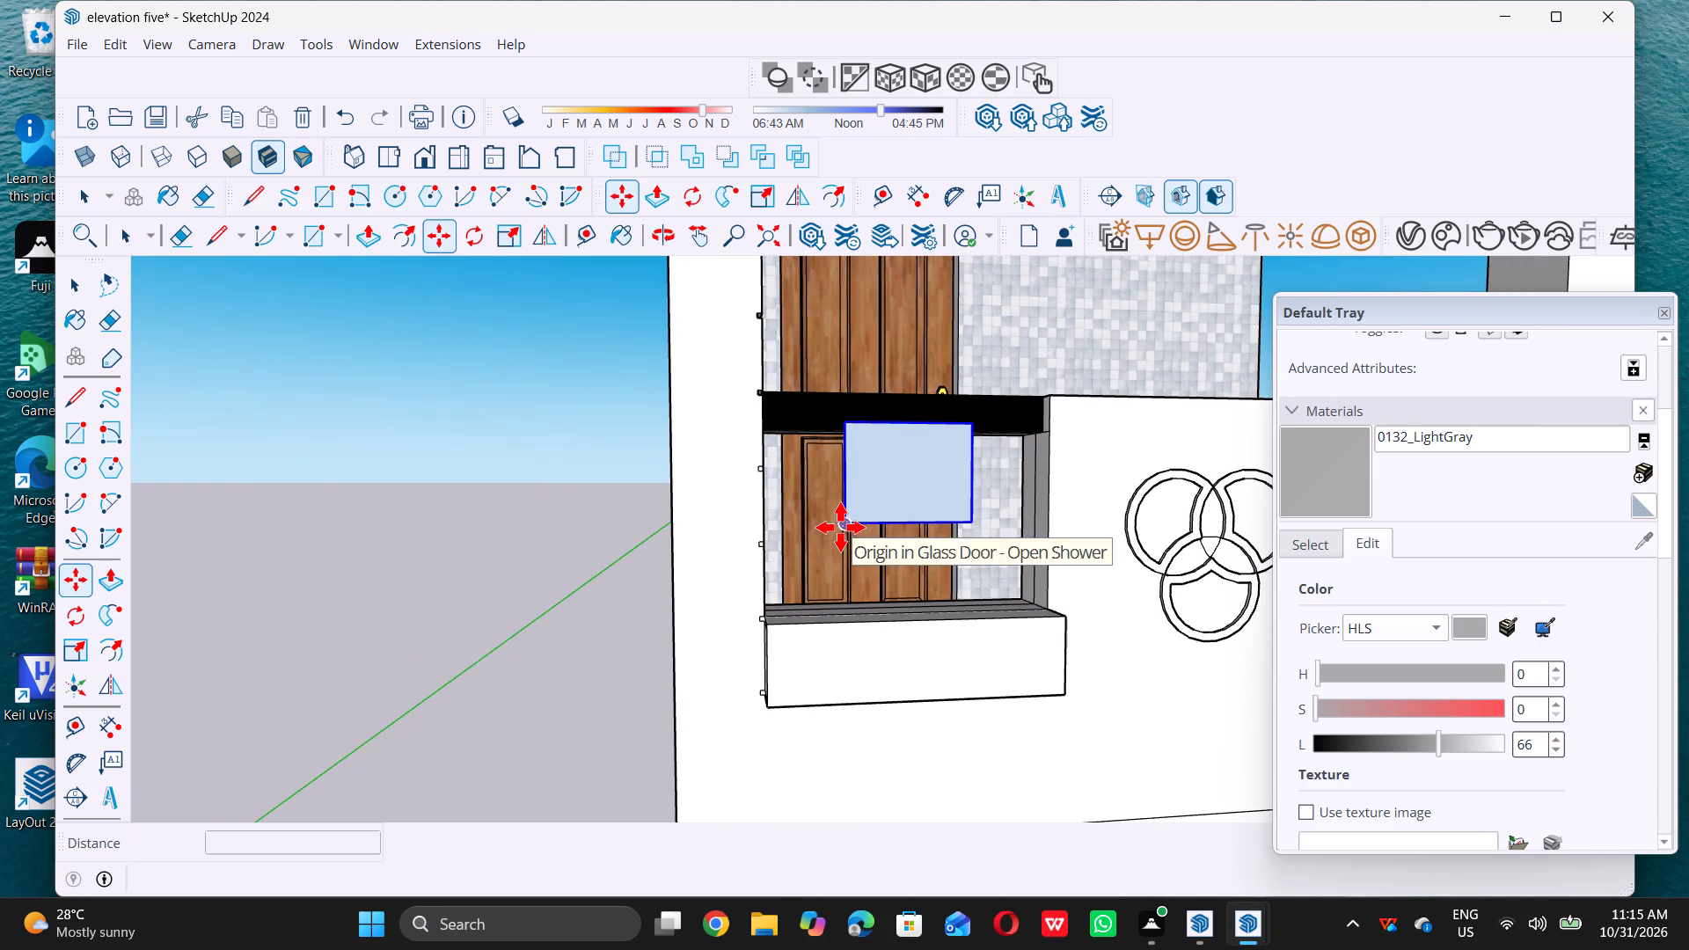
{"action": "left_click", "coordinate": [840, 527]}
{"action": "middle_click_drag", "start_coordinate": [747, 629], "coordinate": [645, 680]}
{"action": "middle_click", "coordinate": [645, 680]}
{"action": "scroll", "coordinate": [728, 631], "scroll_direction": "up", "scroll_amount": 9}
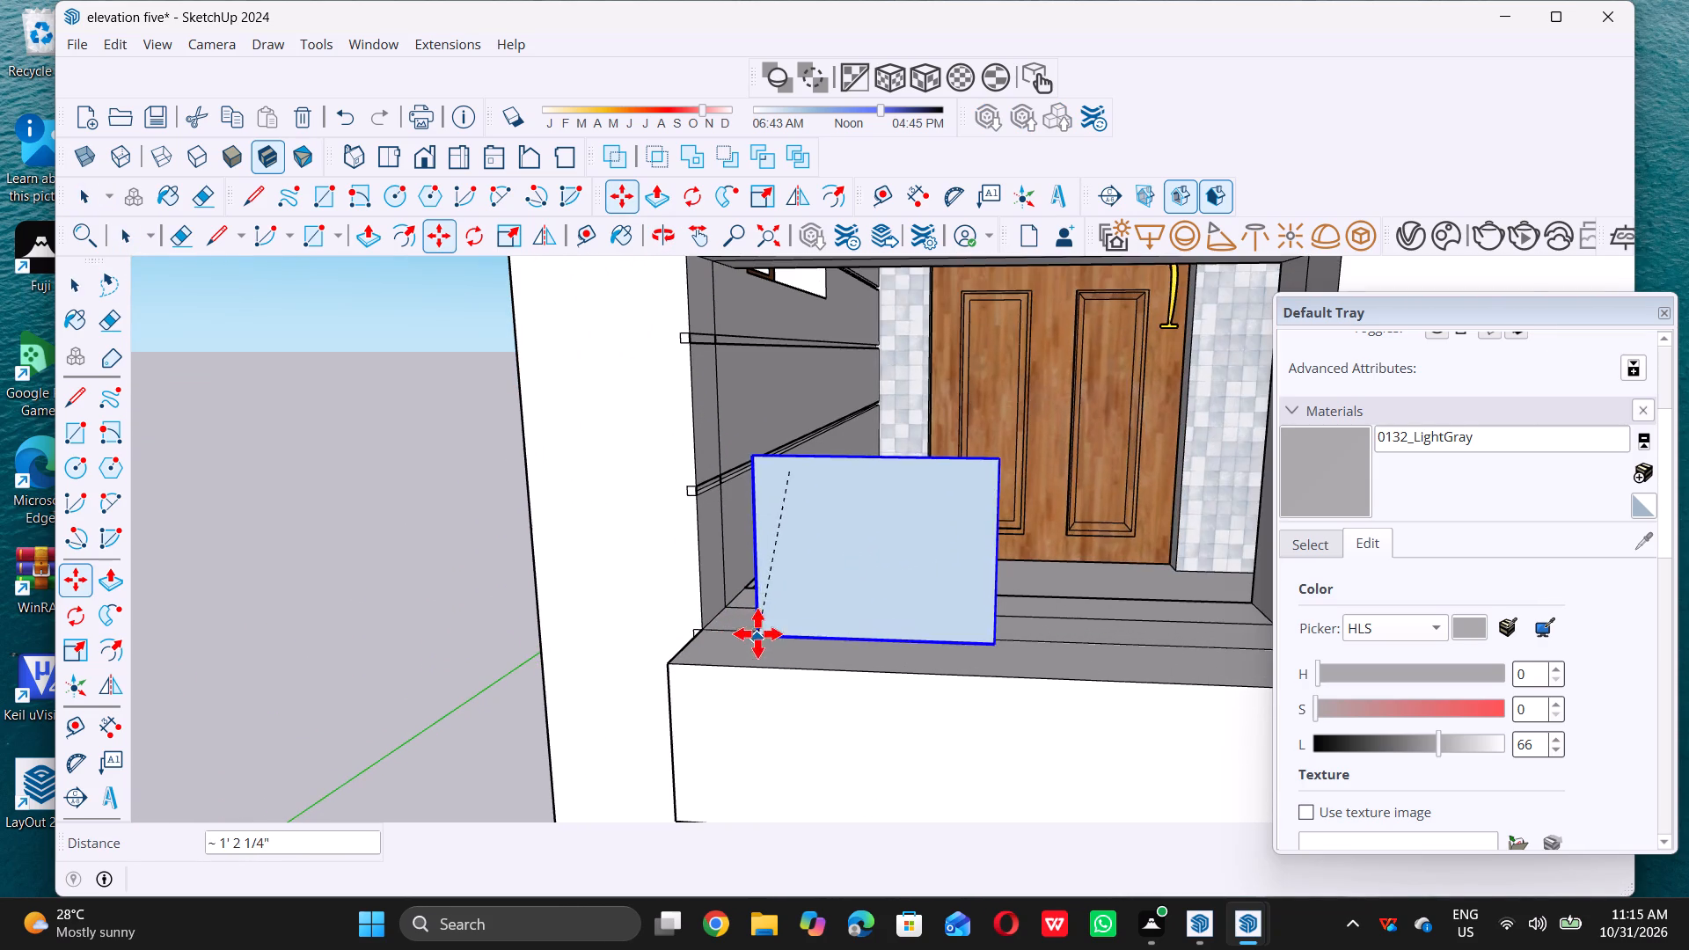
{"action": "scroll", "coordinate": [744, 593], "scroll_direction": "up", "scroll_amount": 9}
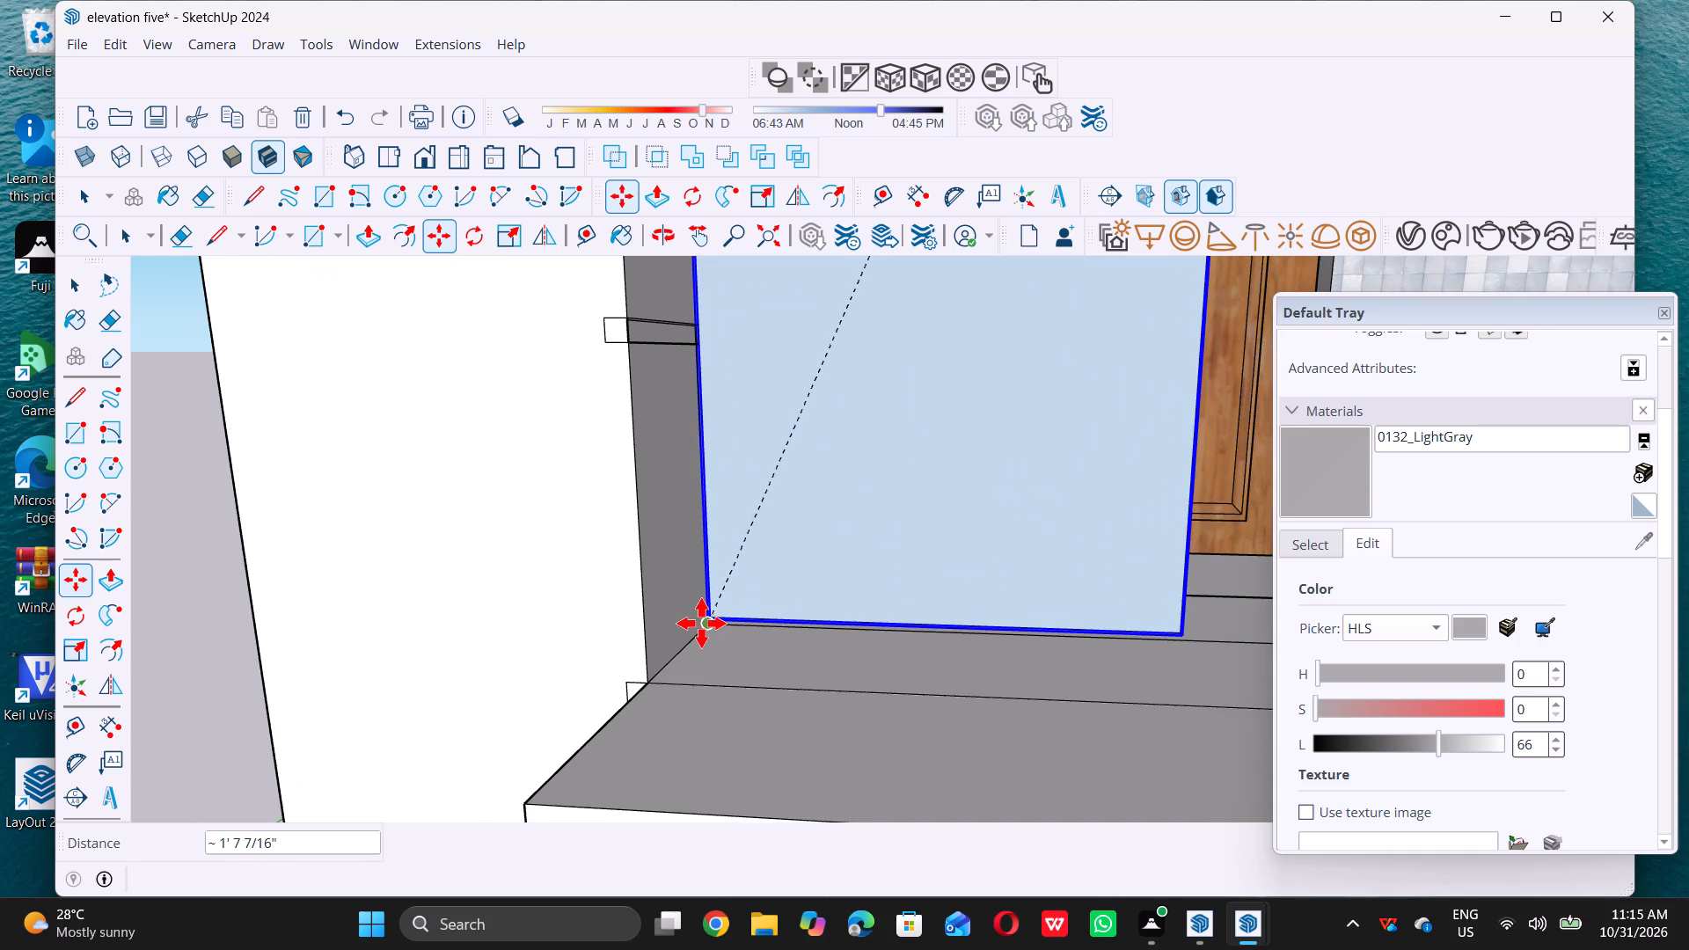
{"action": "double_click", "coordinate": [708, 616]}
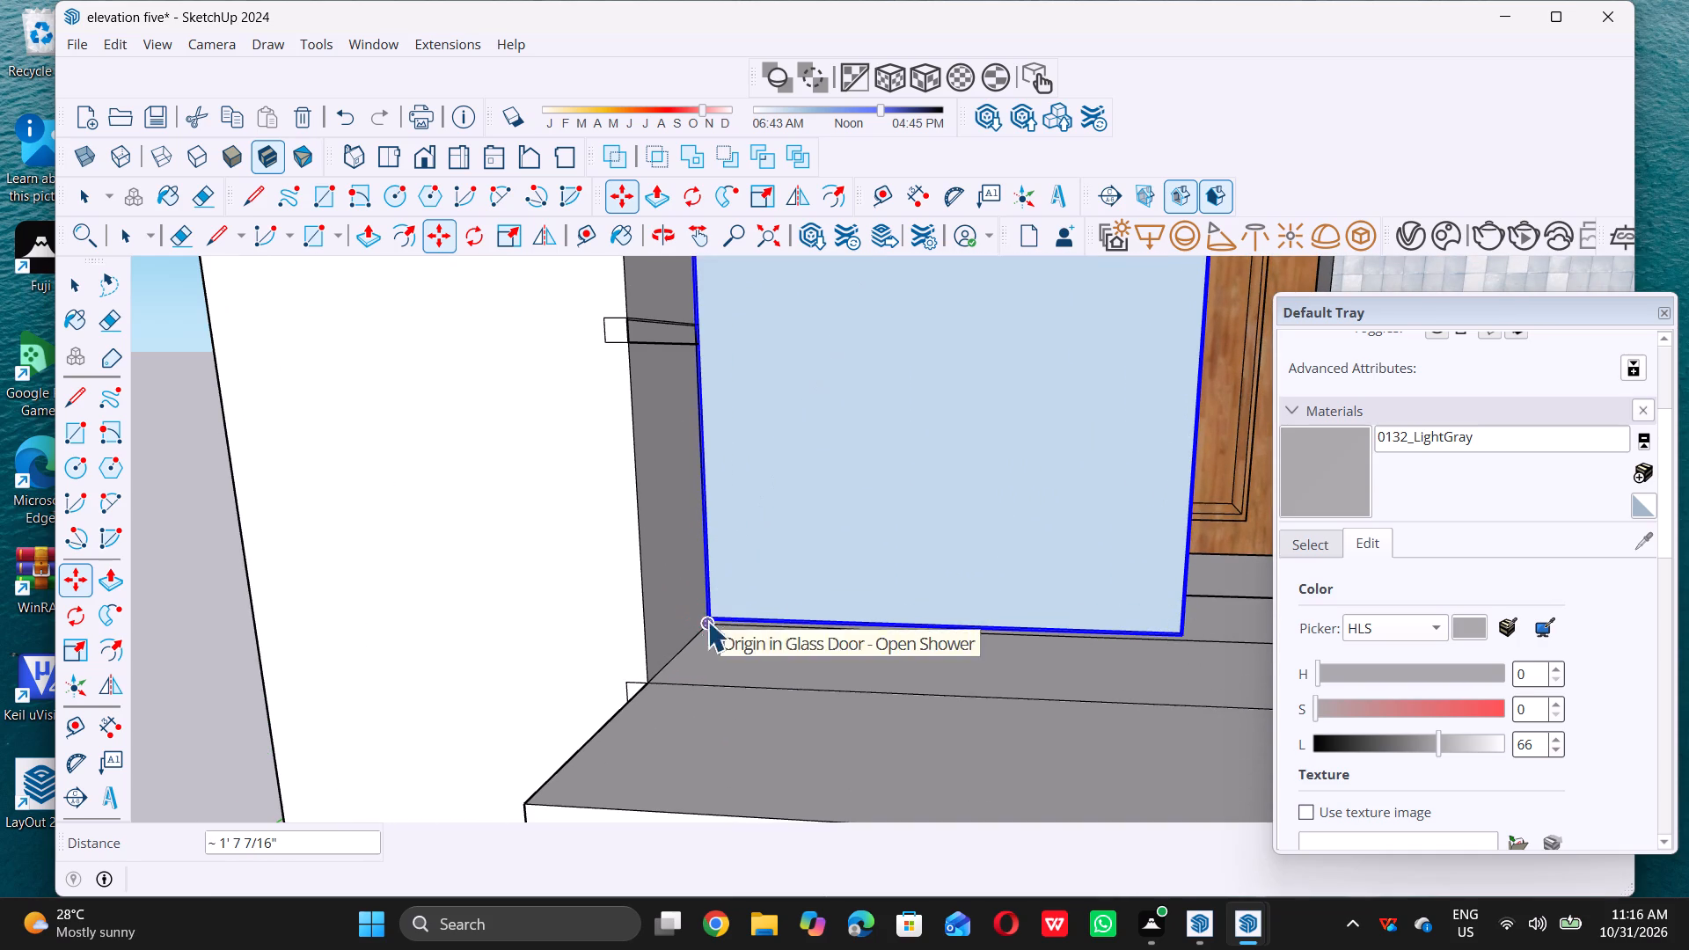
{"action": "key", "text": "space"}
Examine how the glass pane sits in the opening below the black rail between the slatted wall and the emblem panel.
{"action": "middle_click_drag", "start_coordinate": [685, 654], "coordinate": [725, 559]}
{"action": "scroll", "coordinate": [676, 601], "scroll_direction": "down", "scroll_amount": 3}
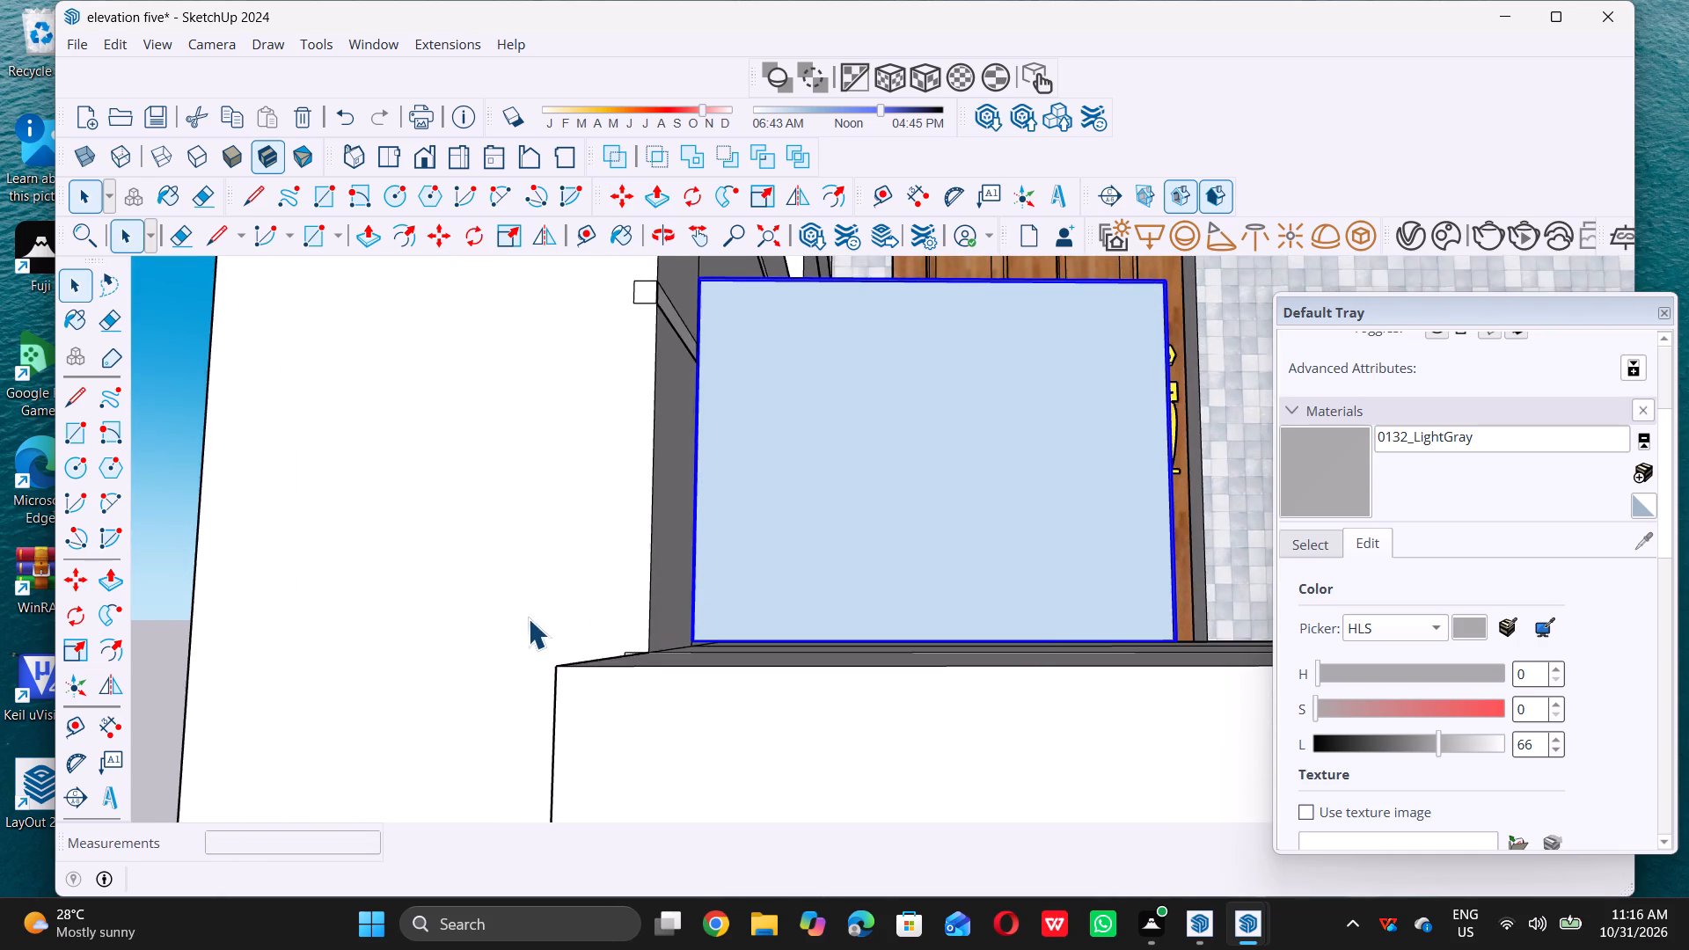
{"action": "scroll", "coordinate": [528, 618], "scroll_direction": "down", "scroll_amount": 13}
{"action": "scroll", "coordinate": [704, 530], "scroll_direction": "down", "scroll_amount": 5}
{"action": "middle_click_drag", "start_coordinate": [705, 528], "coordinate": [691, 573]}
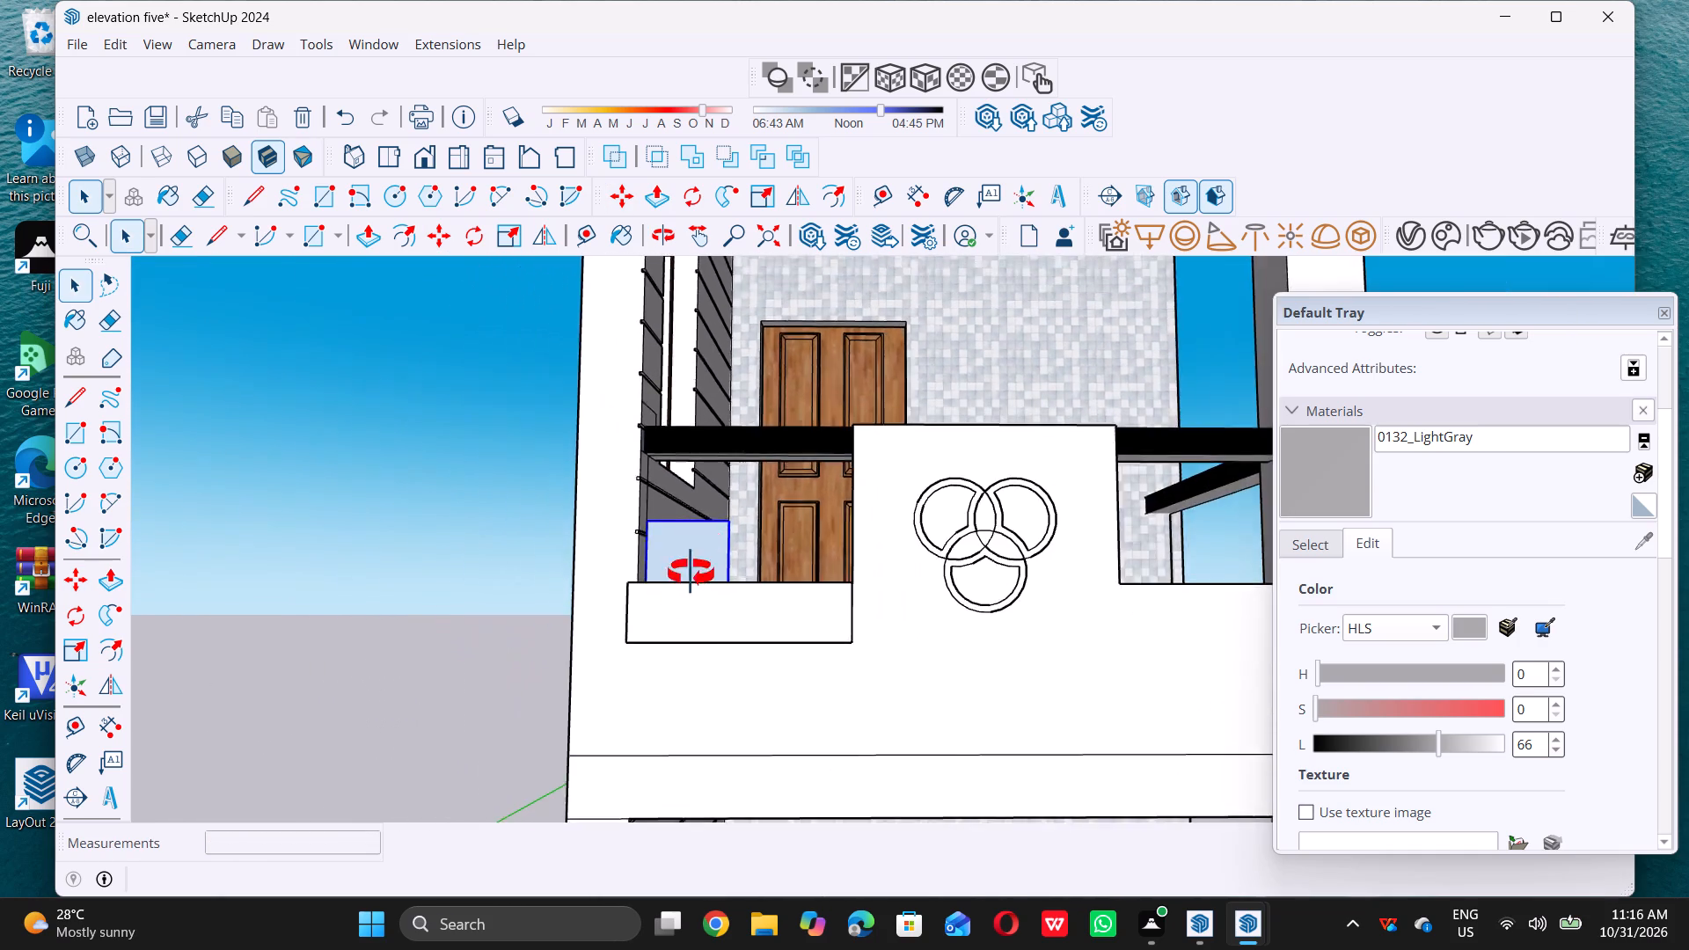
{"action": "middle_click_drag", "start_coordinate": [691, 573], "coordinate": [672, 618]}
{"action": "middle_click_drag", "start_coordinate": [684, 603], "coordinate": [713, 577]}
{"action": "middle_click", "coordinate": [713, 577]}
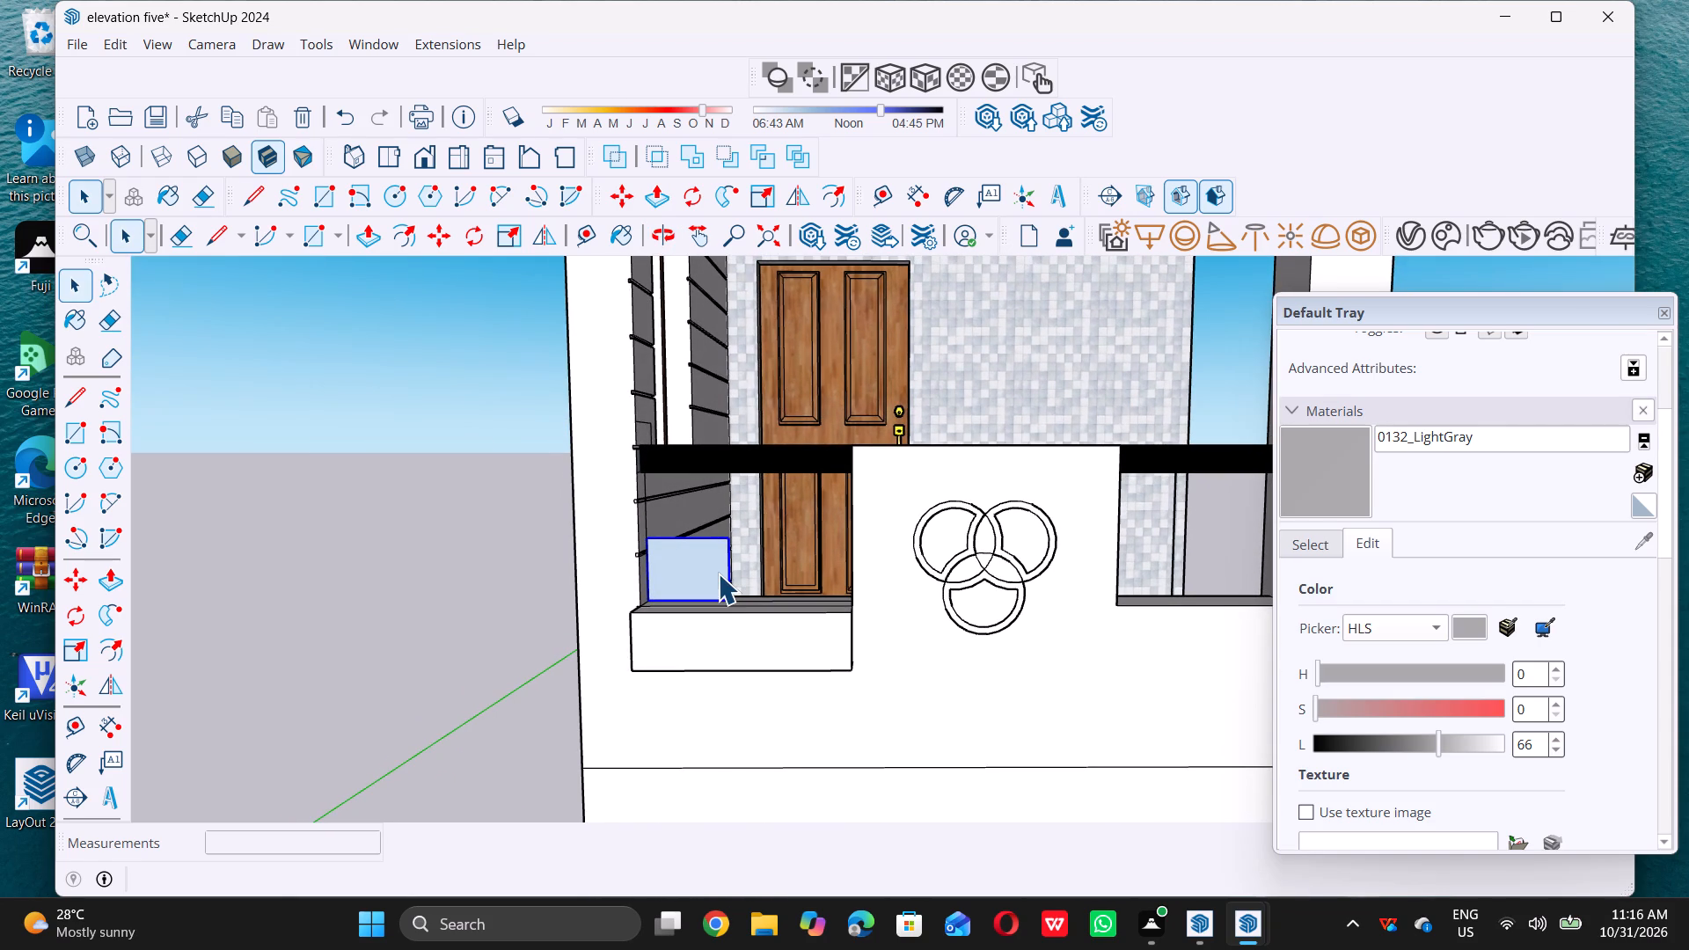
Search the 3D Warehouse for glass.
{"action": "triple_click", "coordinate": [811, 228]}
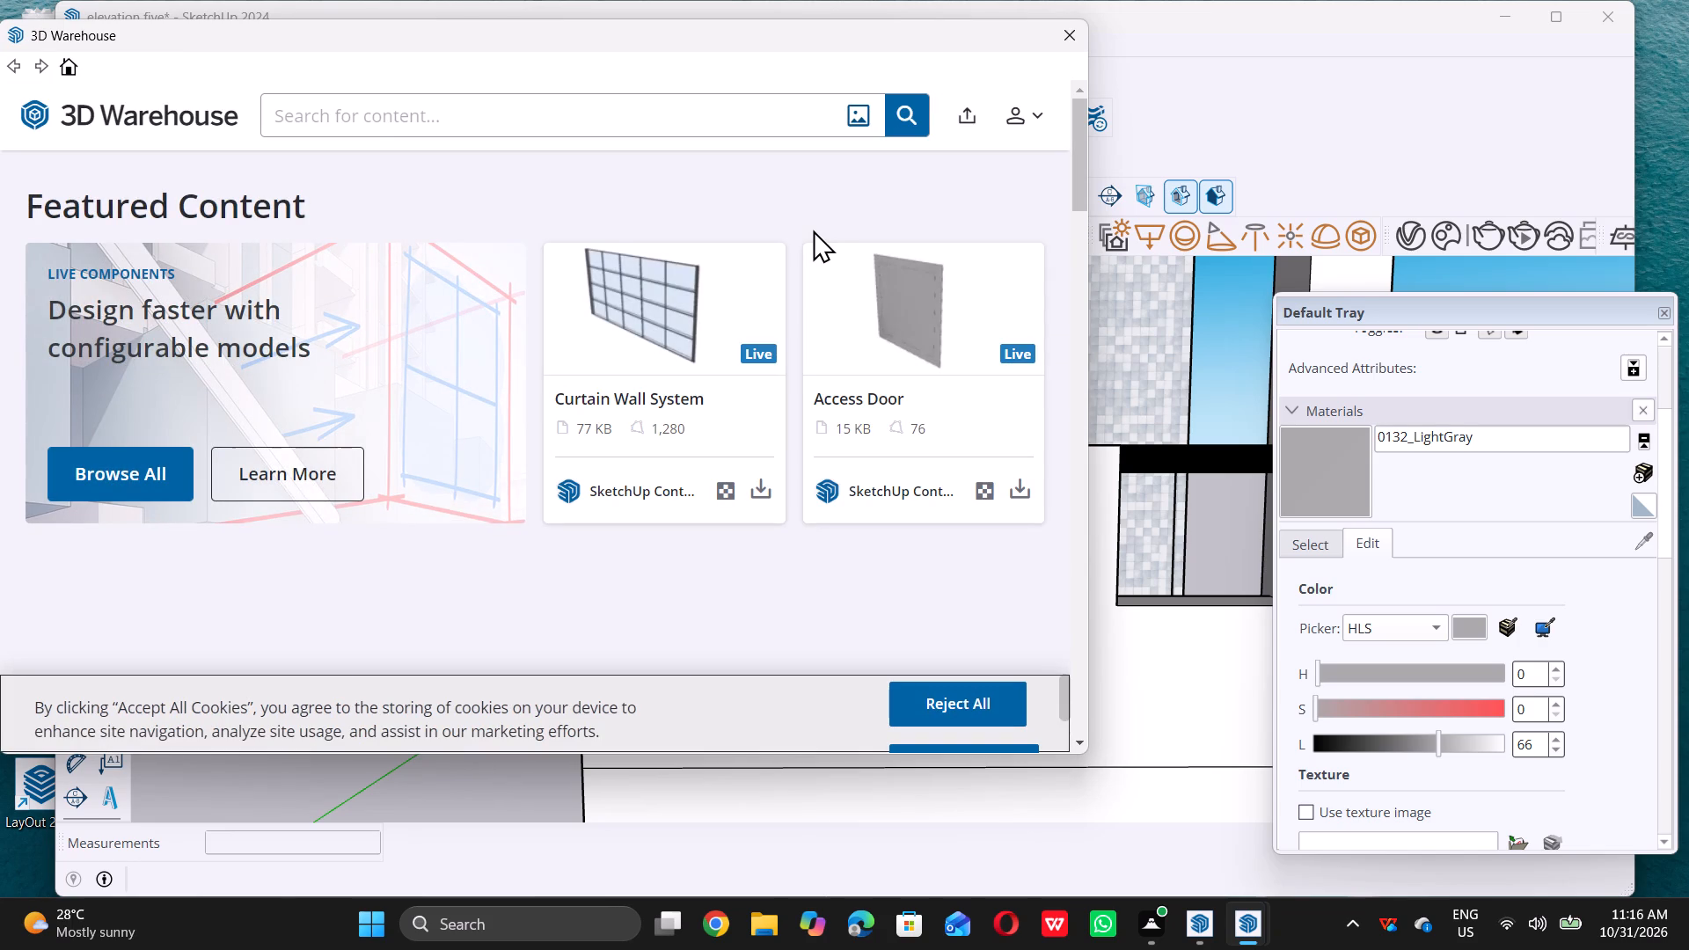
{"action": "scroll", "coordinate": [651, 316], "scroll_direction": "down", "scroll_amount": 3}
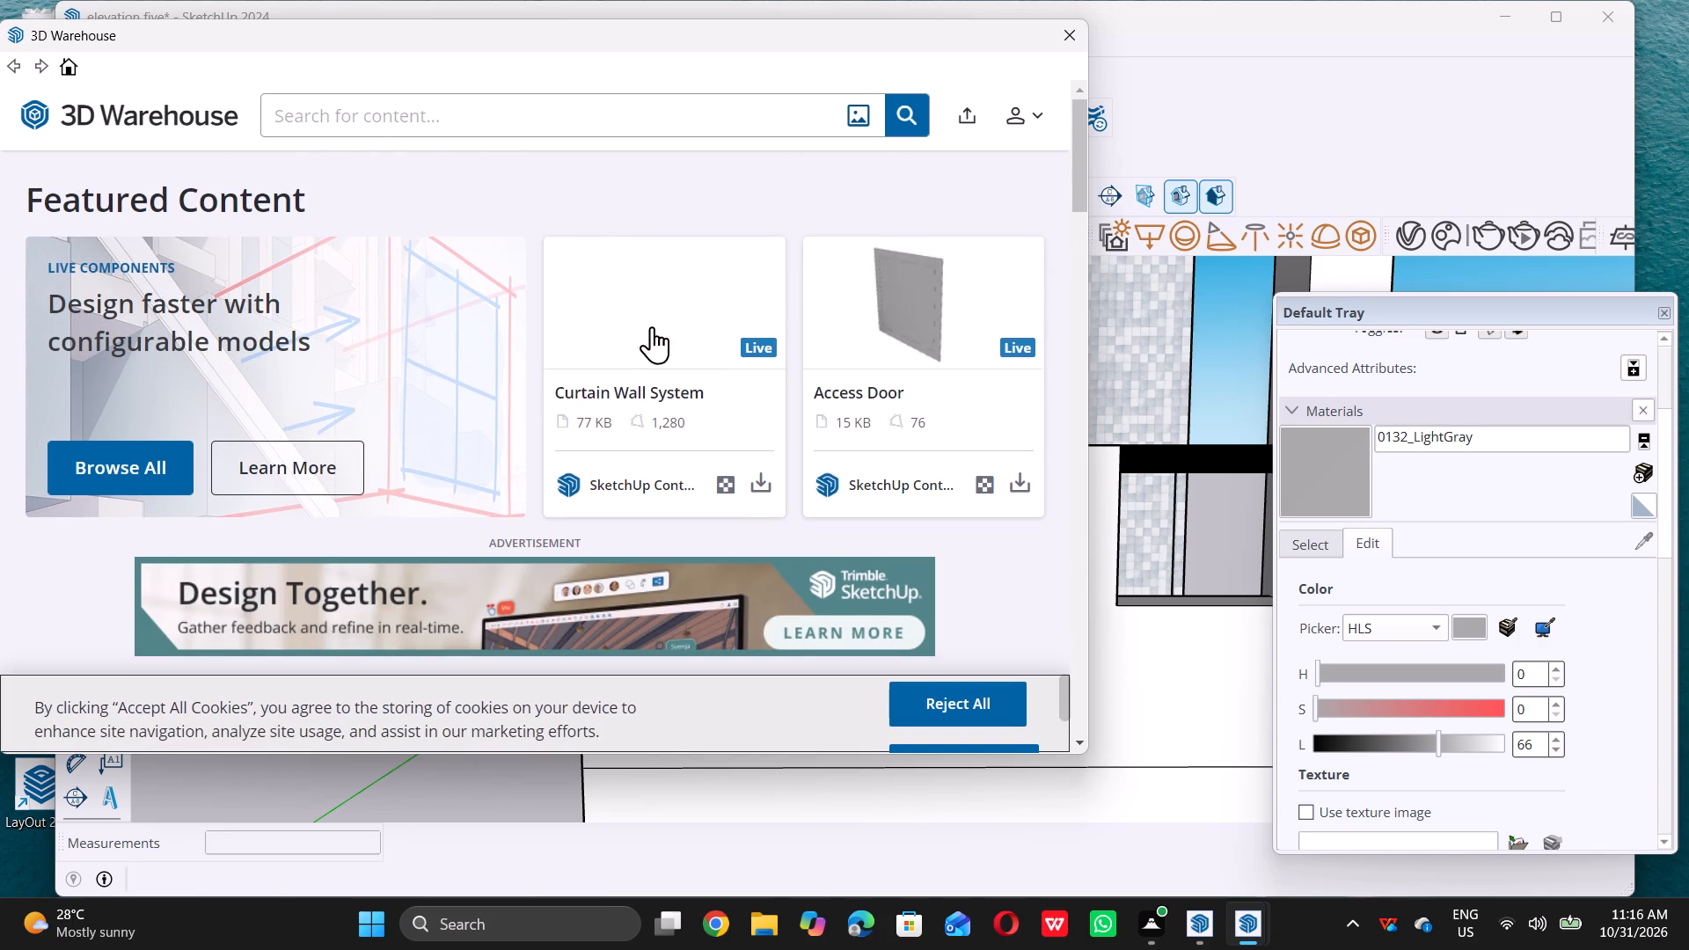
{"action": "scroll", "coordinate": [652, 326], "scroll_direction": "down", "scroll_amount": 2}
{"action": "scroll", "coordinate": [655, 325], "scroll_direction": "up", "scroll_amount": 1}
{"action": "scroll", "coordinate": [572, 224], "scroll_direction": "up", "scroll_amount": 1}
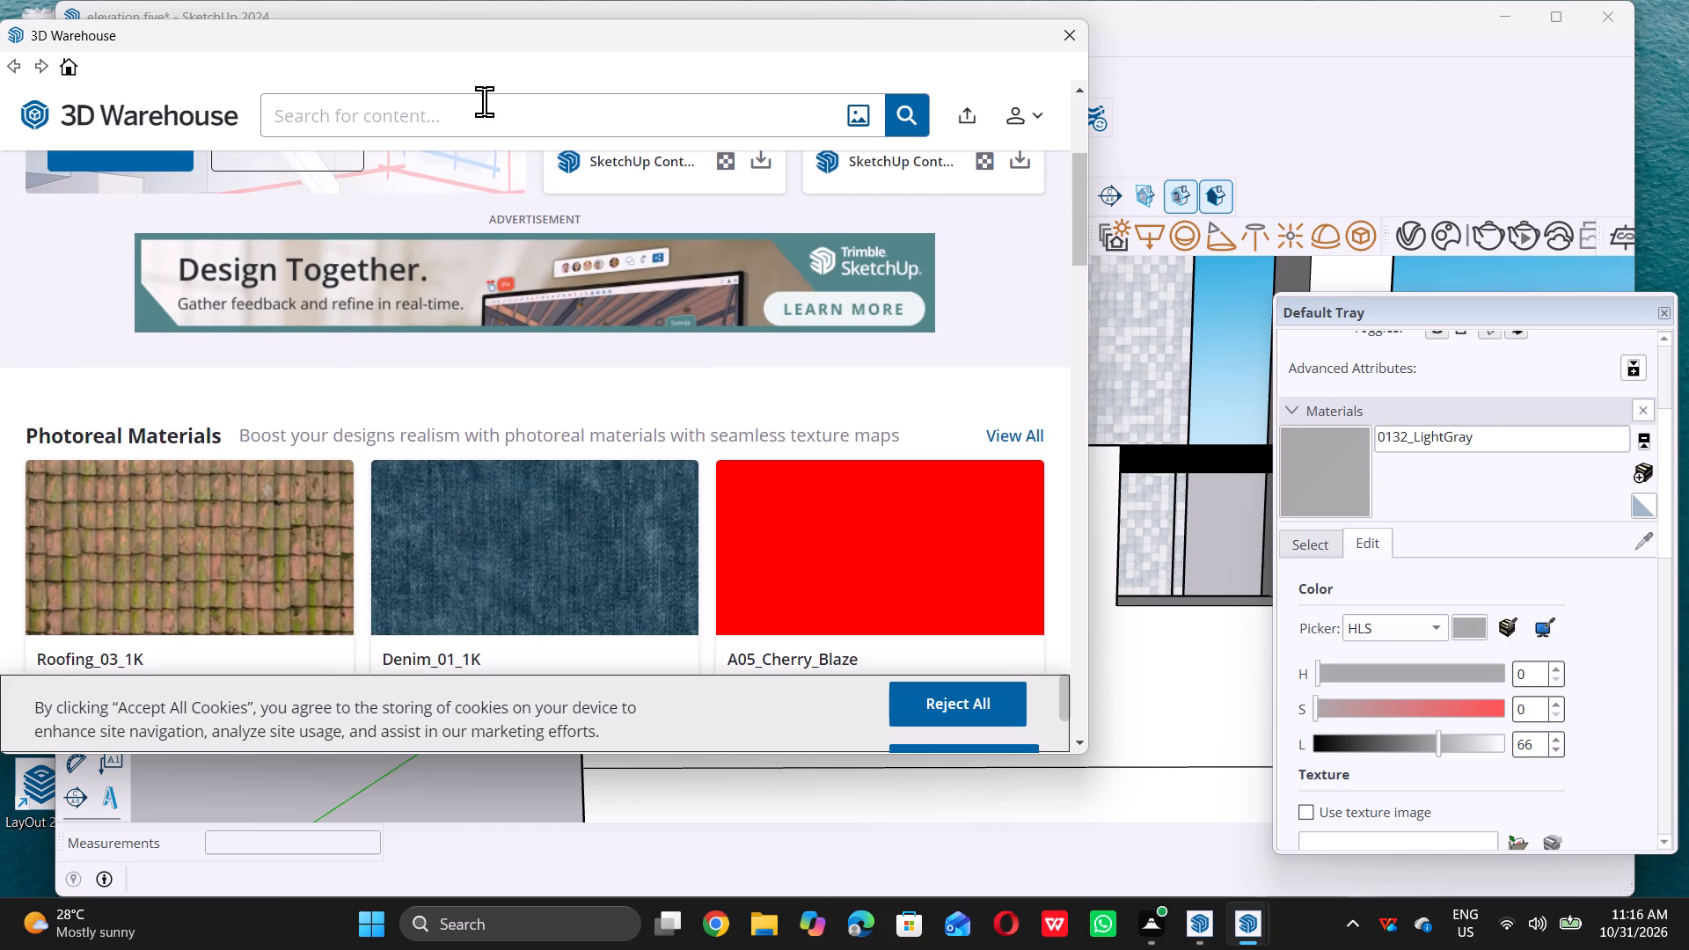
{"action": "left_click", "coordinate": [486, 108]}
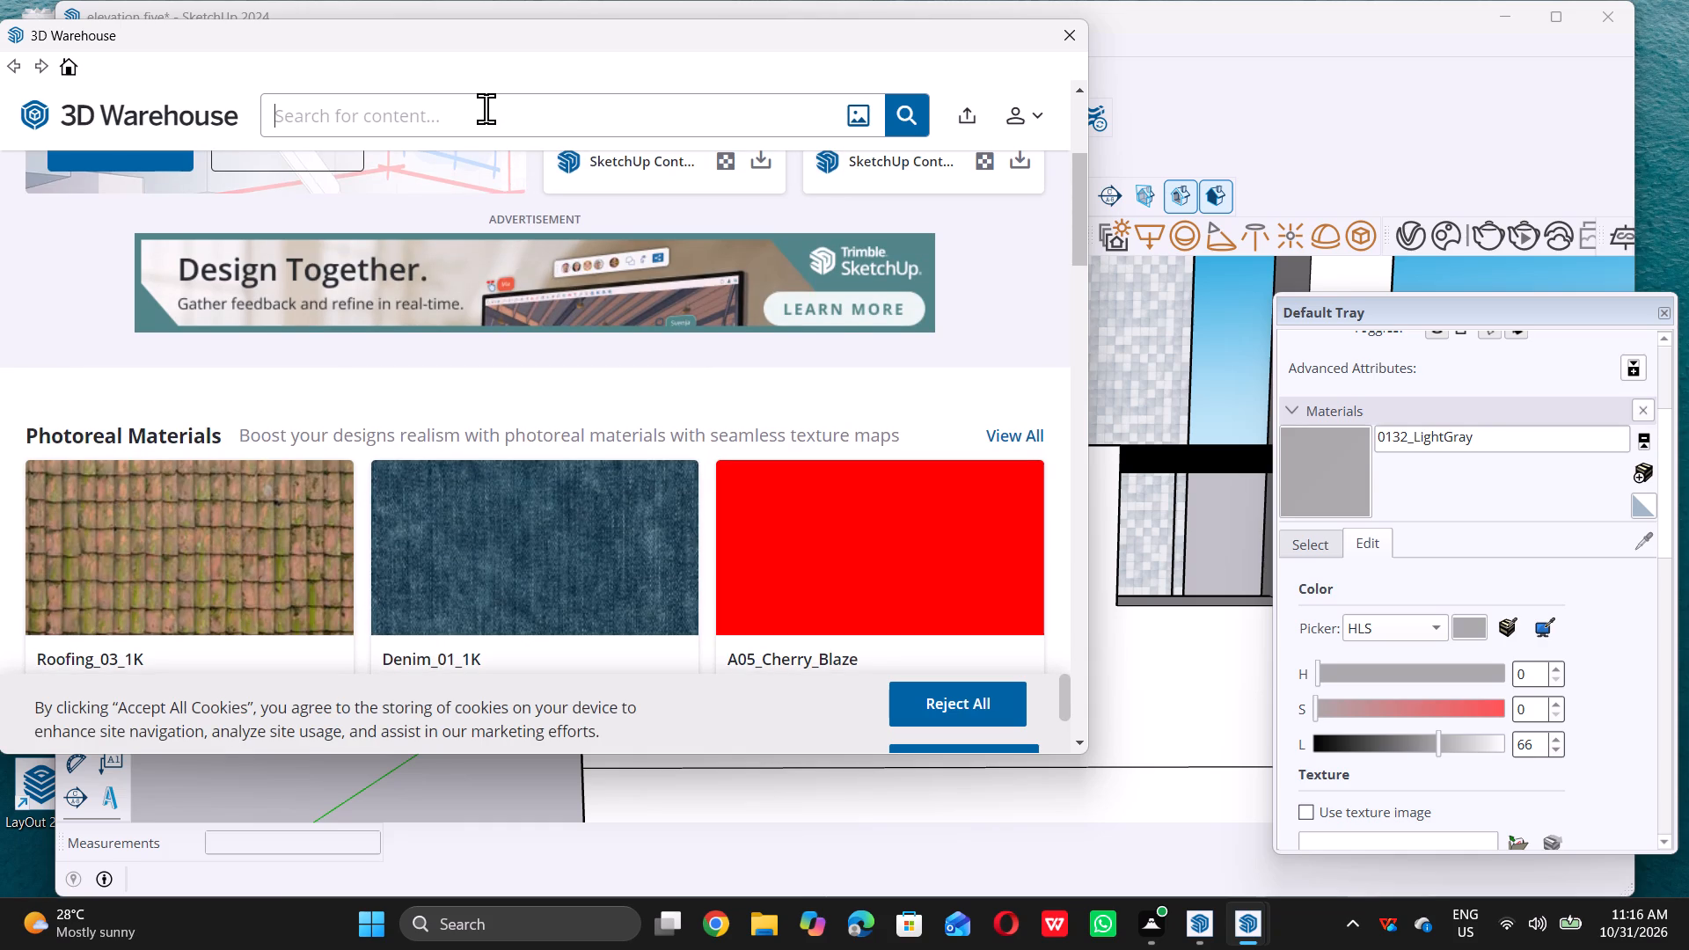
{"action": "type", "text": "gl"}
{"action": "type", "text": "as"}
{"action": "key", "text": "s"}
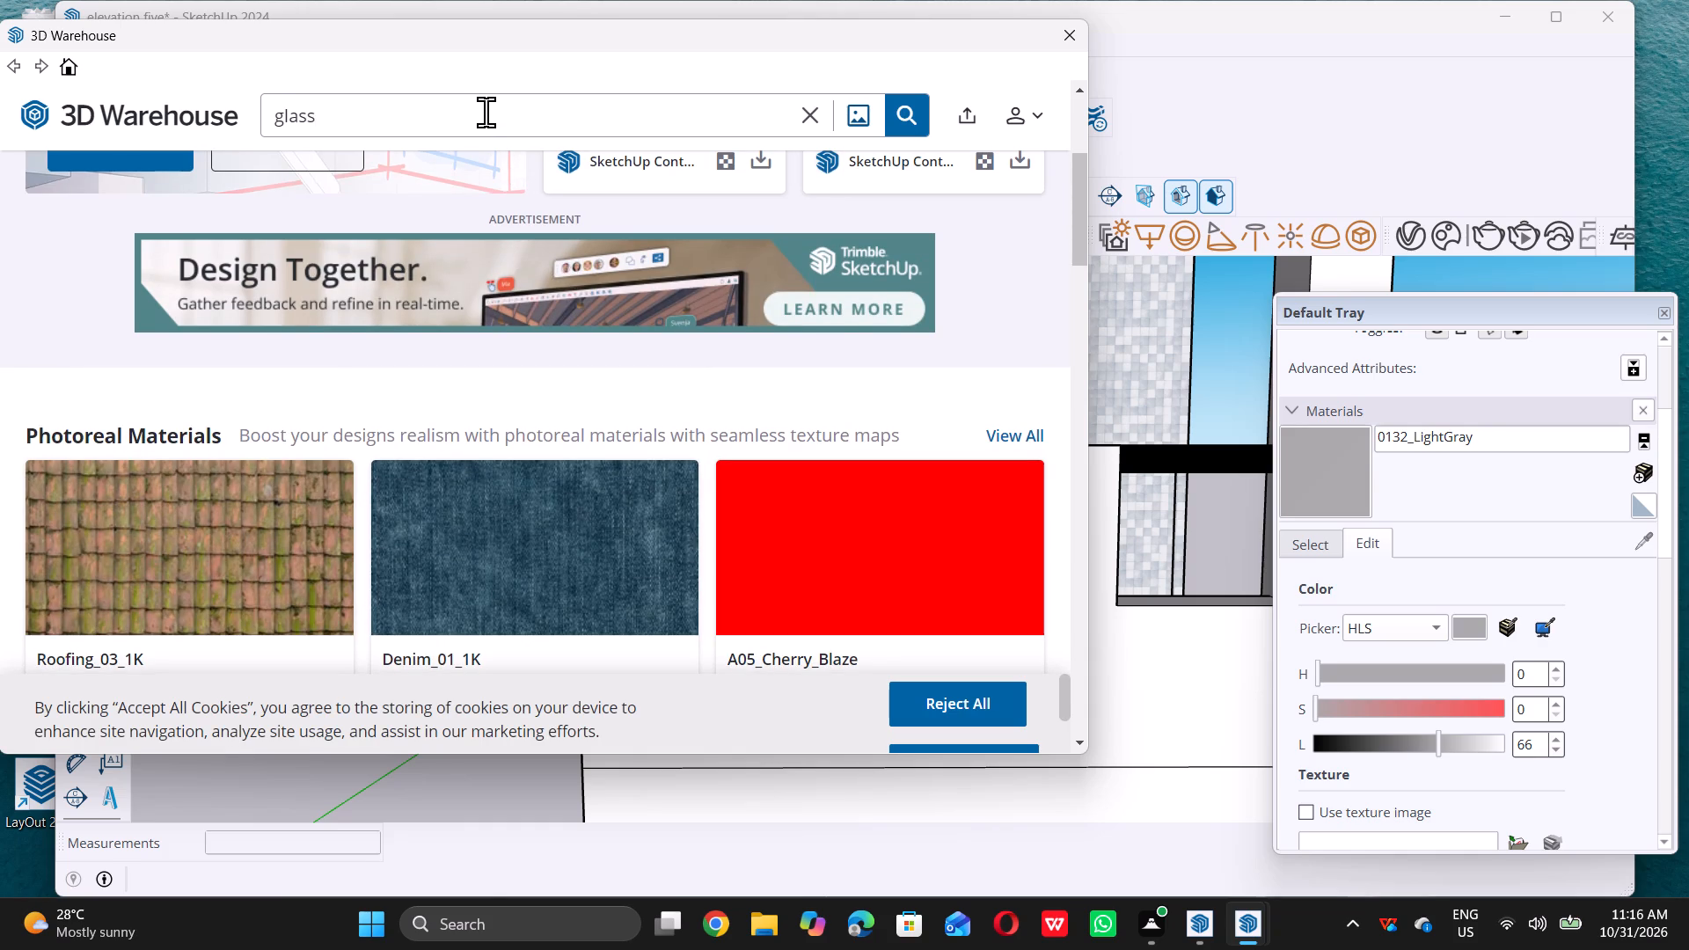
{"action": "key", "text": "Return"}
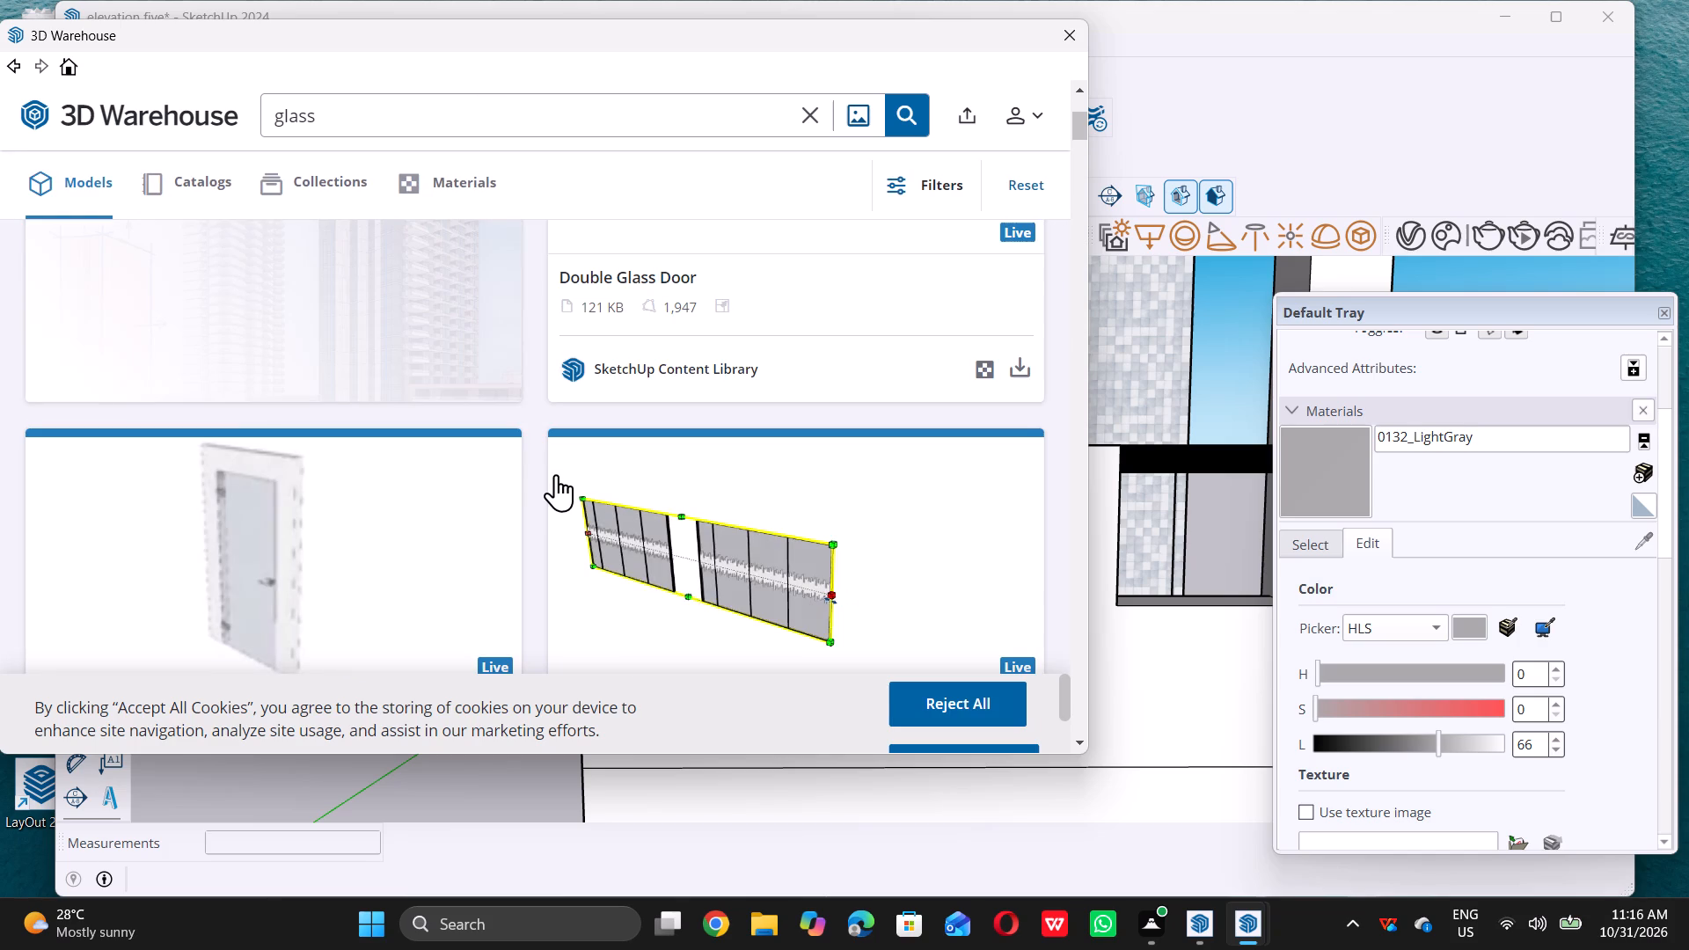
Look through the glass models in the search results for a suitable pane, and close the library without importing one.
{"action": "scroll", "coordinate": [562, 488], "scroll_direction": "down", "scroll_amount": 13}
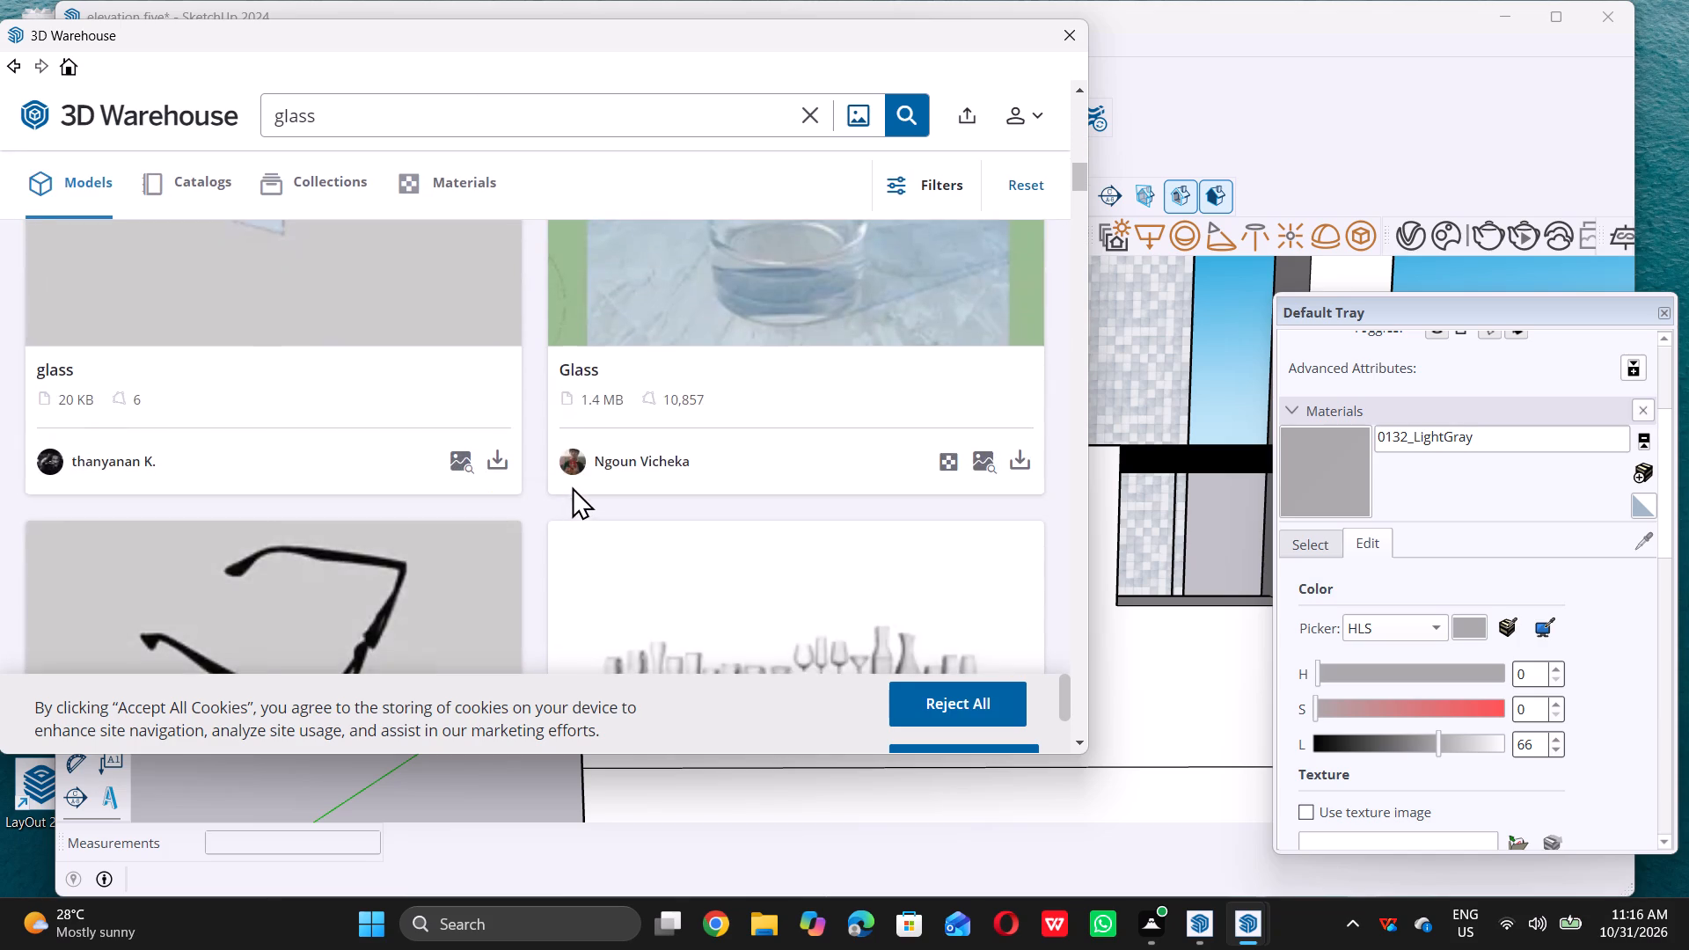
{"action": "scroll", "coordinate": [572, 486], "scroll_direction": "down", "scroll_amount": 12}
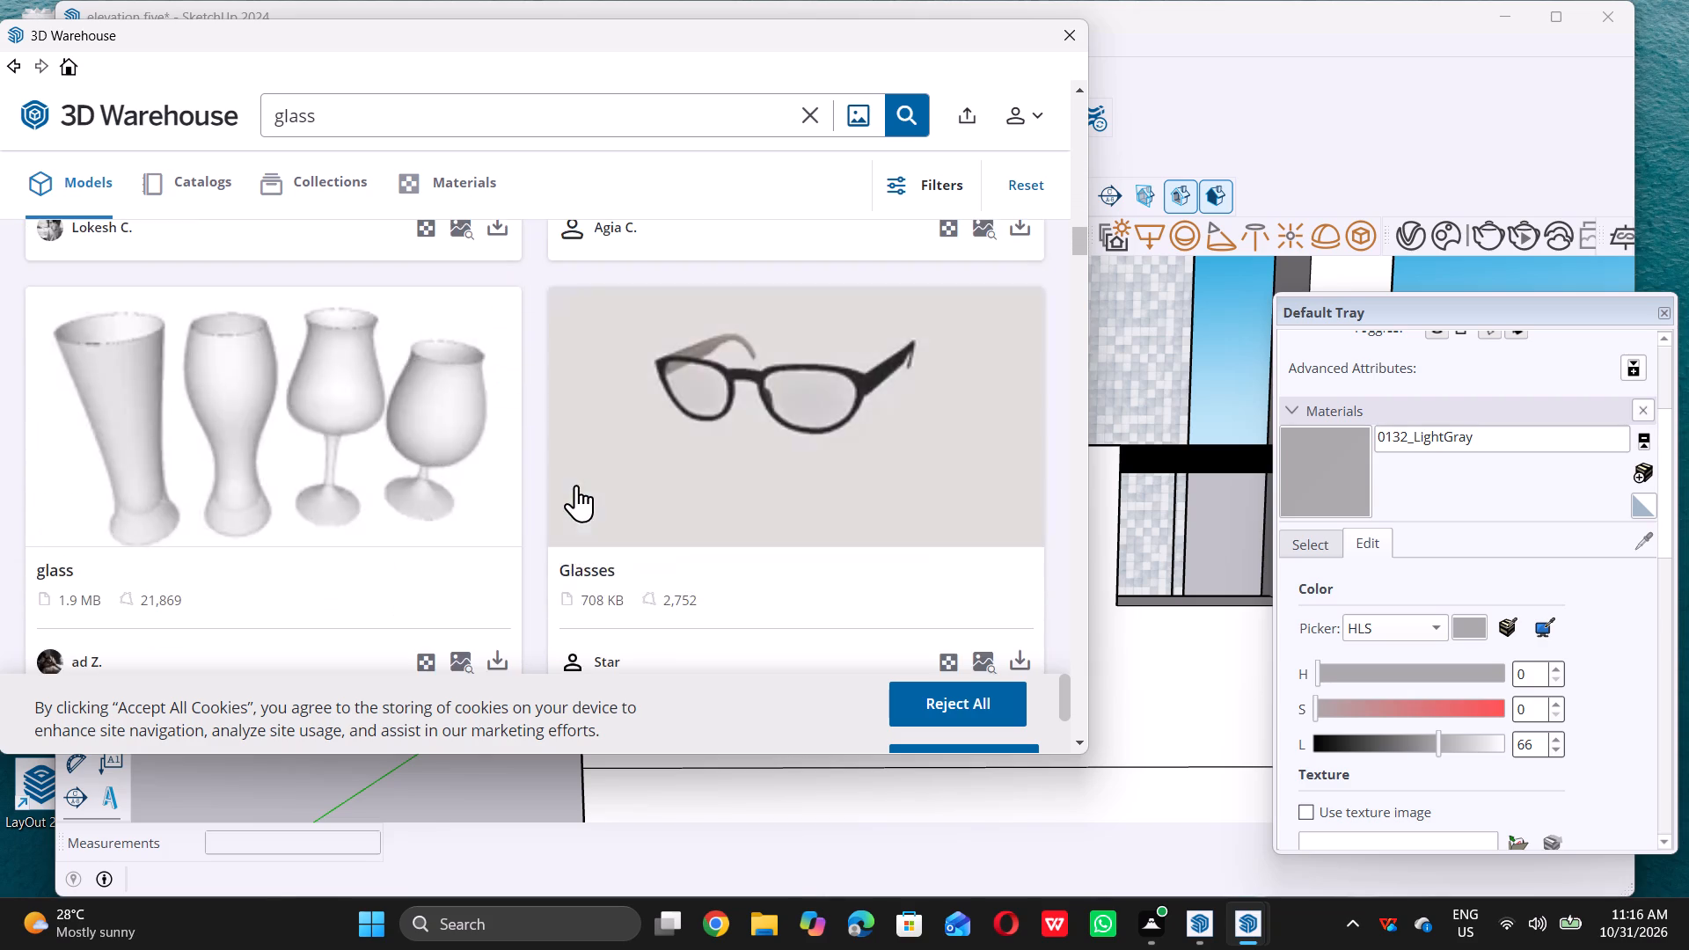
{"action": "scroll", "coordinate": [576, 486], "scroll_direction": "down", "scroll_amount": 11}
{"action": "scroll", "coordinate": [581, 480], "scroll_direction": "up", "scroll_amount": 6}
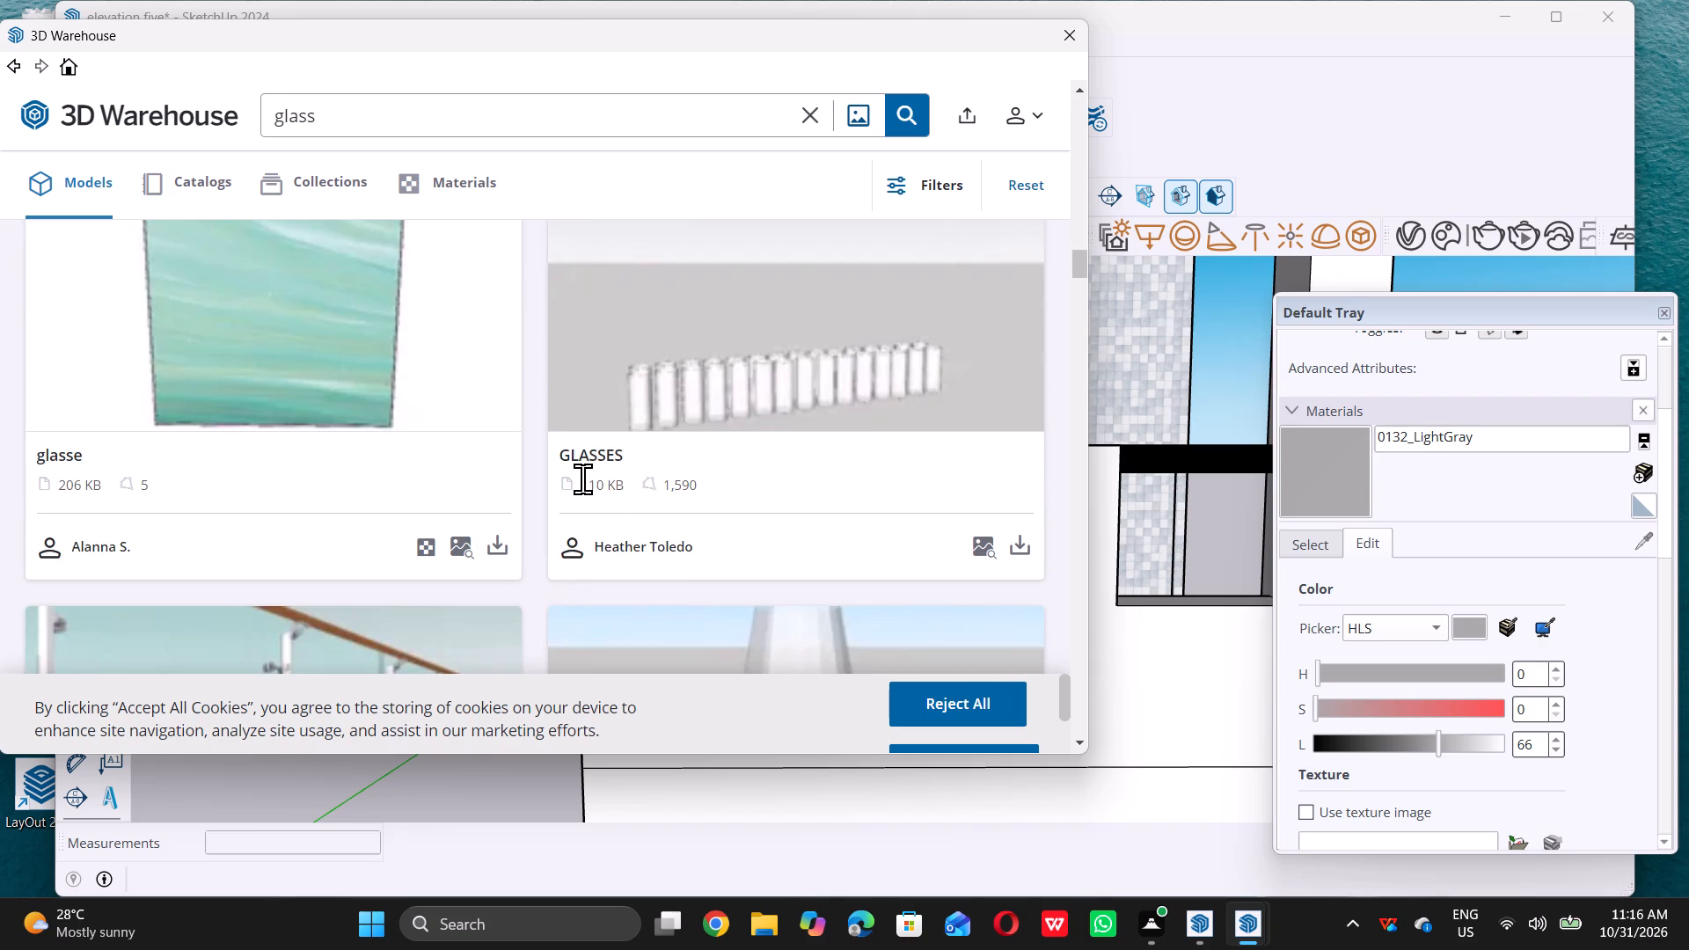
{"action": "scroll", "coordinate": [580, 479], "scroll_direction": "up", "scroll_amount": 3}
{"action": "scroll", "coordinate": [580, 479], "scroll_direction": "down", "scroll_amount": 12}
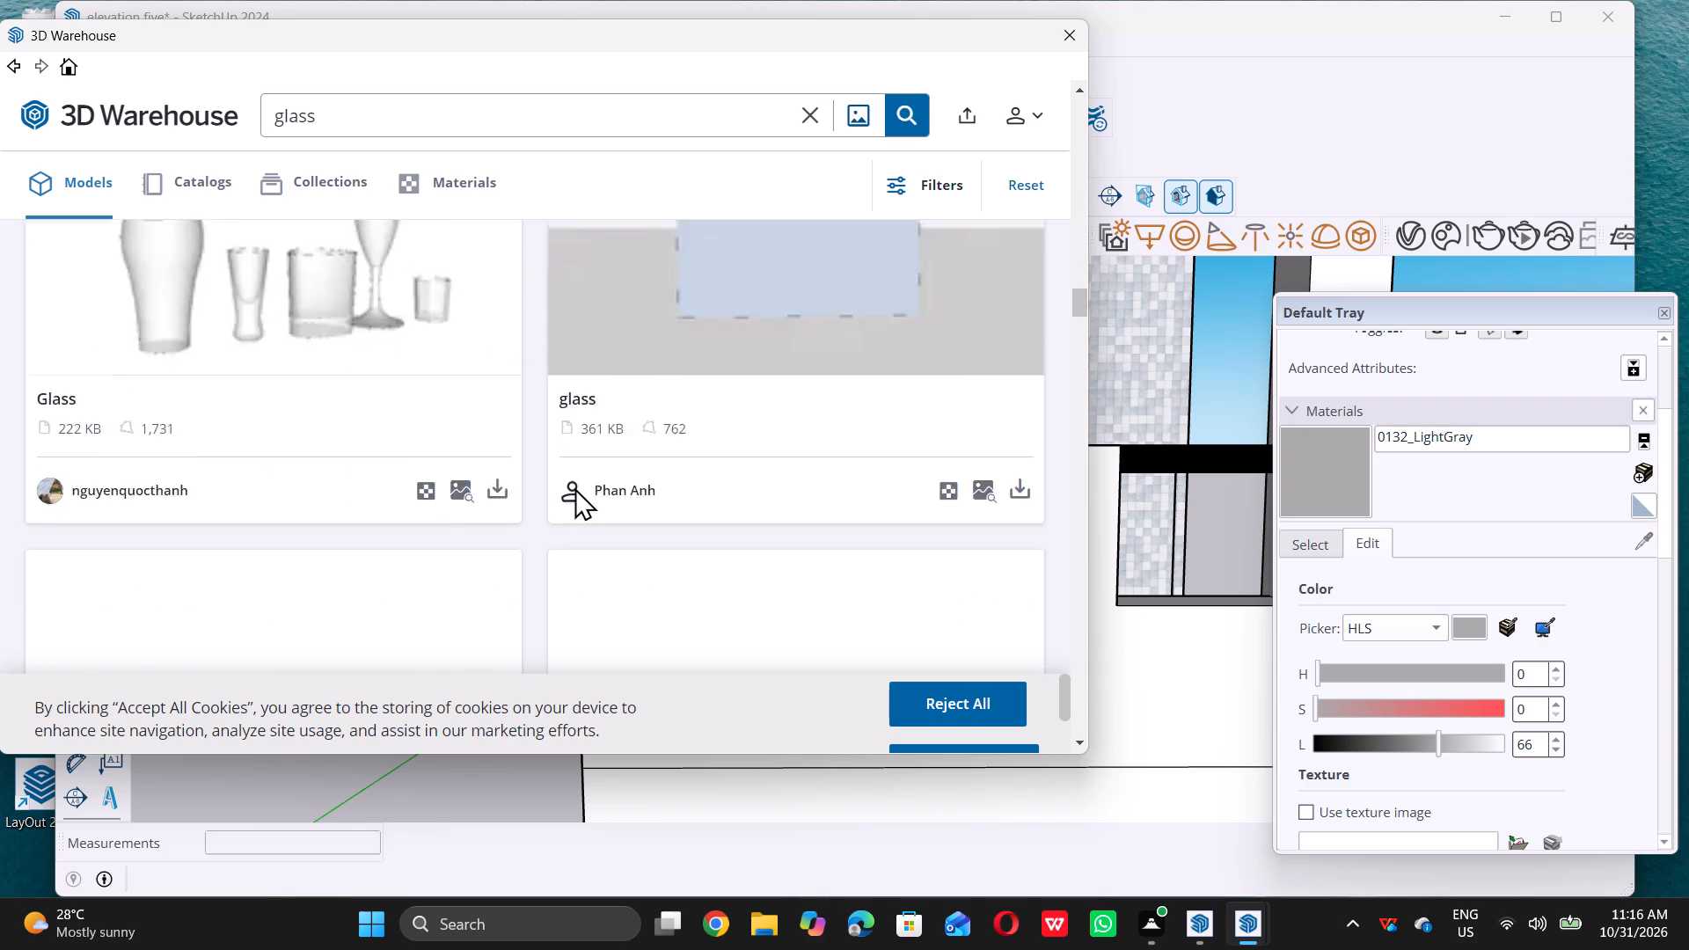
{"action": "scroll", "coordinate": [574, 487], "scroll_direction": "down", "scroll_amount": 7}
{"action": "scroll", "coordinate": [574, 480], "scroll_direction": "up", "scroll_amount": 1}
{"action": "scroll", "coordinate": [574, 479], "scroll_direction": "down", "scroll_amount": 11}
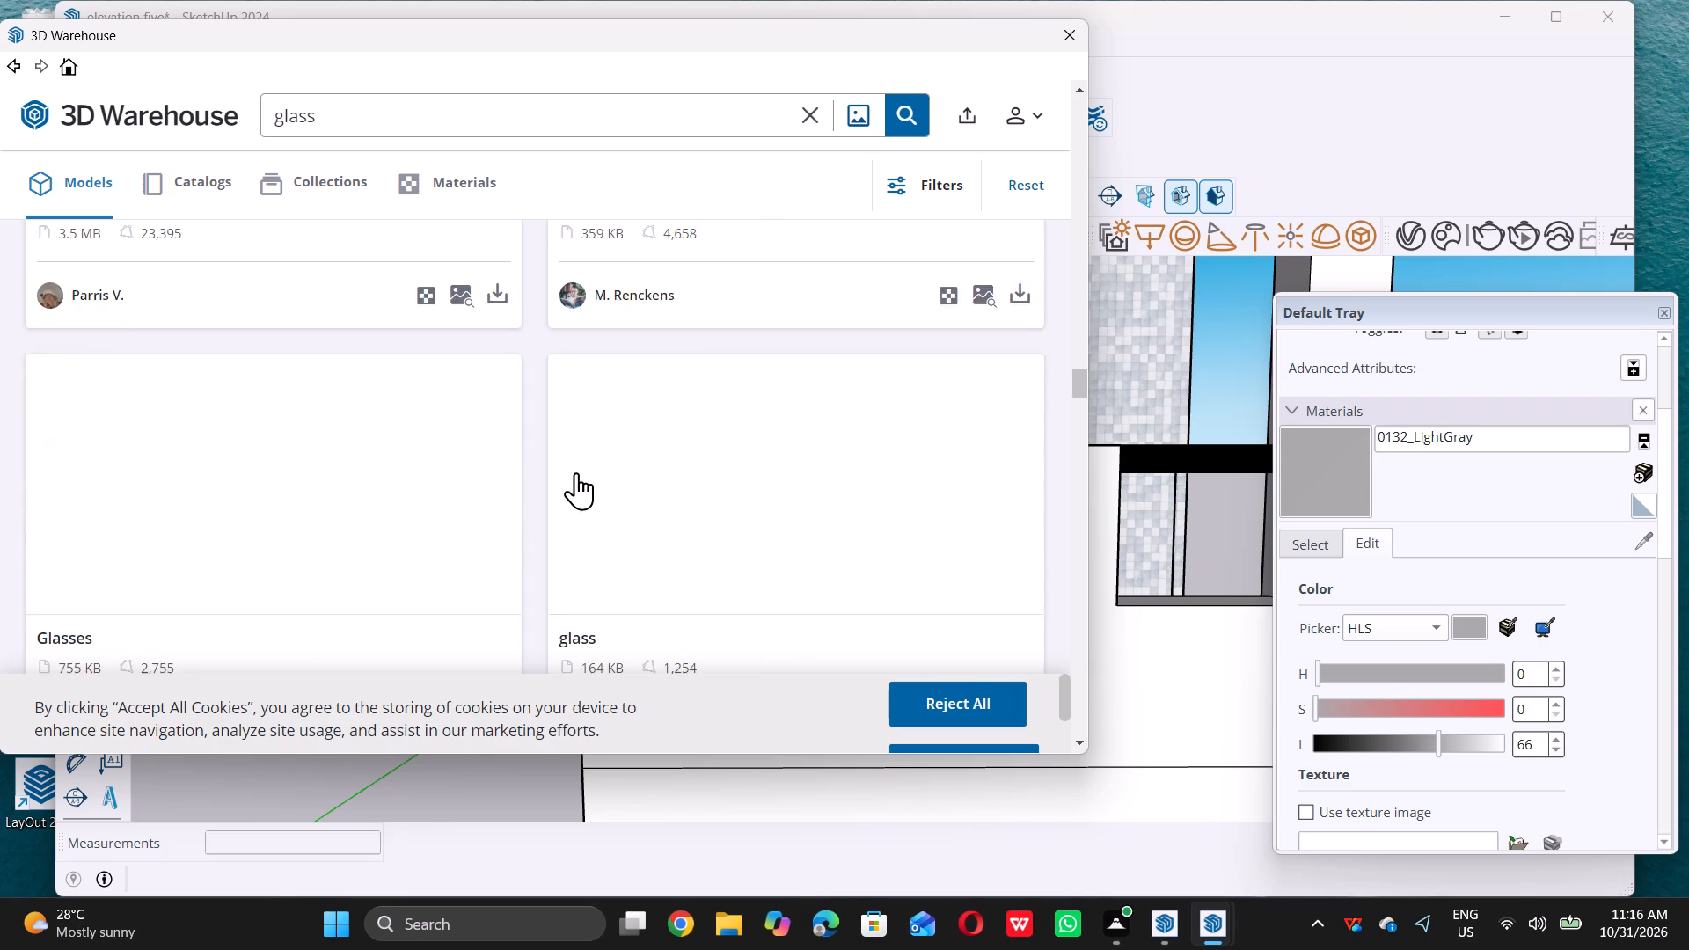
{"action": "scroll", "coordinate": [576, 474], "scroll_direction": "down", "scroll_amount": 19}
{"action": "scroll", "coordinate": [582, 505], "scroll_direction": "down", "scroll_amount": 4}
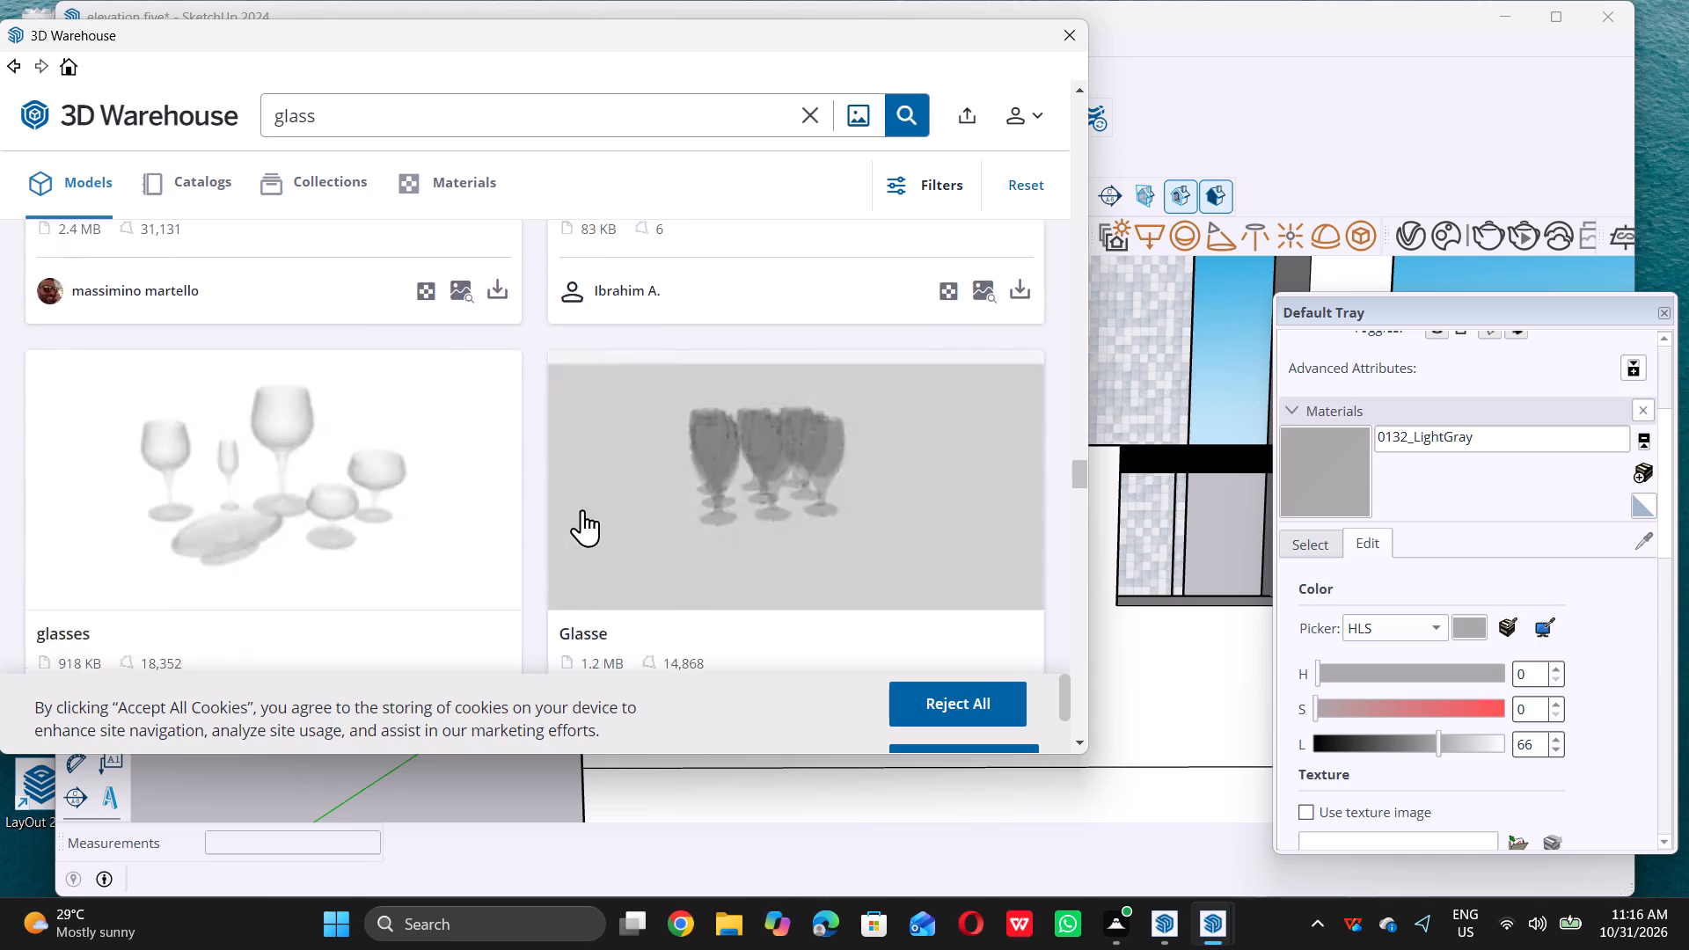
{"action": "scroll", "coordinate": [583, 511], "scroll_direction": "down", "scroll_amount": 12}
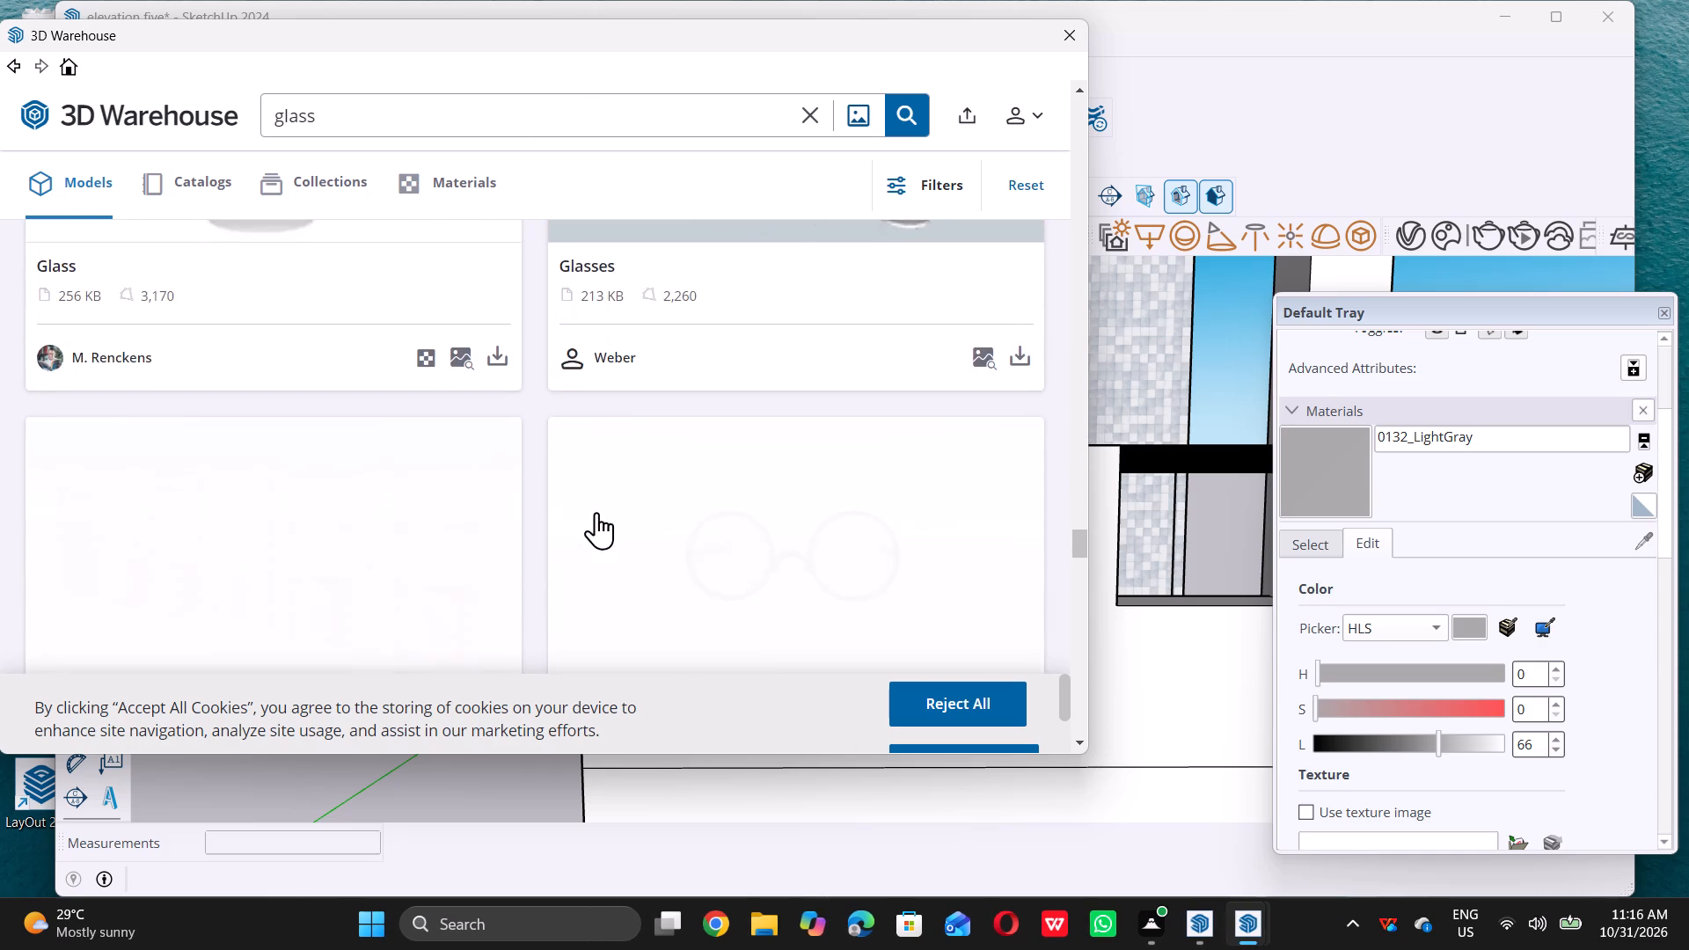
{"action": "scroll", "coordinate": [597, 511], "scroll_direction": "down", "scroll_amount": 10}
{"action": "scroll", "coordinate": [603, 515], "scroll_direction": "down", "scroll_amount": 14}
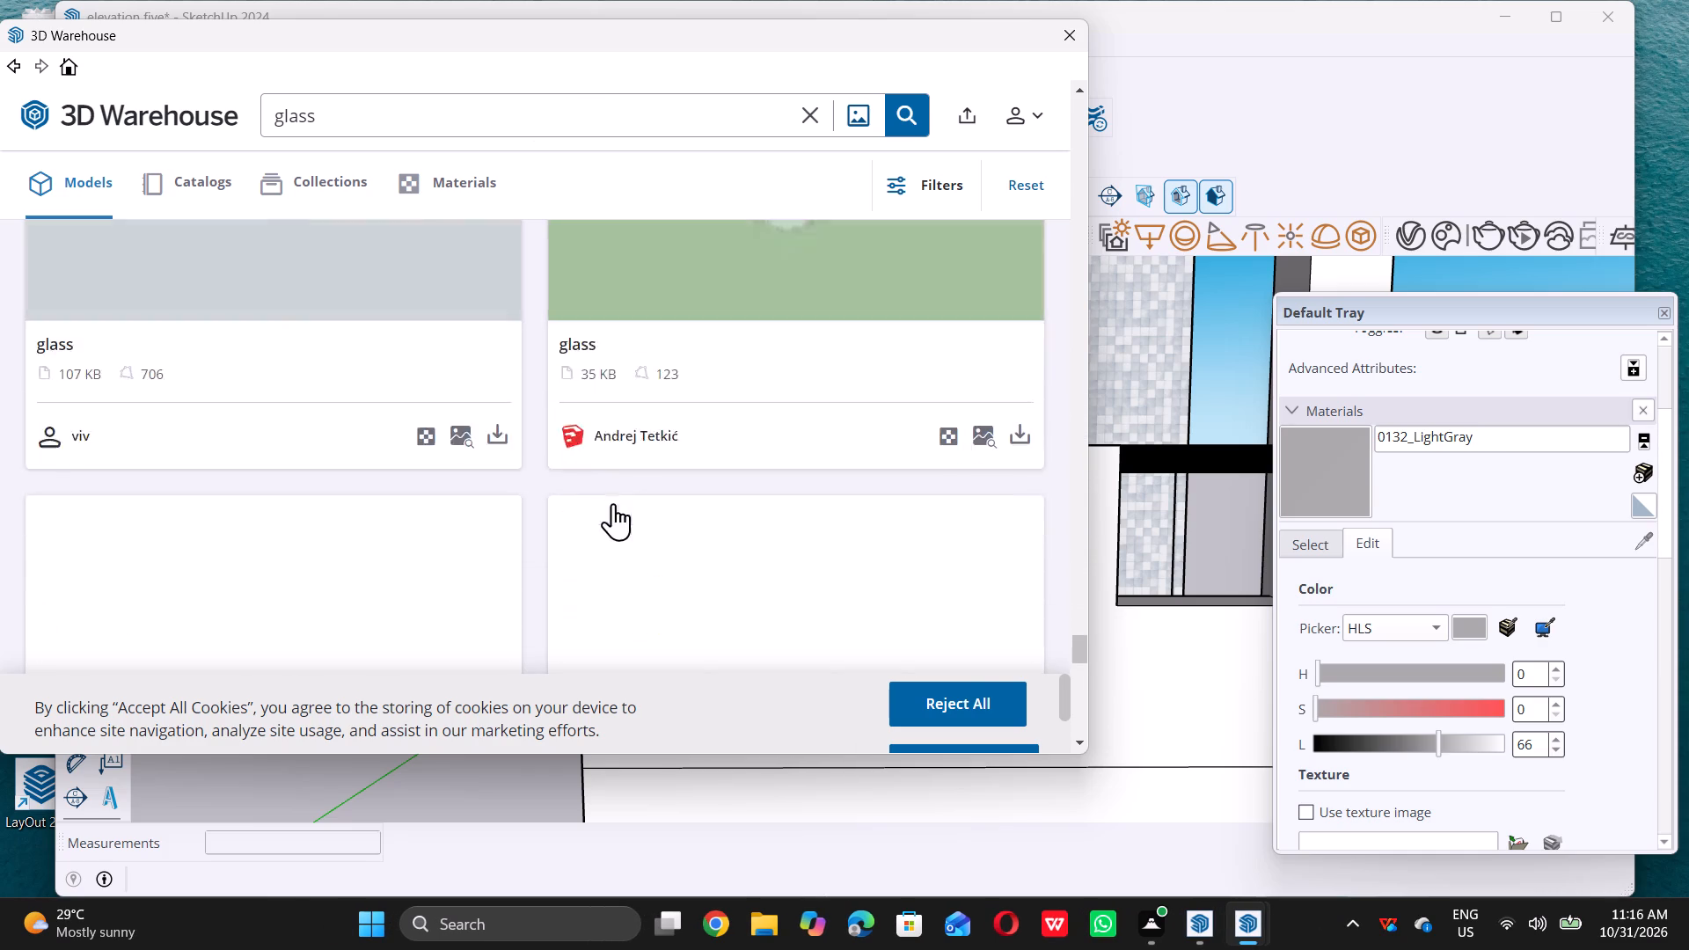
{"action": "scroll", "coordinate": [613, 503], "scroll_direction": "down", "scroll_amount": 18}
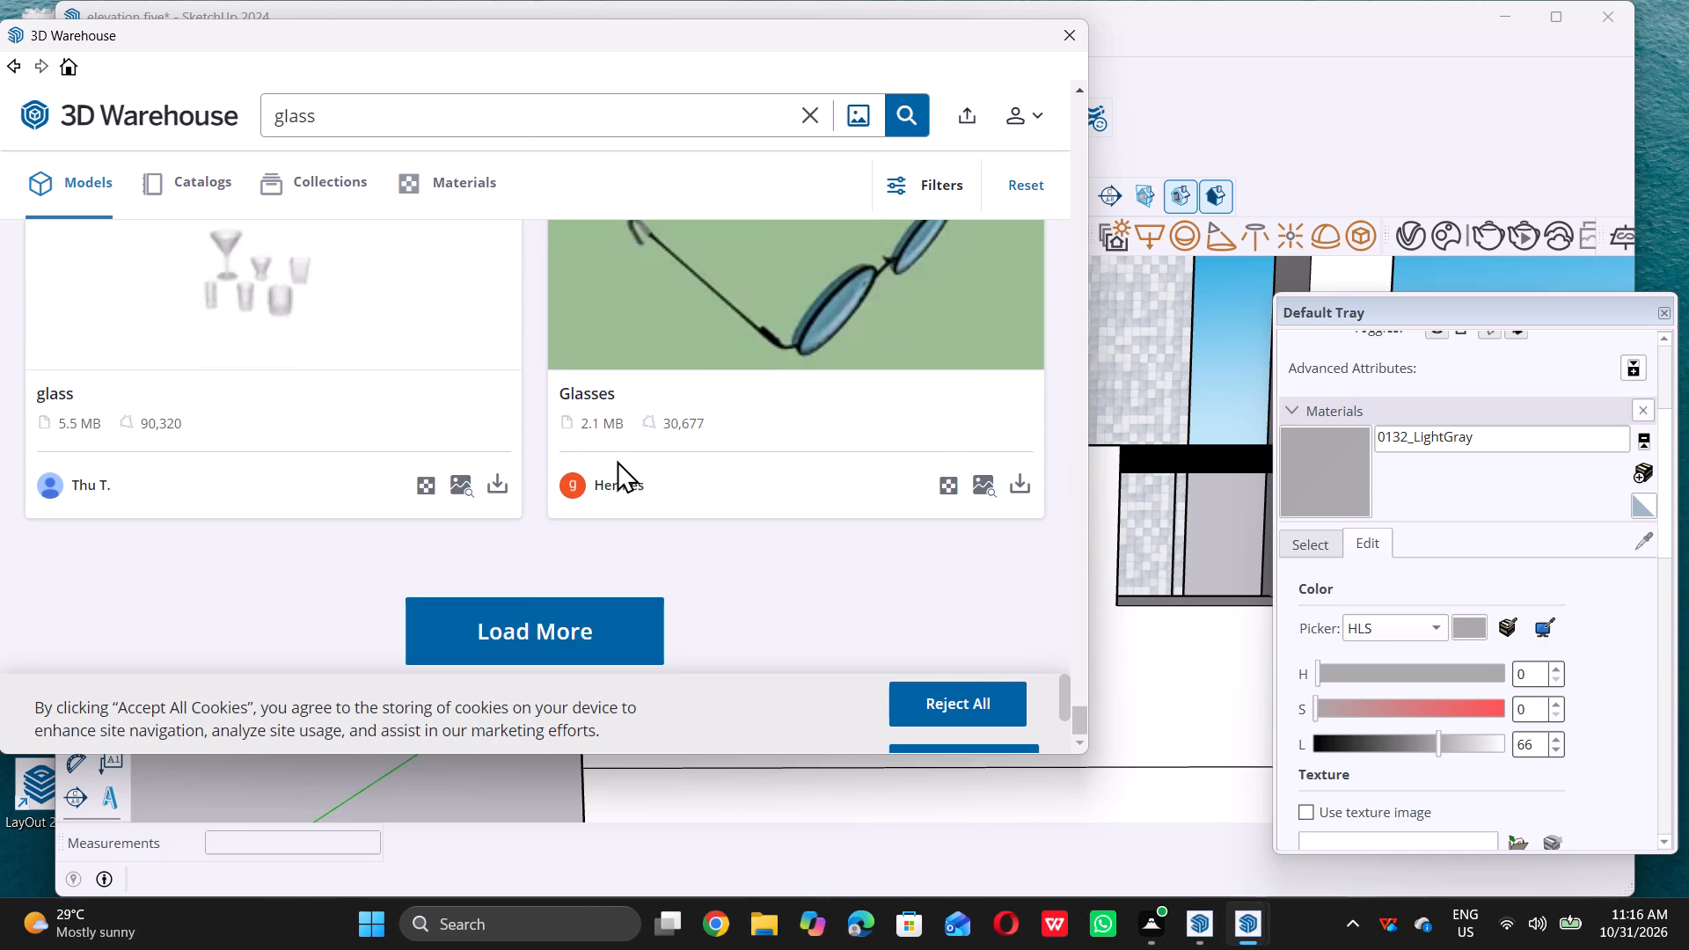
{"action": "scroll", "coordinate": [617, 460], "scroll_direction": "down", "scroll_amount": 5}
{"action": "left_click", "coordinate": [1057, 37]}
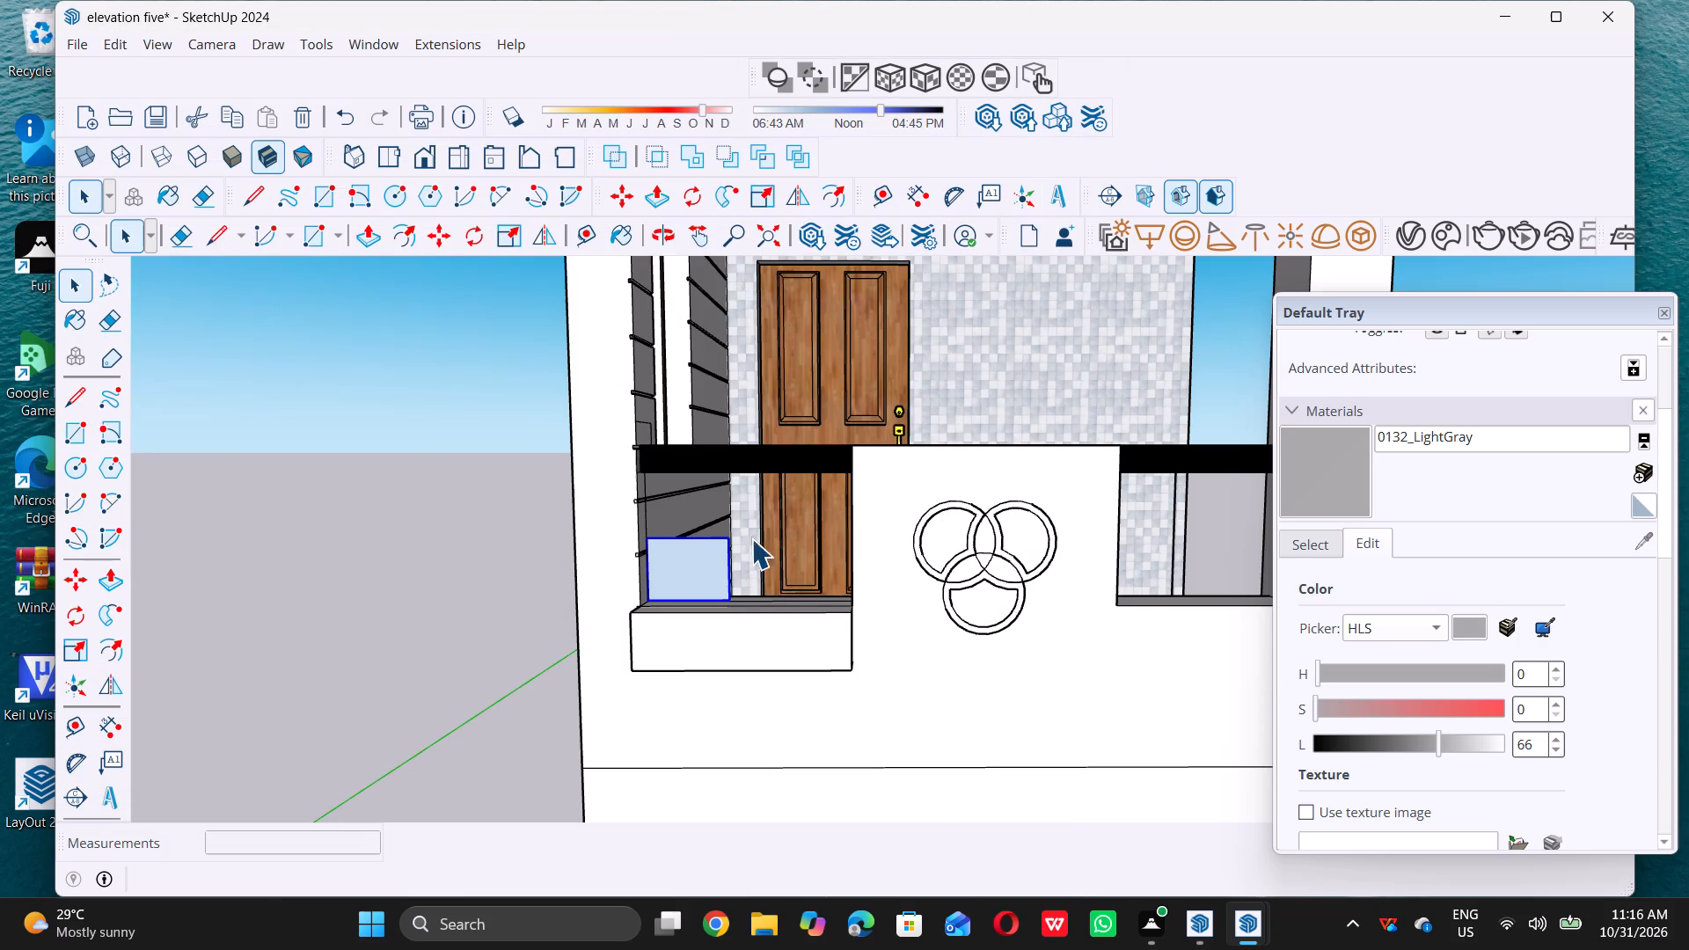
Scale the glass pane up uniformly by about 2.00 from its lower corner at the slatted wall, up to the black rail's underside.
{"action": "scroll", "coordinate": [780, 506], "scroll_direction": "up", "scroll_amount": 5}
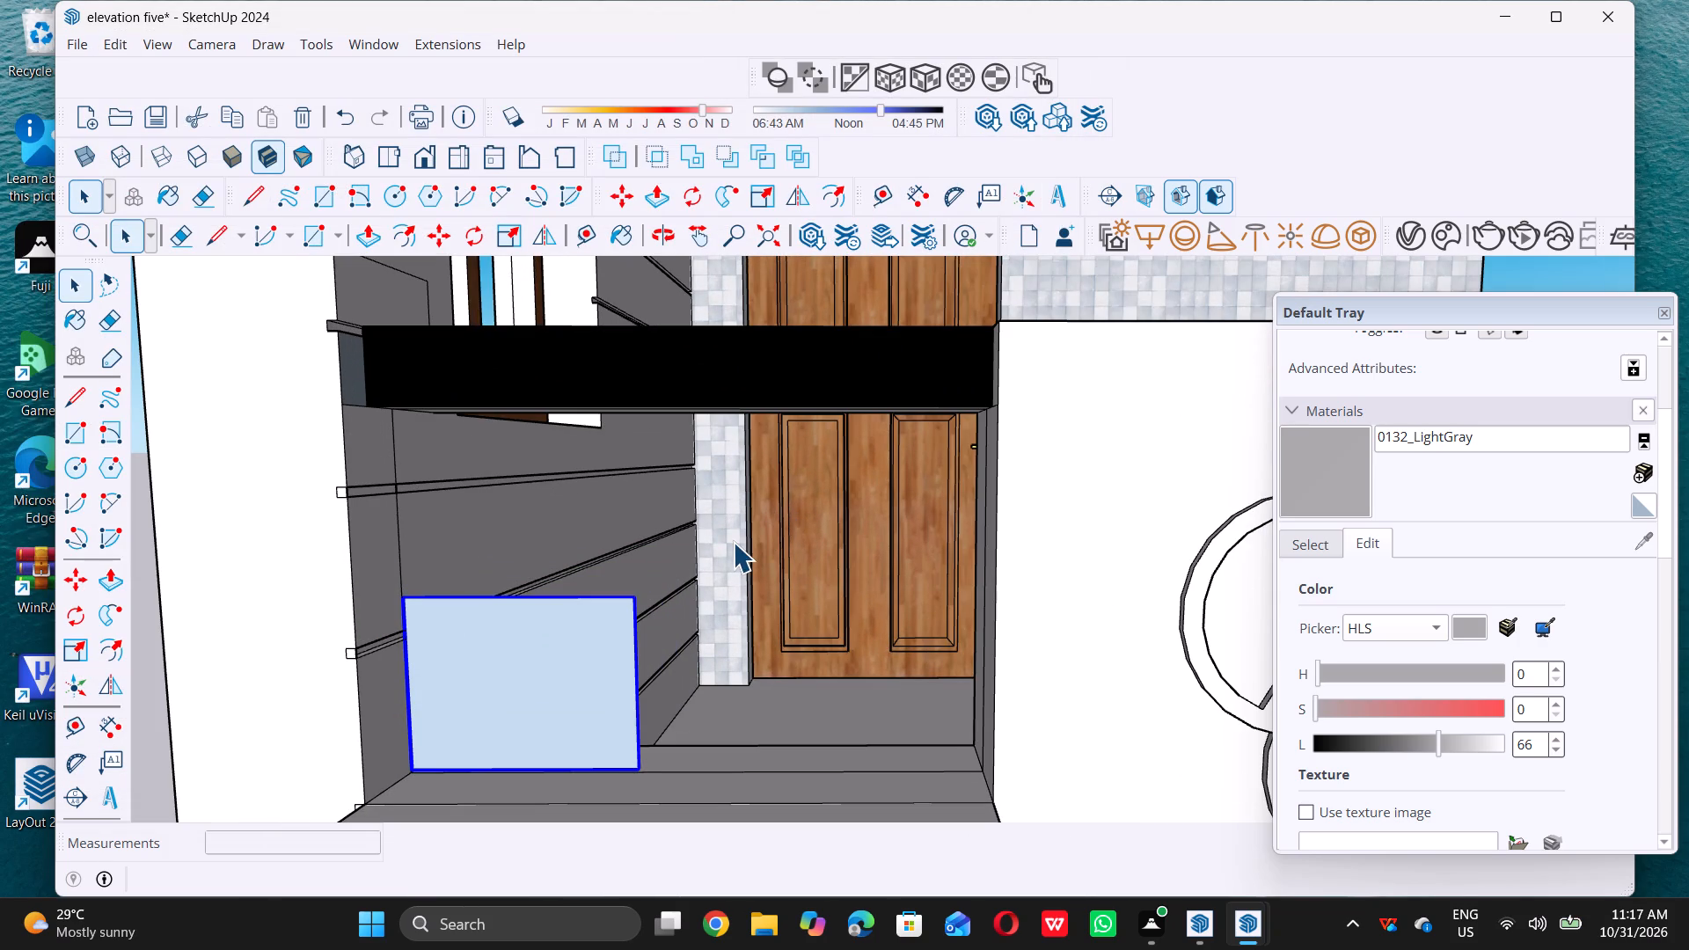
{"action": "key", "text": "s"}
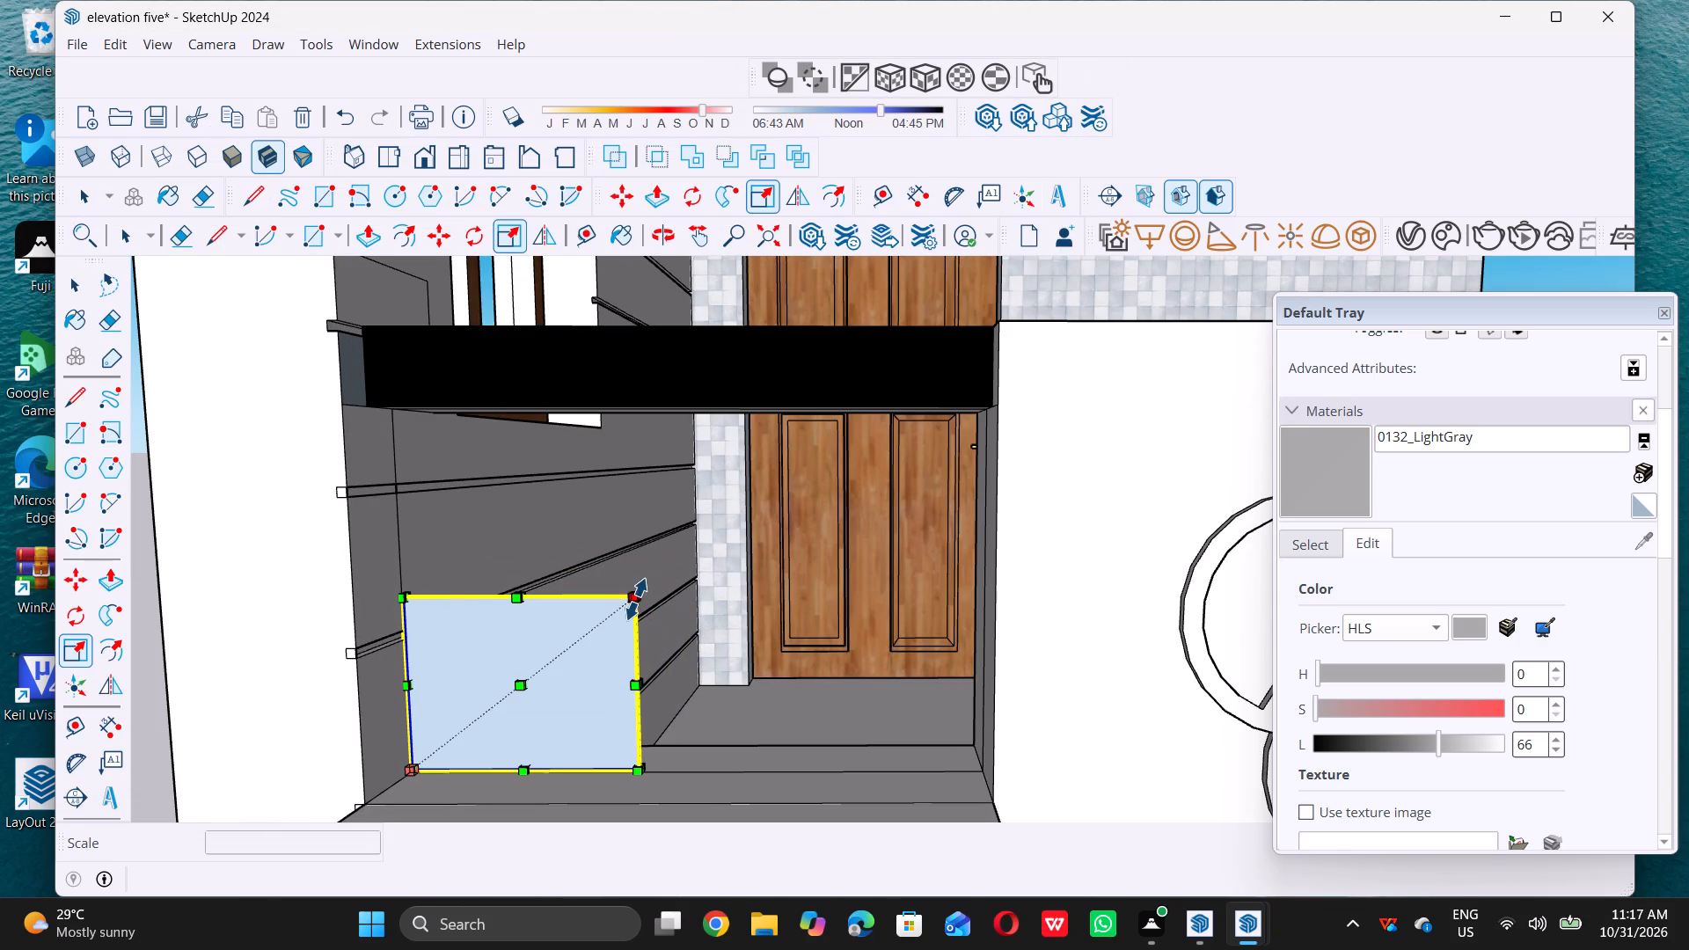
{"action": "triple_click", "coordinate": [634, 598]}
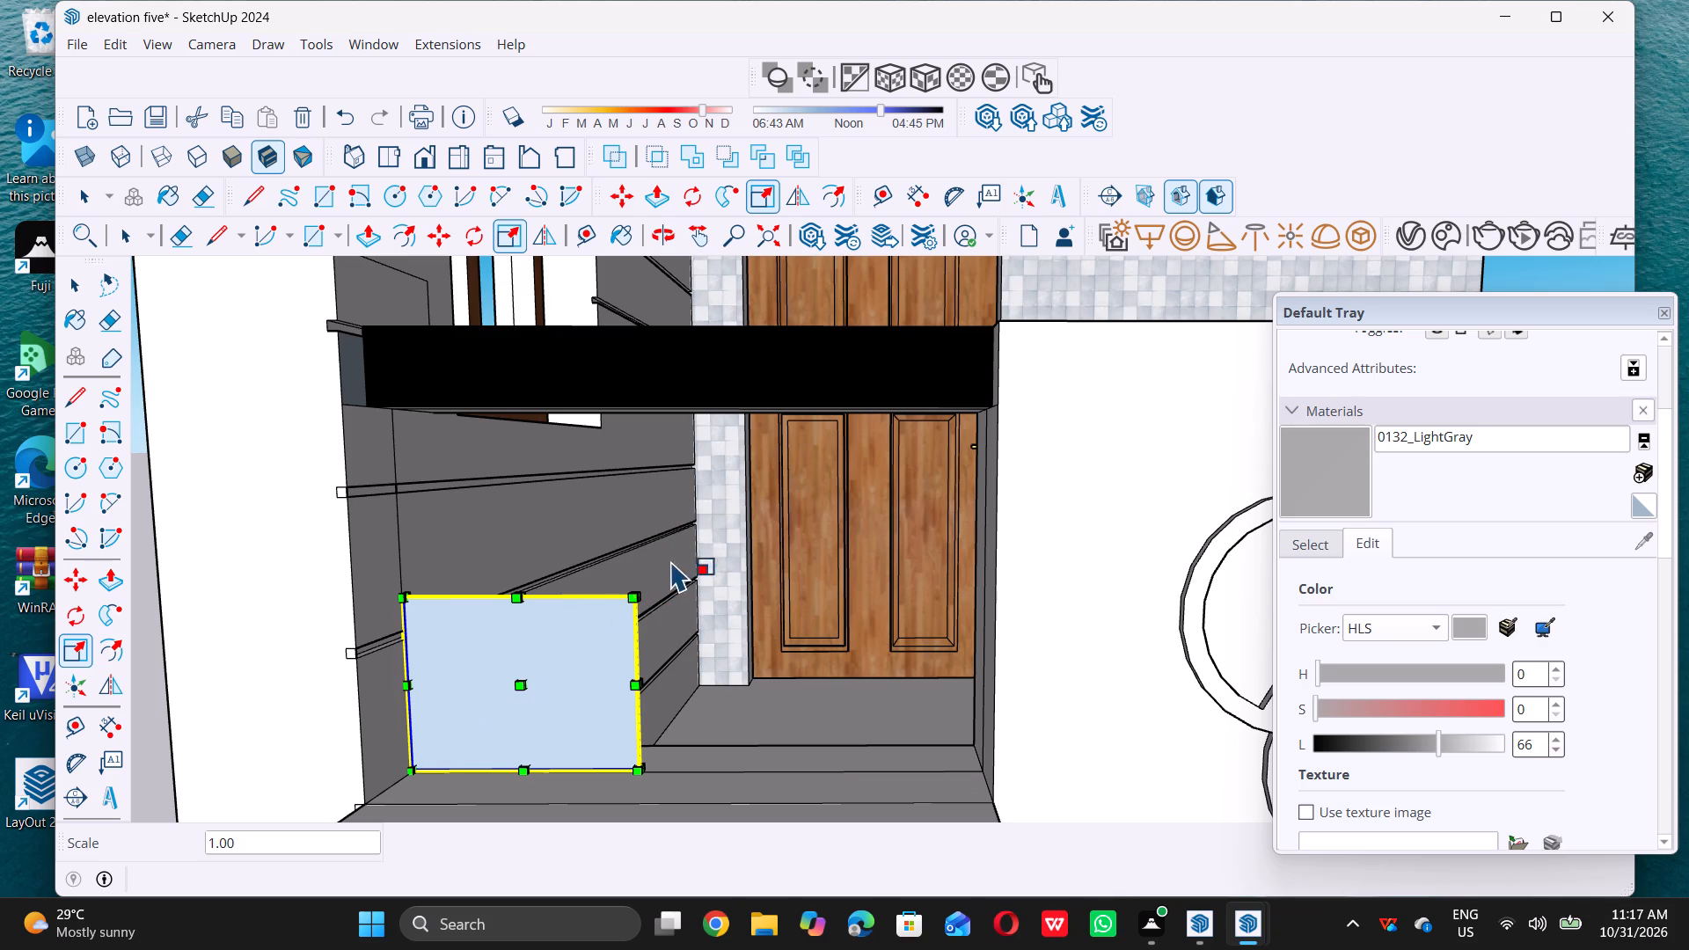
{"action": "triple_click", "coordinate": [625, 594]}
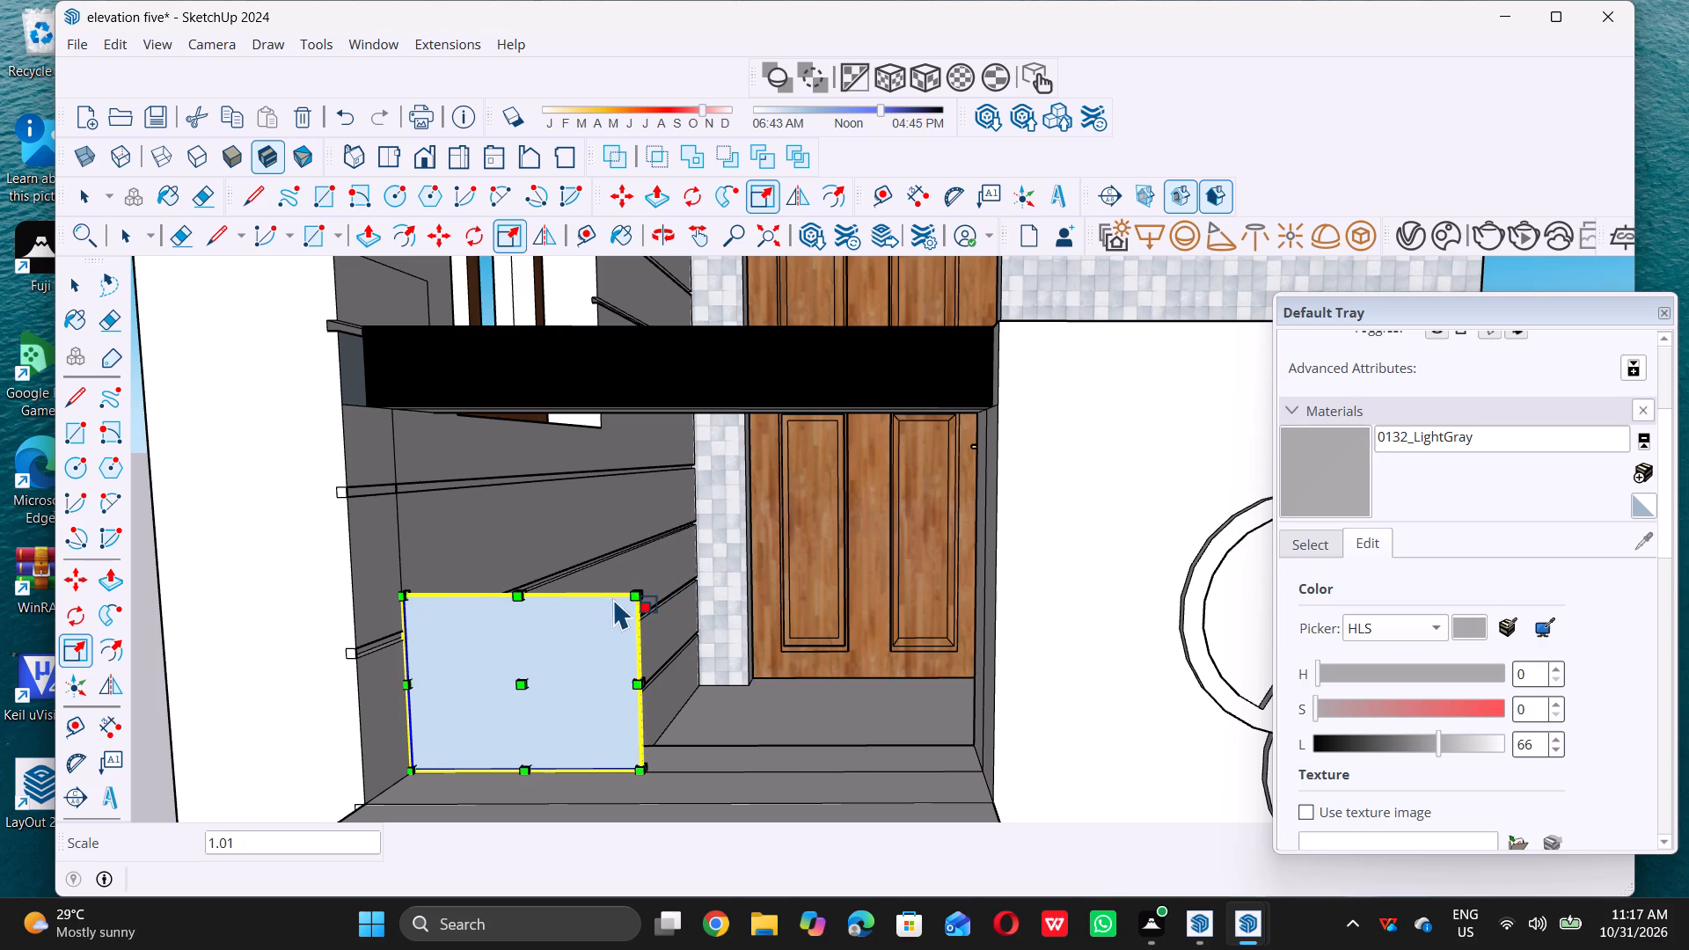
{"action": "left_click", "coordinate": [632, 596]}
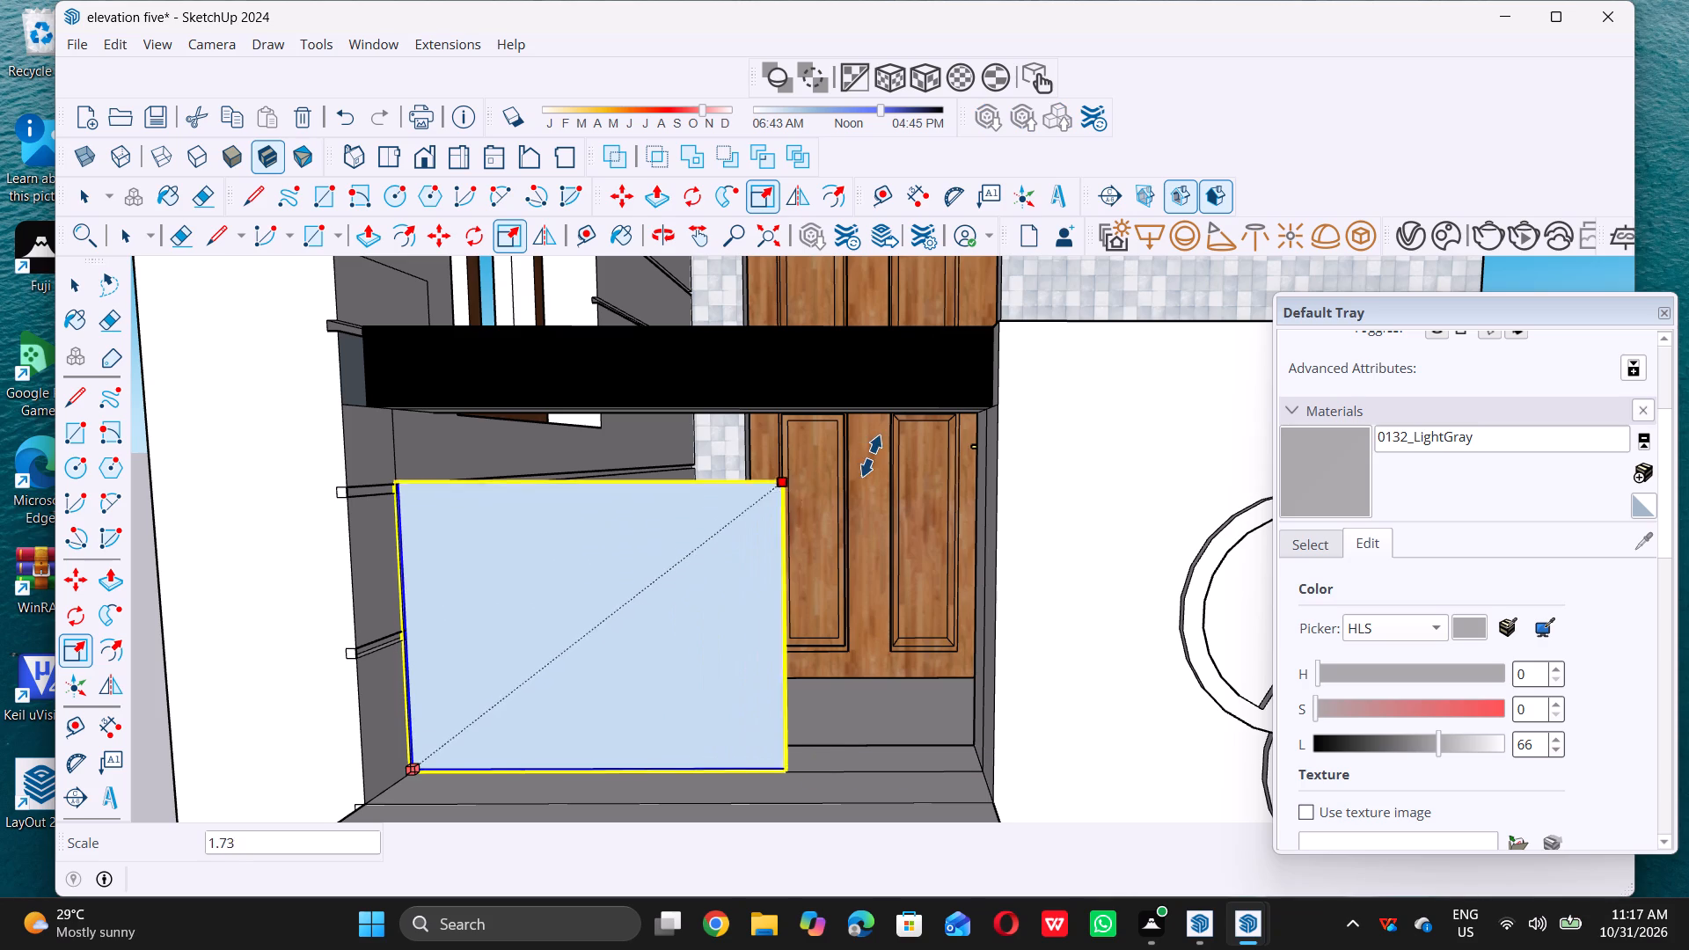
{"action": "left_click", "coordinate": [896, 423]}
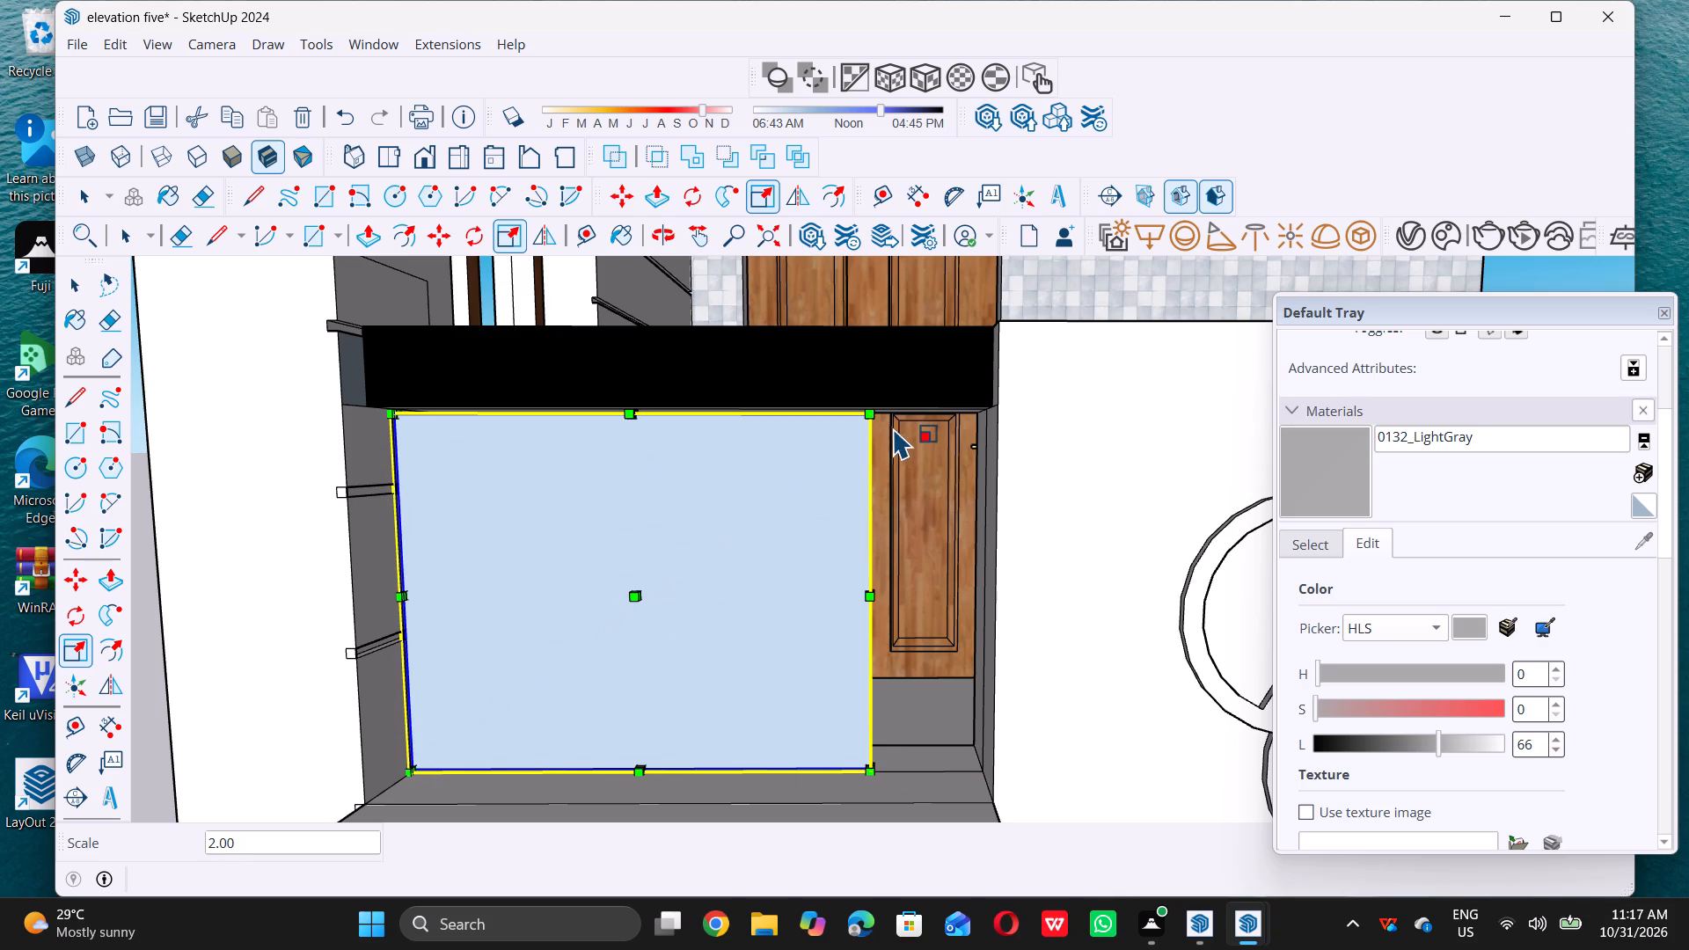
{"action": "key", "text": "space"}
Stretch the glass pane's width along the red axis by a scale of about 1.18 to reach the emblem panel.
{"action": "scroll", "coordinate": [704, 478], "scroll_direction": "down", "scroll_amount": 9}
{"action": "middle_click_drag", "start_coordinate": [737, 522], "coordinate": [654, 563]}
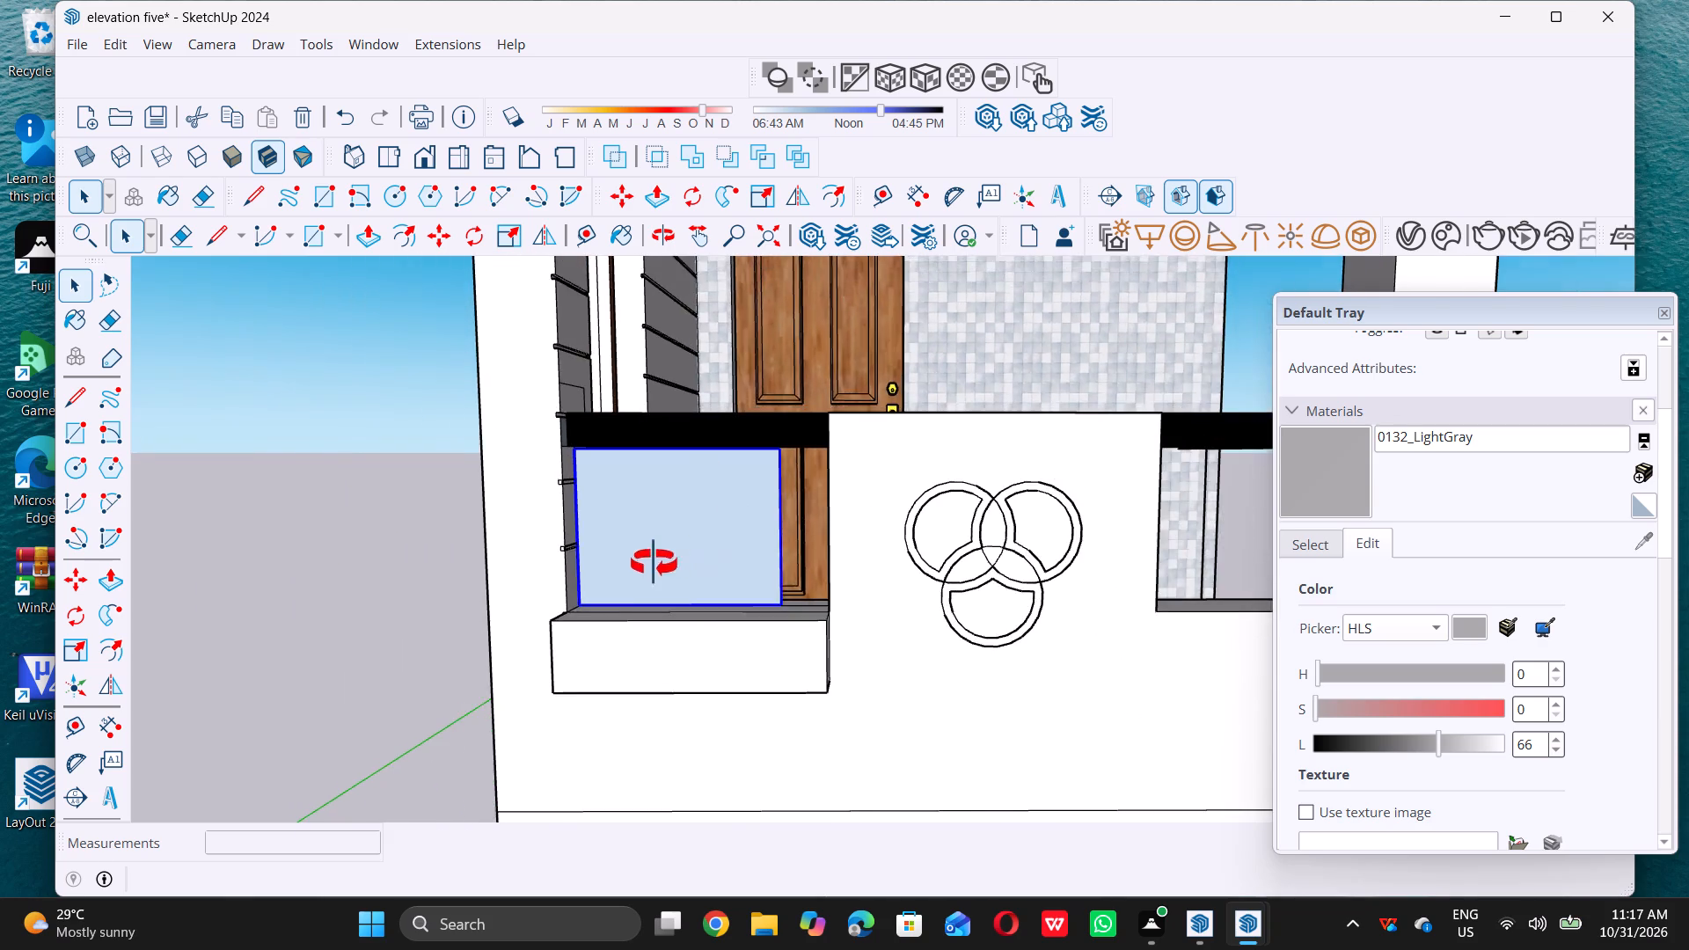
{"action": "middle_click_drag", "start_coordinate": [654, 563], "coordinate": [610, 570]}
{"action": "middle_click", "coordinate": [610, 570]}
{"action": "scroll", "coordinate": [733, 544], "scroll_direction": "up", "scroll_amount": 4}
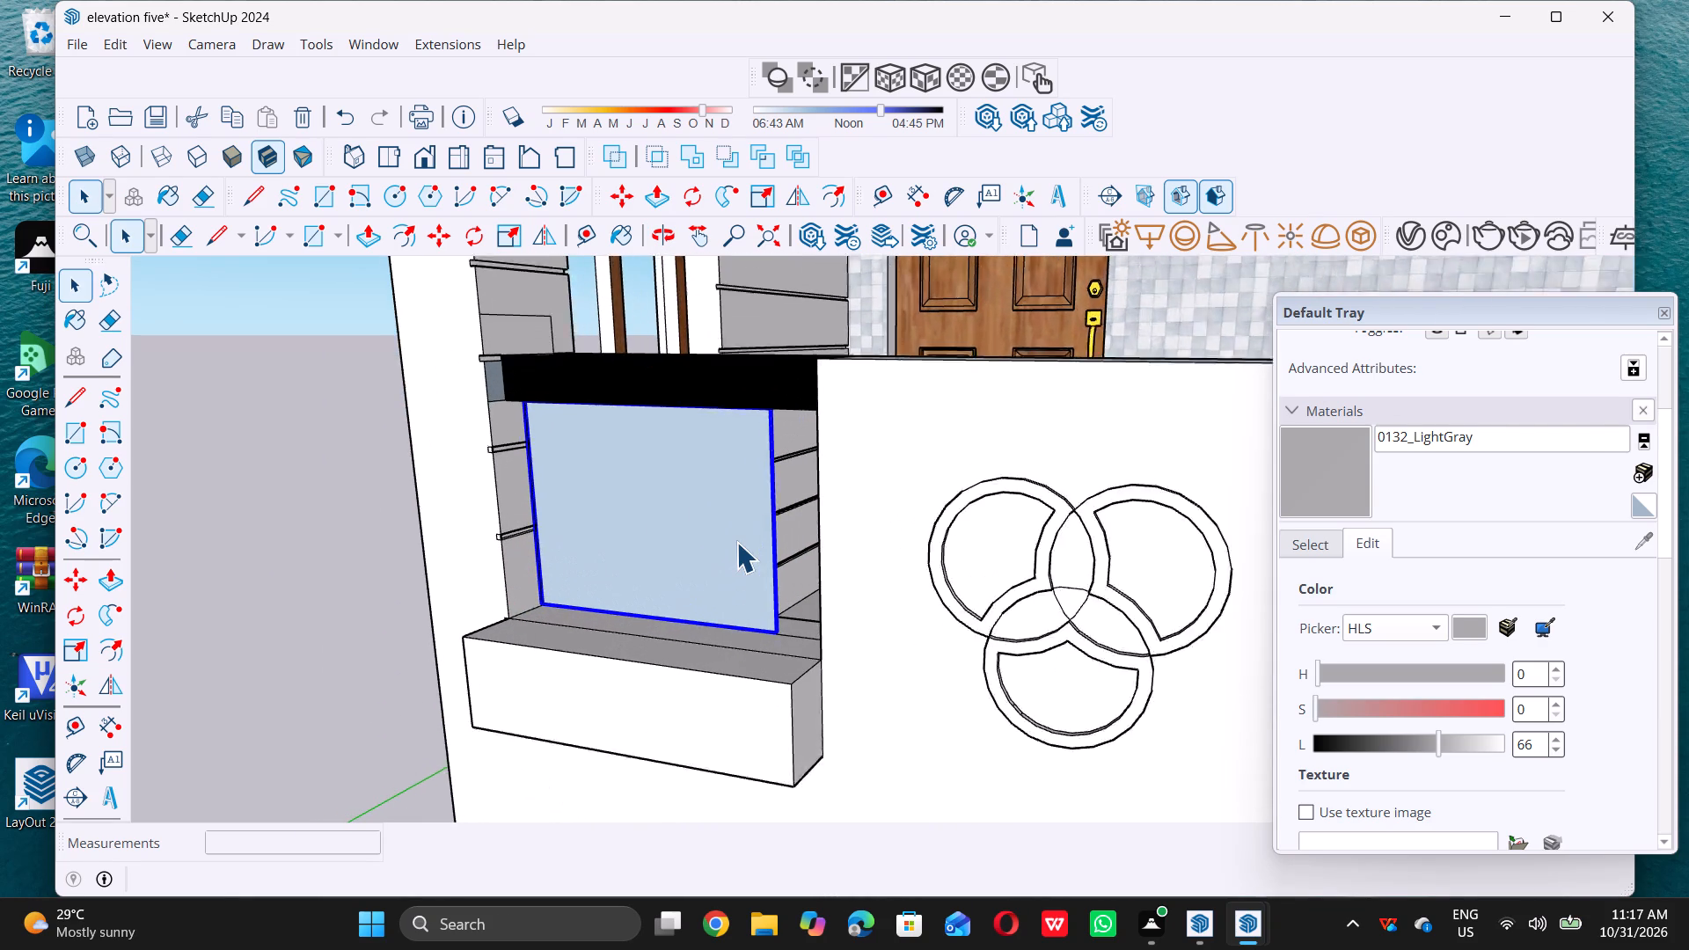
{"action": "scroll", "coordinate": [736, 542], "scroll_direction": "up", "scroll_amount": 1}
{"action": "key", "text": "s"}
{"action": "scroll", "coordinate": [778, 522], "scroll_direction": "up", "scroll_amount": 5}
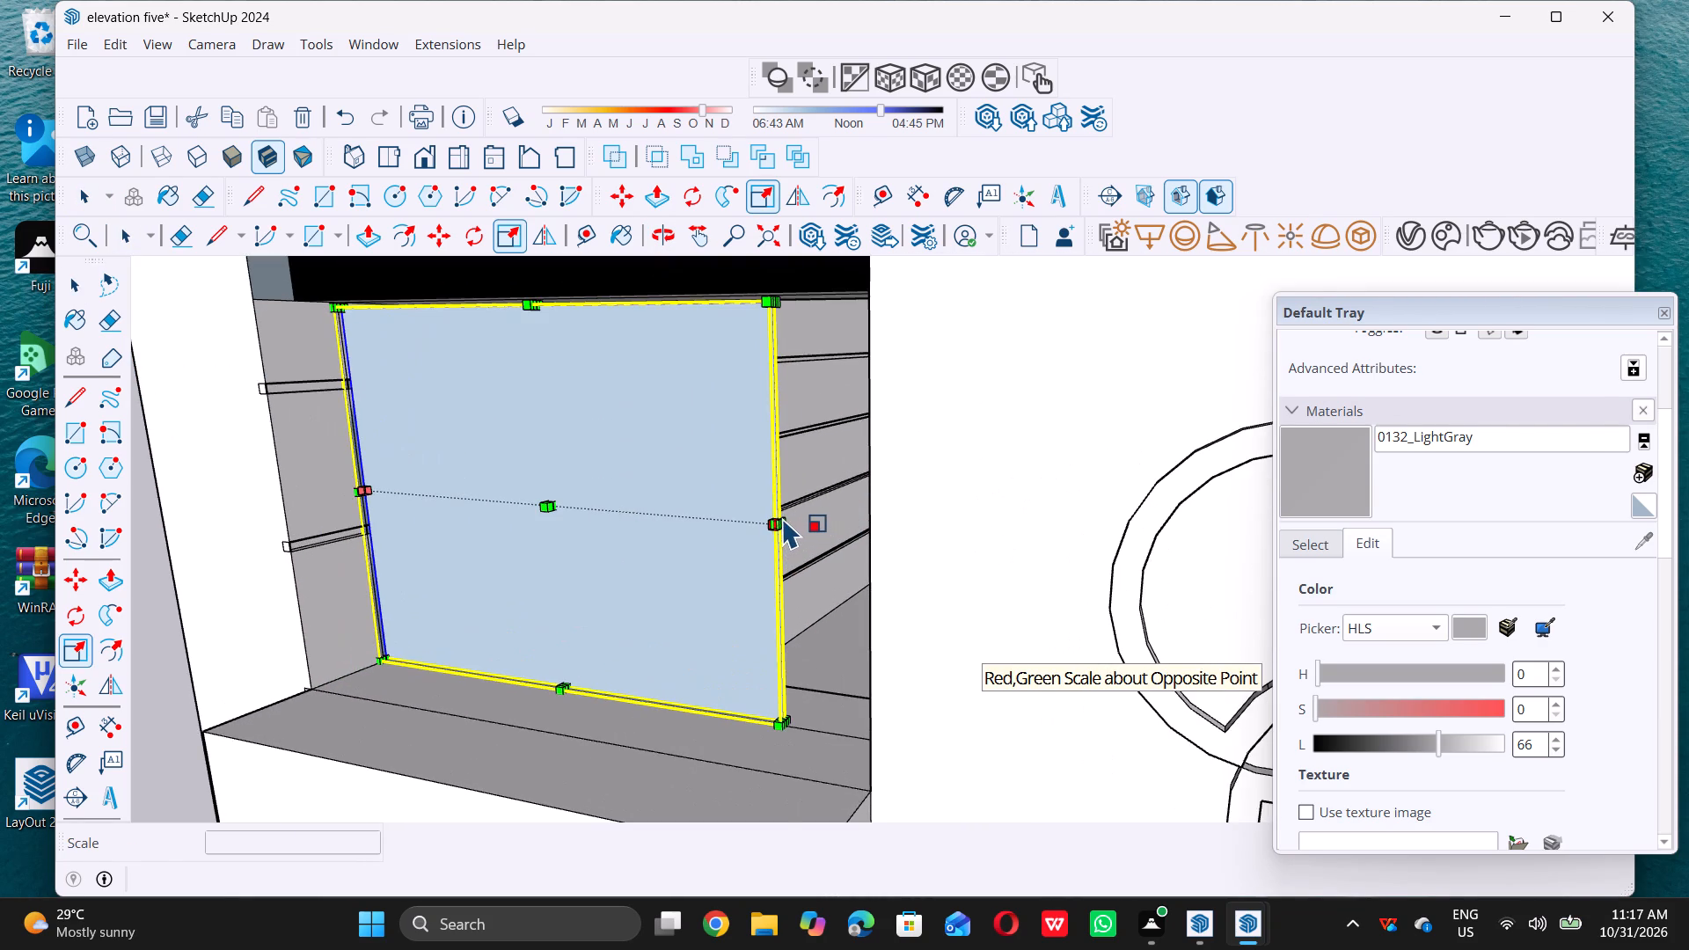
{"action": "scroll", "coordinate": [779, 517], "scroll_direction": "up", "scroll_amount": 18}
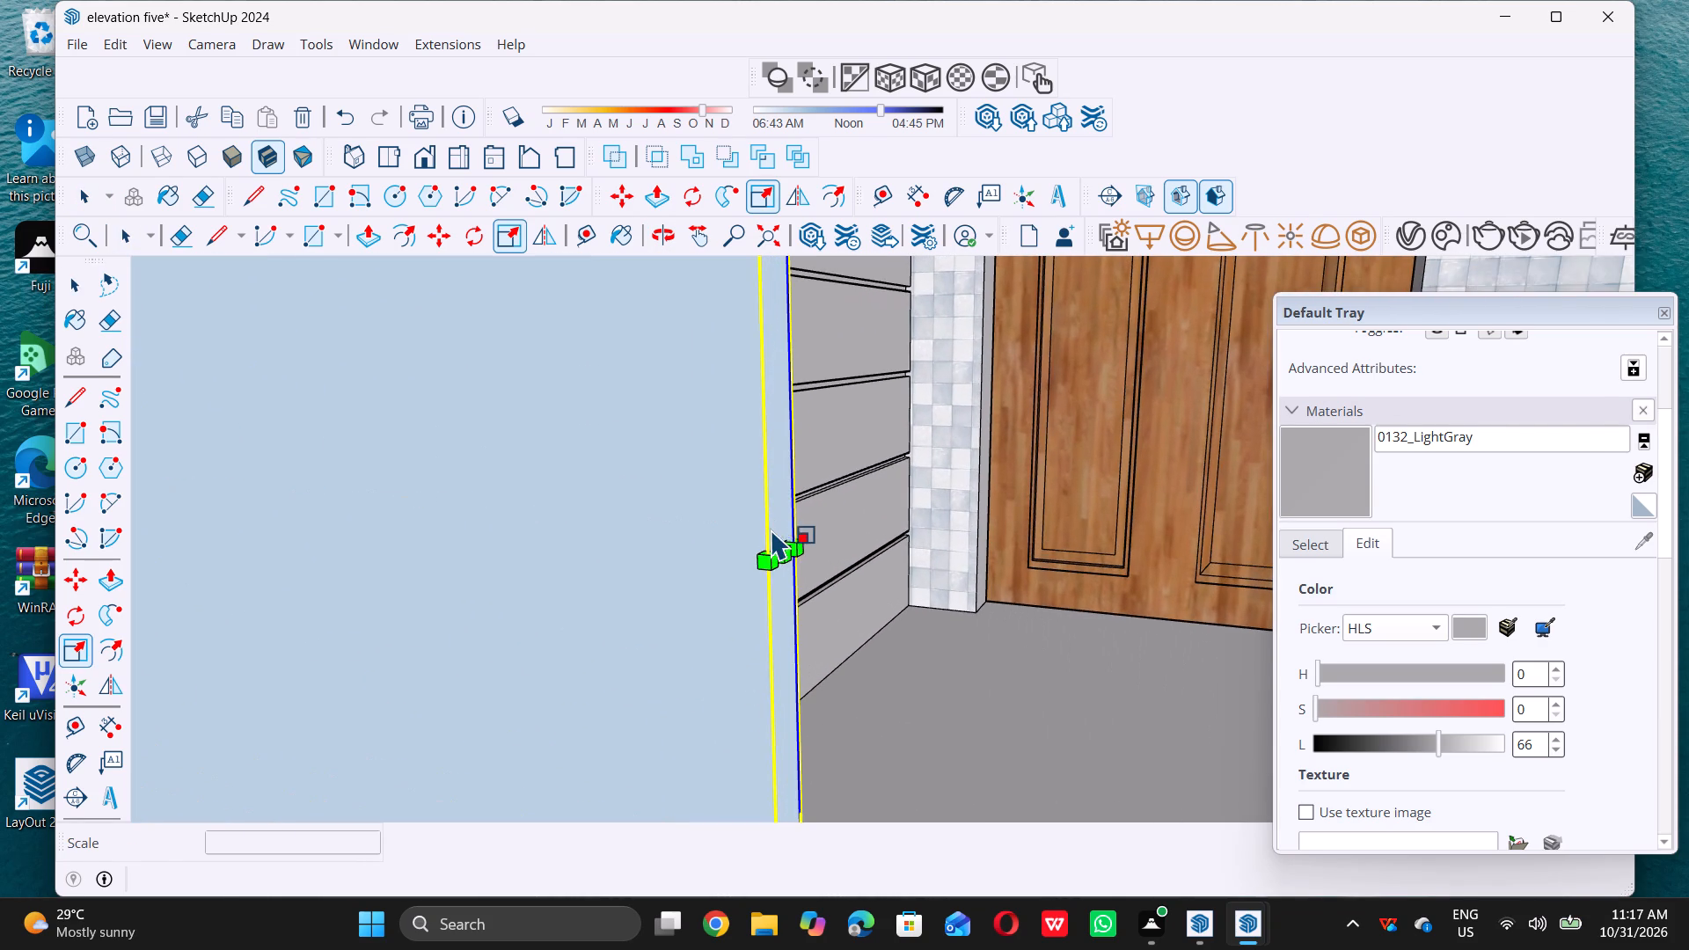
{"action": "left_click", "coordinate": [784, 551]}
{"action": "scroll", "coordinate": [782, 552], "scroll_direction": "down", "scroll_amount": 4}
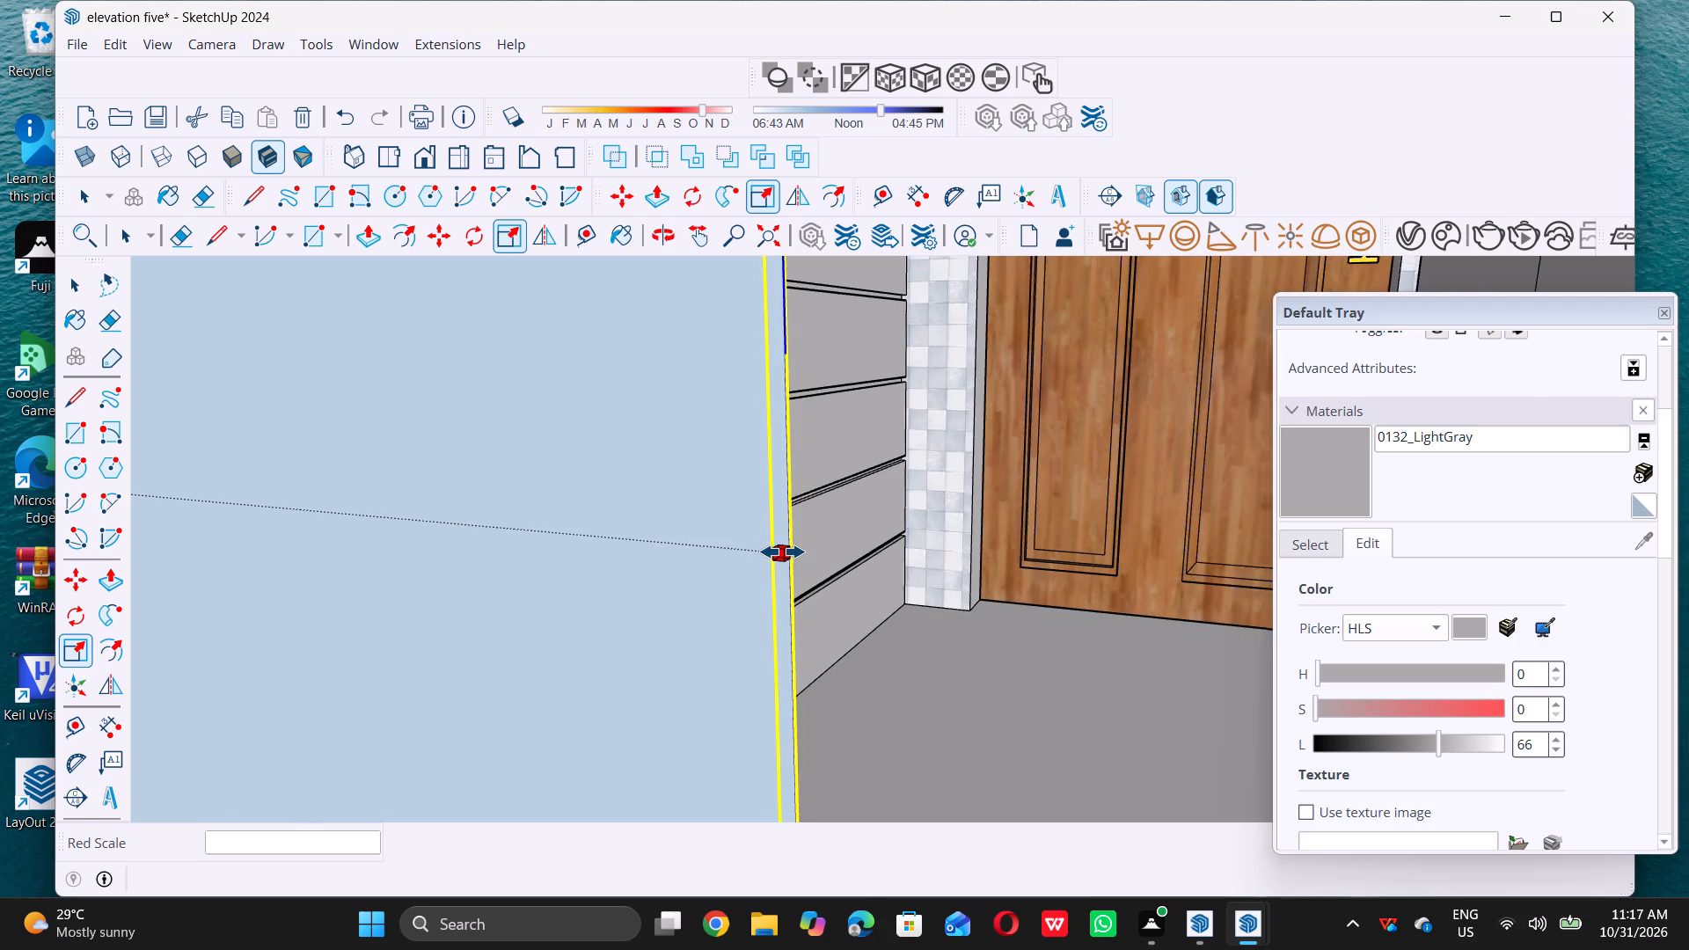
{"action": "scroll", "coordinate": [782, 552], "scroll_direction": "down", "scroll_amount": 12}
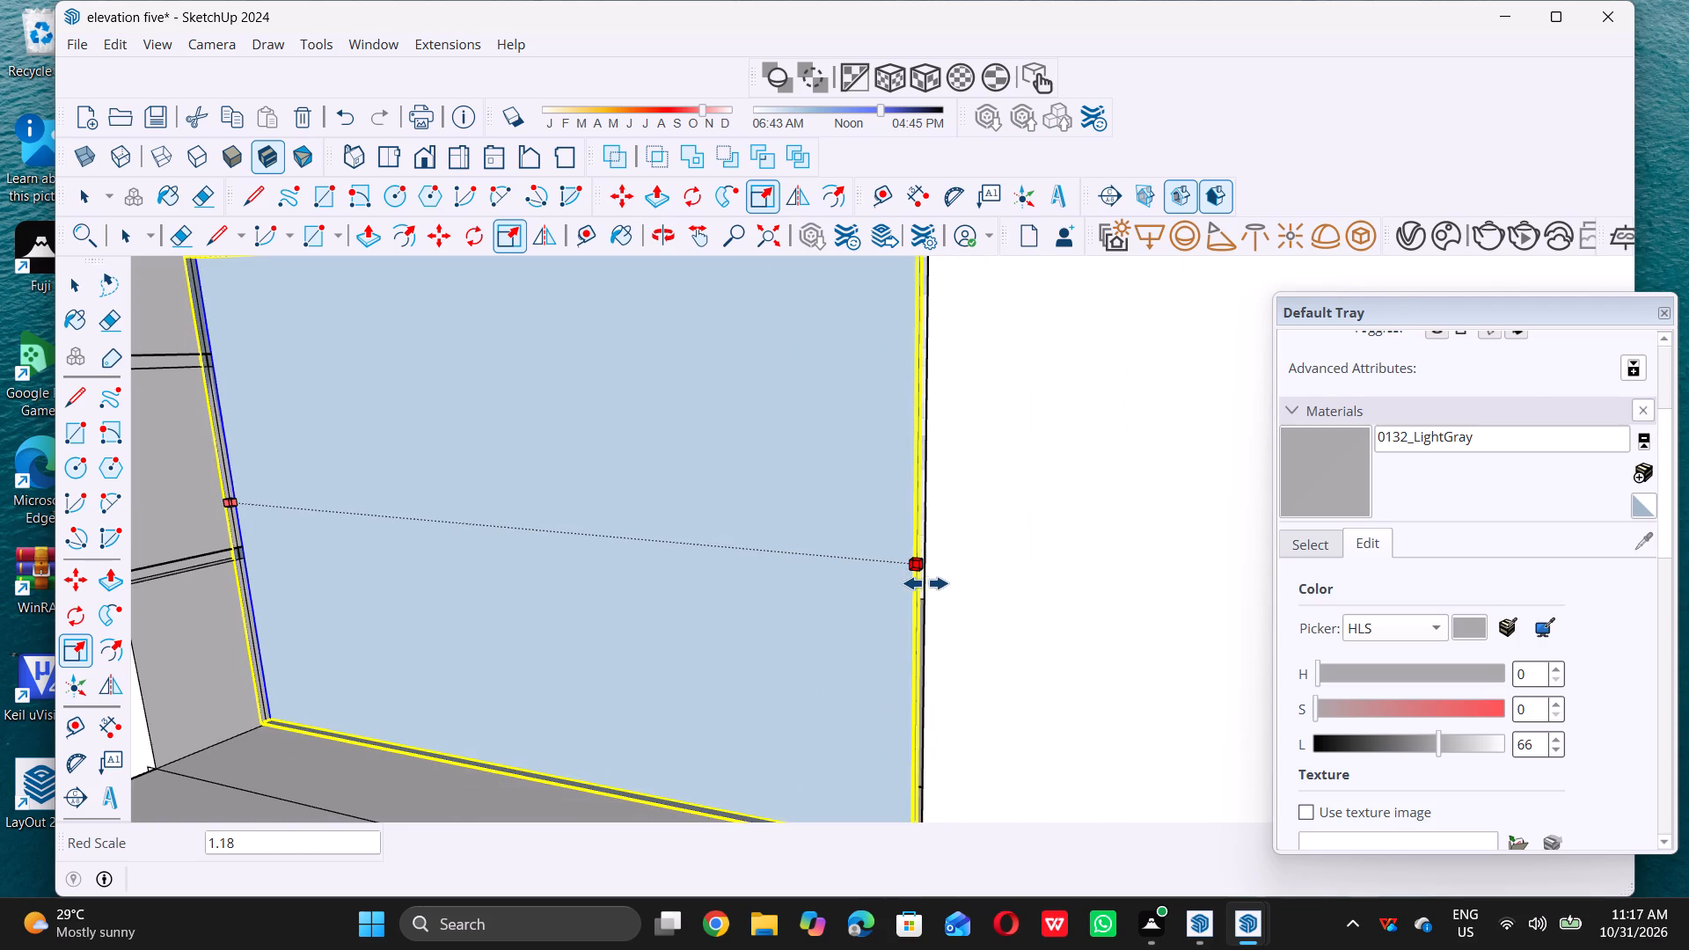
{"action": "left_click", "coordinate": [931, 583]}
{"action": "key", "text": "space"}
{"action": "scroll", "coordinate": [720, 579], "scroll_direction": "down", "scroll_amount": 9}
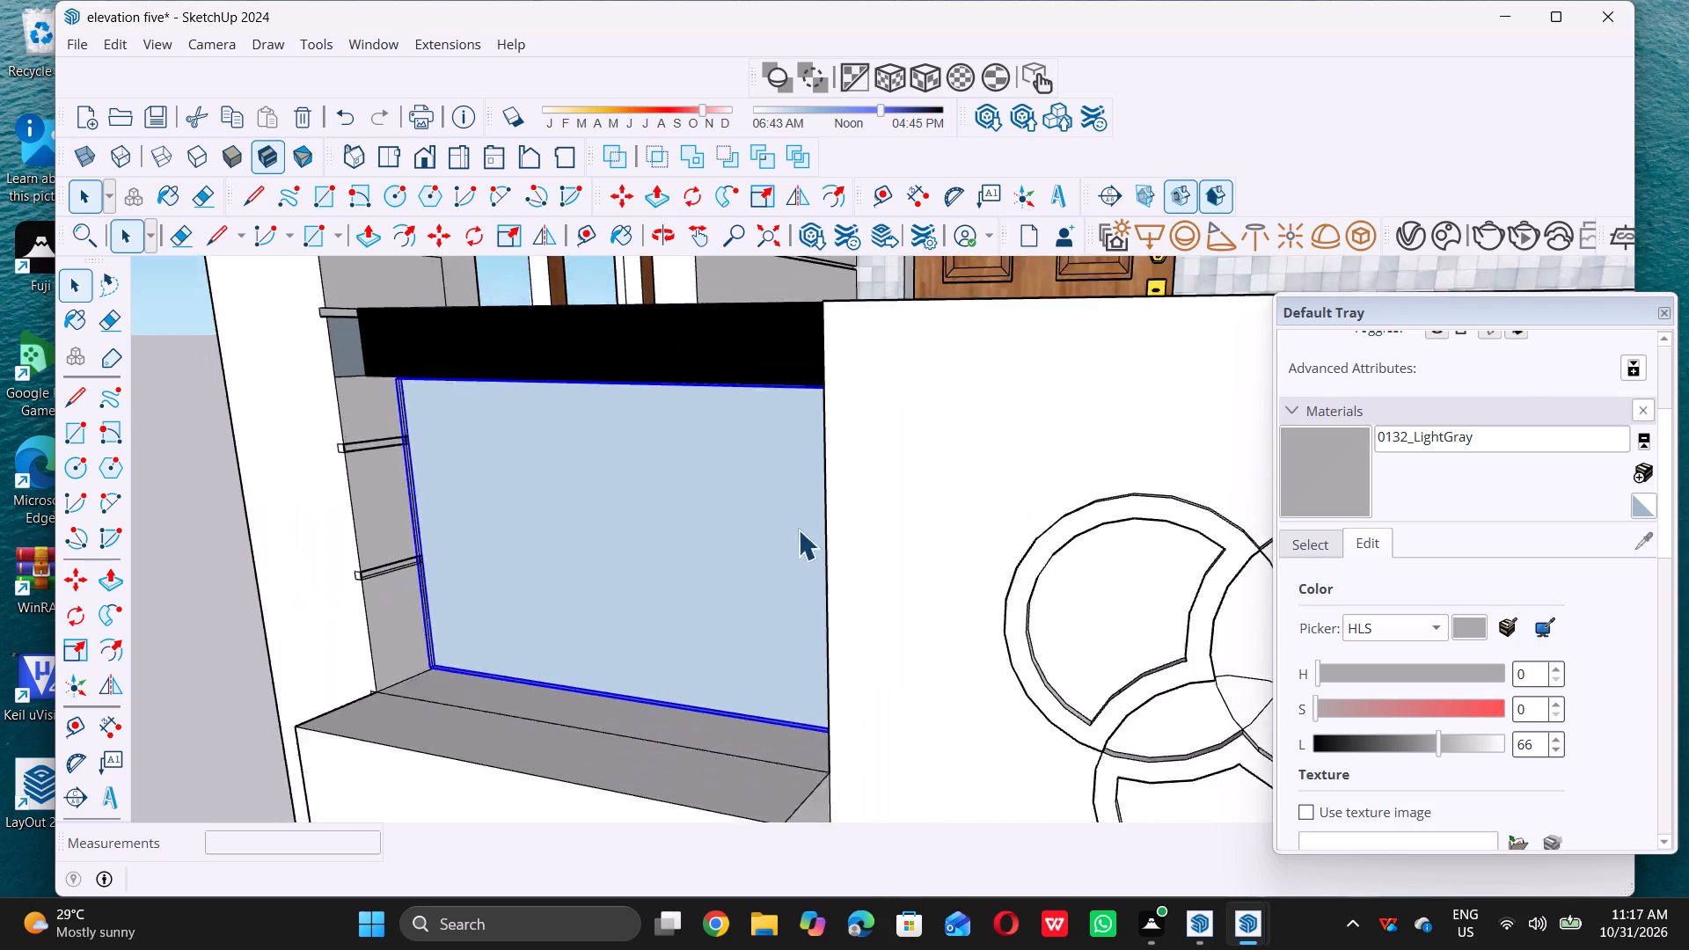
Copy the glass pane from its lower slatted-wall corner to the front lower corner of the opening across the emblem panel, about 5' 11 11/16" away.
{"action": "scroll", "coordinate": [798, 530], "scroll_direction": "down", "scroll_amount": 9}
{"action": "triple_click", "coordinate": [258, 596]}
{"action": "scroll", "coordinate": [355, 572], "scroll_direction": "down", "scroll_amount": 4}
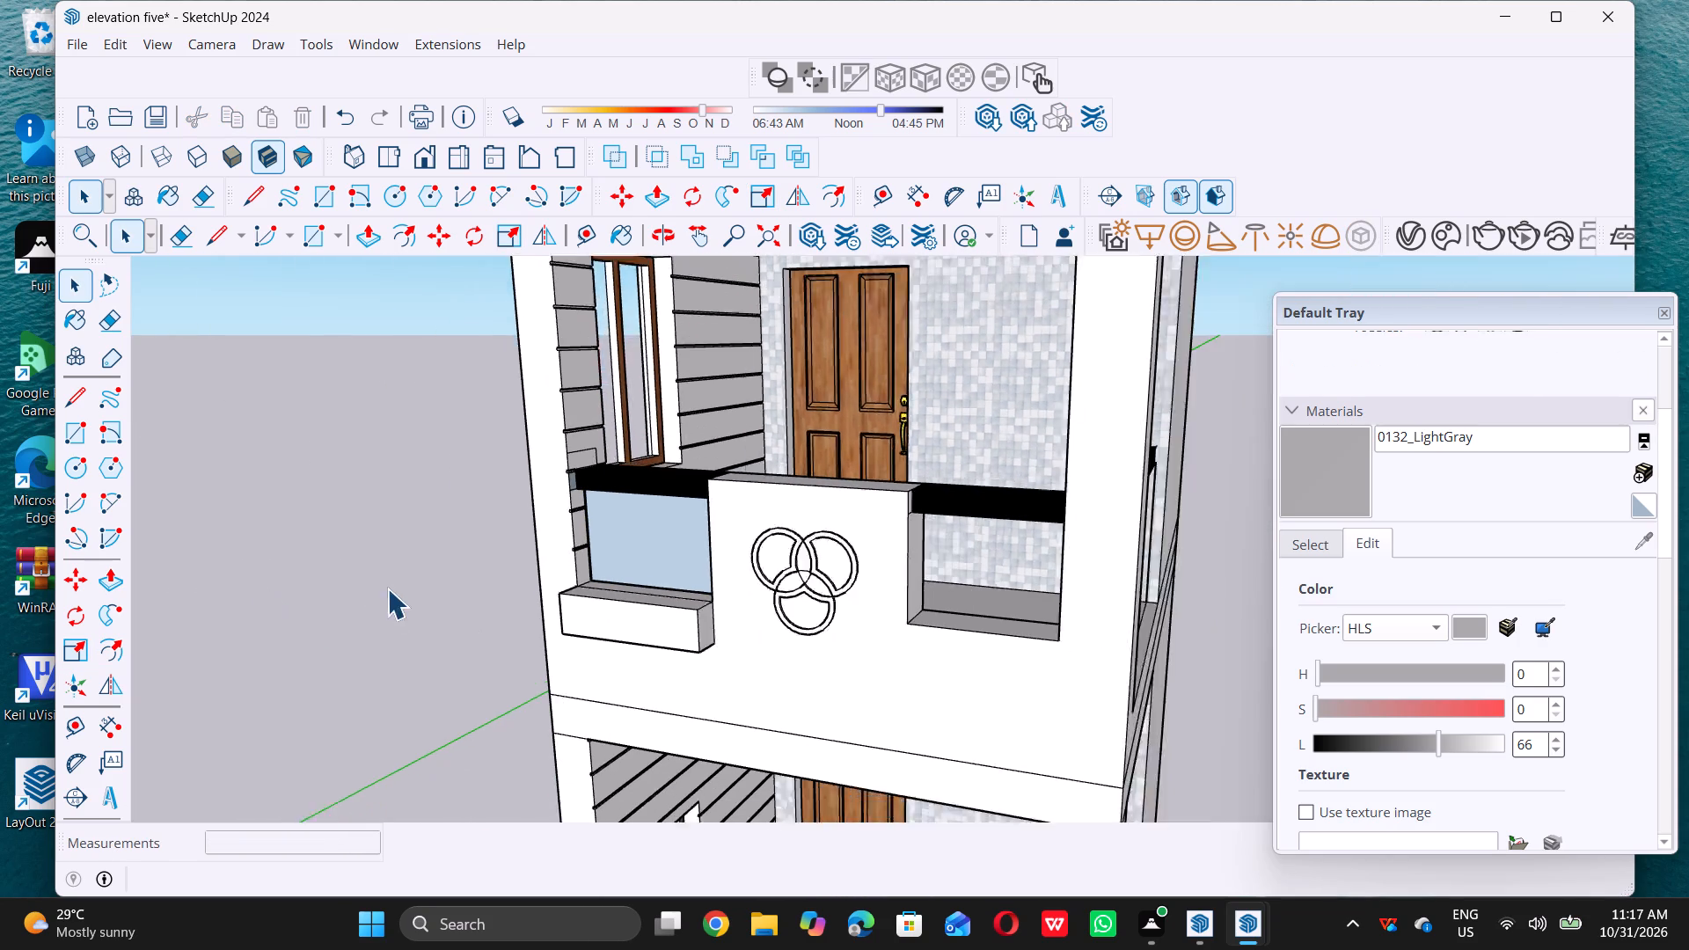
{"action": "scroll", "coordinate": [387, 588], "scroll_direction": "down", "scroll_amount": 2}
{"action": "middle_click_drag", "start_coordinate": [464, 658], "coordinate": [517, 613]}
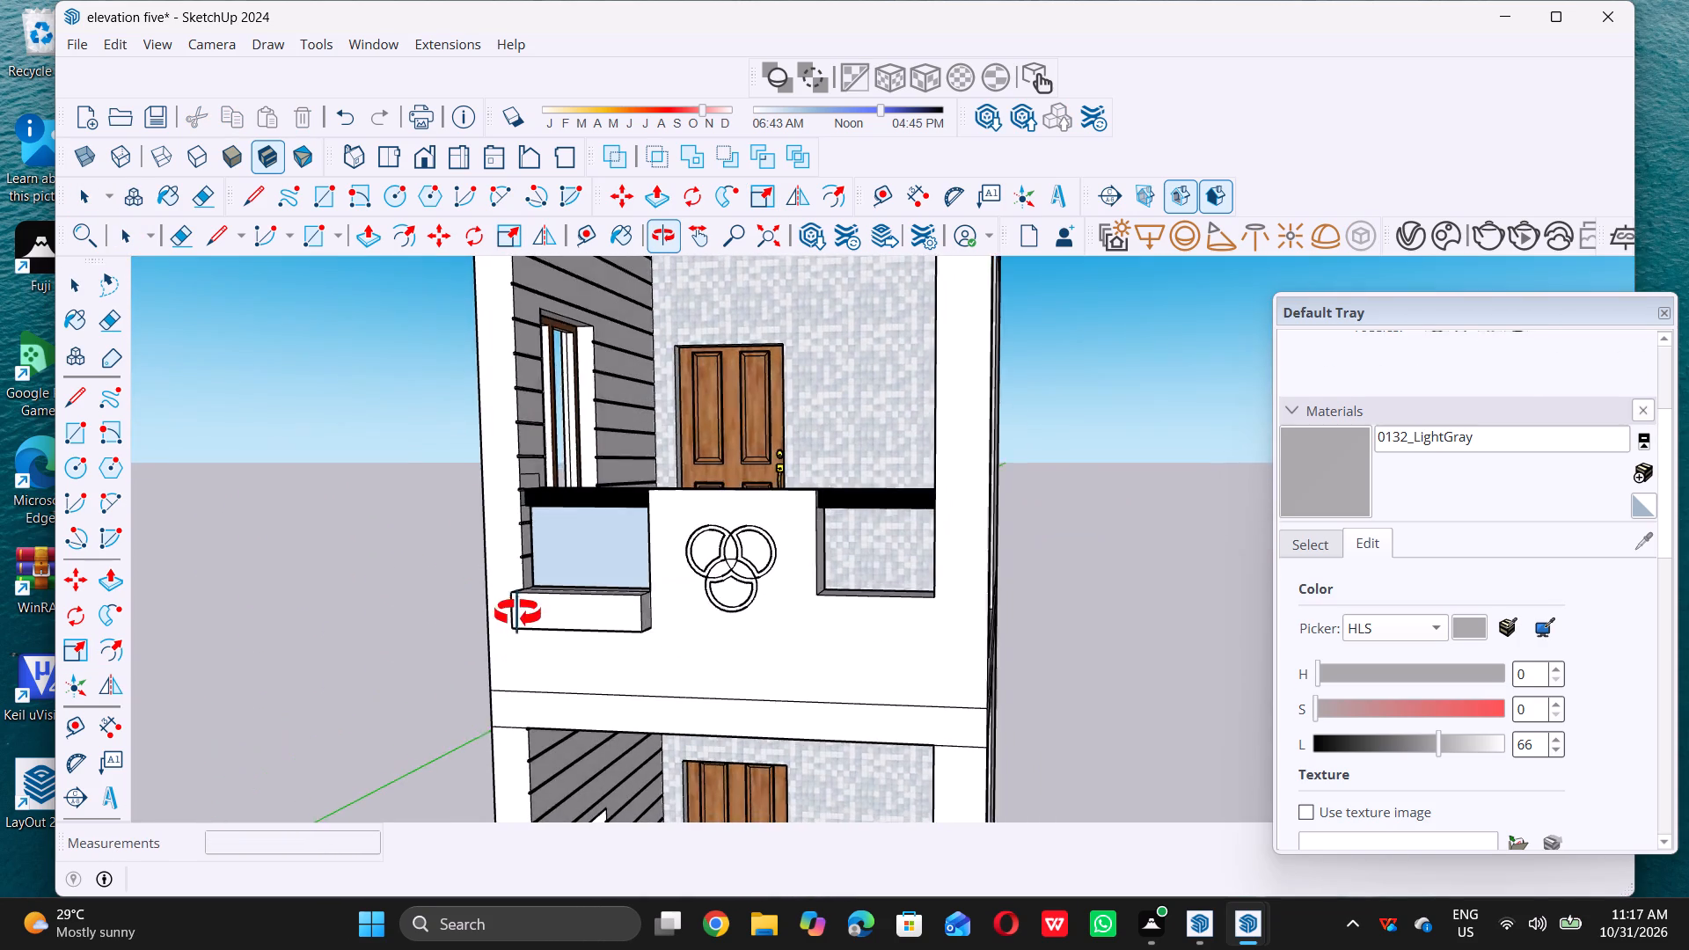
{"action": "middle_click_drag", "start_coordinate": [517, 613], "coordinate": [491, 619]}
{"action": "scroll", "coordinate": [557, 535], "scroll_direction": "up", "scroll_amount": 5}
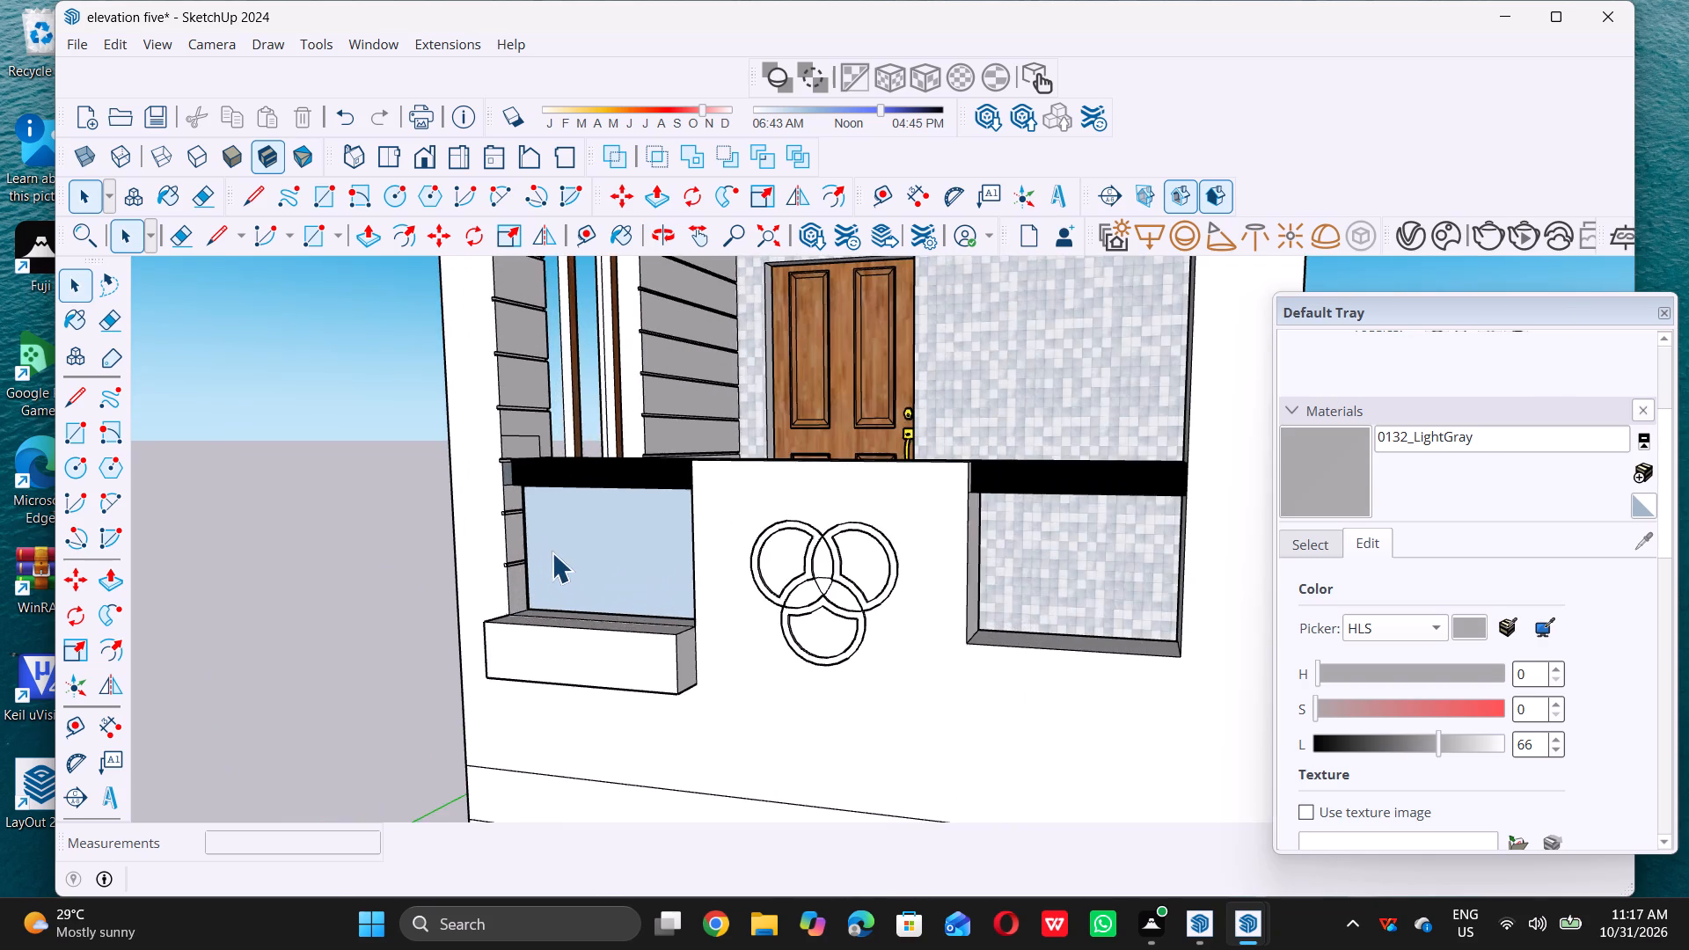
{"action": "scroll", "coordinate": [521, 587], "scroll_direction": "up", "scroll_amount": 19}
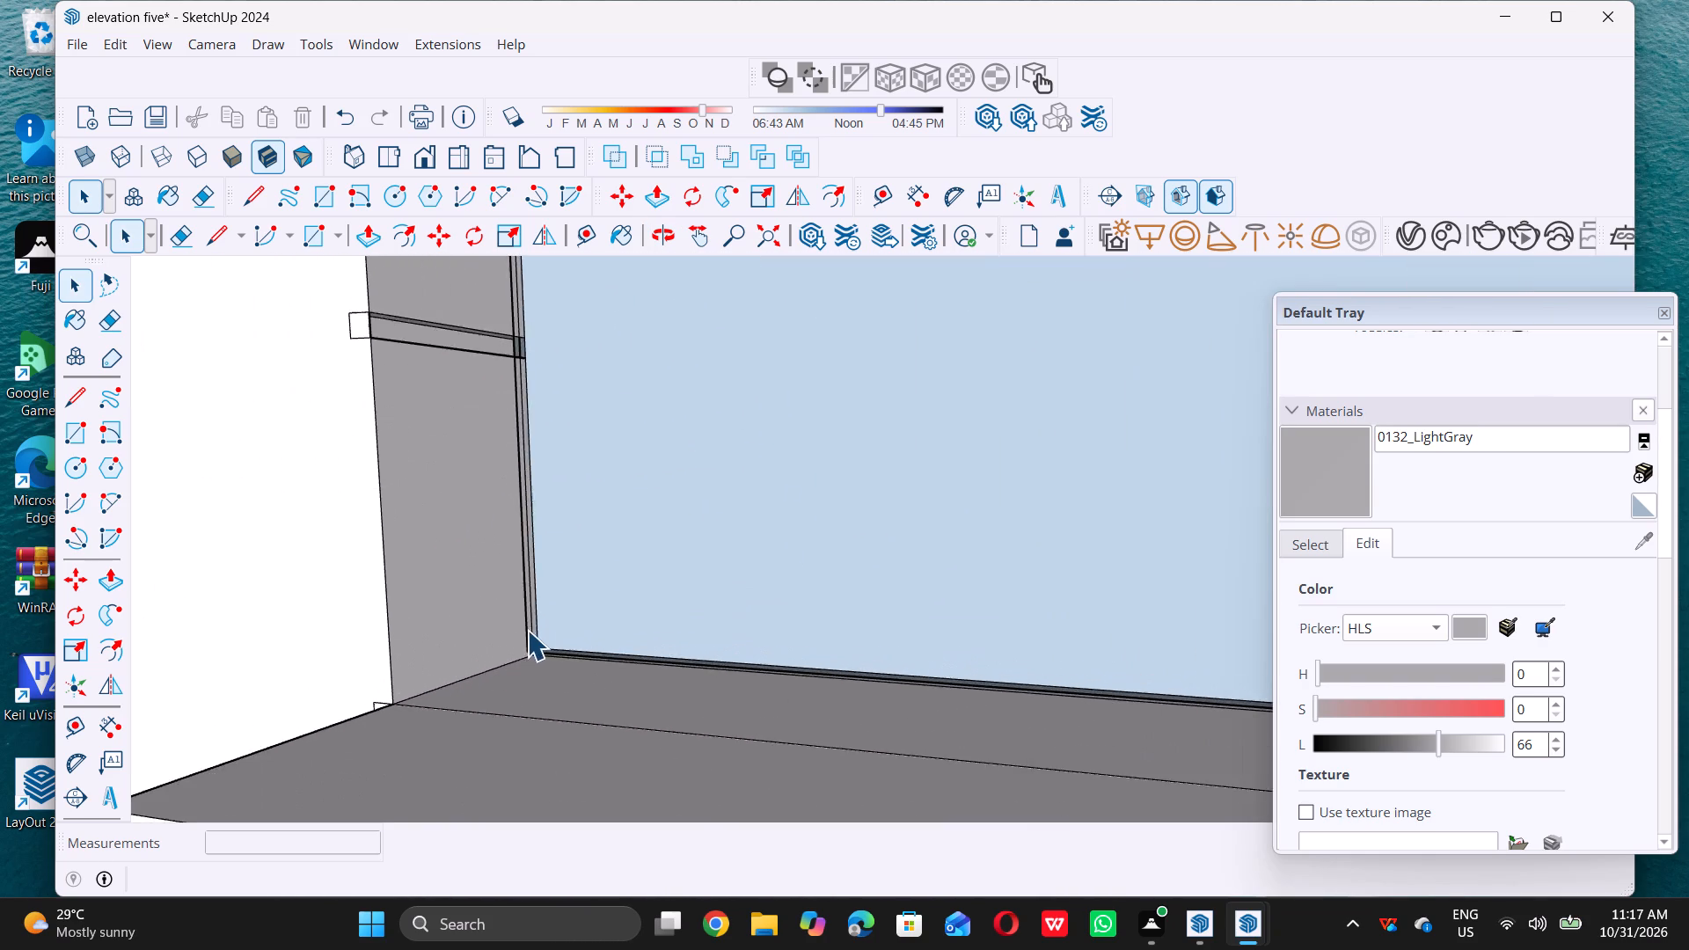
{"action": "scroll", "coordinate": [527, 630], "scroll_direction": "up", "scroll_amount": 3}
{"action": "left_click", "coordinate": [545, 633]}
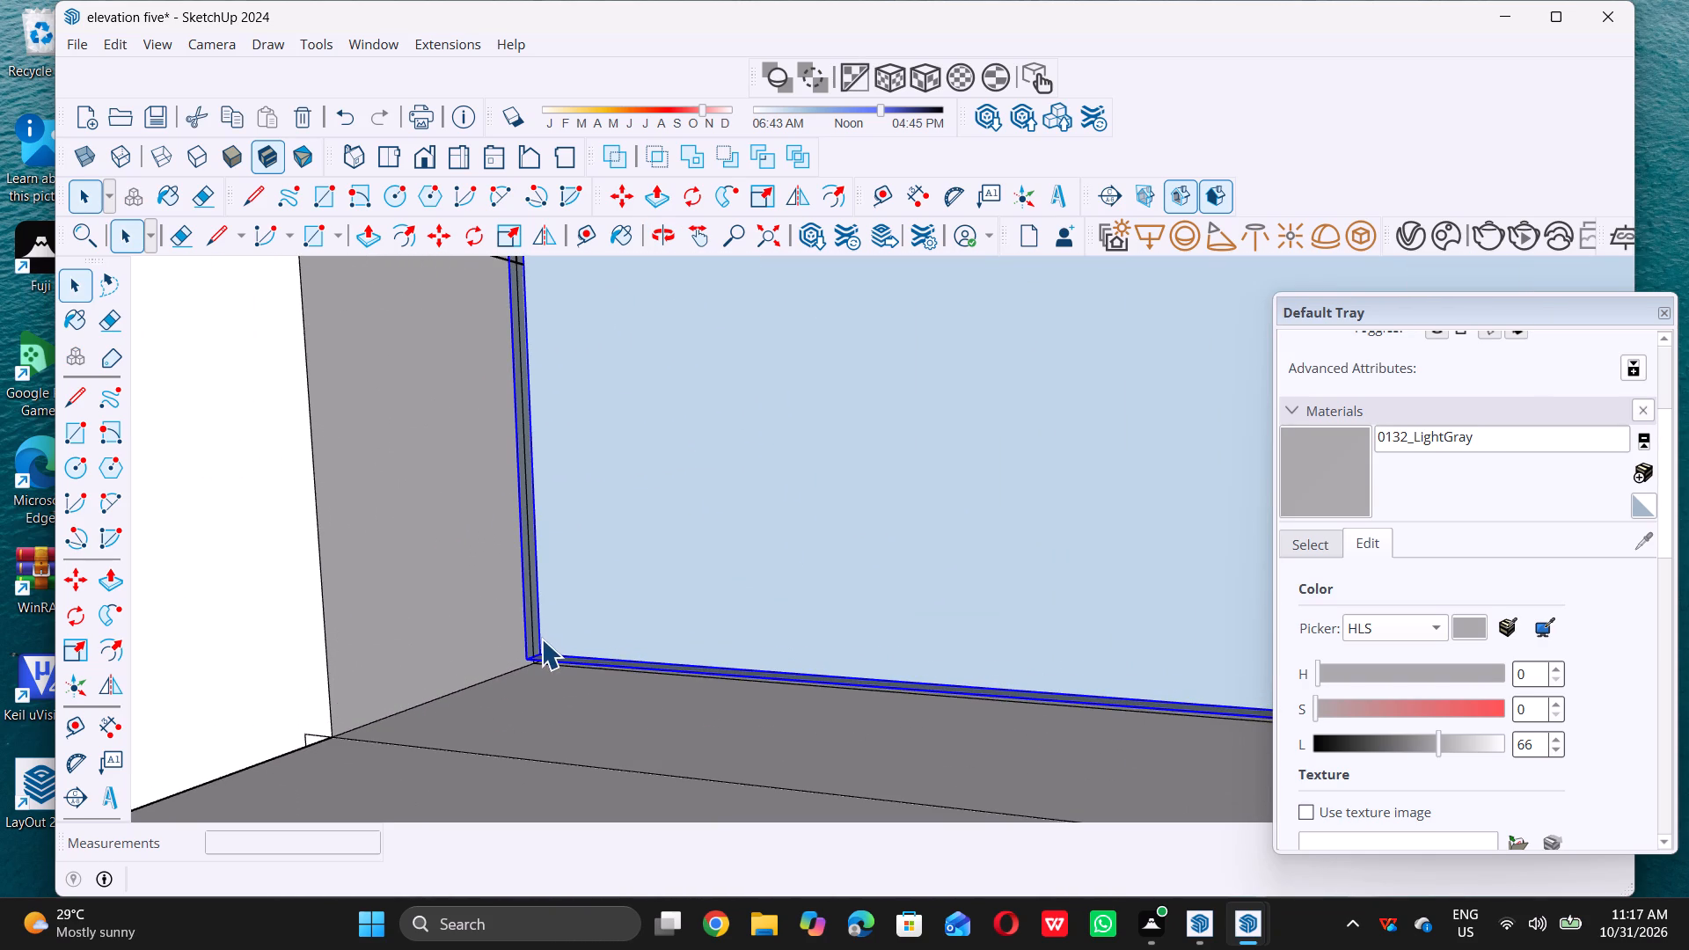
{"action": "key", "text": "m"}
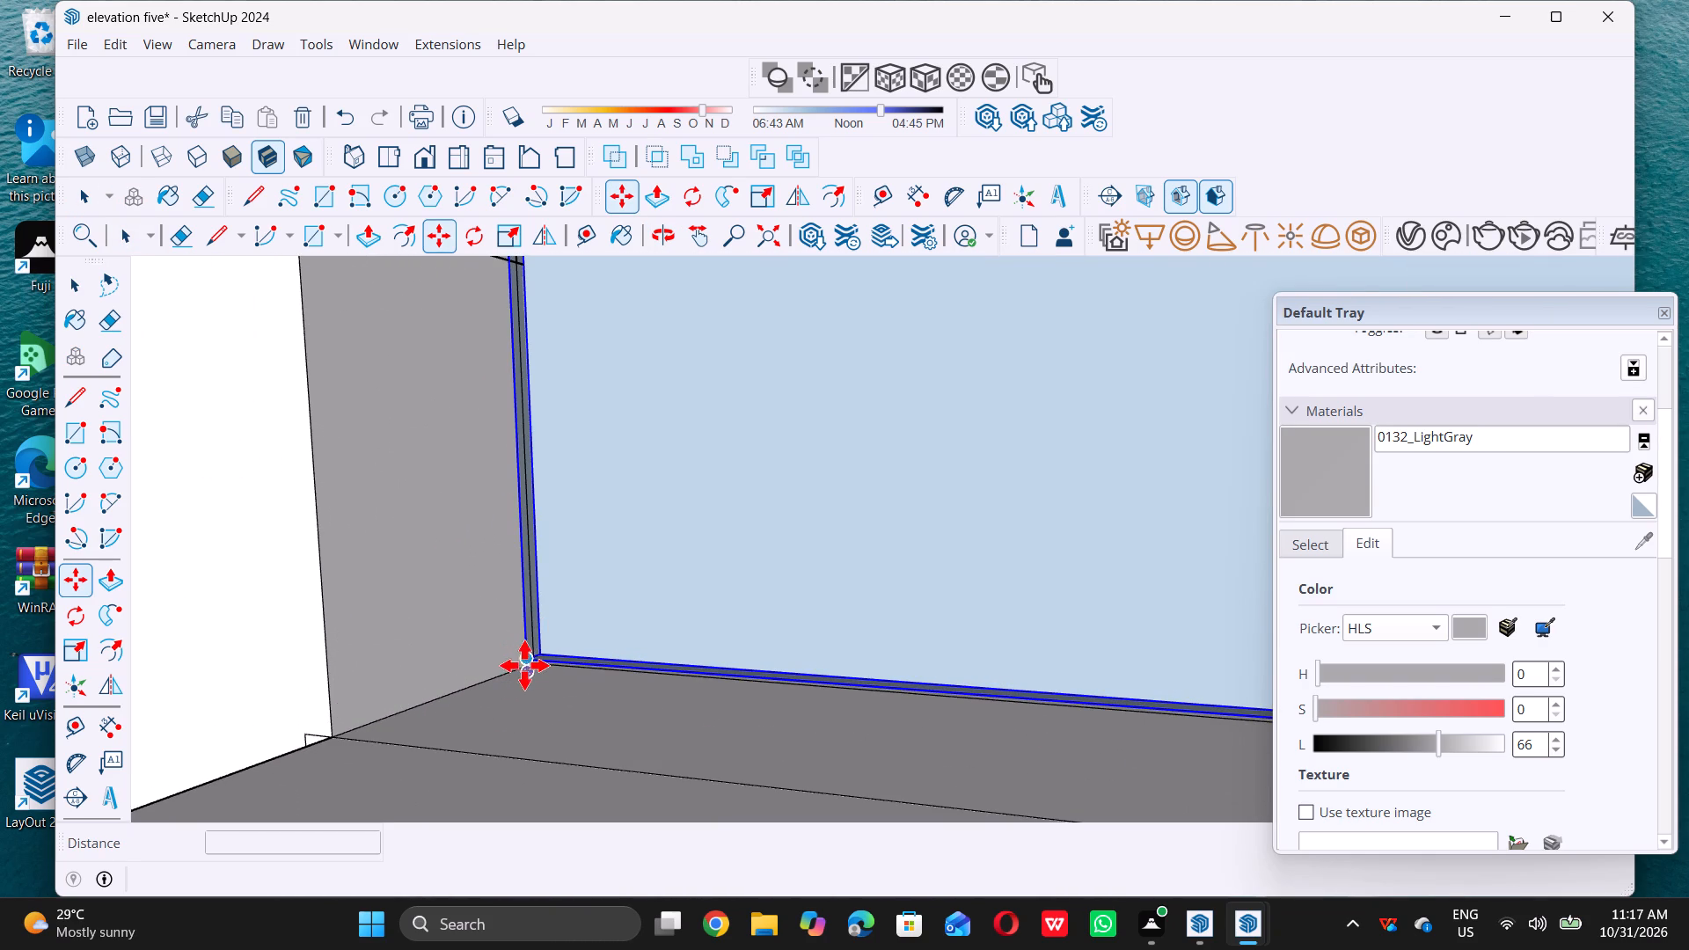
{"action": "left_click", "coordinate": [525, 661]}
{"action": "scroll", "coordinate": [517, 662], "scroll_direction": "down", "scroll_amount": 20}
{"action": "scroll", "coordinate": [517, 662], "scroll_direction": "down", "scroll_amount": 6}
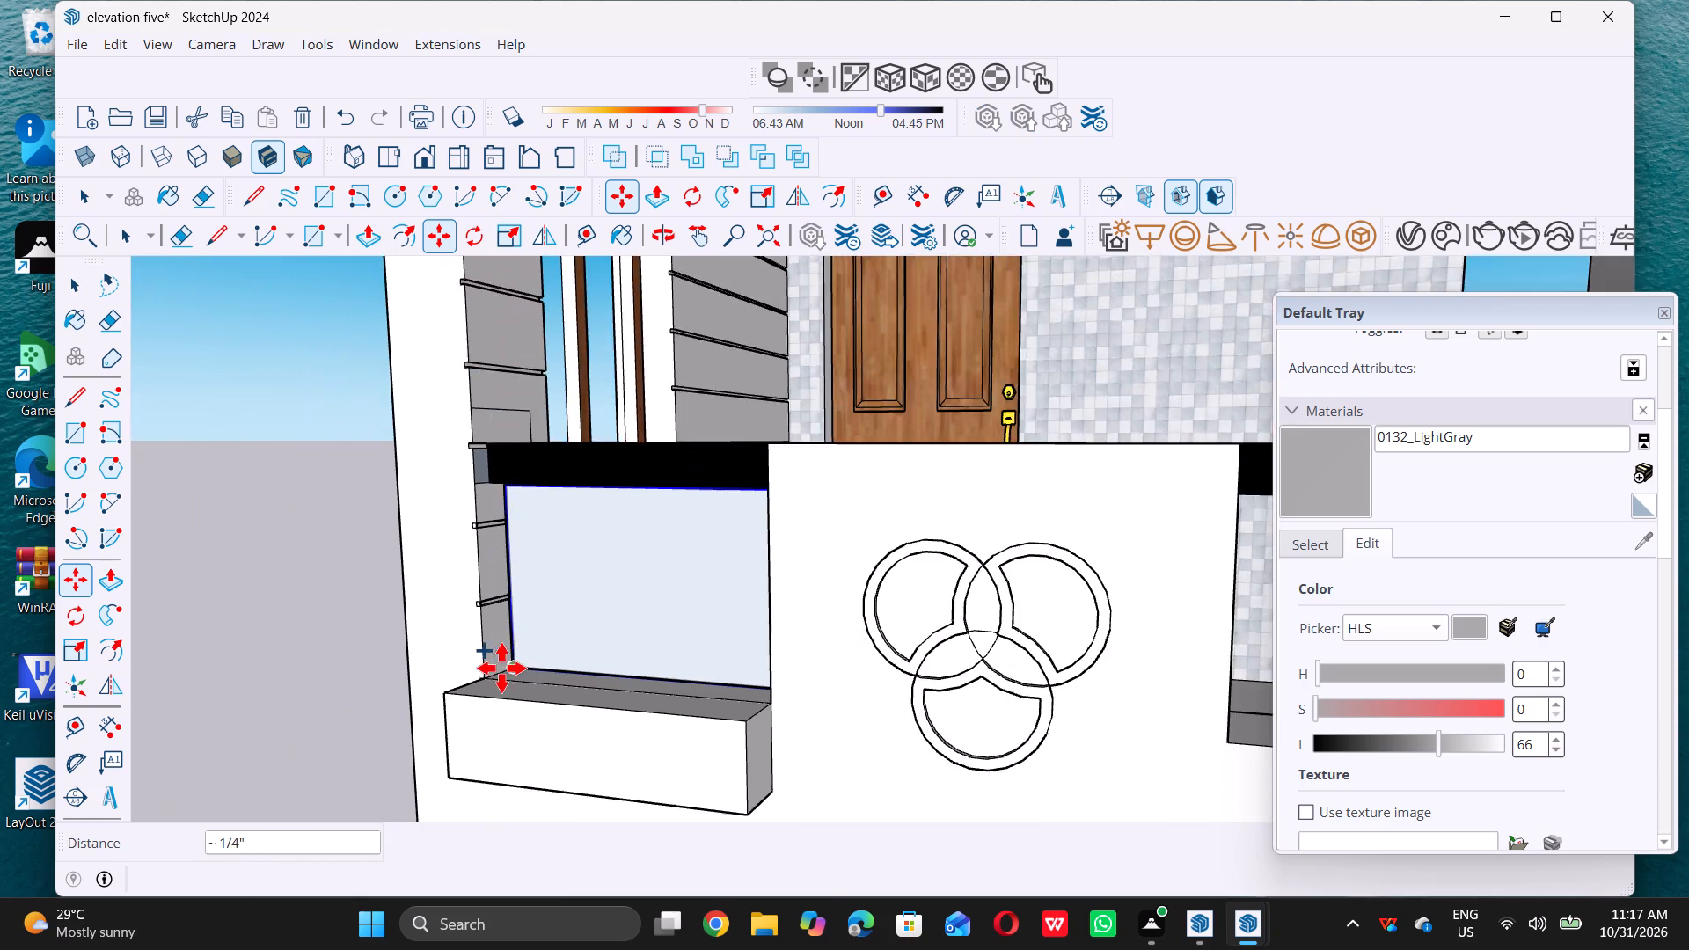
{"action": "middle_click_drag", "start_coordinate": [1002, 690], "coordinate": [981, 710]}
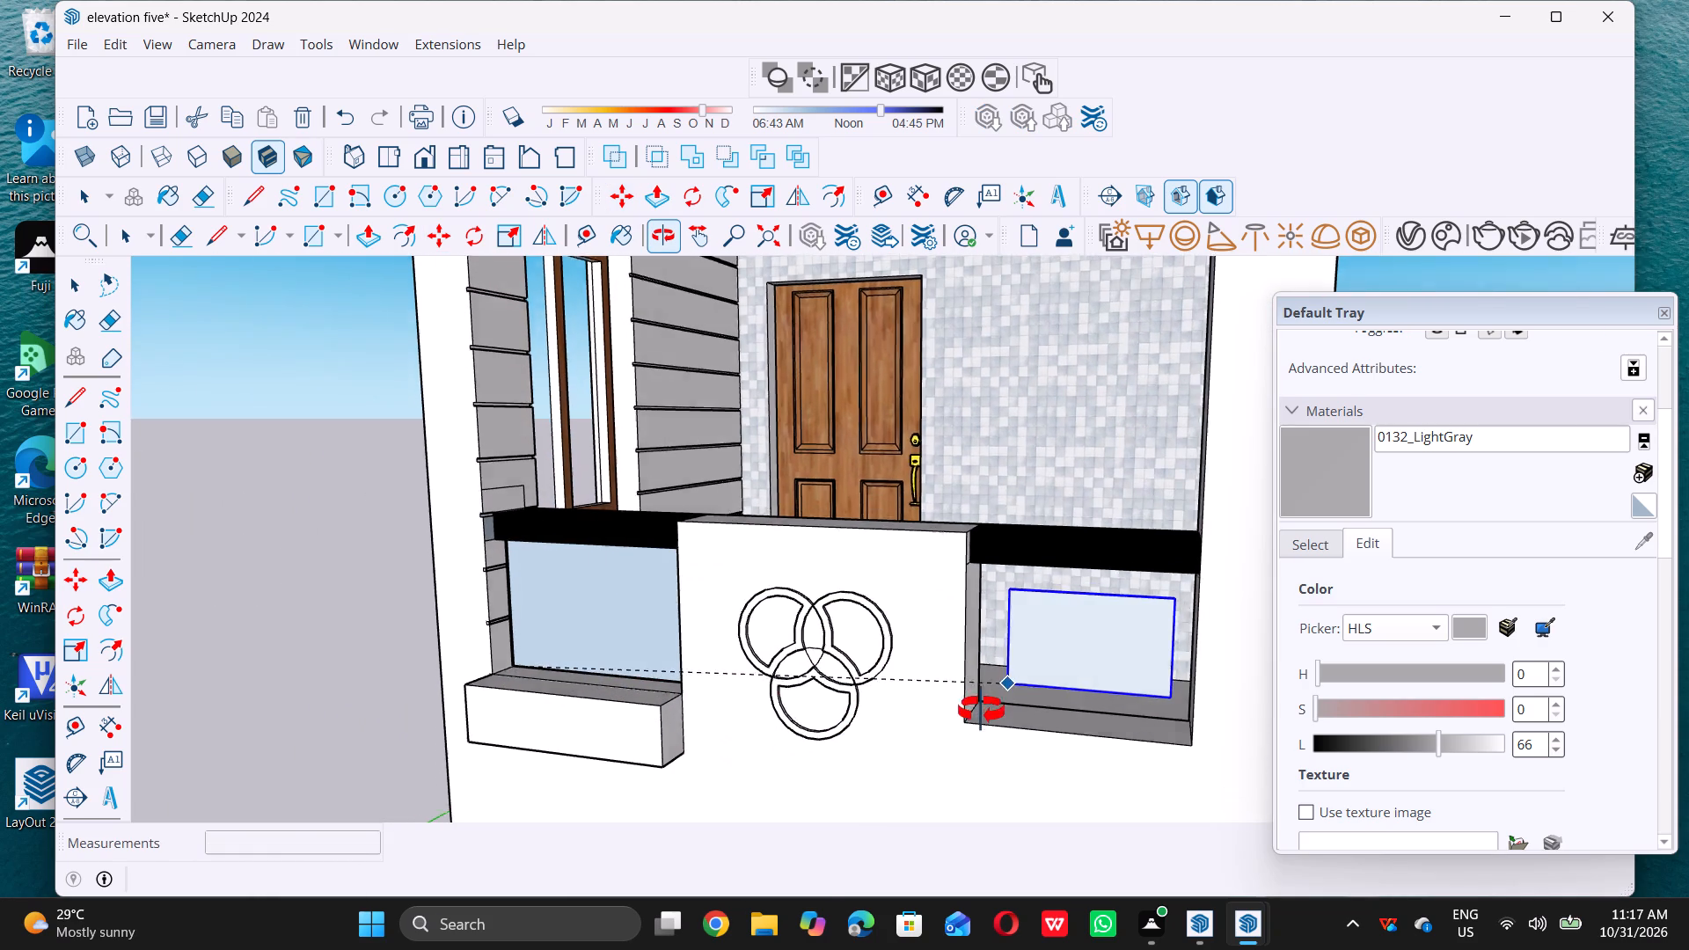
{"action": "middle_click_drag", "start_coordinate": [981, 710], "coordinate": [953, 723]}
{"action": "scroll", "coordinate": [947, 730], "scroll_direction": "up", "scroll_amount": 5}
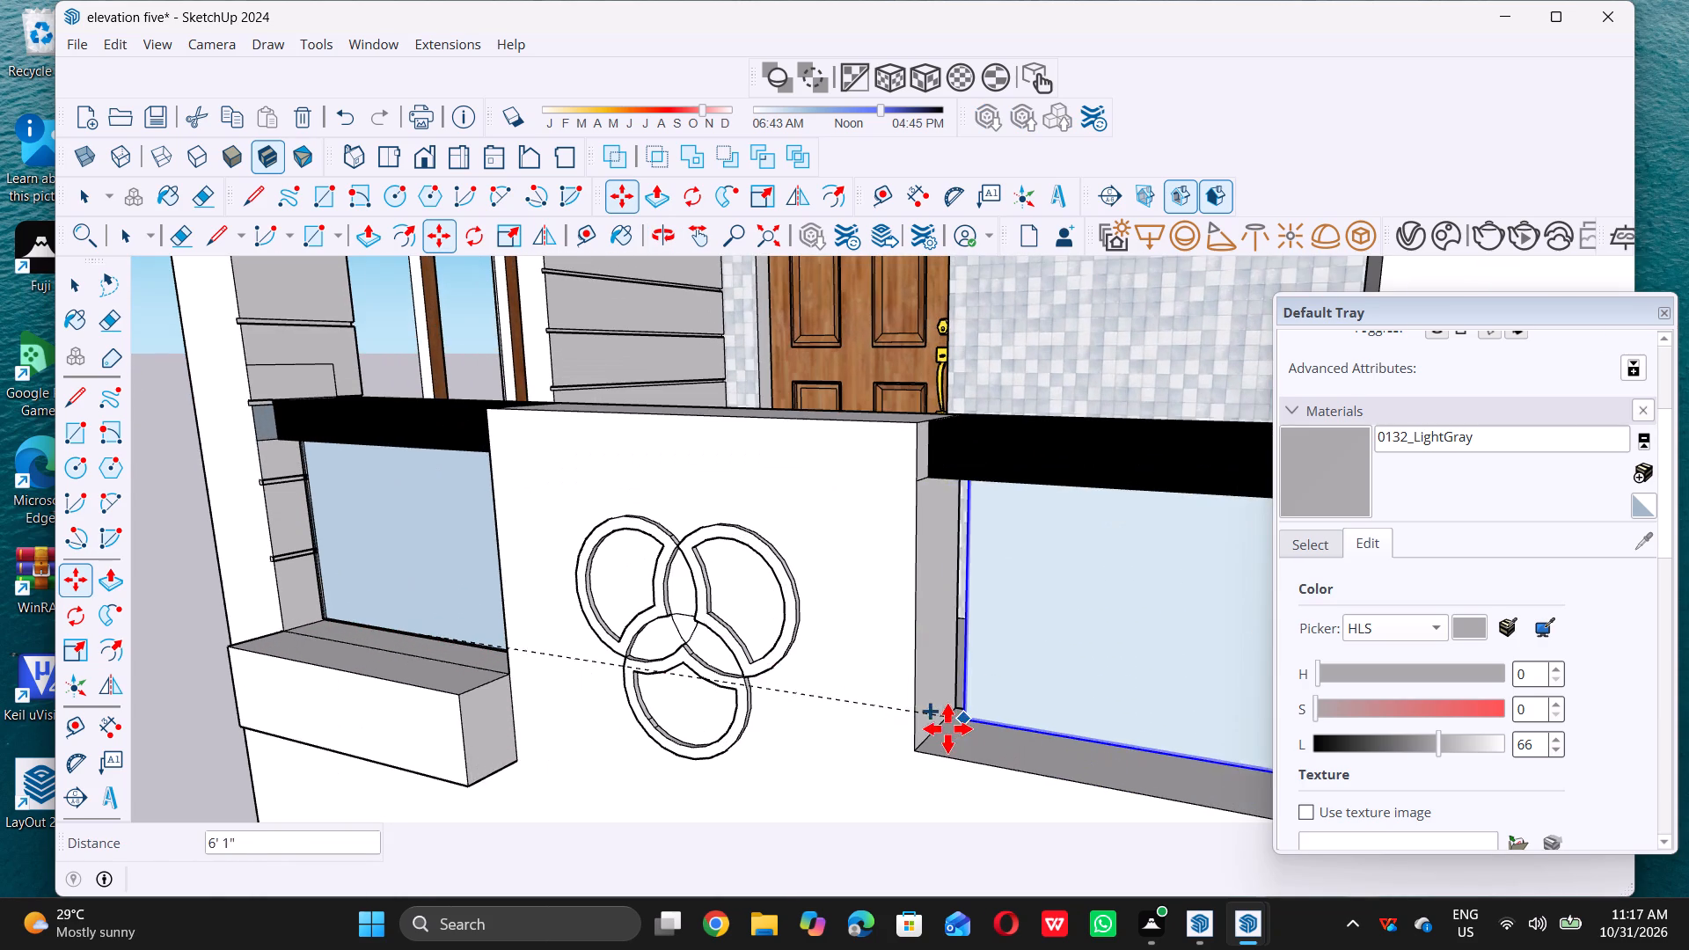
{"action": "scroll", "coordinate": [936, 734], "scroll_direction": "up", "scroll_amount": 6}
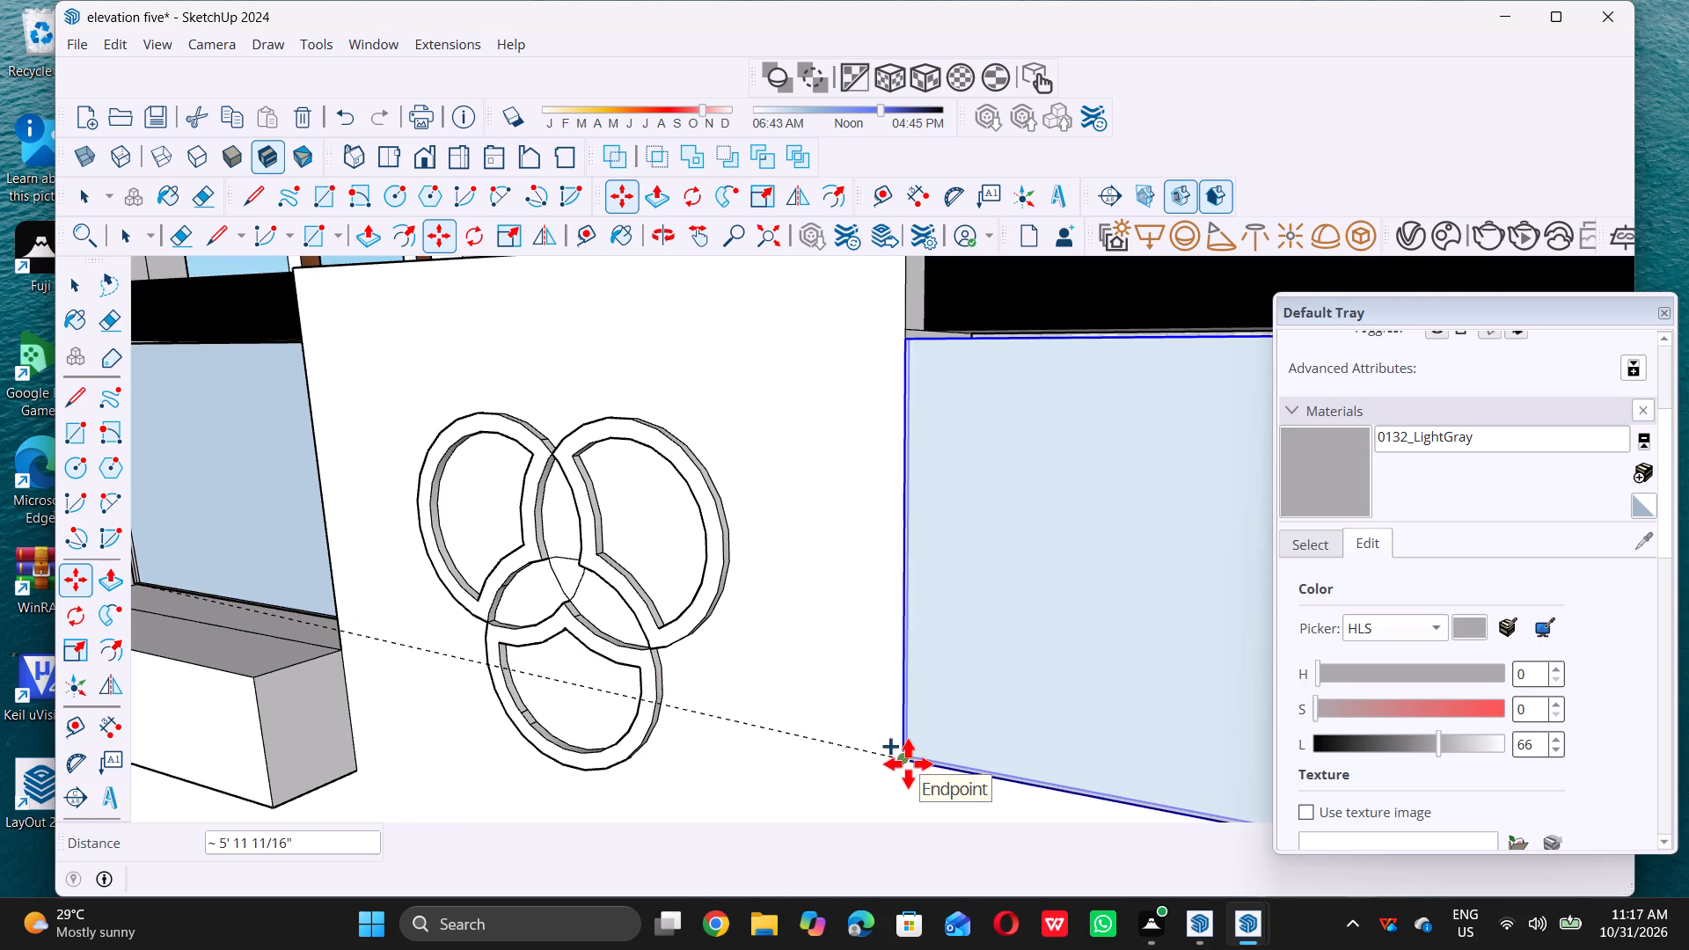
{"action": "left_click", "coordinate": [908, 764]}
Move the copied pane 4 1/2" inward from the opening's front lower corner to the midpoint of the sill's side edge.
{"action": "scroll", "coordinate": [748, 725], "scroll_direction": "down", "scroll_amount": 5}
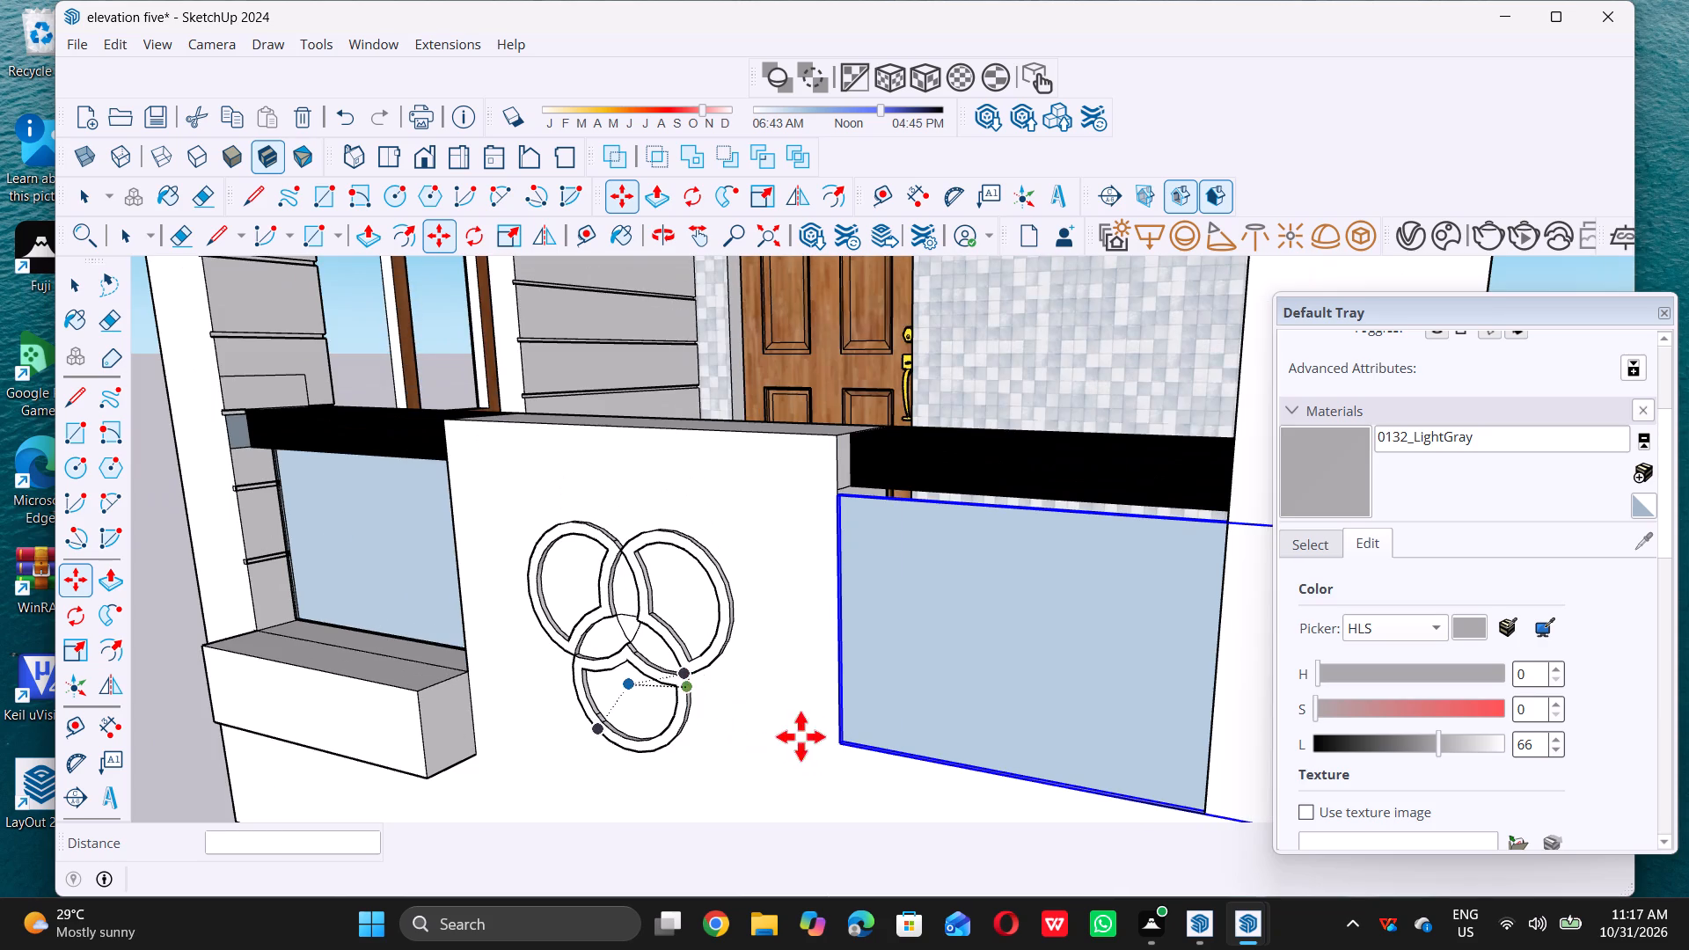
{"action": "scroll", "coordinate": [829, 756], "scroll_direction": "up", "scroll_amount": 14}
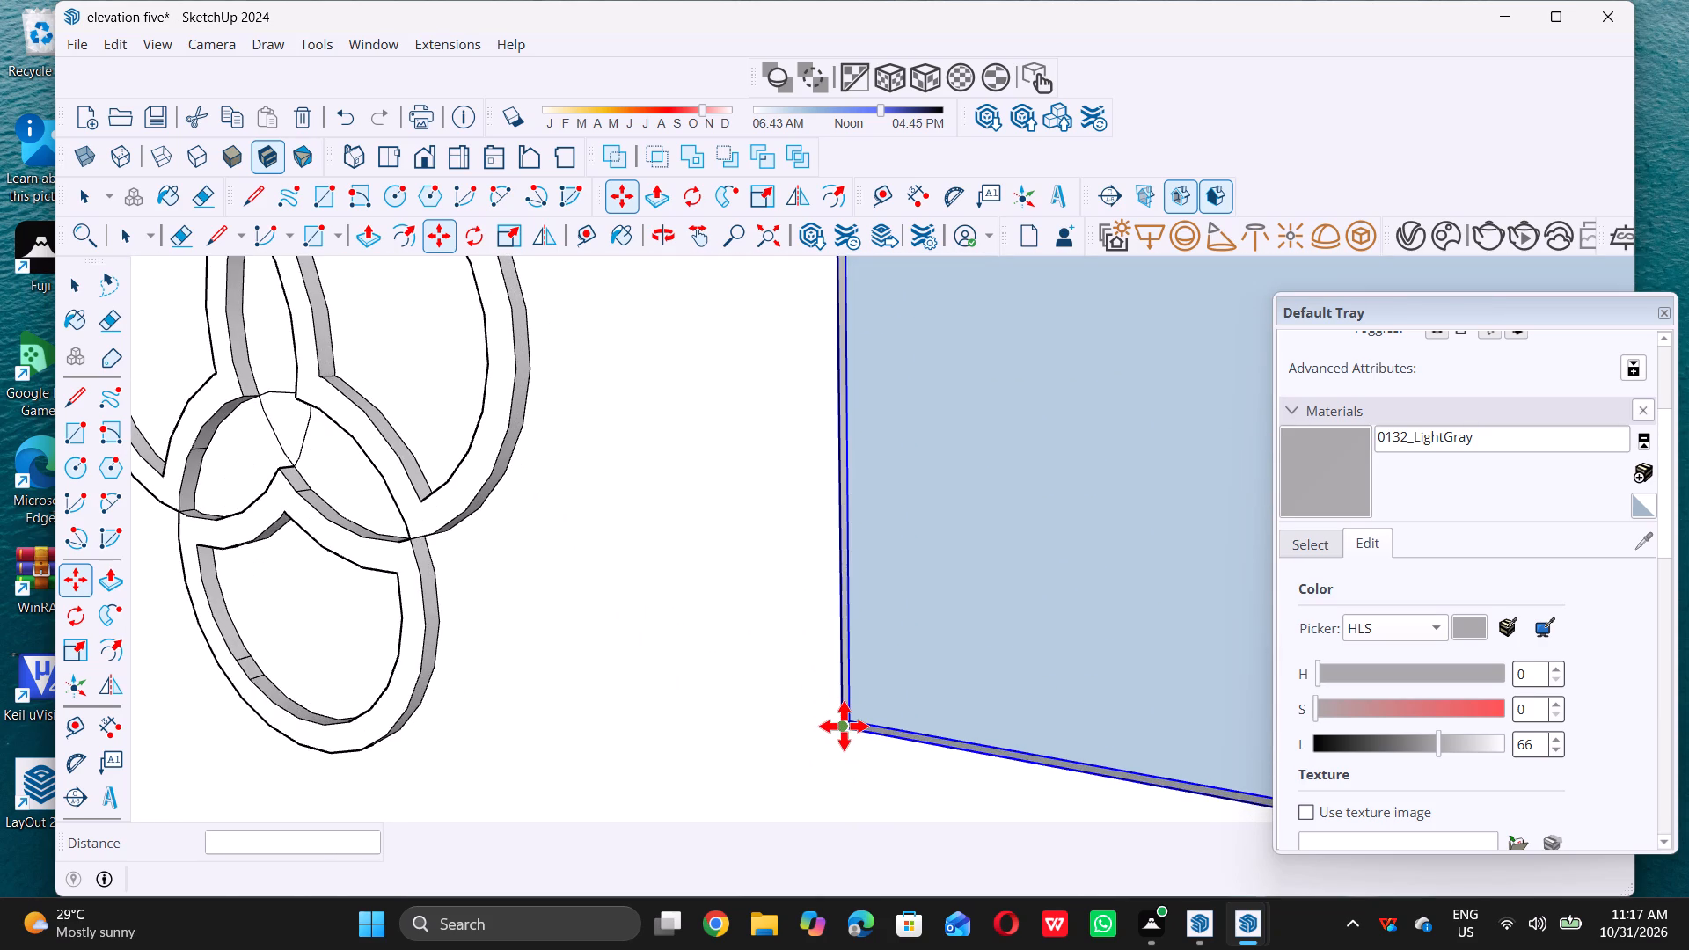
{"action": "double_click", "coordinate": [844, 726]}
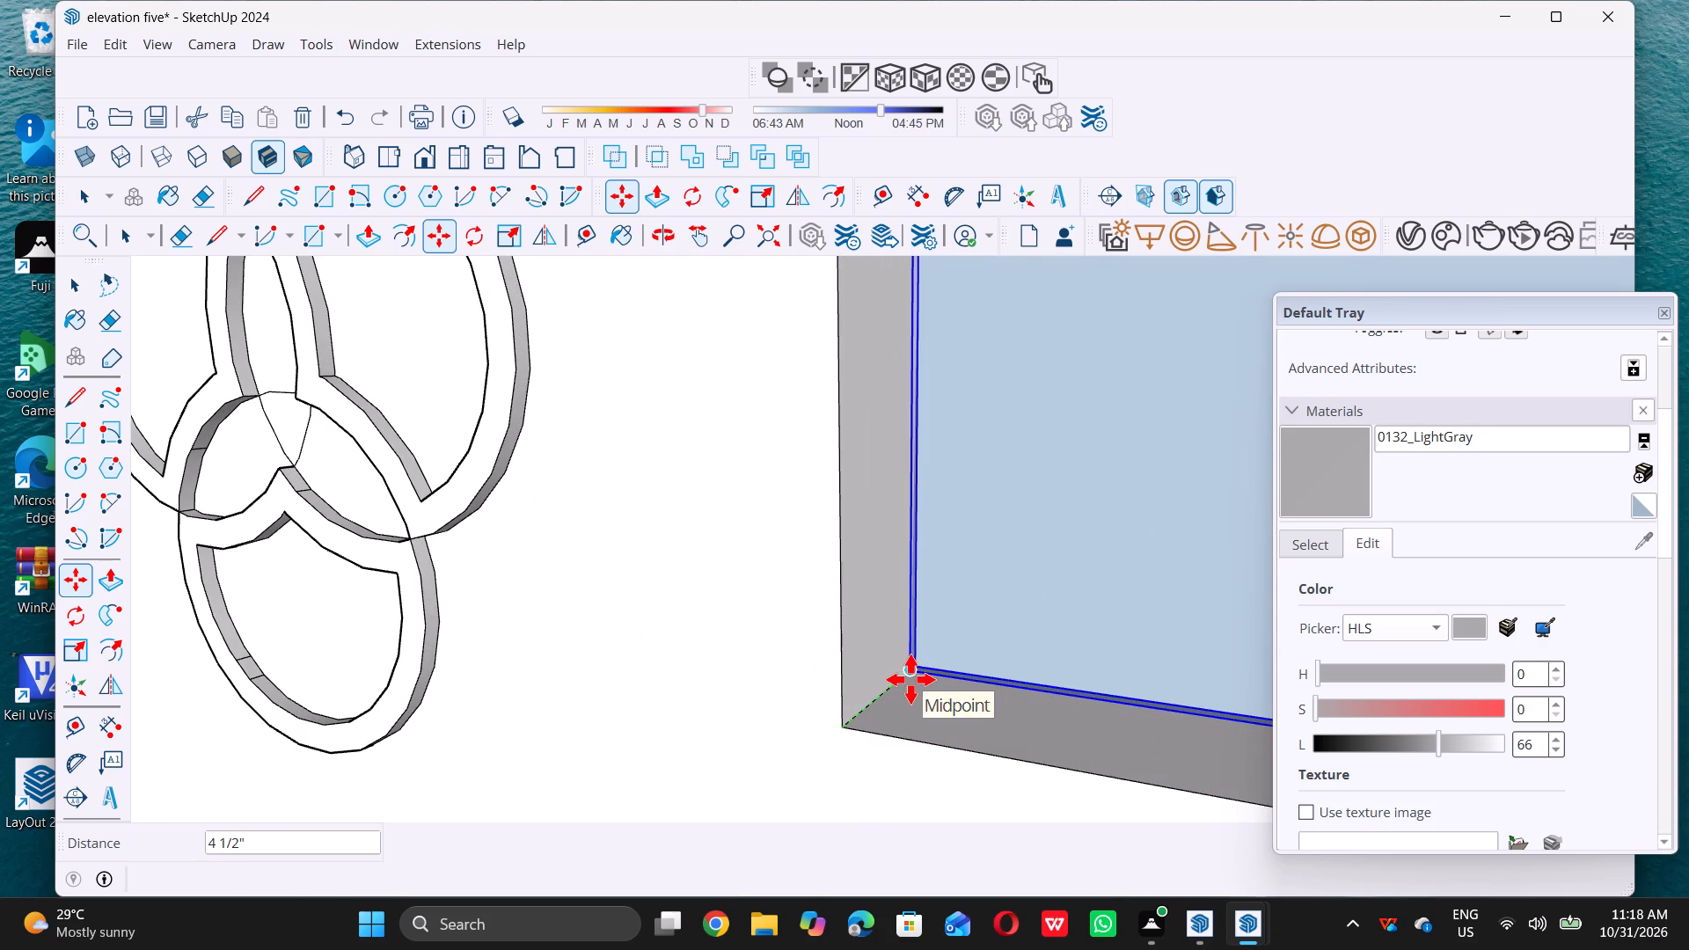
{"action": "left_click", "coordinate": [910, 679]}
{"action": "key", "text": "space"}
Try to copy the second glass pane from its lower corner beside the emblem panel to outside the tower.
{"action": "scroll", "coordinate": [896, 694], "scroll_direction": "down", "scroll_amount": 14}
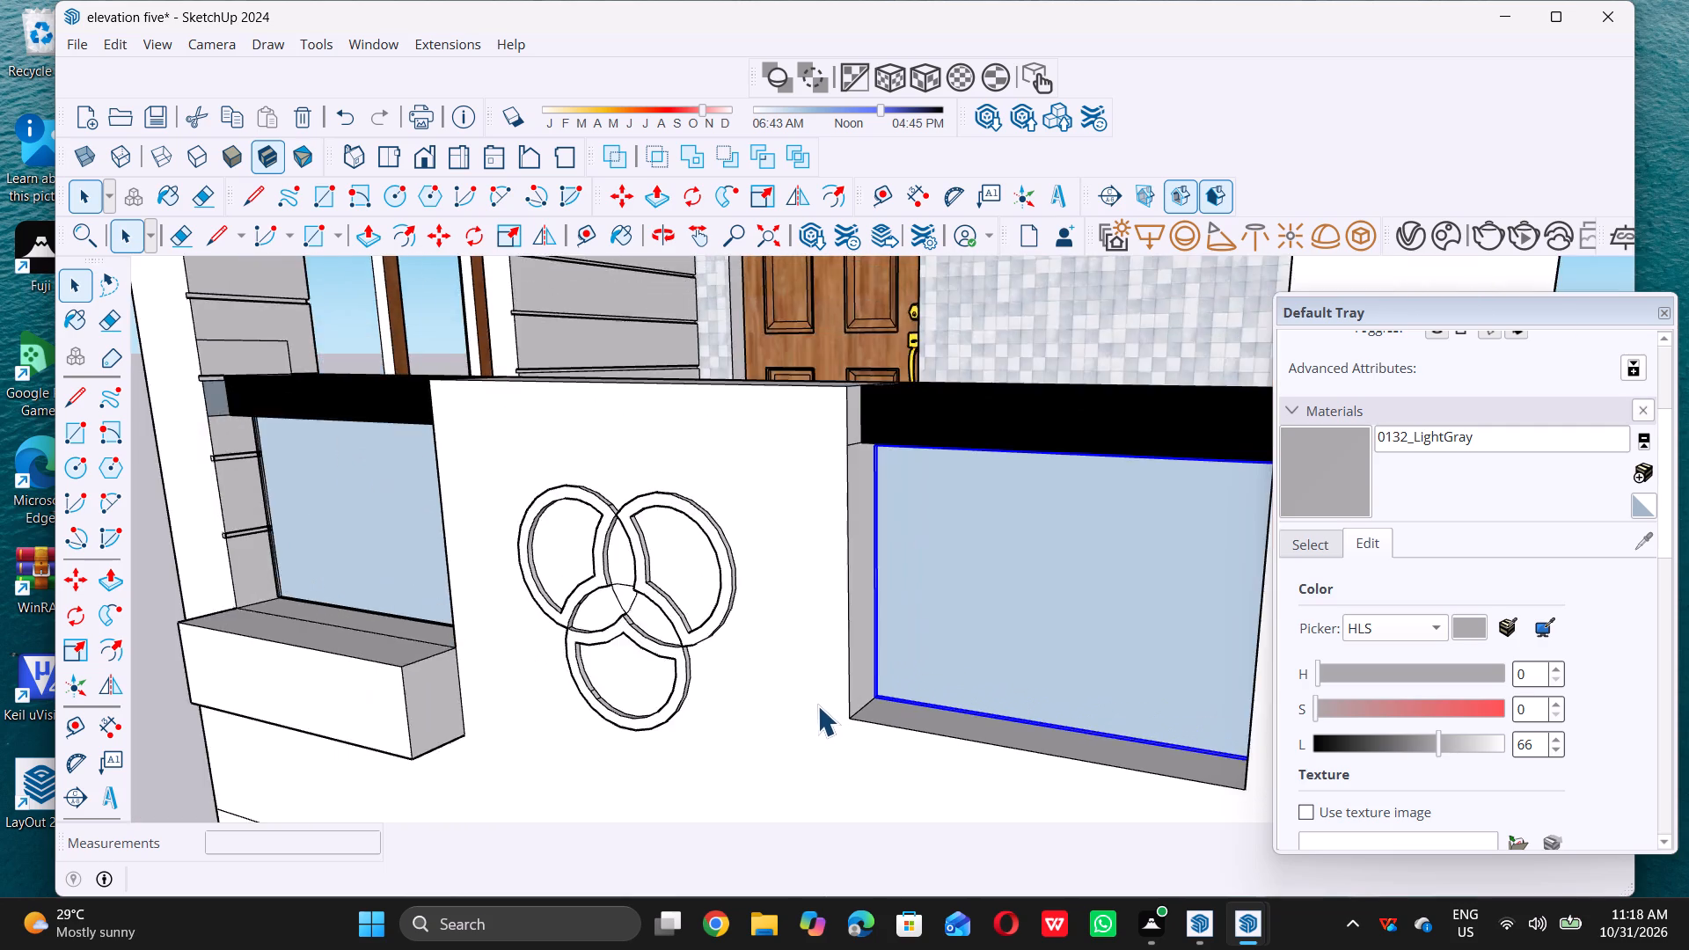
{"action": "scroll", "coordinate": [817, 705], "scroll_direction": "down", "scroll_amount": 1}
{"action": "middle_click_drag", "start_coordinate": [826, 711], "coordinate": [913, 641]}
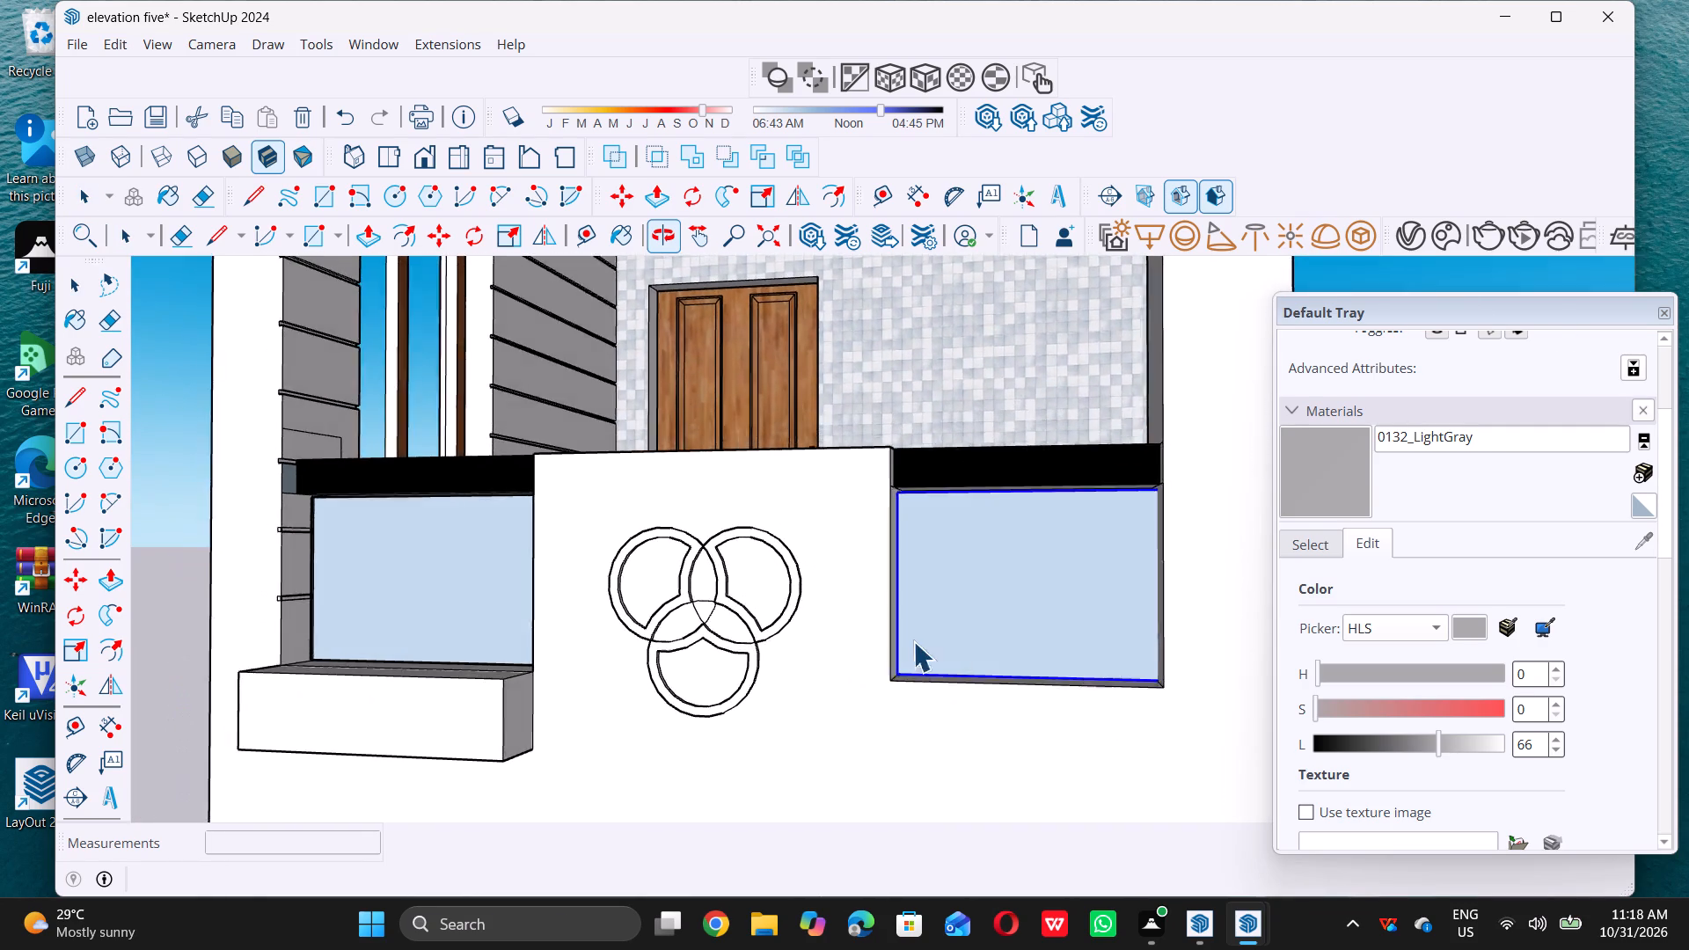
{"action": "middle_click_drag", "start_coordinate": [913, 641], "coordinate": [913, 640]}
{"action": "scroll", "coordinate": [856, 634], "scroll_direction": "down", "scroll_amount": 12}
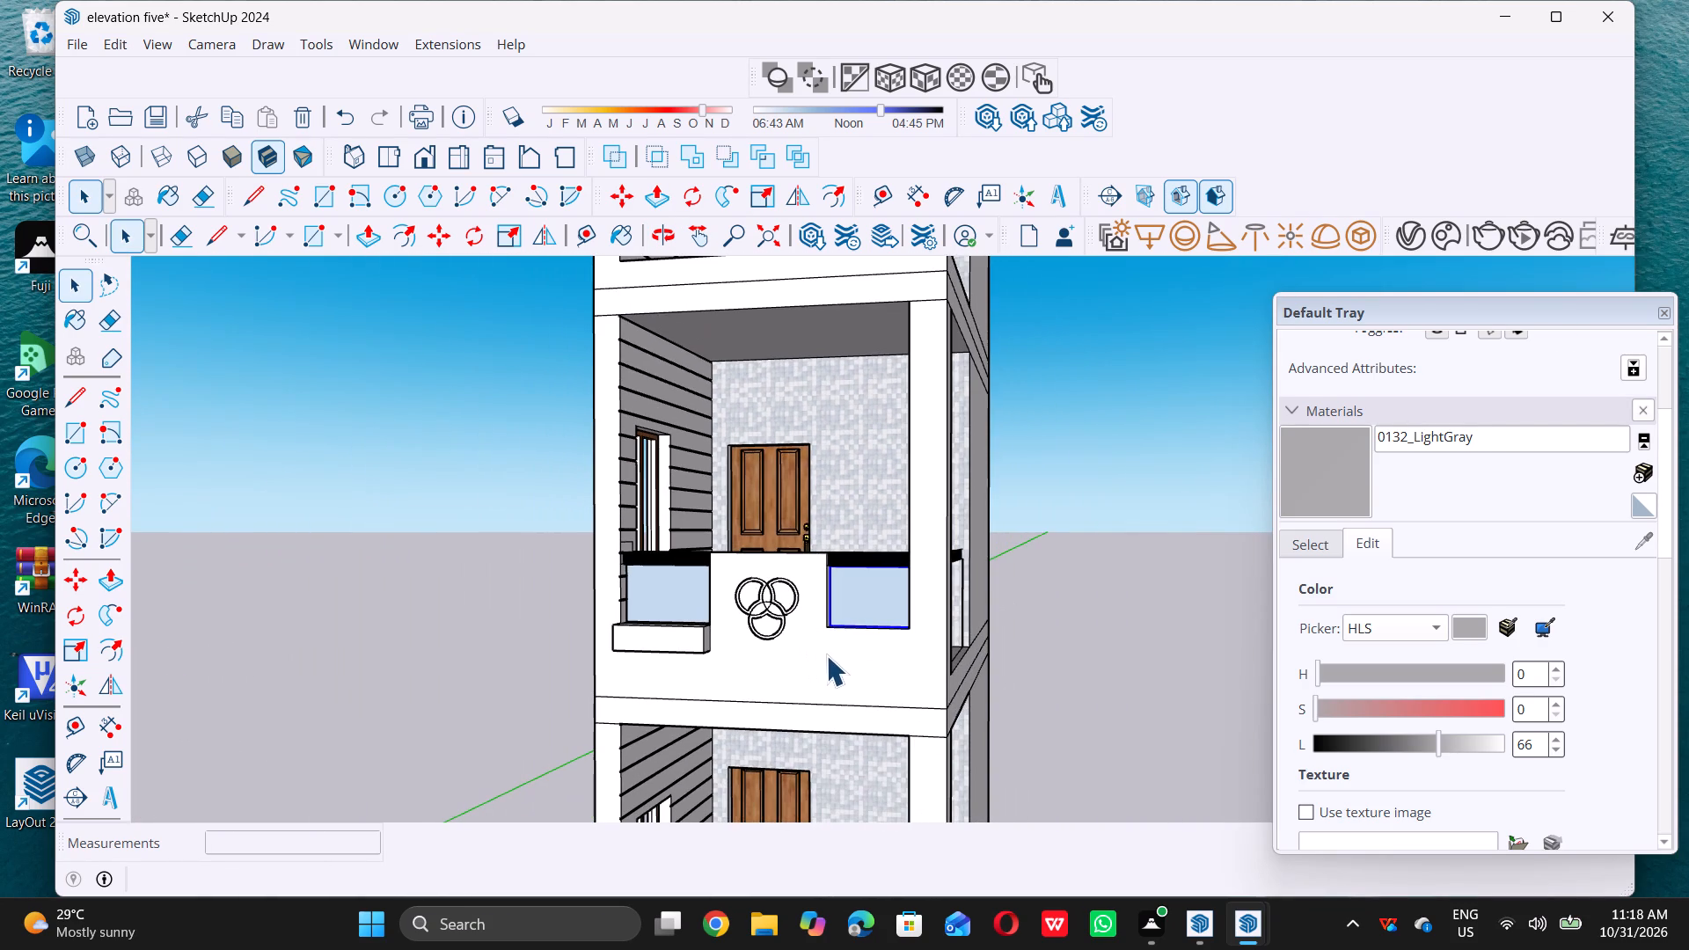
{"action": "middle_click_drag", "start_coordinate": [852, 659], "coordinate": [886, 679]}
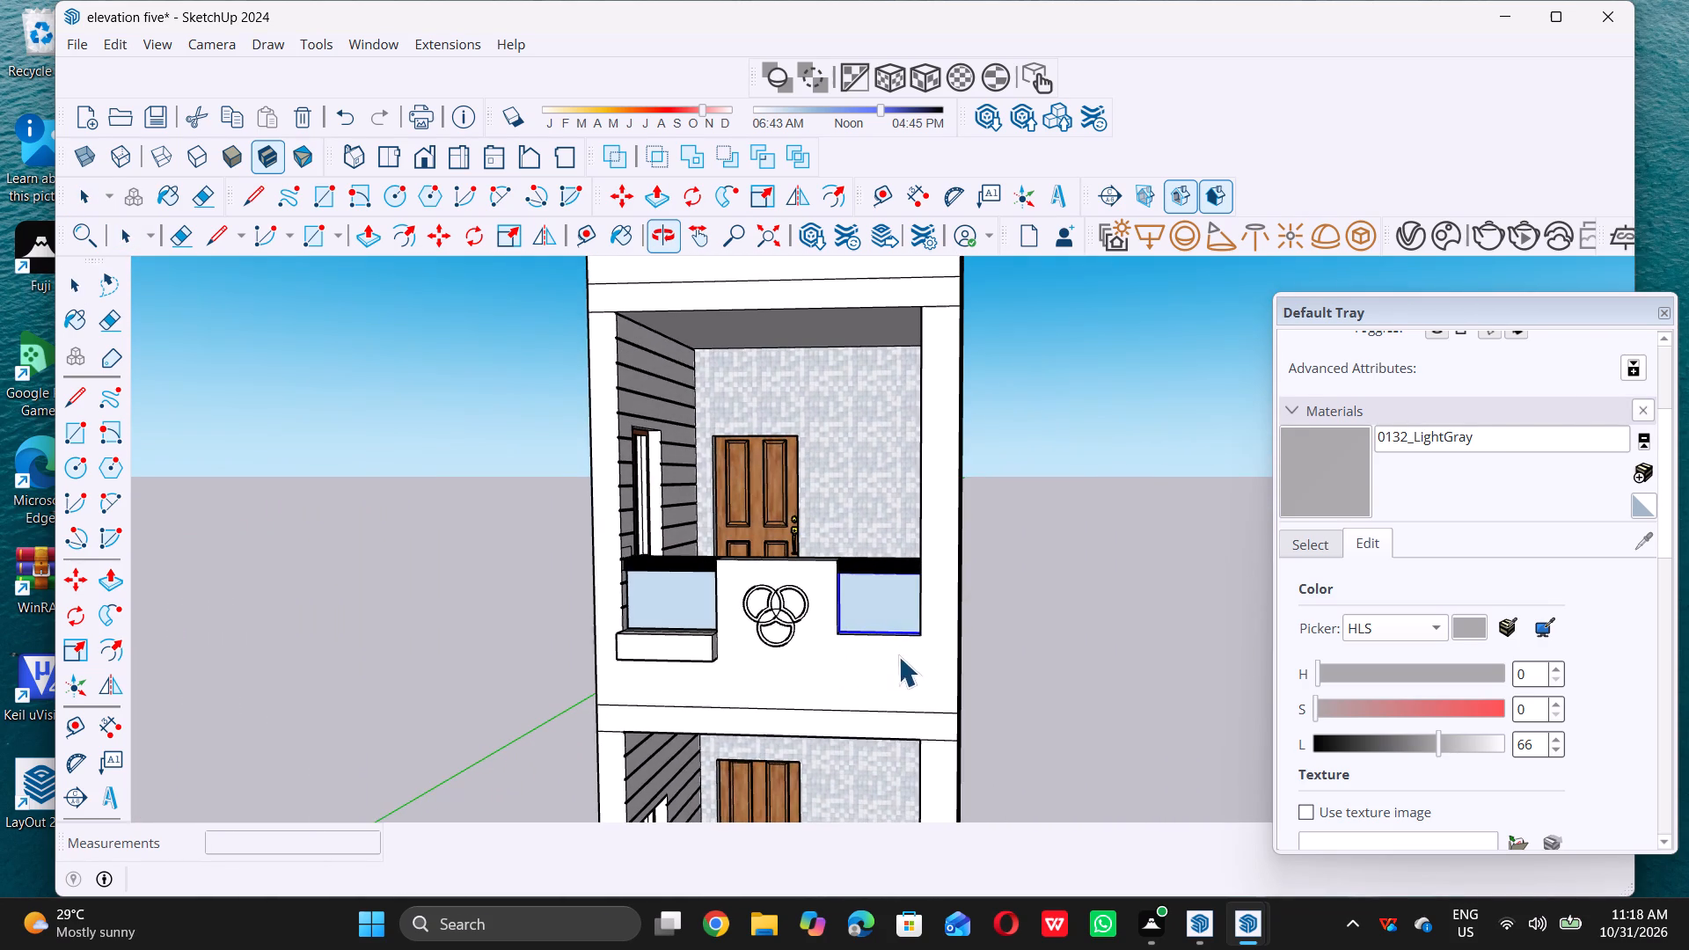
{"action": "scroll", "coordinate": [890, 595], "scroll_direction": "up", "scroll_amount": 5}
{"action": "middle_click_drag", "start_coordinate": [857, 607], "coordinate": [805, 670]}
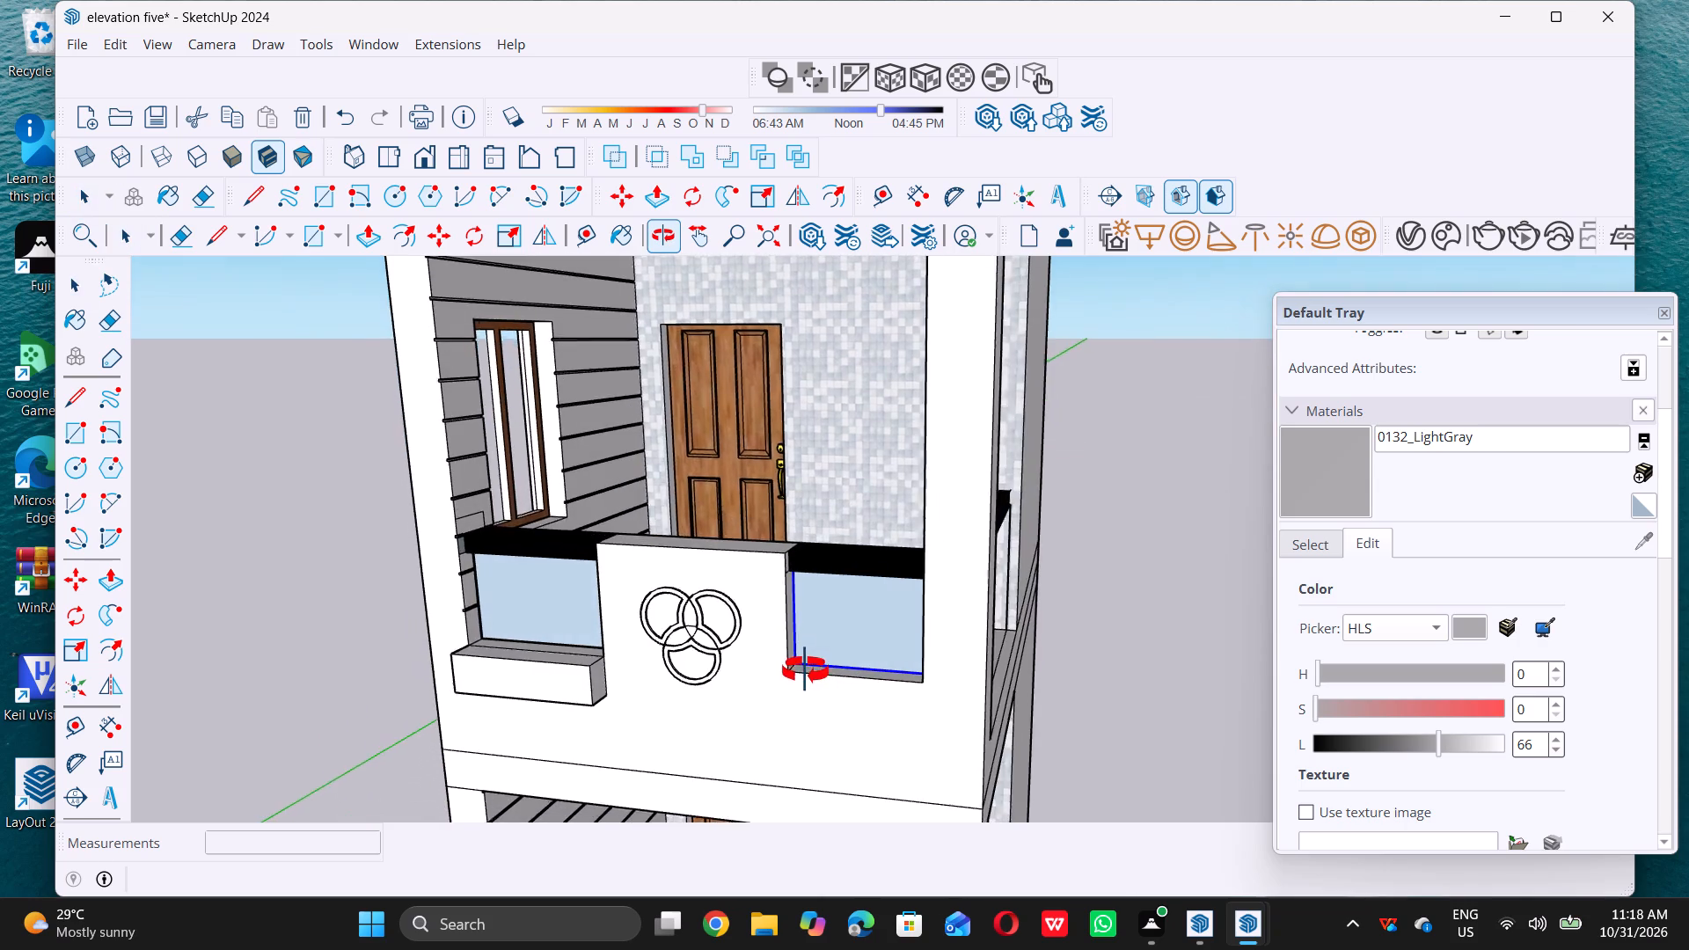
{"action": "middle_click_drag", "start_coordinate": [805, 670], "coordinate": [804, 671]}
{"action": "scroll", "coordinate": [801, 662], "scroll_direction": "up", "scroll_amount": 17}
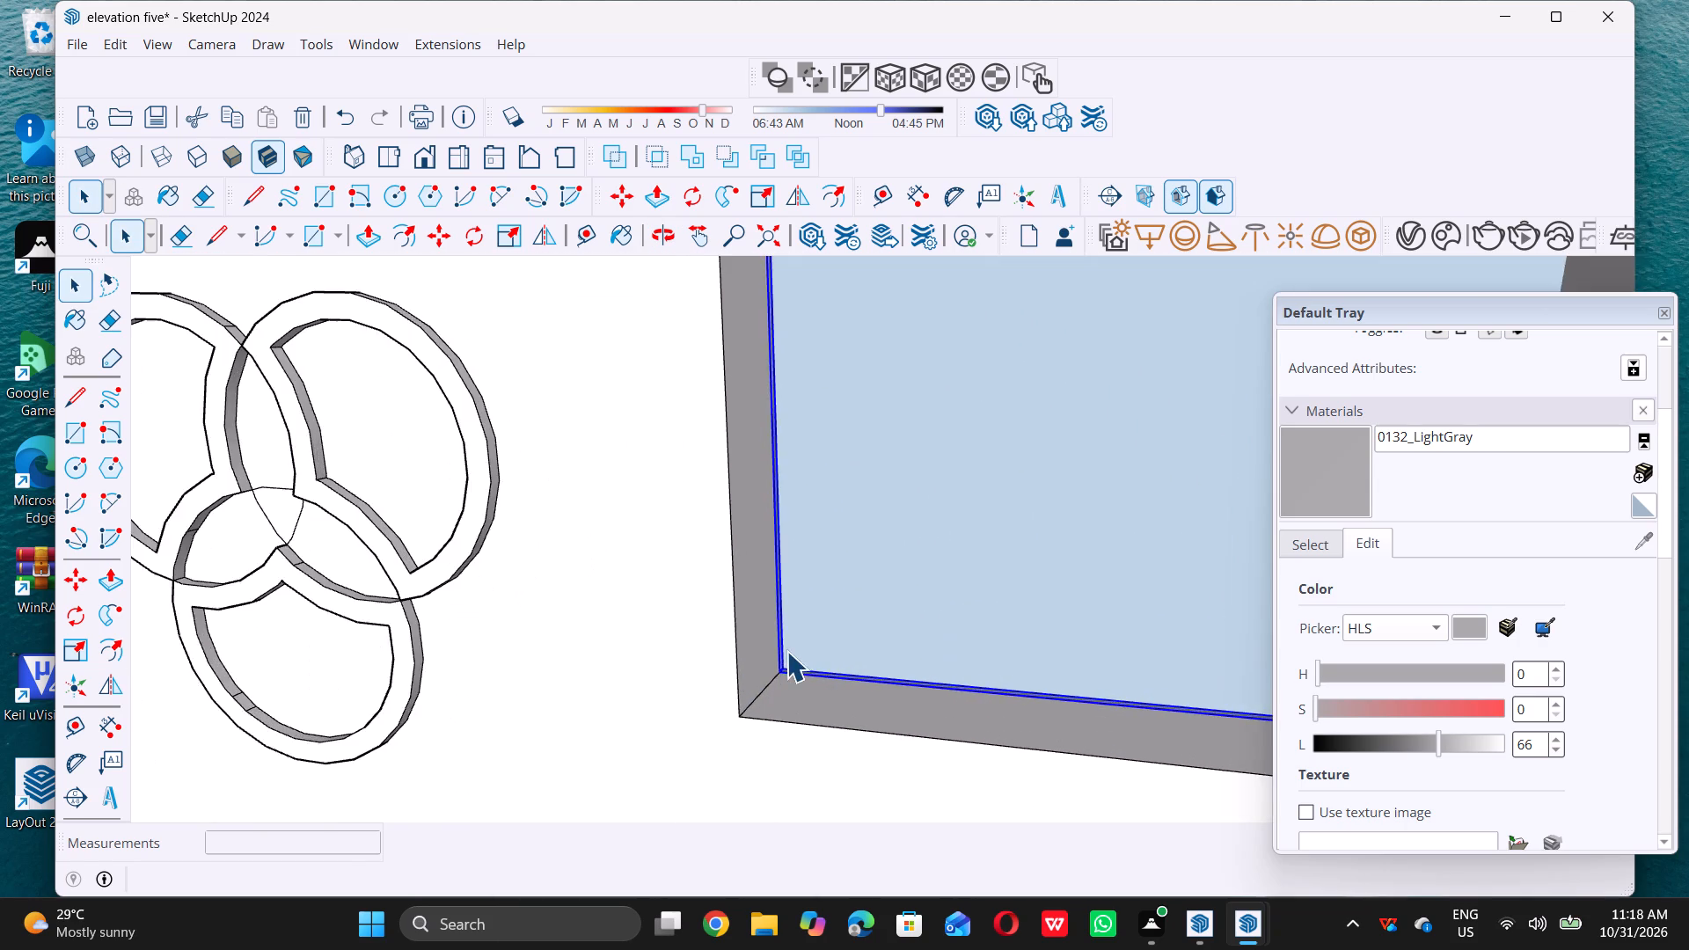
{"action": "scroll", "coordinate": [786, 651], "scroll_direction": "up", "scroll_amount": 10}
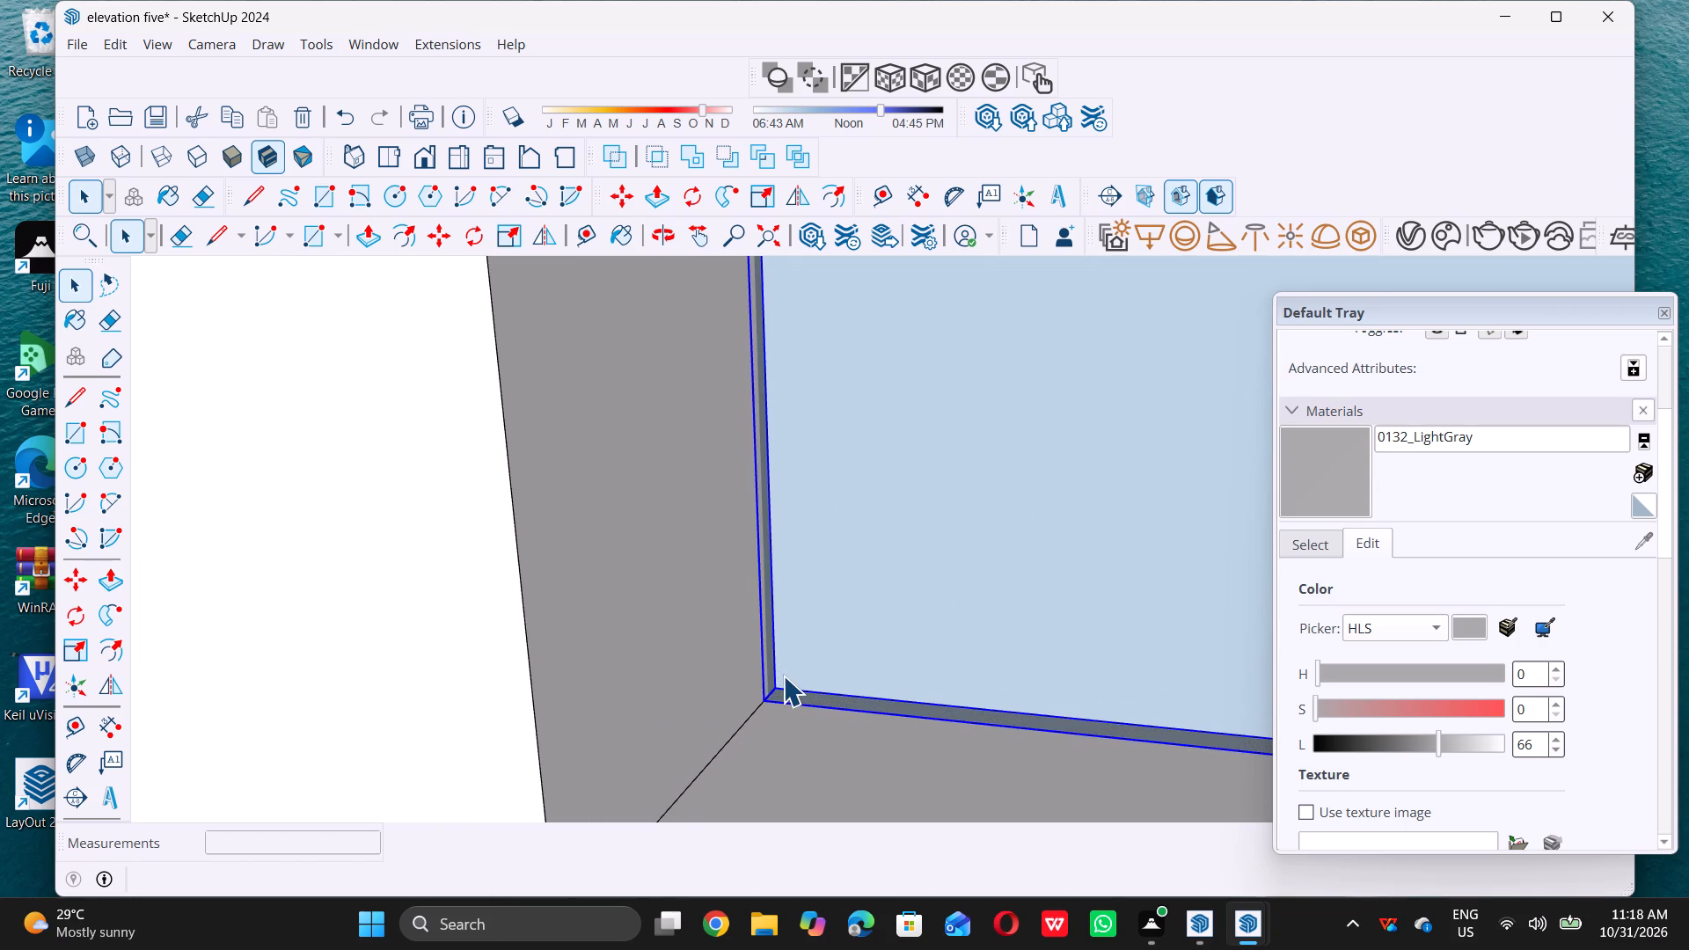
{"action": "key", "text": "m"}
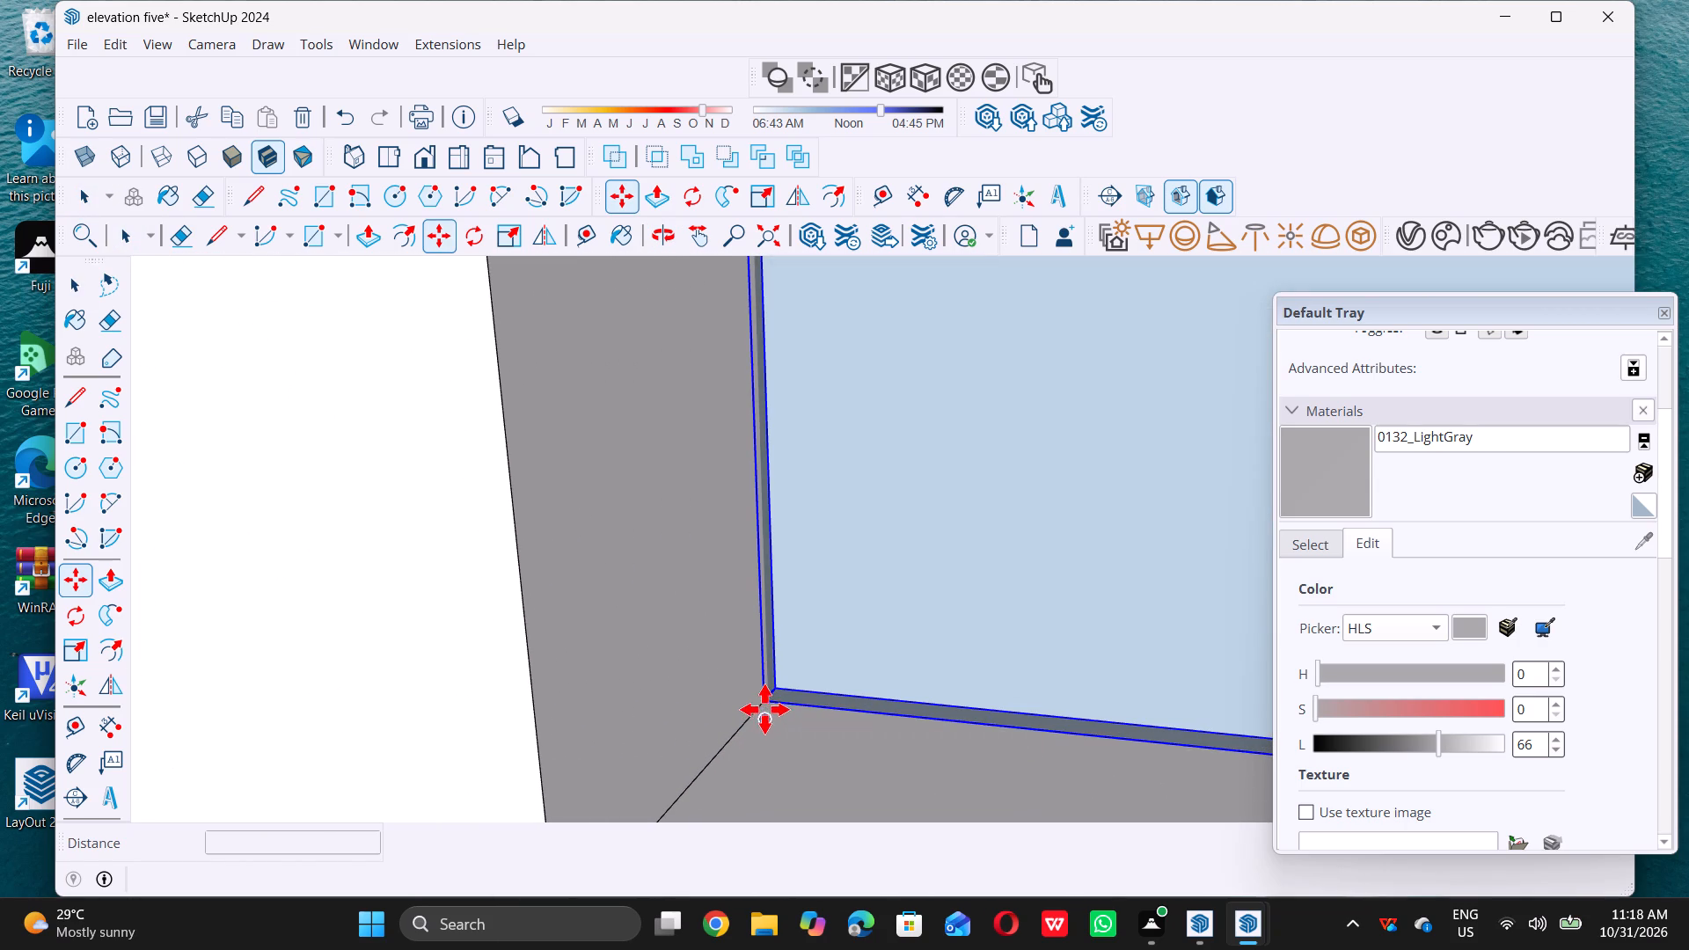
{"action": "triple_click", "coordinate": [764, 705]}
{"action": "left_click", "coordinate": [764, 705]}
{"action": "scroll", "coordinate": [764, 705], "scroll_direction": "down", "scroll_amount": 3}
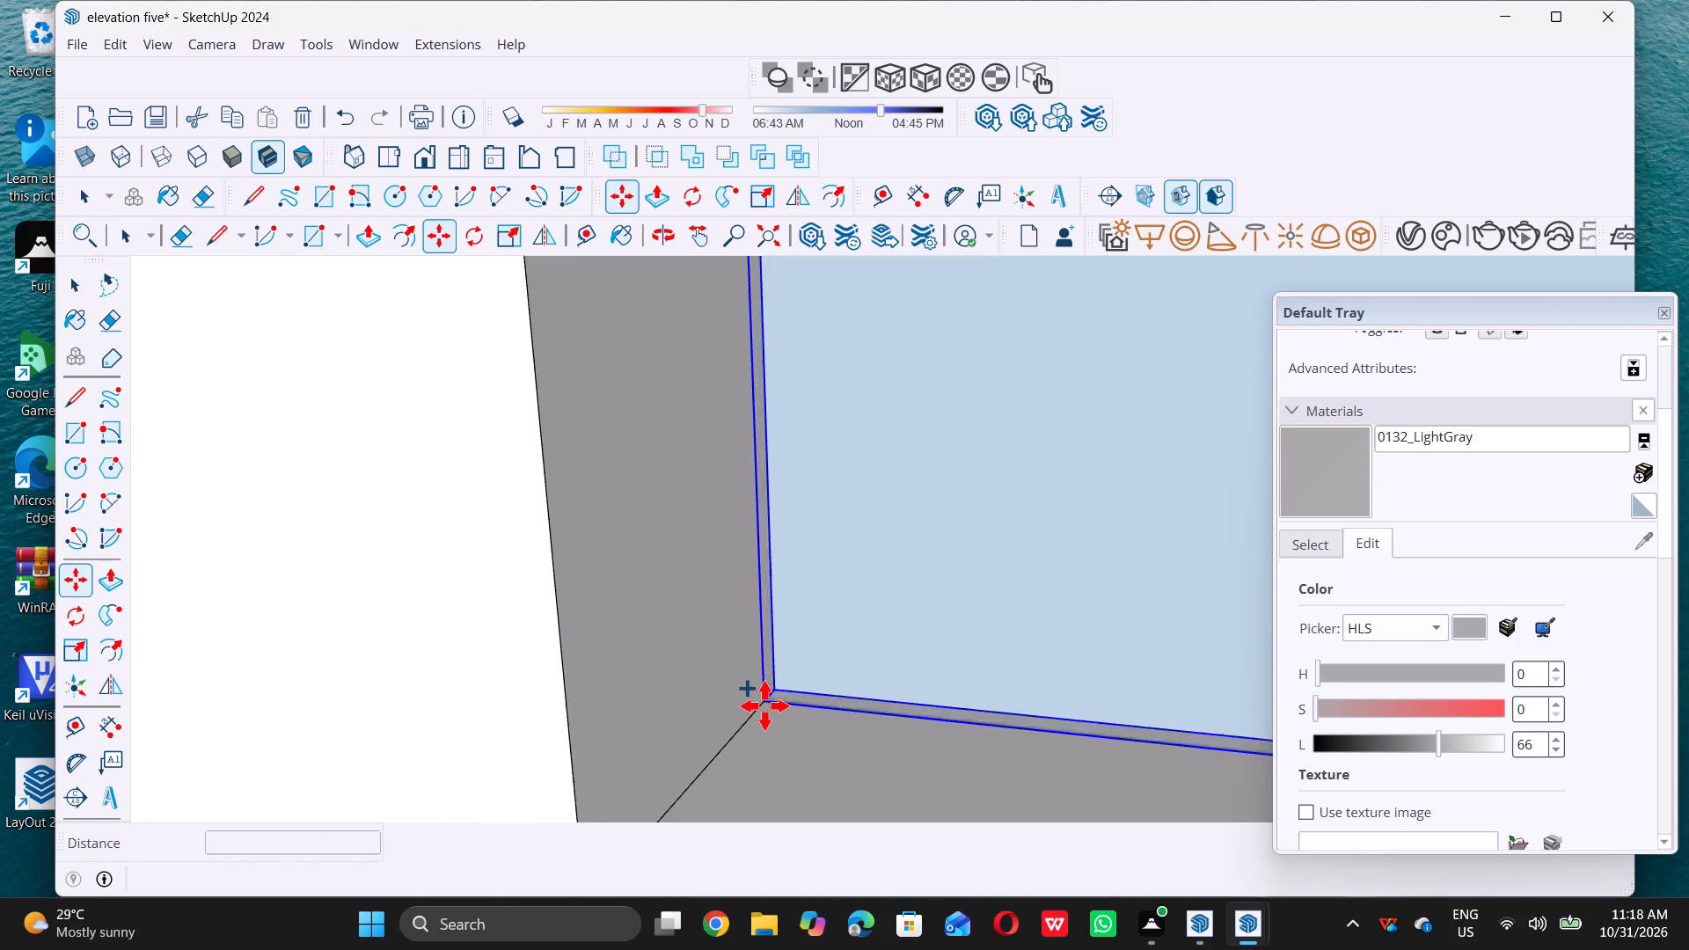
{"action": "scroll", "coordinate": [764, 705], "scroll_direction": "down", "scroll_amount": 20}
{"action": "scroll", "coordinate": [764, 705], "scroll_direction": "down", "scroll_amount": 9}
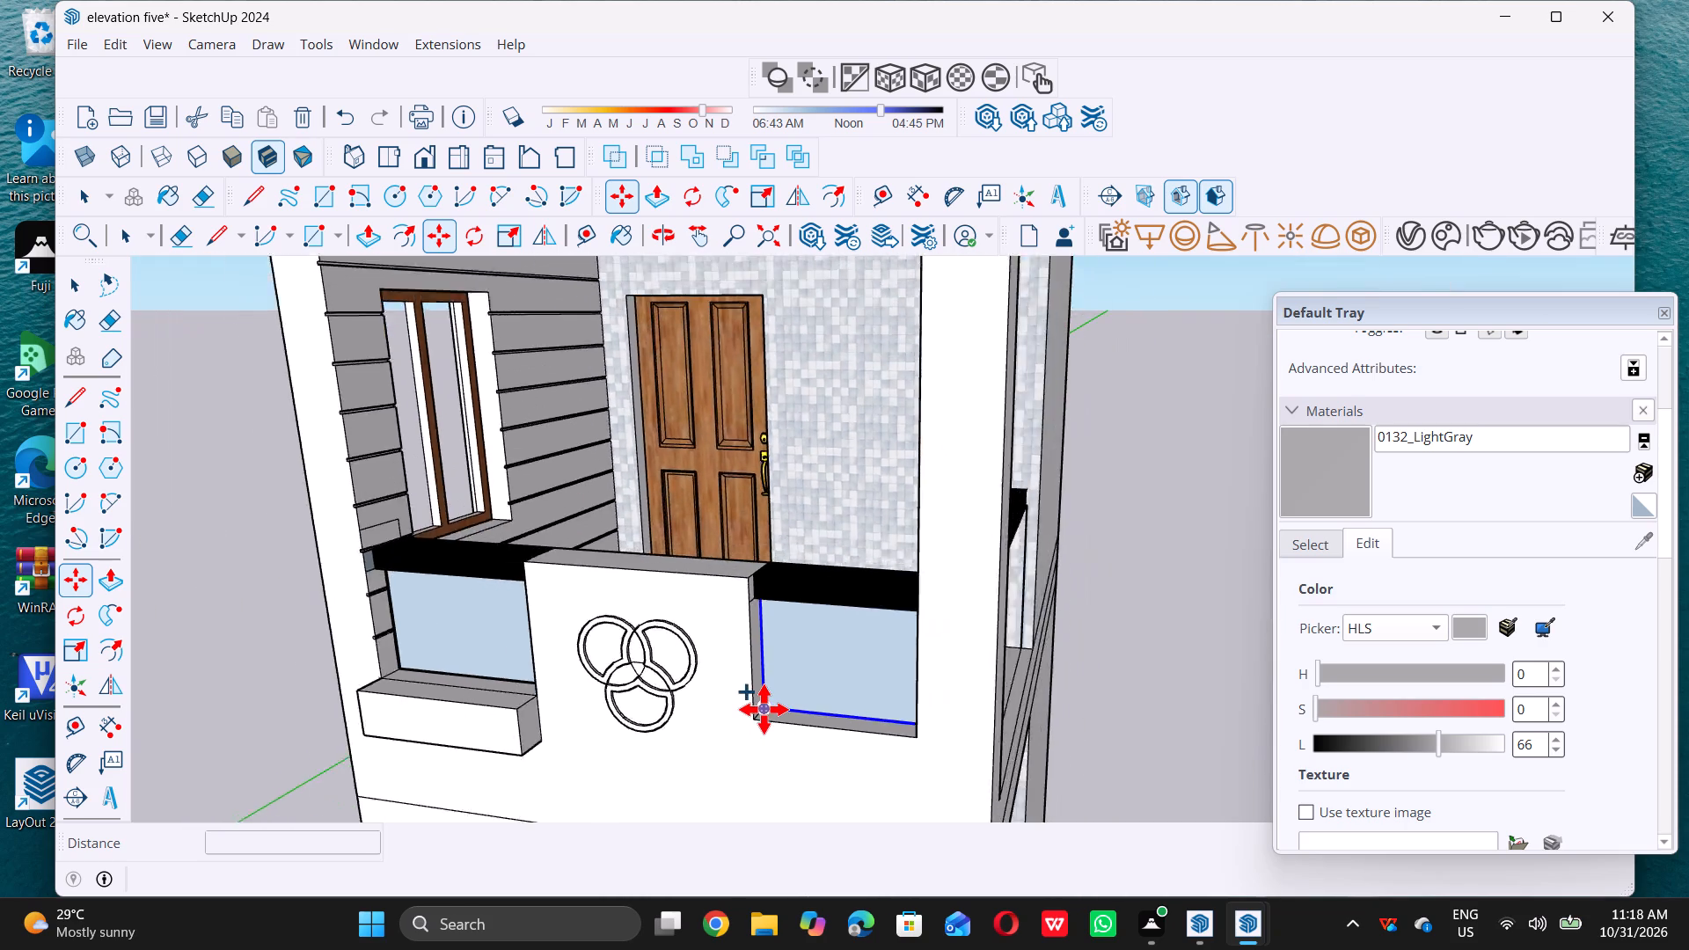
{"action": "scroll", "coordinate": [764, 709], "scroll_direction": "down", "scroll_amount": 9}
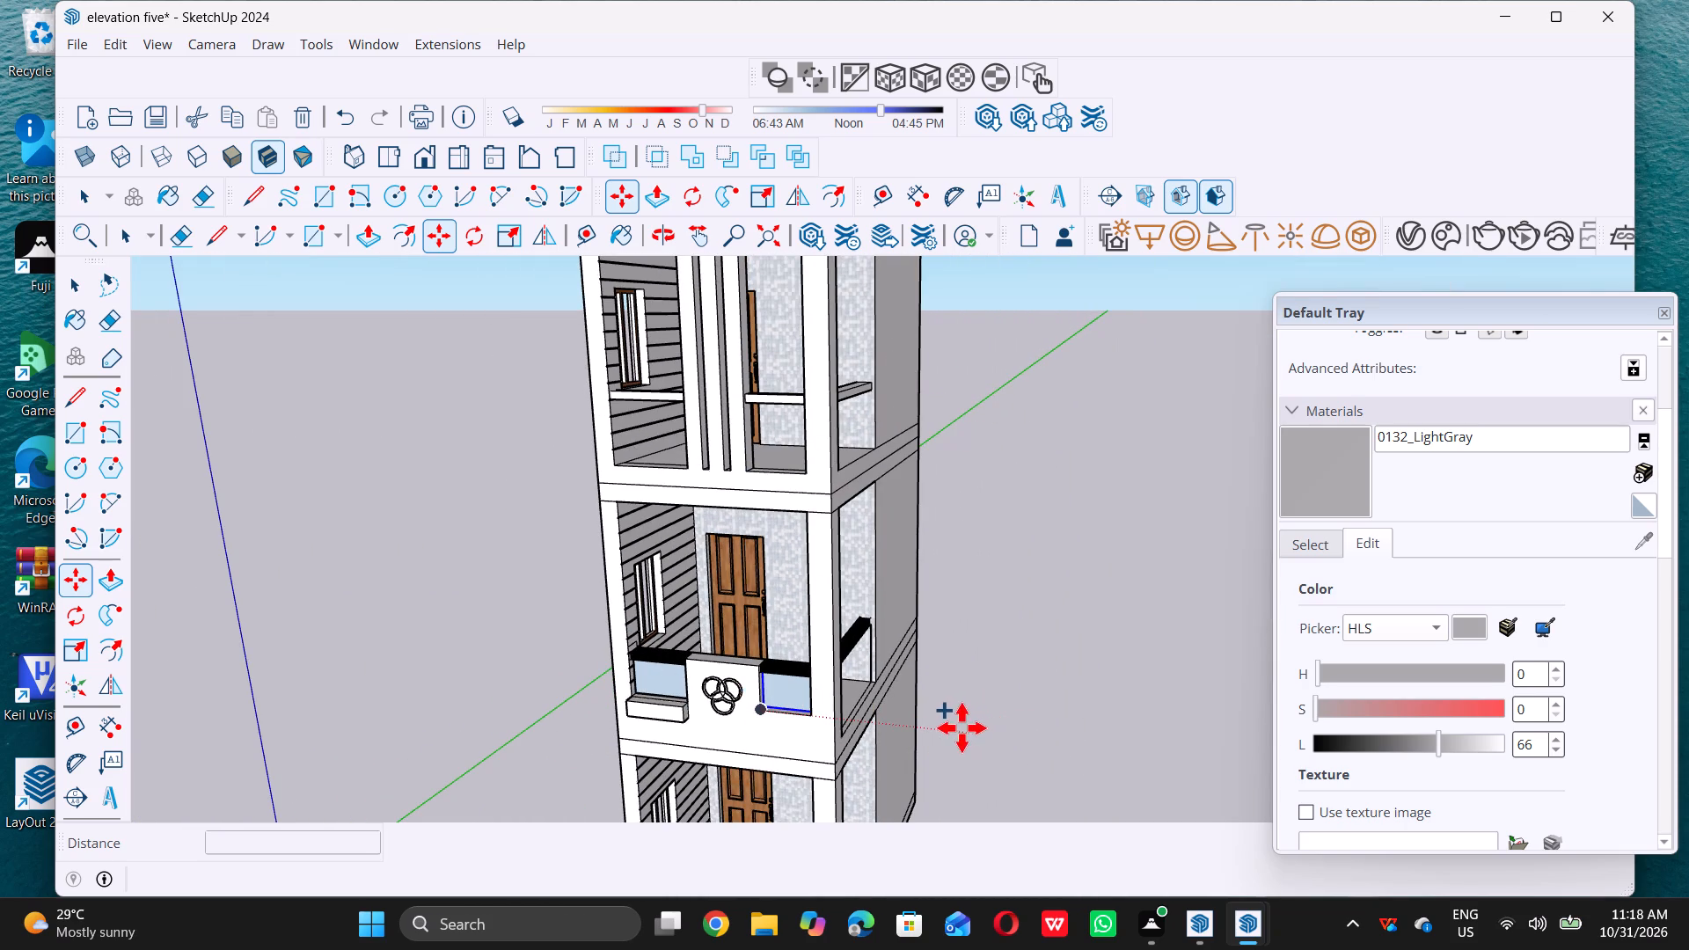
Copy the second glass pane from its lower corner about 14' 5 3/4" along the red axis into the free space beside the tower.
{"action": "scroll", "coordinate": [777, 734], "scroll_direction": "up", "scroll_amount": 18}
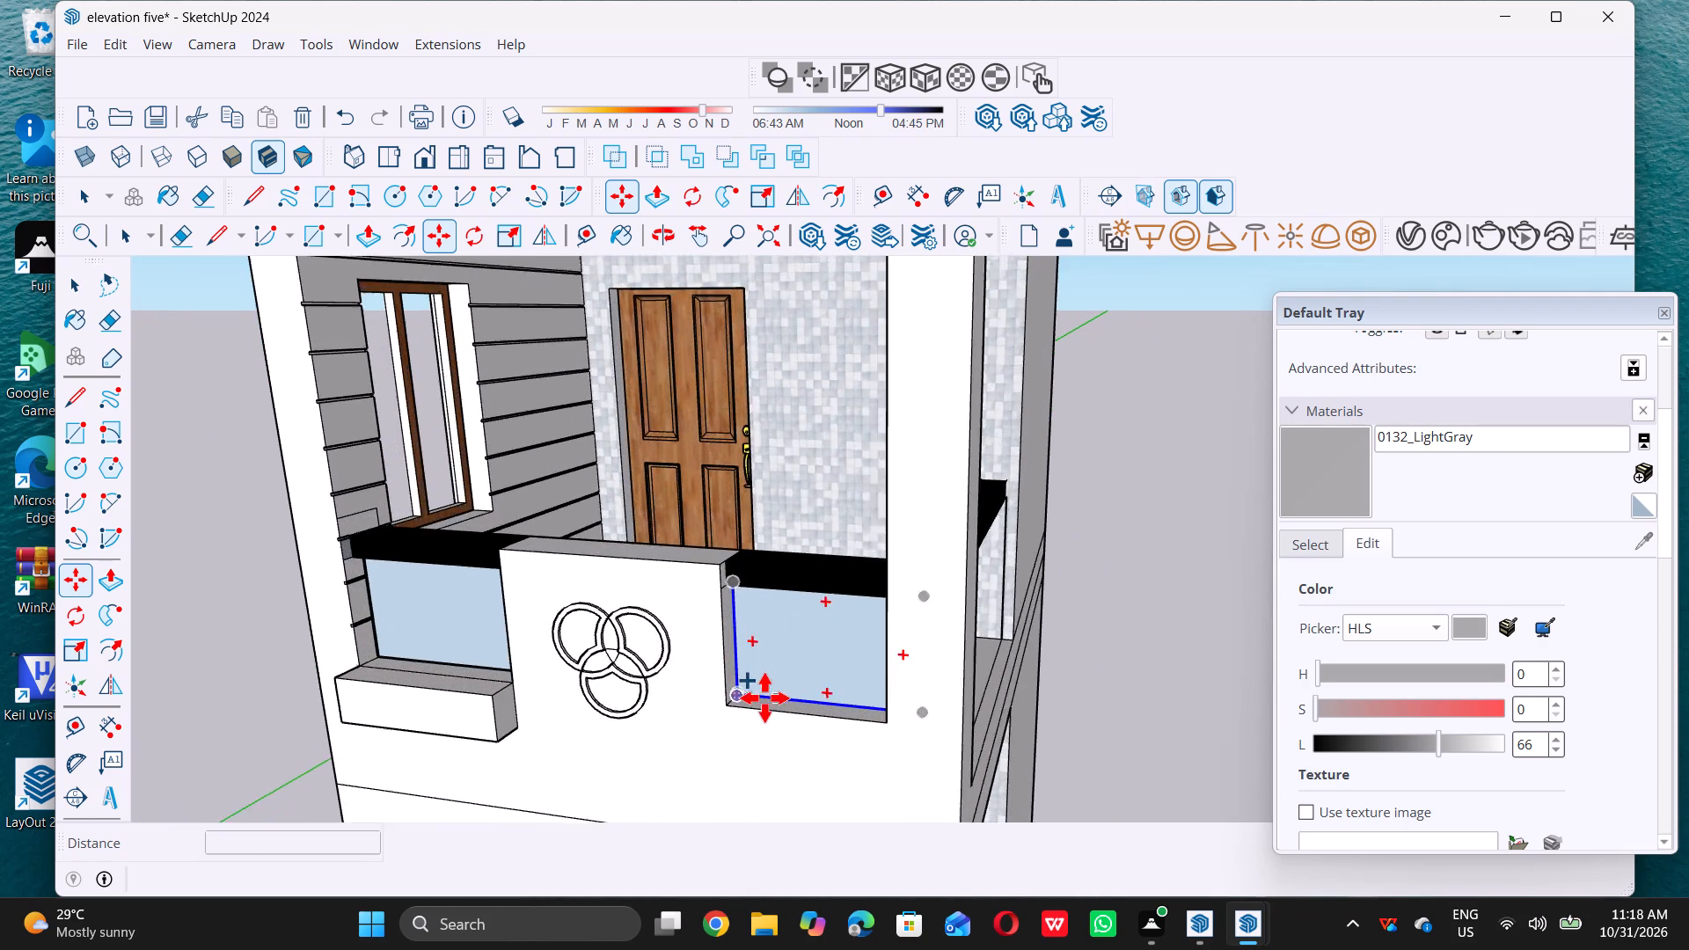
{"action": "scroll", "coordinate": [728, 698], "scroll_direction": "up", "scroll_amount": 20}
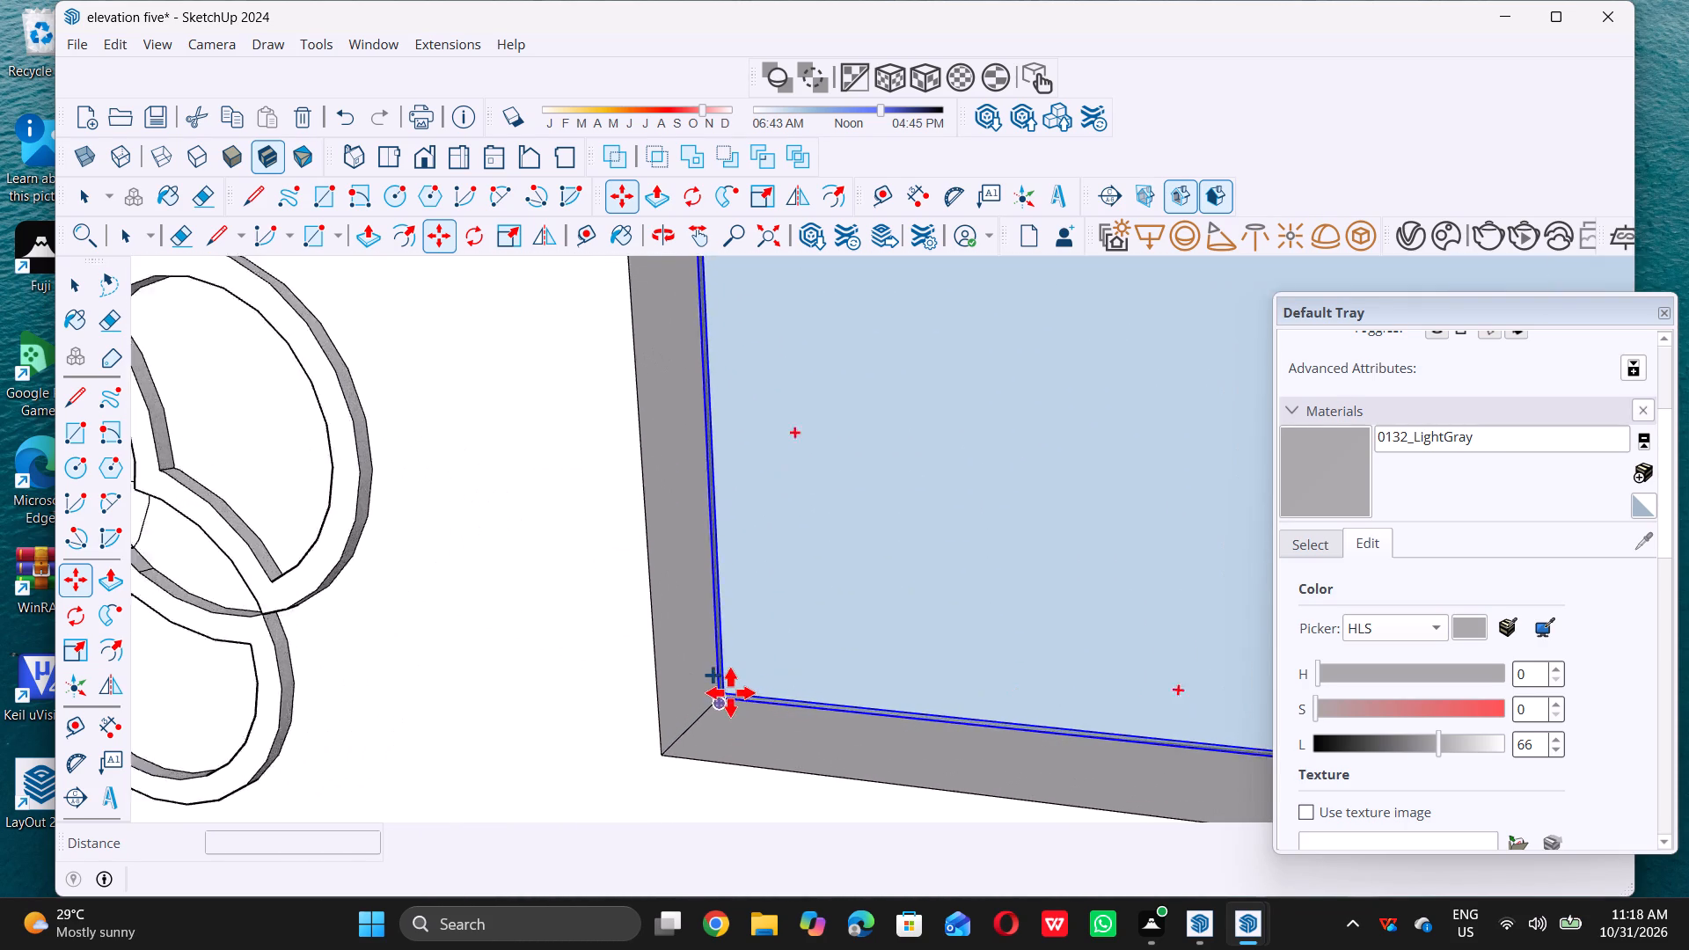
{"action": "scroll", "coordinate": [730, 692], "scroll_direction": "up", "scroll_amount": 6}
{"action": "left_click", "coordinate": [713, 706]}
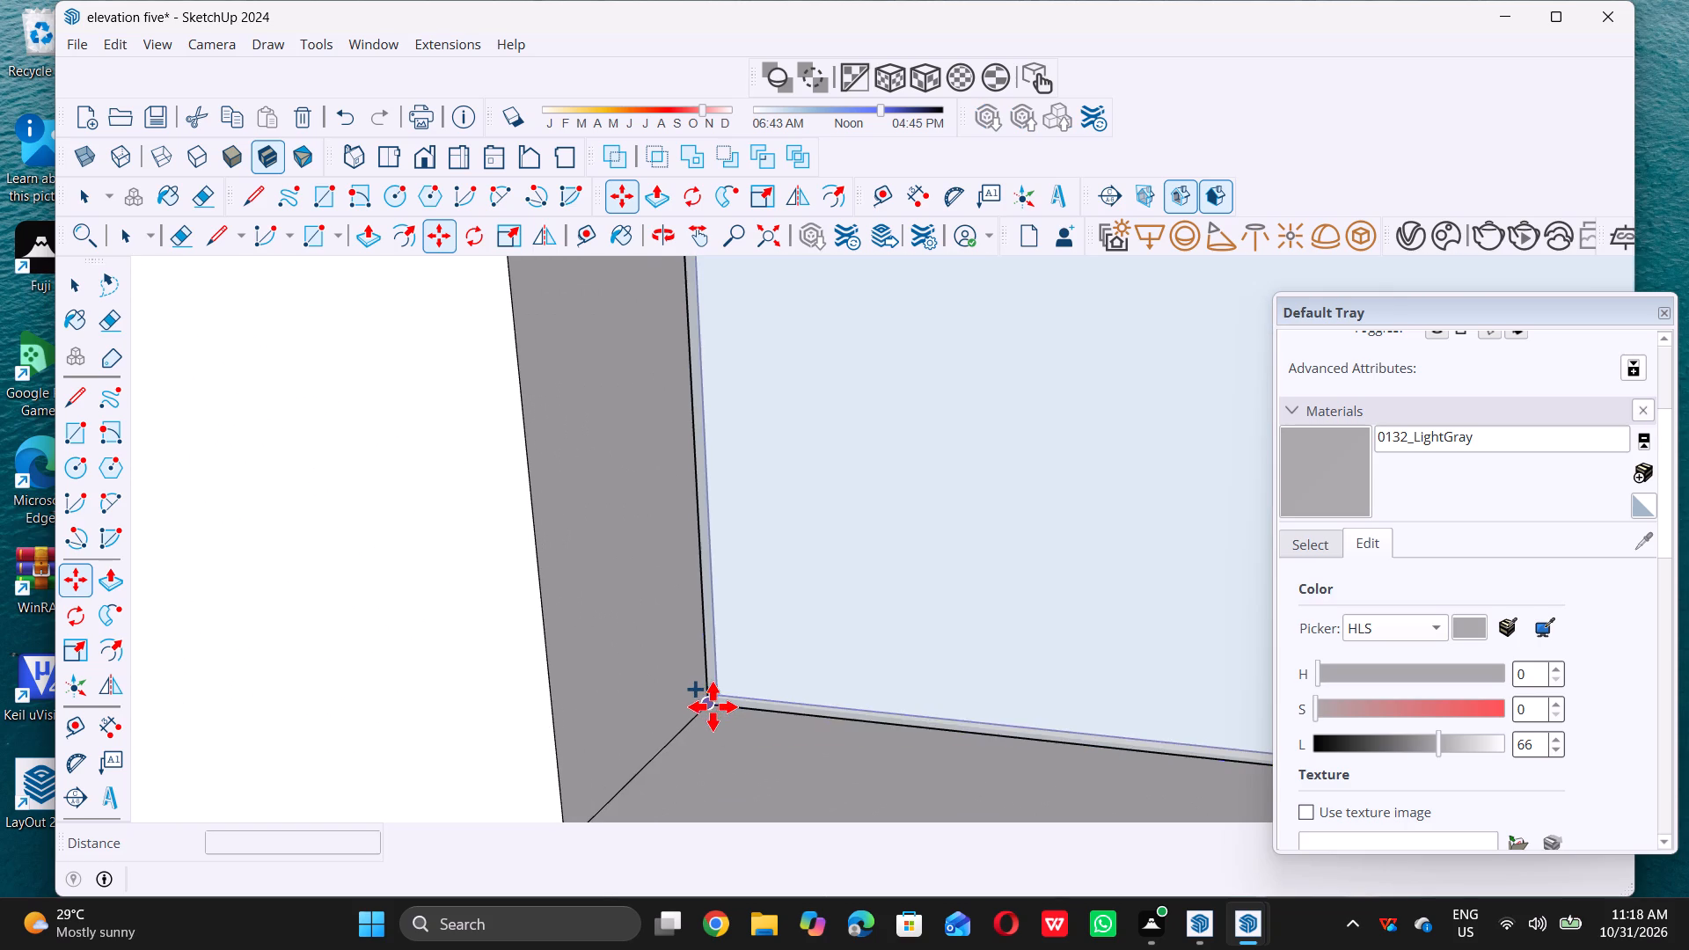
{"action": "scroll", "coordinate": [711, 706], "scroll_direction": "down", "scroll_amount": 15}
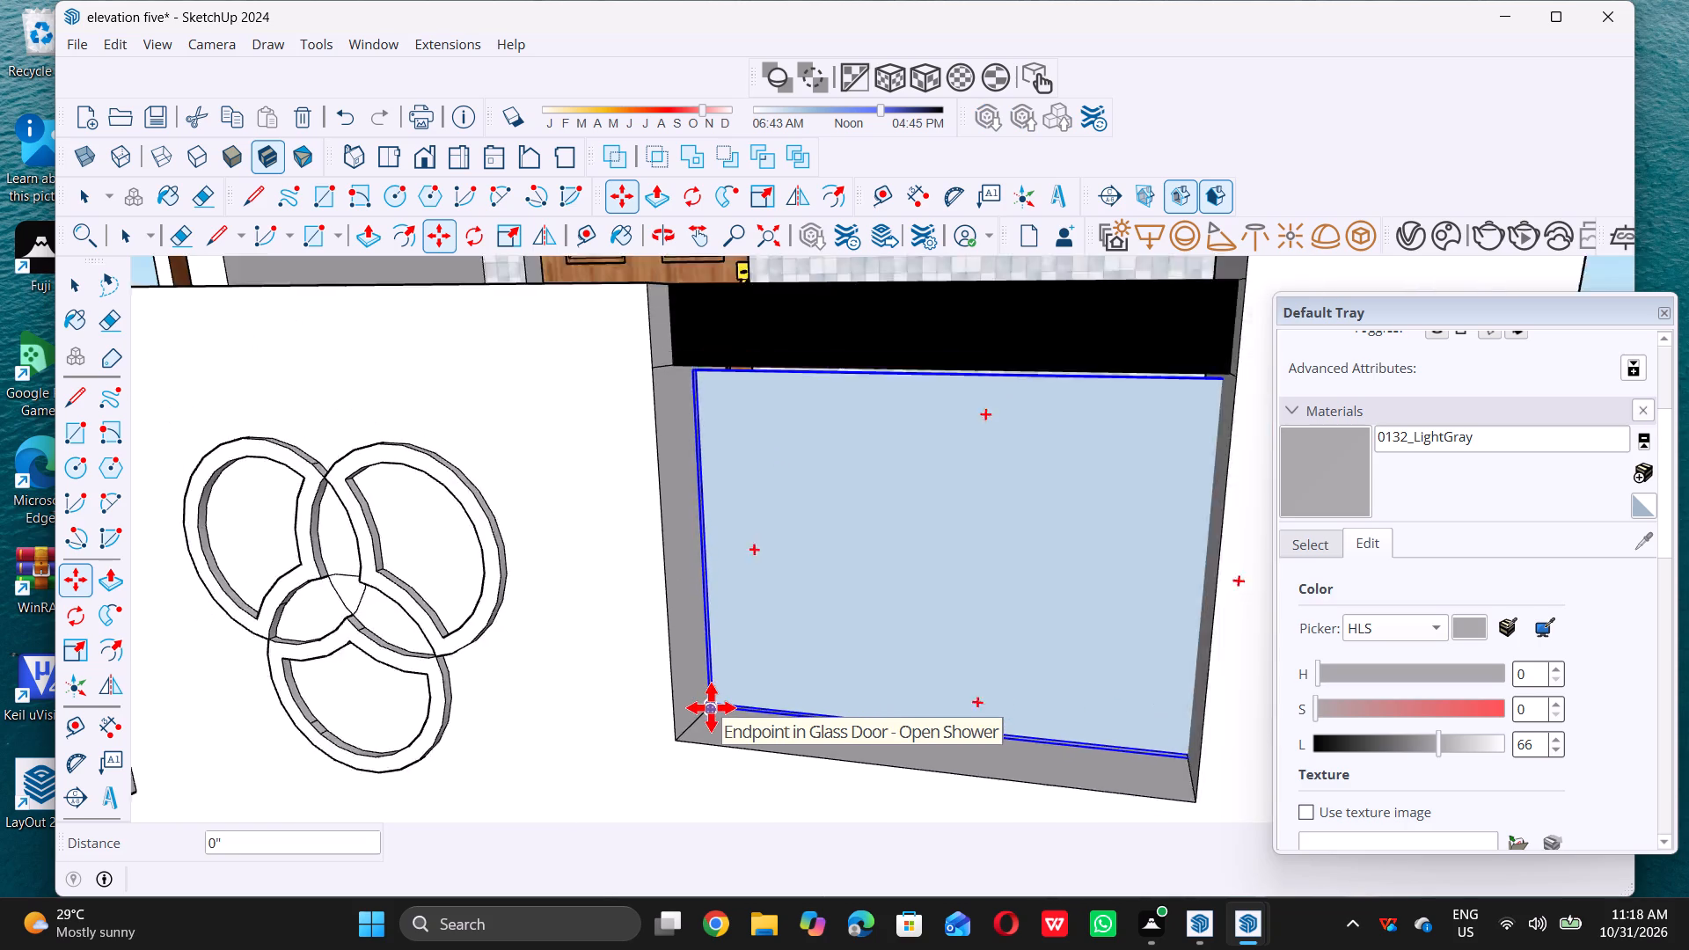
{"action": "scroll", "coordinate": [711, 707], "scroll_direction": "down", "scroll_amount": 12}
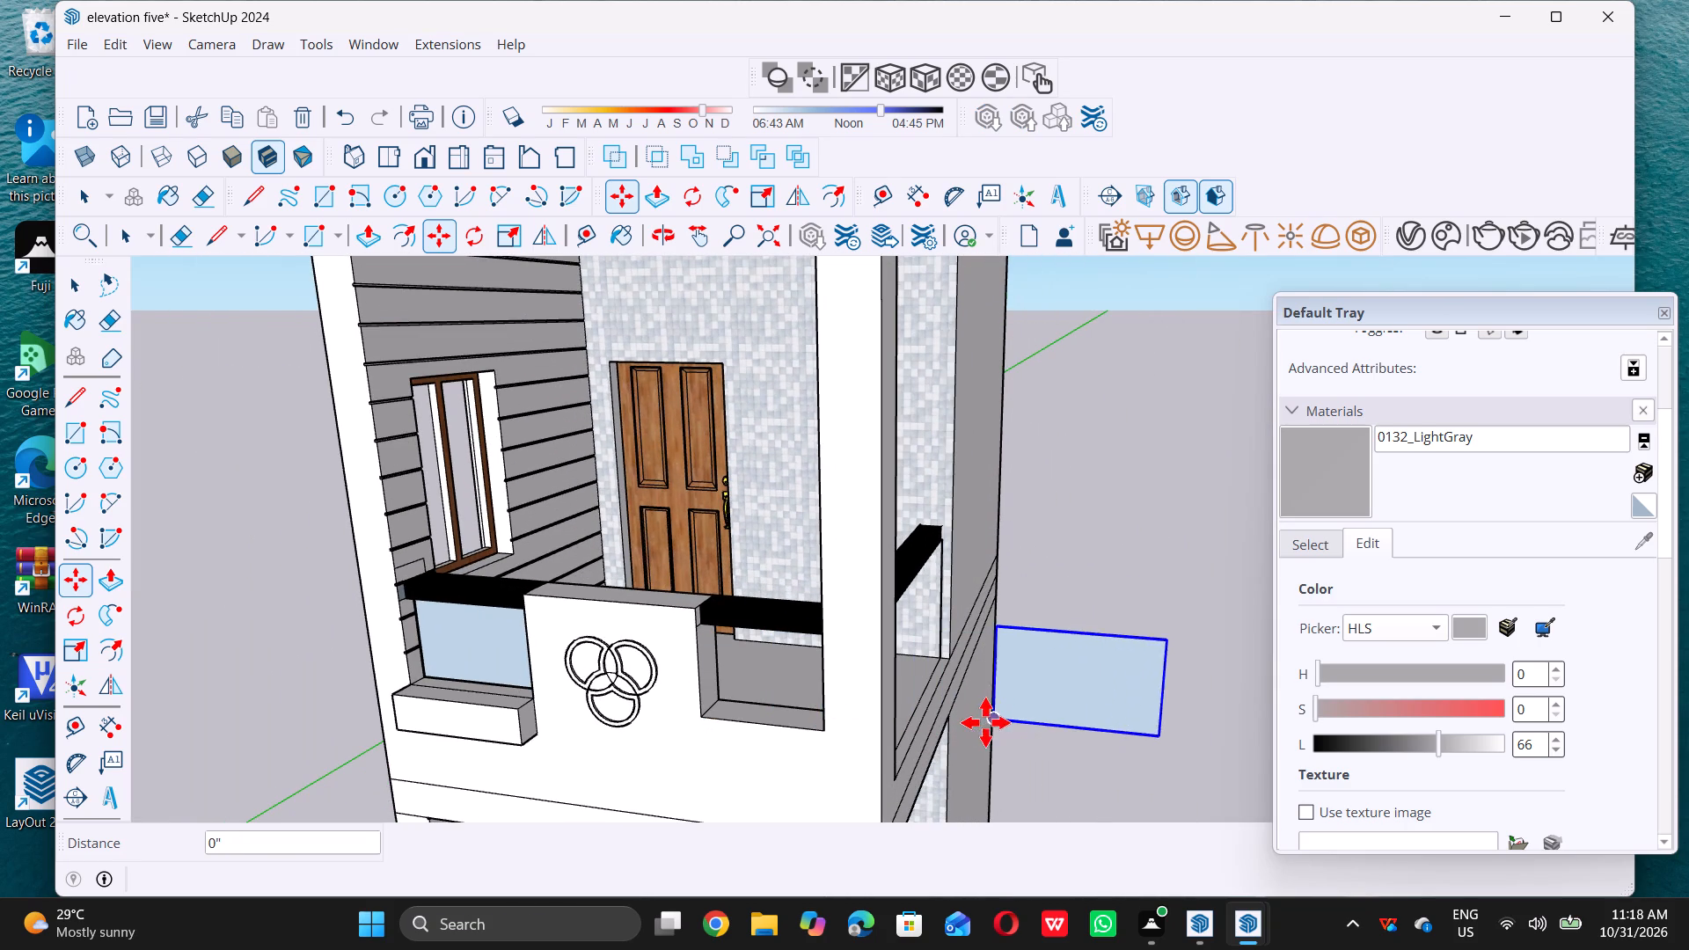
{"action": "middle_click_drag", "start_coordinate": [1020, 734], "coordinate": [945, 742]}
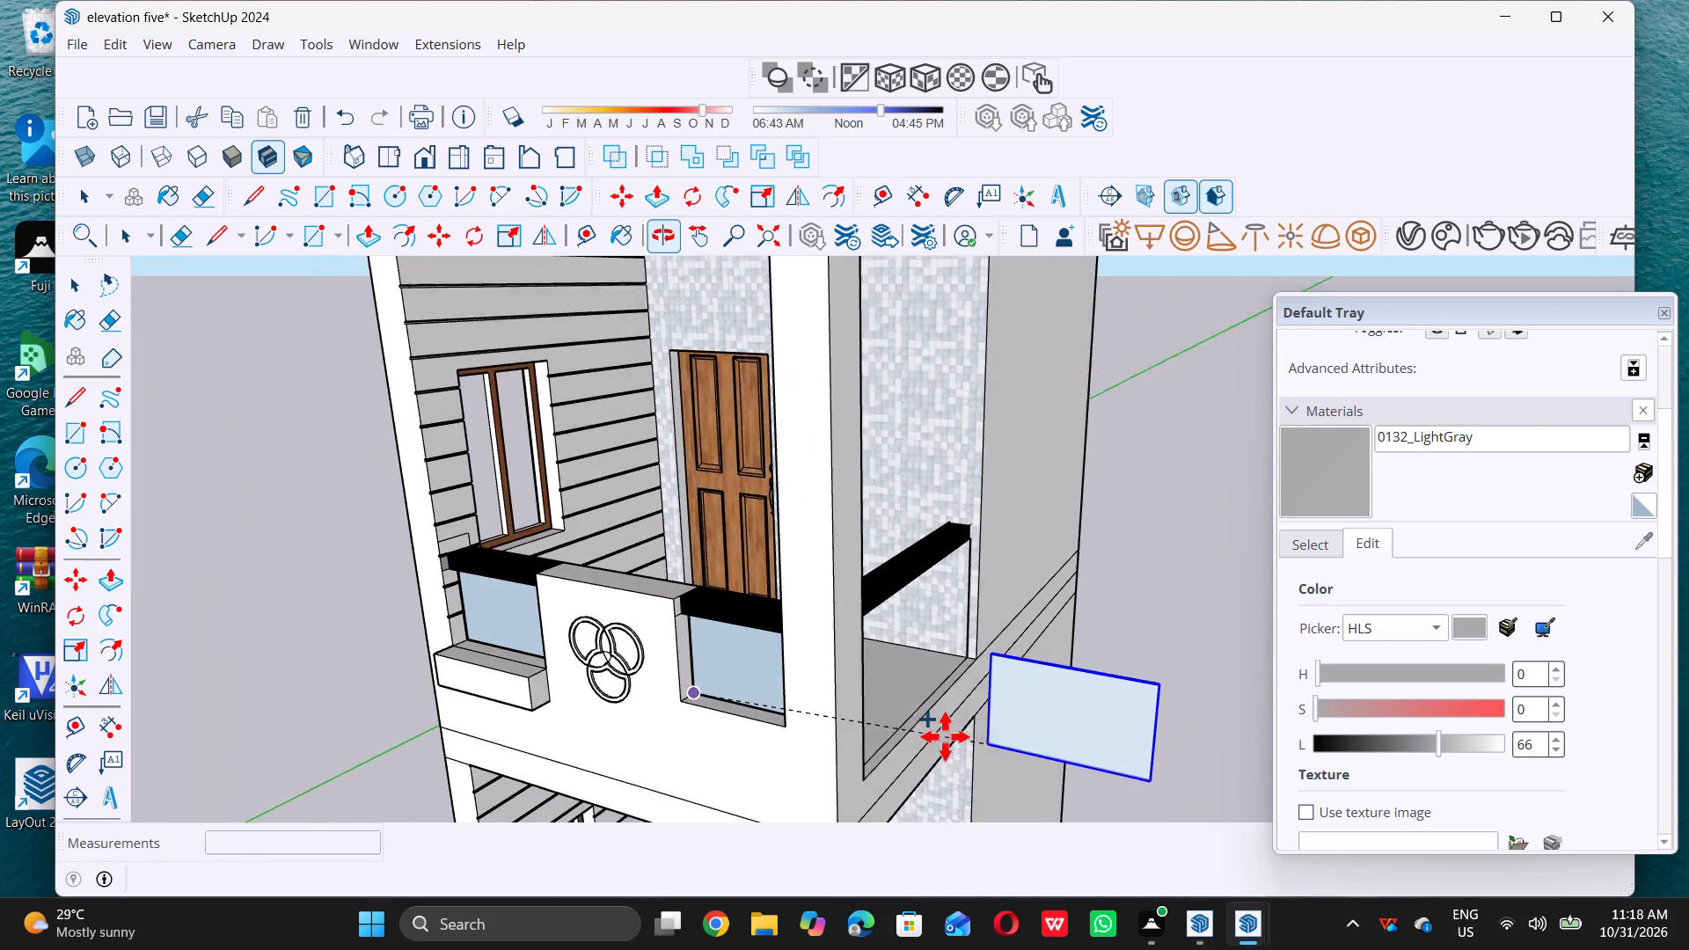
{"action": "scroll", "coordinate": [945, 733], "scroll_direction": "down", "scroll_amount": 16}
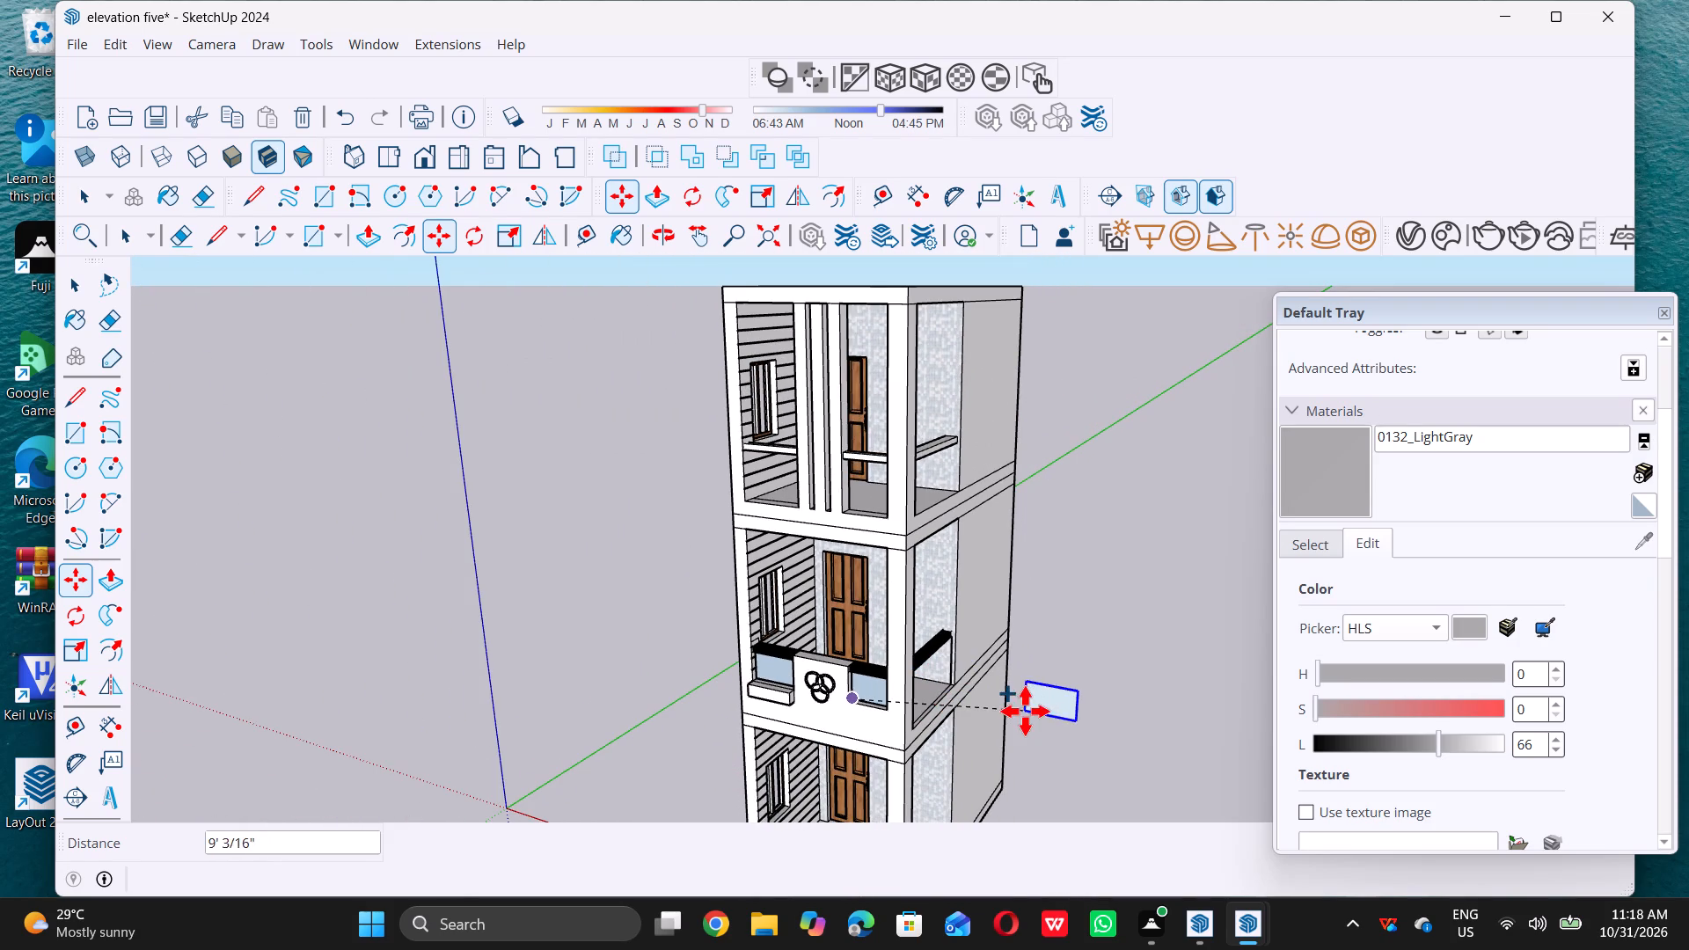
{"action": "scroll", "coordinate": [990, 754], "scroll_direction": "down", "scroll_amount": 5}
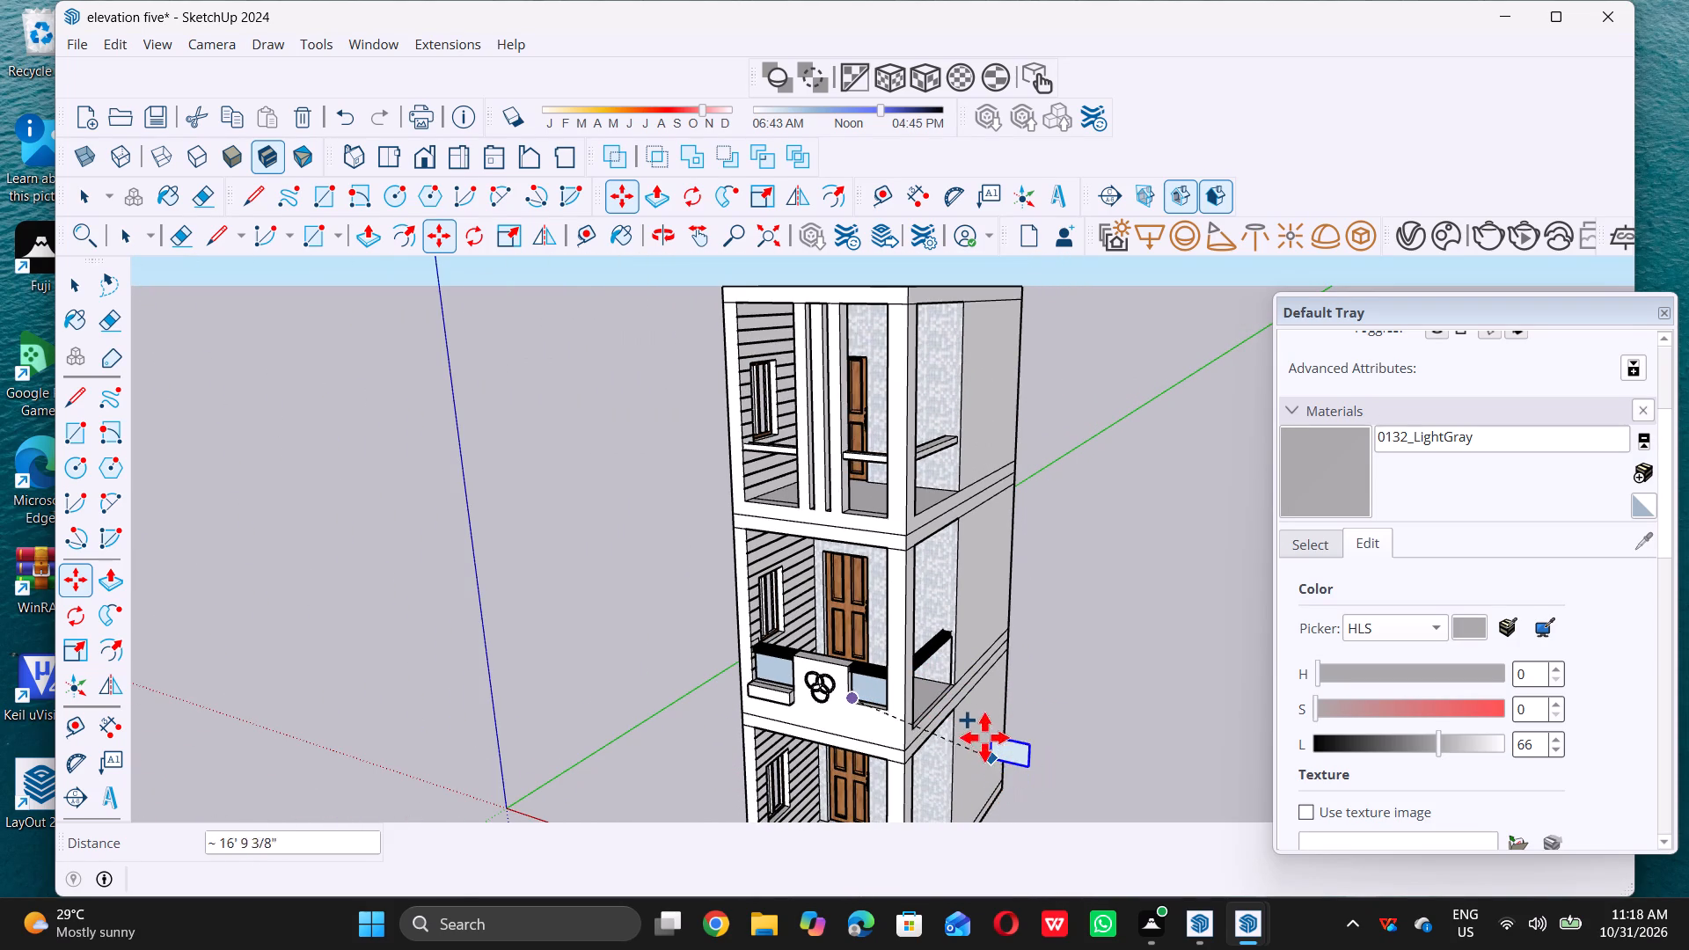
{"action": "middle_click_drag", "start_coordinate": [968, 742], "coordinate": [1081, 686]}
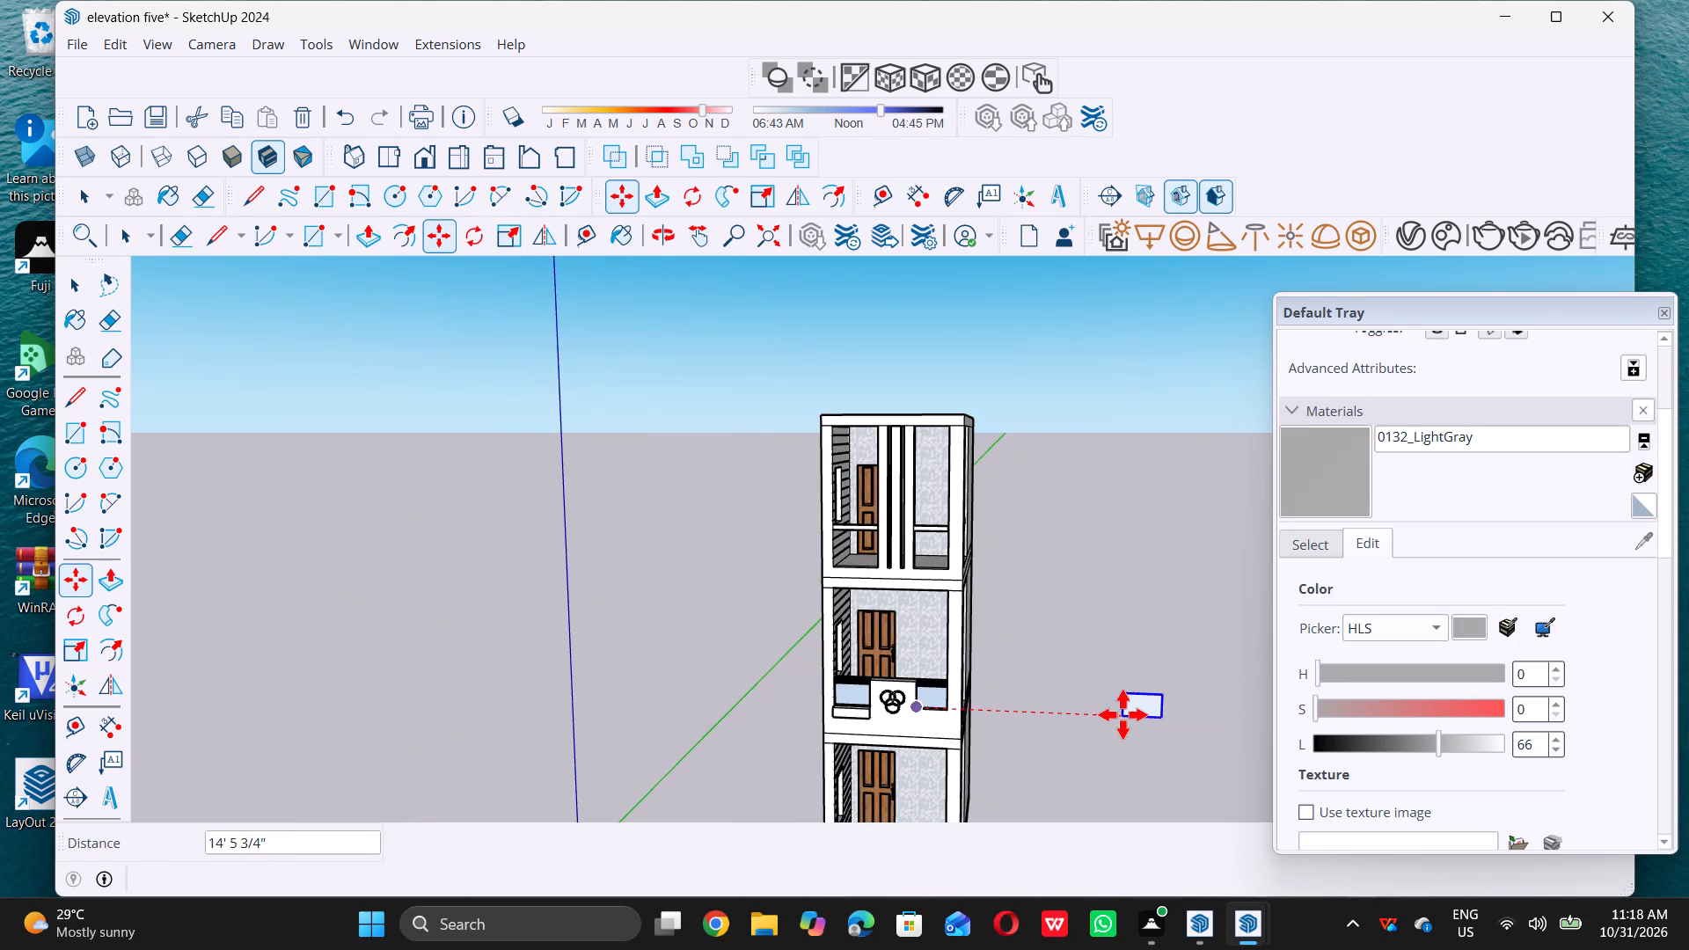
{"action": "double_click", "coordinate": [1122, 714]}
{"action": "key", "text": "space"}
{"action": "scroll", "coordinate": [830, 662], "scroll_direction": "down", "scroll_amount": 9}
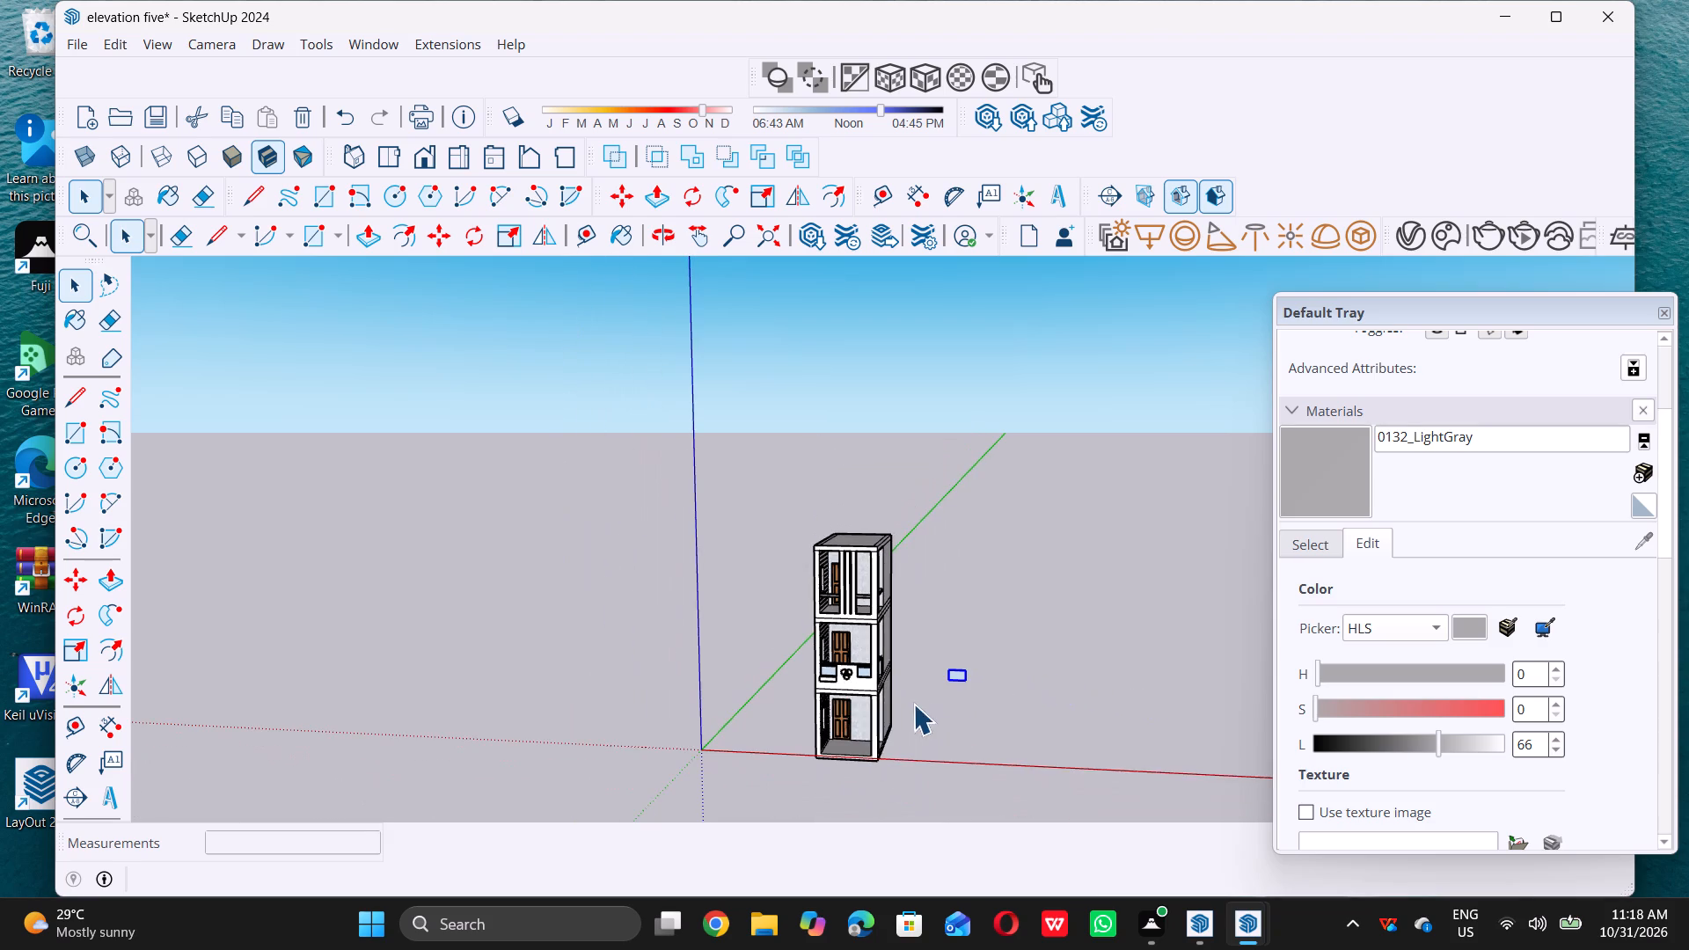
{"action": "scroll", "coordinate": [975, 700], "scroll_direction": "up", "scroll_amount": 9}
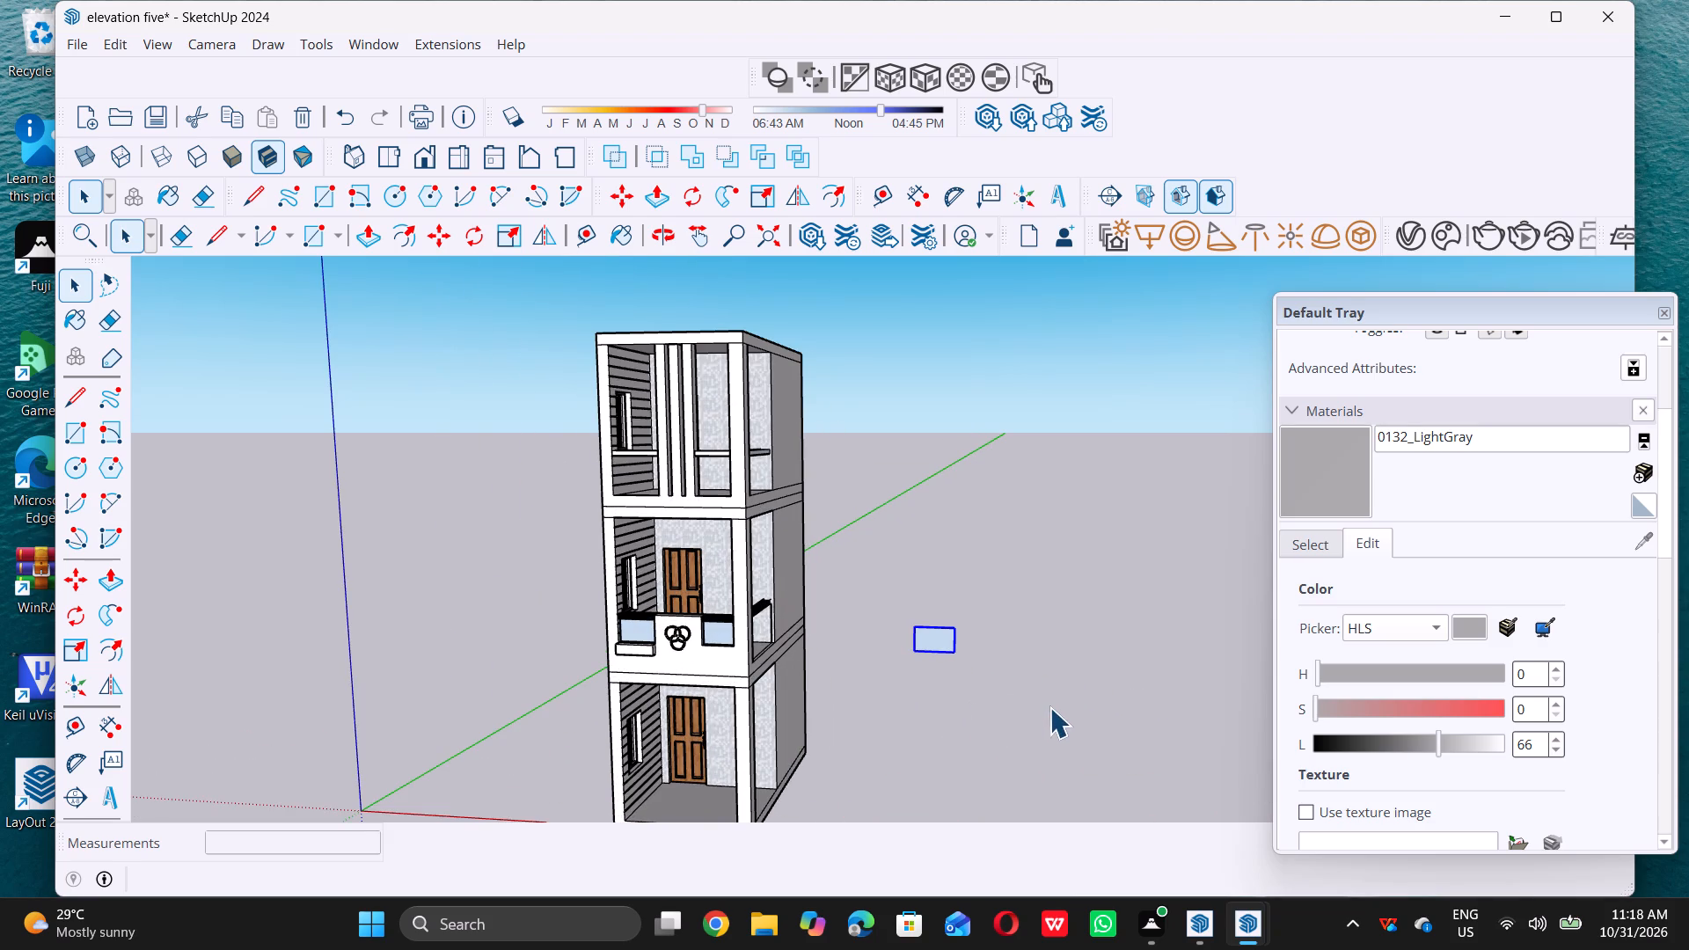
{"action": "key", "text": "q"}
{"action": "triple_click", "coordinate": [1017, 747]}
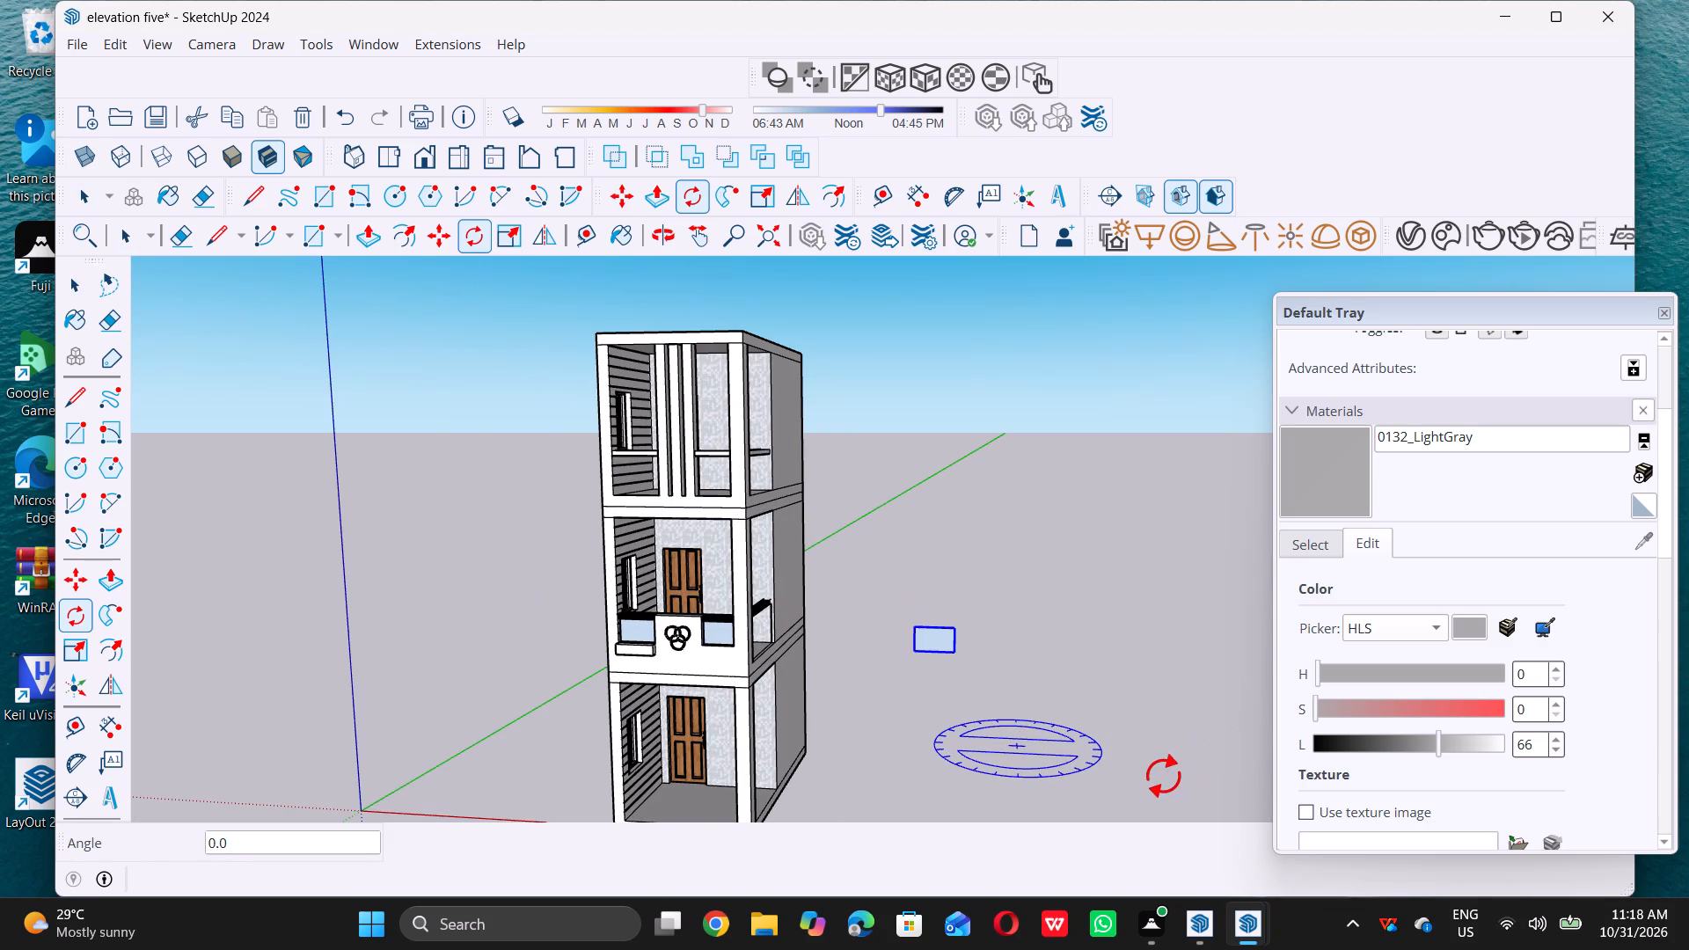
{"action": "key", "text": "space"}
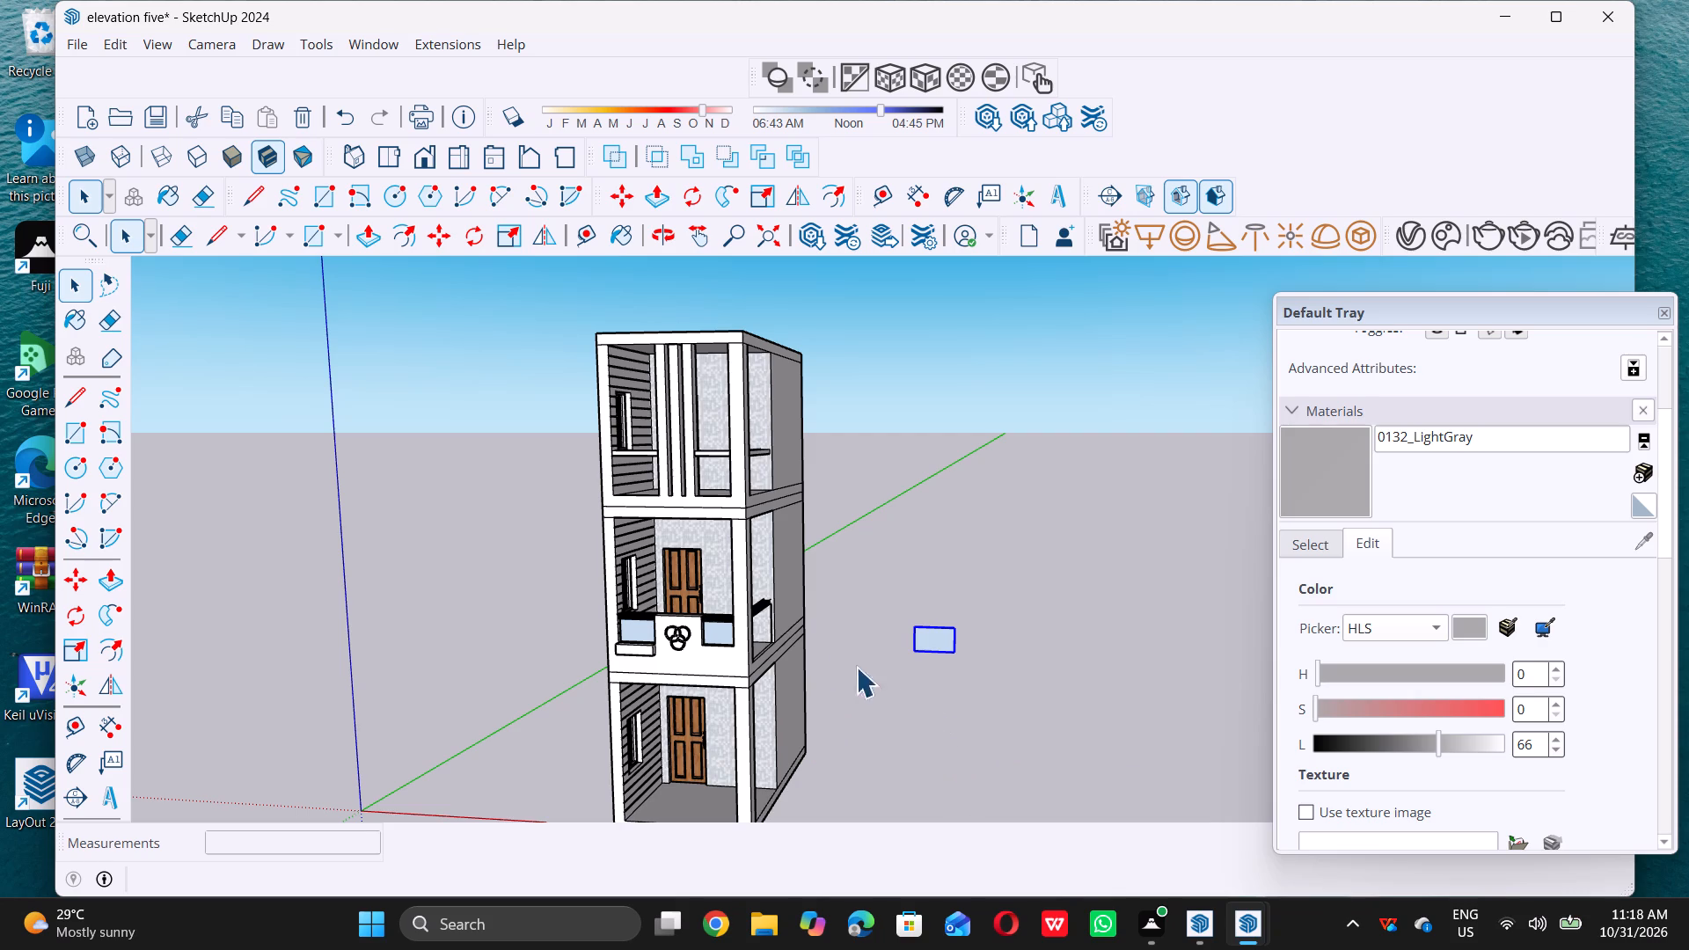
Rotate the copied glass pane about 95 degrees horizontally around a free point in front of the tower.
{"action": "scroll", "coordinate": [811, 645], "scroll_direction": "down", "scroll_amount": 10}
{"action": "middle_click_drag", "start_coordinate": [797, 609], "coordinate": [795, 760]}
{"action": "scroll", "coordinate": [829, 732], "scroll_direction": "up", "scroll_amount": 3}
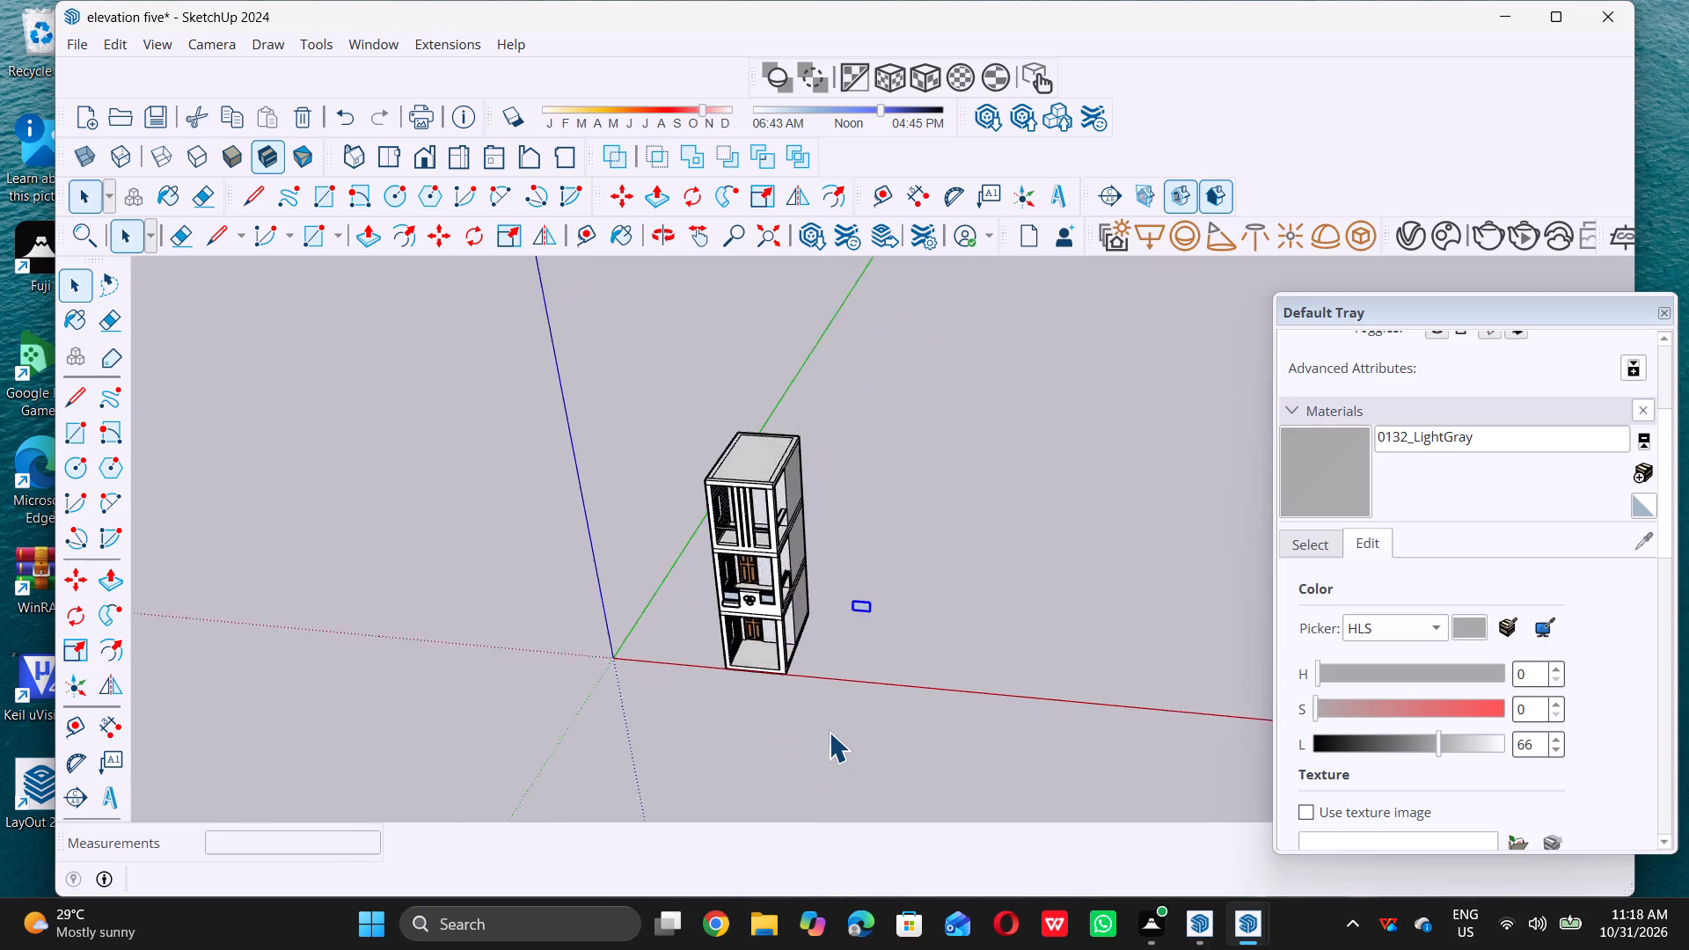
{"action": "scroll", "coordinate": [829, 732], "scroll_direction": "up", "scroll_amount": 2}
{"action": "key", "text": "q"}
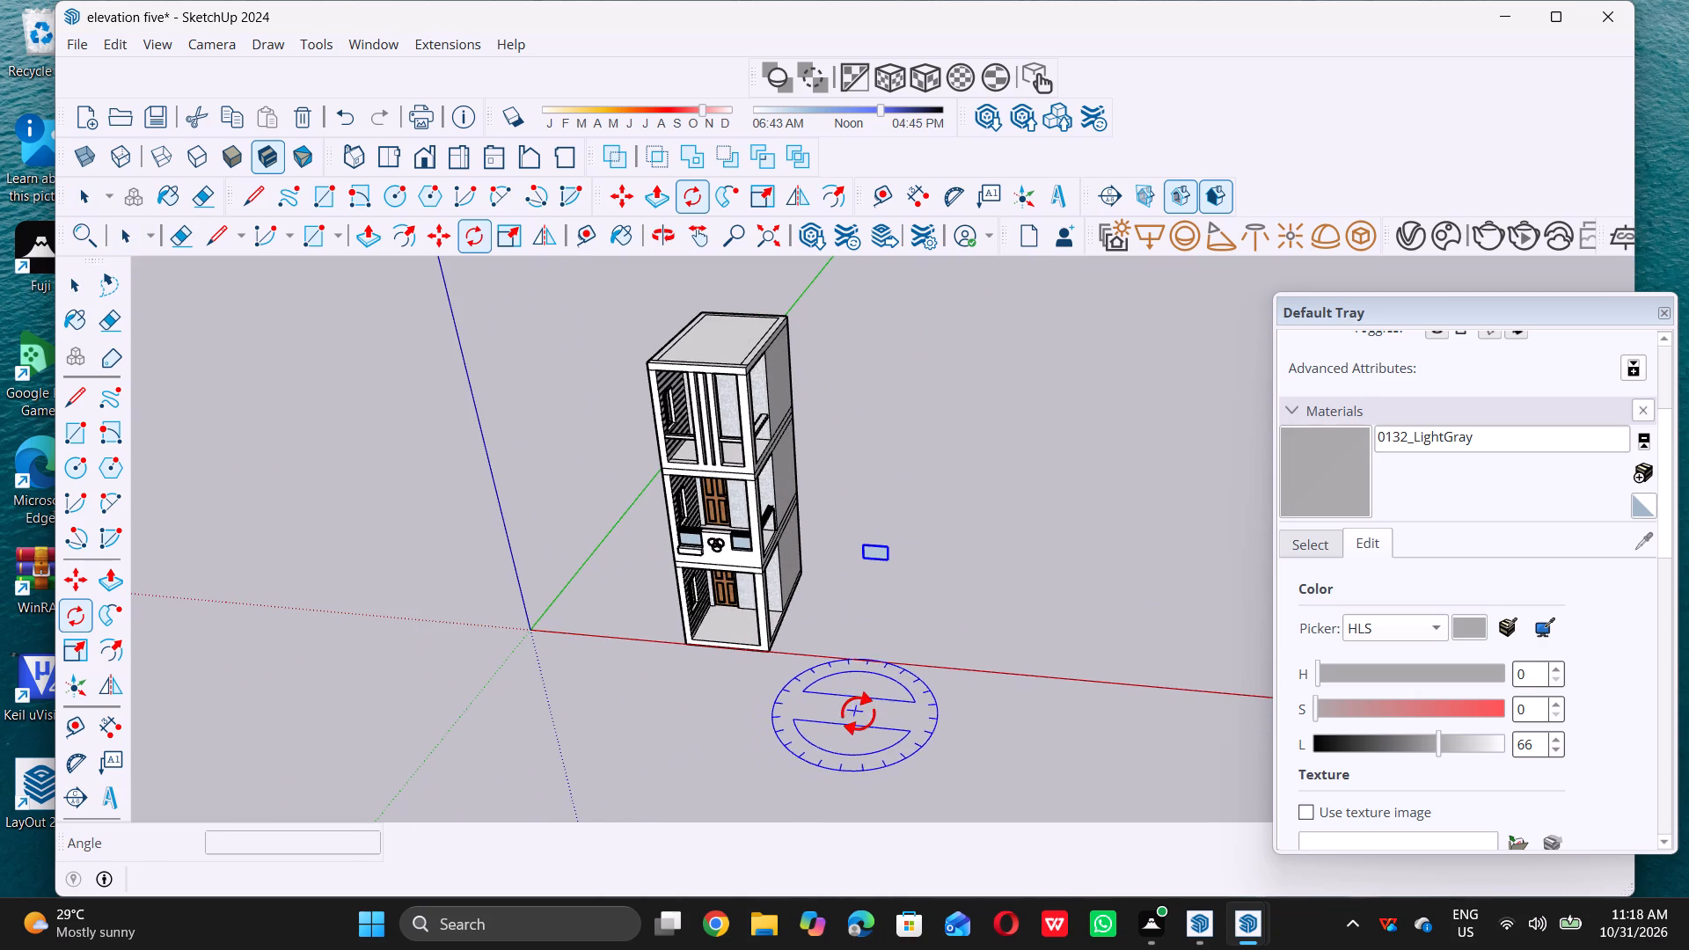
{"action": "left_click", "coordinate": [861, 717]}
{"action": "double_click", "coordinate": [1098, 754]}
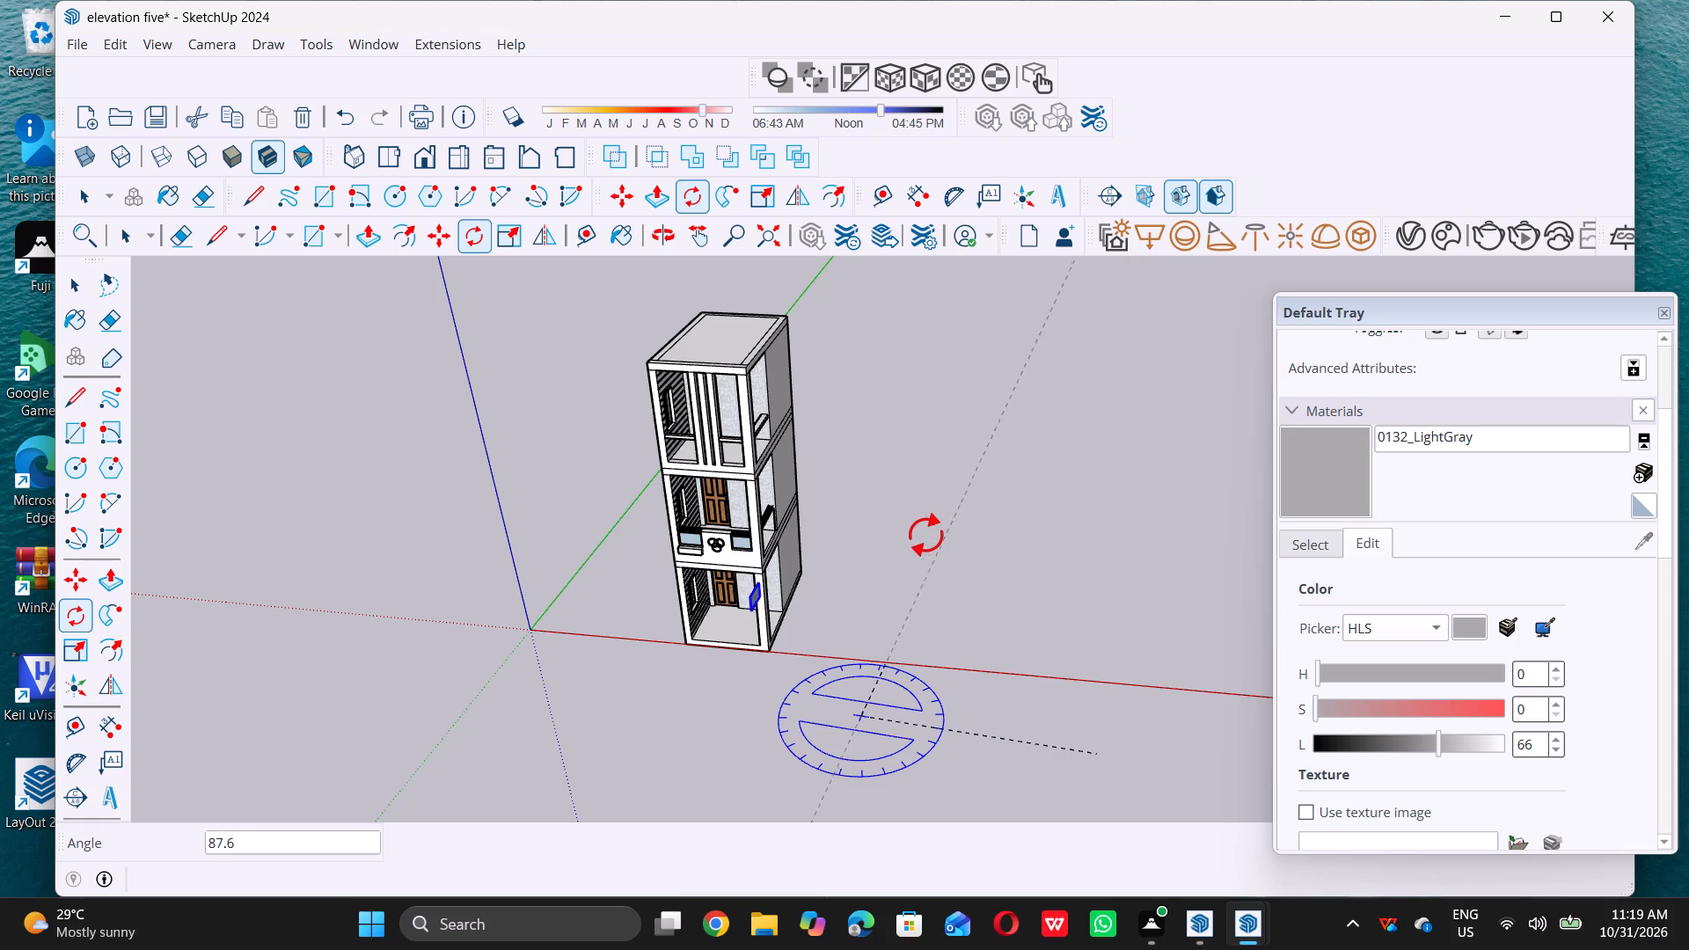
{"action": "left_click", "coordinate": [898, 535]}
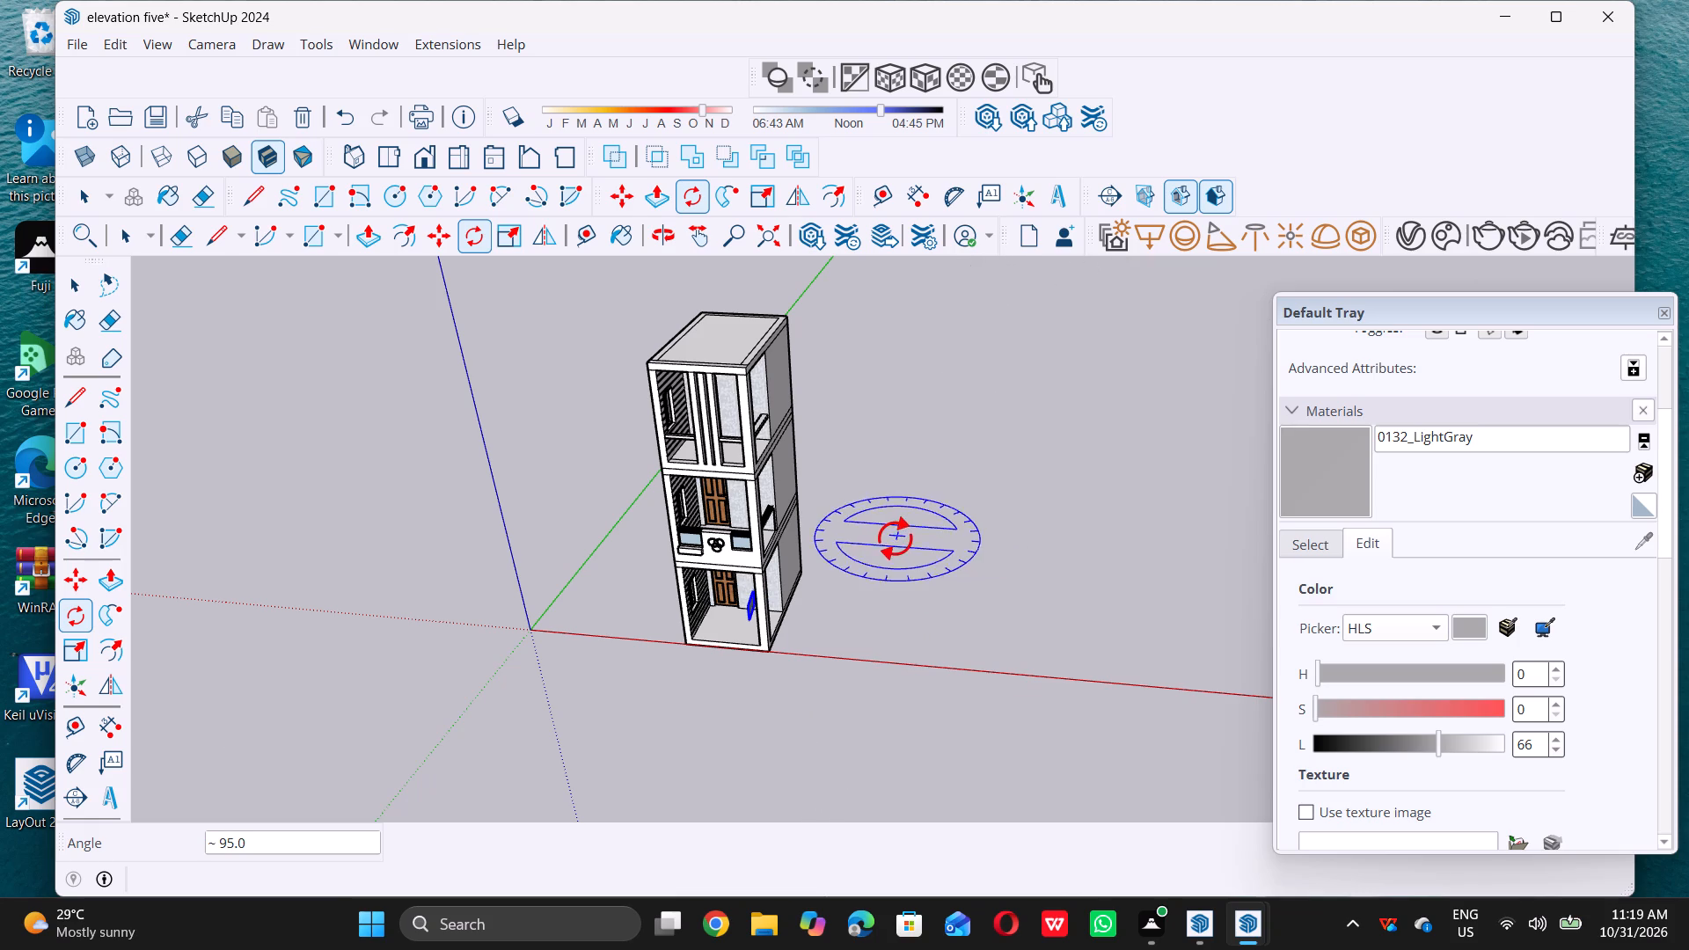
{"action": "key", "text": "space"}
Move the rotated pane by its lower corner about 13' 8 9/16" to the front lower corner of the middle floor's side opening.
{"action": "middle_click_drag", "start_coordinate": [852, 595], "coordinate": [612, 514]}
{"action": "middle_click", "coordinate": [611, 513]}
{"action": "scroll", "coordinate": [692, 557], "scroll_direction": "up", "scroll_amount": 17}
{"action": "scroll", "coordinate": [706, 565], "scroll_direction": "up", "scroll_amount": 4}
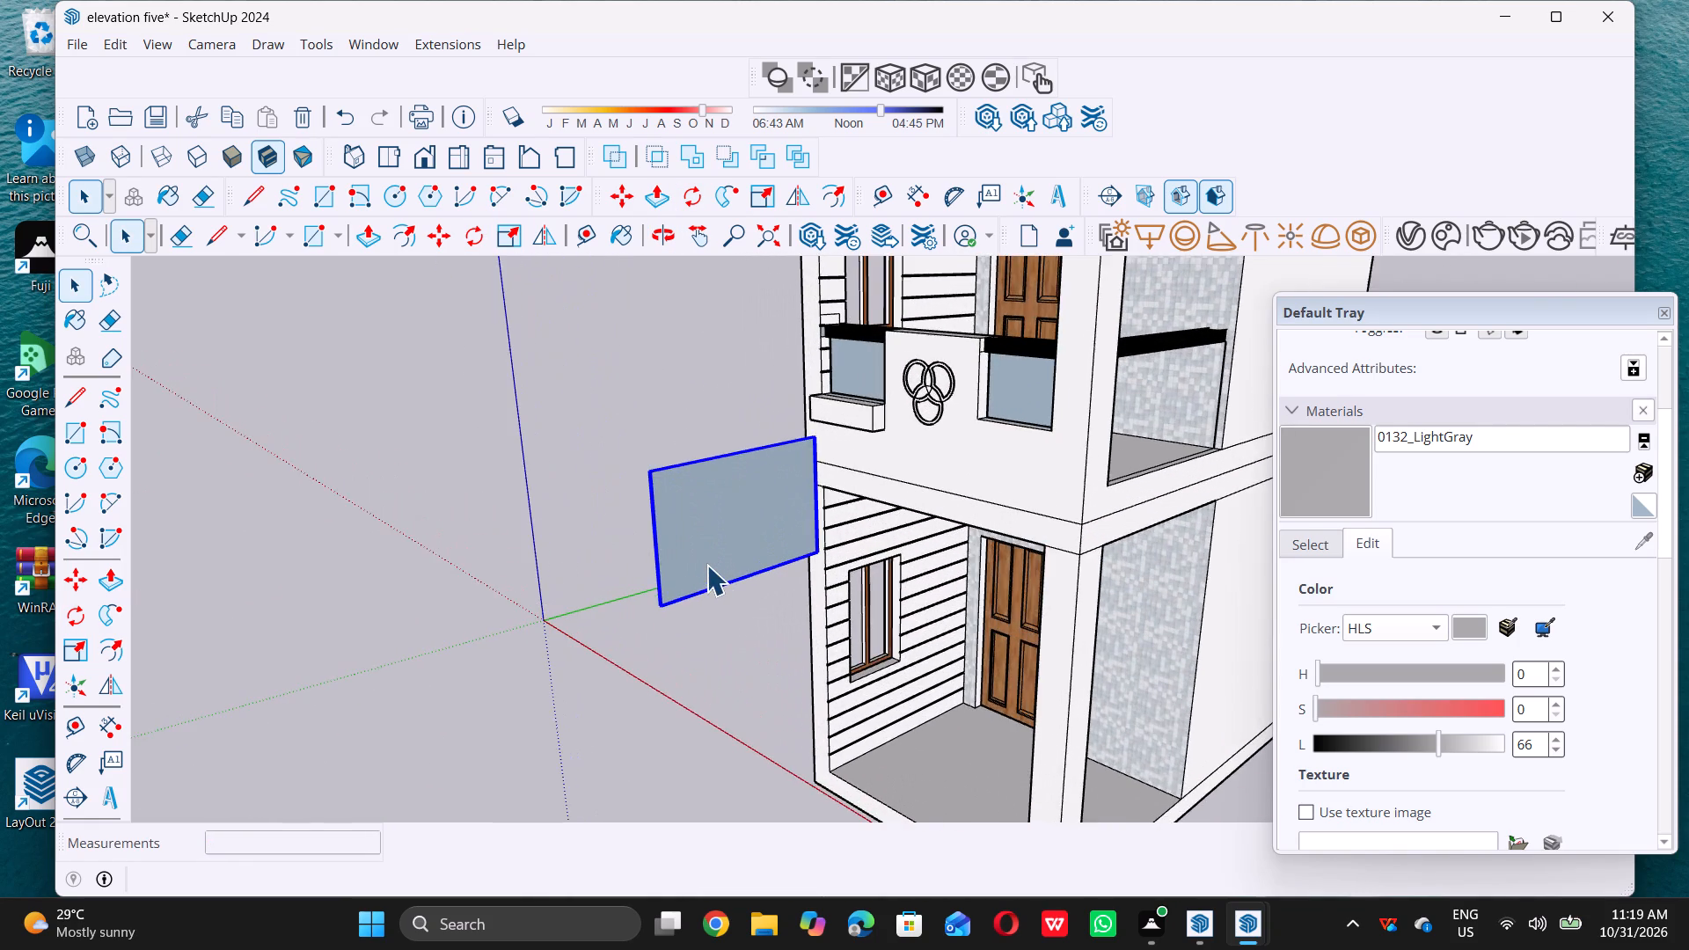
{"action": "scroll", "coordinate": [700, 549], "scroll_direction": "down", "scroll_amount": 17}
{"action": "middle_click_drag", "start_coordinate": [848, 567], "coordinate": [588, 495]}
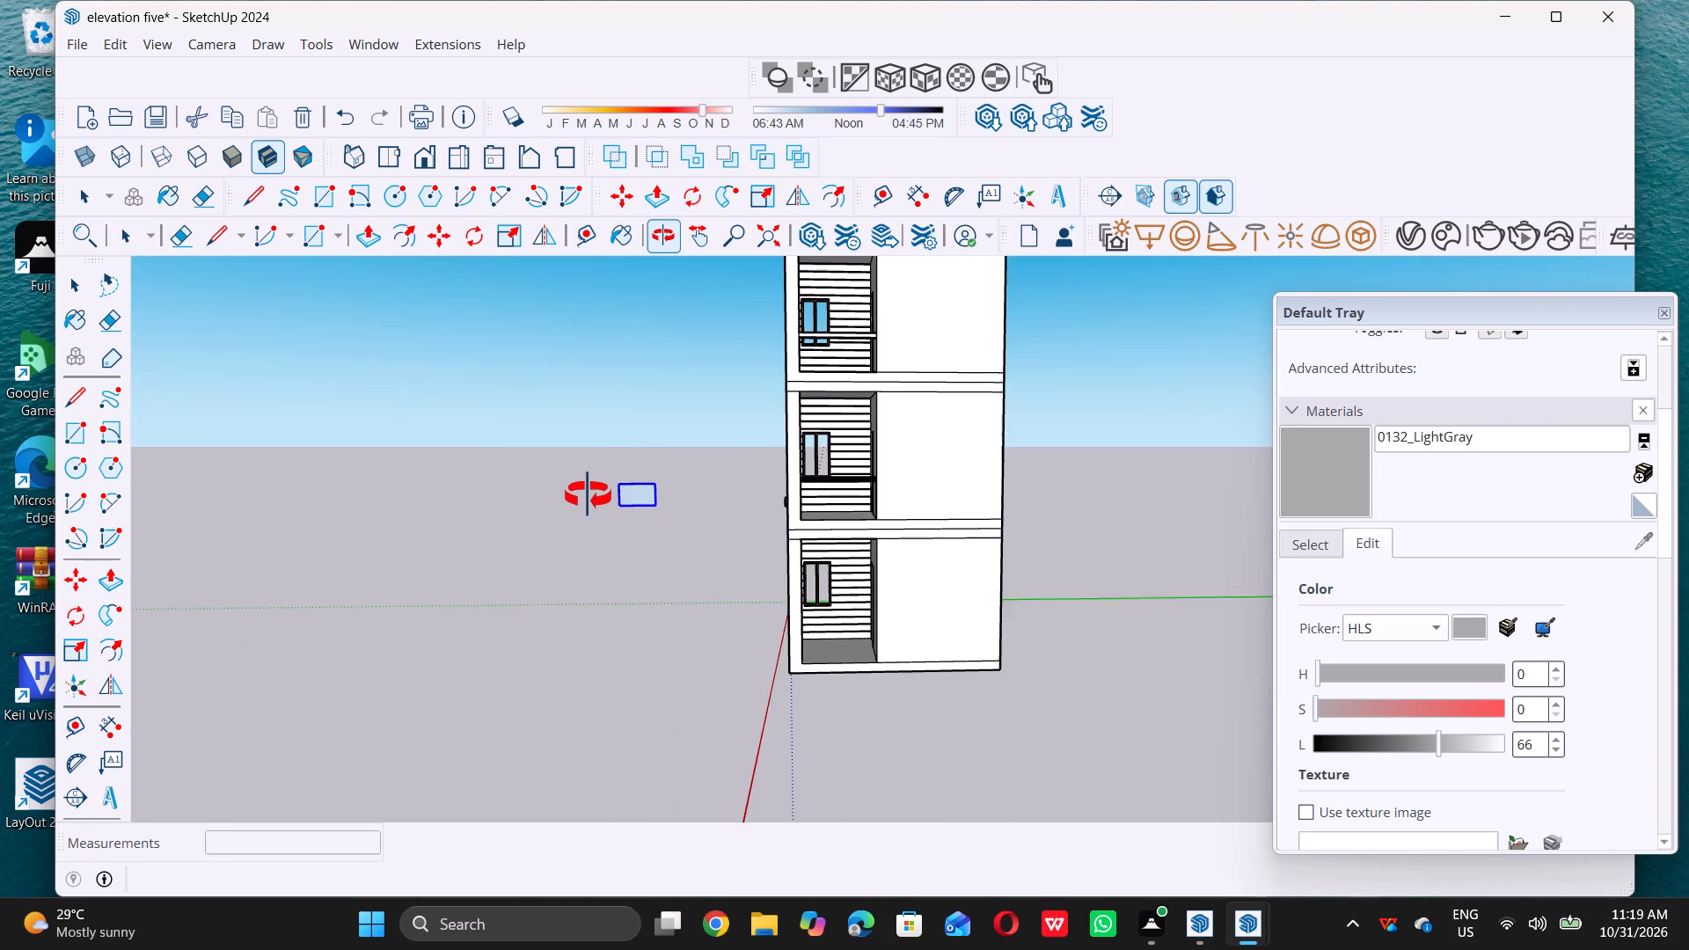
{"action": "middle_click_drag", "start_coordinate": [588, 495], "coordinate": [586, 495]}
{"action": "scroll", "coordinate": [682, 531], "scroll_direction": "up", "scroll_amount": 5}
{"action": "scroll", "coordinate": [570, 482], "scroll_direction": "up", "scroll_amount": 13}
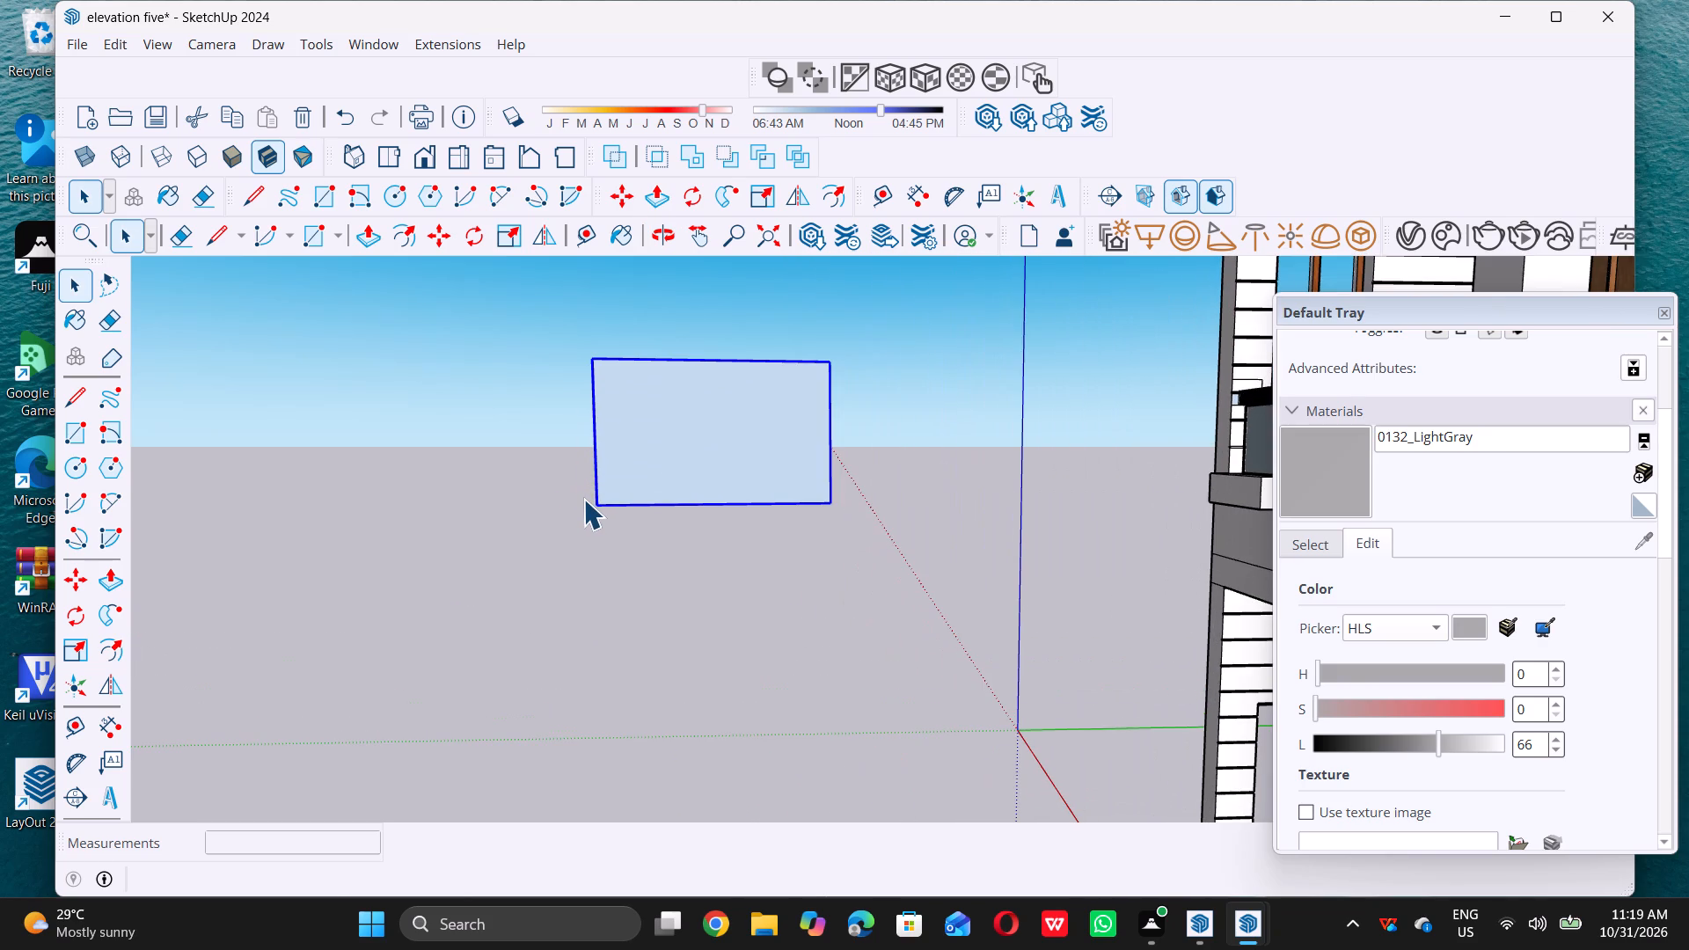
{"action": "key", "text": "m"}
{"action": "left_click", "coordinate": [596, 508]}
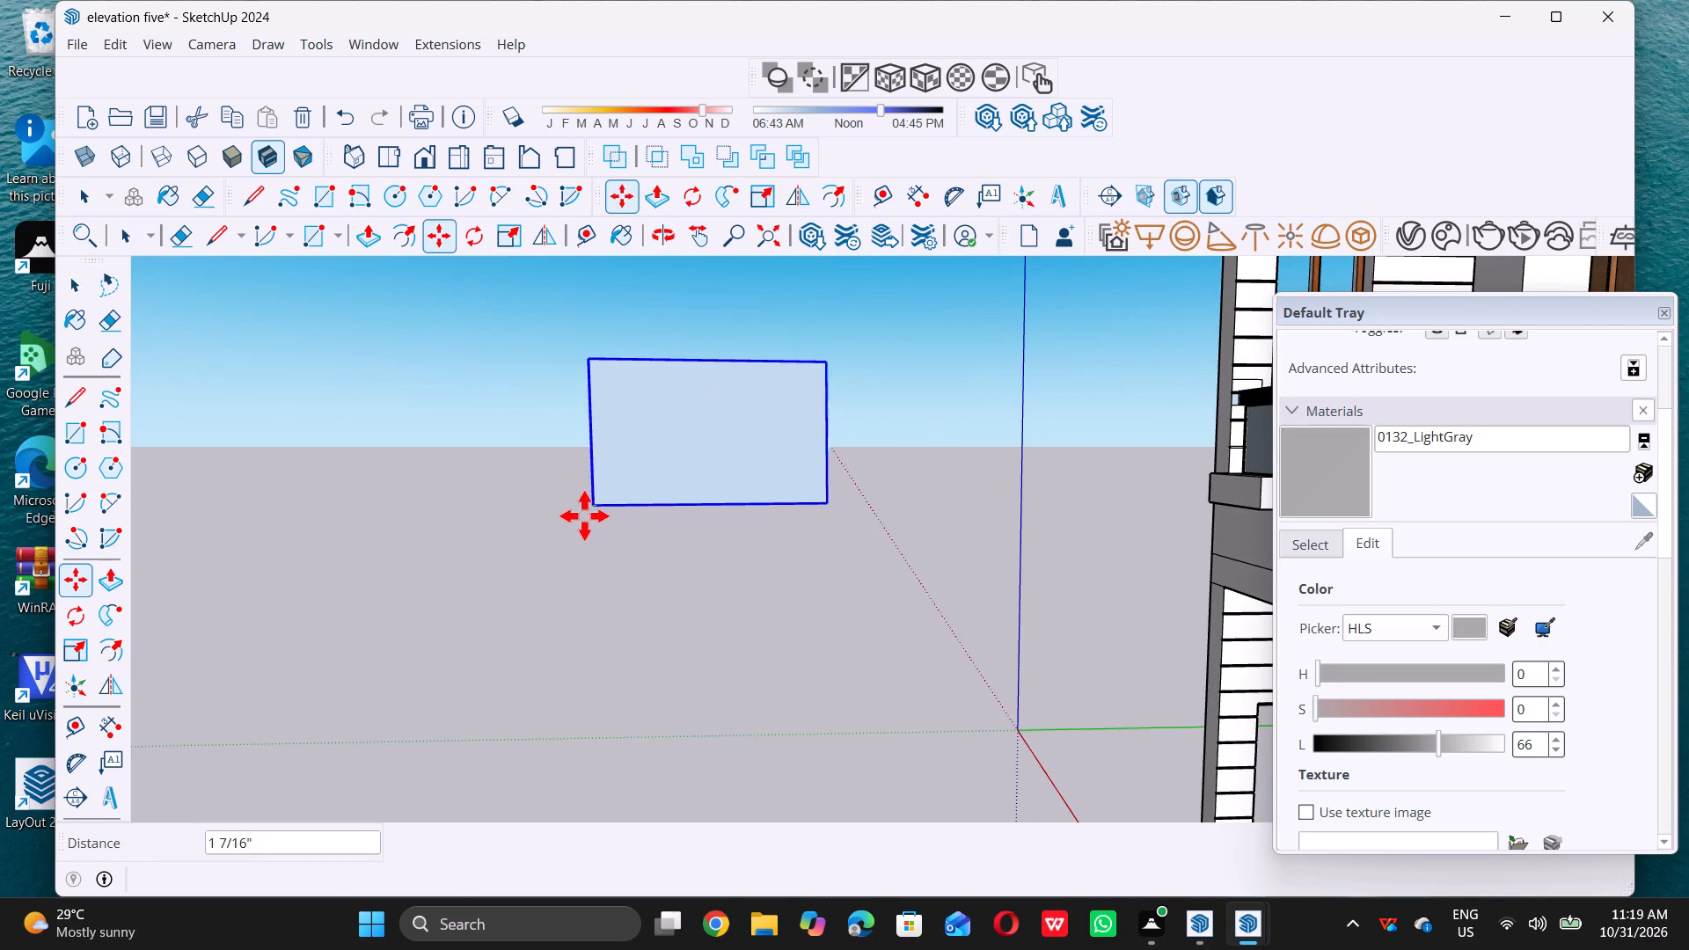
{"action": "scroll", "coordinate": [585, 515], "scroll_direction": "down", "scroll_amount": 16}
{"action": "scroll", "coordinate": [586, 515], "scroll_direction": "down", "scroll_amount": 9}
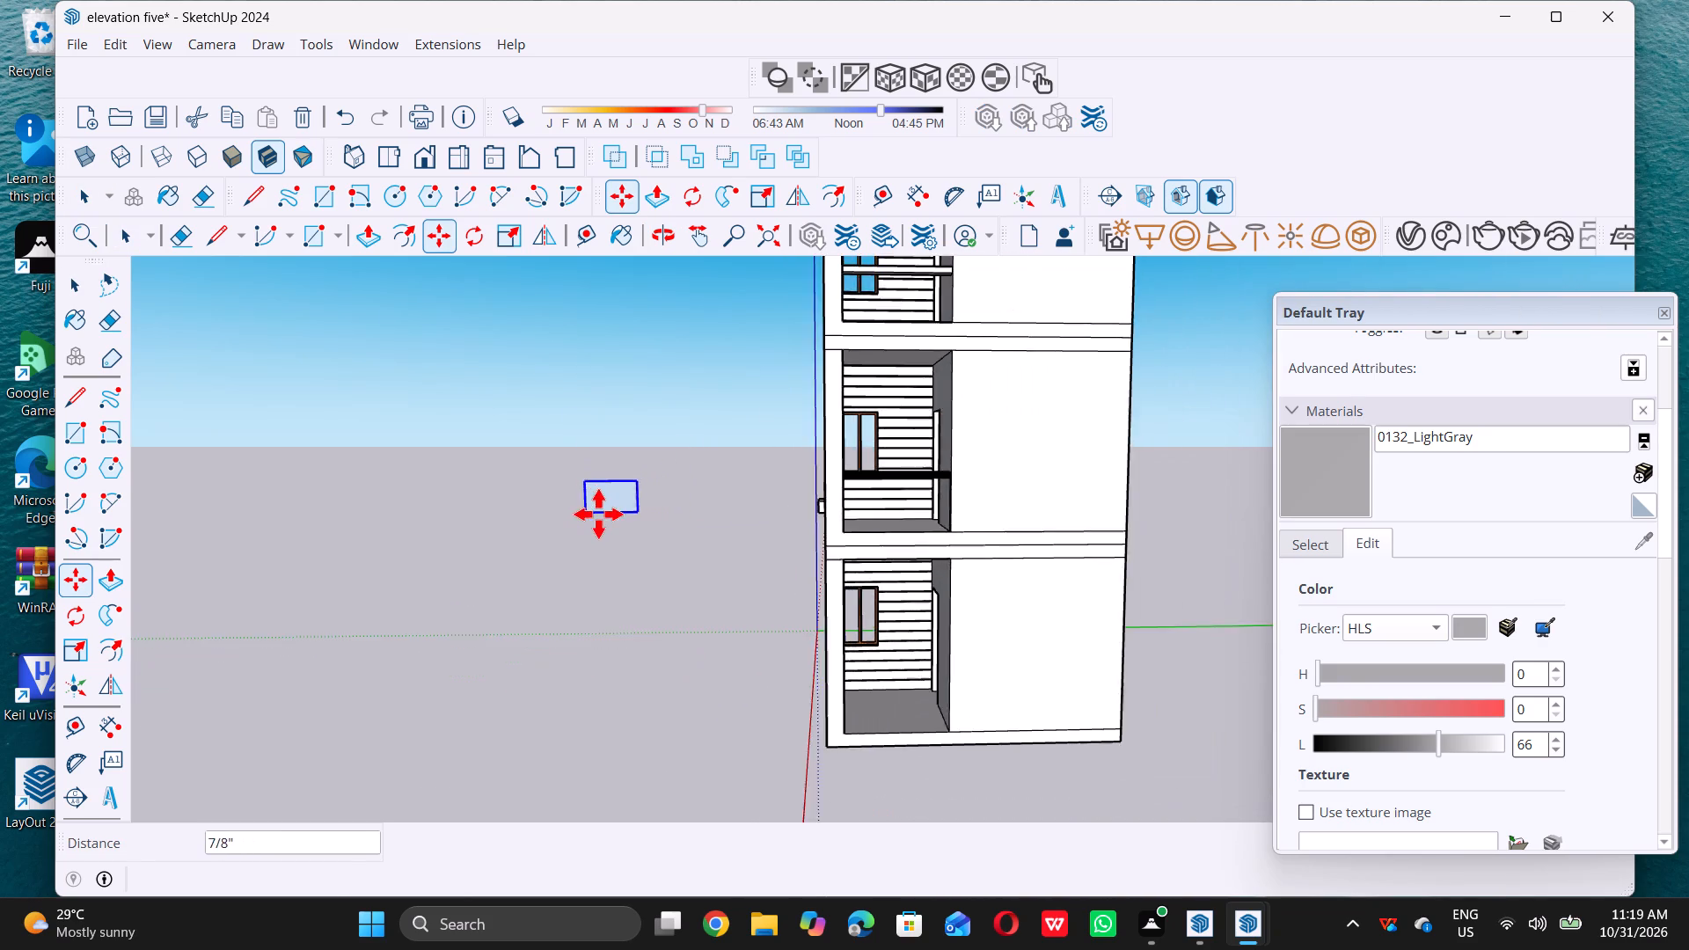
{"action": "middle_click_drag", "start_coordinate": [821, 486], "coordinate": [686, 603]}
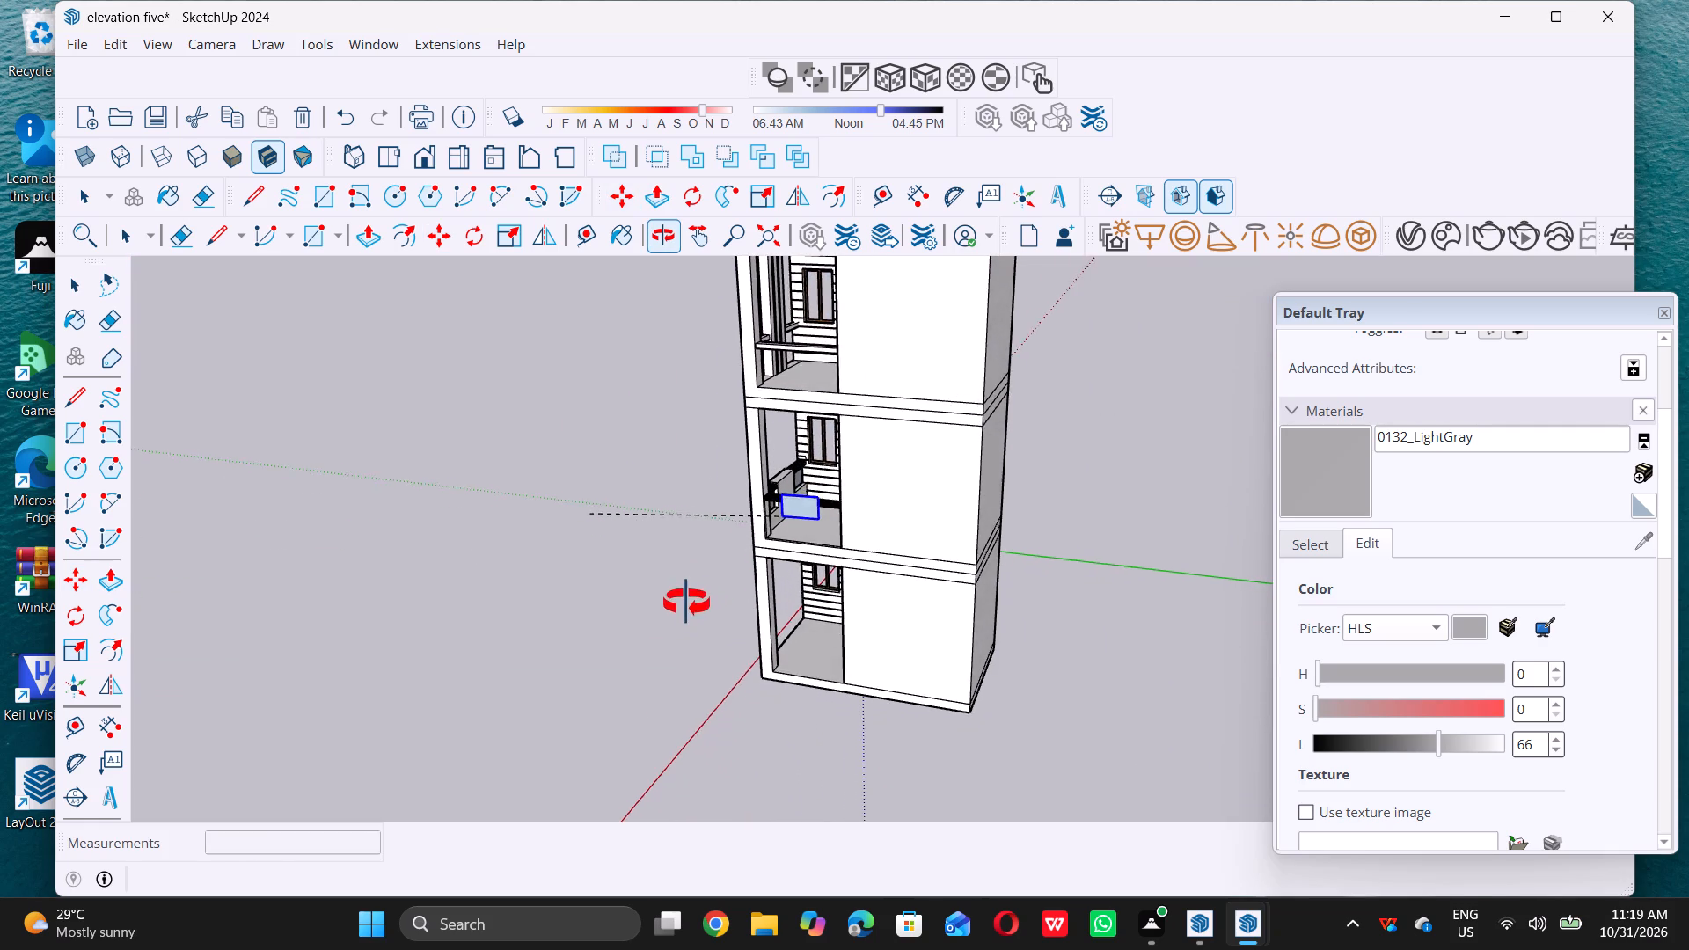
{"action": "middle_click_drag", "start_coordinate": [686, 603], "coordinate": [676, 614]}
{"action": "middle_click", "coordinate": [676, 614]}
{"action": "scroll", "coordinate": [730, 555], "scroll_direction": "up", "scroll_amount": 5}
{"action": "scroll", "coordinate": [794, 516], "scroll_direction": "up", "scroll_amount": 5}
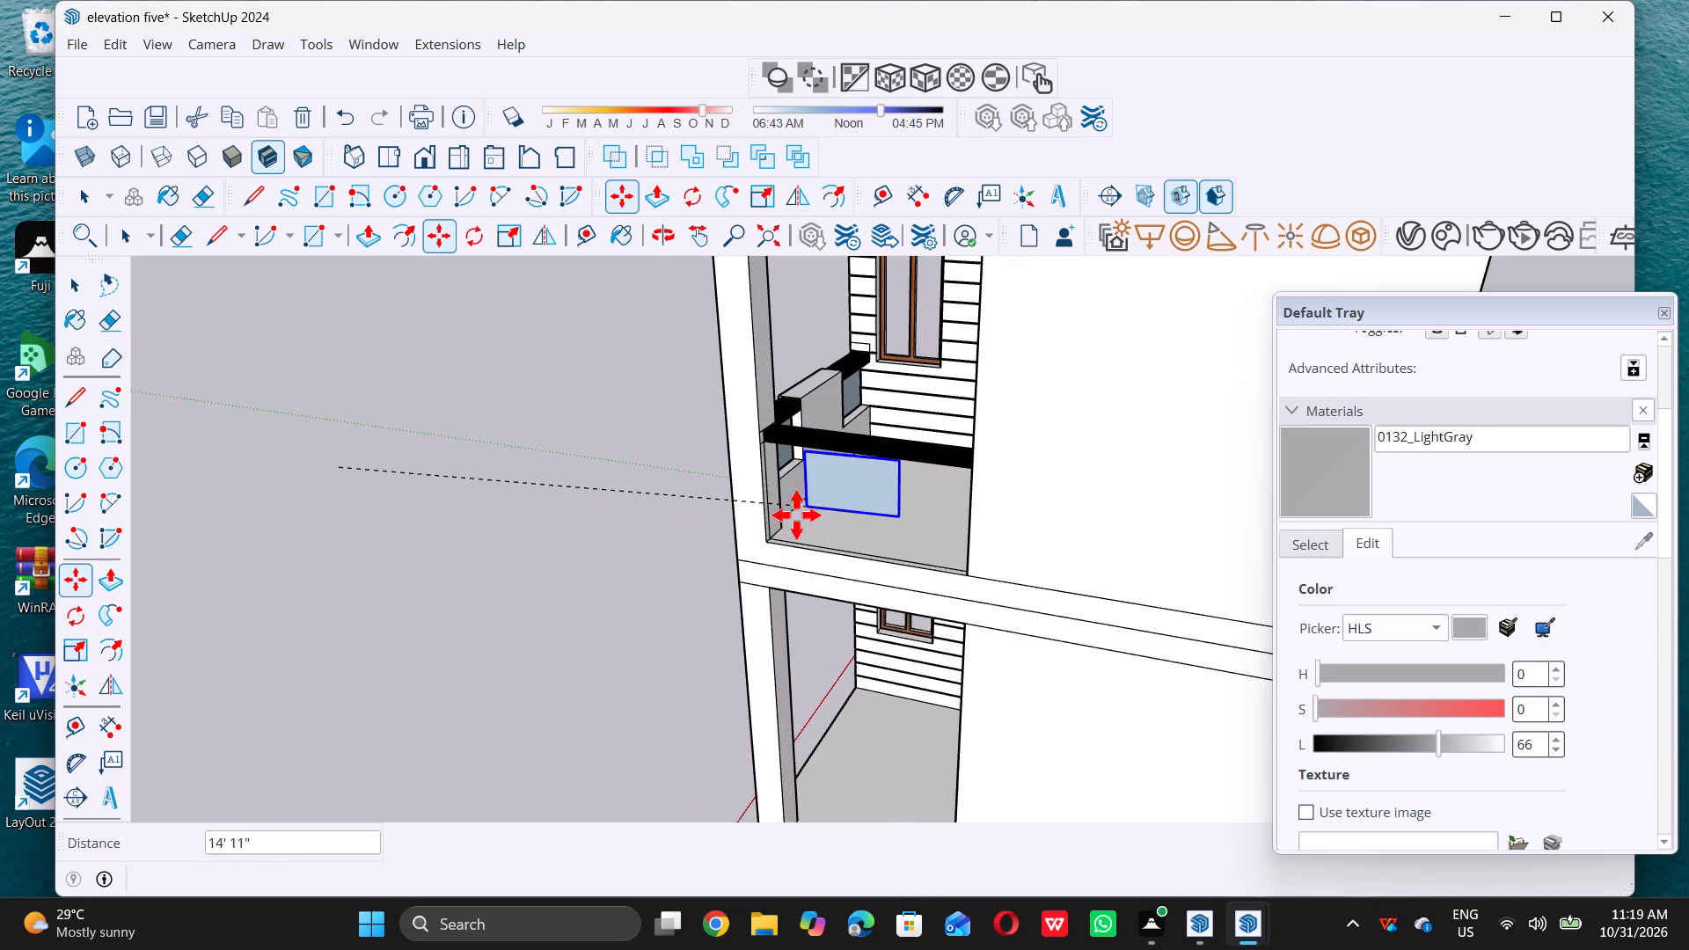
{"action": "scroll", "coordinate": [796, 515], "scroll_direction": "up", "scroll_amount": 17}
{"action": "scroll", "coordinate": [758, 554], "scroll_direction": "up", "scroll_amount": 4}
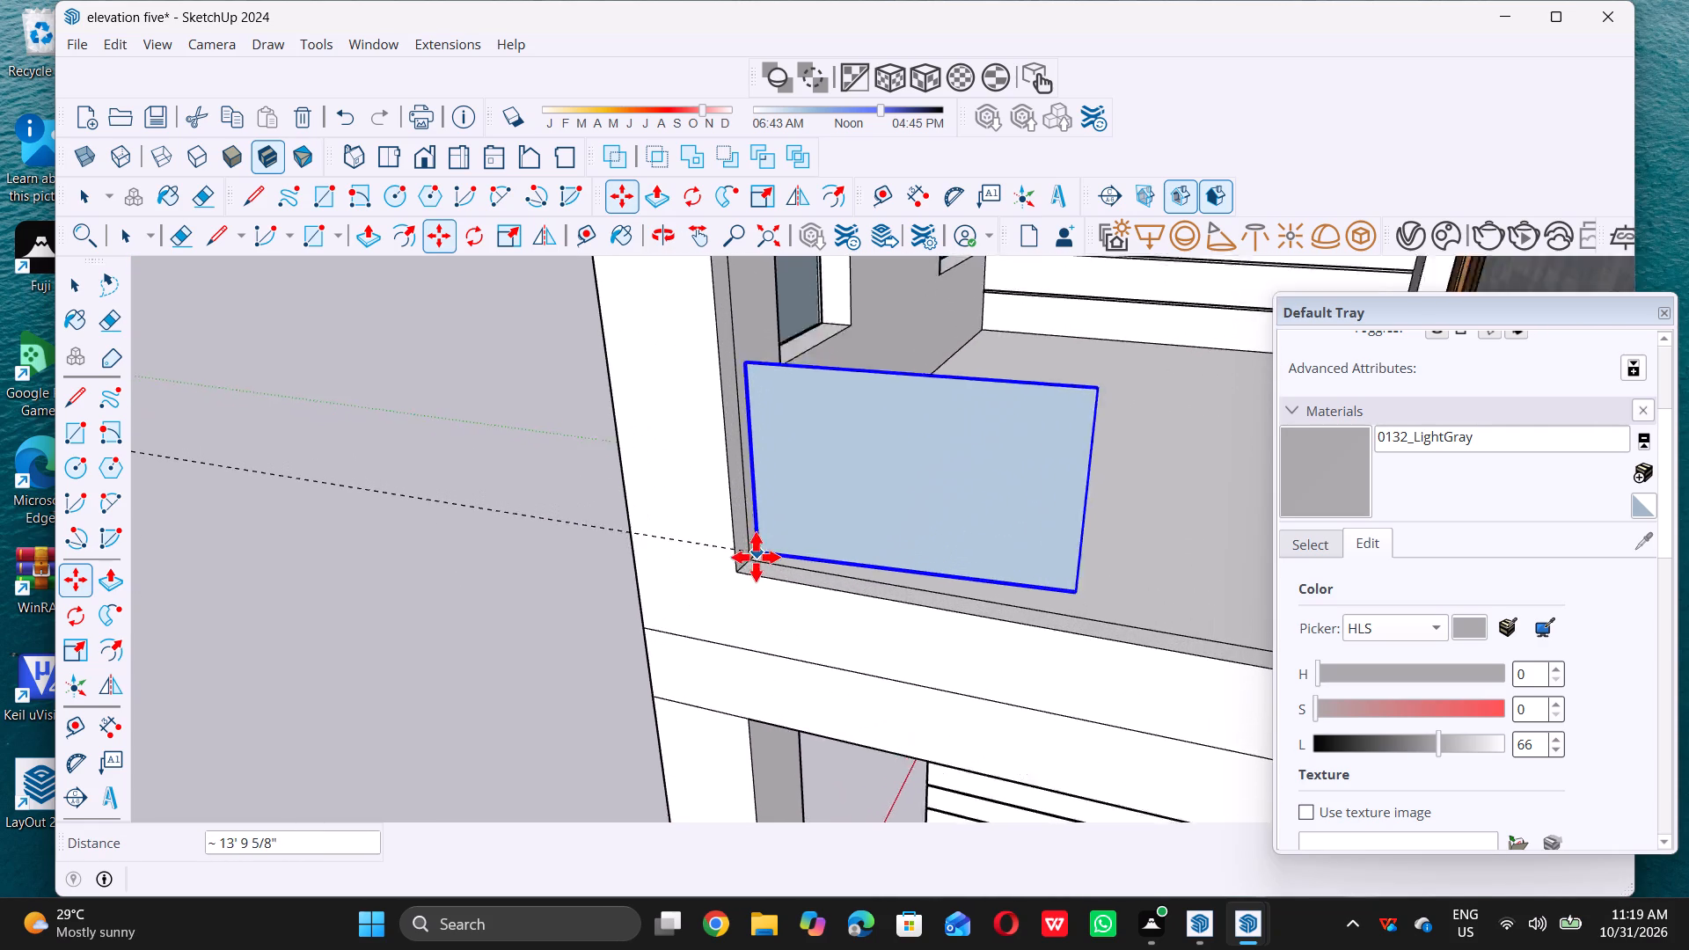
{"action": "scroll", "coordinate": [756, 557], "scroll_direction": "up", "scroll_amount": 17}
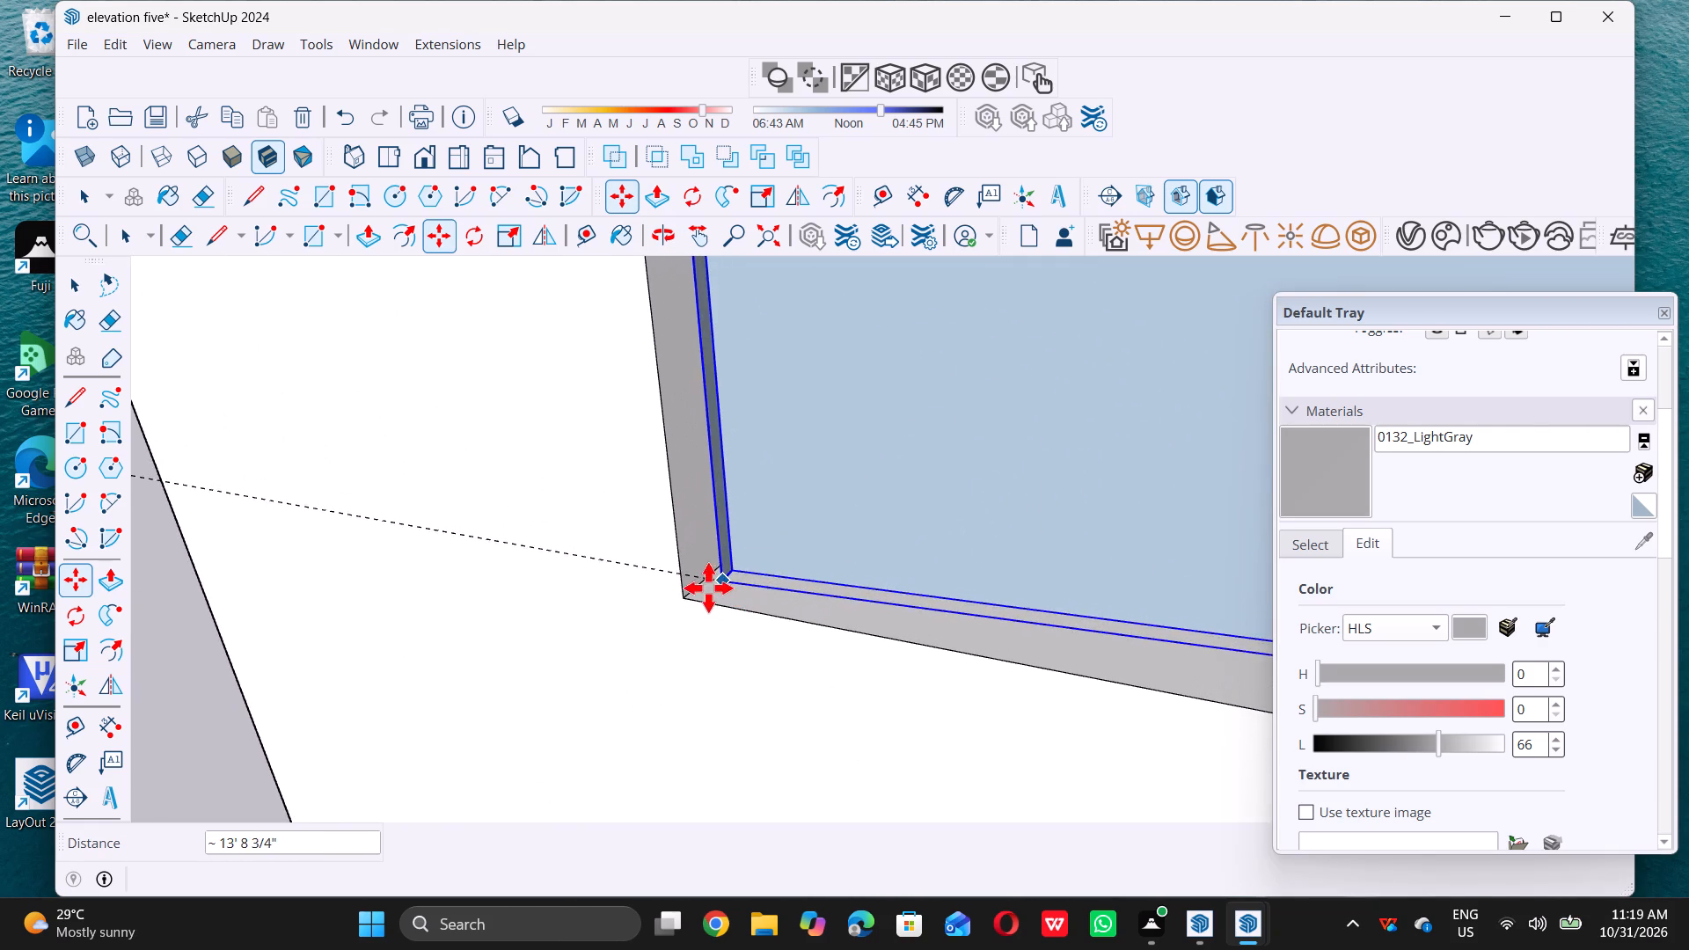
{"action": "left_click", "coordinate": [728, 568]}
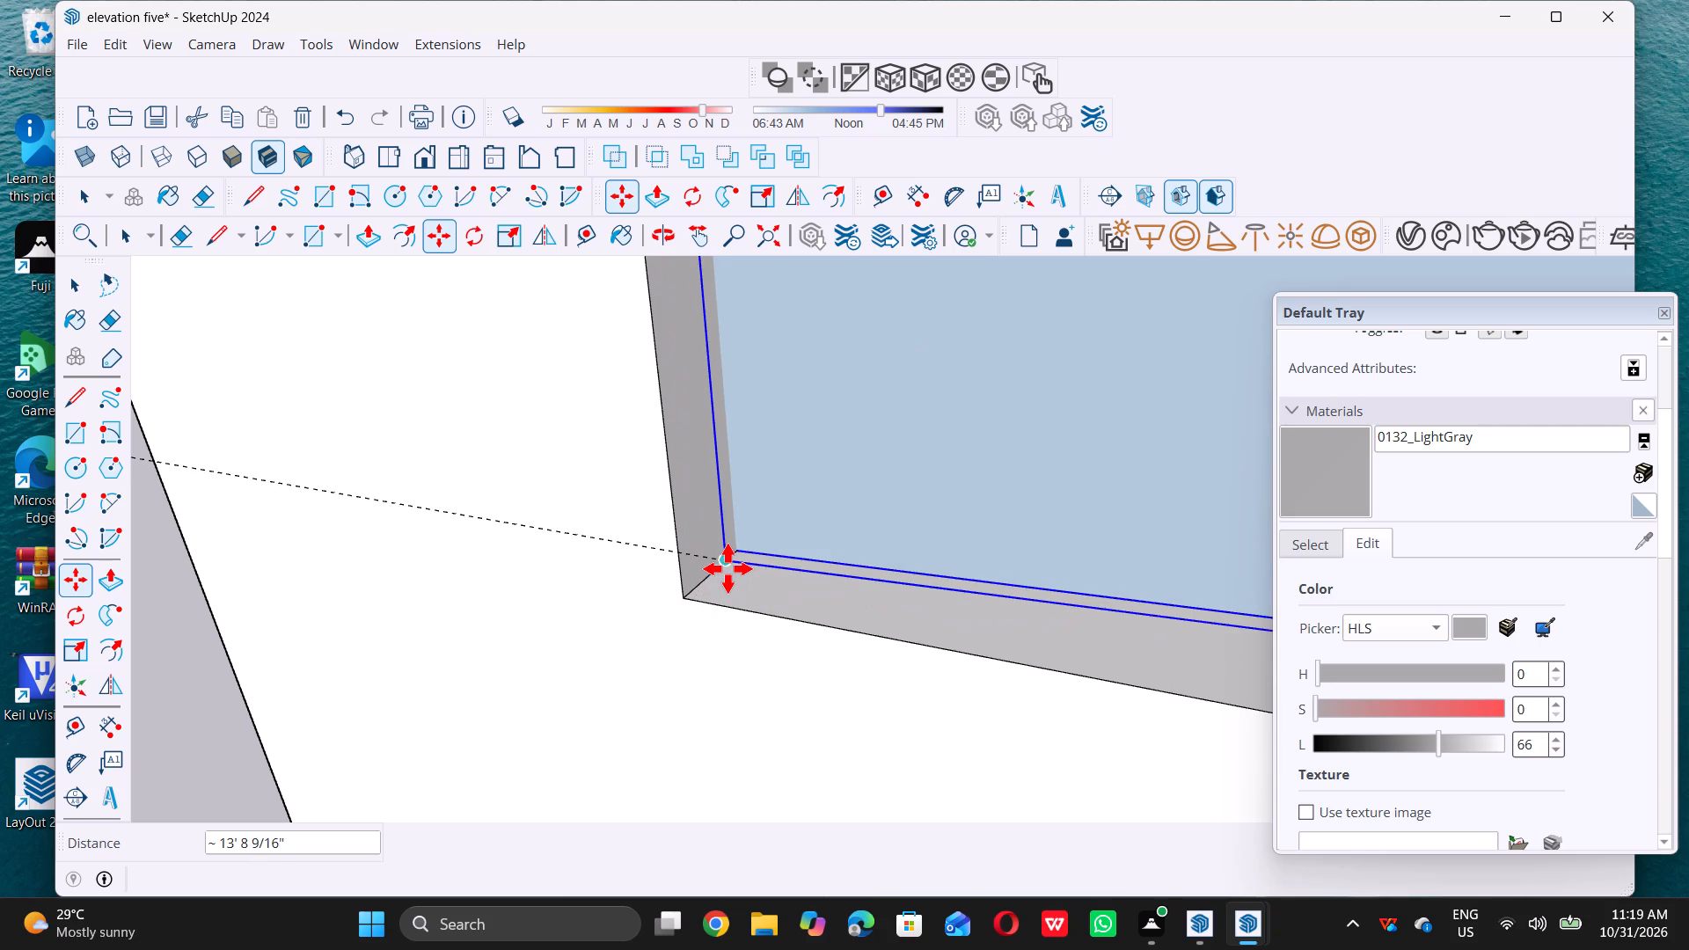
{"action": "key", "text": "space"}
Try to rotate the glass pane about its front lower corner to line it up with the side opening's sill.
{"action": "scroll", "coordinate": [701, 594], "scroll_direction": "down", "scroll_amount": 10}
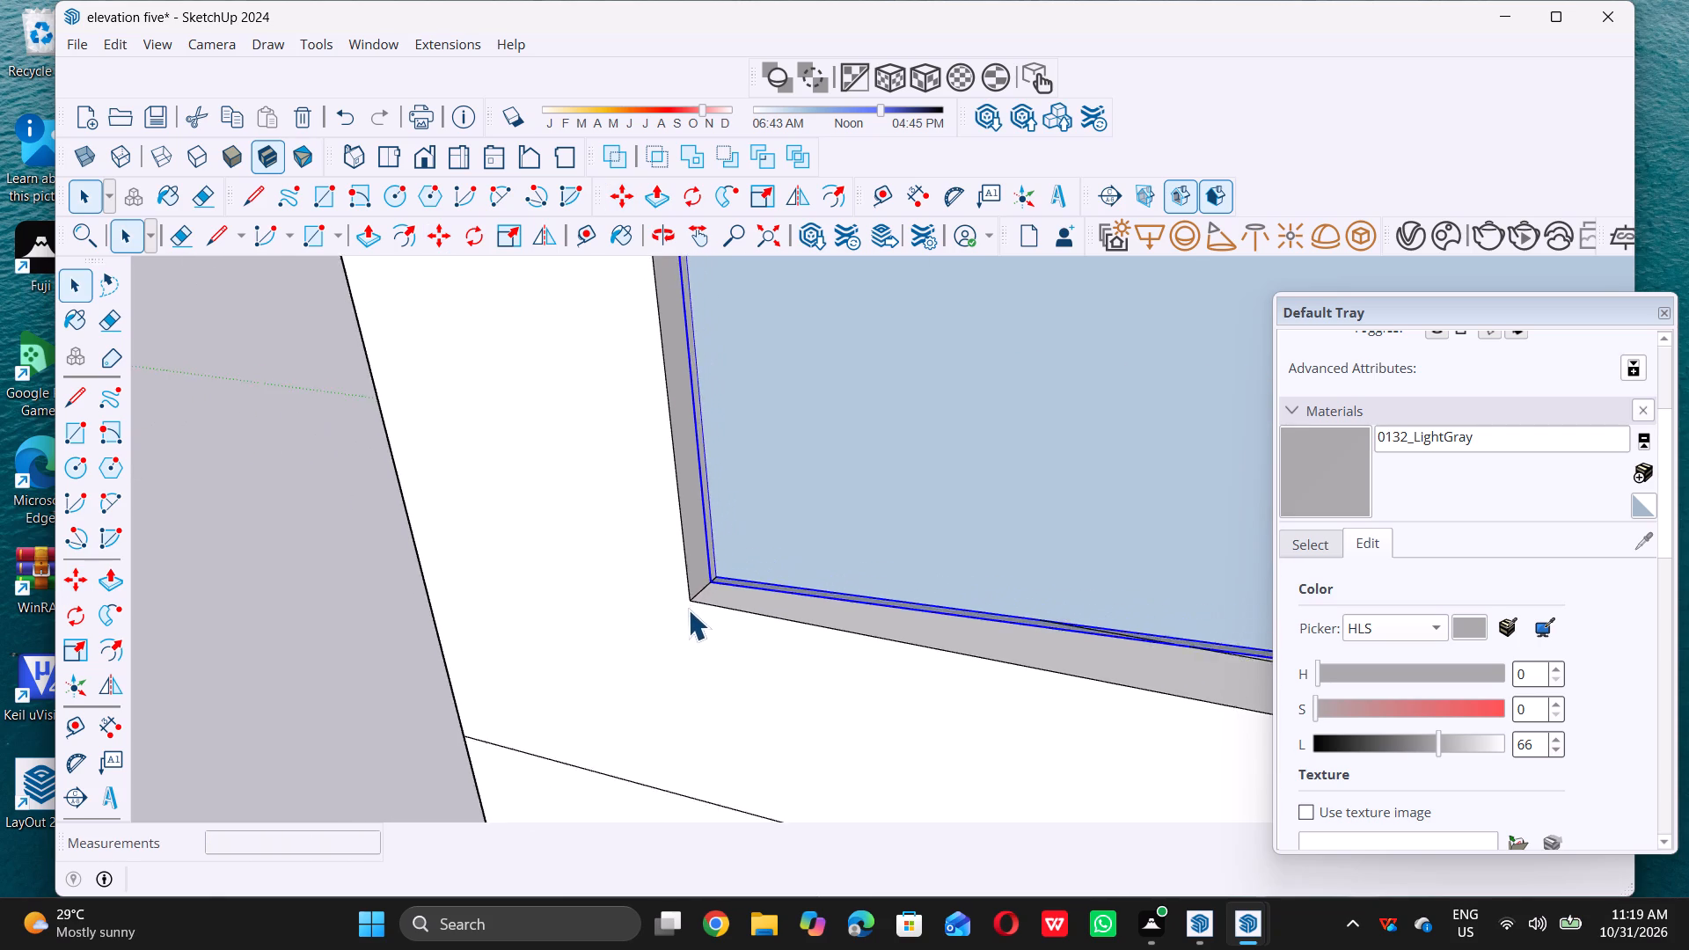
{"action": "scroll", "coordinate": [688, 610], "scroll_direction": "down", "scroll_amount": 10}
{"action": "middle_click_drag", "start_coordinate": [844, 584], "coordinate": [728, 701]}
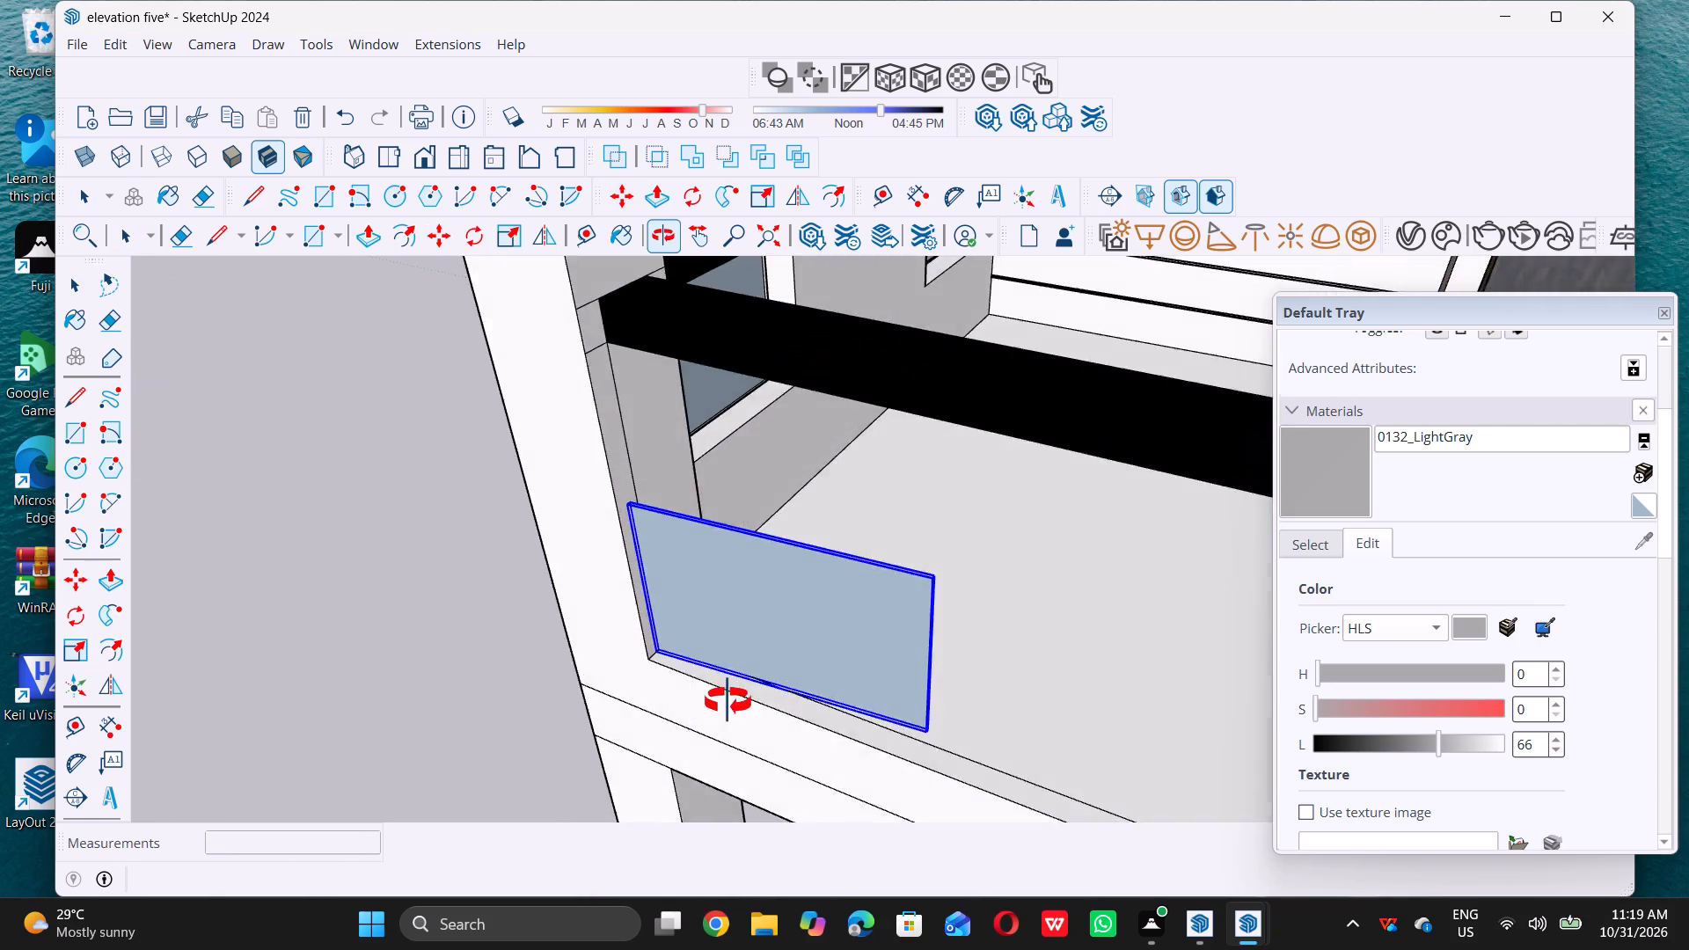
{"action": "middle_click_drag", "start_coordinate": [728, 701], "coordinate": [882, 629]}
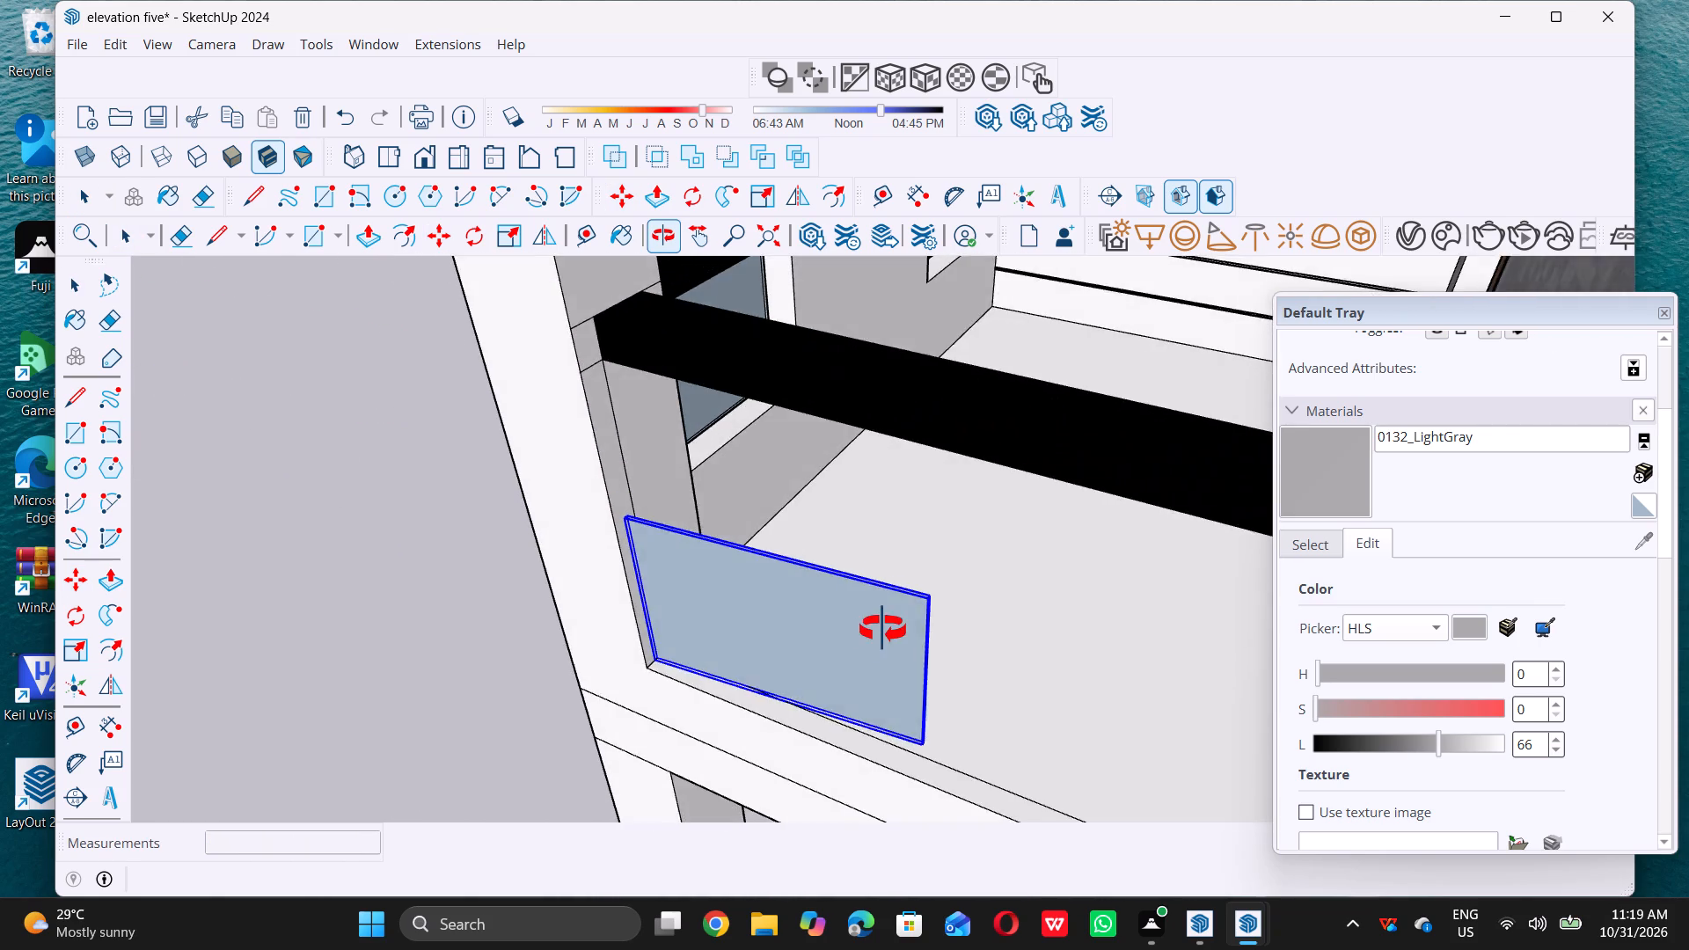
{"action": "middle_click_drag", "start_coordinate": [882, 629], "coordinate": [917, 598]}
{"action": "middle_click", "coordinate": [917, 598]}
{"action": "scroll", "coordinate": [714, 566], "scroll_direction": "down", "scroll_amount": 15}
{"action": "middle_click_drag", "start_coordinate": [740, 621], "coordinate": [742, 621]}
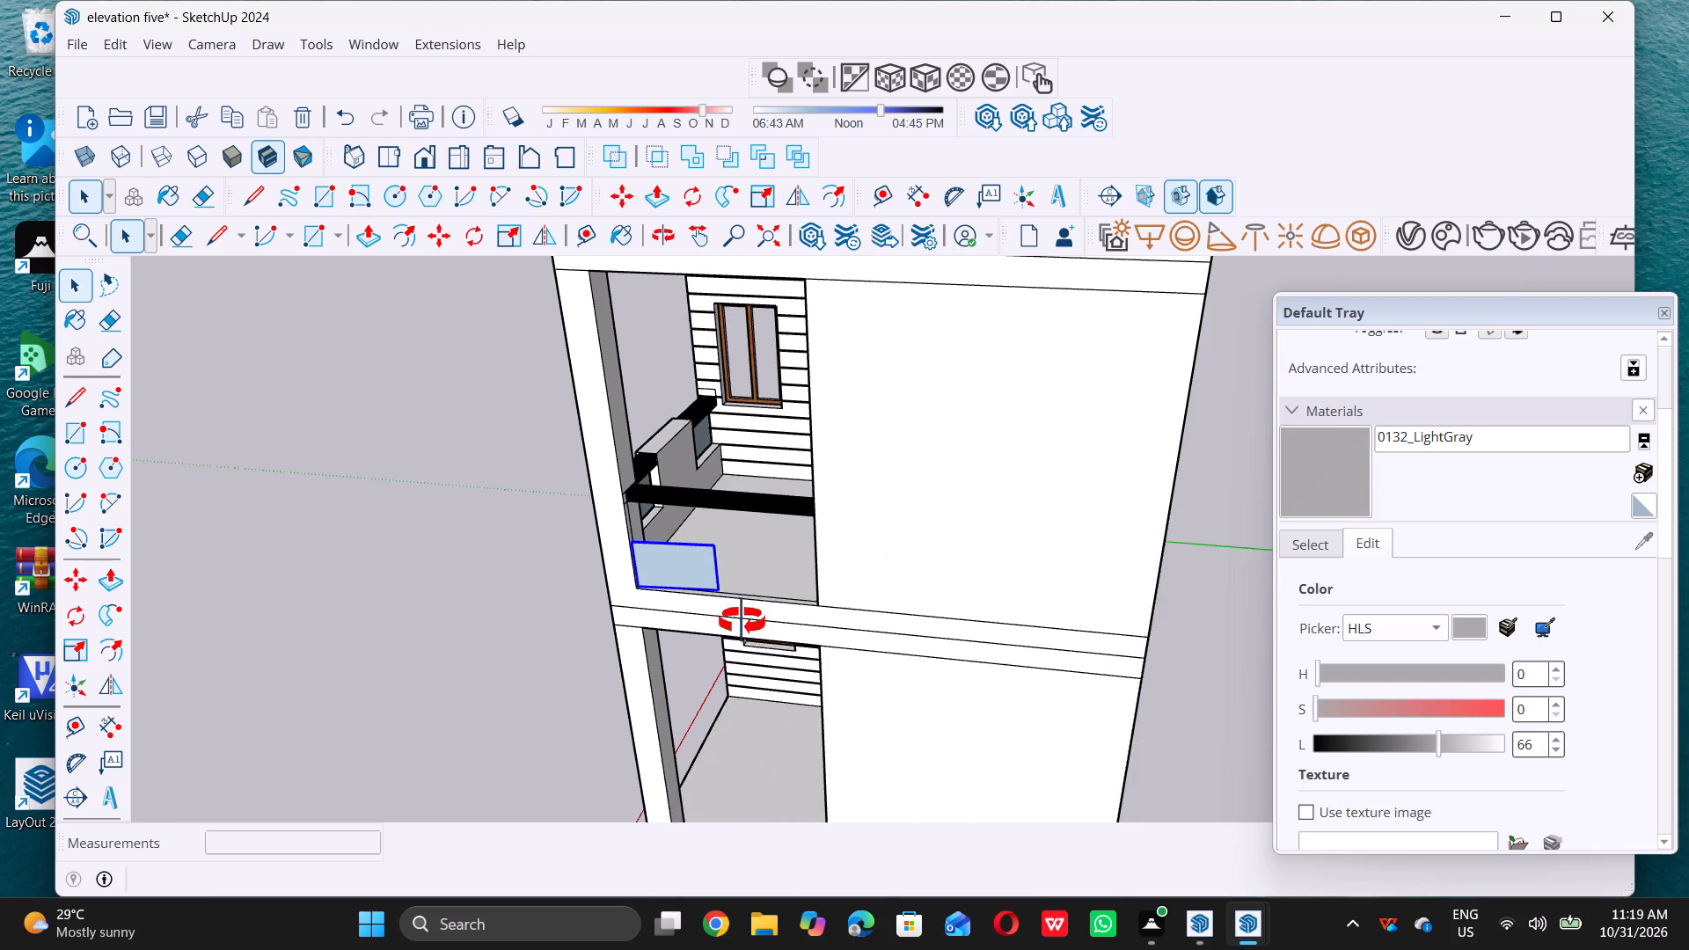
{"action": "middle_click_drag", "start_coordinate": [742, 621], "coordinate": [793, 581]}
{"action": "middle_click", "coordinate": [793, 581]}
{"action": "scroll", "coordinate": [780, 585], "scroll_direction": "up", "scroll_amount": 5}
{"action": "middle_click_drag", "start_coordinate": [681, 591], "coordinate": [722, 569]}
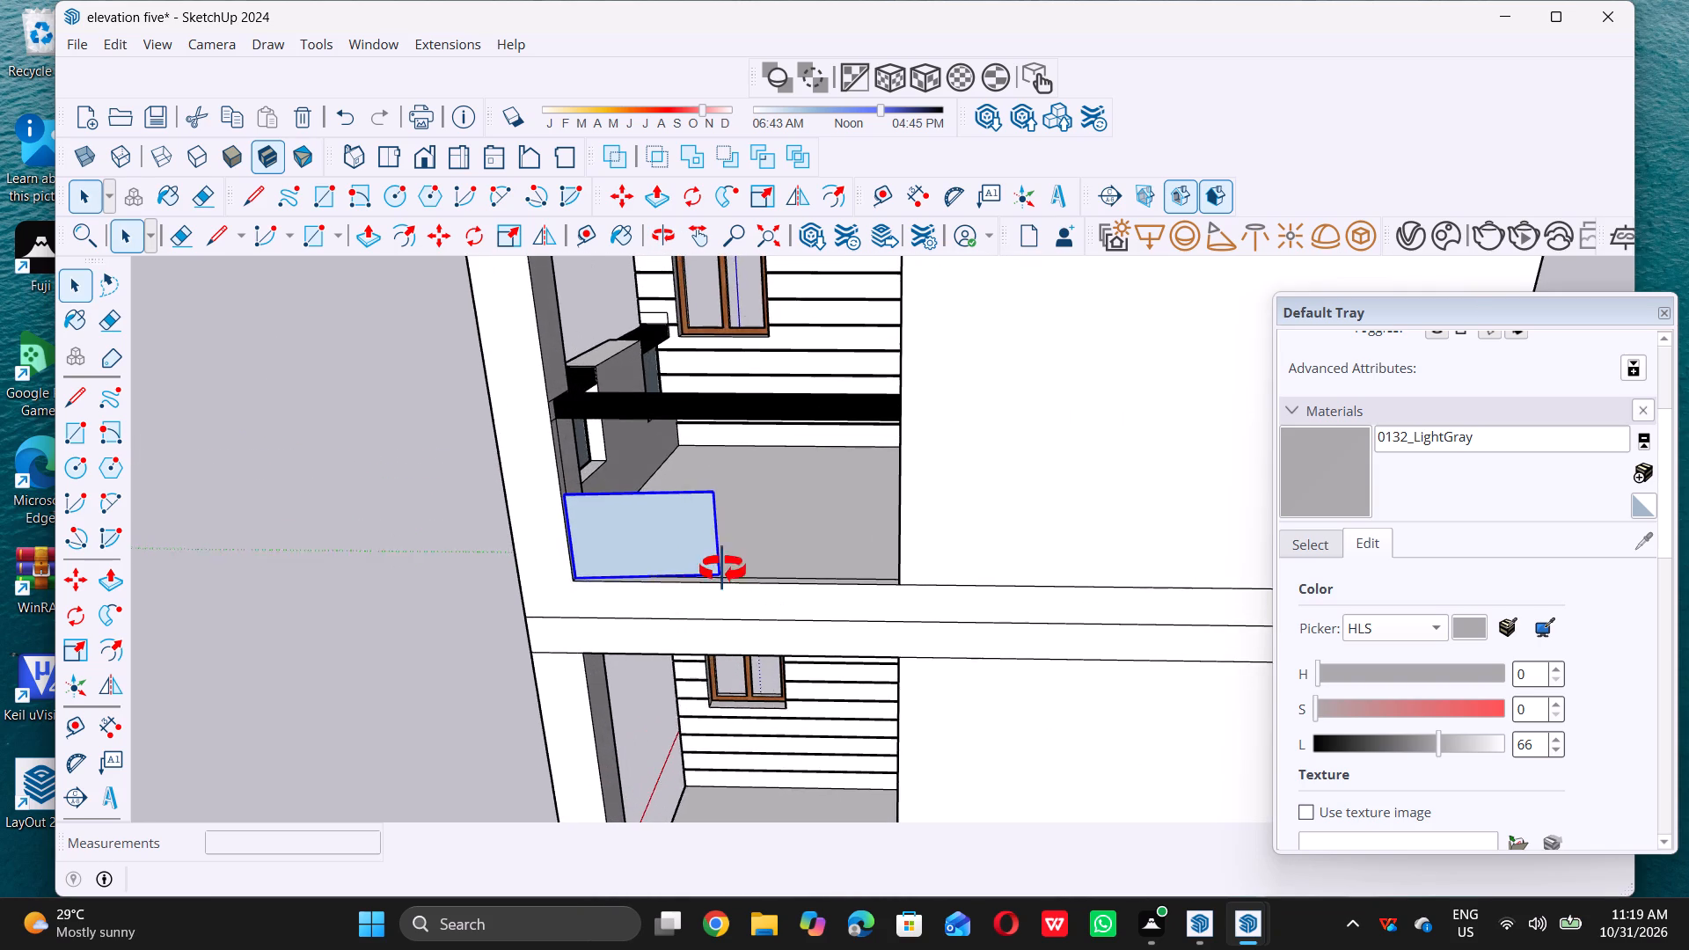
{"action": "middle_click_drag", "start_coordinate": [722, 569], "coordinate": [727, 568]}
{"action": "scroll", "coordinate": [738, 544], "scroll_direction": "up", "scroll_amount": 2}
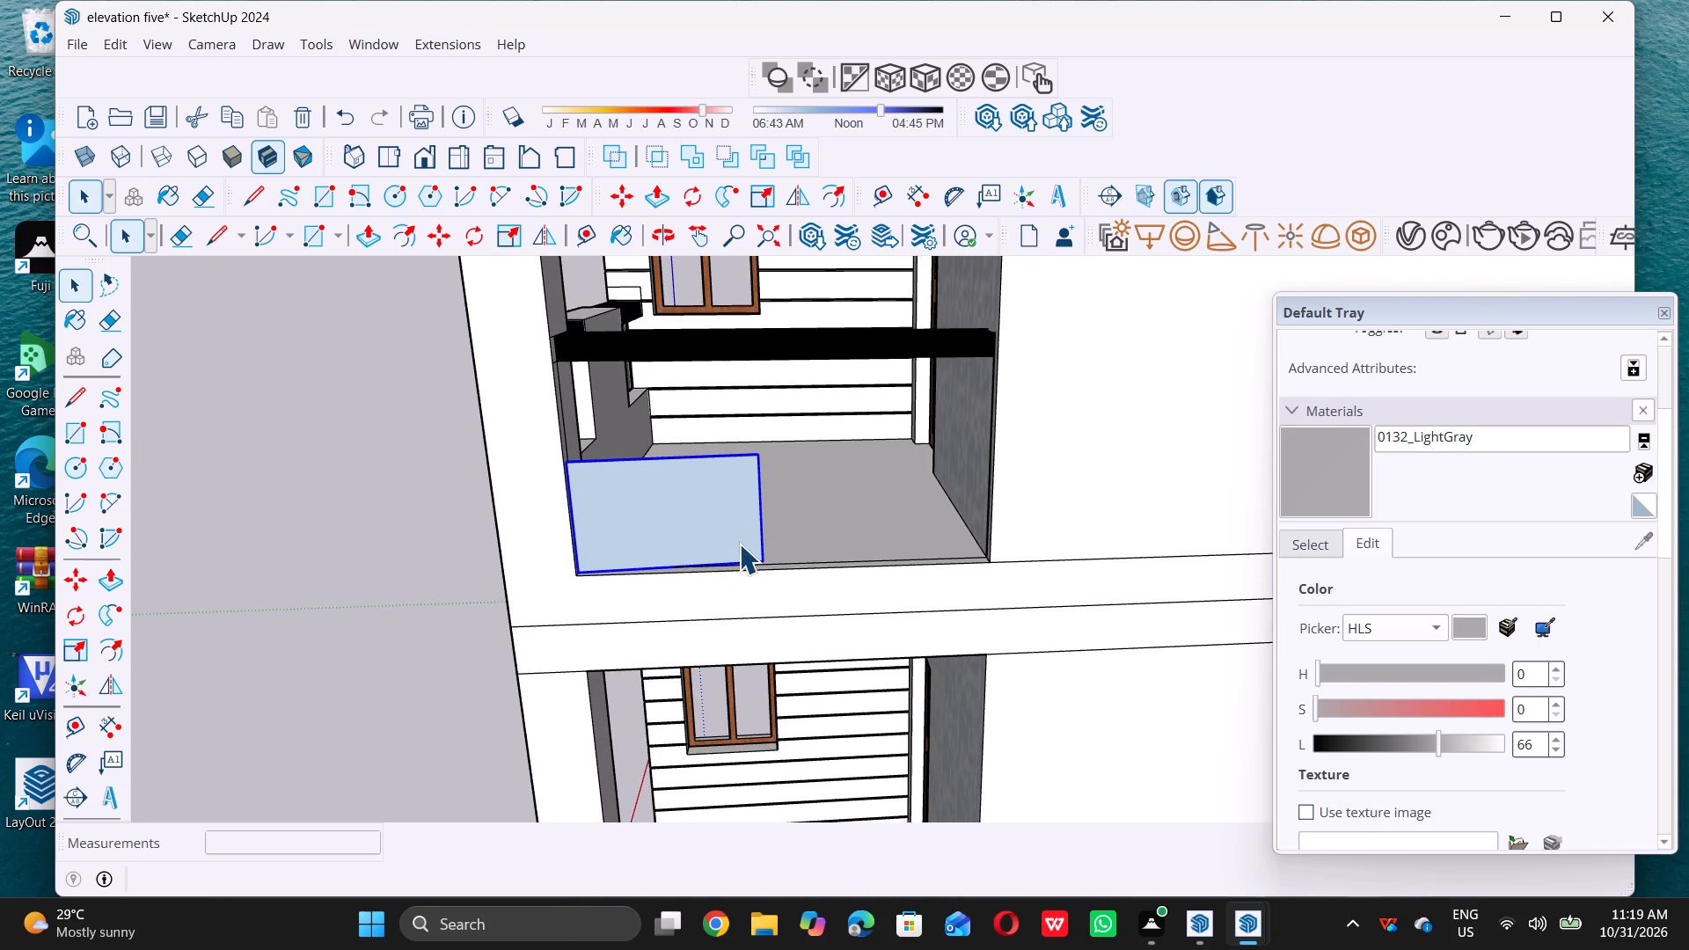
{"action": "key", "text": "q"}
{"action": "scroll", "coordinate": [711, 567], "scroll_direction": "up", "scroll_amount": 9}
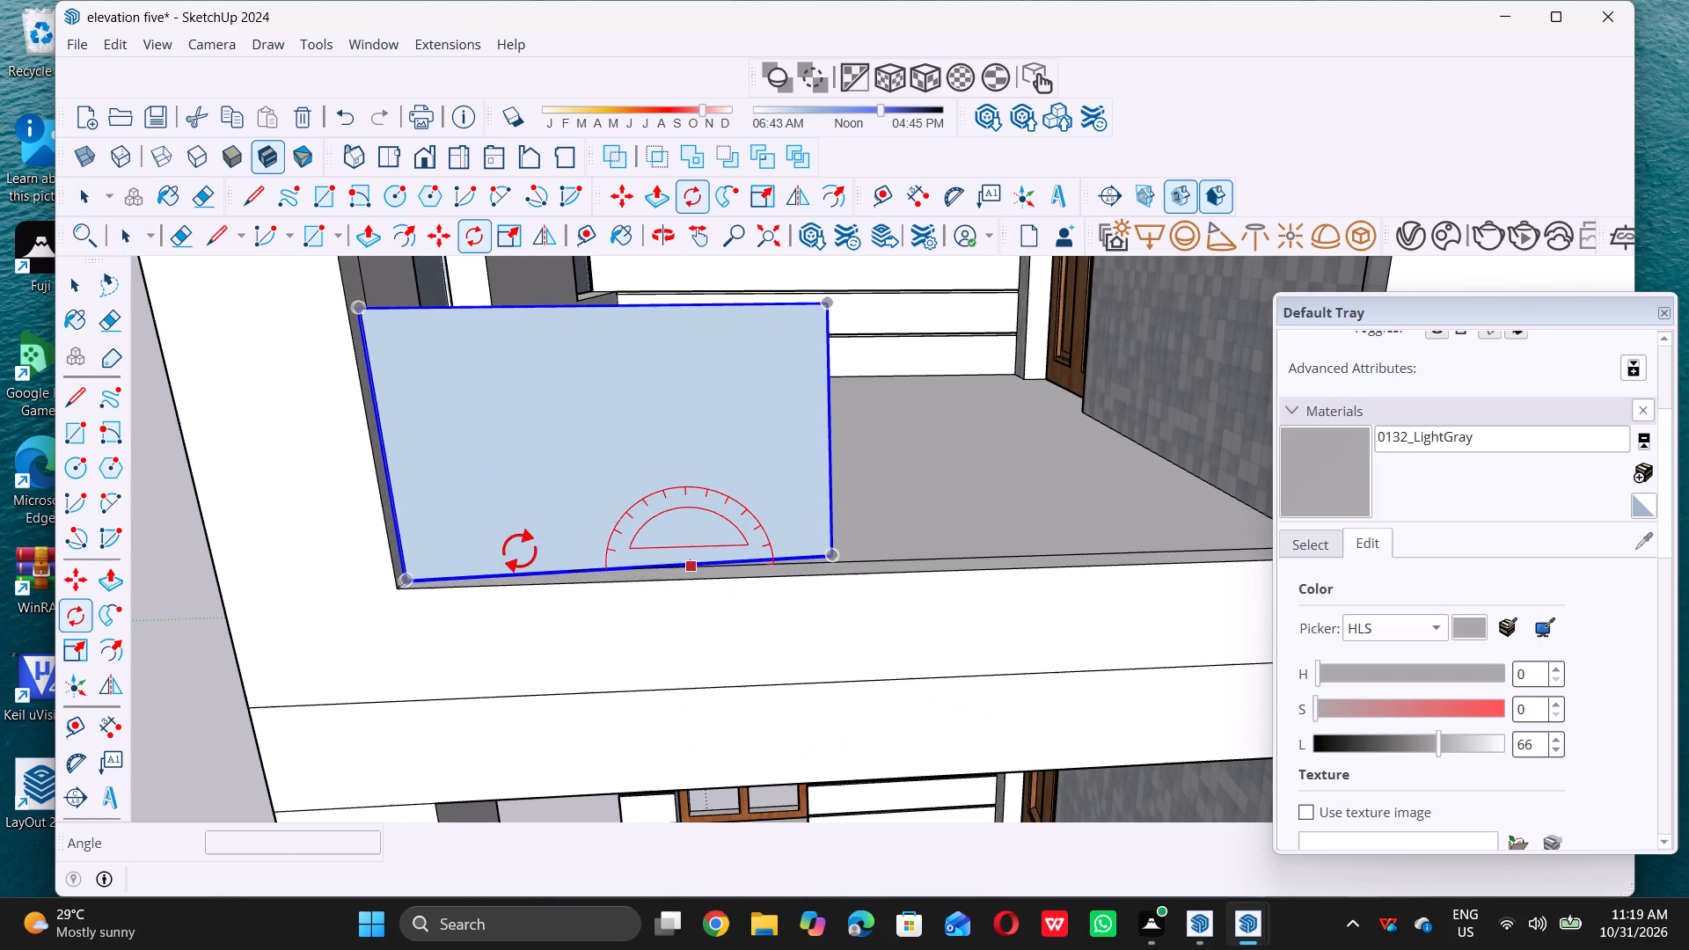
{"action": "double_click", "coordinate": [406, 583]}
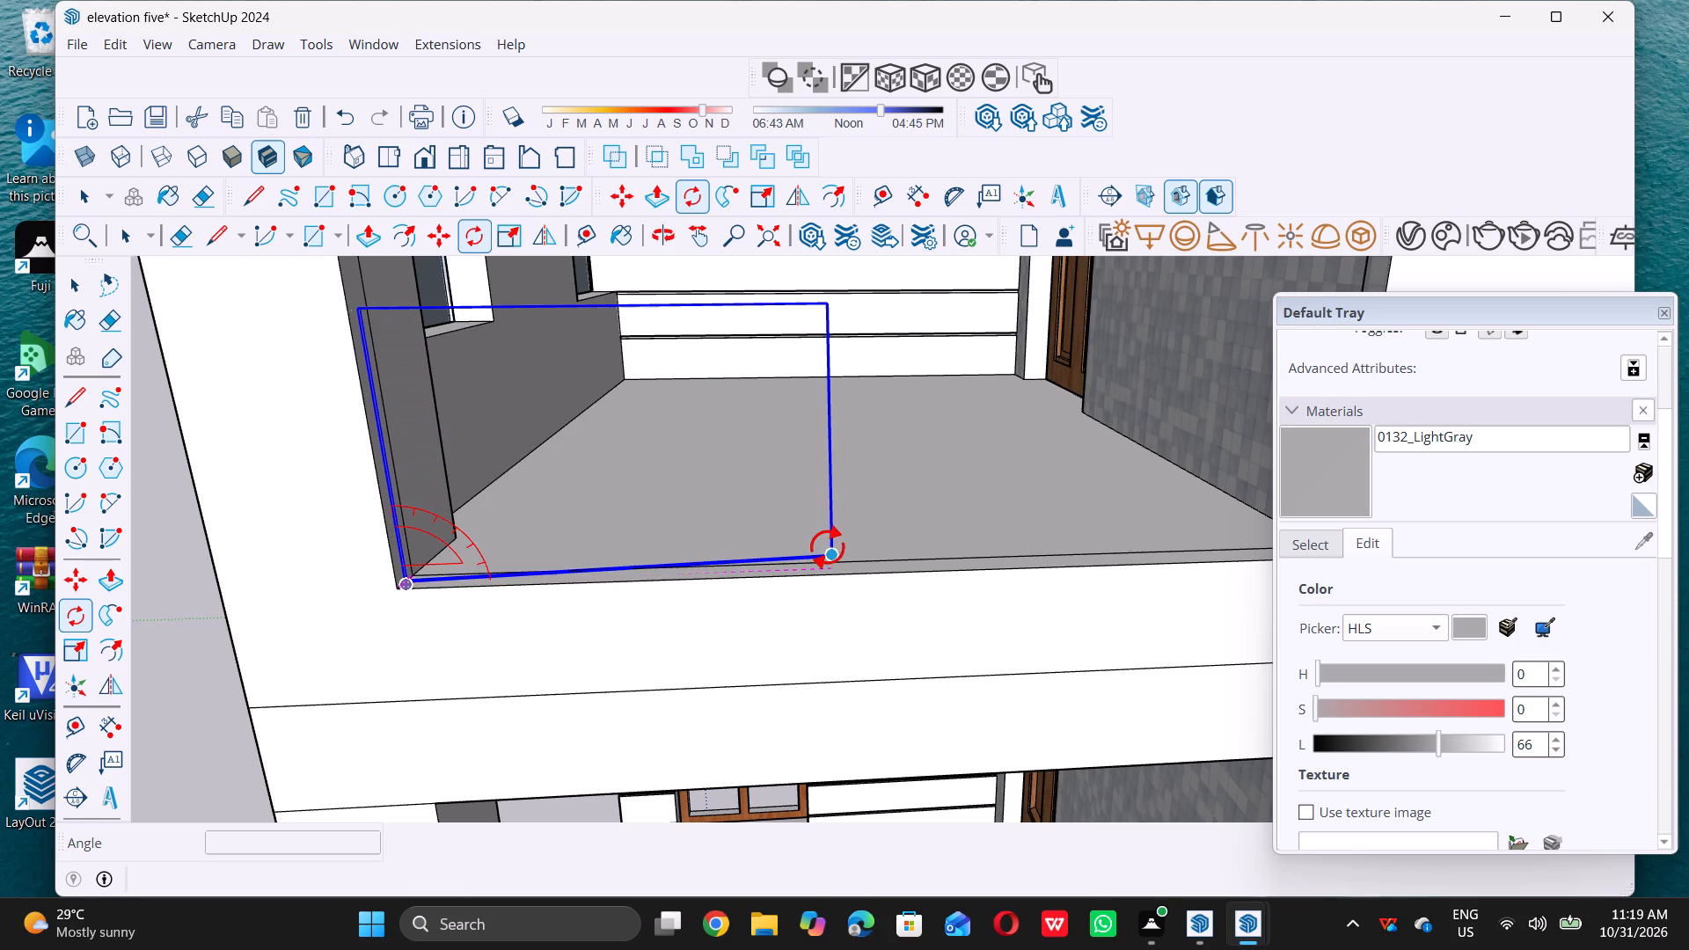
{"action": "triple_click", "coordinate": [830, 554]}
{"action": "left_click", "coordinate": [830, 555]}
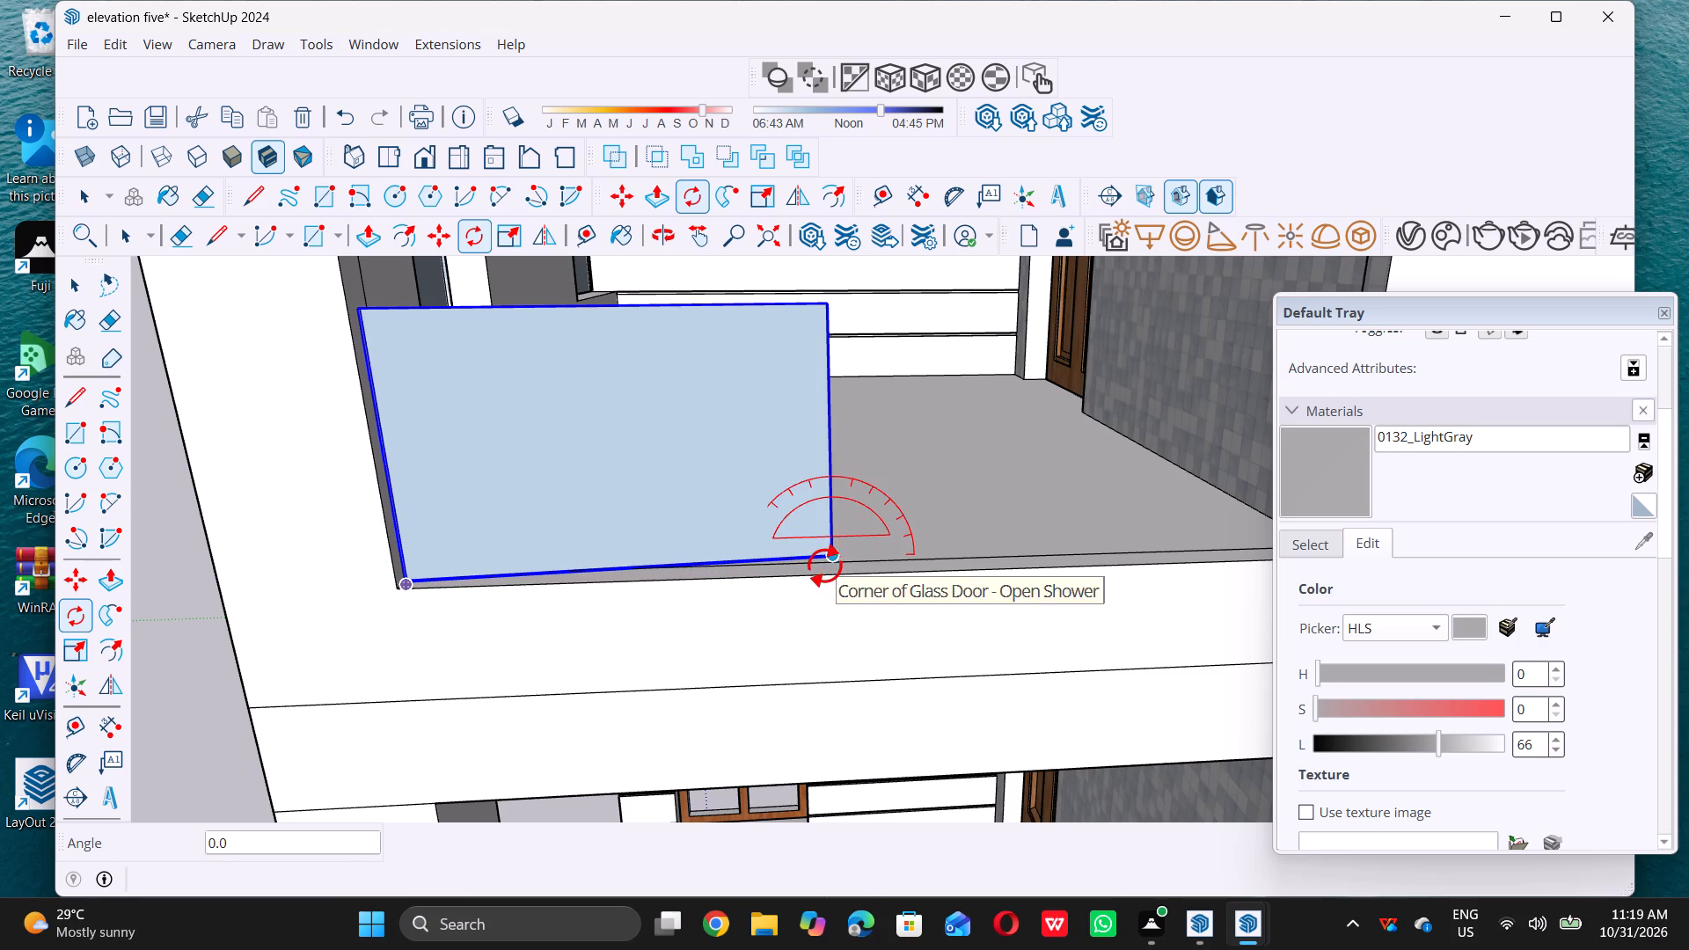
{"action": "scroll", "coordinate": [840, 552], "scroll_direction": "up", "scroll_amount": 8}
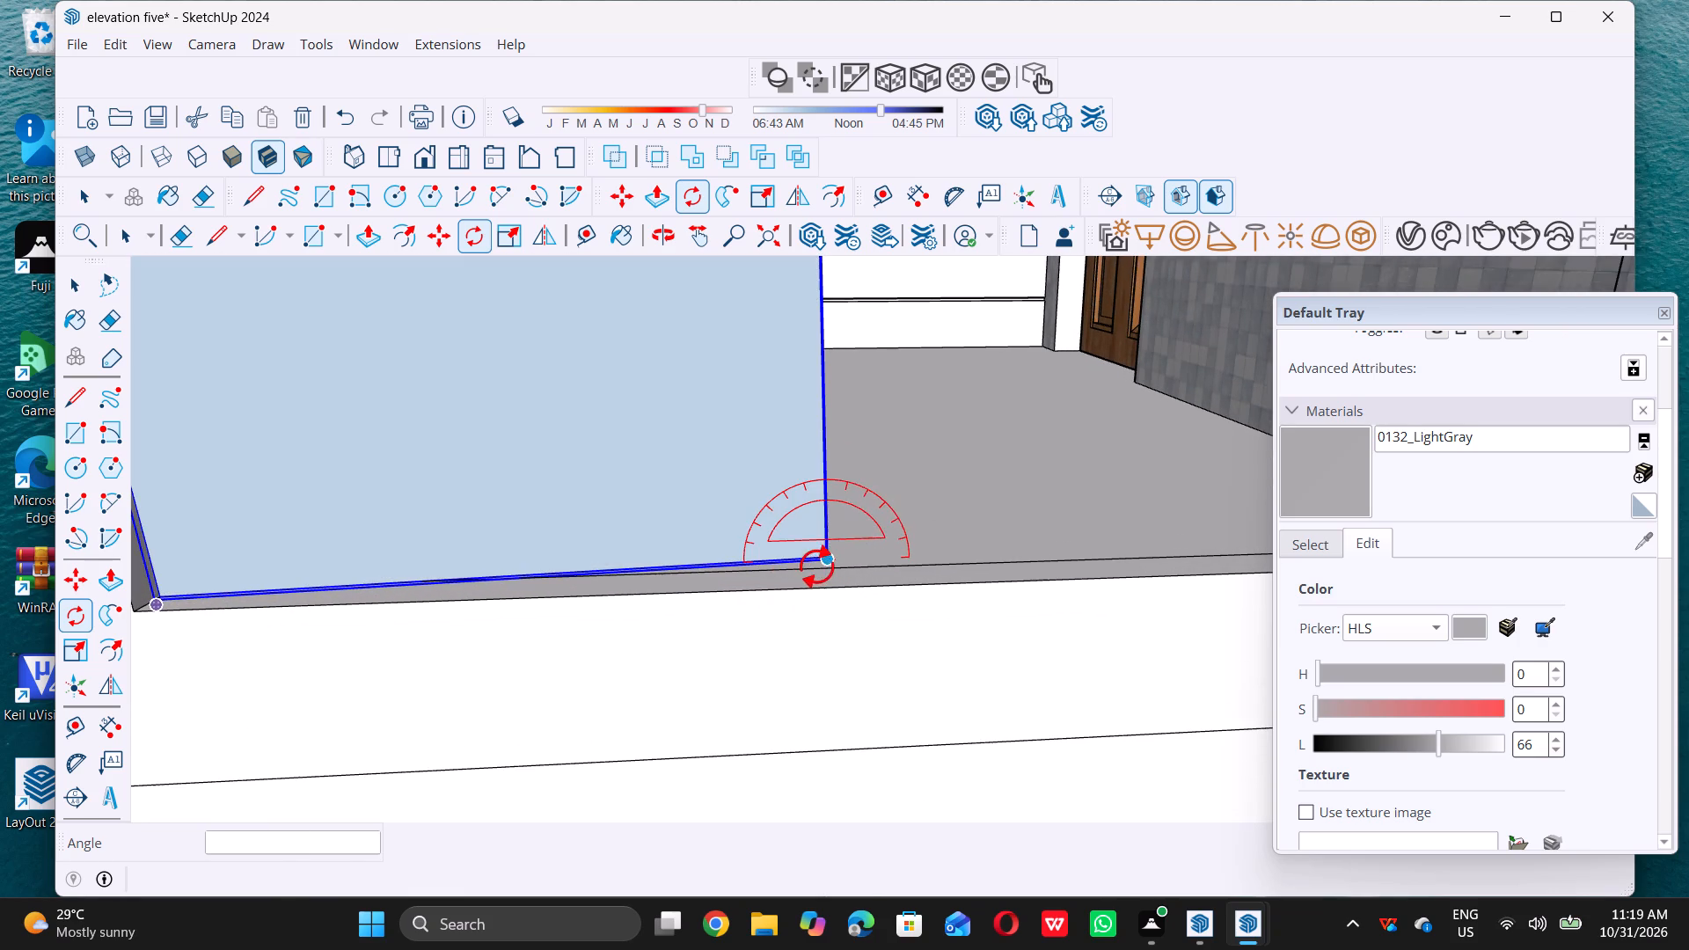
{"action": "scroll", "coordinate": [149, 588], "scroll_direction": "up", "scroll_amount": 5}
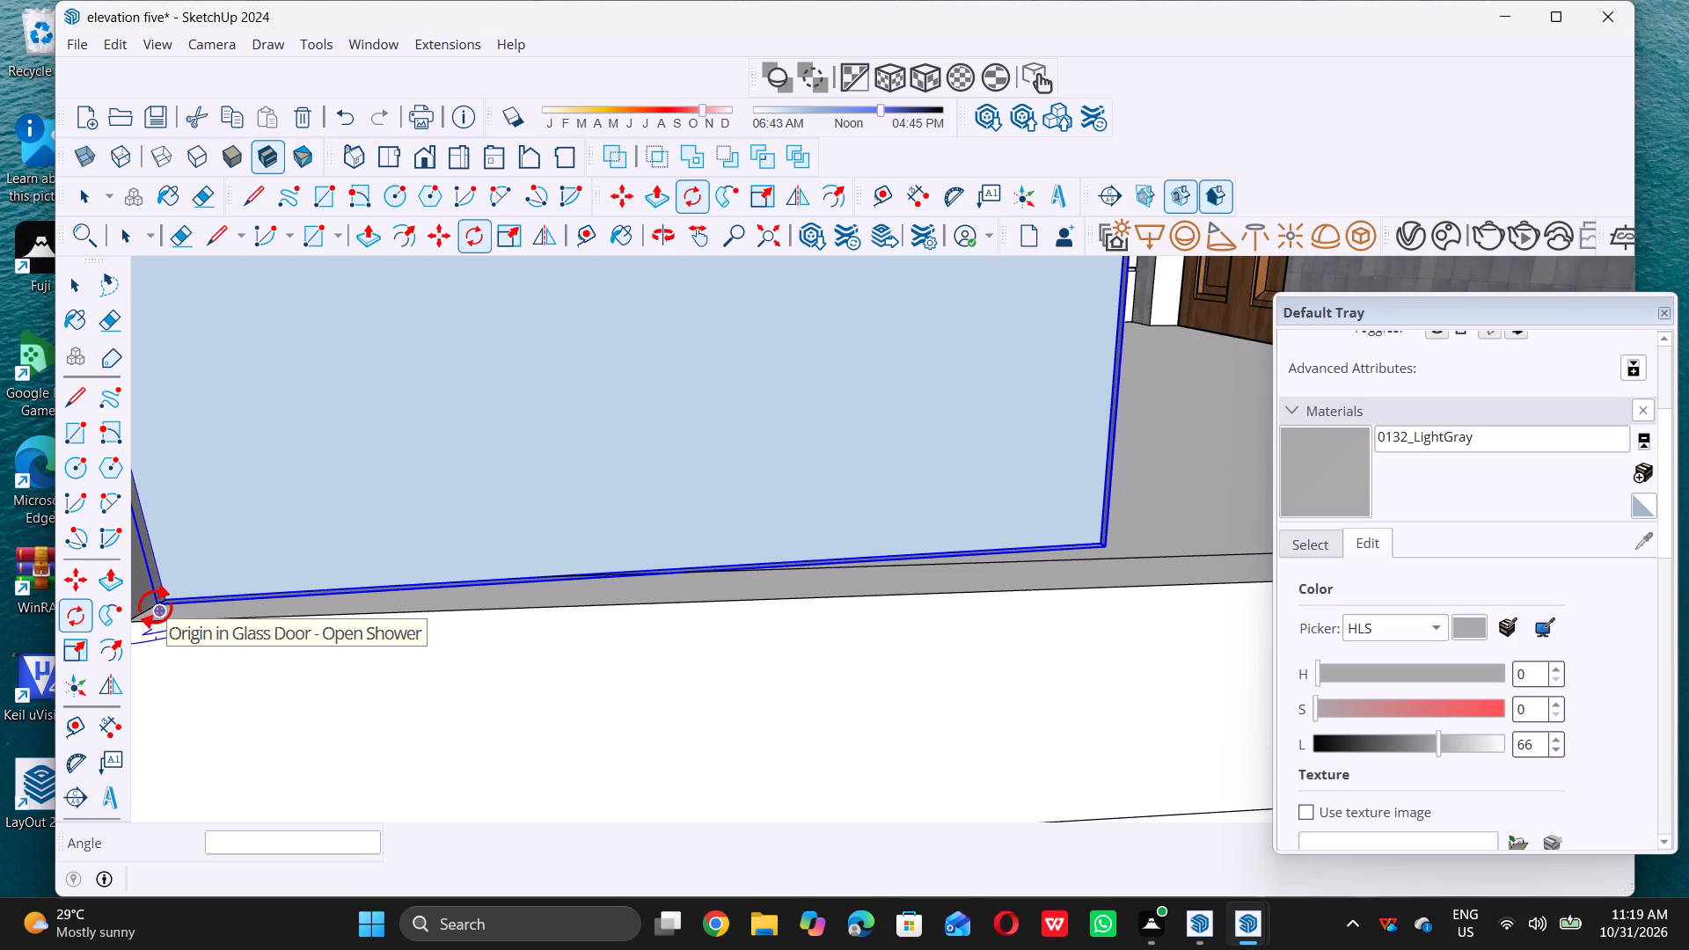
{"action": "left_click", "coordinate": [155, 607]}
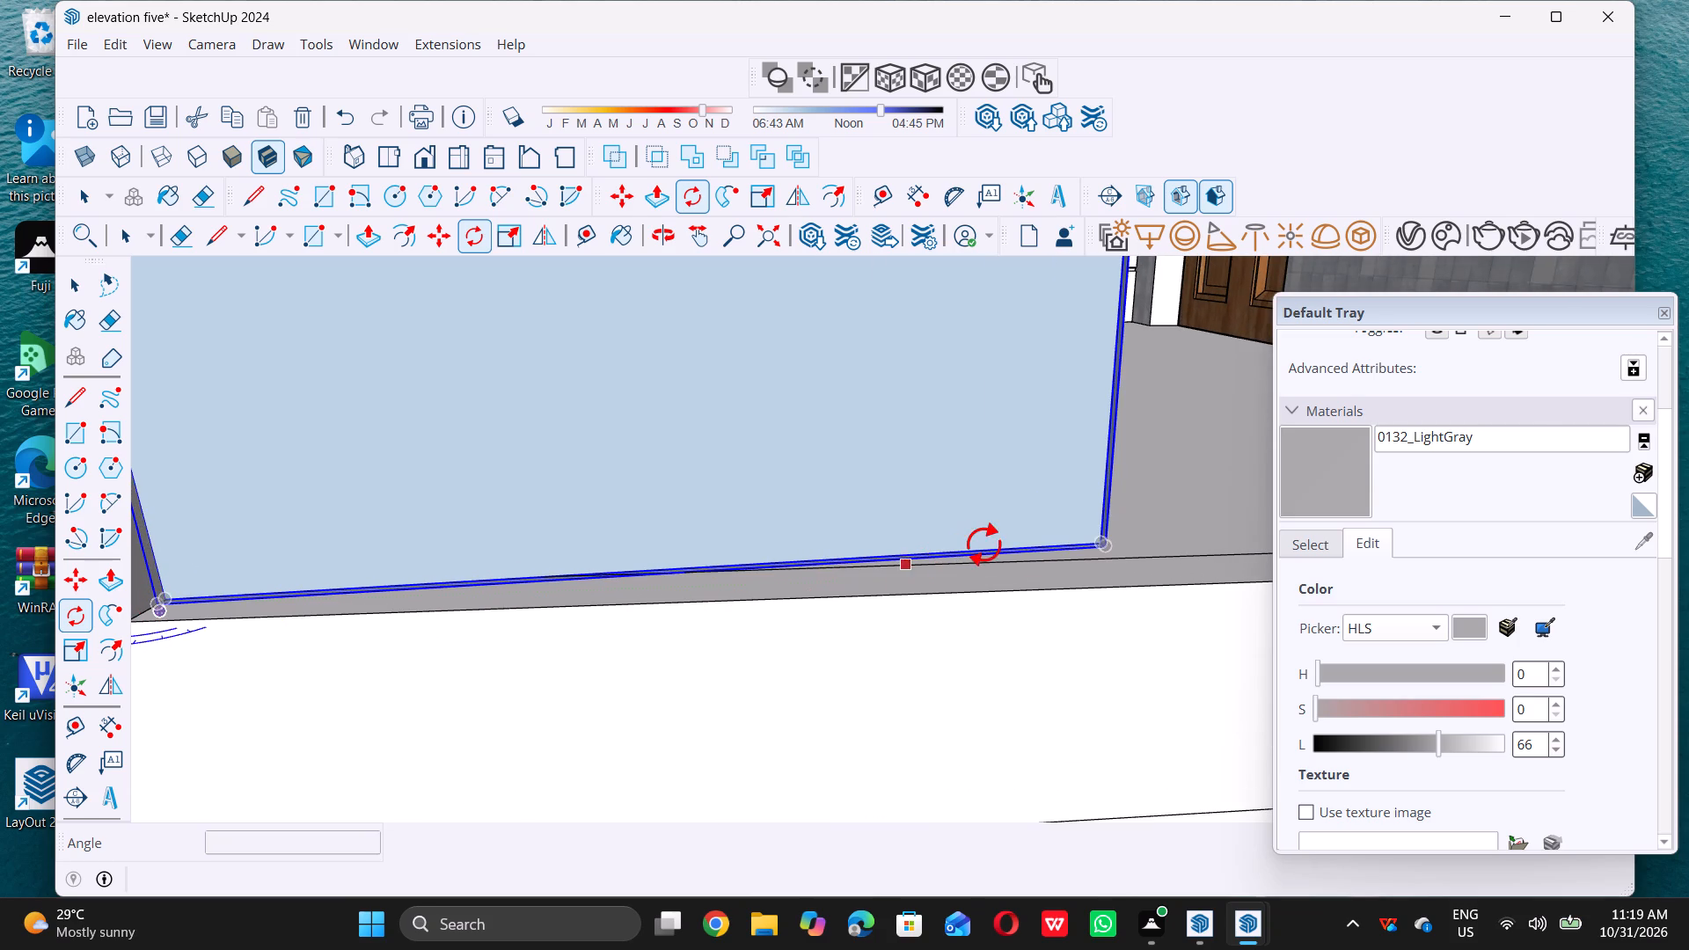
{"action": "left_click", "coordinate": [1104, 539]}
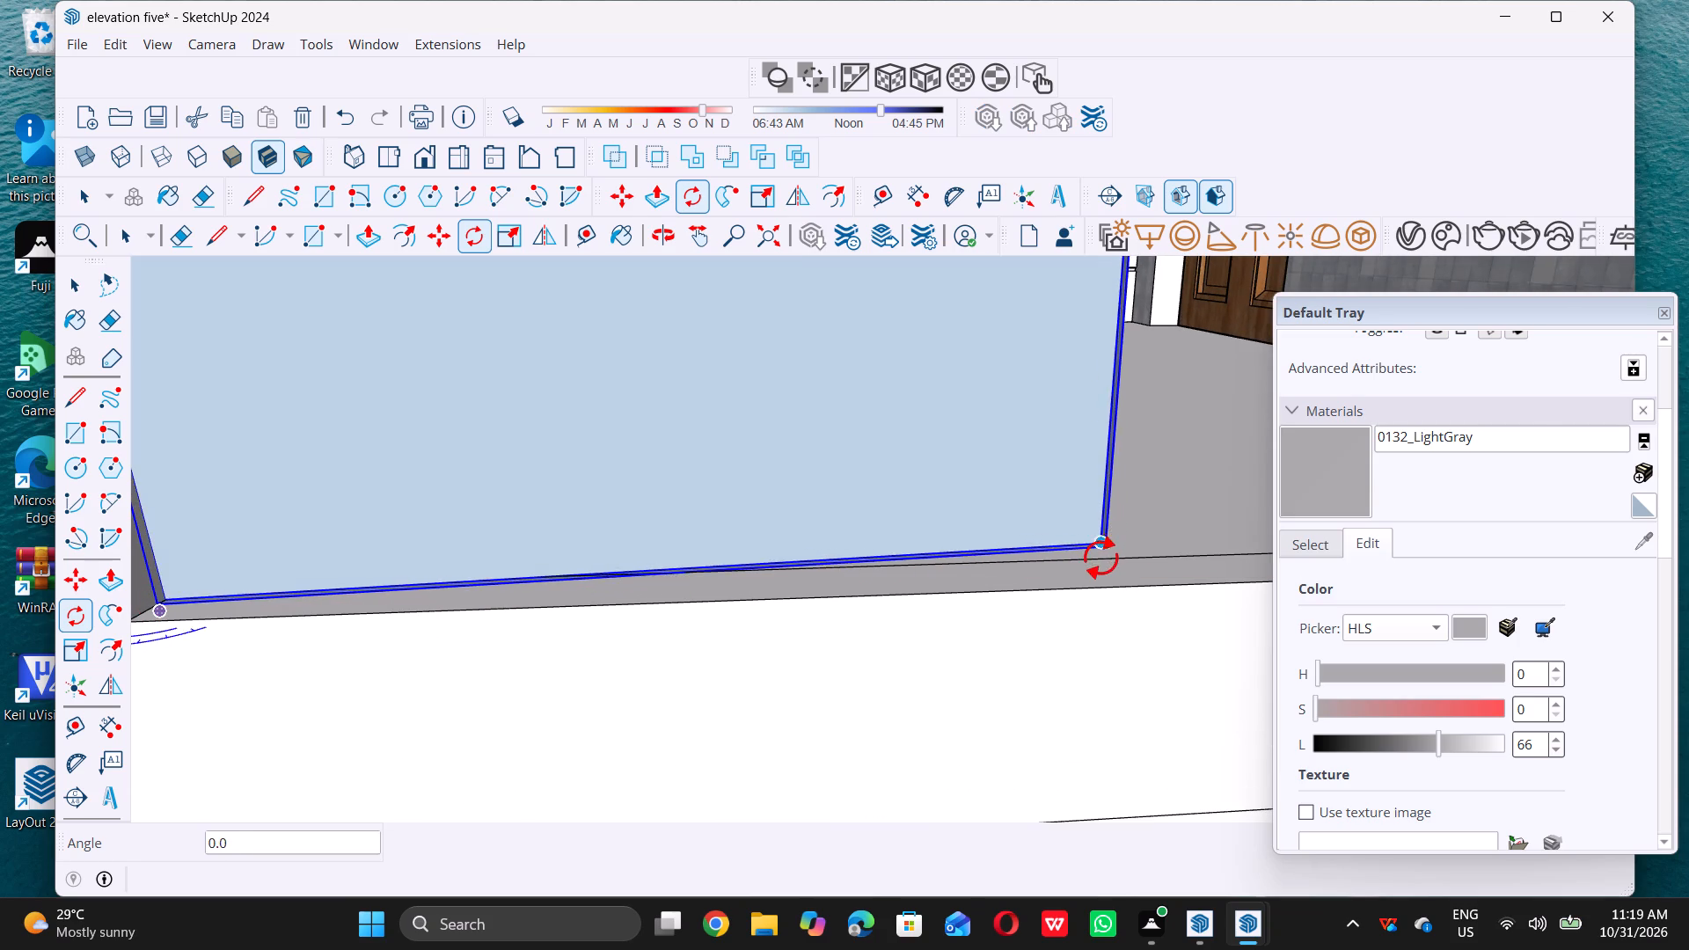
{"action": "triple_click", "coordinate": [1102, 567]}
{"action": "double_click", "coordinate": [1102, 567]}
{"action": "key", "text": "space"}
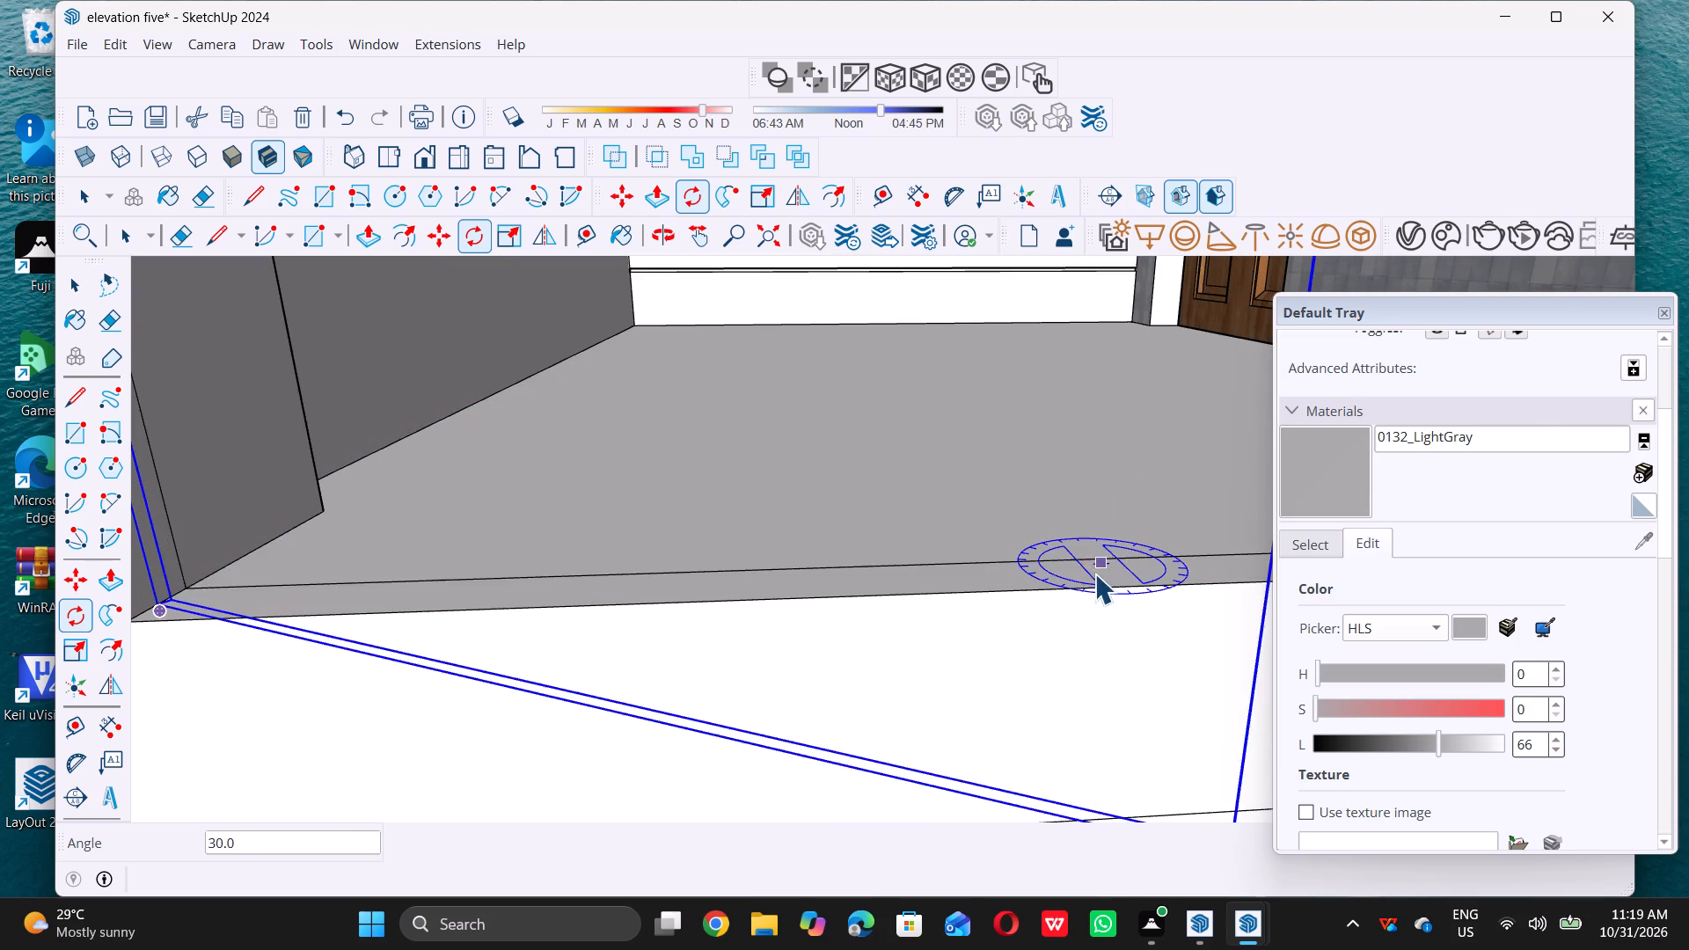
Scale the glass pane in the side opening uniformly by 1.60 from its free upper corner.
{"action": "scroll", "coordinate": [1074, 581], "scroll_direction": "down", "scroll_amount": 18}
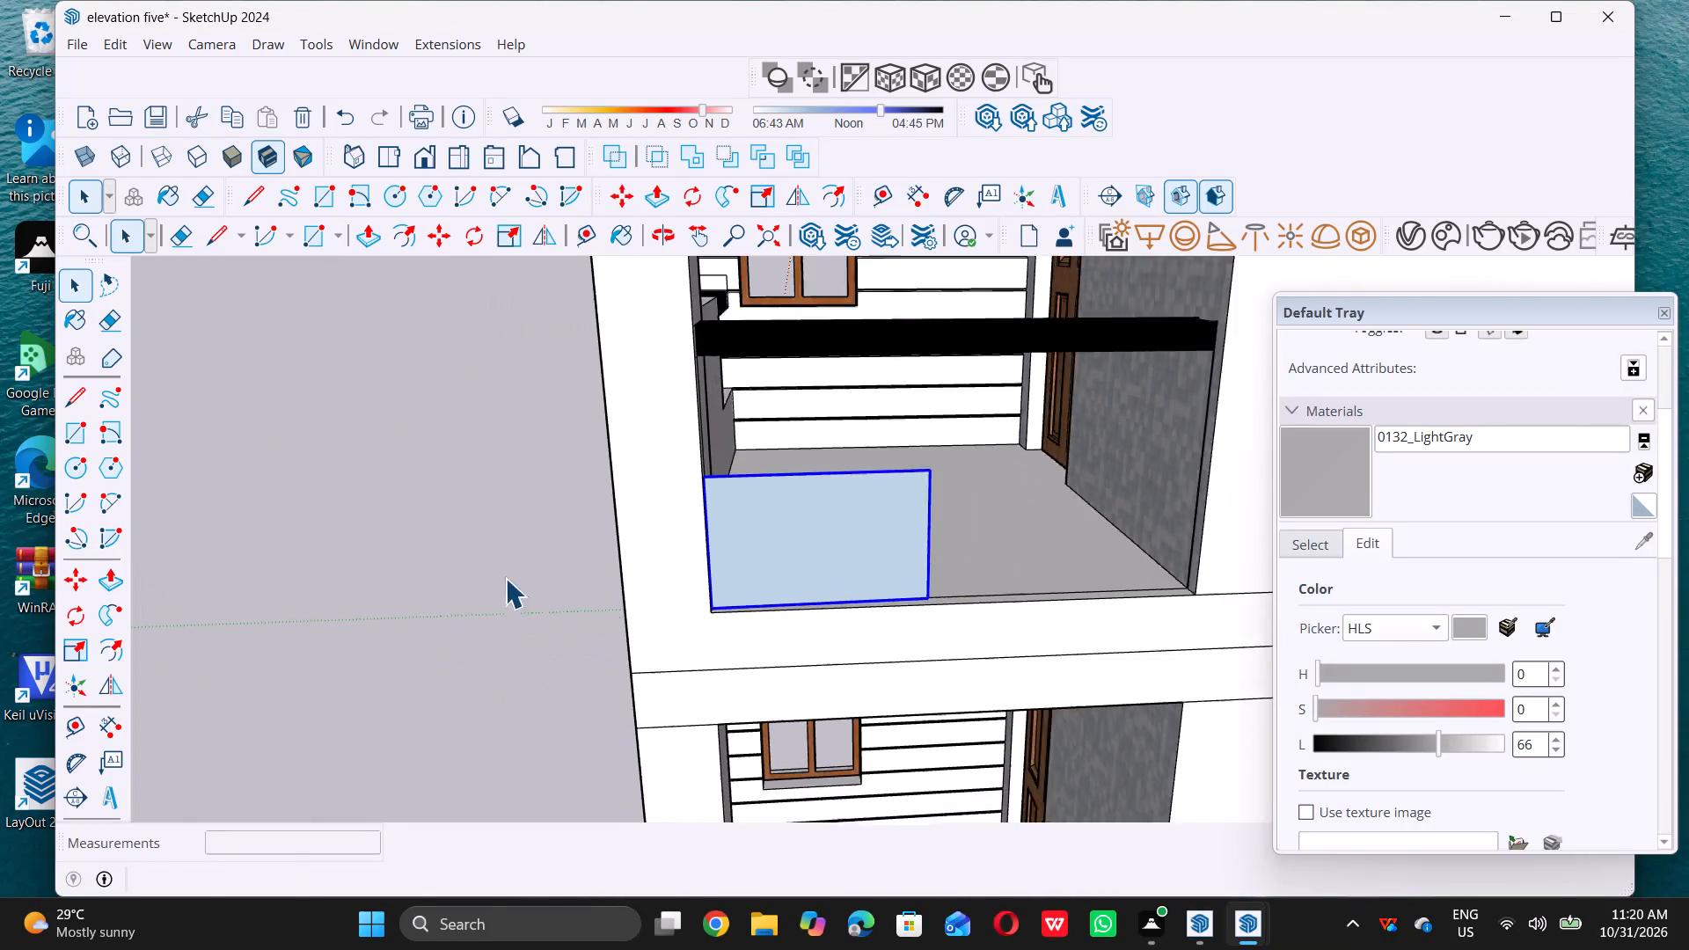
{"action": "scroll", "coordinate": [505, 578], "scroll_direction": "down", "scroll_amount": 3}
{"action": "middle_click_drag", "start_coordinate": [633, 659], "coordinate": [589, 587]}
{"action": "scroll", "coordinate": [692, 450], "scroll_direction": "up", "scroll_amount": 2}
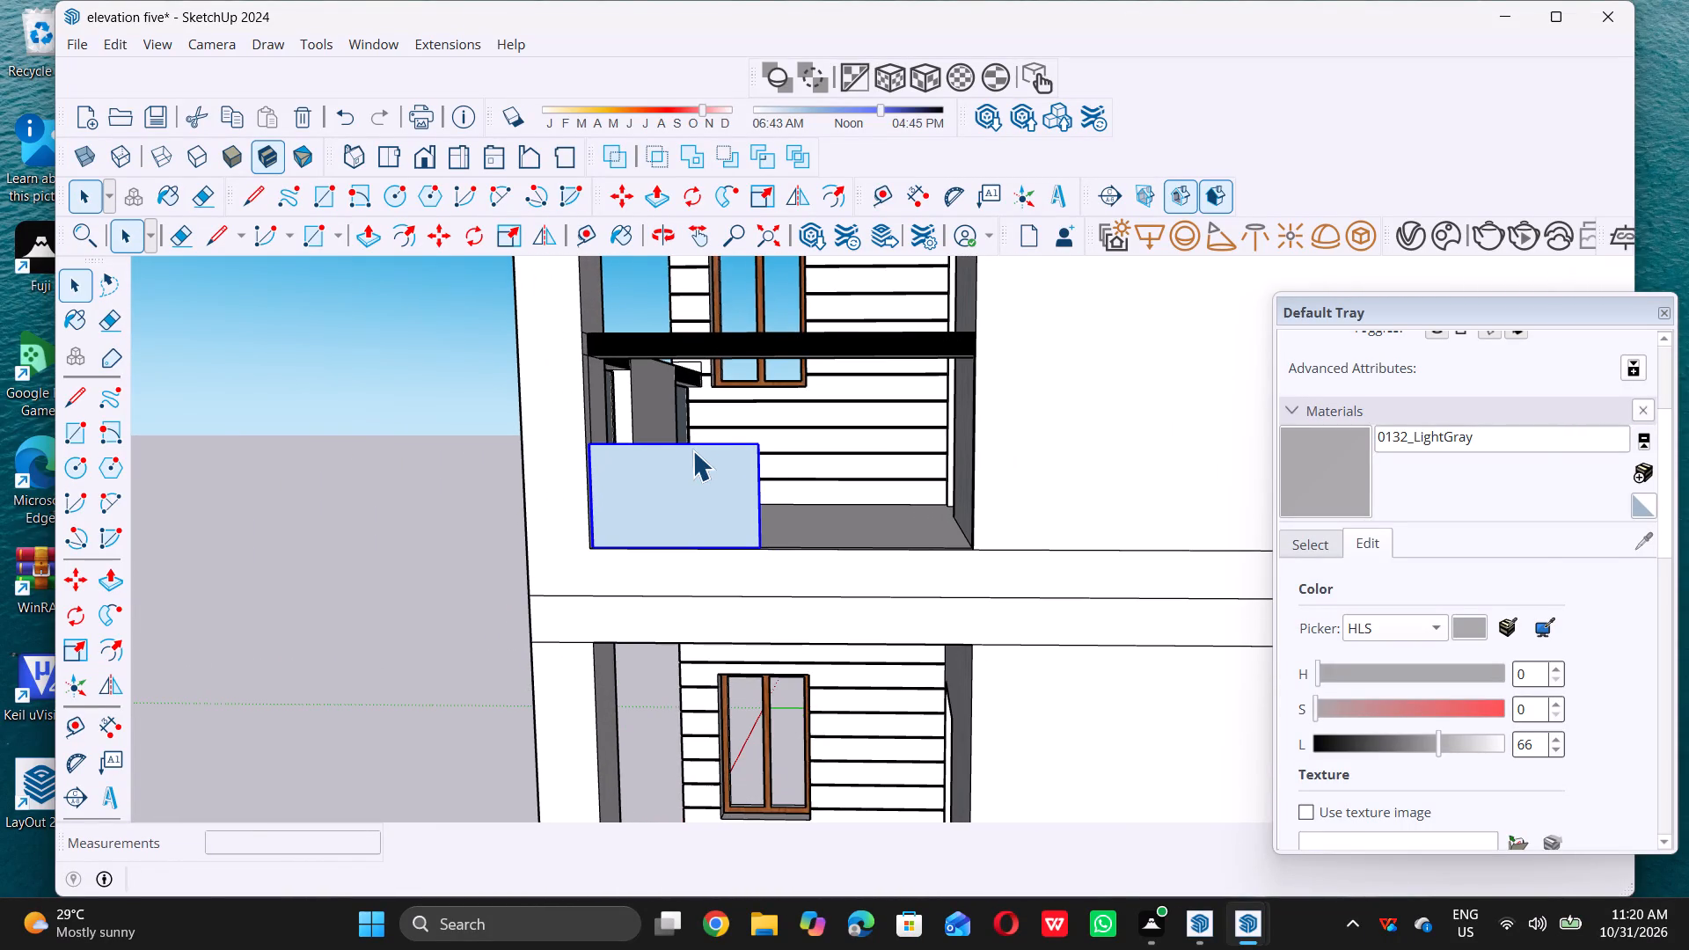
{"action": "key", "text": "s"}
{"action": "double_click", "coordinate": [757, 442]}
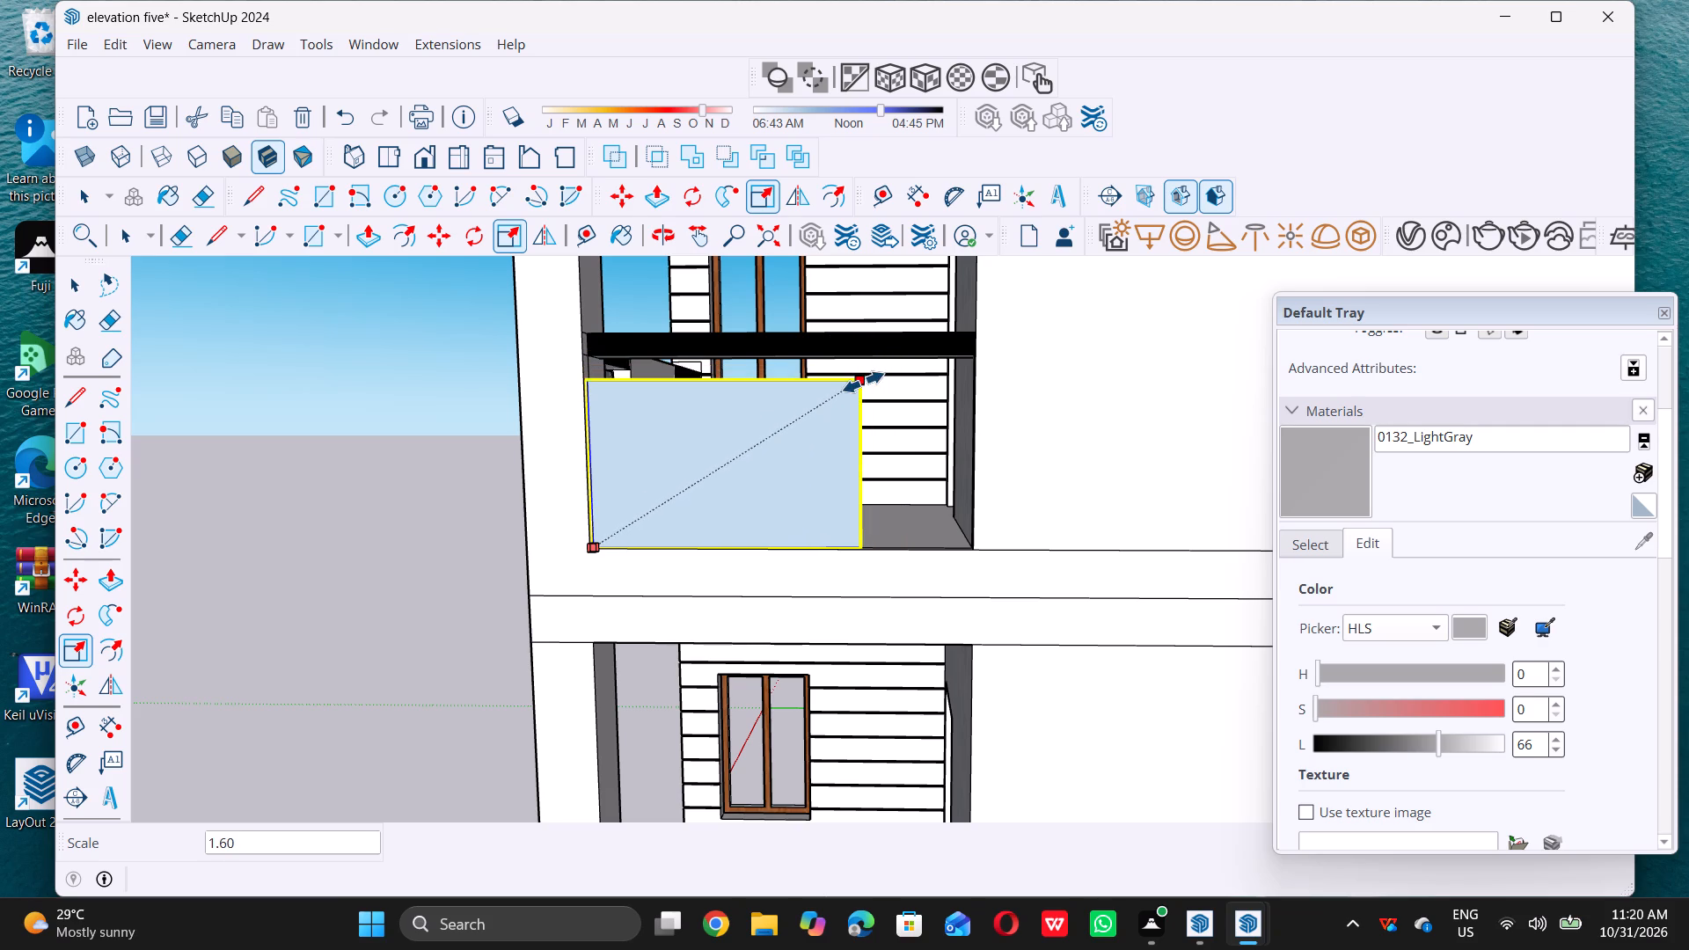
{"action": "left_click", "coordinate": [863, 382]}
{"action": "key", "text": "space"}
Scale the glass pane in the middle floor's side opening vertically by 1.15 to meet the underside of the black rail.
{"action": "middle_click_drag", "start_coordinate": [821, 351], "coordinate": [807, 488]}
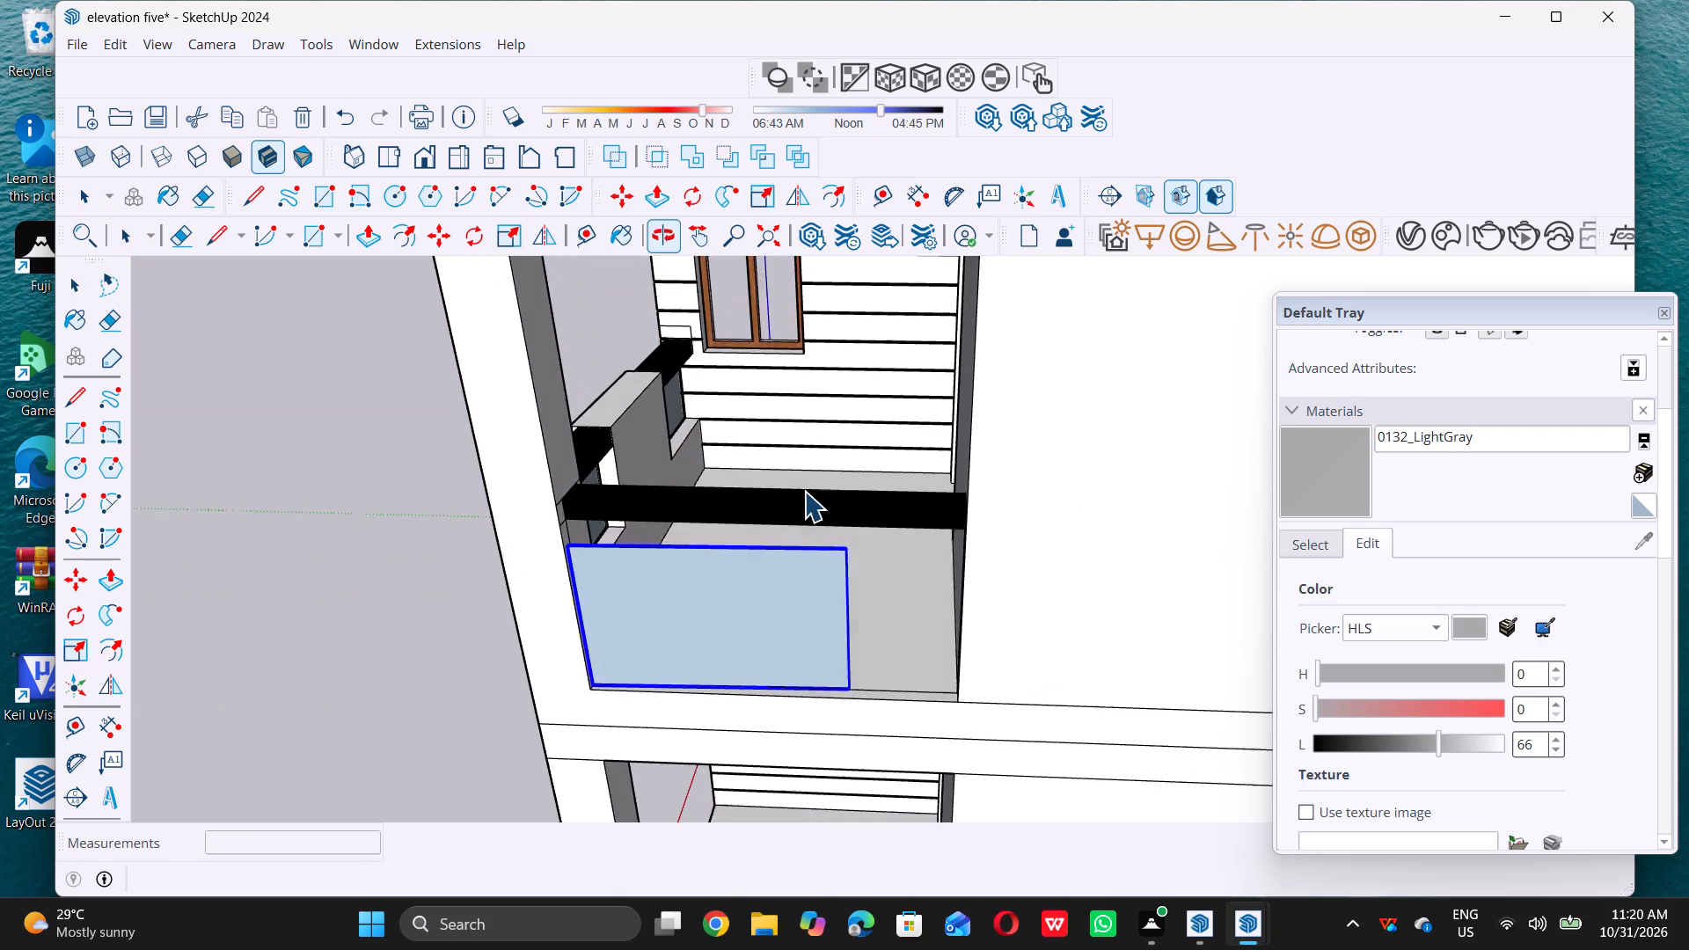
{"action": "scroll", "coordinate": [691, 578], "scroll_direction": "up", "scroll_amount": 4}
{"action": "key", "text": "s"}
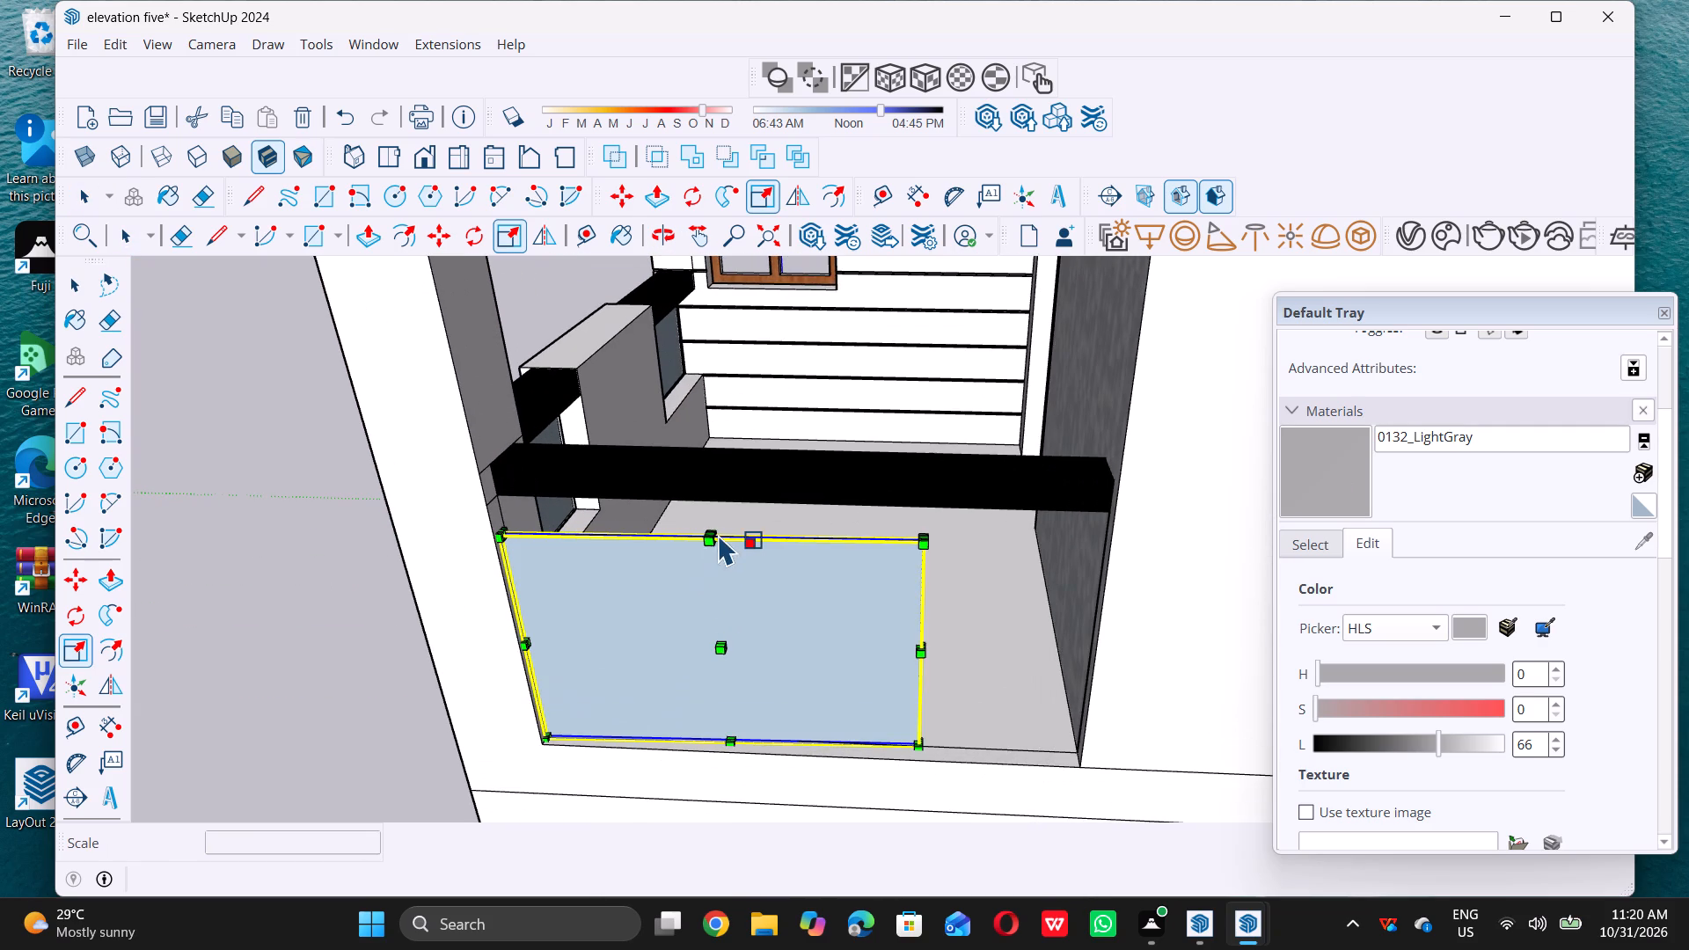
{"action": "scroll", "coordinate": [720, 531], "scroll_direction": "up", "scroll_amount": 20}
{"action": "scroll", "coordinate": [699, 552], "scroll_direction": "up", "scroll_amount": 8}
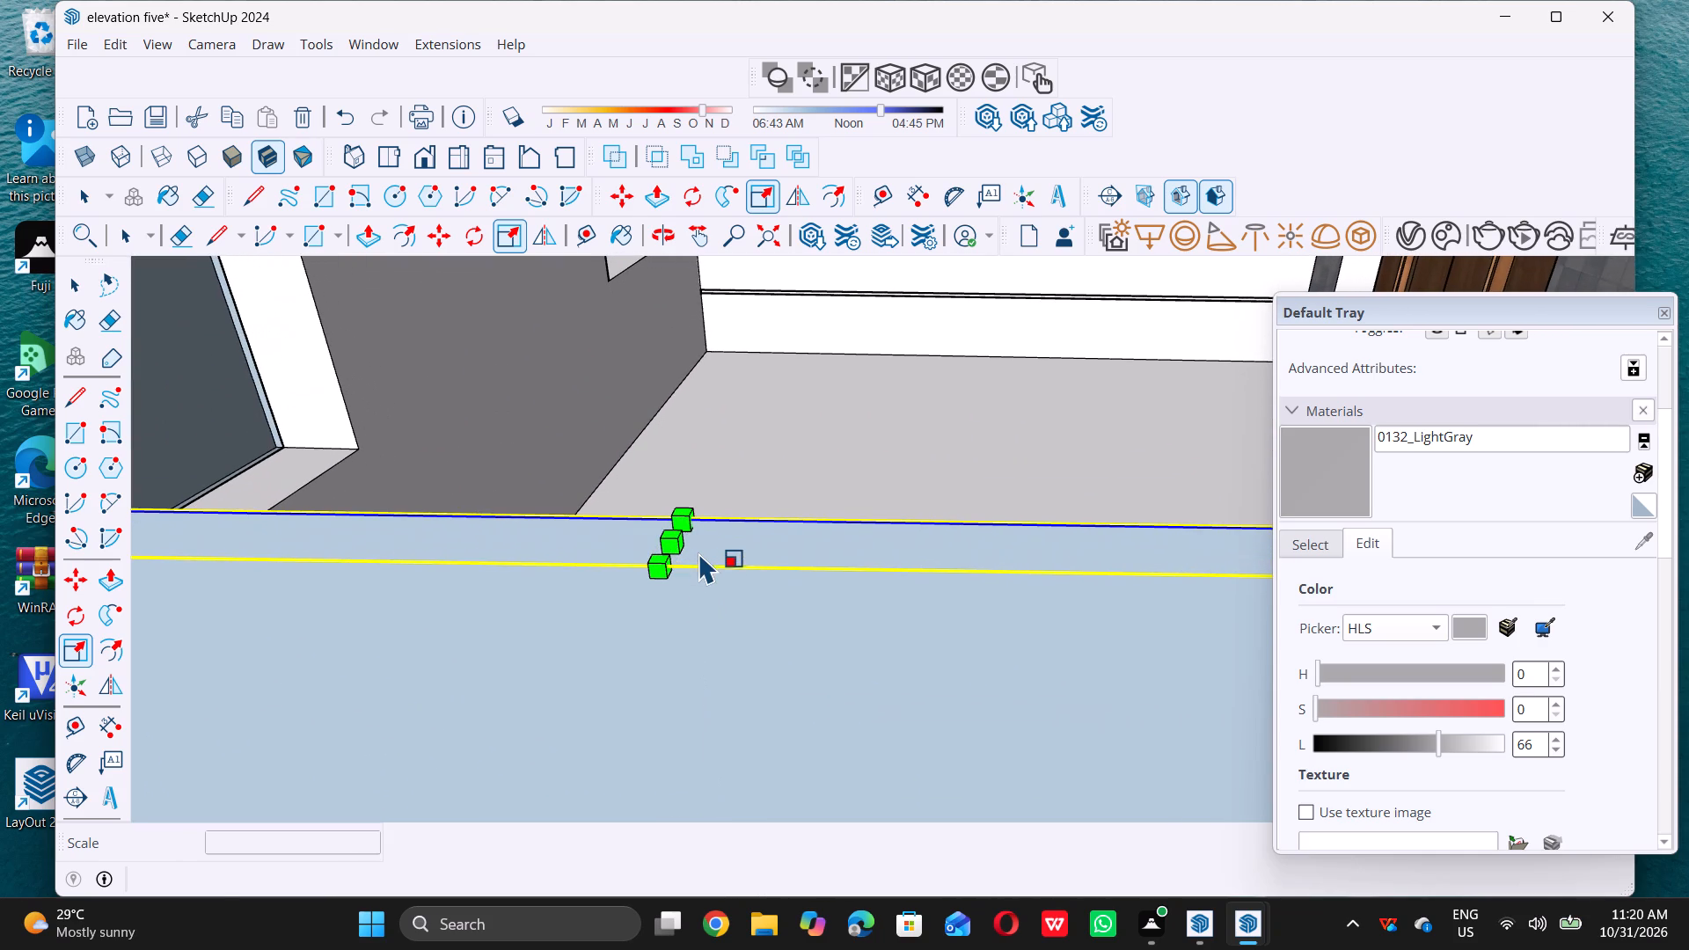
{"action": "left_click", "coordinate": [679, 537]}
{"action": "scroll", "coordinate": [679, 537], "scroll_direction": "down", "scroll_amount": 9}
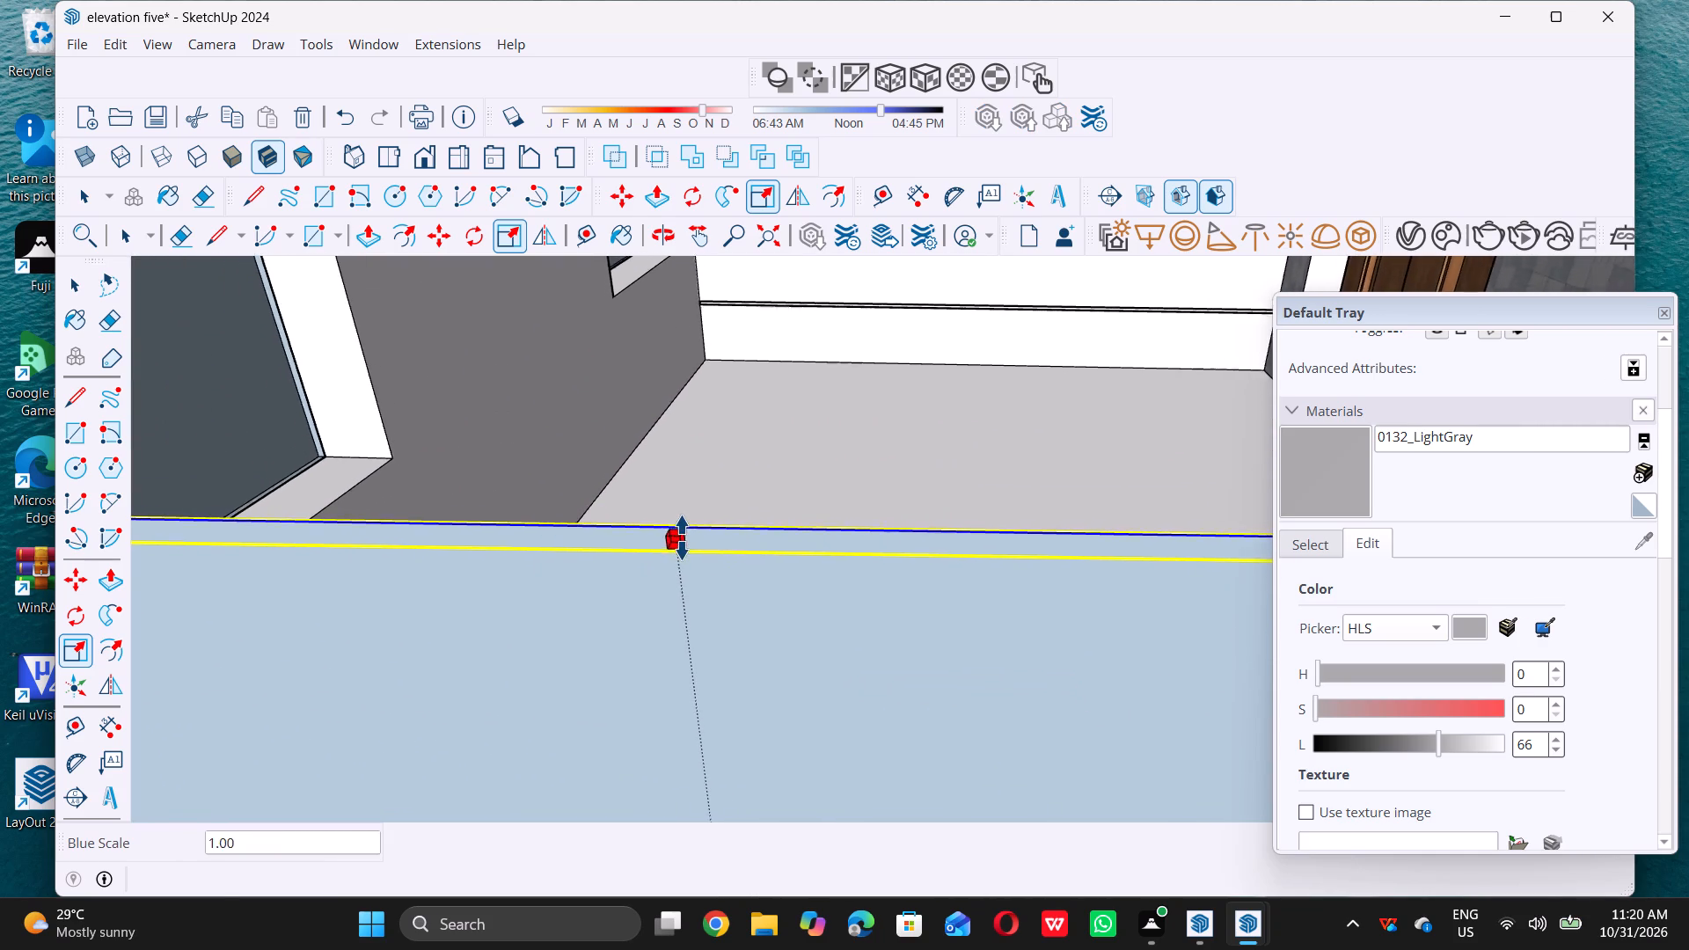
{"action": "scroll", "coordinate": [682, 537], "scroll_direction": "down", "scroll_amount": 15}
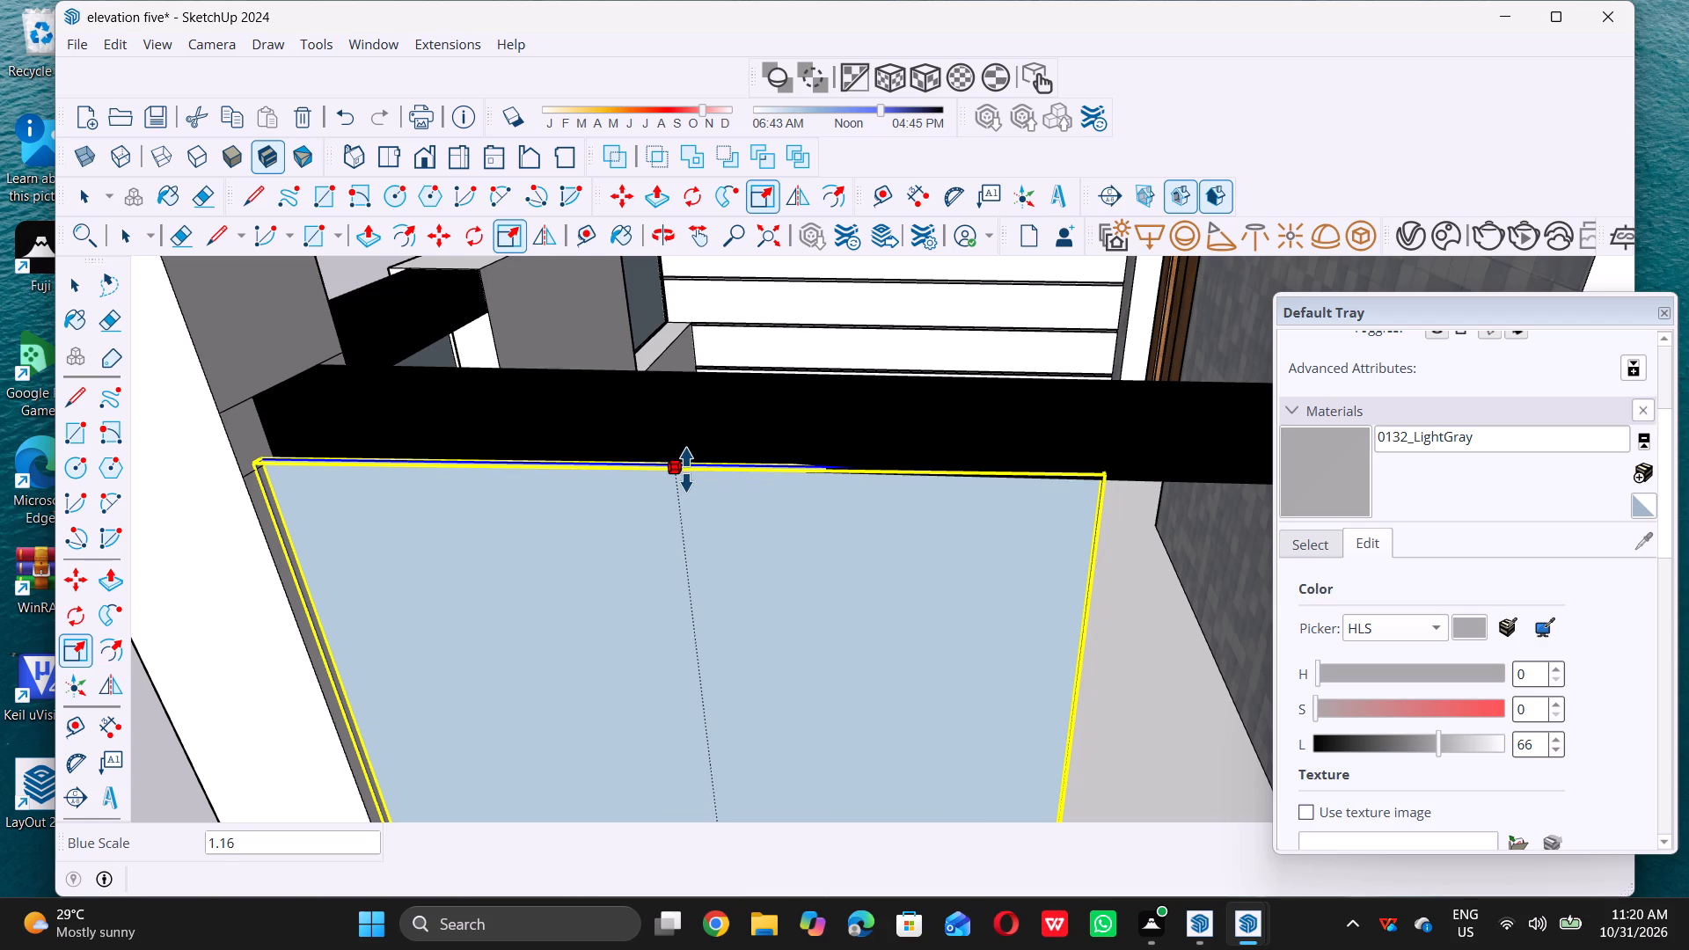
{"action": "triple_click", "coordinate": [686, 471]}
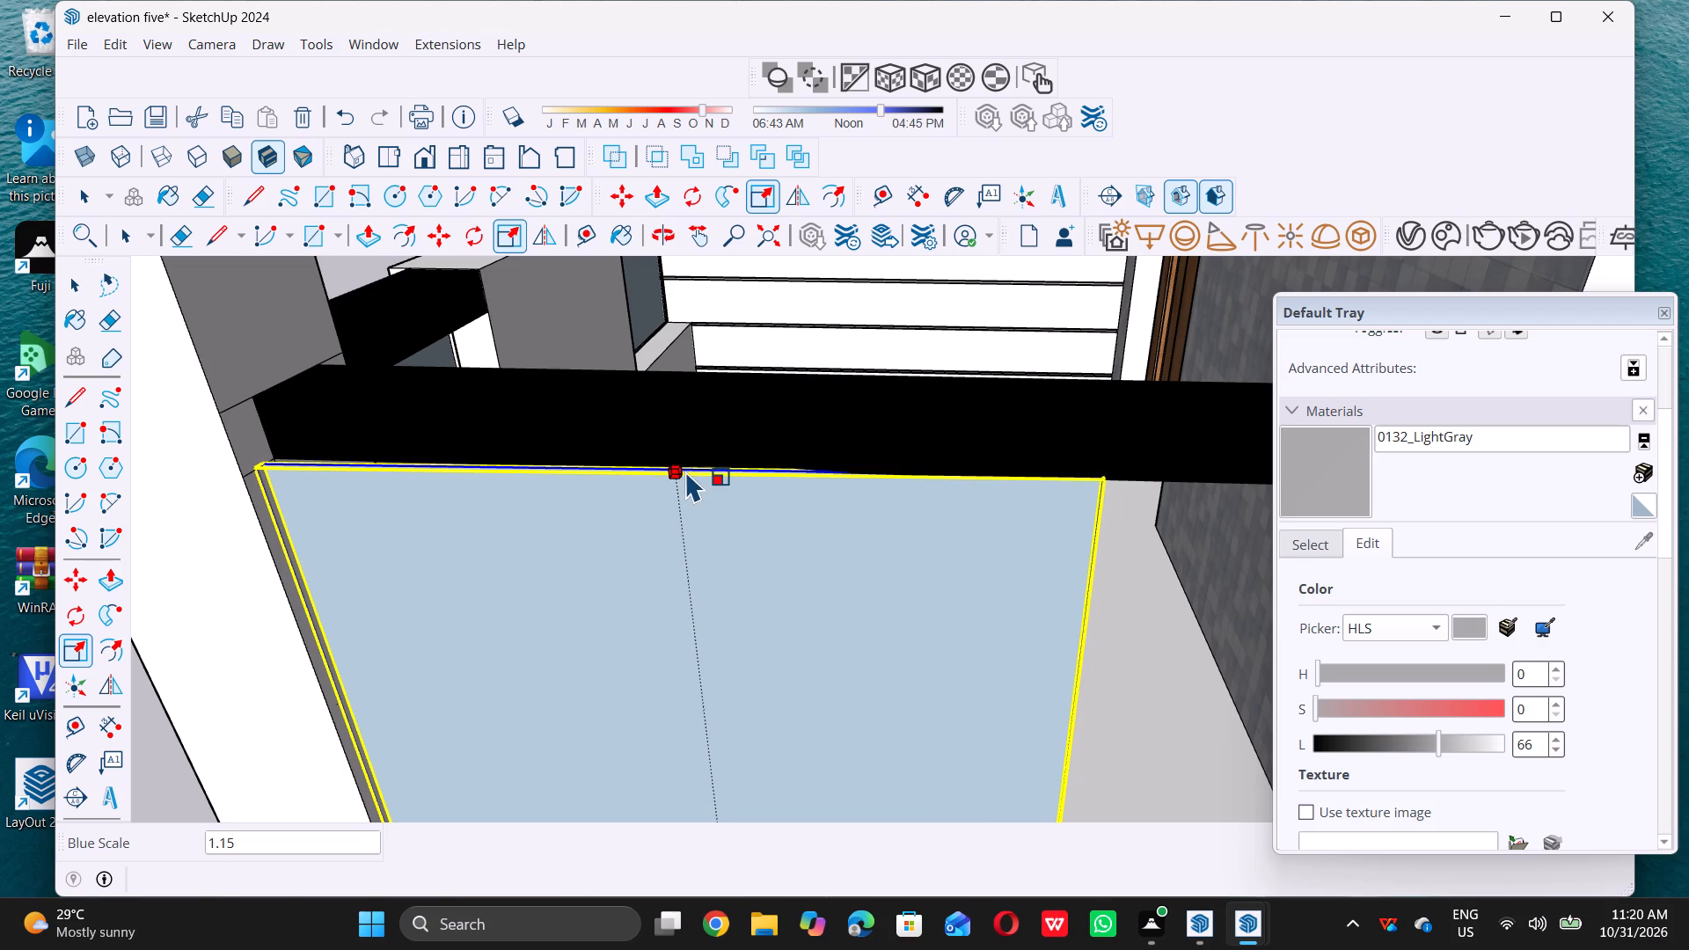
{"action": "double_click", "coordinate": [686, 471]}
{"action": "key", "text": "space"}
Scale the same pane horizontally by about 1.42 to the far edge of the side opening and deselect it.
{"action": "scroll", "coordinate": [670, 490], "scroll_direction": "down", "scroll_amount": 9}
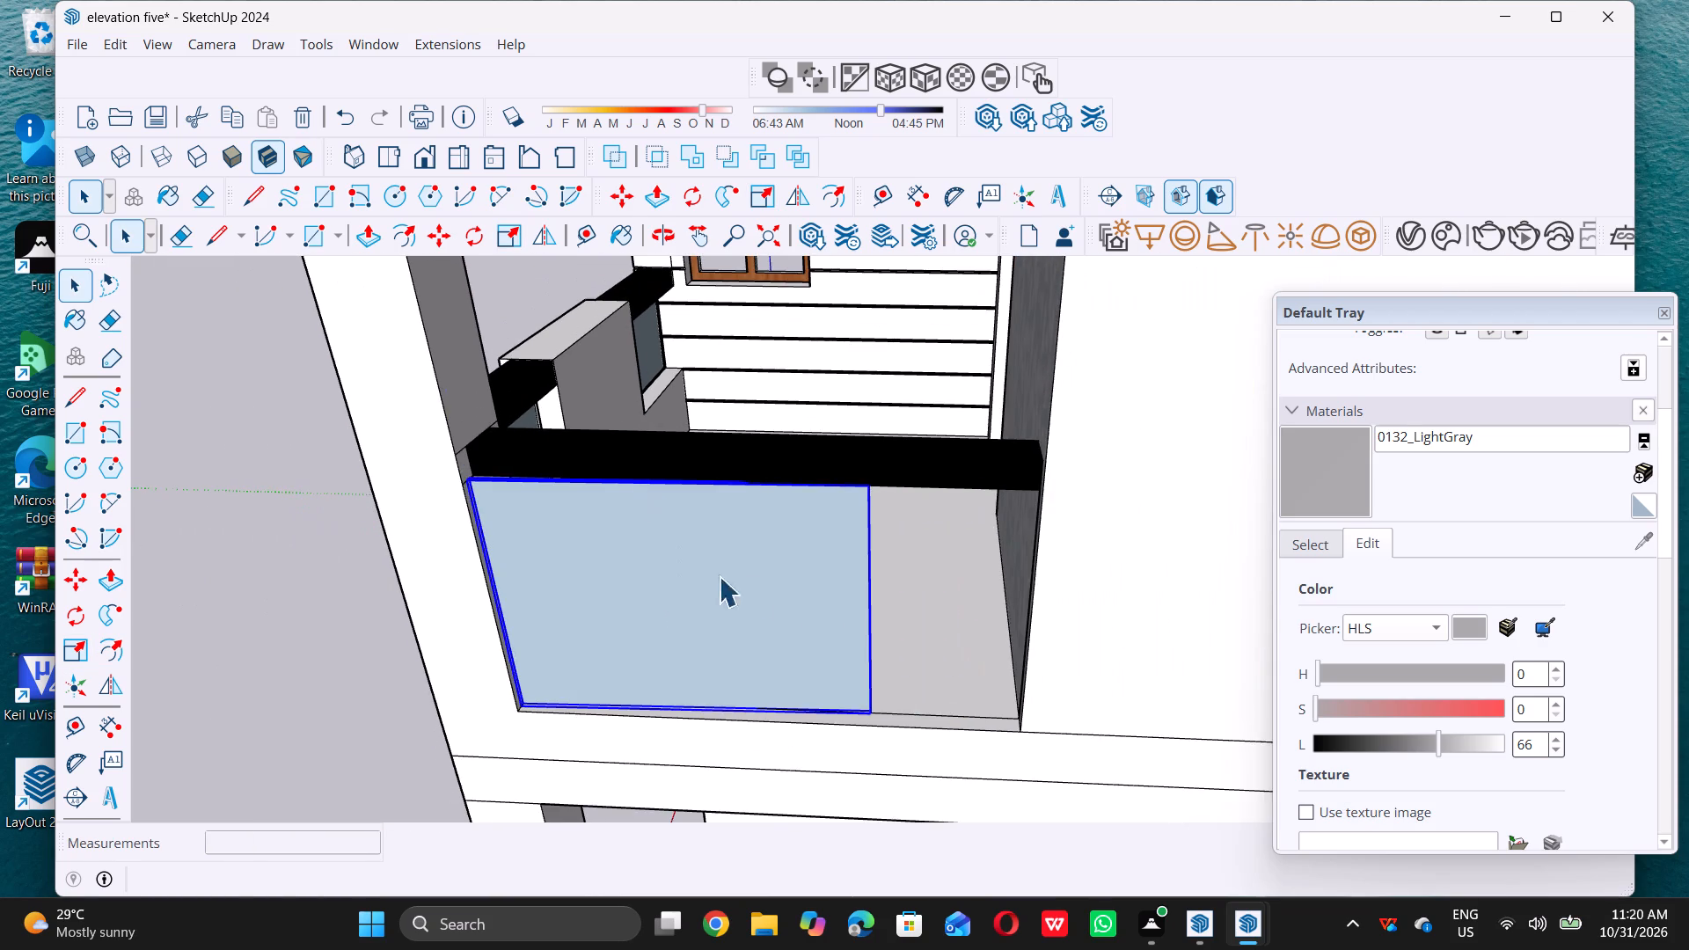
{"action": "scroll", "coordinate": [828, 596], "scroll_direction": "down", "scroll_amount": 1}
{"action": "middle_click_drag", "start_coordinate": [859, 600], "coordinate": [745, 584]}
{"action": "middle_click", "coordinate": [745, 584]}
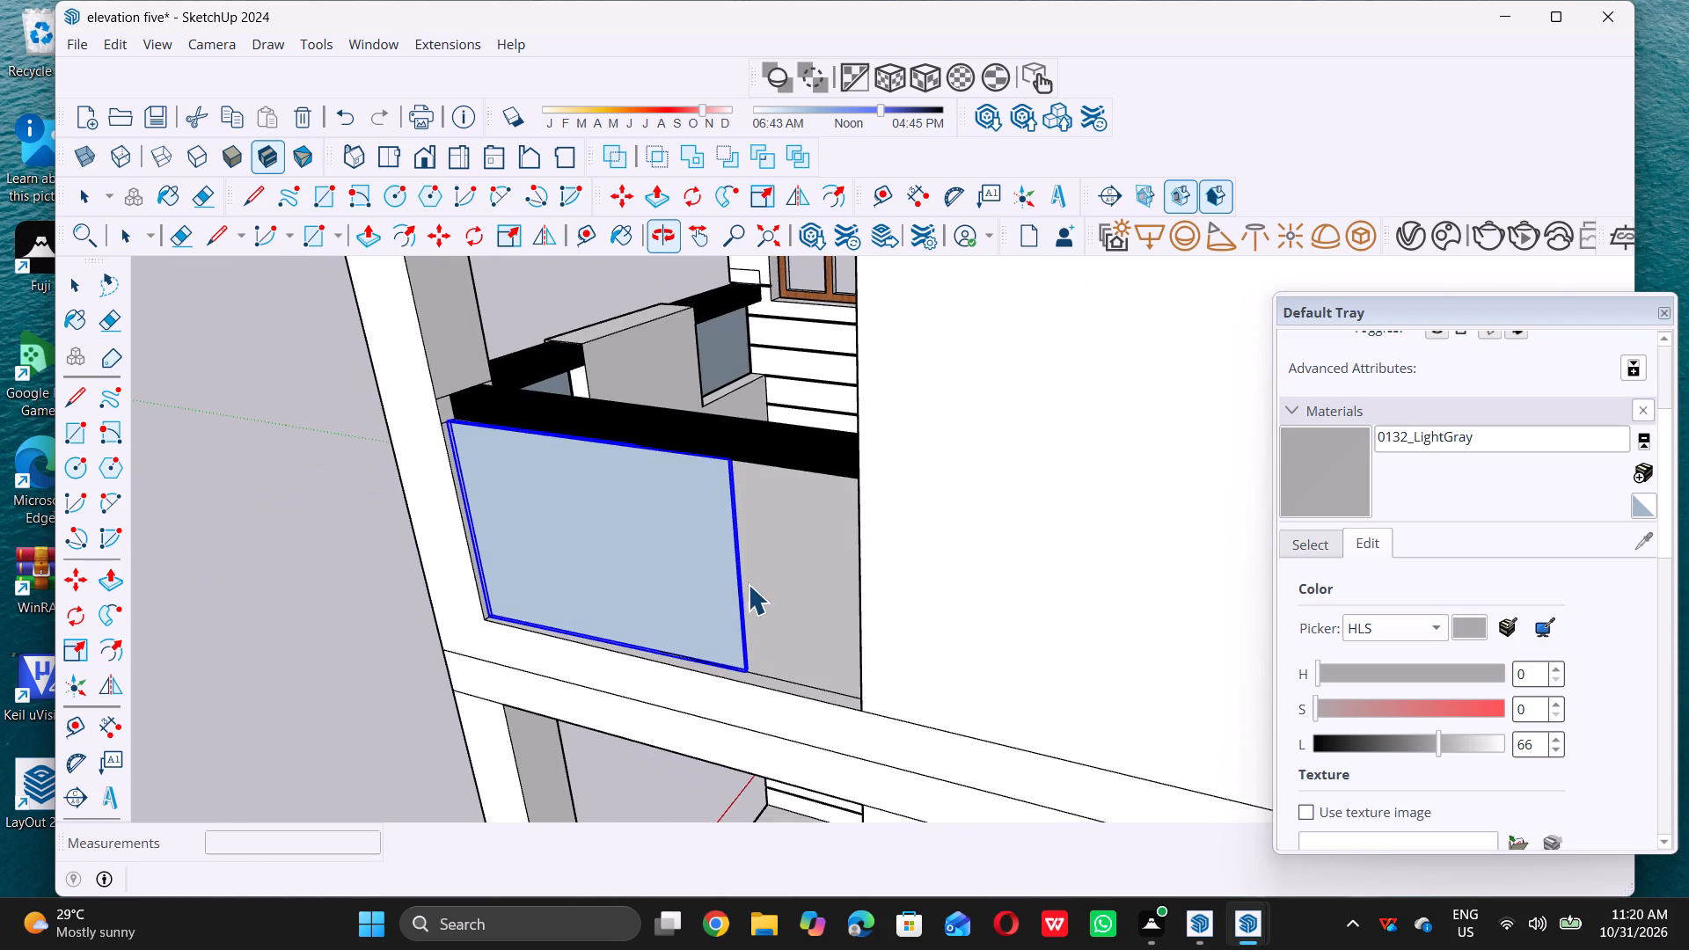
{"action": "key", "text": "s"}
{"action": "scroll", "coordinate": [742, 579], "scroll_direction": "up", "scroll_amount": 5}
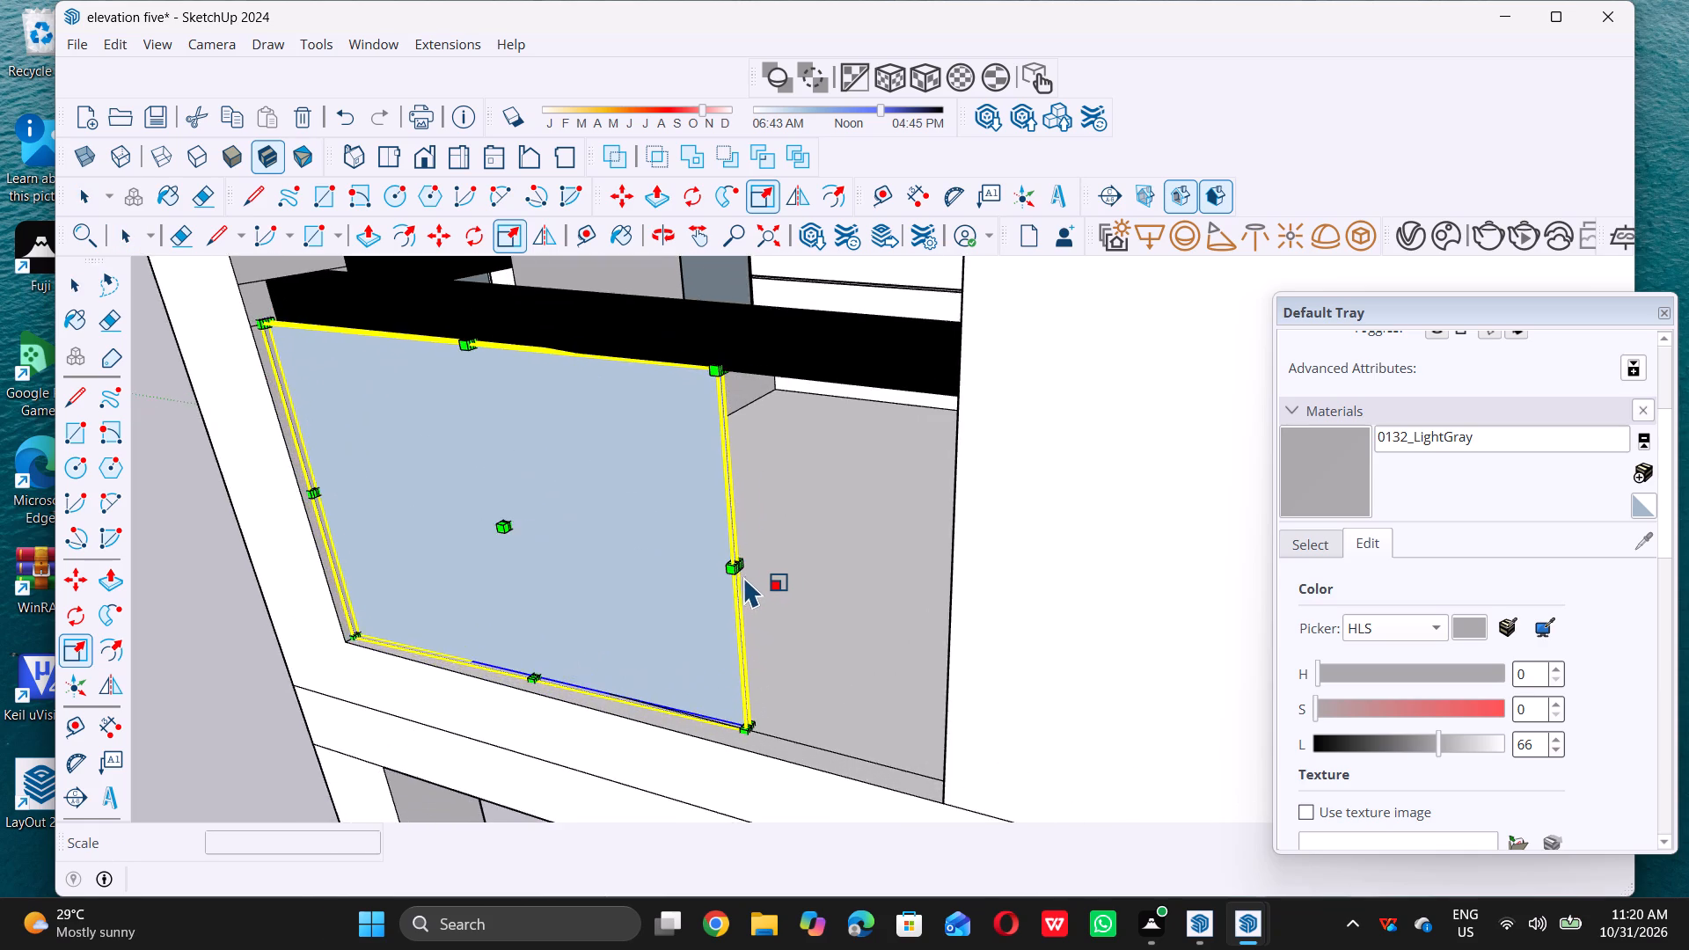
{"action": "scroll", "coordinate": [733, 572], "scroll_direction": "up", "scroll_amount": 13}
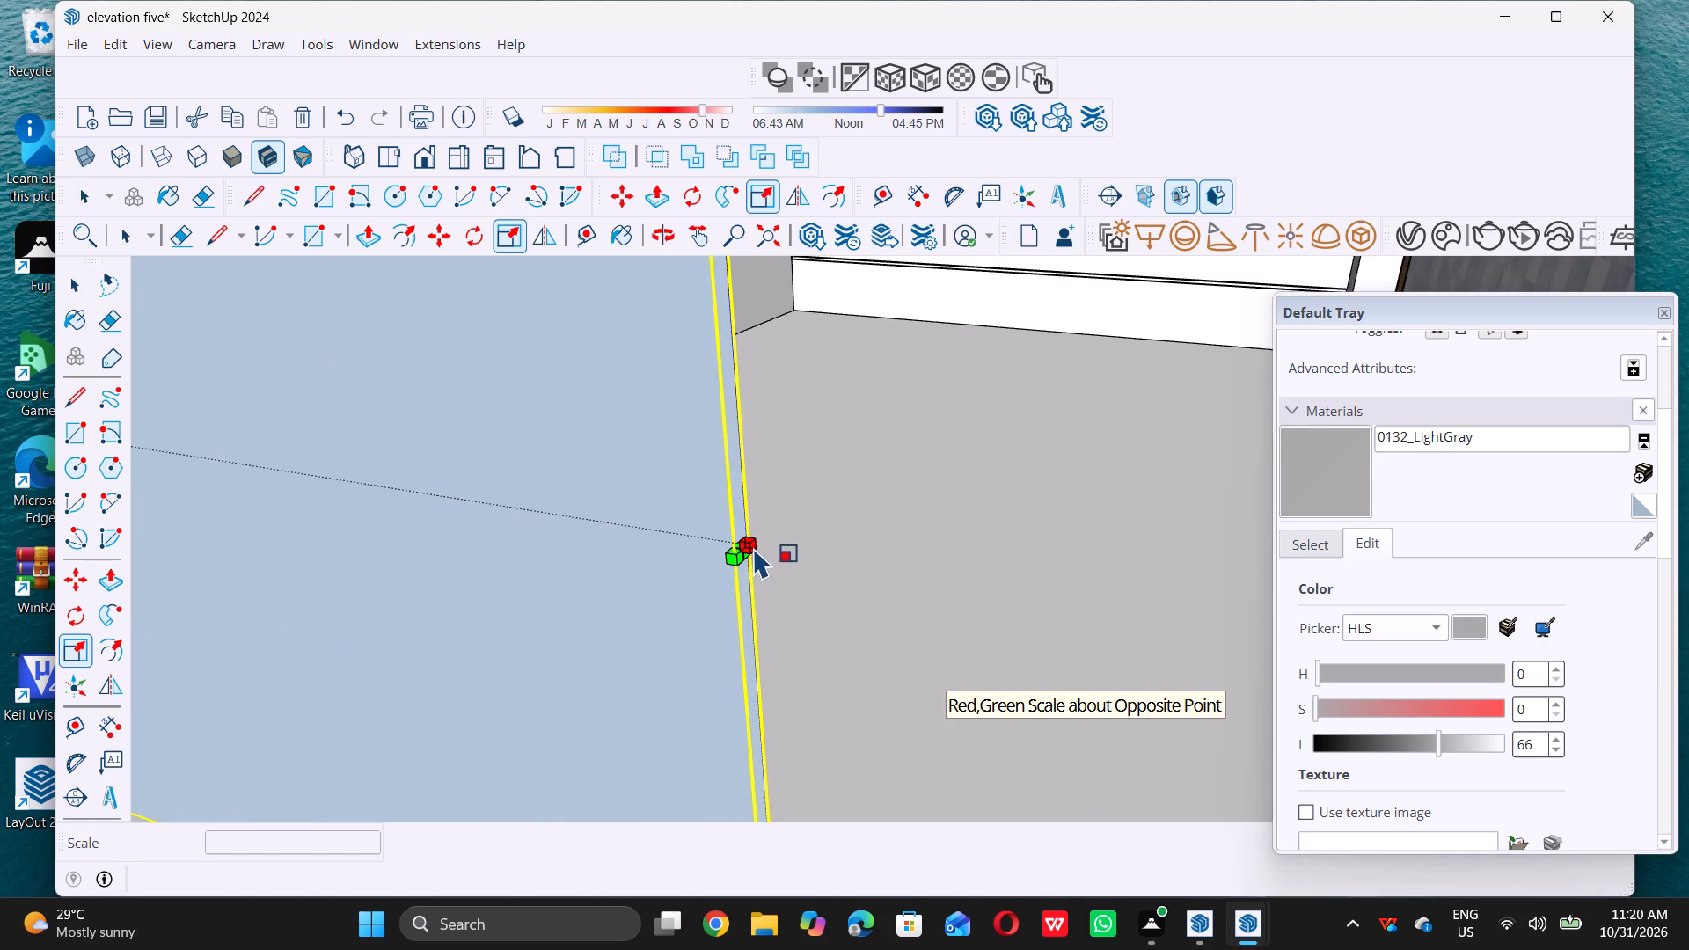
{"action": "scroll", "coordinate": [746, 556], "scroll_direction": "up", "scroll_amount": 5}
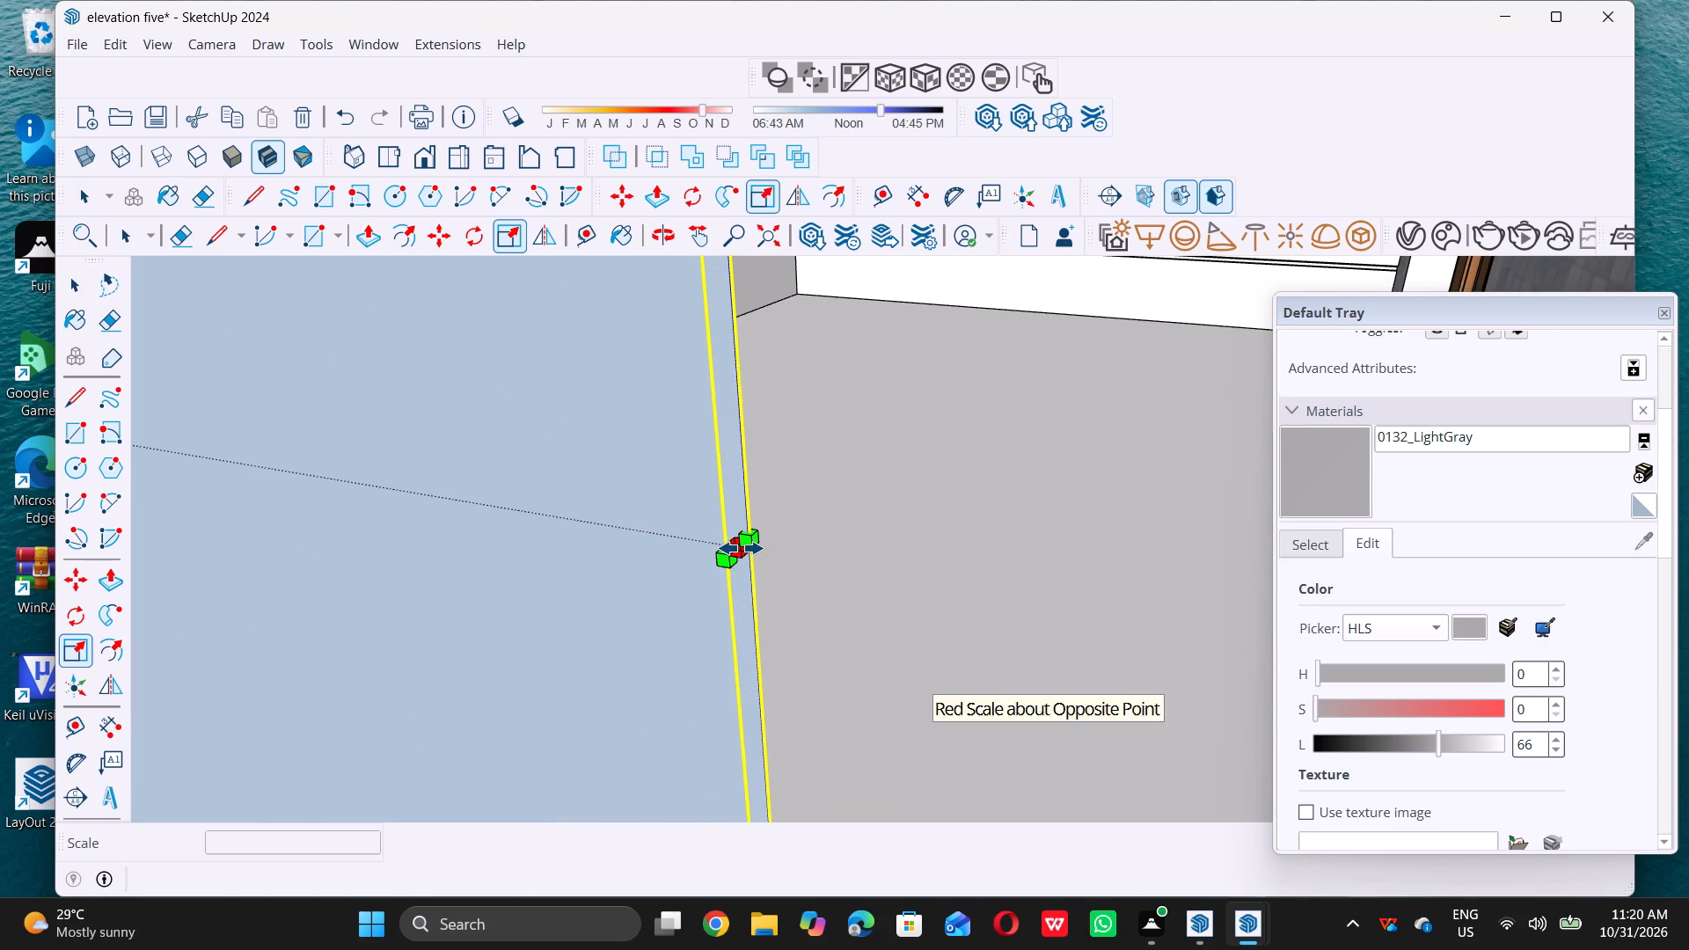
{"action": "double_click", "coordinate": [741, 548]}
{"action": "scroll", "coordinate": [741, 548], "scroll_direction": "down", "scroll_amount": 15}
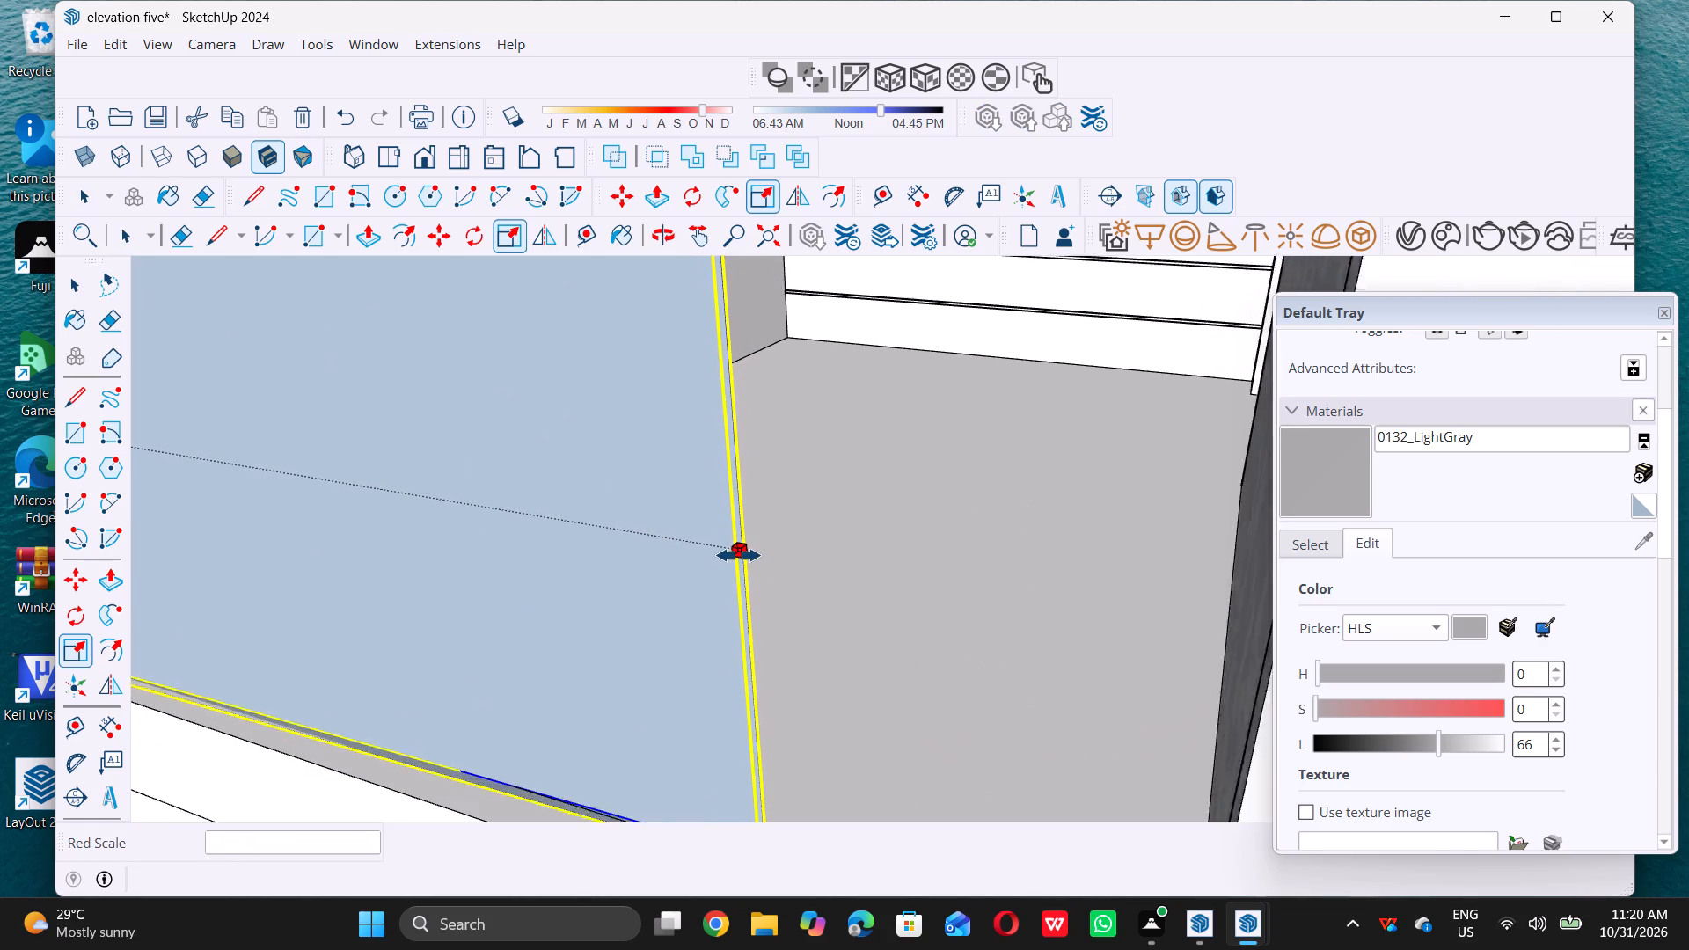
{"action": "scroll", "coordinate": [738, 555], "scroll_direction": "down", "scroll_amount": 7}
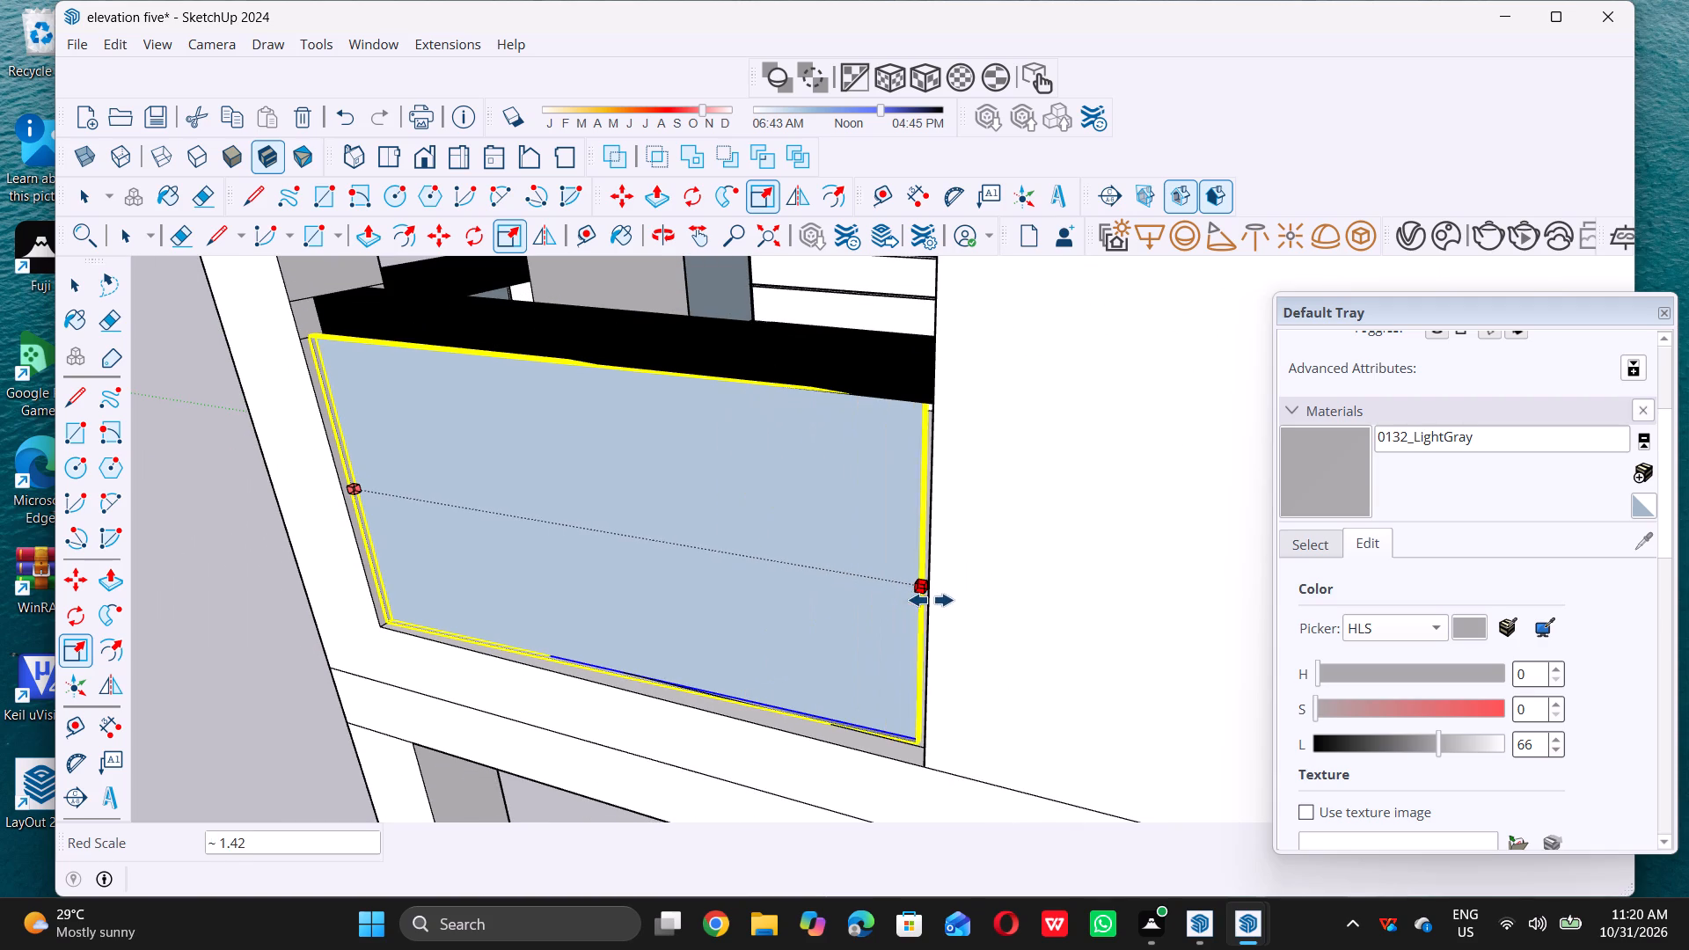
{"action": "left_click", "coordinate": [939, 601]}
{"action": "key", "text": "space"}
{"action": "scroll", "coordinate": [933, 607], "scroll_direction": "down", "scroll_amount": 8}
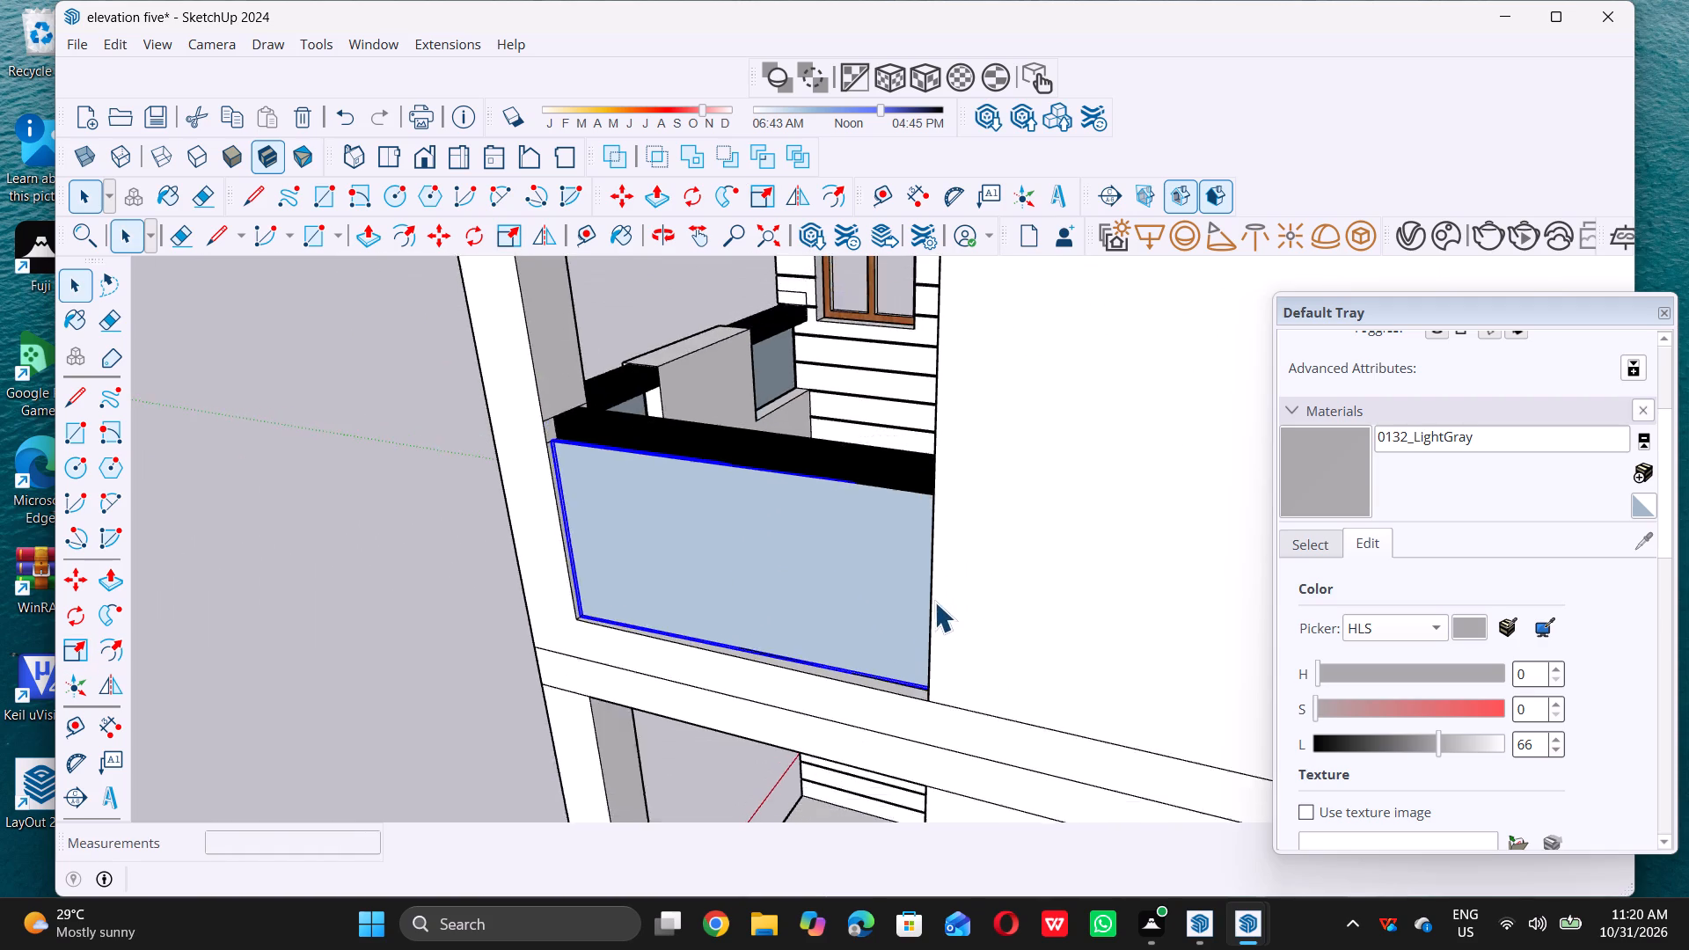
{"action": "scroll", "coordinate": [934, 602], "scroll_direction": "down", "scroll_amount": 9}
{"action": "double_click", "coordinate": [446, 642]}
Copy the side glass pane by its front lower corner about 11' 6" up to the matching corner of the upper floor's side opening.
{"action": "scroll", "coordinate": [446, 632], "scroll_direction": "down", "scroll_amount": 6}
{"action": "middle_click_drag", "start_coordinate": [494, 689], "coordinate": [589, 658]}
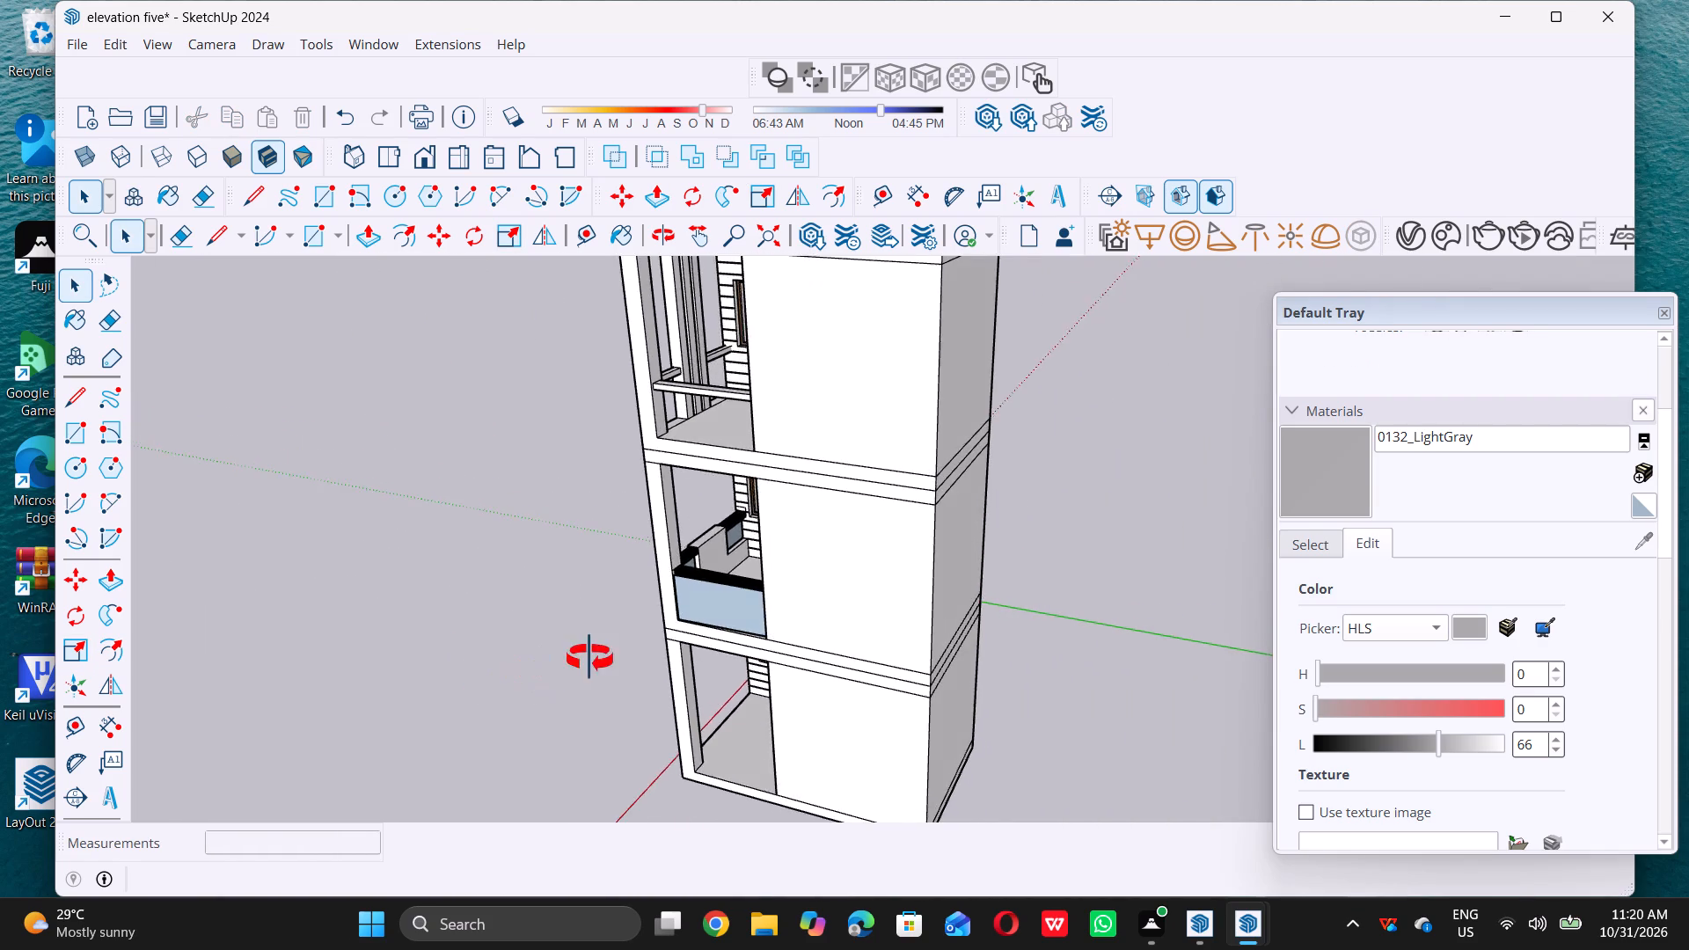
{"action": "middle_click_drag", "start_coordinate": [589, 658], "coordinate": [589, 601]}
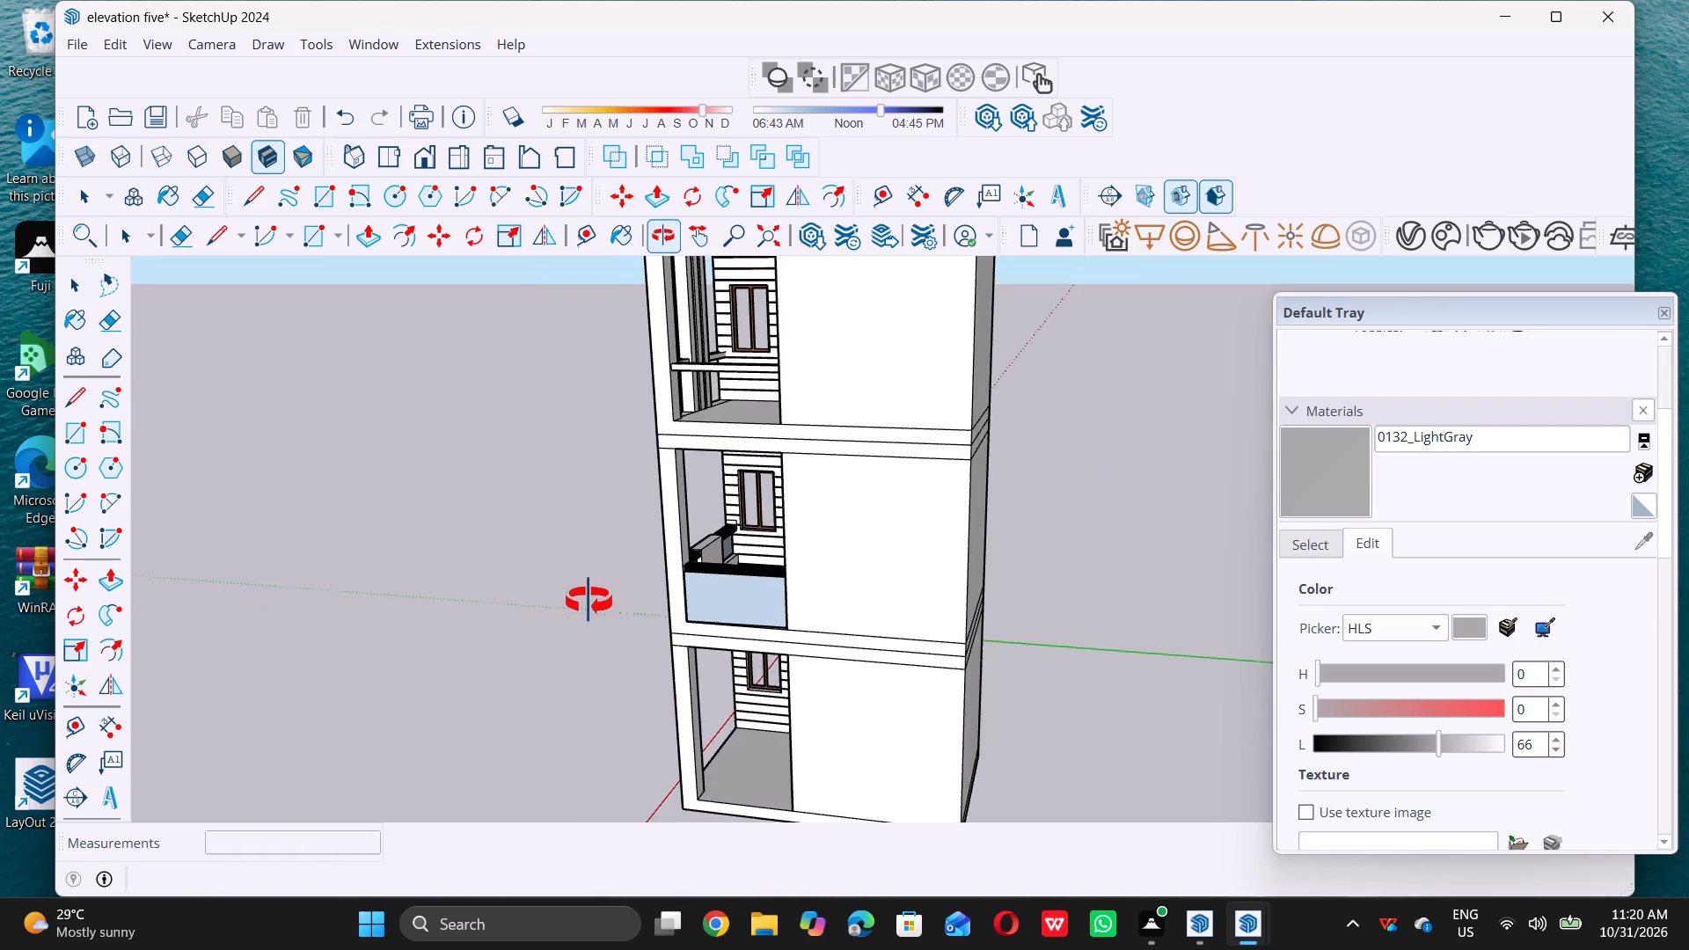
{"action": "middle_click_drag", "start_coordinate": [589, 601], "coordinate": [589, 600]}
{"action": "scroll", "coordinate": [686, 604], "scroll_direction": "up", "scroll_amount": 14}
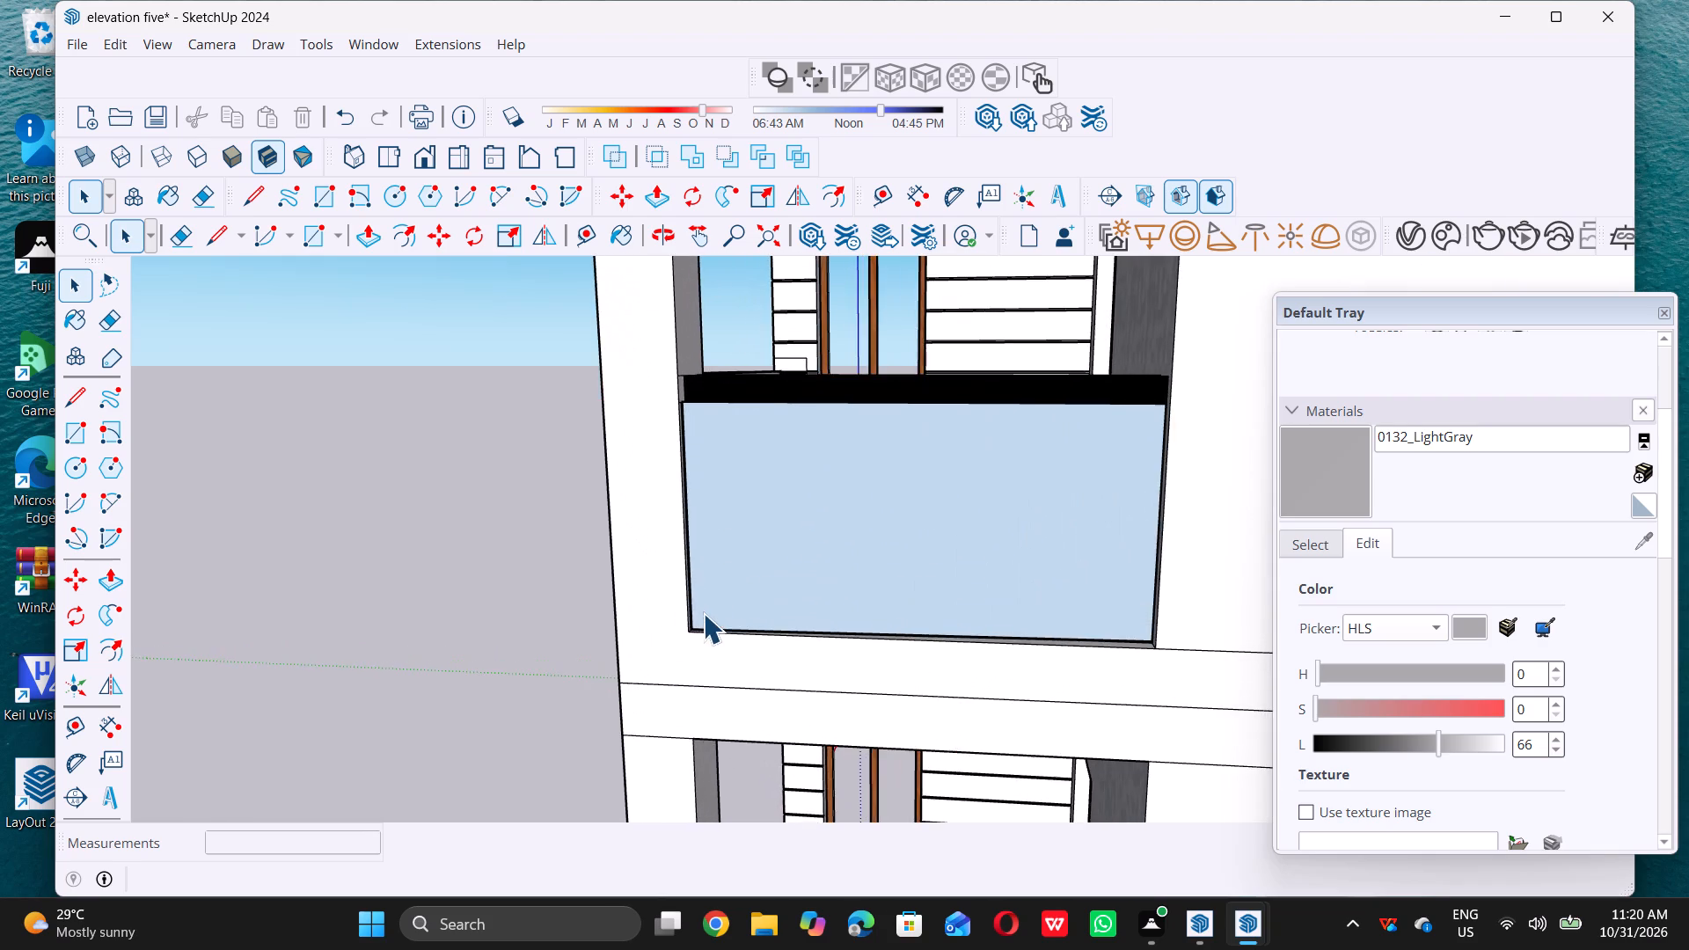
{"action": "middle_click_drag", "start_coordinate": [703, 613], "coordinate": [681, 639]}
{"action": "scroll", "coordinate": [681, 639], "scroll_direction": "up", "scroll_amount": 8}
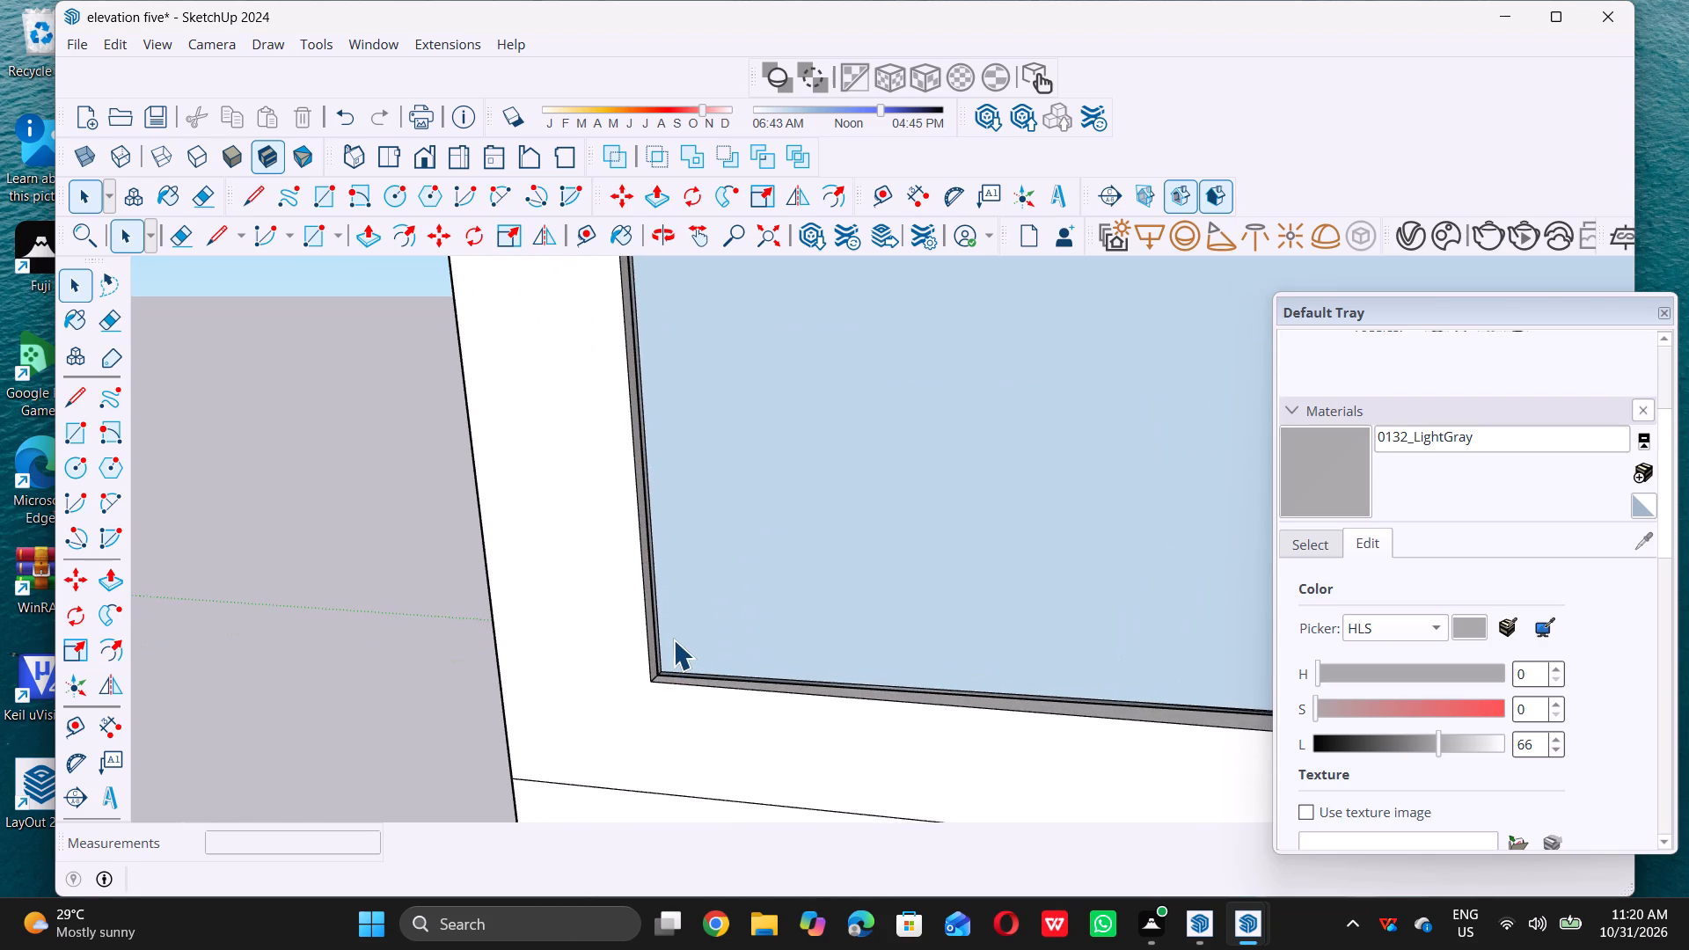
{"action": "left_click", "coordinate": [673, 639]}
{"action": "key", "text": "m"}
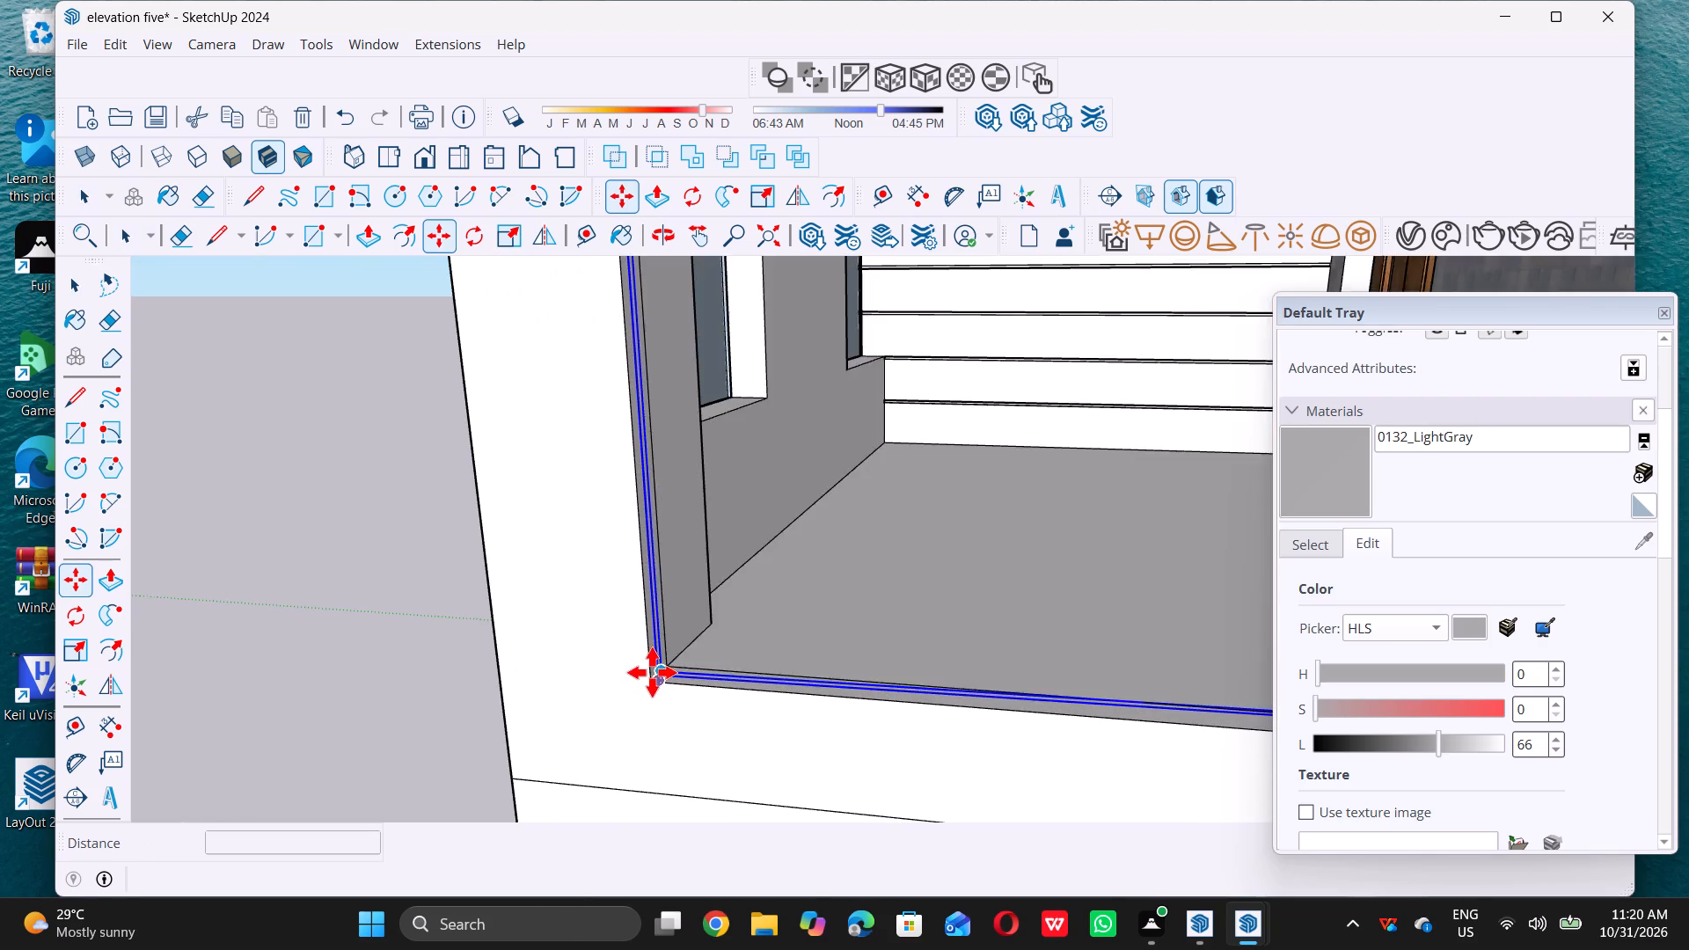
{"action": "double_click", "coordinate": [656, 675]}
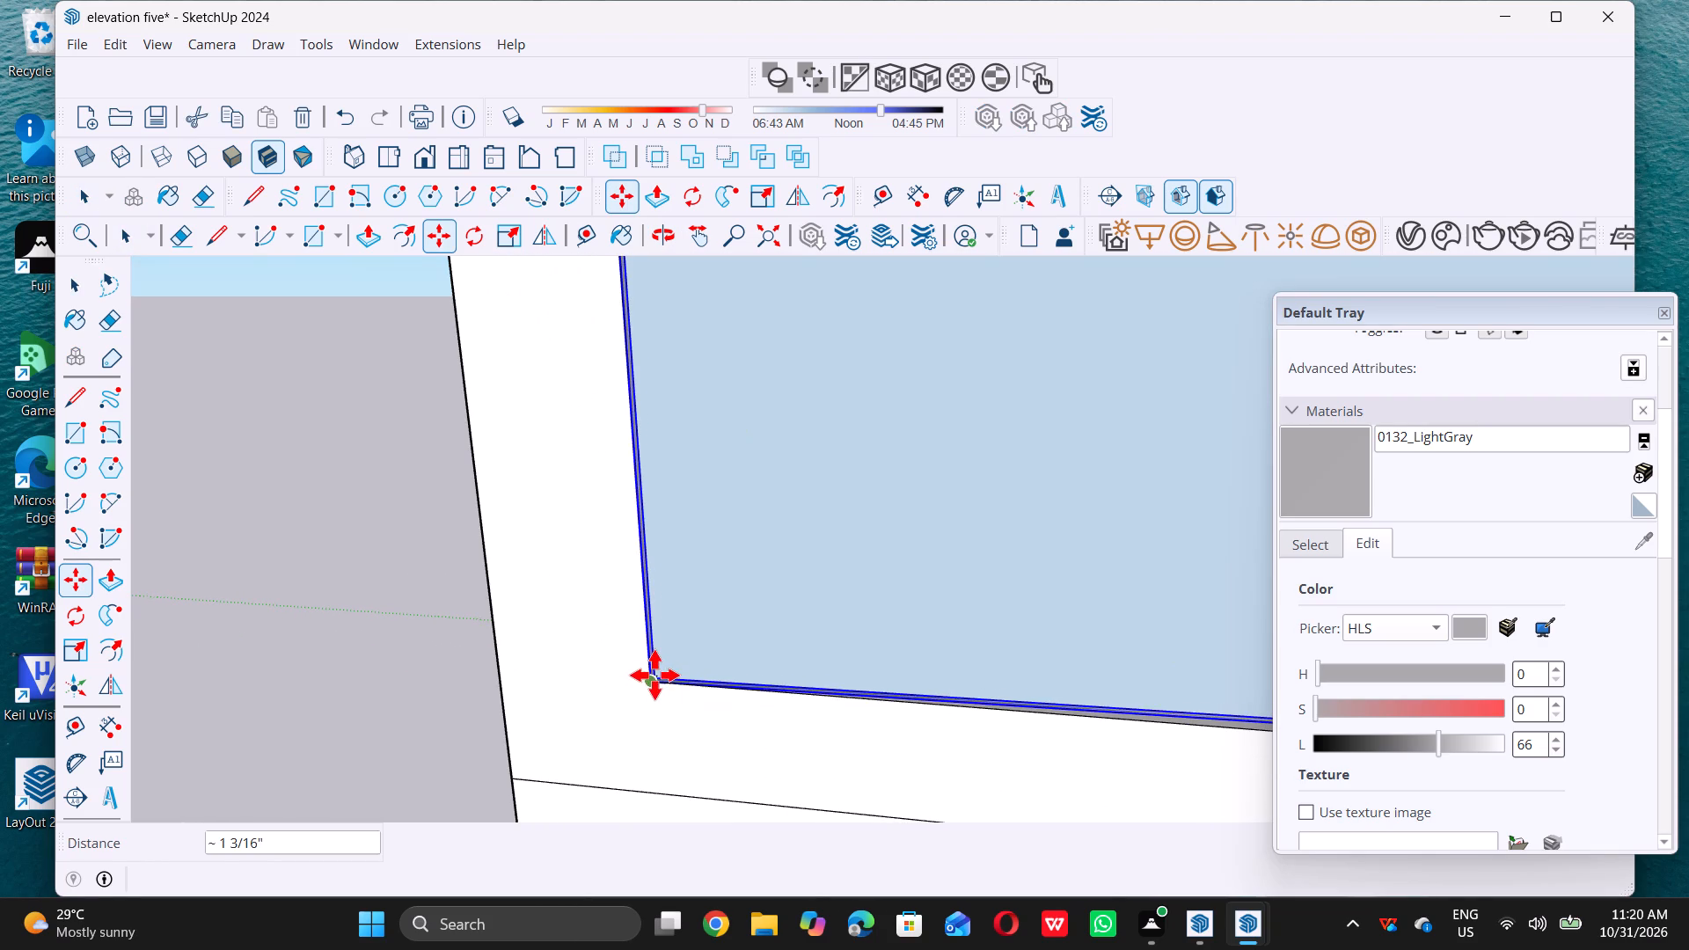
{"action": "scroll", "coordinate": [654, 674], "scroll_direction": "down", "scroll_amount": 20}
{"action": "scroll", "coordinate": [654, 674], "scroll_direction": "down", "scroll_amount": 4}
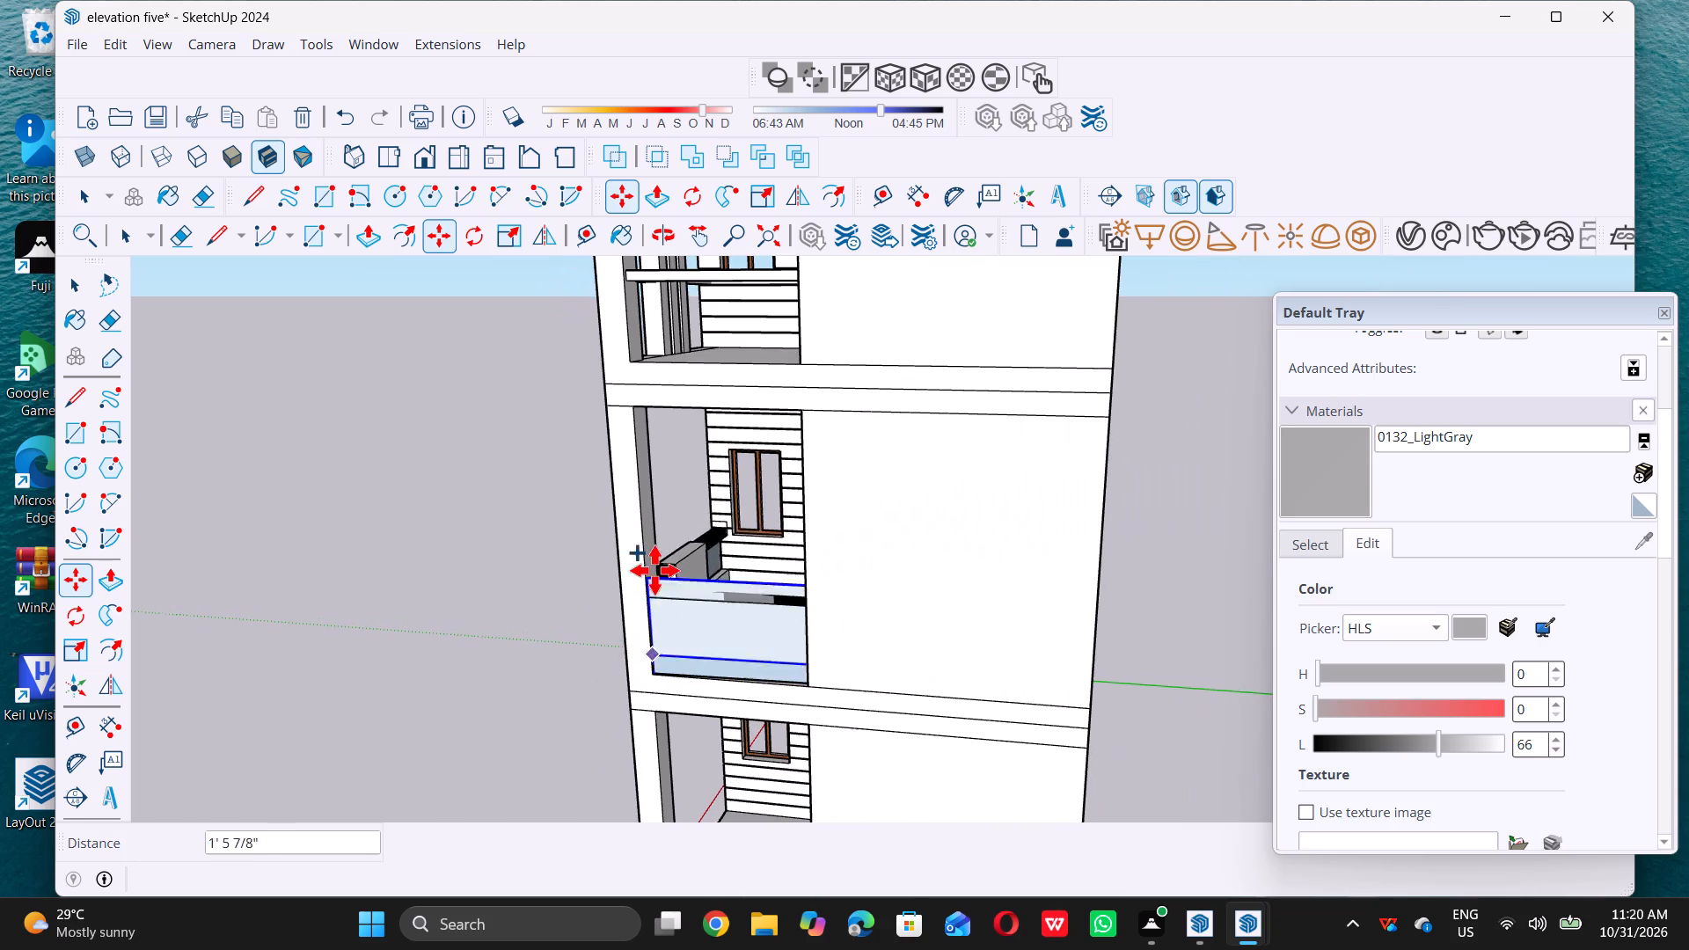
{"action": "scroll", "coordinate": [661, 544], "scroll_direction": "down", "scroll_amount": 8}
{"action": "scroll", "coordinate": [684, 442], "scroll_direction": "up", "scroll_amount": 2}
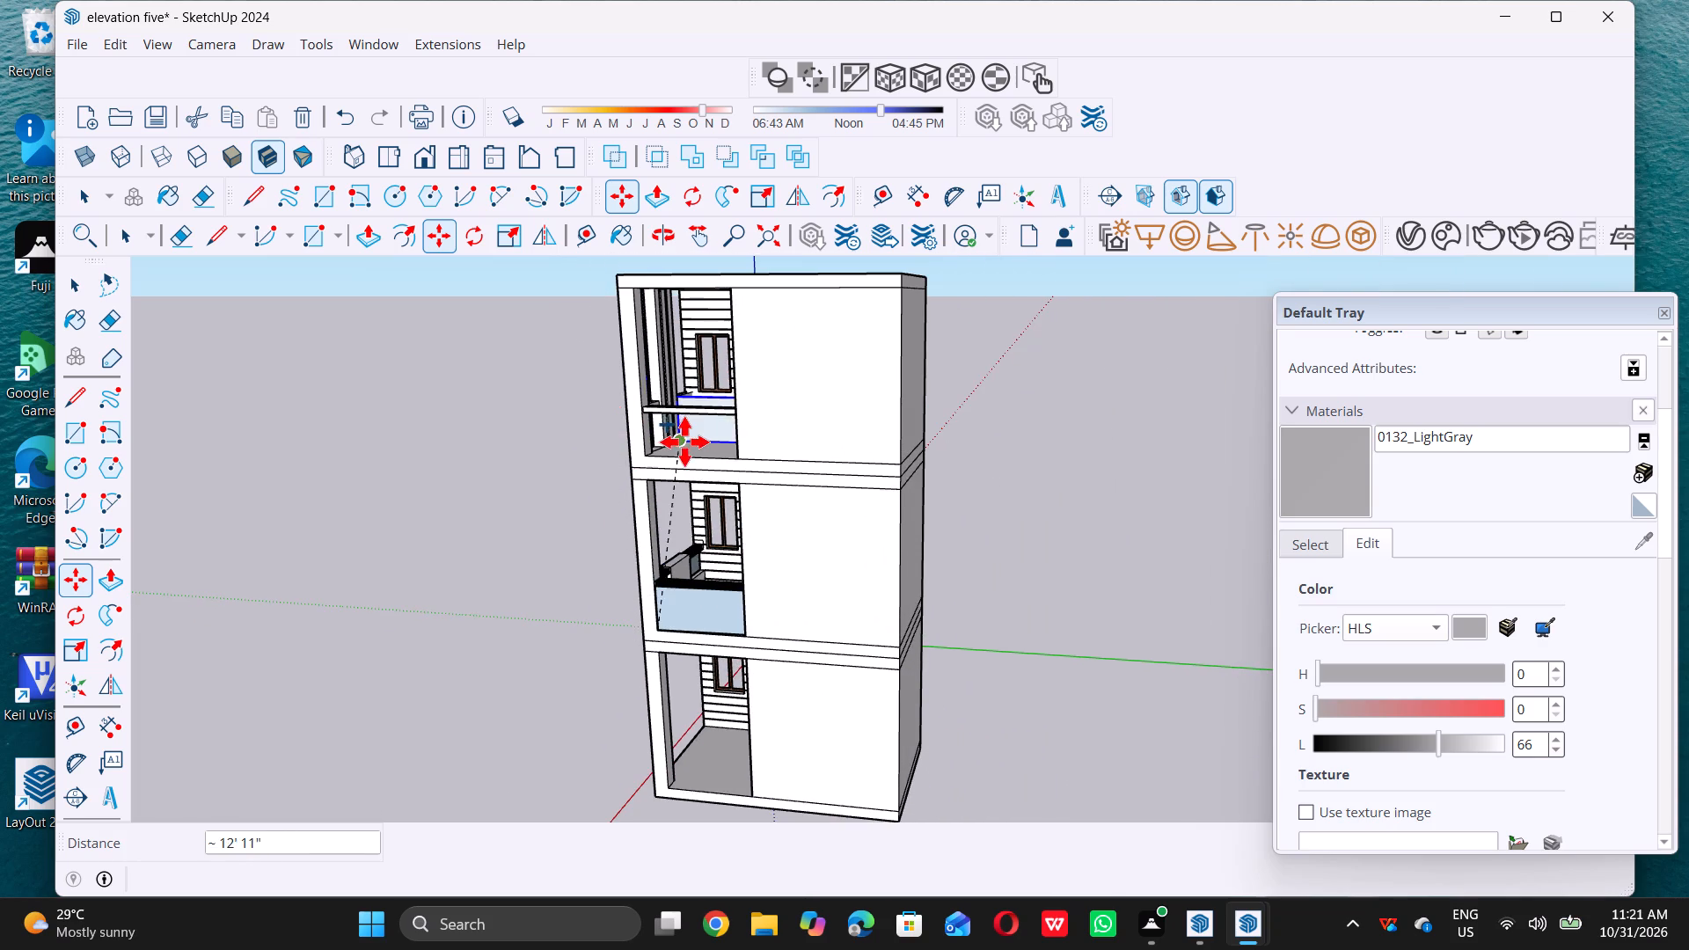
{"action": "scroll", "coordinate": [684, 442], "scroll_direction": "up", "scroll_amount": 2}
{"action": "middle_click_drag", "start_coordinate": [666, 453], "coordinate": [673, 515]}
{"action": "scroll", "coordinate": [609, 507], "scroll_direction": "up", "scroll_amount": 4}
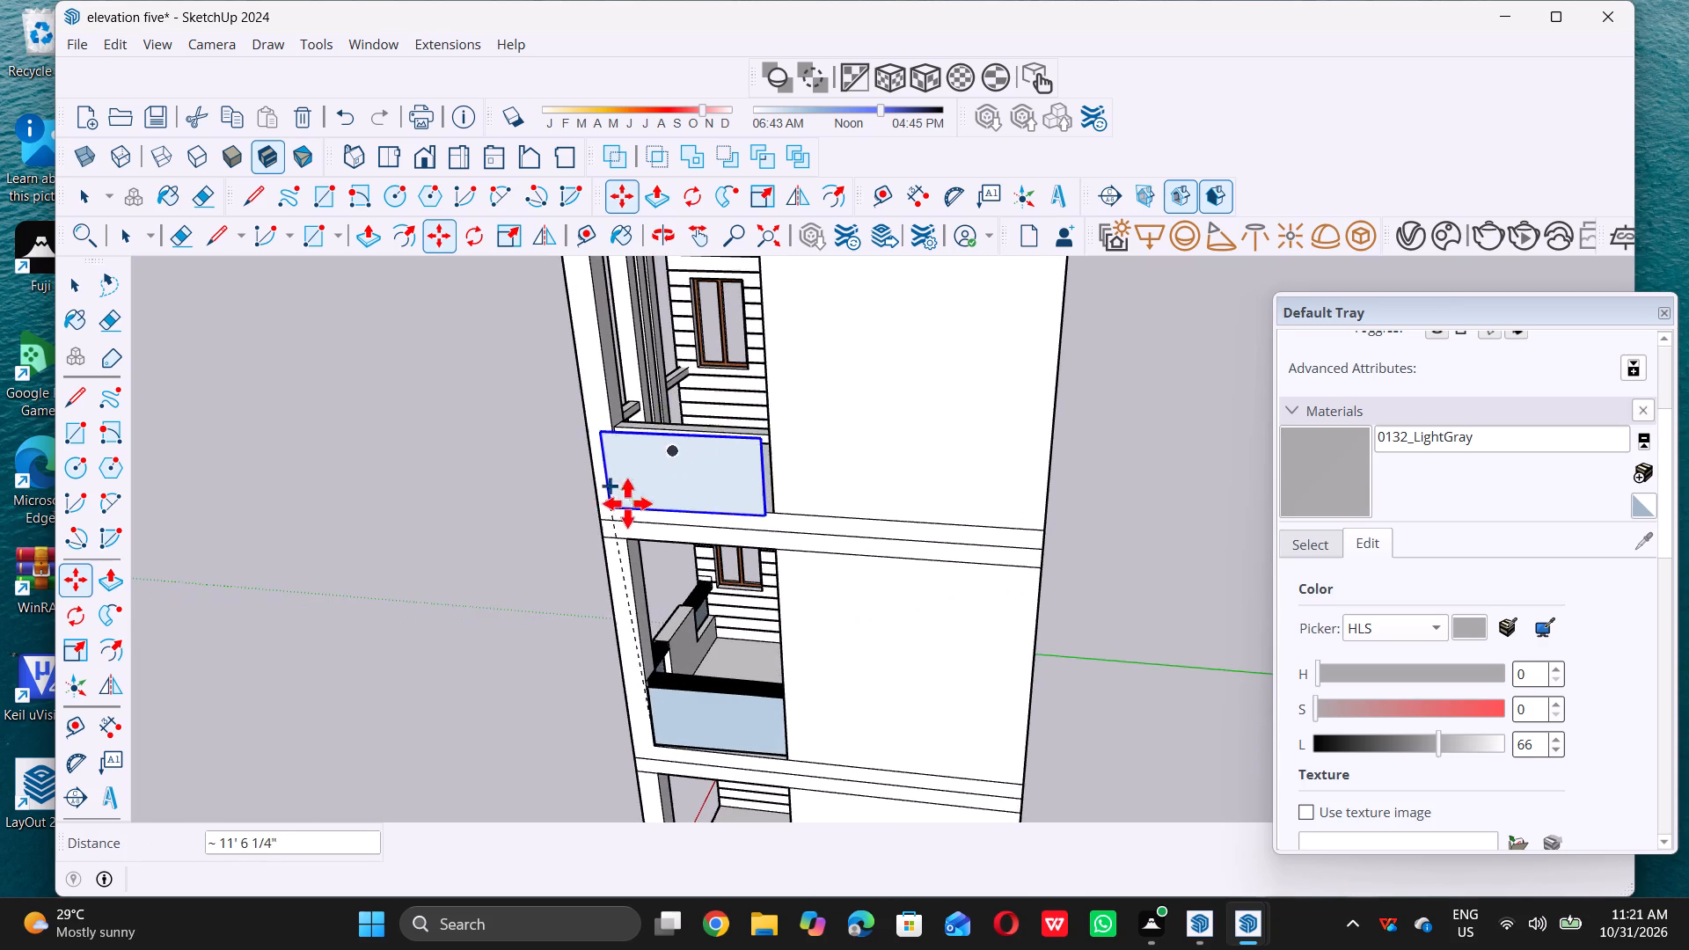
{"action": "scroll", "coordinate": [627, 503], "scroll_direction": "up", "scroll_amount": 10}
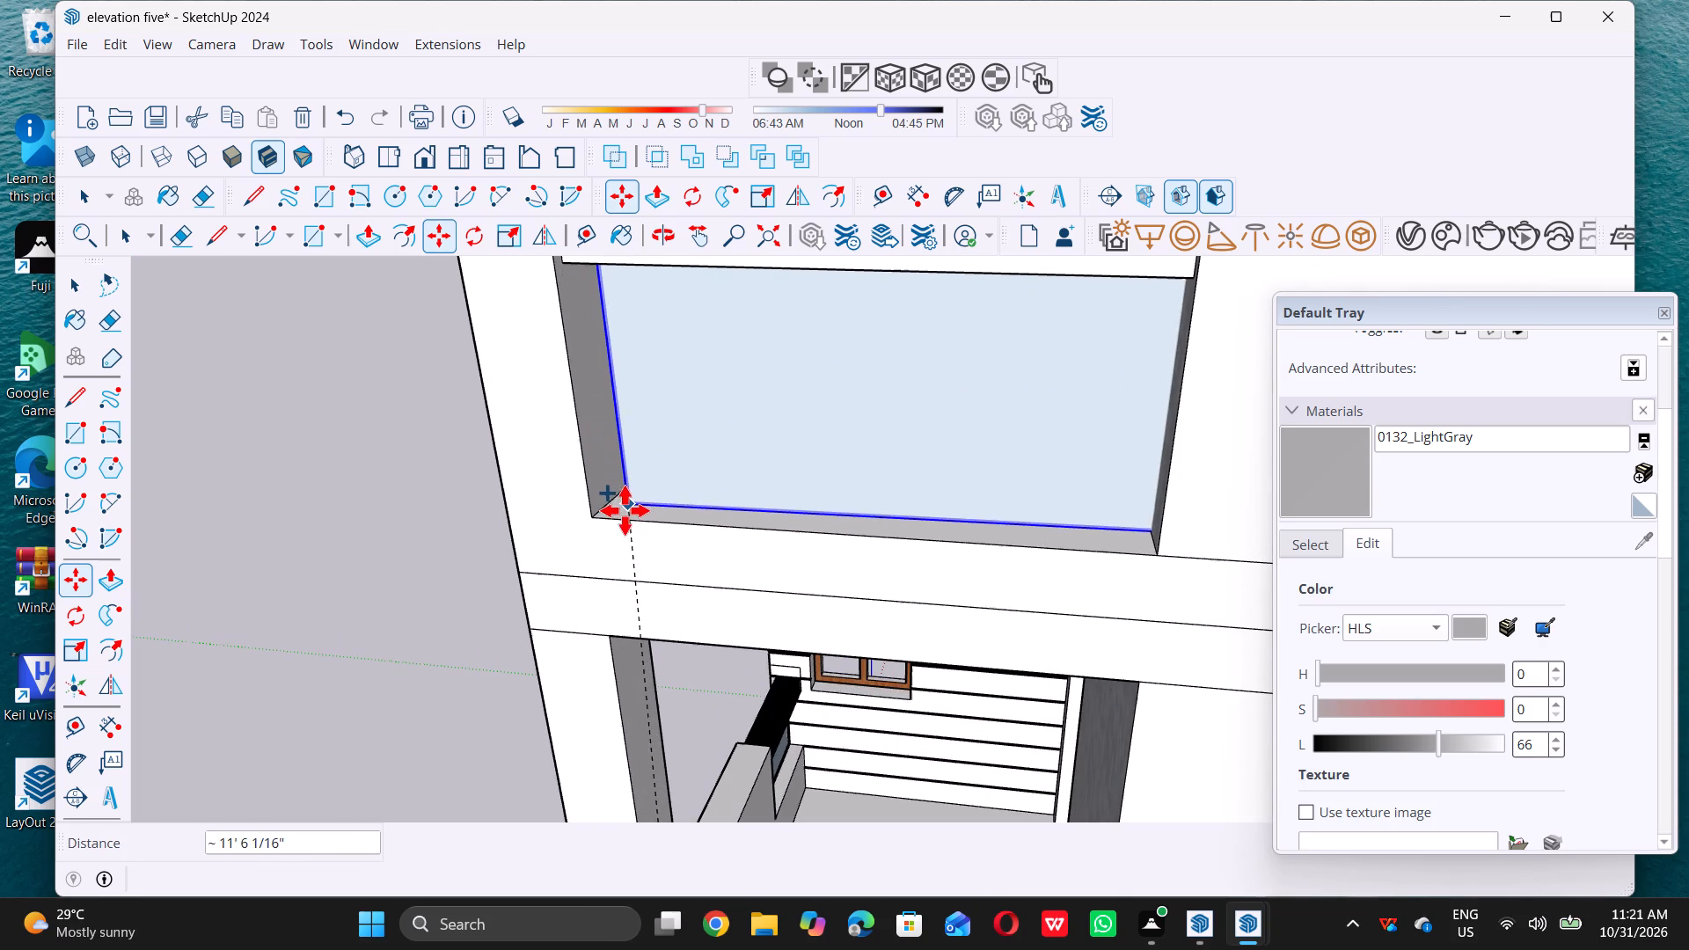
{"action": "scroll", "coordinate": [618, 514], "scroll_direction": "up", "scroll_amount": 5}
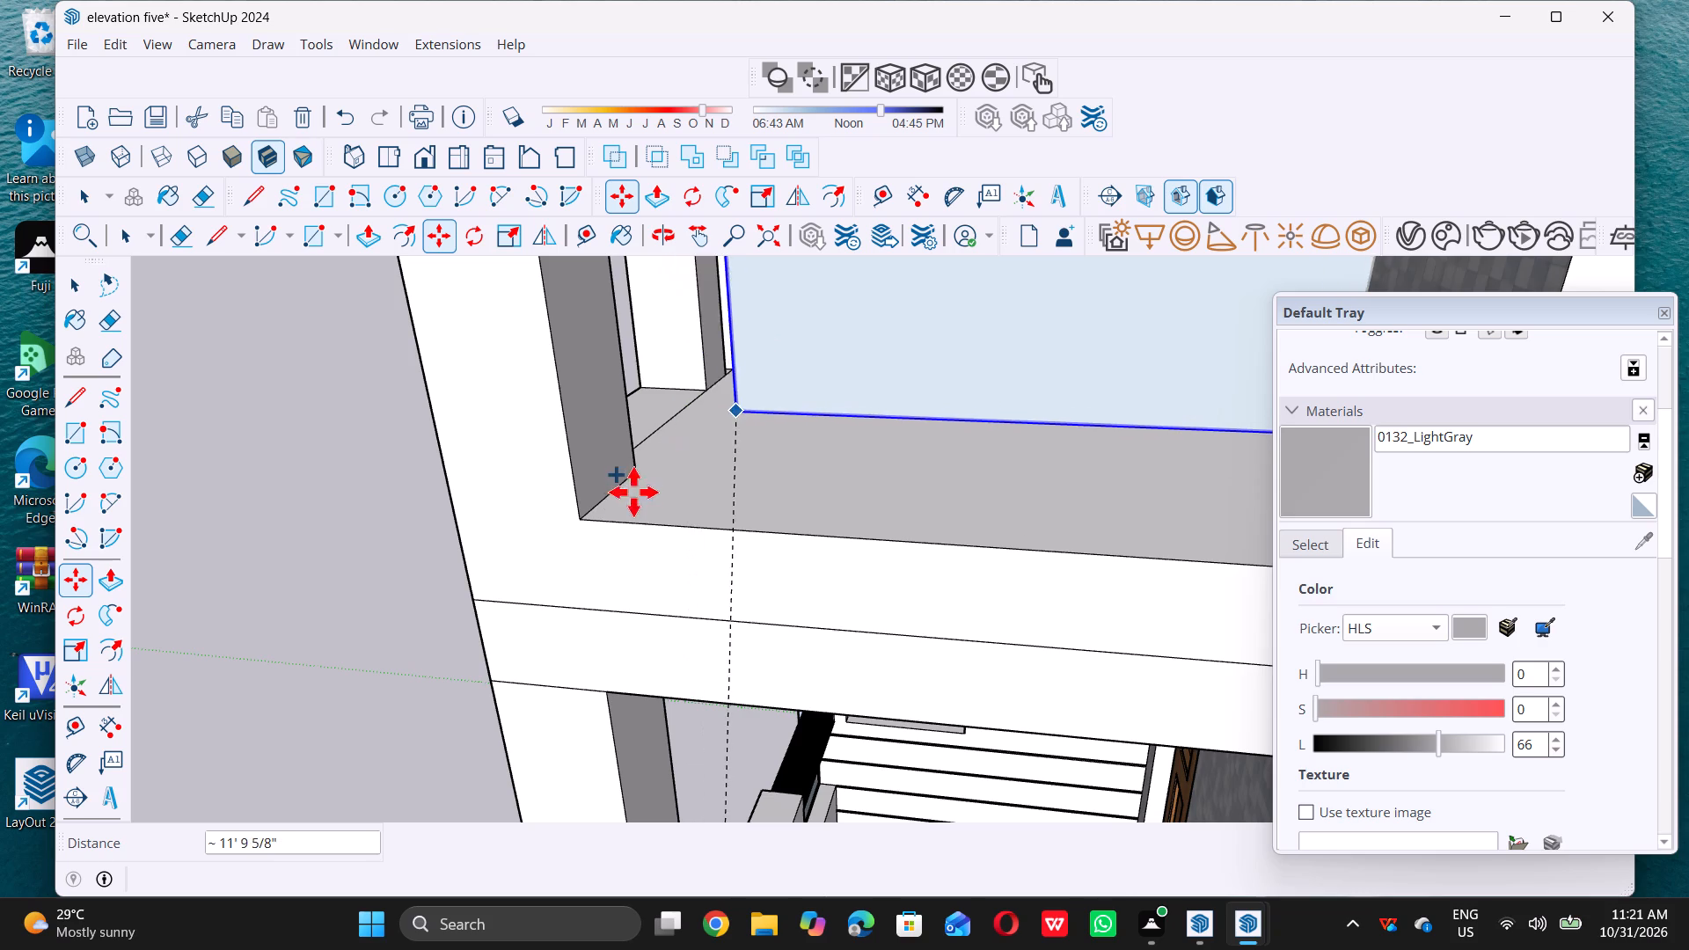
{"action": "left_click", "coordinate": [583, 522]}
{"action": "key", "text": "space"}
Scale the copied pane in the upper side opening uniformly by 0.66 from its front upper corner, clear of the white rail.
{"action": "scroll", "coordinate": [618, 668], "scroll_direction": "down", "scroll_amount": 9}
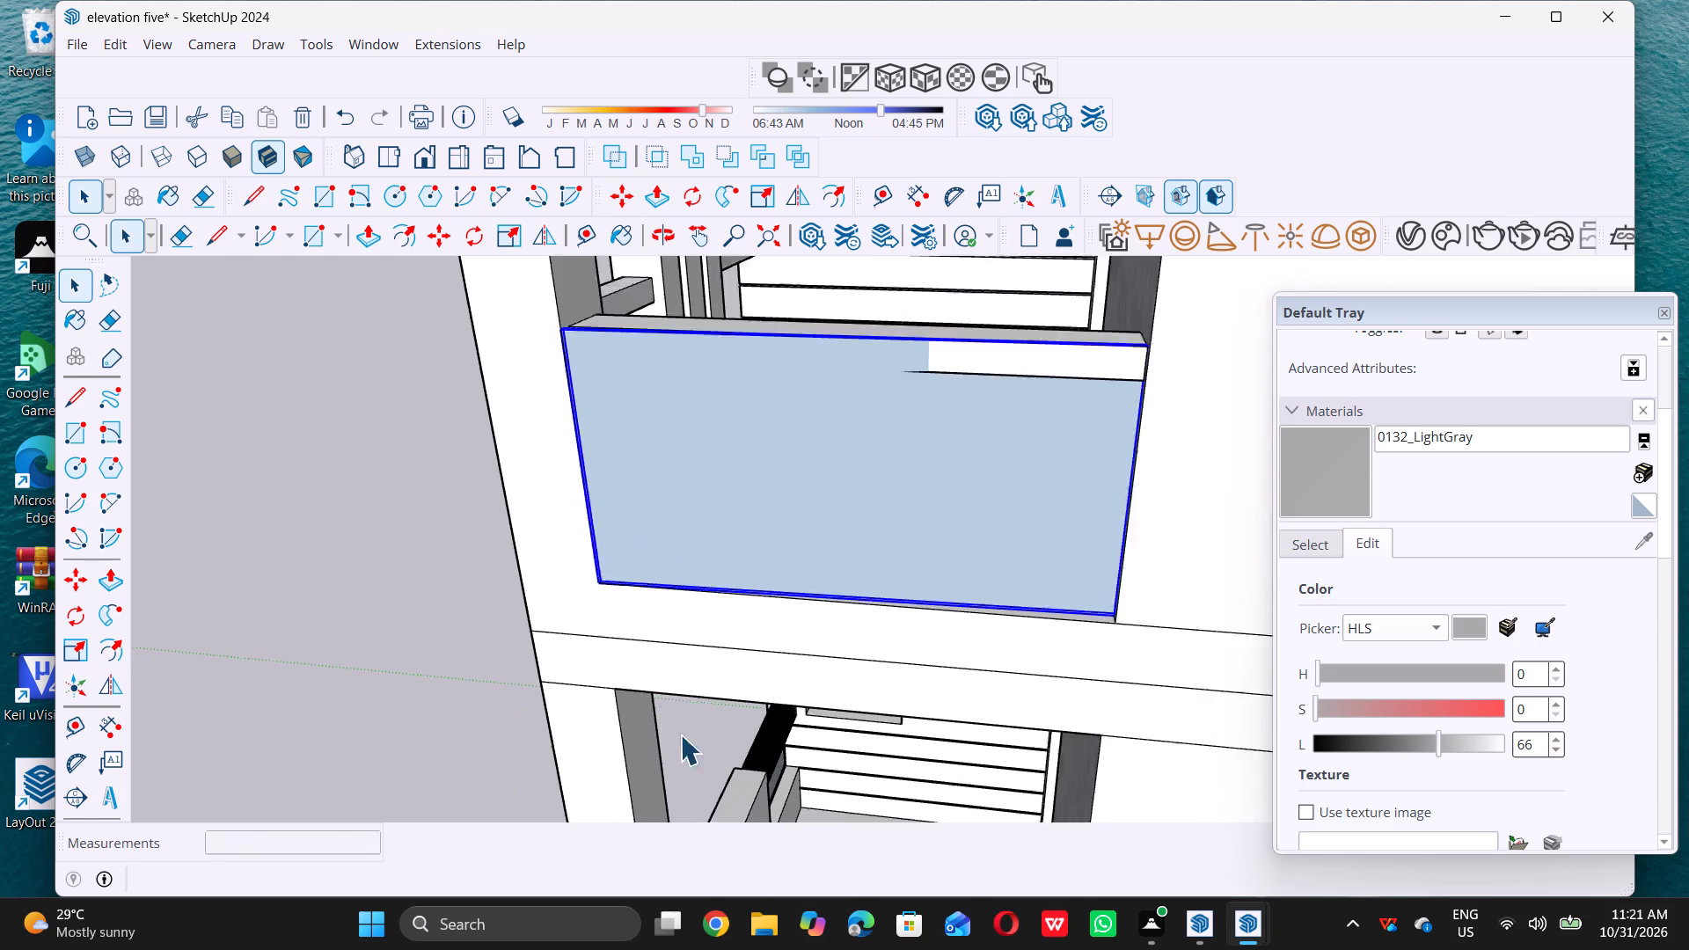
{"action": "middle_click_drag", "start_coordinate": [611, 553], "coordinate": [654, 515]}
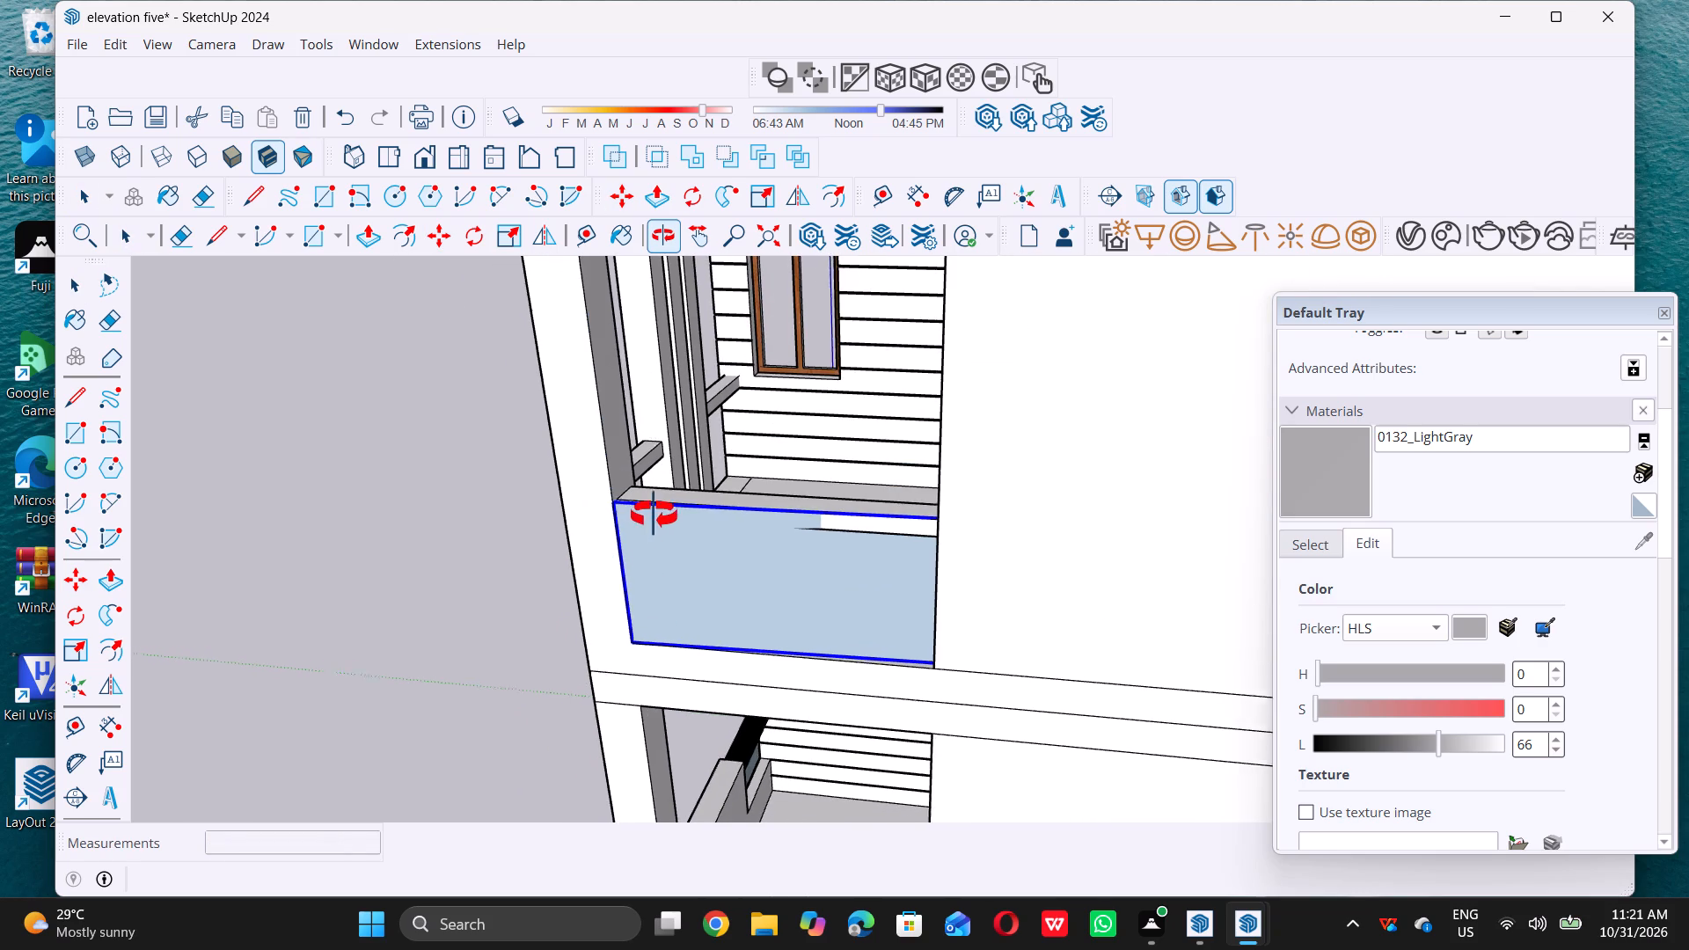
{"action": "middle_click_drag", "start_coordinate": [654, 515], "coordinate": [662, 459]}
{"action": "middle_click", "coordinate": [662, 459]}
{"action": "scroll", "coordinate": [651, 435], "scroll_direction": "down", "scroll_amount": 9}
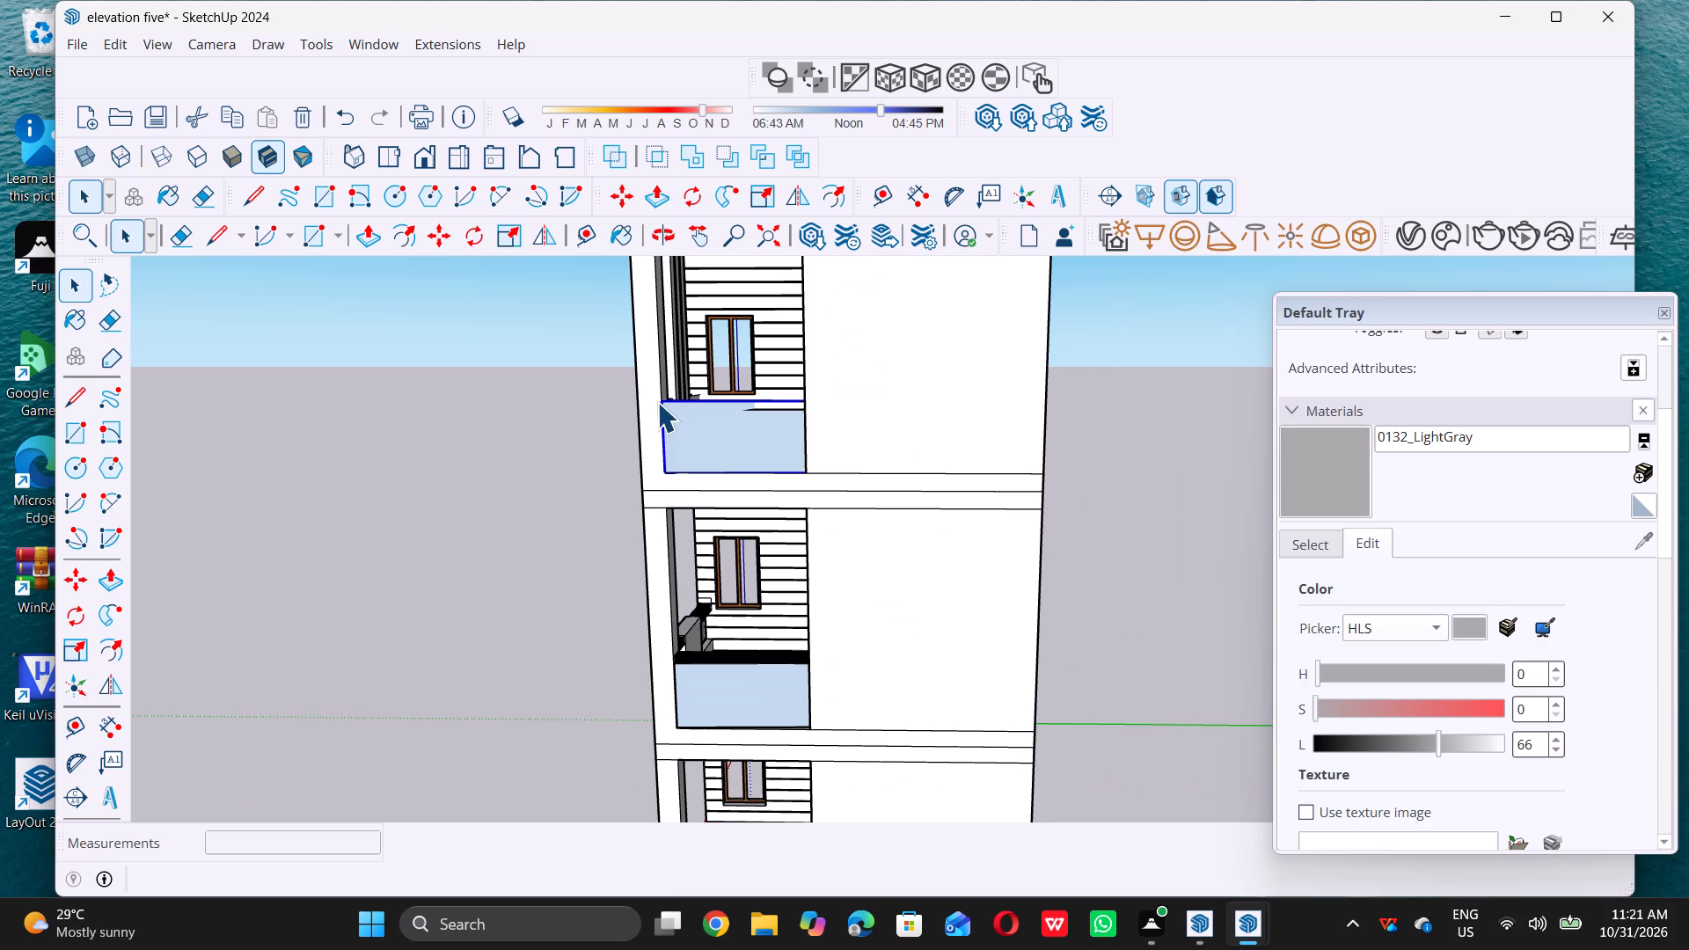
{"action": "scroll", "coordinate": [700, 631], "scroll_direction": "down", "scroll_amount": 2}
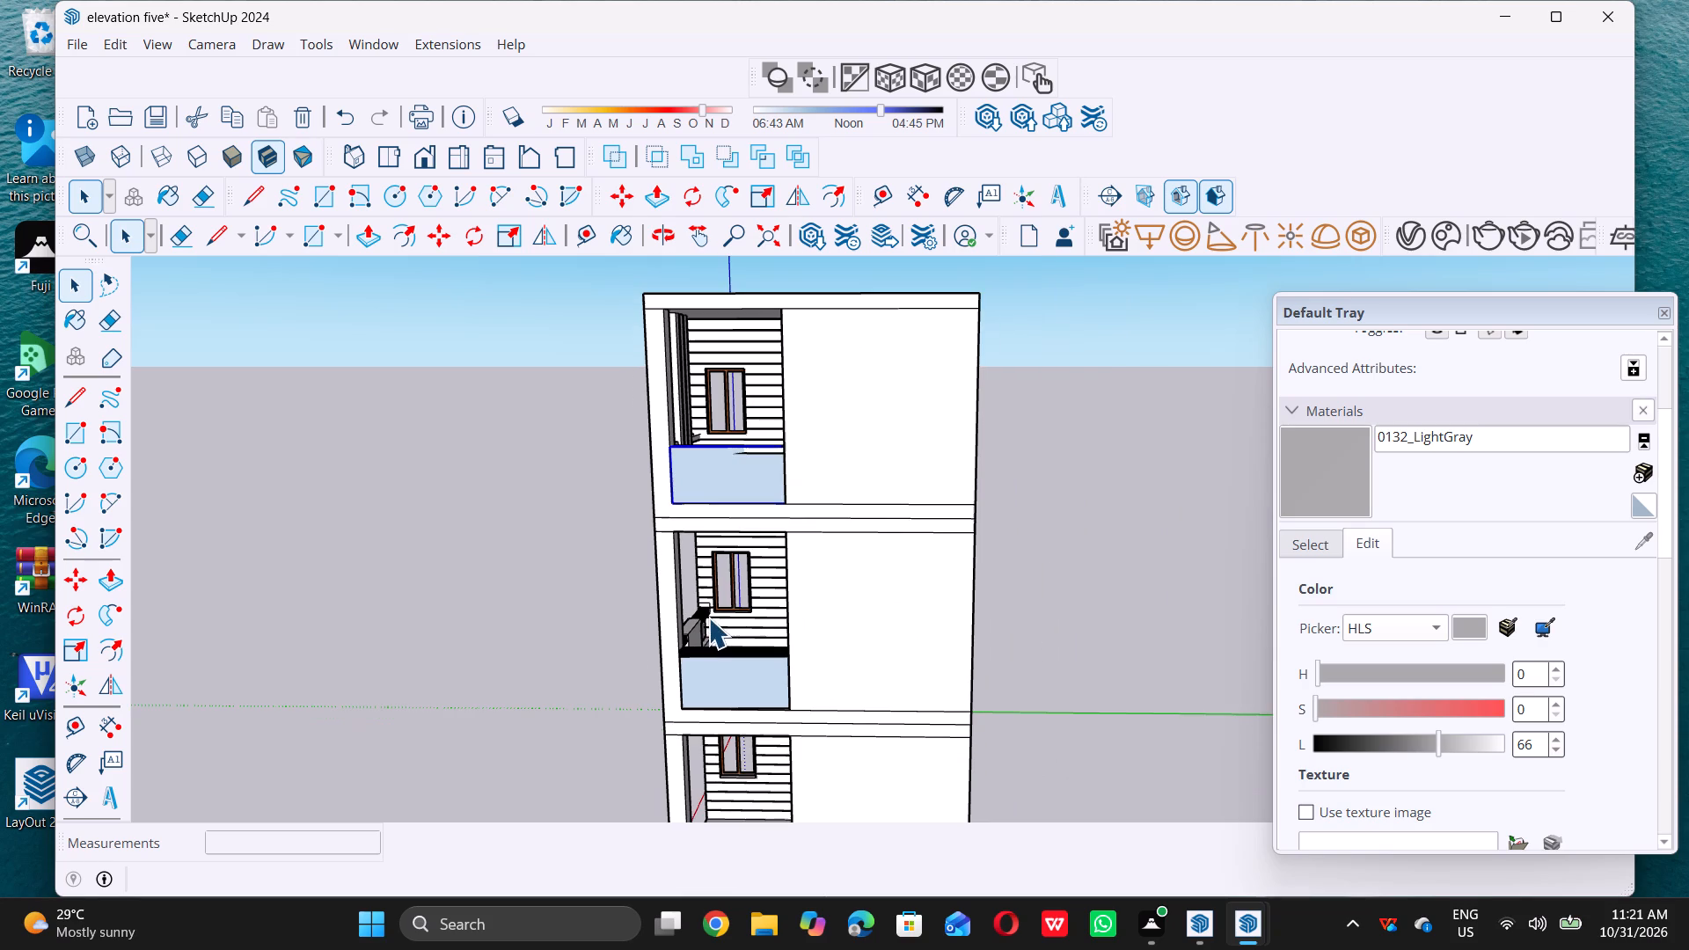
{"action": "scroll", "coordinate": [724, 445], "scroll_direction": "up", "scroll_amount": 6}
{"action": "middle_click_drag", "start_coordinate": [708, 473], "coordinate": [733, 436]}
{"action": "scroll", "coordinate": [728, 442], "scroll_direction": "up", "scroll_amount": 4}
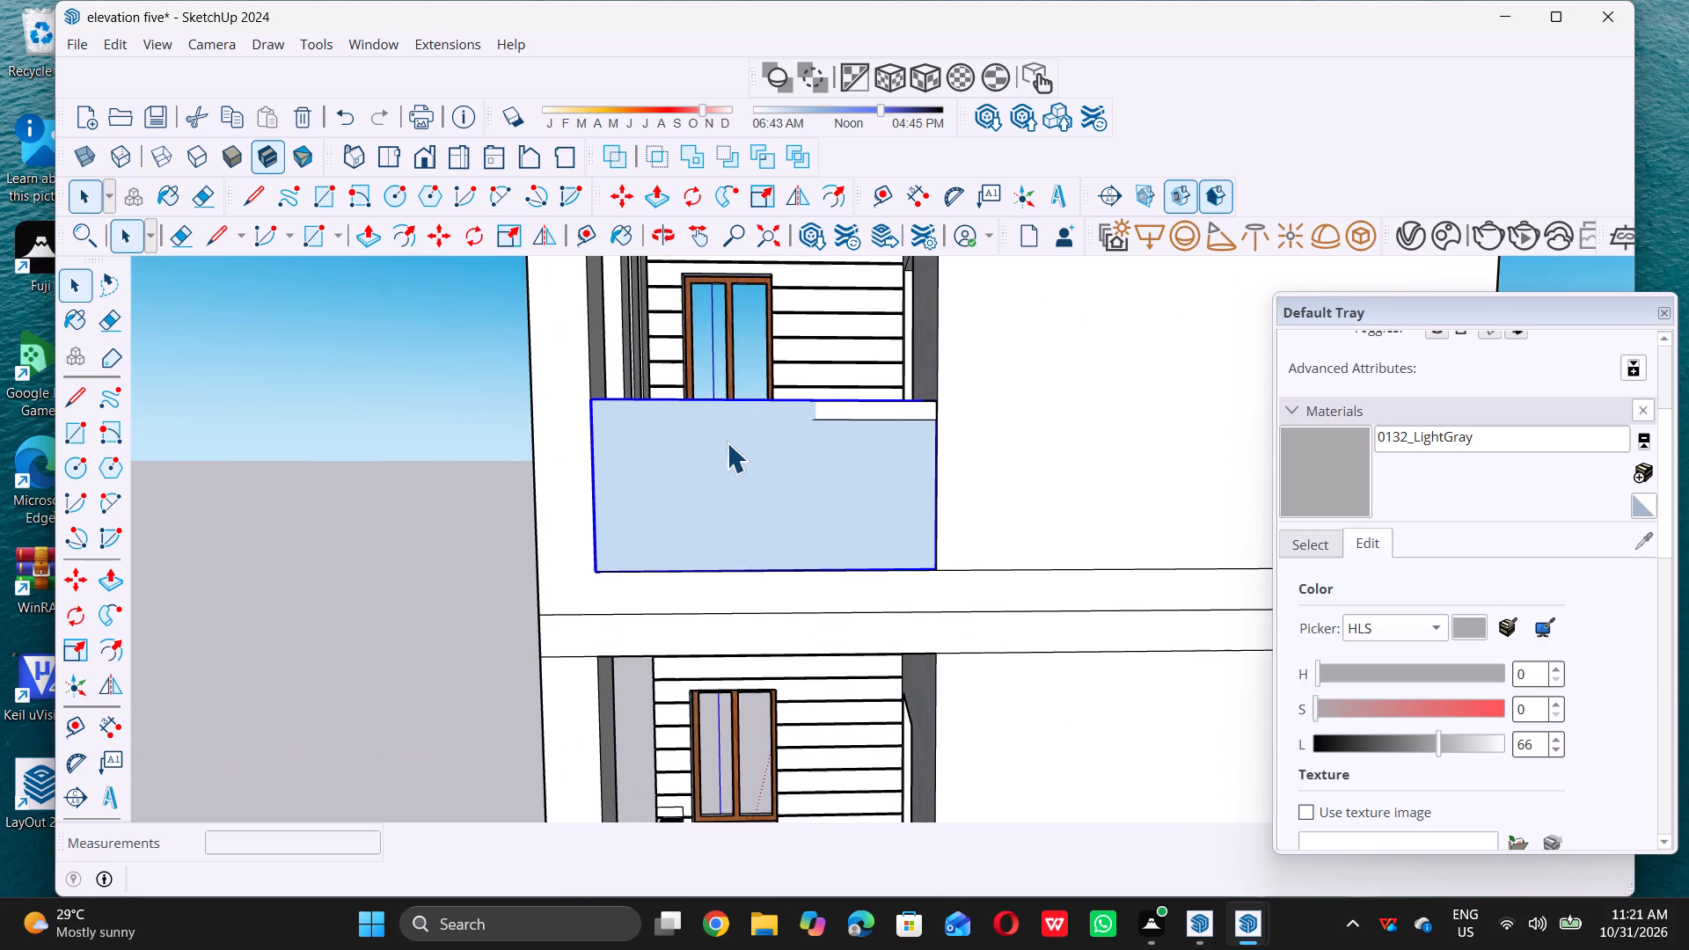
{"action": "key", "text": "s"}
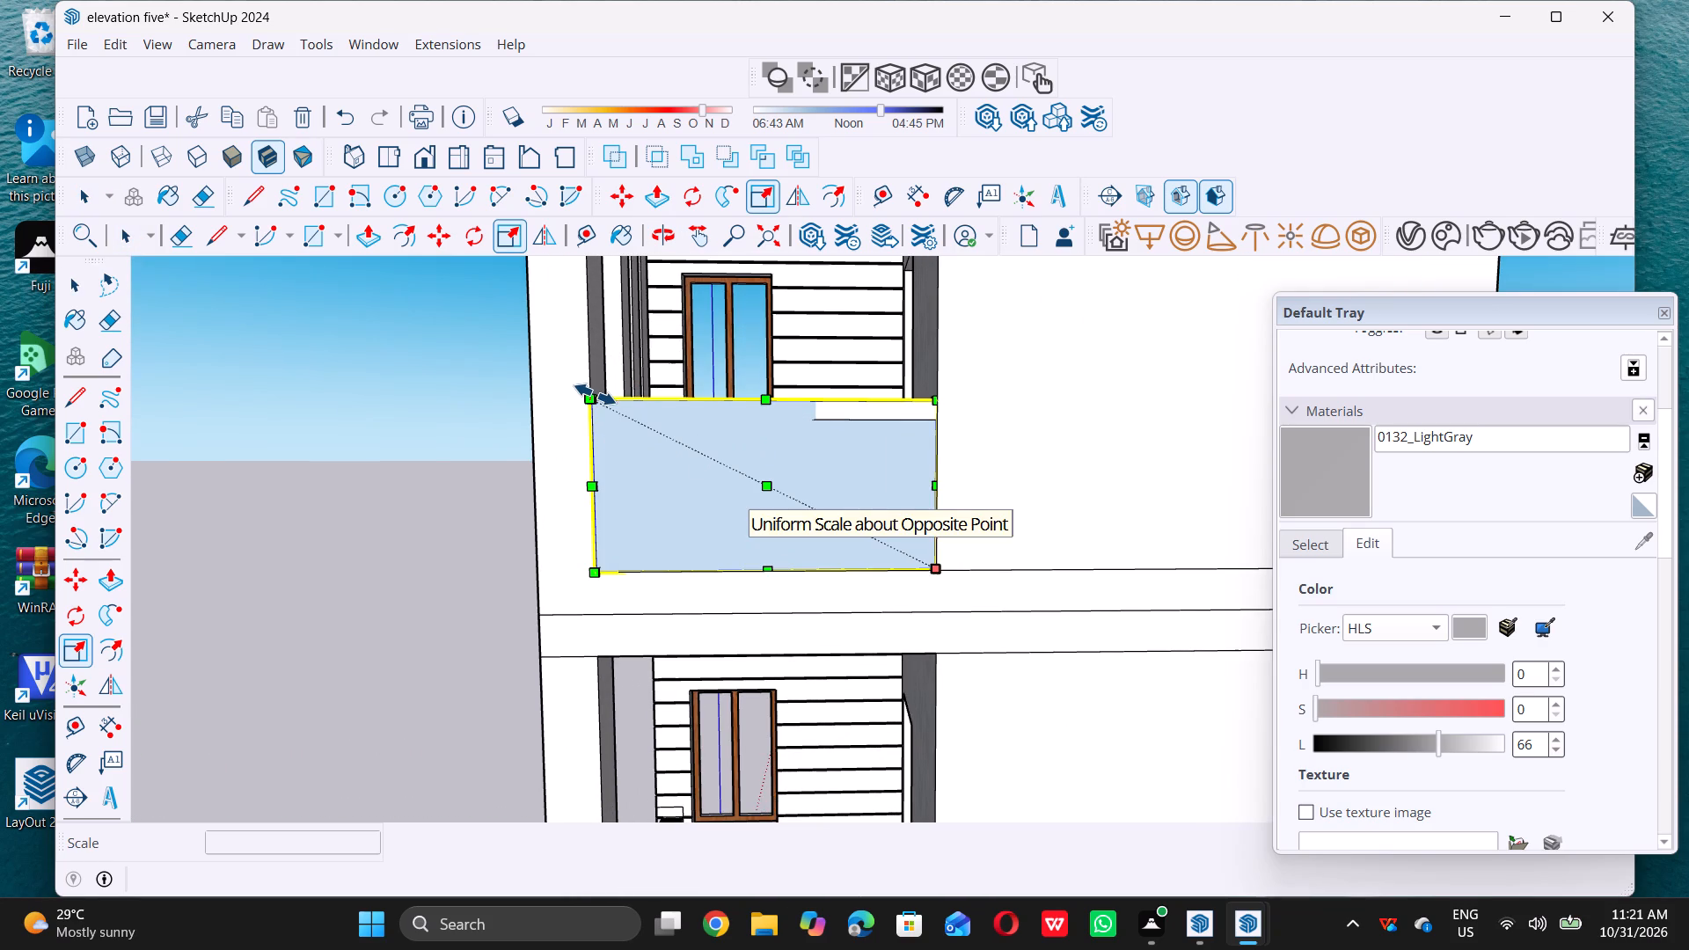
{"action": "triple_click", "coordinate": [595, 394]}
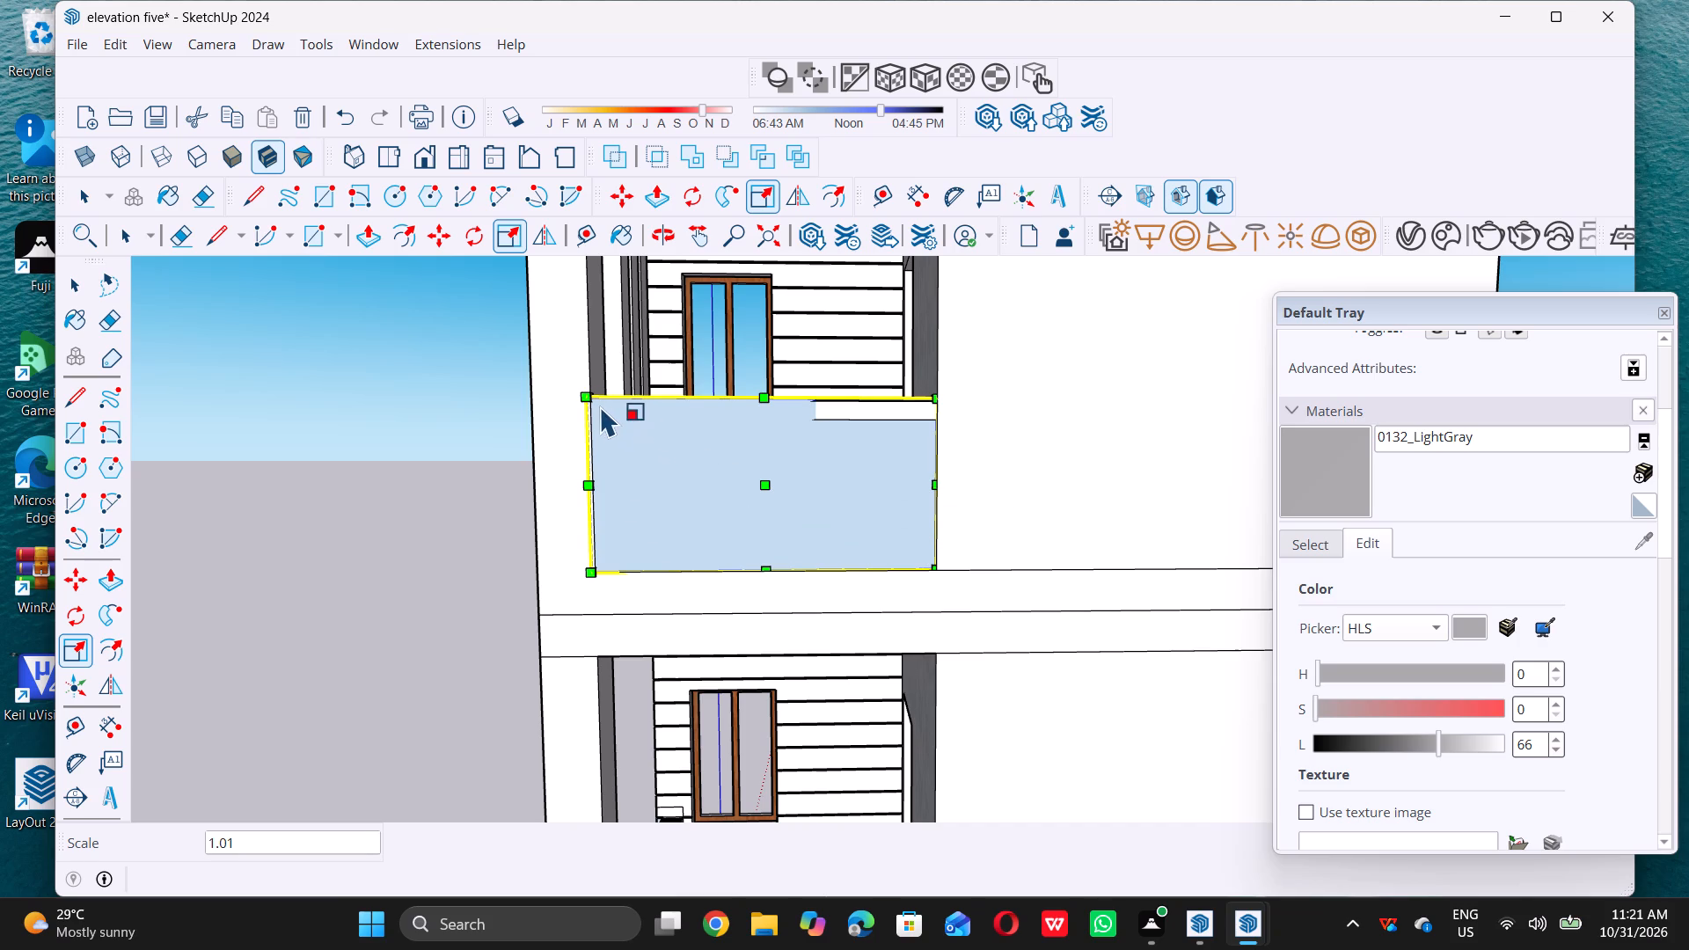
{"action": "triple_click", "coordinate": [585, 399]}
{"action": "left_click", "coordinate": [587, 402]}
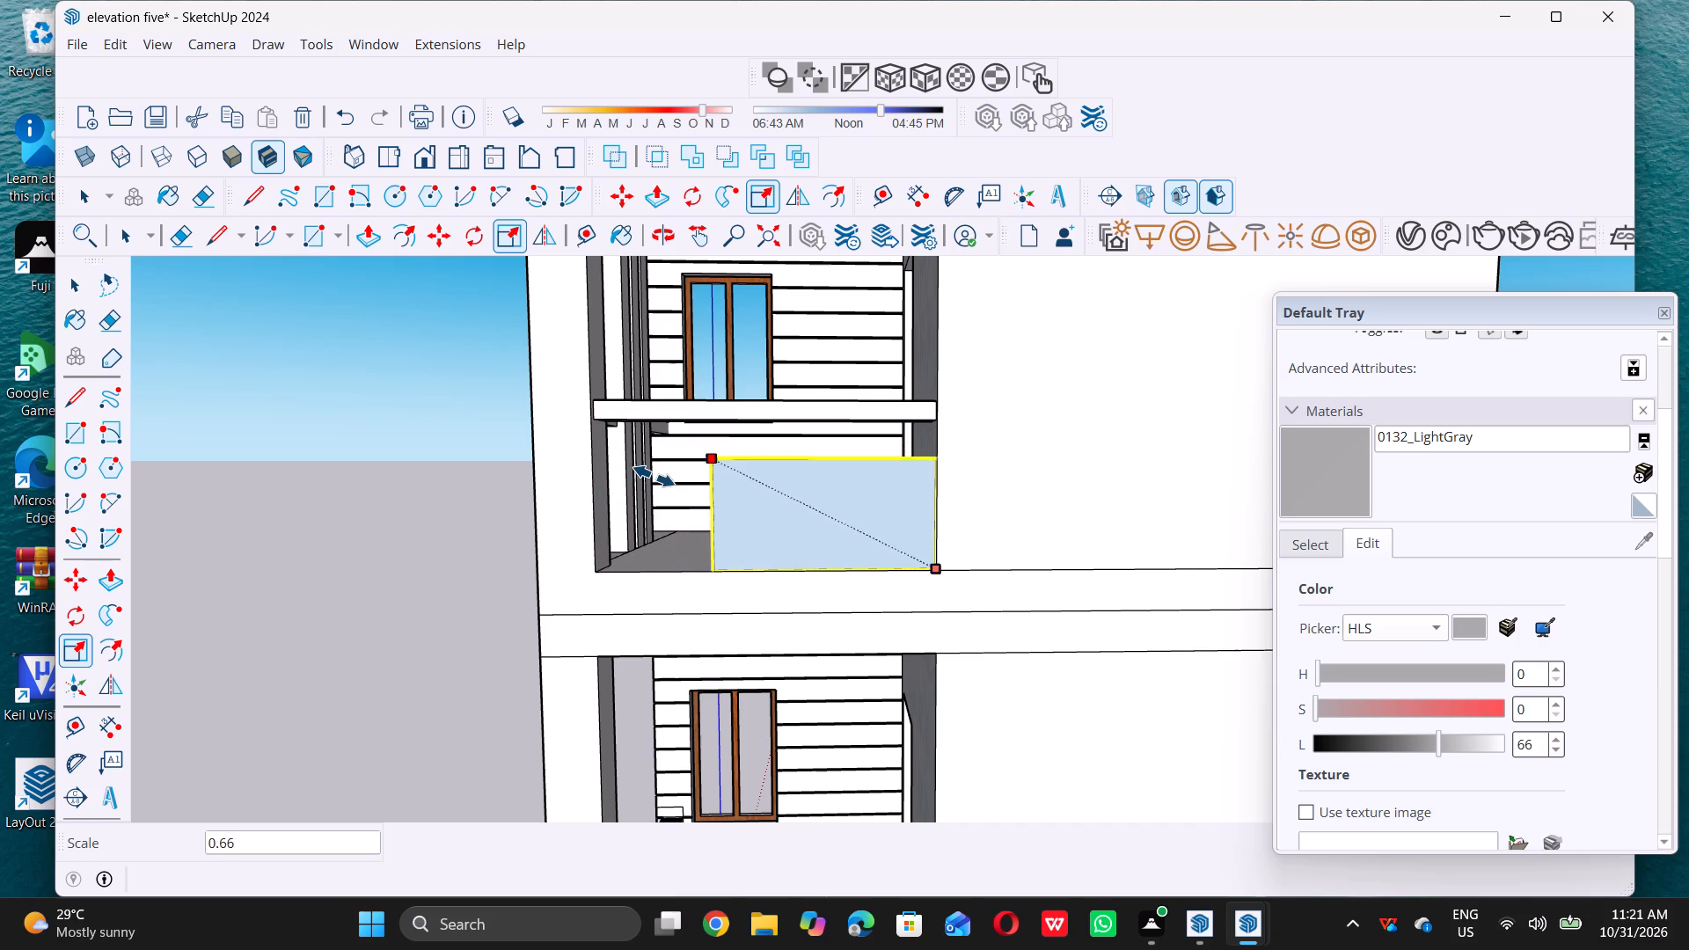
{"action": "double_click", "coordinate": [654, 475]}
{"action": "key", "text": "space"}
{"action": "middle_click_drag", "start_coordinate": [633, 480], "coordinate": [634, 542]}
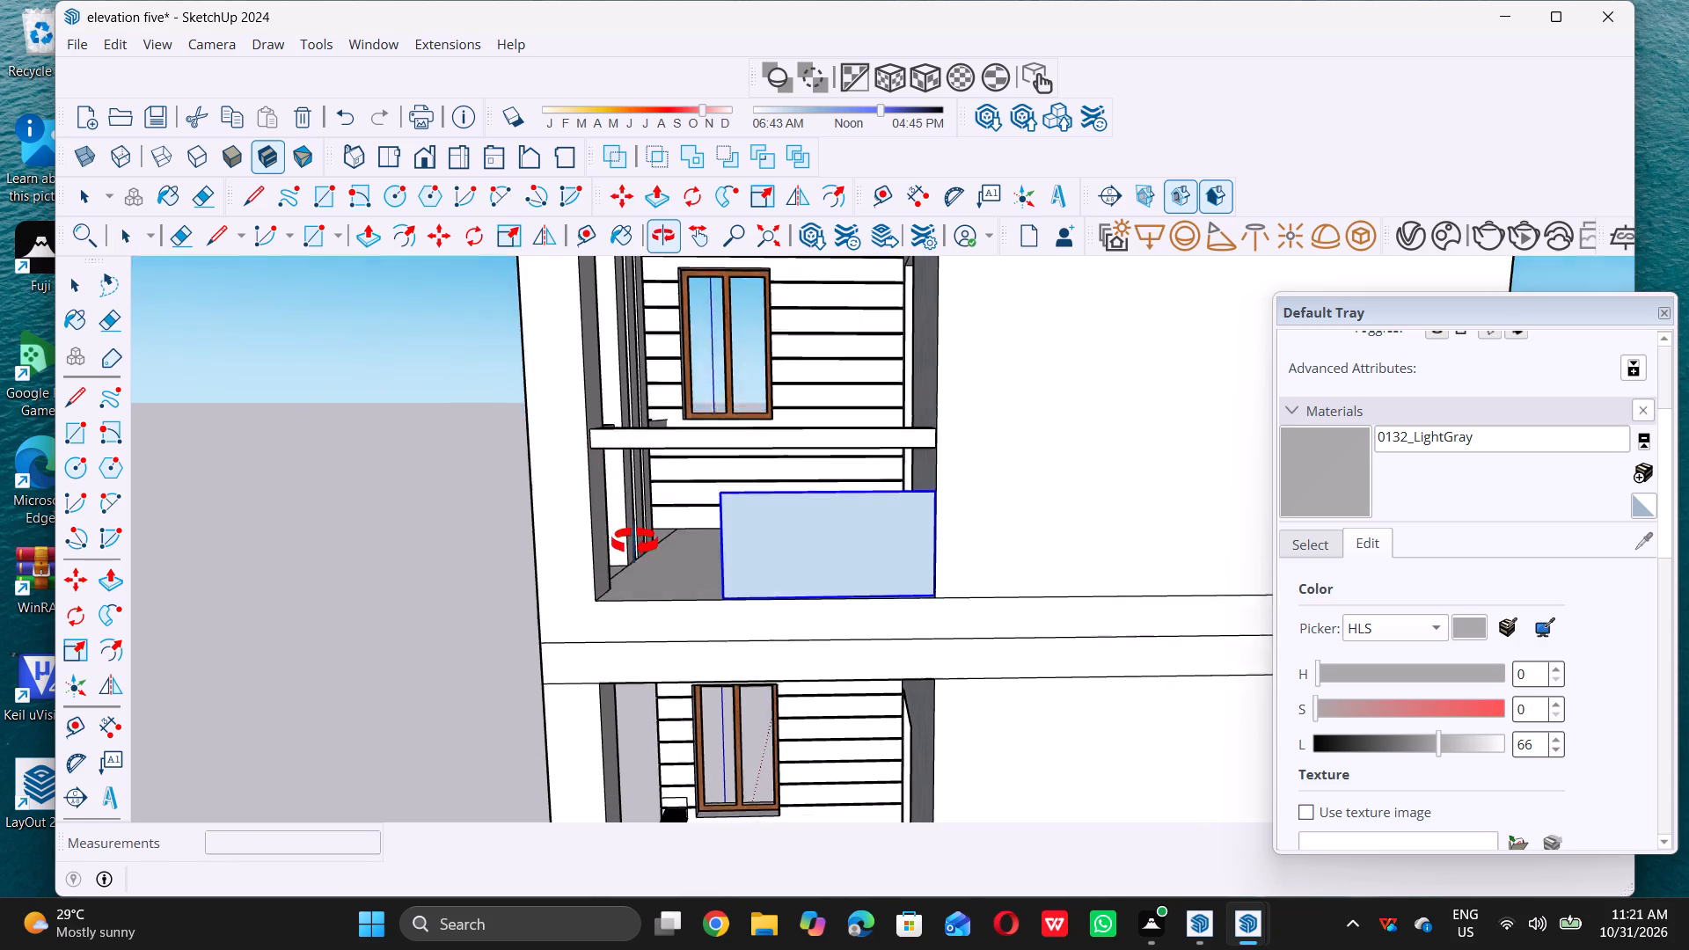
{"action": "middle_click_drag", "start_coordinate": [634, 542], "coordinate": [640, 552]}
{"action": "scroll", "coordinate": [640, 552], "scroll_direction": "up", "scroll_amount": 1}
{"action": "scroll", "coordinate": [736, 562], "scroll_direction": "up", "scroll_amount": 5}
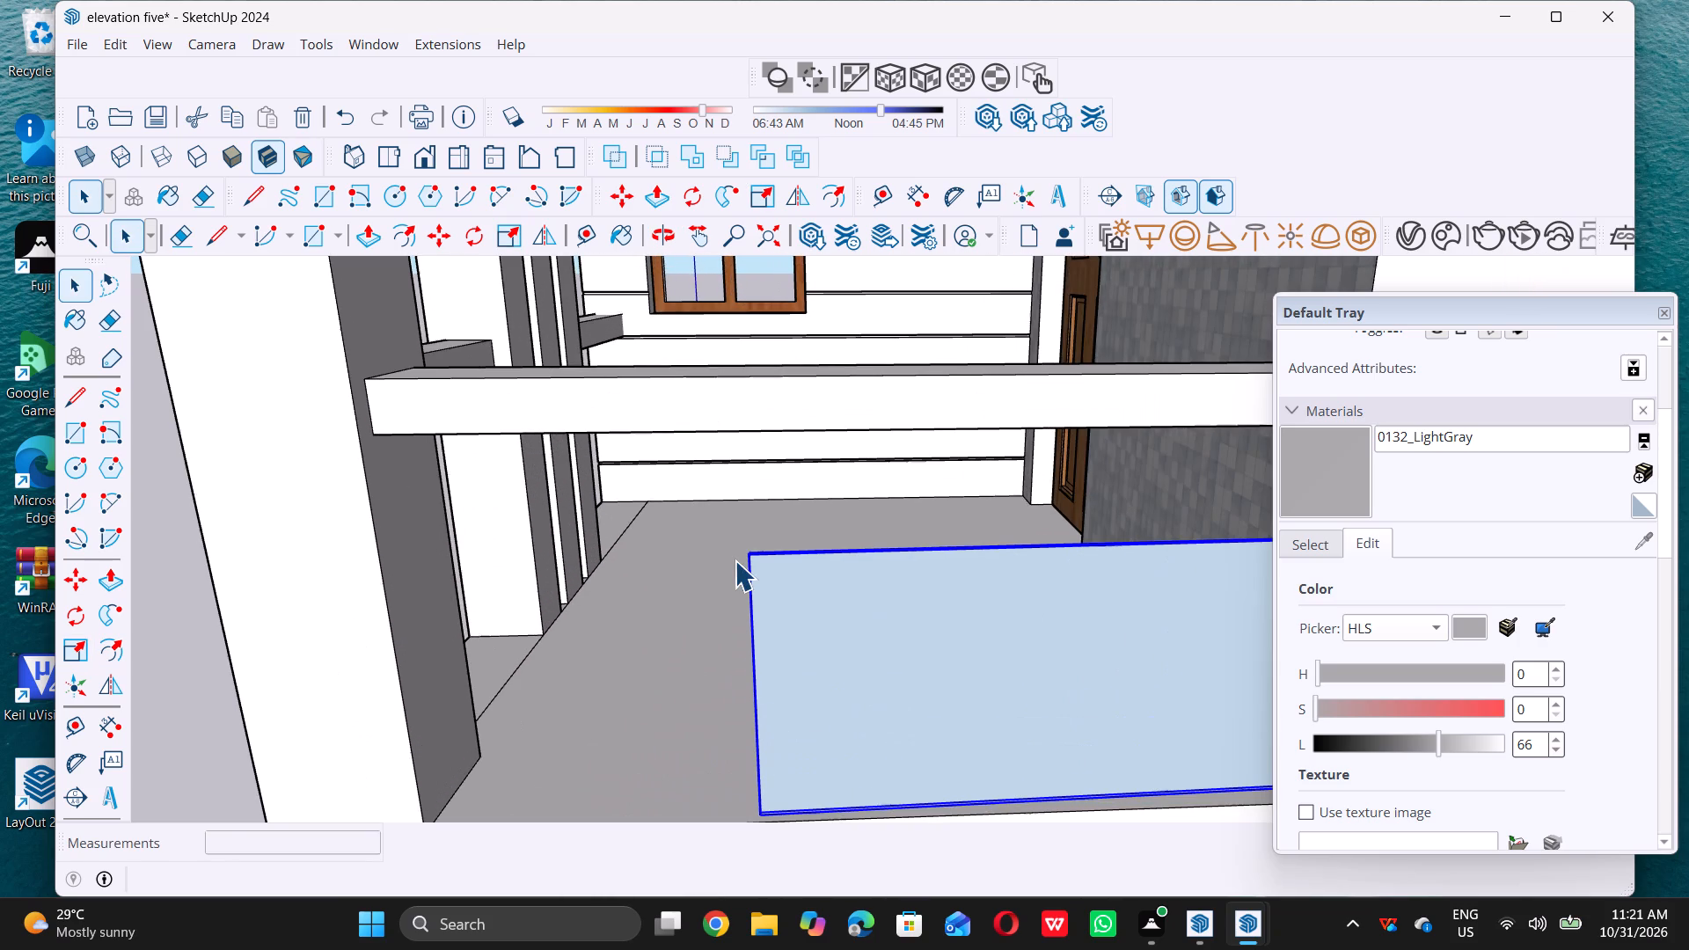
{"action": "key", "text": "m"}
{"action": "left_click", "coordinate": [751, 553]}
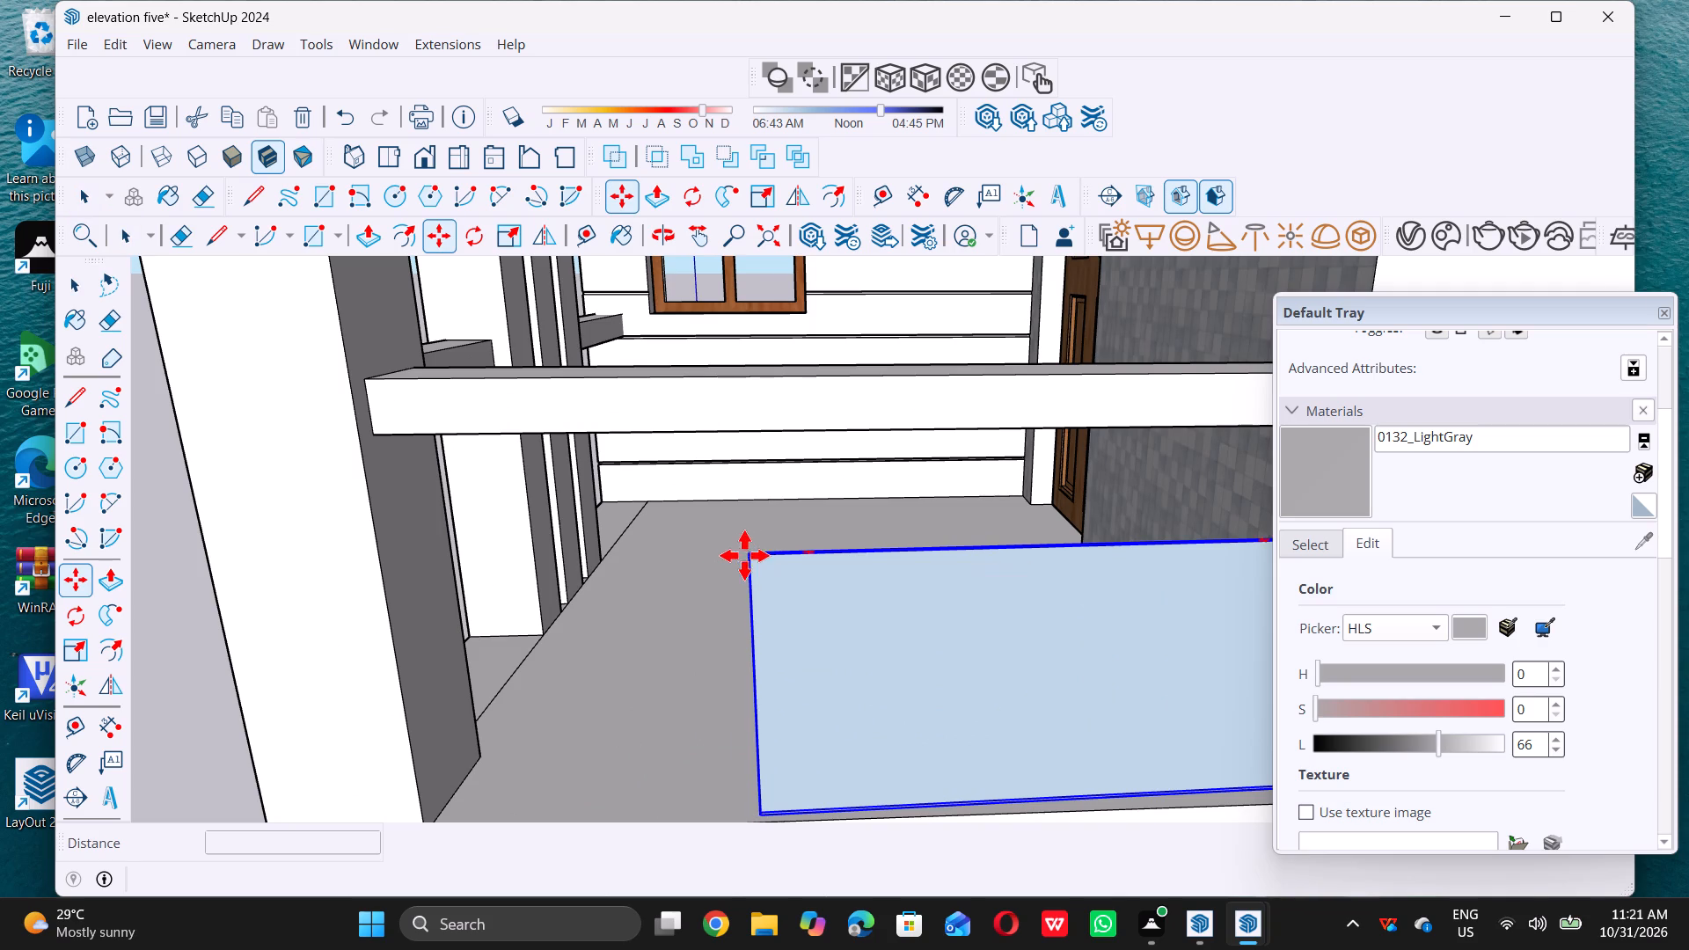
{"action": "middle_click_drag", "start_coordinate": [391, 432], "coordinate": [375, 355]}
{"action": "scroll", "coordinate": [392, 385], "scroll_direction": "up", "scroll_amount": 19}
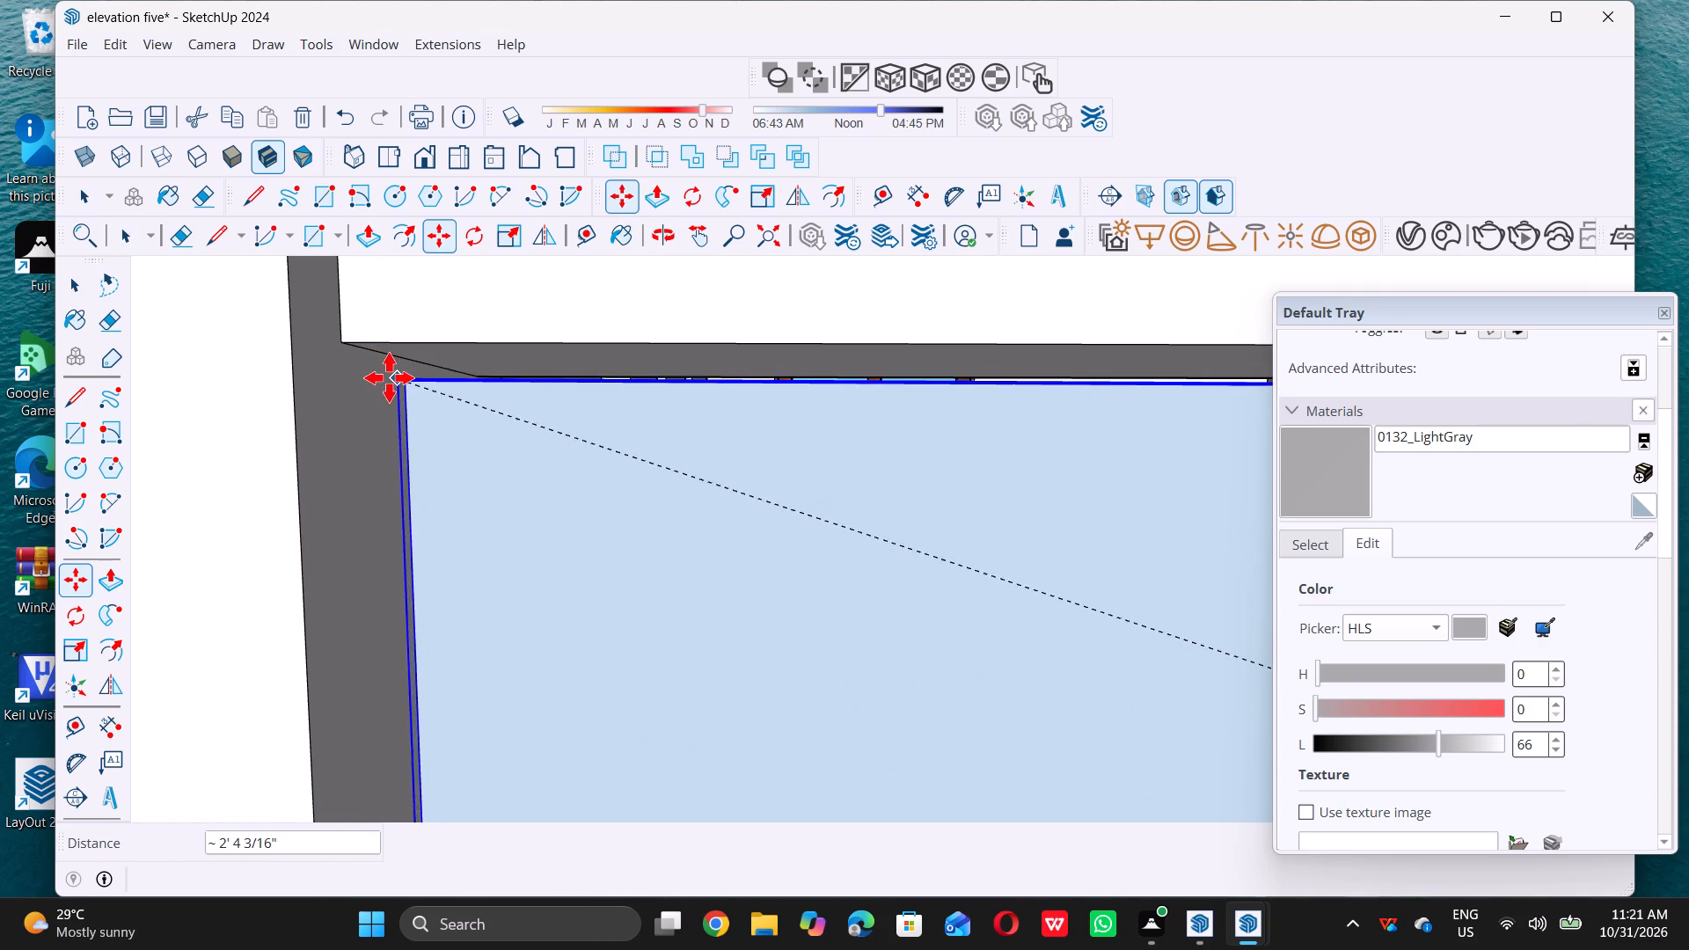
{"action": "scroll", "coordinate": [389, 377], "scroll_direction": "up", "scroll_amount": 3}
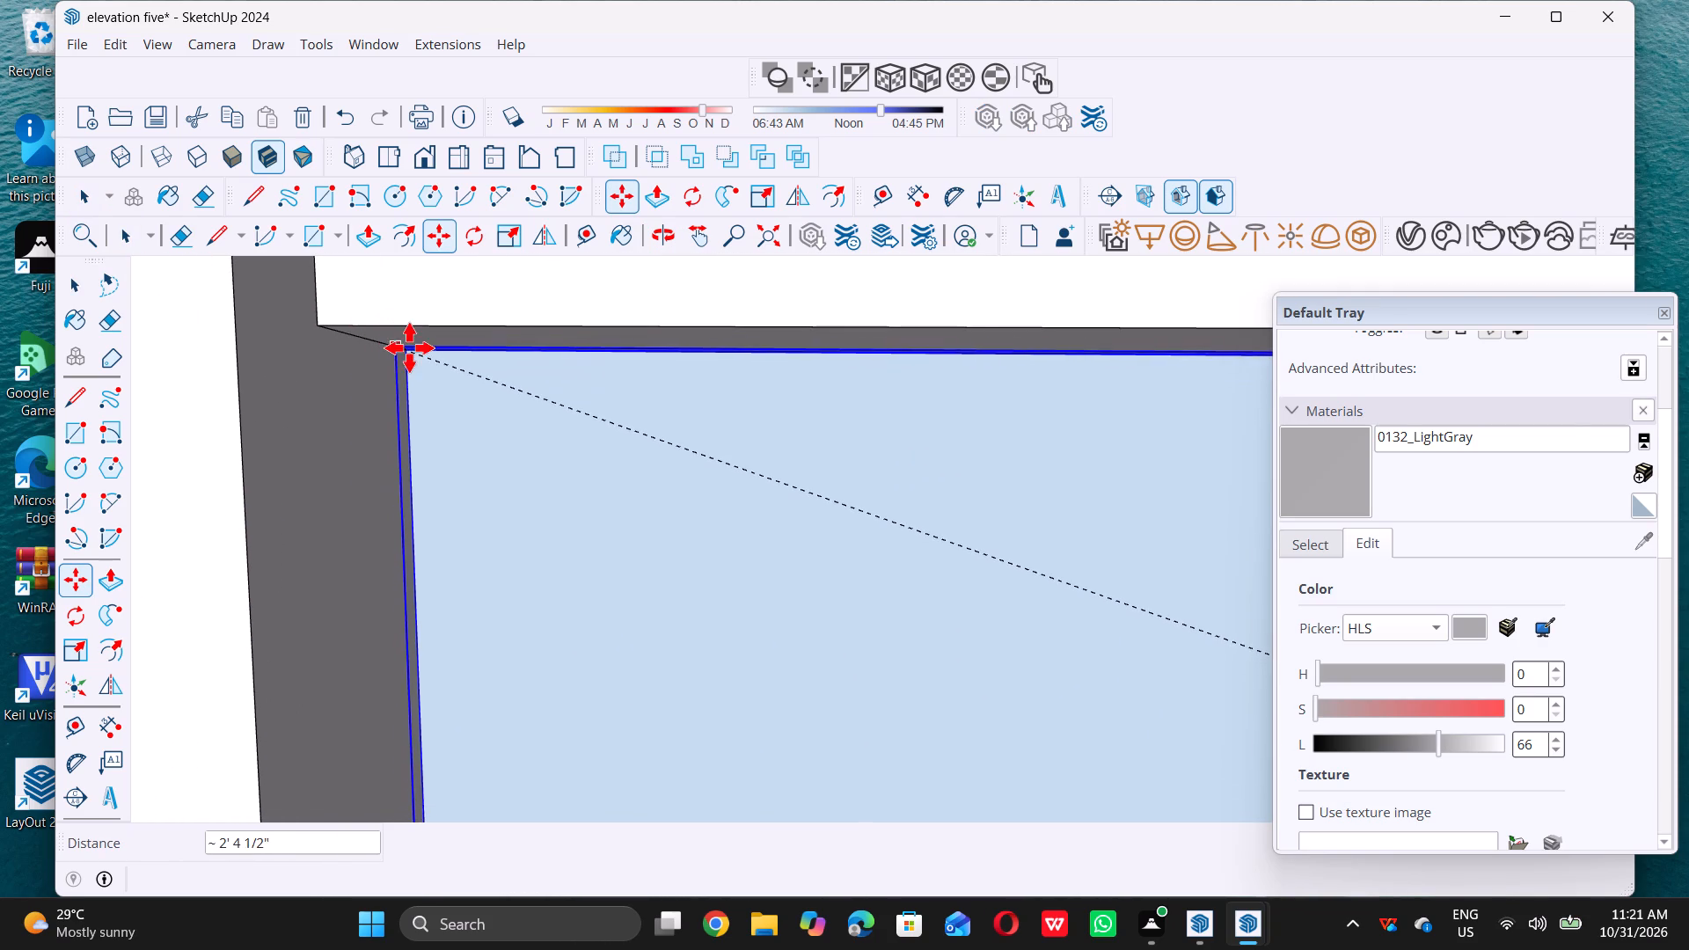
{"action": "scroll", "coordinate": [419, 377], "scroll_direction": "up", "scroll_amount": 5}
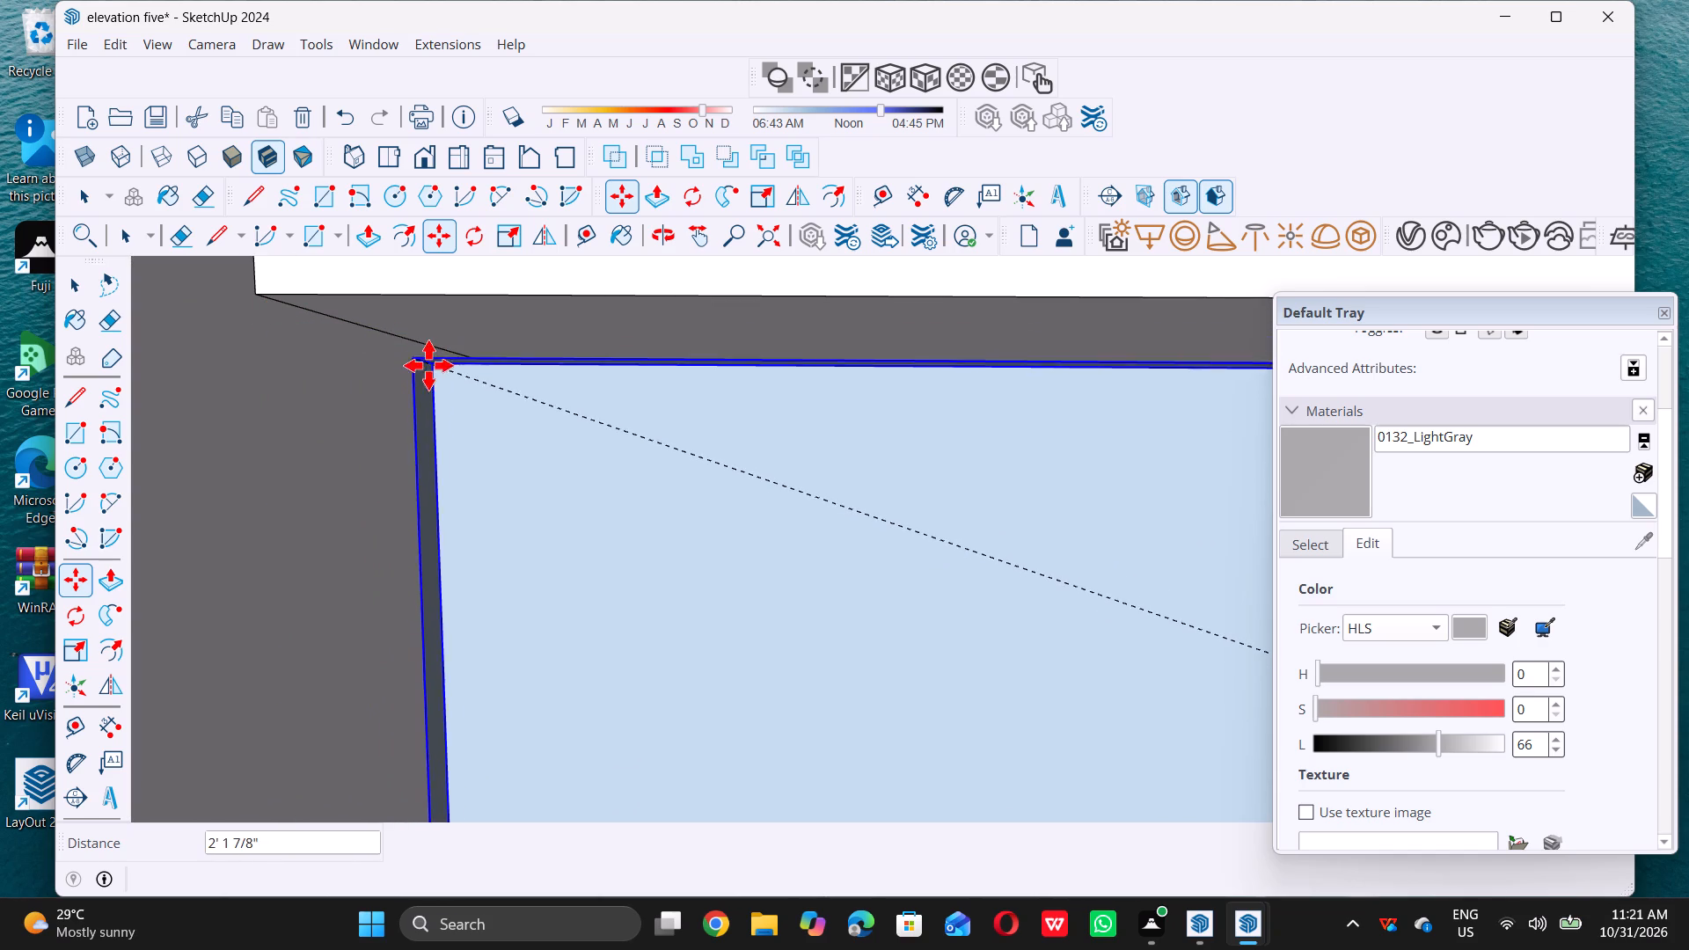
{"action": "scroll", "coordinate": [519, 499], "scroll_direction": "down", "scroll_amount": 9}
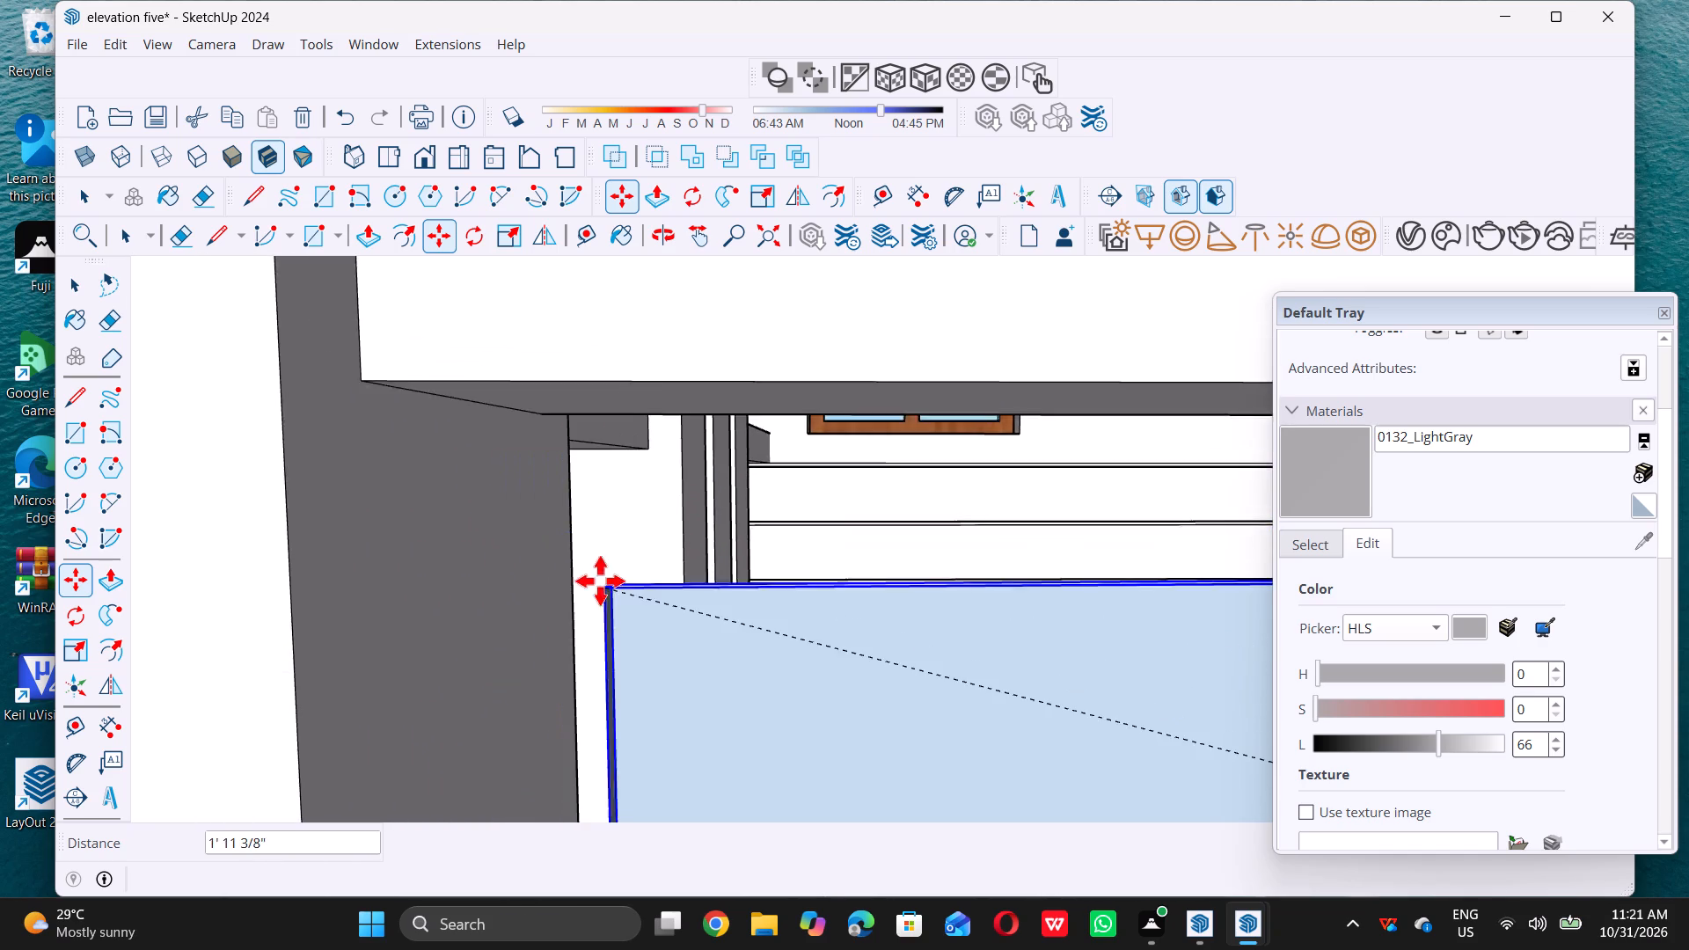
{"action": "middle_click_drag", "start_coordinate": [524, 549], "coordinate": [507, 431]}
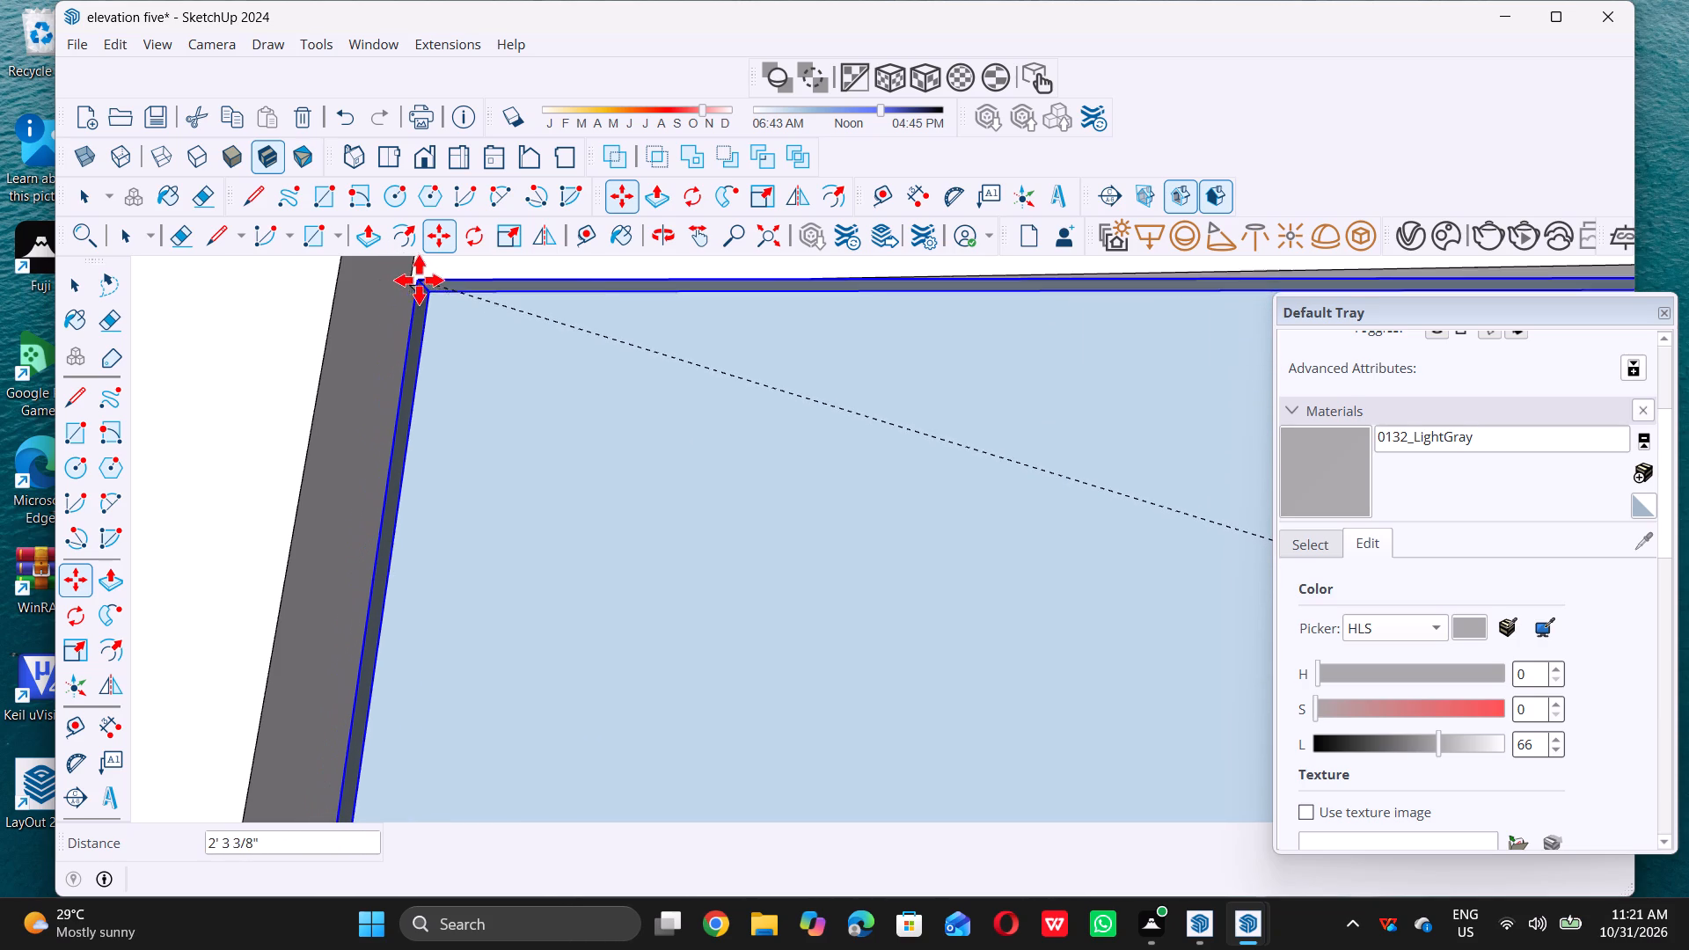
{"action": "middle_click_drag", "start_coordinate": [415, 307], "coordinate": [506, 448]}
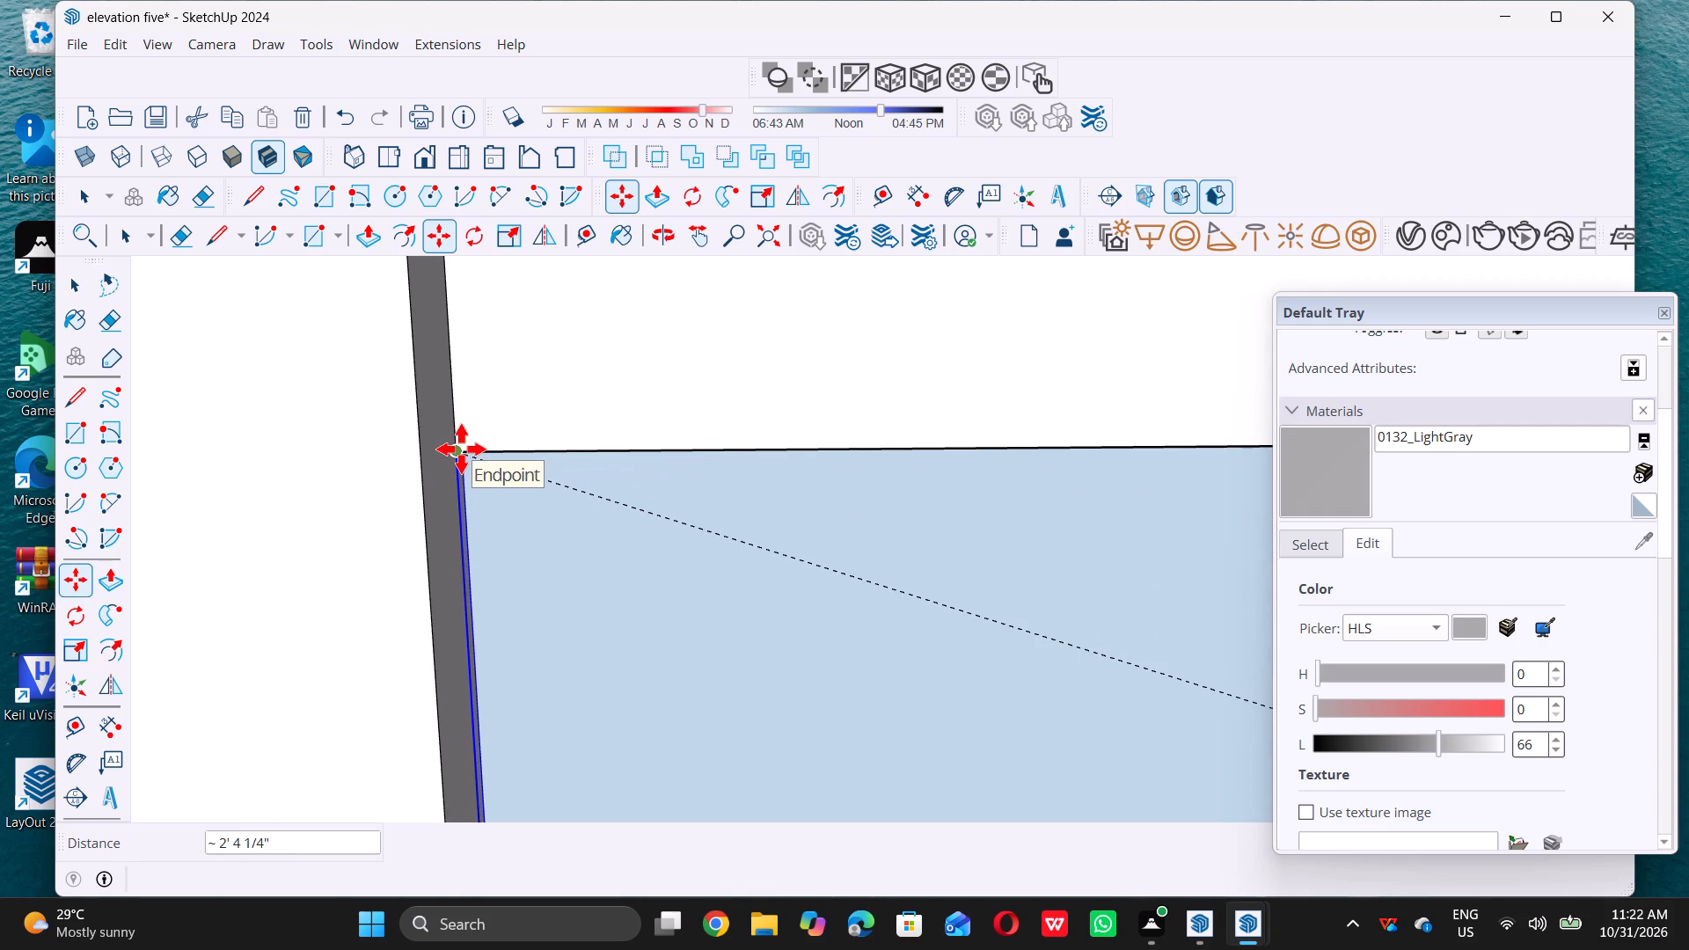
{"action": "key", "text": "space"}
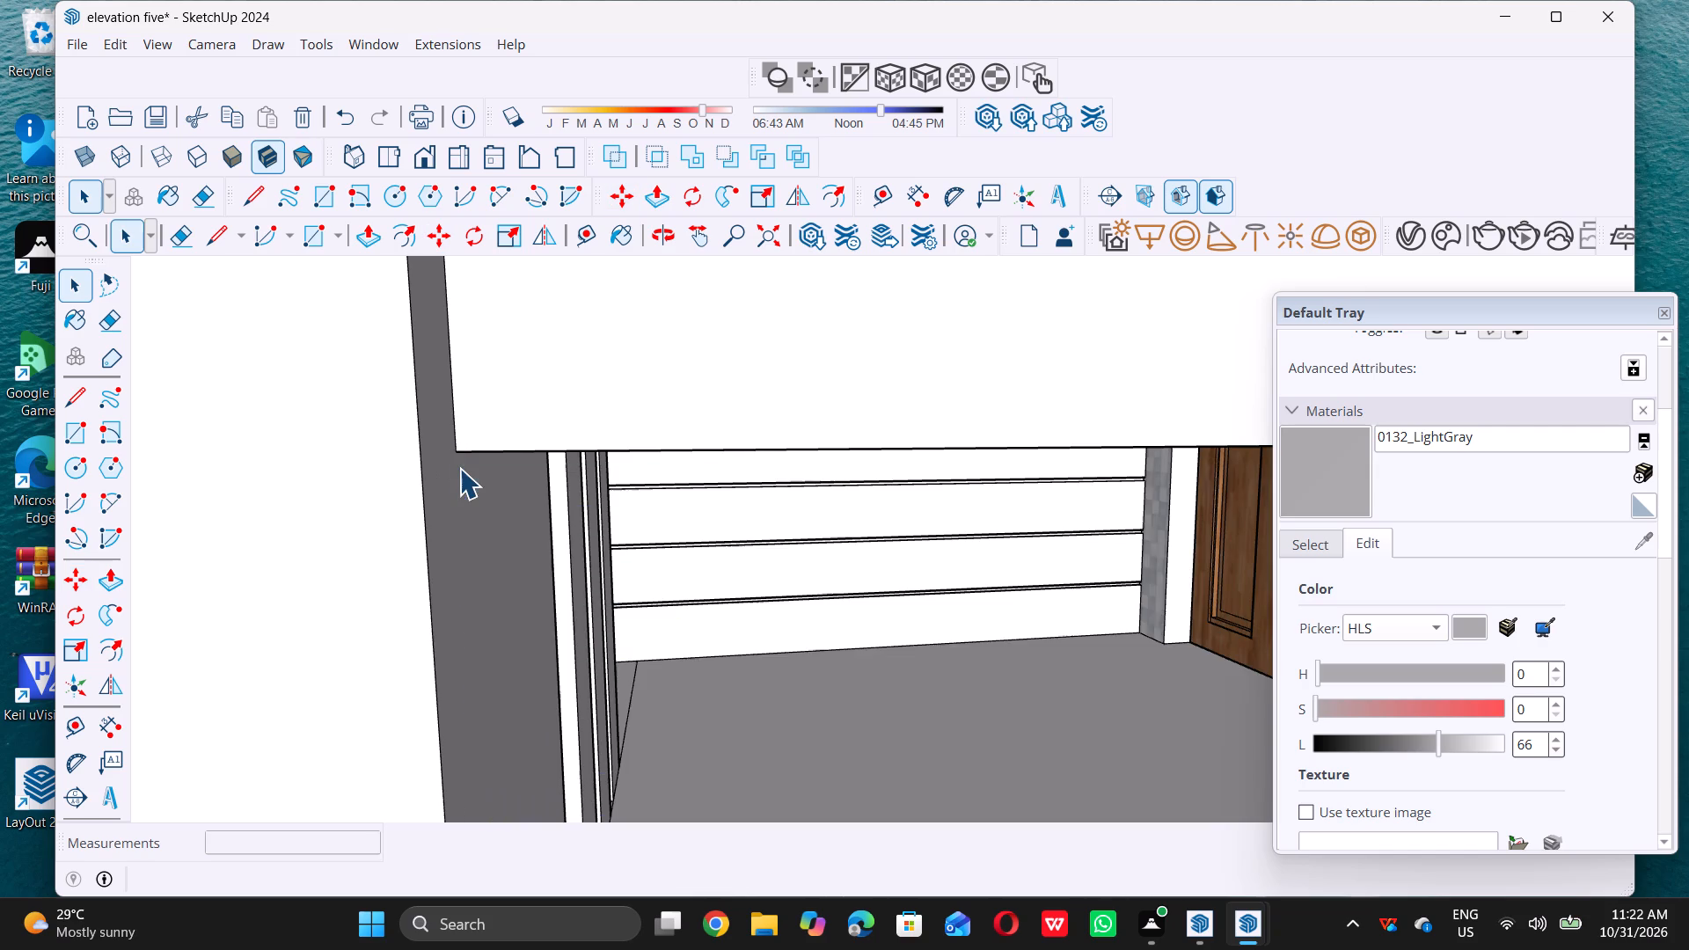
Move the upper side opening's glass pane by its front upper corner about 2' 4 11/16" to the corner beneath the white rail.
{"action": "scroll", "coordinate": [452, 458], "scroll_direction": "down", "scroll_amount": 17}
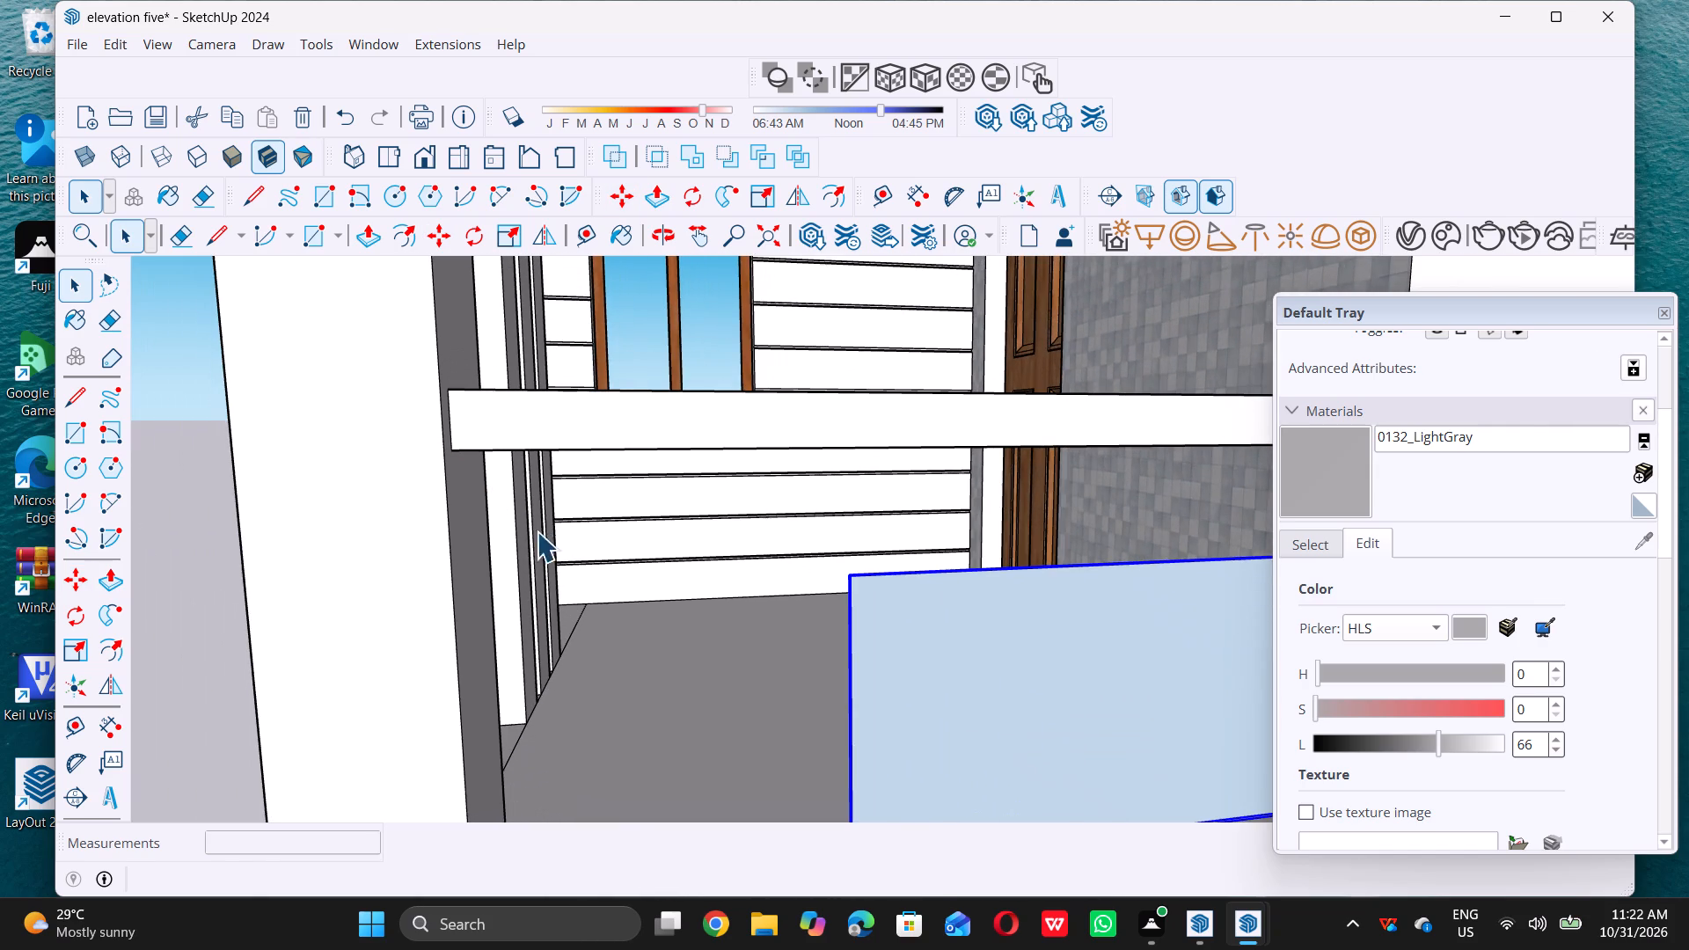
{"action": "scroll", "coordinate": [397, 487], "scroll_direction": "down", "scroll_amount": 6}
{"action": "middle_click_drag", "start_coordinate": [620, 547], "coordinate": [537, 643]}
{"action": "scroll", "coordinate": [626, 532], "scroll_direction": "down", "scroll_amount": 5}
{"action": "scroll", "coordinate": [578, 603], "scroll_direction": "down", "scroll_amount": 1}
{"action": "scroll", "coordinate": [573, 683], "scroll_direction": "up", "scroll_amount": 4}
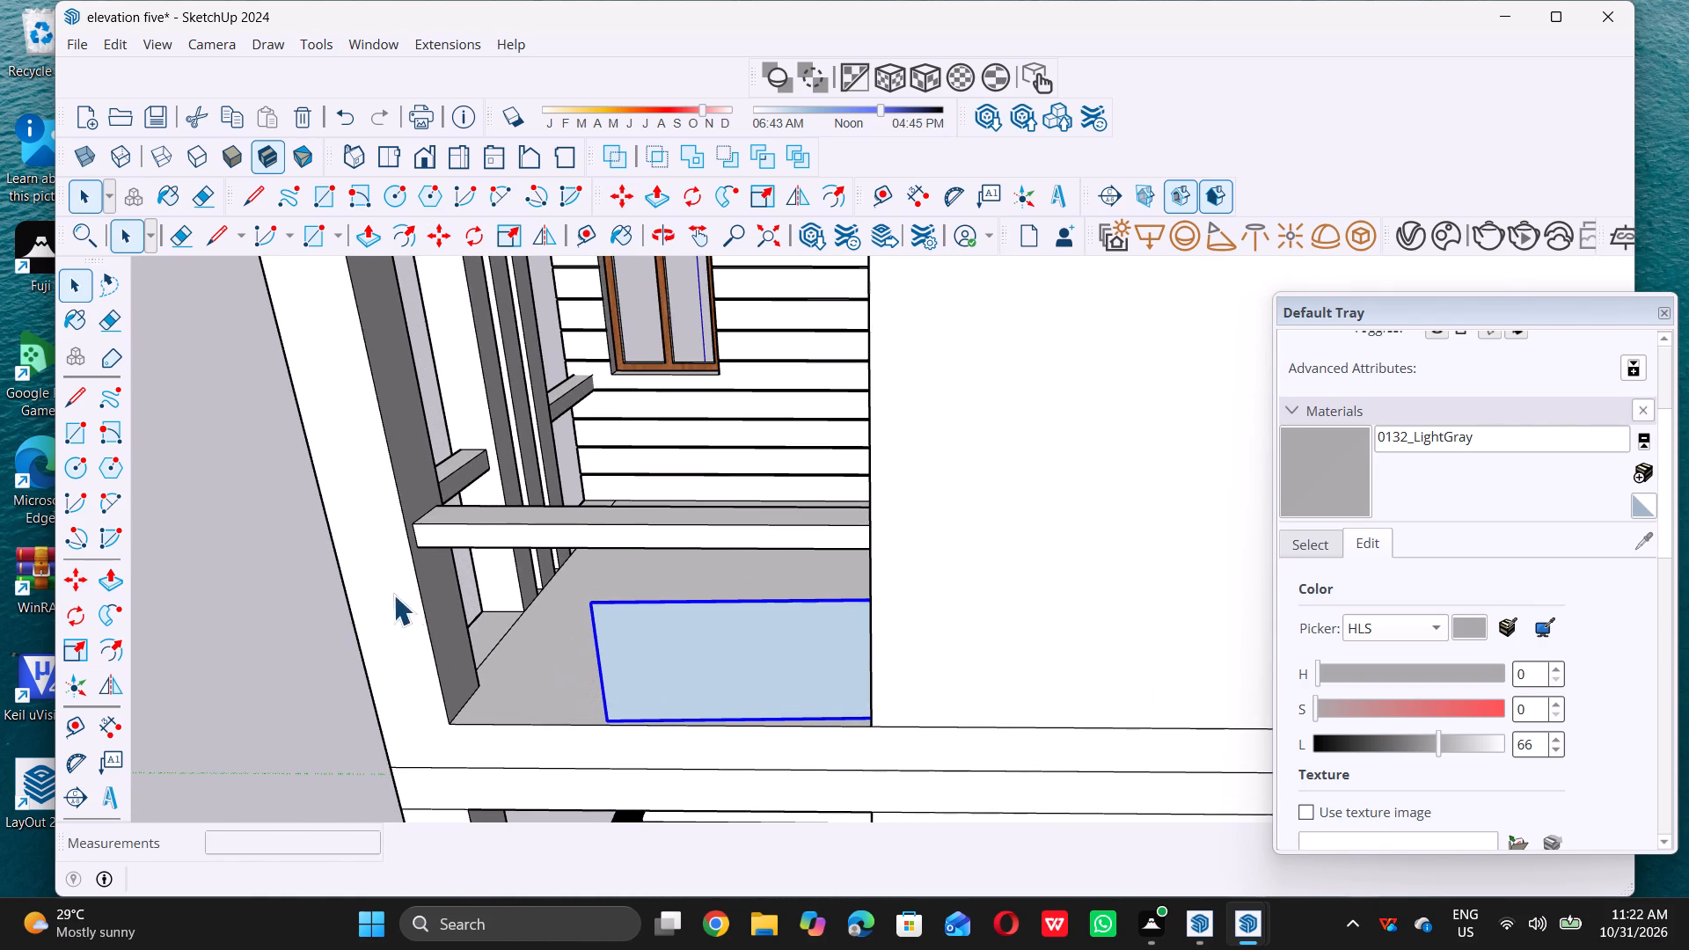
{"action": "middle_click_drag", "start_coordinate": [390, 577], "coordinate": [422, 354]}
{"action": "middle_click_drag", "start_coordinate": [423, 362], "coordinate": [497, 539]}
{"action": "scroll", "coordinate": [567, 616], "scroll_direction": "up", "scroll_amount": 1}
{"action": "scroll", "coordinate": [584, 650], "scroll_direction": "down", "scroll_amount": 6}
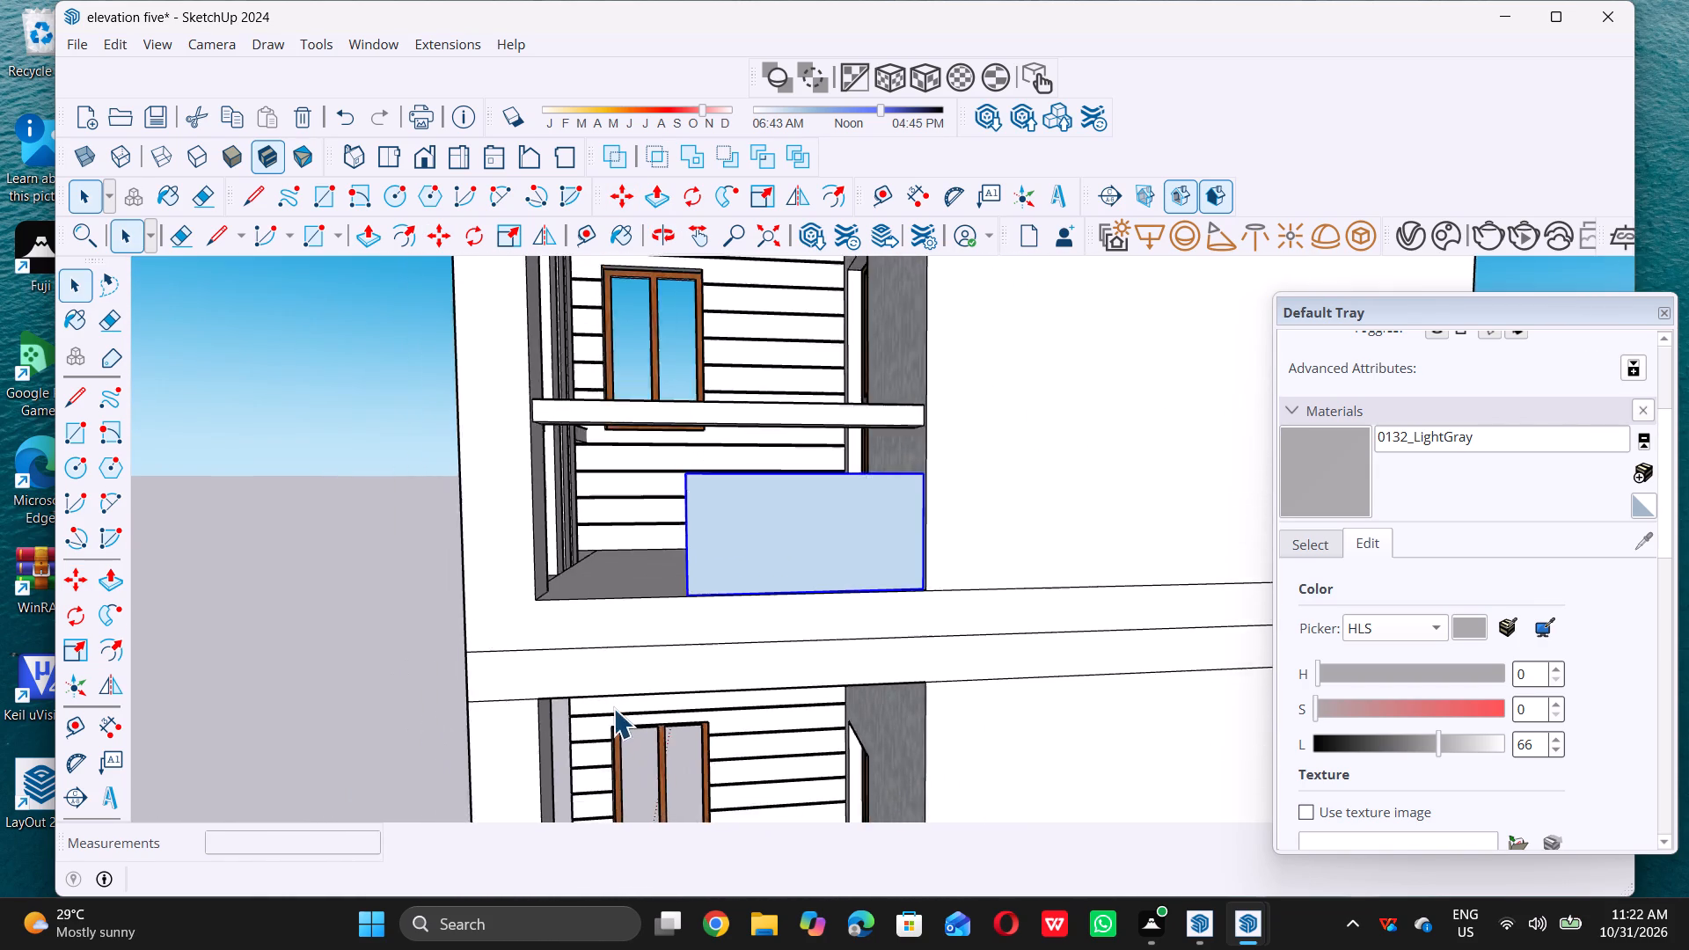
{"action": "scroll", "coordinate": [603, 698], "scroll_direction": "down", "scroll_amount": 5}
{"action": "middle_click_drag", "start_coordinate": [565, 561], "coordinate": [526, 493]}
{"action": "scroll", "coordinate": [567, 516], "scroll_direction": "up", "scroll_amount": 9}
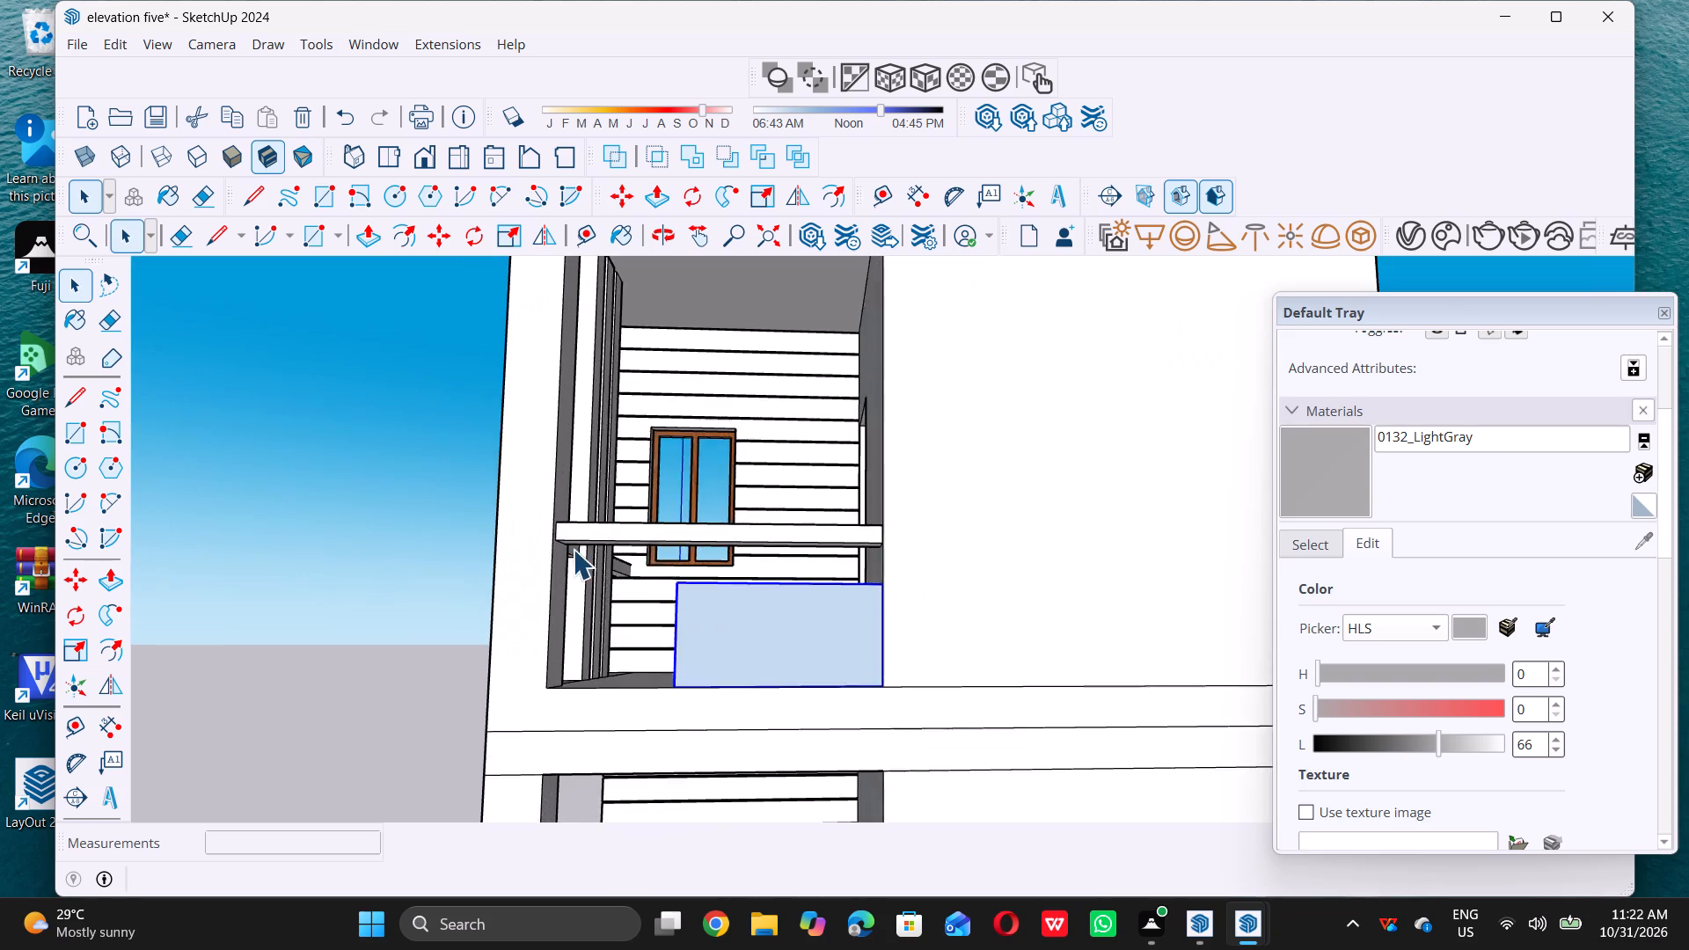
{"action": "key", "text": "m"}
{"action": "scroll", "coordinate": [722, 608], "scroll_direction": "up", "scroll_amount": 4}
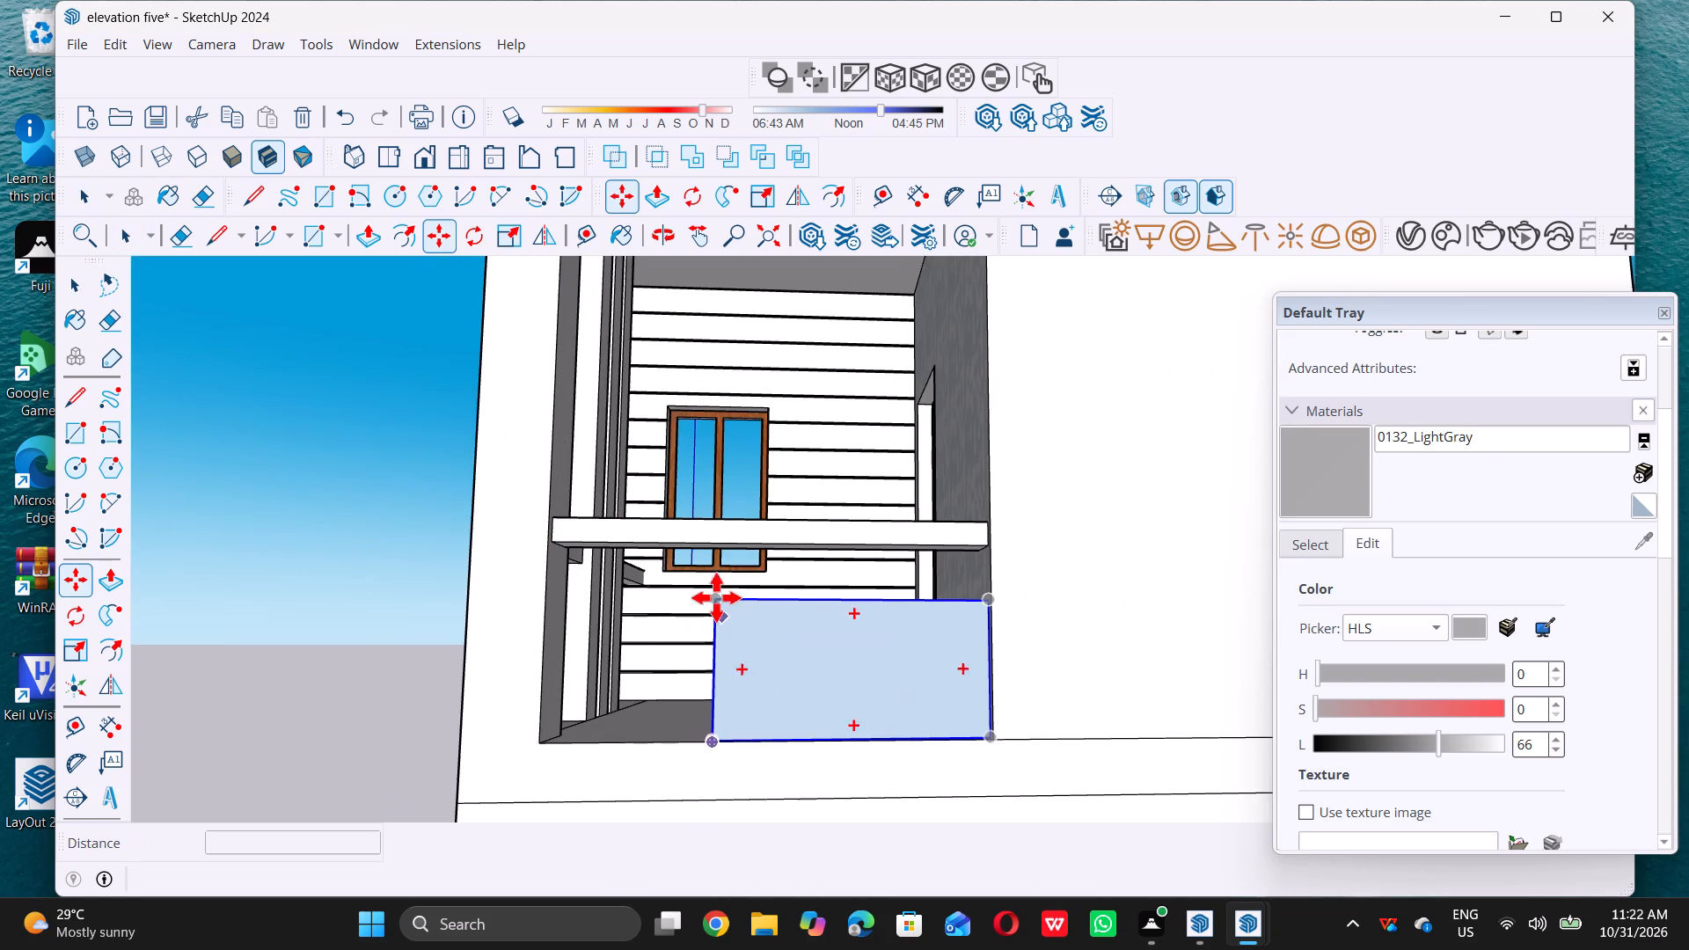
{"action": "scroll", "coordinate": [713, 602], "scroll_direction": "up", "scroll_amount": 4}
{"action": "double_click", "coordinate": [709, 593]}
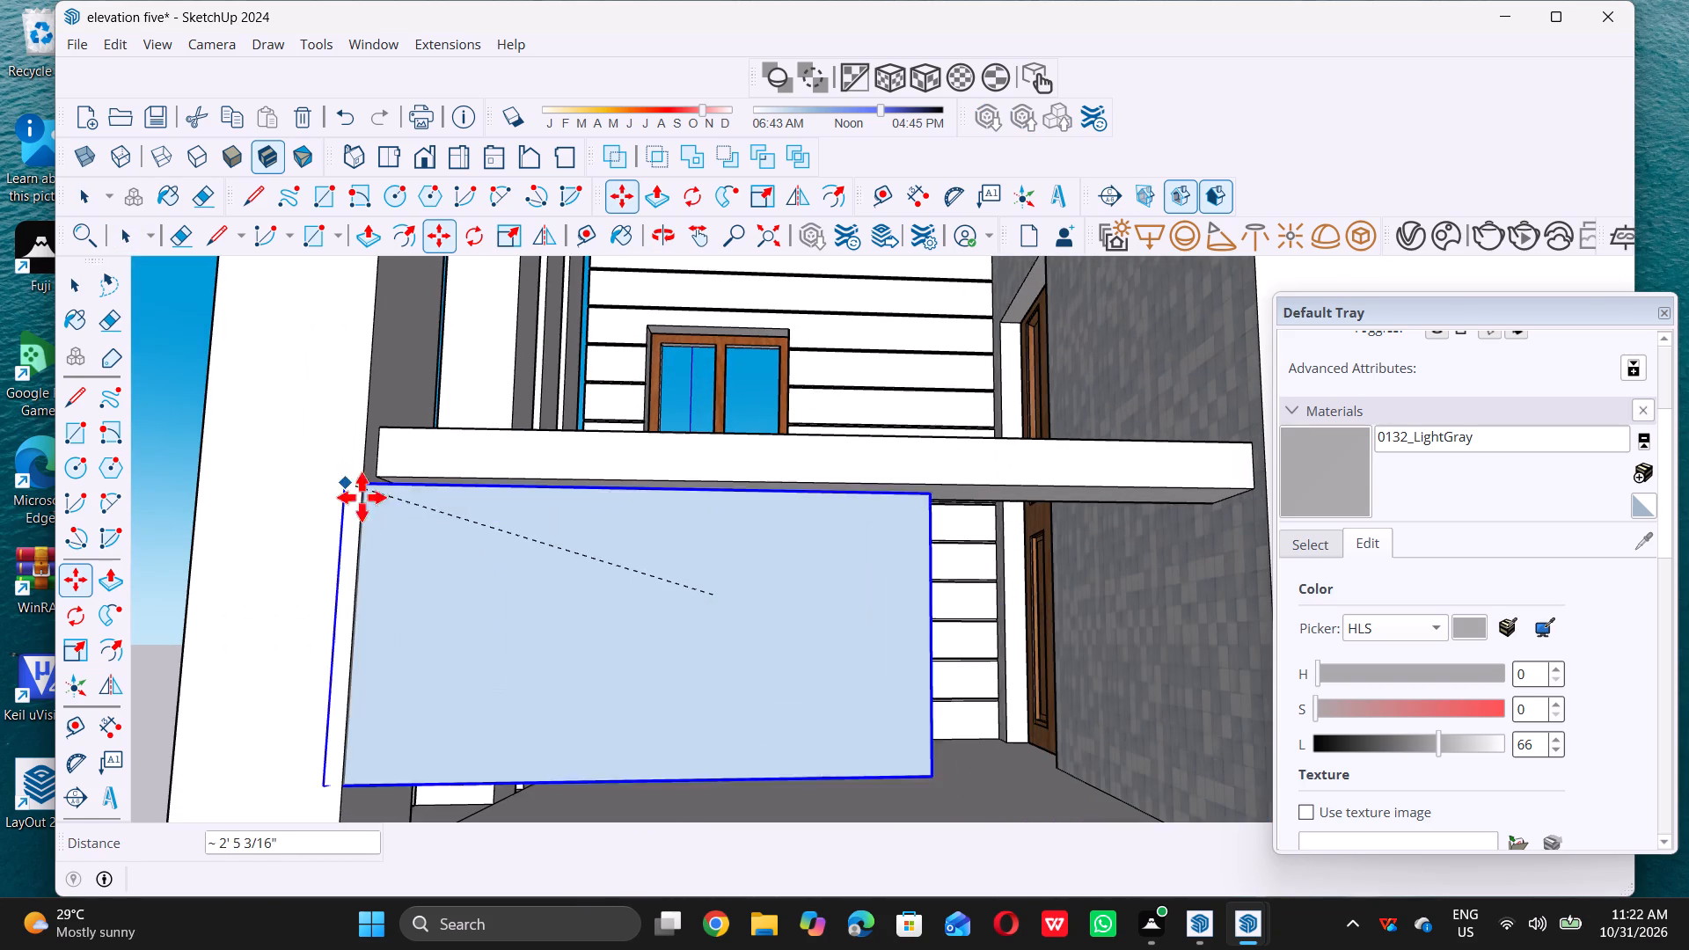
{"action": "scroll", "coordinate": [375, 504], "scroll_direction": "up", "scroll_amount": 16}
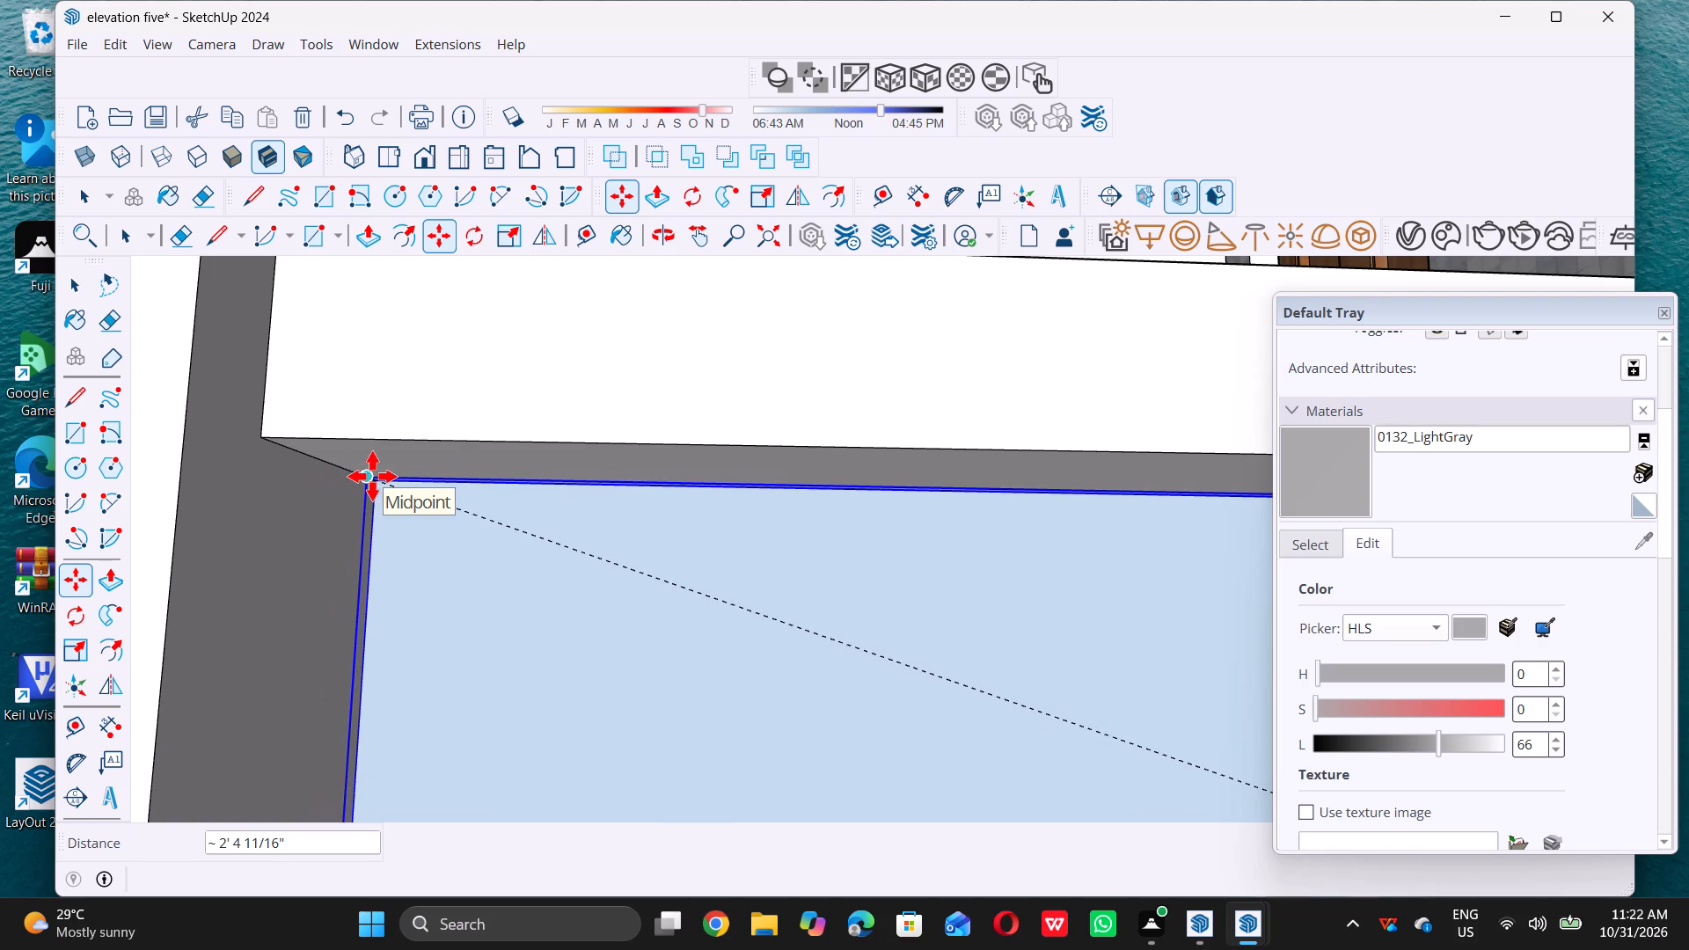
{"action": "double_click", "coordinate": [372, 476]}
{"action": "key", "text": "space"}
Scale the moved pane uniformly by about 1.30 from its far lower corner, keeping the corner beneath the white rail fixed.
{"action": "scroll", "coordinate": [372, 477], "scroll_direction": "down", "scroll_amount": 5}
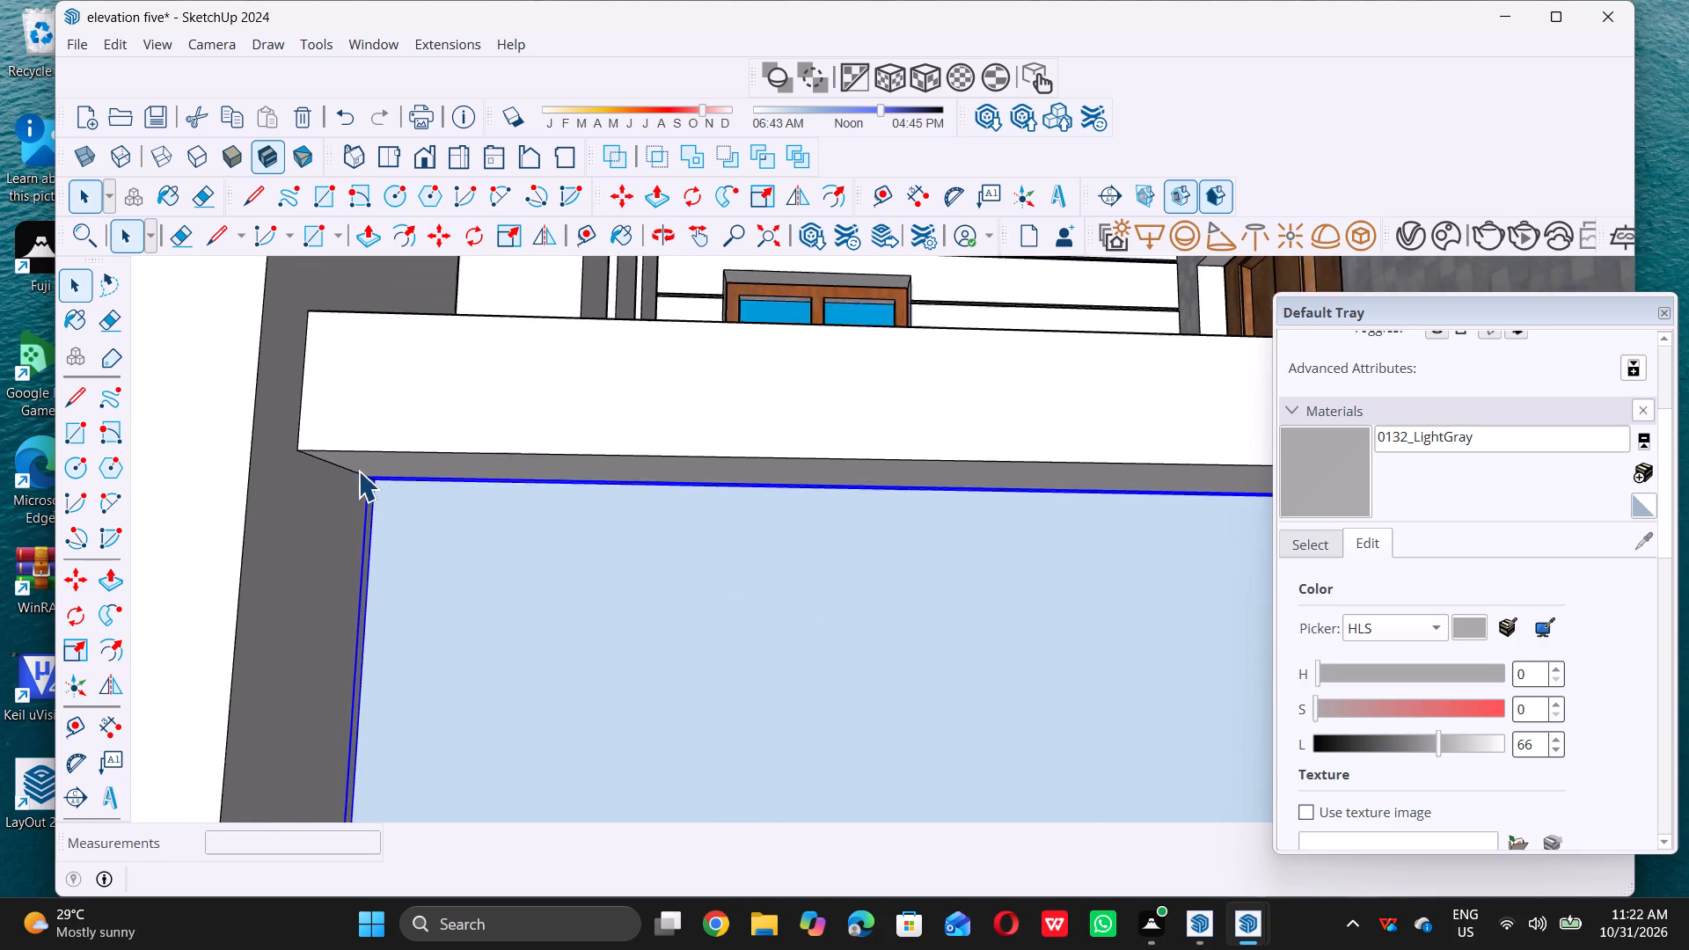
{"action": "scroll", "coordinate": [358, 471], "scroll_direction": "down", "scroll_amount": 14}
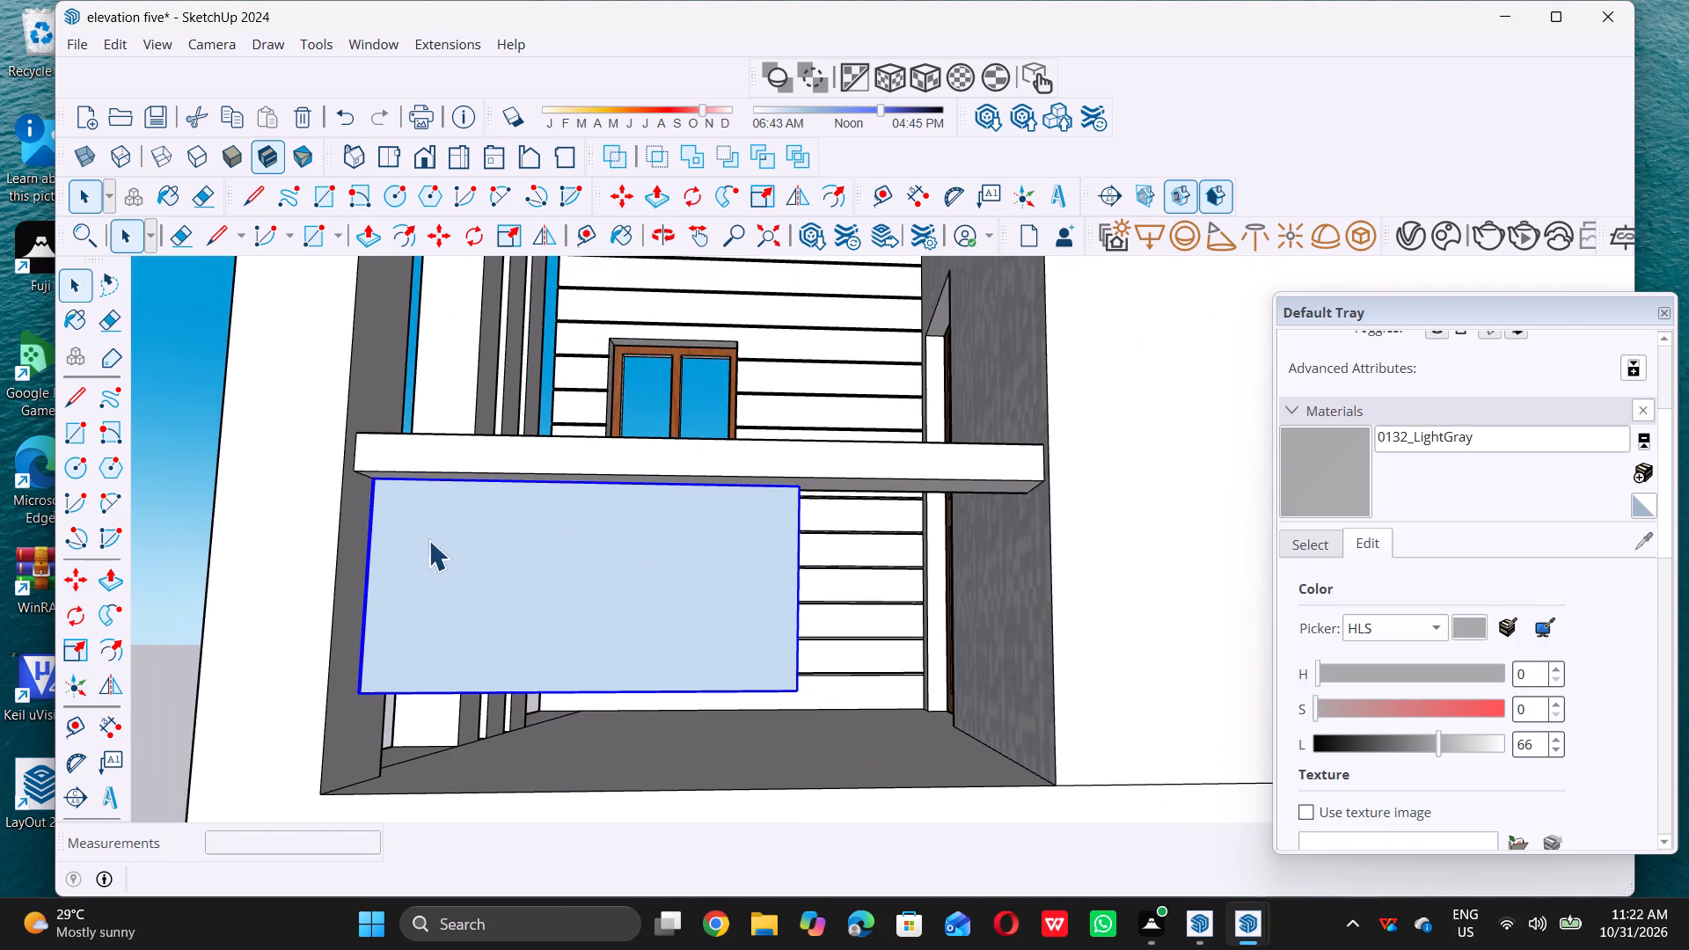
{"action": "scroll", "coordinate": [426, 536], "scroll_direction": "down", "scroll_amount": 5}
{"action": "middle_click_drag", "start_coordinate": [494, 558], "coordinate": [490, 603]}
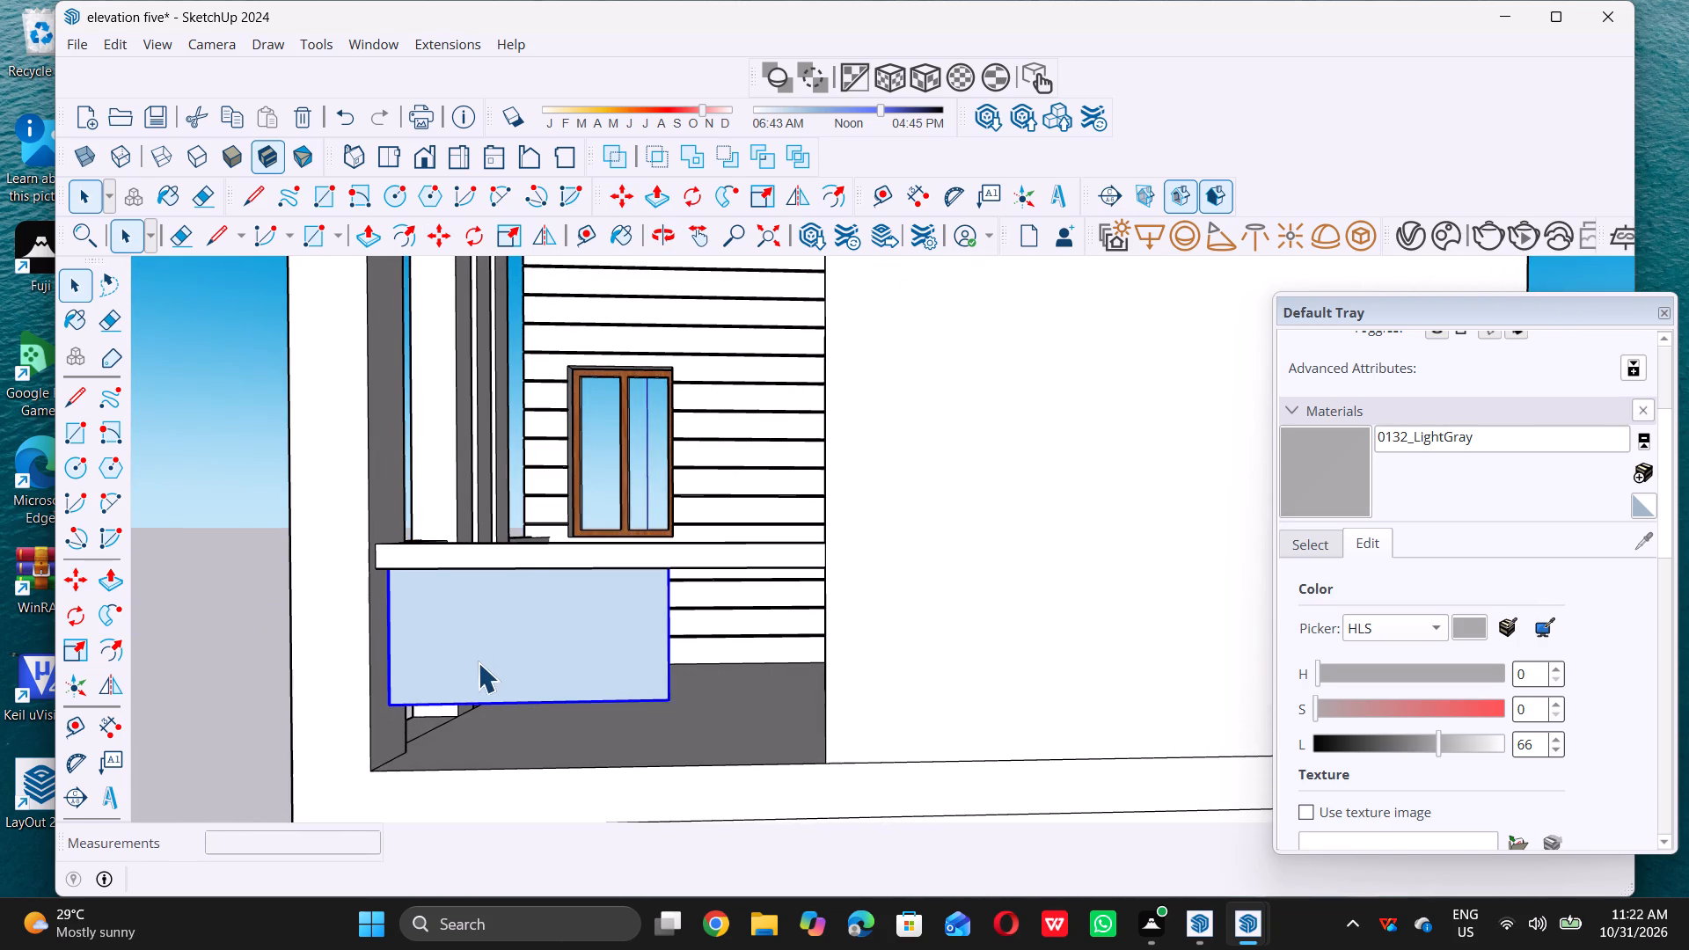
{"action": "key", "text": "s"}
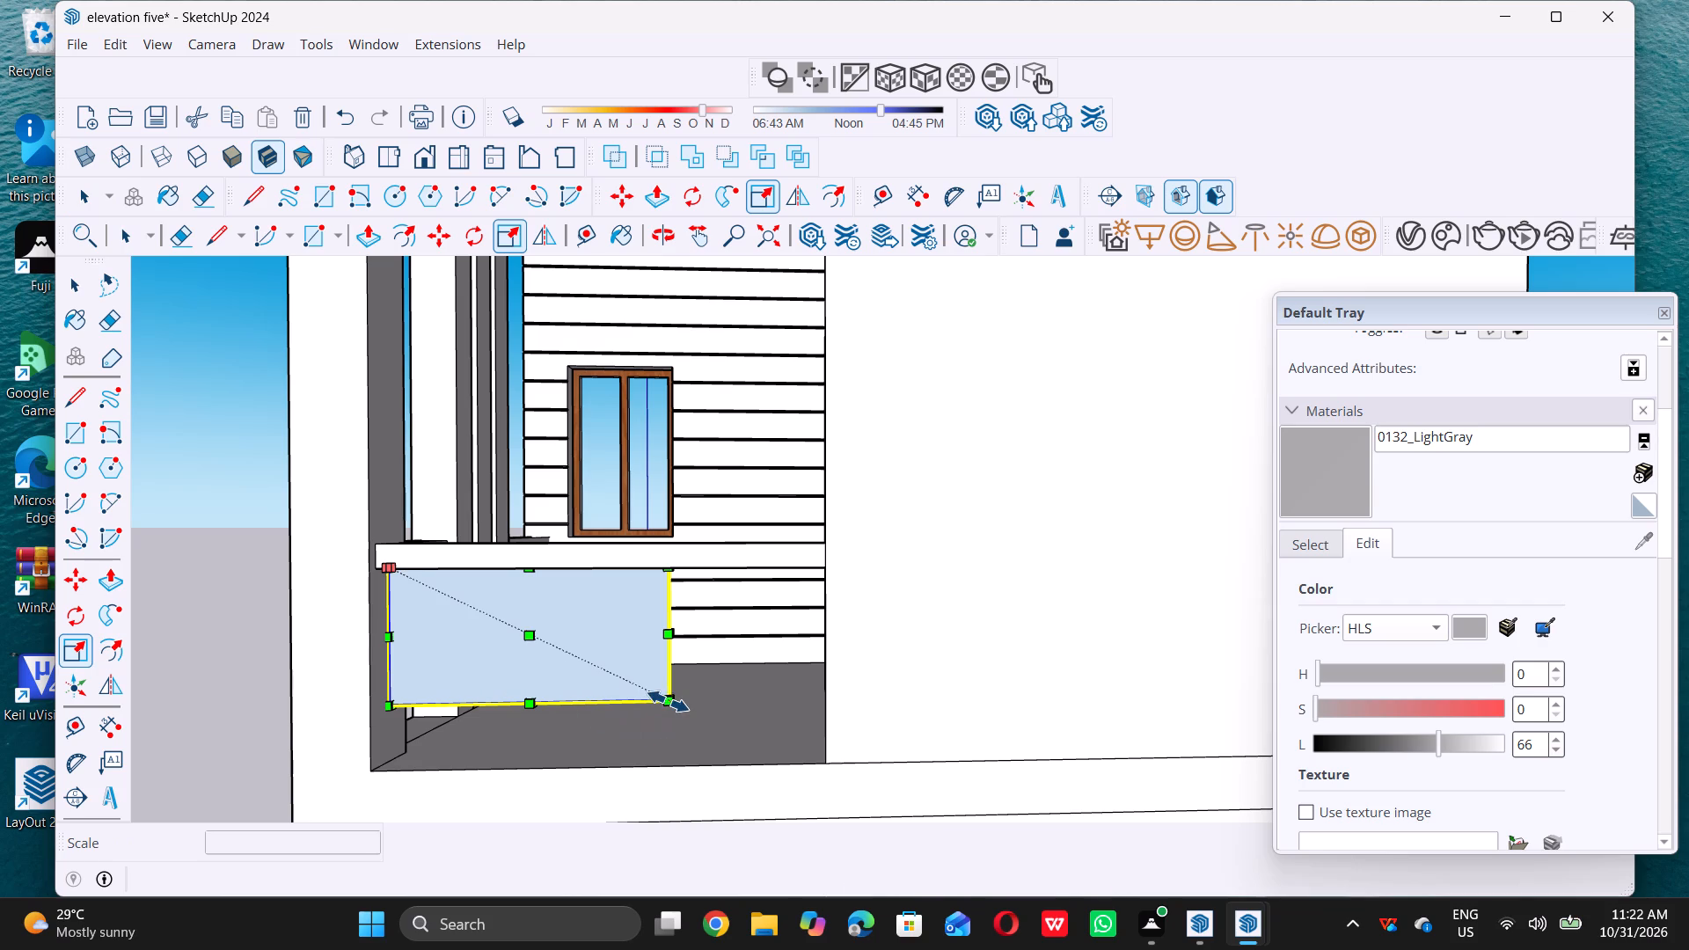
{"action": "triple_click", "coordinate": [665, 703]}
{"action": "left_click", "coordinate": [665, 704]}
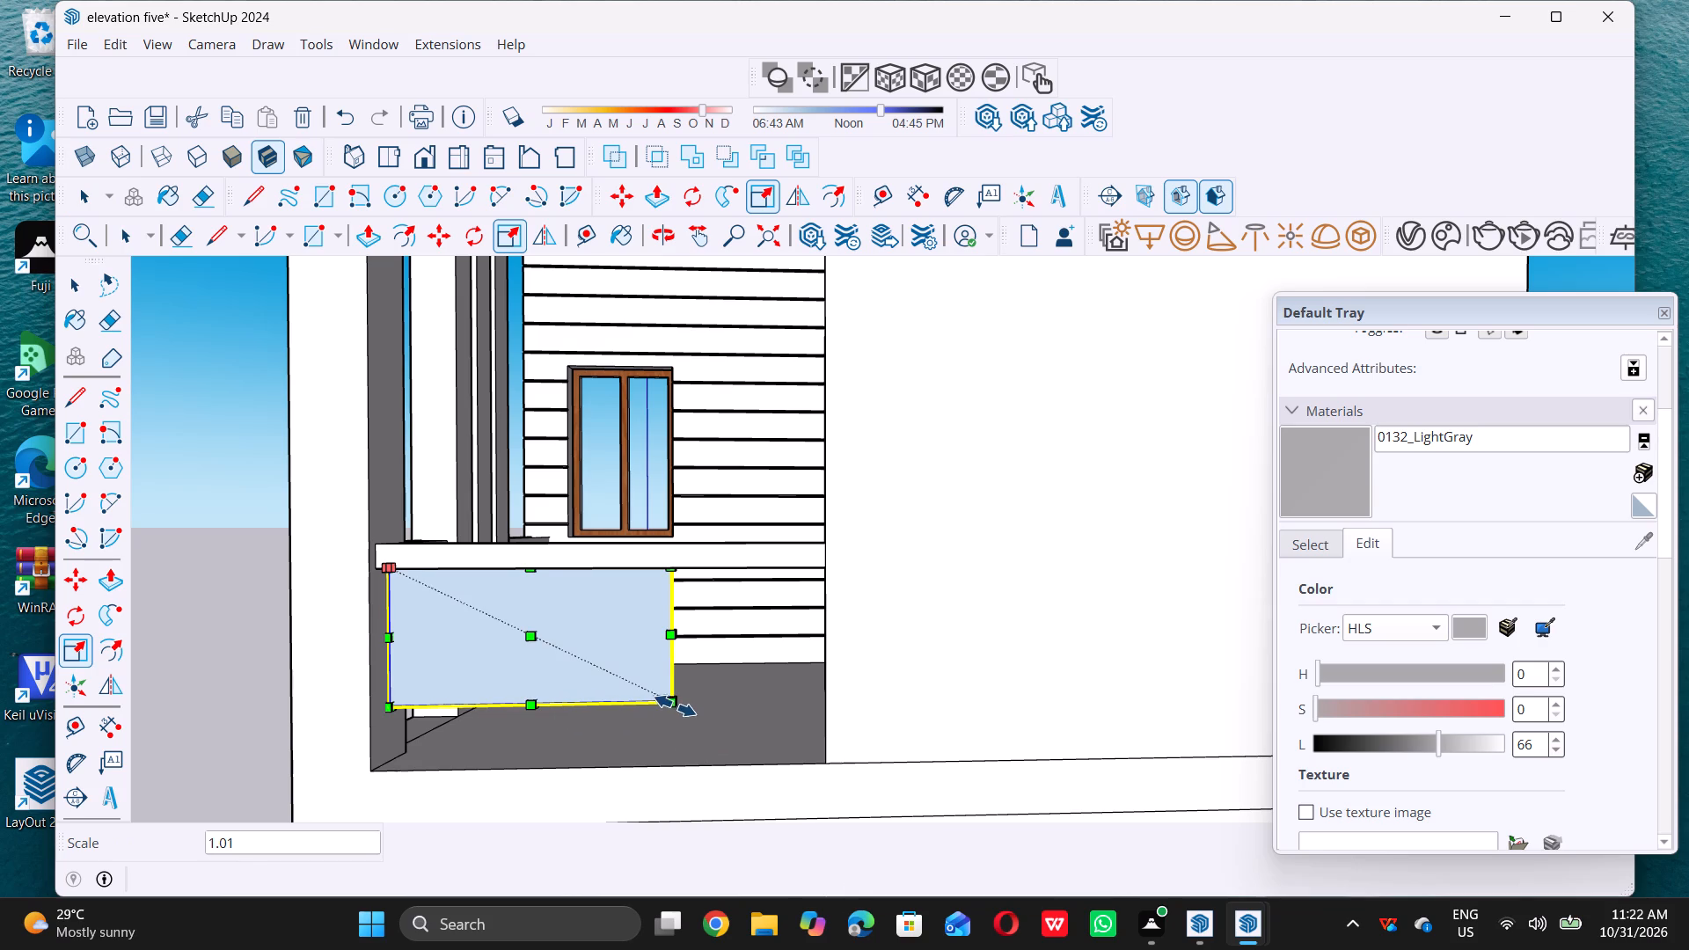
{"action": "left_click", "coordinate": [679, 706]}
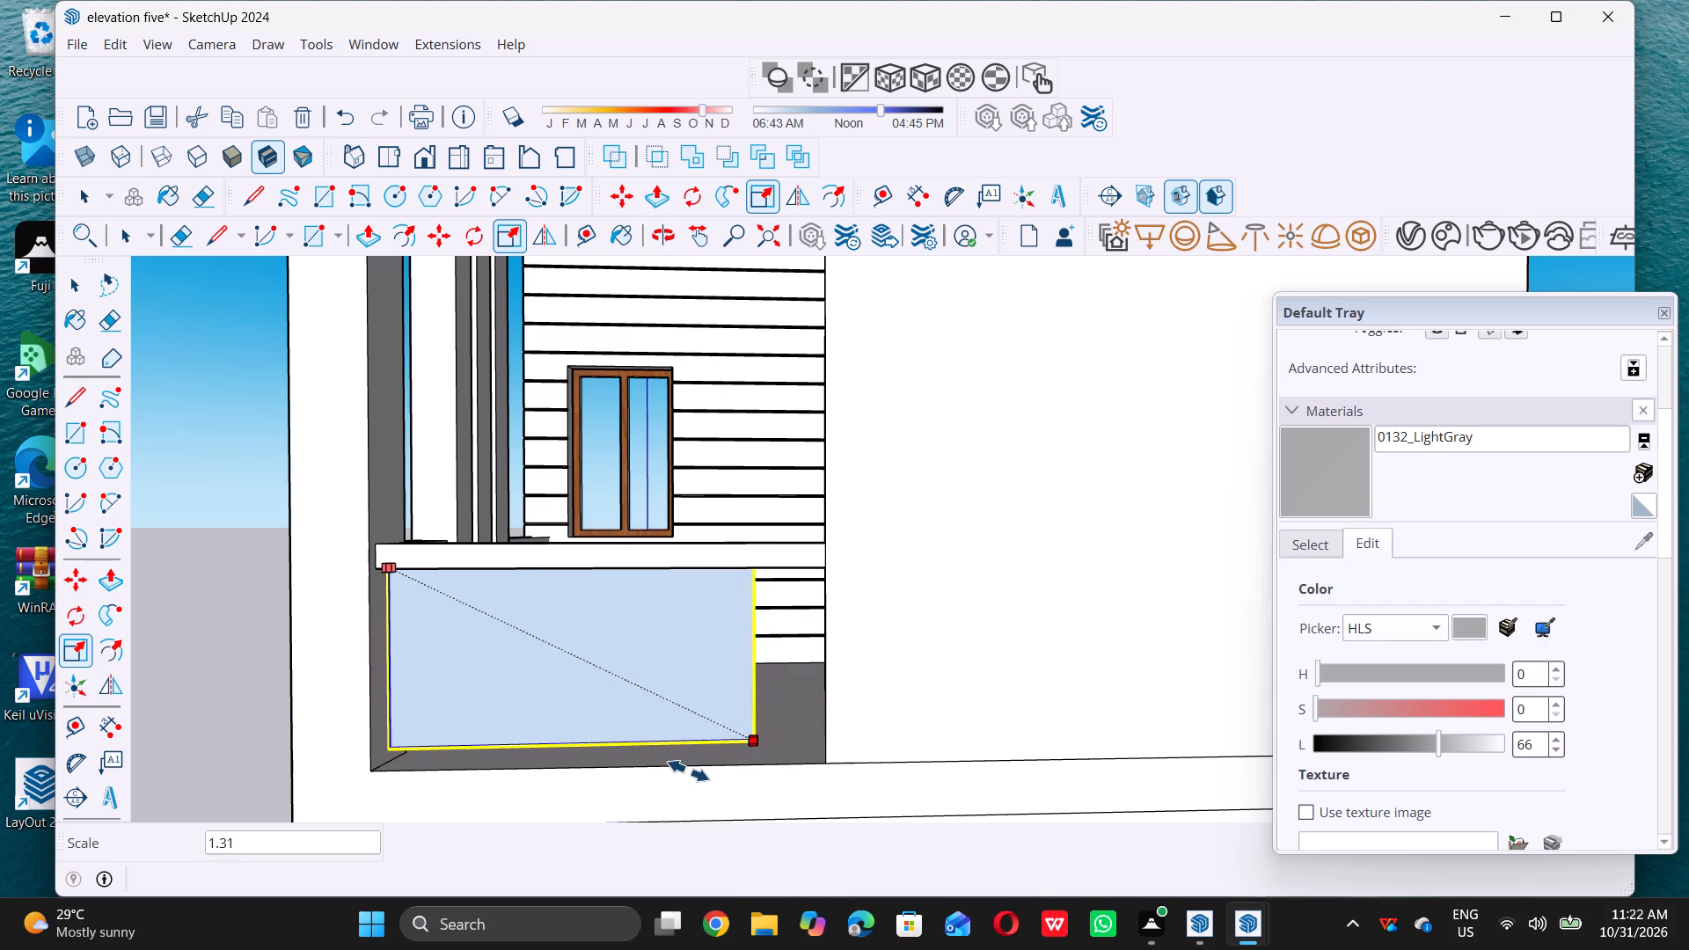
{"action": "key", "text": "space"}
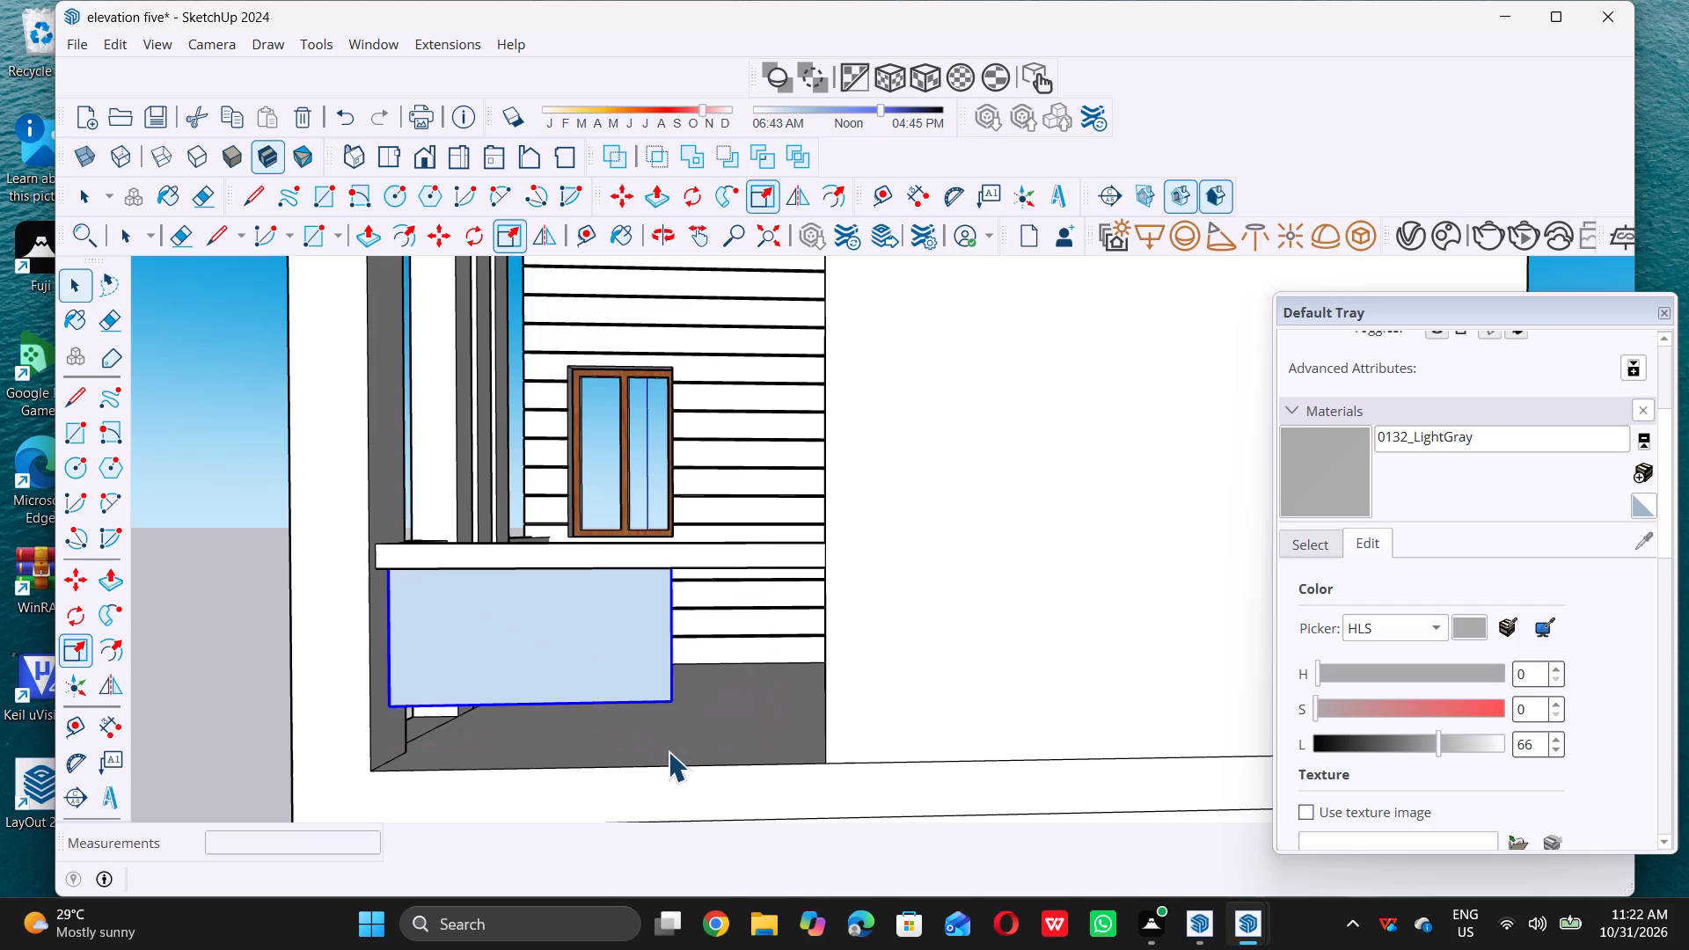
{"action": "key", "text": "s"}
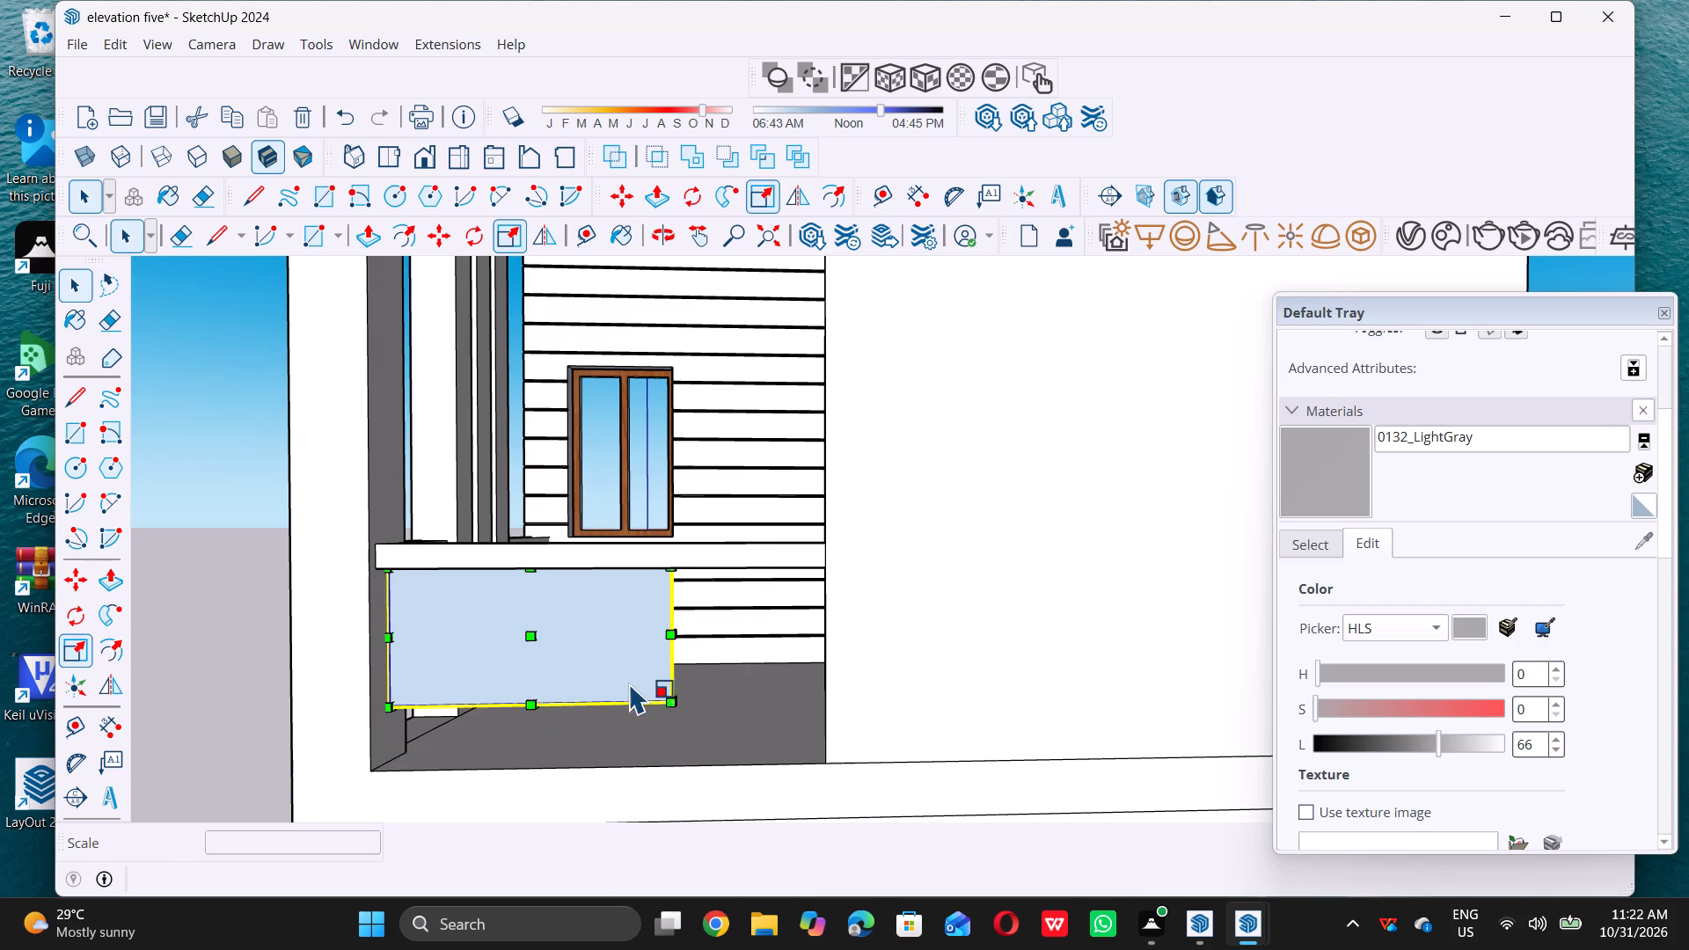
{"action": "double_click", "coordinate": [674, 709]}
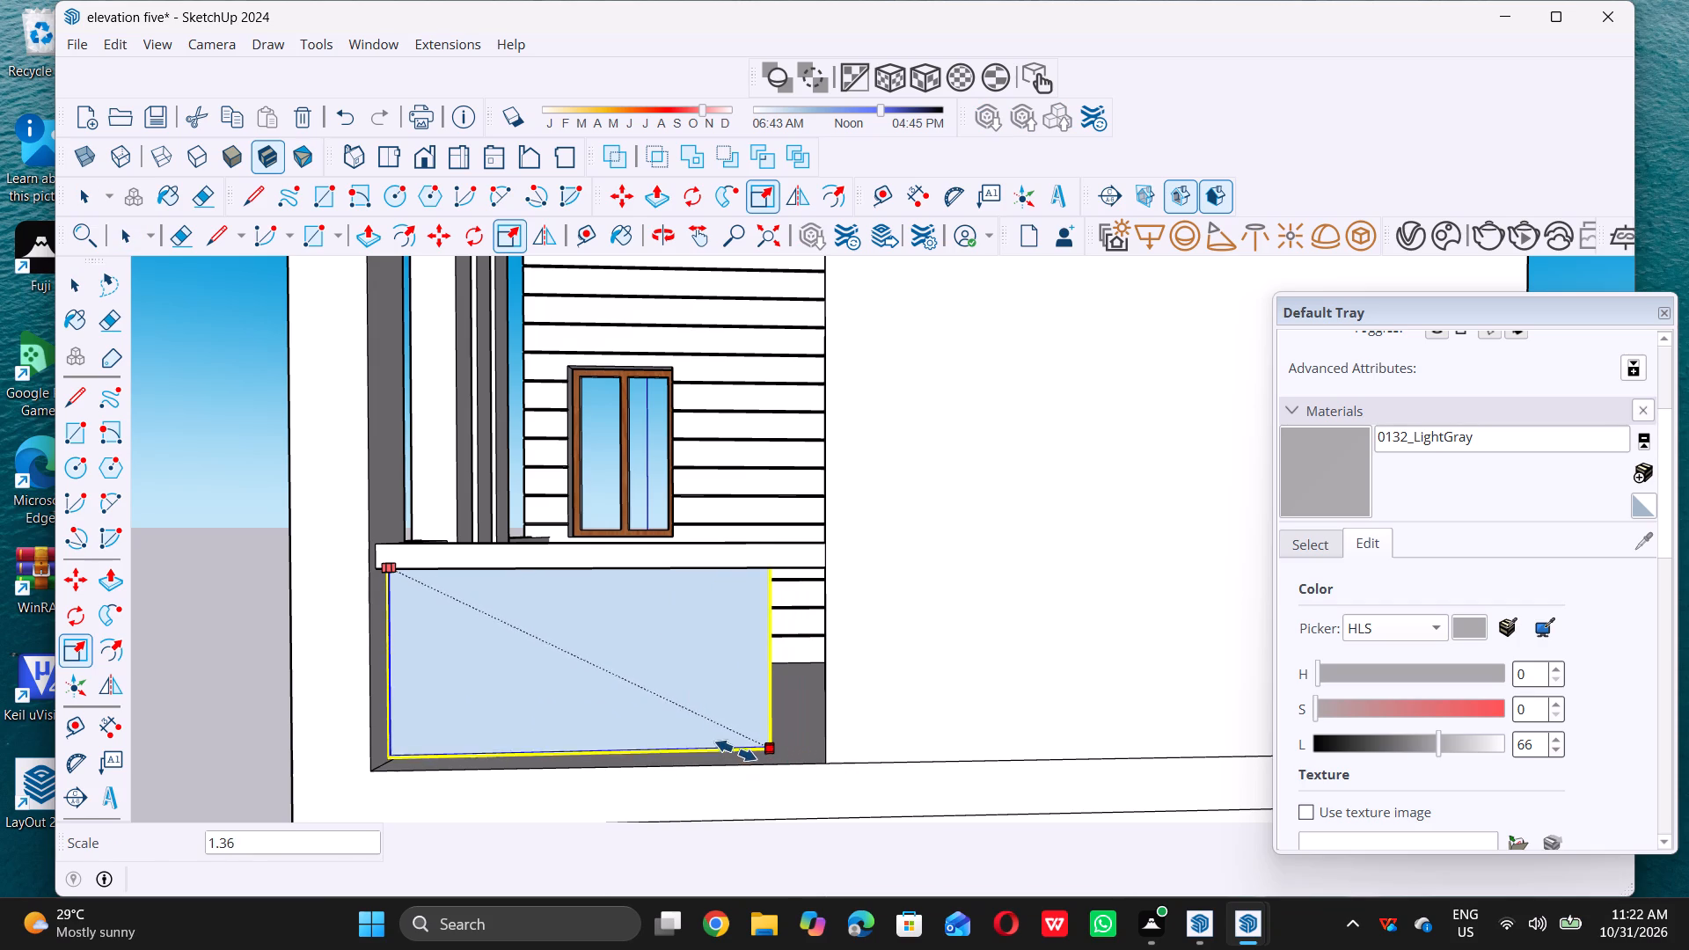
{"action": "left_click", "coordinate": [733, 745]}
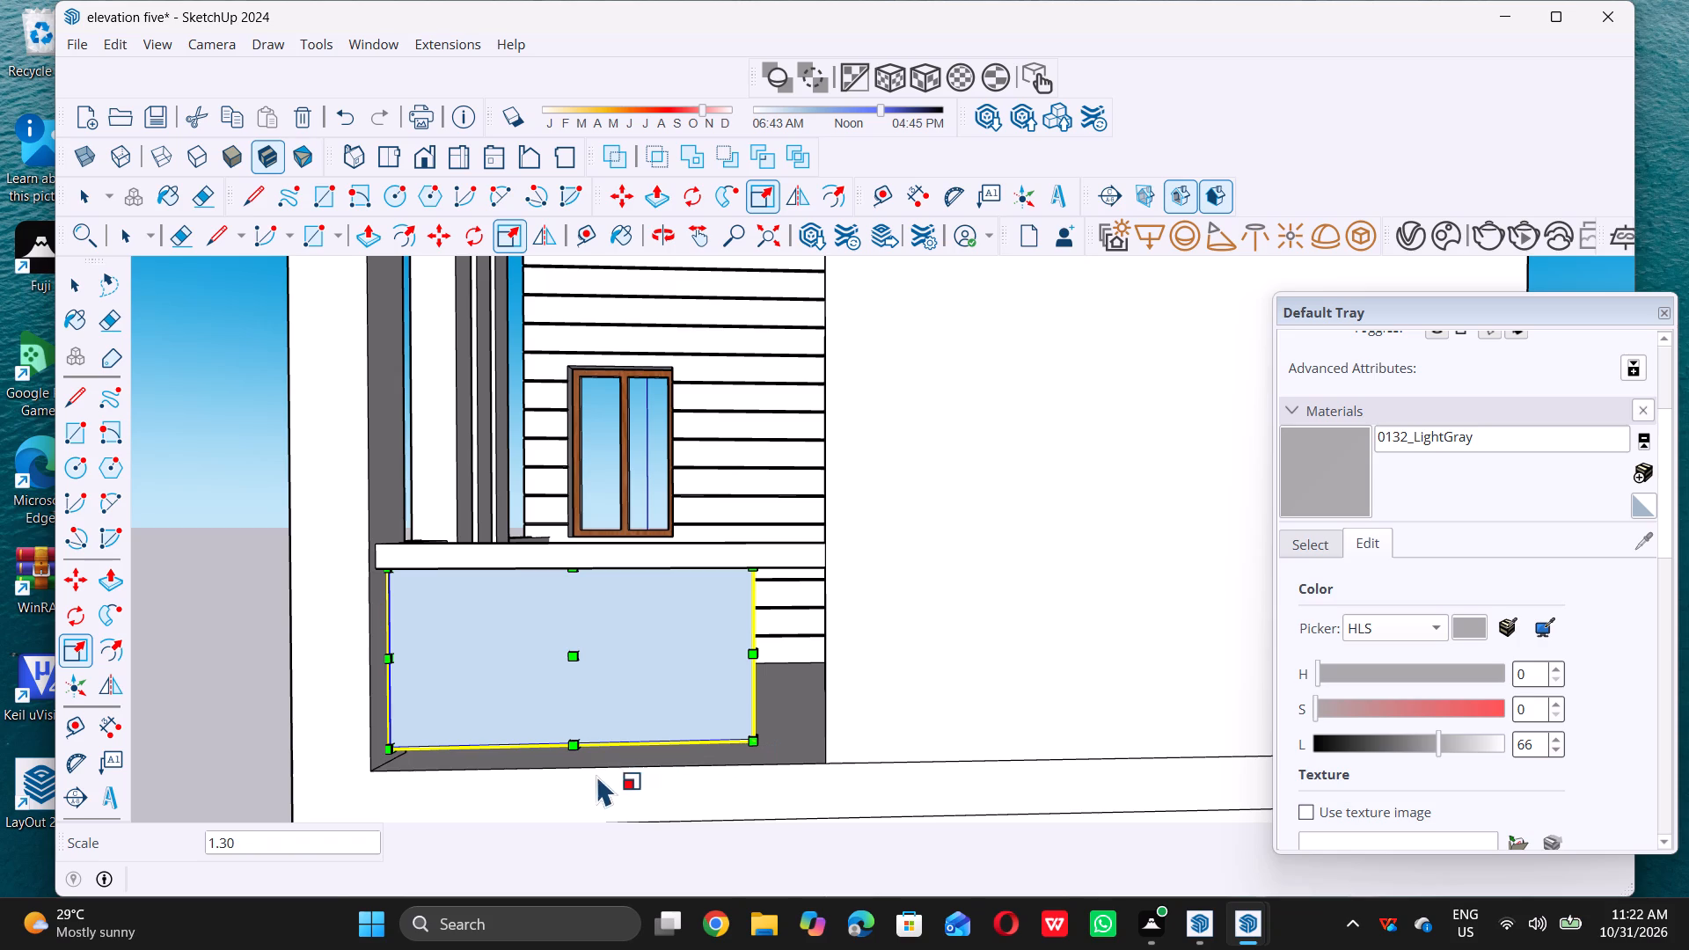
Scale the same pane vertically by 1.11 from its bottom edge, down past the upper side opening's floor edge.
{"action": "middle_click_drag", "start_coordinate": [593, 761], "coordinate": [593, 726]}
{"action": "scroll", "coordinate": [581, 730], "scroll_direction": "up", "scroll_amount": 11}
{"action": "scroll", "coordinate": [536, 673], "scroll_direction": "up", "scroll_amount": 7}
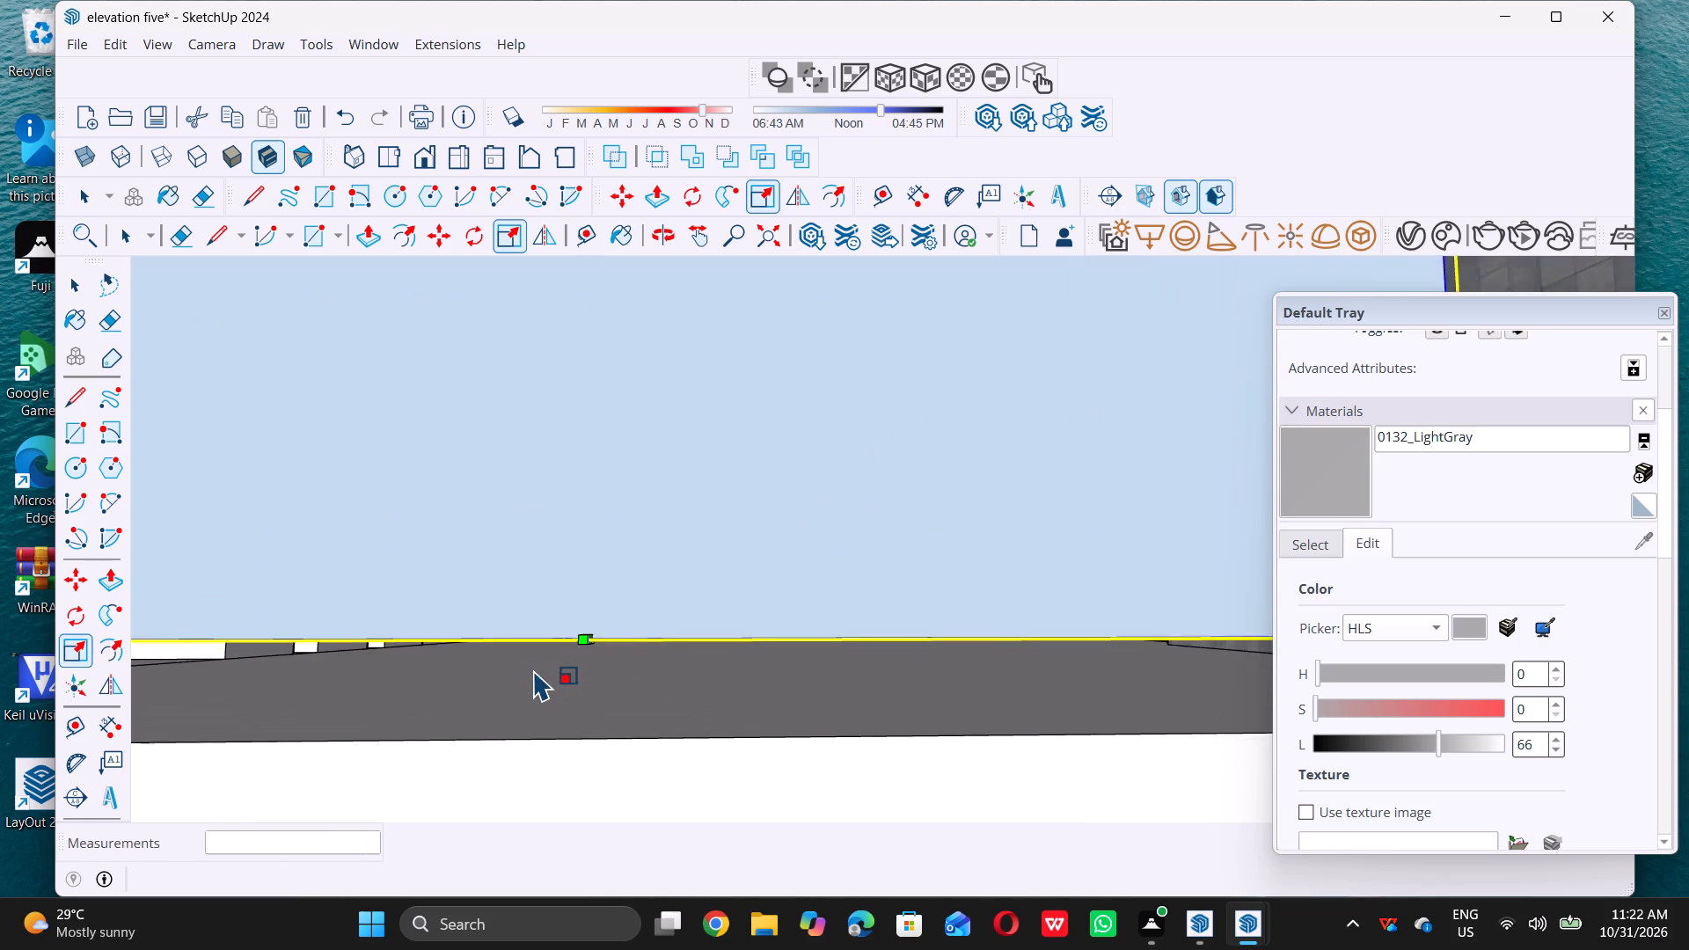
{"action": "scroll", "coordinate": [534, 669], "scroll_direction": "up", "scroll_amount": 4}
{"action": "scroll", "coordinate": [676, 602], "scroll_direction": "up", "scroll_amount": 5}
{"action": "scroll", "coordinate": [684, 593], "scroll_direction": "down", "scroll_amount": 5}
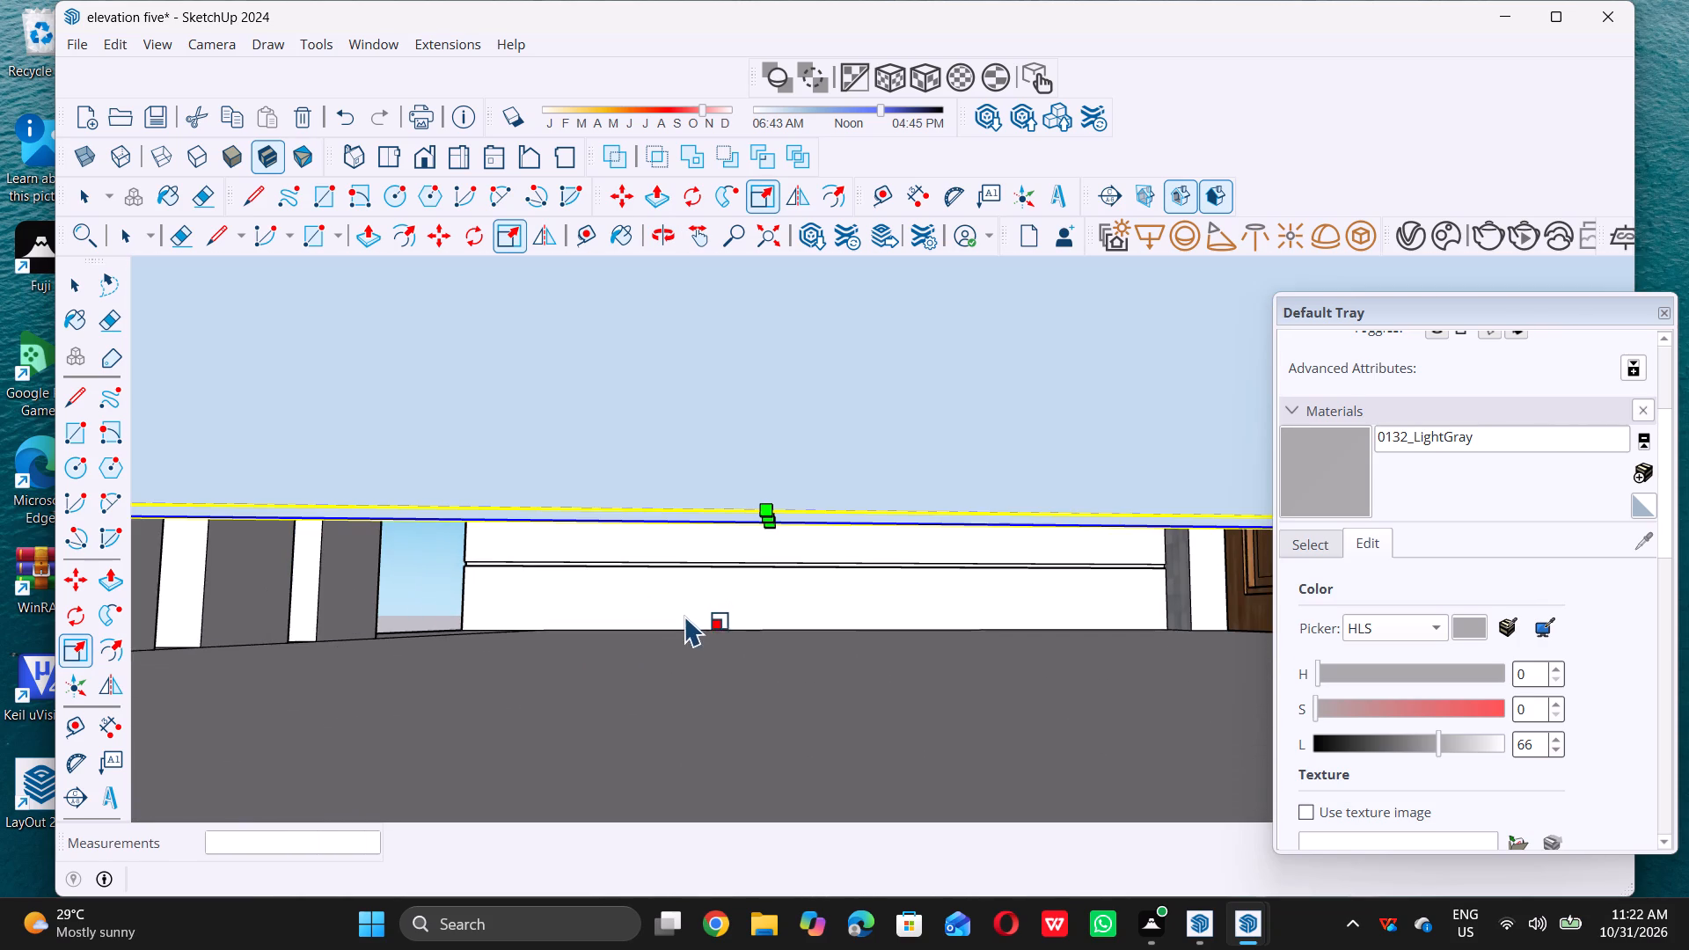
{"action": "middle_click_drag", "start_coordinate": [694, 593], "coordinate": [674, 691]}
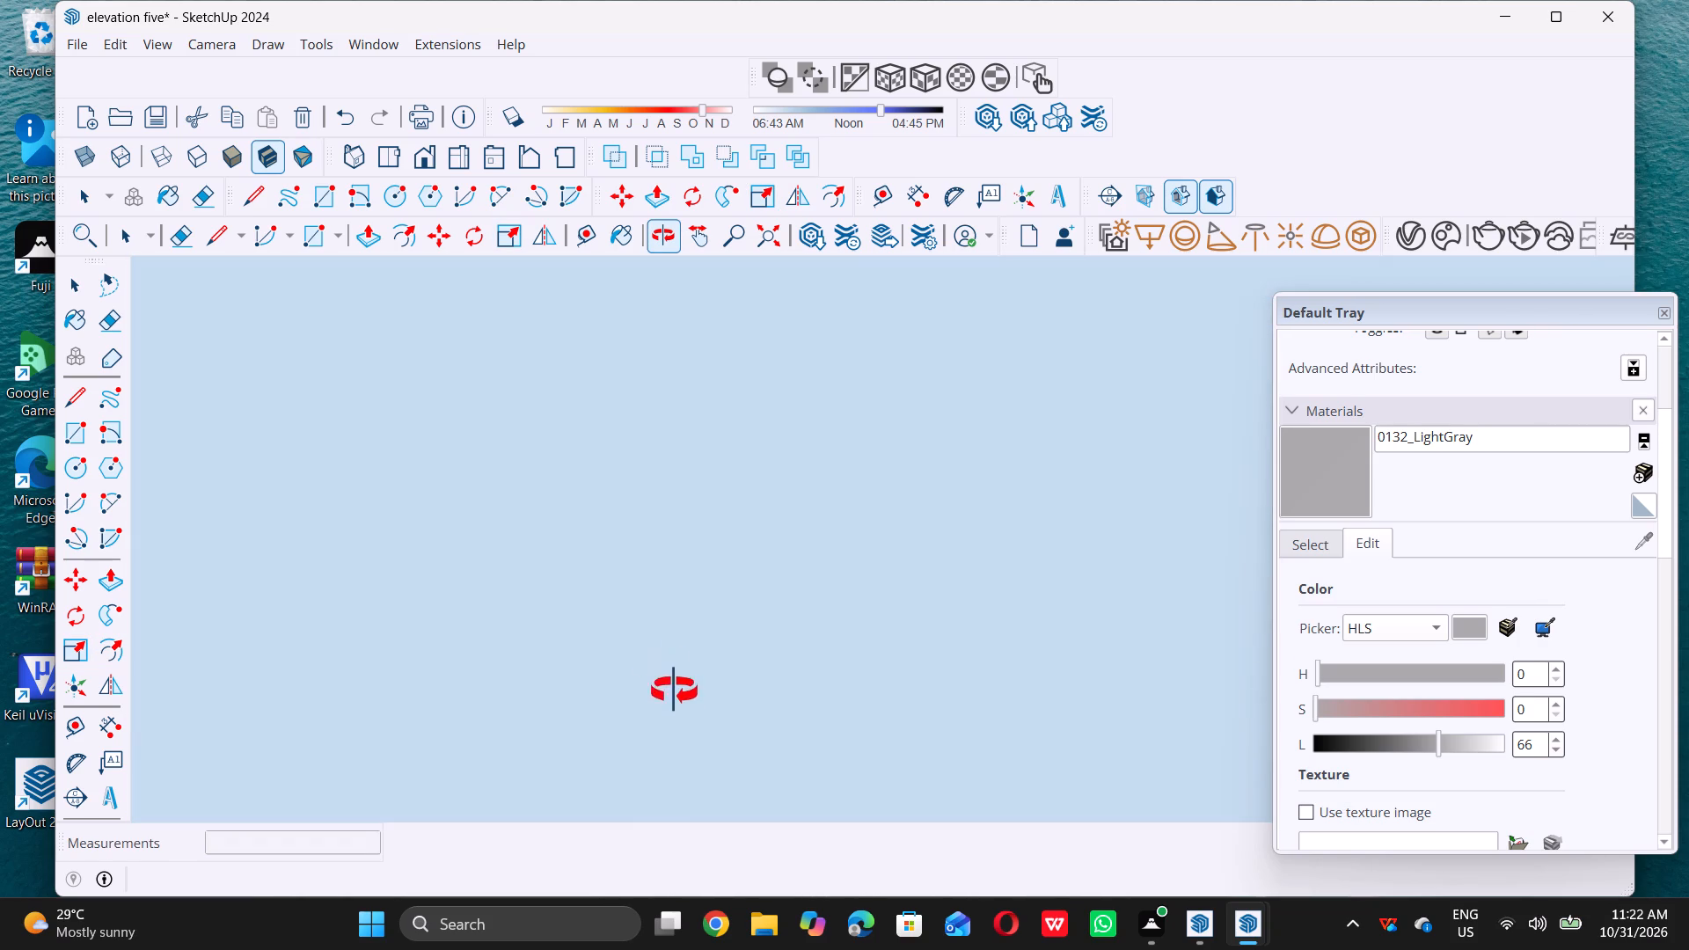
{"action": "middle_click_drag", "start_coordinate": [674, 691], "coordinate": [675, 701]}
{"action": "scroll", "coordinate": [673, 699], "scroll_direction": "down", "scroll_amount": 20}
{"action": "scroll", "coordinate": [673, 699], "scroll_direction": "down", "scroll_amount": 3}
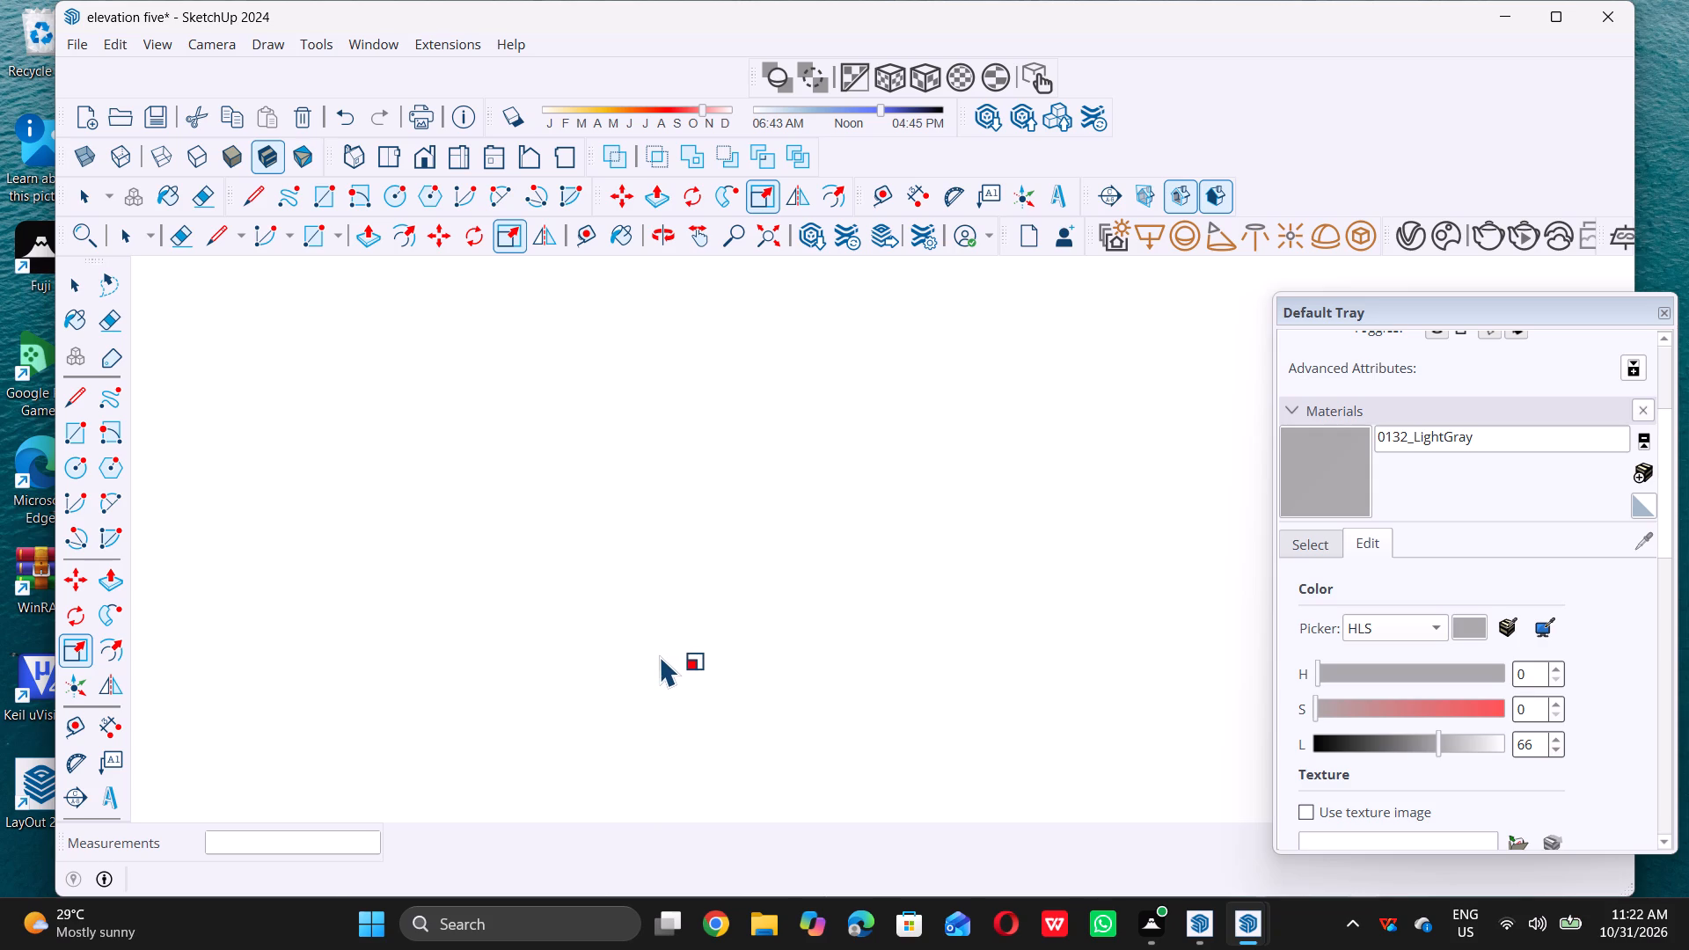
{"action": "scroll", "coordinate": [661, 655], "scroll_direction": "down", "scroll_amount": 20}
{"action": "scroll", "coordinate": [661, 655], "scroll_direction": "down", "scroll_amount": 9}
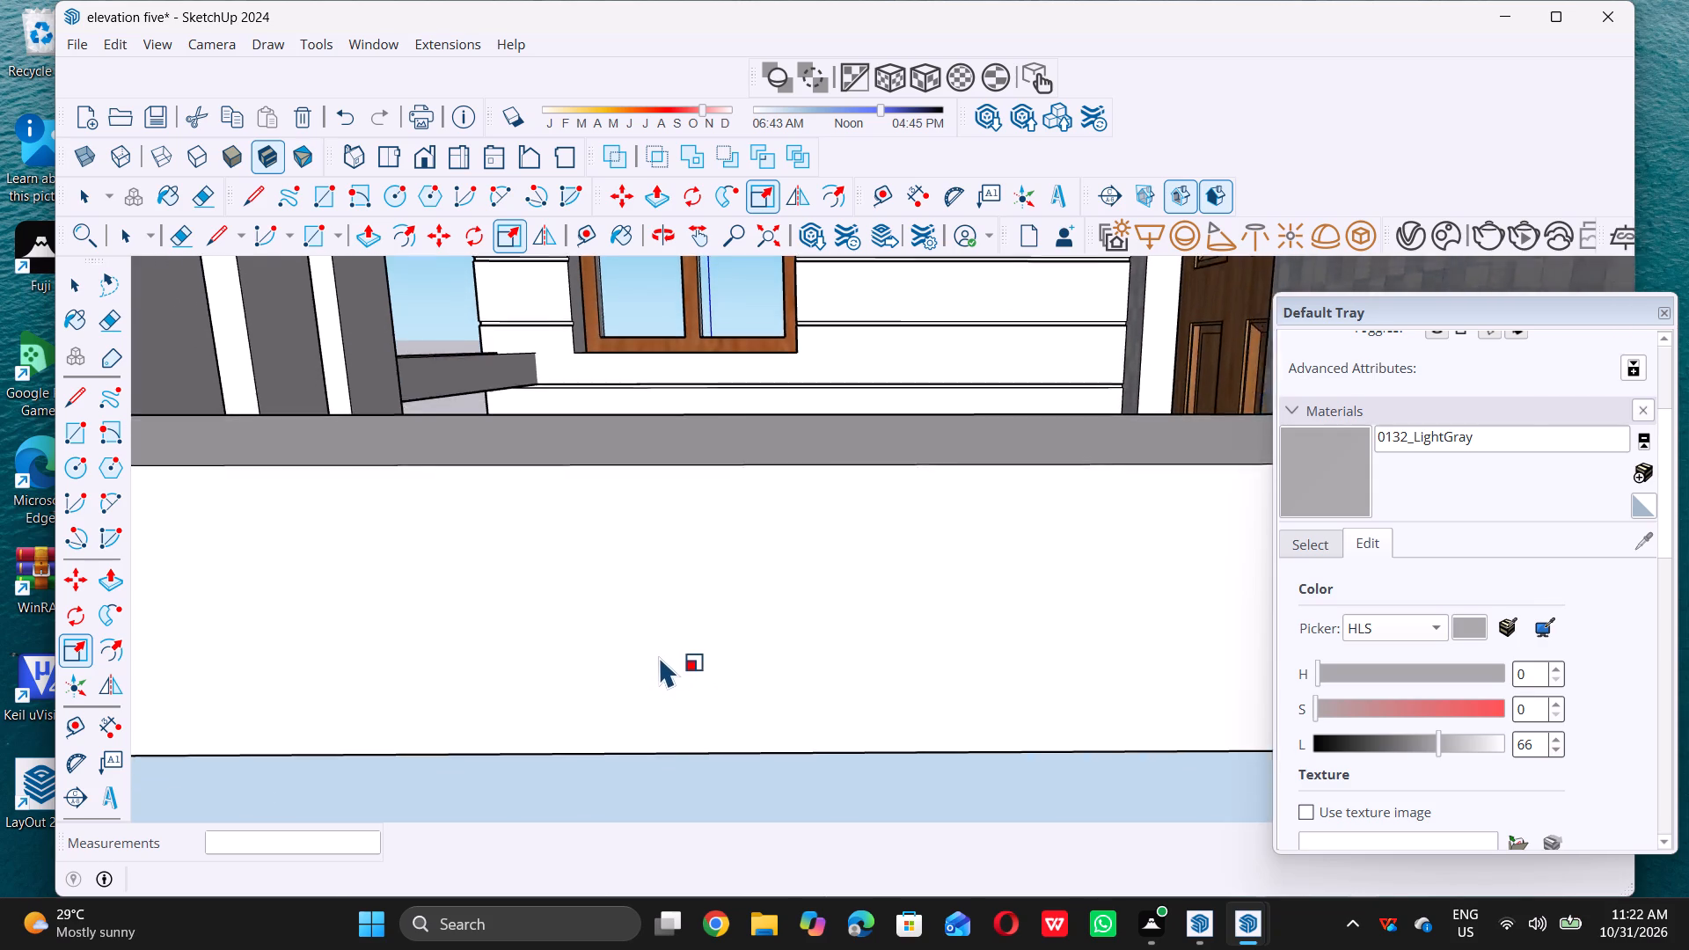
{"action": "scroll", "coordinate": [660, 656], "scroll_direction": "down", "scroll_amount": 19}
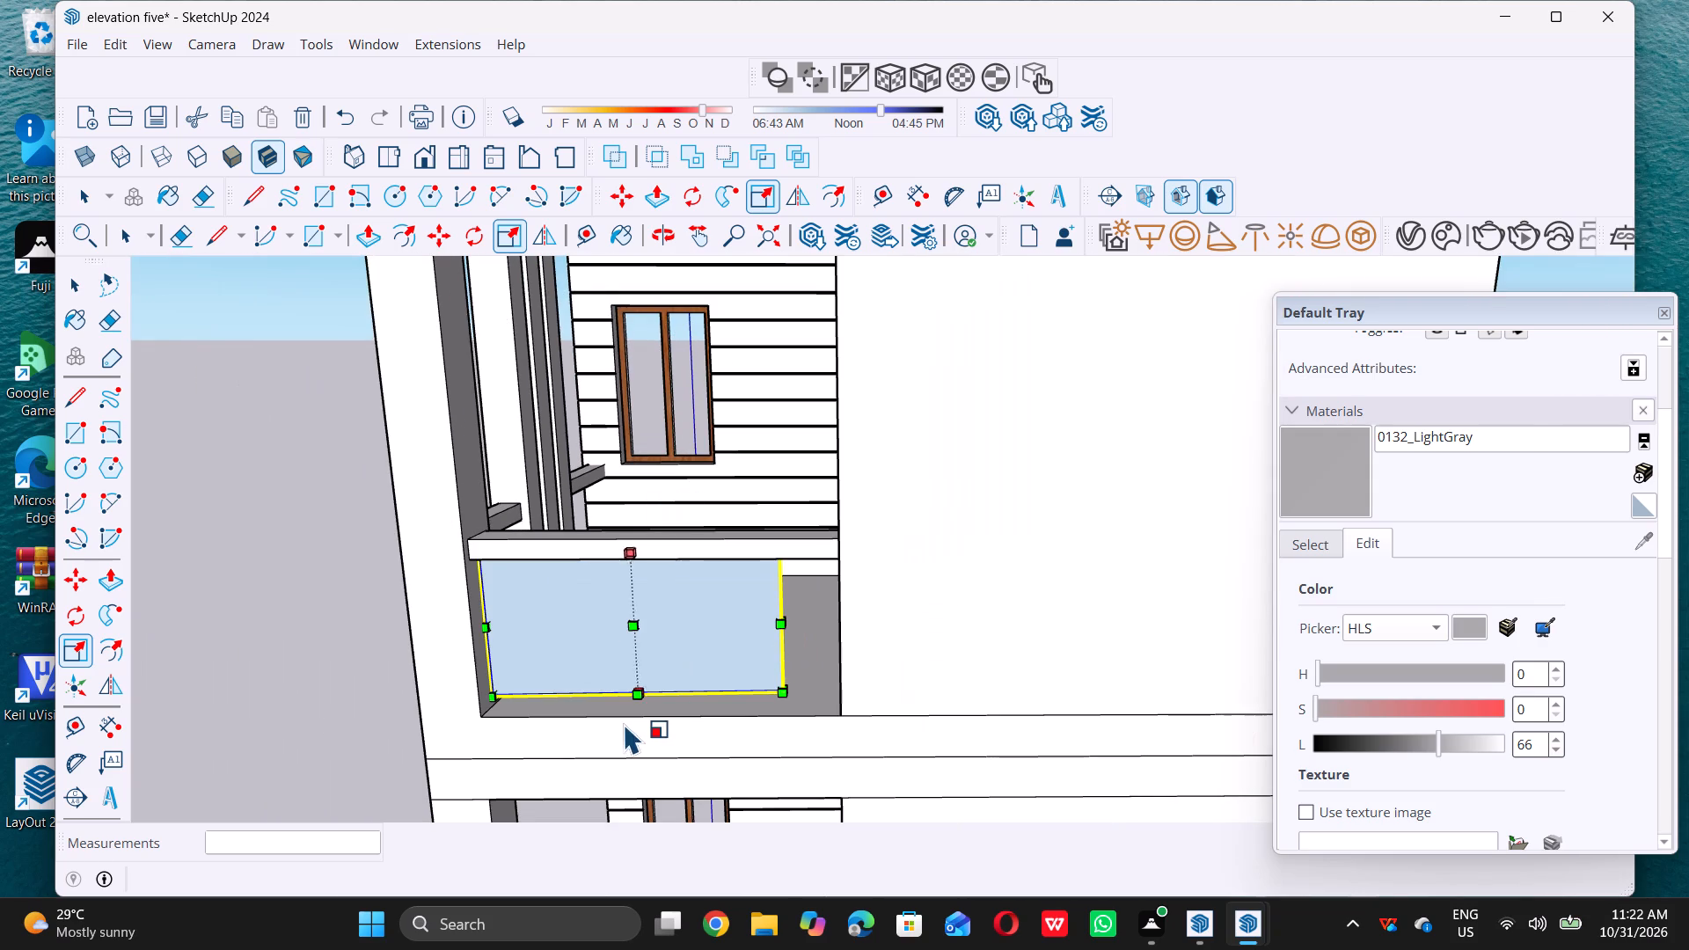
{"action": "middle_click_drag", "start_coordinate": [625, 722], "coordinate": [616, 627]}
{"action": "scroll", "coordinate": [614, 612], "scroll_direction": "up", "scroll_amount": 10}
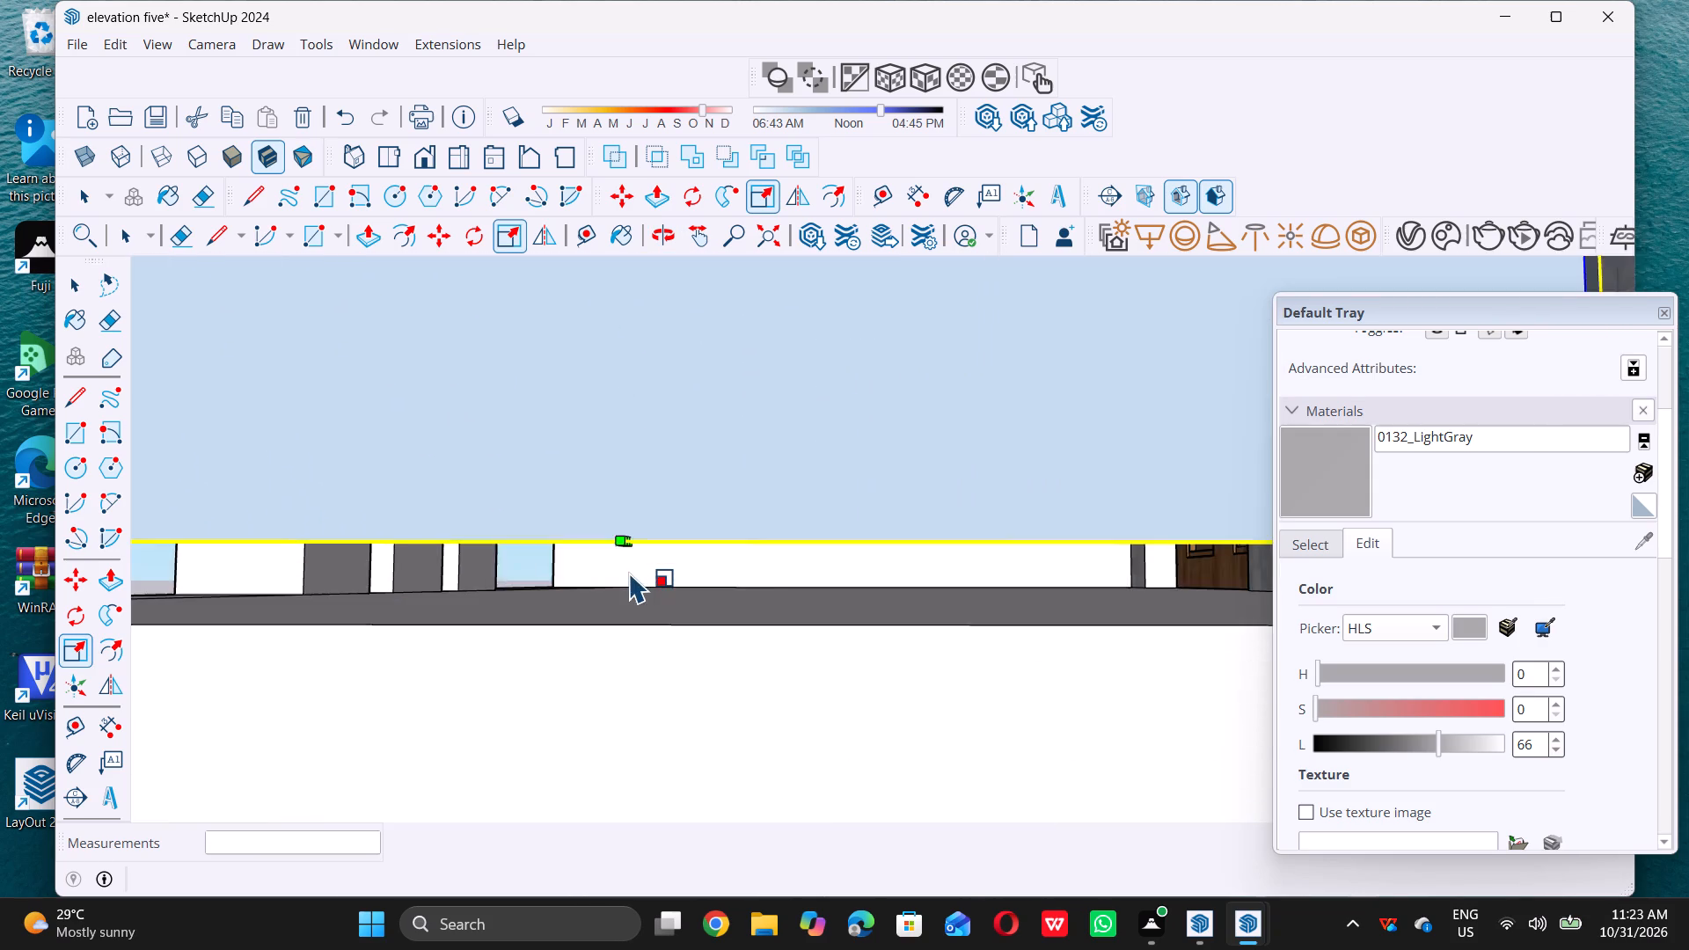
{"action": "scroll", "coordinate": [630, 572], "scroll_direction": "up", "scroll_amount": 2}
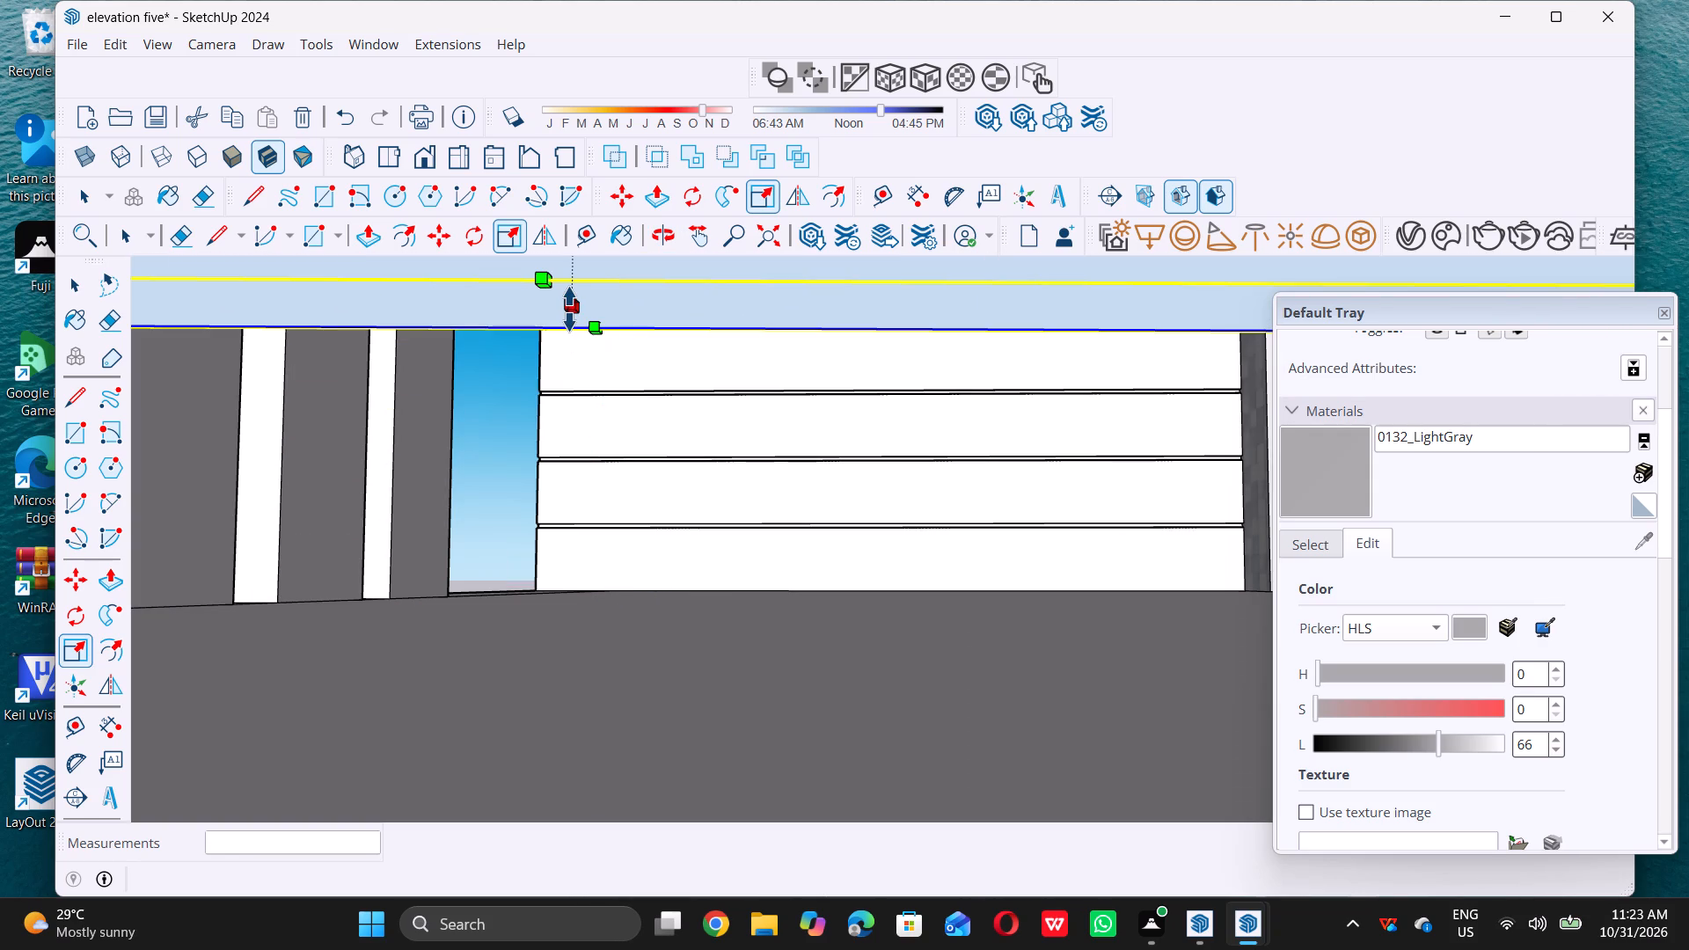
{"action": "left_click", "coordinate": [569, 309]}
{"action": "scroll", "coordinate": [569, 309], "scroll_direction": "down", "scroll_amount": 12}
{"action": "scroll", "coordinate": [565, 458], "scroll_direction": "down", "scroll_amount": 7}
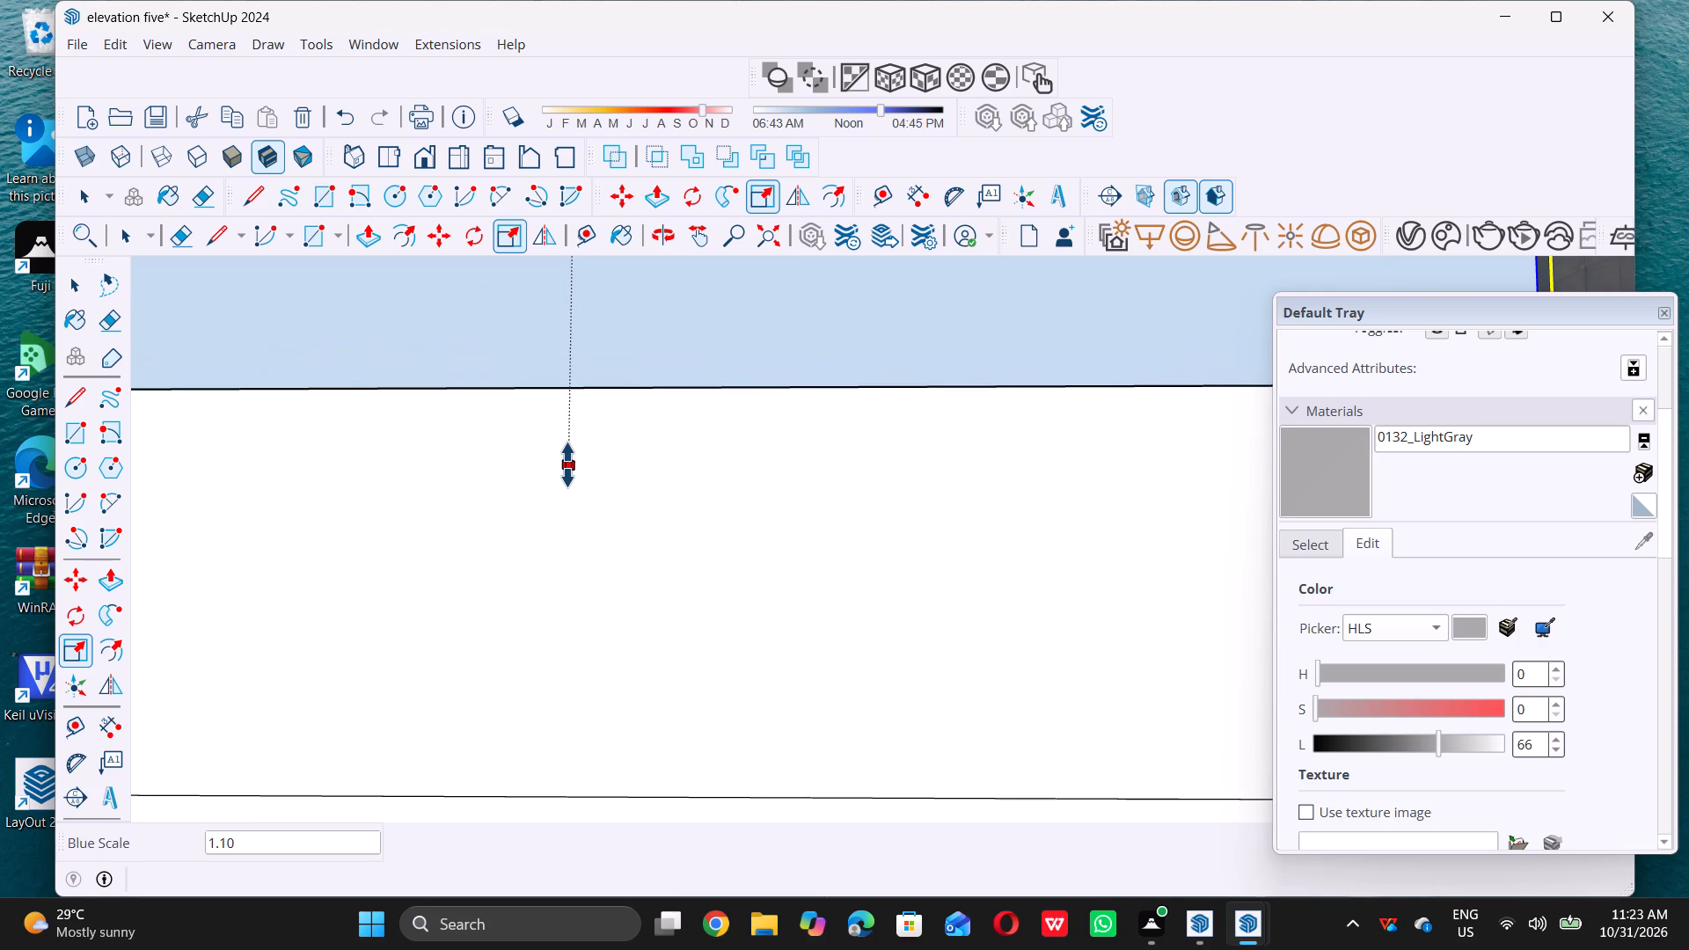
{"action": "left_click", "coordinate": [570, 479]}
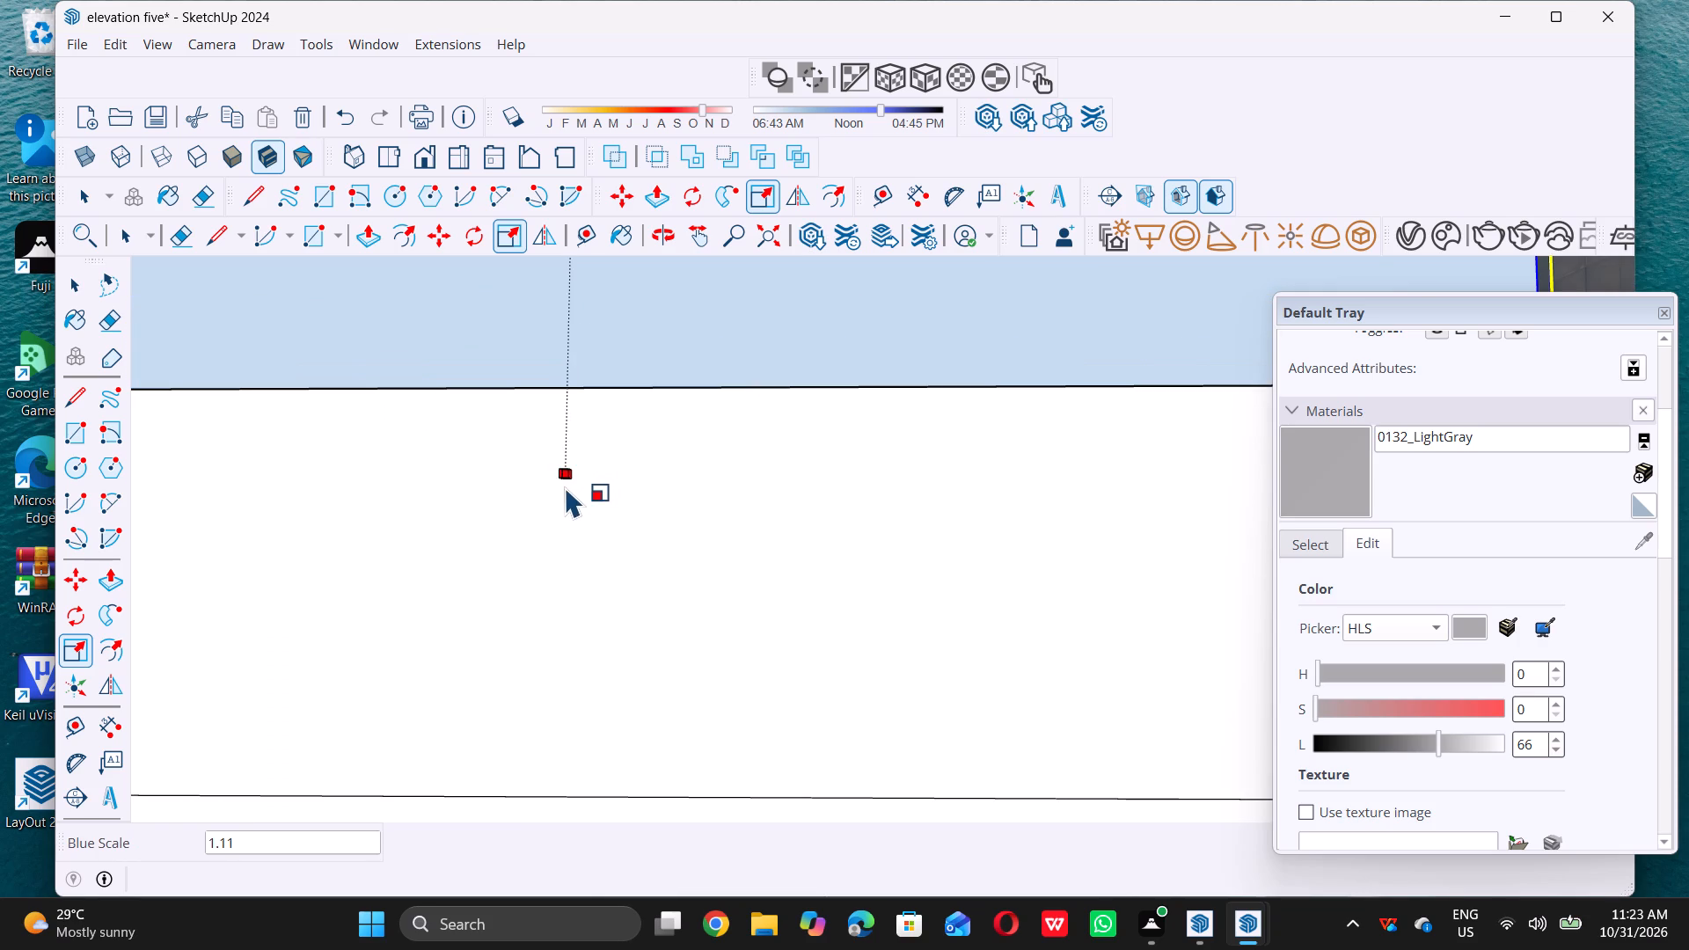
Scale the upper side opening's glass pane along its width by about 1.20, extending it to the opening's far edge.
{"action": "key", "text": "space"}
{"action": "scroll", "coordinate": [477, 530], "scroll_direction": "down", "scroll_amount": 13}
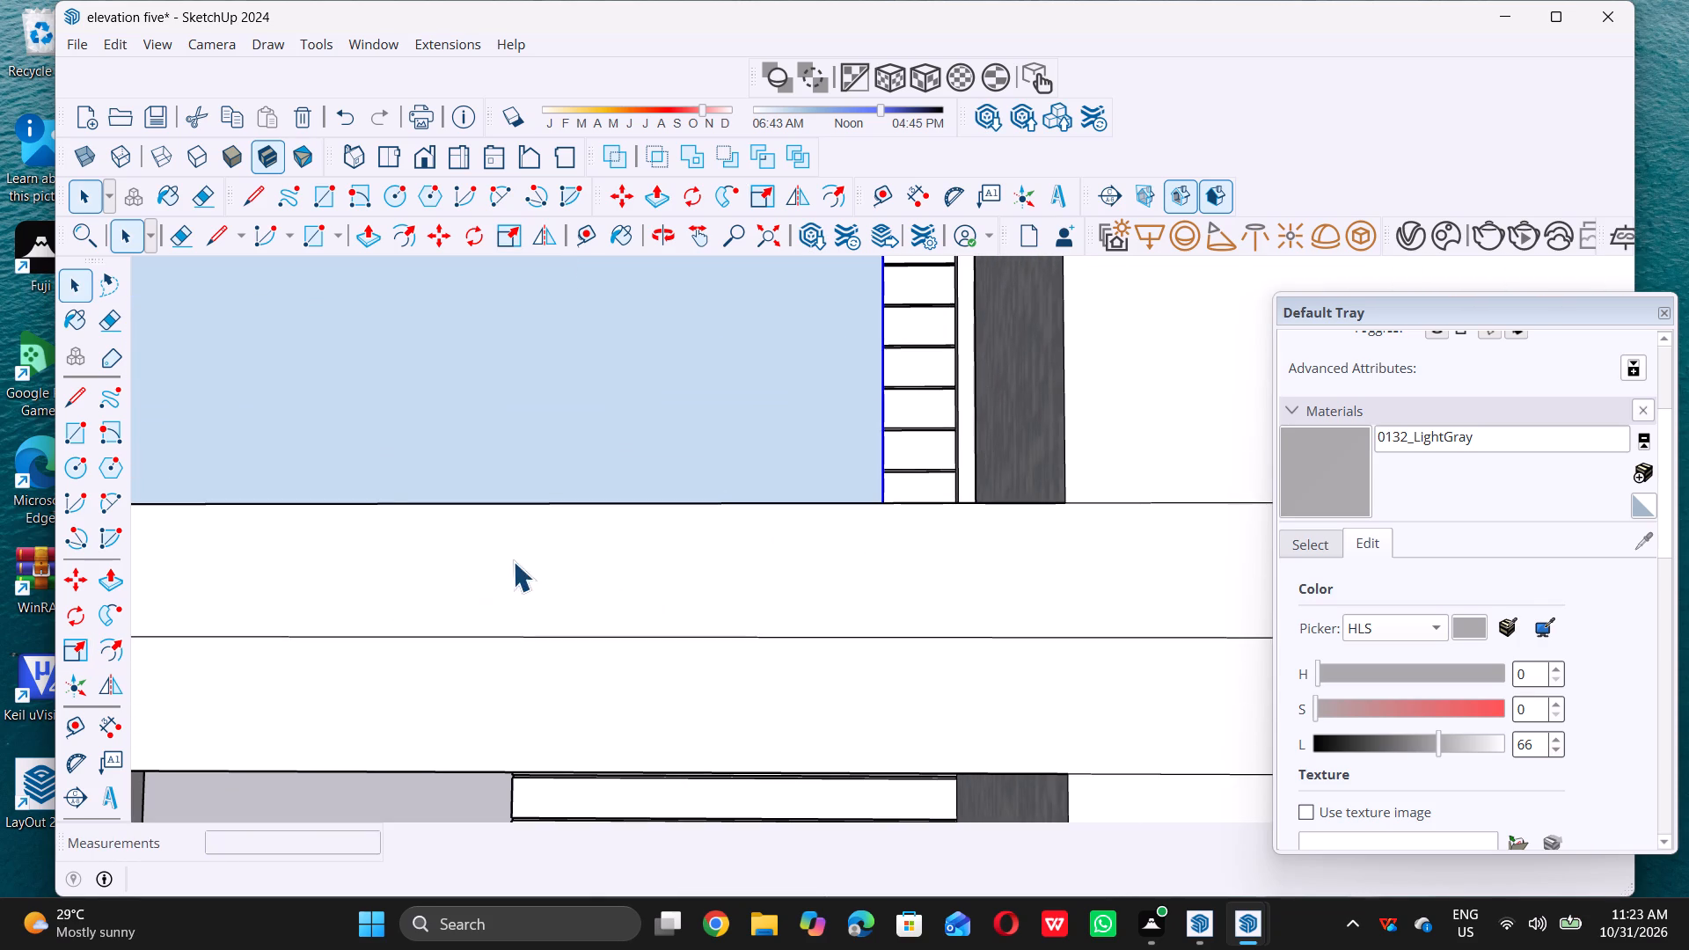
{"action": "middle_click_drag", "start_coordinate": [510, 563], "coordinate": [394, 614]}
{"action": "scroll", "coordinate": [436, 635], "scroll_direction": "down", "scroll_amount": 14}
{"action": "middle_click_drag", "start_coordinate": [463, 727], "coordinate": [513, 768]}
{"action": "middle_click", "coordinate": [513, 768]}
{"action": "scroll", "coordinate": [581, 634], "scroll_direction": "up", "scroll_amount": 4}
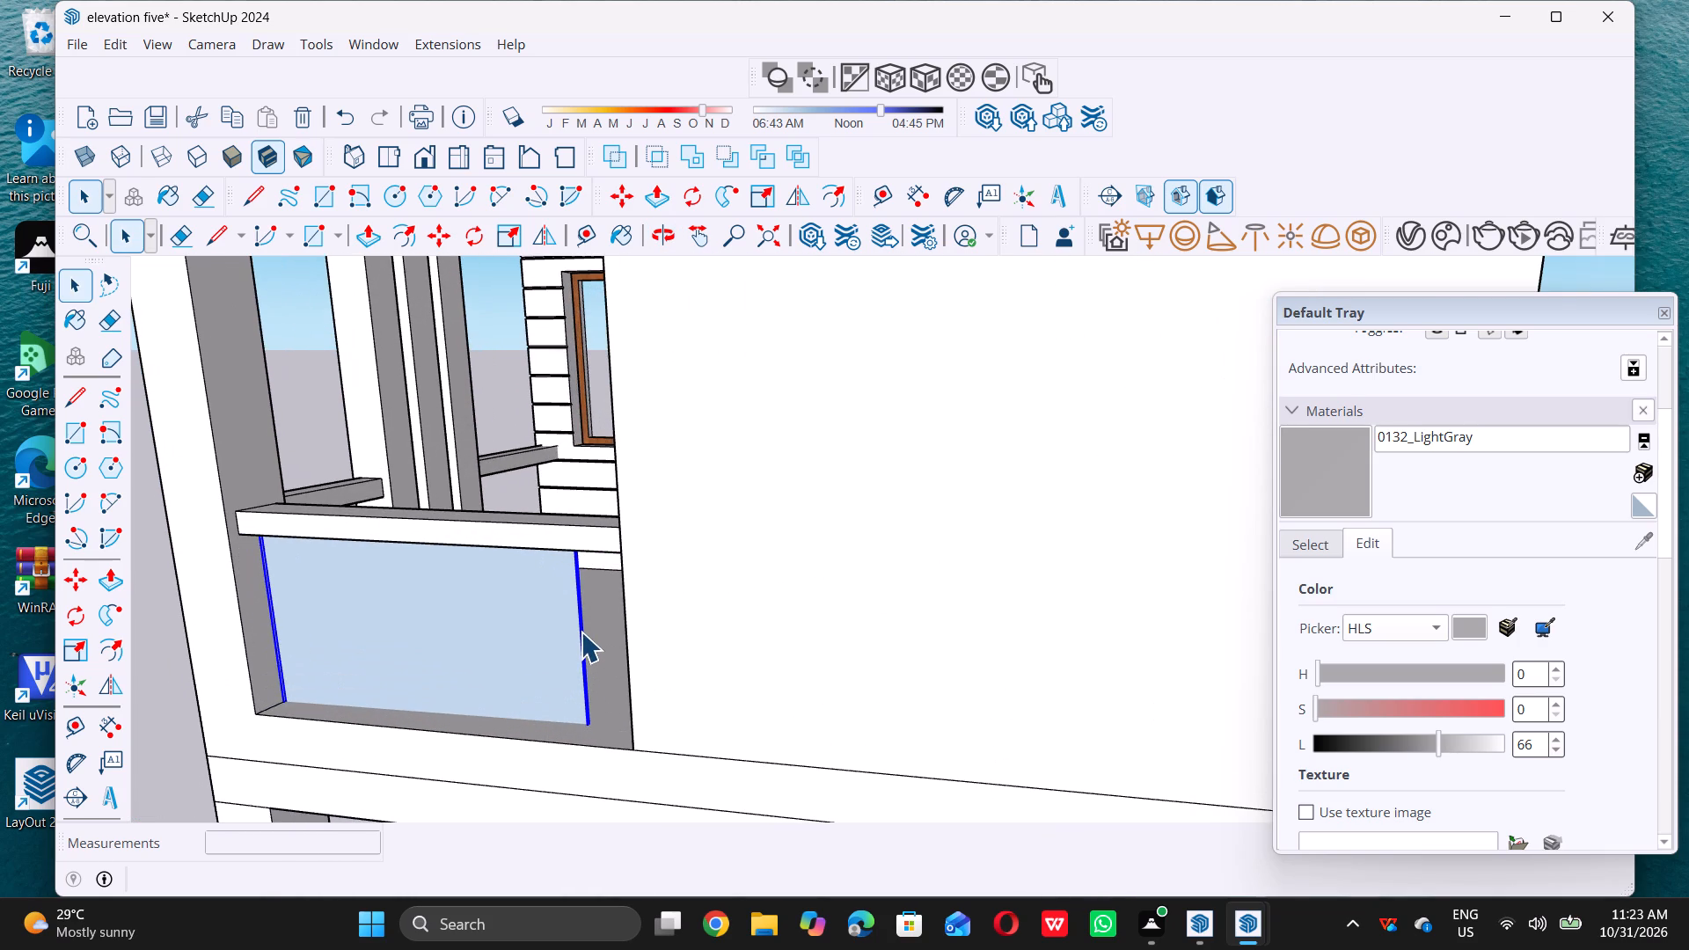
{"action": "key", "text": "s"}
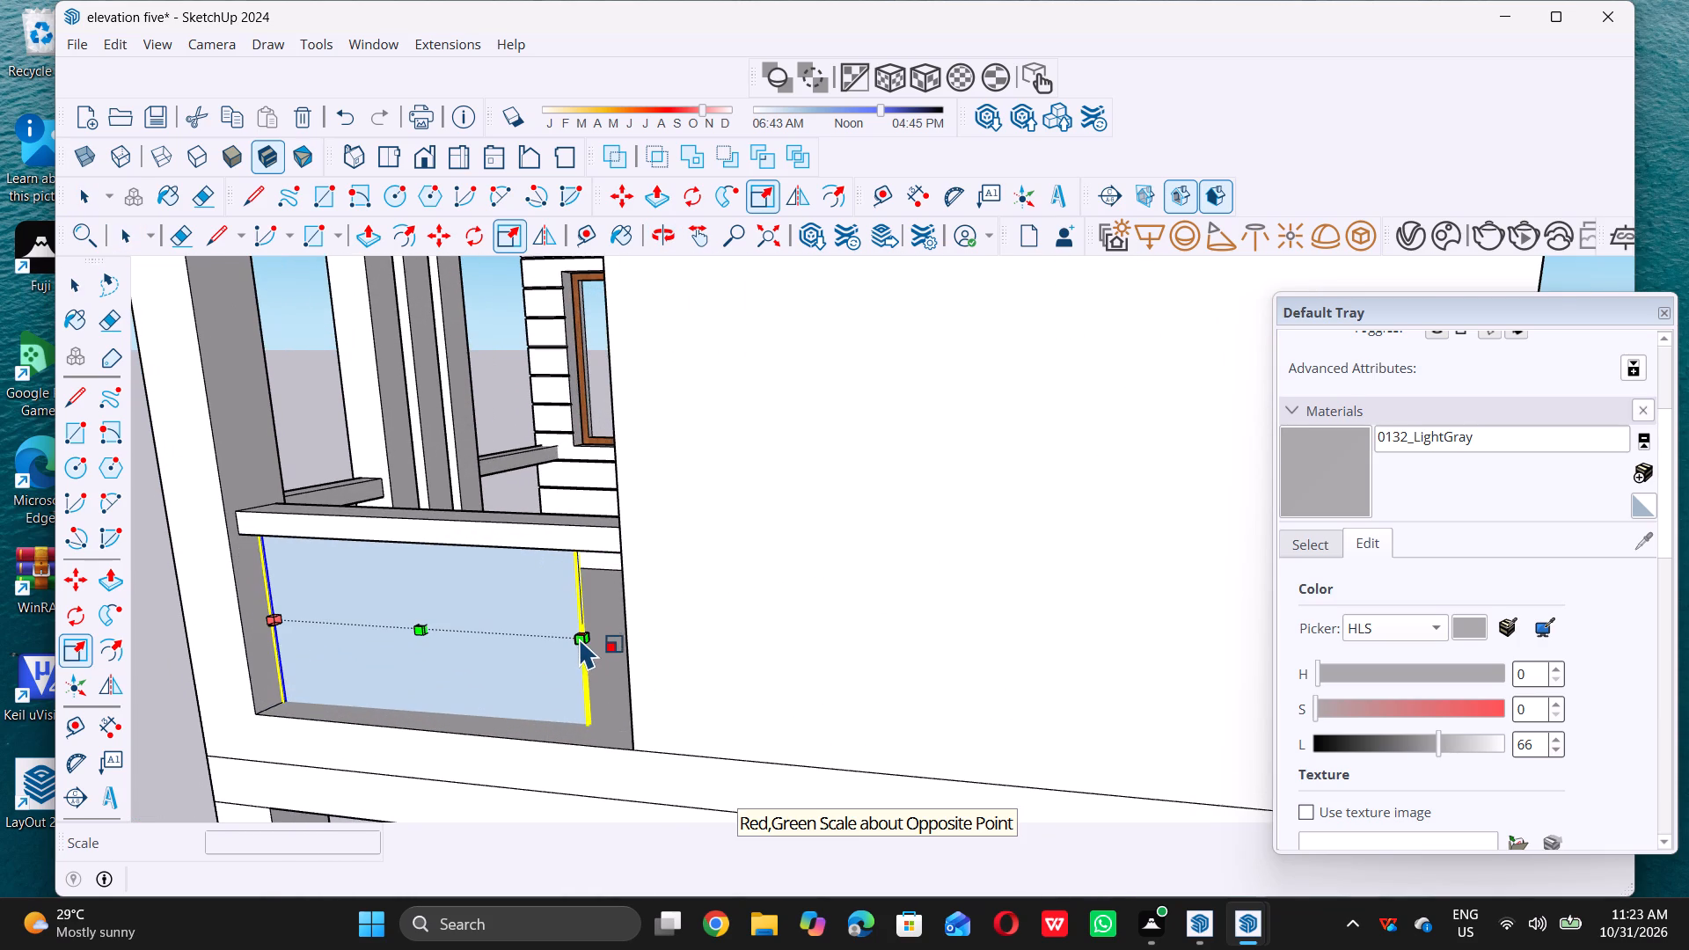
{"action": "scroll", "coordinate": [580, 638], "scroll_direction": "up", "scroll_amount": 20}
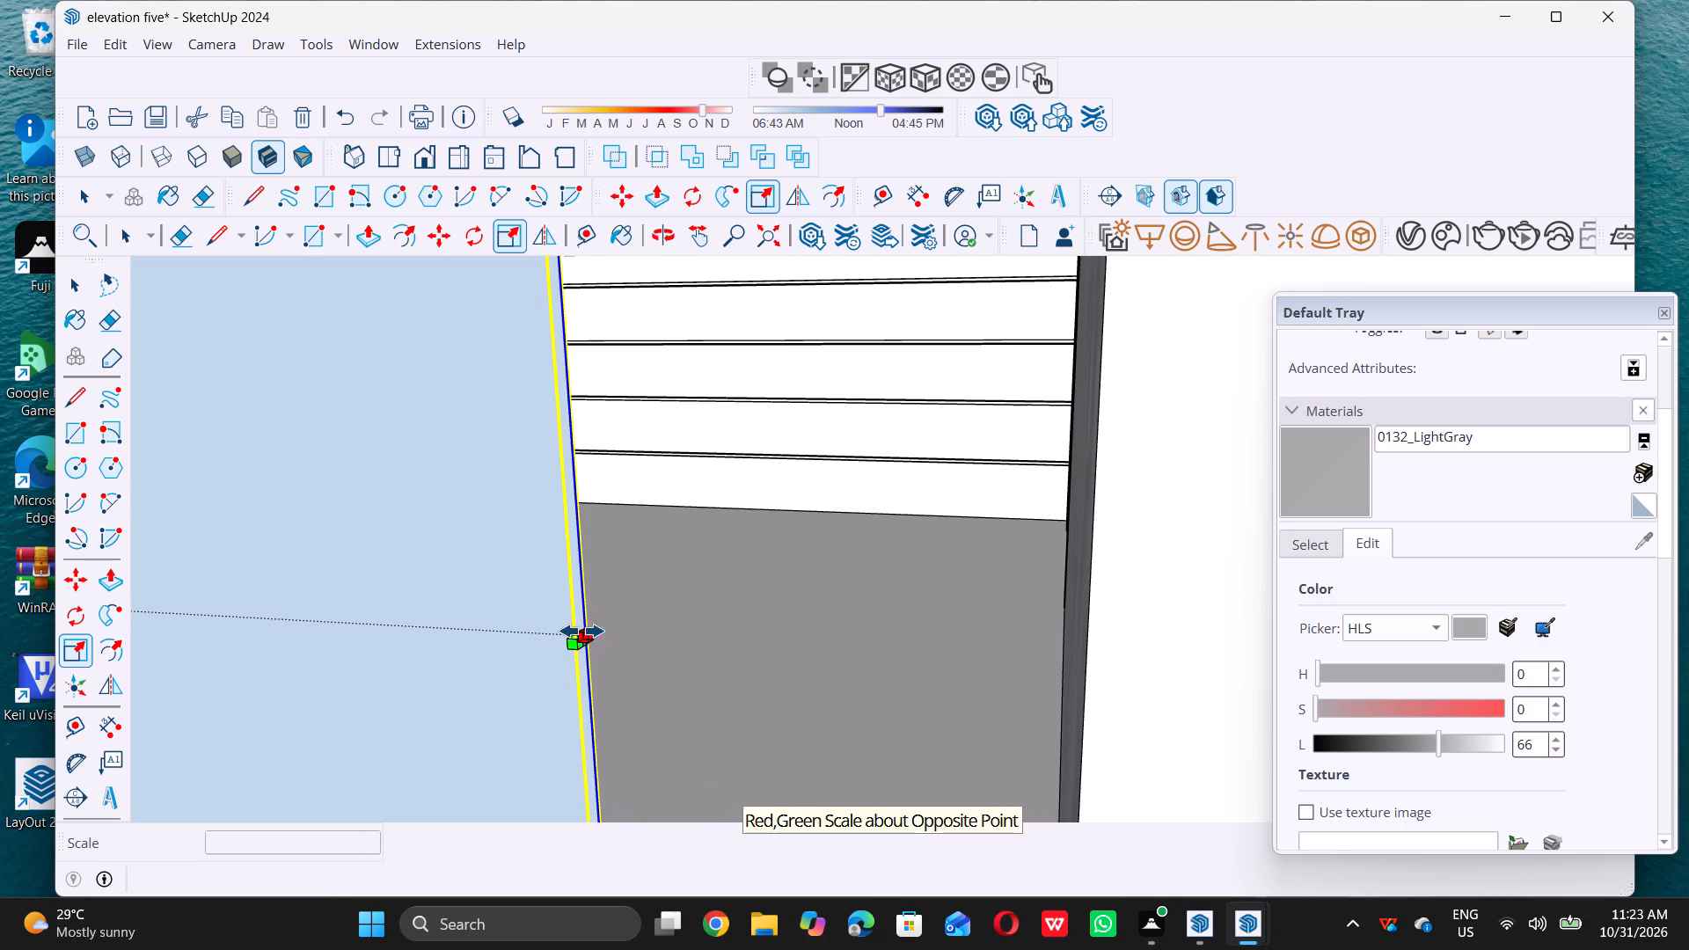
{"action": "scroll", "coordinate": [581, 634], "scroll_direction": "up", "scroll_amount": 4}
{"action": "left_click", "coordinate": [581, 636]}
{"action": "scroll", "coordinate": [580, 637], "scroll_direction": "down", "scroll_amount": 7}
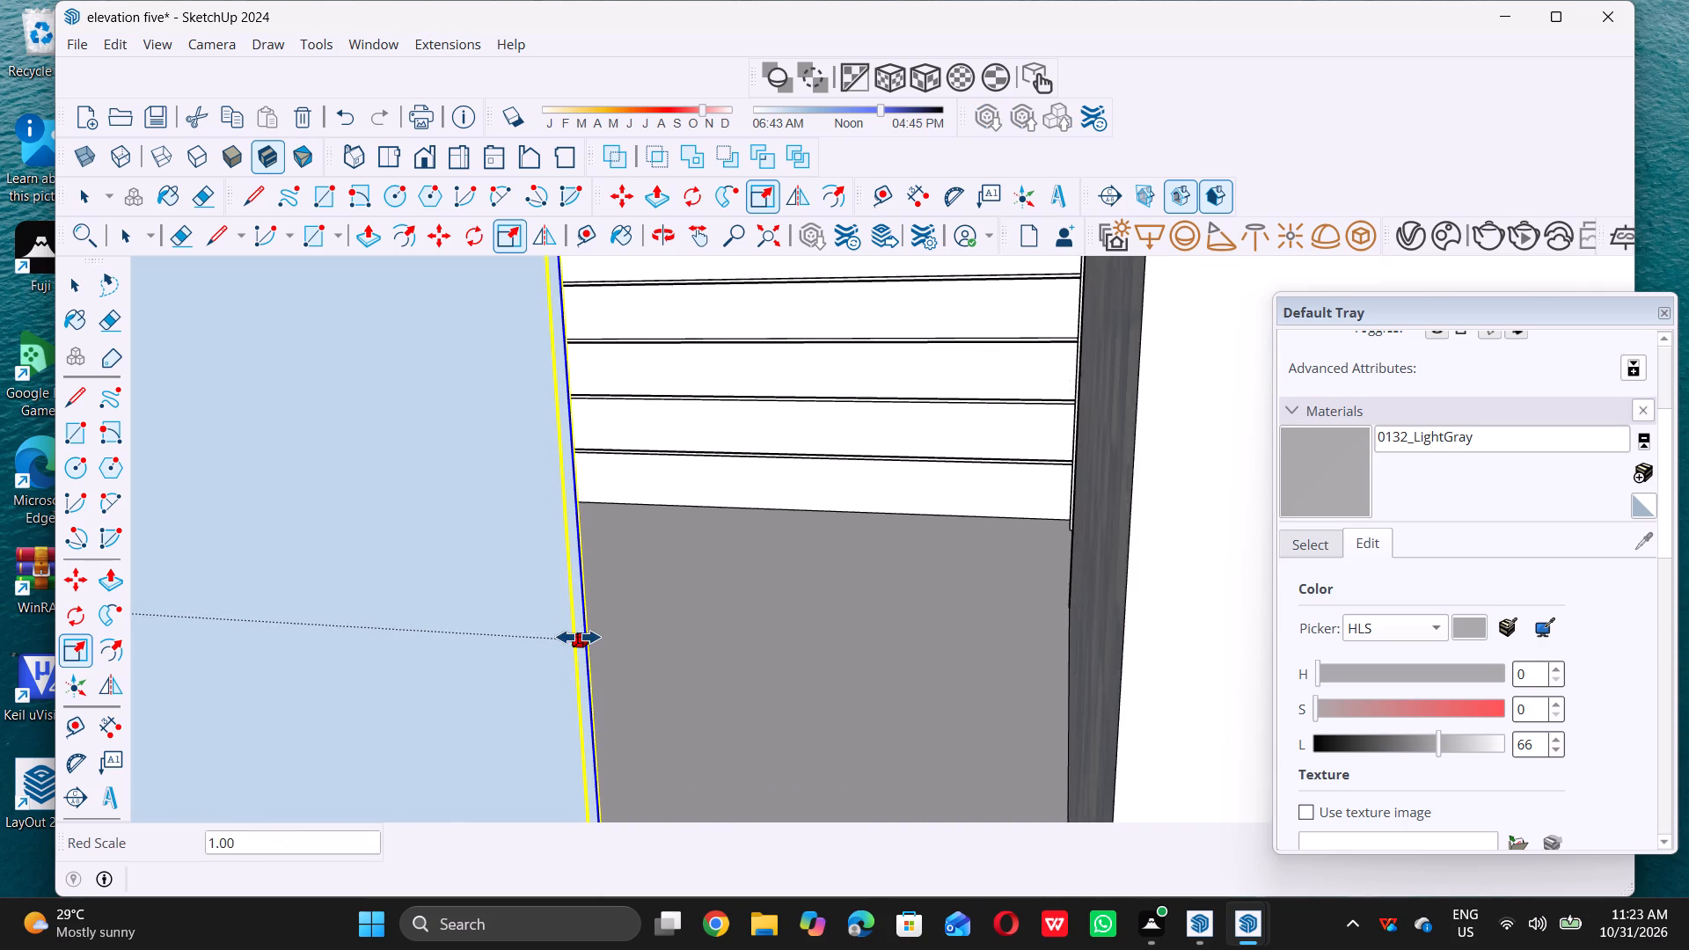
{"action": "scroll", "coordinate": [578, 637], "scroll_direction": "down", "scroll_amount": 5}
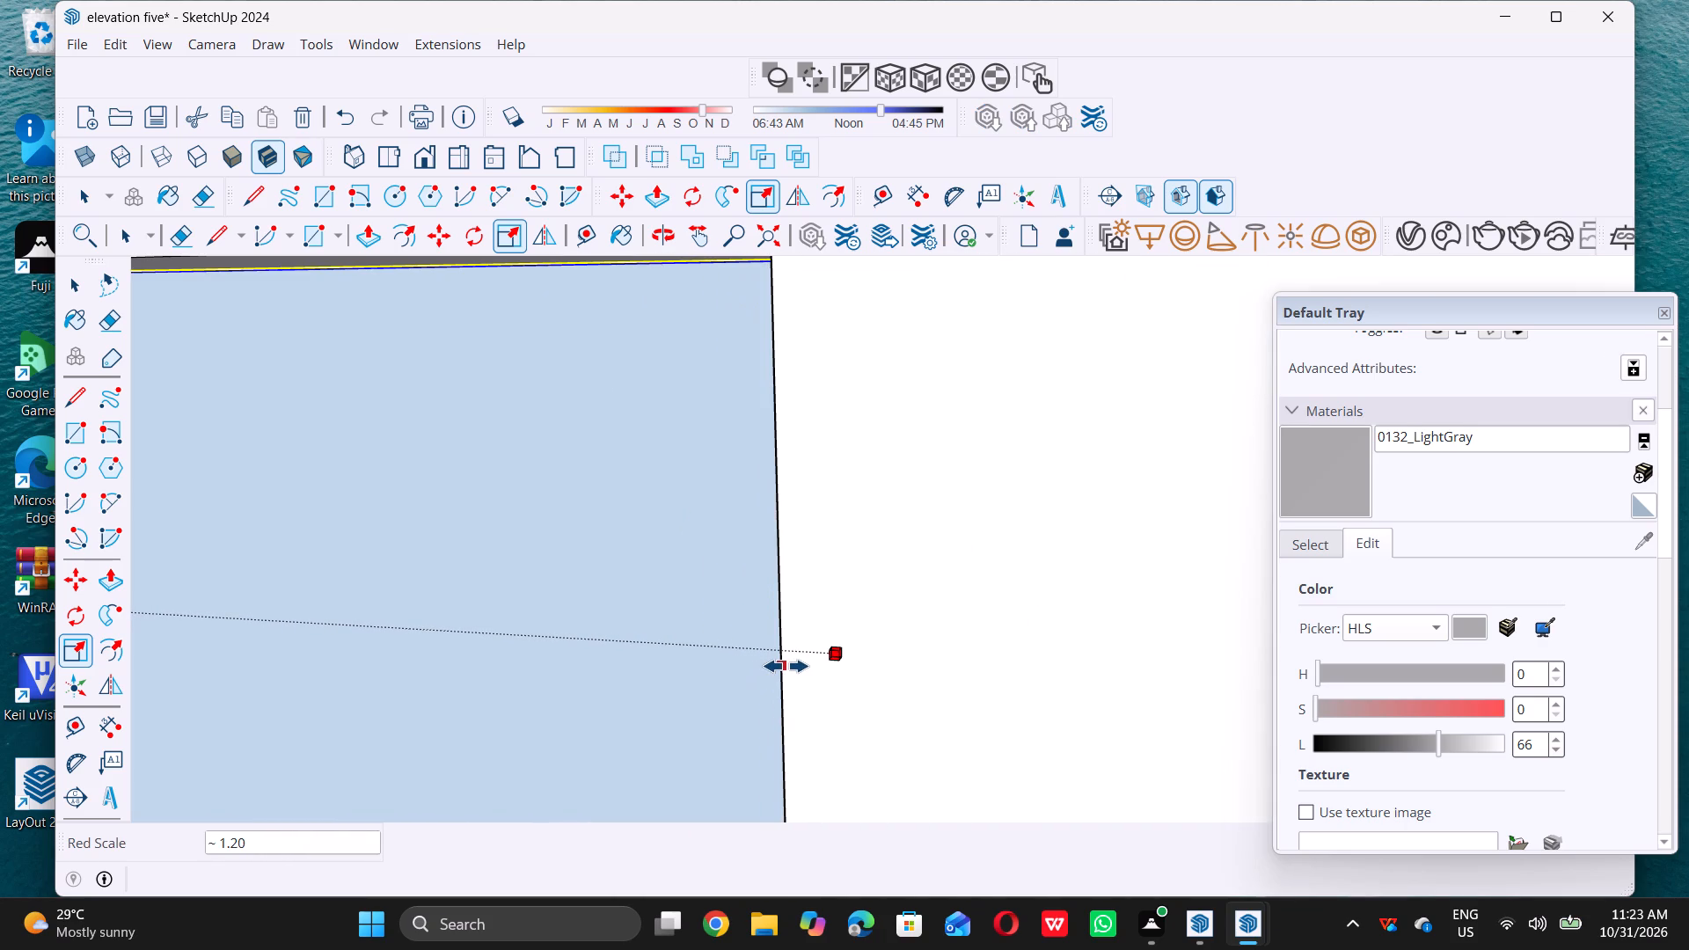
{"action": "double_click", "coordinate": [786, 666]}
{"action": "key", "text": "space"}
{"action": "scroll", "coordinate": [769, 676], "scroll_direction": "down", "scroll_amount": 7}
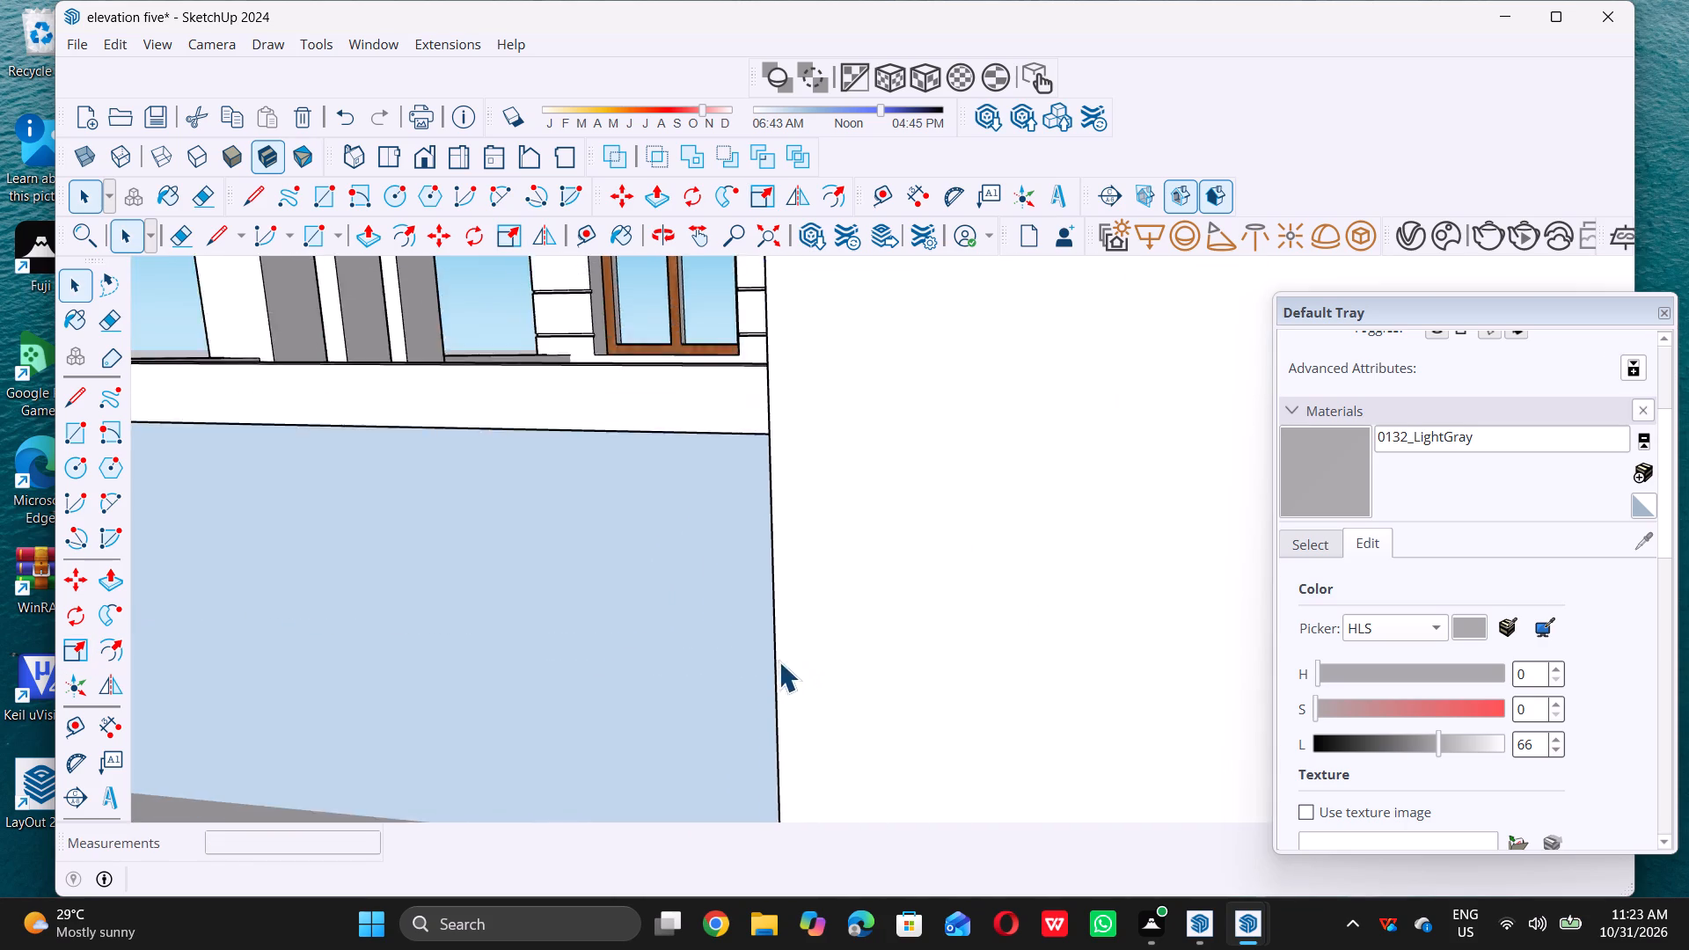
{"action": "scroll", "coordinate": [779, 661], "scroll_direction": "down", "scroll_amount": 20}
{"action": "scroll", "coordinate": [779, 661], "scroll_direction": "down", "scroll_amount": 2}
{"action": "double_click", "coordinate": [311, 617]}
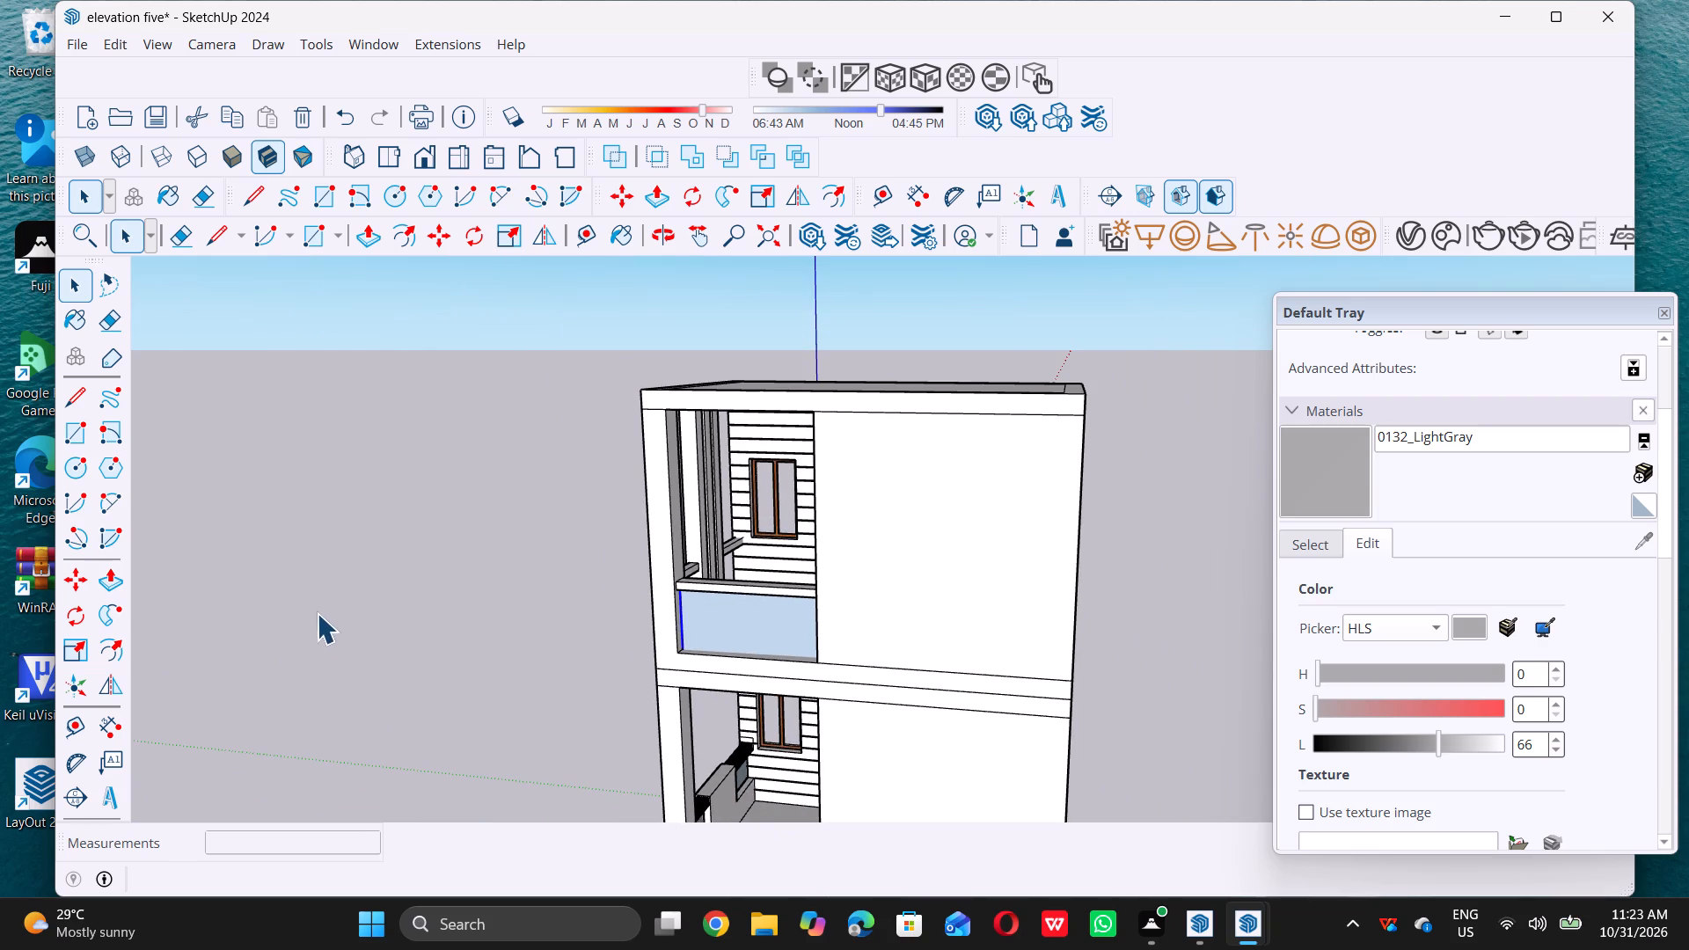
Examine the tower's front, comparing the middle balcony's glass panes with the front openings below the upper floor's white rails.
{"action": "scroll", "coordinate": [329, 597], "scroll_direction": "down", "scroll_amount": 11}
{"action": "middle_click_drag", "start_coordinate": [394, 705], "coordinate": [875, 608]}
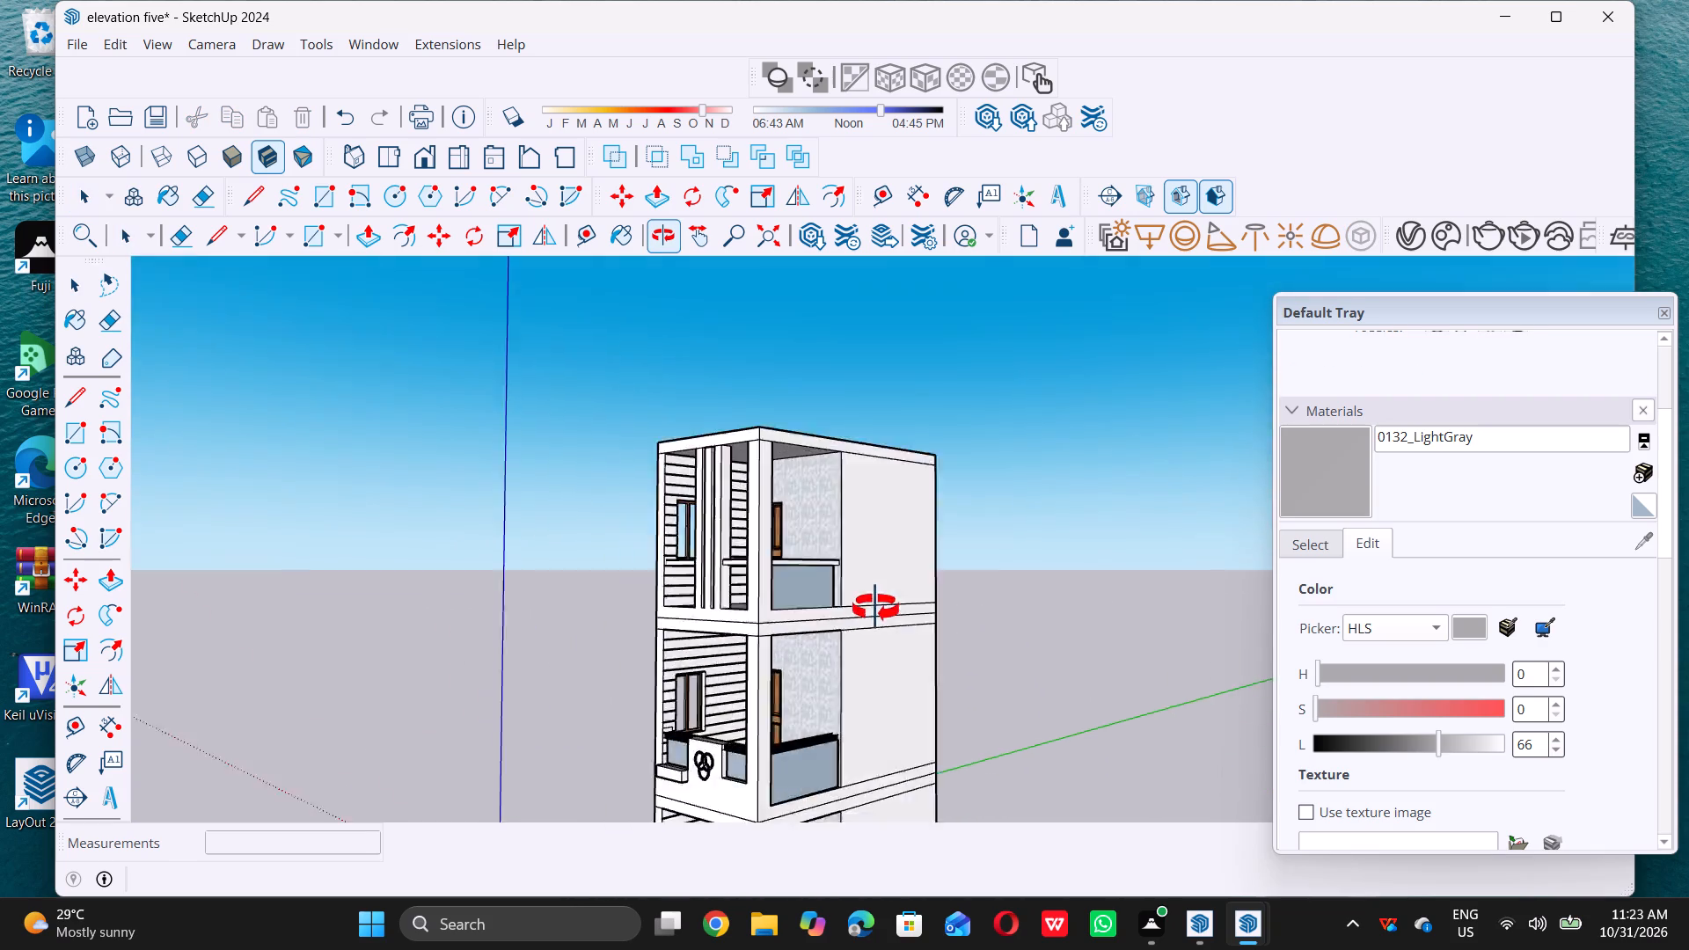
{"action": "middle_click_drag", "start_coordinate": [875, 608], "coordinate": [876, 606]}
{"action": "scroll", "coordinate": [866, 593], "scroll_direction": "down", "scroll_amount": 9}
{"action": "middle_click_drag", "start_coordinate": [846, 605], "coordinate": [925, 617]}
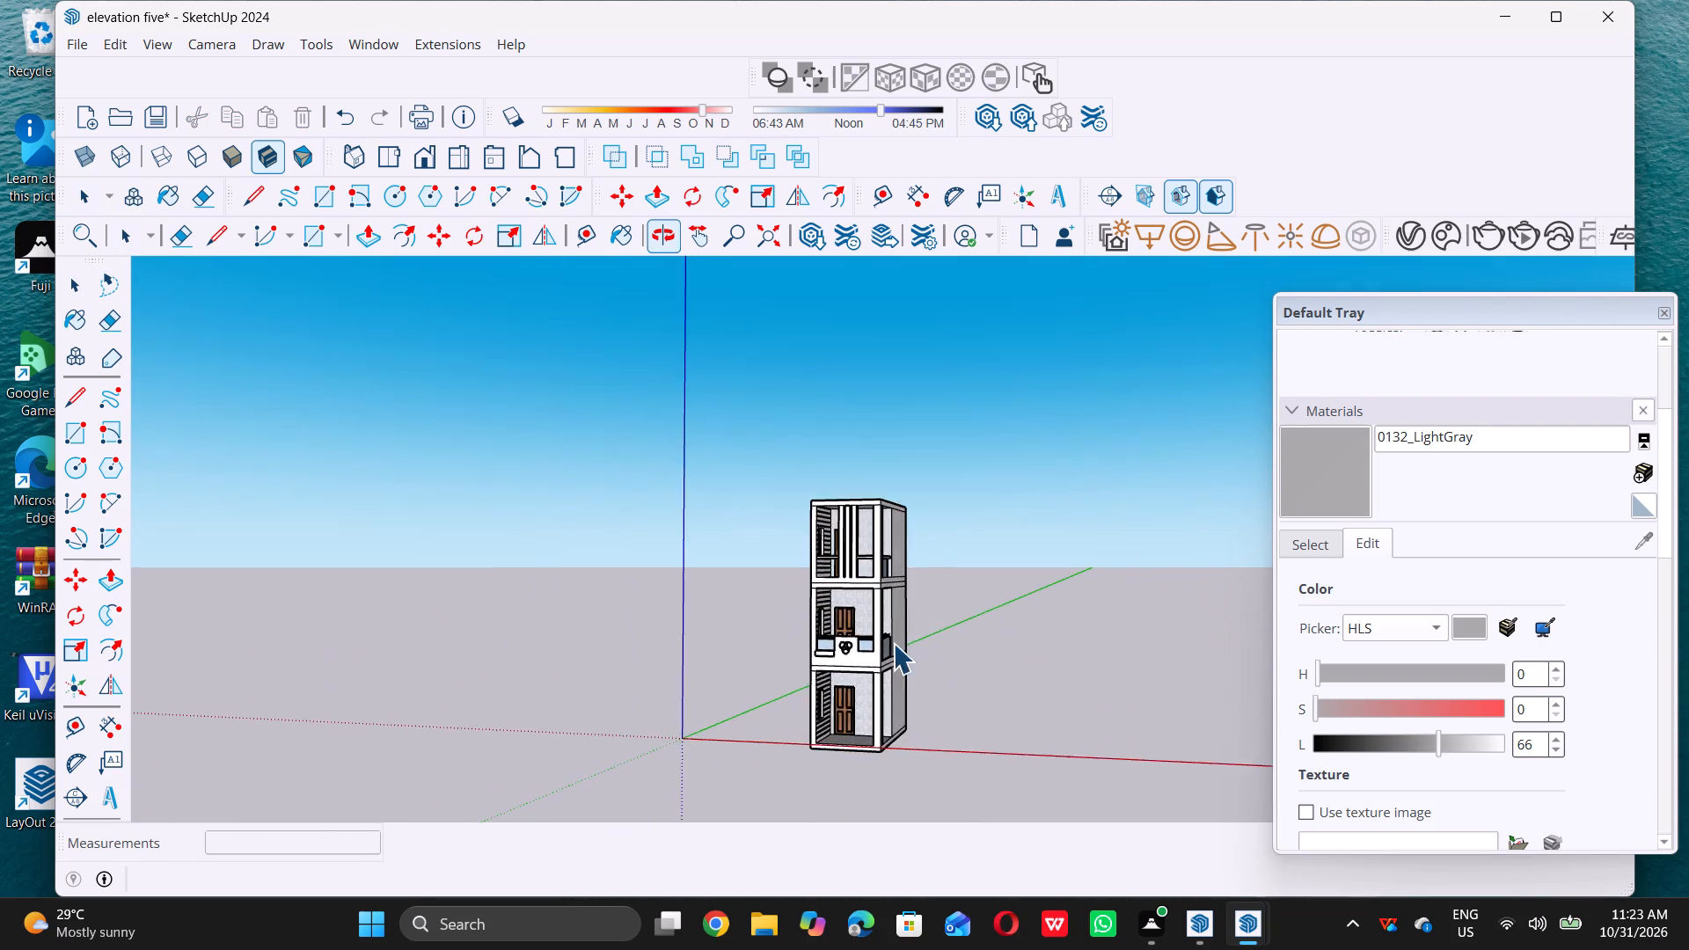
{"action": "scroll", "coordinate": [891, 643], "scroll_direction": "up", "scroll_amount": 16}
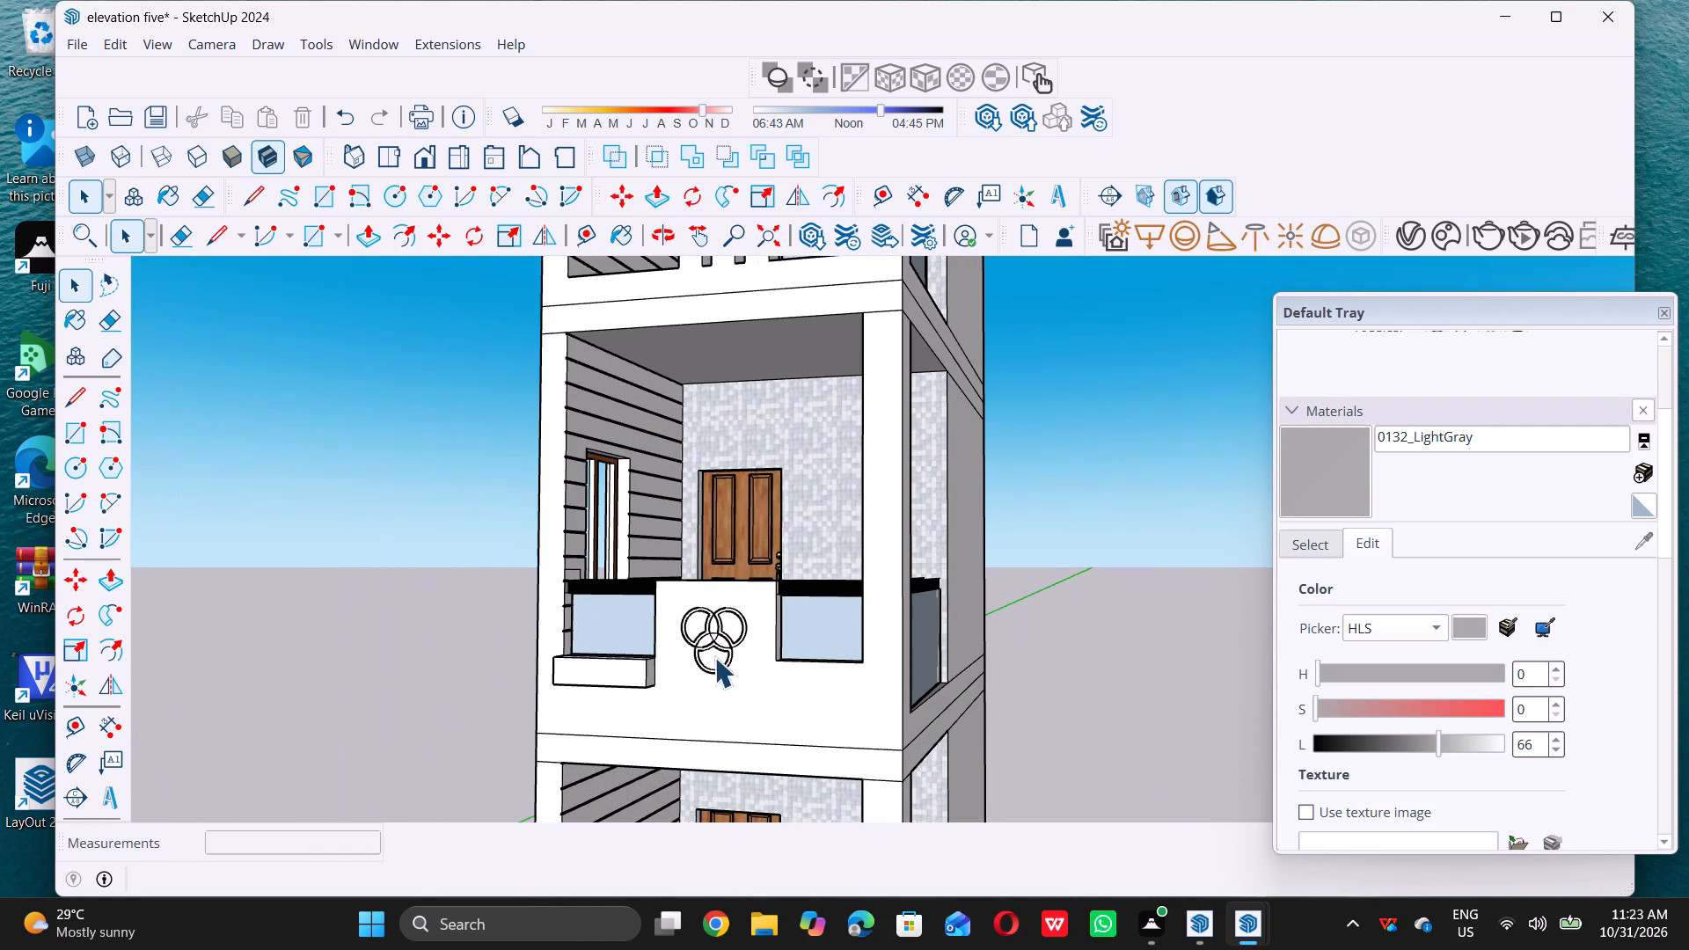
{"action": "scroll", "coordinate": [651, 695], "scroll_direction": "up", "scroll_amount": 5}
{"action": "scroll", "coordinate": [789, 608], "scroll_direction": "down", "scroll_amount": 6}
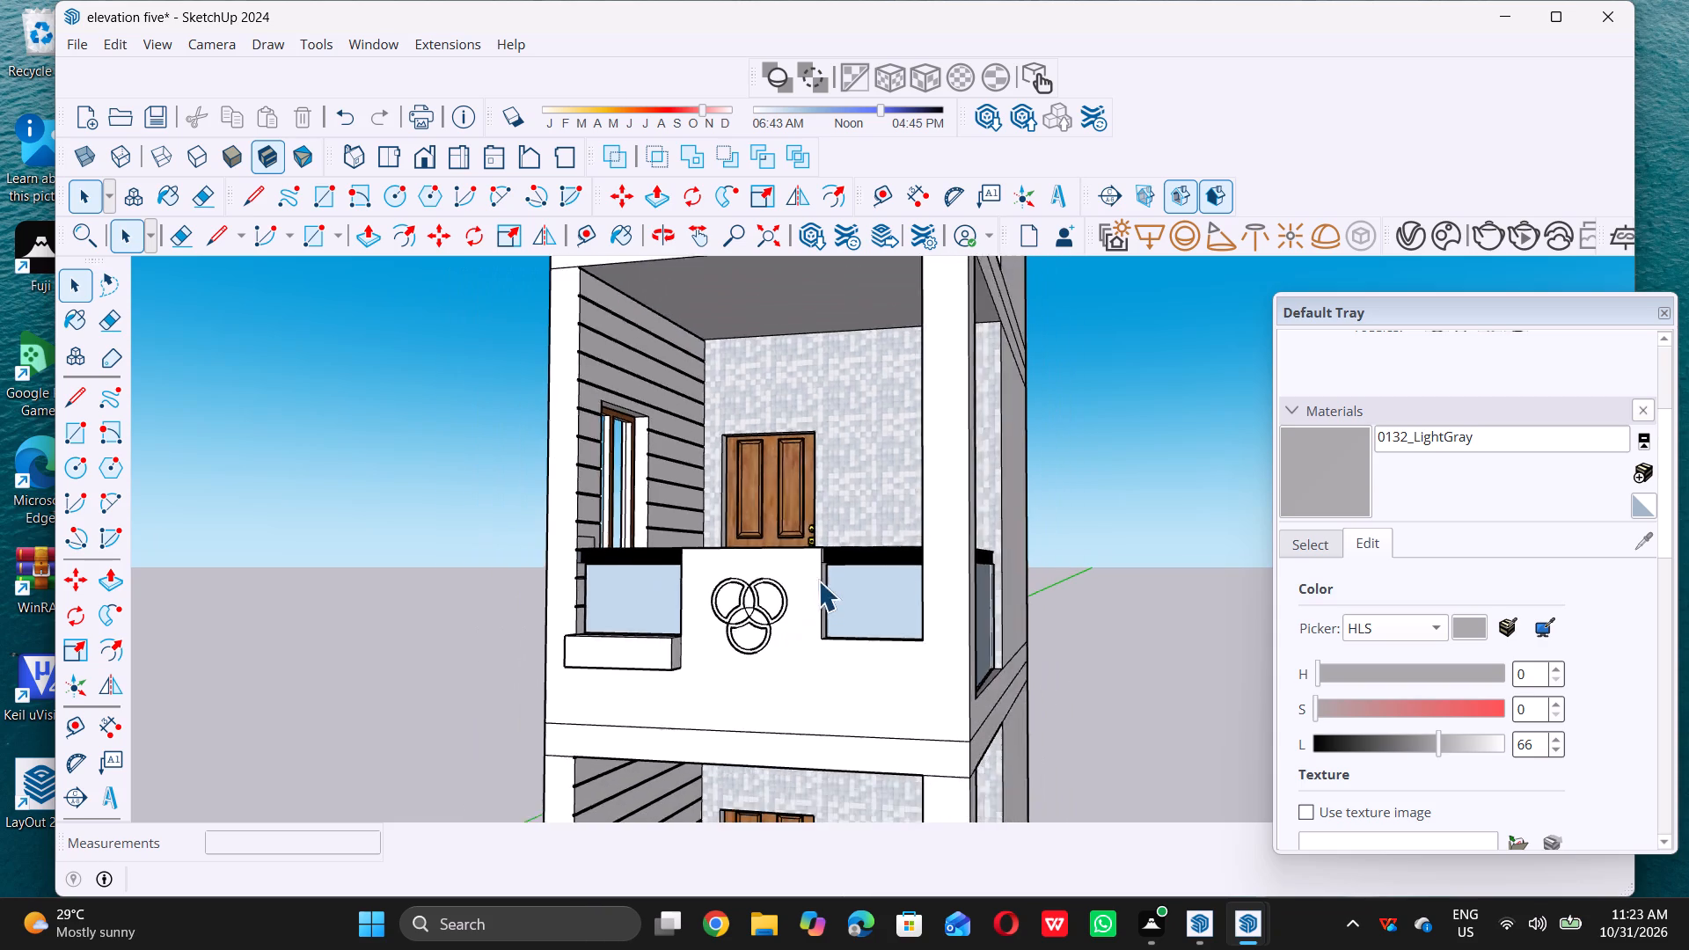
{"action": "scroll", "coordinate": [818, 581], "scroll_direction": "down", "scroll_amount": 18}
{"action": "middle_click_drag", "start_coordinate": [822, 612], "coordinate": [855, 639]}
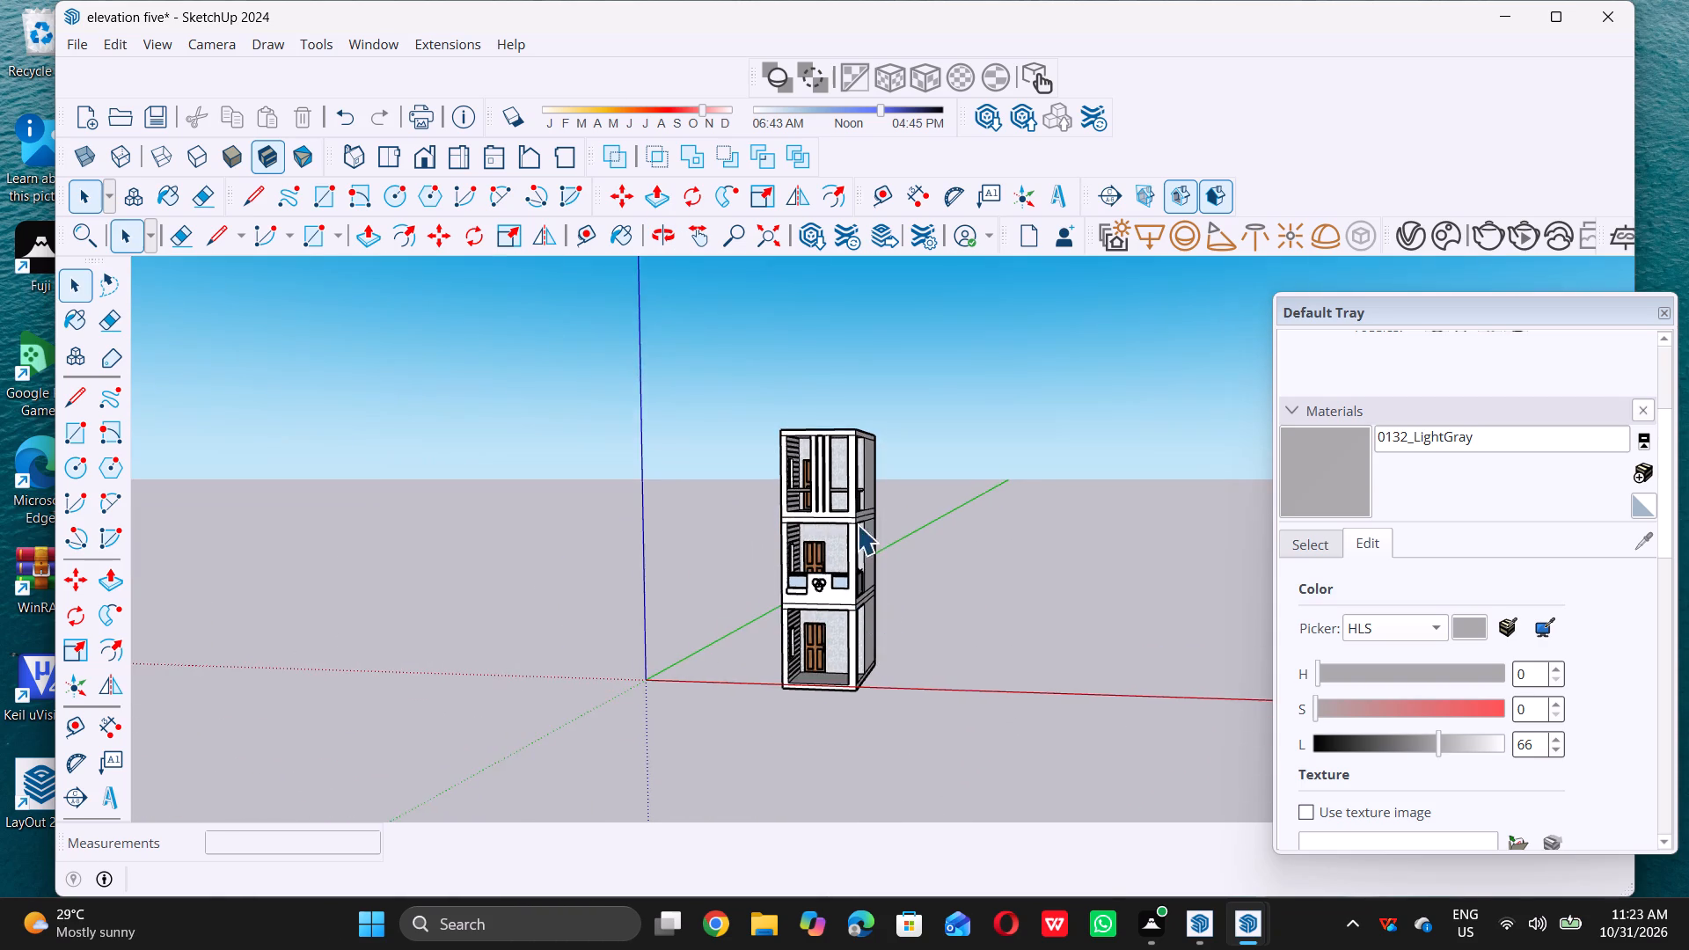
{"action": "scroll", "coordinate": [842, 494], "scroll_direction": "up", "scroll_amount": 9}
{"action": "scroll", "coordinate": [721, 722], "scroll_direction": "up", "scroll_amount": 2}
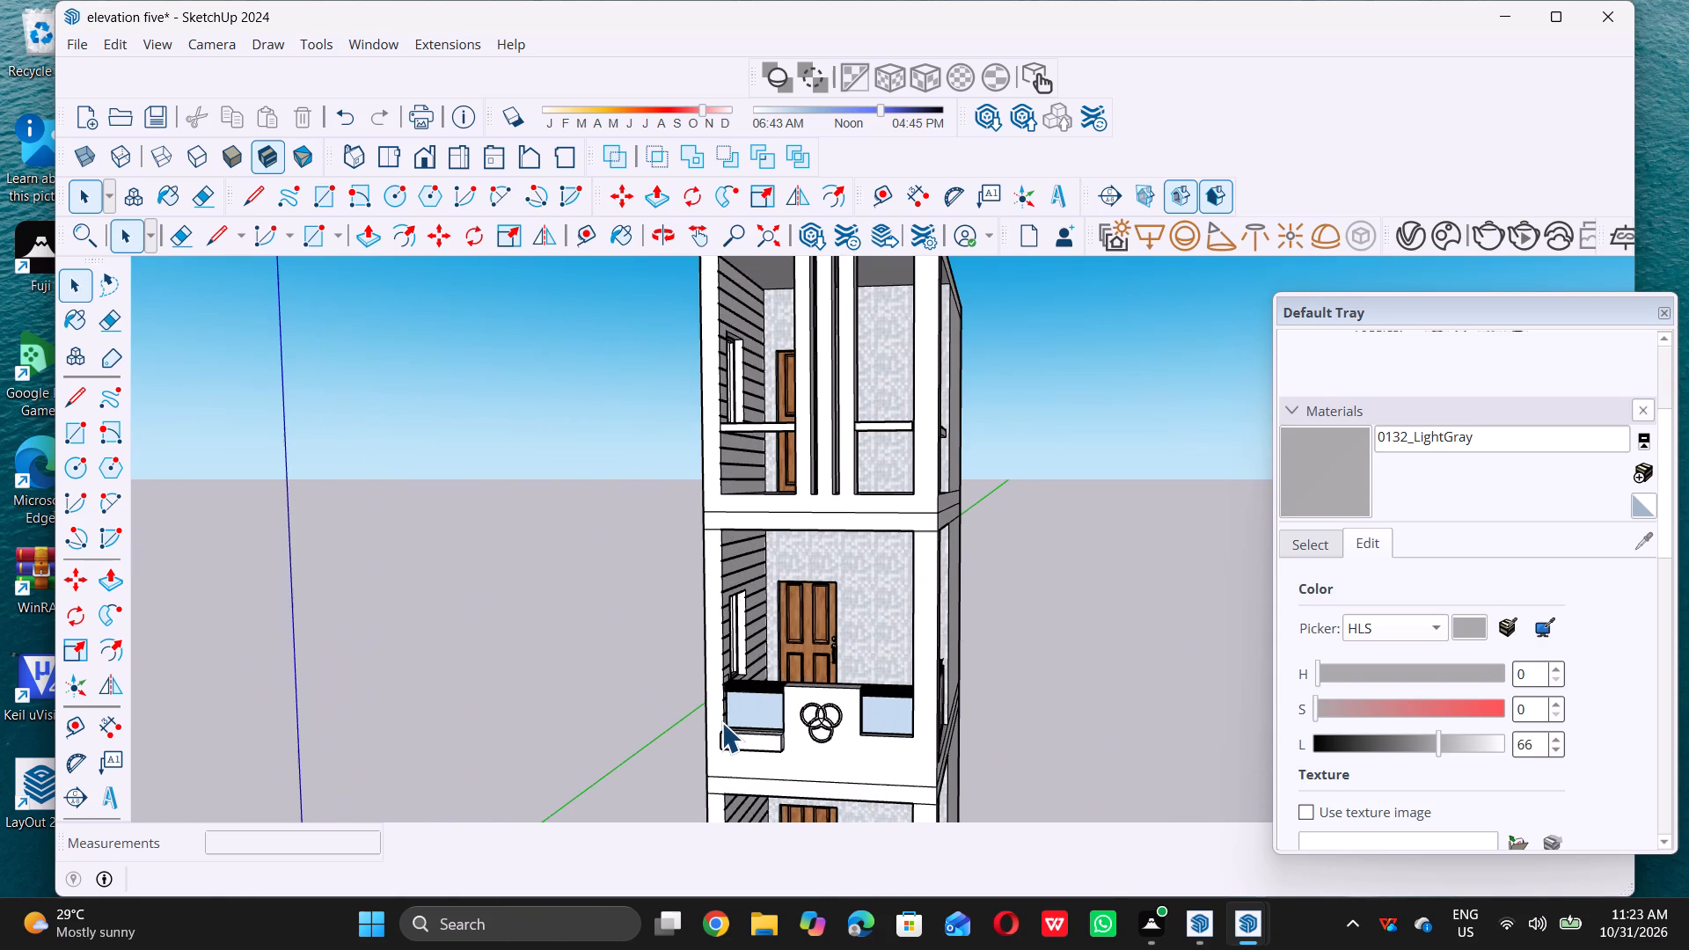
{"action": "middle_click_drag", "start_coordinate": [717, 712], "coordinate": [737, 712]}
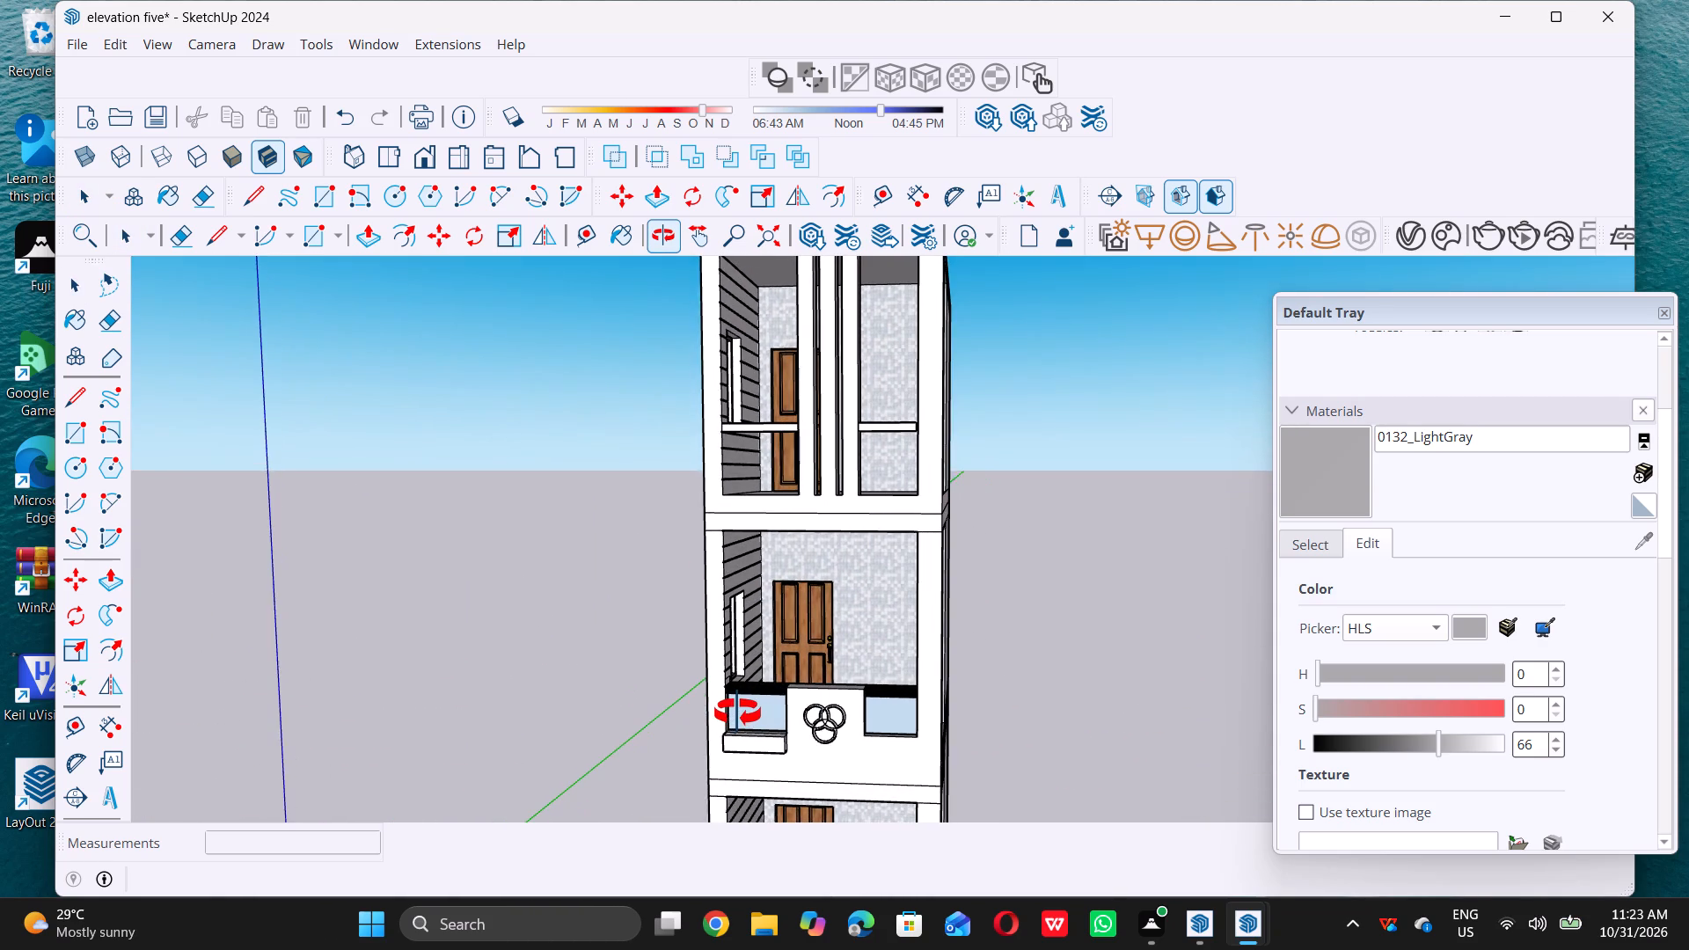
{"action": "middle_click_drag", "start_coordinate": [737, 712], "coordinate": [764, 698]}
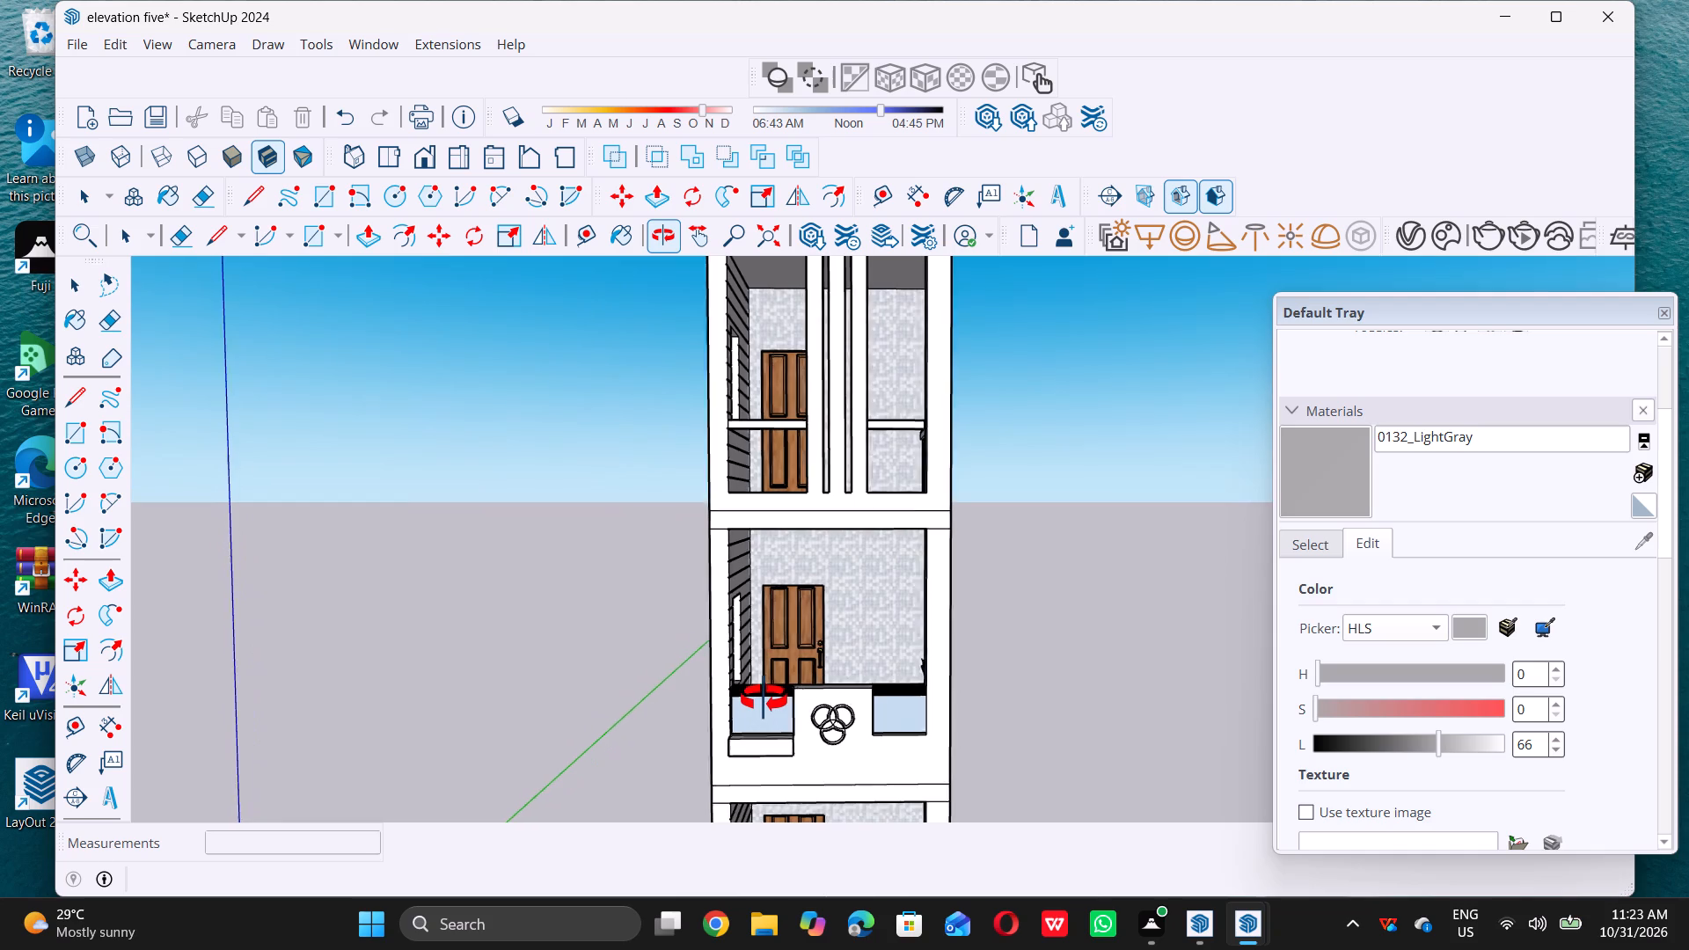
{"action": "middle_click_drag", "start_coordinate": [764, 698], "coordinate": [760, 697]}
{"action": "scroll", "coordinate": [830, 708], "scroll_direction": "up", "scroll_amount": 5}
{"action": "scroll", "coordinate": [922, 699], "scroll_direction": "up", "scroll_amount": 12}
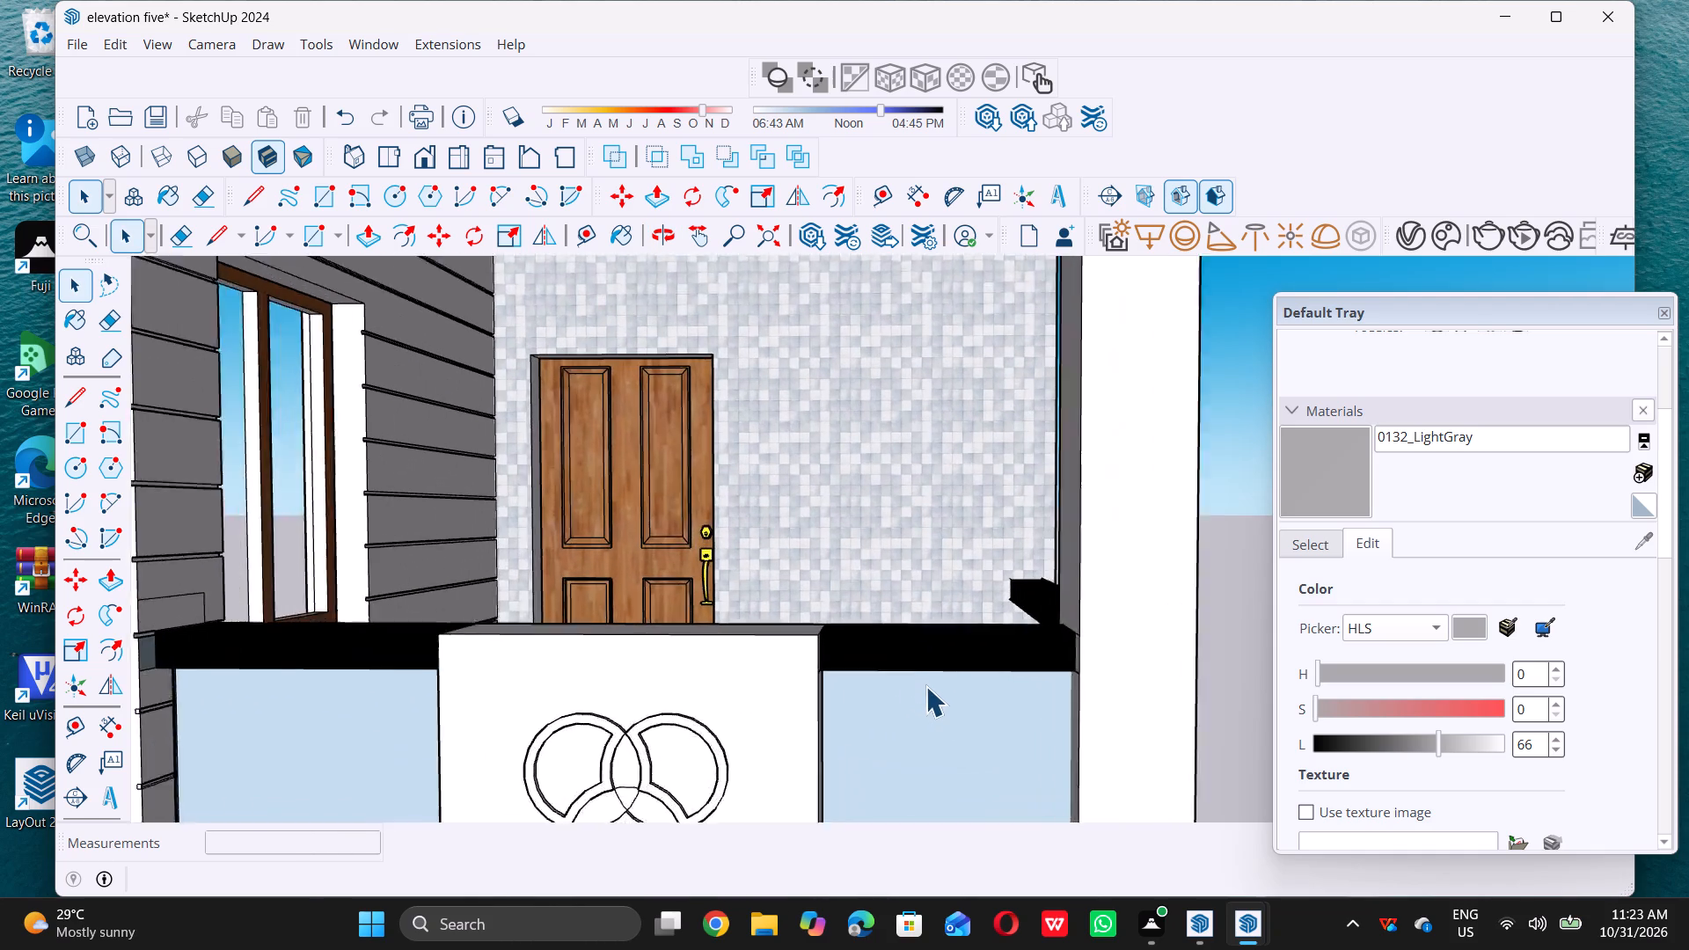
{"action": "scroll", "coordinate": [926, 688], "scroll_direction": "down", "scroll_amount": 16}
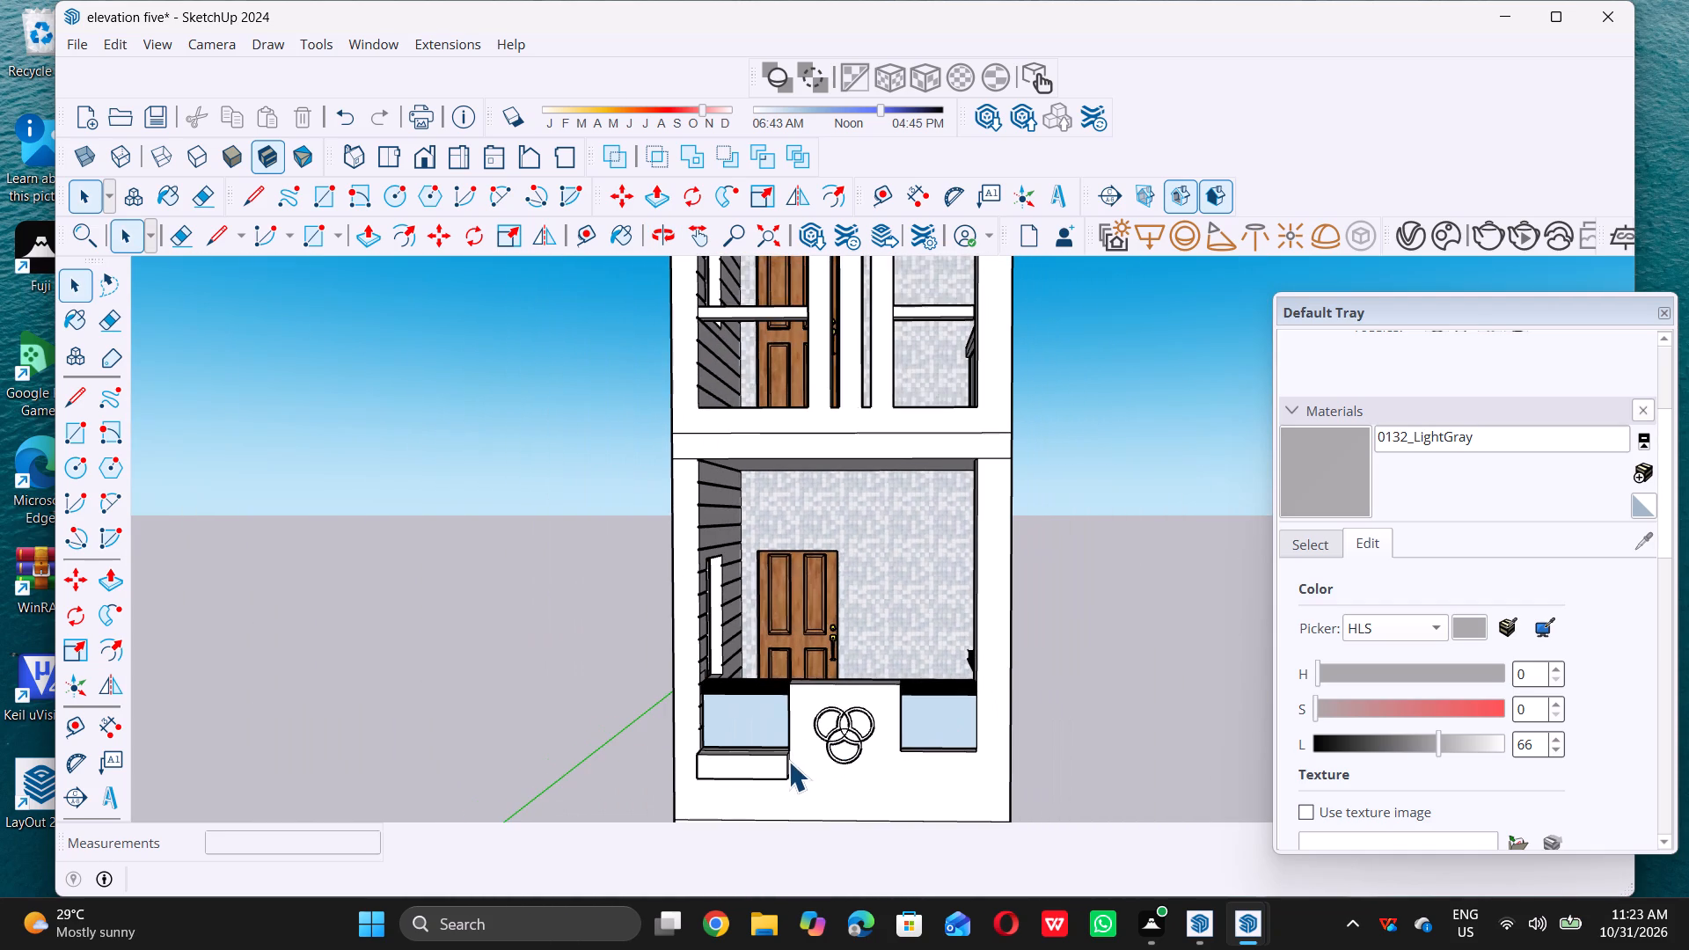
{"action": "scroll", "coordinate": [776, 757], "scroll_direction": "down", "scroll_amount": 5}
{"action": "middle_click_drag", "start_coordinate": [790, 745], "coordinate": [769, 751]}
{"action": "middle_click", "coordinate": [769, 751]}
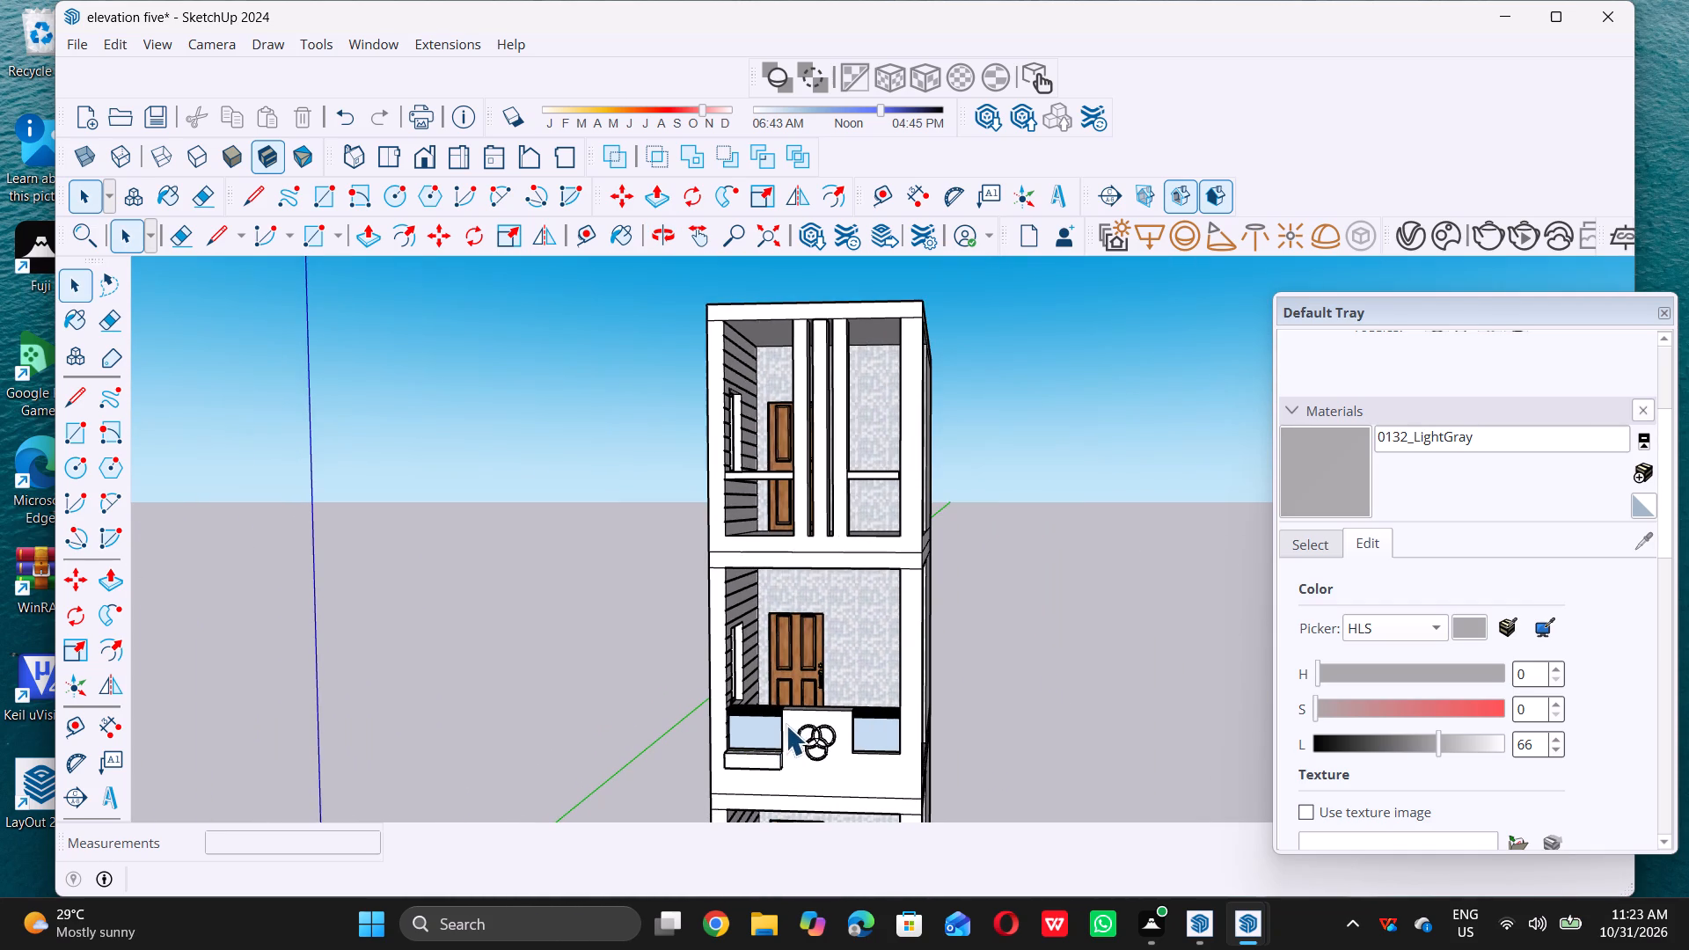
{"action": "middle_click_drag", "start_coordinate": [738, 515], "coordinate": [745, 524]}
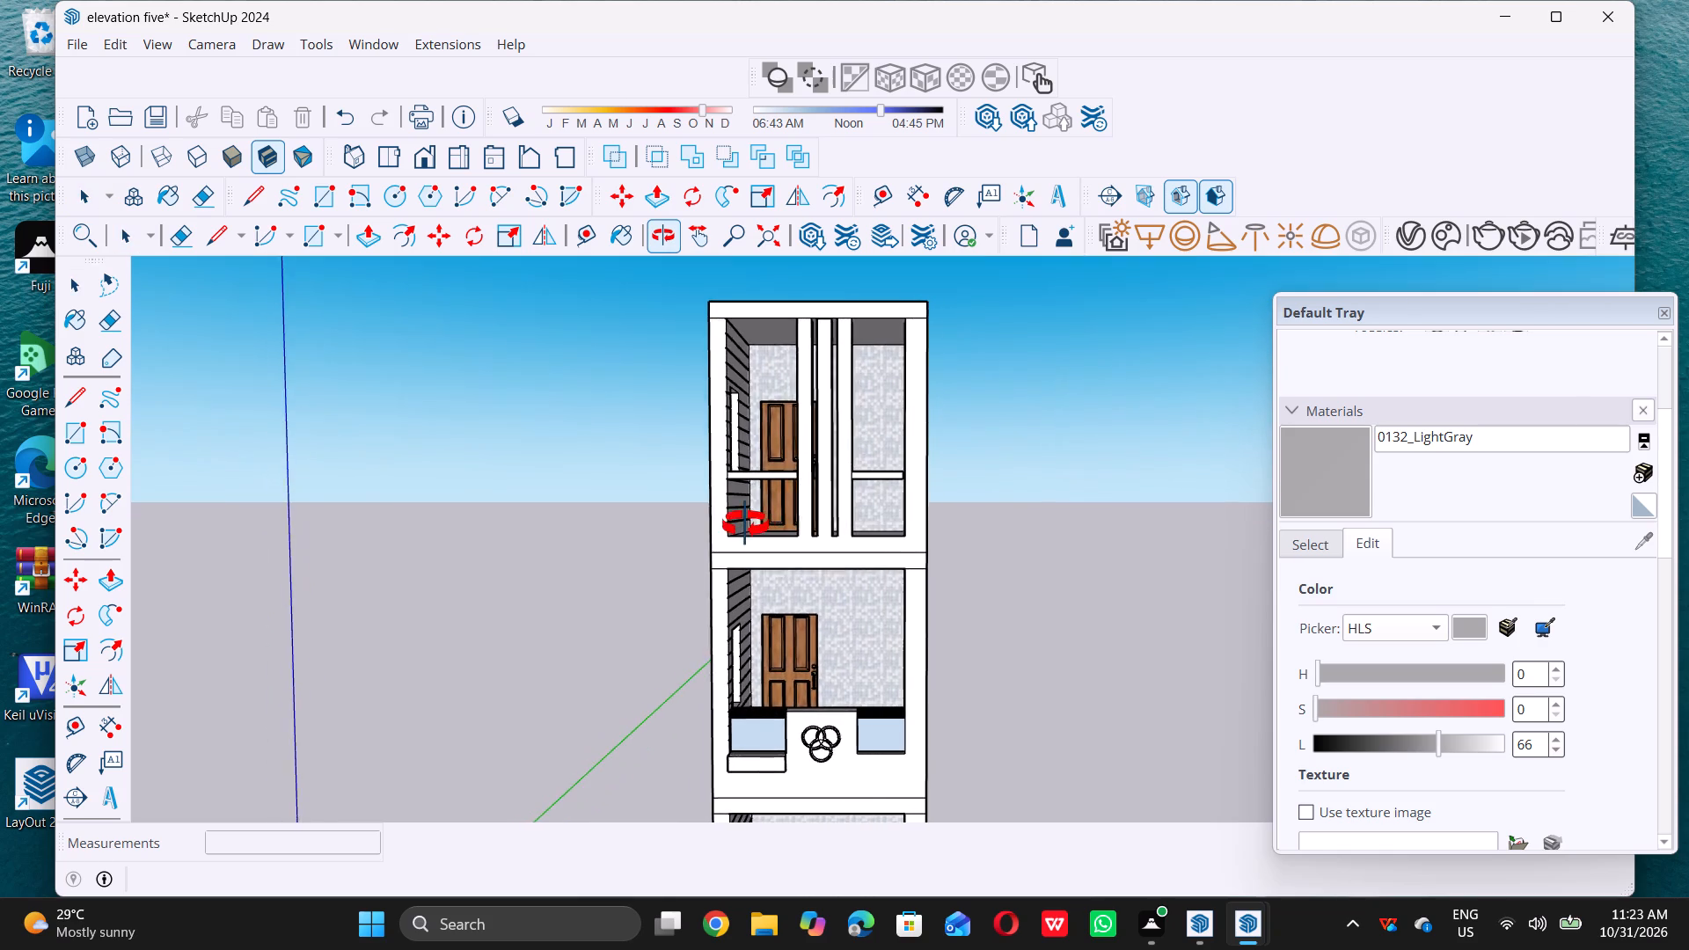
{"action": "middle_click_drag", "start_coordinate": [745, 524], "coordinate": [742, 527]}
Copy the middle balcony's front glass pane beside the siding wall up about 10' 1 7/8" into the lower corner of the matching upper-floor opening.
{"action": "scroll", "coordinate": [734, 746], "scroll_direction": "up", "scroll_amount": 16}
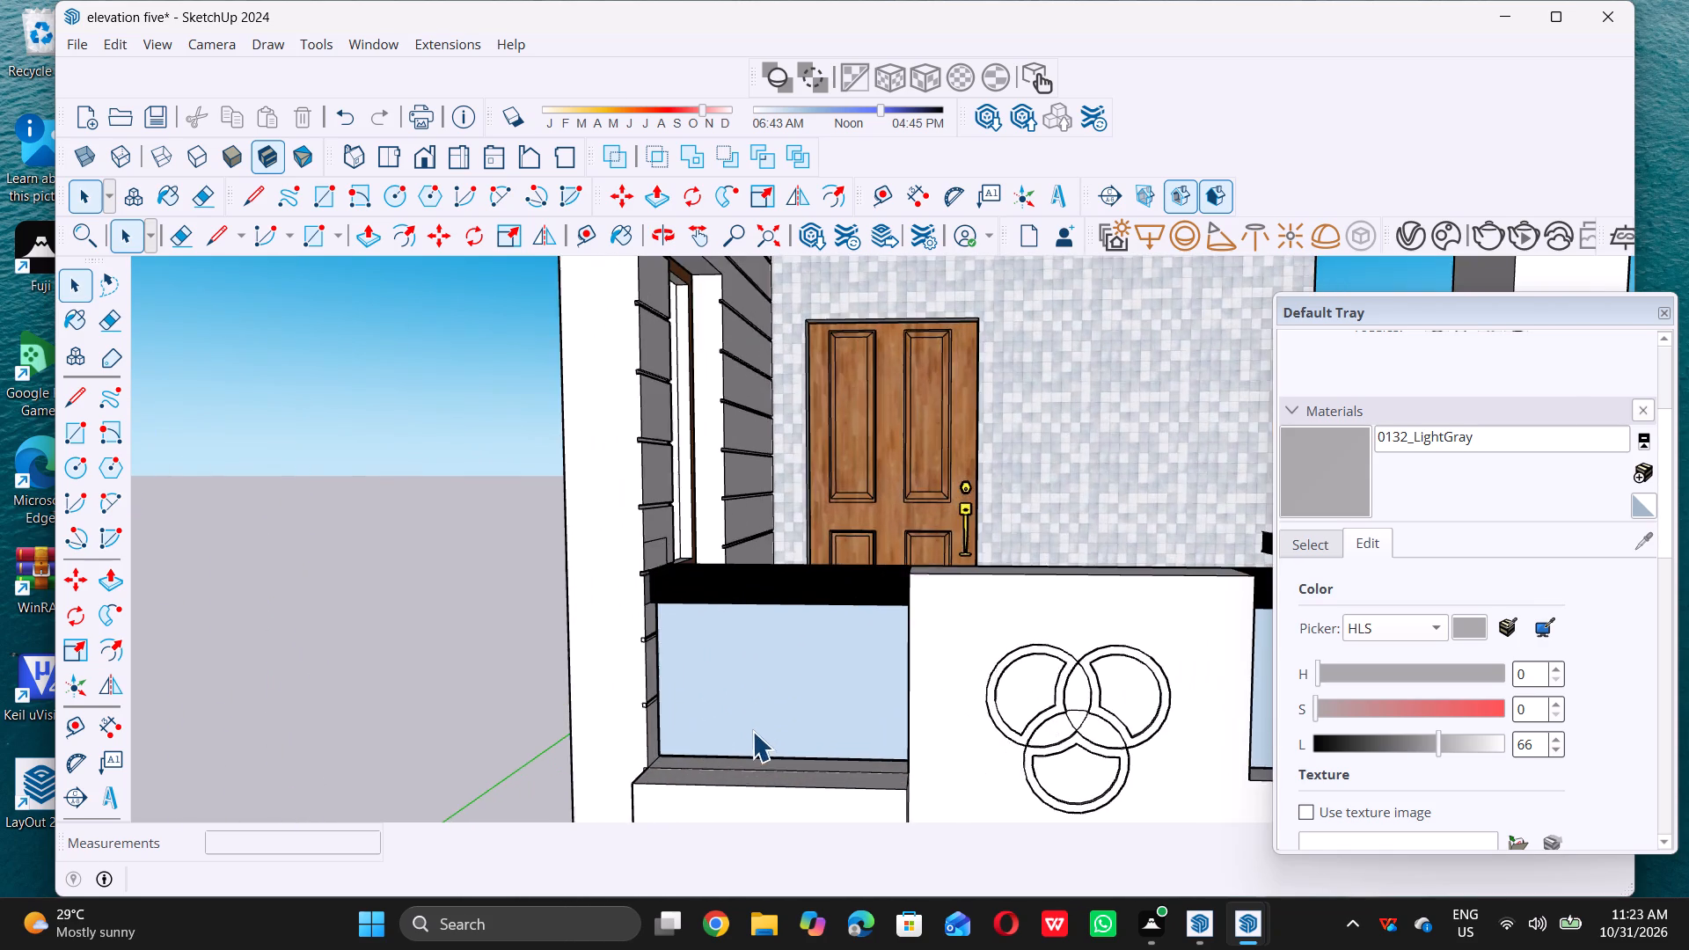
{"action": "middle_click_drag", "start_coordinate": [744, 731], "coordinate": [631, 756]}
{"action": "scroll", "coordinate": [693, 717], "scroll_direction": "up", "scroll_amount": 9}
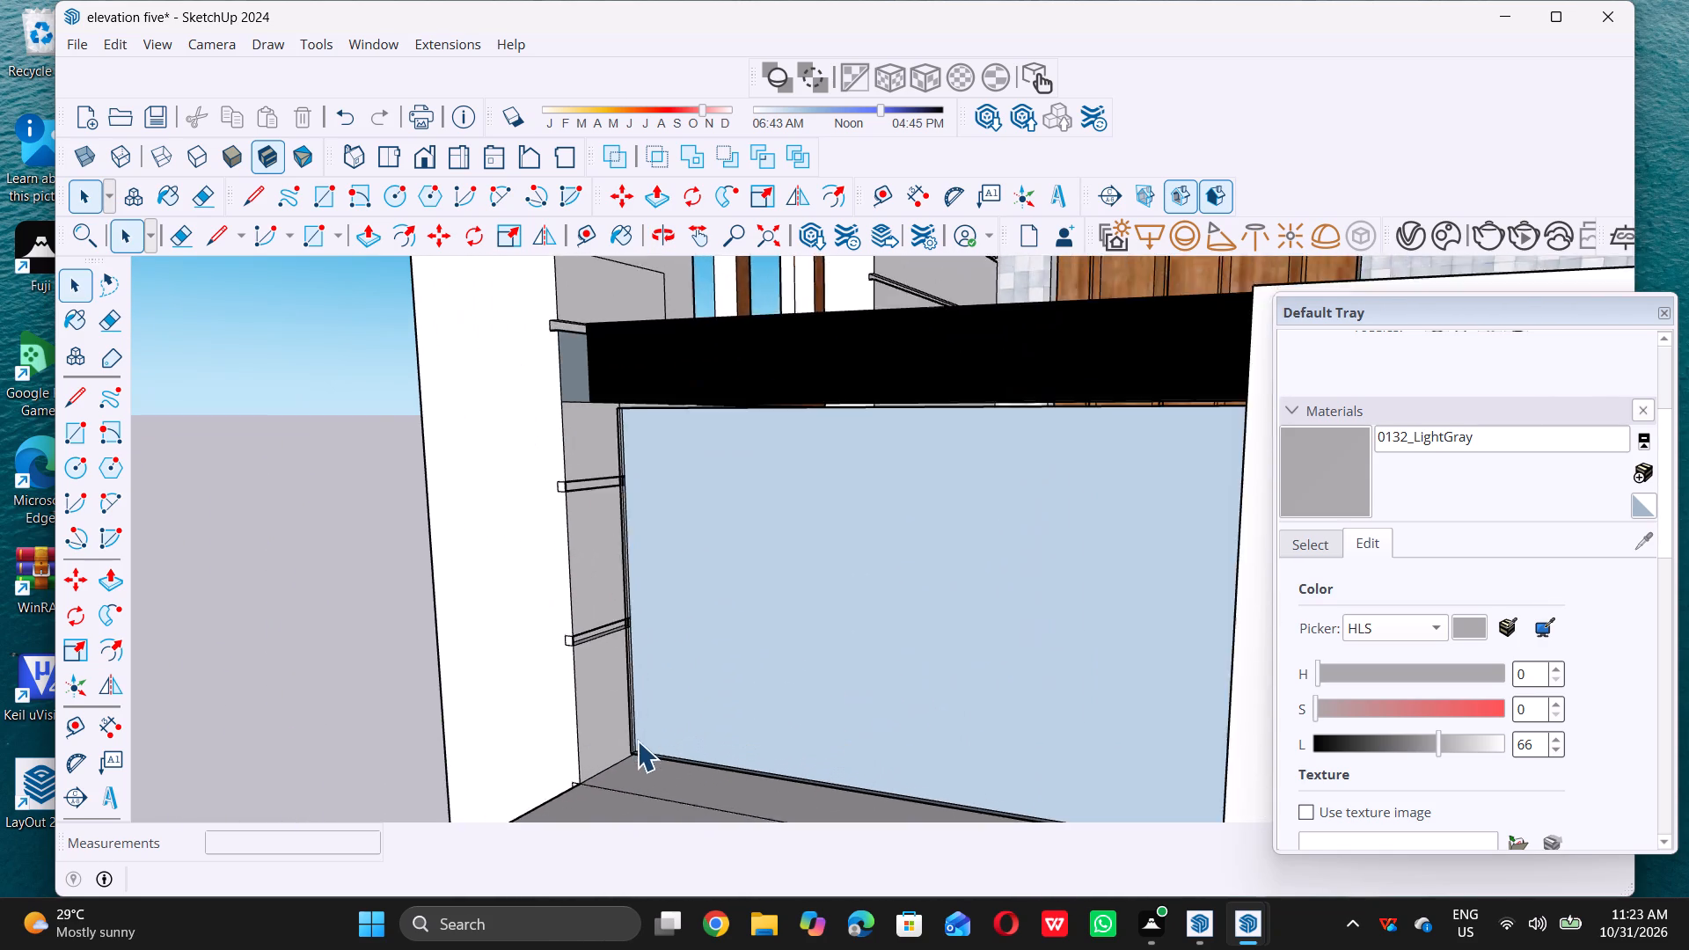
{"action": "scroll", "coordinate": [637, 741], "scroll_direction": "up", "scroll_amount": 17}
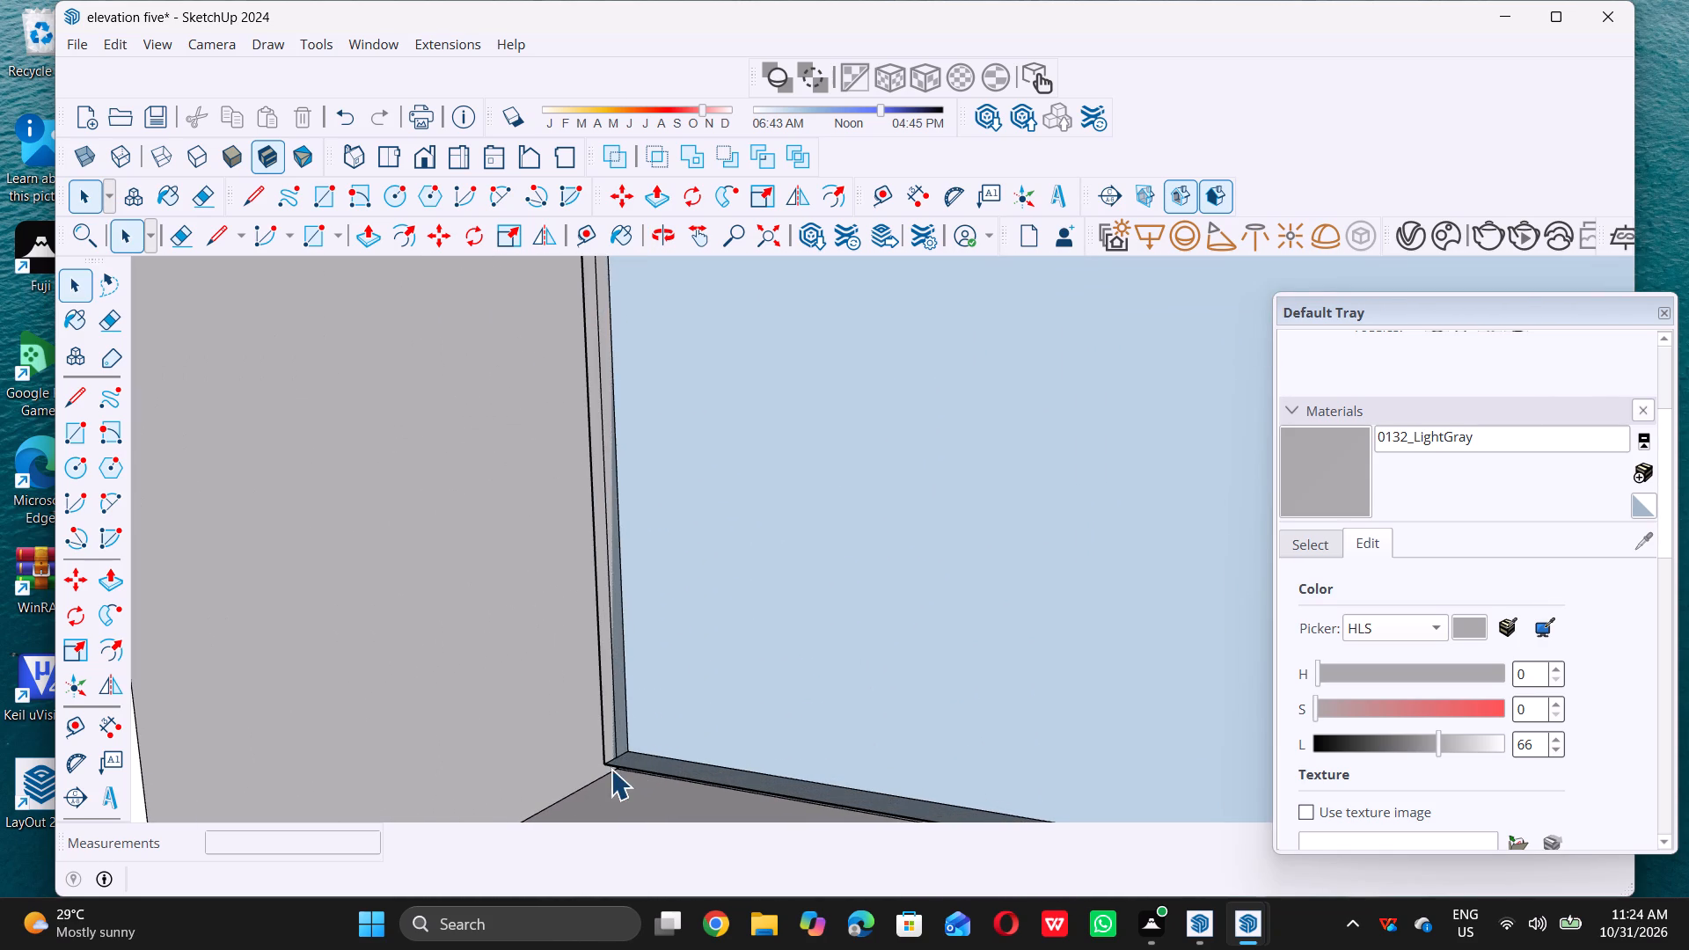
{"action": "scroll", "coordinate": [608, 766], "scroll_direction": "up", "scroll_amount": 4}
{"action": "left_click", "coordinate": [671, 730]}
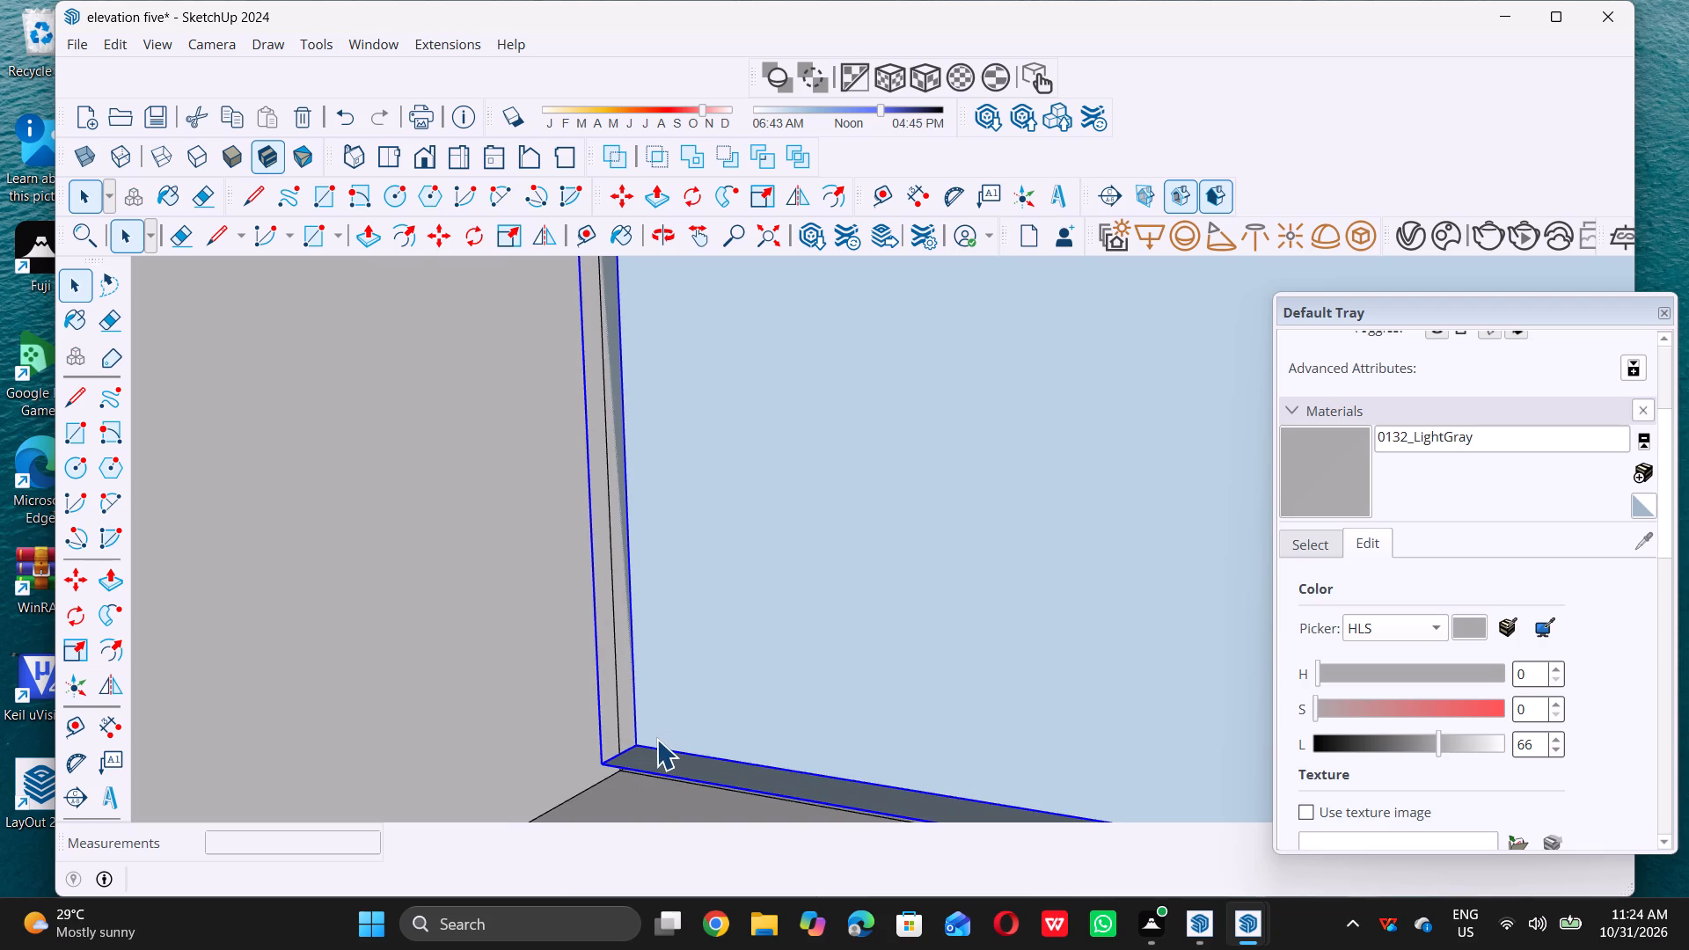
{"action": "key", "text": "m"}
{"action": "left_click", "coordinate": [595, 764]}
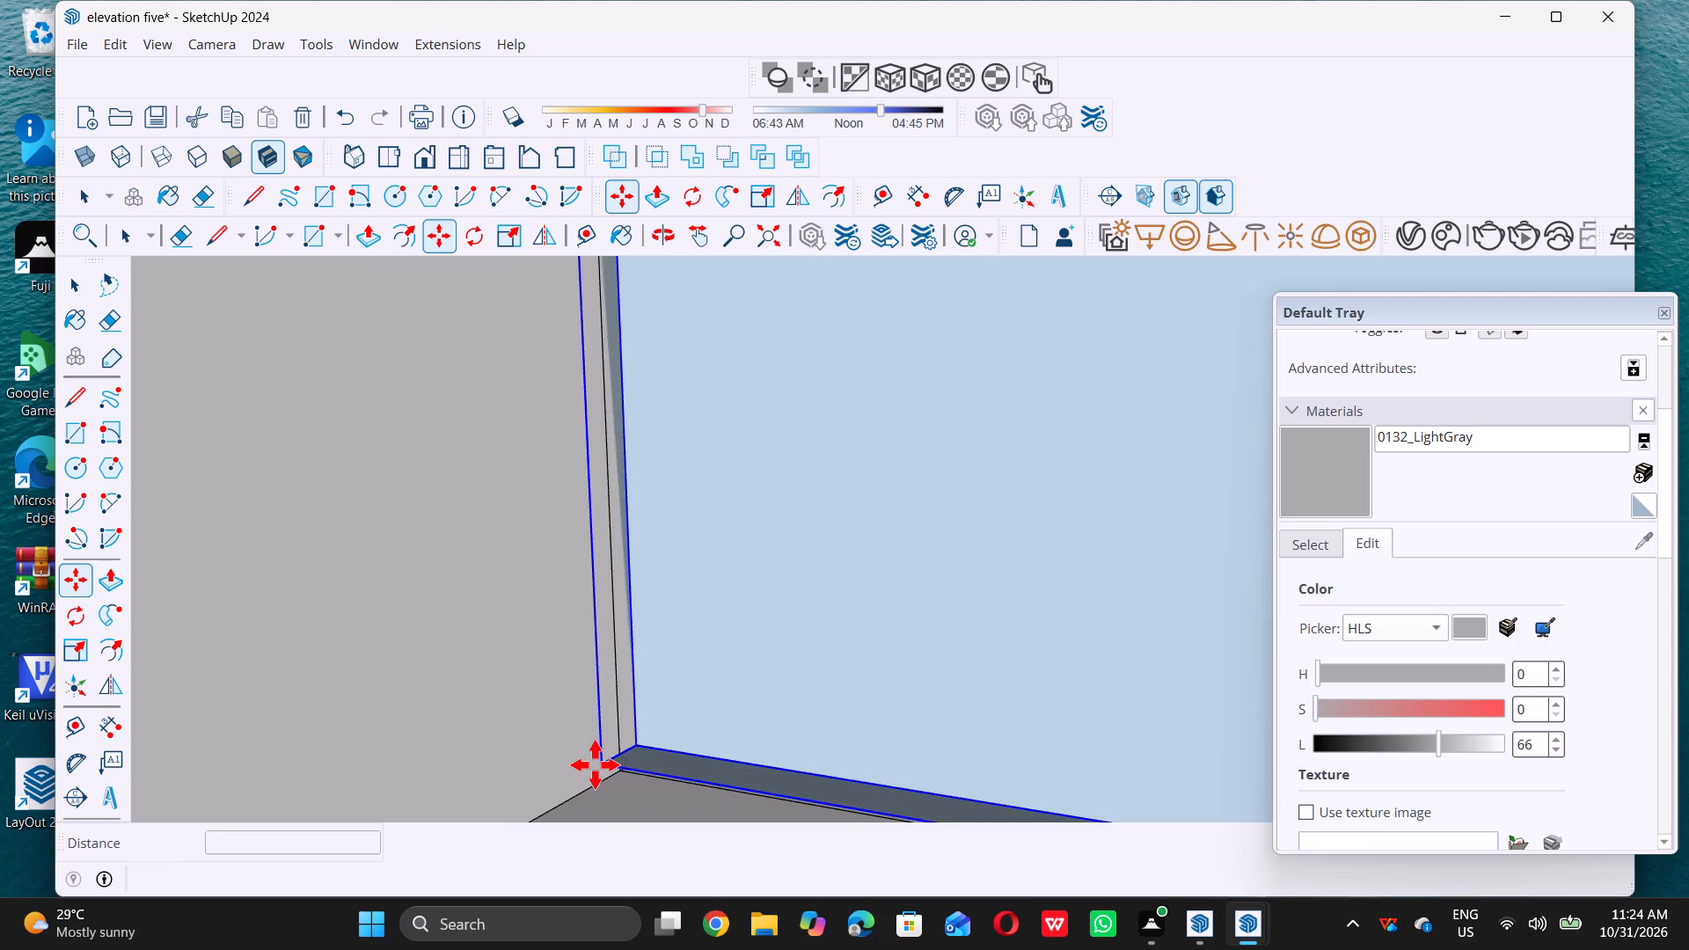
{"action": "scroll", "coordinate": [596, 765], "scroll_direction": "down", "scroll_amount": 19}
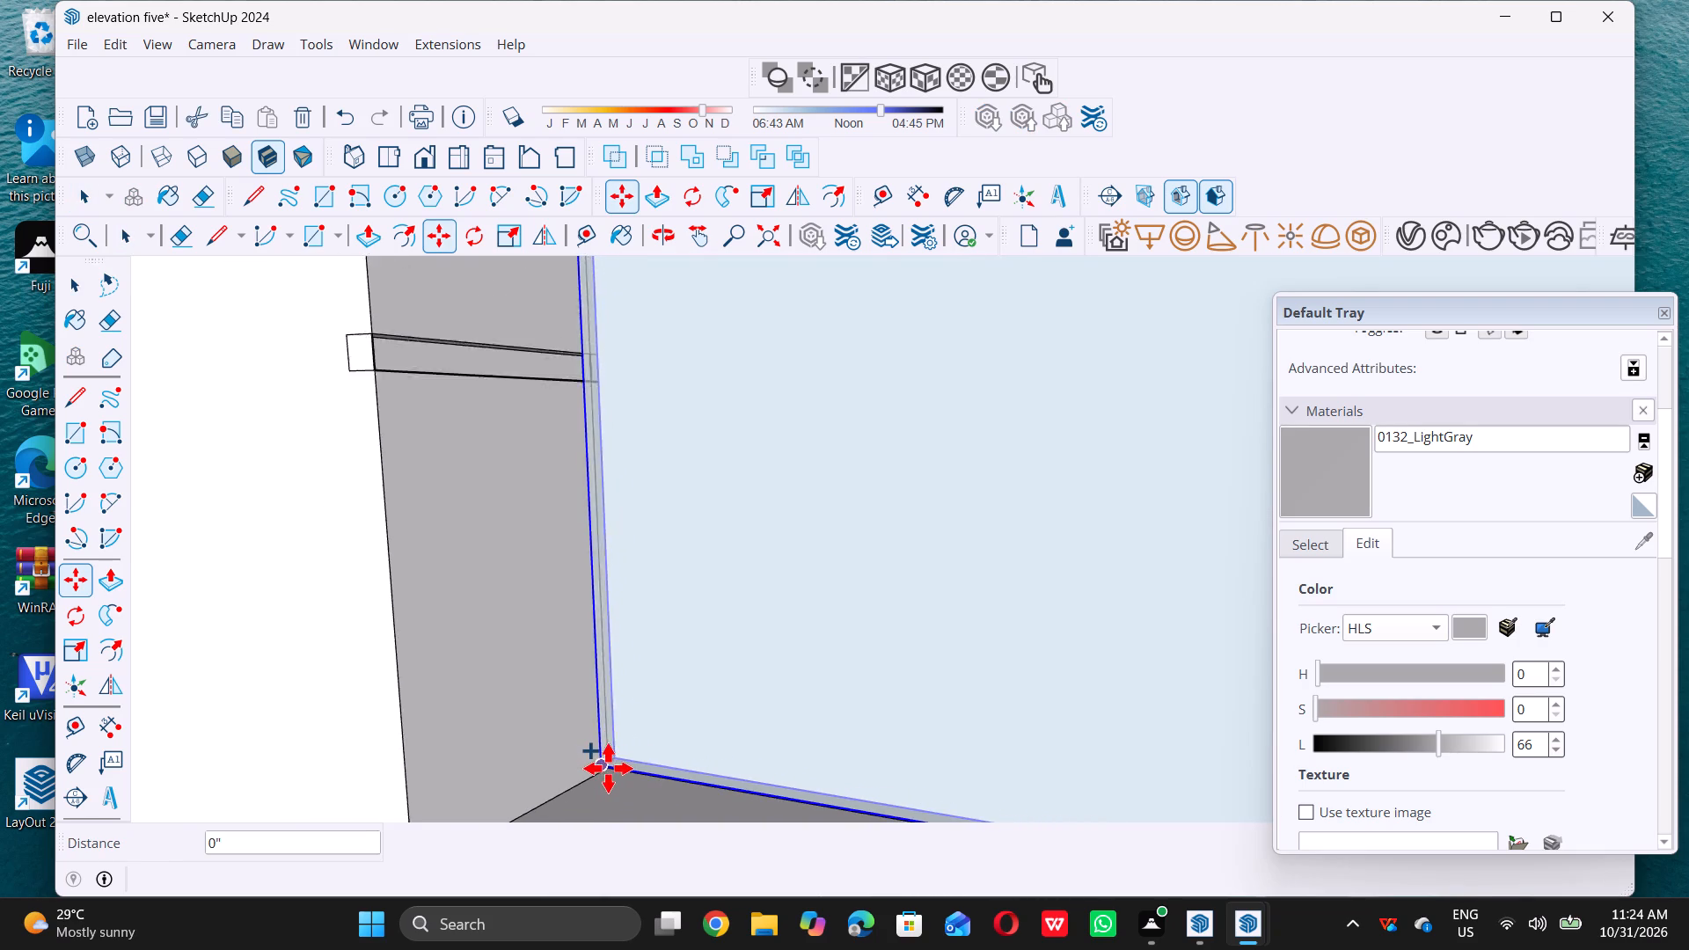
{"action": "scroll", "coordinate": [608, 768], "scroll_direction": "down", "scroll_amount": 20}
{"action": "scroll", "coordinate": [608, 768], "scroll_direction": "down", "scroll_amount": 9}
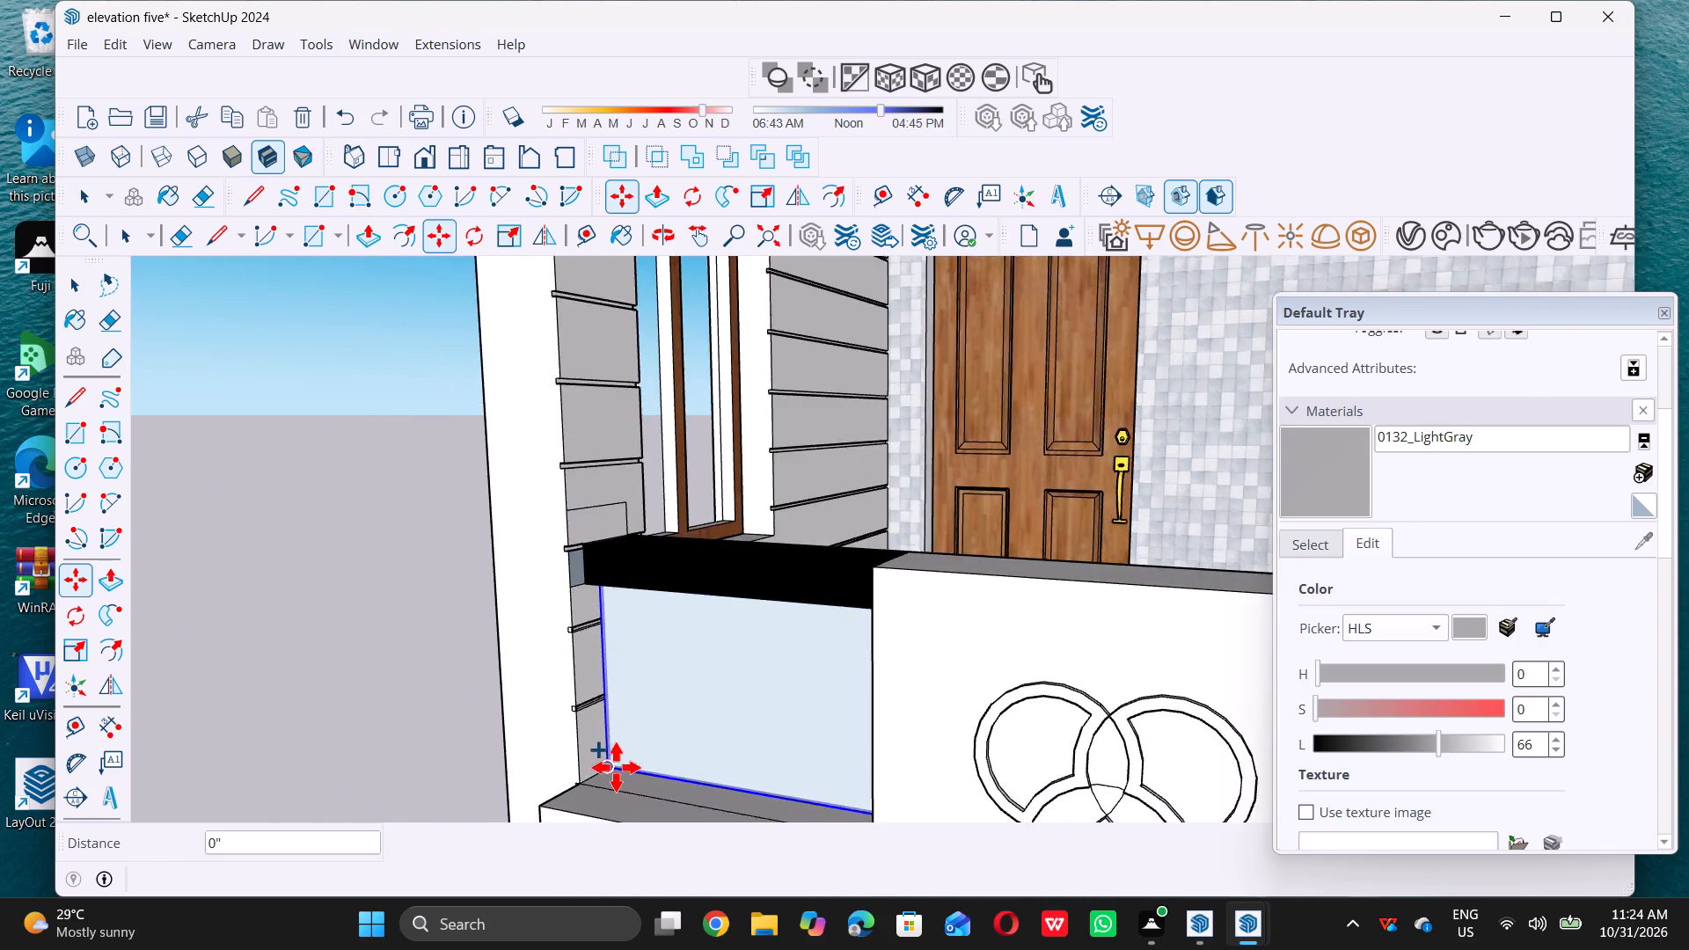
{"action": "scroll", "coordinate": [616, 767], "scroll_direction": "down", "scroll_amount": 20}
{"action": "scroll", "coordinate": [616, 767], "scroll_direction": "down", "scroll_amount": 2}
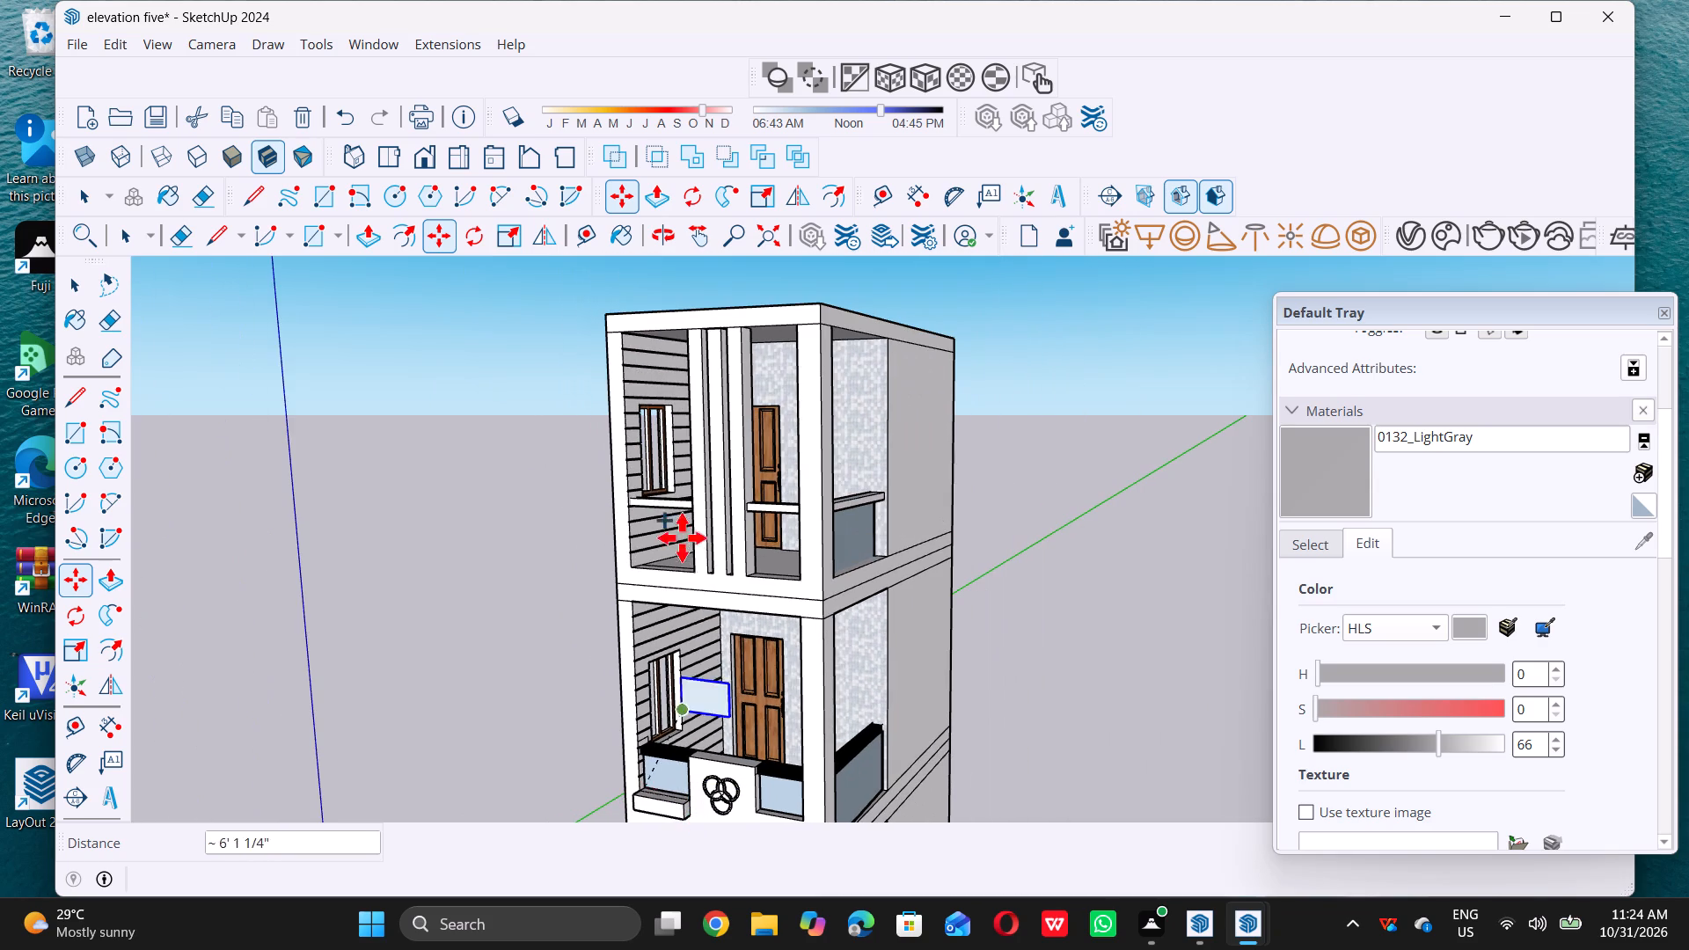
{"action": "middle_click_drag", "start_coordinate": [633, 533], "coordinate": [693, 595]}
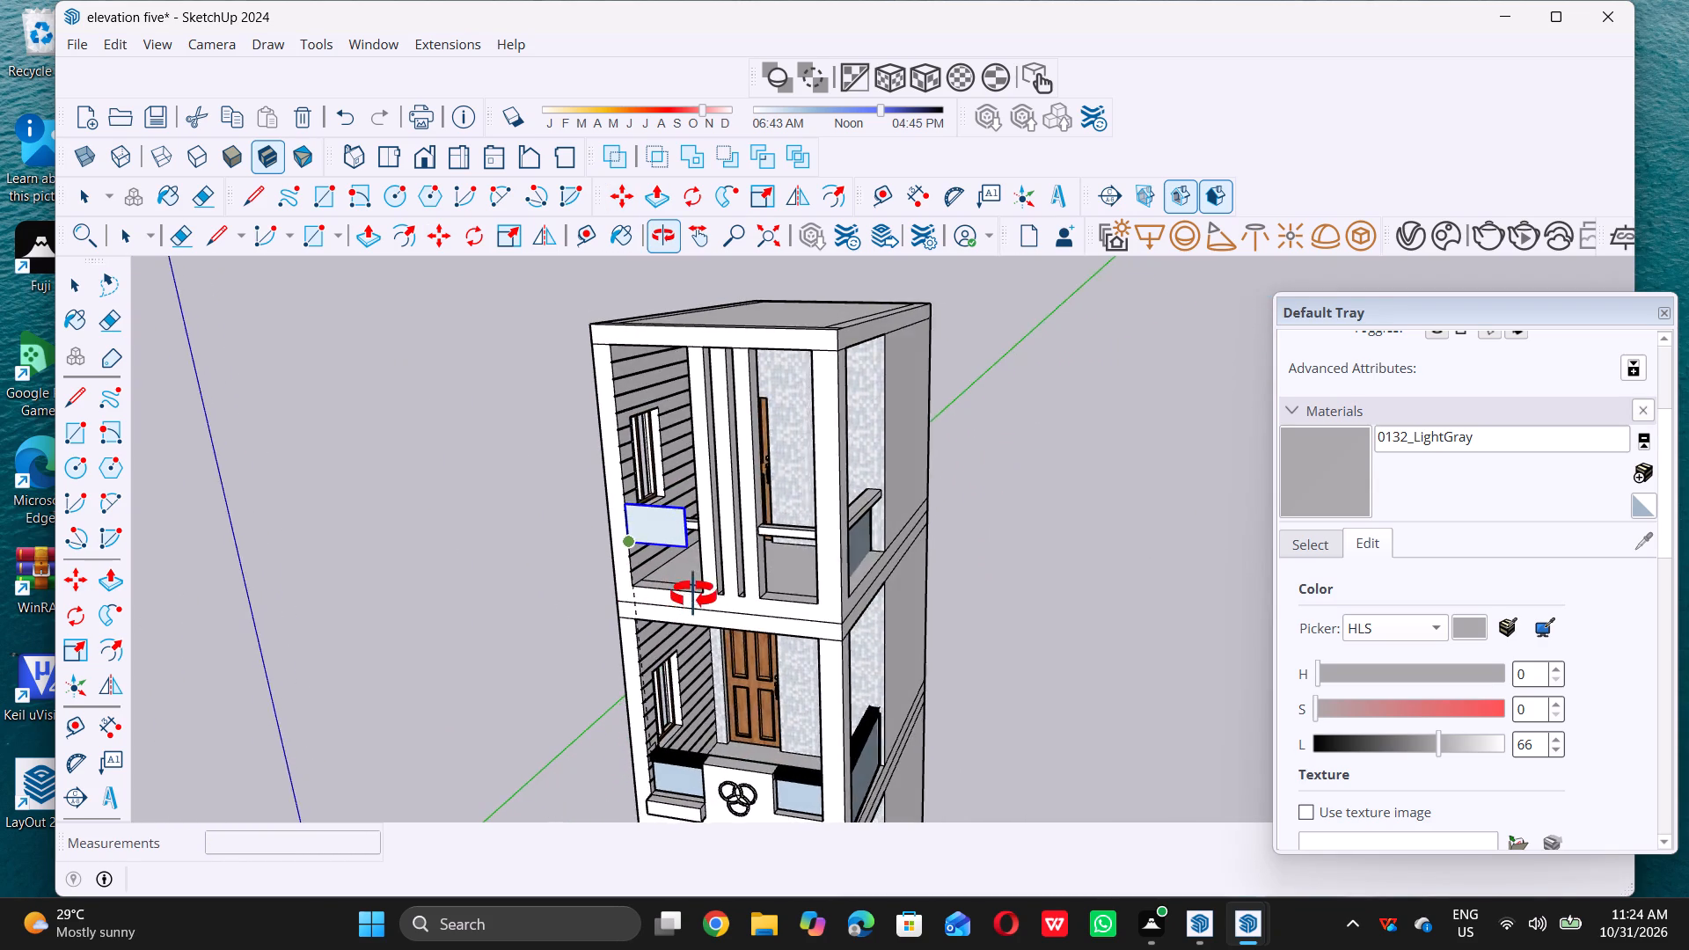
{"action": "middle_click_drag", "start_coordinate": [693, 595], "coordinate": [717, 587]}
{"action": "middle_click", "coordinate": [717, 587]}
{"action": "scroll", "coordinate": [627, 584], "scroll_direction": "up", "scroll_amount": 6}
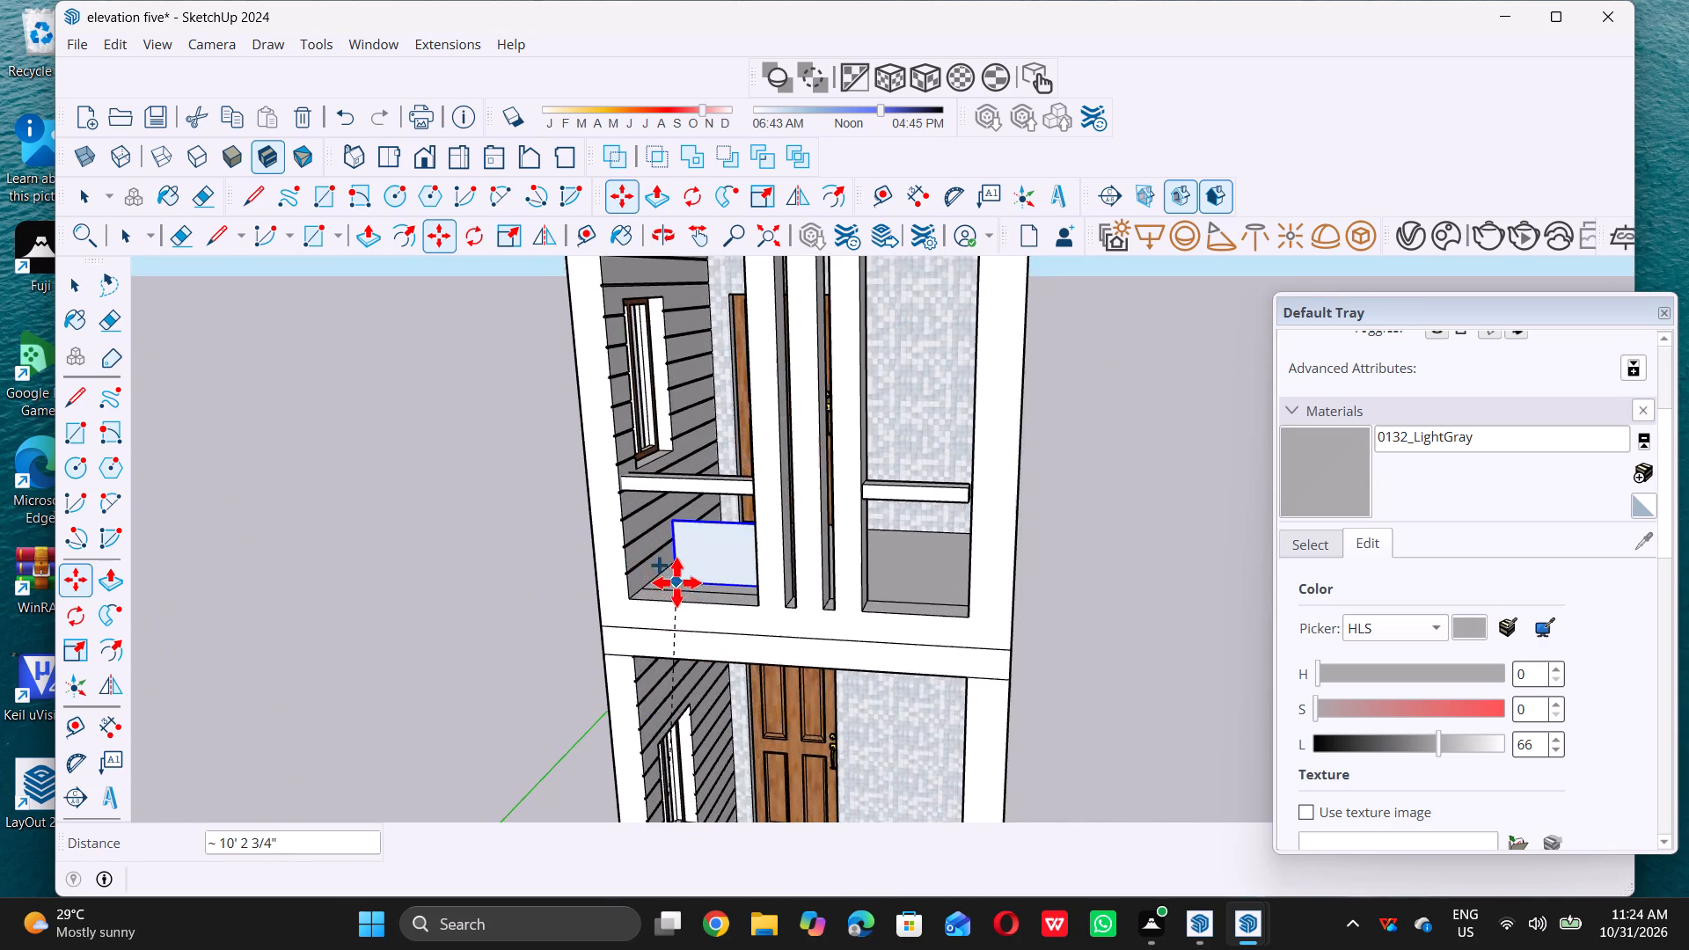
{"action": "scroll", "coordinate": [671, 583], "scroll_direction": "up", "scroll_amount": 14}
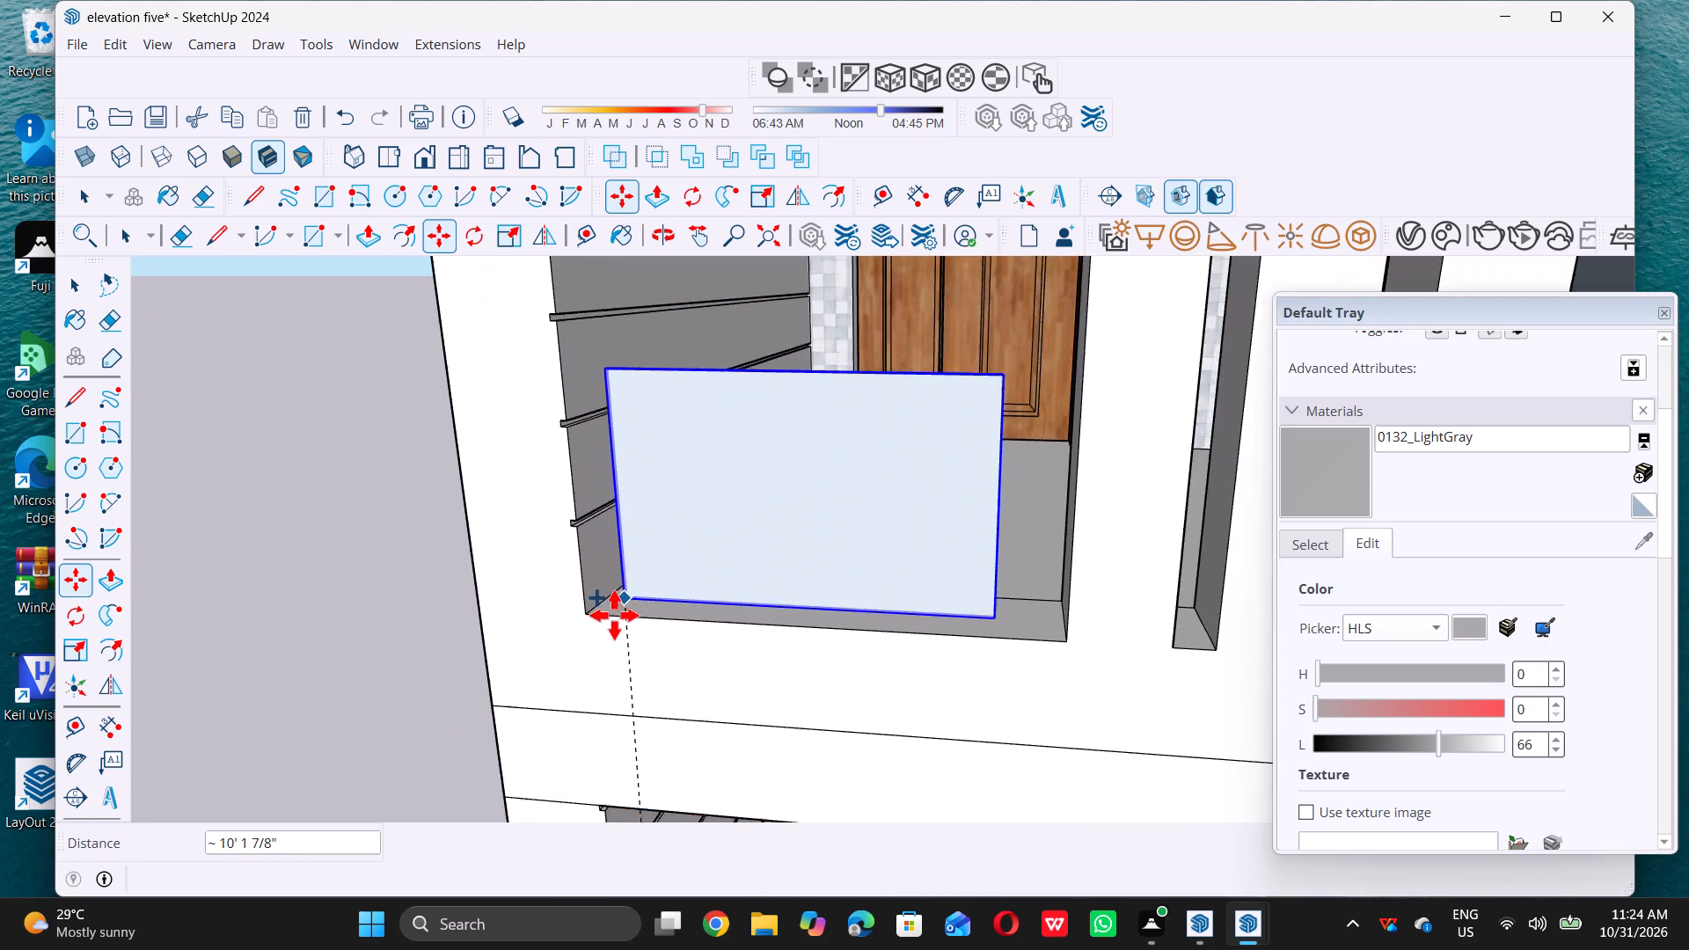
{"action": "scroll", "coordinate": [614, 615], "scroll_direction": "up", "scroll_amount": 13}
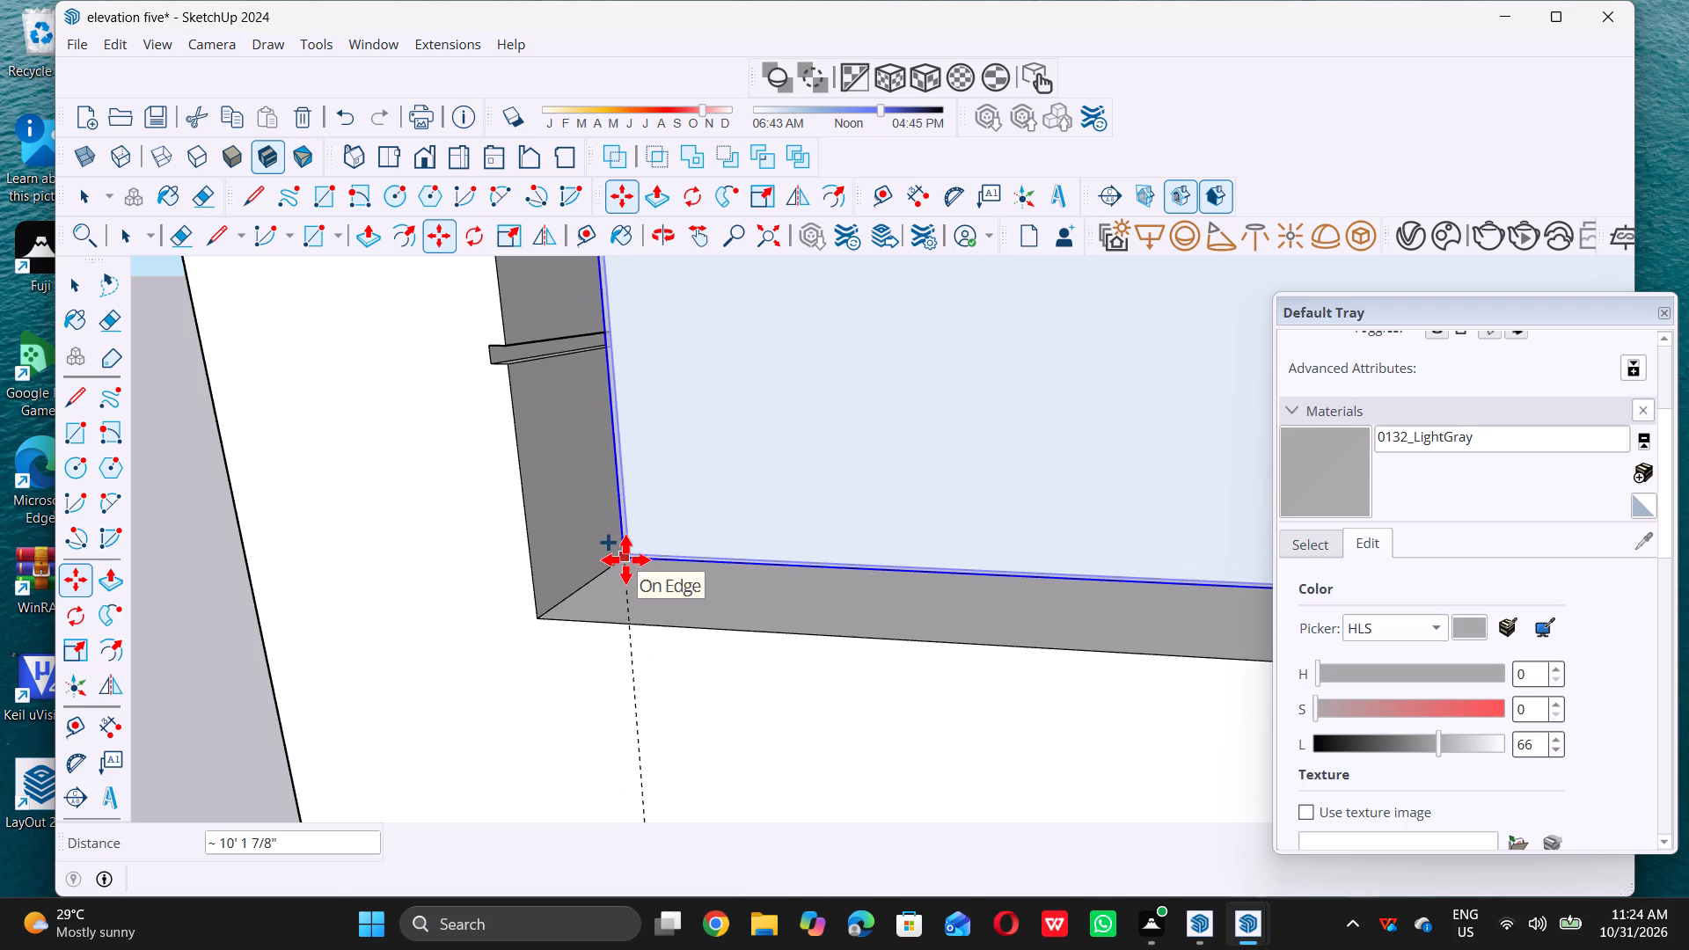
{"action": "scroll", "coordinate": [611, 570], "scroll_direction": "up", "scroll_amount": 5}
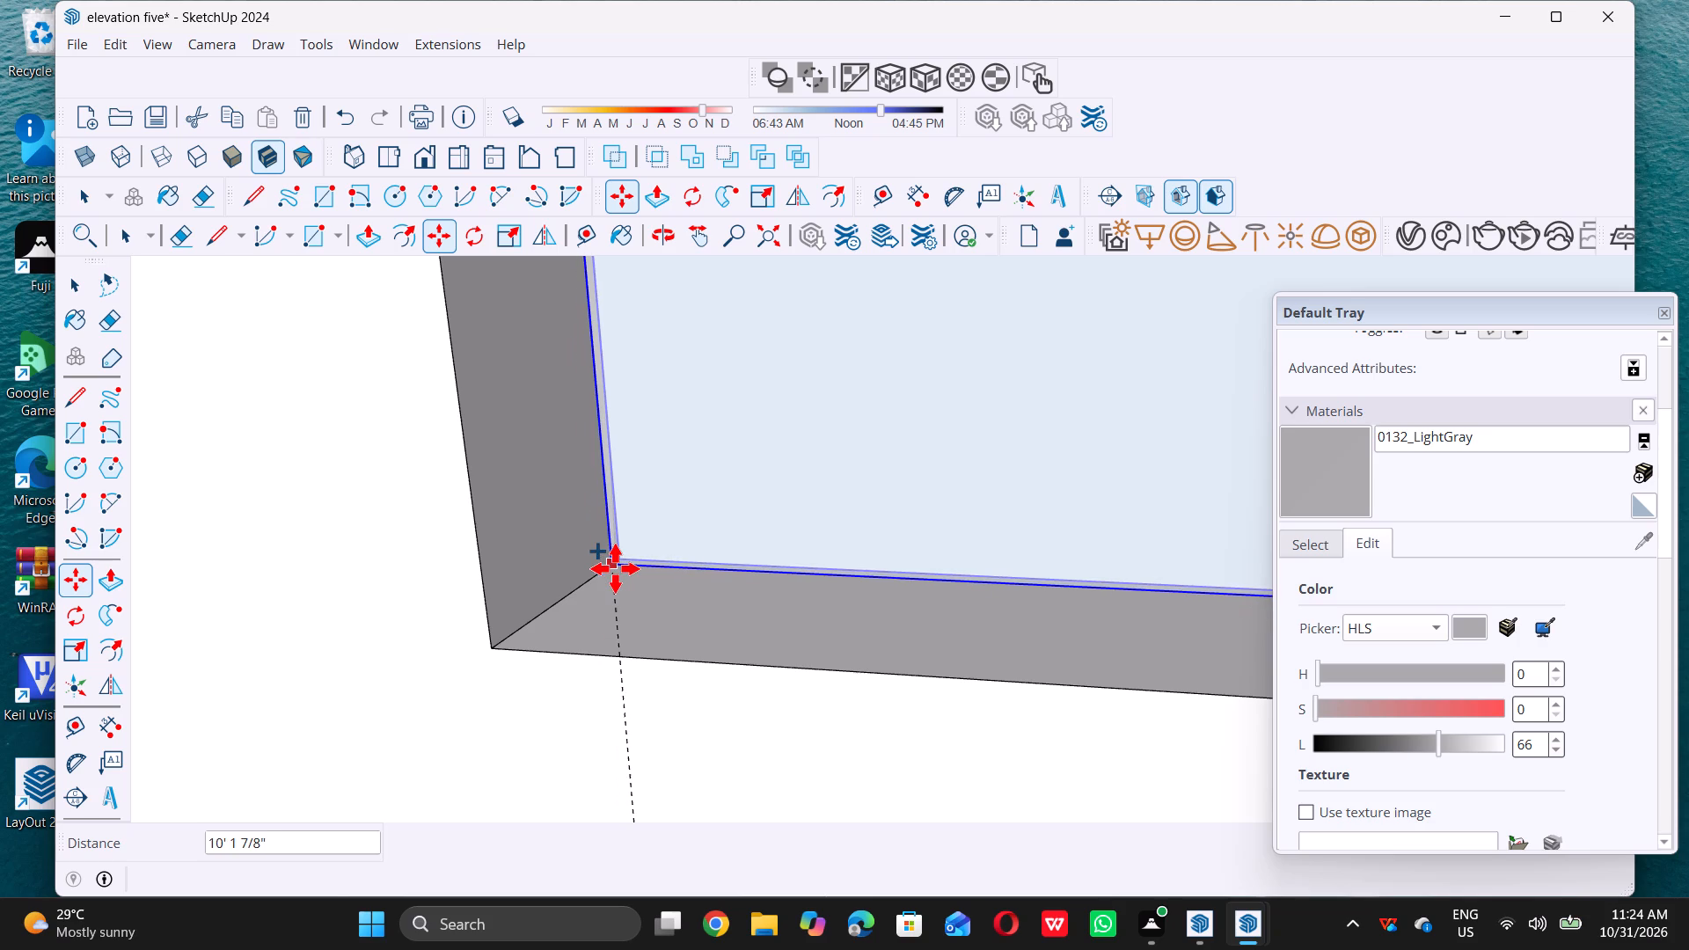
{"action": "scroll", "coordinate": [606, 574], "scroll_direction": "up", "scroll_amount": 4}
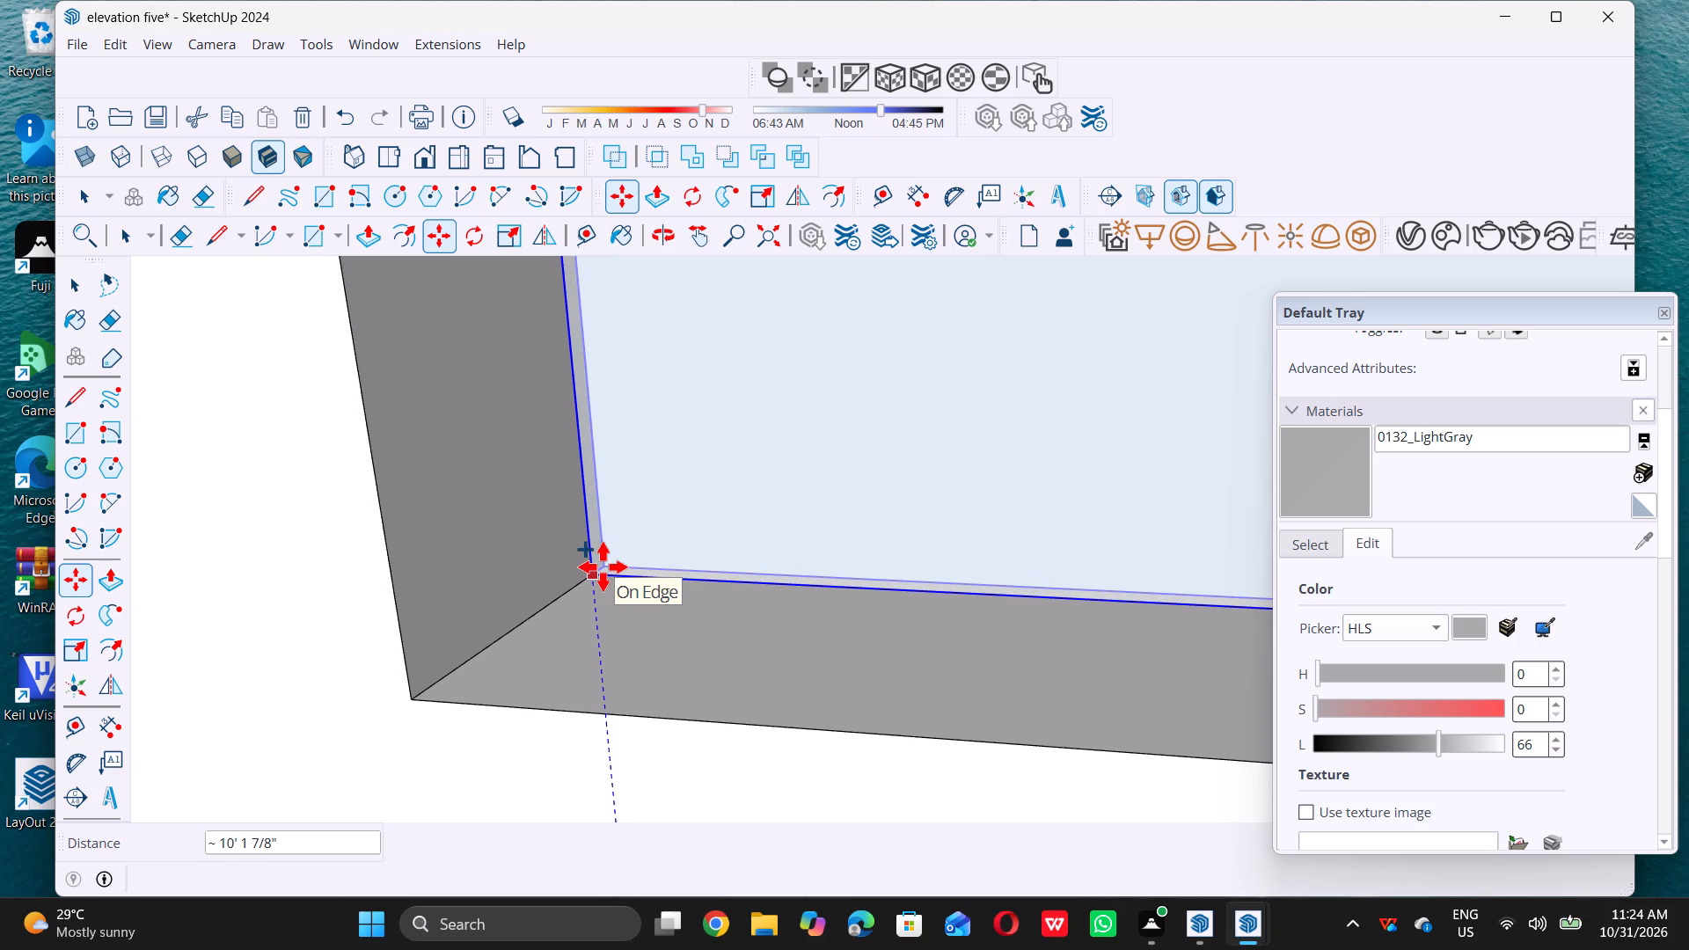
{"action": "double_click", "coordinate": [610, 564]}
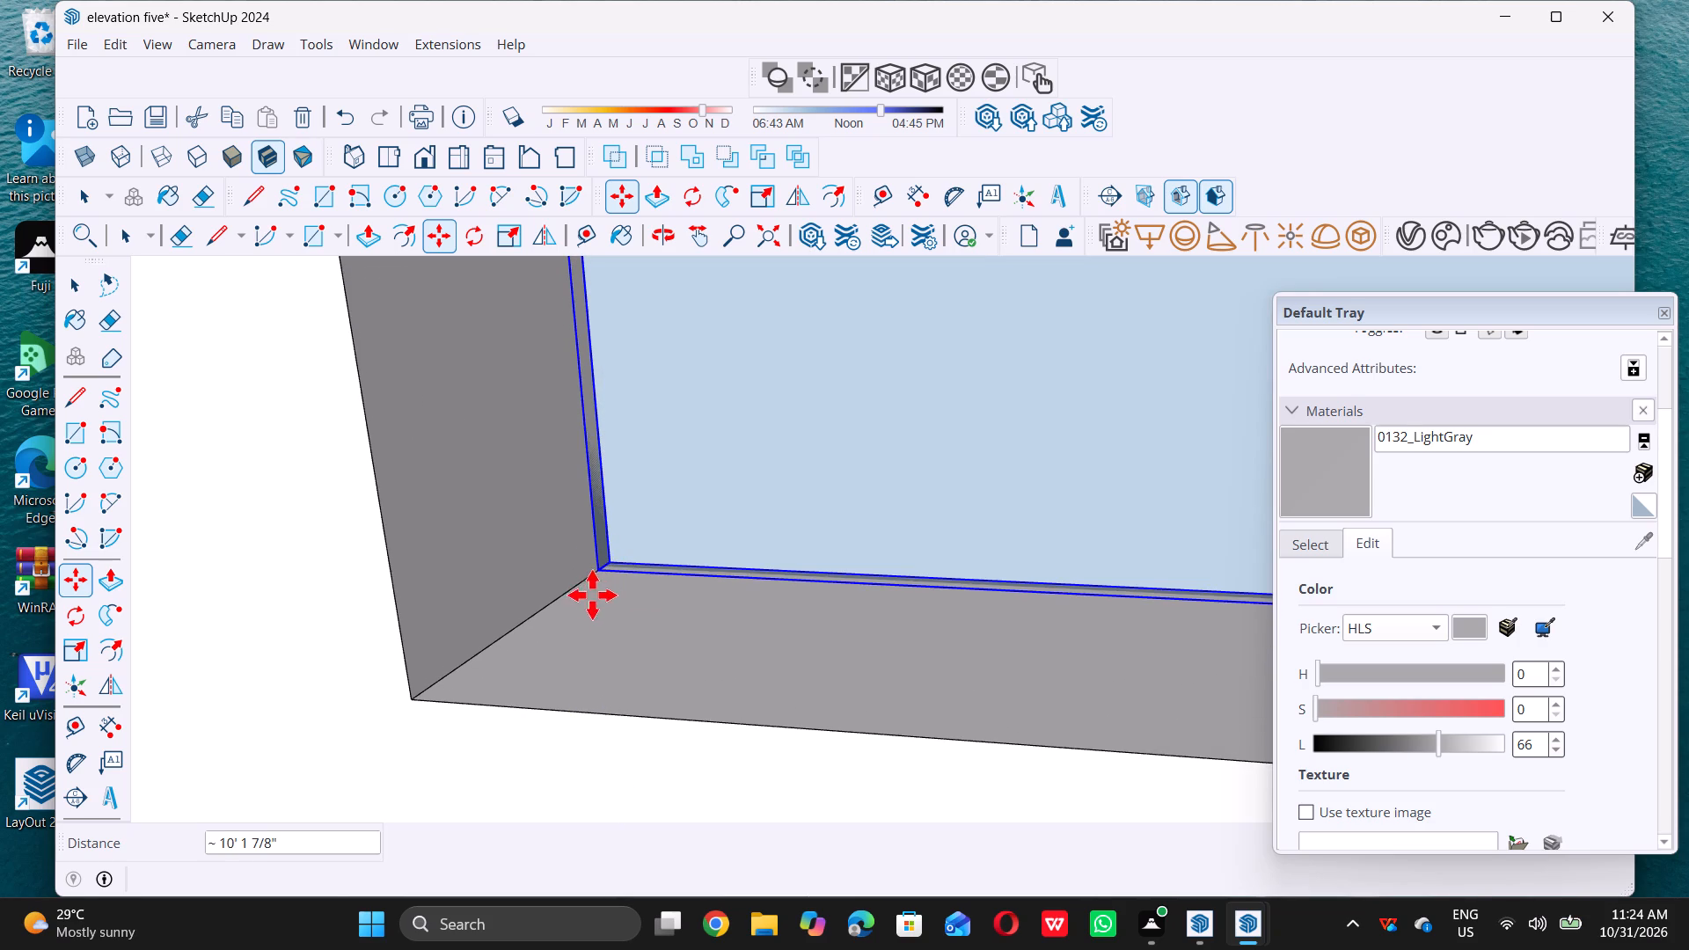
Scale the copied upper-floor pane beside the siding wall proportionally larger from its lower corner, toward the opening's far side.
{"action": "key", "text": "space"}
{"action": "scroll", "coordinate": [543, 654], "scroll_direction": "down", "scroll_amount": 20}
{"action": "scroll", "coordinate": [543, 654], "scroll_direction": "down", "scroll_amount": 4}
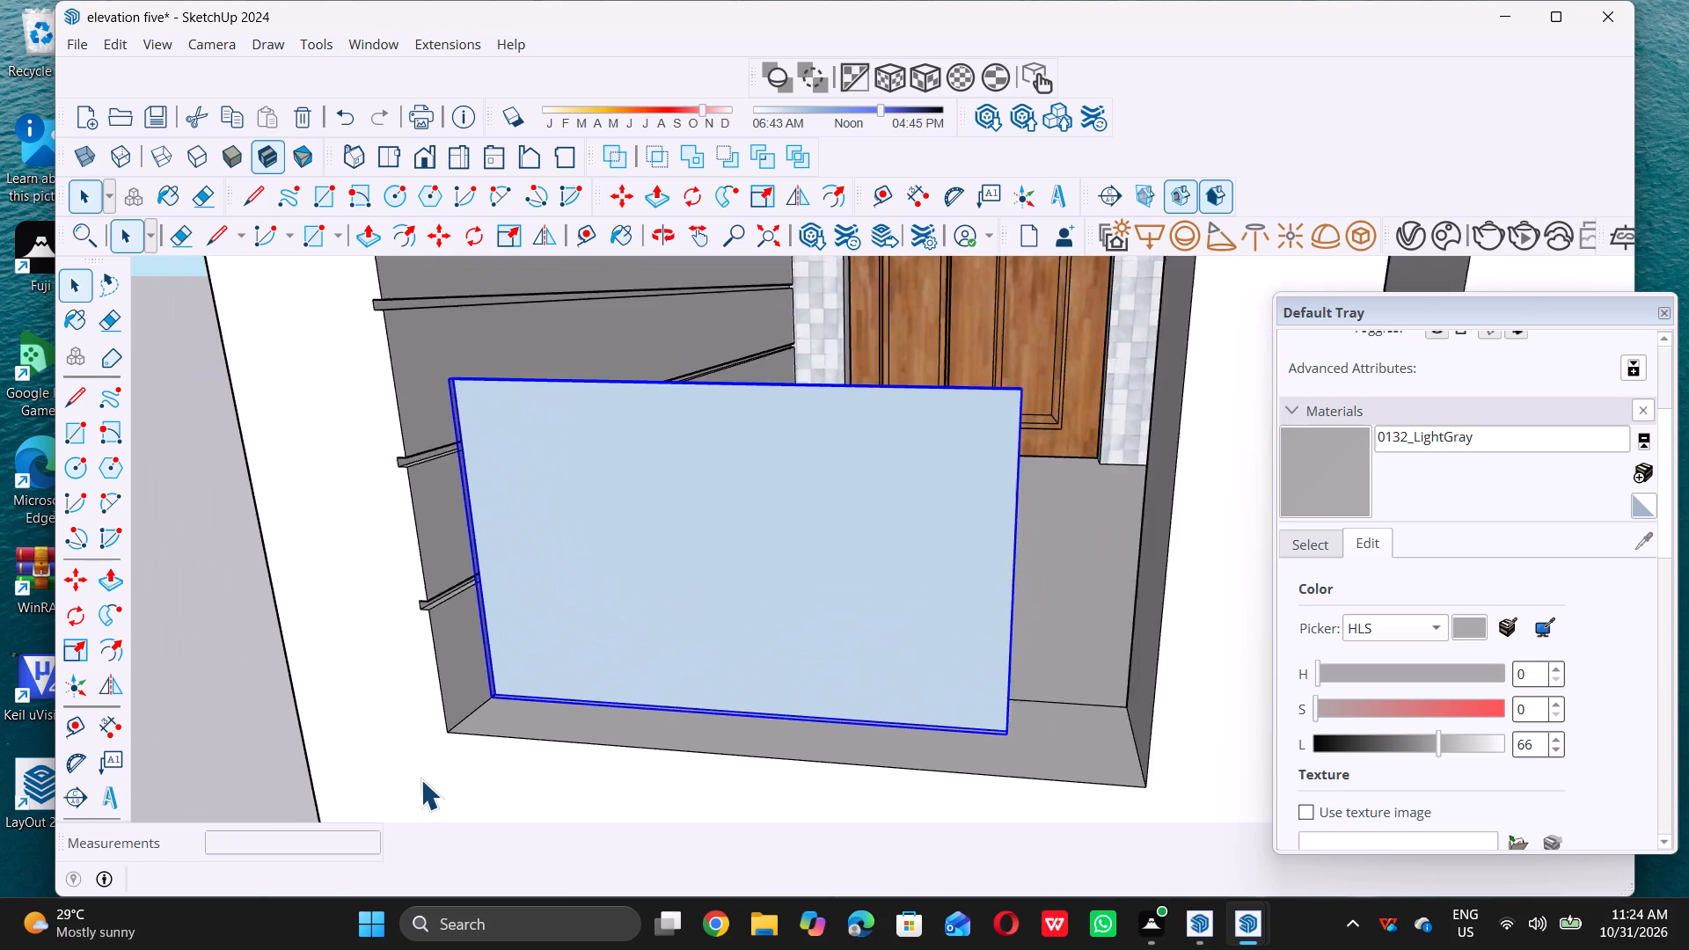
{"action": "scroll", "coordinate": [420, 779], "scroll_direction": "down", "scroll_amount": 14}
{"action": "middle_click_drag", "start_coordinate": [453, 771], "coordinate": [471, 754]}
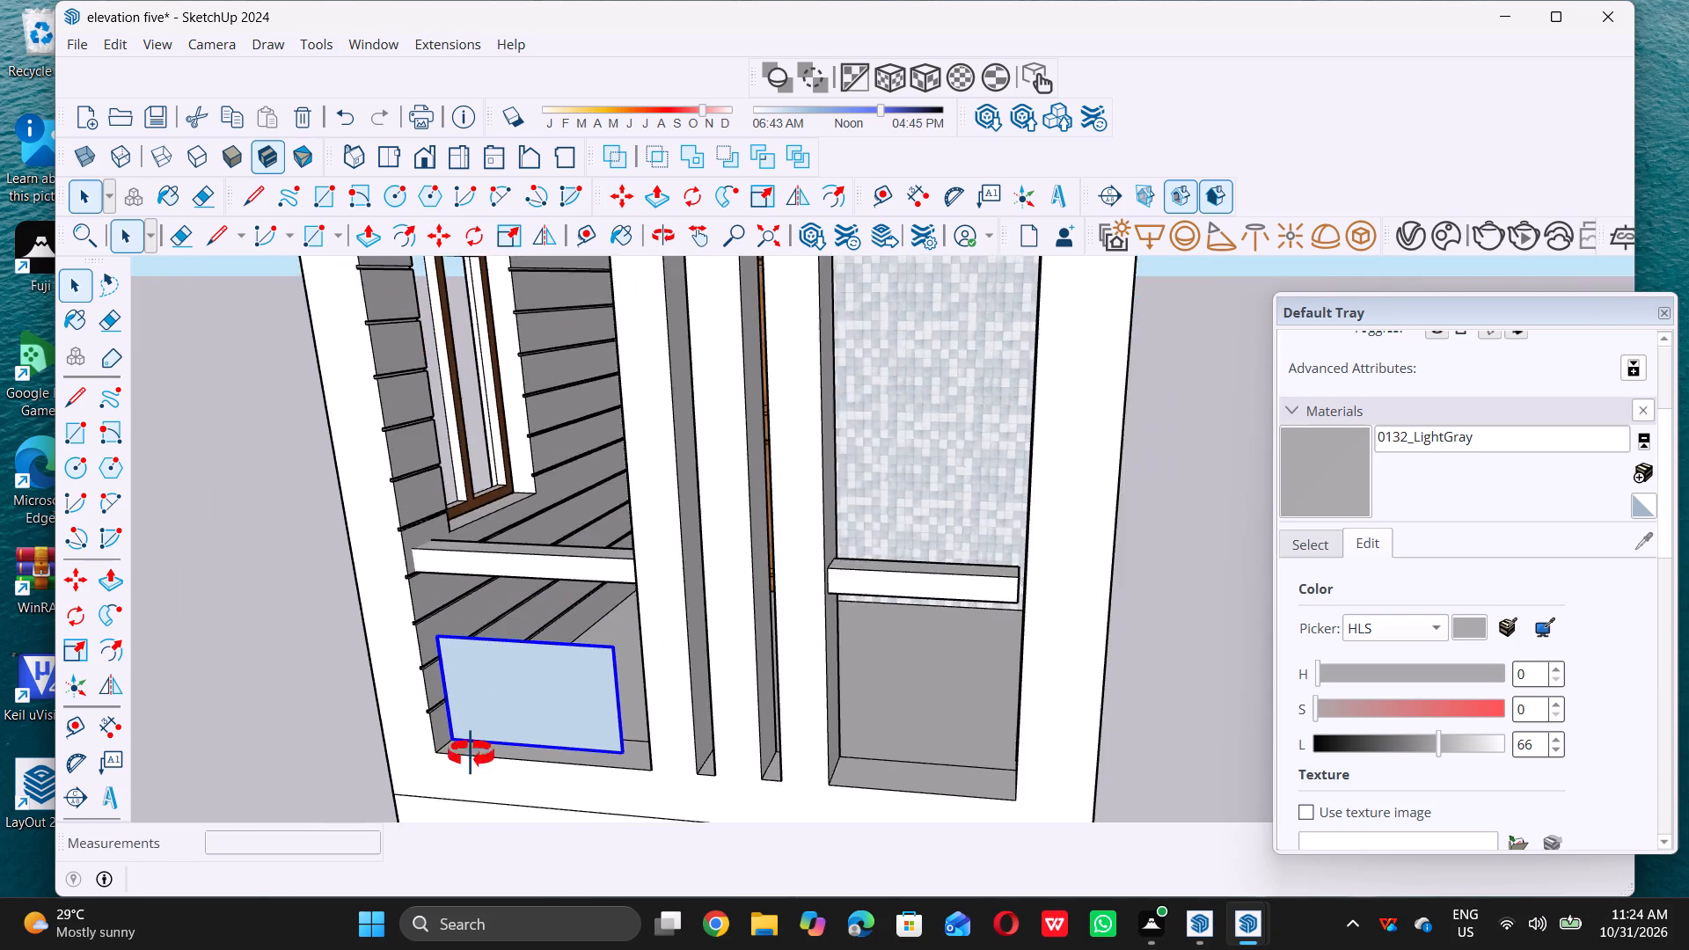
{"action": "middle_click_drag", "start_coordinate": [471, 754], "coordinate": [542, 665]}
{"action": "scroll", "coordinate": [541, 667], "scroll_direction": "up", "scroll_amount": 1}
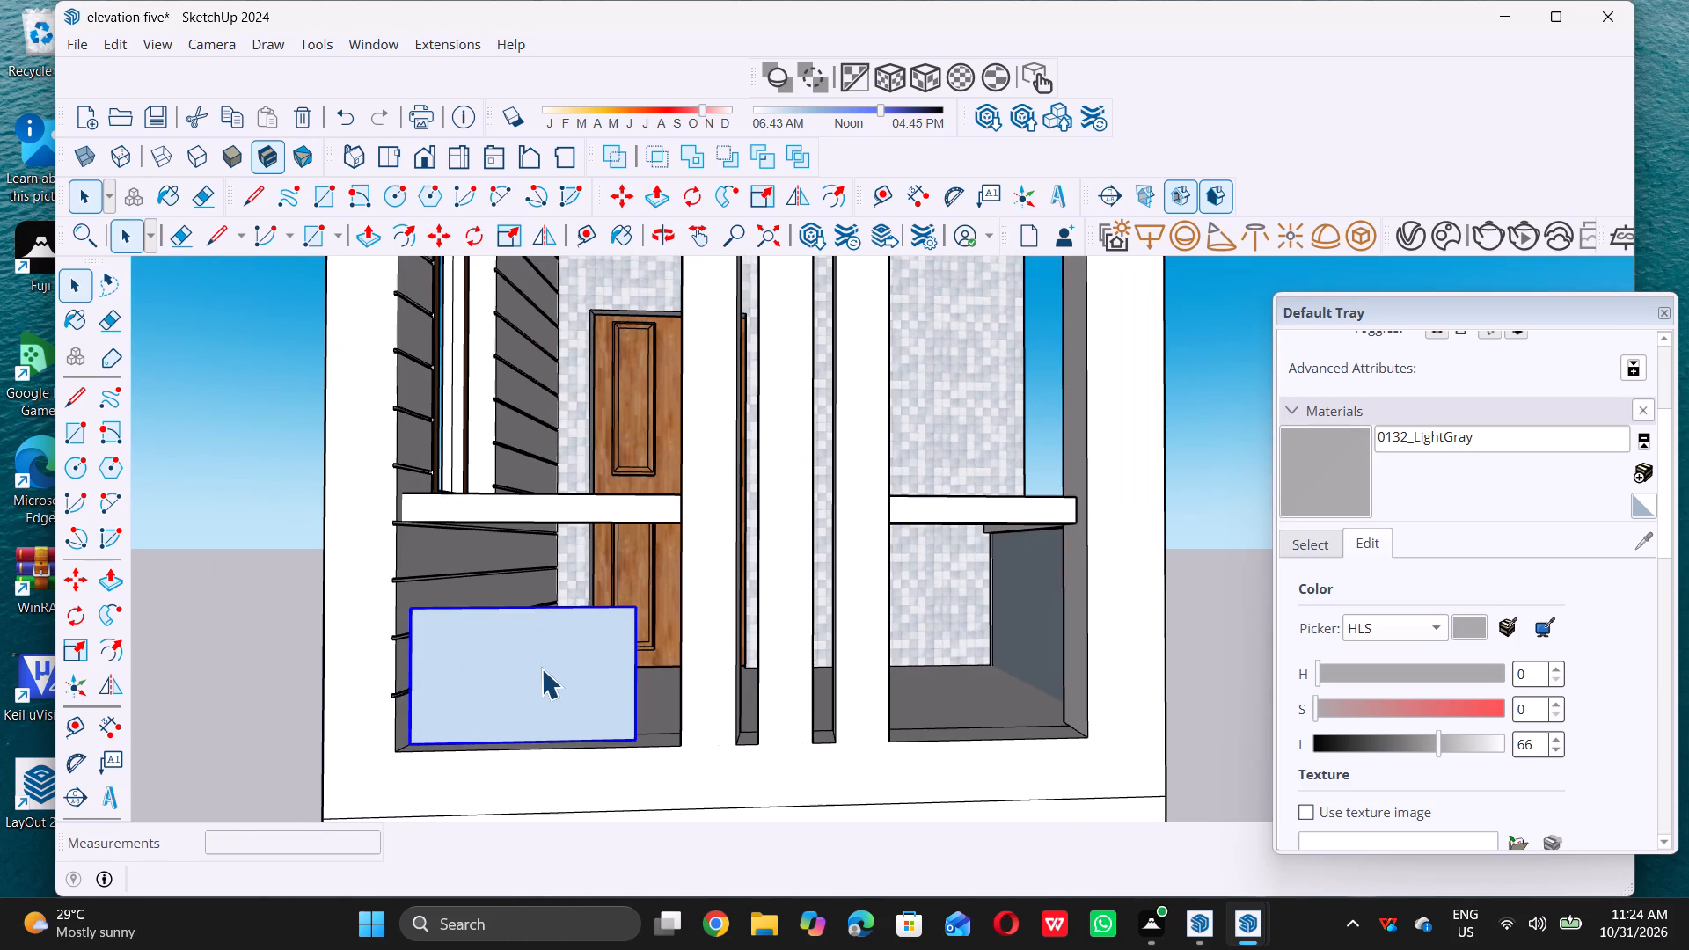
{"action": "key", "text": "s"}
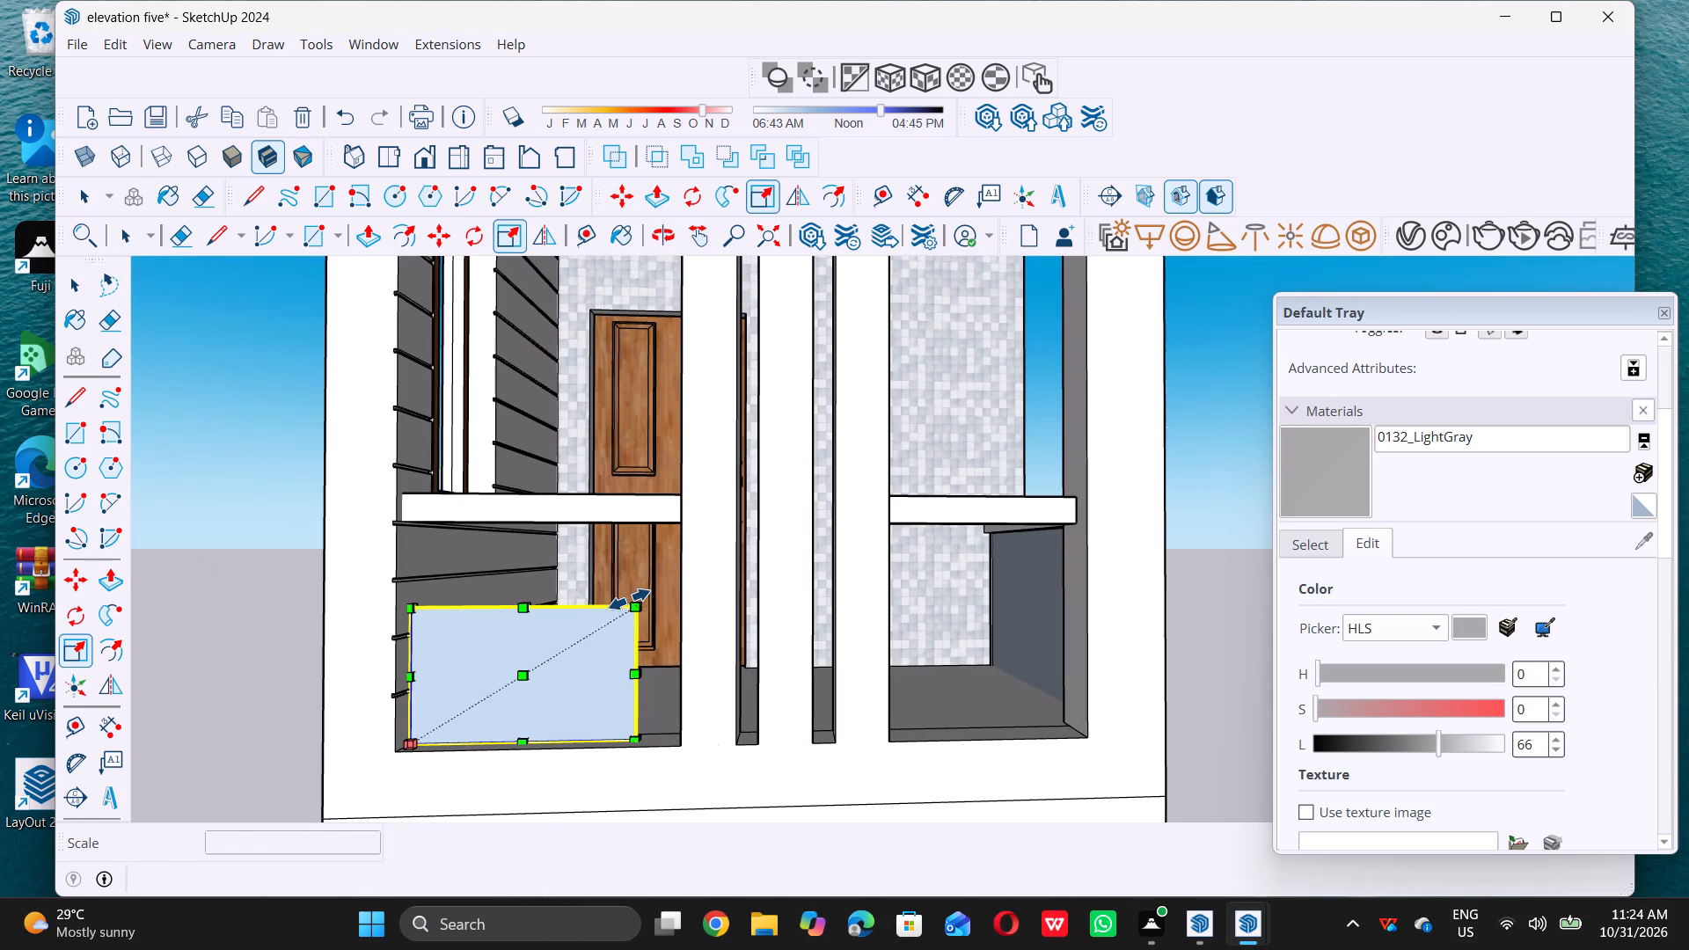
{"action": "left_click", "coordinate": [633, 600]}
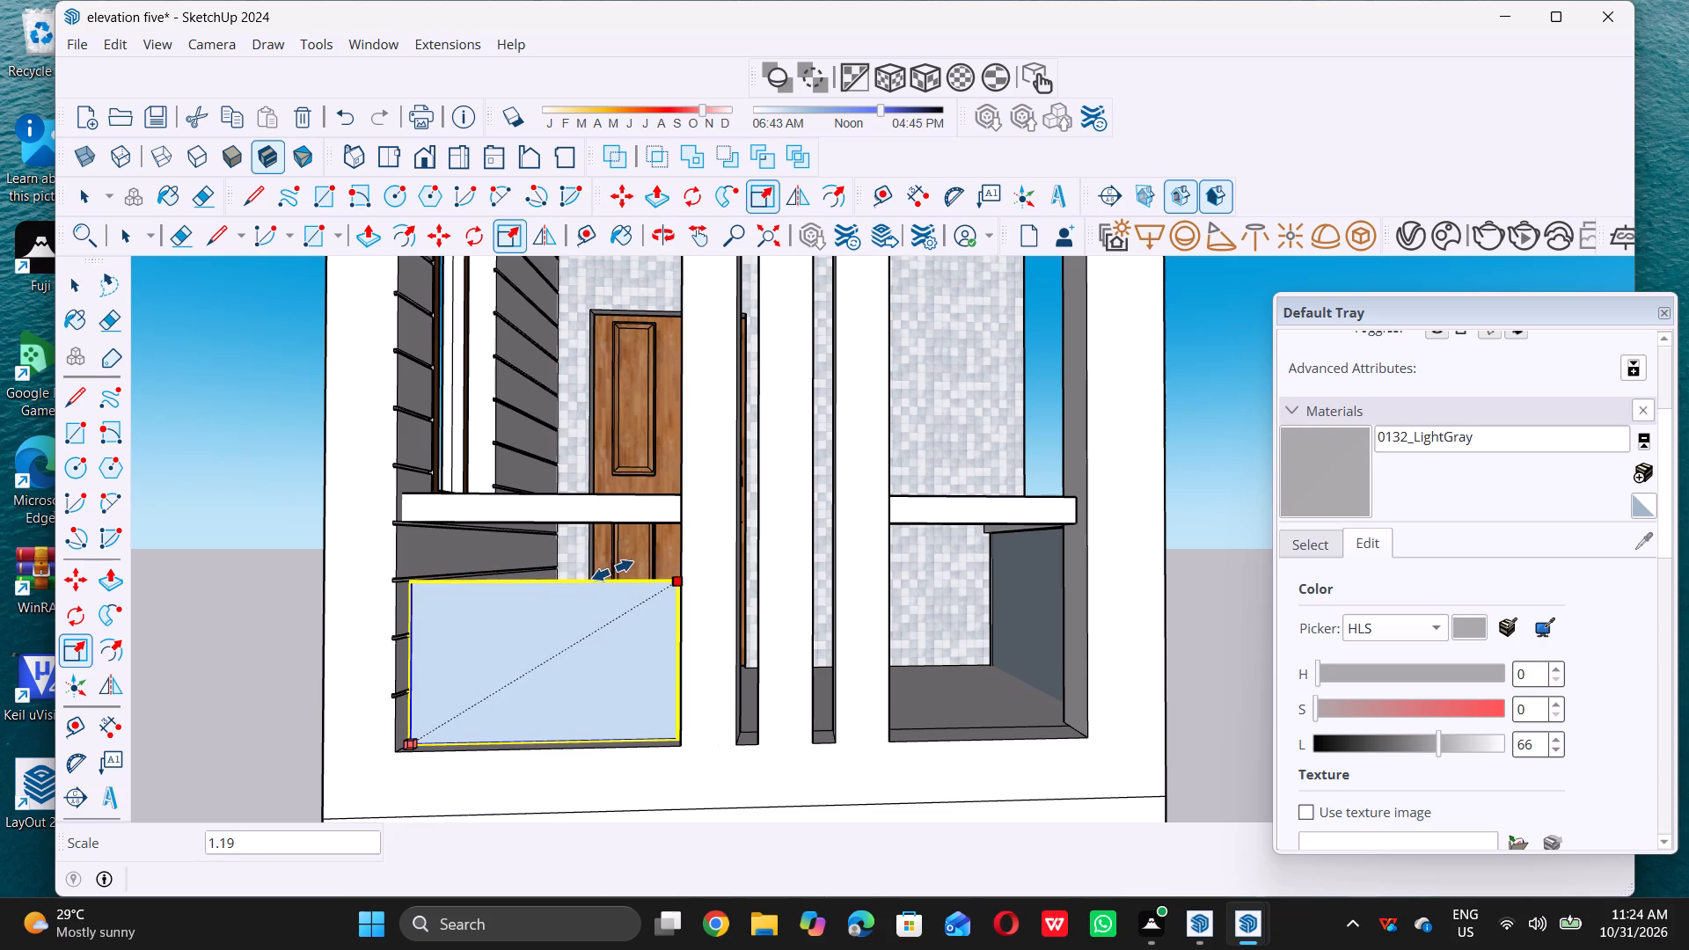
{"action": "left_click", "coordinate": [588, 575]}
Scale the same pane vertically by about 1.43 from its bottom edge, up to the underside of the white rail.
{"action": "middle_click_drag", "start_coordinate": [545, 583], "coordinate": [535, 650]}
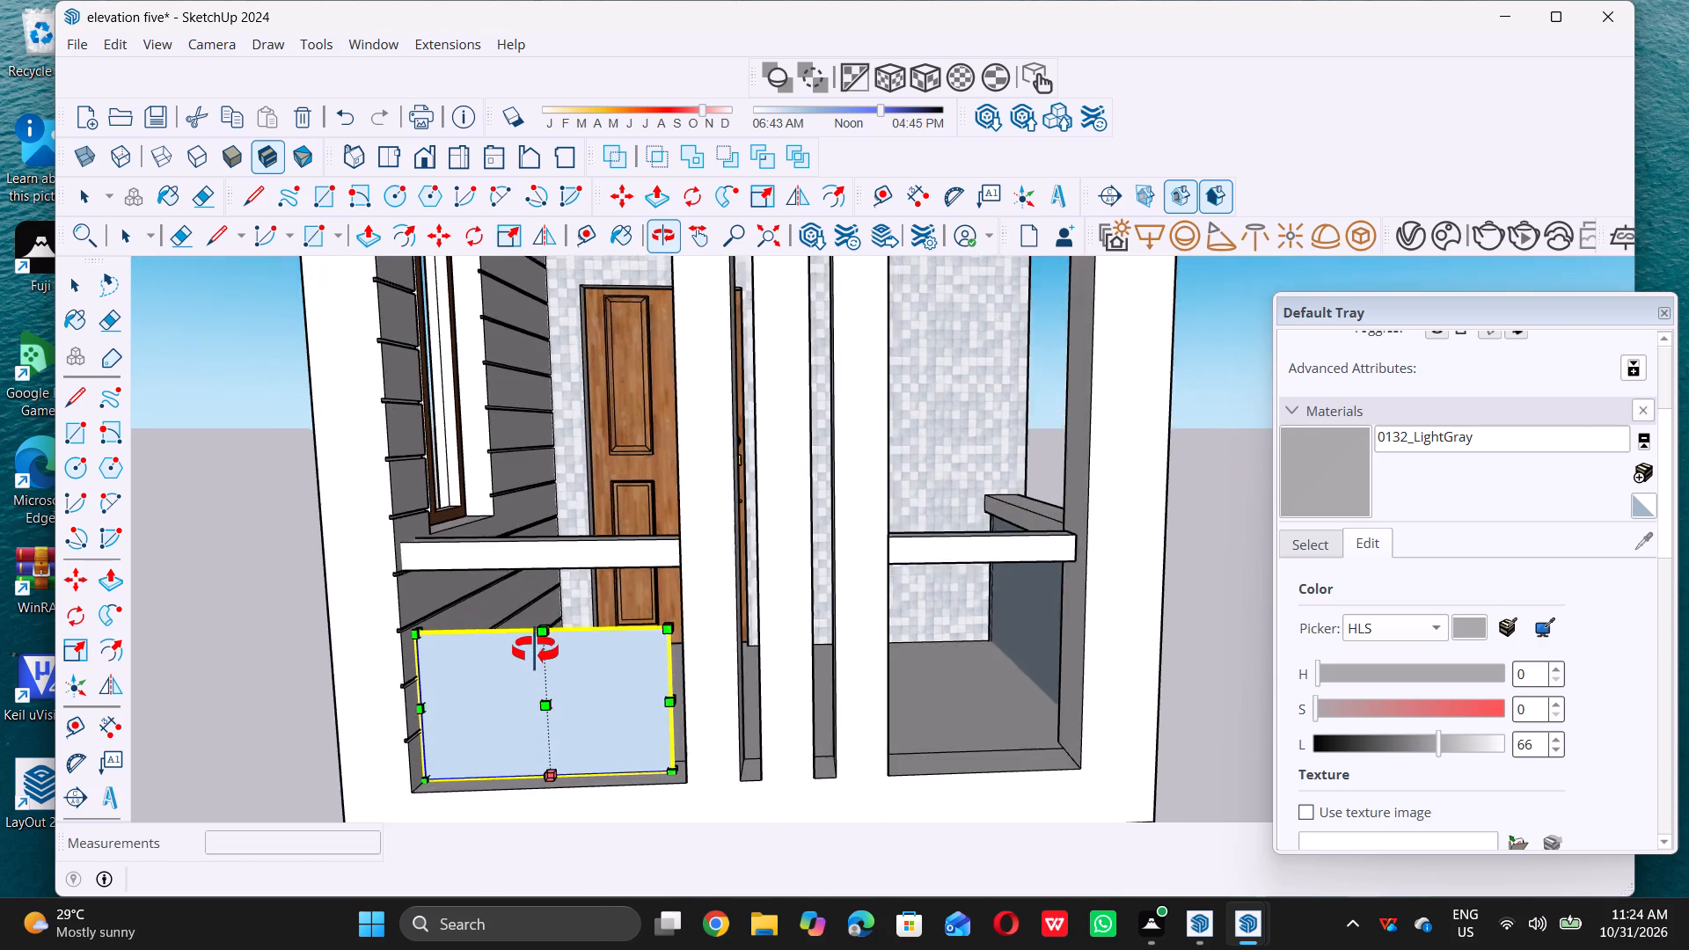
{"action": "middle_click_drag", "start_coordinate": [535, 650], "coordinate": [519, 673]}
{"action": "scroll", "coordinate": [545, 644], "scroll_direction": "up", "scroll_amount": 15}
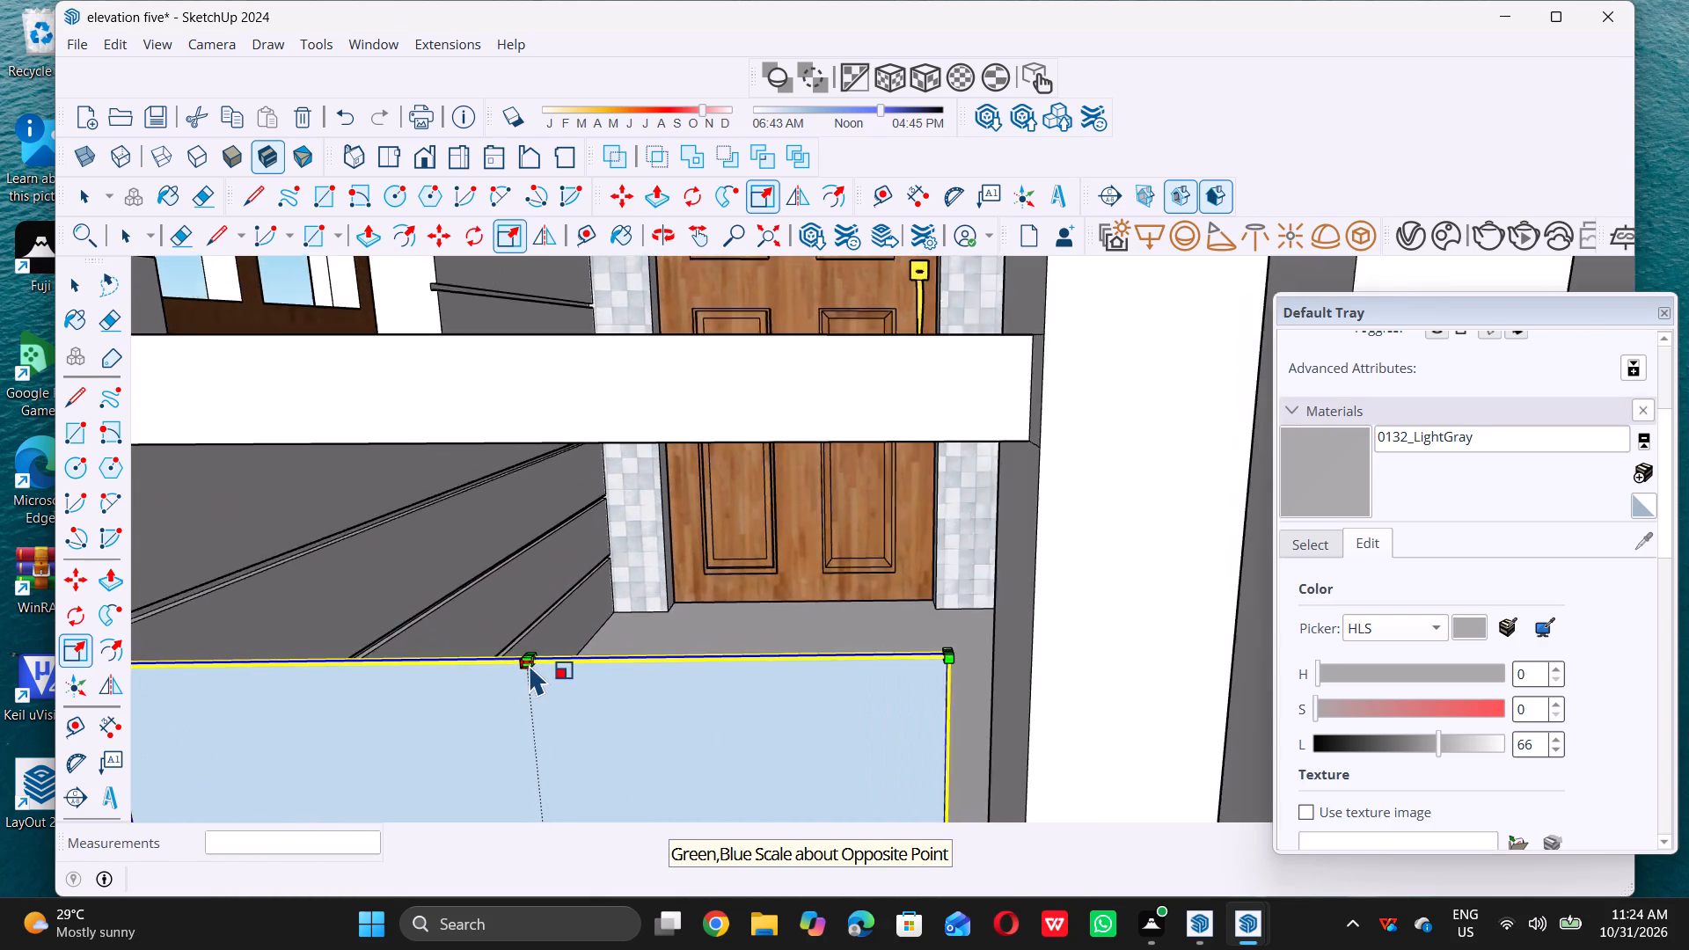
{"action": "scroll", "coordinate": [537, 662], "scroll_direction": "up", "scroll_amount": 20}
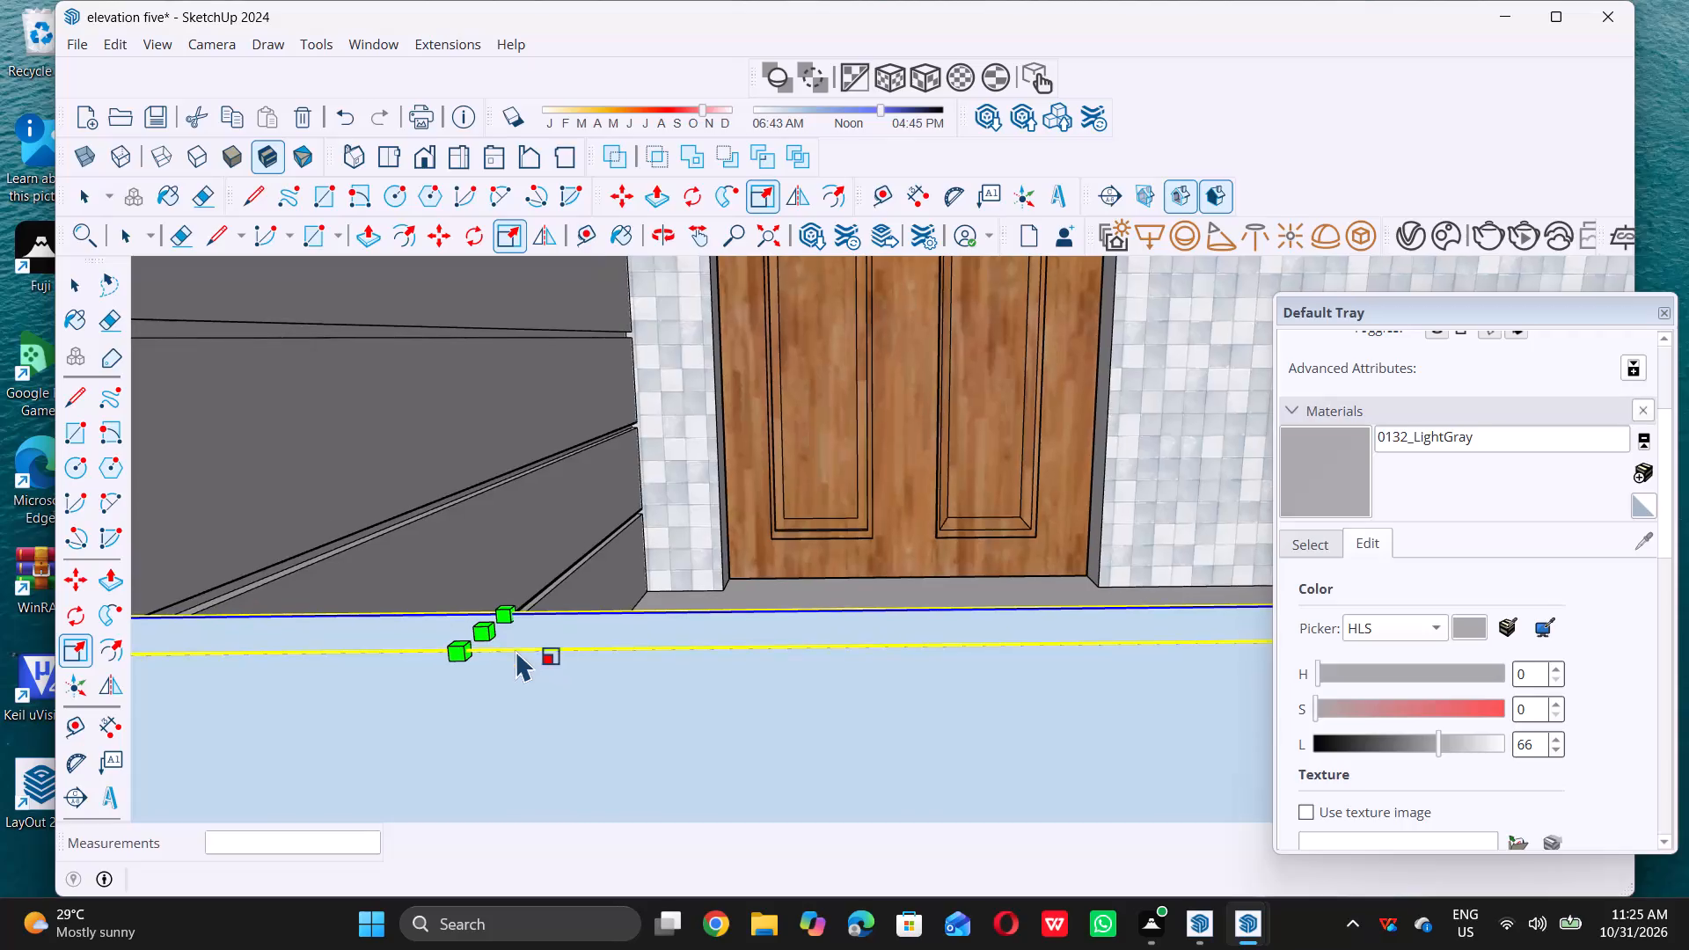
{"action": "left_click", "coordinate": [486, 628]}
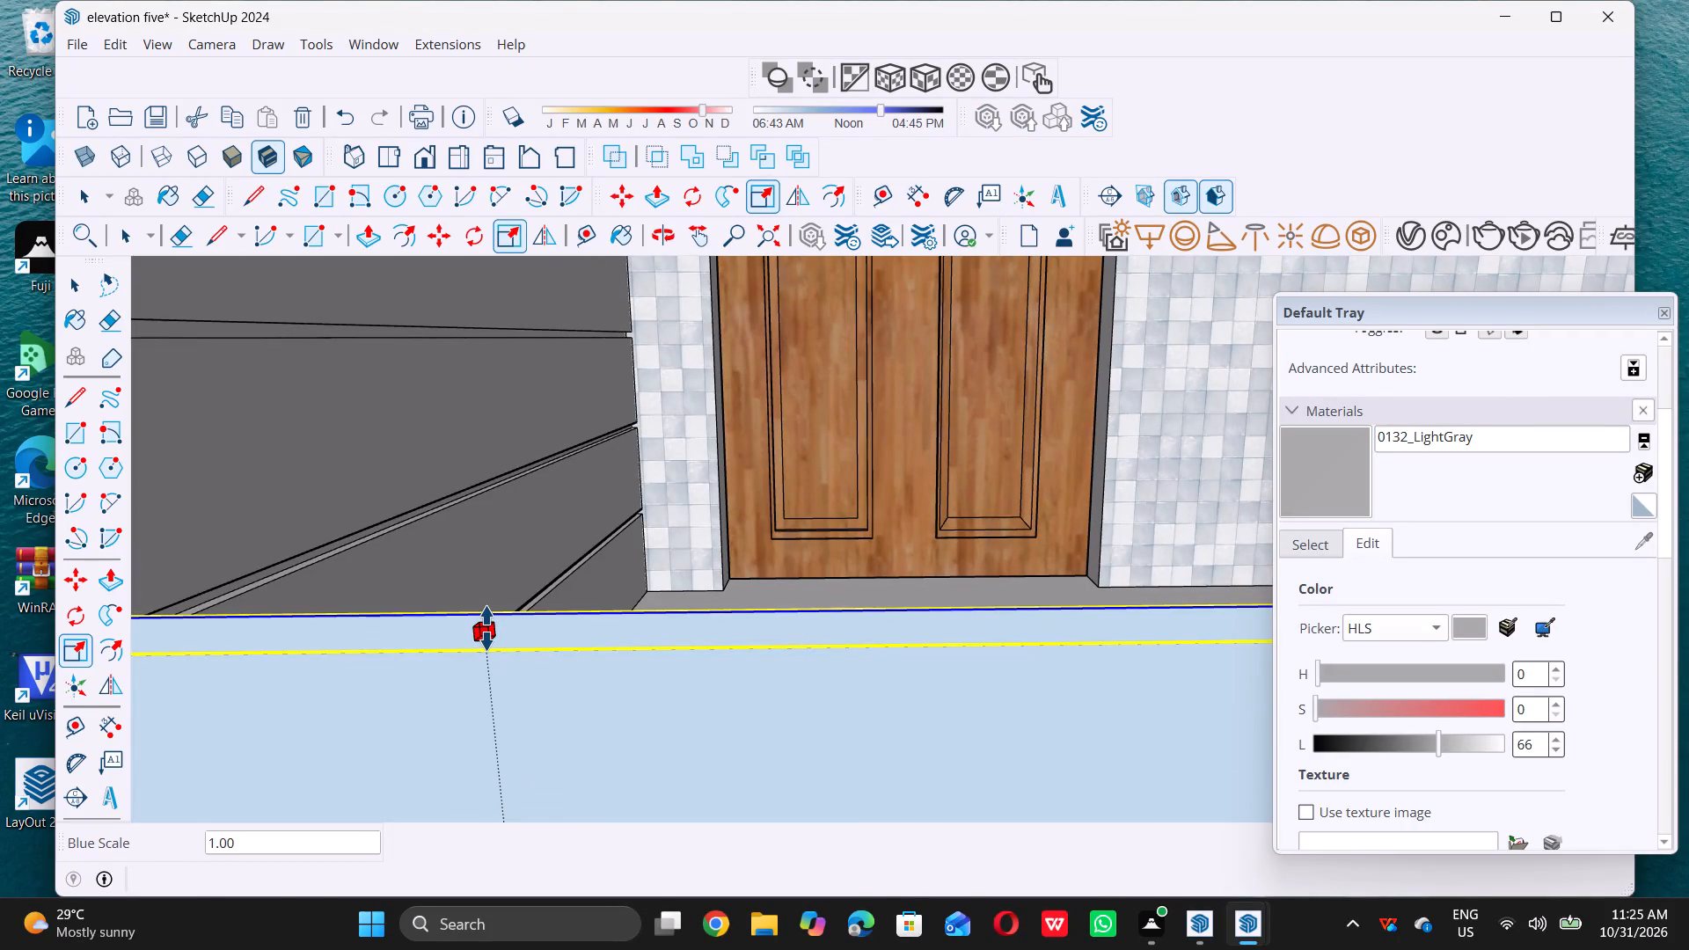
{"action": "scroll", "coordinate": [486, 628], "scroll_direction": "down", "scroll_amount": 20}
{"action": "scroll", "coordinate": [486, 628], "scroll_direction": "down", "scroll_amount": 9}
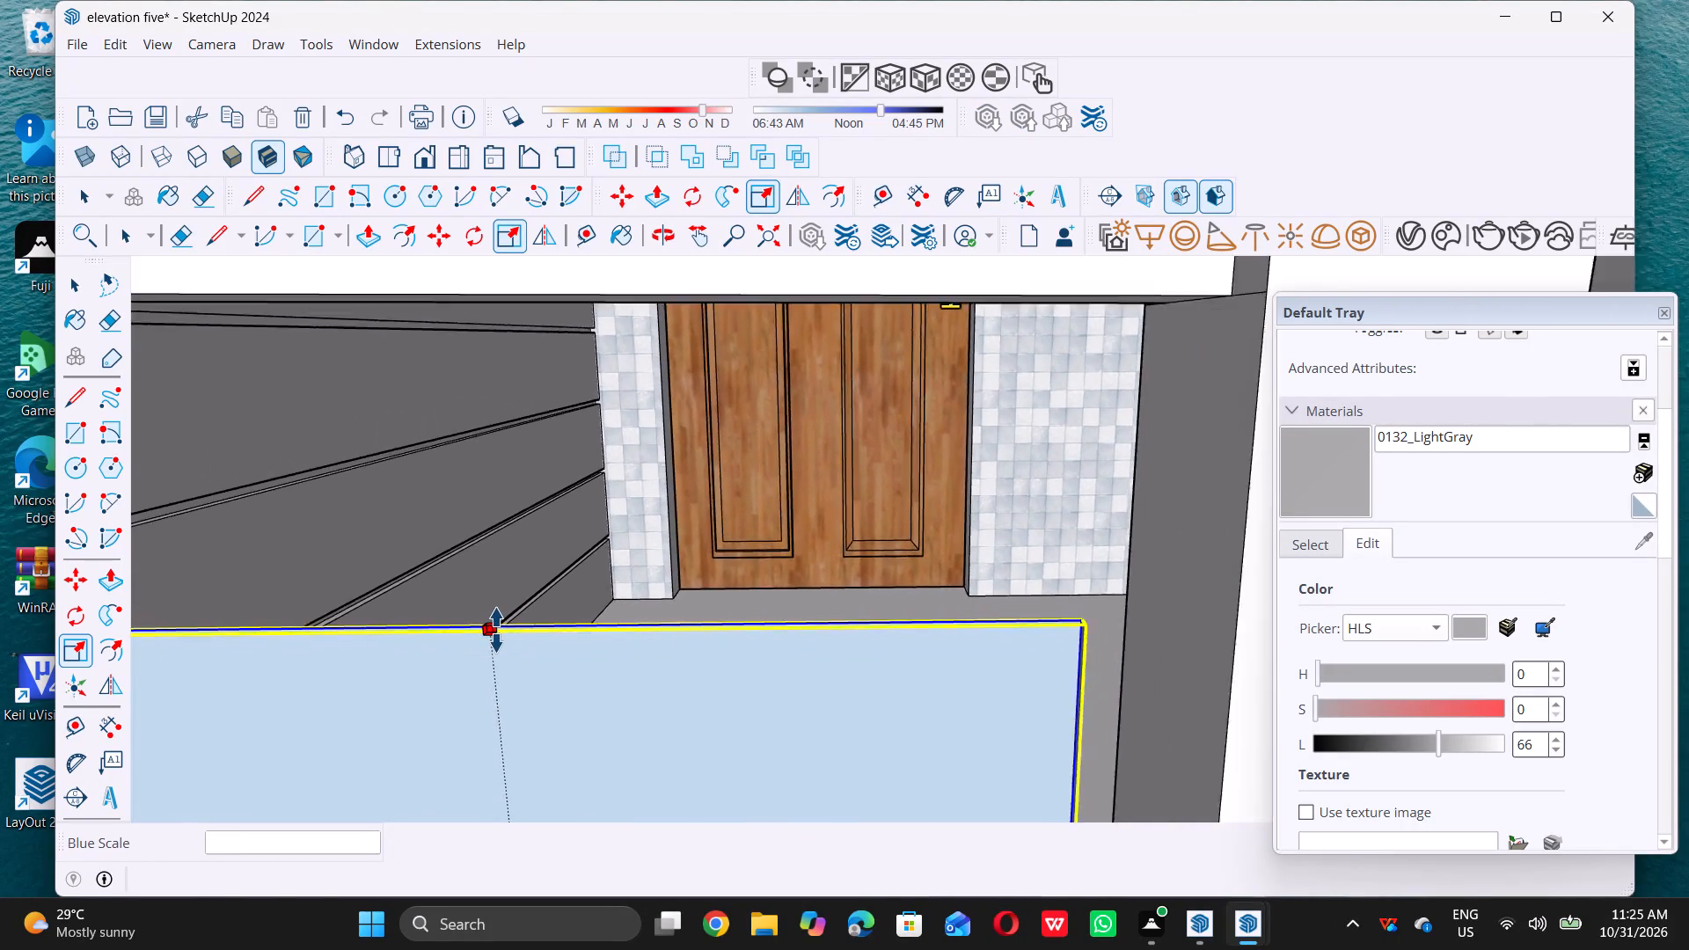
{"action": "scroll", "coordinate": [496, 630], "scroll_direction": "down", "scroll_amount": 8}
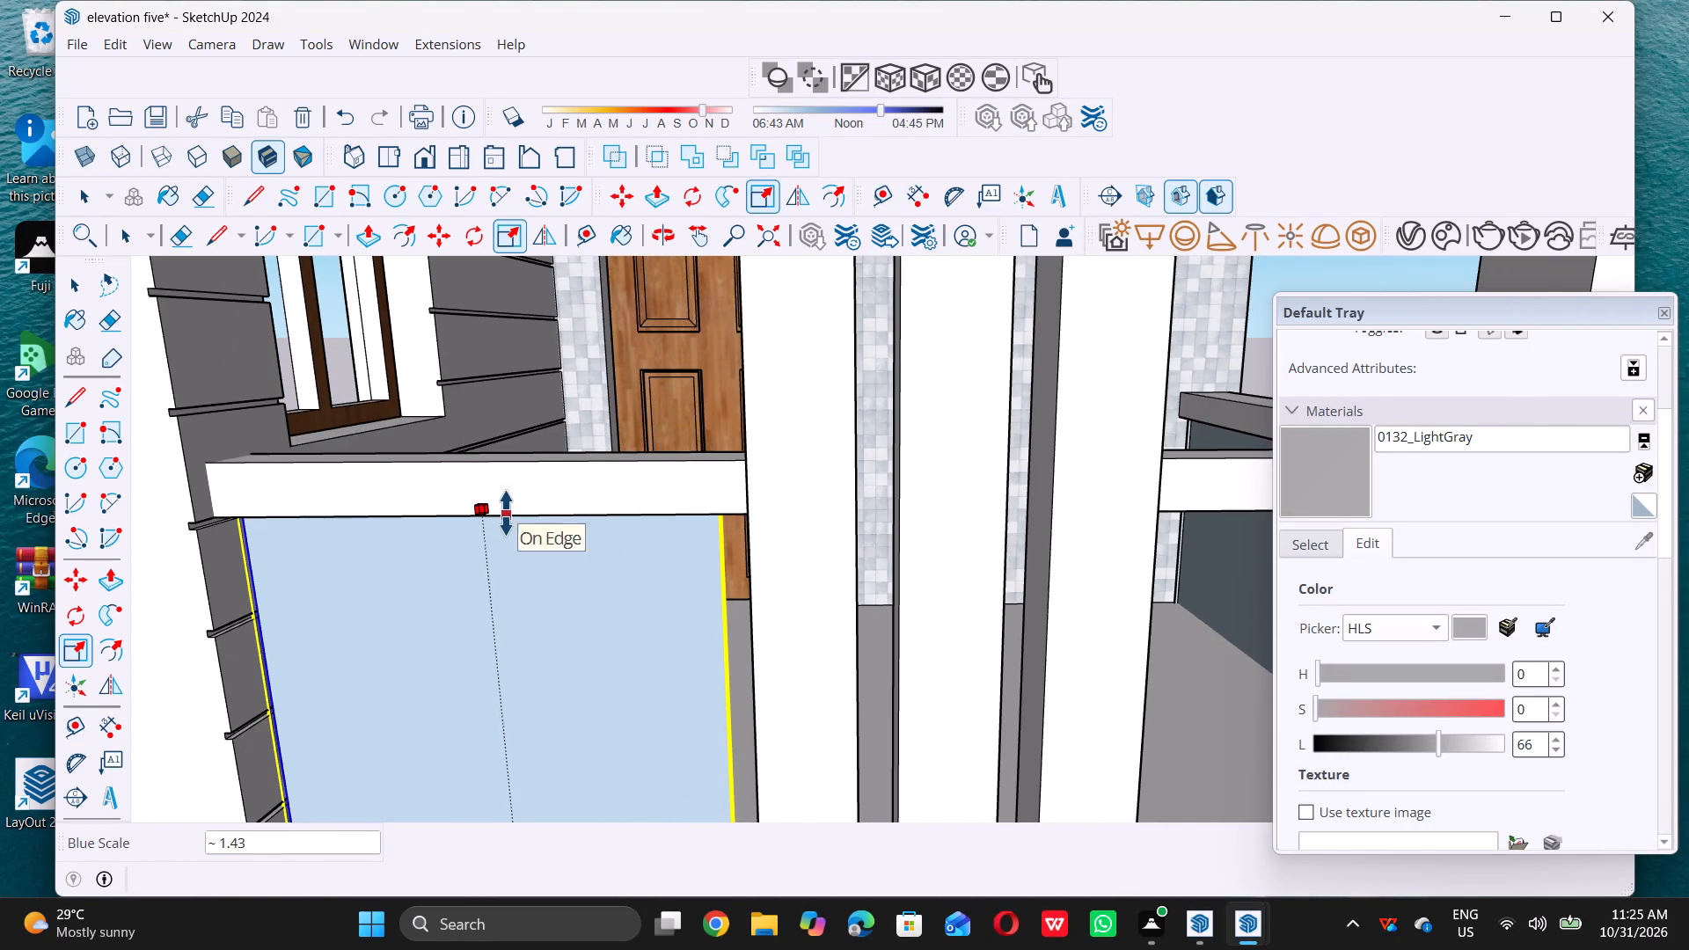
{"action": "double_click", "coordinate": [506, 513]}
Scale the same pane along its width by about 1.07, extending it to the opening's far edge.
{"action": "middle_click_drag", "start_coordinate": [655, 627], "coordinate": [498, 641]}
{"action": "middle_click_drag", "start_coordinate": [671, 682], "coordinate": [740, 673]}
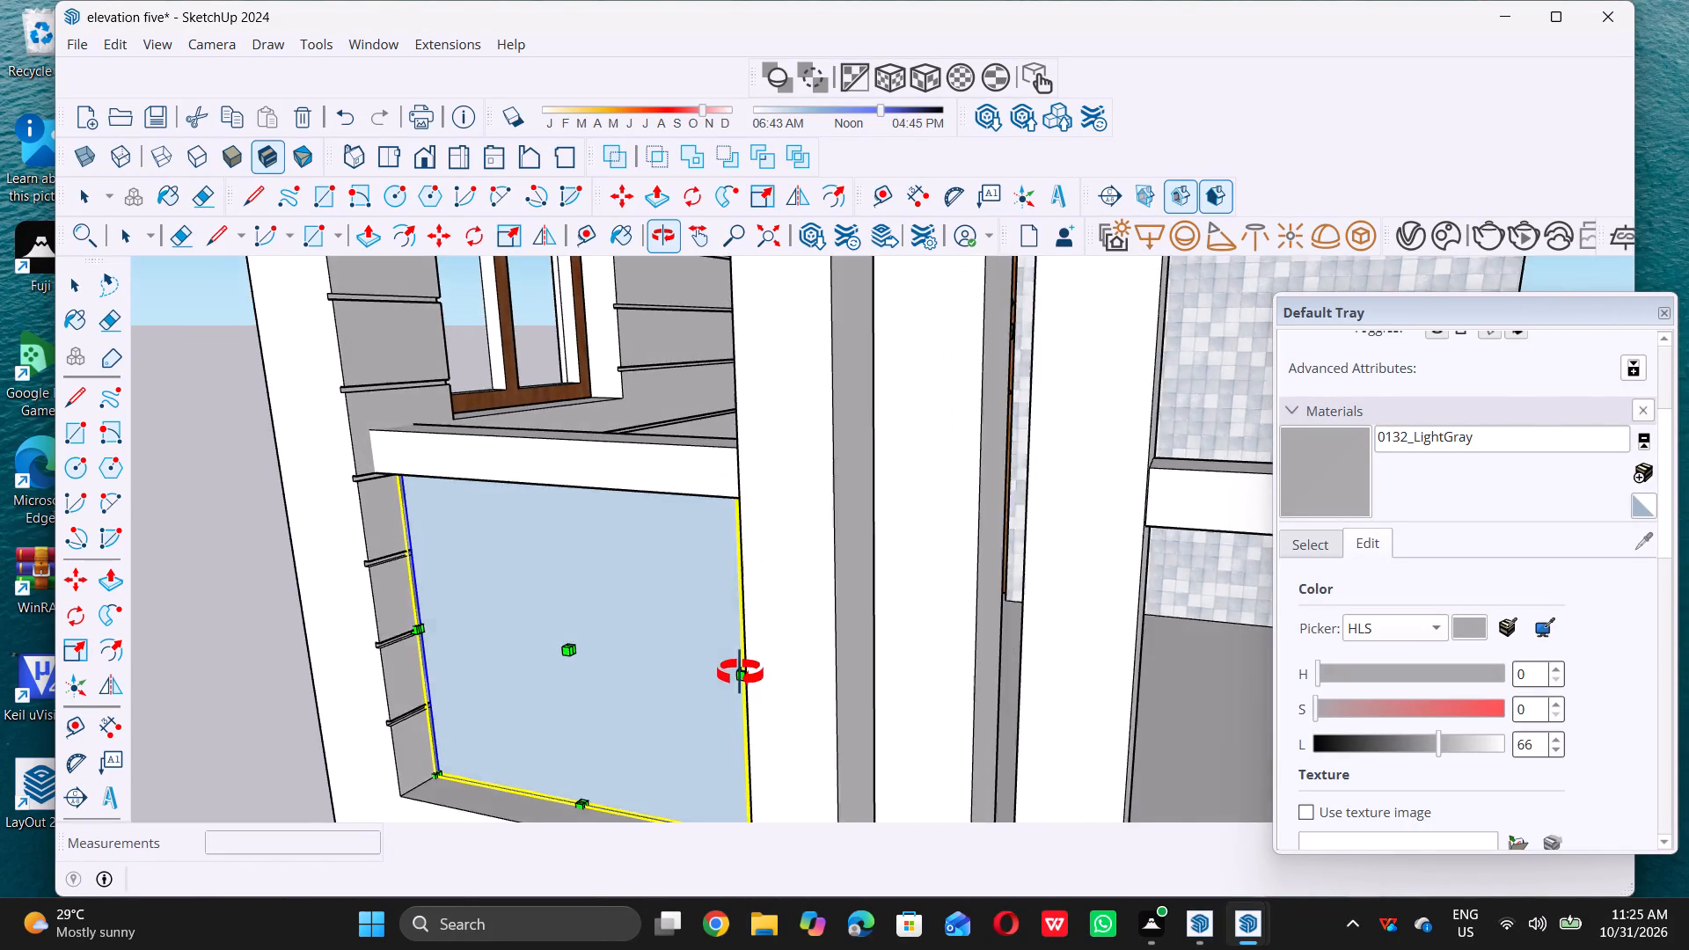
{"action": "middle_click_drag", "start_coordinate": [740, 673], "coordinate": [749, 670]}
{"action": "middle_click", "coordinate": [749, 670]}
{"action": "scroll", "coordinate": [763, 677], "scroll_direction": "up", "scroll_amount": 15}
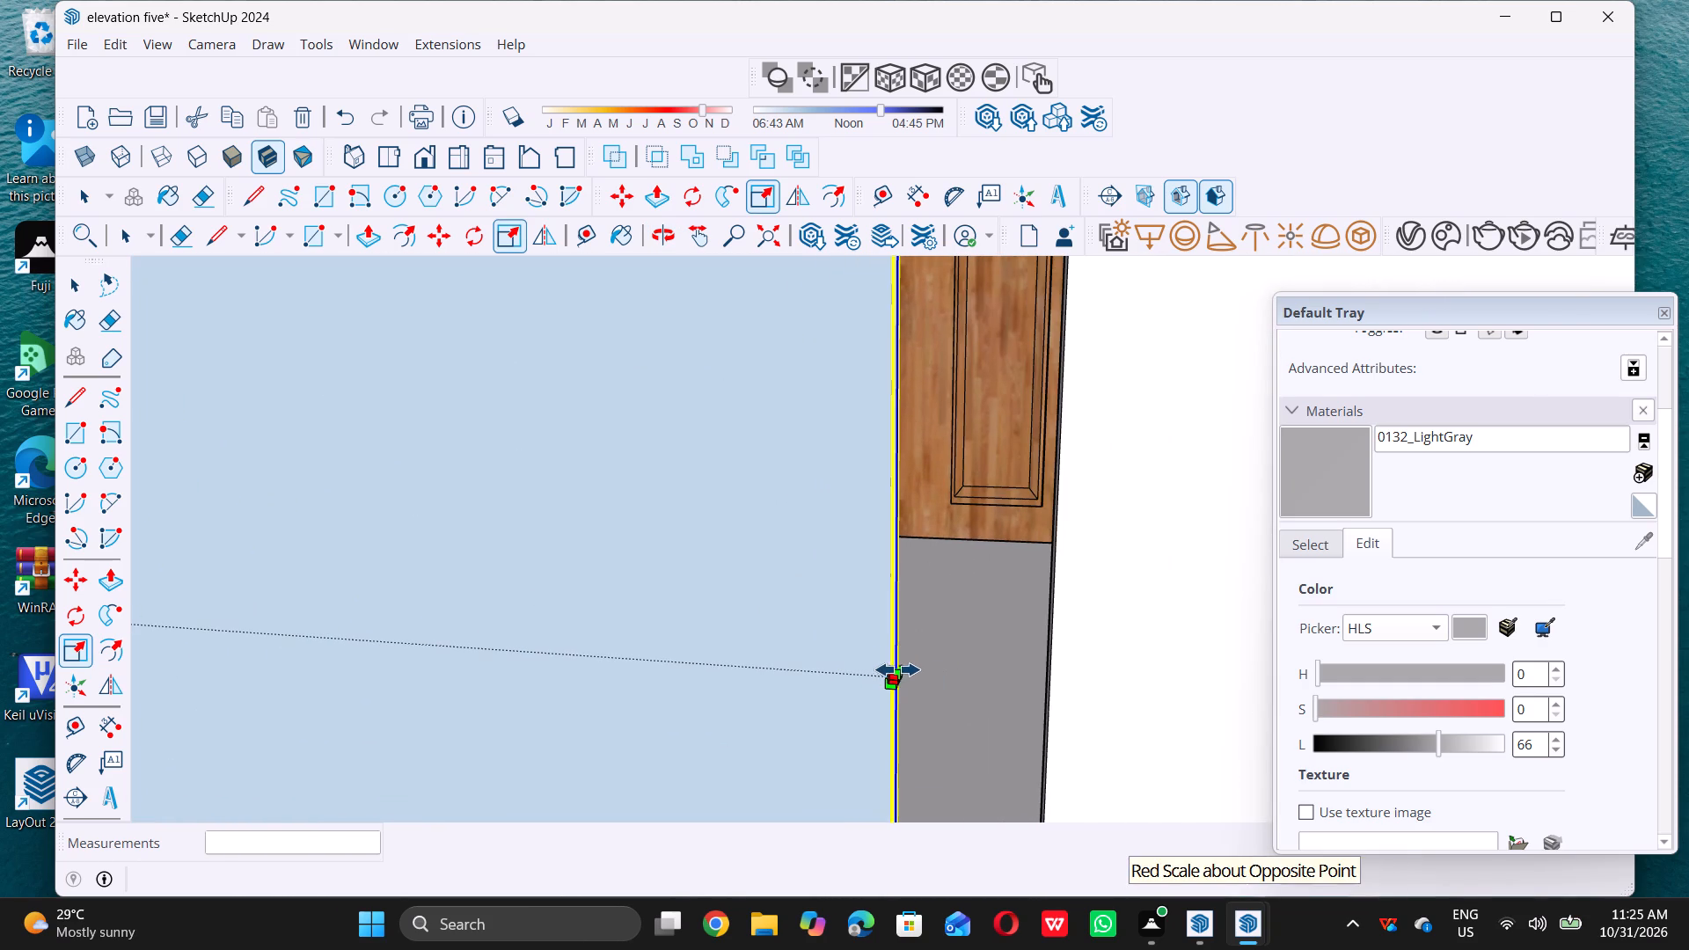
{"action": "scroll", "coordinate": [896, 668], "scroll_direction": "up", "scroll_amount": 5}
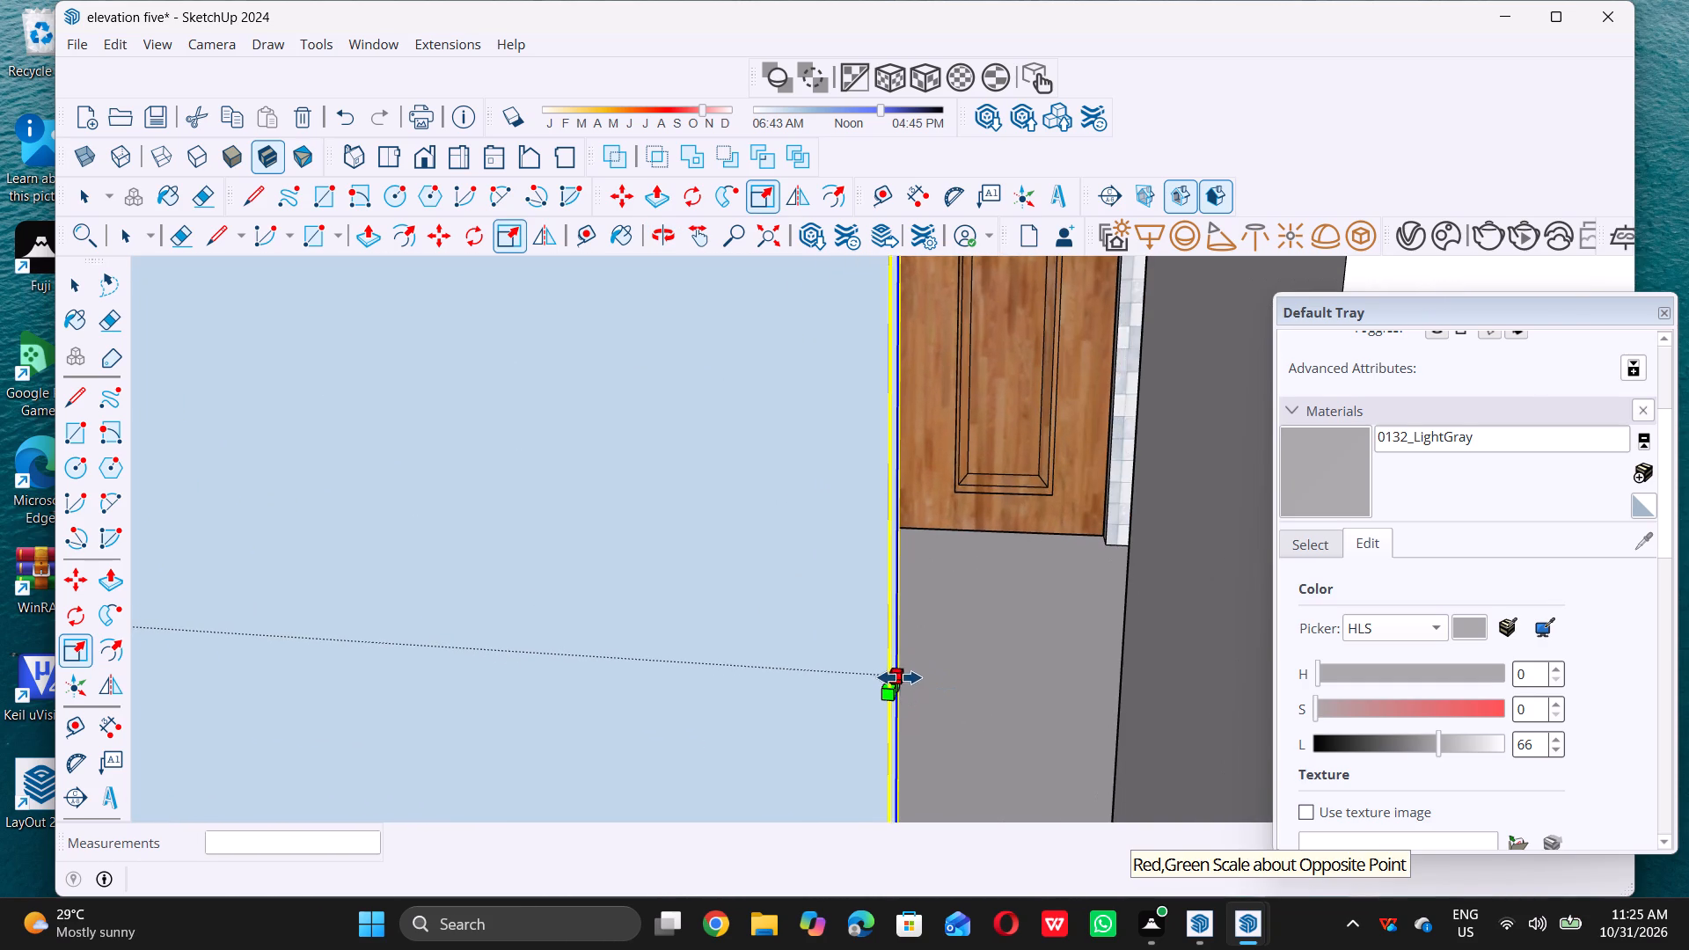
{"action": "left_click", "coordinate": [896, 680]}
{"action": "scroll", "coordinate": [895, 681], "scroll_direction": "down", "scroll_amount": 7}
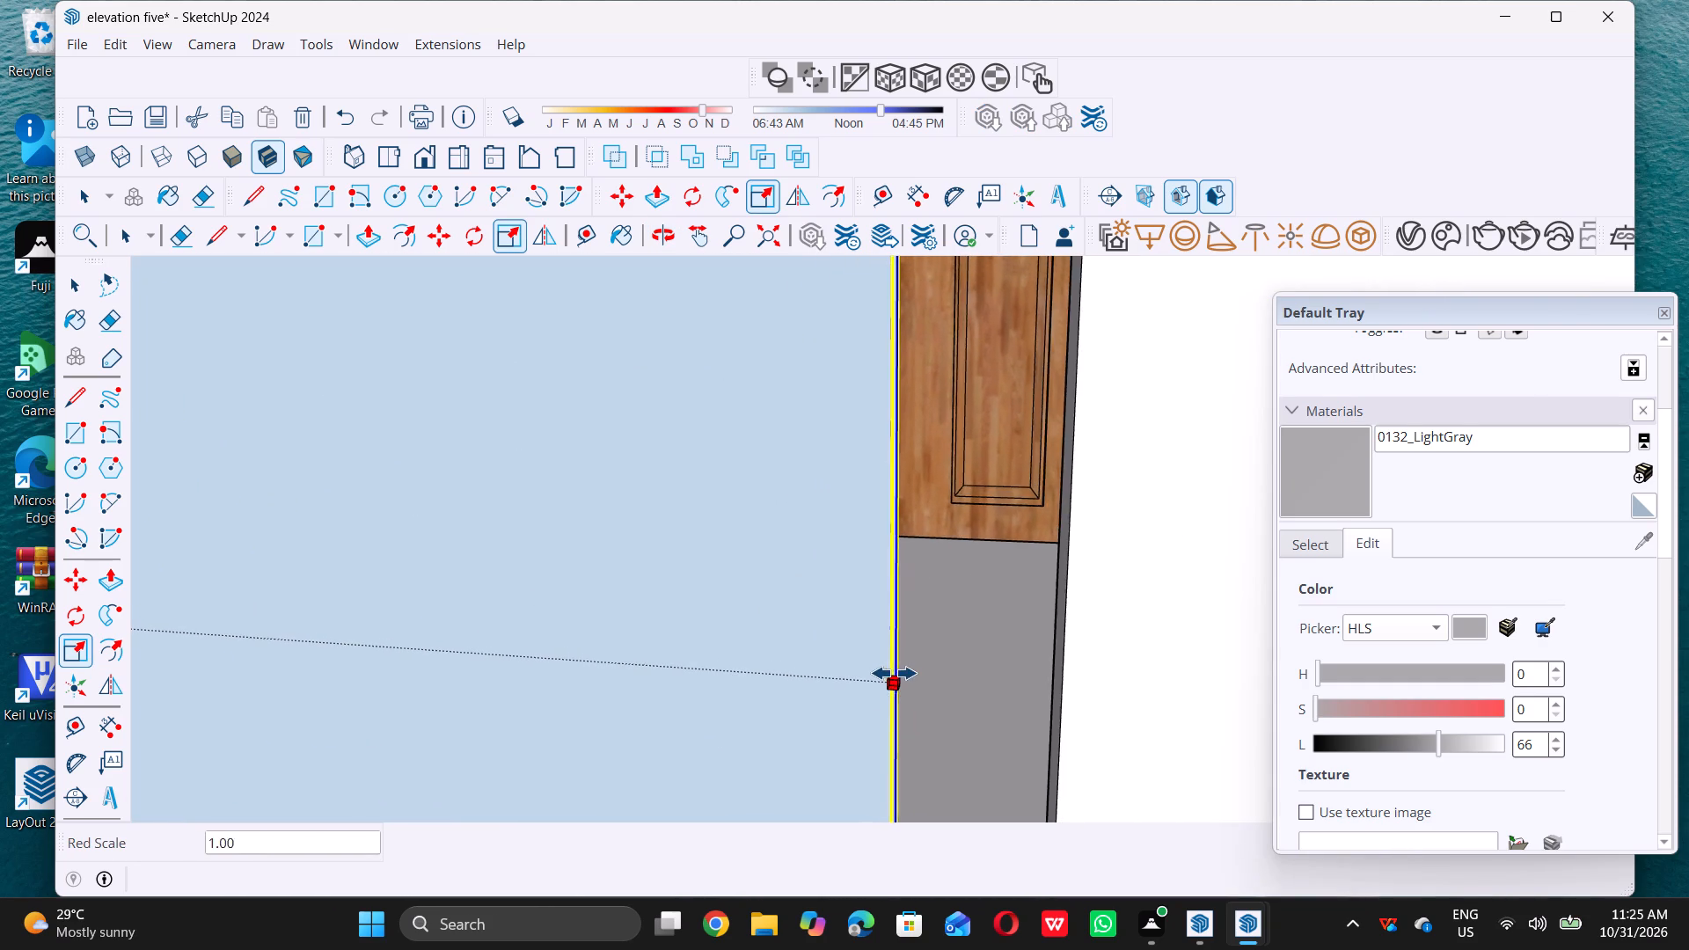
{"action": "scroll", "coordinate": [894, 673], "scroll_direction": "down", "scroll_amount": 2}
{"action": "double_click", "coordinate": [1013, 666]}
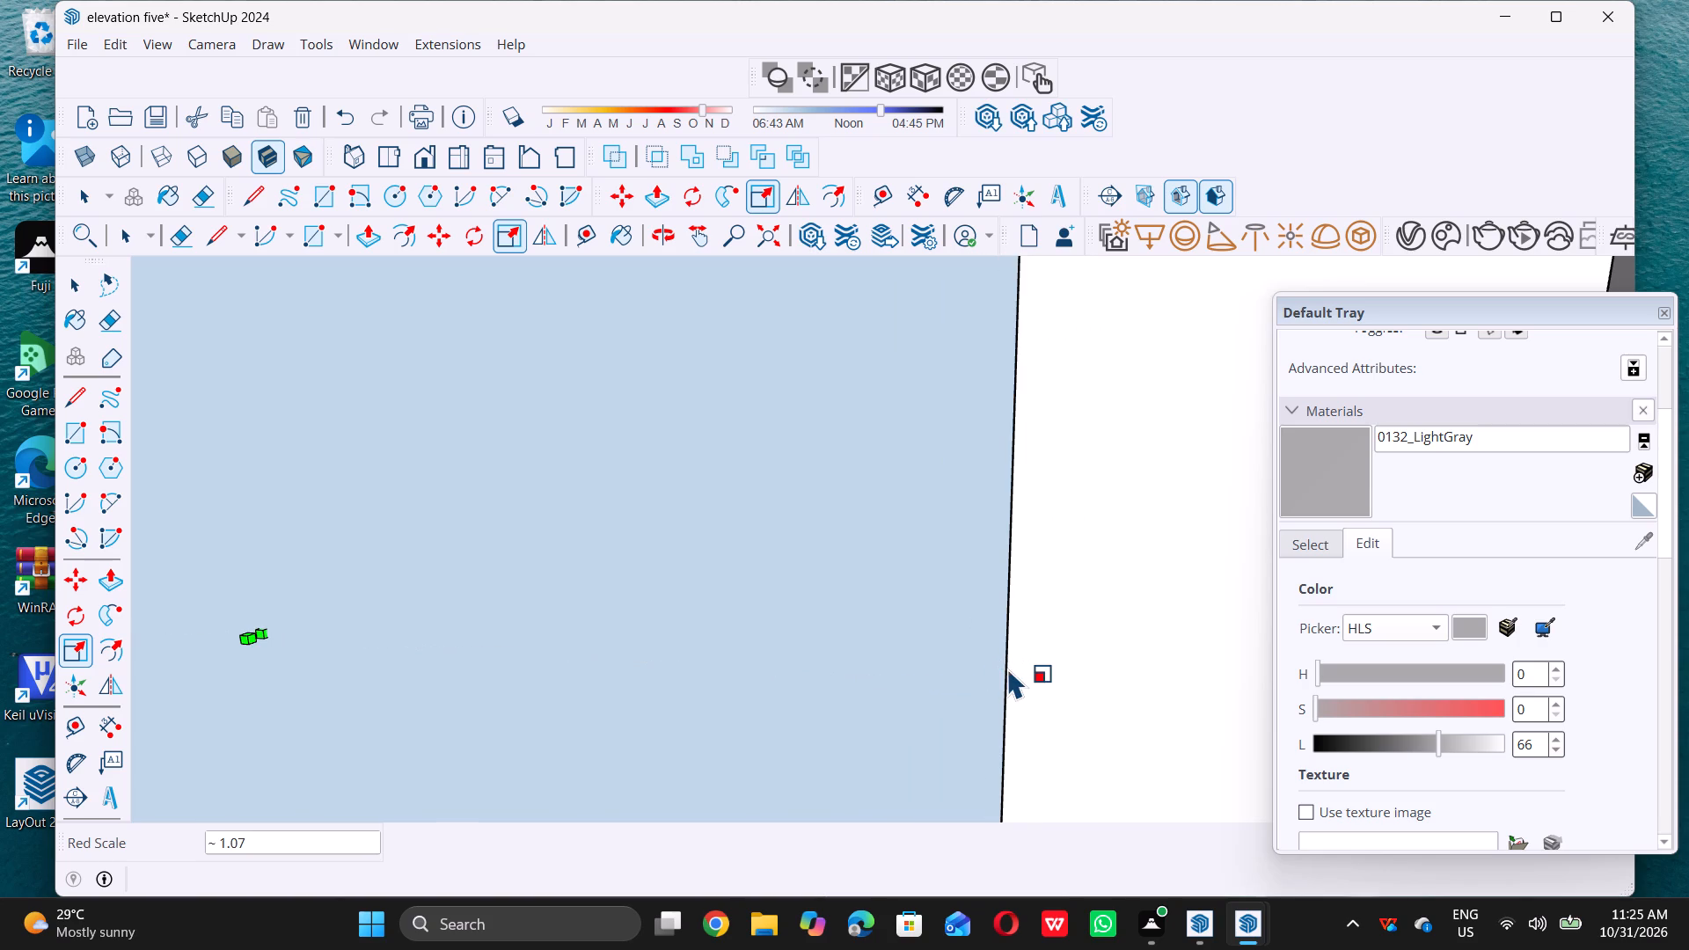
{"action": "key", "text": "space"}
Examine the tower's front, comparing the glass panes of the middle balcony with the upper floor's front openings.
{"action": "scroll", "coordinate": [976, 682], "scroll_direction": "down", "scroll_amount": 20}
{"action": "scroll", "coordinate": [976, 682], "scroll_direction": "down", "scroll_amount": 3}
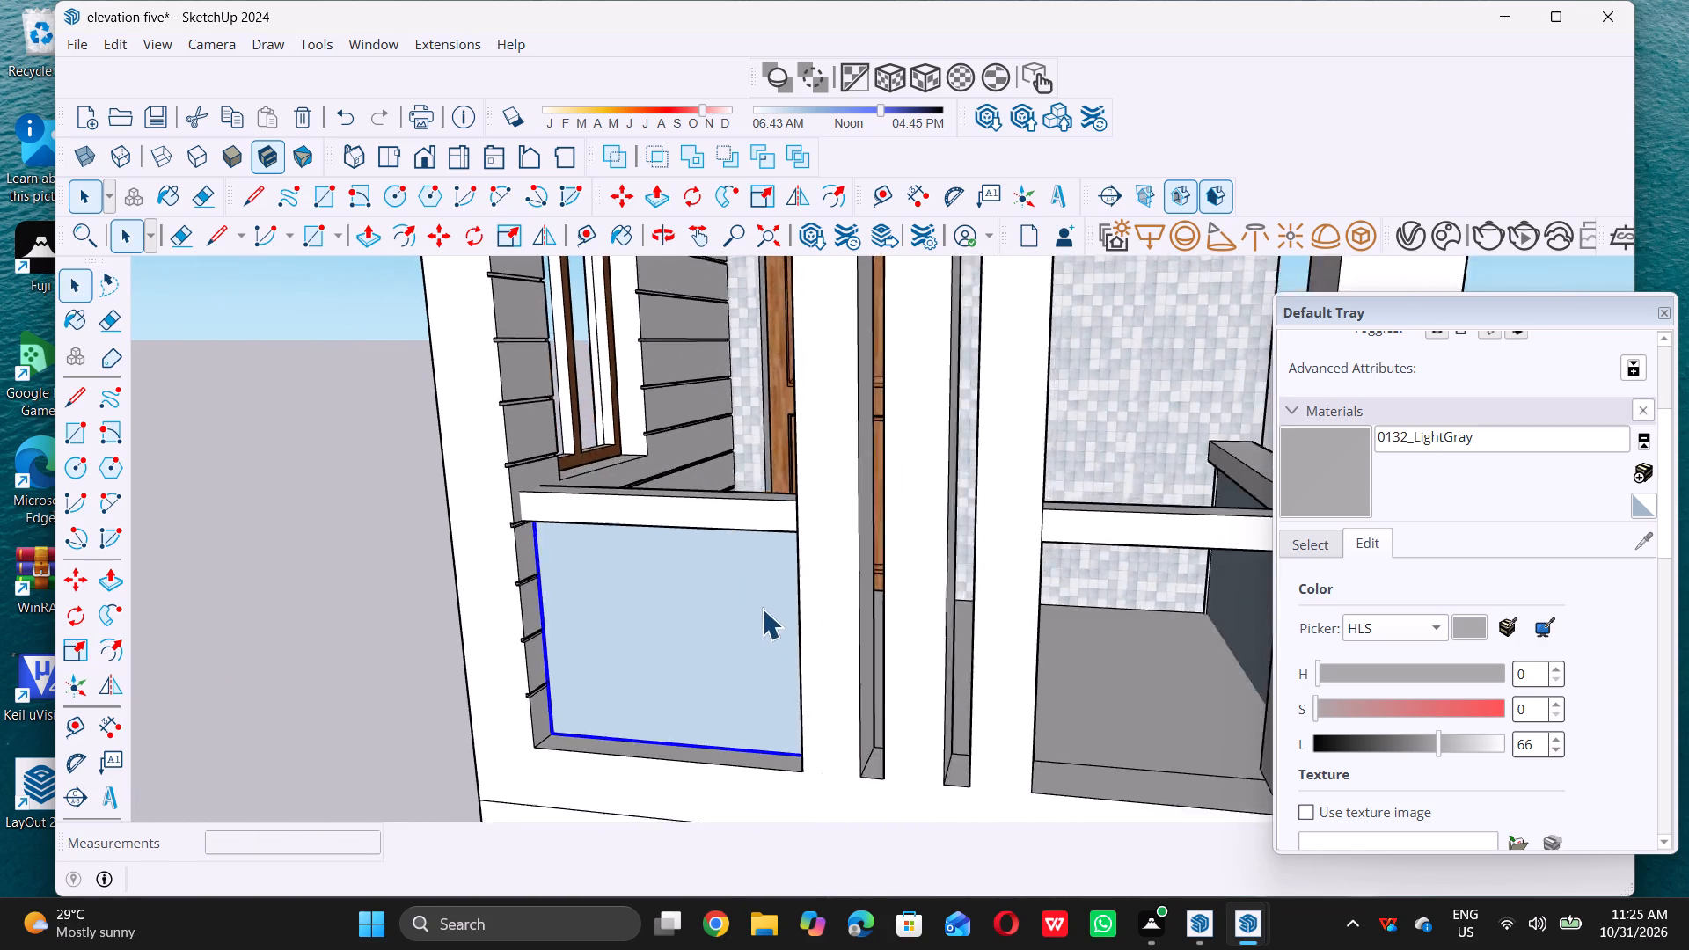
{"action": "scroll", "coordinate": [762, 609], "scroll_direction": "down", "scroll_amount": 16}
{"action": "scroll", "coordinate": [806, 612], "scroll_direction": "down", "scroll_amount": 5}
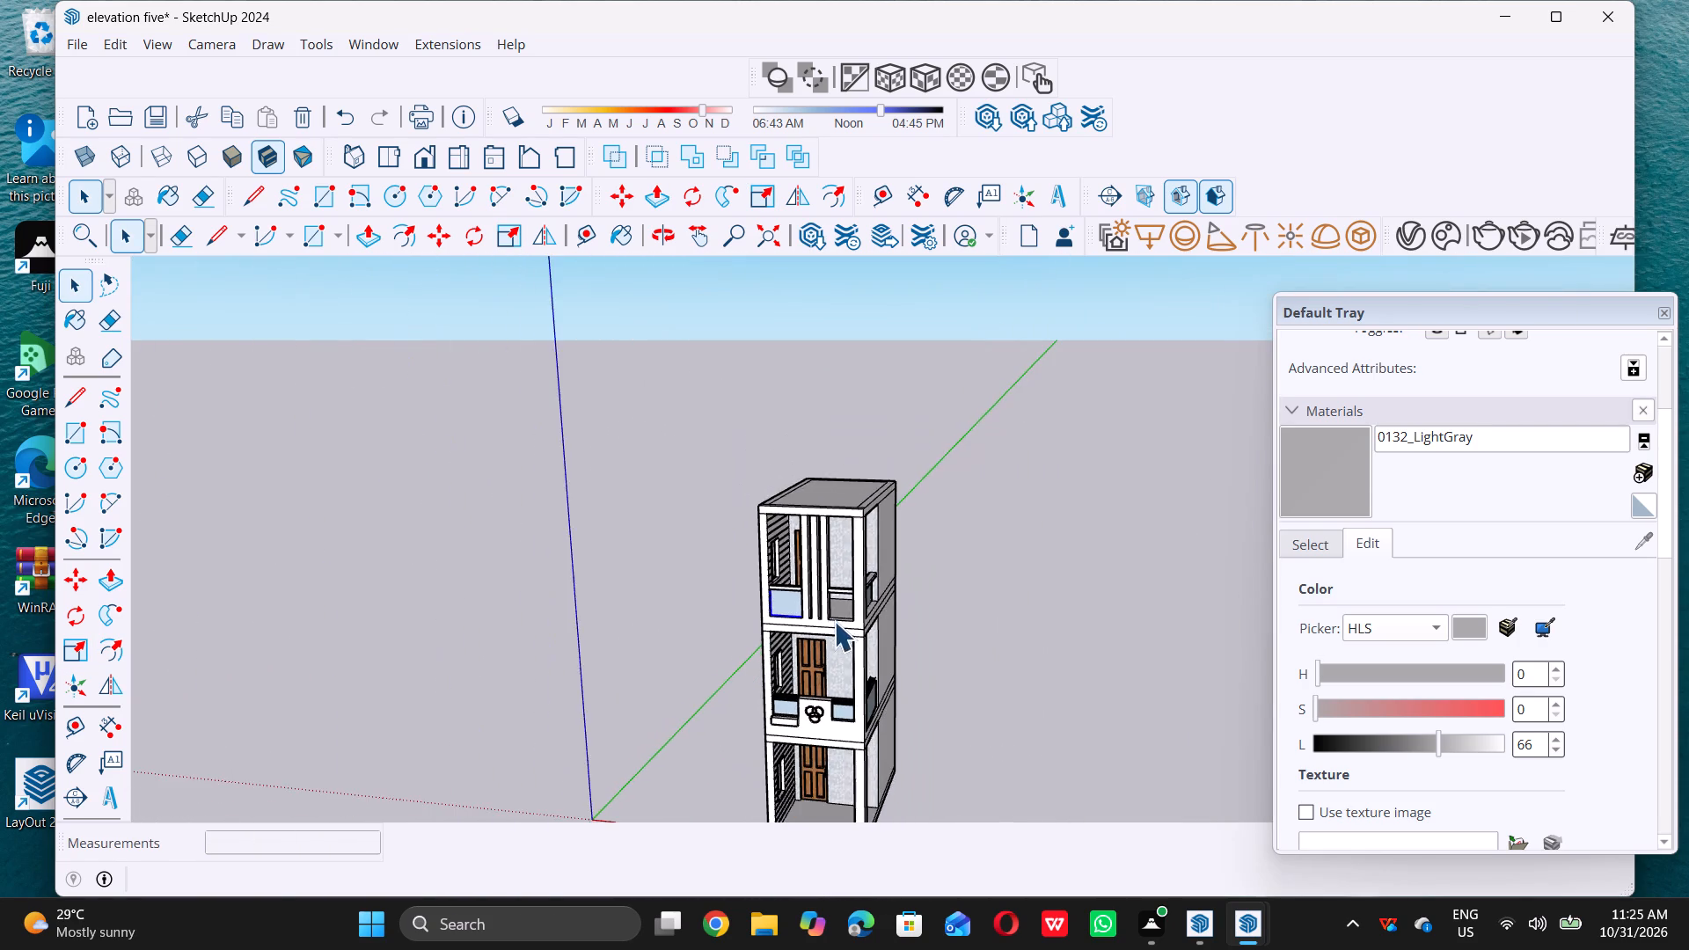
{"action": "middle_click_drag", "start_coordinate": [830, 618], "coordinate": [789, 594]}
{"action": "middle_click_drag", "start_coordinate": [761, 618], "coordinate": [782, 614]}
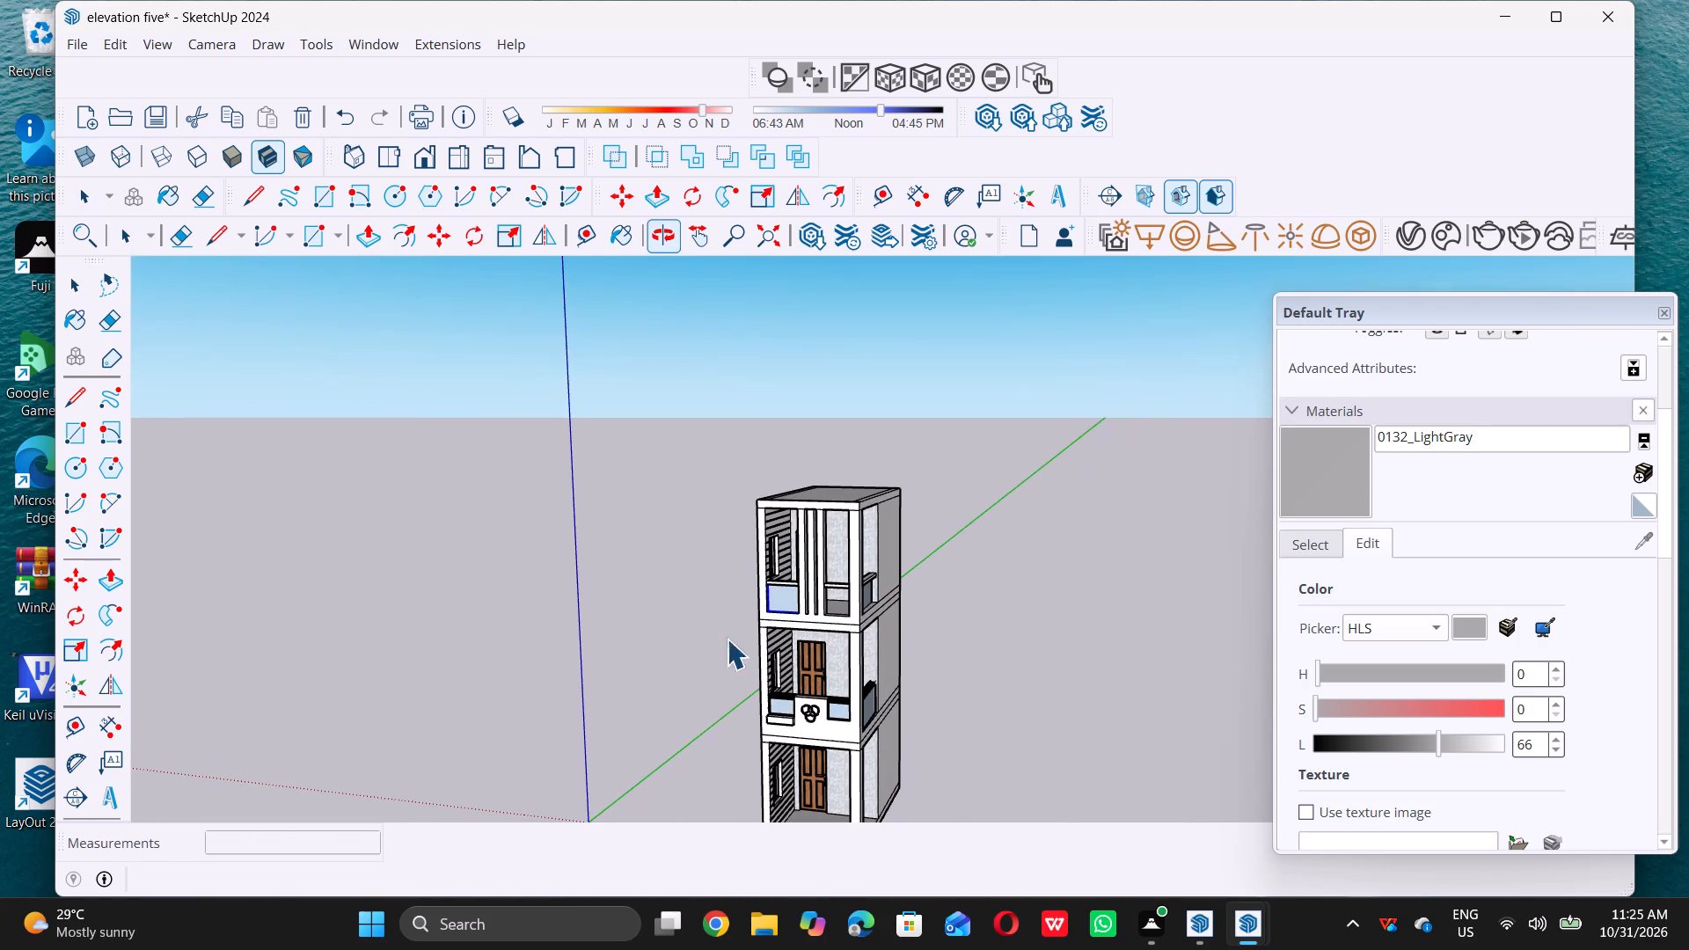
{"action": "double_click", "coordinate": [590, 669]}
{"action": "scroll", "coordinate": [857, 712], "scroll_direction": "up", "scroll_amount": 6}
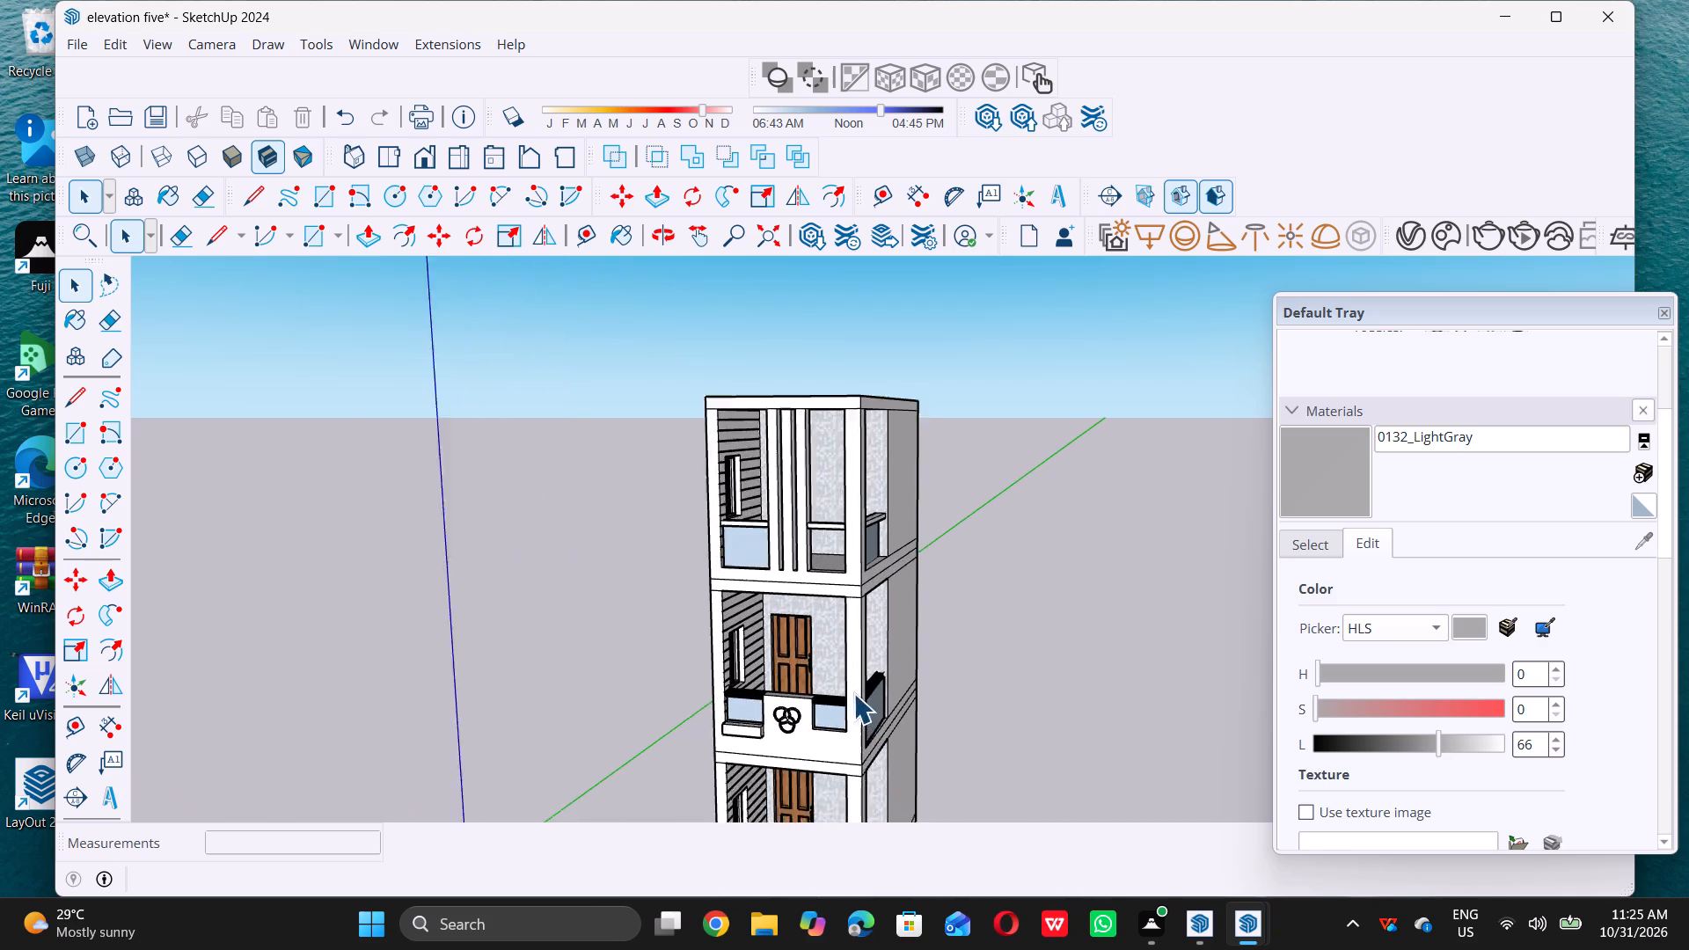
{"action": "scroll", "coordinate": [815, 726], "scroll_direction": "up", "scroll_amount": 10}
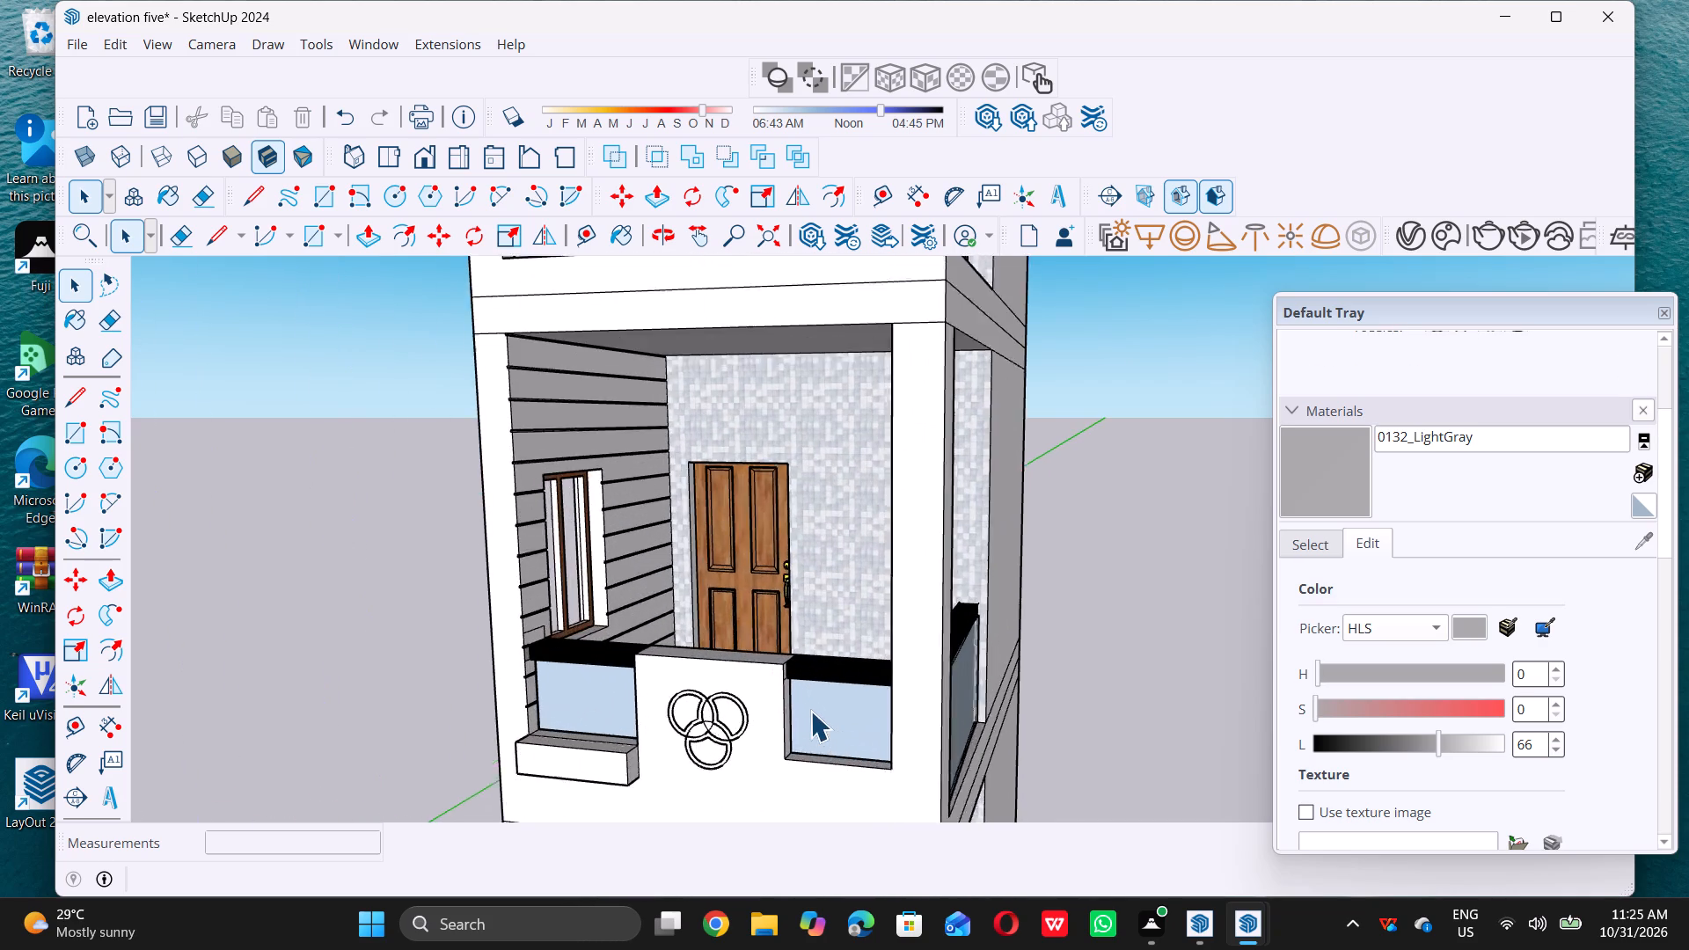
{"action": "scroll", "coordinate": [793, 724], "scroll_direction": "up", "scroll_amount": 9}
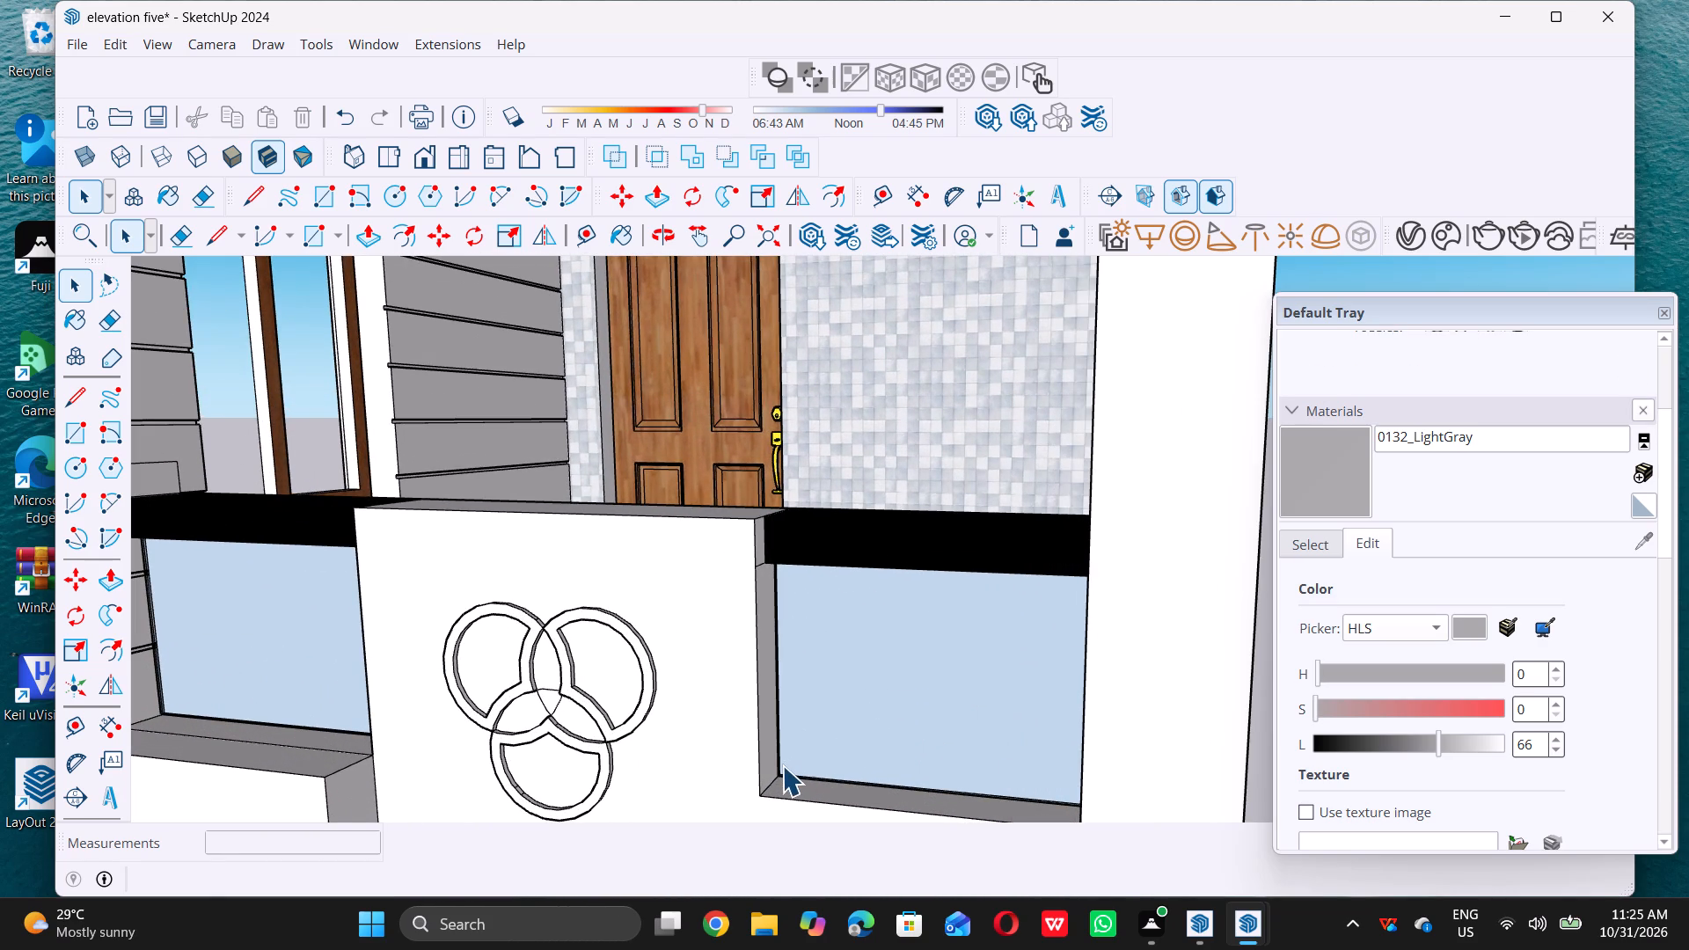
{"action": "scroll", "coordinate": [782, 765], "scroll_direction": "up", "scroll_amount": 1}
{"action": "scroll", "coordinate": [778, 774], "scroll_direction": "down", "scroll_amount": 20}
{"action": "scroll", "coordinate": [778, 774], "scroll_direction": "down", "scroll_amount": 2}
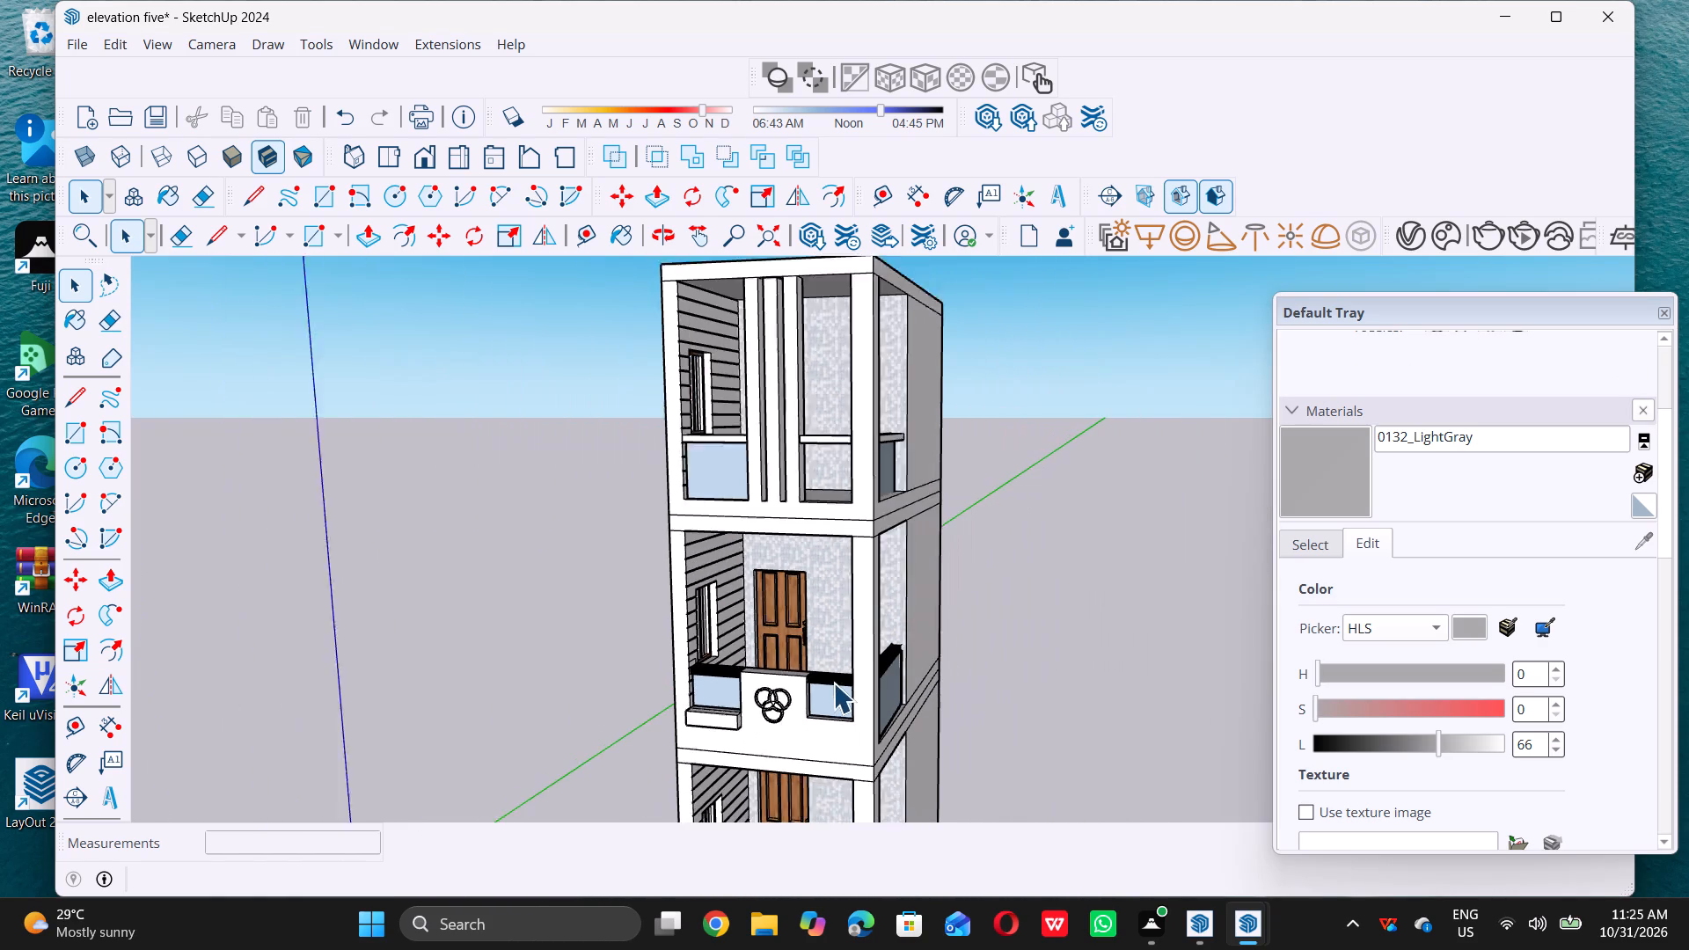
{"action": "scroll", "coordinate": [827, 694], "scroll_direction": "down", "scroll_amount": 5}
{"action": "middle_click_drag", "start_coordinate": [820, 737], "coordinate": [883, 677]}
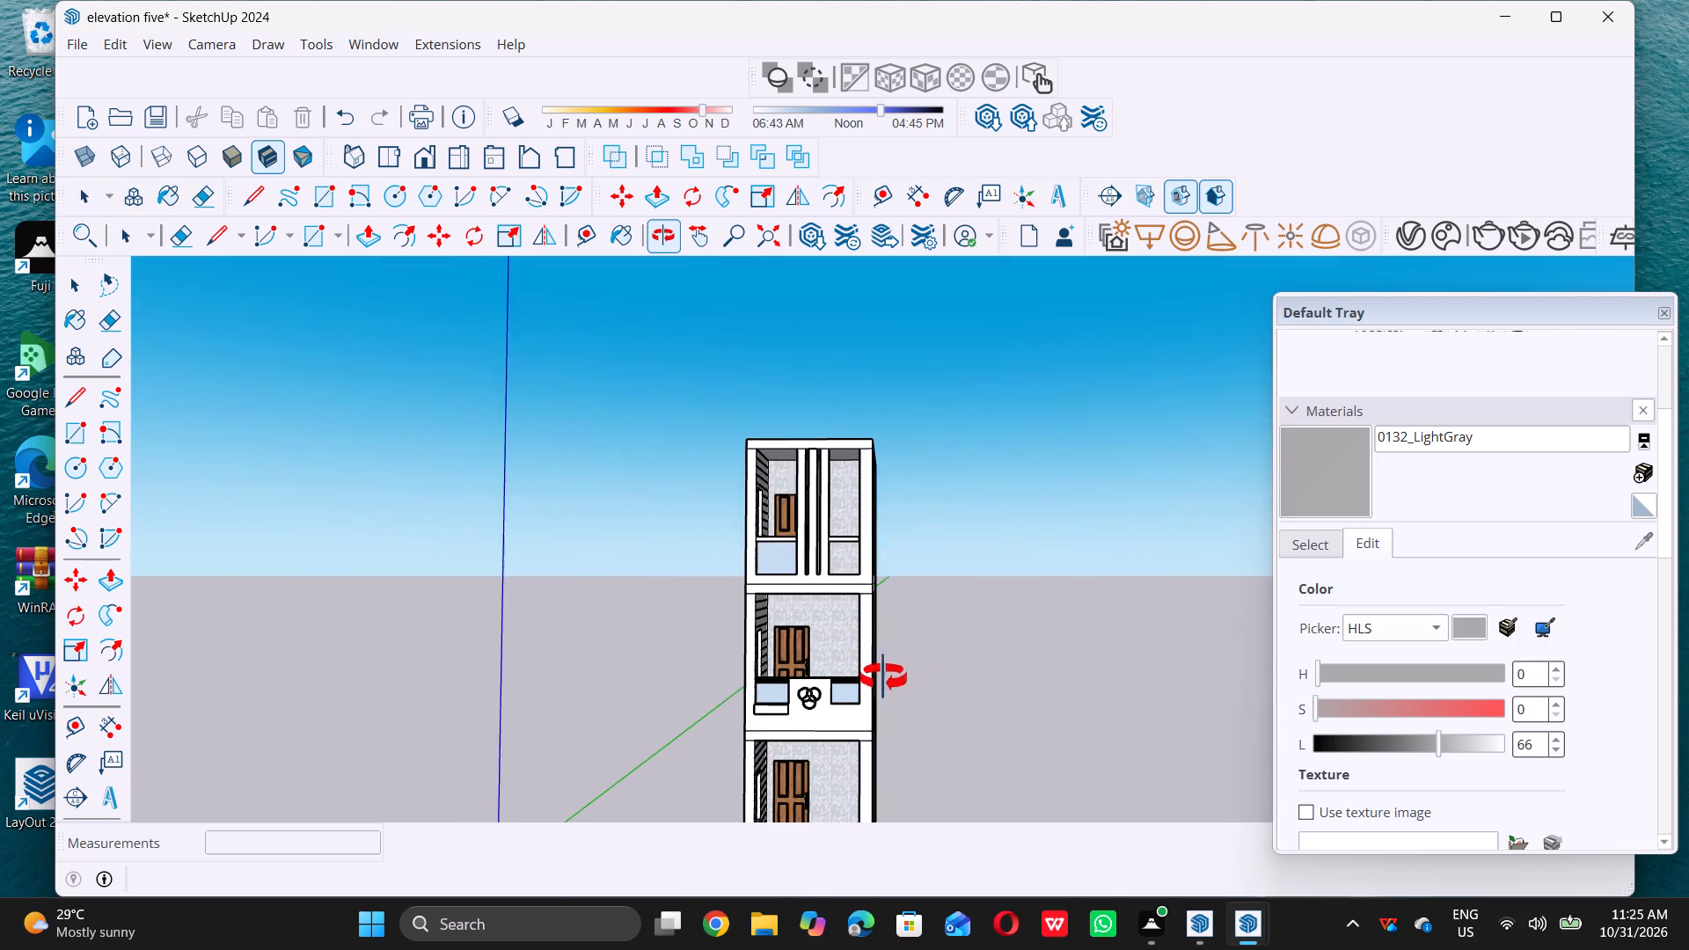
{"action": "middle_click_drag", "start_coordinate": [883, 677], "coordinate": [779, 729]}
Copy the middle balcony's front glass pane on the far side of the ring emblem up about 10' 2" into the matching upper-floor opening's lower corner.
{"action": "scroll", "coordinate": [808, 706], "scroll_direction": "up", "scroll_amount": 11}
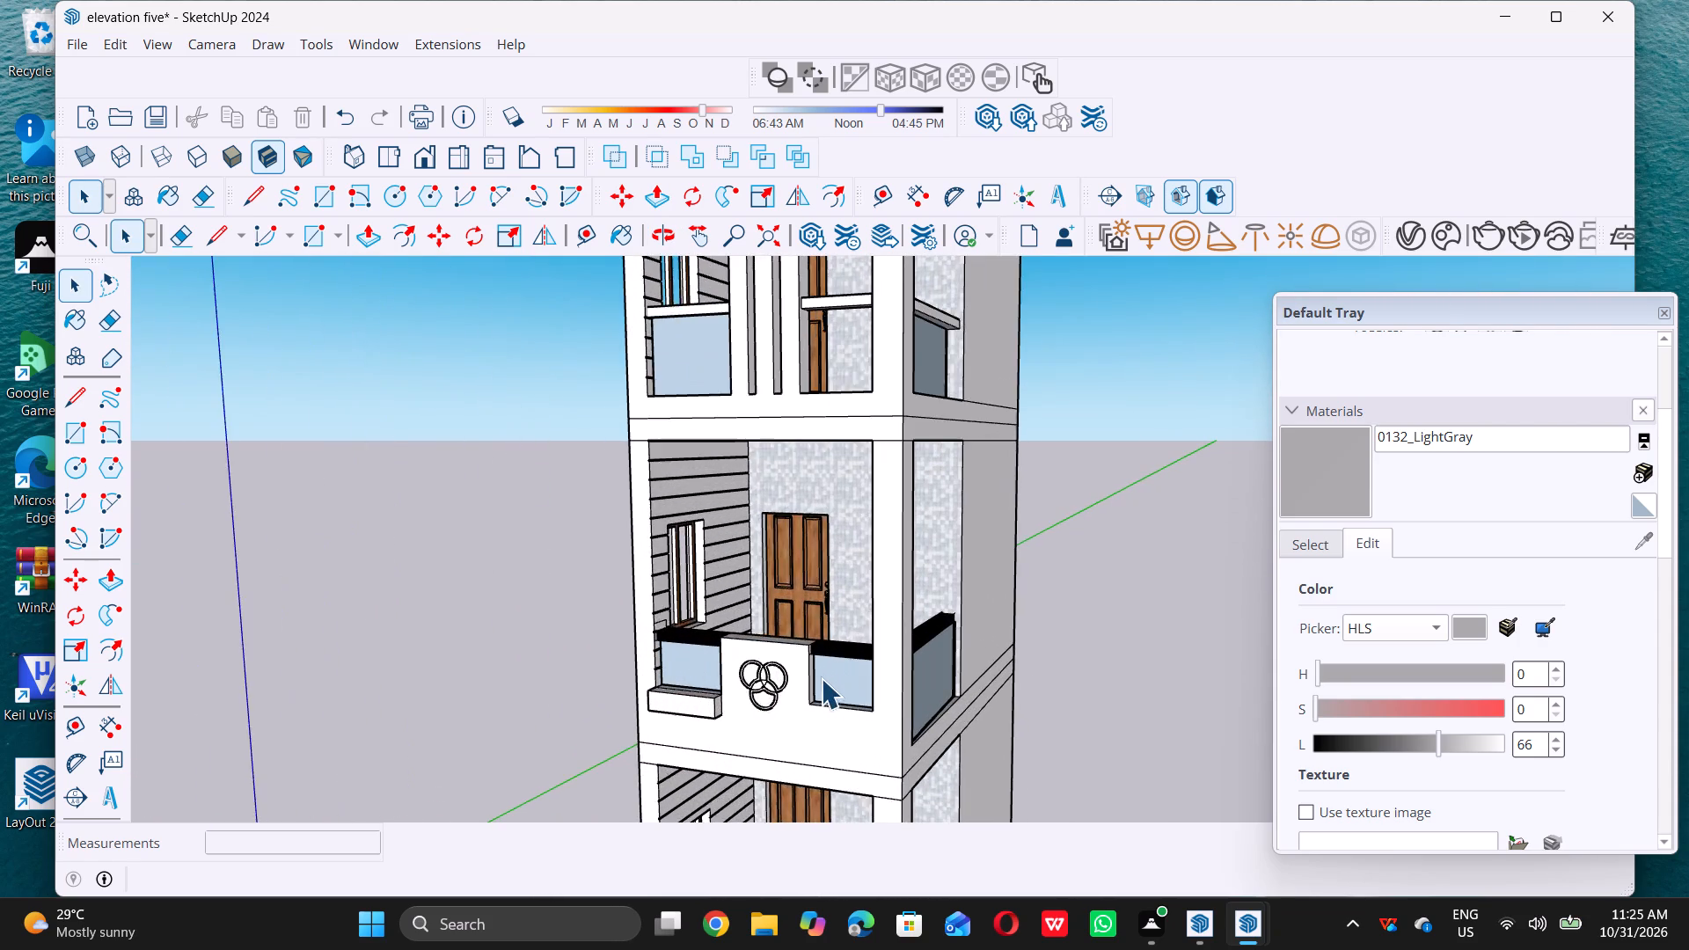
{"action": "scroll", "coordinate": [821, 678], "scroll_direction": "up", "scroll_amount": 15}
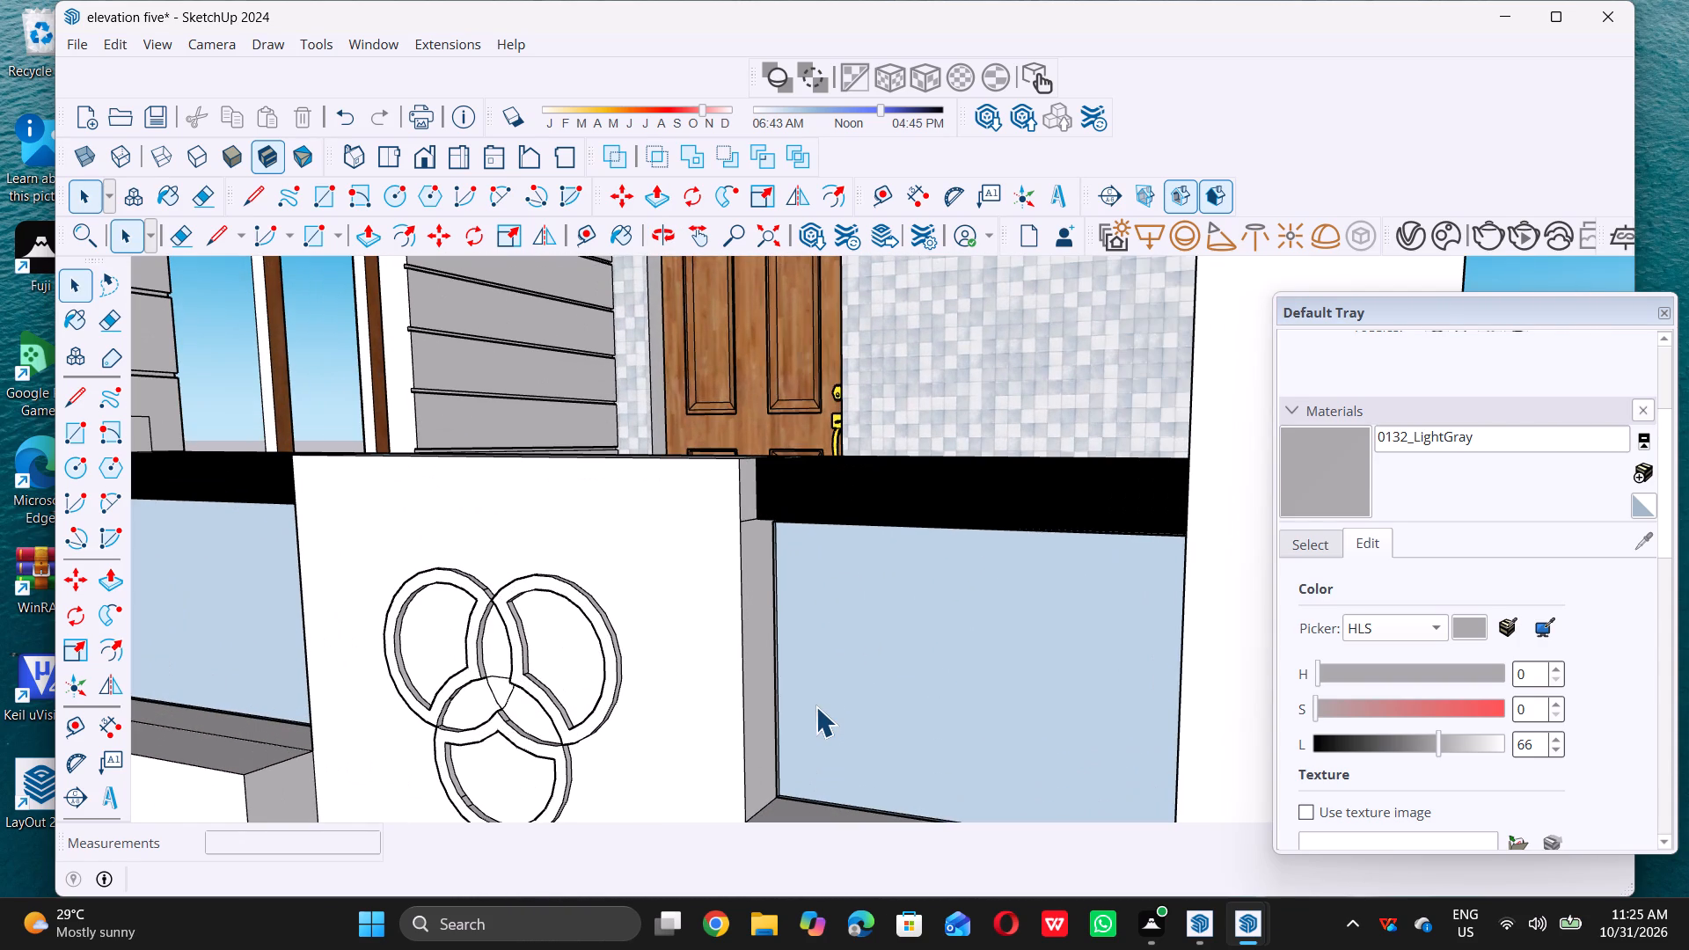
{"action": "left_click", "coordinate": [815, 706]}
{"action": "scroll", "coordinate": [788, 647], "scroll_direction": "down", "scroll_amount": 4}
{"action": "scroll", "coordinate": [823, 711], "scroll_direction": "up", "scroll_amount": 7}
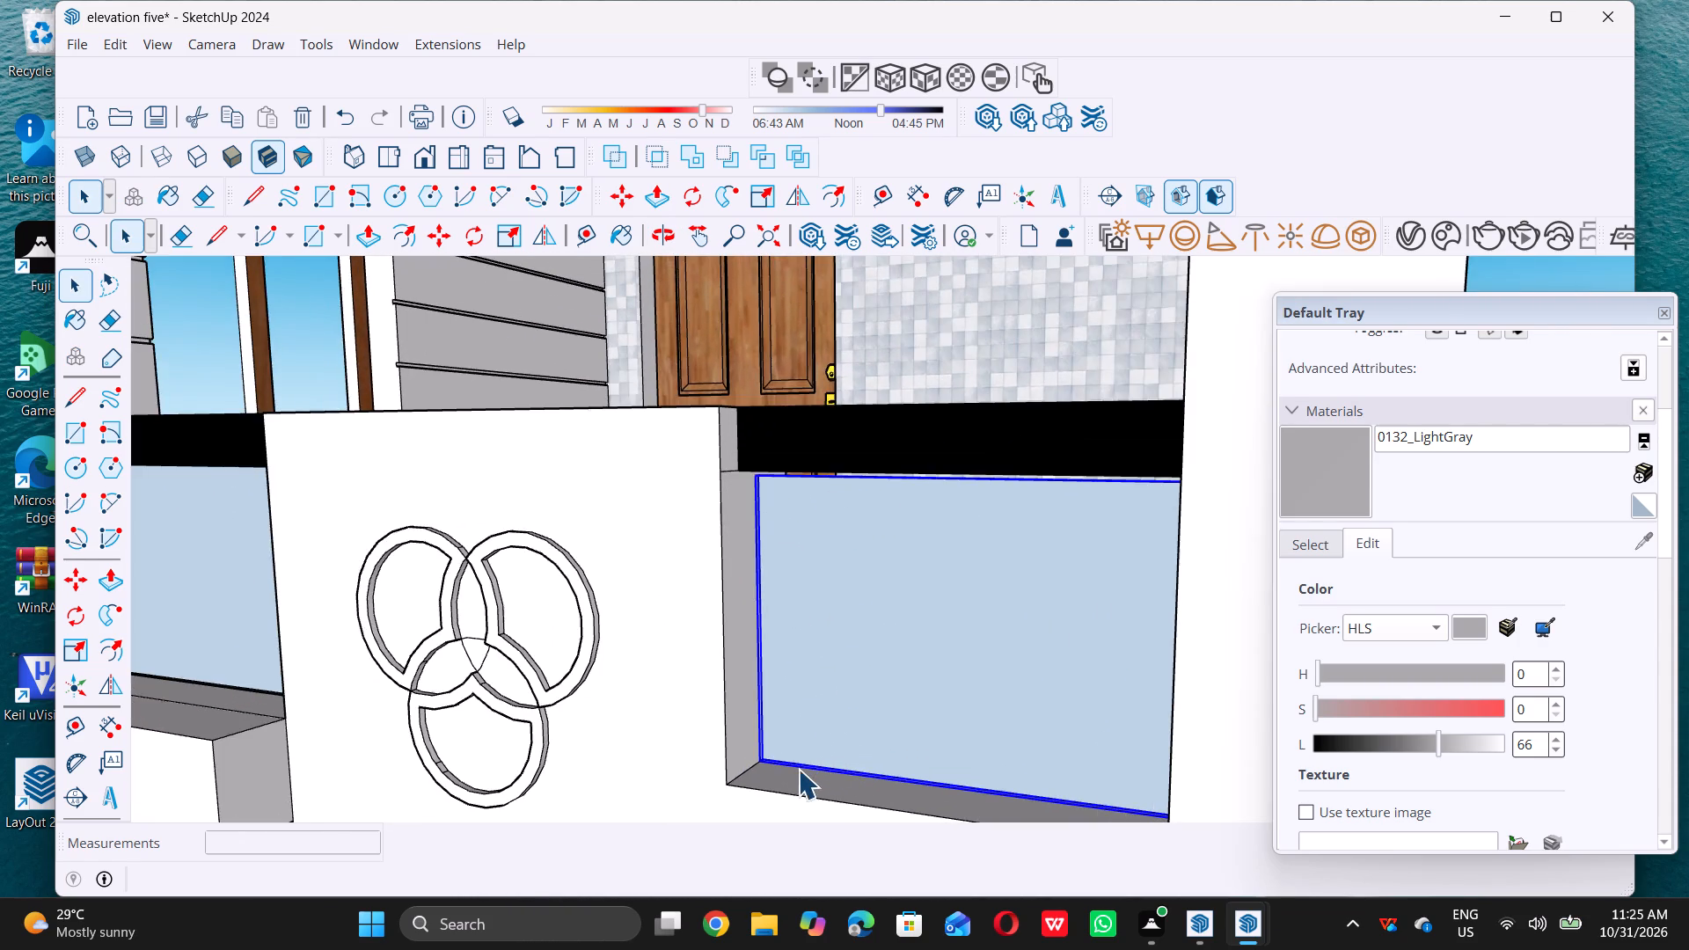
{"action": "scroll", "coordinate": [798, 769], "scroll_direction": "up", "scroll_amount": 3}
{"action": "key", "text": "m"}
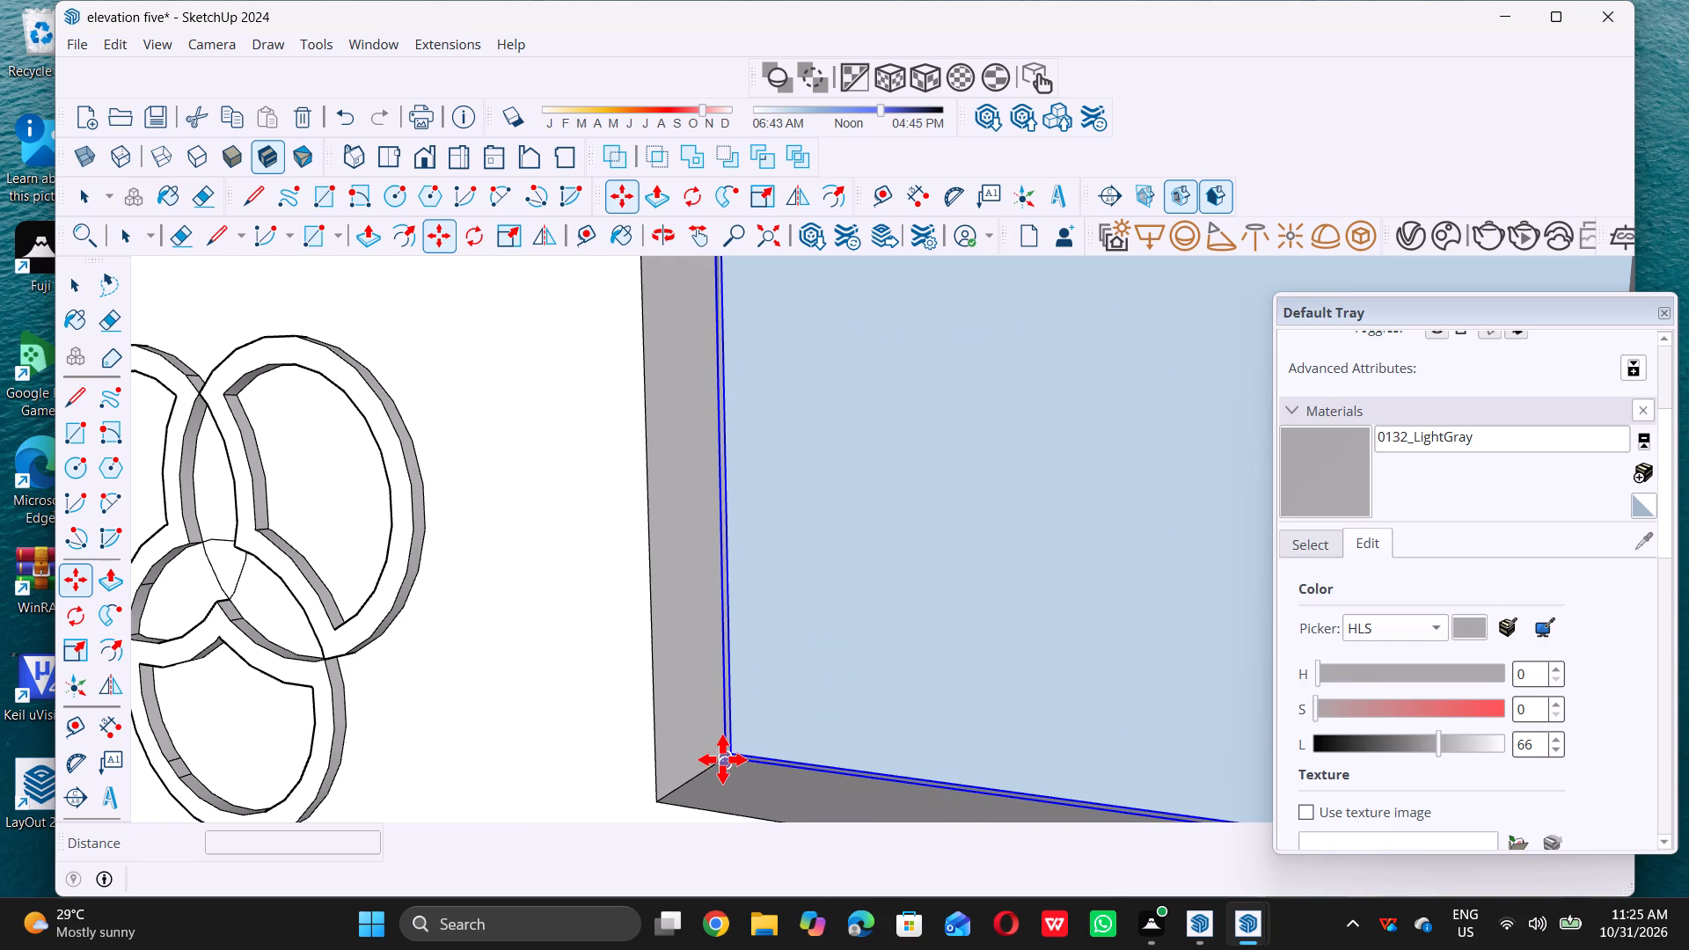
{"action": "left_click", "coordinate": [721, 757]}
{"action": "scroll", "coordinate": [721, 758], "scroll_direction": "down", "scroll_amount": 8}
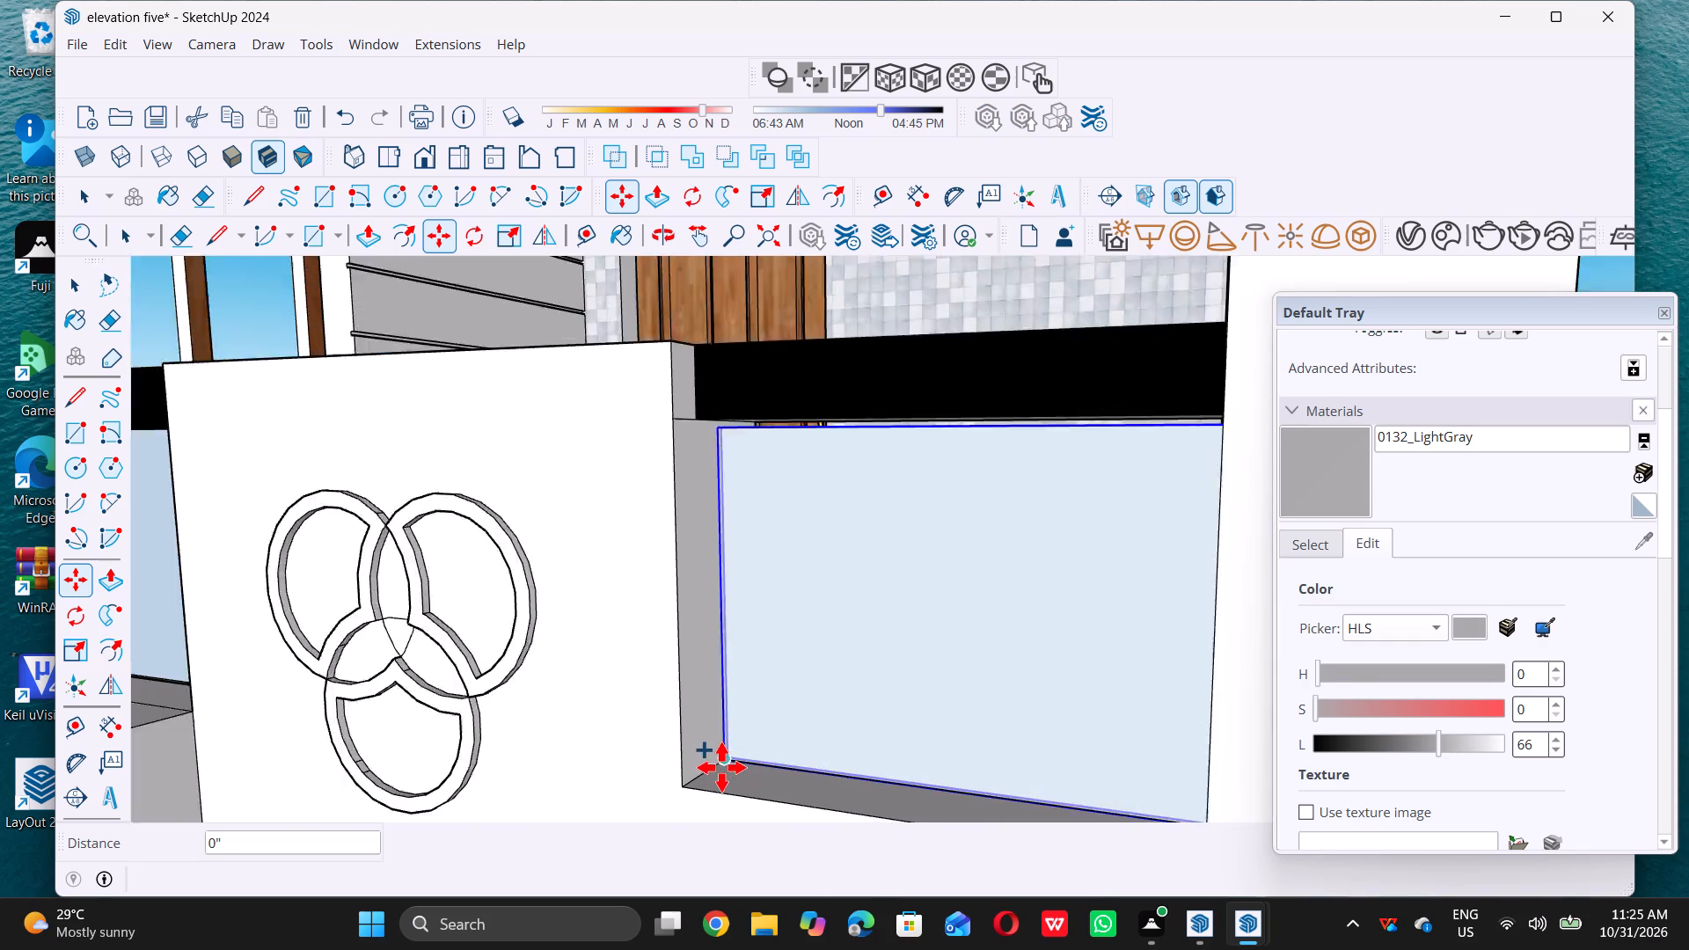
{"action": "scroll", "coordinate": [721, 767], "scroll_direction": "down", "scroll_amount": 20}
{"action": "scroll", "coordinate": [721, 767], "scroll_direction": "down", "scroll_amount": 4}
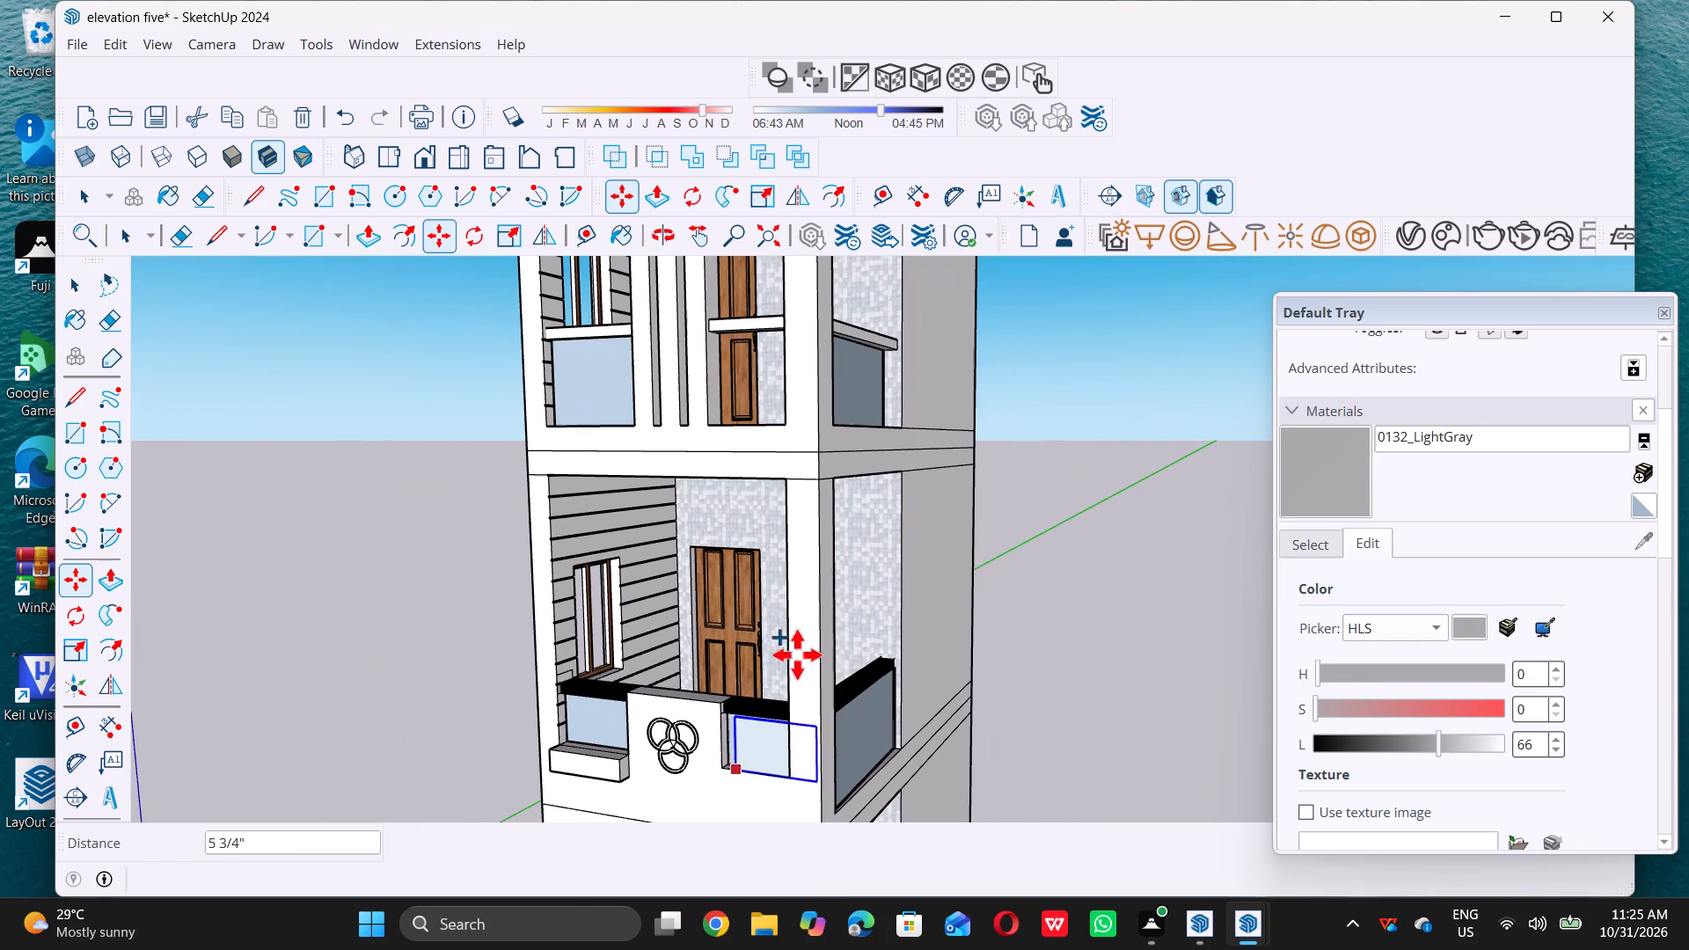
{"action": "middle_click_drag", "start_coordinate": [737, 660], "coordinate": [822, 802]}
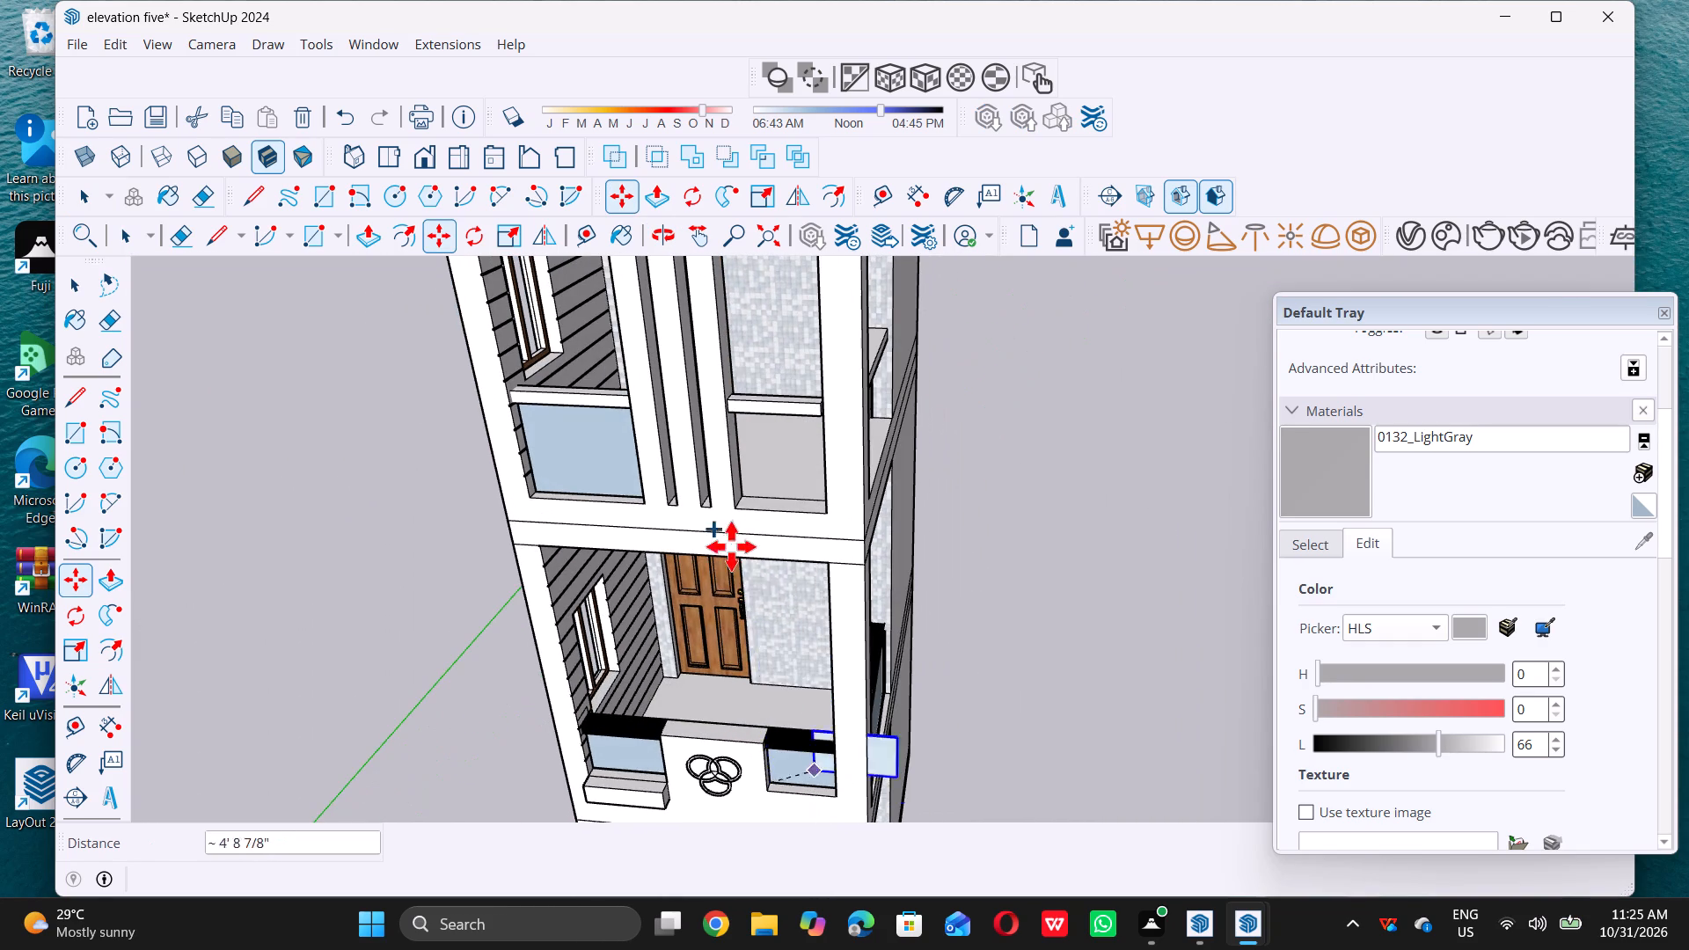
{"action": "scroll", "coordinate": [759, 488], "scroll_direction": "up", "scroll_amount": 16}
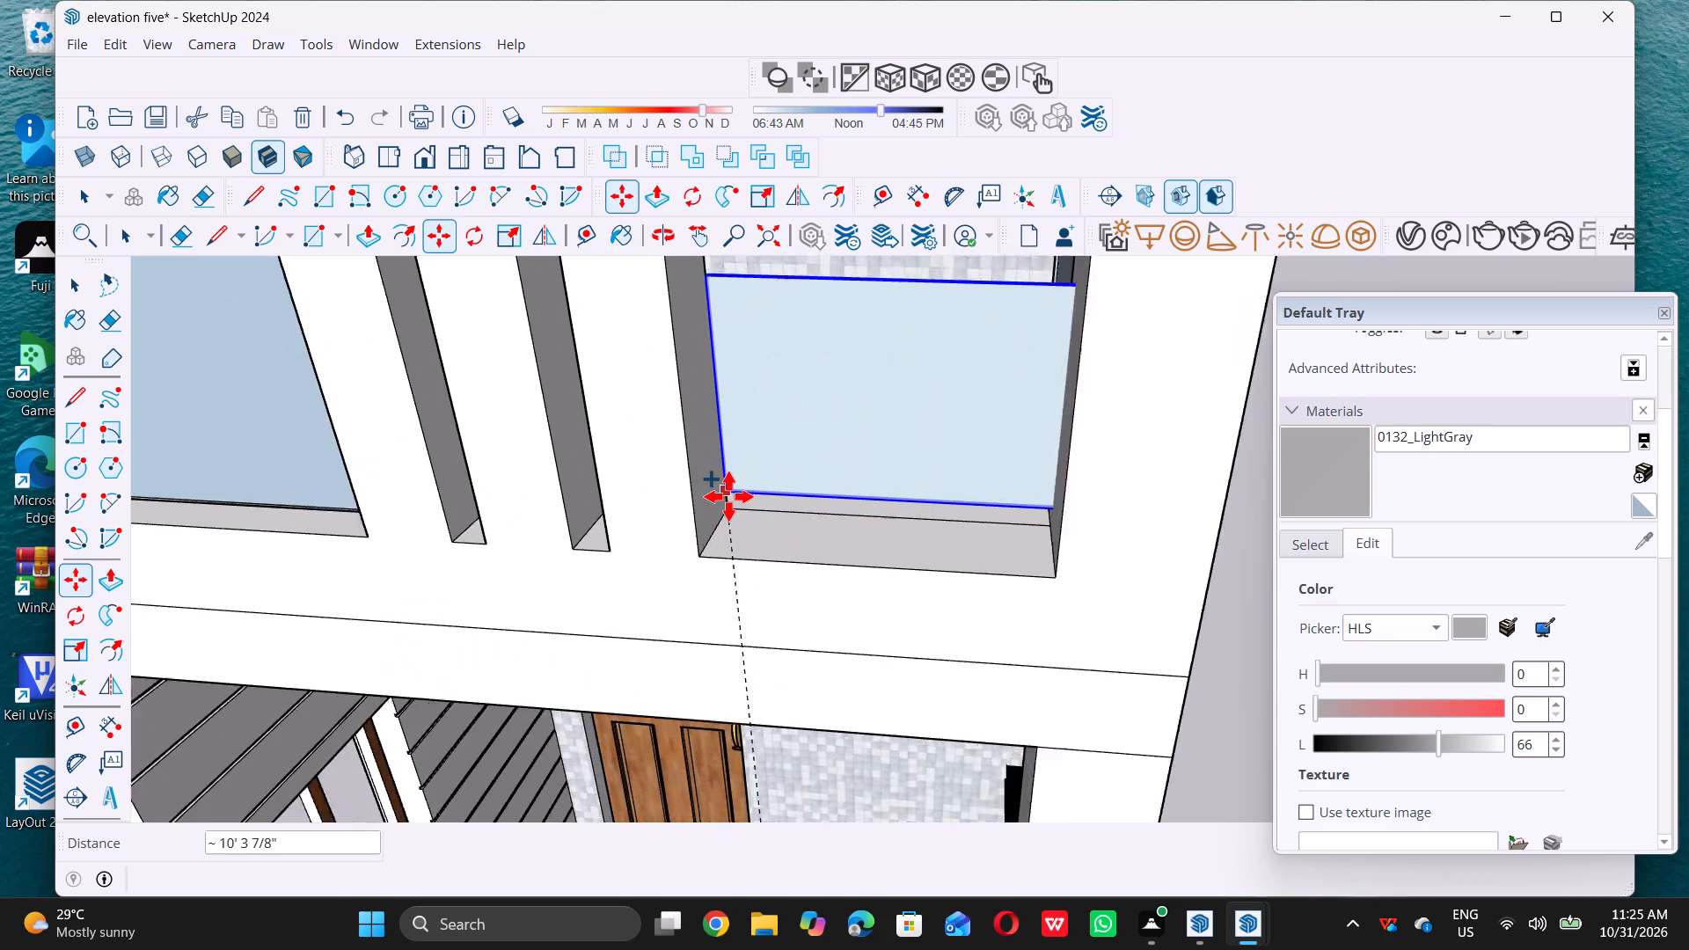
{"action": "scroll", "coordinate": [728, 496], "scroll_direction": "up", "scroll_amount": 12}
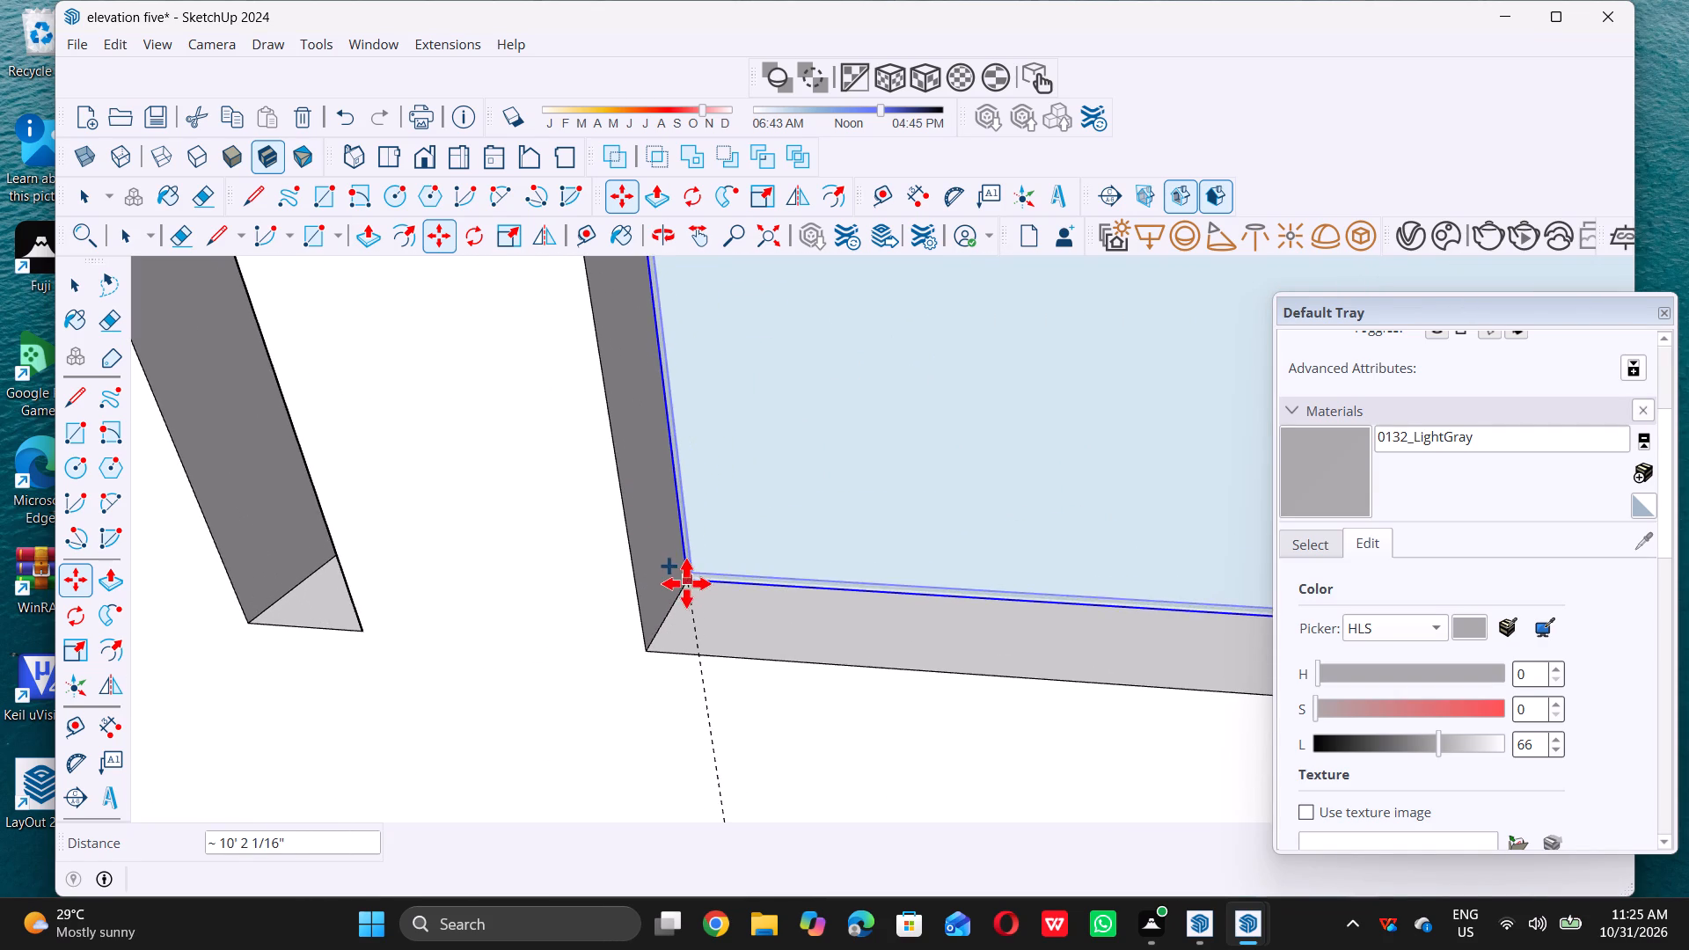
{"action": "triple_click", "coordinate": [706, 559]}
{"action": "key", "text": "space"}
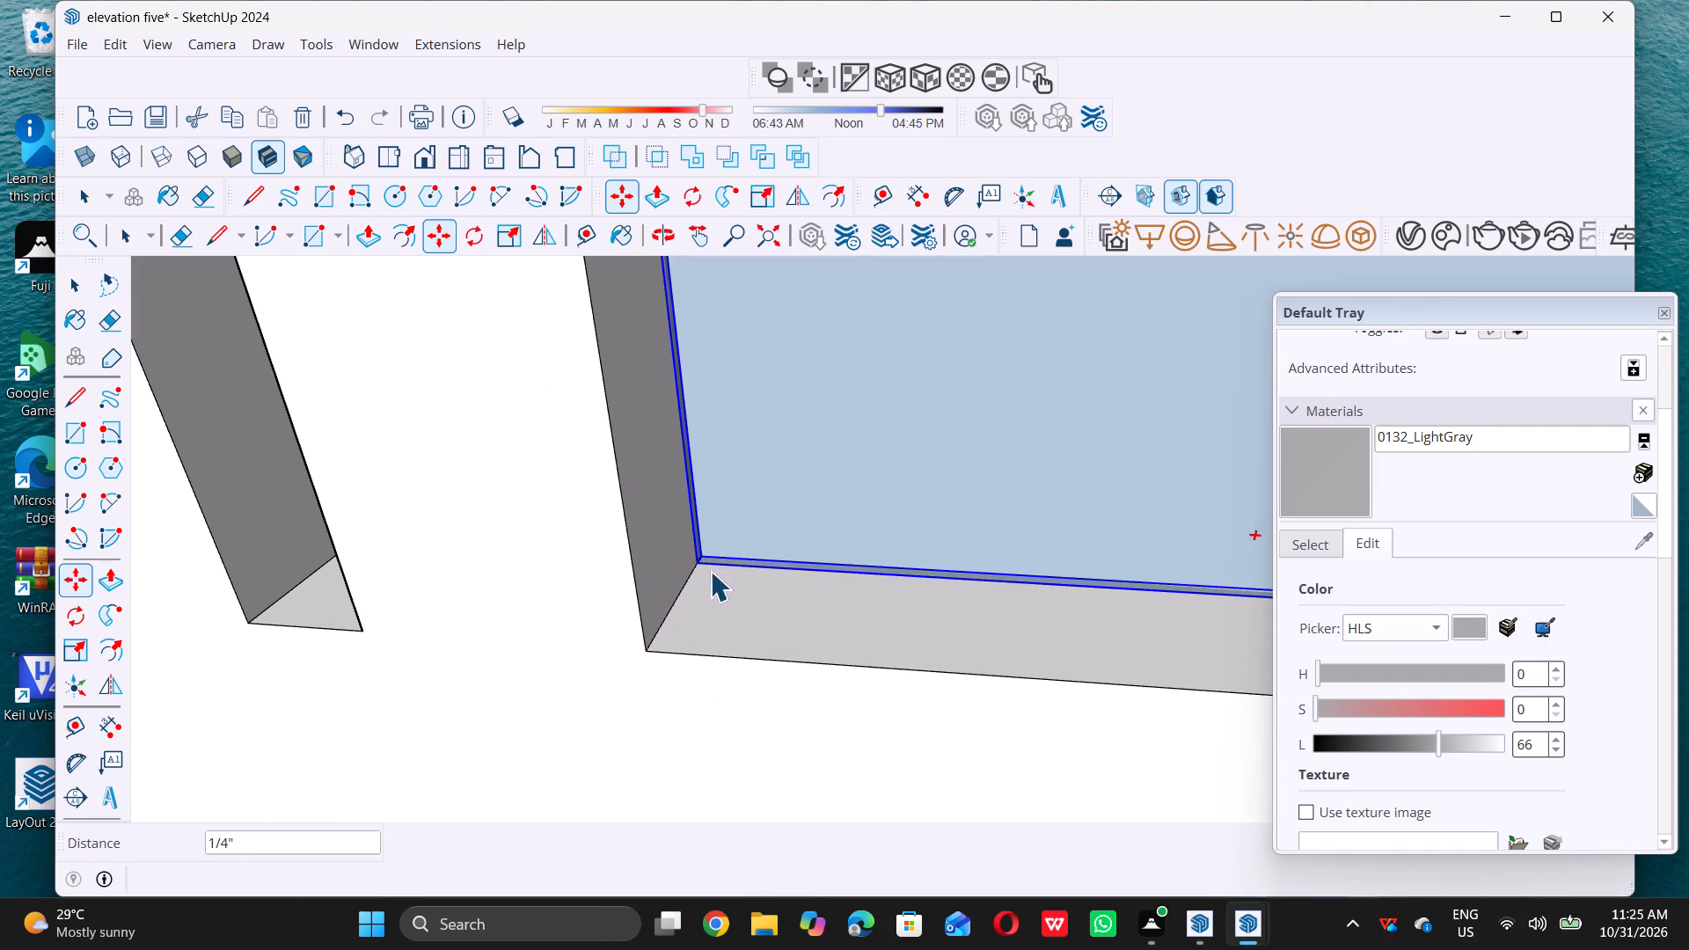
{"action": "scroll", "coordinate": [800, 624], "scroll_direction": "down", "scroll_amount": 16}
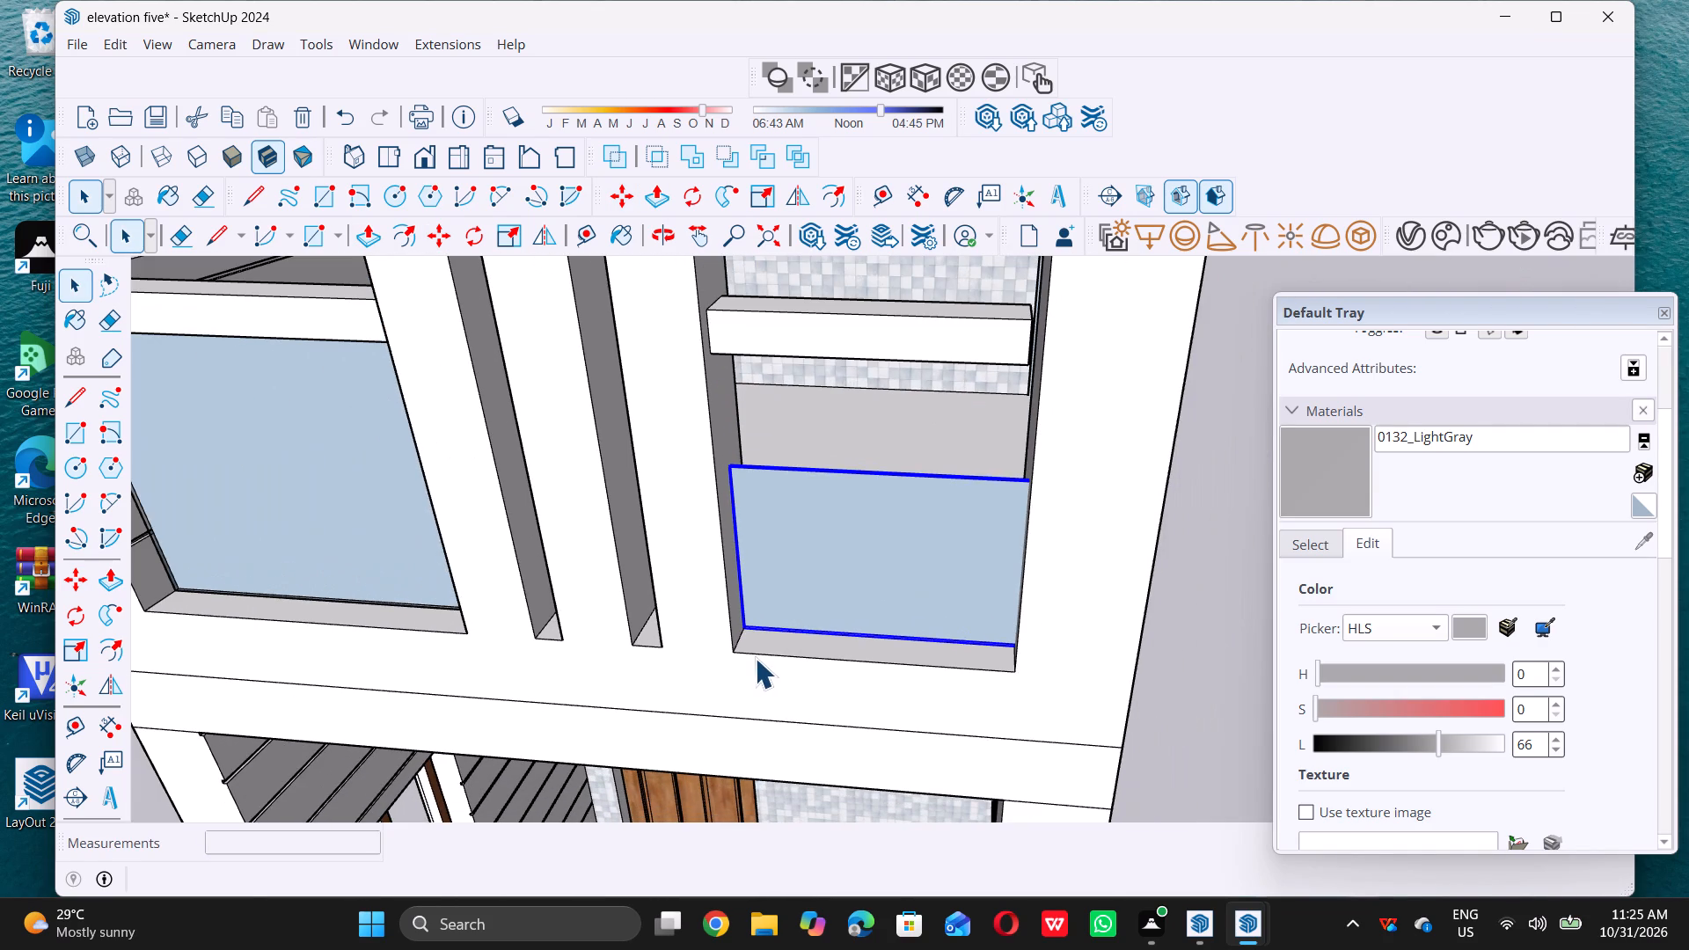
Scale the upper-floor glass pane copy vertically by about 1.63 from its bottom edge, up to the underside of the white rail.
{"action": "scroll", "coordinate": [771, 646], "scroll_direction": "down", "scroll_amount": 6}
{"action": "middle_click_drag", "start_coordinate": [772, 682], "coordinate": [801, 566]}
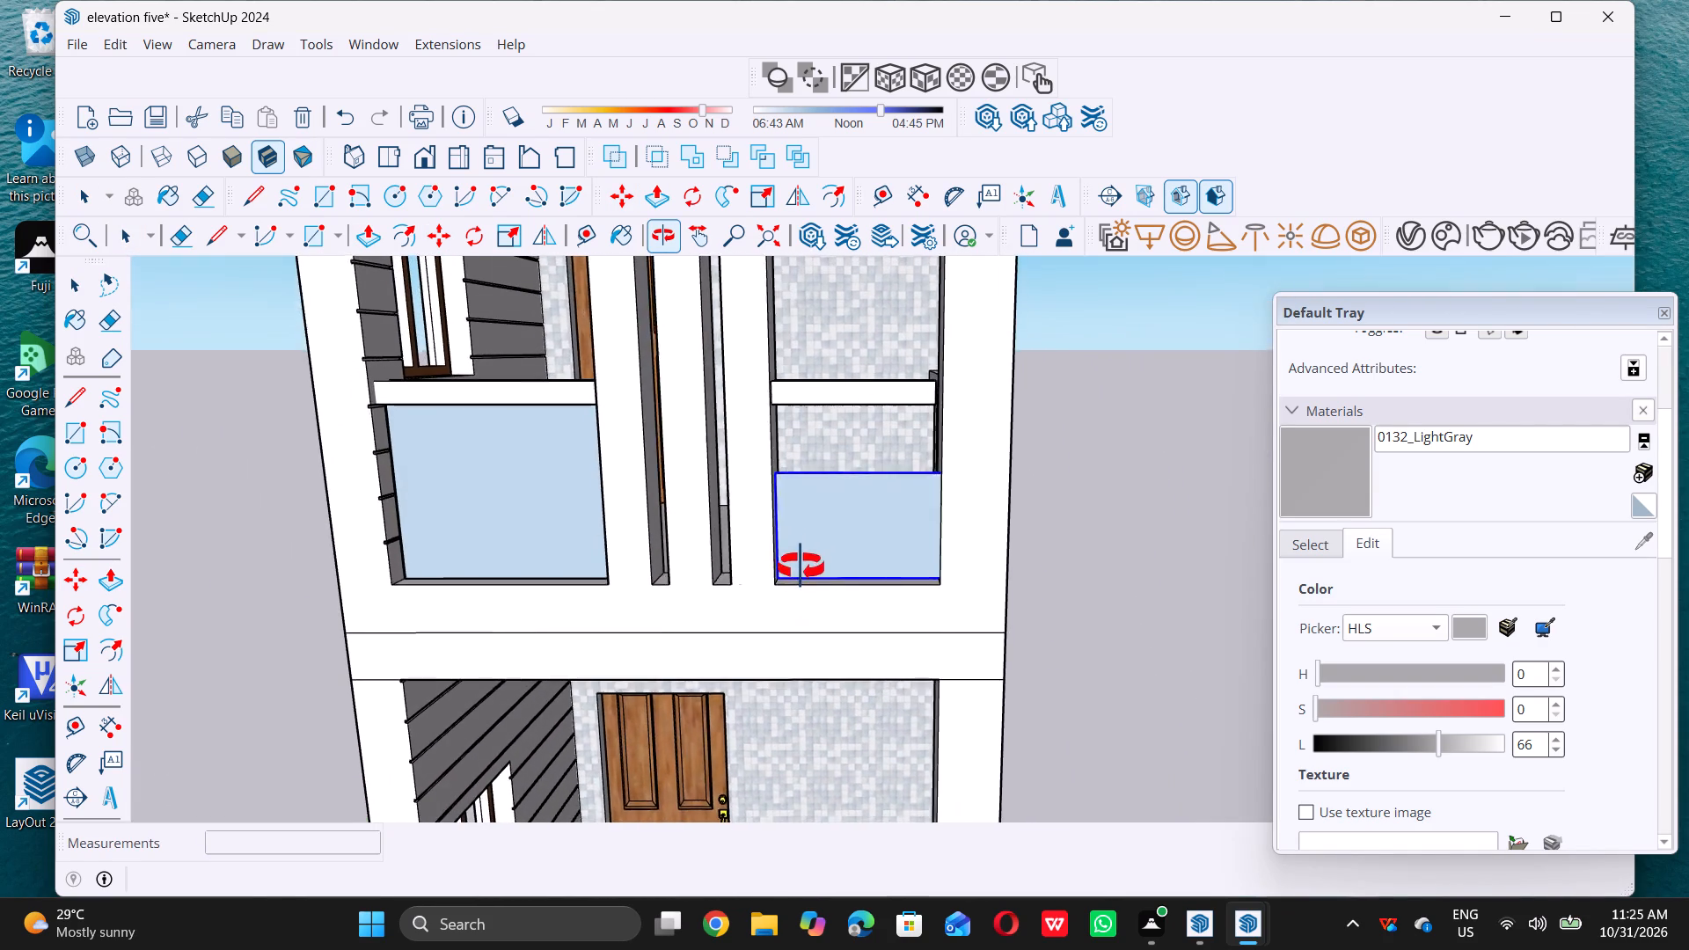
{"action": "middle_click_drag", "start_coordinate": [801, 566], "coordinate": [797, 566]}
{"action": "scroll", "coordinate": [858, 505], "scroll_direction": "up", "scroll_amount": 3}
{"action": "key", "text": "s"}
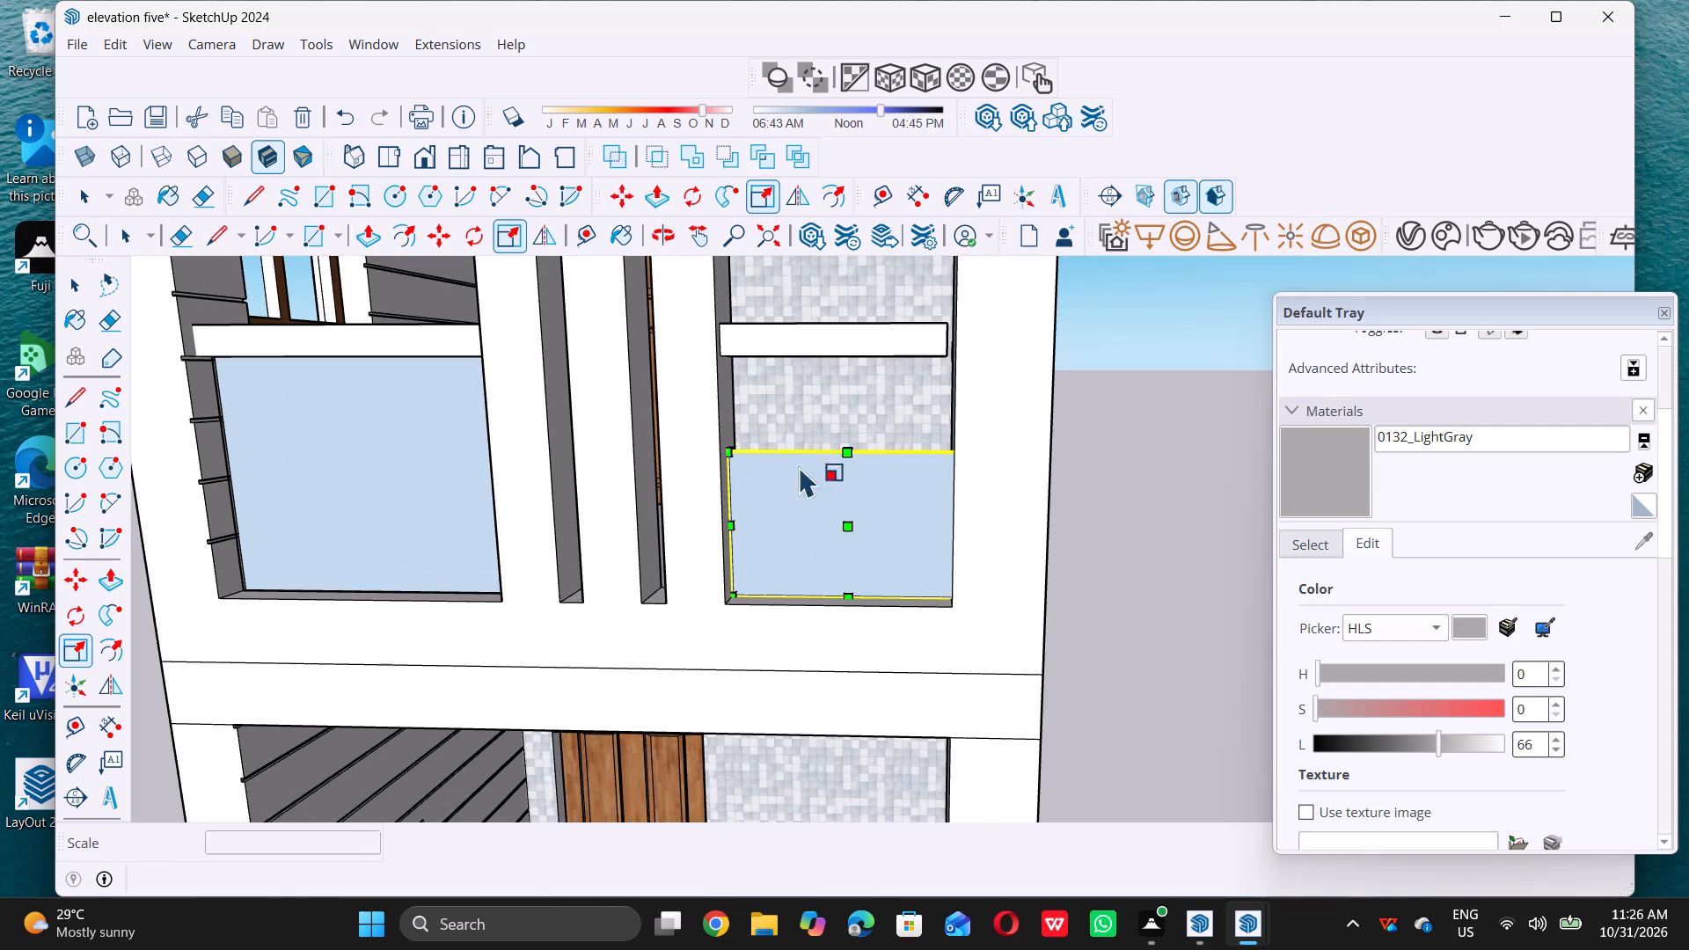
{"action": "middle_click_drag", "start_coordinate": [807, 419], "coordinate": [781, 479]}
{"action": "scroll", "coordinate": [854, 480], "scroll_direction": "up", "scroll_amount": 5}
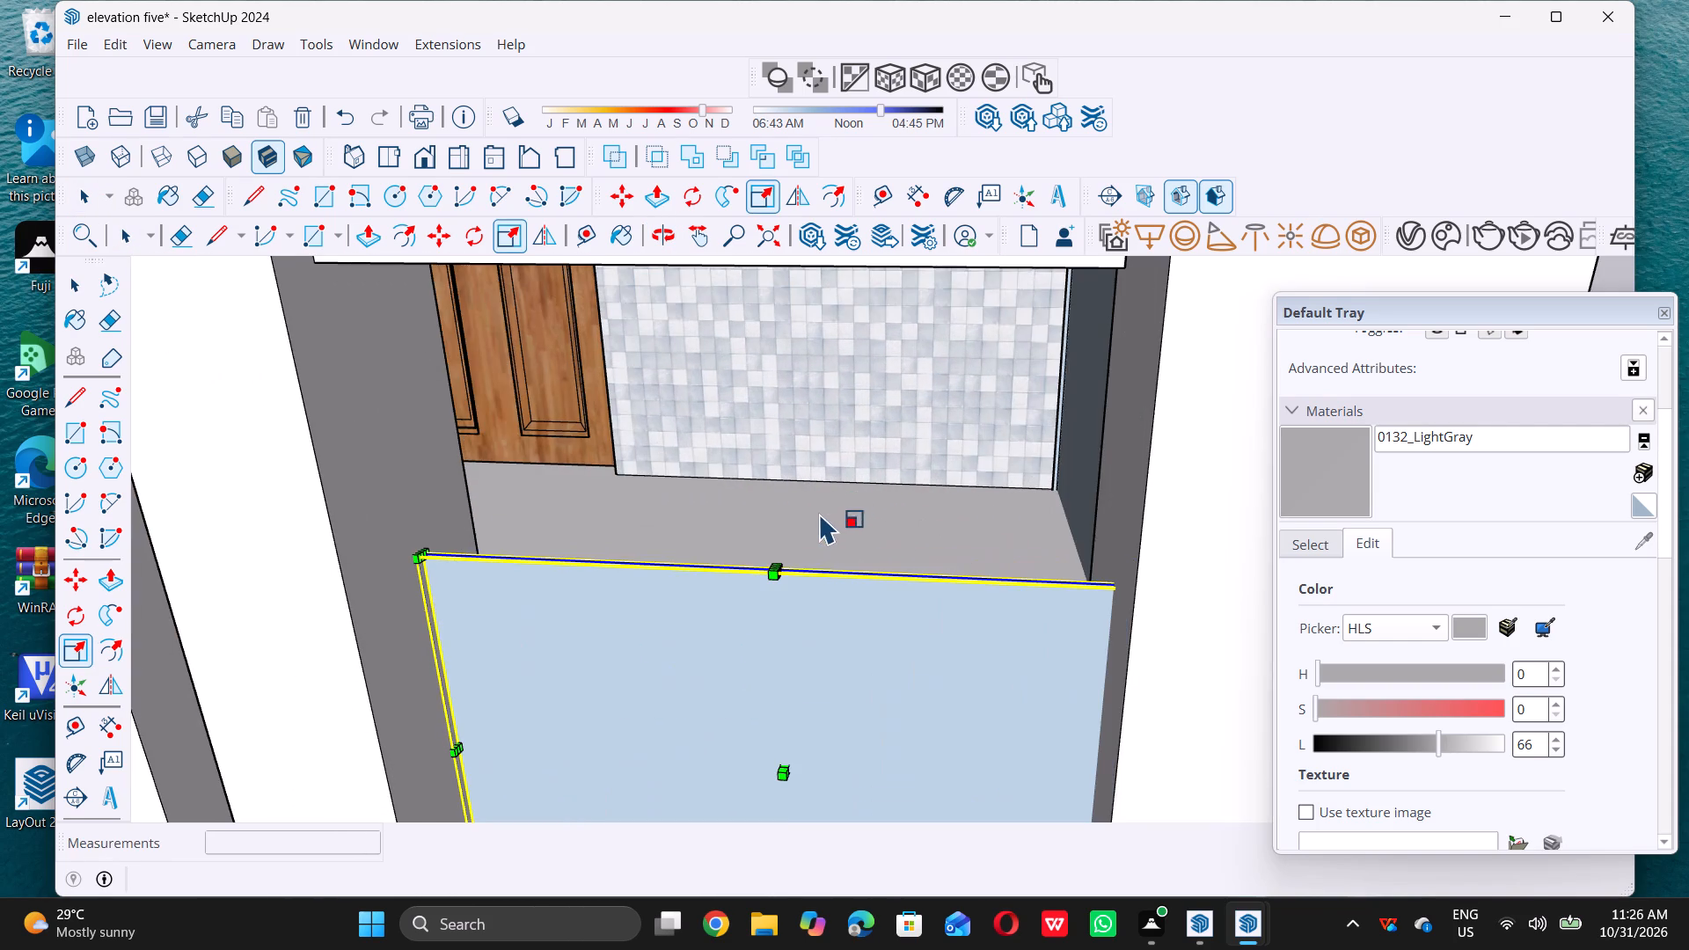
{"action": "scroll", "coordinate": [786, 569], "scroll_direction": "up", "scroll_amount": 5}
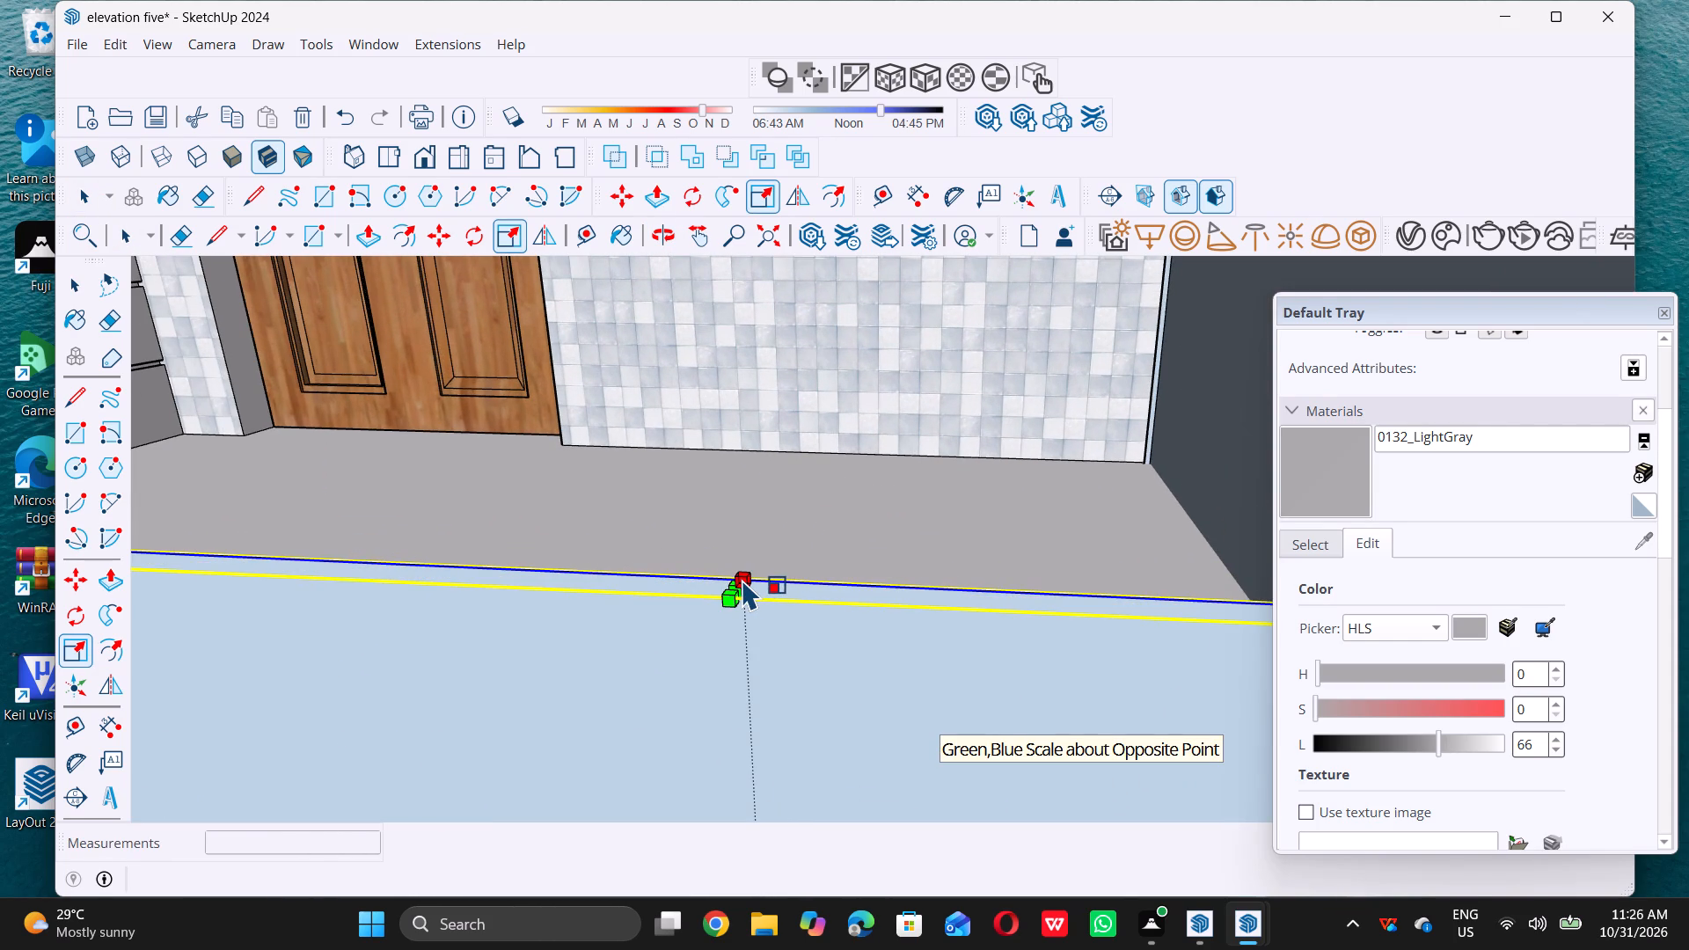
{"action": "scroll", "coordinate": [742, 579], "scroll_direction": "up", "scroll_amount": 2}
{"action": "left_click", "coordinate": [734, 588]}
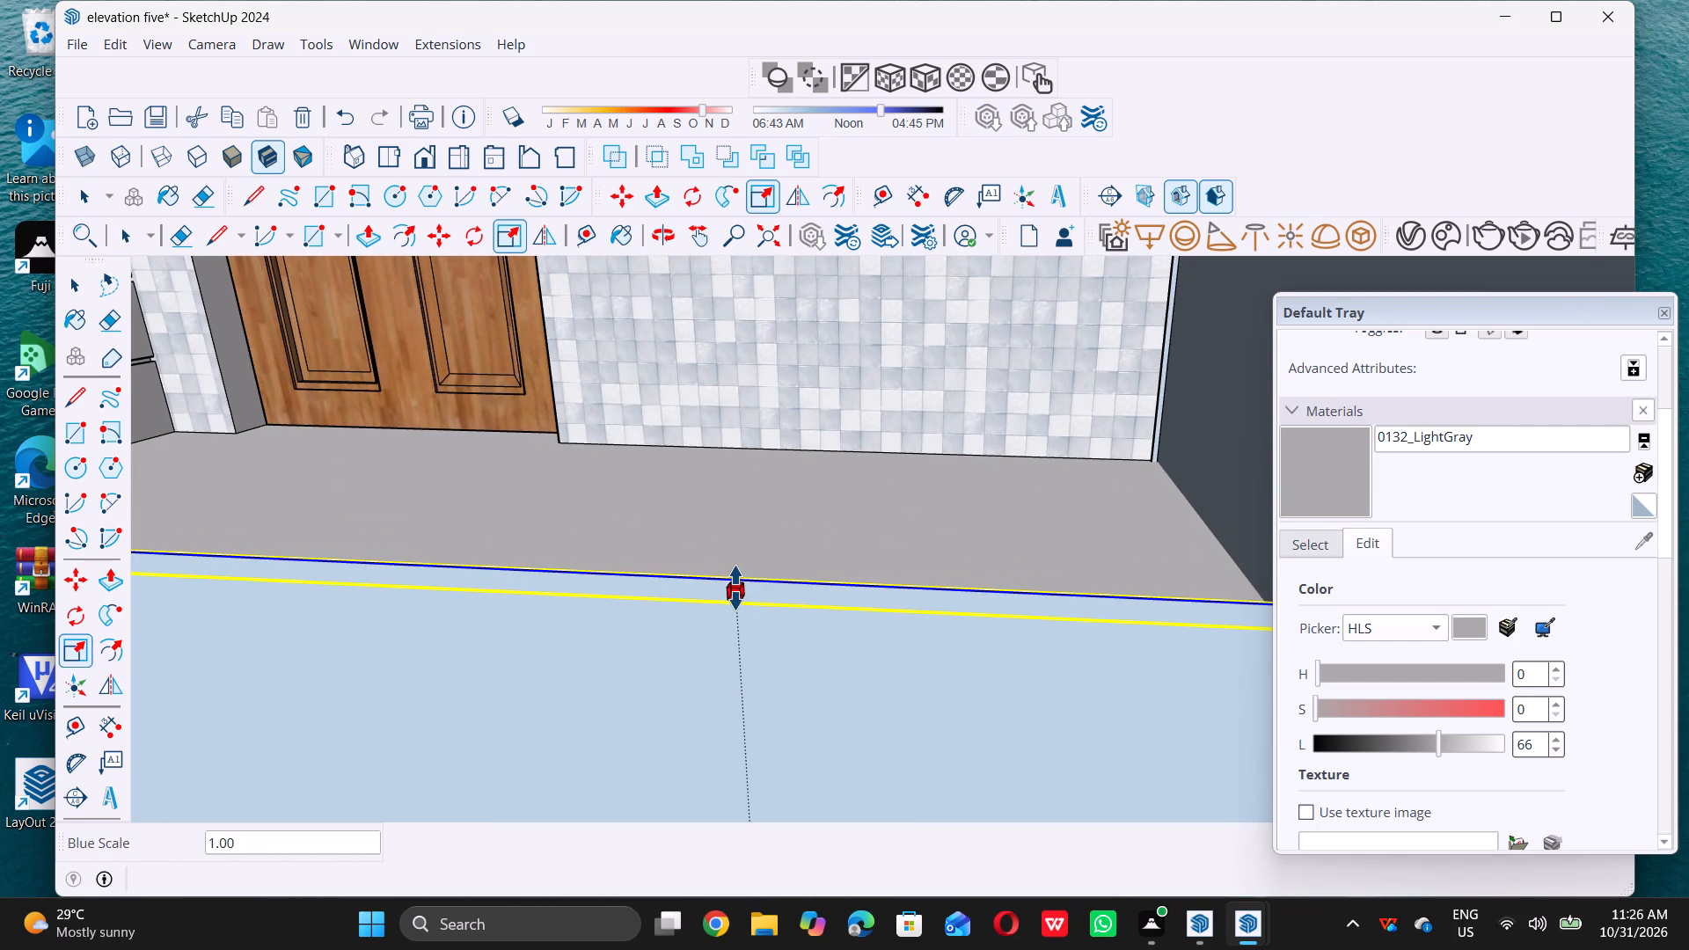
{"action": "scroll", "coordinate": [735, 588], "scroll_direction": "down", "scroll_amount": 20}
{"action": "scroll", "coordinate": [735, 588], "scroll_direction": "down", "scroll_amount": 3}
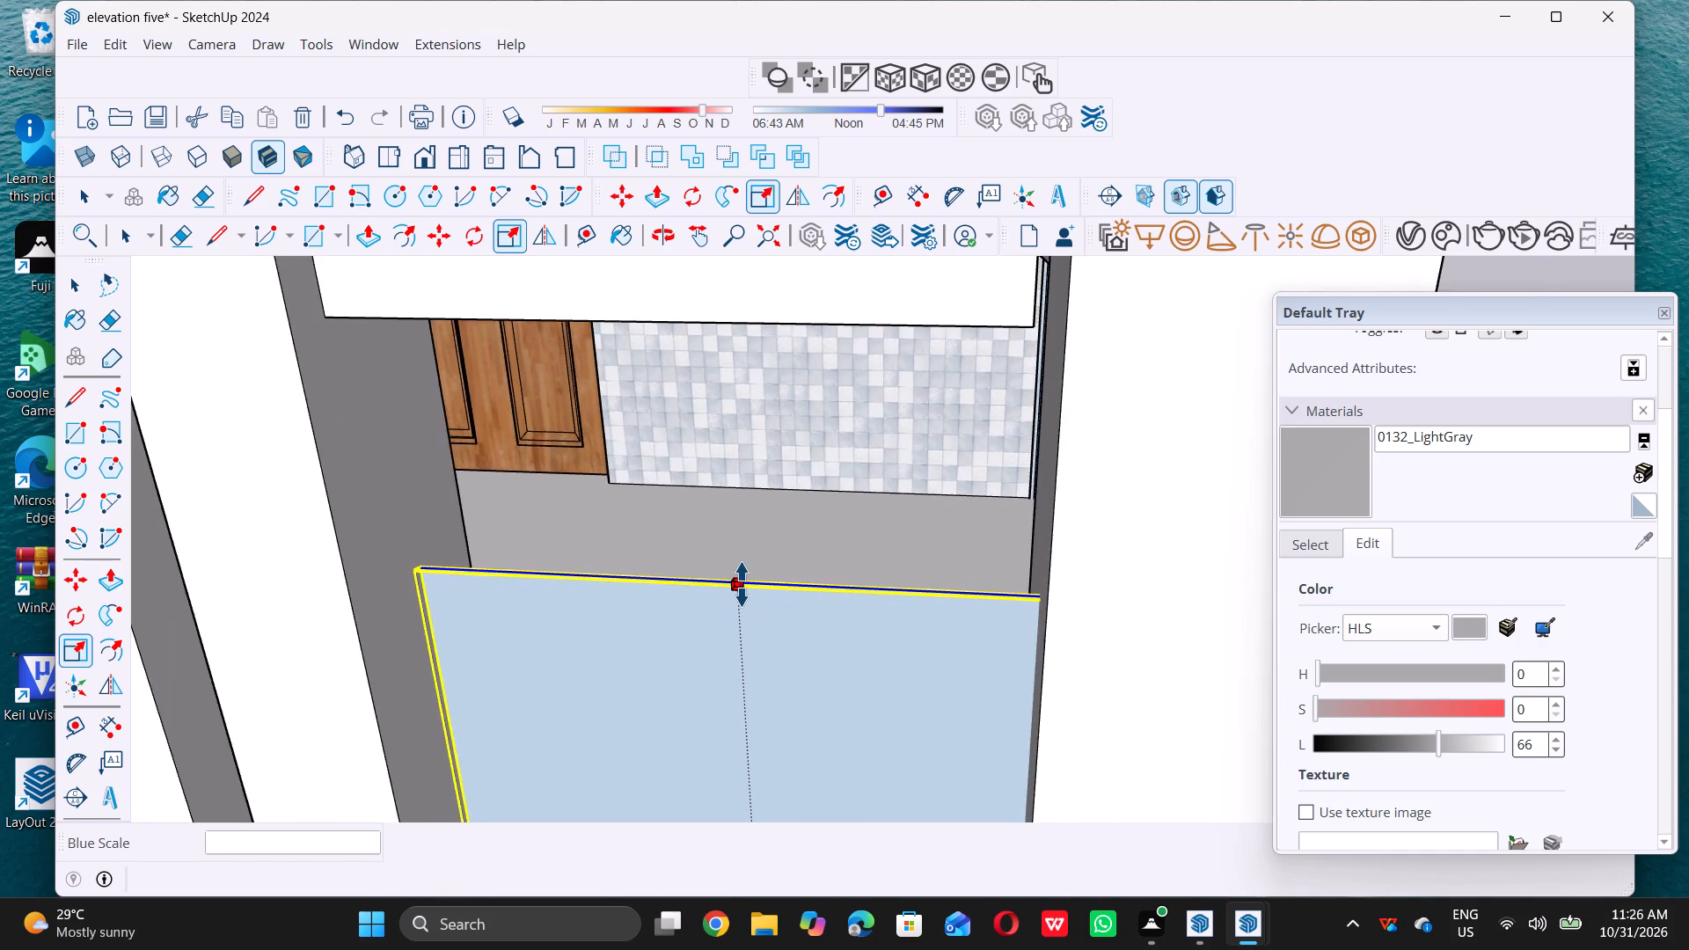
{"action": "scroll", "coordinate": [742, 584], "scroll_direction": "down", "scroll_amount": 4}
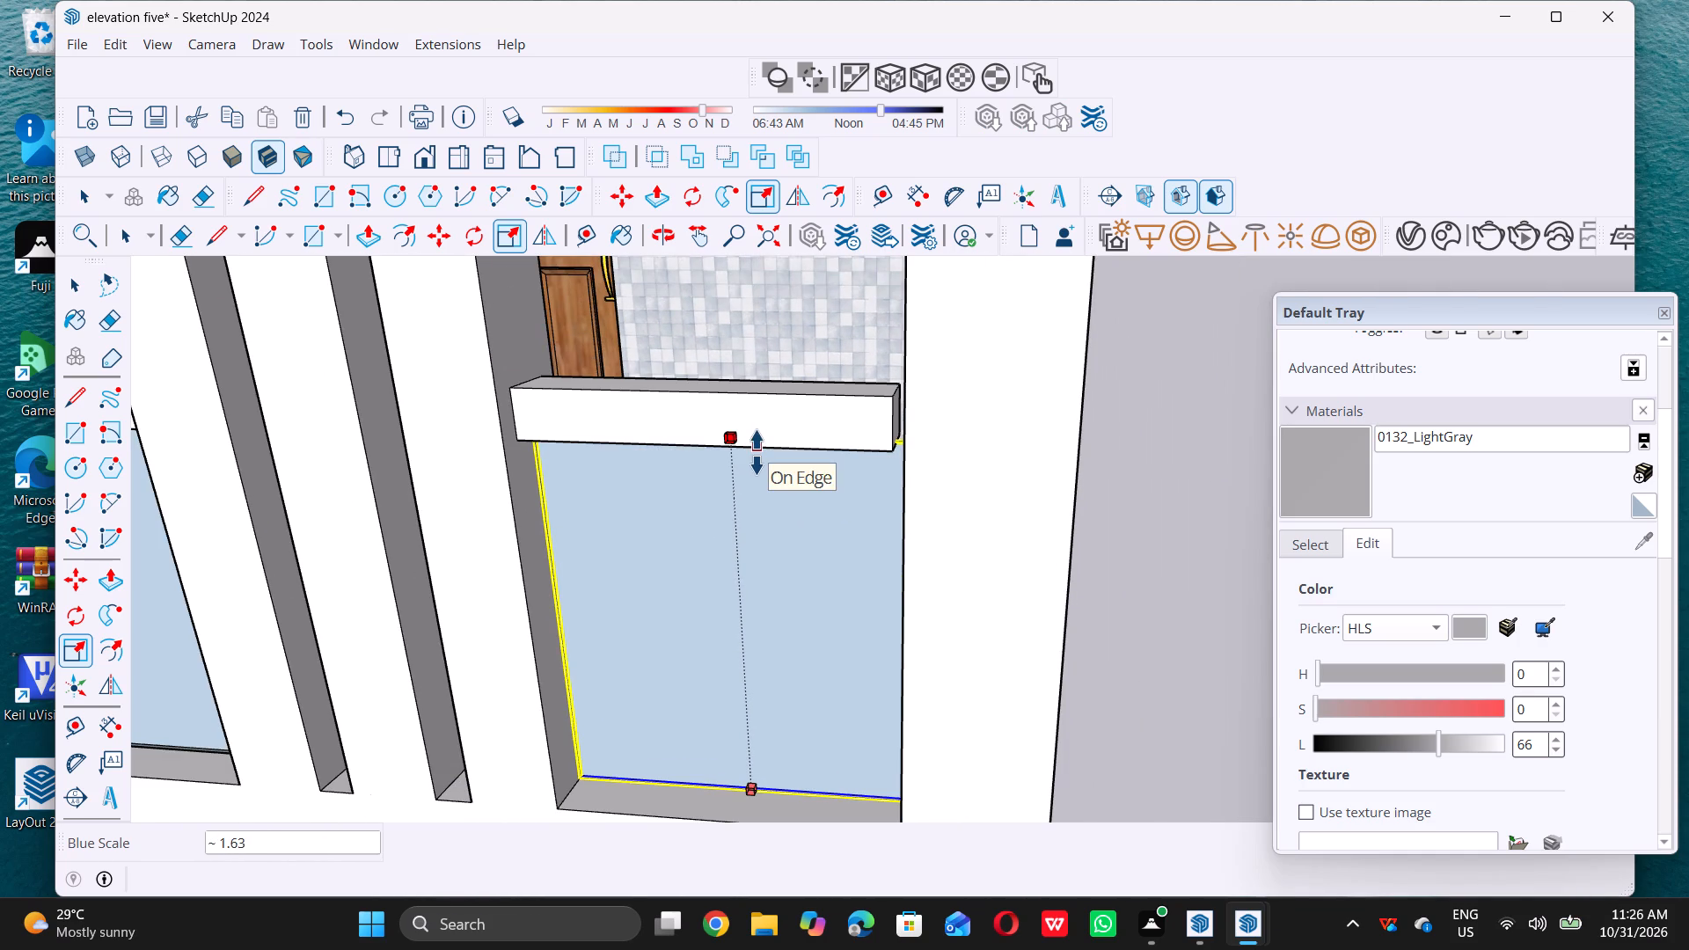
{"action": "left_click", "coordinate": [757, 452]}
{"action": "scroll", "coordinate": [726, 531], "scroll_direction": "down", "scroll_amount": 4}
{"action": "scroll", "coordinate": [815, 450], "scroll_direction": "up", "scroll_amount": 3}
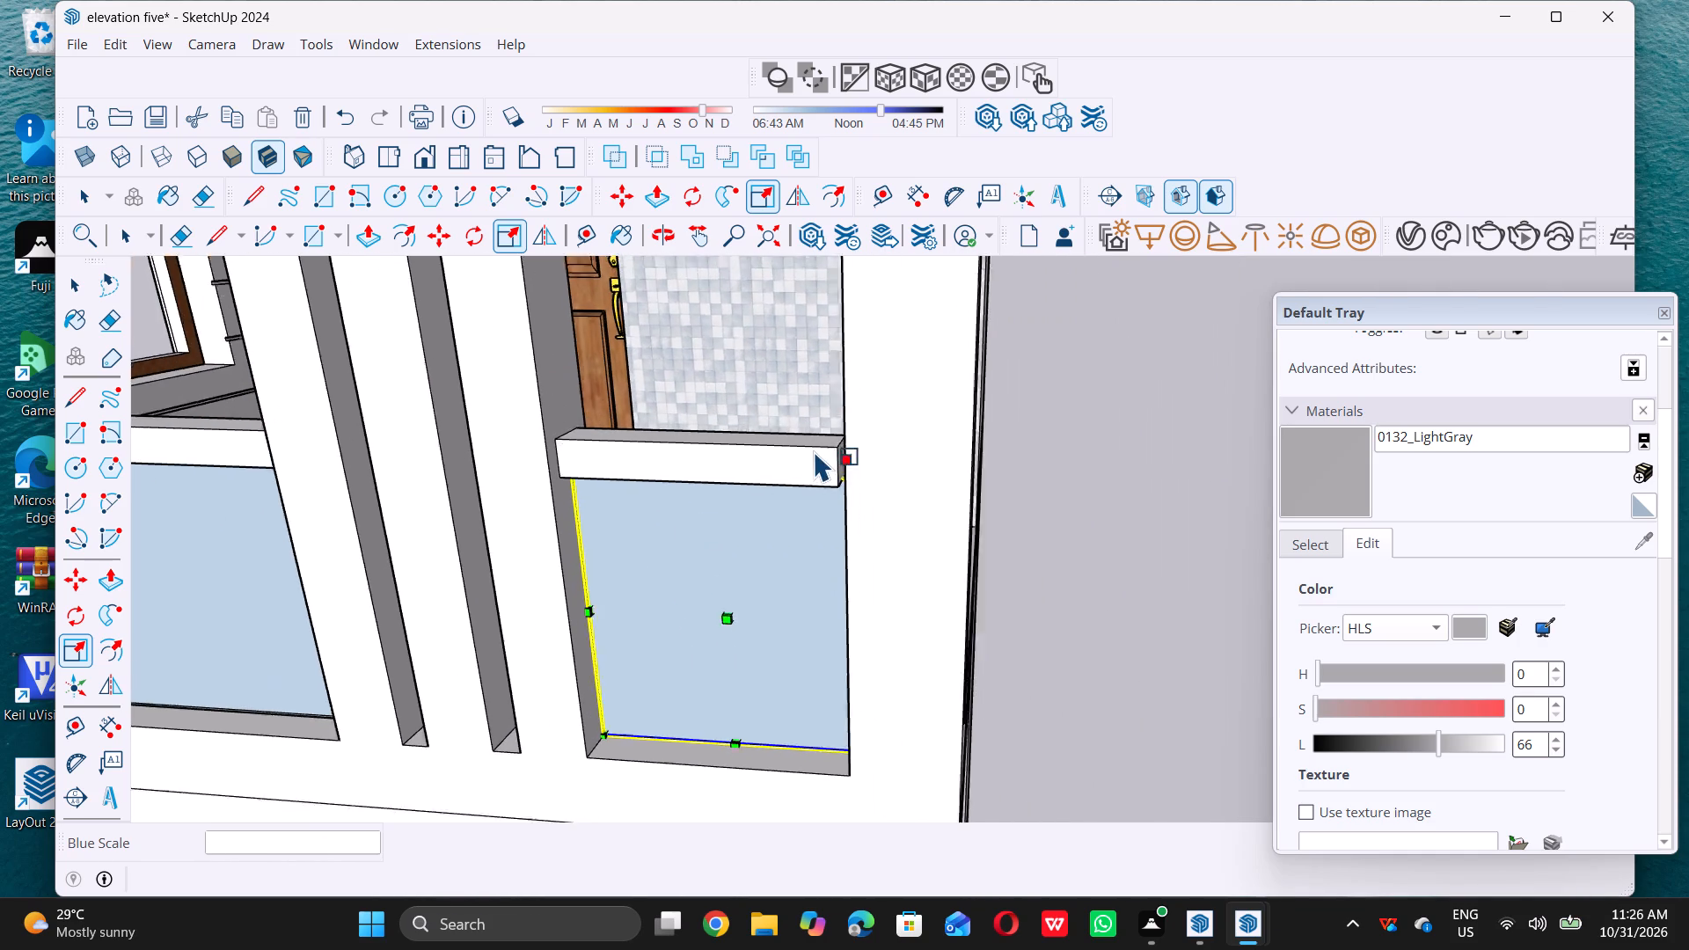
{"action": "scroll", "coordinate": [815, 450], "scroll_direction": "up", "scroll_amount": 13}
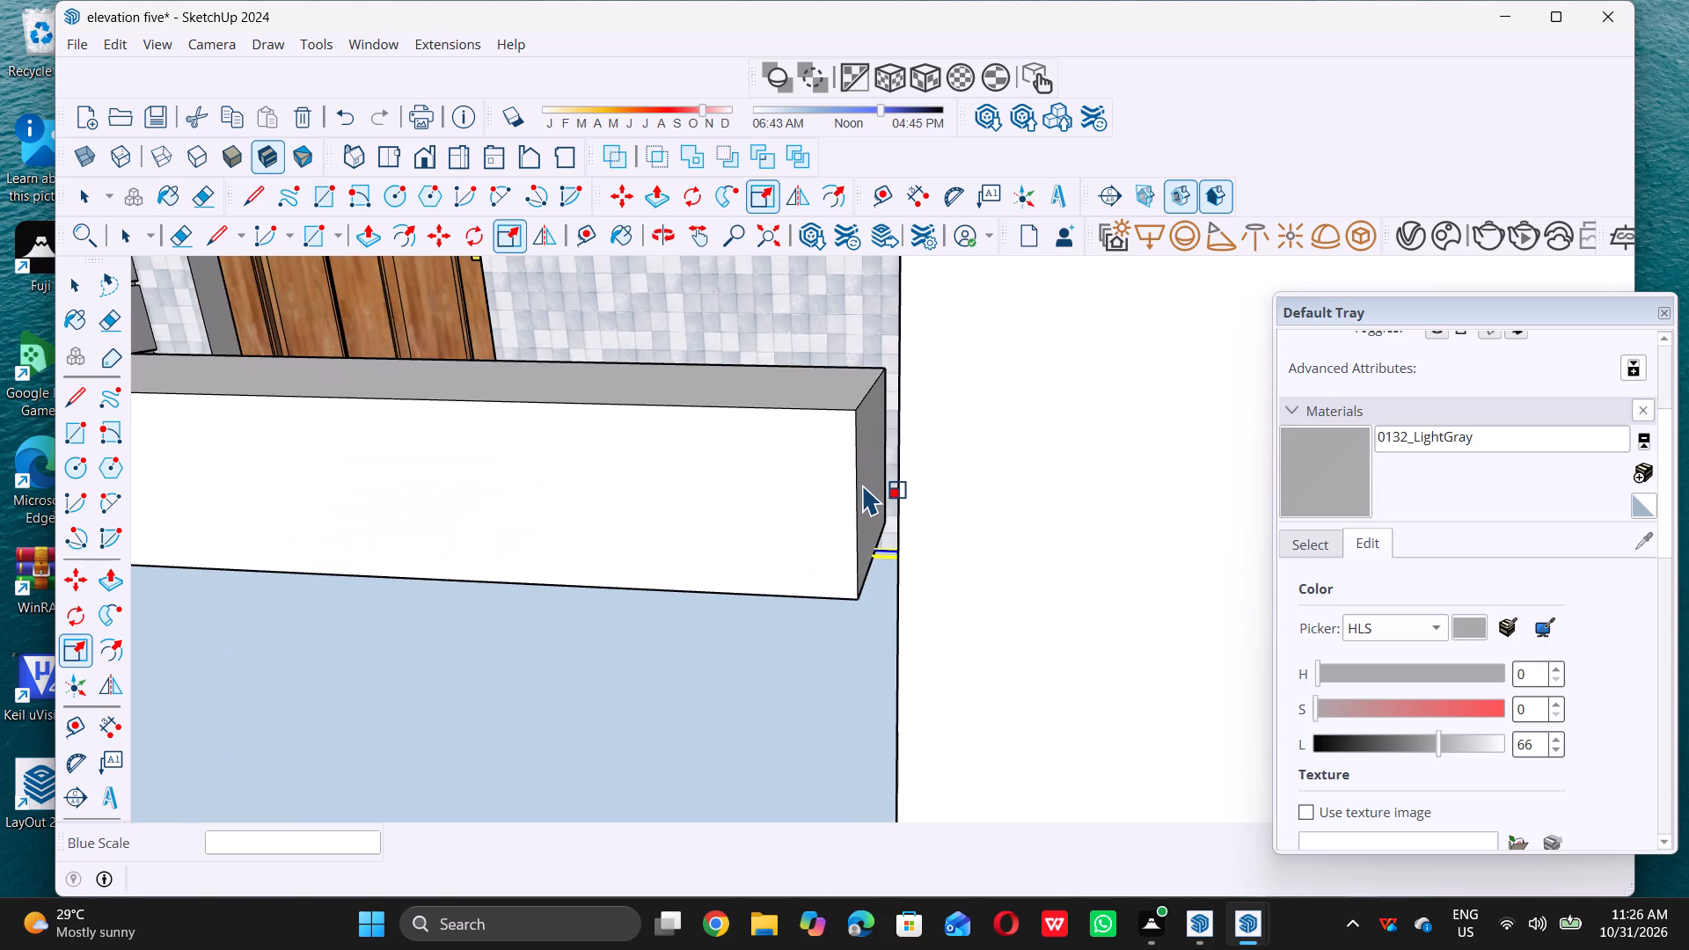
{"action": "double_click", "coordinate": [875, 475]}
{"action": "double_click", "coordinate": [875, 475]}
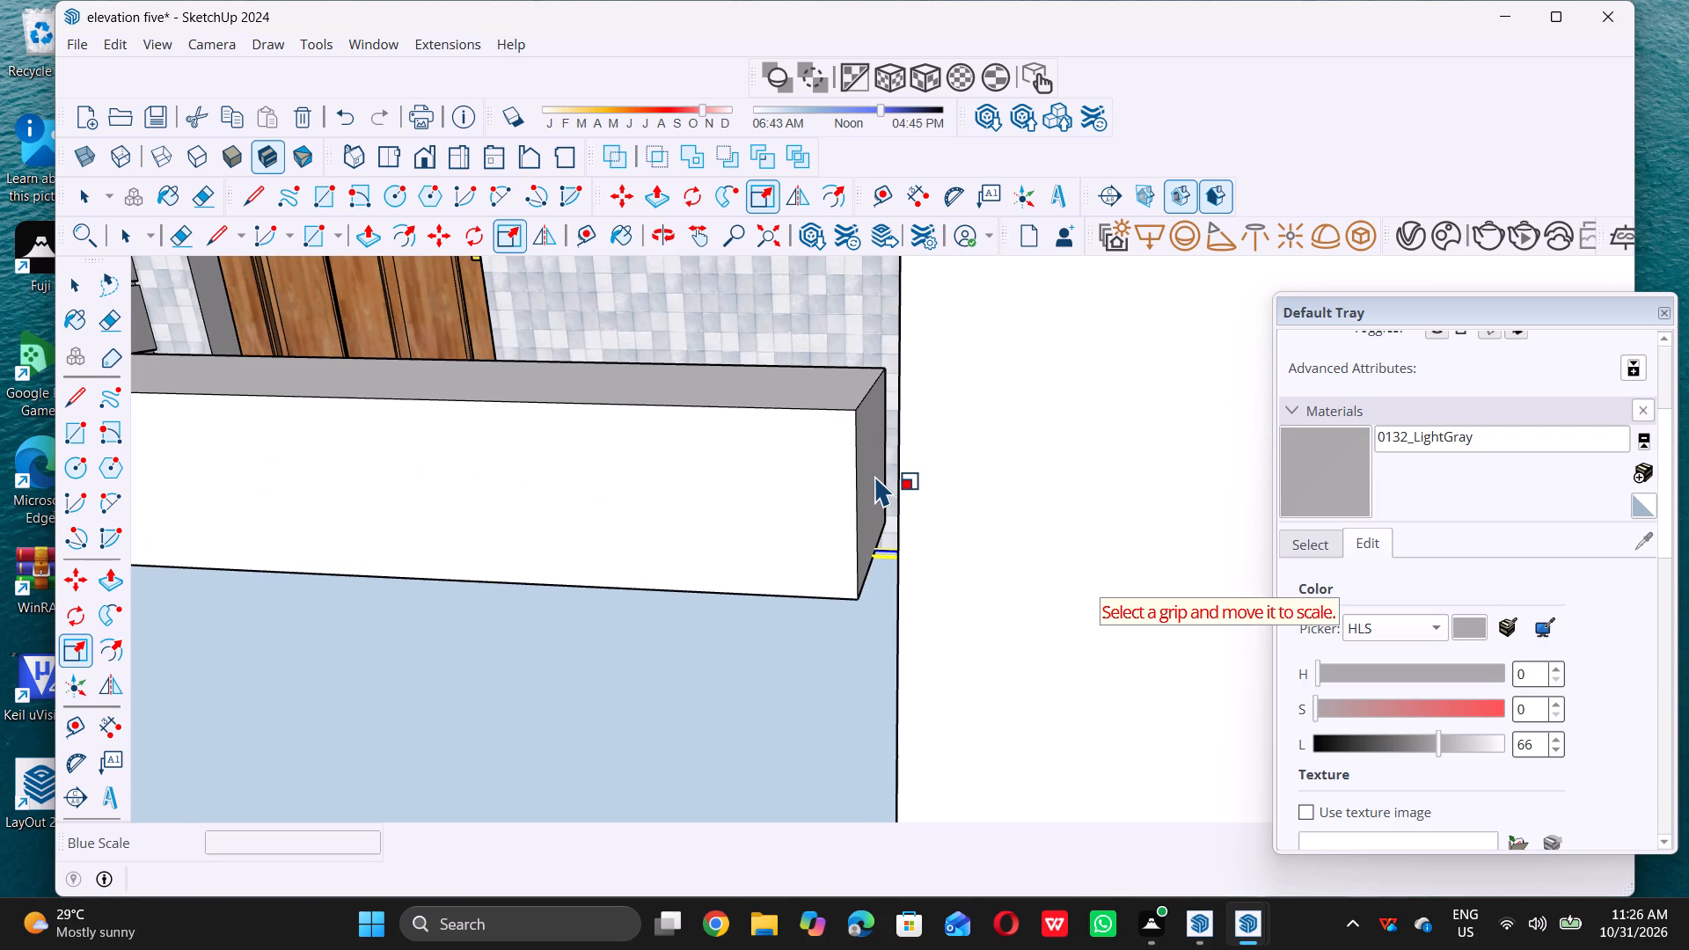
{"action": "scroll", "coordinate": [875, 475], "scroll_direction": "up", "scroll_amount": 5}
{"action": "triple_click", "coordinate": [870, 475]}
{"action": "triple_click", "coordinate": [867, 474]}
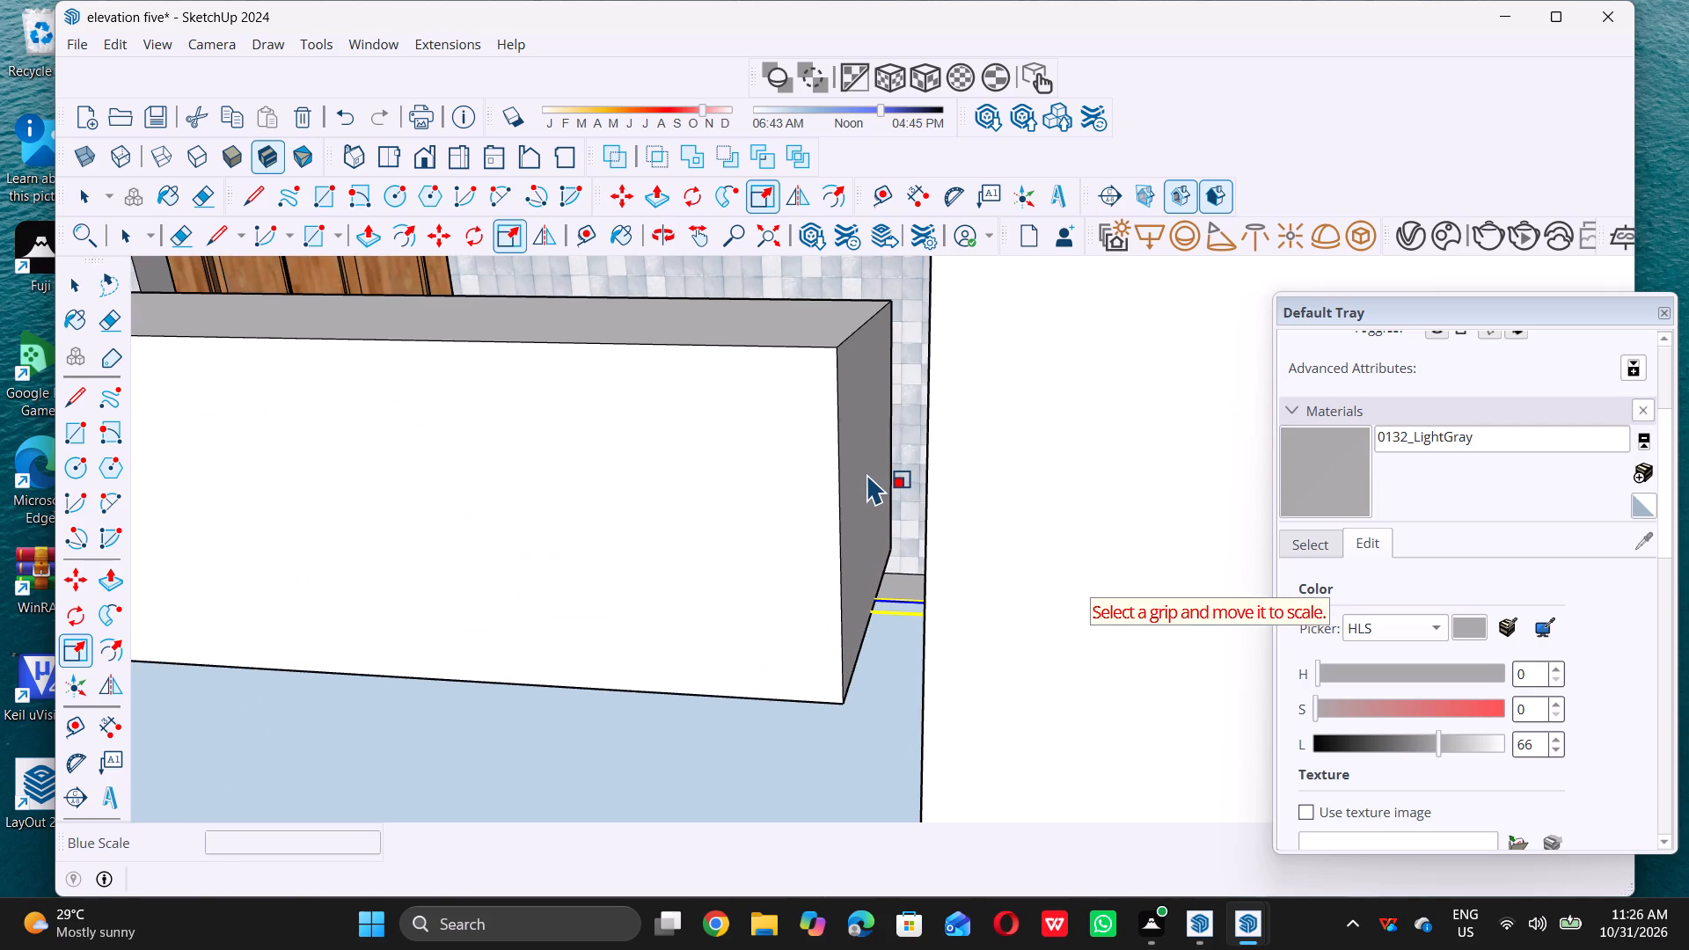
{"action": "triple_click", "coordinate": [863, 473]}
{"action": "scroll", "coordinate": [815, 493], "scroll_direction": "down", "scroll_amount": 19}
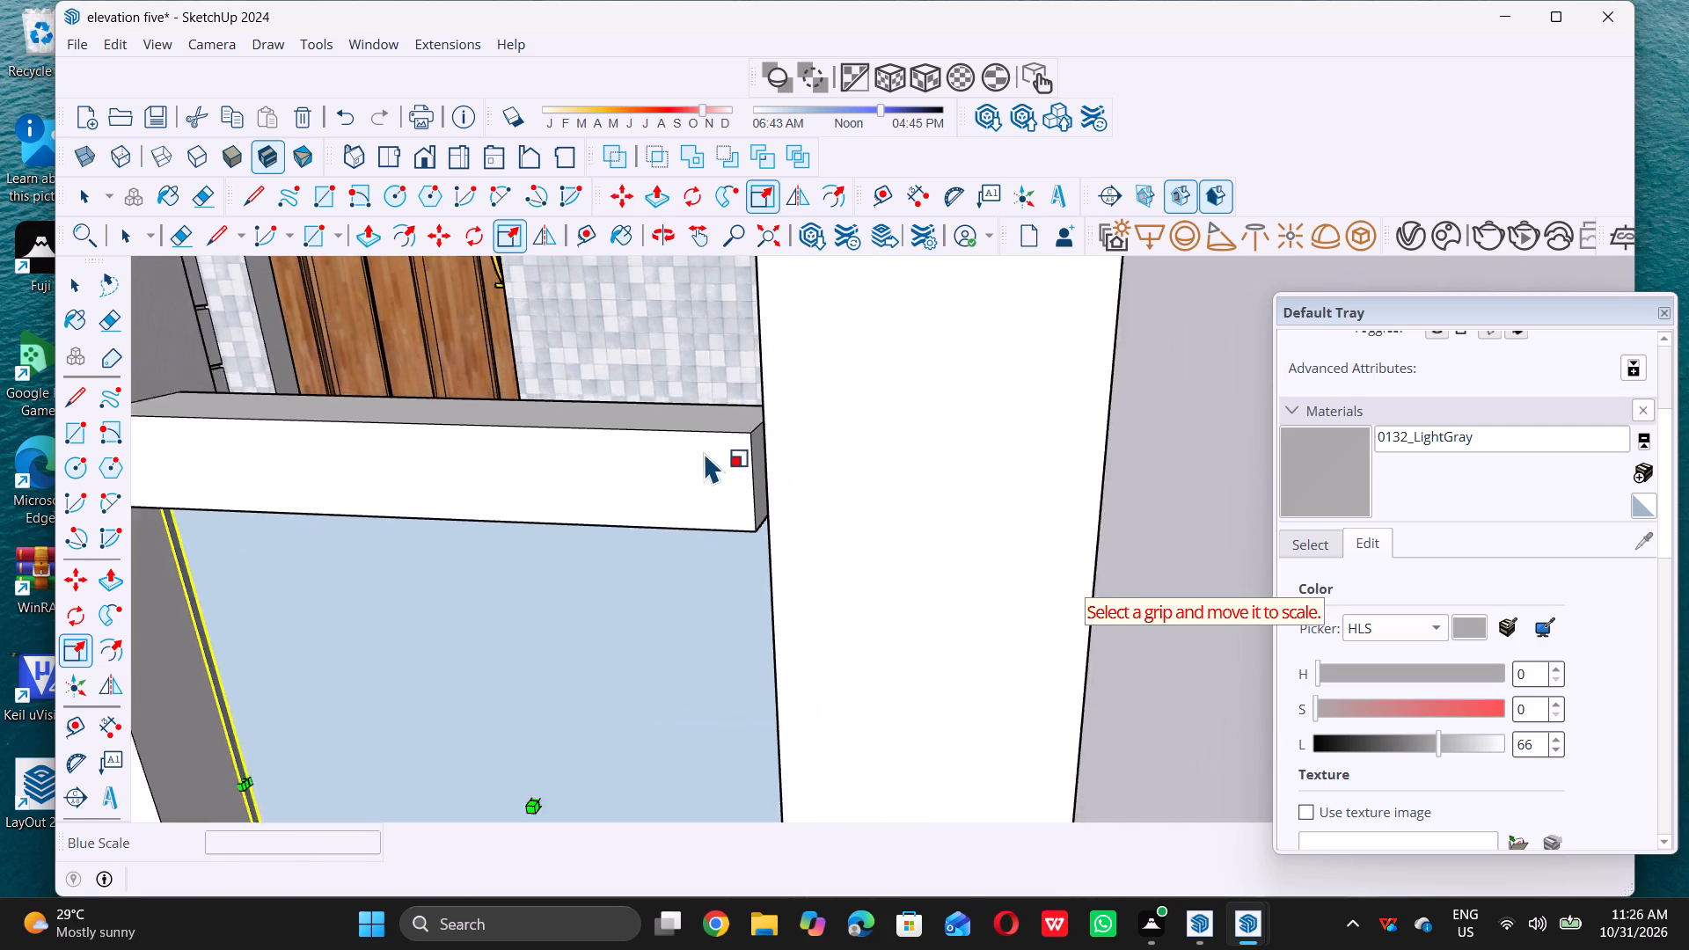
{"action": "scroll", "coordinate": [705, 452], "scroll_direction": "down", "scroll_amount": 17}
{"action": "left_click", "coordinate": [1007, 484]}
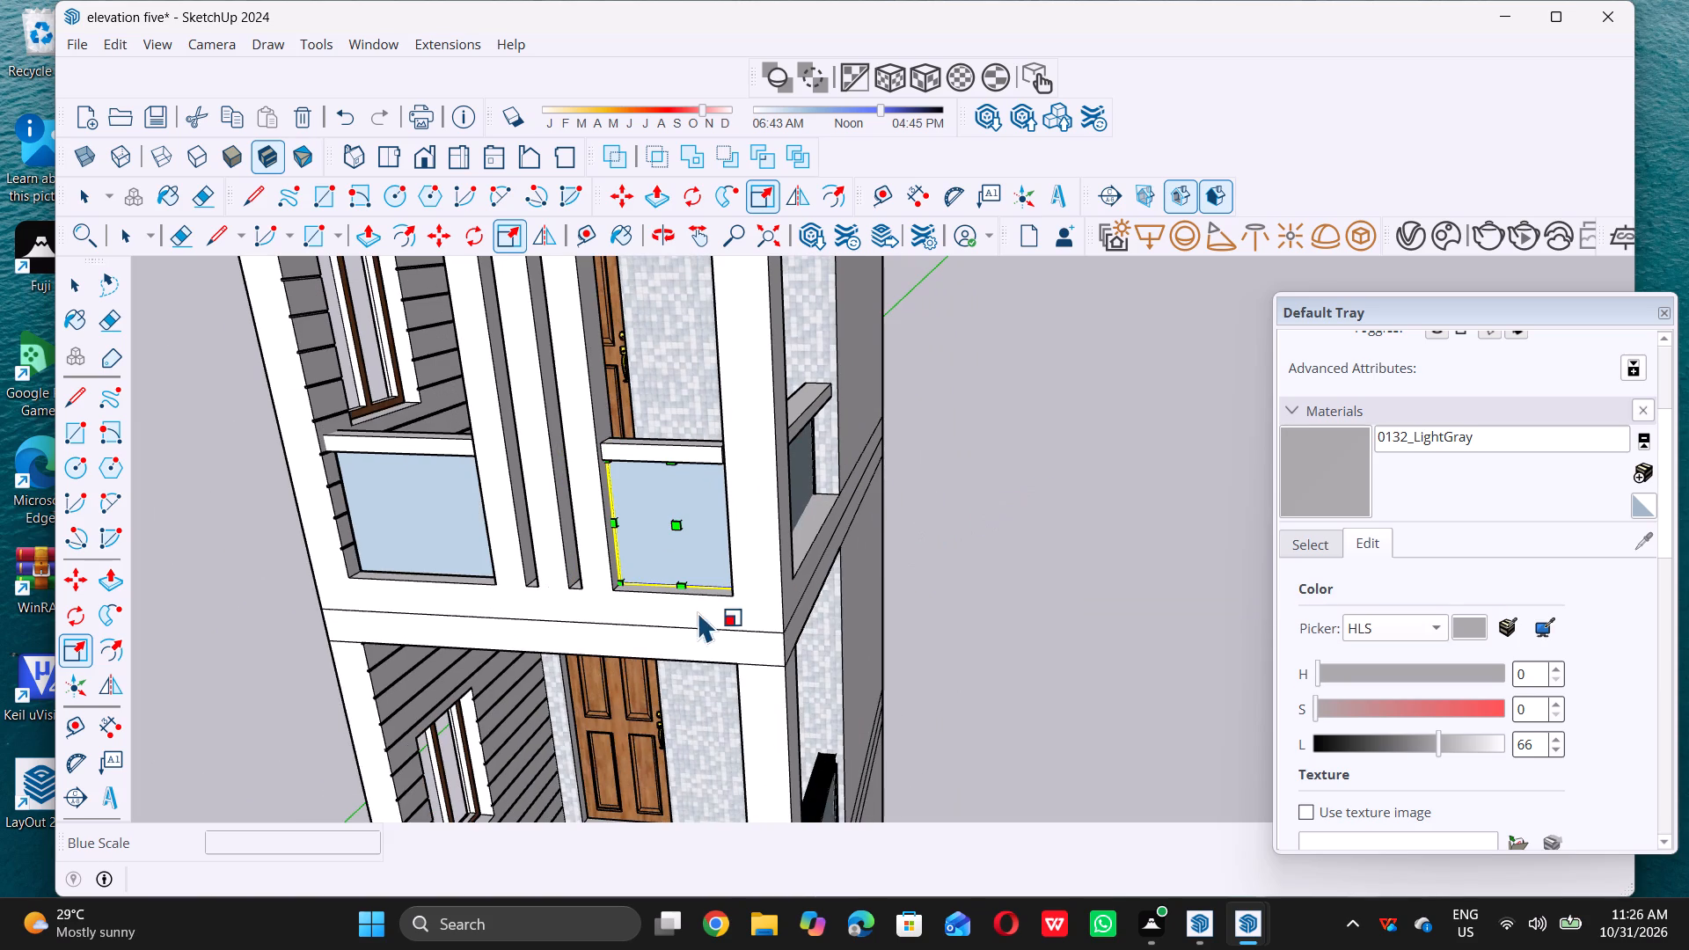
Push/Pull the end face of the white rail above that pane outward 11/16" to meet the corner column.
{"action": "middle_click_drag", "start_coordinate": [643, 630], "coordinate": [762, 589]}
{"action": "scroll", "coordinate": [786, 464], "scroll_direction": "up", "scroll_amount": 3}
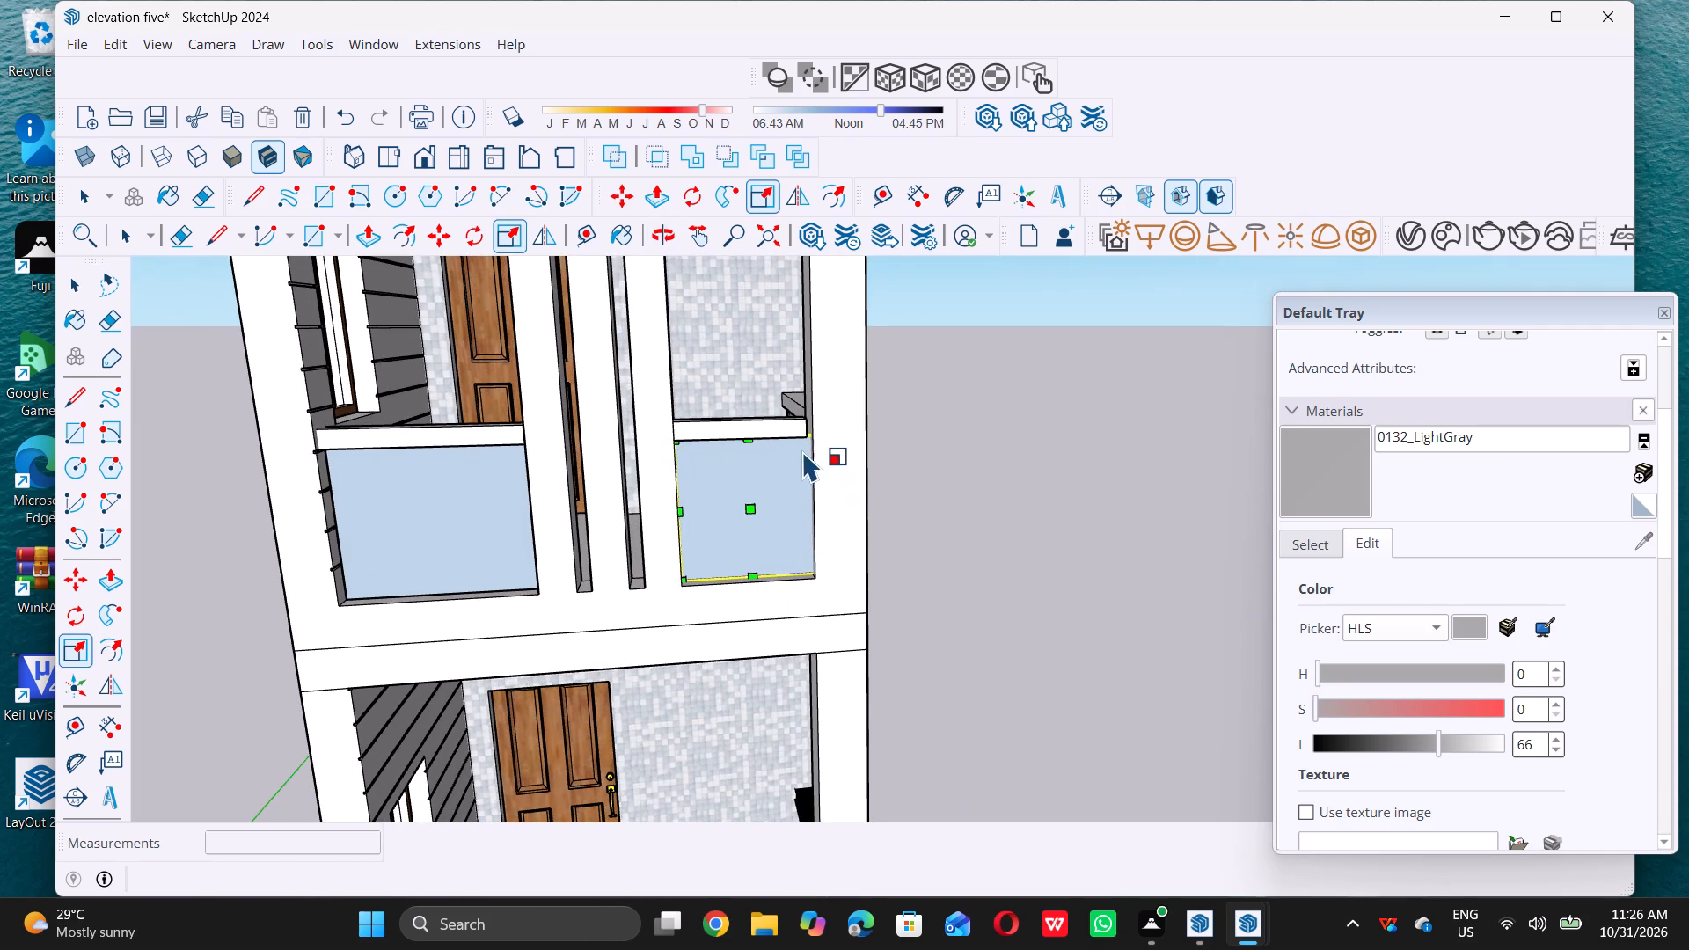
{"action": "scroll", "coordinate": [803, 450], "scroll_direction": "up", "scroll_amount": 5}
{"action": "key", "text": "space"}
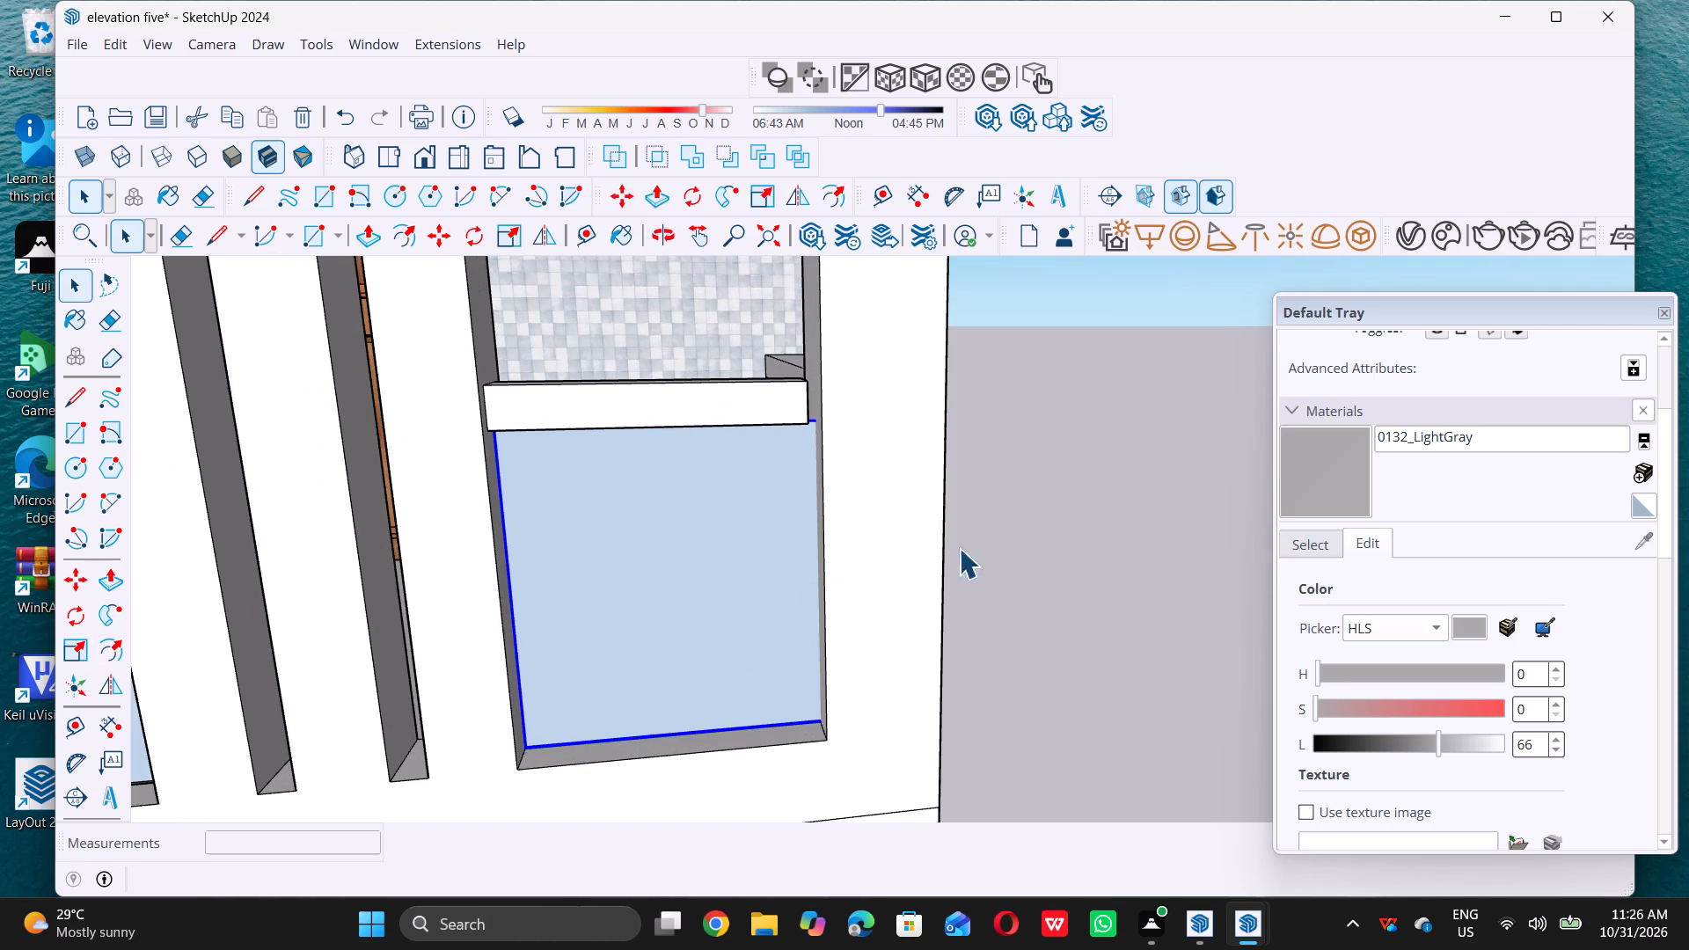
{"action": "double_click", "coordinate": [1083, 537]}
{"action": "middle_click_drag", "start_coordinate": [803, 538], "coordinate": [699, 600]}
{"action": "scroll", "coordinate": [698, 507], "scroll_direction": "up", "scroll_amount": 5}
{"action": "scroll", "coordinate": [726, 425], "scroll_direction": "up", "scroll_amount": 16}
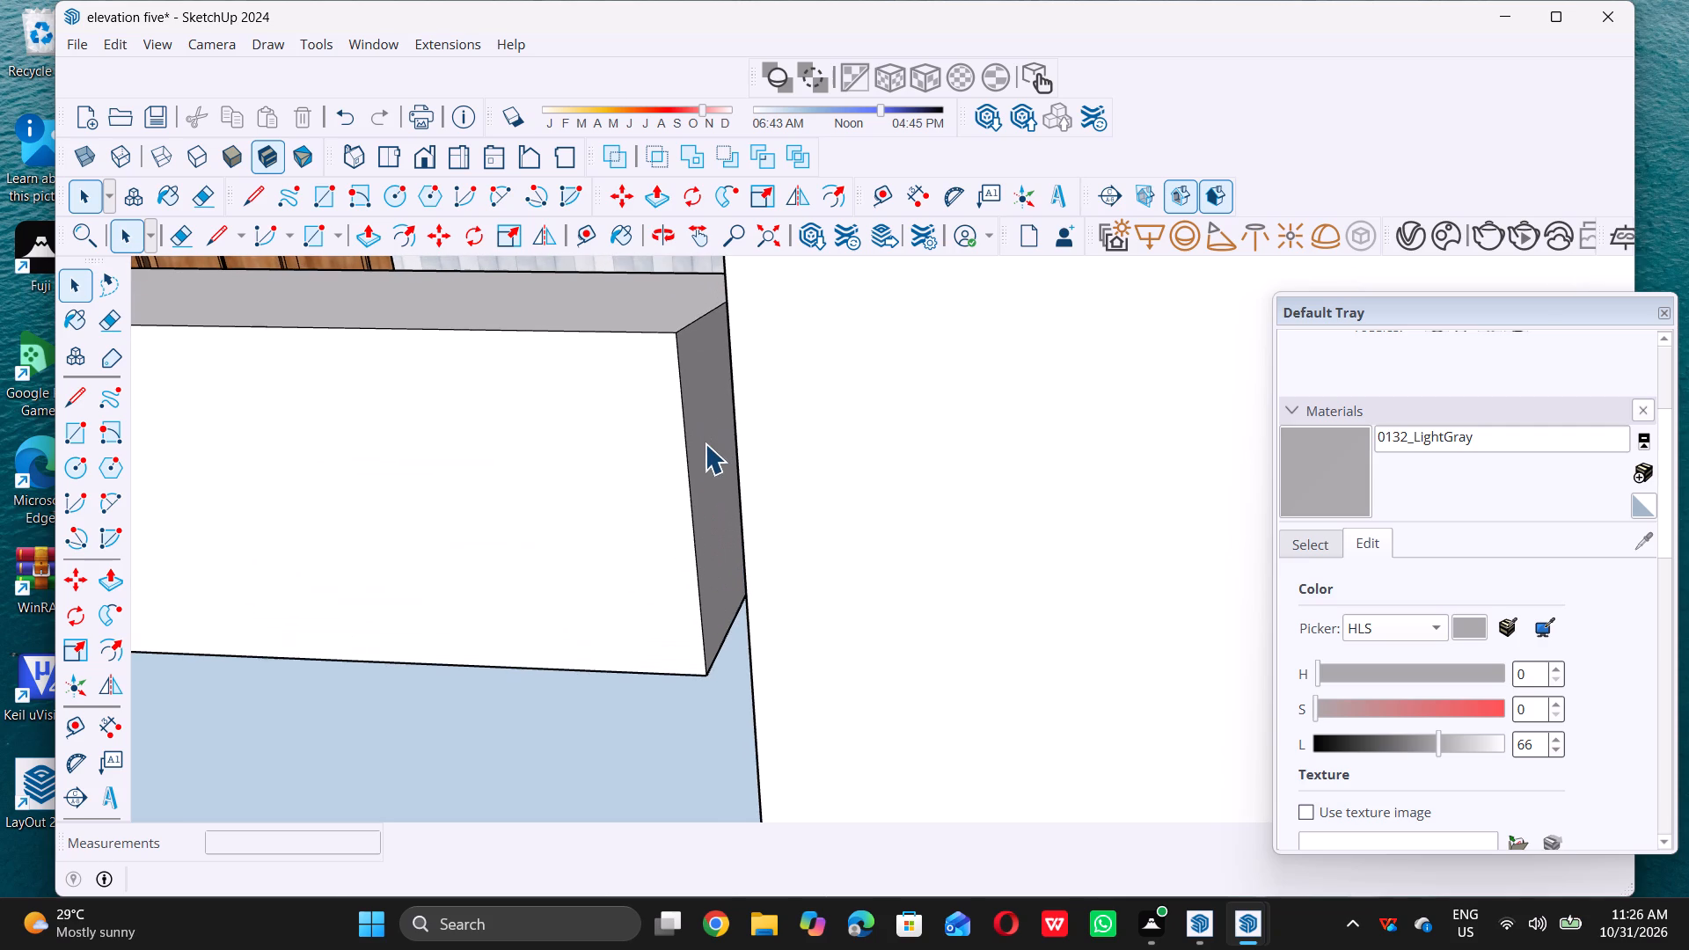
{"action": "left_click", "coordinate": [702, 443]}
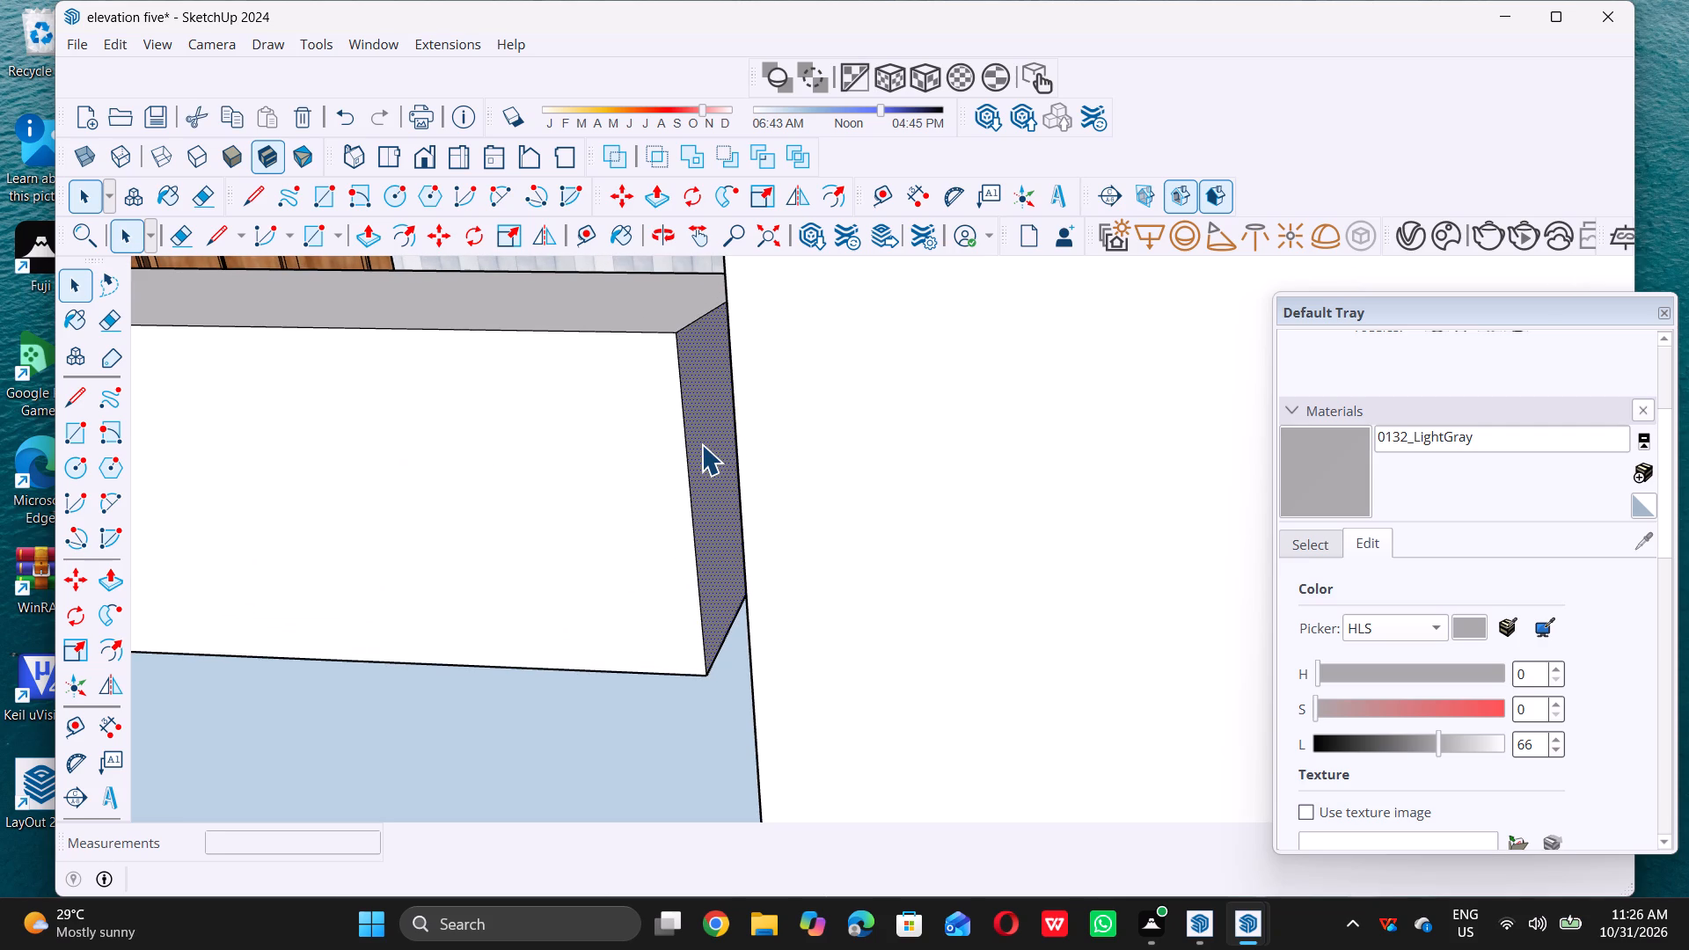
{"action": "key", "text": "p"}
{"action": "left_click", "coordinate": [701, 444]}
{"action": "double_click", "coordinate": [763, 452]}
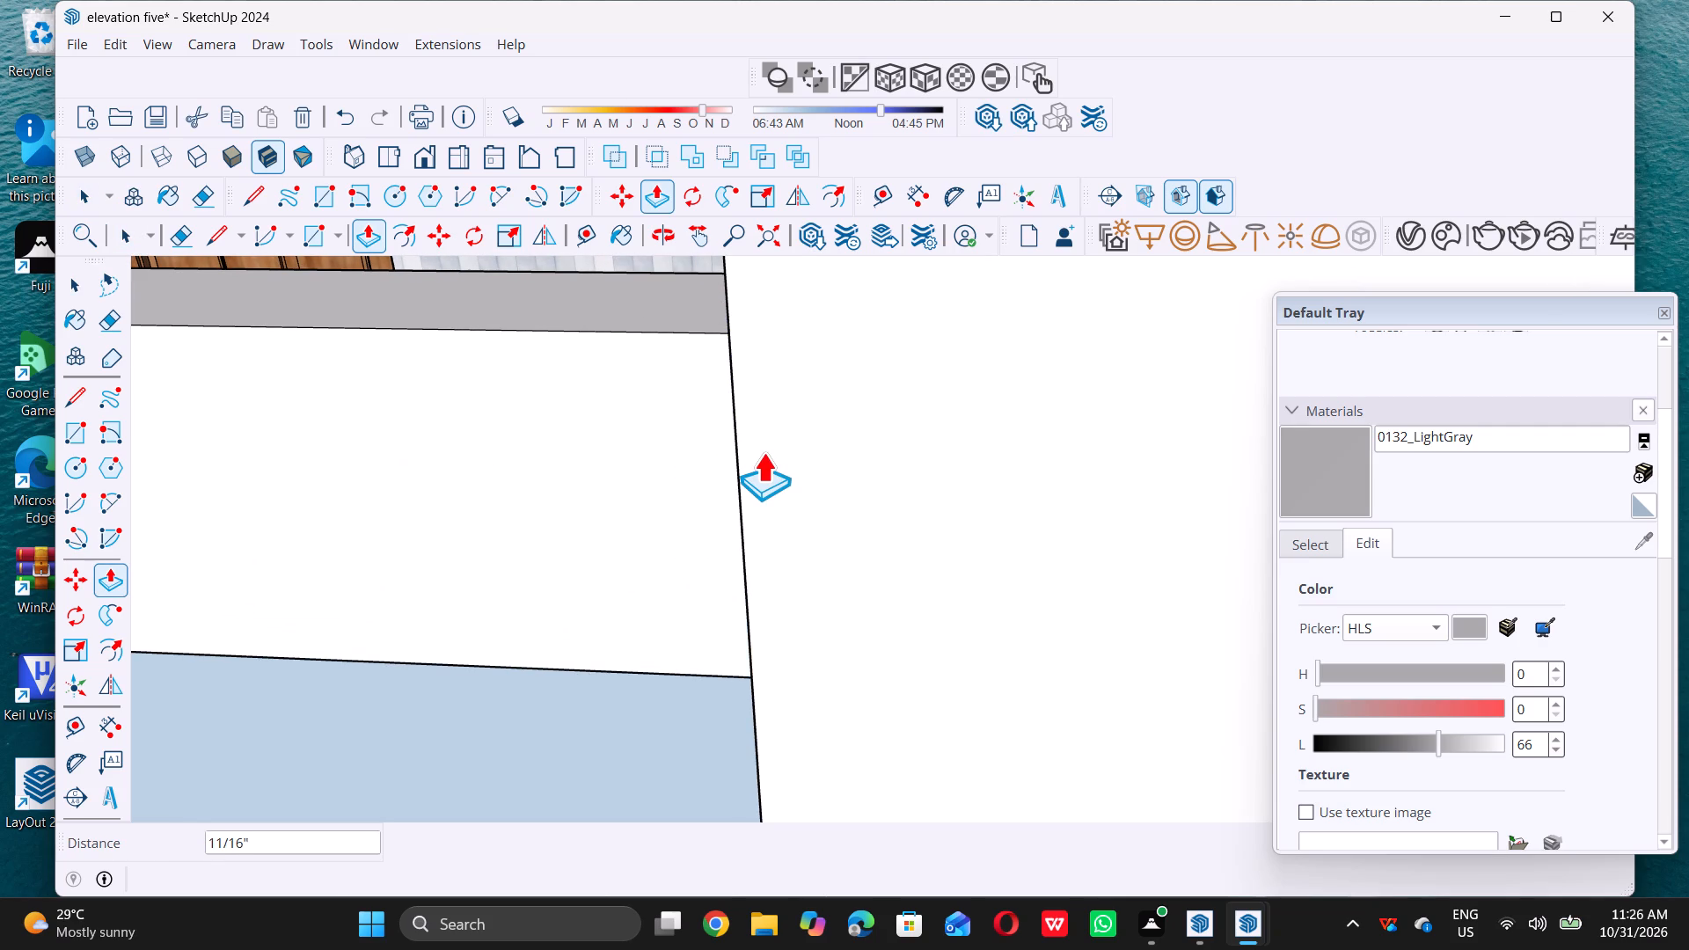
{"action": "key", "text": "space"}
Examine the tower's full front, comparing the glass panes and rails across its floors.
{"action": "scroll", "coordinate": [756, 471], "scroll_direction": "down", "scroll_amount": 17}
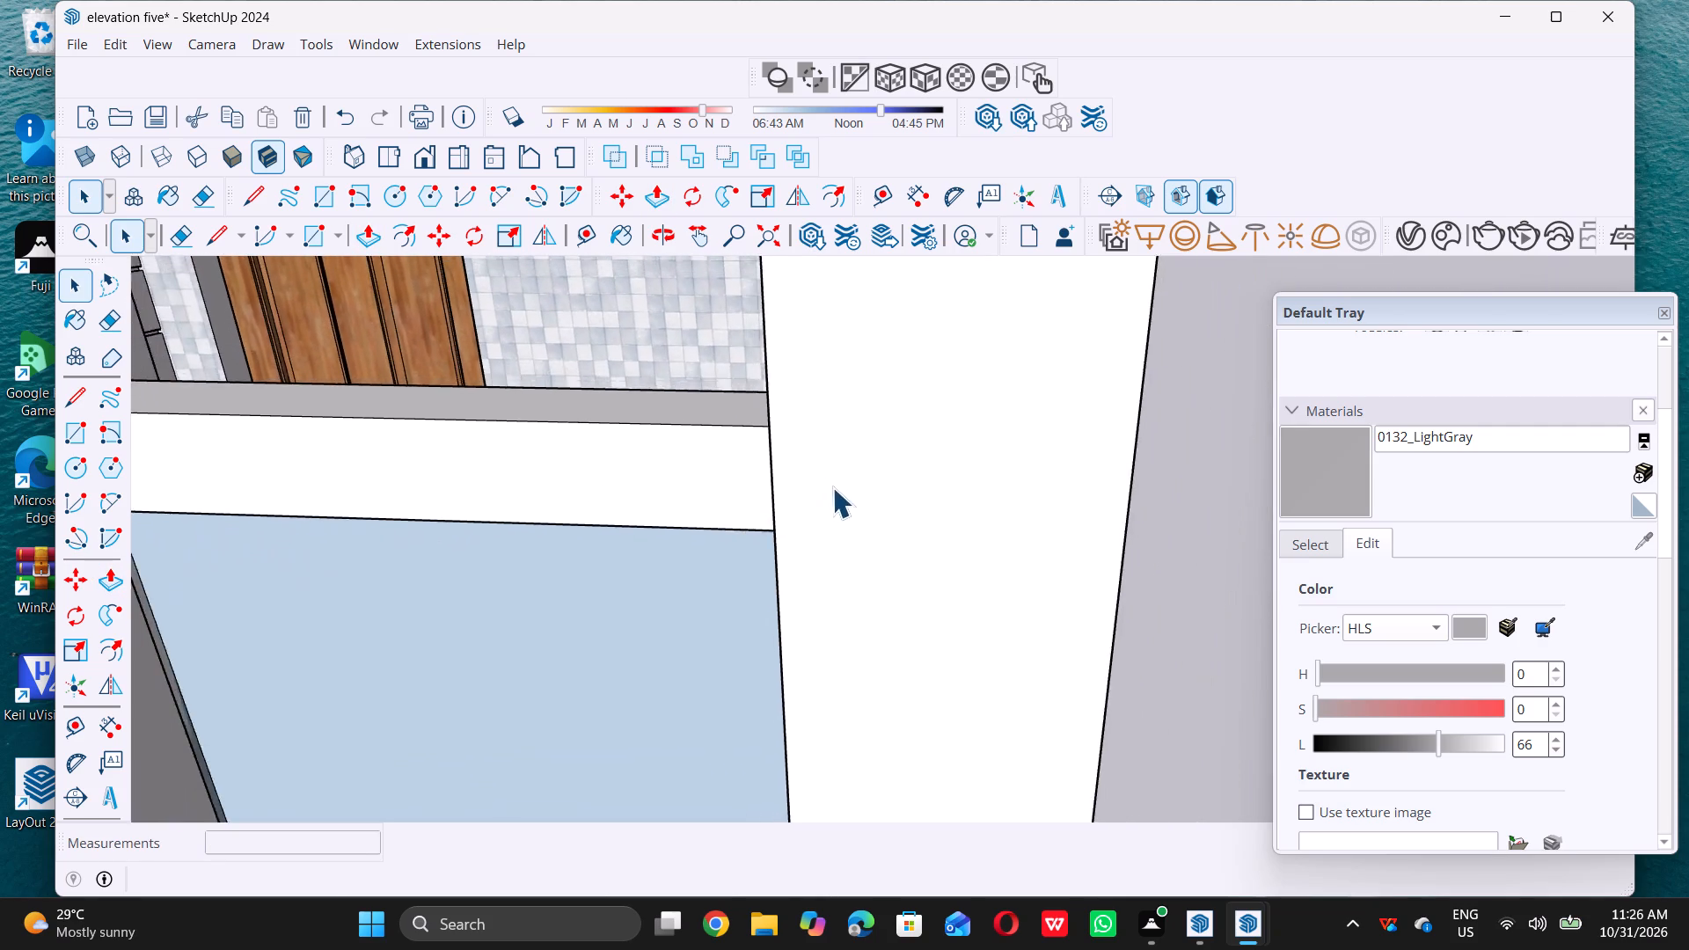
{"action": "scroll", "coordinate": [832, 487], "scroll_direction": "down", "scroll_amount": 20}
{"action": "scroll", "coordinate": [832, 487], "scroll_direction": "down", "scroll_amount": 5}
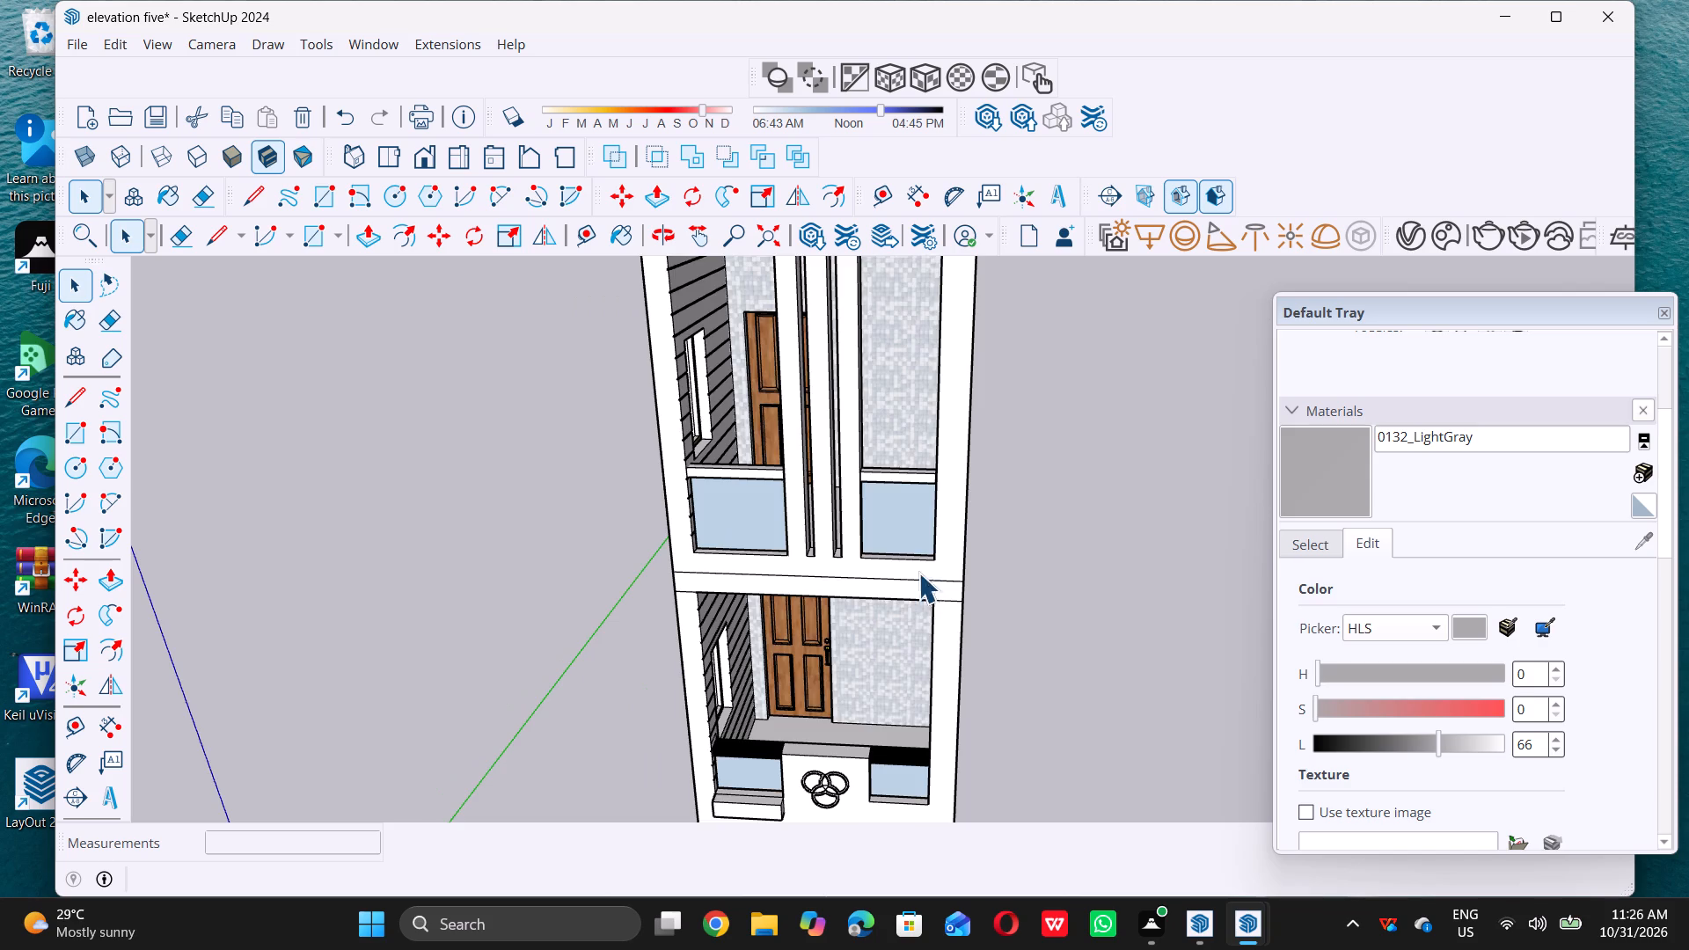
{"action": "scroll", "coordinate": [919, 562], "scroll_direction": "down", "scroll_amount": 5}
{"action": "scroll", "coordinate": [923, 455], "scroll_direction": "down", "scroll_amount": 5}
{"action": "middle_click_drag", "start_coordinate": [896, 574], "coordinate": [899, 459]}
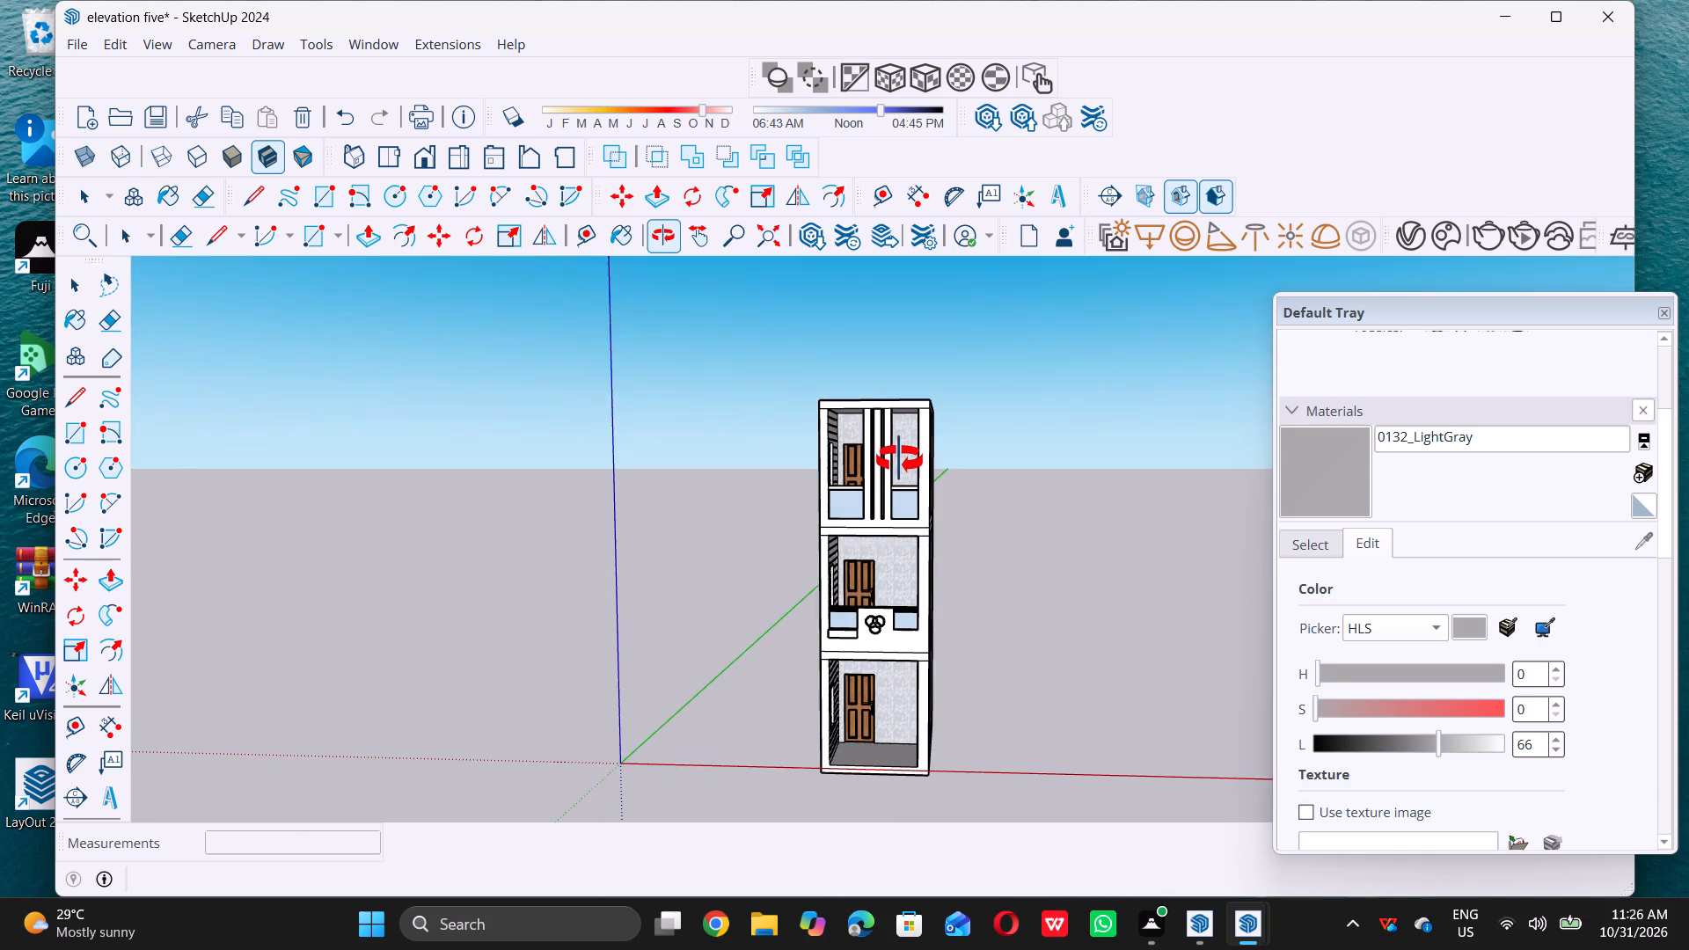
{"action": "middle_click_drag", "start_coordinate": [899, 459], "coordinate": [900, 460]}
{"action": "scroll", "coordinate": [903, 475], "scroll_direction": "up", "scroll_amount": 6}
{"action": "scroll", "coordinate": [877, 493], "scroll_direction": "down", "scroll_amount": 3}
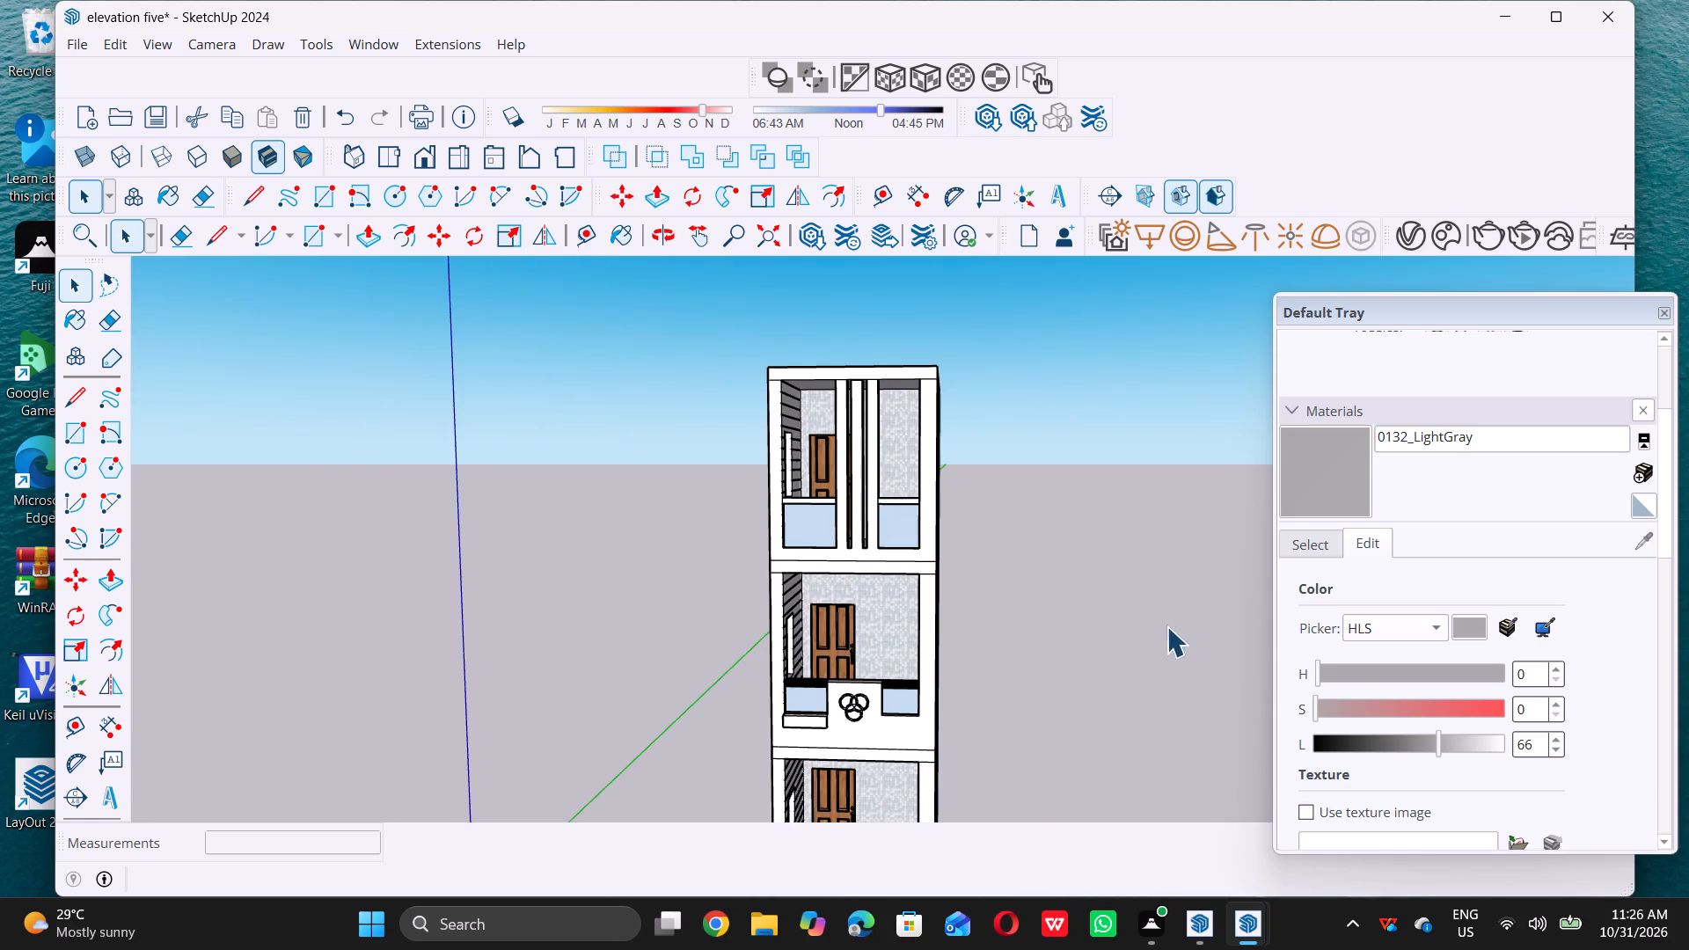
{"action": "scroll", "coordinate": [1263, 660], "scroll_direction": "up", "scroll_amount": 3}
{"action": "scroll", "coordinate": [967, 625], "scroll_direction": "down", "scroll_amount": 5}
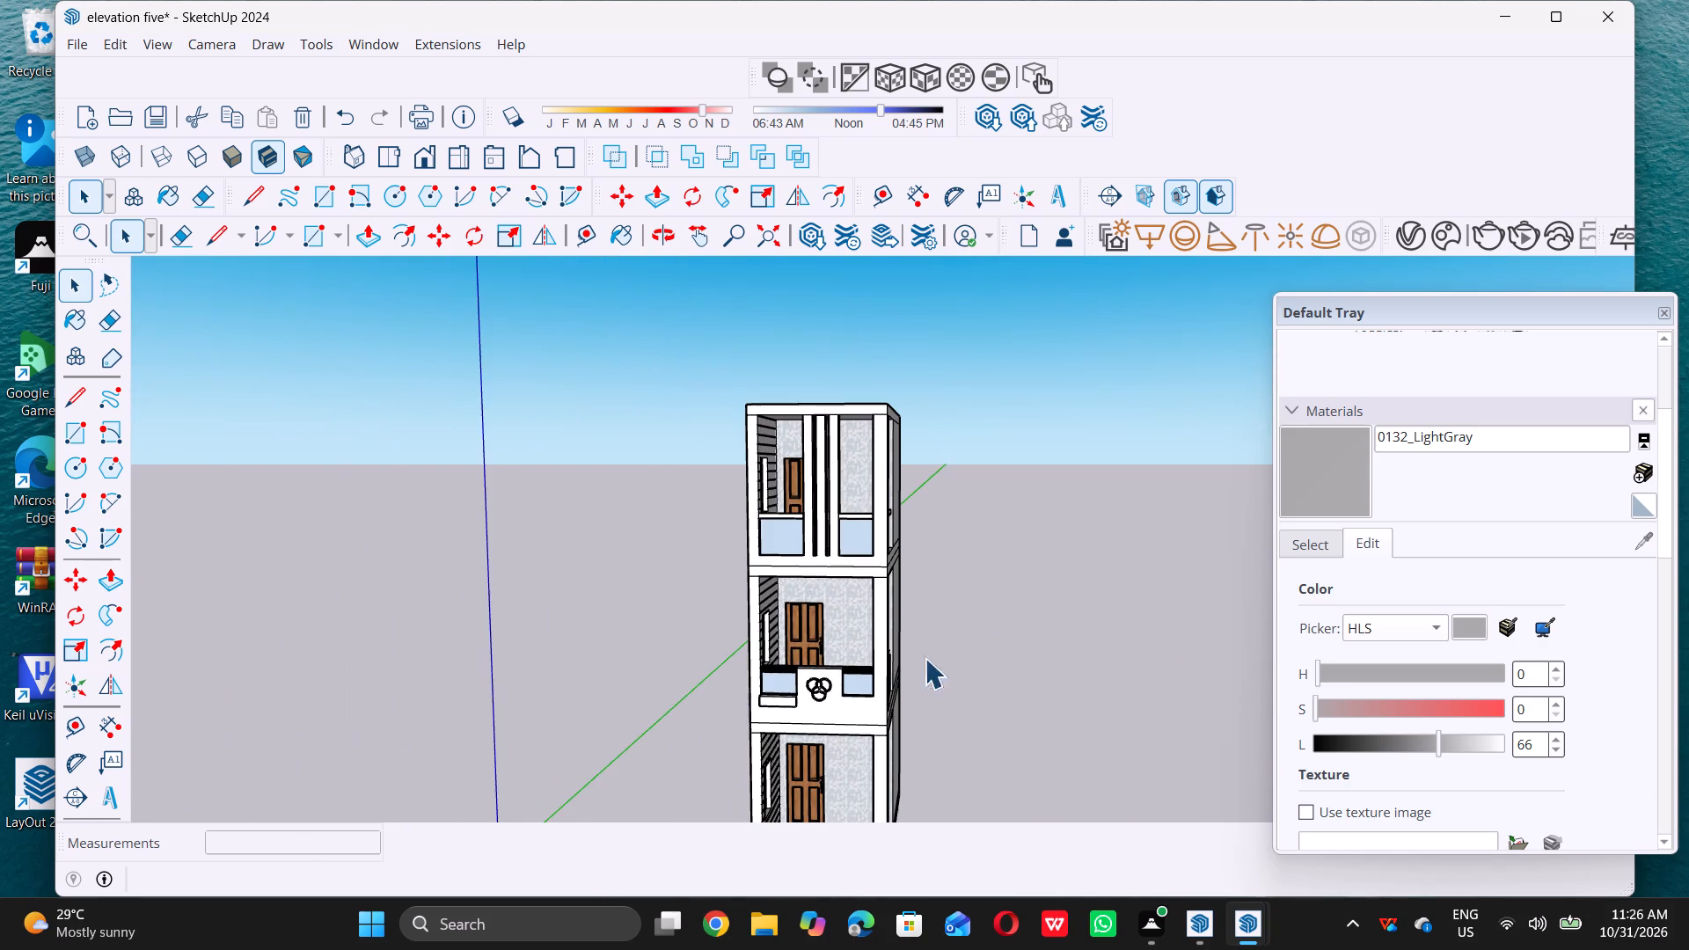
{"action": "middle_click", "coordinate": [880, 647]}
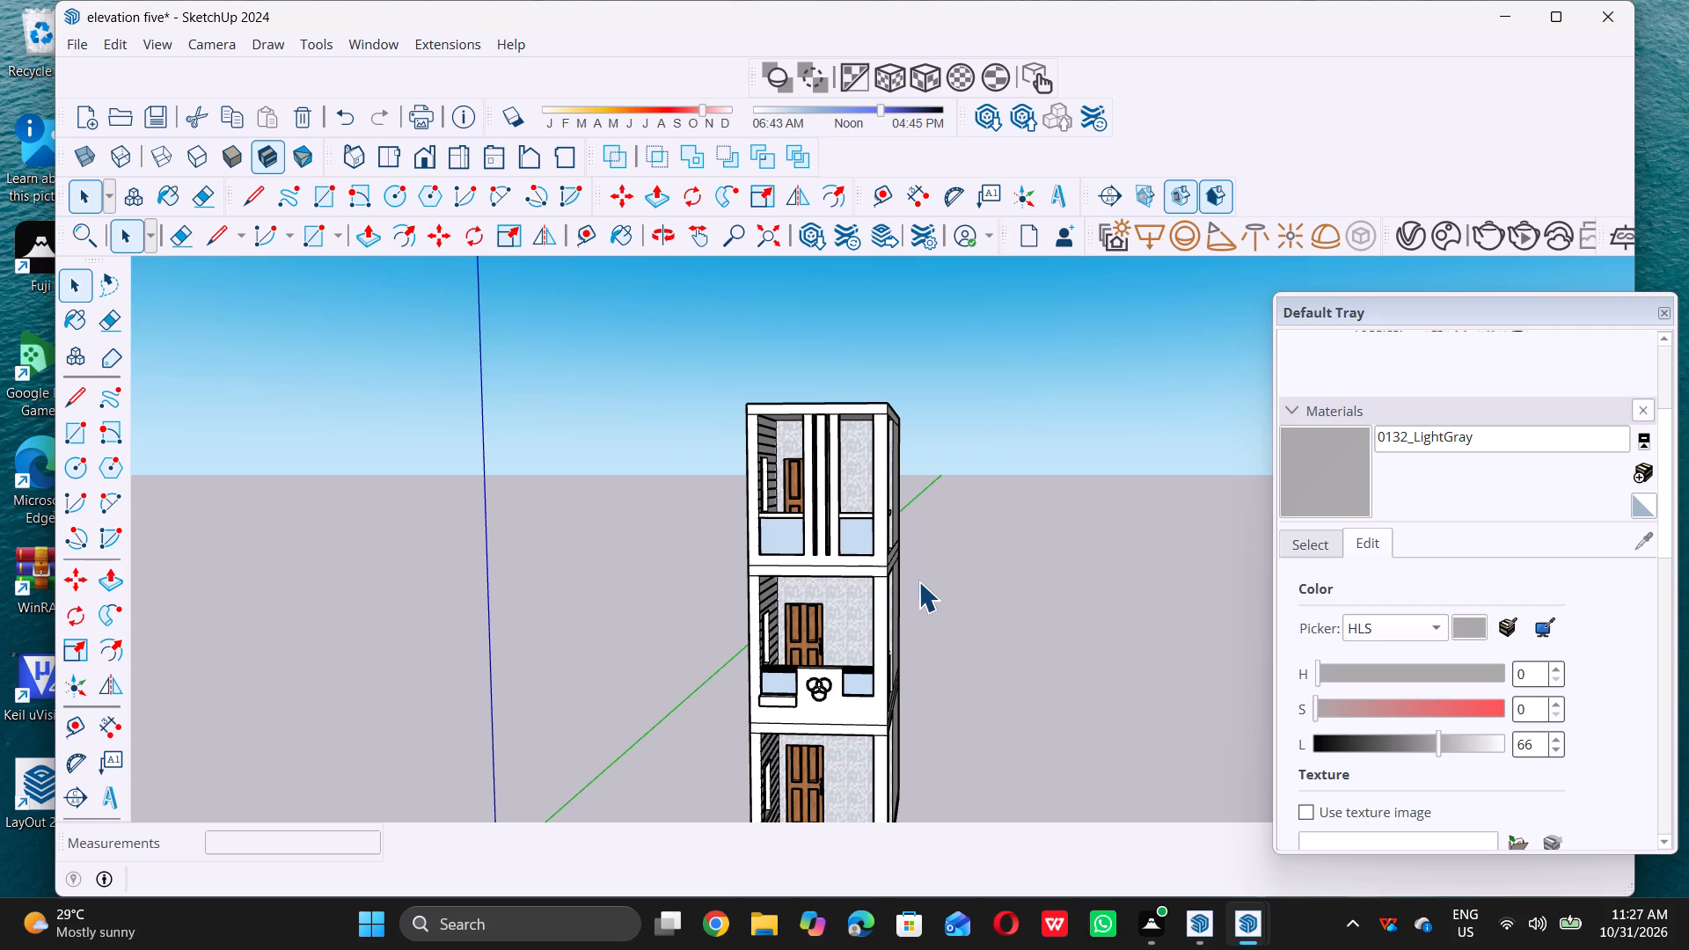
{"action": "scroll", "coordinate": [833, 497], "scroll_direction": "down", "scroll_amount": 5}
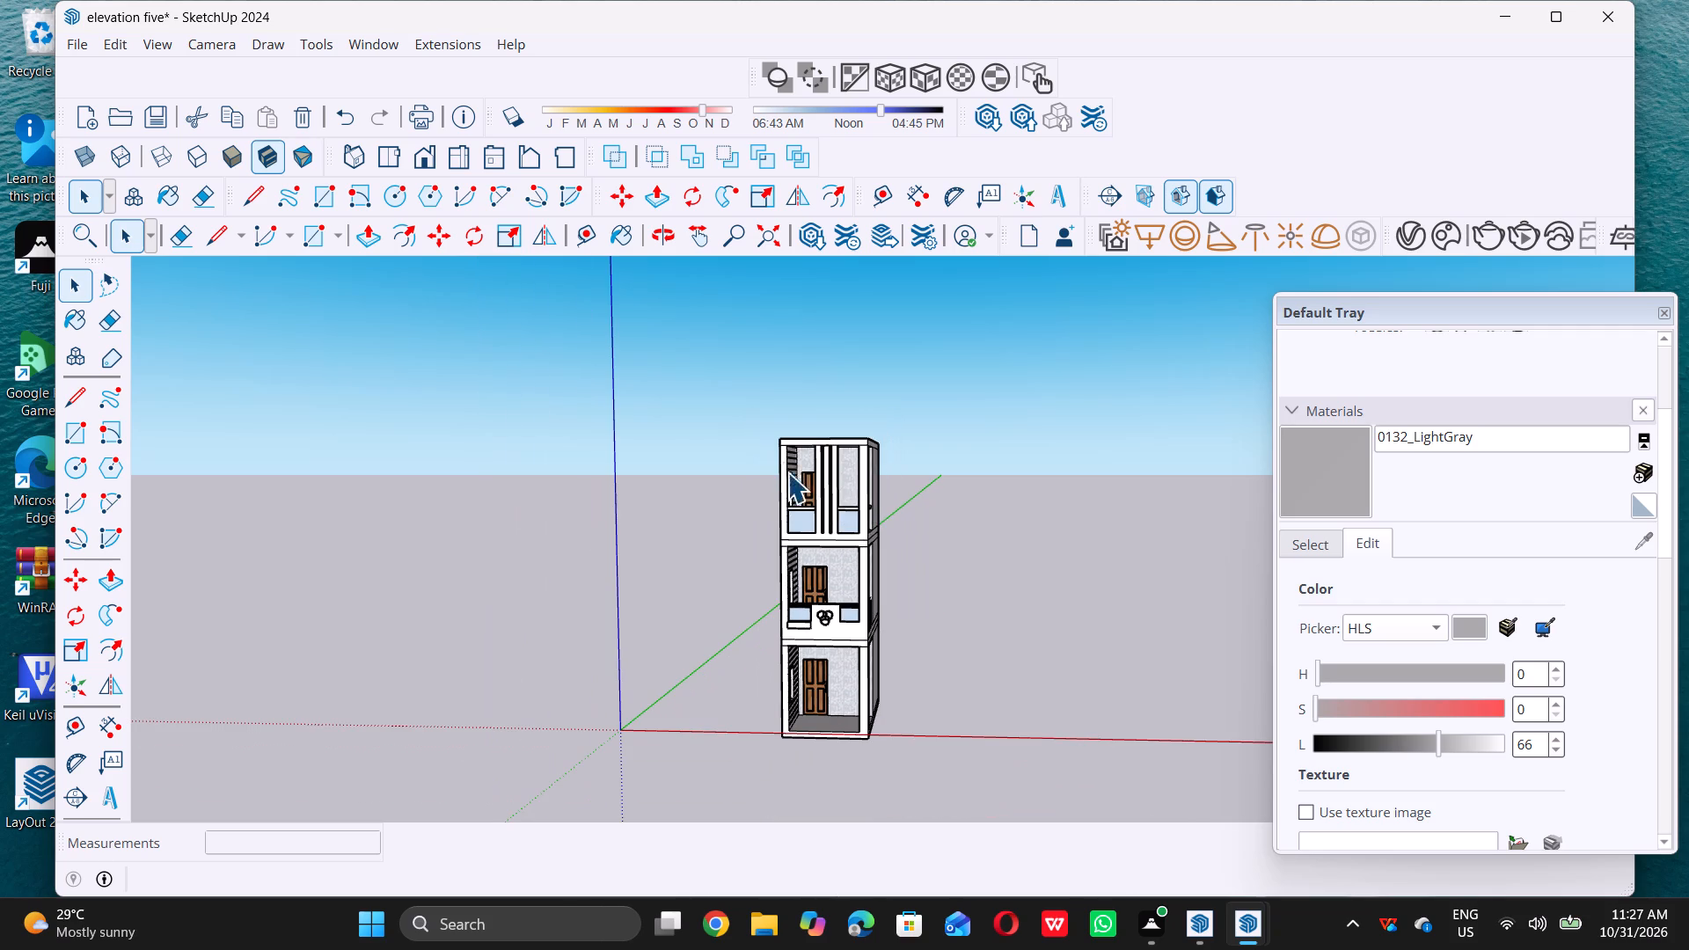
Examine the tower from above, checking the roof slab and its front edge over the top floor's openings.
{"action": "middle_click_drag", "start_coordinate": [789, 475], "coordinate": [733, 698]}
{"action": "scroll", "coordinate": [774, 381], "scroll_direction": "up", "scroll_amount": 1}
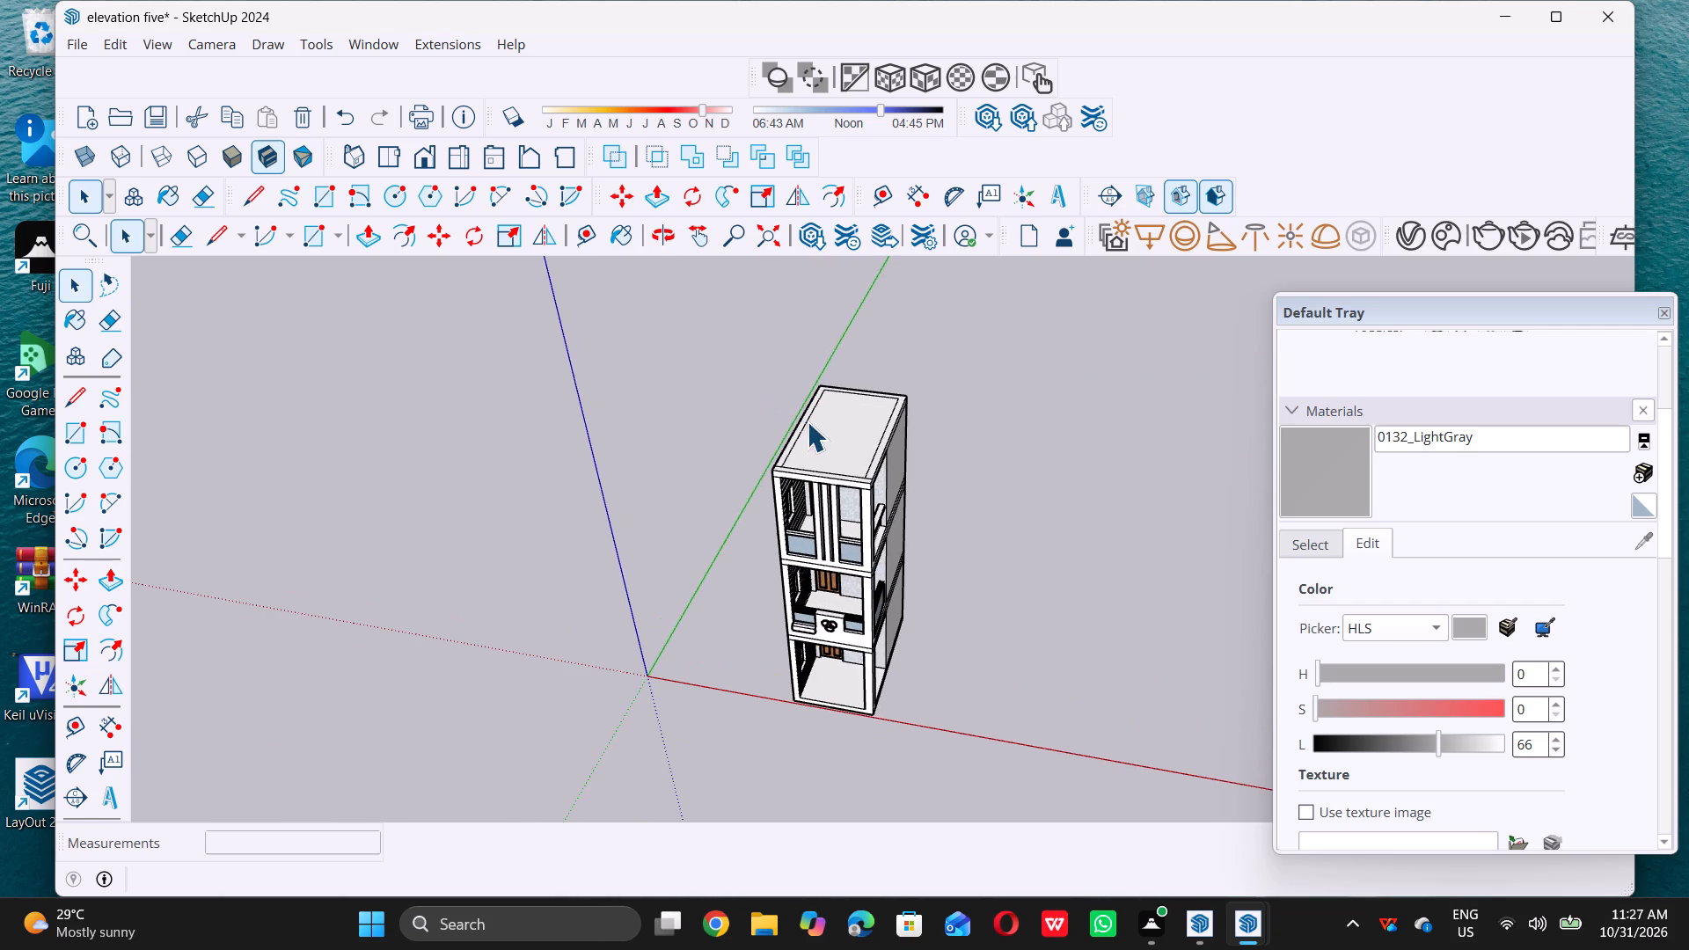
{"action": "middle_click_drag", "start_coordinate": [808, 512], "coordinate": [858, 459]}
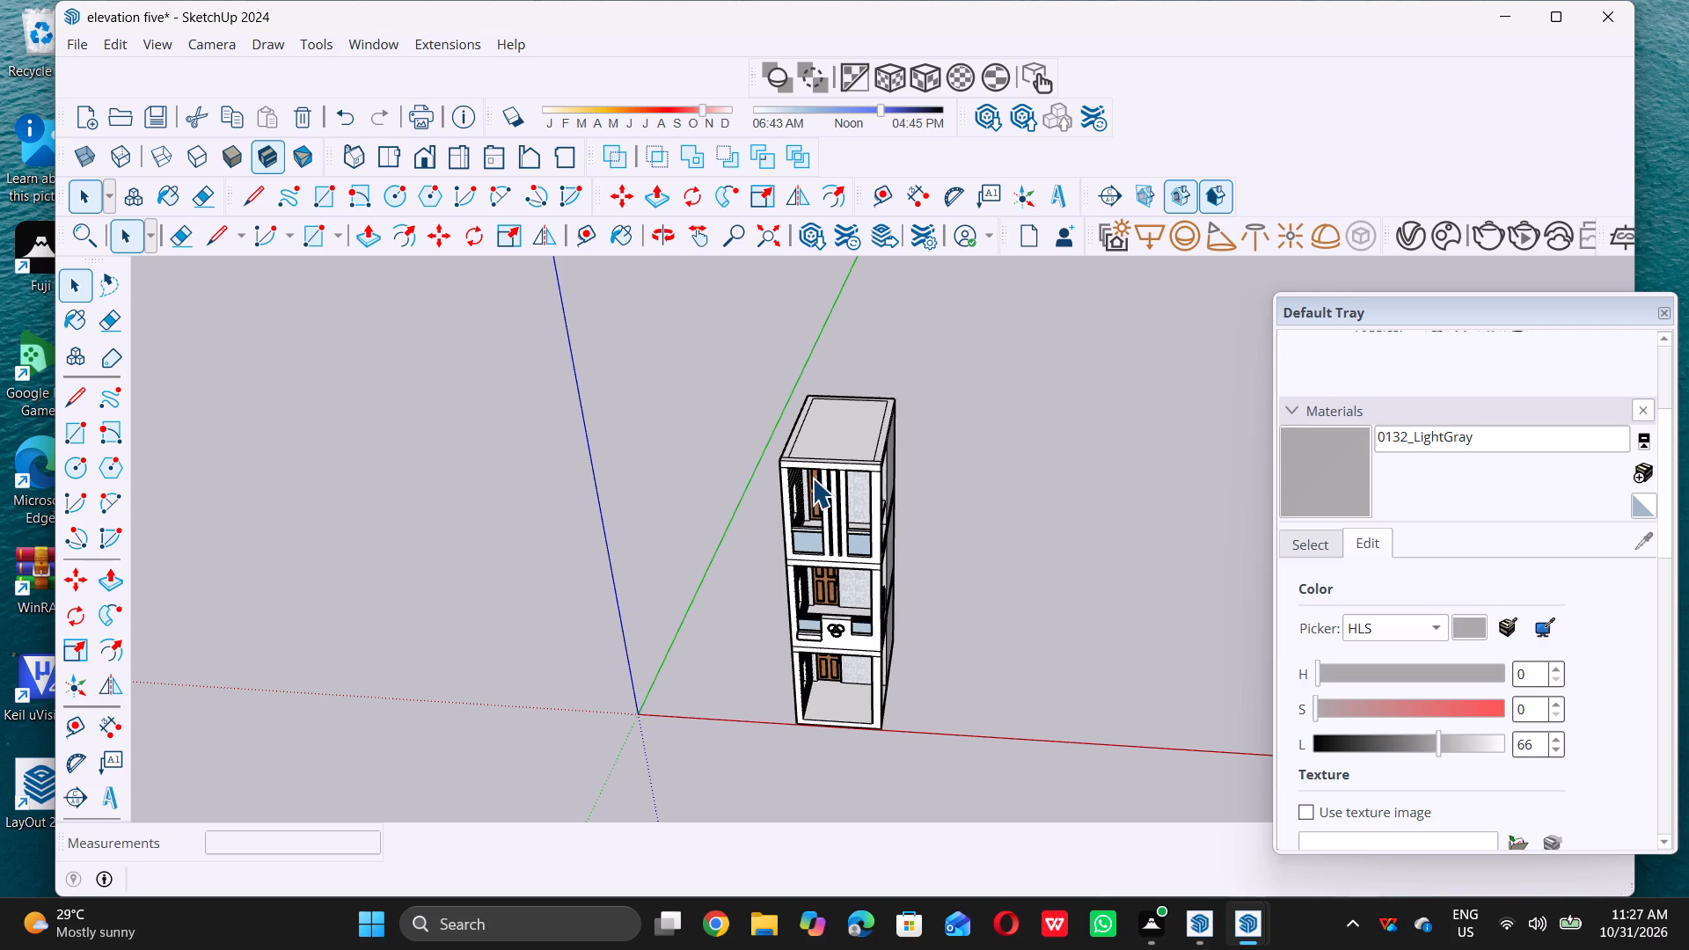
{"action": "middle_click_drag", "start_coordinate": [832, 439], "coordinate": [844, 391]}
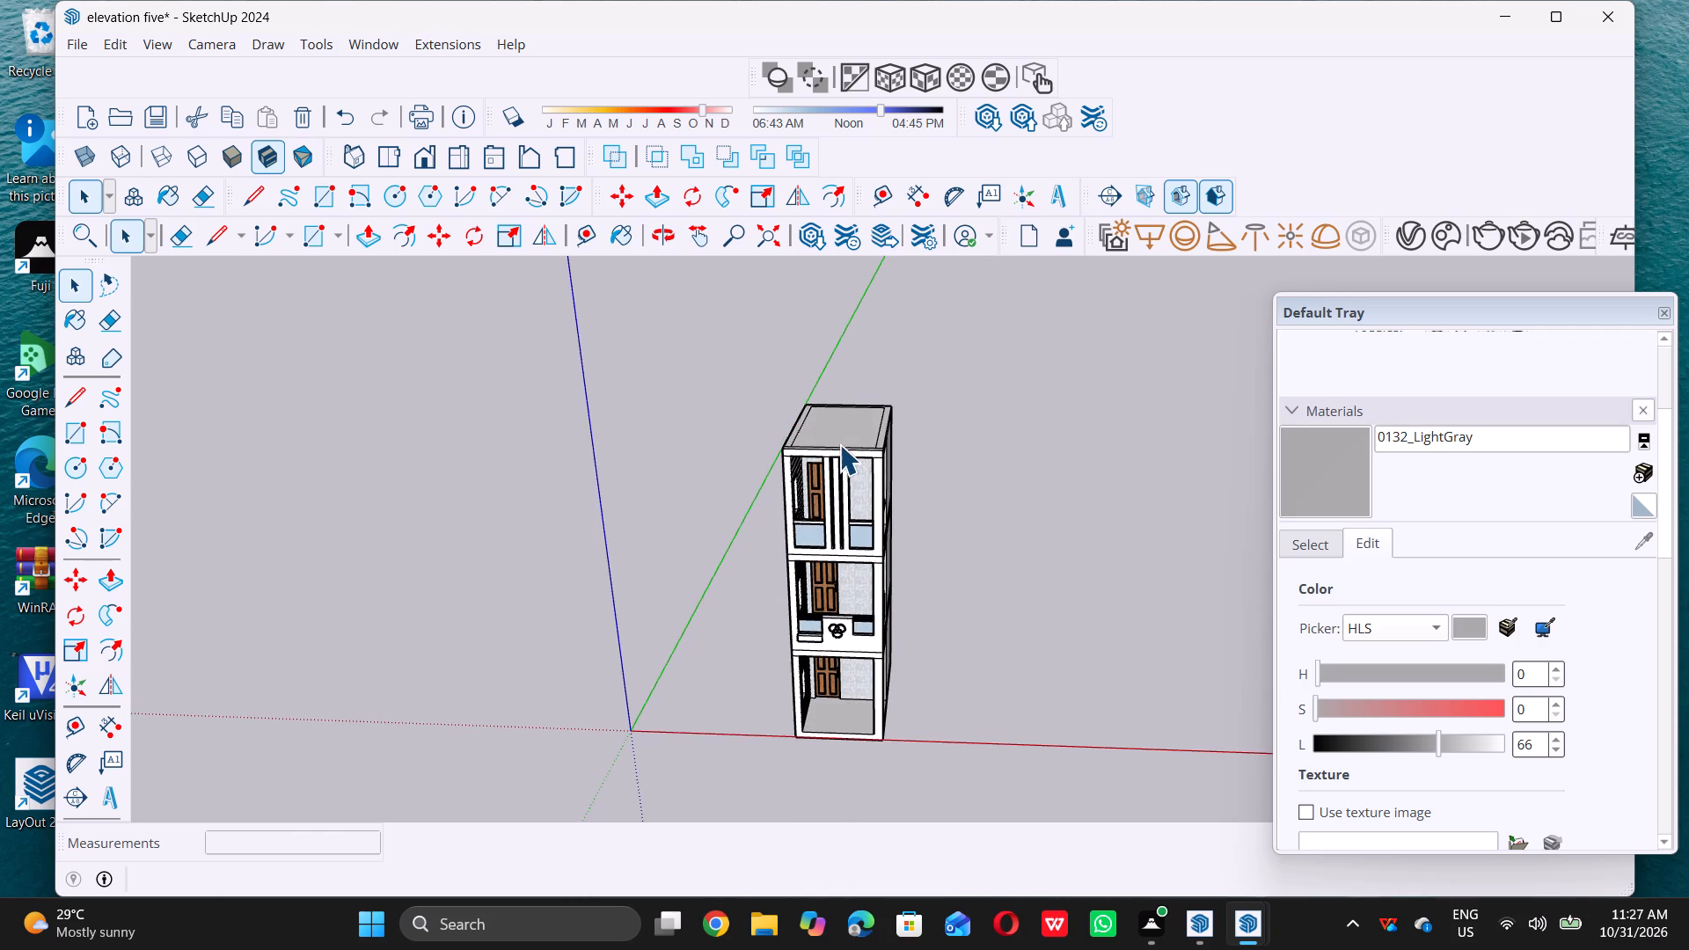
{"action": "scroll", "coordinate": [839, 445], "scroll_direction": "up", "scroll_amount": 8}
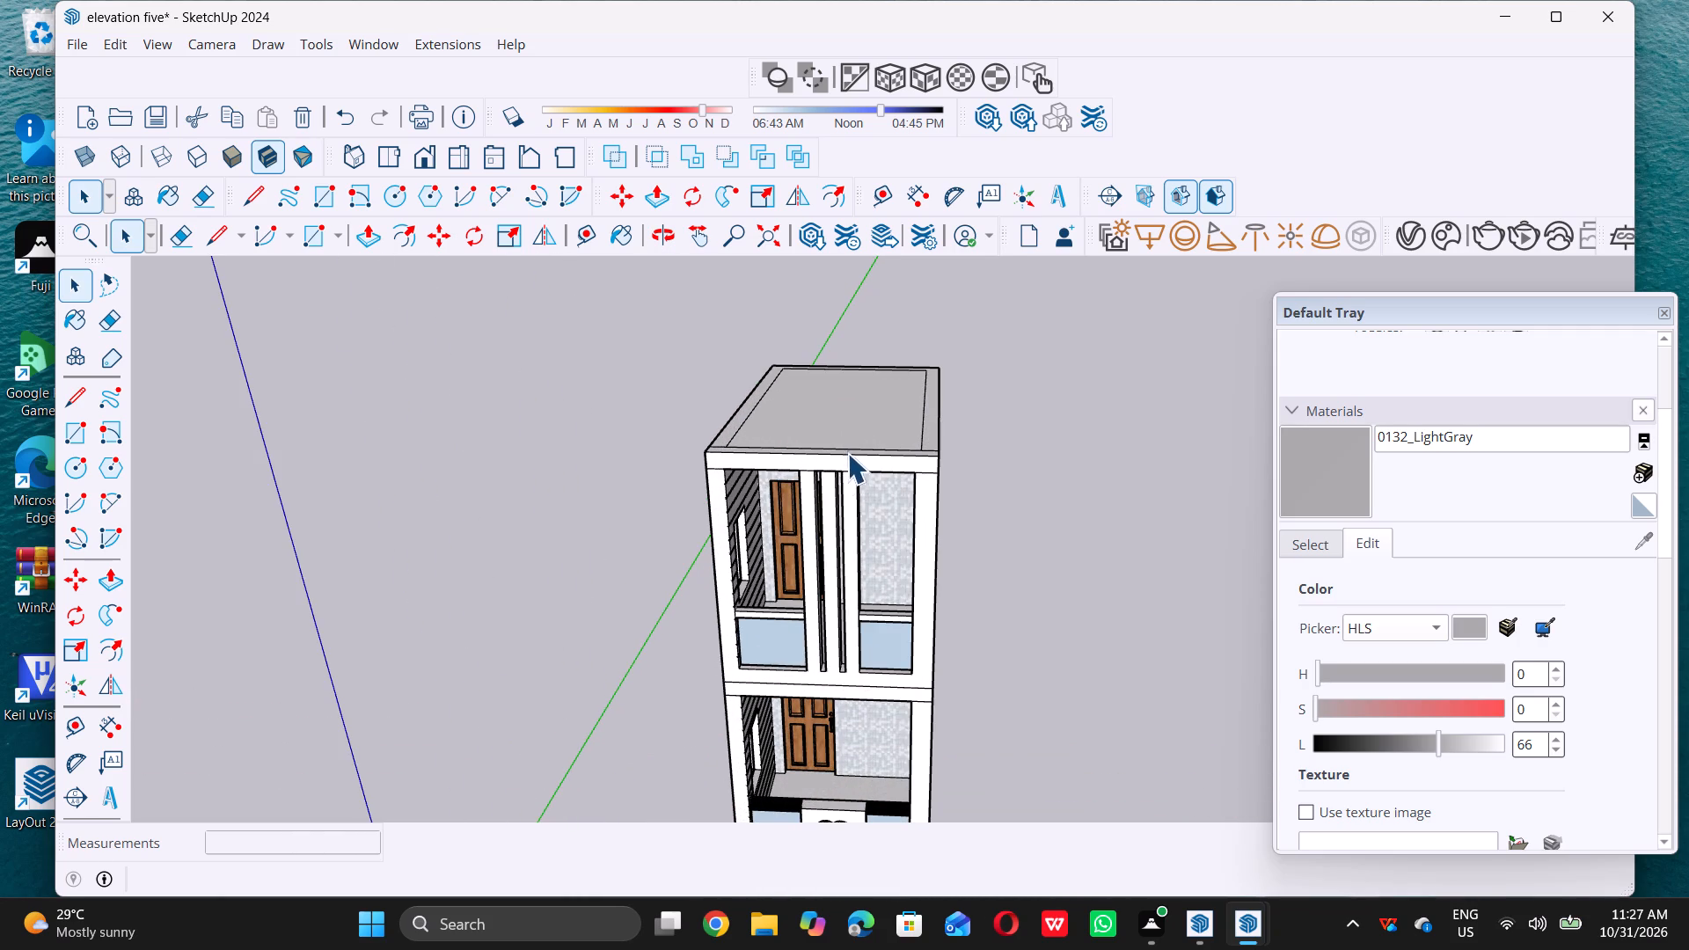
{"action": "middle_click_drag", "start_coordinate": [826, 469], "coordinate": [831, 452]}
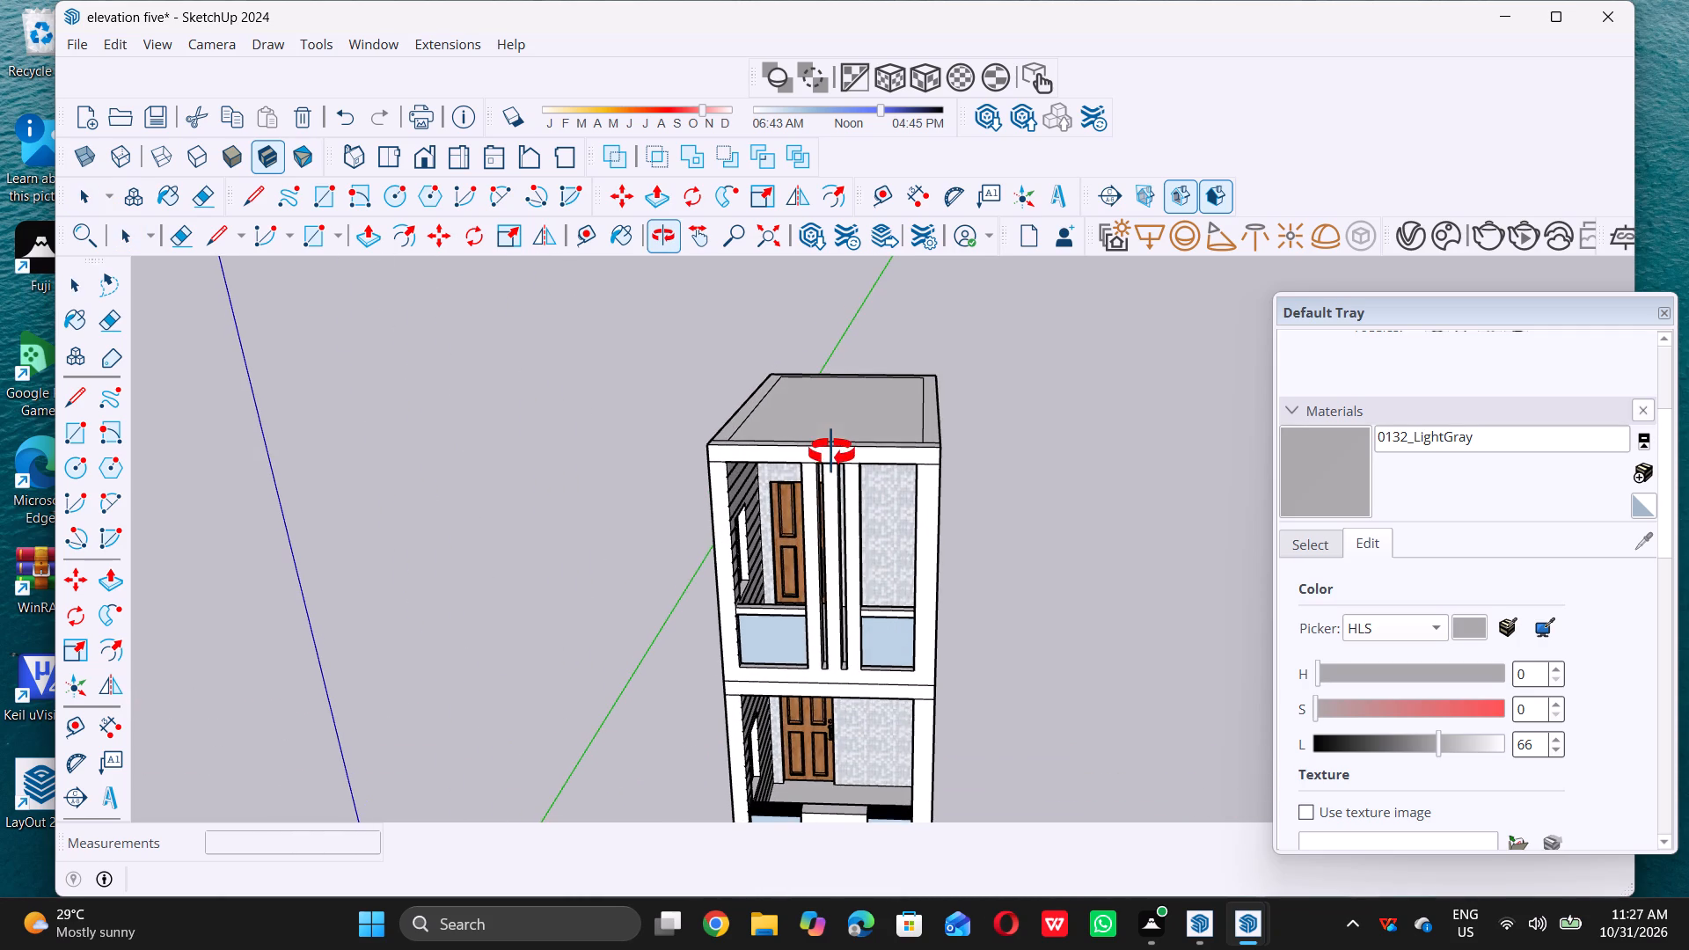
{"action": "middle_click_drag", "start_coordinate": [831, 452], "coordinate": [829, 452]}
{"action": "middle_click", "coordinate": [829, 452]}
{"action": "middle_click_drag", "start_coordinate": [809, 448], "coordinate": [815, 439]}
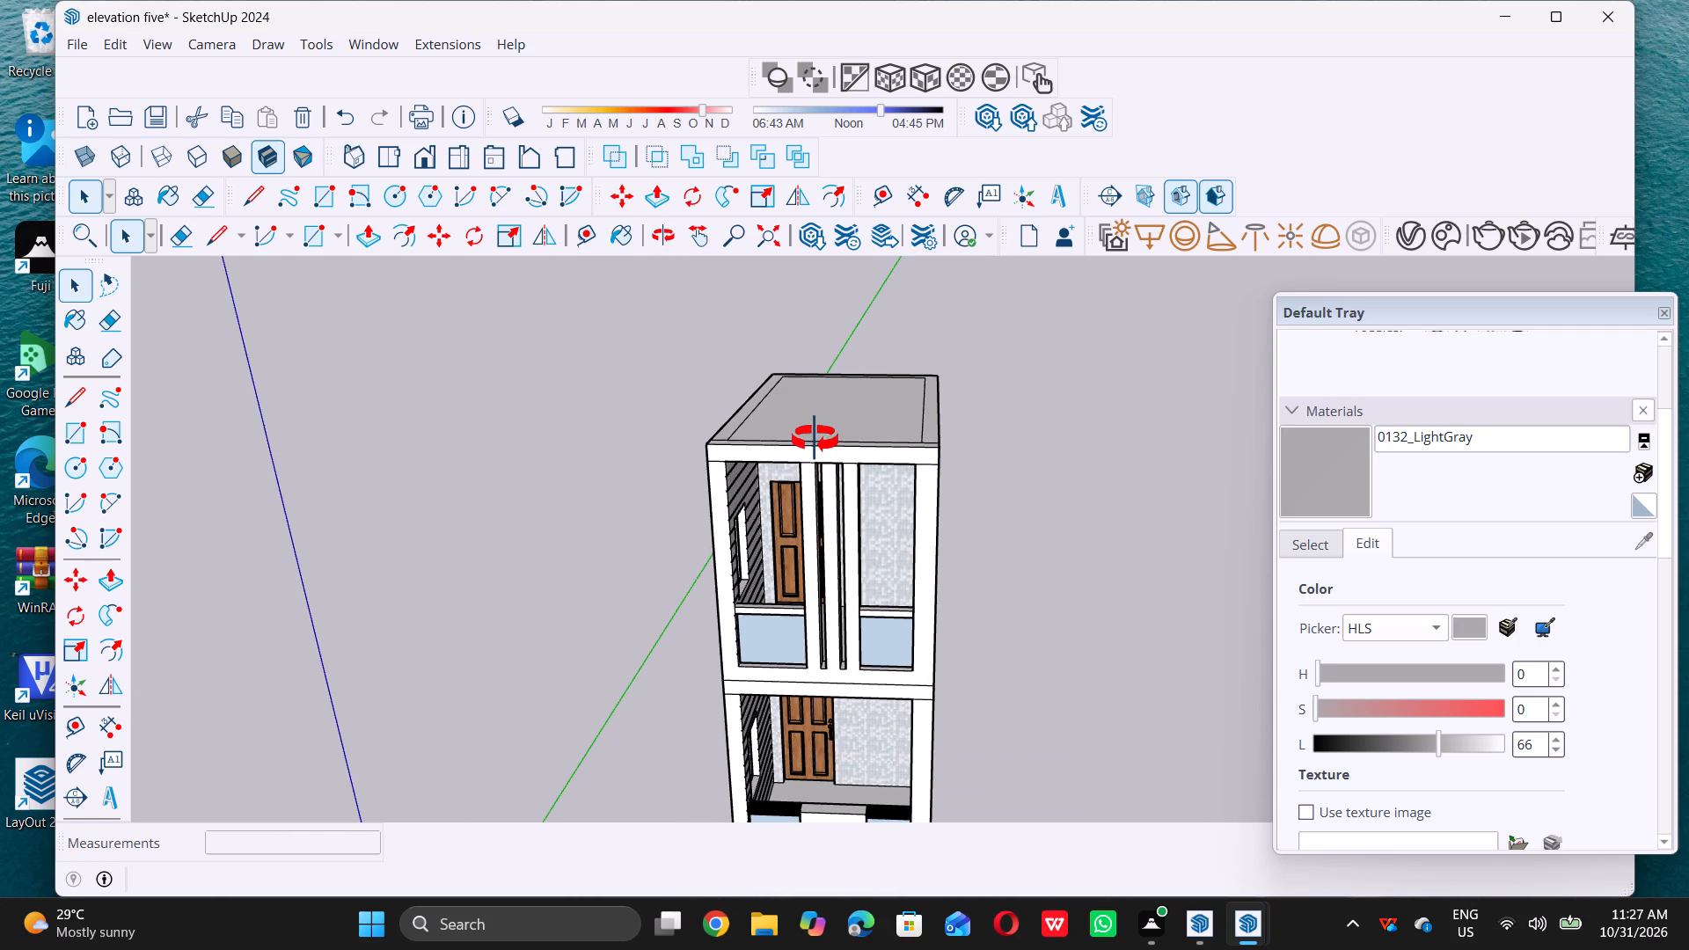
{"action": "middle_click_drag", "start_coordinate": [815, 439], "coordinate": [815, 437]}
{"action": "scroll", "coordinate": [820, 442], "scroll_direction": "down", "scroll_amount": 2}
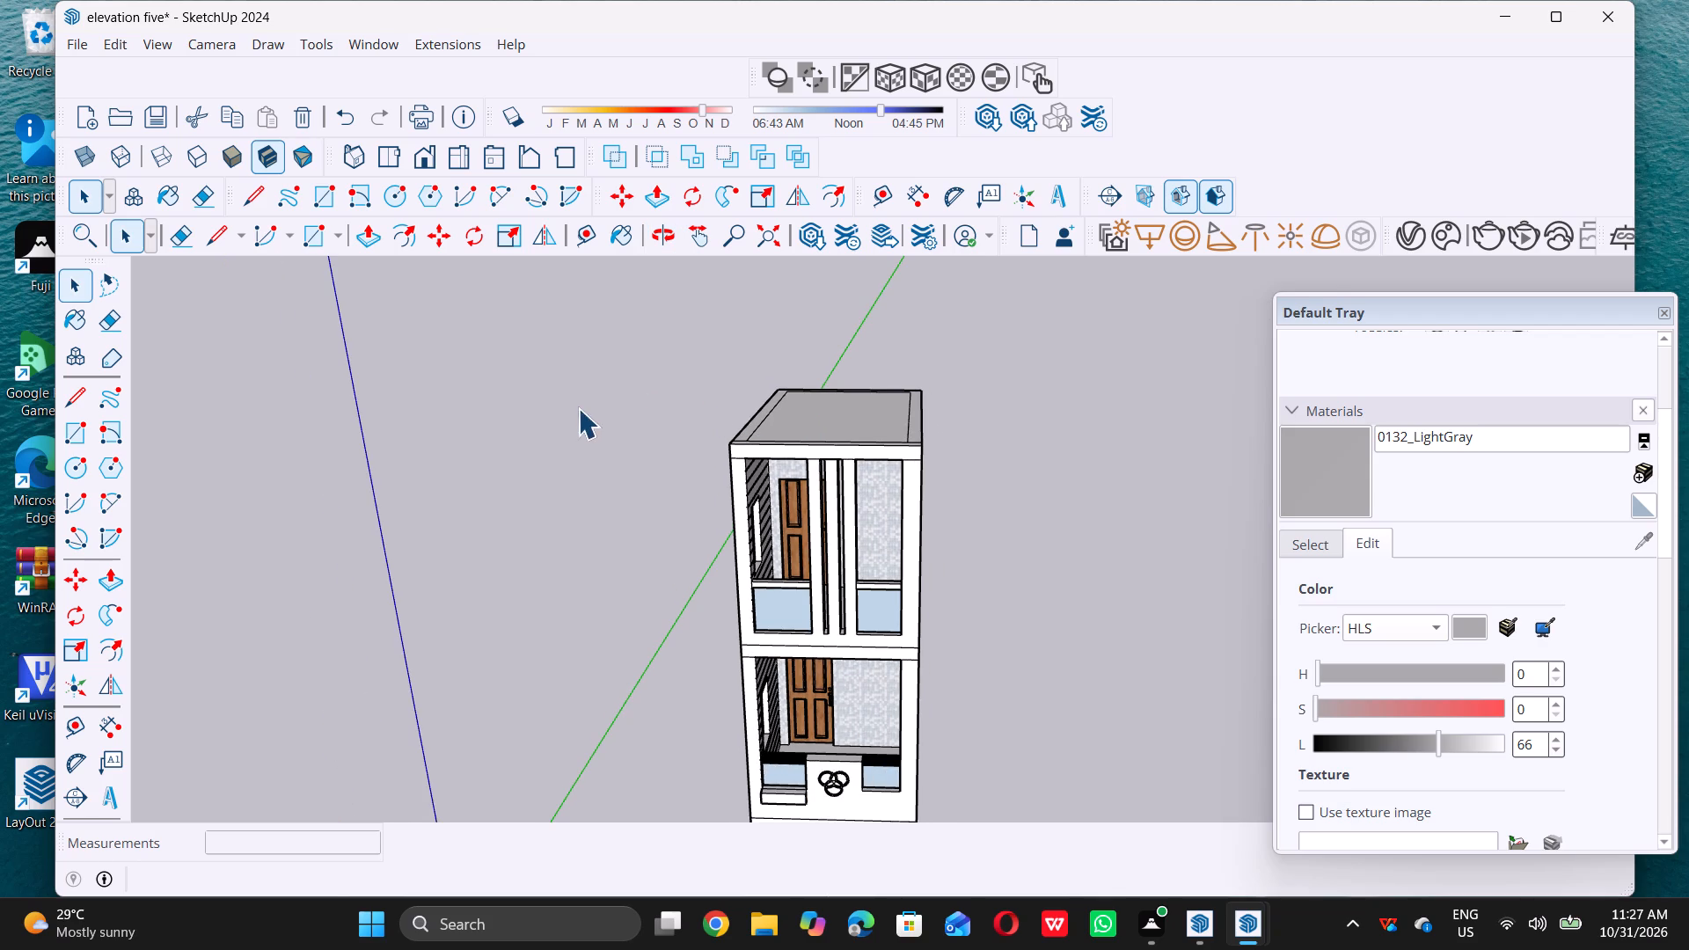
{"action": "scroll", "coordinate": [833, 436], "scroll_direction": "up", "scroll_amount": 6}
{"action": "middle_click_drag", "start_coordinate": [837, 449], "coordinate": [815, 457]}
{"action": "scroll", "coordinate": [937, 485], "scroll_direction": "down", "scroll_amount": 5}
{"action": "scroll", "coordinate": [738, 481], "scroll_direction": "up", "scroll_amount": 4}
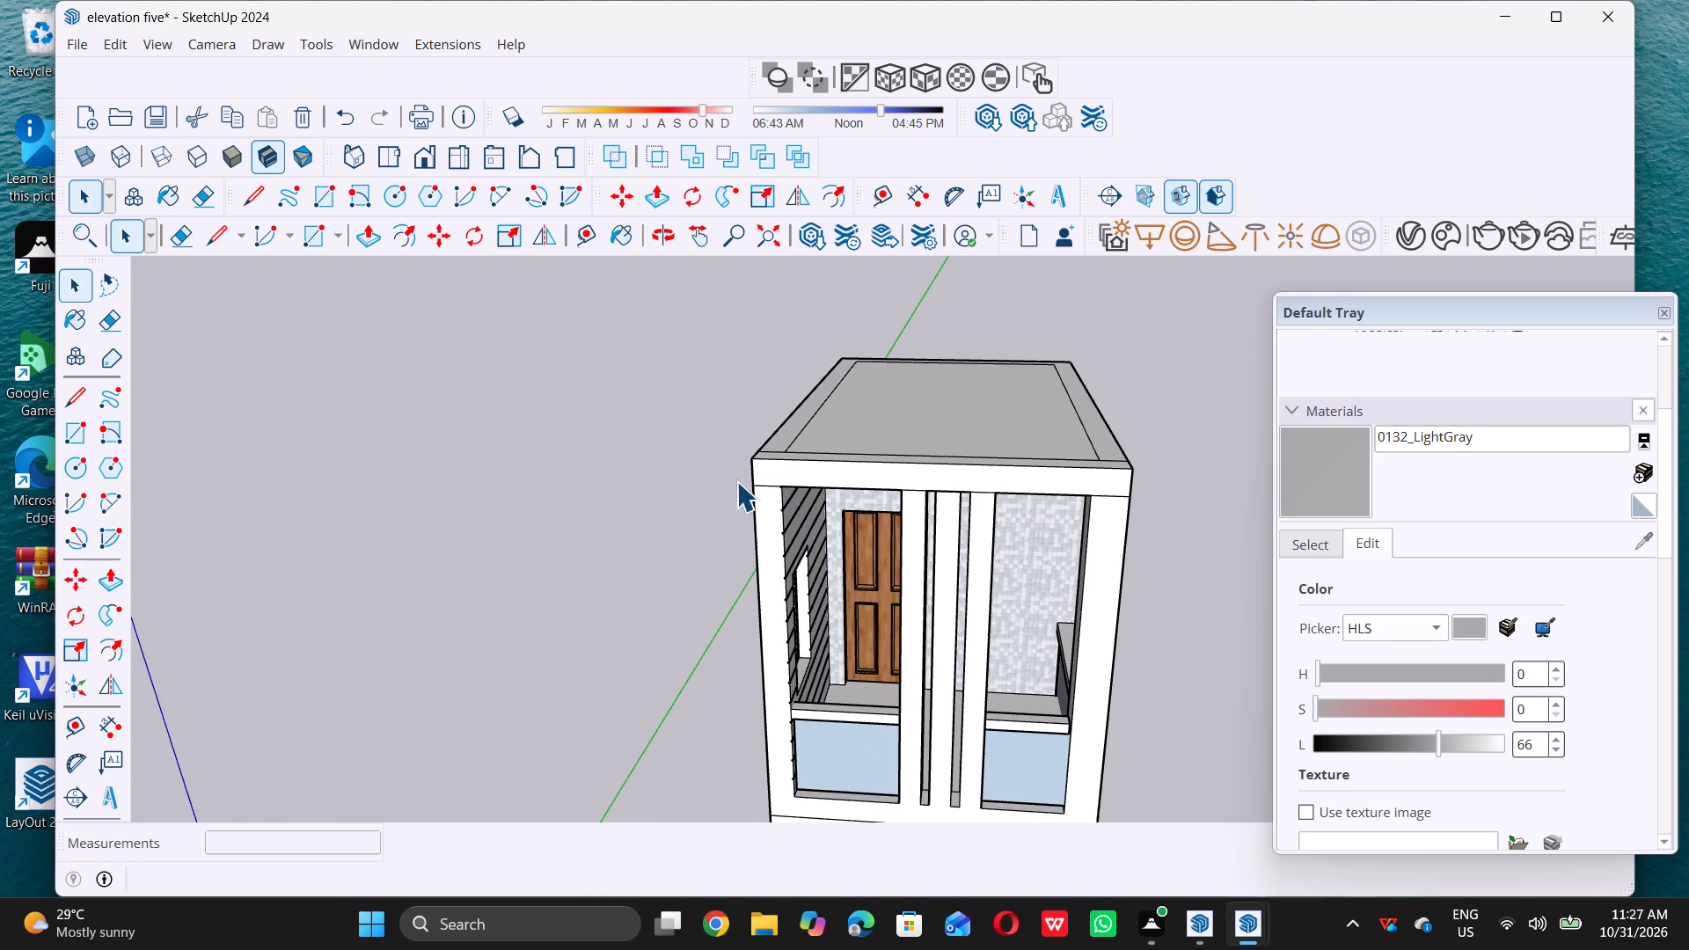
{"action": "scroll", "coordinate": [896, 488], "scroll_direction": "down", "scroll_amount": 3}
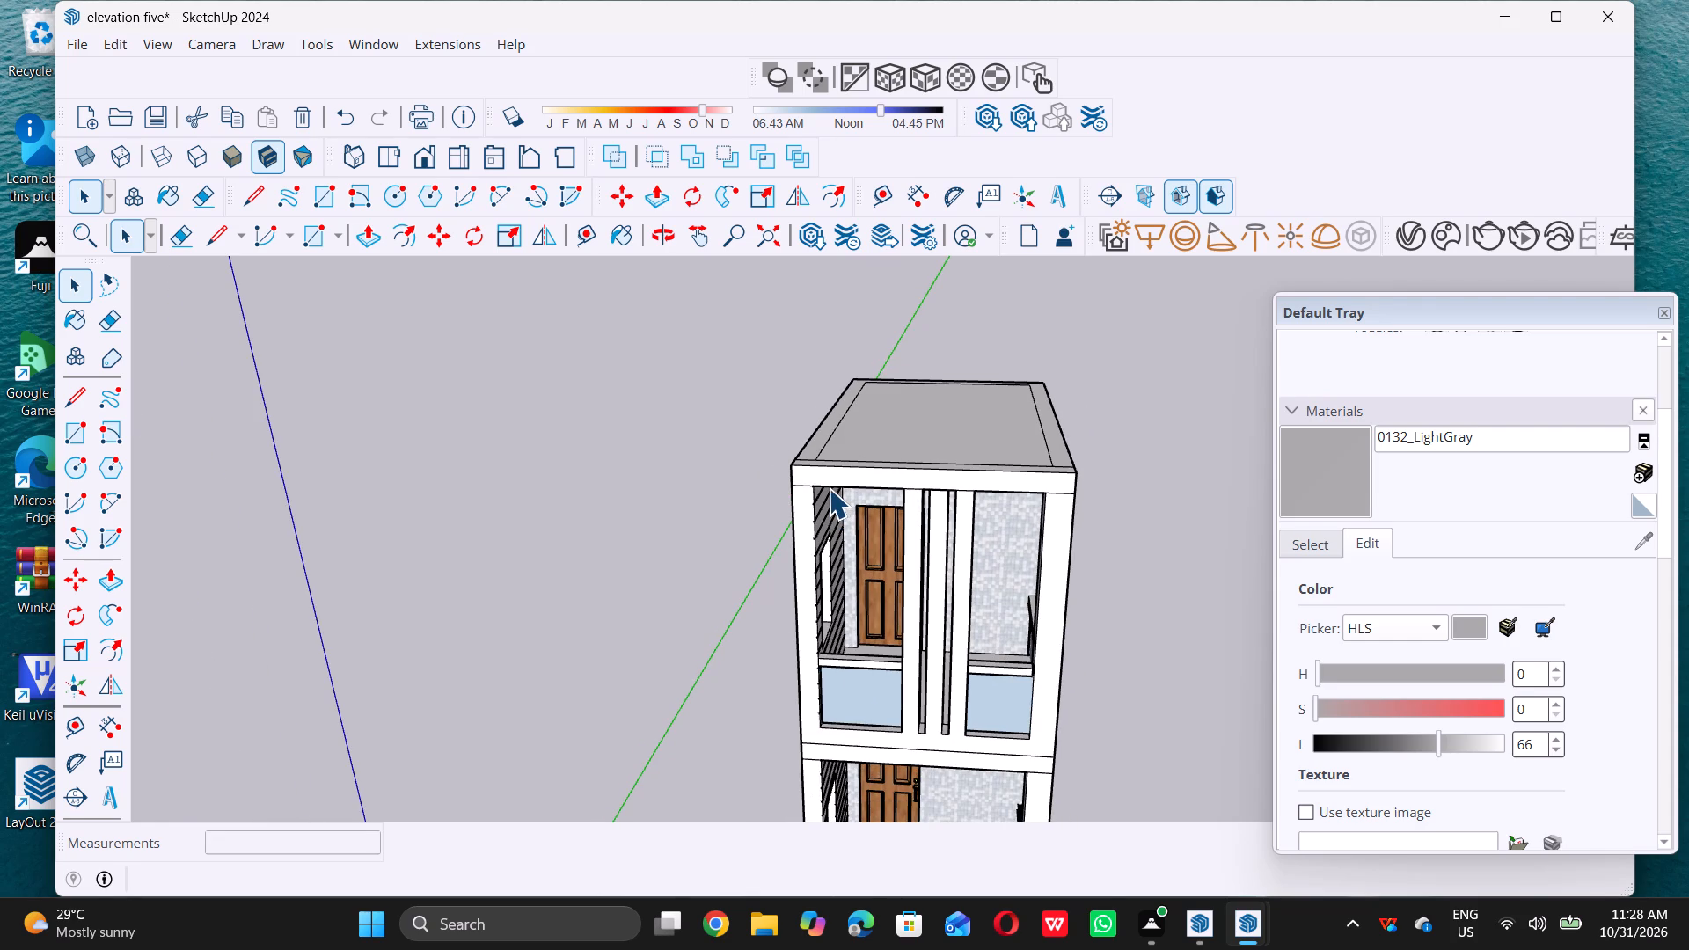
{"action": "scroll", "coordinate": [969, 463], "scroll_direction": "up", "scroll_amount": 4}
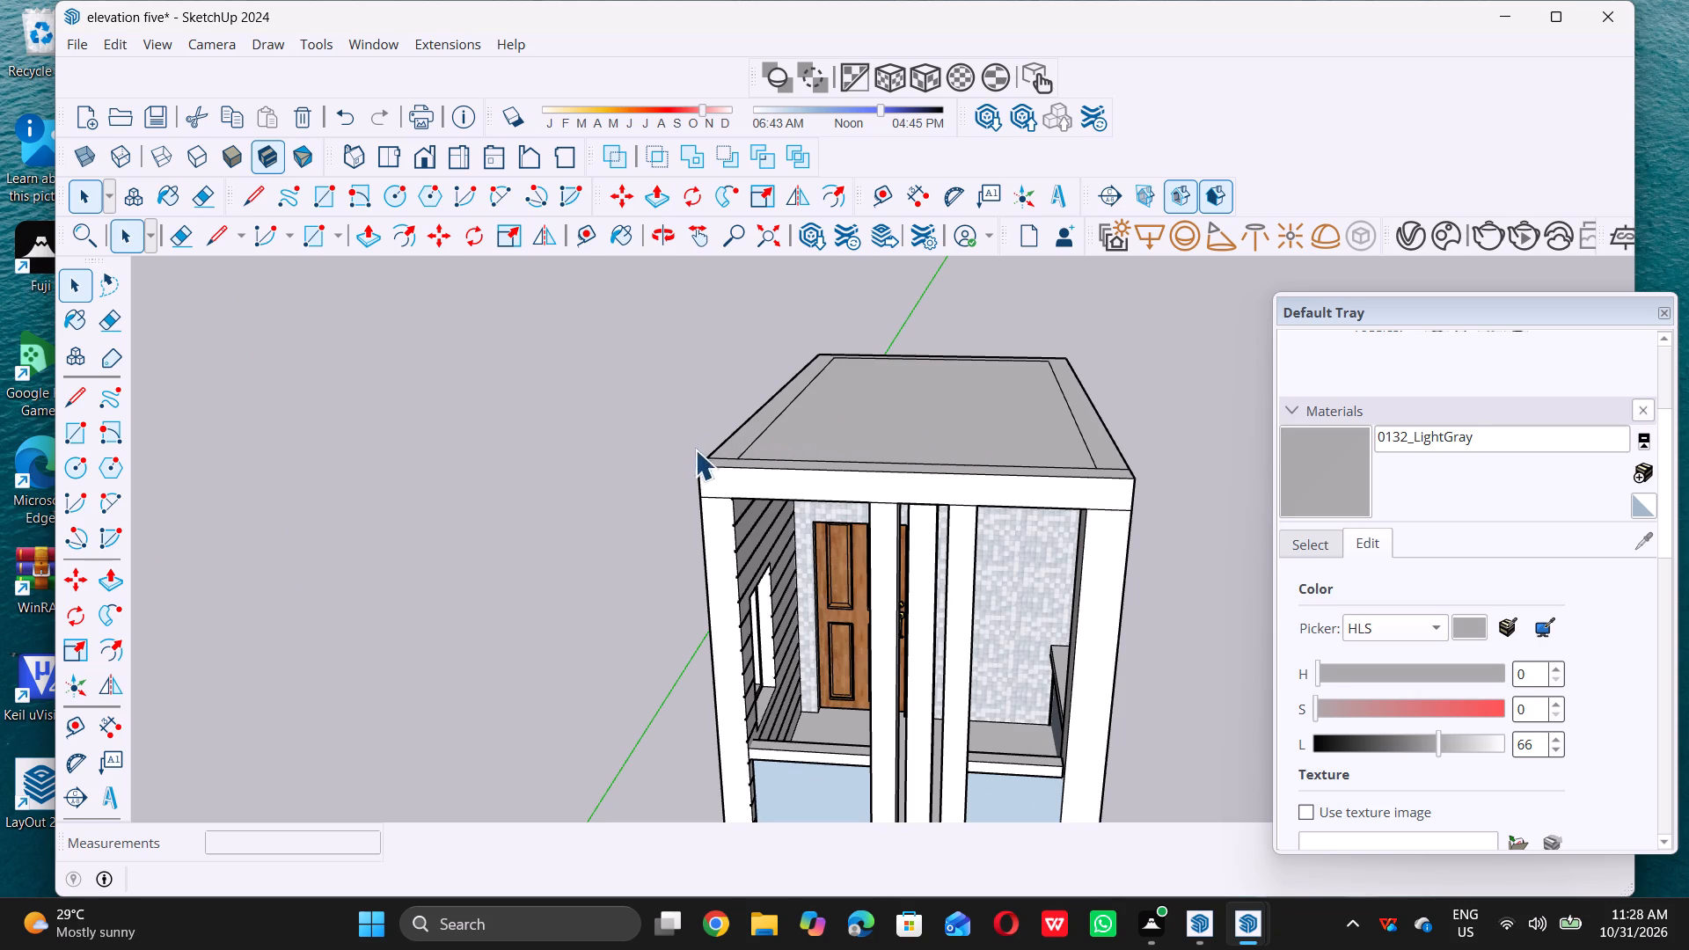
Draw a line extending the left inner border of the roof slab to its front edge, closing off the front-left corner square.
{"action": "middle_click_drag", "start_coordinate": [691, 459], "coordinate": [651, 573]}
{"action": "scroll", "coordinate": [691, 529], "scroll_direction": "up", "scroll_amount": 9}
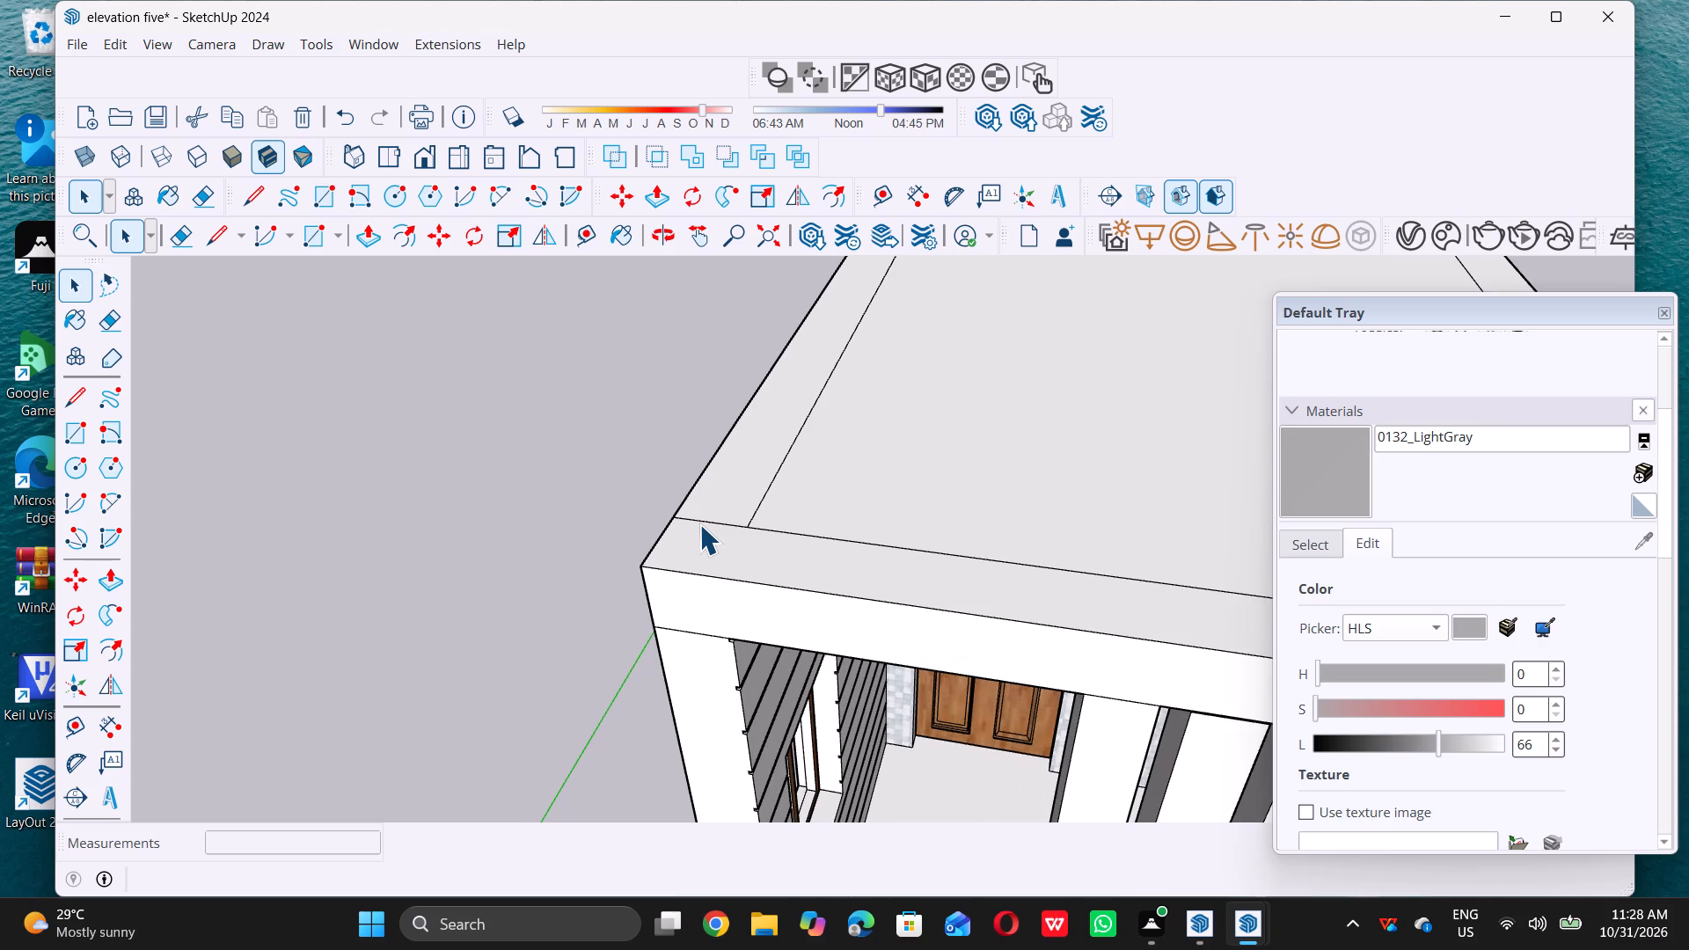
{"action": "key", "text": "l"}
{"action": "left_click", "coordinate": [750, 522]}
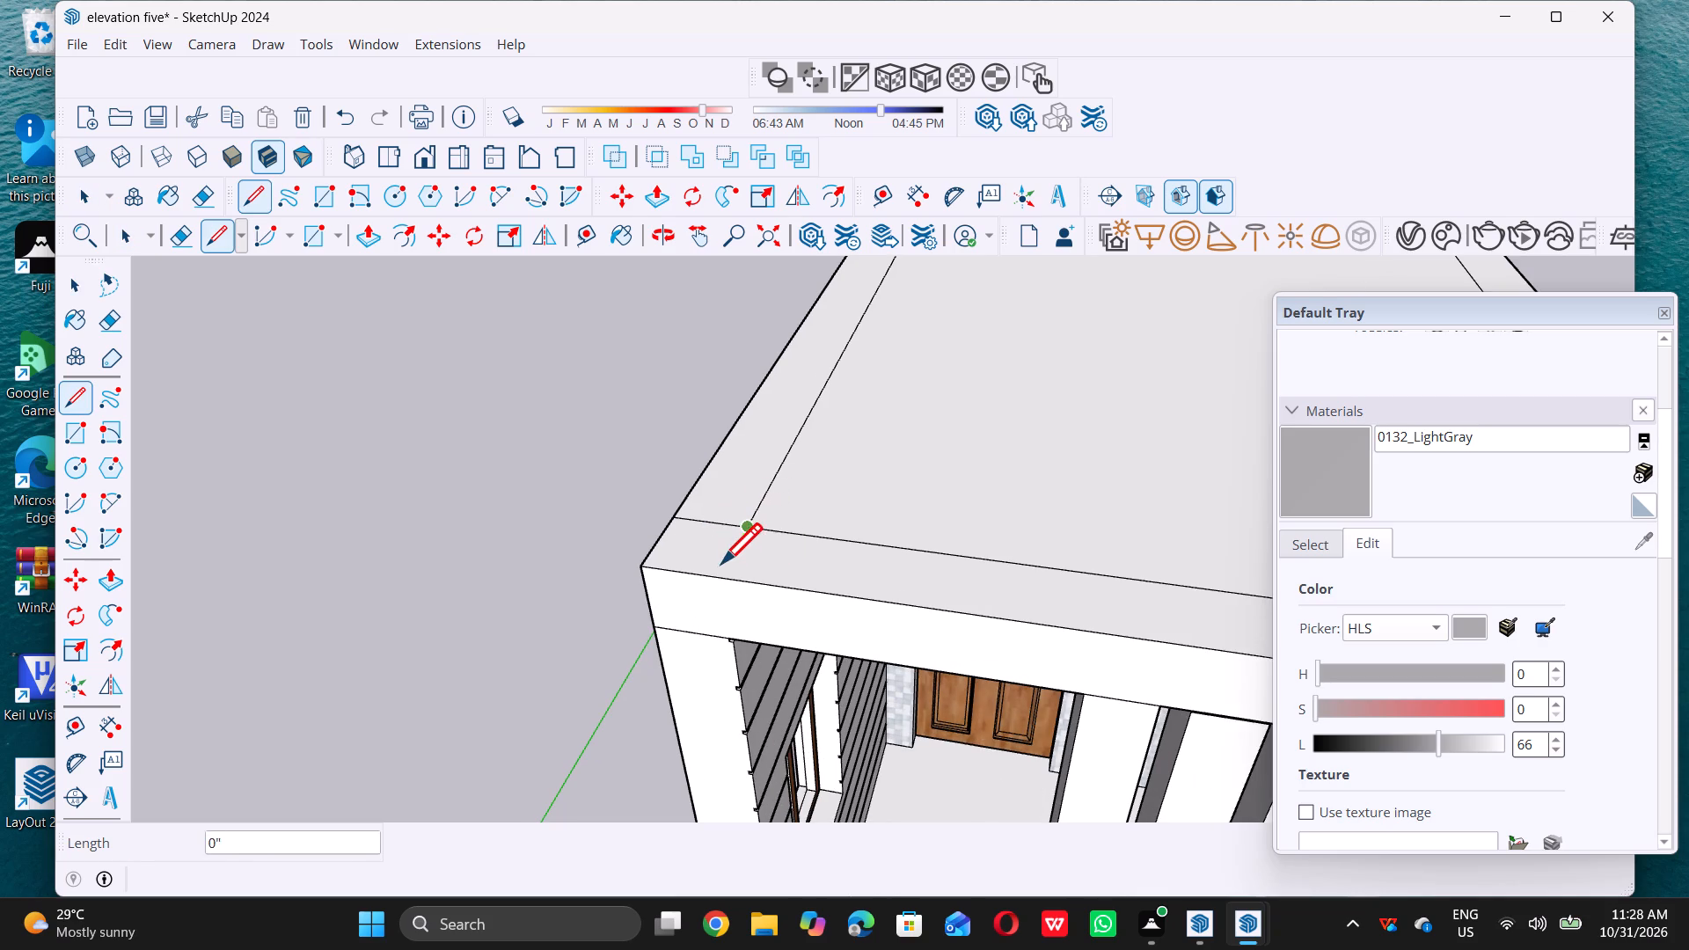
{"action": "double_click", "coordinate": [711, 581]}
{"action": "key", "text": "space"}
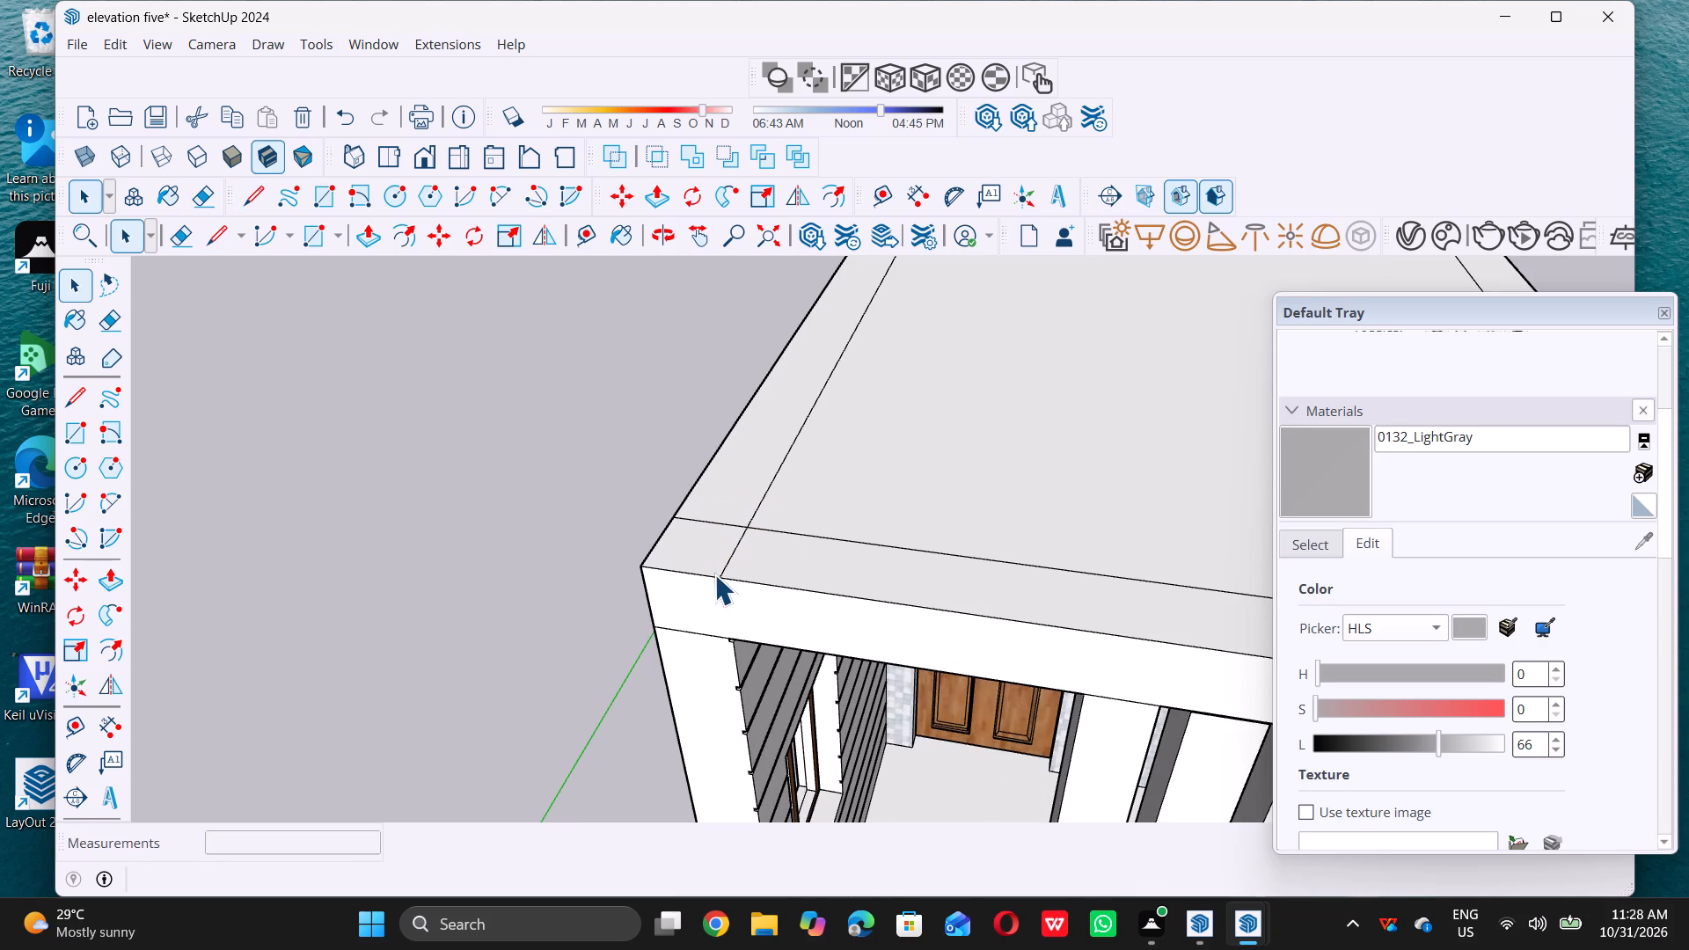
Draw a 9" line extending the right inner border of the roof slab to its front edge, closing off the front-right corner square.
{"action": "scroll", "coordinate": [668, 524], "scroll_direction": "down", "scroll_amount": 6}
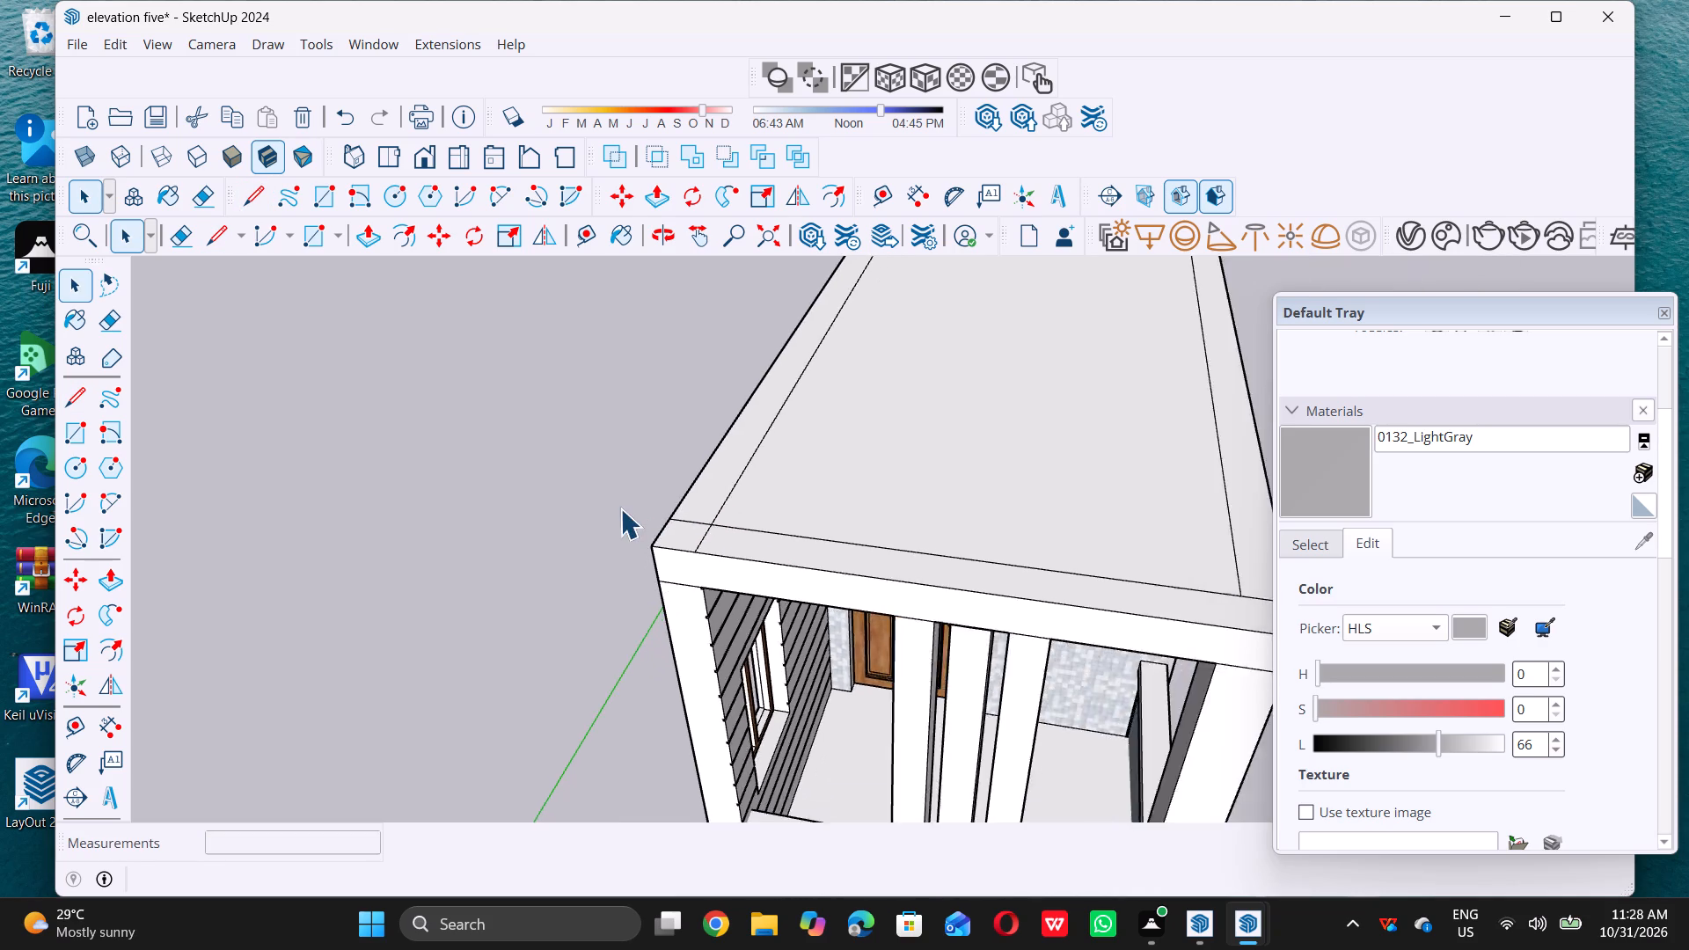
{"action": "scroll", "coordinate": [620, 508], "scroll_direction": "down", "scroll_amount": 3}
{"action": "scroll", "coordinate": [878, 539], "scroll_direction": "up", "scroll_amount": 9}
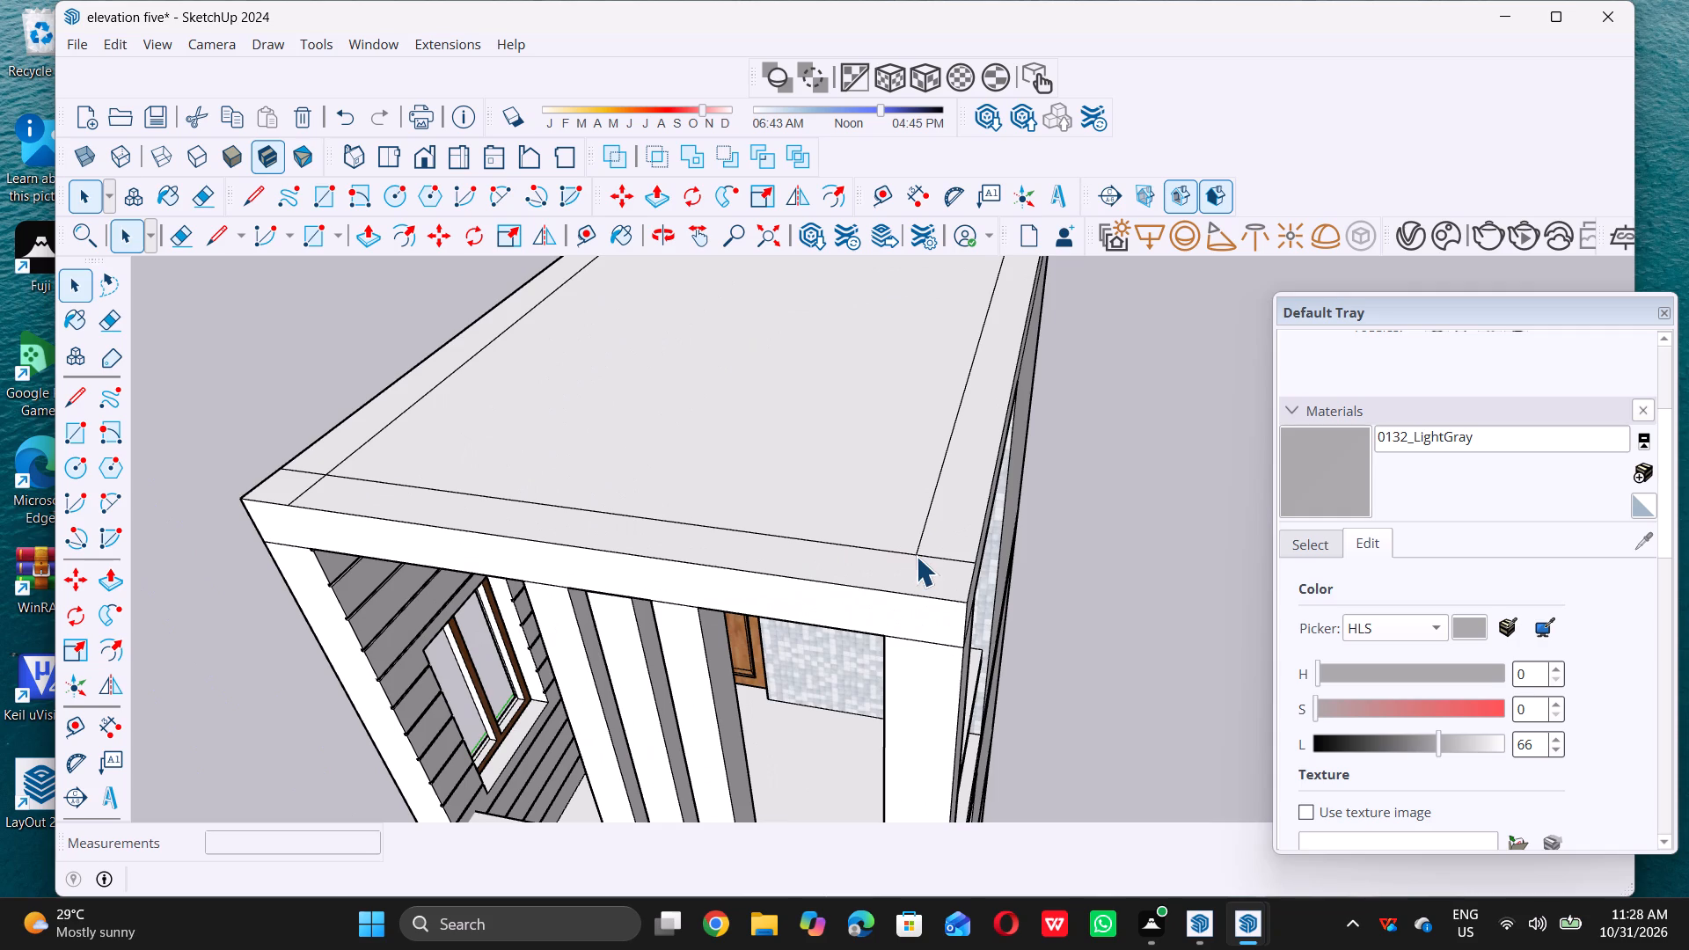
{"action": "key", "text": "l"}
{"action": "left_click", "coordinate": [915, 551]}
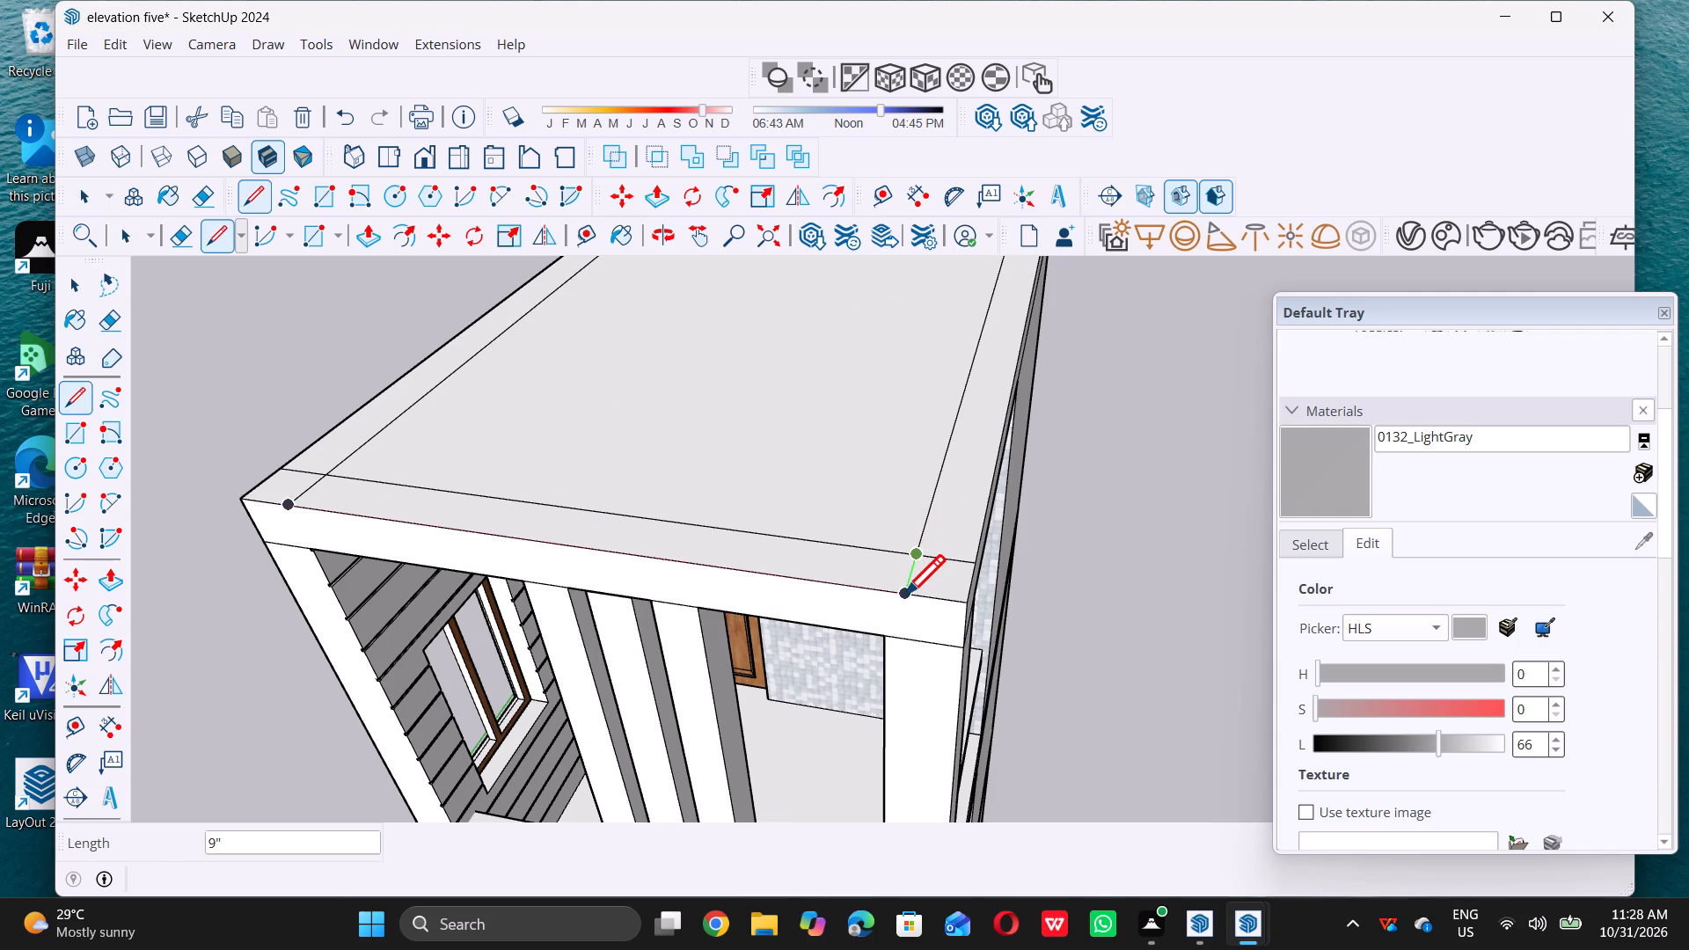
{"action": "left_click", "coordinate": [904, 595]}
{"action": "key", "text": "space"}
{"action": "scroll", "coordinate": [903, 596], "scroll_direction": "down", "scroll_amount": 5}
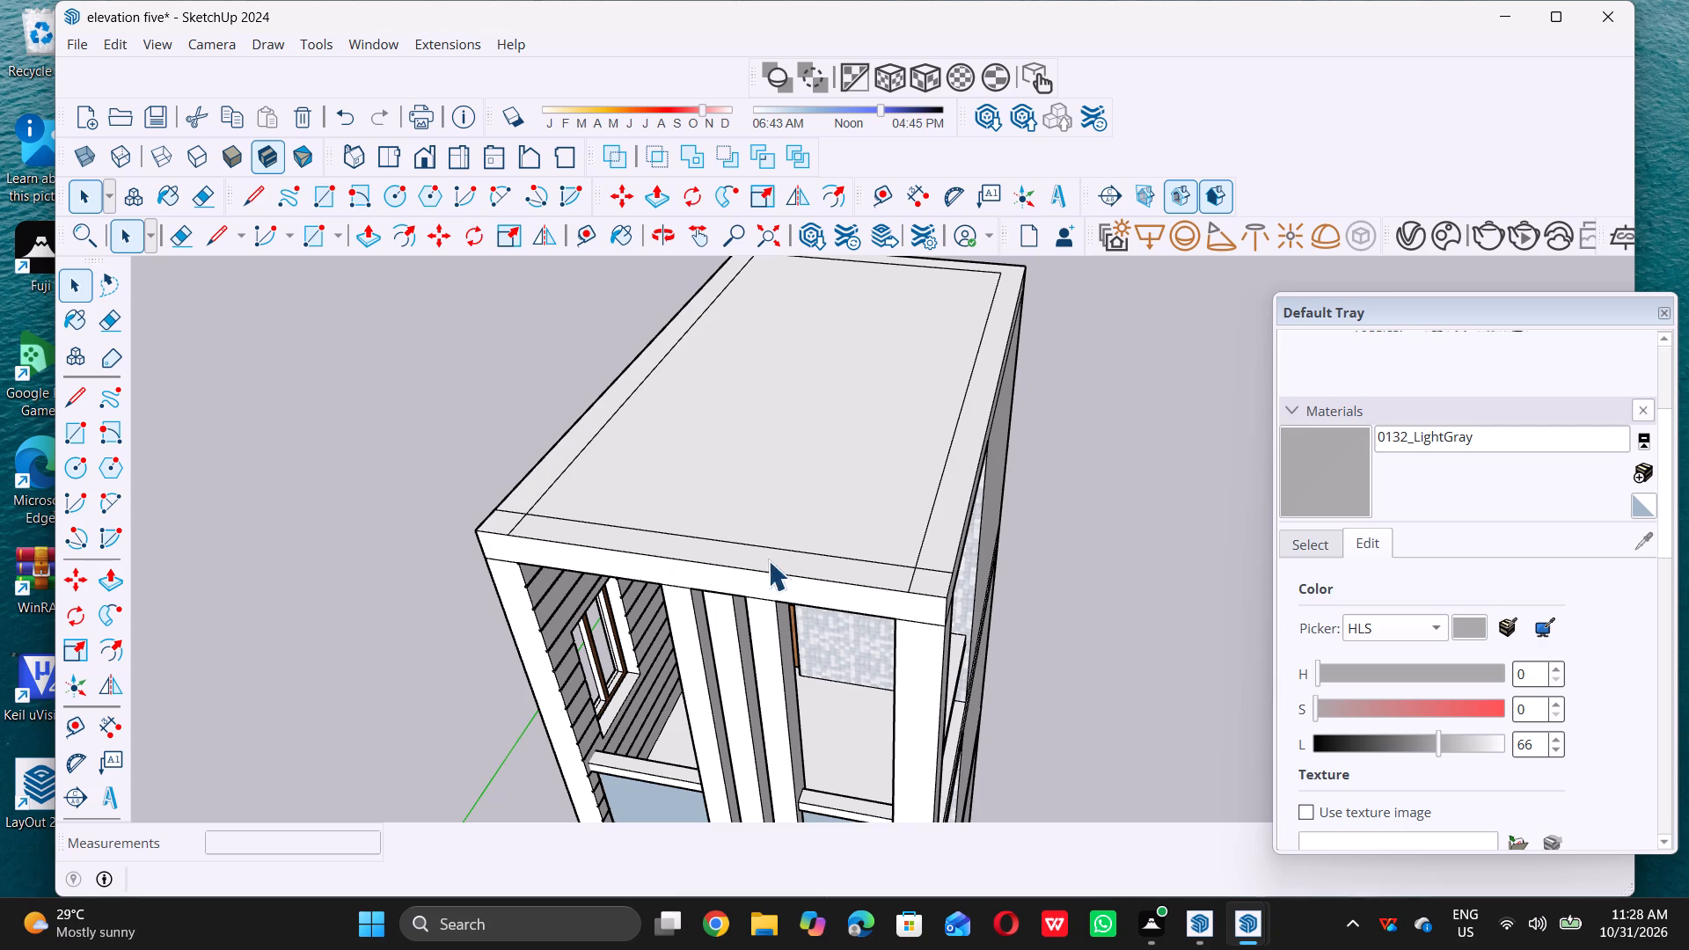
Push/Pull the roof's front-right corner square up 3' to form a corner post.
{"action": "middle_click_drag", "start_coordinate": [849, 622], "coordinate": [796, 607]}
{"action": "middle_click", "coordinate": [796, 607]}
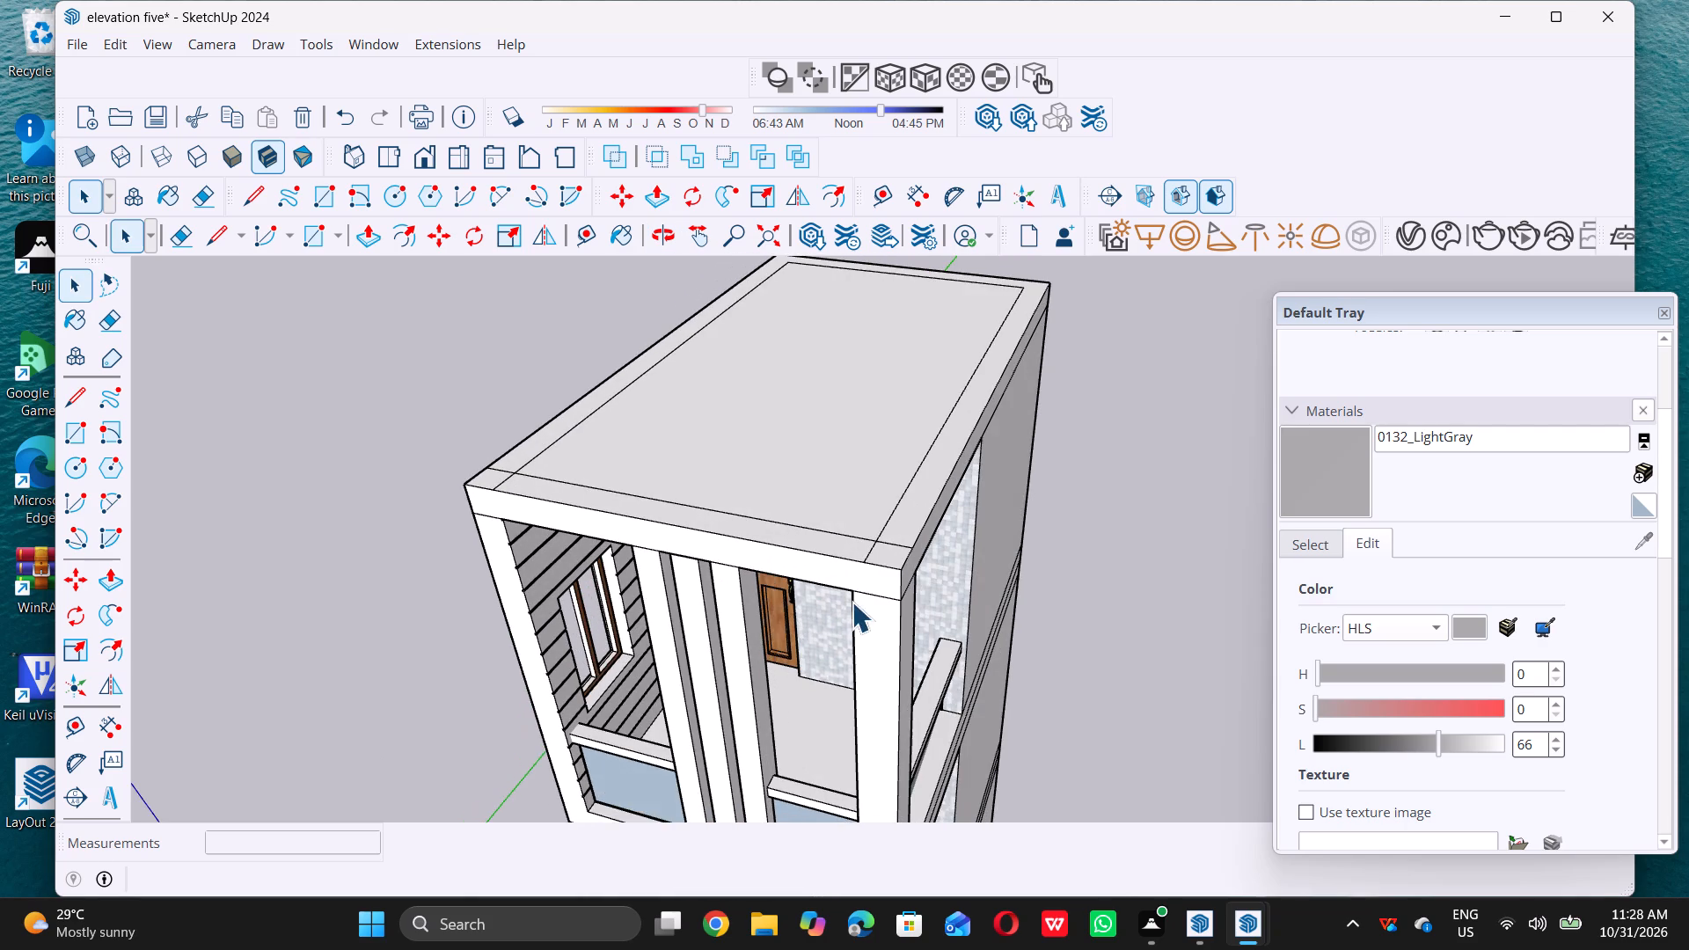
{"action": "scroll", "coordinate": [881, 566], "scroll_direction": "up", "scroll_amount": 2}
{"action": "double_click", "coordinate": [888, 560]}
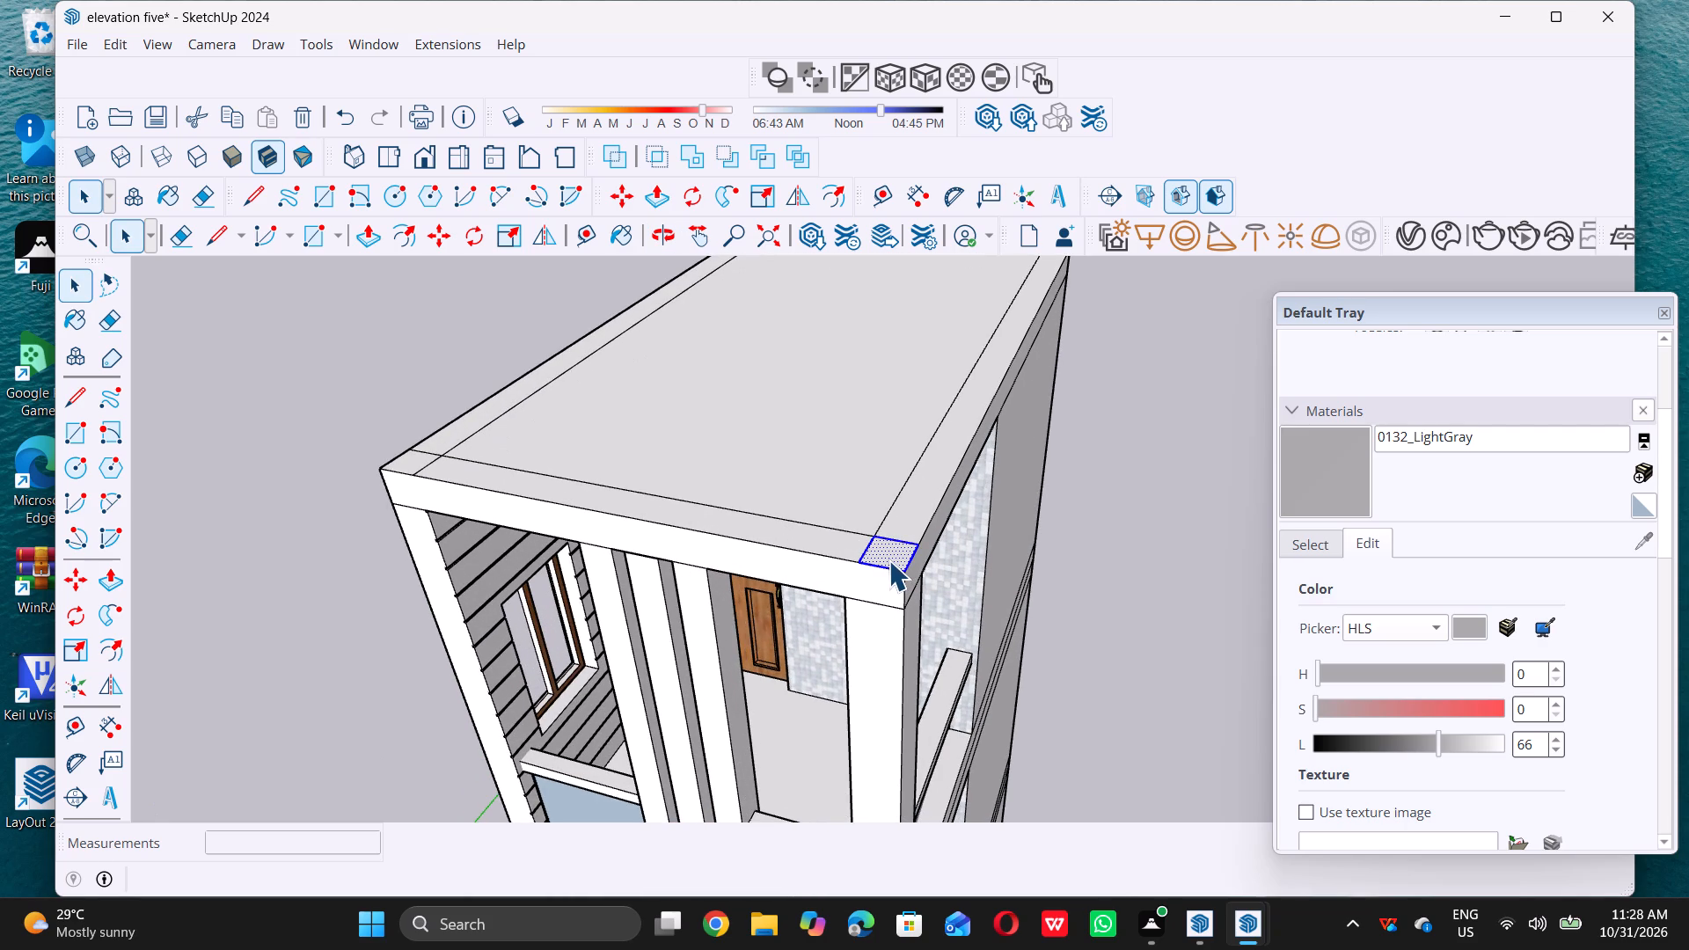
{"action": "key", "text": "p"}
{"action": "left_click", "coordinate": [891, 538]}
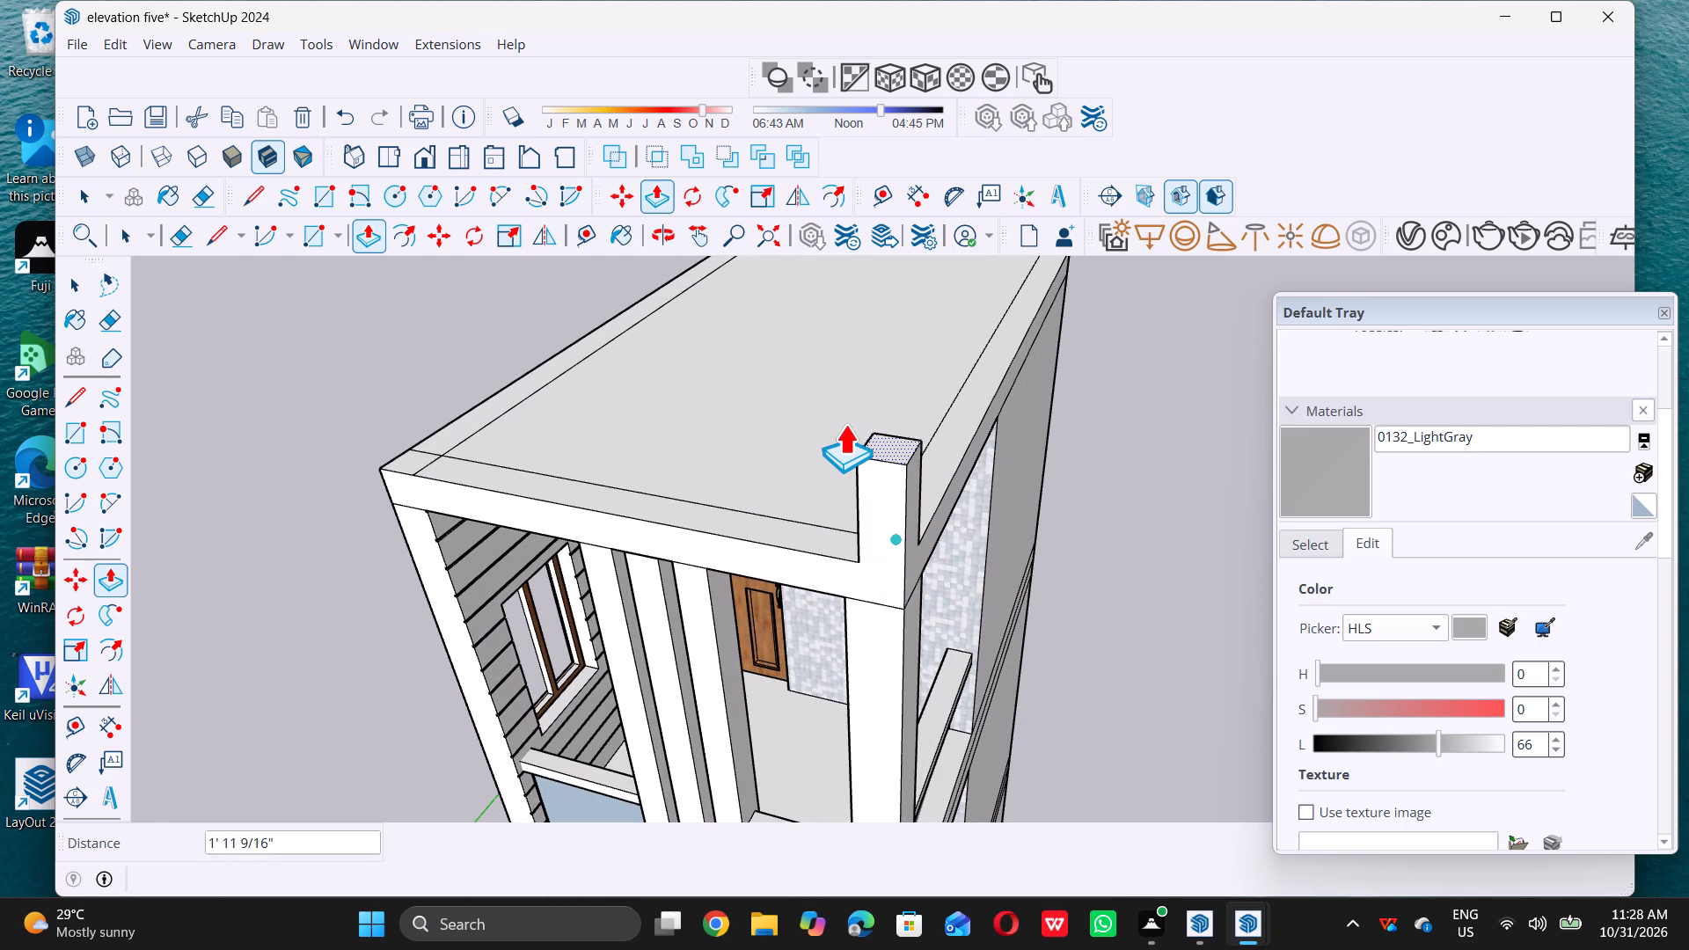
{"action": "type", "text": "3'"}
{"action": "key", "text": "Return"}
{"action": "key", "text": "space"}
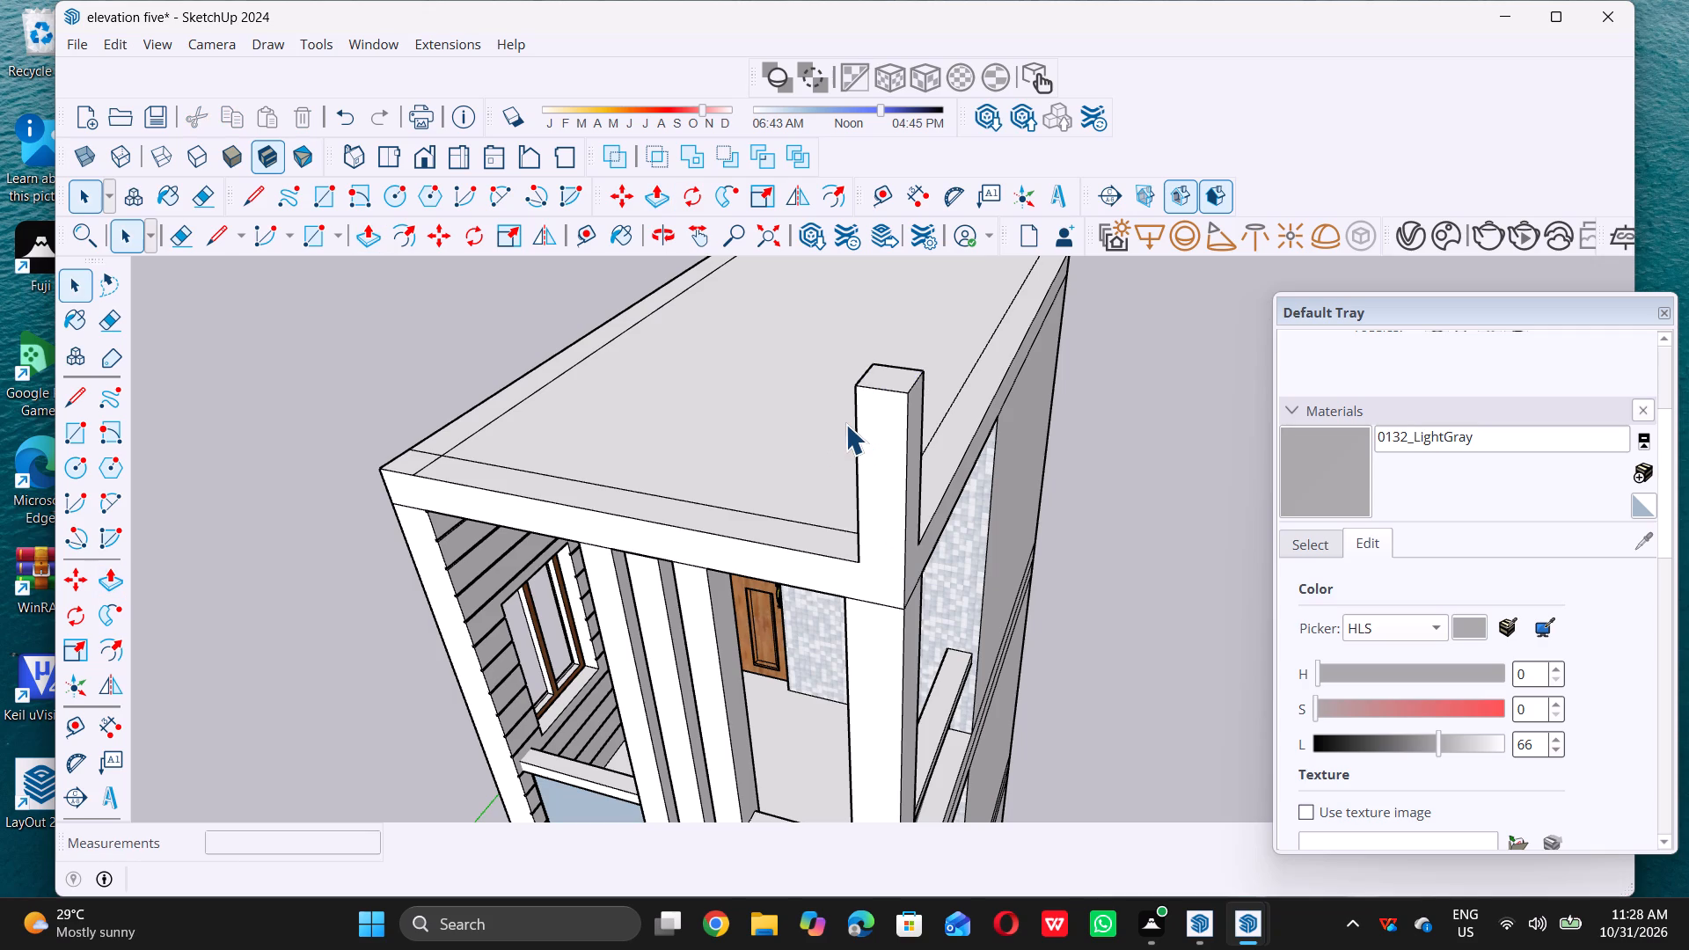
Push/Pull the roof's front-left corner square up 3' to form a matching corner post.
{"action": "scroll", "coordinate": [954, 515], "scroll_direction": "down", "scroll_amount": 2}
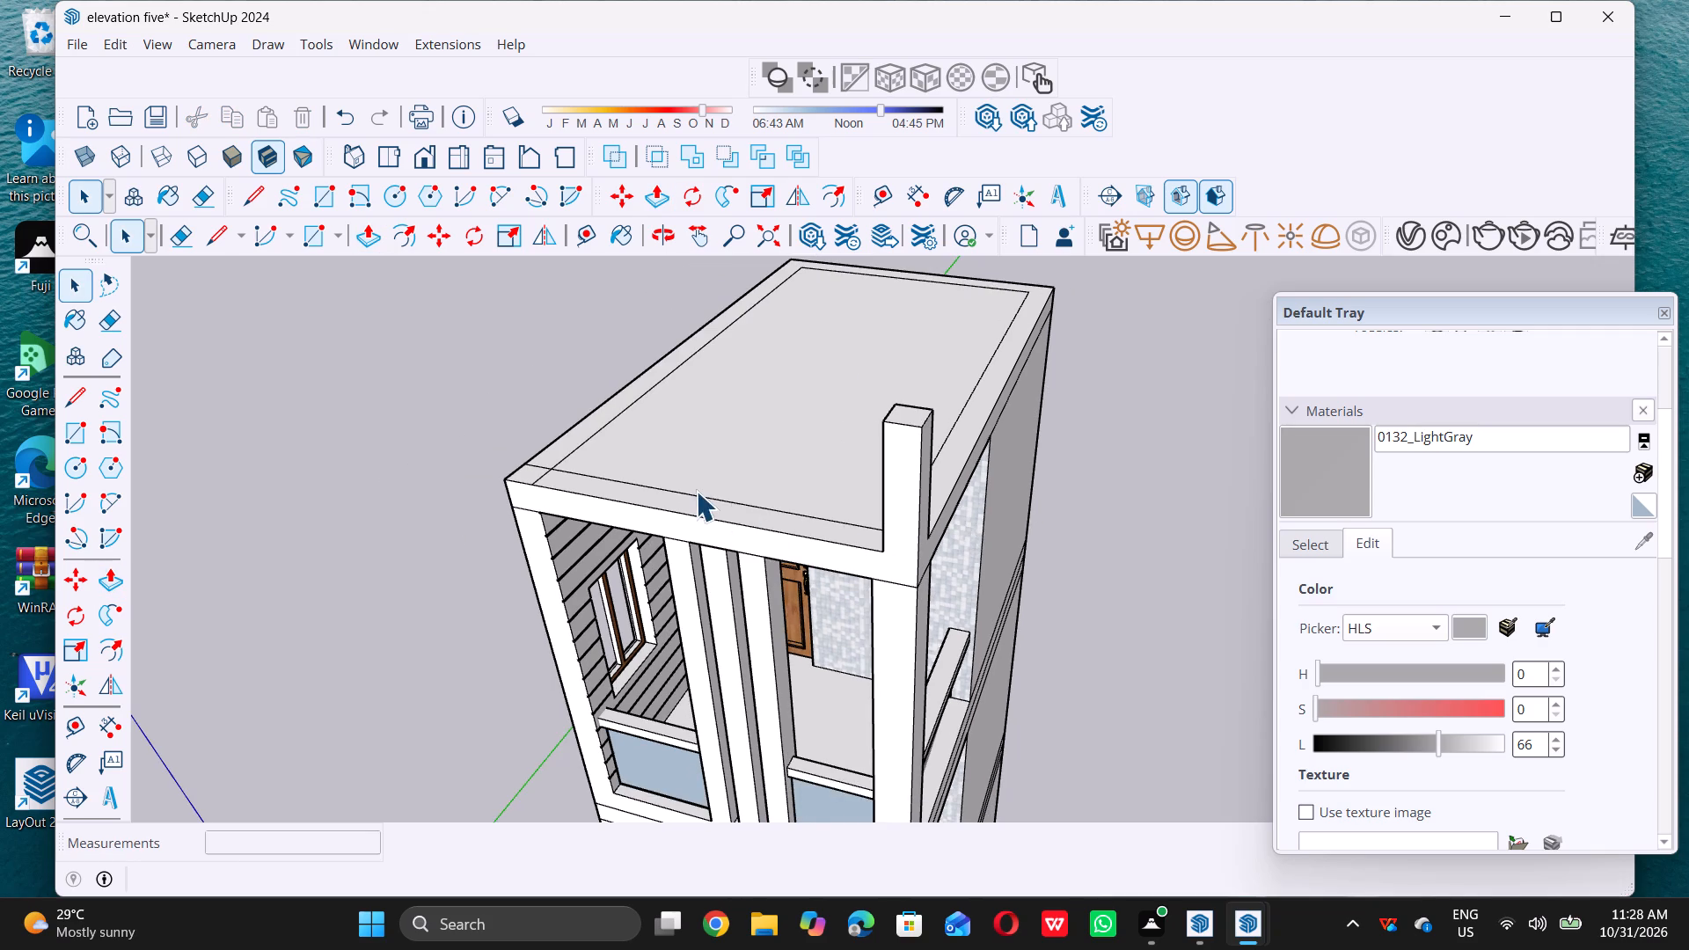
{"action": "middle_click_drag", "start_coordinate": [696, 490], "coordinate": [803, 481]}
{"action": "scroll", "coordinate": [548, 504], "scroll_direction": "up", "scroll_amount": 5}
{"action": "left_click", "coordinate": [577, 522]}
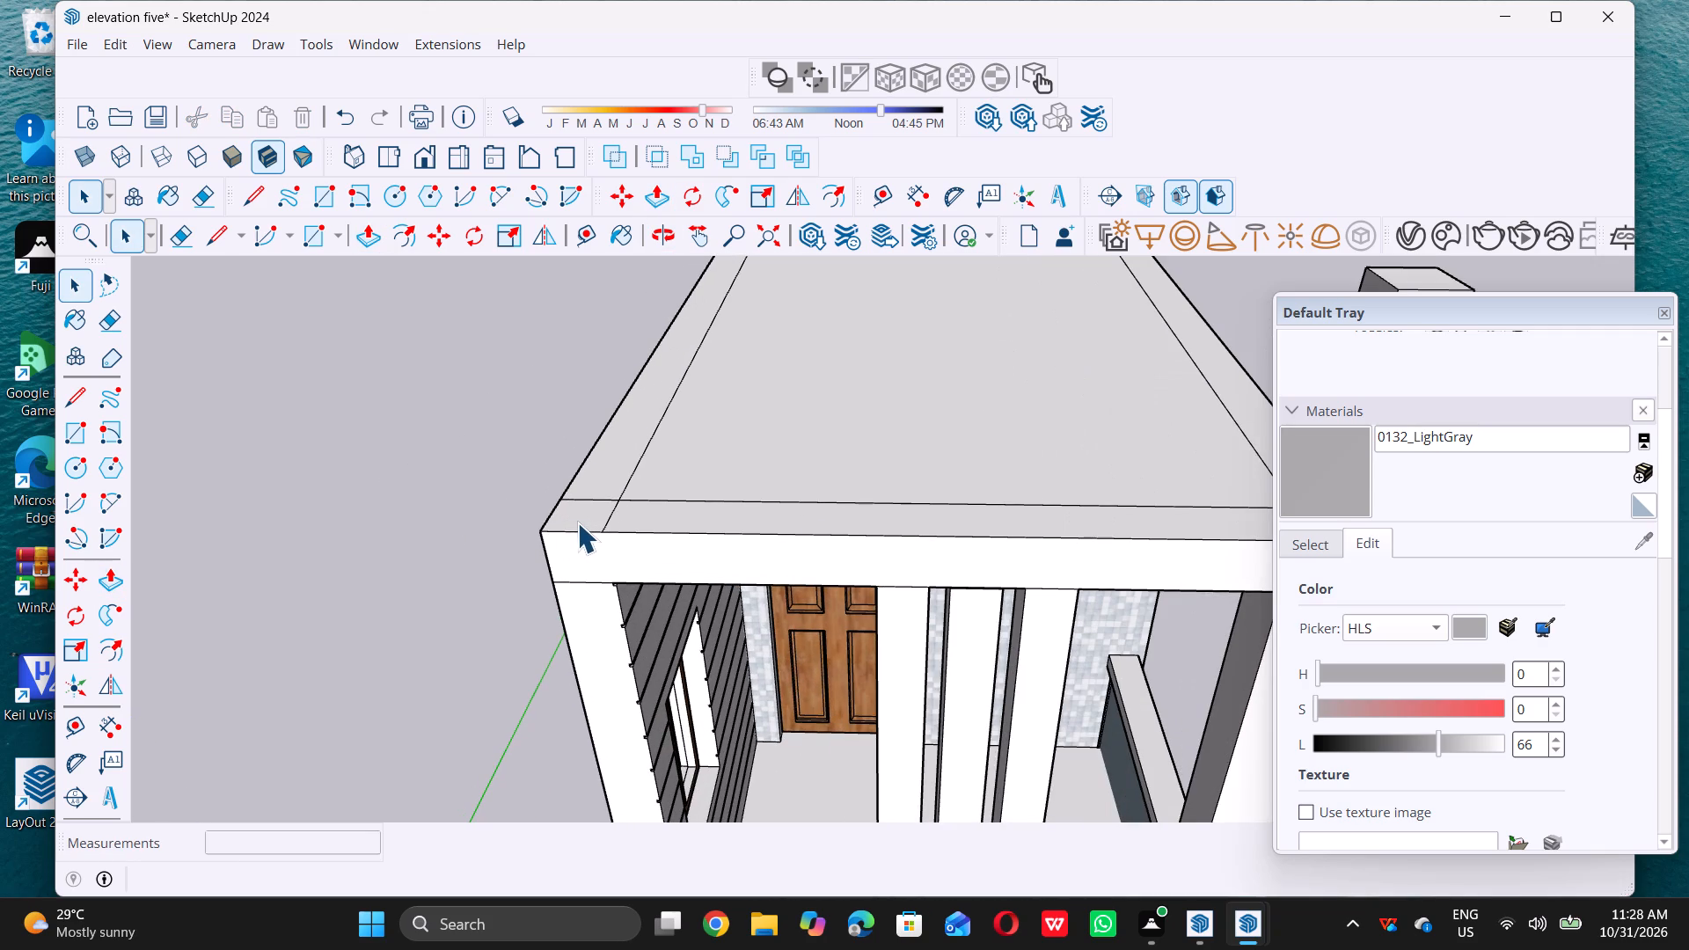
{"action": "key", "text": "p"}
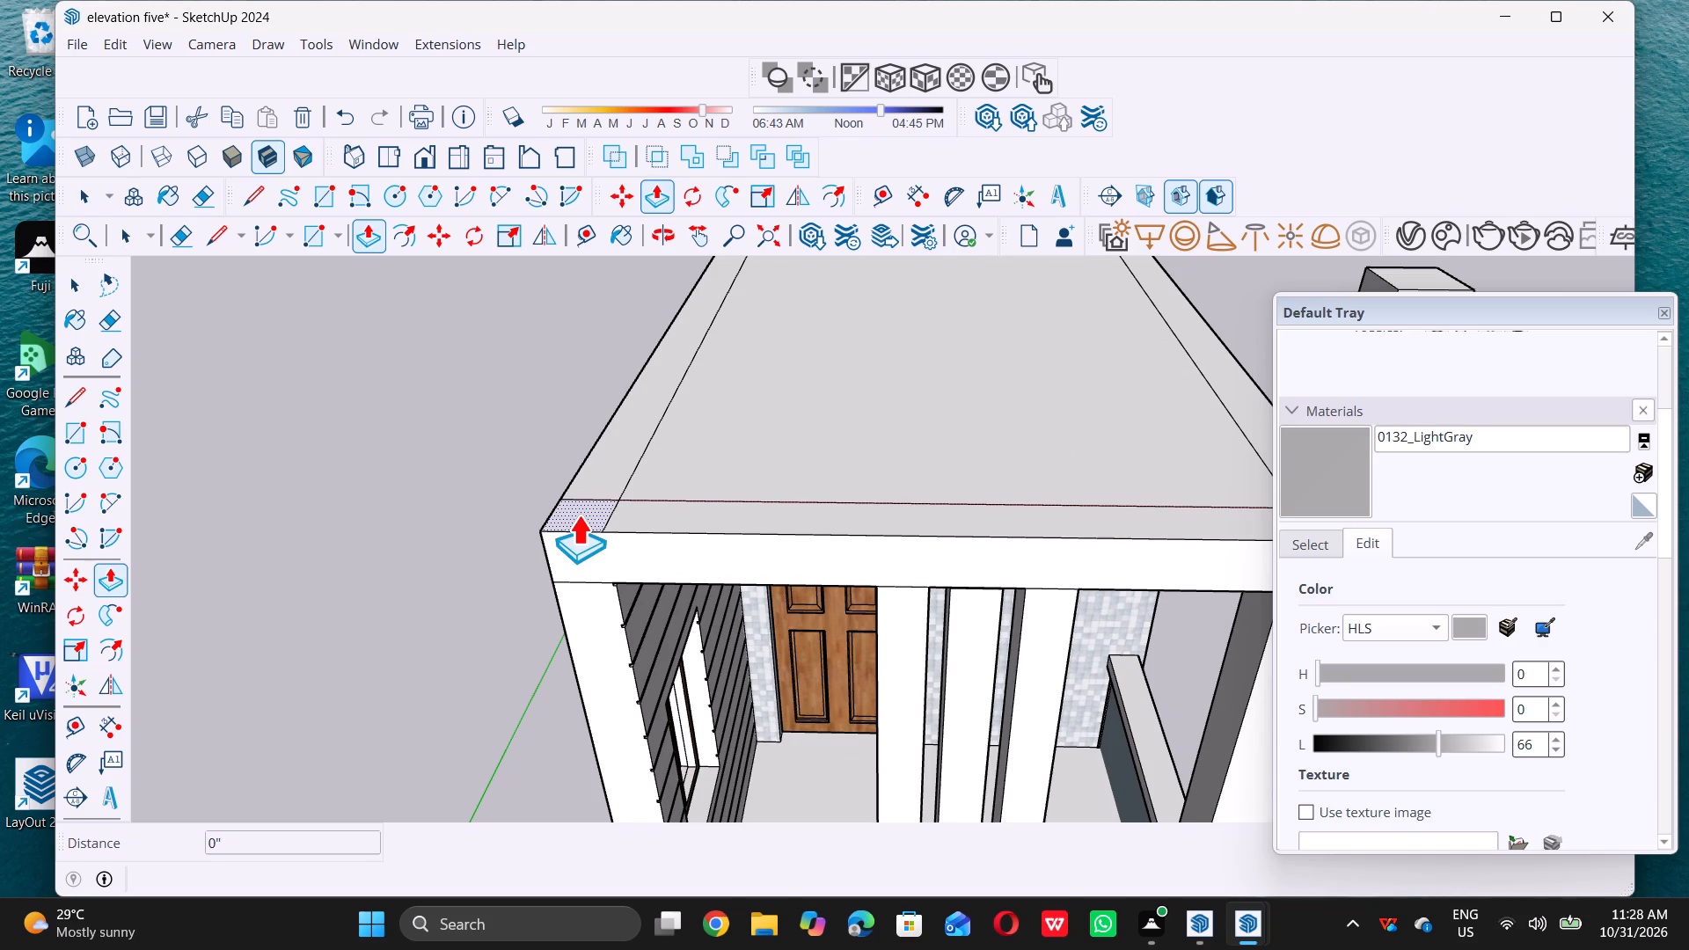
{"action": "left_click", "coordinate": [578, 515]}
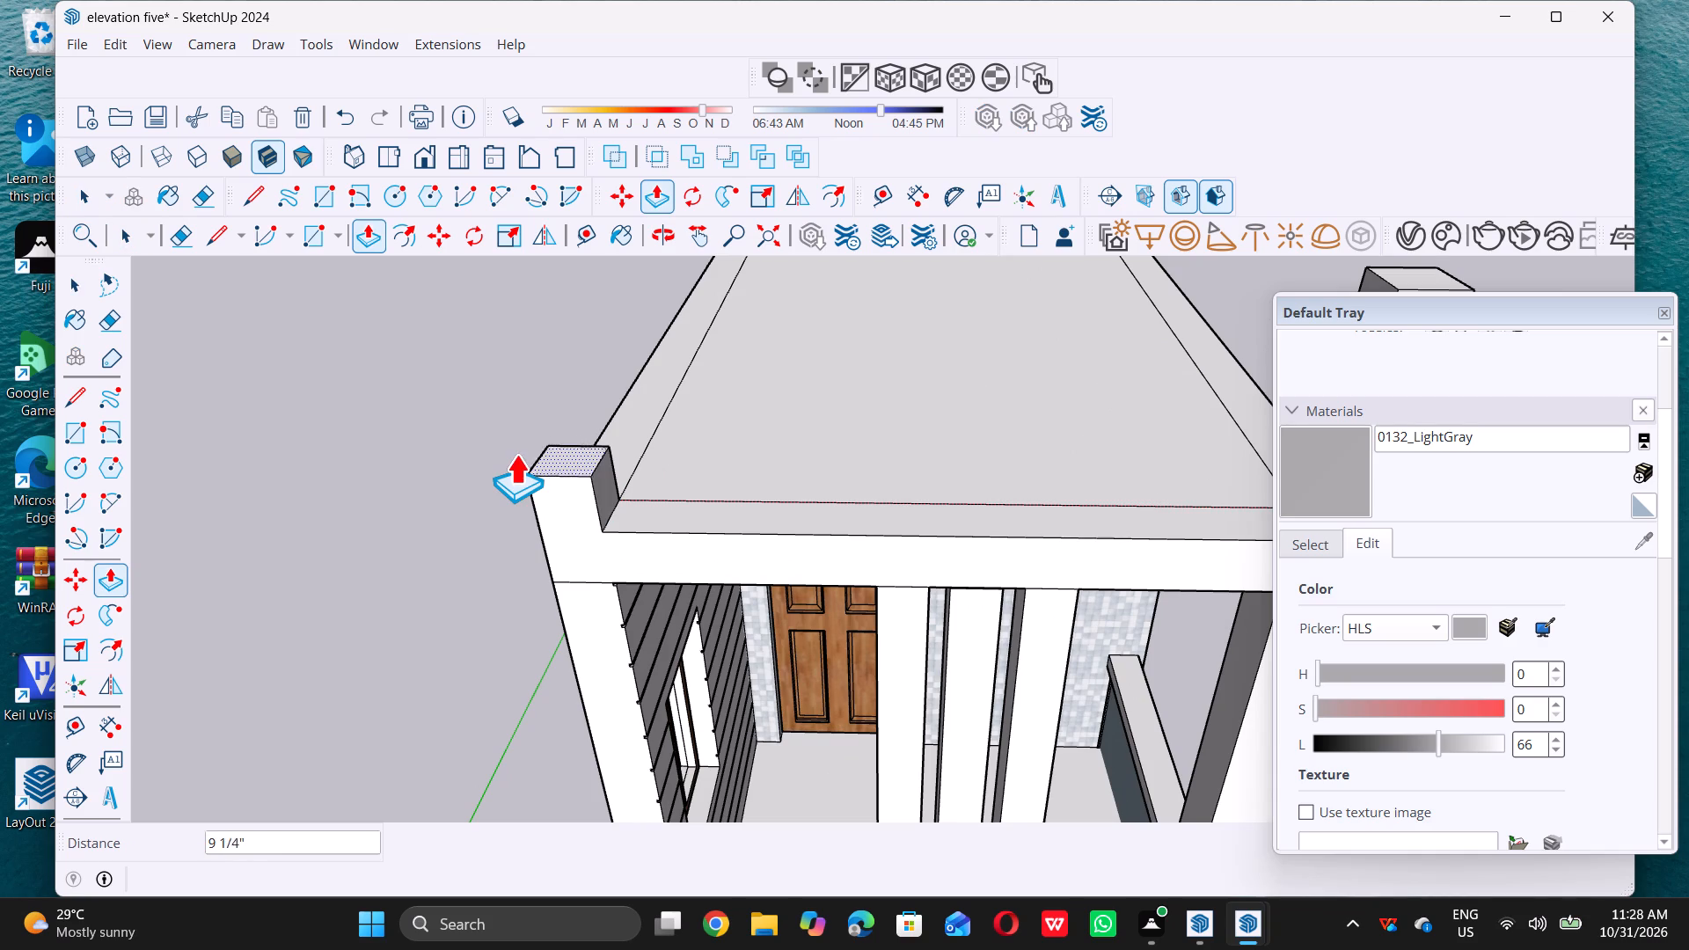
{"action": "type", "text": "3'"}
{"action": "key", "text": "Return"}
{"action": "key", "text": "space"}
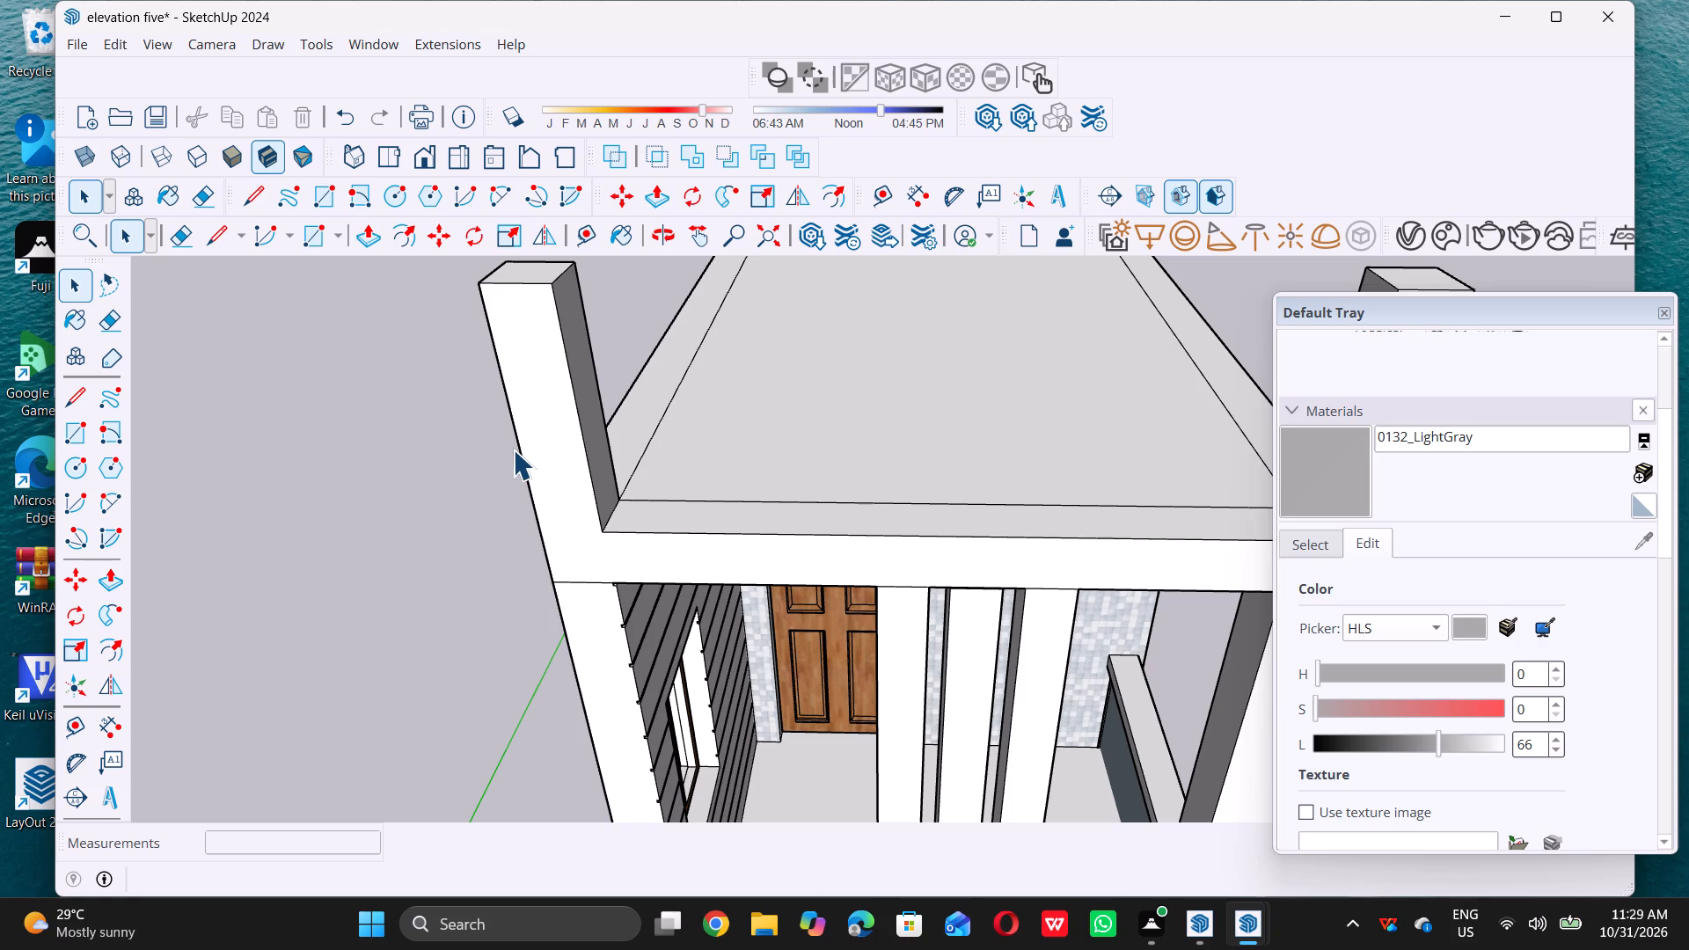
Draw two 9" vertical lines on the roof beam's front face, continuing both edges of the right-hand central column.
{"action": "scroll", "coordinate": [526, 508], "scroll_direction": "down", "scroll_amount": 10}
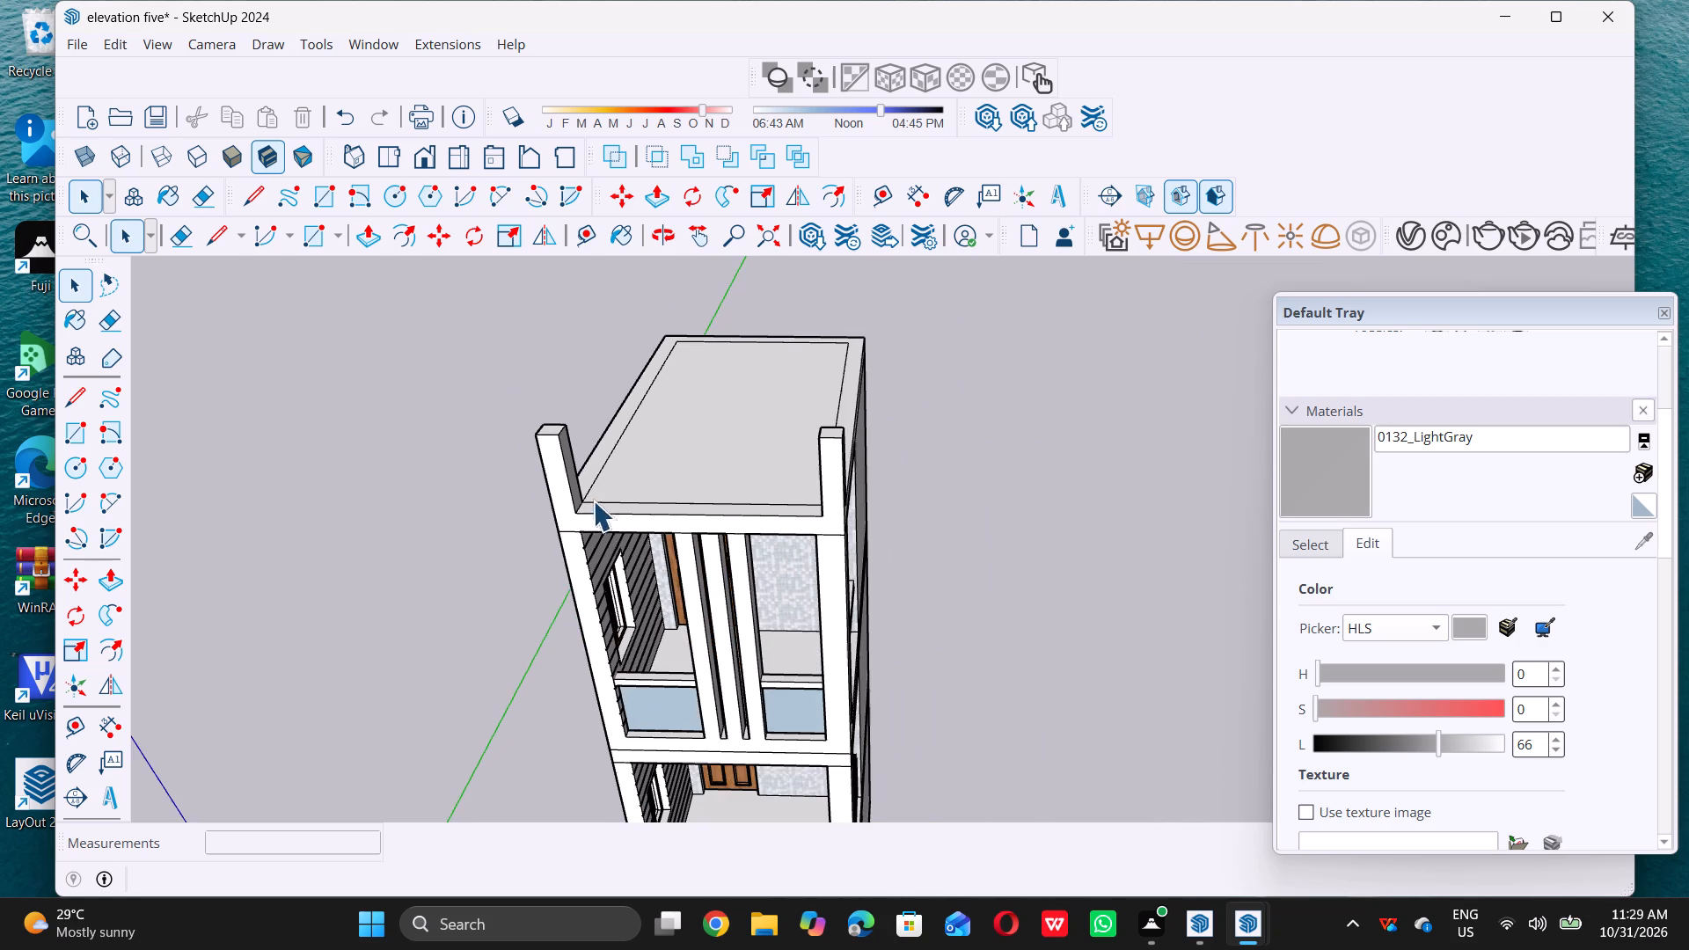
{"action": "middle_click_drag", "start_coordinate": [609, 527], "coordinate": [625, 486]}
{"action": "middle_click", "coordinate": [625, 486]}
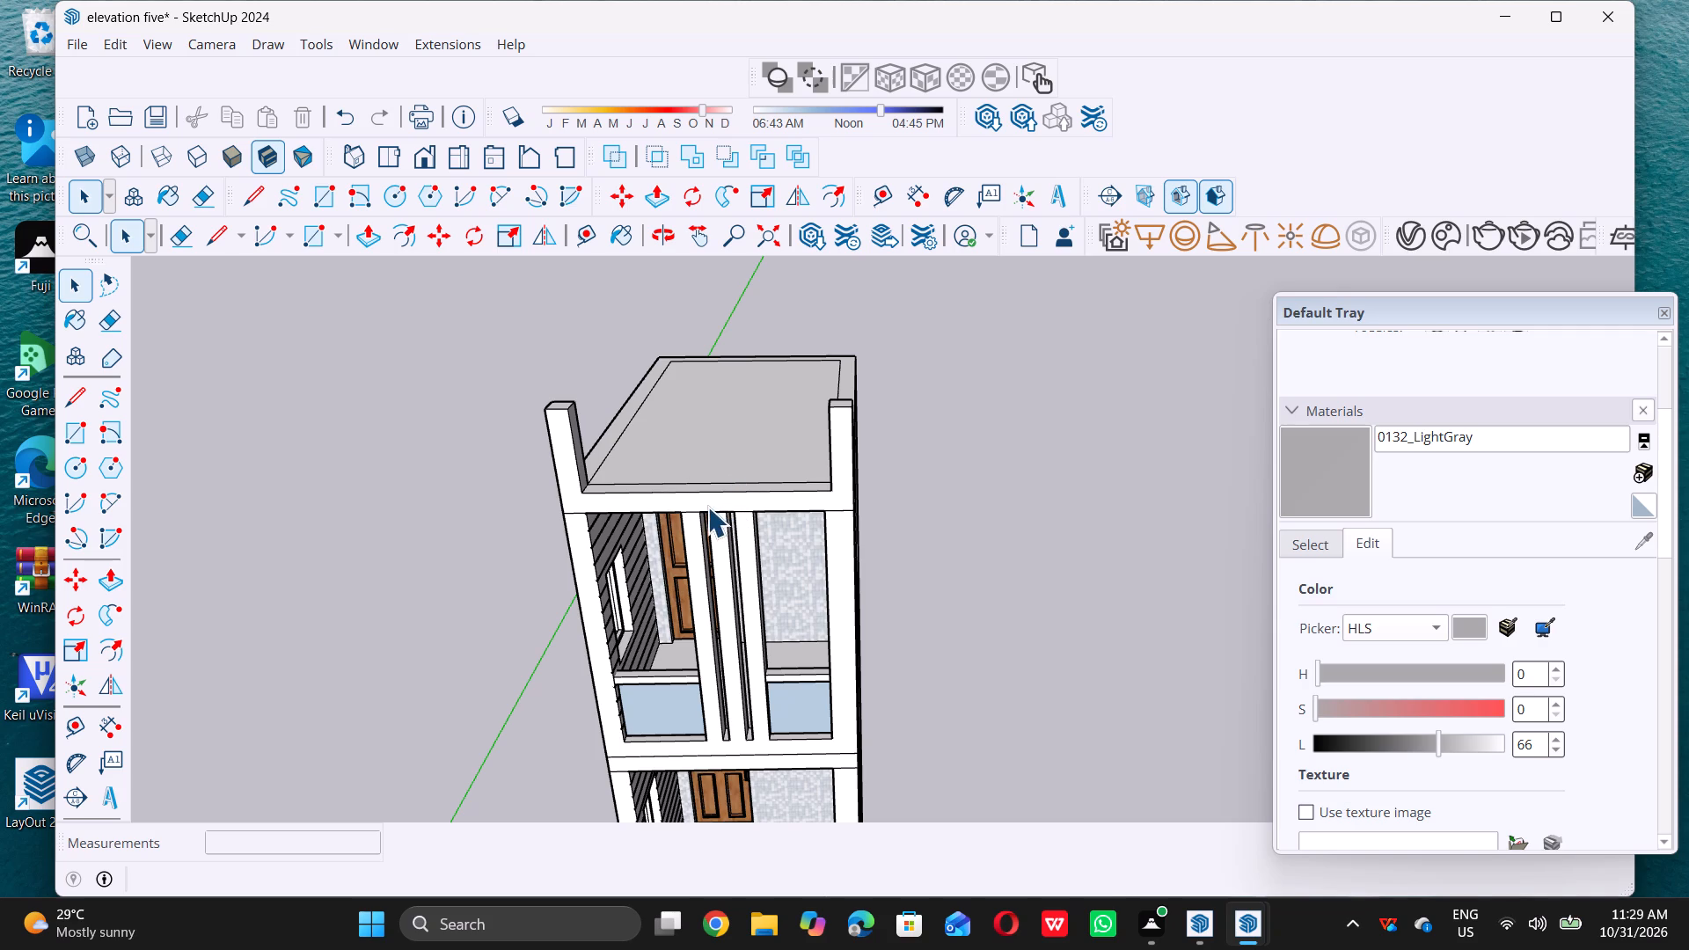
{"action": "middle_click_drag", "start_coordinate": [706, 506], "coordinate": [717, 434]}
{"action": "scroll", "coordinate": [747, 493], "scroll_direction": "up", "scroll_amount": 5}
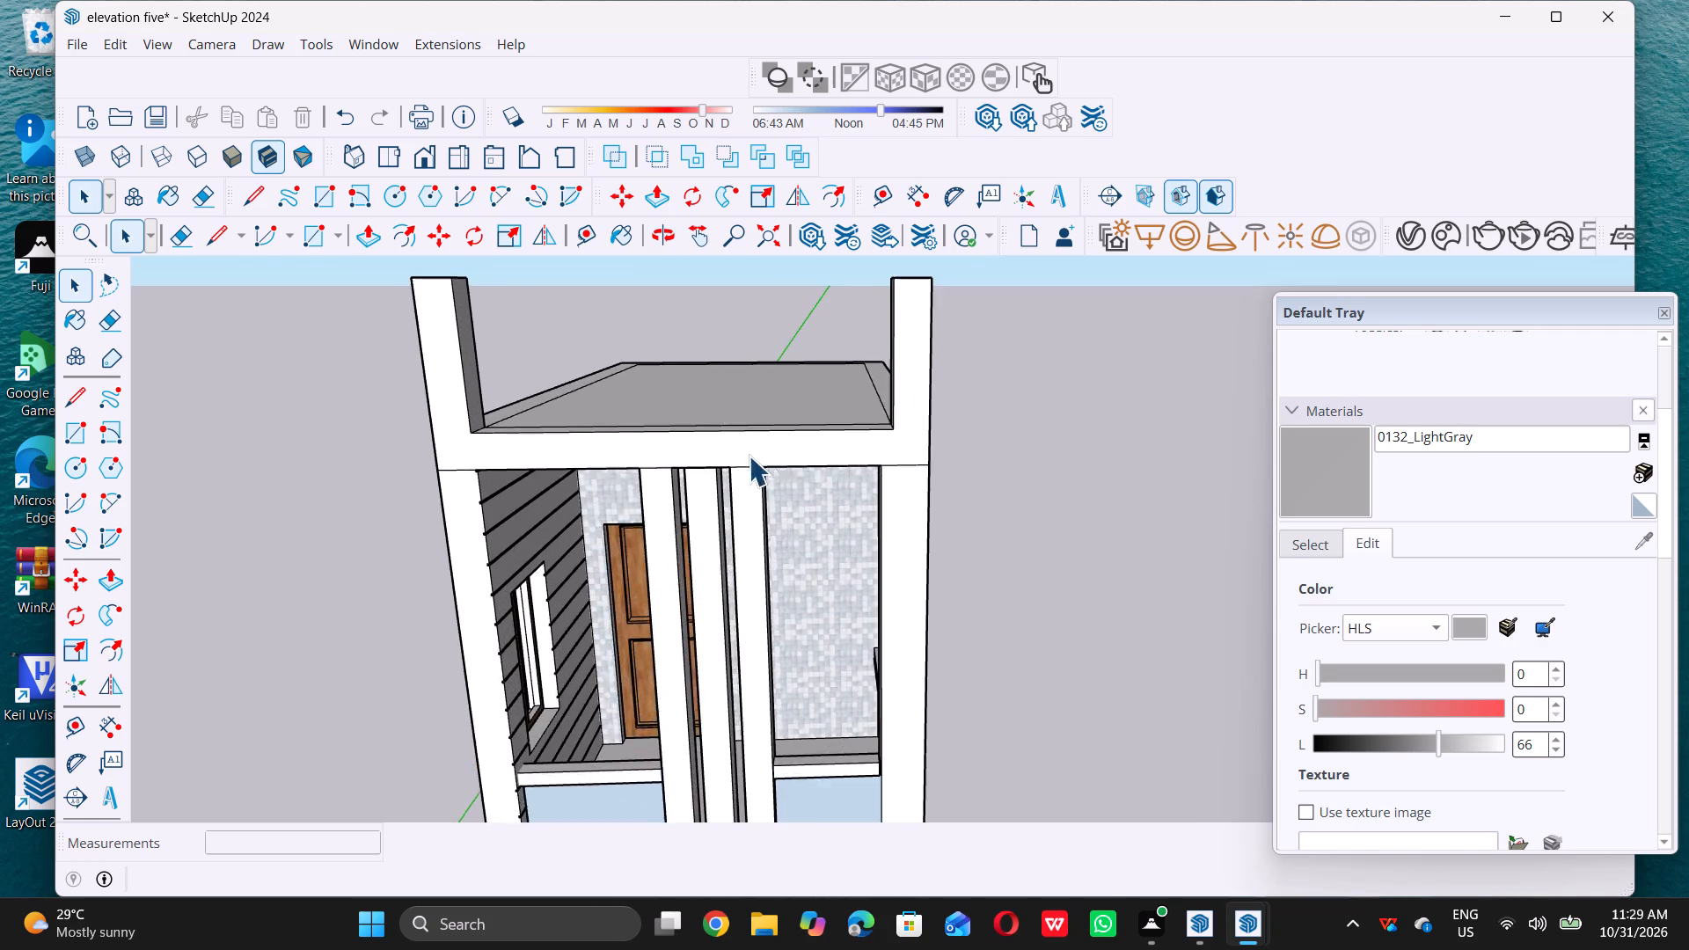
{"action": "scroll", "coordinate": [749, 456], "scroll_direction": "up", "scroll_amount": 5}
{"action": "middle_click_drag", "start_coordinate": [748, 449], "coordinate": [756, 433]}
{"action": "middle_click", "coordinate": [756, 433]}
{"action": "scroll", "coordinate": [737, 468], "scroll_direction": "up", "scroll_amount": 5}
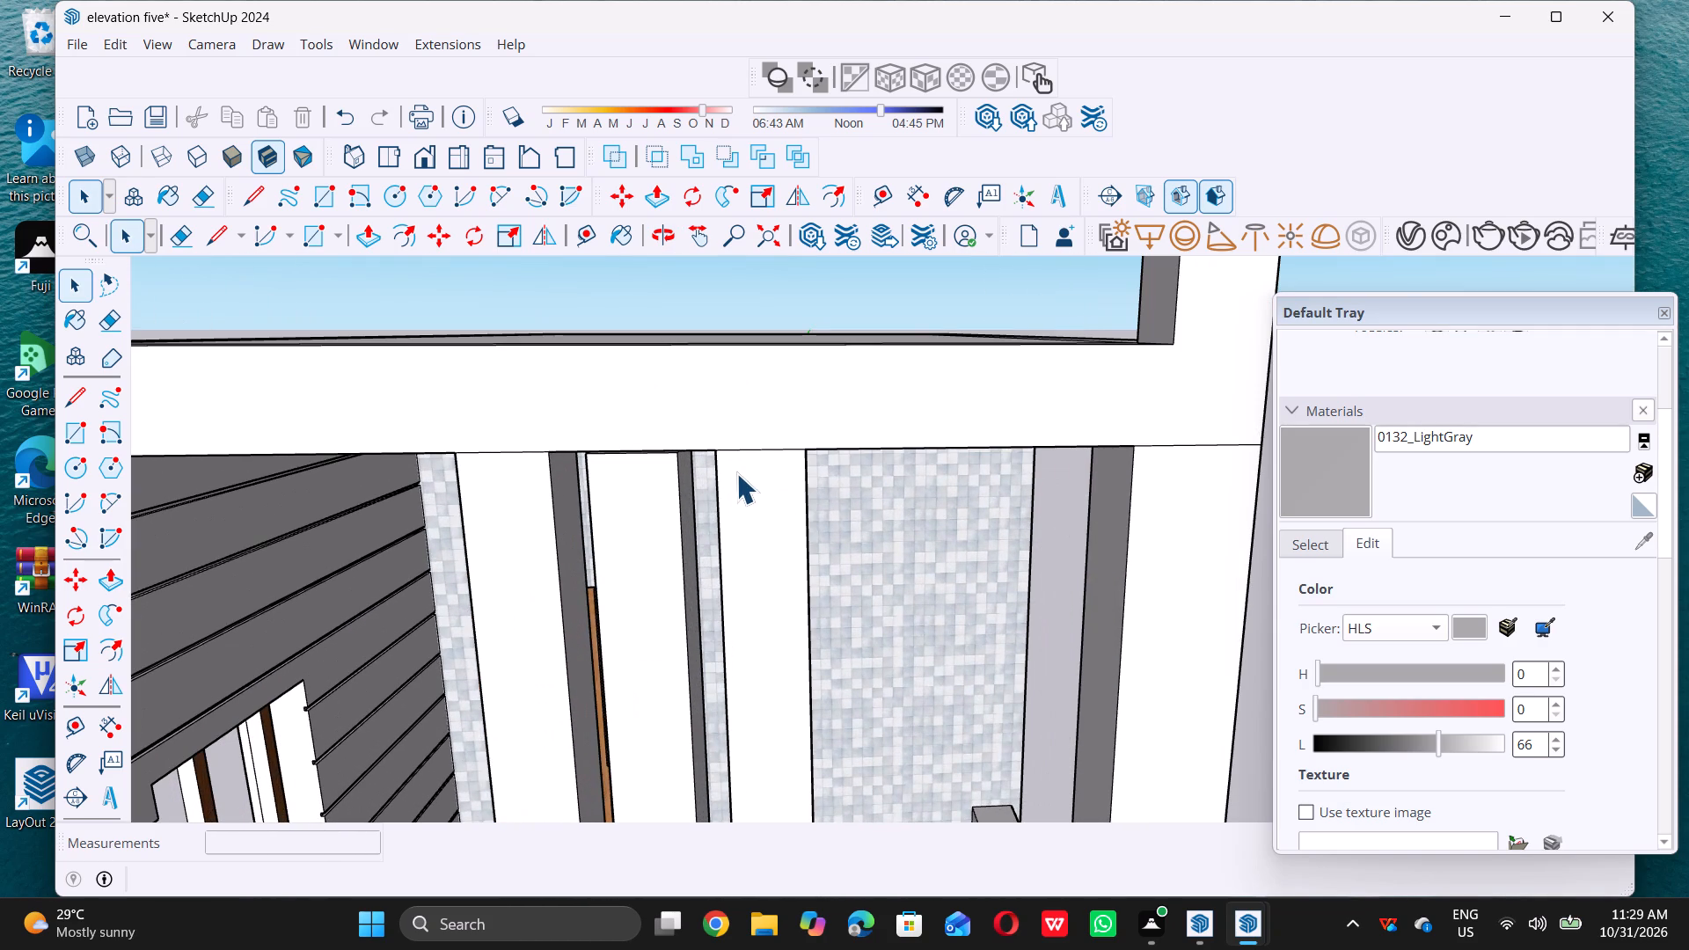
{"action": "key", "text": "l"}
{"action": "left_click", "coordinate": [809, 444]}
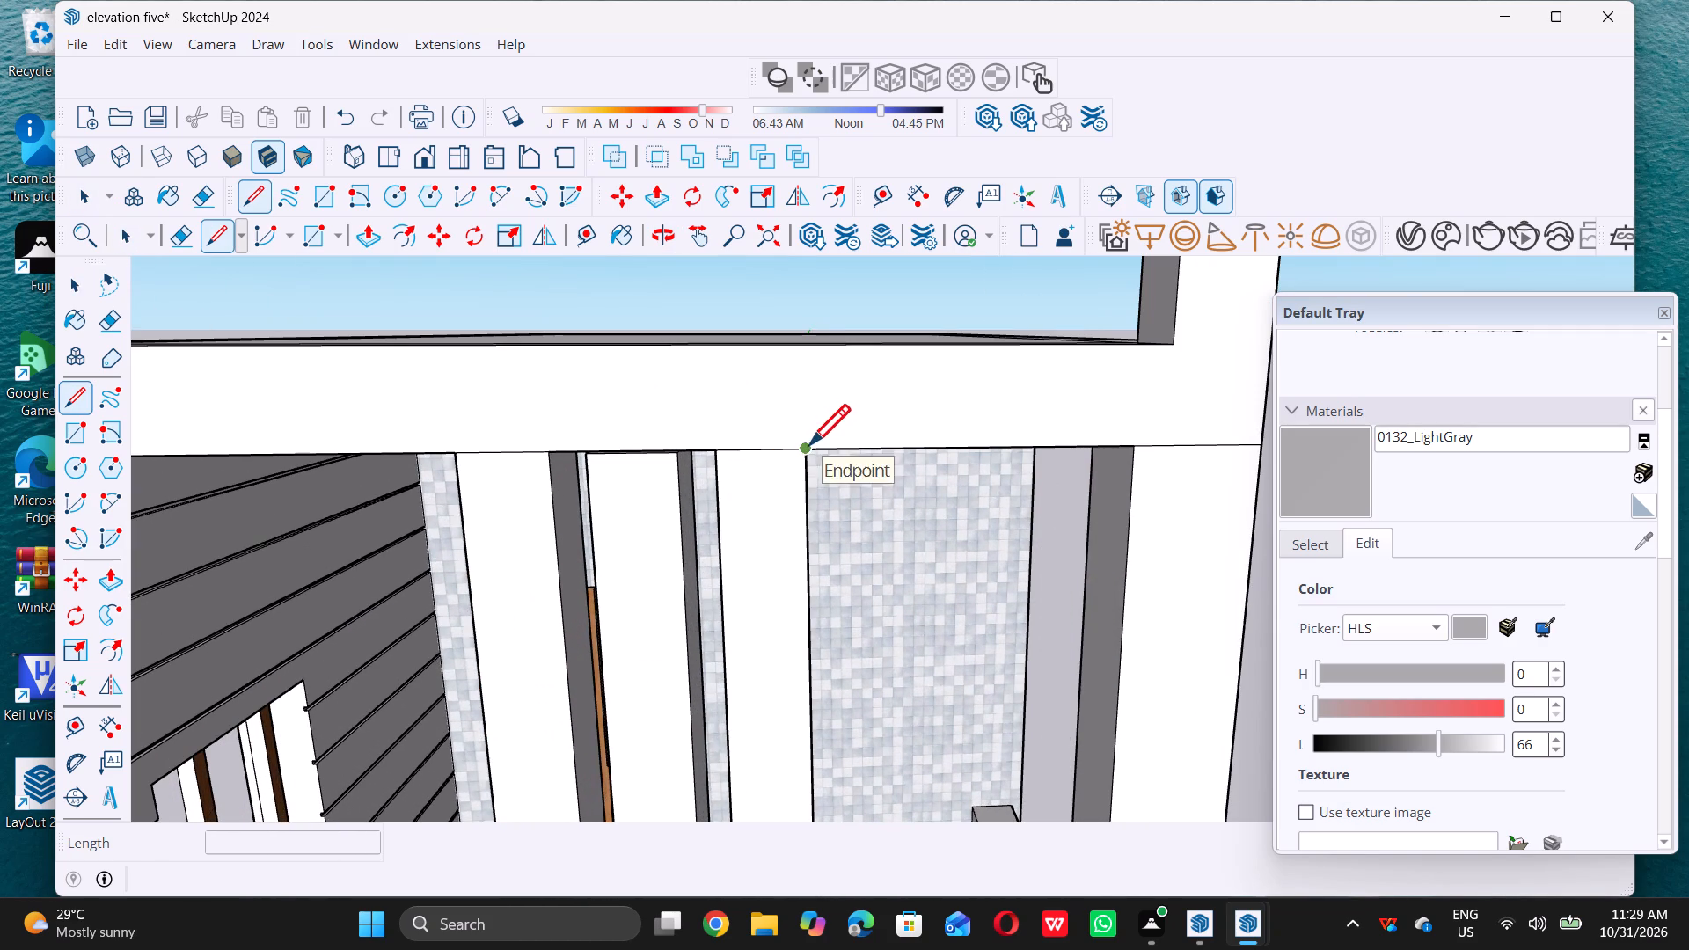
{"action": "triple_click", "coordinate": [812, 346]}
{"action": "left_click", "coordinate": [812, 346]}
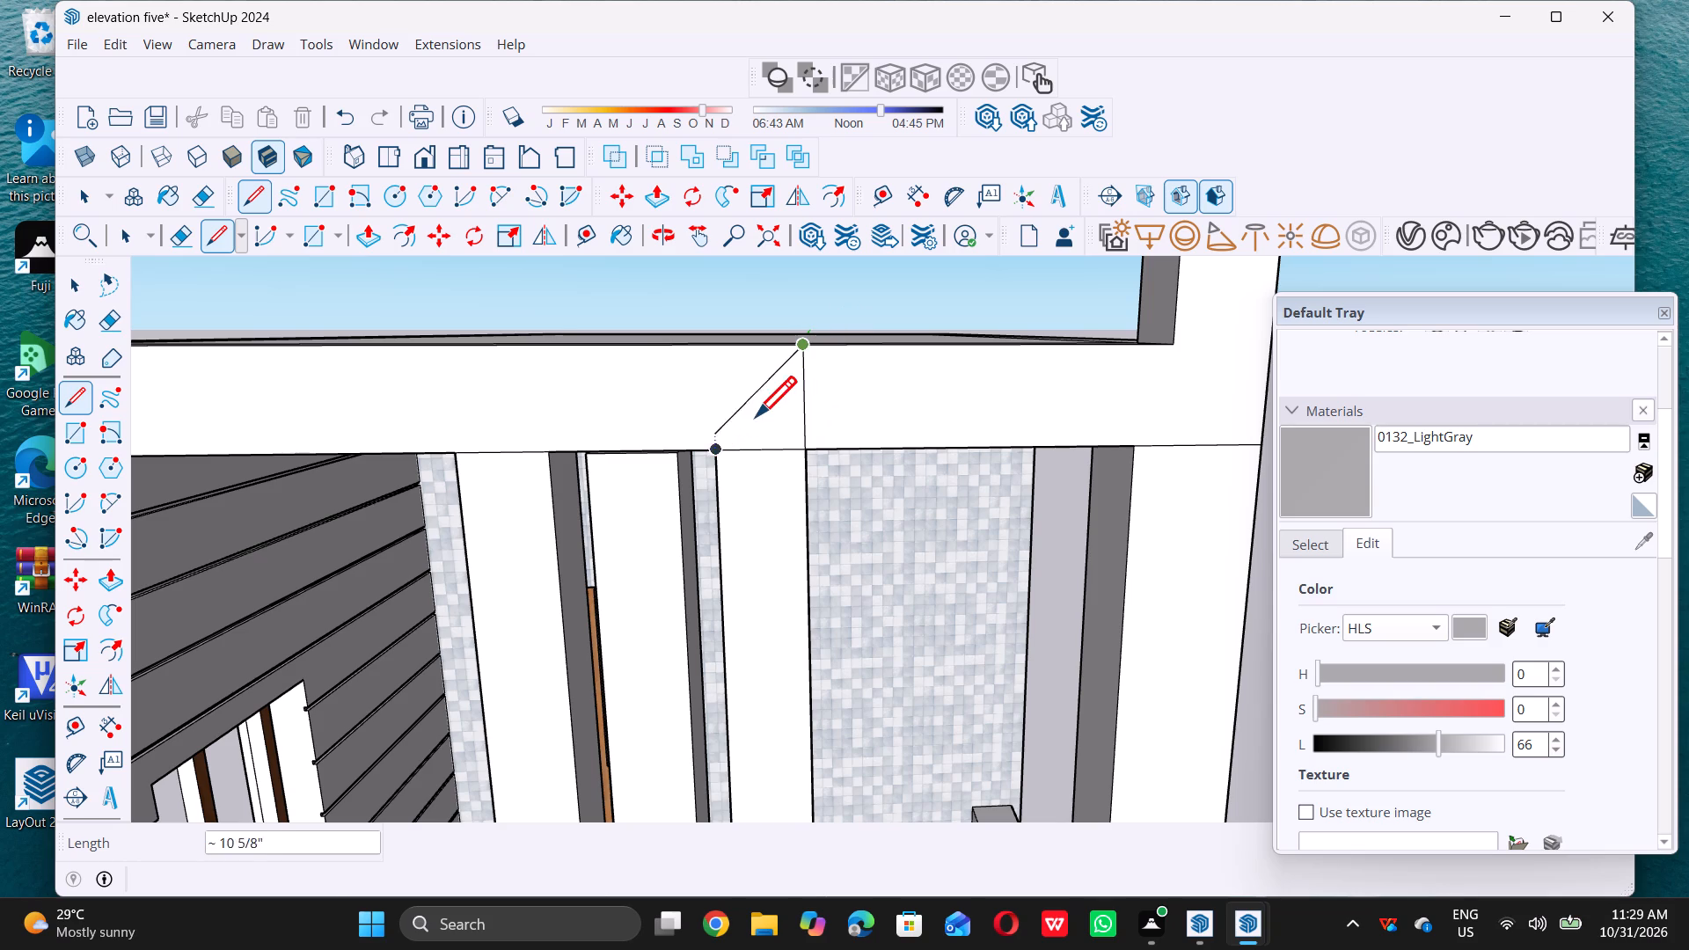
{"action": "key", "text": "space"}
{"action": "key", "text": "l"}
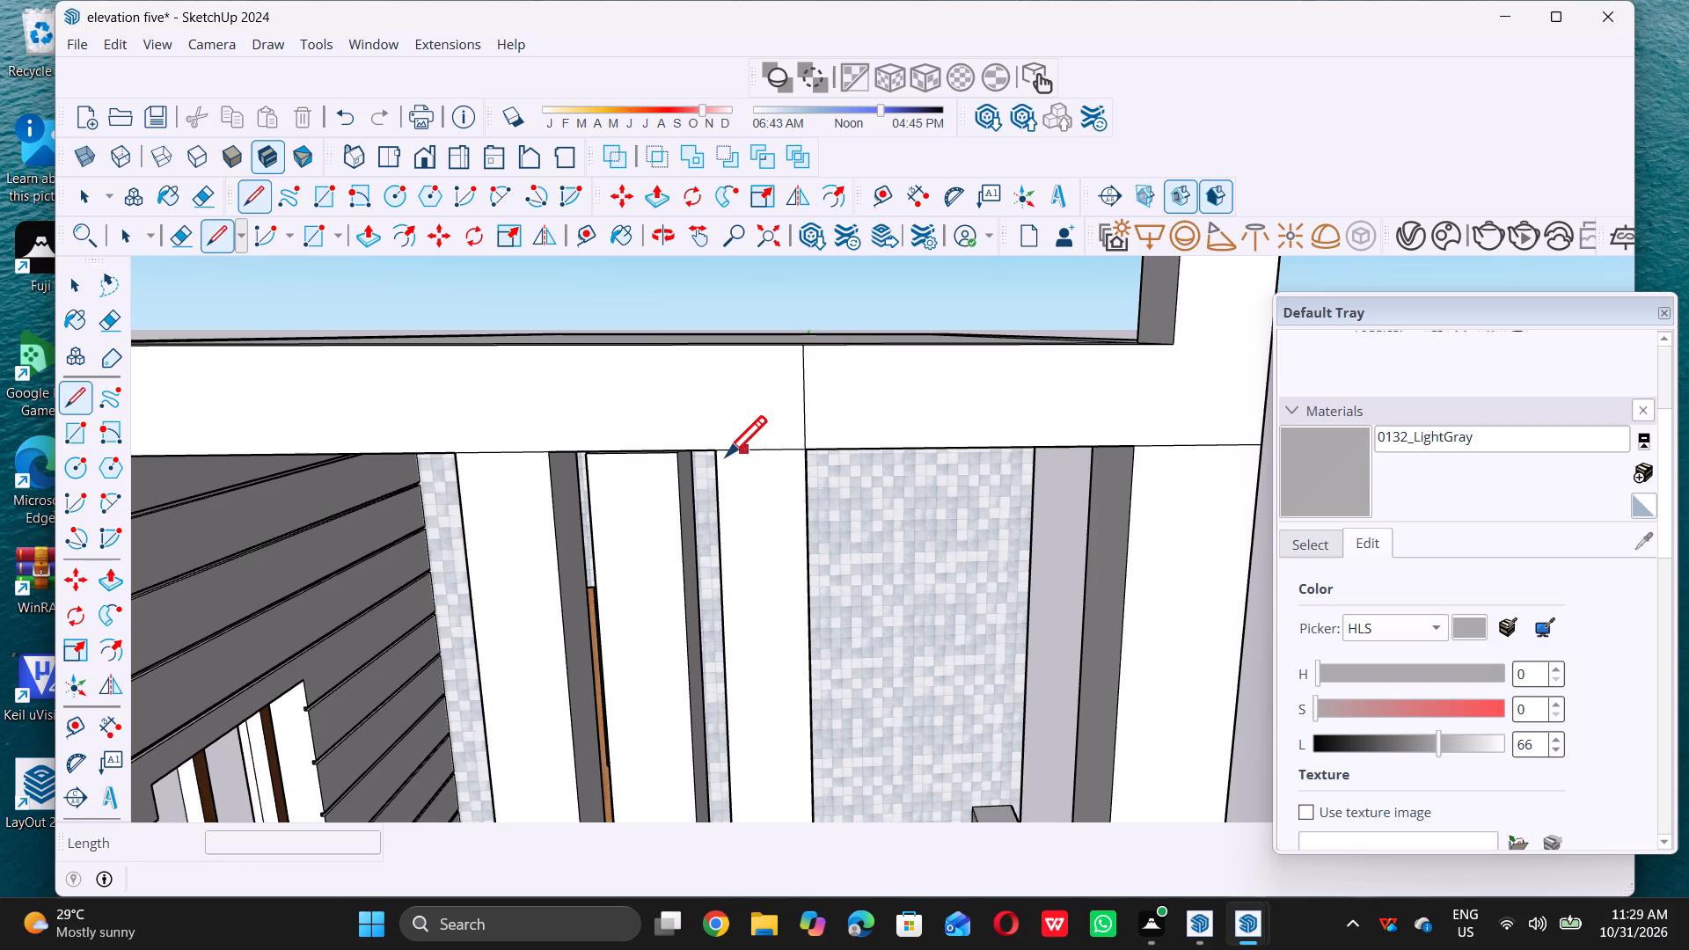
{"action": "left_click", "coordinate": [716, 446]}
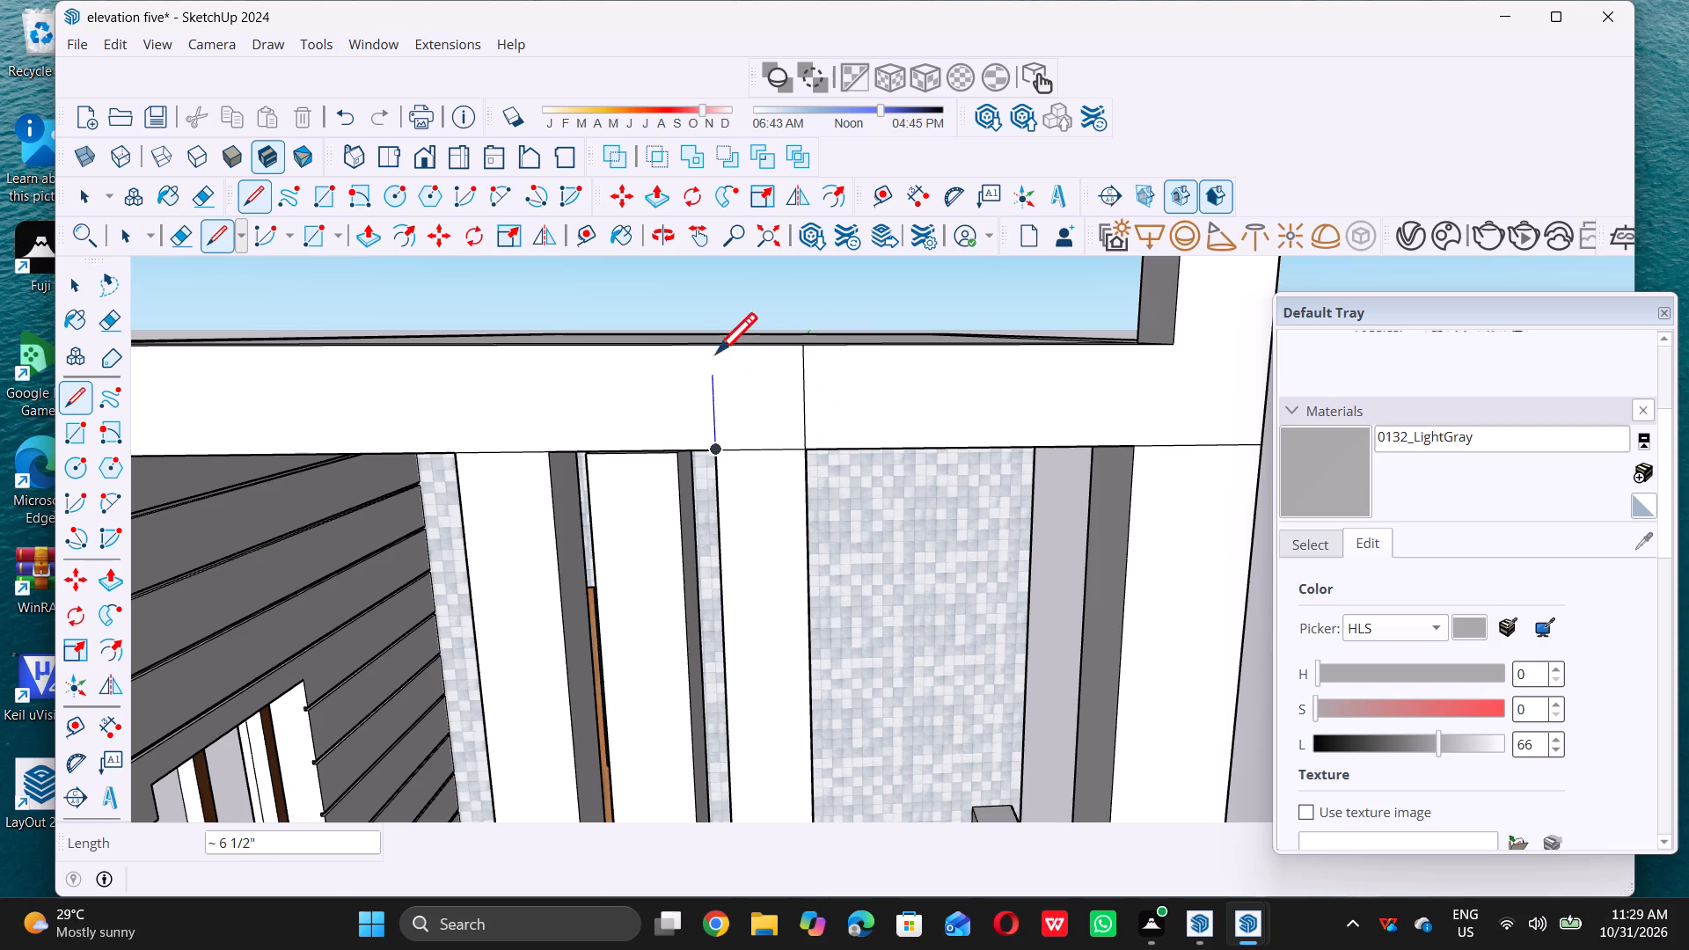
{"action": "double_click", "coordinate": [720, 351]}
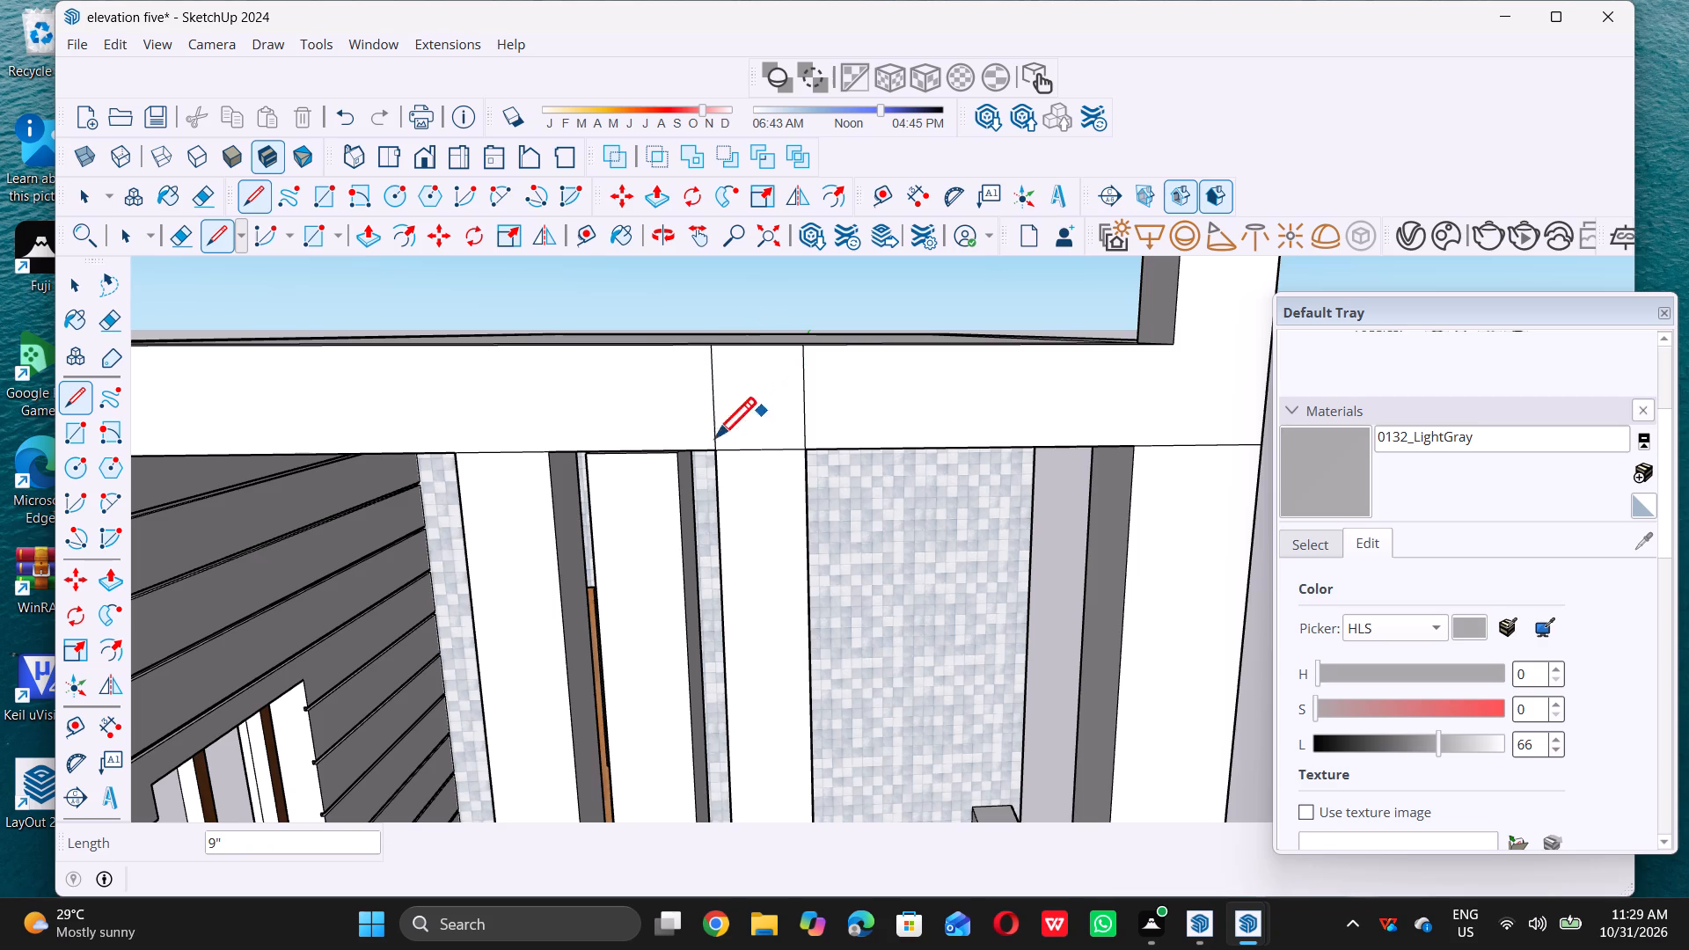
Draw two 9" vertical lines on the roof beam's front face, continuing both edges of the left-hand central column.
{"action": "scroll", "coordinate": [669, 453], "scroll_direction": "up", "scroll_amount": 2}
{"action": "middle_click_drag", "start_coordinate": [691, 387], "coordinate": [746, 359]}
{"action": "middle_click", "coordinate": [749, 357]}
{"action": "middle_click_drag", "start_coordinate": [632, 434], "coordinate": [697, 367]}
{"action": "middle_click", "coordinate": [697, 367]}
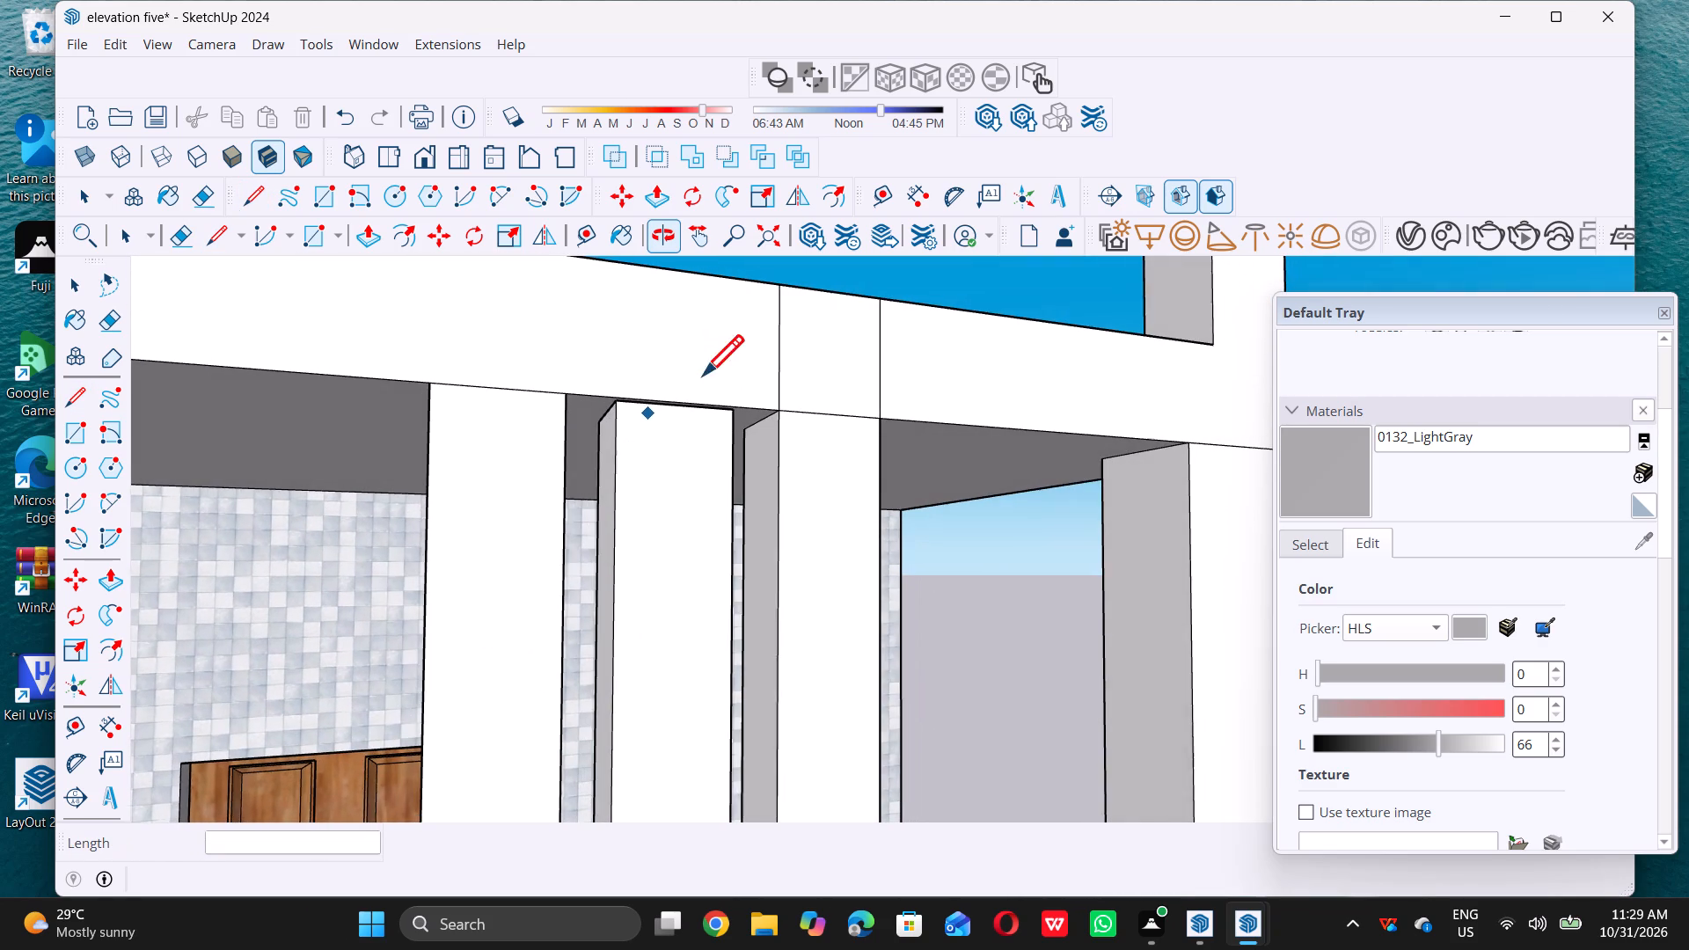
{"action": "scroll", "coordinate": [627, 412], "scroll_direction": "up", "scroll_amount": 5}
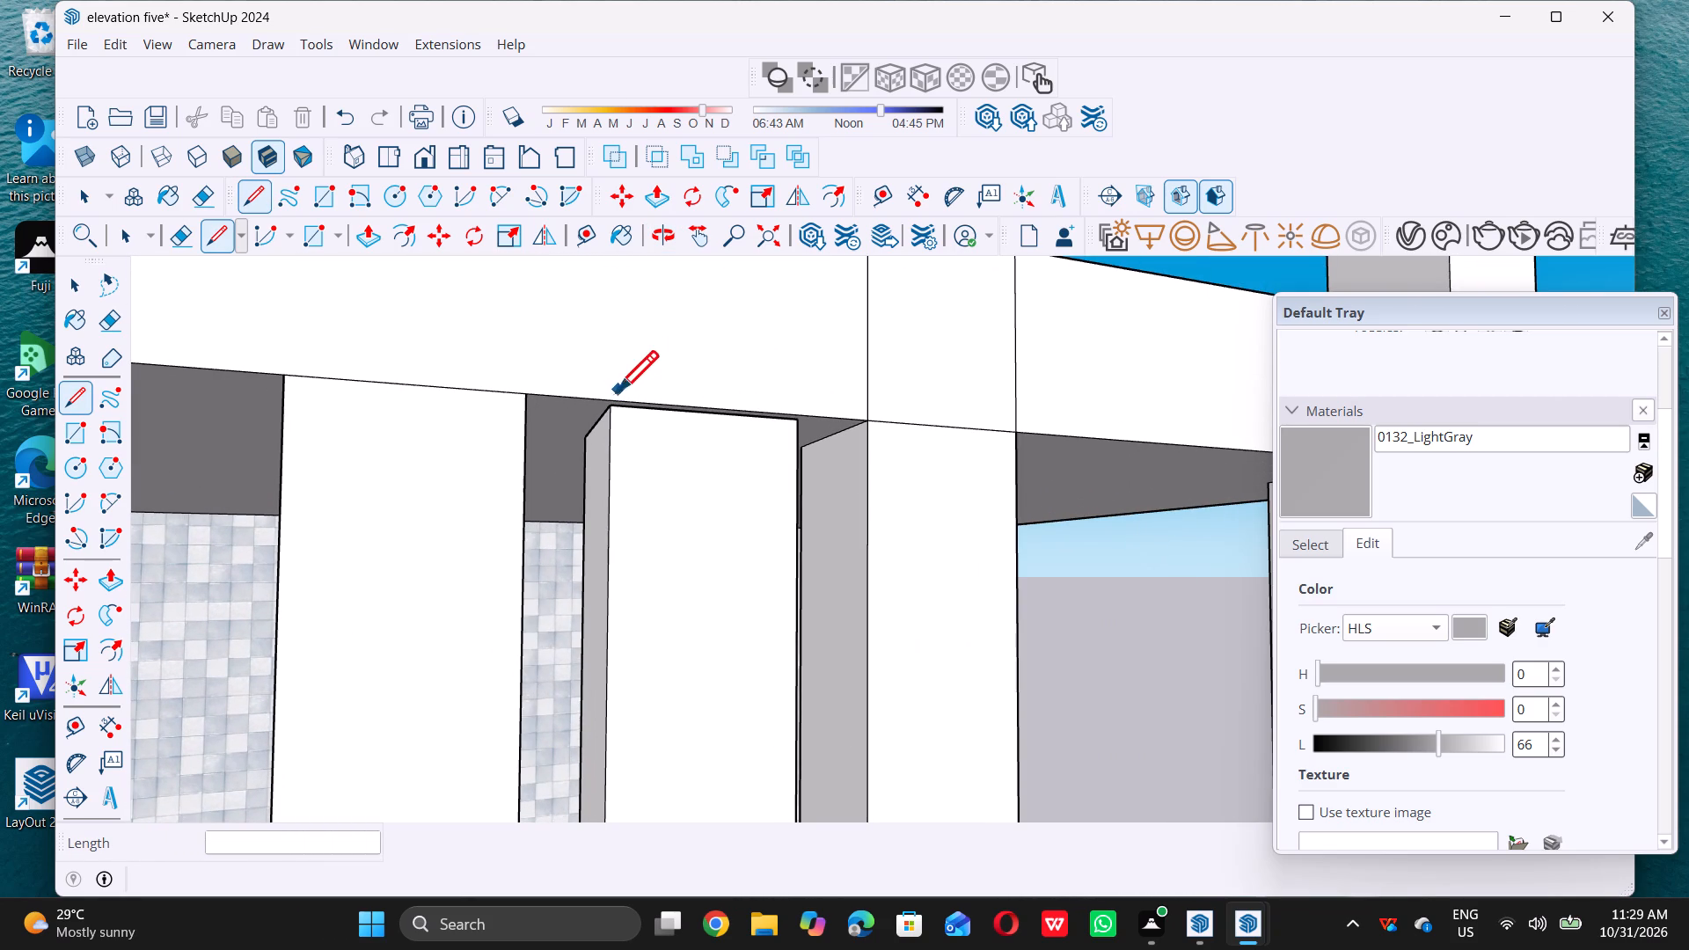
{"action": "left_click", "coordinate": [524, 393]}
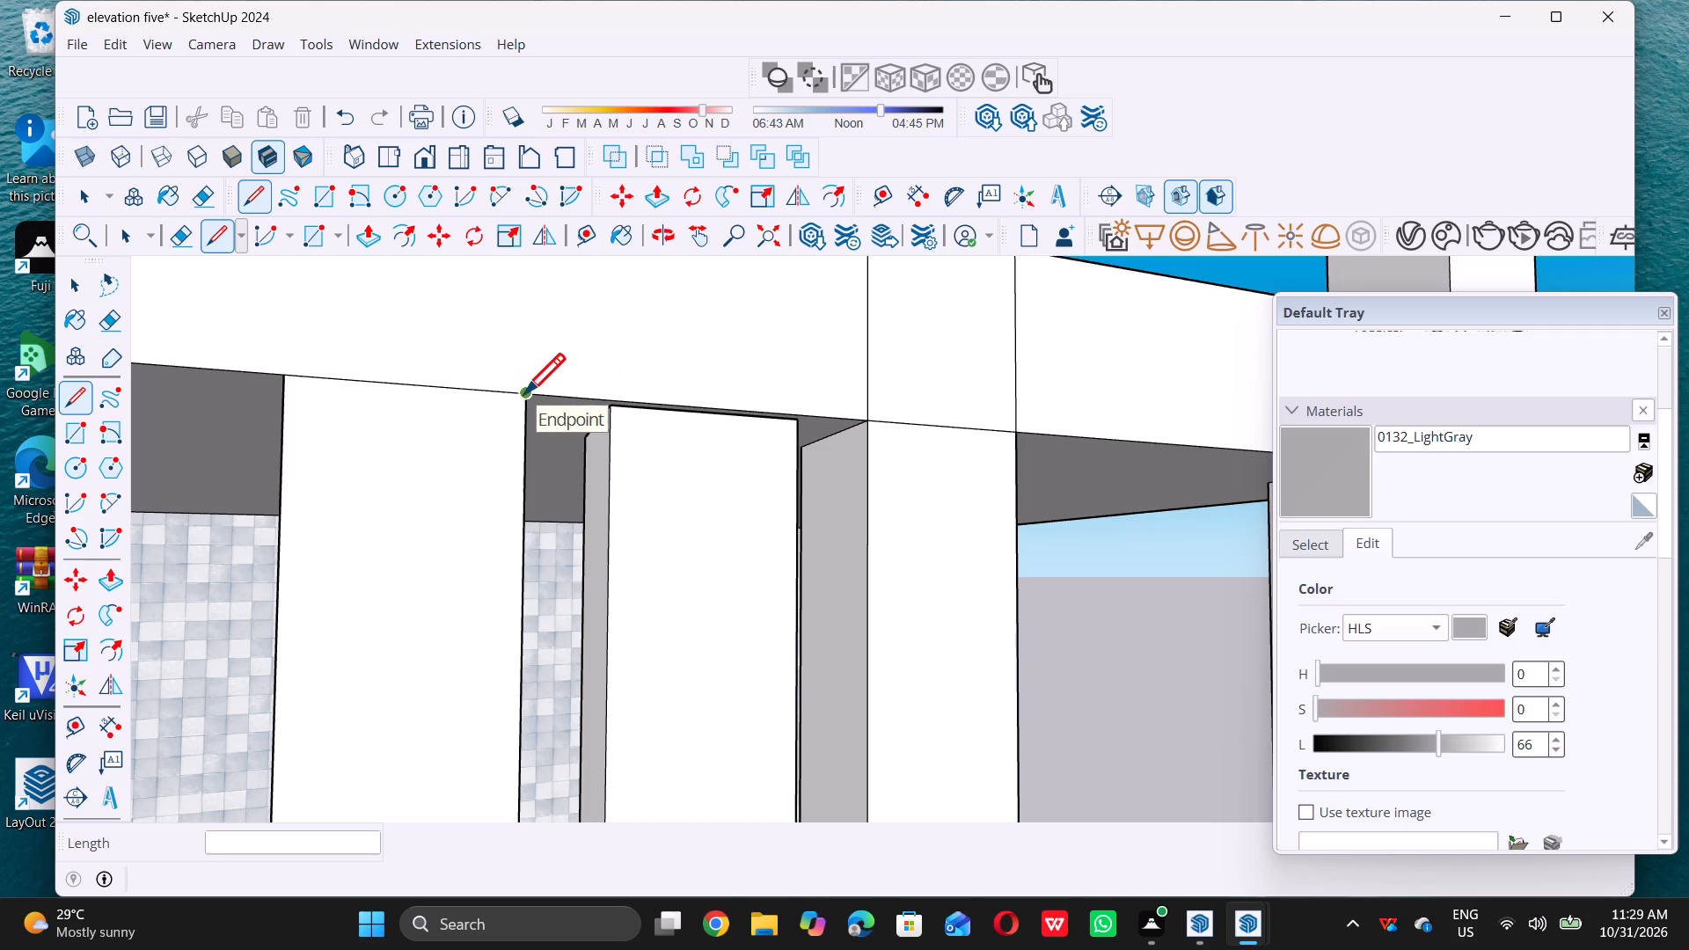
{"action": "scroll", "coordinate": [523, 395], "scroll_direction": "down", "scroll_amount": 10}
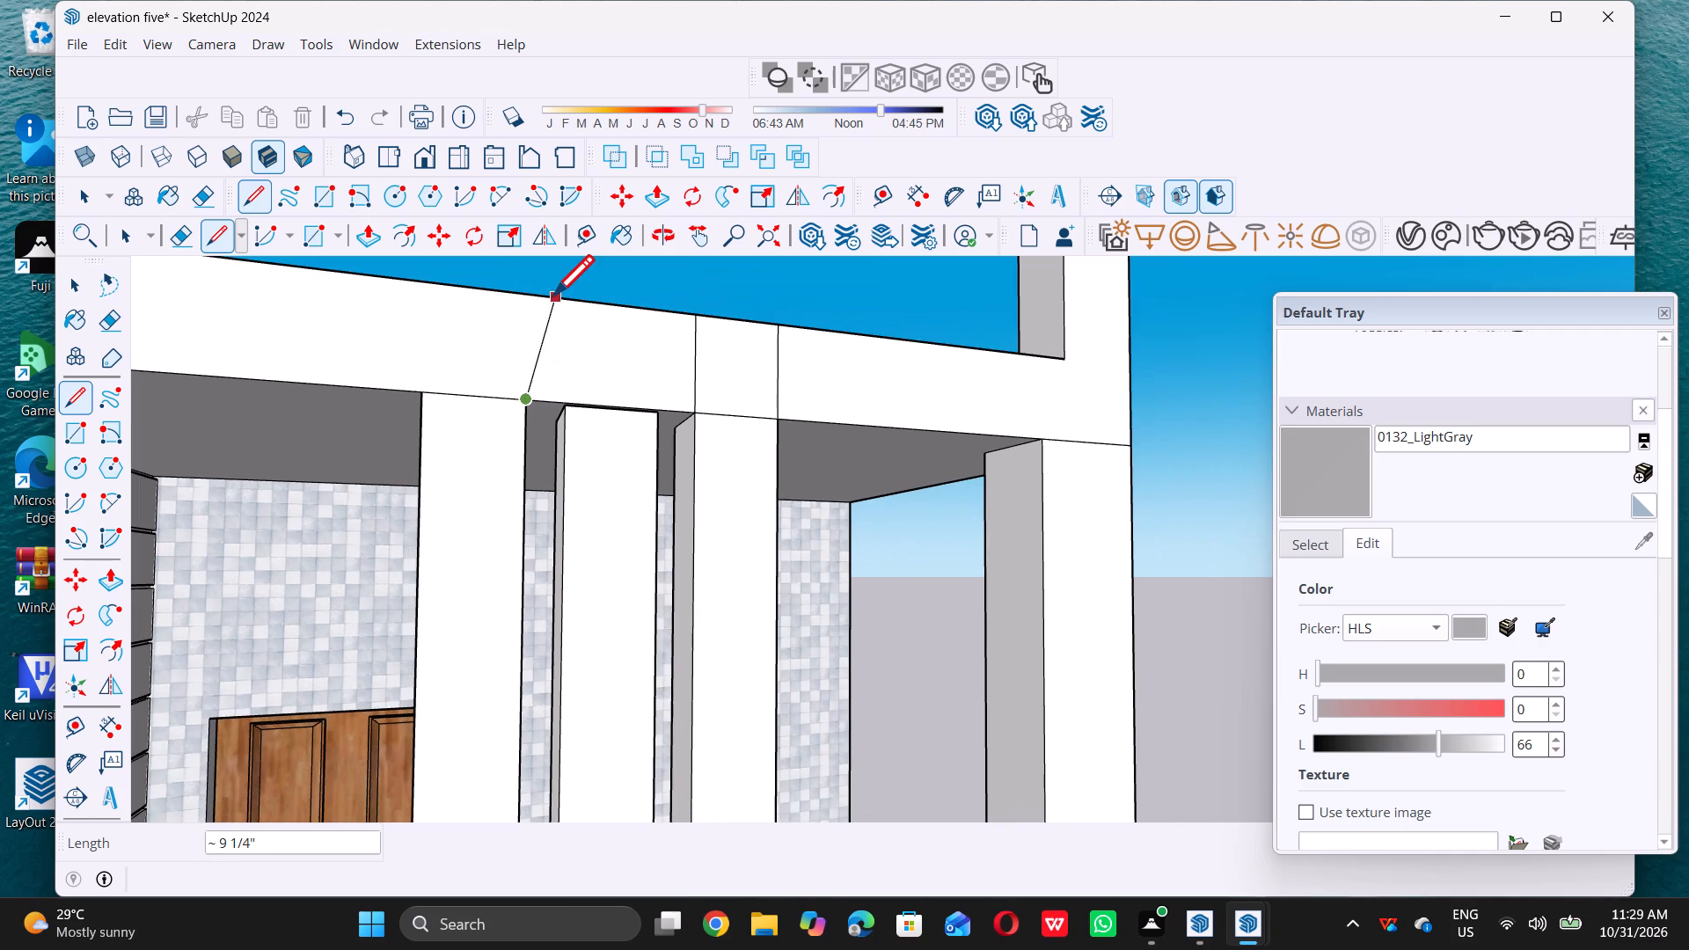
{"action": "left_click", "coordinate": [526, 294]}
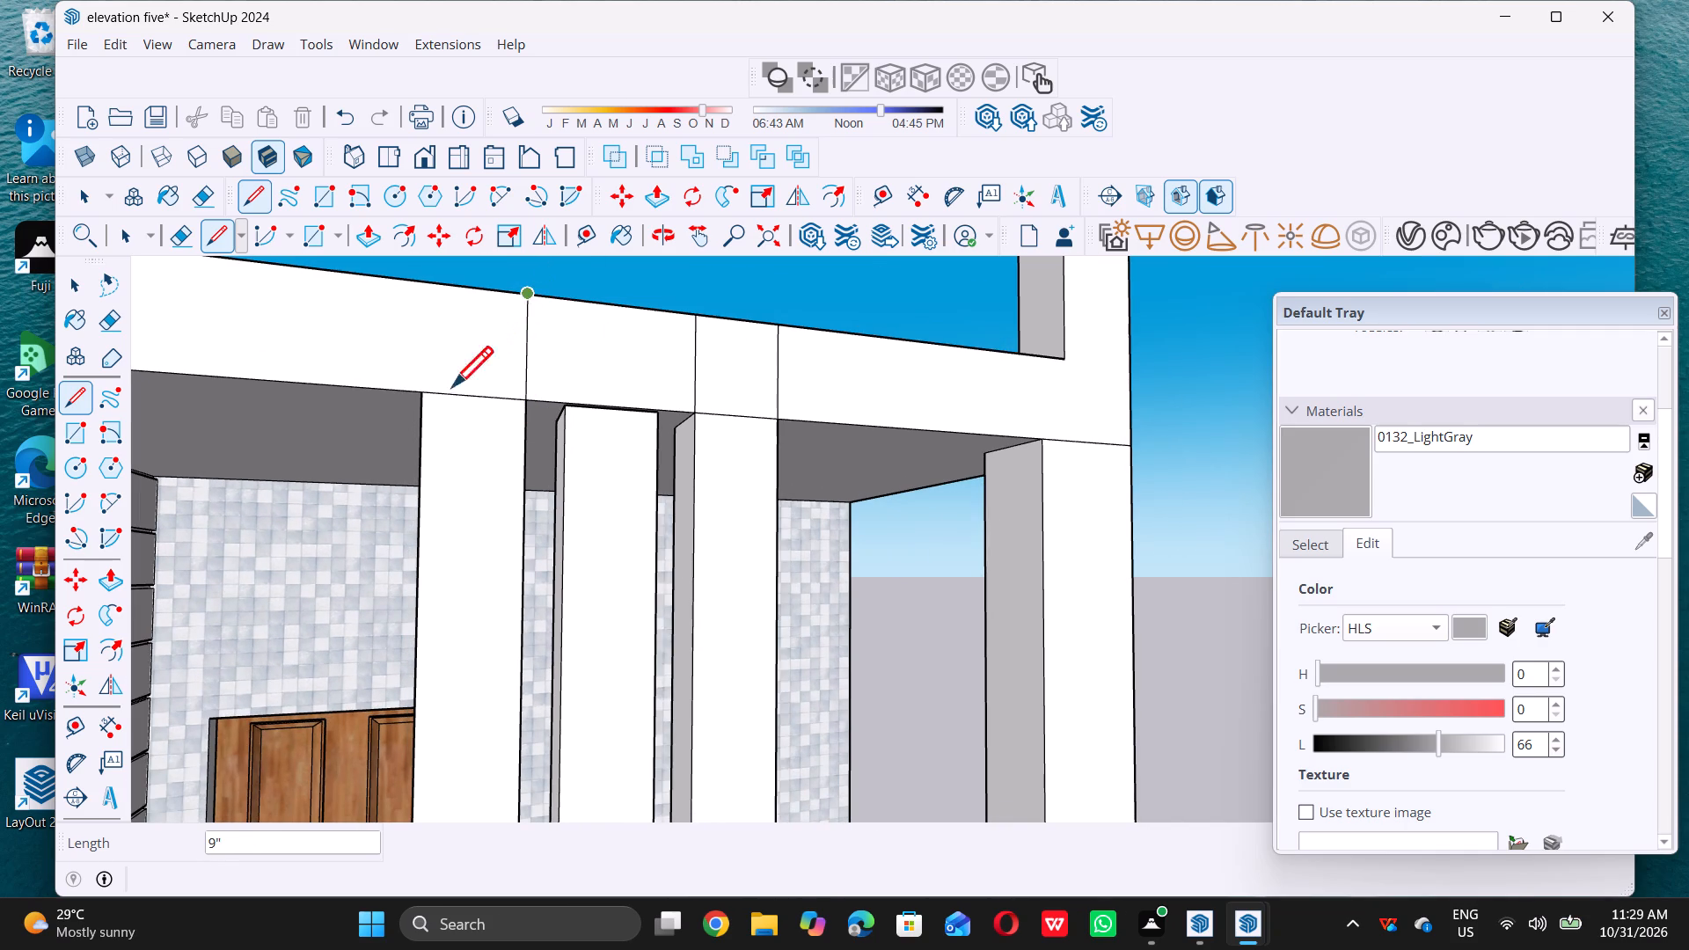
{"action": "double_click", "coordinate": [427, 390]}
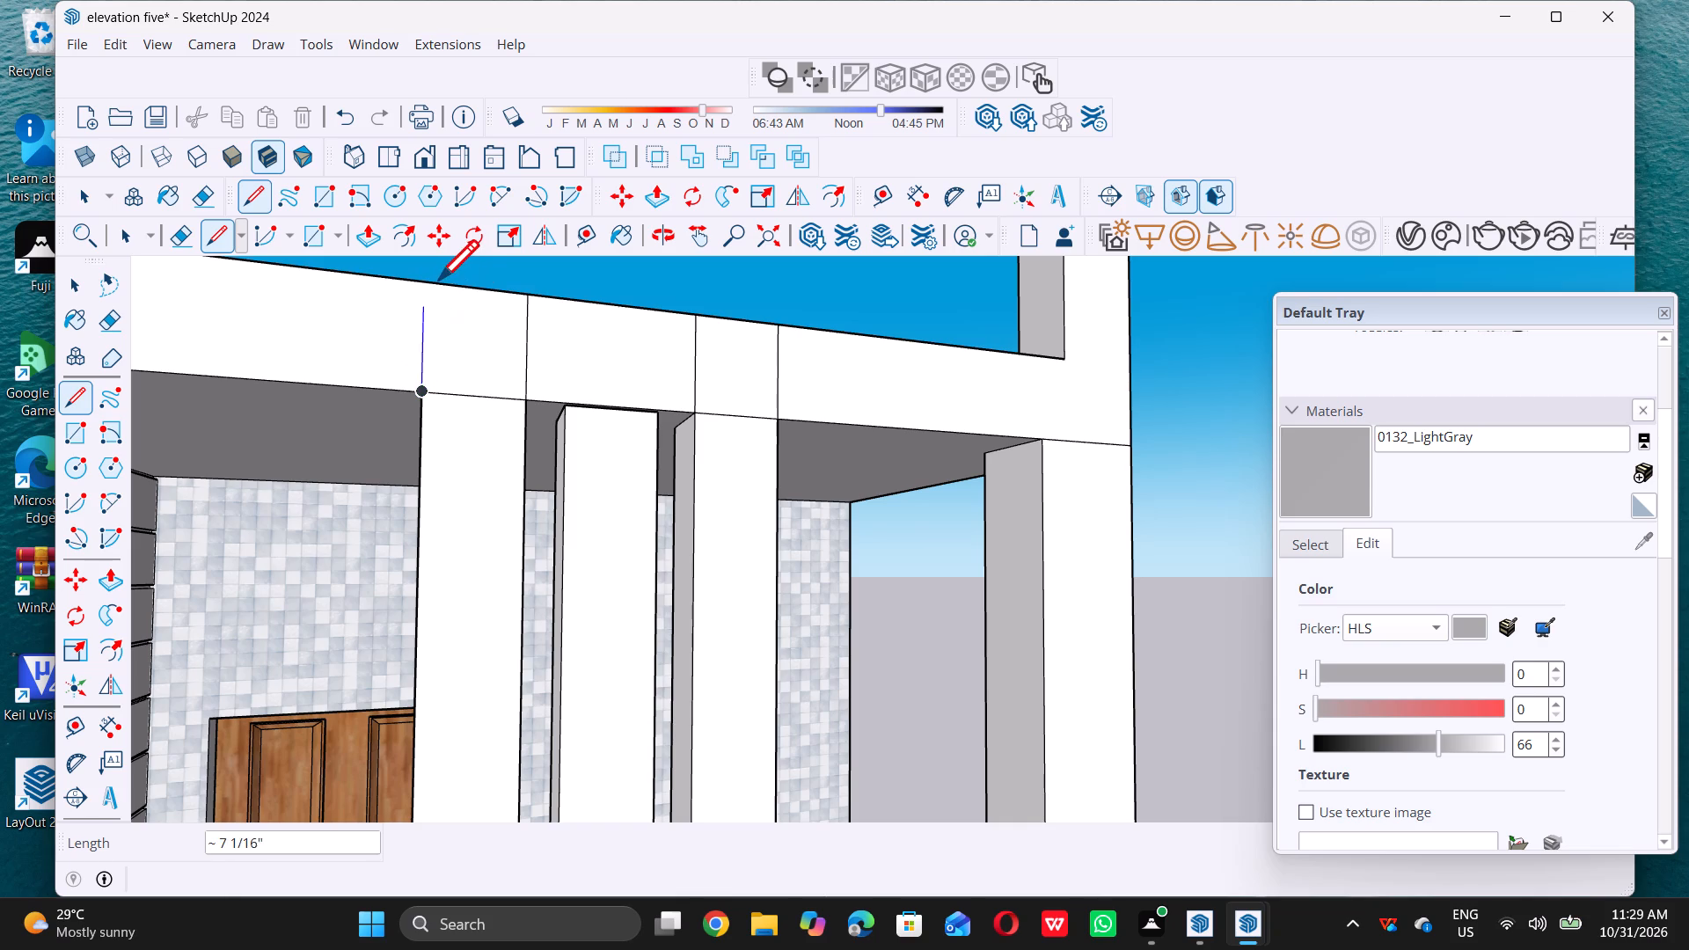
{"action": "left_click", "coordinate": [425, 281]}
{"action": "key", "text": "space"}
Place vertical guide lines along both edges of the narrow middle column, extending up across the roof beam.
{"action": "scroll", "coordinate": [351, 356], "scroll_direction": "down", "scroll_amount": 4}
{"action": "scroll", "coordinate": [592, 333], "scroll_direction": "up", "scroll_amount": 4}
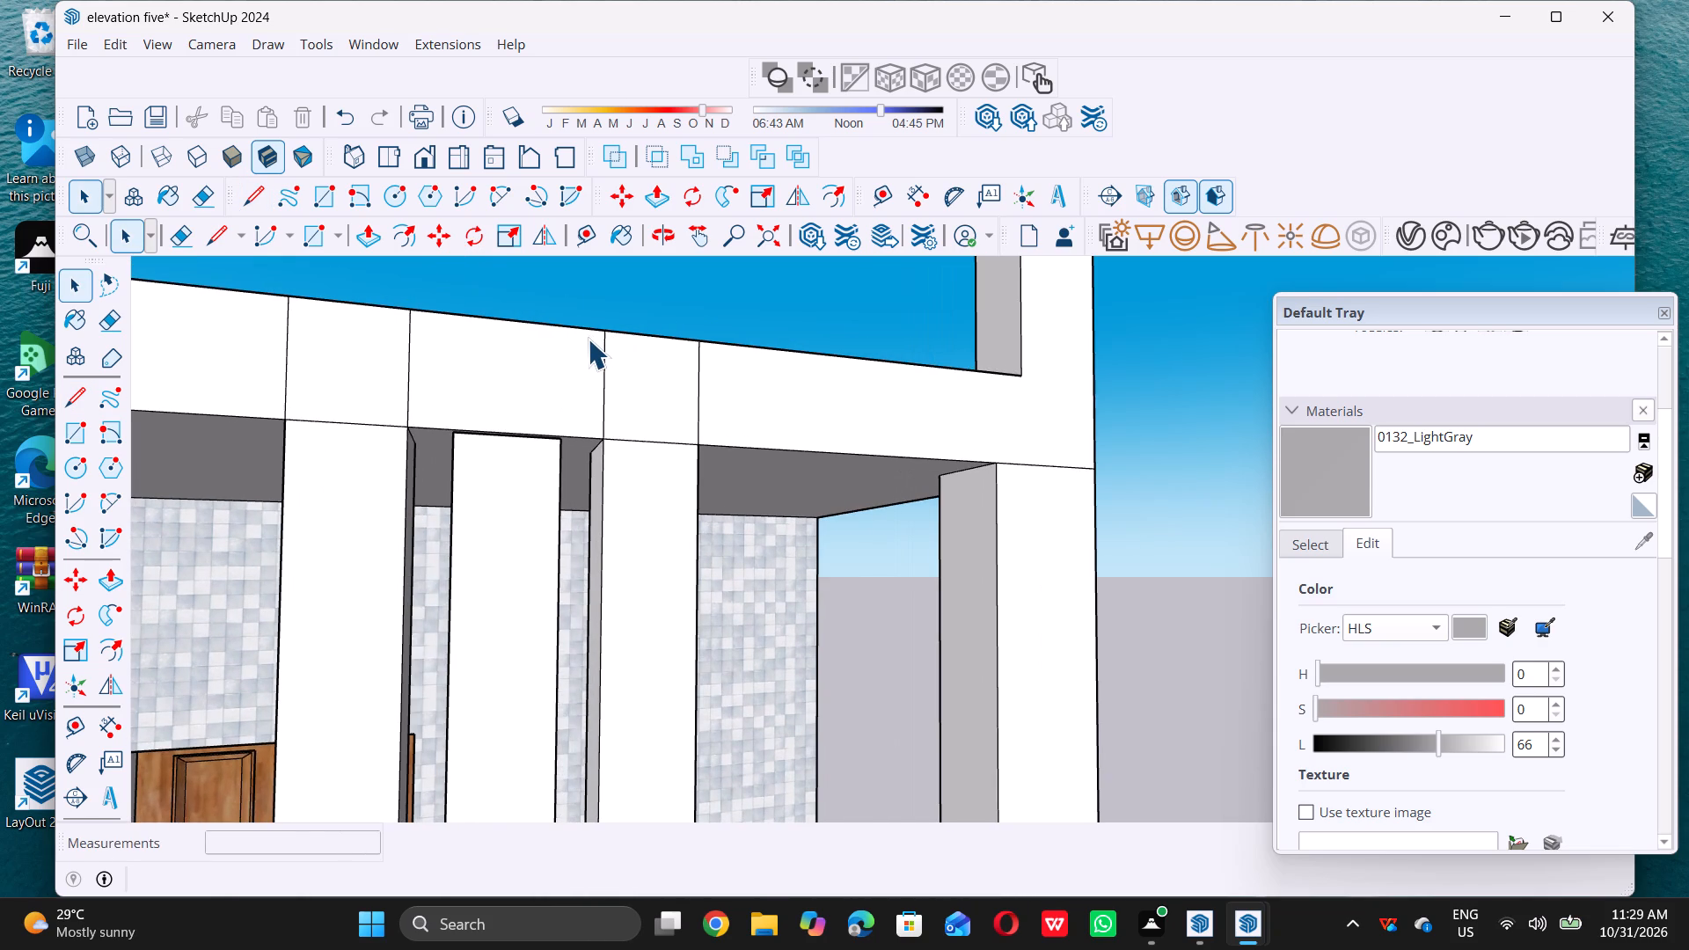
{"action": "key", "text": "t"}
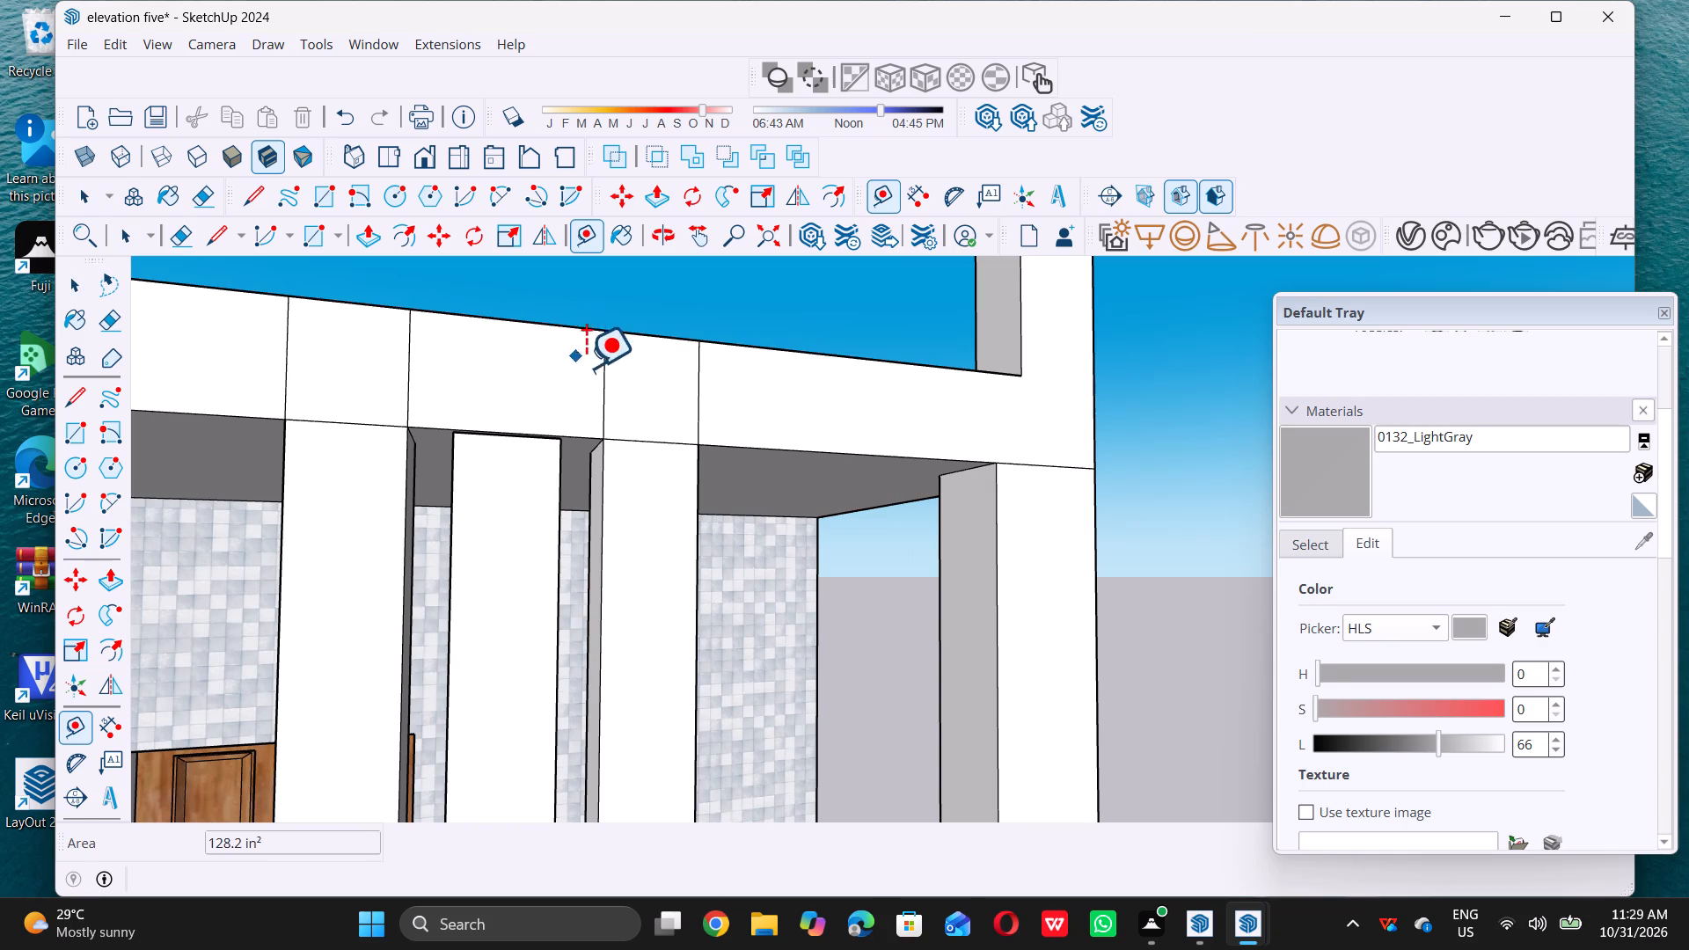
{"action": "scroll", "coordinate": [477, 442], "scroll_direction": "up", "scroll_amount": 3}
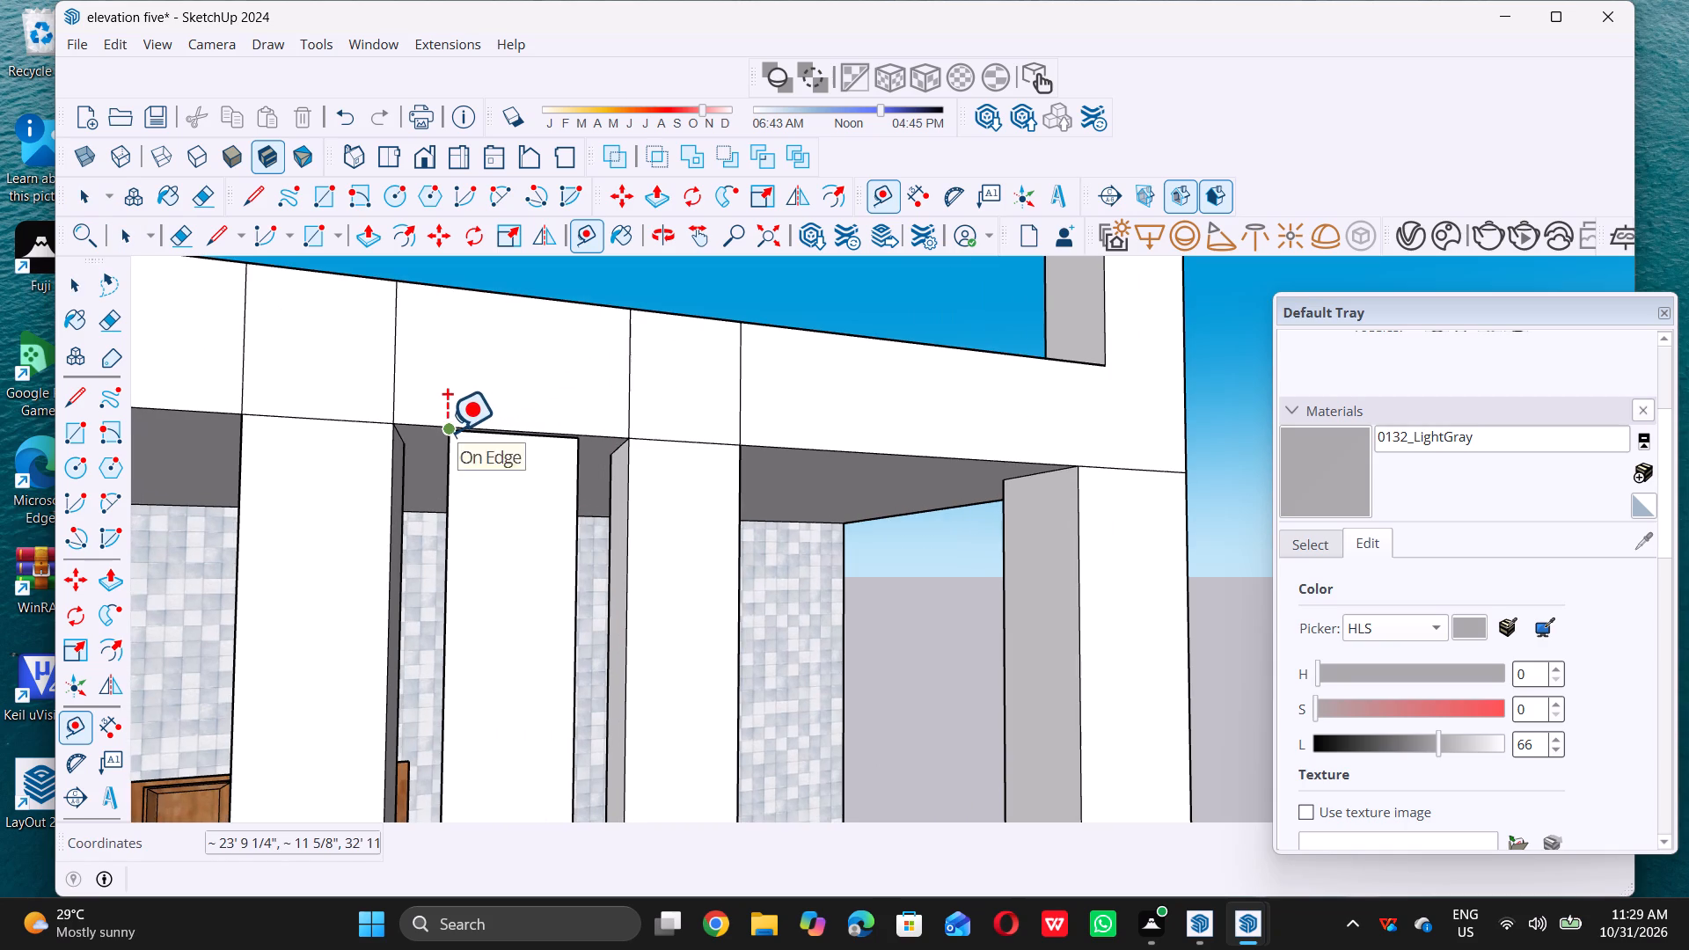
{"action": "triple_click", "coordinate": [446, 463]}
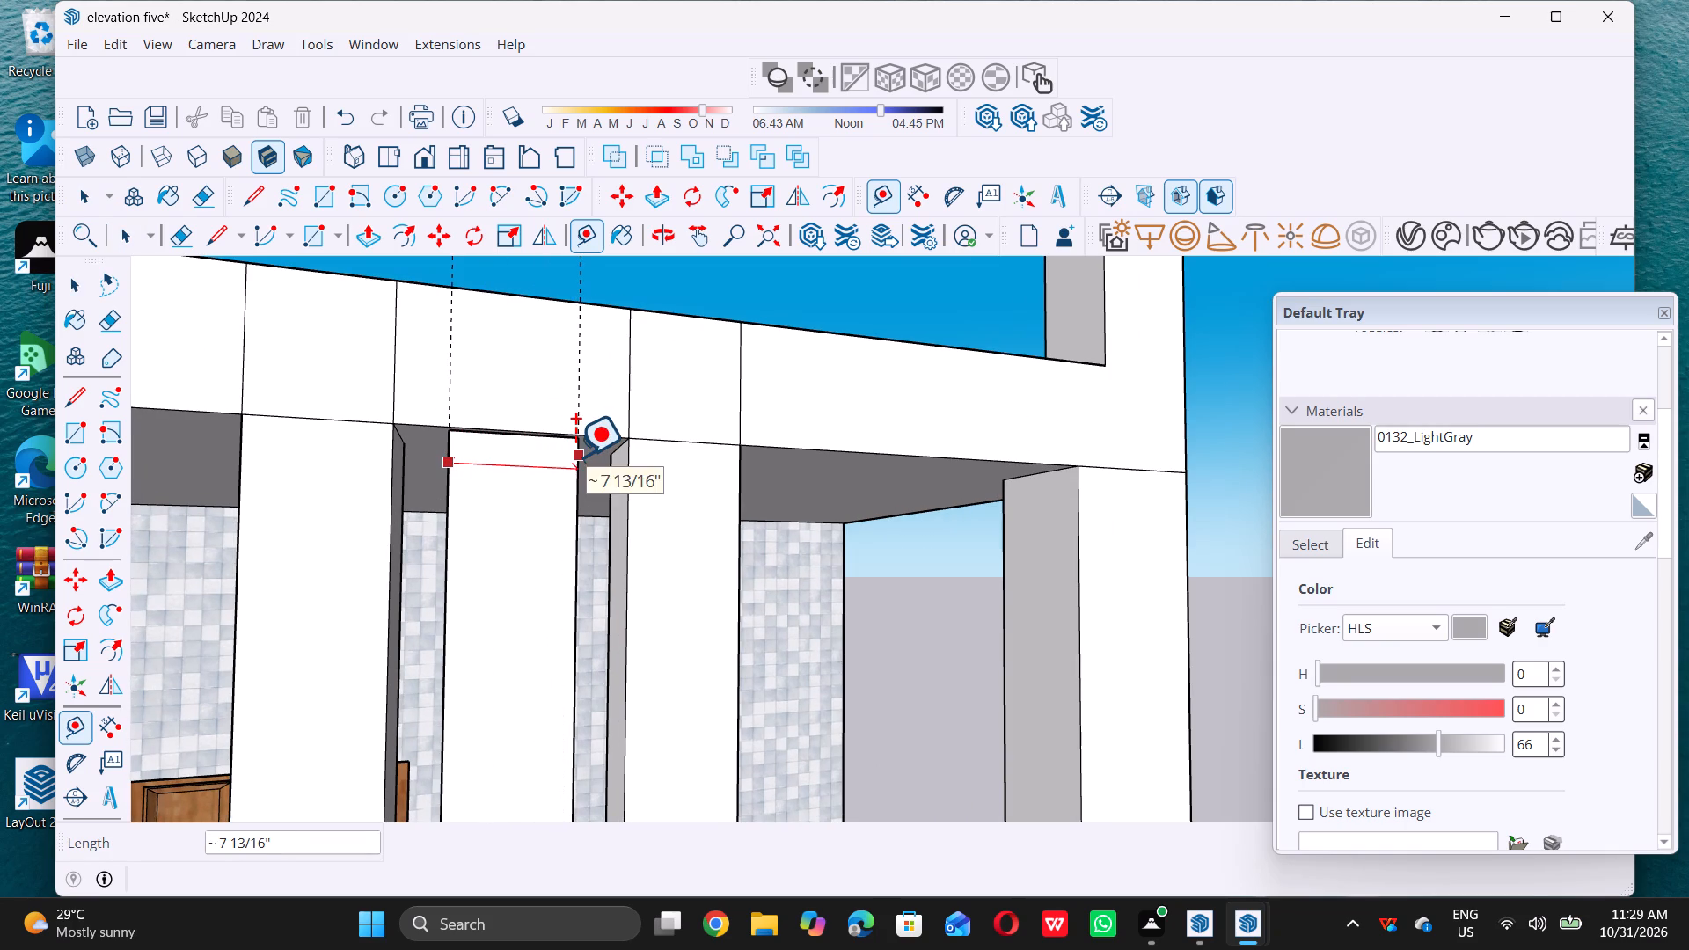
{"action": "key", "text": "space"}
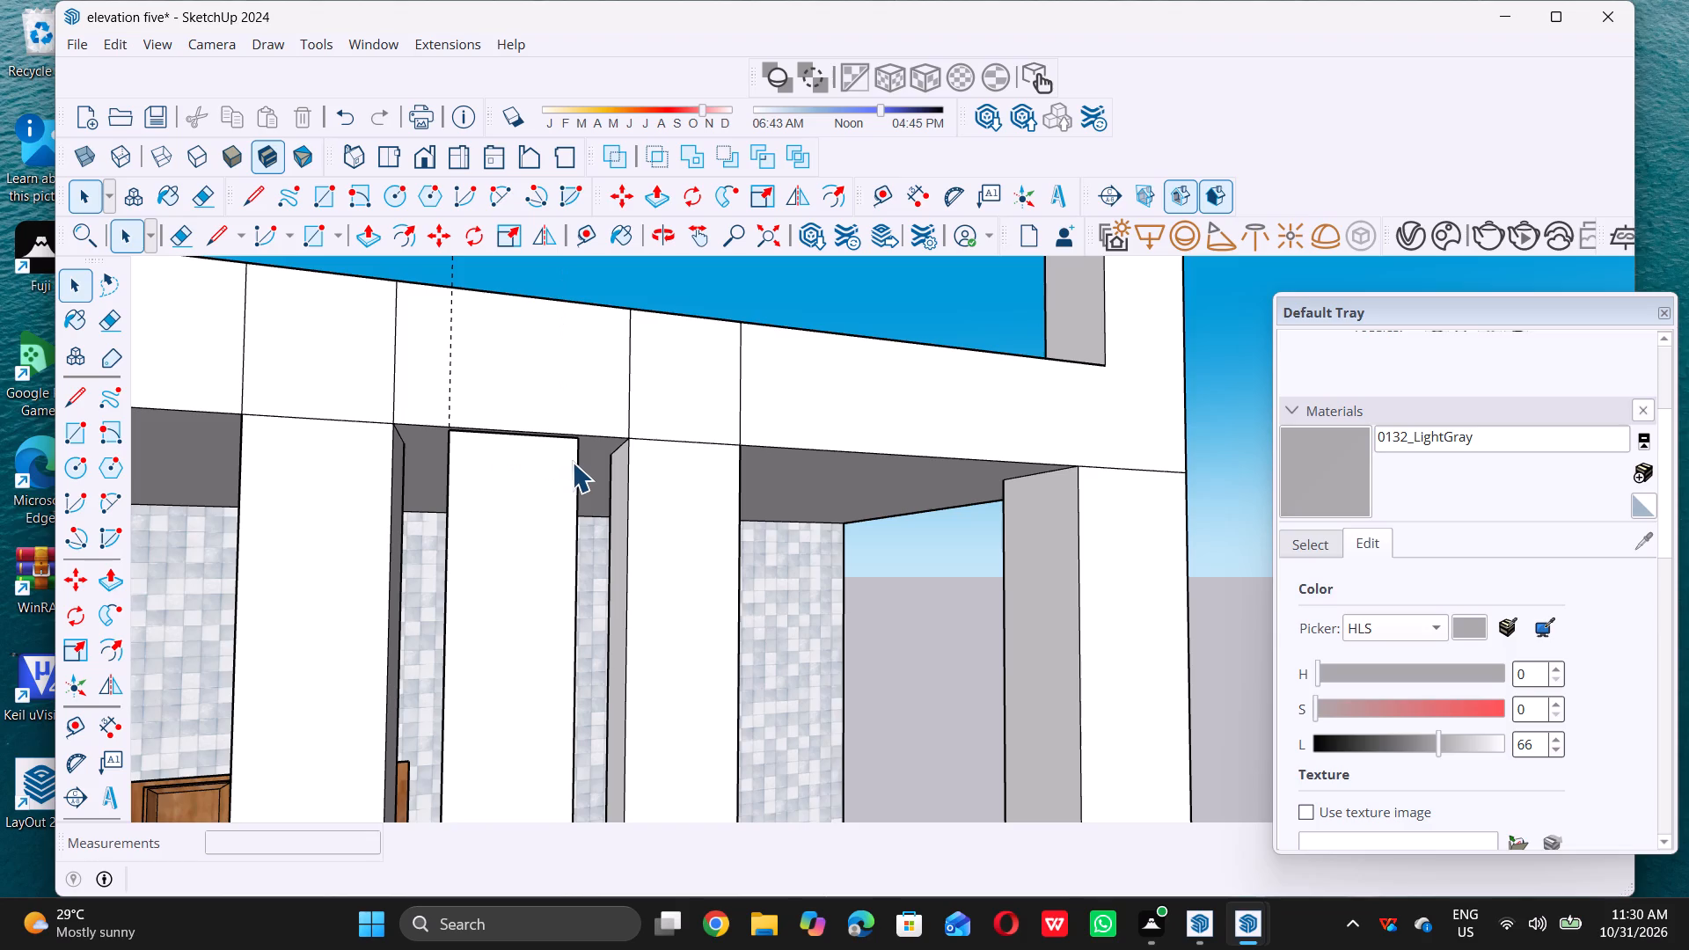
{"action": "key", "text": "t"}
{"action": "double_click", "coordinate": [573, 469]}
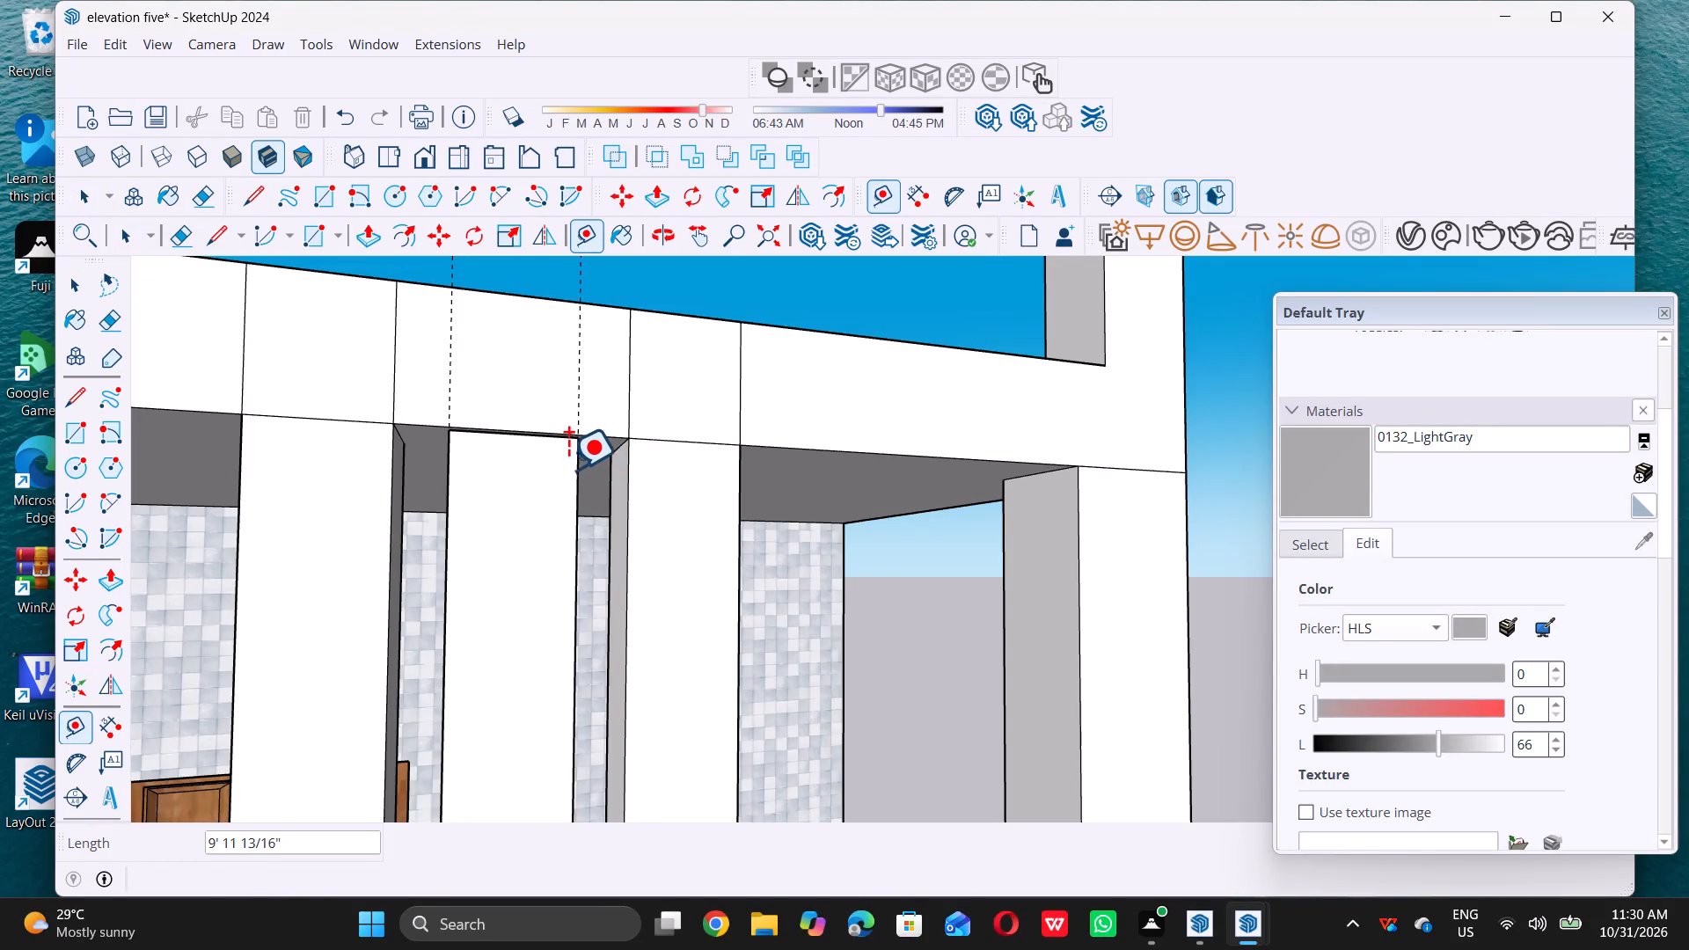
{"action": "key", "text": "space"}
{"action": "scroll", "coordinate": [552, 452], "scroll_direction": "down", "scroll_amount": 1}
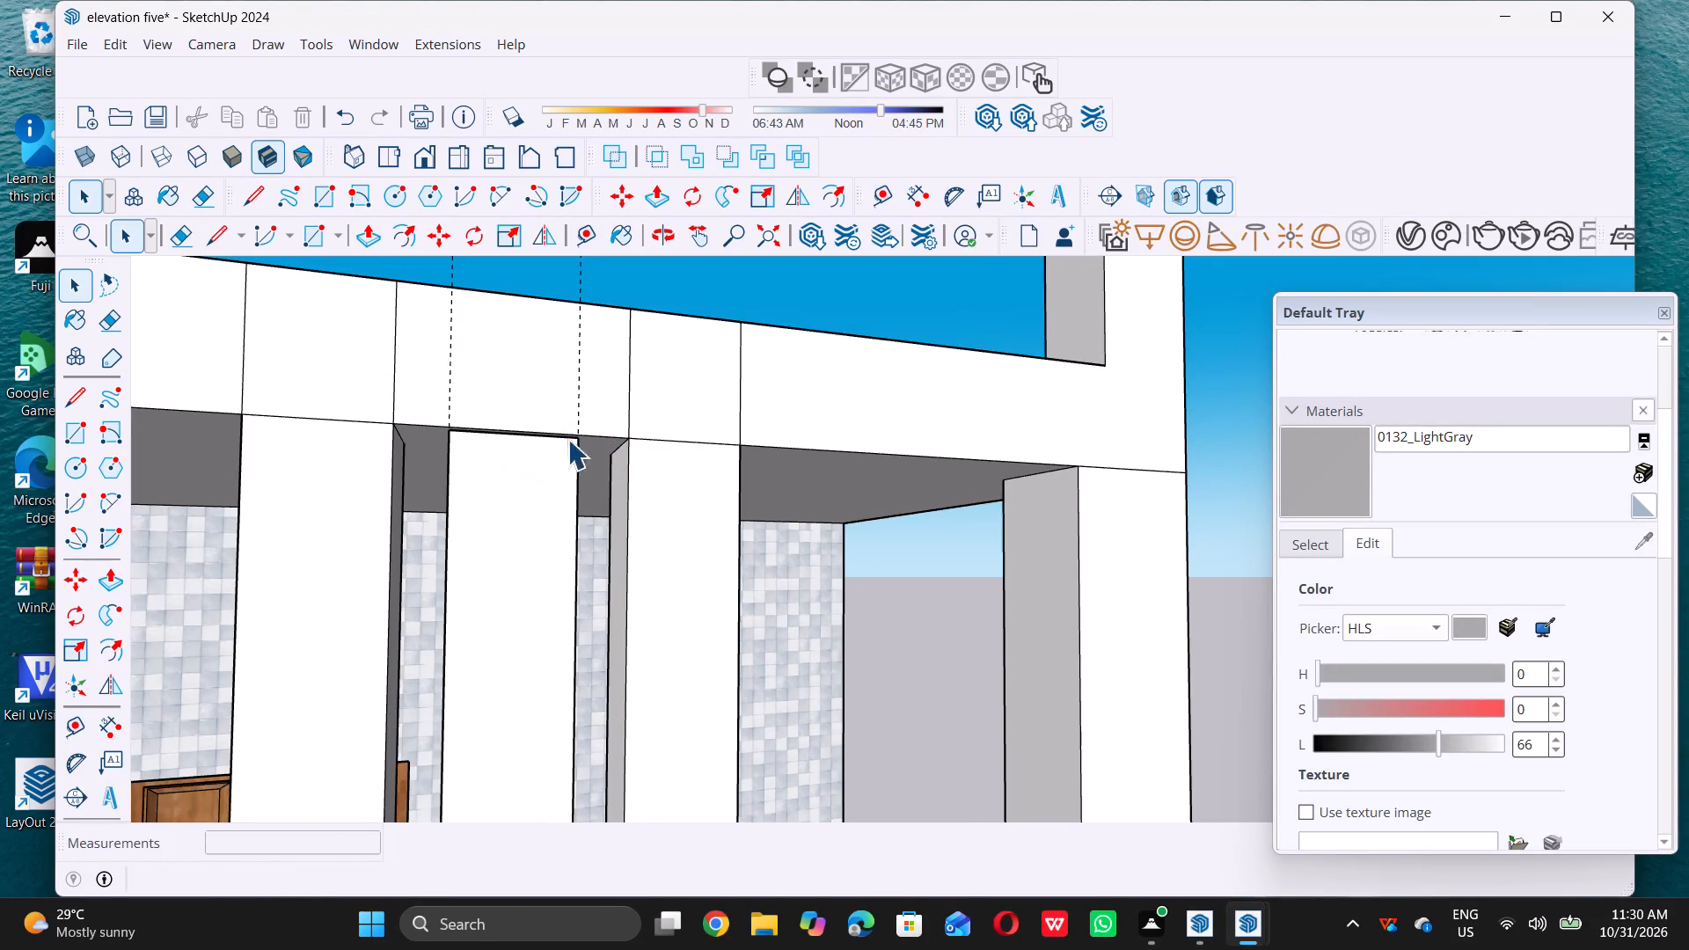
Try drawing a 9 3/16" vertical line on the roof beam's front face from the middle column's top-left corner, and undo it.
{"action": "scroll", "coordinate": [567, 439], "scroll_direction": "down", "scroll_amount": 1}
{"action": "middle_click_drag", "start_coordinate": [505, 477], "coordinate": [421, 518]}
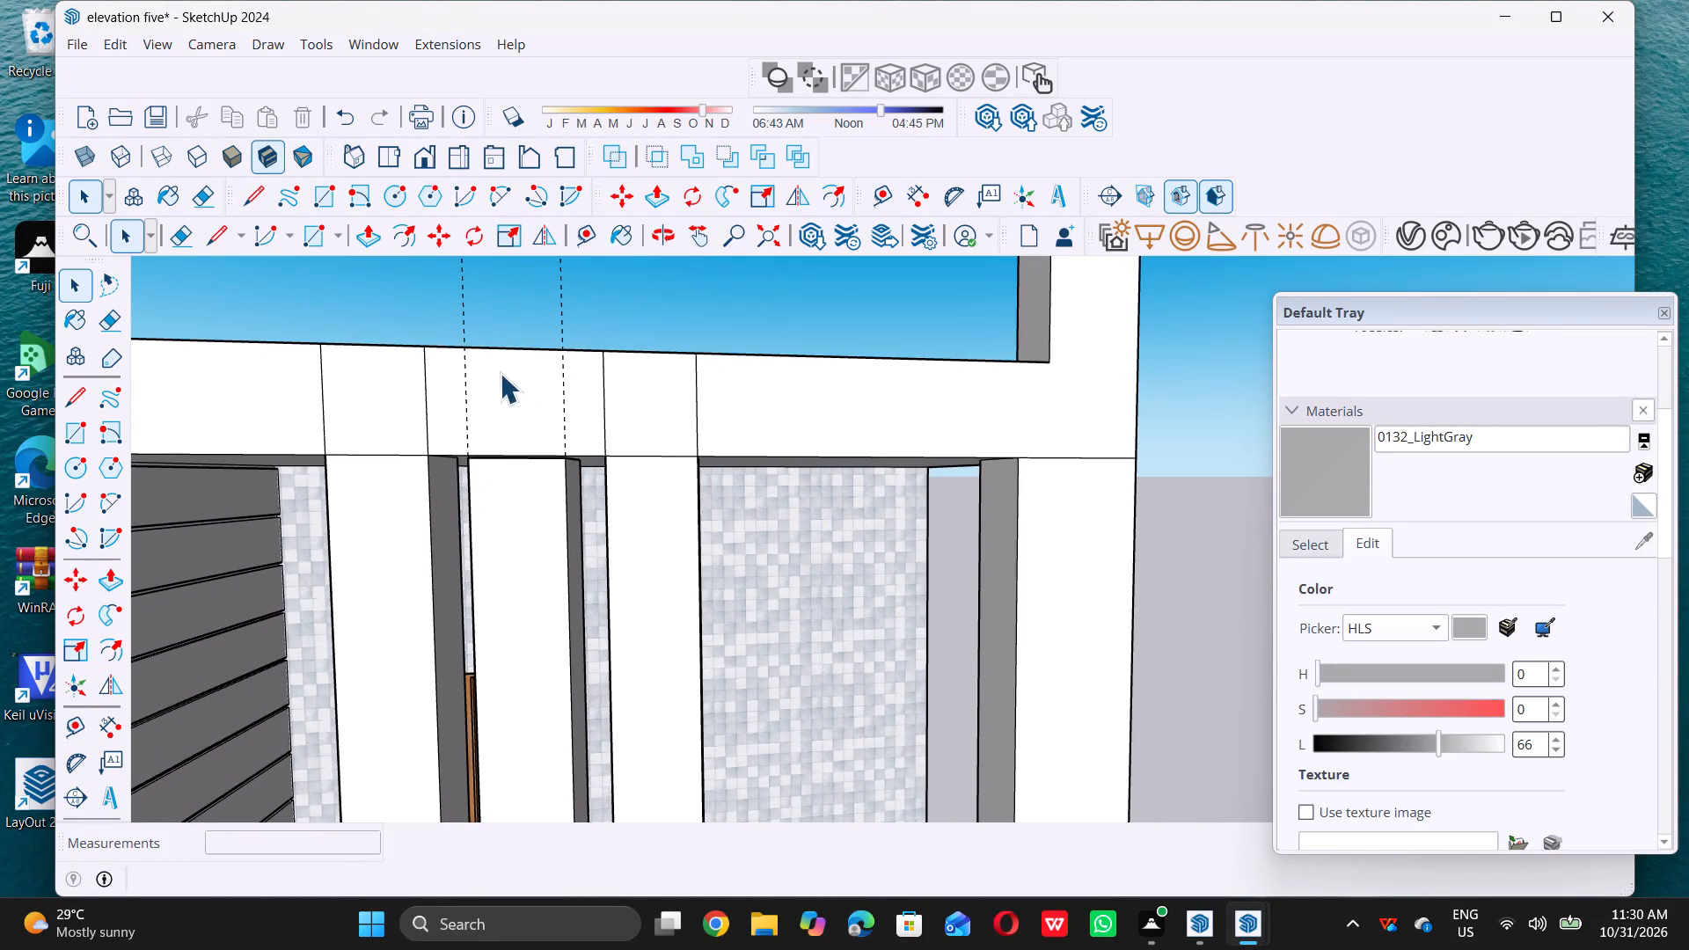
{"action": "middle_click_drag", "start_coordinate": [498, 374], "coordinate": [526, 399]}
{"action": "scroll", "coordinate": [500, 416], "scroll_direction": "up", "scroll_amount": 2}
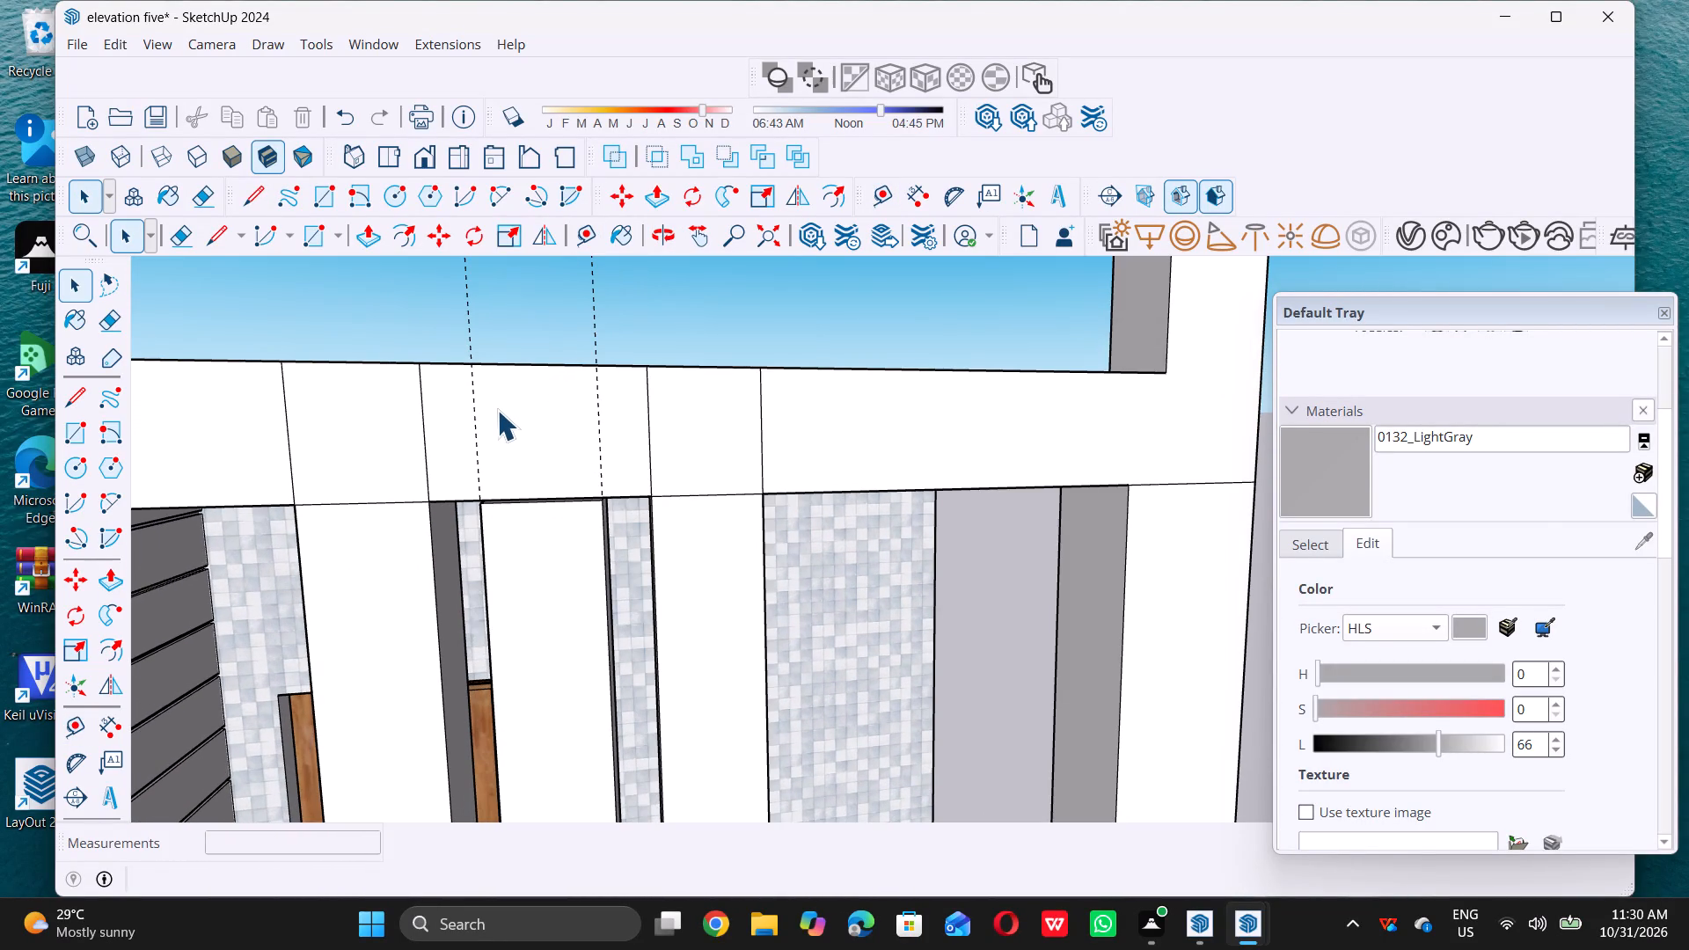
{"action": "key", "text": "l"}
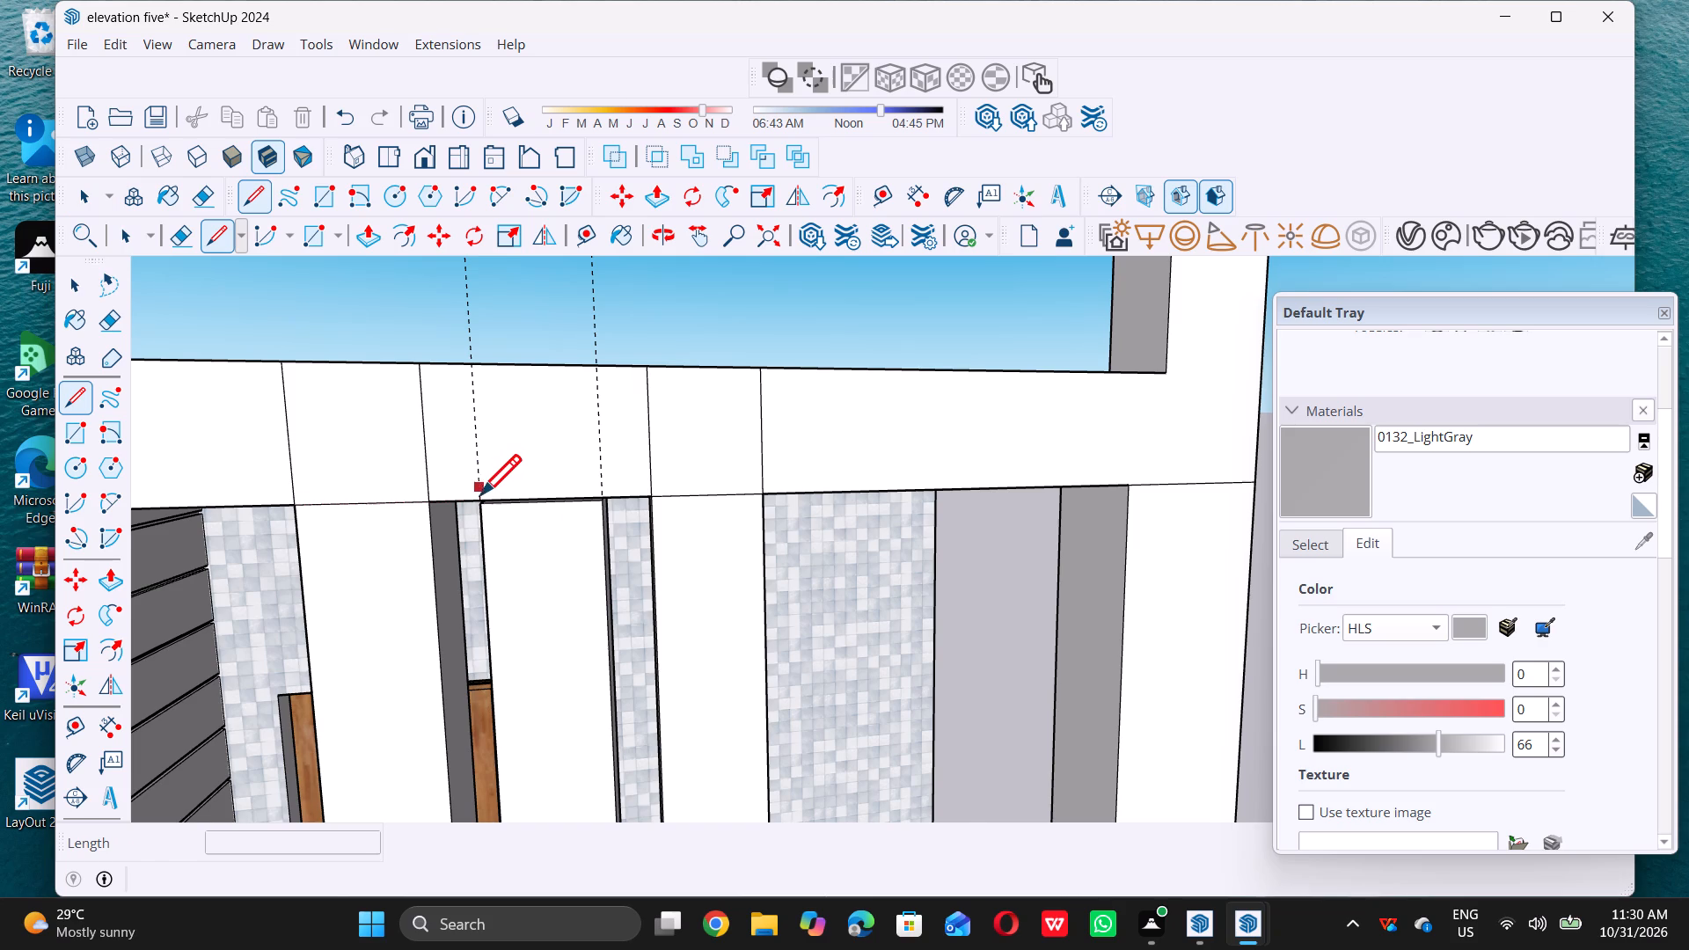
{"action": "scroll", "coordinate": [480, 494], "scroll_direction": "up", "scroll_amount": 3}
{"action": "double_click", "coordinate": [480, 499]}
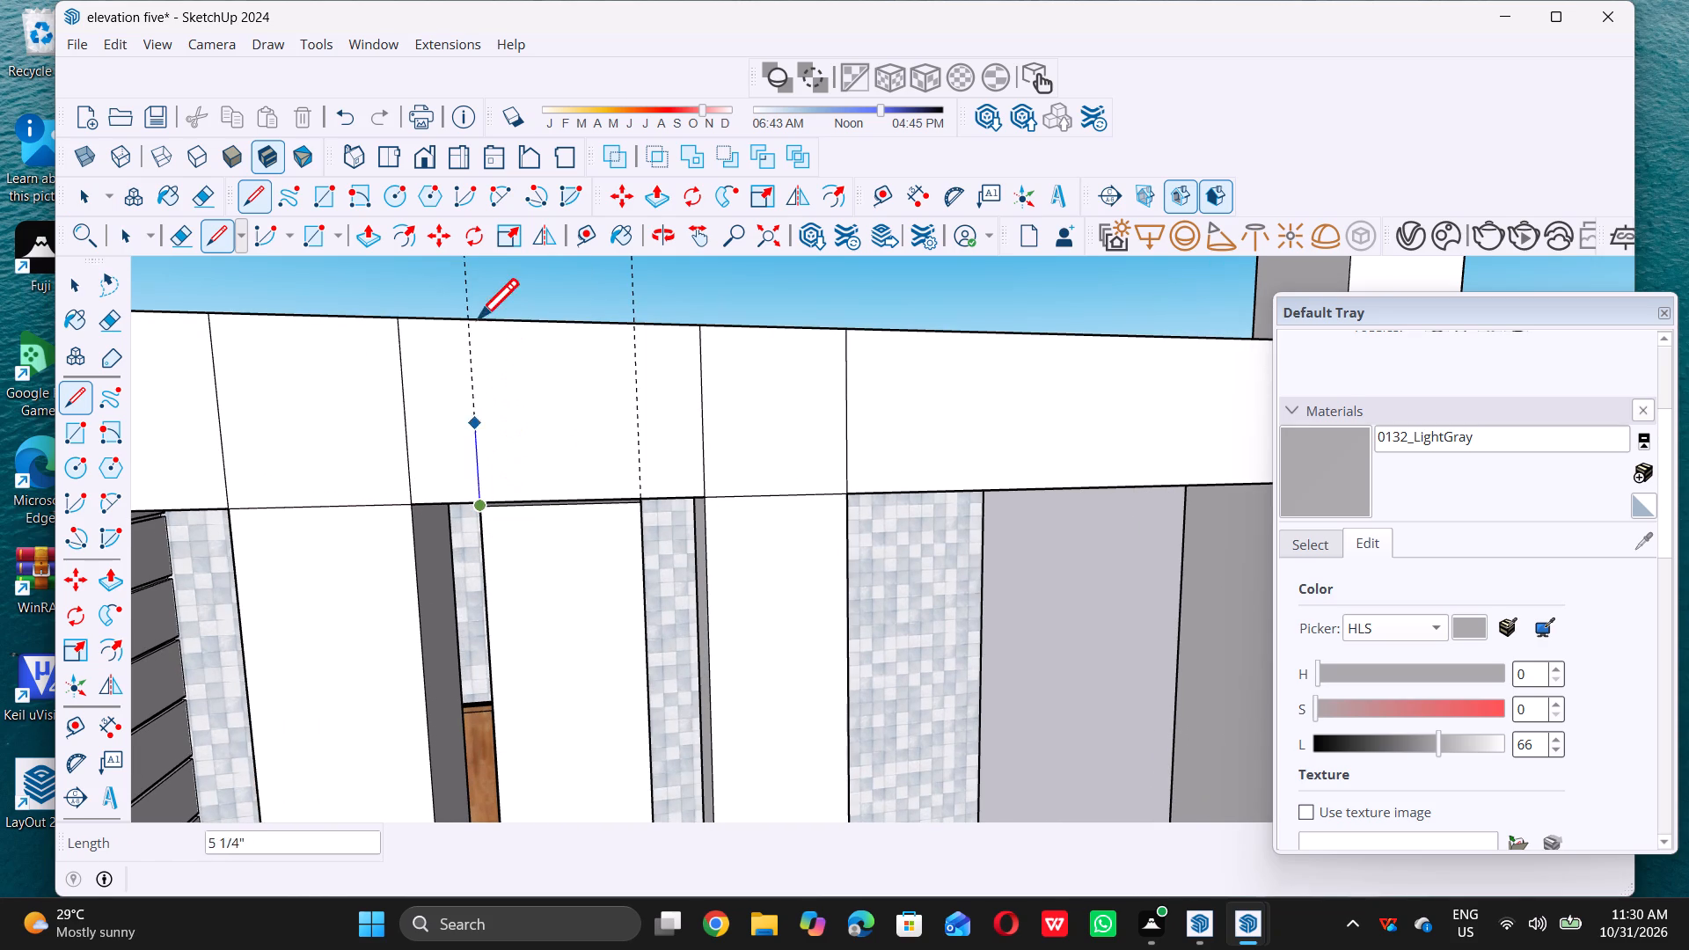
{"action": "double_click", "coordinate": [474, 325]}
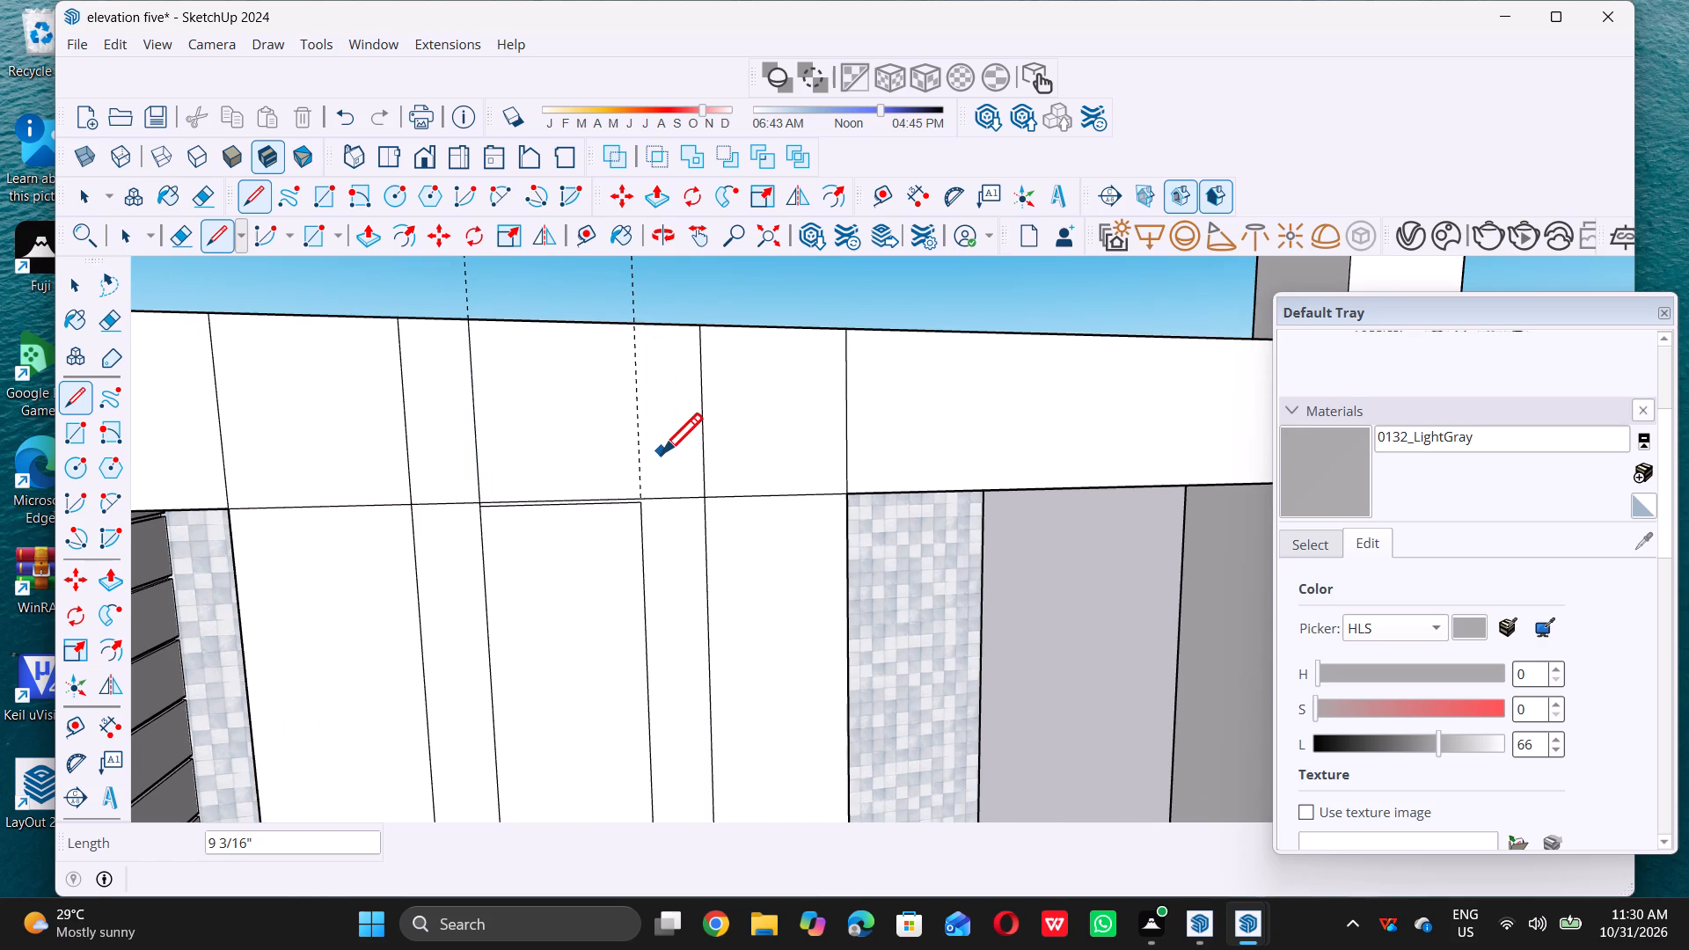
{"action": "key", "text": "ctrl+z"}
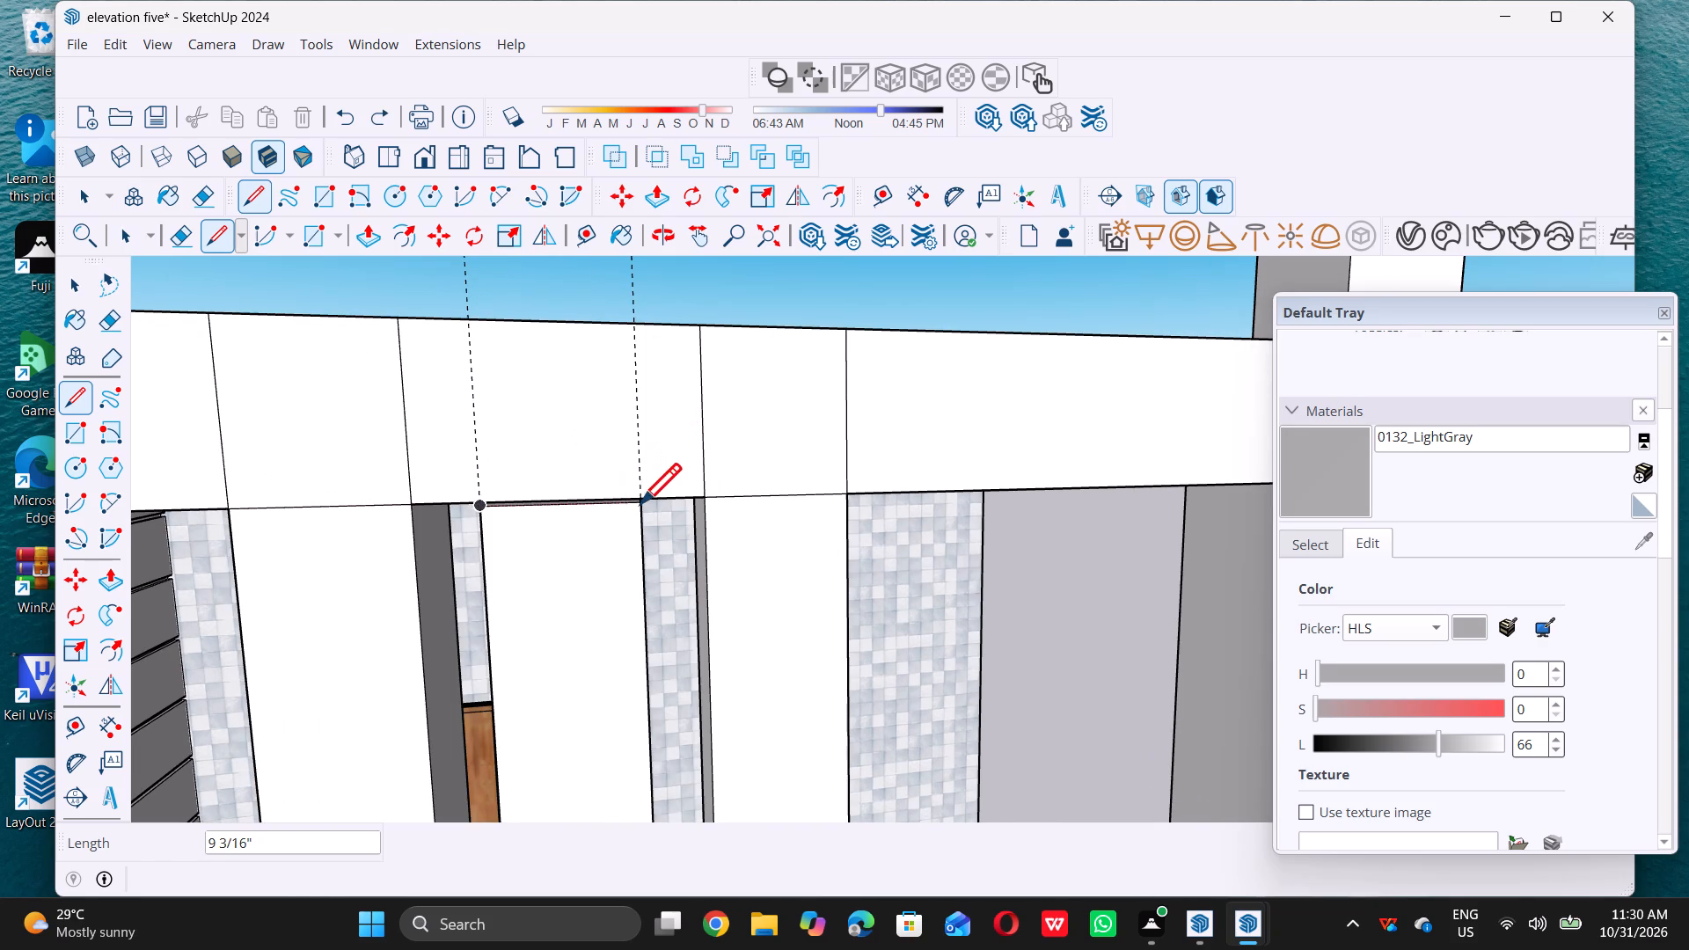
Push/Pull the middle column's top face up to the roof beam's underside, closing the gap between them.
{"action": "middle_click_drag", "start_coordinate": [594, 496], "coordinate": [601, 460]}
{"action": "middle_click", "coordinate": [601, 460]}
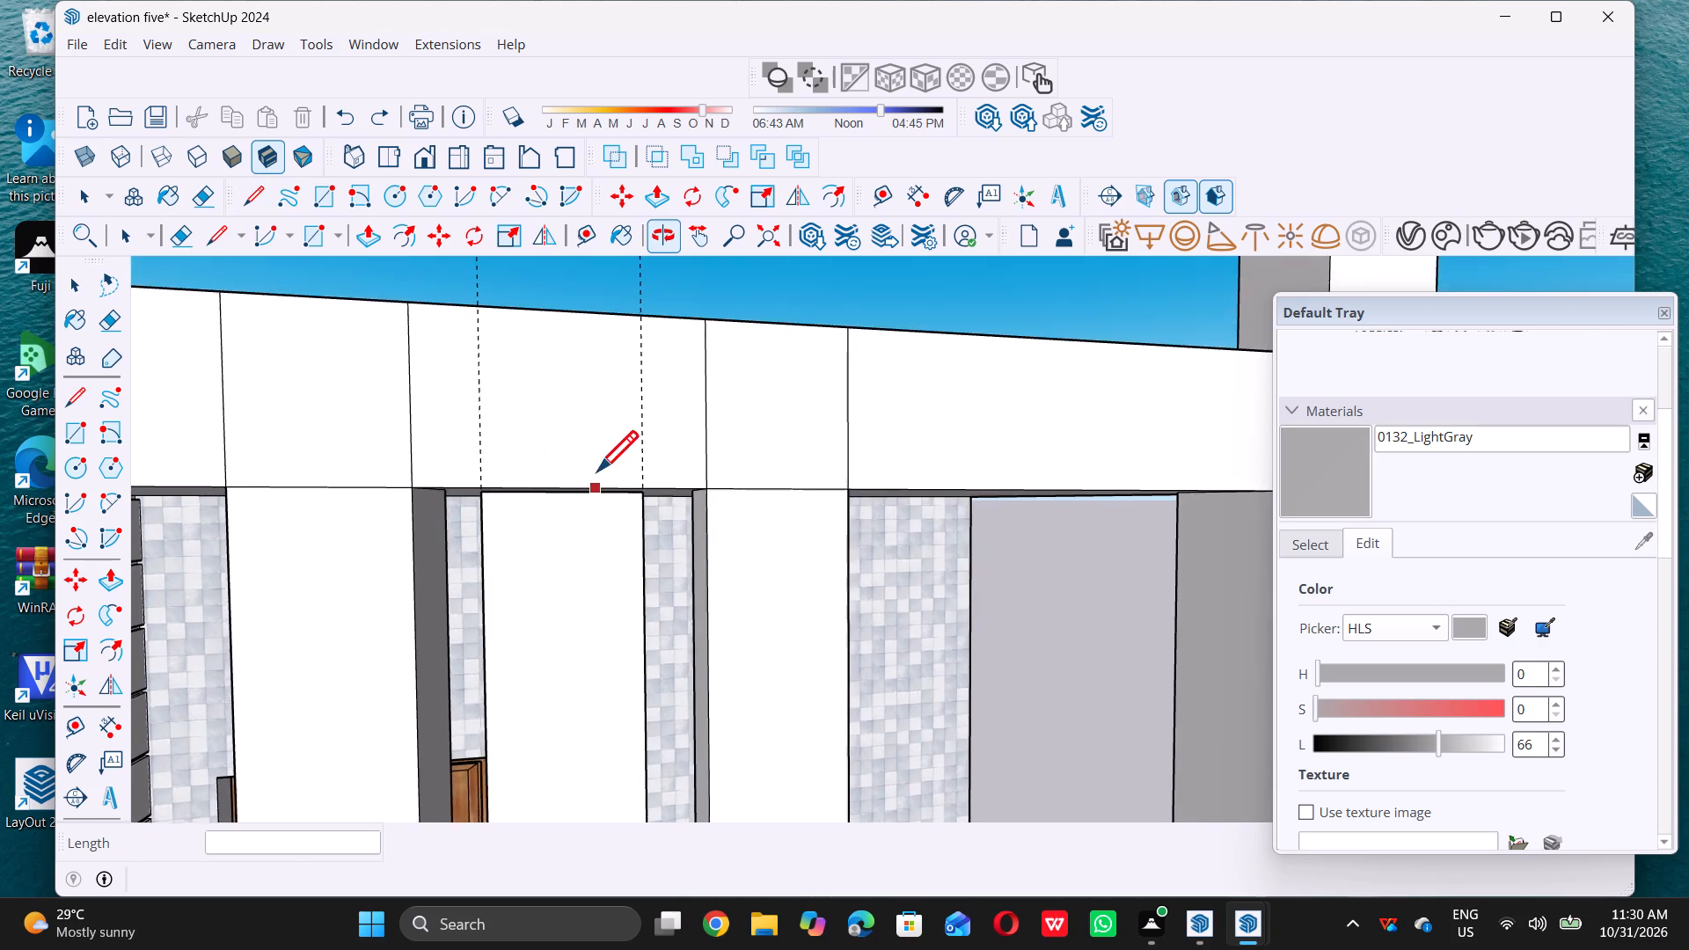
{"action": "scroll", "coordinate": [573, 502], "scroll_direction": "up", "scroll_amount": 5}
{"action": "middle_click_drag", "start_coordinate": [530, 491], "coordinate": [526, 508]}
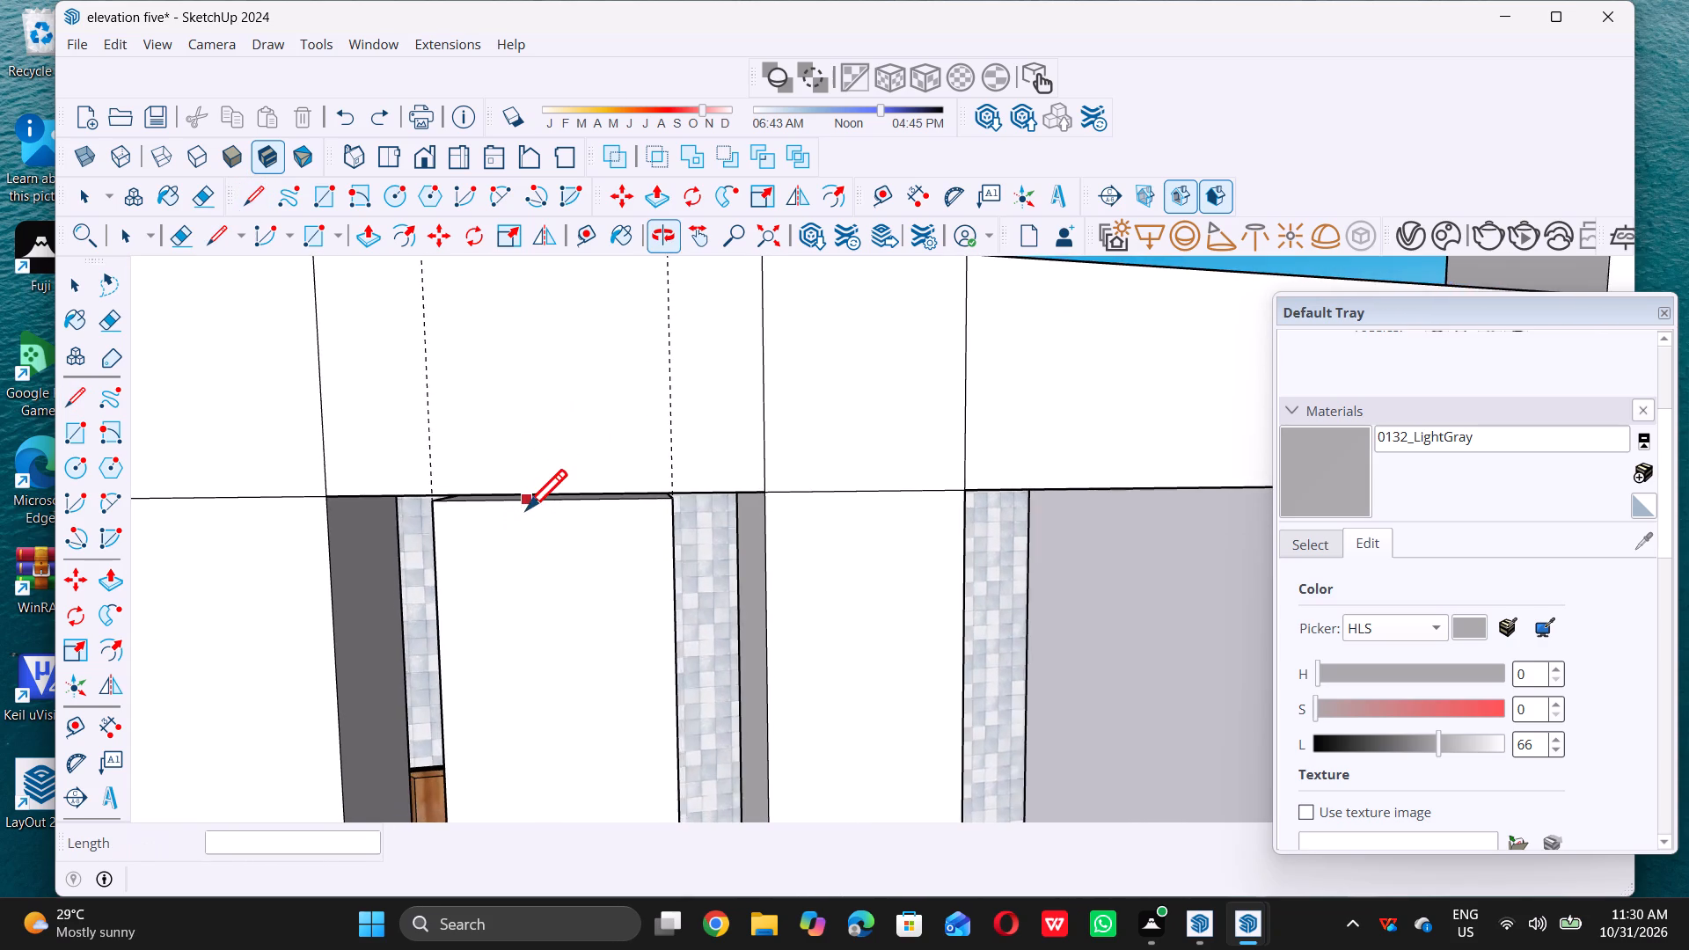
{"action": "scroll", "coordinate": [529, 509], "scroll_direction": "up", "scroll_amount": 9}
{"action": "key", "text": "space"}
{"action": "scroll", "coordinate": [548, 497], "scroll_direction": "up", "scroll_amount": 3}
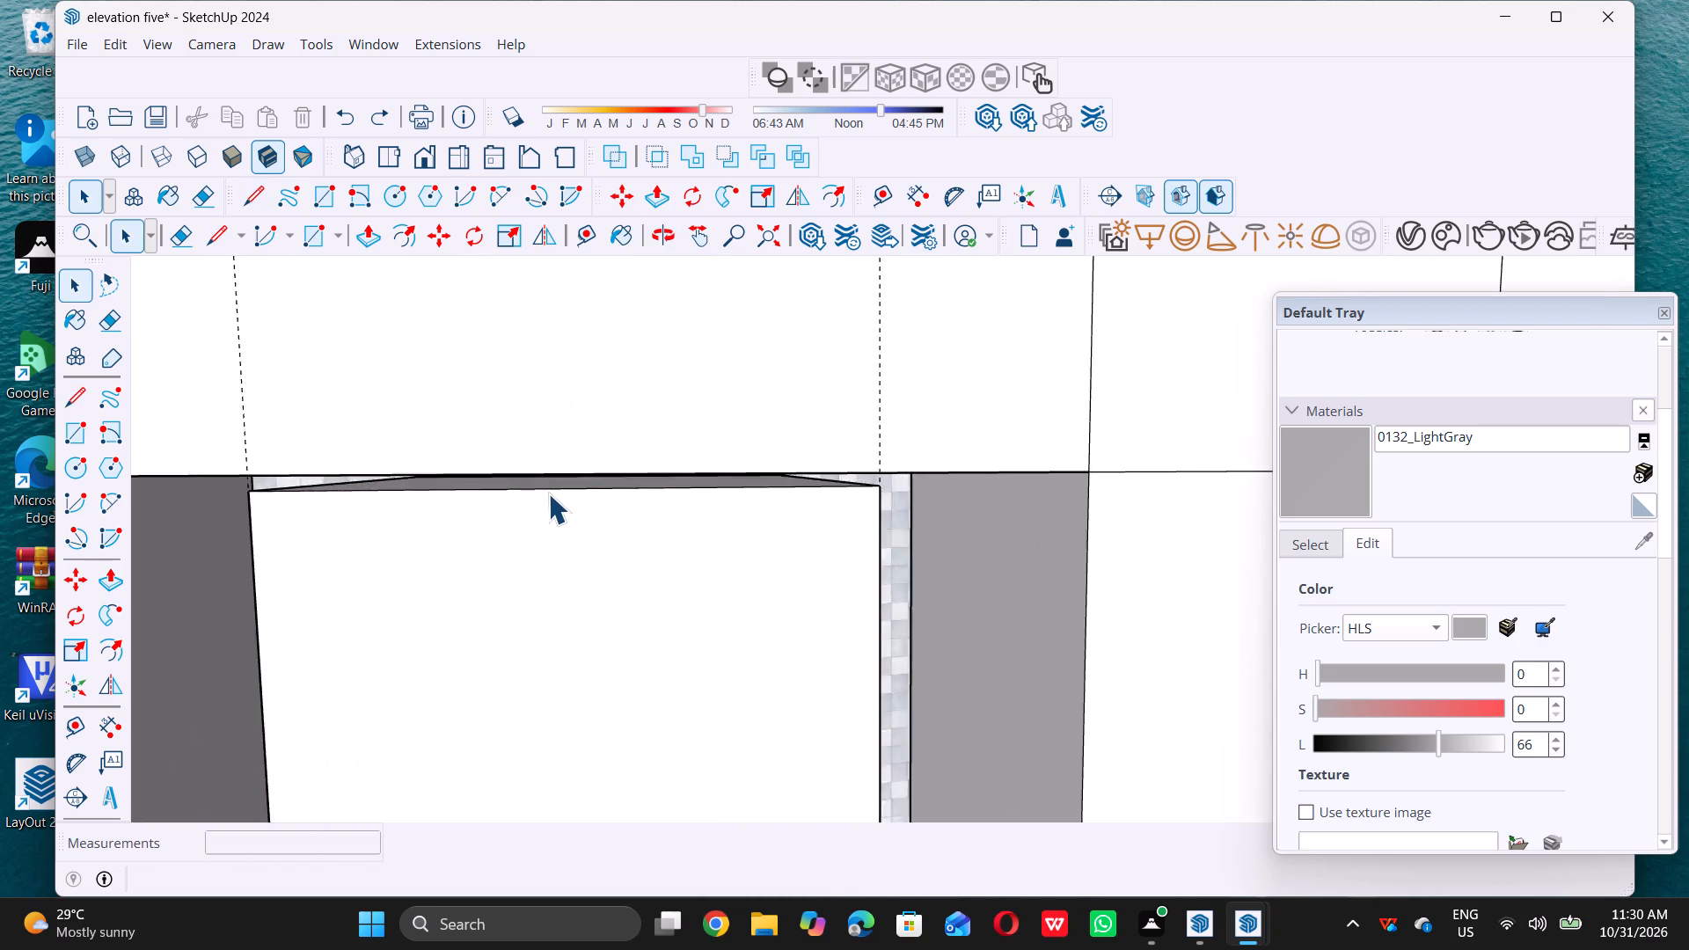
{"action": "scroll", "coordinate": [548, 493], "scroll_direction": "up", "scroll_amount": 7}
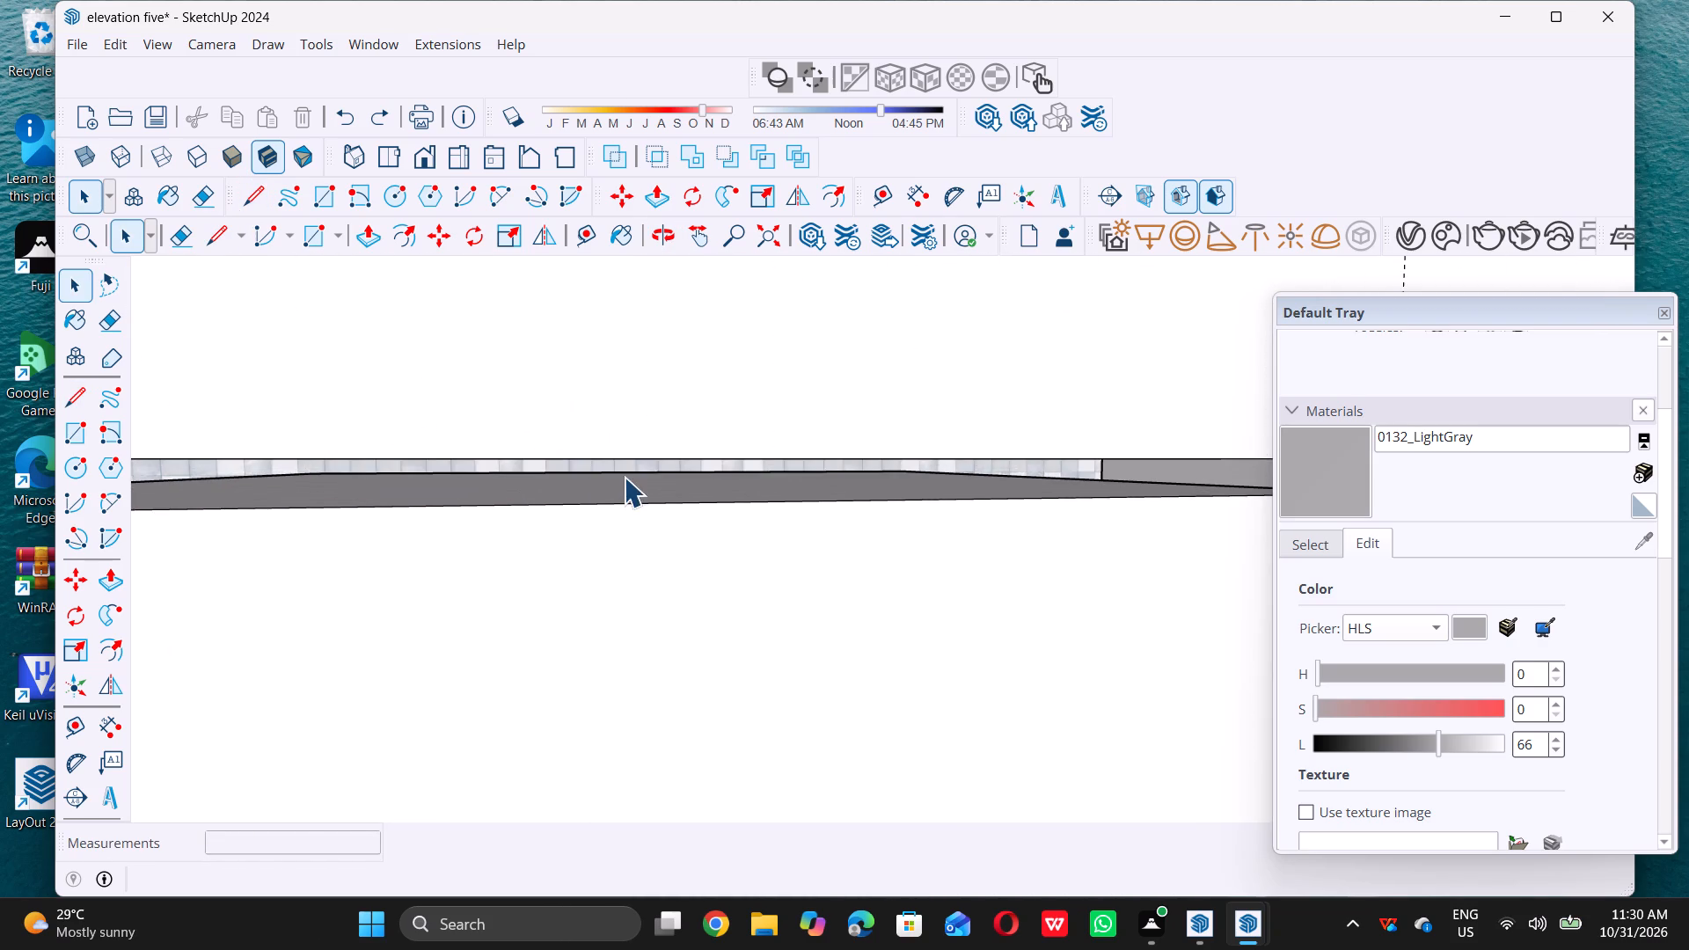
{"action": "scroll", "coordinate": [624, 476], "scroll_direction": "up", "scroll_amount": 5}
{"action": "left_click", "coordinate": [676, 599]}
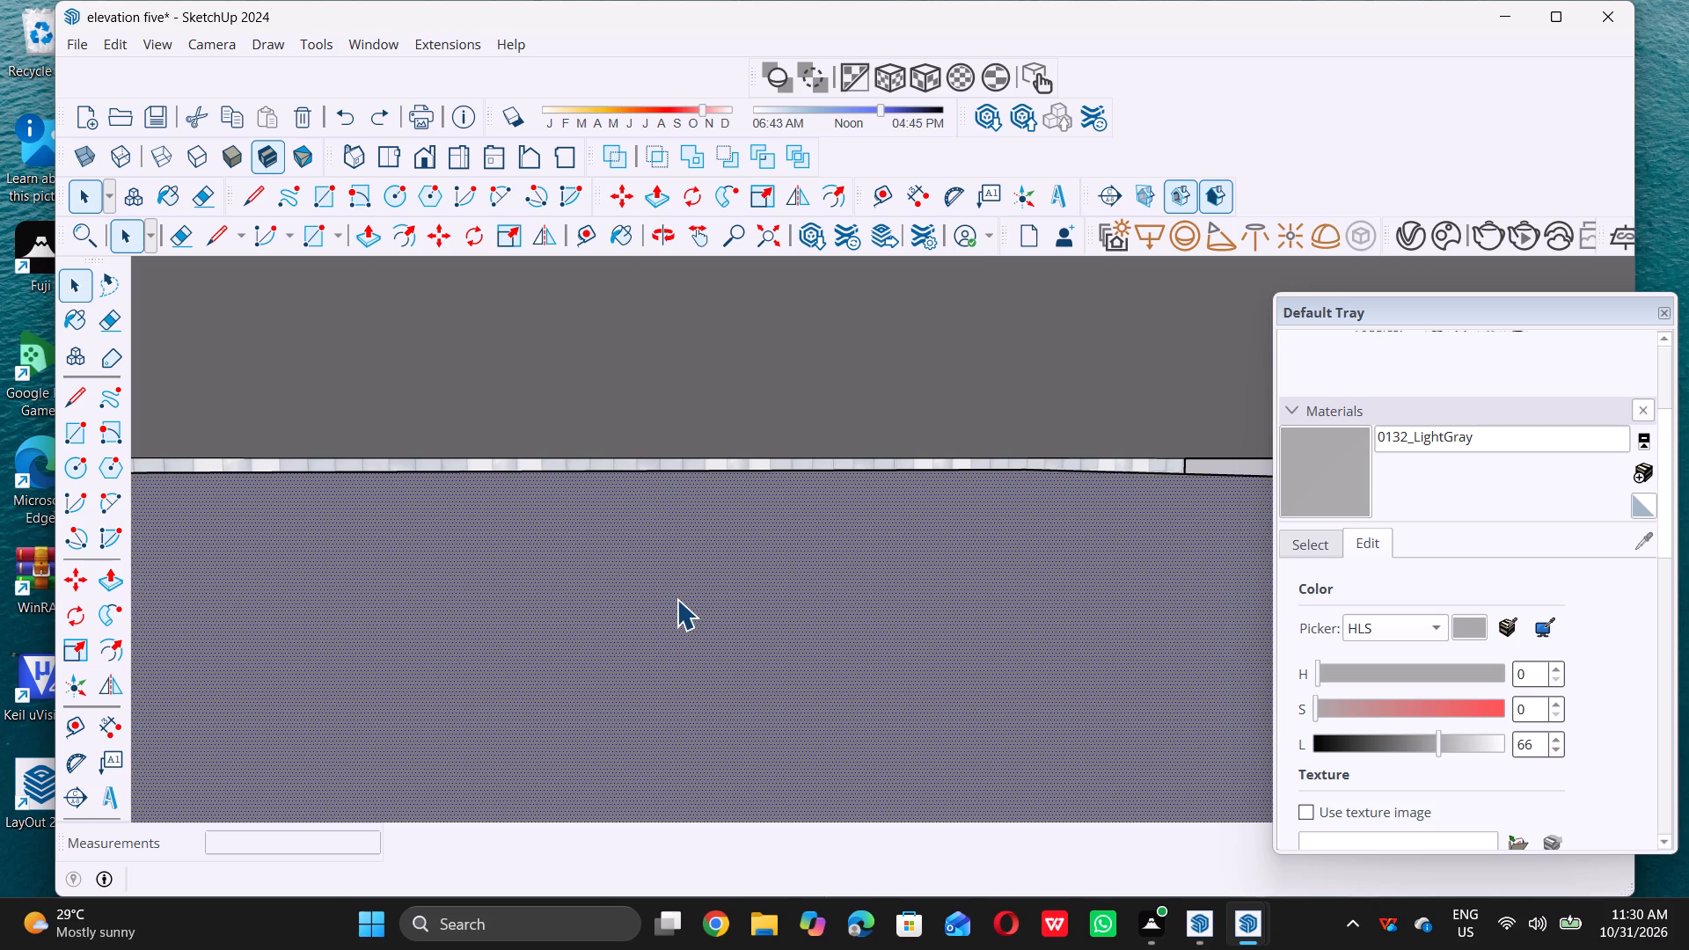
{"action": "key", "text": "p"}
{"action": "left_click", "coordinate": [676, 599]}
{"action": "scroll", "coordinate": [670, 597], "scroll_direction": "down", "scroll_amount": 3}
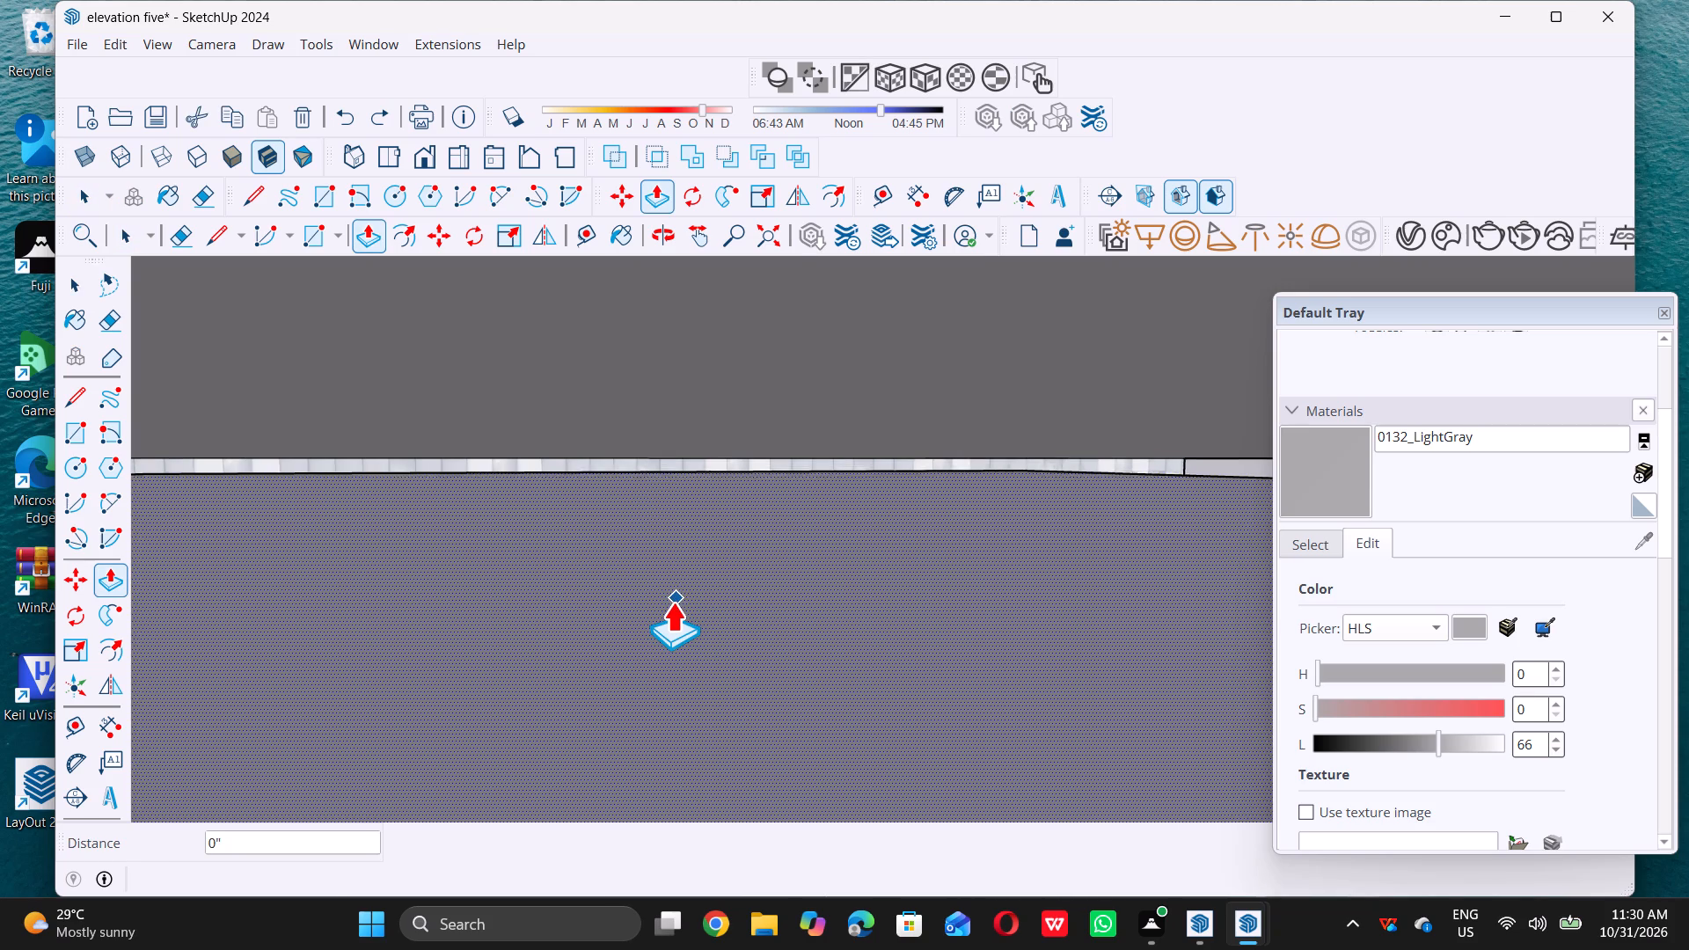
{"action": "scroll", "coordinate": [672, 602], "scroll_direction": "down", "scroll_amount": 9}
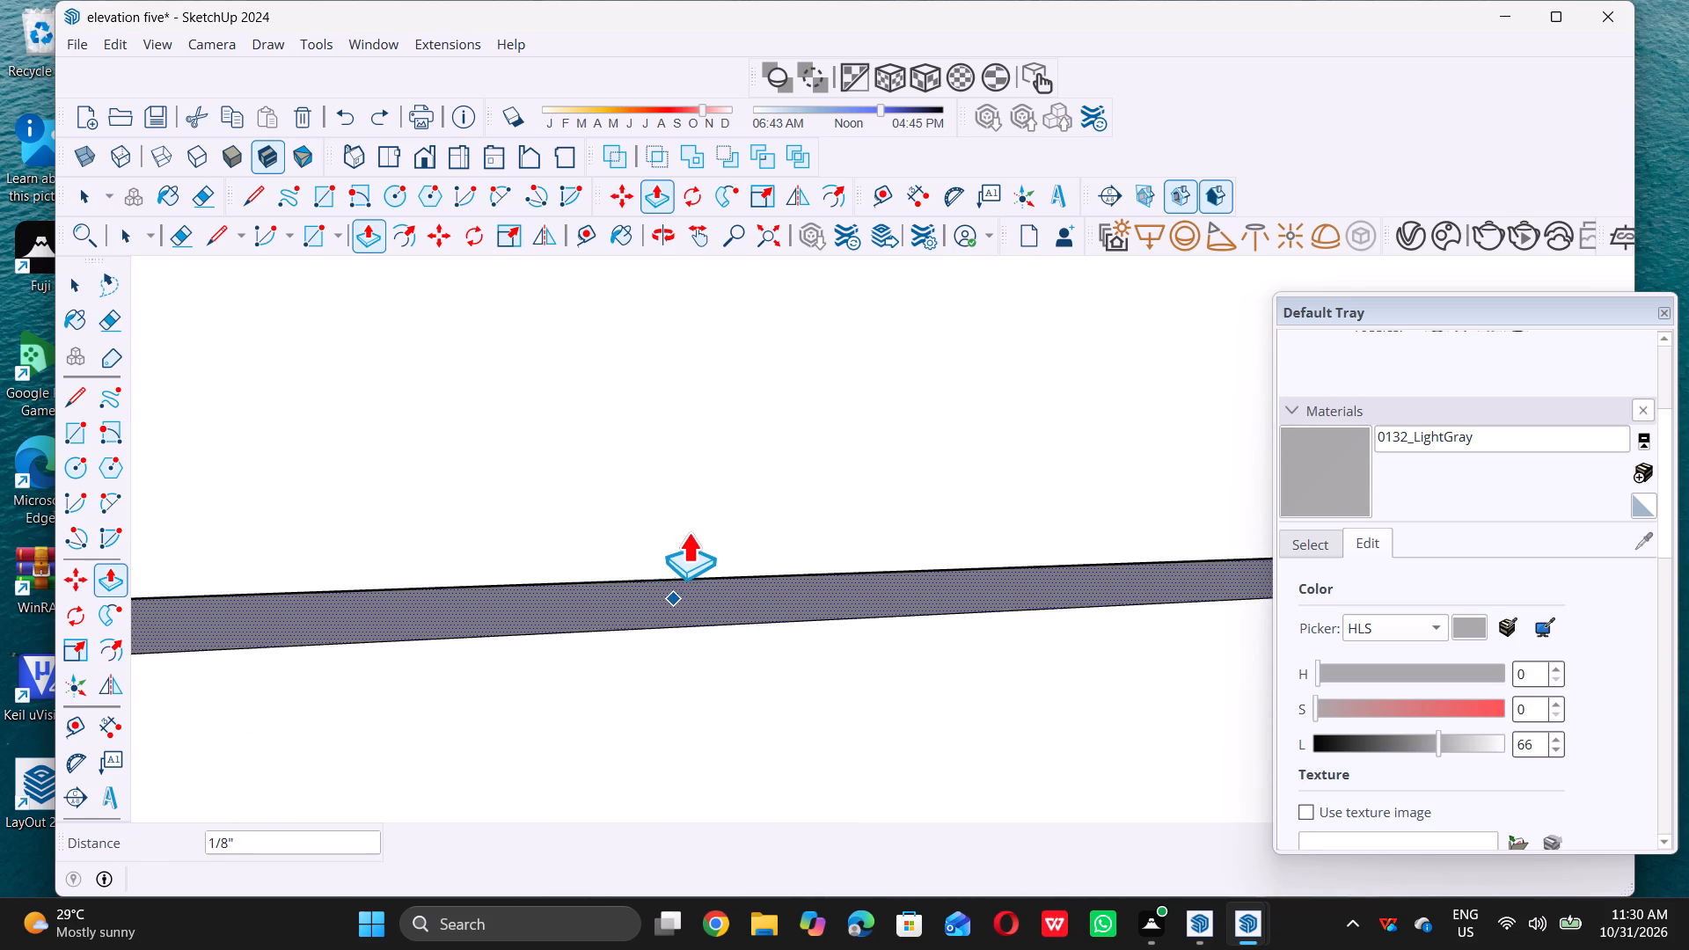
{"action": "double_click", "coordinate": [696, 518]}
{"action": "key", "text": "space"}
{"action": "scroll", "coordinate": [678, 552], "scroll_direction": "down", "scroll_amount": 2}
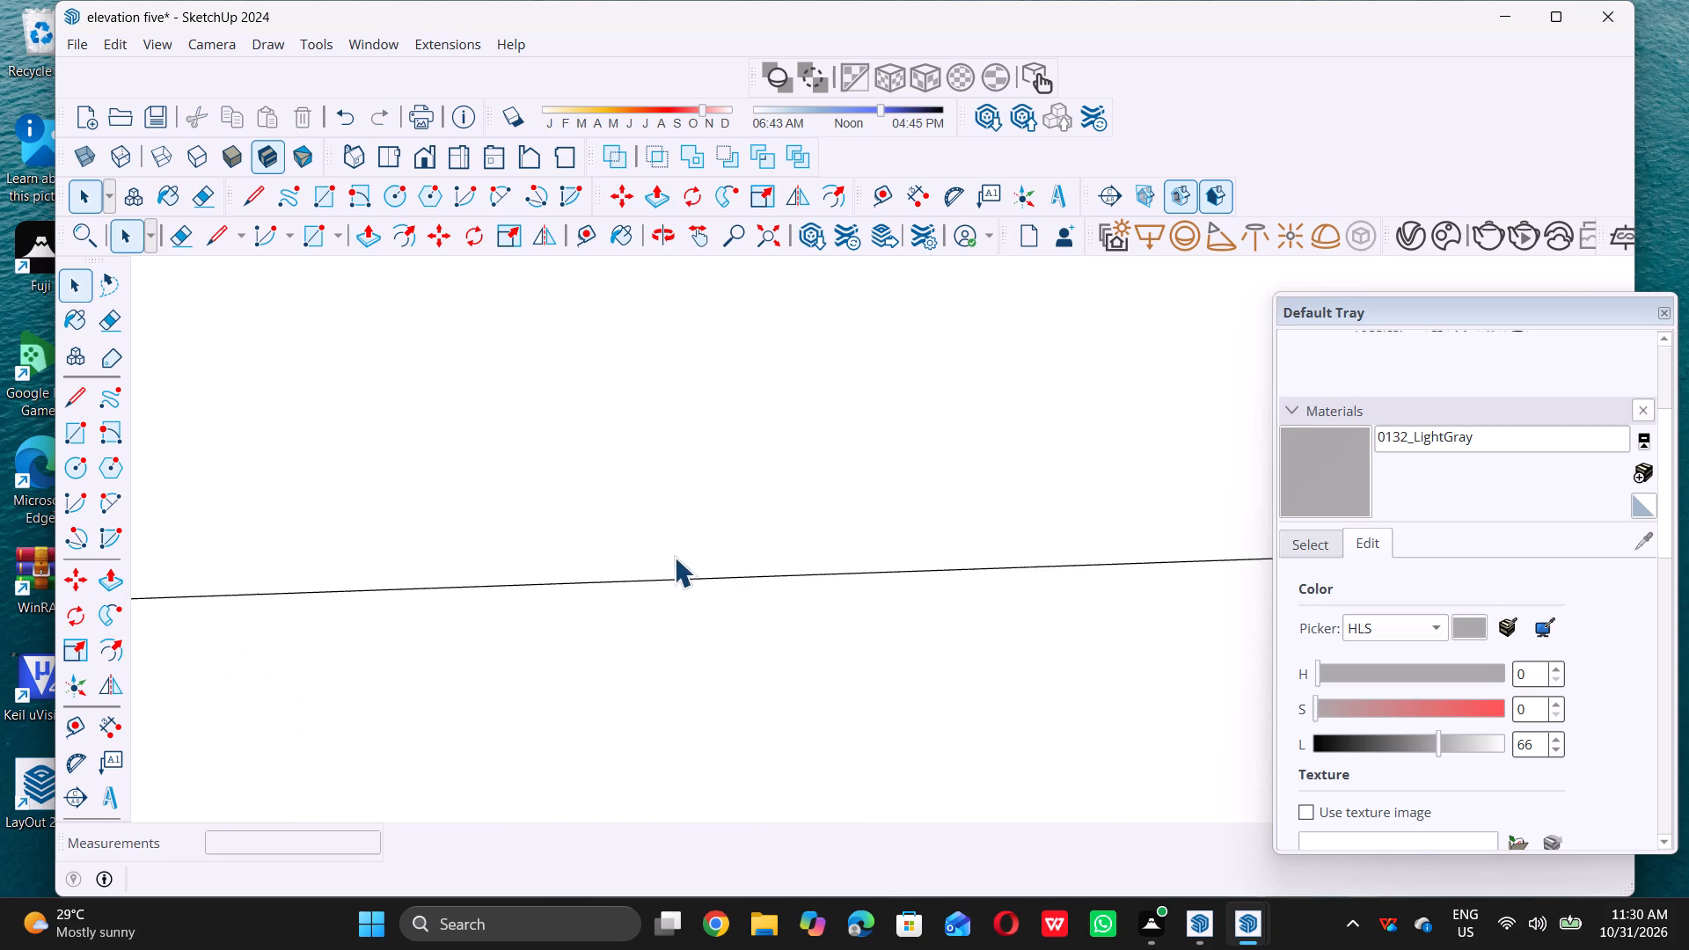
Draw two 9" vertical lines on the roof beam's front face along the guides, continuing both edges of the middle column.
{"action": "scroll", "coordinate": [674, 557], "scroll_direction": "down", "scroll_amount": 20}
{"action": "scroll", "coordinate": [674, 557], "scroll_direction": "down", "scroll_amount": 2}
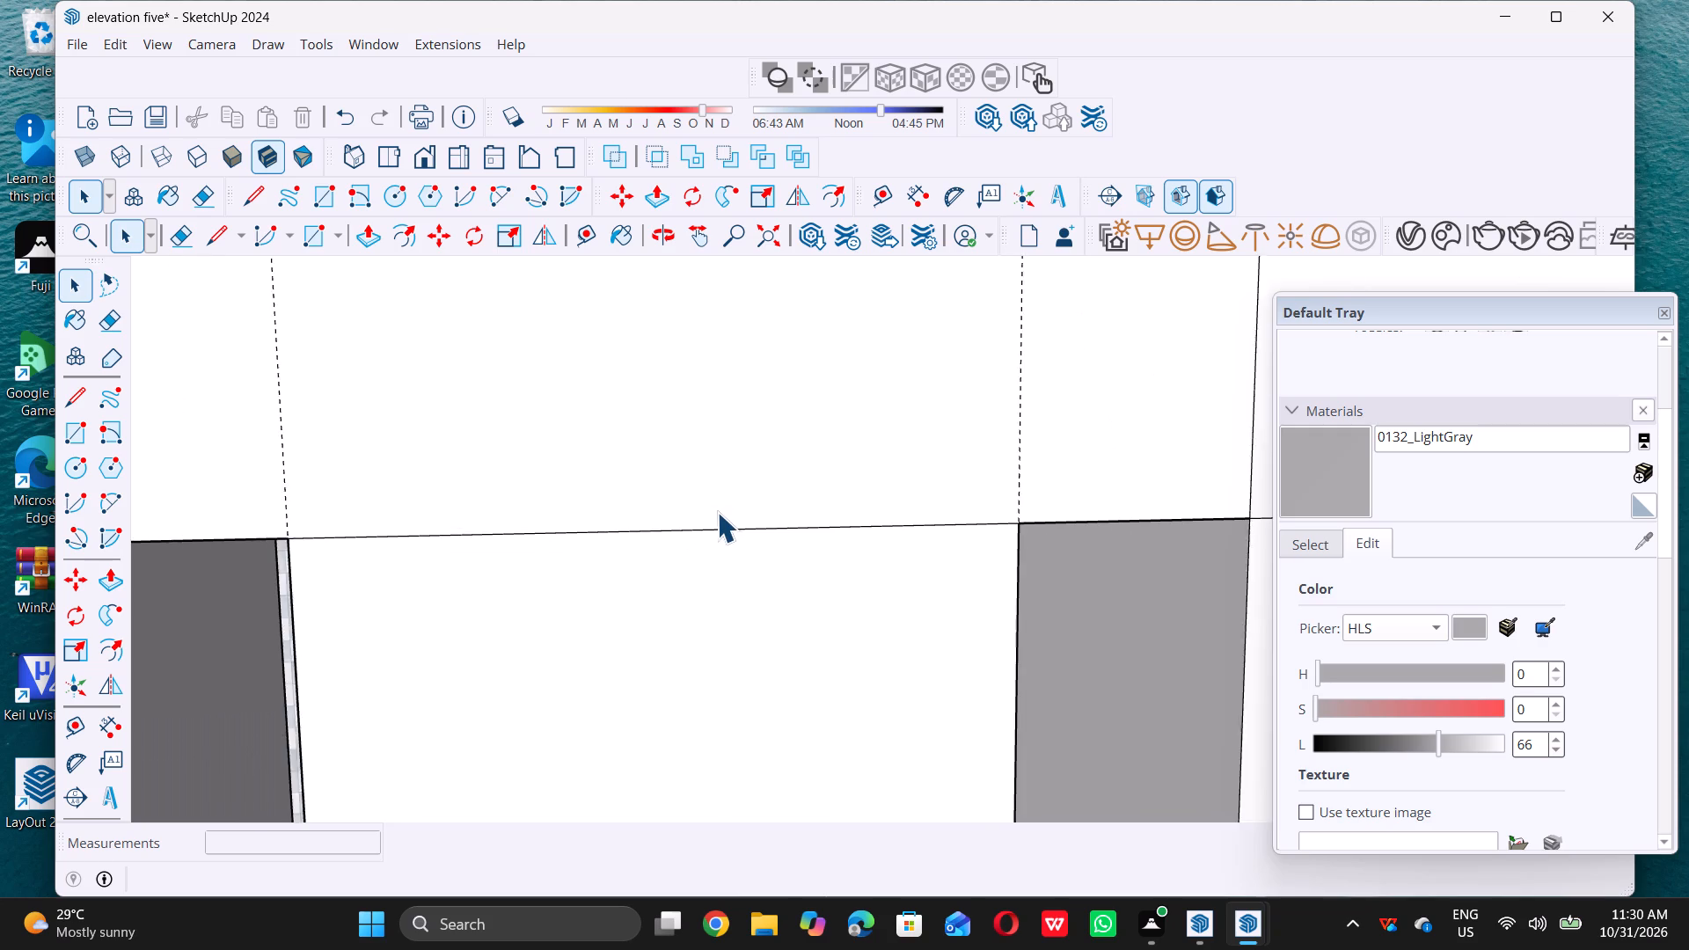
{"action": "scroll", "coordinate": [718, 510], "scroll_direction": "down", "scroll_amount": 9}
{"action": "scroll", "coordinate": [658, 612], "scroll_direction": "down", "scroll_amount": 2}
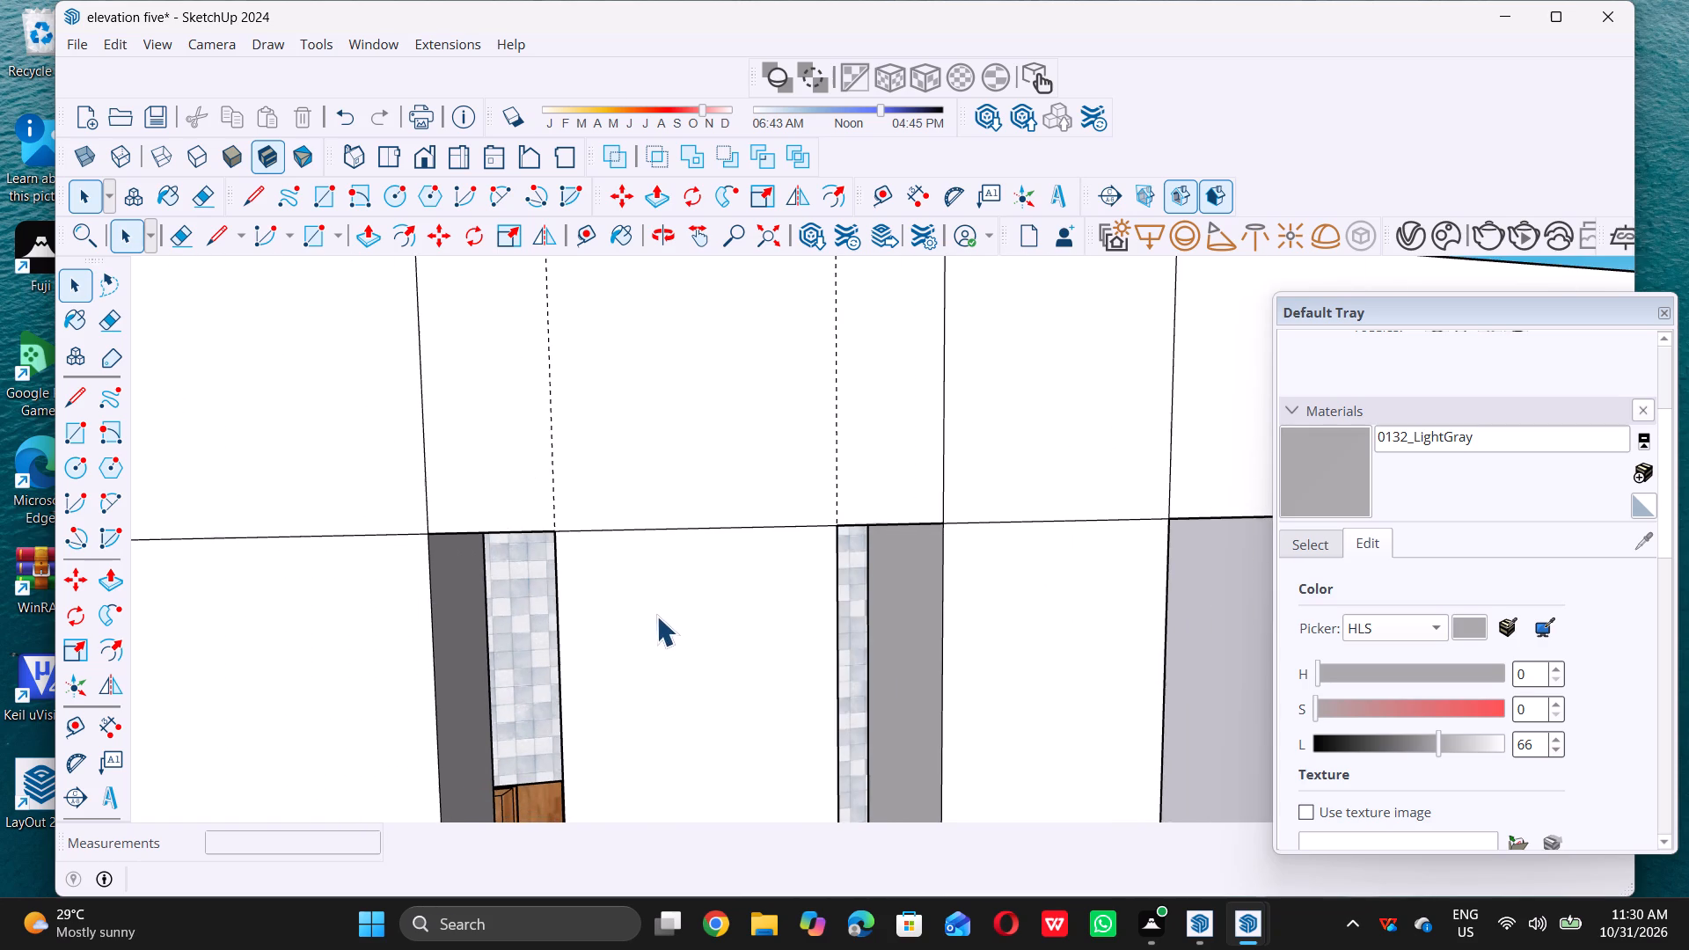
{"action": "scroll", "coordinate": [656, 616], "scroll_direction": "down", "scroll_amount": 2}
{"action": "middle_click_drag", "start_coordinate": [649, 625], "coordinate": [589, 591]}
{"action": "middle_click", "coordinate": [589, 591]}
{"action": "key", "text": "l"}
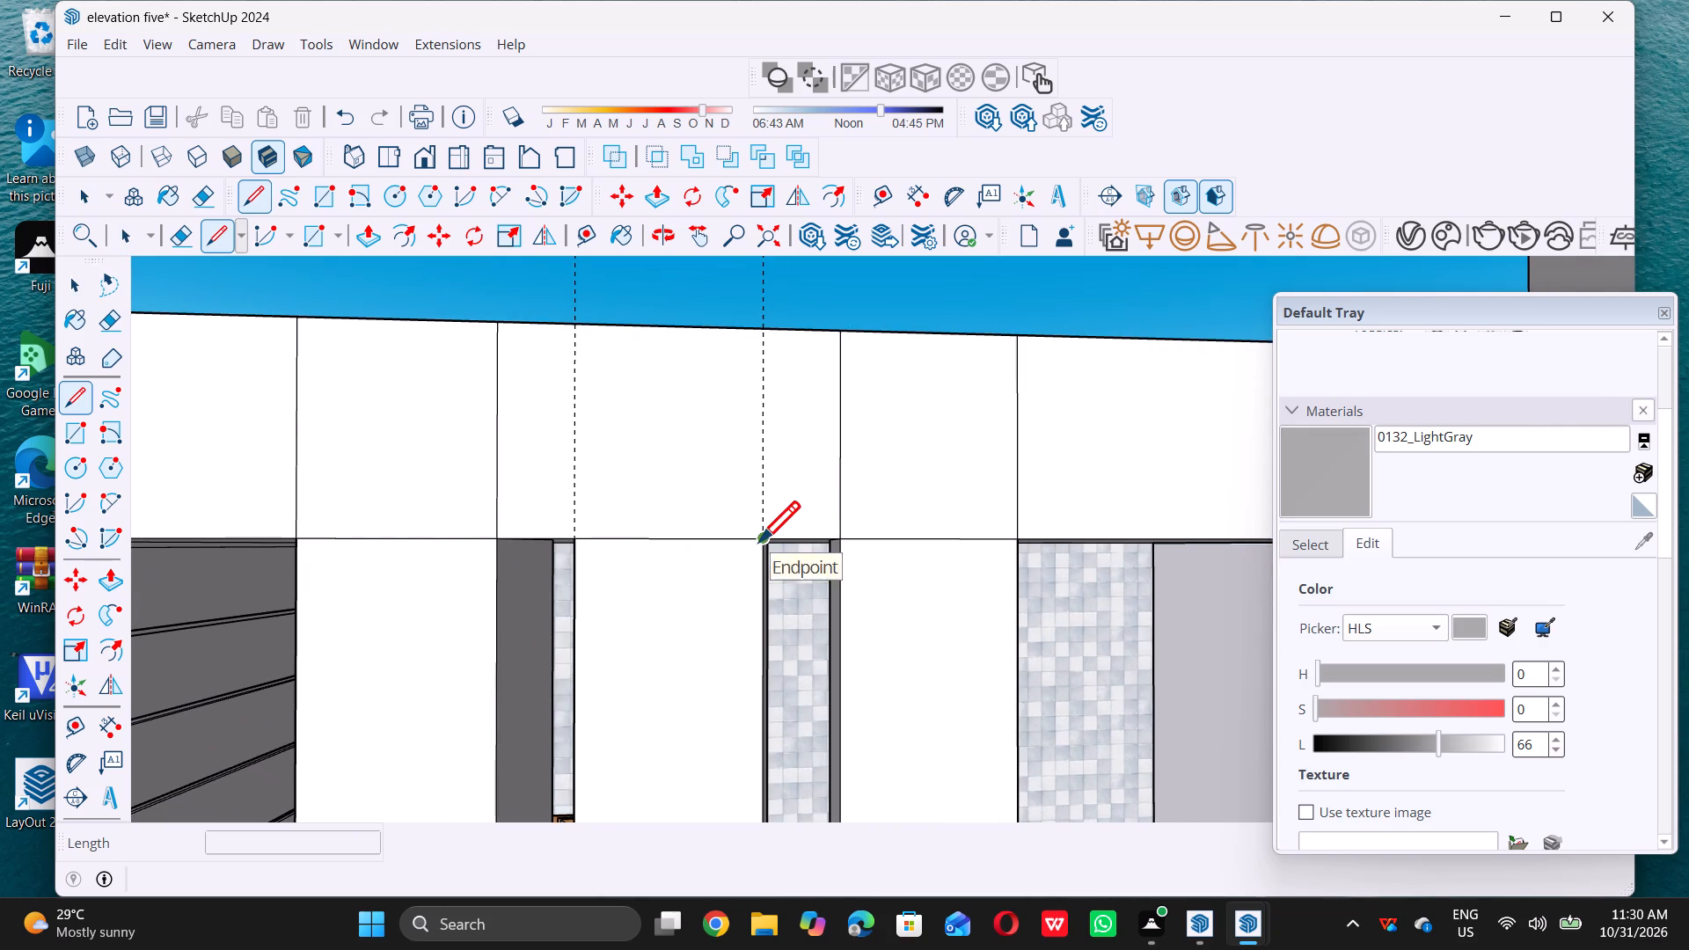
{"action": "left_click", "coordinate": [759, 541]}
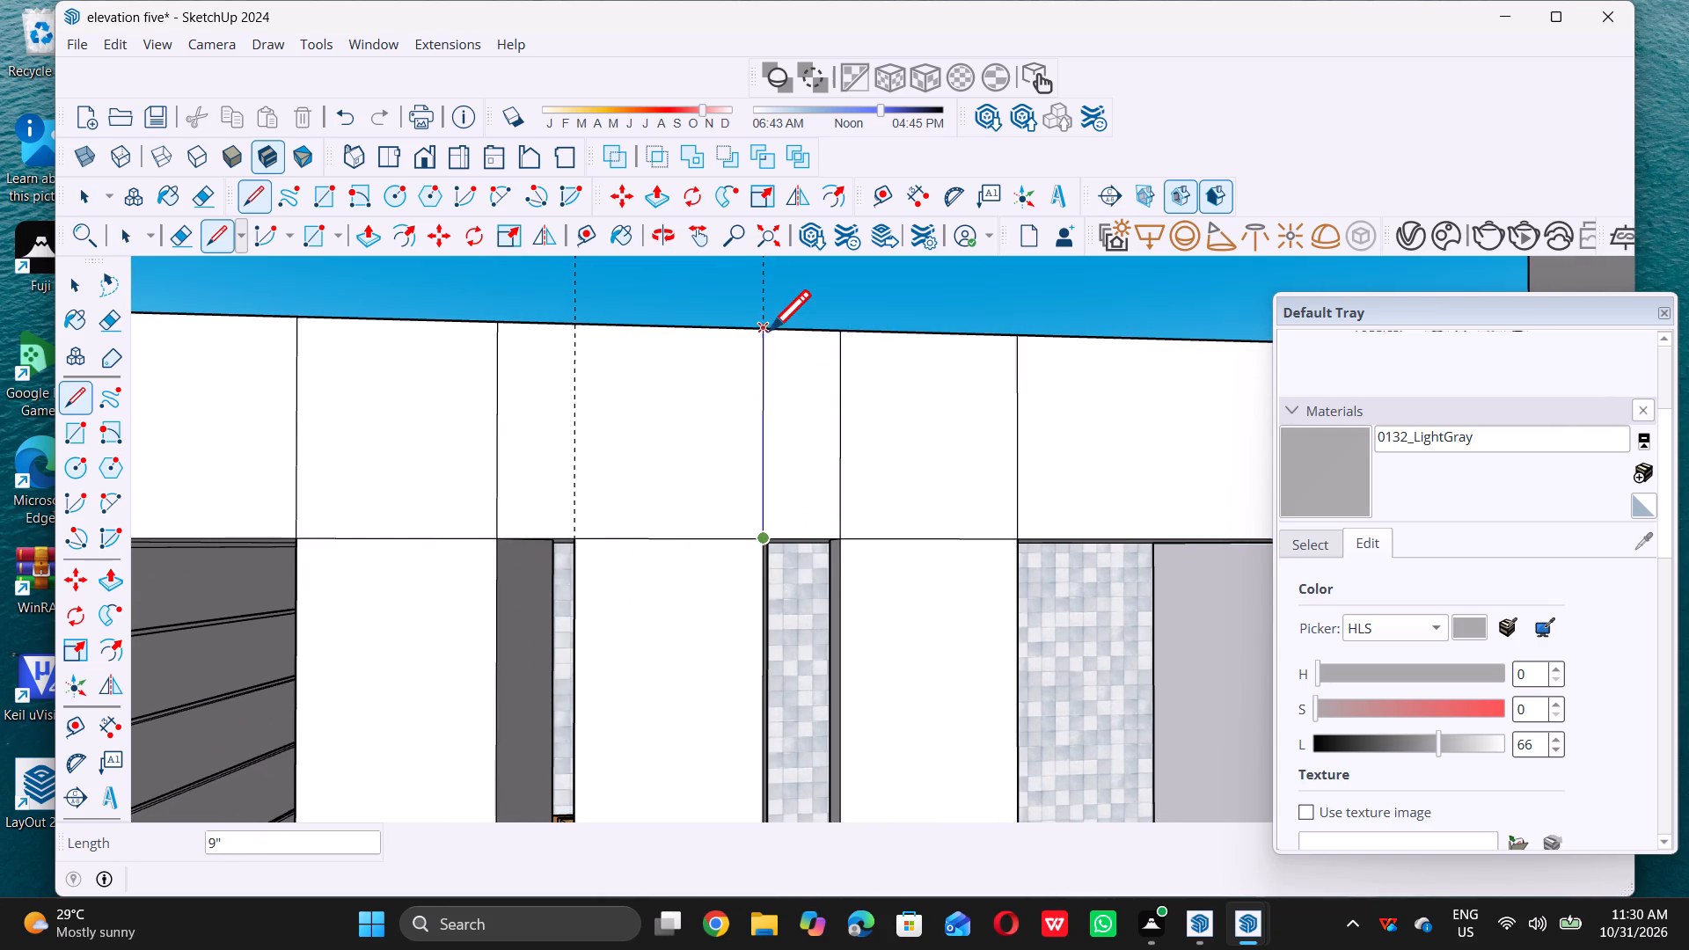
{"action": "left_click", "coordinate": [770, 330]}
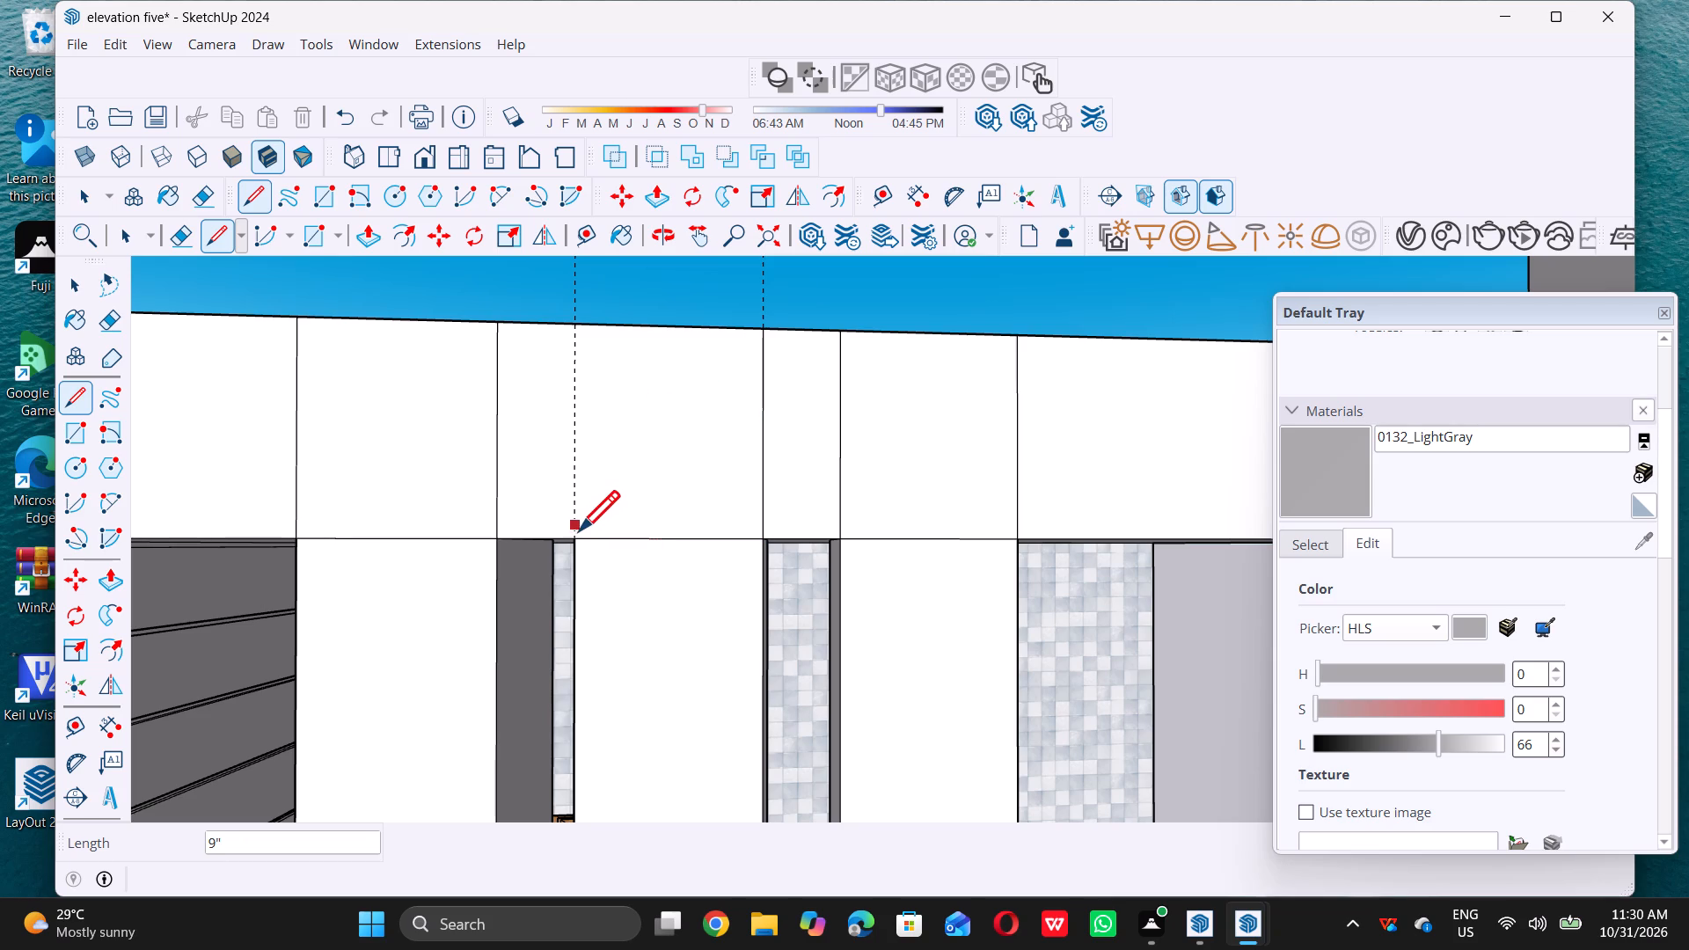
{"action": "left_click", "coordinate": [579, 532]}
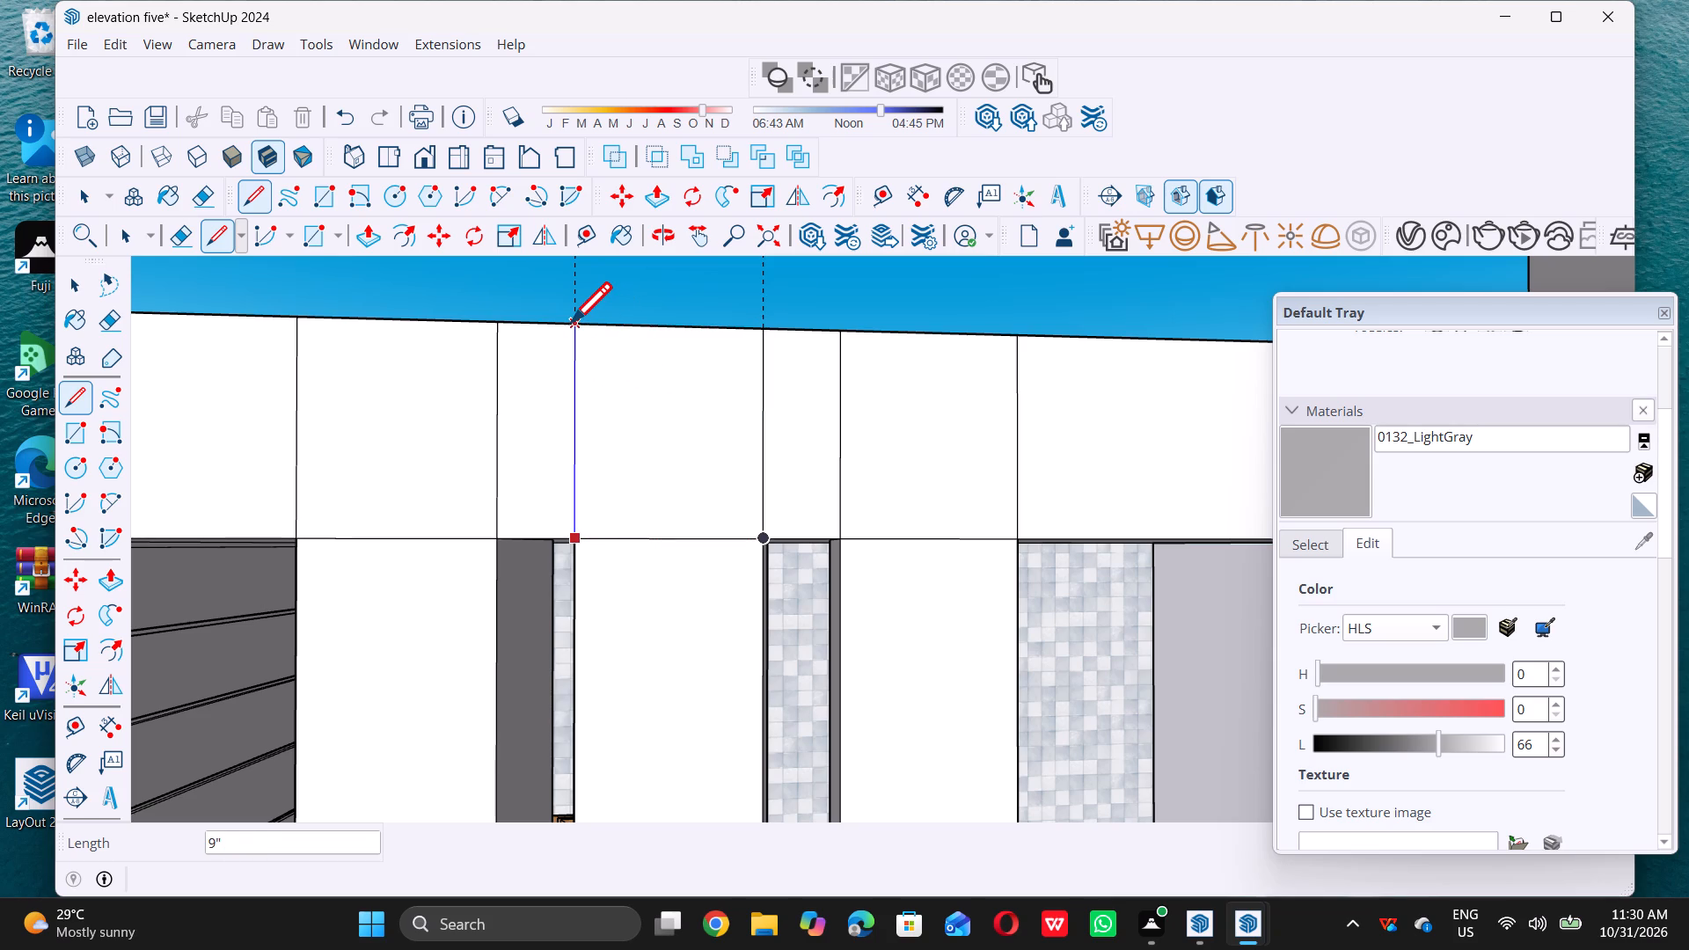
{"action": "double_click", "coordinate": [571, 322]}
{"action": "key", "text": "space"}
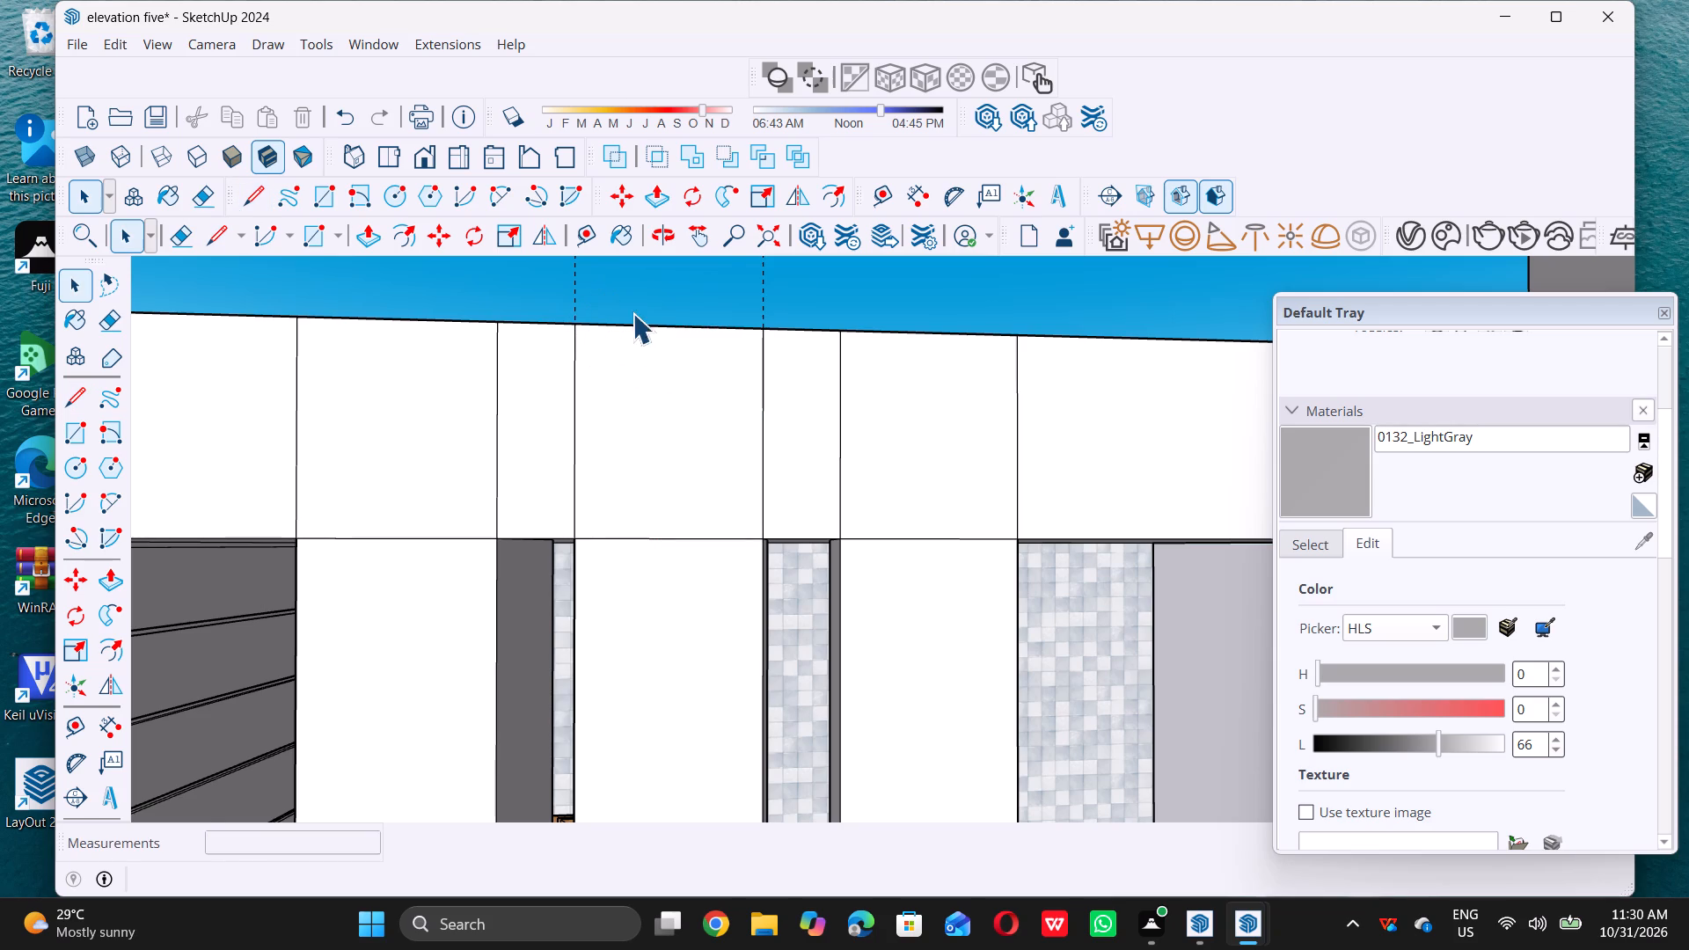
Draw two 9" lines across the roof beam's top face, continuing both edges of the left-hand central column.
{"action": "scroll", "coordinate": [632, 306], "scroll_direction": "down", "scroll_amount": 8}
{"action": "middle_click_drag", "start_coordinate": [635, 331], "coordinate": [640, 576]}
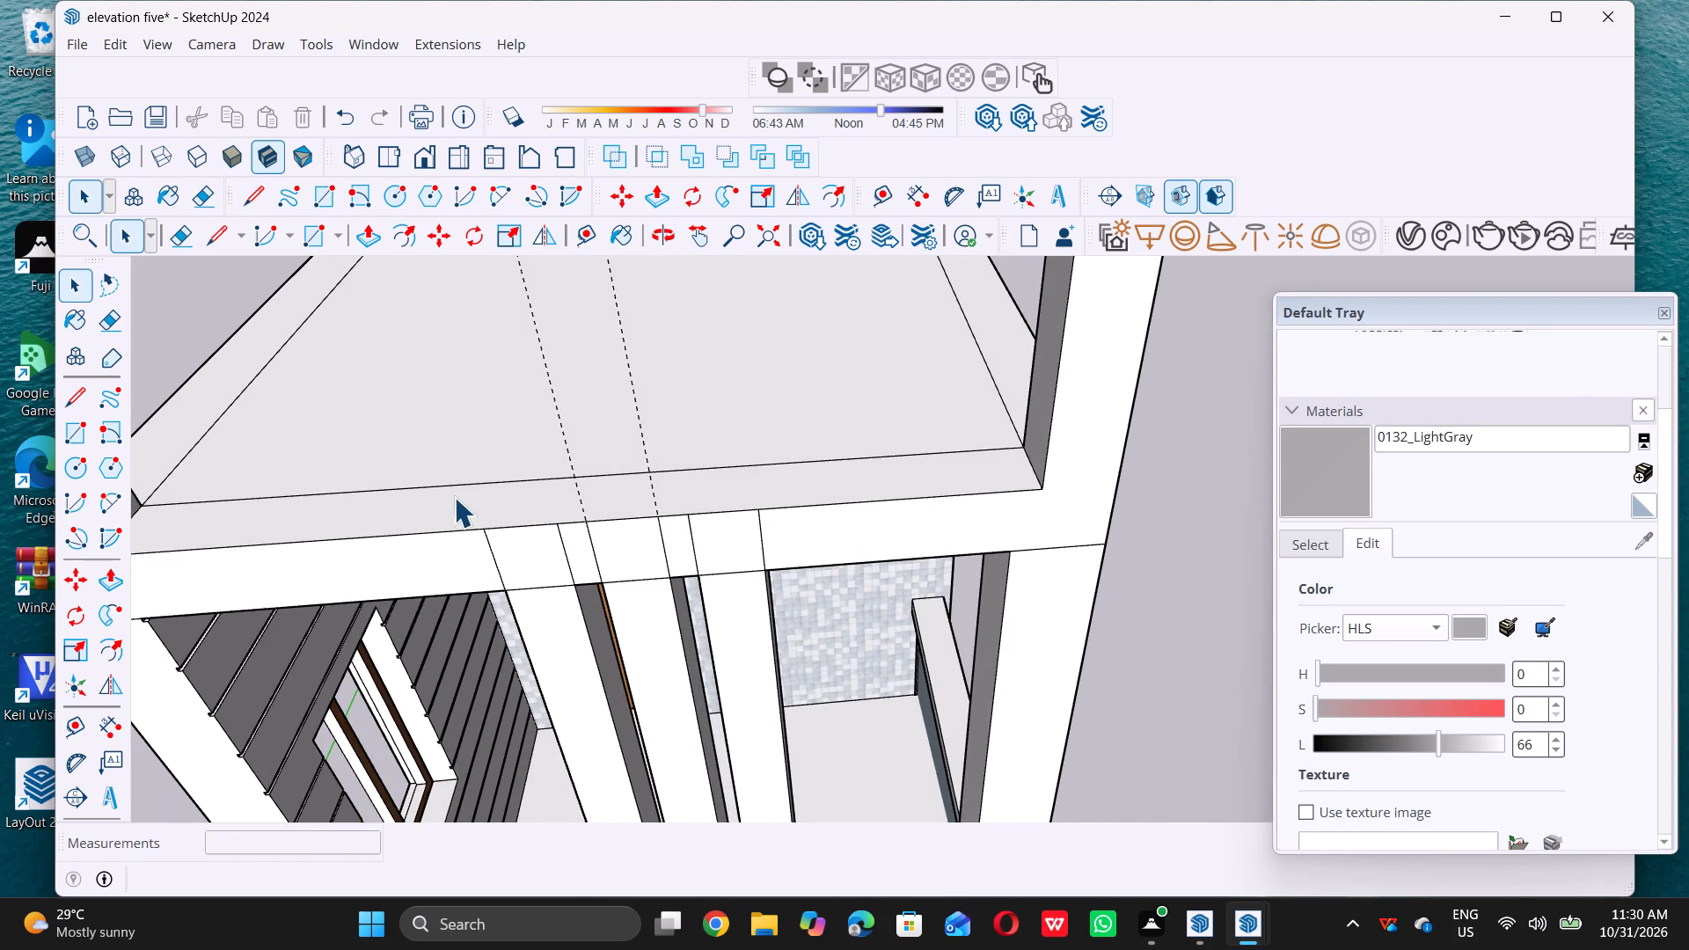
{"action": "scroll", "coordinate": [454, 497], "scroll_direction": "up", "scroll_amount": 5}
{"action": "key", "text": "l"}
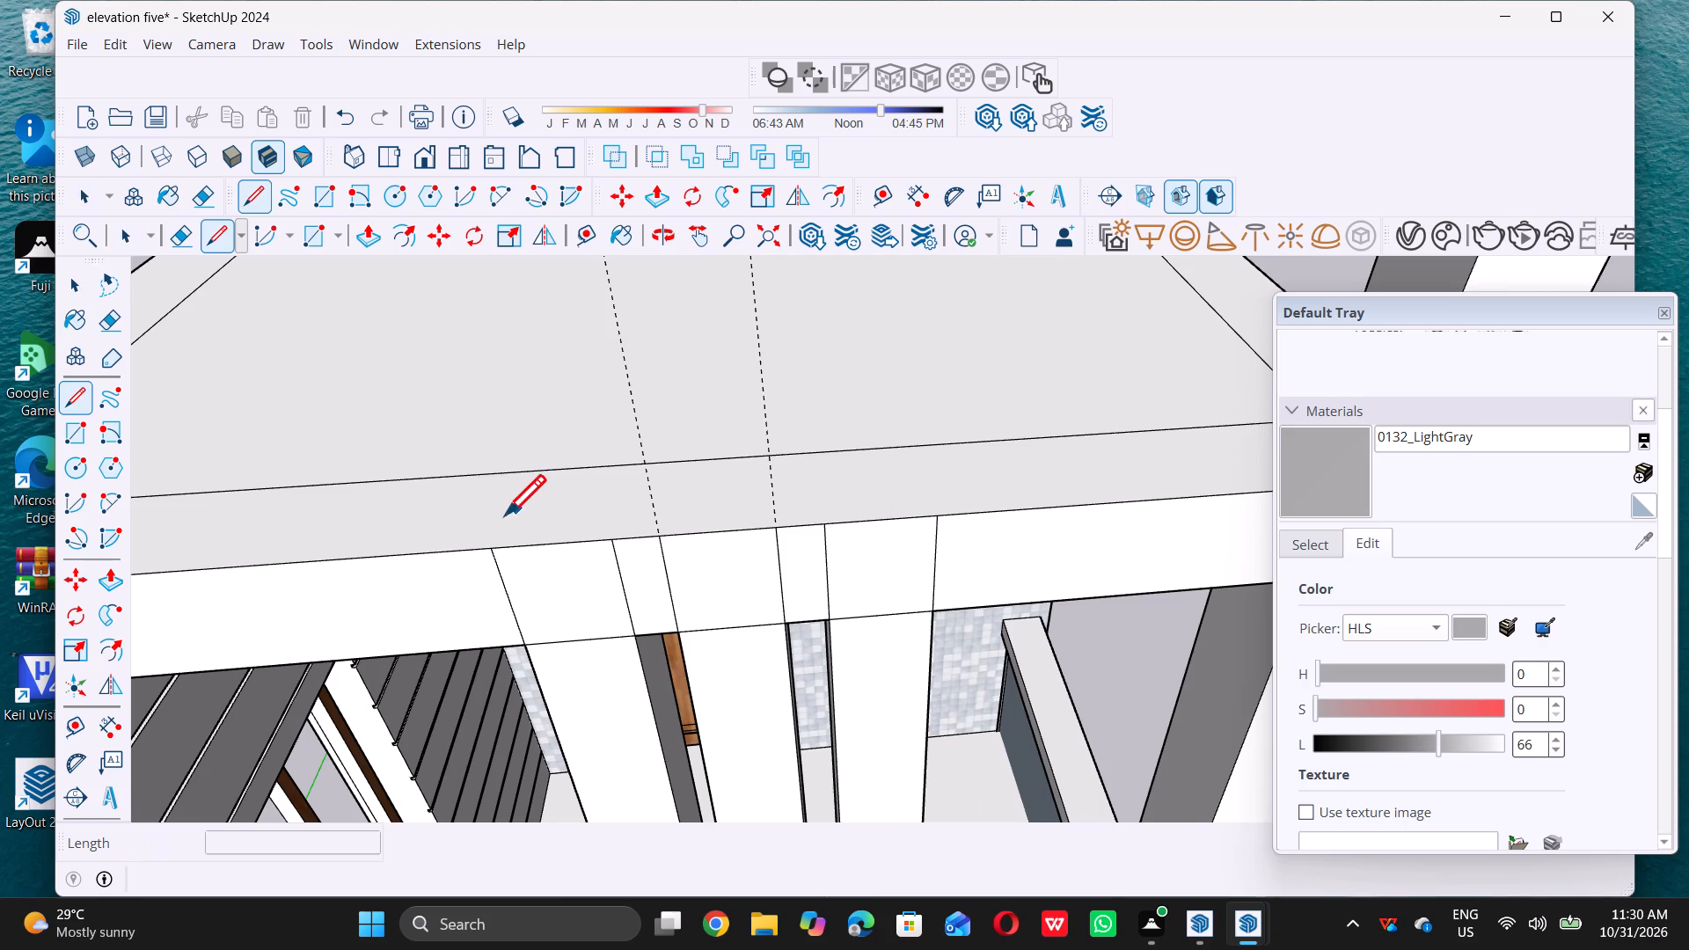
{"action": "double_click", "coordinate": [492, 548]}
{"action": "scroll", "coordinate": [518, 470], "scroll_direction": "up", "scroll_amount": 1}
{"action": "double_click", "coordinate": [518, 470]}
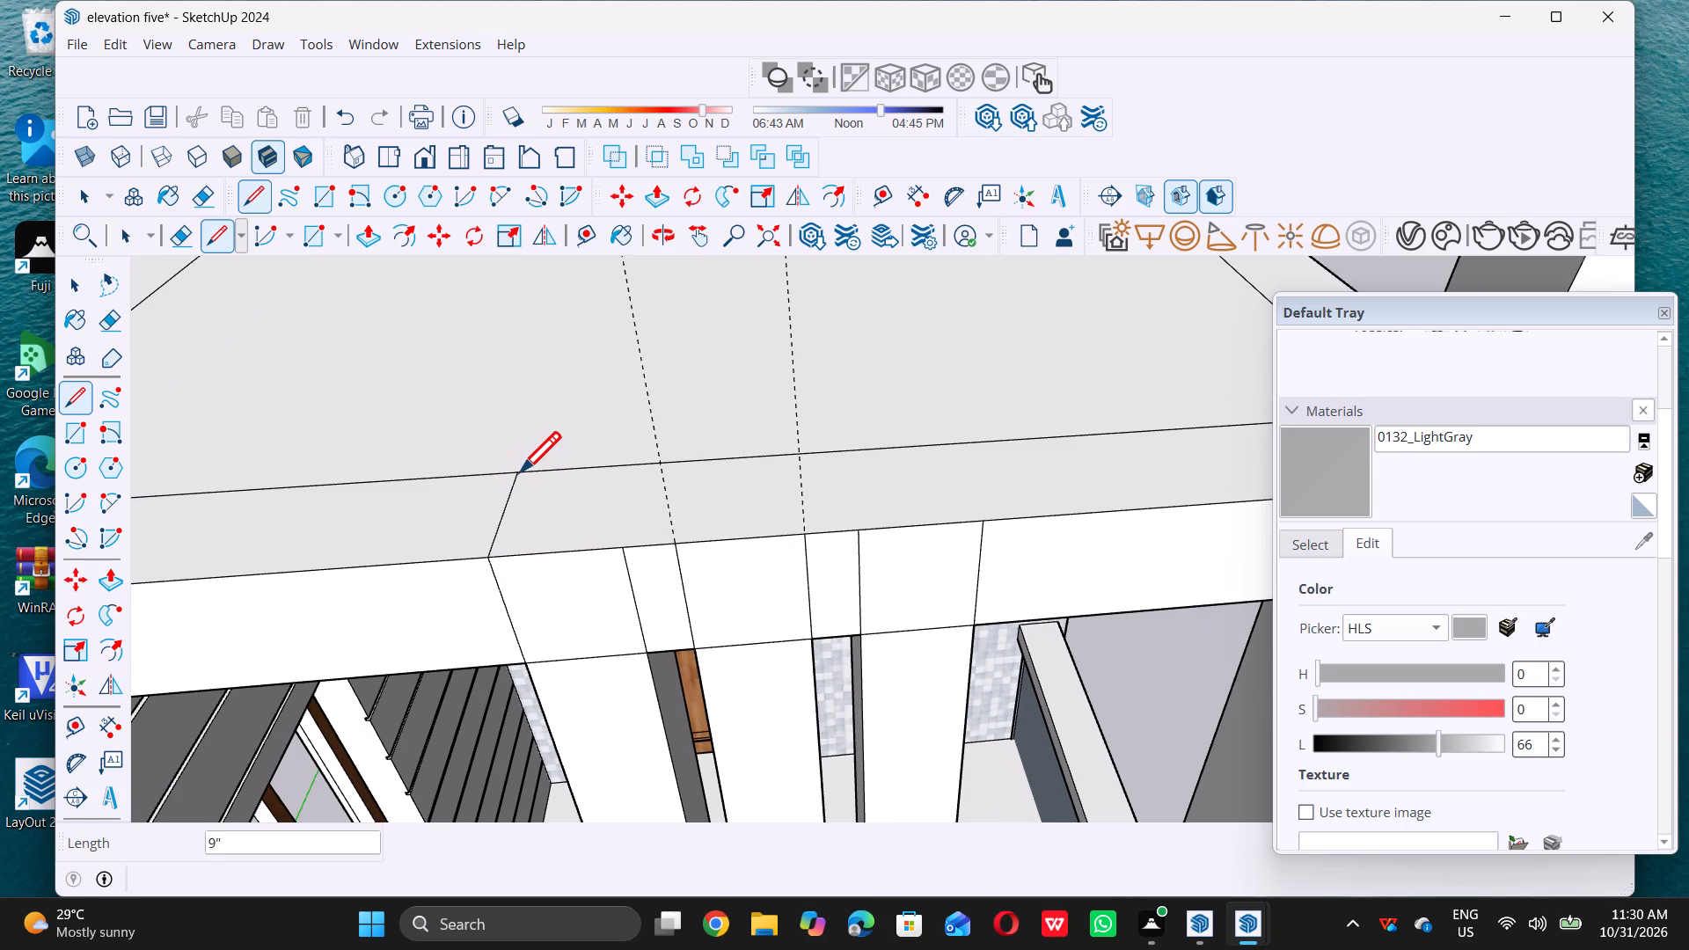
{"action": "triple_click", "coordinate": [618, 548]}
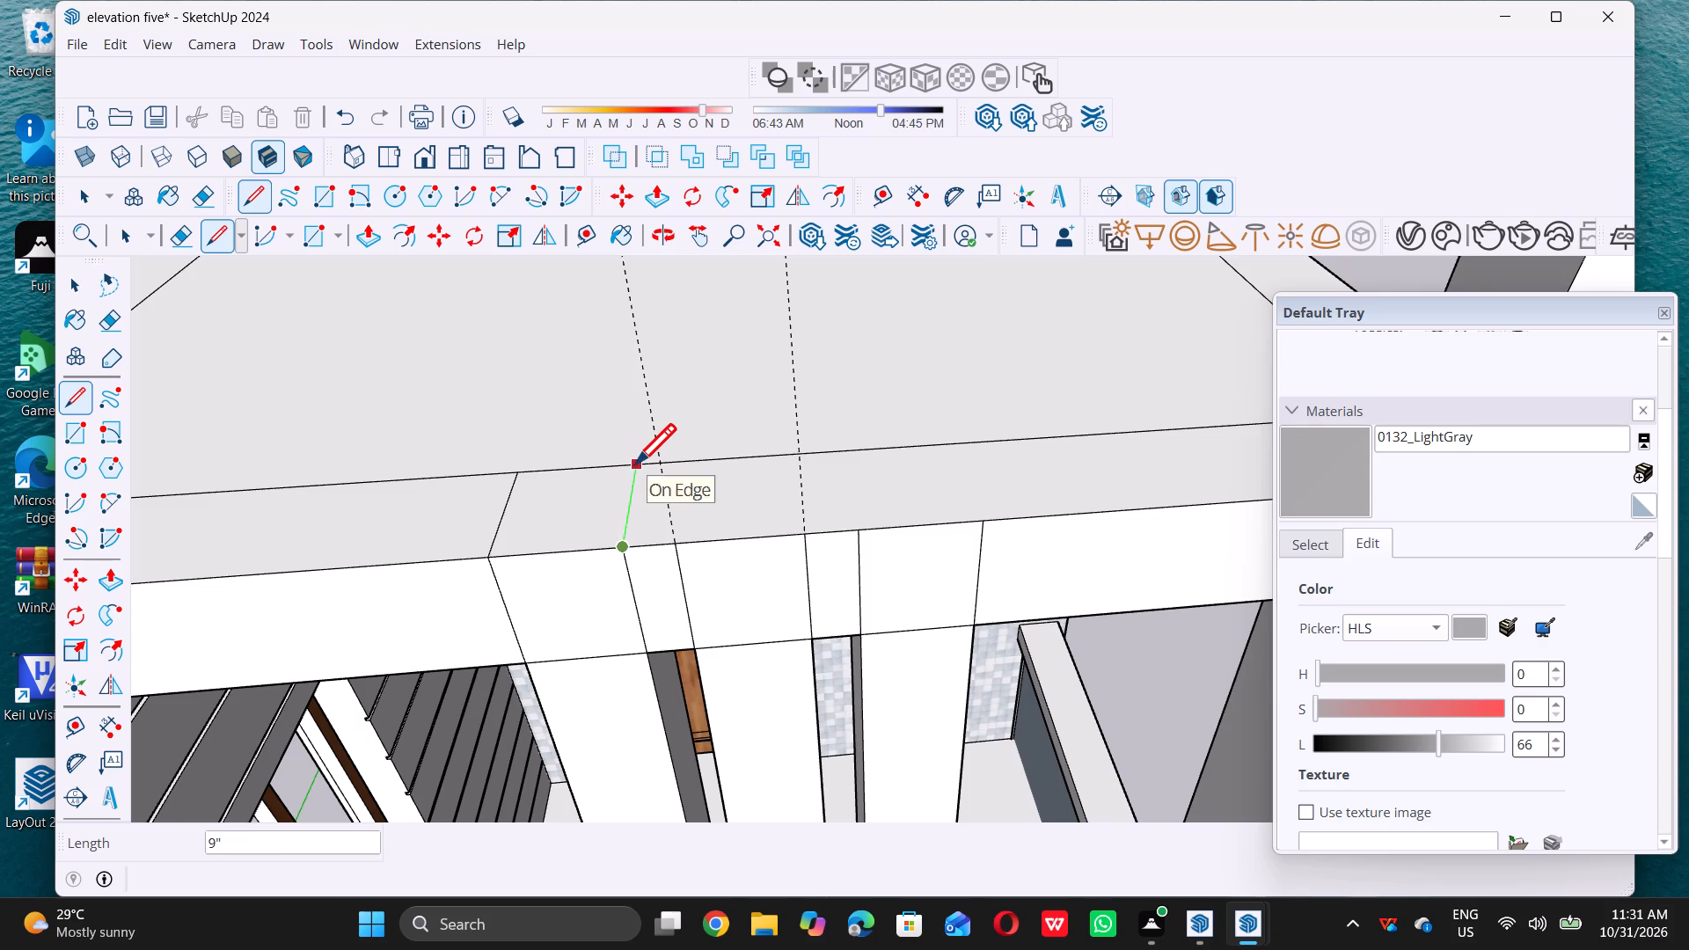
{"action": "left_click", "coordinate": [635, 464]}
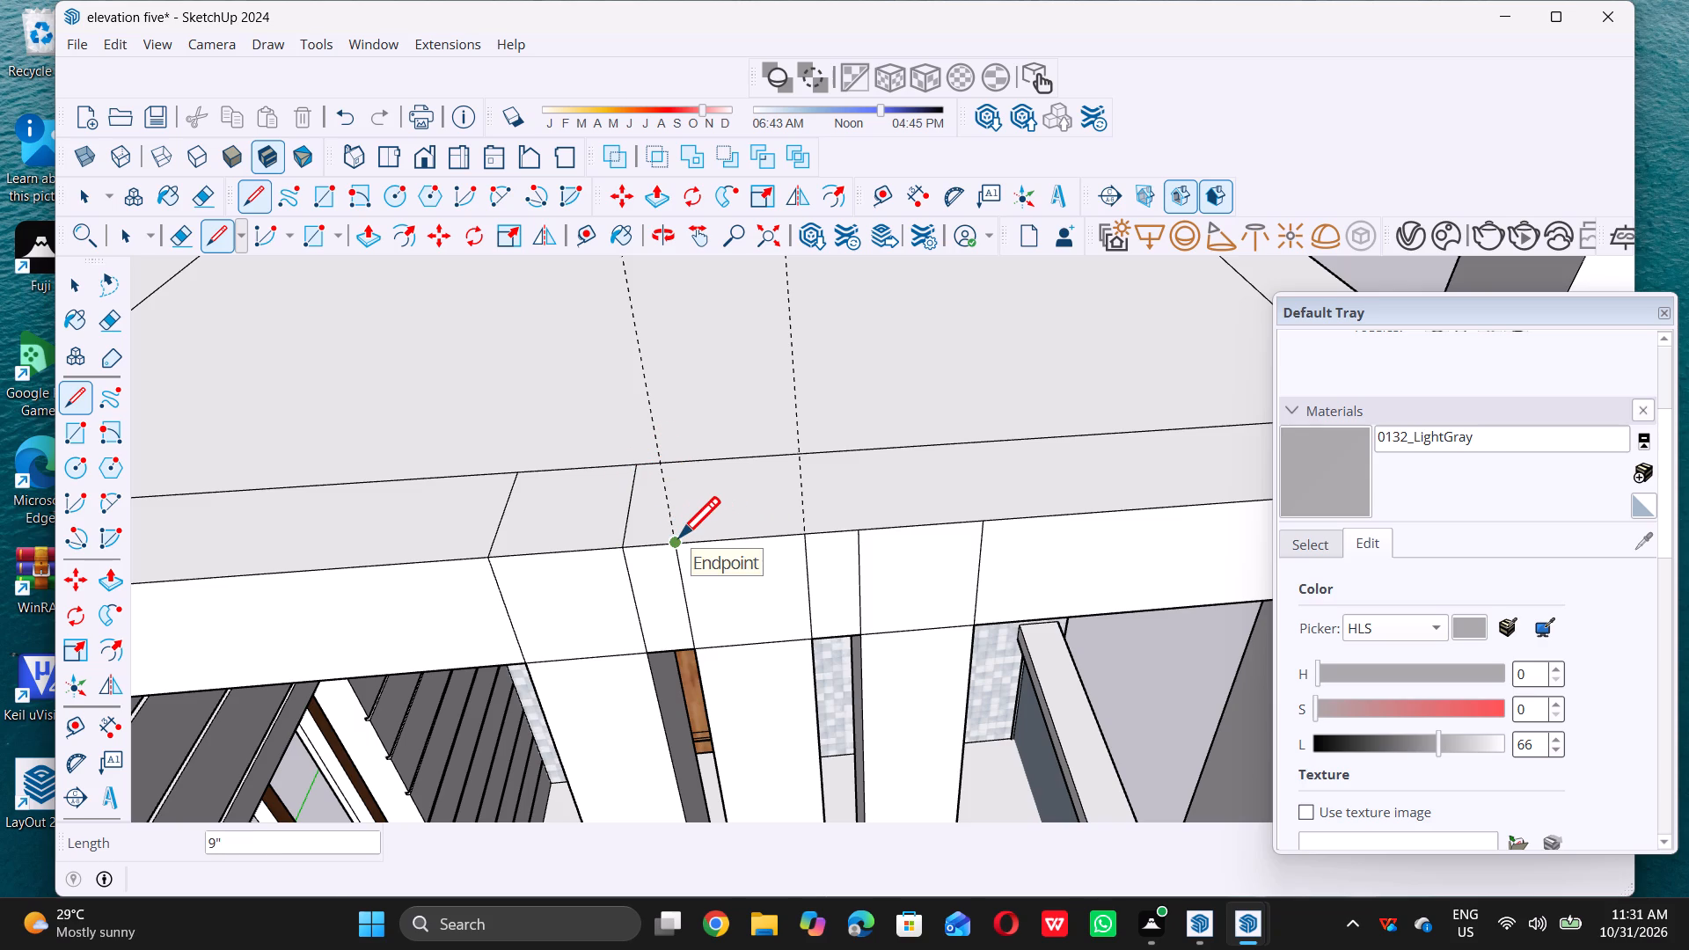
Draw three 9" lines across the roof beam's top face, continuing both edges of the middle column and the right-hand central column's left edge.
{"action": "double_click", "coordinate": [678, 531]}
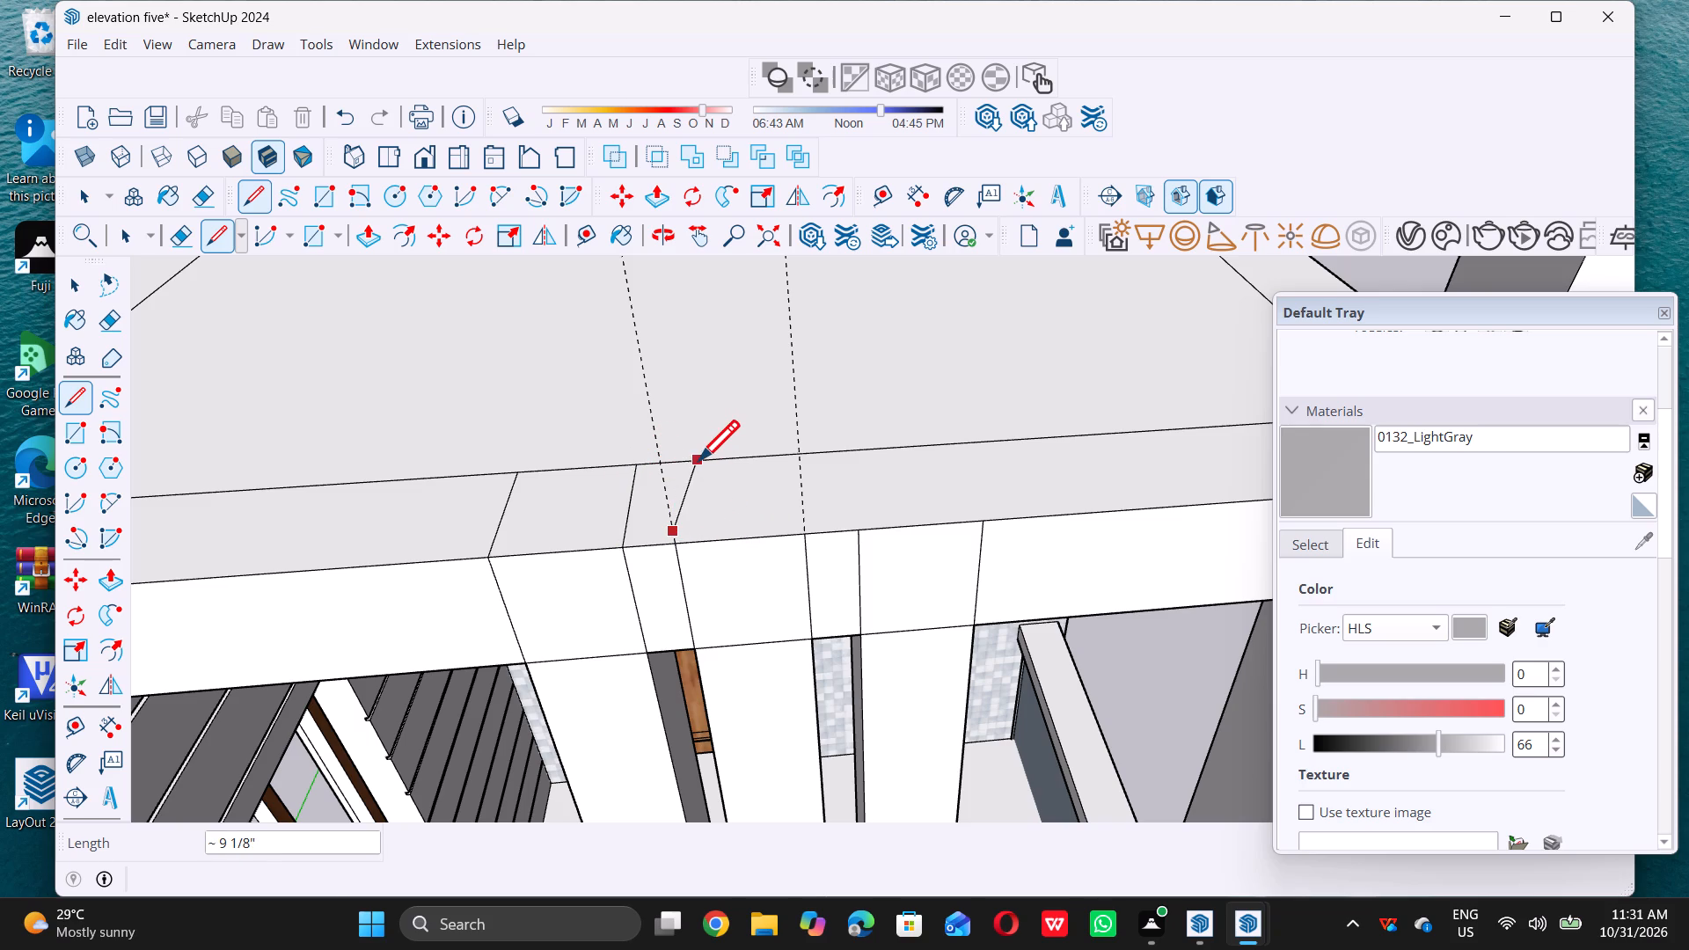
{"action": "key", "text": "space"}
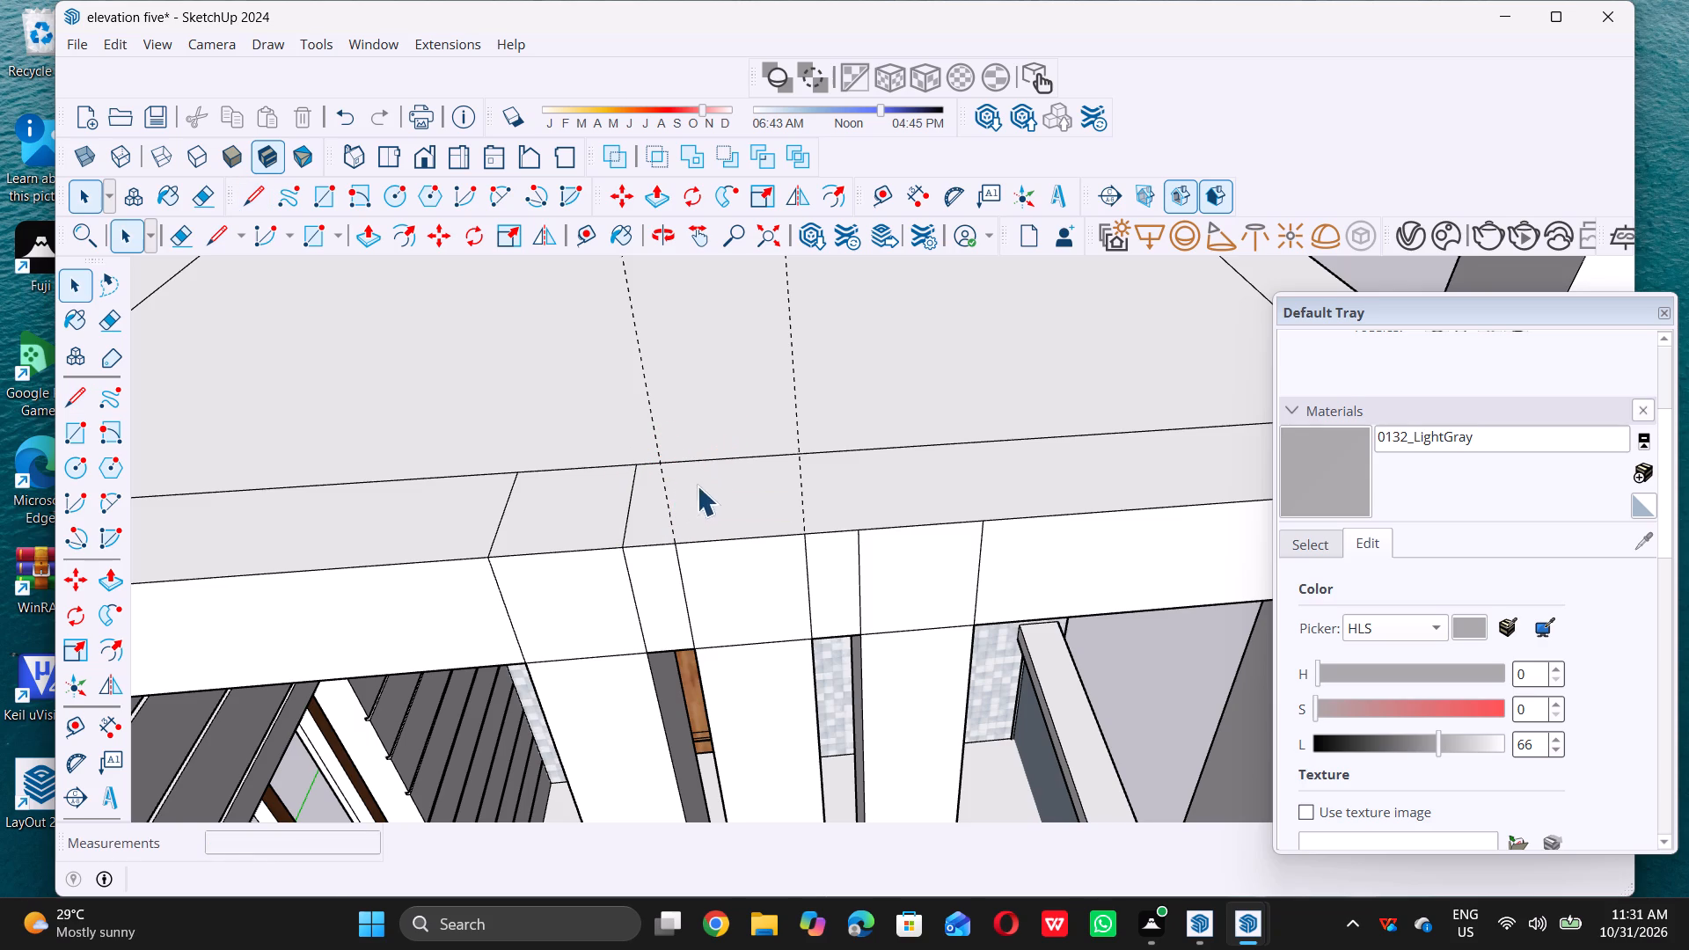
{"action": "scroll", "coordinate": [717, 476], "scroll_direction": "down", "scroll_amount": 1}
{"action": "middle_click_drag", "start_coordinate": [632, 529], "coordinate": [559, 541]}
{"action": "middle_click", "coordinate": [559, 541]}
{"action": "middle_click_drag", "start_coordinate": [554, 541], "coordinate": [541, 540]}
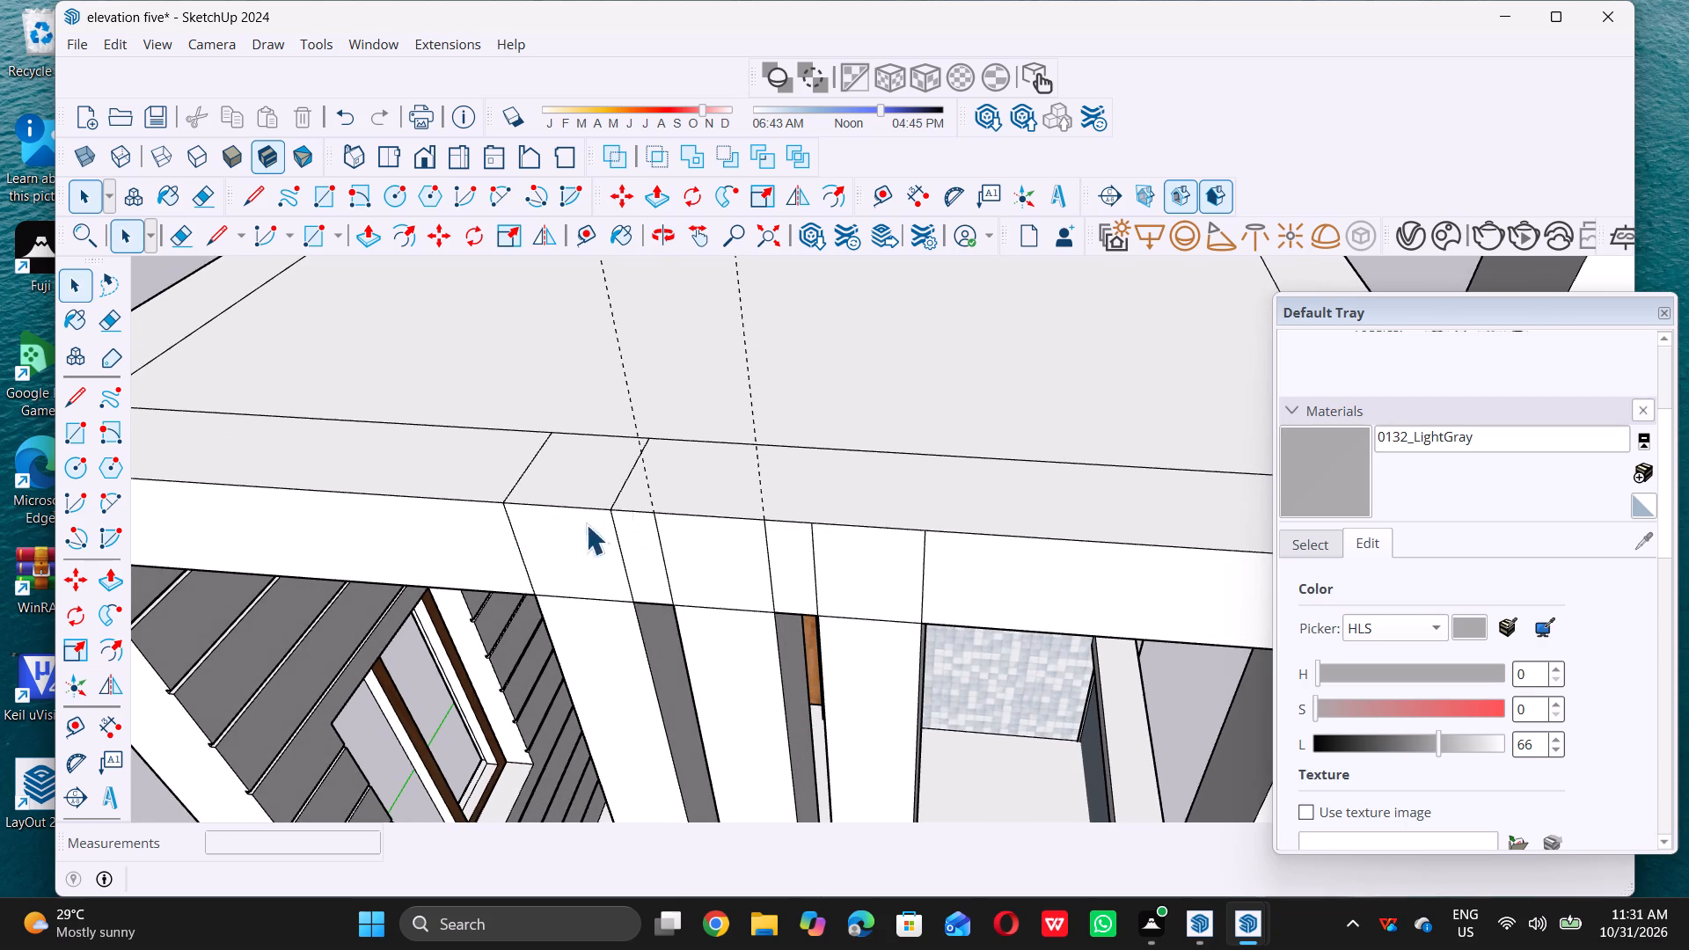
{"action": "scroll", "coordinate": [707, 471], "scroll_direction": "up", "scroll_amount": 5}
{"action": "key", "text": "l"}
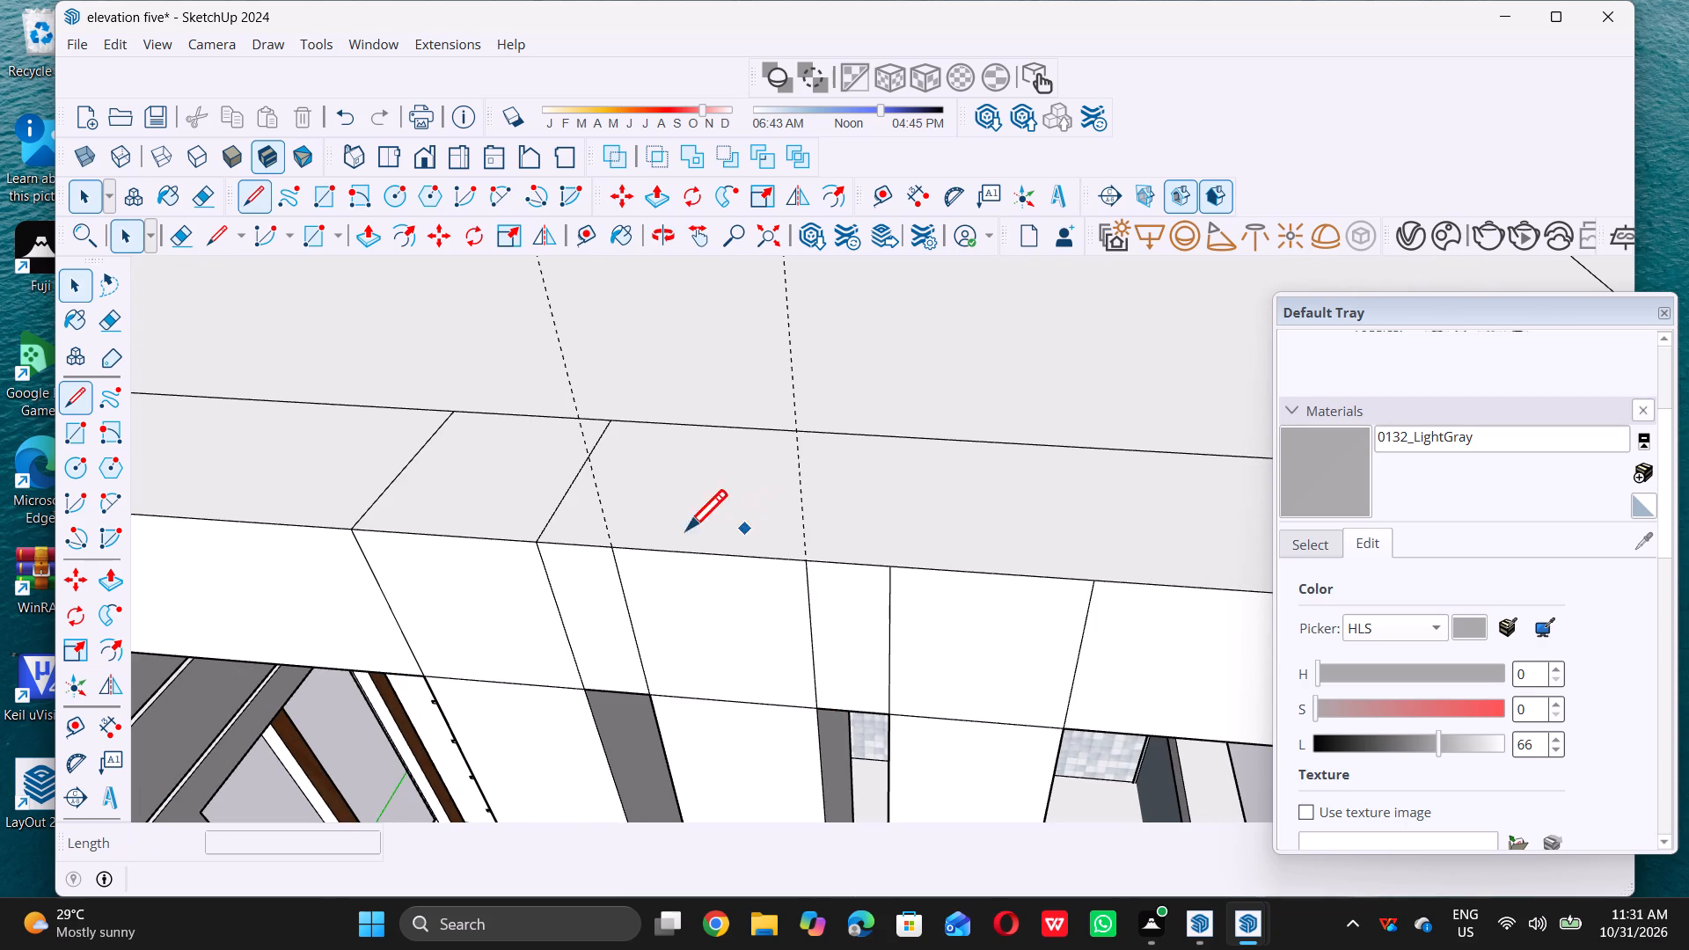
{"action": "left_click", "coordinate": [618, 543]}
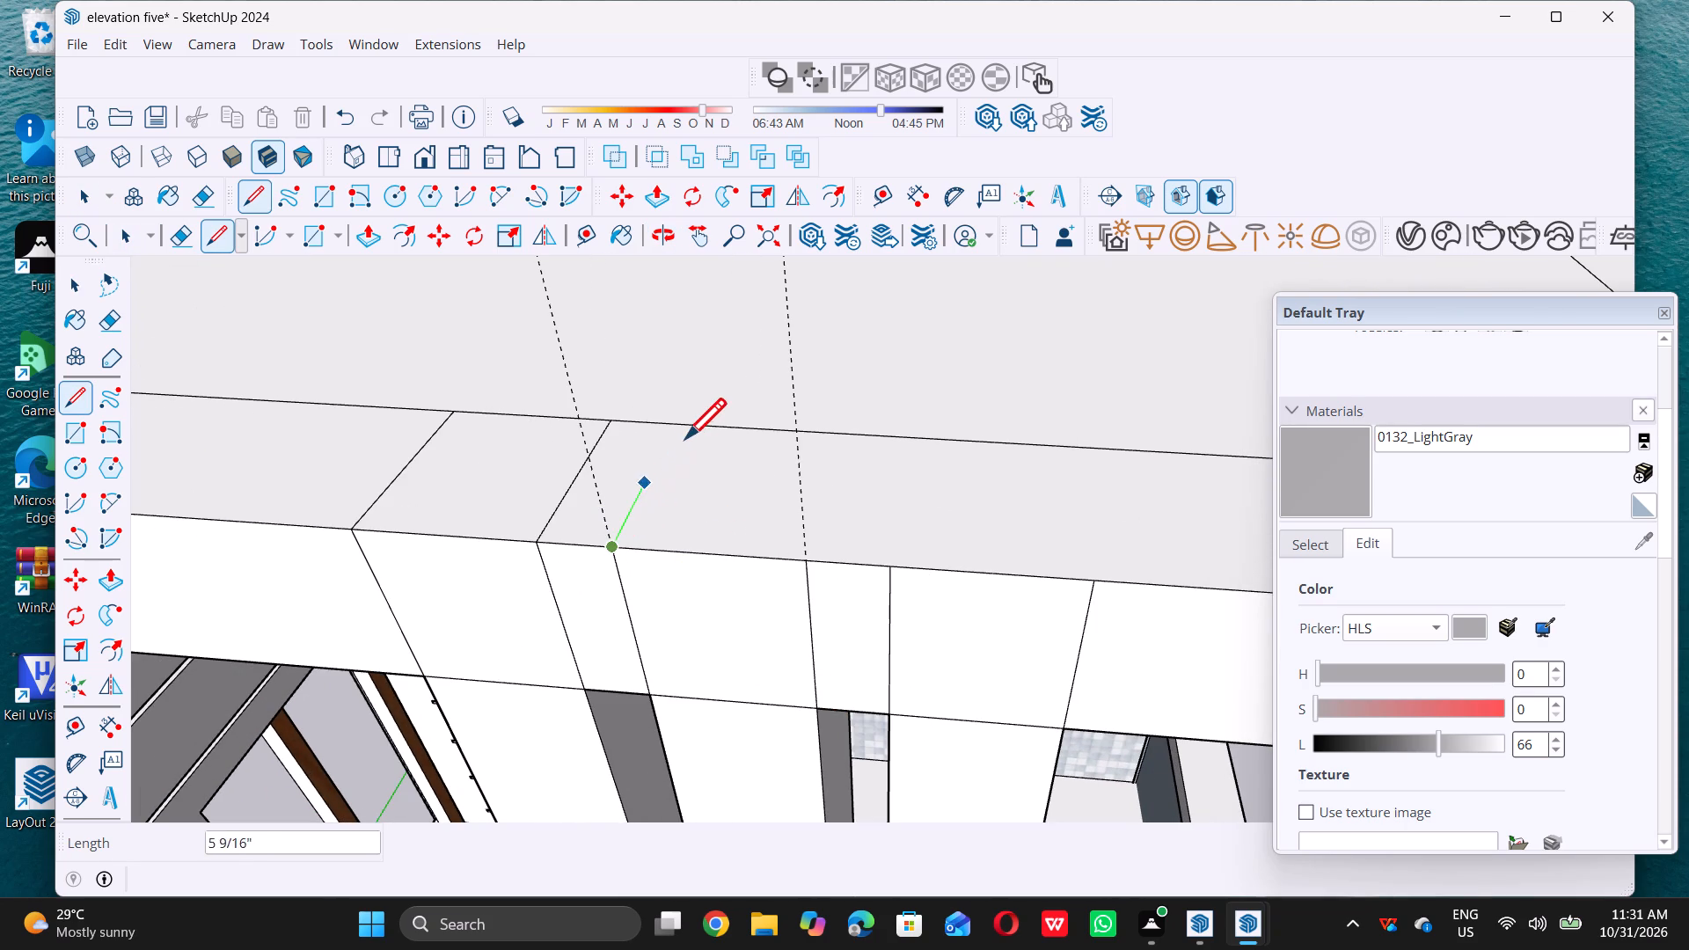
{"action": "left_click", "coordinate": [682, 435]}
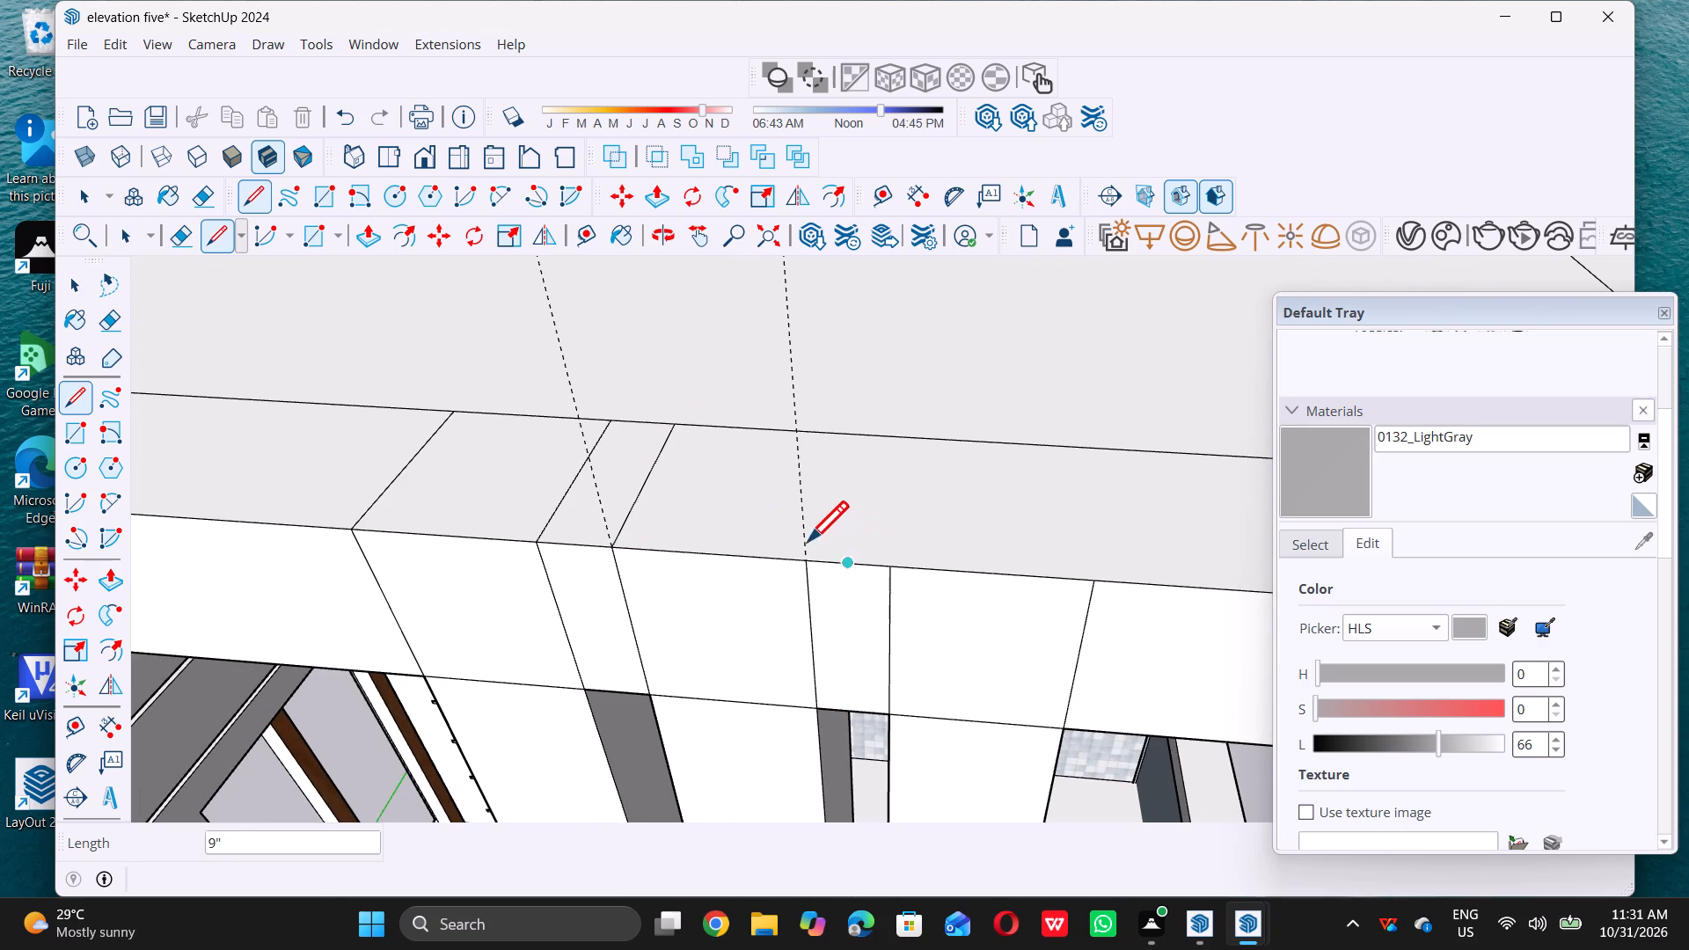
{"action": "left_click", "coordinate": [806, 558]}
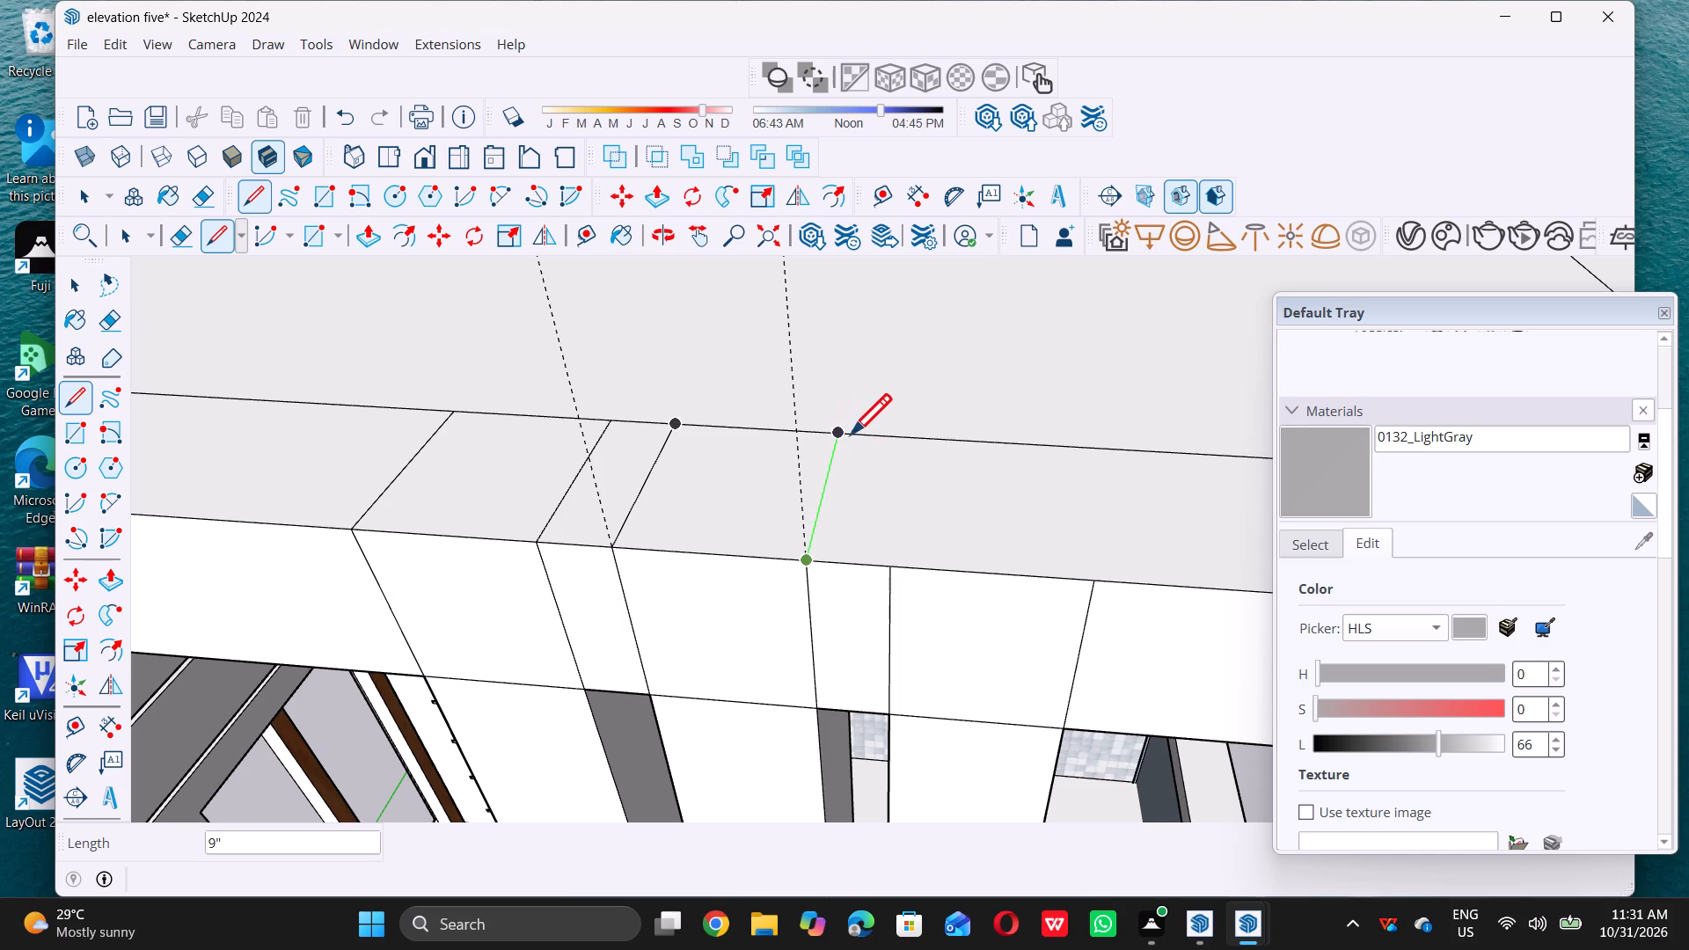
{"action": "left_click", "coordinate": [838, 432]}
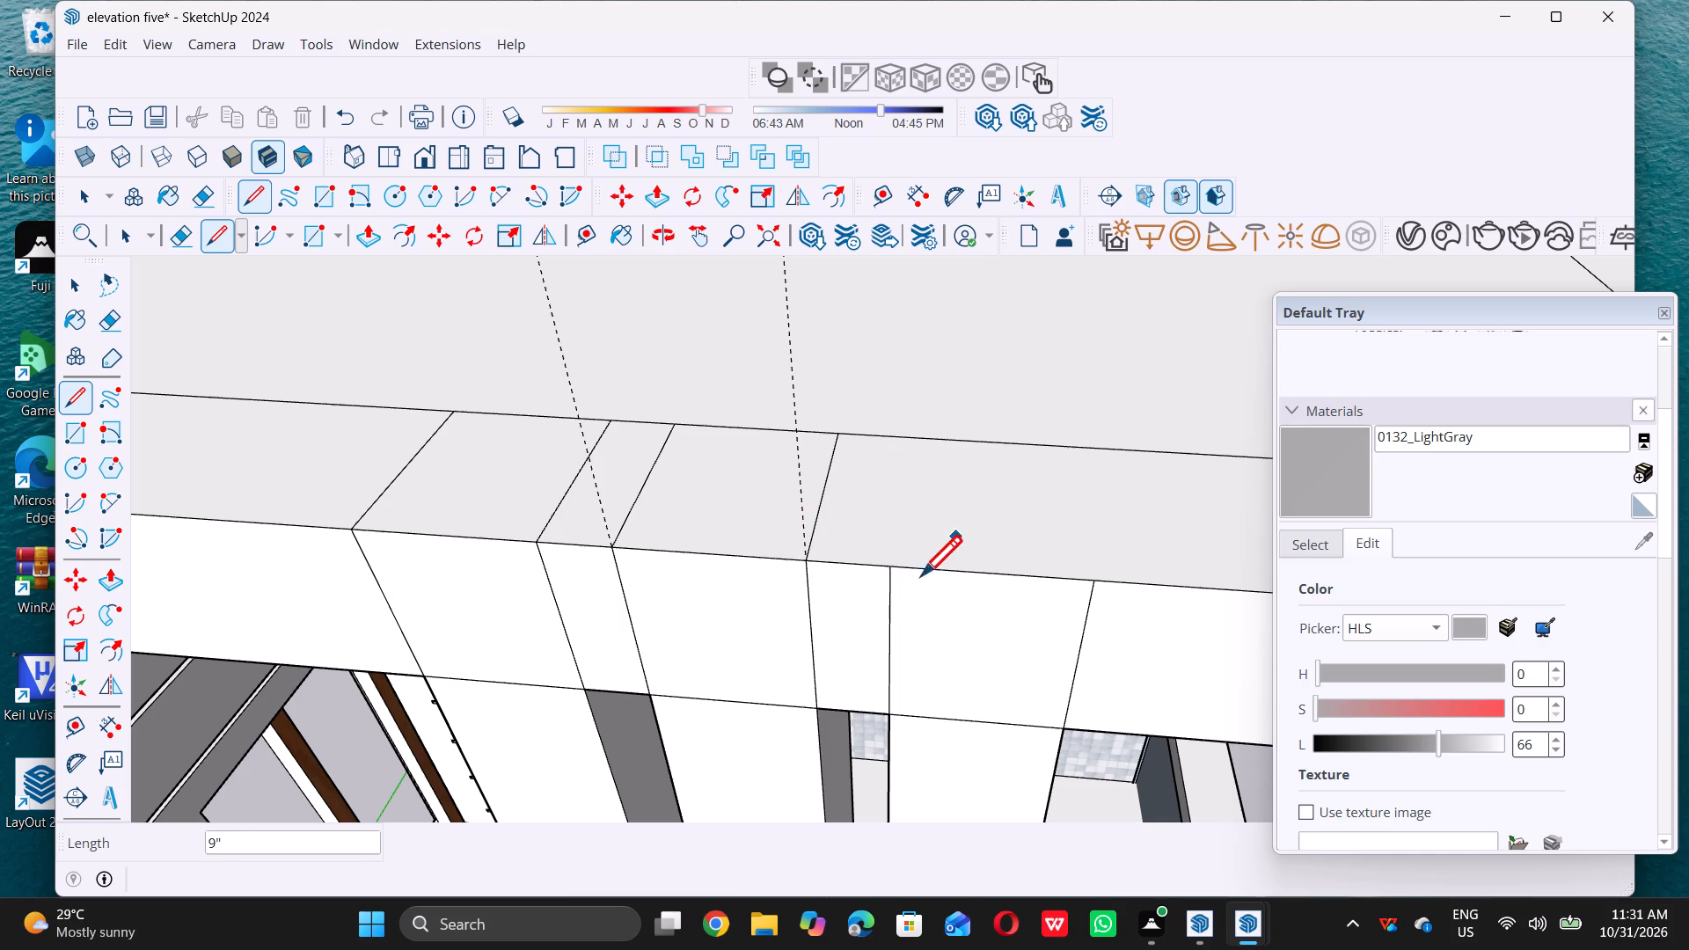
{"action": "left_click_drag", "start_coordinate": [890, 566], "coordinate": [892, 559]}
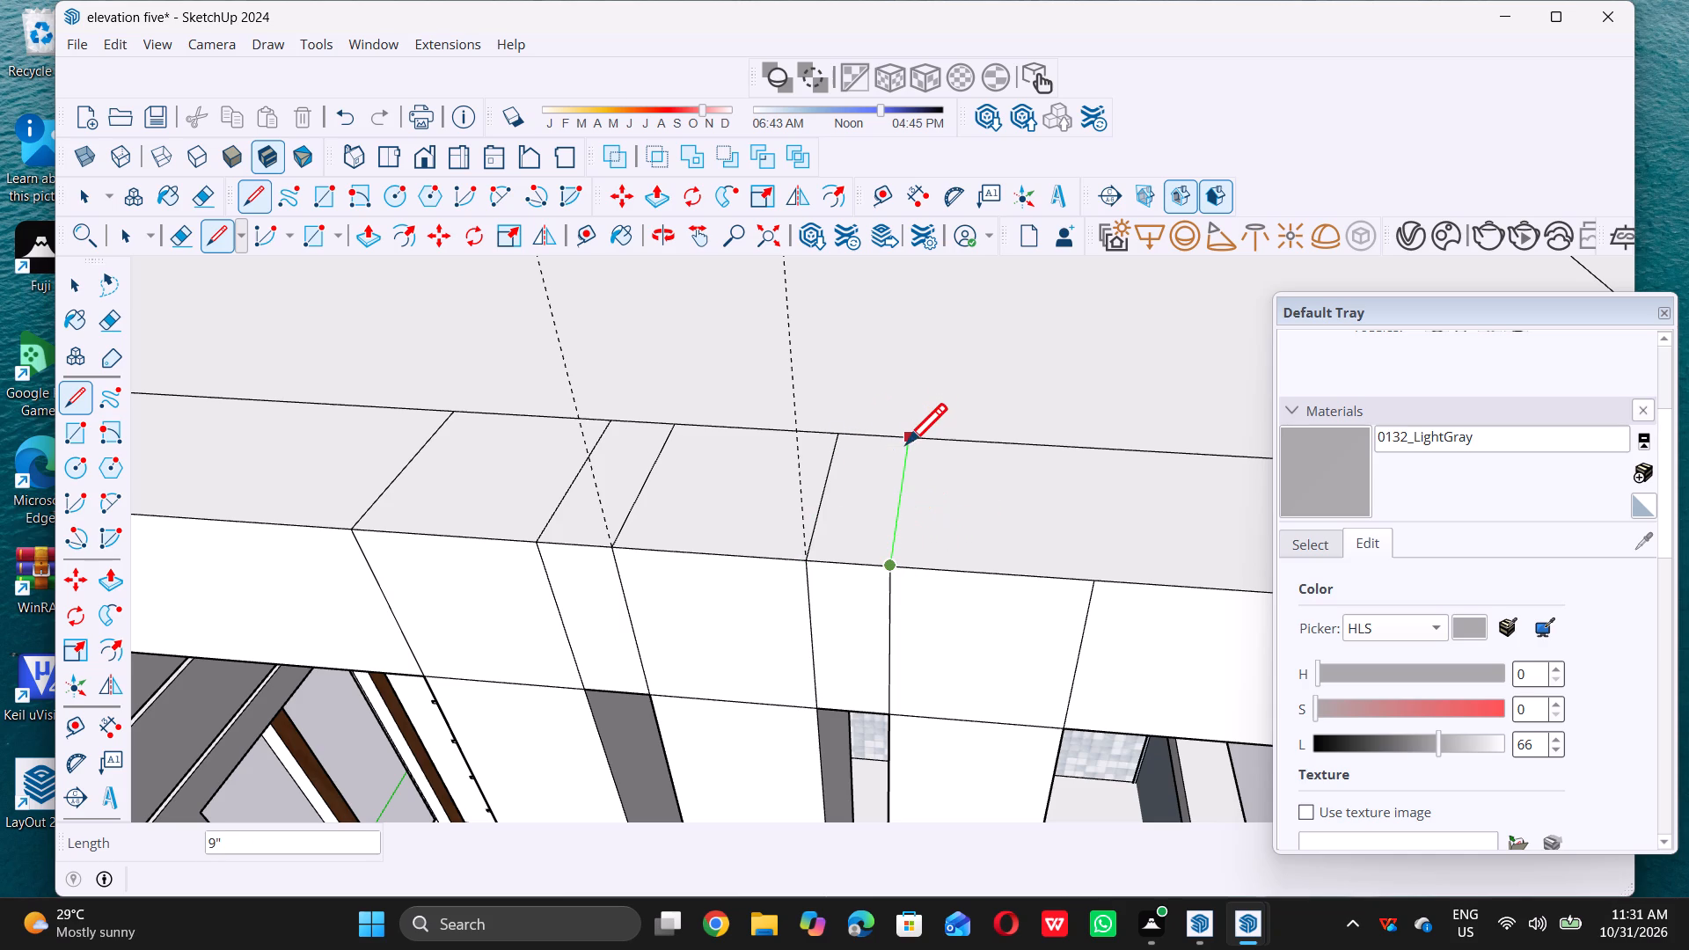
{"action": "left_click", "coordinate": [906, 443]}
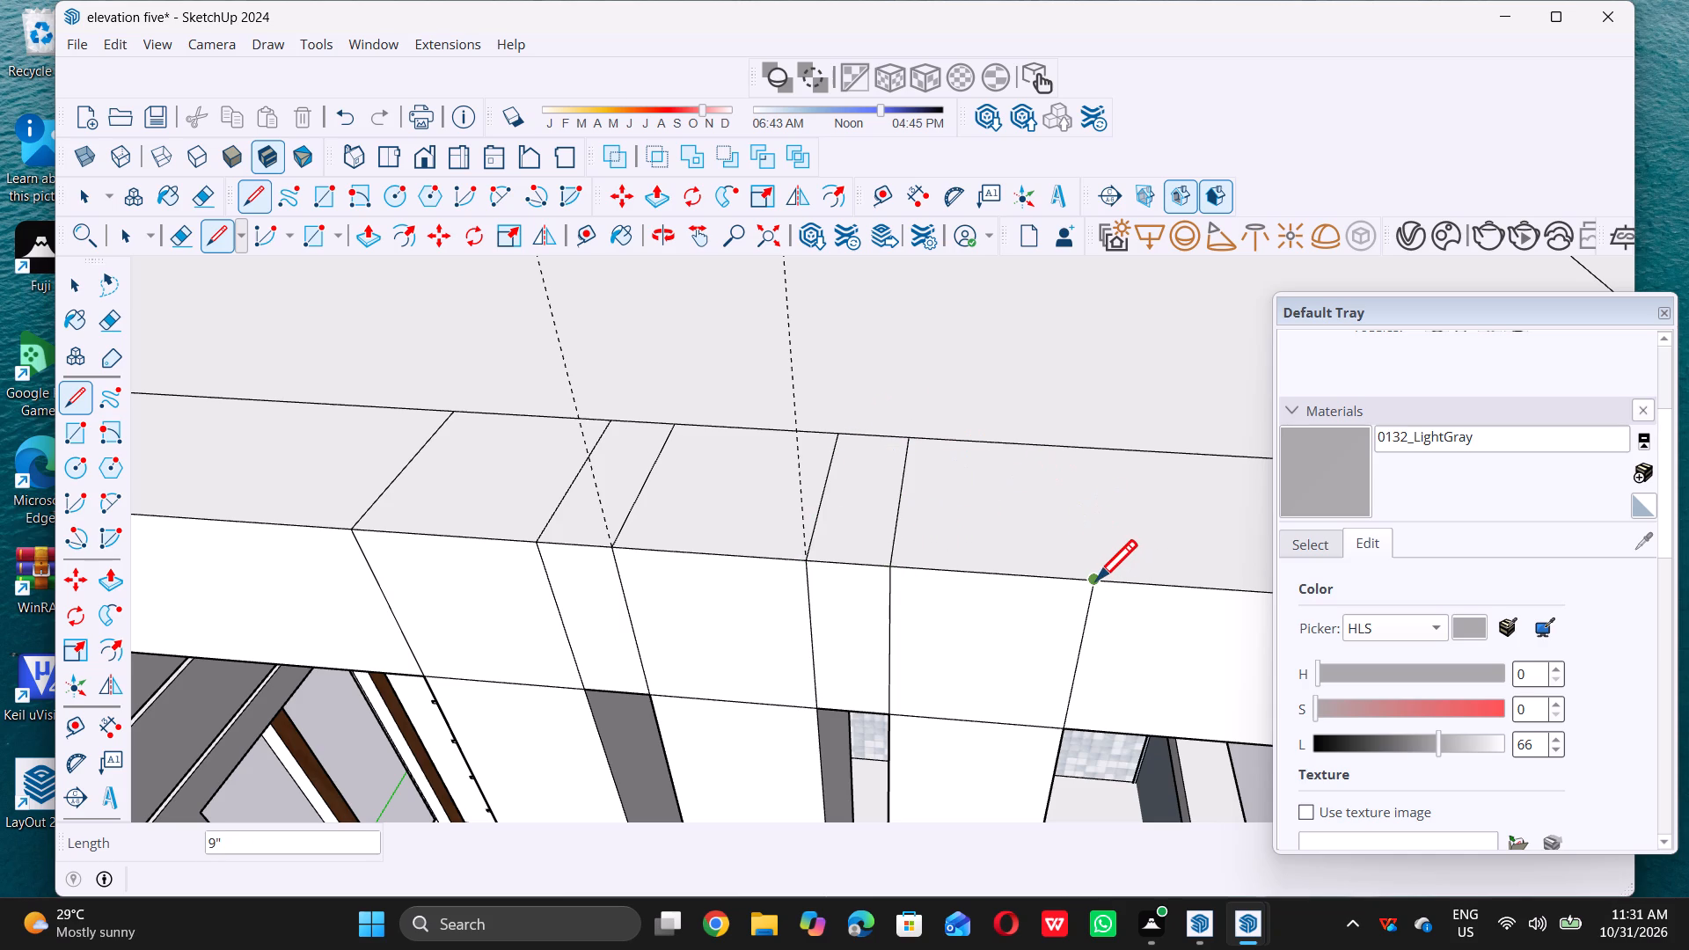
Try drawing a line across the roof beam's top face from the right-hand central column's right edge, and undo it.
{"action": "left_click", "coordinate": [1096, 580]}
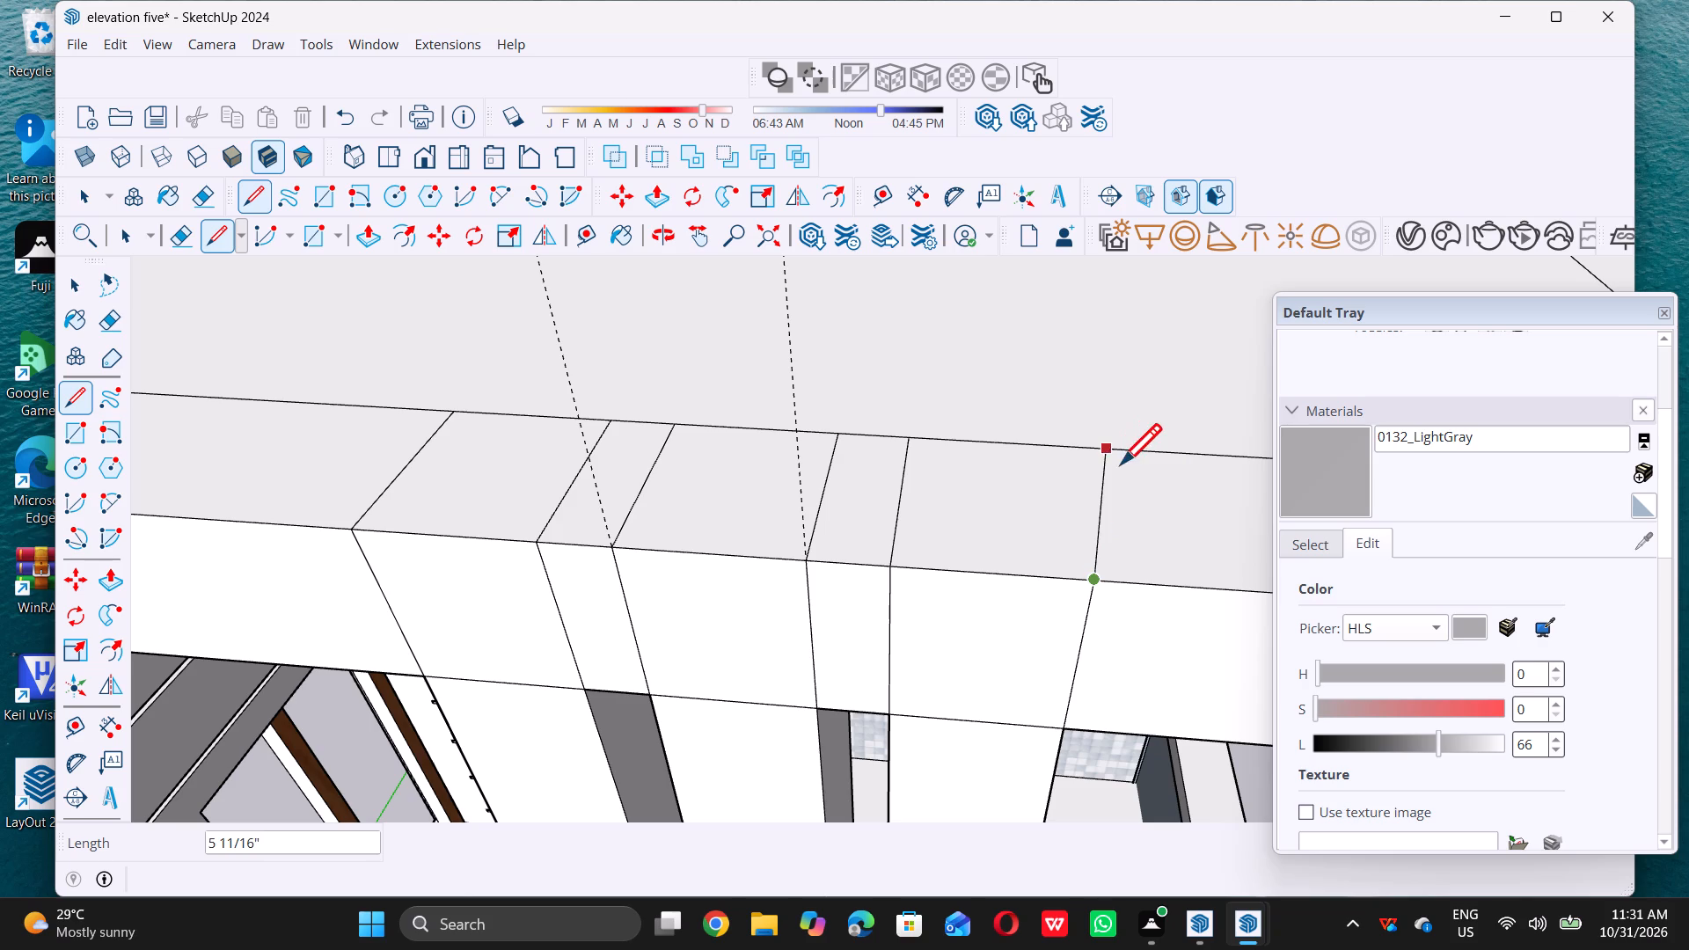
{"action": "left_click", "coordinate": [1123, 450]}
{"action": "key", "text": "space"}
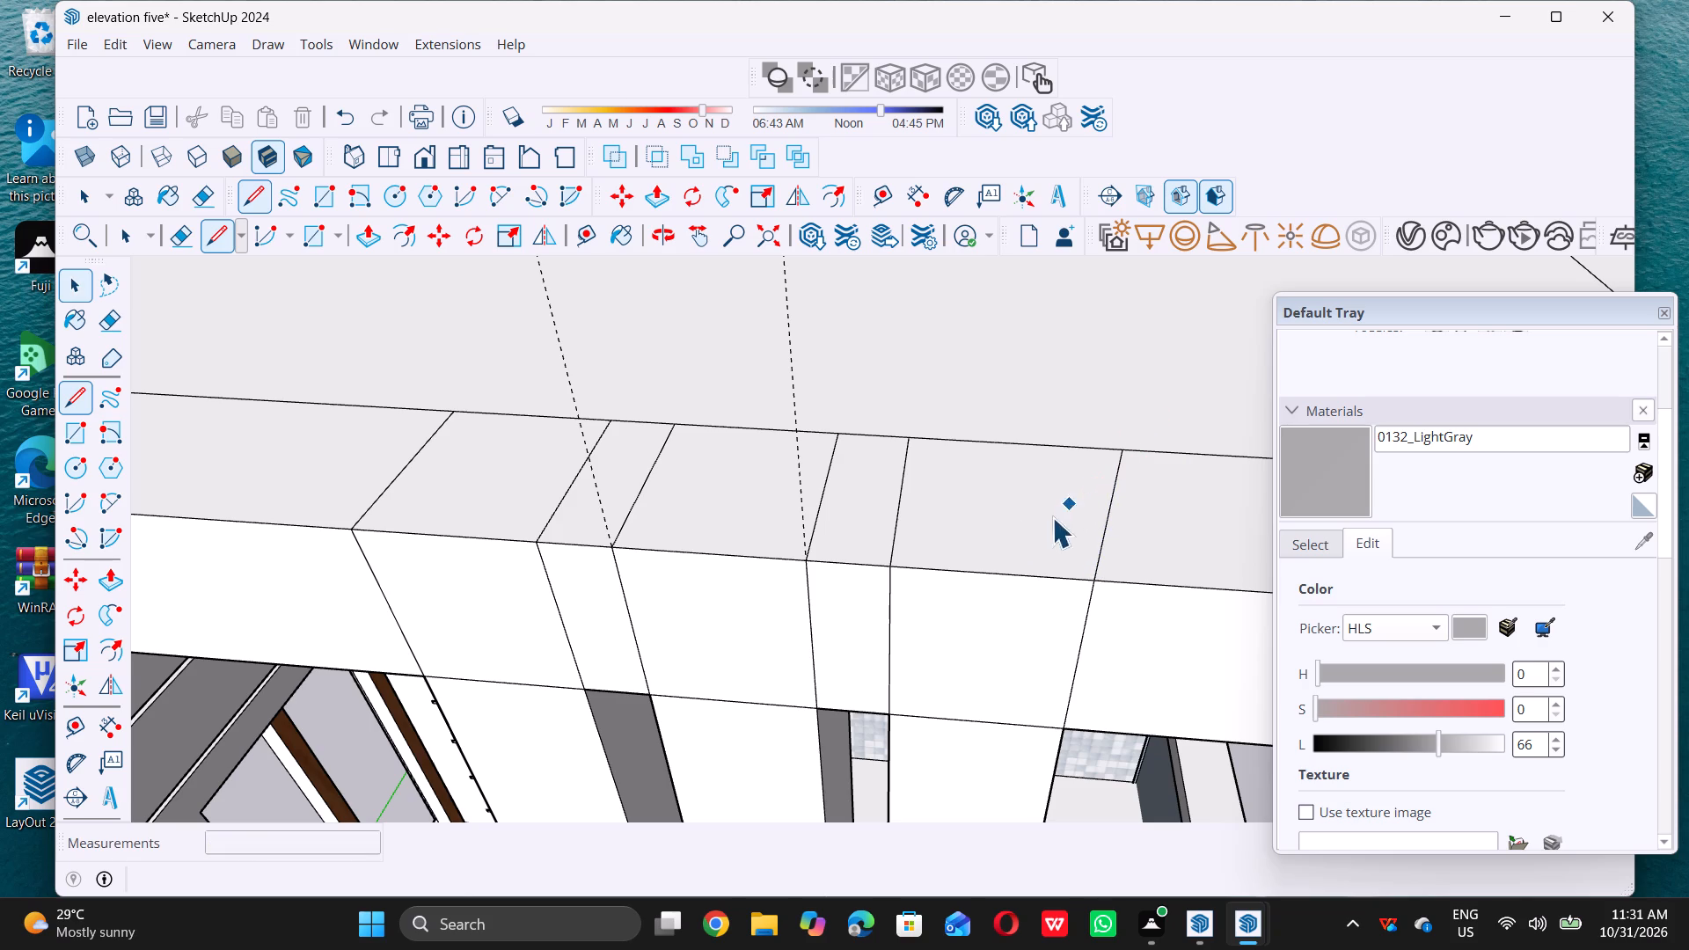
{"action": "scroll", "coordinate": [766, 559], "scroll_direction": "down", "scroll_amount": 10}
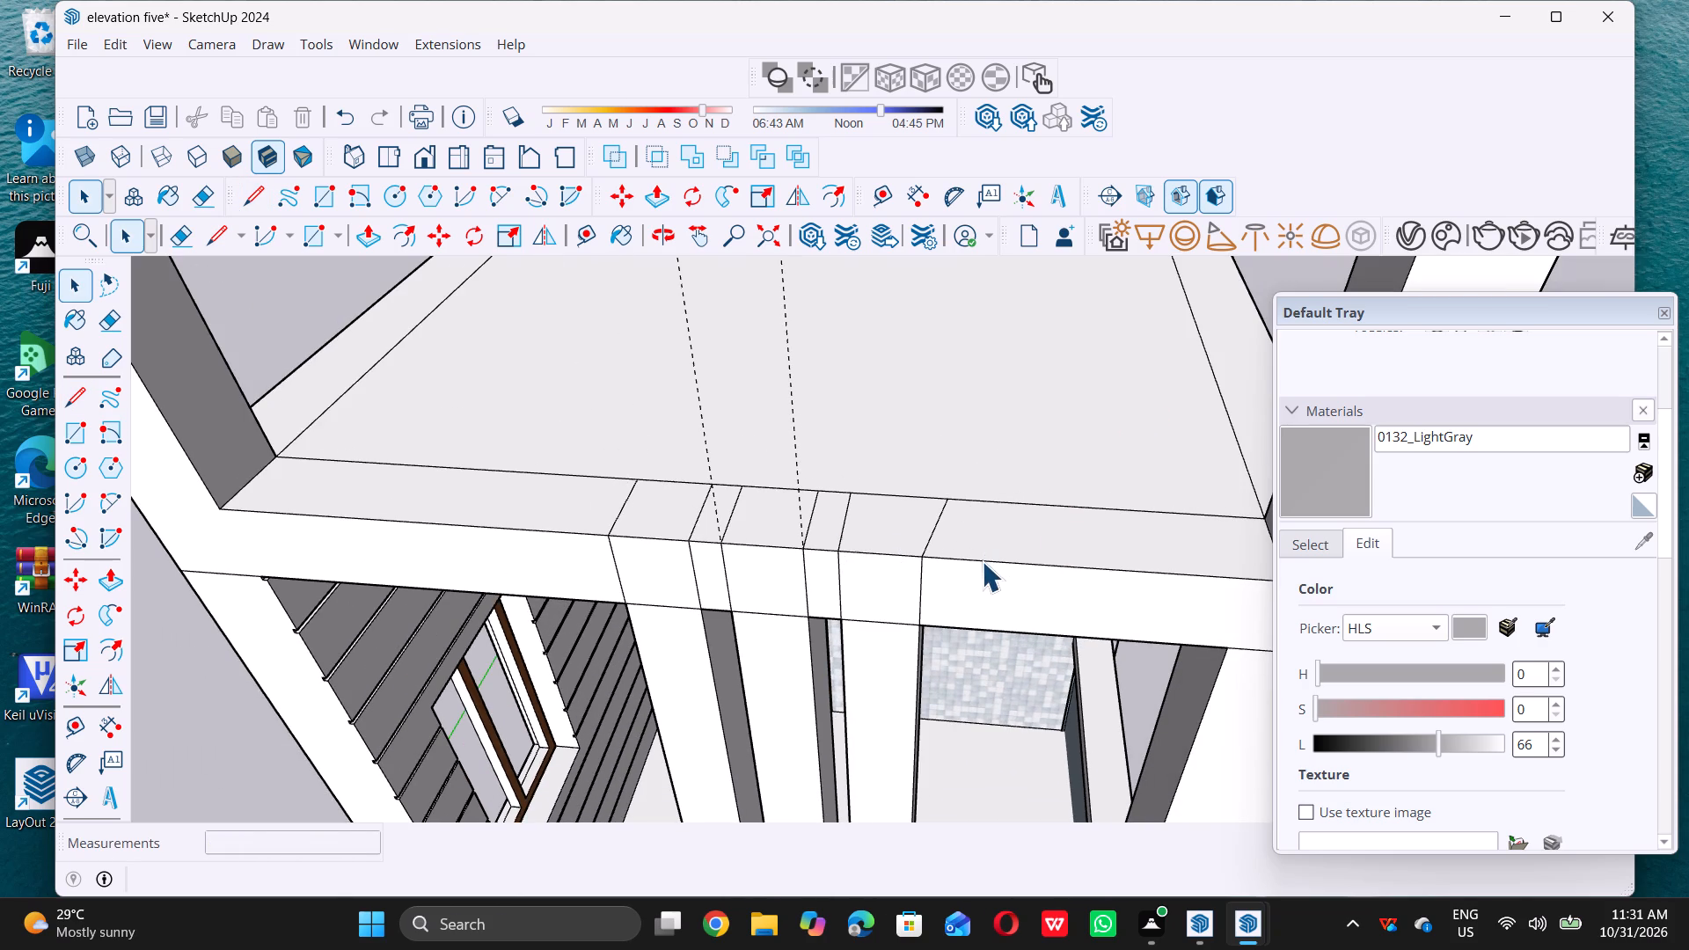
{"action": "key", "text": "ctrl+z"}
Draw a 9" line square across the roof beam's top face, continuing the right-hand central column's right edge.
{"action": "middle_click_drag", "start_coordinate": [997, 562], "coordinate": [757, 556]}
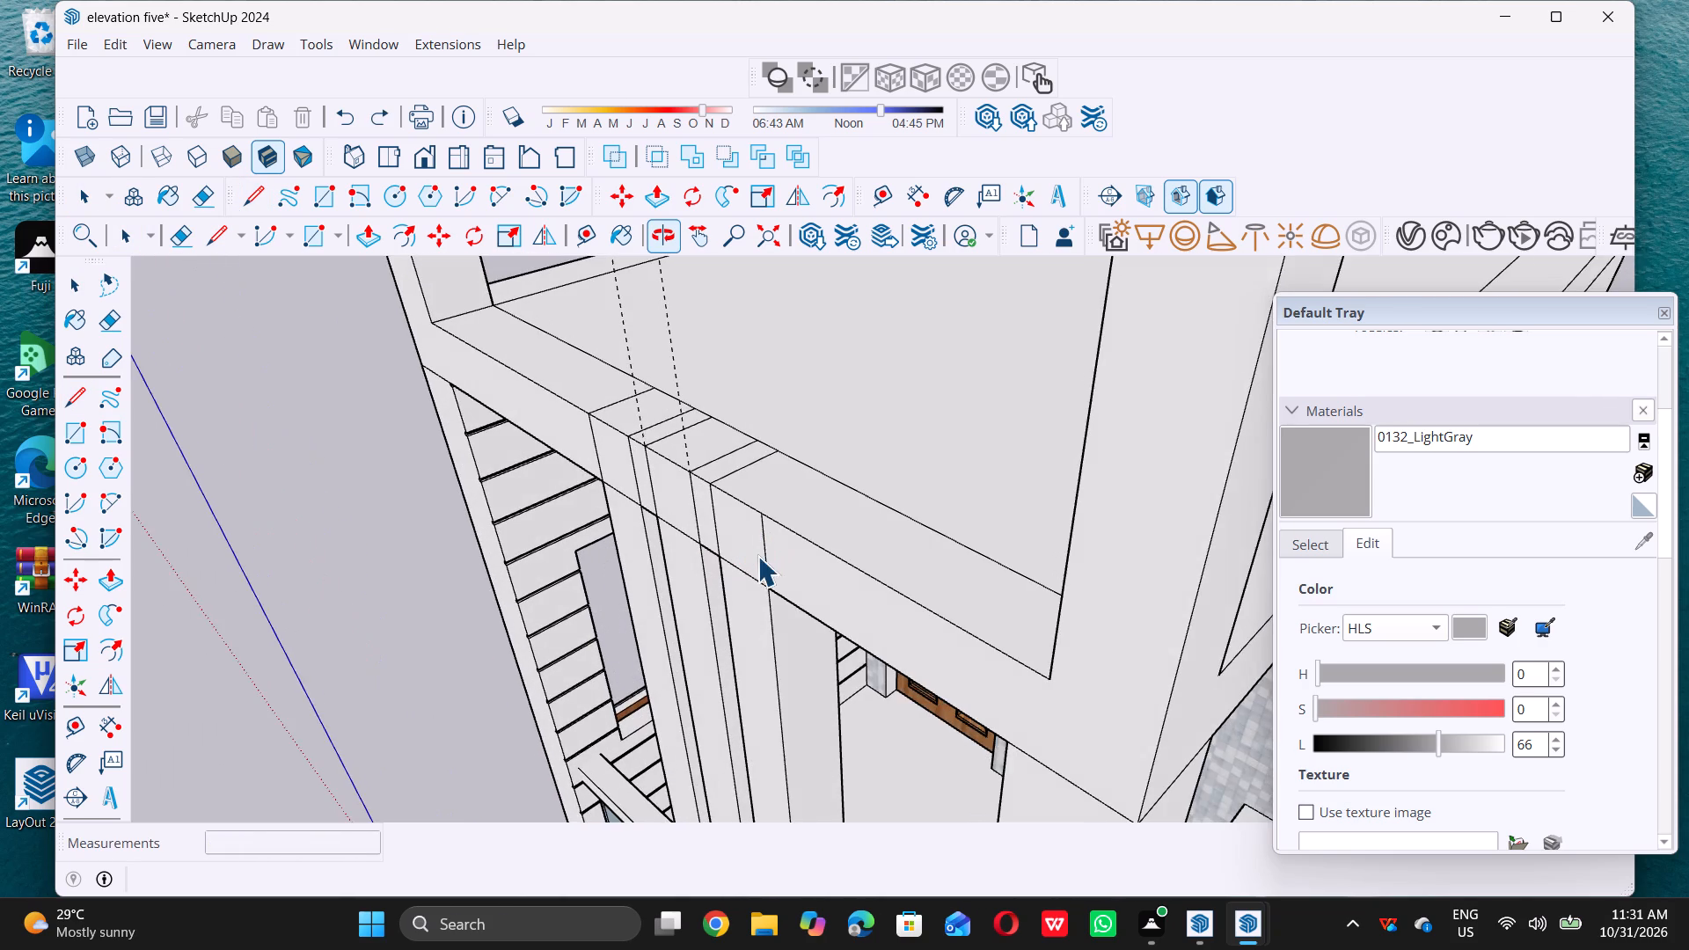
{"action": "scroll", "coordinate": [772, 527], "scroll_direction": "up", "scroll_amount": 4}
{"action": "key", "text": "l"}
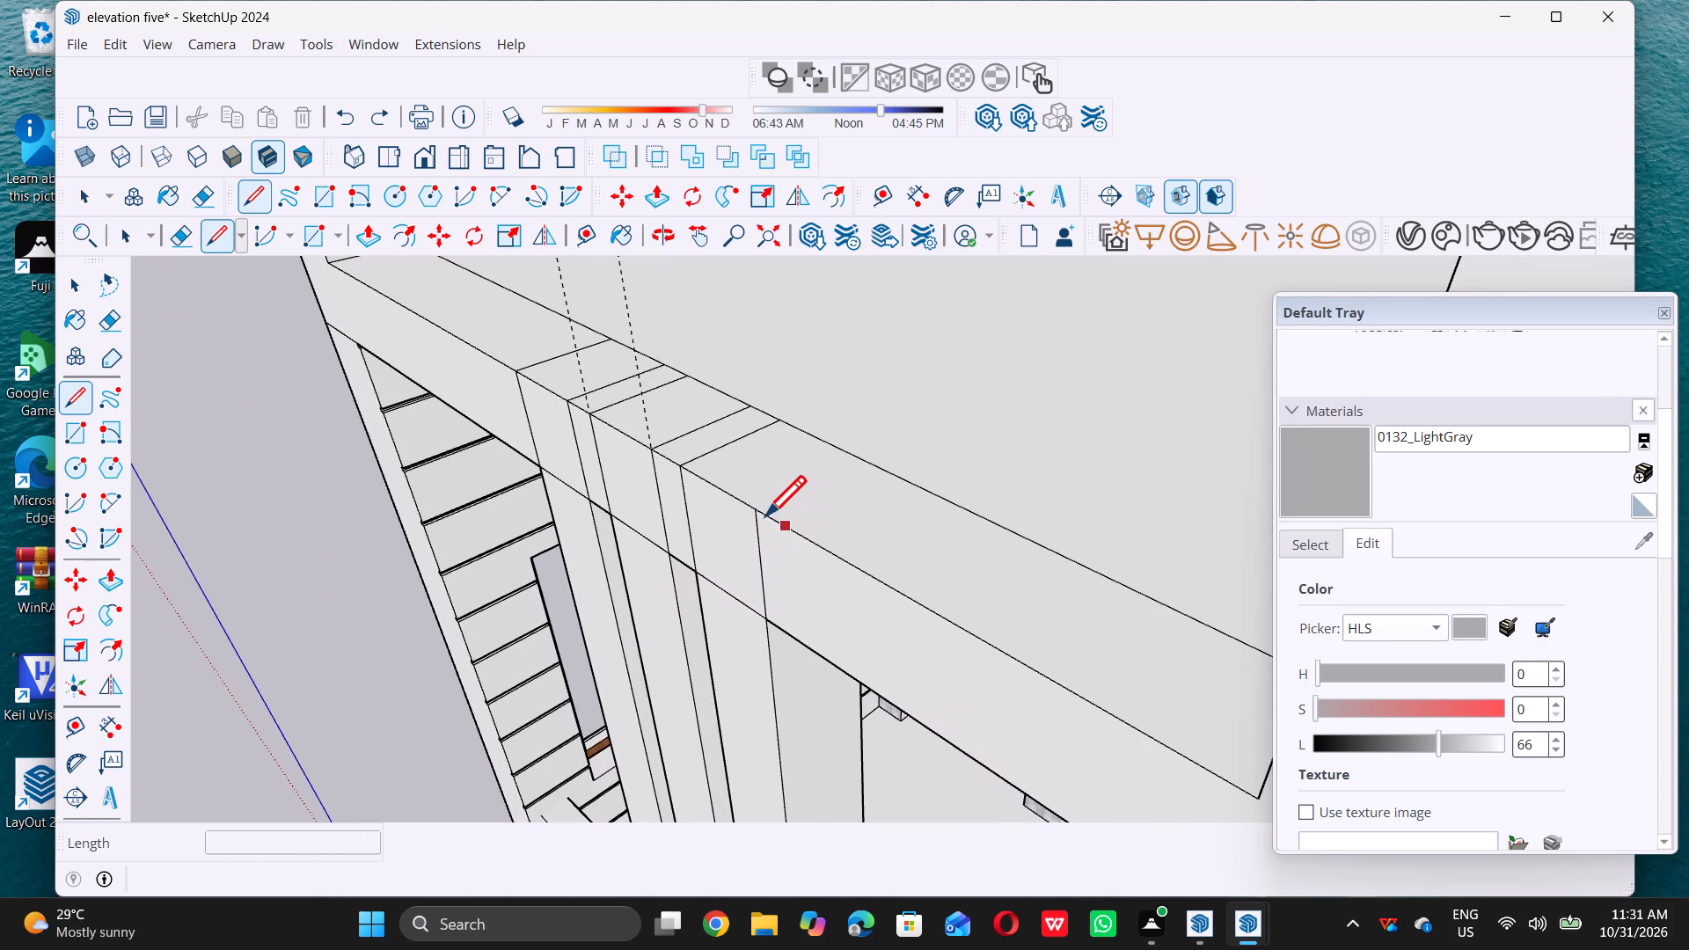
{"action": "left_click", "coordinate": [760, 510]}
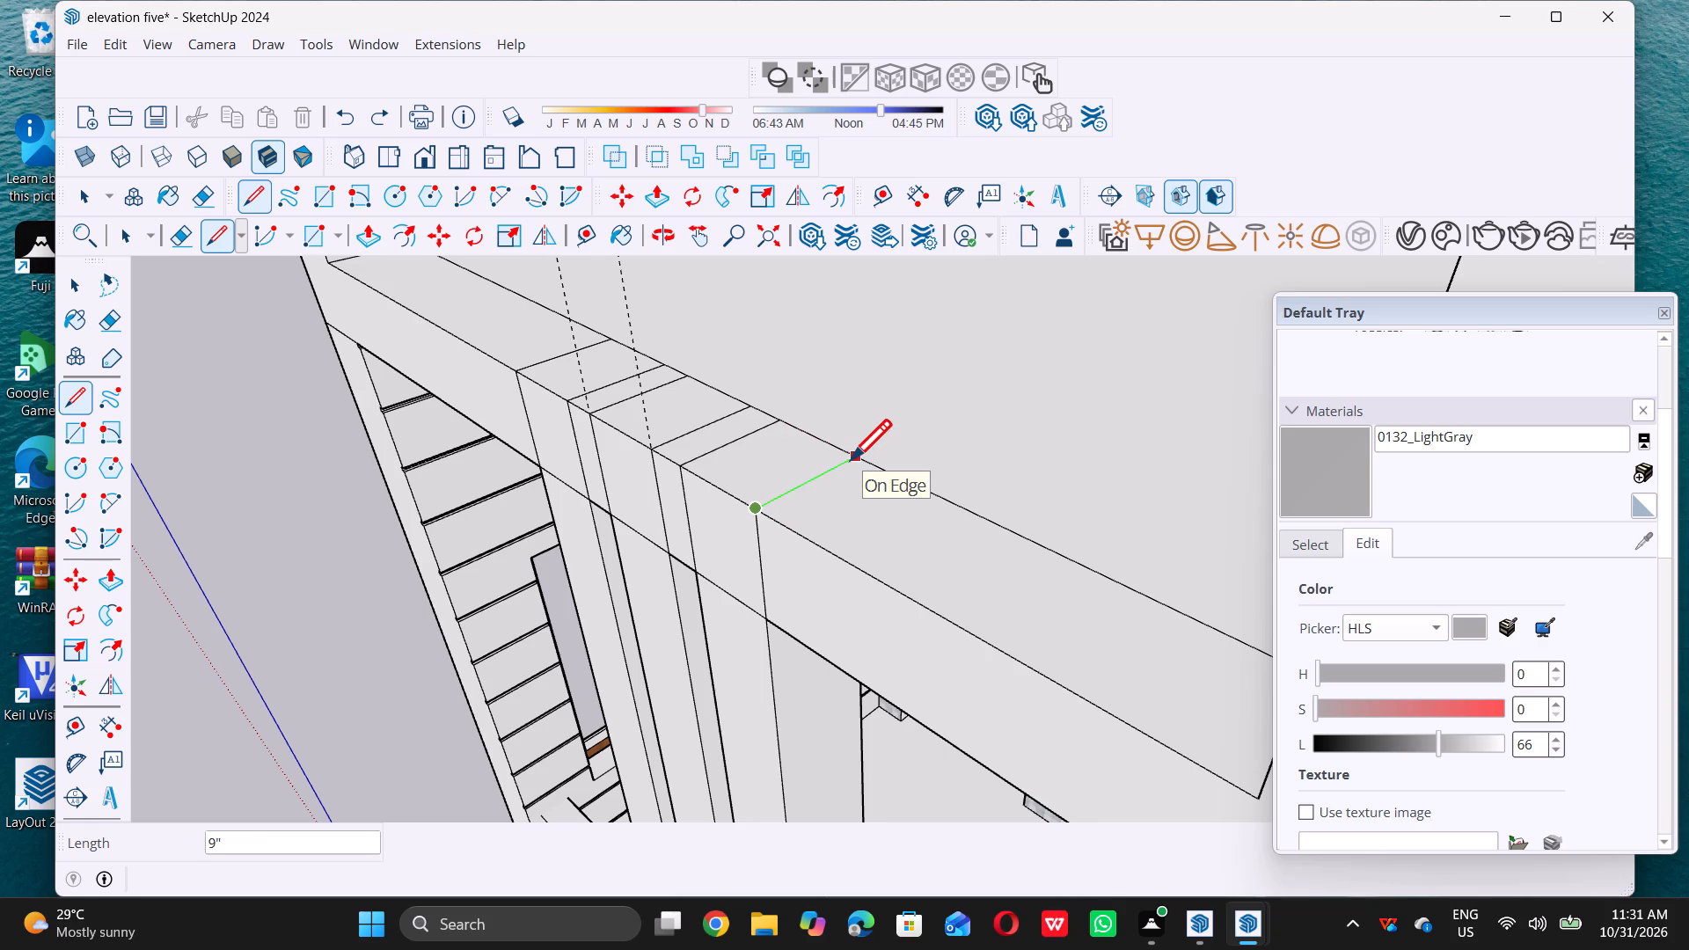
{"action": "left_click", "coordinate": [851, 459]}
{"action": "key", "text": "space"}
Delete all the construction guides from the model.
{"action": "scroll", "coordinate": [799, 528], "scroll_direction": "down", "scroll_amount": 8}
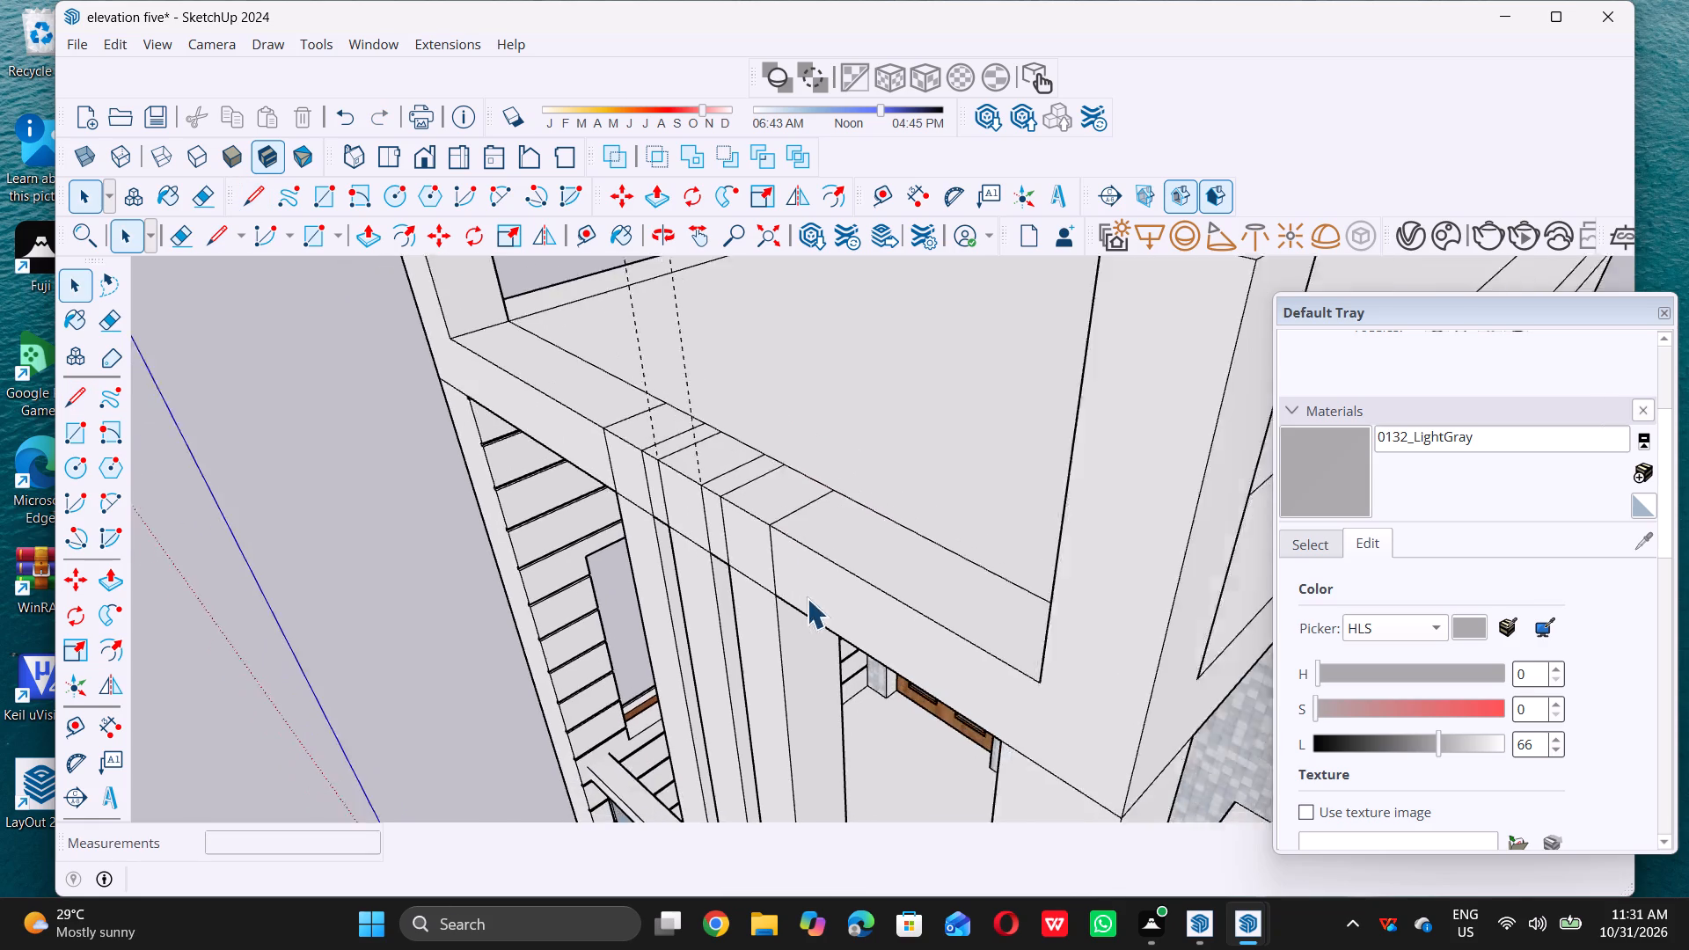
{"action": "scroll", "coordinate": [658, 616], "scroll_direction": "down", "scroll_amount": 3}
{"action": "left_click", "coordinate": [110, 40]}
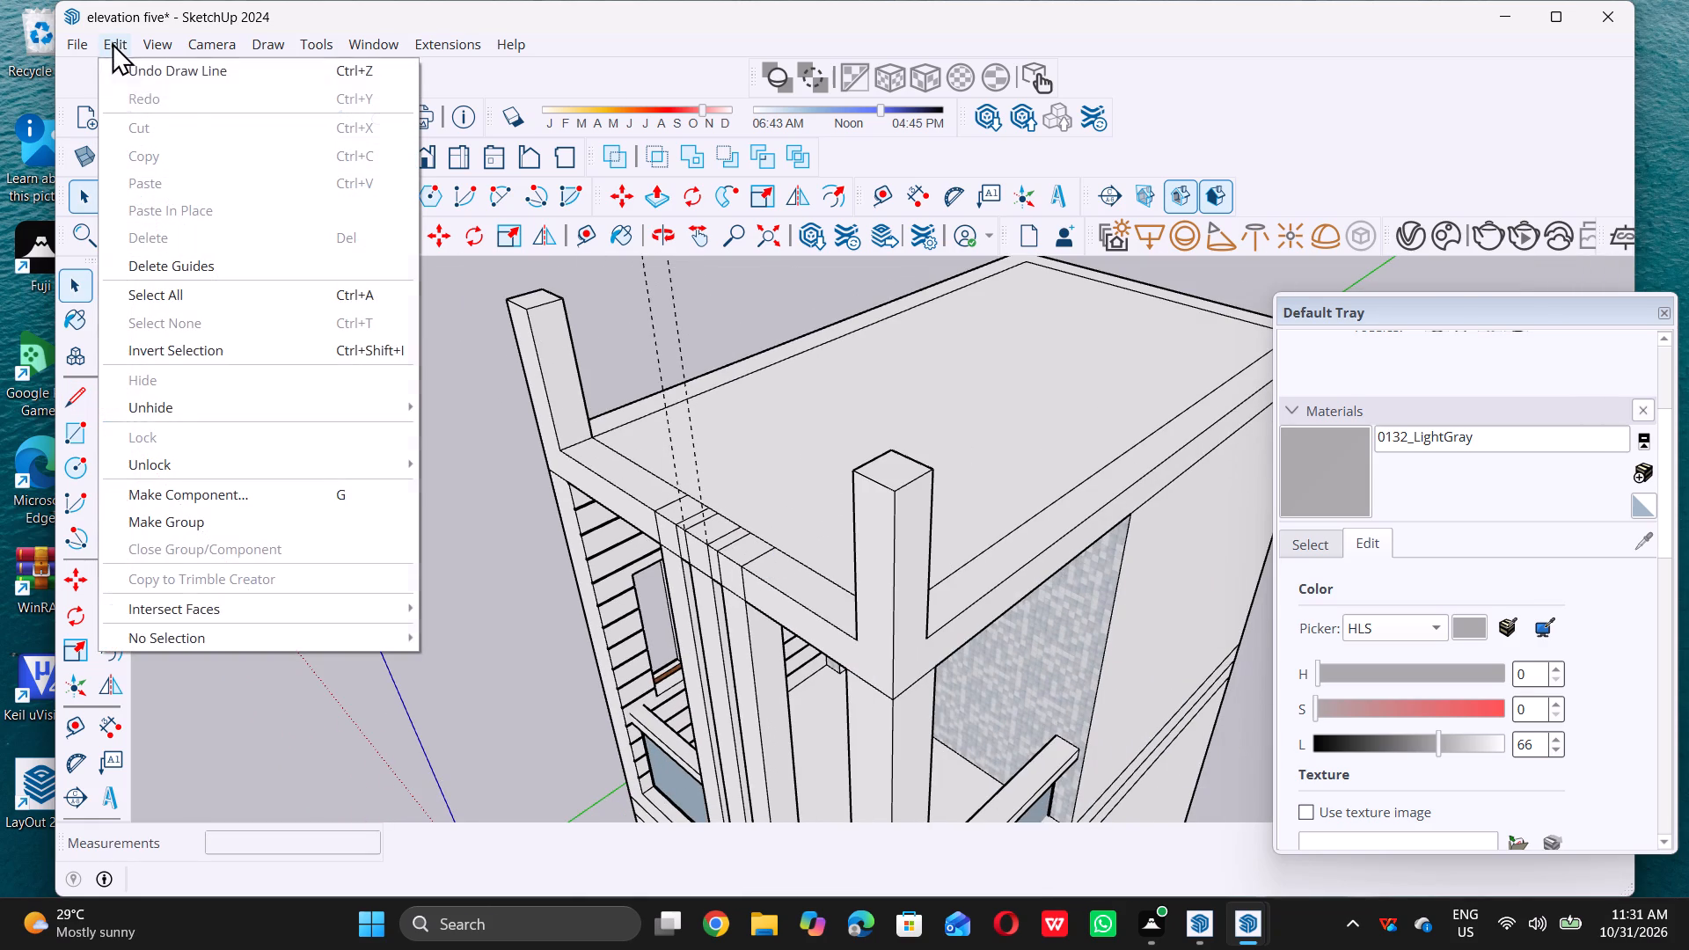
{"action": "left_click", "coordinate": [227, 259]}
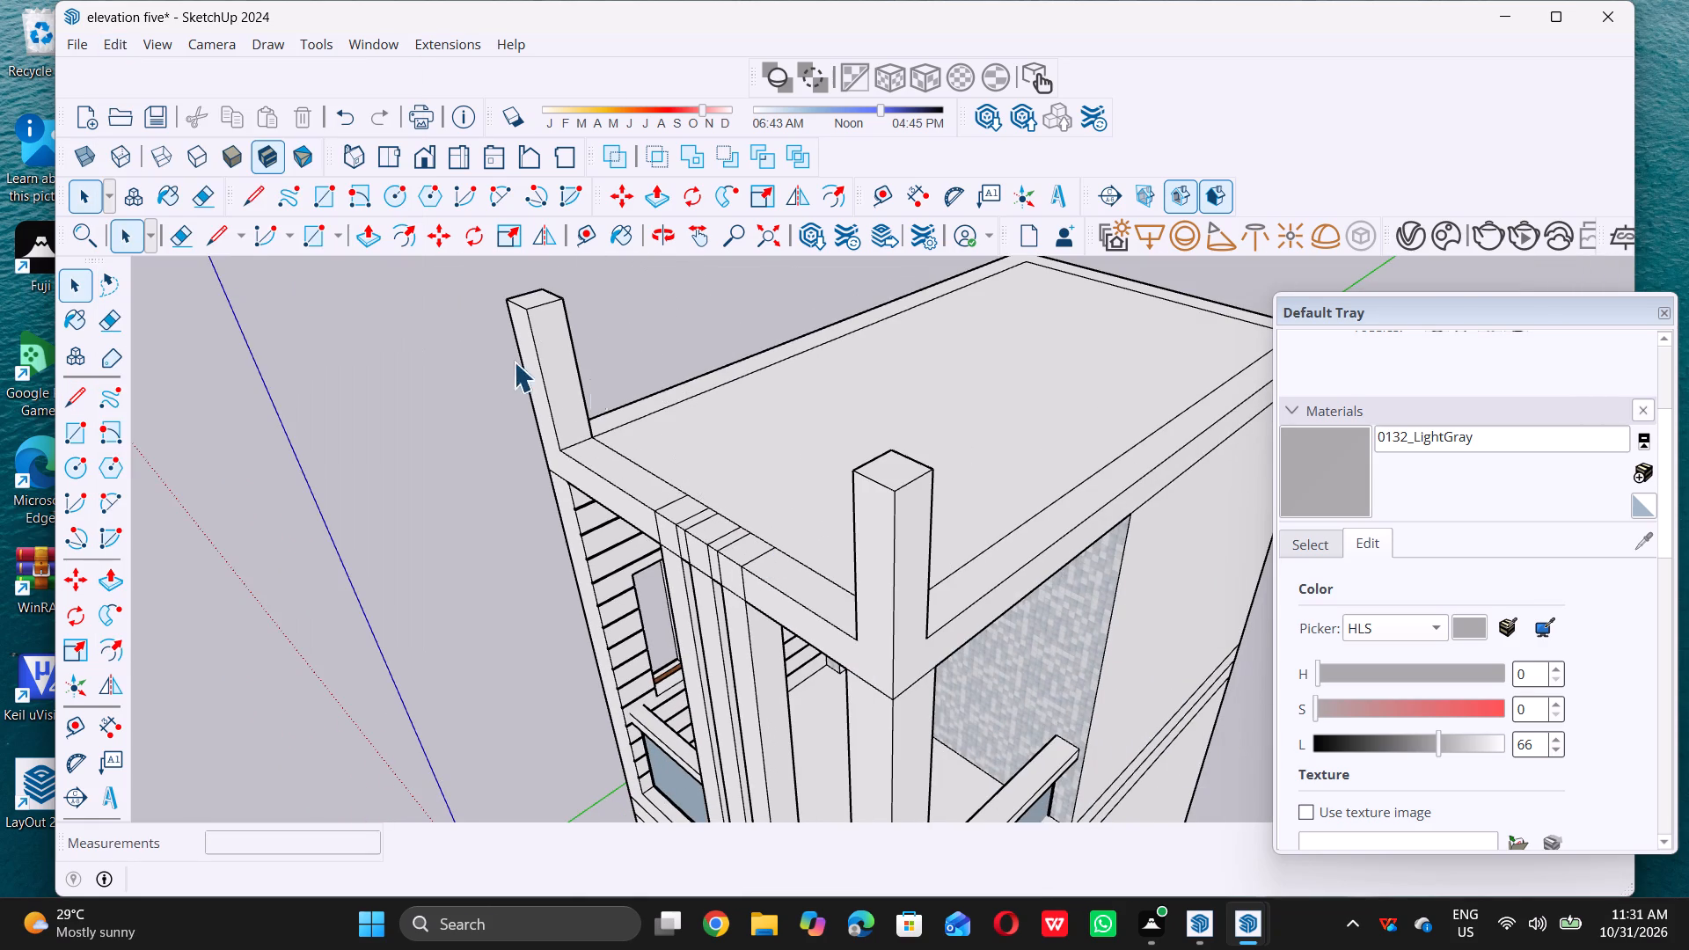
Push/Pull the left-hand central column's outline on the roof beam's top up 3', level with the front corner post.
{"action": "scroll", "coordinate": [605, 408], "scroll_direction": "down", "scroll_amount": 5}
{"action": "middle_click_drag", "start_coordinate": [539, 624], "coordinate": [662, 569]}
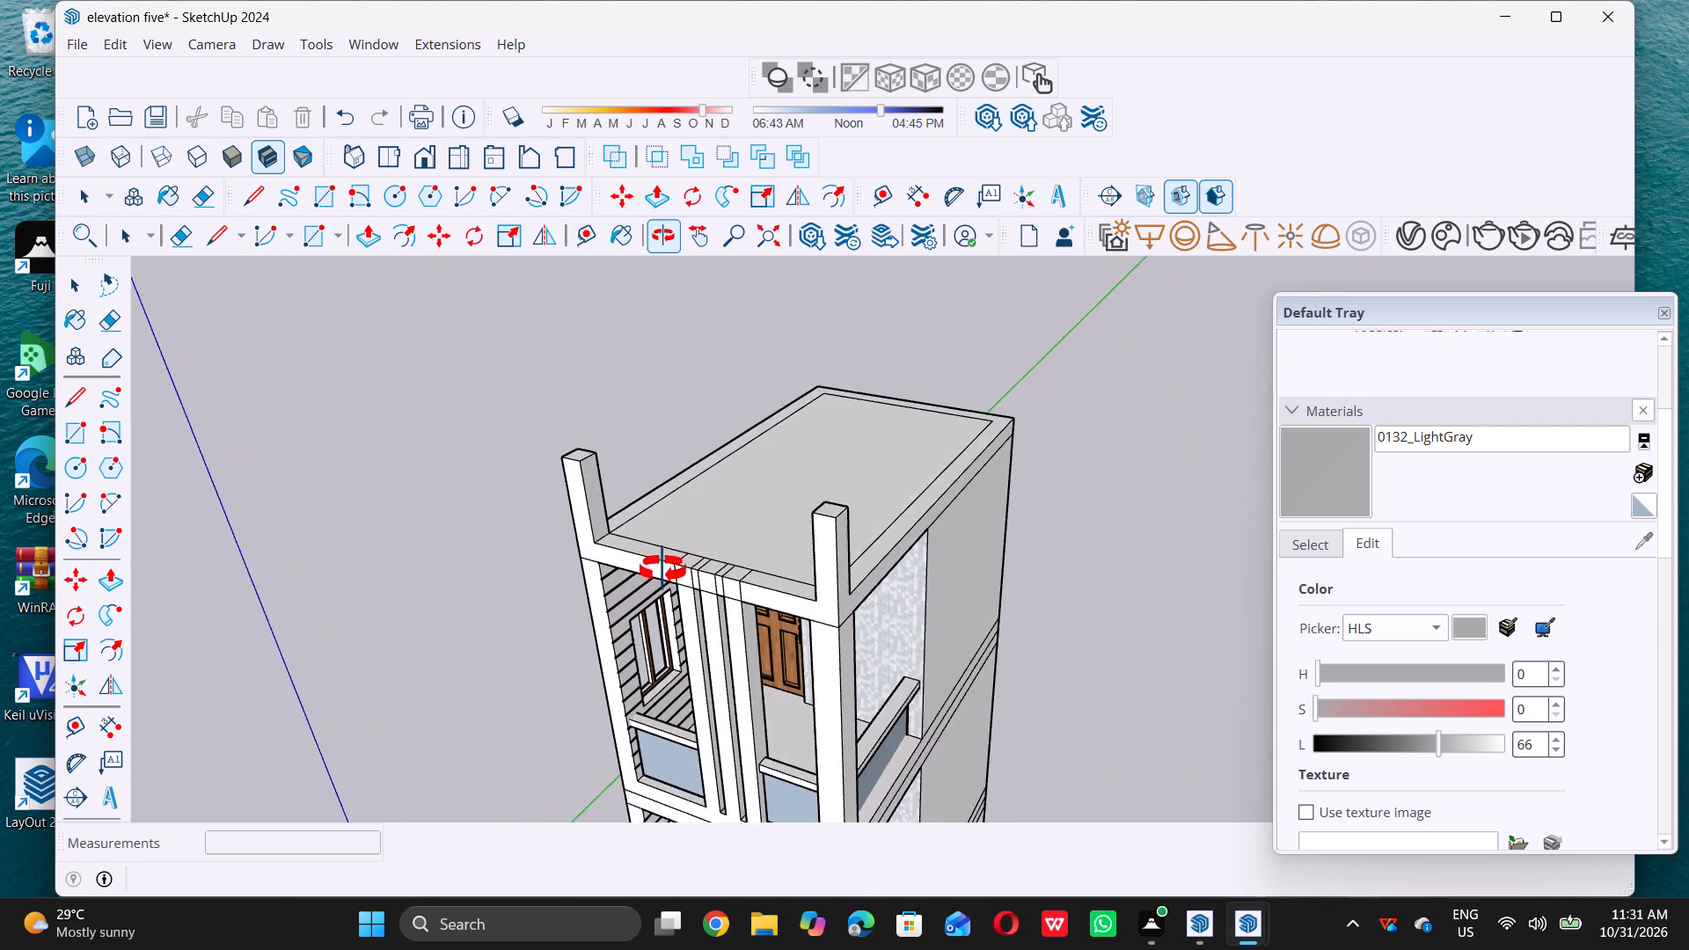
{"action": "middle_click_drag", "start_coordinate": [662, 569], "coordinate": [662, 568]}
{"action": "scroll", "coordinate": [751, 537], "scroll_direction": "up", "scroll_amount": 6}
{"action": "scroll", "coordinate": [611, 561], "scroll_direction": "up", "scroll_amount": 11}
{"action": "double_click", "coordinate": [669, 552]}
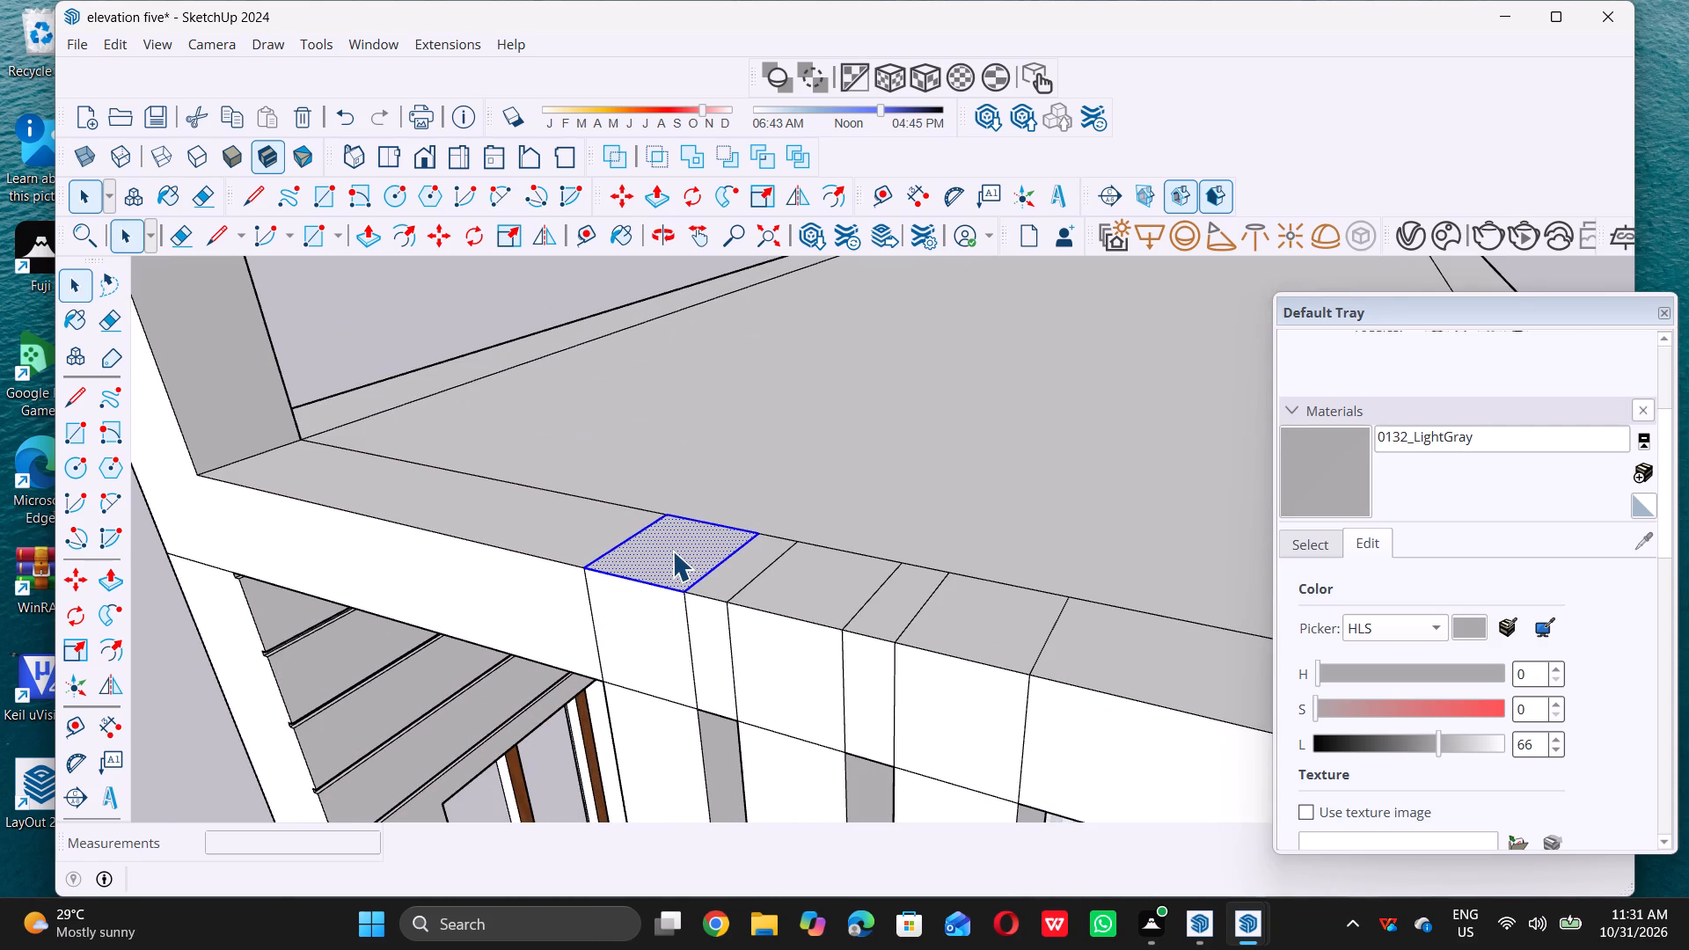
{"action": "key", "text": "p"}
{"action": "left_click", "coordinate": [669, 544]}
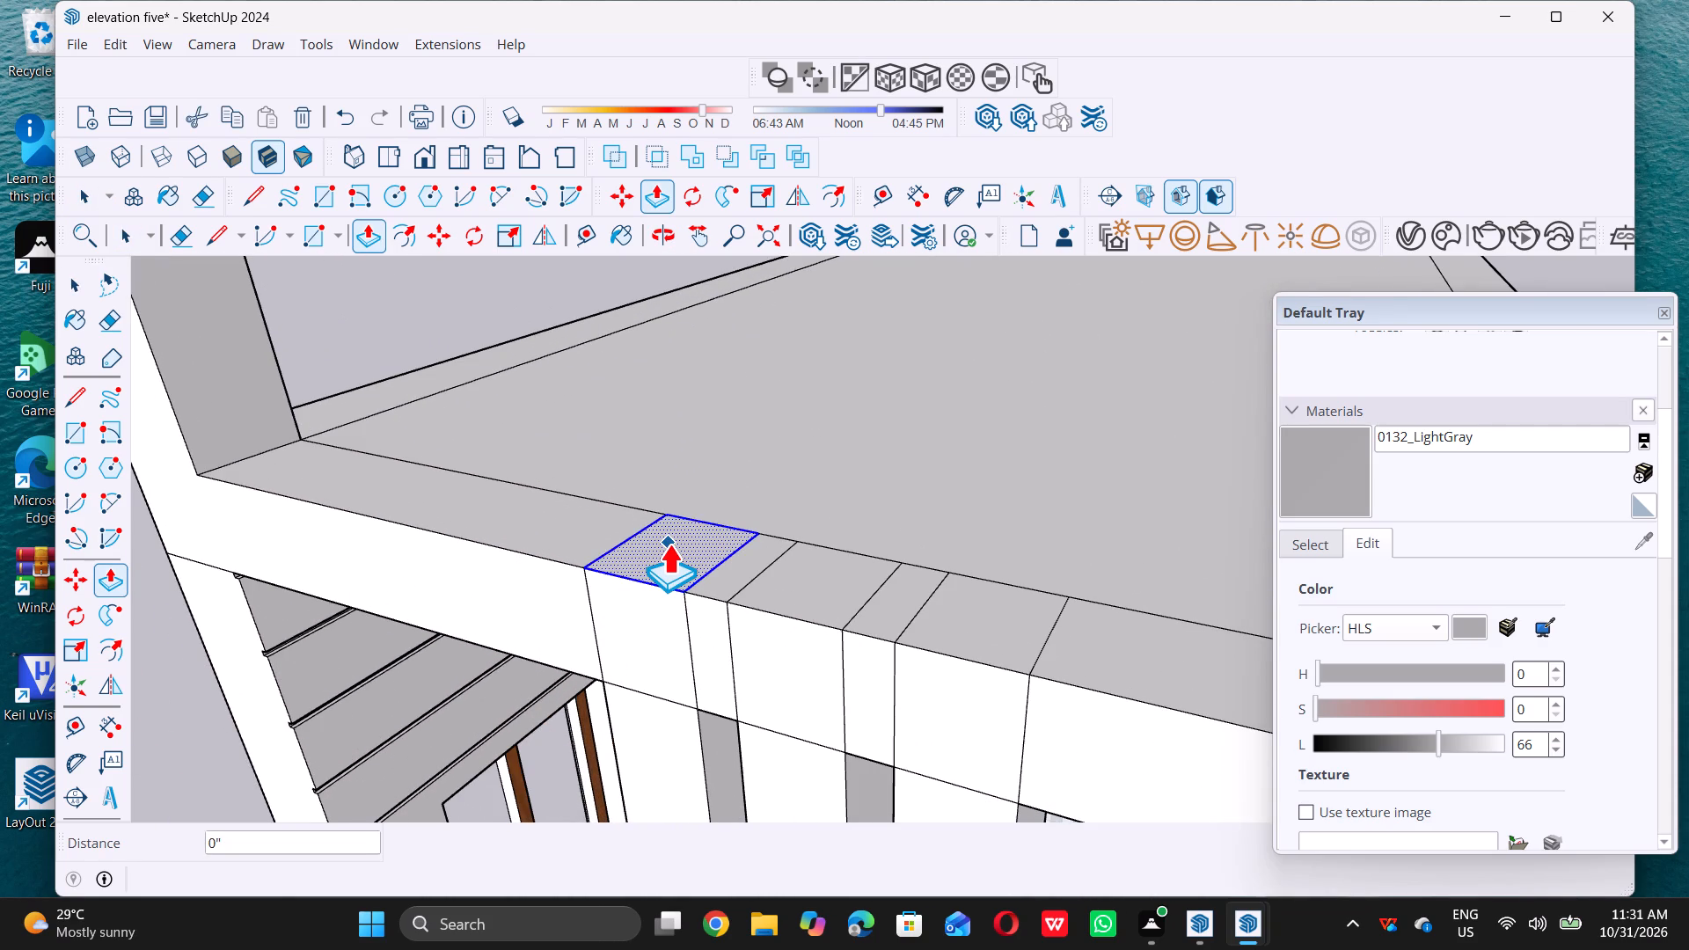
{"action": "scroll", "coordinate": [669, 544], "scroll_direction": "down", "scroll_amount": 12}
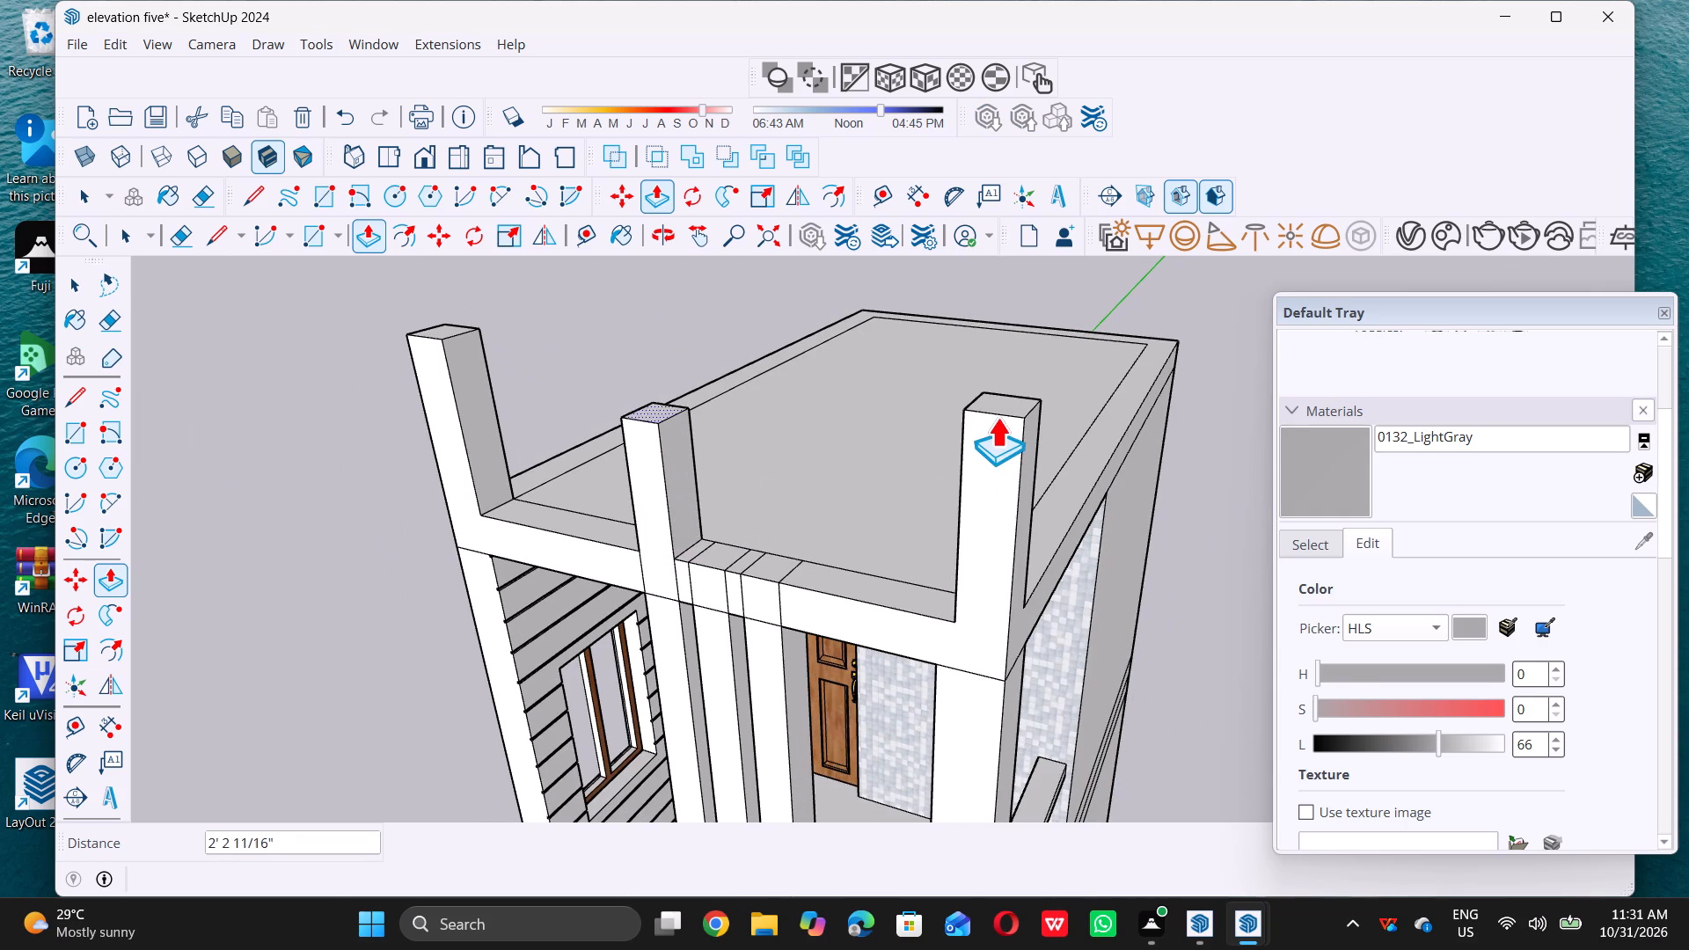
{"action": "left_click", "coordinate": [1006, 416]}
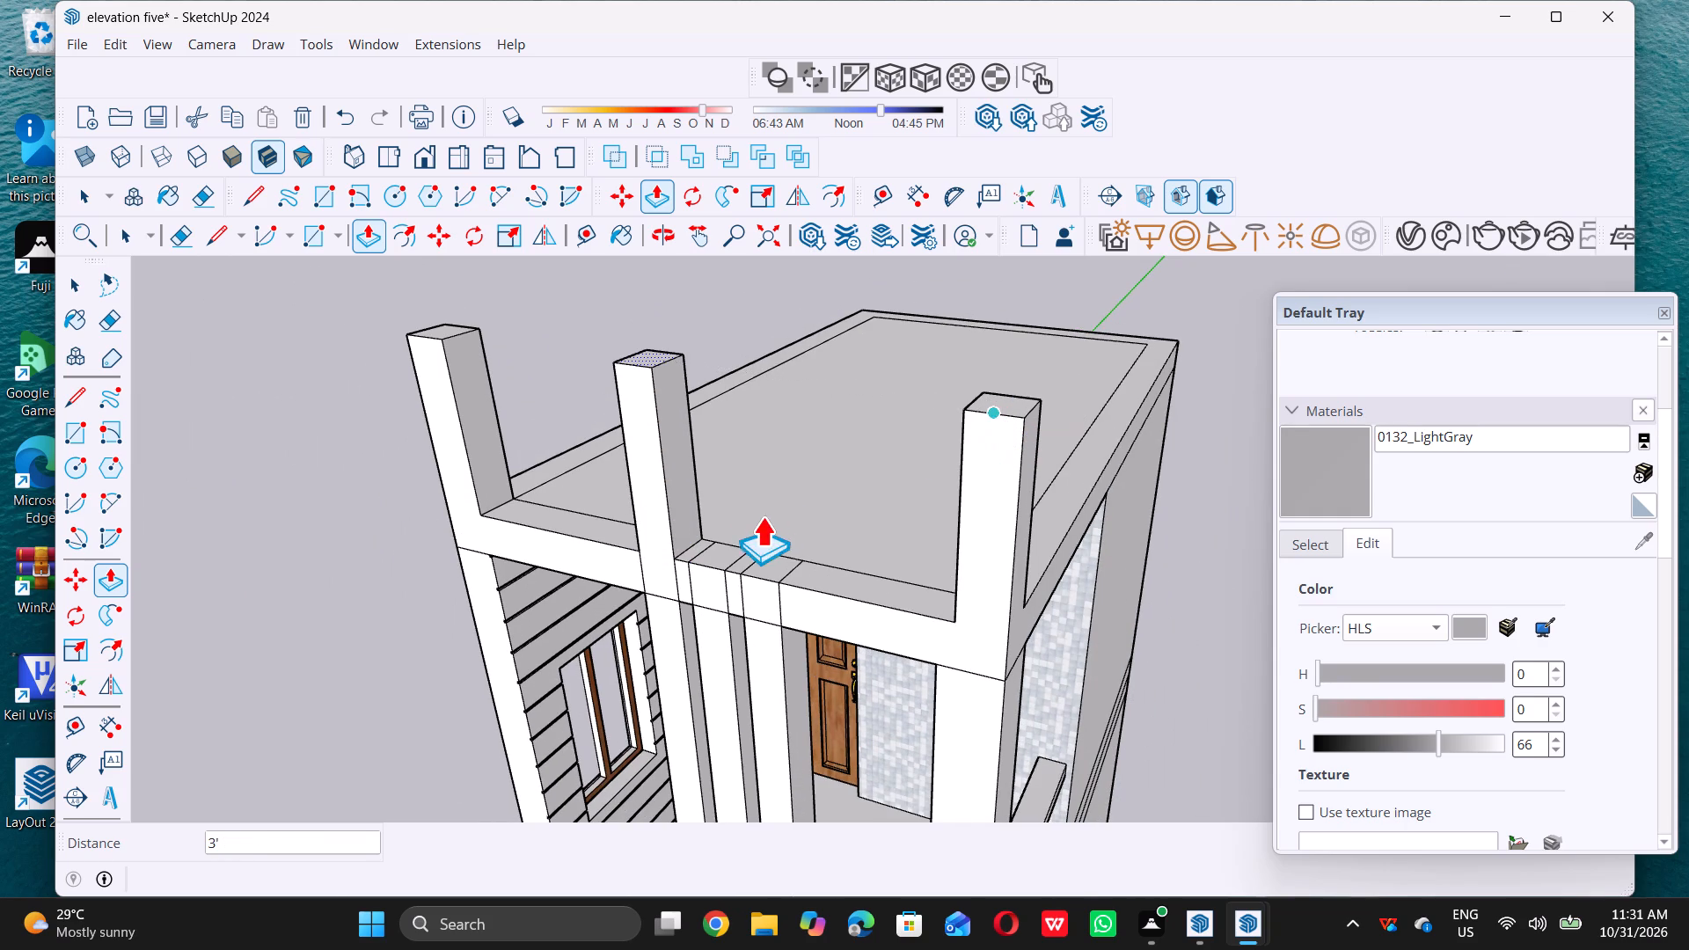
{"action": "key", "text": "space"}
Push/Pull the middle column's outline on the roof beam's top up 3', level with the front corner post.
{"action": "scroll", "coordinate": [721, 531], "scroll_direction": "up", "scroll_amount": 7}
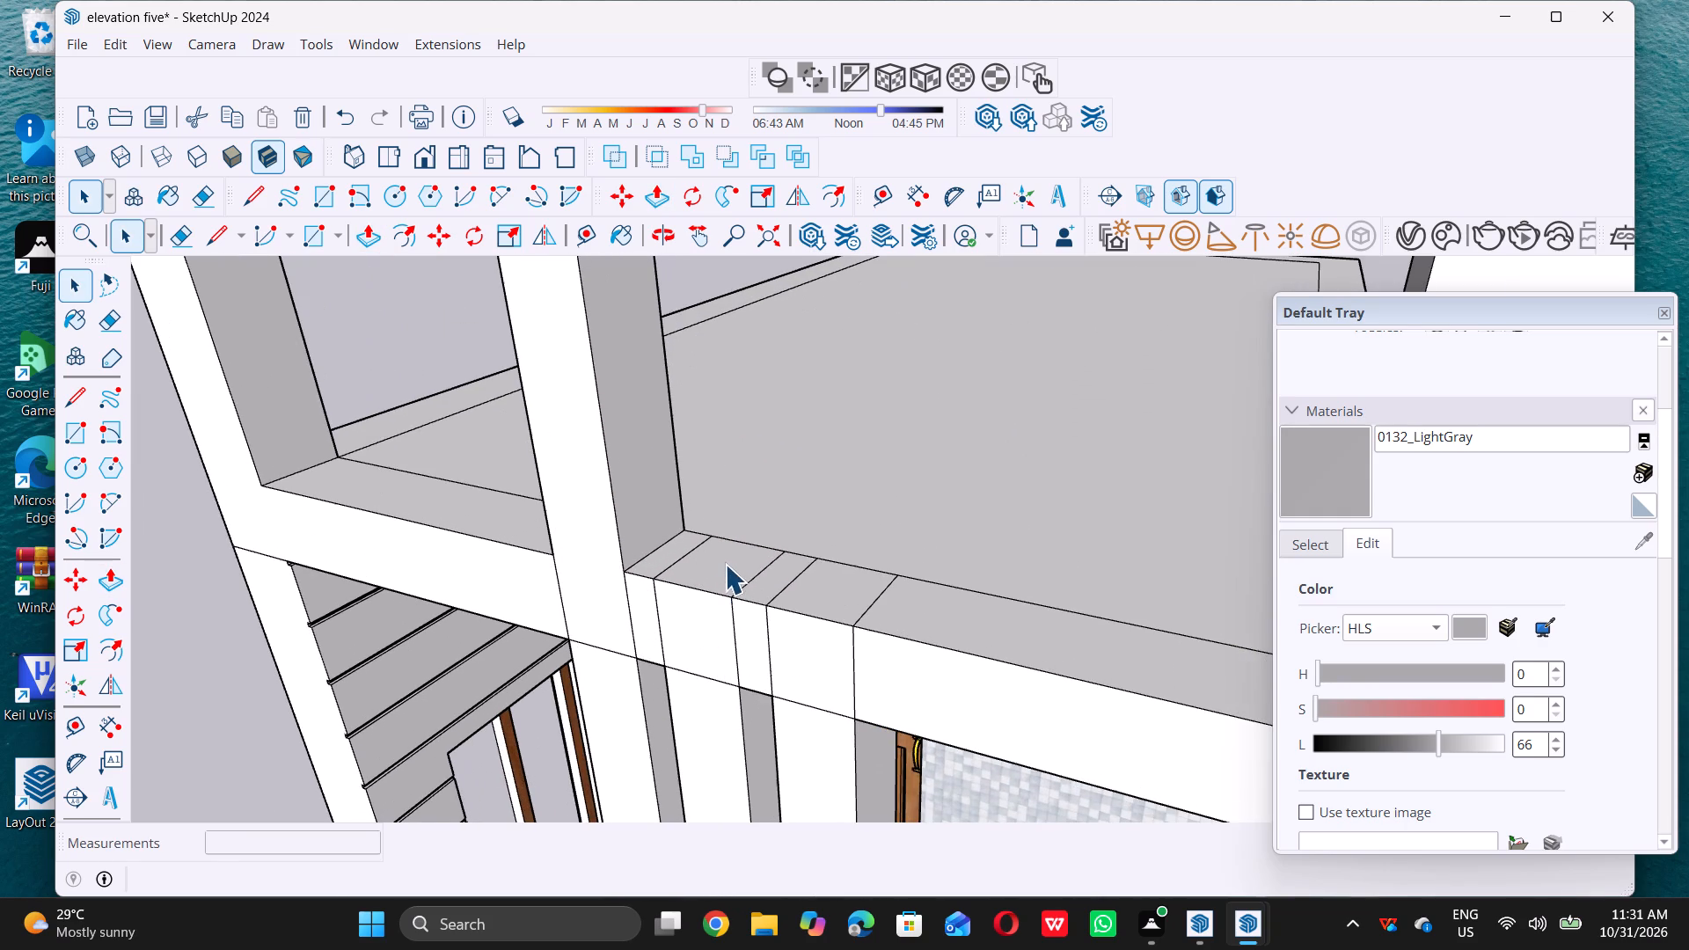
{"action": "left_click", "coordinate": [728, 563]}
{"action": "key", "text": "p"}
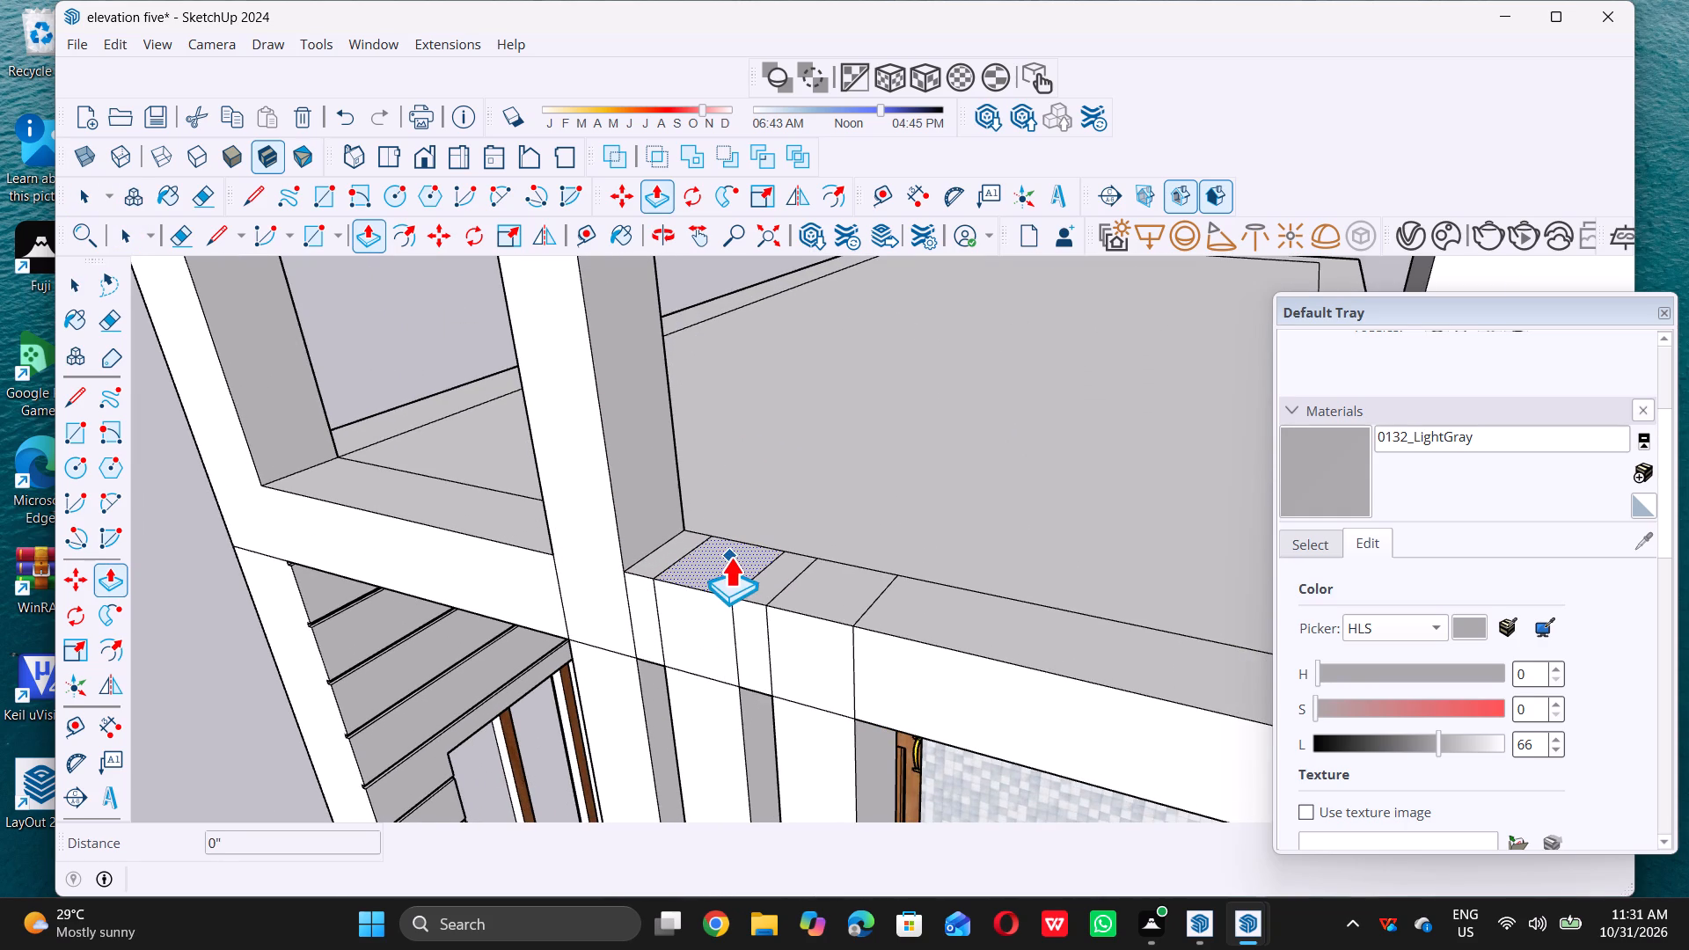
{"action": "left_click", "coordinate": [730, 557]}
{"action": "scroll", "coordinate": [729, 550], "scroll_direction": "down", "scroll_amount": 11}
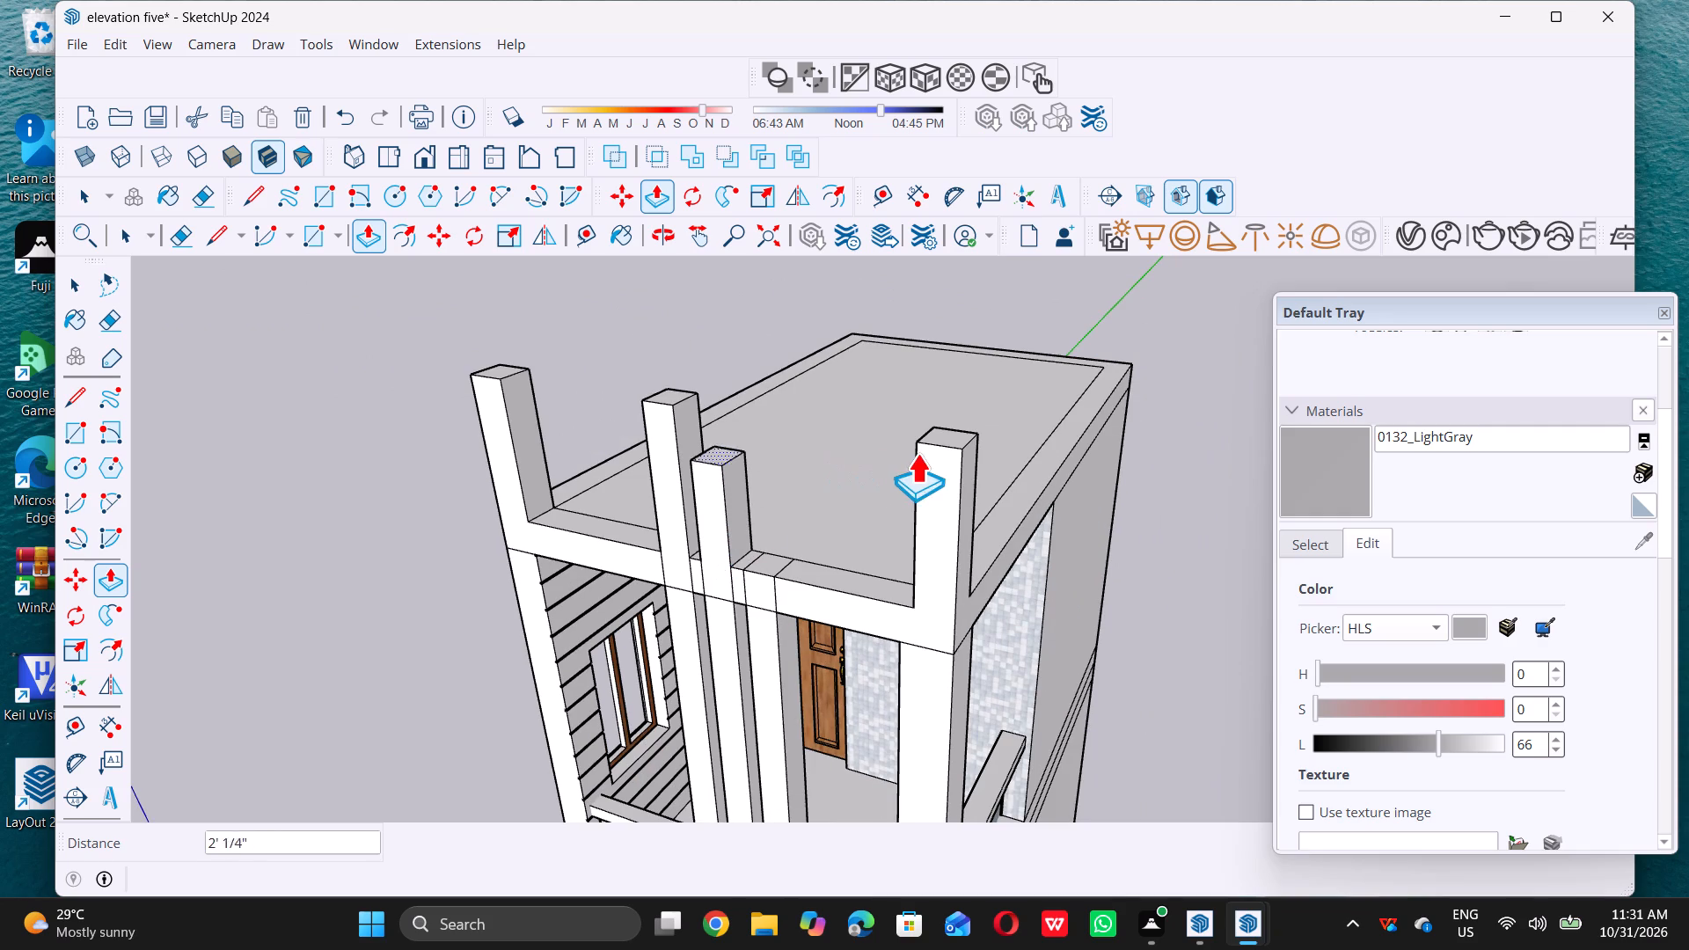
{"action": "left_click", "coordinate": [947, 446]}
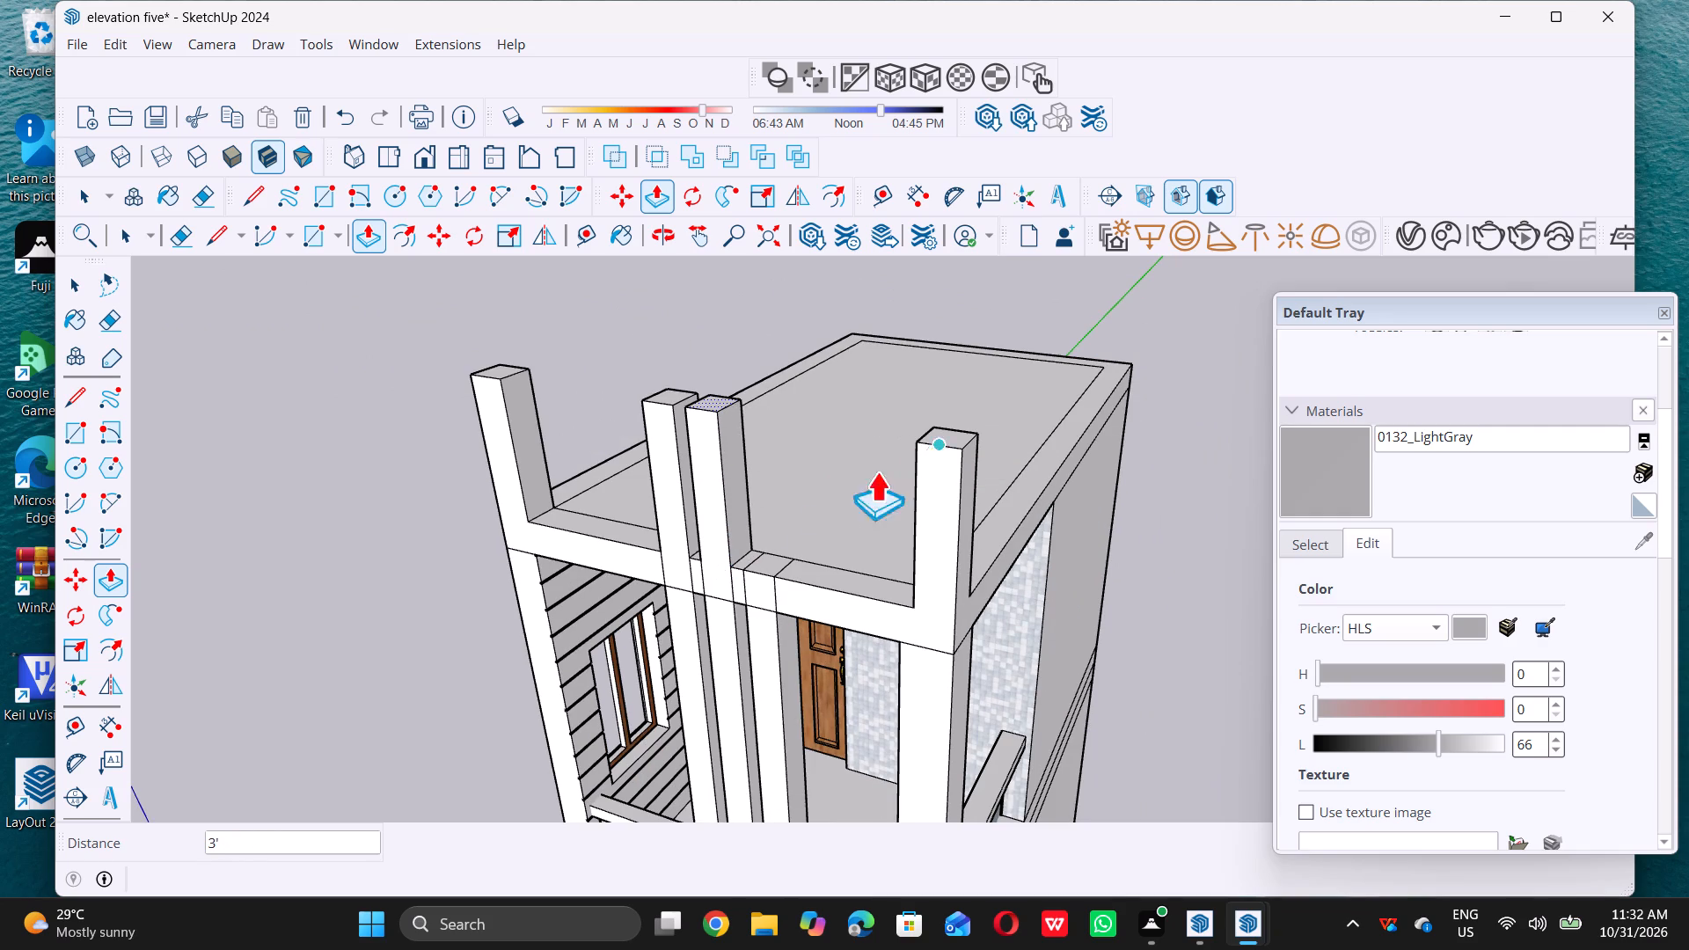
Push/Pull the right-hand central column's outline on the roof beam's top up 3', level with the front corner post.
{"action": "scroll", "coordinate": [809, 545], "scroll_direction": "up", "scroll_amount": 8}
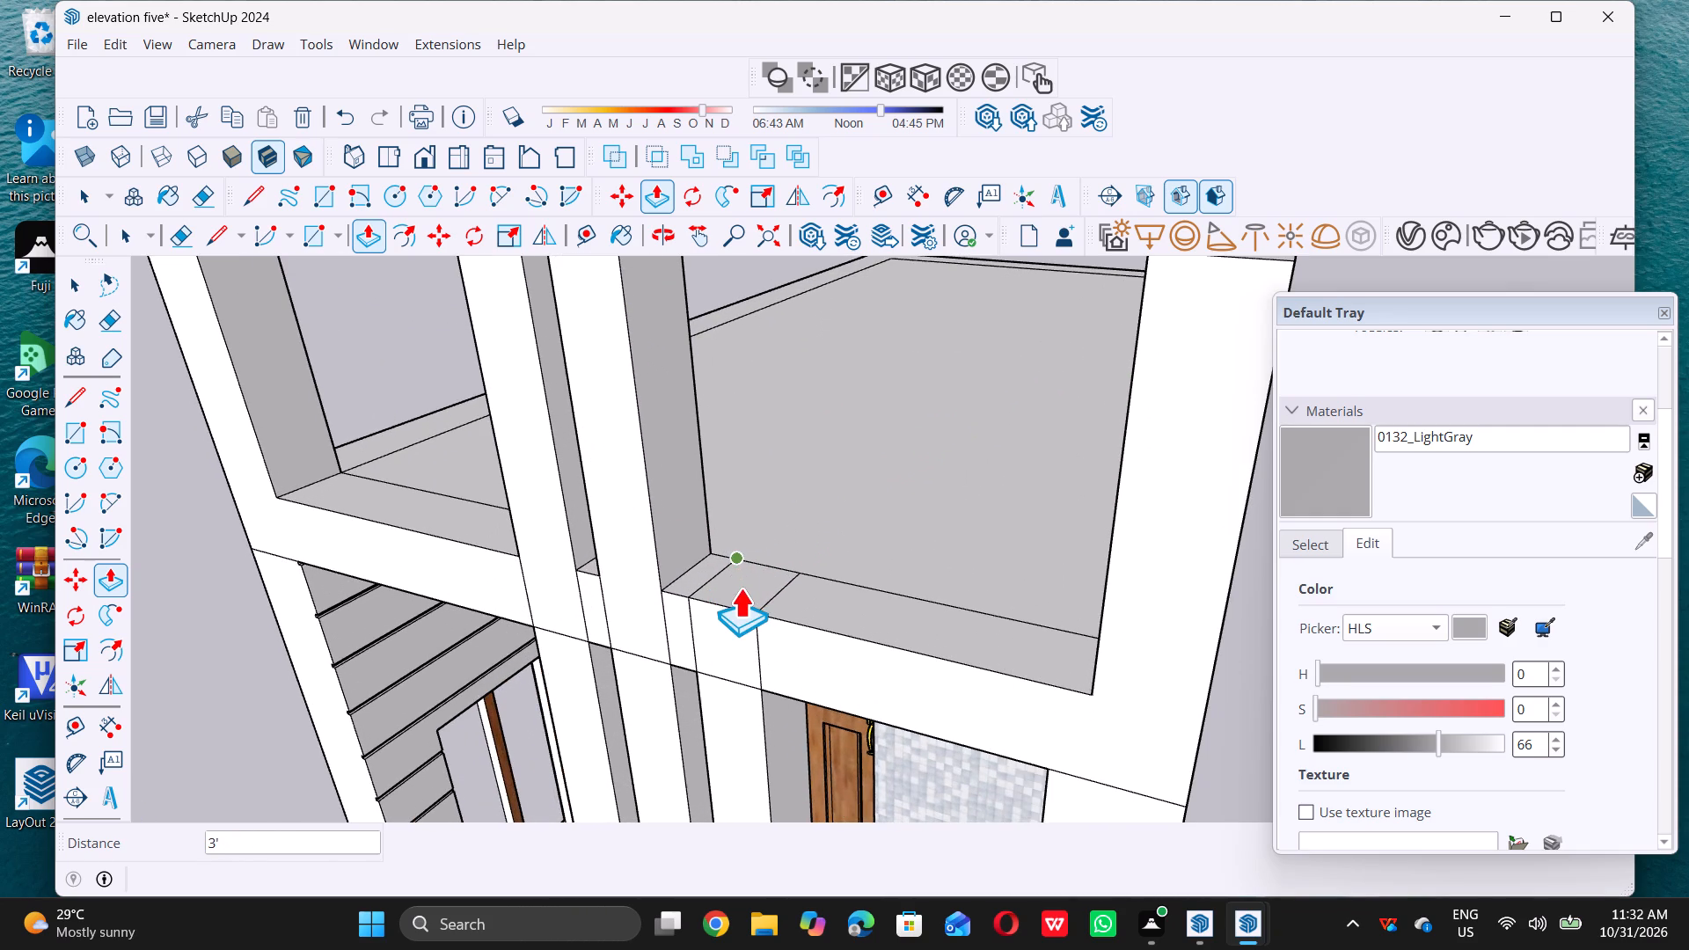
{"action": "key", "text": "space"}
{"action": "left_click", "coordinate": [744, 573]}
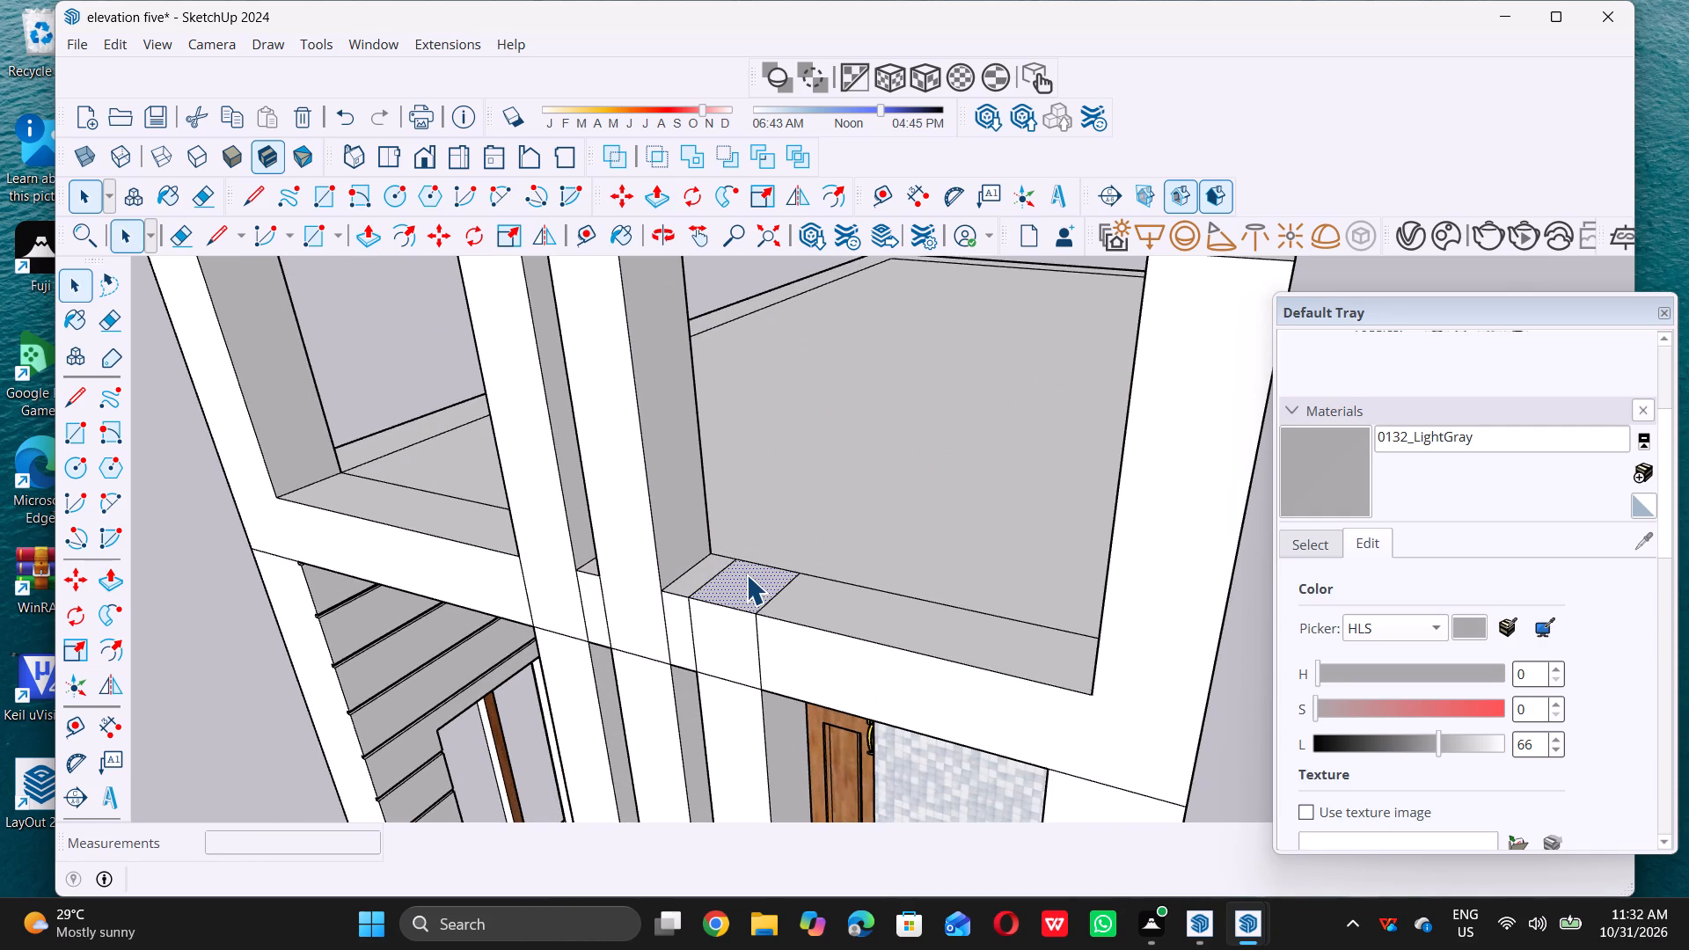
{"action": "key", "text": "p"}
{"action": "left_click", "coordinate": [747, 574]}
{"action": "scroll", "coordinate": [749, 574], "scroll_direction": "down", "scroll_amount": 8}
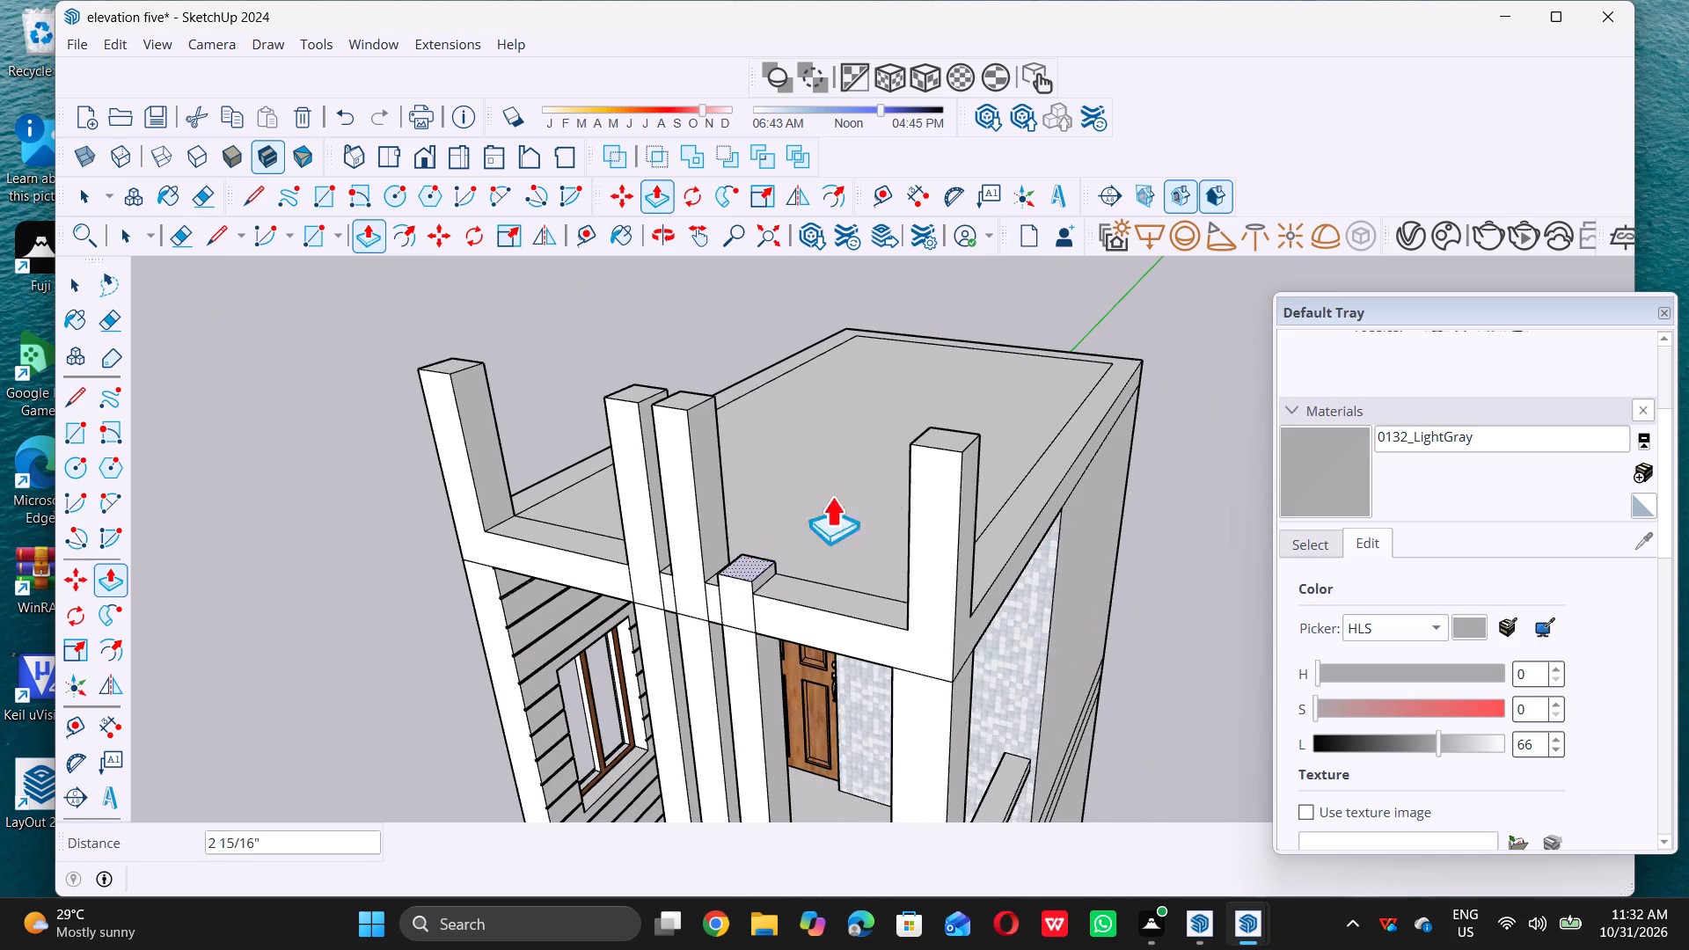
{"action": "double_click", "coordinate": [960, 458]}
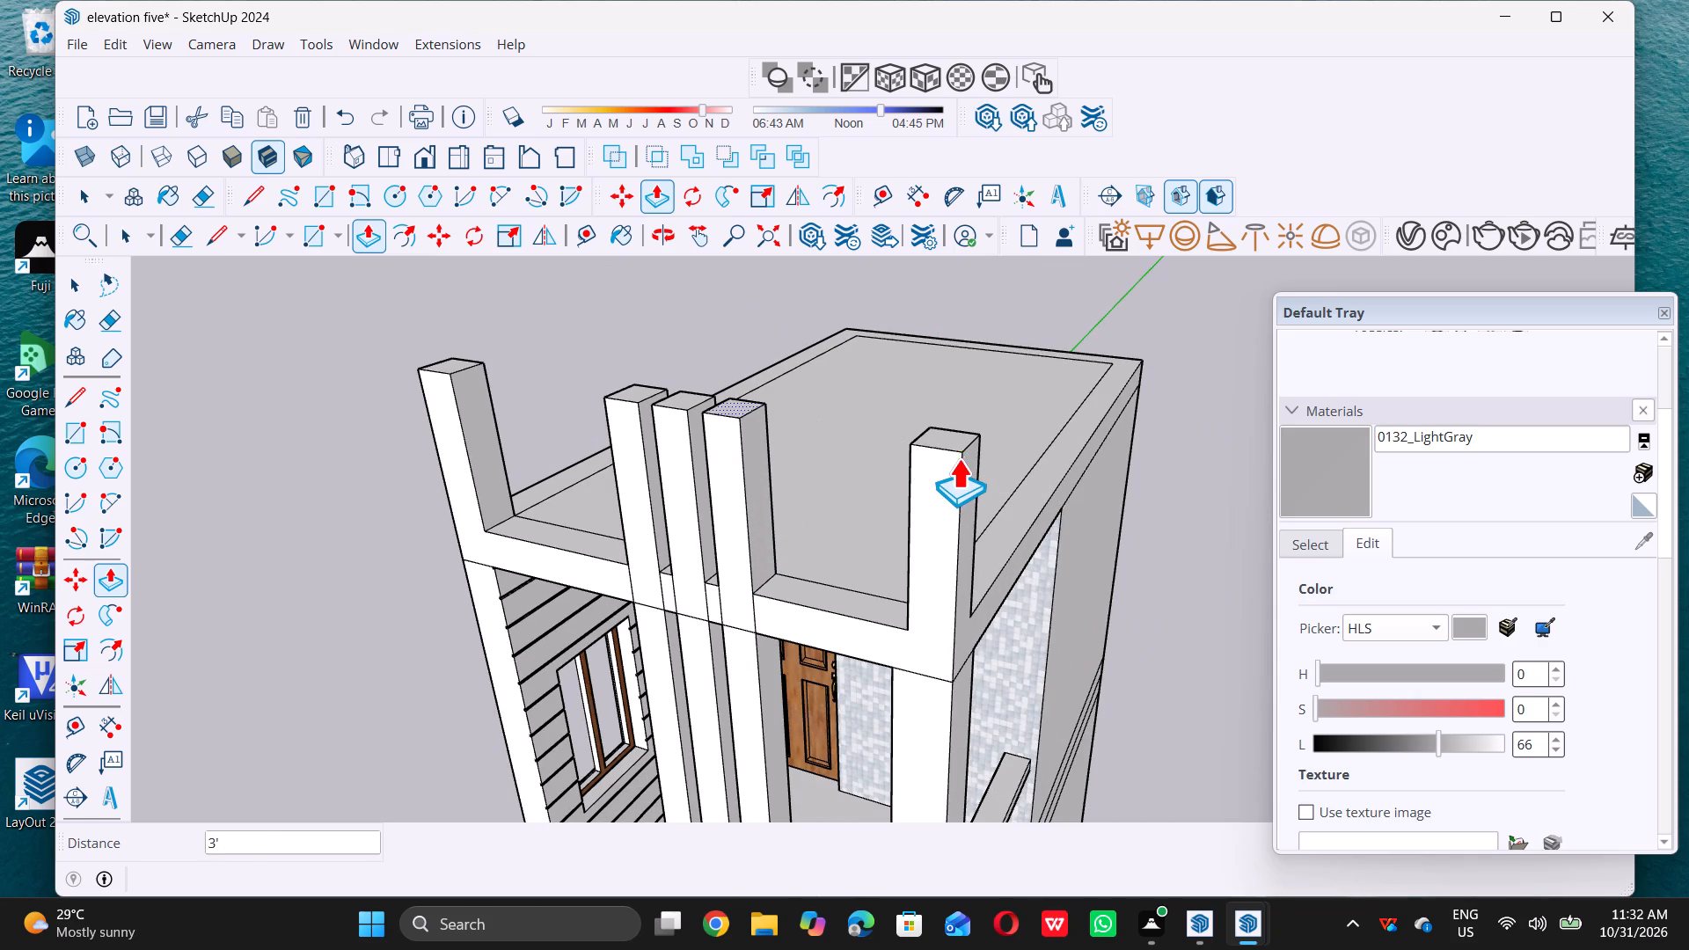
{"action": "key", "text": "space"}
Erase the leftover vertical edges of the three central columns across the front face of the roof beam.
{"action": "scroll", "coordinate": [693, 554], "scroll_direction": "down", "scroll_amount": 10}
{"action": "middle_click_drag", "start_coordinate": [677, 606], "coordinate": [784, 537]}
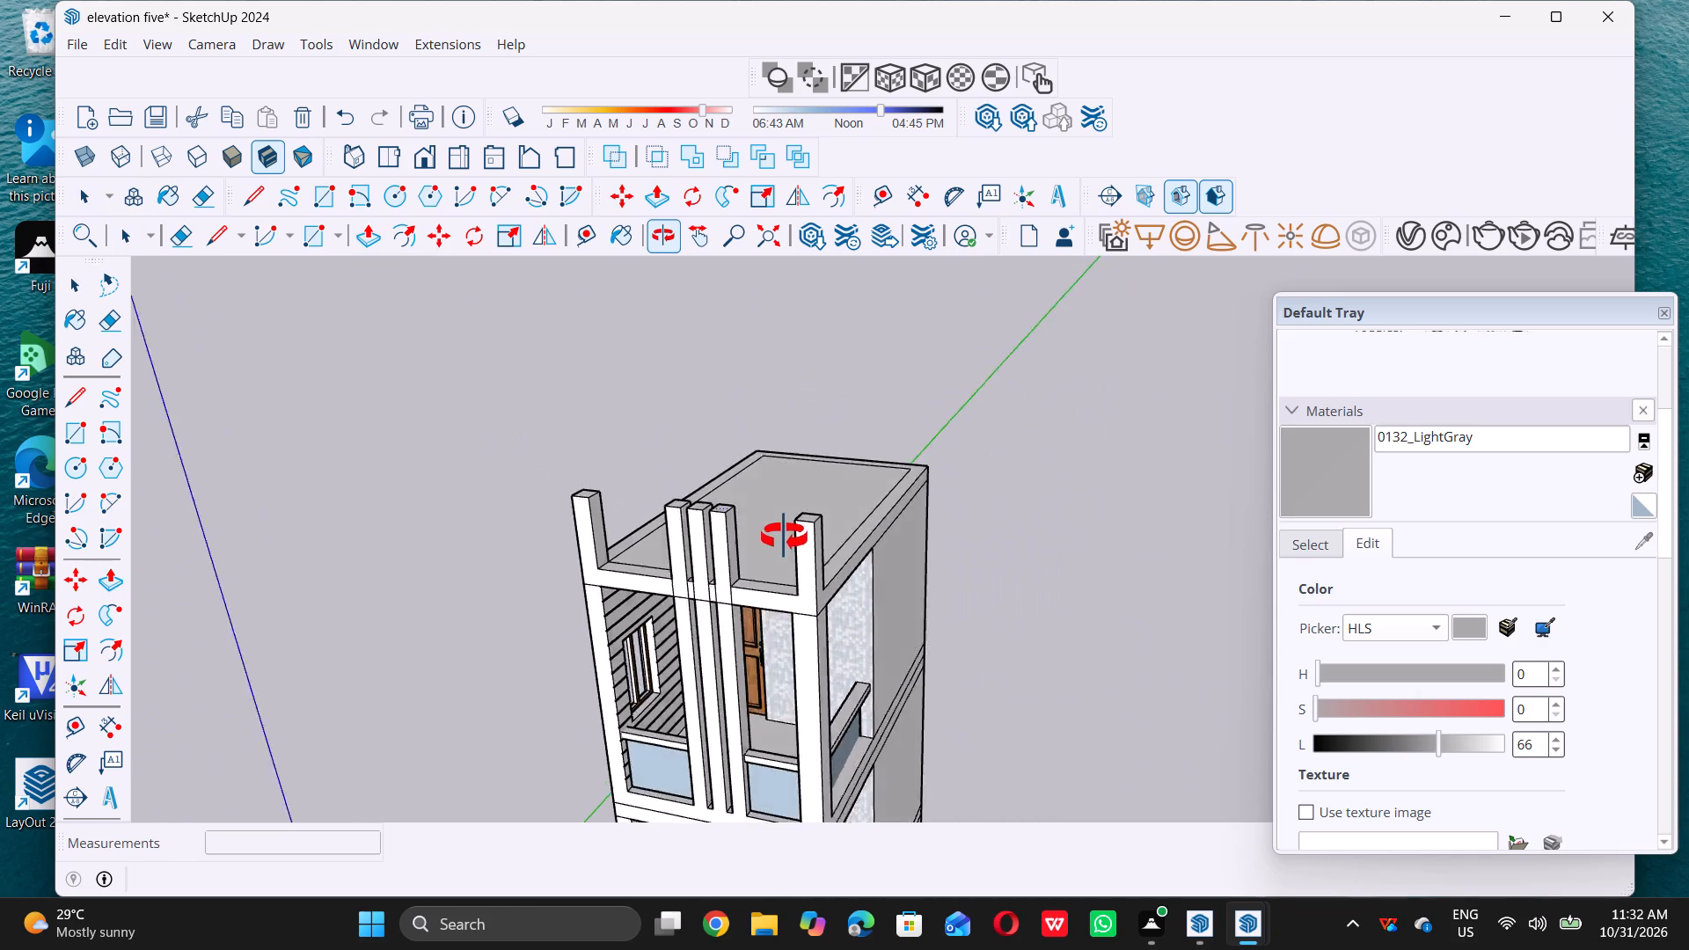
{"action": "middle_click_drag", "start_coordinate": [784, 537], "coordinate": [793, 523]}
{"action": "scroll", "coordinate": [728, 581], "scroll_direction": "up", "scroll_amount": 4}
{"action": "middle_click_drag", "start_coordinate": [746, 552], "coordinate": [784, 514]}
{"action": "scroll", "coordinate": [772, 537], "scroll_direction": "up", "scroll_amount": 6}
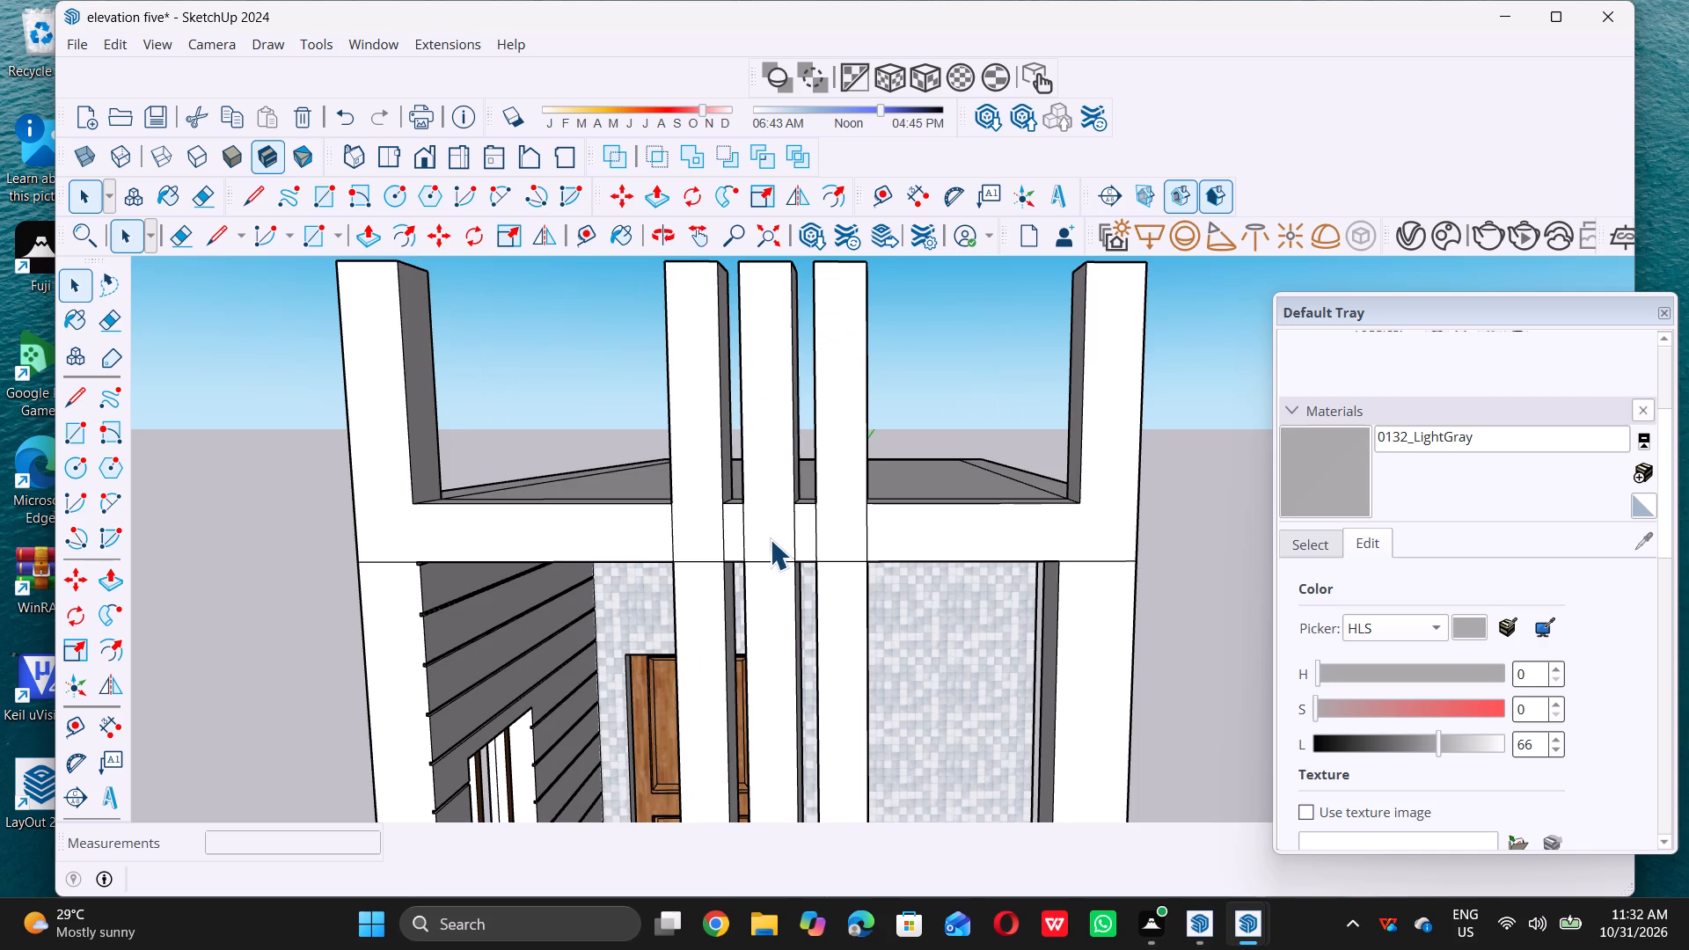
{"action": "scroll", "coordinate": [769, 540], "scroll_direction": "up", "scroll_amount": 5}
{"action": "key", "text": "e"}
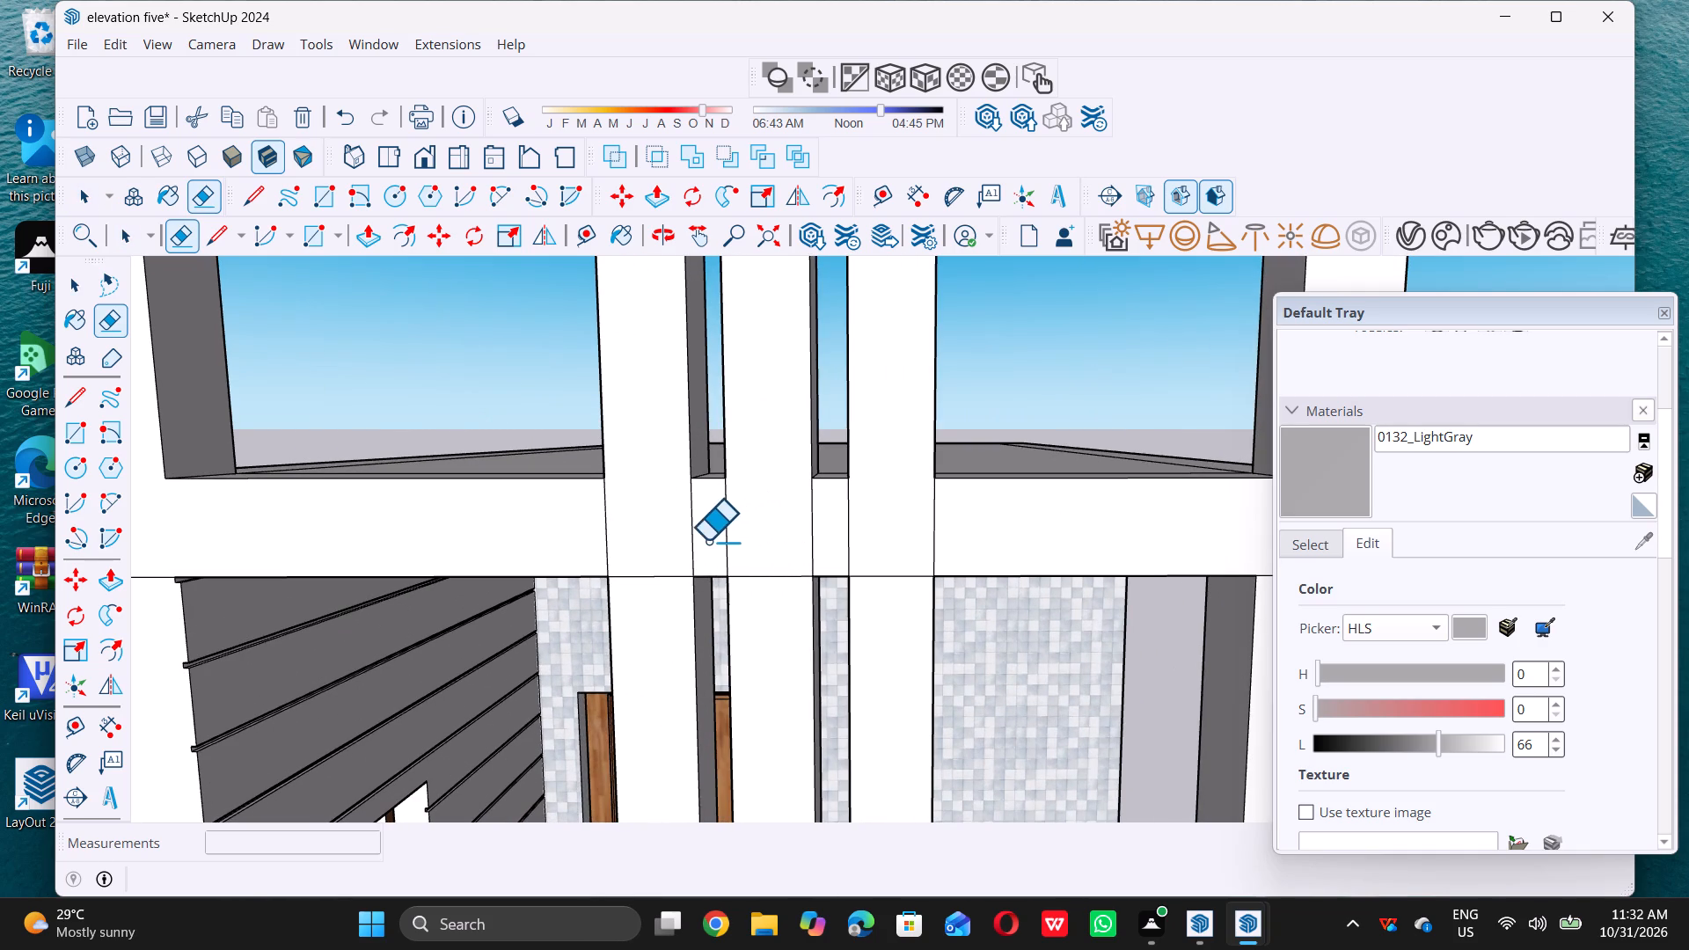
{"action": "double_click", "coordinate": [678, 530]}
{"action": "left_click", "coordinate": [724, 532]}
{"action": "double_click", "coordinate": [733, 532]}
{"action": "left_click_drag", "start_coordinate": [868, 536], "coordinate": [929, 536]}
{"action": "left_click_drag", "start_coordinate": [931, 536], "coordinate": [941, 536]}
{"action": "left_click", "coordinate": [945, 537]}
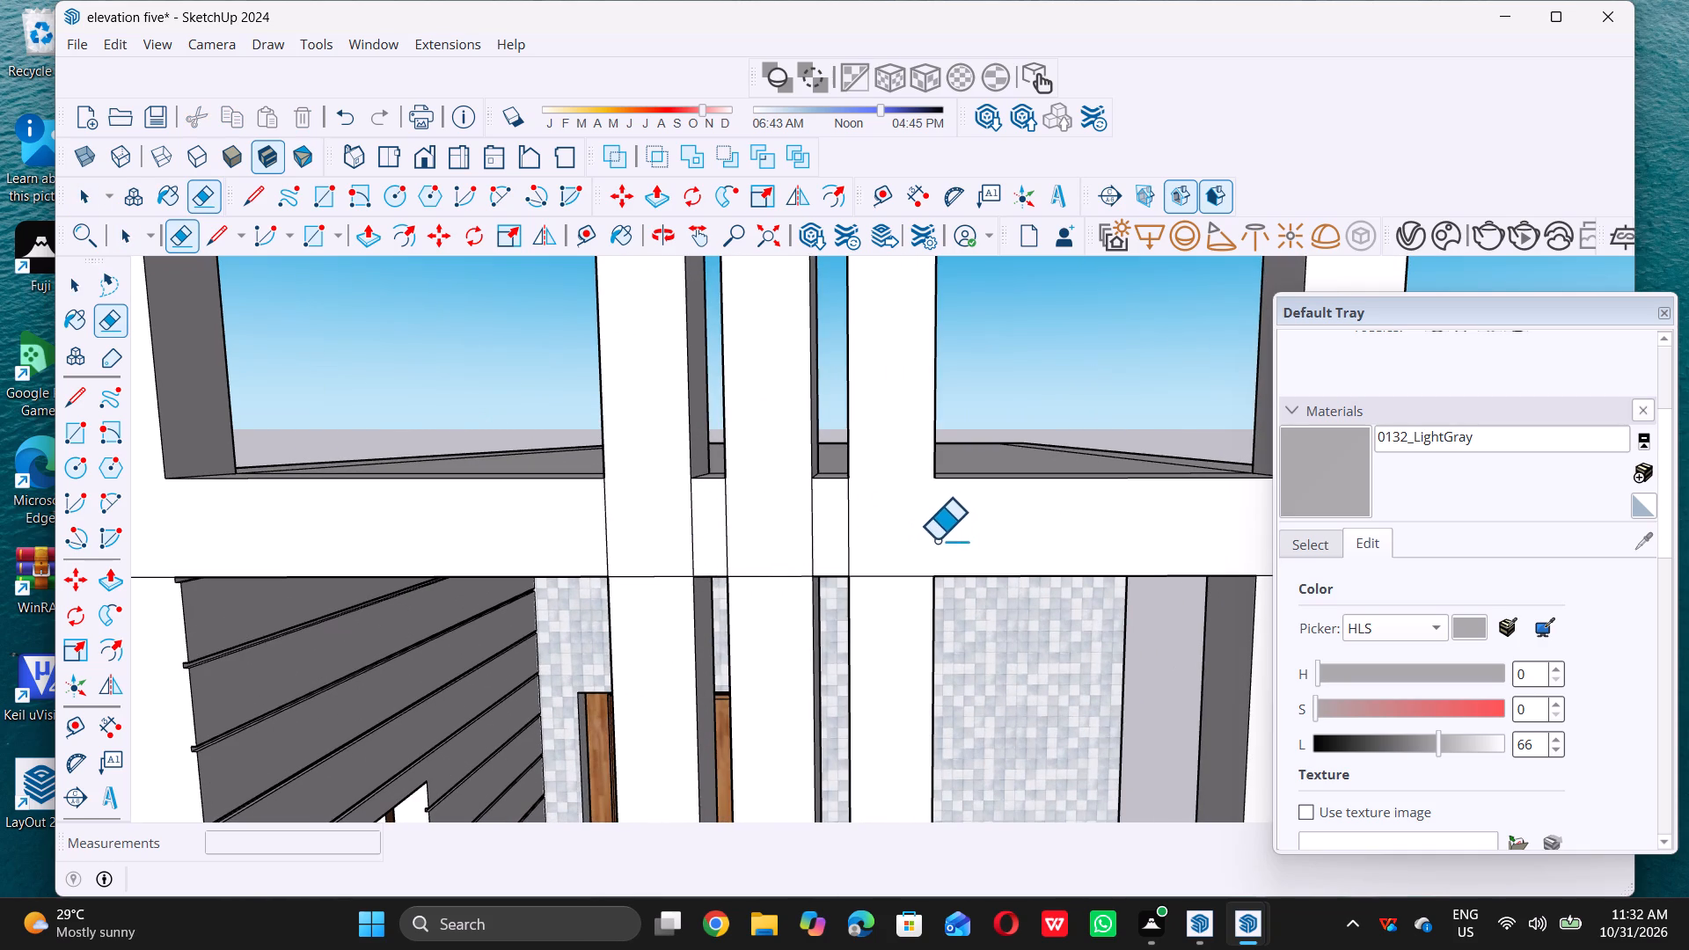
{"action": "left_click", "coordinate": [598, 534]}
{"action": "left_click", "coordinate": [626, 534]}
{"action": "left_click", "coordinate": [637, 536]}
{"action": "left_click", "coordinate": [647, 537]}
{"action": "left_click_drag", "start_coordinate": [660, 537], "coordinate": [687, 539]}
{"action": "left_click_drag", "start_coordinate": [692, 539], "coordinate": [711, 539]}
{"action": "left_click_drag", "start_coordinate": [735, 539], "coordinate": [880, 528]}
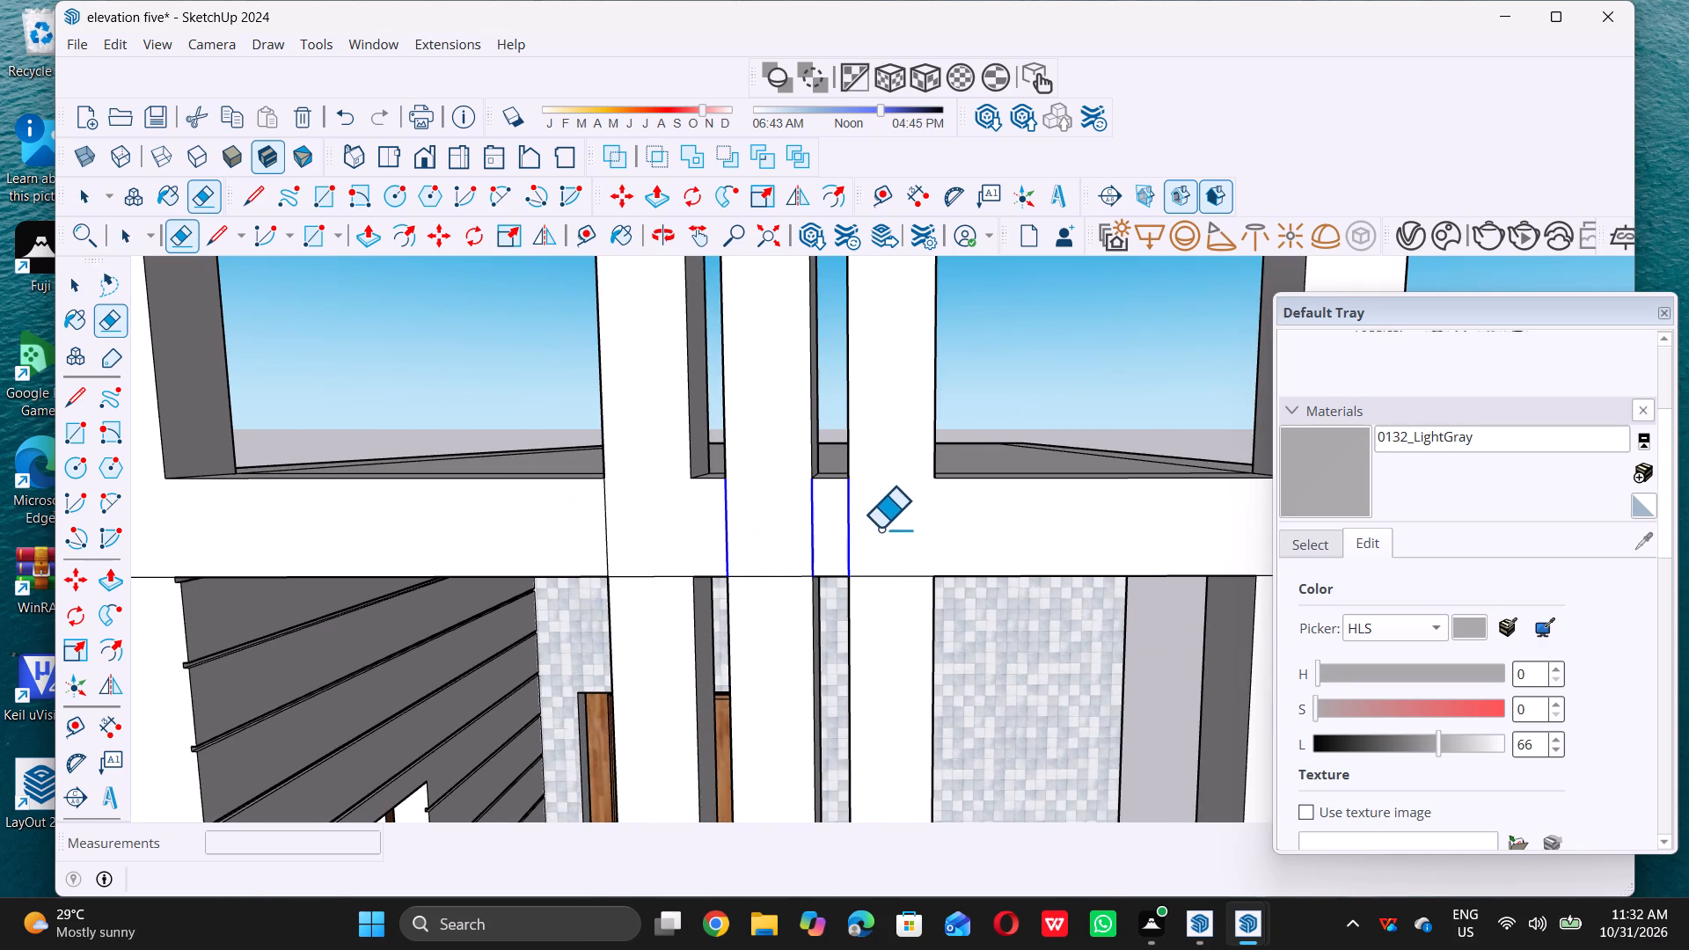
{"action": "left_click_drag", "start_coordinate": [880, 528], "coordinate": [881, 529]}
{"action": "left_click", "coordinate": [881, 529]}
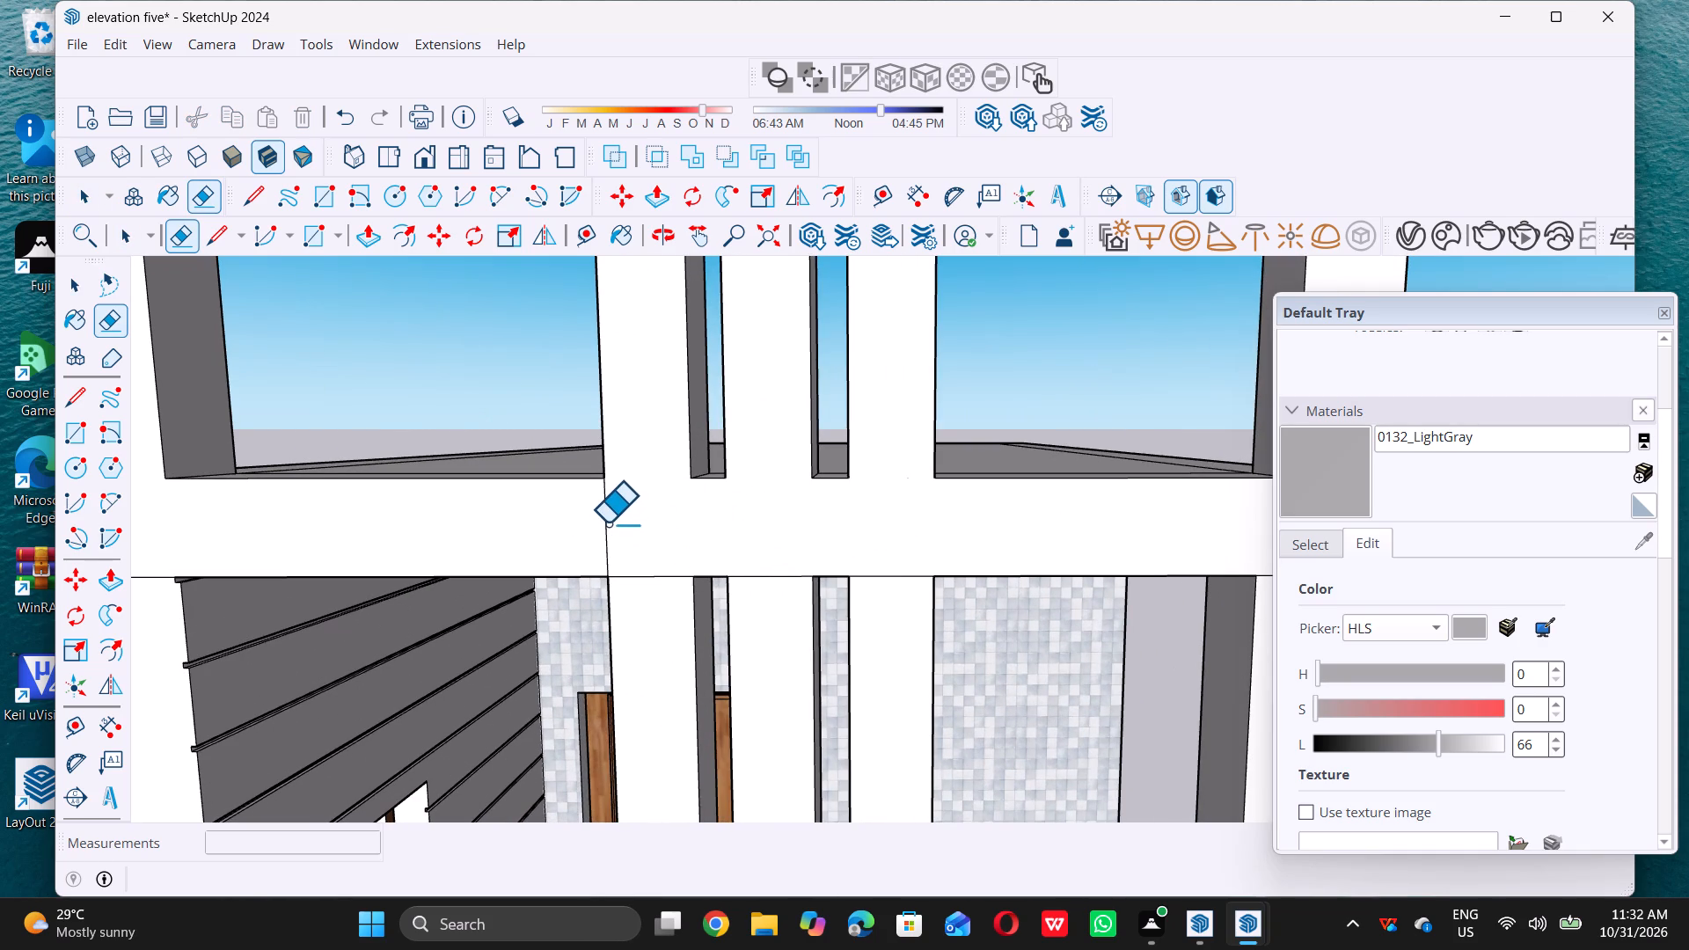
{"action": "double_click", "coordinate": [604, 524]}
{"action": "key", "text": "space"}
Examine the tower's front and roof posts from several angles.
{"action": "scroll", "coordinate": [604, 561], "scroll_direction": "down", "scroll_amount": 5}
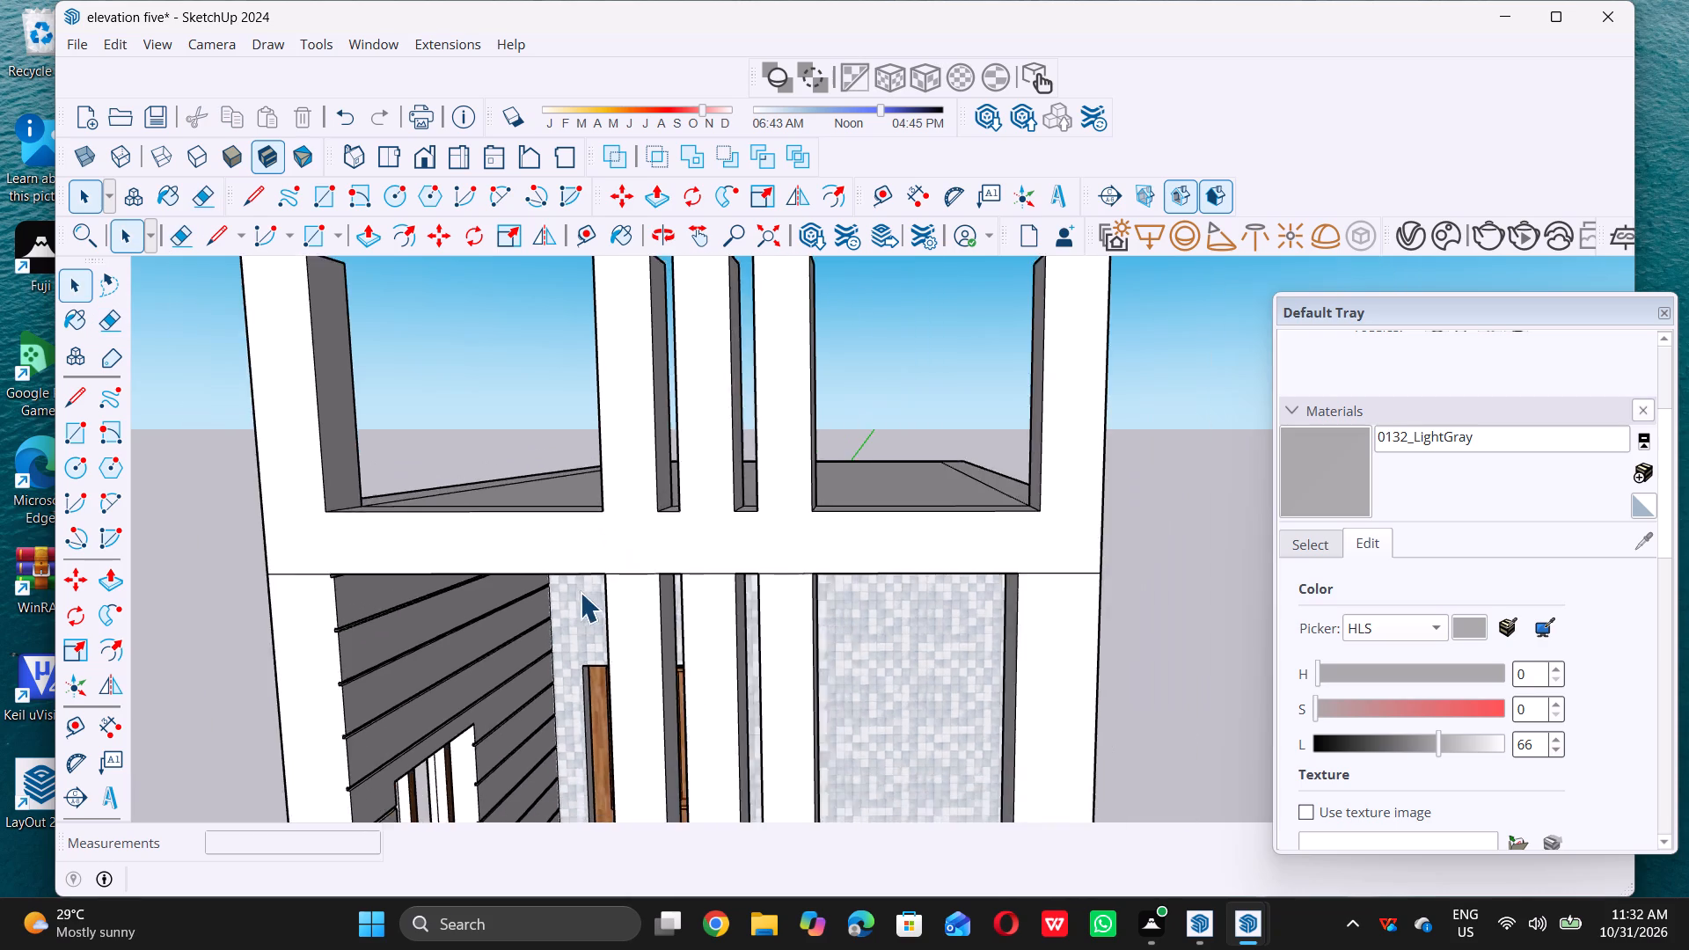
{"action": "scroll", "coordinate": [580, 592], "scroll_direction": "down", "scroll_amount": 9}
{"action": "scroll", "coordinate": [751, 632], "scroll_direction": "down", "scroll_amount": 5}
{"action": "scroll", "coordinate": [714, 509], "scroll_direction": "down", "scroll_amount": 5}
{"action": "middle_click_drag", "start_coordinate": [703, 554], "coordinate": [829, 572]}
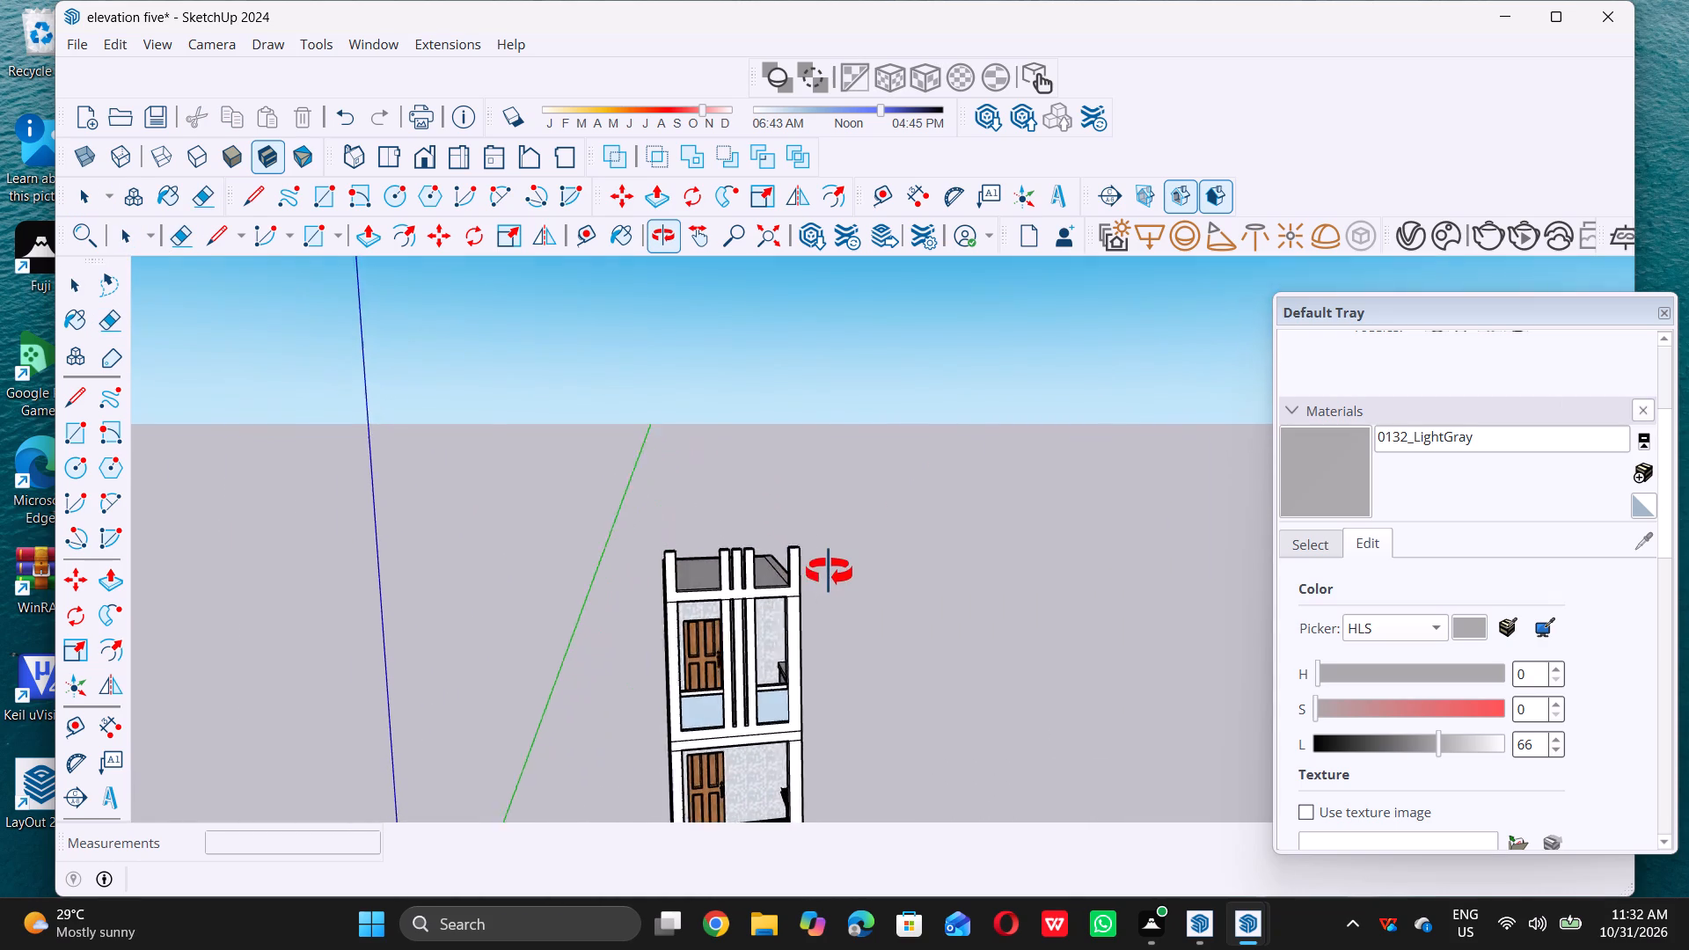
{"action": "middle_click_drag", "start_coordinate": [829, 572], "coordinate": [816, 555]}
{"action": "middle_click", "coordinate": [816, 555]}
{"action": "scroll", "coordinate": [808, 555], "scroll_direction": "up", "scroll_amount": 5}
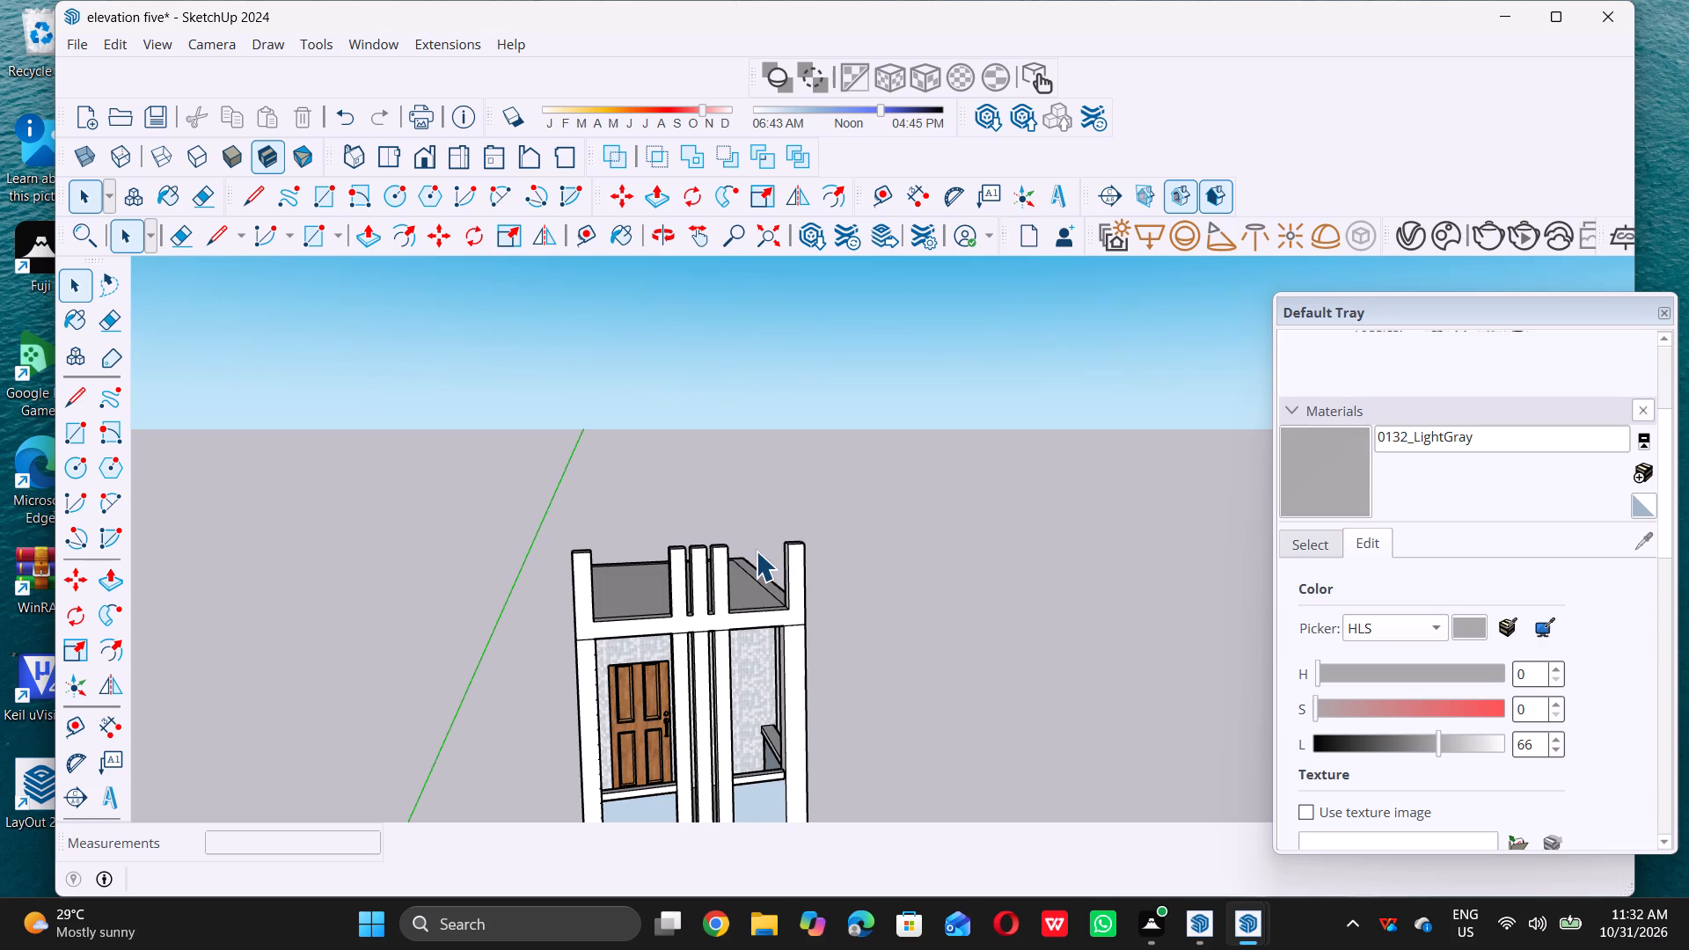
{"action": "scroll", "coordinate": [755, 551], "scroll_direction": "down", "scroll_amount": 4}
{"action": "middle_click_drag", "start_coordinate": [703, 615], "coordinate": [813, 647]}
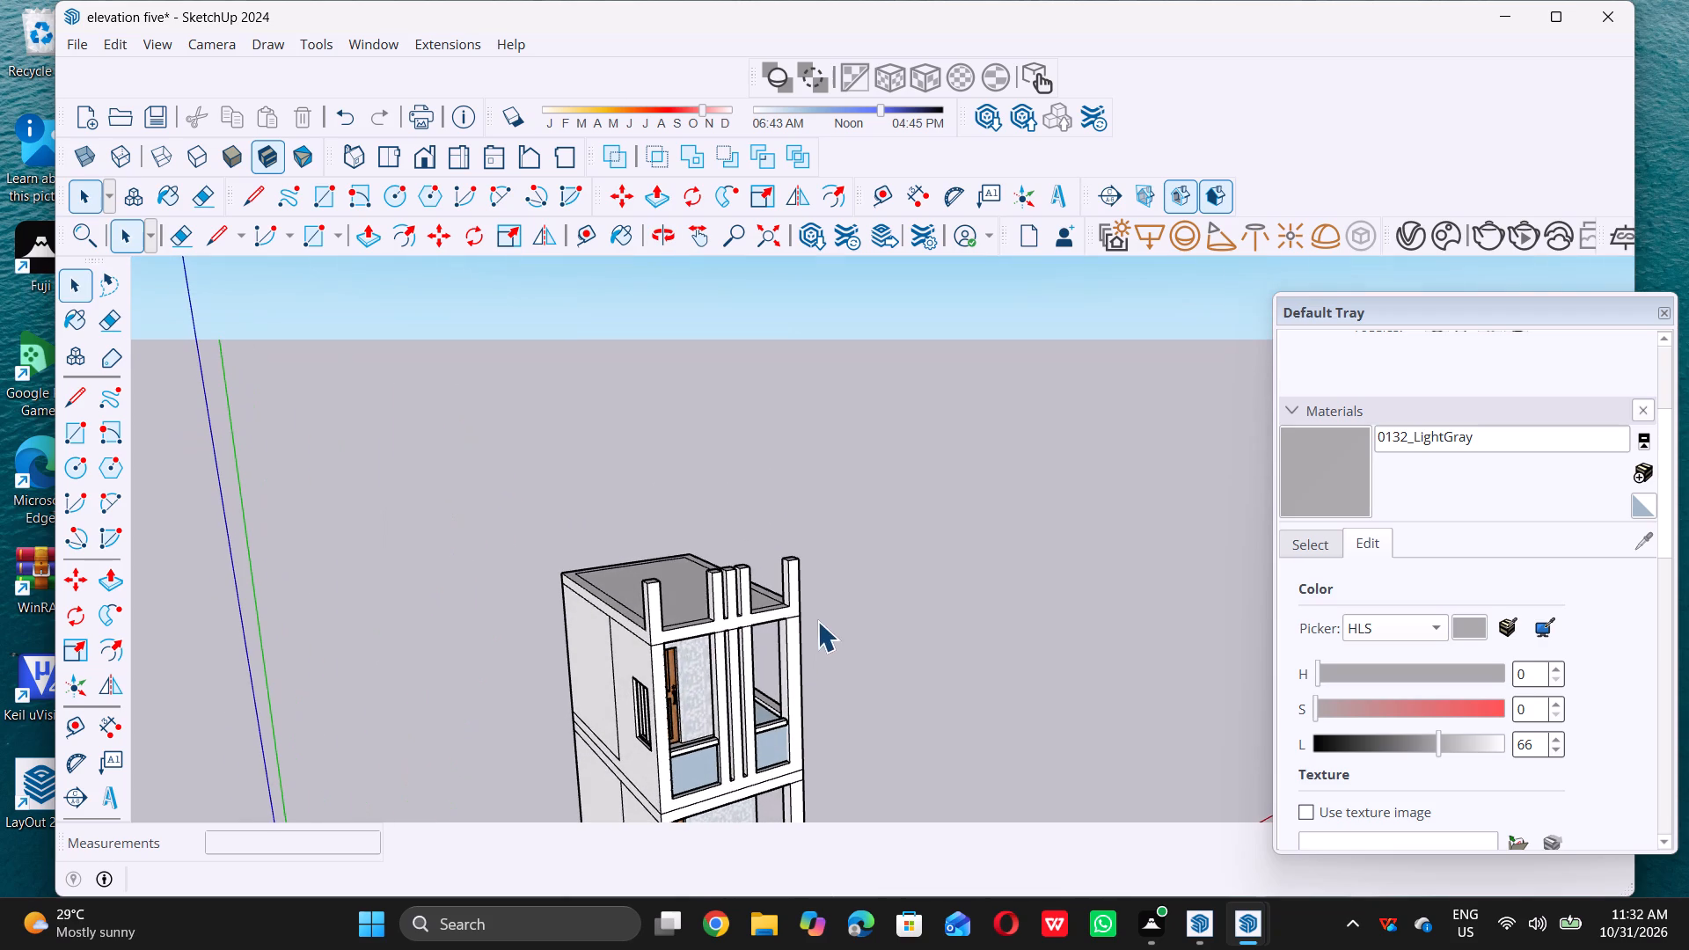
{"action": "middle_click_drag", "start_coordinate": [748, 634], "coordinate": [540, 540]}
{"action": "middle_click", "coordinate": [540, 540]}
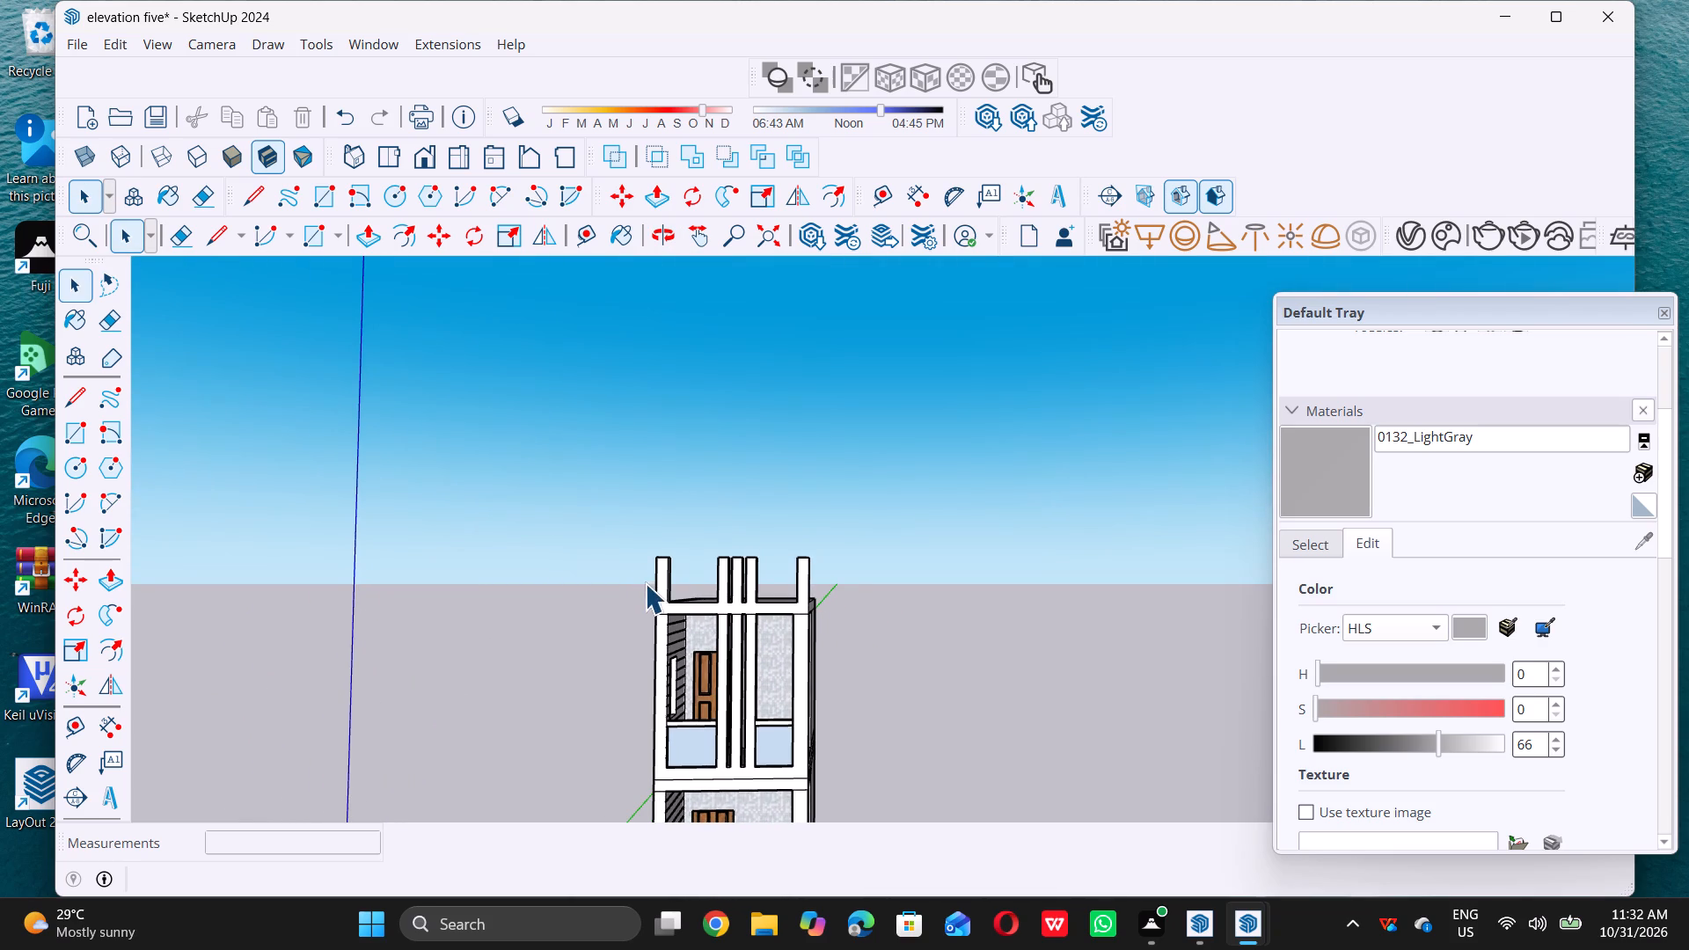
{"action": "middle_click_drag", "start_coordinate": [645, 583], "coordinate": [665, 582]}
{"action": "middle_click", "coordinate": [665, 582]}
{"action": "middle_click", "coordinate": [665, 582]}
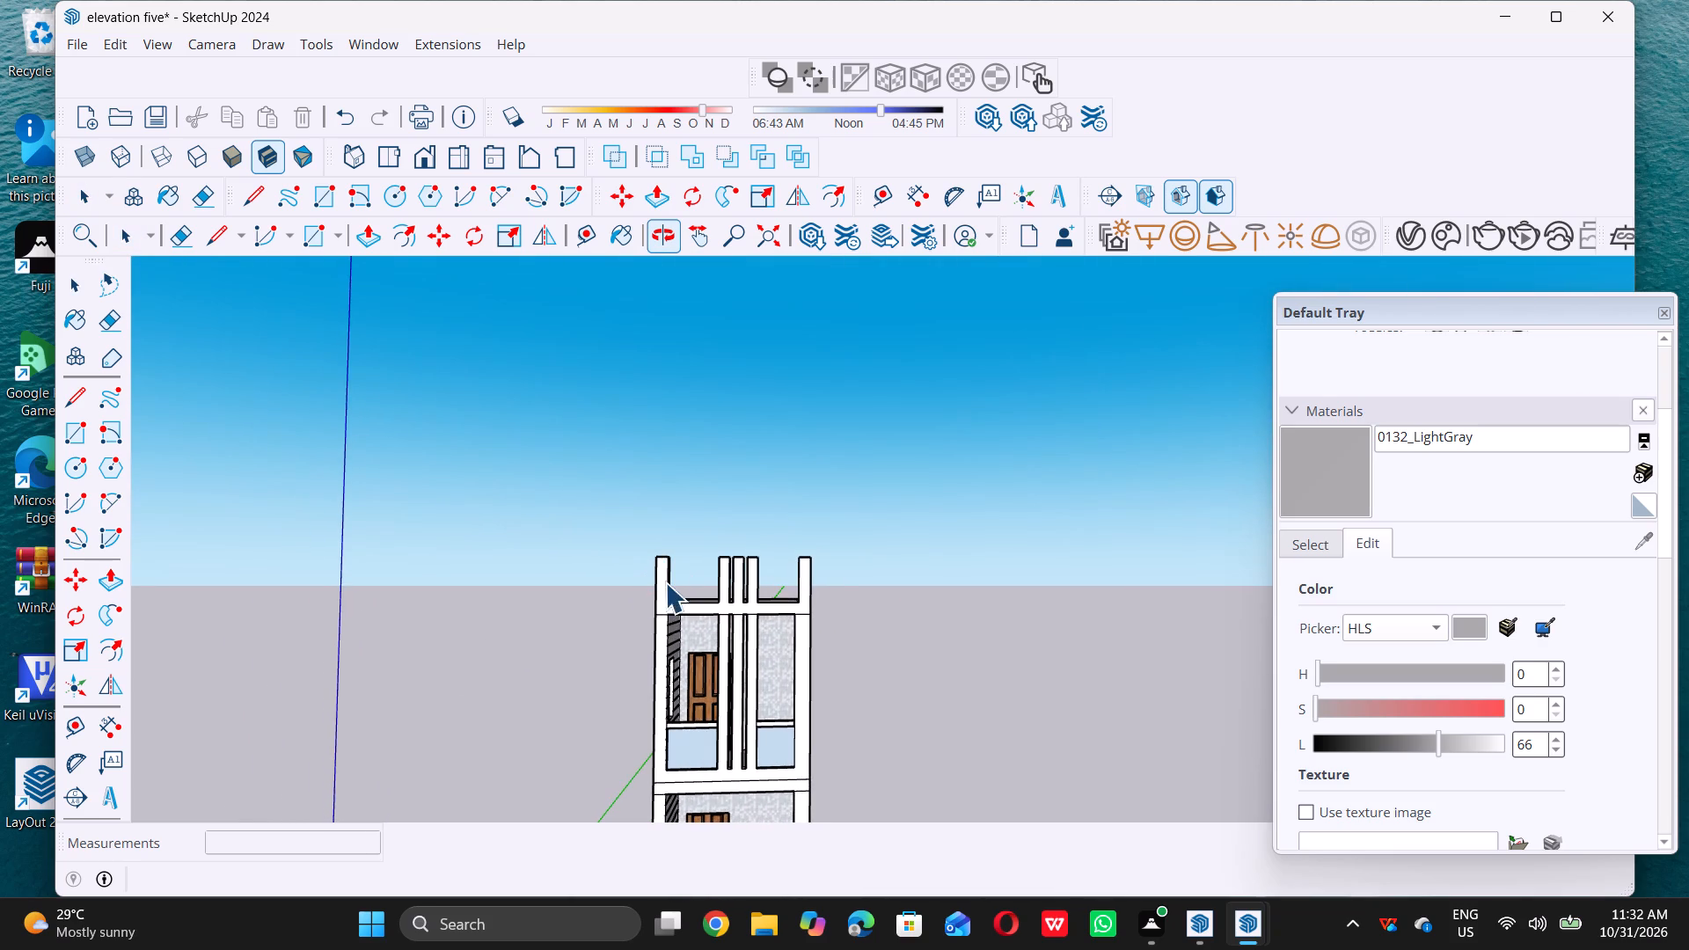
{"action": "scroll", "coordinate": [556, 587], "scroll_direction": "down", "scroll_amount": 4}
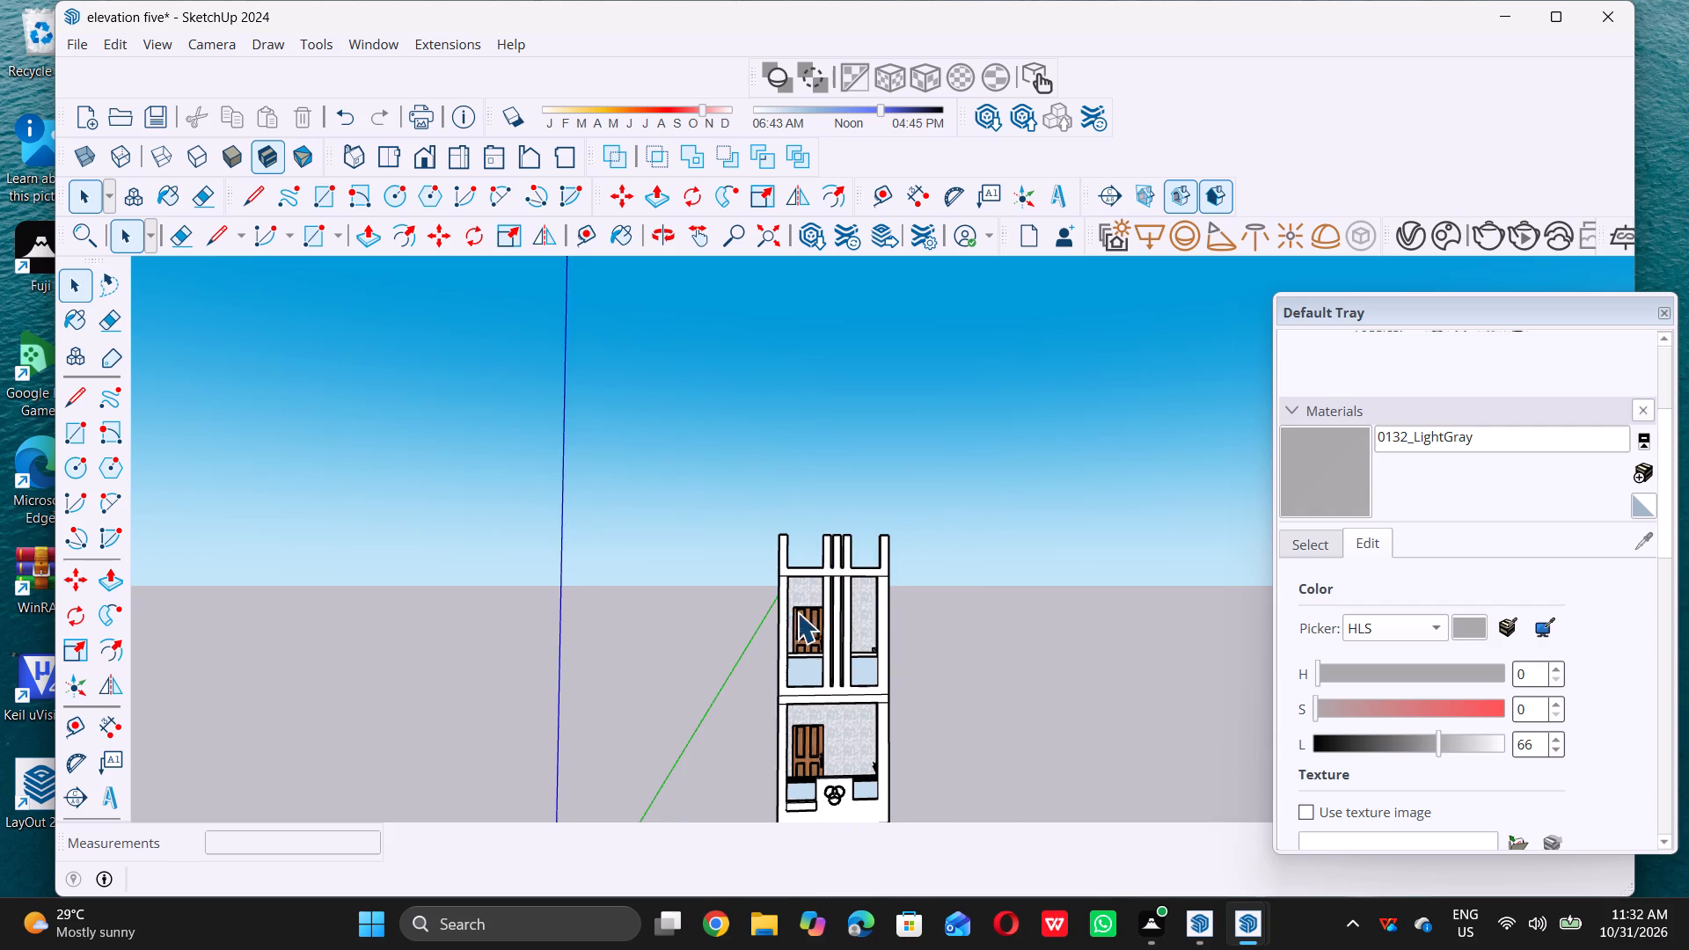
{"action": "middle_click_drag", "start_coordinate": [867, 580], "coordinate": [852, 647]}
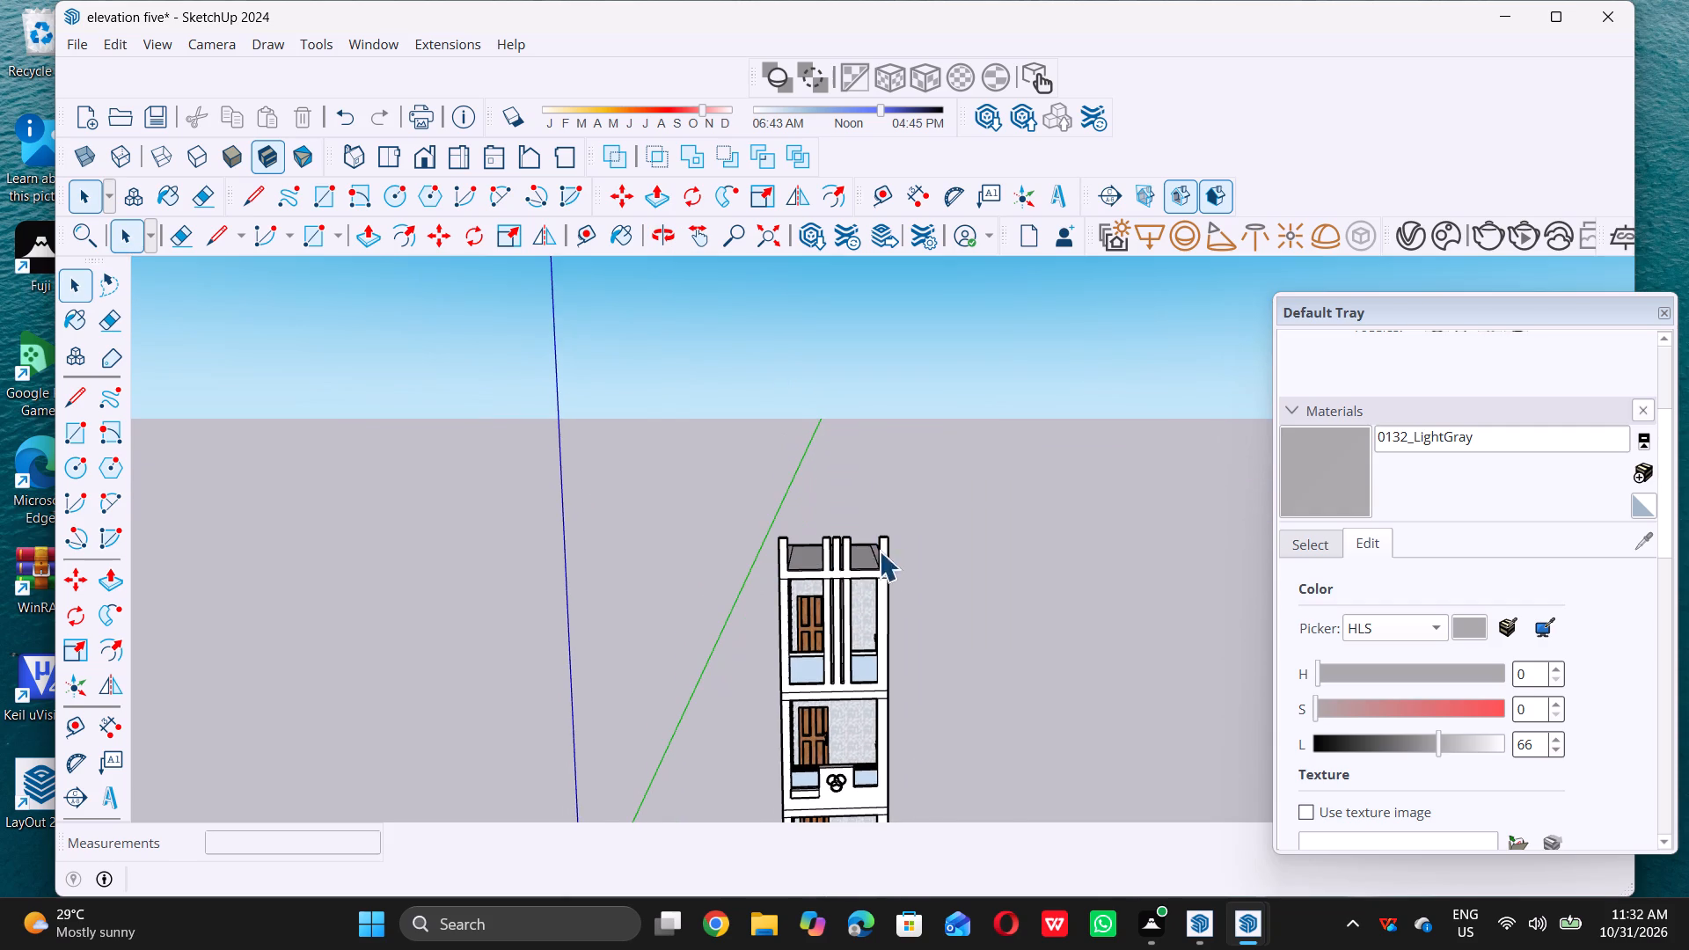
{"action": "middle_click_drag", "start_coordinate": [879, 551], "coordinate": [880, 517]}
{"action": "scroll", "coordinate": [879, 521], "scroll_direction": "up", "scroll_amount": 1}
{"action": "middle_click", "coordinate": [880, 517]}
{"action": "scroll", "coordinate": [857, 553], "scroll_direction": "up", "scroll_amount": 4}
{"action": "scroll", "coordinate": [861, 562], "scroll_direction": "down", "scroll_amount": 6}
{"action": "middle_click_drag", "start_coordinate": [811, 598], "coordinate": [871, 625]}
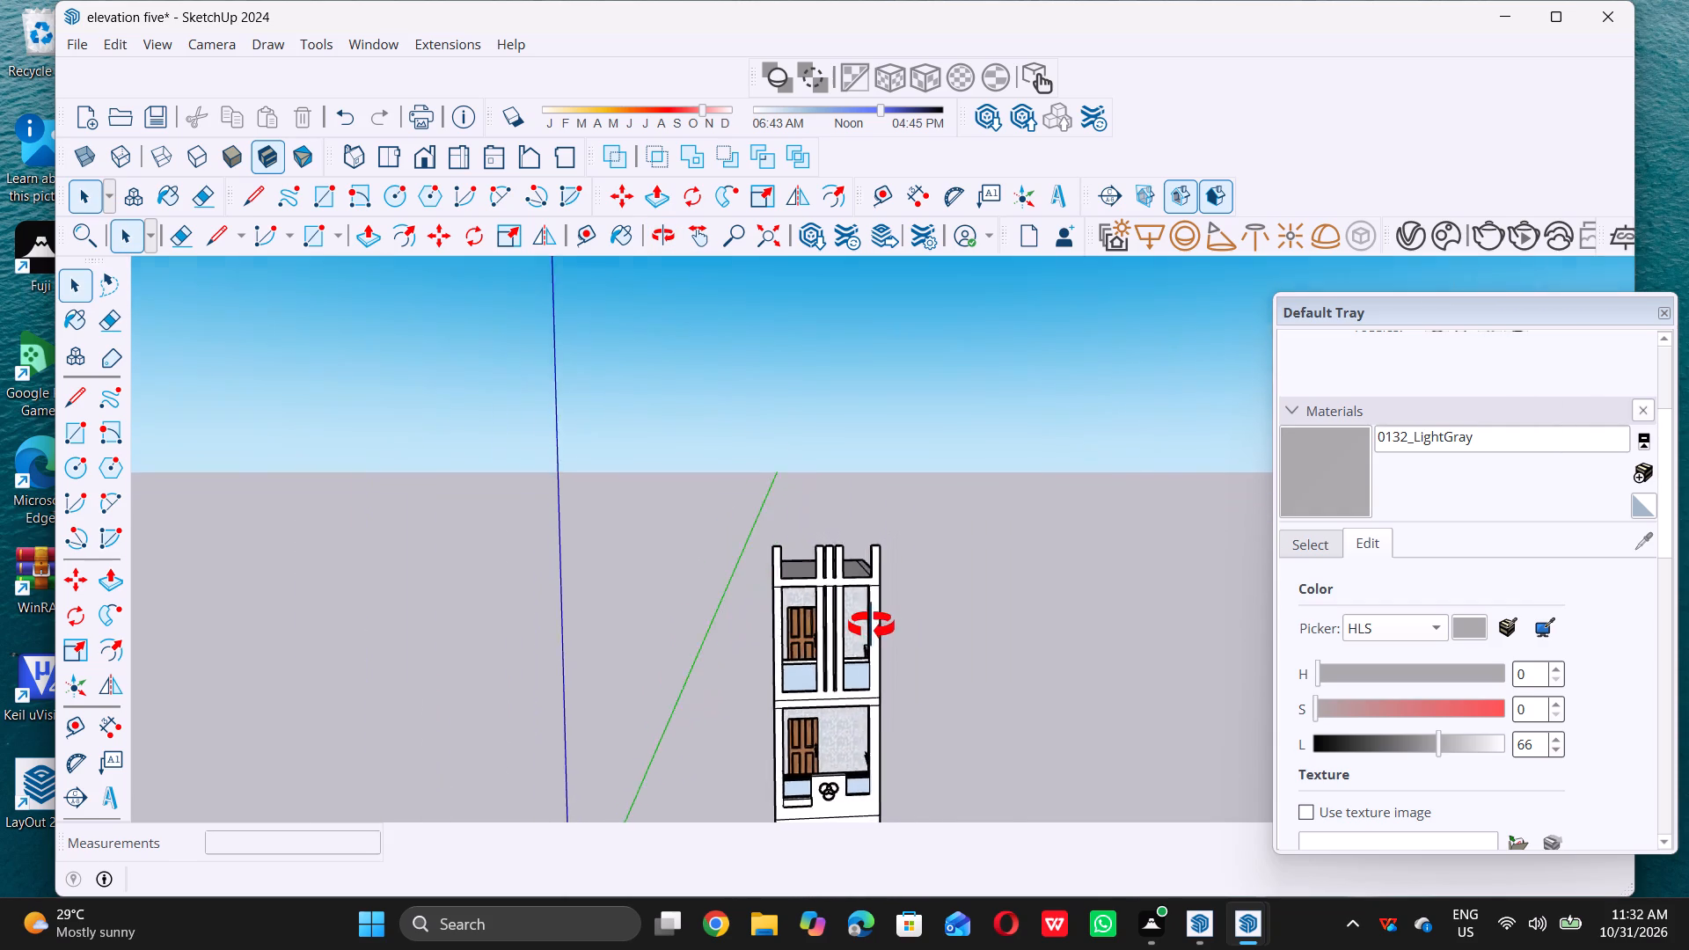
{"action": "middle_click_drag", "start_coordinate": [871, 625], "coordinate": [996, 675]}
{"action": "middle_click", "coordinate": [996, 675]}
Push/Pull the inner face of the right-hand front corner post above the roof beam by 3" toward the central columns.
{"action": "scroll", "coordinate": [903, 542], "scroll_direction": "up", "scroll_amount": 6}
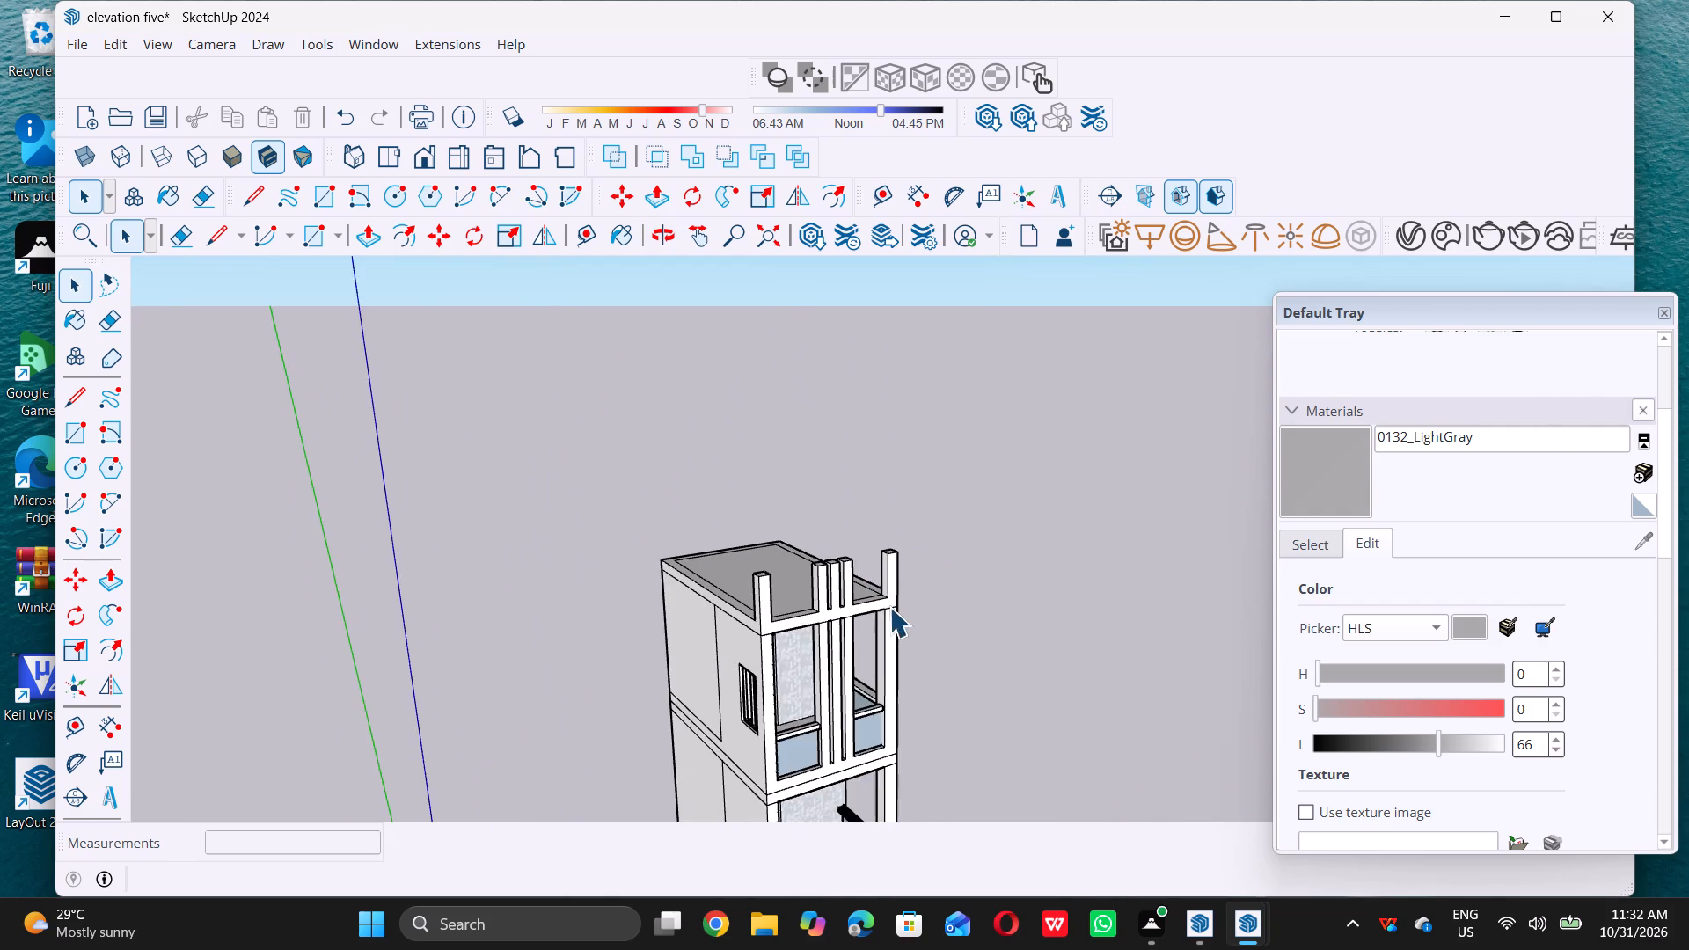
{"action": "scroll", "coordinate": [889, 607], "scroll_direction": "up", "scroll_amount": 18}
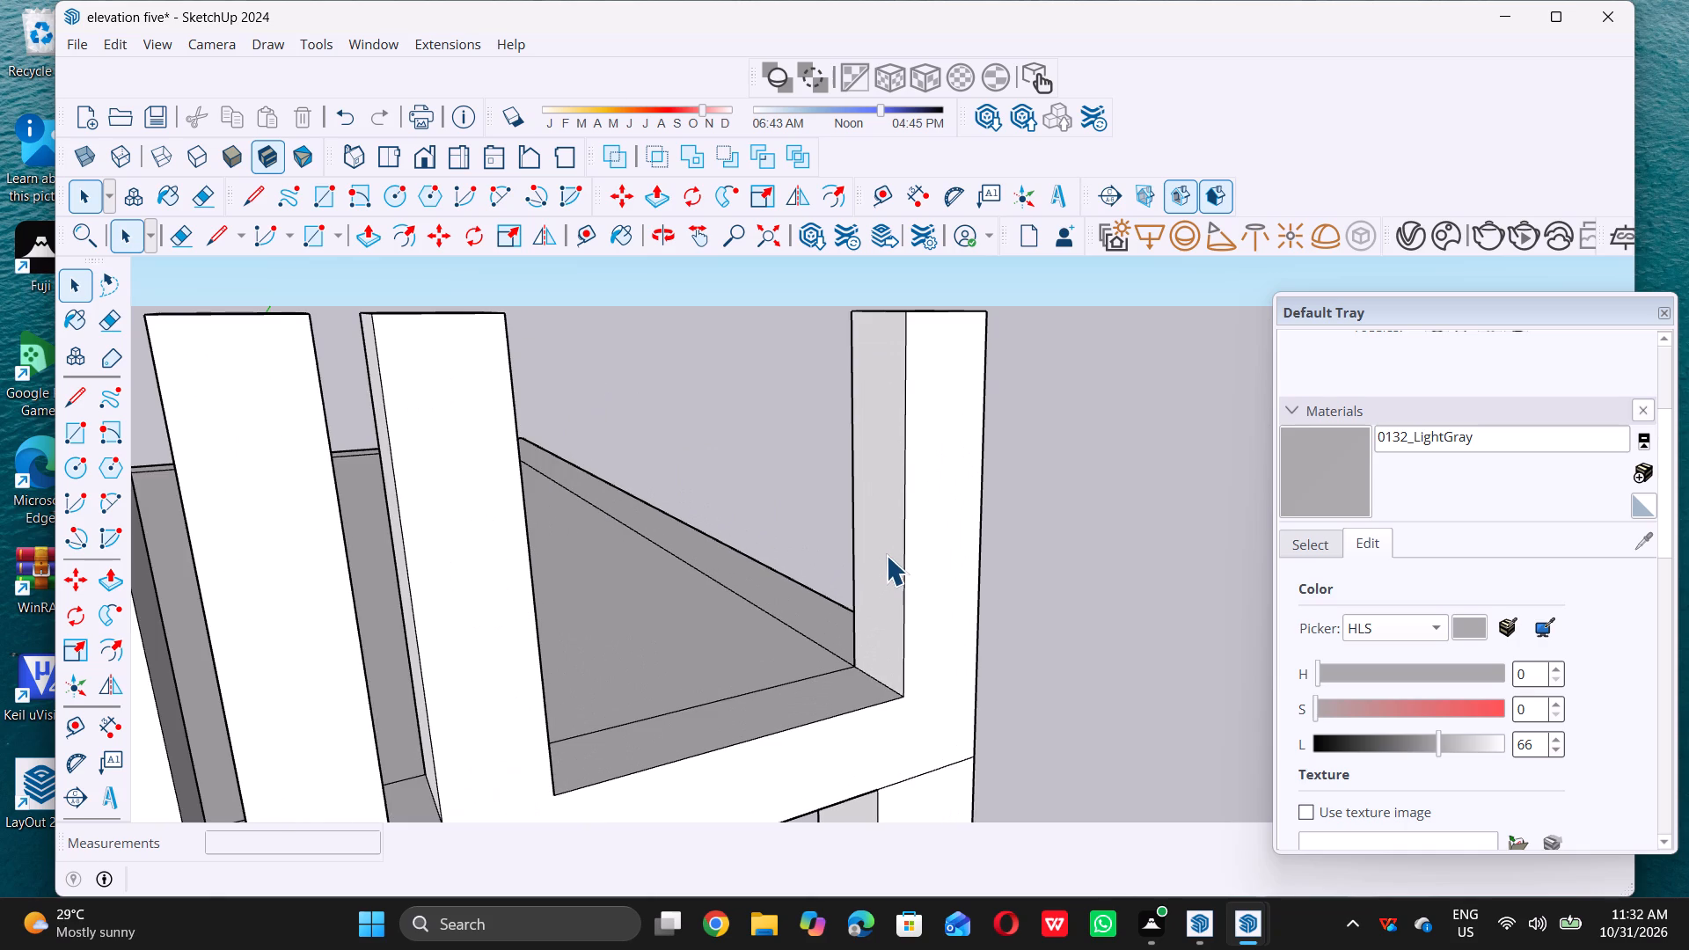
{"action": "scroll", "coordinate": [883, 565], "scroll_direction": "up", "scroll_amount": 2}
{"action": "left_click", "coordinate": [883, 566]}
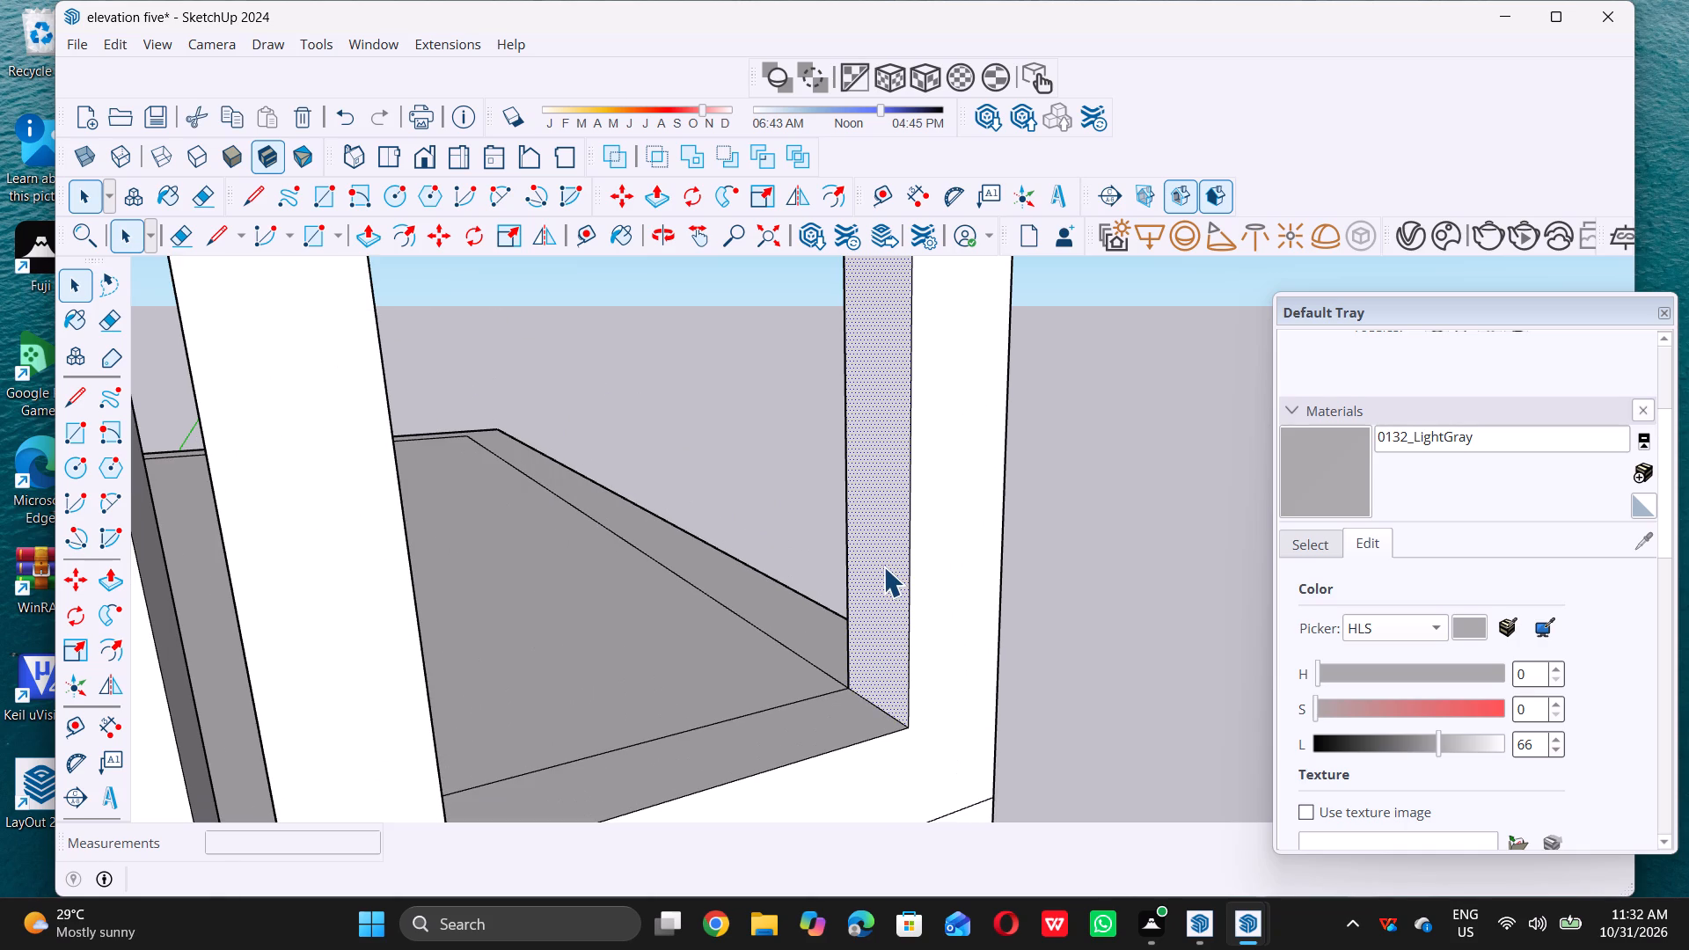
{"action": "key", "text": "p"}
{"action": "left_click", "coordinate": [885, 565]}
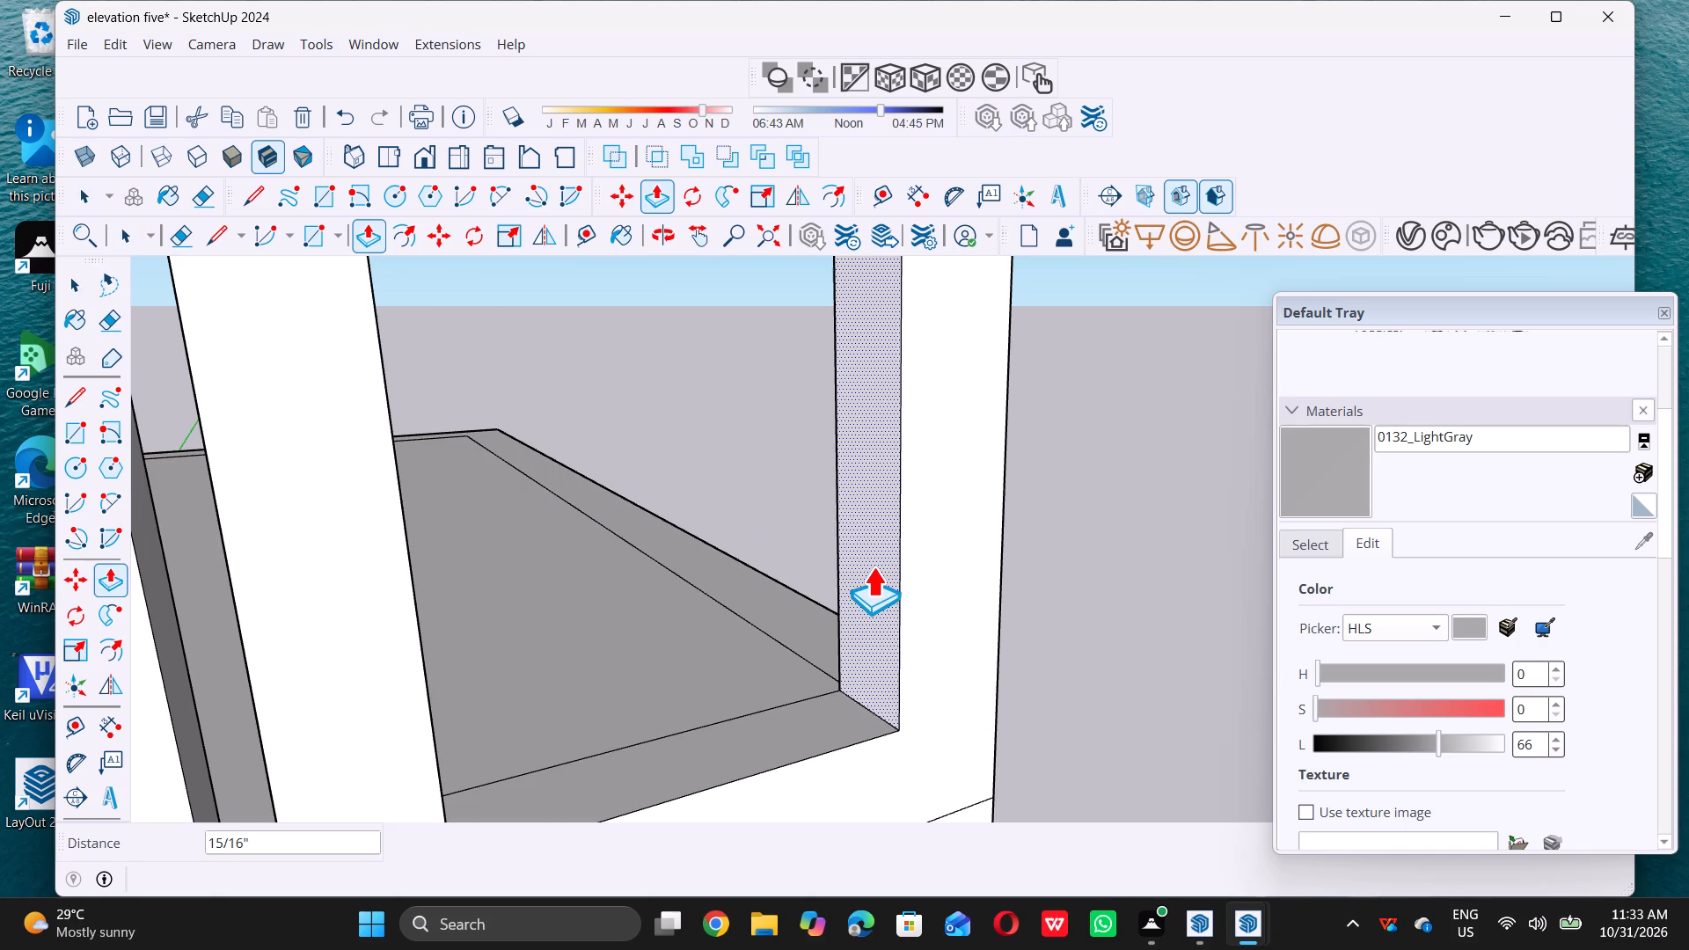
{"action": "key", "text": "3"}
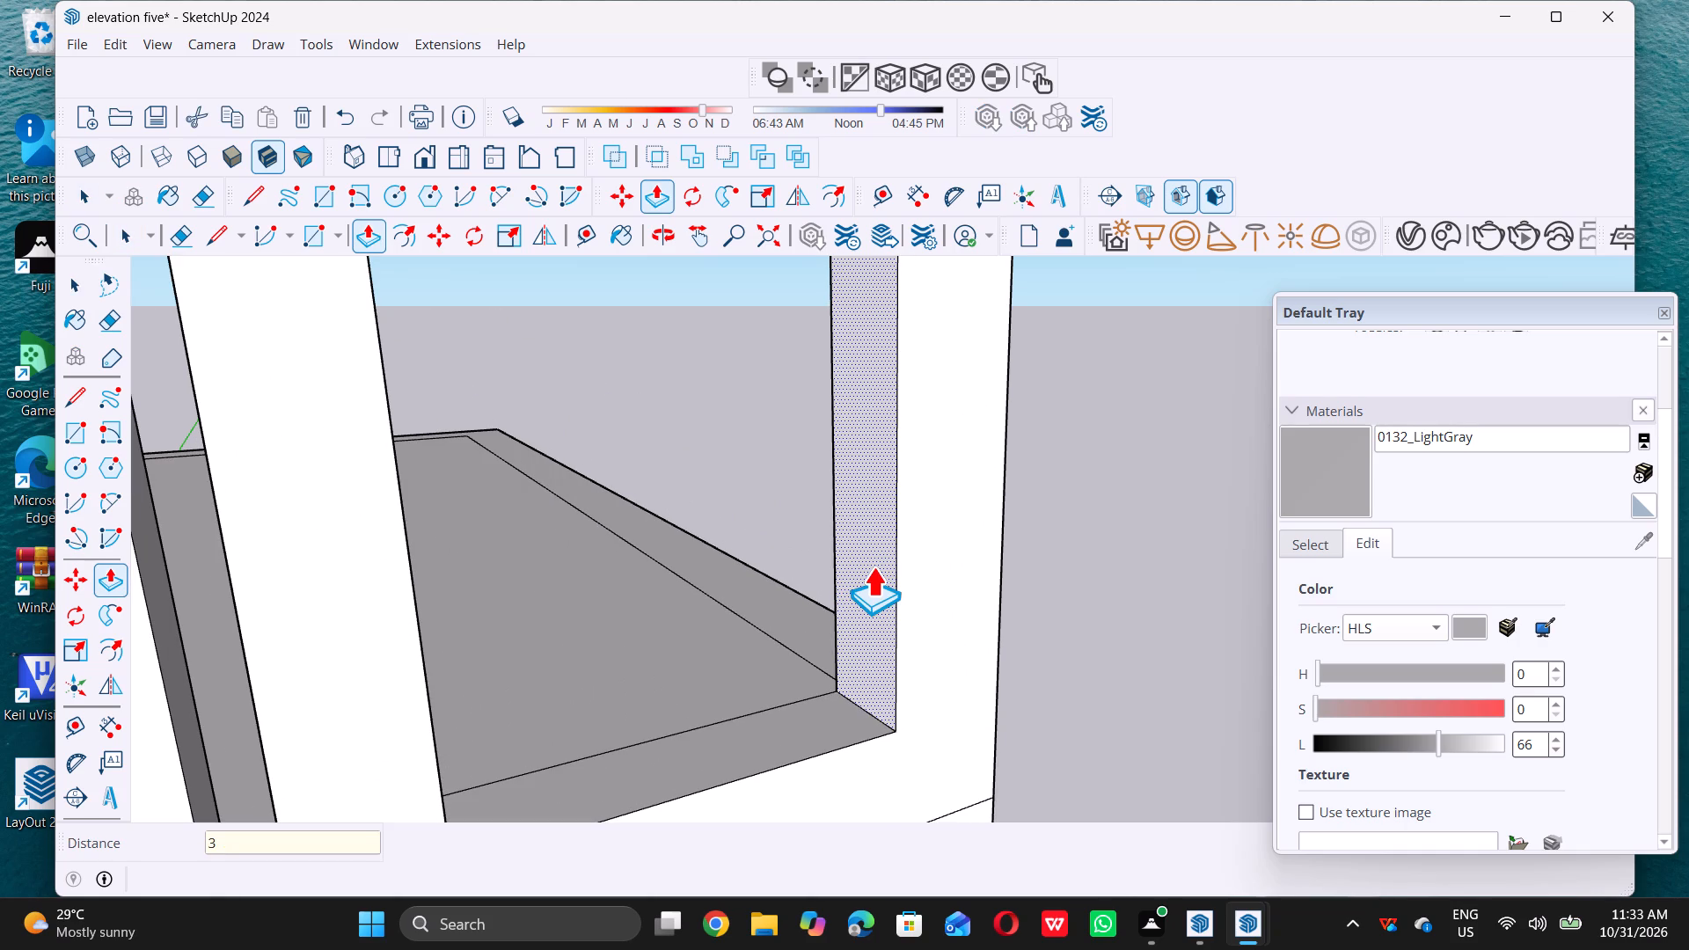
{"action": "key", "text": "shift+quotedbl"}
{"action": "key", "text": "Return"}
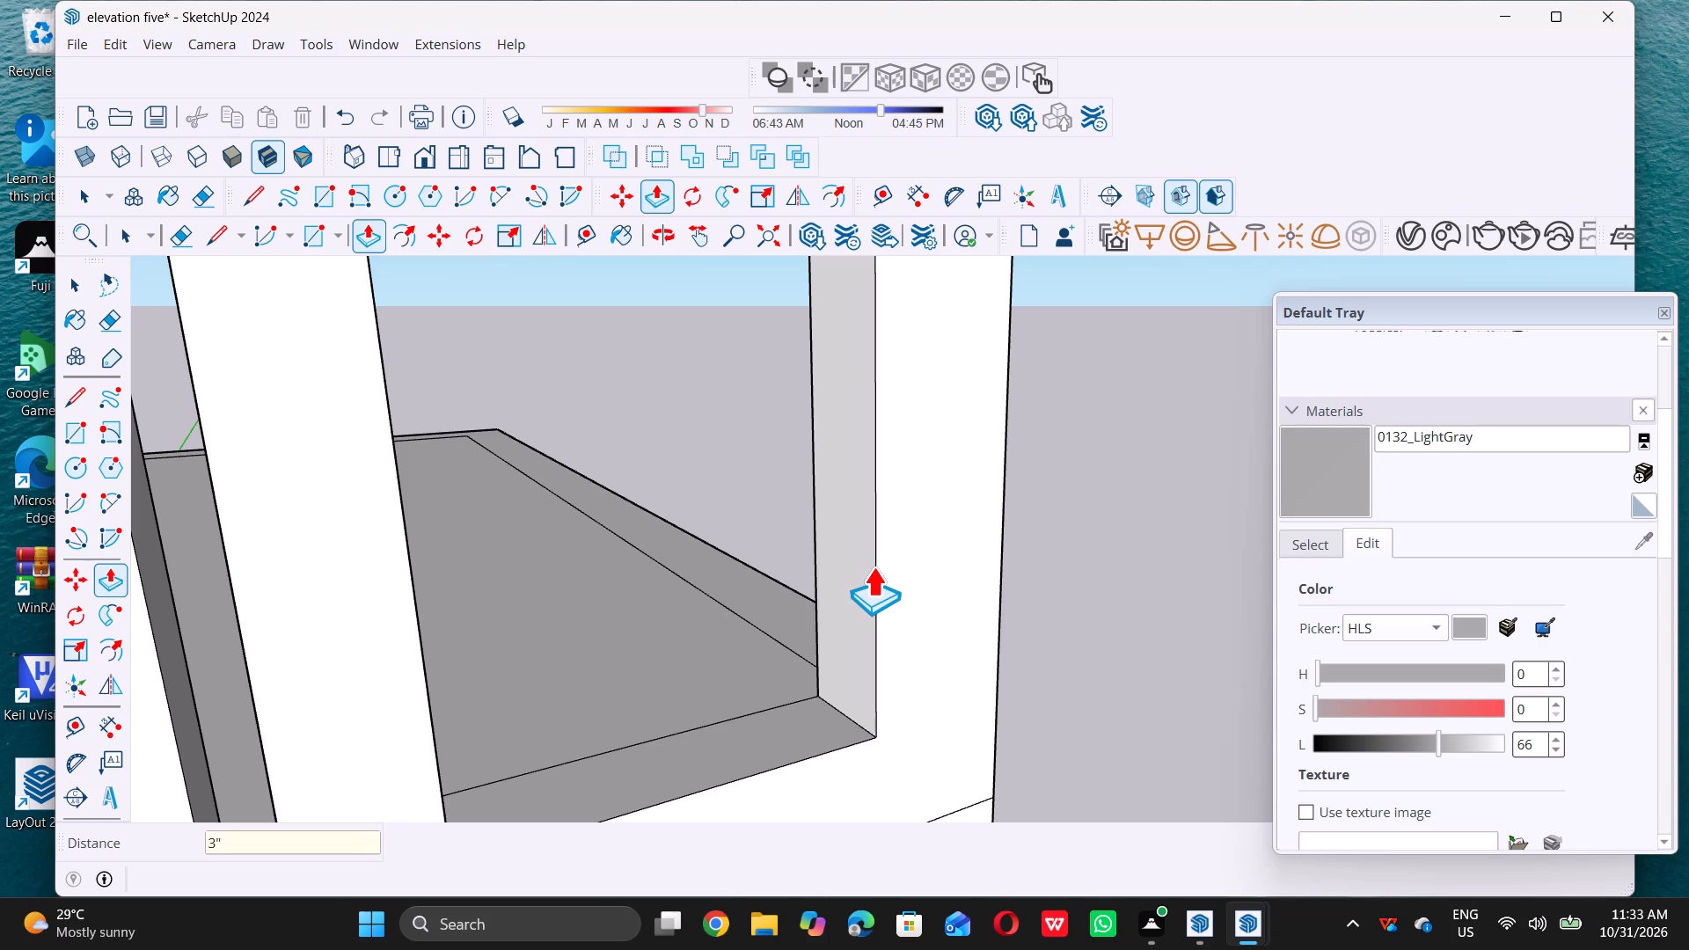
{"action": "key", "text": "space"}
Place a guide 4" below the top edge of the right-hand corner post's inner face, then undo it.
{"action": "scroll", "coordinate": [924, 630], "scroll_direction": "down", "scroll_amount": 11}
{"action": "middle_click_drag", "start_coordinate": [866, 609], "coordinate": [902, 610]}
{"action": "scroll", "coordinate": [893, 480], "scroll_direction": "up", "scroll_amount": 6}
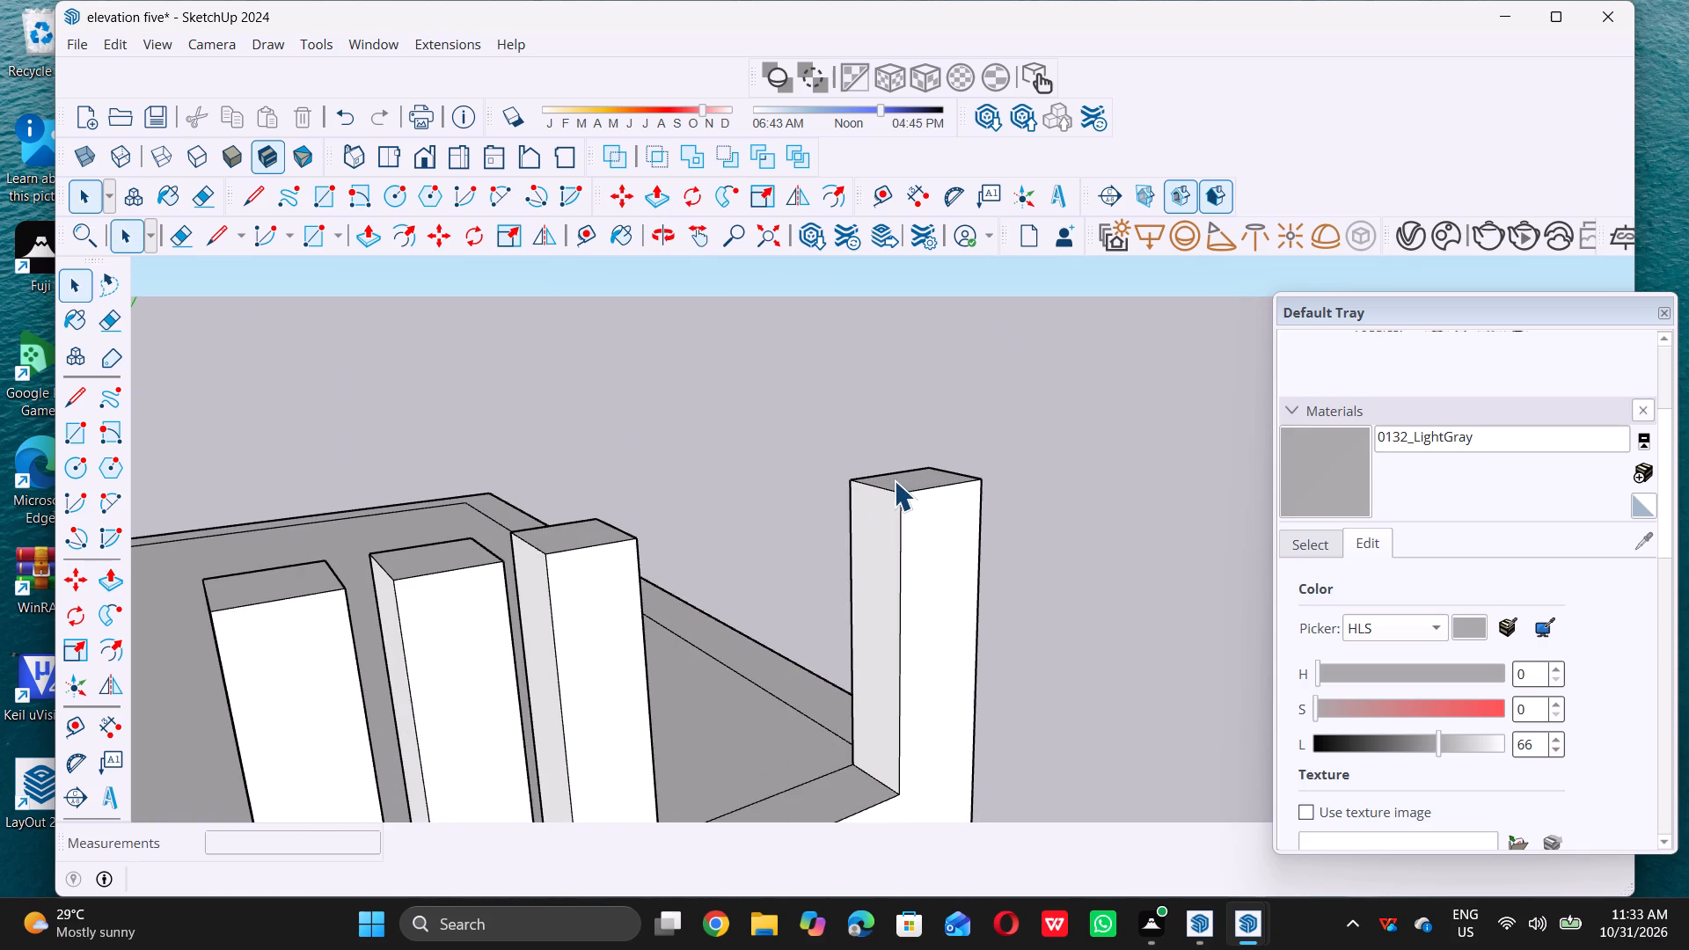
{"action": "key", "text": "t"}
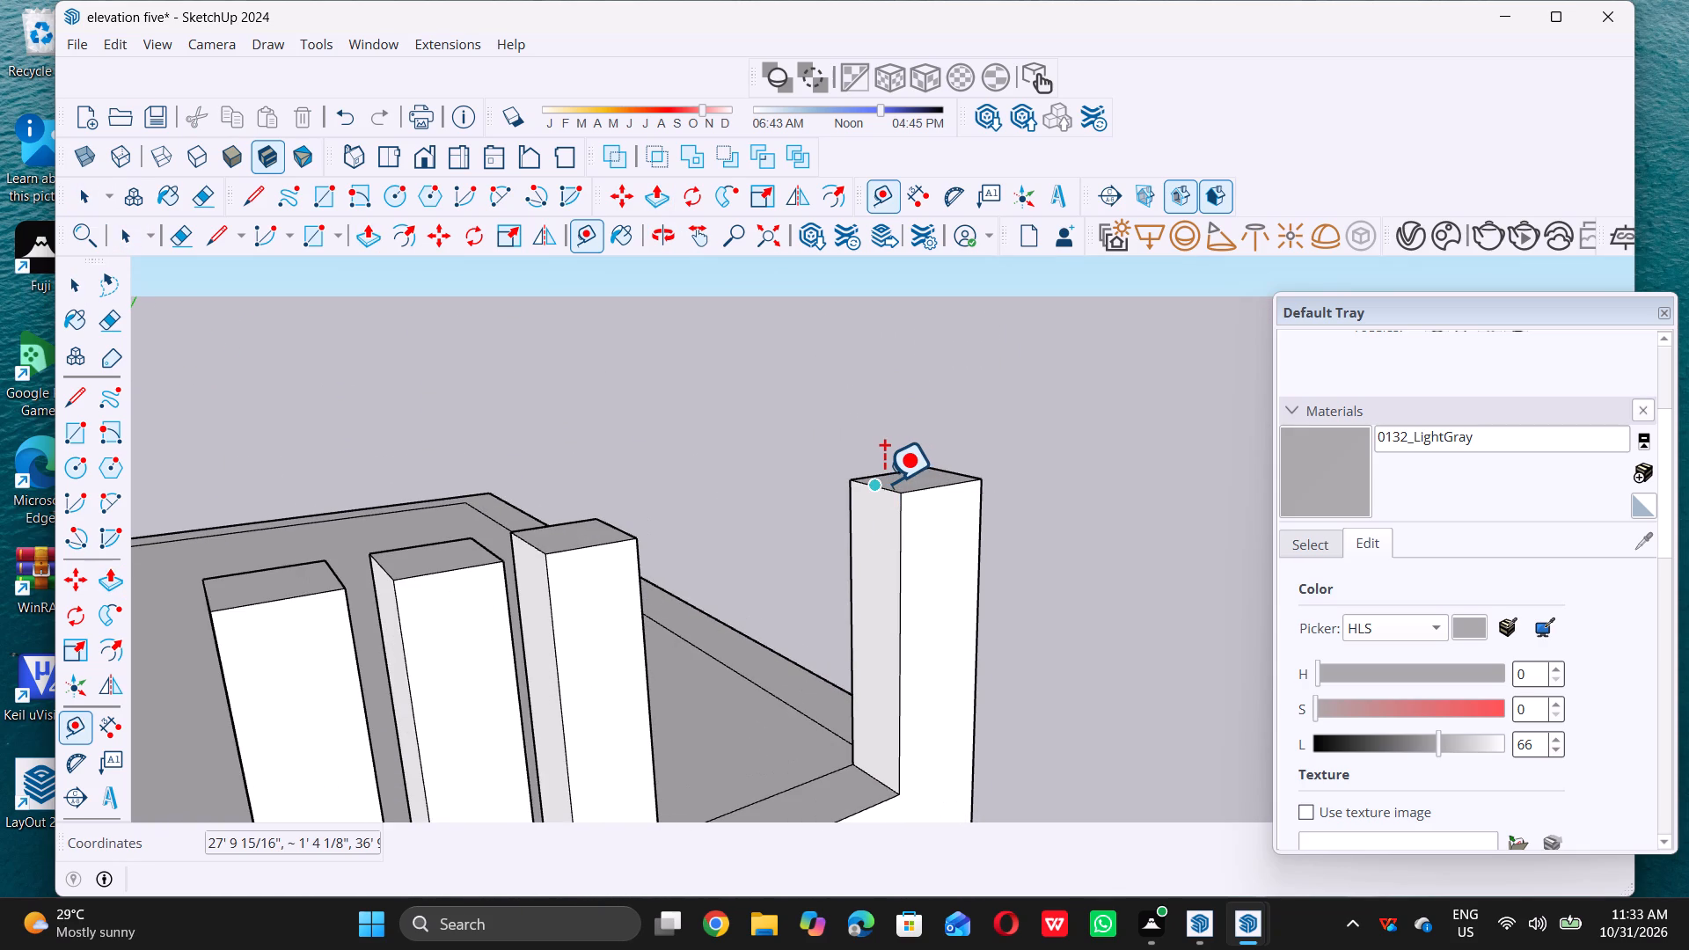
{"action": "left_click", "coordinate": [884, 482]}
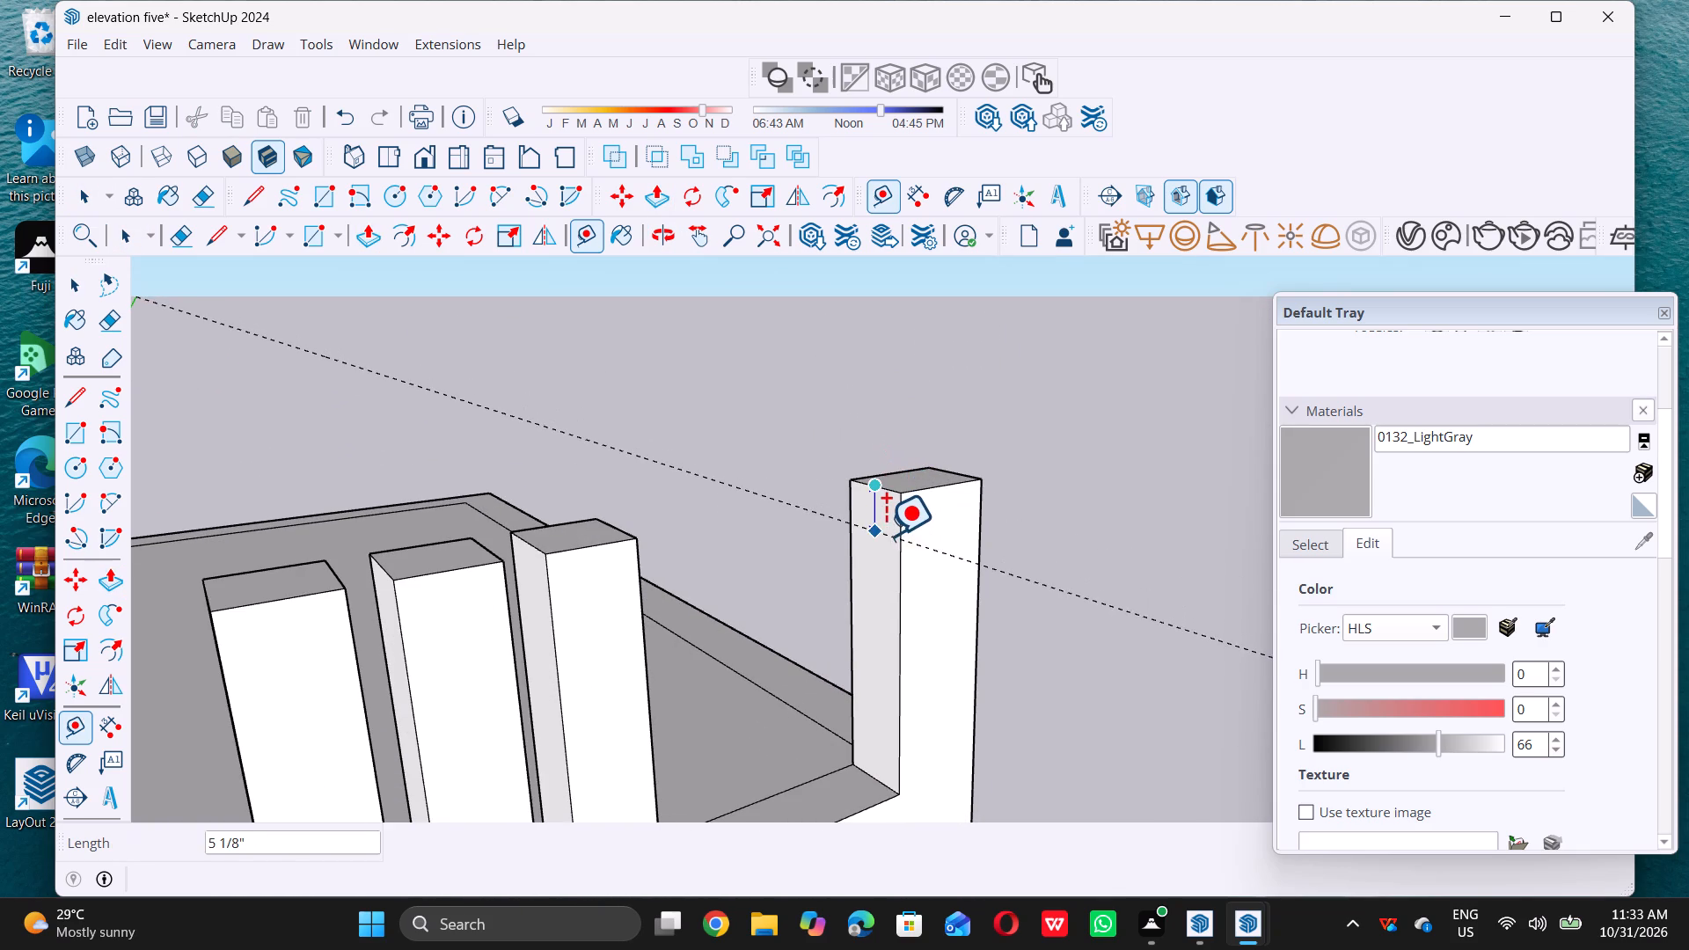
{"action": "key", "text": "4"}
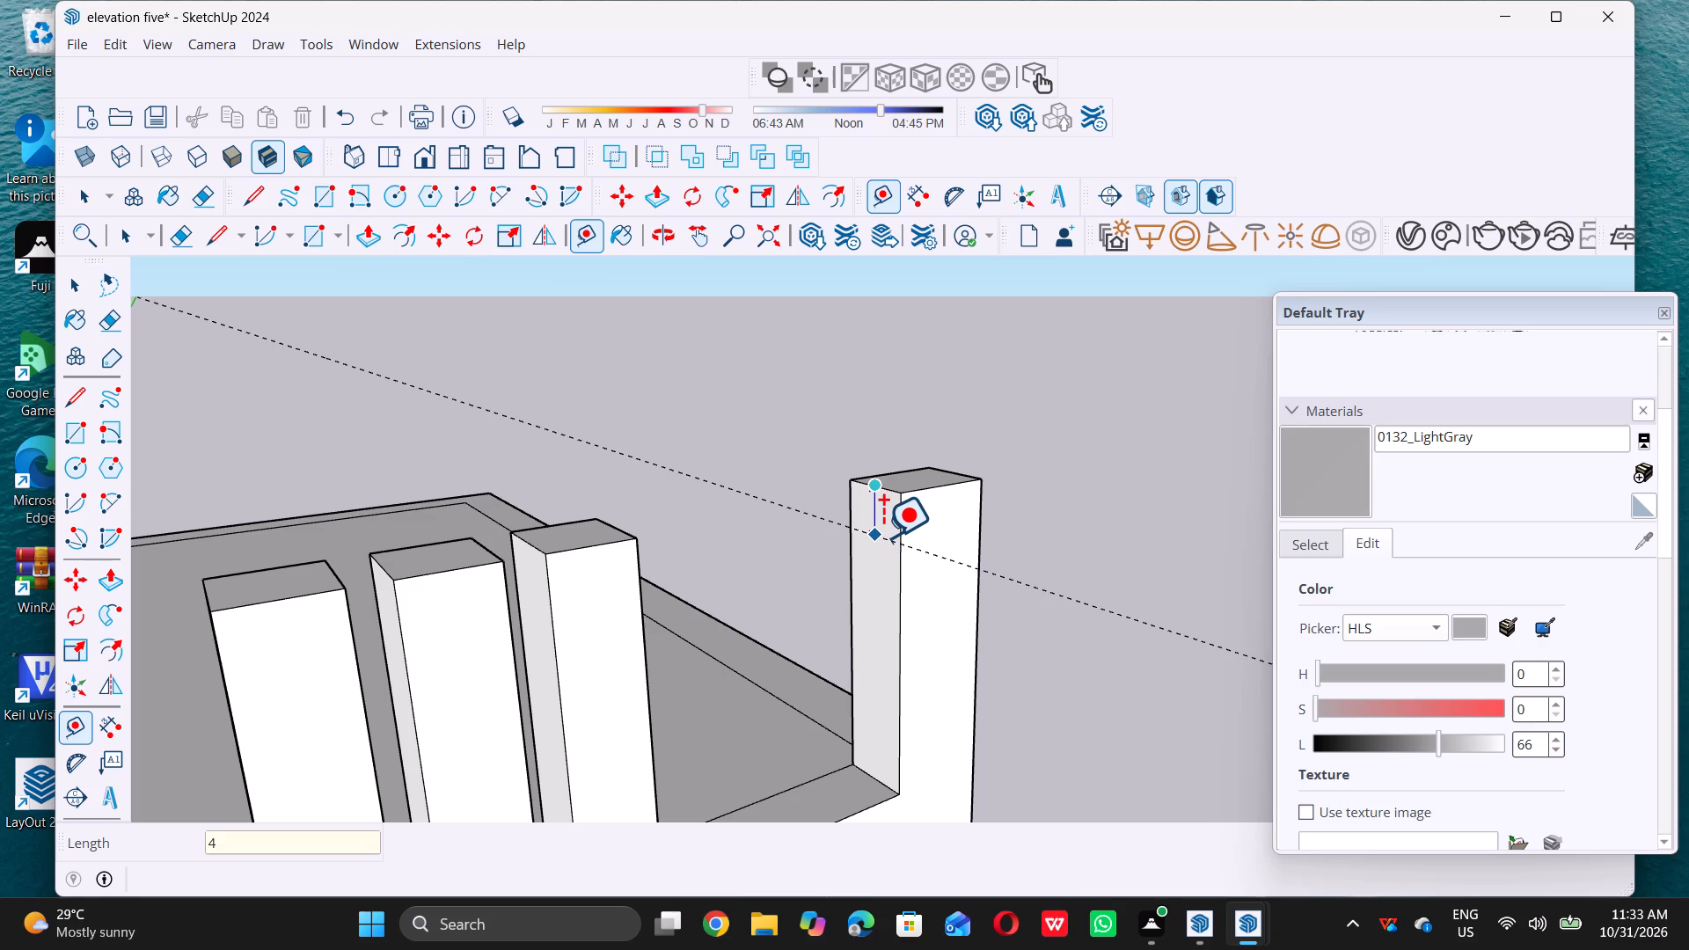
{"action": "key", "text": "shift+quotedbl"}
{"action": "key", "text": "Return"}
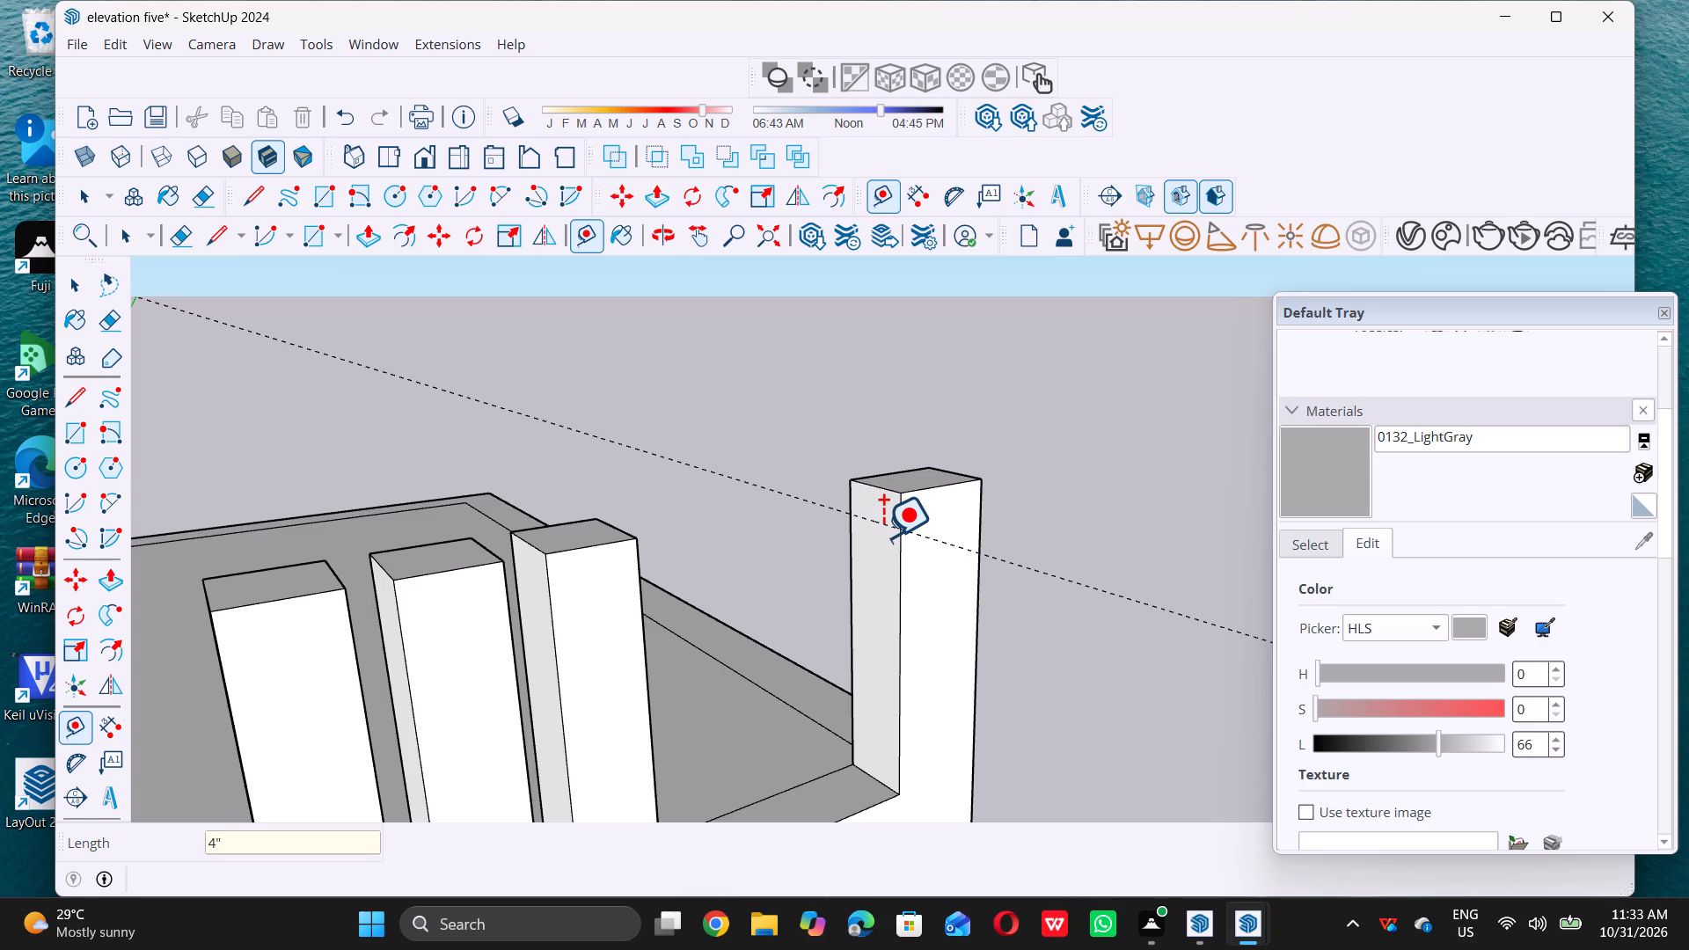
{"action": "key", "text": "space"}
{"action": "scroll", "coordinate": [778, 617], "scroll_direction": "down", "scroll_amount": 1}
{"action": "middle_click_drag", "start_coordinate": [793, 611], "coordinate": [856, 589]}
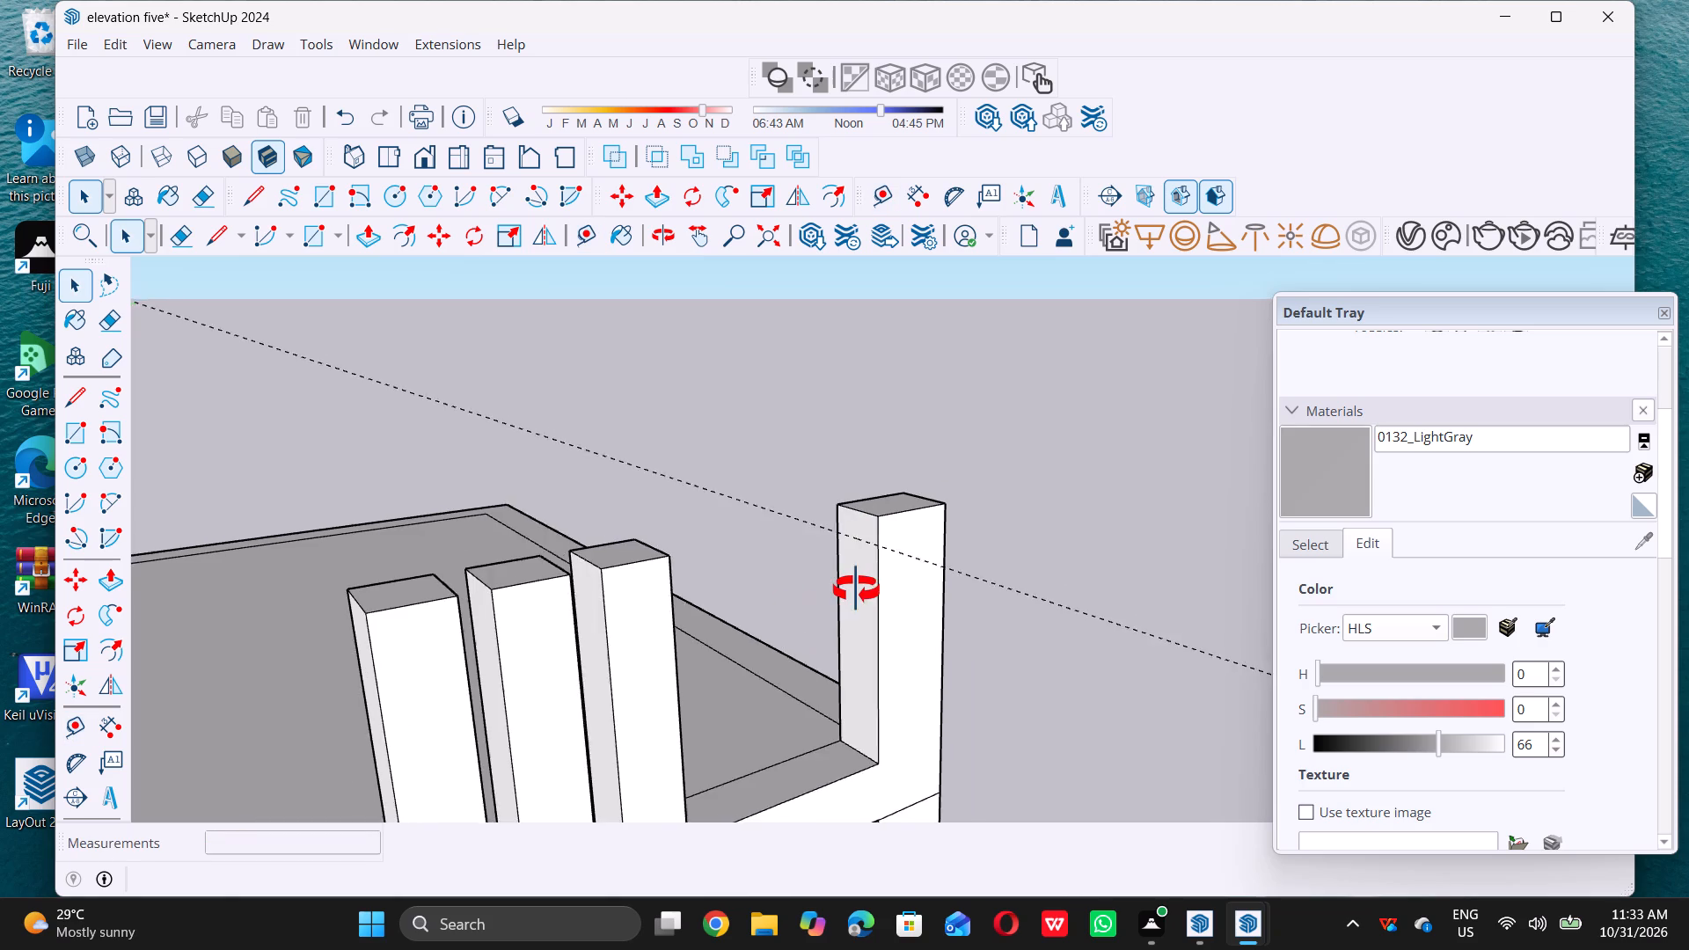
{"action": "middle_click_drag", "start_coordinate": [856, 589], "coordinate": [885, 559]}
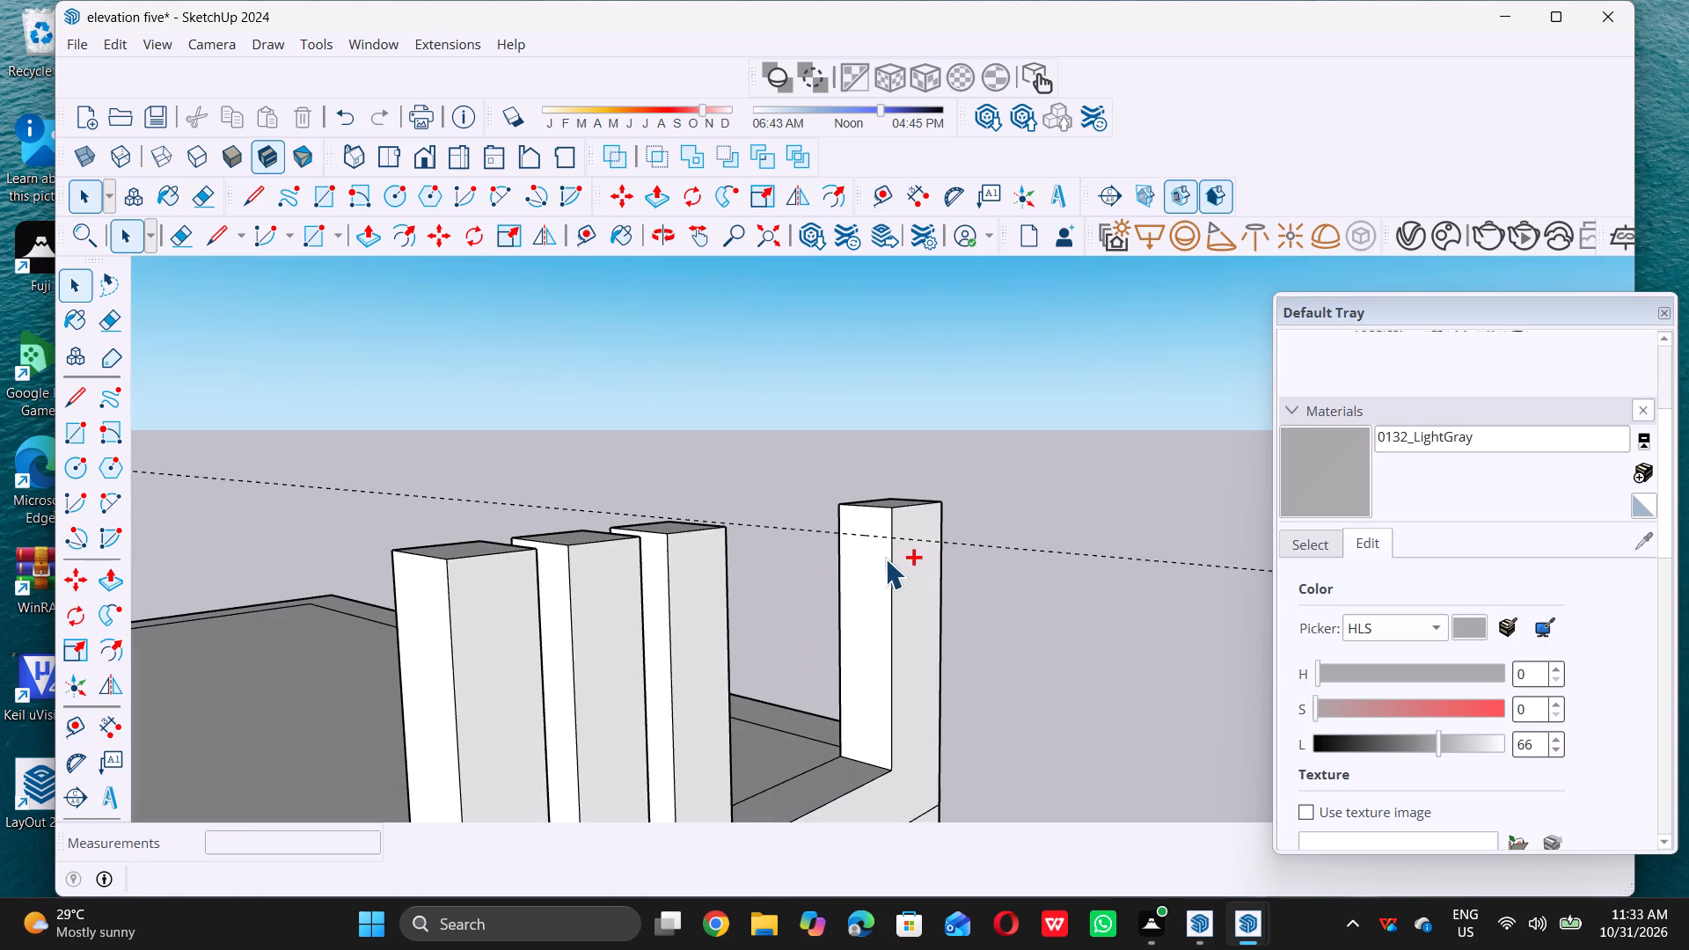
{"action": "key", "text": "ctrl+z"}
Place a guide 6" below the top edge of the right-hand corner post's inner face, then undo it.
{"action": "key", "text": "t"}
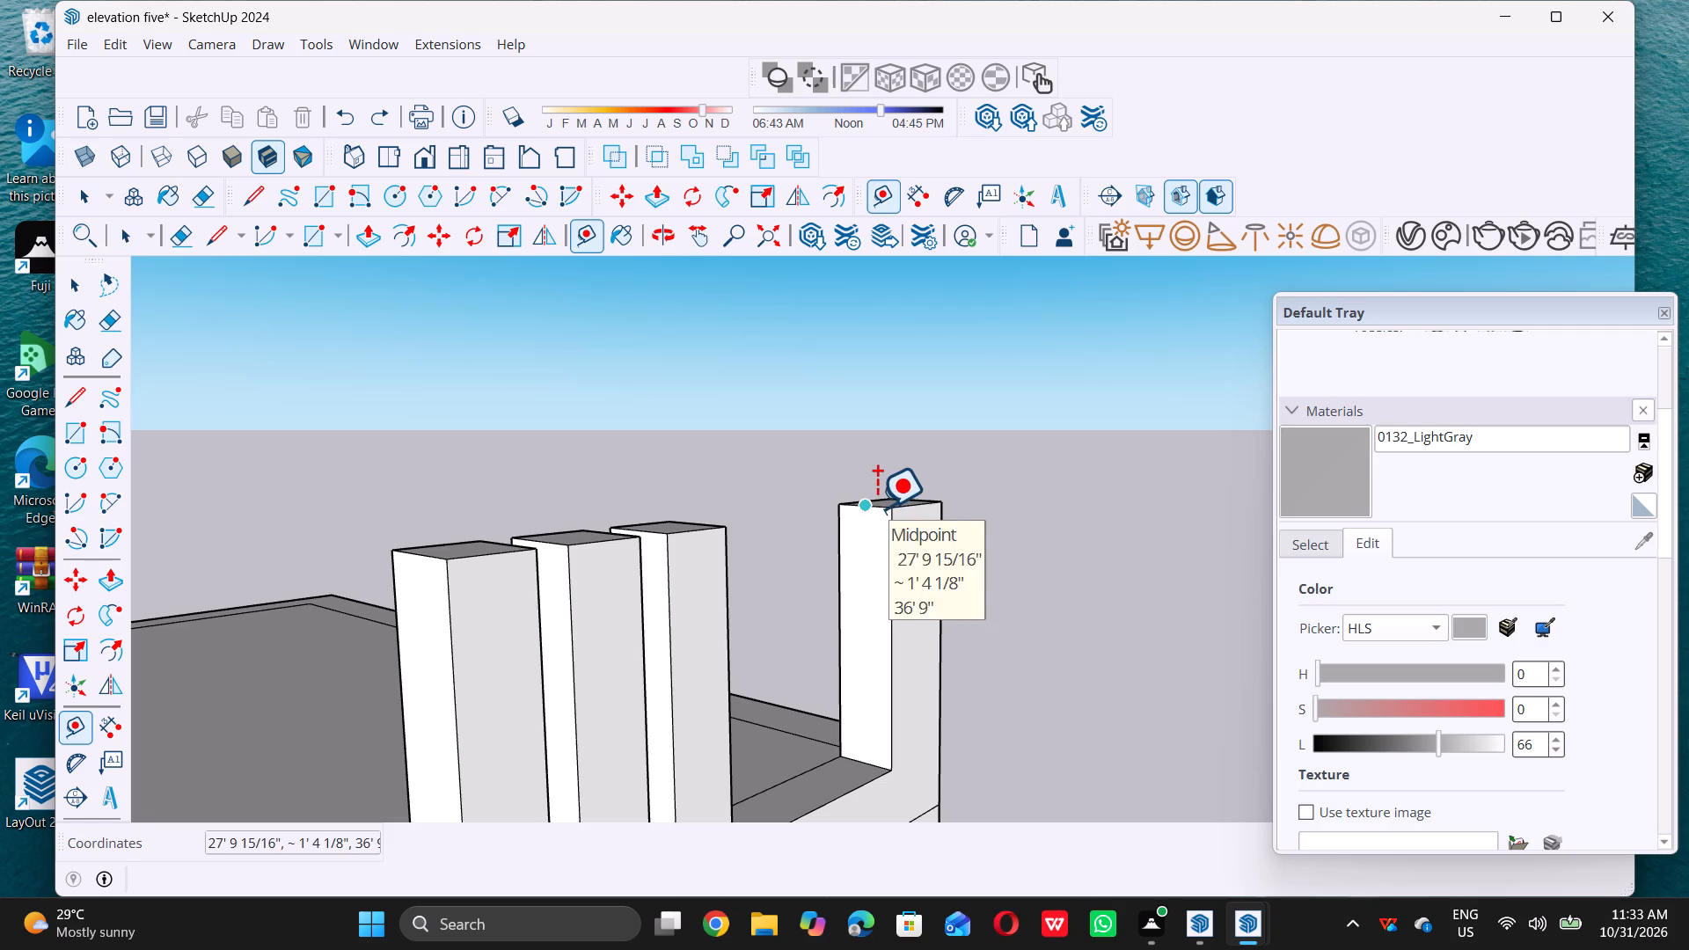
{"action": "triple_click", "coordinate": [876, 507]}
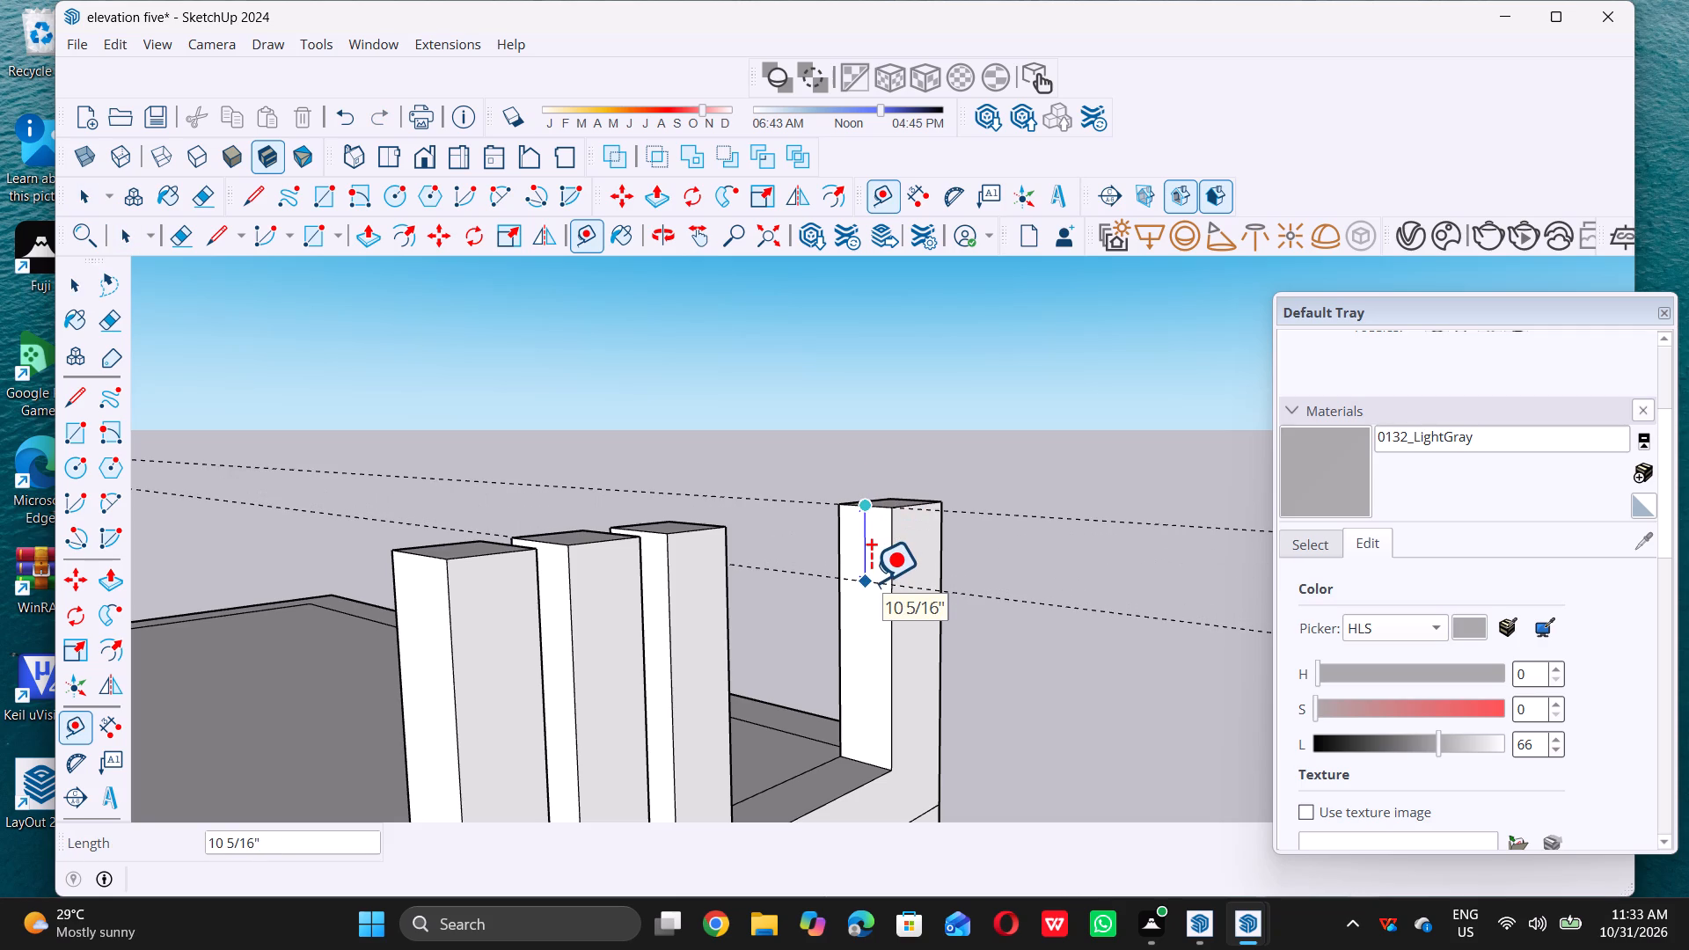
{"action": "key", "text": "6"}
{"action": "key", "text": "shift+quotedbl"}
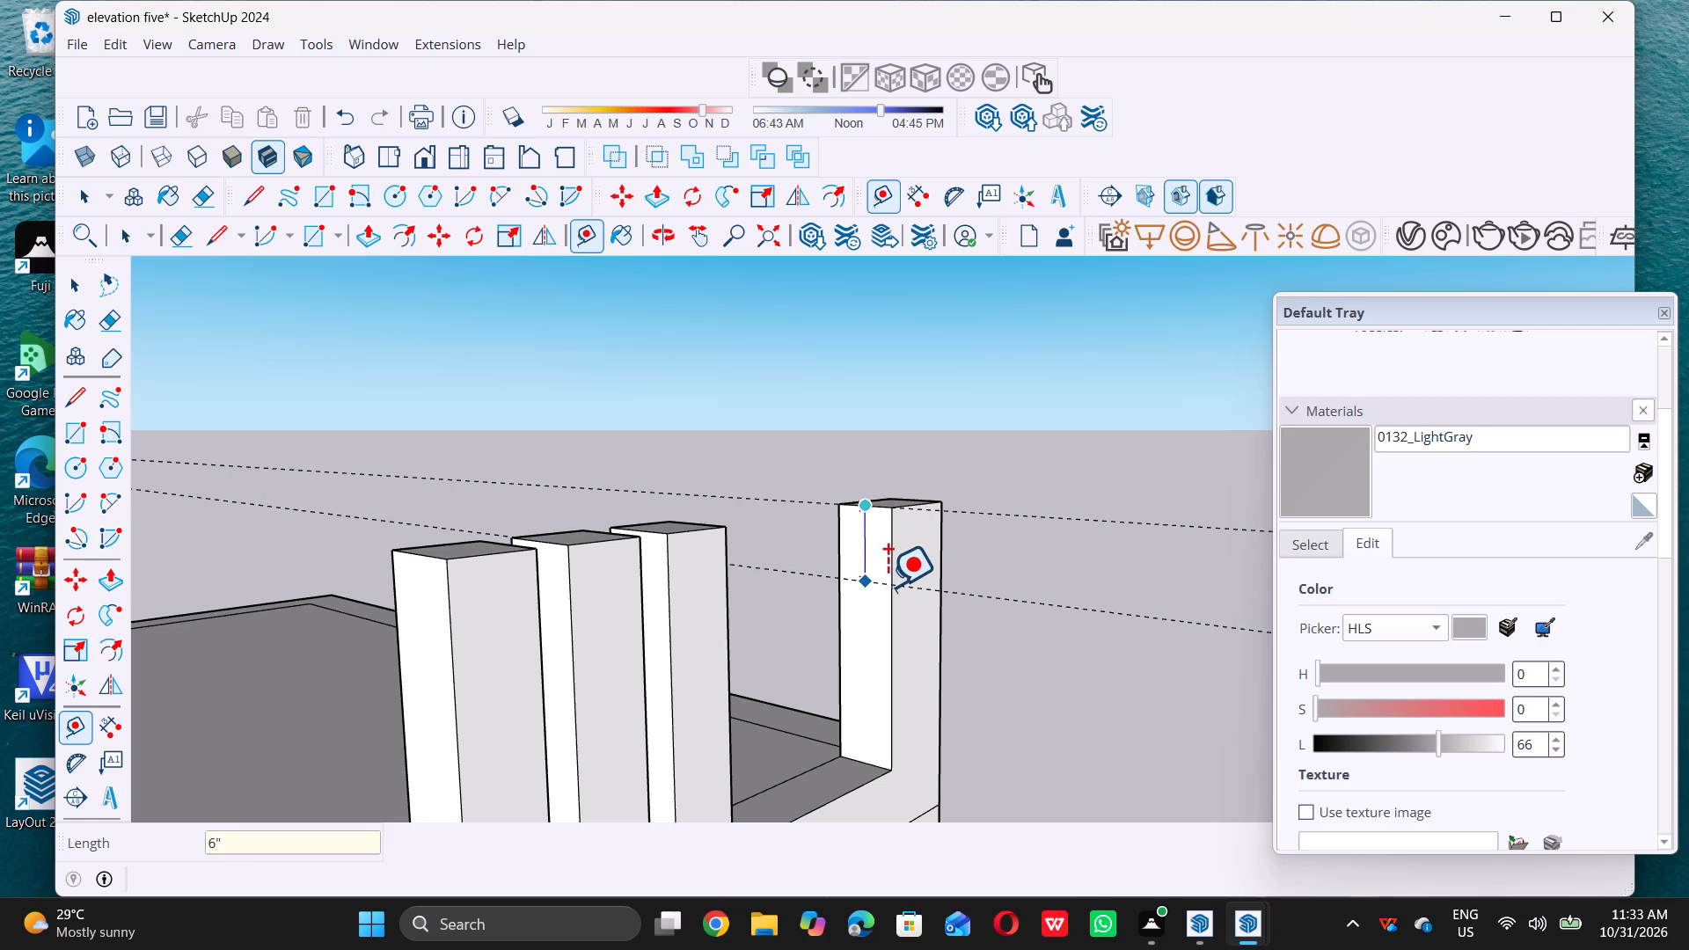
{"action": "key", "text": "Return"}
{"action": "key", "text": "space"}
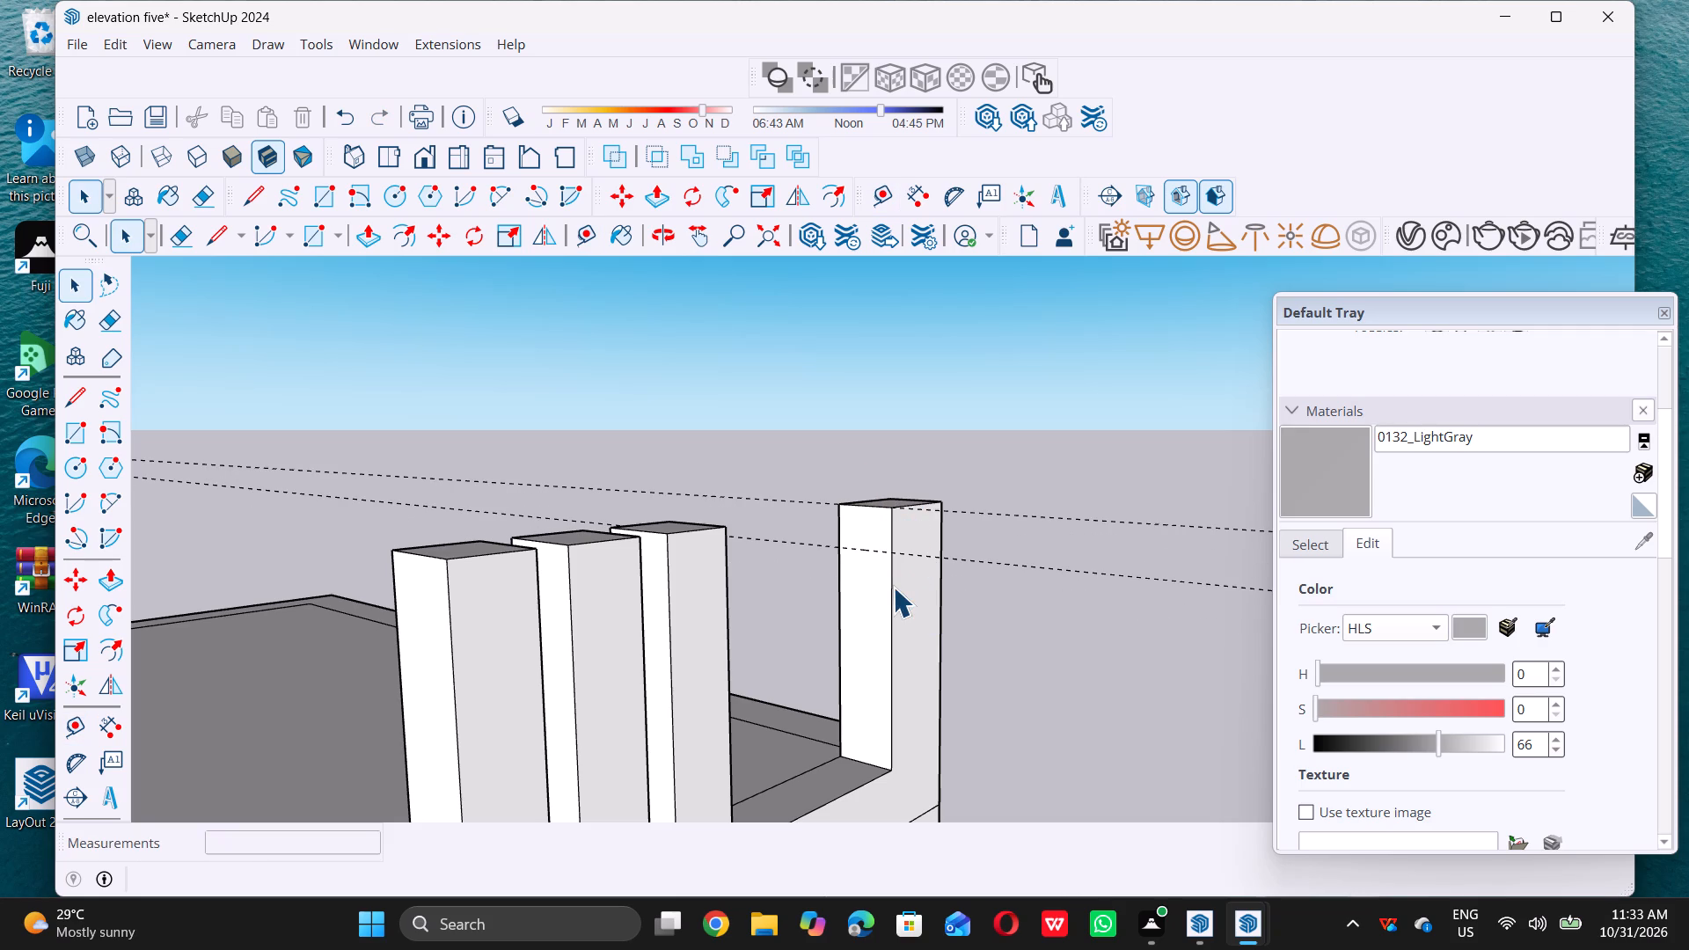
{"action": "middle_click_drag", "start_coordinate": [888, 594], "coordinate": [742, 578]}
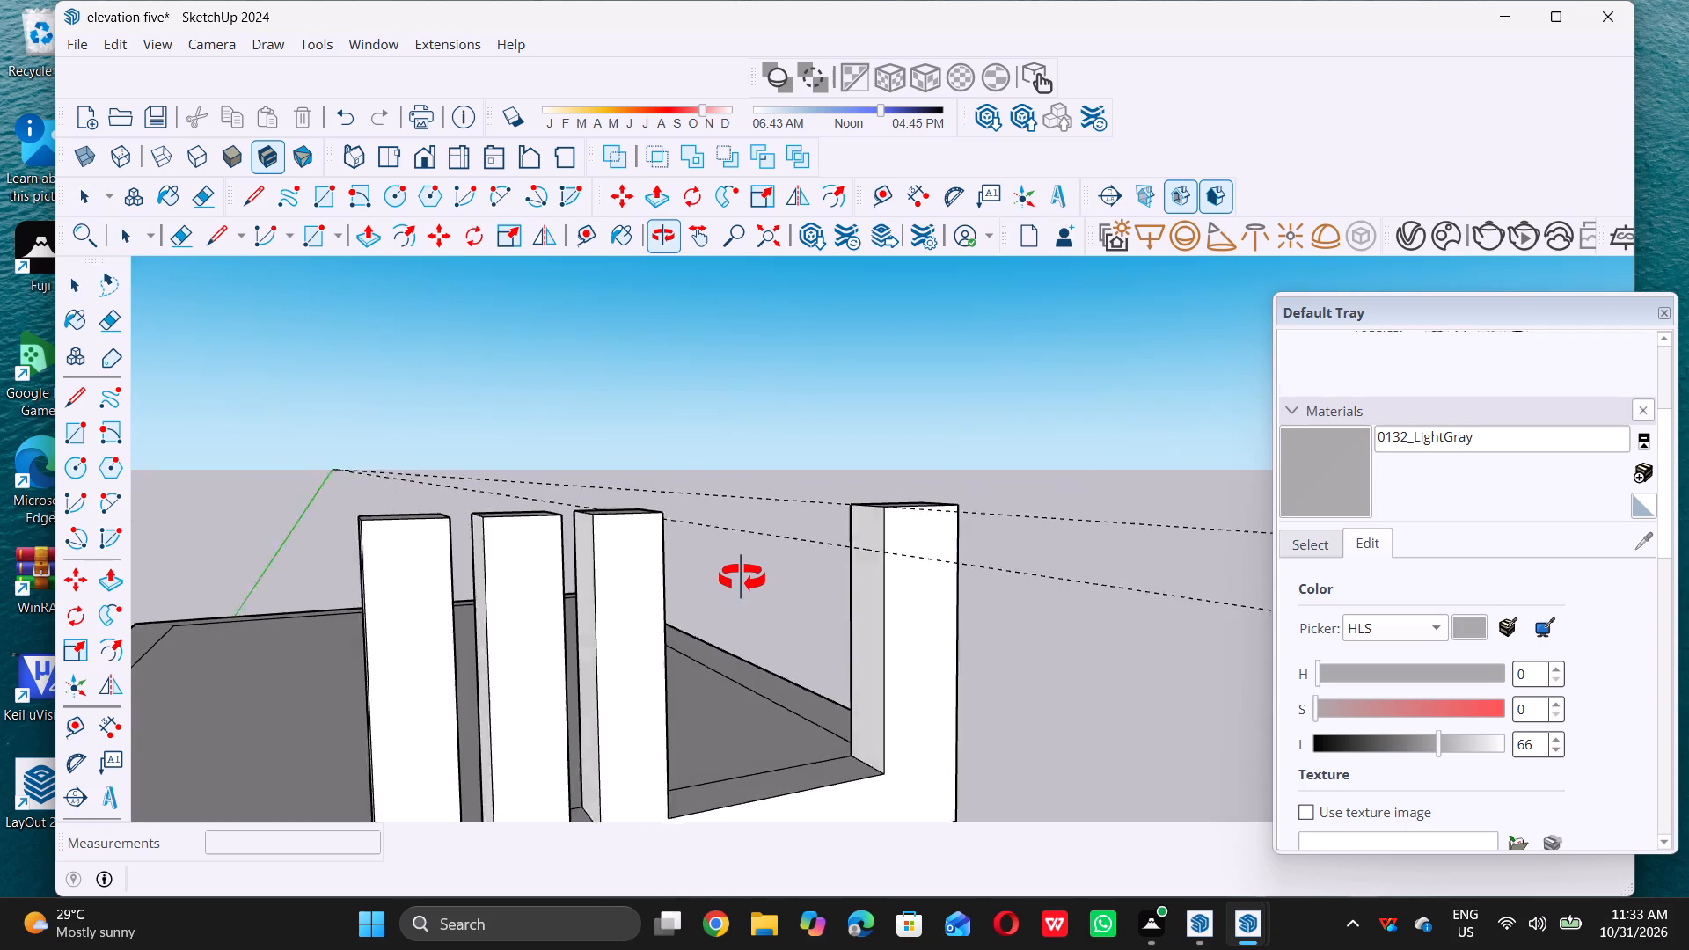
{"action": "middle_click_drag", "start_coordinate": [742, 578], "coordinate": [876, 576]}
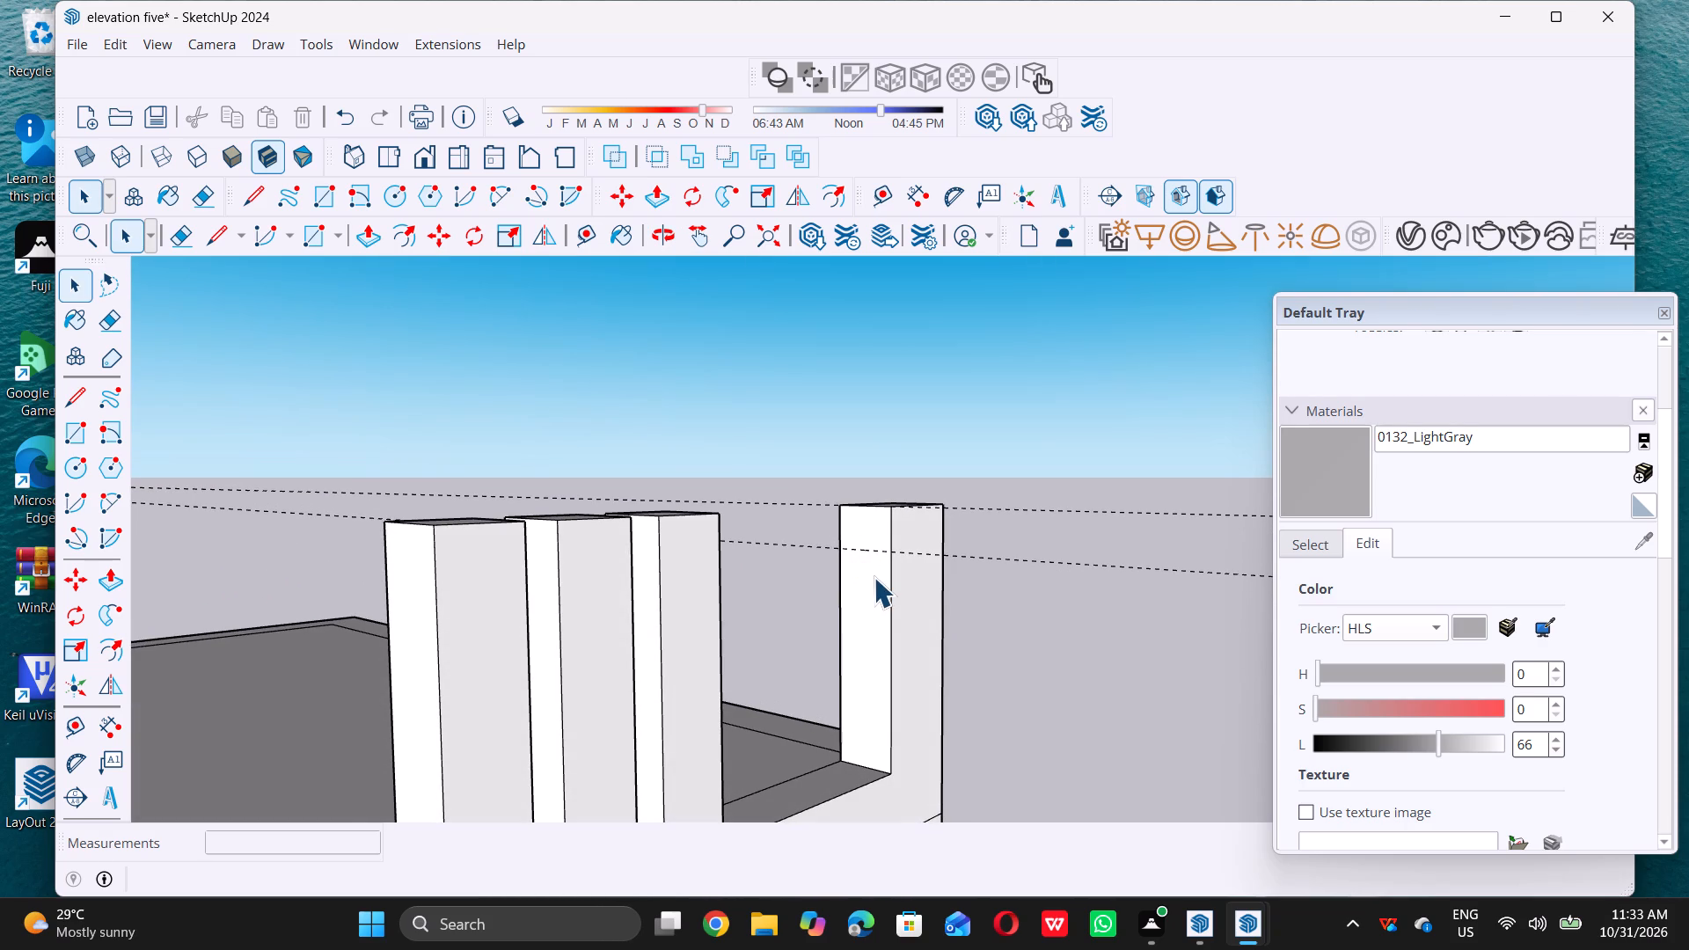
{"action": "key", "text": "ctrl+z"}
Place a guide 9" below the top edge of the right-hand corner post's inner face.
{"action": "key", "text": "t"}
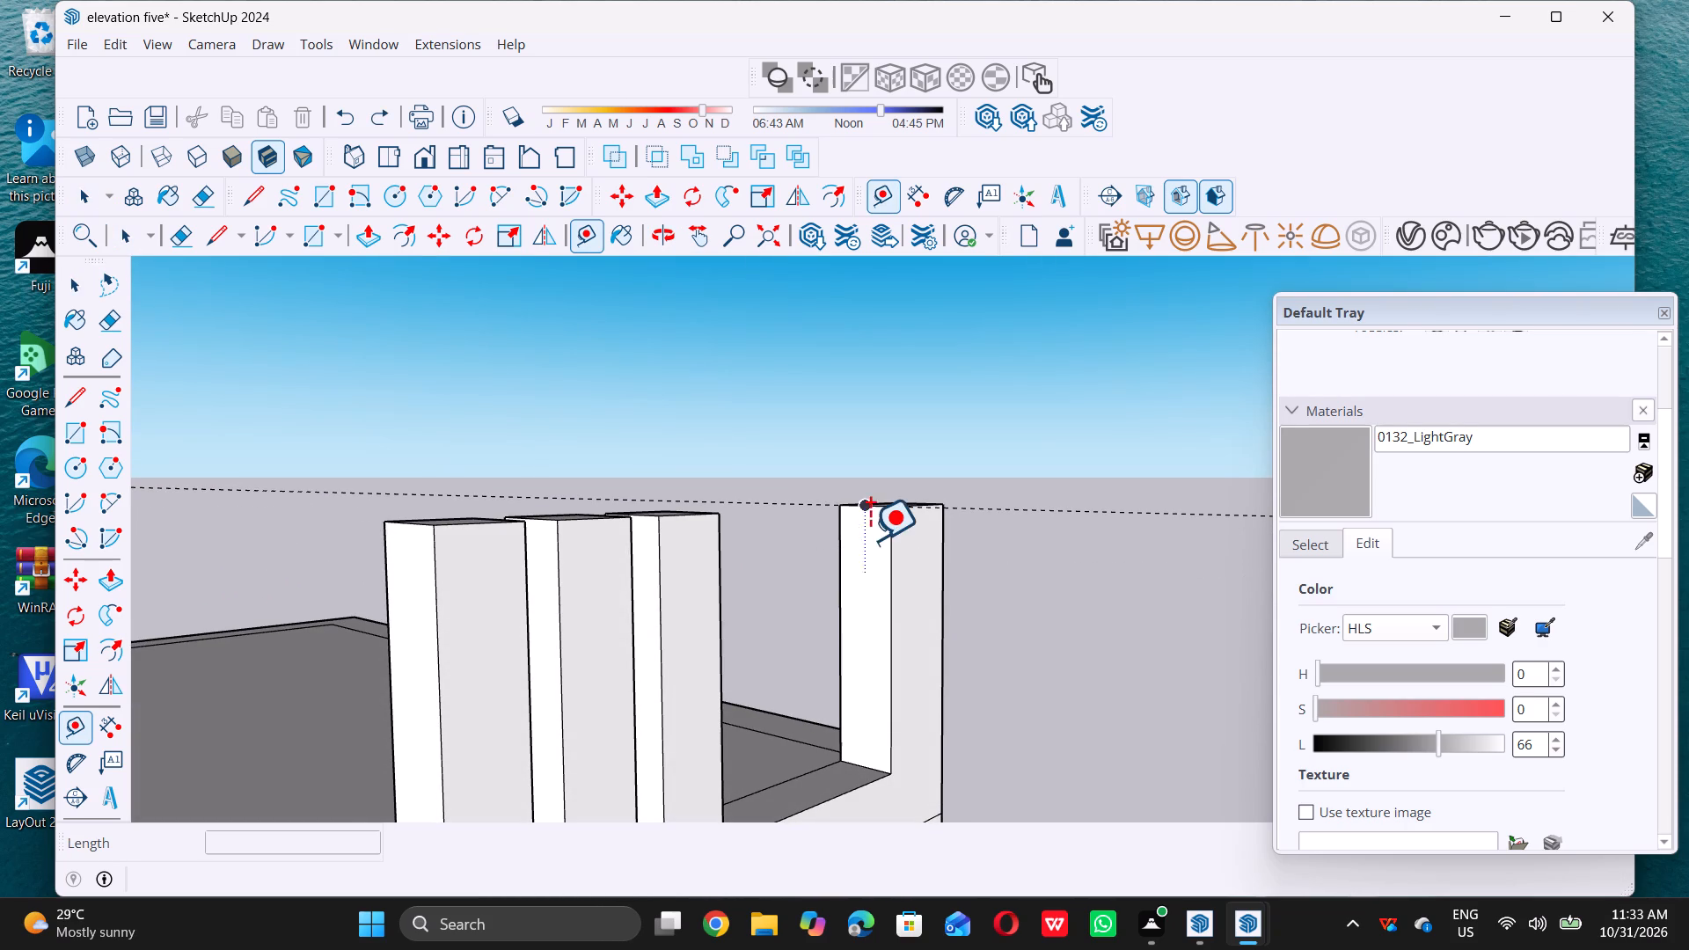
{"action": "triple_click", "coordinate": [874, 508]}
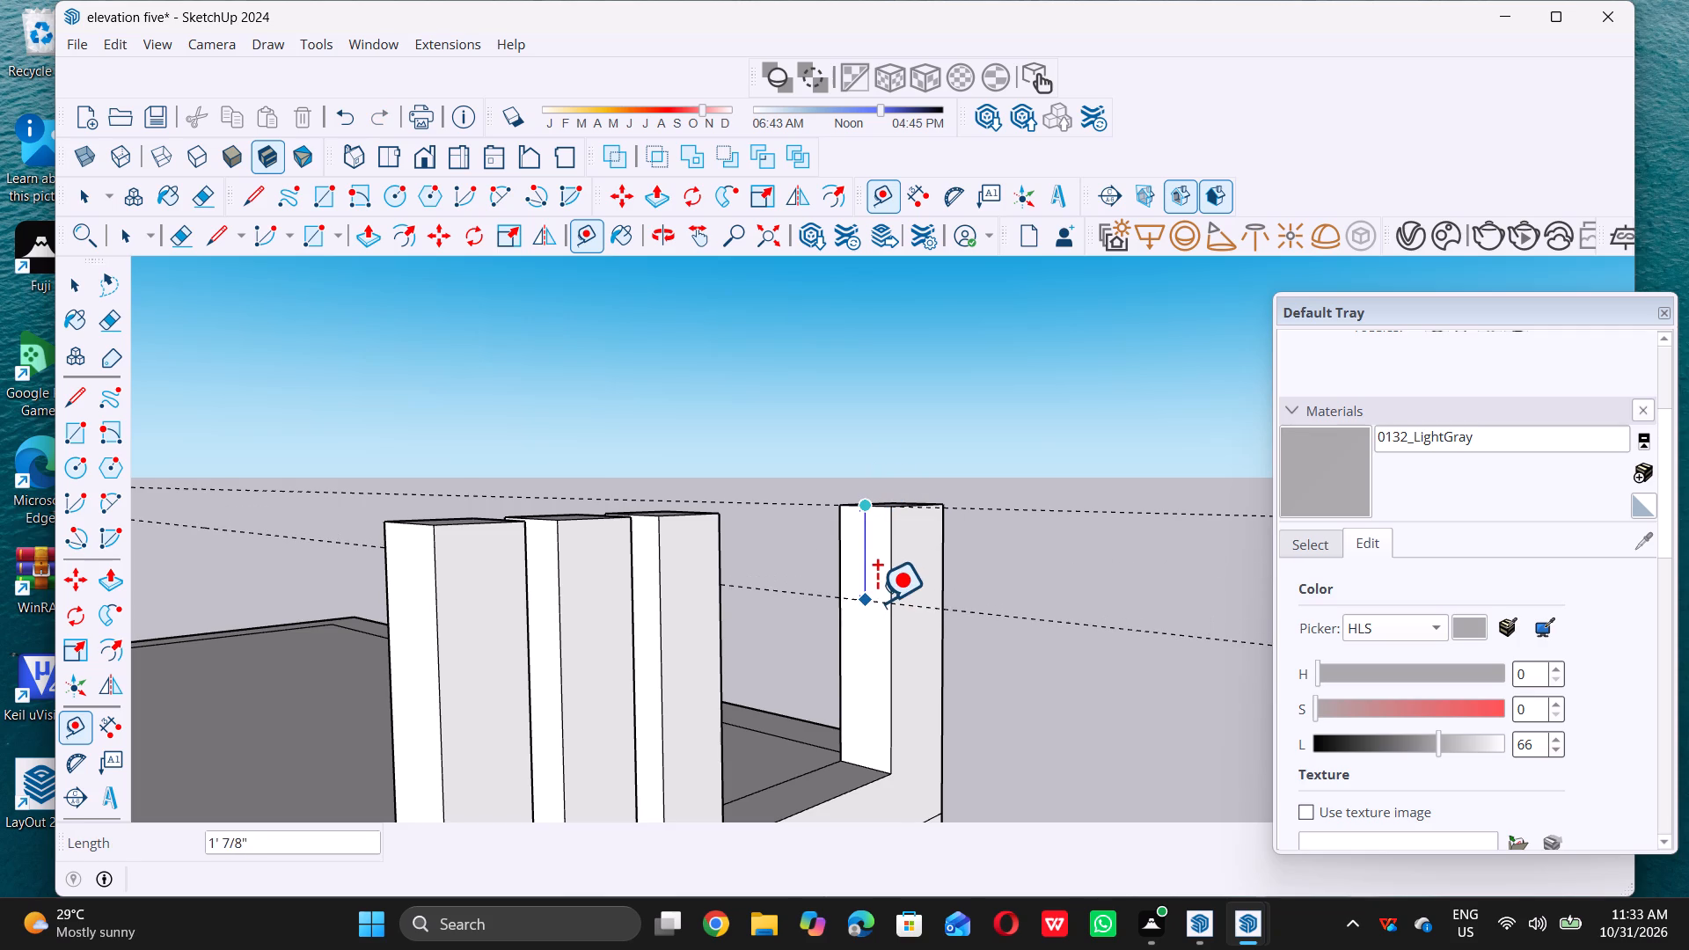
{"action": "key", "text": "9"}
{"action": "key", "text": "shift+quotedbl"}
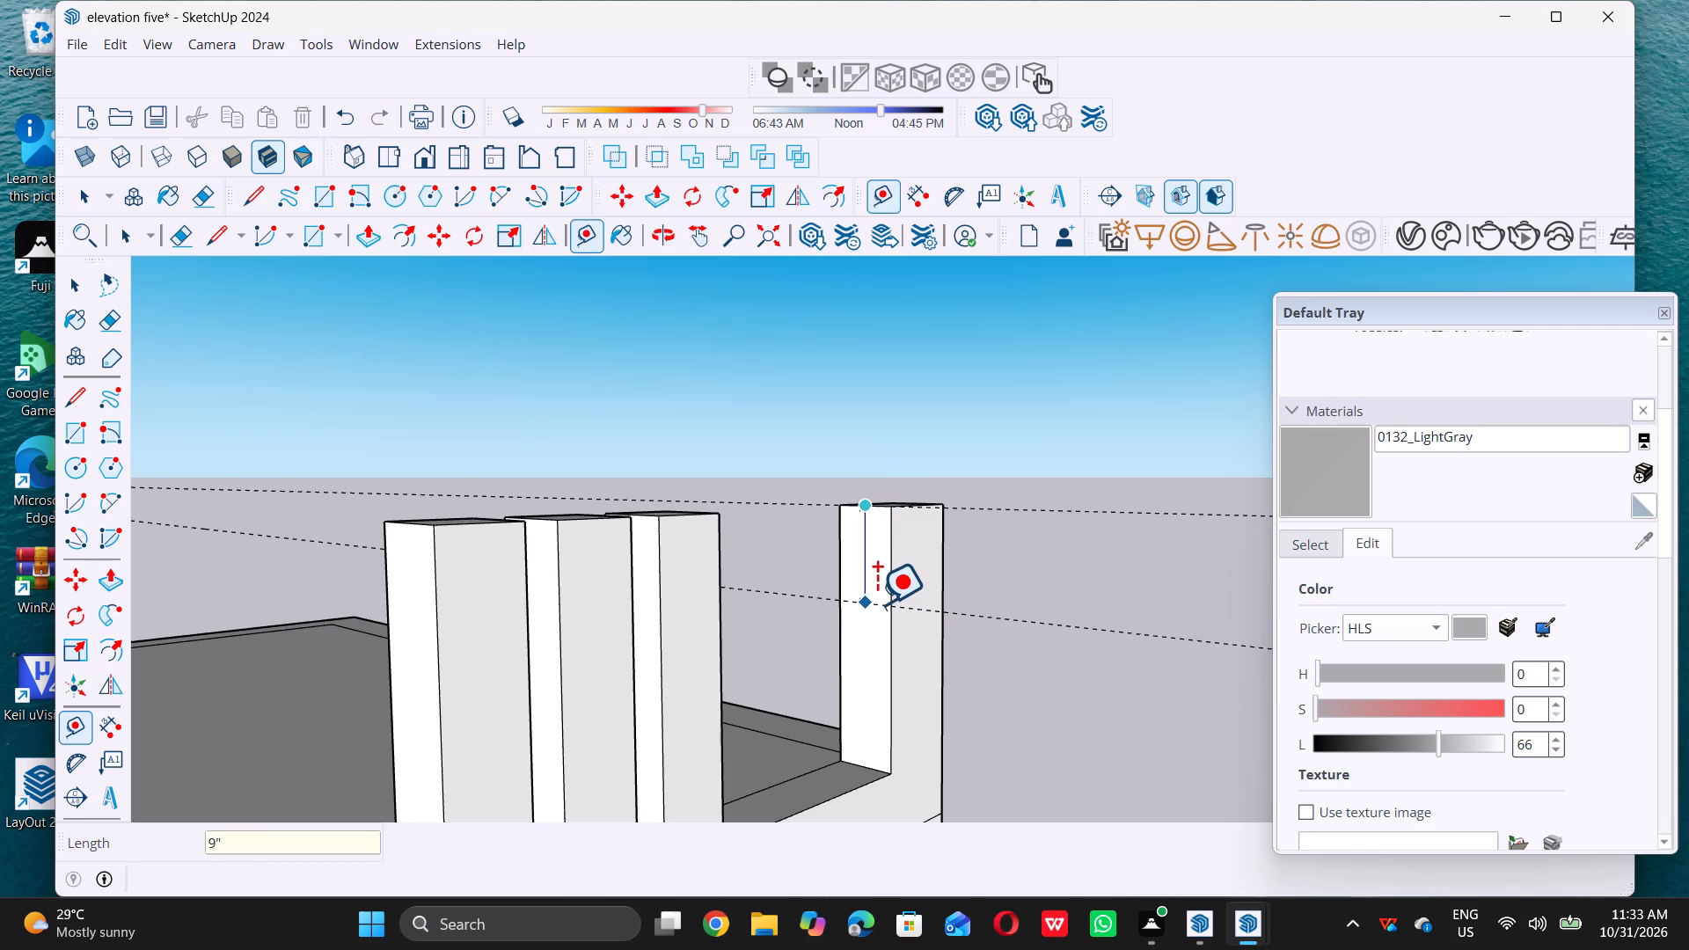
{"action": "key", "text": "Return"}
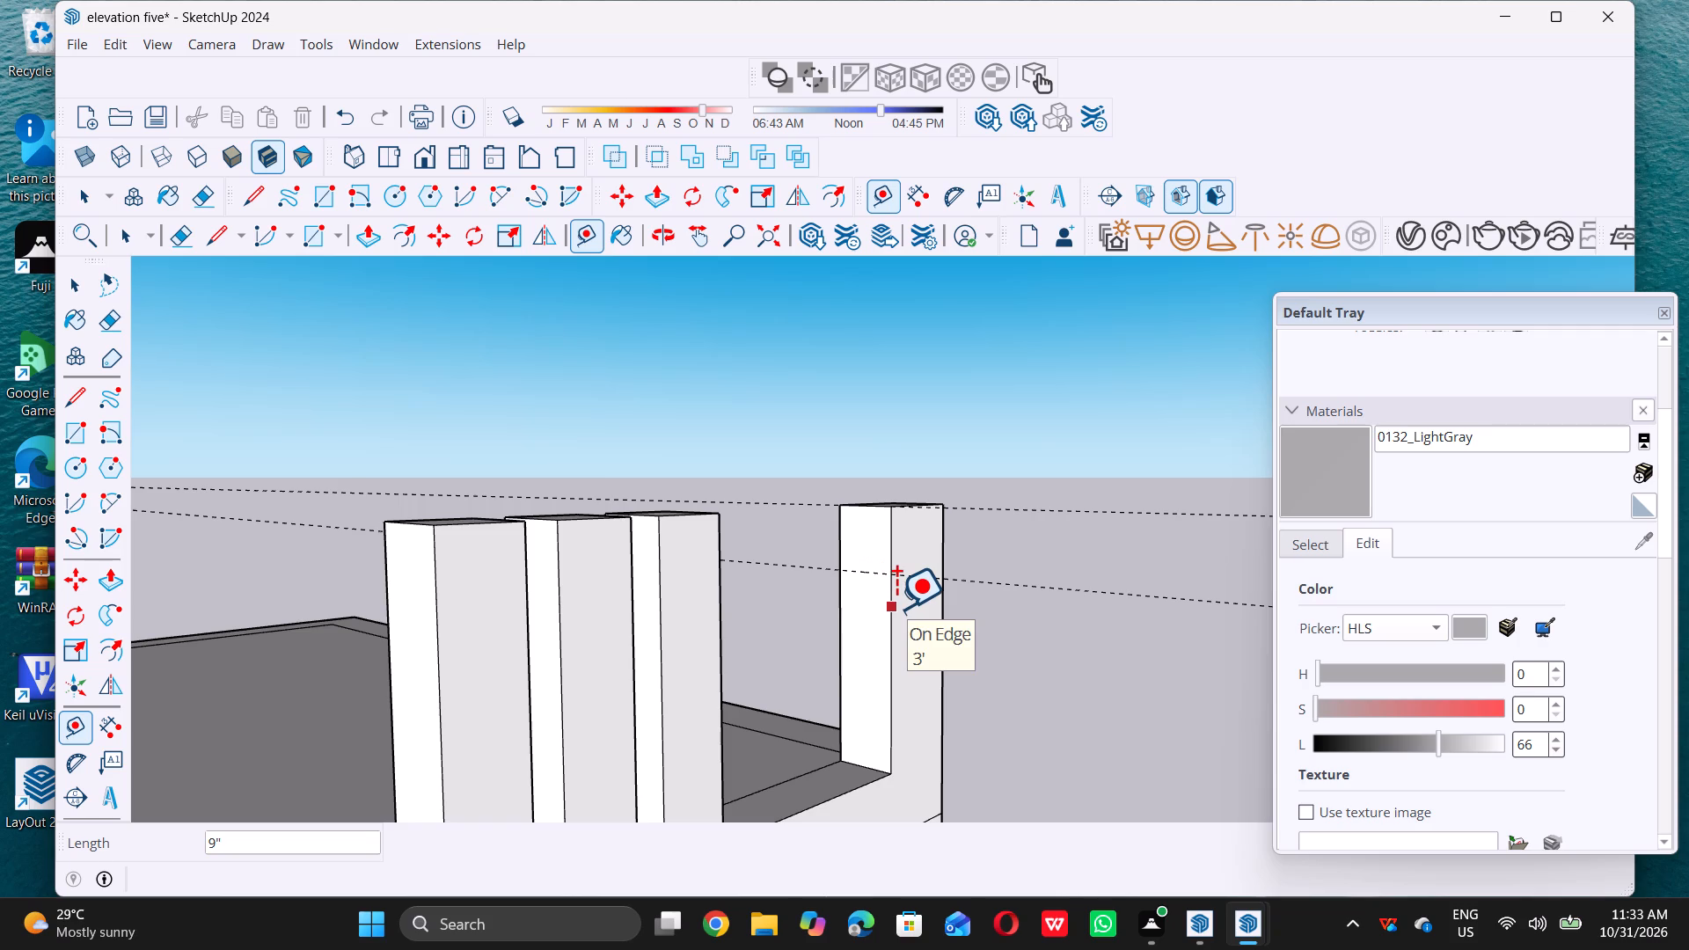
Draw a full-width rectangle 9" high at the top of the corner post's inner face, down to the guide.
{"action": "key", "text": "r"}
{"action": "scroll", "coordinate": [909, 565], "scroll_direction": "up", "scroll_amount": 1}
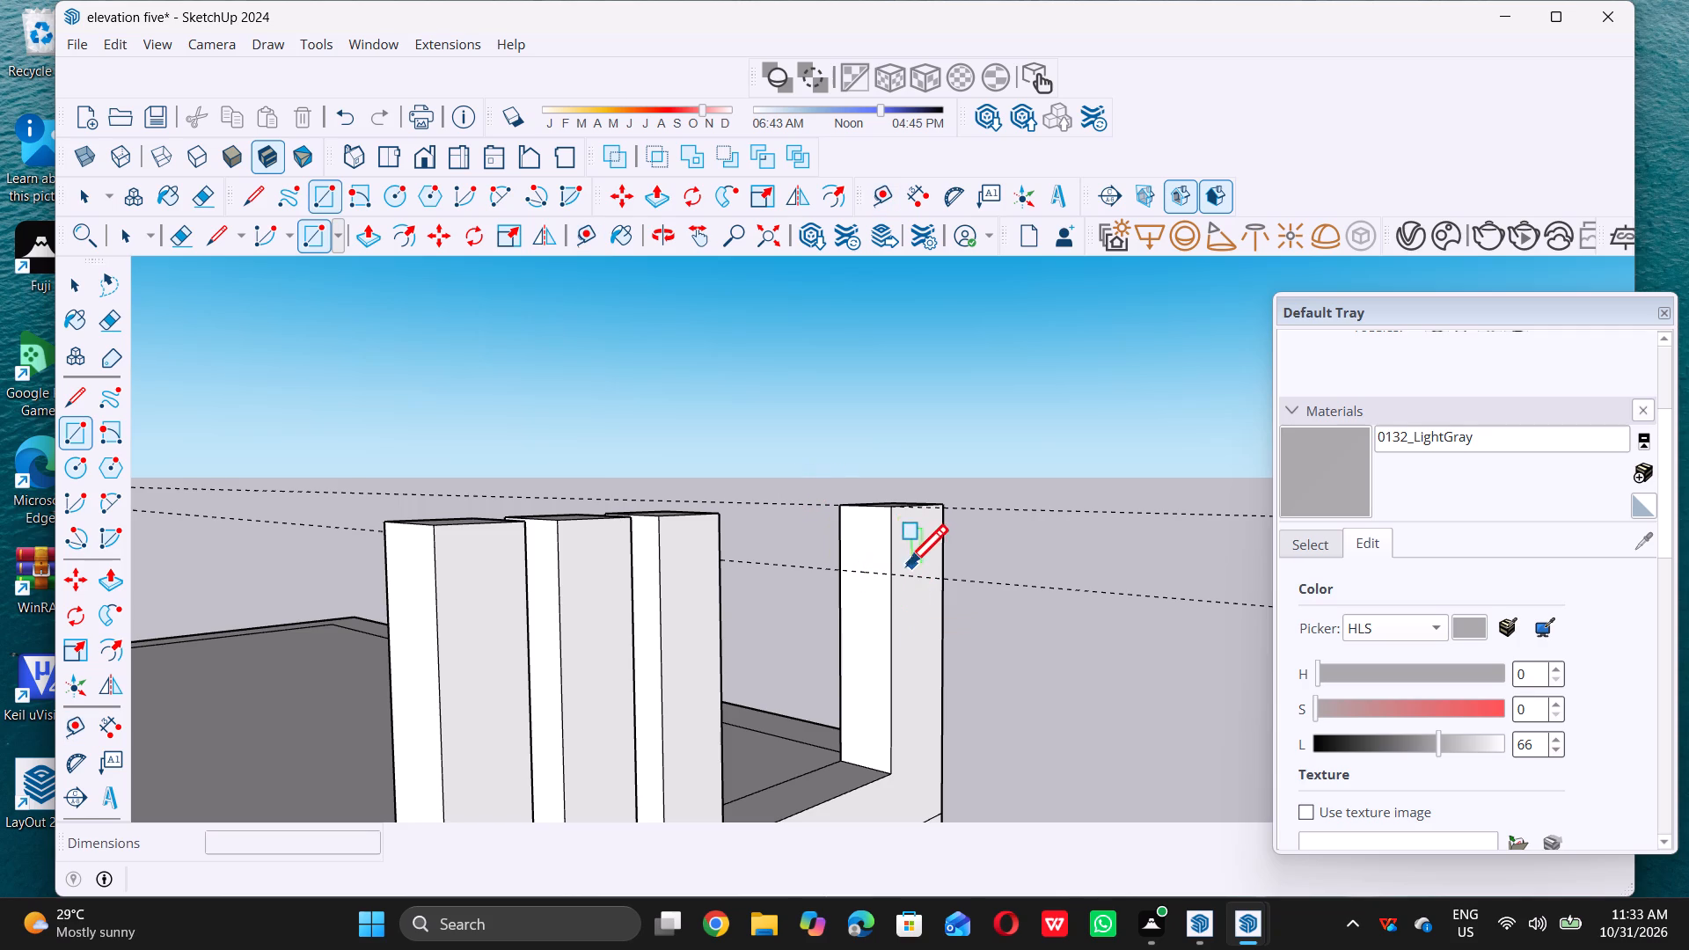
{"action": "scroll", "coordinate": [907, 565], "scroll_direction": "up", "scroll_amount": 2}
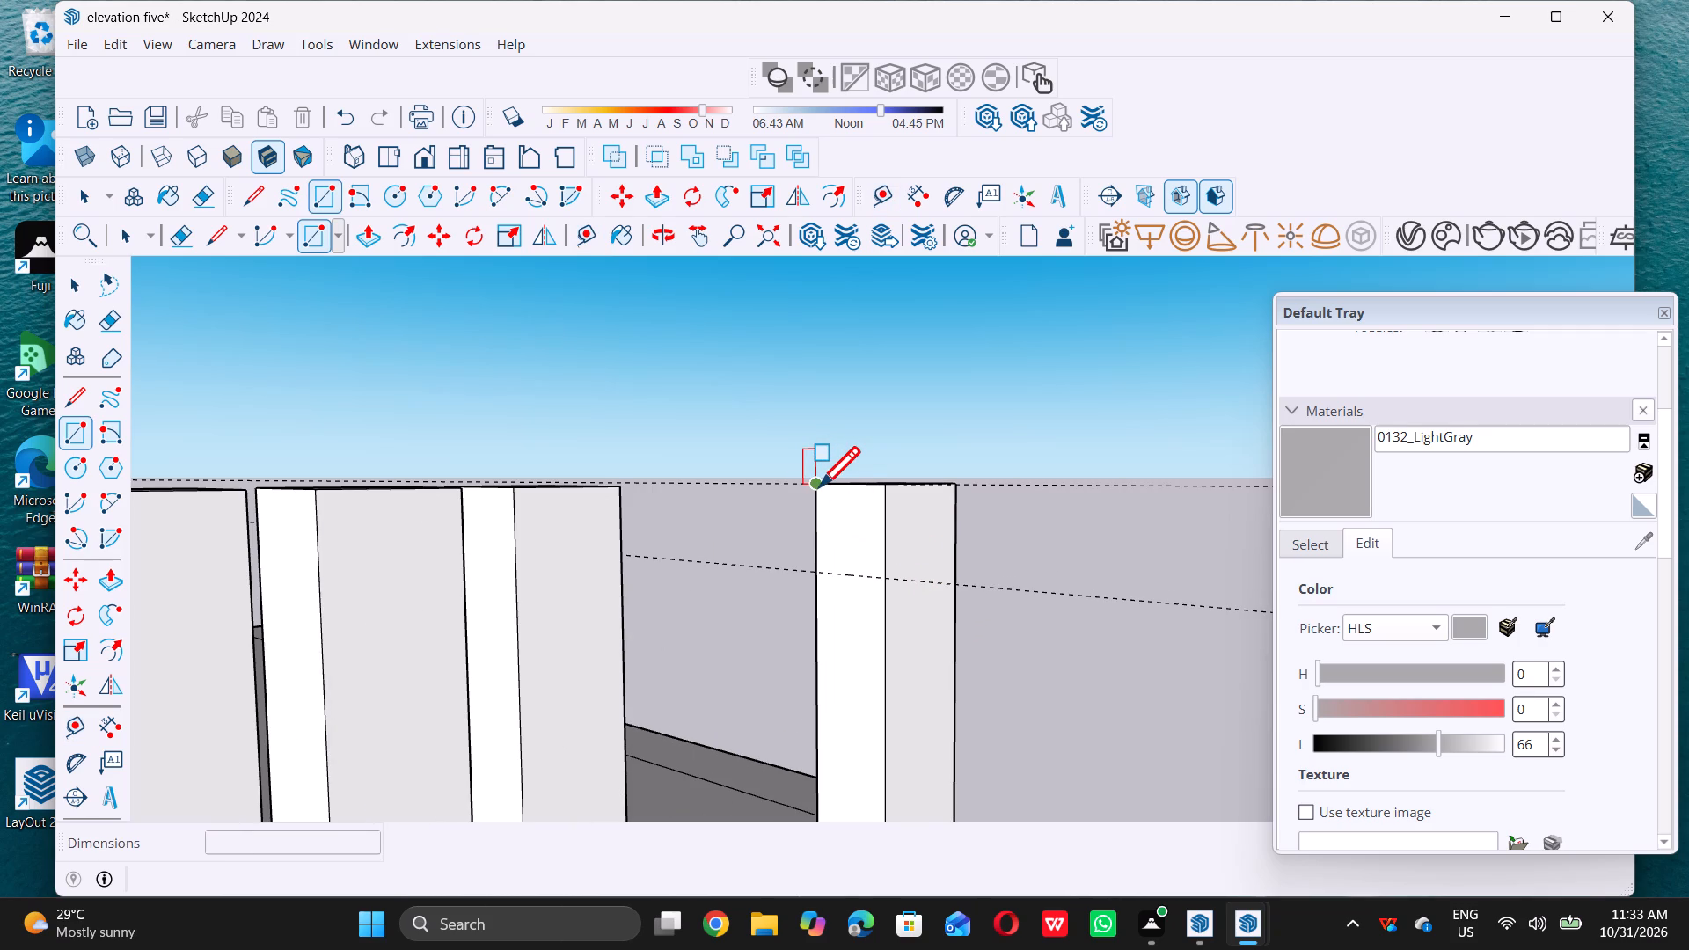
{"action": "double_click", "coordinate": [819, 486]}
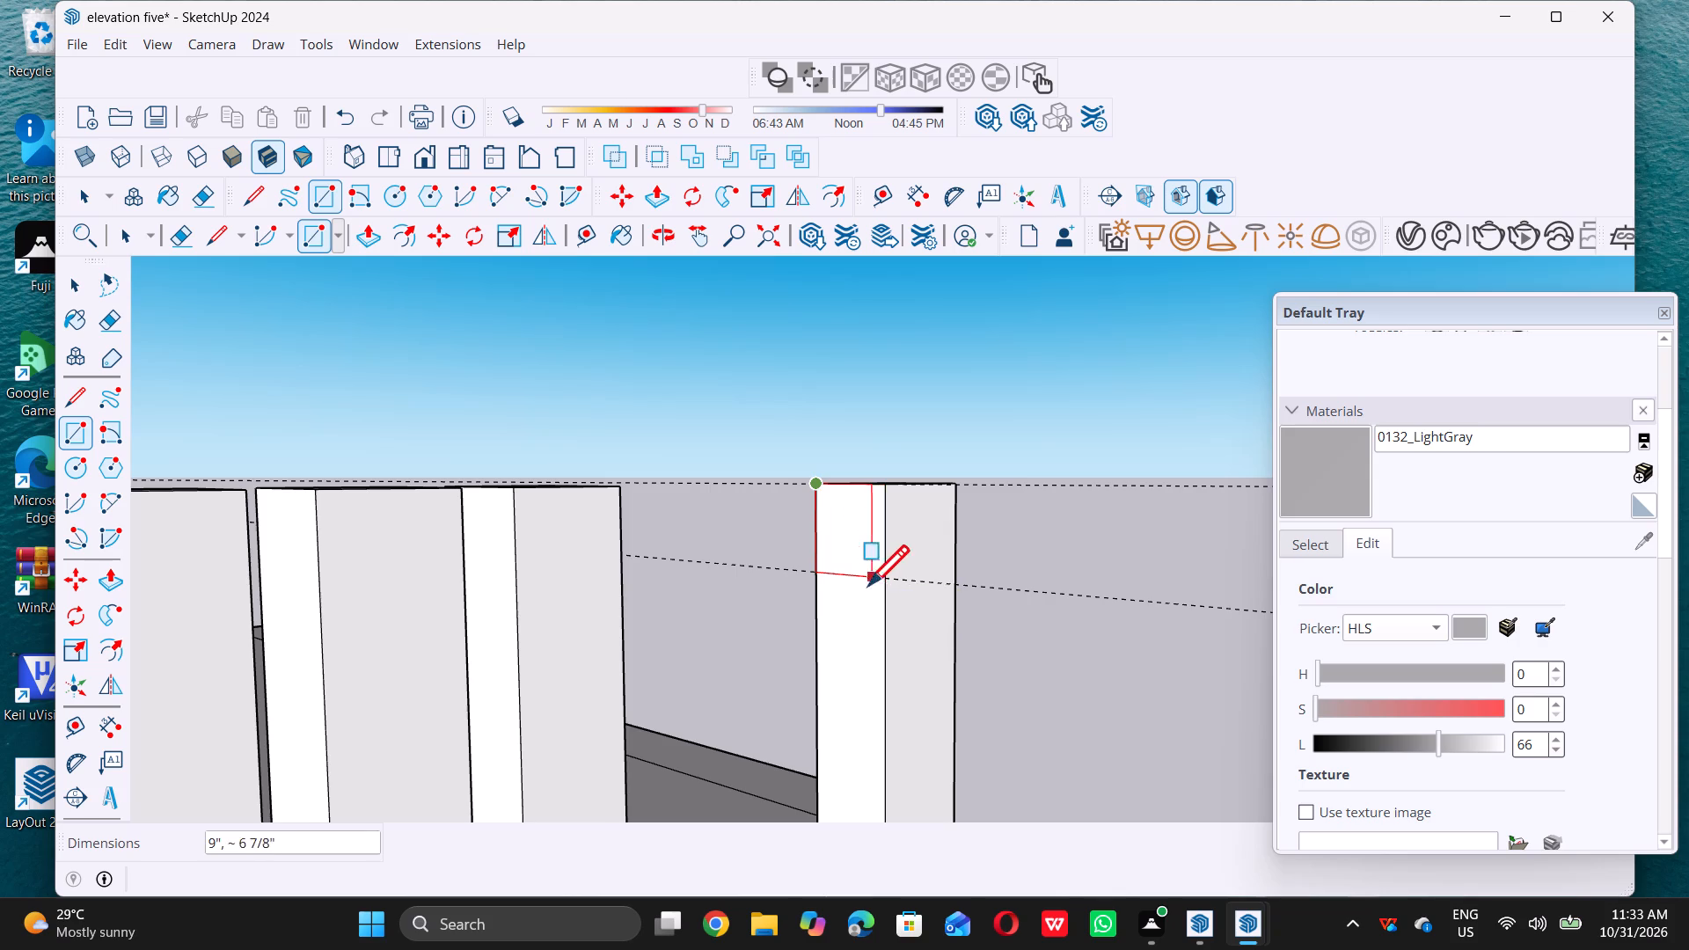
{"action": "middle_click_drag", "start_coordinate": [868, 585], "coordinate": [936, 581]}
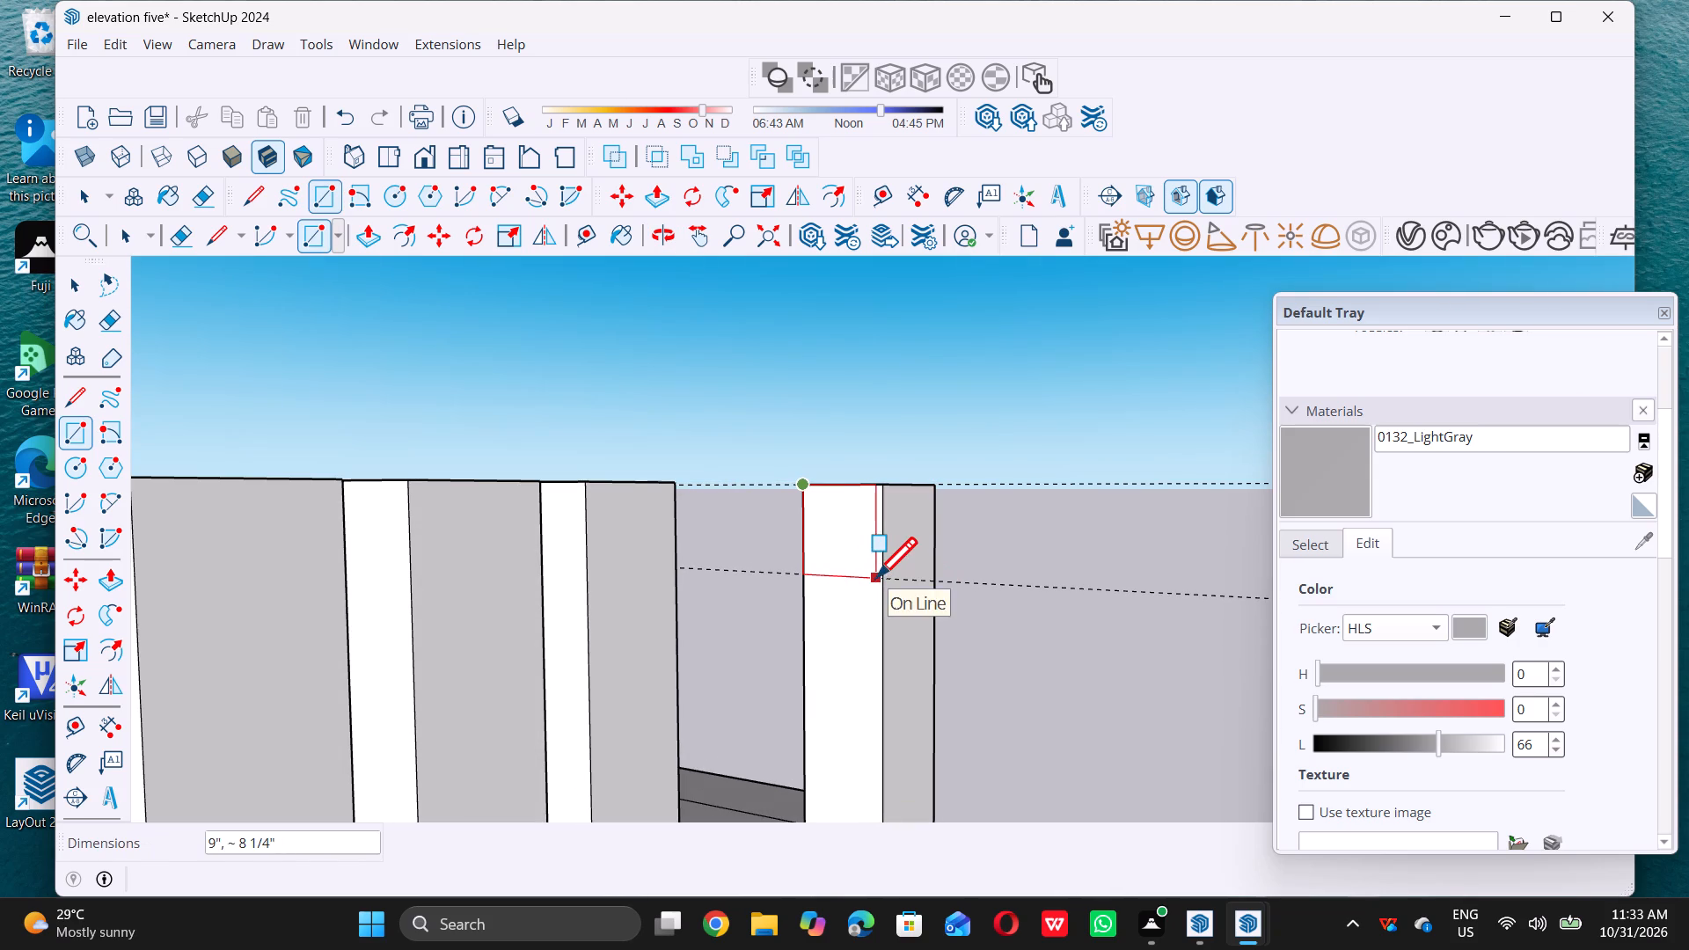
{"action": "triple_click", "coordinate": [882, 577]}
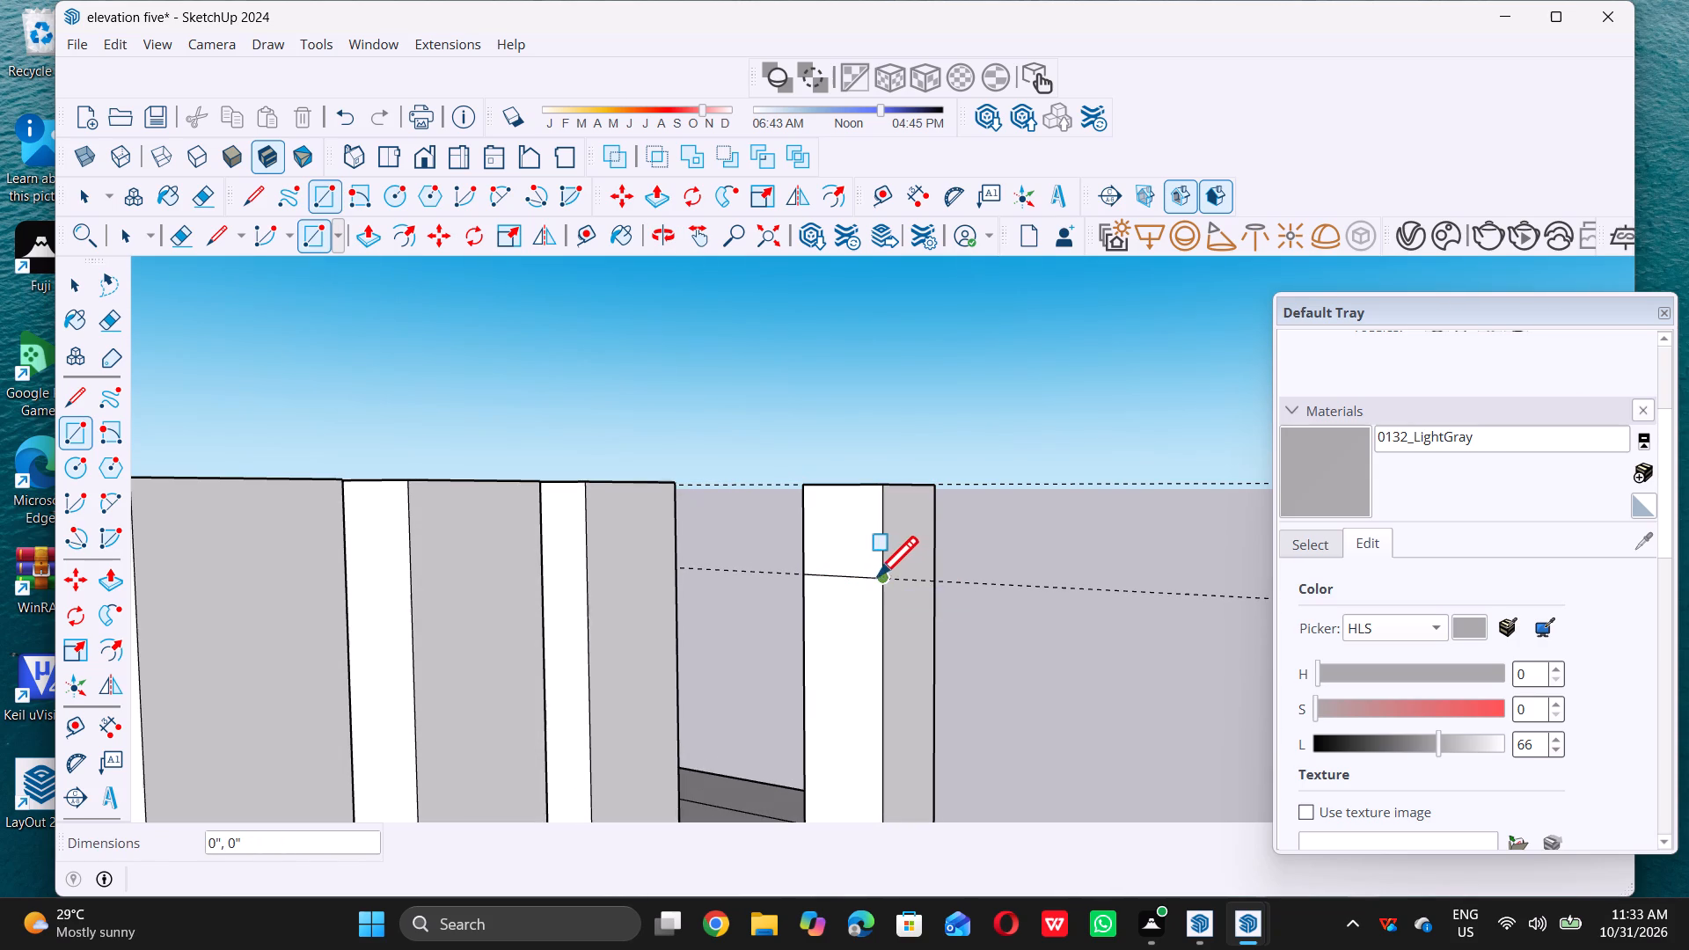
Push/Pull the 9" high rectangle from the corner post across to the nearest central column to form a top beam.
{"action": "key", "text": "space"}
{"action": "middle_click_drag", "start_coordinate": [857, 523], "coordinate": [847, 591]}
{"action": "scroll", "coordinate": [851, 554], "scroll_direction": "up", "scroll_amount": 4}
{"action": "triple_click", "coordinate": [856, 530]}
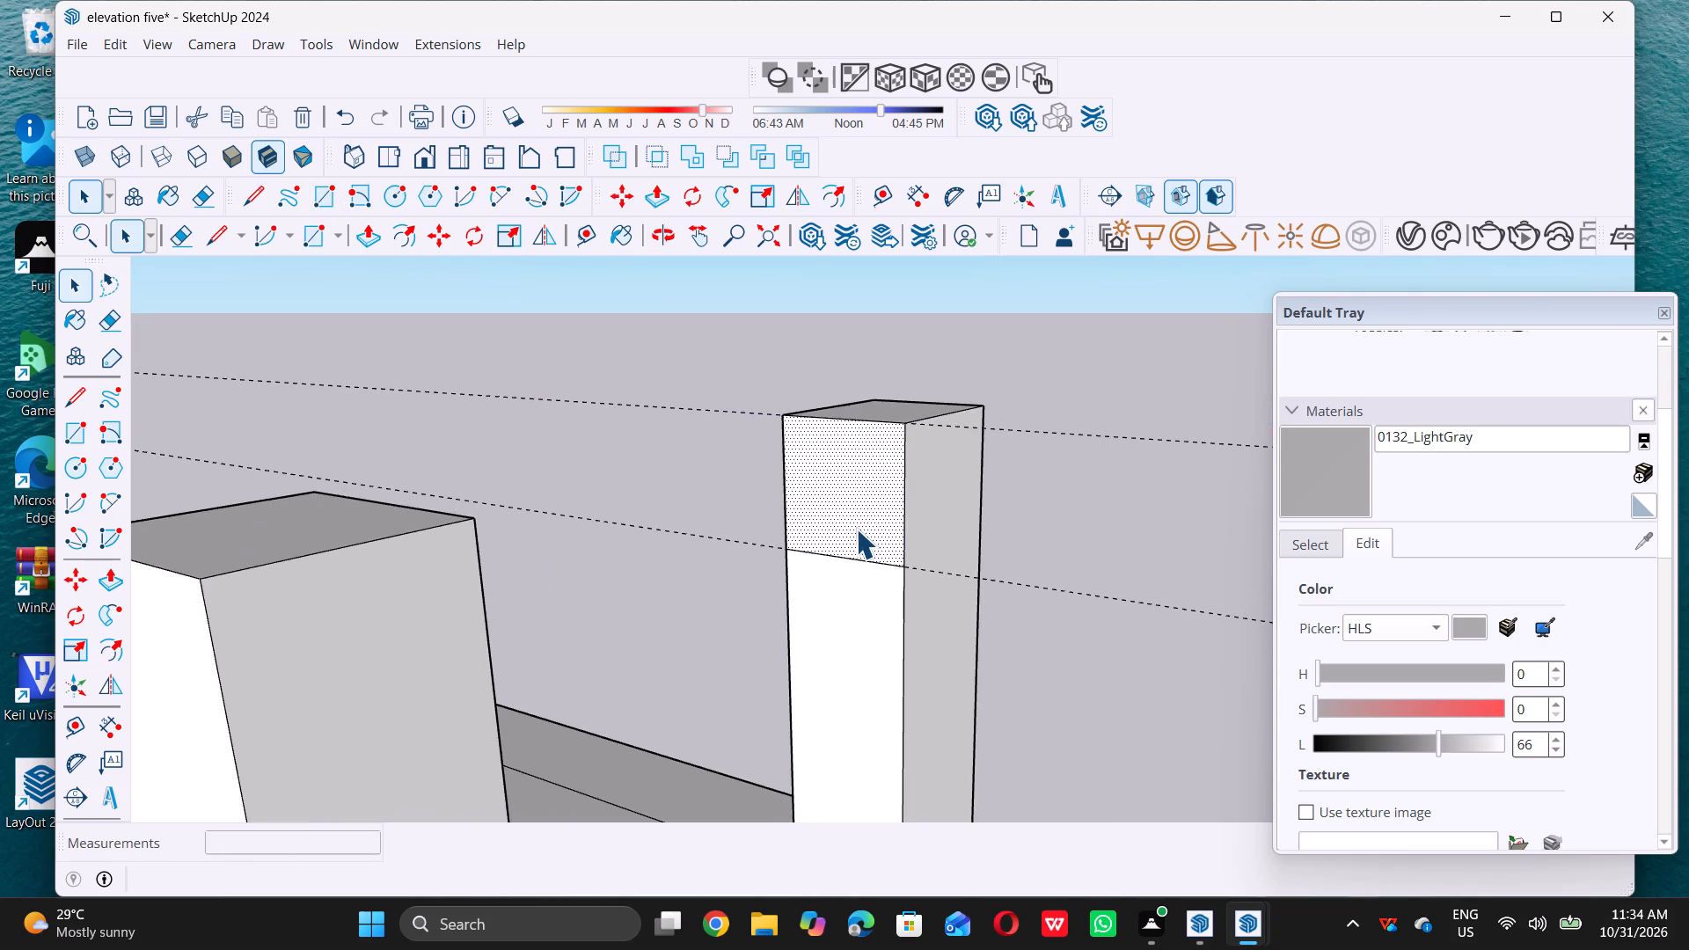
{"action": "double_click", "coordinate": [1105, 506]}
{"action": "left_click", "coordinate": [846, 508]}
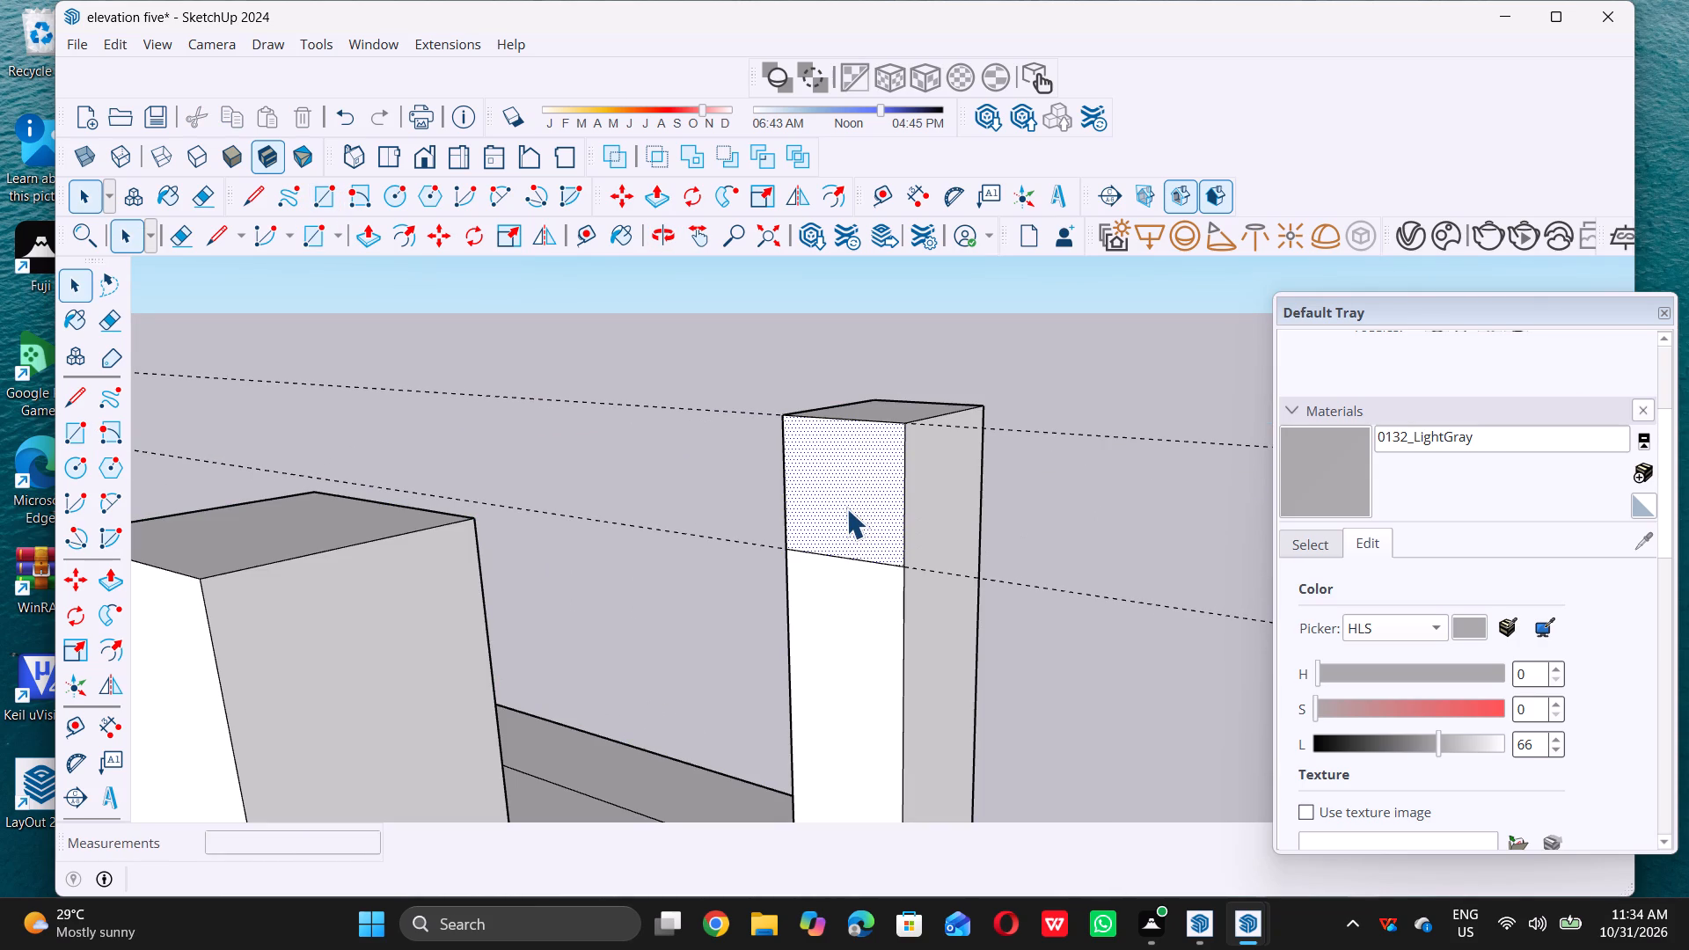
{"action": "key", "text": "p"}
{"action": "left_click", "coordinate": [872, 509]}
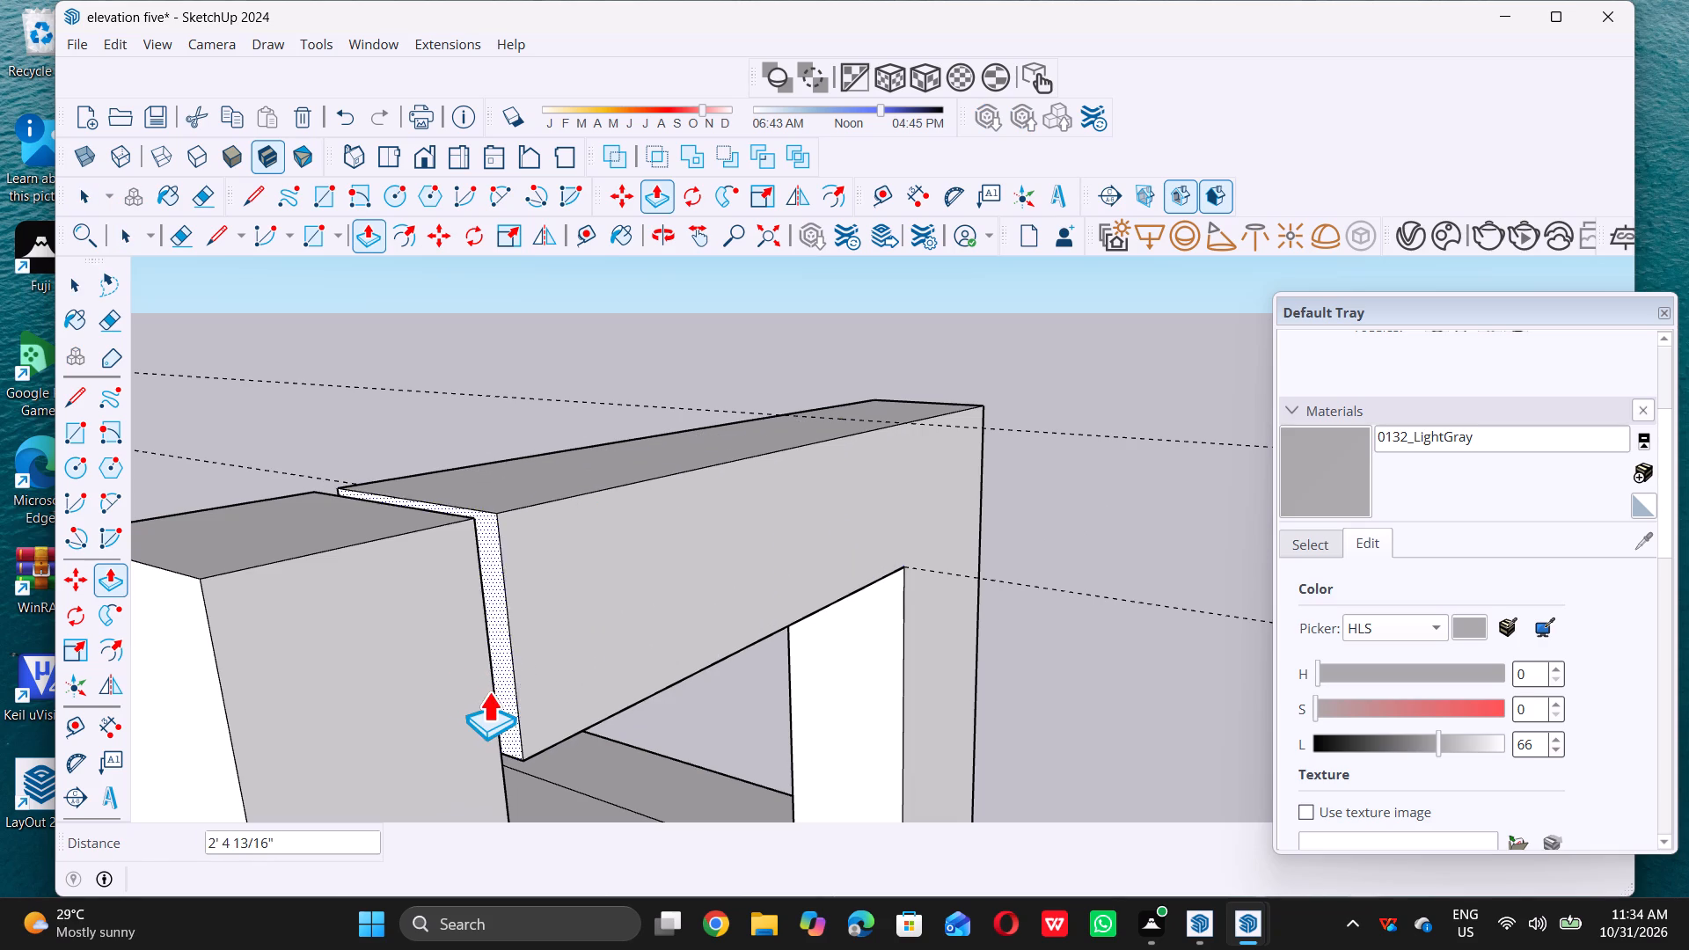
{"action": "double_click", "coordinate": [490, 693]}
{"action": "key", "text": "space"}
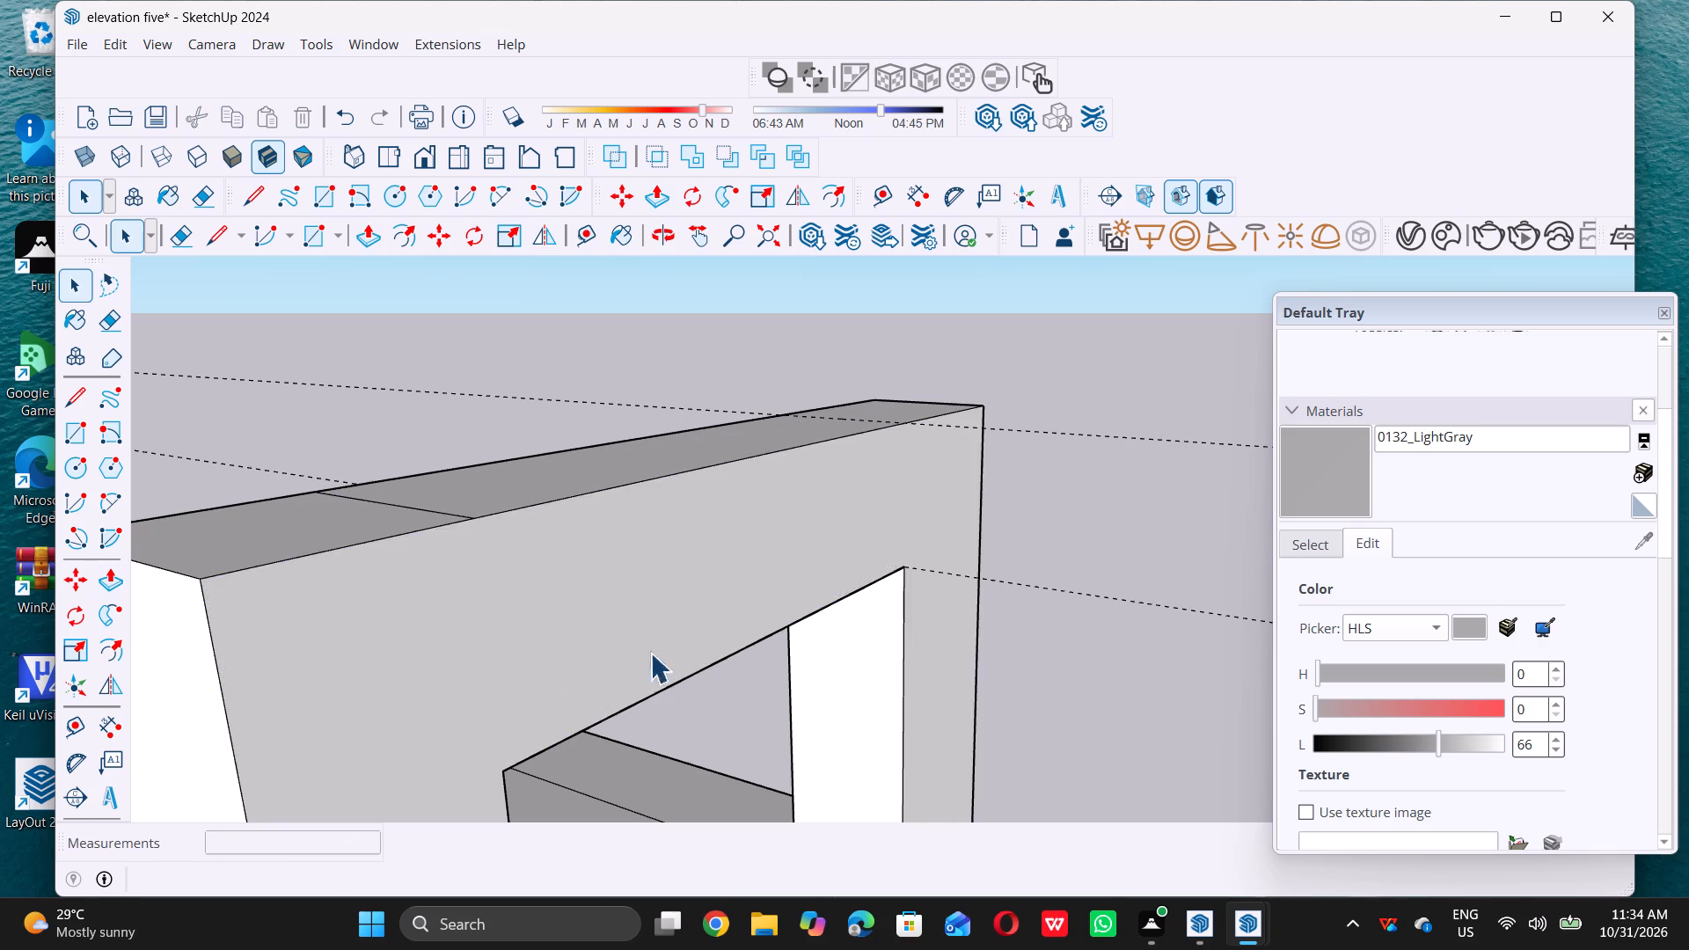
Delete all guides from the model.
{"action": "scroll", "coordinate": [752, 598], "scroll_direction": "down", "scroll_amount": 9}
{"action": "scroll", "coordinate": [990, 449], "scroll_direction": "down", "scroll_amount": 7}
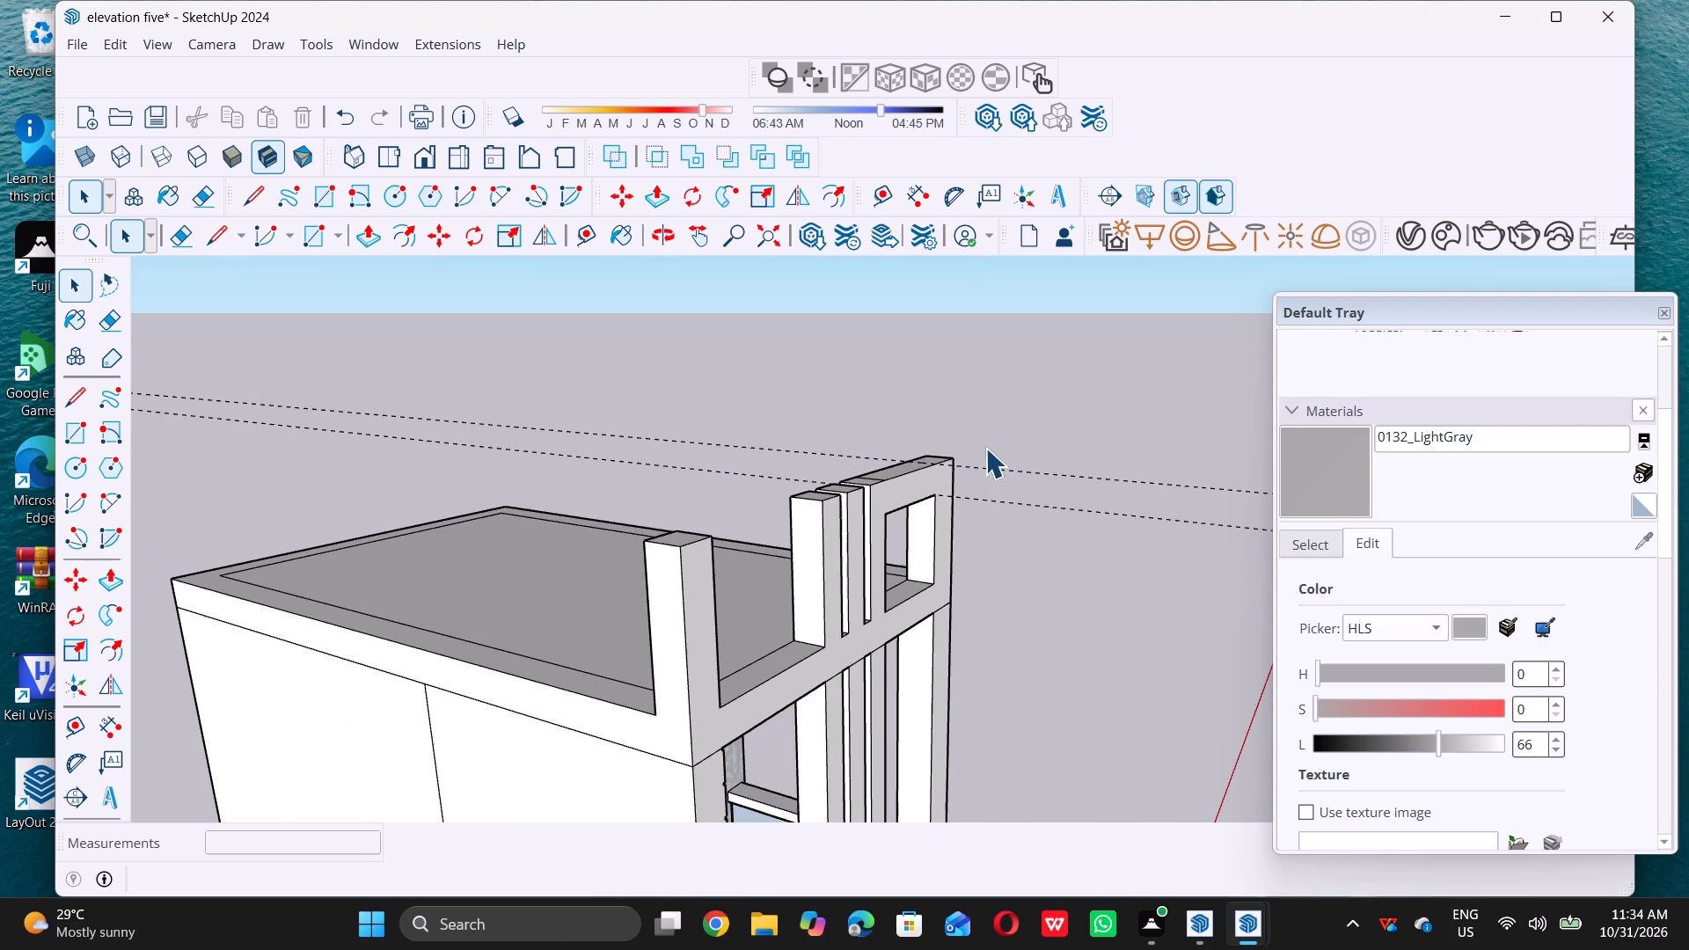
{"action": "scroll", "coordinate": [1005, 341], "scroll_direction": "down", "scroll_amount": 1}
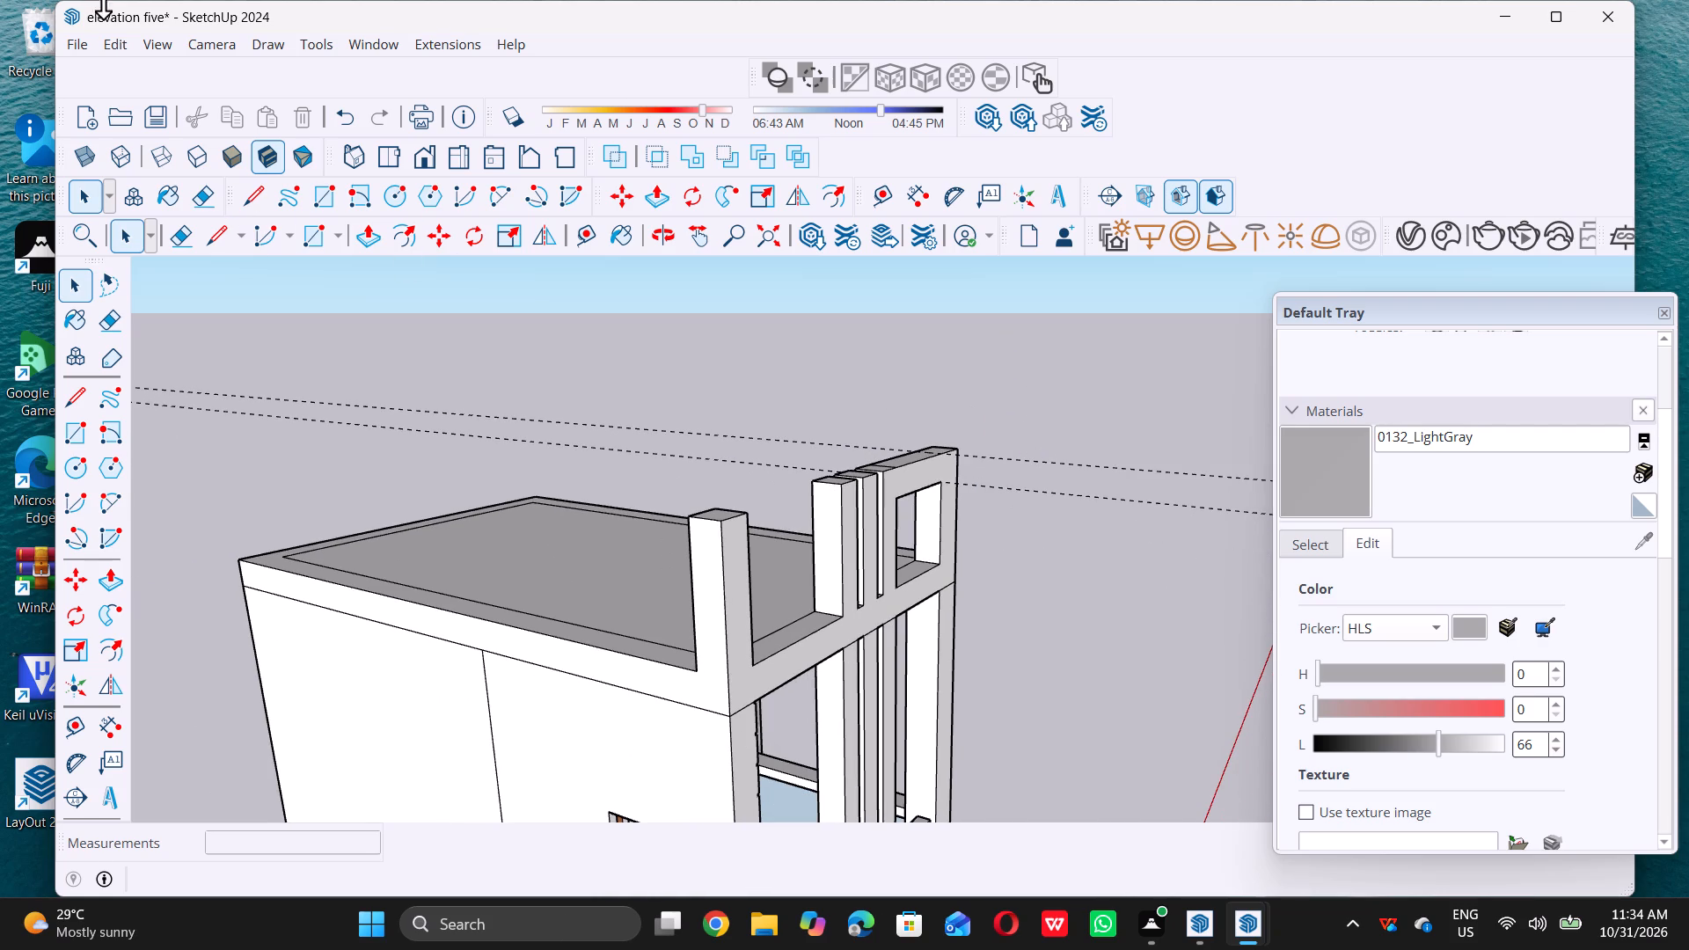
{"action": "triple_click", "coordinate": [121, 44]}
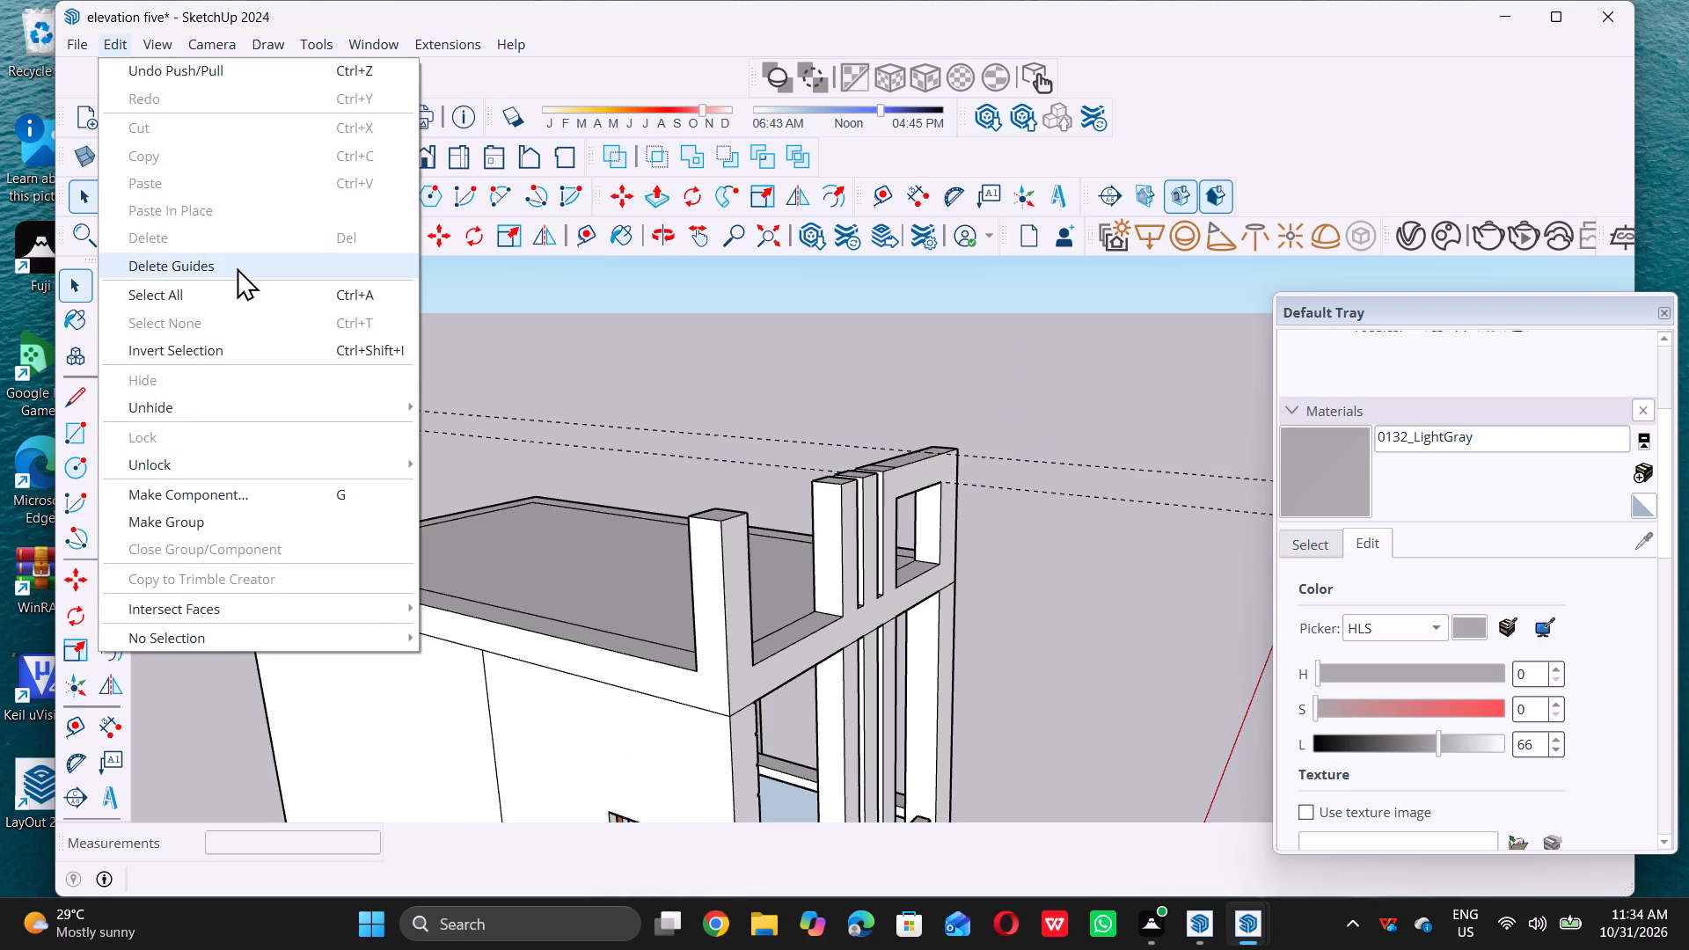
{"action": "left_click", "coordinate": [237, 267]}
Examine the tower's front and the roof frame with its top beam from several angles.
{"action": "scroll", "coordinate": [662, 459], "scroll_direction": "down", "scroll_amount": 4}
{"action": "middle_click_drag", "start_coordinate": [881, 496], "coordinate": [644, 423]}
{"action": "scroll", "coordinate": [799, 467], "scroll_direction": "down", "scroll_amount": 1}
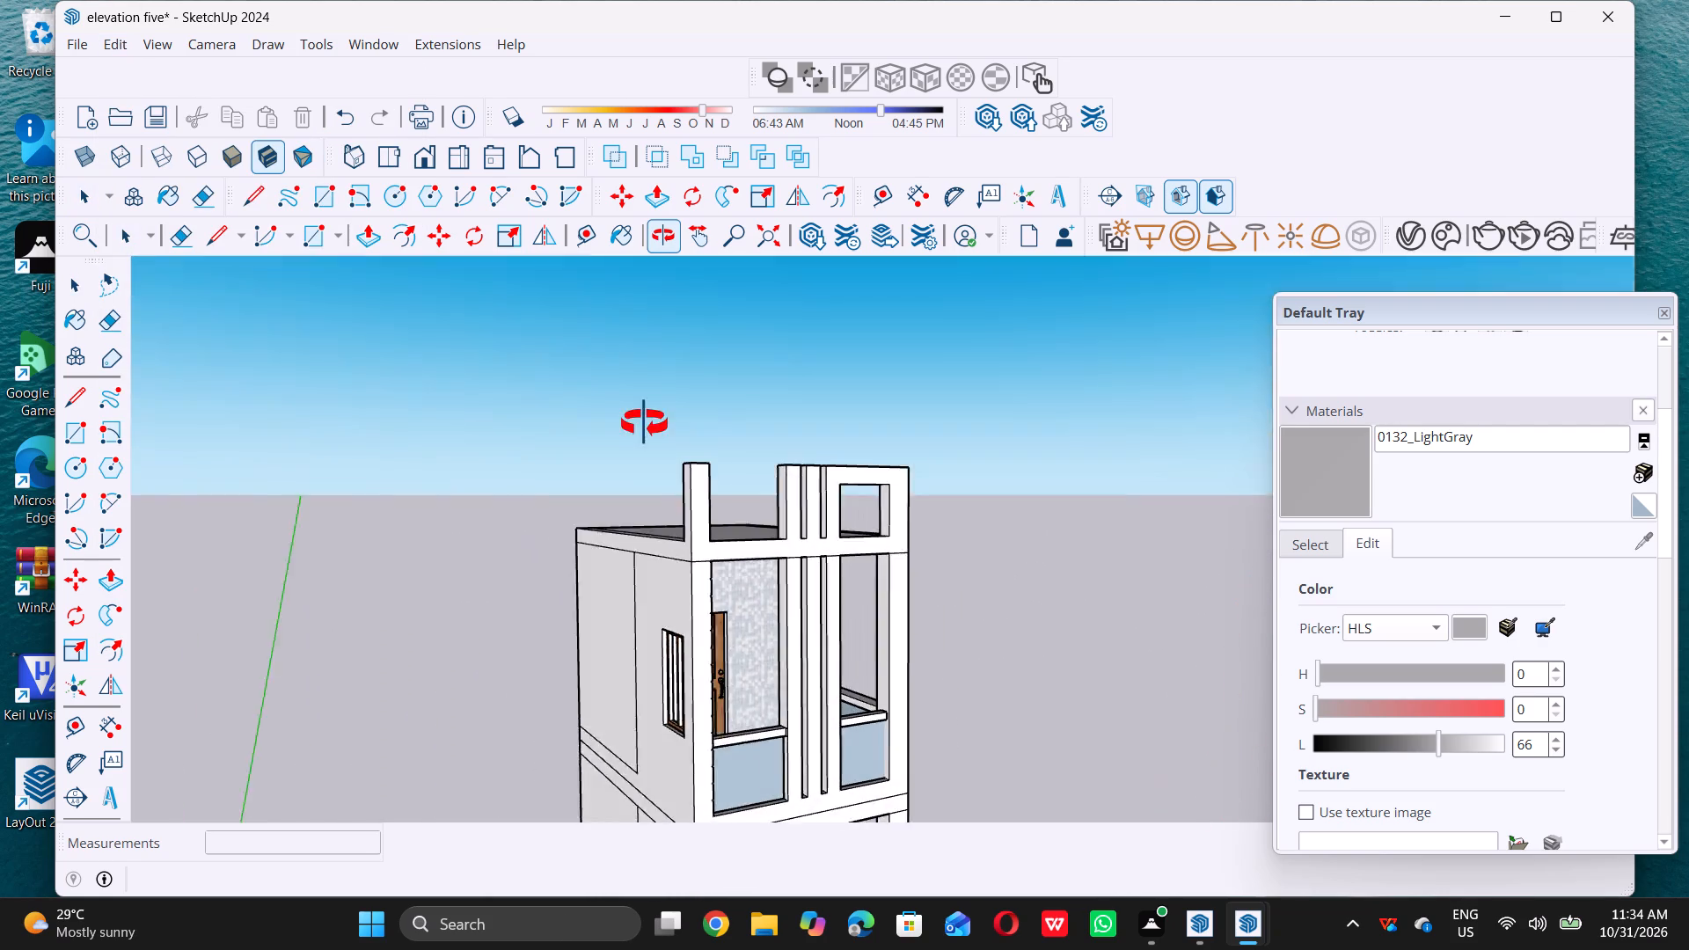
{"action": "middle_click_drag", "start_coordinate": [644, 423], "coordinate": [632, 465]}
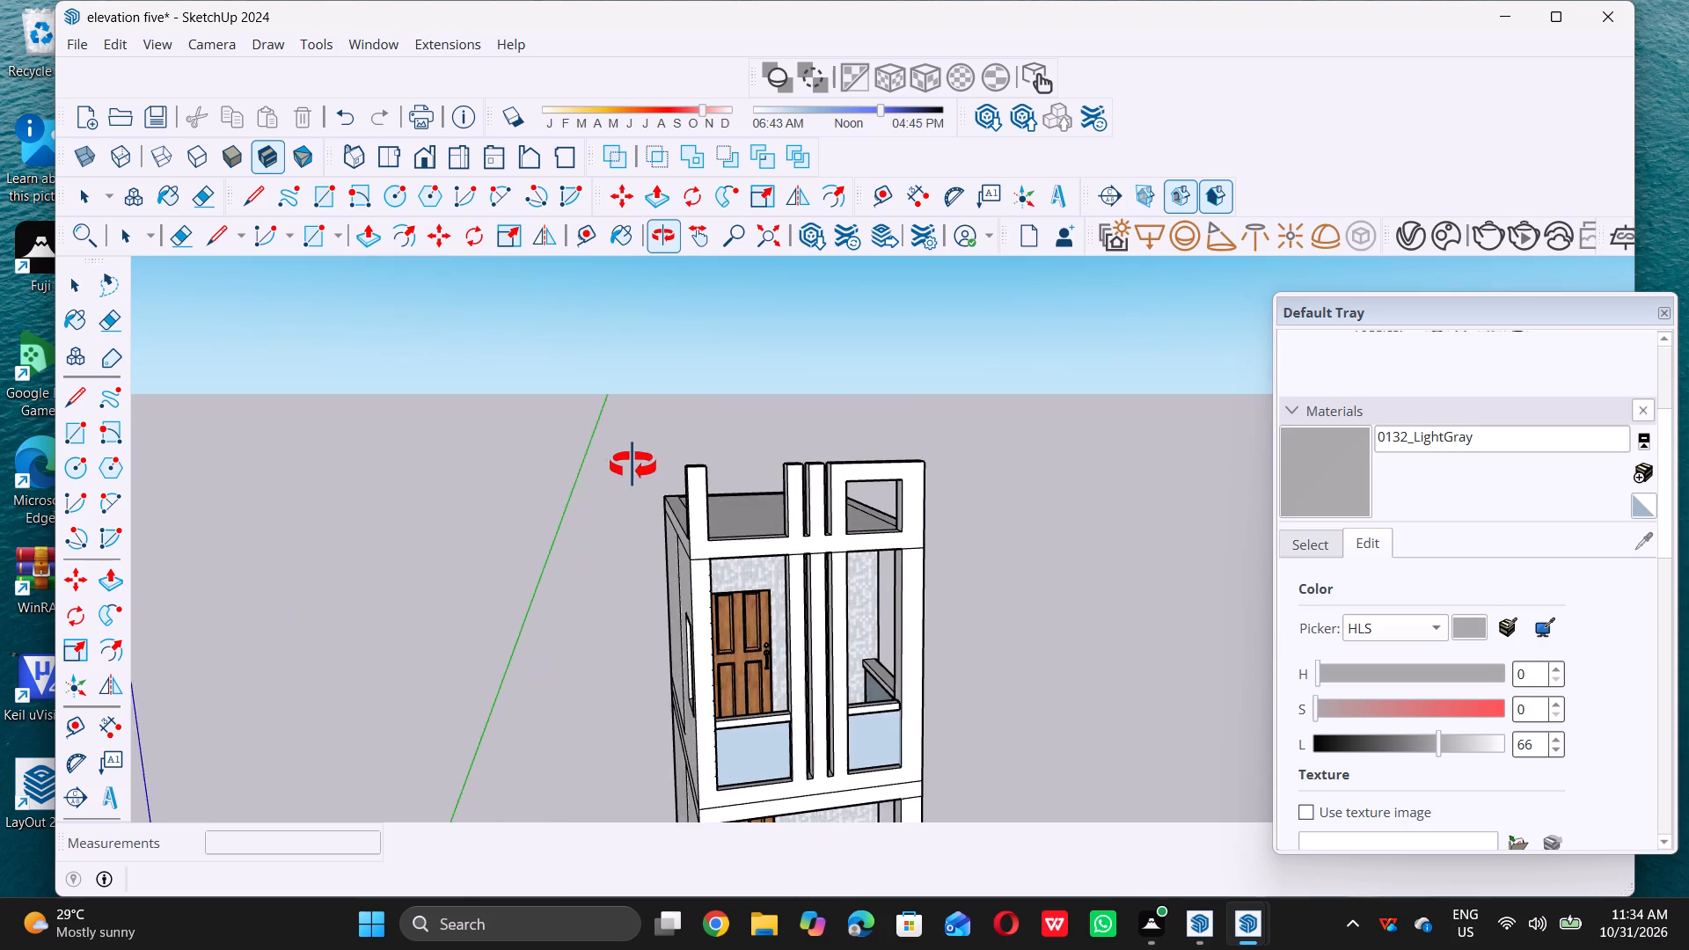
{"action": "middle_click_drag", "start_coordinate": [632, 465], "coordinate": [683, 481]}
{"action": "scroll", "coordinate": [660, 448], "scroll_direction": "down", "scroll_amount": 6}
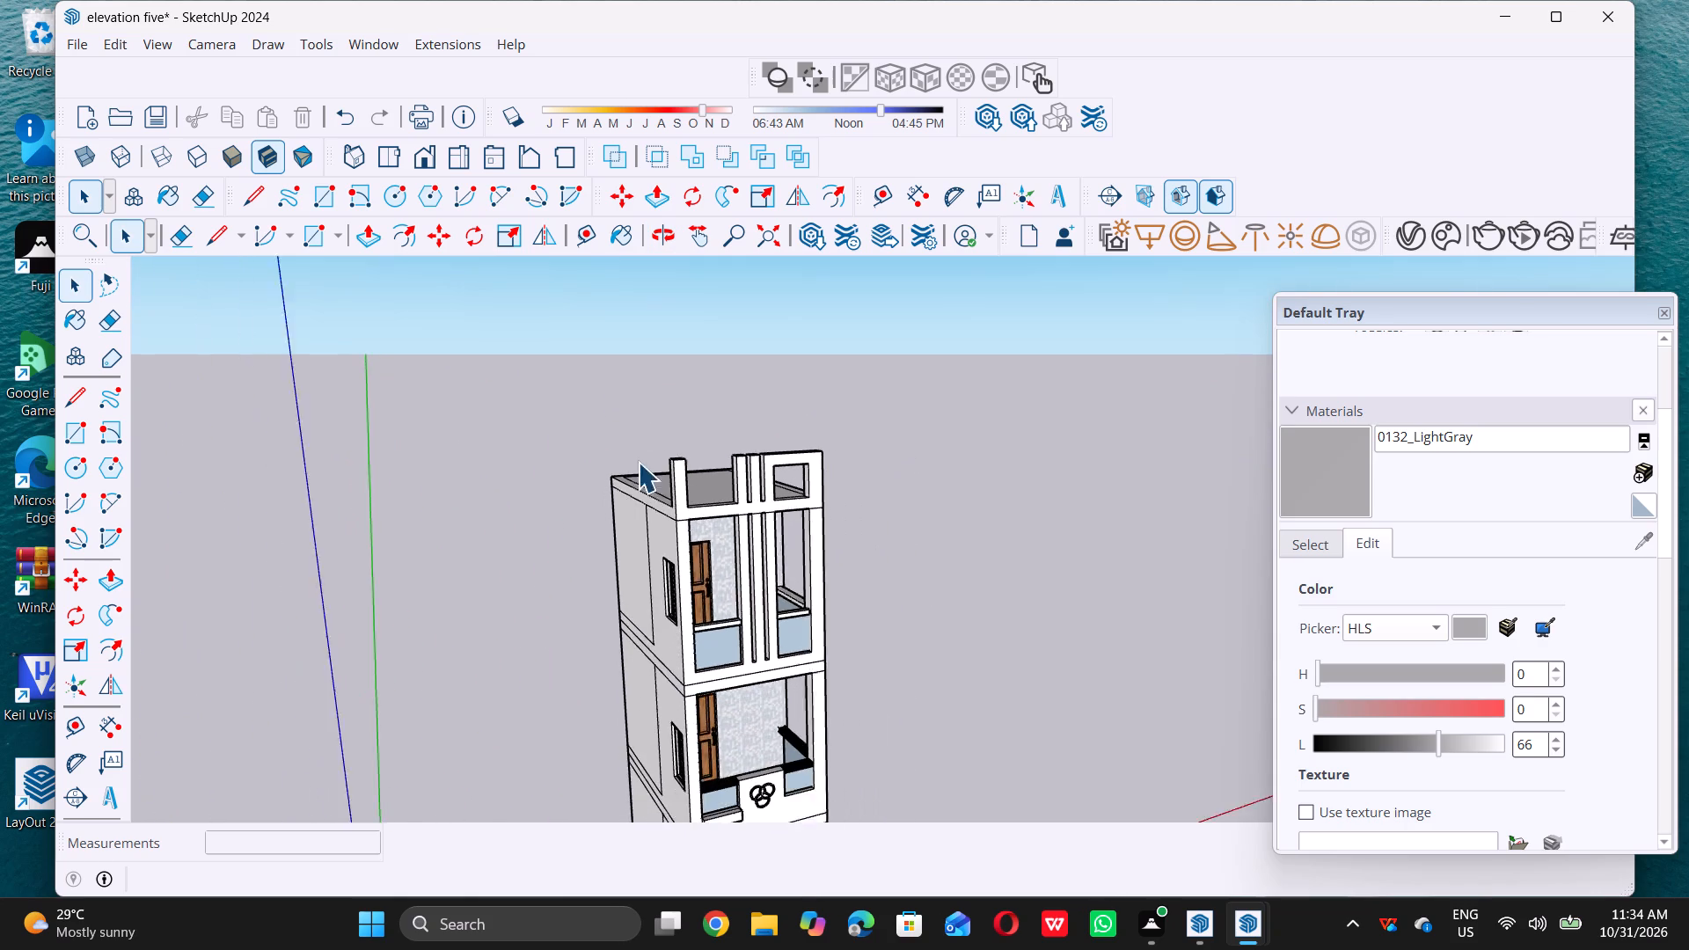
{"action": "scroll", "coordinate": [638, 462], "scroll_direction": "down", "scroll_amount": 1}
{"action": "middle_click_drag", "start_coordinate": [664, 504], "coordinate": [737, 536]}
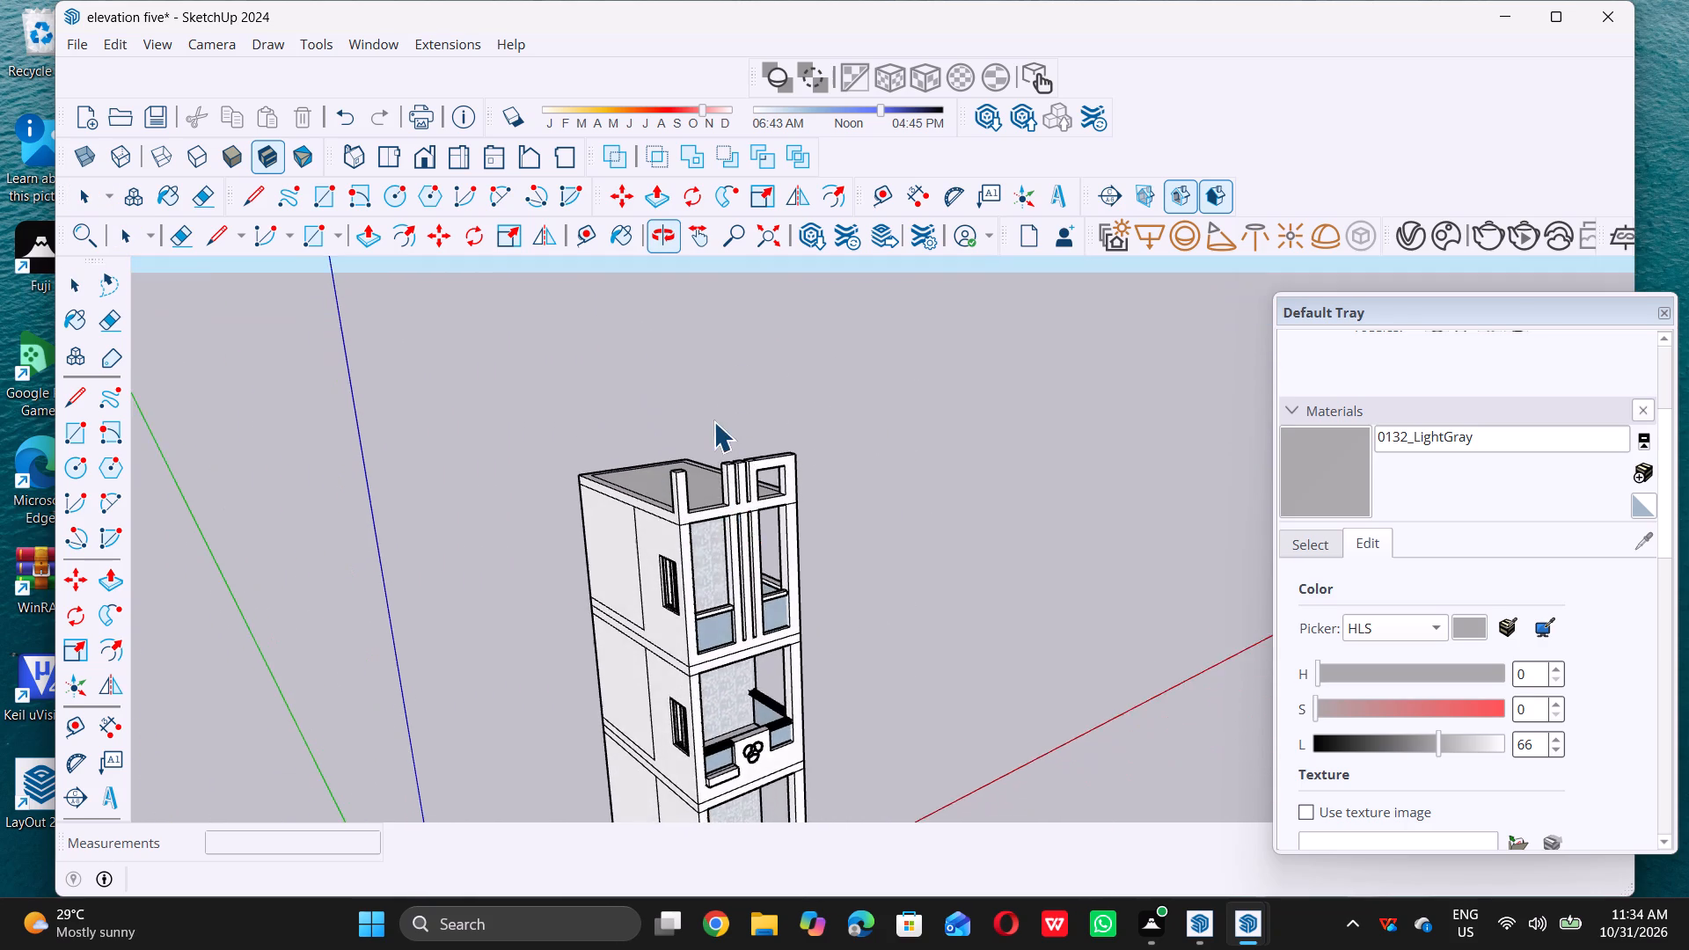
{"action": "scroll", "coordinate": [713, 418], "scroll_direction": "up", "scroll_amount": 4}
{"action": "scroll", "coordinate": [760, 496], "scroll_direction": "up", "scroll_amount": 10}
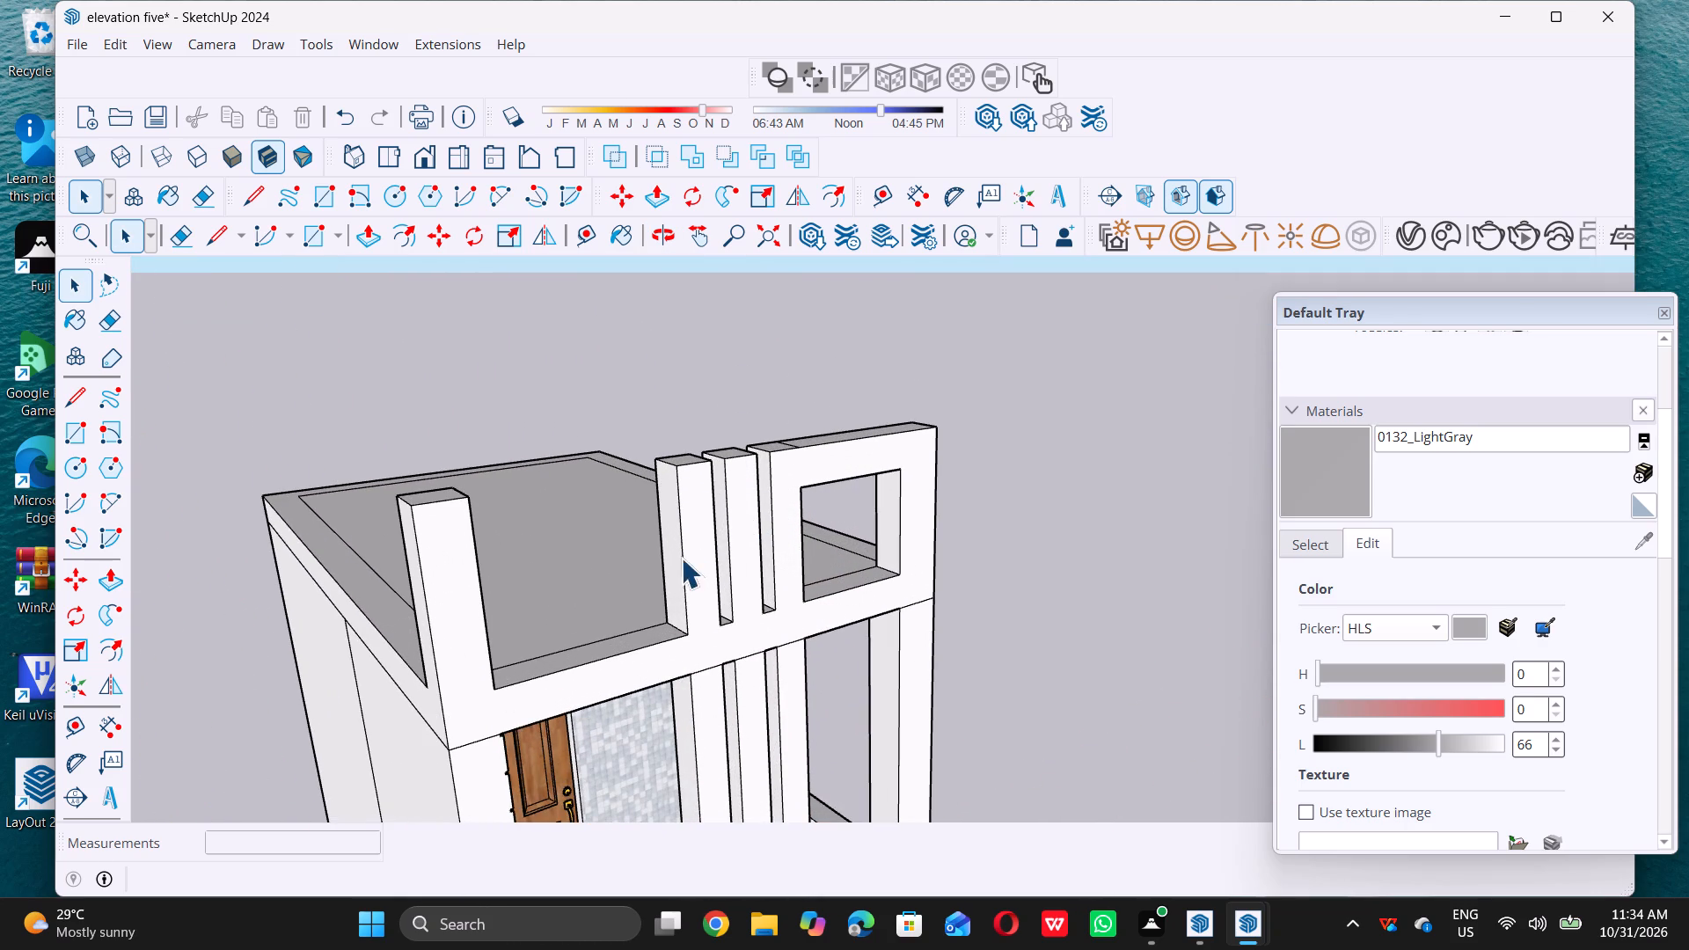
{"action": "scroll", "coordinate": [770, 479], "scroll_direction": "up", "scroll_amount": 5}
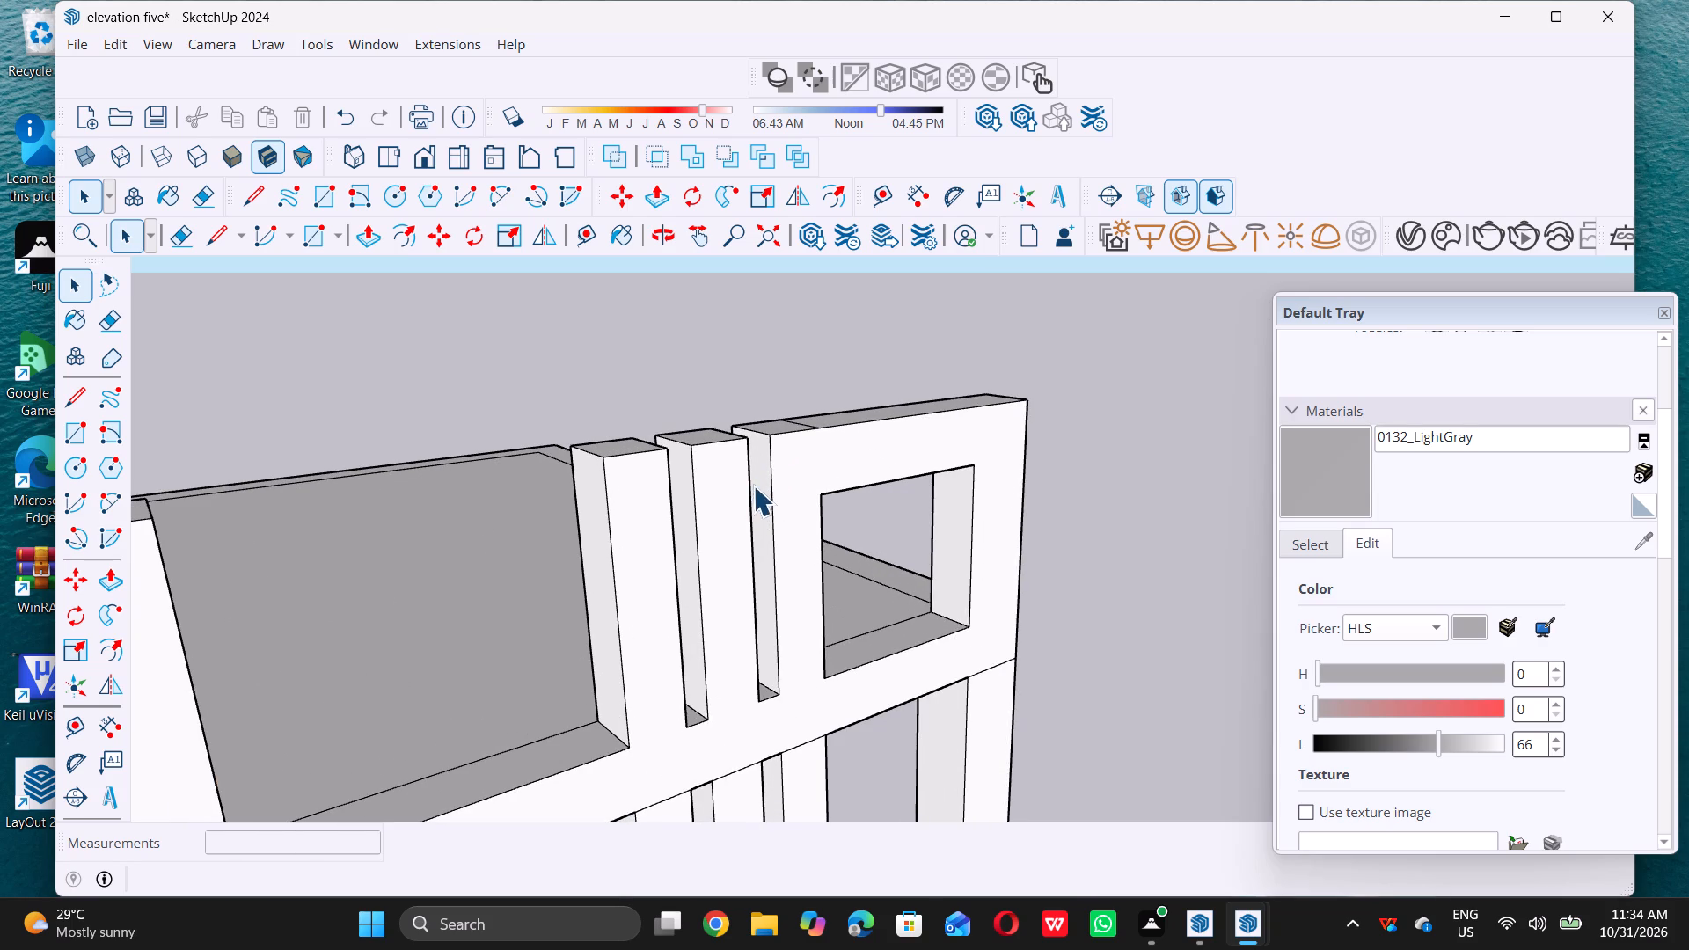
Draw a line from the roof opening's upper corner across the adjoining column's front face, level with the beam's underside.
{"action": "middle_click_drag", "start_coordinate": [753, 486], "coordinate": [659, 482]}
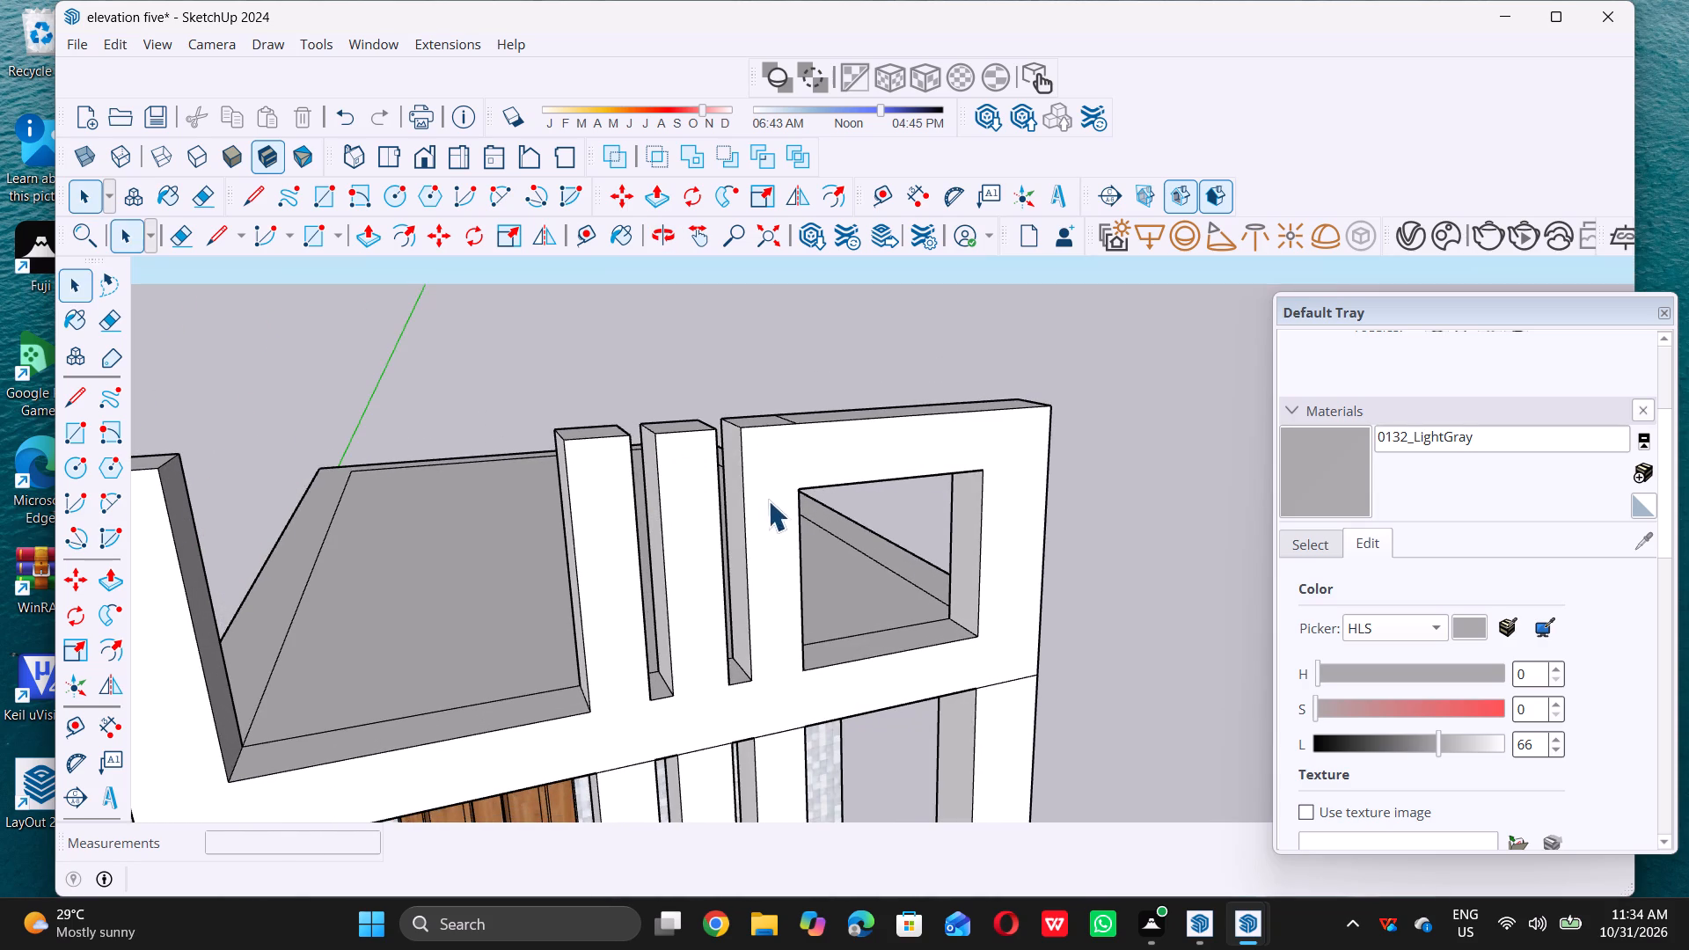
{"action": "middle_click_drag", "start_coordinate": [749, 481], "coordinate": [740, 440]}
{"action": "scroll", "coordinate": [771, 501], "scroll_direction": "up", "scroll_amount": 4}
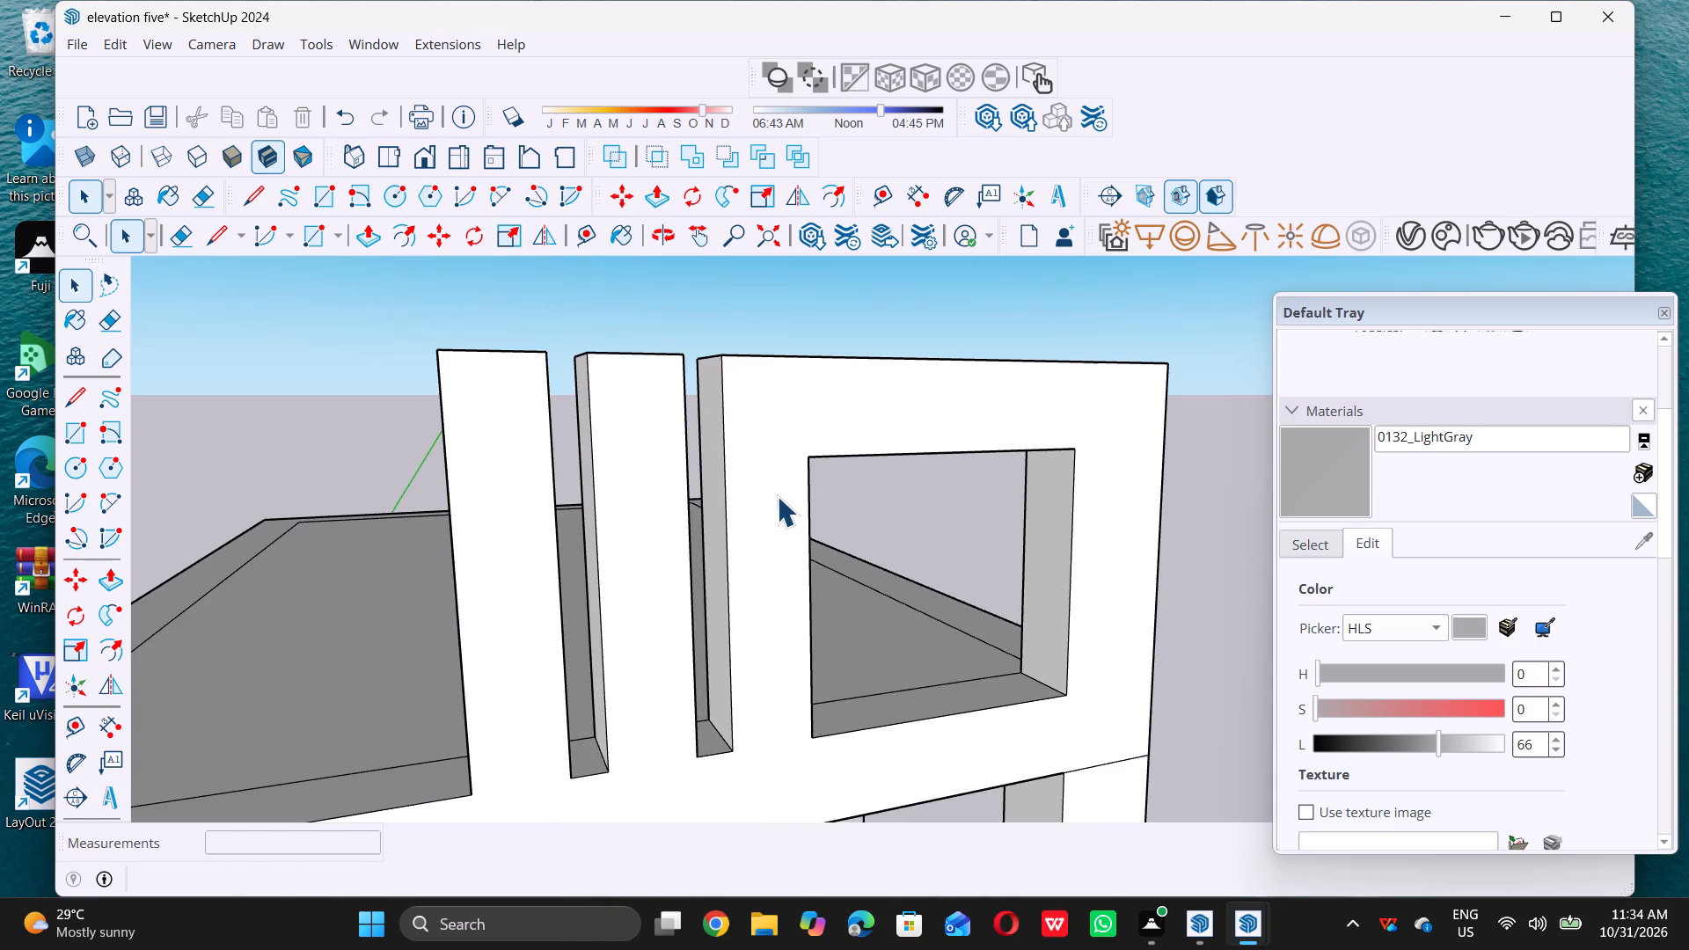
{"action": "key", "text": "l"}
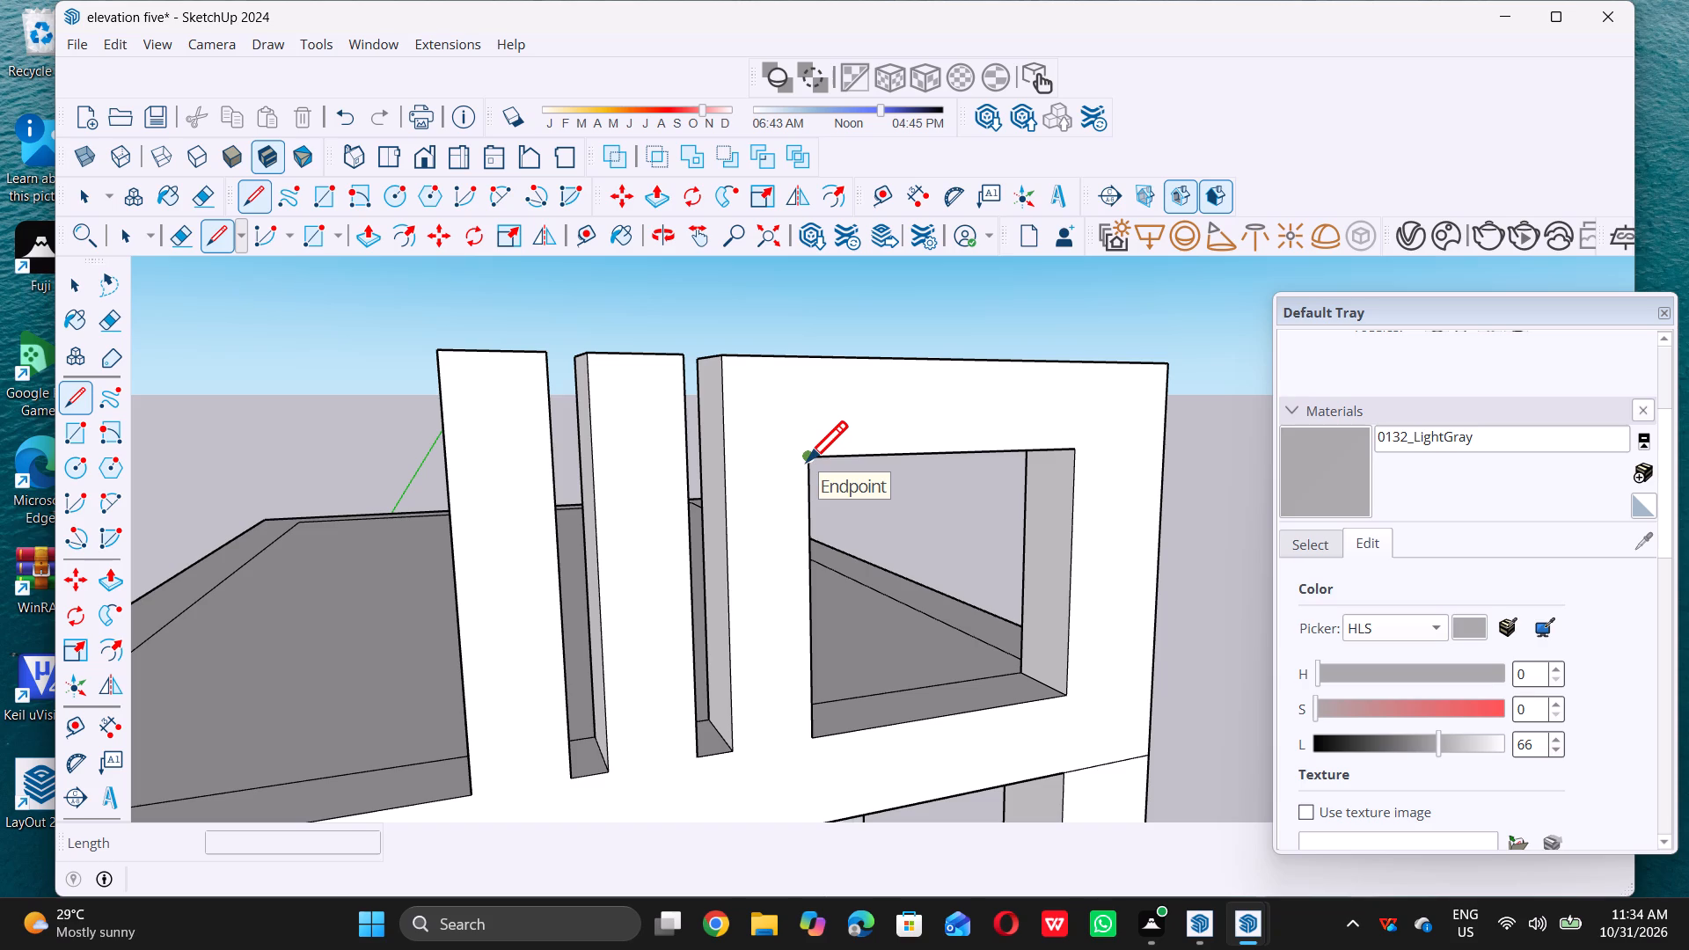
{"action": "double_click", "coordinate": [807, 461]}
{"action": "triple_click", "coordinate": [728, 464]}
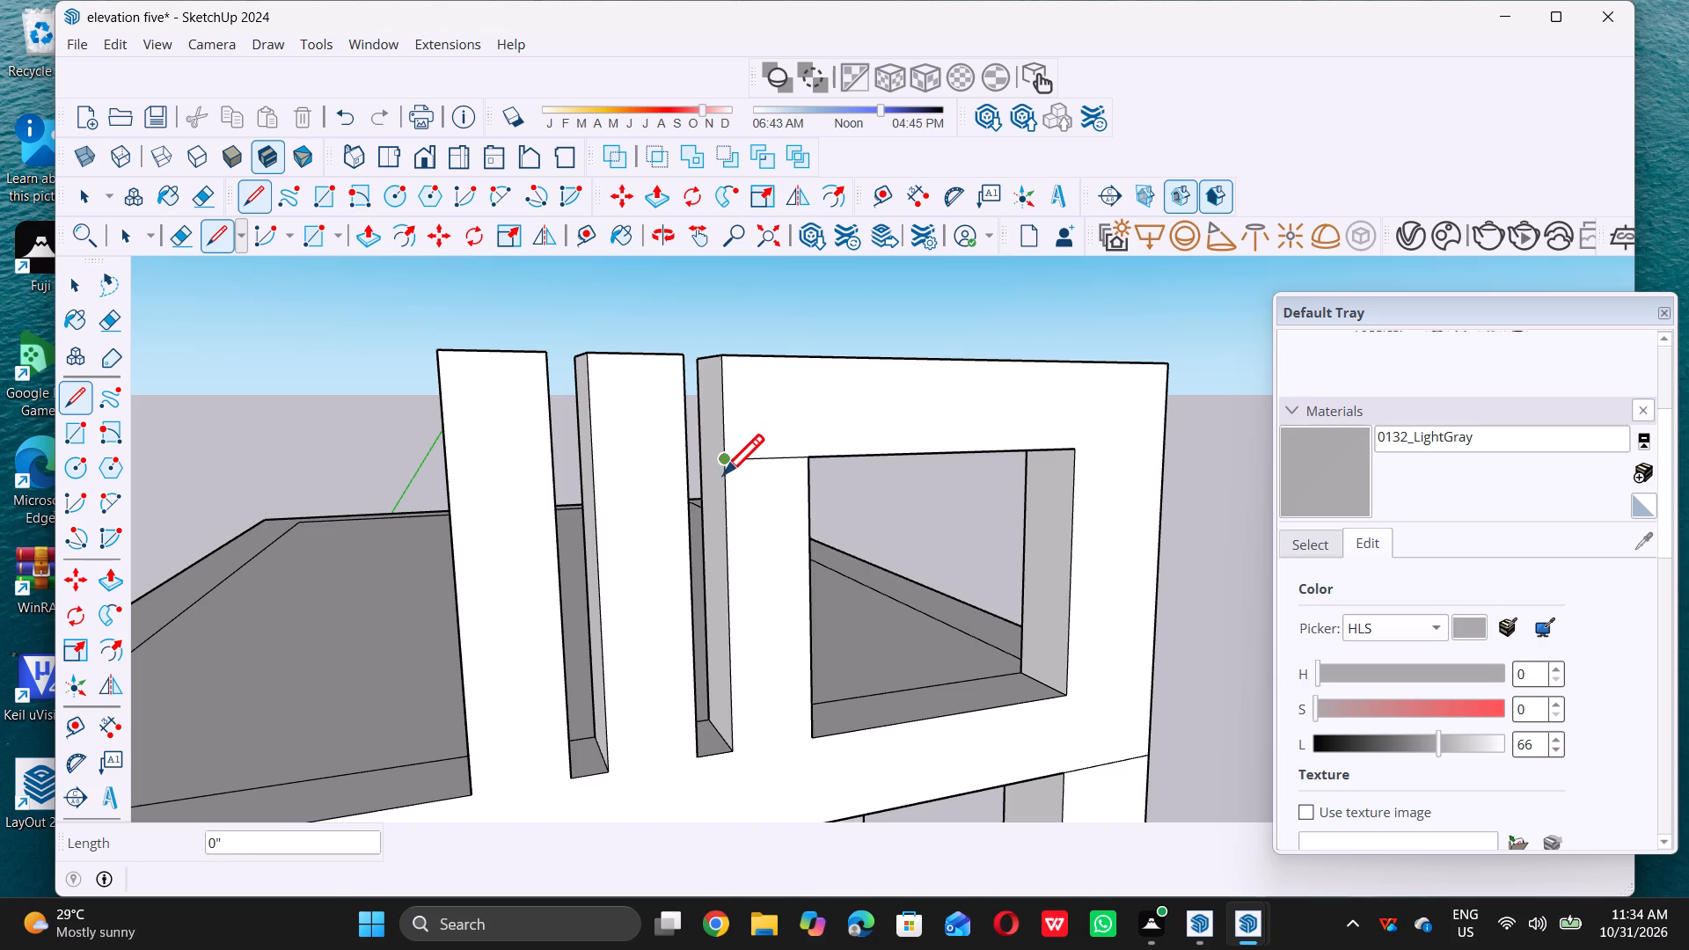
Continue the line 9" across the same column's side face, from its front edge to its back edge.
{"action": "middle_click_drag", "start_coordinate": [728, 481], "coordinate": [779, 520]}
{"action": "scroll", "coordinate": [725, 473], "scroll_direction": "up", "scroll_amount": 8}
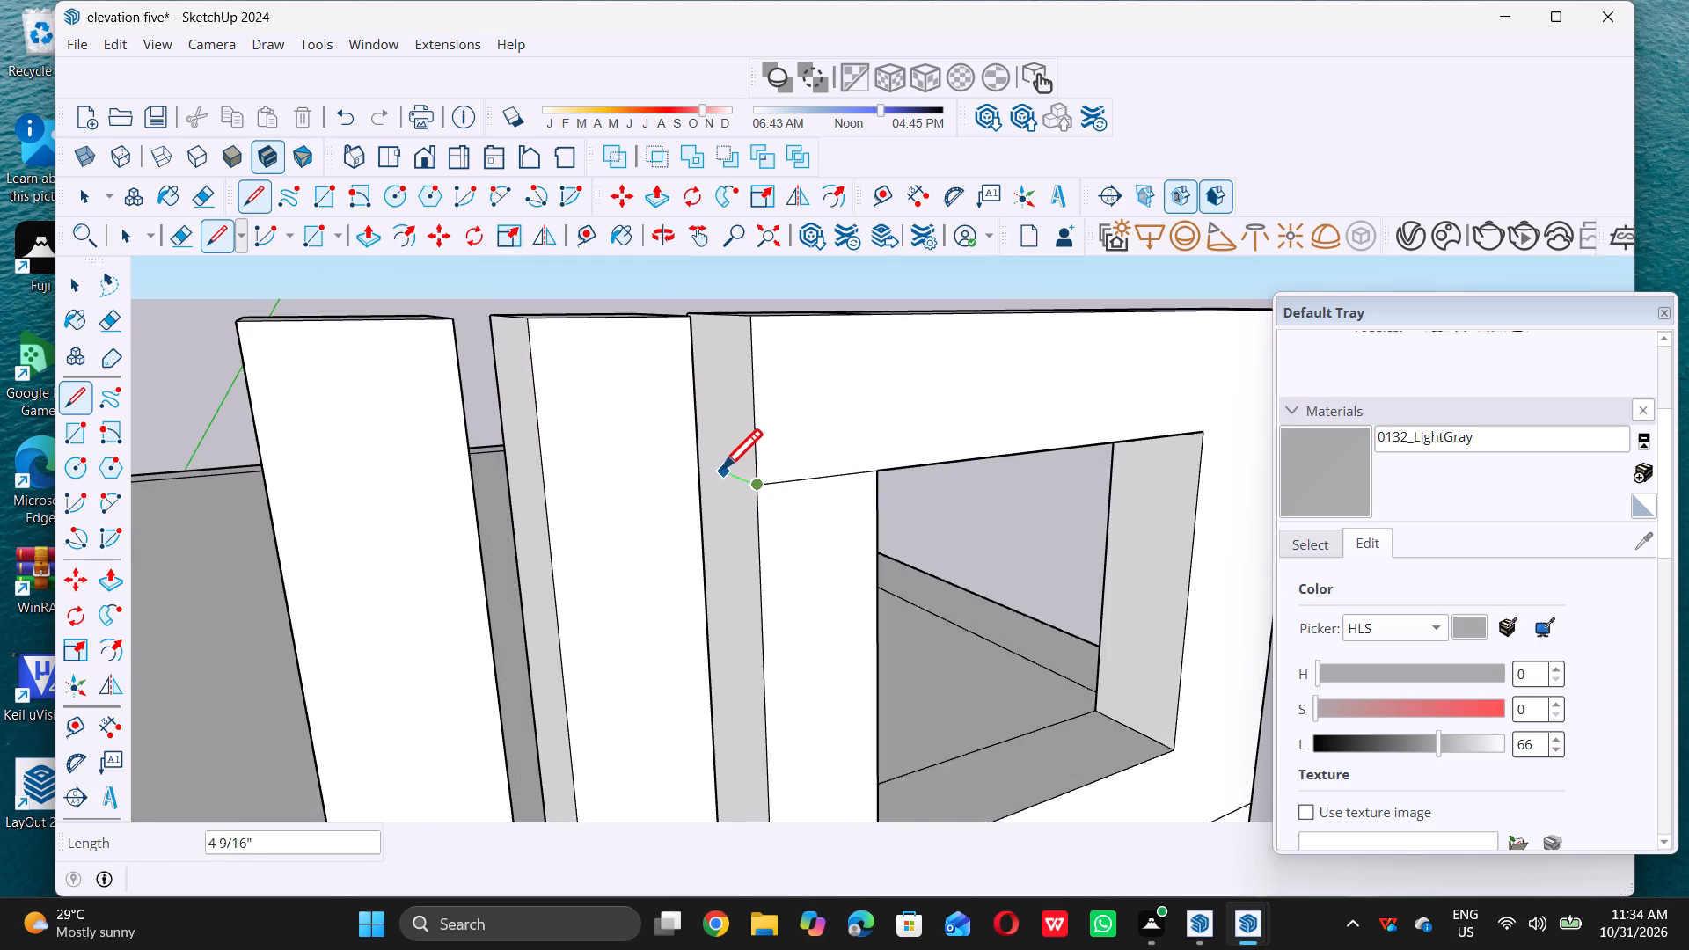
{"action": "scroll", "coordinate": [692, 465], "scroll_direction": "up", "scroll_amount": 7}
{"action": "middle_click_drag", "start_coordinate": [710, 460], "coordinate": [699, 464]}
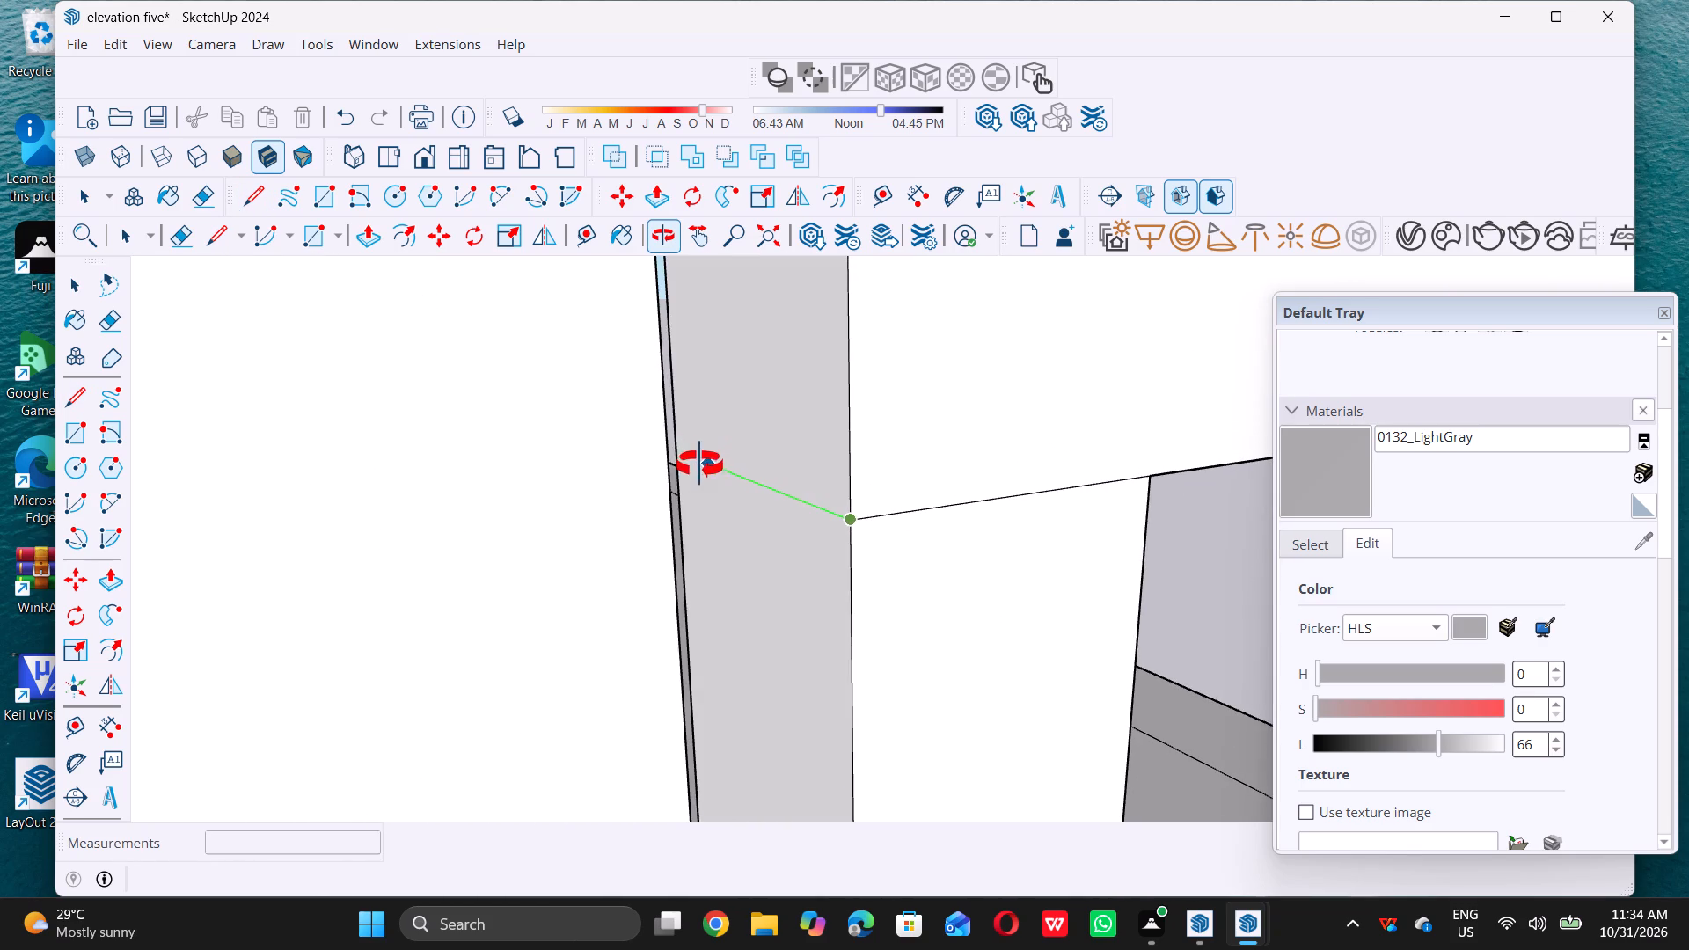
{"action": "middle_click_drag", "start_coordinate": [699, 464], "coordinate": [698, 465]}
{"action": "scroll", "coordinate": [694, 446], "scroll_direction": "up", "scroll_amount": 3}
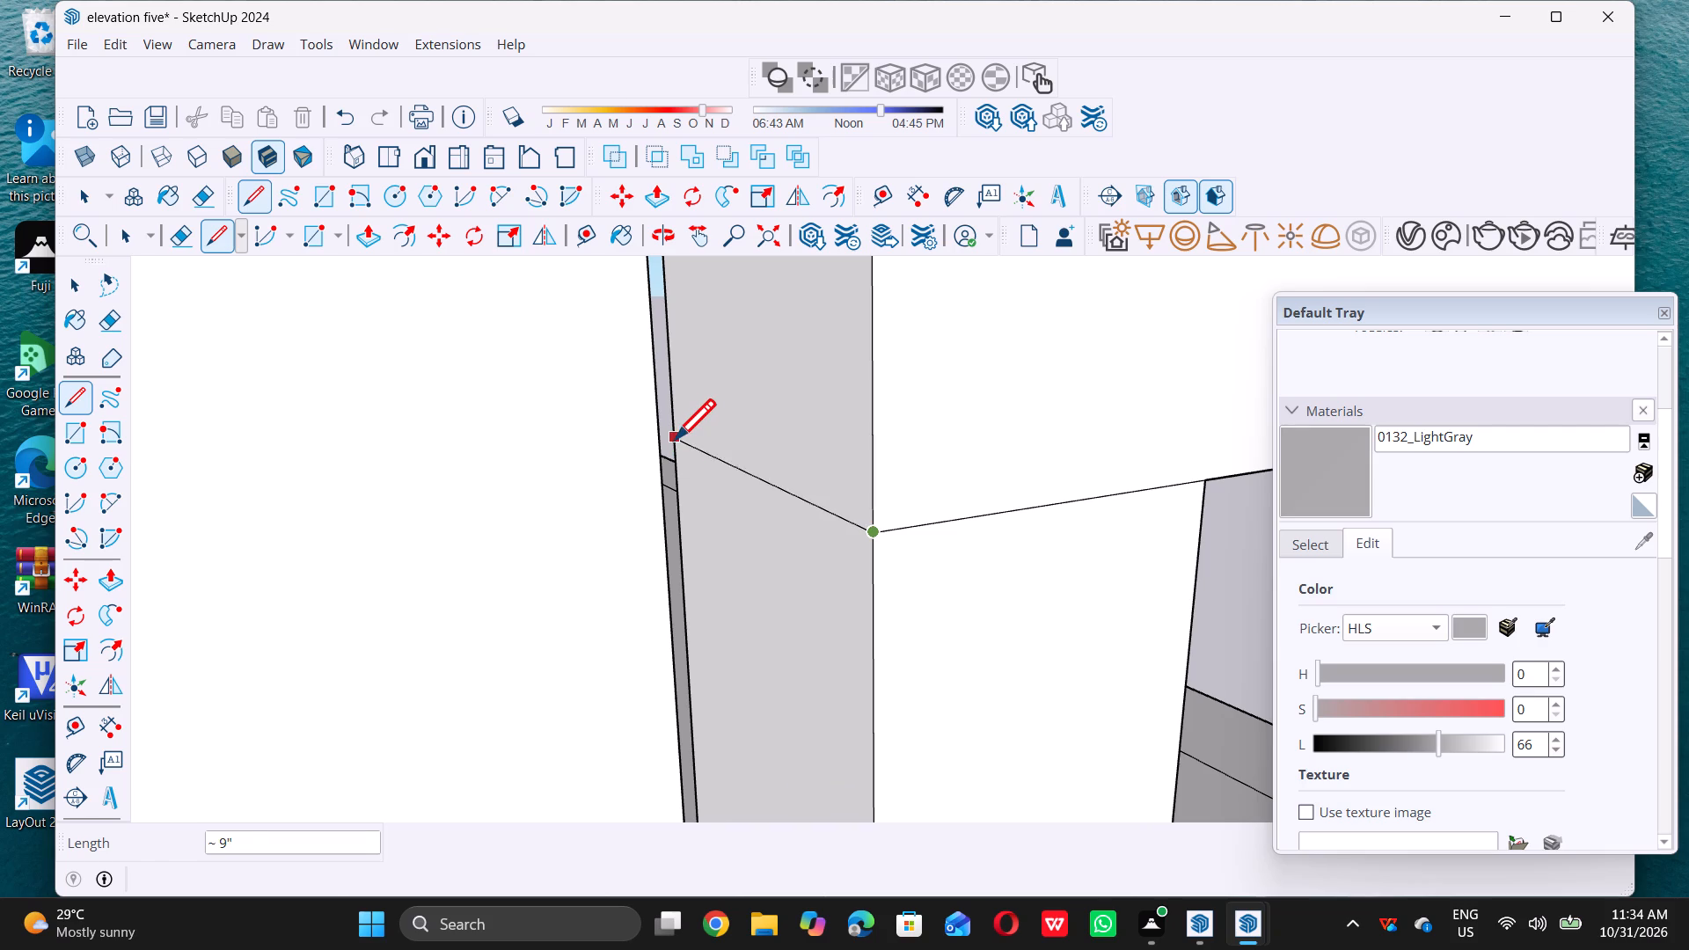
{"action": "left_click", "coordinate": [676, 447]}
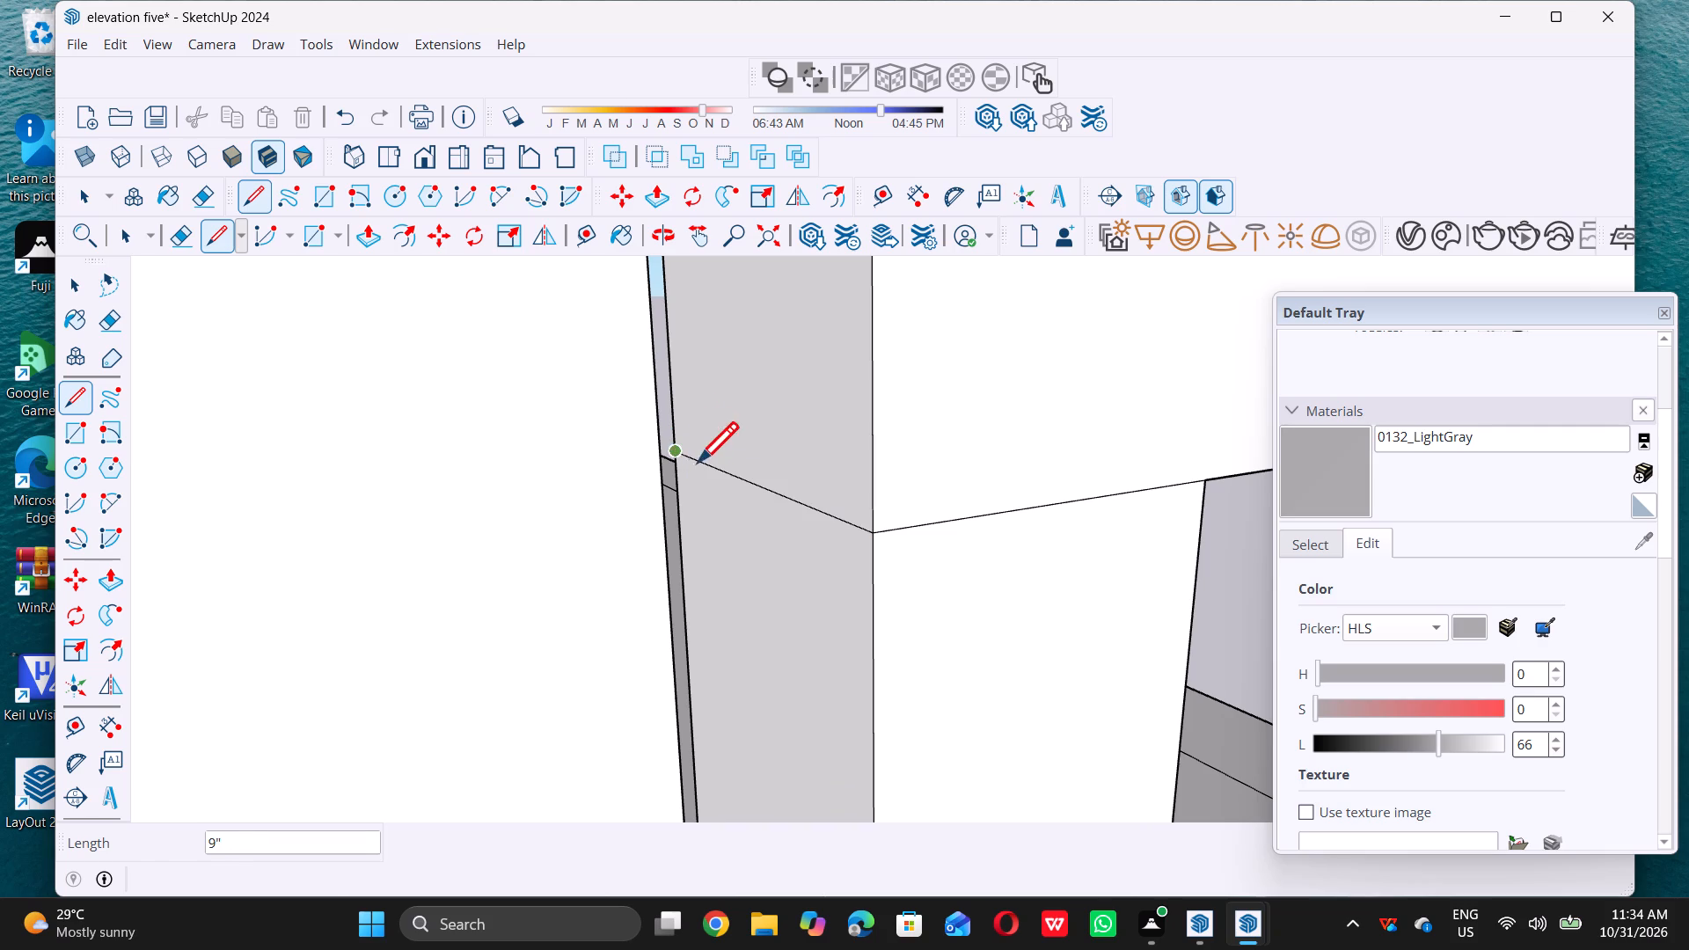
Push/Pull the upper part of the column's side face across the gap to the middle column, extending the top beam.
{"action": "scroll", "coordinate": [851, 519], "scroll_direction": "down", "scroll_amount": 19}
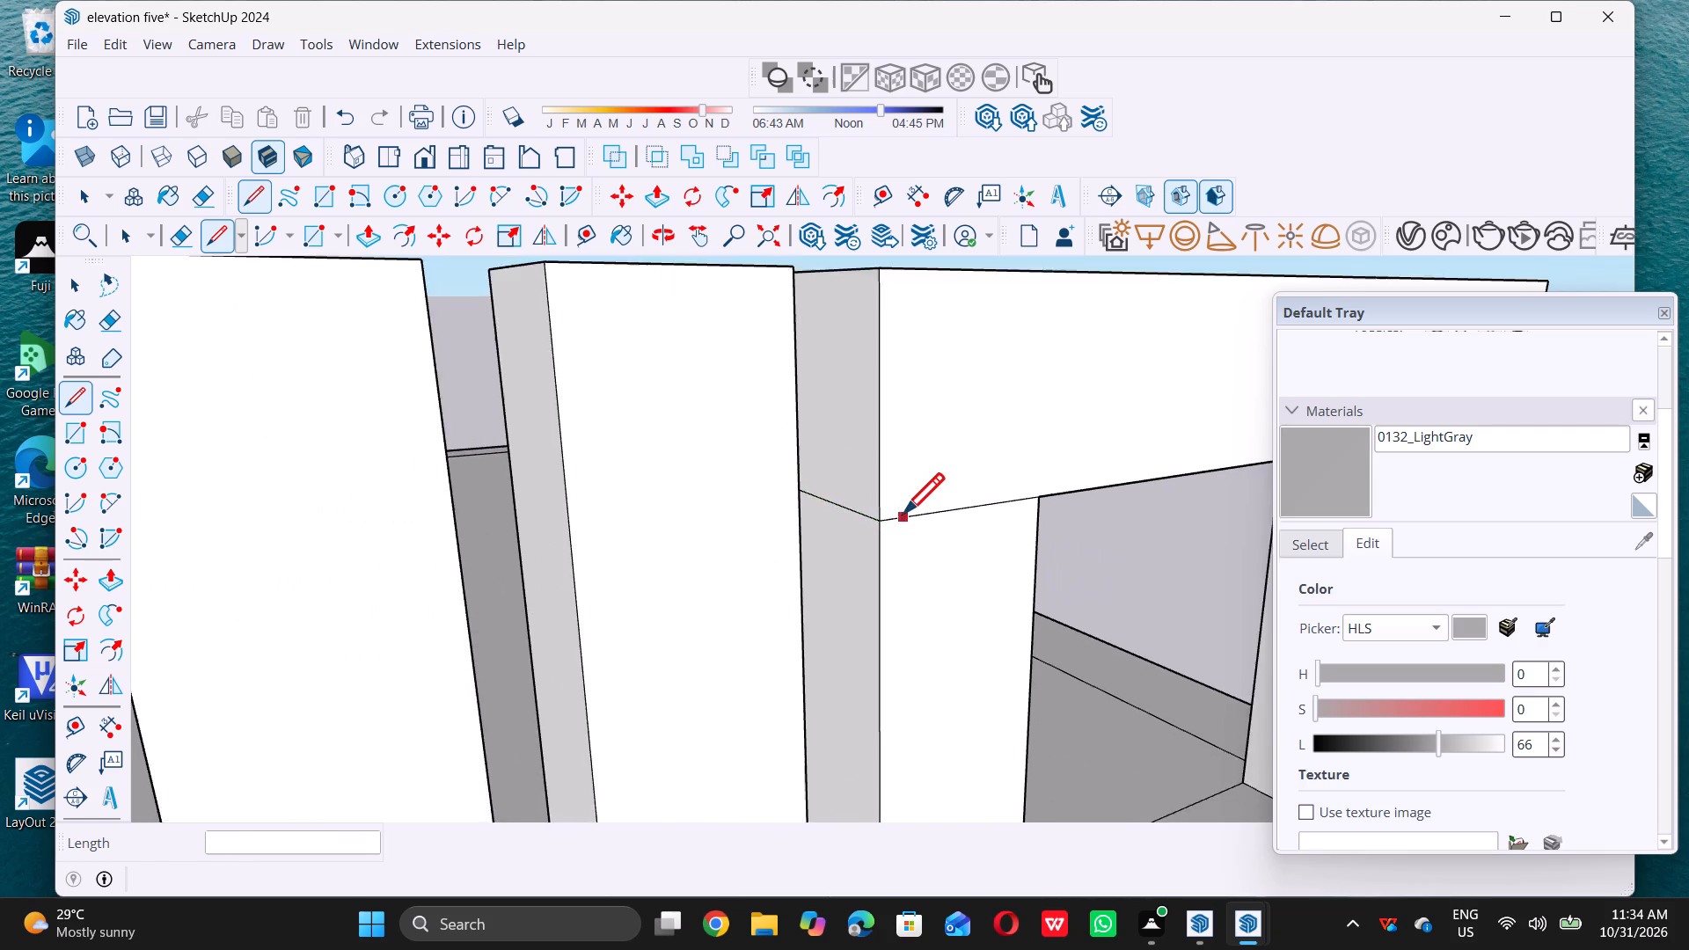
{"action": "key", "text": "space"}
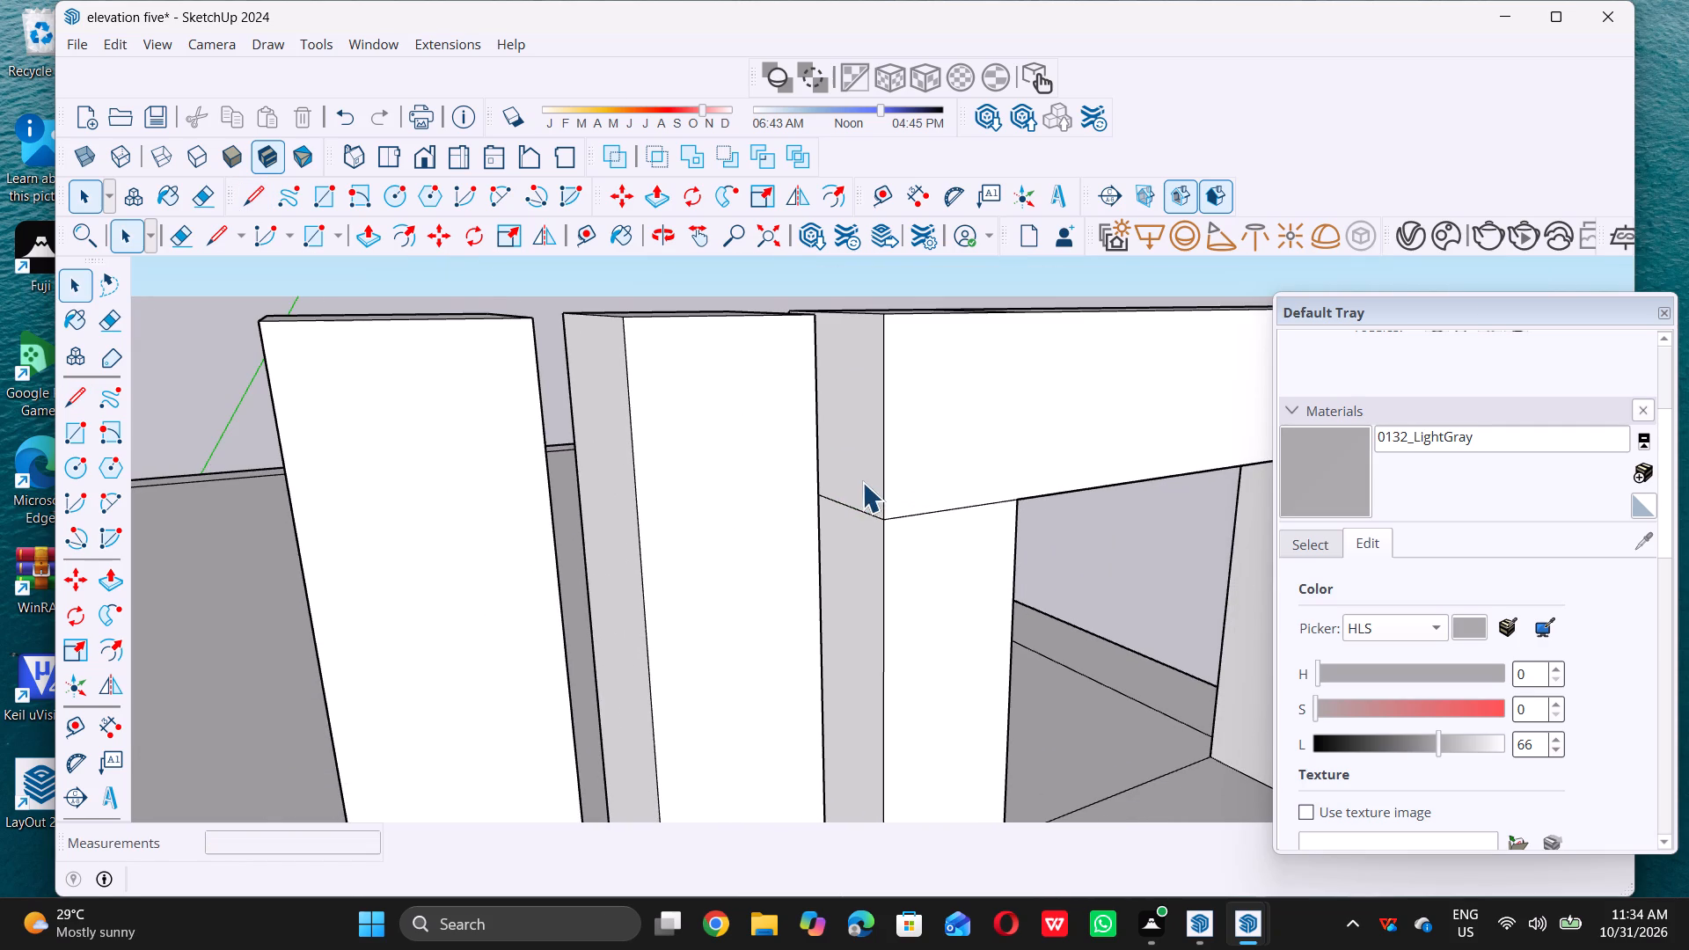
{"action": "double_click", "coordinate": [854, 472]}
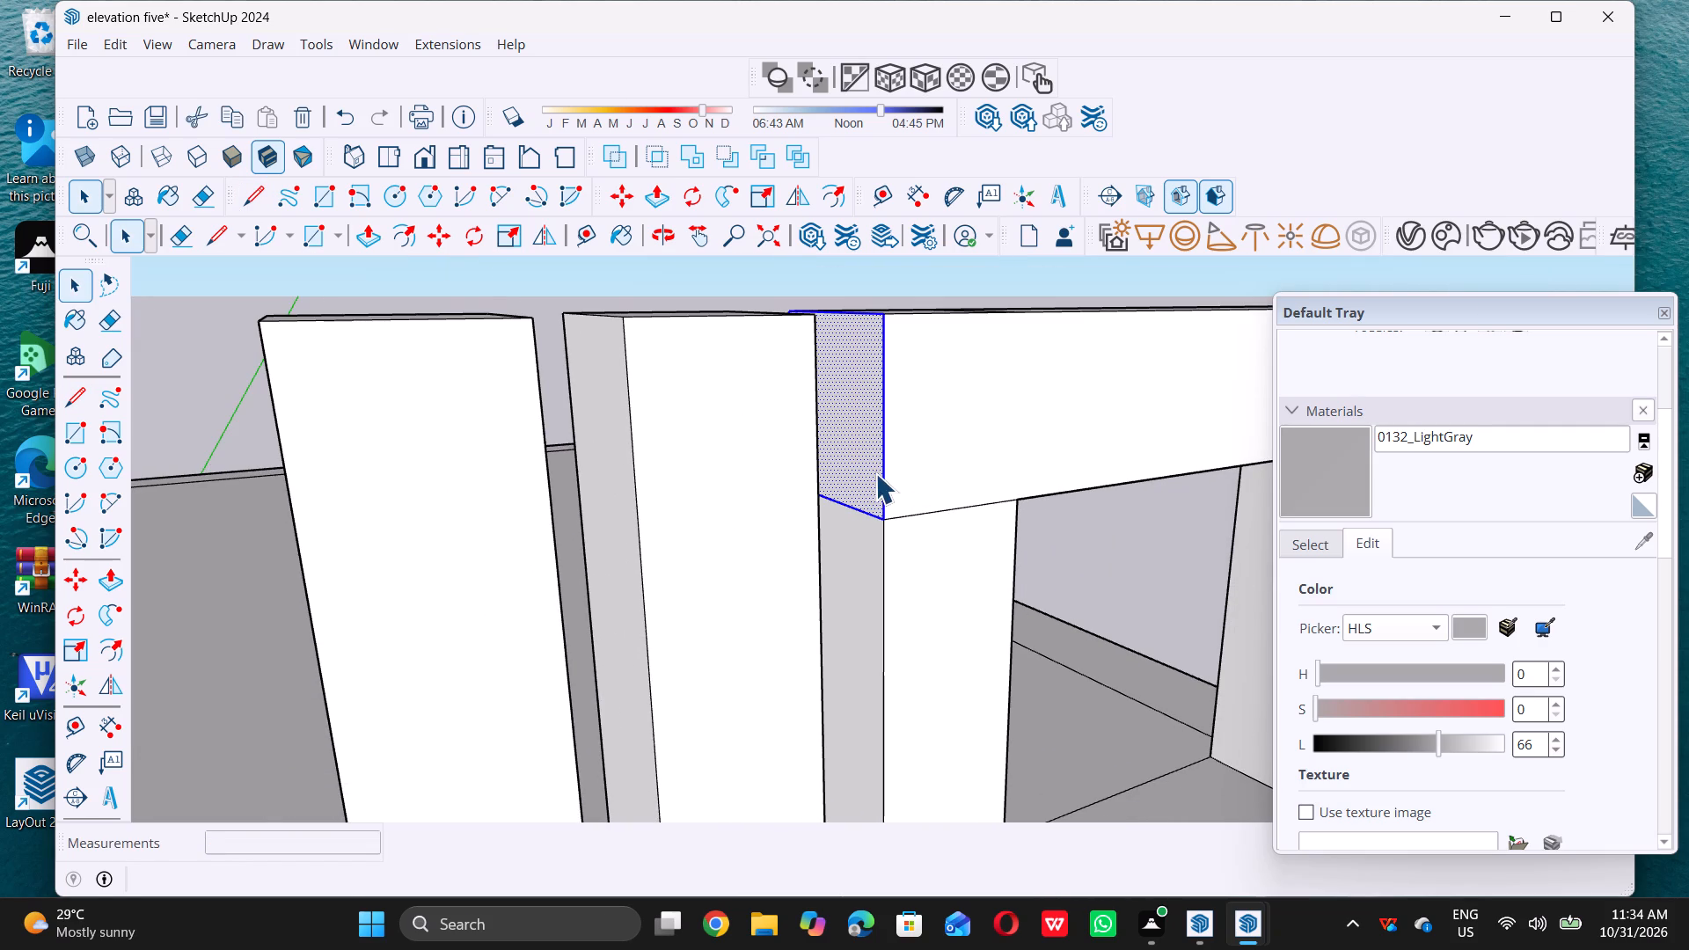
{"action": "key", "text": "p"}
{"action": "double_click", "coordinate": [862, 457]}
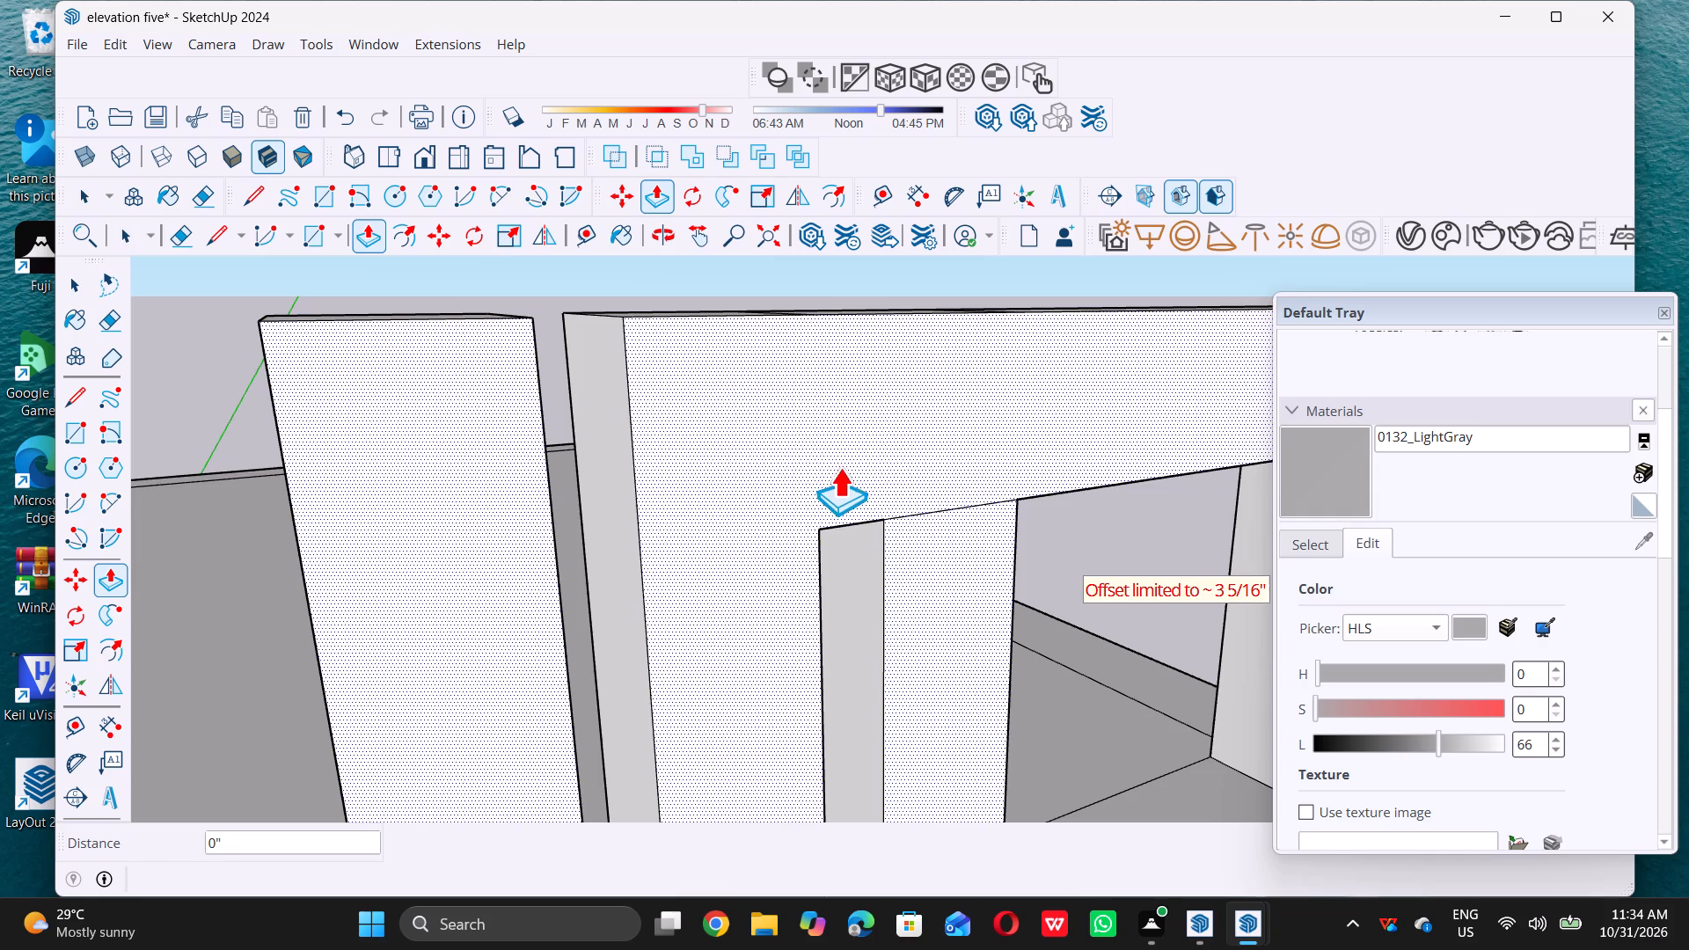
{"action": "key", "text": "space"}
{"action": "scroll", "coordinate": [889, 479], "scroll_direction": "down", "scroll_amount": 8}
{"action": "middle_click_drag", "start_coordinate": [792, 540], "coordinate": [831, 521]}
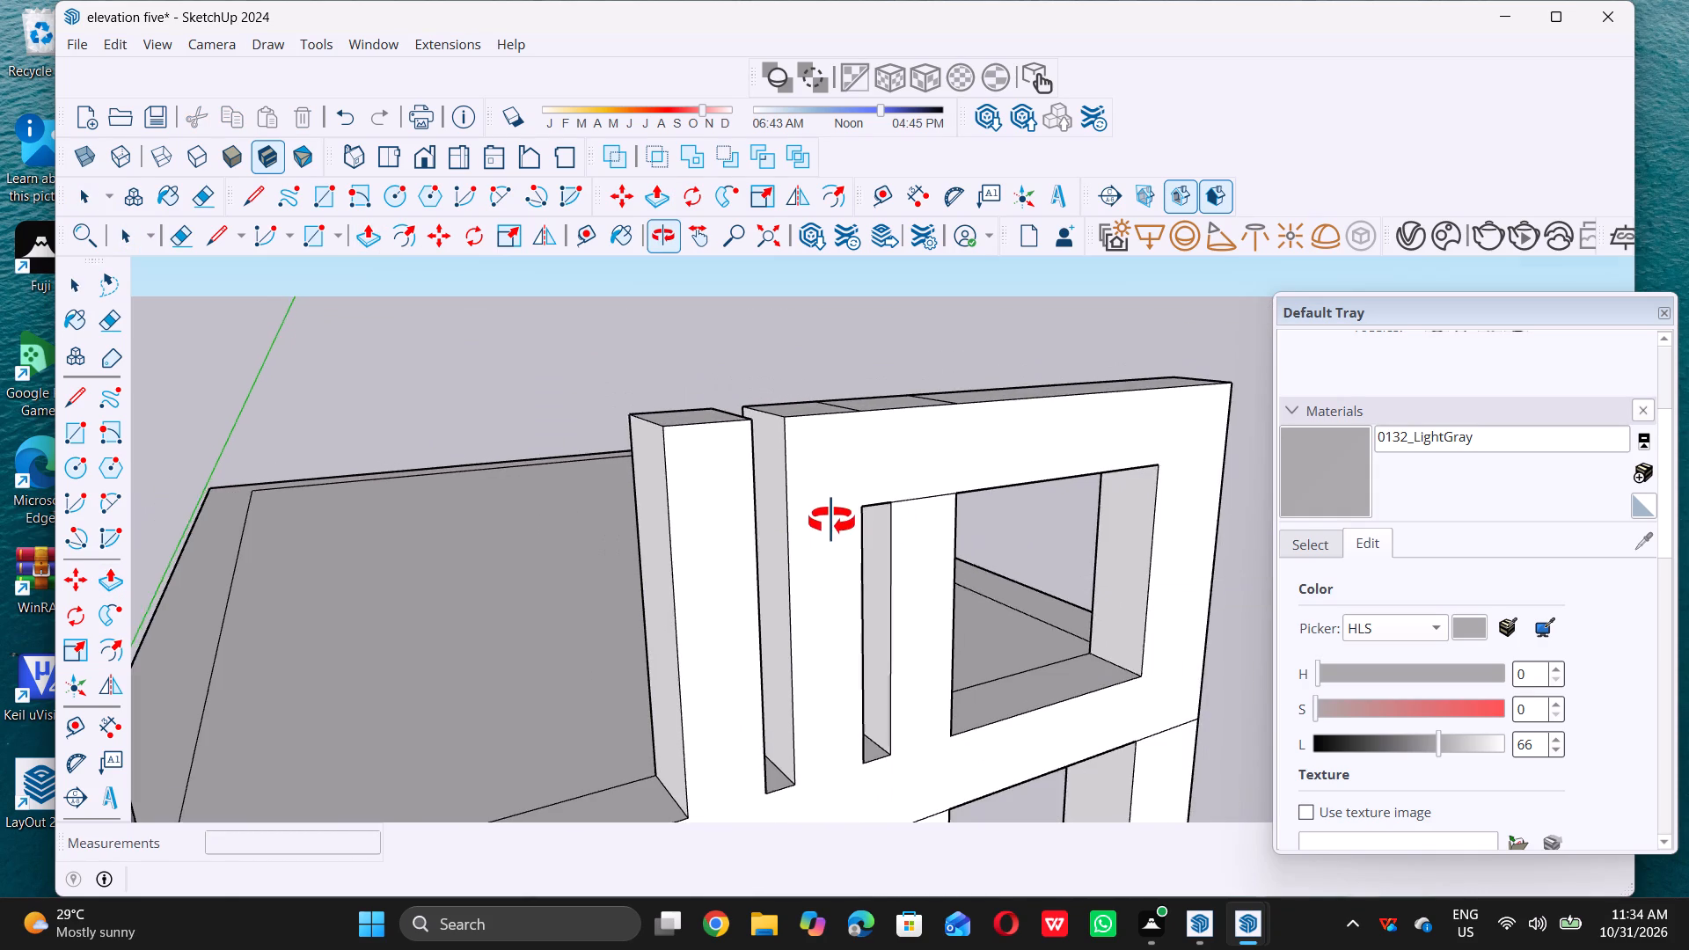
Draw a line about 7 13/16" from the gap's upper corner across the middle column's front face, level with the beam's underside.
{"action": "middle_click_drag", "start_coordinate": [831, 521], "coordinate": [832, 521]}
{"action": "scroll", "coordinate": [807, 494], "scroll_direction": "up", "scroll_amount": 4}
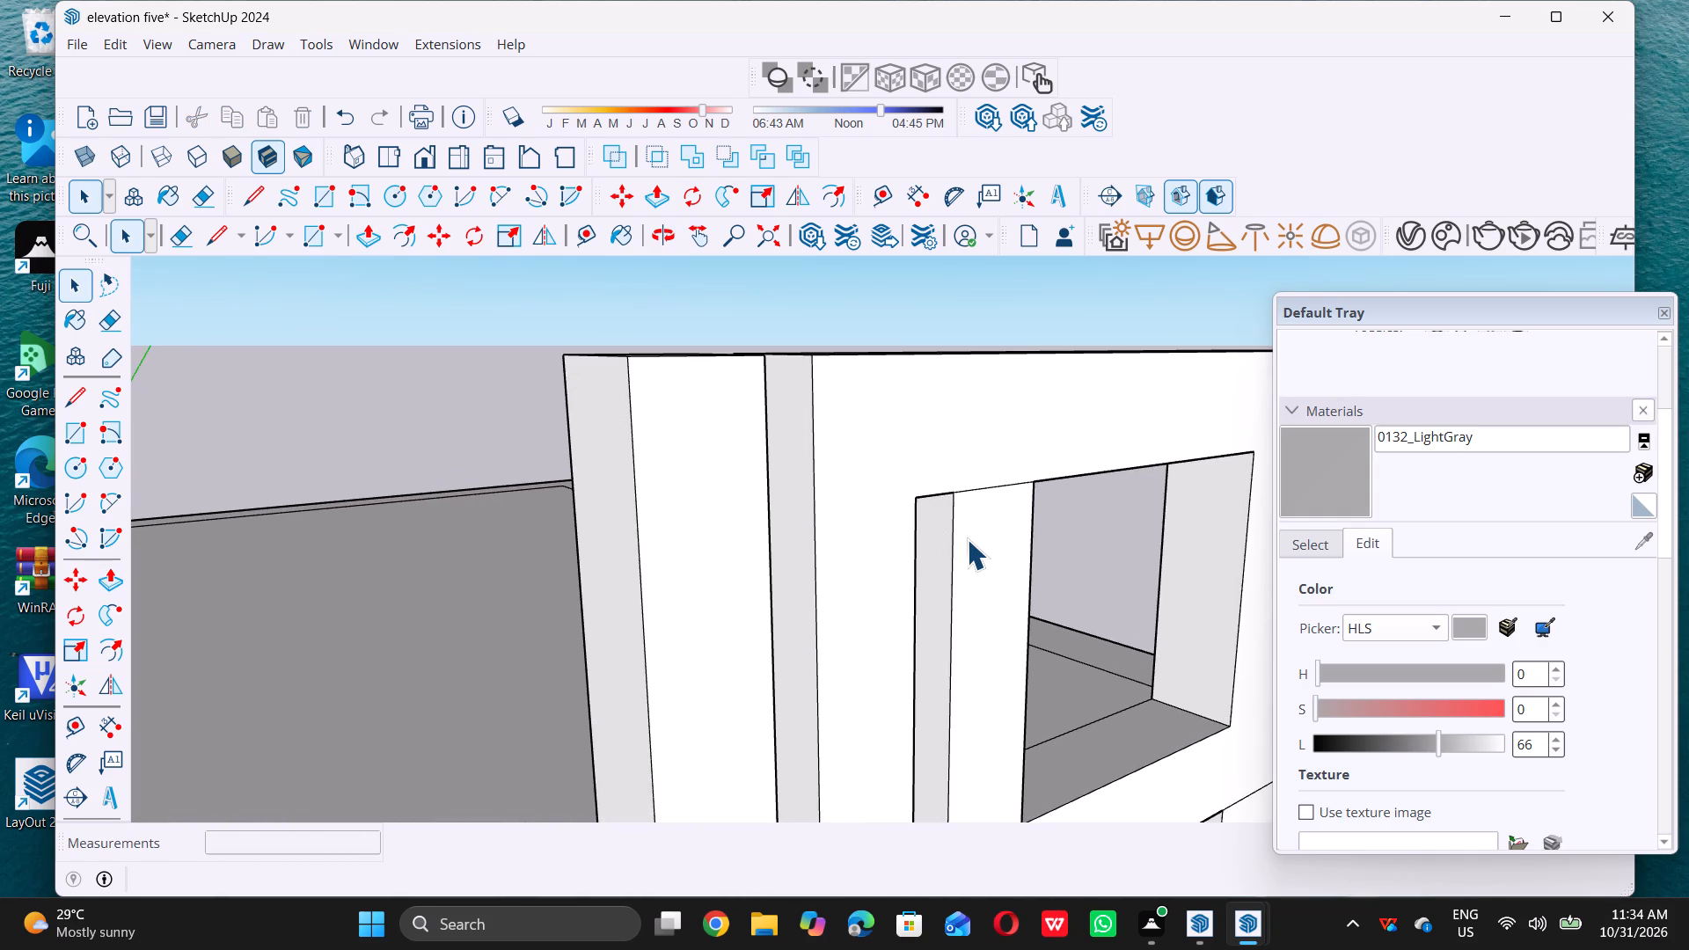
{"action": "key", "text": "l"}
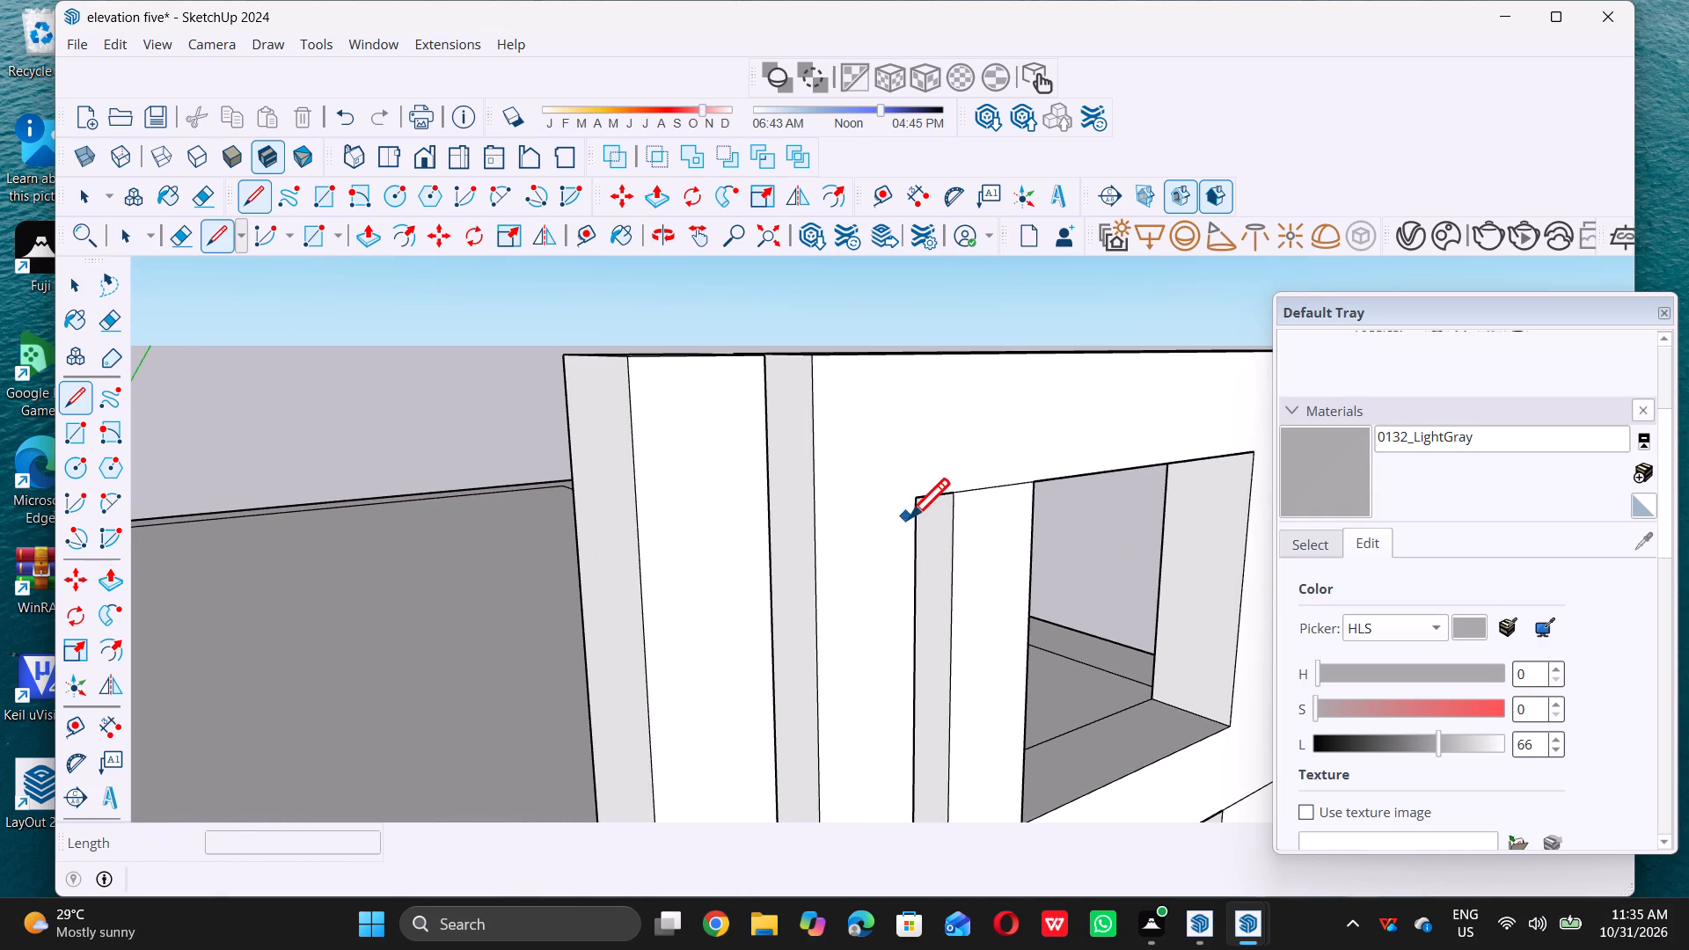
{"action": "double_click", "coordinate": [917, 494]}
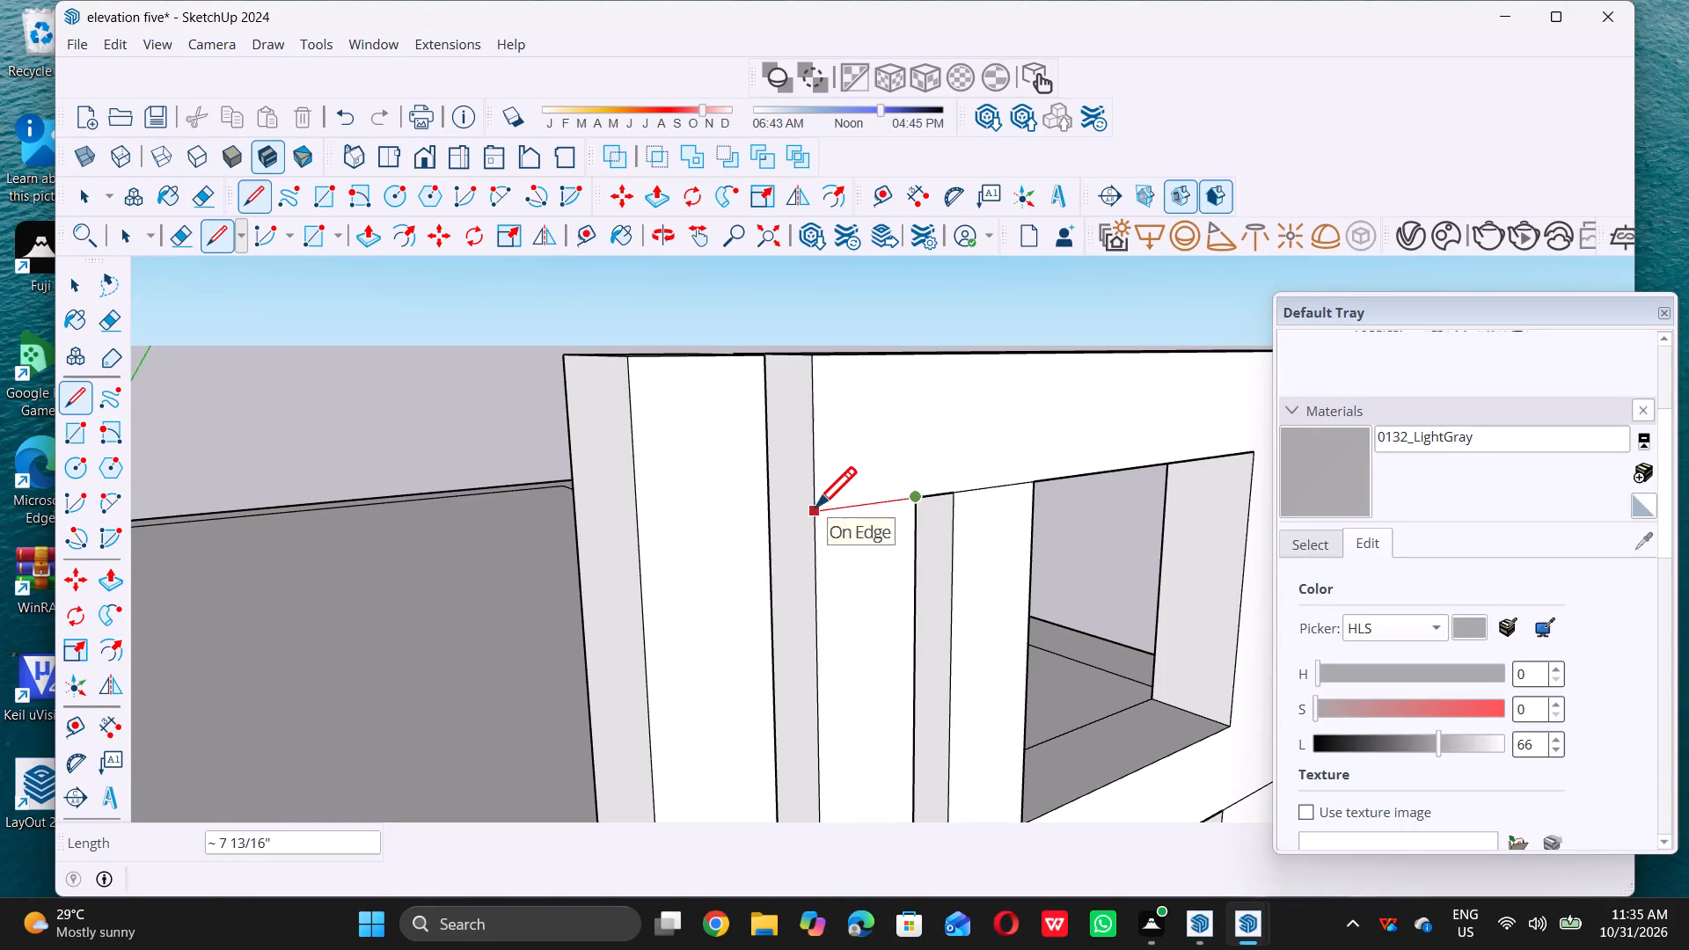
{"action": "double_click", "coordinate": [815, 508]}
Continue the line 9" across the middle column's side face, from its front edge to its back edge.
{"action": "middle_click_drag", "start_coordinate": [823, 518], "coordinate": [796, 584]}
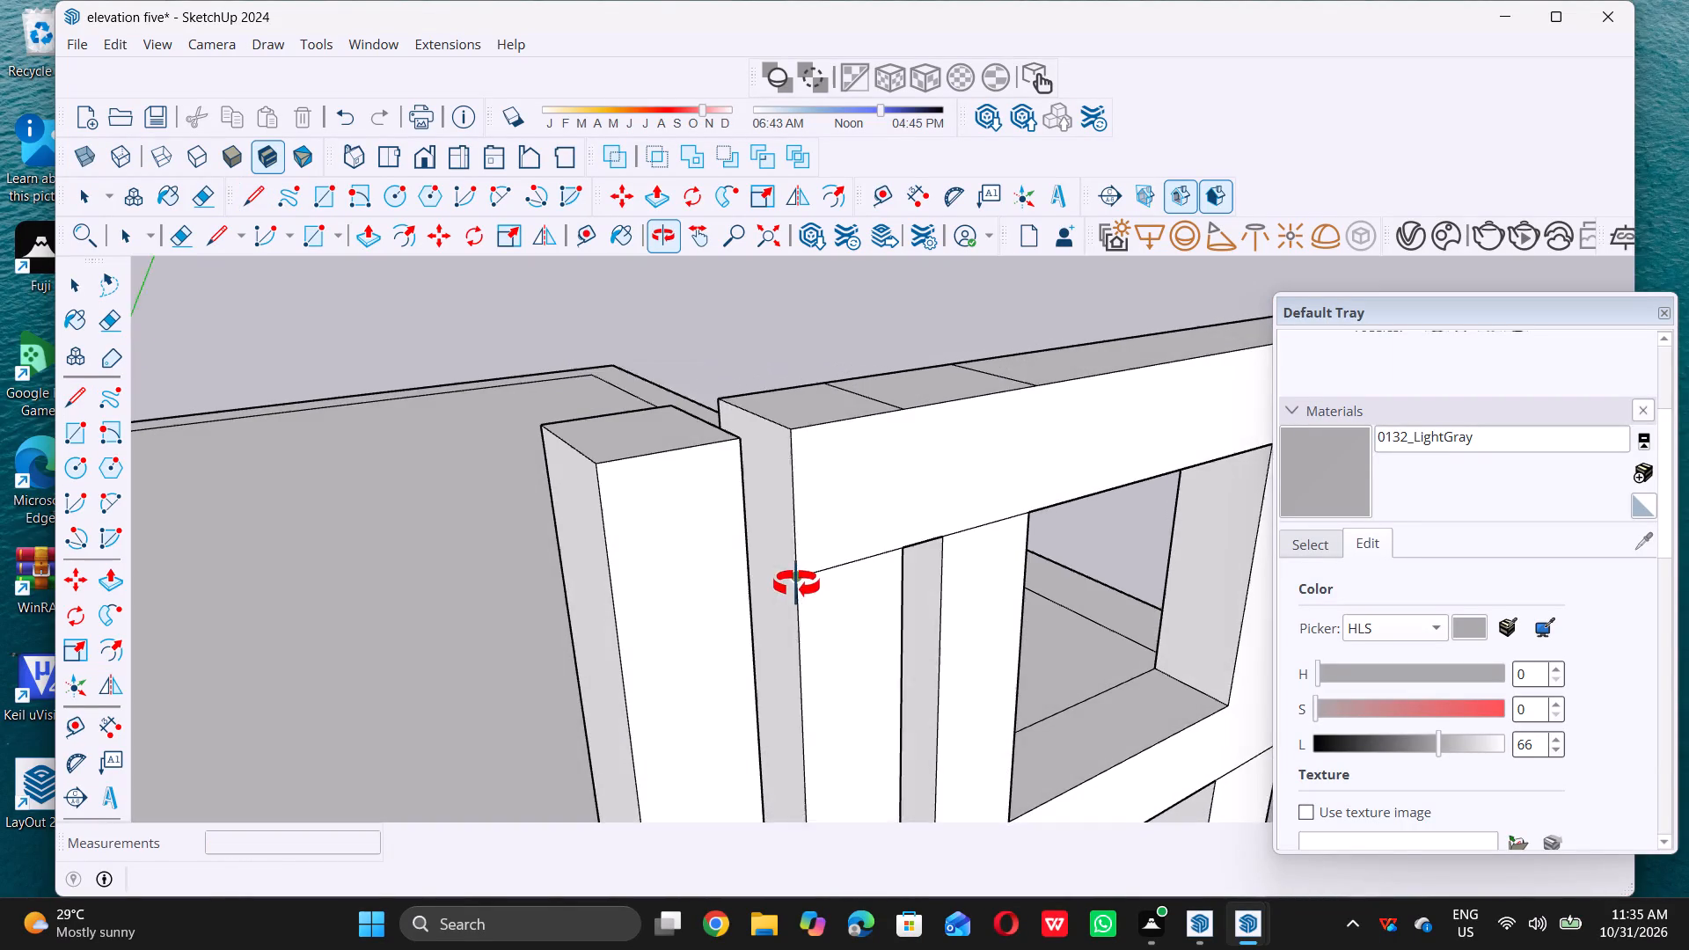
{"action": "middle_click_drag", "start_coordinate": [796, 584], "coordinate": [794, 584]}
{"action": "scroll", "coordinate": [791, 573], "scroll_direction": "up", "scroll_amount": 4}
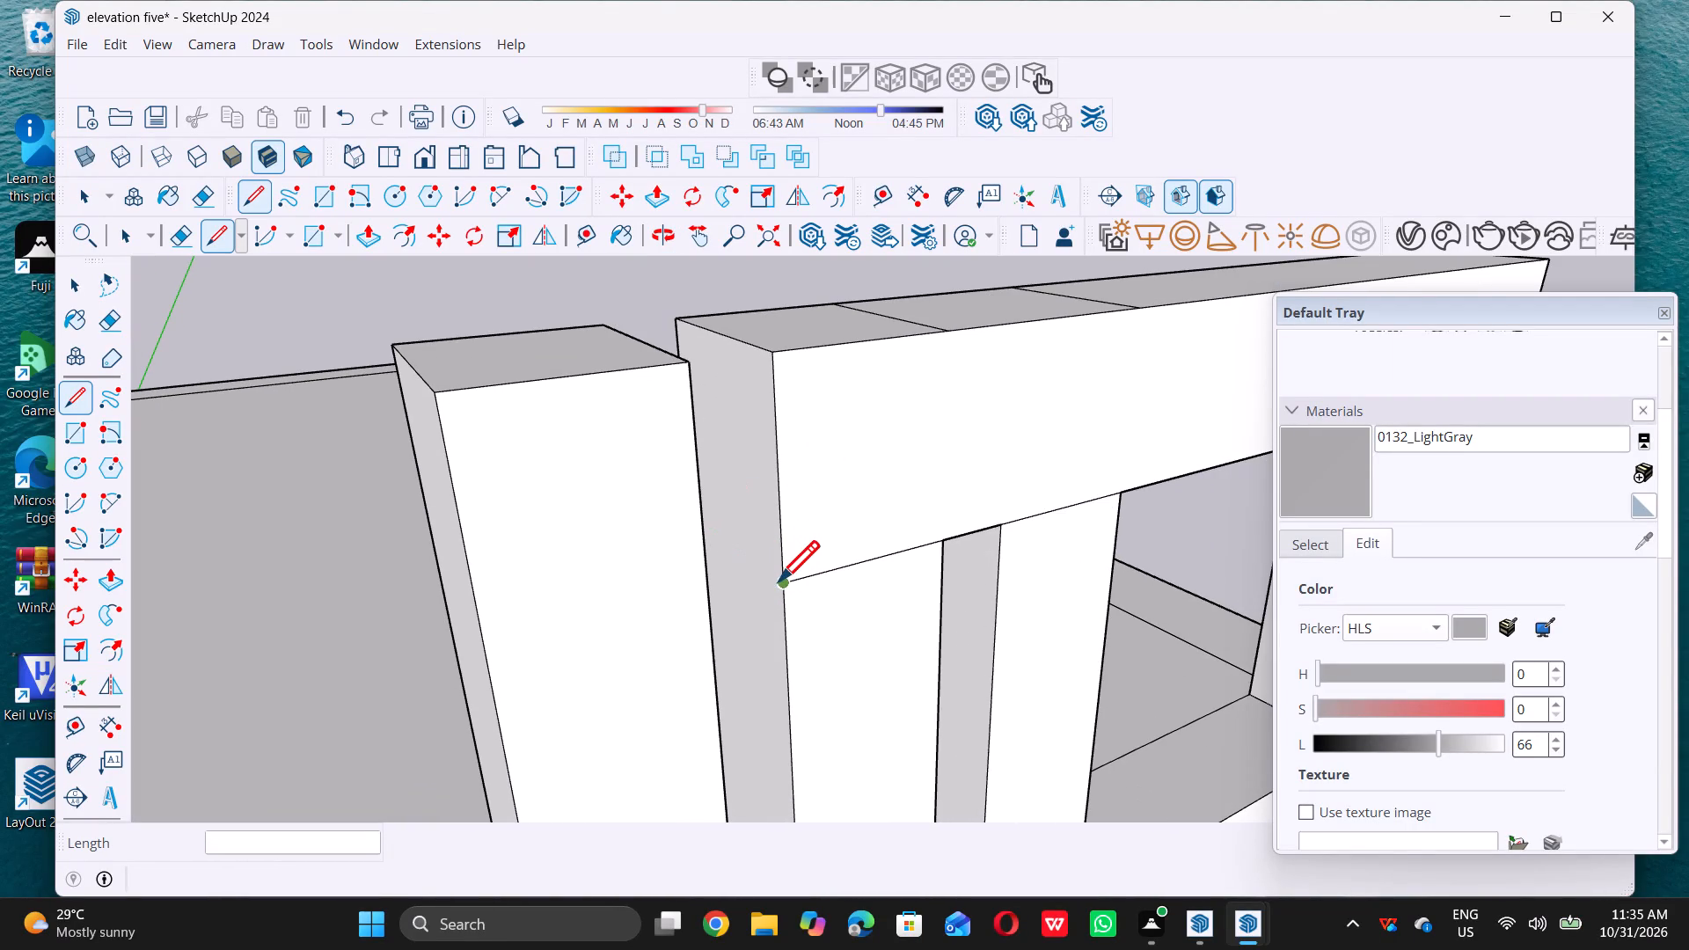
{"action": "double_click", "coordinate": [786, 581]}
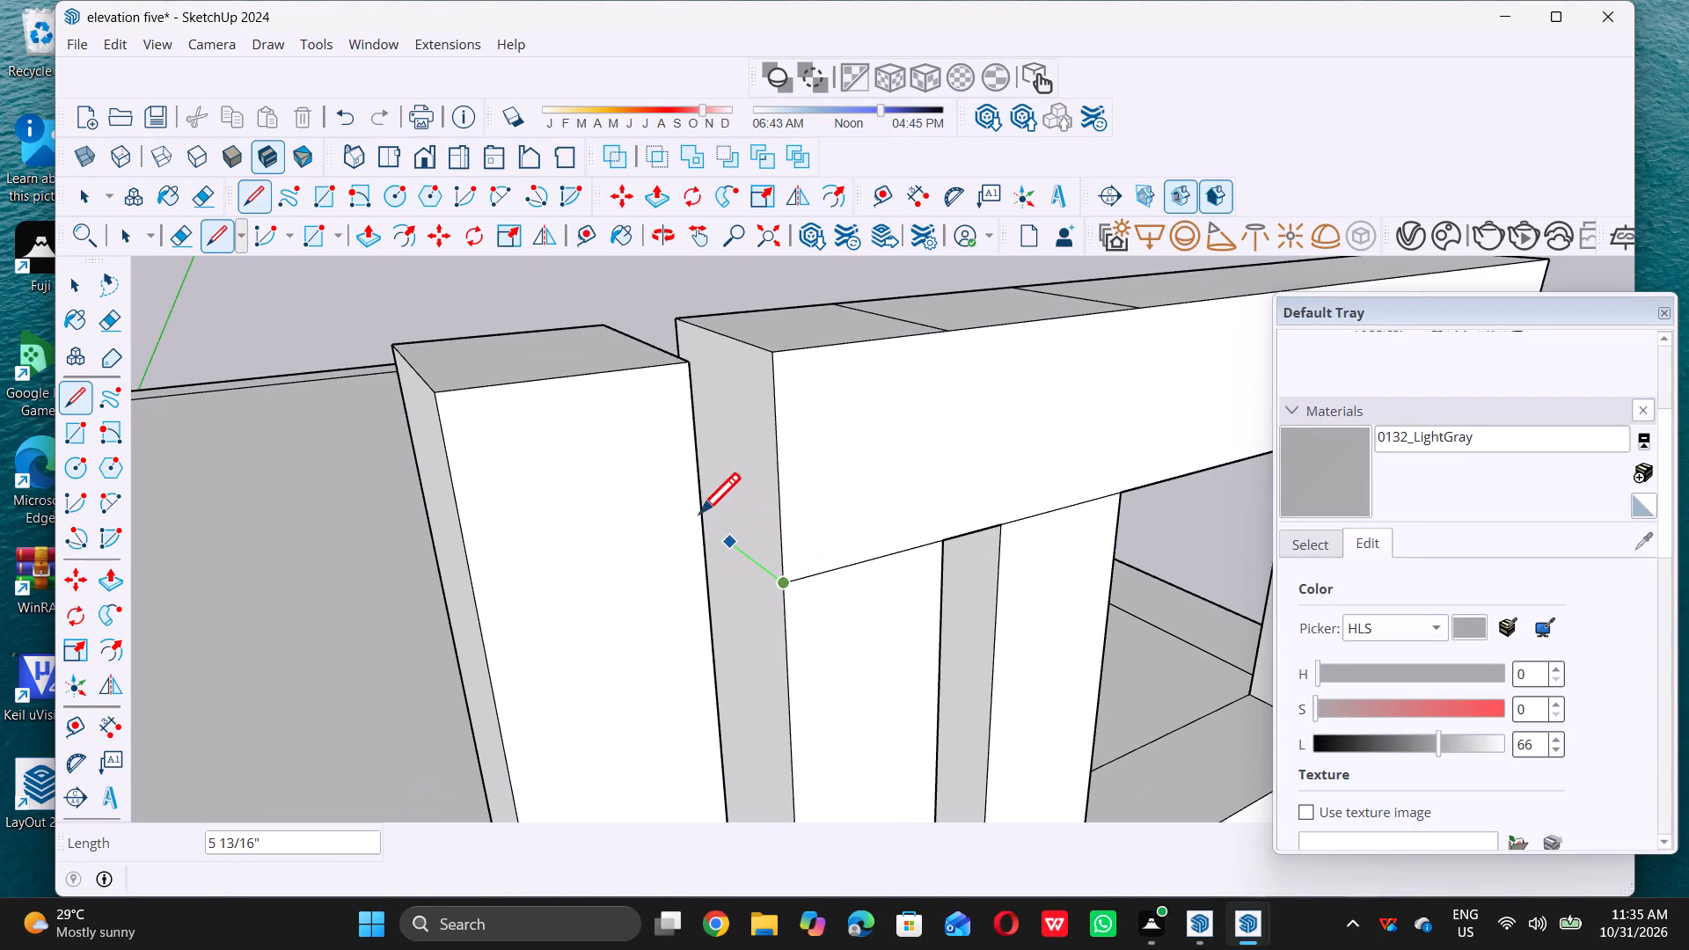
{"action": "scroll", "coordinate": [734, 515], "scroll_direction": "up", "scroll_amount": 11}
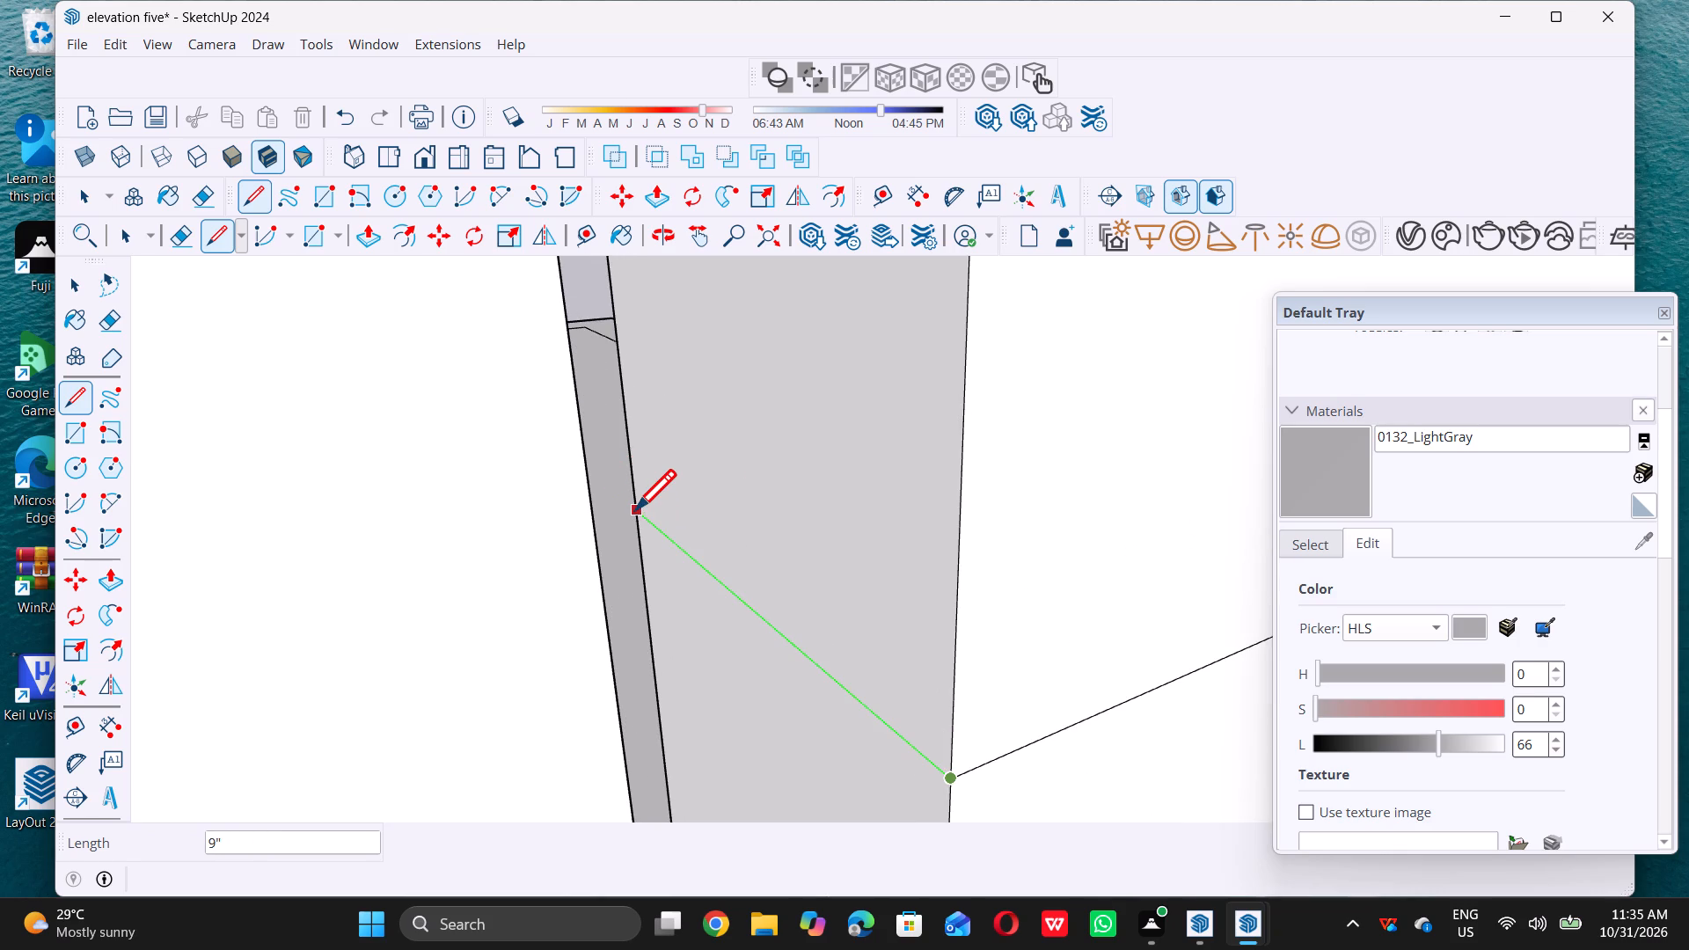
{"action": "double_click", "coordinate": [635, 509]}
{"action": "key", "text": "space"}
{"action": "scroll", "coordinate": [727, 567], "scroll_direction": "down", "scroll_amount": 7}
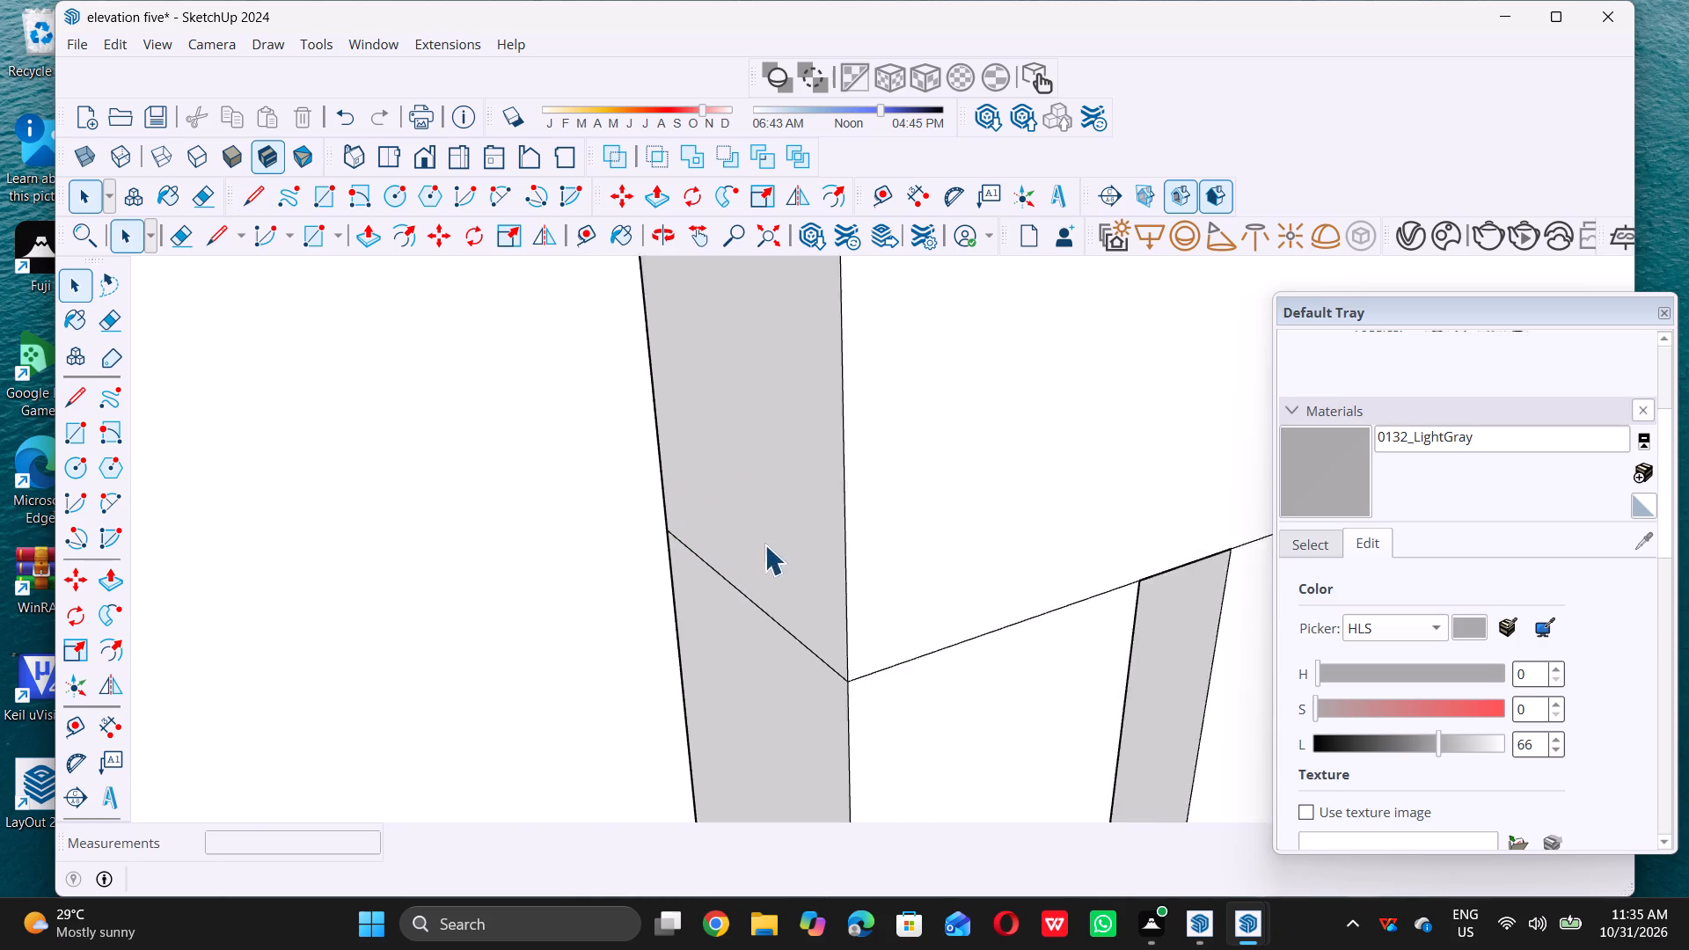
Push/Pull the upper part of the middle column's side face about 3 1/8" across the gap to the third column.
{"action": "scroll", "coordinate": [764, 544], "scroll_direction": "down", "scroll_amount": 7}
{"action": "middle_click_drag", "start_coordinate": [765, 603], "coordinate": [776, 569]}
{"action": "scroll", "coordinate": [766, 515], "scroll_direction": "up", "scroll_amount": 3}
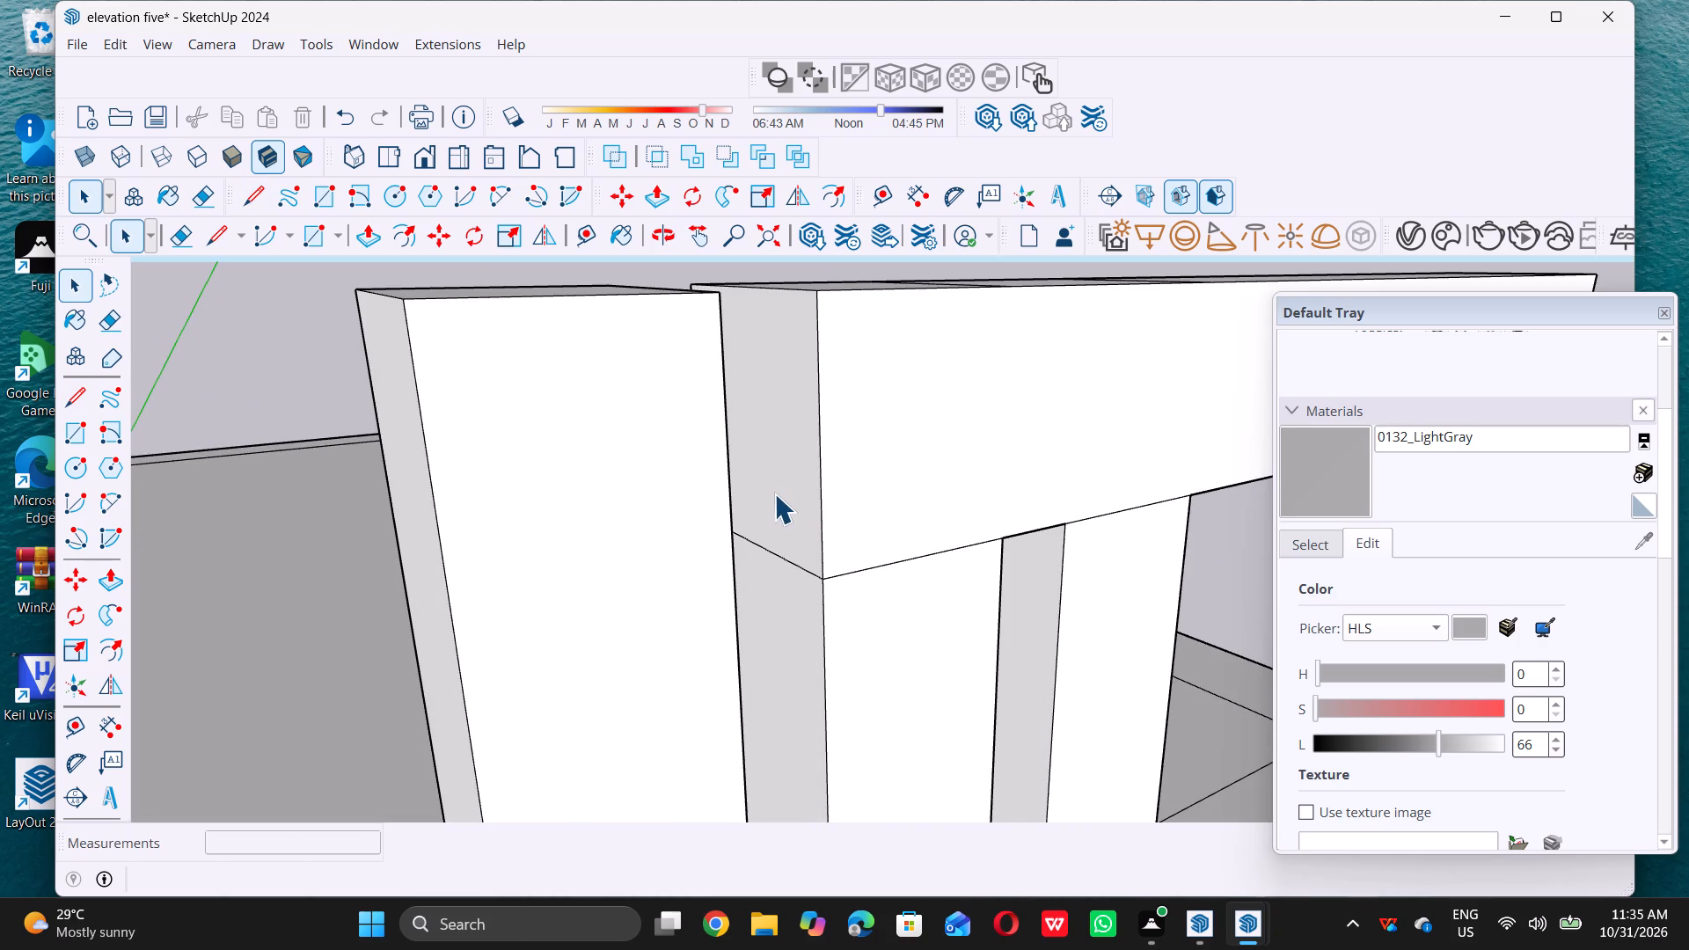
{"action": "left_click", "coordinate": [774, 493]}
{"action": "key", "text": "p"}
{"action": "left_click", "coordinate": [790, 488]}
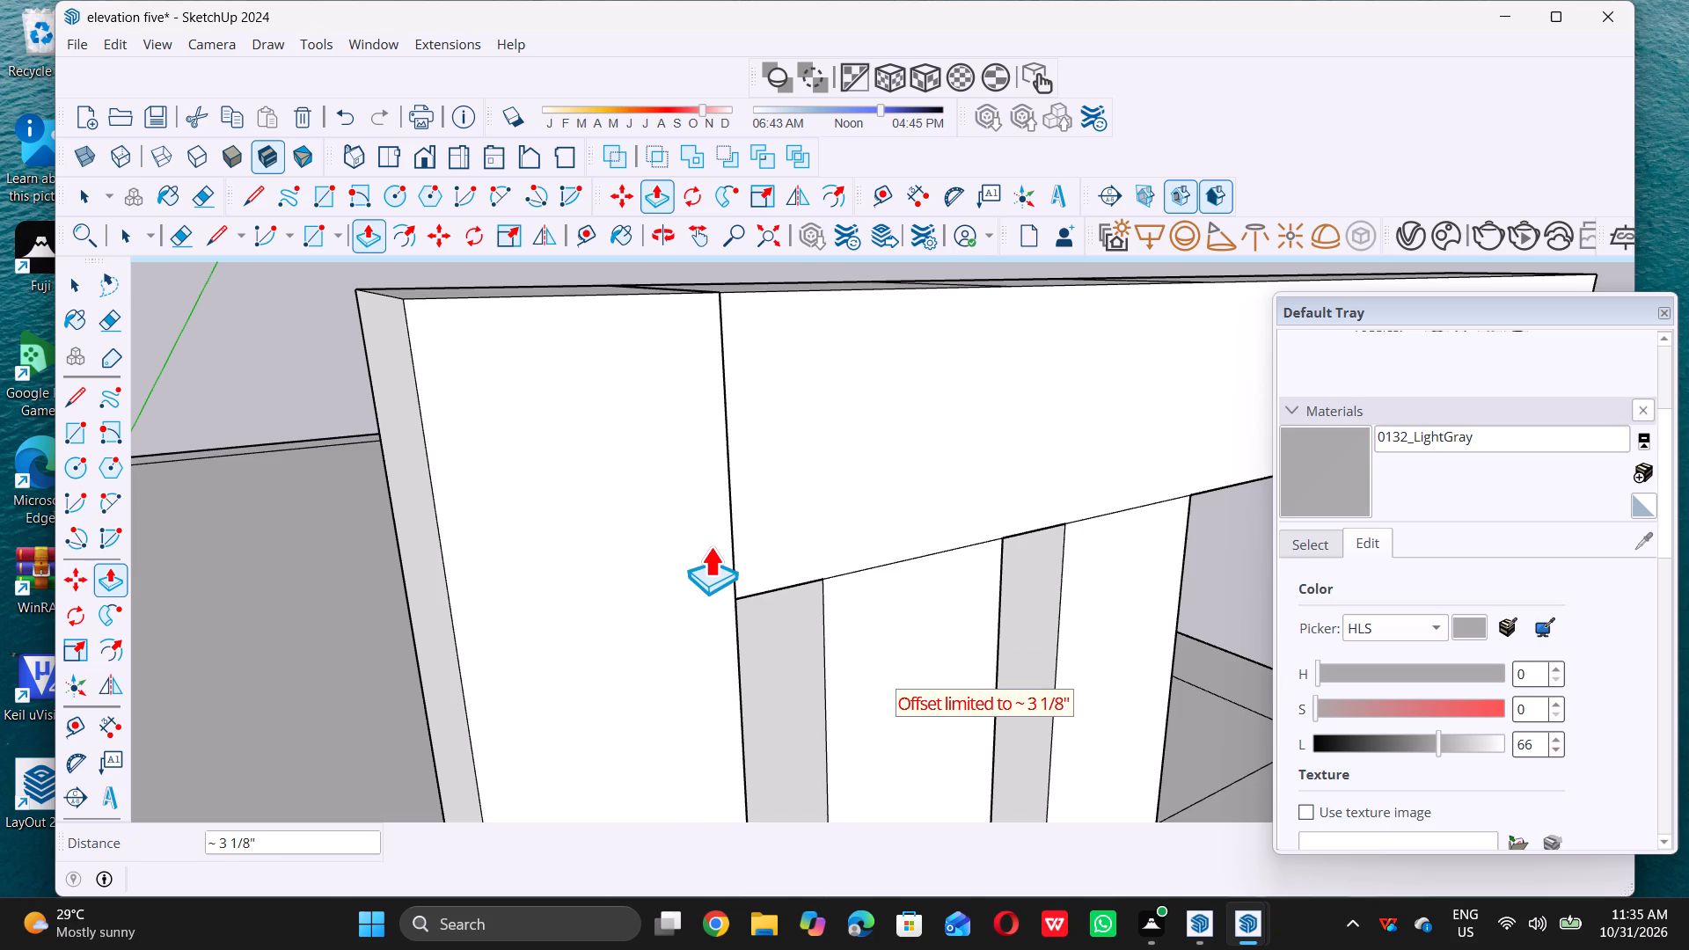
{"action": "double_click", "coordinate": [710, 545]}
{"action": "key", "text": "space"}
Draw a line about 7 13/16" from the second gap's upper corner across the third column's front face, level with the beam's underside.
{"action": "scroll", "coordinate": [761, 533], "scroll_direction": "down", "scroll_amount": 11}
{"action": "scroll", "coordinate": [770, 455], "scroll_direction": "down", "scroll_amount": 4}
{"action": "middle_click_drag", "start_coordinate": [705, 584], "coordinate": [727, 558]}
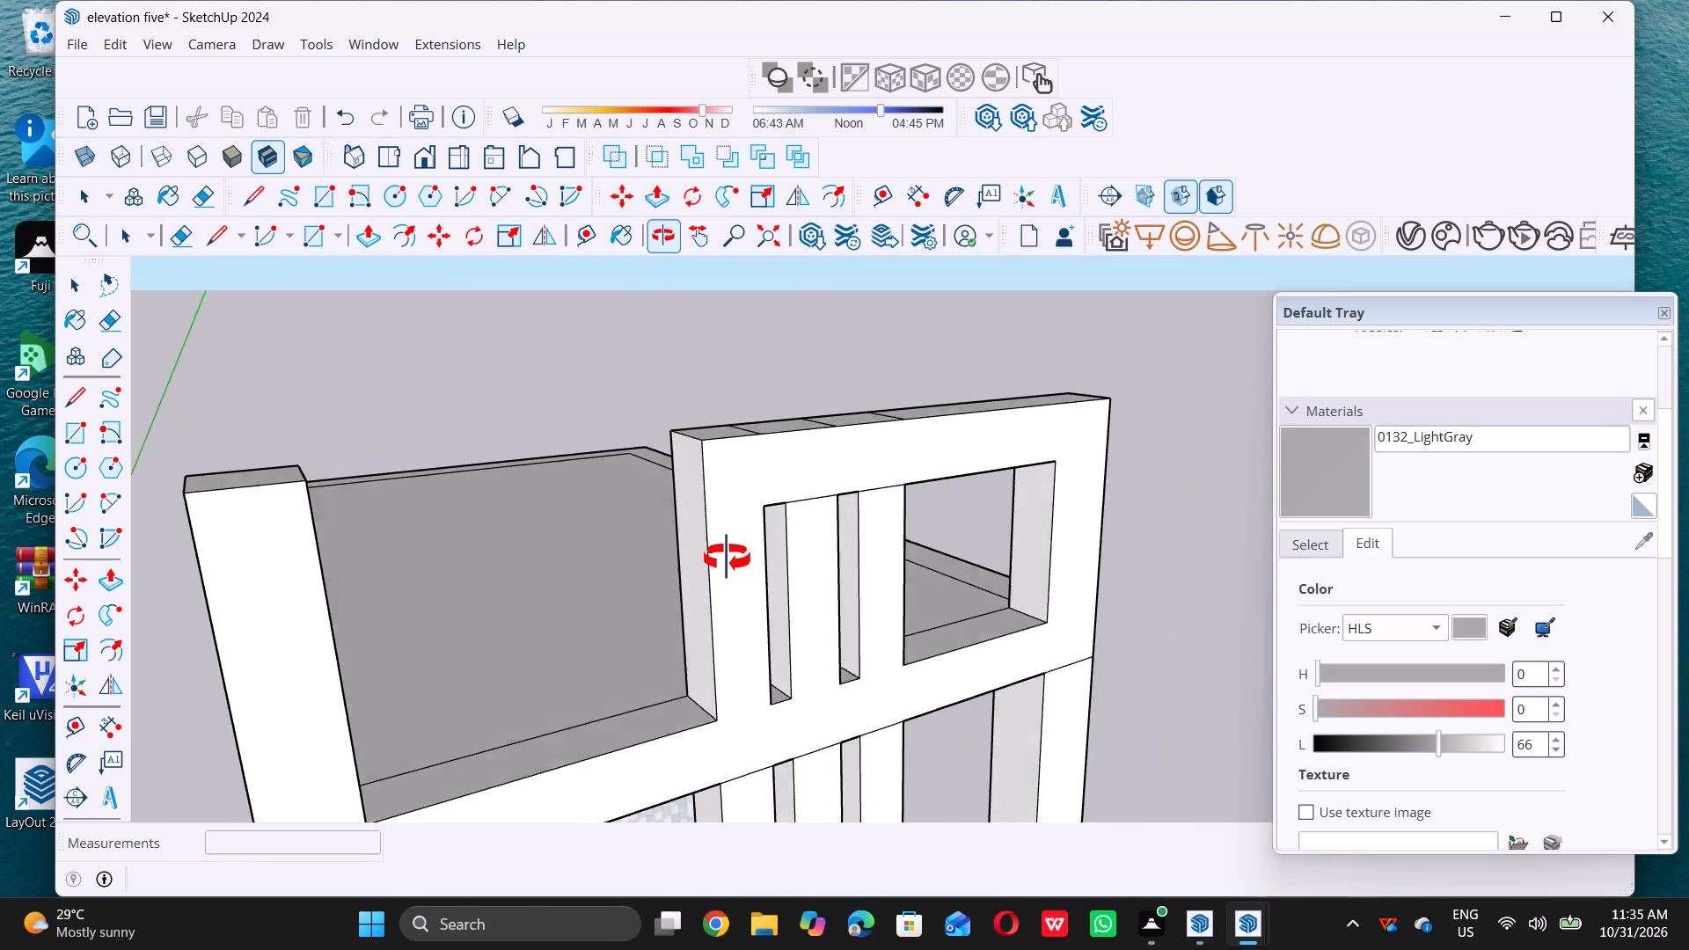
{"action": "middle_click_drag", "start_coordinate": [727, 558], "coordinate": [744, 551]}
{"action": "scroll", "coordinate": [741, 510], "scroll_direction": "up", "scroll_amount": 4}
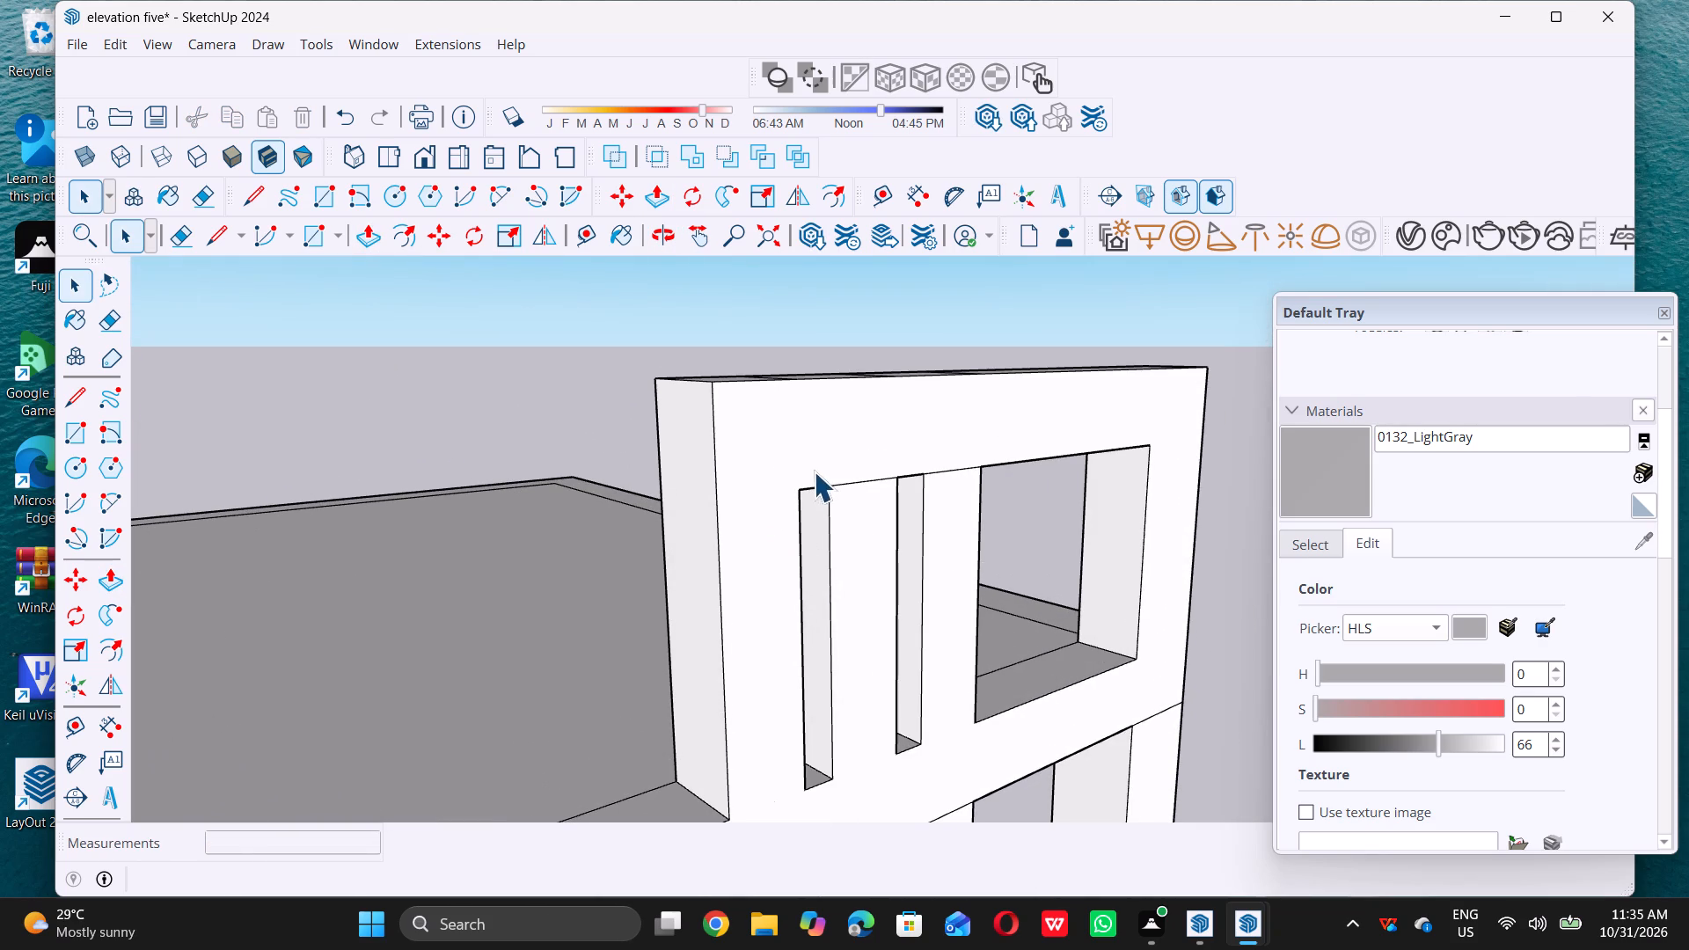
{"action": "key", "text": "l"}
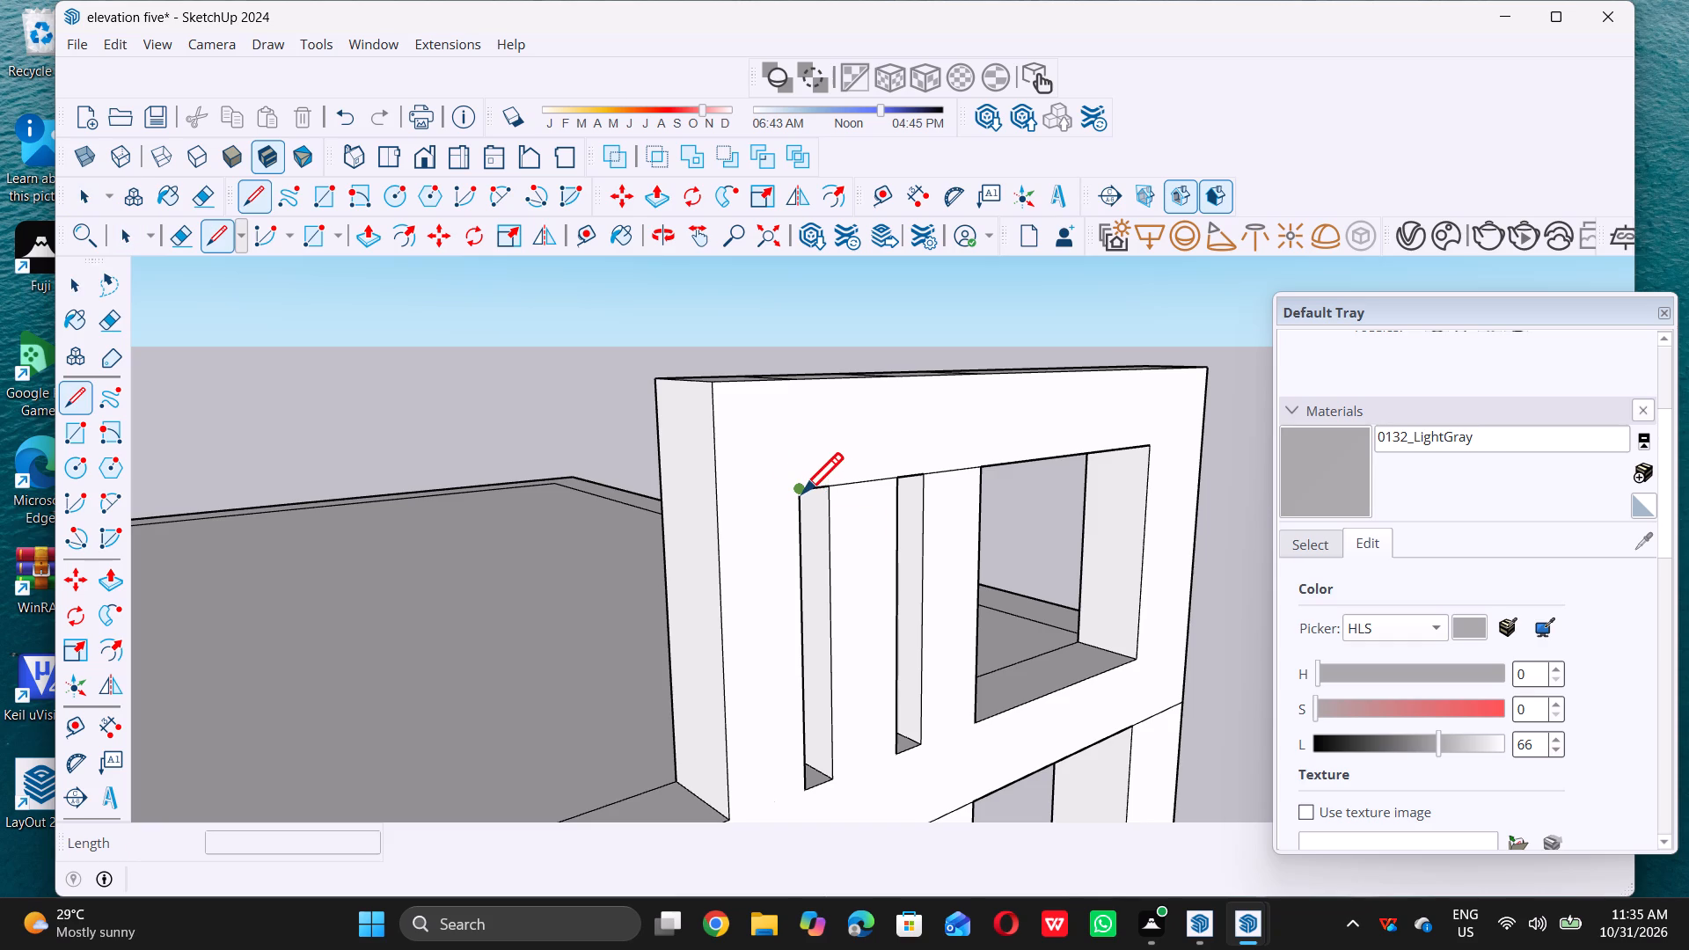
{"action": "double_click", "coordinate": [800, 490]}
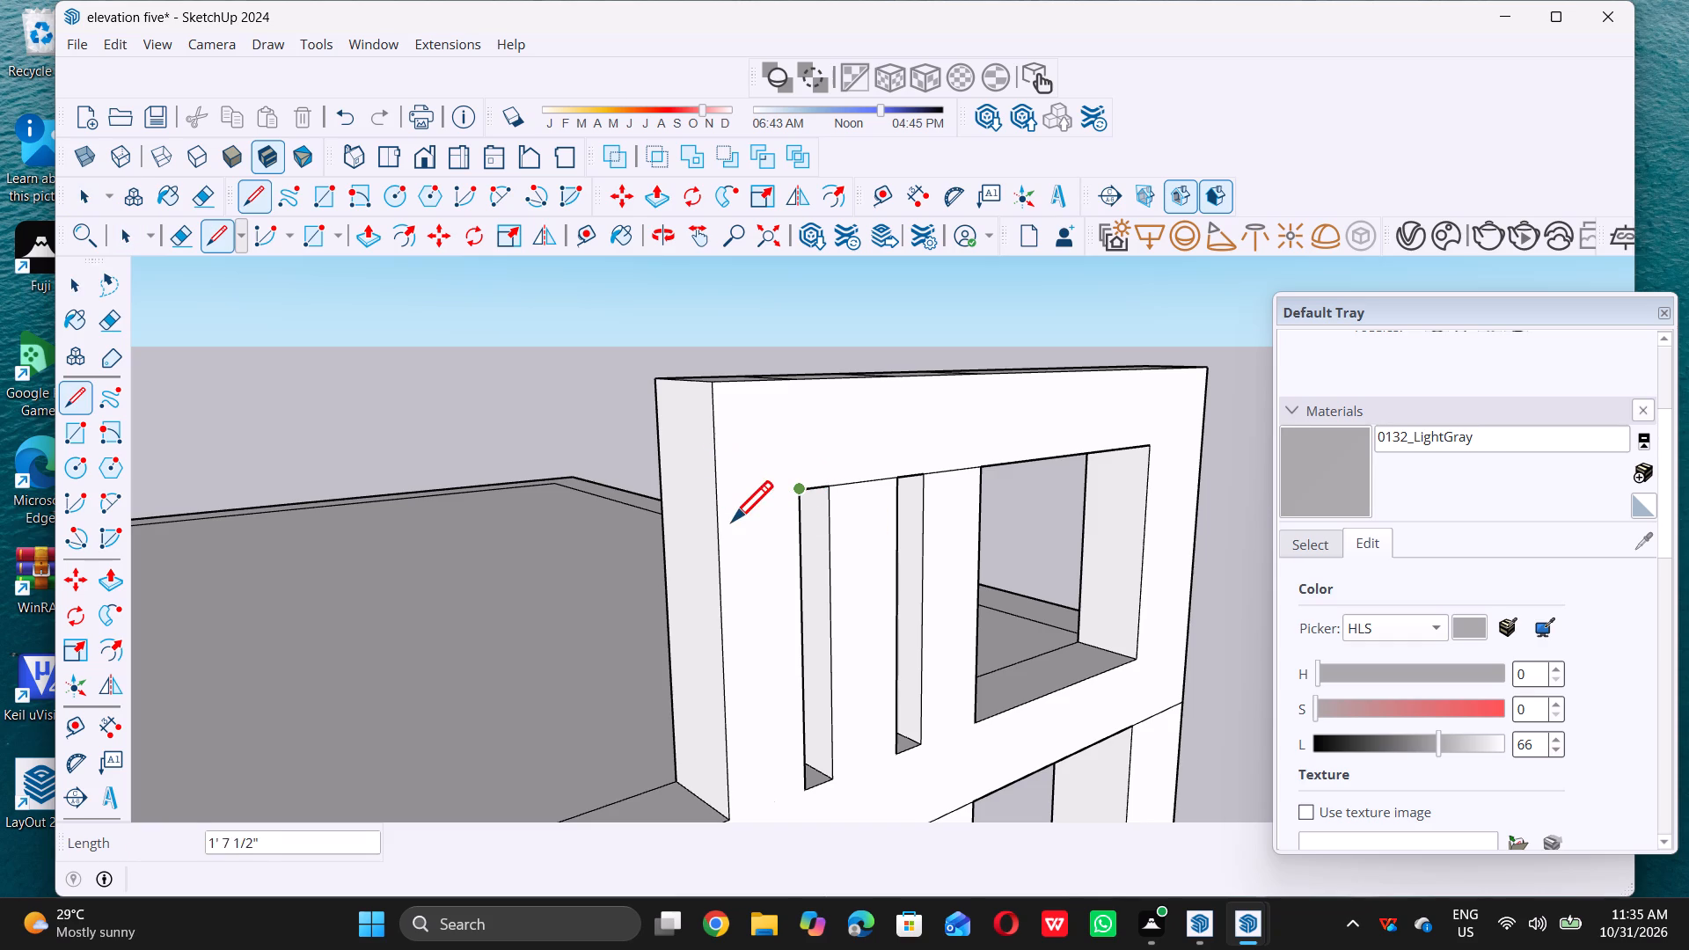
{"action": "left_click", "coordinate": [713, 504]}
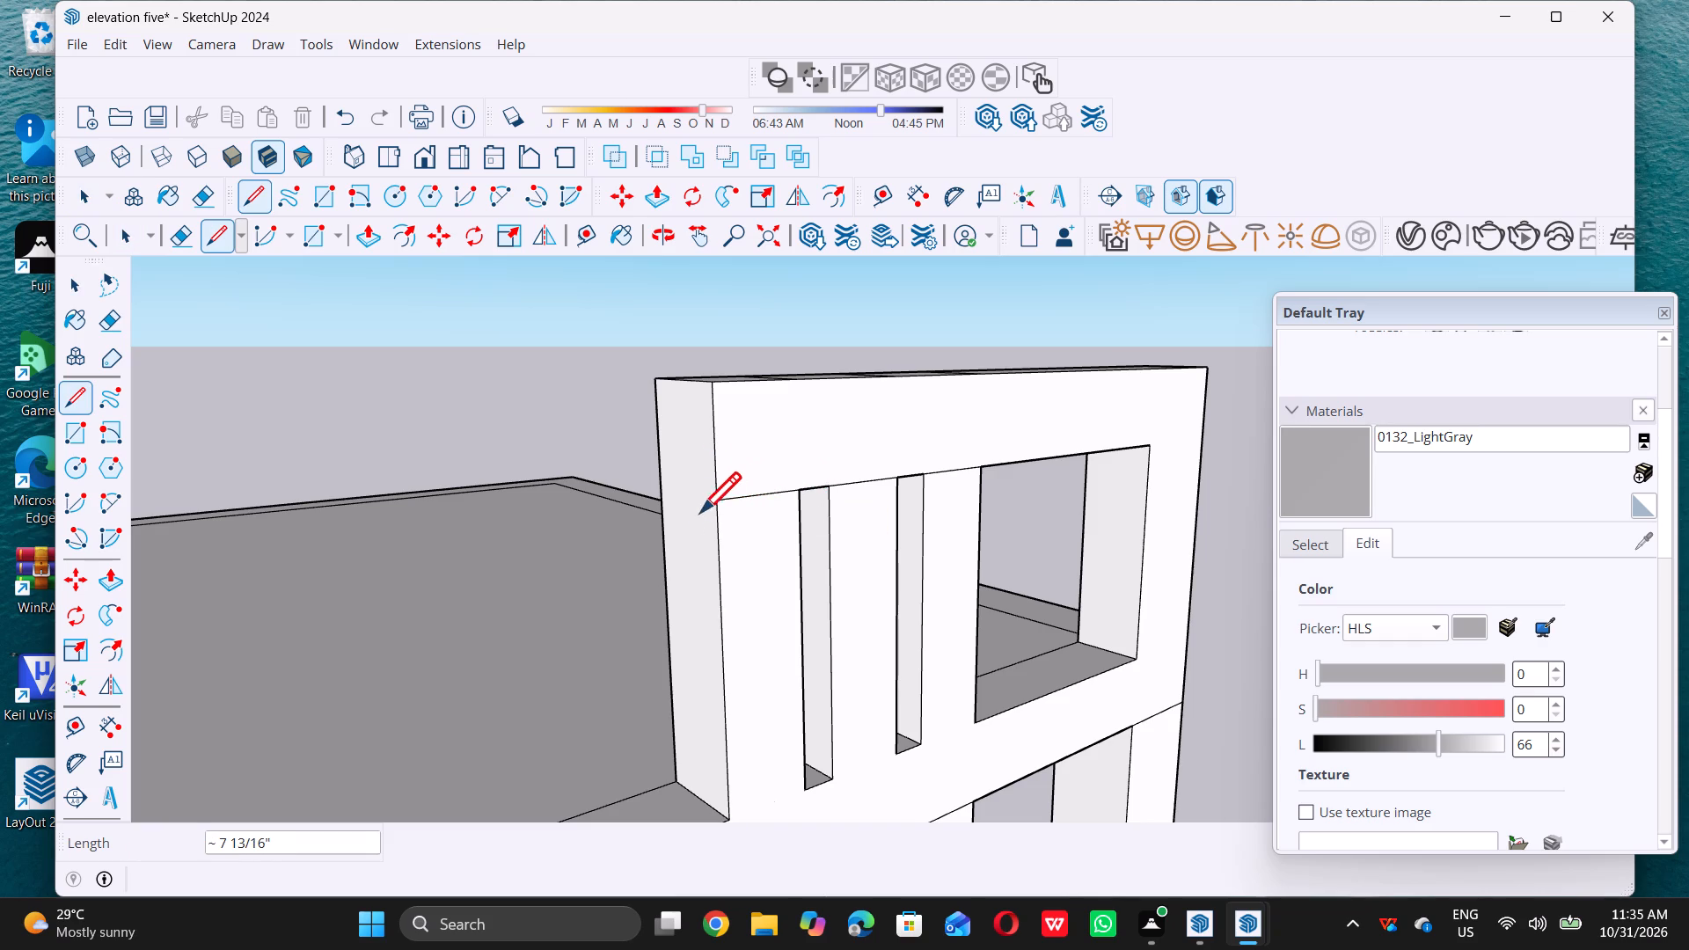
Continue the line across the third column's outer side face, from its front edge to its back edge.
{"action": "middle_click_drag", "start_coordinate": [709, 520], "coordinate": [749, 524]}
{"action": "scroll", "coordinate": [741, 486], "scroll_direction": "up", "scroll_amount": 3}
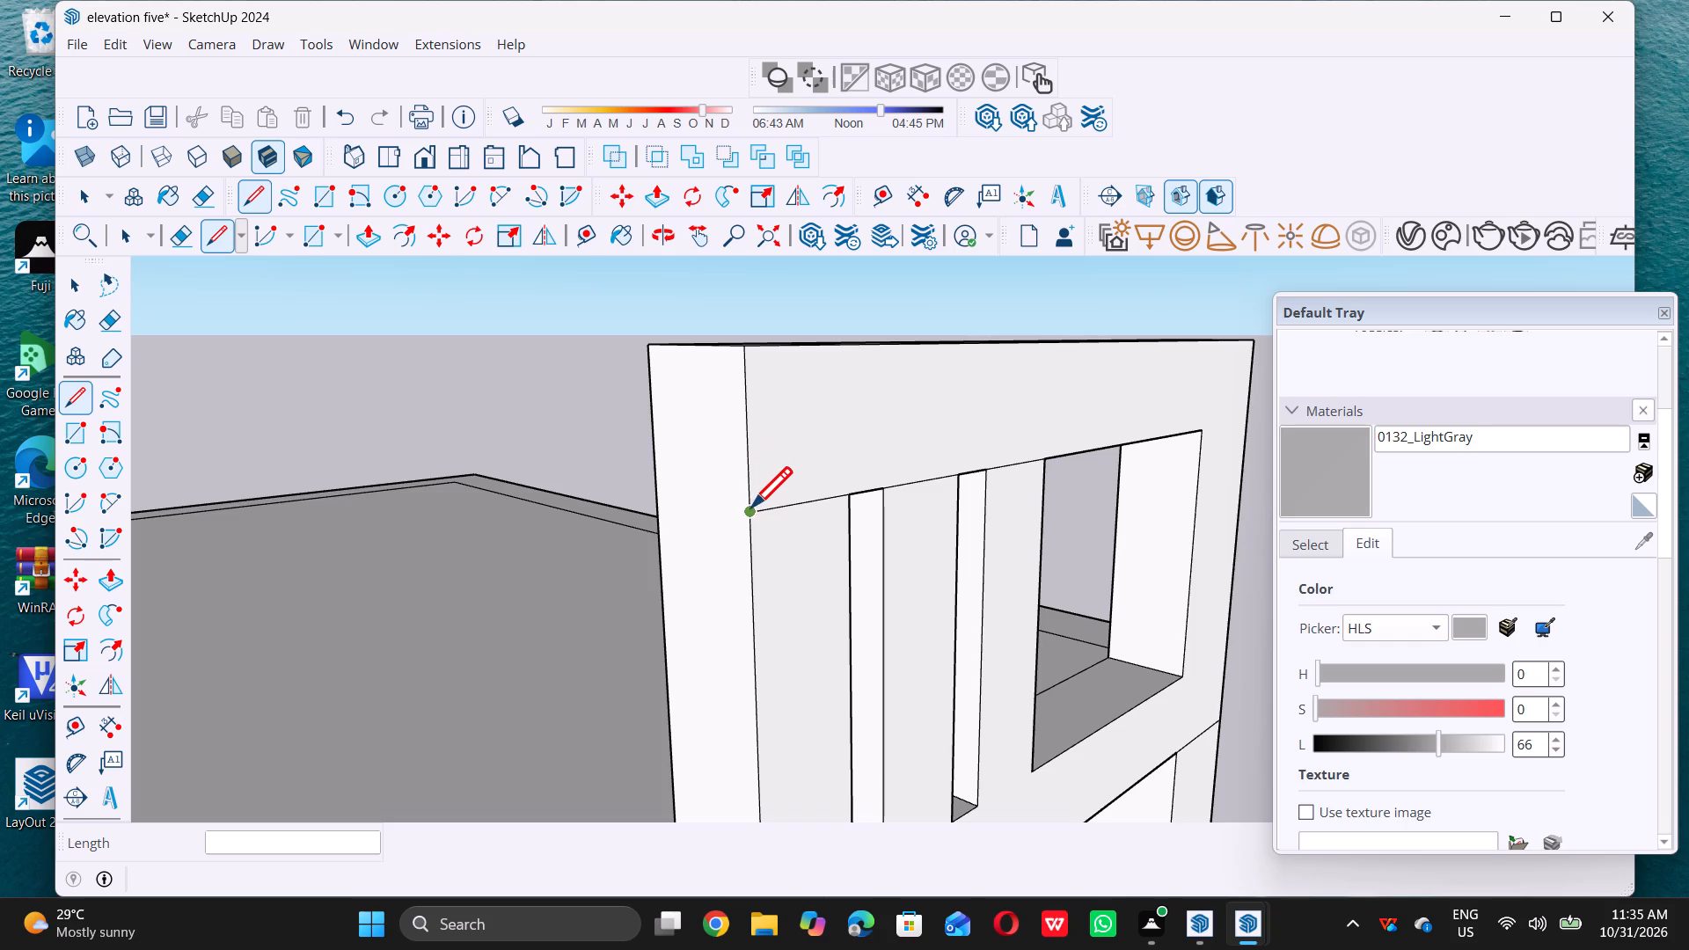
{"action": "left_click", "coordinate": [753, 508]}
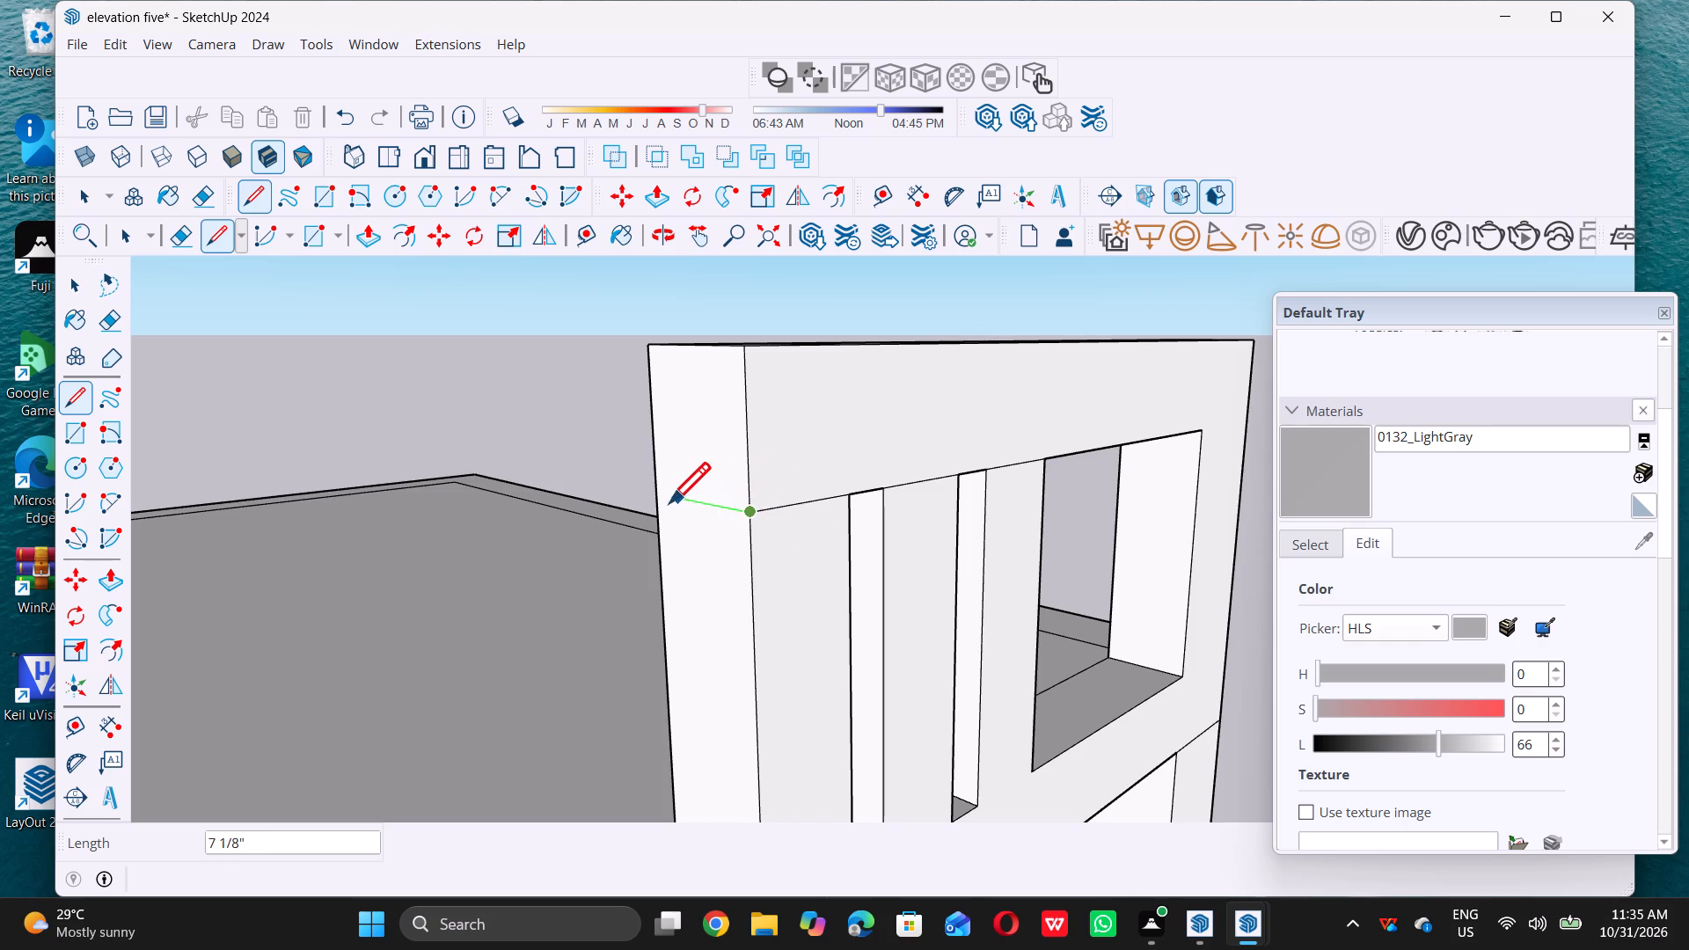
{"action": "triple_click", "coordinate": [662, 492]}
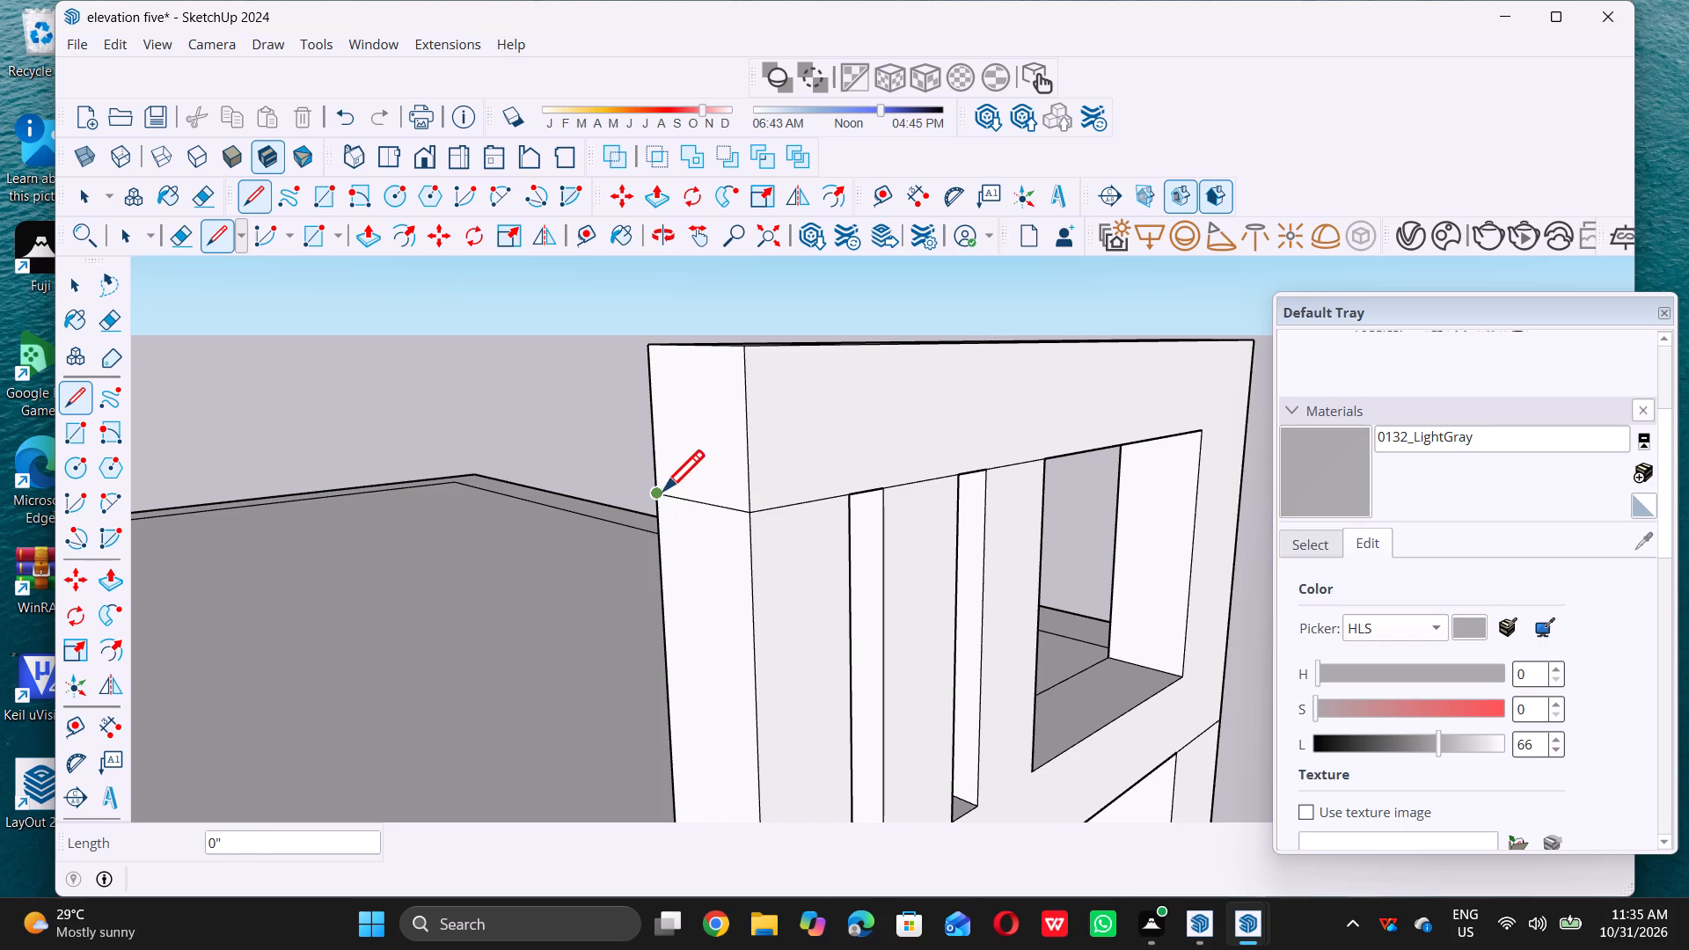
{"action": "key", "text": "space"}
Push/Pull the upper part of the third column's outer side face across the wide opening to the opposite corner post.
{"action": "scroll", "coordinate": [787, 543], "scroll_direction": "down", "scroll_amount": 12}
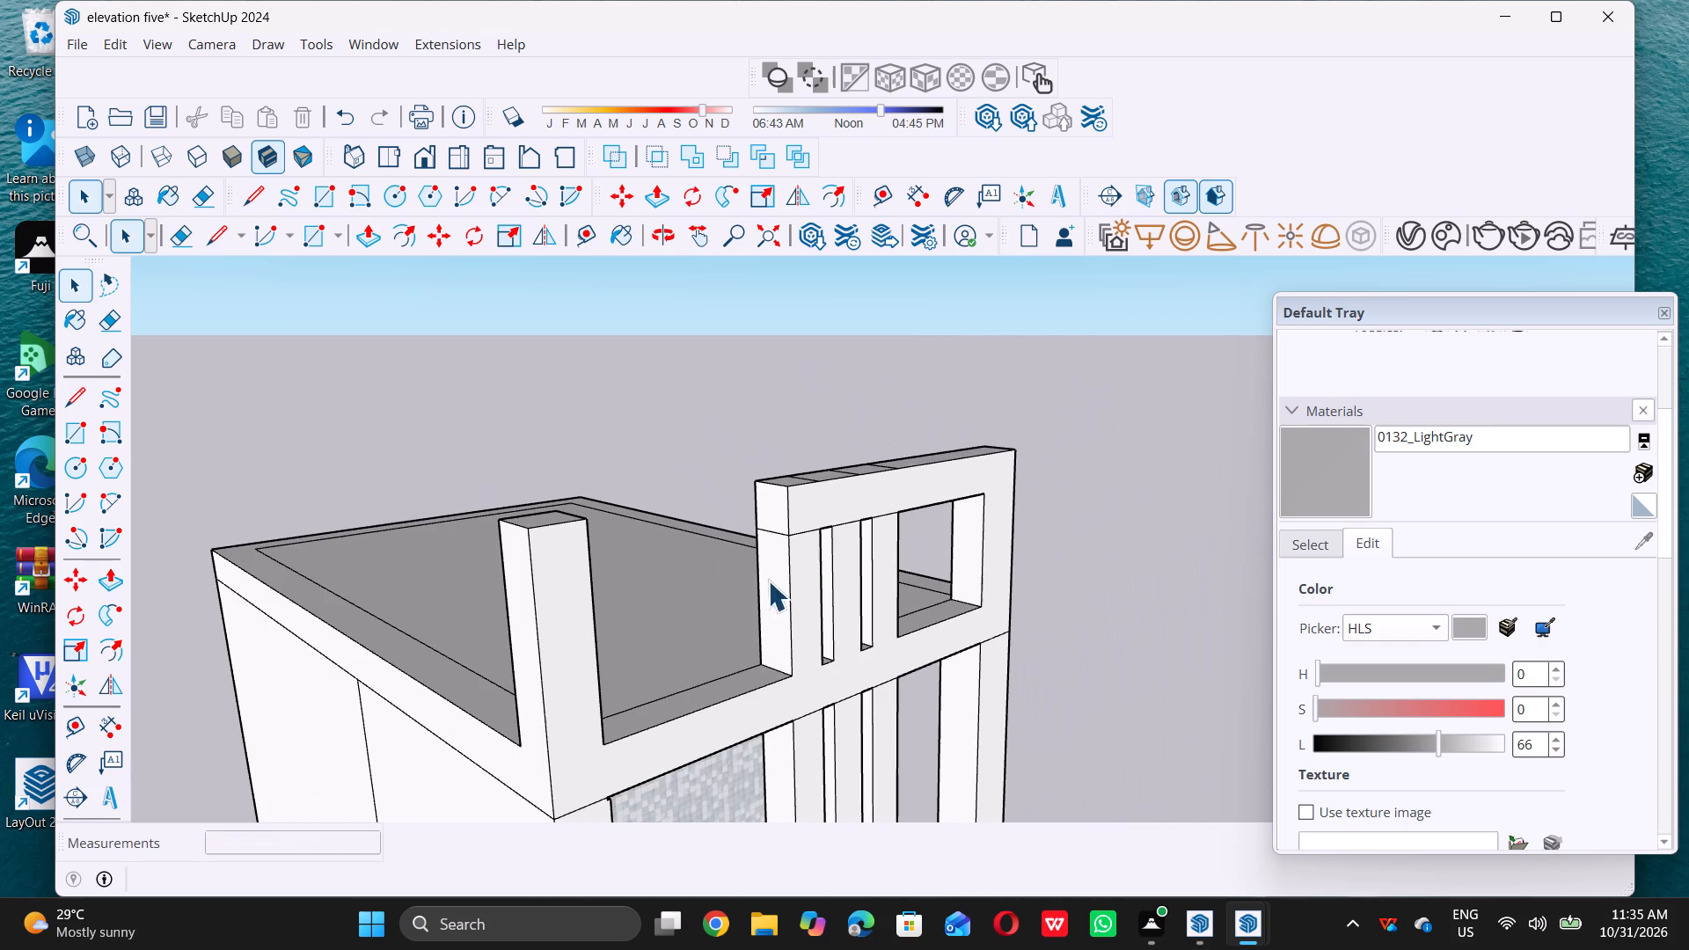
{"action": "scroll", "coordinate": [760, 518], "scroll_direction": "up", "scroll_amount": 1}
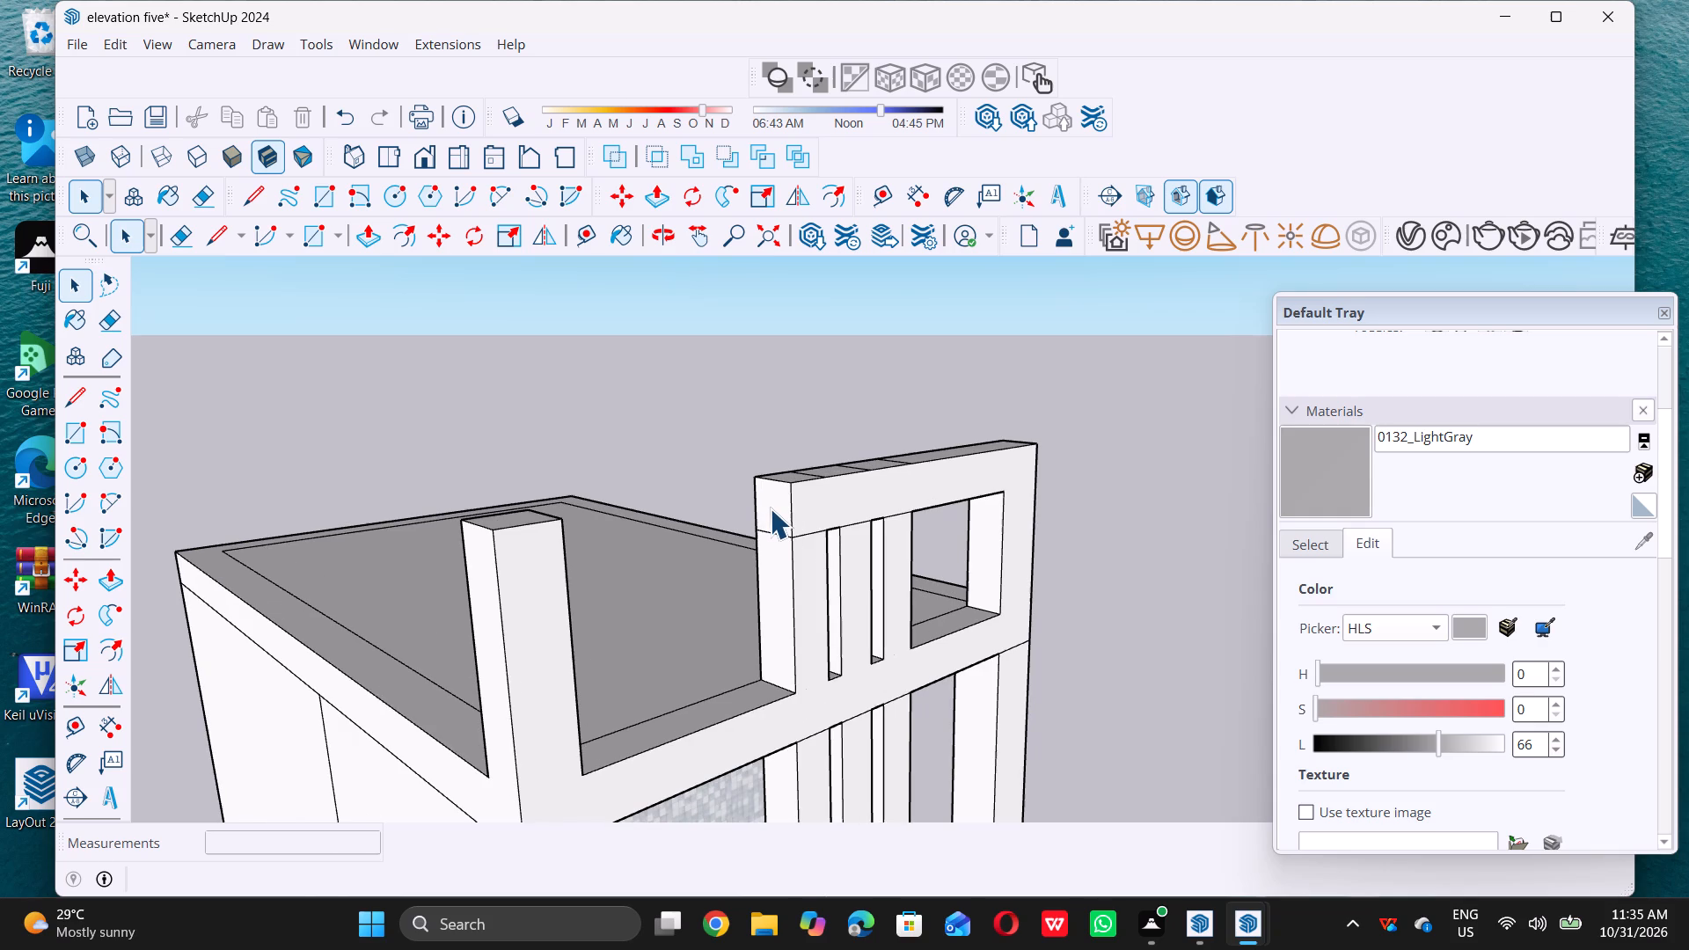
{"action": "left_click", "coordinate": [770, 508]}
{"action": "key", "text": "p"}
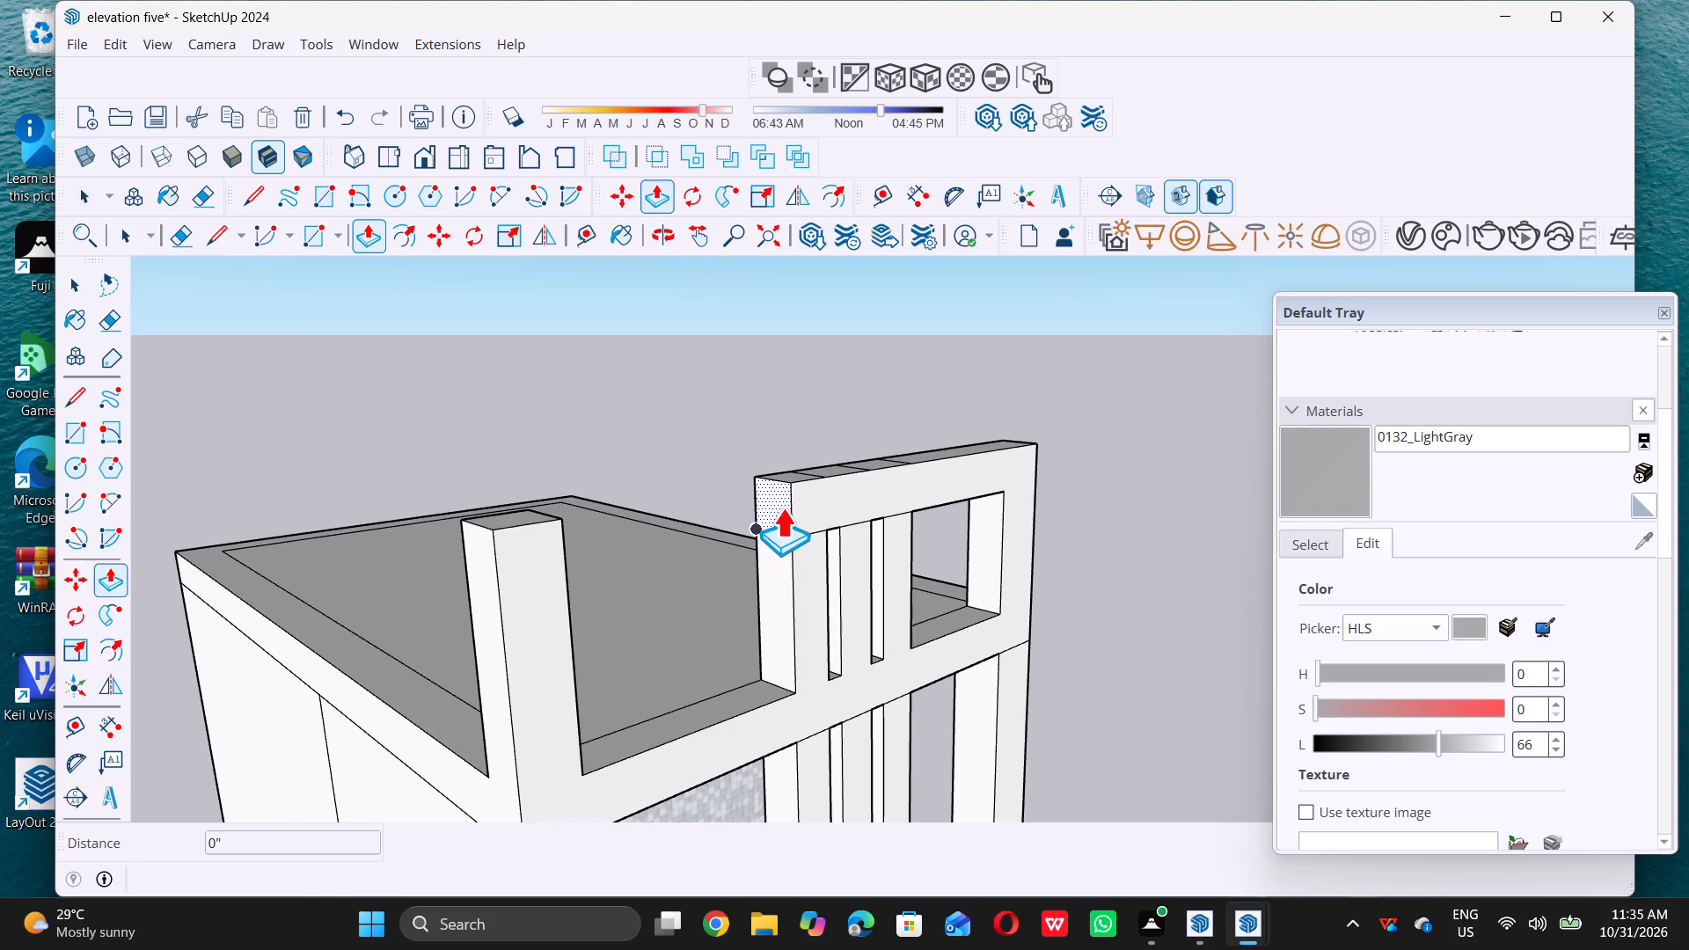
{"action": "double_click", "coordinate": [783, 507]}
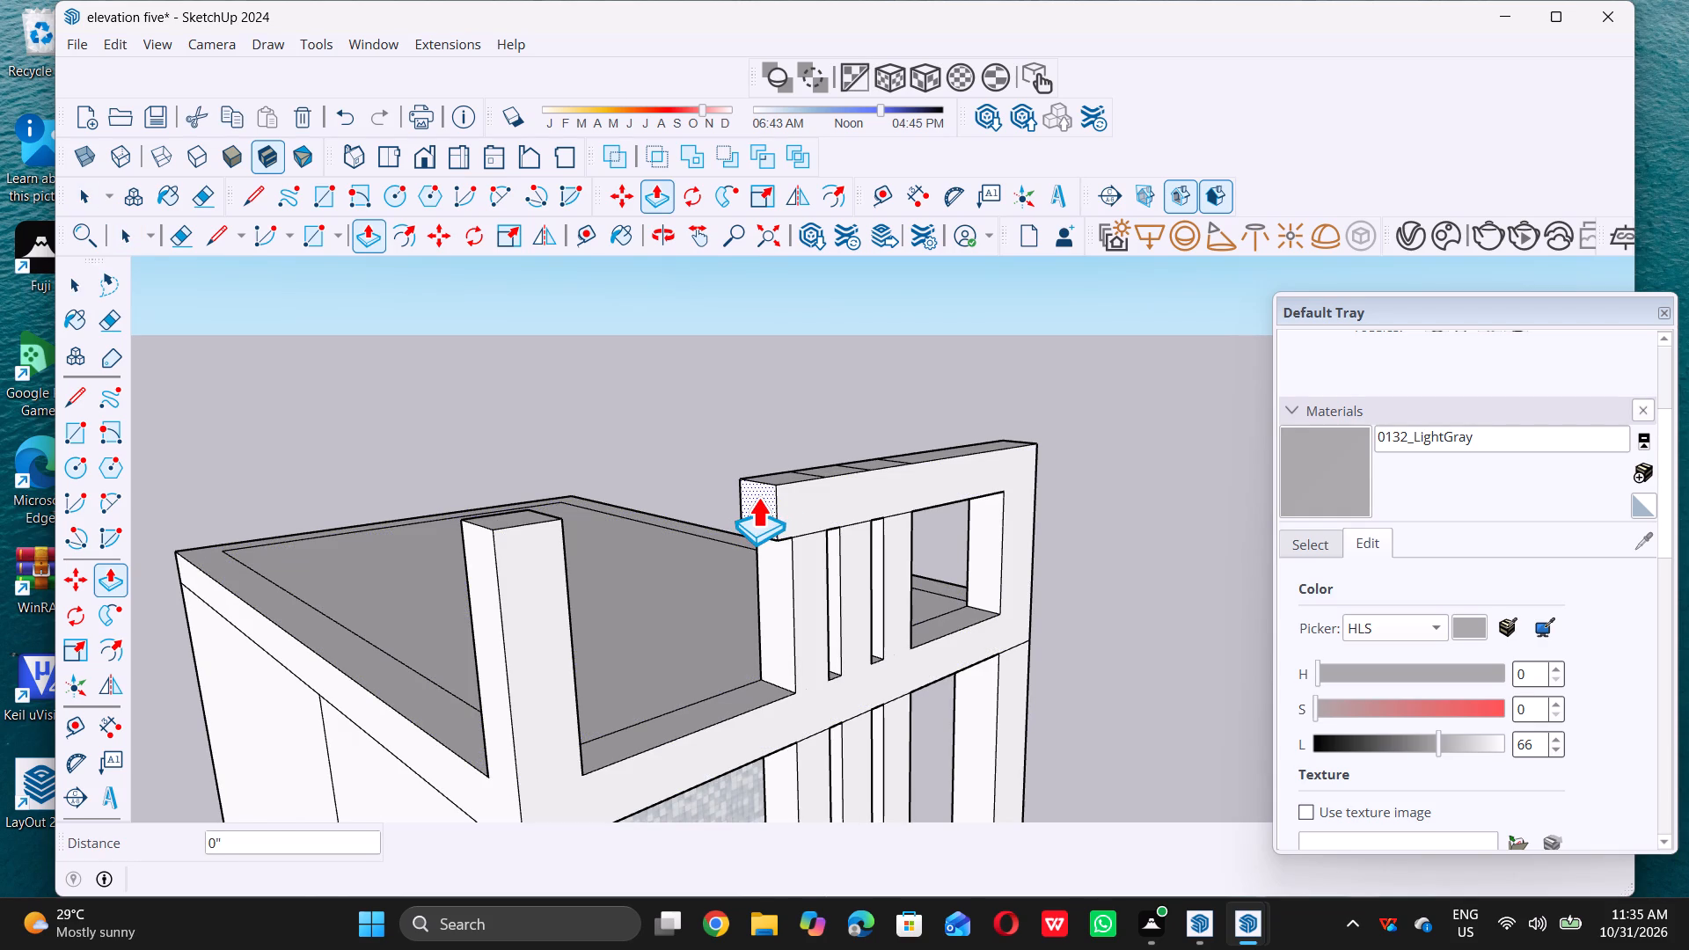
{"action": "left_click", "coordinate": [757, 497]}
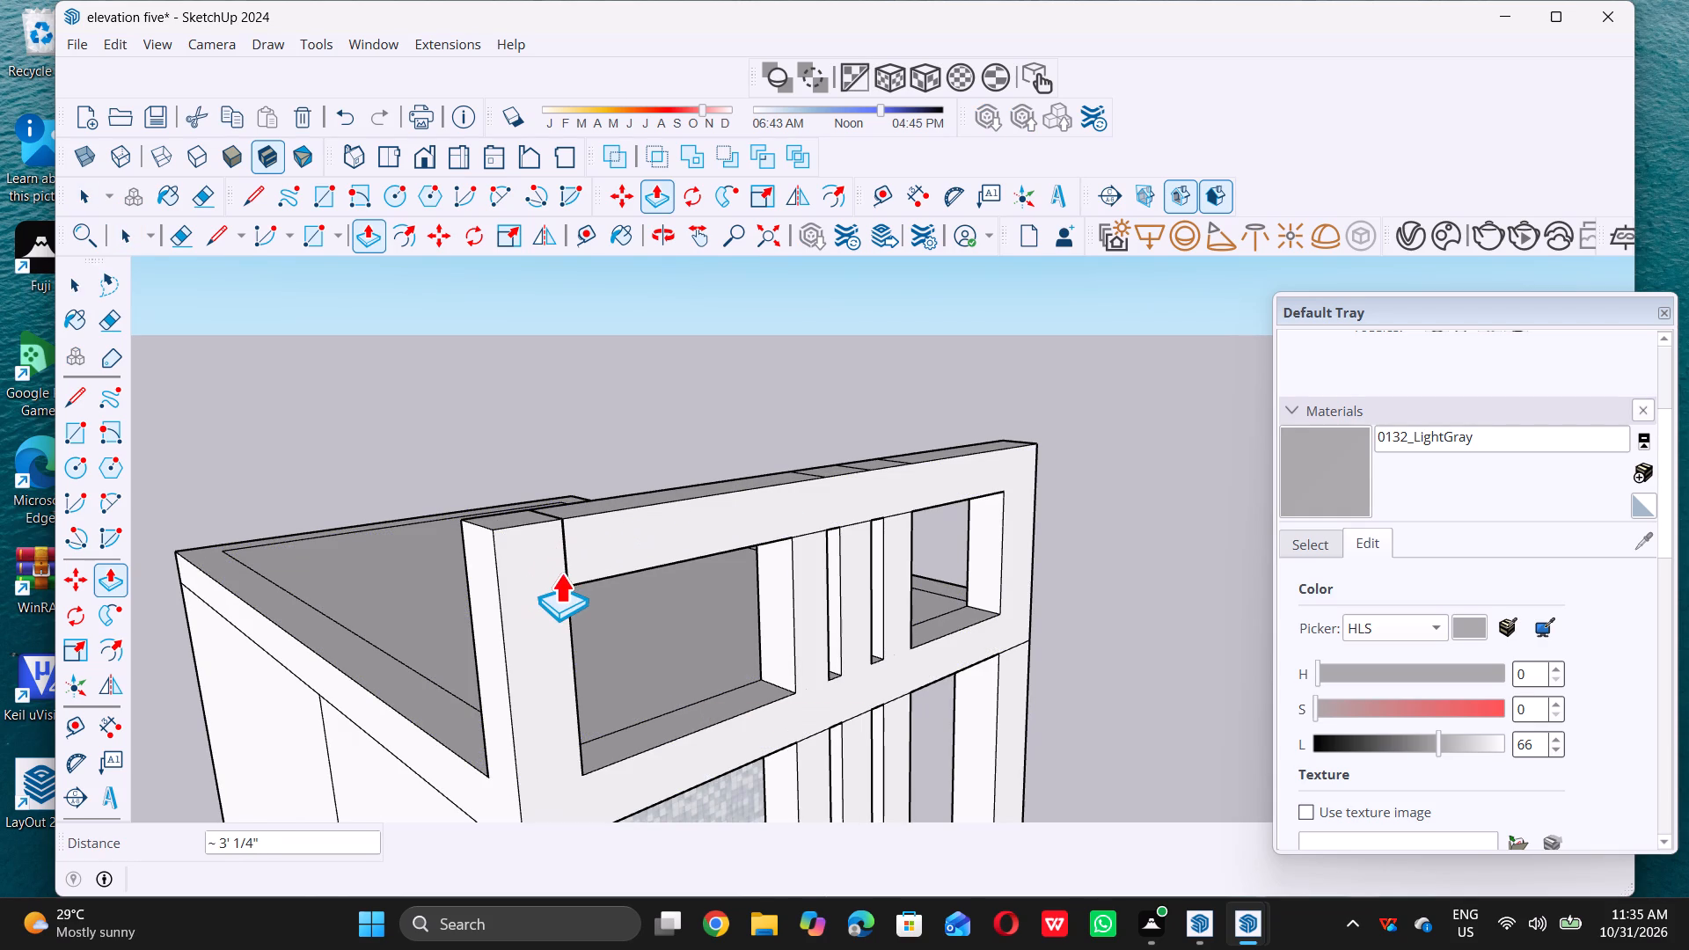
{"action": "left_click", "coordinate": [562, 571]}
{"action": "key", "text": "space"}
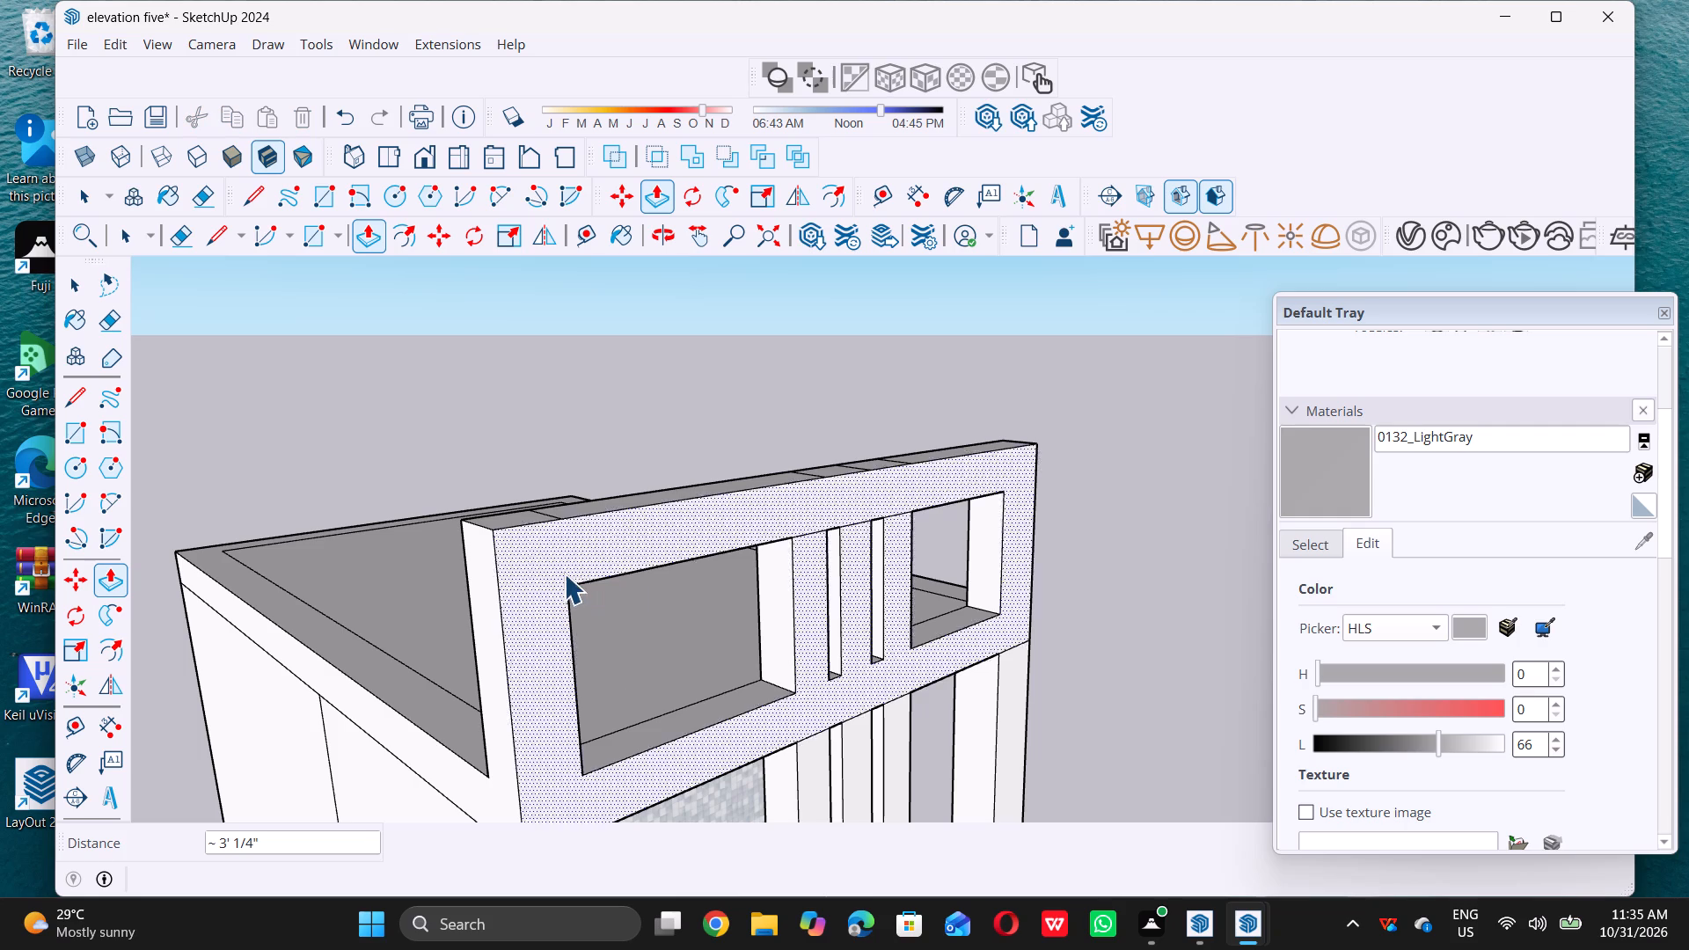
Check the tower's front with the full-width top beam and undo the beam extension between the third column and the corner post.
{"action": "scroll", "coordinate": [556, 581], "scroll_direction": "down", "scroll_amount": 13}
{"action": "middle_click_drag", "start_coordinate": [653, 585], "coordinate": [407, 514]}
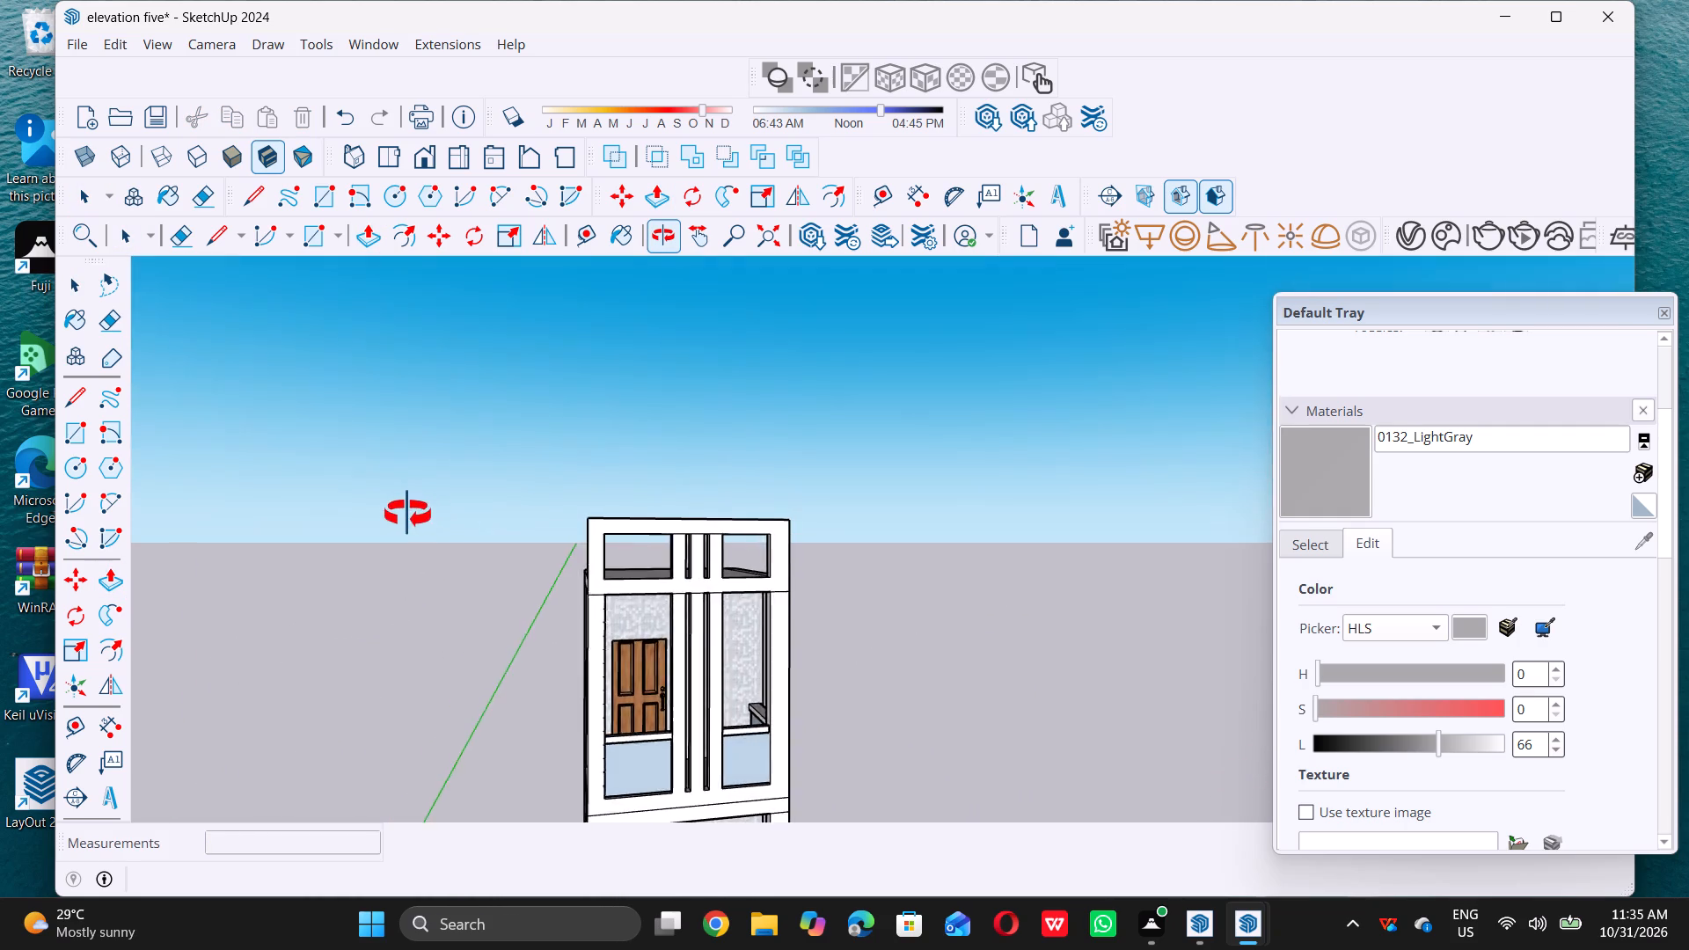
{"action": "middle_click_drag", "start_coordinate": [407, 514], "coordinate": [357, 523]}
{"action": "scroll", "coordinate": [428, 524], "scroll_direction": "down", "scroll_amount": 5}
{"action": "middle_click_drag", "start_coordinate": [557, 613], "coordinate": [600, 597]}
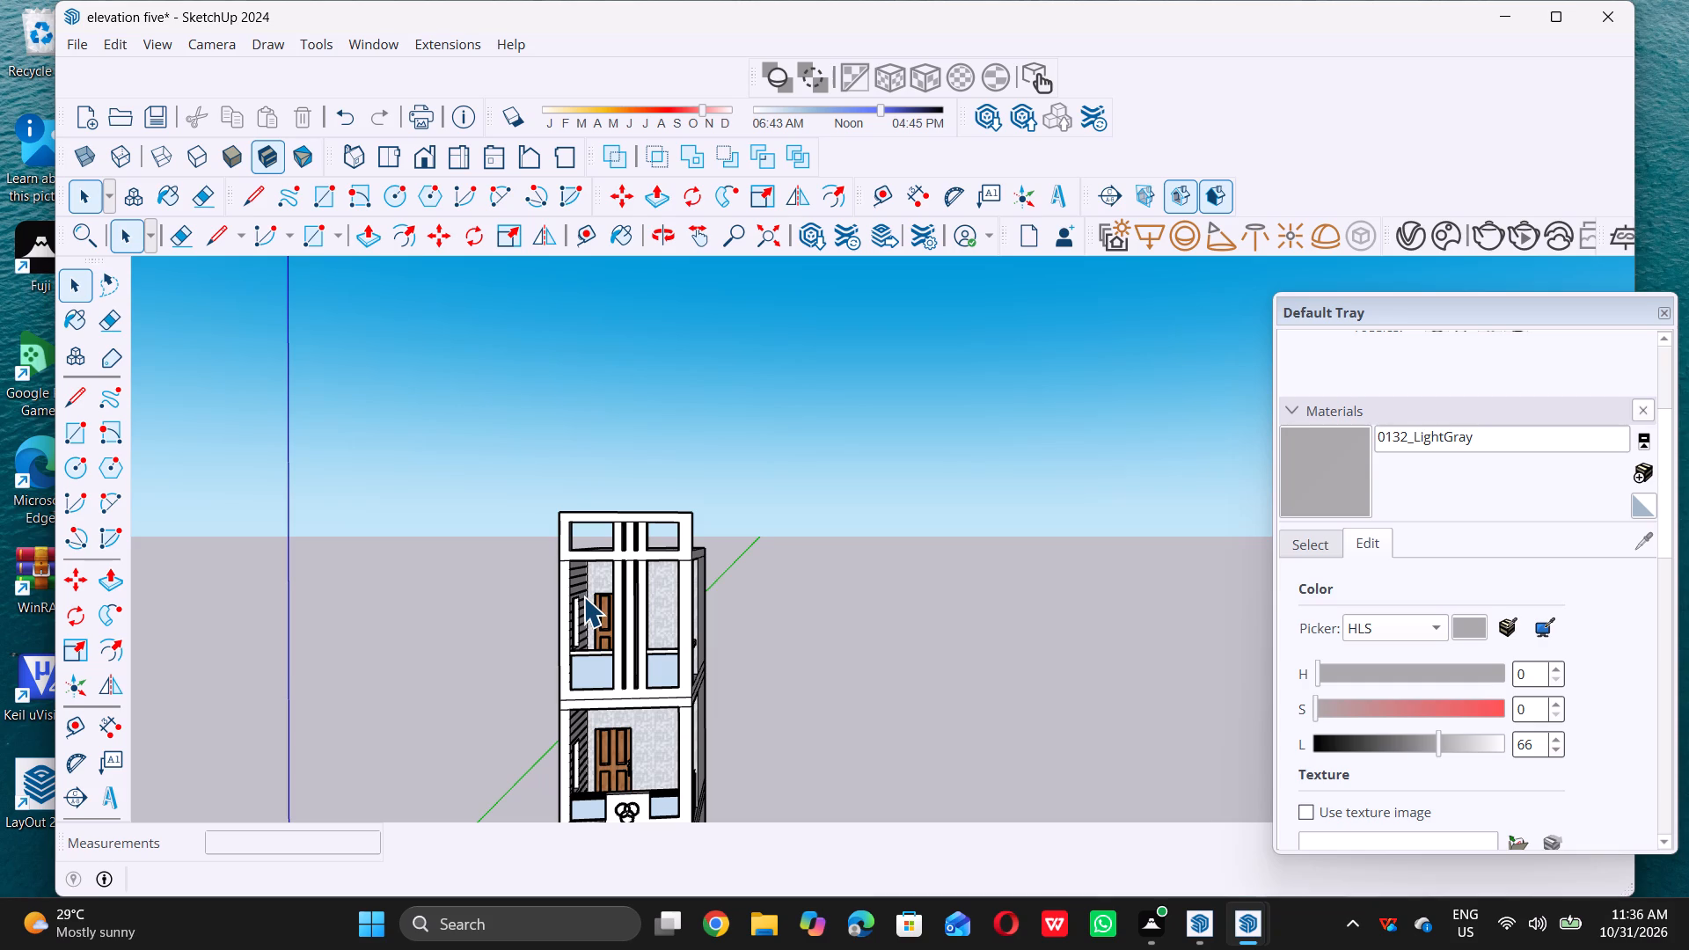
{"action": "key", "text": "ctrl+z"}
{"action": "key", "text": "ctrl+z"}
Draw a square of about 3 3/8" by 3 3/8" on the free-standing corner post's inner side face, near its top.
{"action": "middle_click_drag", "start_coordinate": [572, 565], "coordinate": [479, 580]}
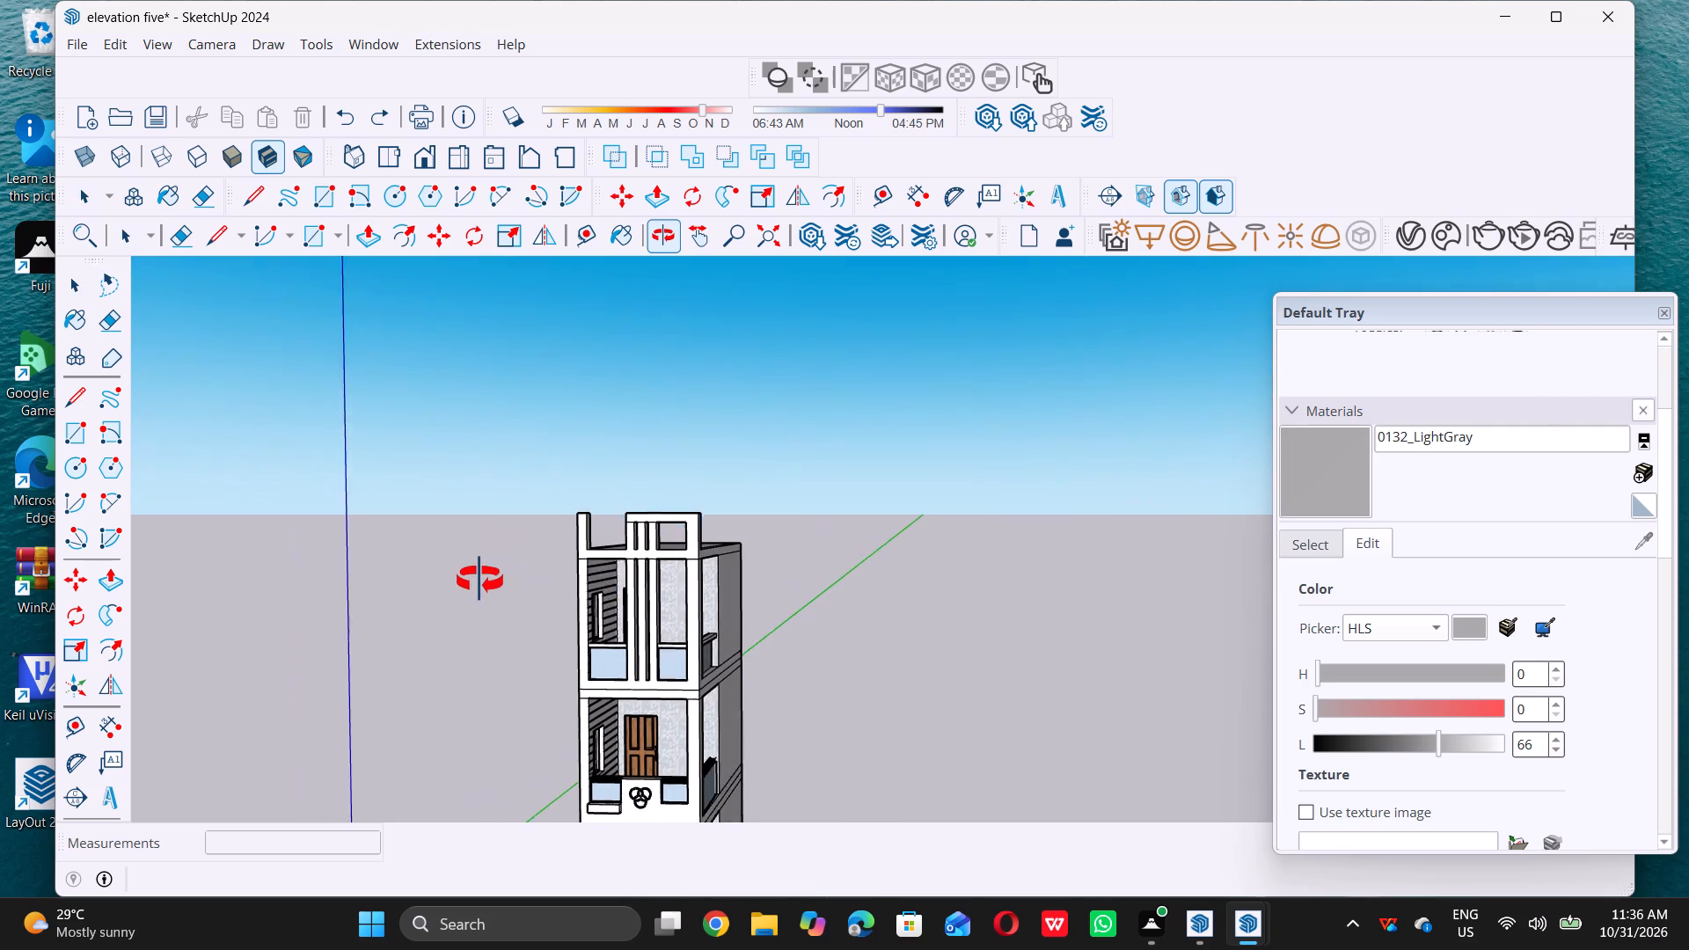
{"action": "middle_click_drag", "start_coordinate": [479, 580], "coordinate": [415, 588]}
{"action": "middle_click", "coordinate": [415, 588]}
{"action": "scroll", "coordinate": [656, 515], "scroll_direction": "up", "scroll_amount": 6}
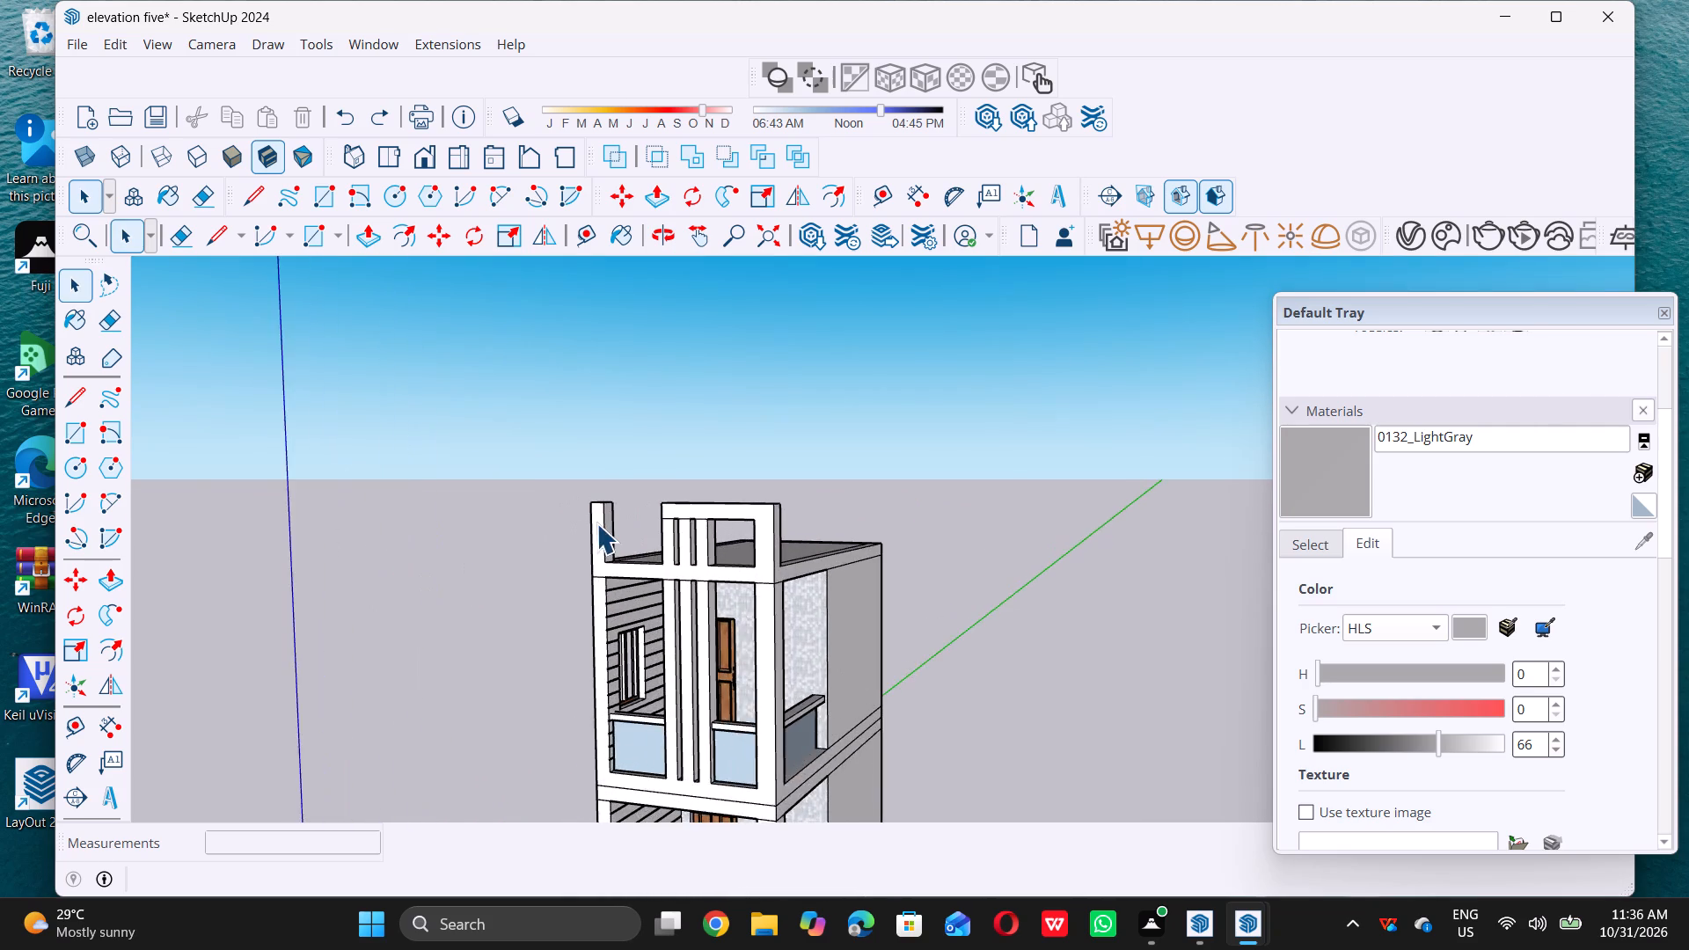
{"action": "scroll", "coordinate": [596, 522], "scroll_direction": "up", "scroll_amount": 14}
{"action": "middle_click_drag", "start_coordinate": [614, 524], "coordinate": [578, 535]}
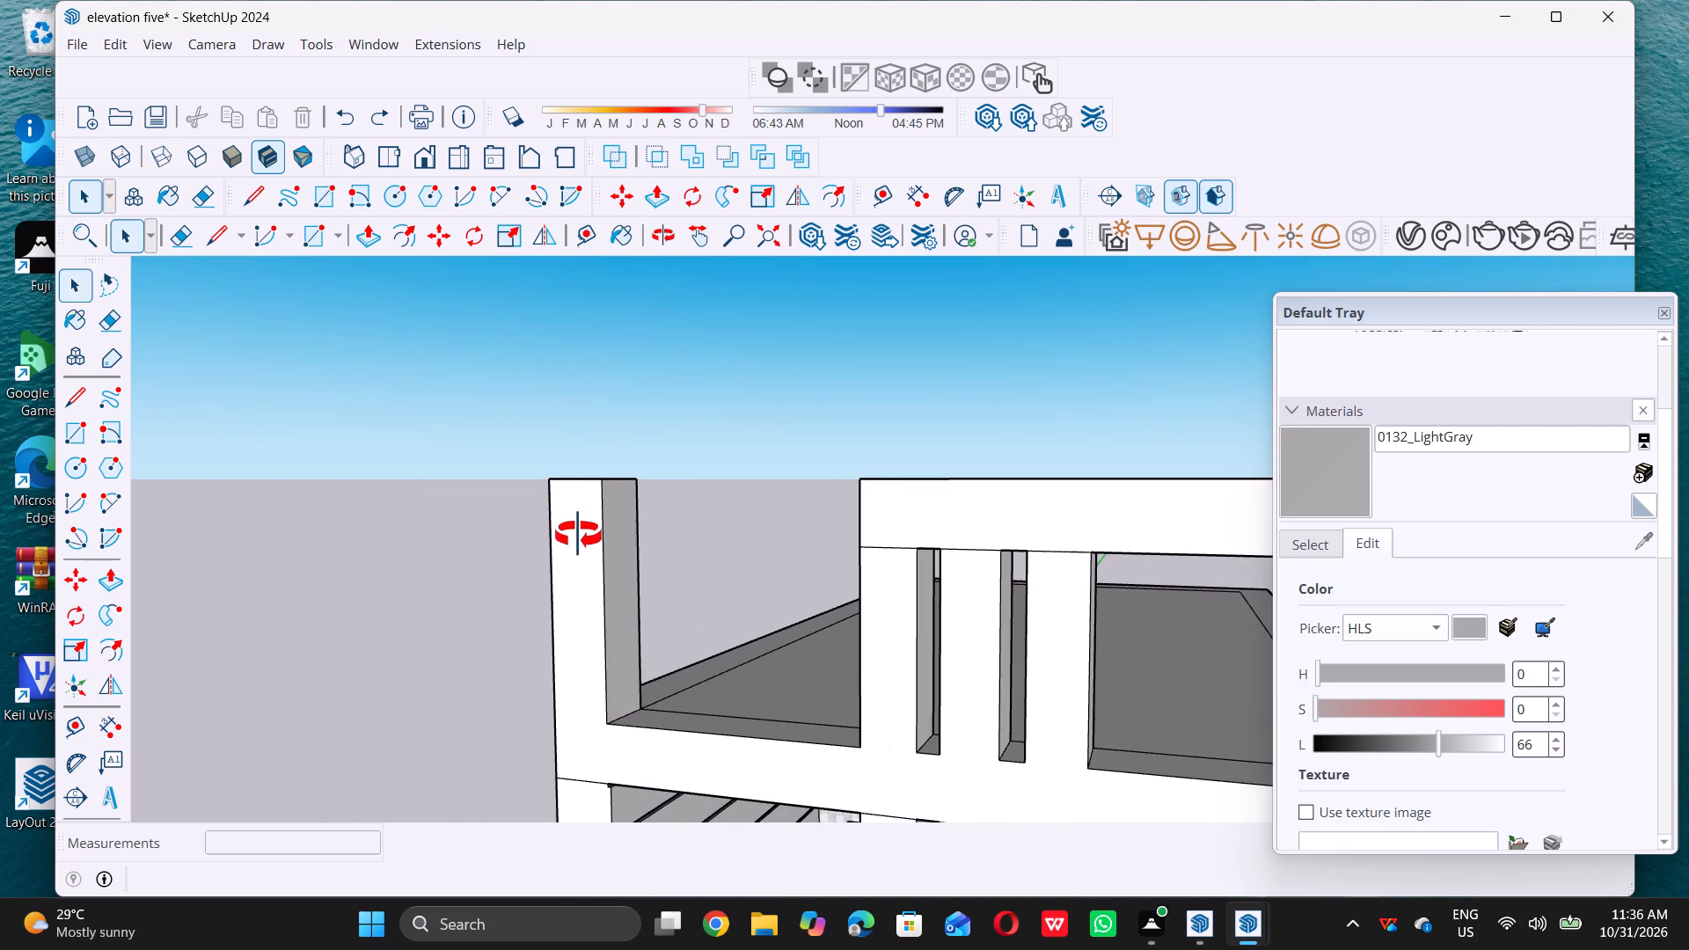
{"action": "middle_click_drag", "start_coordinate": [578, 535], "coordinate": [569, 535]}
{"action": "scroll", "coordinate": [628, 522], "scroll_direction": "up", "scroll_amount": 1}
{"action": "middle_click_drag", "start_coordinate": [628, 523], "coordinate": [612, 516]}
{"action": "middle_click", "coordinate": [612, 516]}
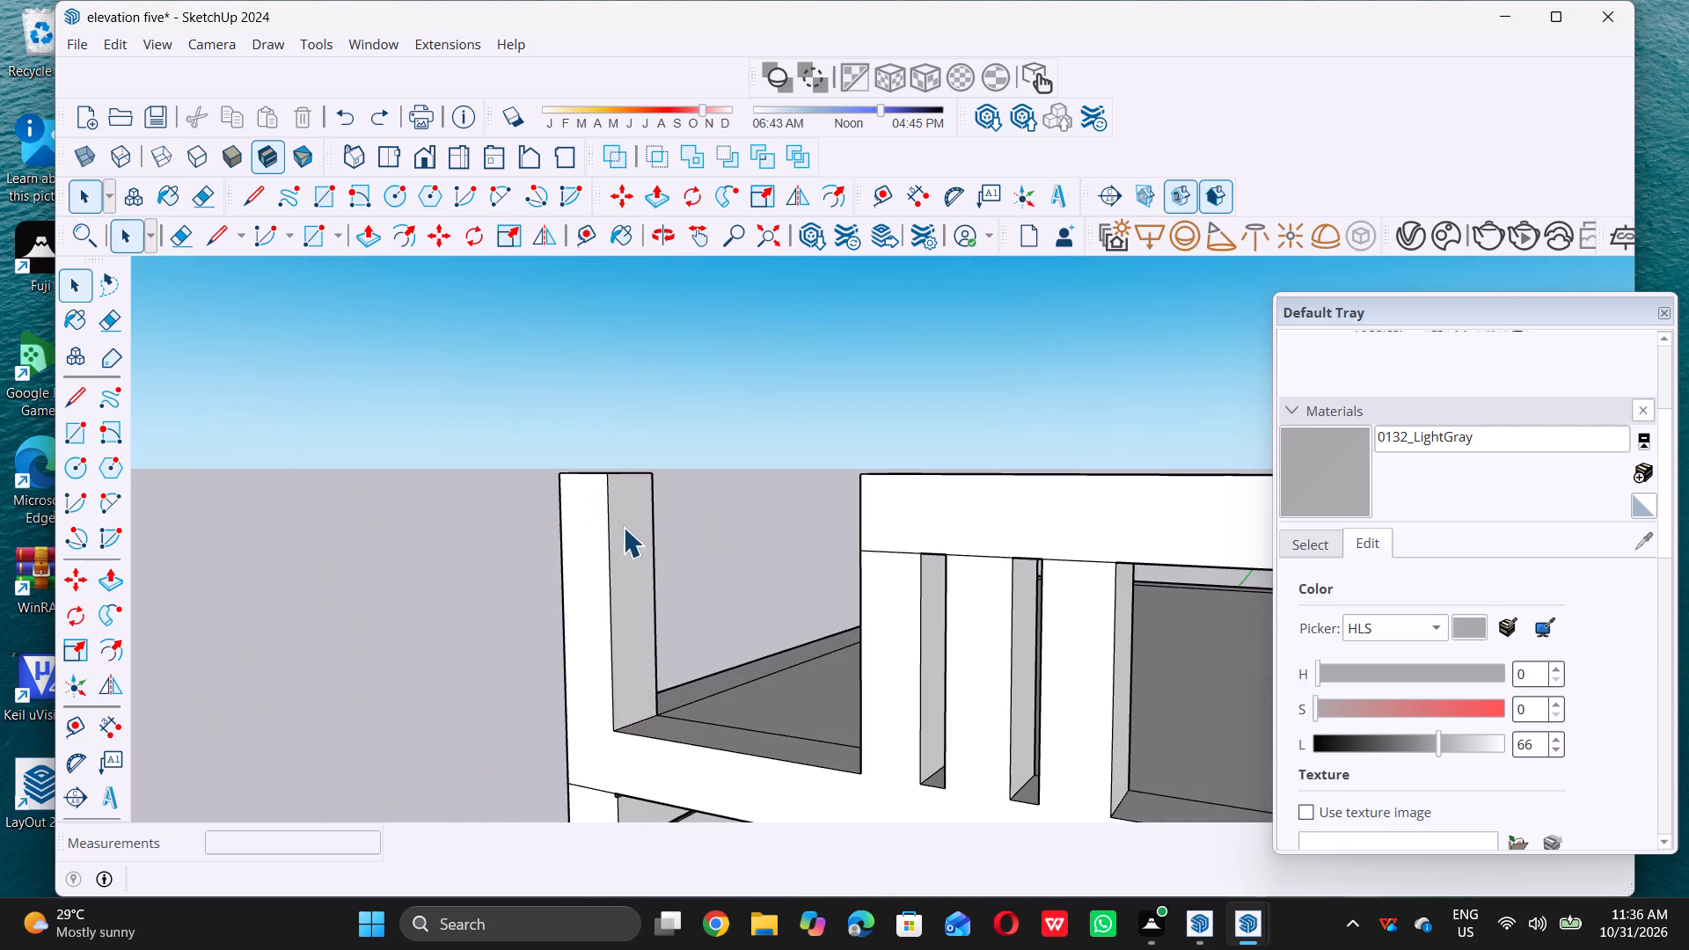
{"action": "scroll", "coordinate": [624, 529], "scroll_direction": "up", "scroll_amount": 5}
{"action": "key", "text": "r"}
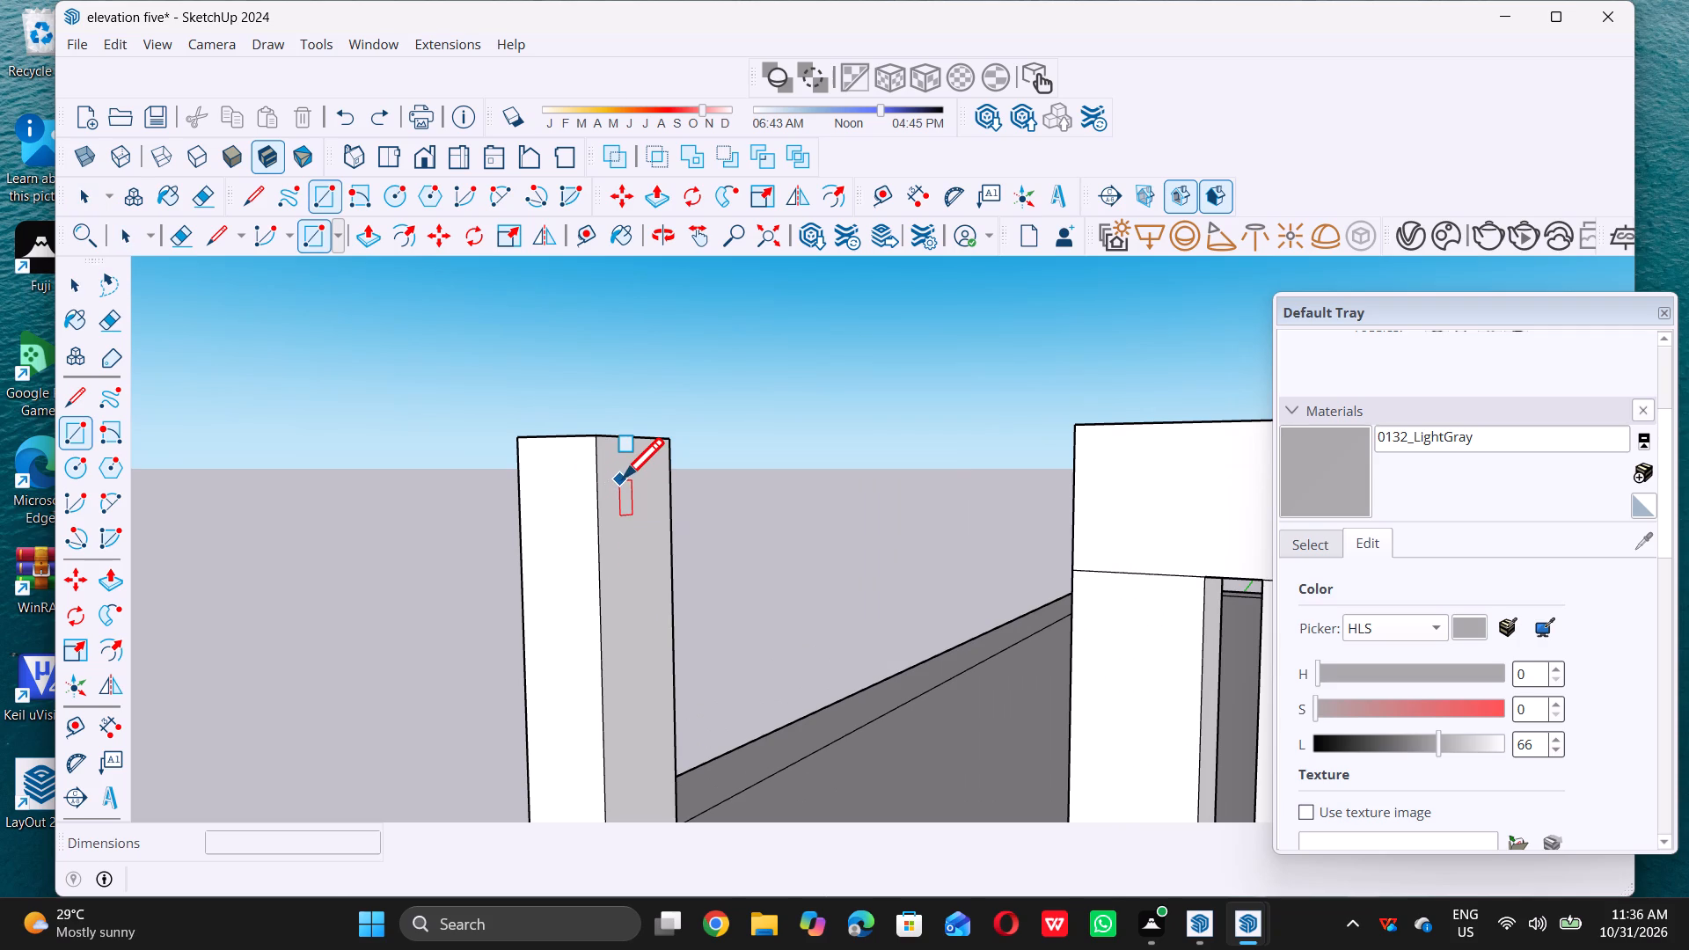
{"action": "double_click", "coordinate": [623, 478]}
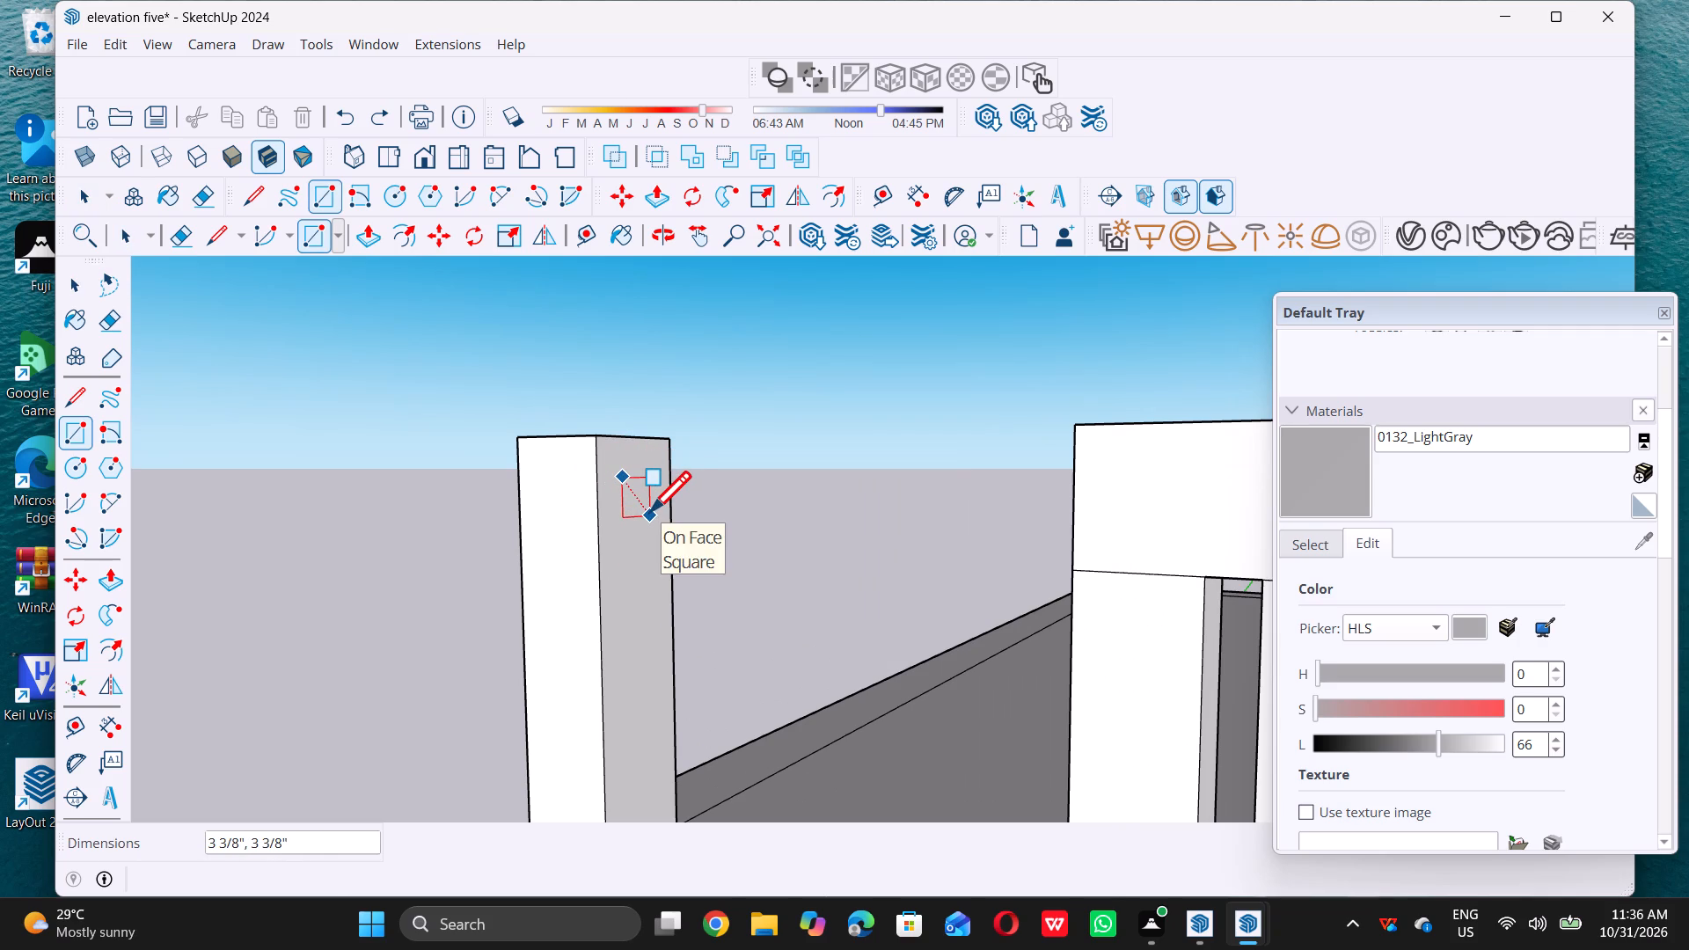
{"action": "left_click", "coordinate": [650, 511]}
{"action": "key", "text": "space"}
{"action": "scroll", "coordinate": [637, 505], "scroll_direction": "up", "scroll_amount": 5}
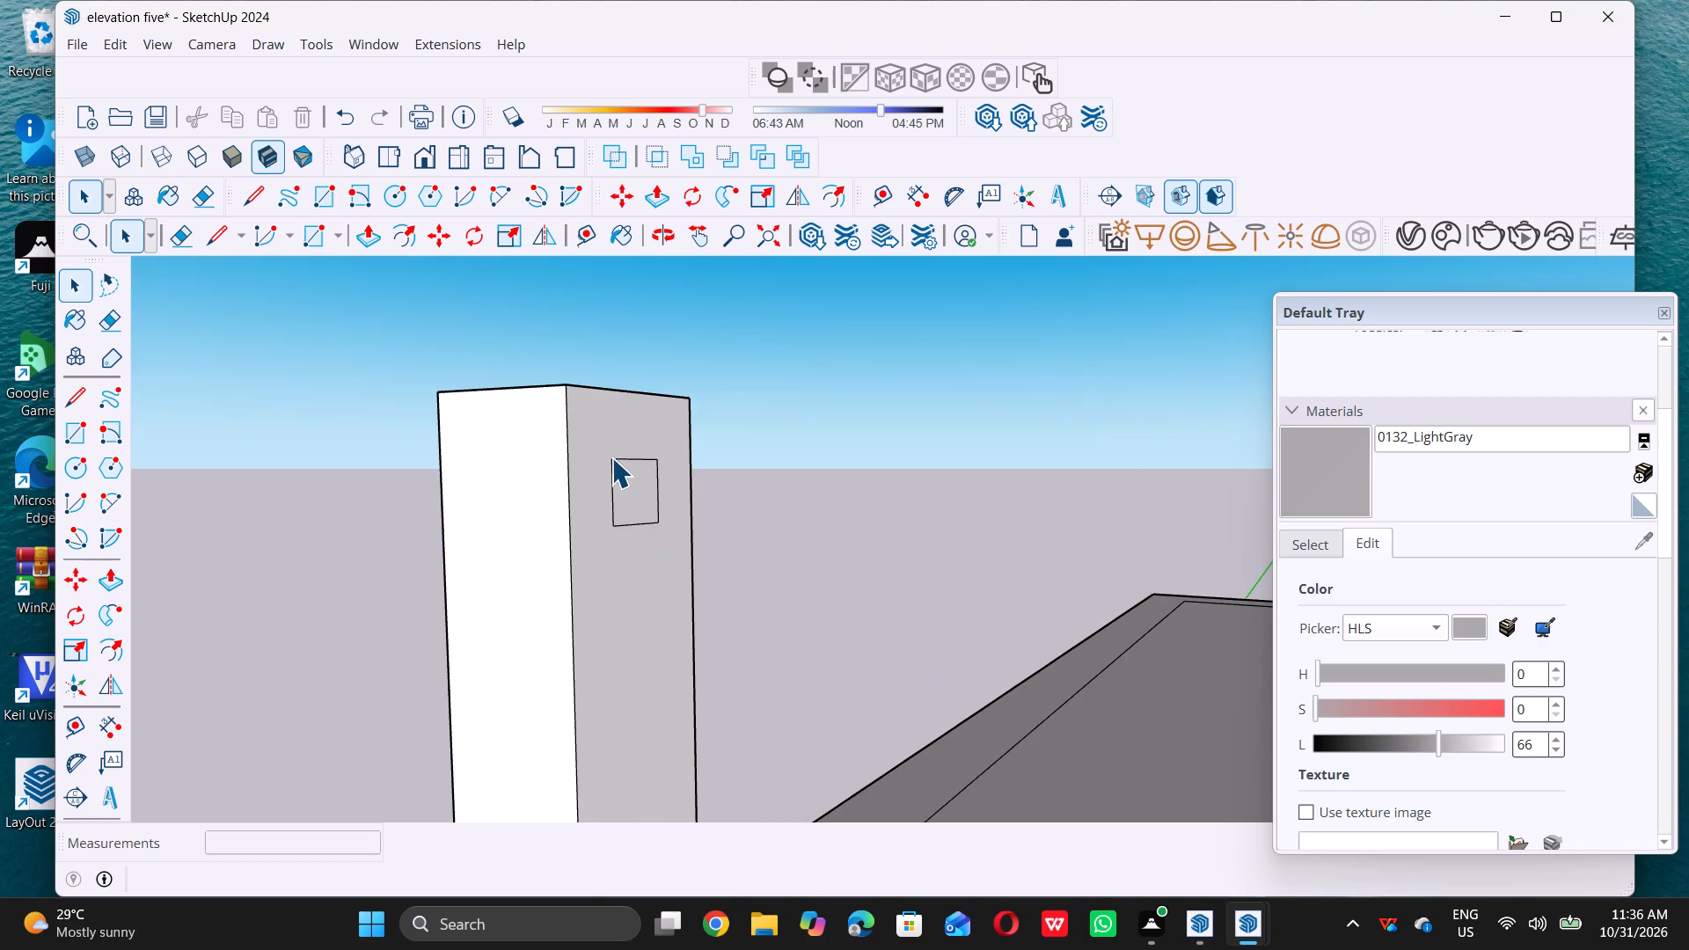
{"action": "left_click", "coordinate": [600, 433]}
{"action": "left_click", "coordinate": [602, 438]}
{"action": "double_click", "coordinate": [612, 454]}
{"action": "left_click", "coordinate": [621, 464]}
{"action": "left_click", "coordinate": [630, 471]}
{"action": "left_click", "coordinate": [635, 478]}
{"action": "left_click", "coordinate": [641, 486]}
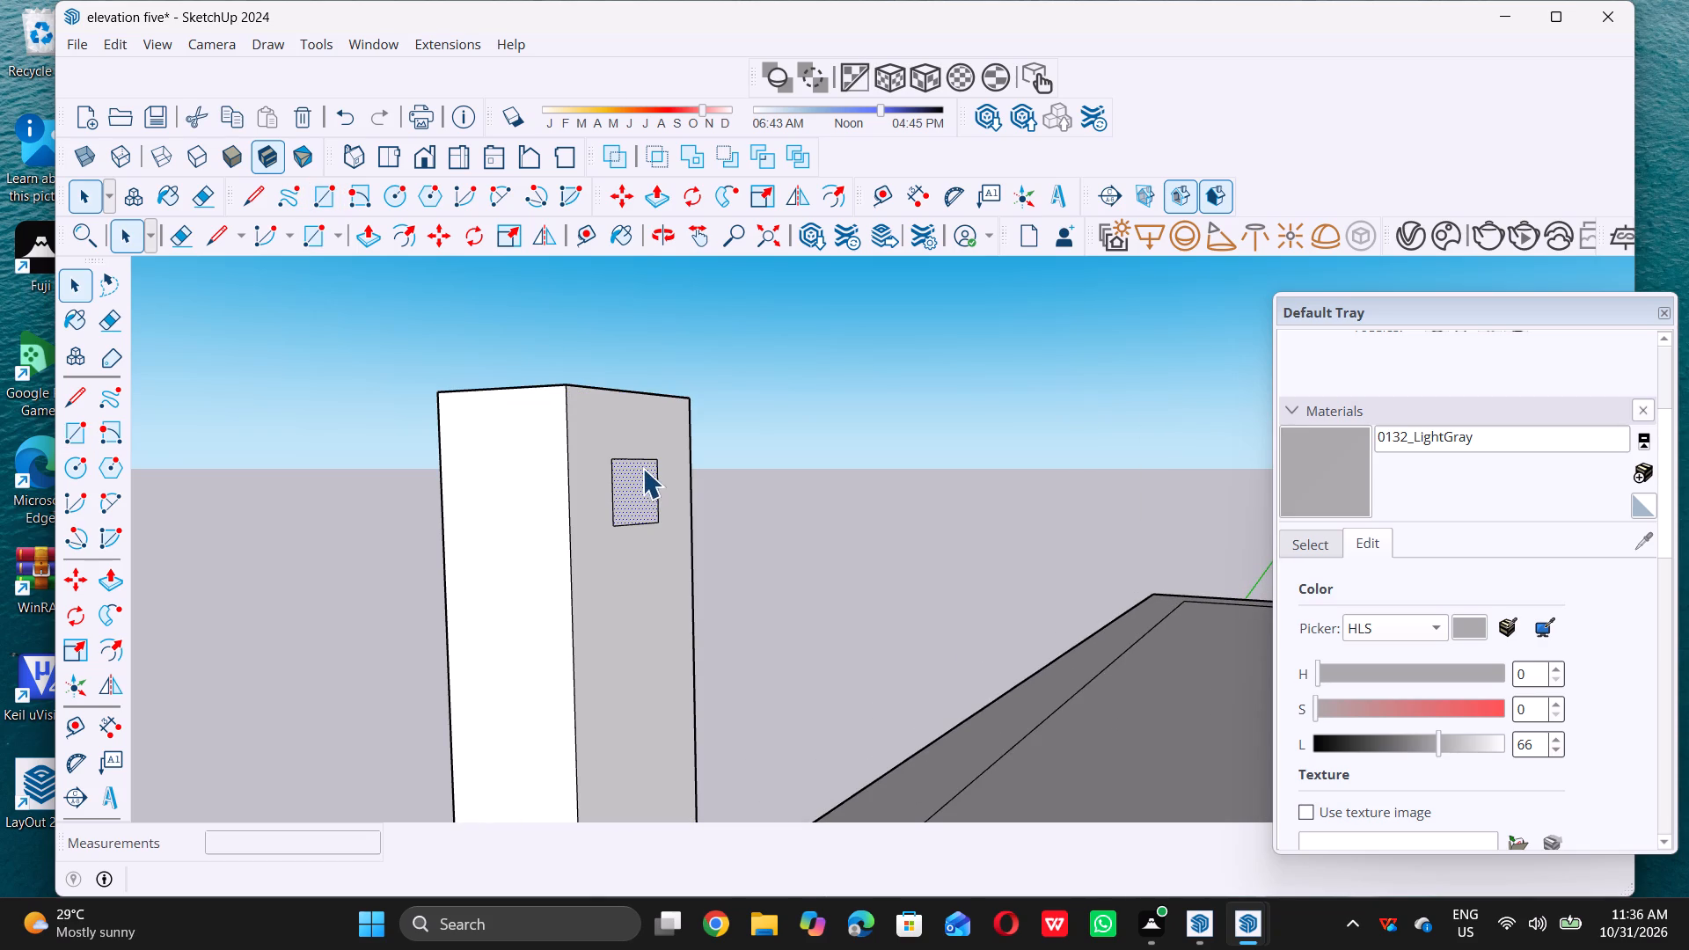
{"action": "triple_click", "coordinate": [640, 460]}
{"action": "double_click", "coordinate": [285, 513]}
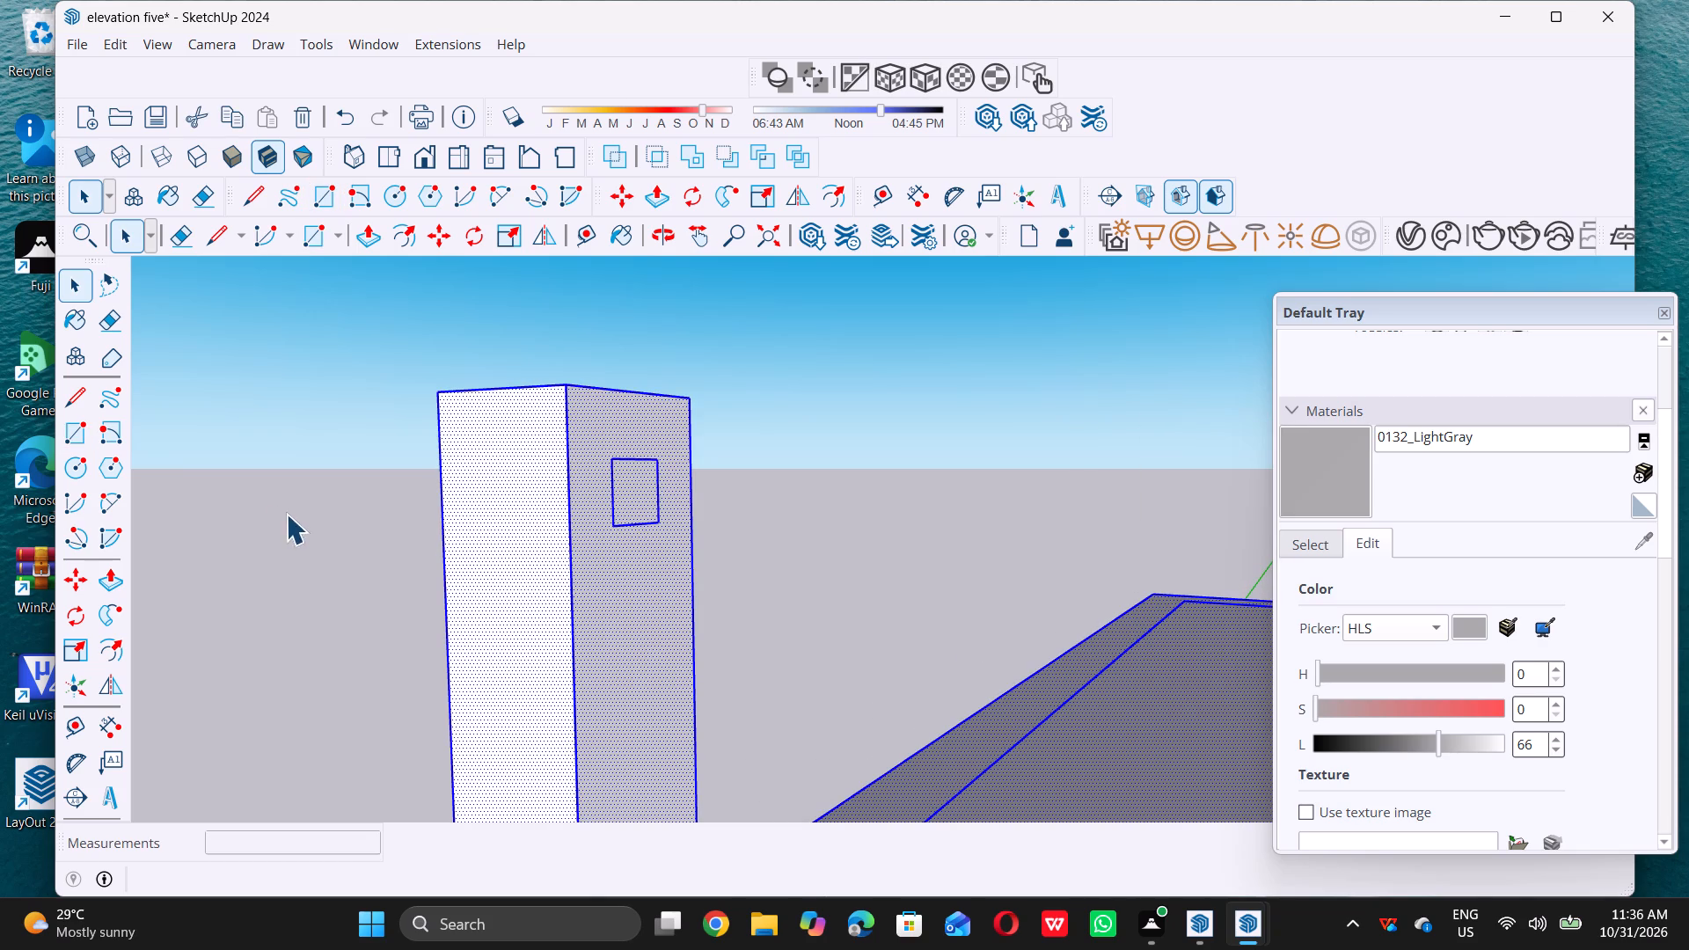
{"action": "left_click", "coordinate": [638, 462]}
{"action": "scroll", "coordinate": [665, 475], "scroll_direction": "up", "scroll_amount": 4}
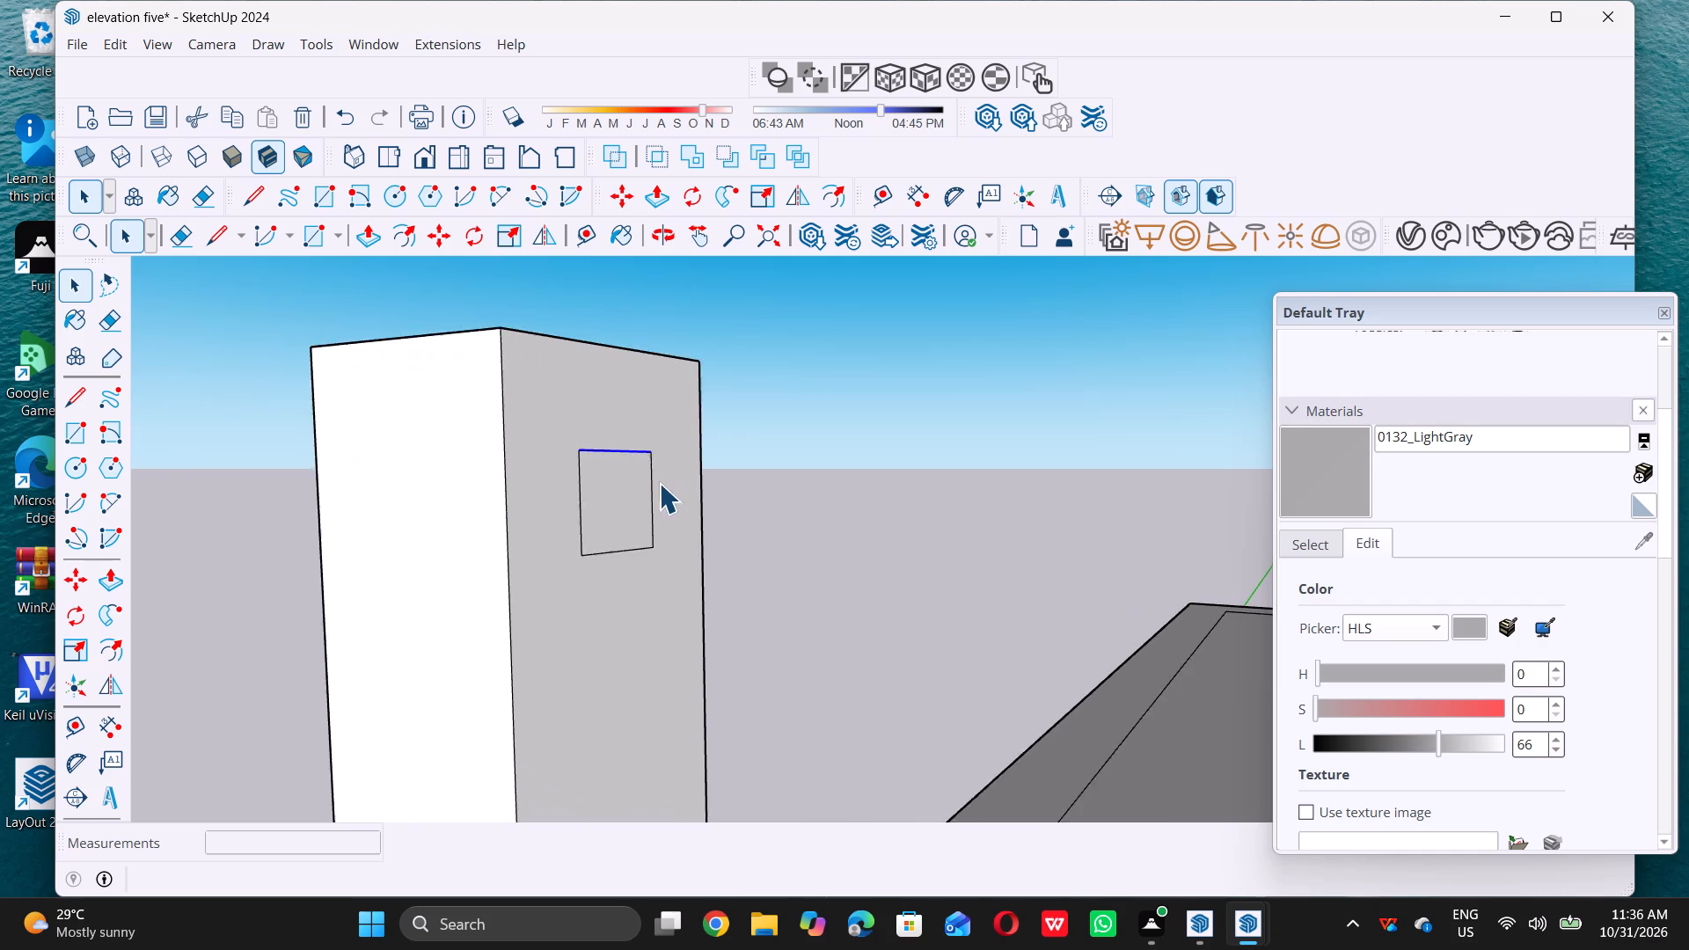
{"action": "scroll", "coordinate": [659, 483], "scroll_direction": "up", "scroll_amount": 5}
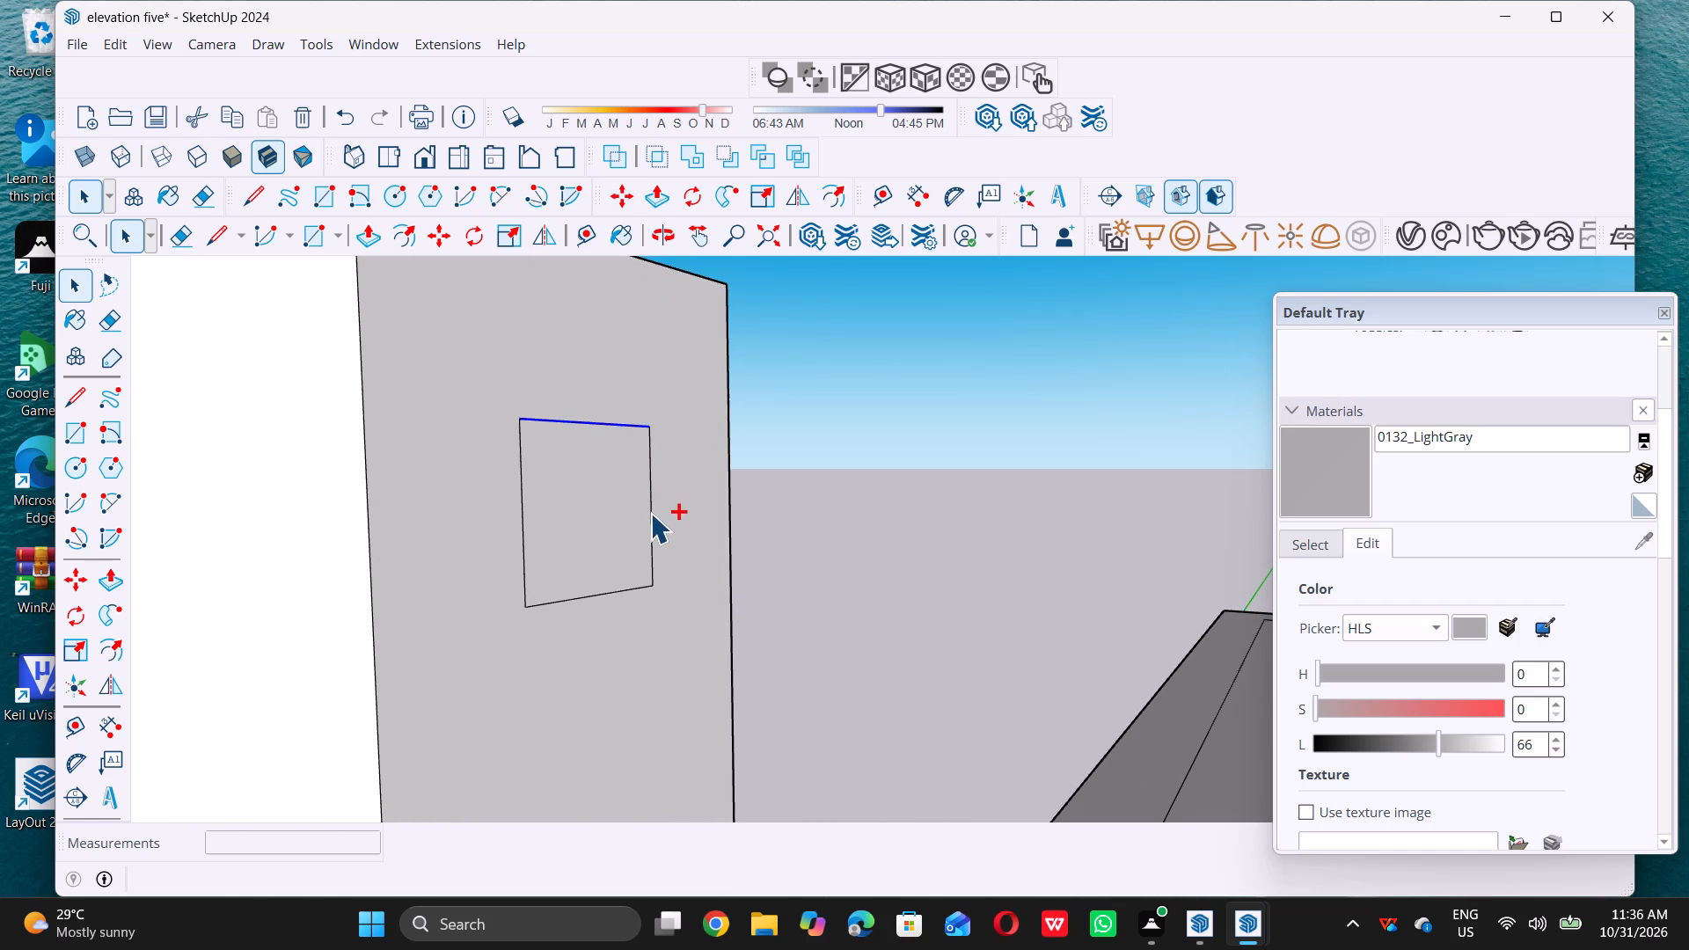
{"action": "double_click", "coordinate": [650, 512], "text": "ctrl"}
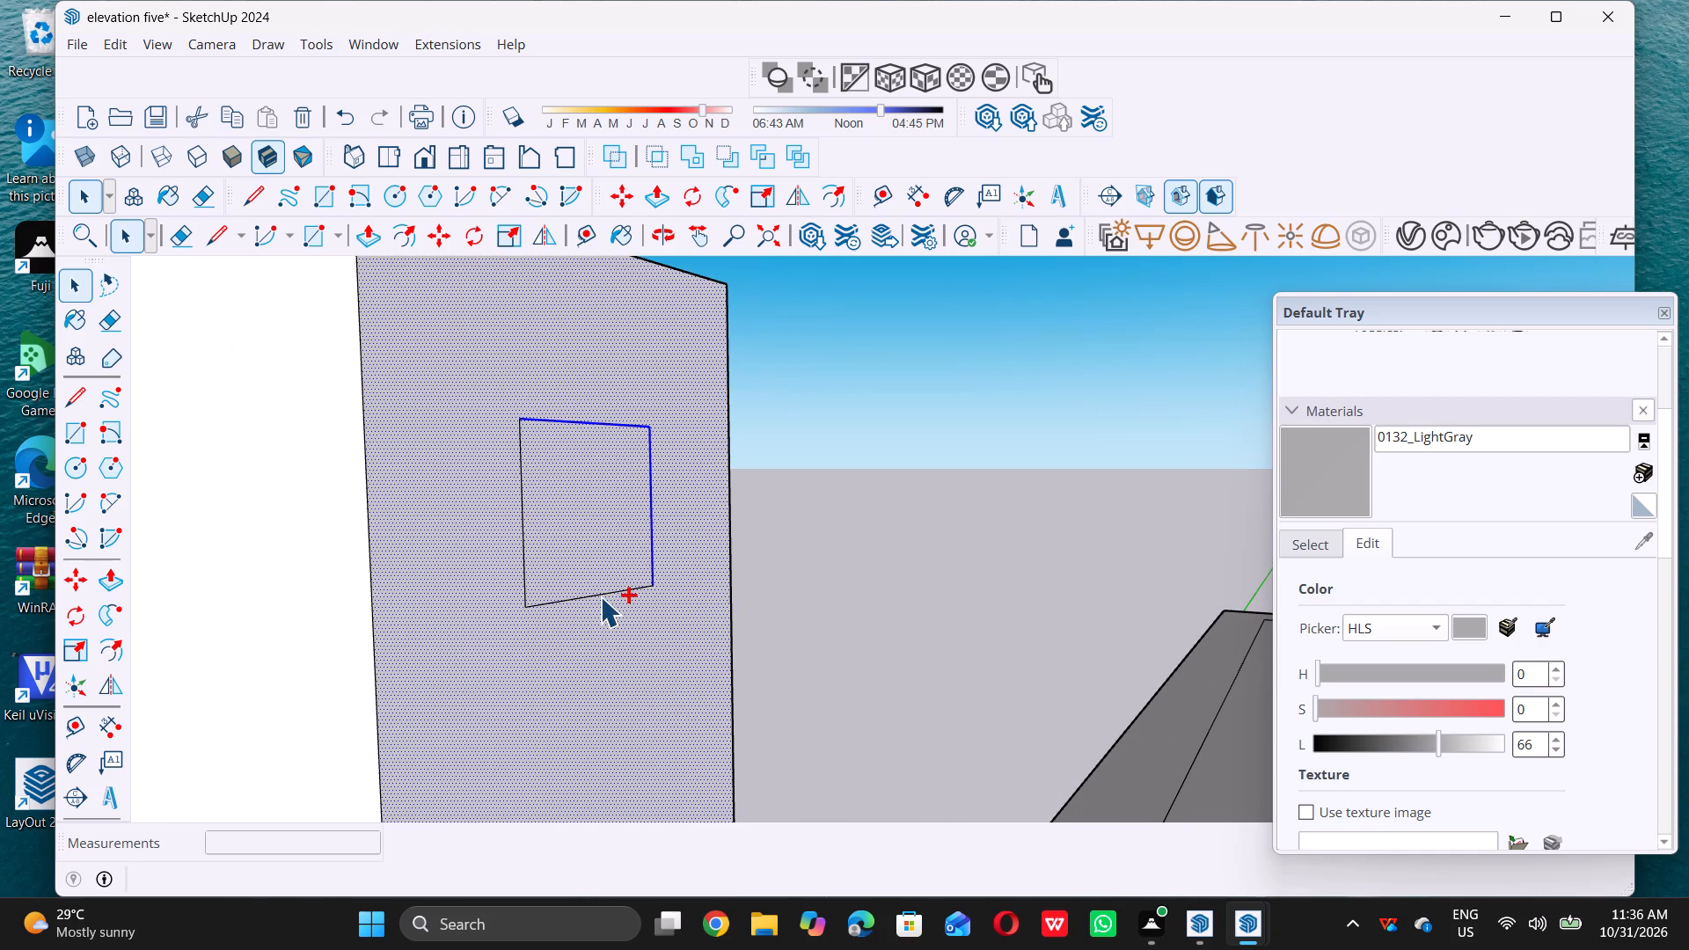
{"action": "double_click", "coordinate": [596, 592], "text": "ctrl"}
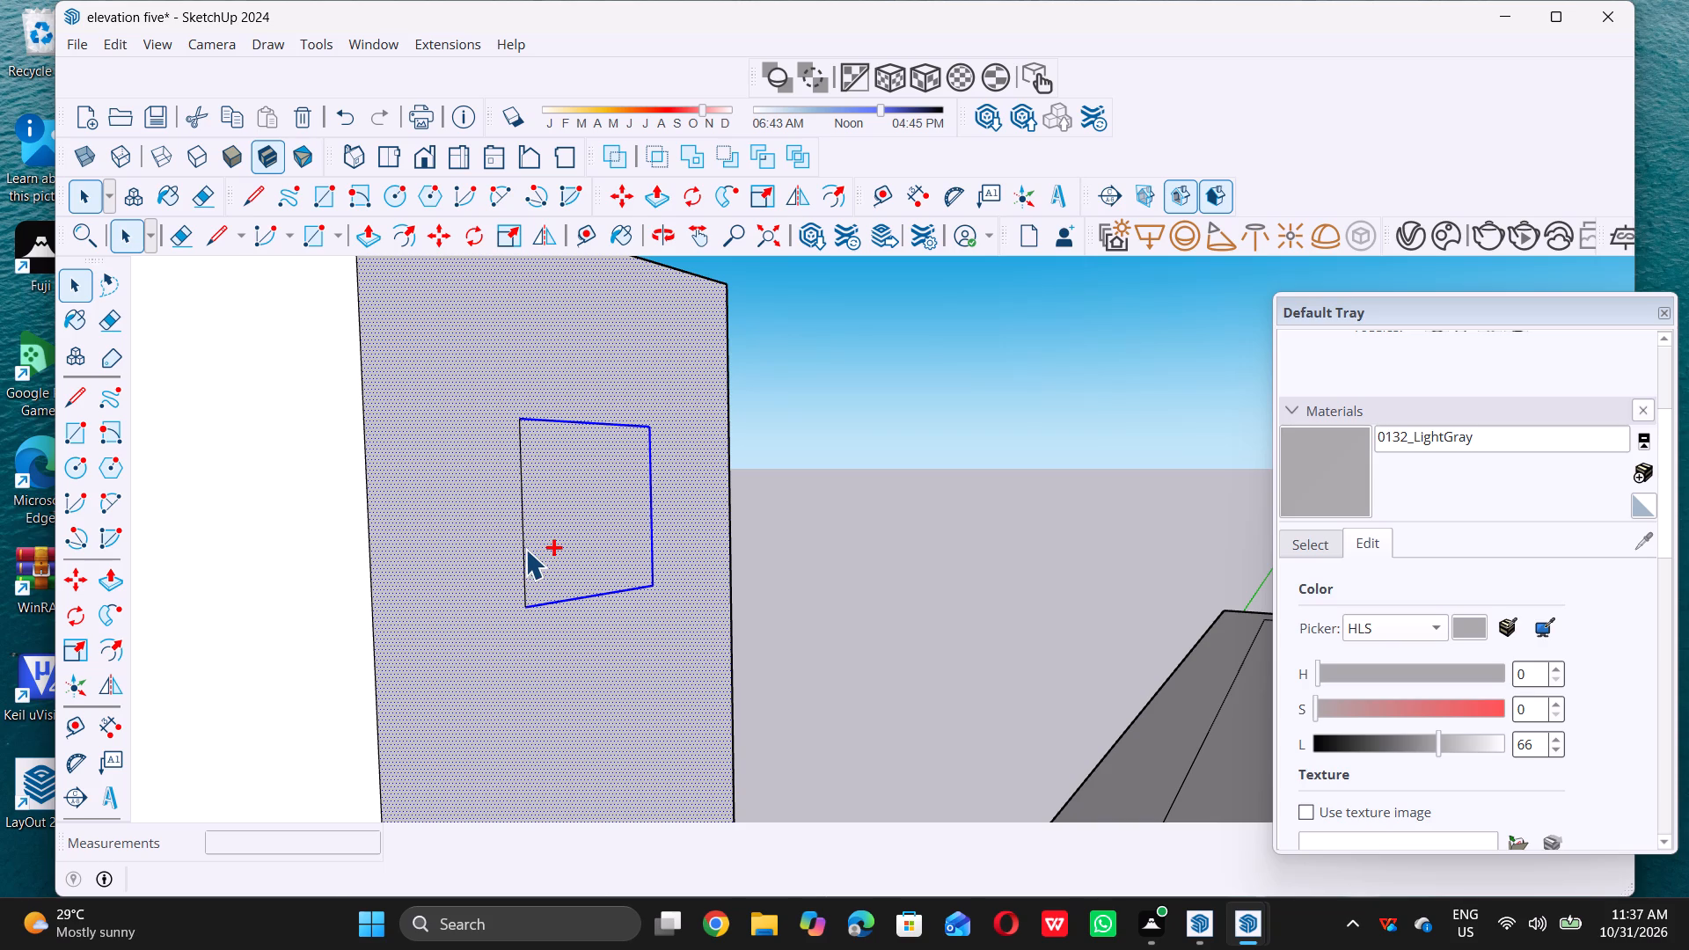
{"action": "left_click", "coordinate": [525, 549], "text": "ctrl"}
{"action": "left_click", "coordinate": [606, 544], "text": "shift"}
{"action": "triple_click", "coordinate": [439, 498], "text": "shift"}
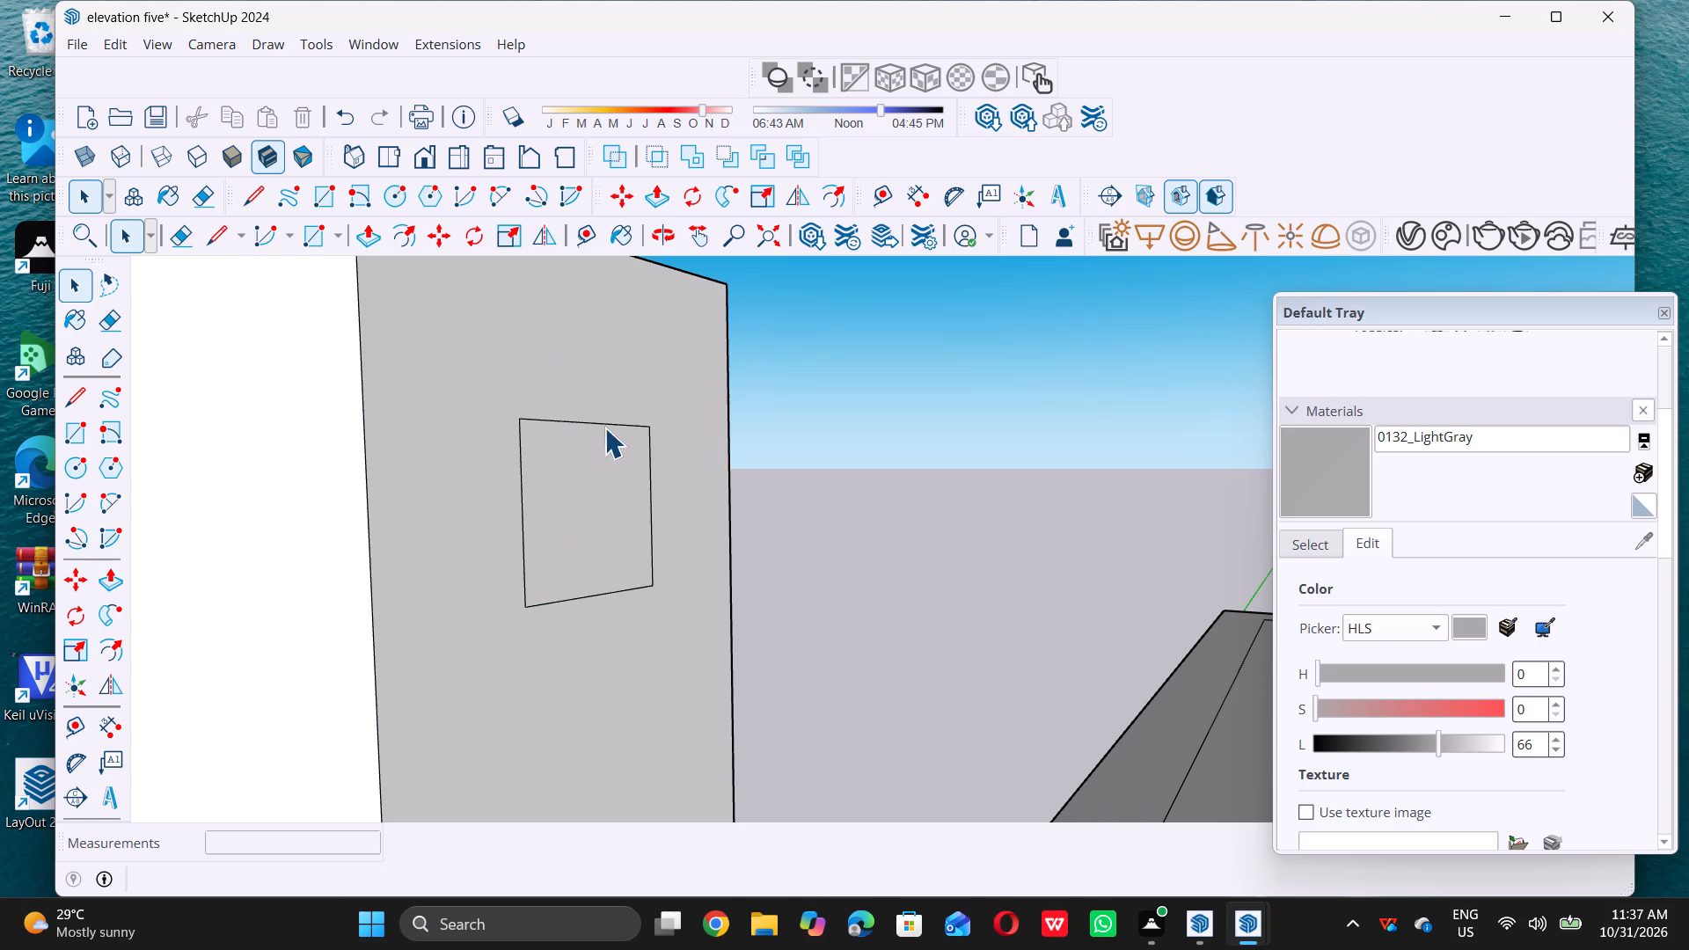
Select the square's four edges, shift the outline slightly down the corner post, and copy it 9" below.
{"action": "left_click", "coordinate": [610, 425], "text": "ctrl"}
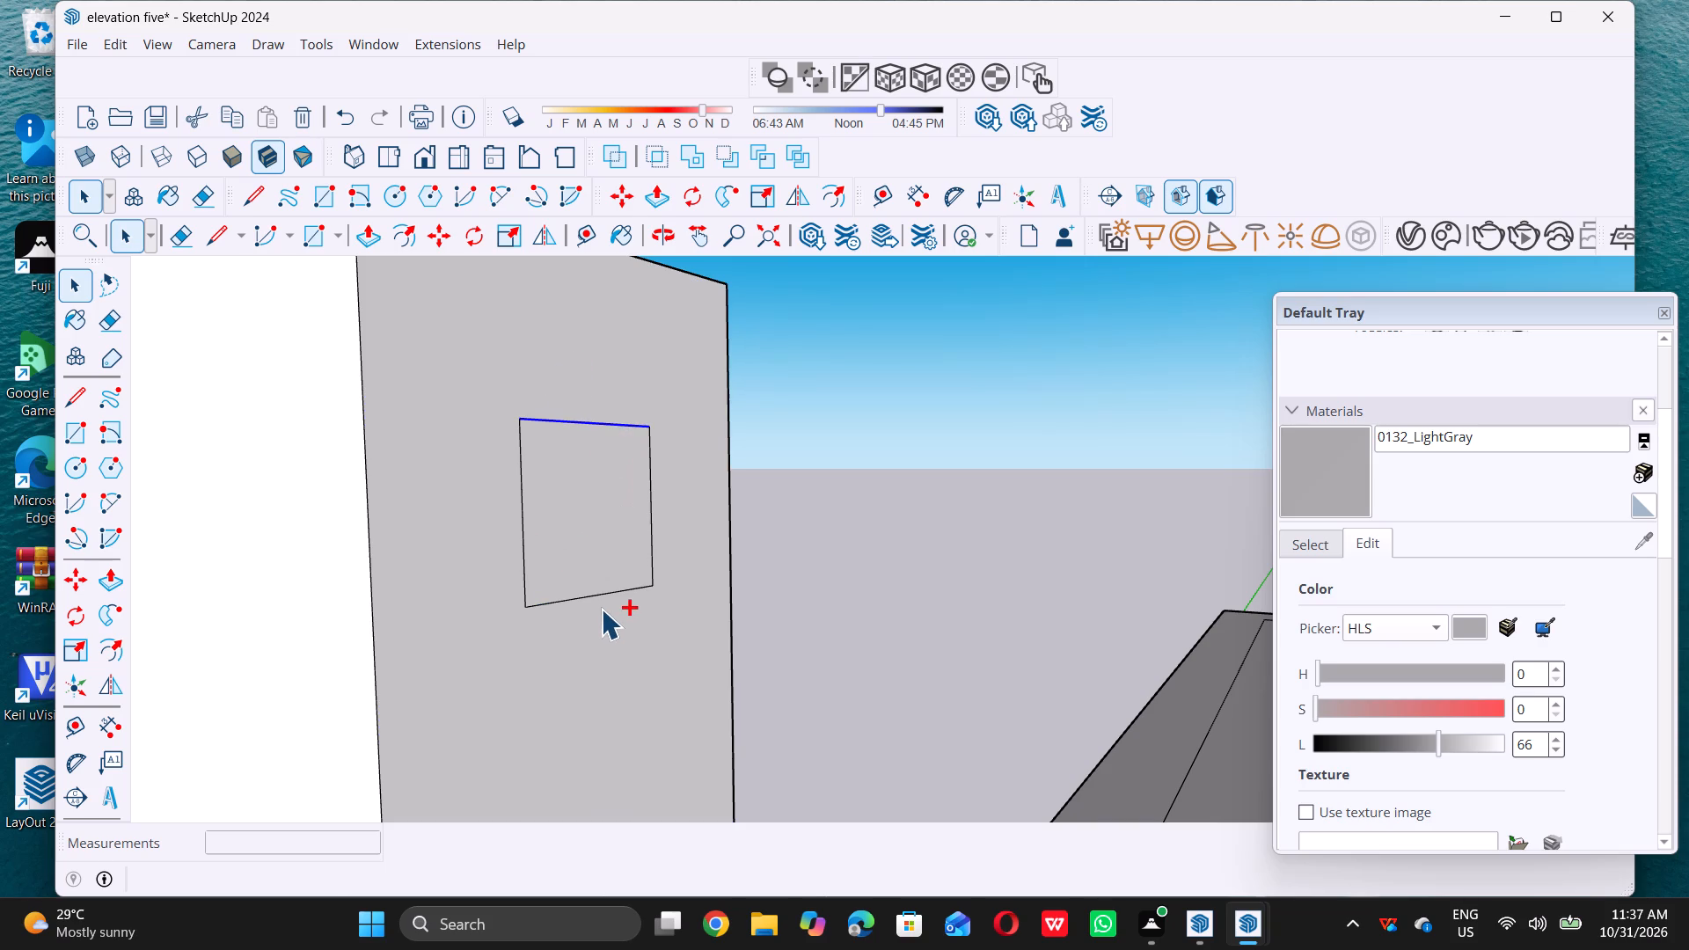
{"action": "left_click", "coordinate": [607, 596], "text": "ctrl"}
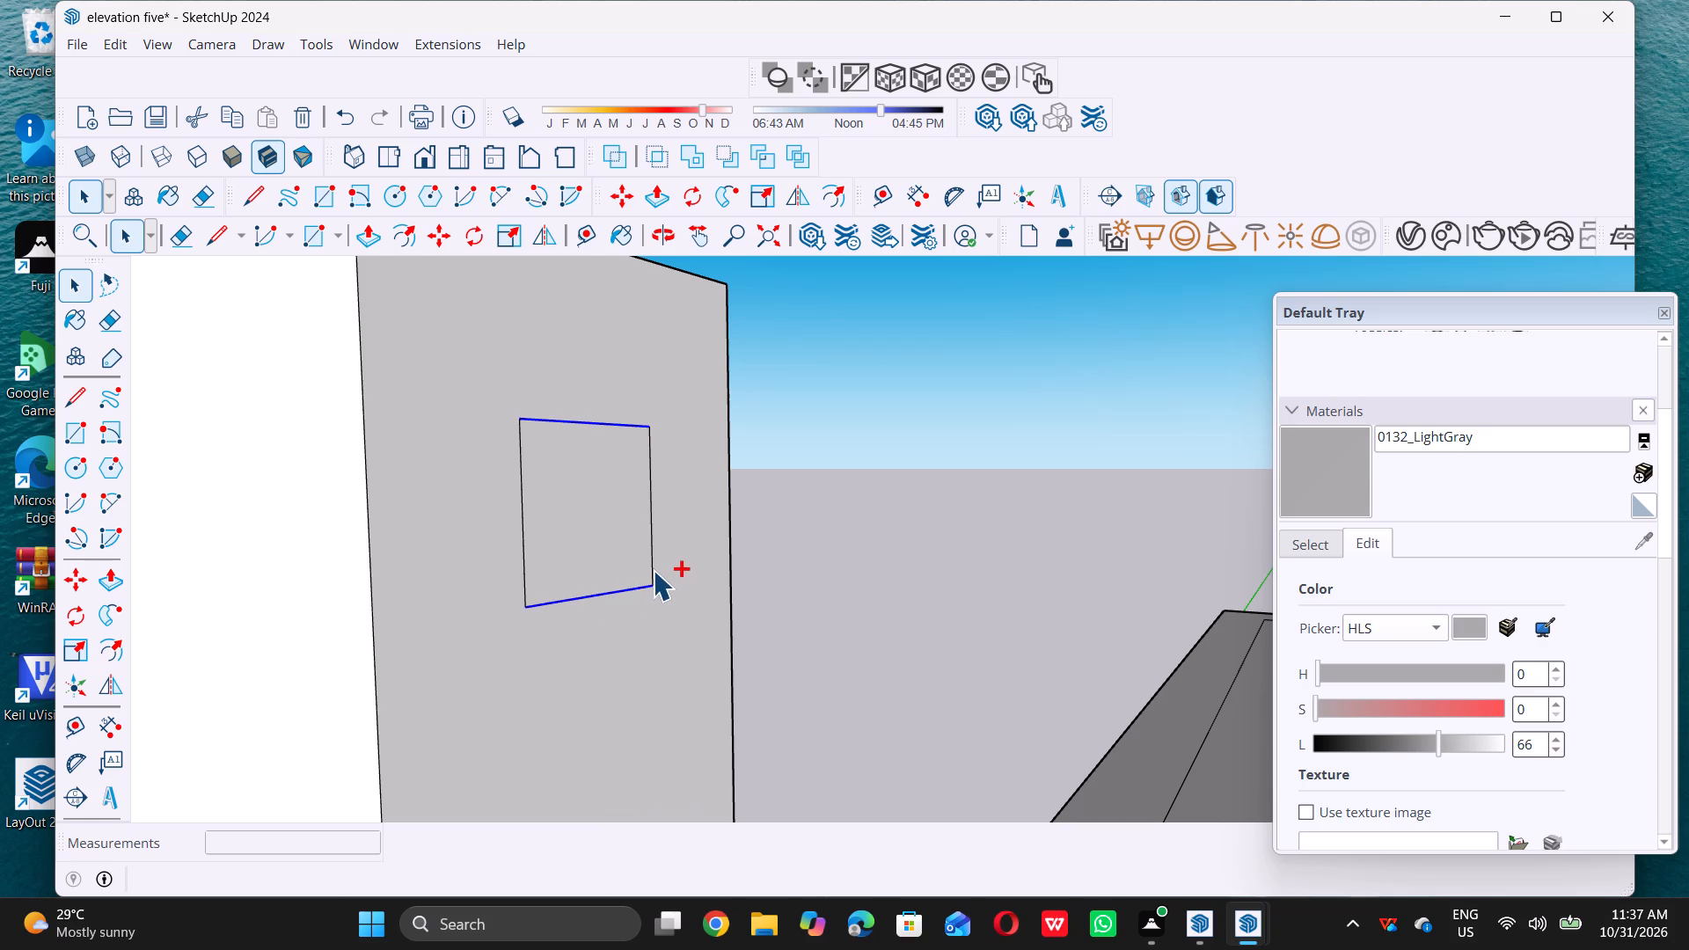
{"action": "left_click", "coordinate": [653, 570], "text": "ctrl"}
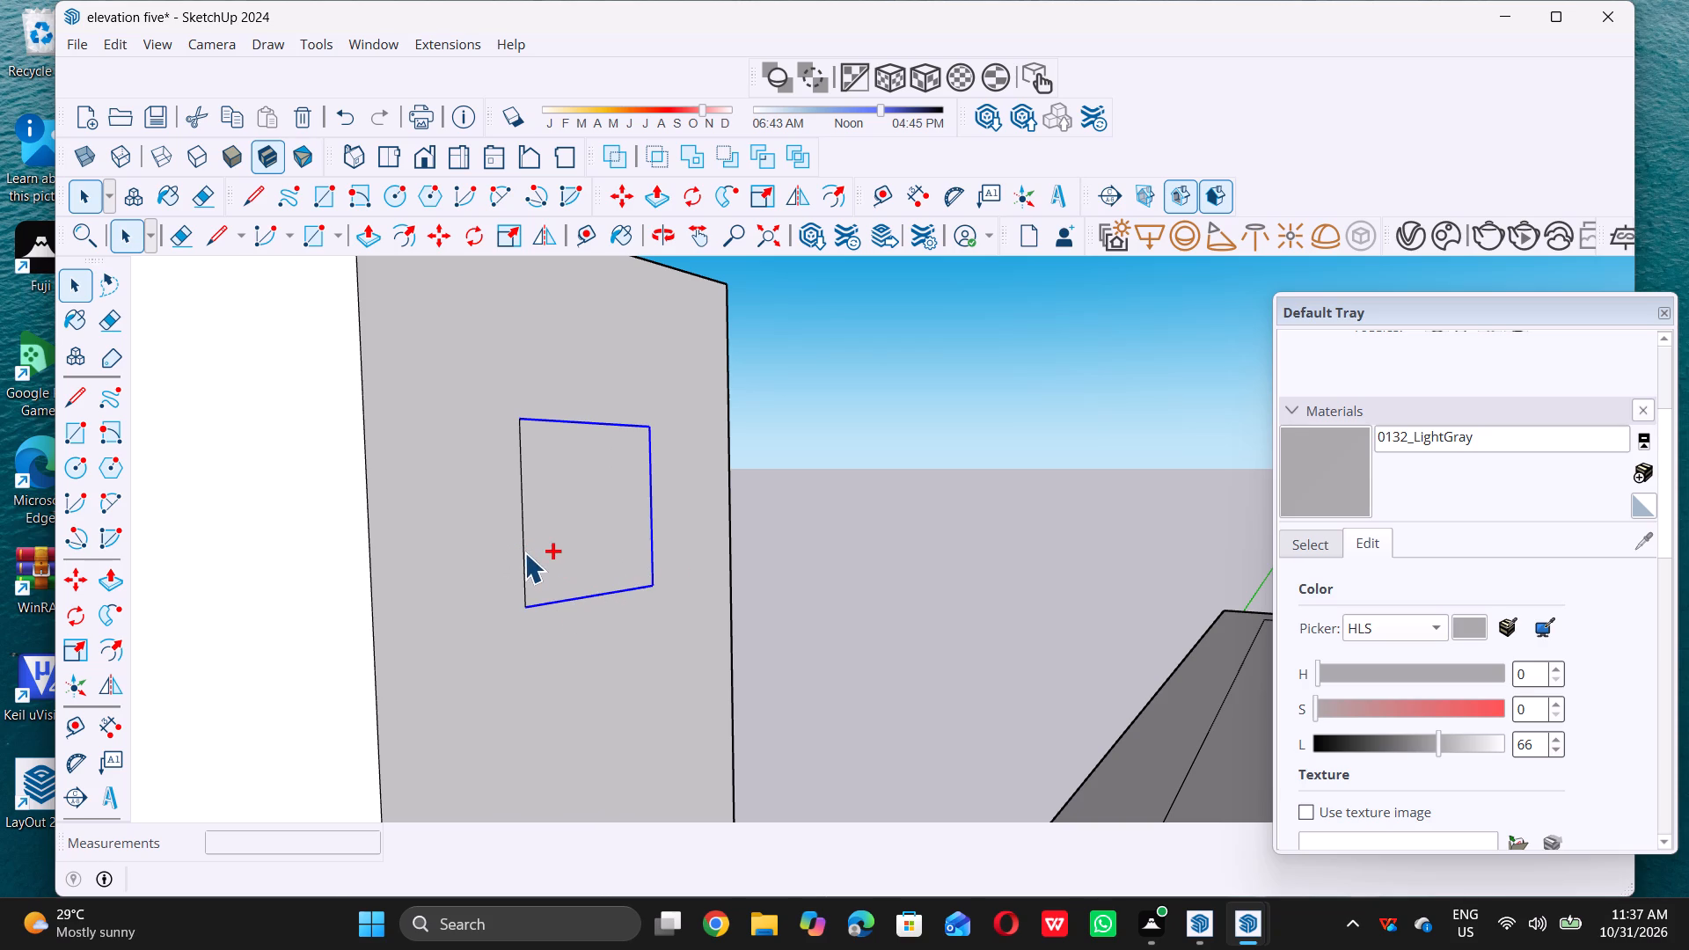
{"action": "left_click", "coordinate": [523, 552], "text": "ctrl"}
{"action": "key", "text": "m"}
{"action": "triple_click", "coordinate": [521, 418]}
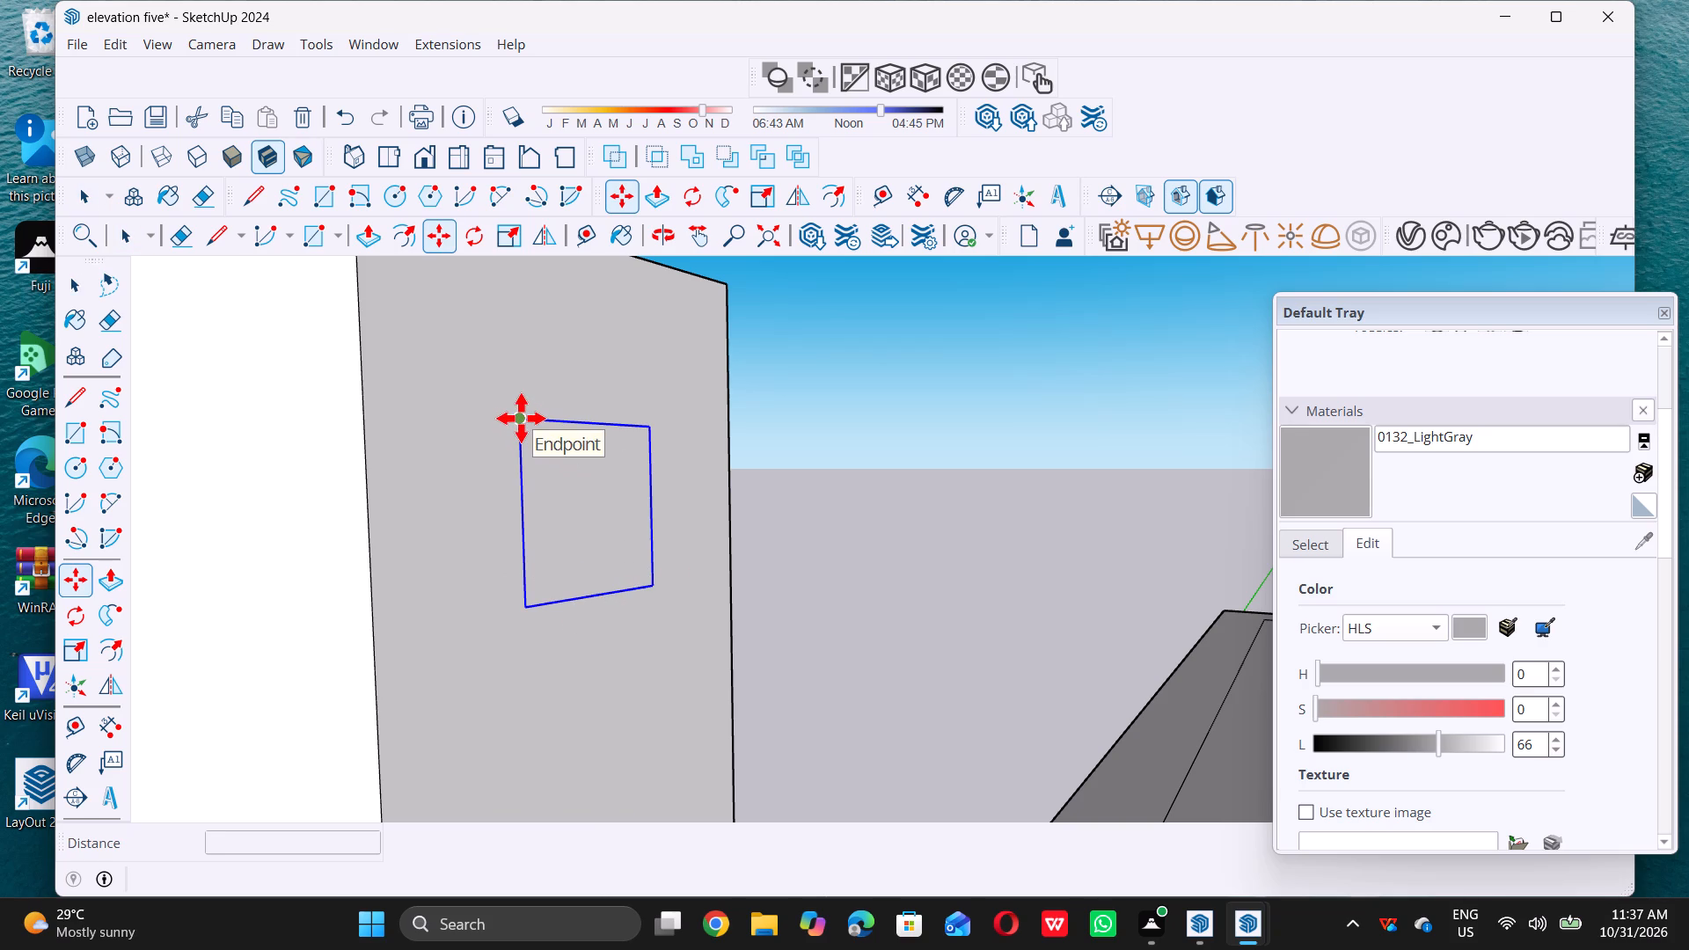
{"action": "scroll", "coordinate": [516, 417], "scroll_direction": "down", "scroll_amount": 8}
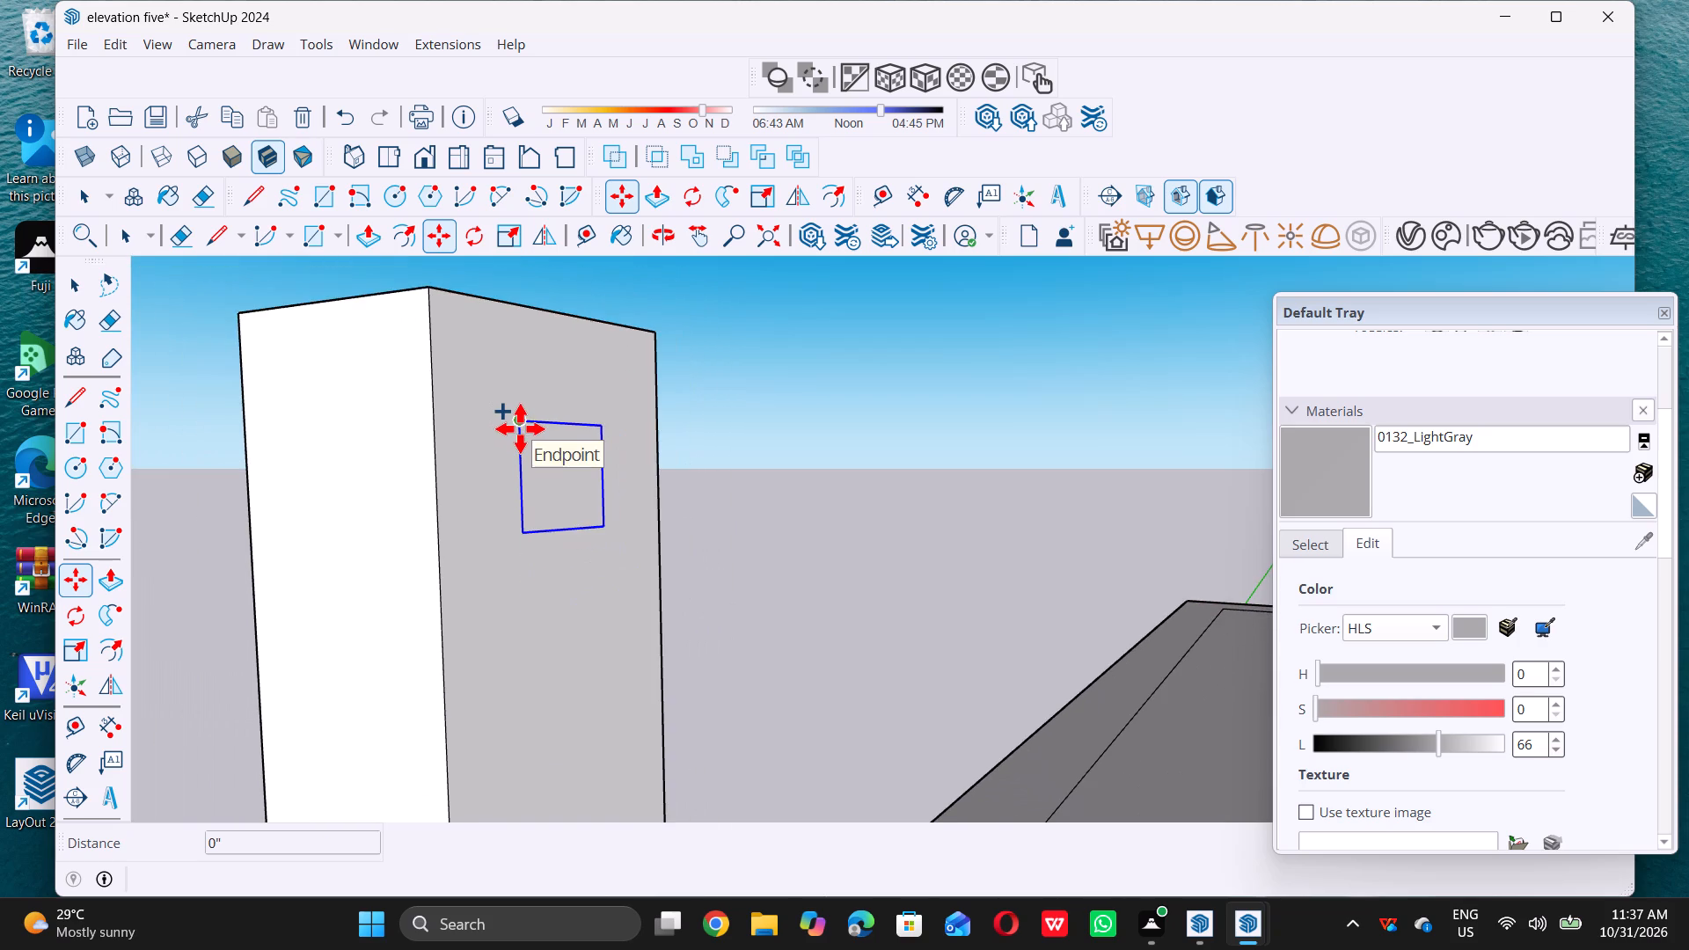
{"action": "scroll", "coordinate": [520, 428], "scroll_direction": "down", "scroll_amount": 4}
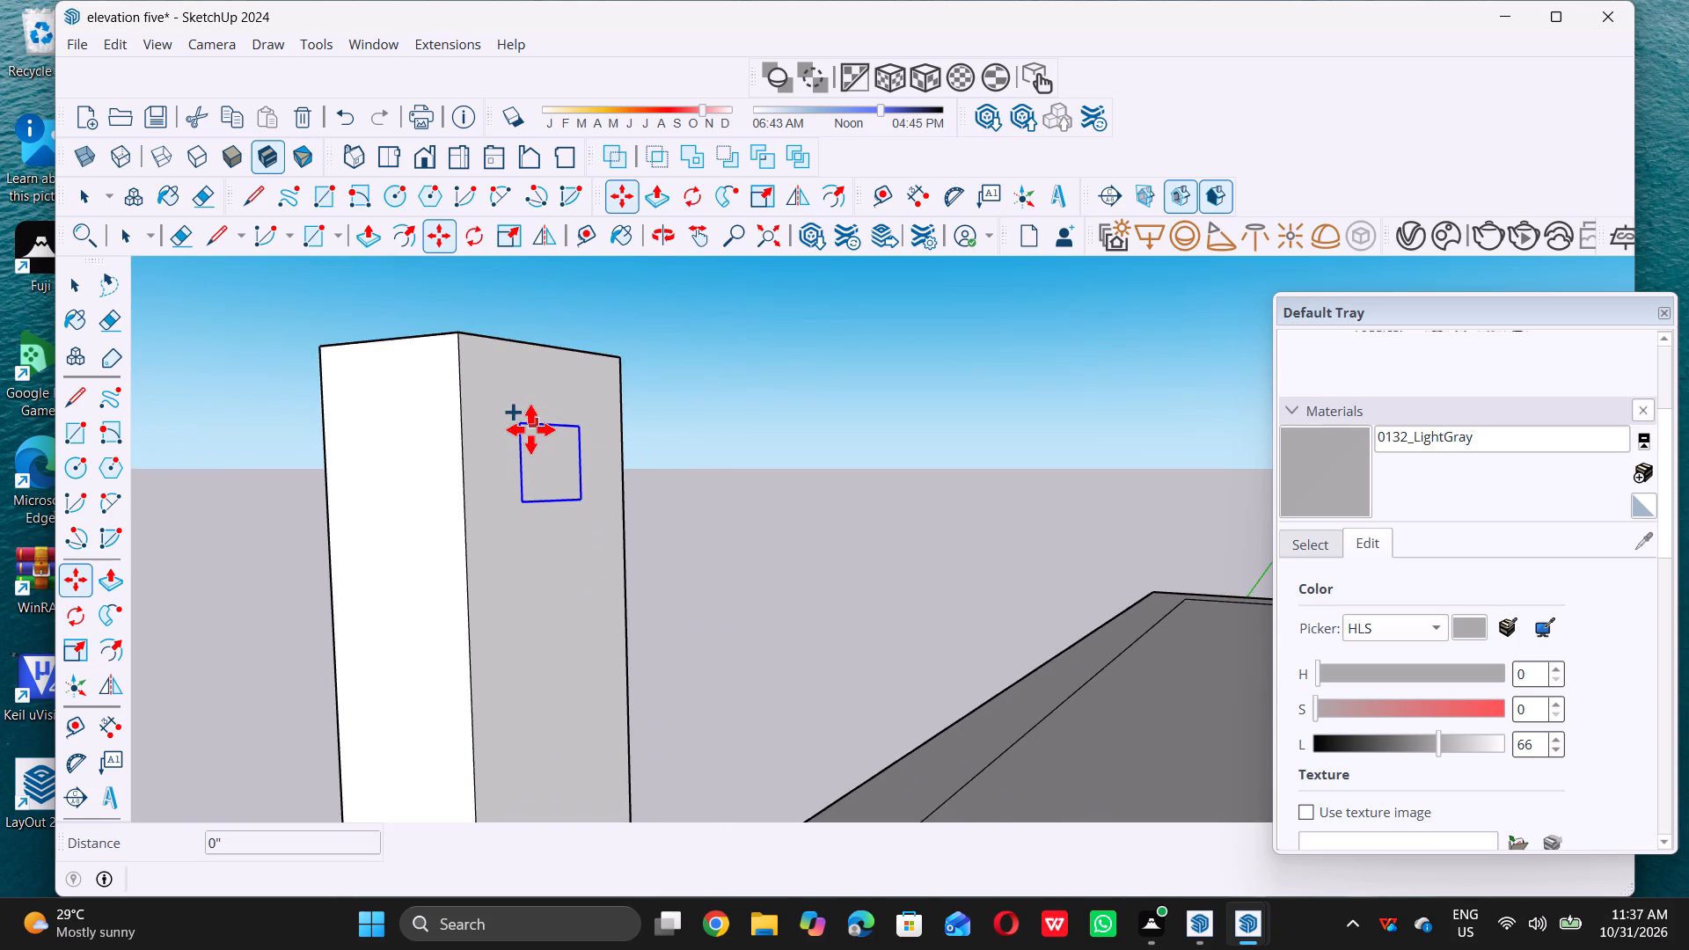
{"action": "double_click", "coordinate": [523, 427]}
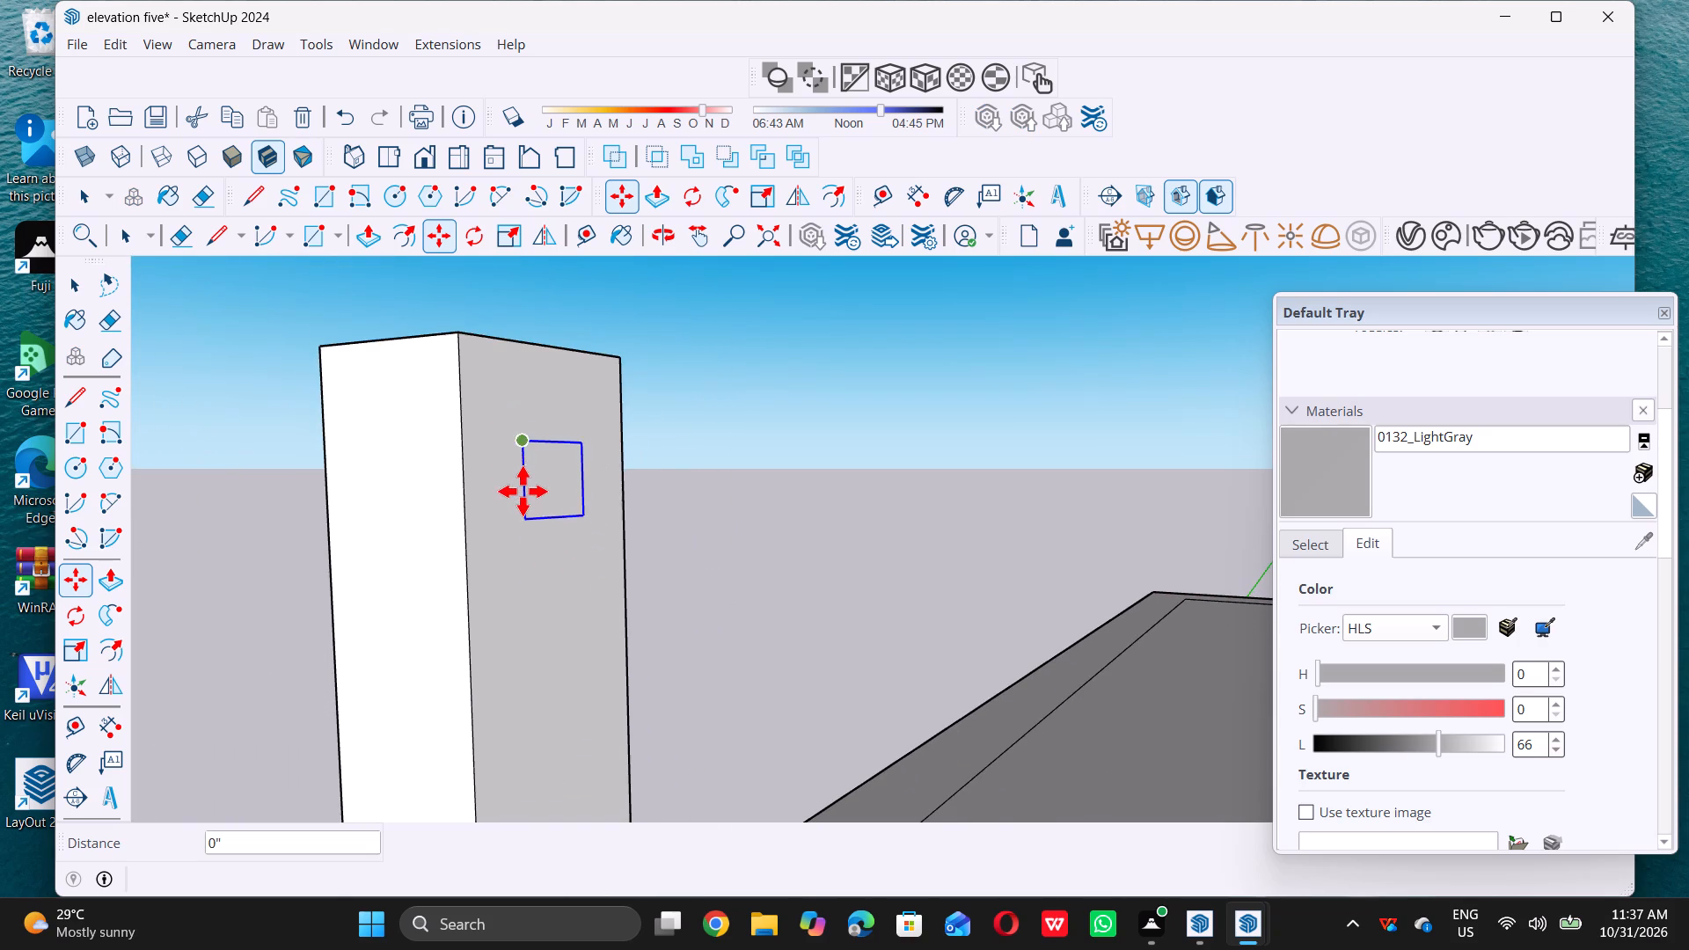
{"action": "scroll", "coordinate": [527, 500], "scroll_direction": "down", "scroll_amount": 3}
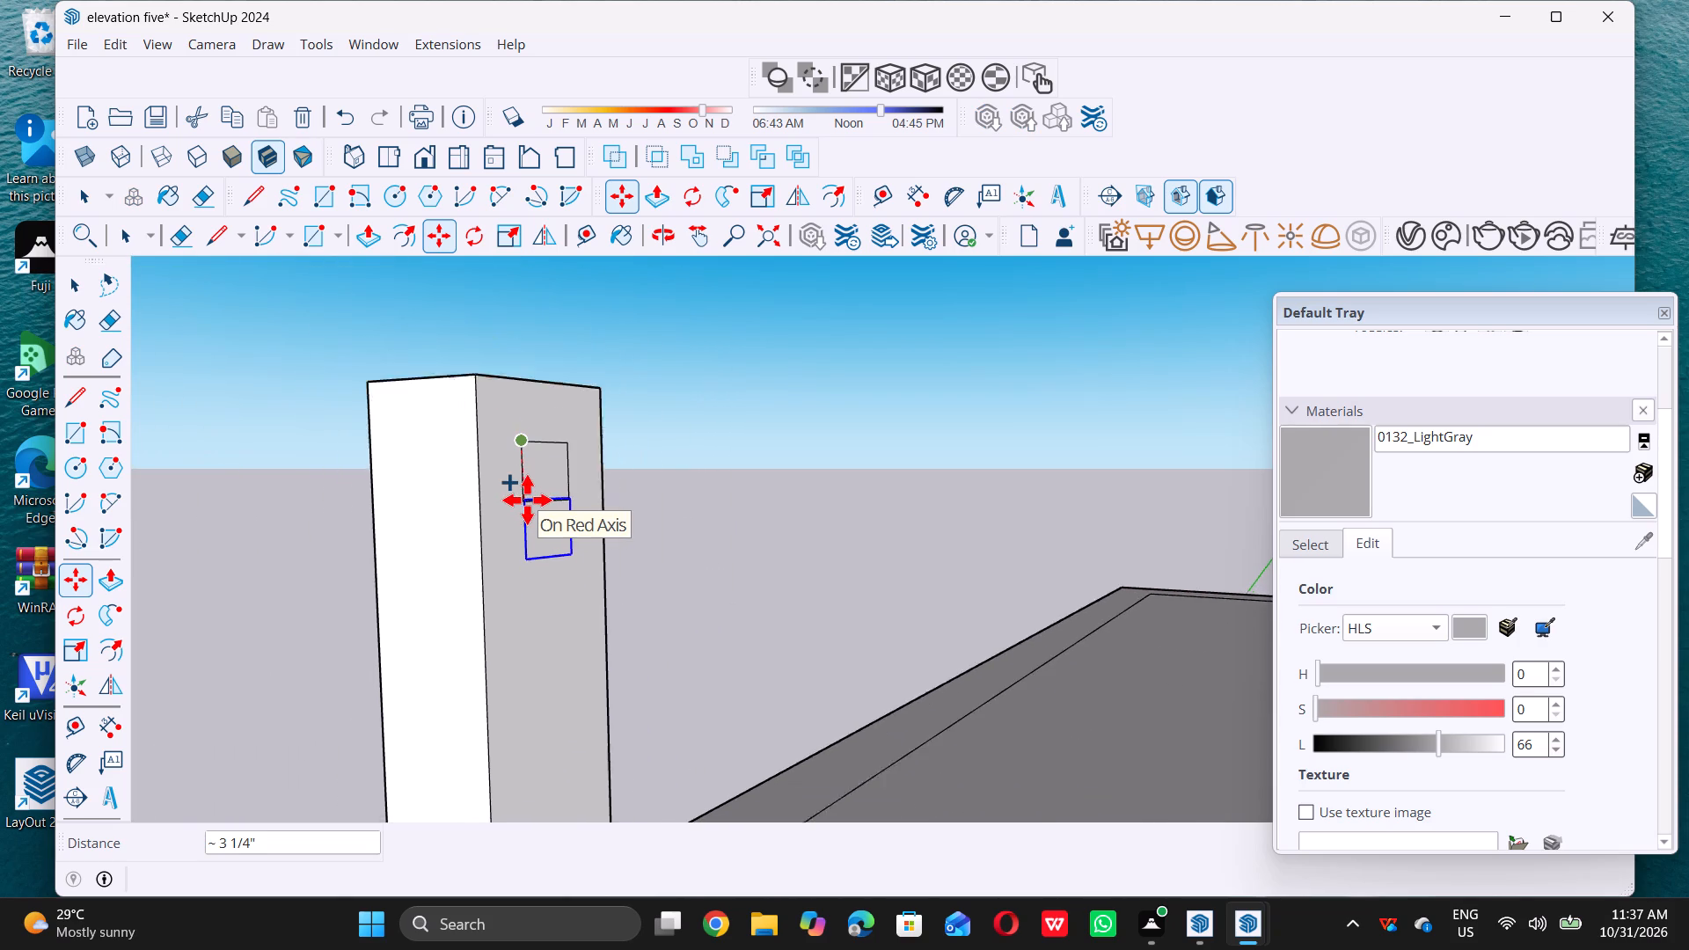
{"action": "scroll", "coordinate": [527, 500], "scroll_direction": "down", "scroll_amount": 9}
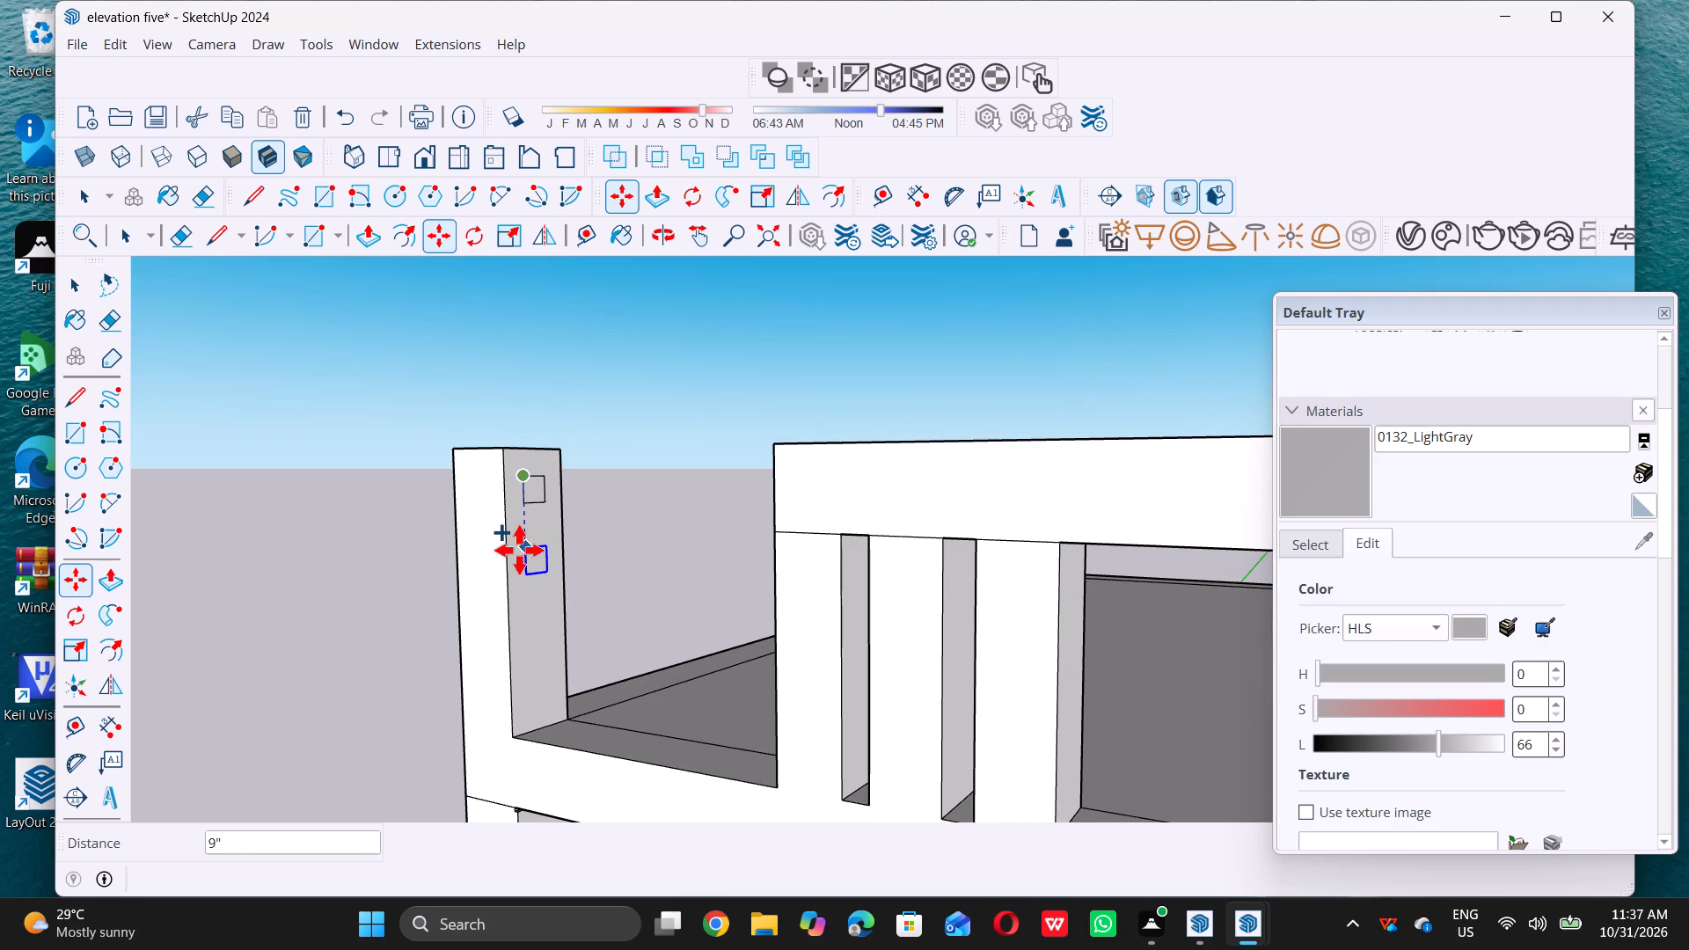
{"action": "left_click", "coordinate": [531, 544]}
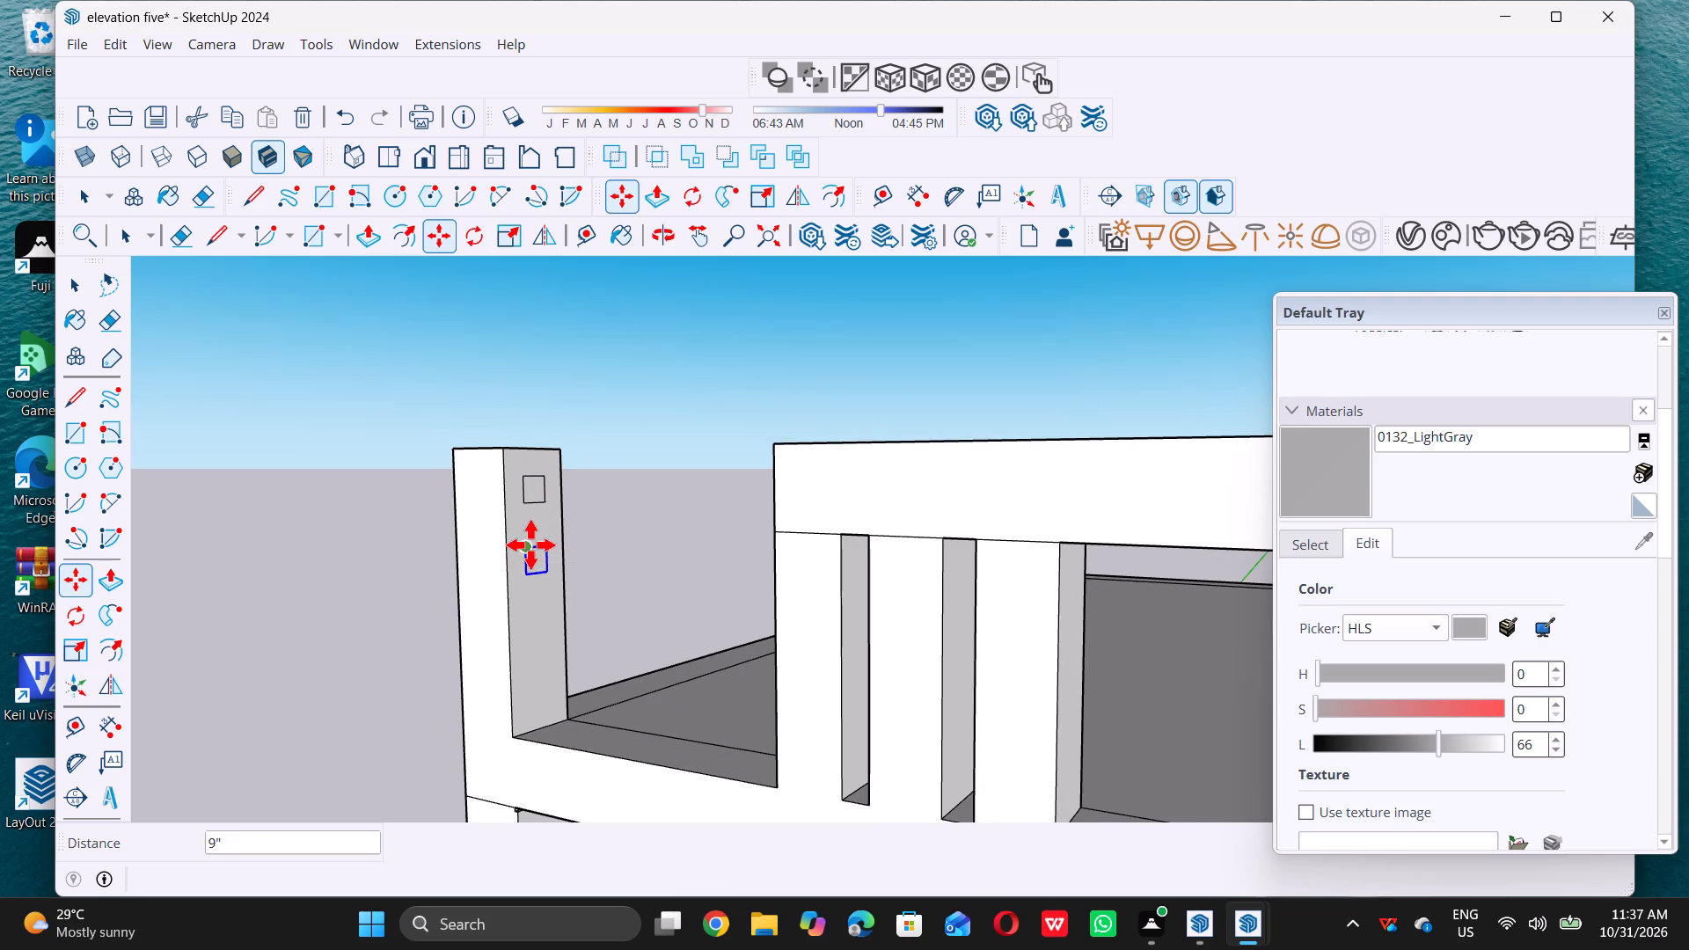
Add two more copies of the square down the post's inner face, the lowest one 9" below the previous copy.
{"action": "left_click", "coordinate": [530, 544]}
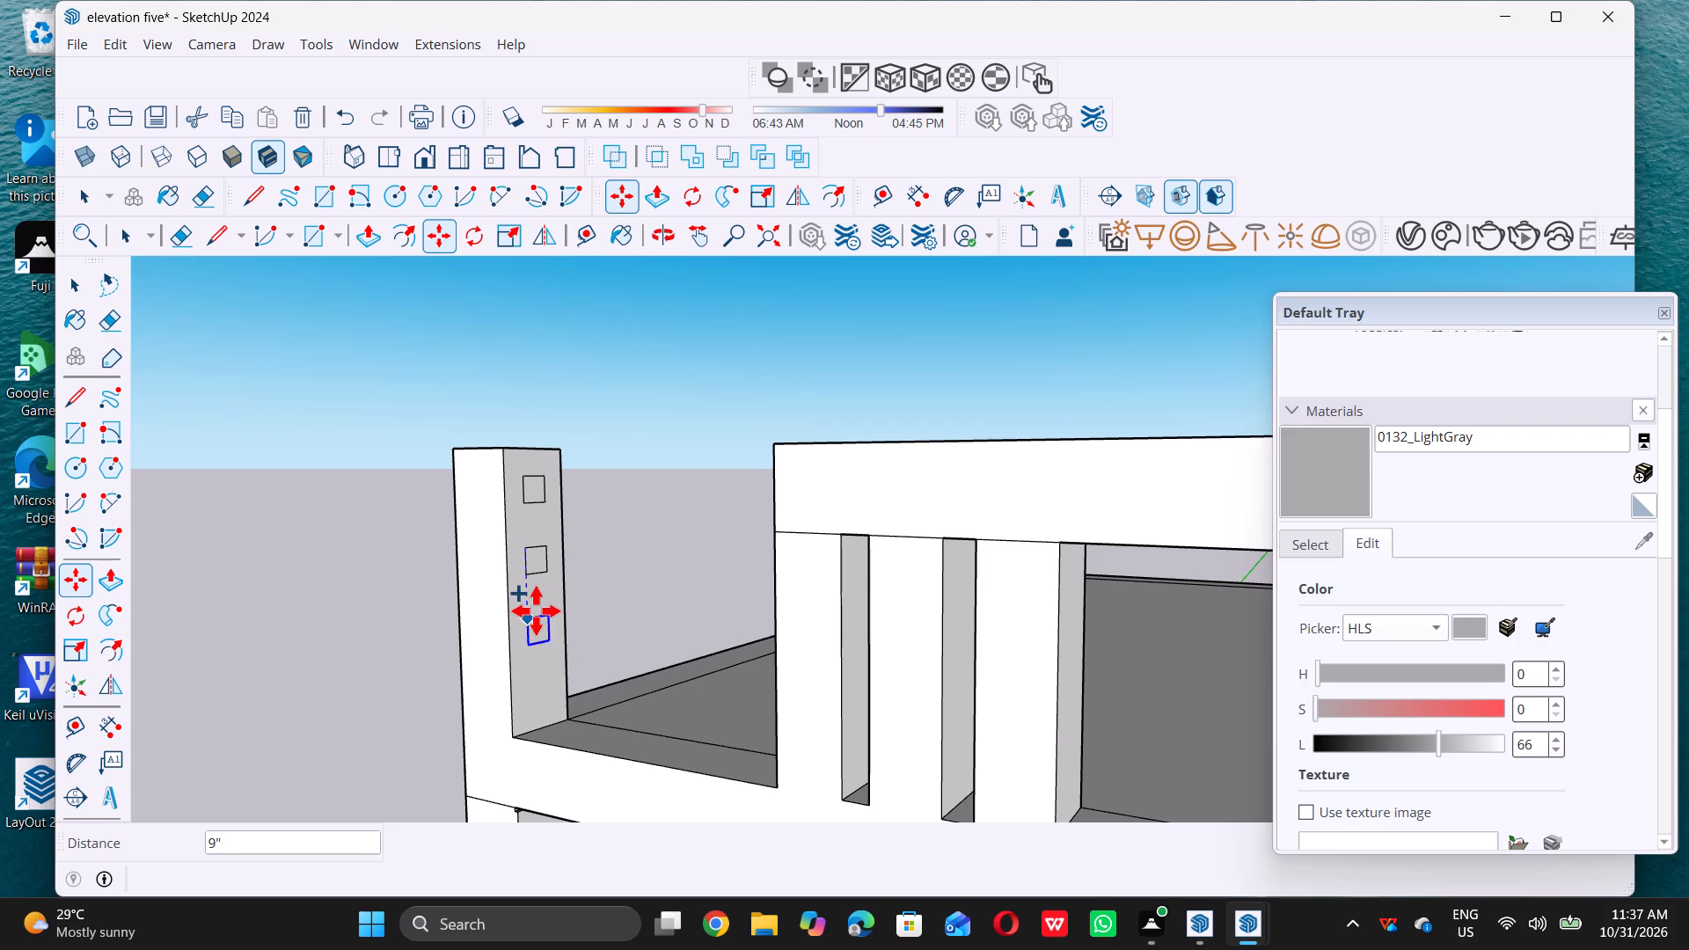
{"action": "triple_click", "coordinate": [537, 606]}
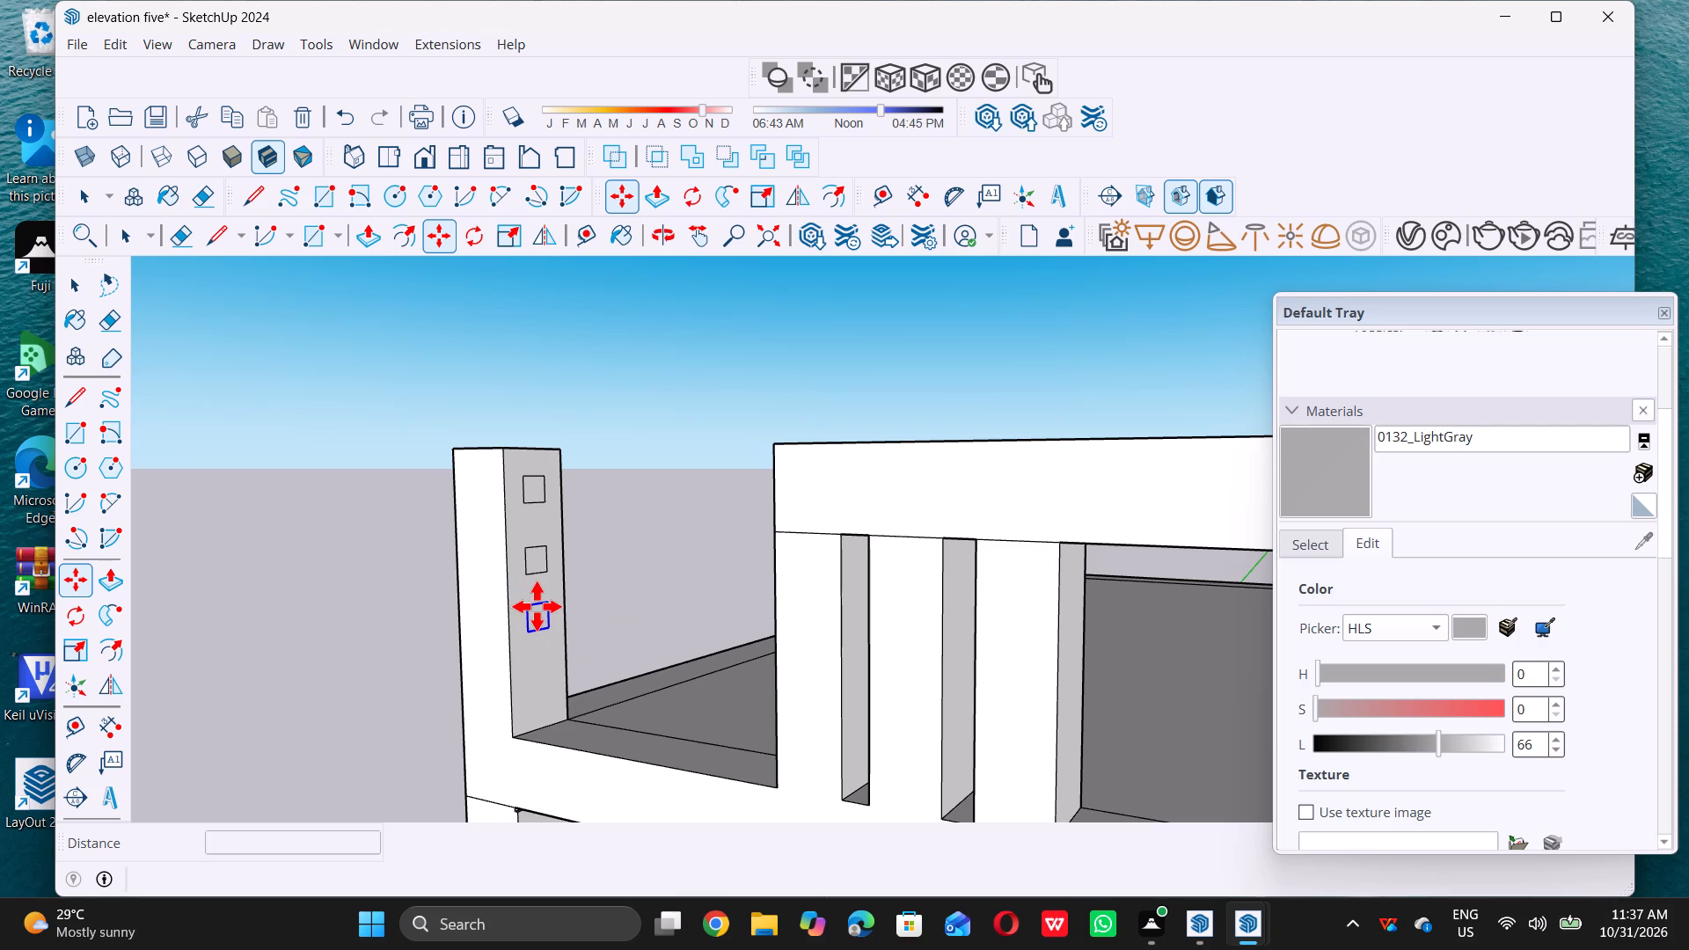
{"action": "left_click", "coordinate": [530, 609]}
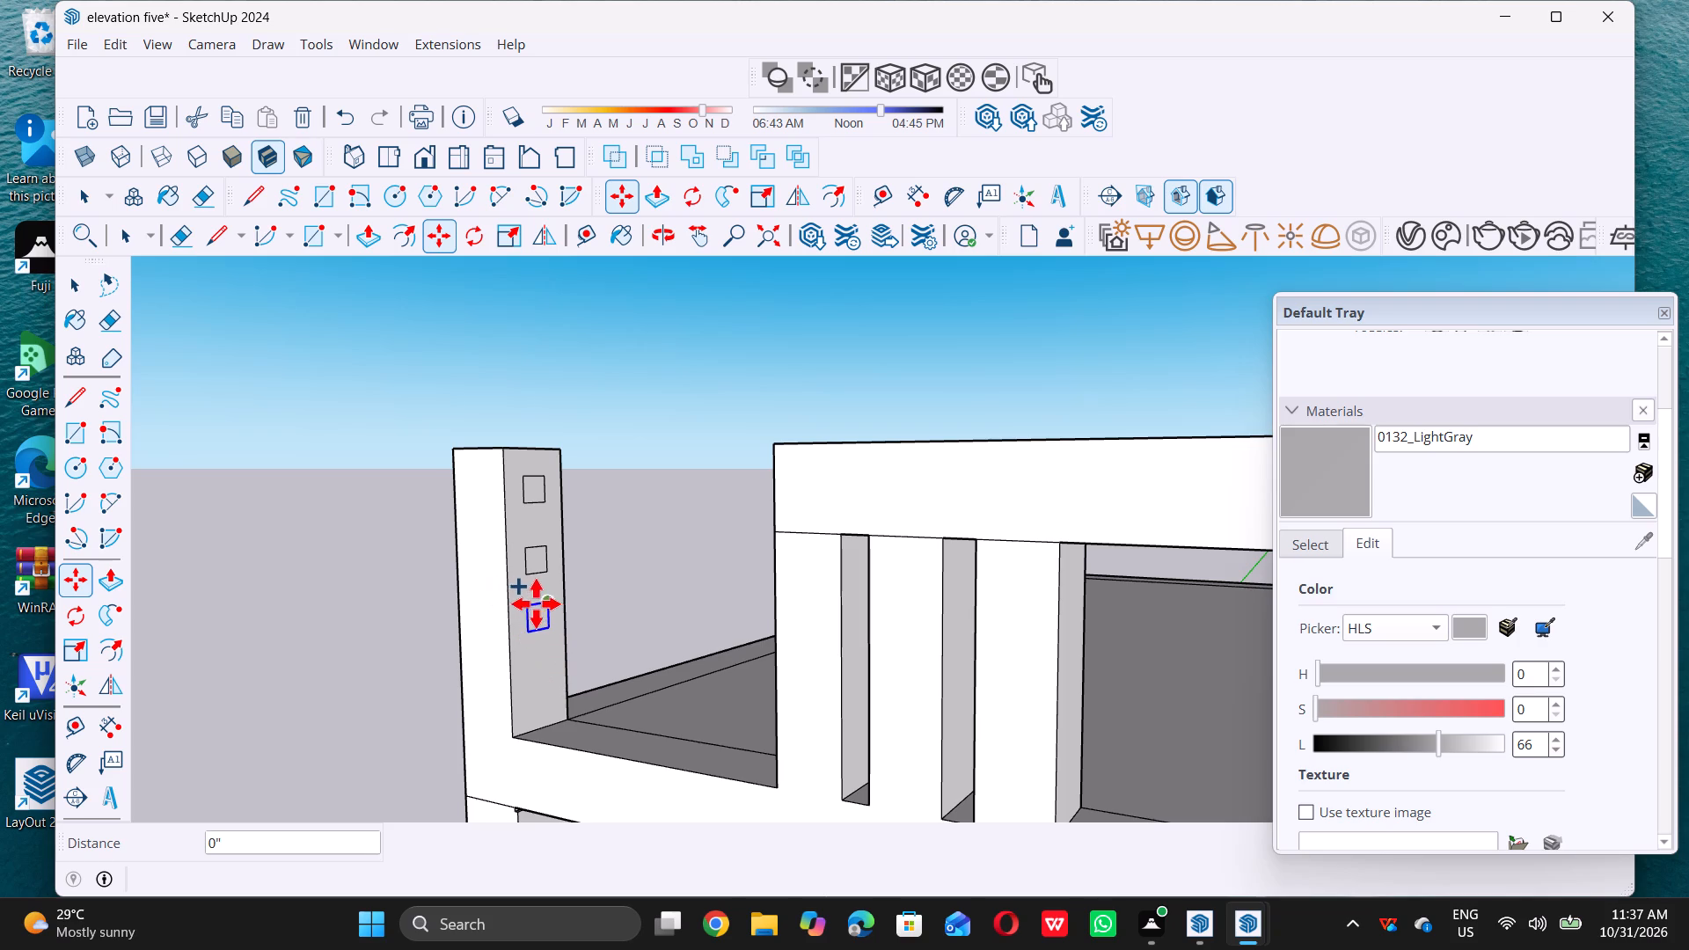
{"action": "left_click", "coordinate": [530, 603]}
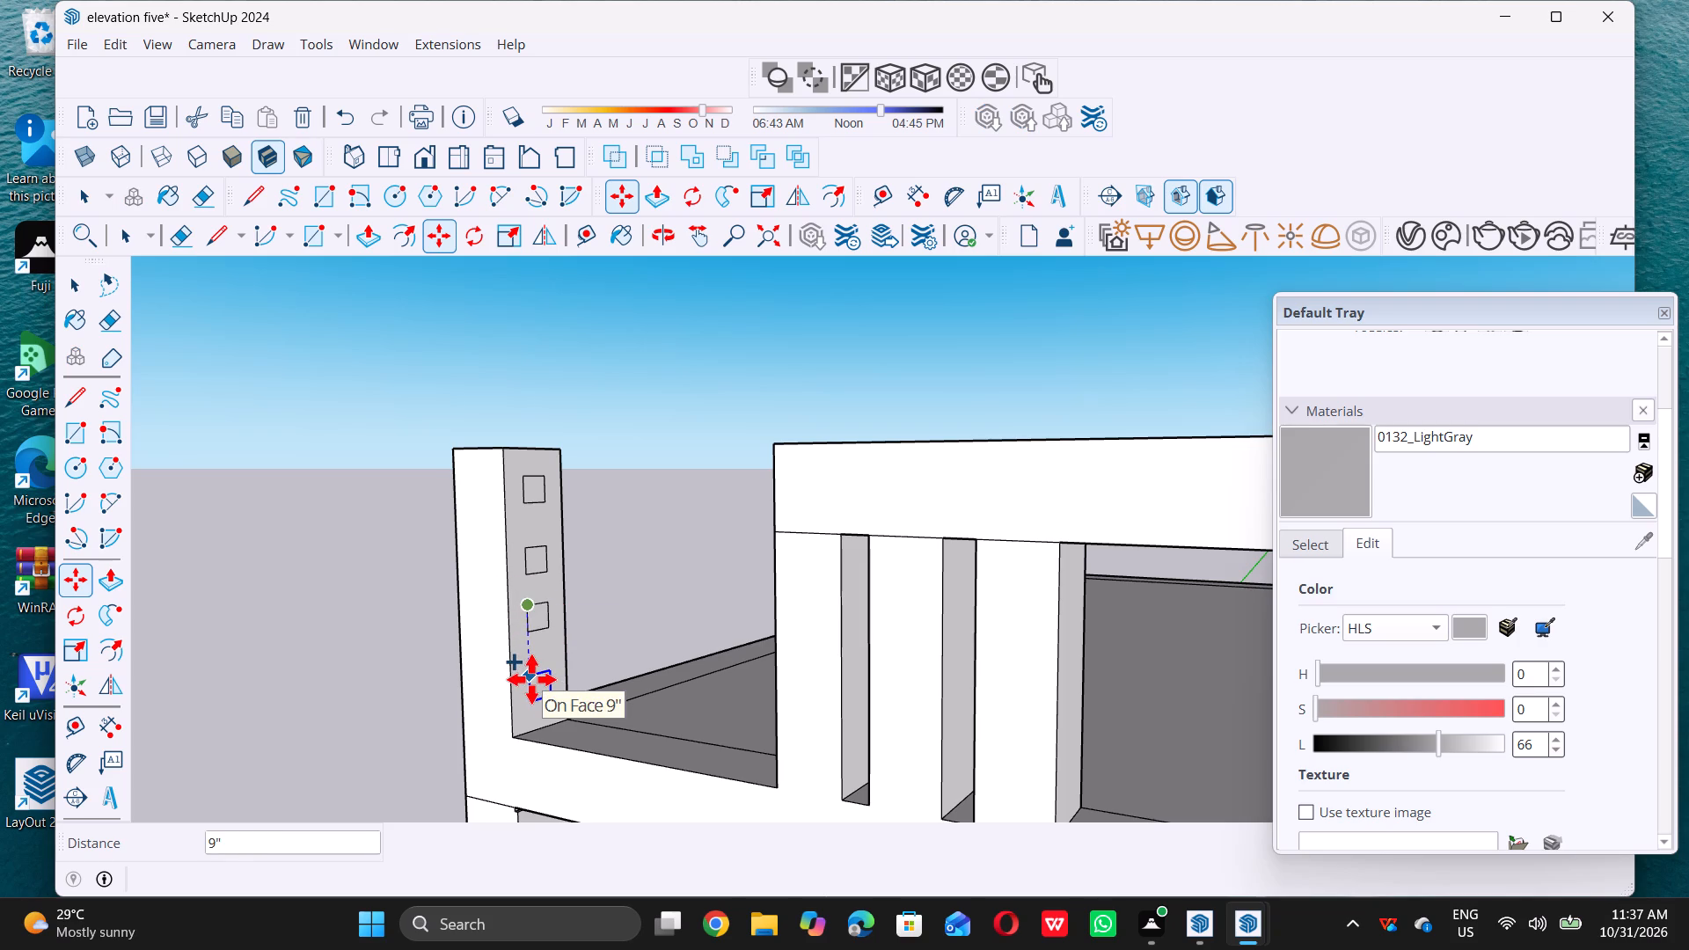
{"action": "left_click", "coordinate": [531, 679]}
{"action": "key", "text": "space"}
{"action": "scroll", "coordinate": [531, 679], "scroll_direction": "down", "scroll_amount": 8}
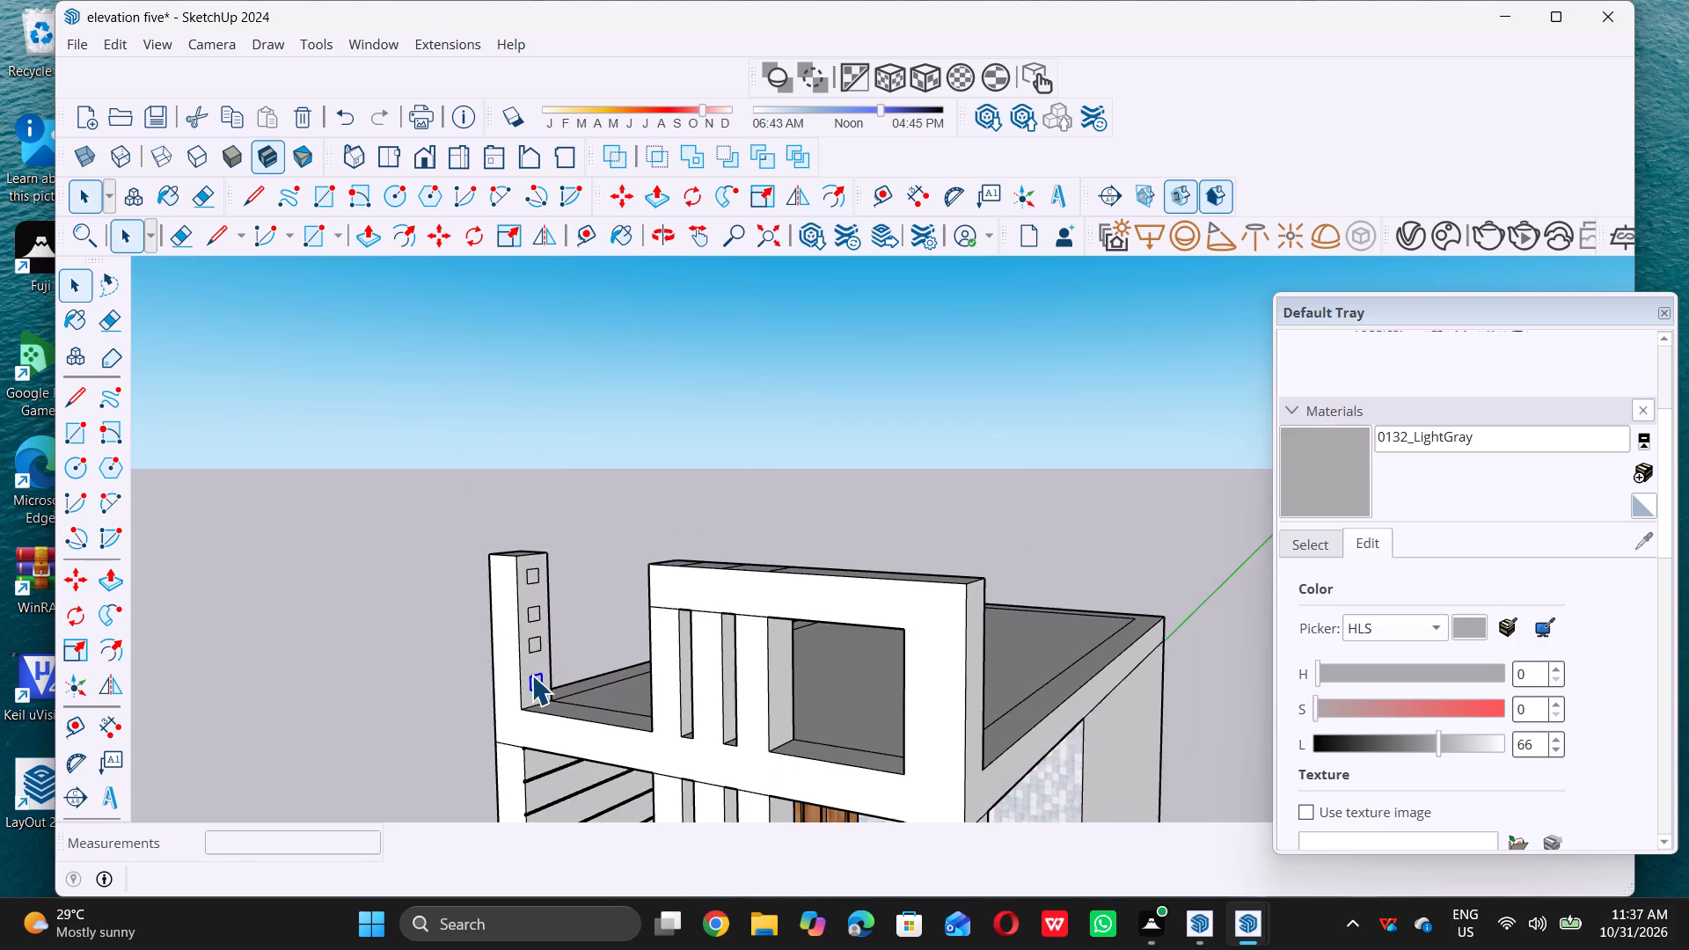
{"action": "left_click", "coordinate": [324, 636]}
Push/Pull the topmost square into a bar reaching almost to the third column, and undo the extra push on the bar's side face.
{"action": "middle_click_drag", "start_coordinate": [332, 634], "coordinate": [350, 651]}
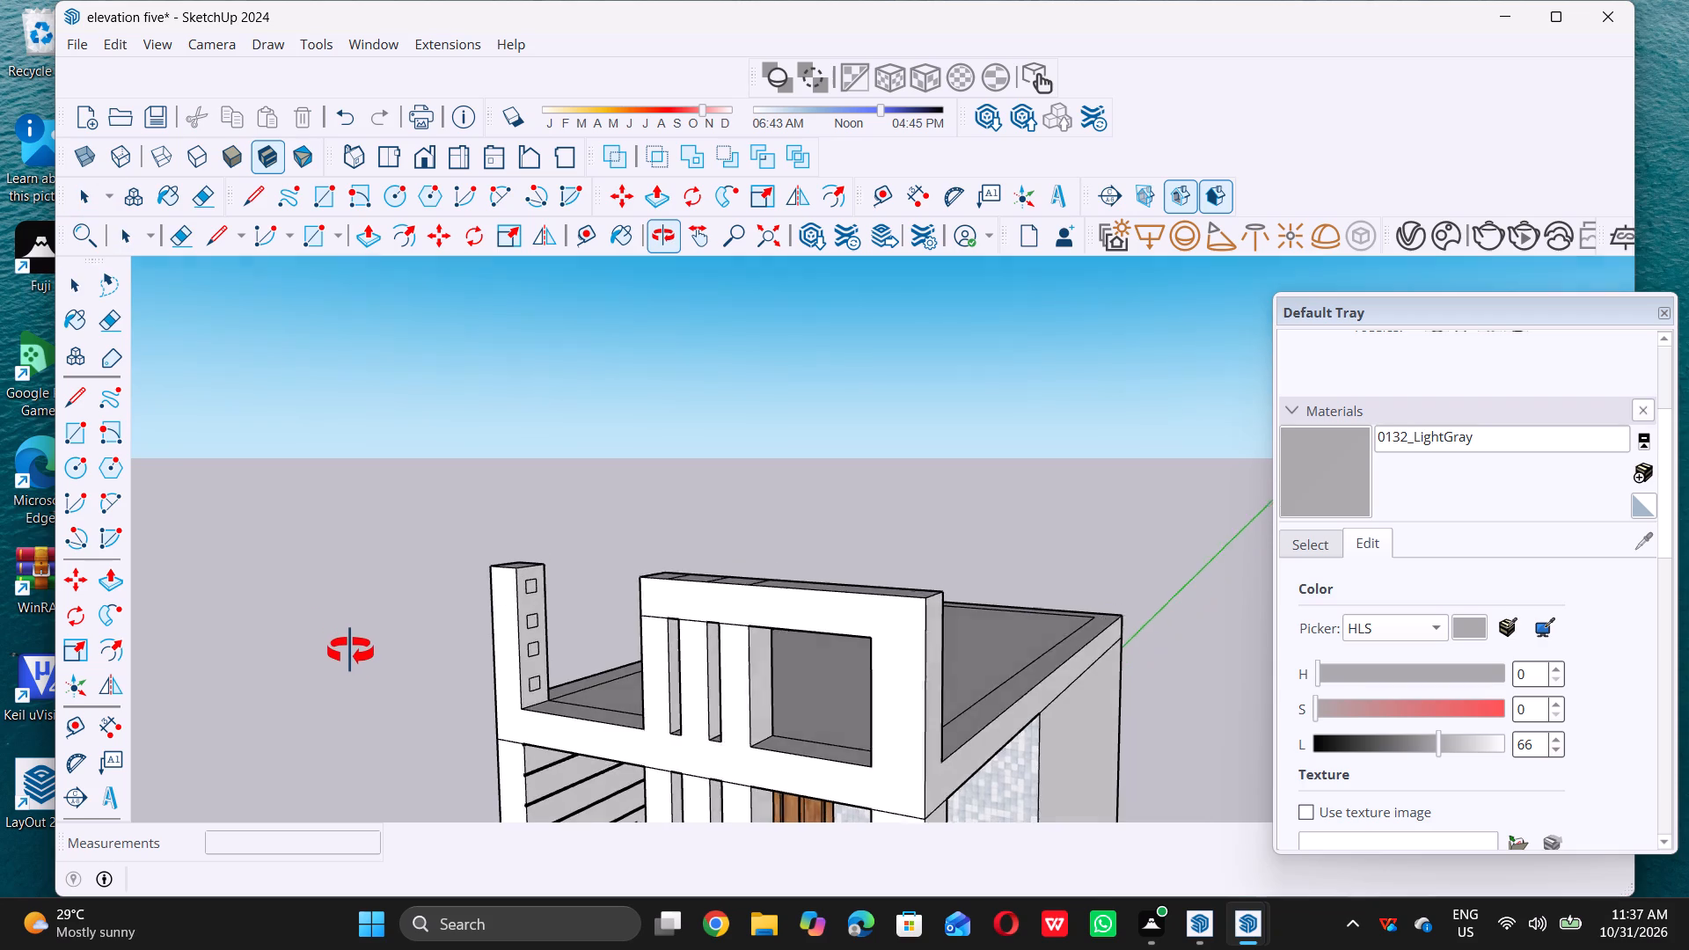
{"action": "middle_click_drag", "start_coordinate": [350, 651], "coordinate": [369, 658]}
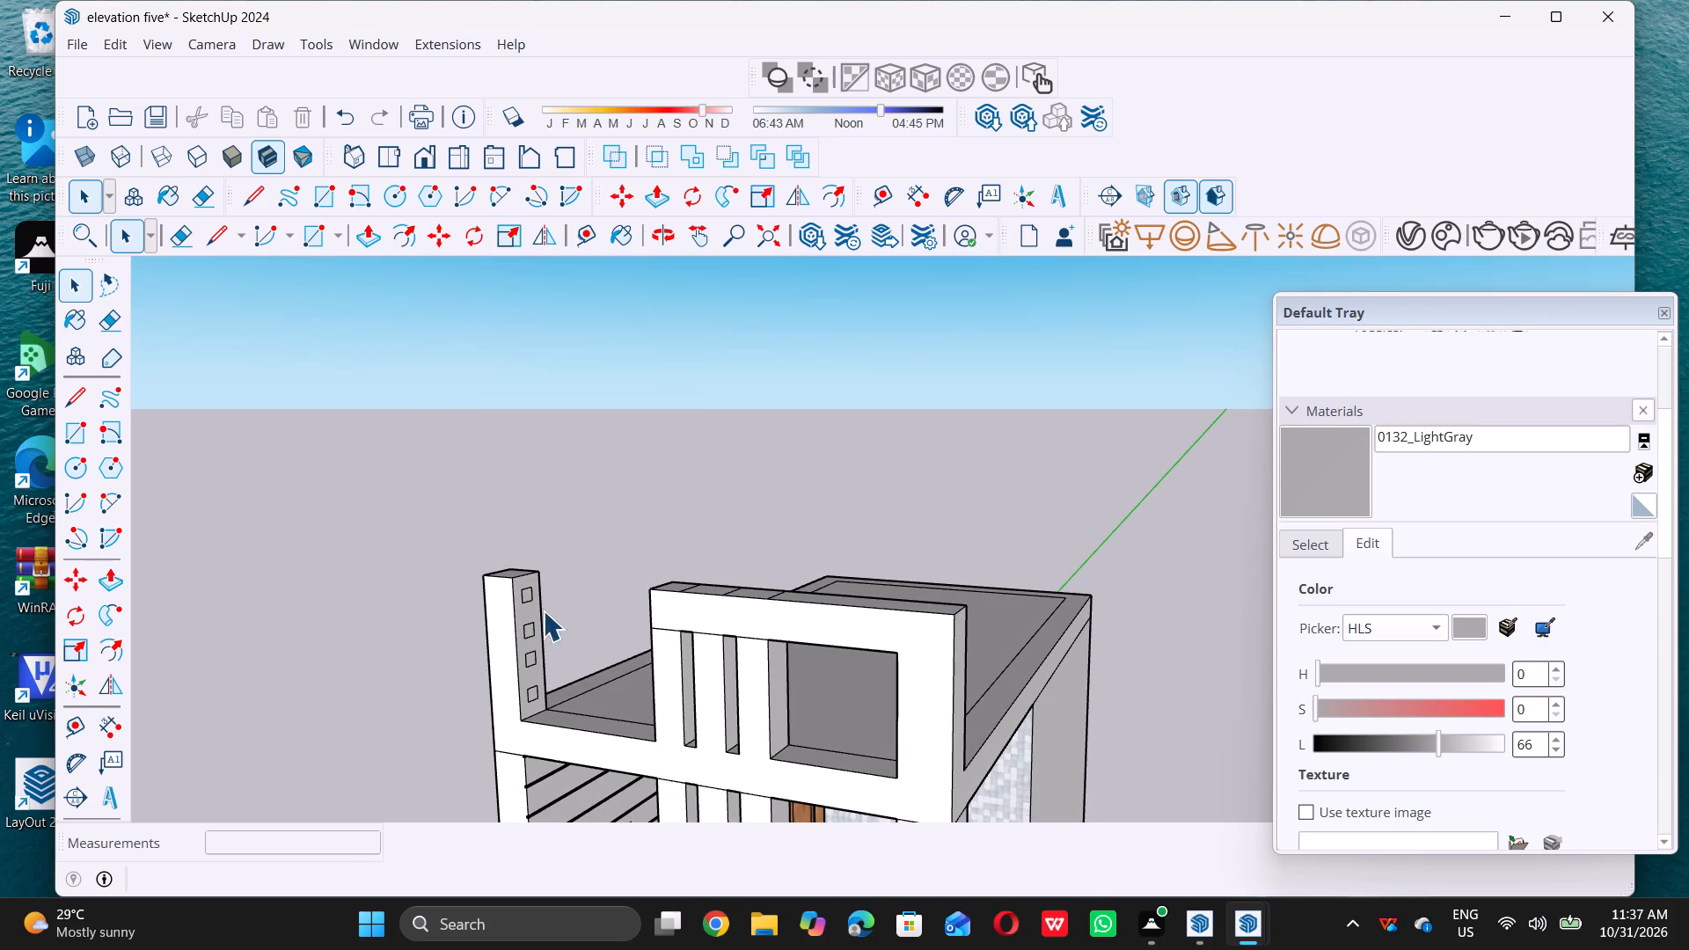
{"action": "scroll", "coordinate": [536, 583], "scroll_direction": "up", "scroll_amount": 15}
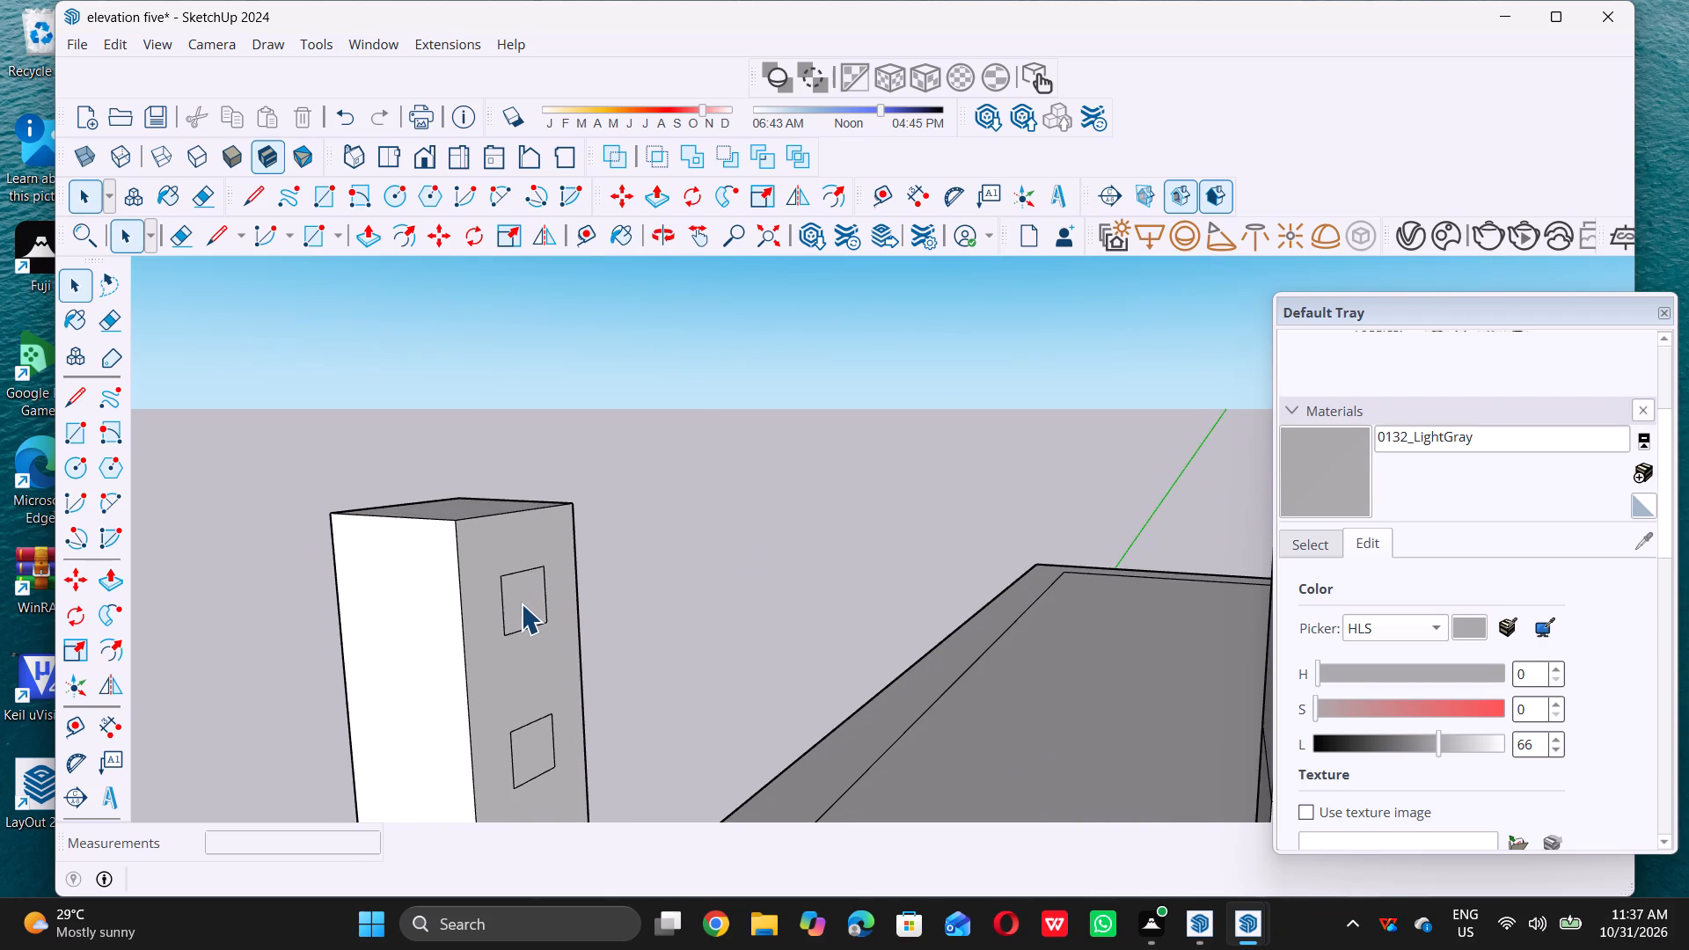
{"action": "double_click", "coordinate": [521, 603]}
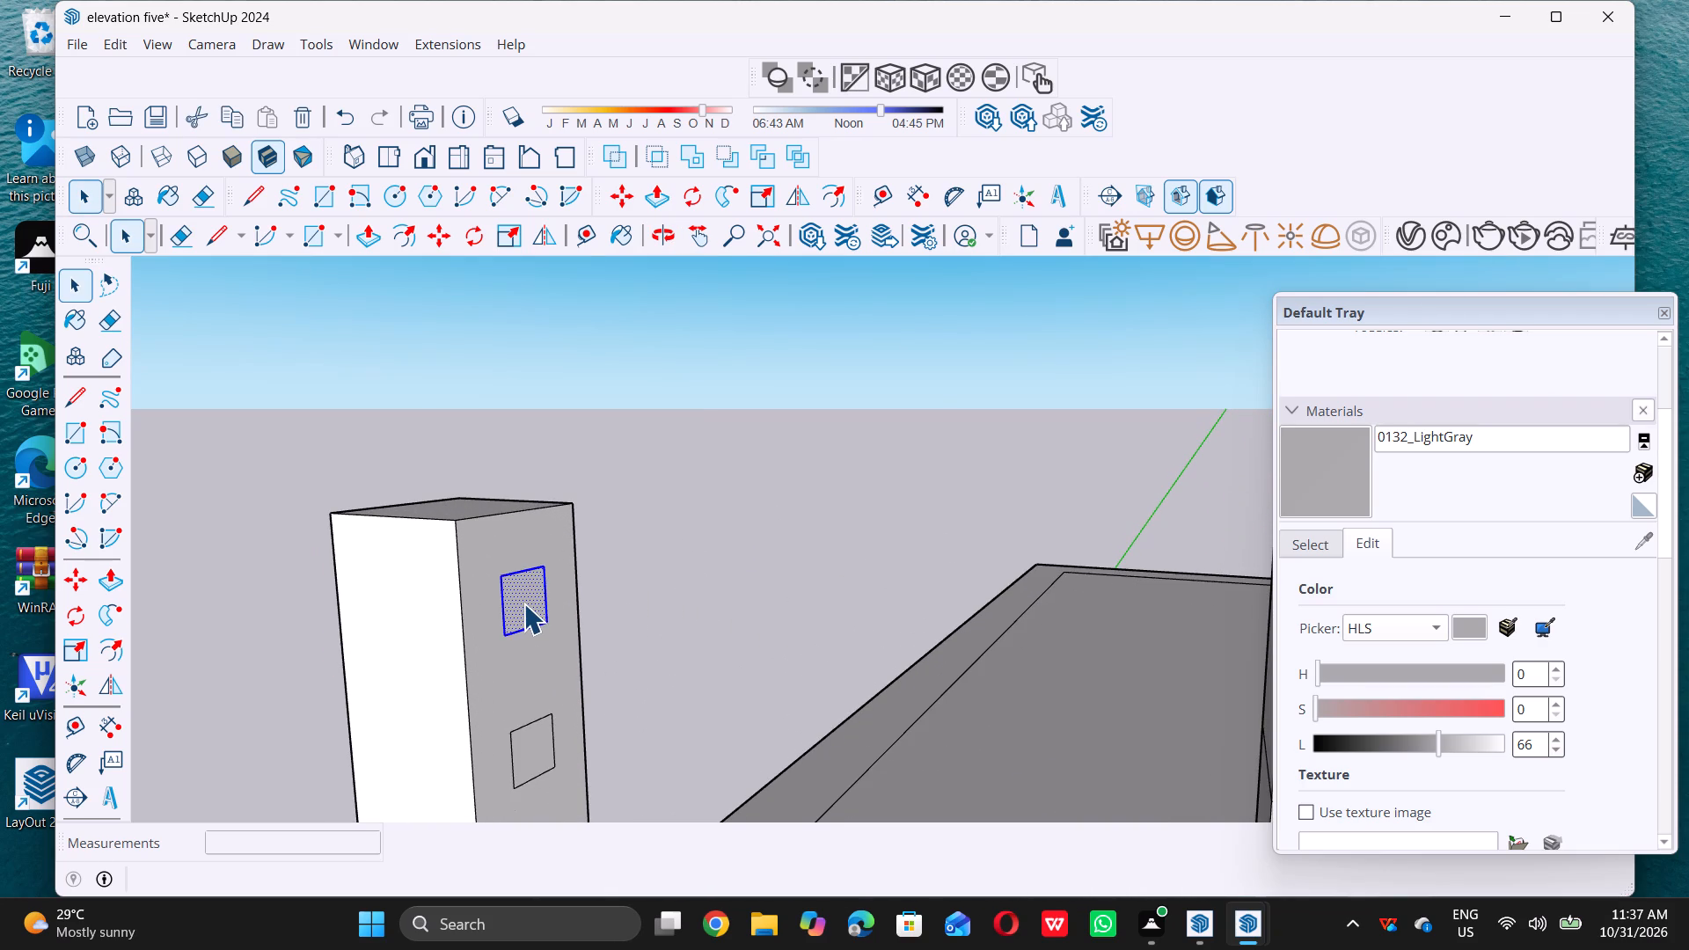
{"action": "key", "text": "p"}
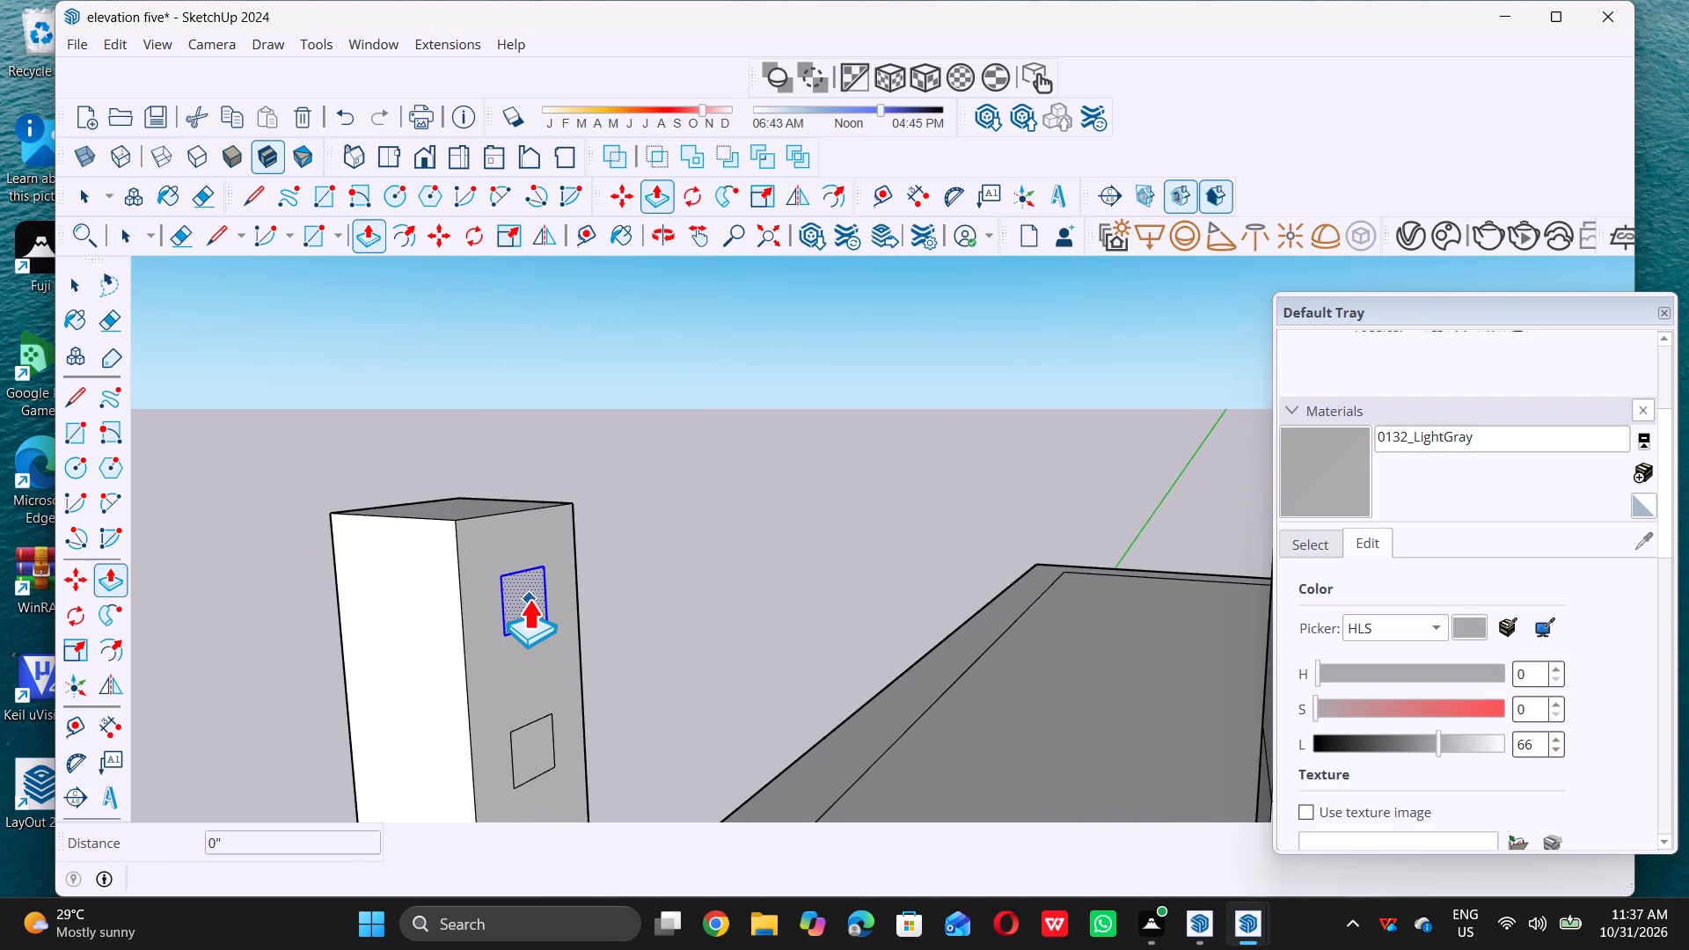
{"action": "triple_click", "coordinate": [528, 599]}
{"action": "left_click", "coordinate": [528, 599]}
{"action": "scroll", "coordinate": [516, 599], "scroll_direction": "down", "scroll_amount": 3}
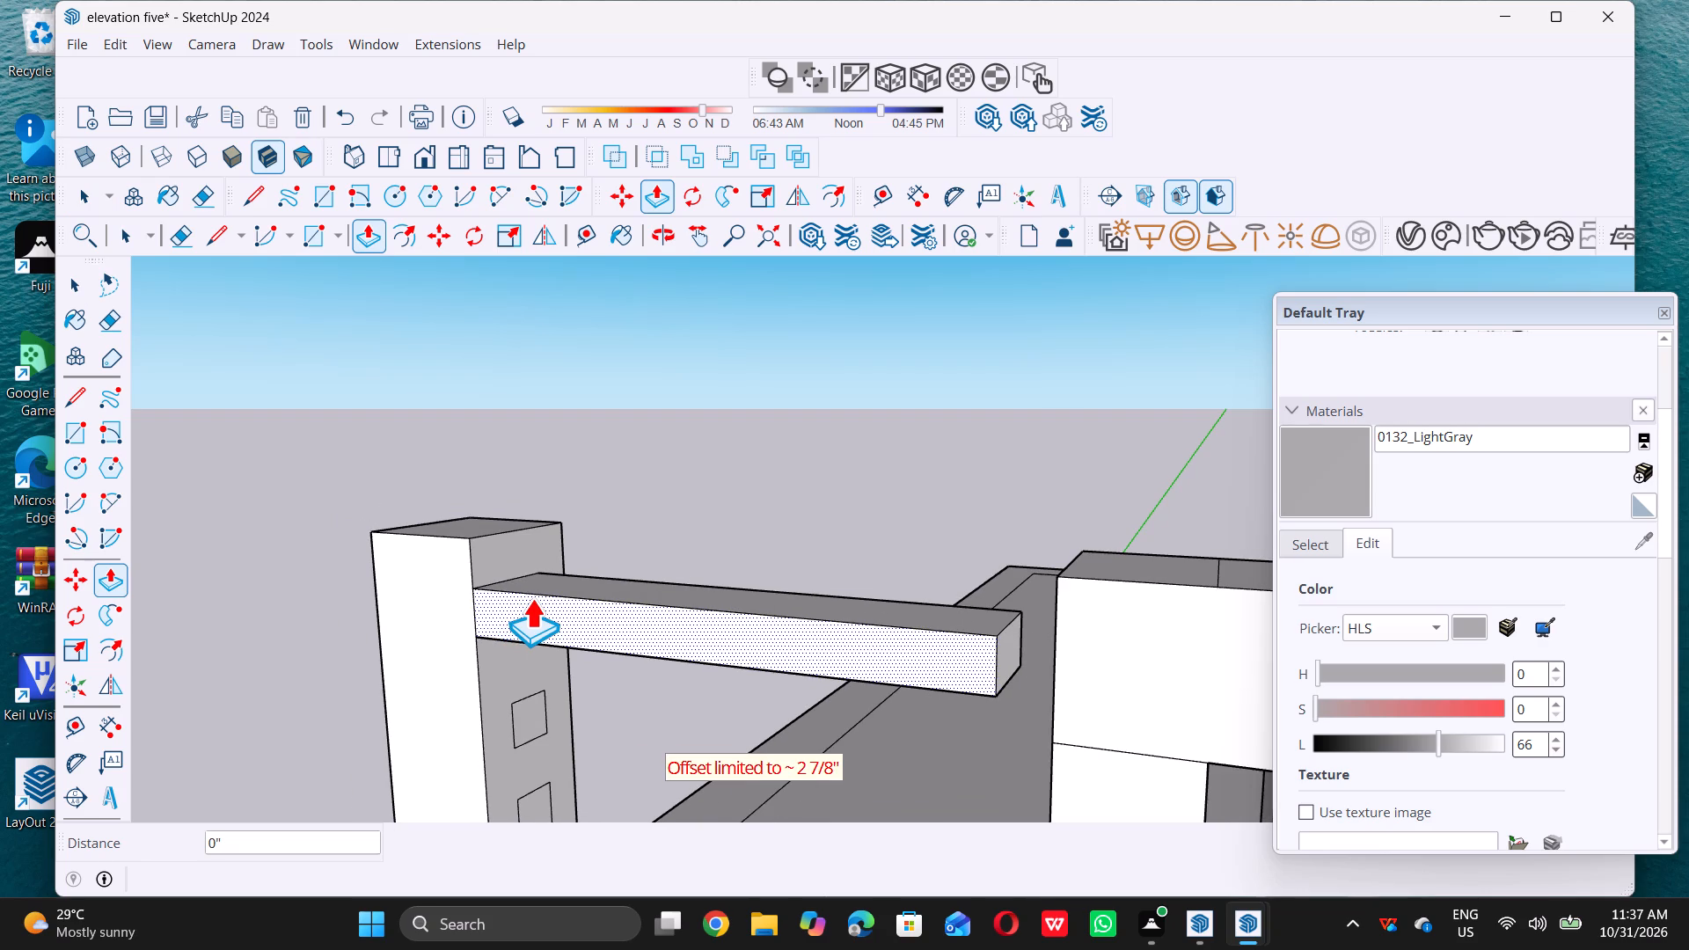
{"action": "key", "text": "ctrl+z"}
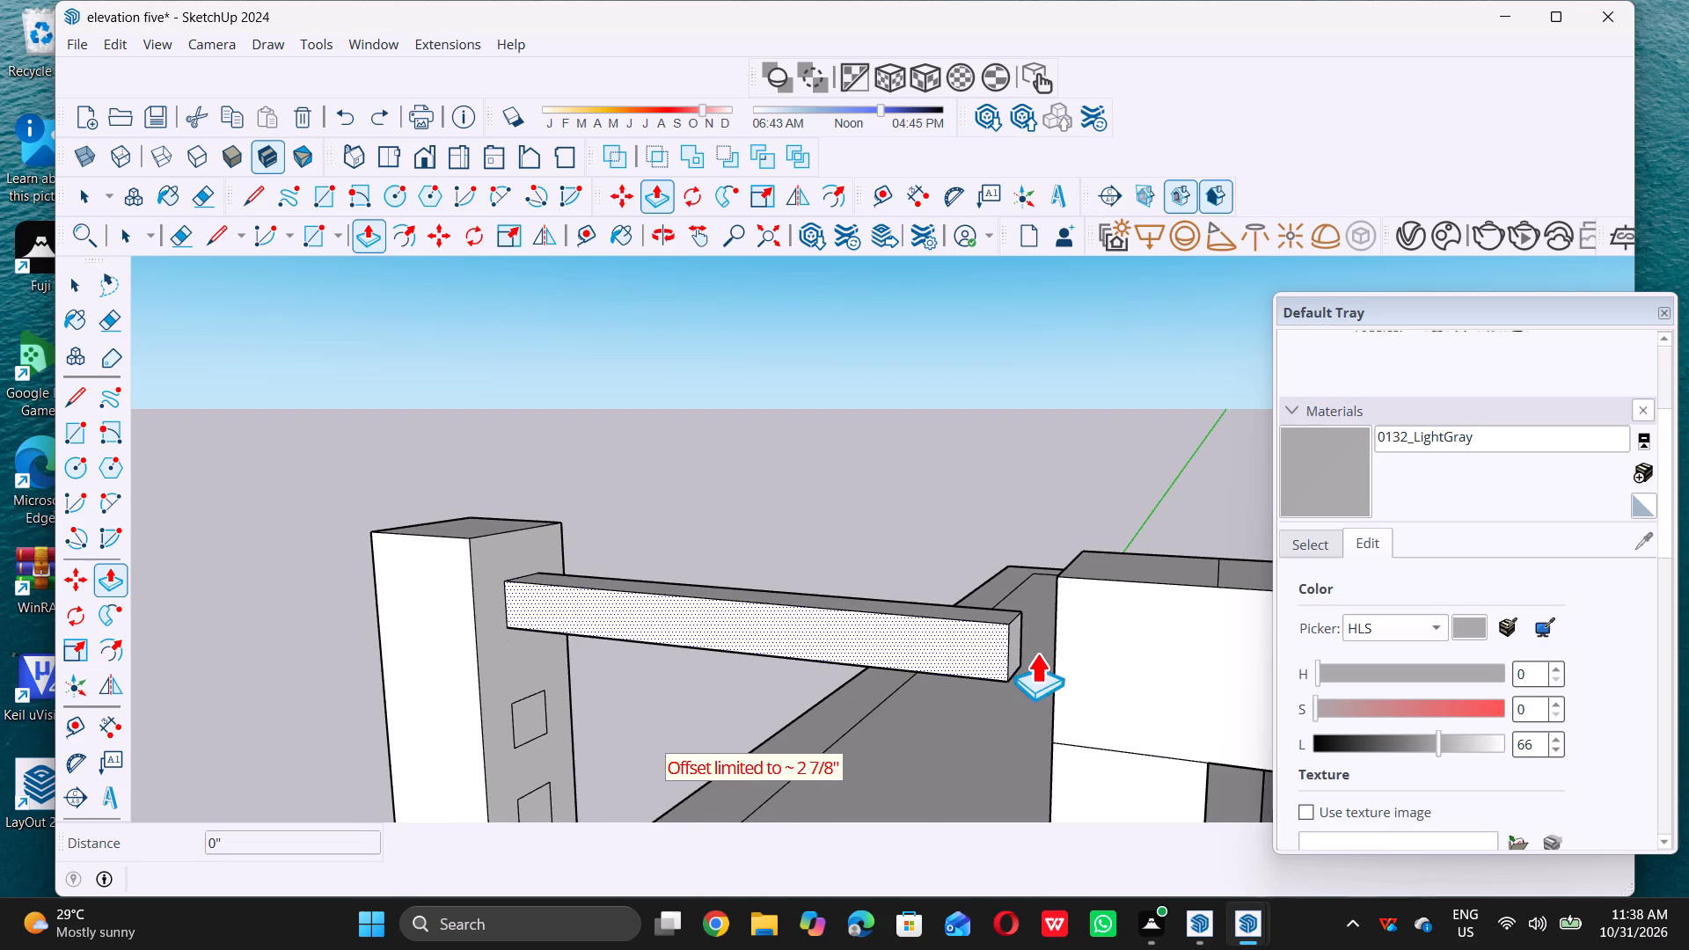
Push/Pull the bar's end face until it meets the third column's outer side.
{"action": "middle_click_drag", "start_coordinate": [1034, 645], "coordinate": [971, 661]}
{"action": "middle_click", "coordinate": [971, 661]}
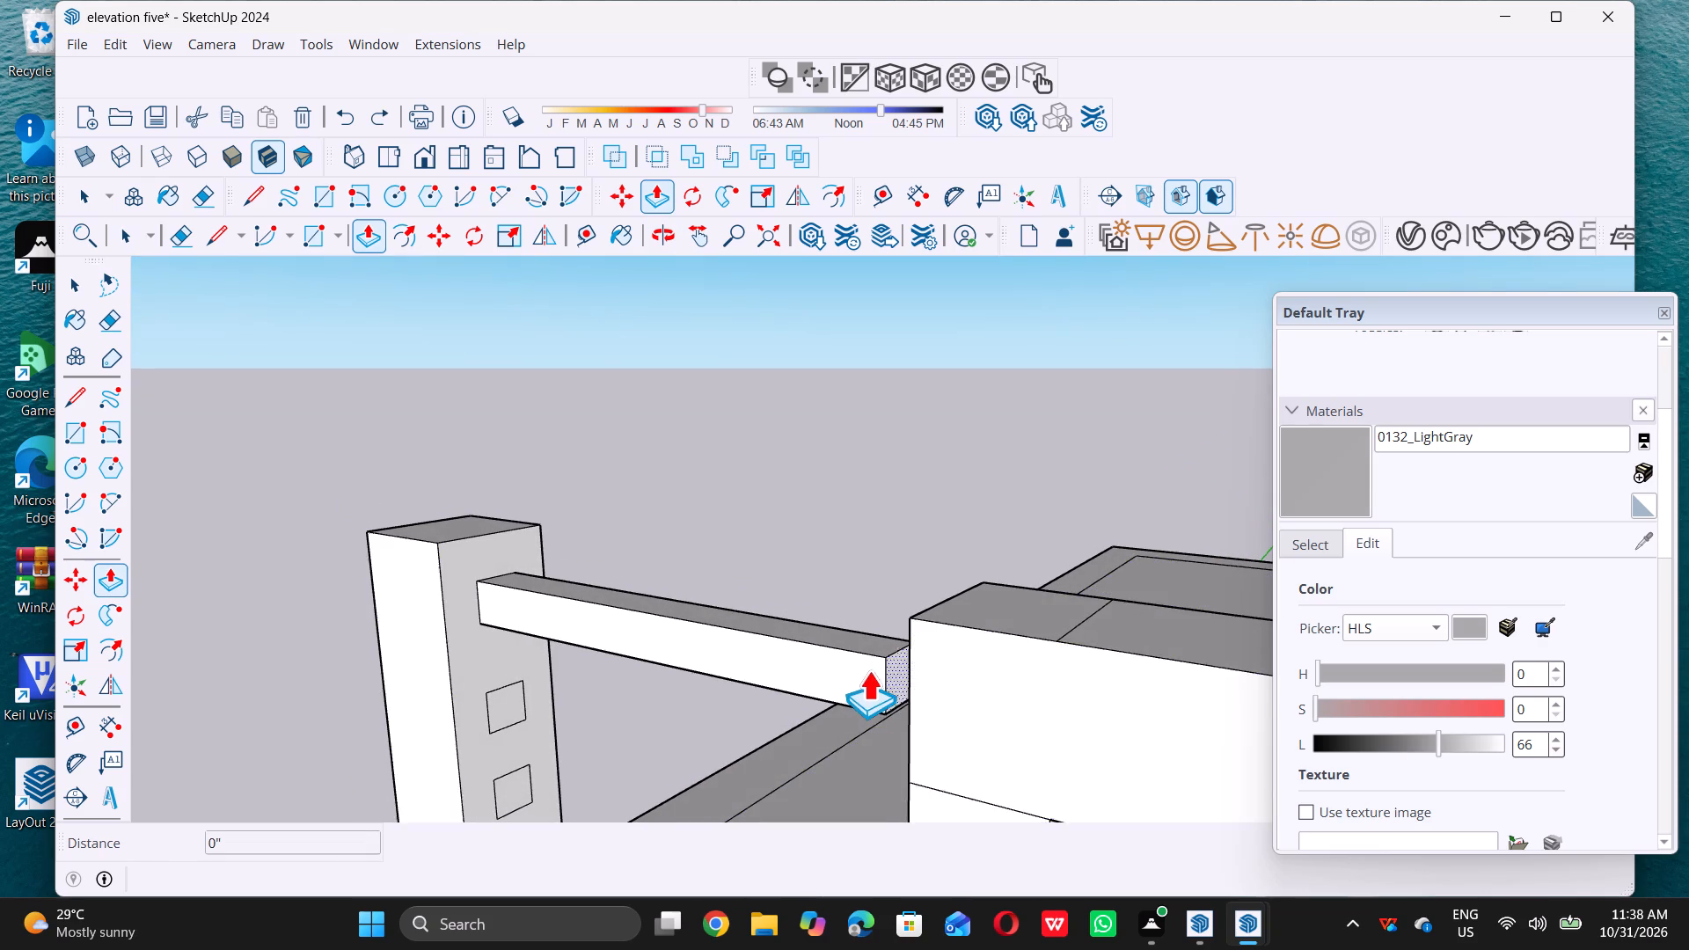
{"action": "scroll", "coordinate": [868, 670], "scroll_direction": "up", "scroll_amount": 7}
{"action": "left_click", "coordinate": [904, 669]}
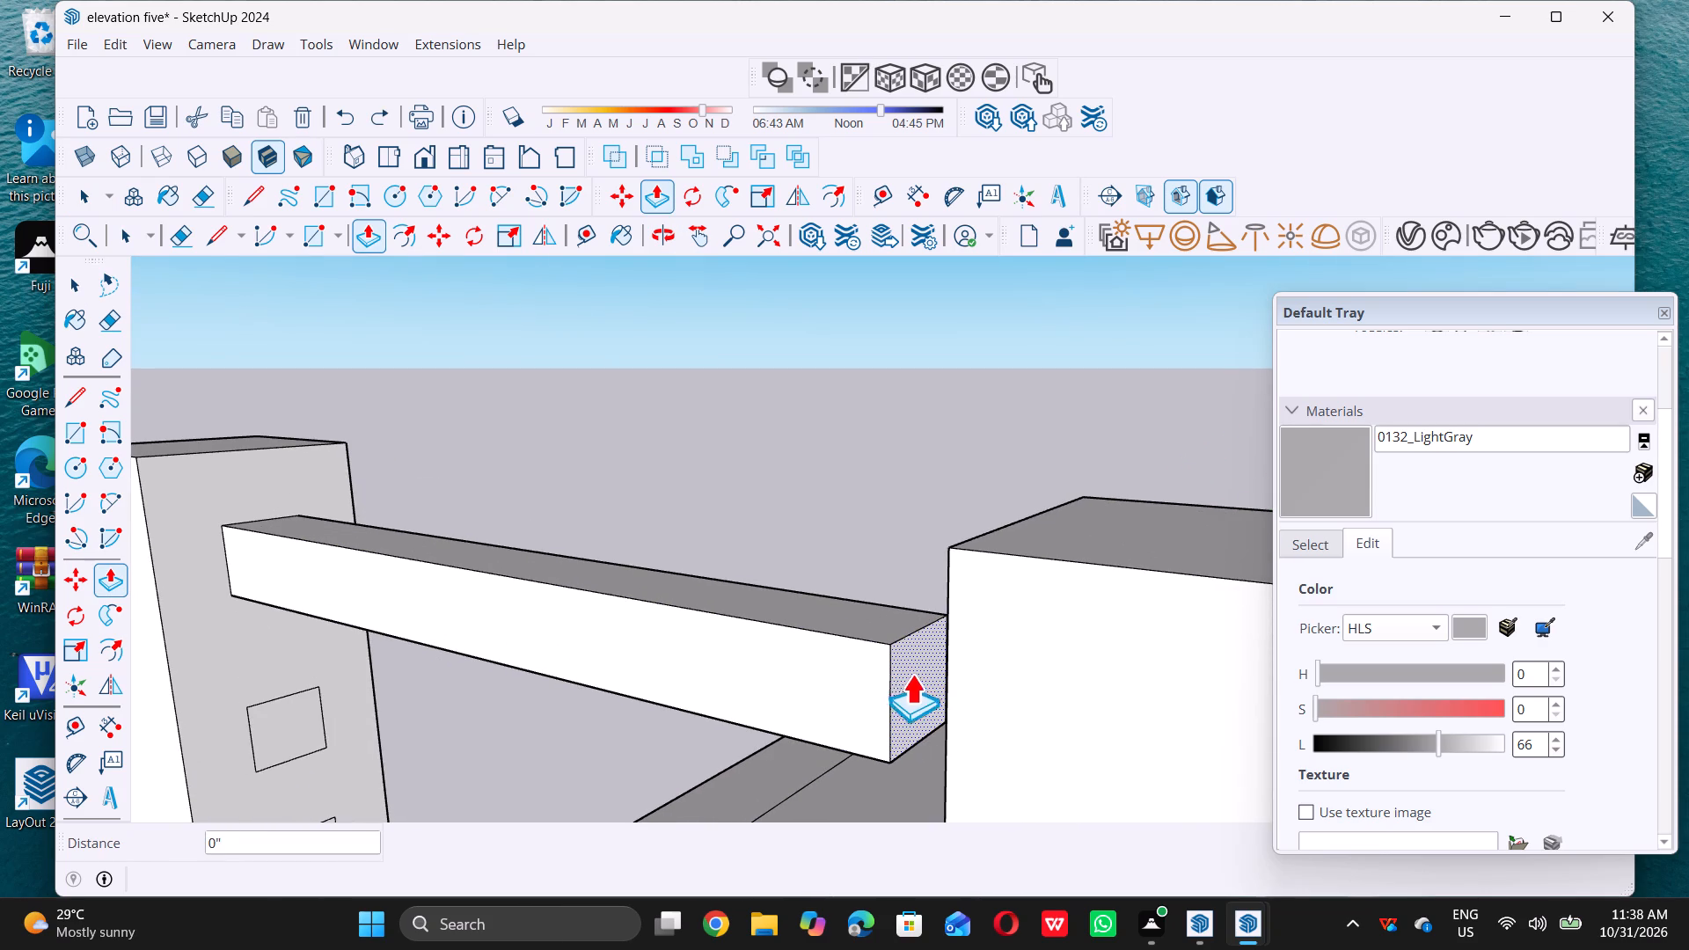
{"action": "left_click", "coordinate": [942, 708]}
{"action": "key", "text": "space"}
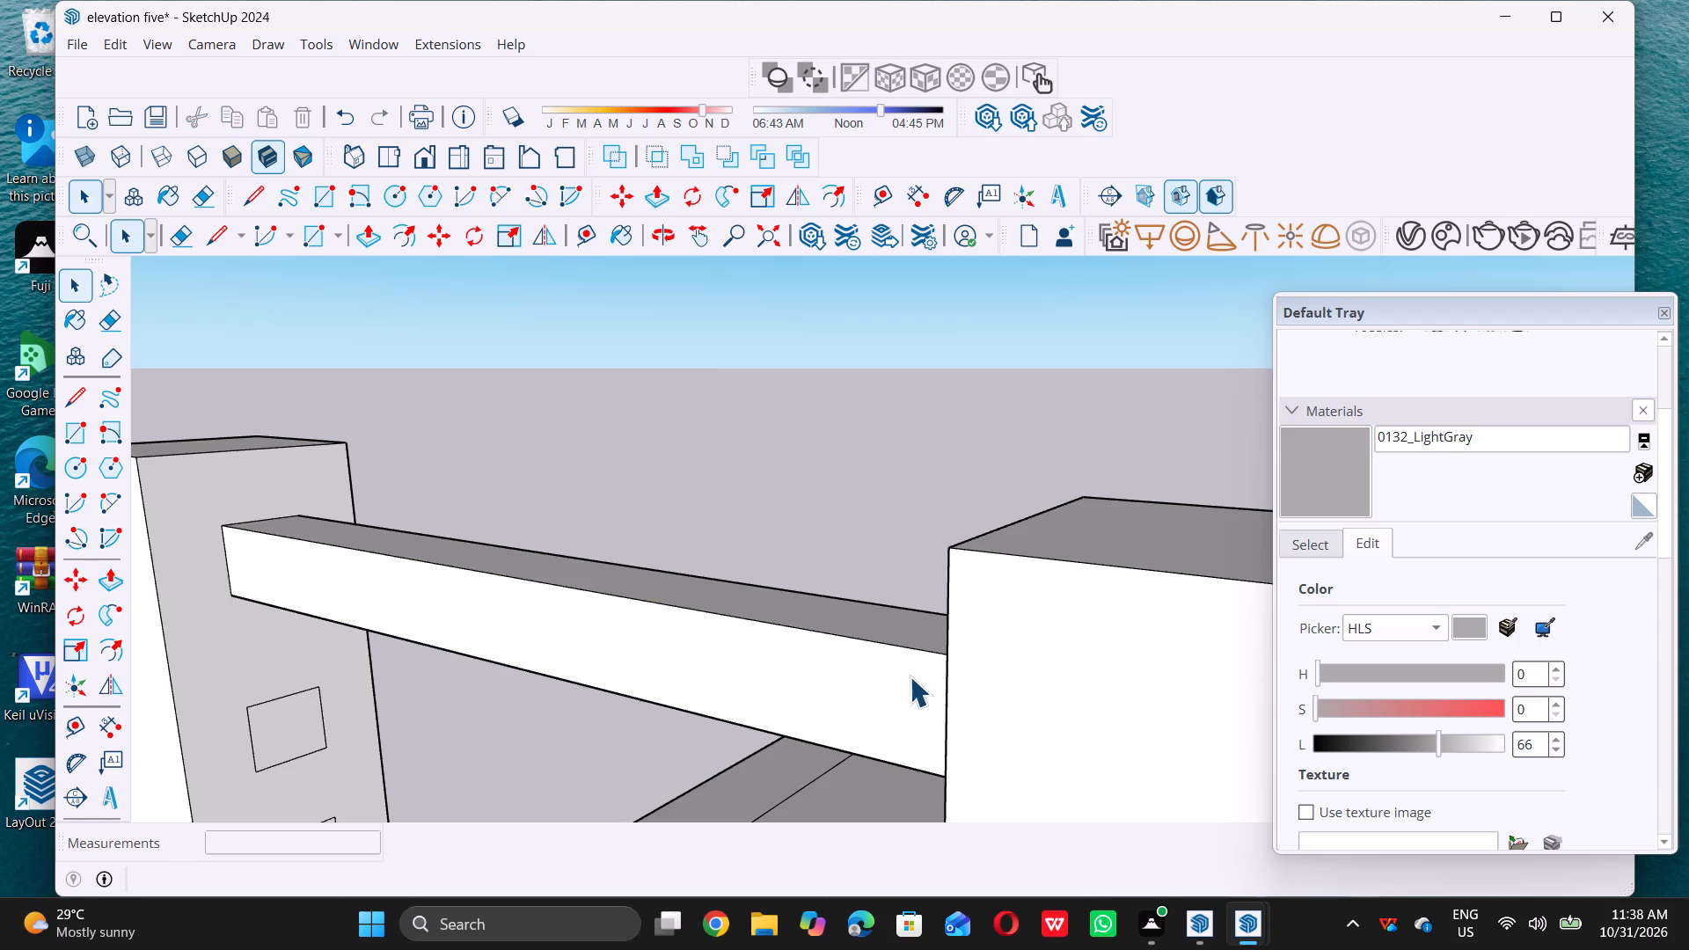
{"action": "scroll", "coordinate": [813, 579], "scroll_direction": "down", "scroll_amount": 9}
{"action": "scroll", "coordinate": [833, 376], "scroll_direction": "down", "scroll_amount": 2}
{"action": "middle_click_drag", "start_coordinate": [721, 604], "coordinate": [761, 623]}
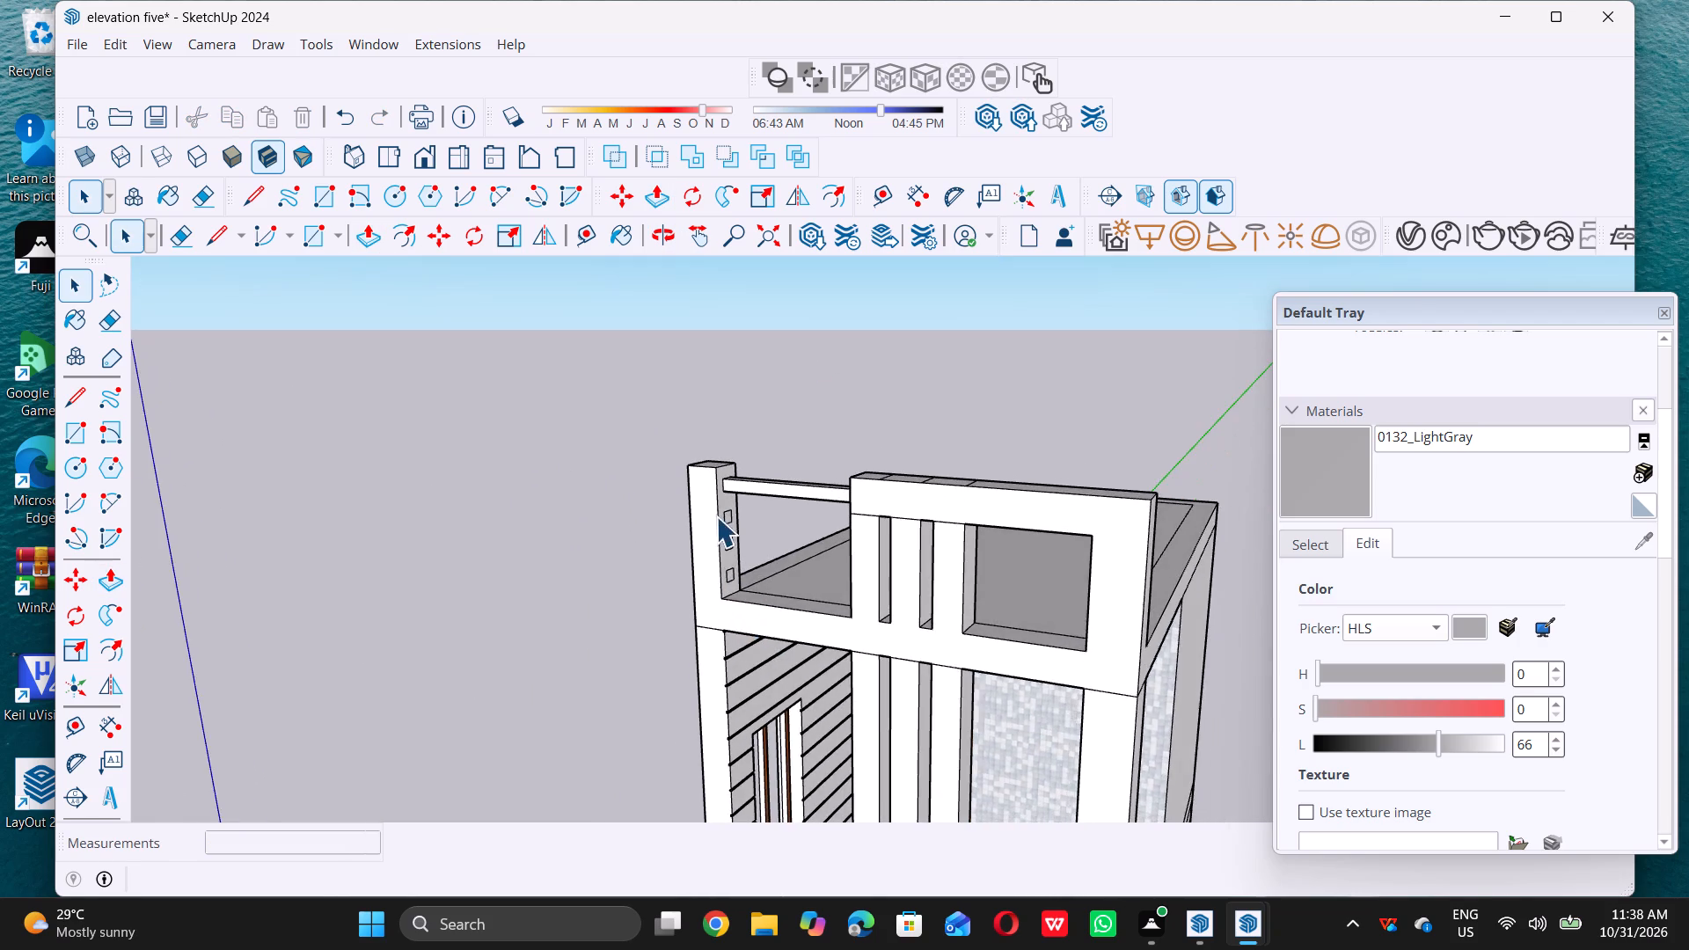
Push/Pull the second square down the corner post into a bar that meets the third column's outer side.
{"action": "scroll", "coordinate": [714, 504], "scroll_direction": "up", "scroll_amount": 15}
{"action": "left_click", "coordinate": [734, 521]}
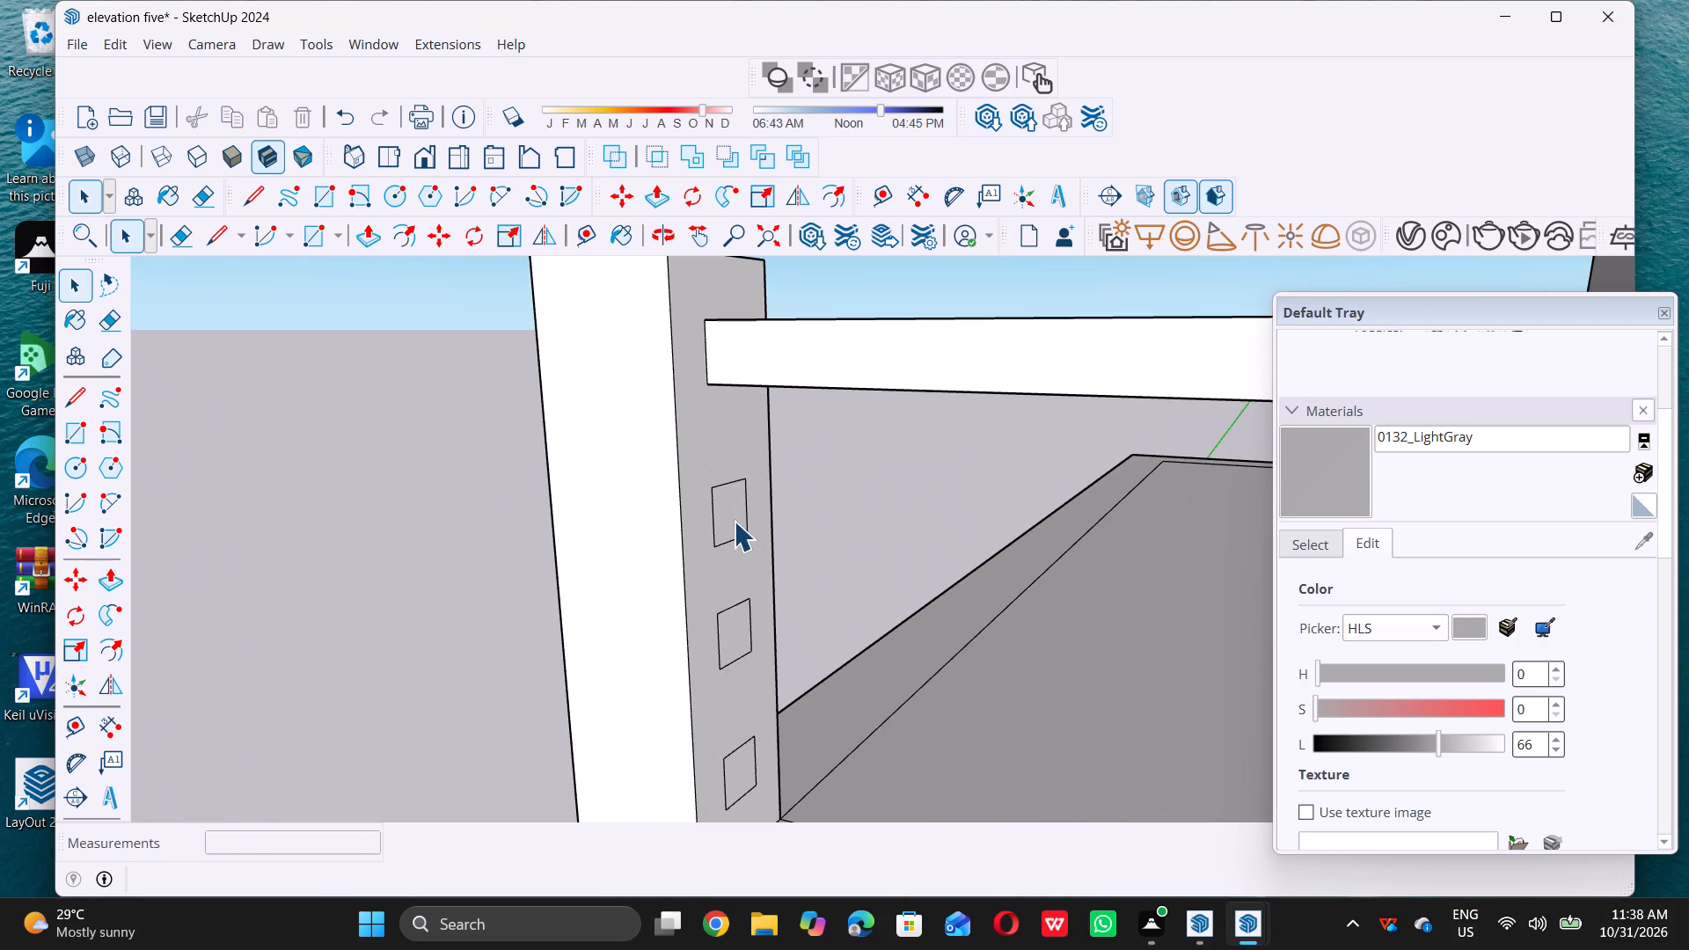
{"action": "key", "text": "p"}
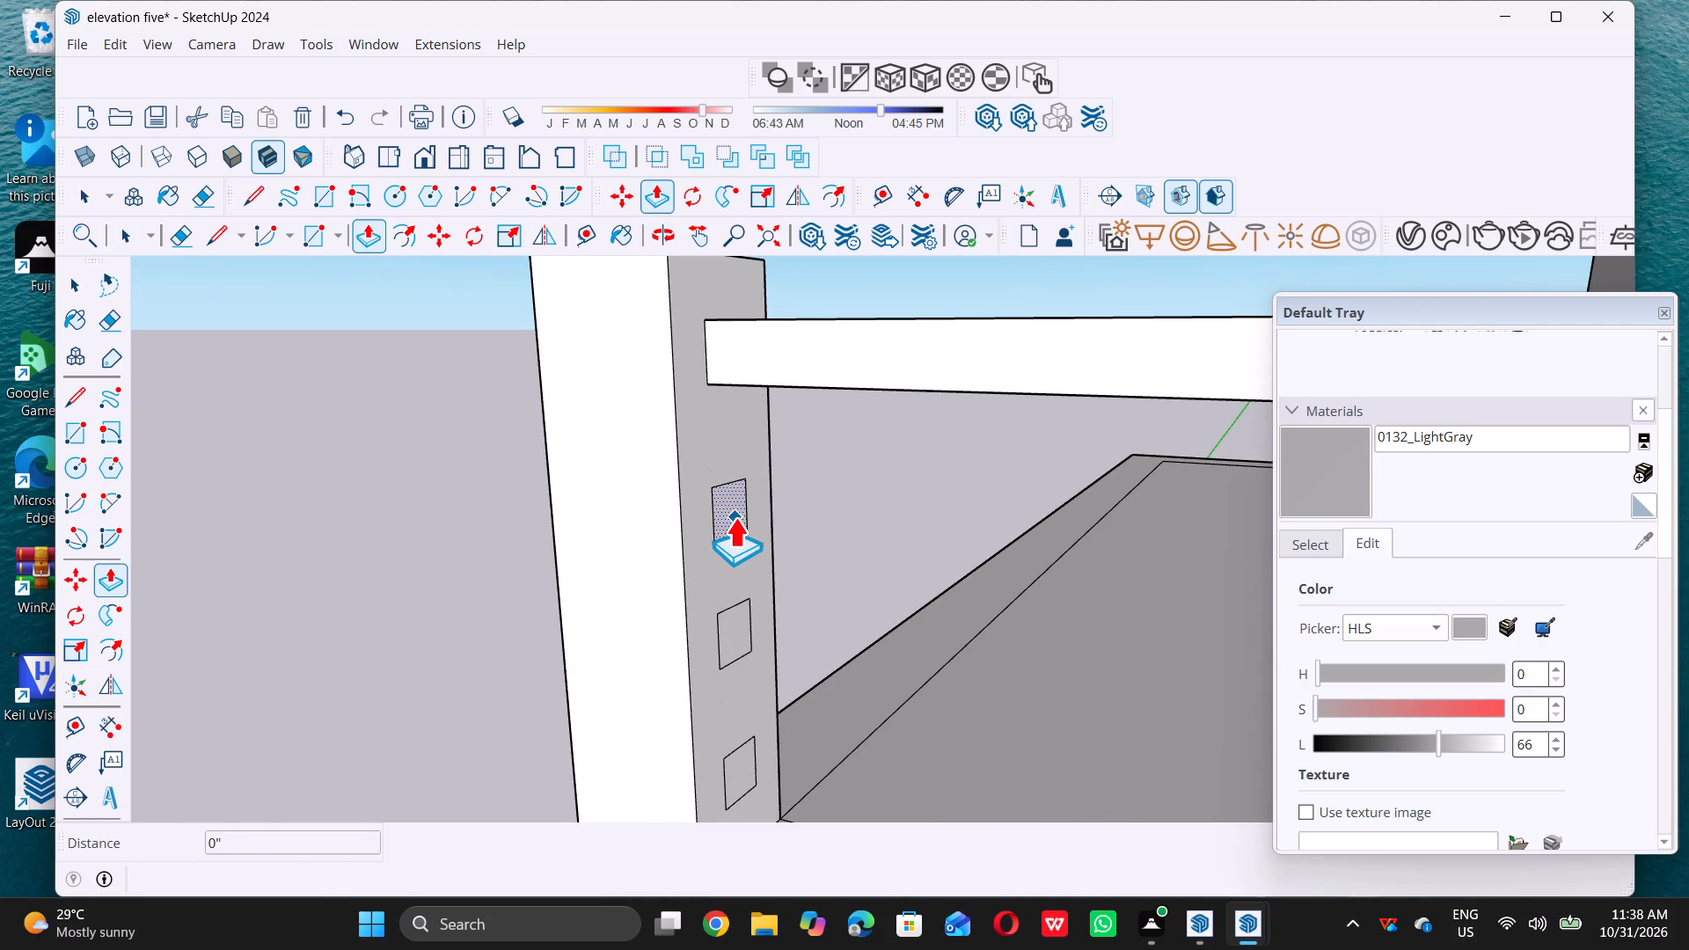
{"action": "double_click", "coordinate": [735, 517]}
{"action": "scroll", "coordinate": [714, 518], "scroll_direction": "down", "scroll_amount": 8}
{"action": "scroll", "coordinate": [747, 501], "scroll_direction": "up", "scroll_amount": 2}
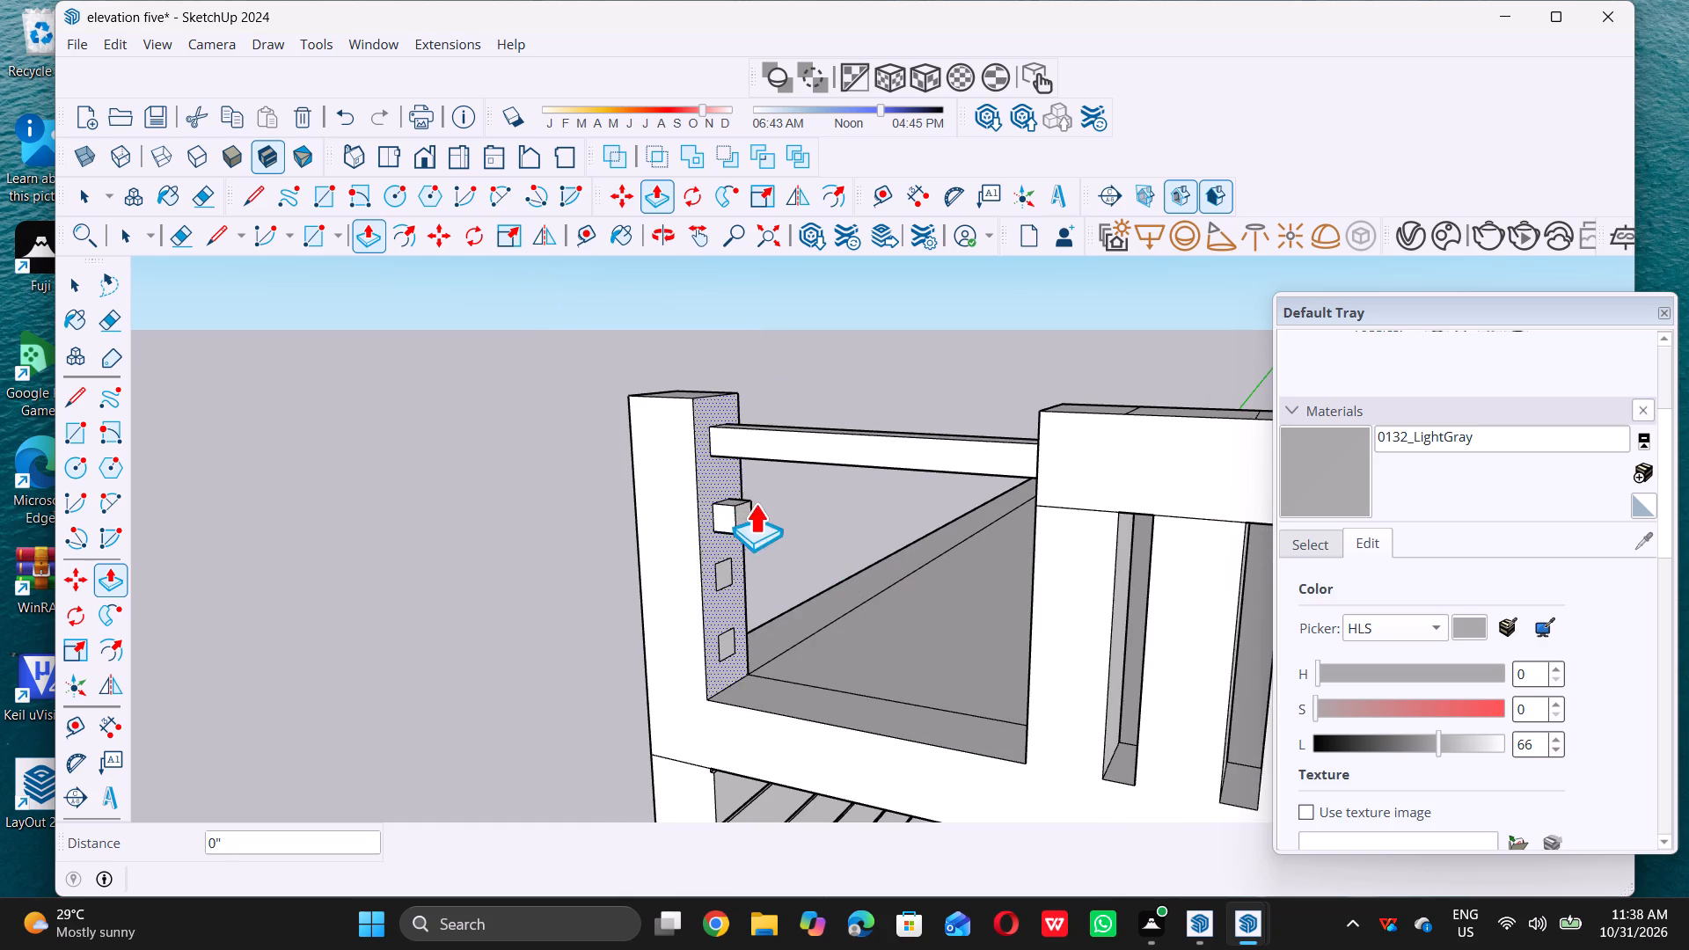
{"action": "scroll", "coordinate": [755, 503], "scroll_direction": "up", "scroll_amount": 2}
{"action": "left_click", "coordinate": [729, 515]}
{"action": "scroll", "coordinate": [725, 517], "scroll_direction": "down", "scroll_amount": 11}
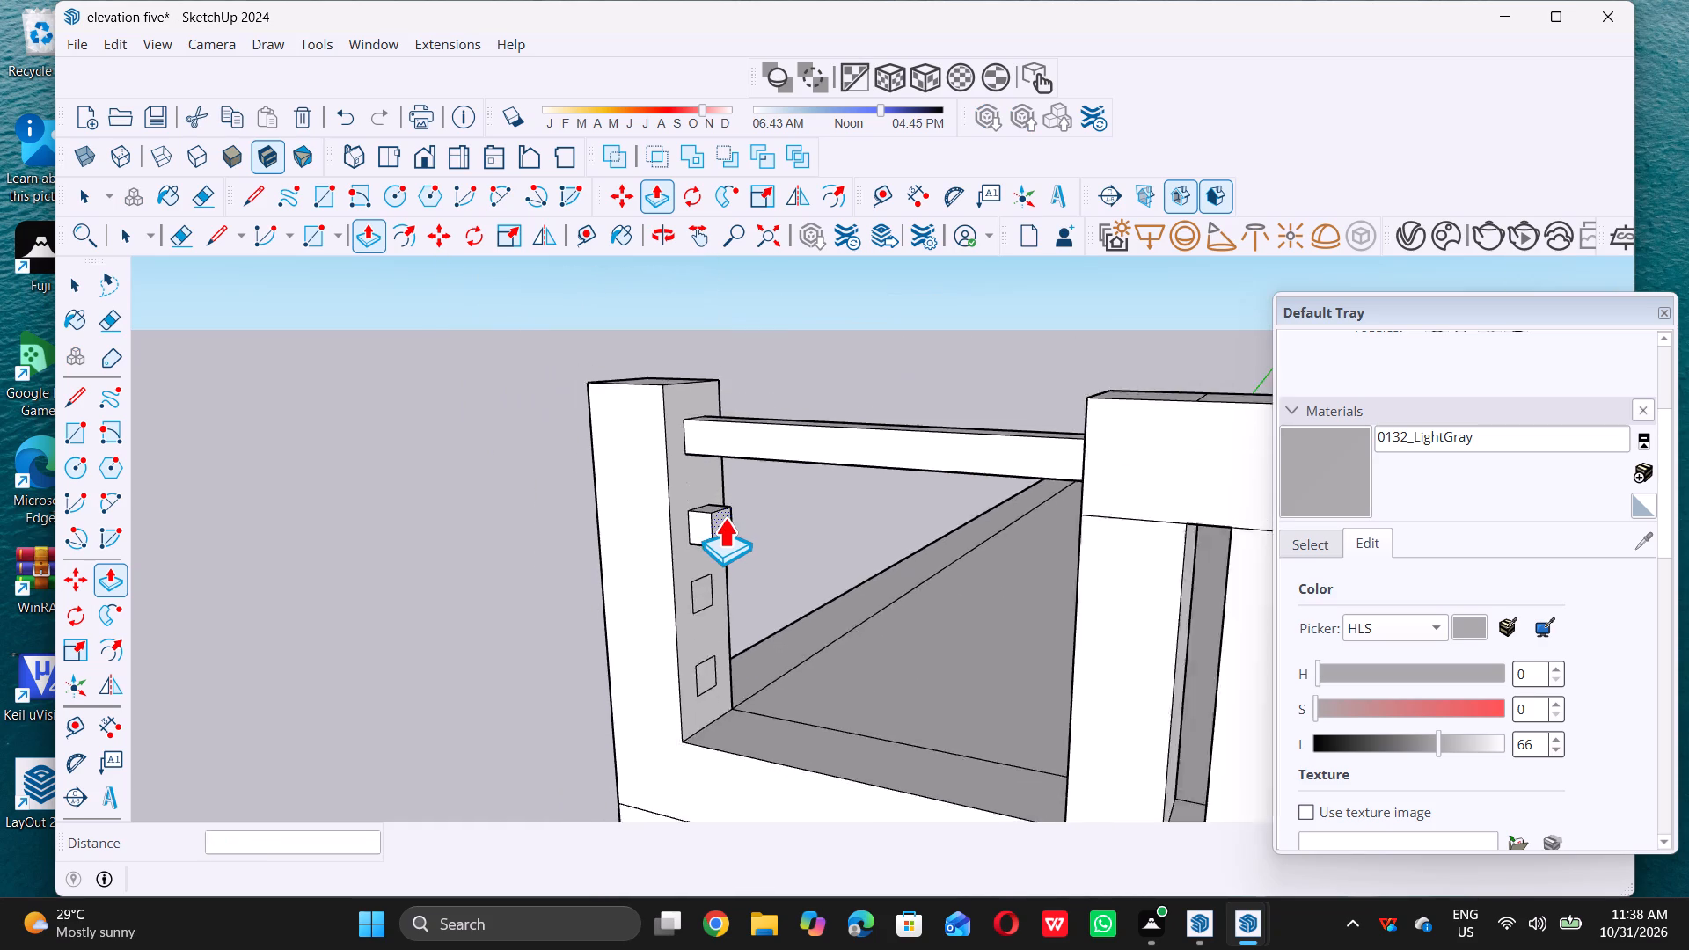
{"action": "scroll", "coordinate": [724, 517], "scroll_direction": "down", "scroll_amount": 1}
{"action": "double_click", "coordinate": [948, 550]}
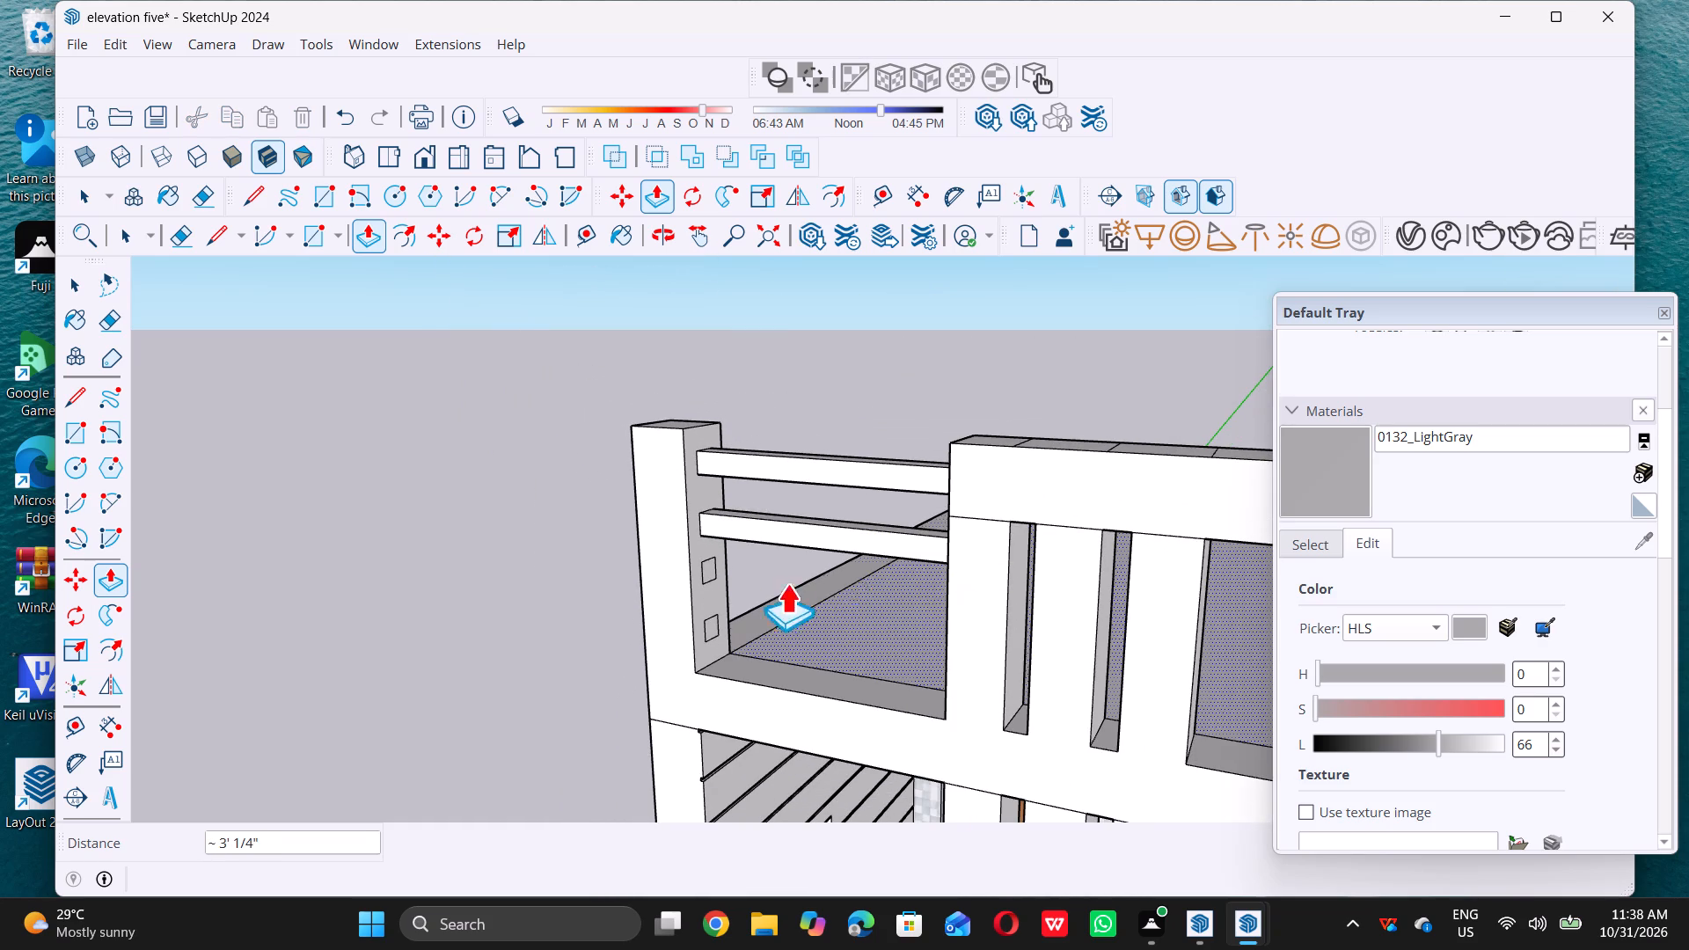
{"action": "key", "text": "space"}
Push/Pull the third square down the corner post into a bar that meets the third column's outer side.
{"action": "scroll", "coordinate": [718, 564], "scroll_direction": "up", "scroll_amount": 5}
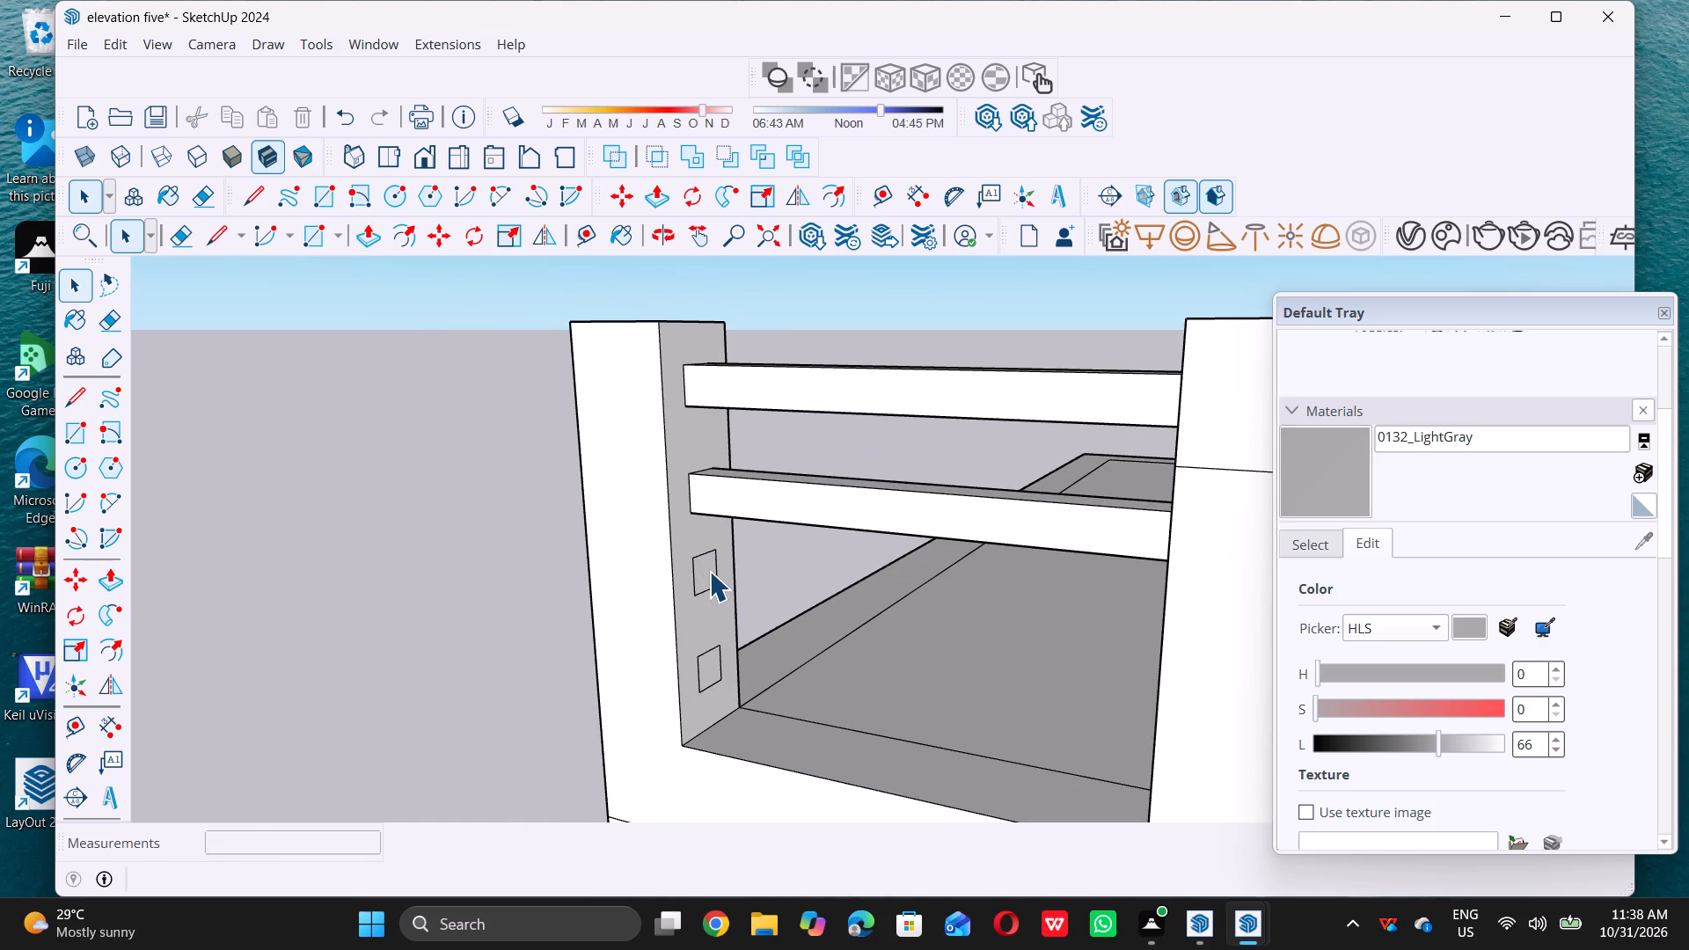
{"action": "left_click", "coordinate": [709, 571]}
{"action": "key", "text": "p"}
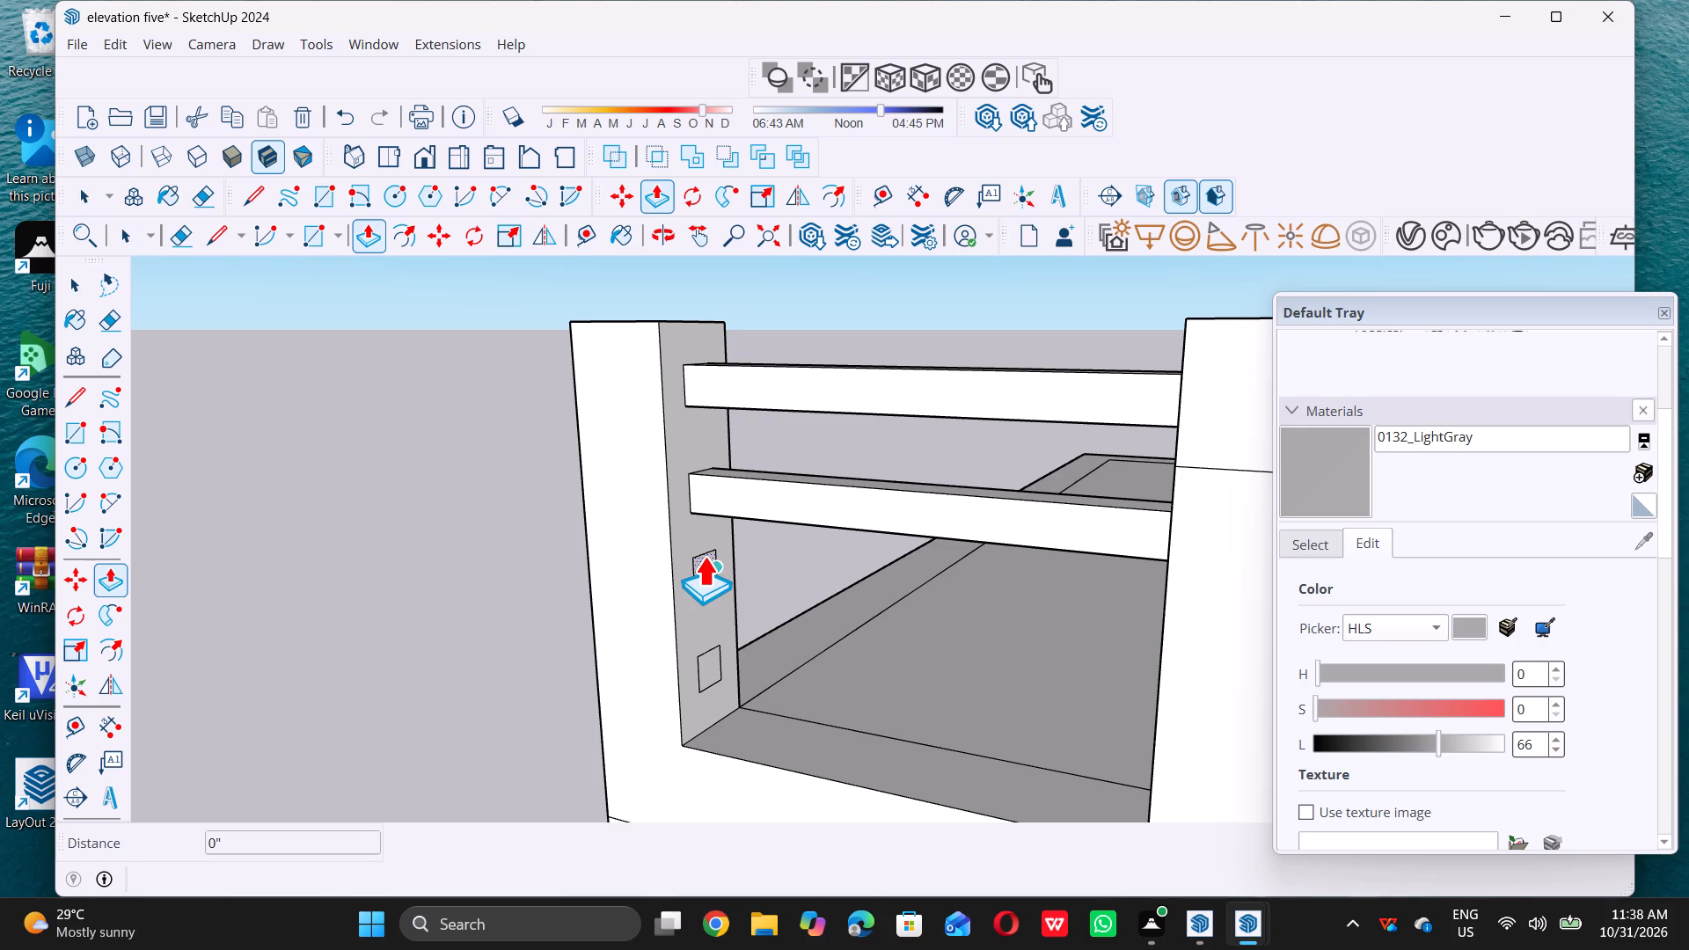
{"action": "left_click", "coordinate": [712, 566]}
{"action": "scroll", "coordinate": [707, 566], "scroll_direction": "down", "scroll_amount": 5}
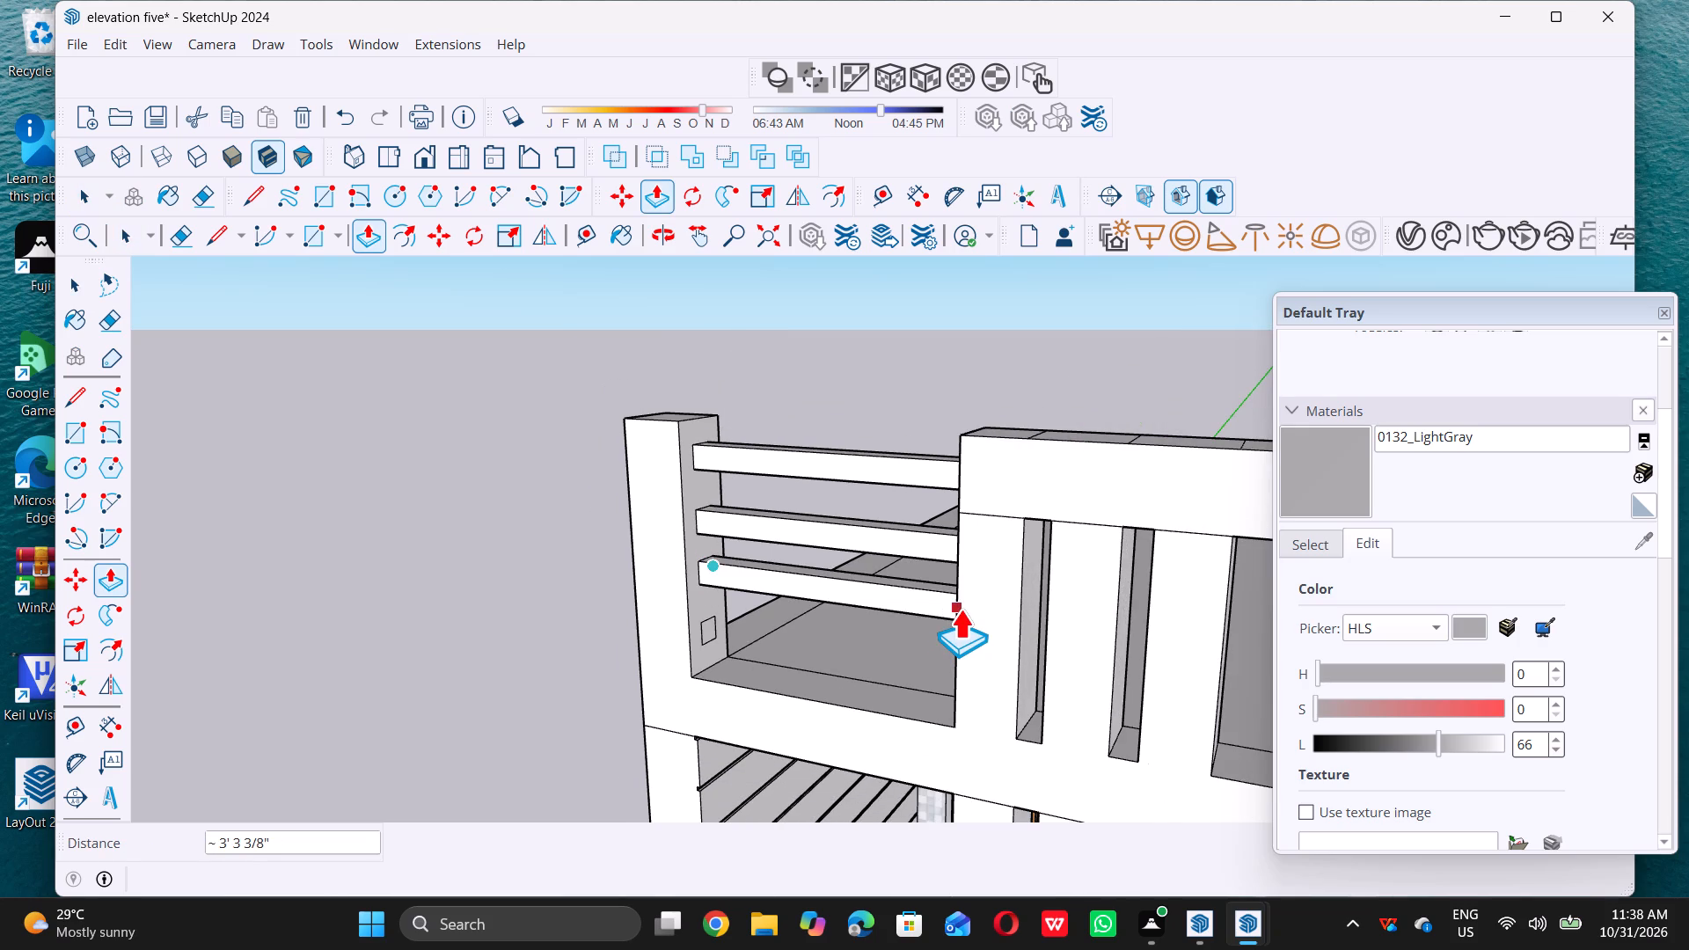
{"action": "left_click", "coordinate": [960, 609]}
{"action": "key", "text": "space"}
Push/Pull the lowest square by the same distance as the previous bar to span the gap to the column.
{"action": "scroll", "coordinate": [722, 649], "scroll_direction": "up", "scroll_amount": 4}
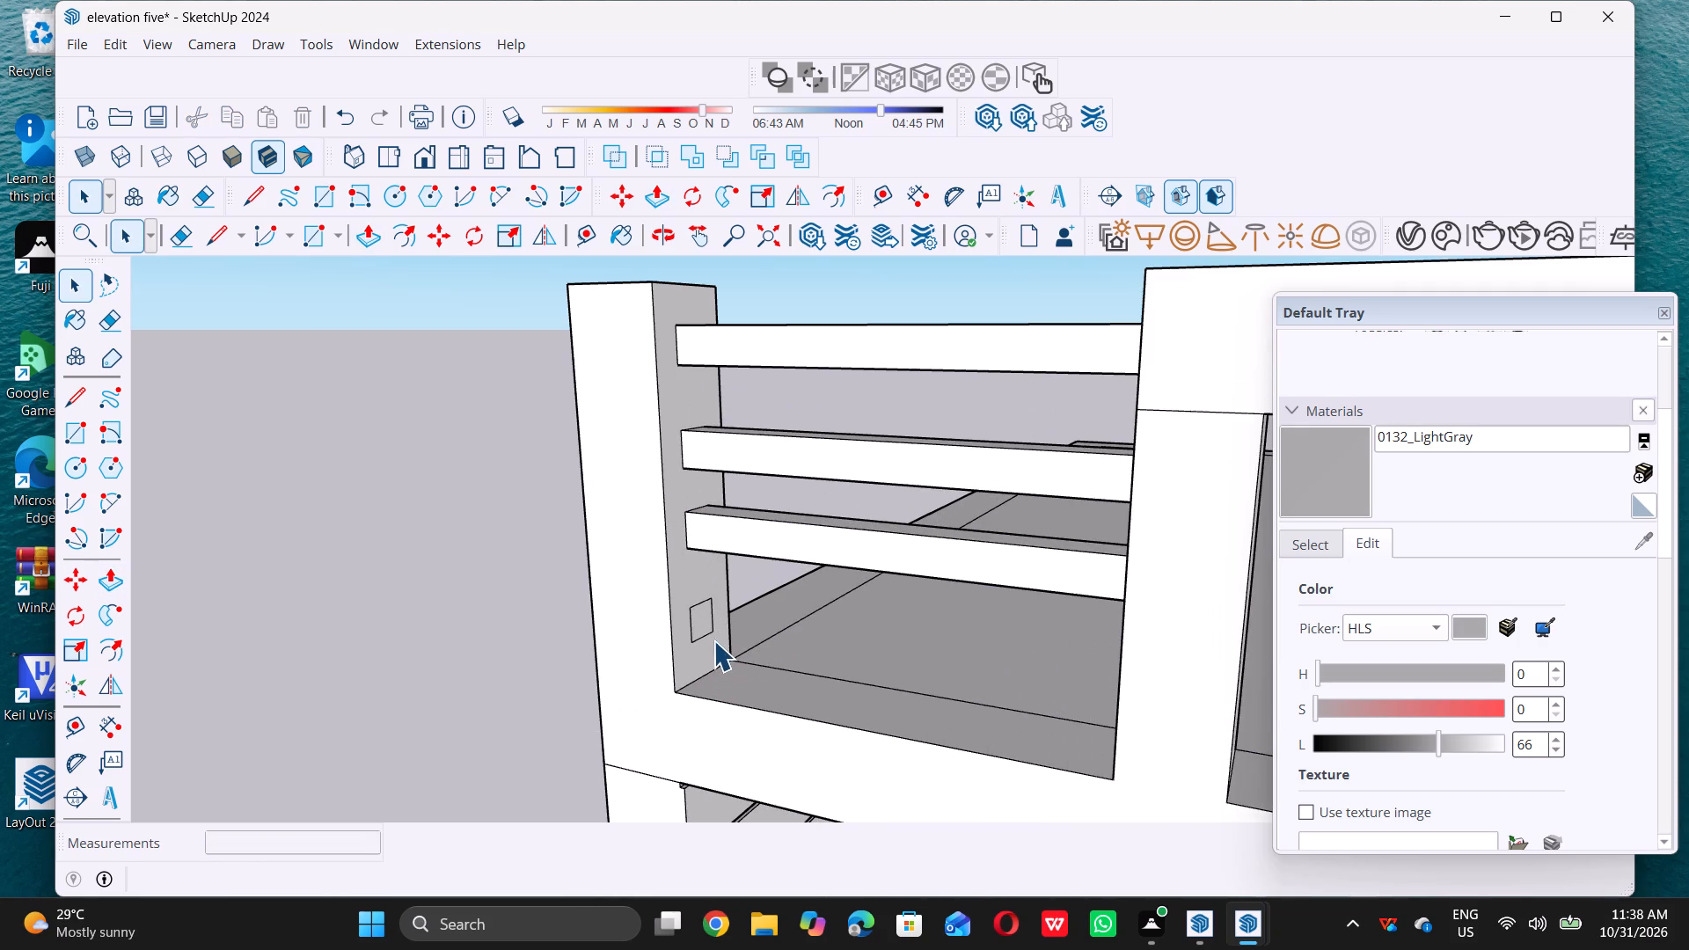
{"action": "left_click", "coordinate": [705, 623]}
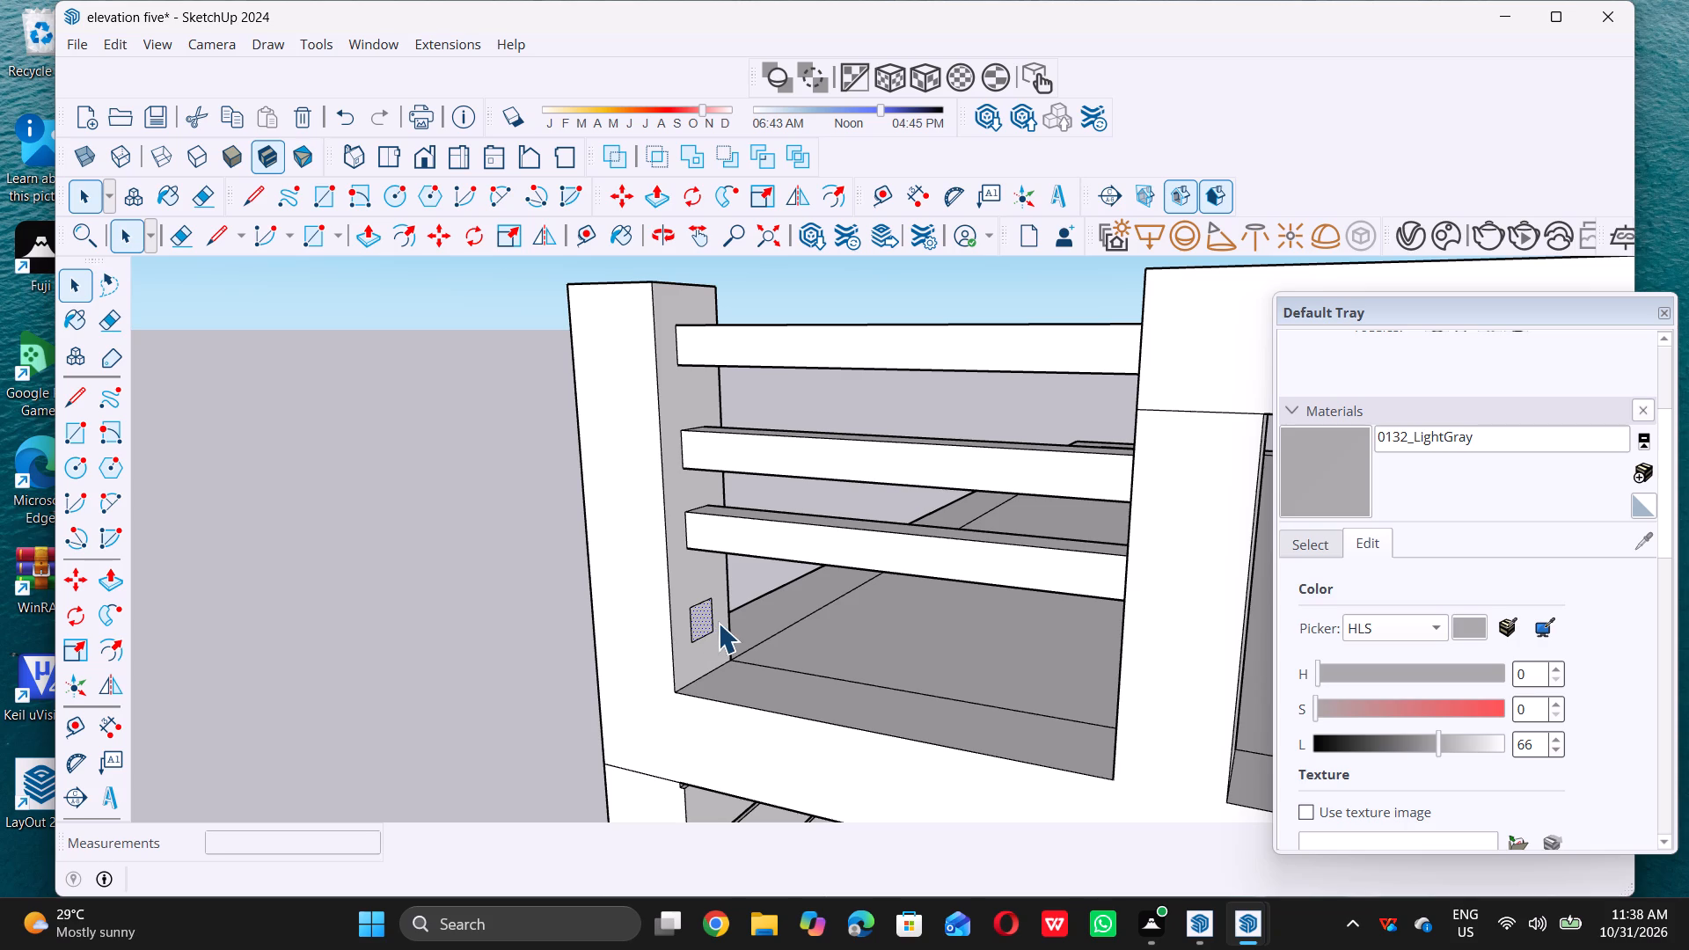
{"action": "key", "text": "p"}
{"action": "double_click", "coordinate": [698, 611]}
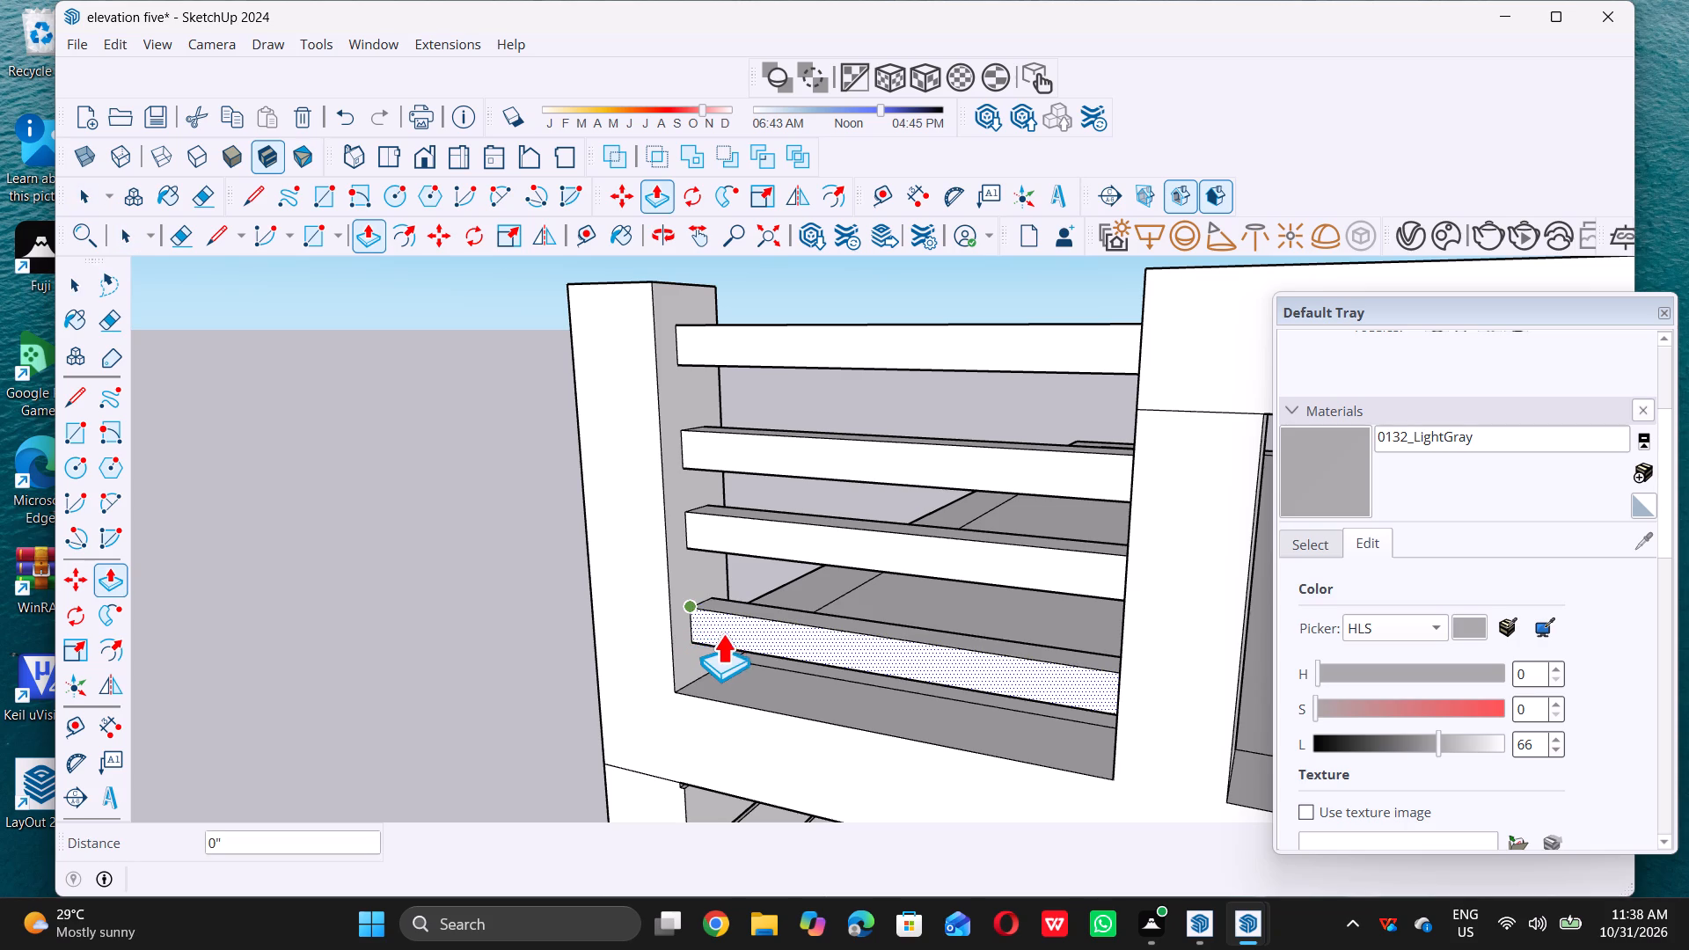
{"action": "key", "text": "space"}
{"action": "scroll", "coordinate": [691, 638], "scroll_direction": "down", "scroll_amount": 17}
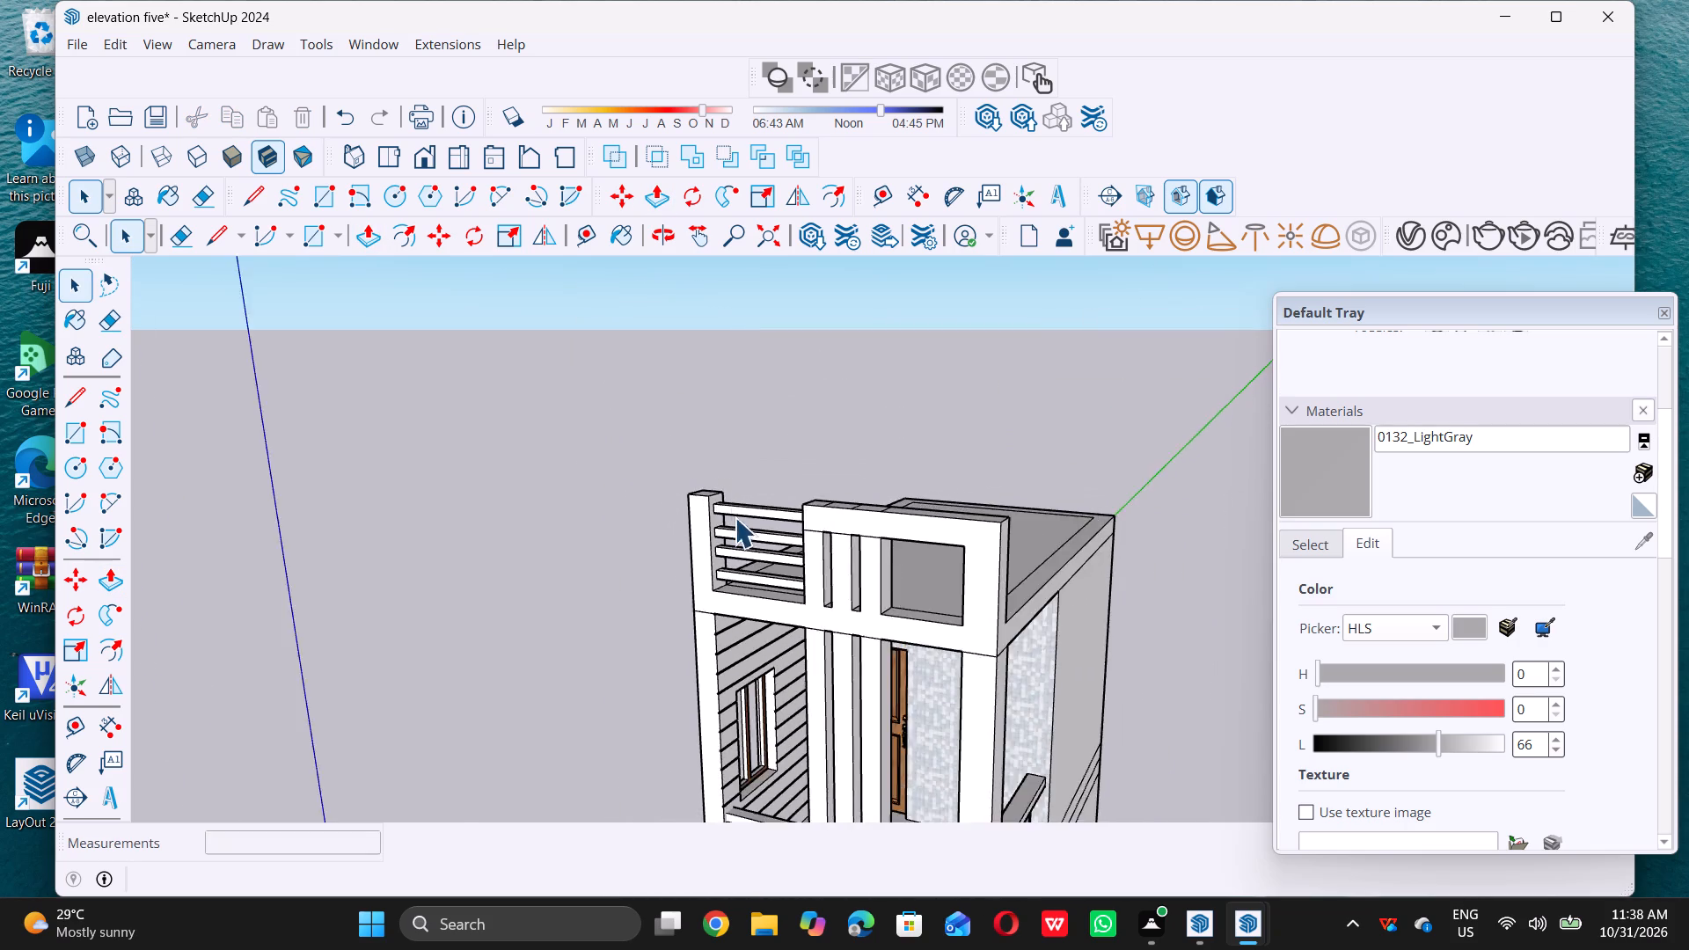
Examine the roof frame from the front and from a low angle, checking the four bars and the wide opening.
{"action": "scroll", "coordinate": [735, 517], "scroll_direction": "down", "scroll_amount": 3}
{"action": "middle_click_drag", "start_coordinate": [786, 633], "coordinate": [915, 574]}
{"action": "middle_click_drag", "start_coordinate": [936, 556], "coordinate": [735, 604]}
{"action": "middle_click_drag", "start_coordinate": [840, 566], "coordinate": [853, 516]}
{"action": "scroll", "coordinate": [853, 532], "scroll_direction": "up", "scroll_amount": 5}
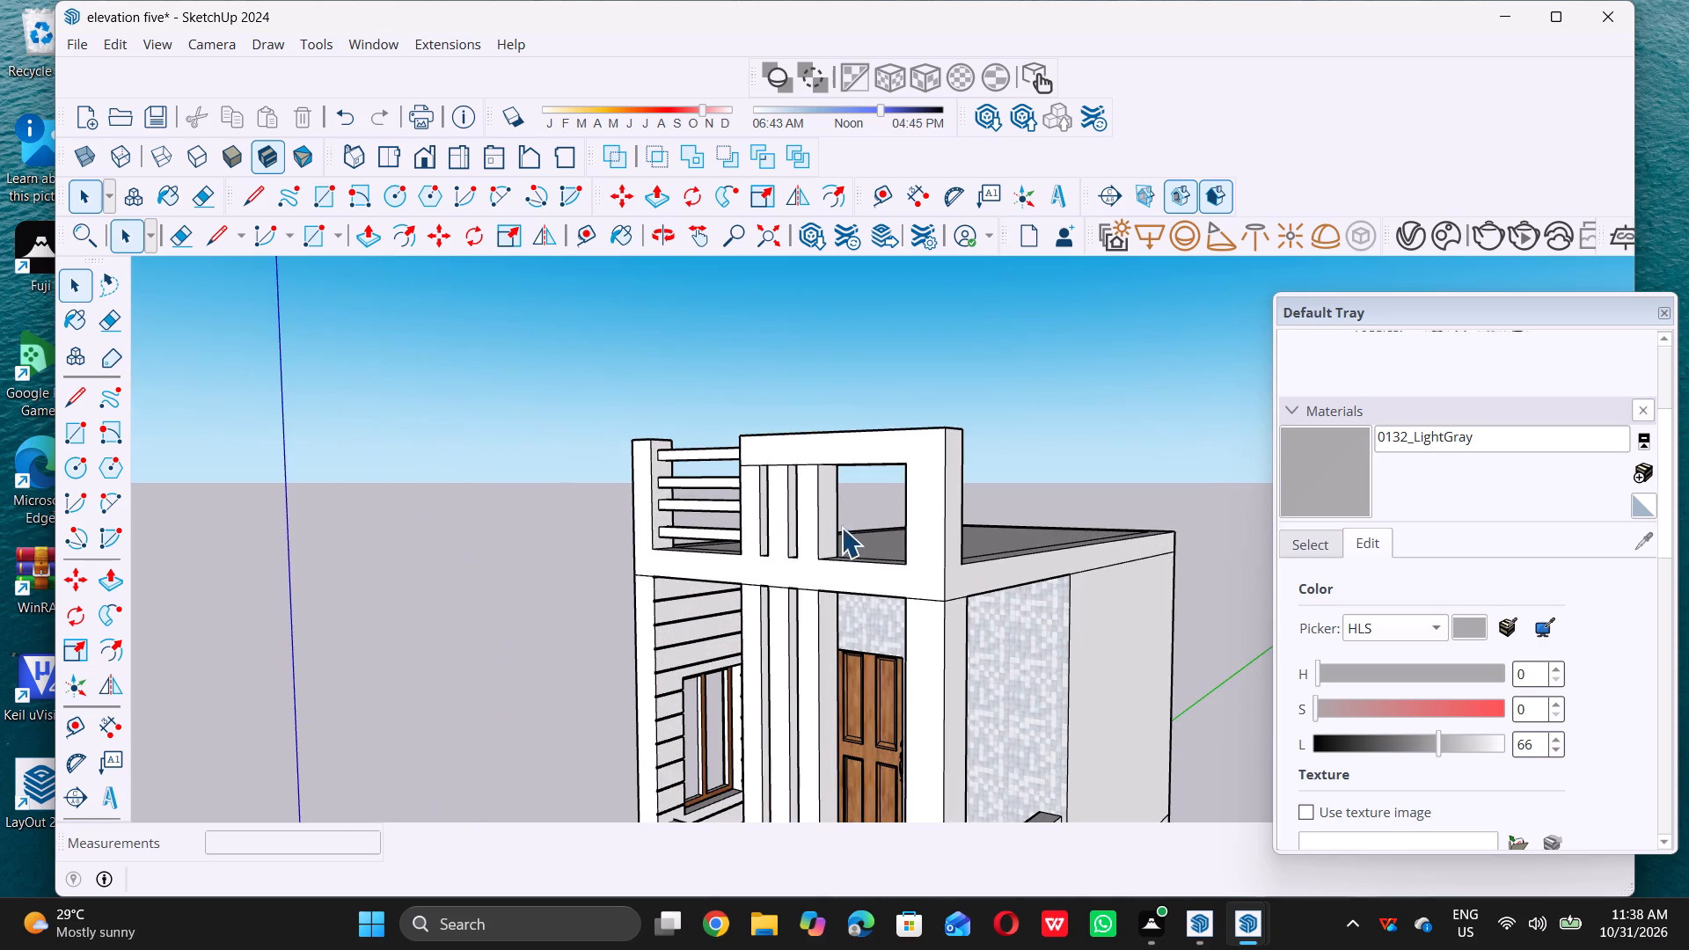
{"action": "middle_click_drag", "start_coordinate": [838, 537], "coordinate": [878, 546]}
{"action": "middle_click_drag", "start_coordinate": [861, 508], "coordinate": [858, 498]}
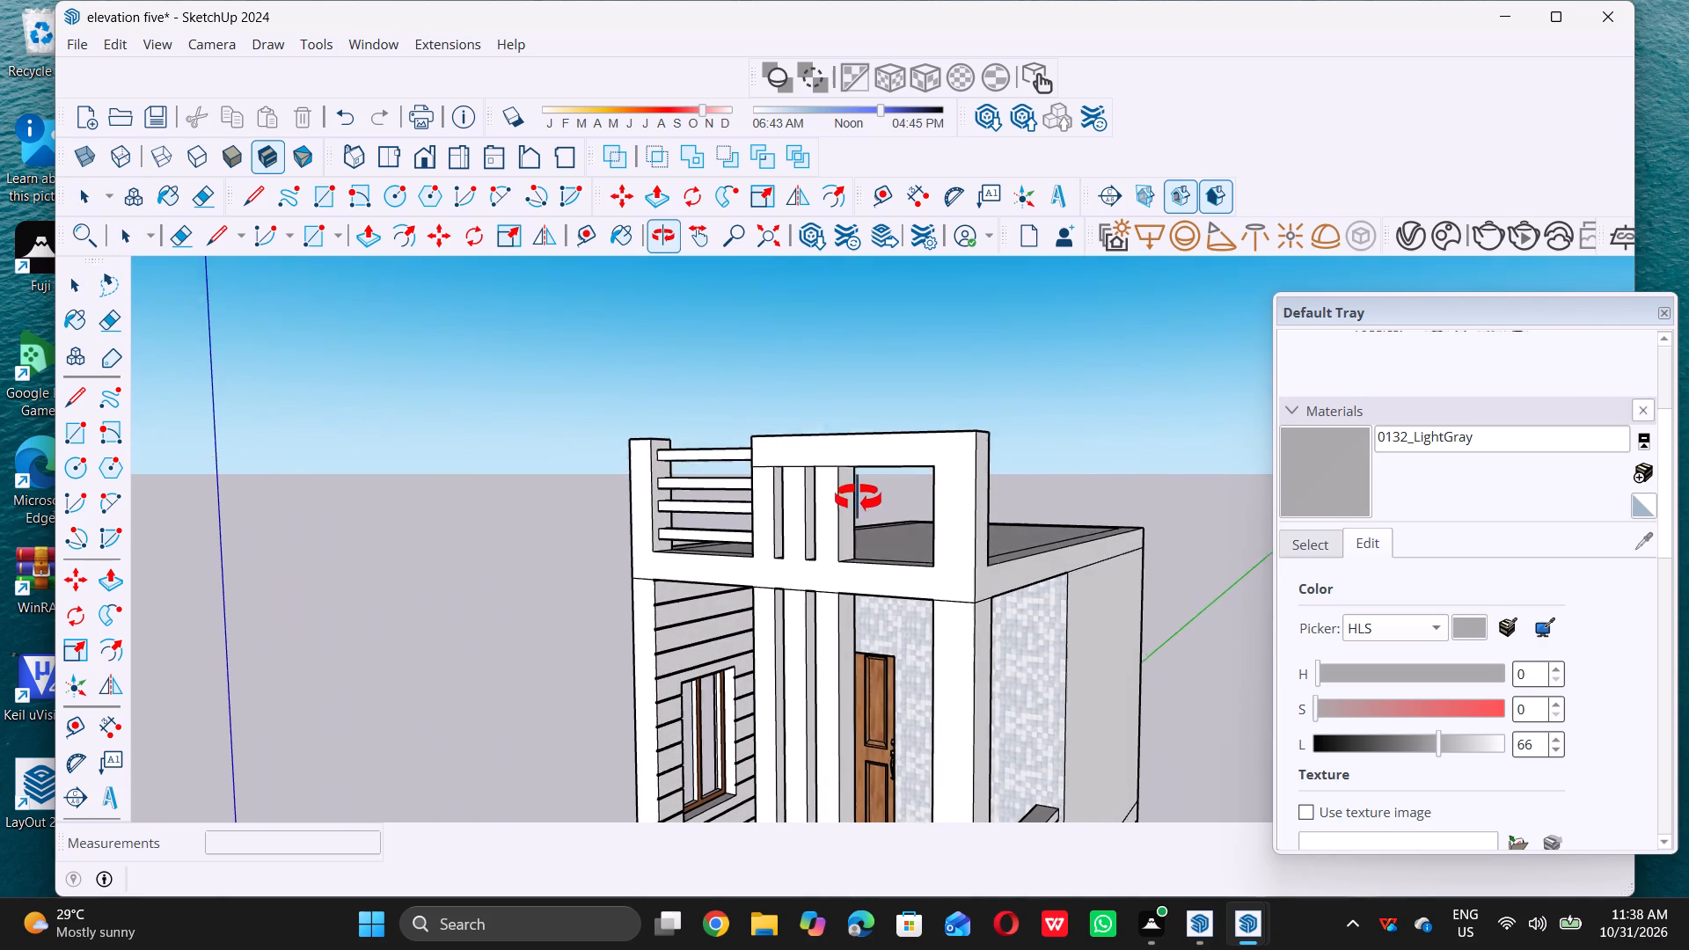
{"action": "middle_click_drag", "start_coordinate": [858, 498], "coordinate": [847, 490]}
{"action": "scroll", "coordinate": [849, 496], "scroll_direction": "up", "scroll_amount": 6}
{"action": "middle_click_drag", "start_coordinate": [849, 496], "coordinate": [839, 500]}
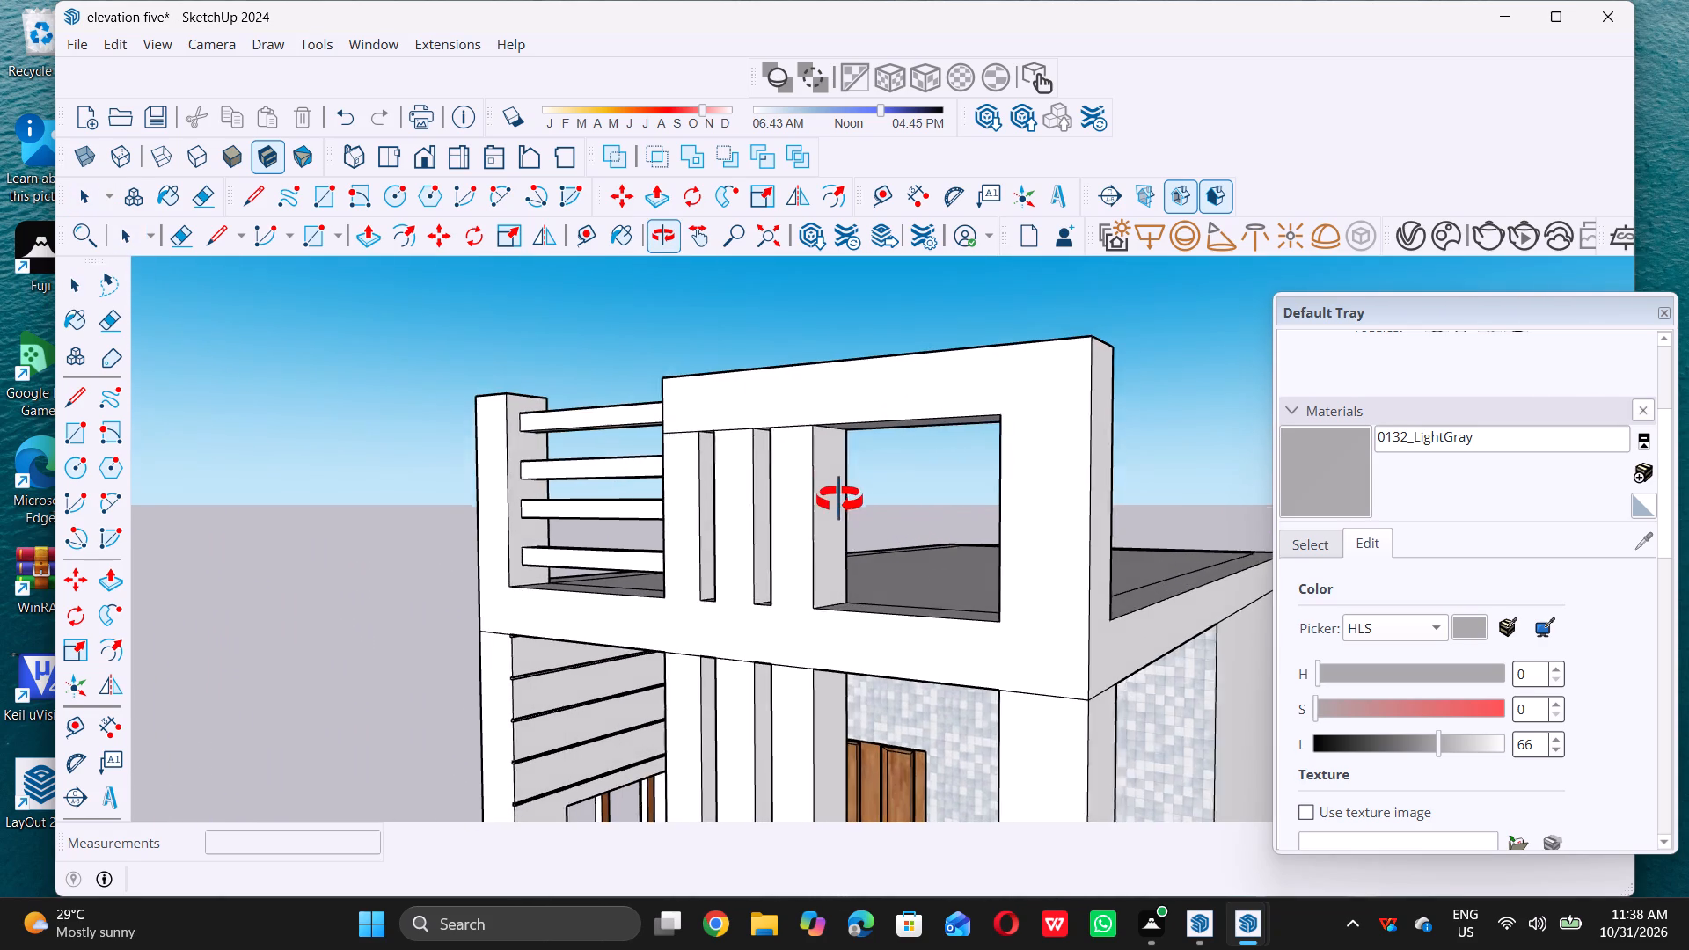
{"action": "middle_click_drag", "start_coordinate": [839, 500], "coordinate": [832, 501]}
{"action": "scroll", "coordinate": [852, 481], "scroll_direction": "up", "scroll_amount": 5}
{"action": "scroll", "coordinate": [834, 494], "scroll_direction": "down", "scroll_amount": 5}
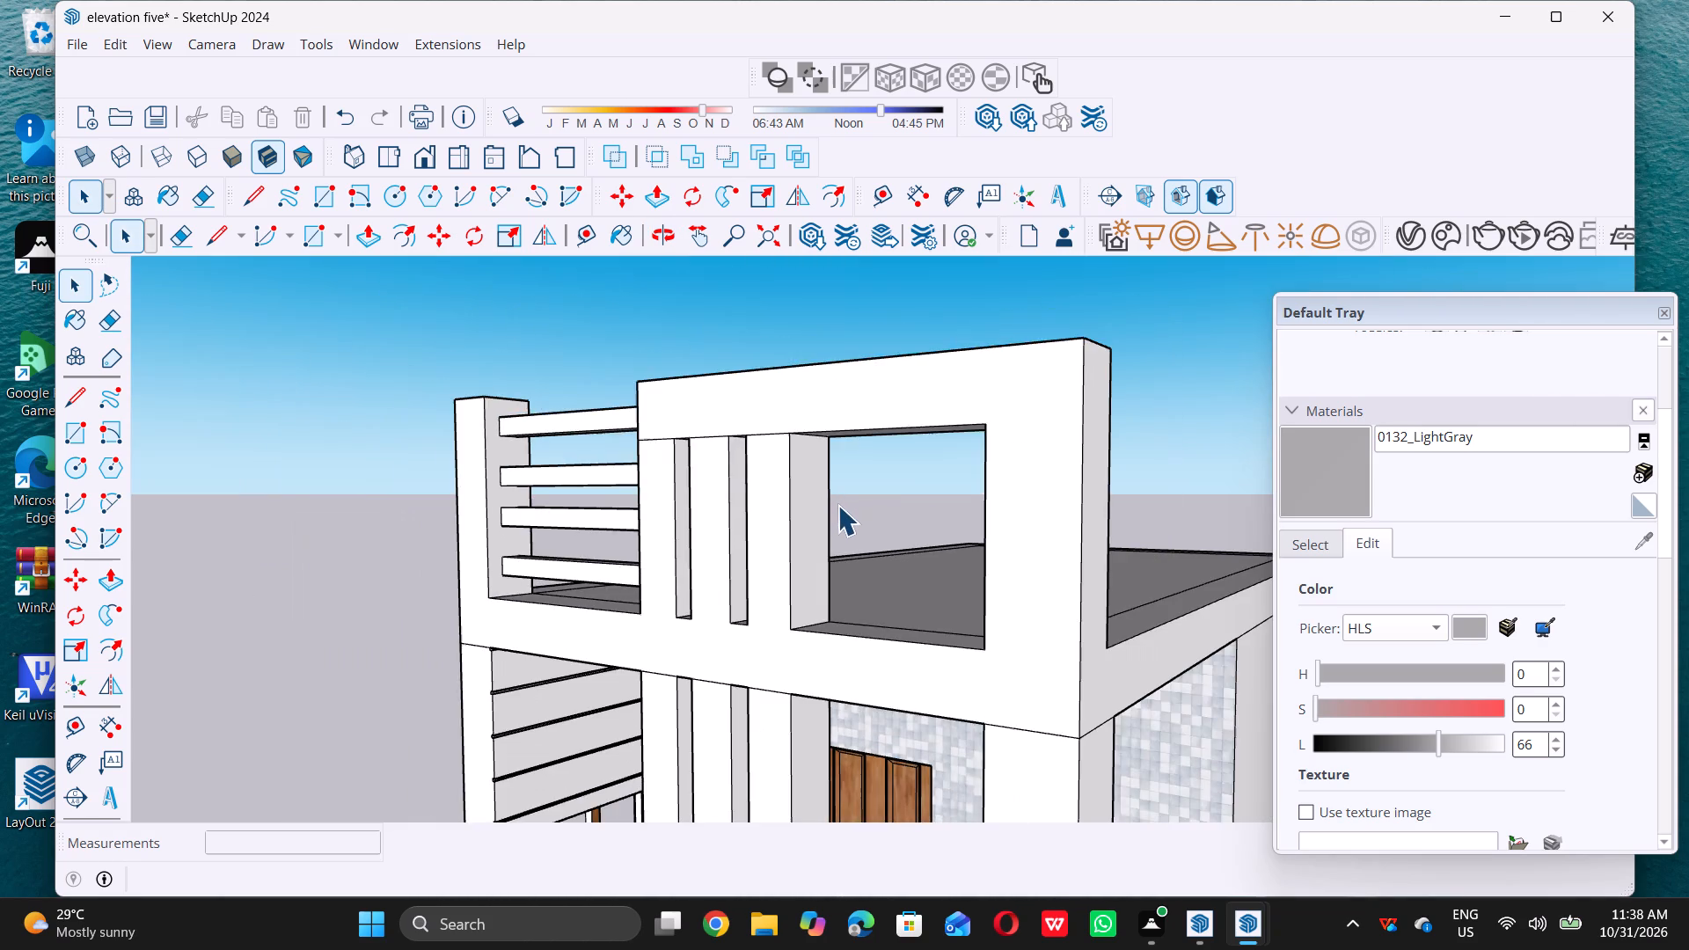
{"action": "middle_click_drag", "start_coordinate": [831, 510], "coordinate": [808, 518]}
{"action": "middle_click", "coordinate": [808, 518]}
{"action": "middle_click", "coordinate": [808, 518]}
{"action": "scroll", "coordinate": [807, 520], "scroll_direction": "up", "scroll_amount": 1}
{"action": "scroll", "coordinate": [771, 515], "scroll_direction": "down", "scroll_amount": 4}
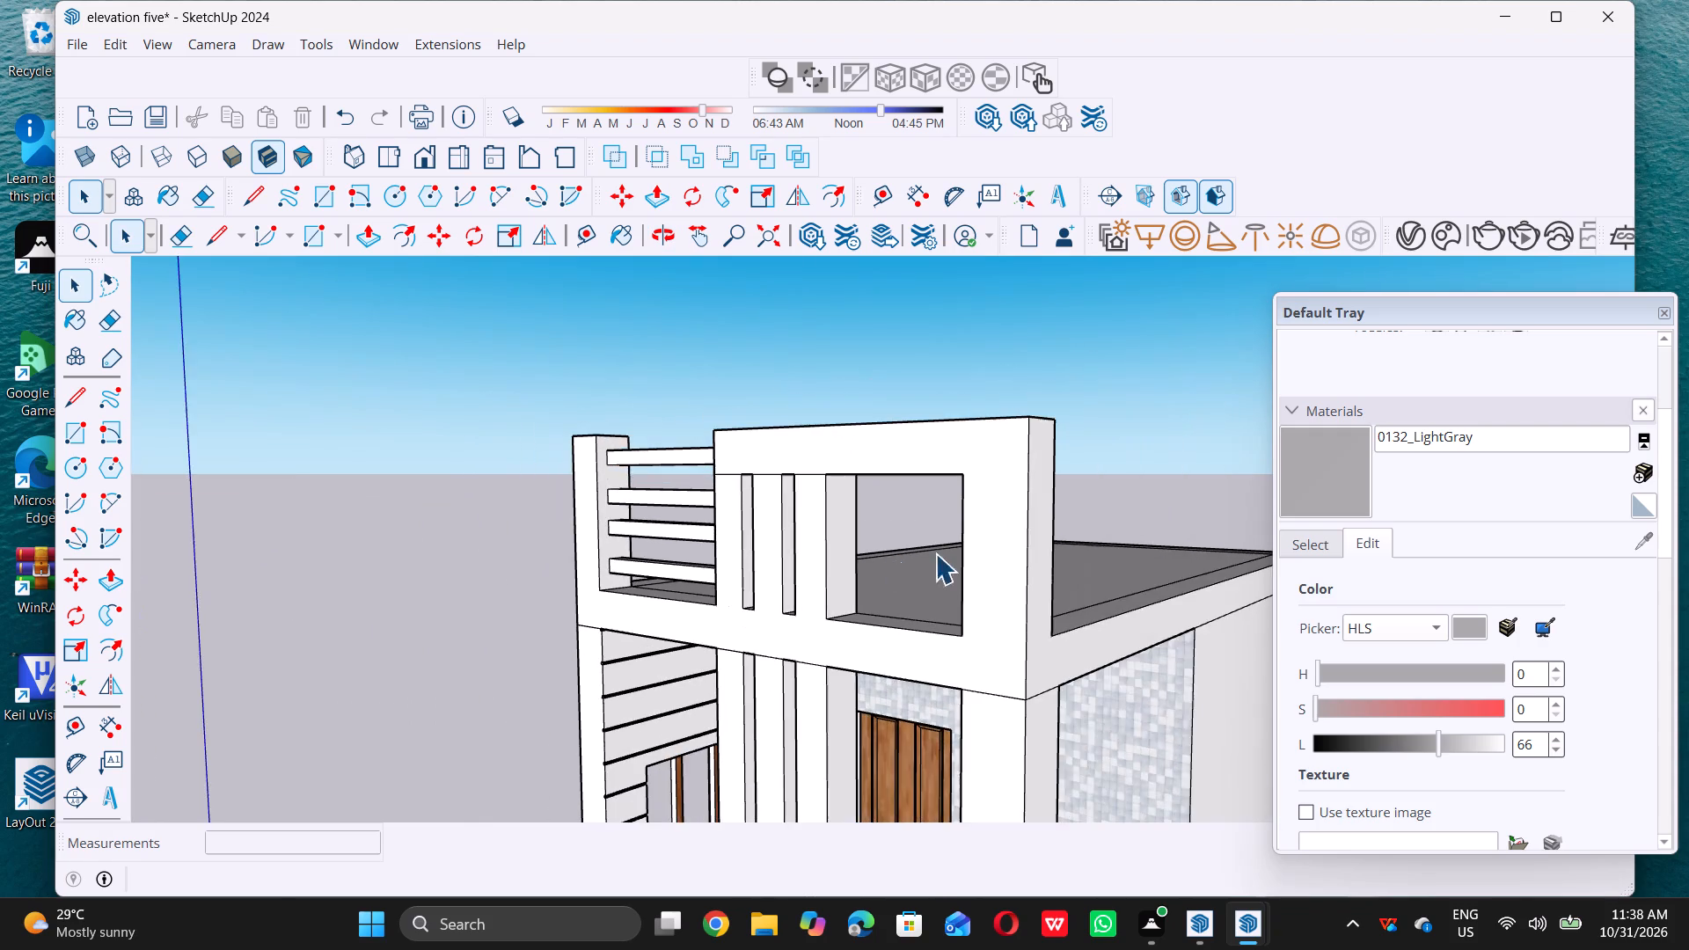
Draw a square about 3 3/16" per side near the top of the central column's face beside the wide opening.
{"action": "scroll", "coordinate": [880, 536], "scroll_direction": "up", "scroll_amount": 4}
{"action": "key", "text": "r"}
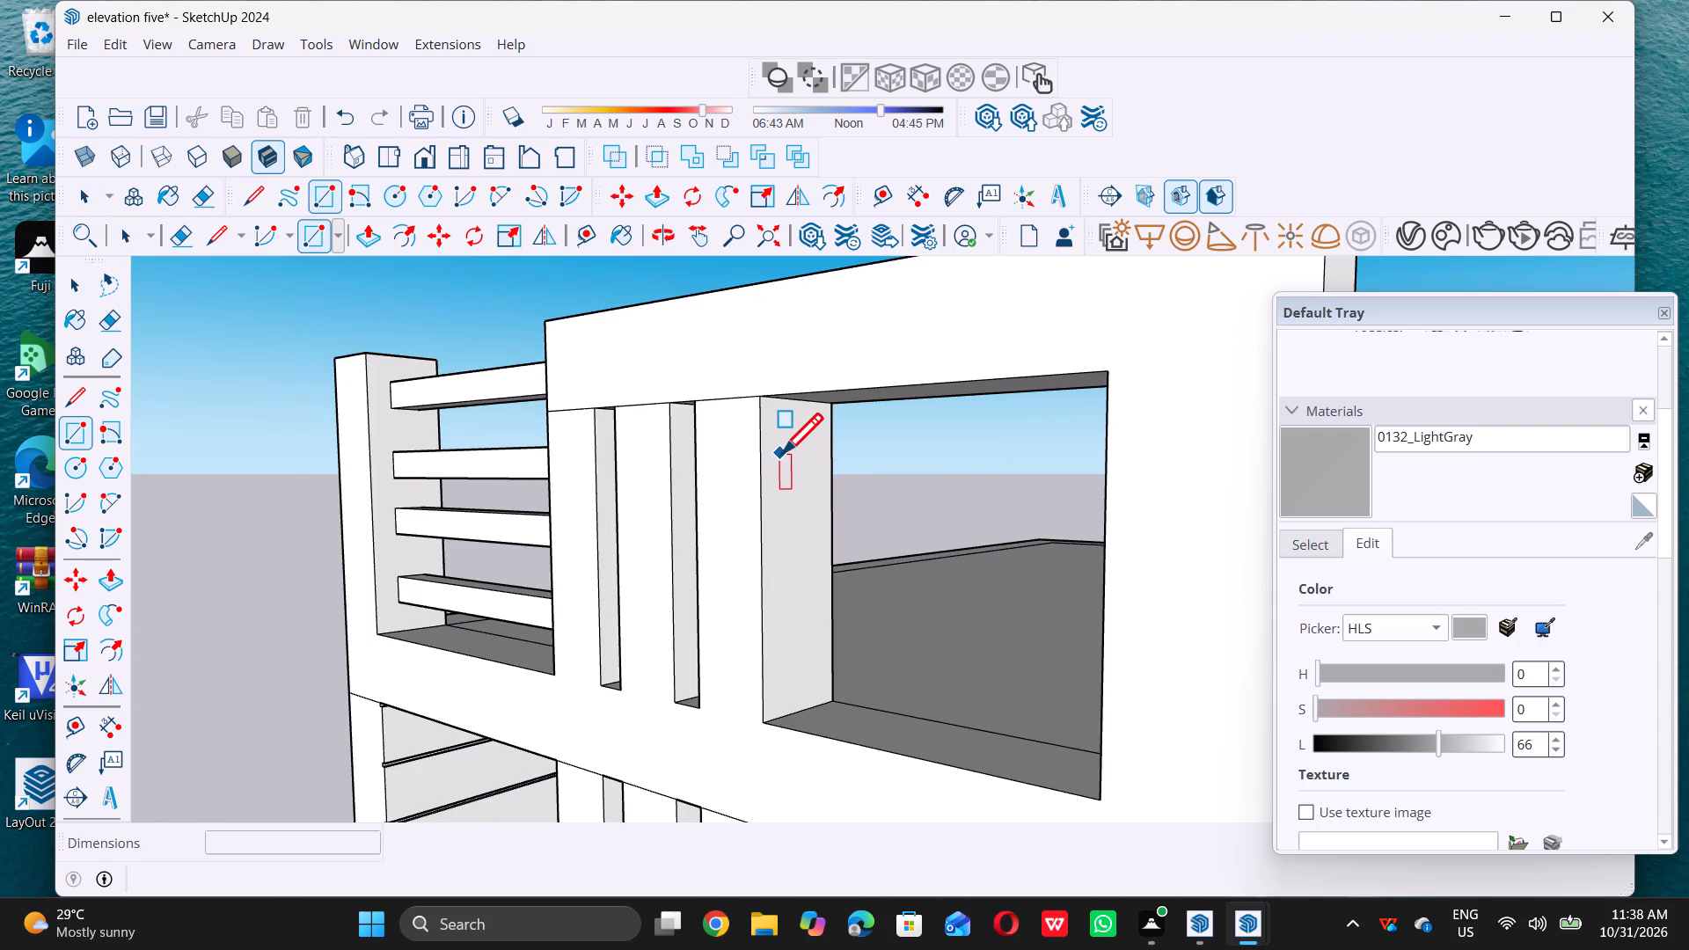
{"action": "double_click", "coordinate": [783, 452]}
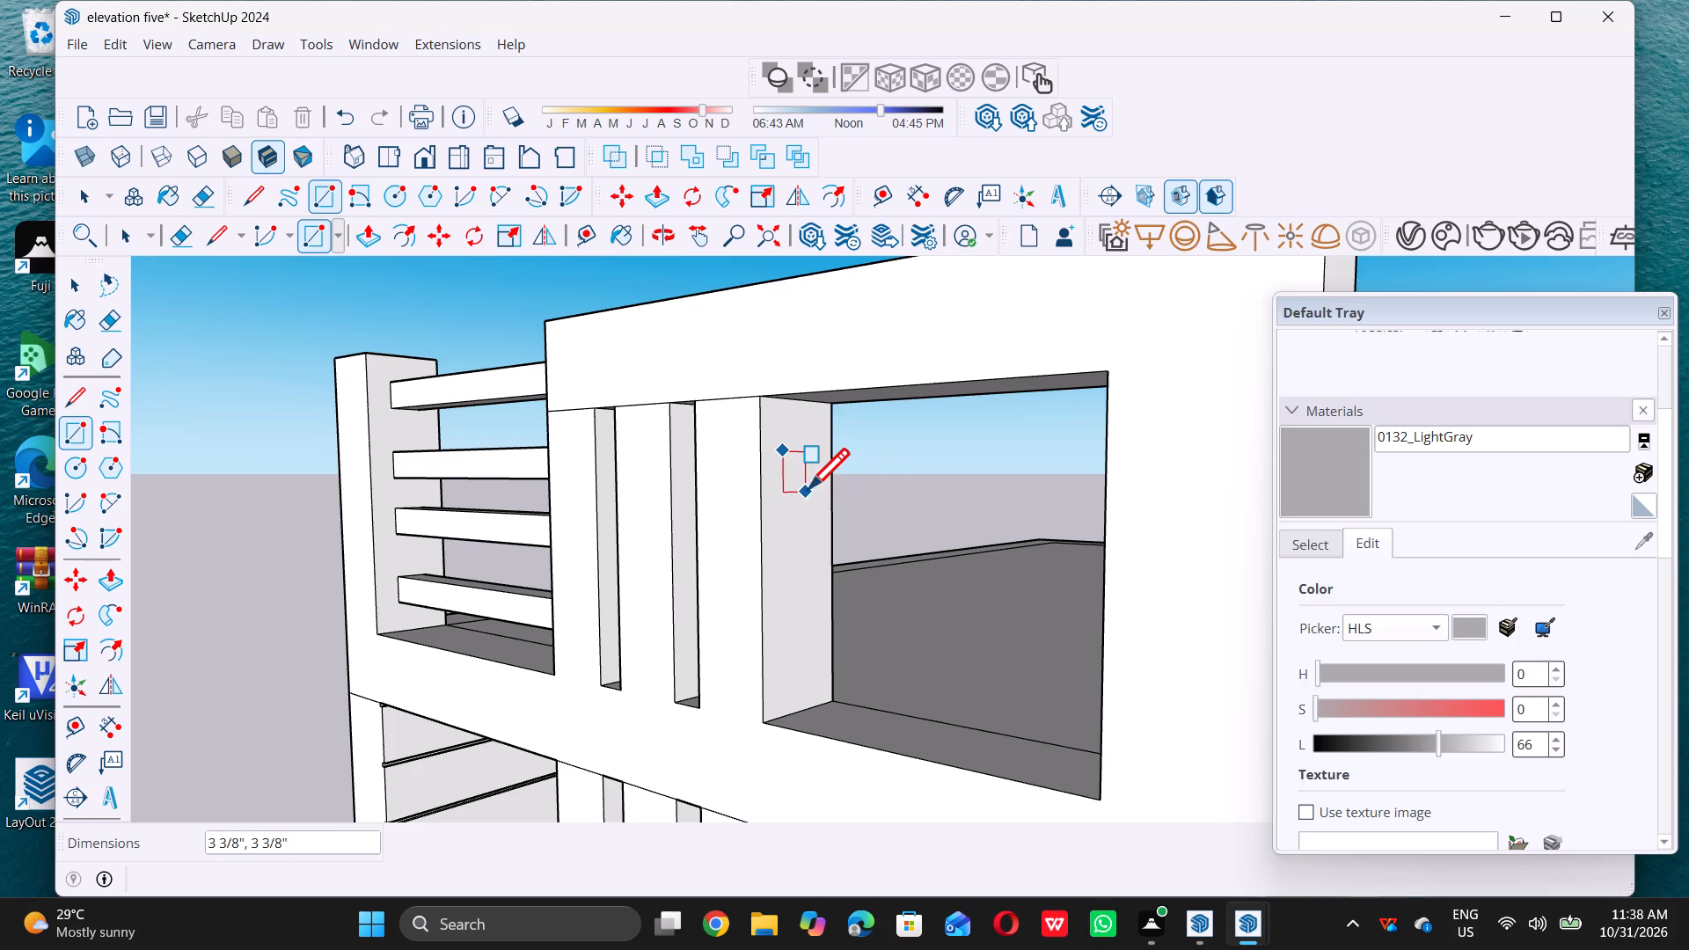
{"action": "double_click", "coordinate": [808, 486]}
{"action": "key", "text": "space"}
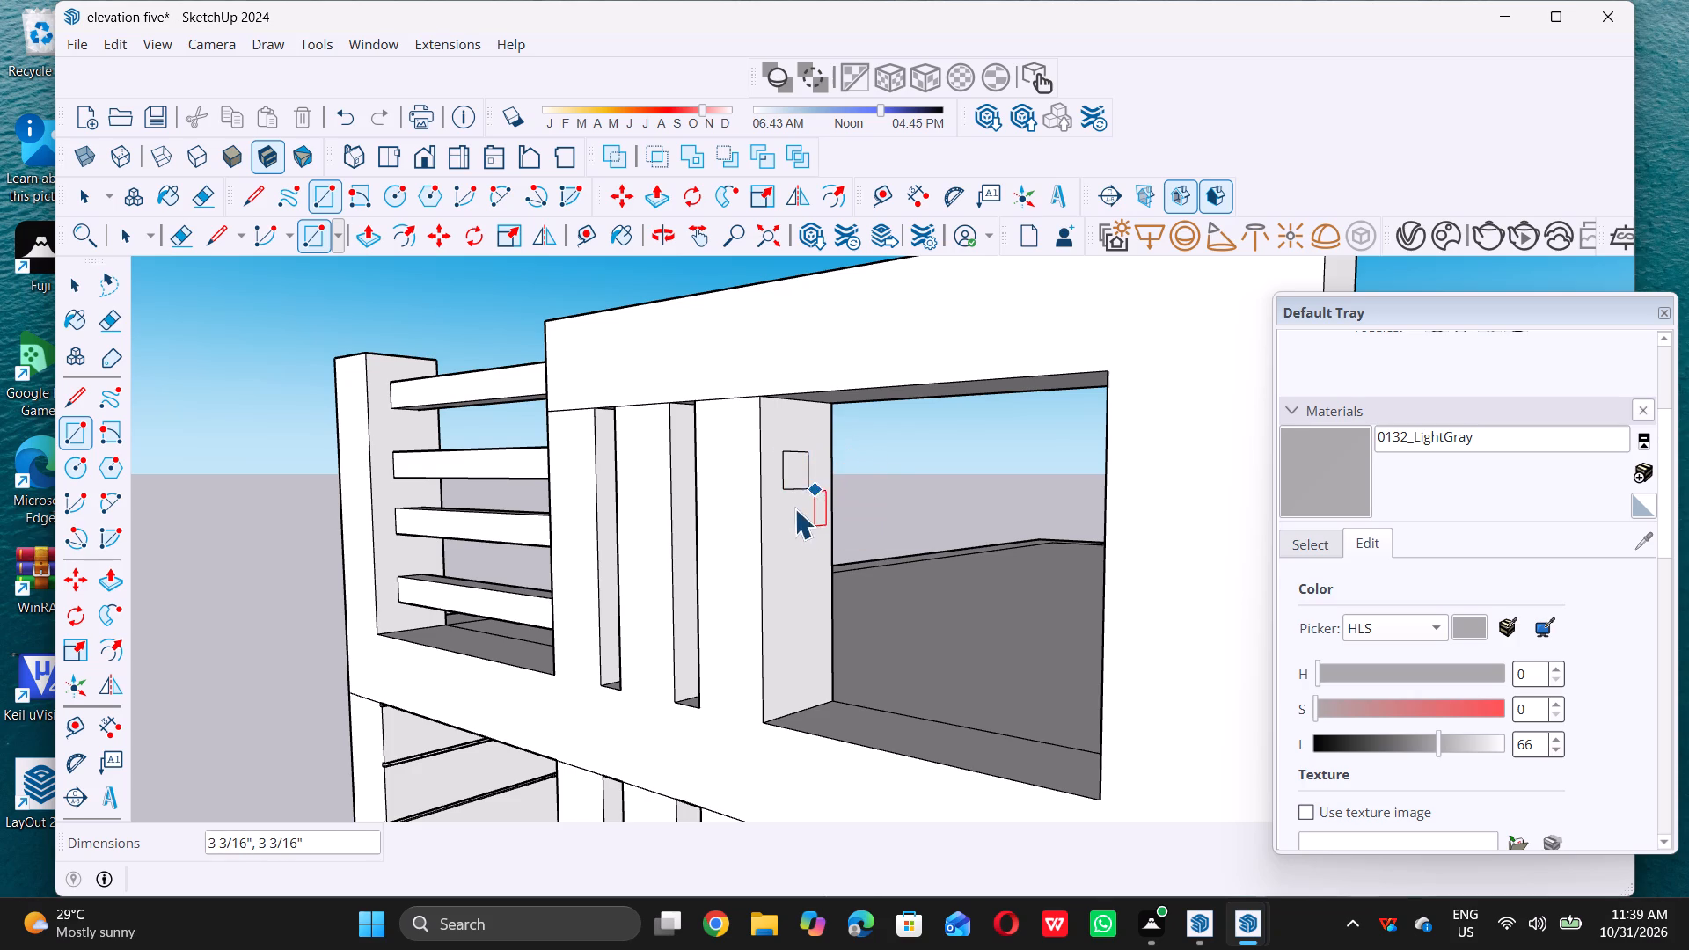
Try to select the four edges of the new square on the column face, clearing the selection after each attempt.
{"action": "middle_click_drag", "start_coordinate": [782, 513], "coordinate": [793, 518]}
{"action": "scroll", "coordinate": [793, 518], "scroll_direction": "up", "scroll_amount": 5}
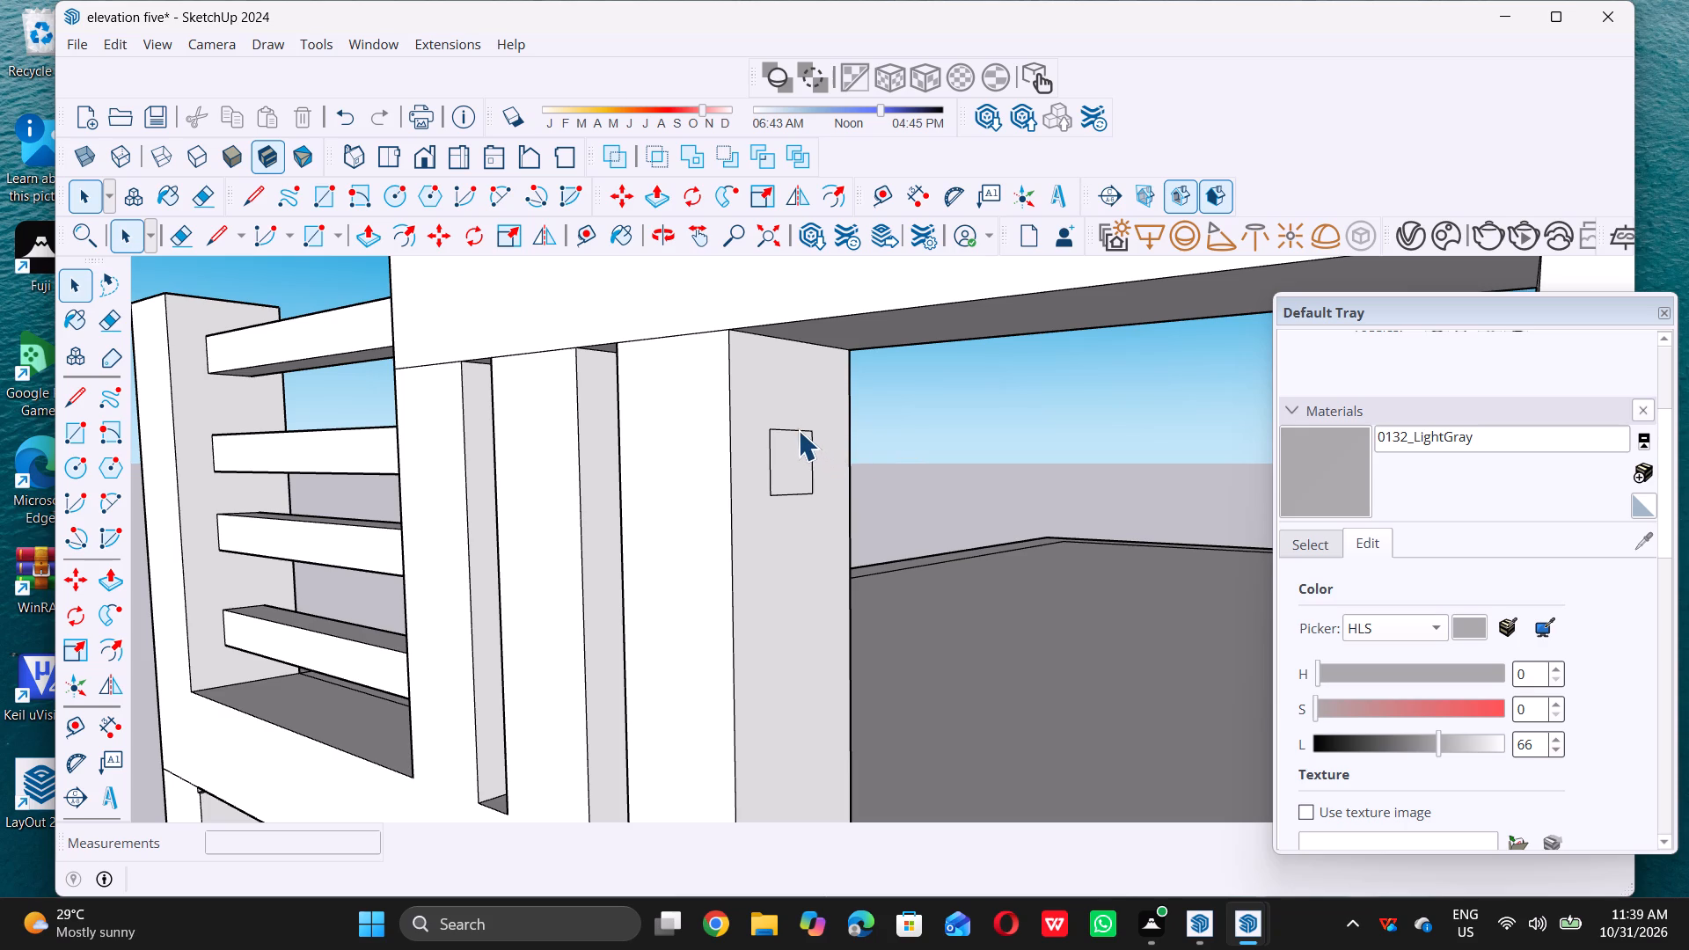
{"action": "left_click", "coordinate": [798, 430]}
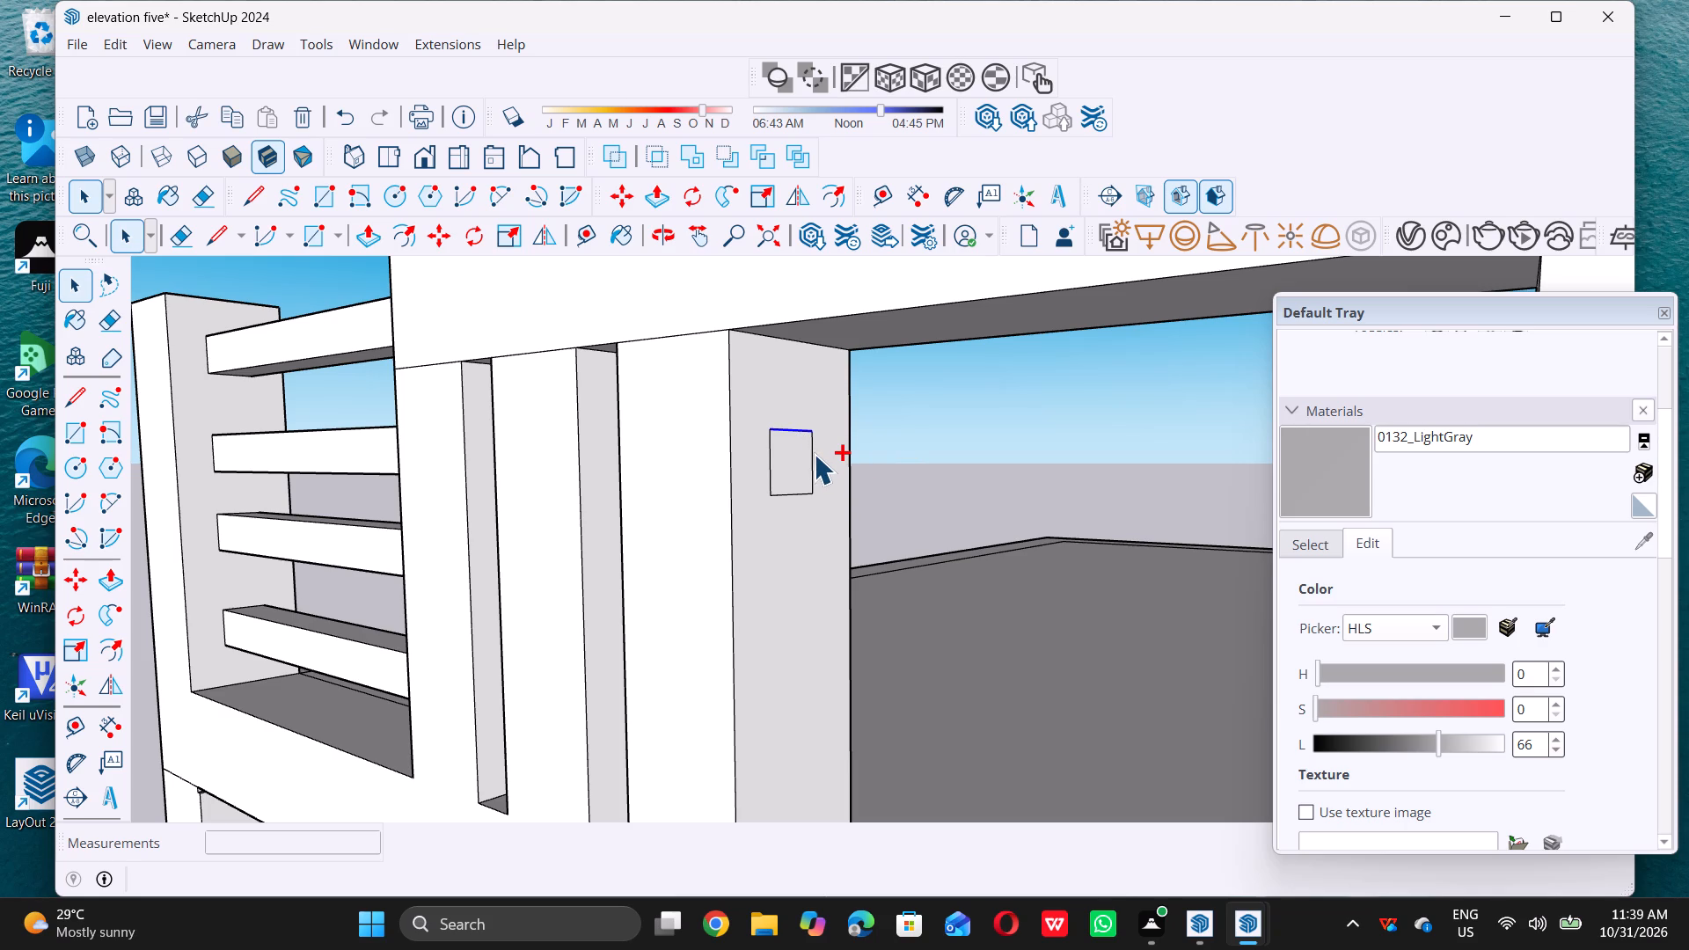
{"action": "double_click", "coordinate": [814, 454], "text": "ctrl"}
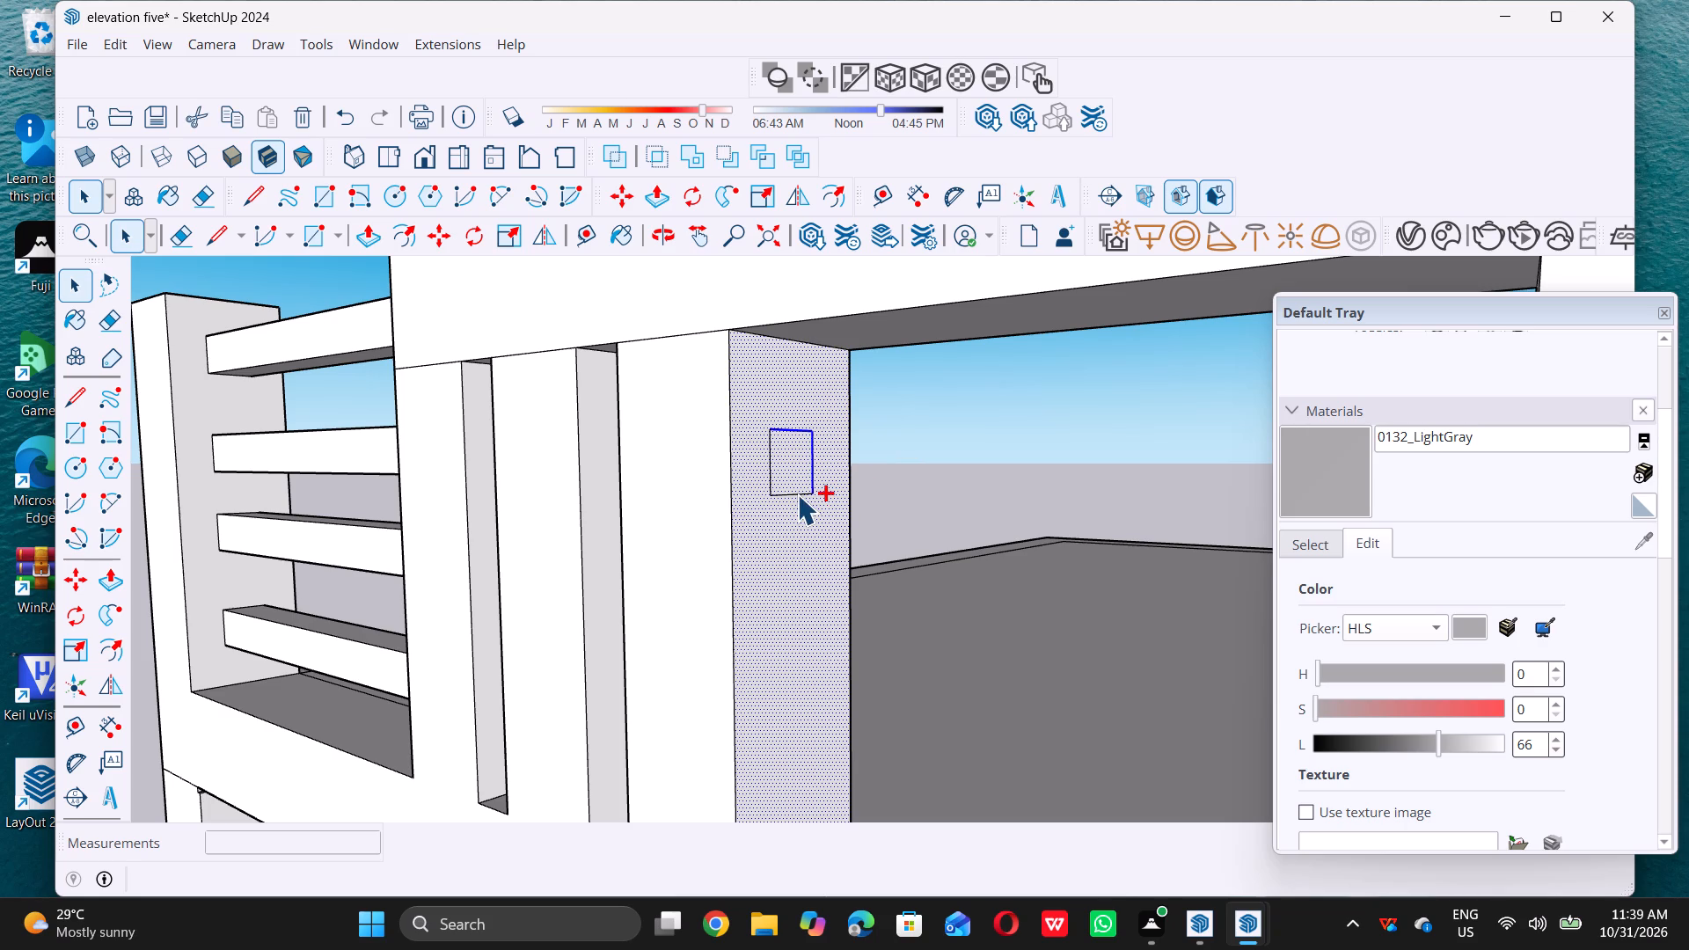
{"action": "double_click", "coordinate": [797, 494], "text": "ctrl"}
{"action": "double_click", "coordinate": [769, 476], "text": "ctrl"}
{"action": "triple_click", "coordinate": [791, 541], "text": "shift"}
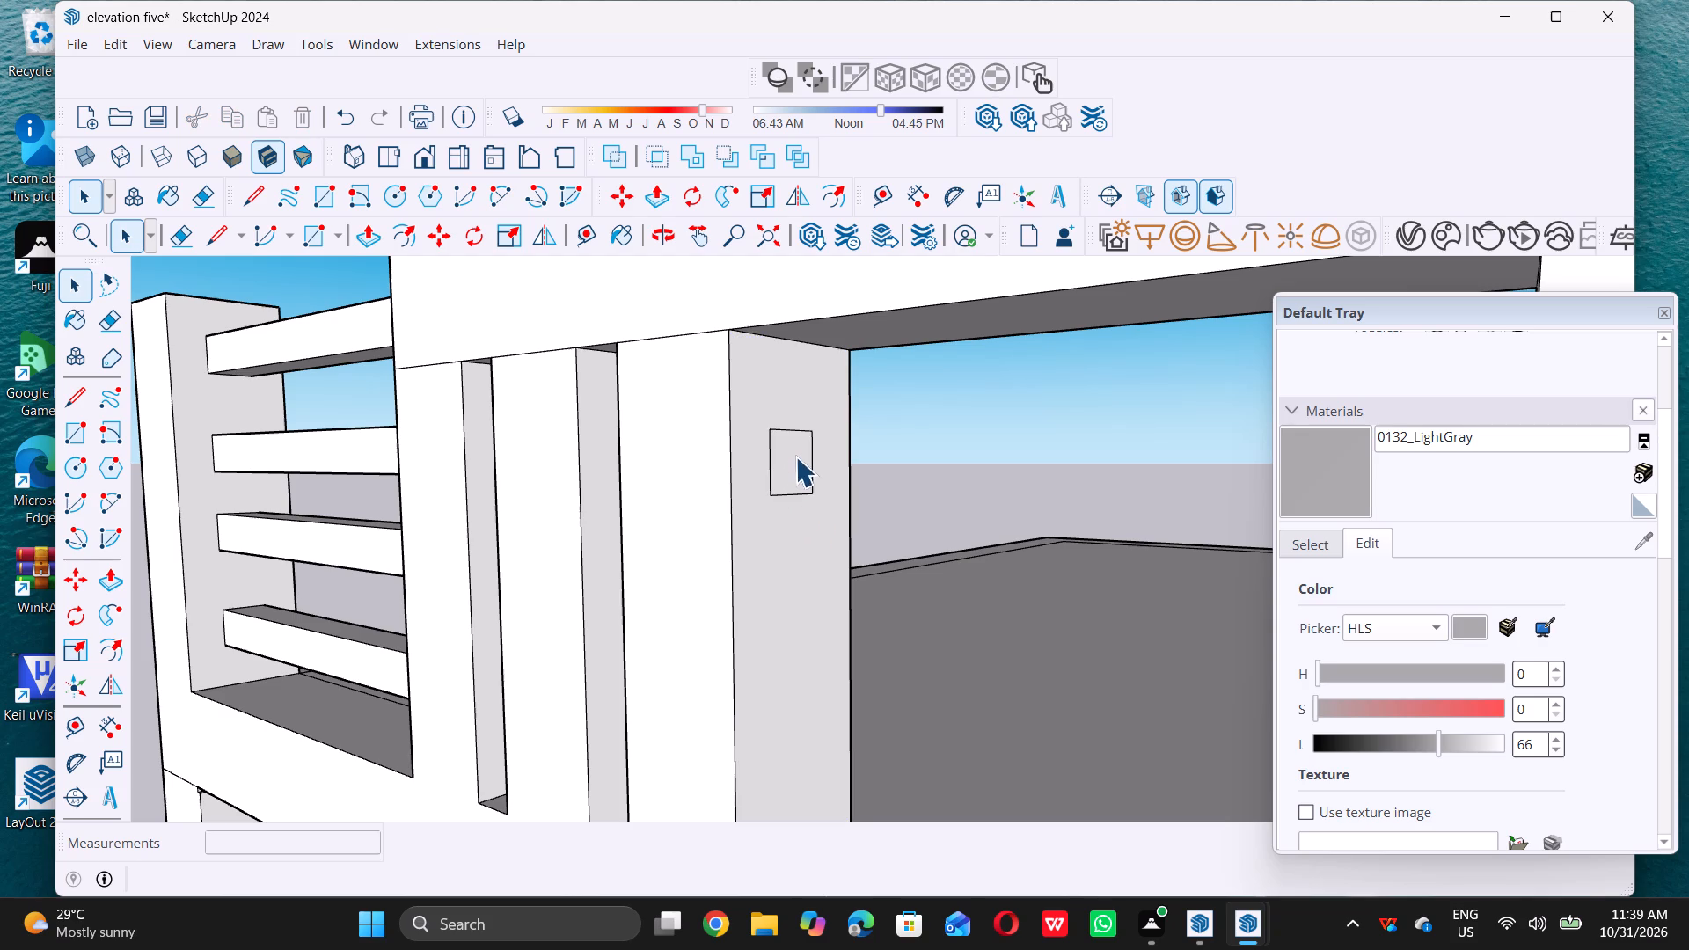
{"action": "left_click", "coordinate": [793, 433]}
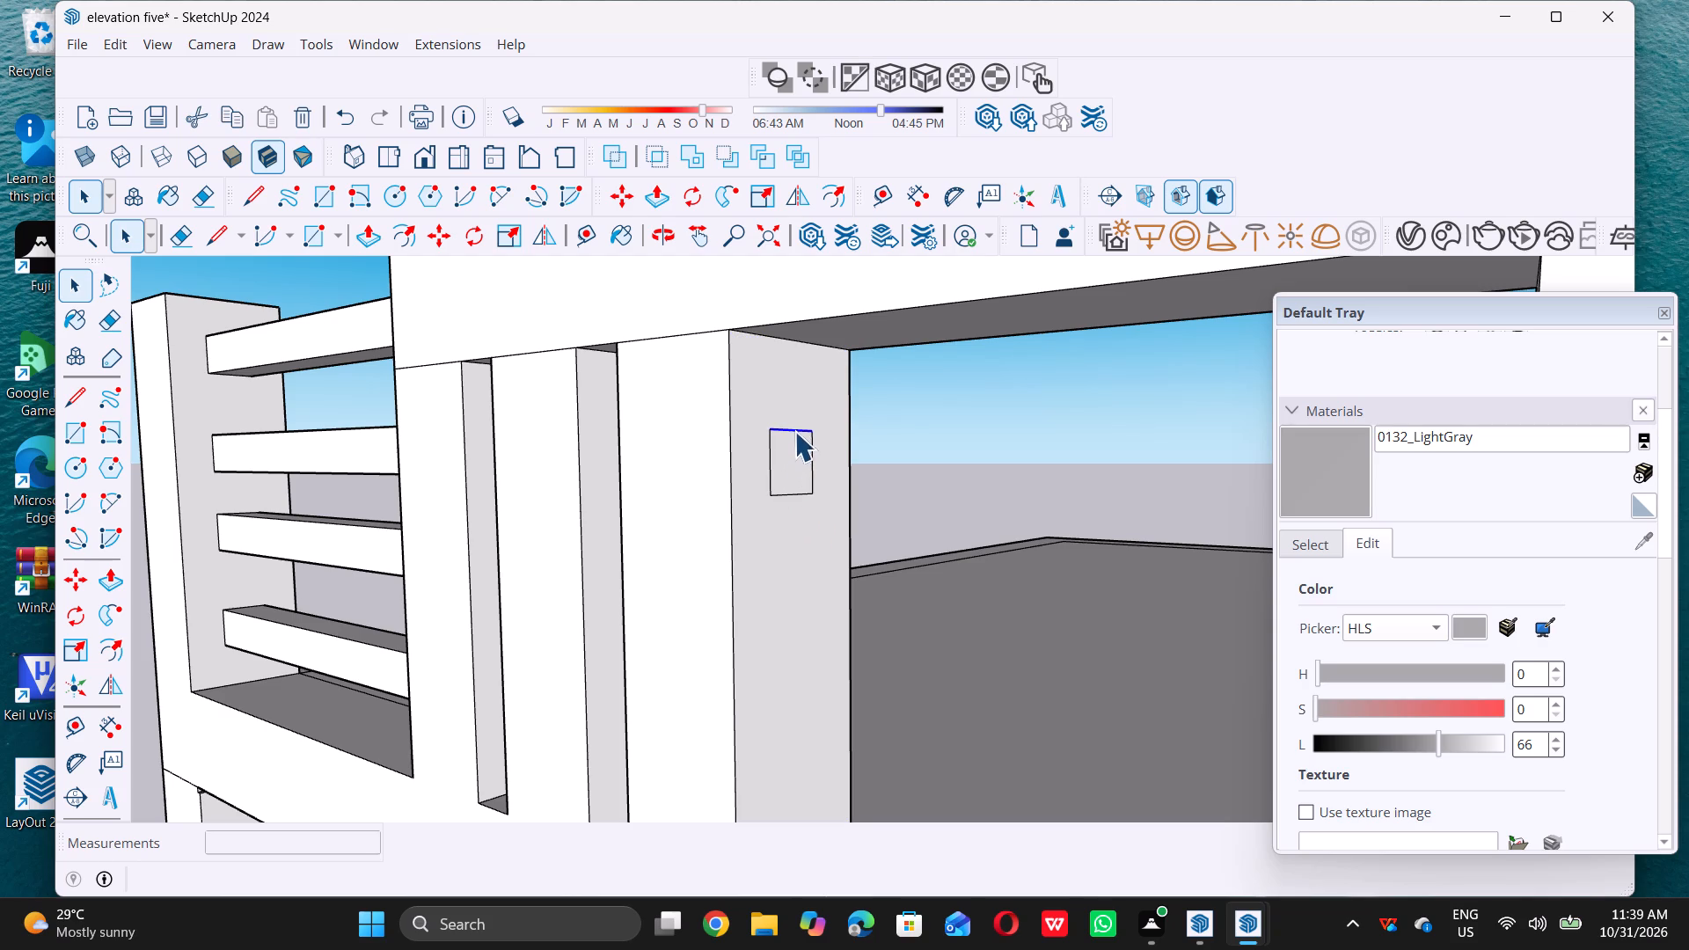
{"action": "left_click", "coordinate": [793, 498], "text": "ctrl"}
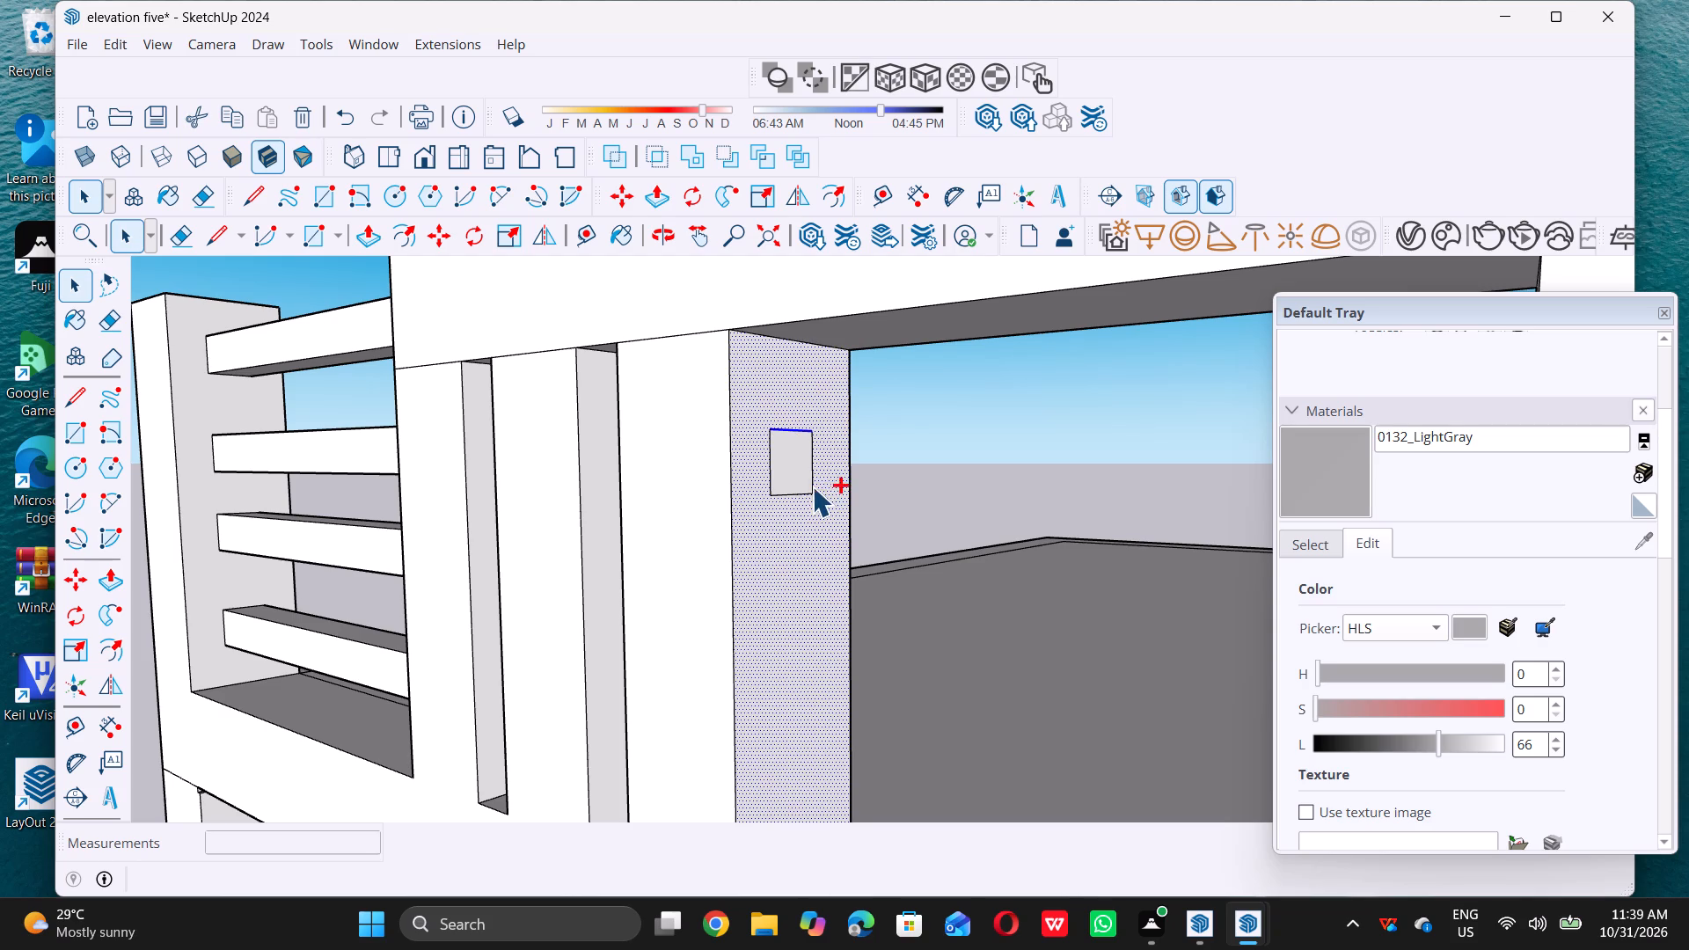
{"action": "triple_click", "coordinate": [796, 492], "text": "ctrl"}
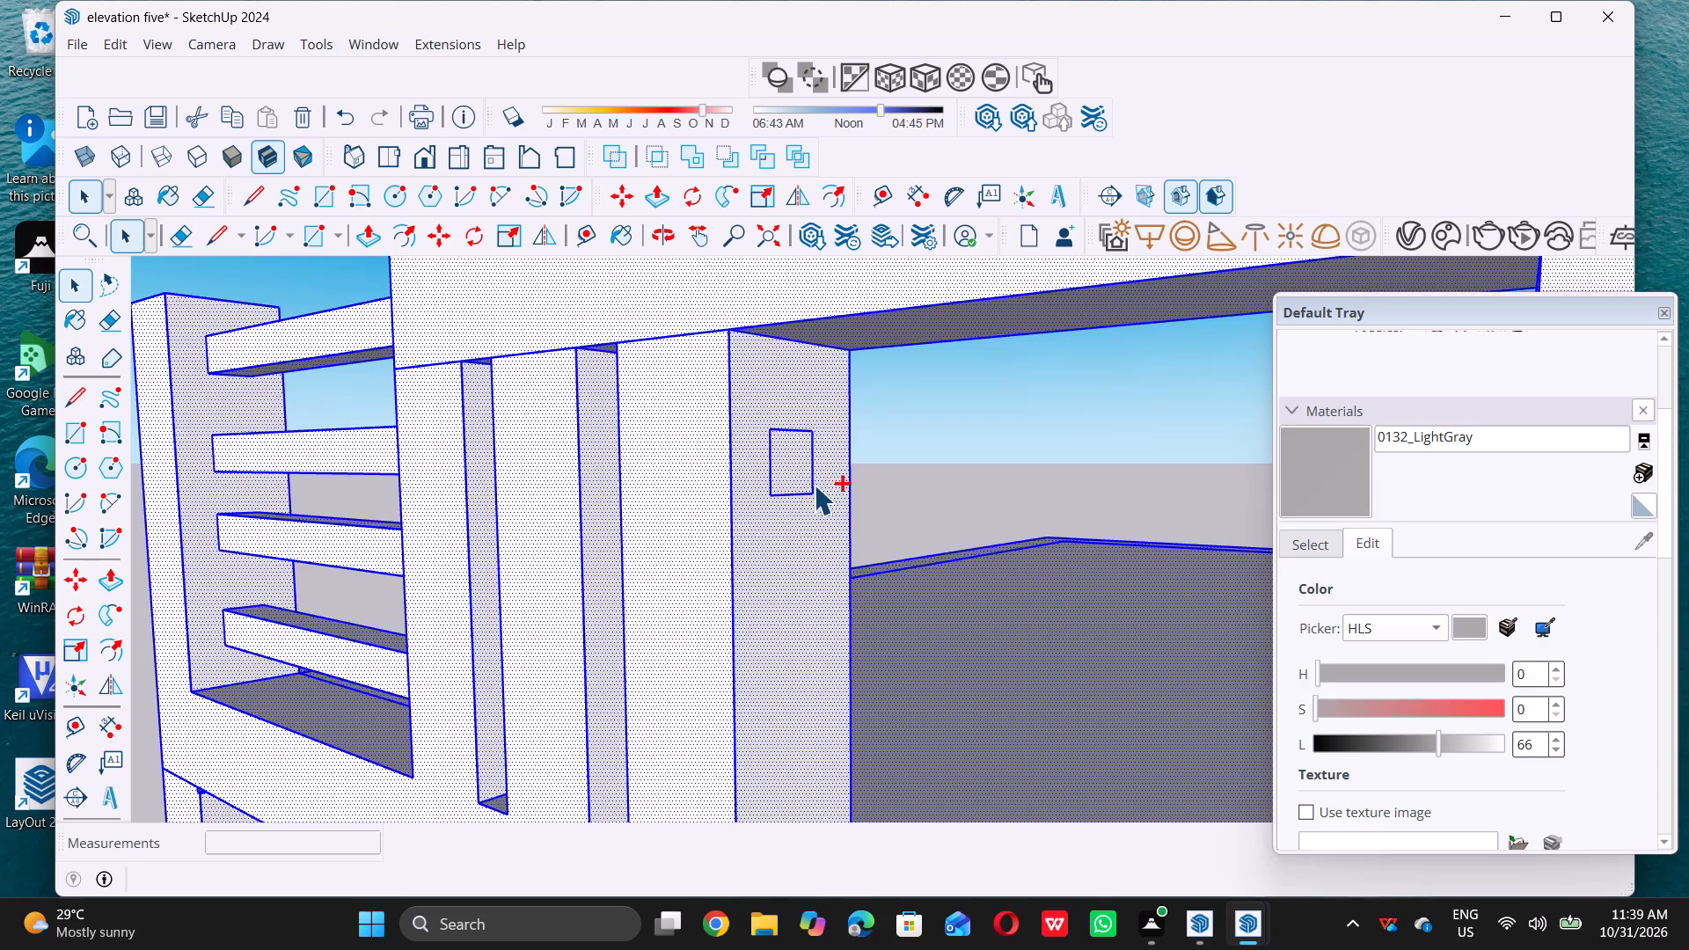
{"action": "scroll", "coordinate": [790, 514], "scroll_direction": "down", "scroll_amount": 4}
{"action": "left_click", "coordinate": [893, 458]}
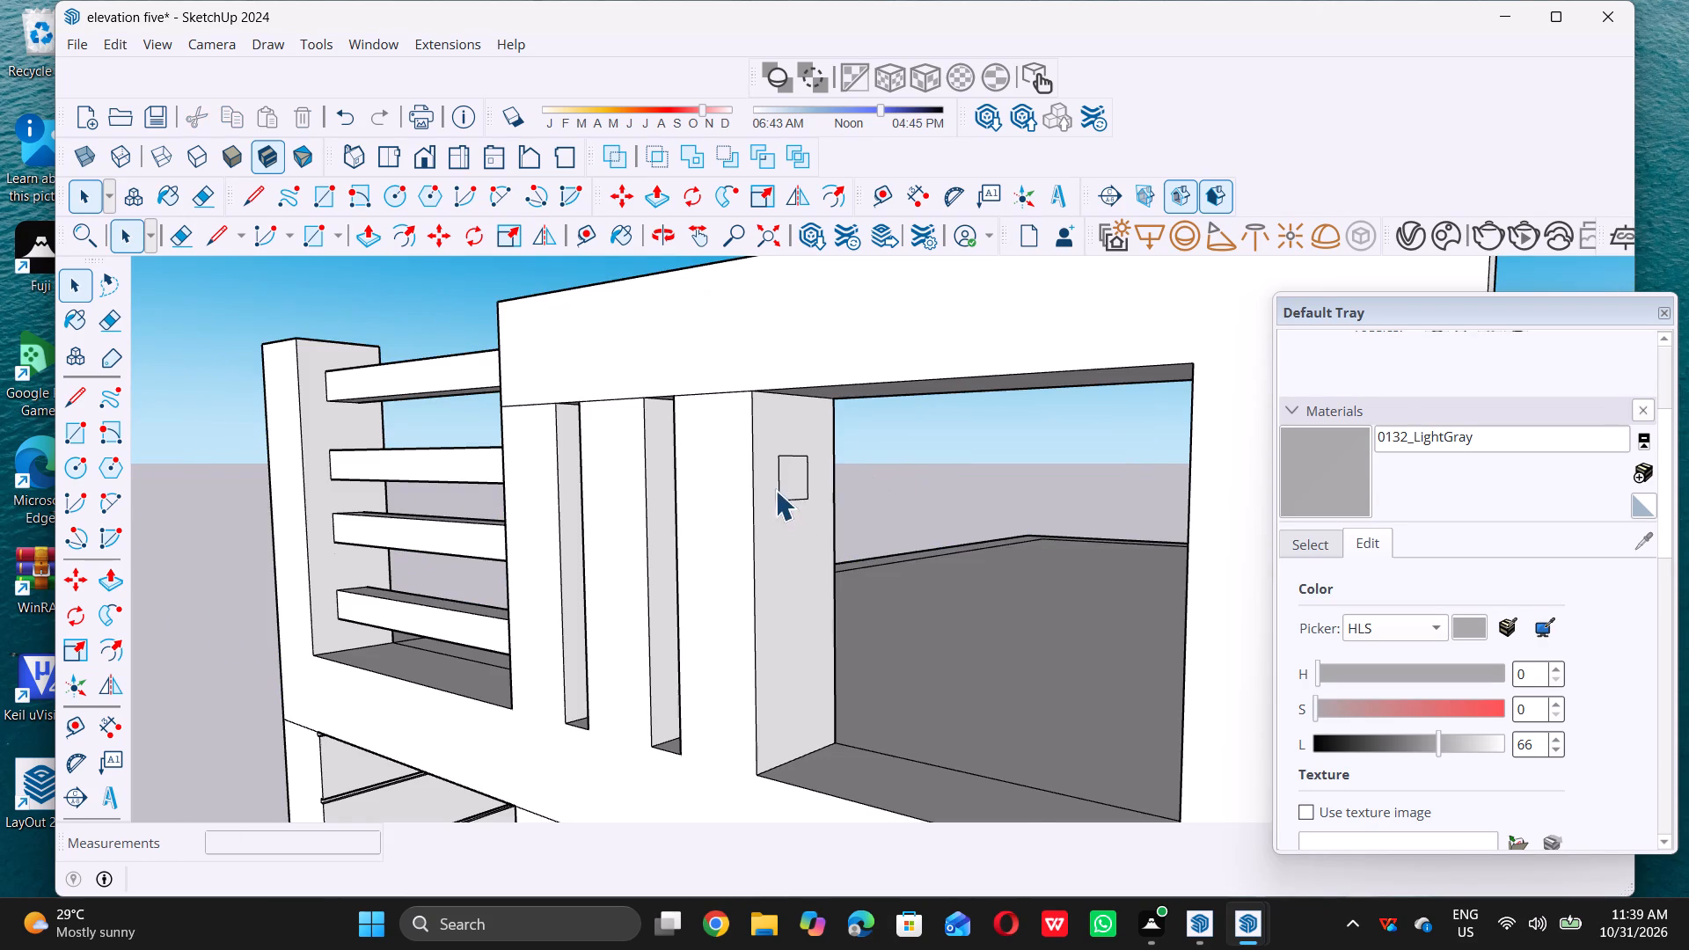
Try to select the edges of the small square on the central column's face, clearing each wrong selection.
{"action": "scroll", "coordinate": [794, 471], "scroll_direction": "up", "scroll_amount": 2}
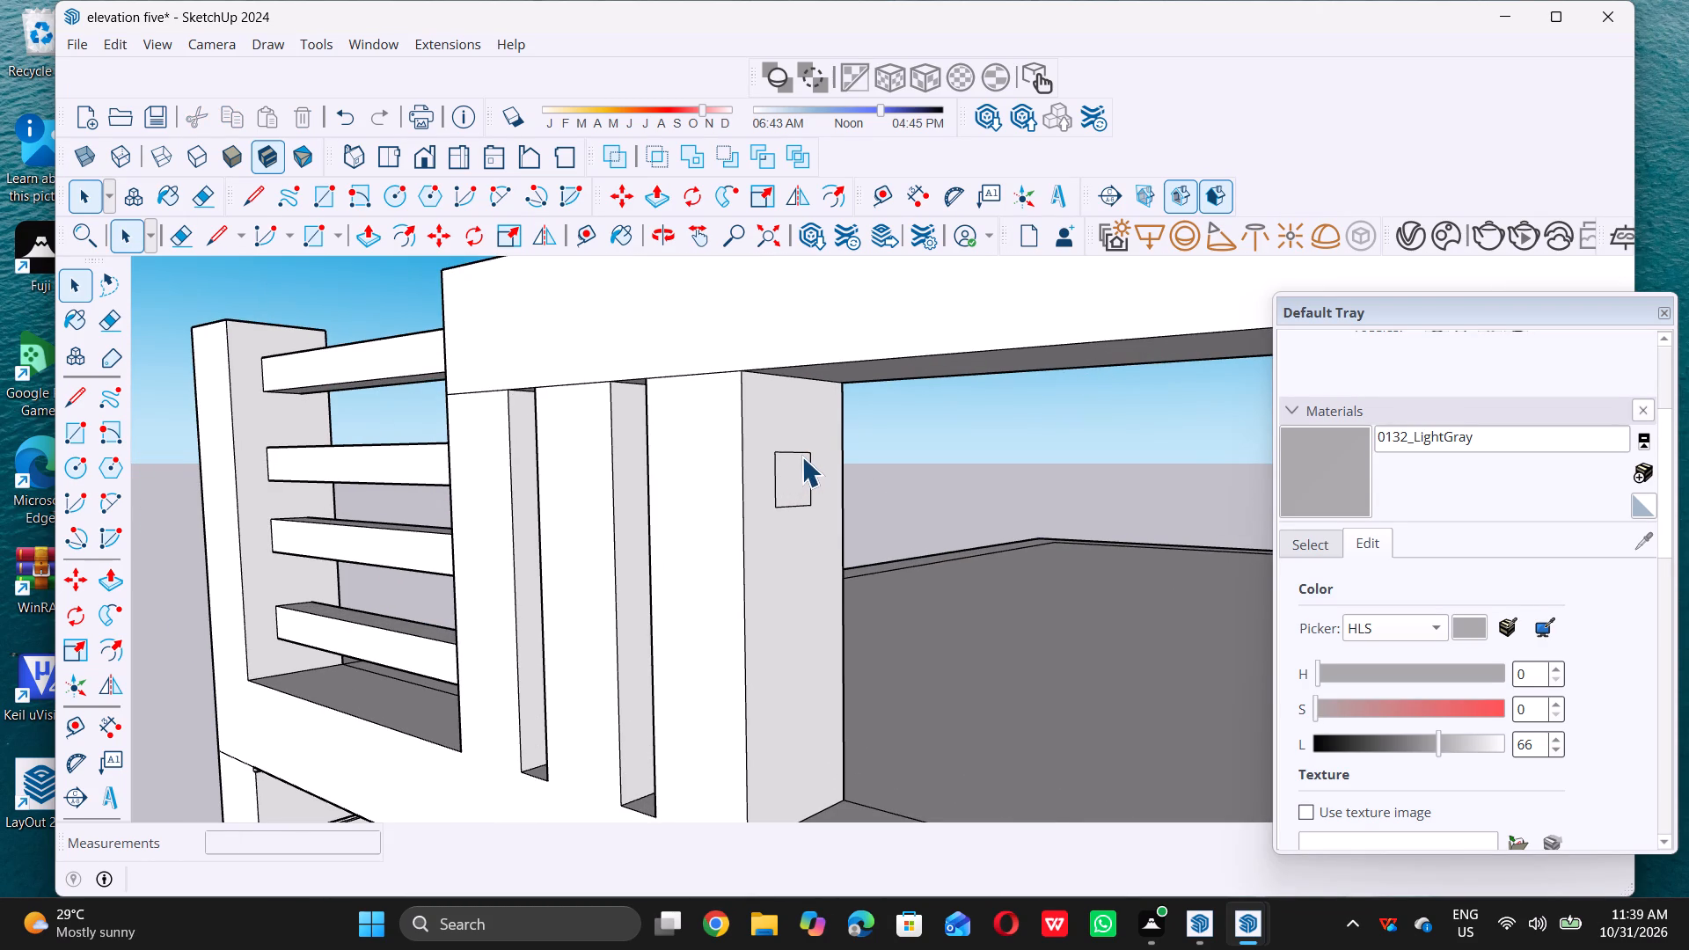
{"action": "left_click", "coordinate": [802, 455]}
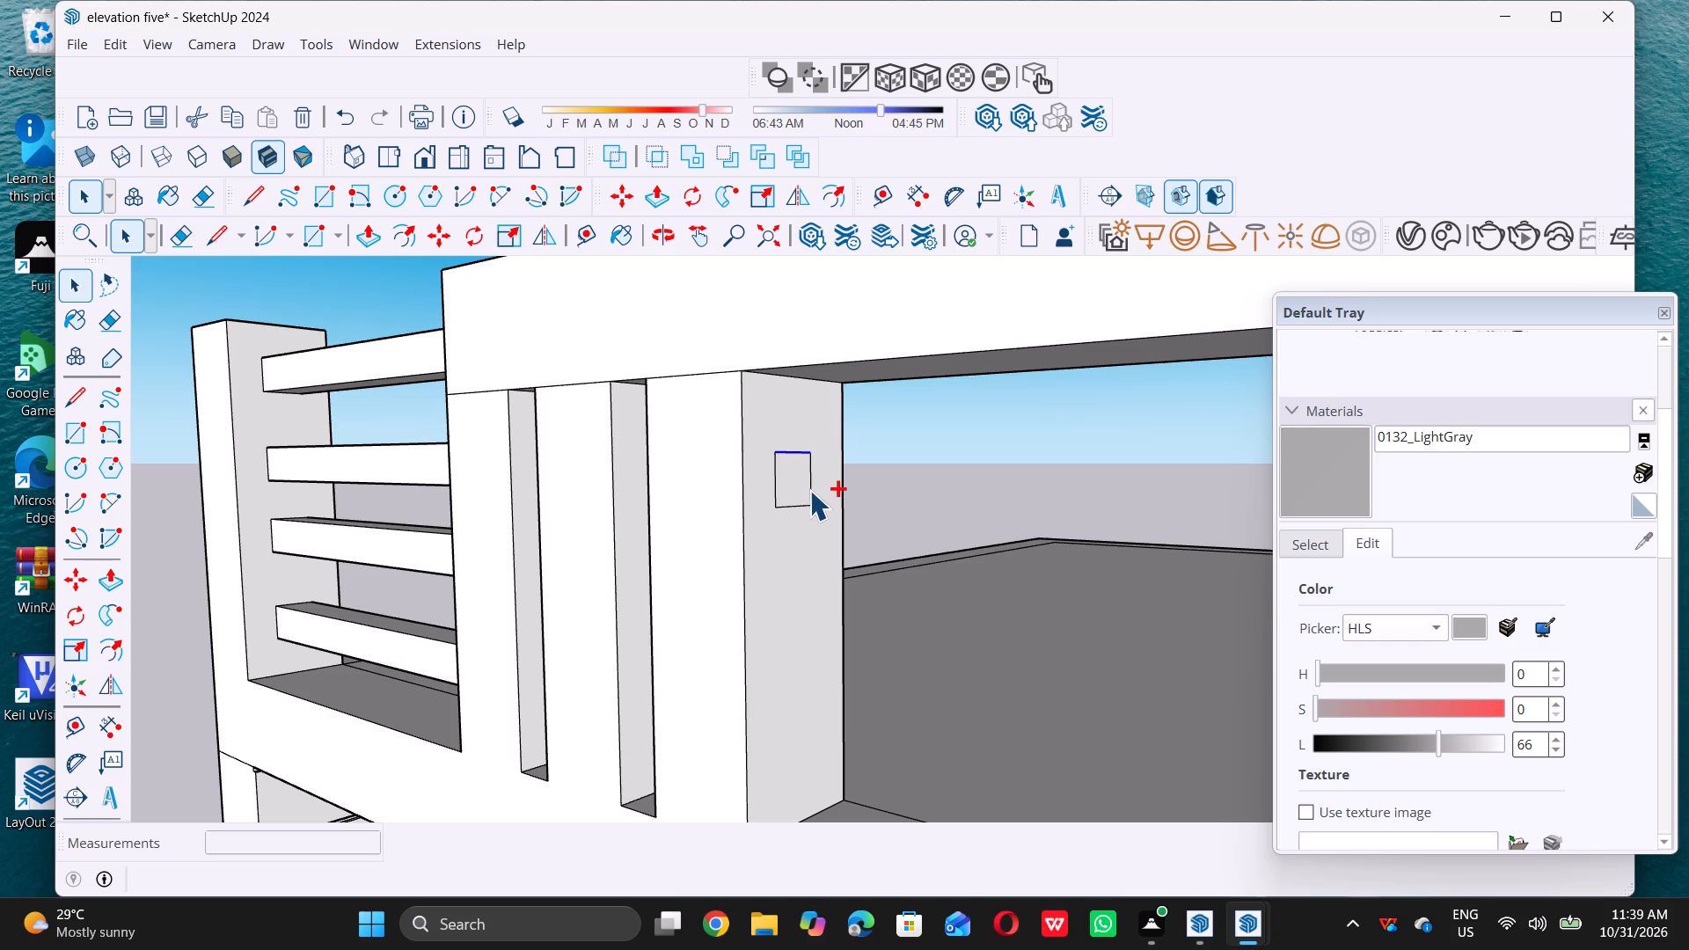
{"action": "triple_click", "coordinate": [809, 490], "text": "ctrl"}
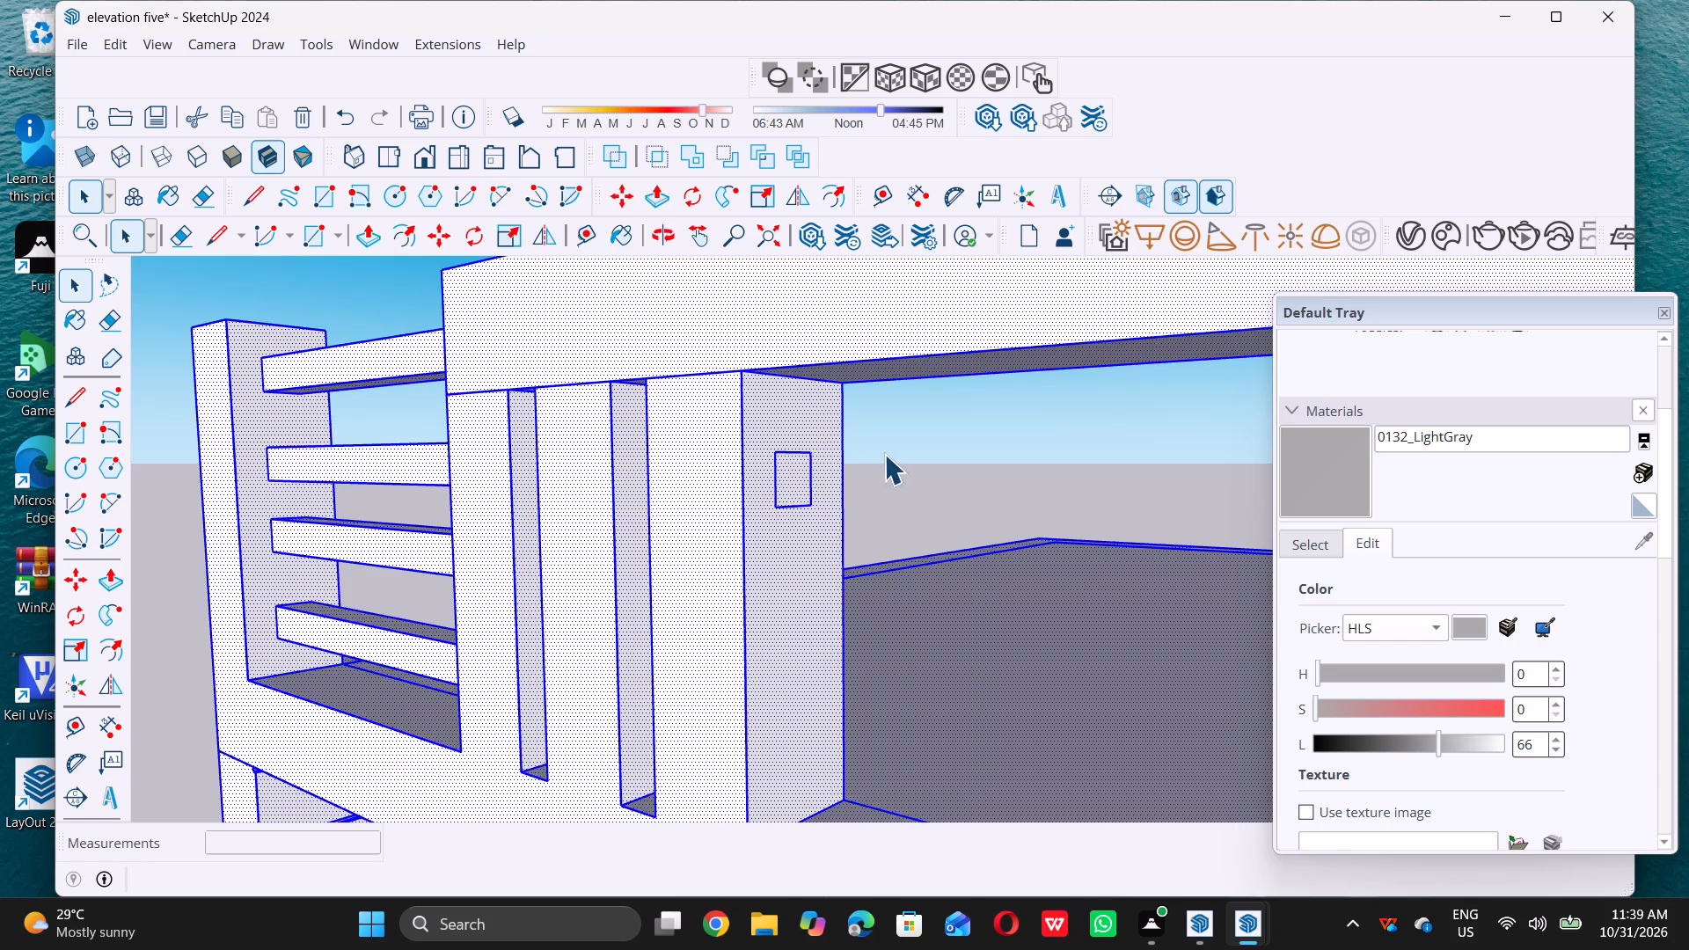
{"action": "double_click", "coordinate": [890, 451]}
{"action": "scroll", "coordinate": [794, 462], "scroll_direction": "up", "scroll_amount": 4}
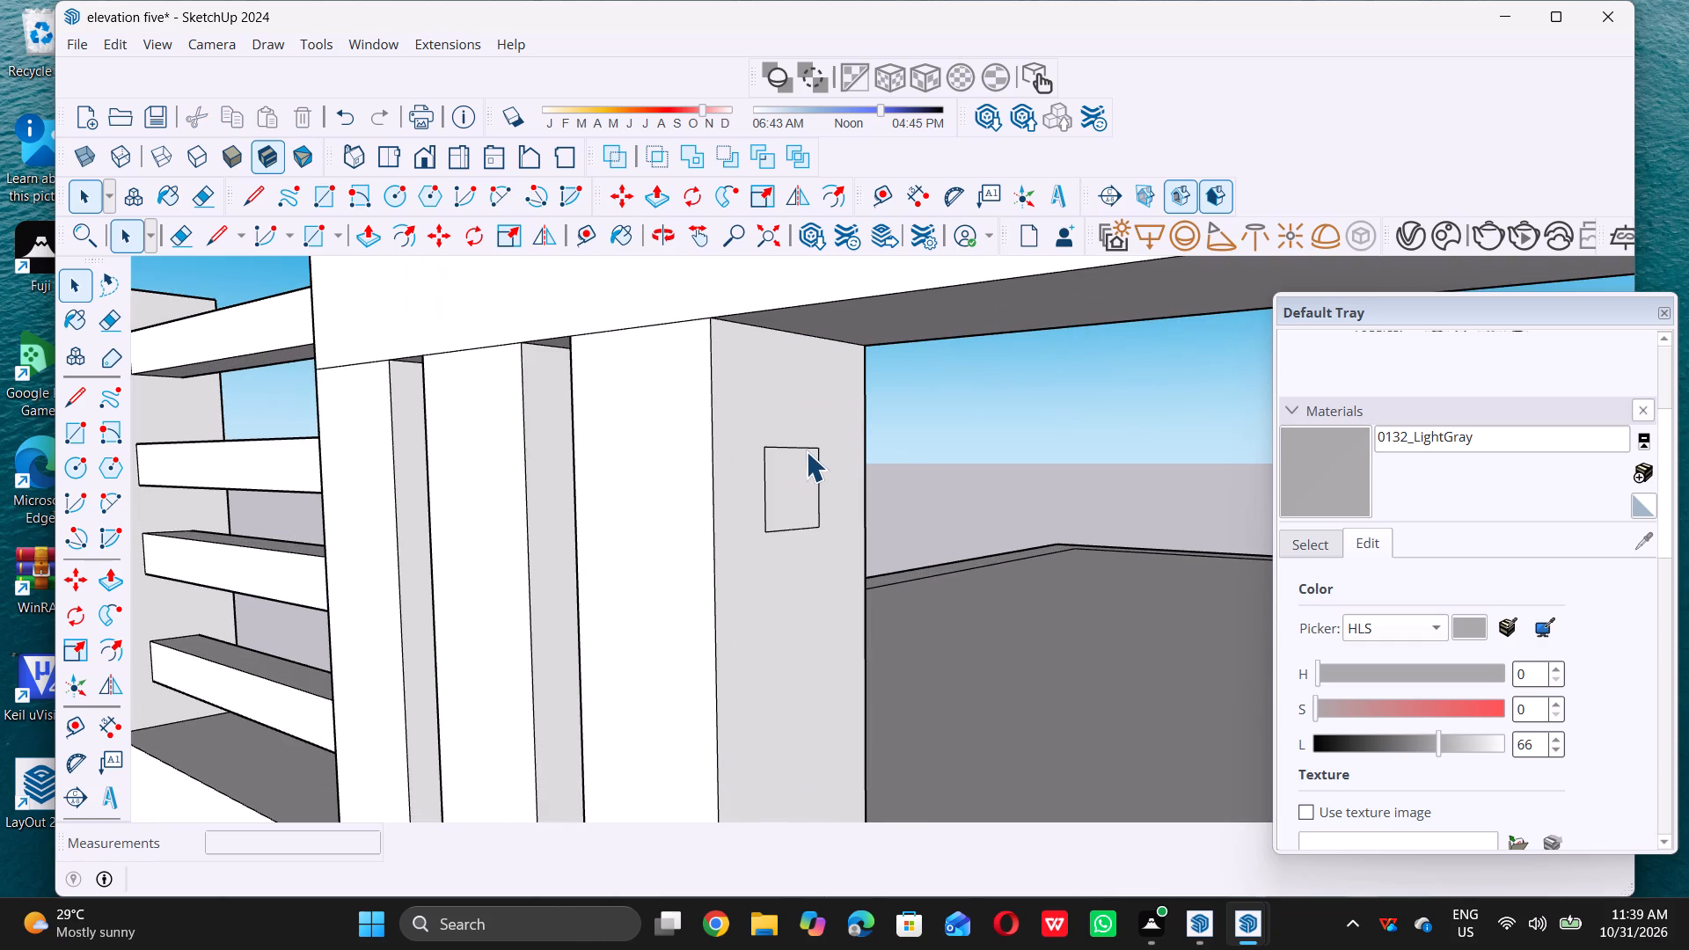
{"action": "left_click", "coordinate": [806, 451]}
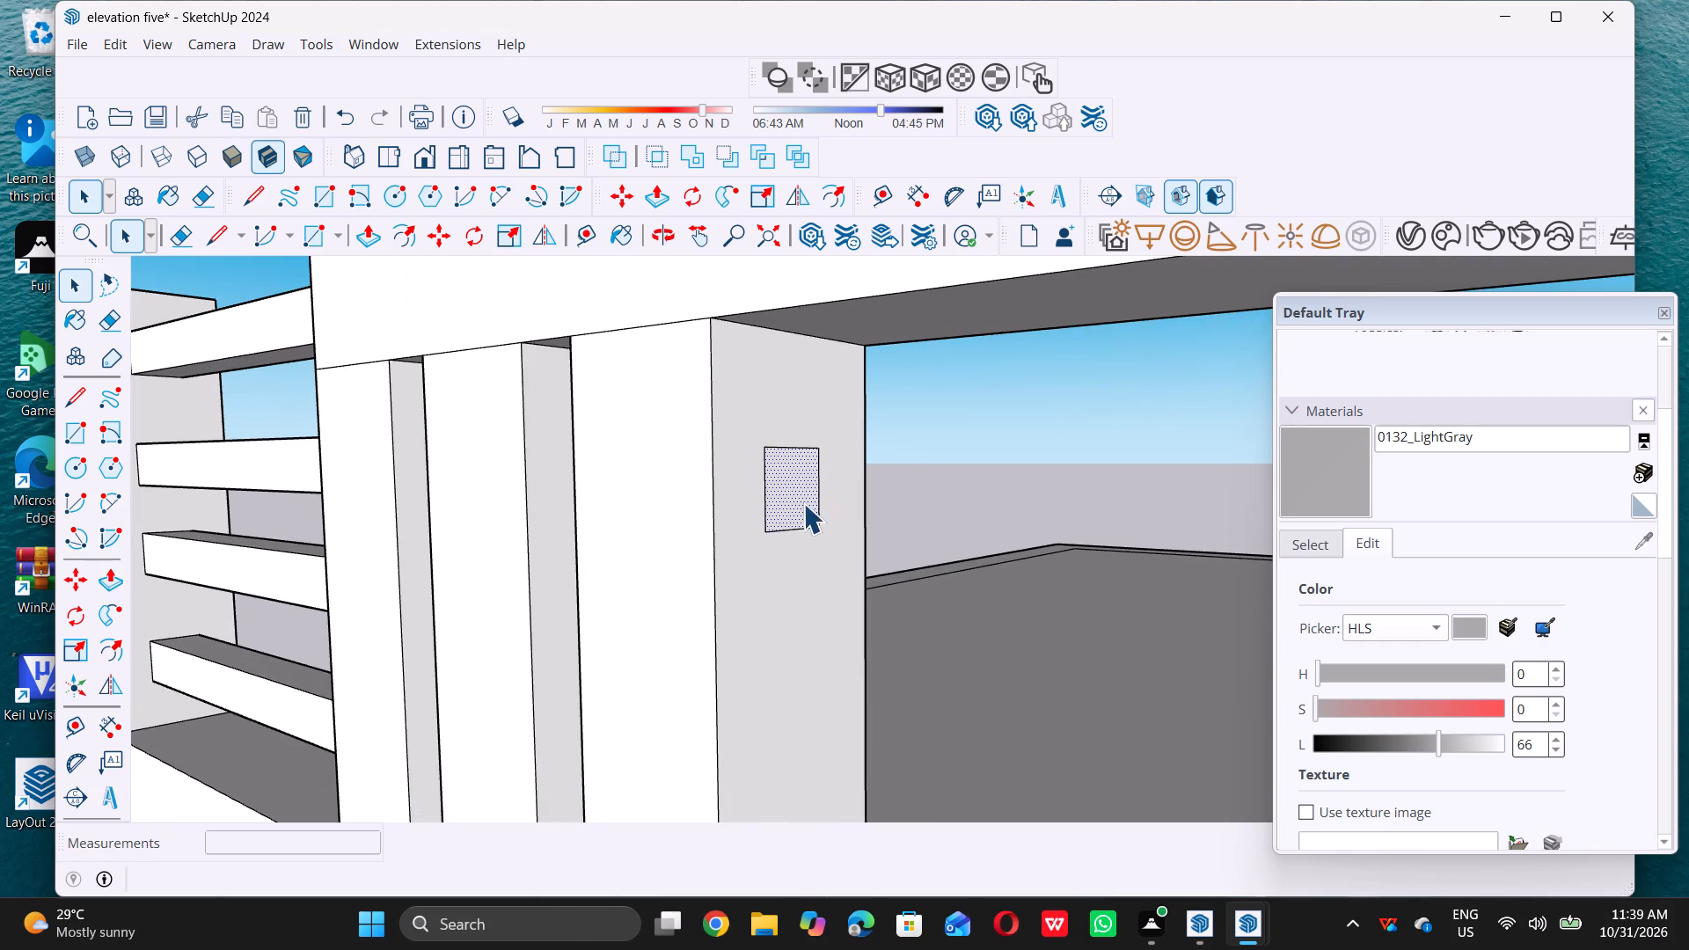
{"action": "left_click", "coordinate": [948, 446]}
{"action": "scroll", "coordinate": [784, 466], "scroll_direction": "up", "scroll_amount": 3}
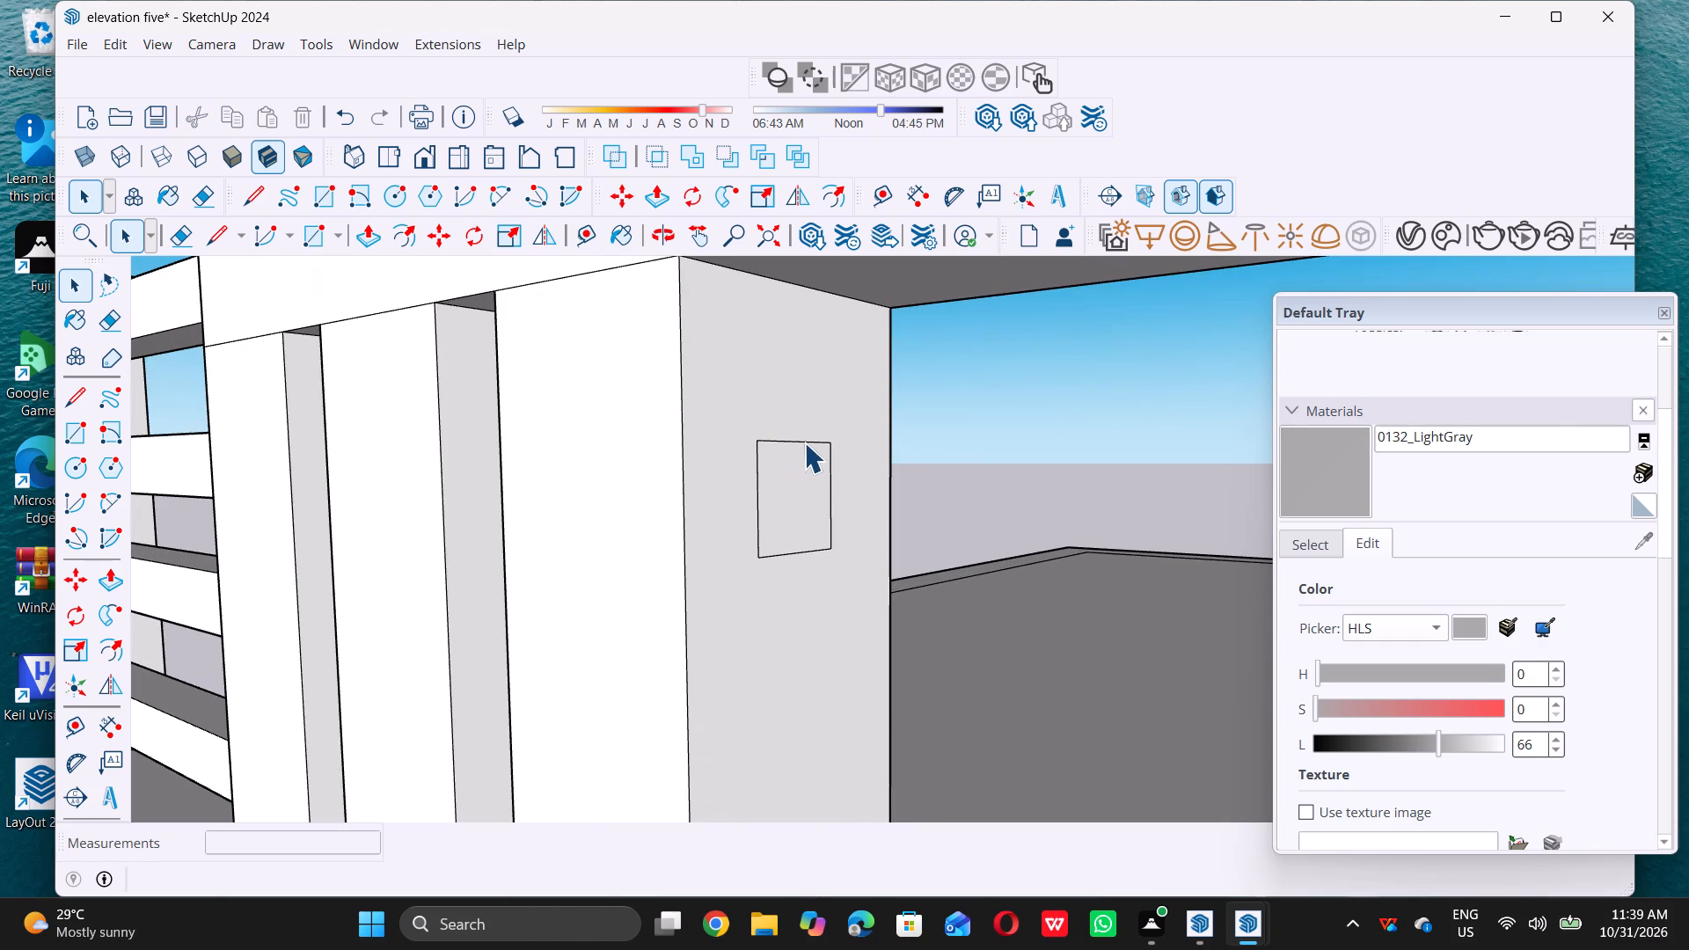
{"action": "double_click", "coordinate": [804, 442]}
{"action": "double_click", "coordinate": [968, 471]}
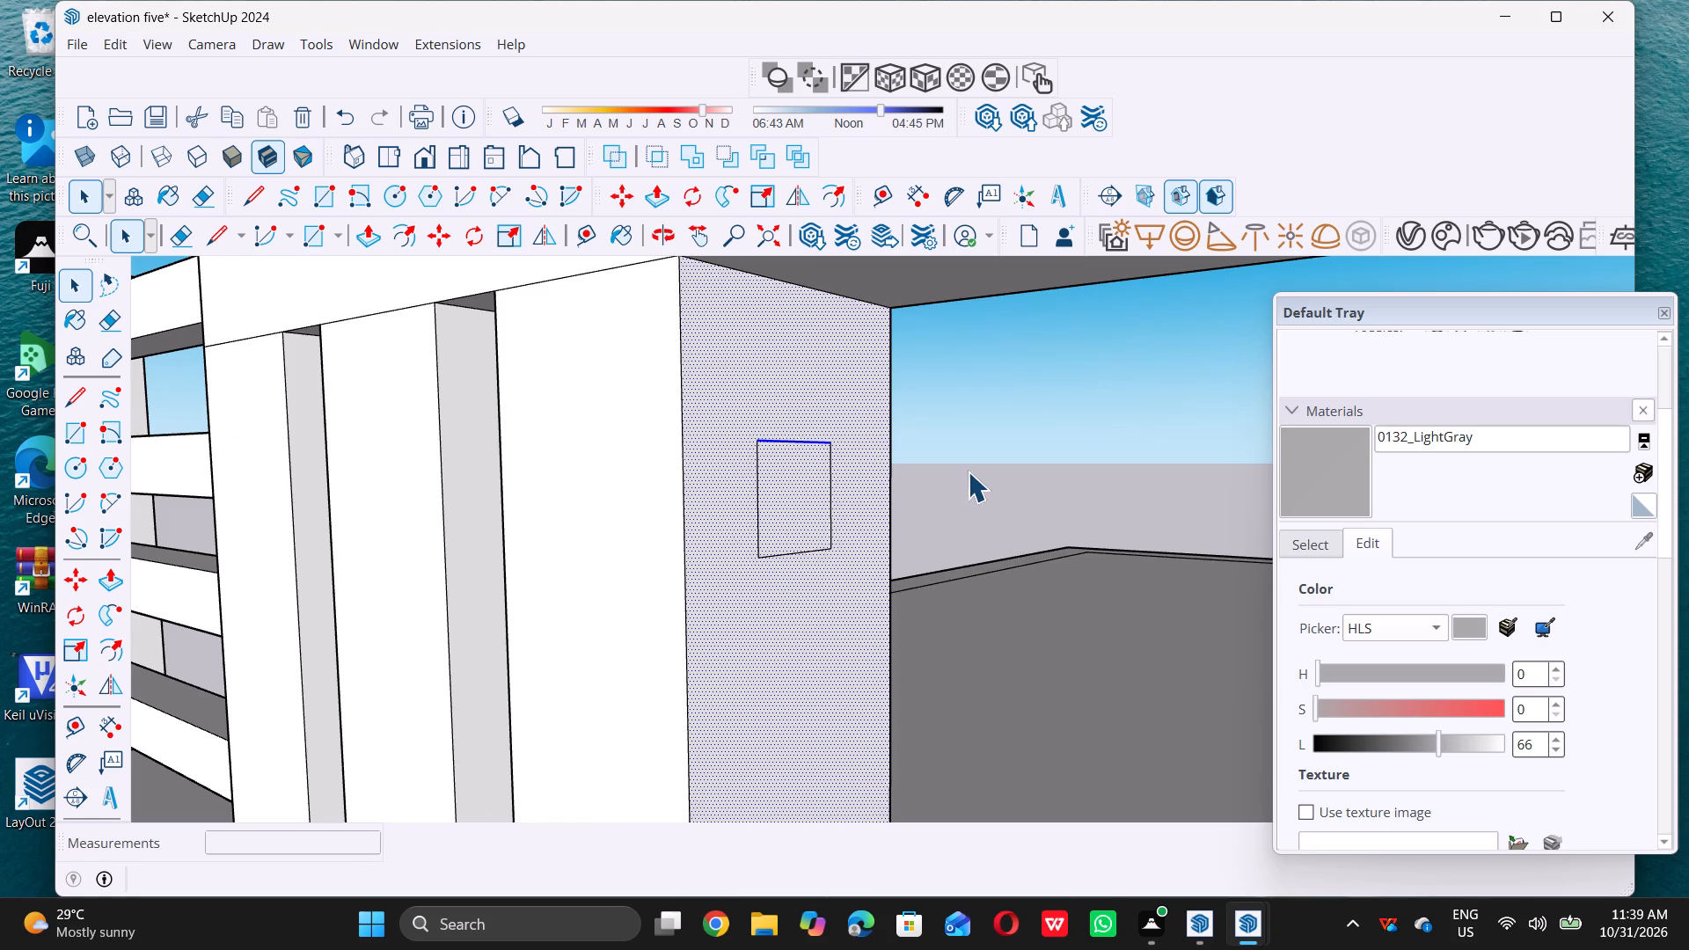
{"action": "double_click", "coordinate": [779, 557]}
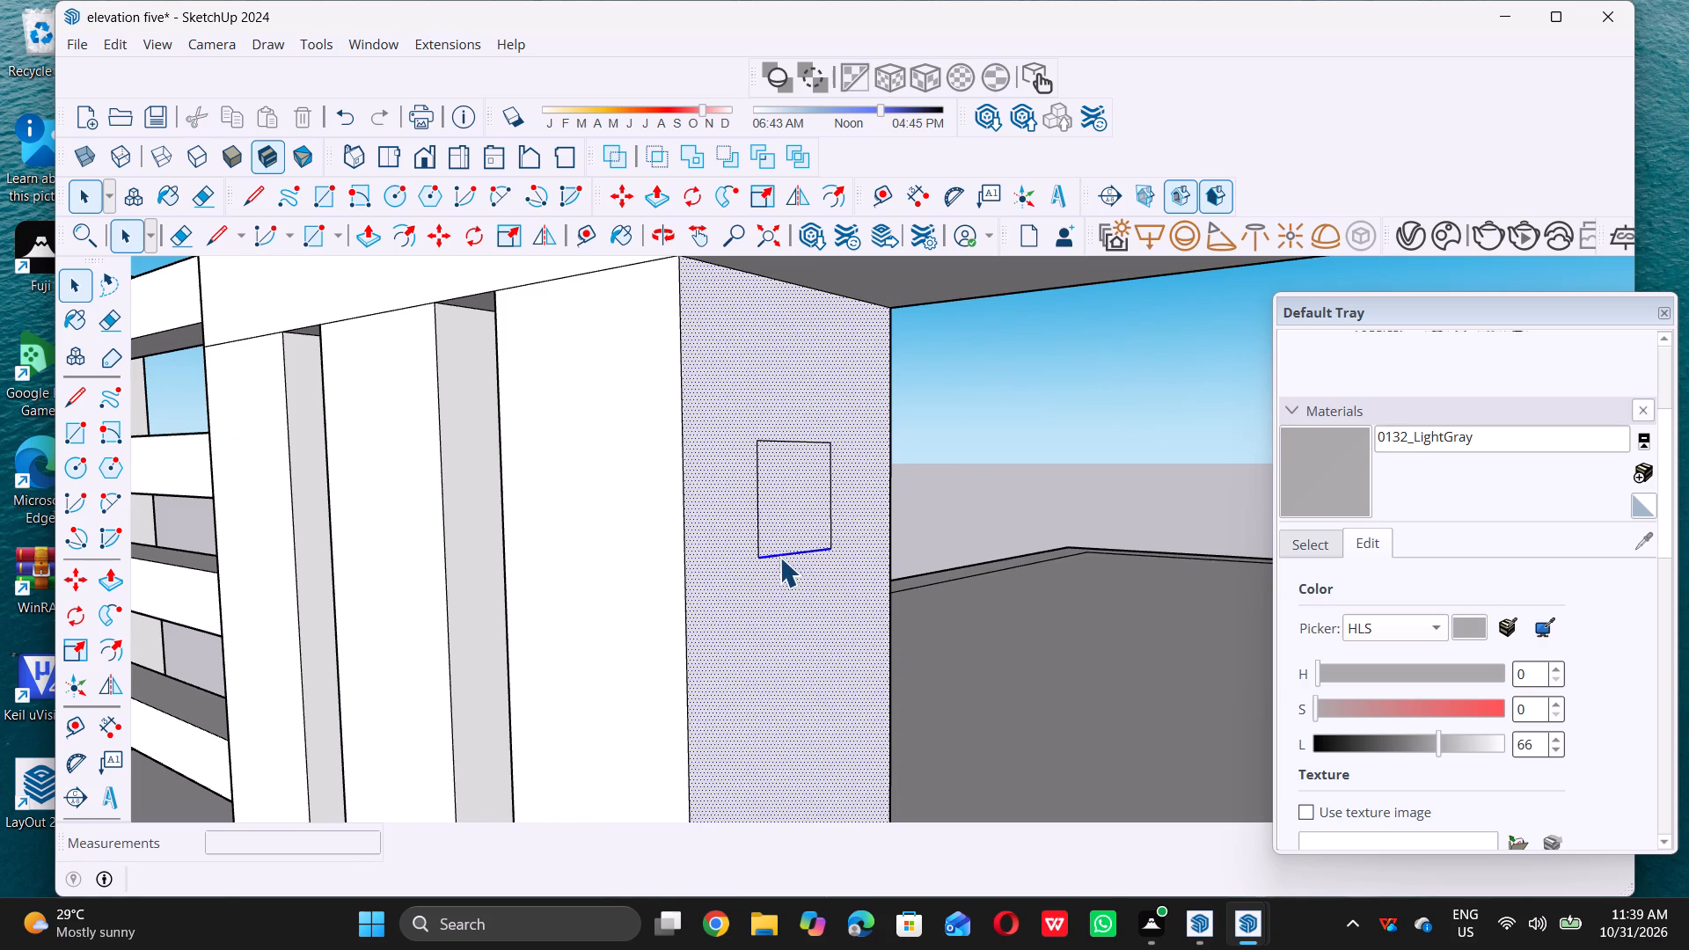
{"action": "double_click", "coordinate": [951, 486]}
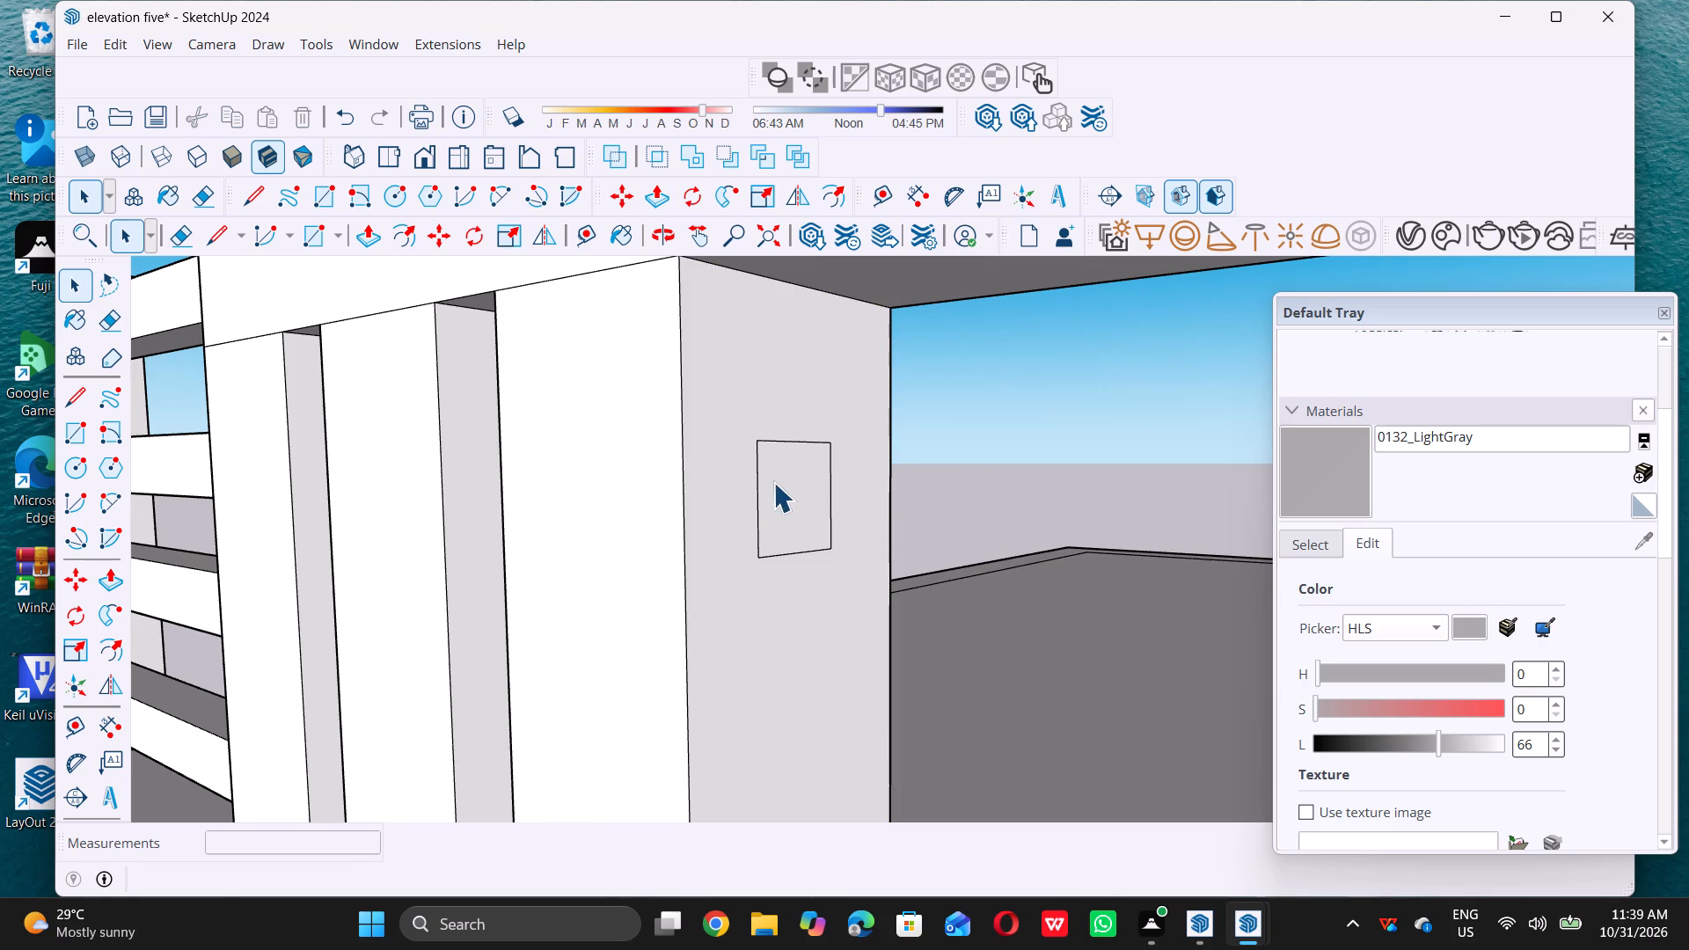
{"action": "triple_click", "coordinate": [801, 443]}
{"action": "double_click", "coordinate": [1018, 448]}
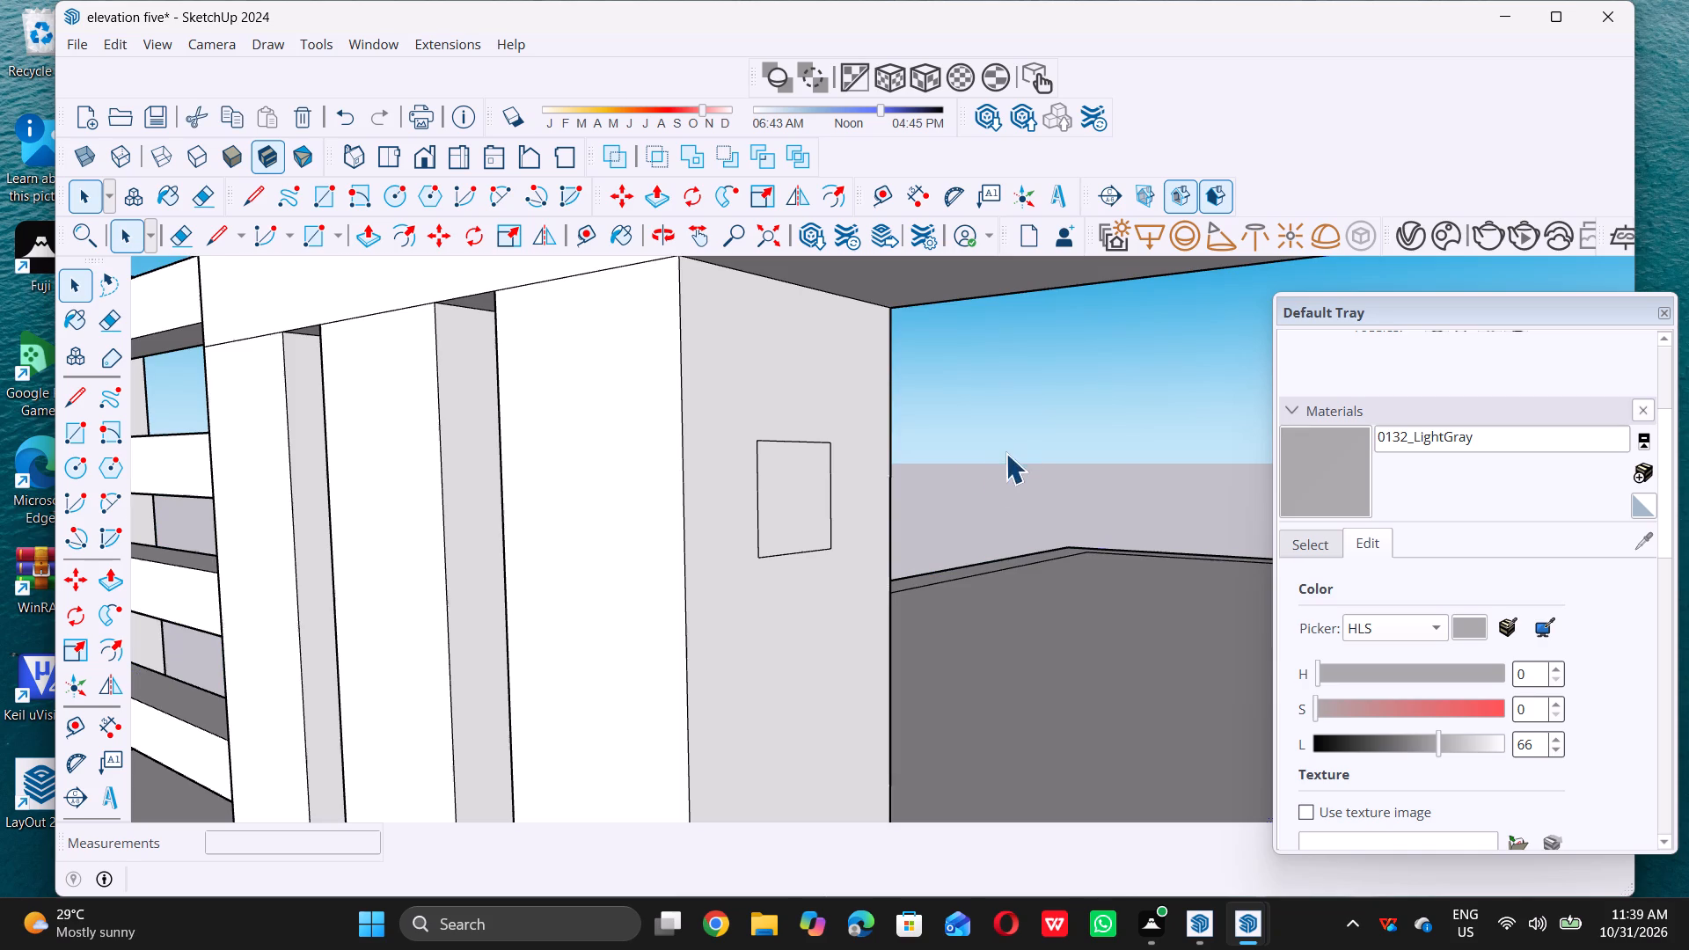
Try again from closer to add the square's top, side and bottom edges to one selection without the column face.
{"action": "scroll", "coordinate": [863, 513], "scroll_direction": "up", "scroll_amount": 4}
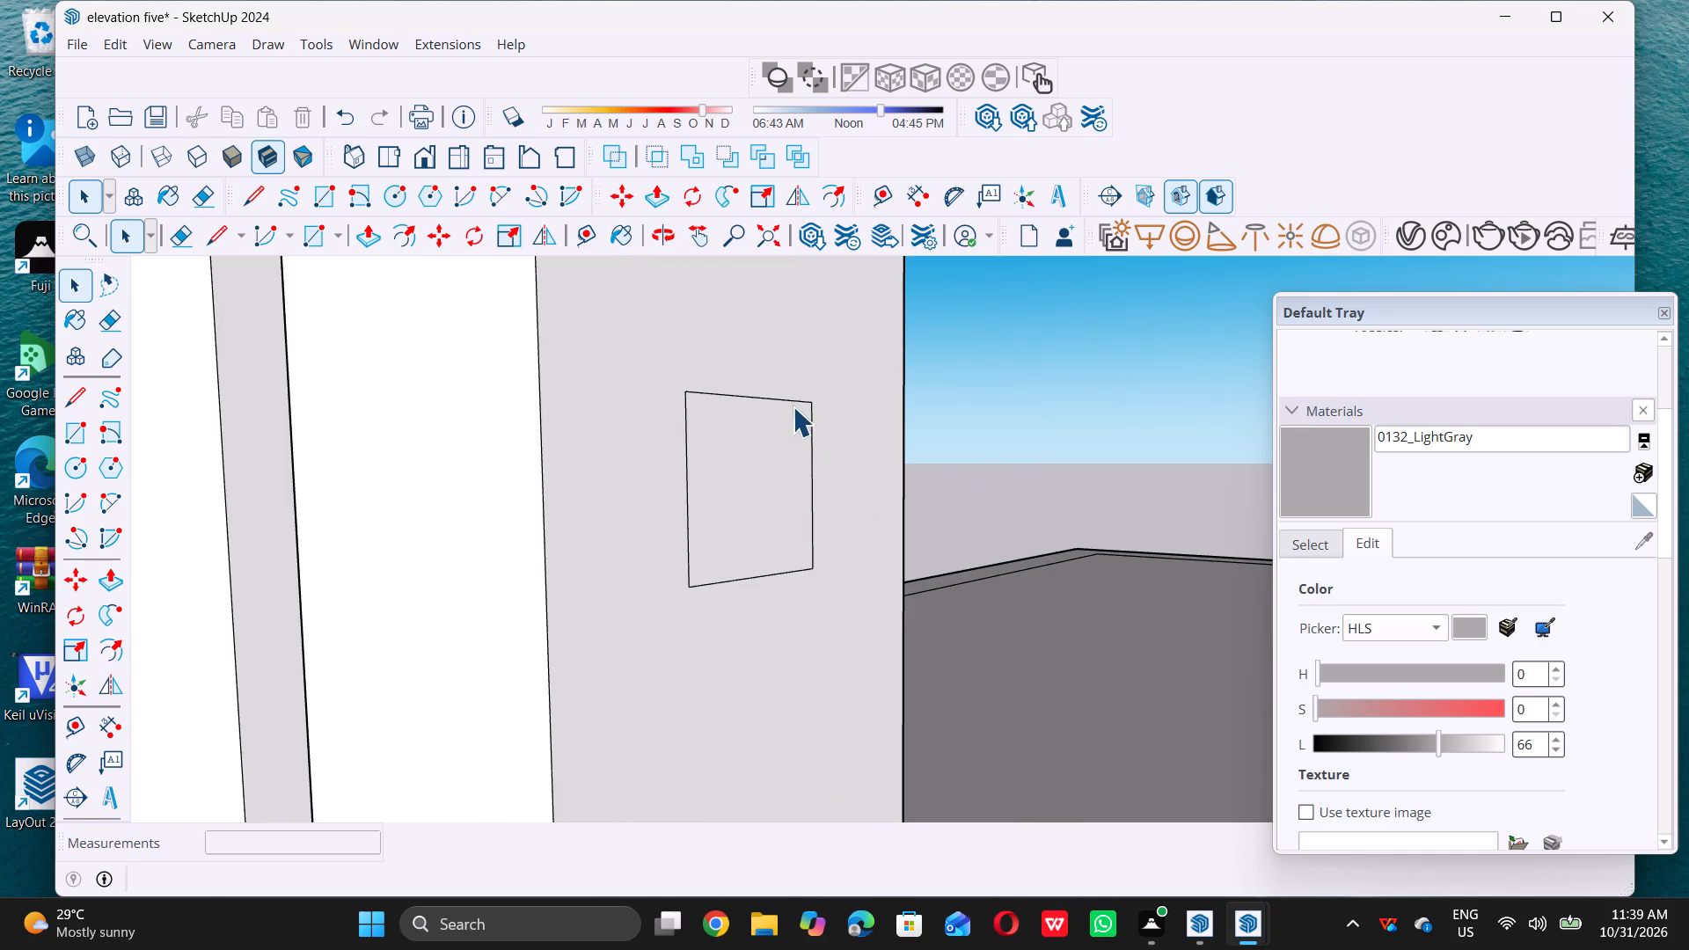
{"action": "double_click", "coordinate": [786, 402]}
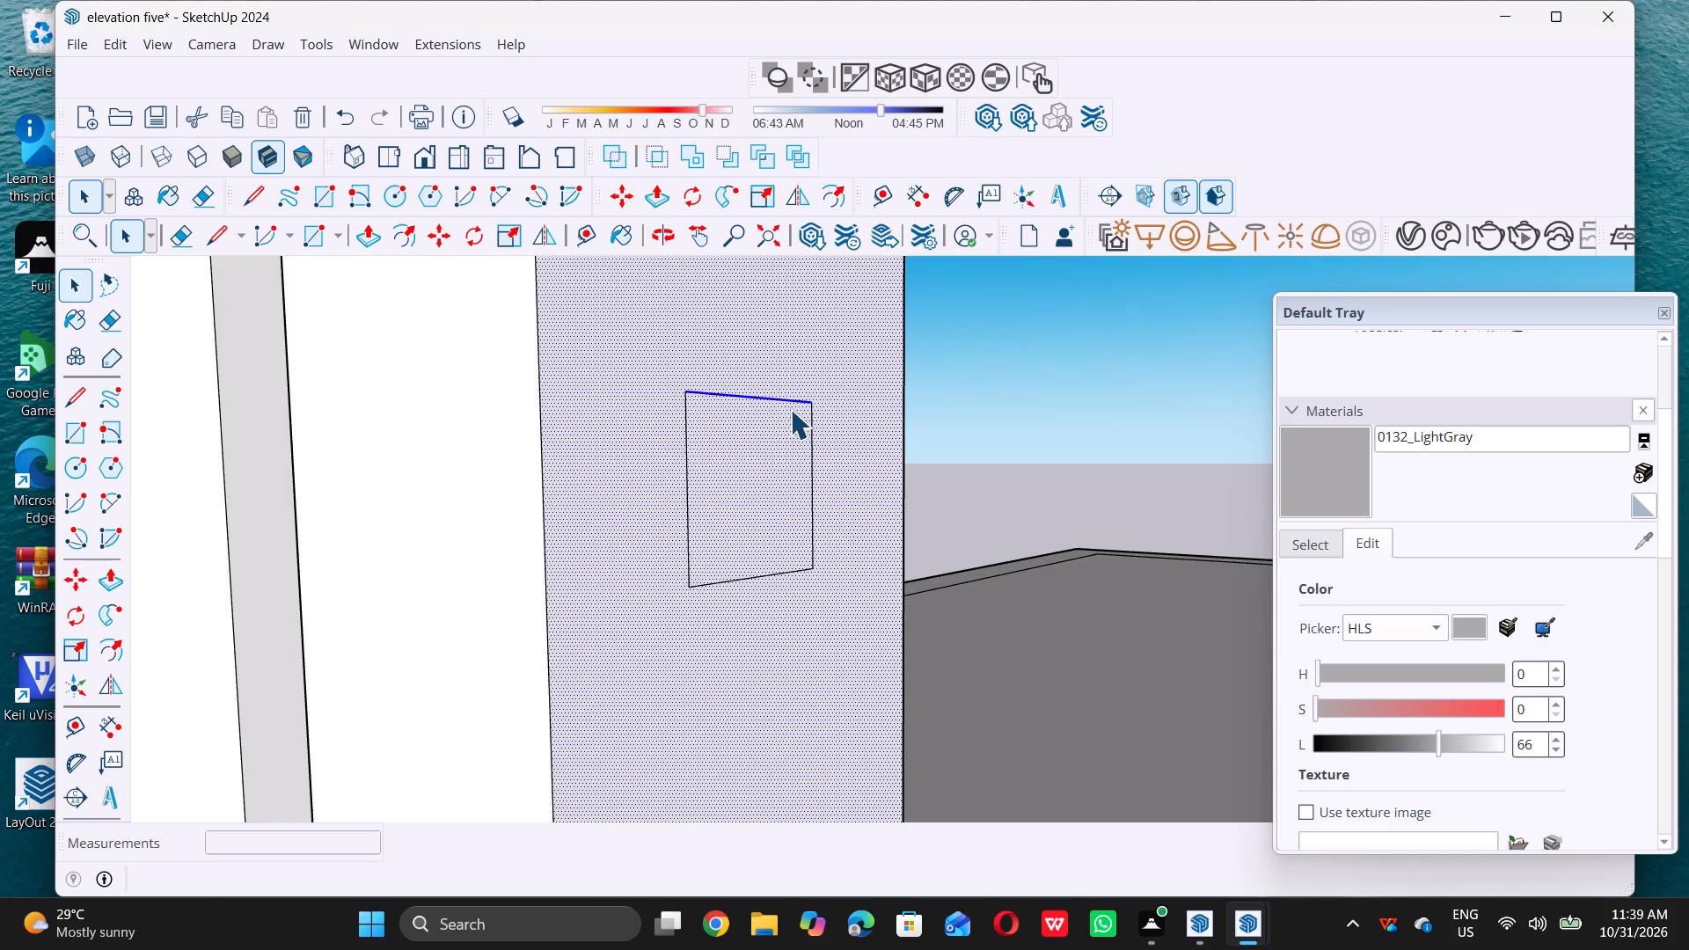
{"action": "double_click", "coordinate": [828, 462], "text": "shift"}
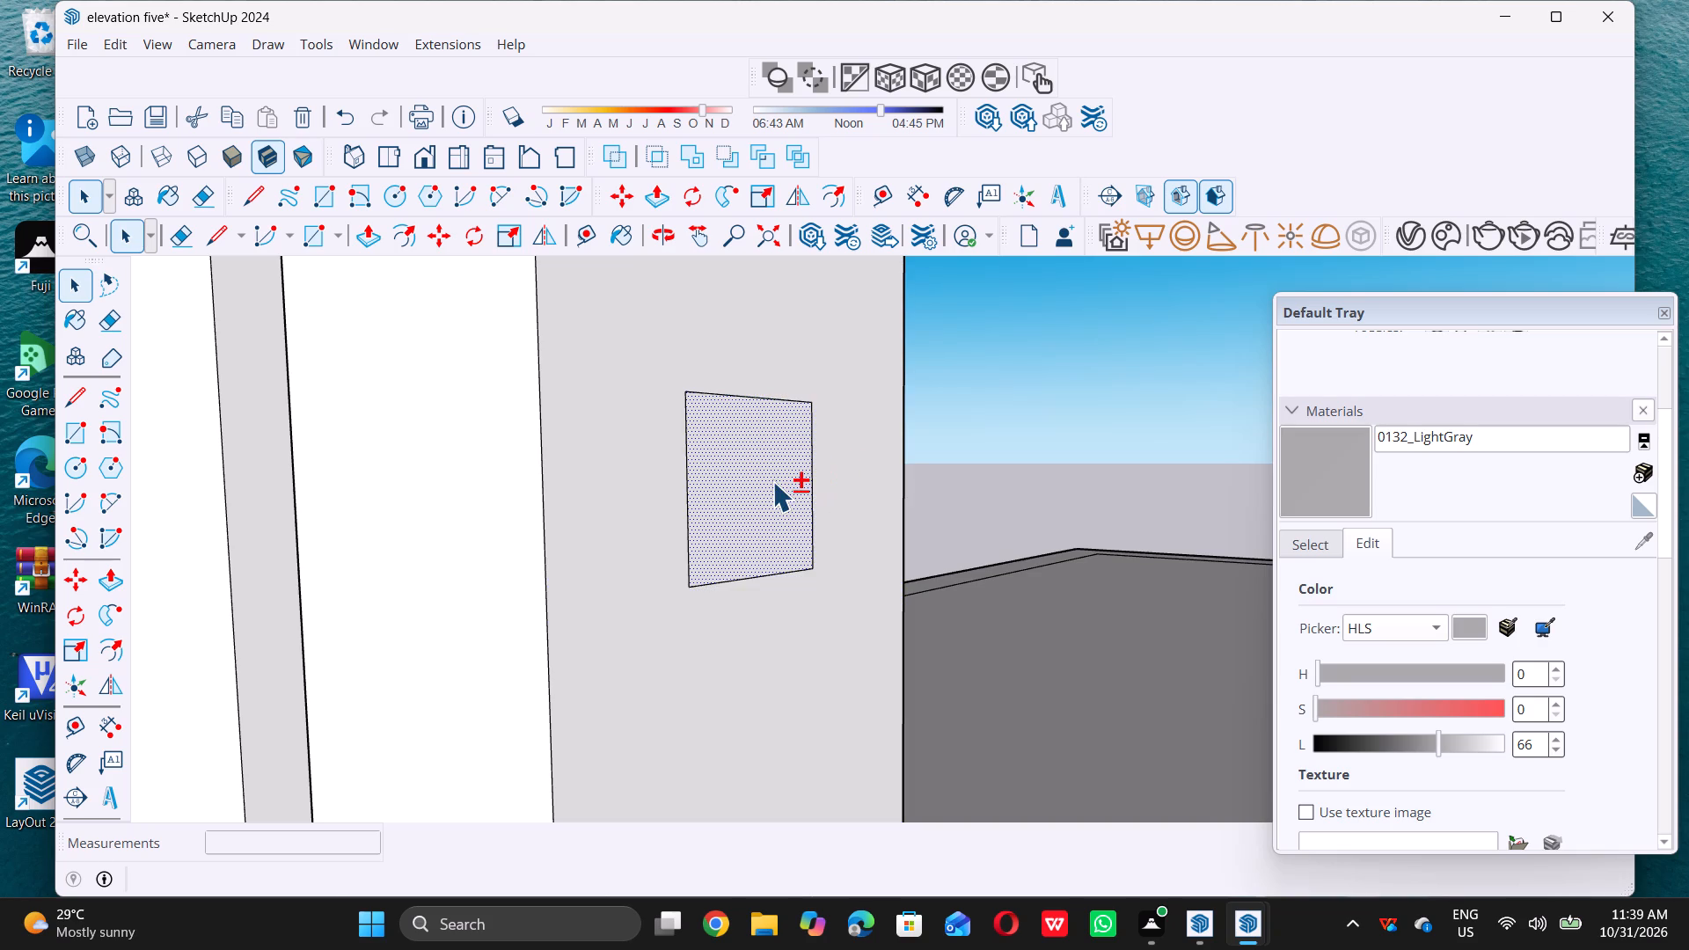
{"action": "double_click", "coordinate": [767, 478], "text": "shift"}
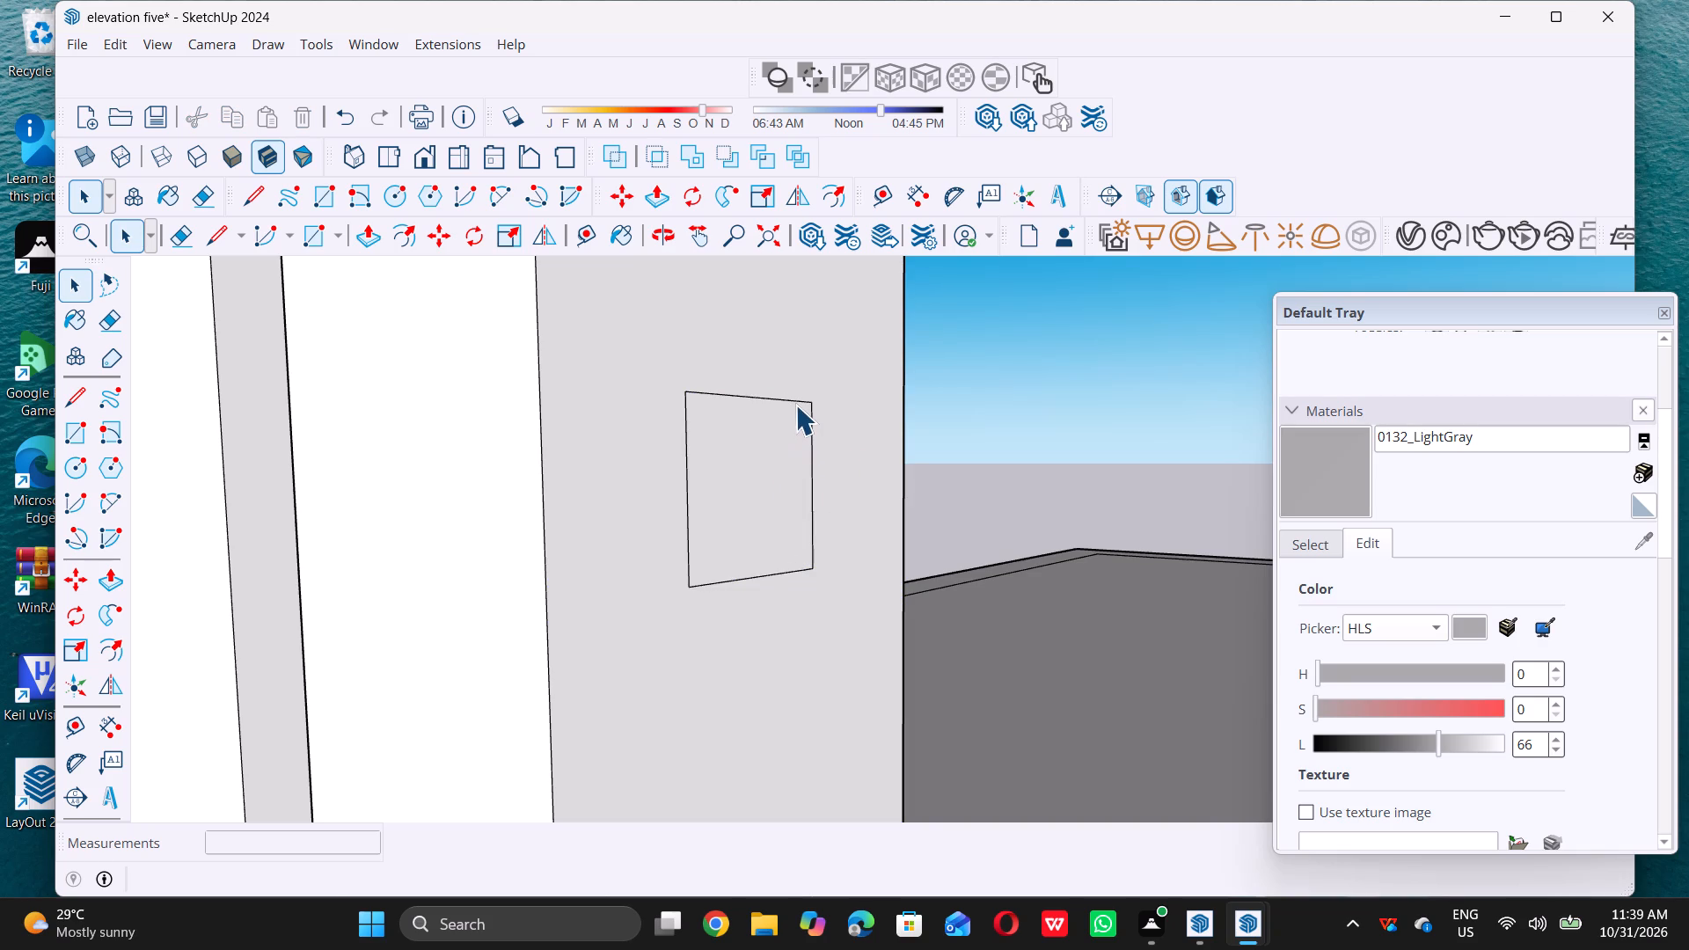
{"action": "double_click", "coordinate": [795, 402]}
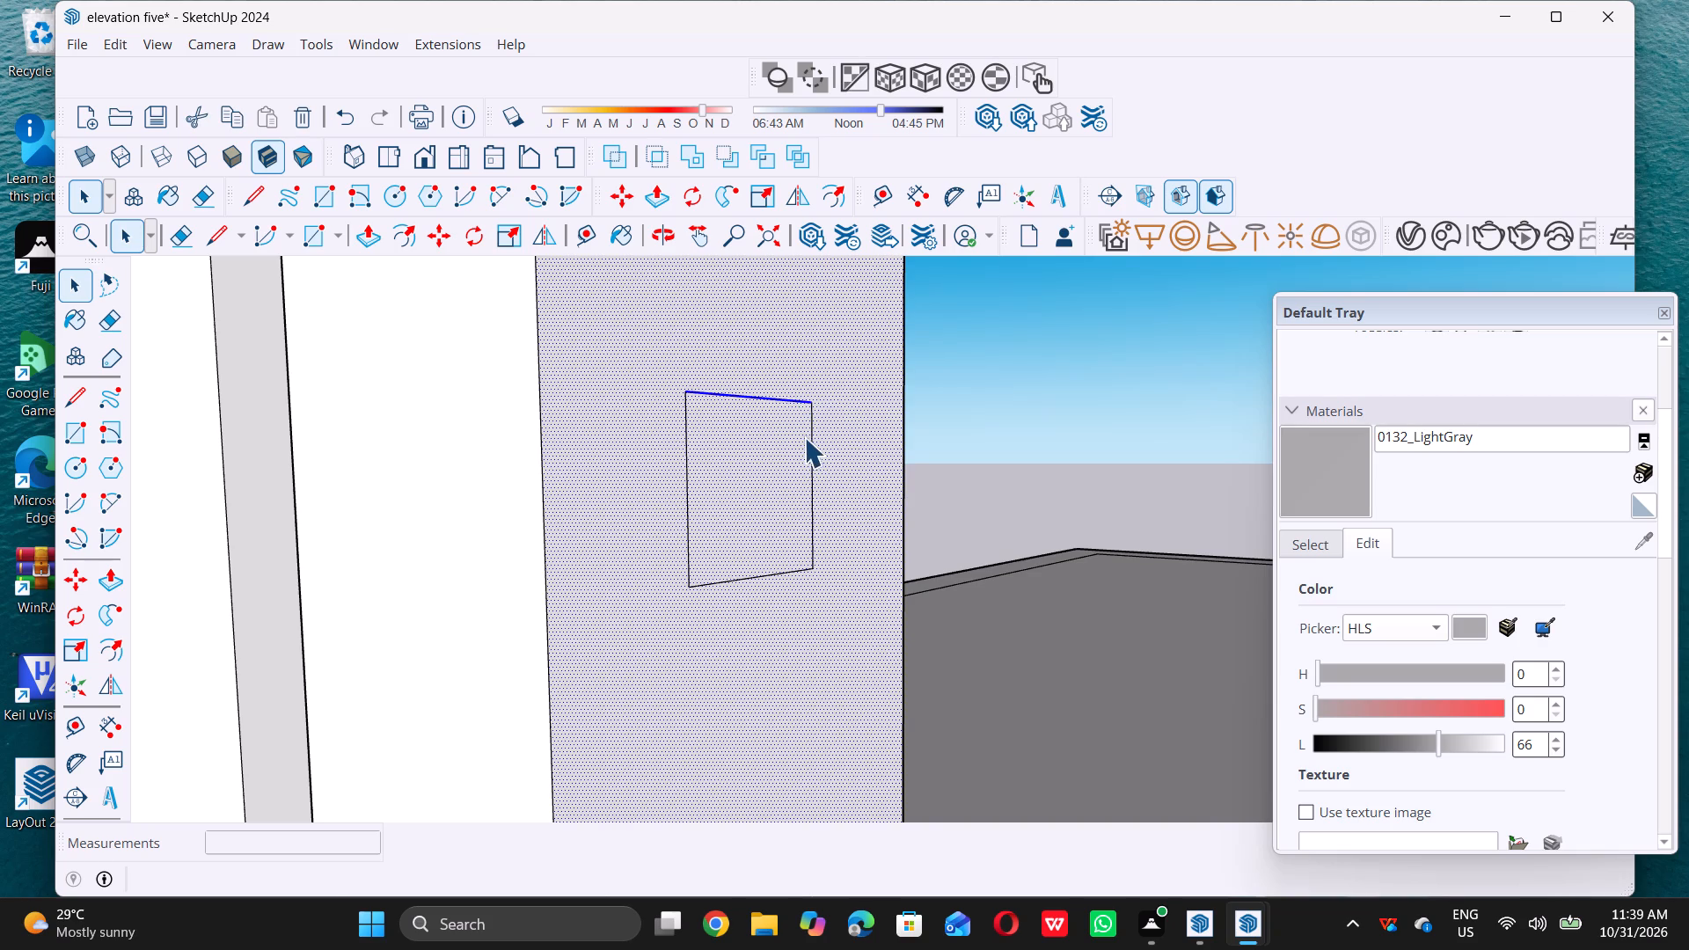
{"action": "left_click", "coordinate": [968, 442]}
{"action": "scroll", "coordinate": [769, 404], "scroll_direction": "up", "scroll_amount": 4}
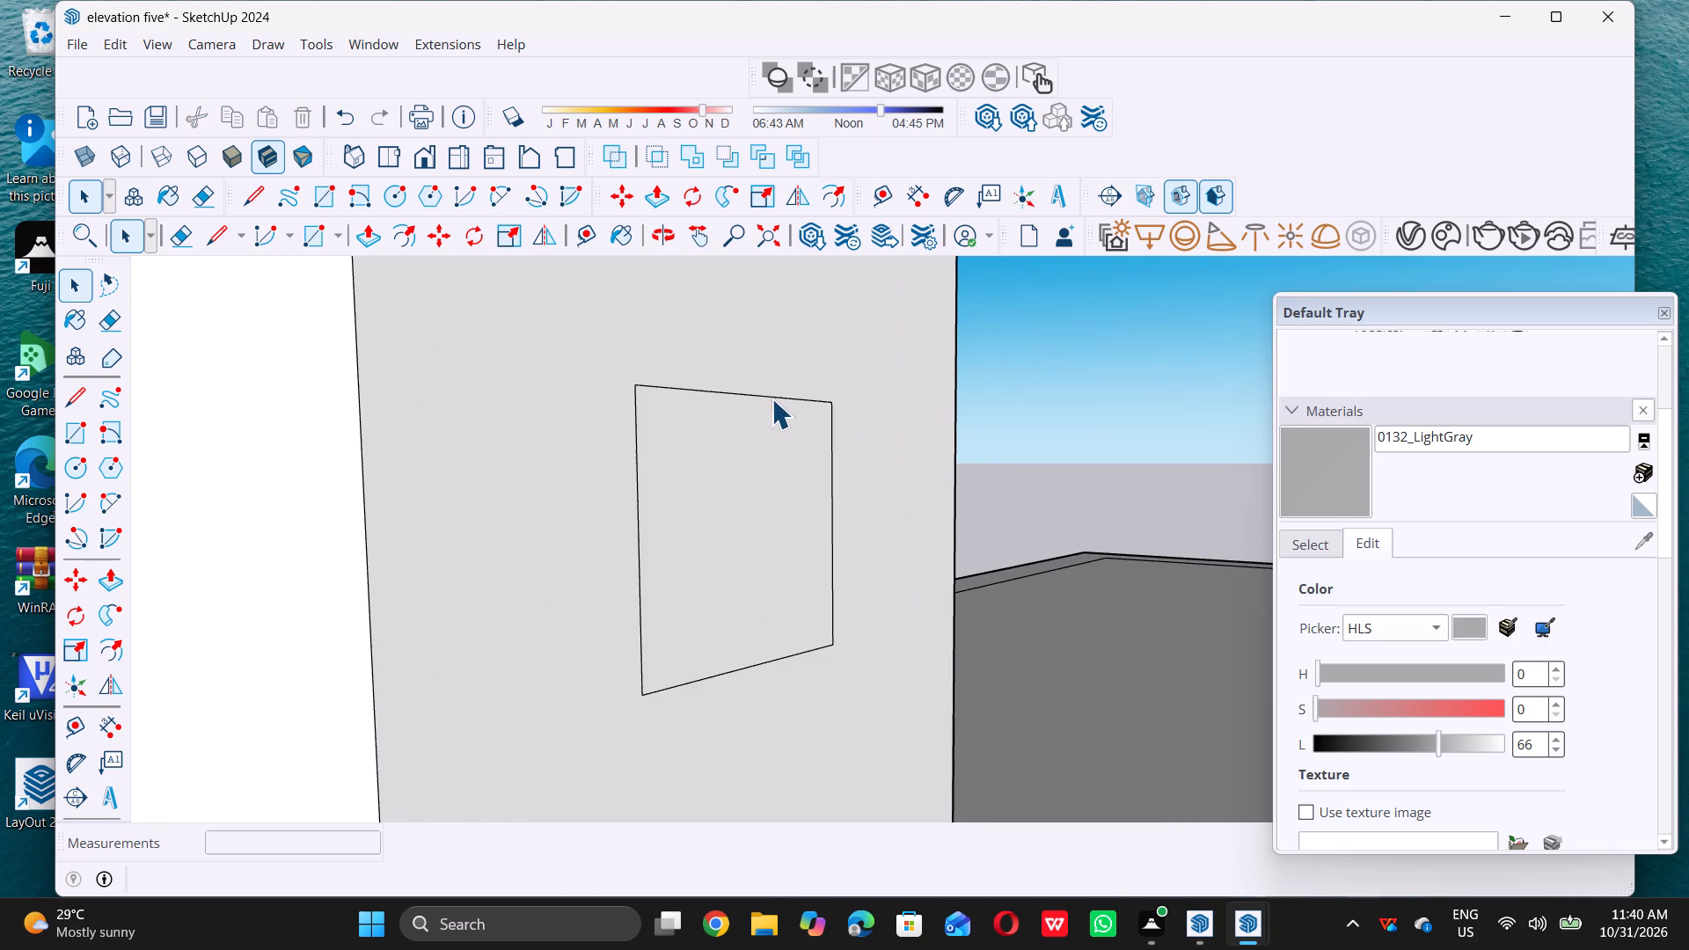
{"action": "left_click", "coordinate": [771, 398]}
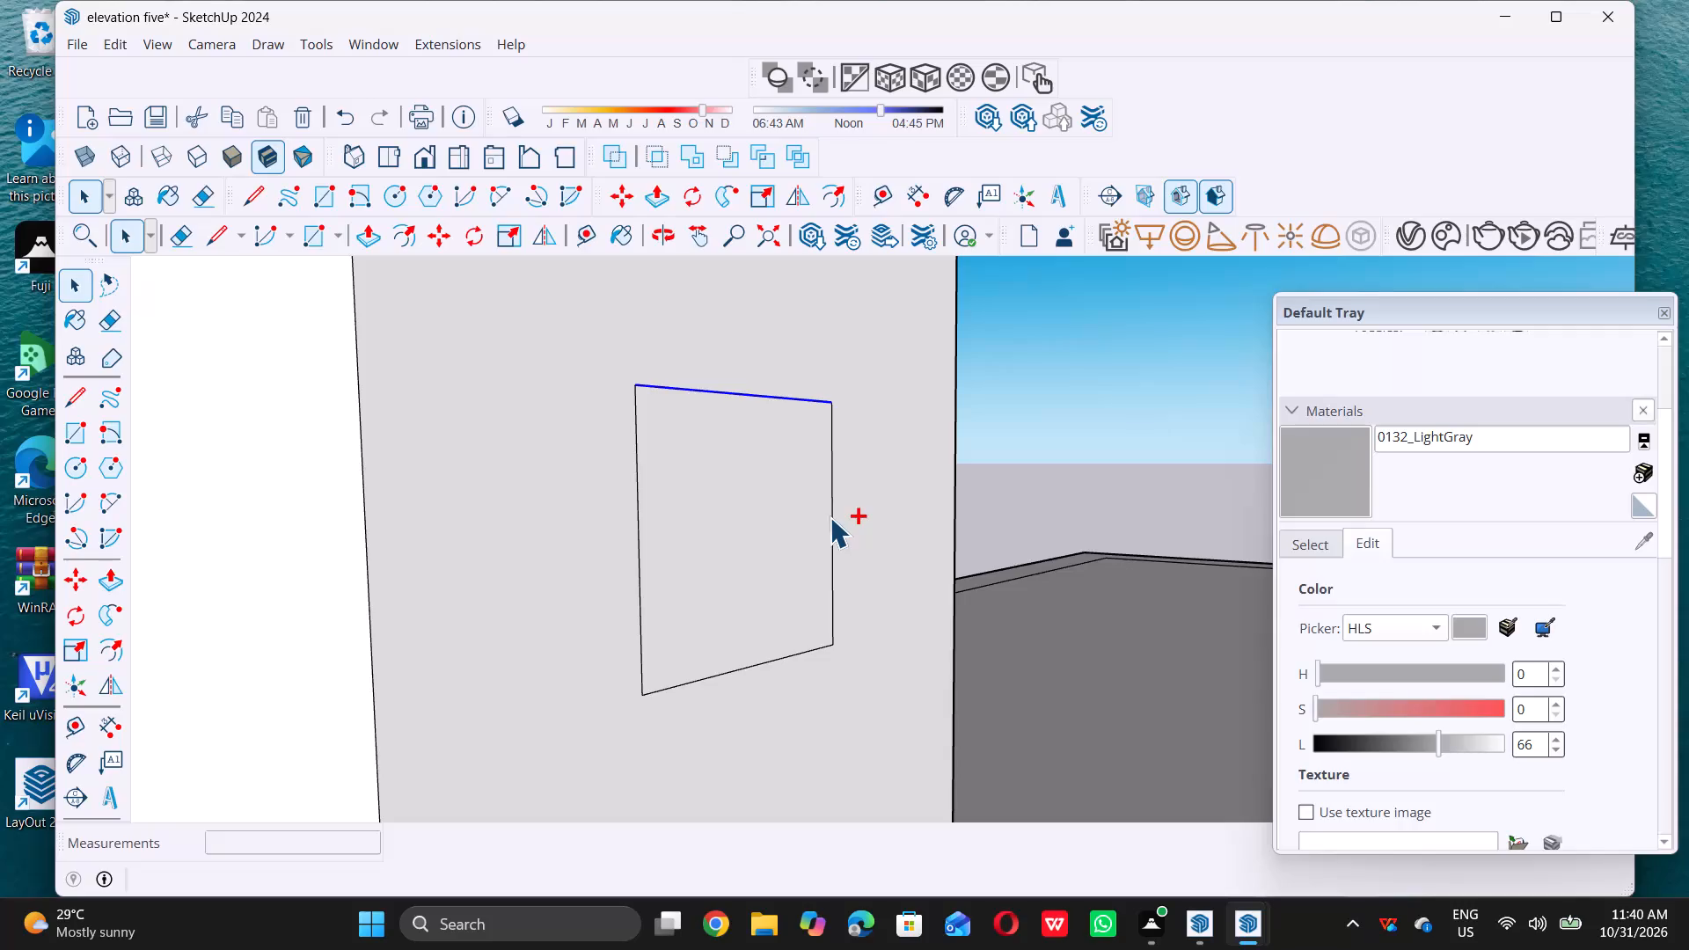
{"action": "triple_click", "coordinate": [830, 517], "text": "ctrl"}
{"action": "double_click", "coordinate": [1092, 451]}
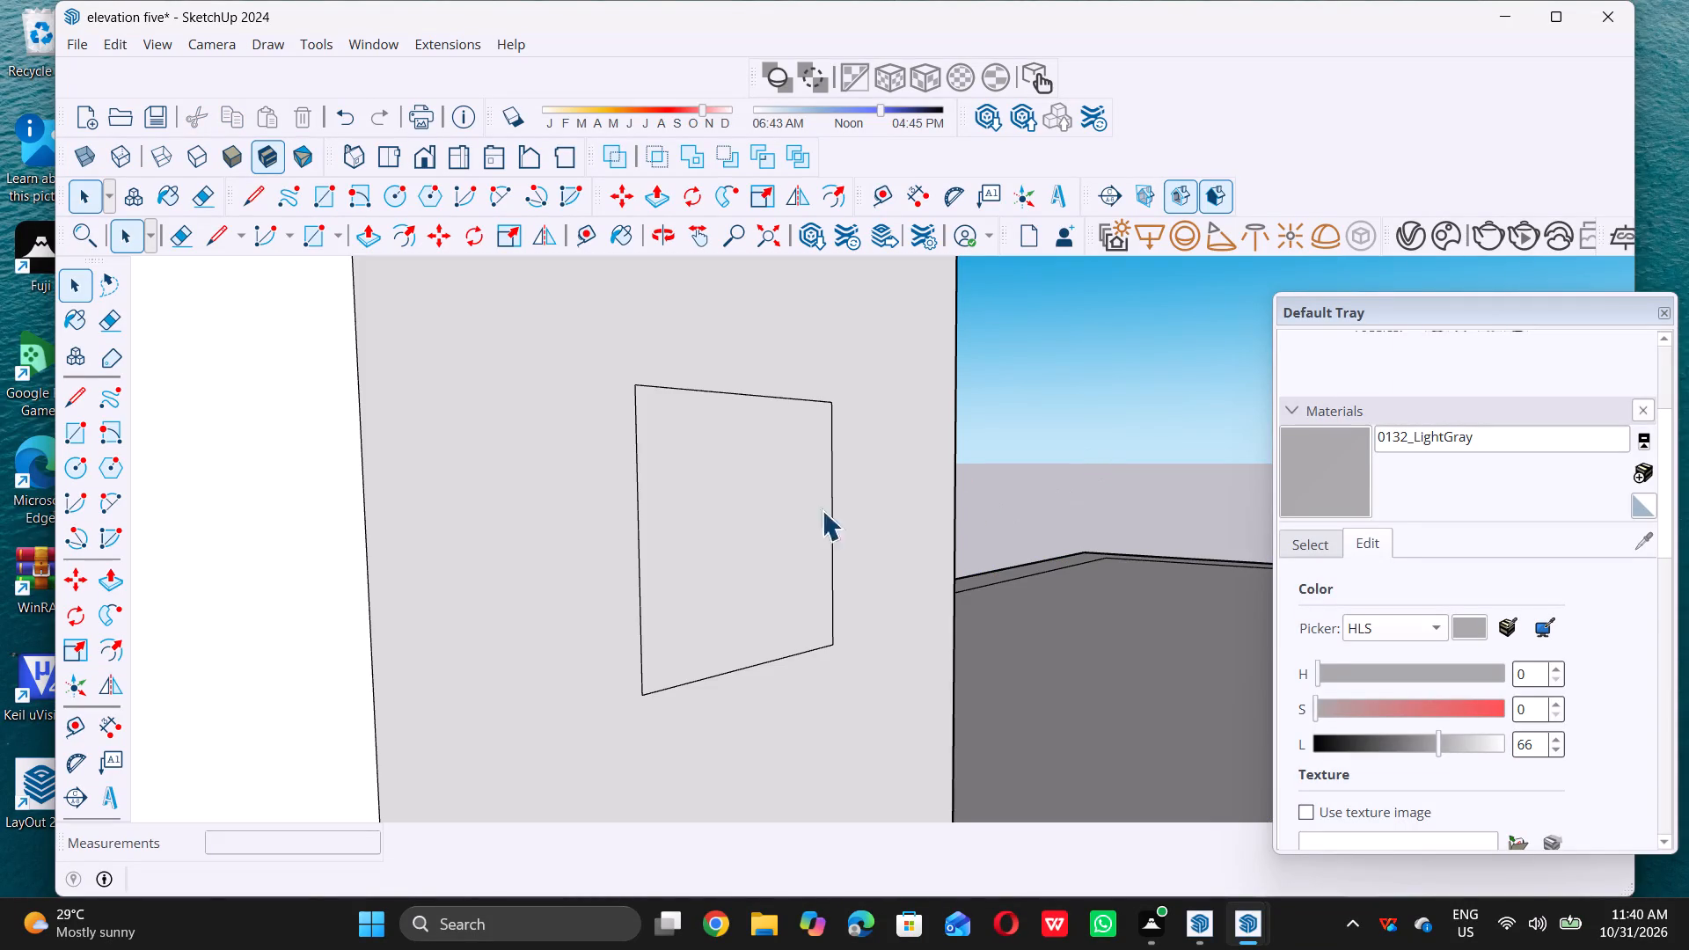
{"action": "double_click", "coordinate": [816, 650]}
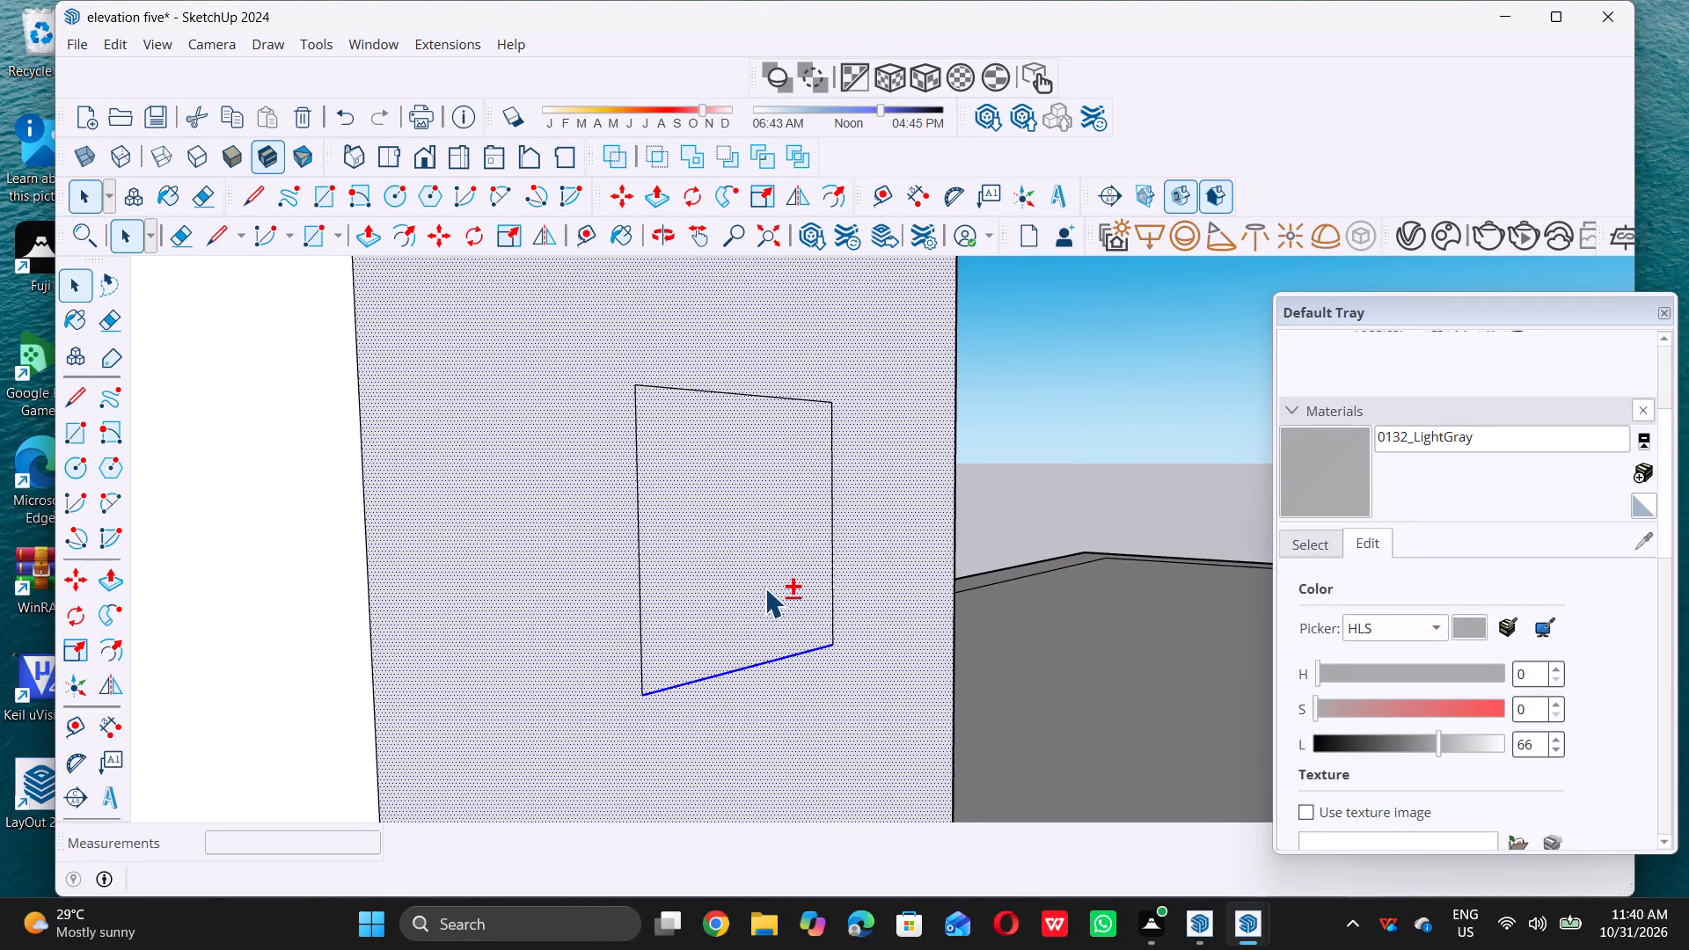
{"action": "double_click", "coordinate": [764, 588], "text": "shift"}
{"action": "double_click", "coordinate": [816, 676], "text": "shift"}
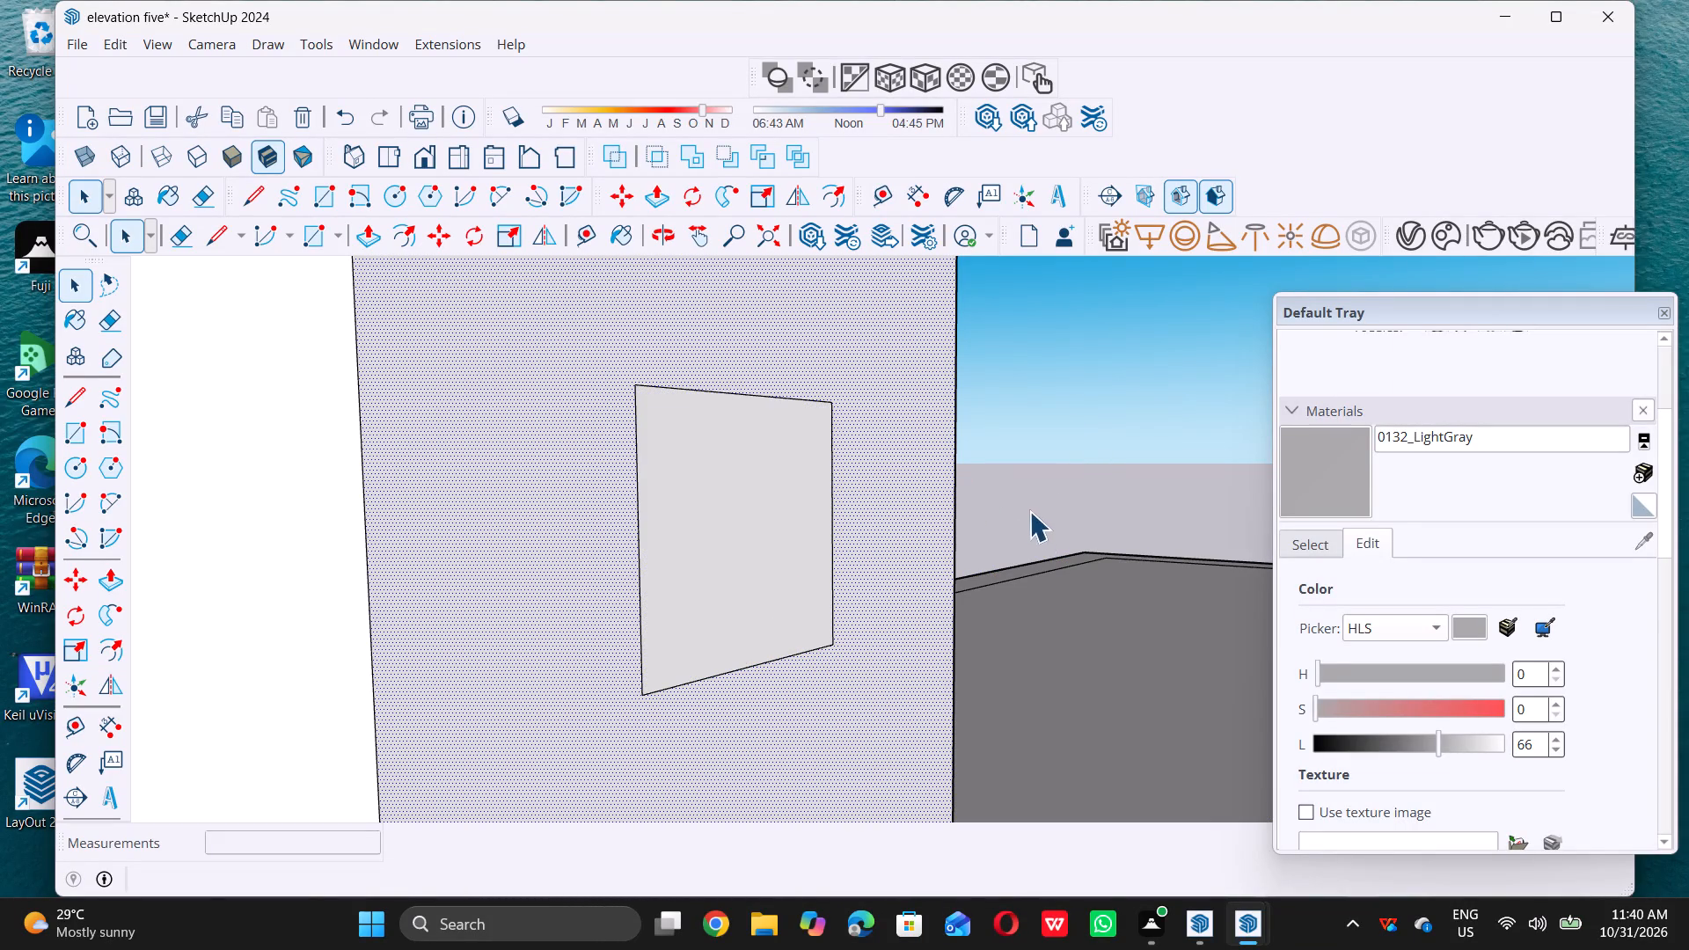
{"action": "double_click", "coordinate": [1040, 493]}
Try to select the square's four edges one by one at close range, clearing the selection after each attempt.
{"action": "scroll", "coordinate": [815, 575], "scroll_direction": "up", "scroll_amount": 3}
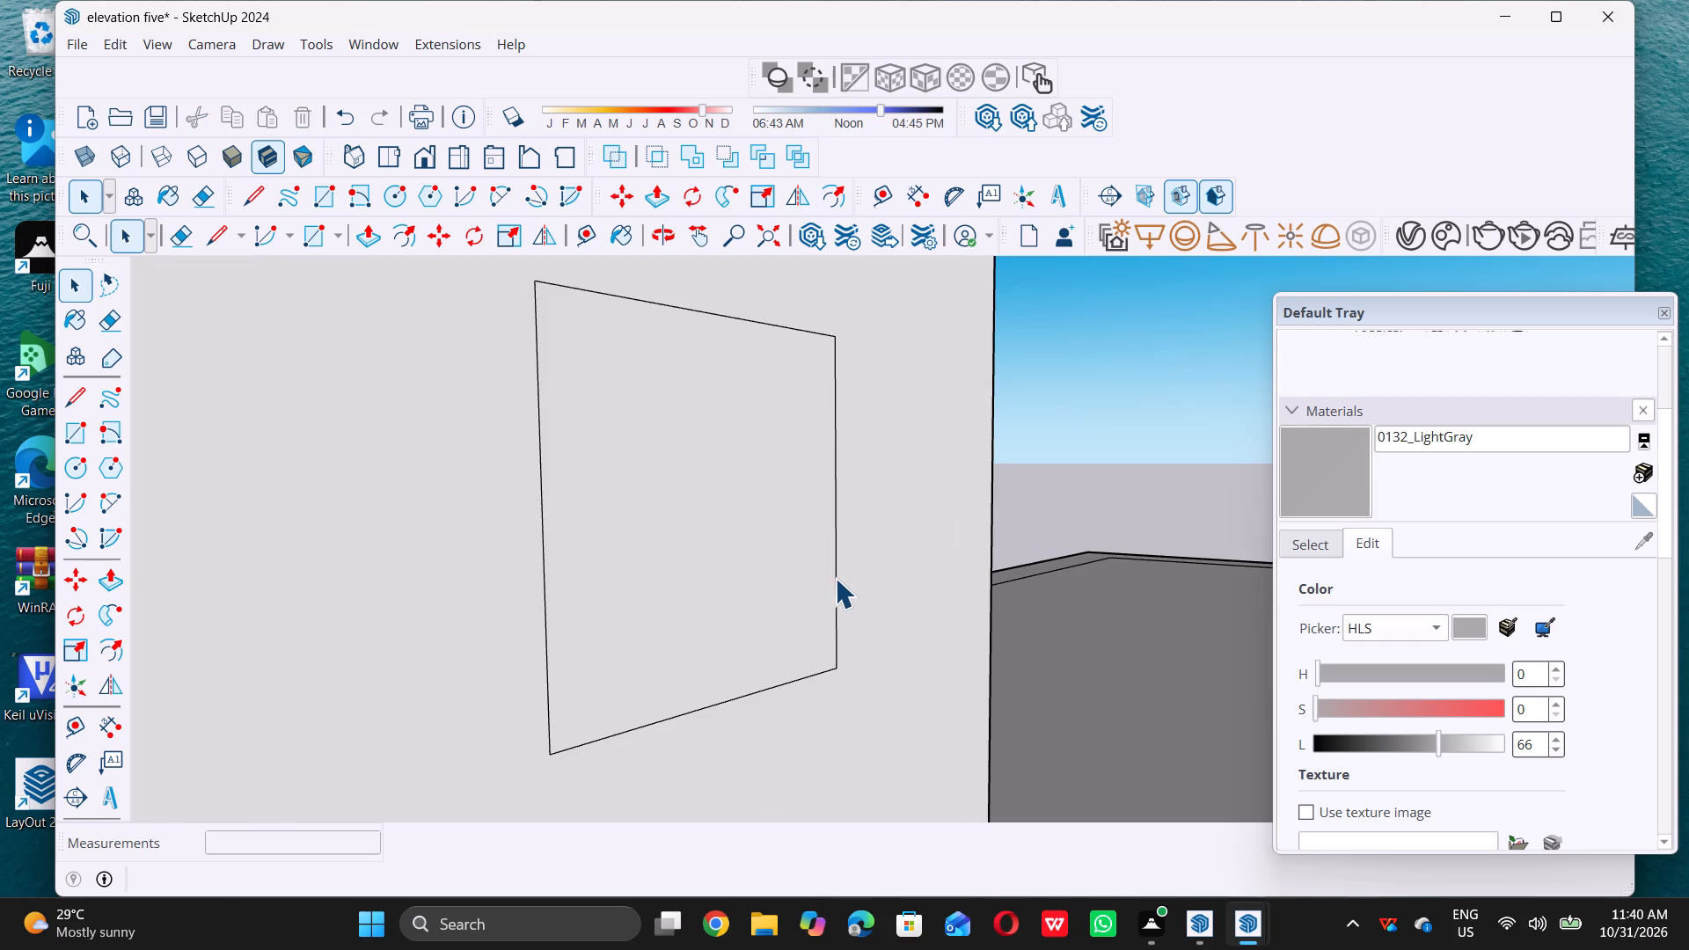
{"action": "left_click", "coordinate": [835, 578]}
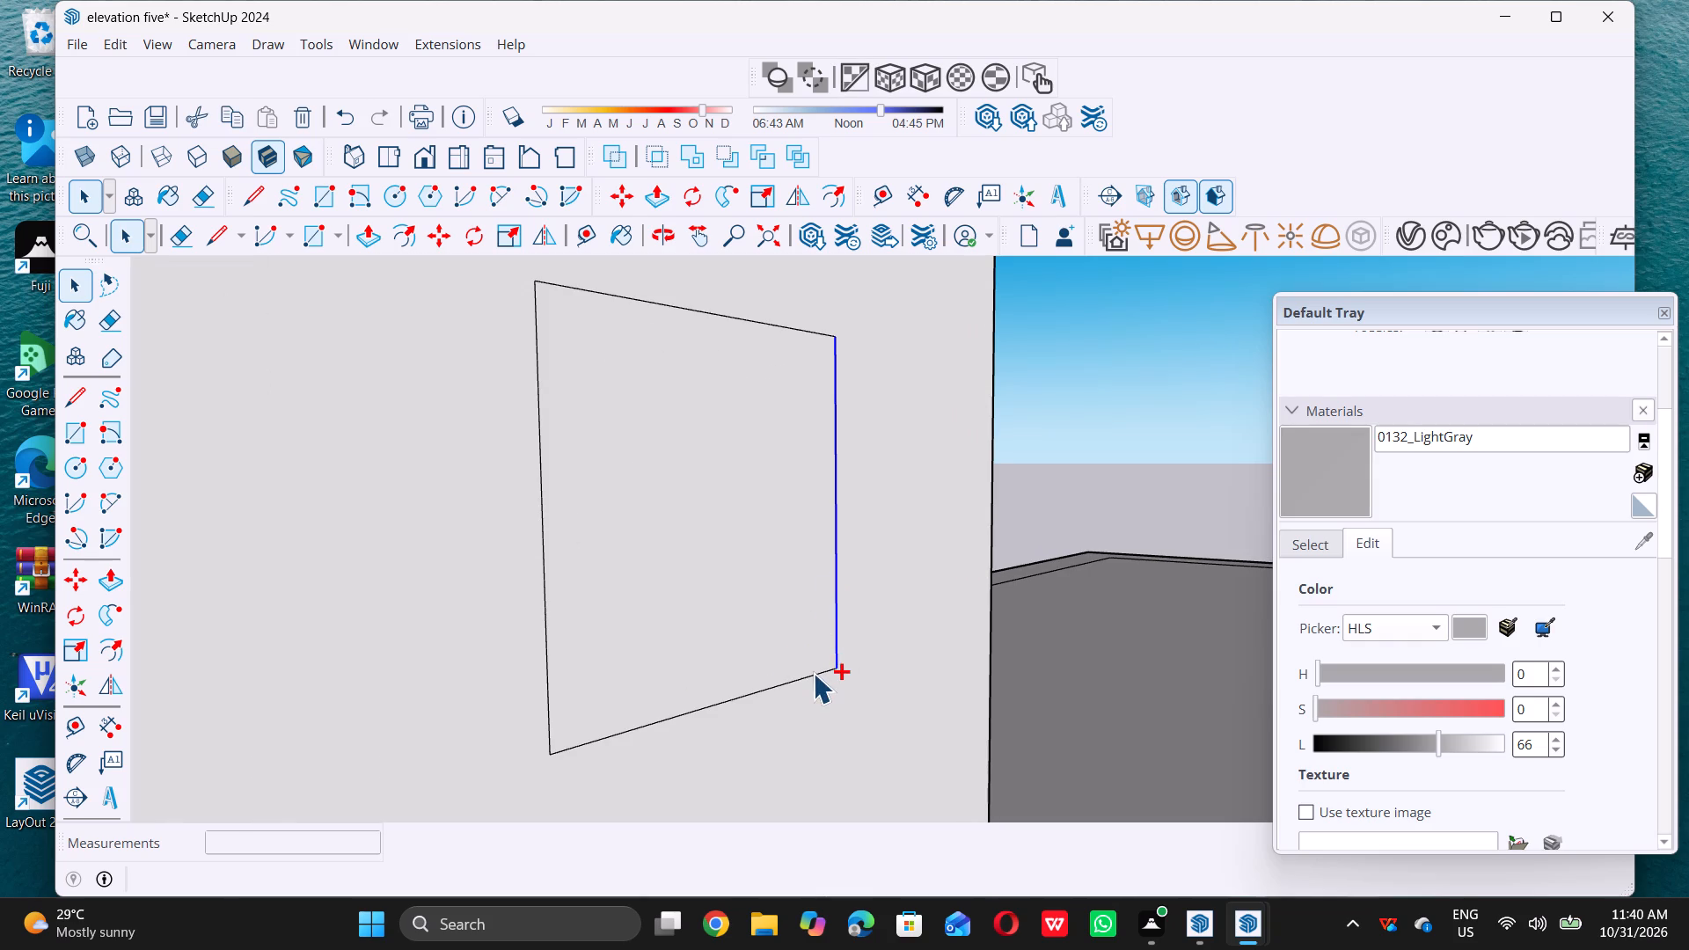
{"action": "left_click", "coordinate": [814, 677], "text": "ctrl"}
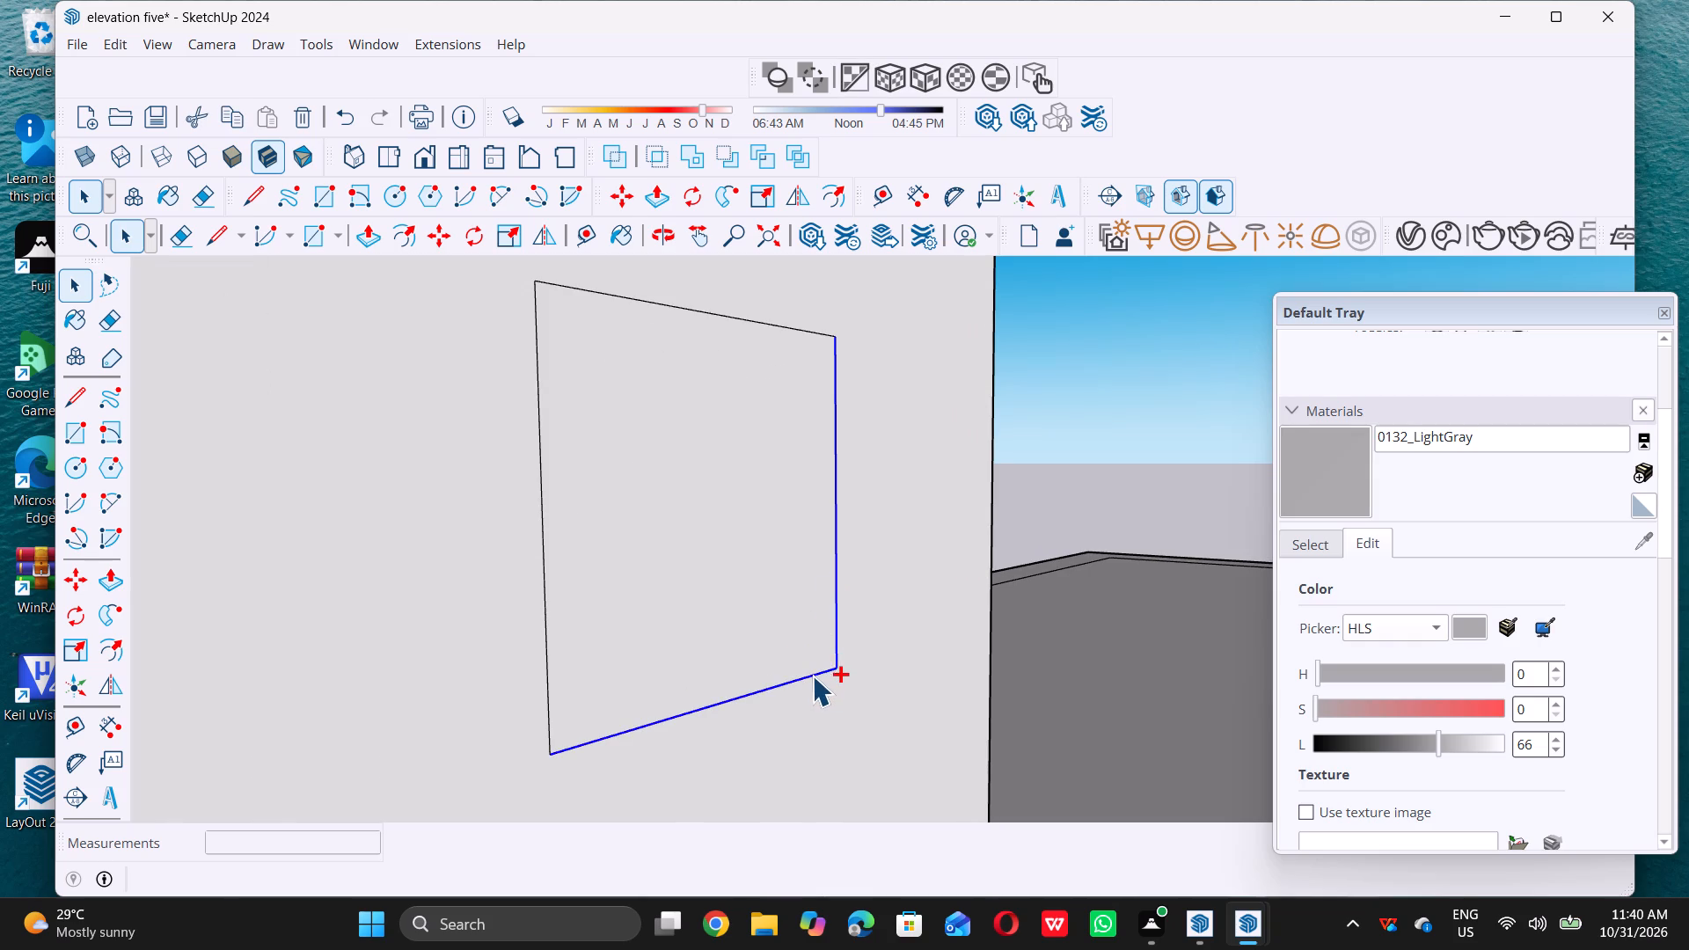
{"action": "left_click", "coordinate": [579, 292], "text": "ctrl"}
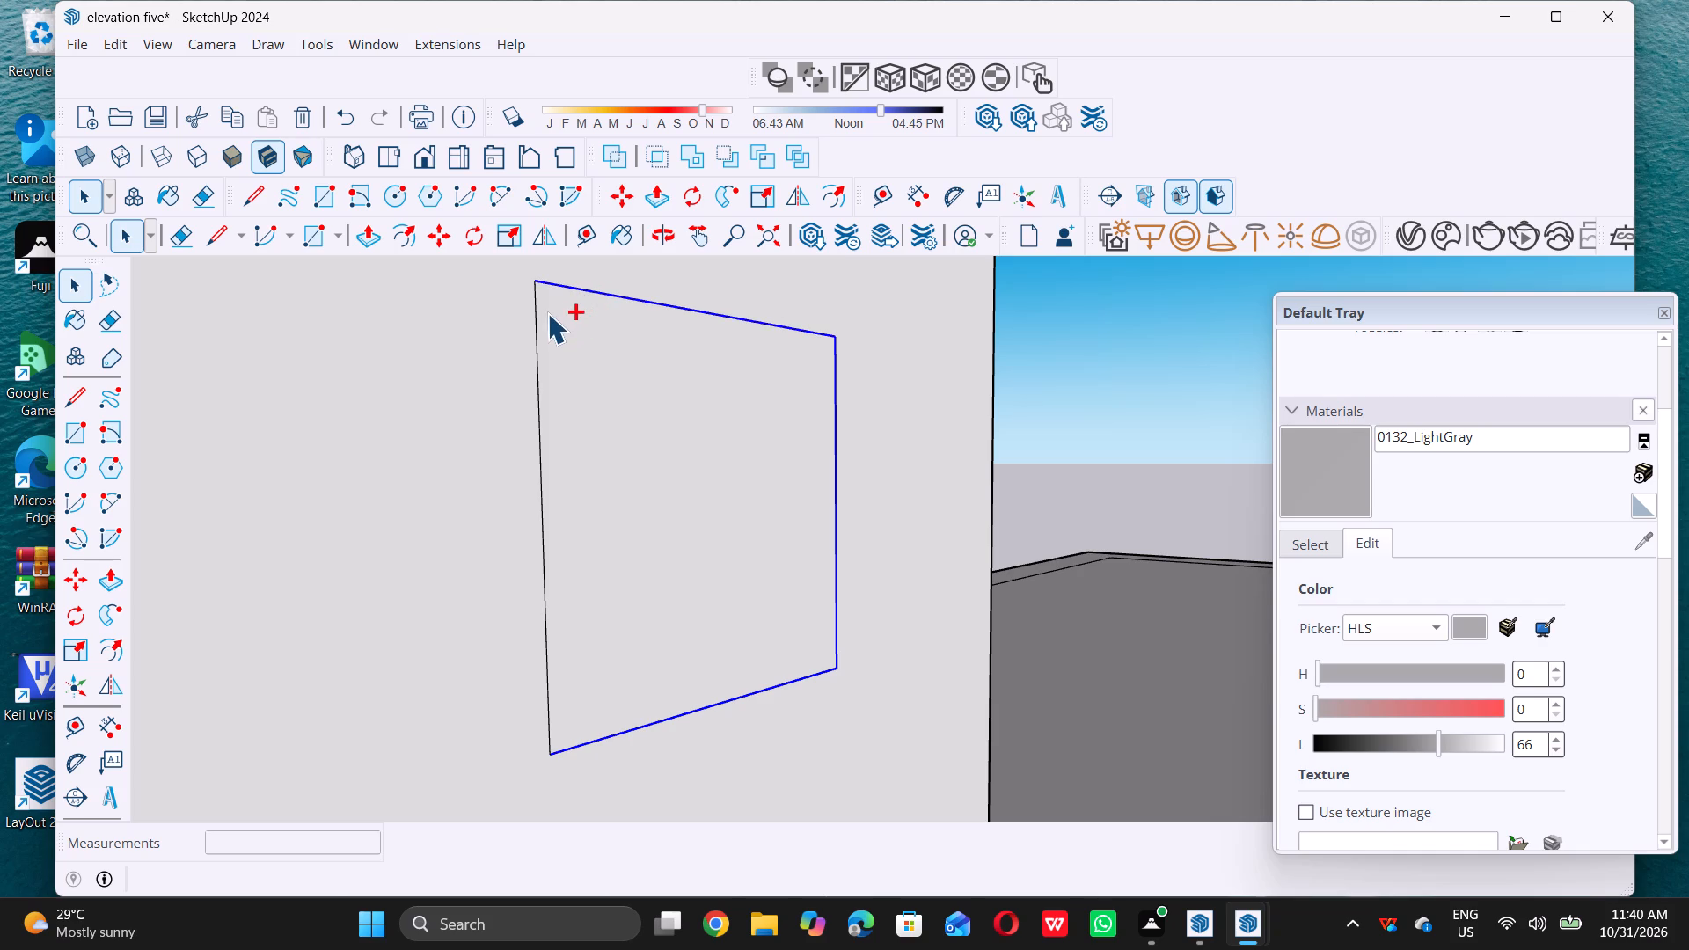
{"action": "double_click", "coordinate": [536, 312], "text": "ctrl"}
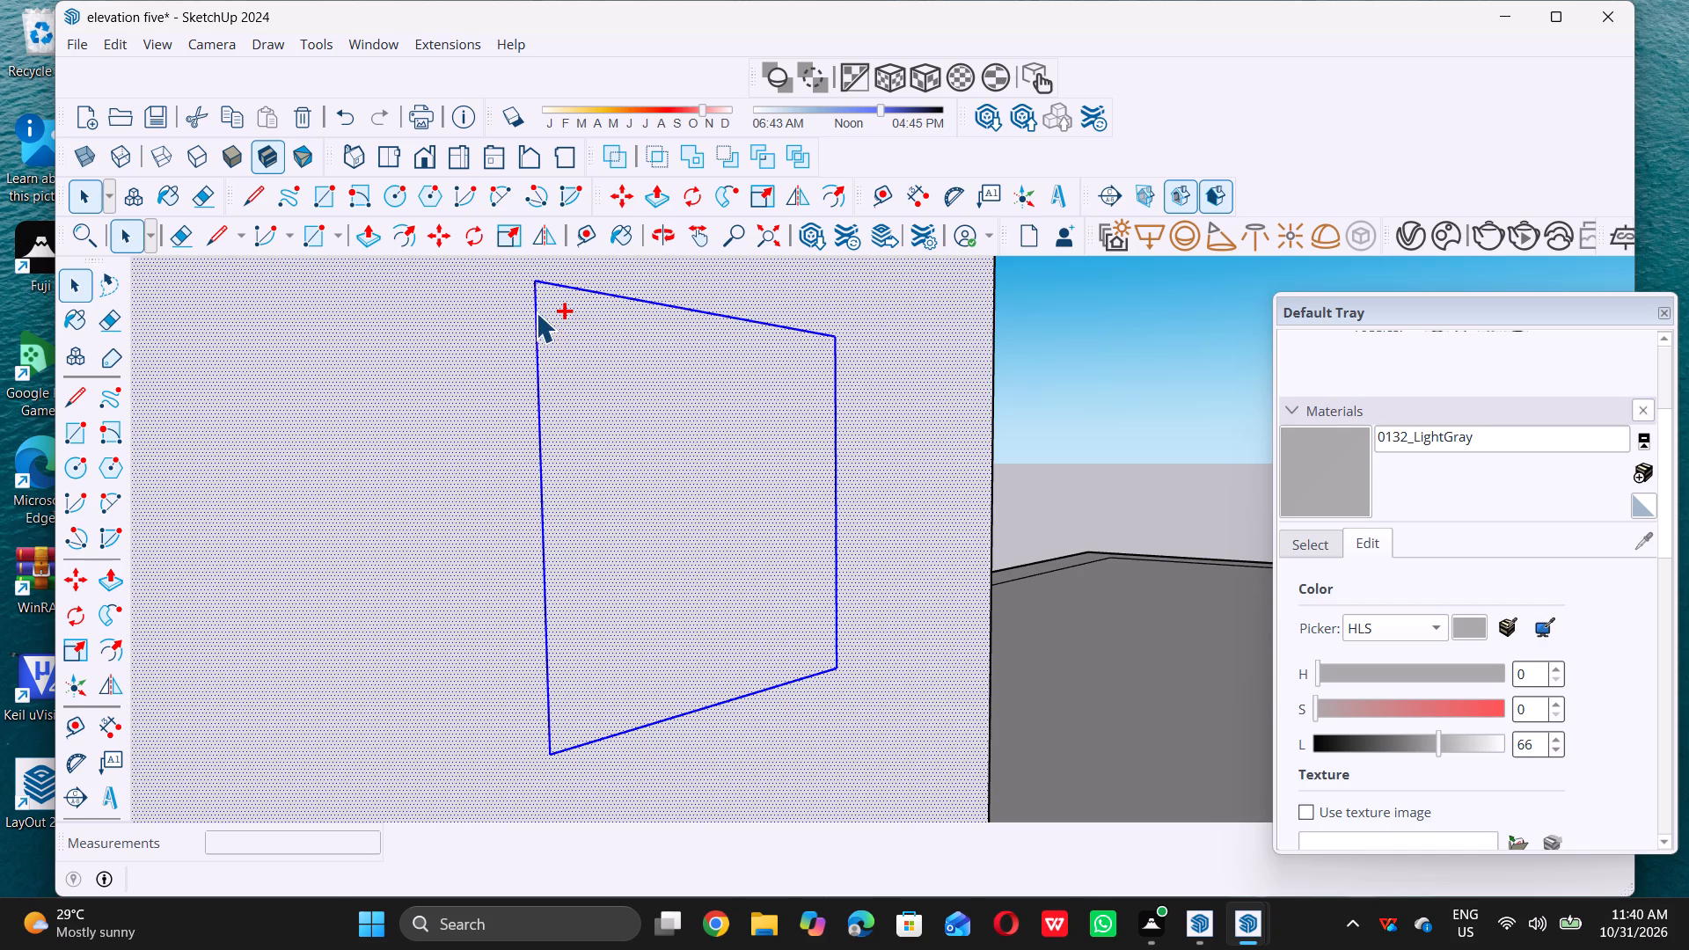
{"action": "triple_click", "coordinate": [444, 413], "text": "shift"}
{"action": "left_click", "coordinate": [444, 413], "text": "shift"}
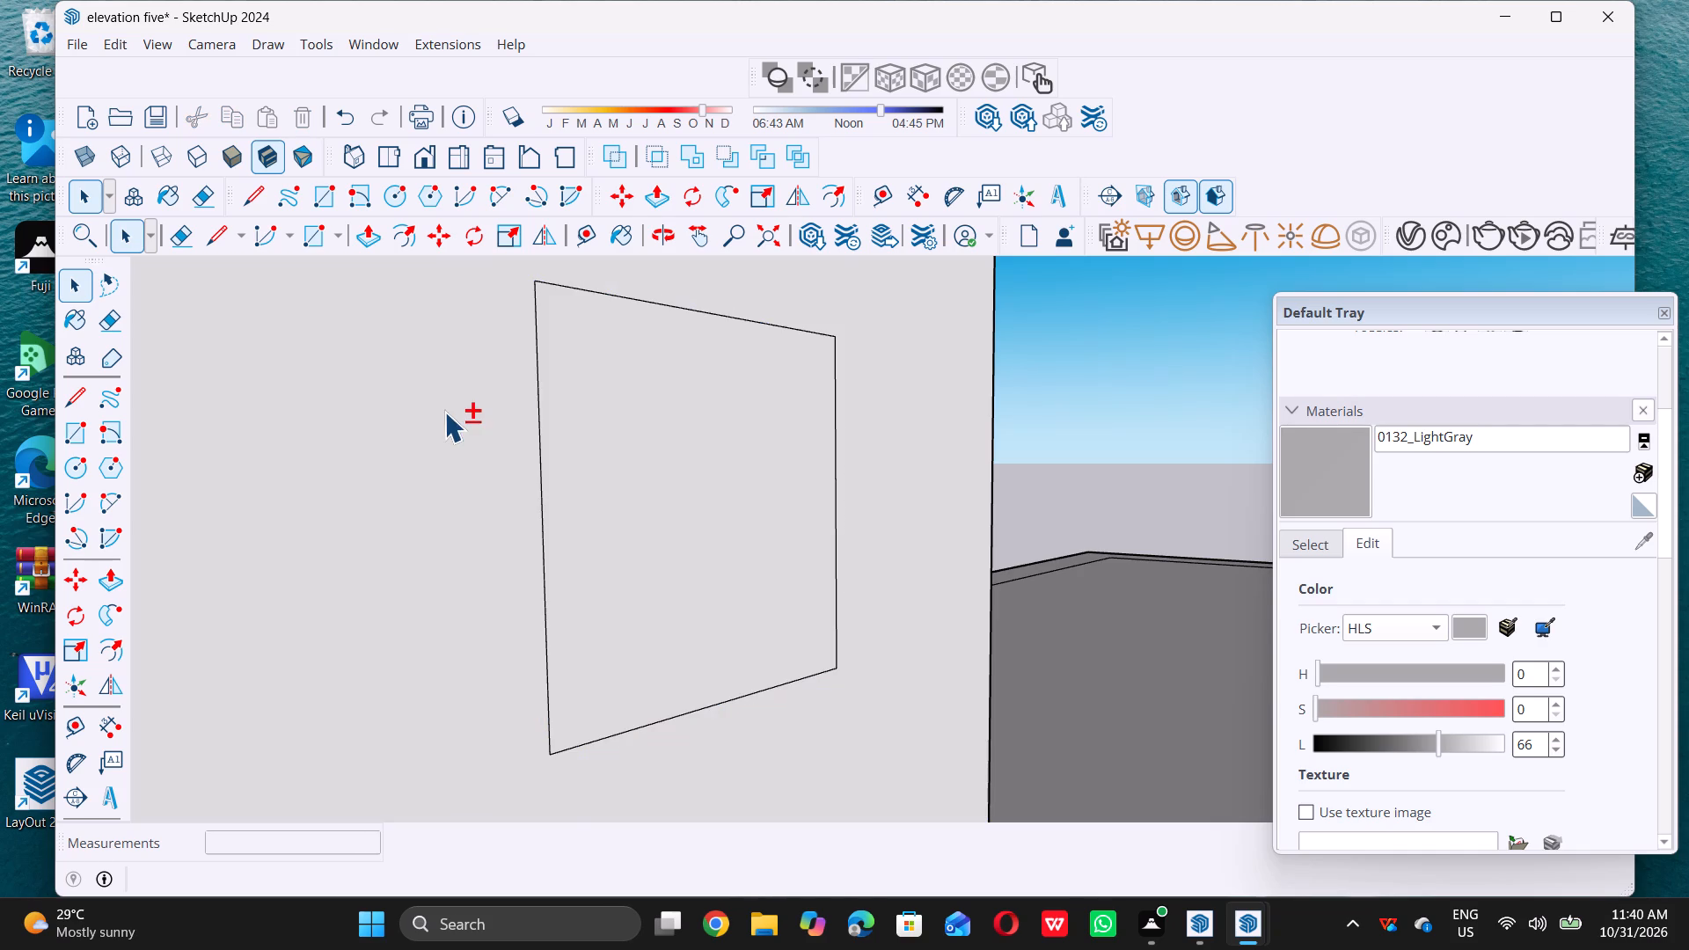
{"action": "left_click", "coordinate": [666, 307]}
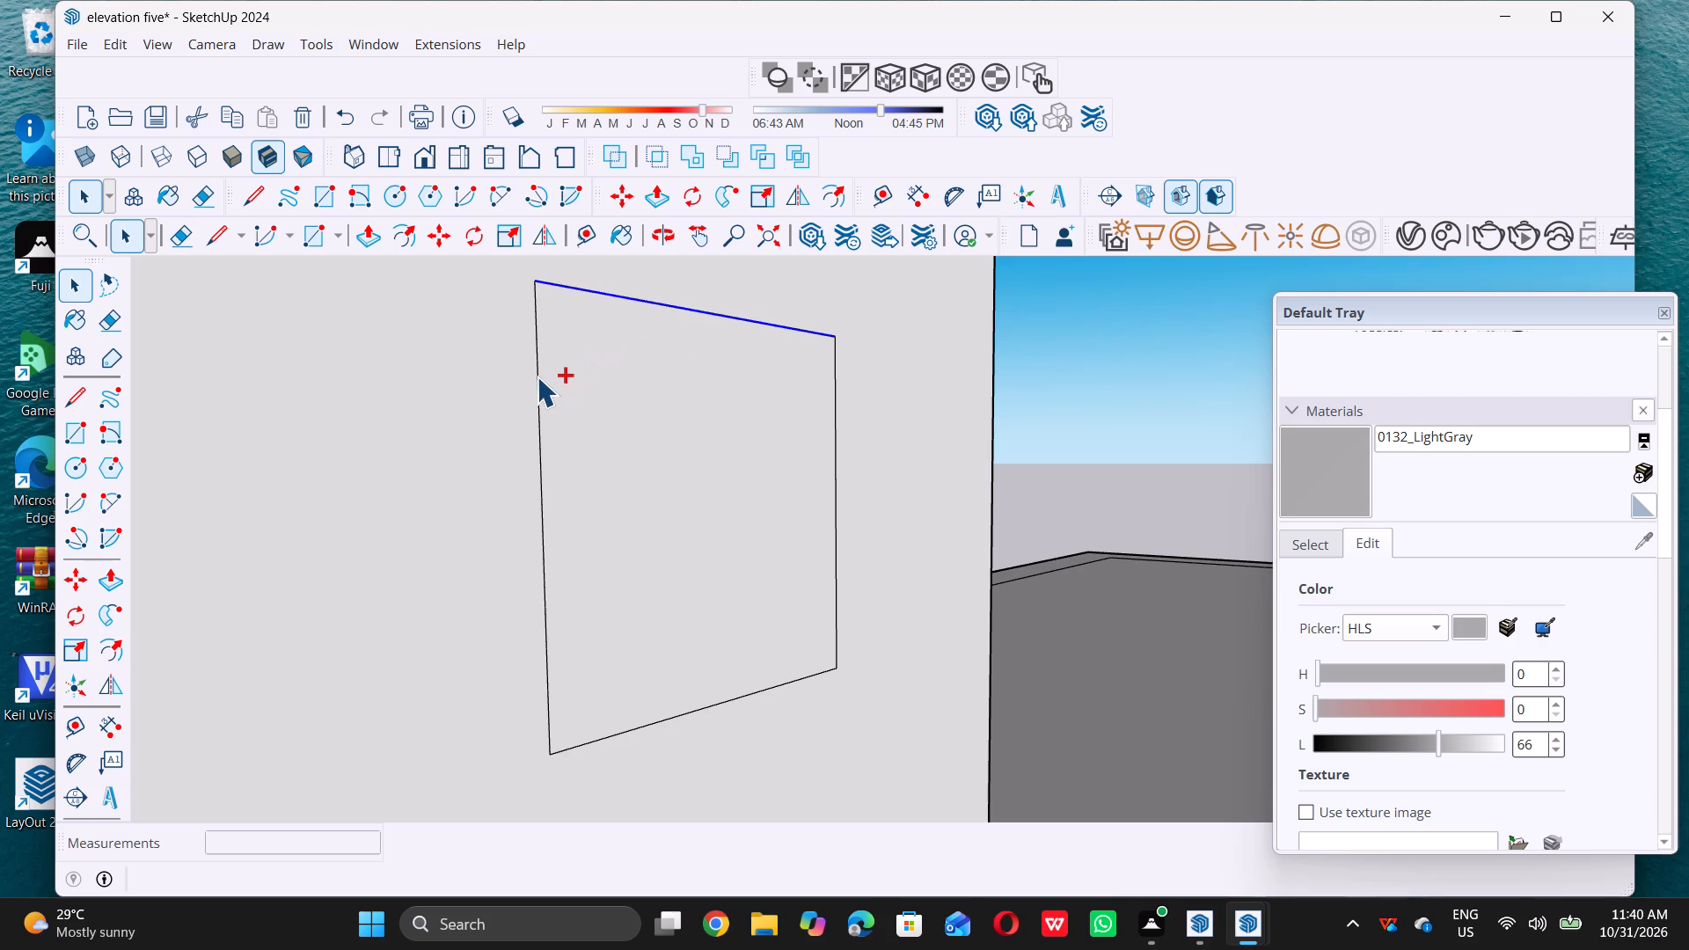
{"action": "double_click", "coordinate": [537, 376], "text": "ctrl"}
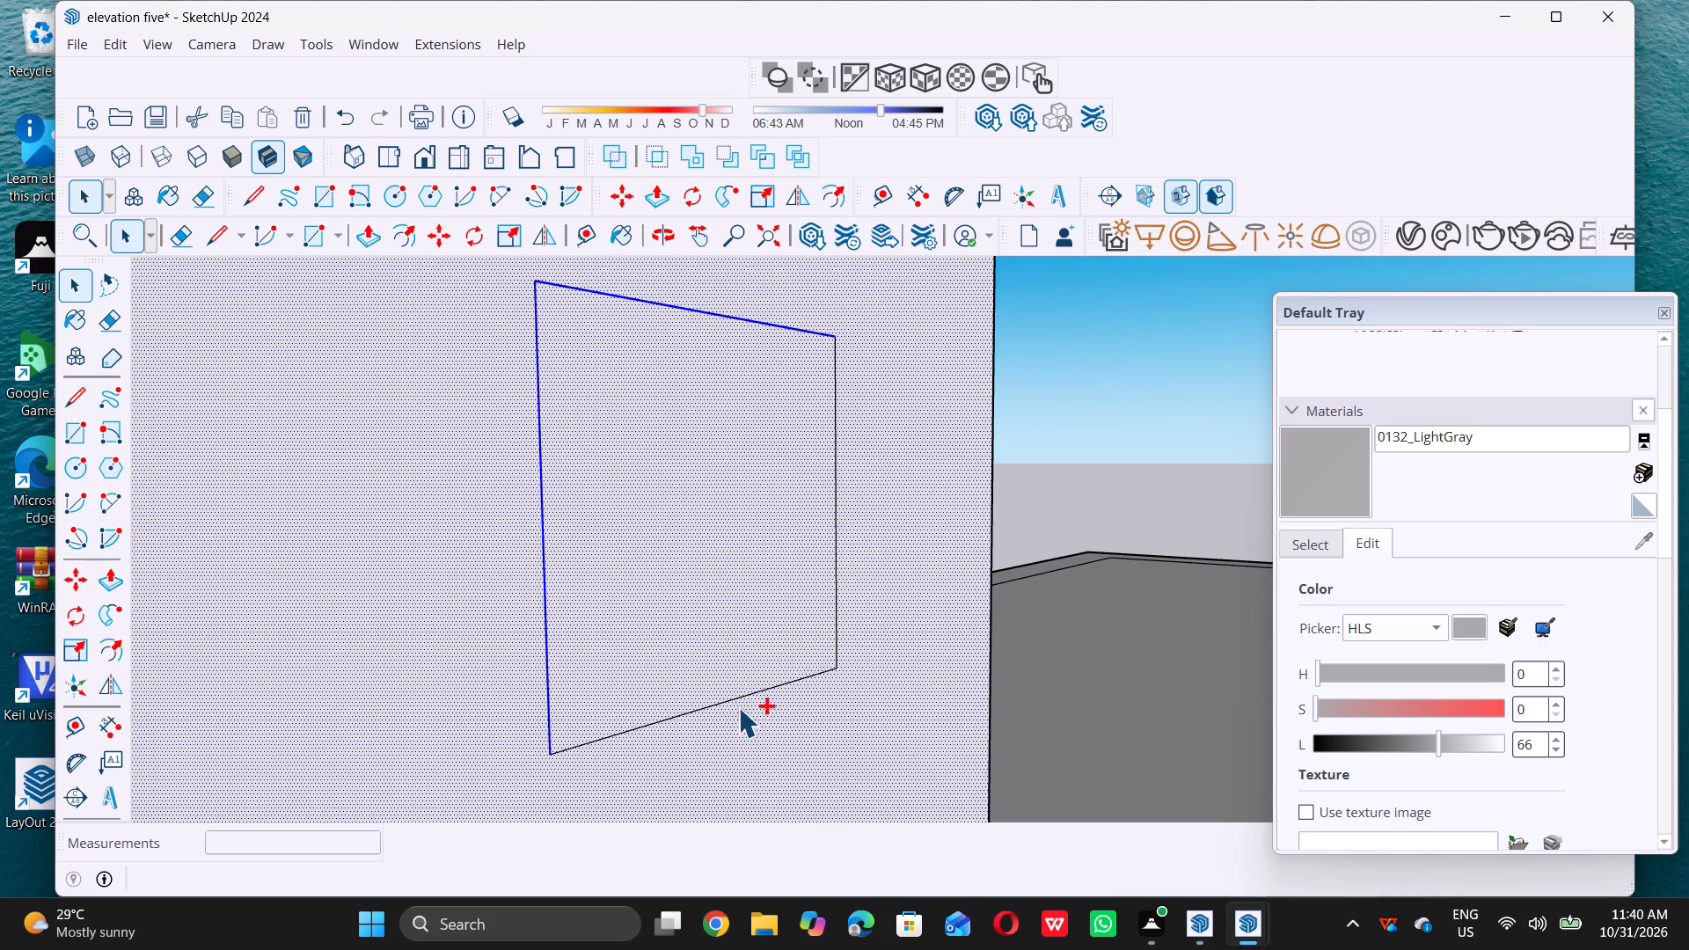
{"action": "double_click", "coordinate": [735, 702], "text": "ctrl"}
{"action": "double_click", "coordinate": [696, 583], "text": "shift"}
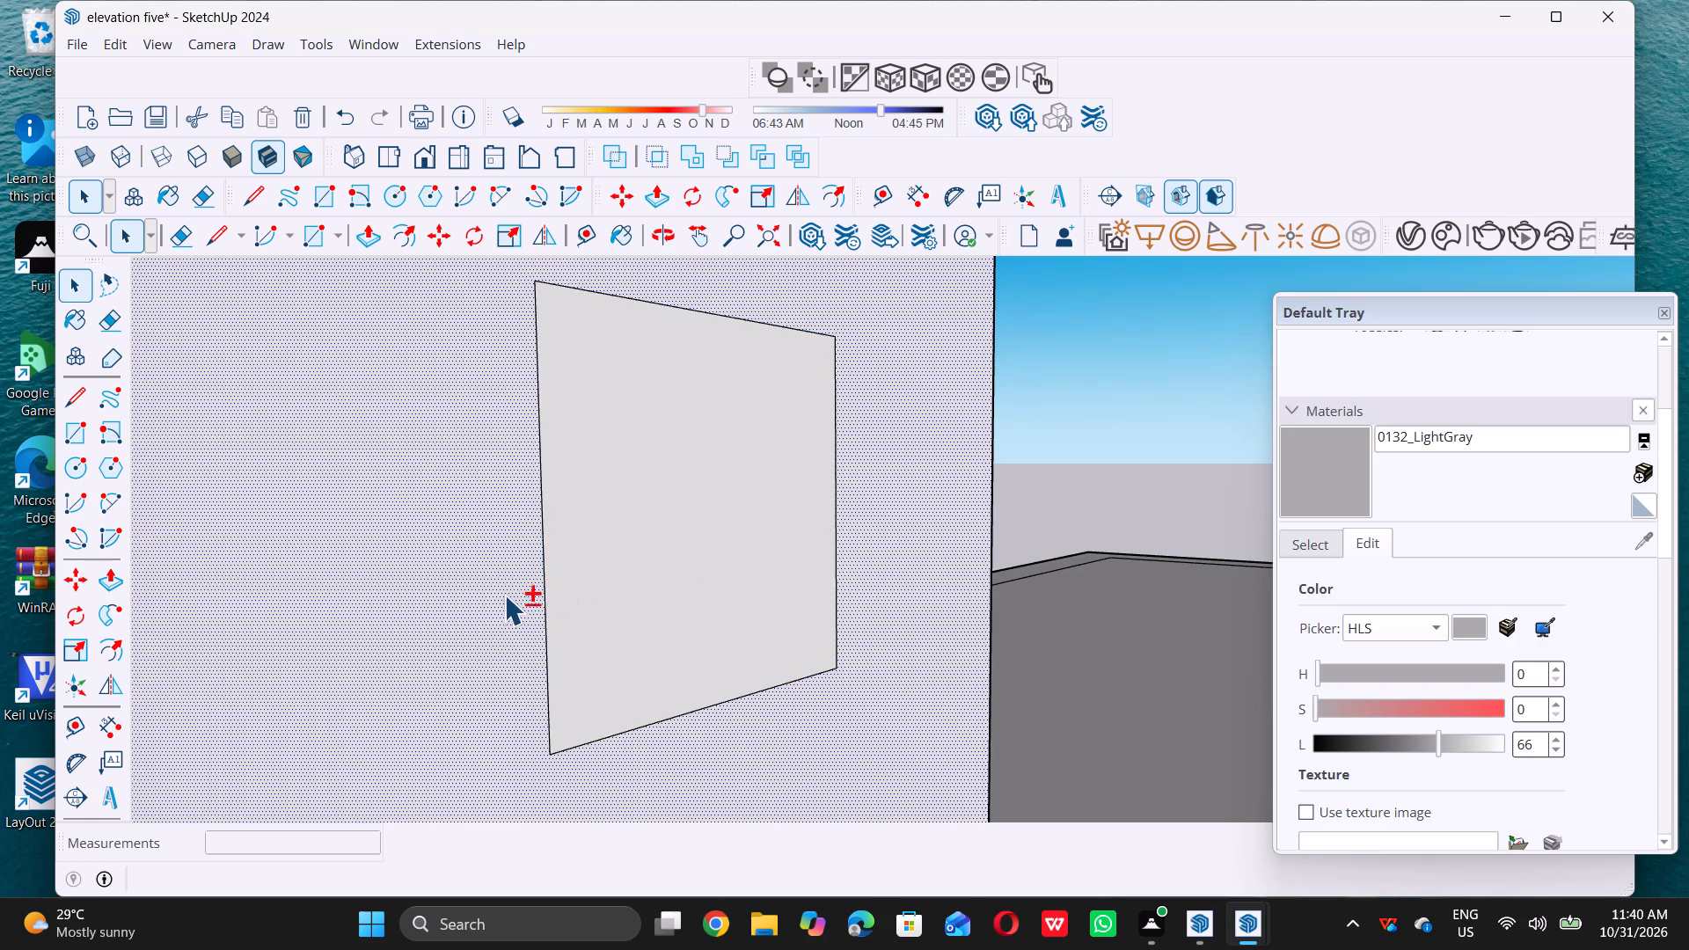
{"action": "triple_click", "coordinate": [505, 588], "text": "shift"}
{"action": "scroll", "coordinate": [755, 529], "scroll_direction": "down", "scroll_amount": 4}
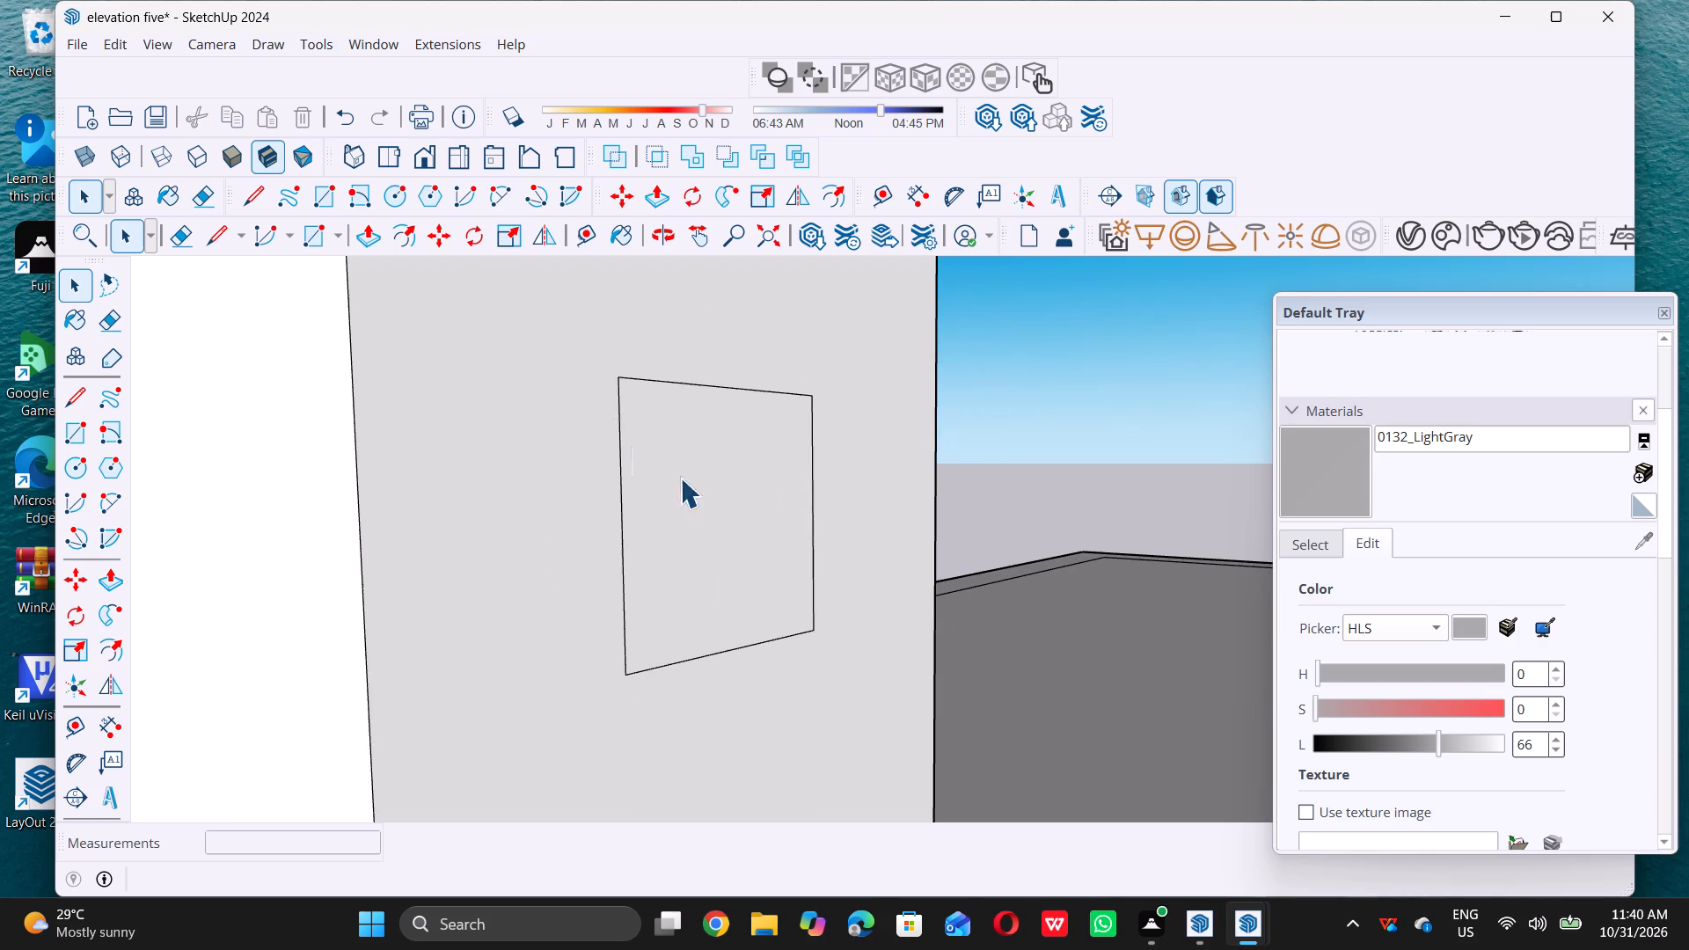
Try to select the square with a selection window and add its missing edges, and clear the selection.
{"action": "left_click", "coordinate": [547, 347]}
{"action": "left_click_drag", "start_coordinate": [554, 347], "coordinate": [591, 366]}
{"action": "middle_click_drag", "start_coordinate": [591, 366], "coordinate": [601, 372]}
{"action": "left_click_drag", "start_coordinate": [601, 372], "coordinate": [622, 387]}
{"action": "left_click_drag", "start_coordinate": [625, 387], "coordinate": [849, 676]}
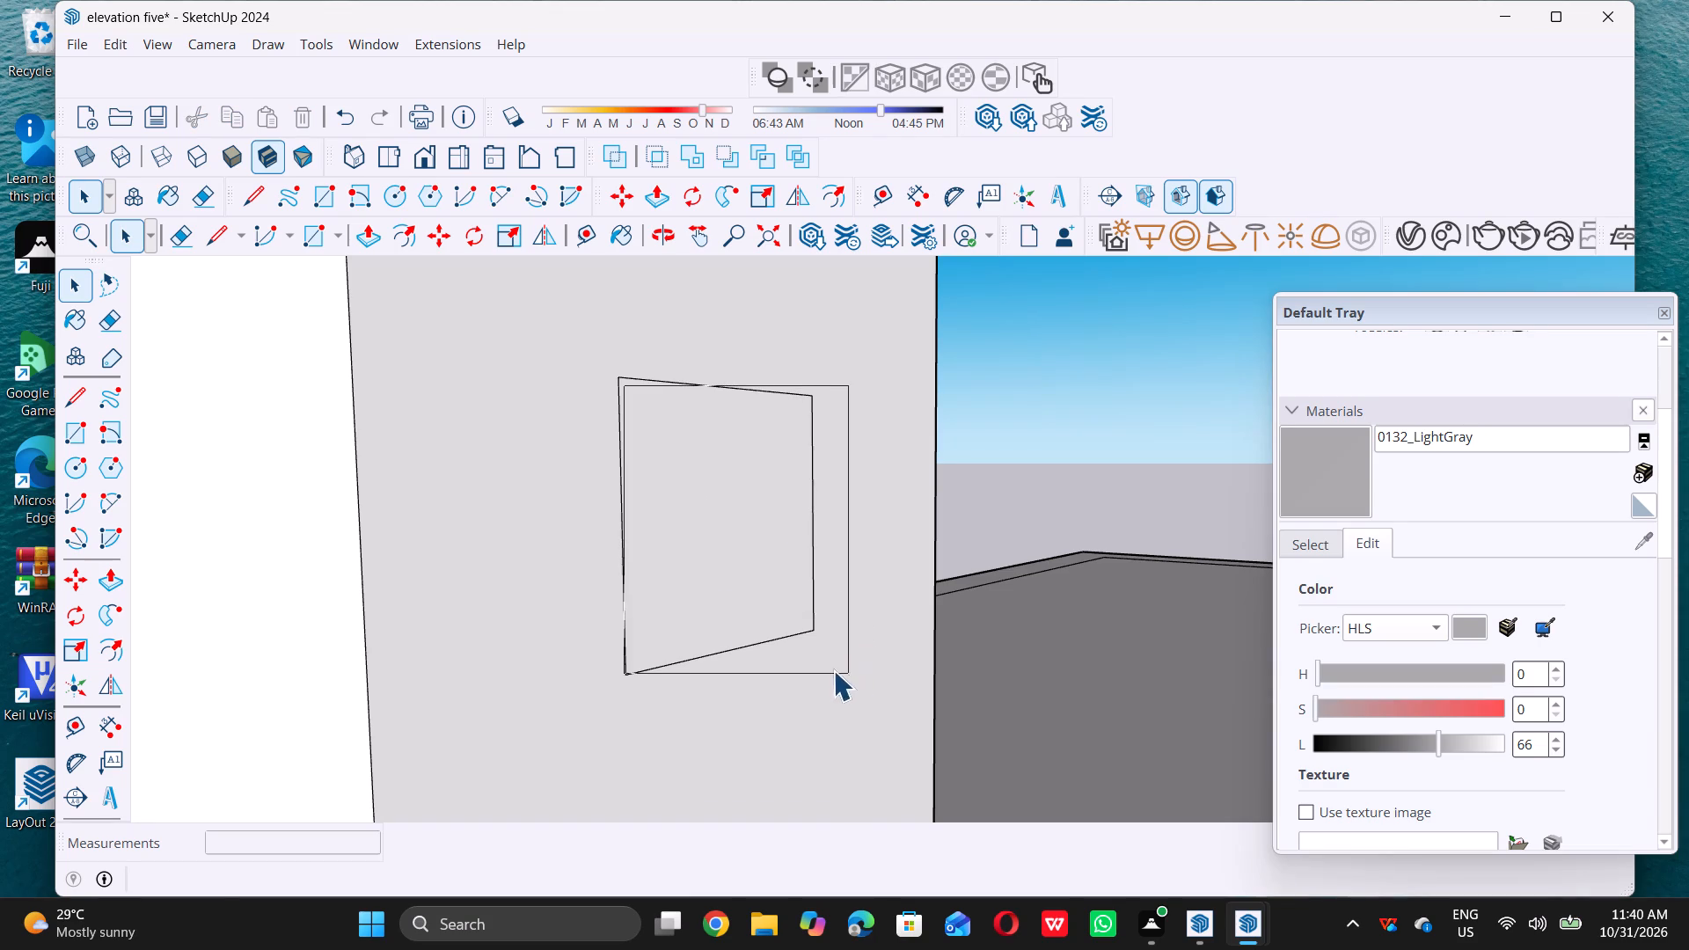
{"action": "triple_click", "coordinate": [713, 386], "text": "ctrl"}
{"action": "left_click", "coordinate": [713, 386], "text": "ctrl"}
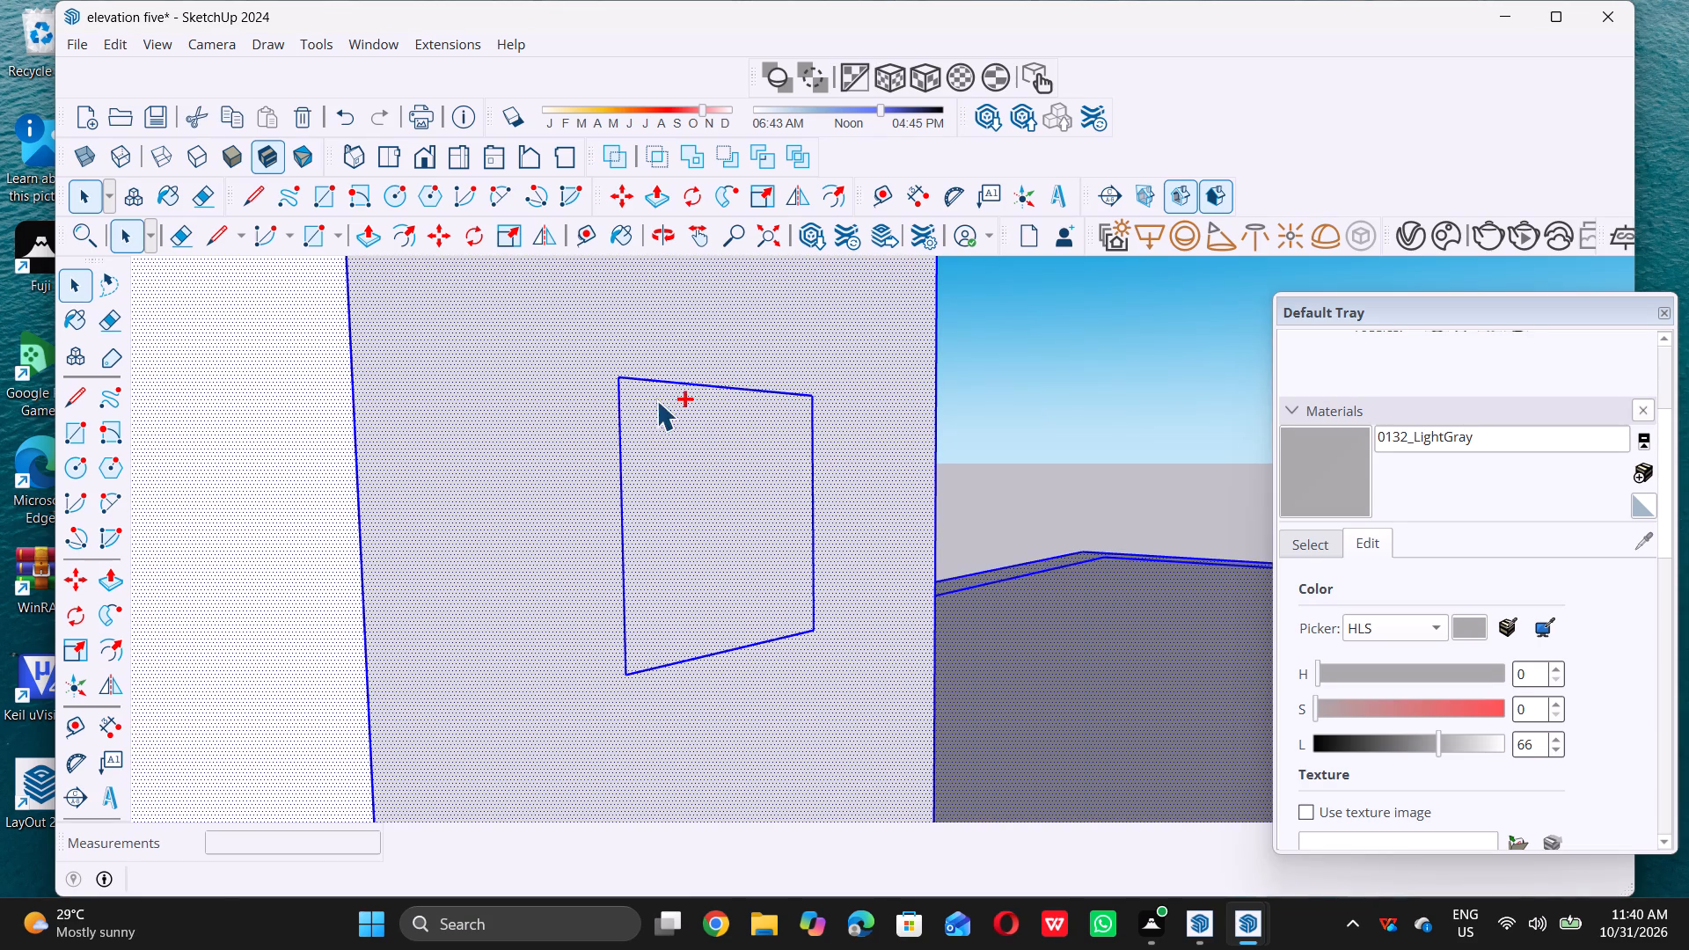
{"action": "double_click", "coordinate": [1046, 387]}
Window-select the whole square on the column face and remove its inner face, keeping only the four edges selected.
{"action": "left_click", "coordinate": [545, 324]}
{"action": "left_click_drag", "start_coordinate": [545, 324], "coordinate": [552, 333]}
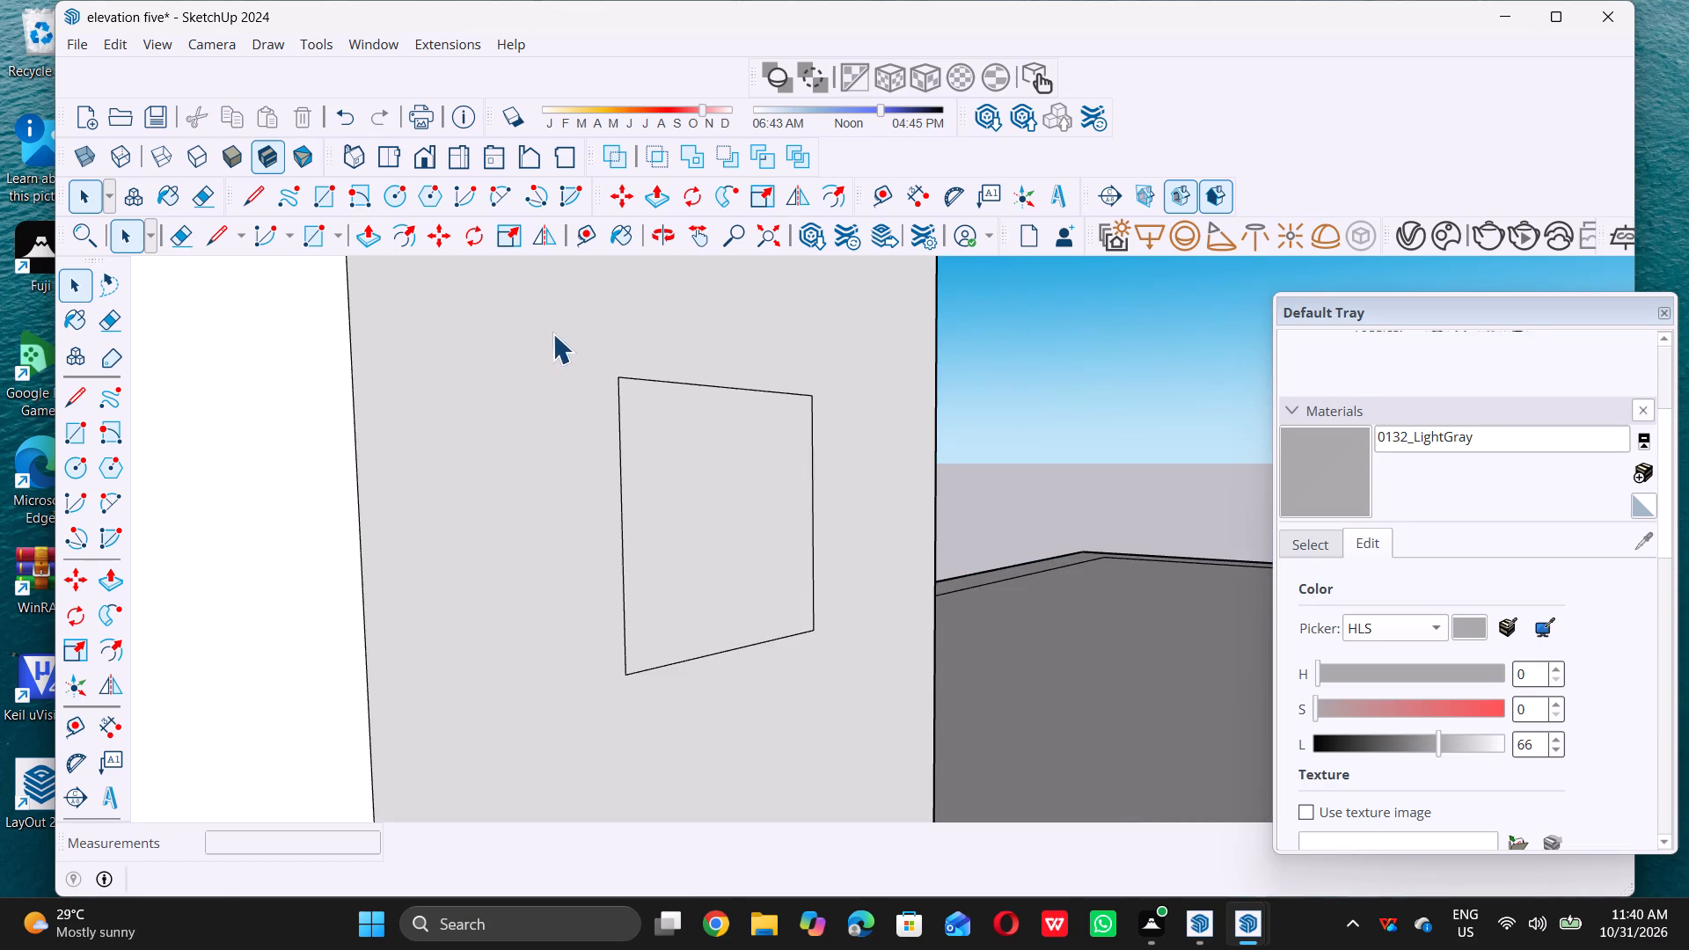
{"action": "left_click_drag", "start_coordinate": [552, 333], "coordinate": [578, 359]}
{"action": "left_click_drag", "start_coordinate": [582, 361], "coordinate": [857, 720]}
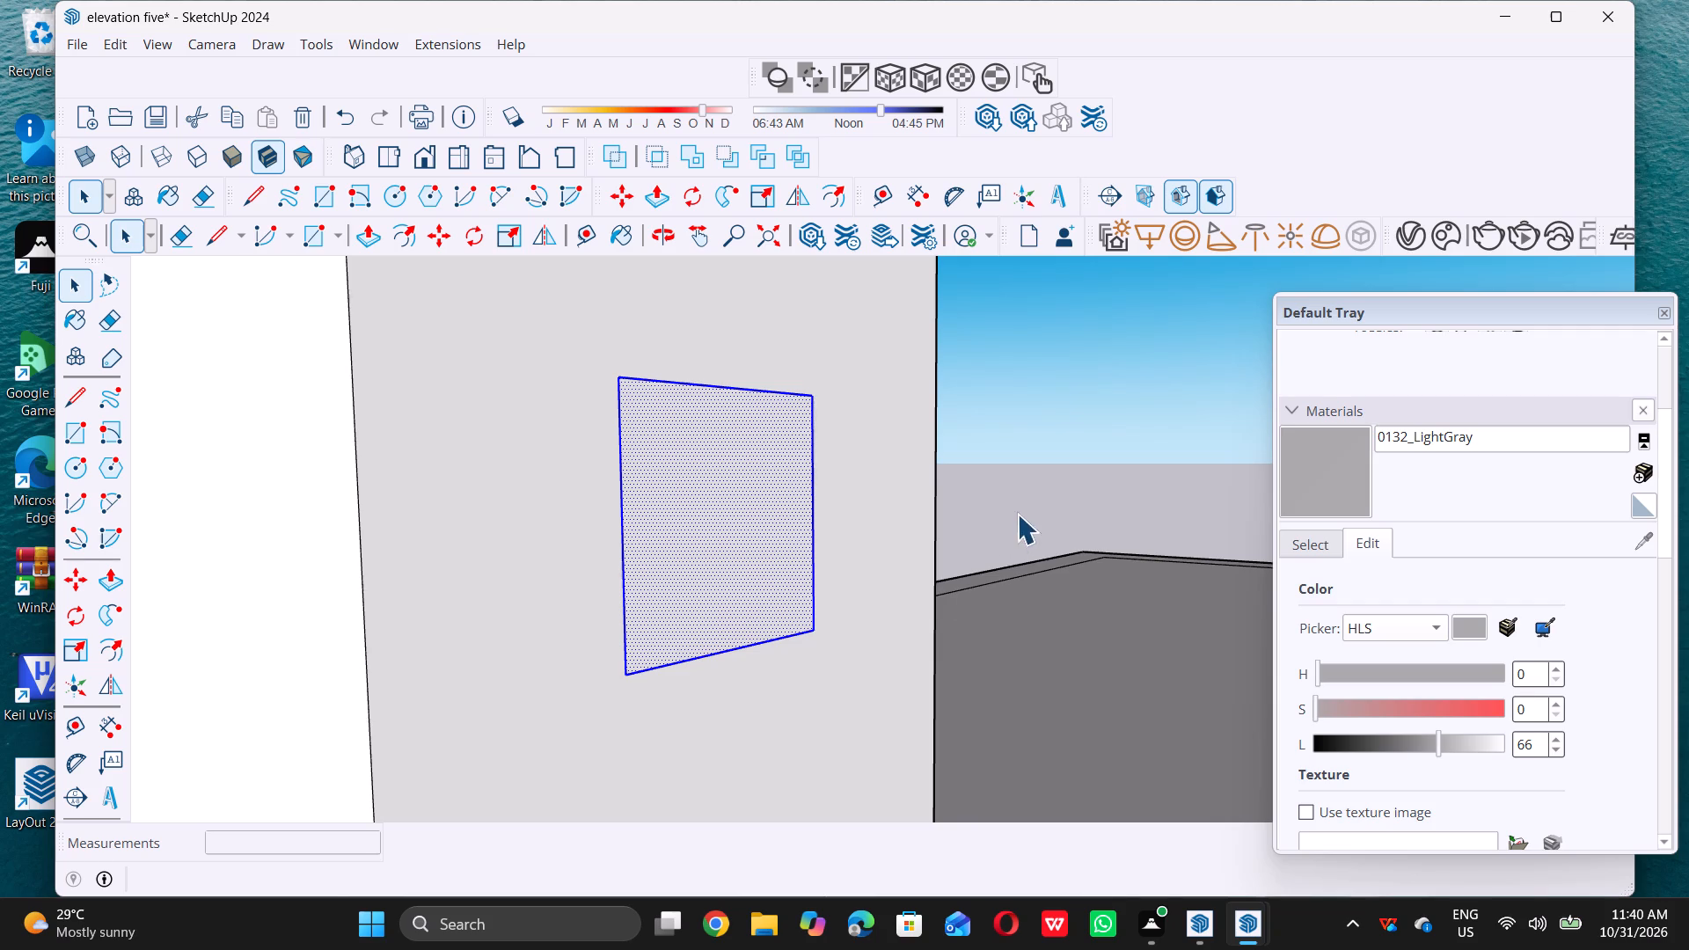
{"action": "left_click", "coordinate": [706, 560], "text": "shift"}
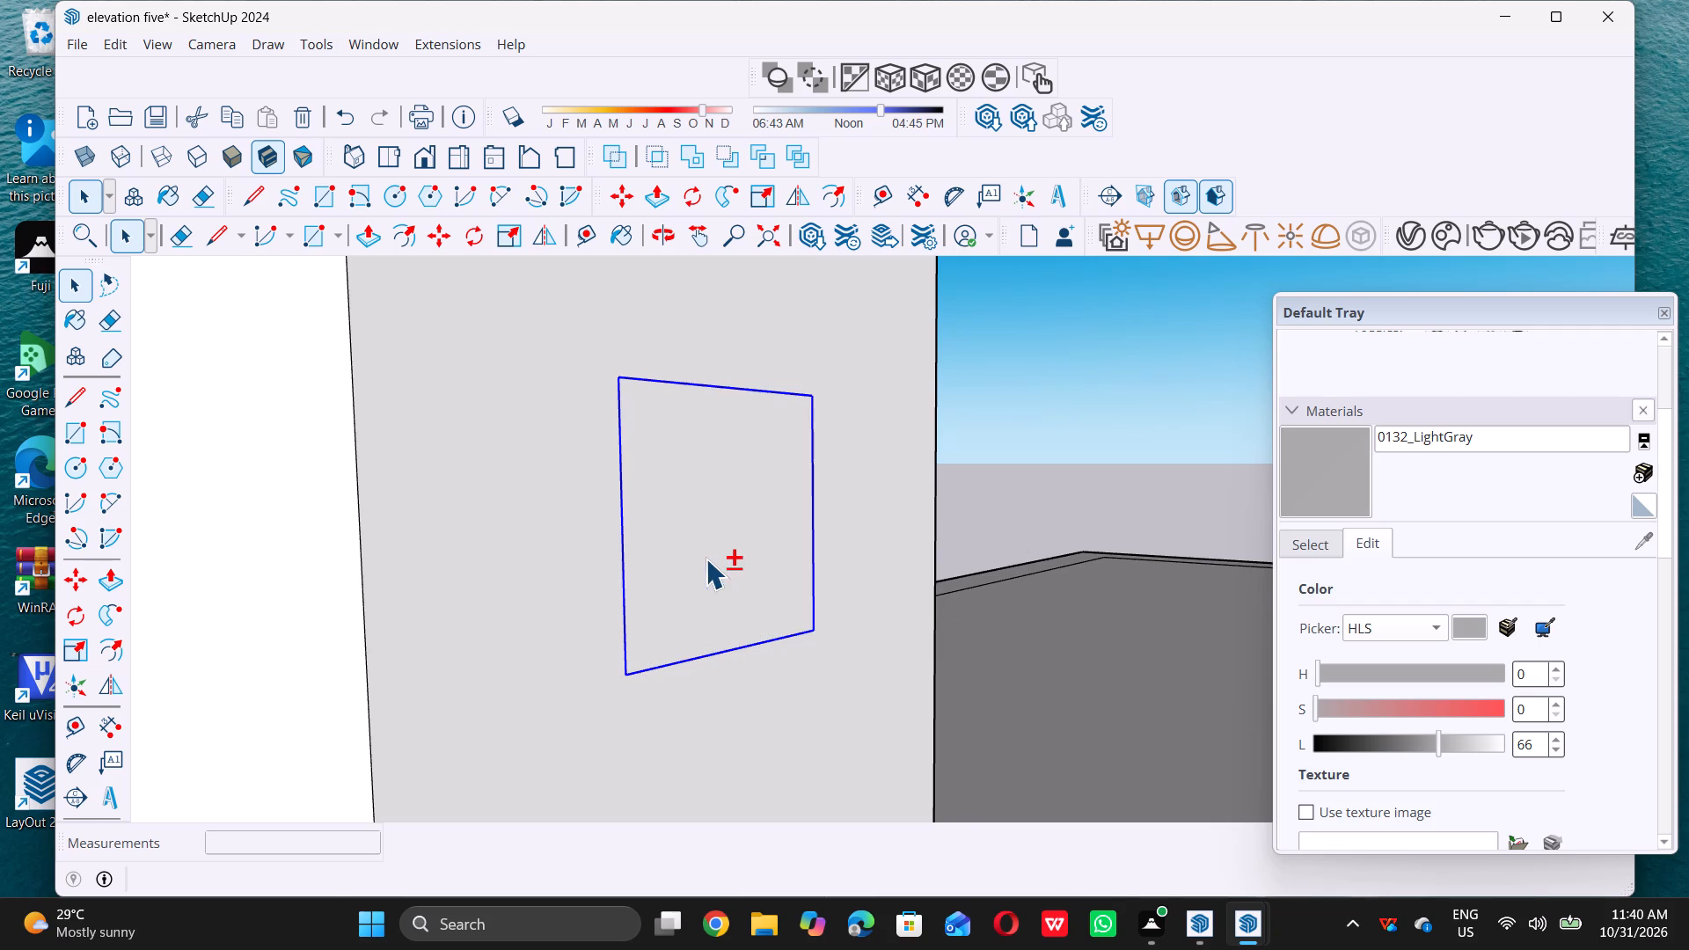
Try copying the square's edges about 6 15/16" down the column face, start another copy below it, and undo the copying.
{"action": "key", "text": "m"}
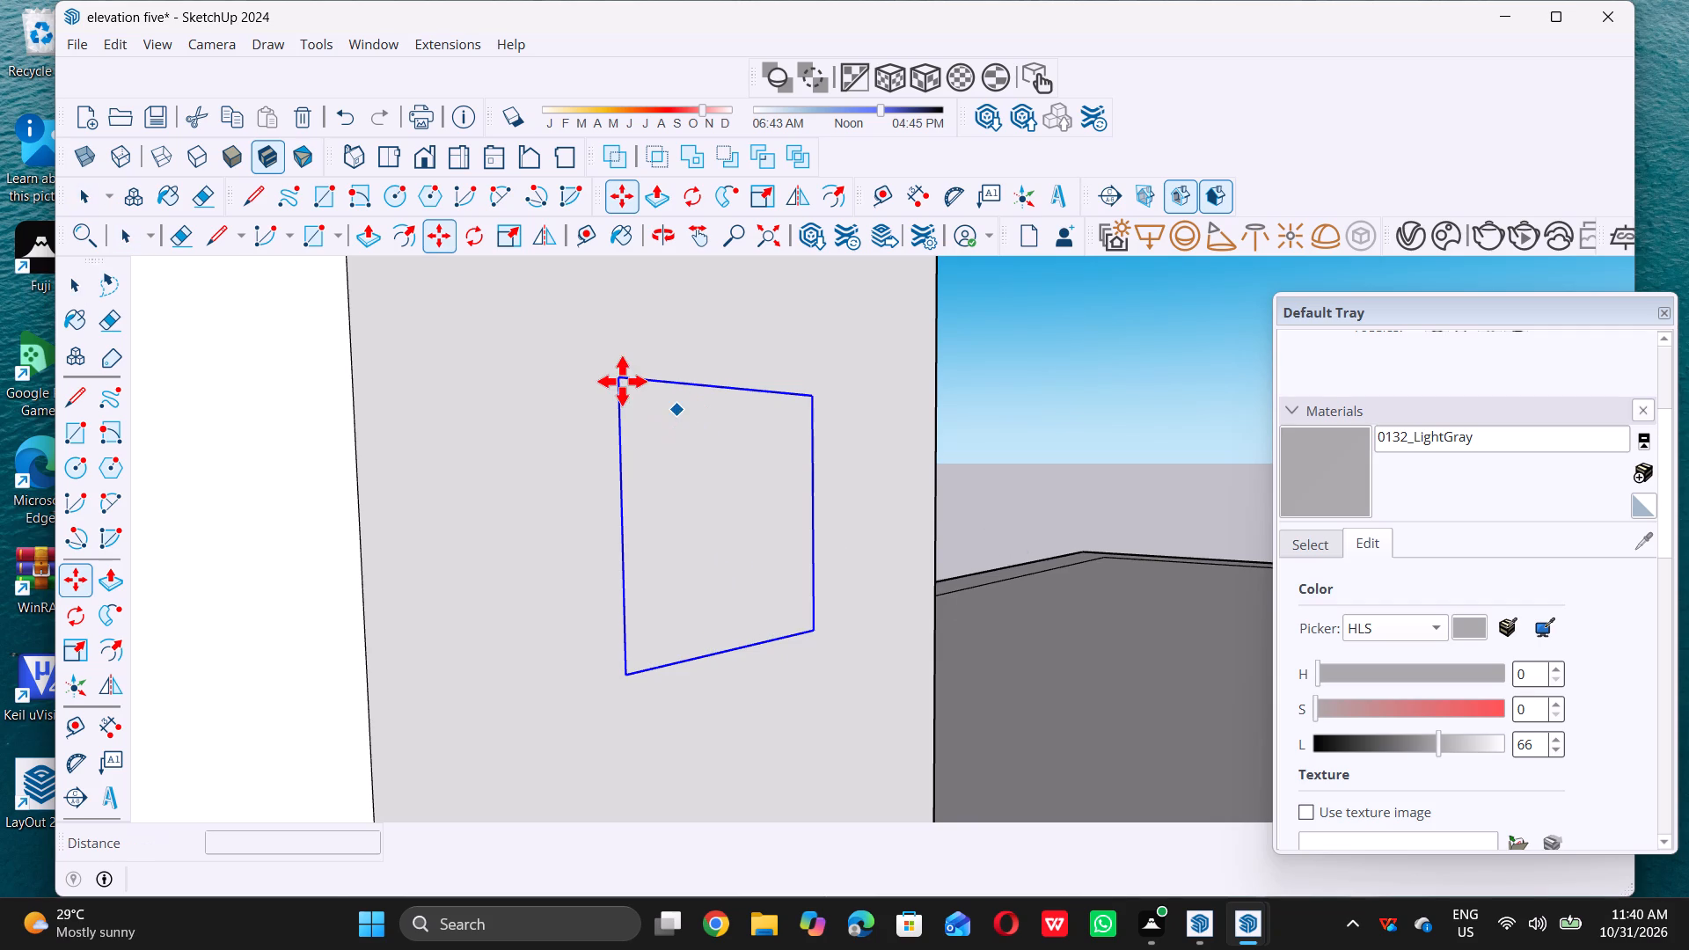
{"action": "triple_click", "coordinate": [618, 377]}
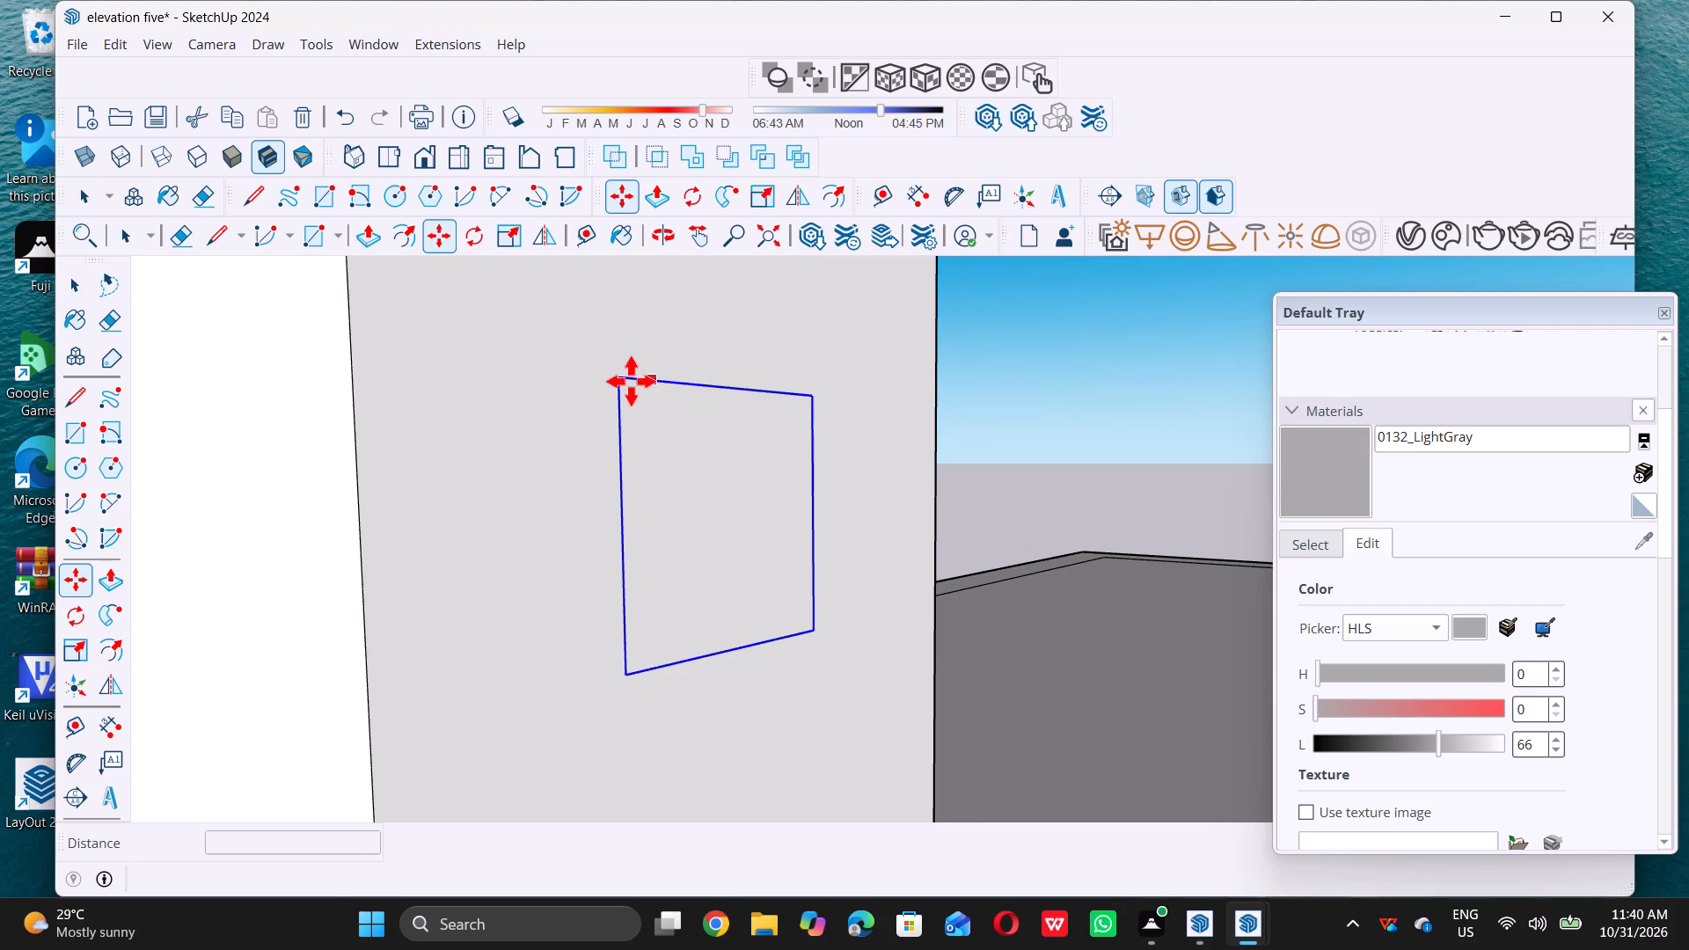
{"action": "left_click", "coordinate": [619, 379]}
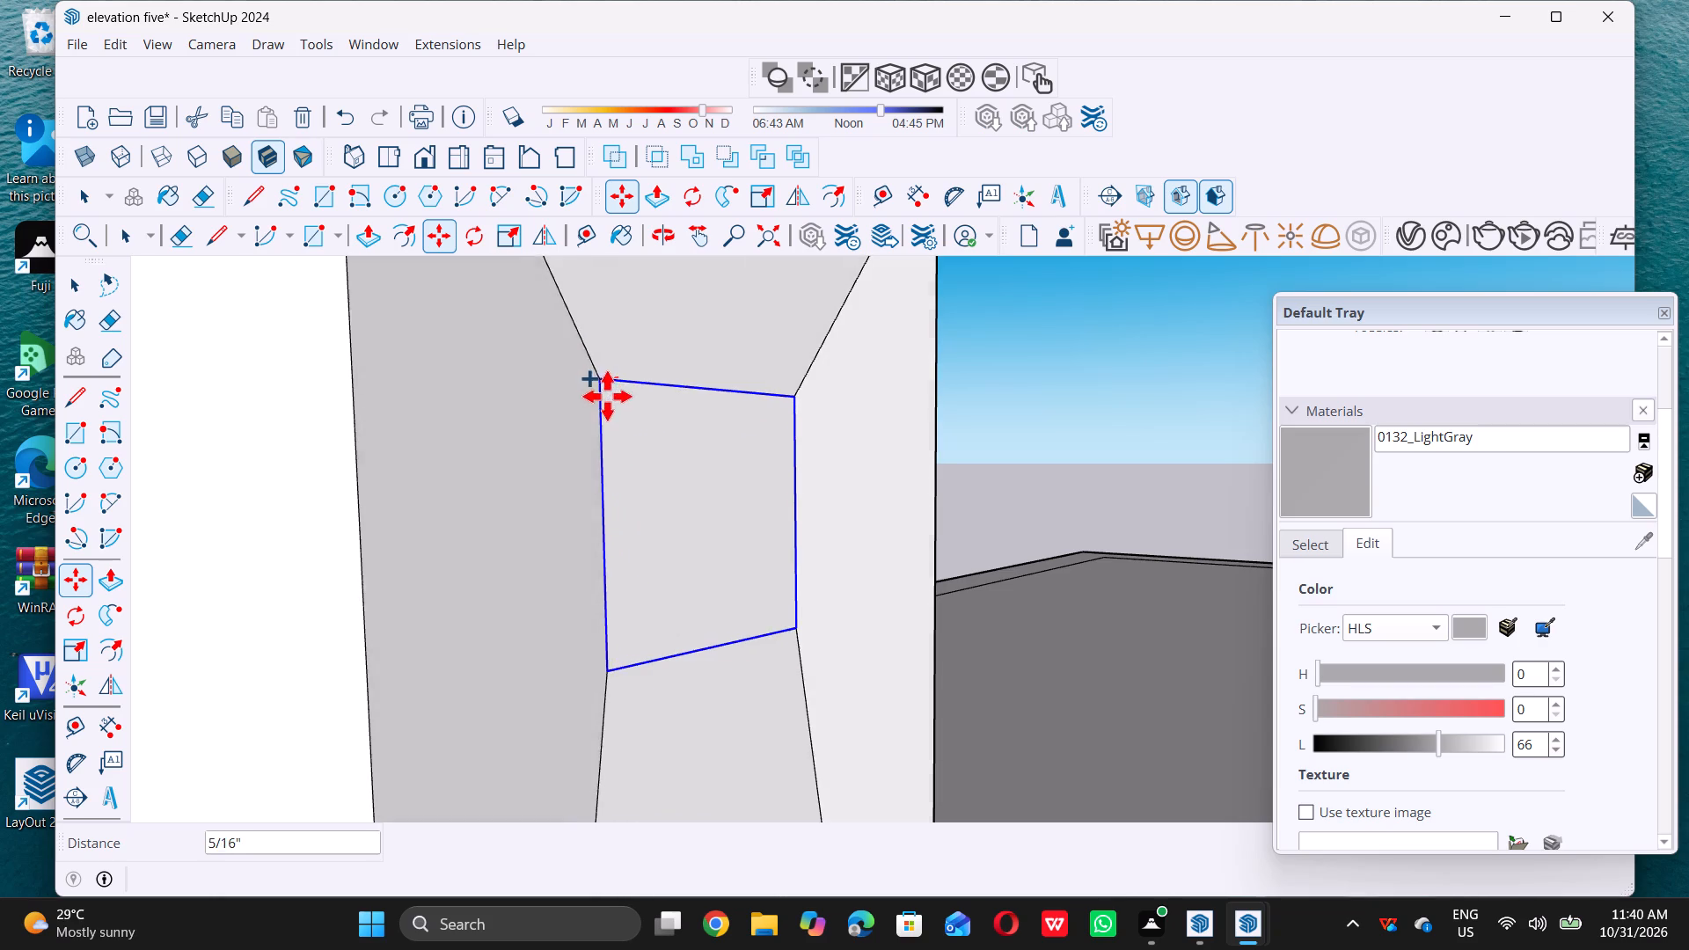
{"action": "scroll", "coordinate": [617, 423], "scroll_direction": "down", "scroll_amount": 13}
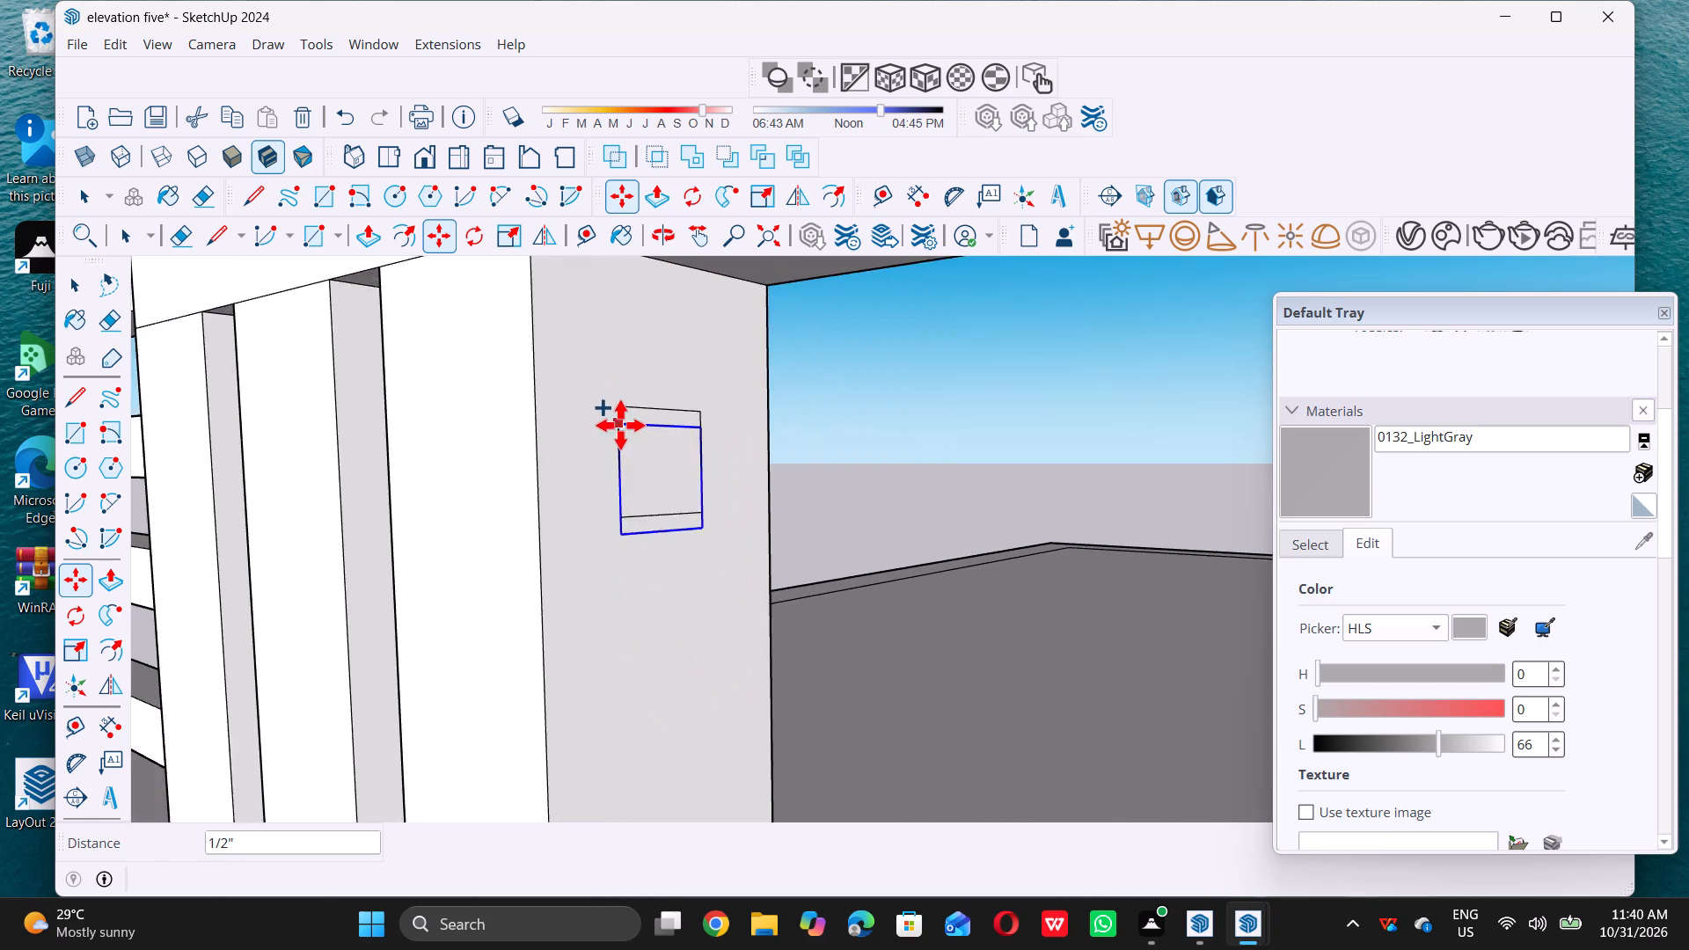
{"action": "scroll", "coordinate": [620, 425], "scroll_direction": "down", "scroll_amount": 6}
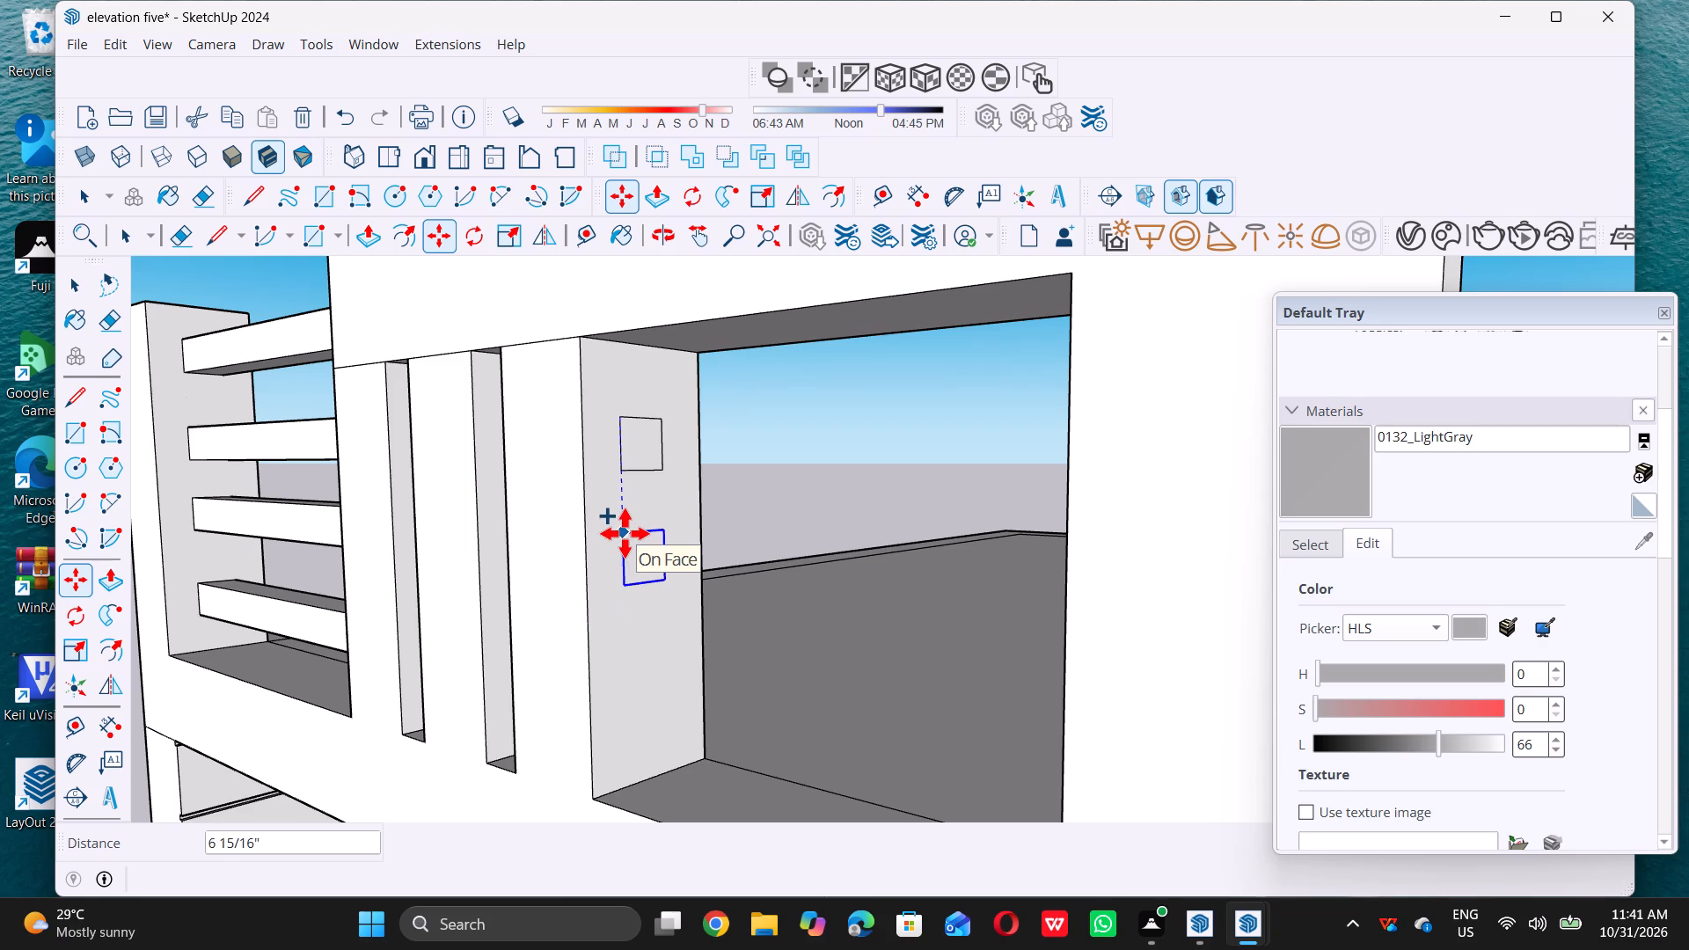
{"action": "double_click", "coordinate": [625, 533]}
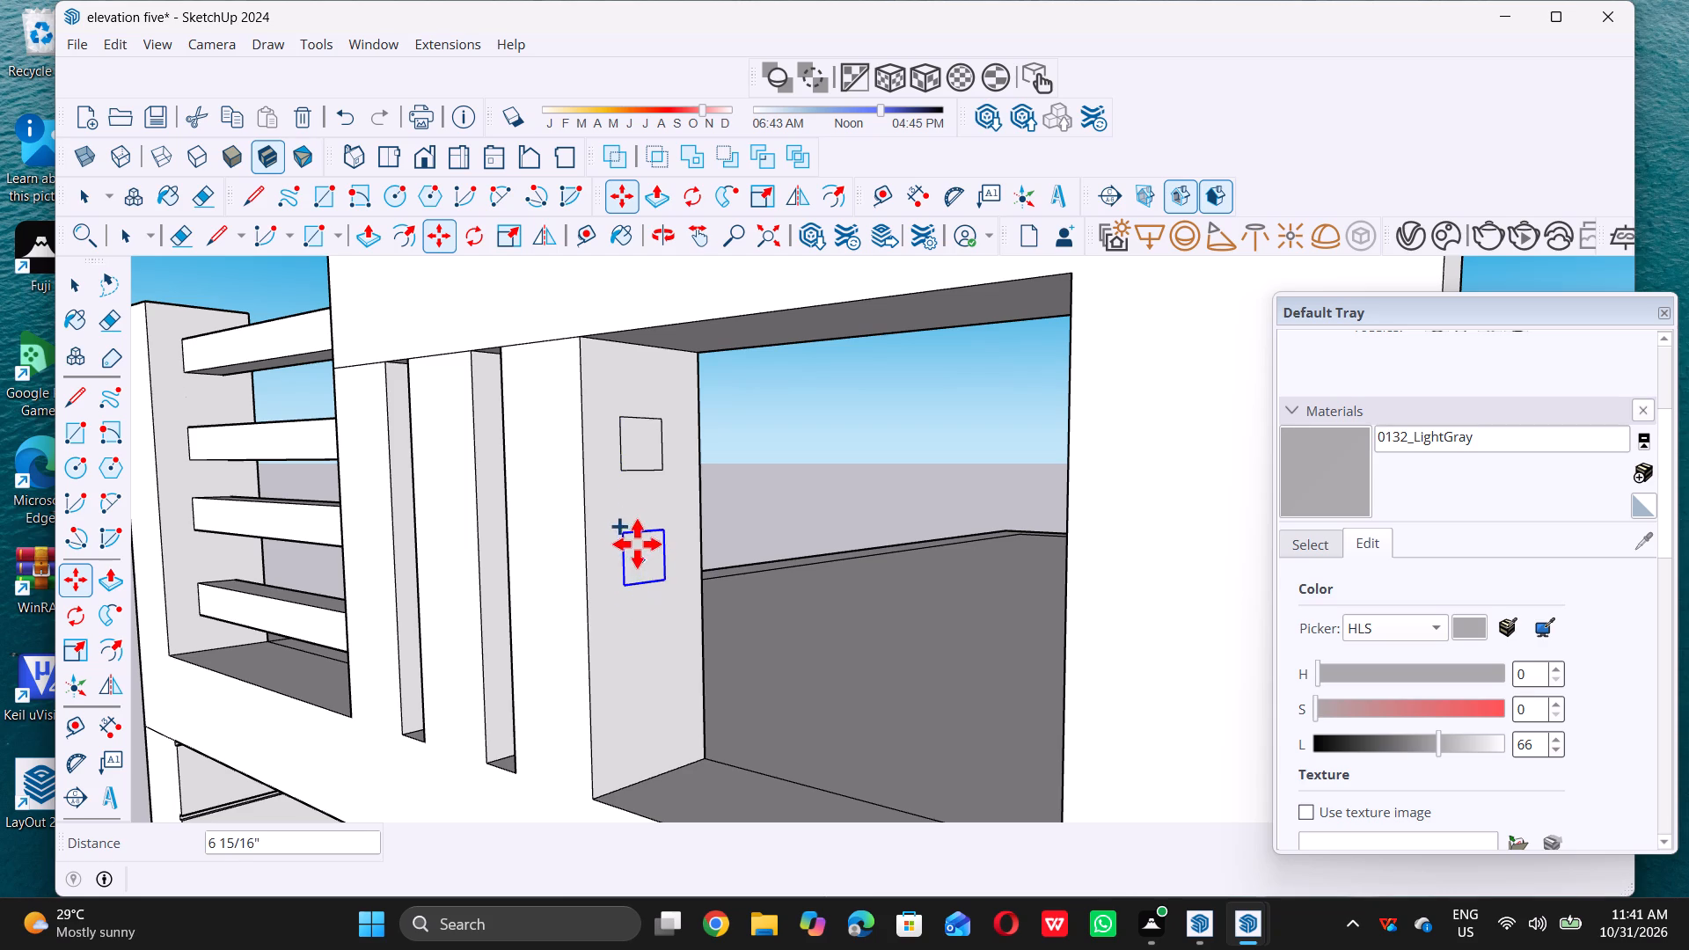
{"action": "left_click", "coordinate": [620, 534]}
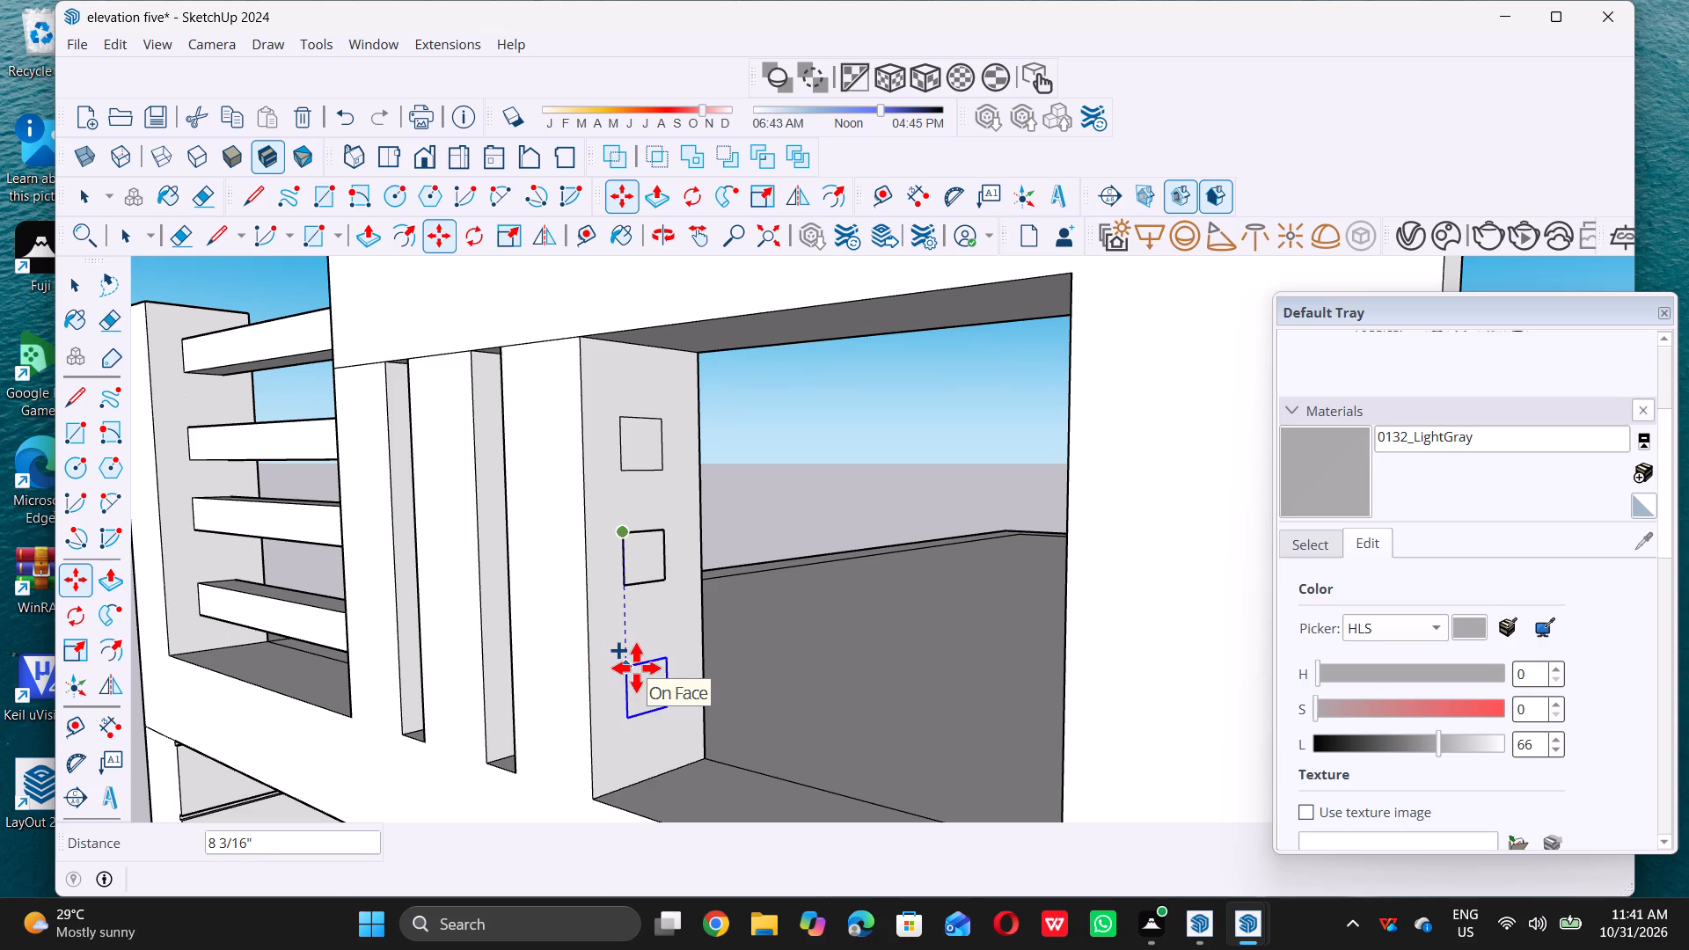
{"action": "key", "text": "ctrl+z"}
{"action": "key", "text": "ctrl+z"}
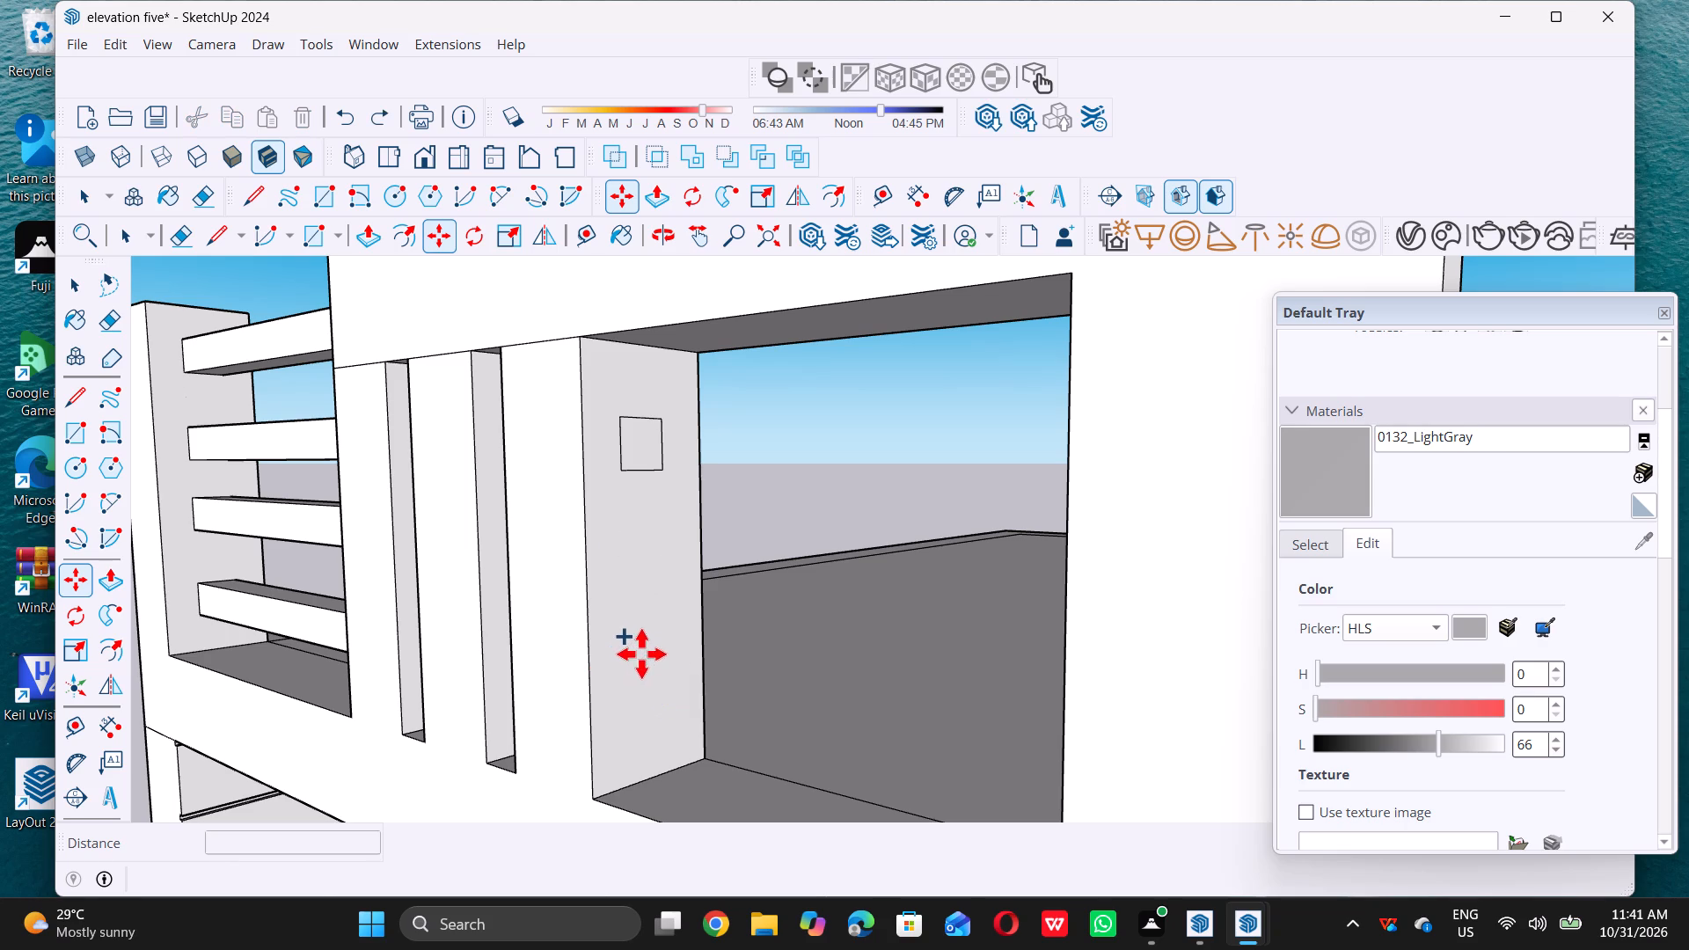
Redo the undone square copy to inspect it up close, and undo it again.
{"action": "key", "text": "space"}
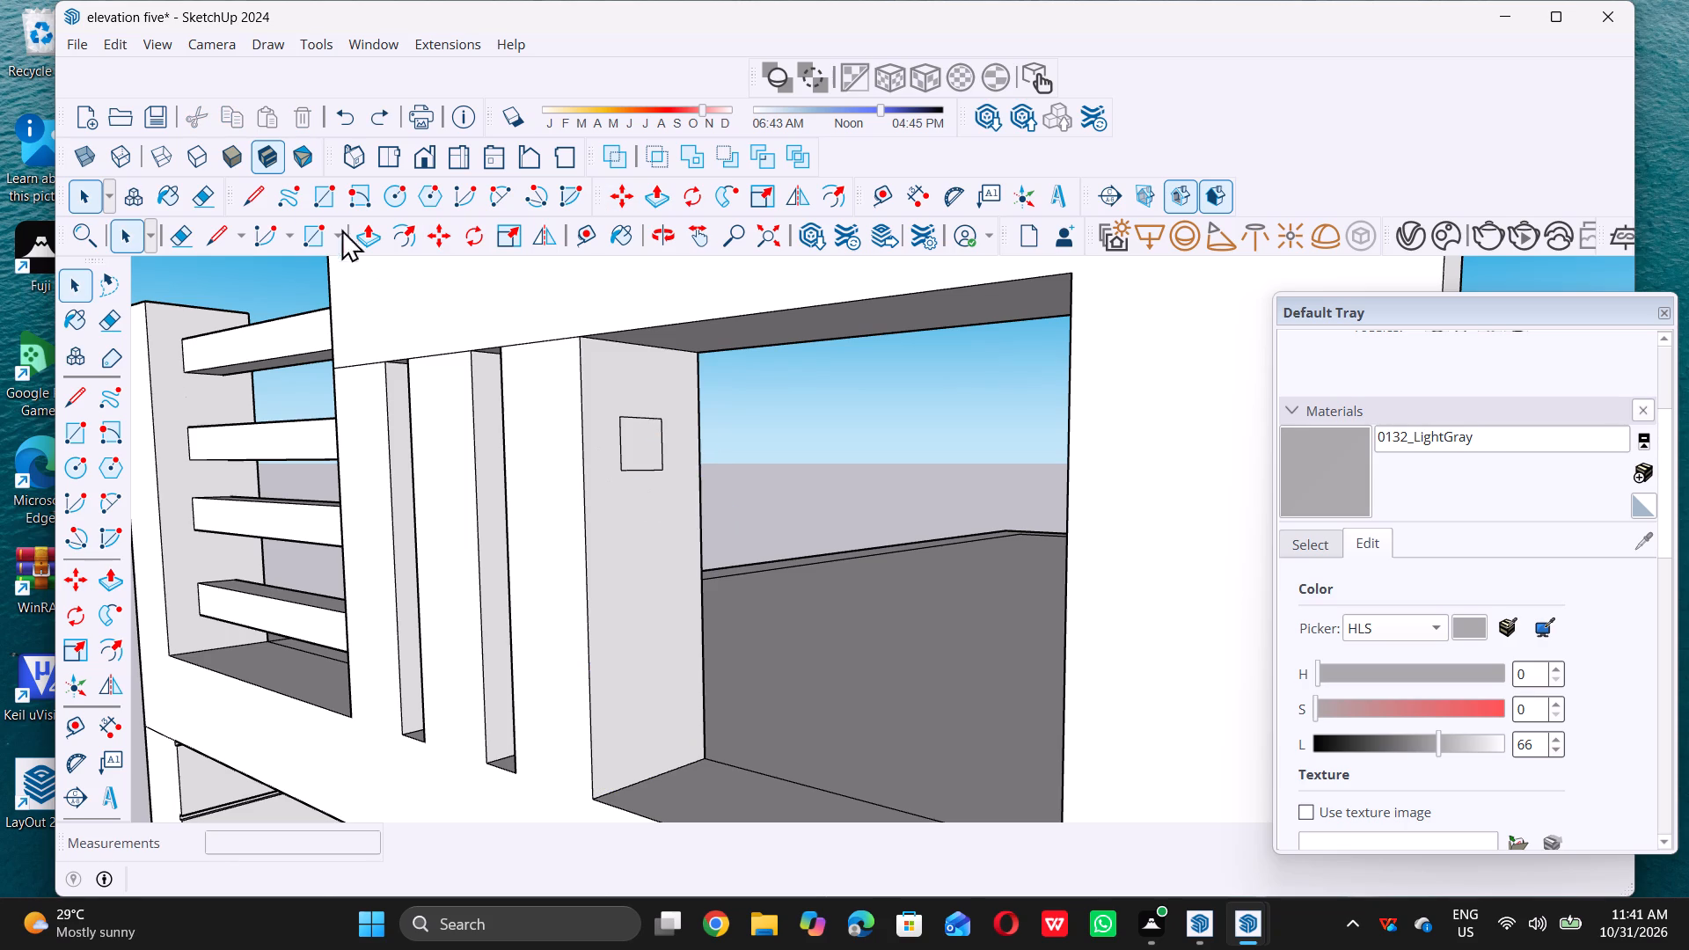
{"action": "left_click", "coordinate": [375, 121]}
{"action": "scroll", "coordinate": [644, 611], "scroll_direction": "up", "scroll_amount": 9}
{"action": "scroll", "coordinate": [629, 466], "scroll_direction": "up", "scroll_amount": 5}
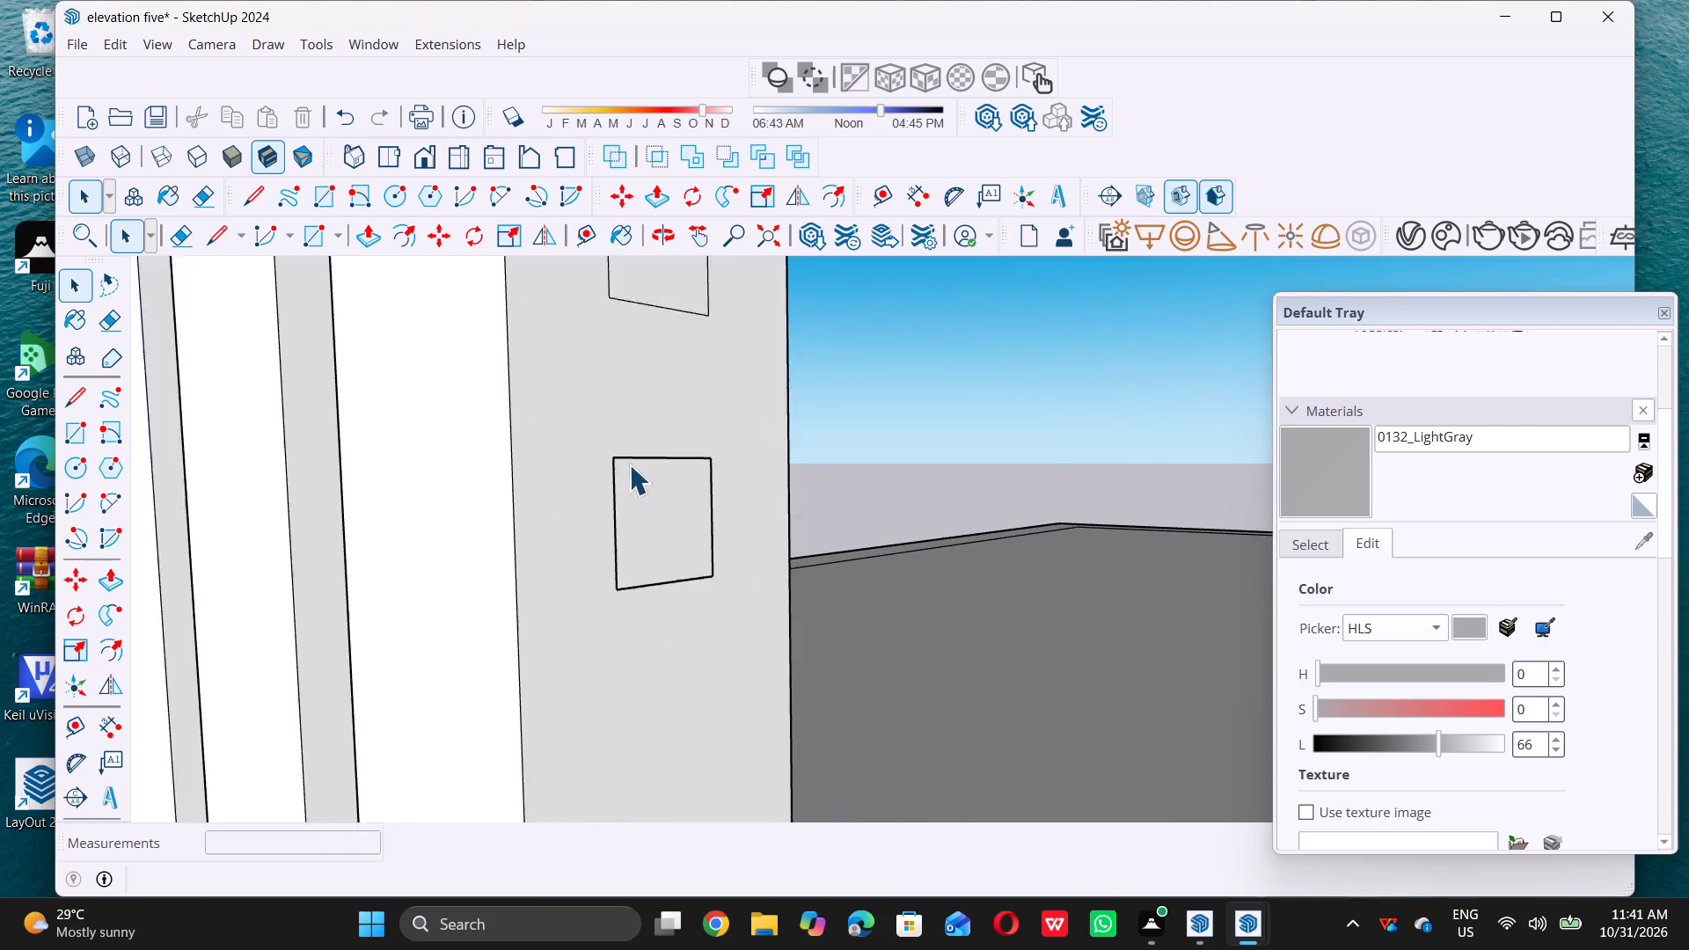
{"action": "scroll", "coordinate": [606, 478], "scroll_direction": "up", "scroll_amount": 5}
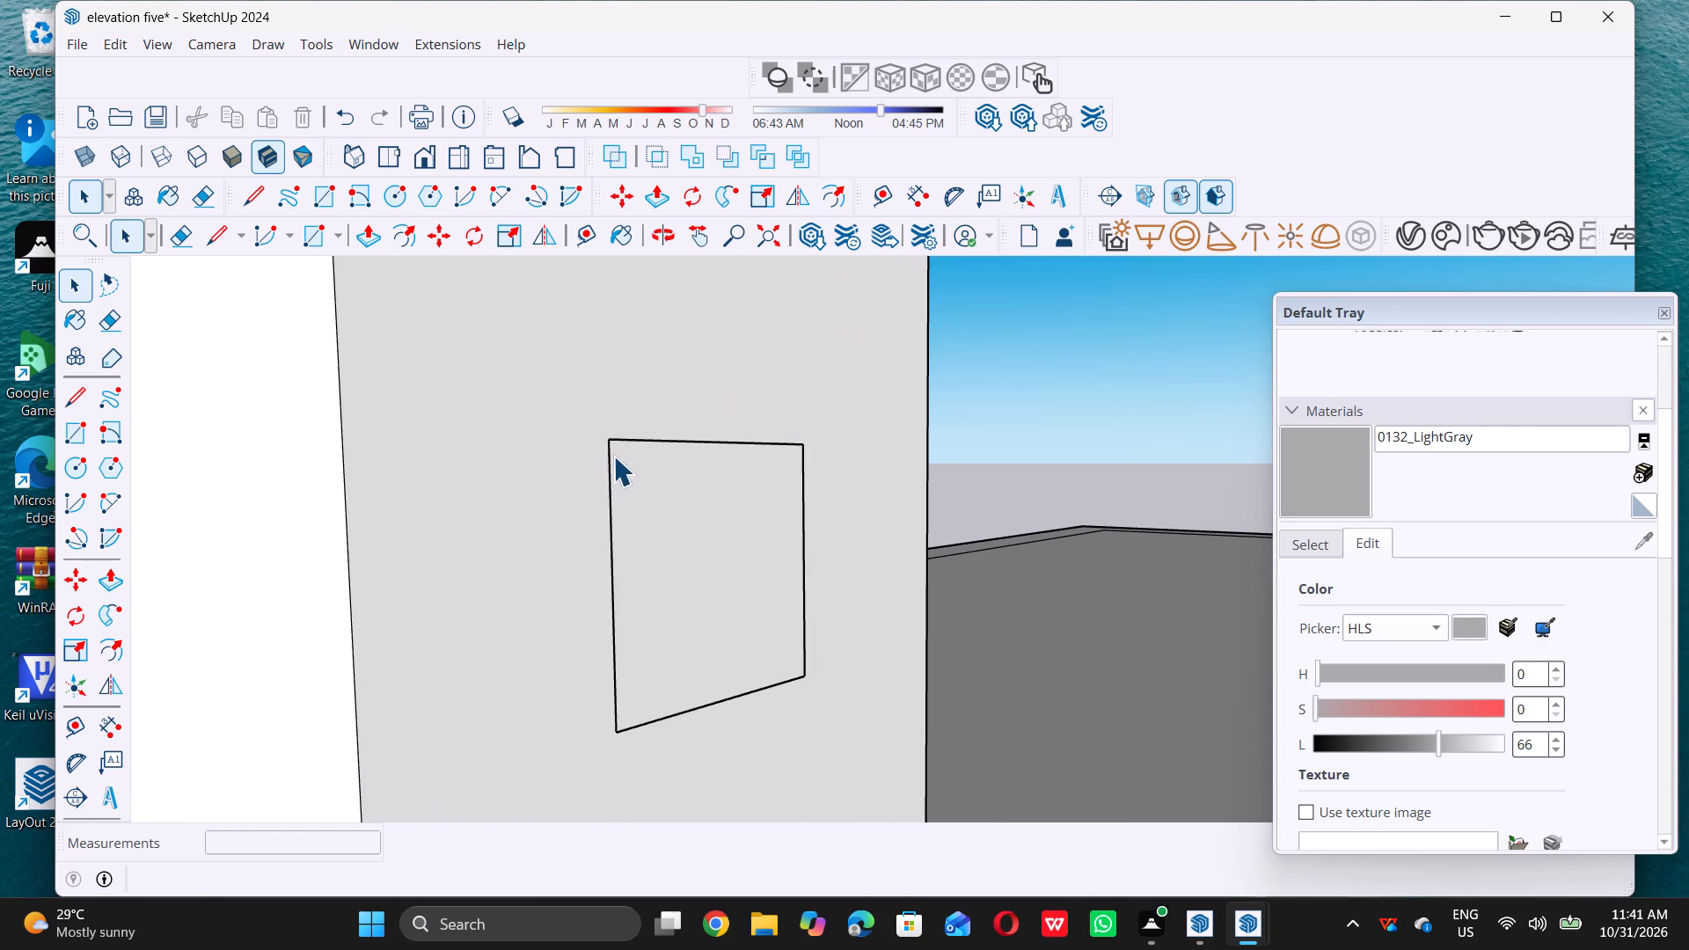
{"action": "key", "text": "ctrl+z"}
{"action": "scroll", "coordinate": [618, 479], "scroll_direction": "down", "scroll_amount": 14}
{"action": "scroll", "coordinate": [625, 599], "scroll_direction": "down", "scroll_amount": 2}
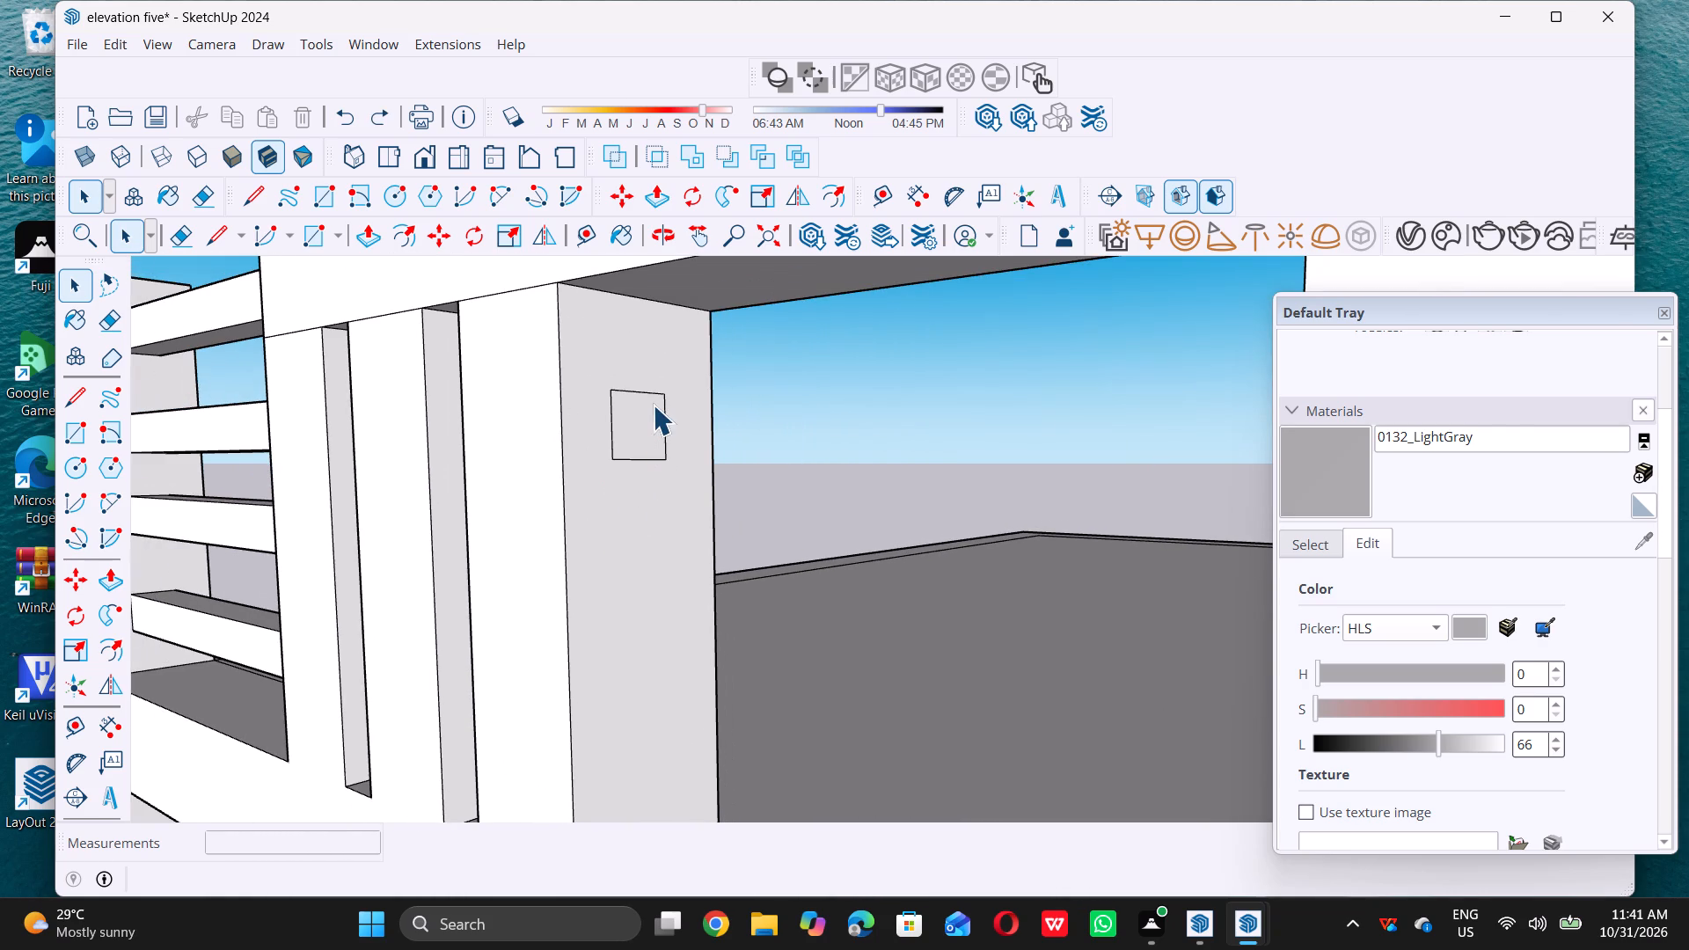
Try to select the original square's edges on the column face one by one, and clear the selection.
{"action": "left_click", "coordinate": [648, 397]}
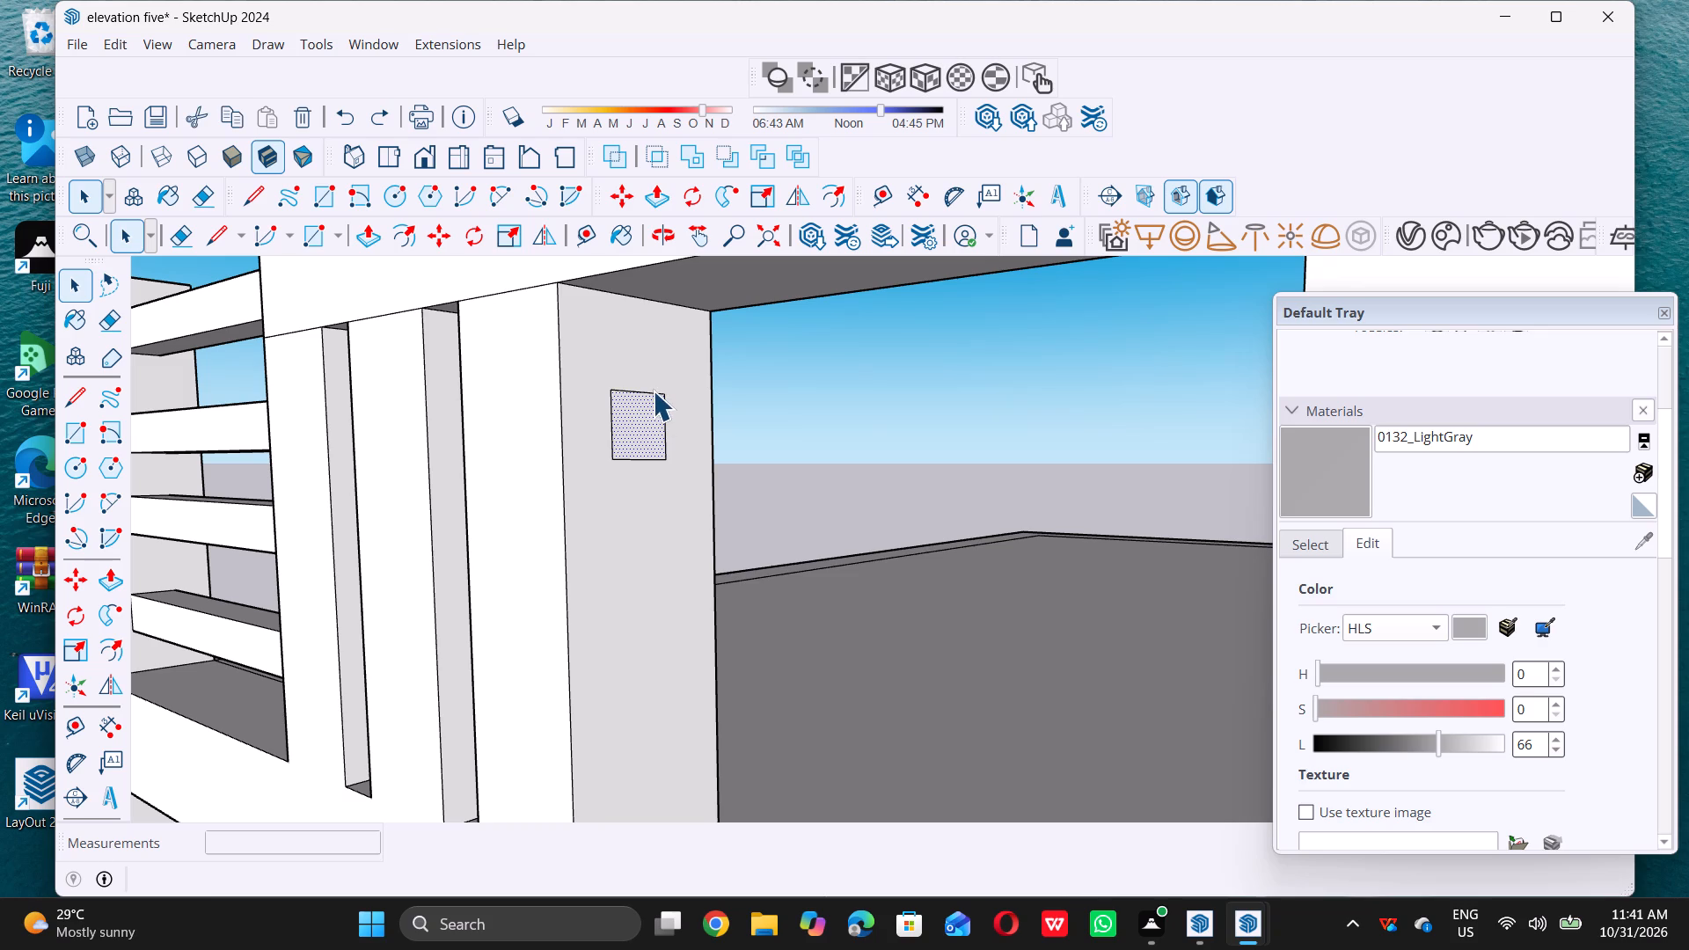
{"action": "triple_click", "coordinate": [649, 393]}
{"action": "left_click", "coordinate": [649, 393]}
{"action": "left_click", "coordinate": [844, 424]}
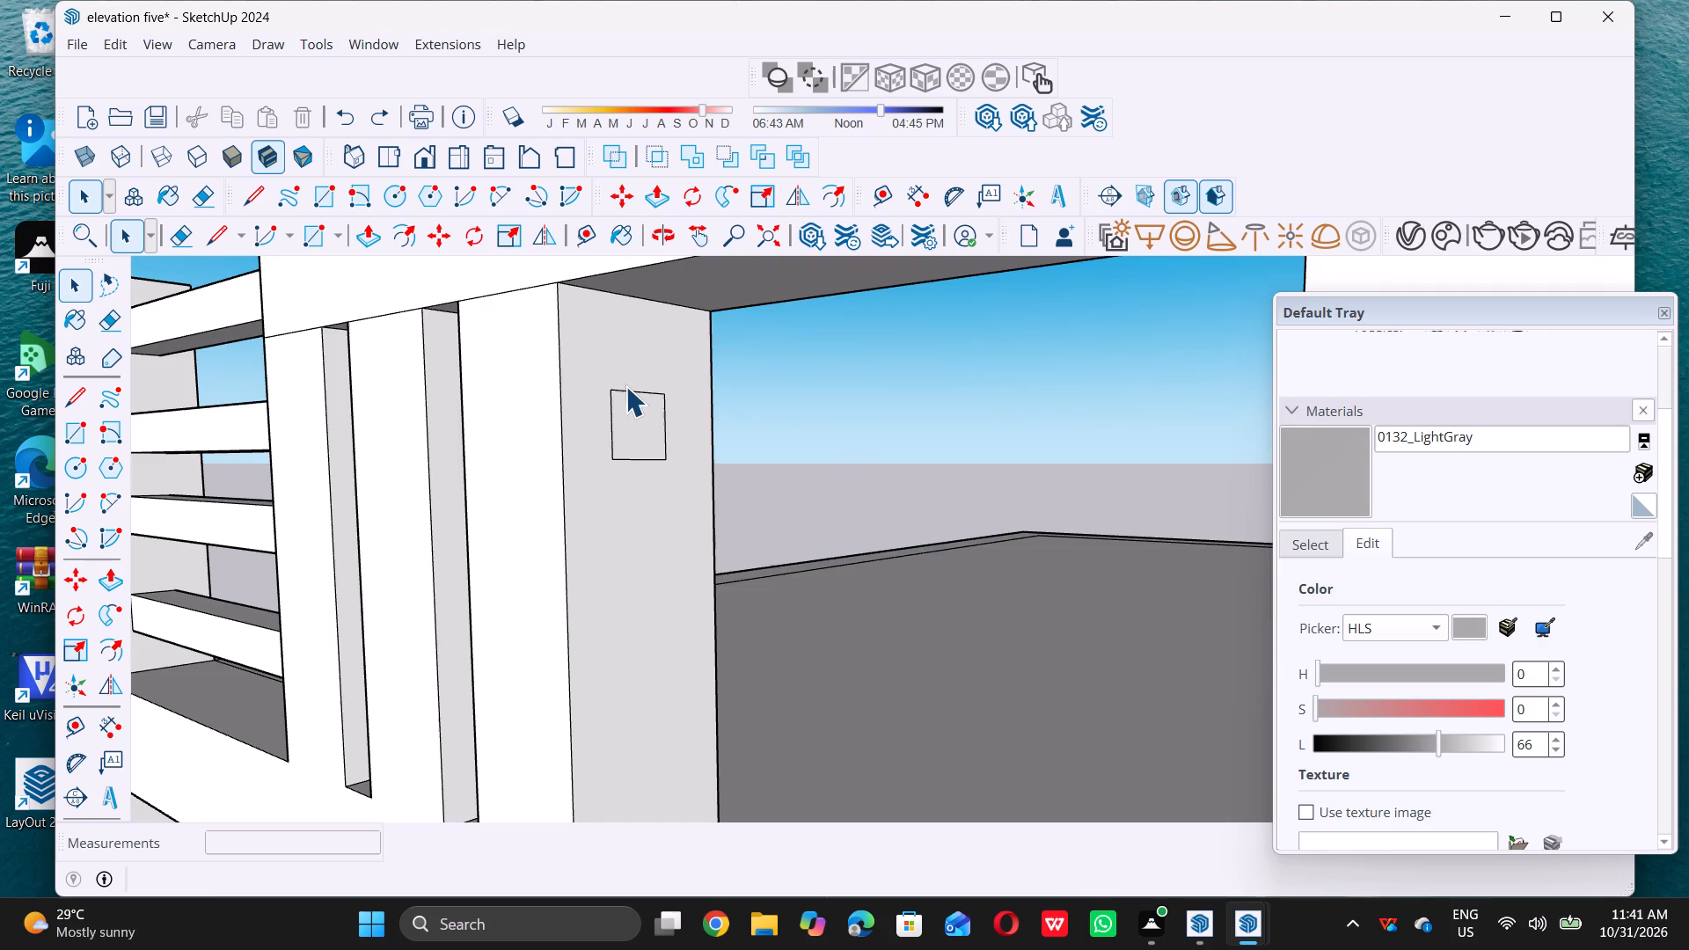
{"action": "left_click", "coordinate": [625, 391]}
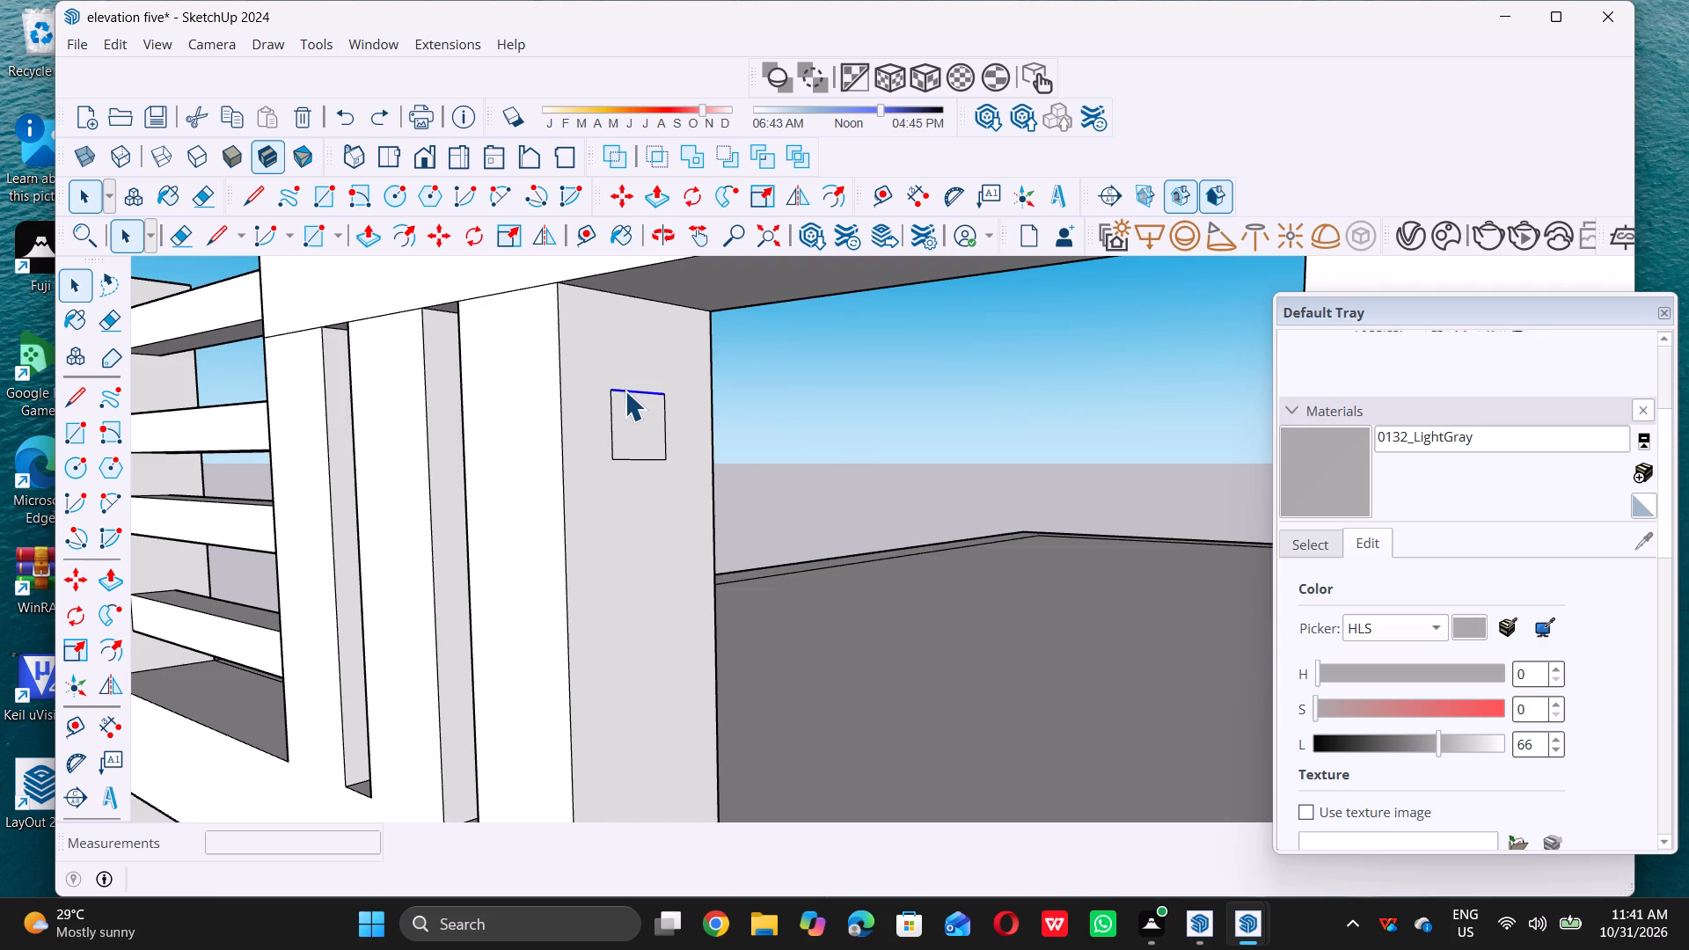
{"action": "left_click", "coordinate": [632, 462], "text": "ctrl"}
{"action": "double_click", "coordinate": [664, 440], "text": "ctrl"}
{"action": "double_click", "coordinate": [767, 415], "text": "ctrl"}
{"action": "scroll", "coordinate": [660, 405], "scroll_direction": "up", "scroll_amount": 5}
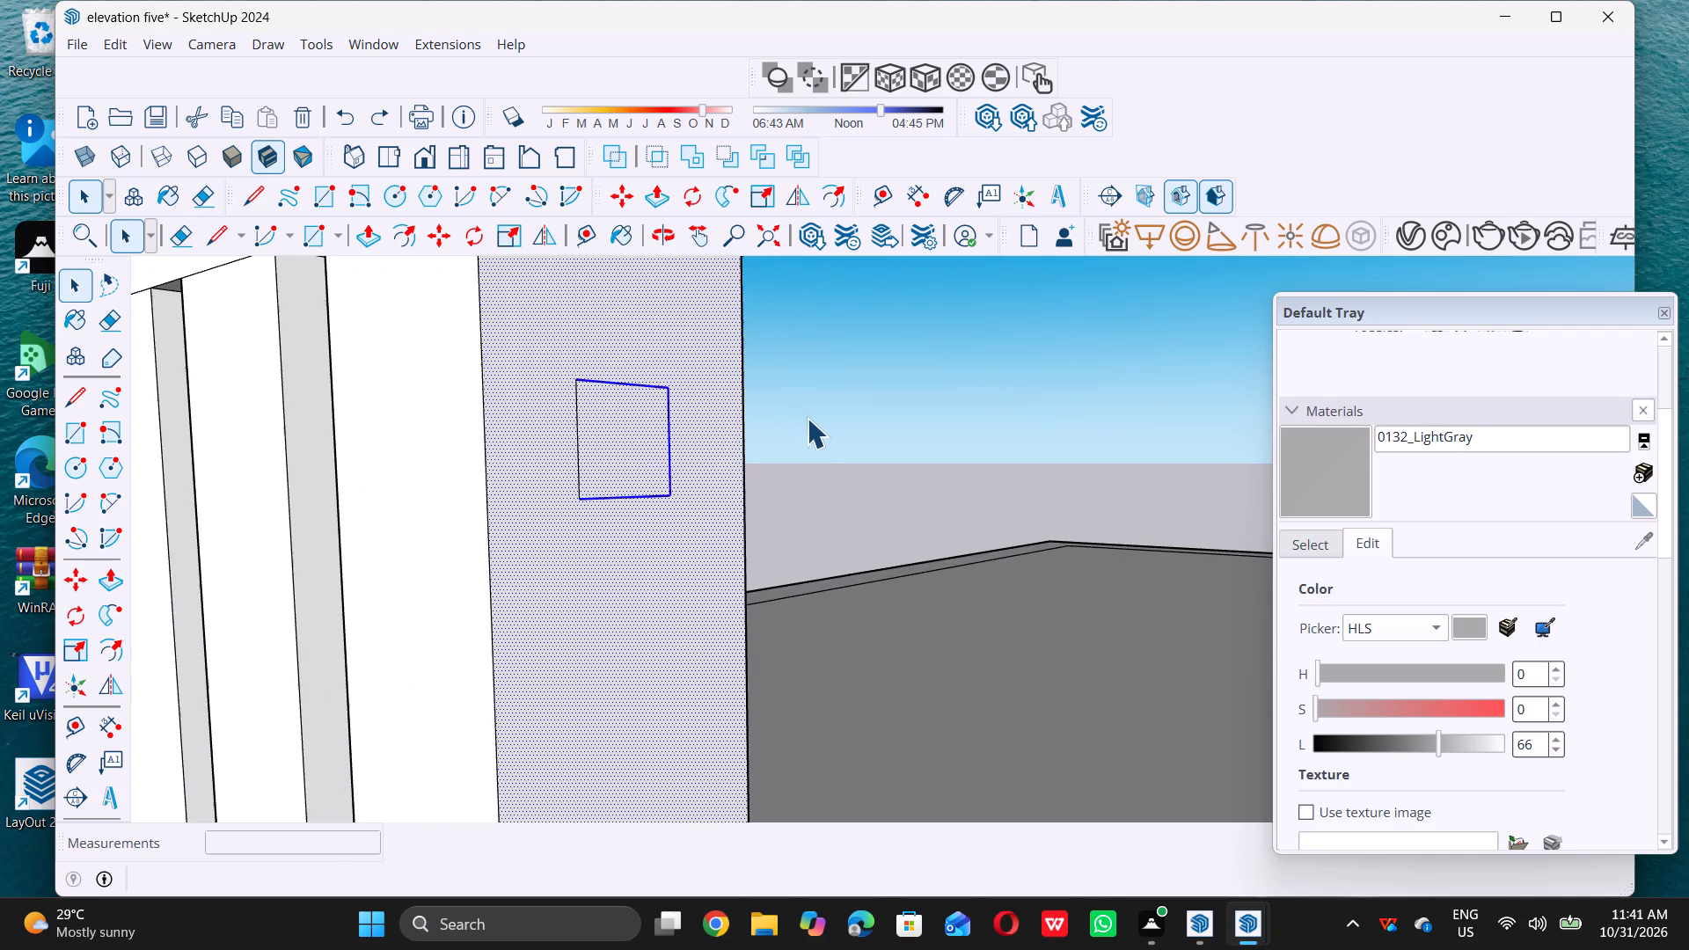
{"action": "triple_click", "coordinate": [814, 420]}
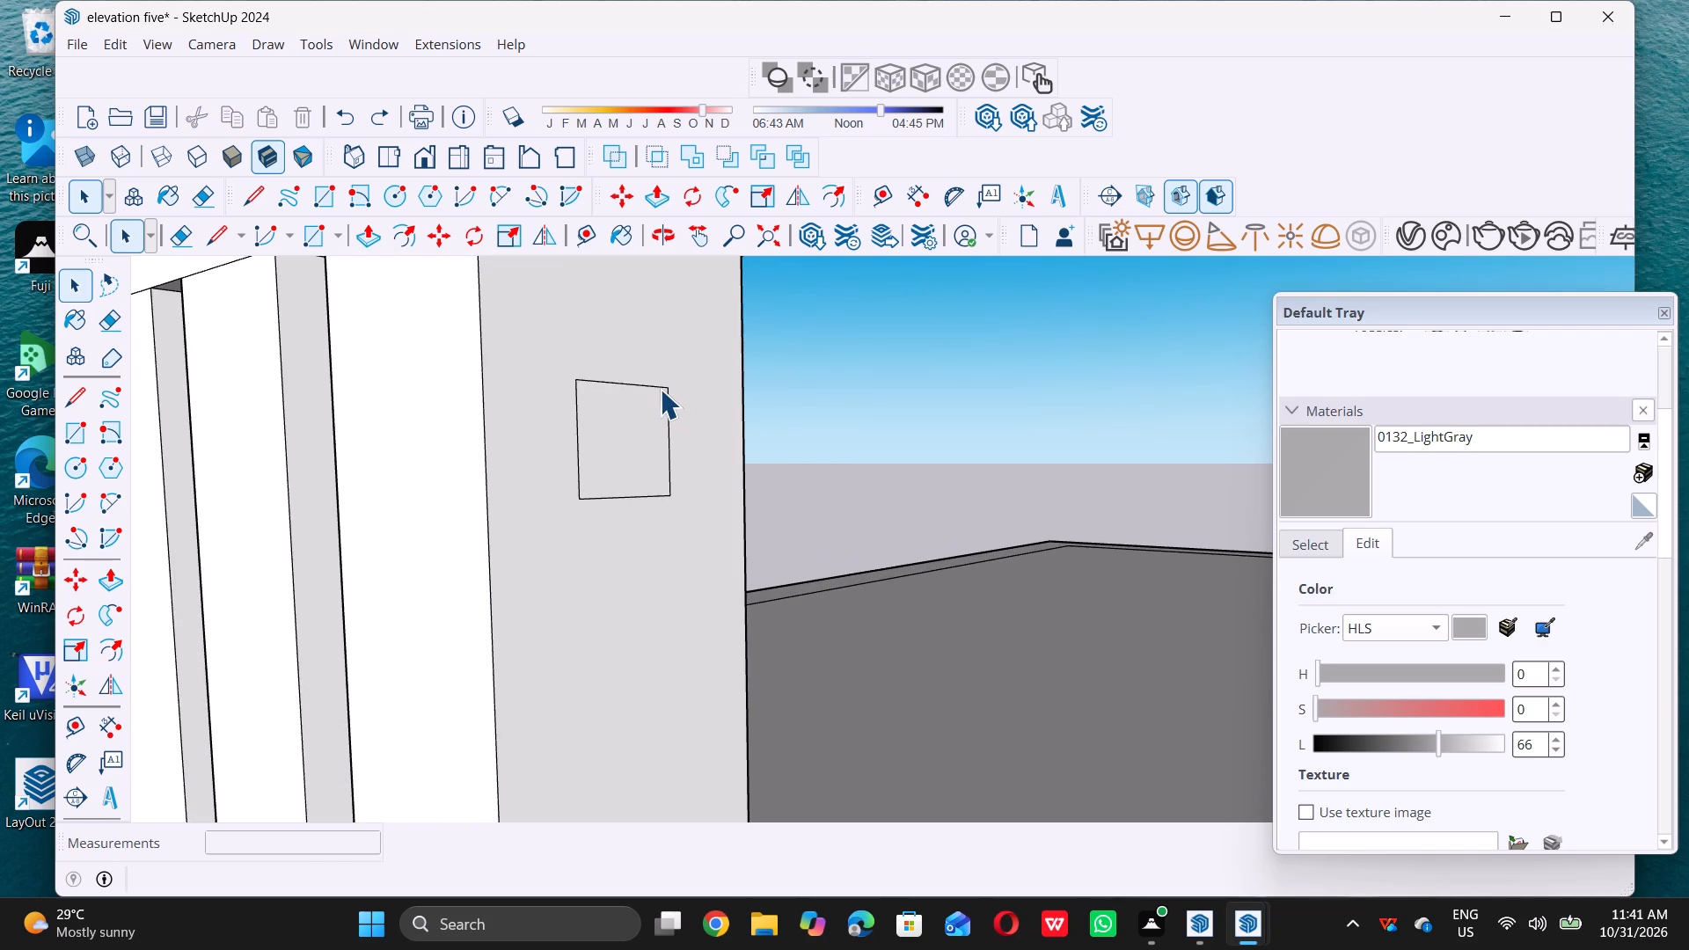
Select the original square's four edges and copy them about 6 15/16" straight down the column face.
{"action": "left_click", "coordinate": [660, 389]}
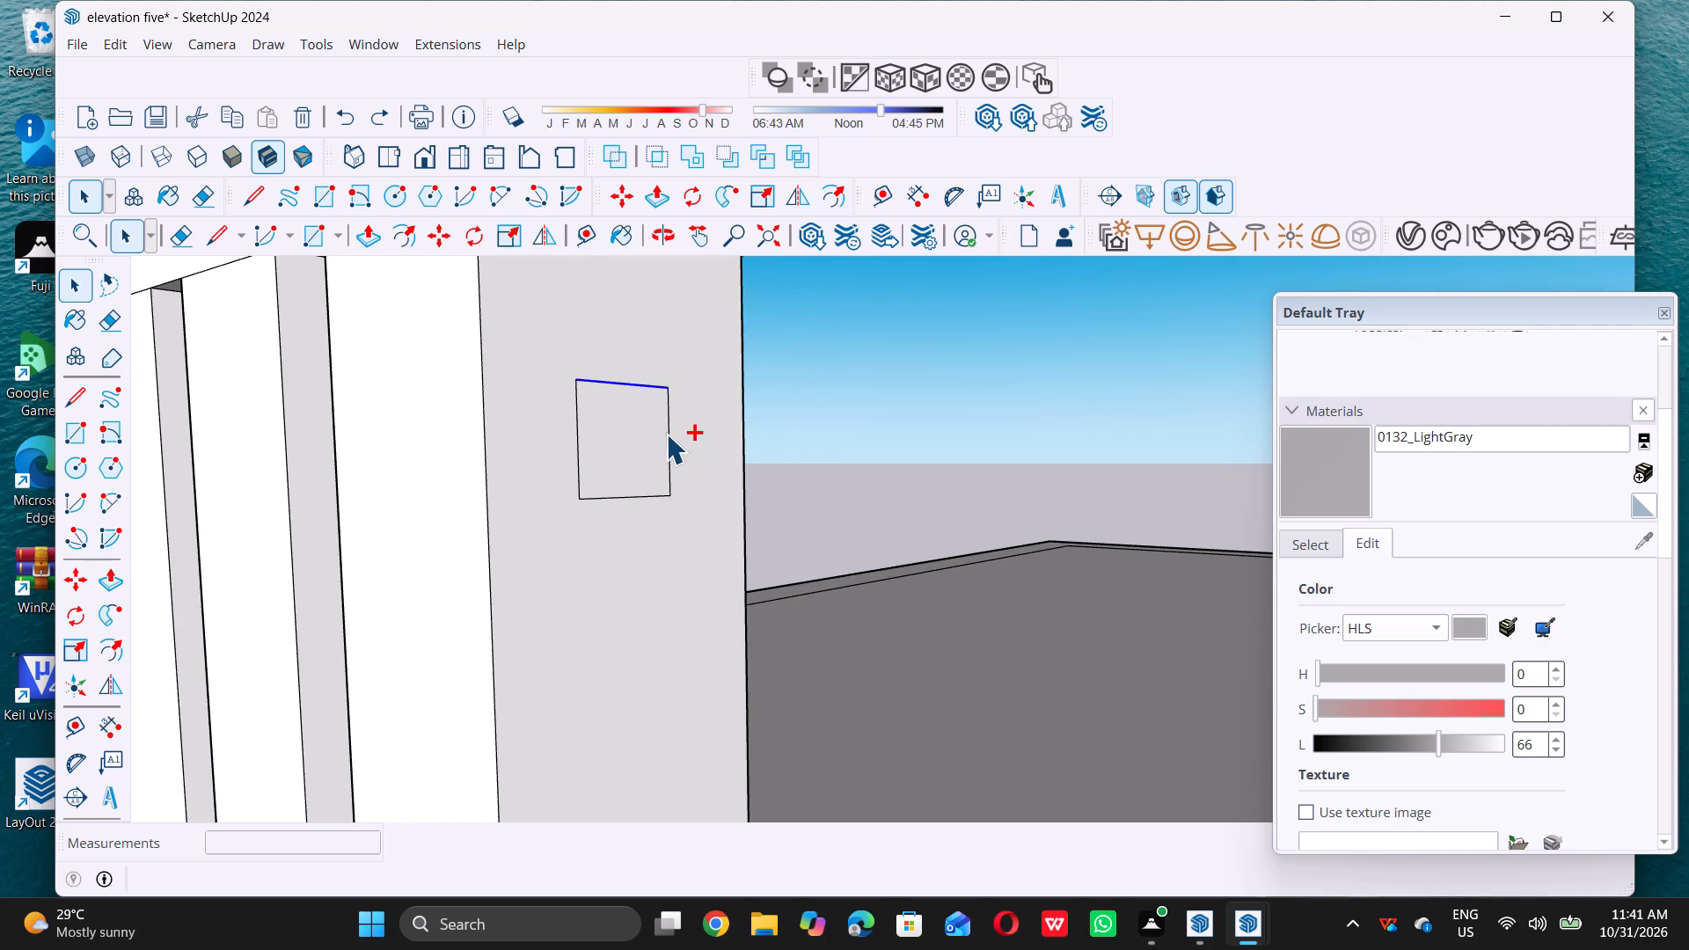
{"action": "left_click", "coordinate": [668, 433], "text": "ctrl"}
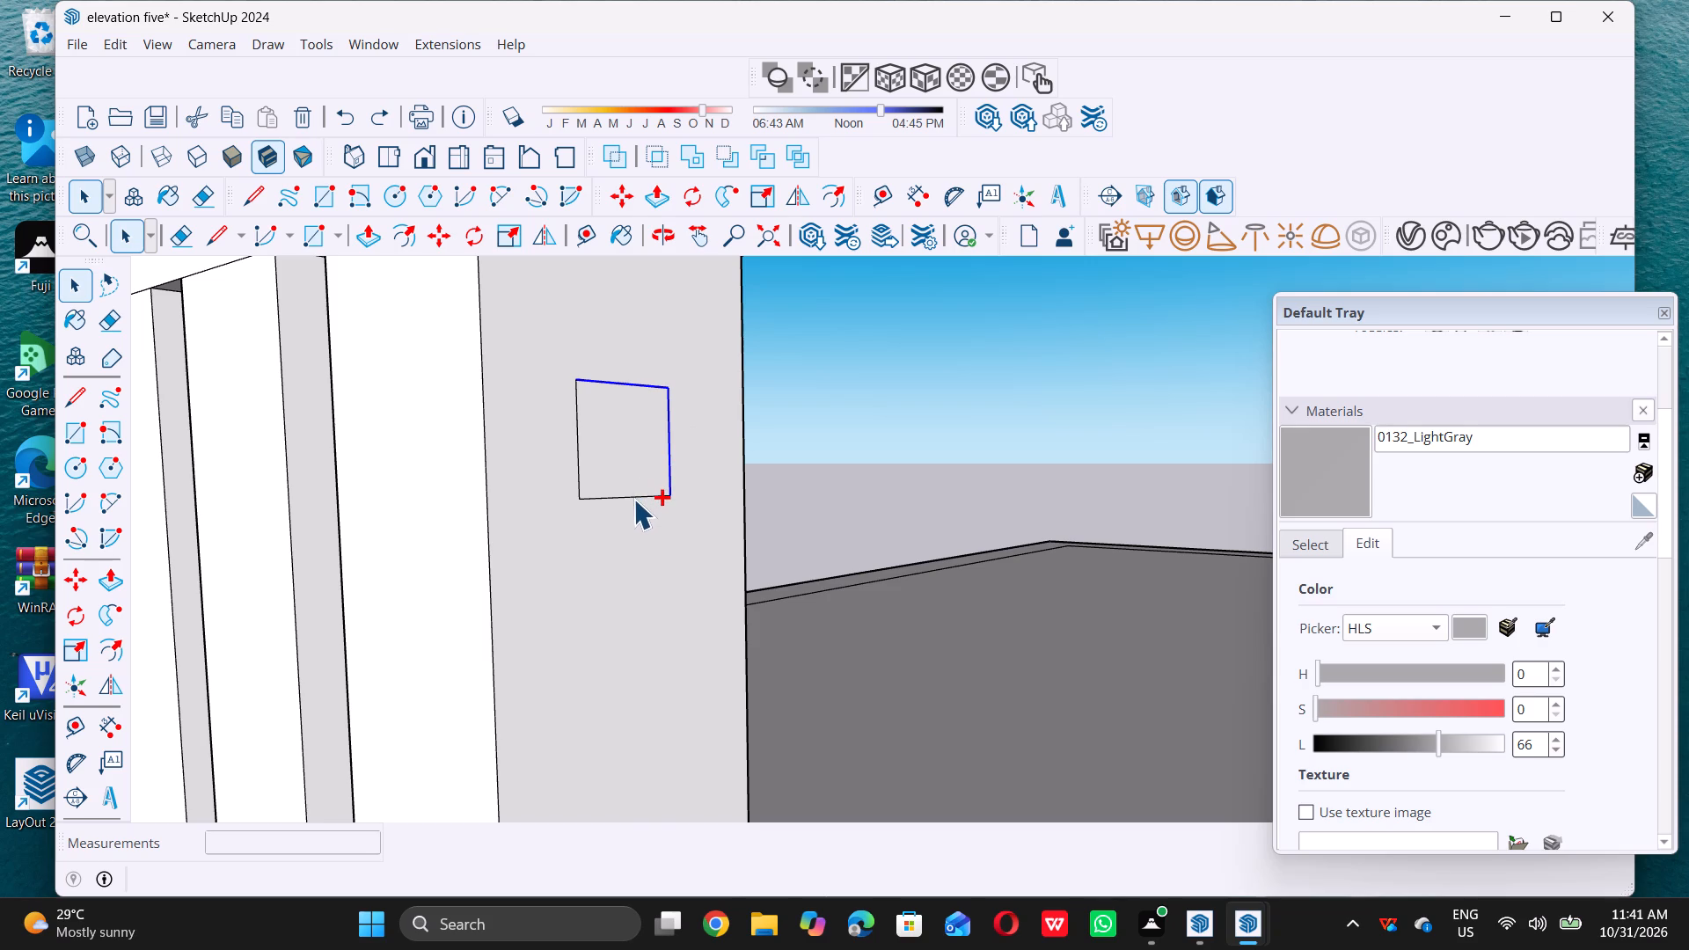
{"action": "left_click", "coordinate": [633, 499], "text": "ctrl"}
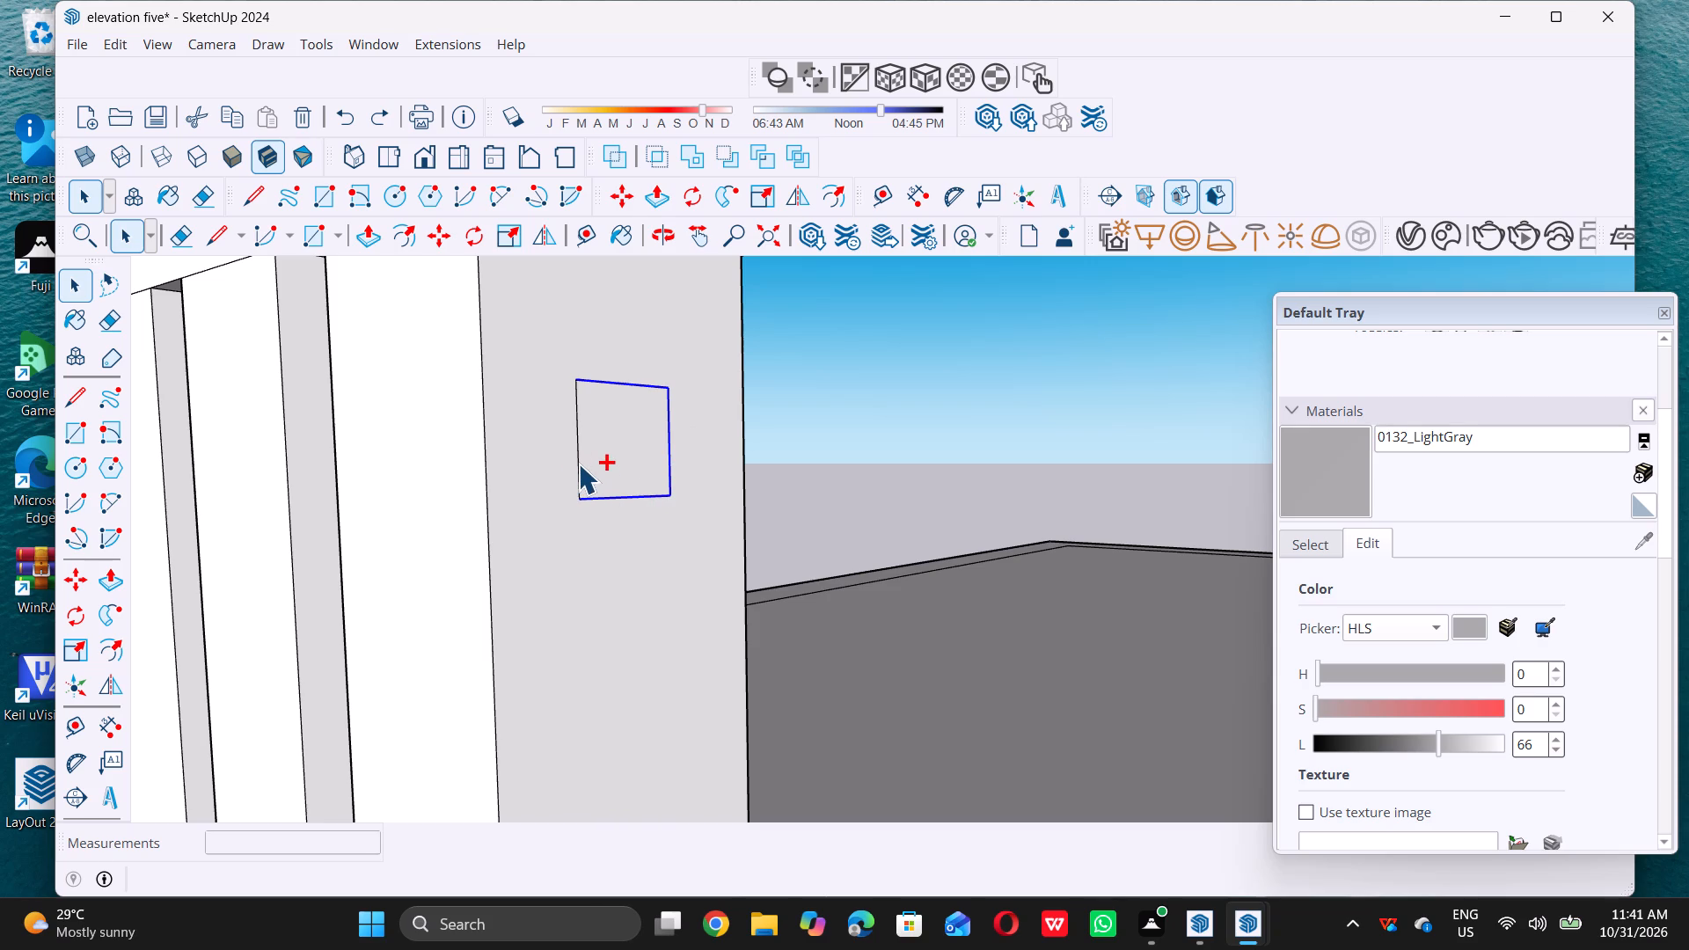
{"action": "left_click", "coordinate": [578, 464], "text": "ctrl"}
{"action": "key", "text": "m"}
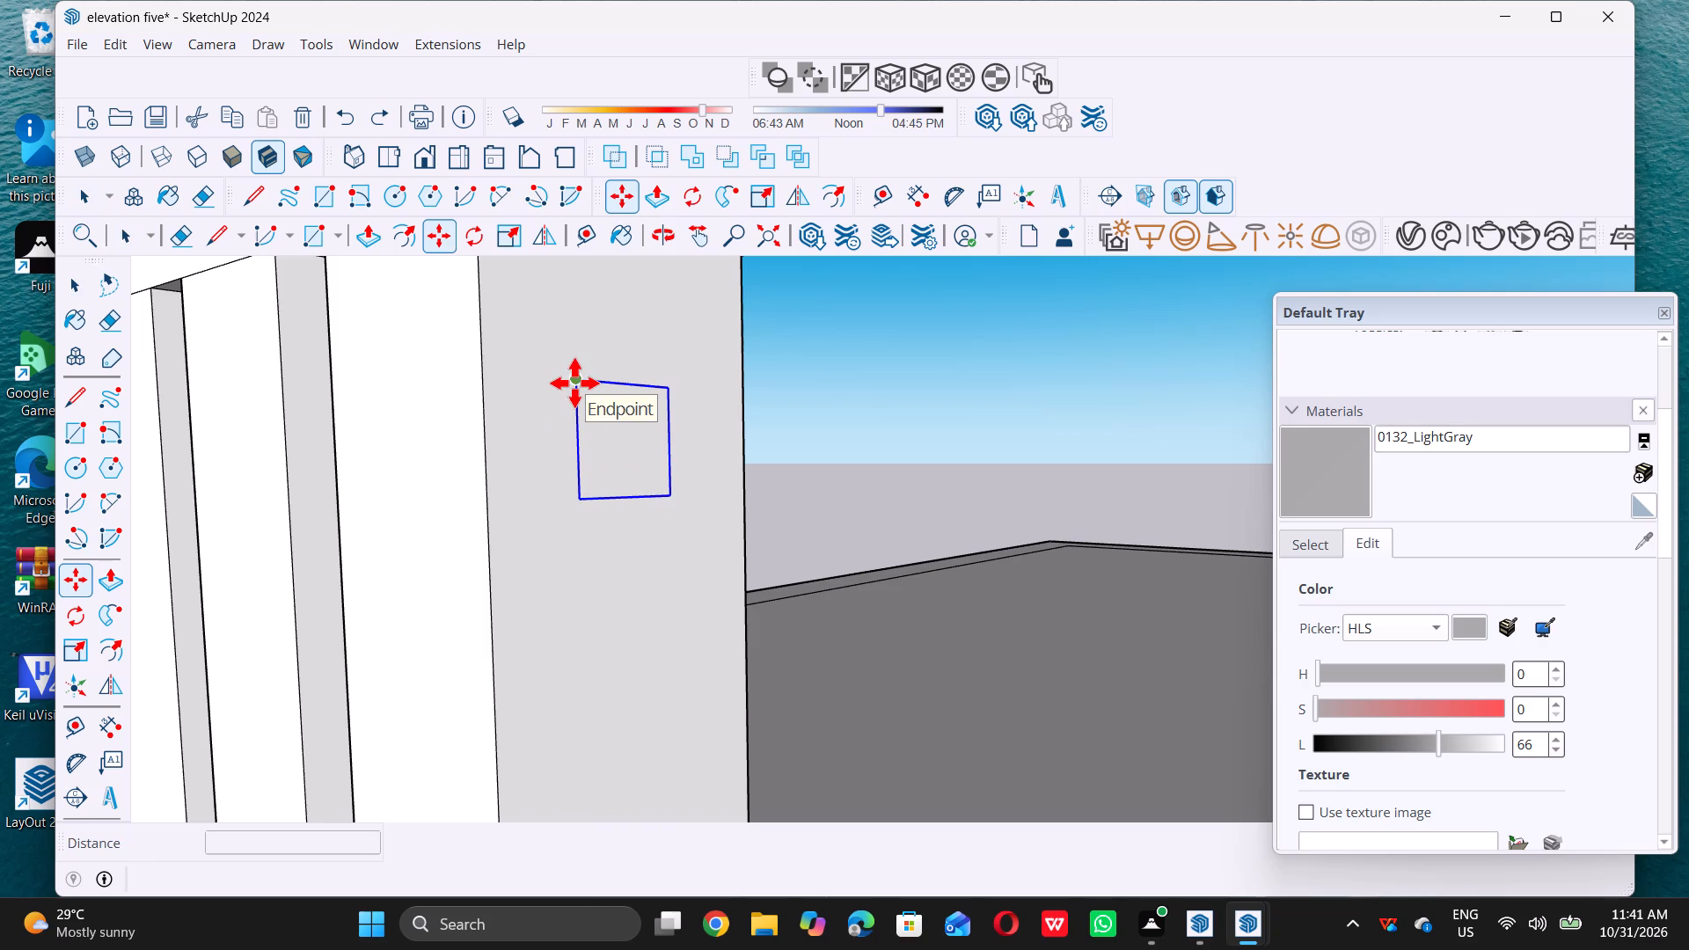
{"action": "triple_click", "coordinate": [574, 383]}
{"action": "scroll", "coordinate": [574, 384], "scroll_direction": "down", "scroll_amount": 8}
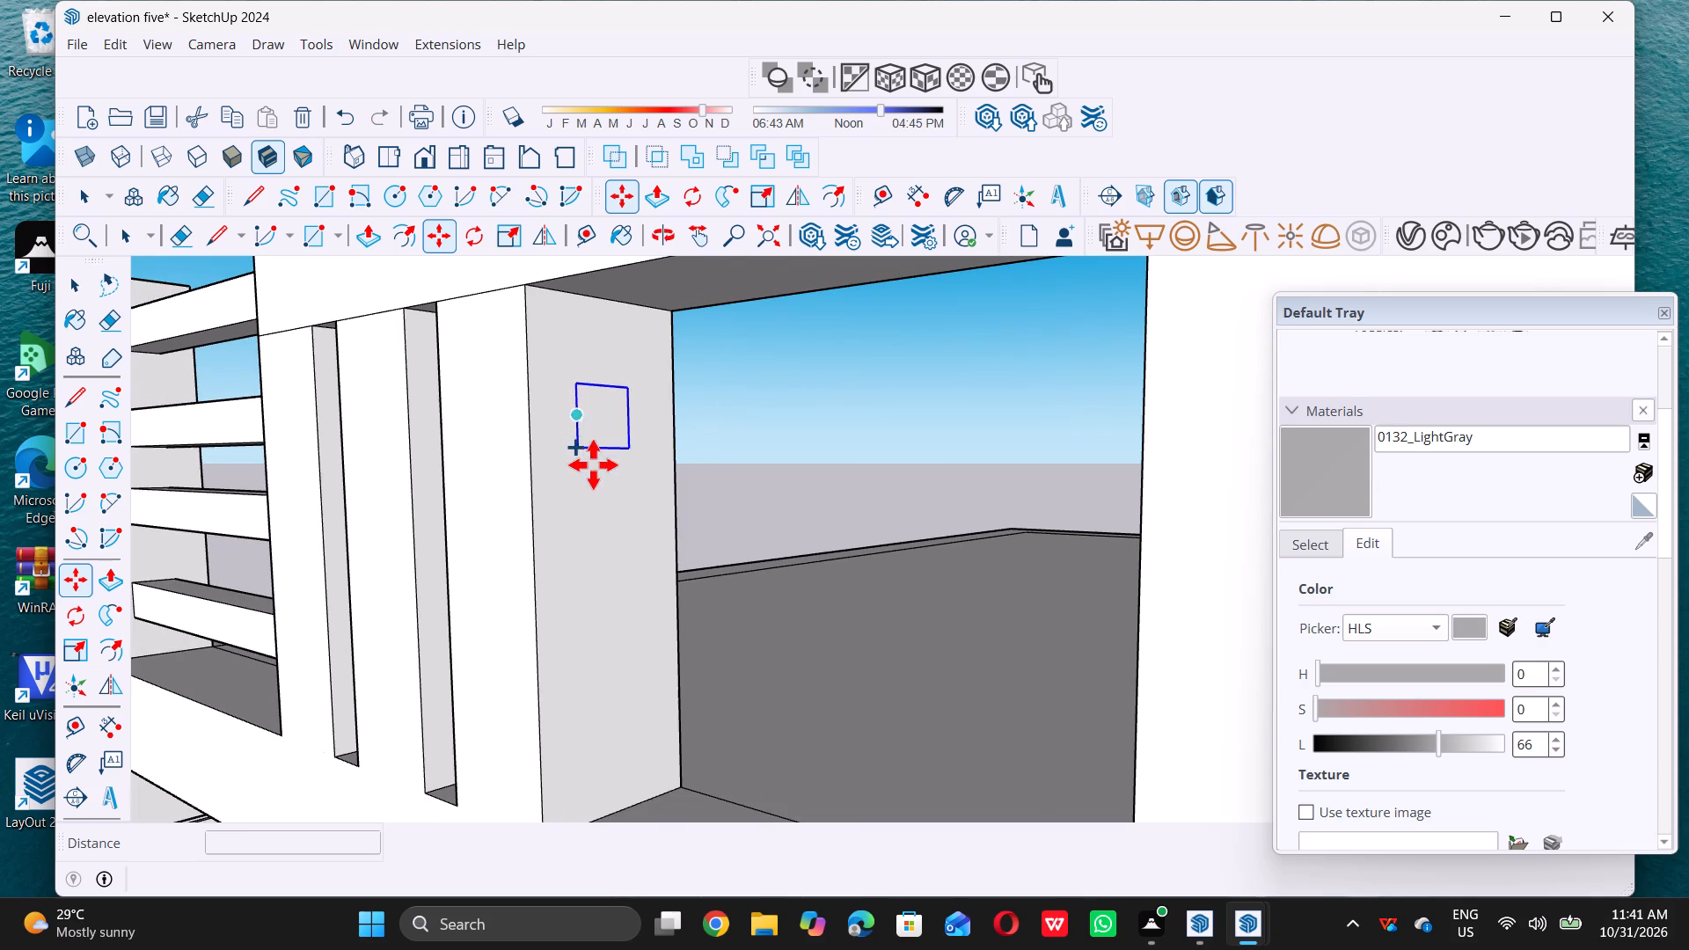
{"action": "left_click", "coordinate": [582, 383]}
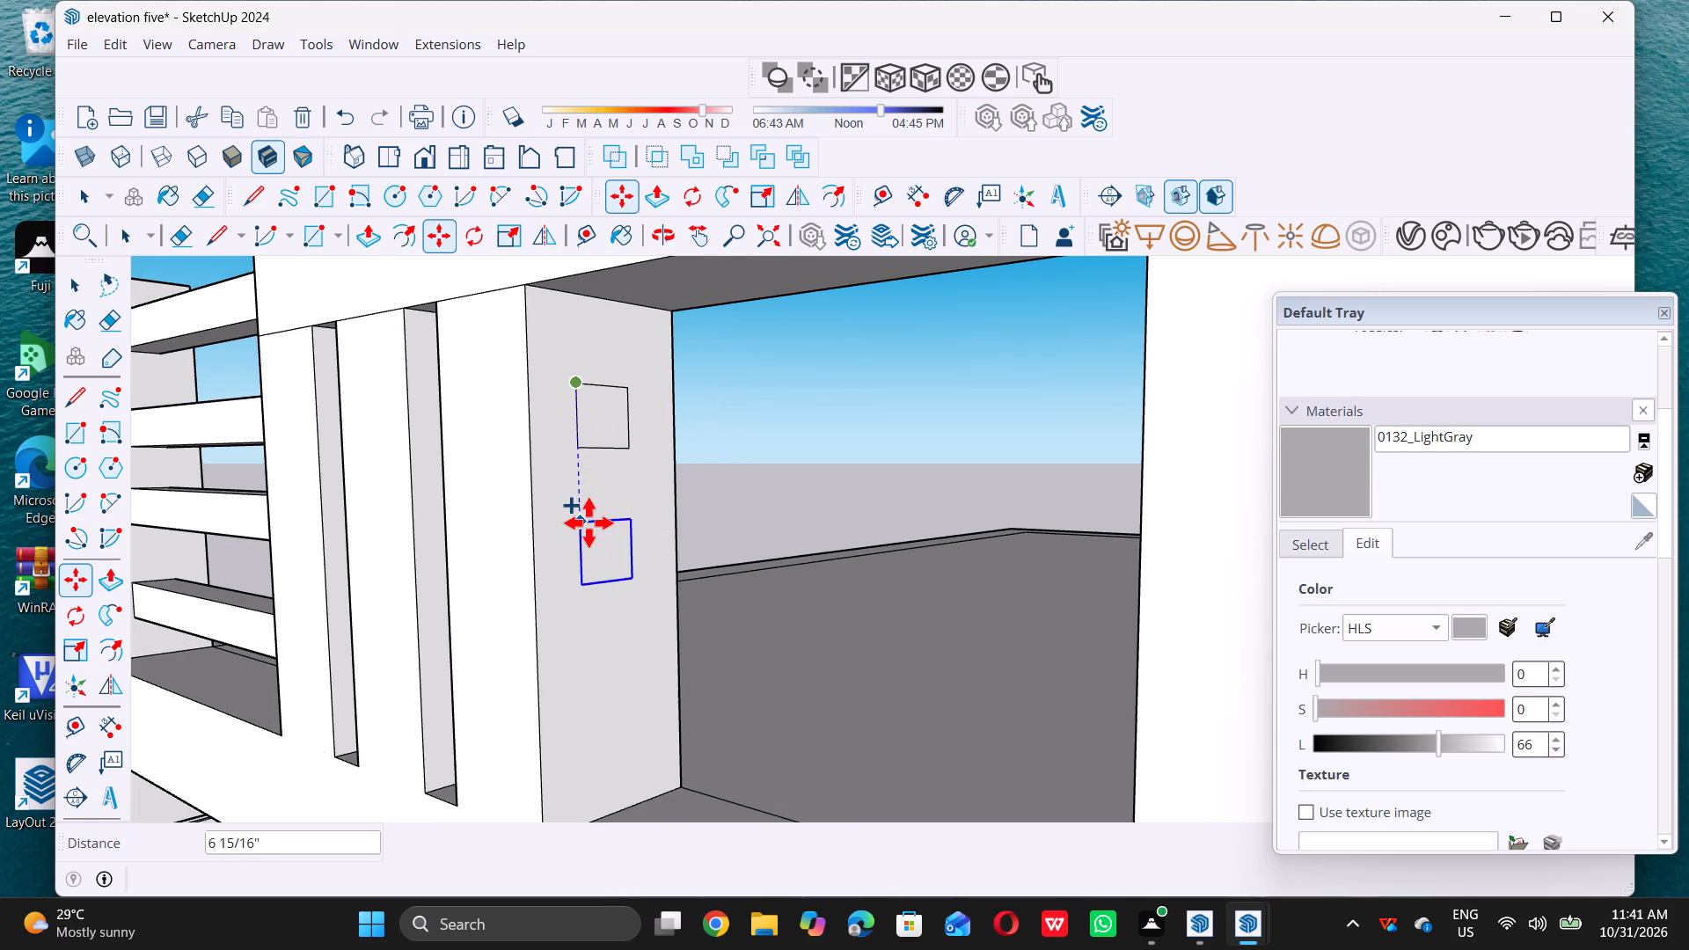
{"action": "triple_click", "coordinate": [589, 522]}
{"action": "left_click", "coordinate": [589, 522]}
{"action": "triple_click", "coordinate": [586, 523]}
{"action": "triple_click", "coordinate": [586, 523]}
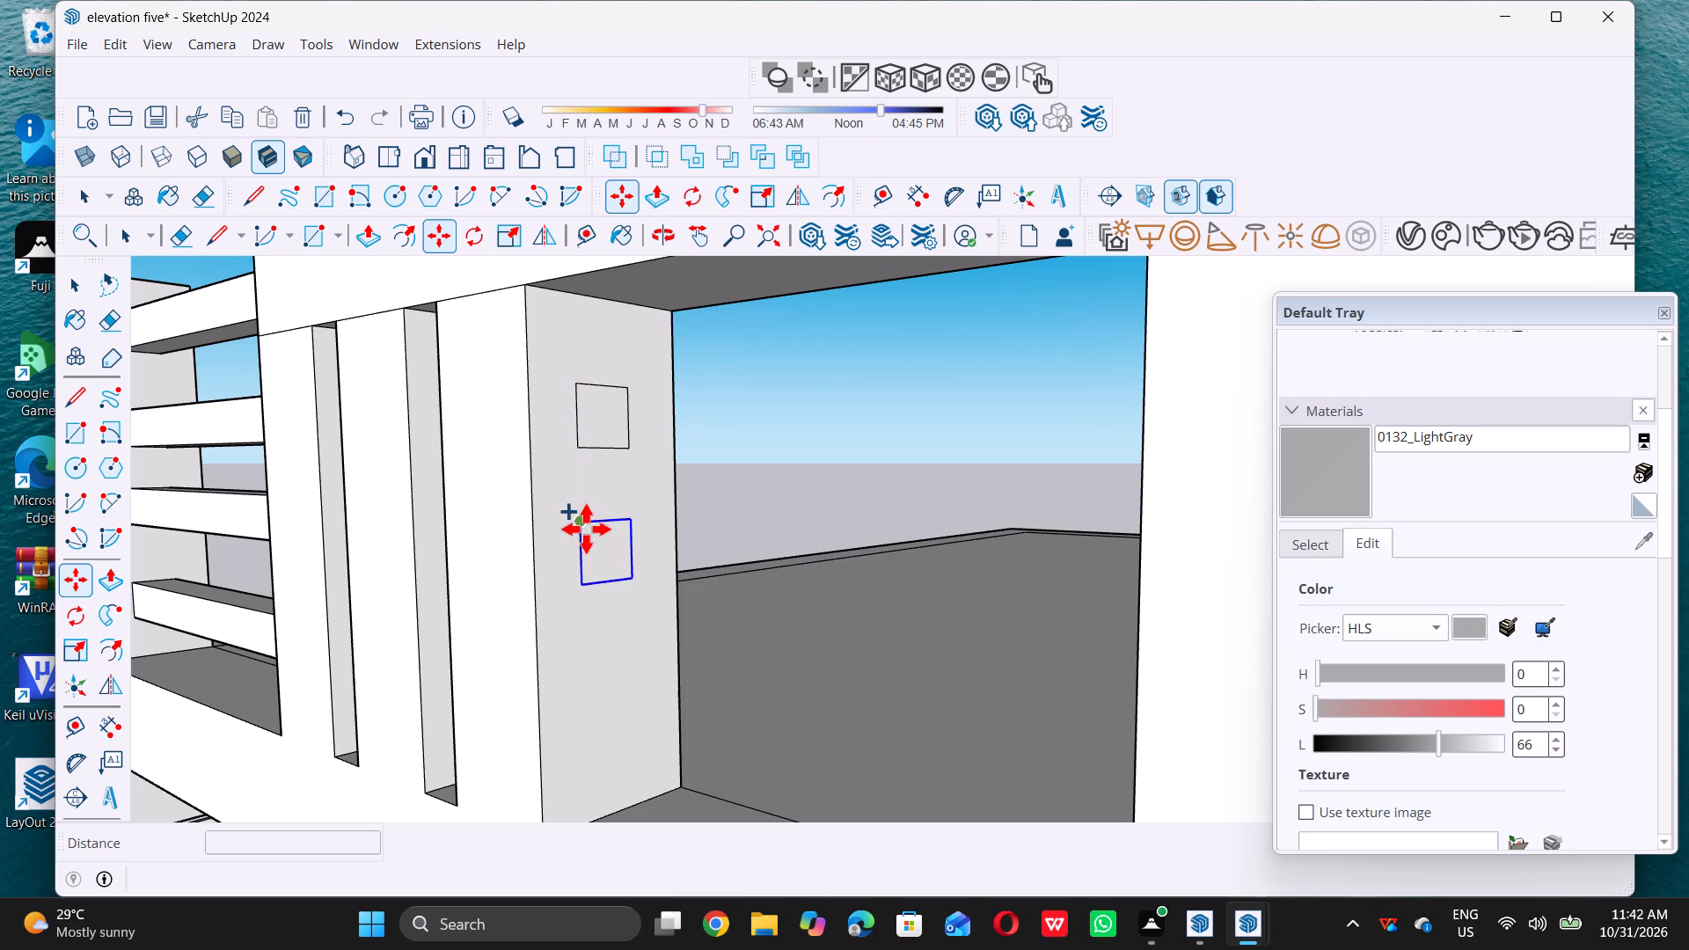
Copy the second square's edges about 7 3/8" further down the column face as a third square, and clear the selection.
{"action": "triple_click", "coordinate": [579, 519]}
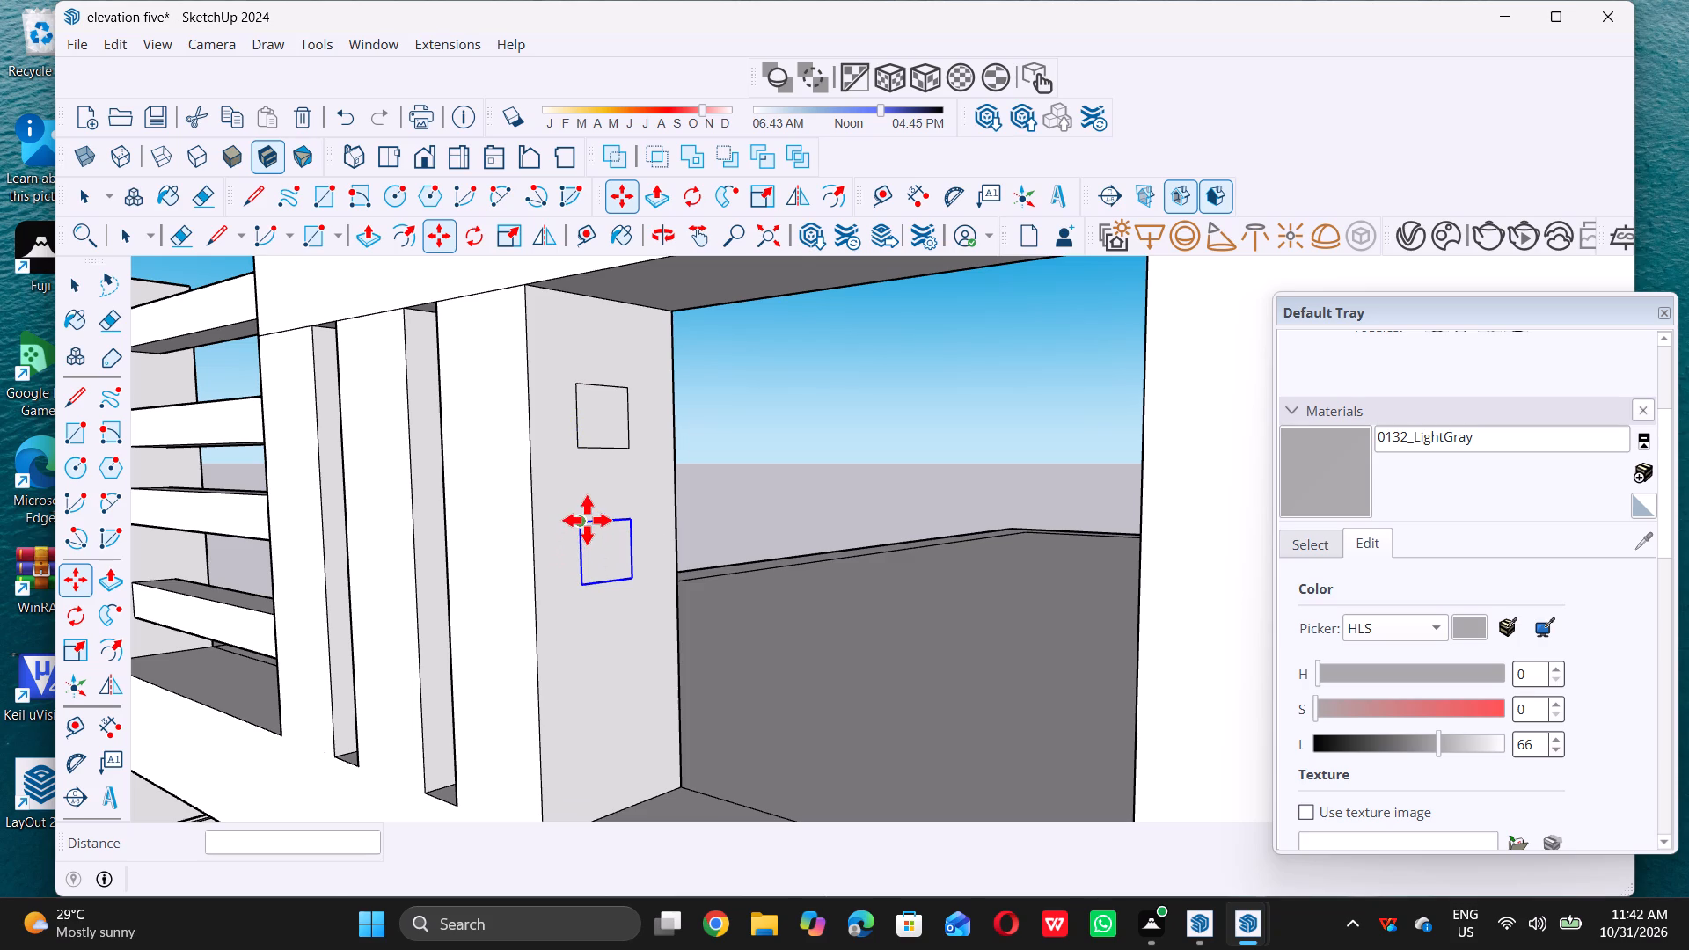
{"action": "double_click", "coordinate": [582, 521]}
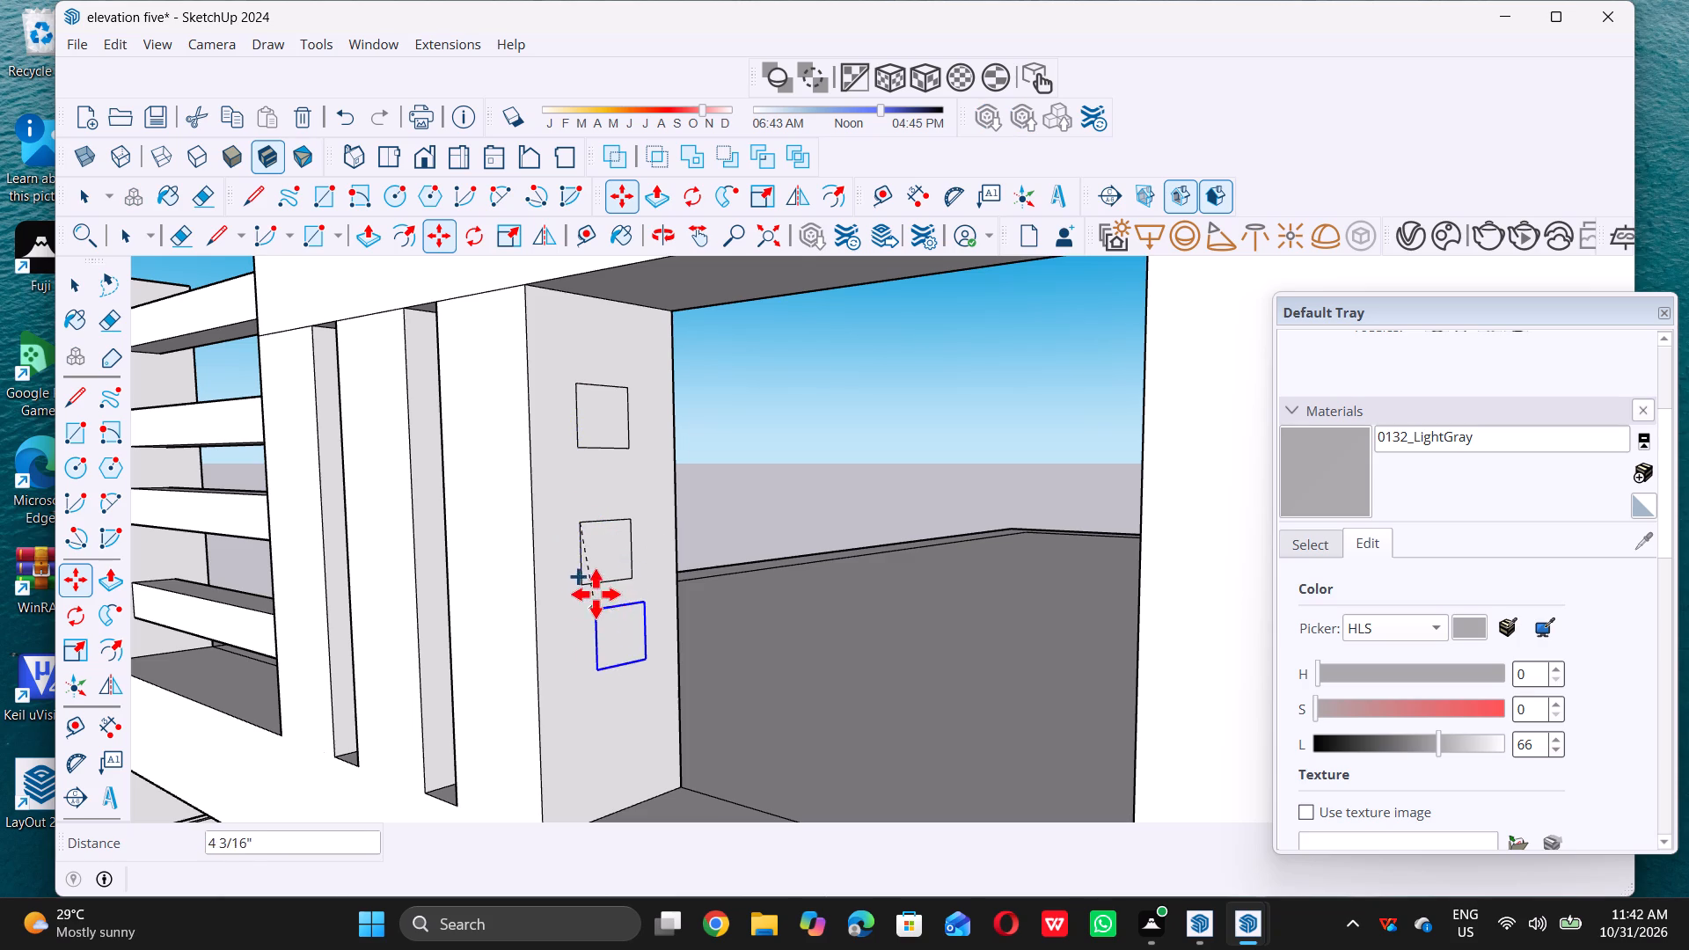
{"action": "left_click", "coordinate": [593, 666]}
{"action": "key", "text": "space"}
{"action": "scroll", "coordinate": [596, 670], "scroll_direction": "down", "scroll_amount": 7}
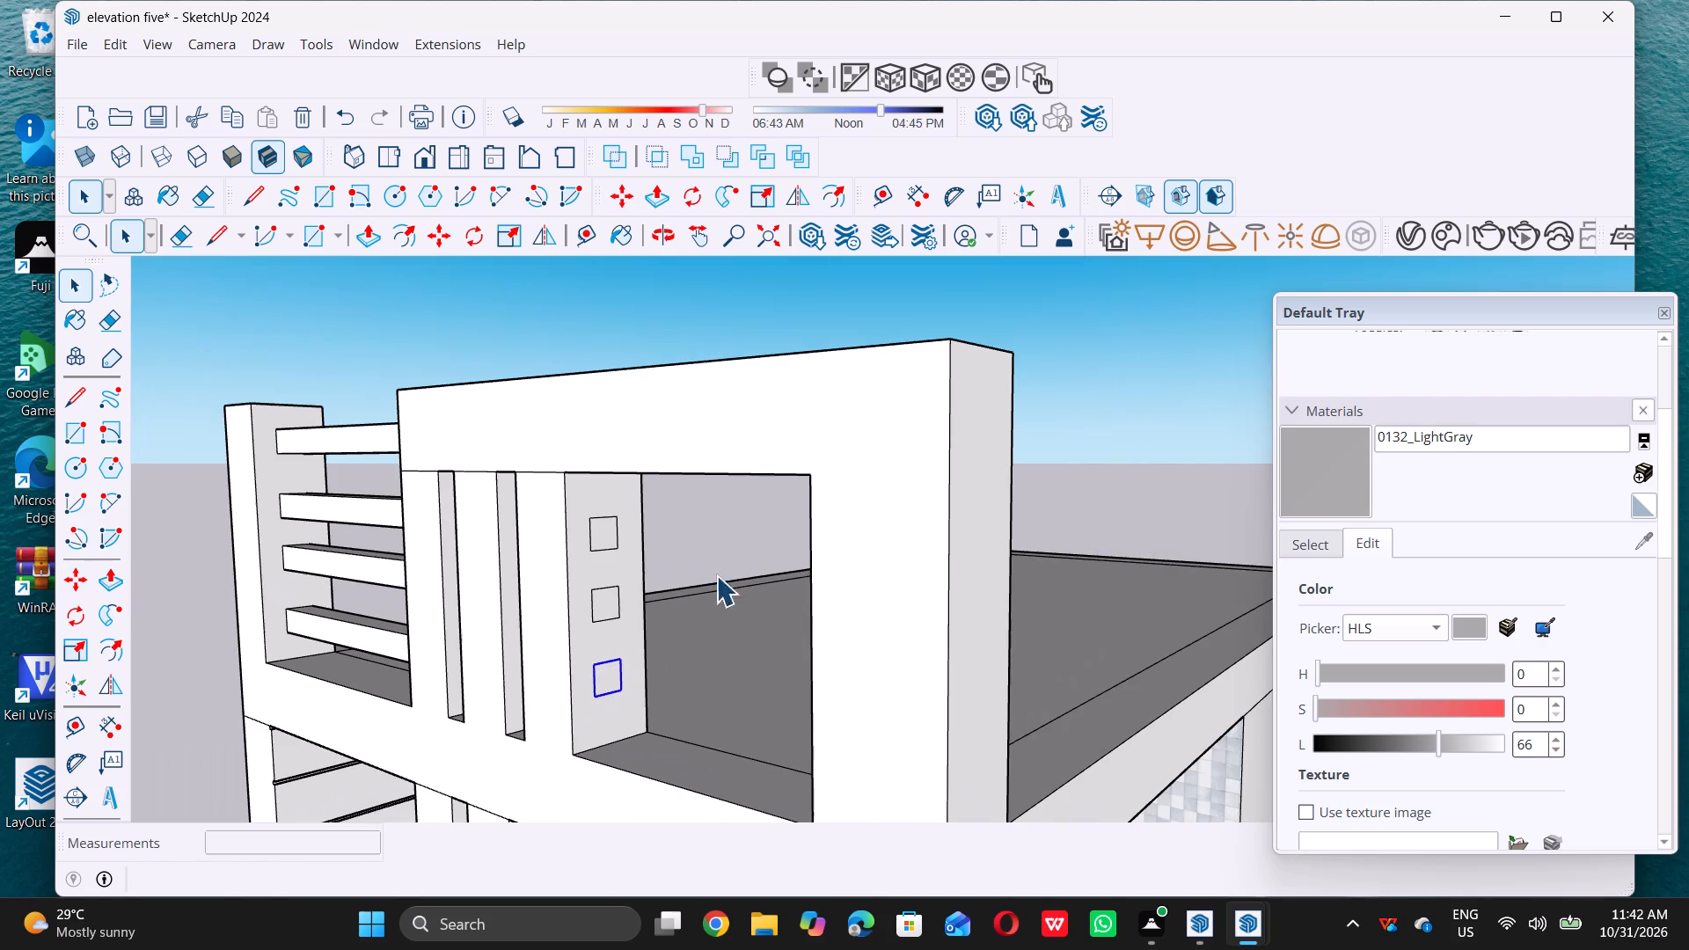
{"action": "double_click", "coordinate": [752, 515]}
Extrude the top square on the central column's face about 2' 5 3/4" across the wide opening to the opposite column.
{"action": "scroll", "coordinate": [654, 549], "scroll_direction": "down", "scroll_amount": 6}
{"action": "scroll", "coordinate": [566, 557], "scroll_direction": "down", "scroll_amount": 3}
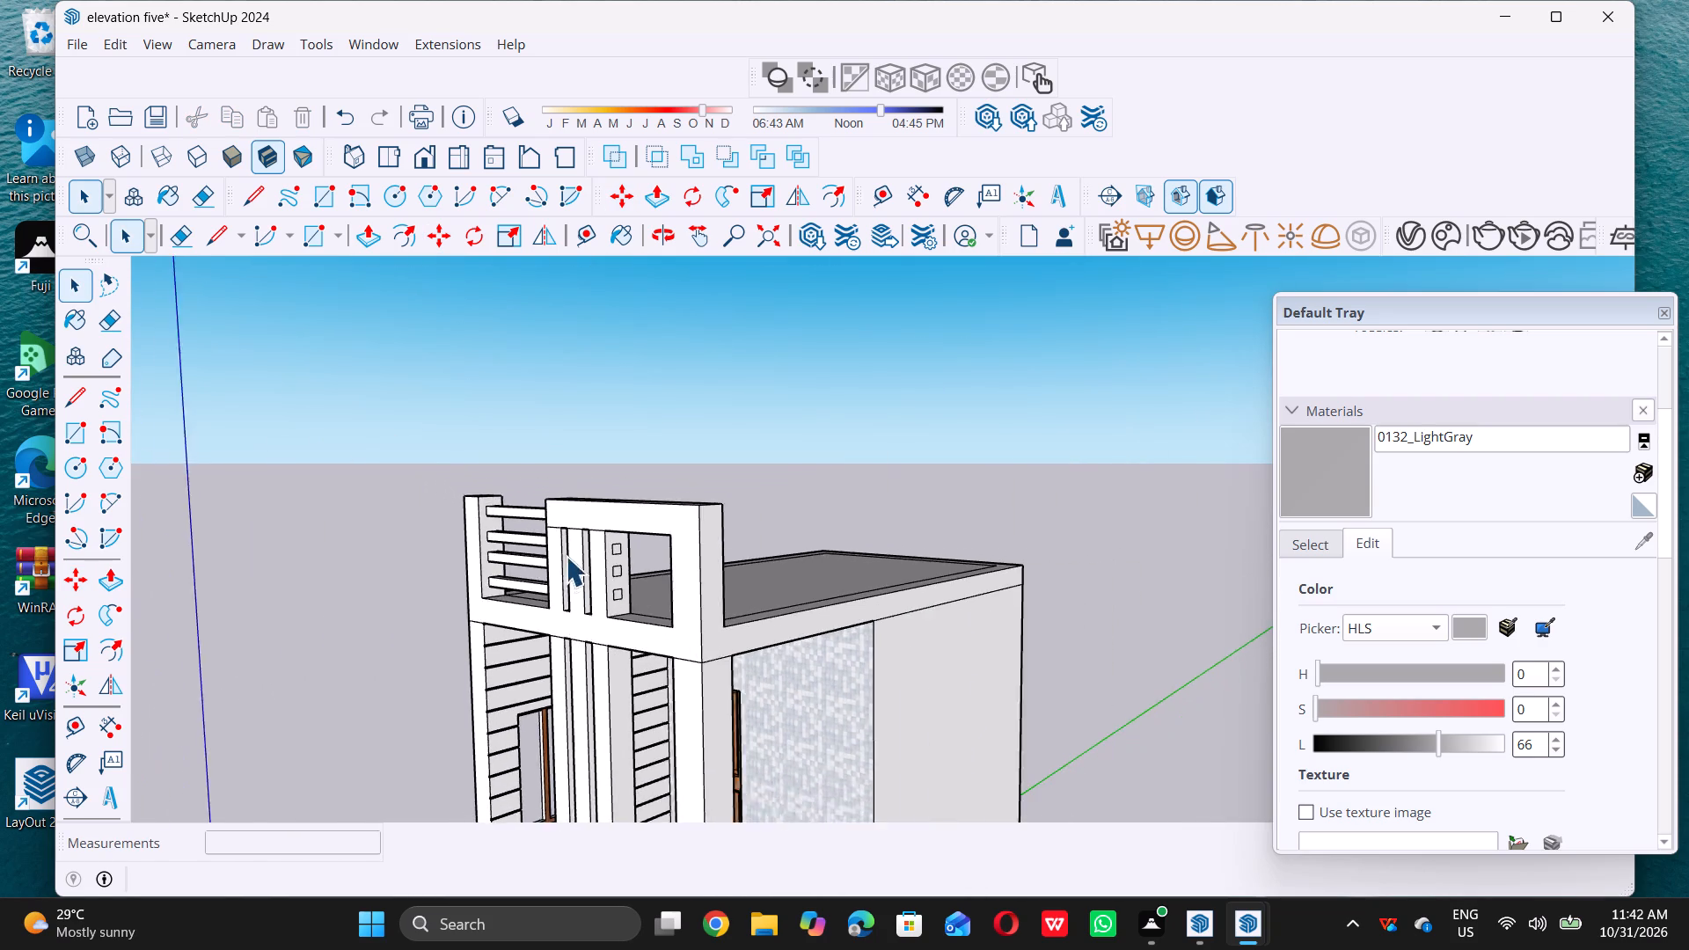
{"action": "scroll", "coordinate": [566, 556], "scroll_direction": "down", "scroll_amount": 2}
{"action": "middle_click_drag", "start_coordinate": [572, 583], "coordinate": [613, 620]}
{"action": "scroll", "coordinate": [627, 615], "scroll_direction": "up", "scroll_amount": 4}
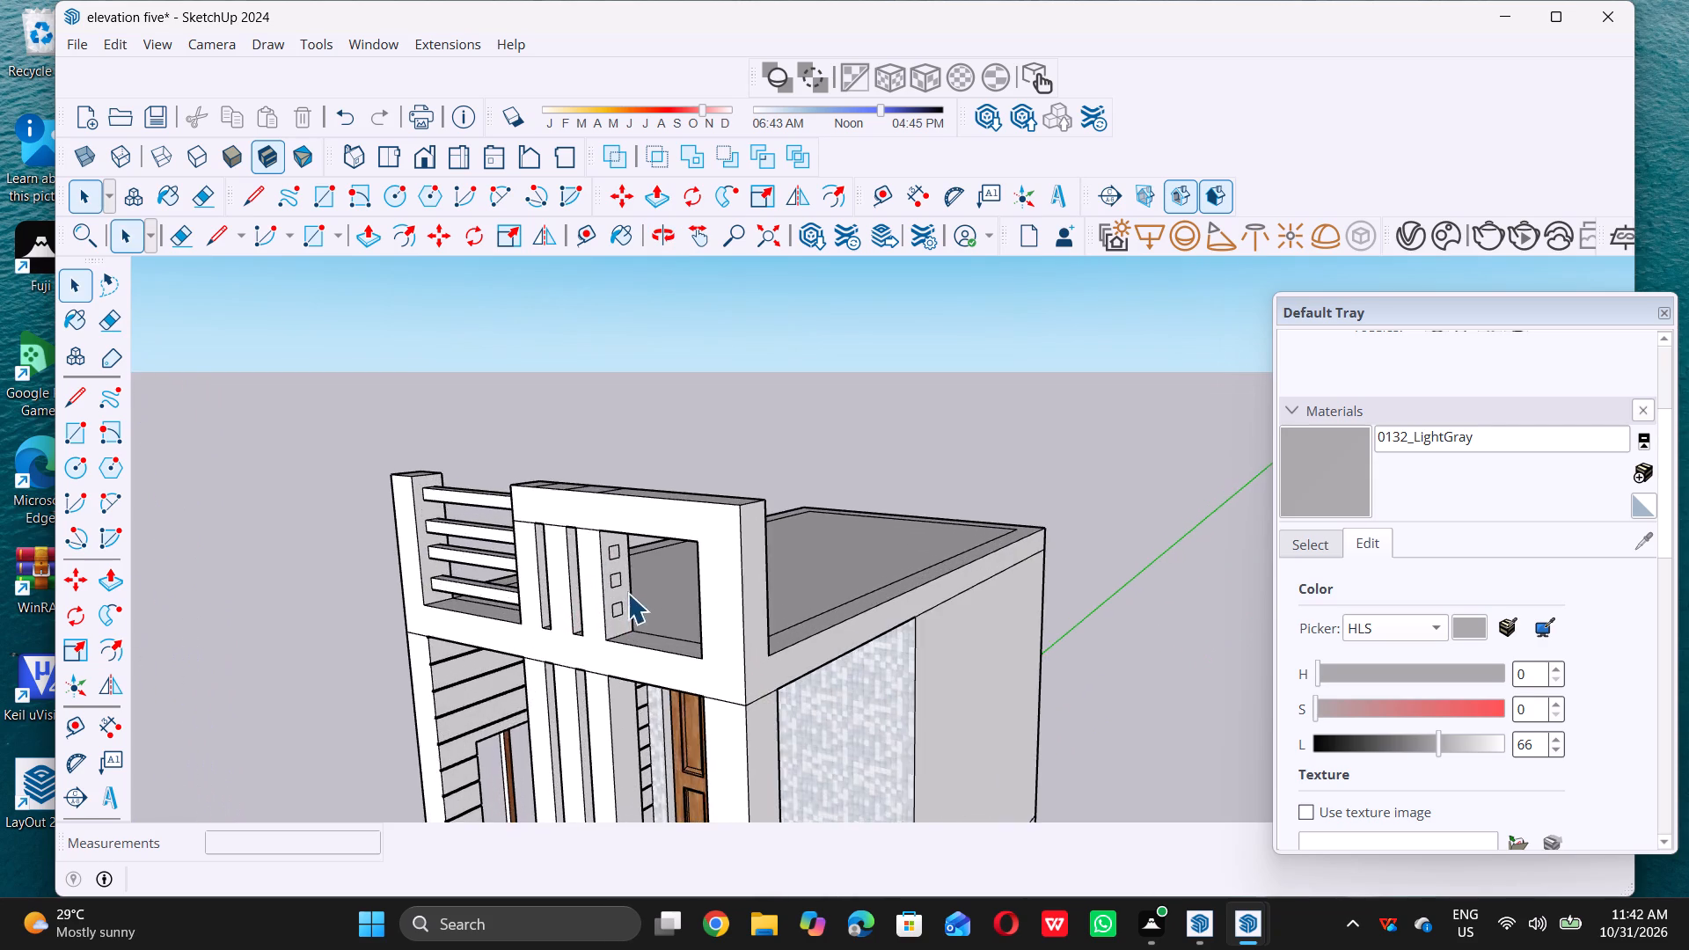
{"action": "scroll", "coordinate": [621, 588], "scroll_direction": "up", "scroll_amount": 9}
{"action": "double_click", "coordinate": [618, 524]}
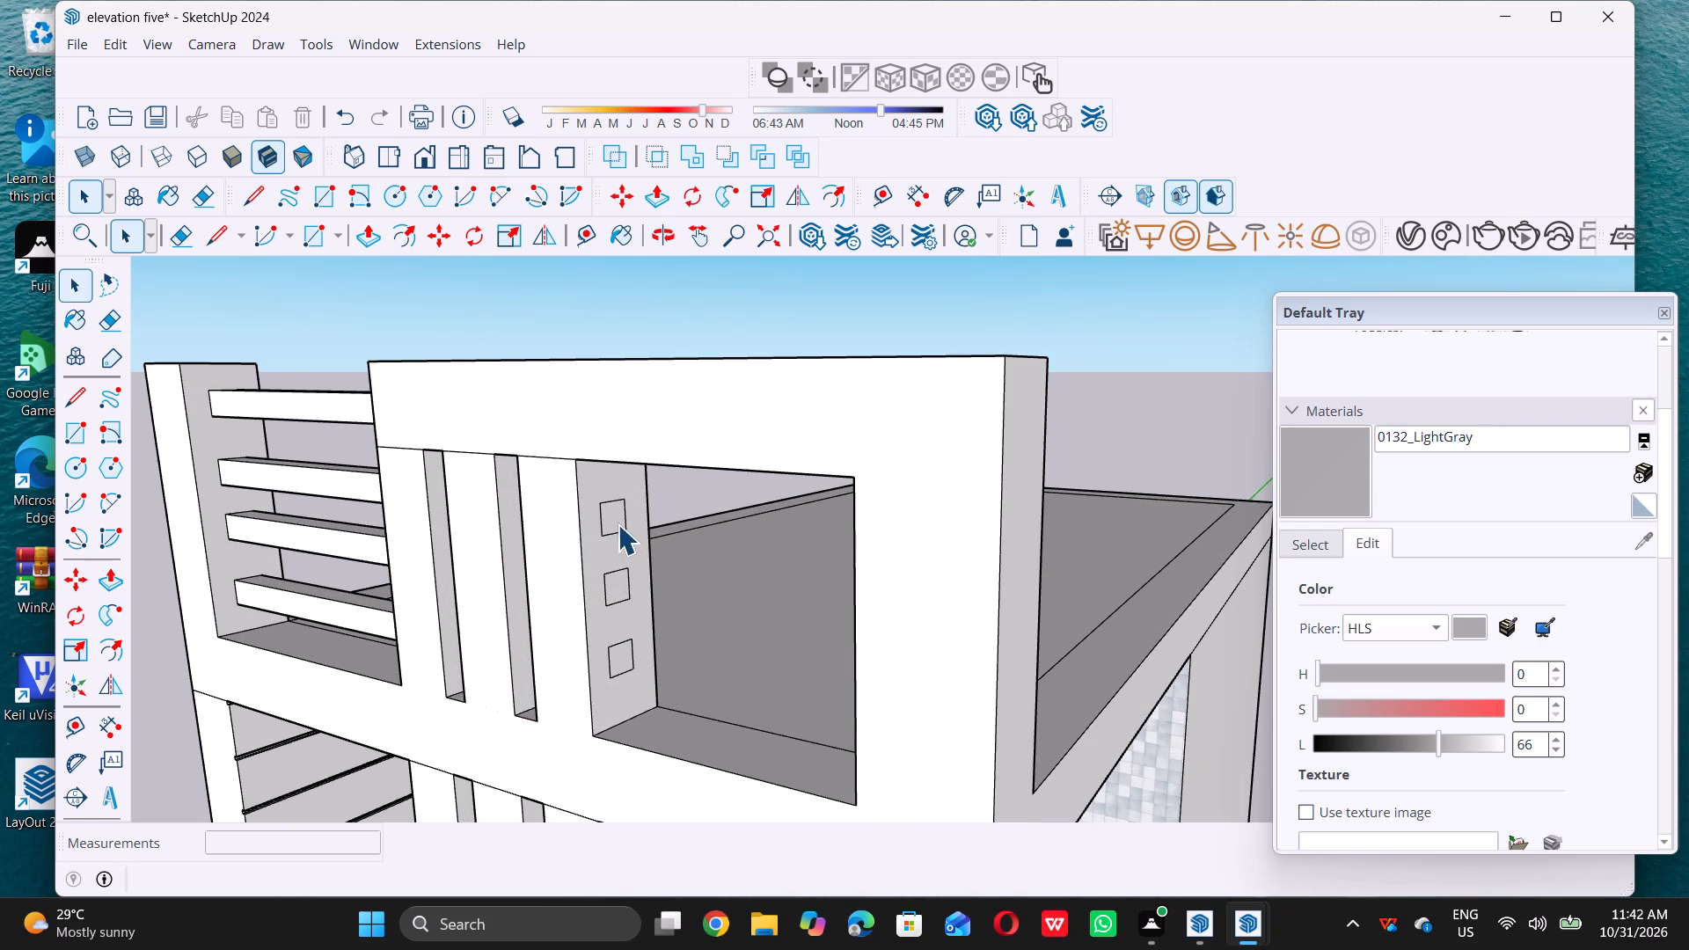
{"action": "key", "text": "p"}
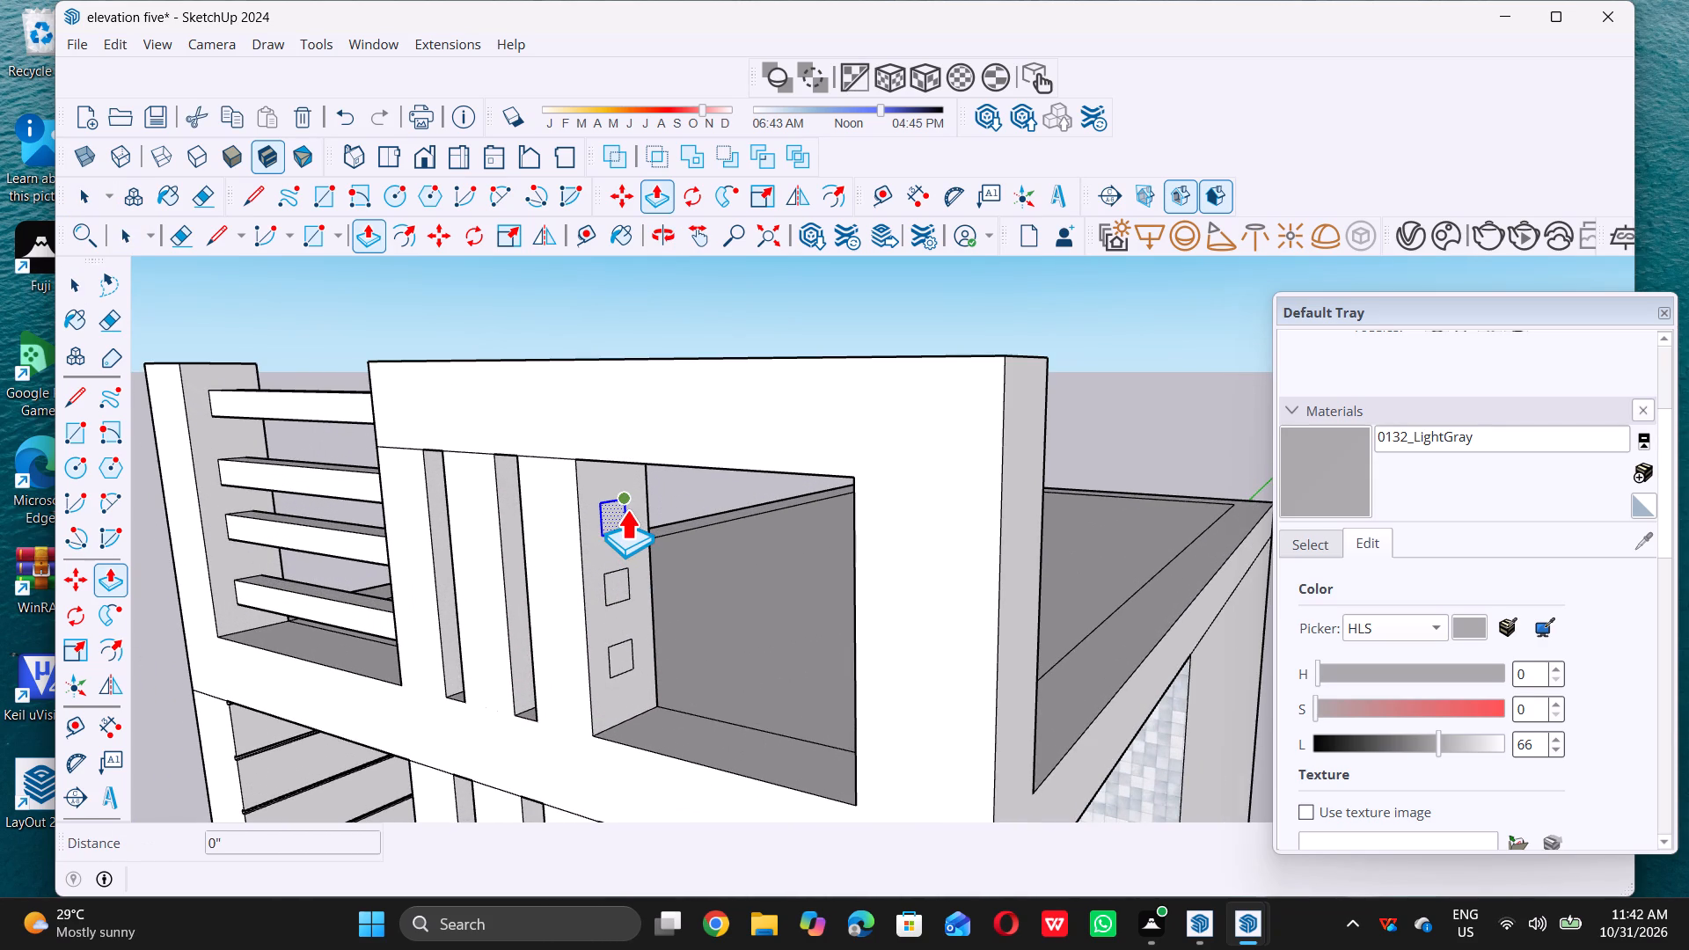
{"action": "left_click", "coordinate": [625, 509]}
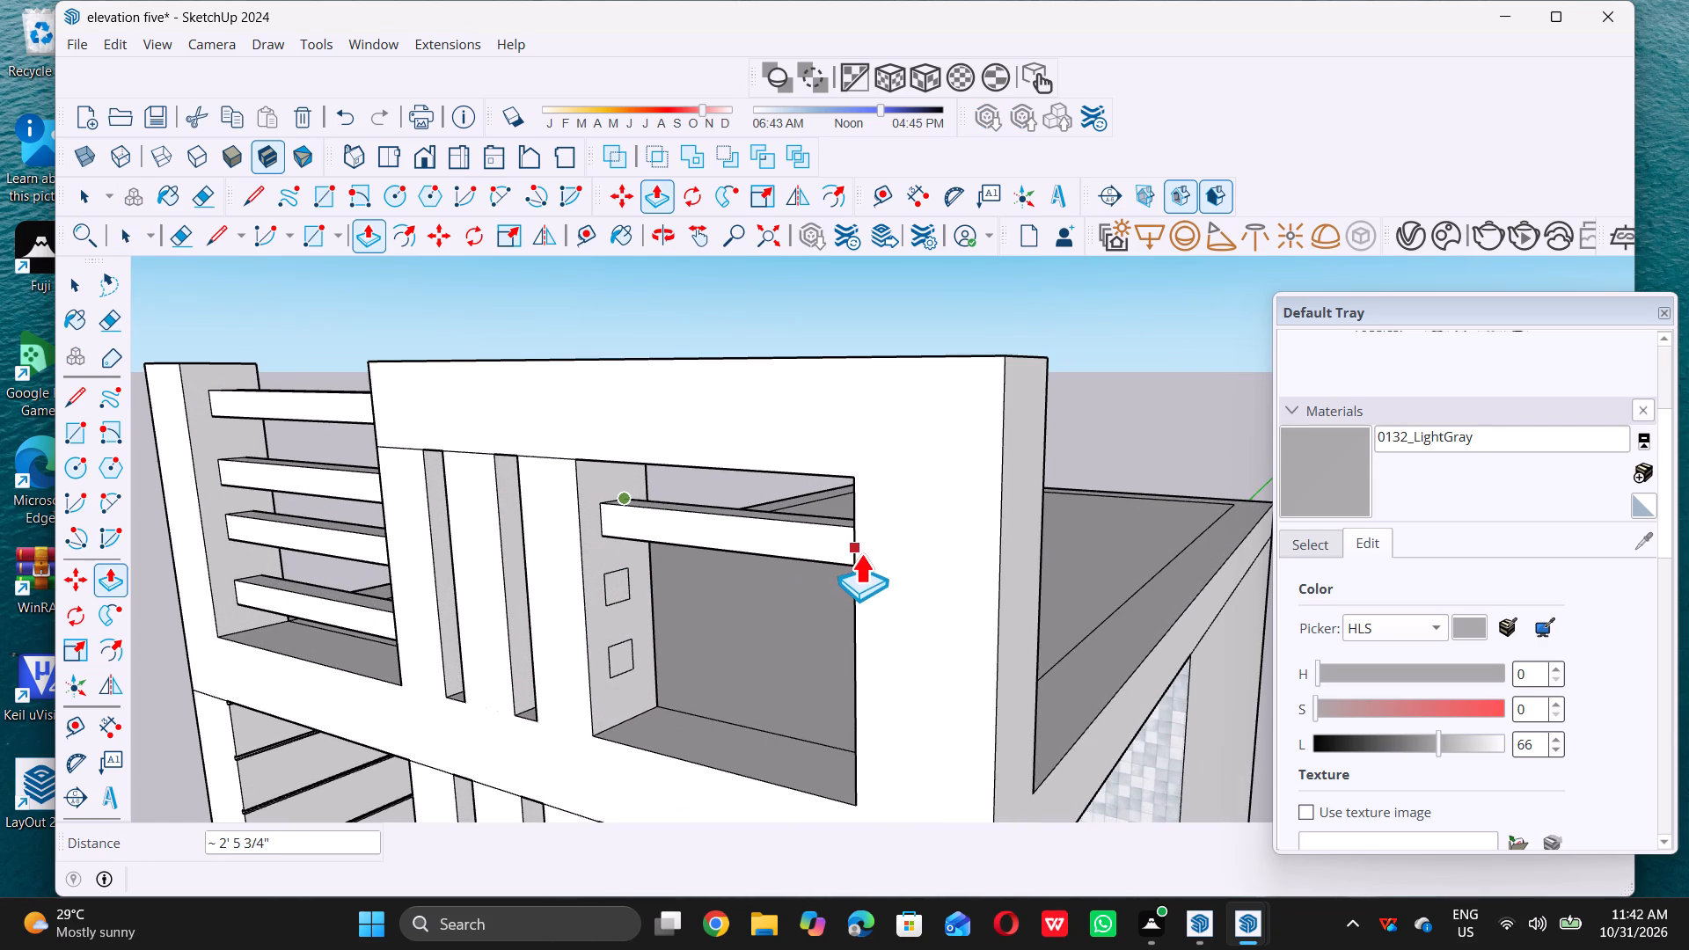
{"action": "left_click", "coordinate": [860, 554]}
{"action": "key", "text": "space"}
Extrude the middle square on the central column's face across the opening by the same distance as the bar above.
{"action": "scroll", "coordinate": [381, 457], "scroll_direction": "down", "scroll_amount": 3}
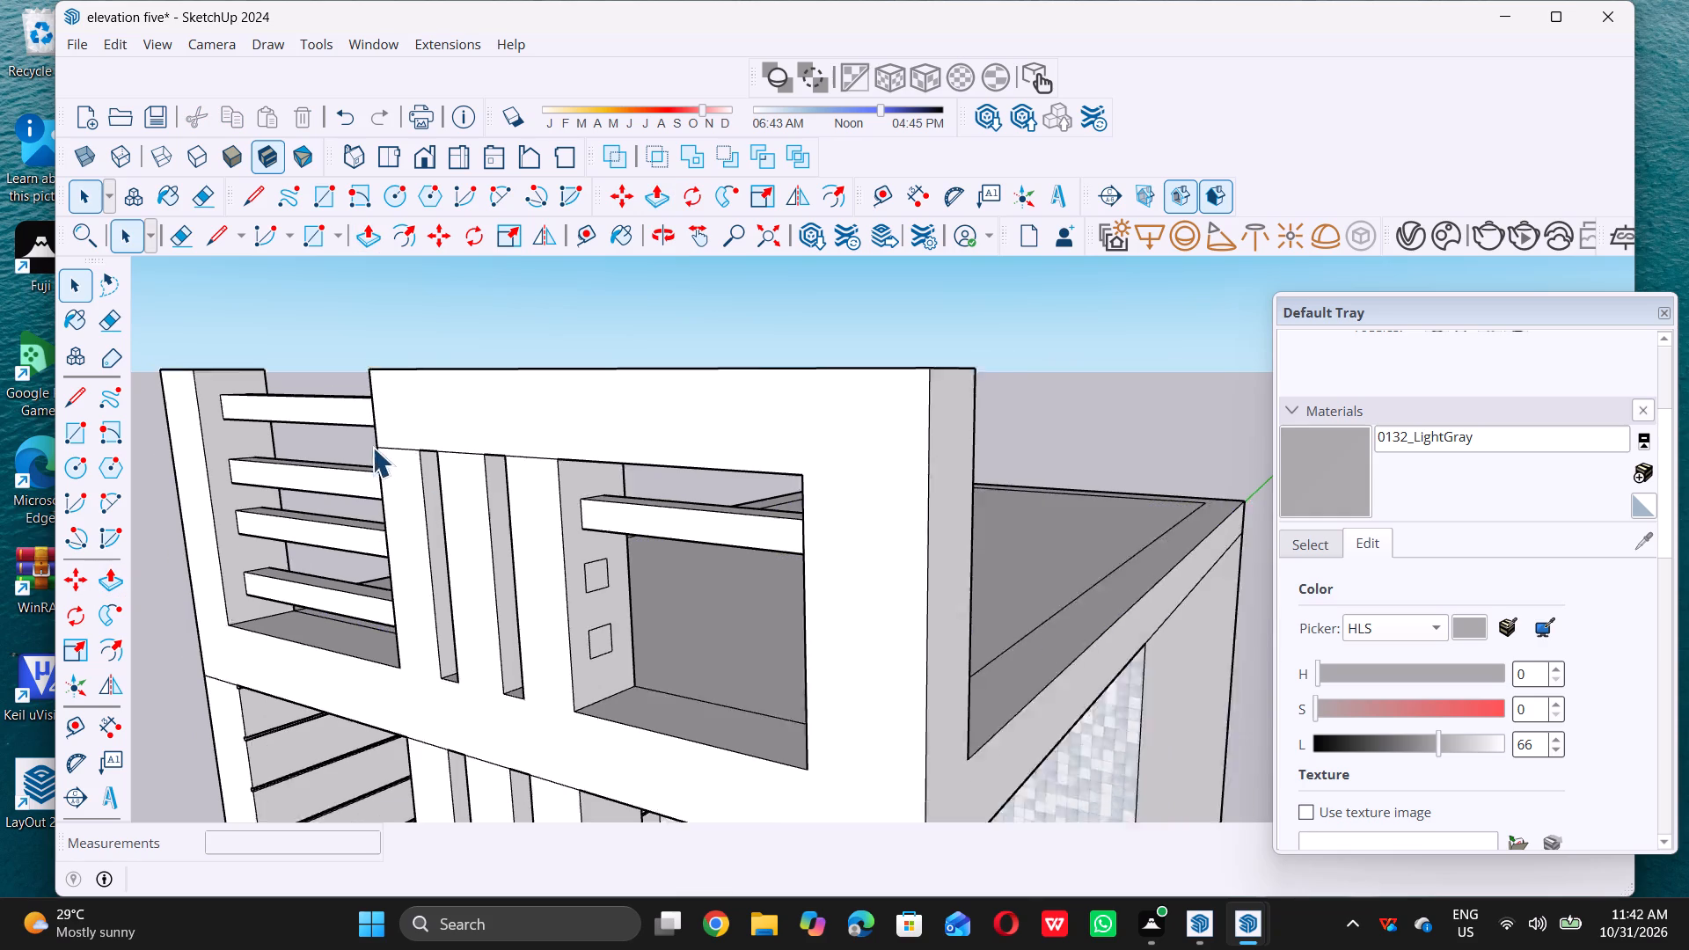
{"action": "scroll", "coordinate": [372, 447], "scroll_direction": "down", "scroll_amount": 5}
{"action": "middle_click_drag", "start_coordinate": [400, 520], "coordinate": [441, 539]}
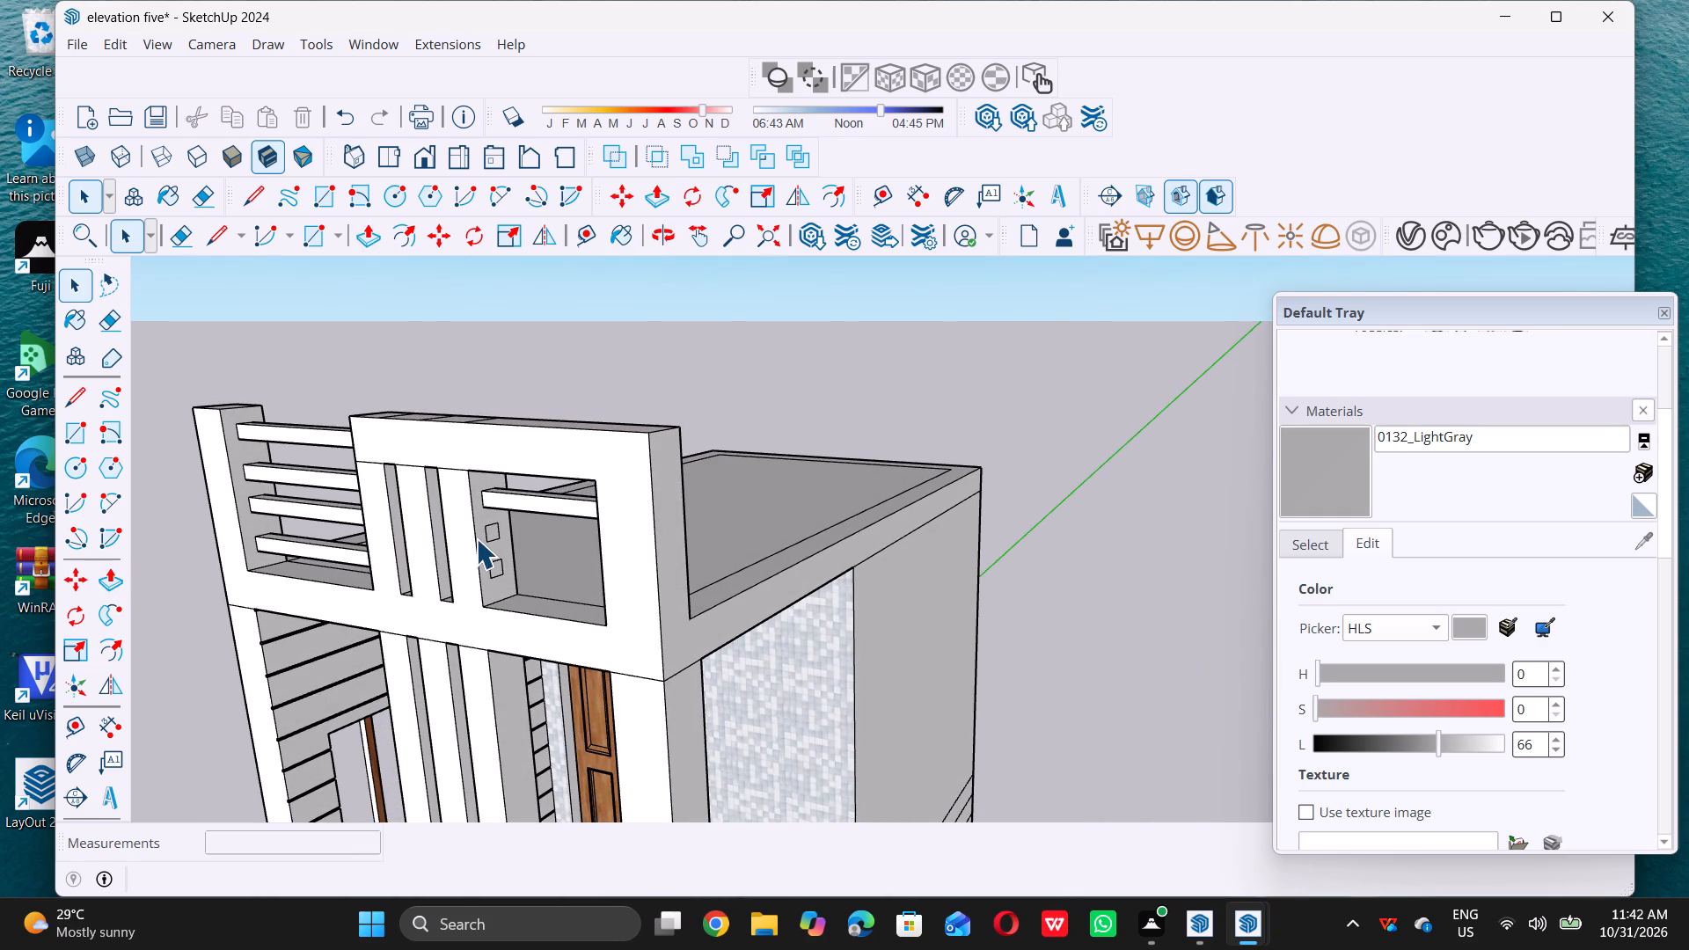
{"action": "scroll", "coordinate": [493, 532], "scroll_direction": "up", "scroll_amount": 3}
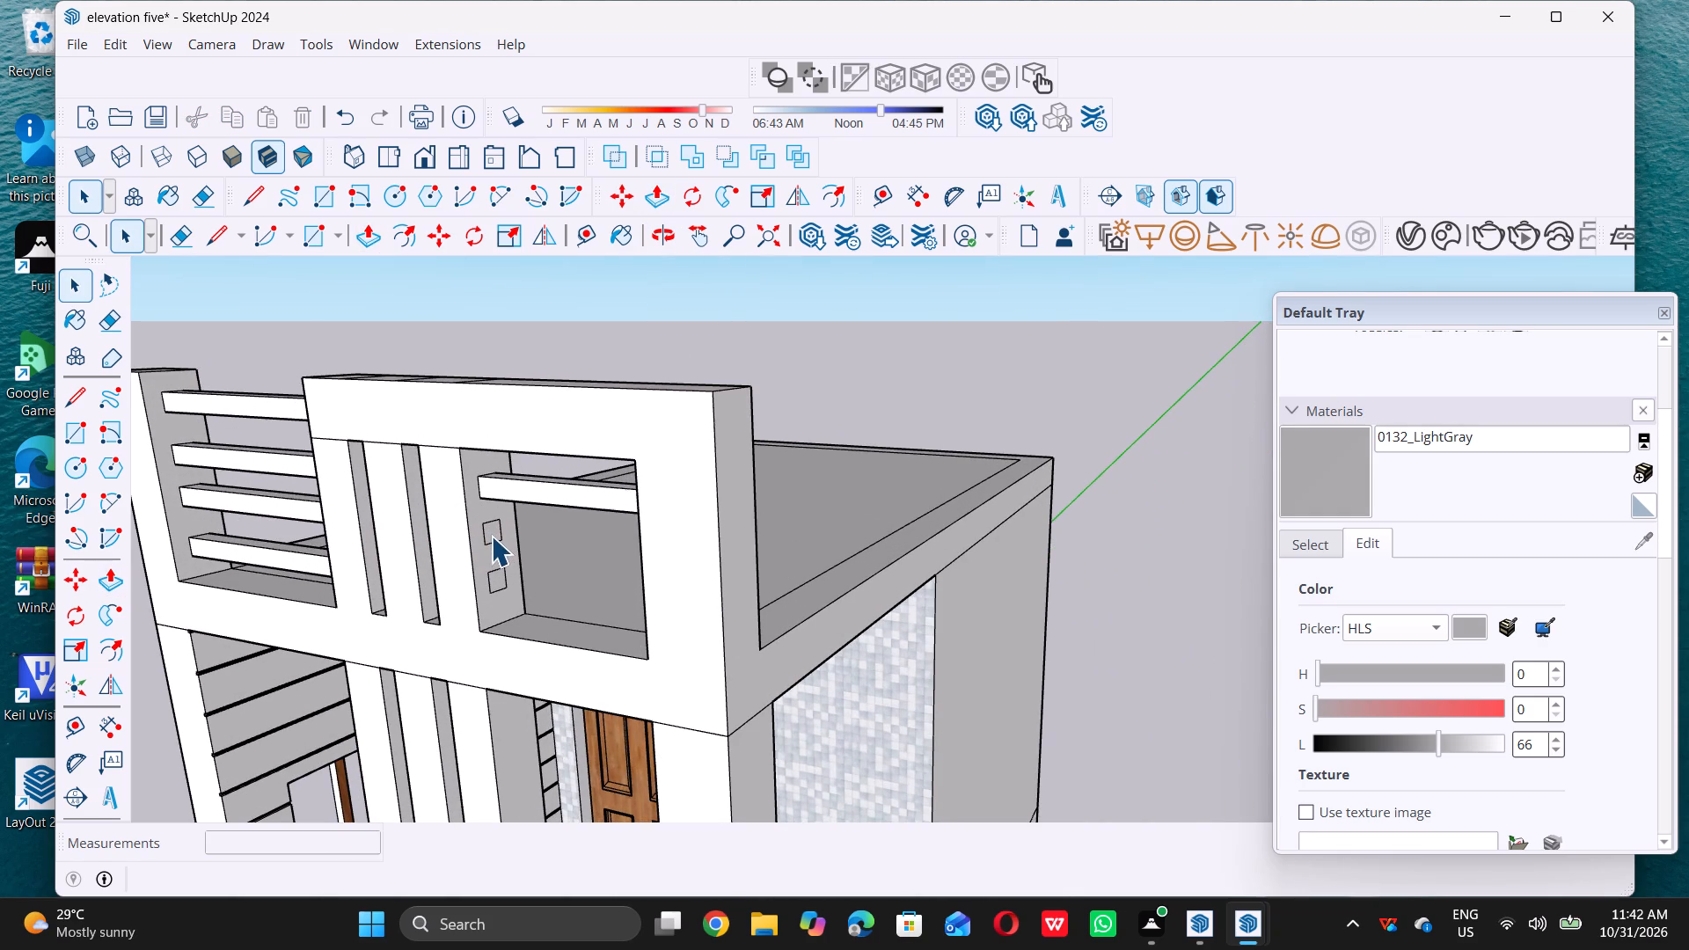
{"action": "left_click", "coordinate": [490, 535]}
{"action": "scroll", "coordinate": [490, 537], "scroll_direction": "up", "scroll_amount": 4}
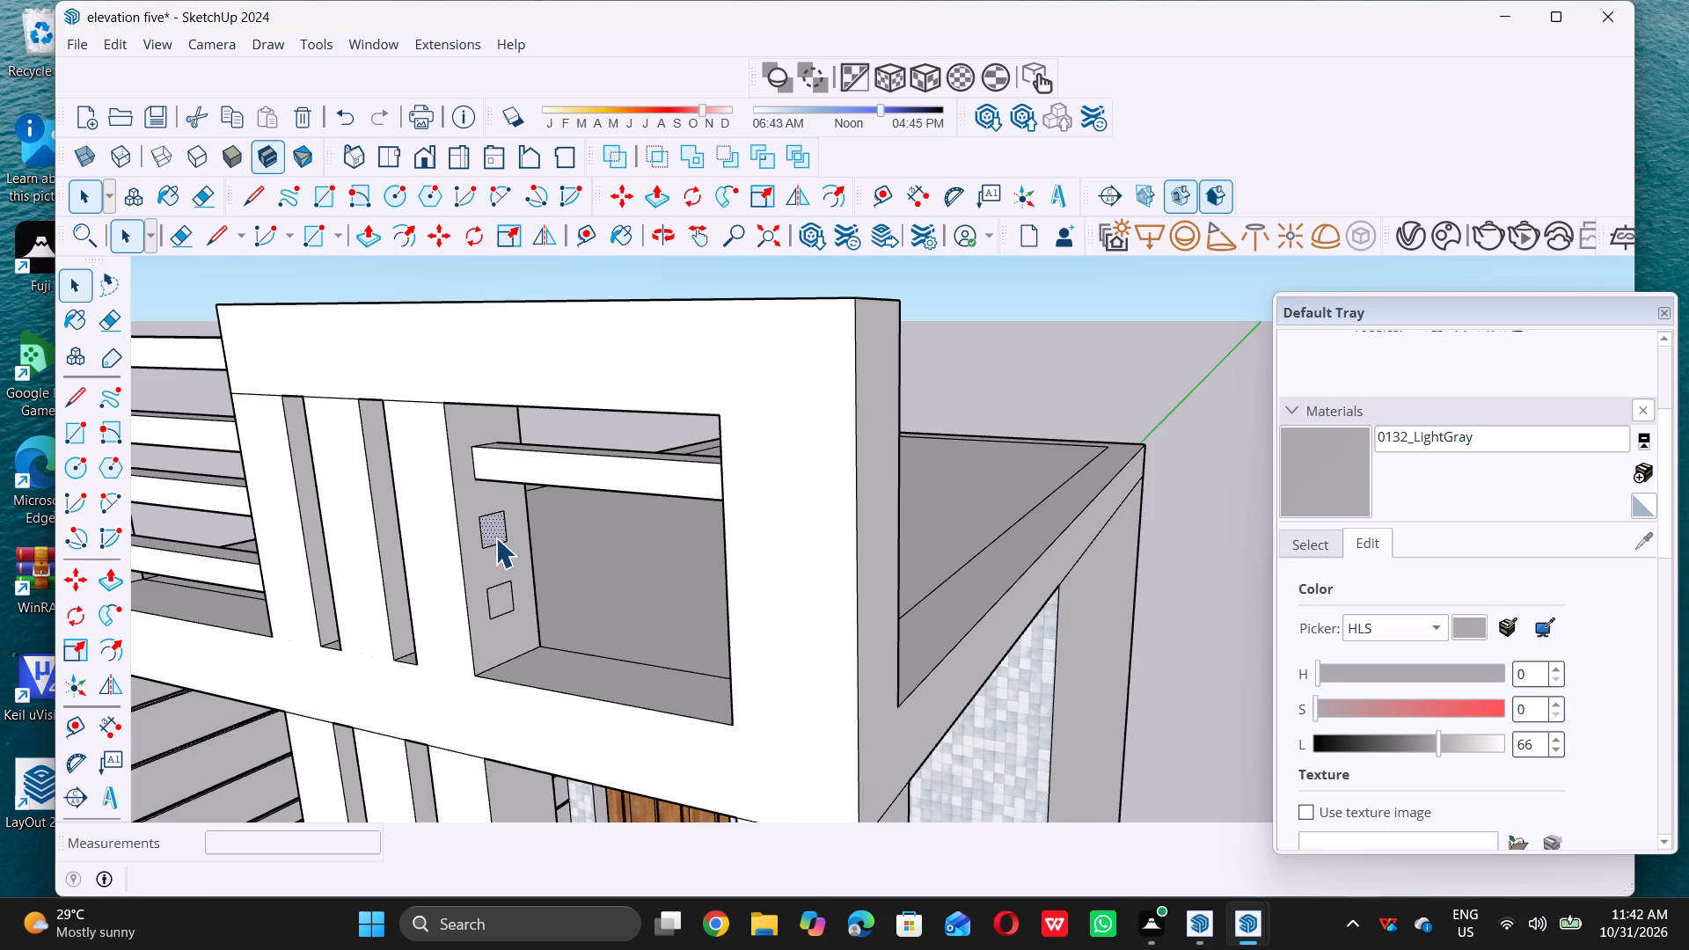
{"action": "key", "text": "p"}
{"action": "double_click", "coordinate": [497, 534]}
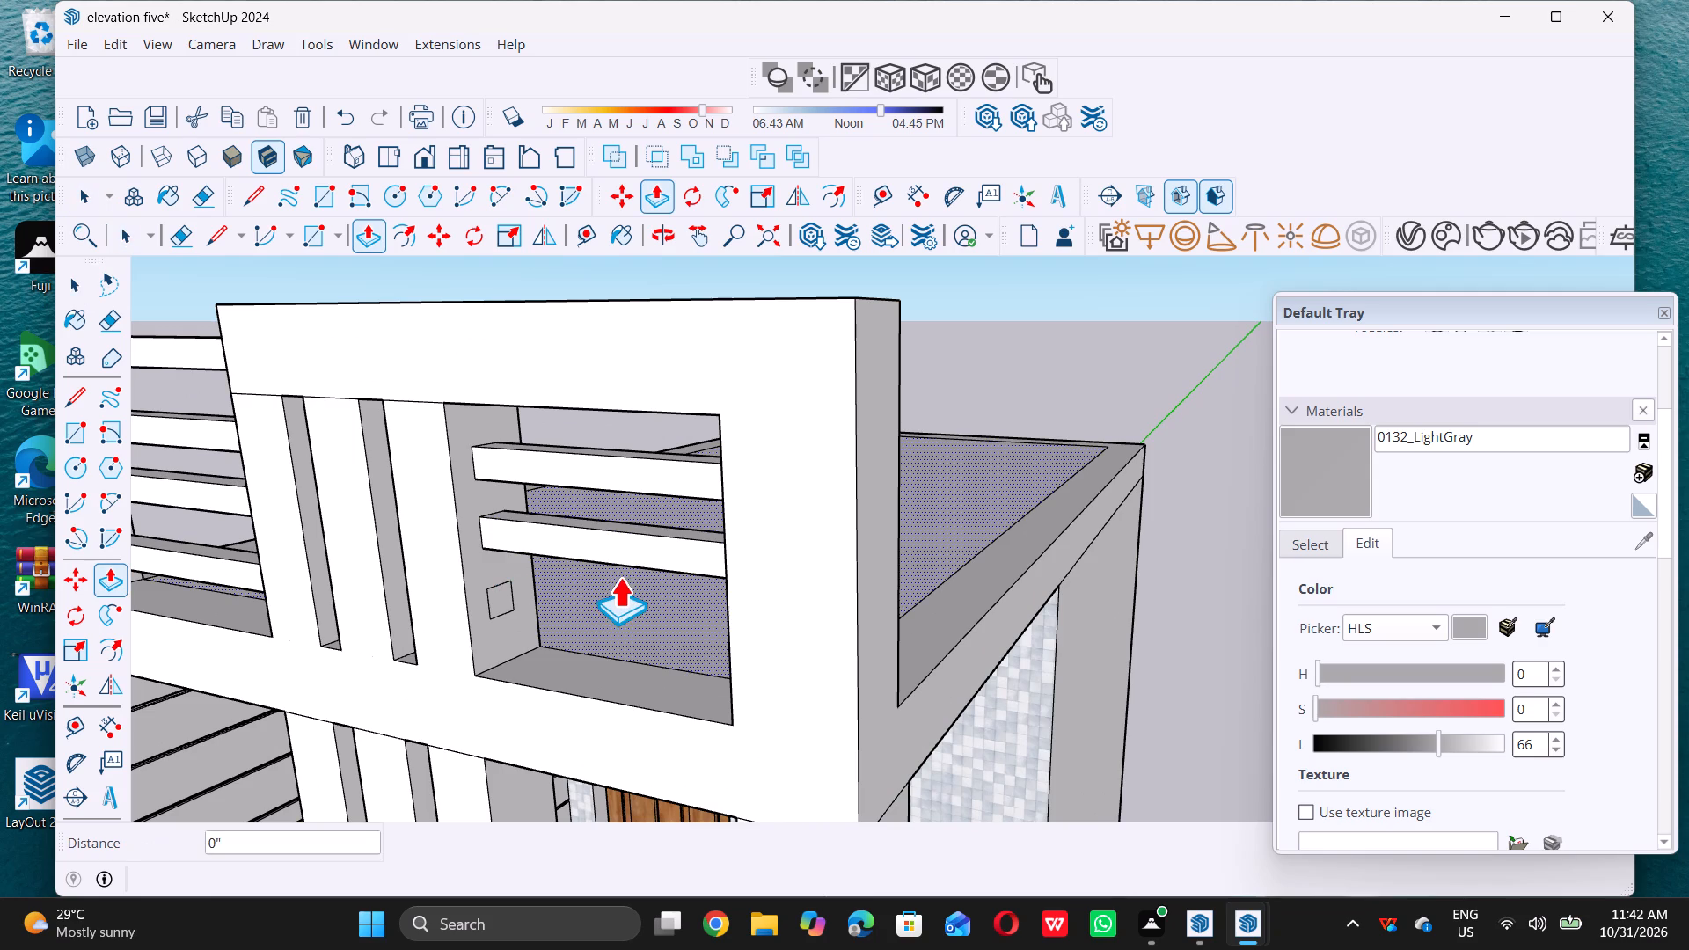
{"action": "key", "text": "space"}
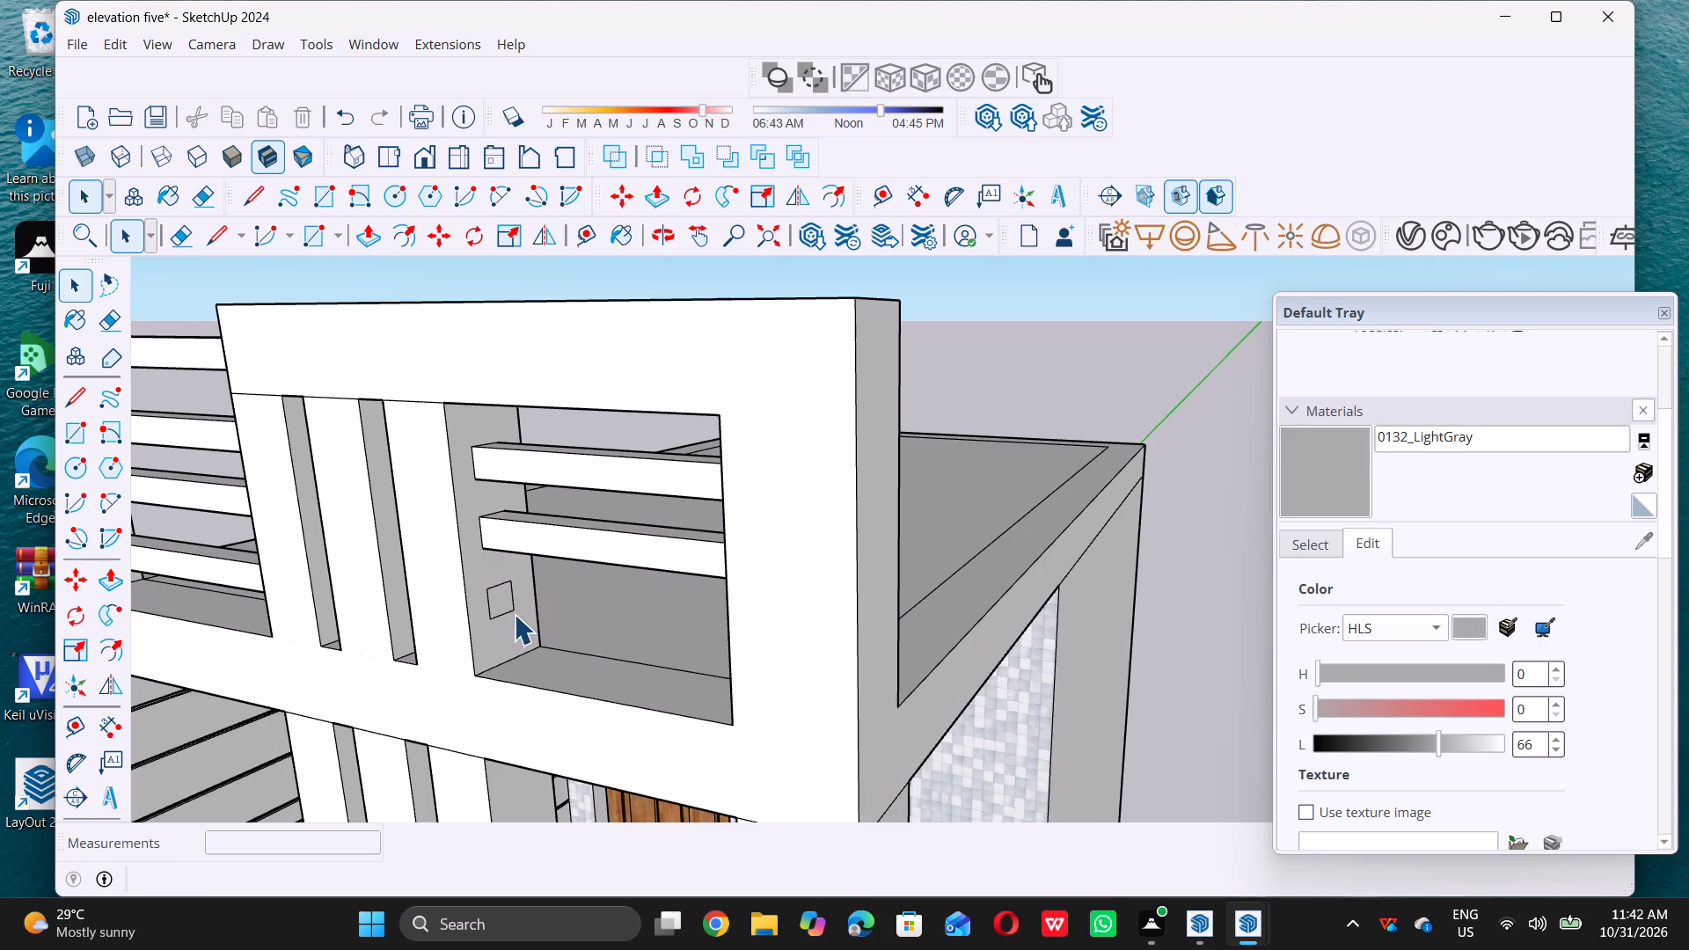
Extrude the lowest square on the central column's face about 2' 5 3/4" to the opening's far edge.
{"action": "left_click", "coordinate": [501, 604]}
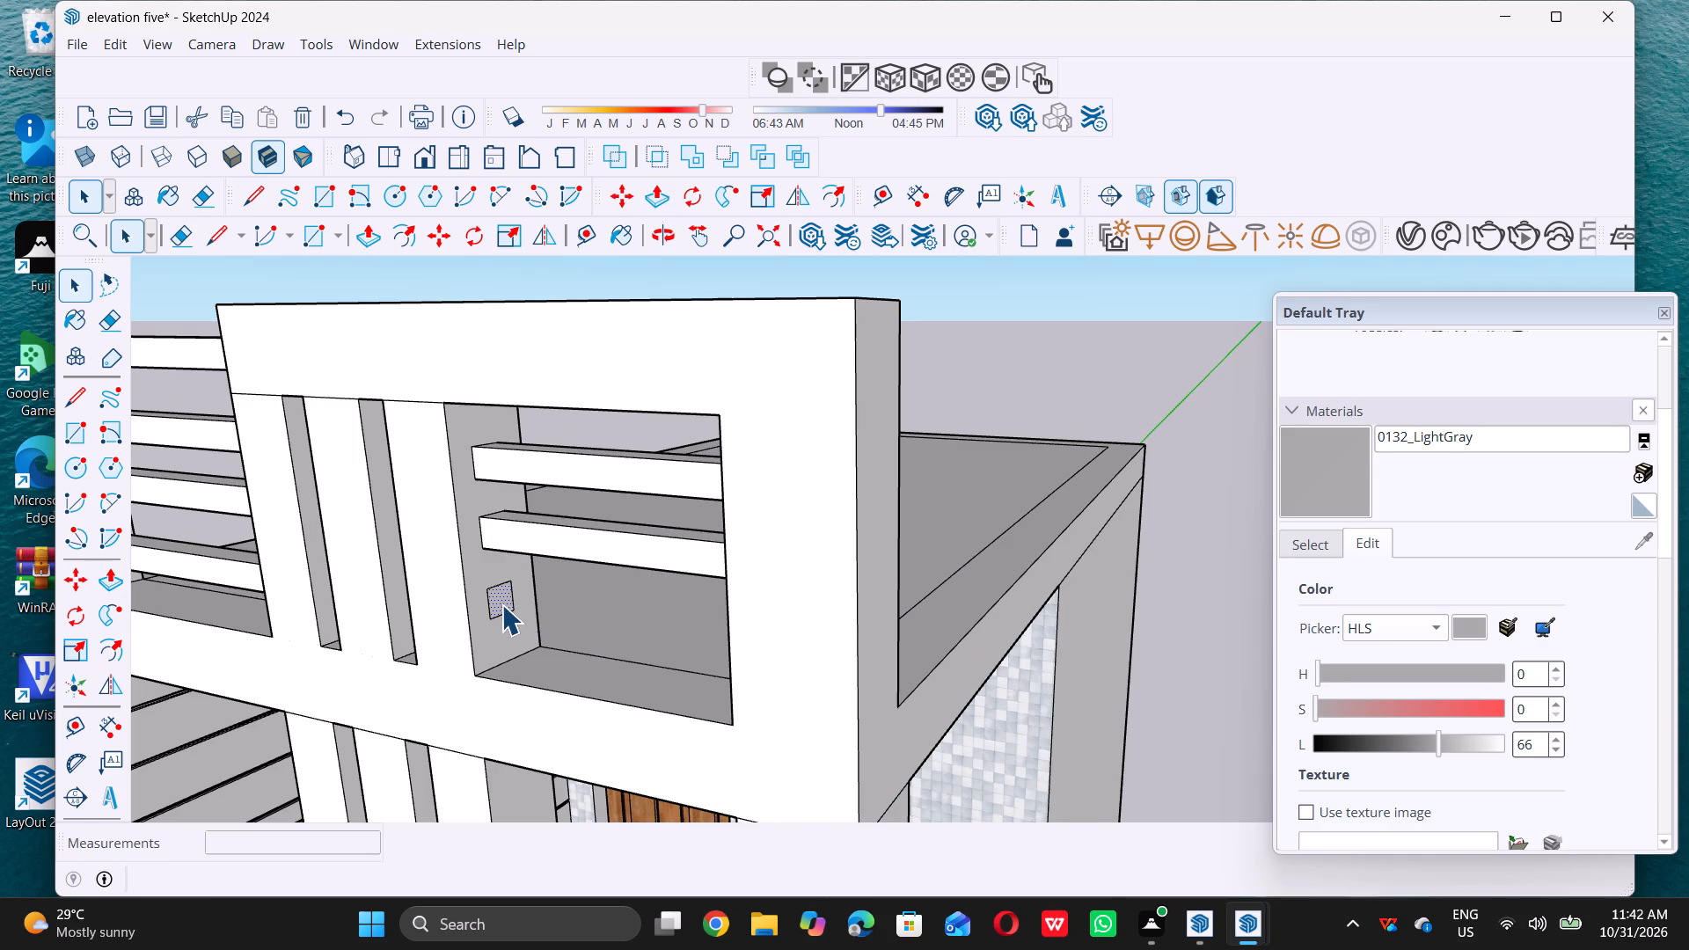
{"action": "key", "text": "p"}
{"action": "left_click", "coordinate": [507, 602]}
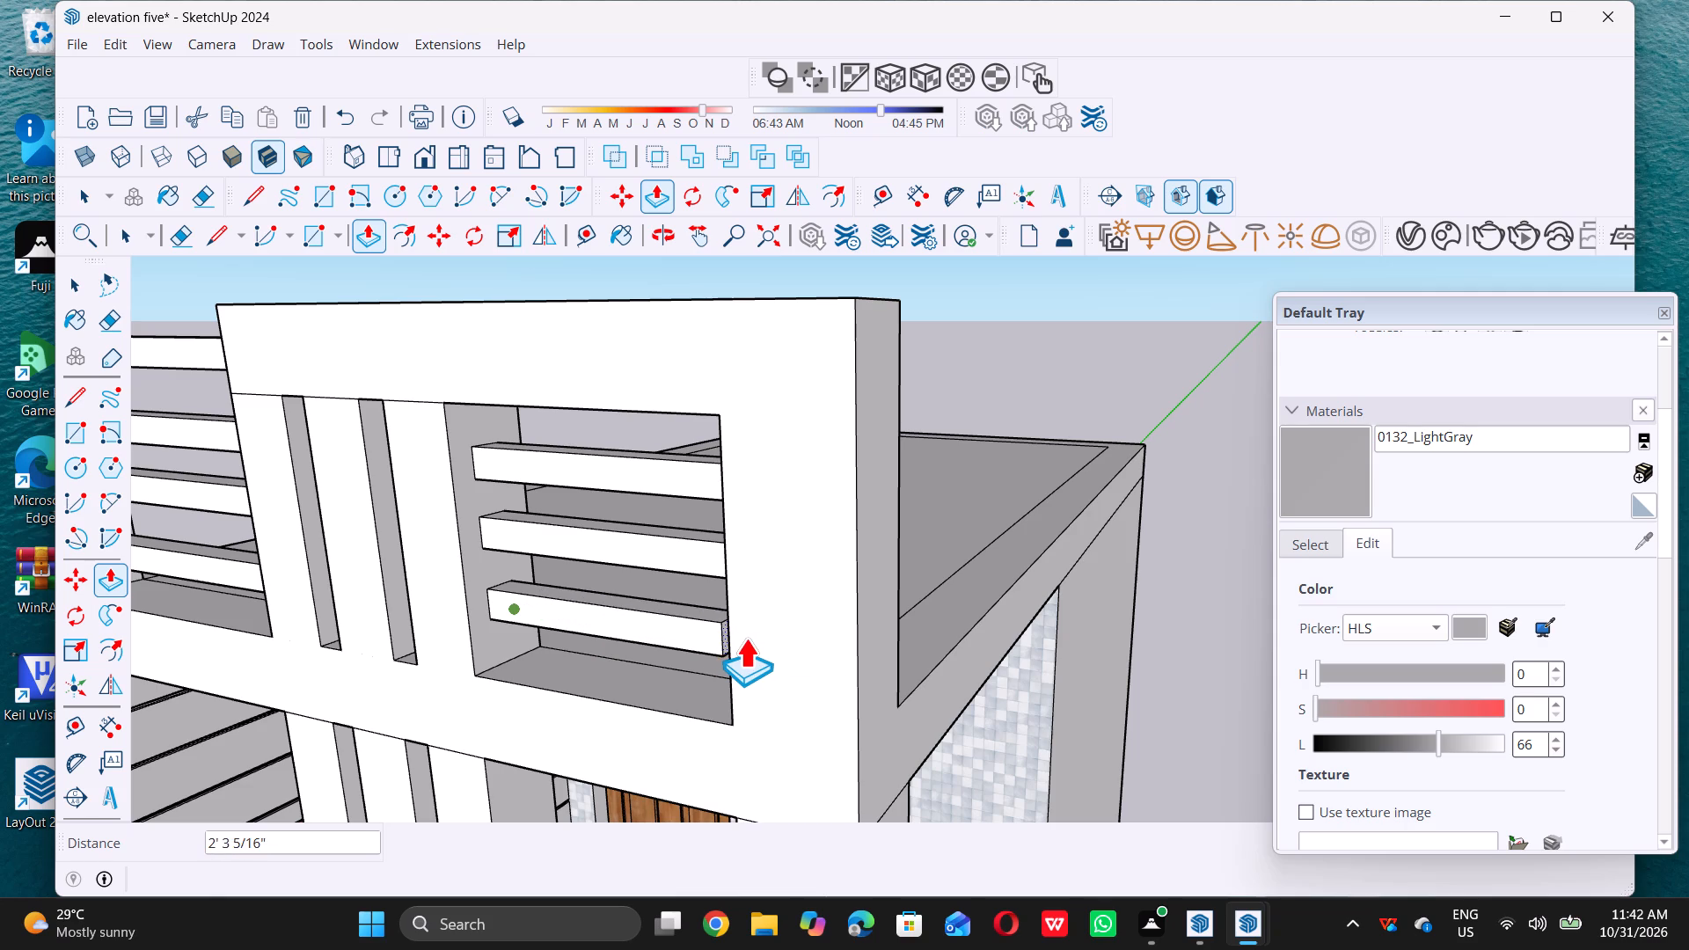
{"action": "double_click", "coordinate": [730, 695]}
{"action": "key", "text": "space"}
Examine the whole tower and its barred roof frame from the front and the side.
{"action": "scroll", "coordinate": [631, 630], "scroll_direction": "down", "scroll_amount": 6}
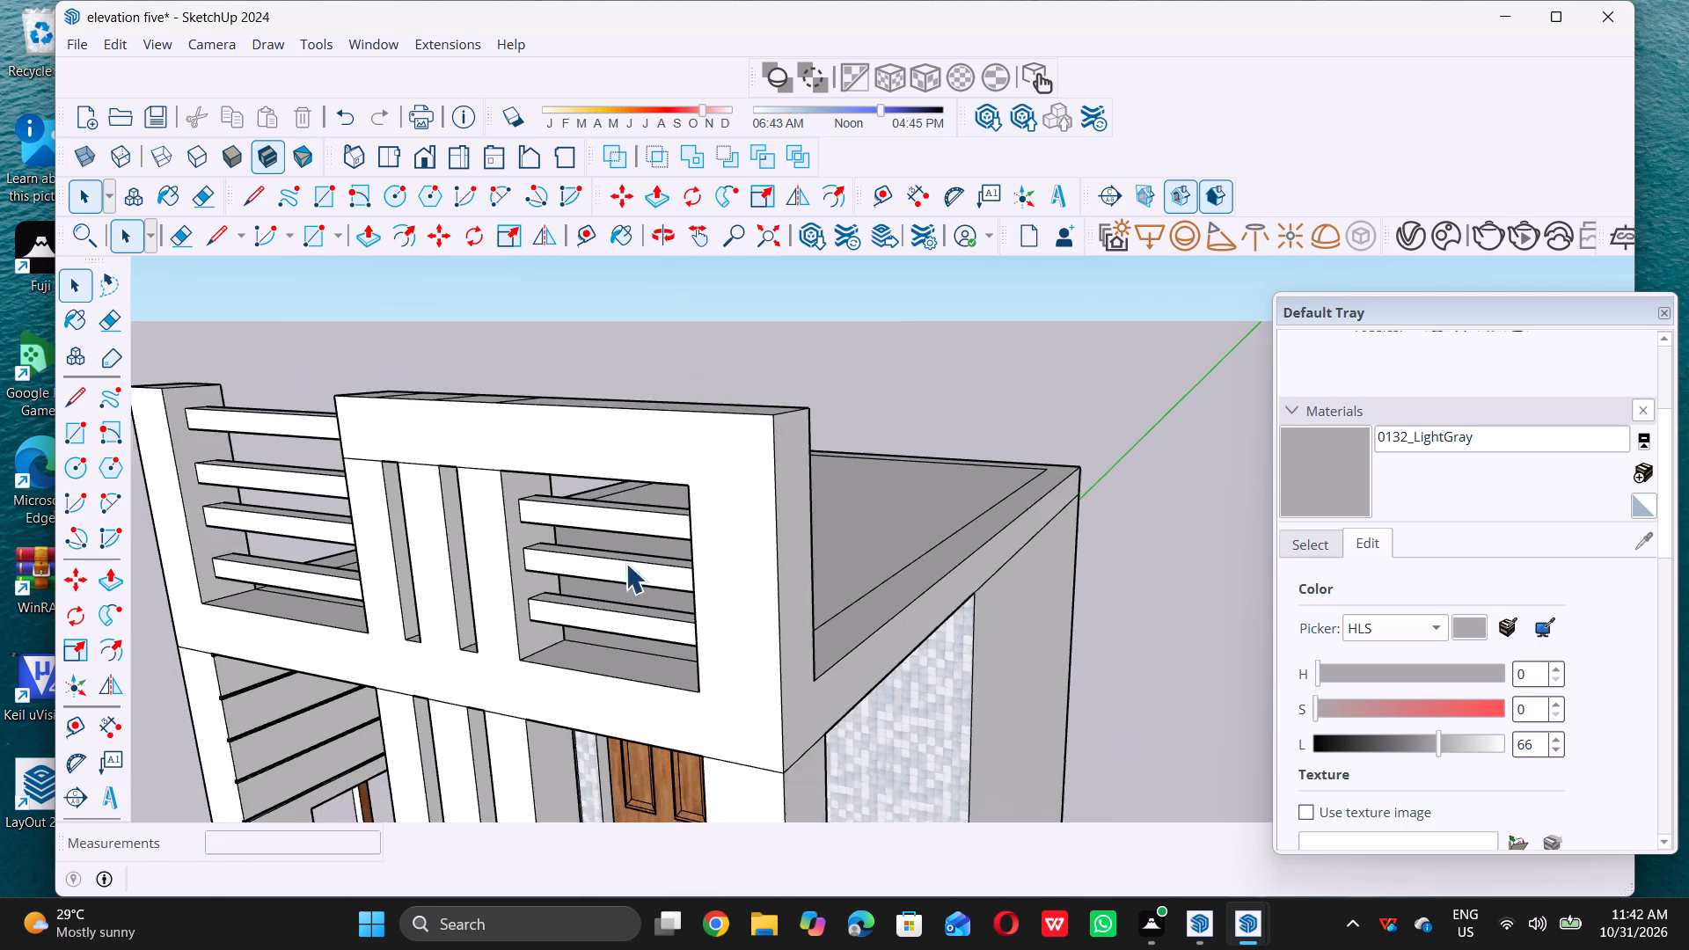
{"action": "scroll", "coordinate": [625, 563], "scroll_direction": "down", "scroll_amount": 20}
{"action": "scroll", "coordinate": [625, 563], "scroll_direction": "down", "scroll_amount": 1}
{"action": "middle_click_drag", "start_coordinate": [601, 596], "coordinate": [738, 566]}
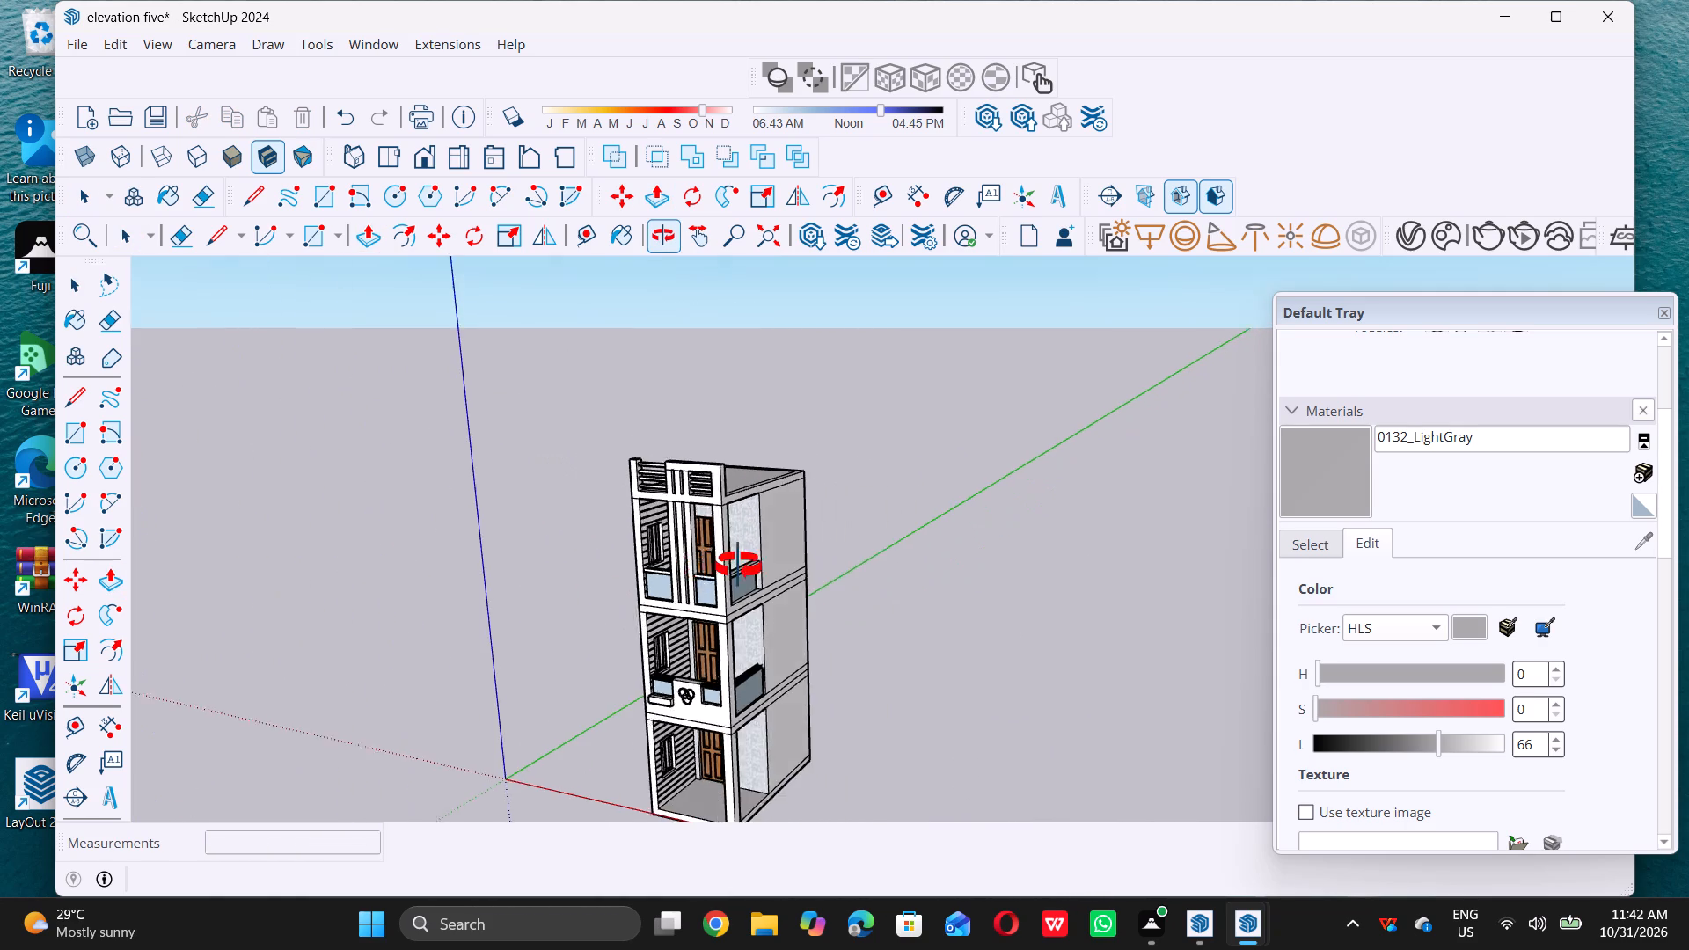
{"action": "middle_click_drag", "start_coordinate": [738, 566], "coordinate": [740, 564]}
{"action": "scroll", "coordinate": [764, 506], "scroll_direction": "up", "scroll_amount": 4}
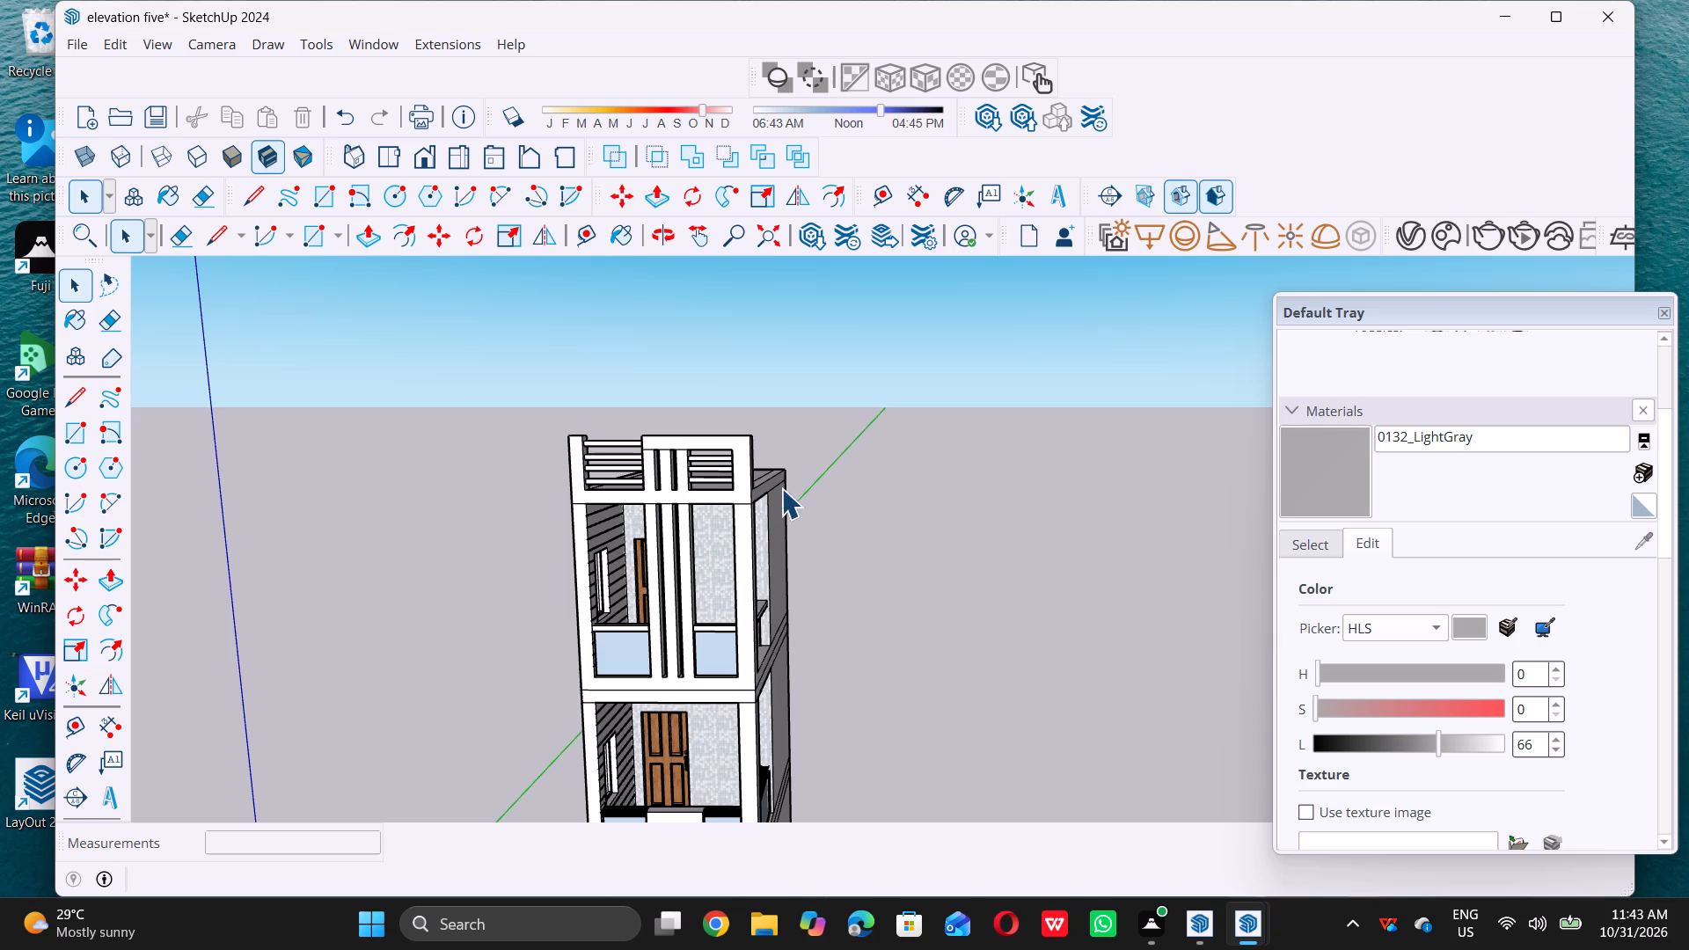
{"action": "scroll", "coordinate": [800, 476], "scroll_direction": "down", "scroll_amount": 5}
{"action": "middle_click_drag", "start_coordinate": [783, 515], "coordinate": [566, 551]}
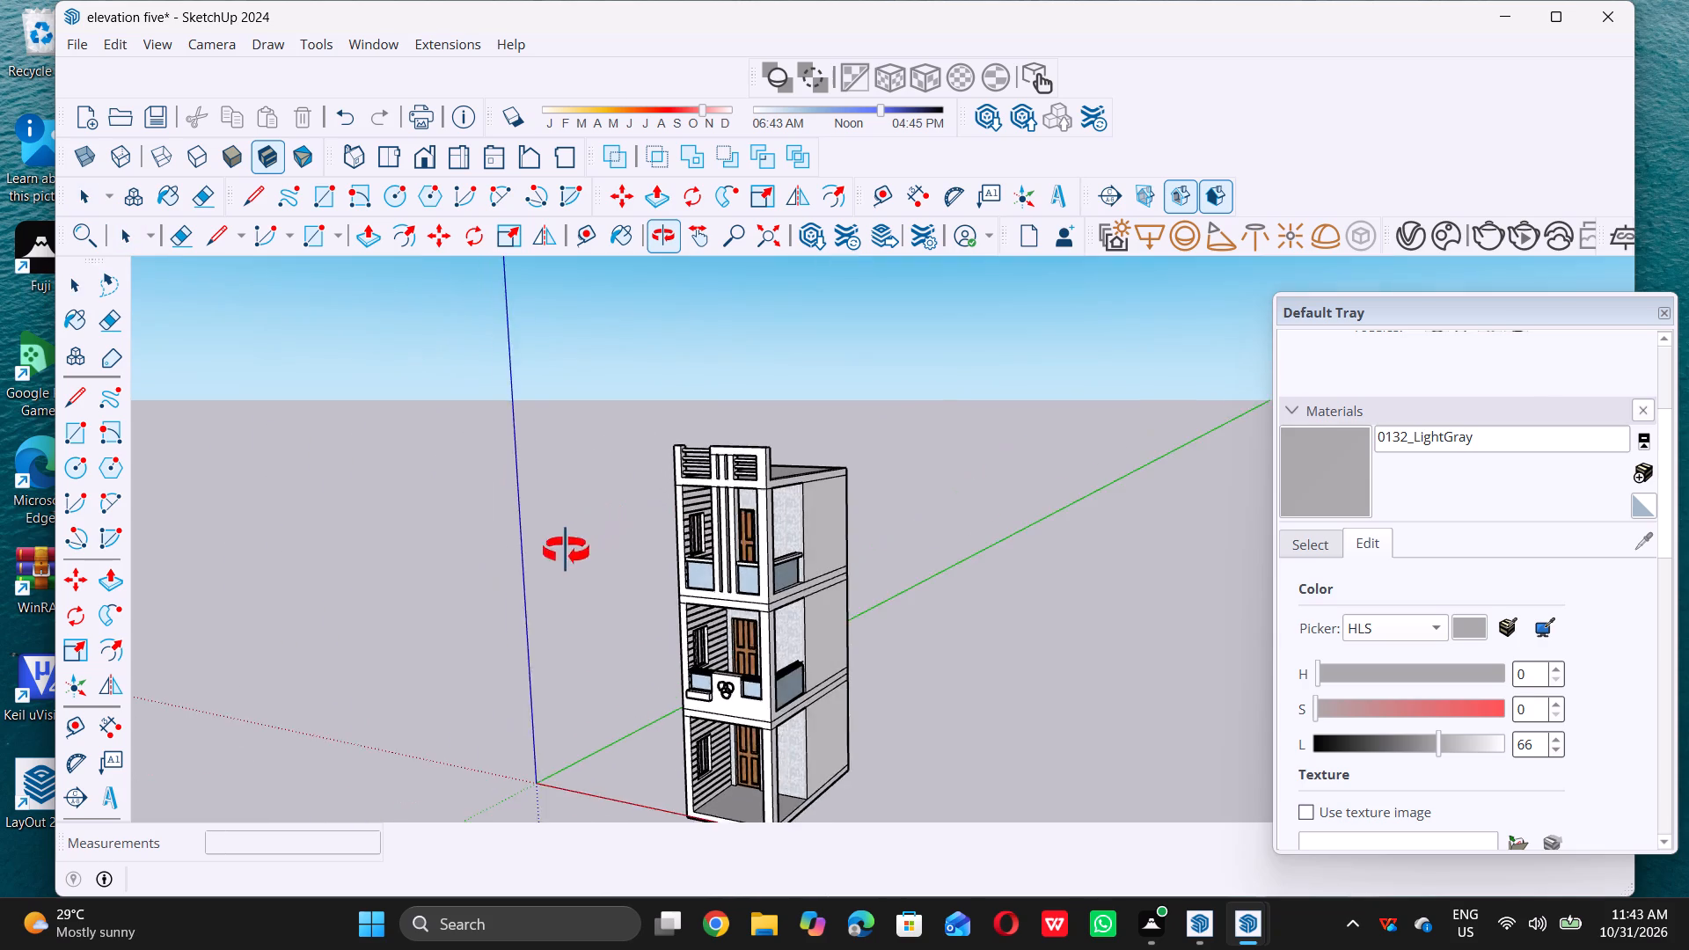
{"action": "middle_click_drag", "start_coordinate": [566, 551], "coordinate": [567, 508]}
Draw a 9" vertical line up the roof band above the side wall's edge, and another across the parapet top to its inner edge.
{"action": "scroll", "coordinate": [824, 481], "scroll_direction": "up", "scroll_amount": 9}
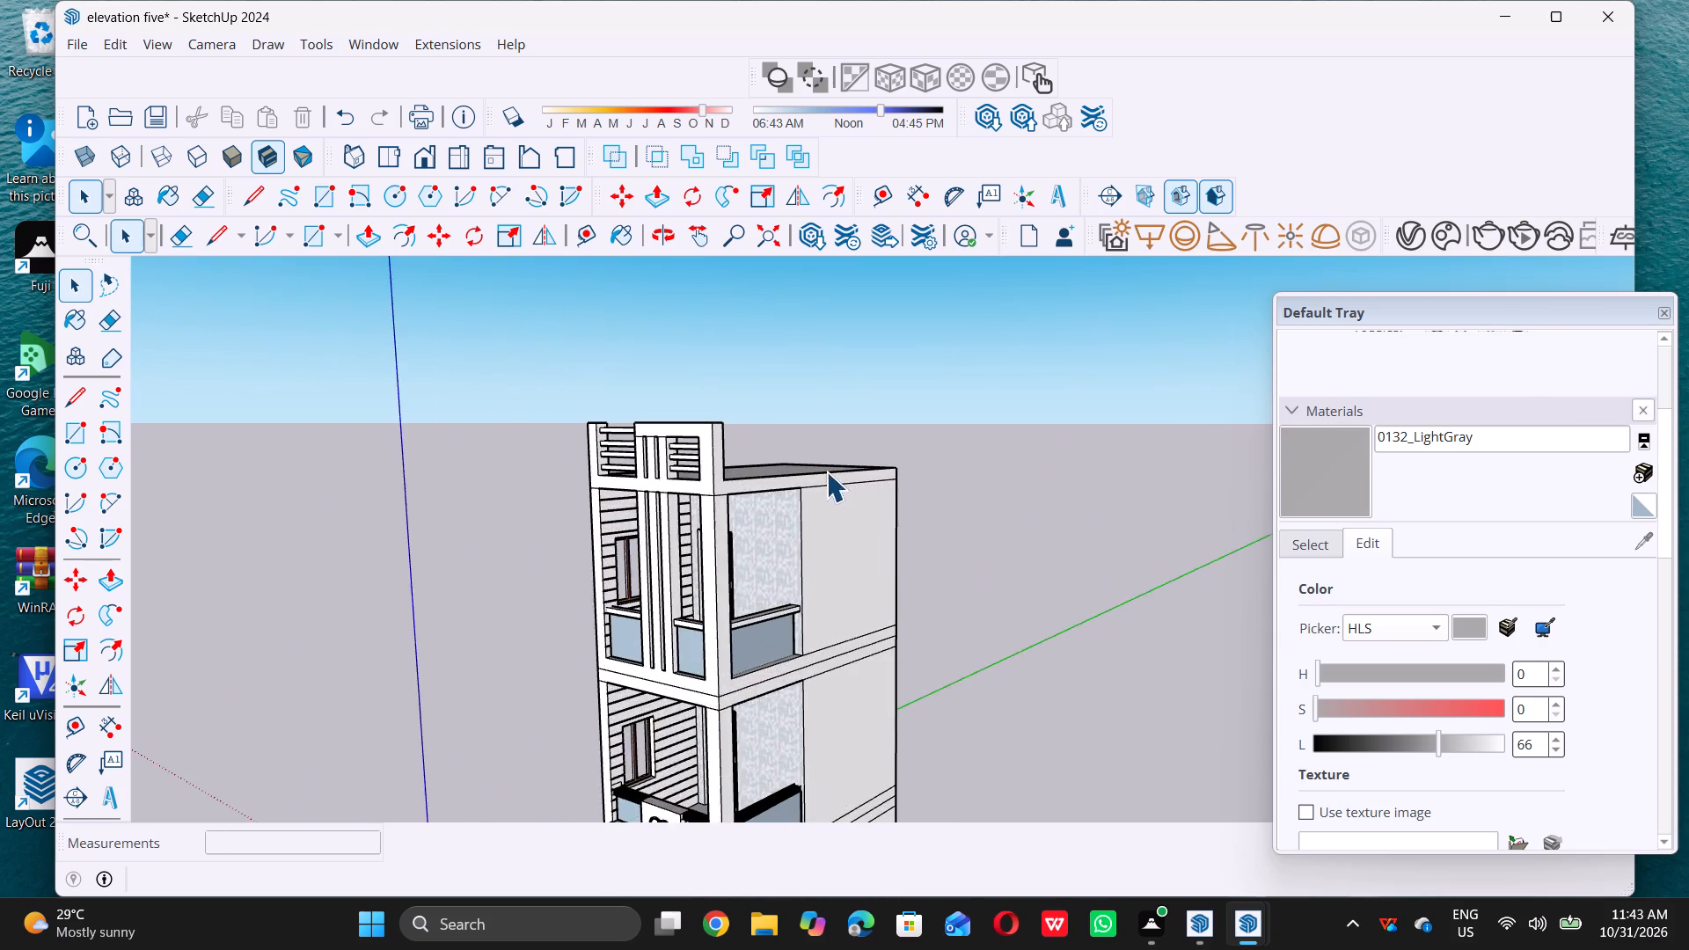
{"action": "scroll", "coordinate": [826, 471], "scroll_direction": "up", "scroll_amount": 4}
{"action": "key", "text": "l"}
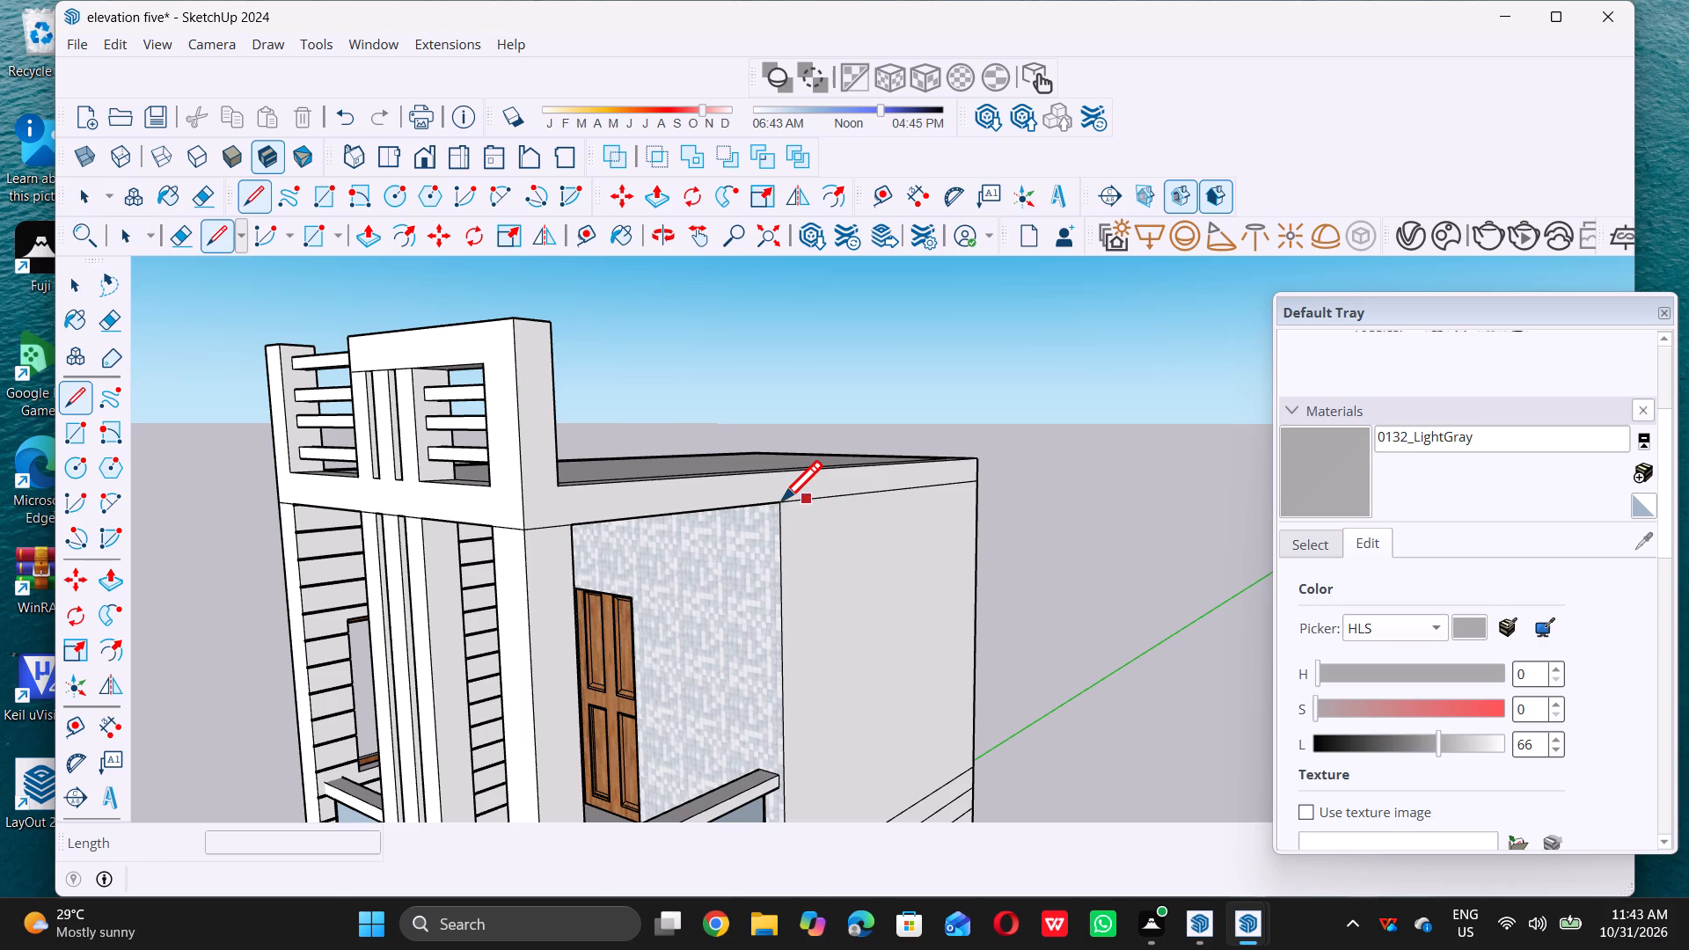
{"action": "left_click", "coordinate": [779, 501]}
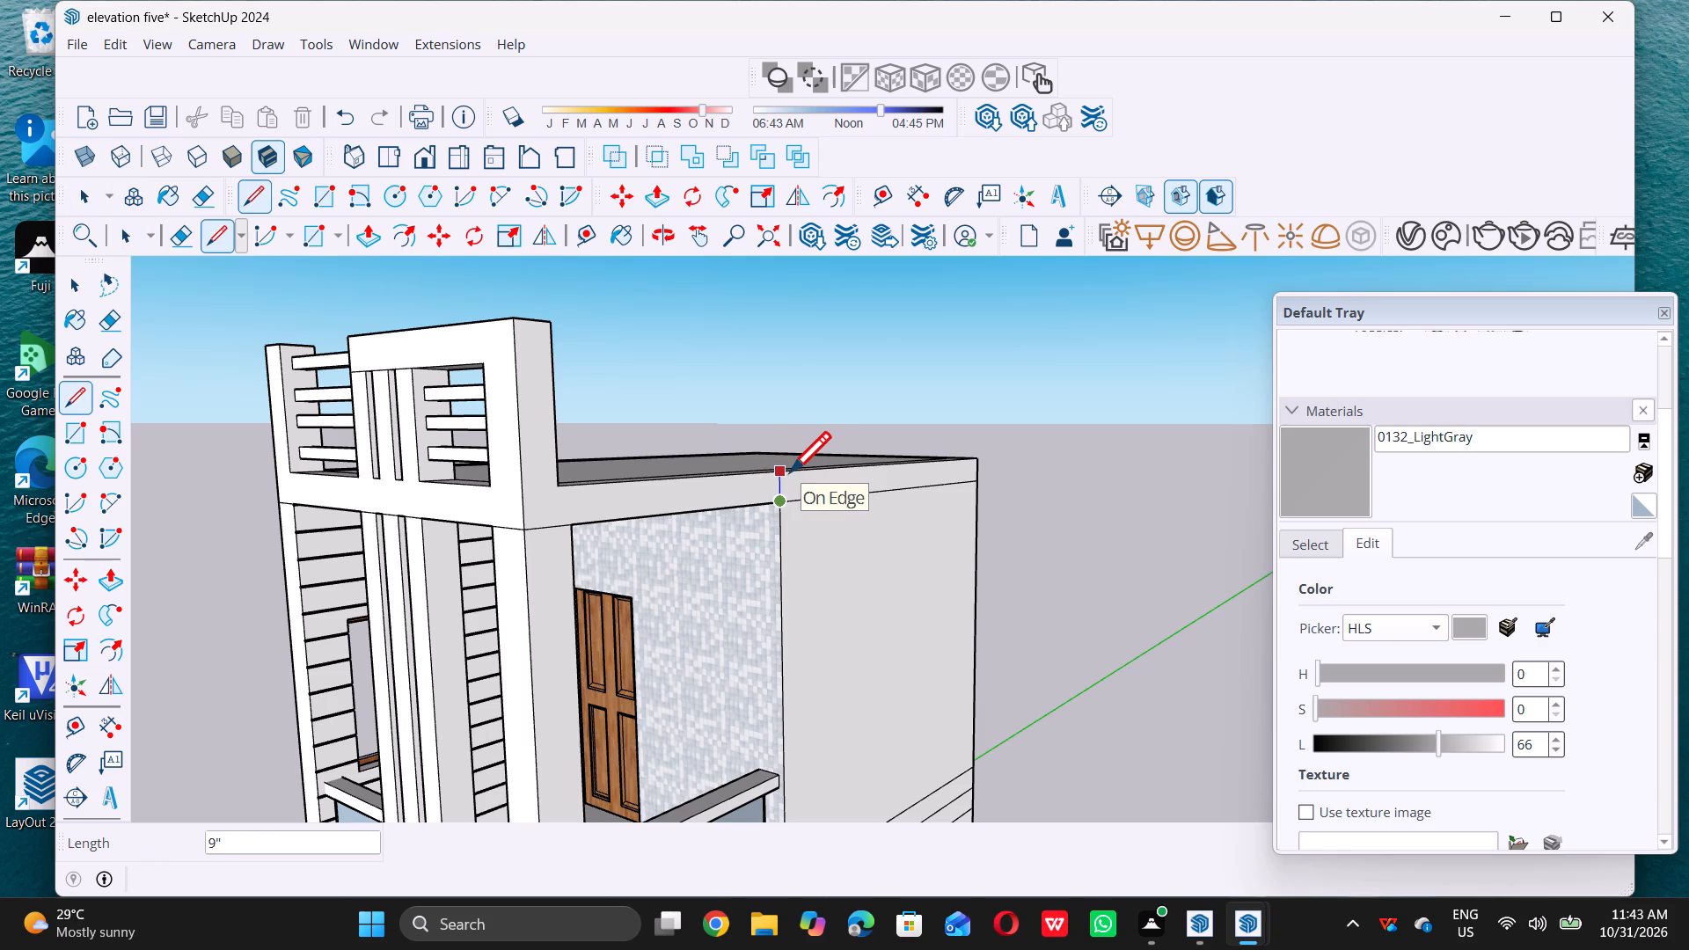
{"action": "double_click", "coordinate": [790, 471]}
{"action": "middle_click_drag", "start_coordinate": [787, 489], "coordinate": [597, 756]}
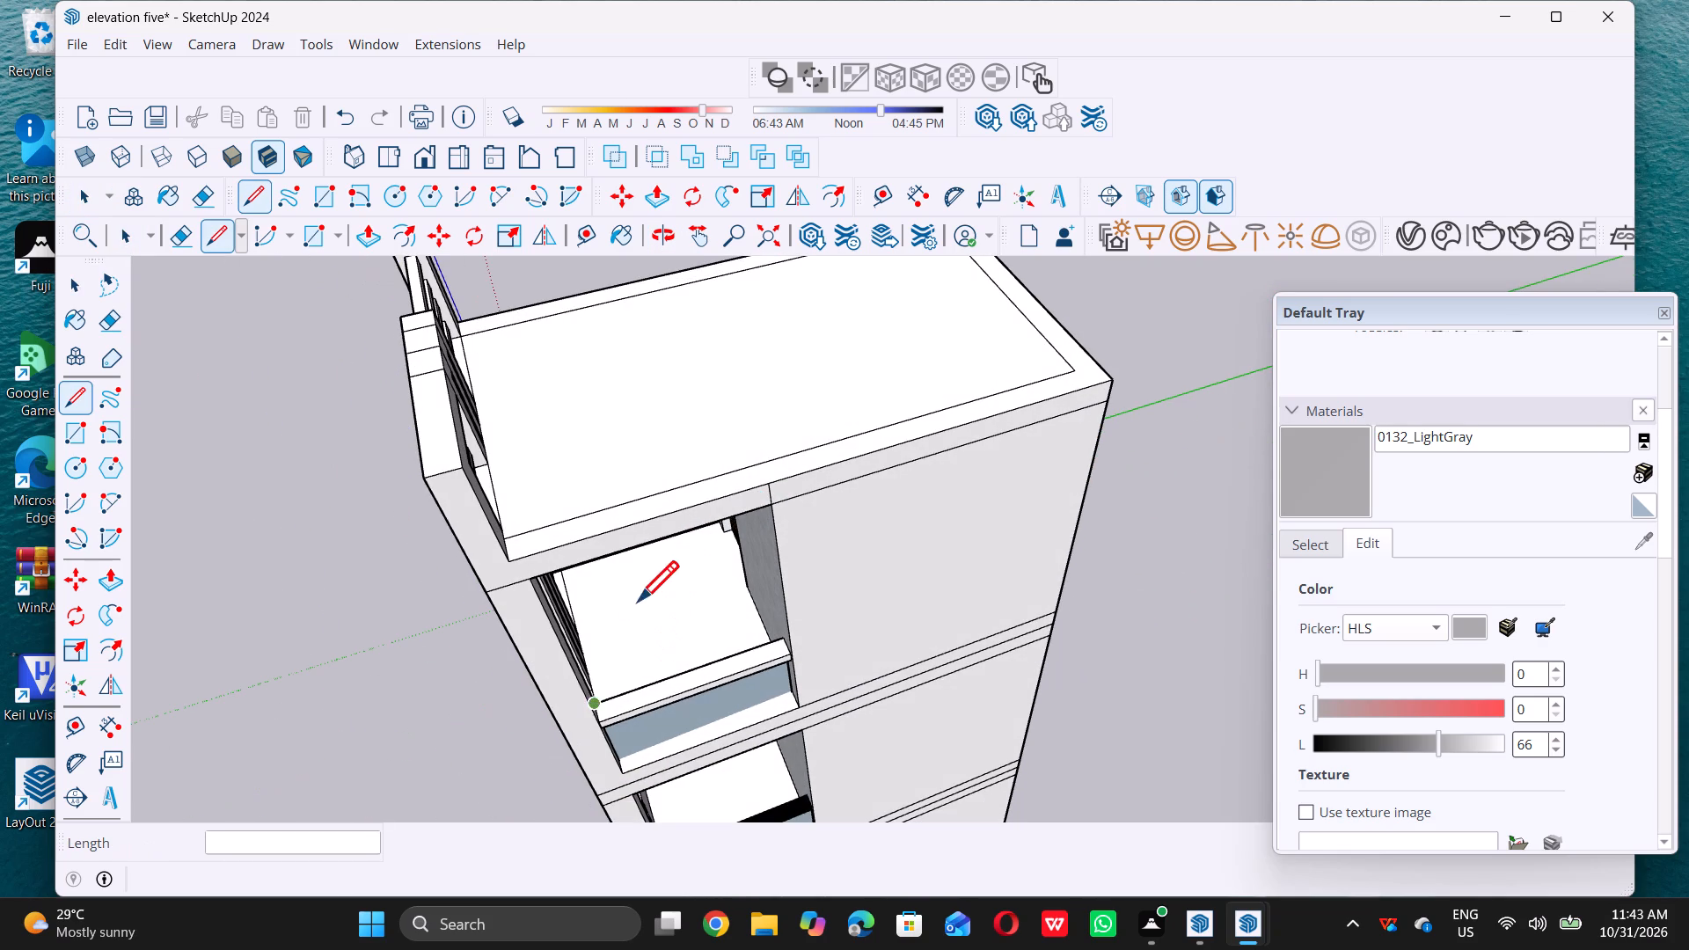
{"action": "scroll", "coordinate": [792, 475], "scroll_direction": "up", "scroll_amount": 4}
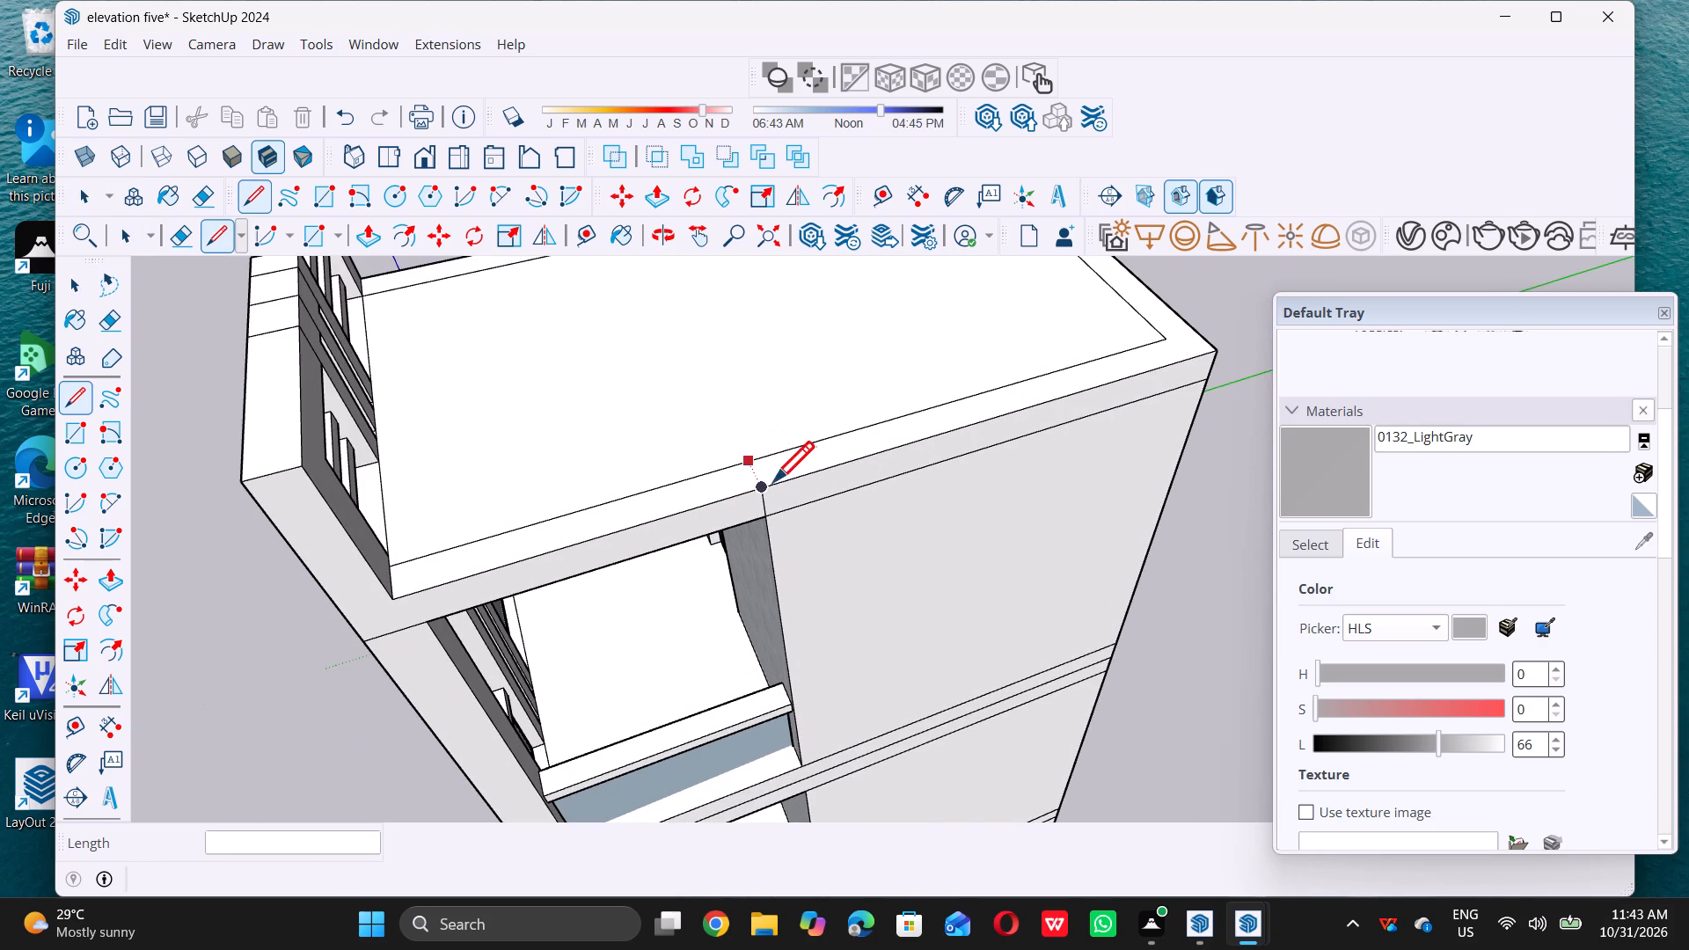
{"action": "scroll", "coordinate": [755, 493], "scroll_direction": "up", "scroll_amount": 5}
{"action": "left_click", "coordinate": [769, 484]}
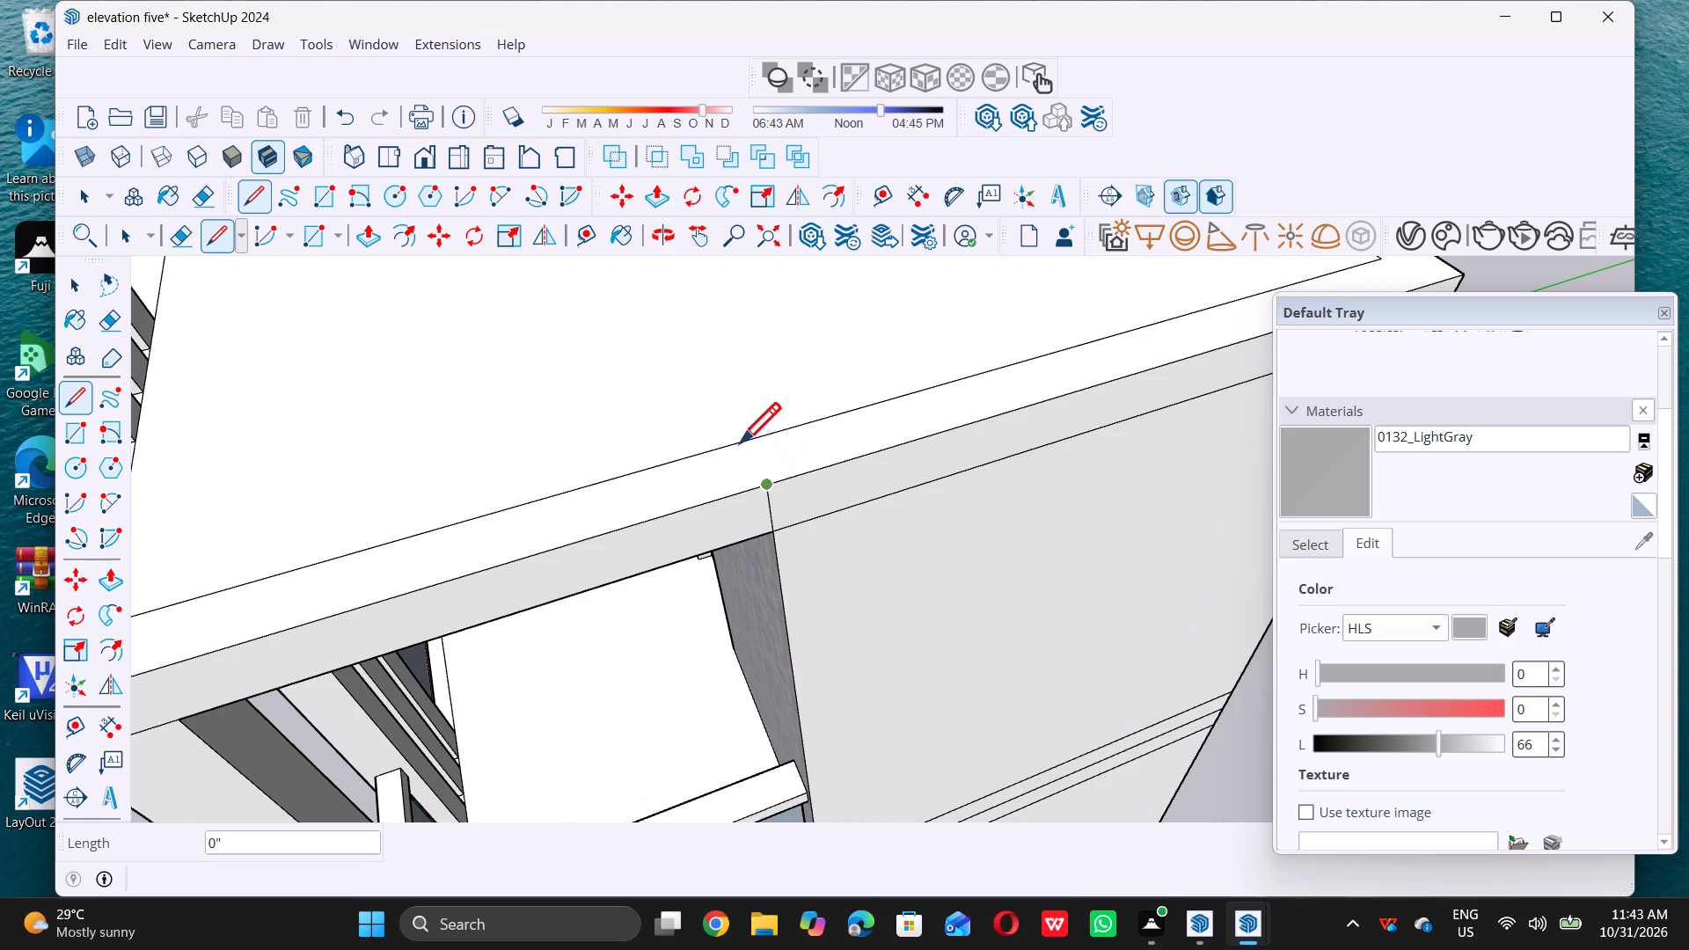
{"action": "double_click", "coordinate": [741, 441]}
{"action": "key", "text": "space"}
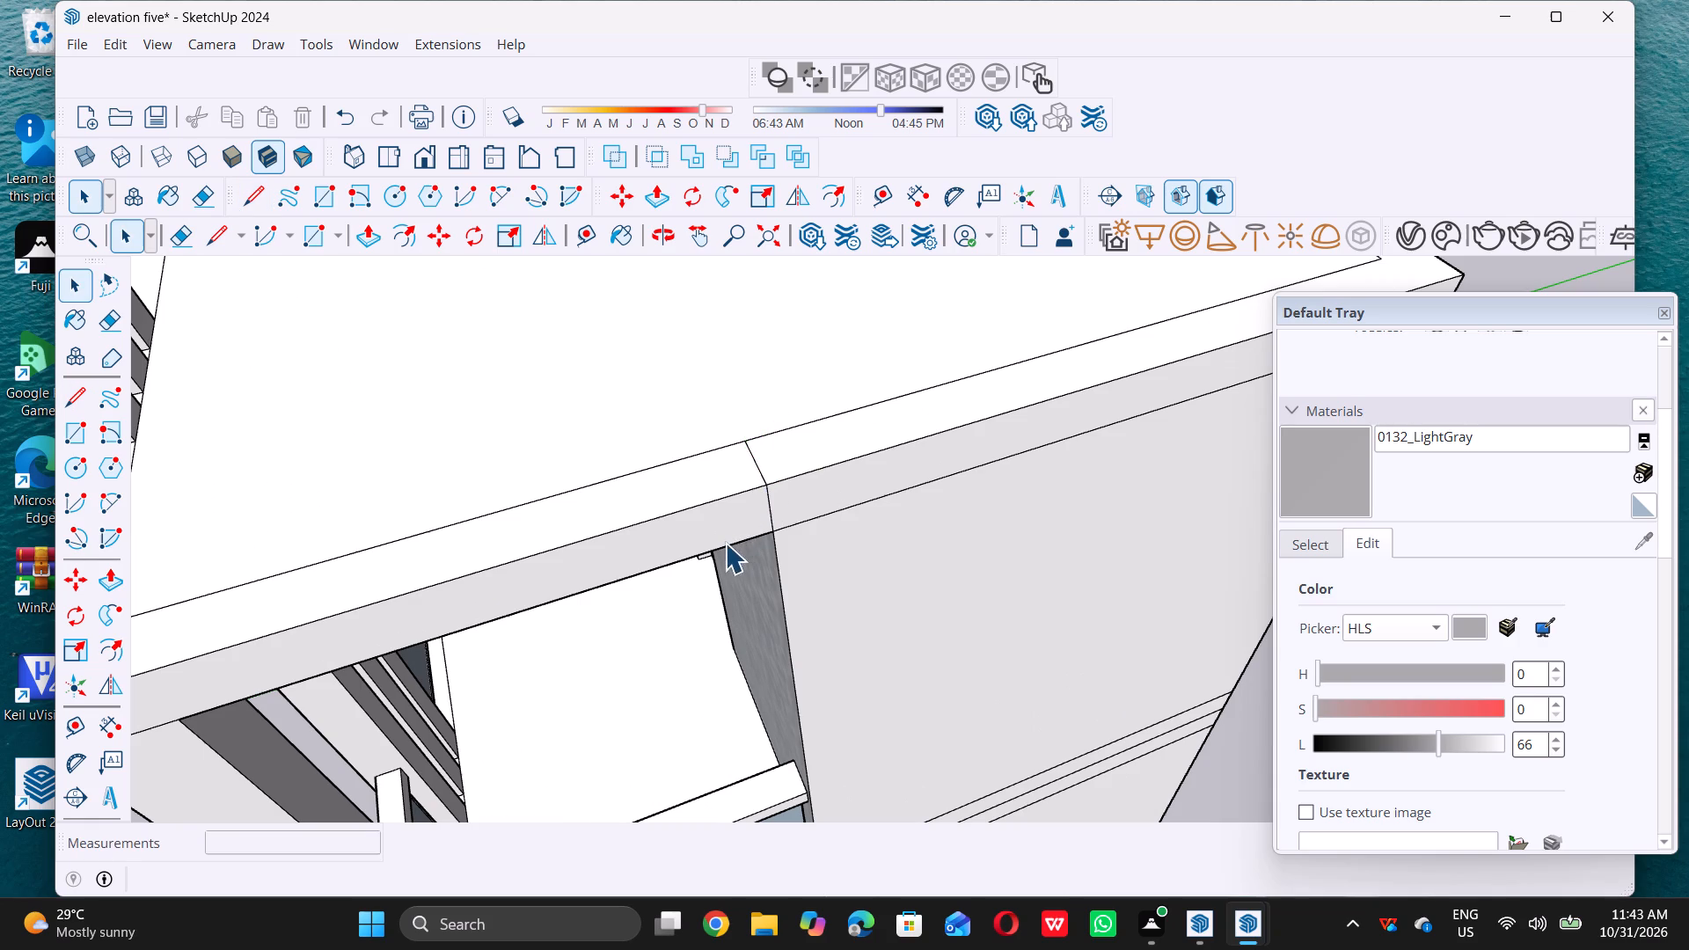
Examine the tower's roof, the divided parapet and the front frame from above.
{"action": "scroll", "coordinate": [707, 570], "scroll_direction": "down", "scroll_amount": 6}
{"action": "scroll", "coordinate": [816, 611], "scroll_direction": "down", "scroll_amount": 3}
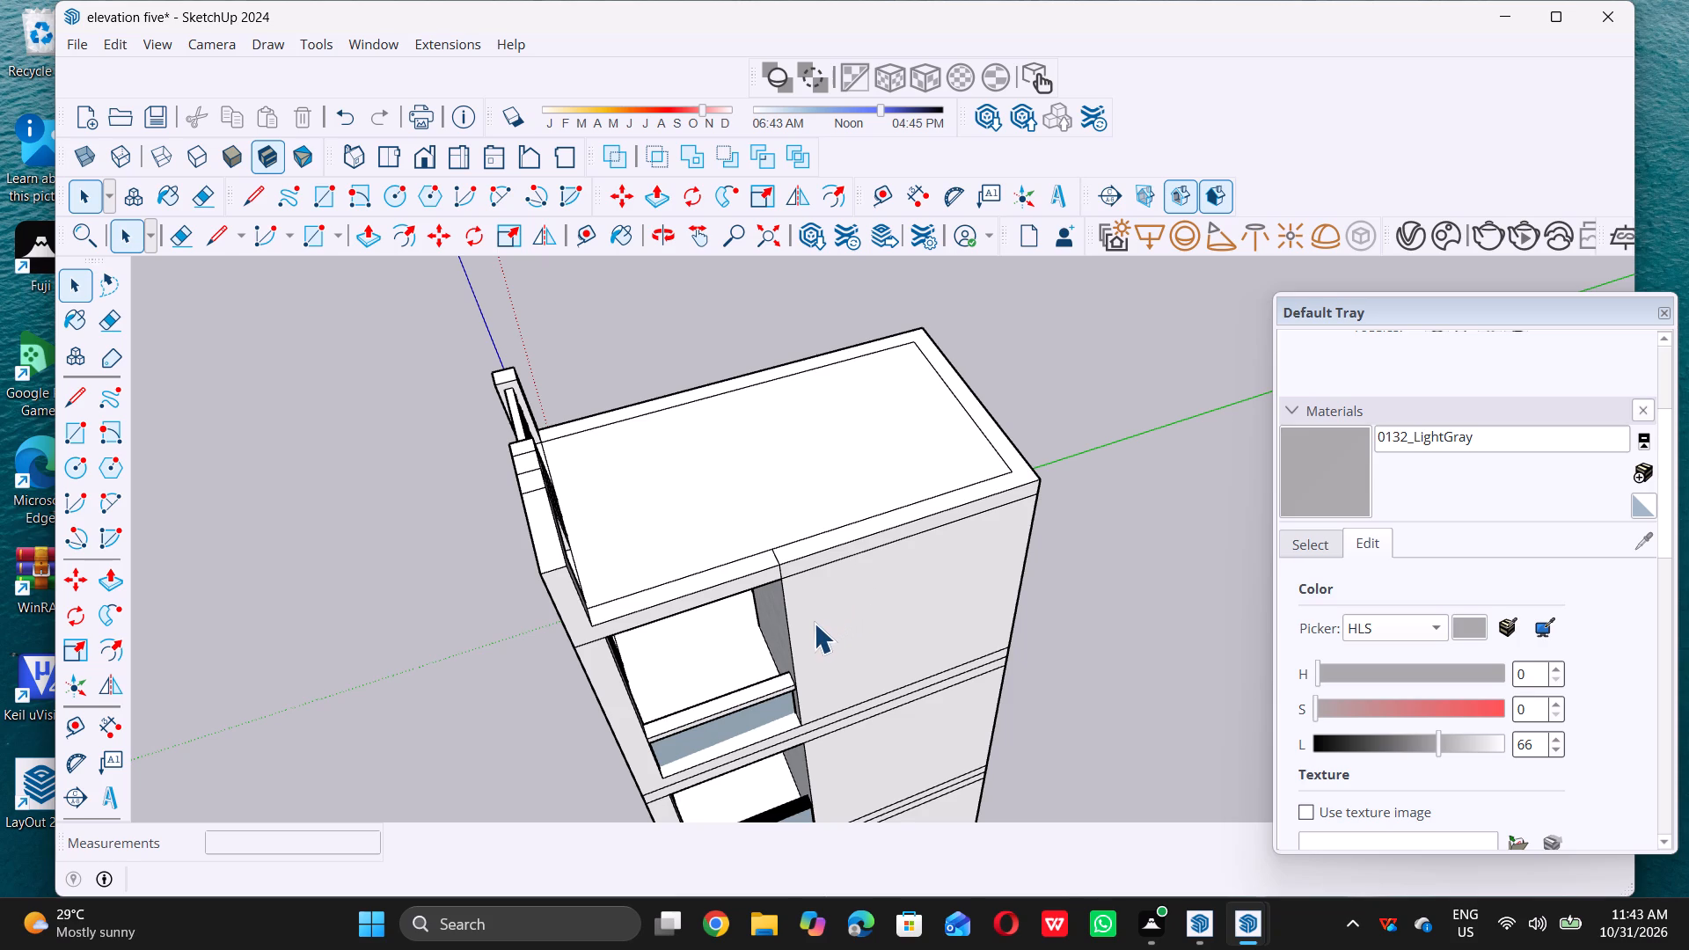
{"action": "scroll", "coordinate": [814, 623], "scroll_direction": "down", "scroll_amount": 6}
{"action": "middle_click_drag", "start_coordinate": [736, 629], "coordinate": [1025, 502]}
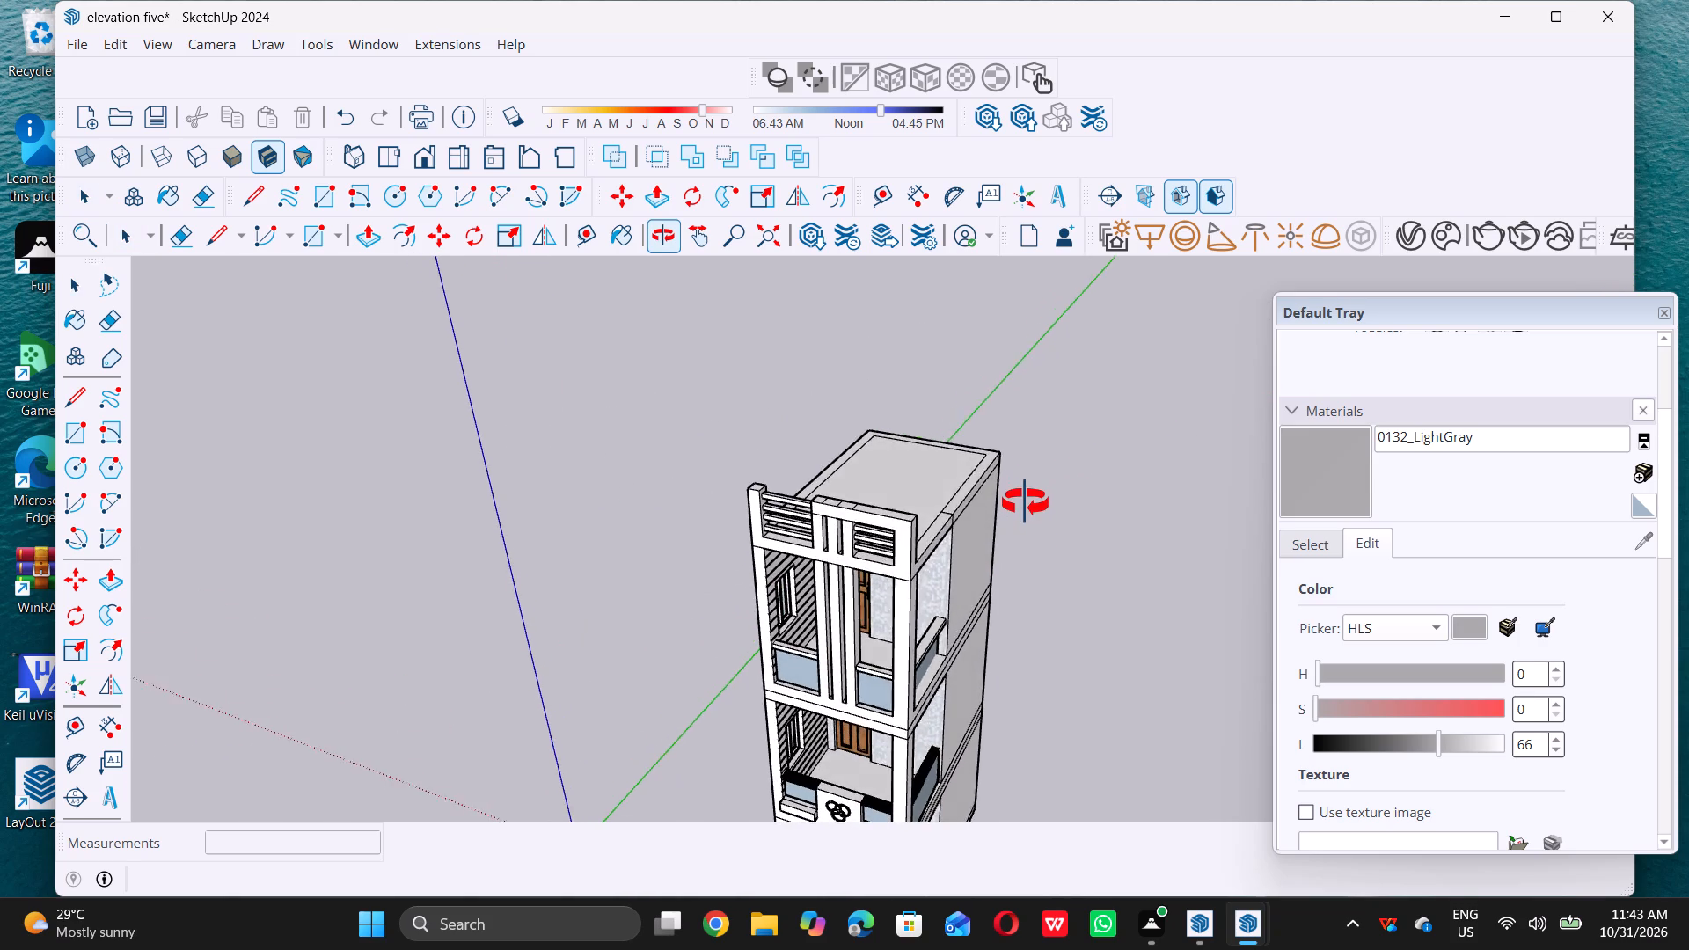
{"action": "middle_click_drag", "start_coordinate": [1025, 502], "coordinate": [958, 558]}
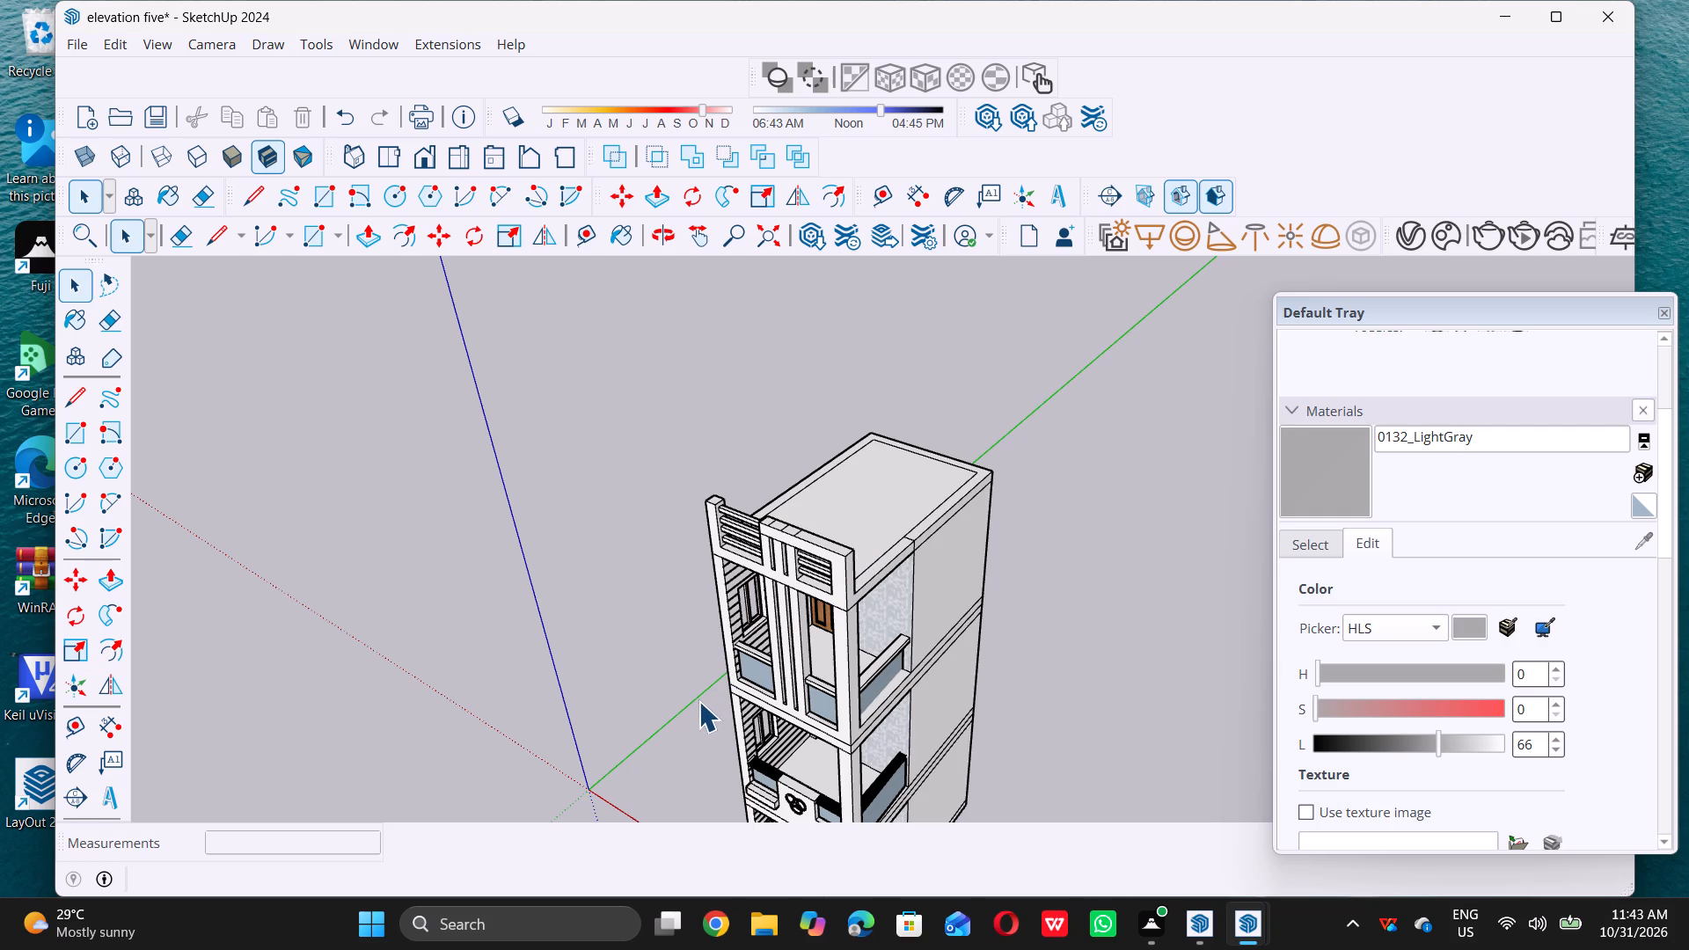
{"action": "scroll", "coordinate": [670, 719], "scroll_direction": "down", "scroll_amount": 4}
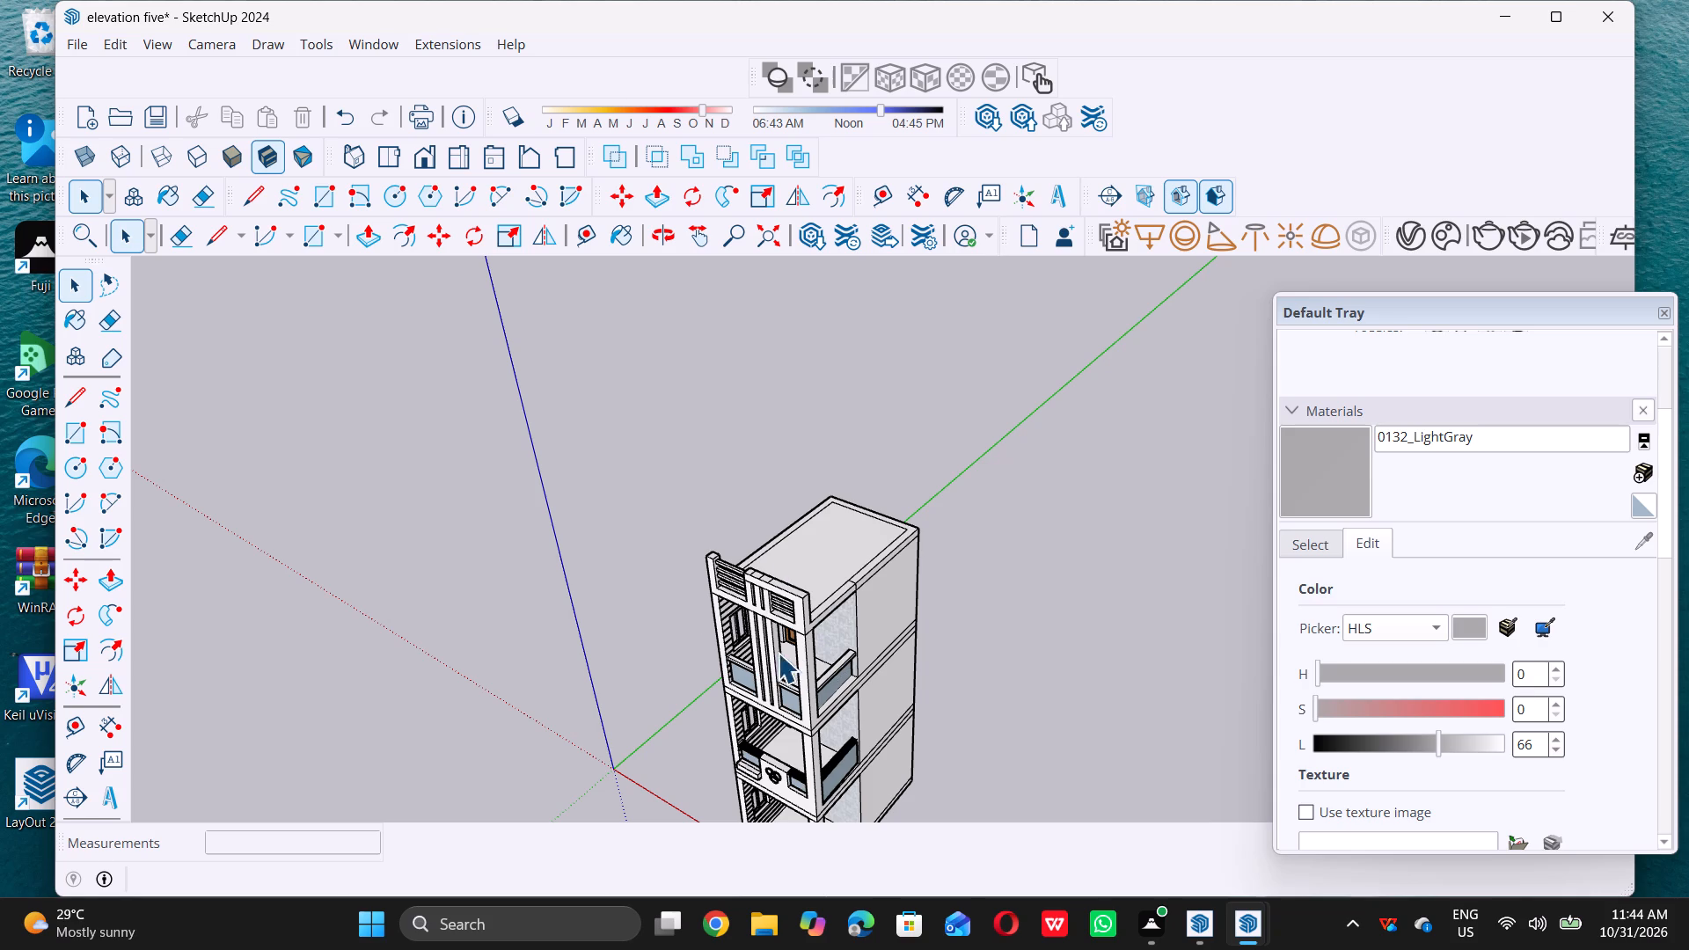
{"action": "scroll", "coordinate": [757, 496], "scroll_direction": "down", "scroll_amount": 2}
Place a guide across the roof 4' behind the front corner post, measured along the parapet above the windowed side wall.
{"action": "middle_click_drag", "start_coordinate": [675, 608], "coordinate": [949, 641]}
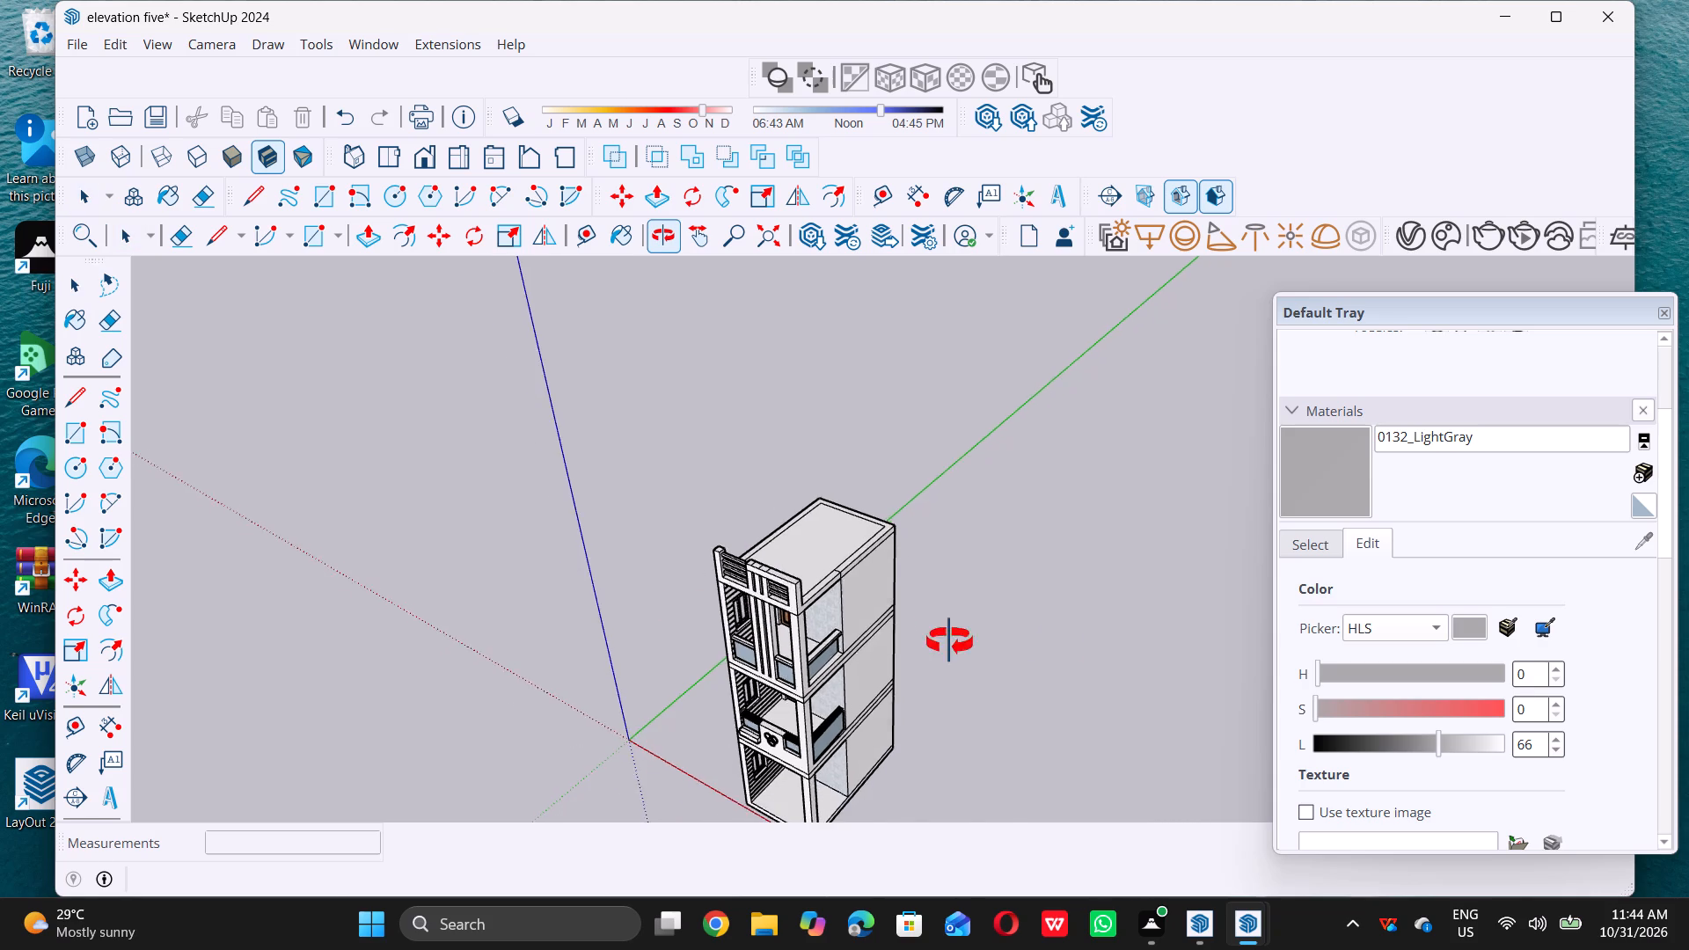
{"action": "middle_click_drag", "start_coordinate": [949, 641], "coordinate": [1217, 649]}
{"action": "scroll", "coordinate": [620, 572], "scroll_direction": "down", "scroll_amount": 6}
{"action": "middle_click_drag", "start_coordinate": [799, 664], "coordinate": [1000, 745]}
{"action": "scroll", "coordinate": [884, 645], "scroll_direction": "up", "scroll_amount": 20}
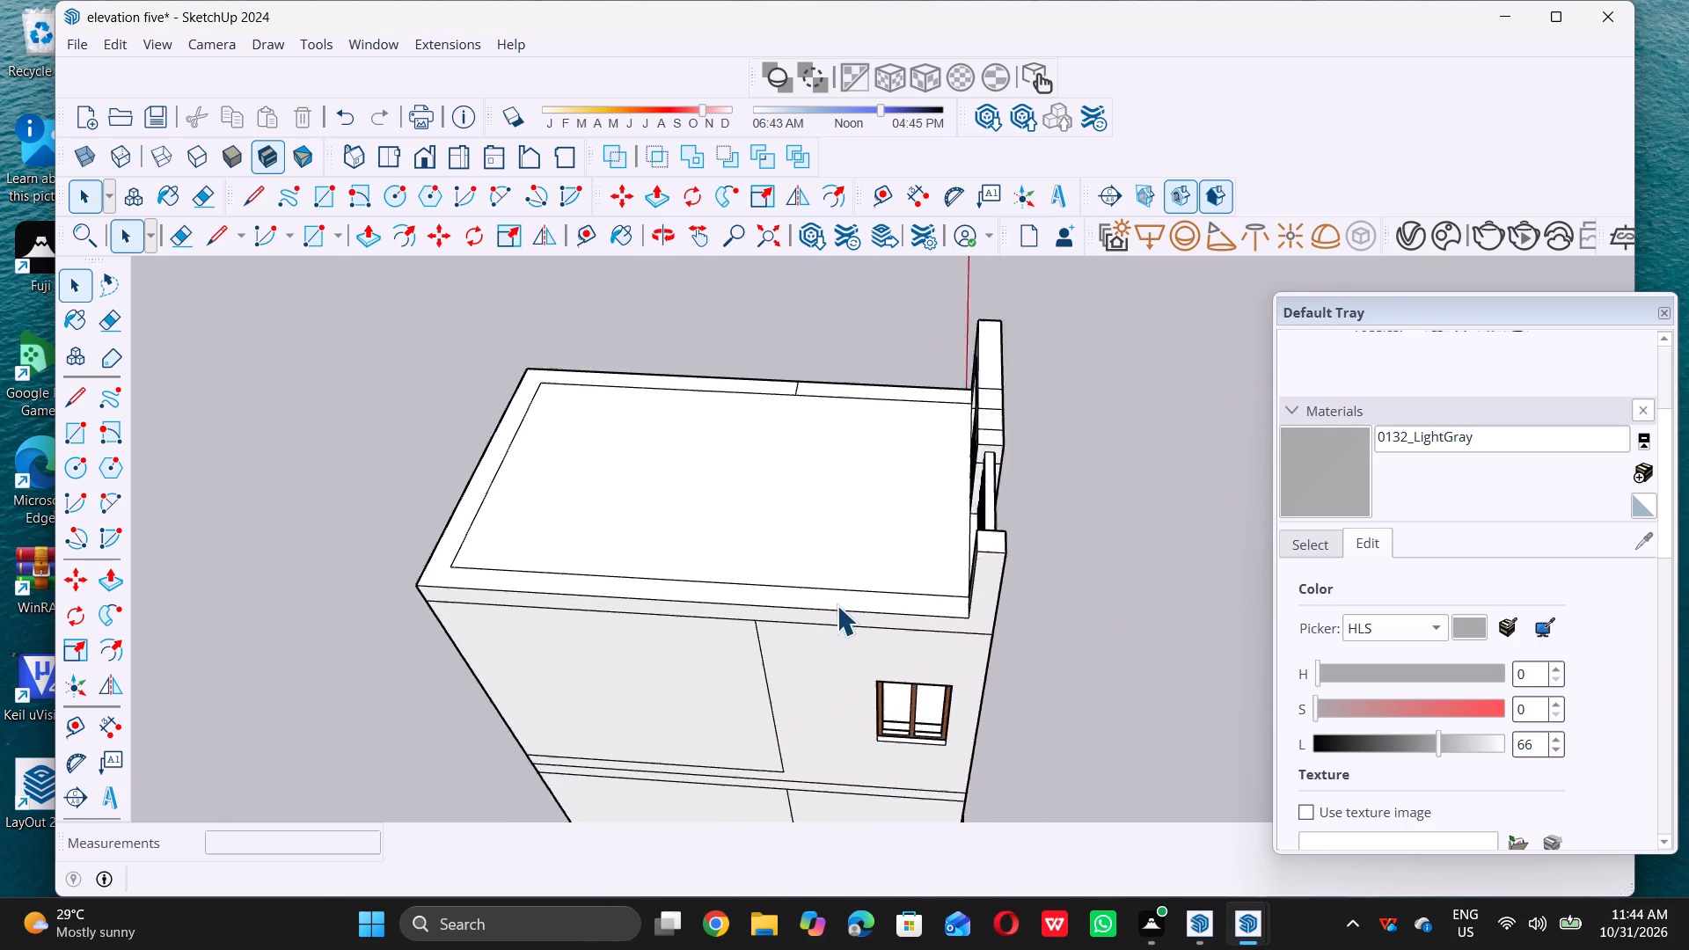
{"action": "scroll", "coordinate": [837, 605], "scroll_direction": "up", "scroll_amount": 1}
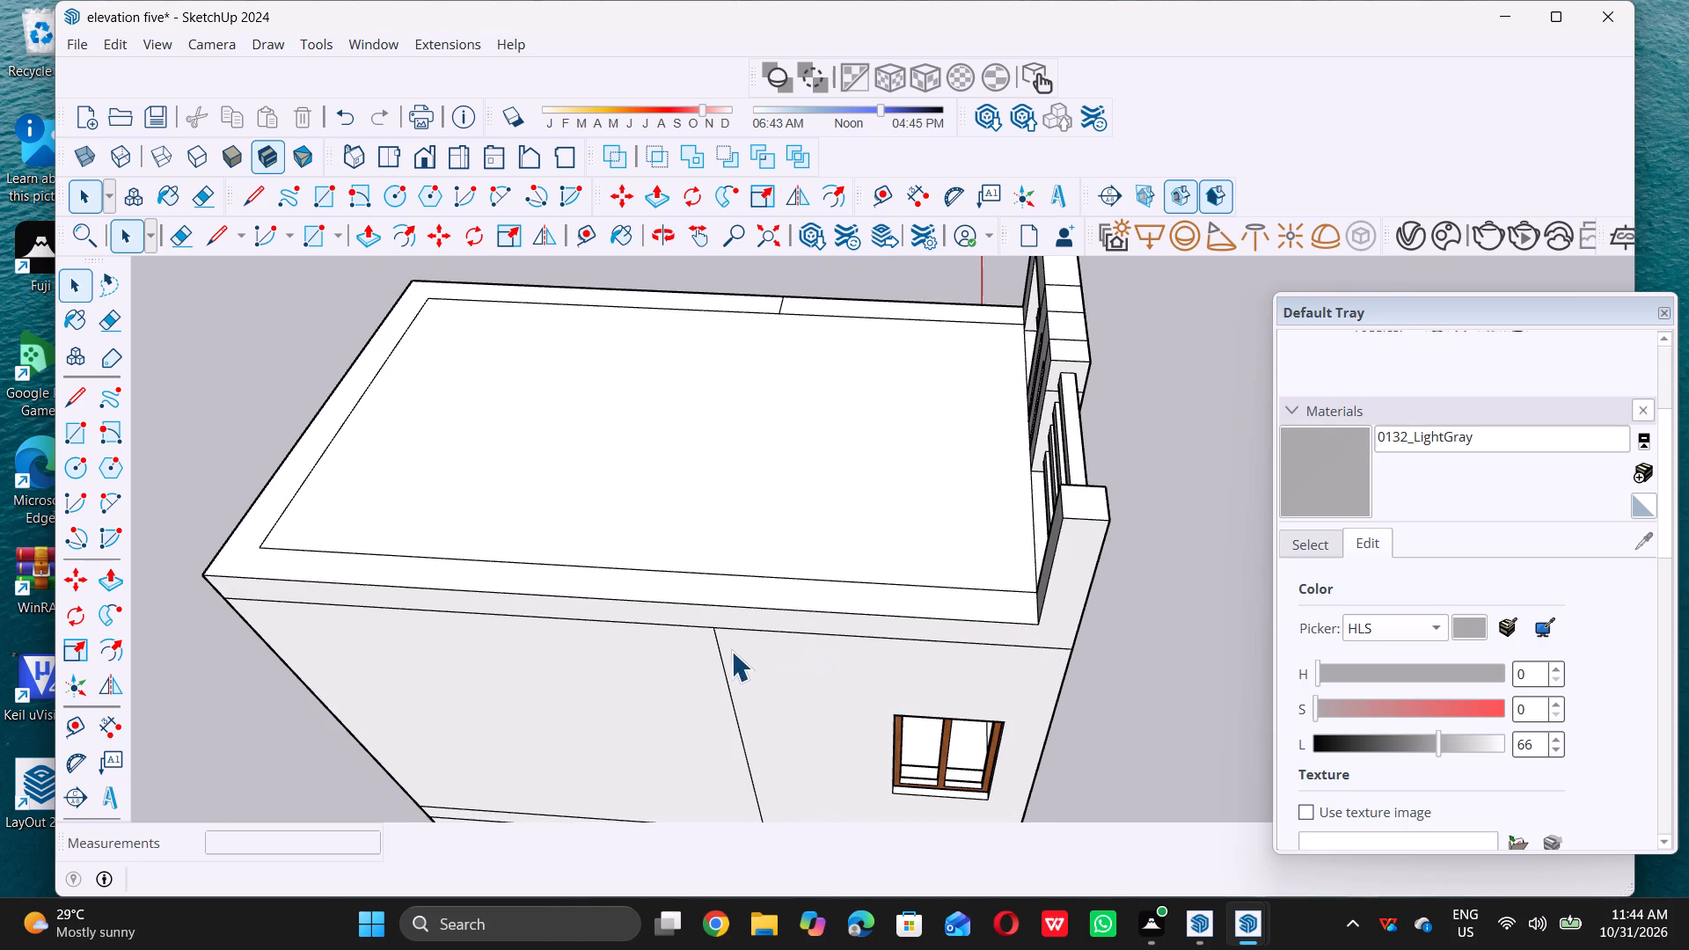
{"action": "scroll", "coordinate": [731, 651], "scroll_direction": "up", "scroll_amount": 1}
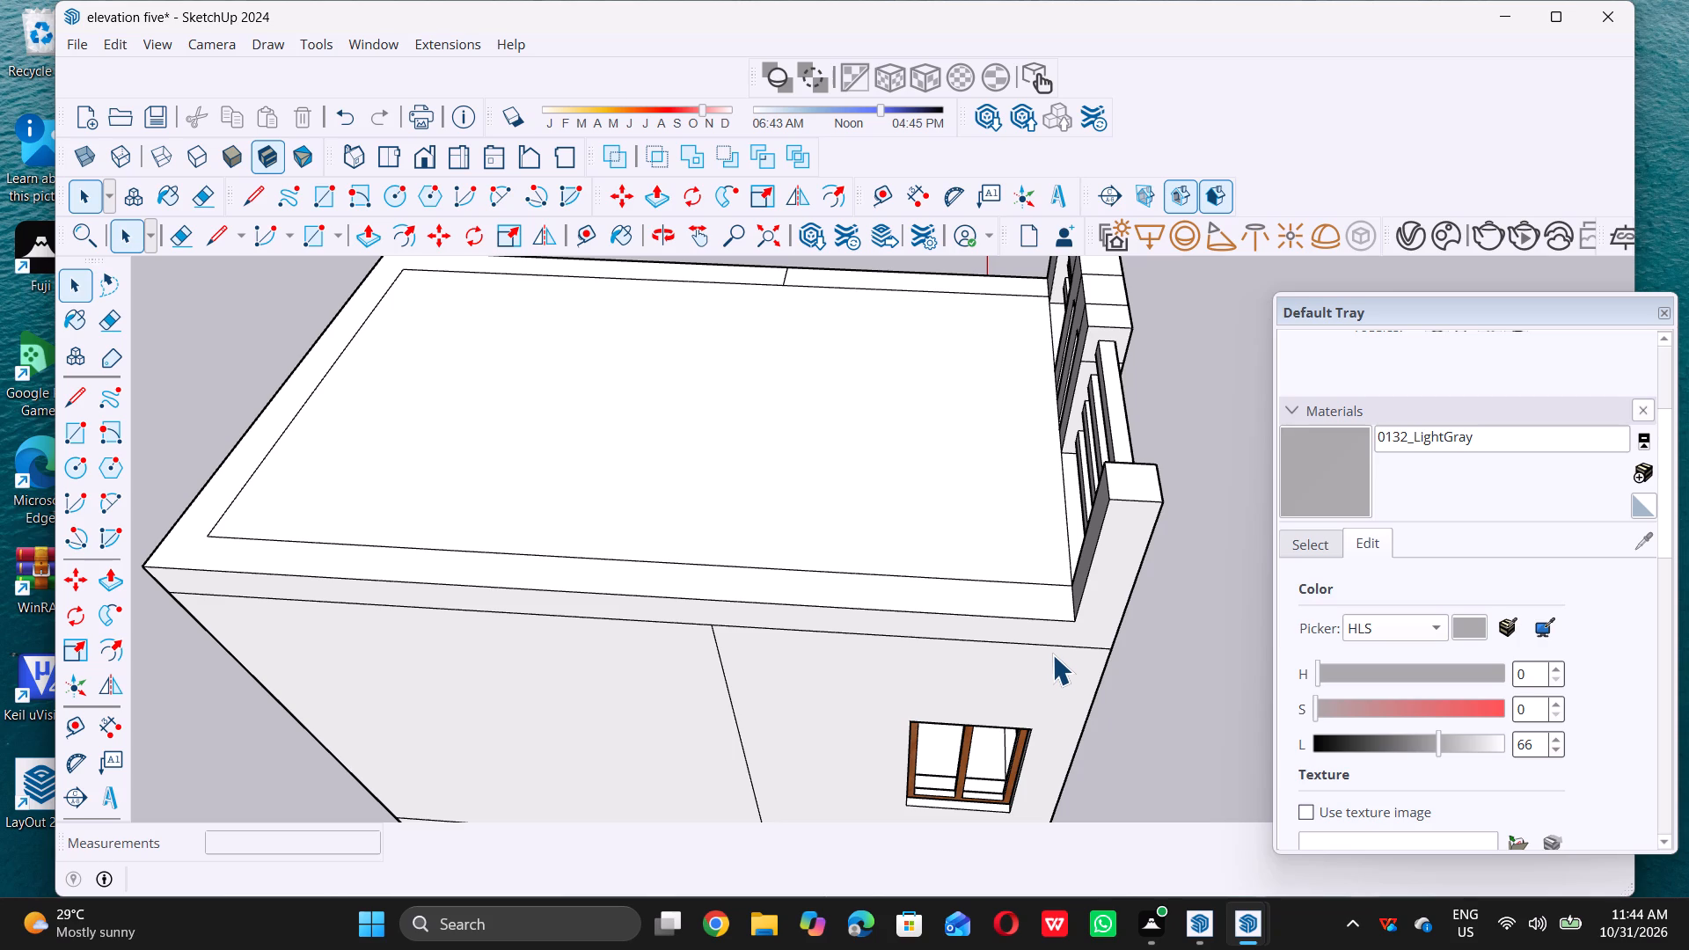
{"action": "key", "text": "t"}
{"action": "middle_click_drag", "start_coordinate": [1036, 651], "coordinate": [1029, 687]}
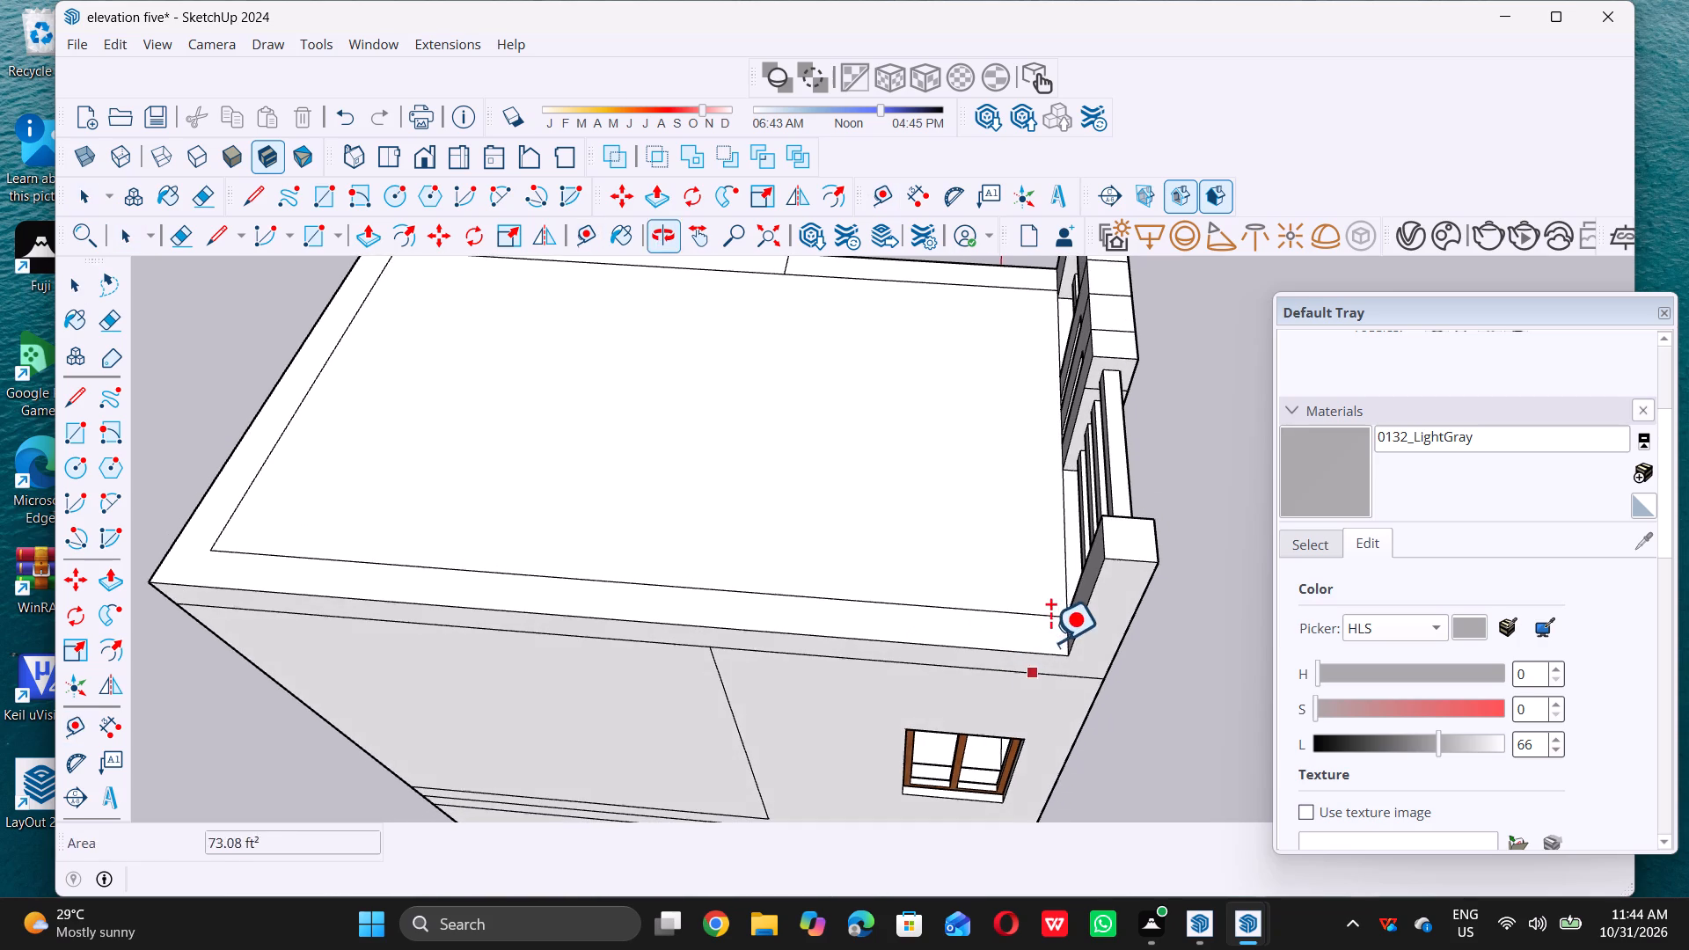
{"action": "scroll", "coordinate": [1033, 595], "scroll_direction": "up", "scroll_amount": 4}
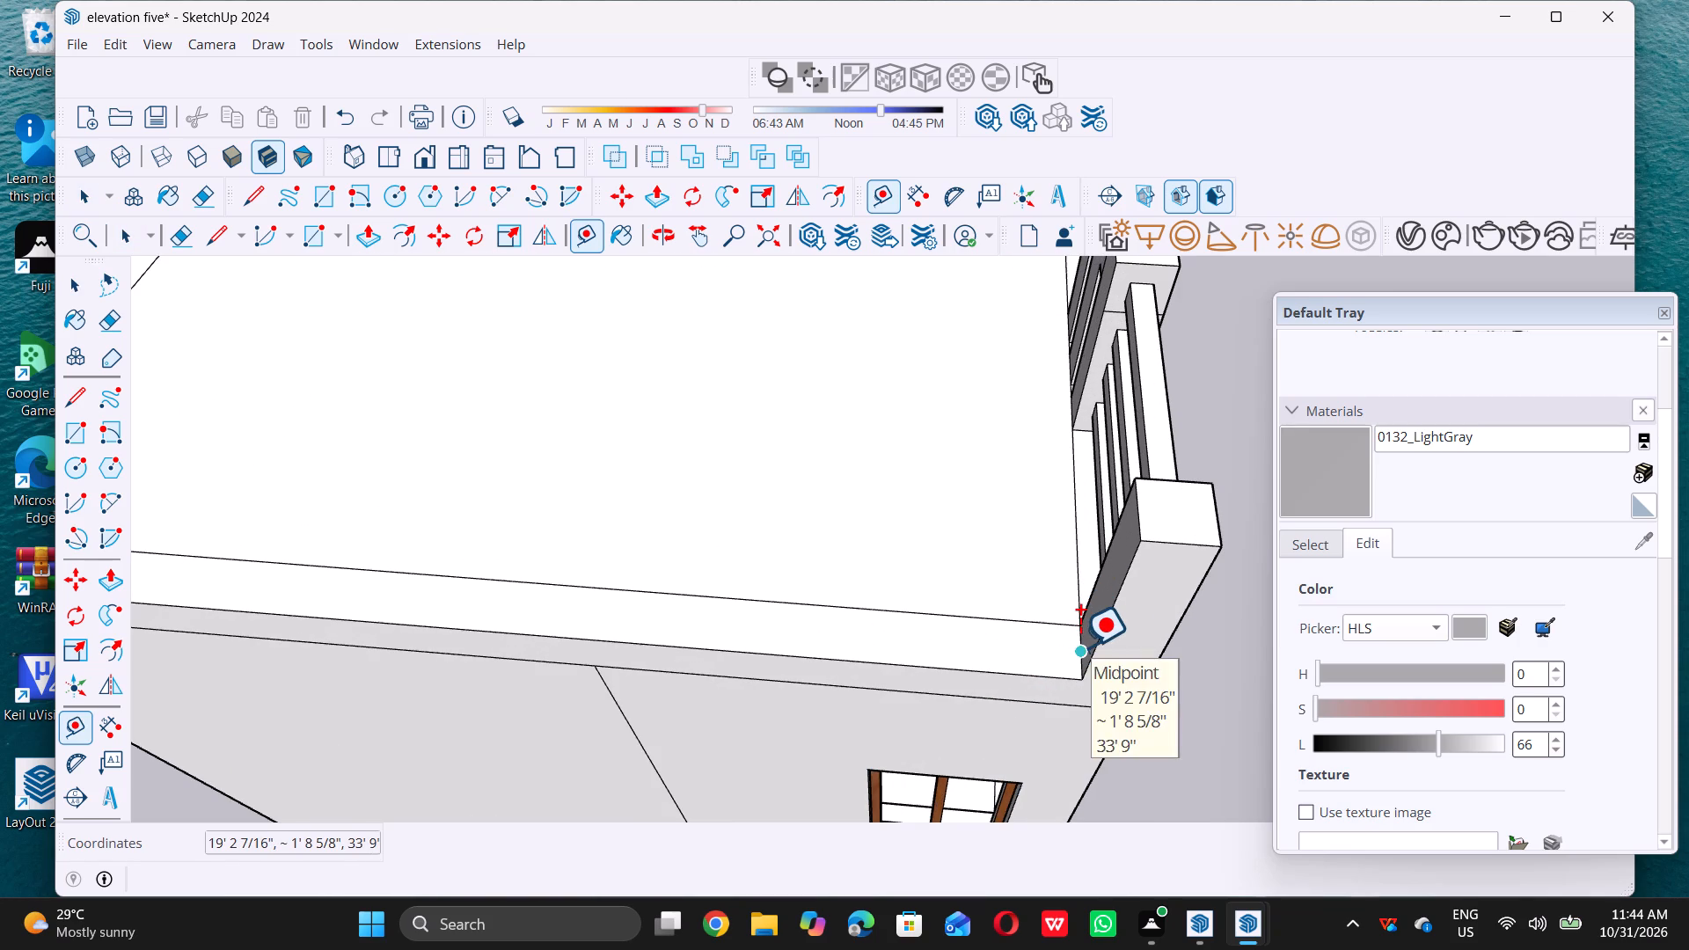
{"action": "left_click", "coordinate": [1078, 647]}
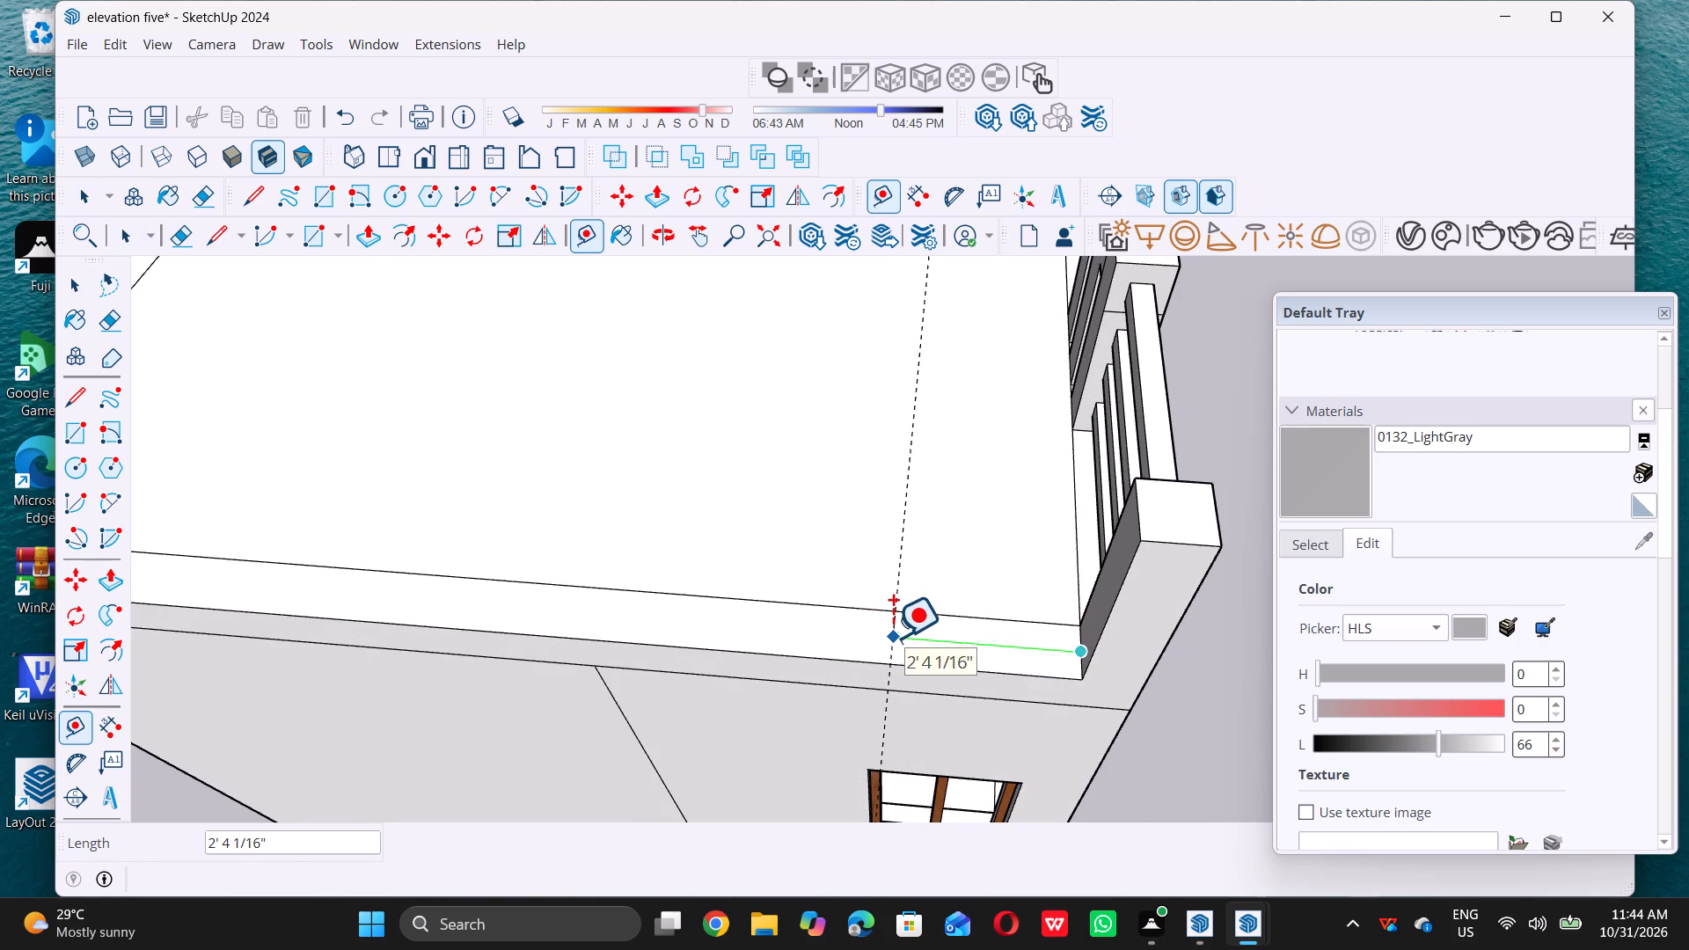
{"action": "type", "text": "4'"}
{"action": "key", "text": "Return"}
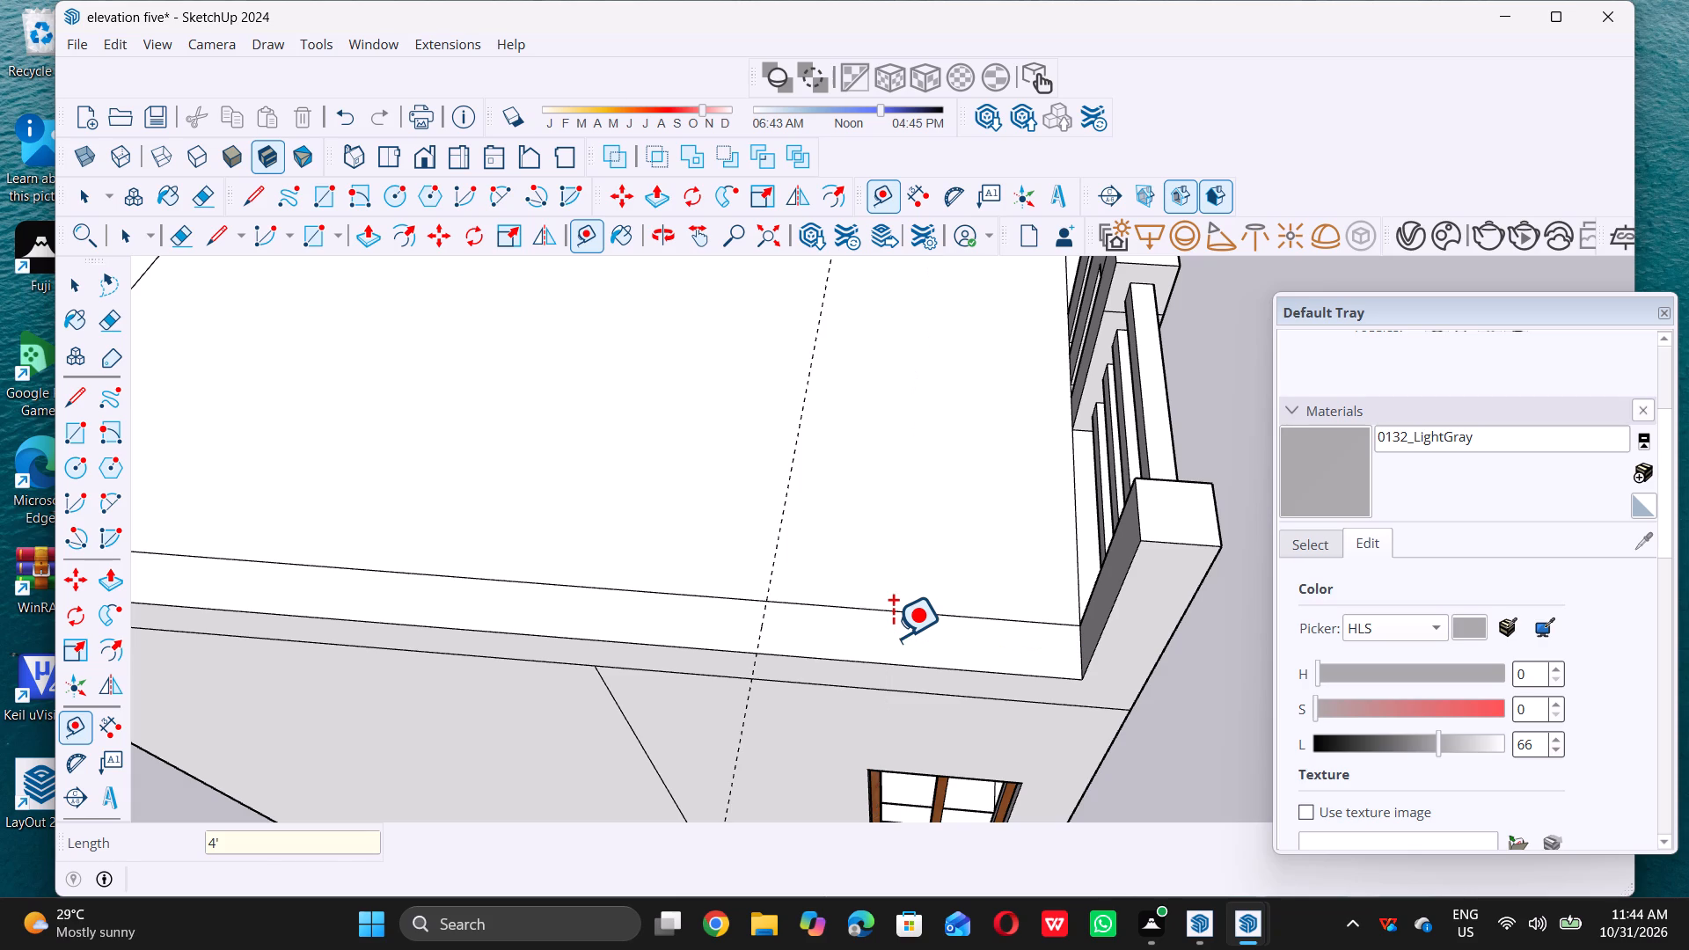
{"action": "key", "text": "space"}
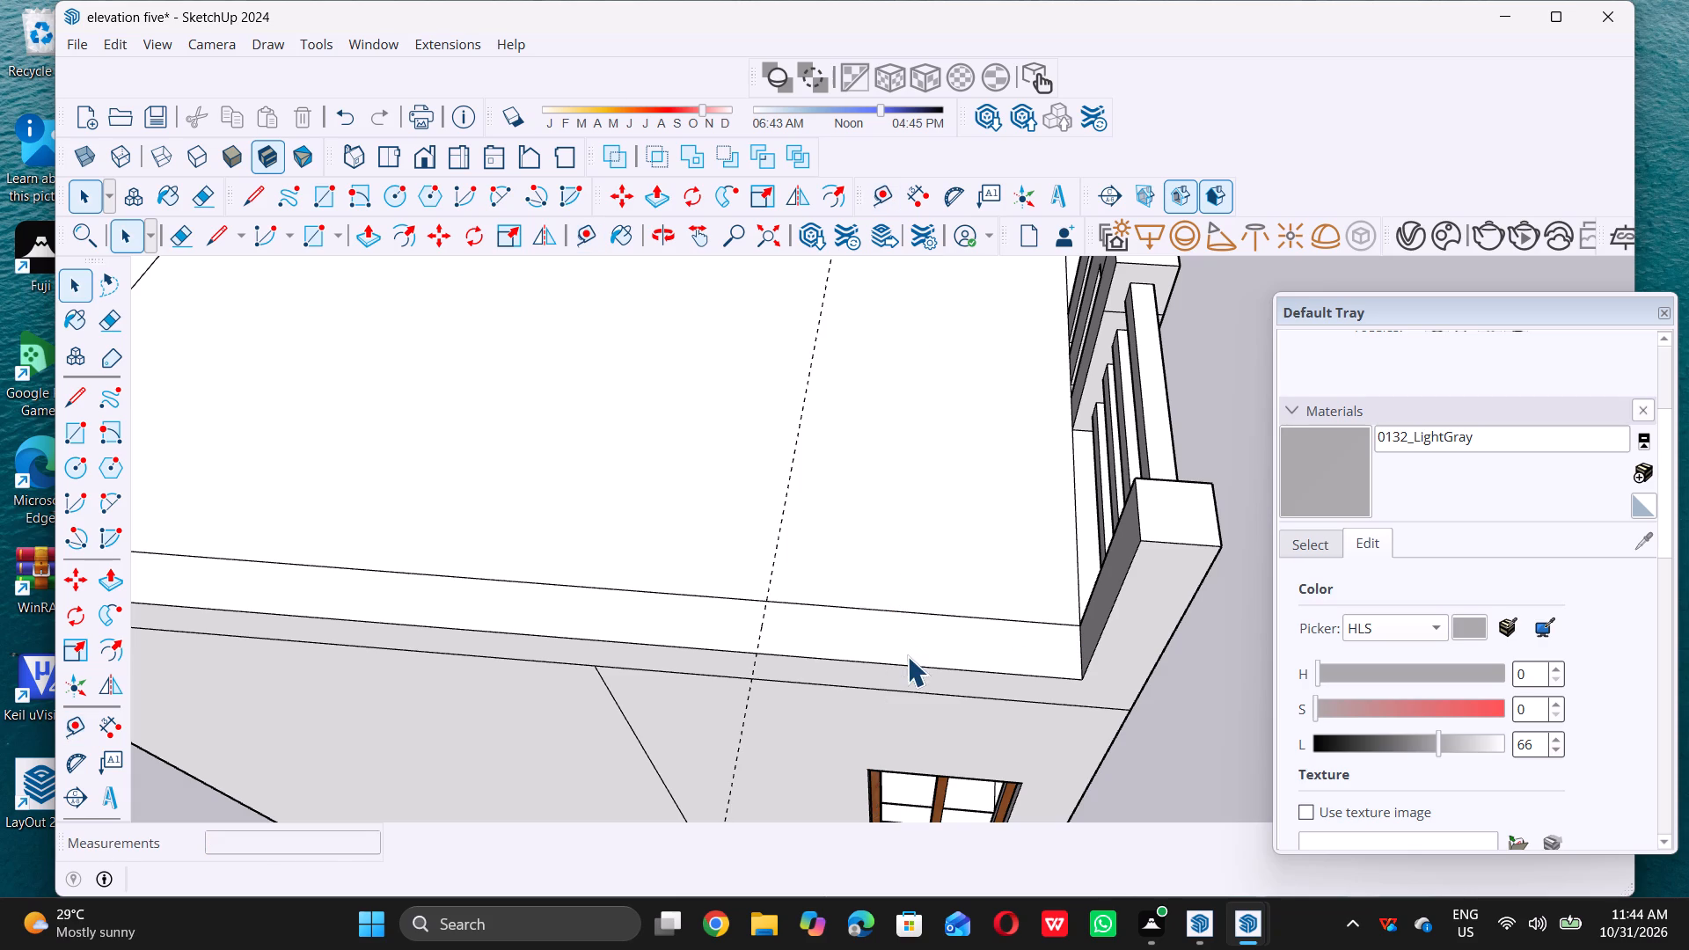
Draw a 9" line along the guide across the parapet top, from its inner edge to its outer edge.
{"action": "key", "text": "l"}
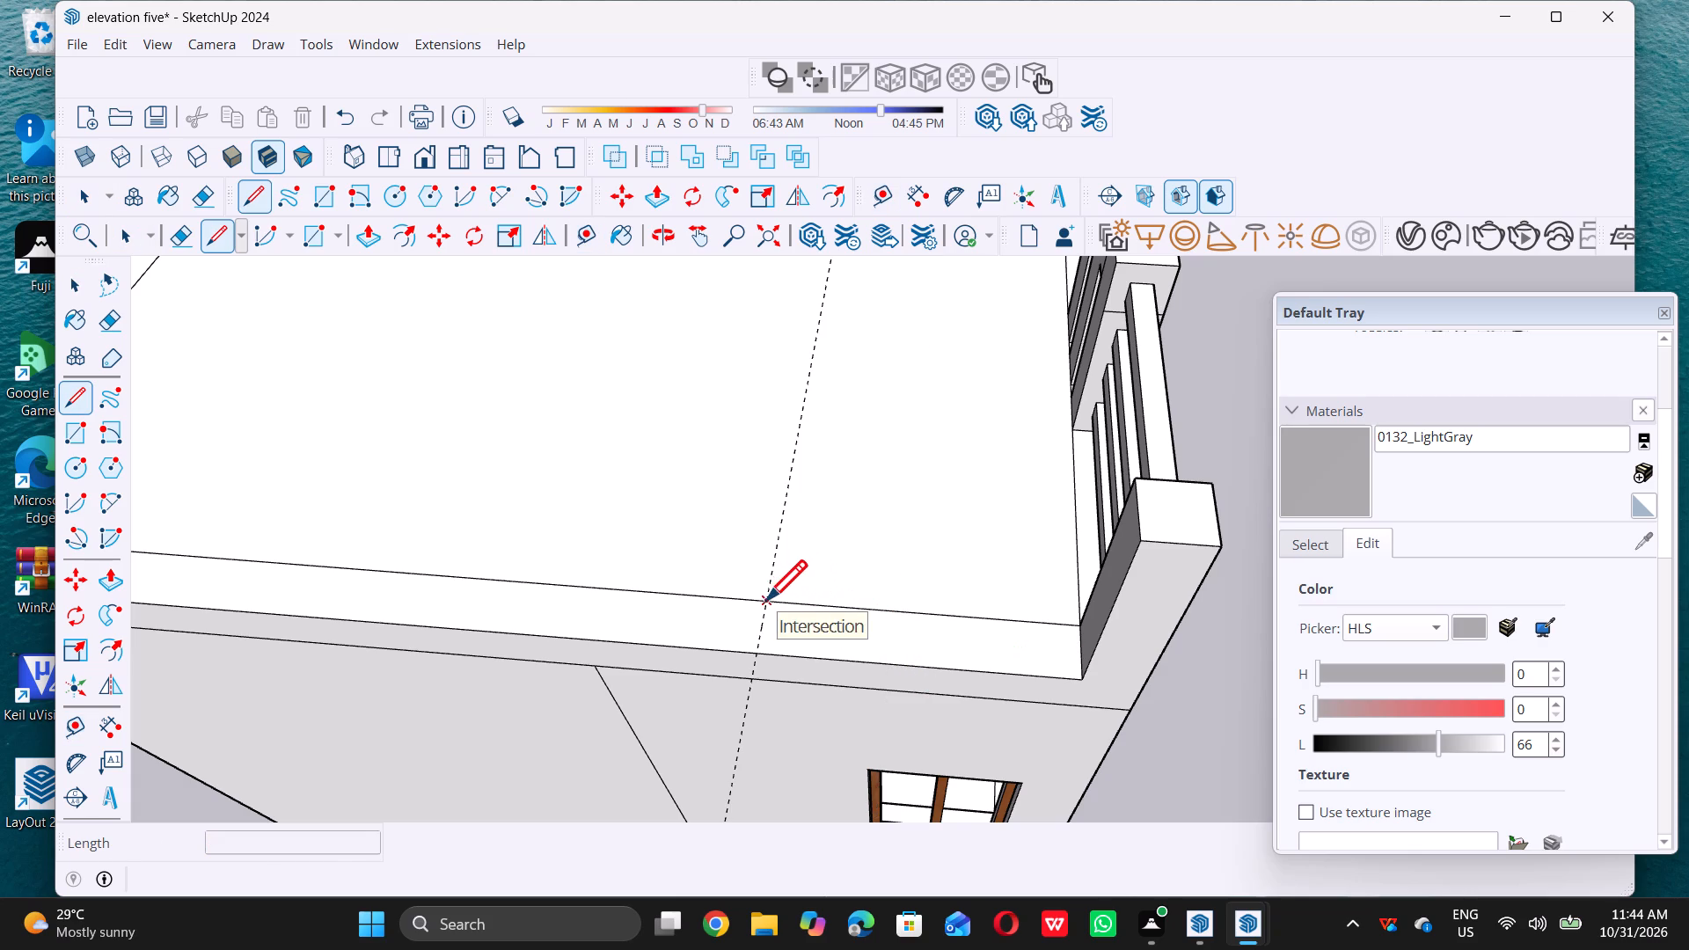
{"action": "left_click", "coordinate": [766, 600]}
{"action": "left_click", "coordinate": [767, 653]}
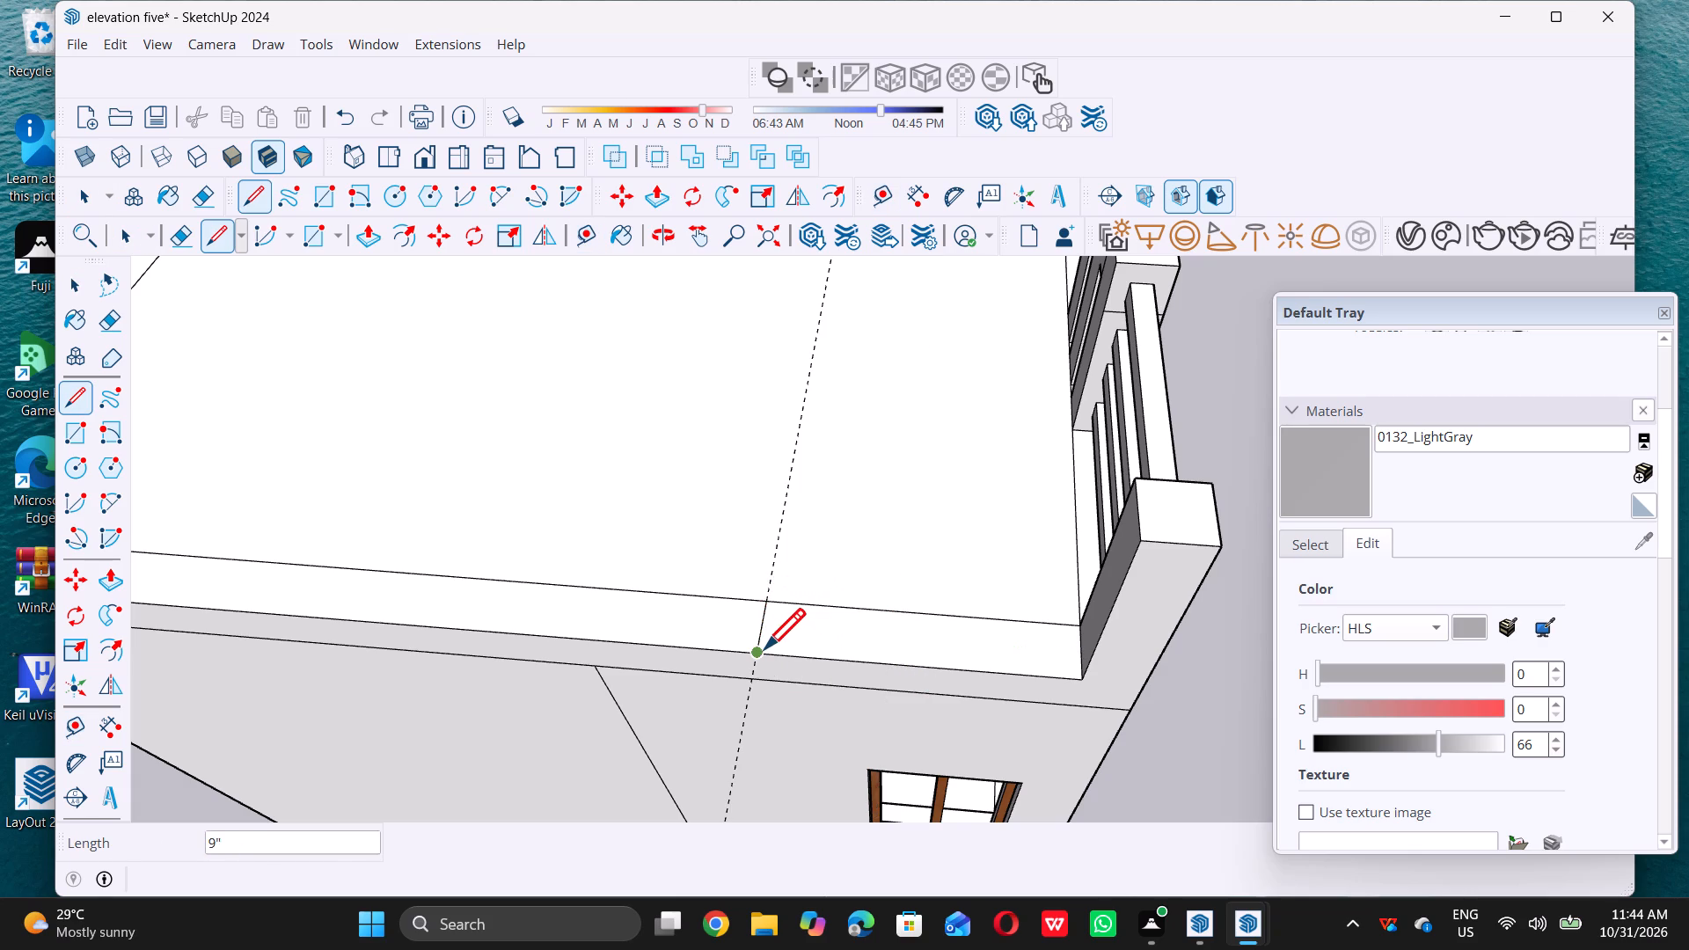
{"action": "key", "text": "space"}
Extrude the parapet's front section beside the corner post up 3', level with the post's top.
{"action": "scroll", "coordinate": [762, 673], "scroll_direction": "down", "scroll_amount": 13}
{"action": "middle_click_drag", "start_coordinate": [789, 683], "coordinate": [790, 683]}
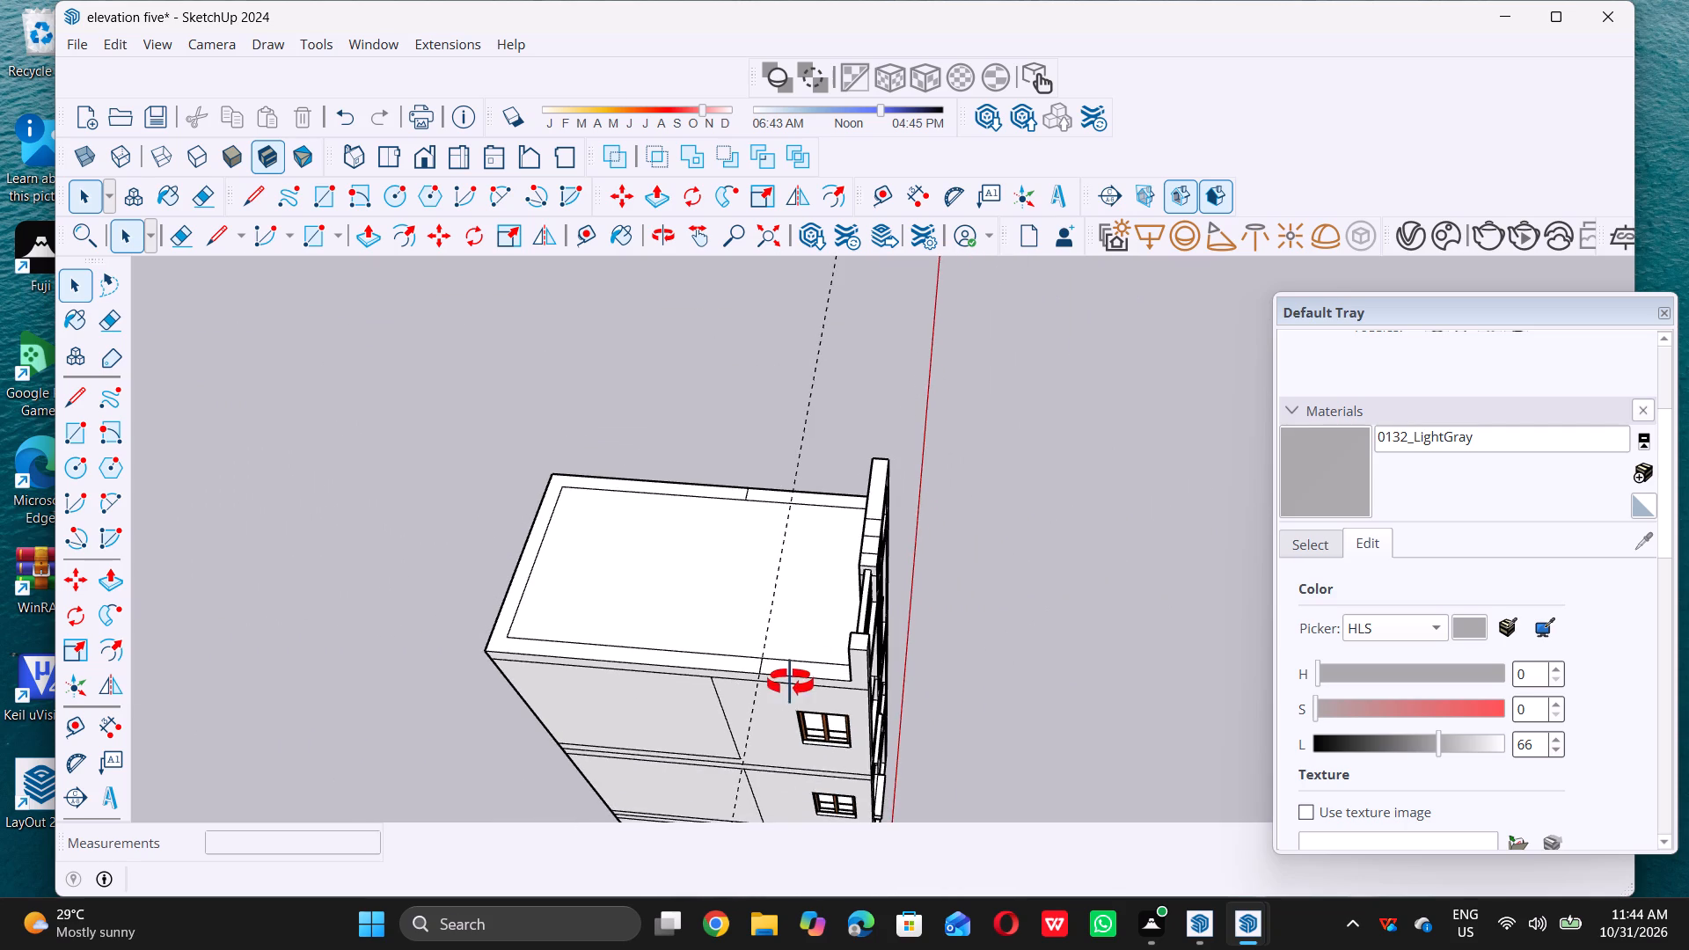
{"action": "middle_click_drag", "start_coordinate": [790, 683], "coordinate": [901, 616]}
{"action": "scroll", "coordinate": [888, 631], "scroll_direction": "up", "scroll_amount": 13}
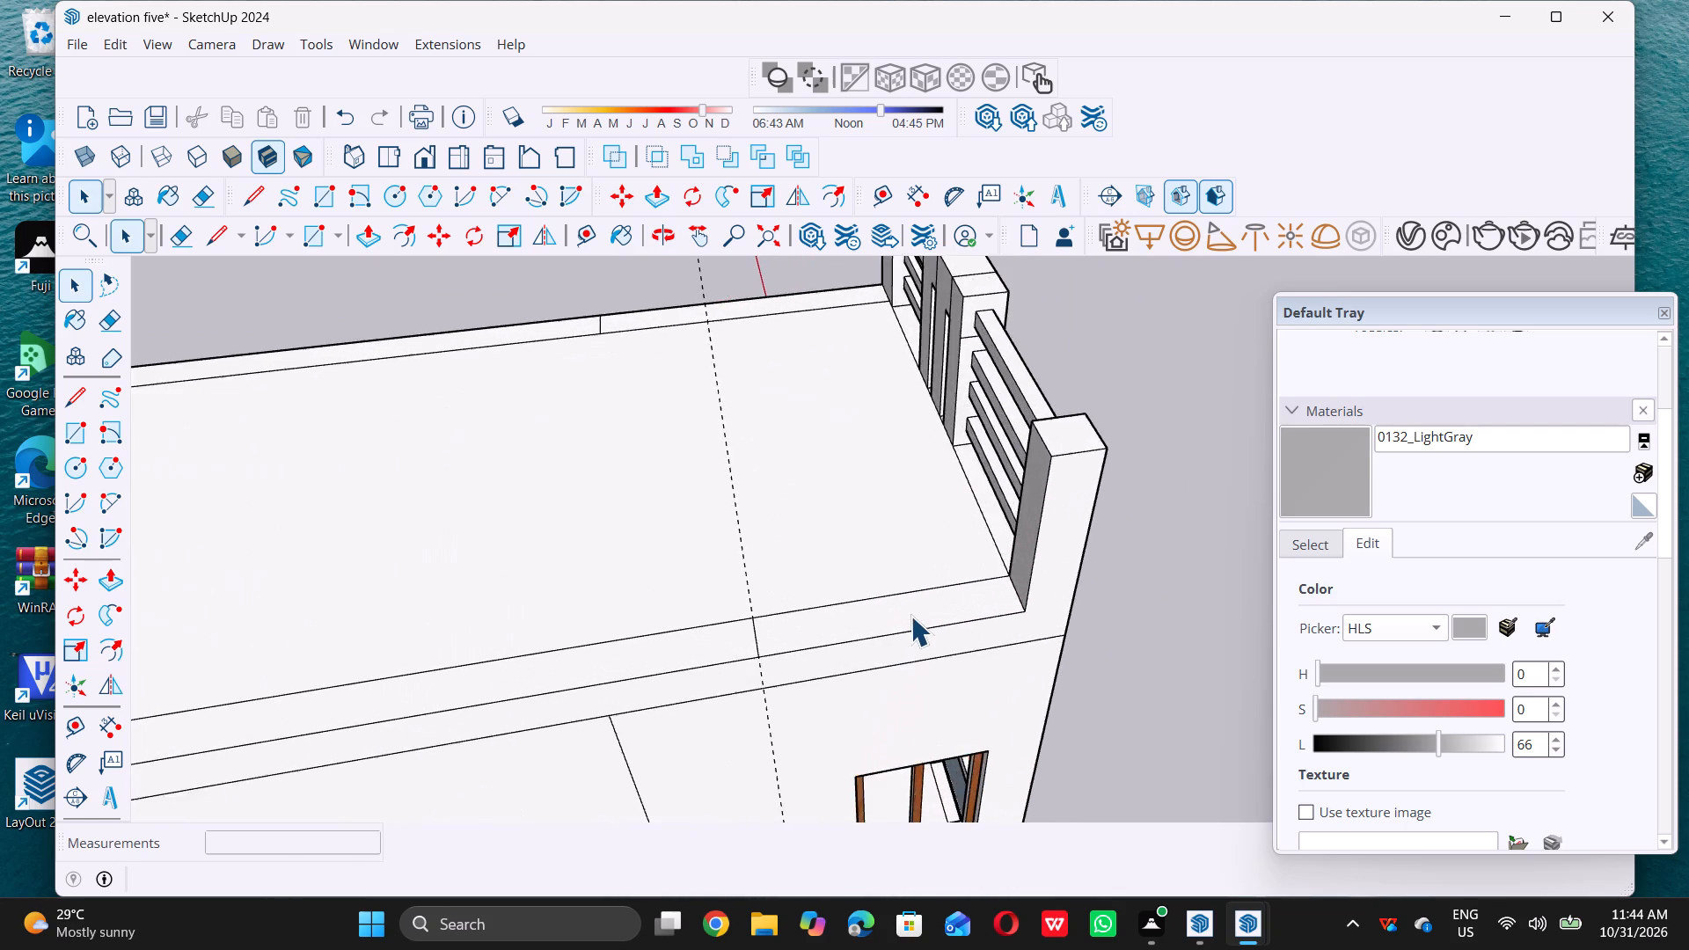
{"action": "left_click", "coordinate": [912, 615]}
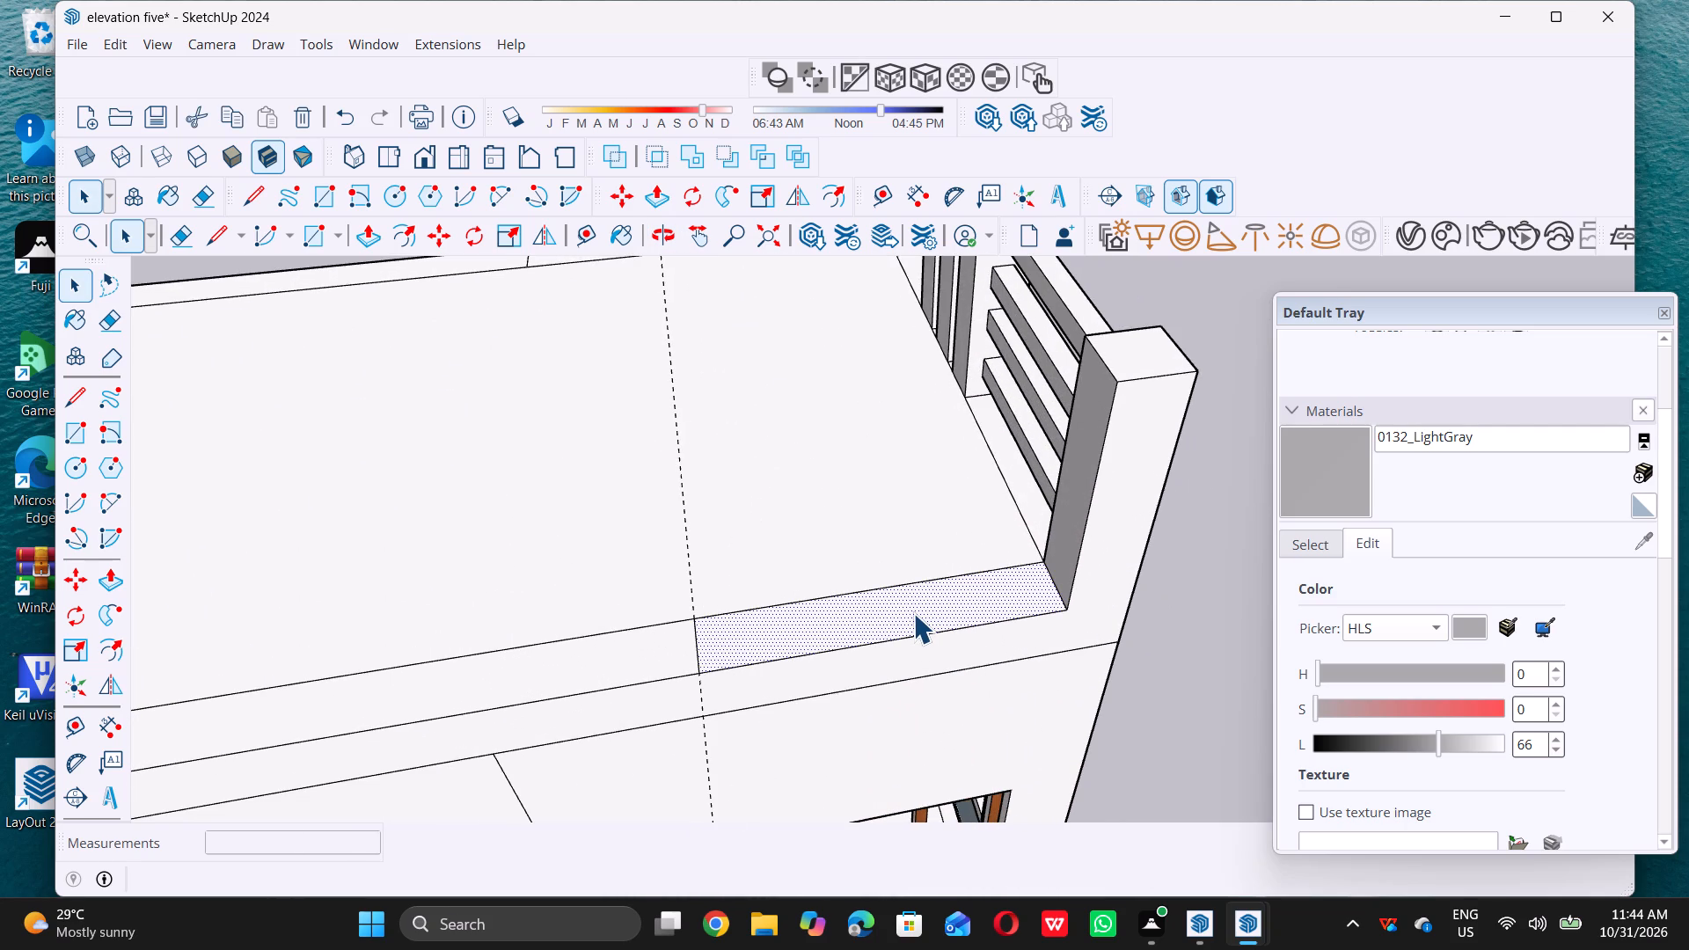
{"action": "key", "text": "p"}
{"action": "left_click", "coordinate": [912, 612]}
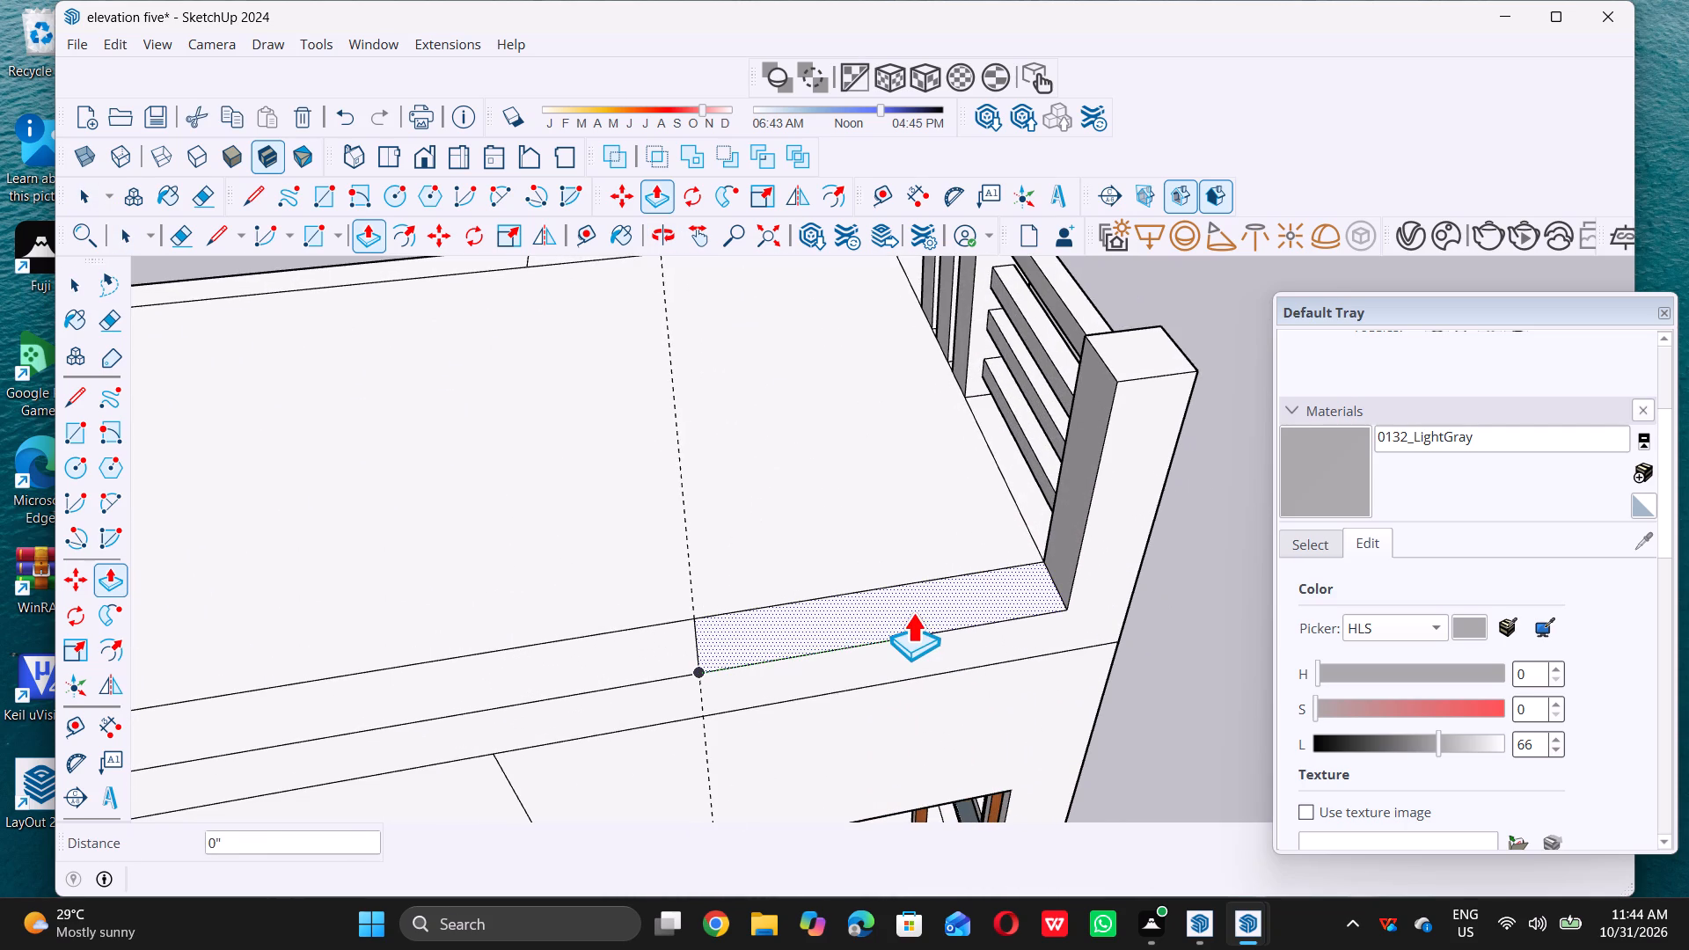
{"action": "double_click", "coordinate": [1121, 387]}
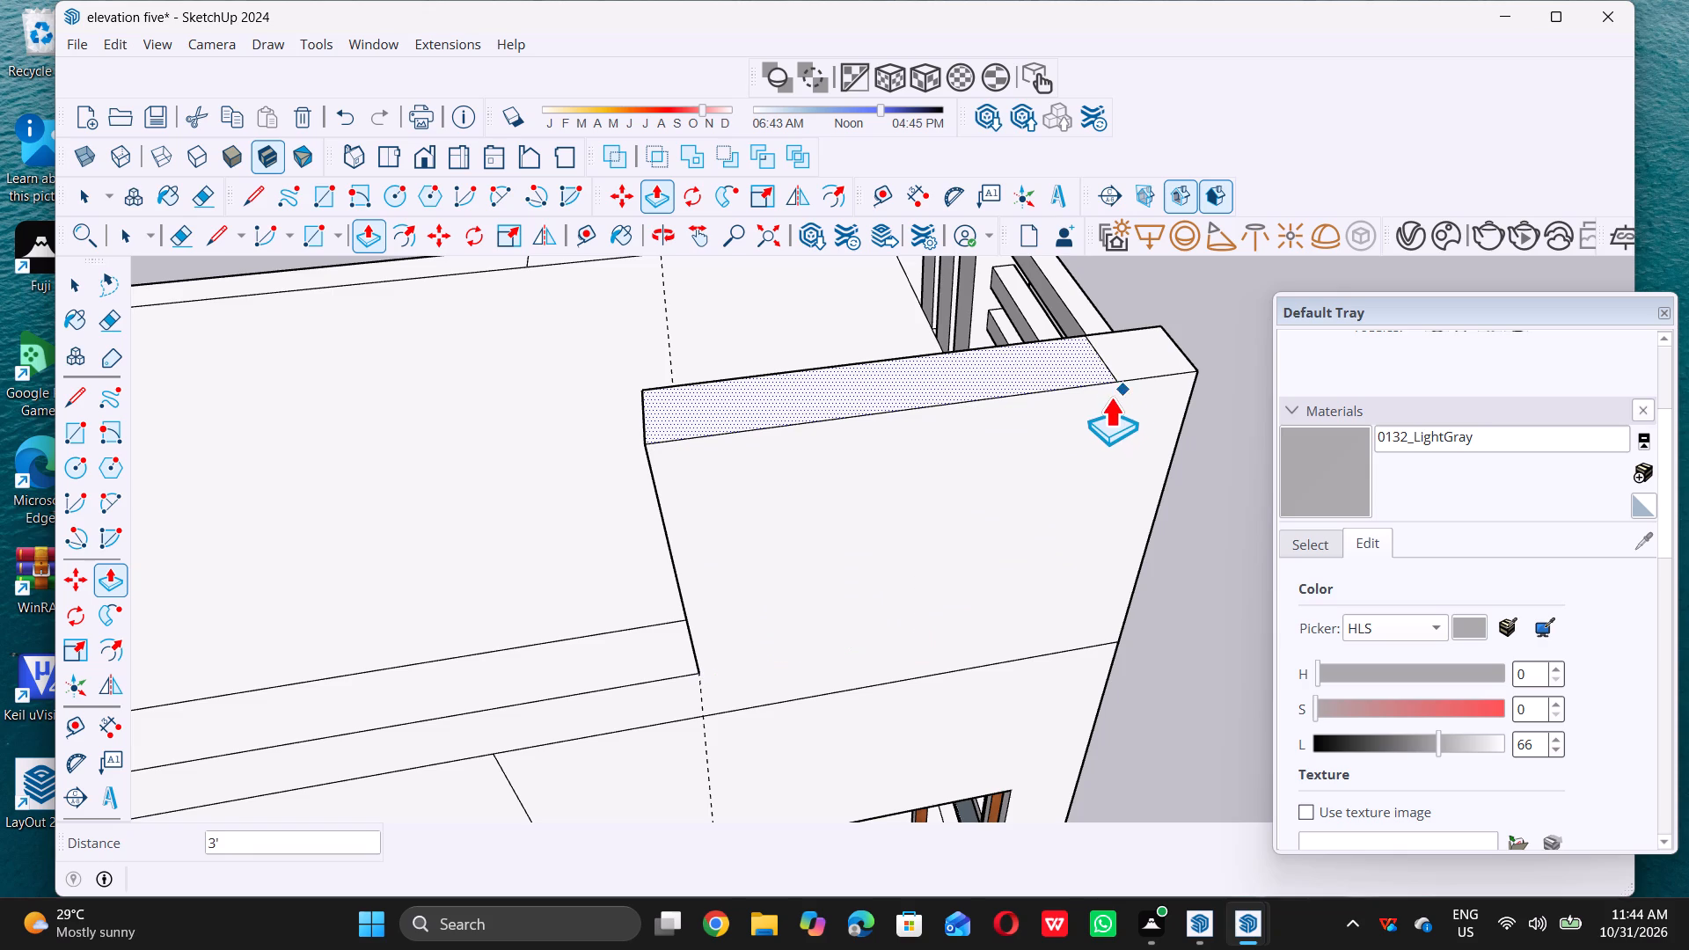
{"action": "key", "text": "space"}
Delete all guides from the model.
{"action": "scroll", "coordinate": [644, 617], "scroll_direction": "down", "scroll_amount": 15}
{"action": "middle_click_drag", "start_coordinate": [972, 563], "coordinate": [972, 562]}
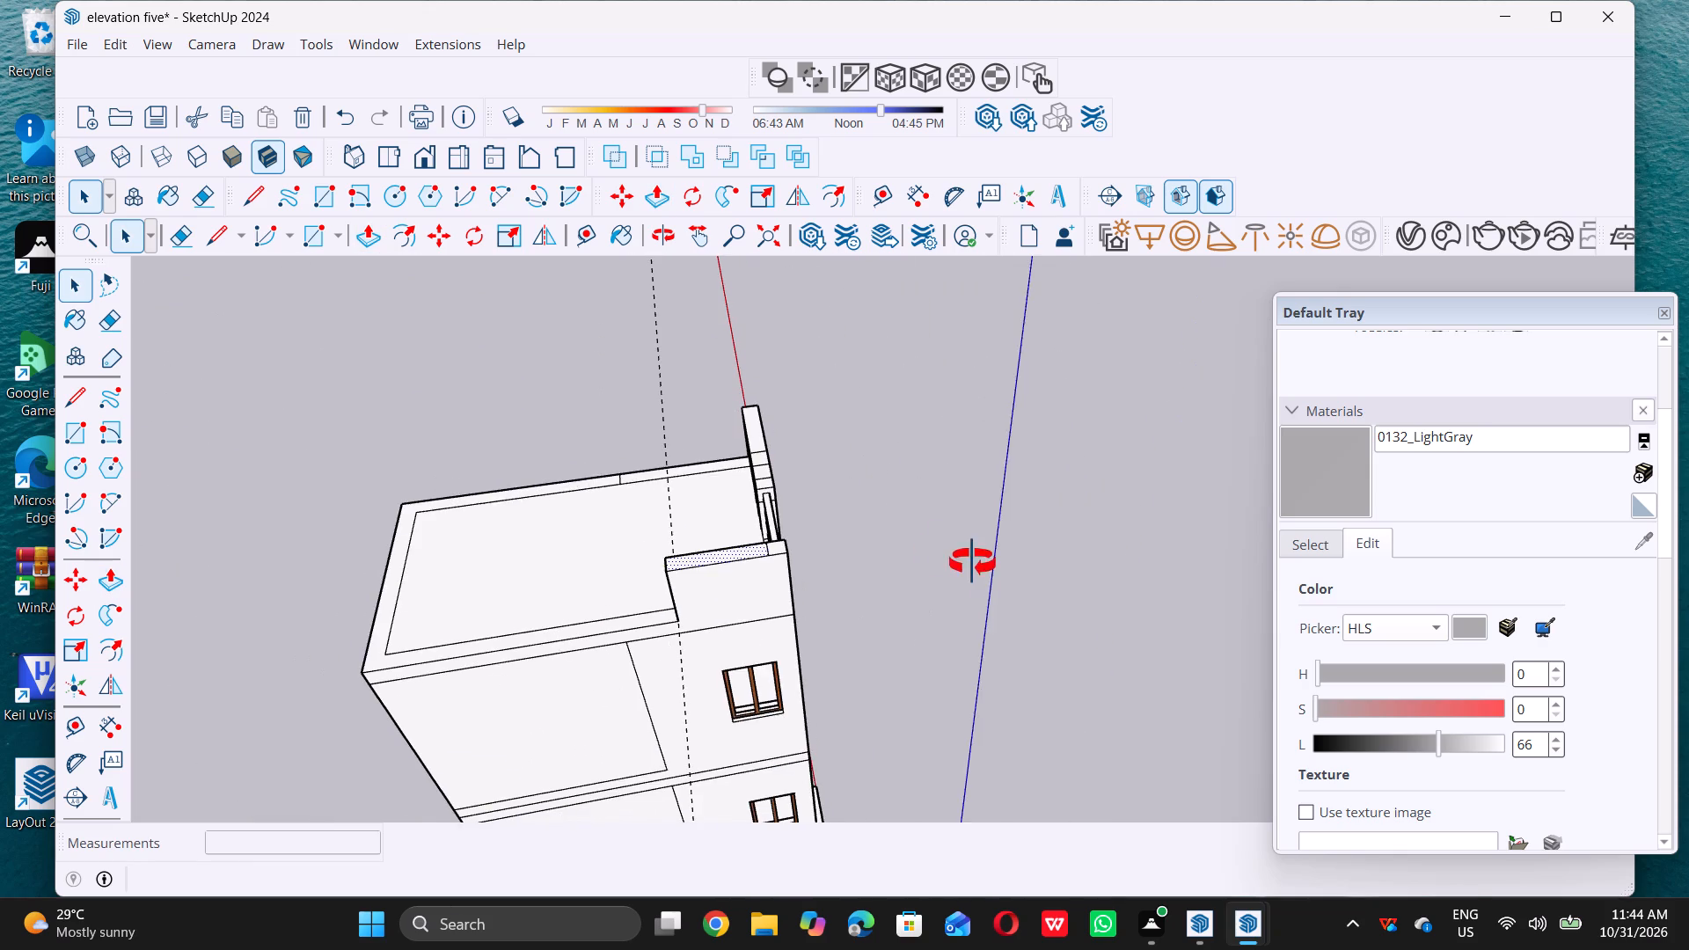
{"action": "middle_click_drag", "start_coordinate": [972, 562], "coordinate": [371, 420]}
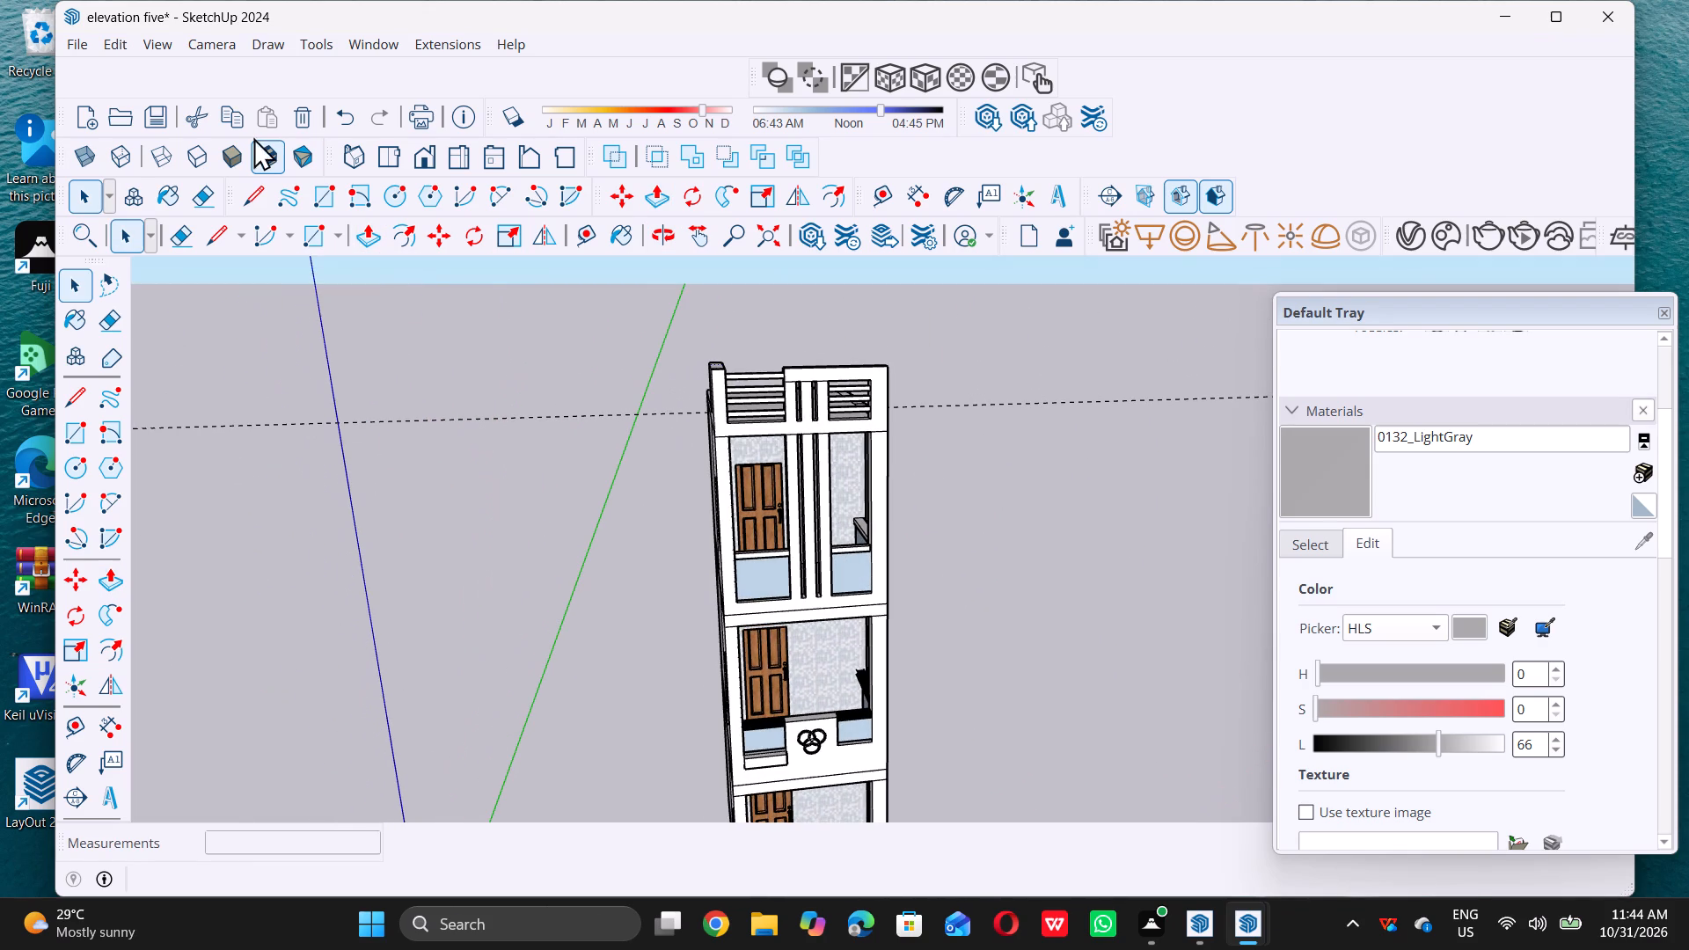
{"action": "left_click", "coordinate": [113, 40]}
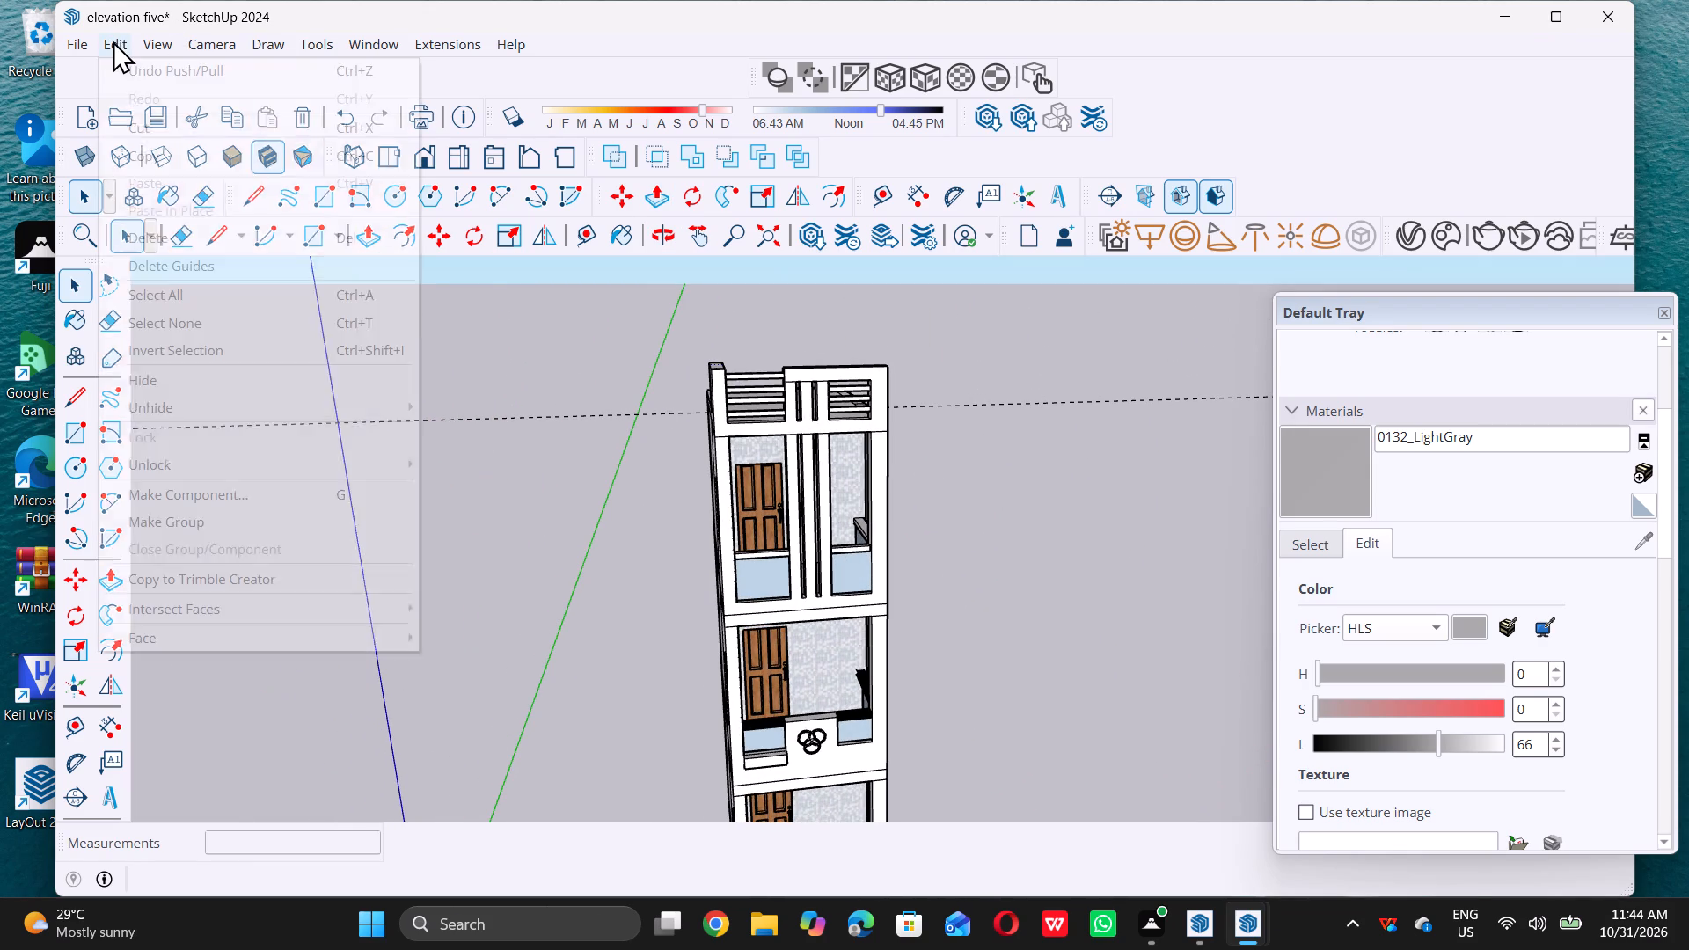
{"action": "left_click", "coordinate": [225, 256]}
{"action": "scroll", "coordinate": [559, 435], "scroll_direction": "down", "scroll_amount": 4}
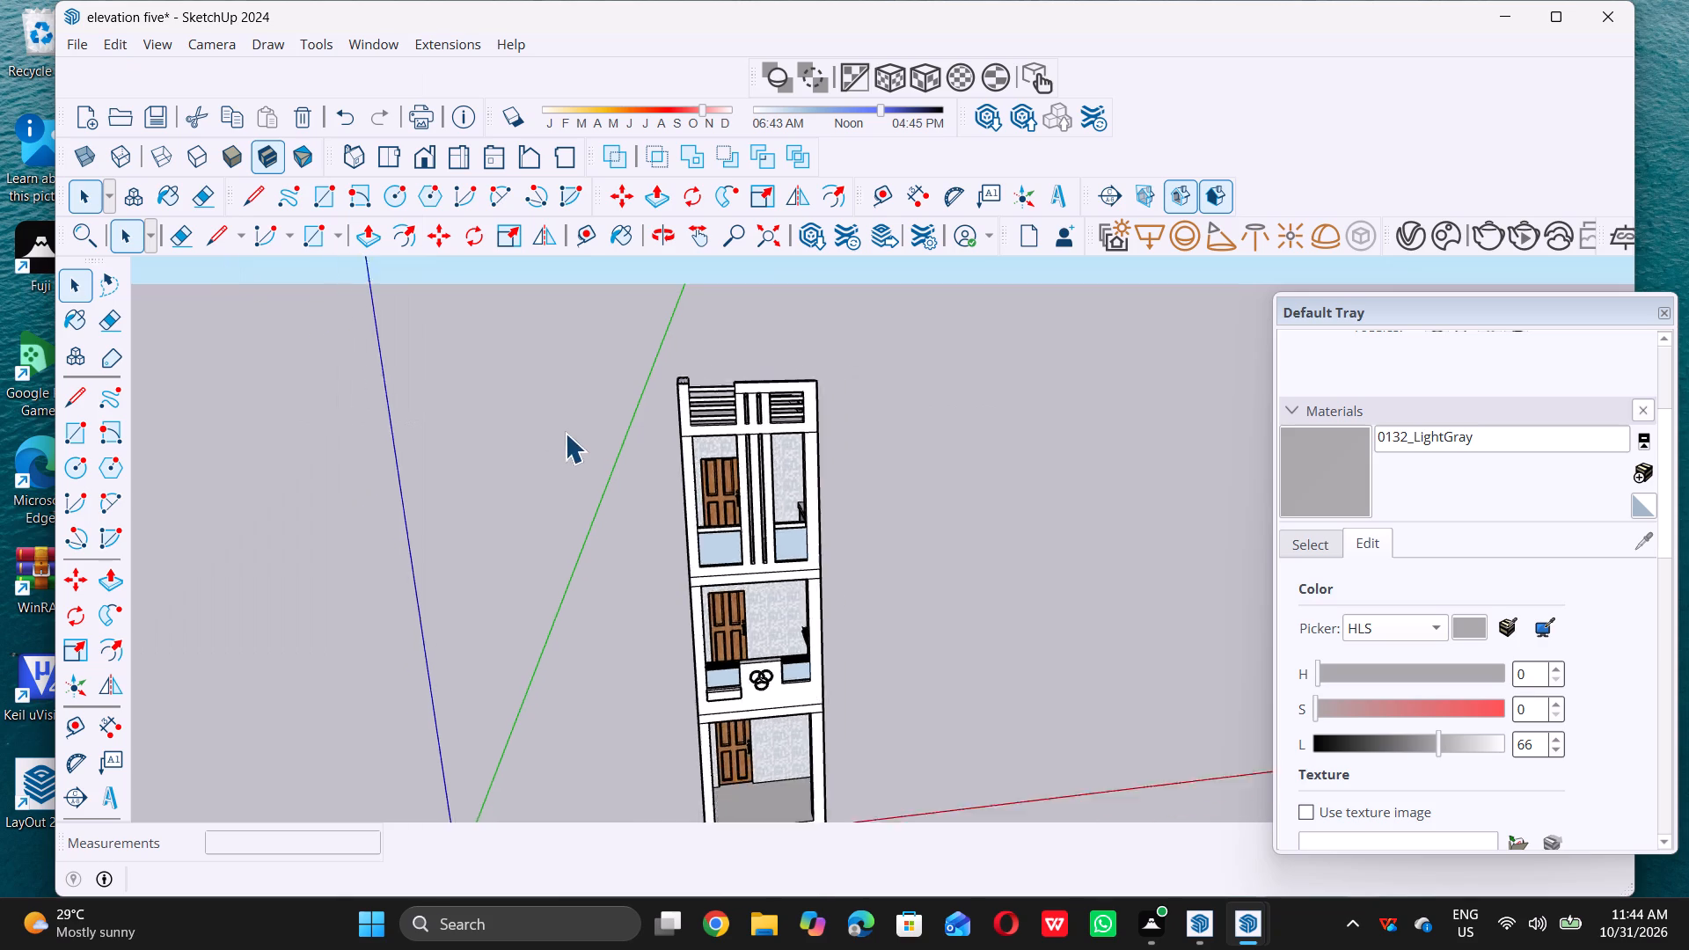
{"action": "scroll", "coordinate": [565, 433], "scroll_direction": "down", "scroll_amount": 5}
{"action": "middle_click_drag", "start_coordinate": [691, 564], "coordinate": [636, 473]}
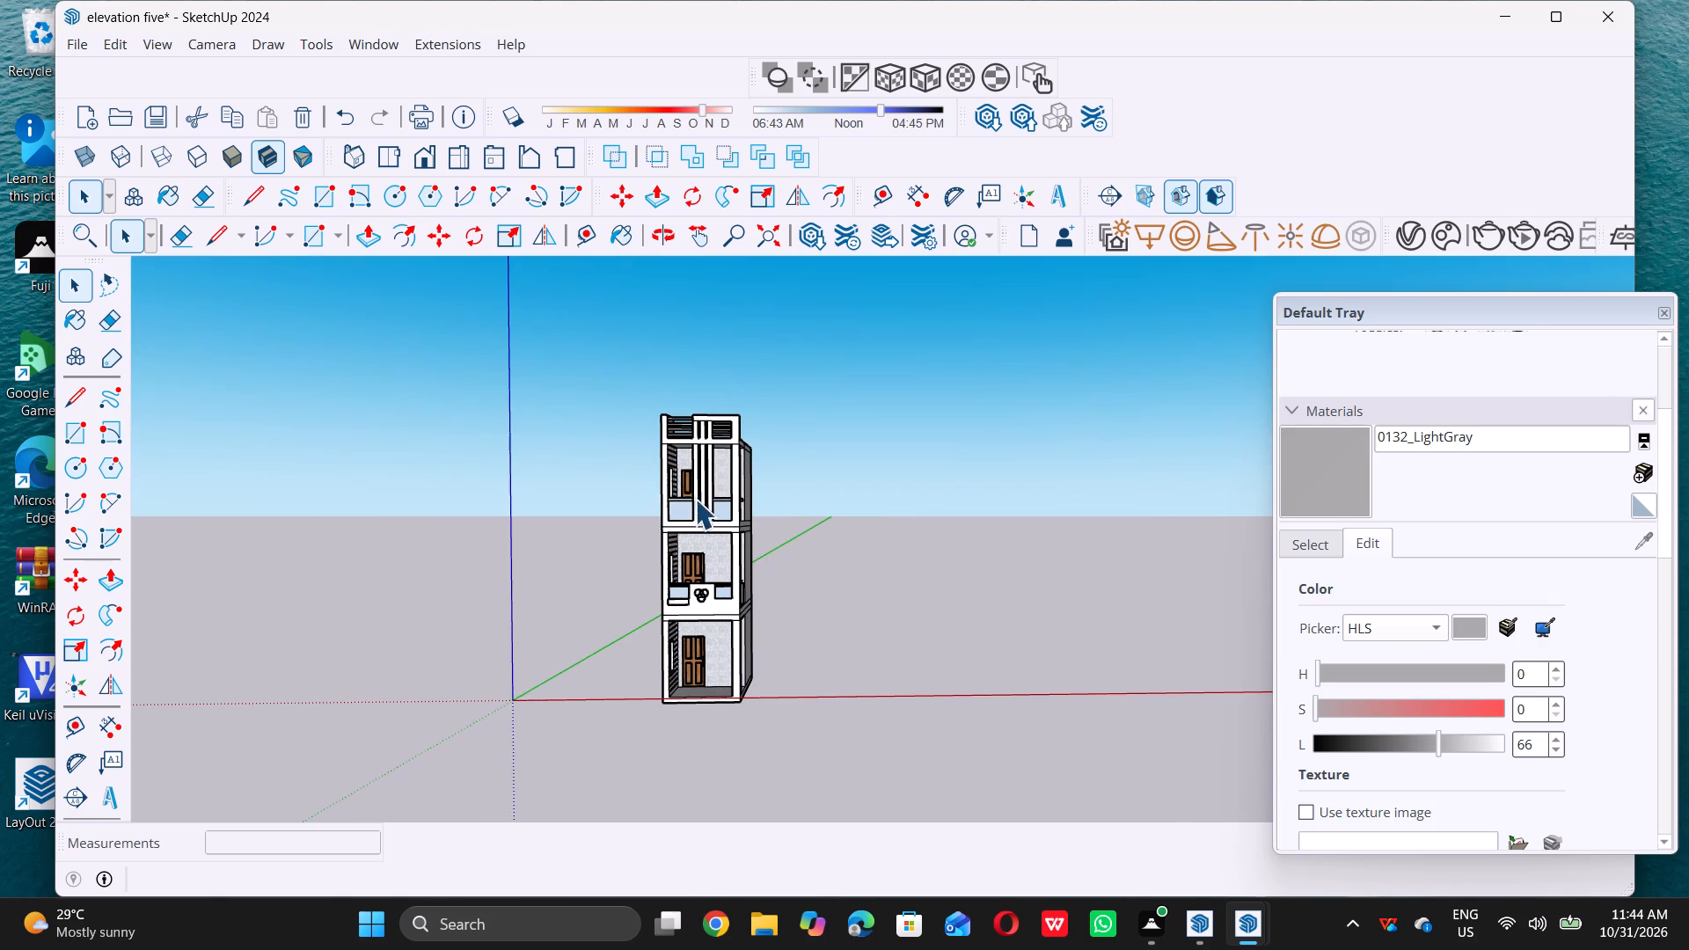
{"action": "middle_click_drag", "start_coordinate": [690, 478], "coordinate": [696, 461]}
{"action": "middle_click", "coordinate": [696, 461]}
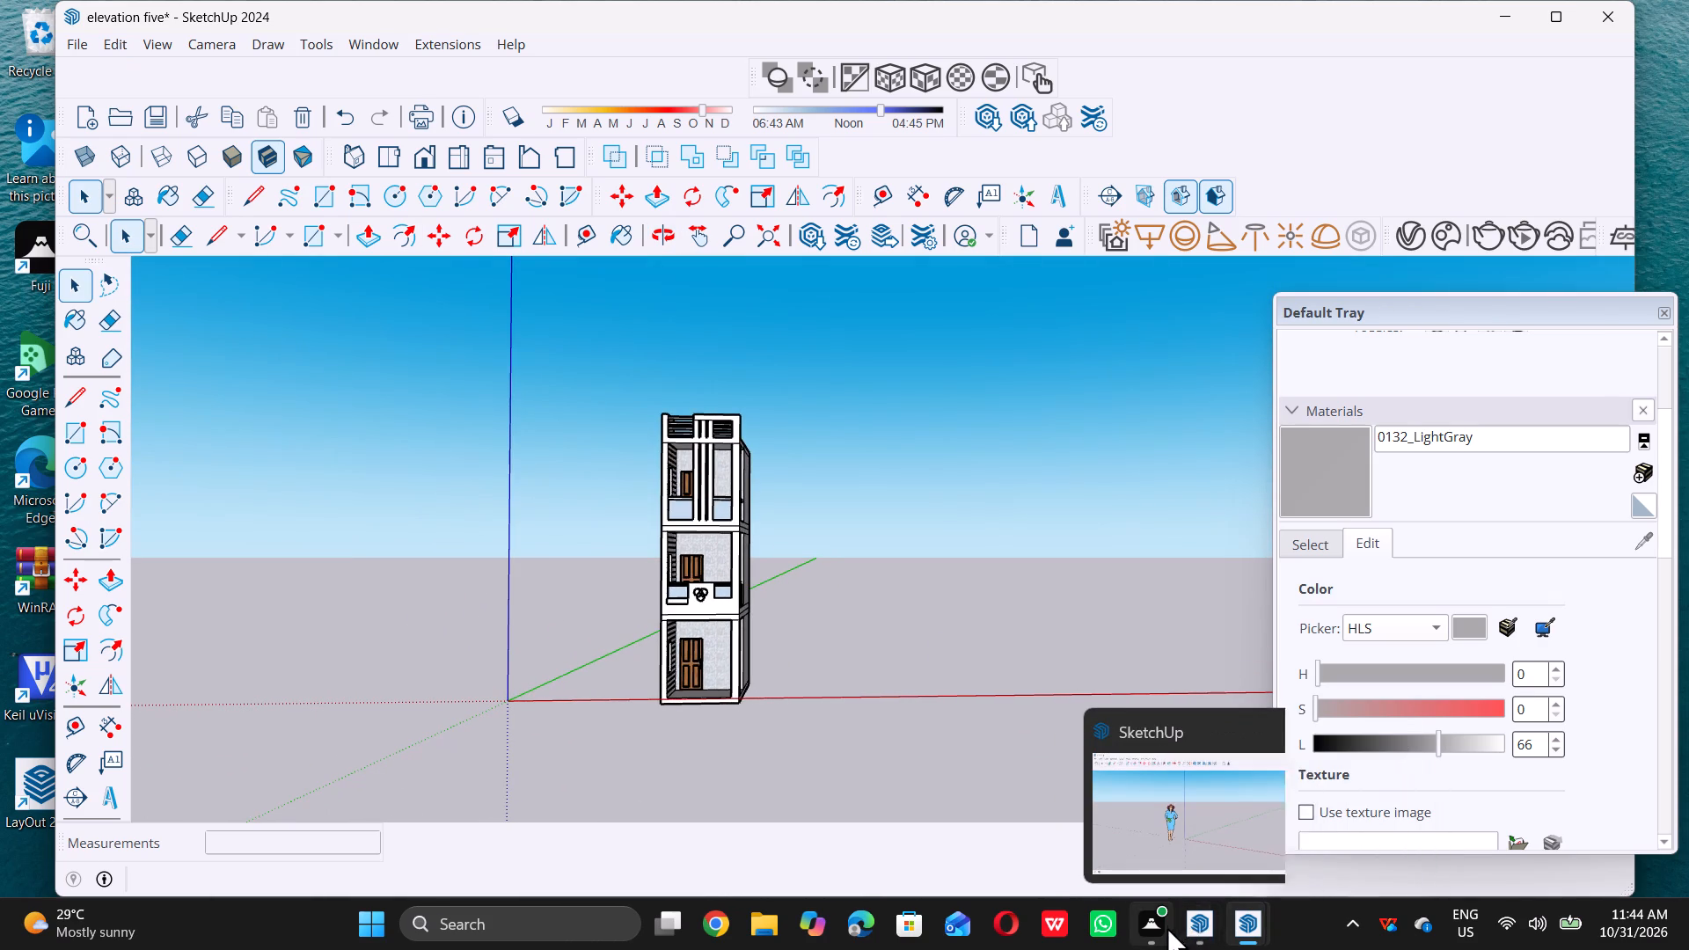